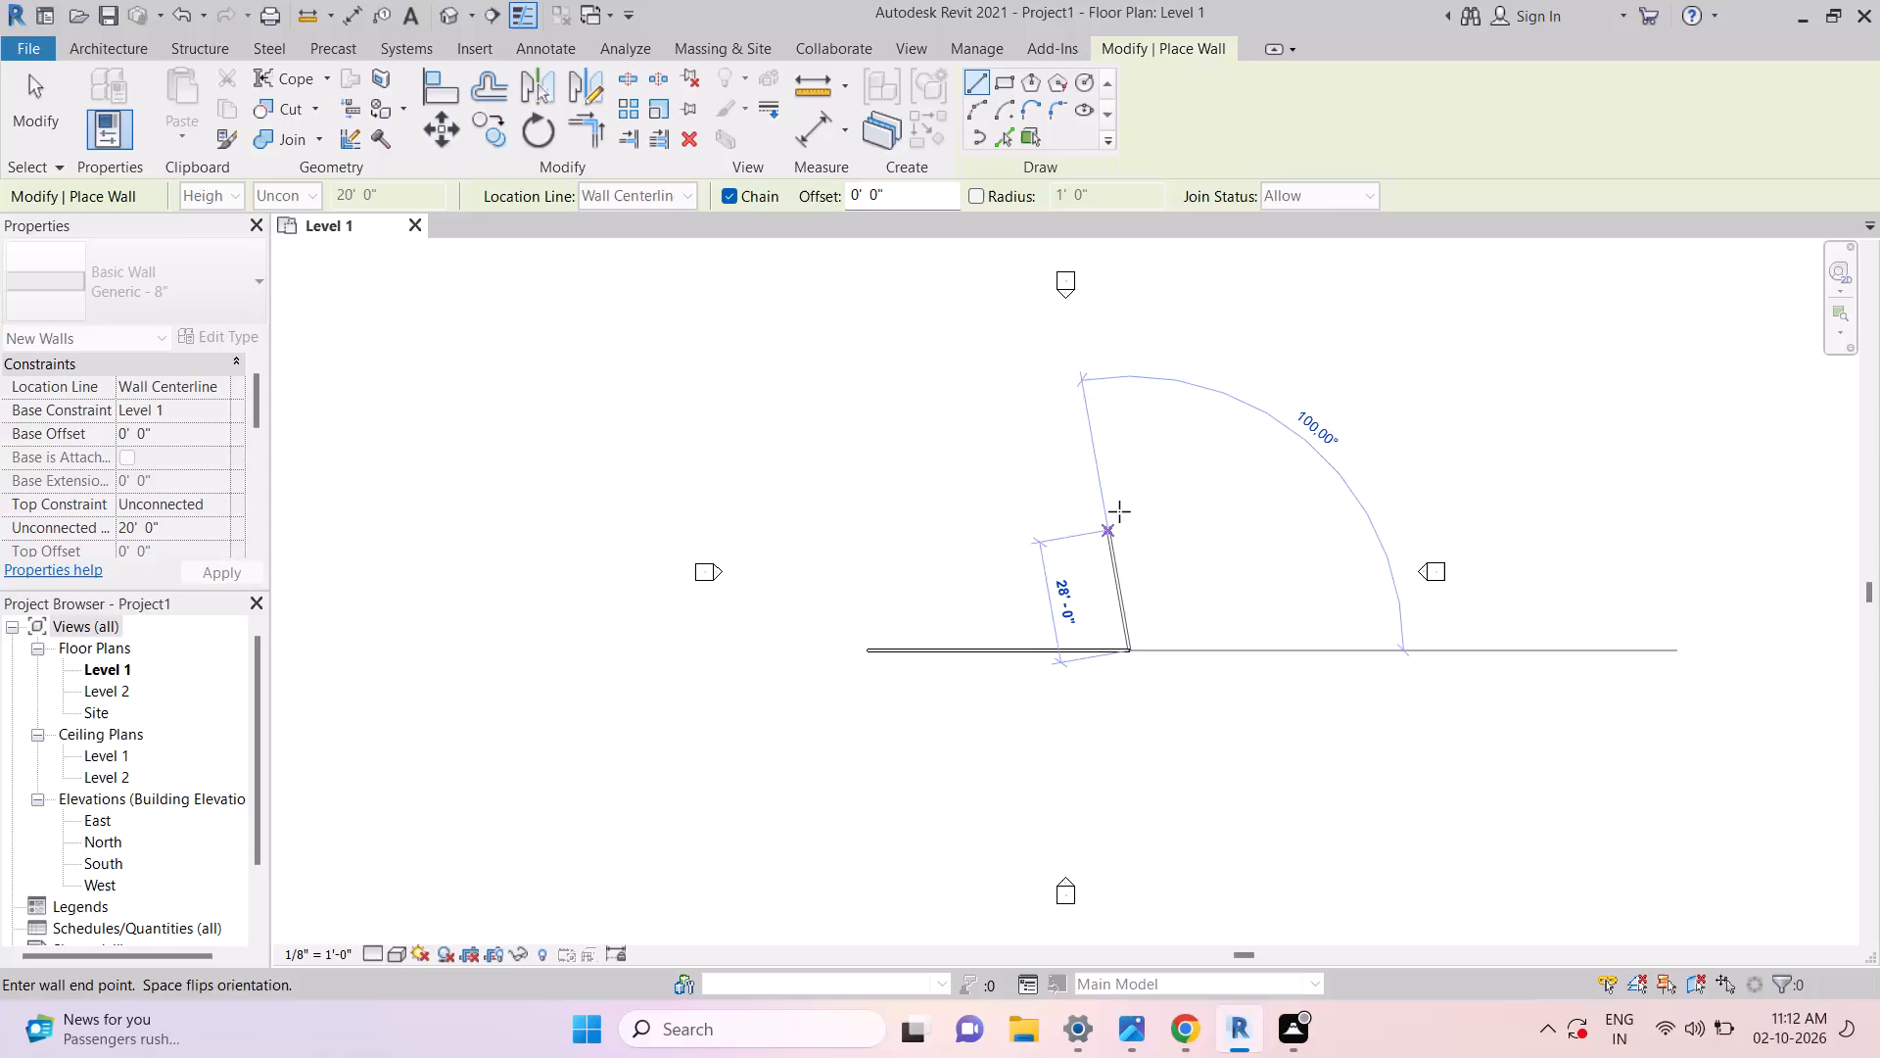
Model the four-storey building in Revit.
Draw a 40' wall perpendicular to the 60' wall, running up from its right end, and finish the wall chain.
type("40")
key("apostrophe")
key("Return")
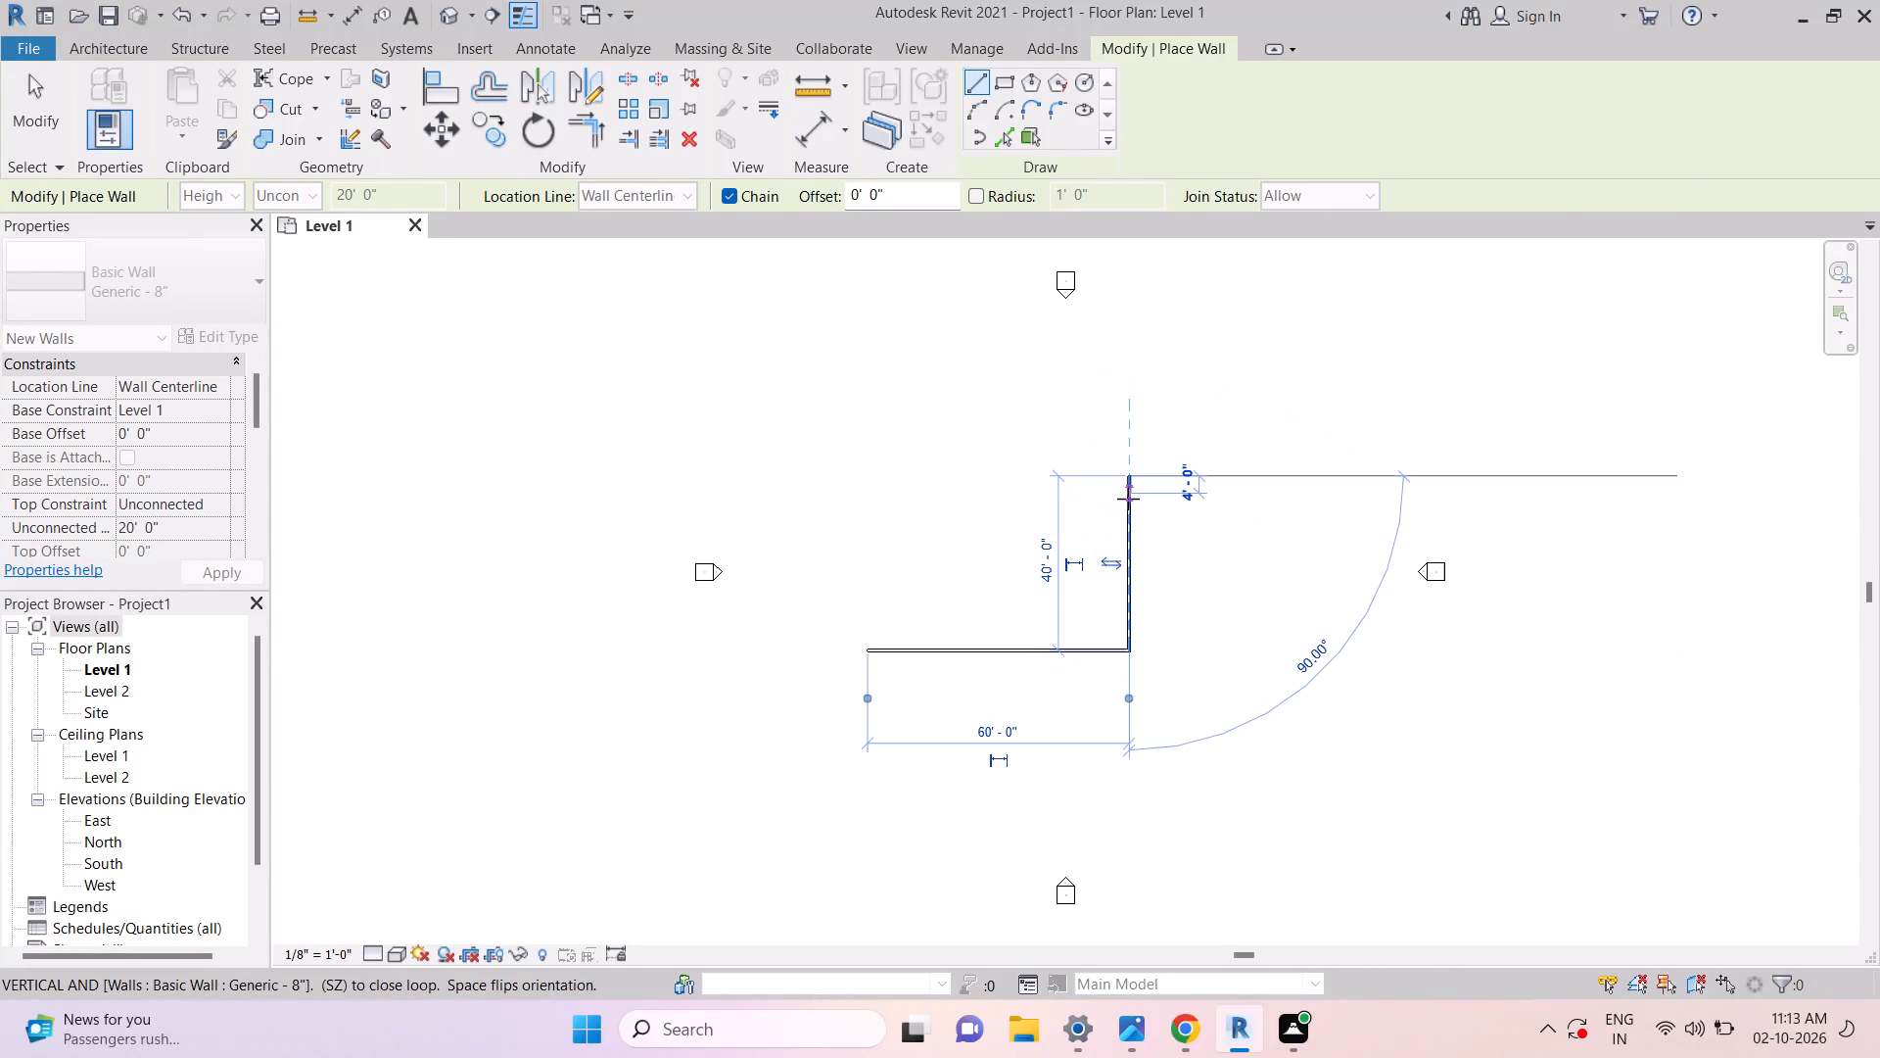
key("Escape")
key("Escape")
key("Escape")
key("Escape")
key("Escape")
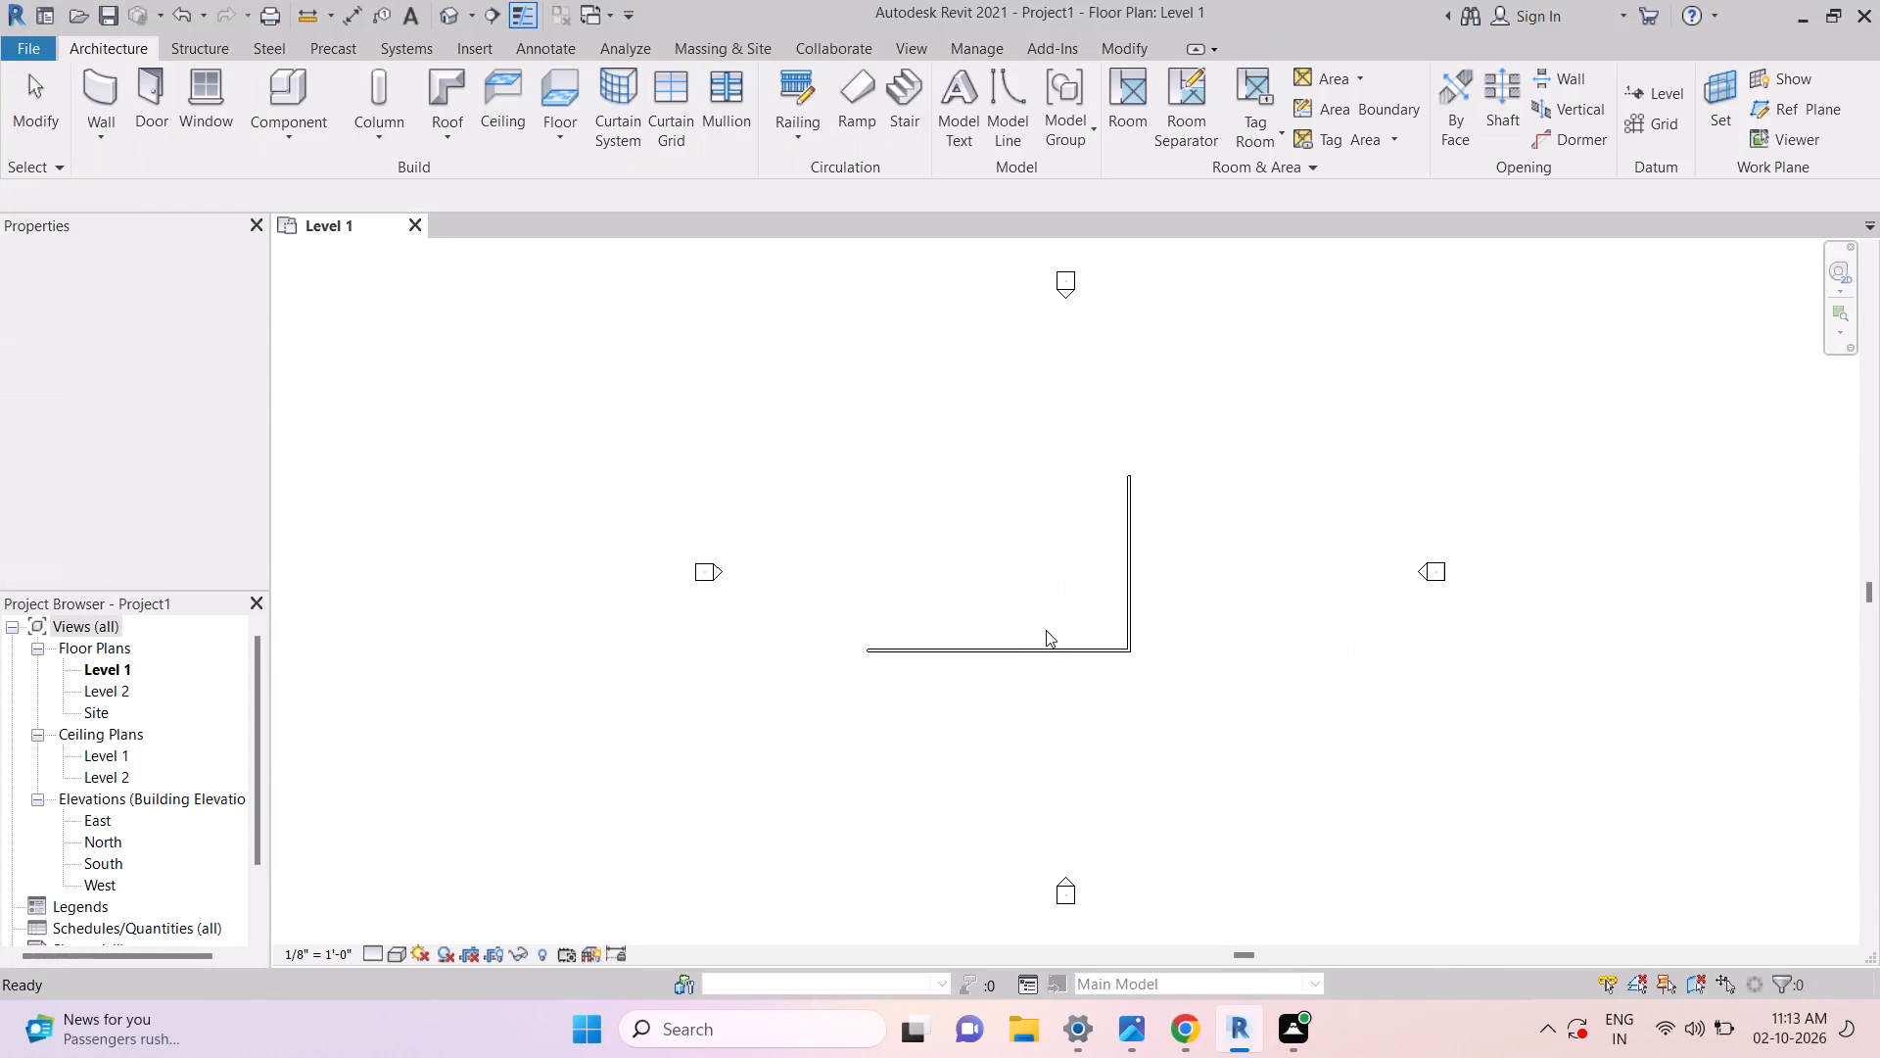
key("Escape")
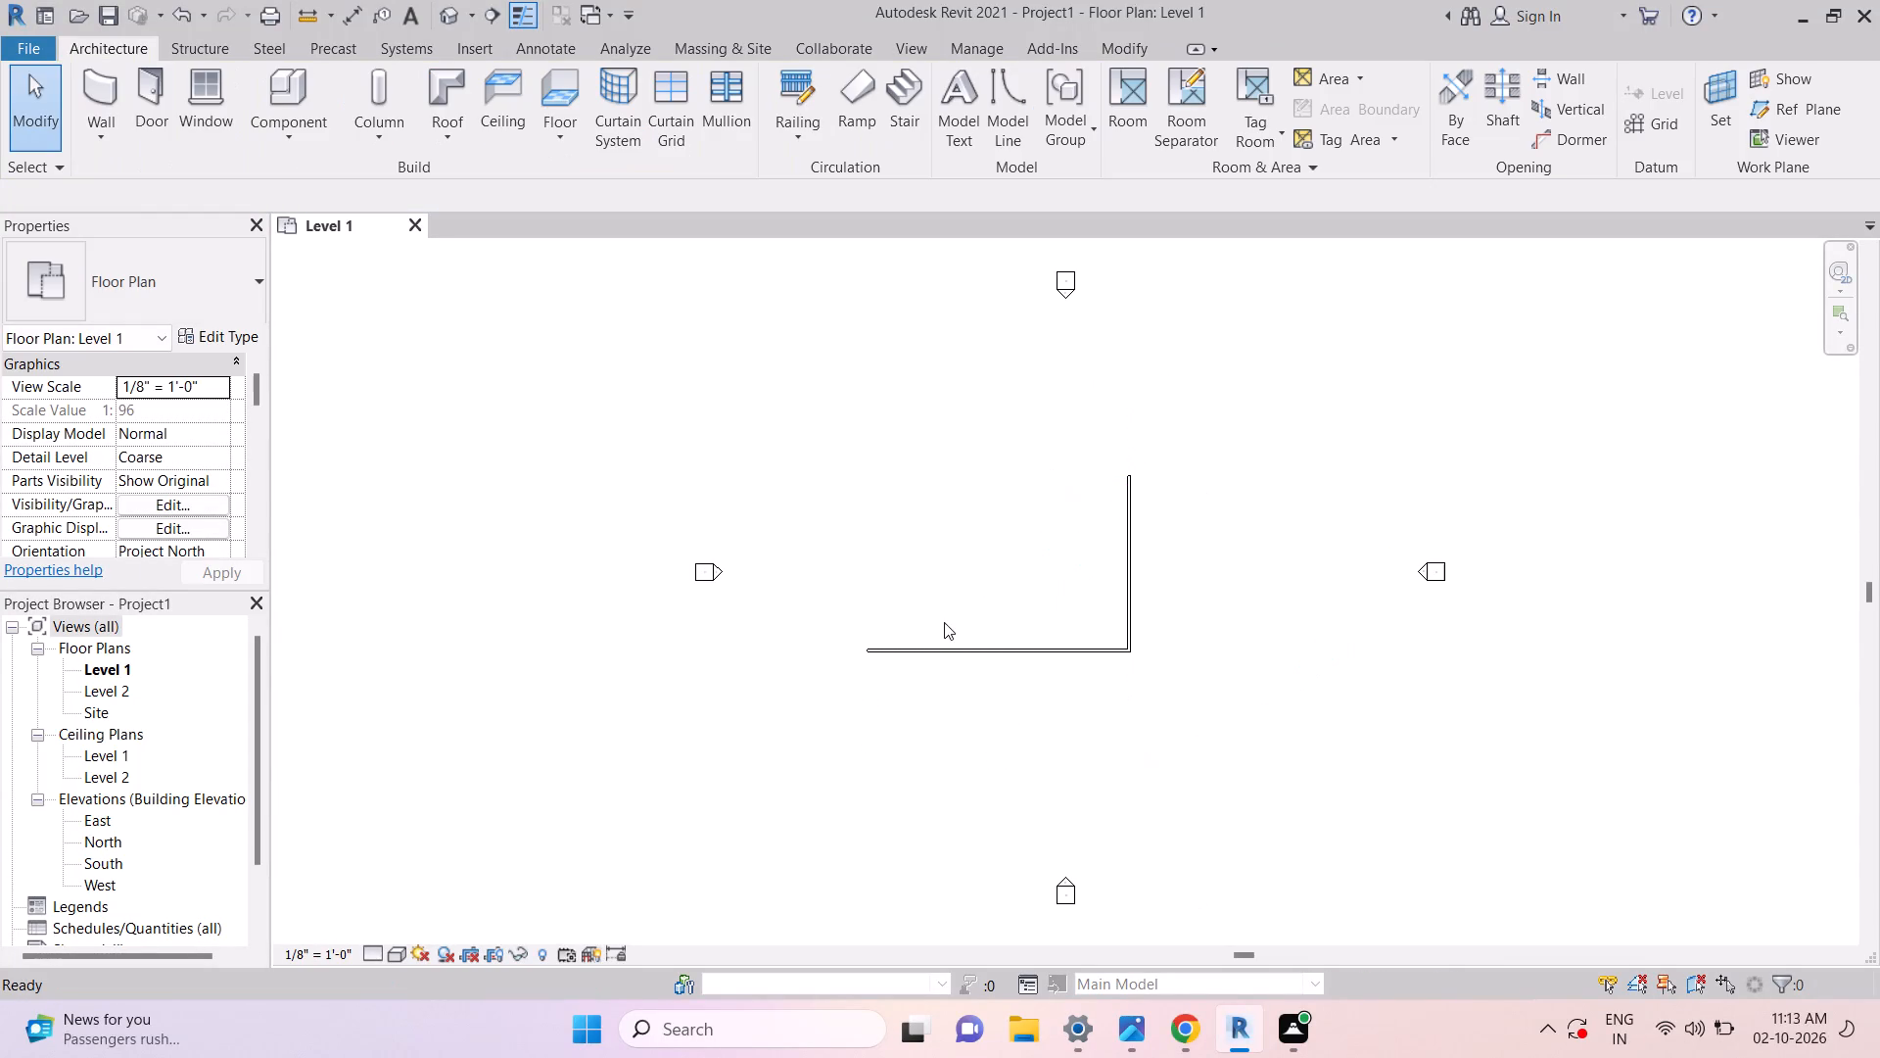
Copy the horizontal 60' wall 40' straight up to form the opposite long side of the rectangle.
left_click(937, 643)
key("c")
type("o")
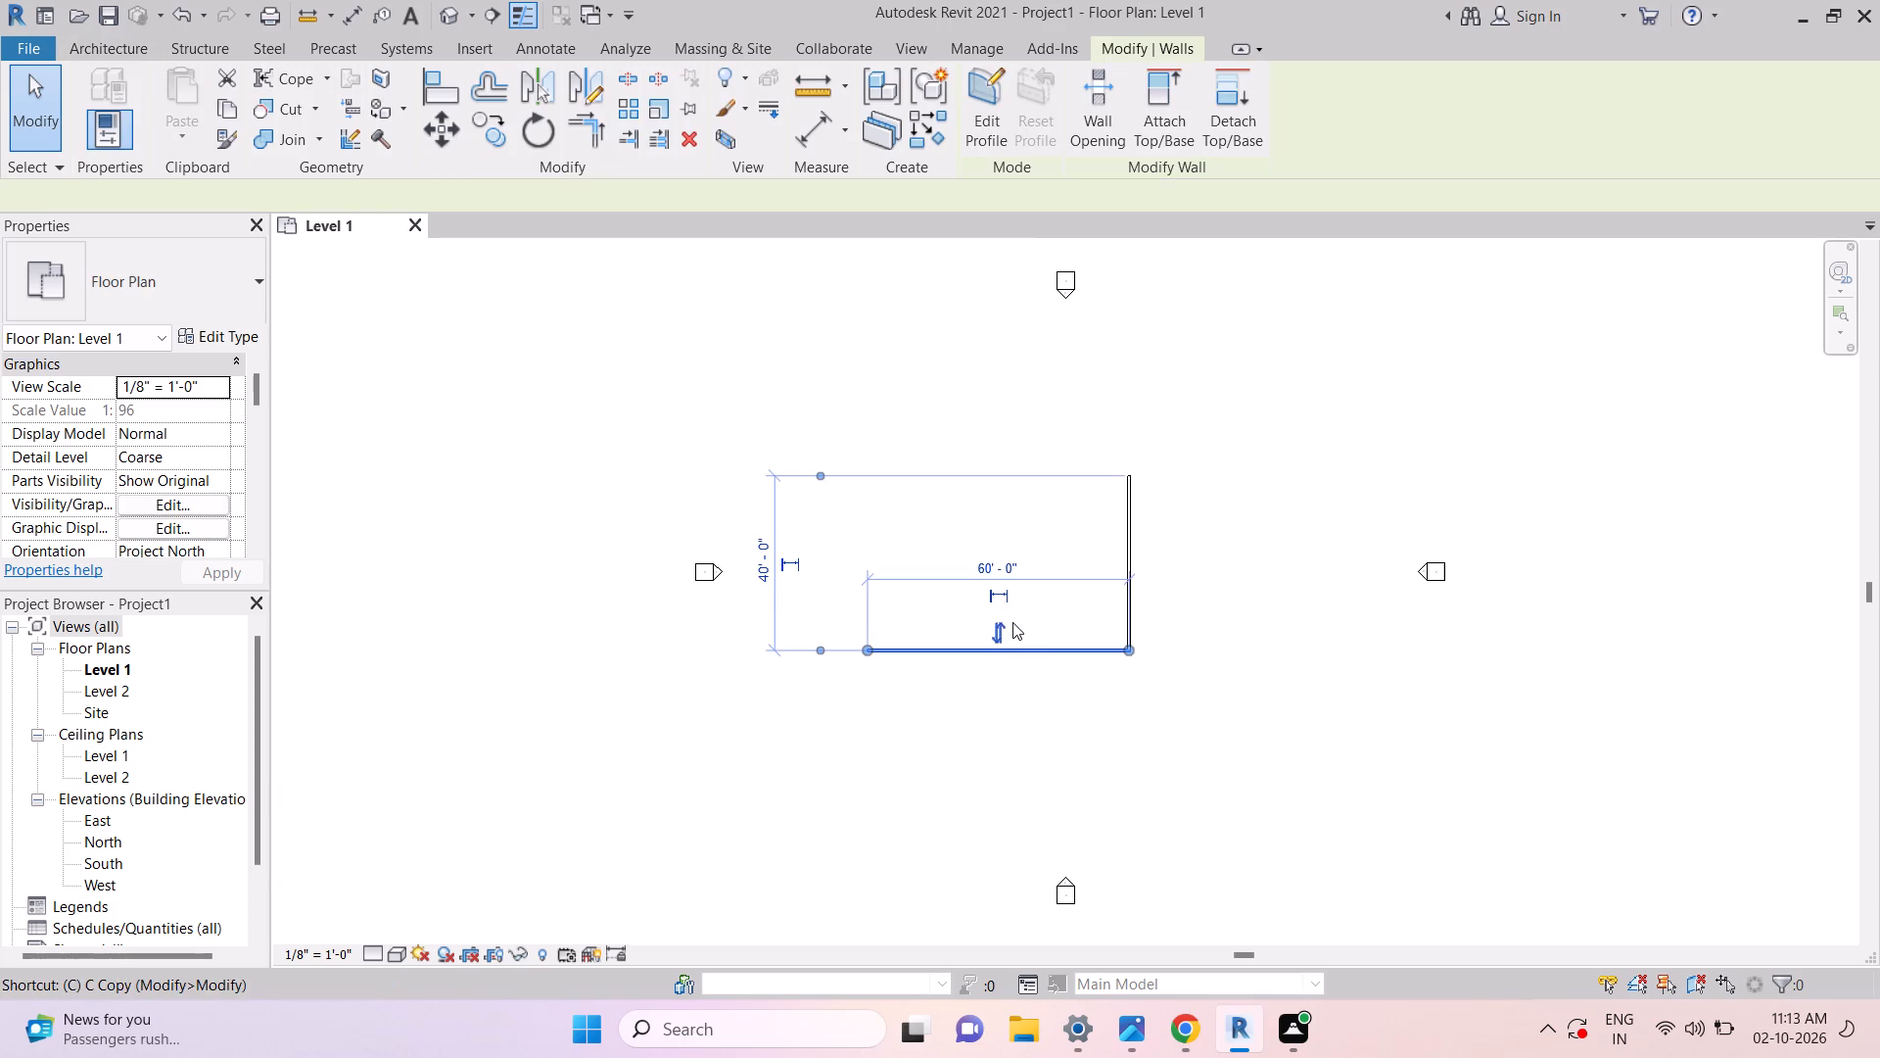
key("space")
left_click(1010, 639)
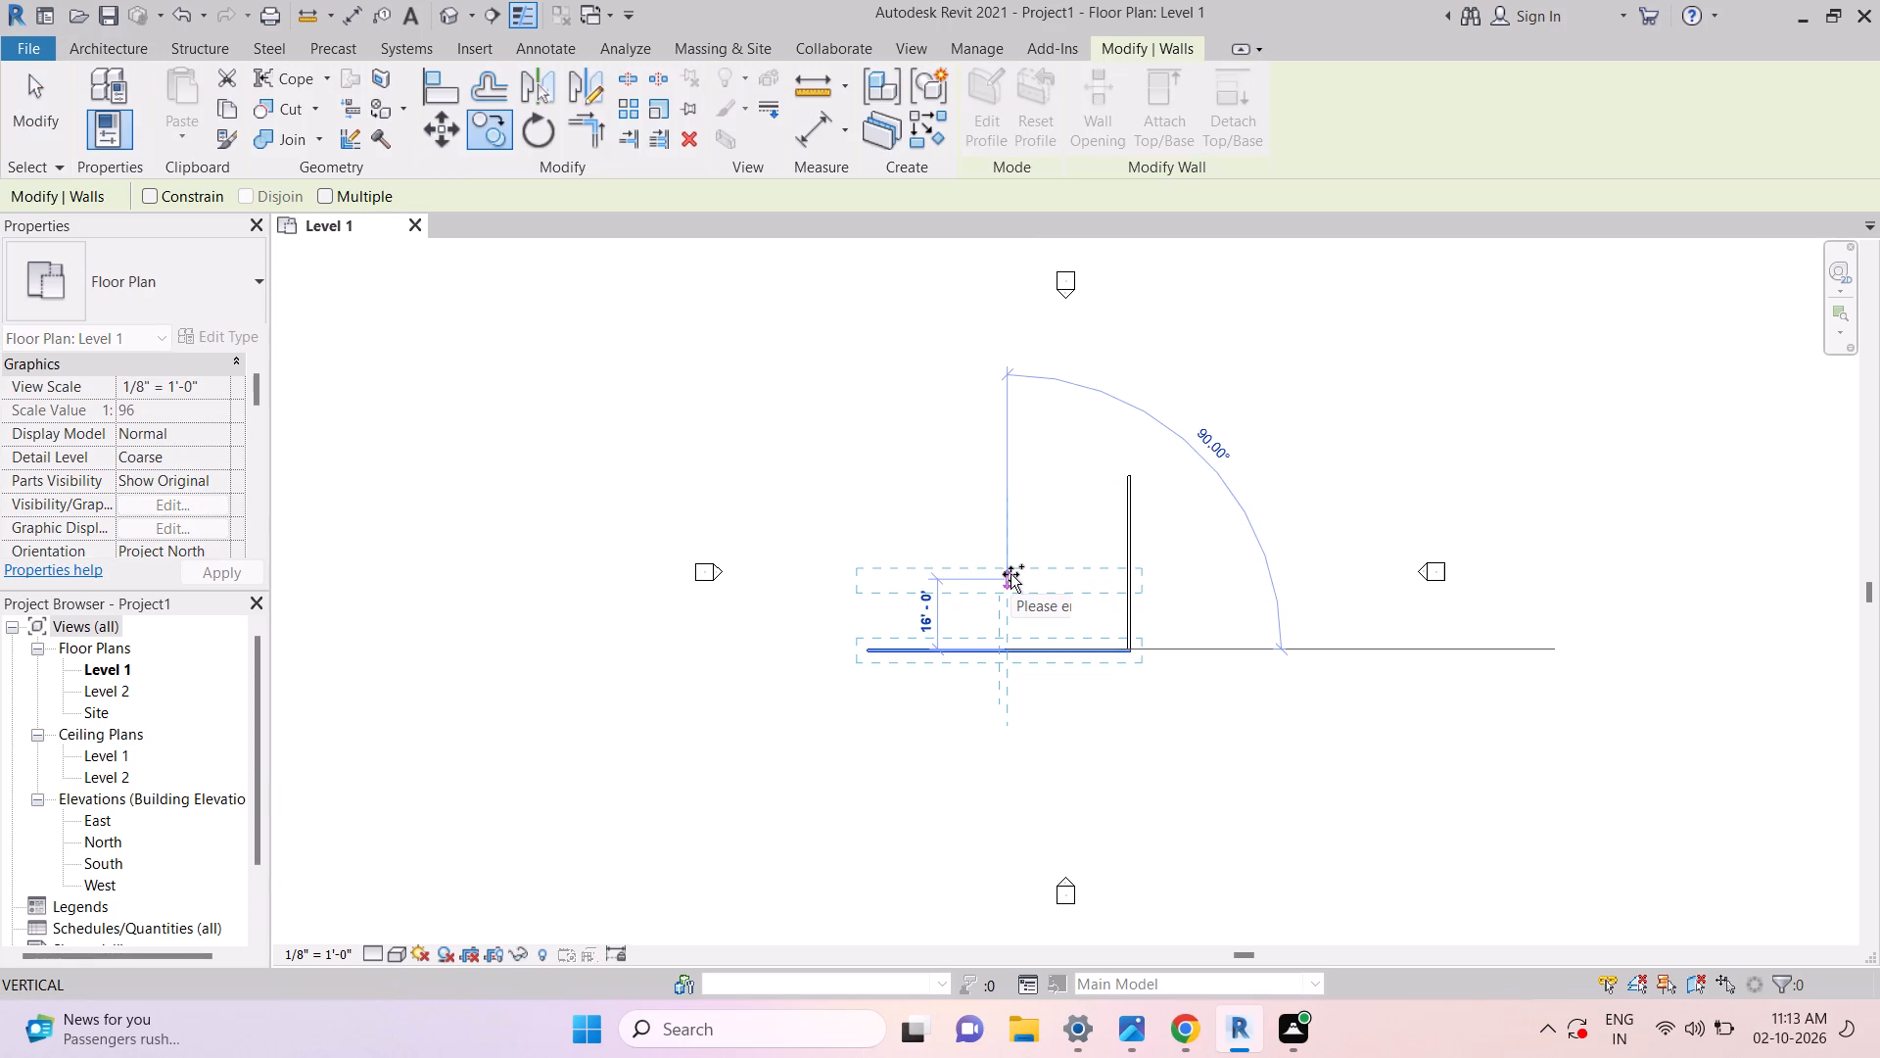
type("40'")
key("Return")
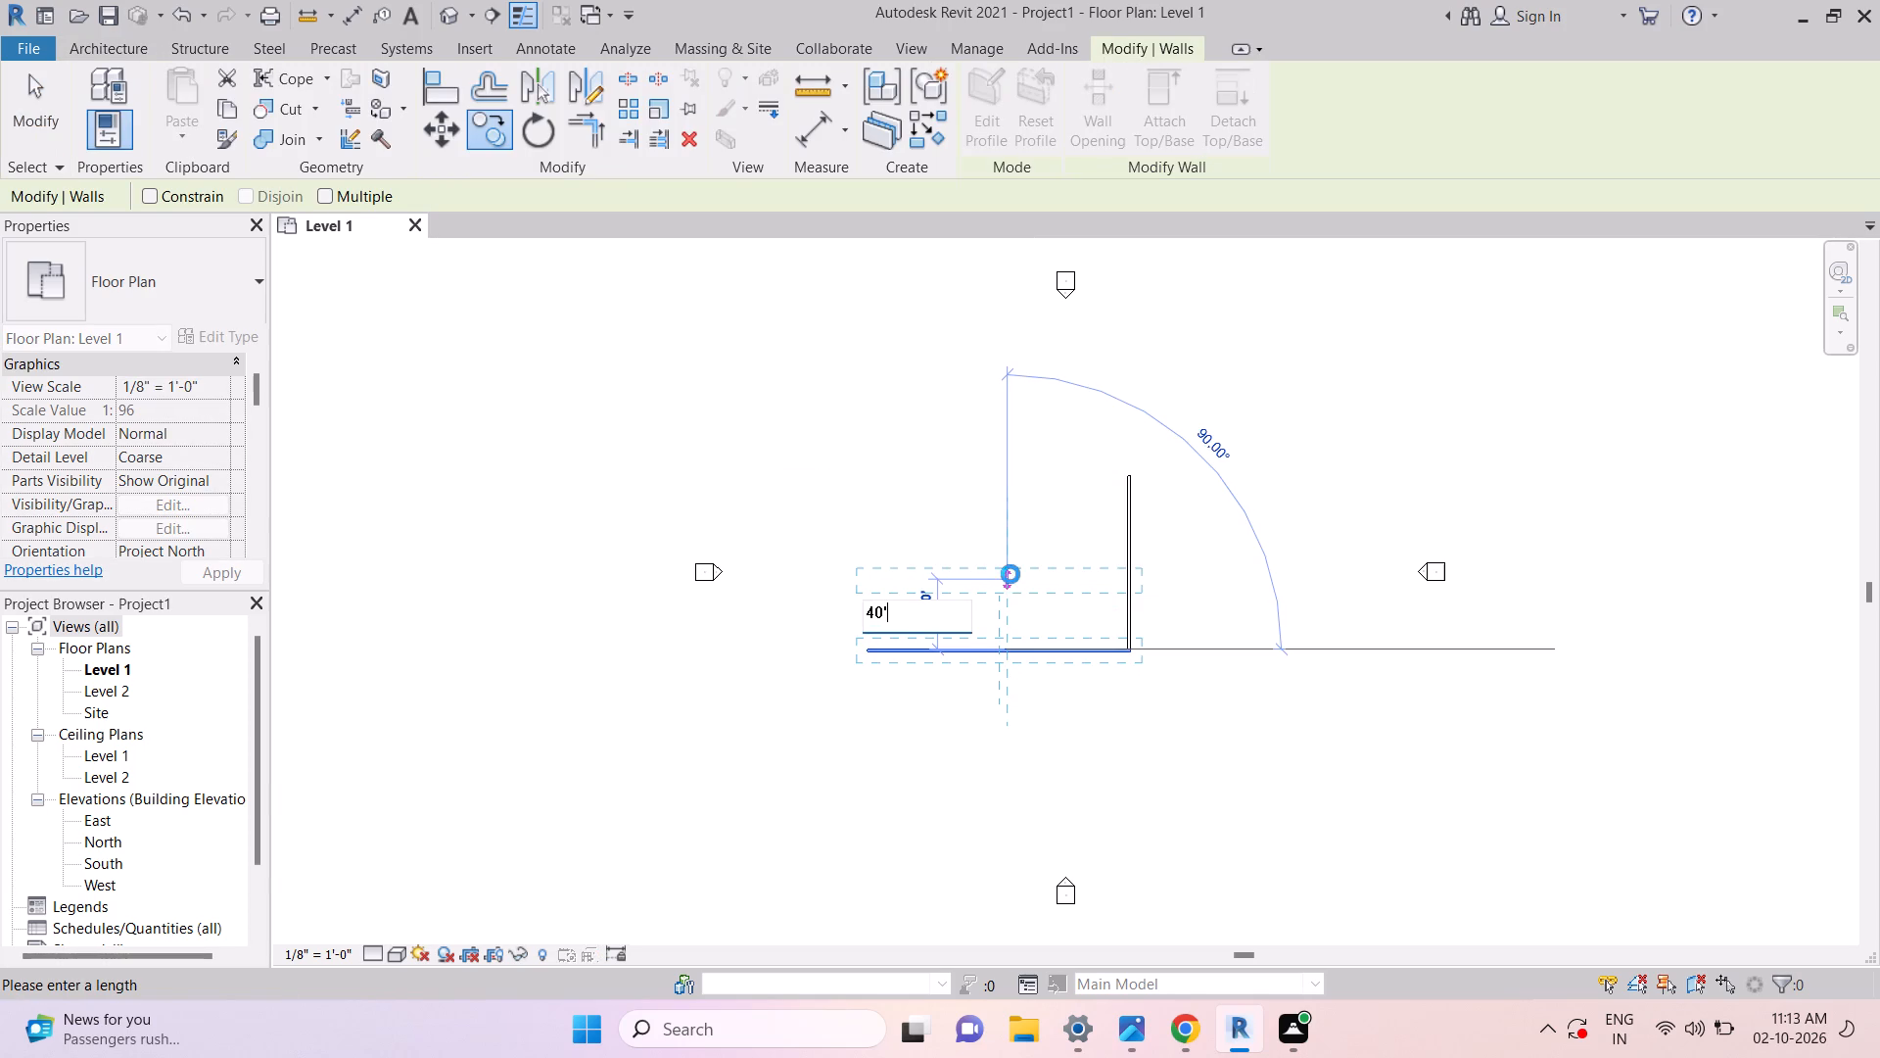
key("Escape")
key("Escape")
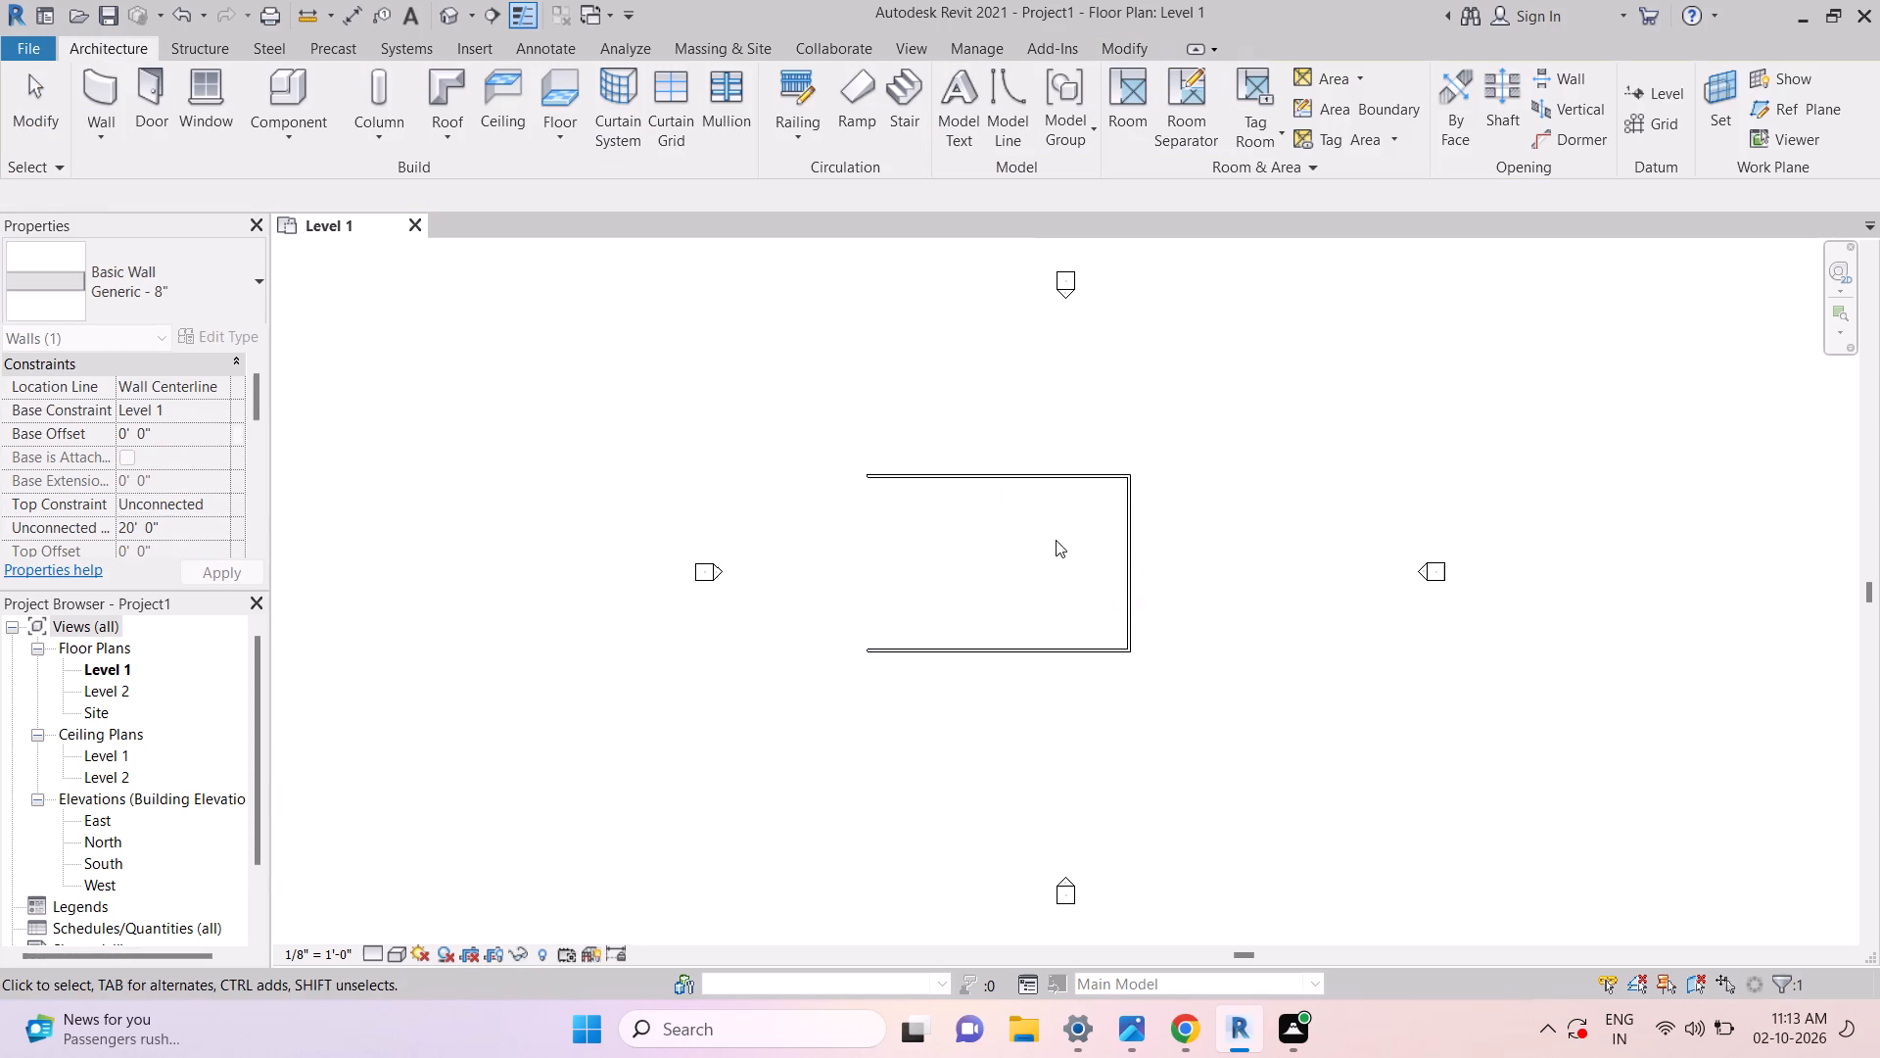
key("Escape")
key("Escape")
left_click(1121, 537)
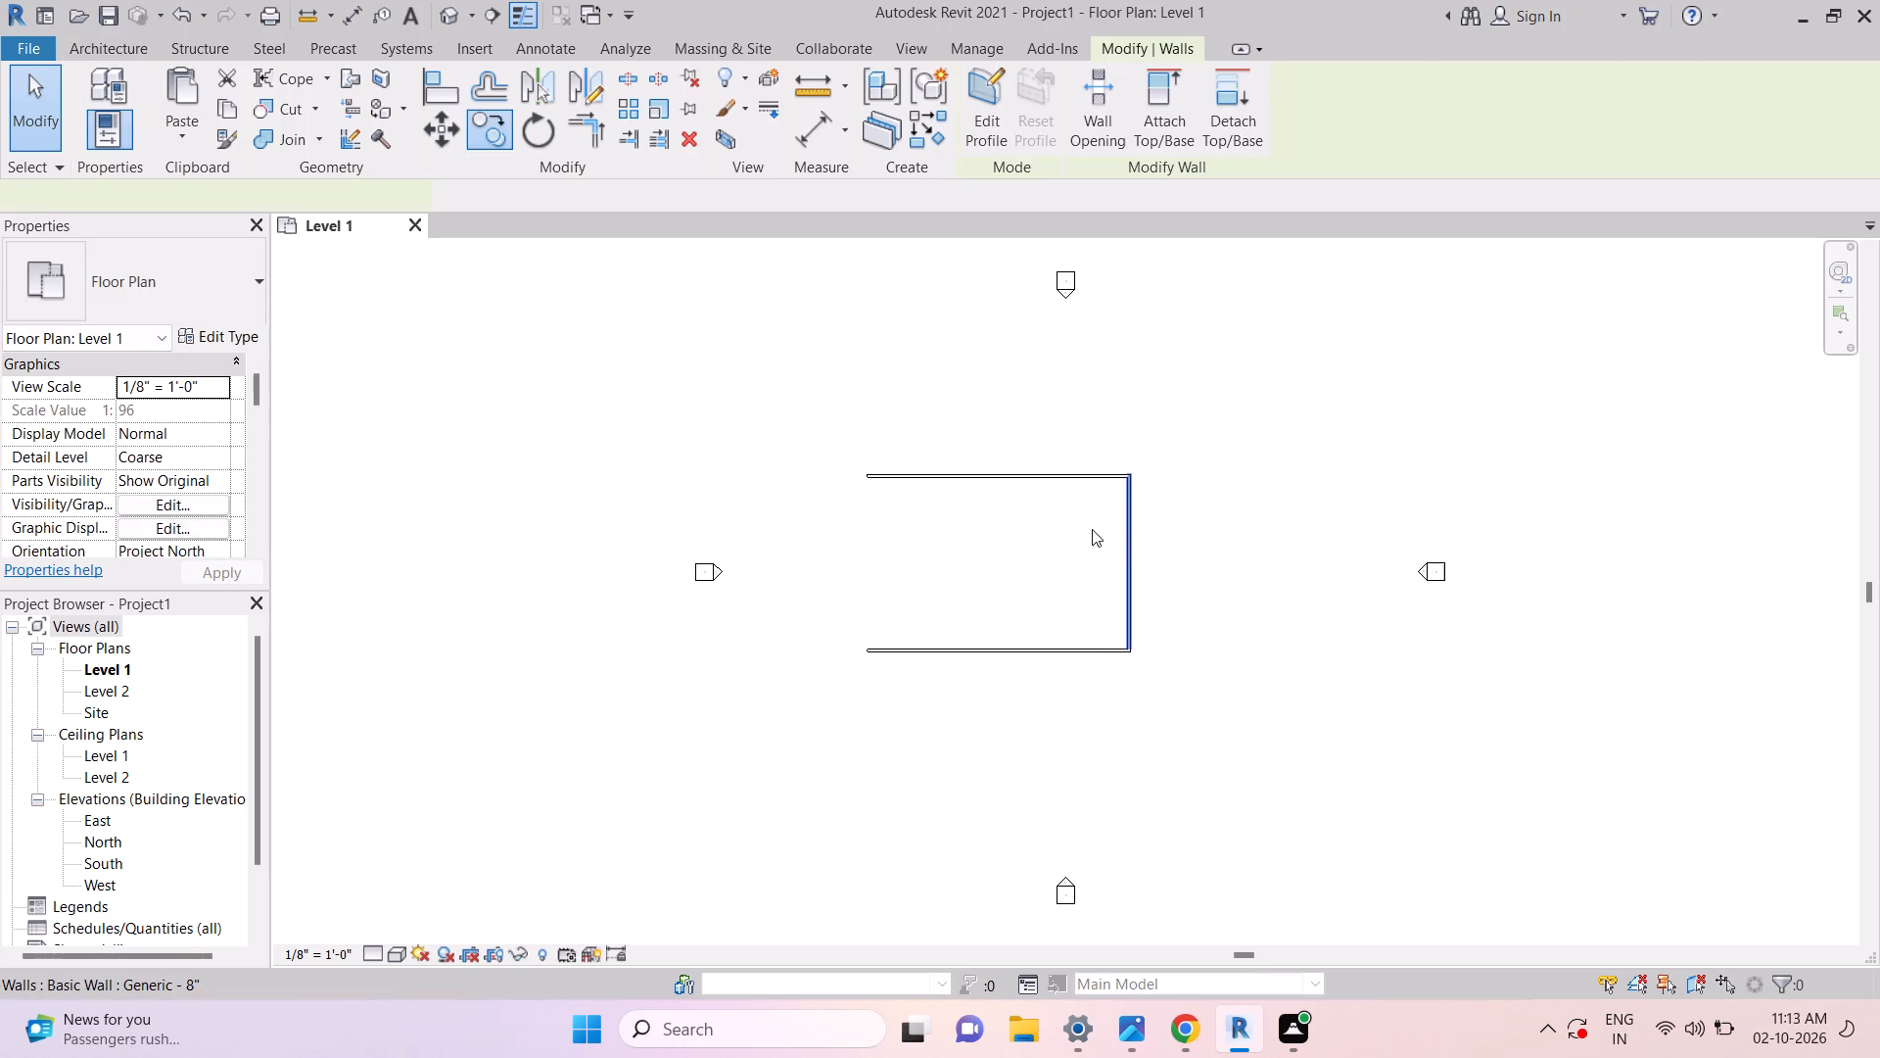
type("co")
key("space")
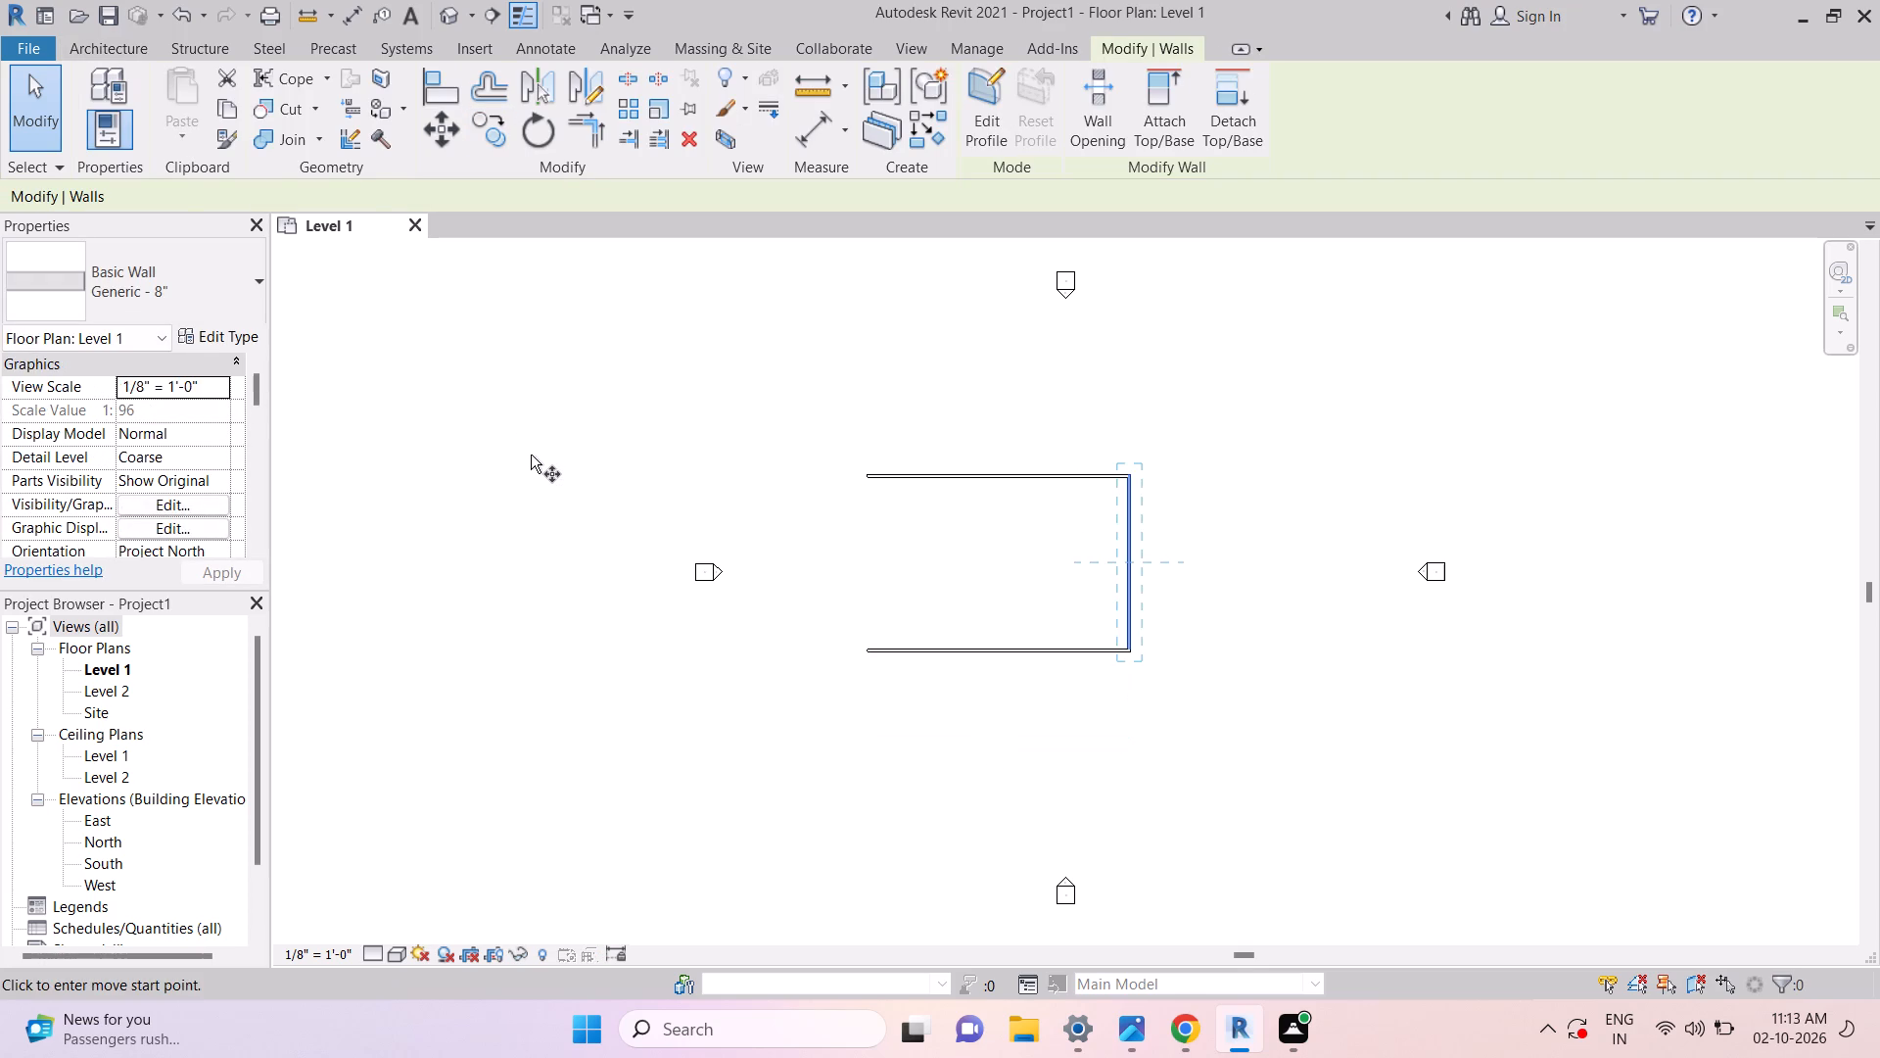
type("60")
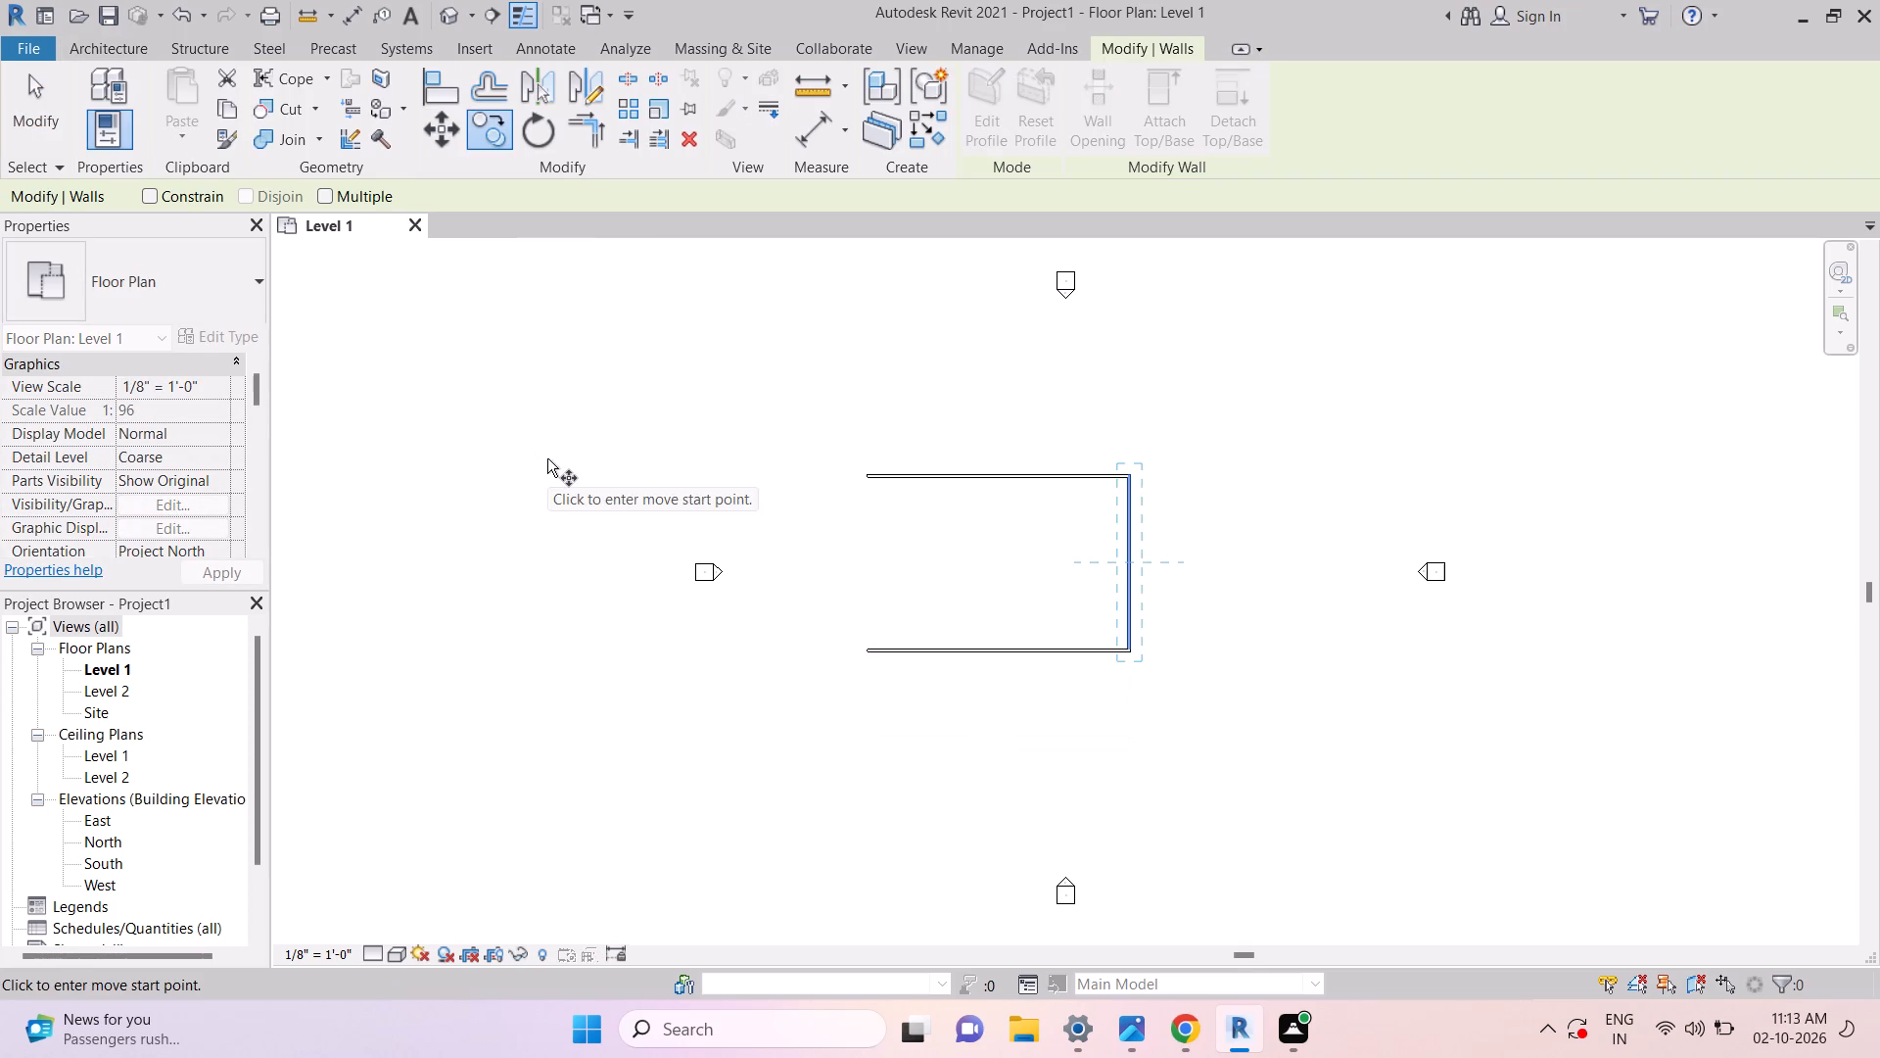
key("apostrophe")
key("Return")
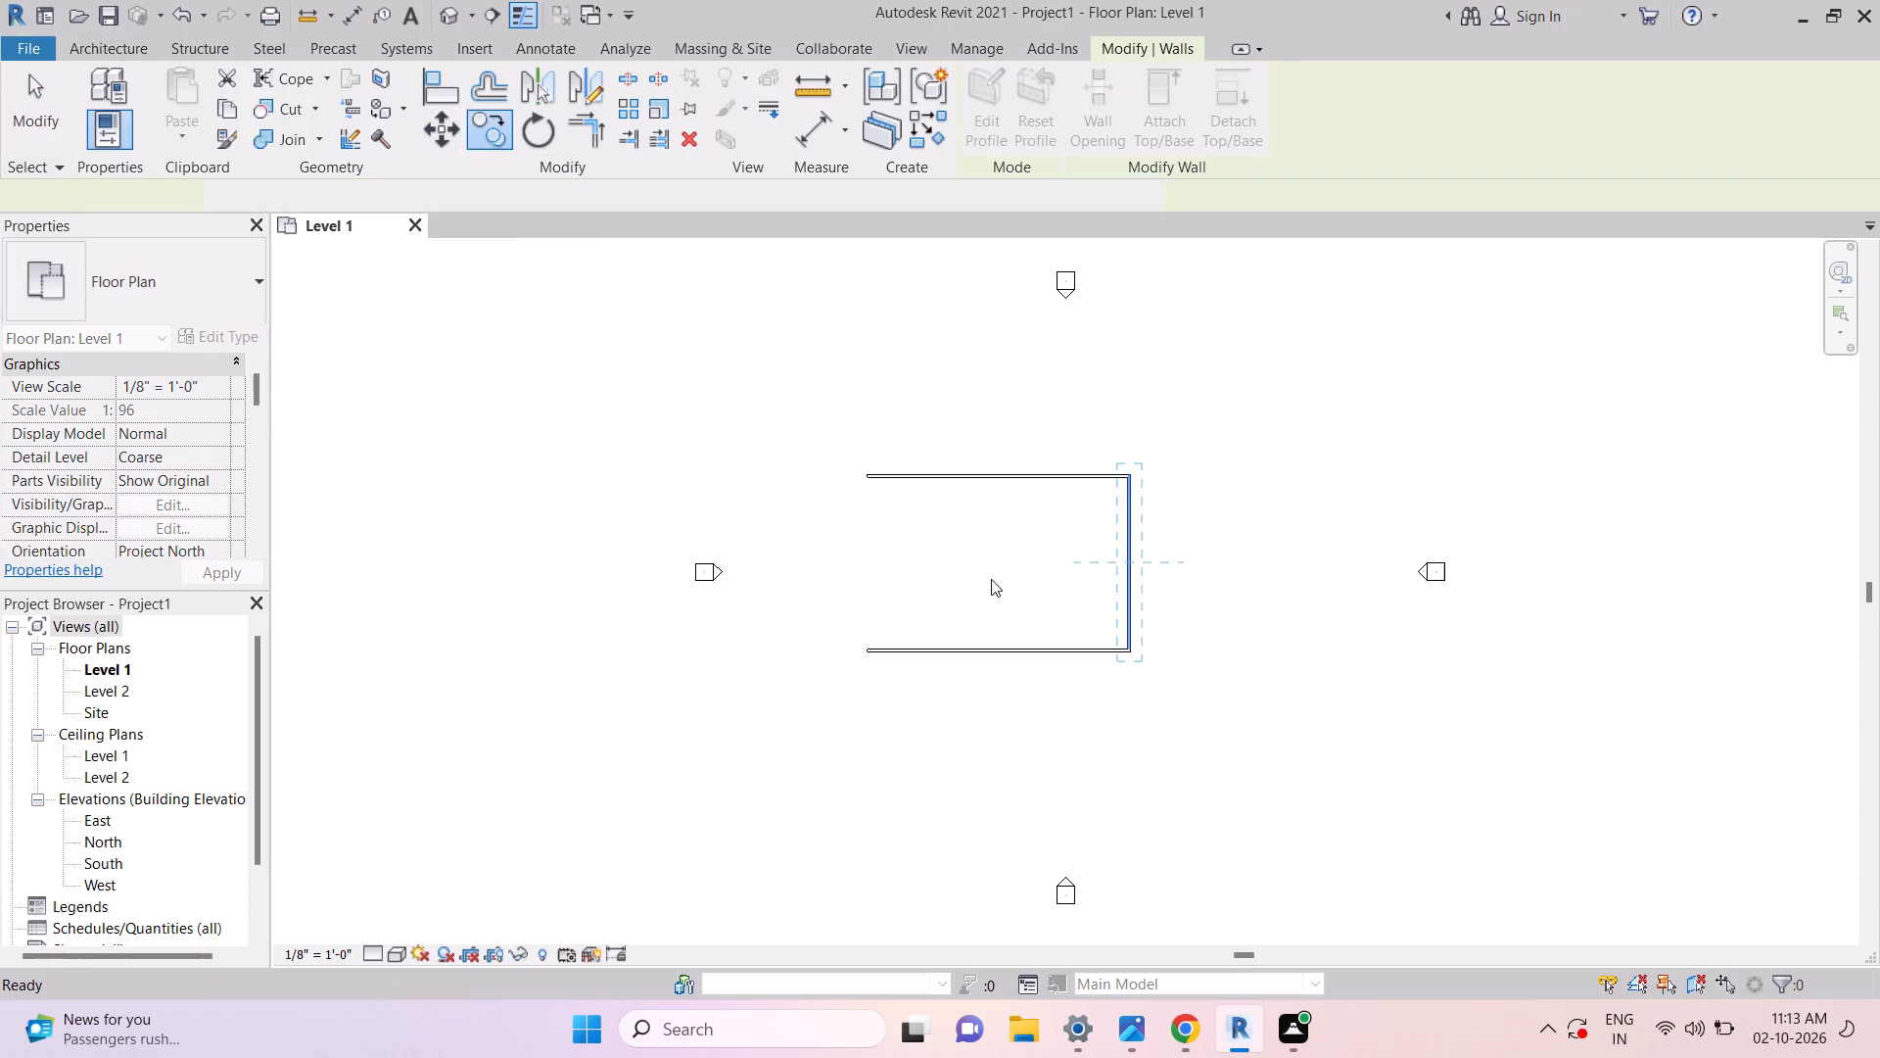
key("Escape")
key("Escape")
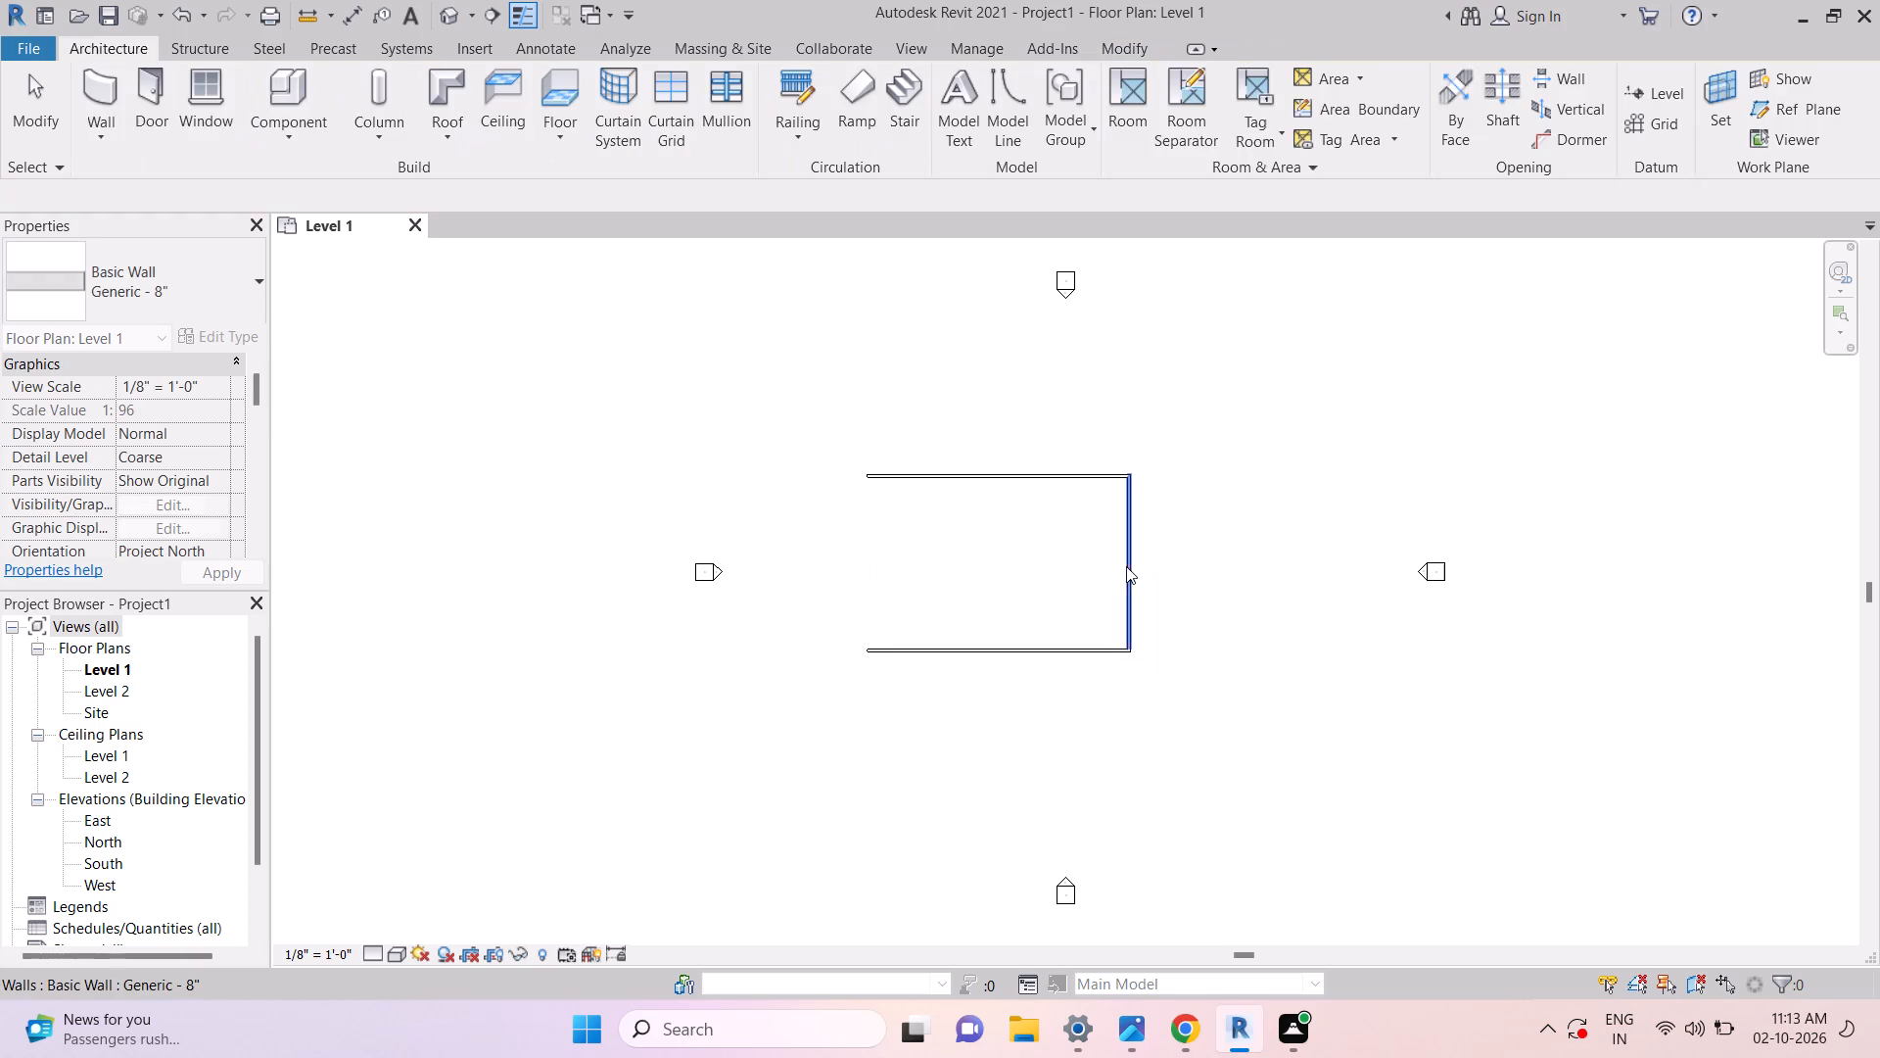
Copy the vertical 40' wall 60' horizontally to the open side, closing the wall rectangle.
left_click(1126, 566)
type("co")
key("space")
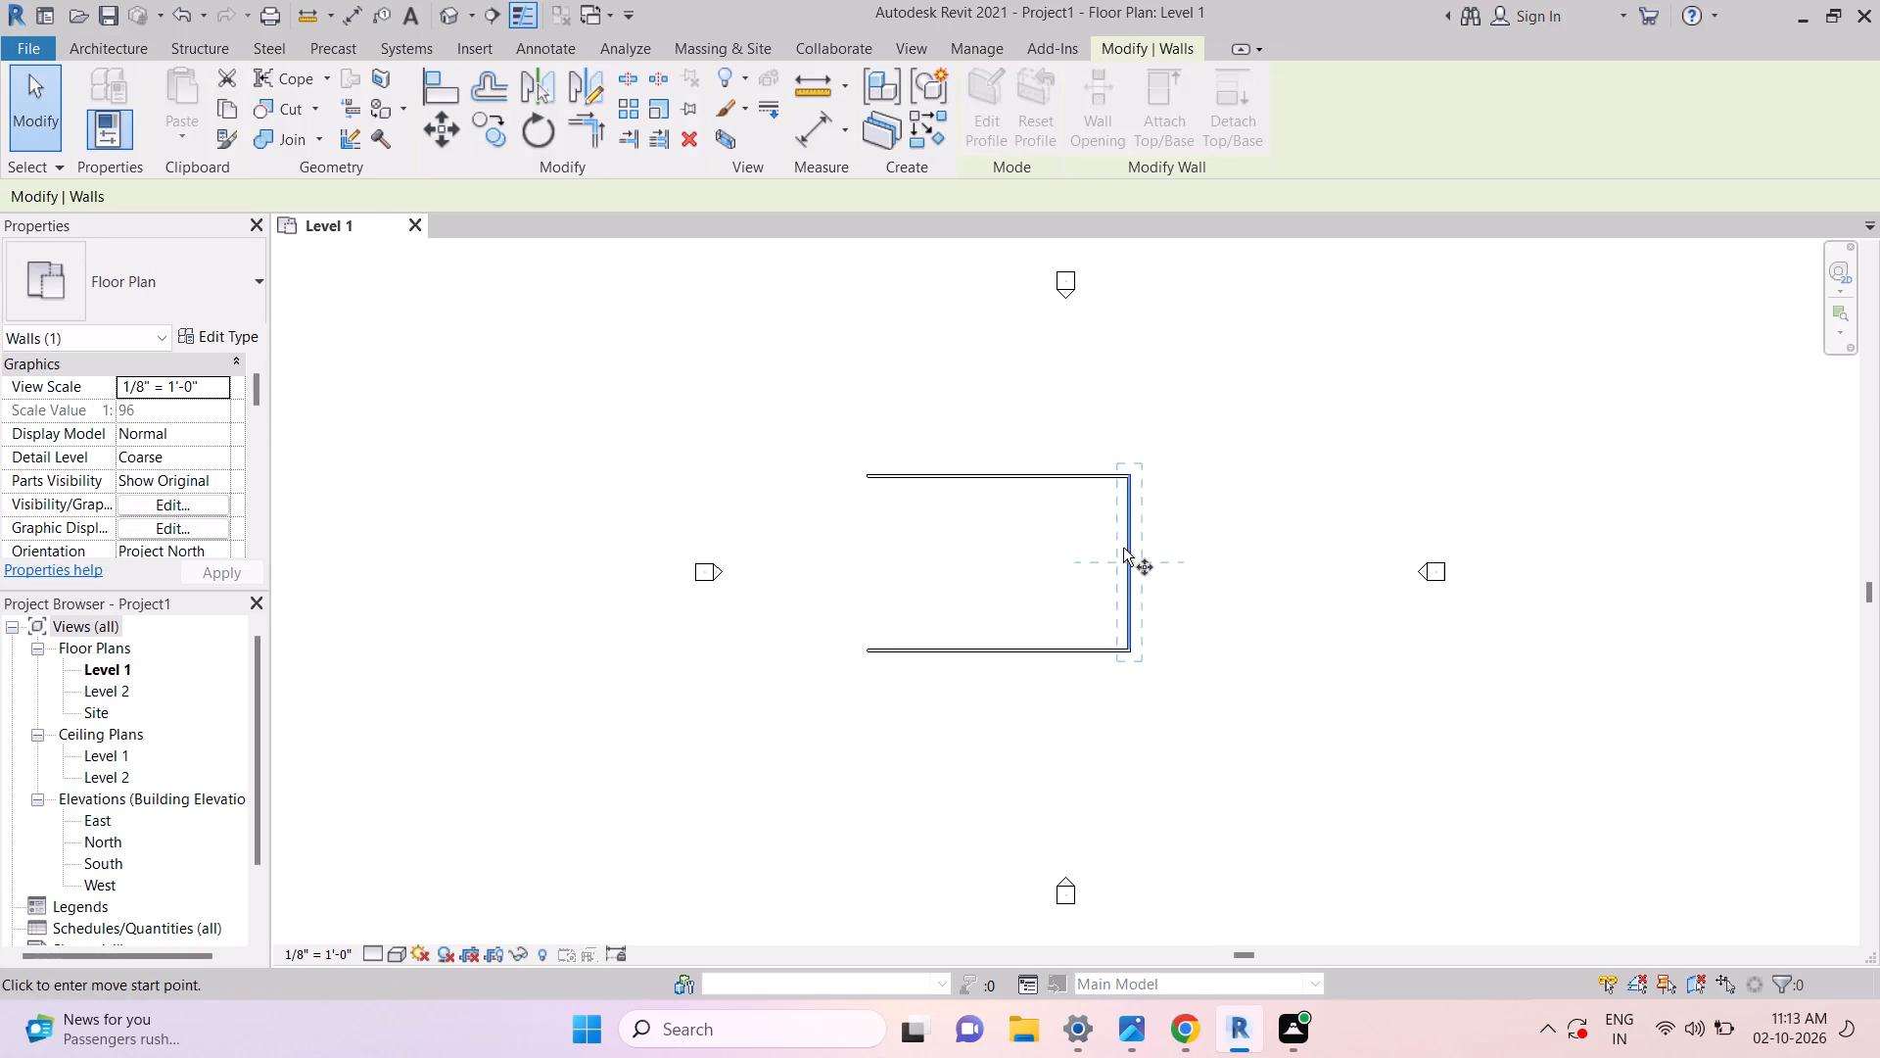
left_click_drag(1122, 549, 1113, 548)
type("60'")
key("Return")
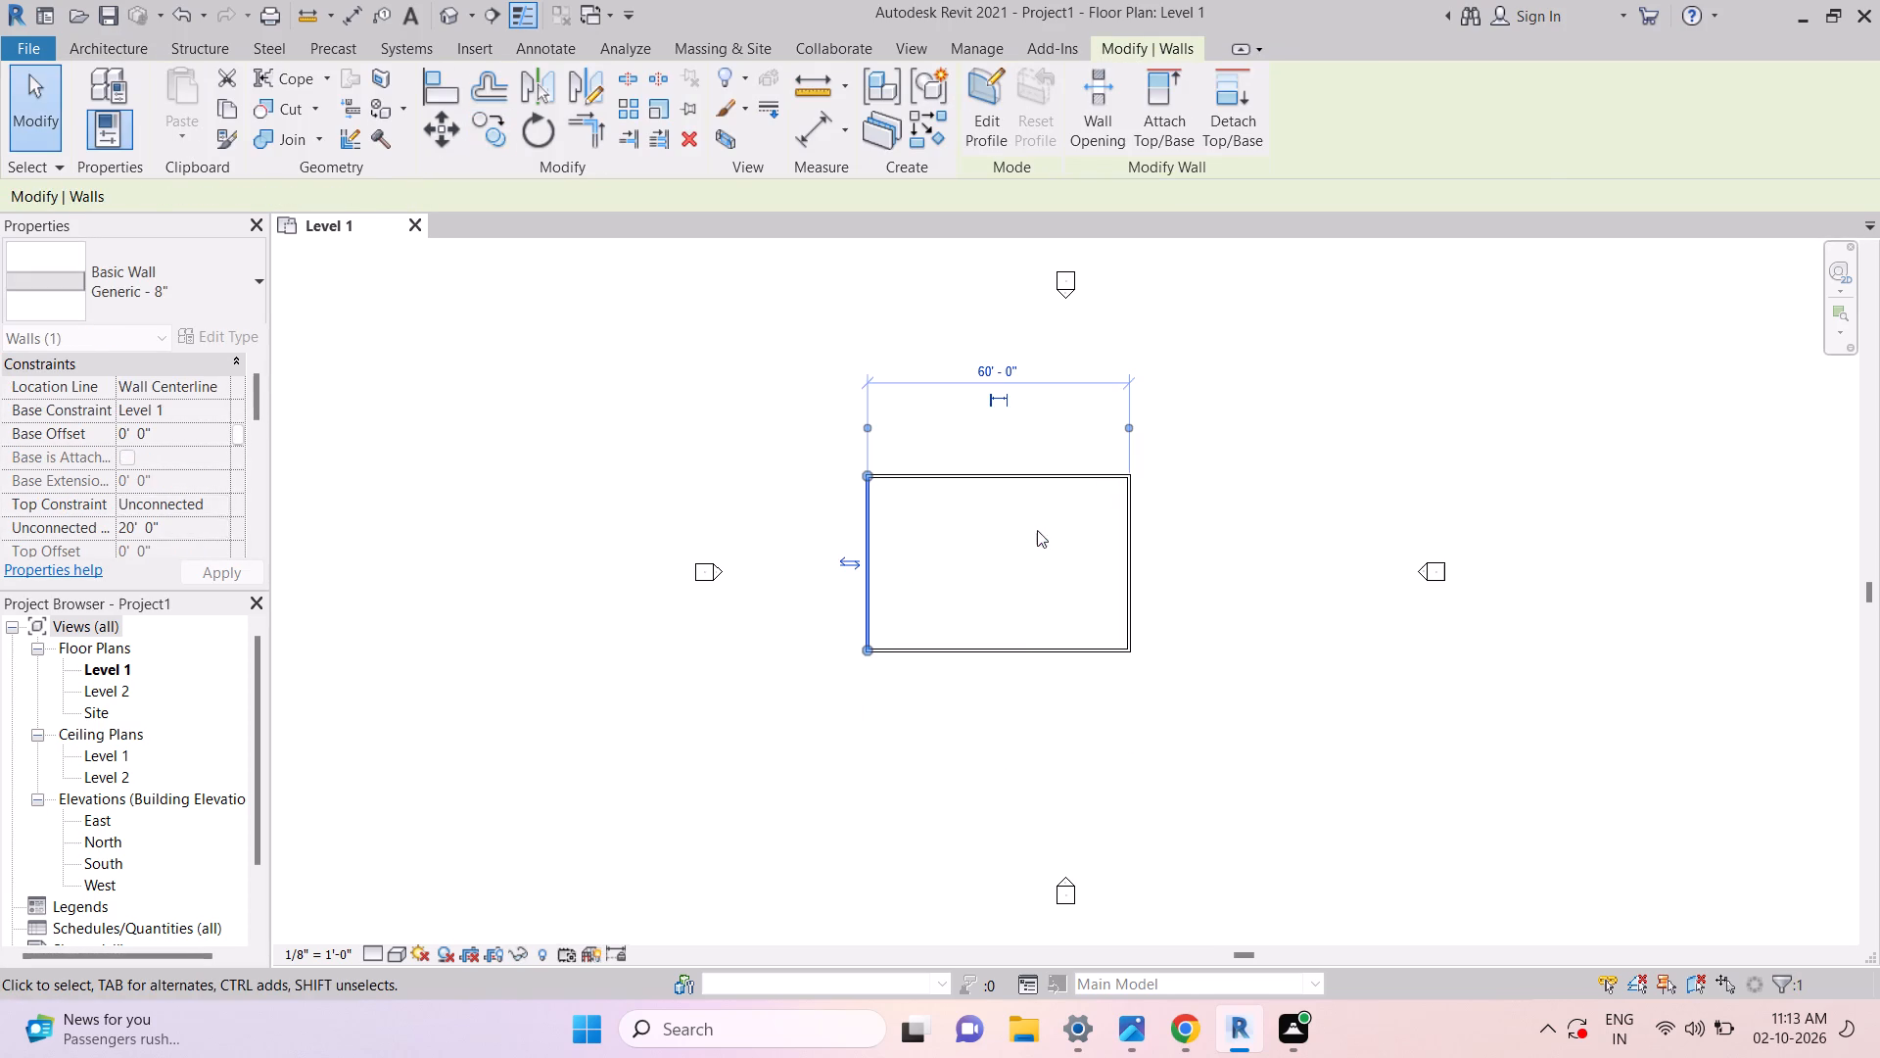
key("Escape")
key("Escape")
key("Escape")
key("Escape")
key("Escape")
key("Escape")
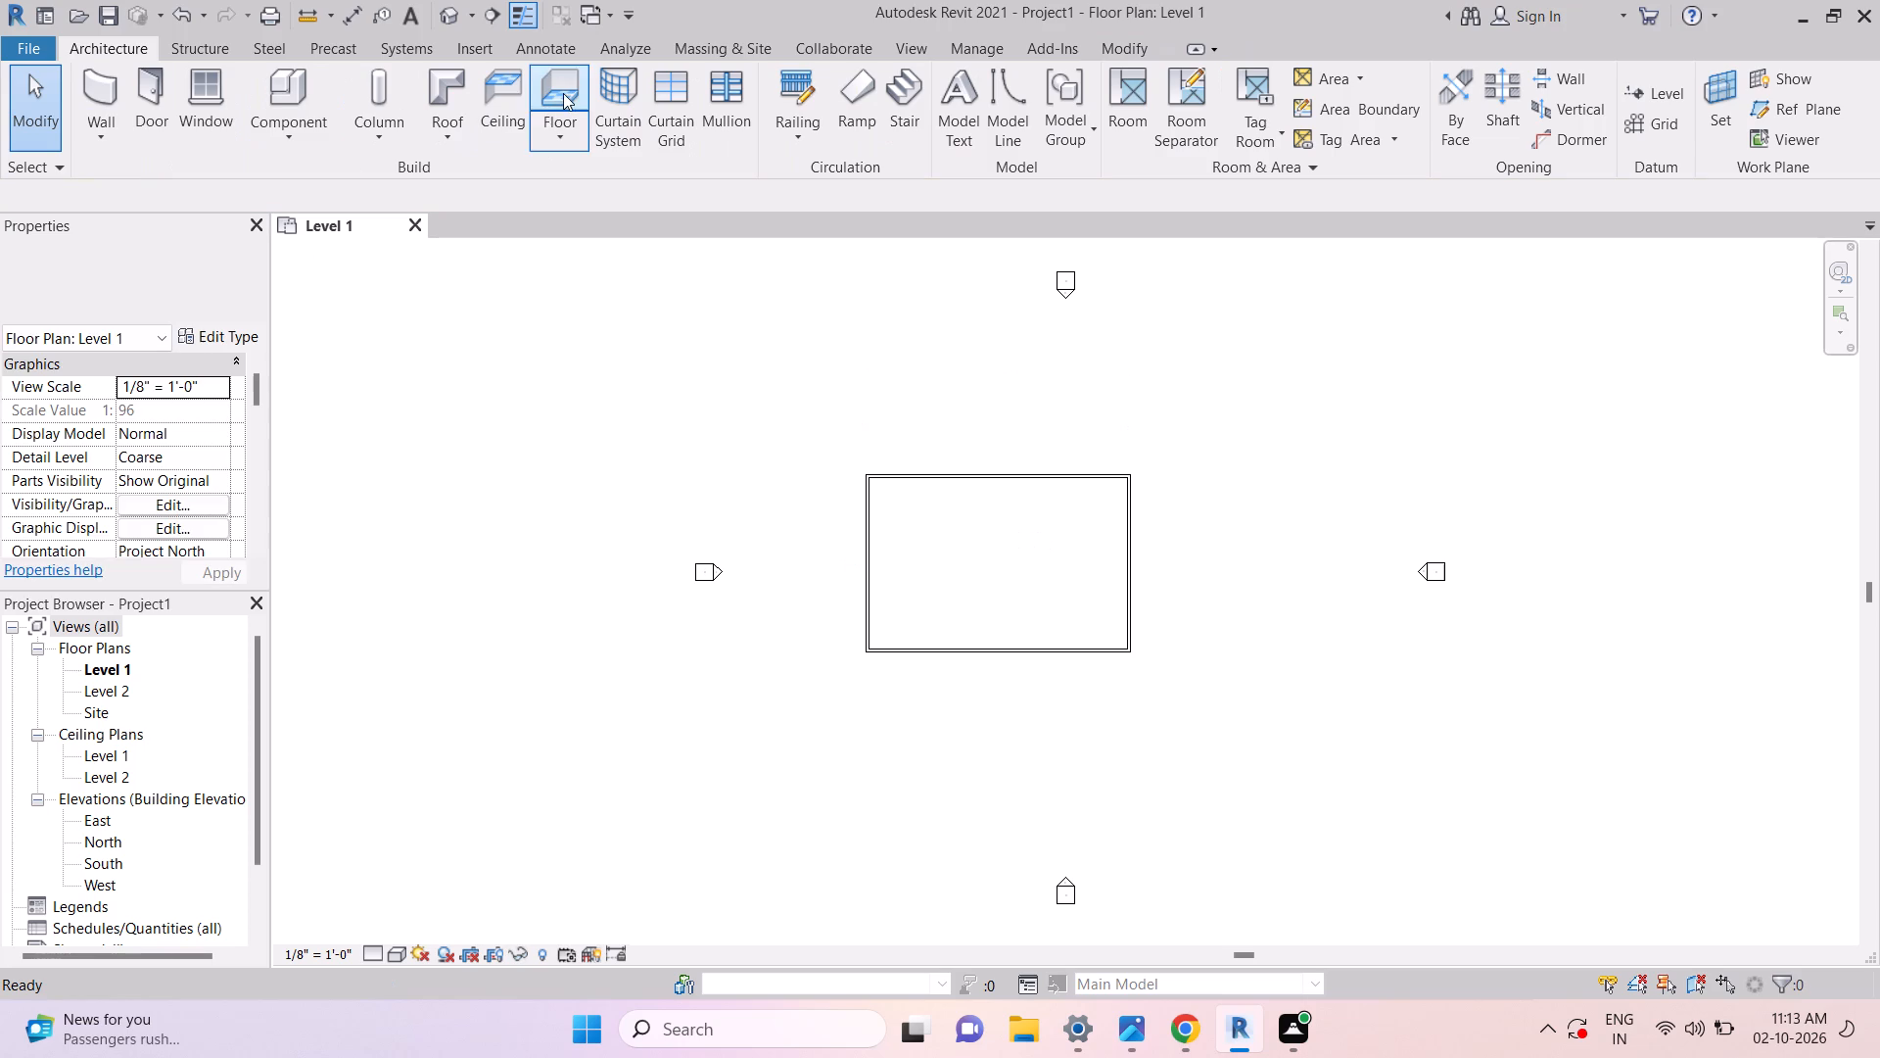
Open the default 3D view and set its visual style to Shaded.
left_click(452, 13)
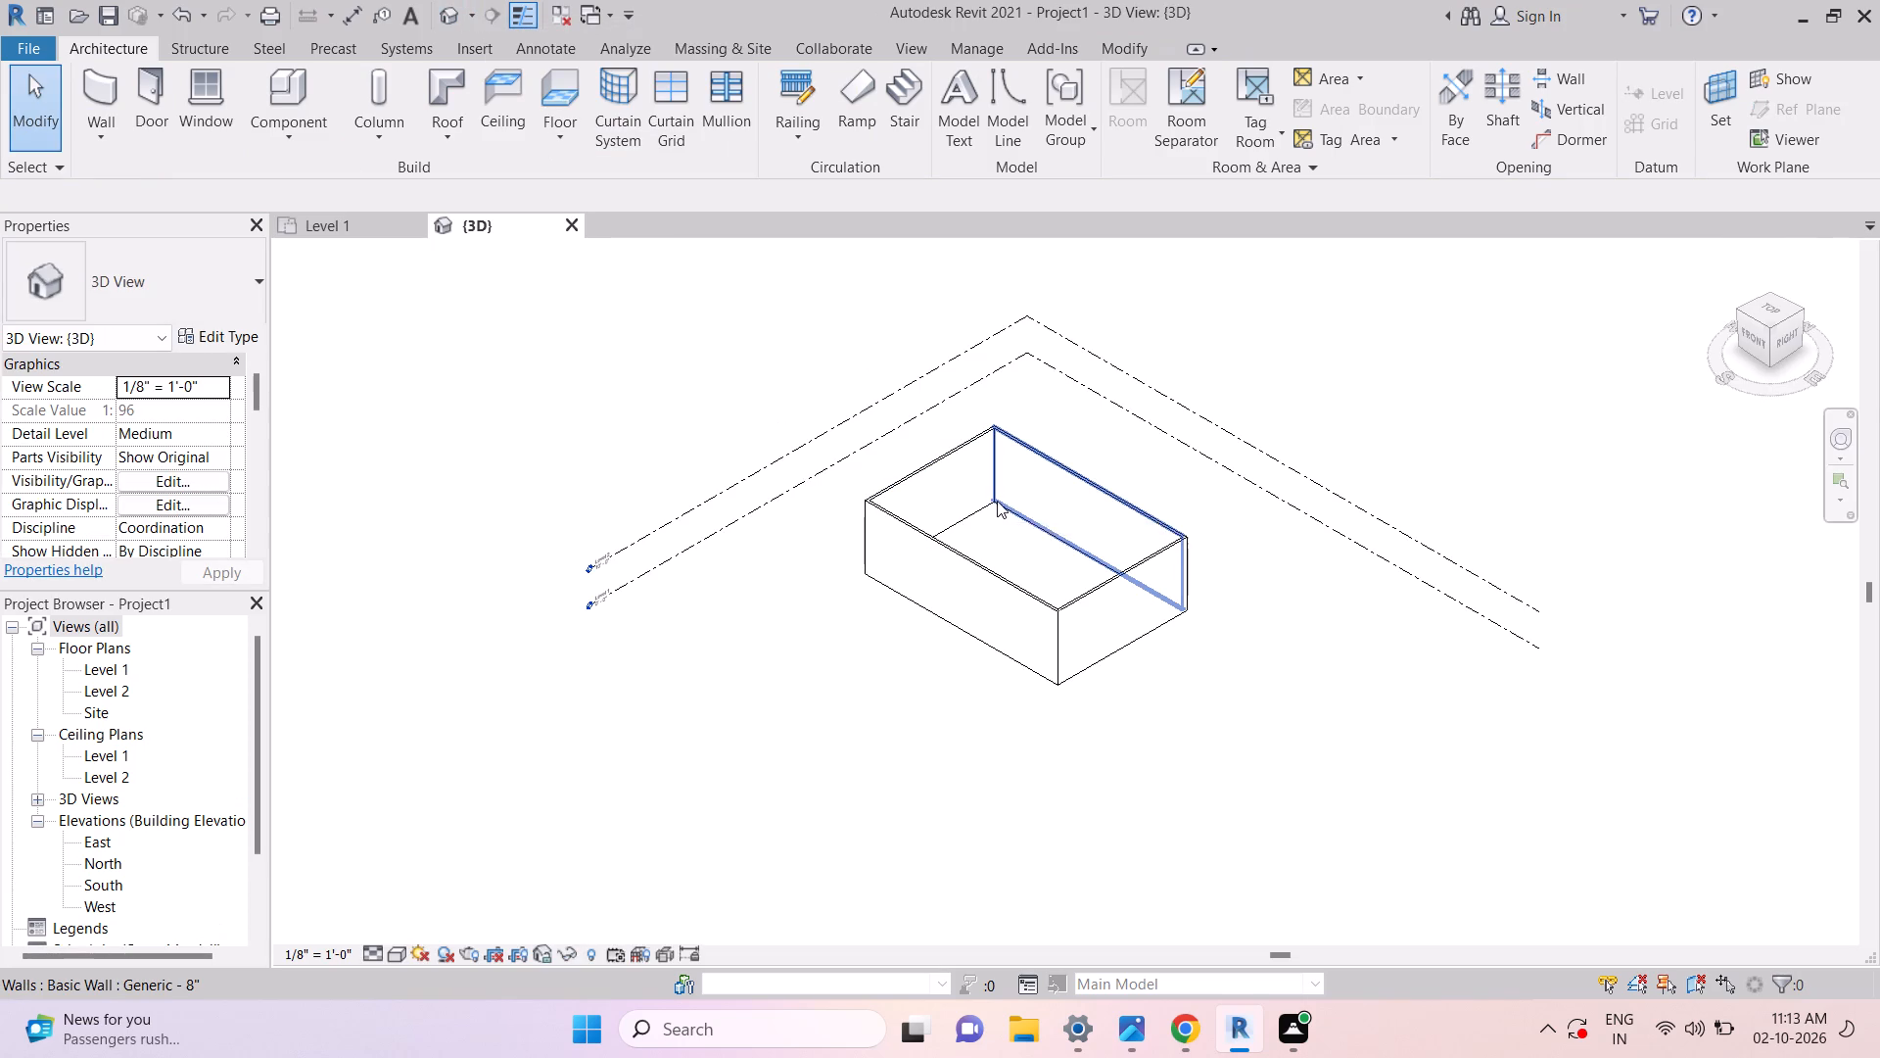
type("sd")
Examine the four-walled enclosure from several angles in the 3D view.
scroll(1000, 555, "up", 3)
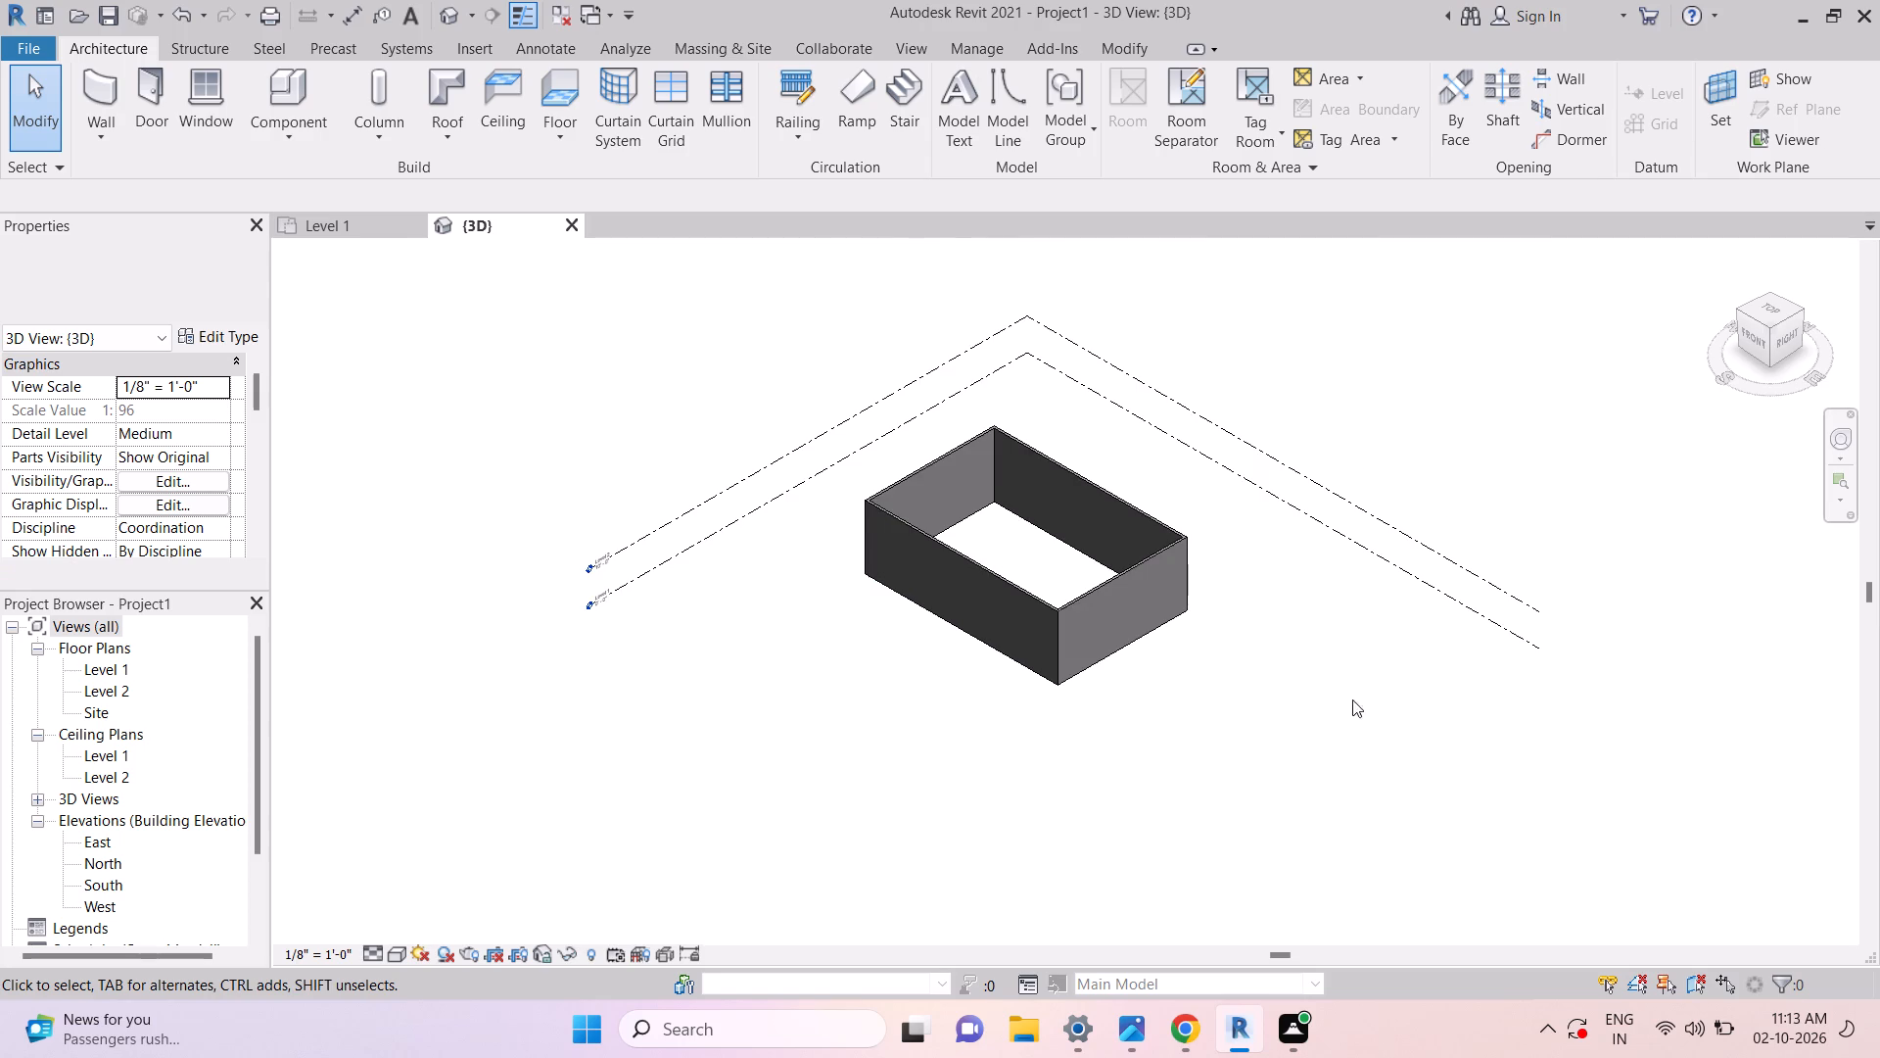
middle_click_drag(1052, 673, 1201, 642, "ctrl")
scroll(1189, 682, "down", 4)
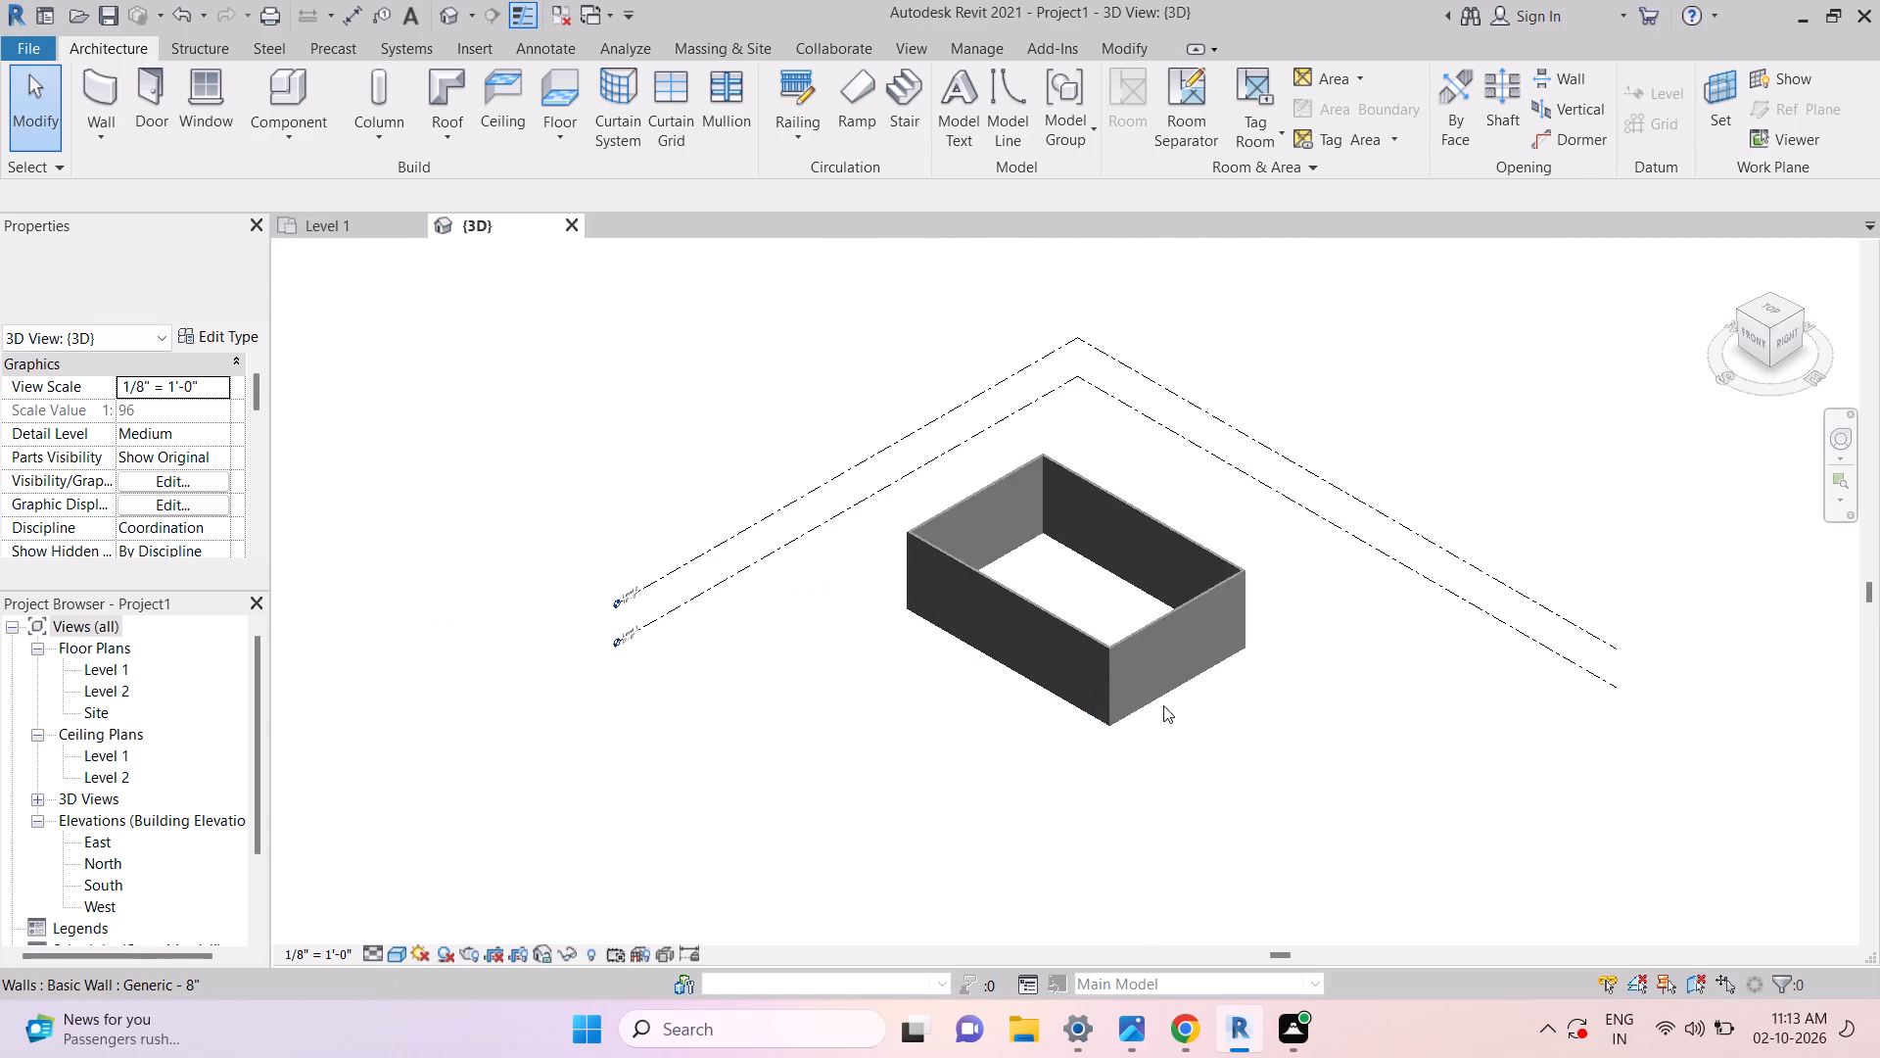
scroll(1163, 705, "down", 2)
middle_click_drag(1031, 735, 1407, 584)
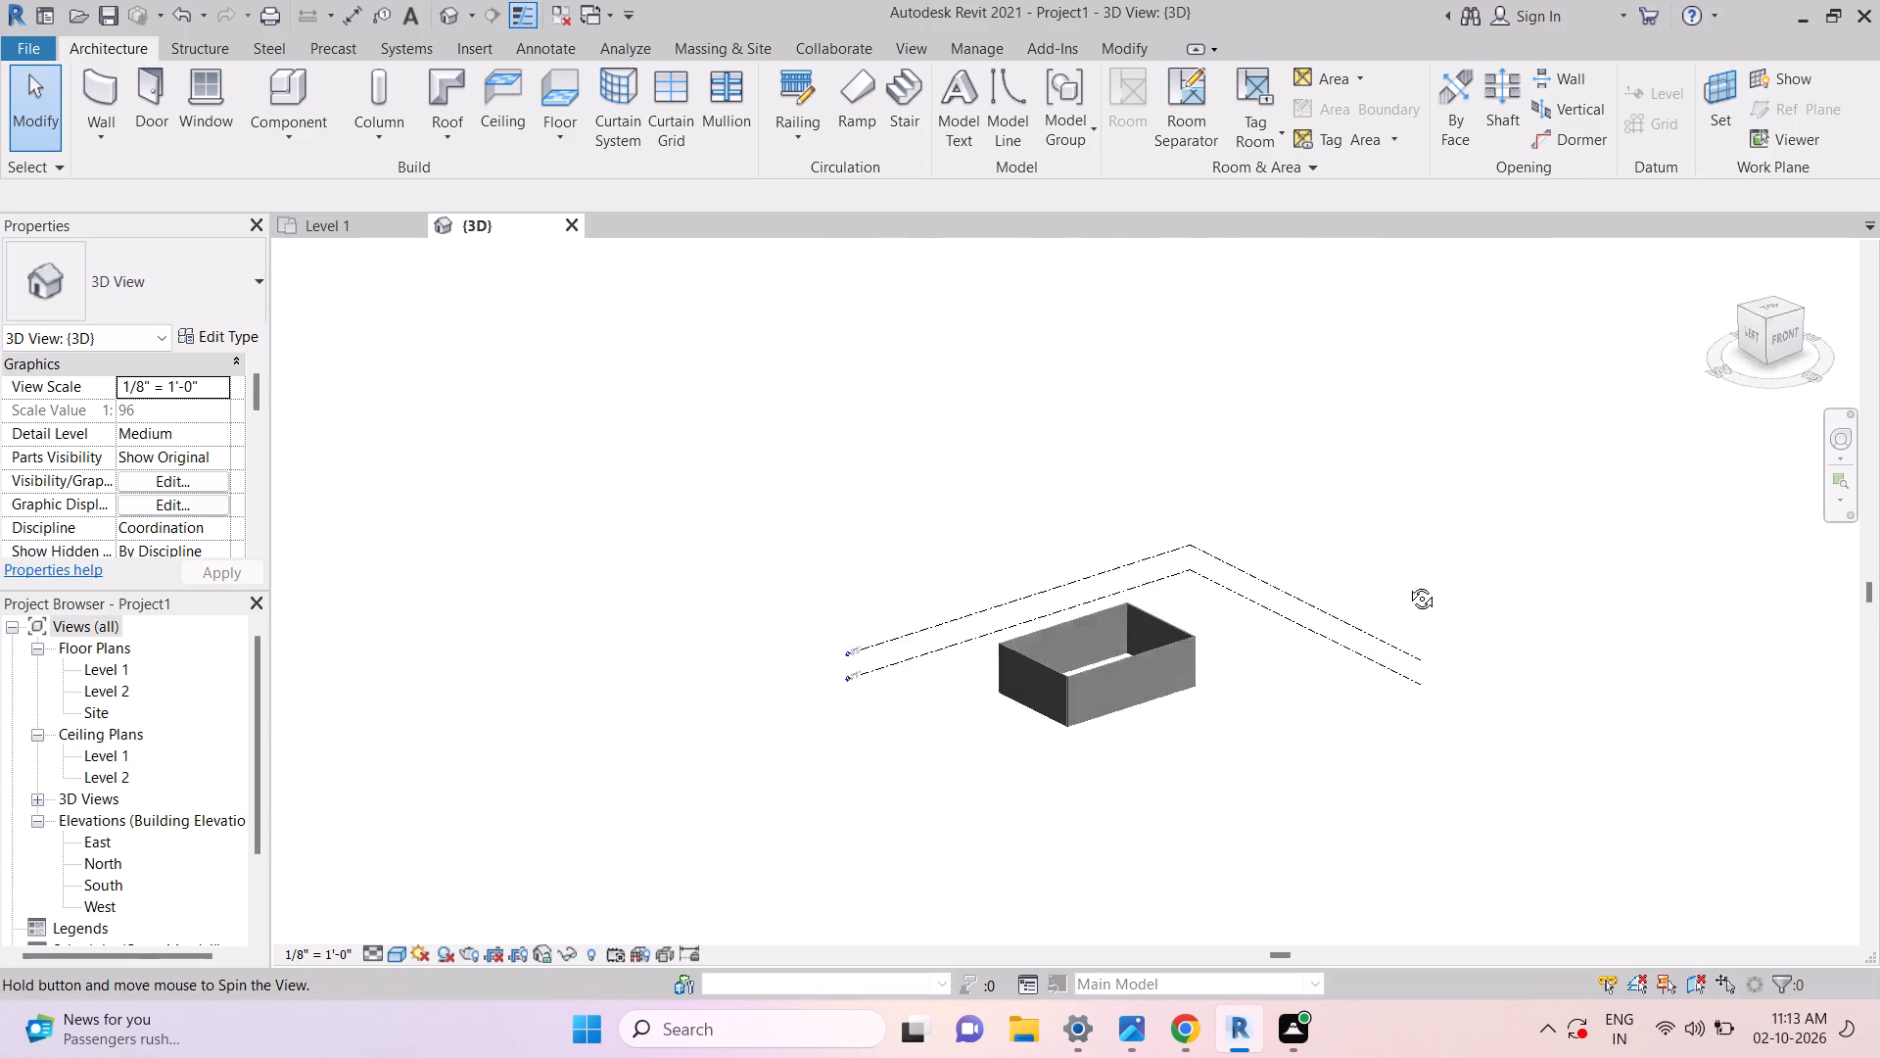
middle_click_drag(1407, 584, 1362, 526)
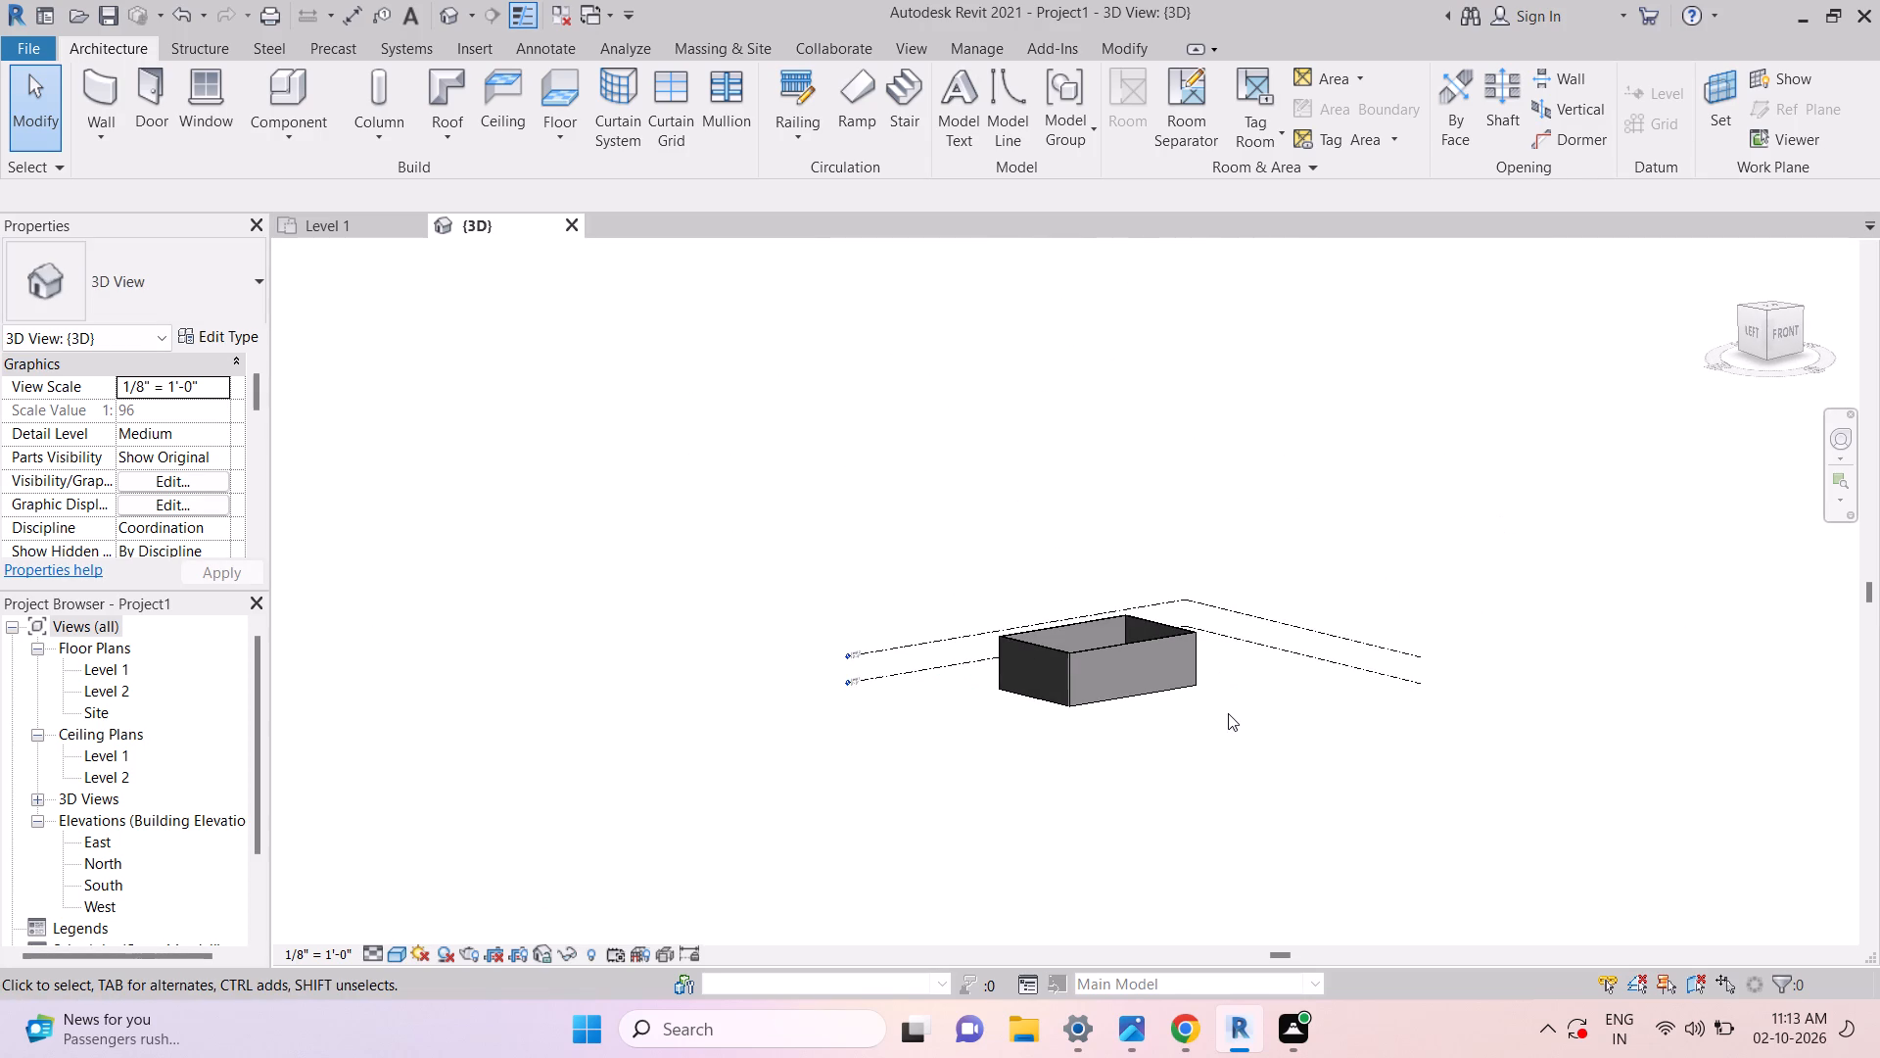
middle_click_drag(1224, 719, 1169, 897, "shift")
middle_click_drag(1188, 687, 1299, 796, "shift")
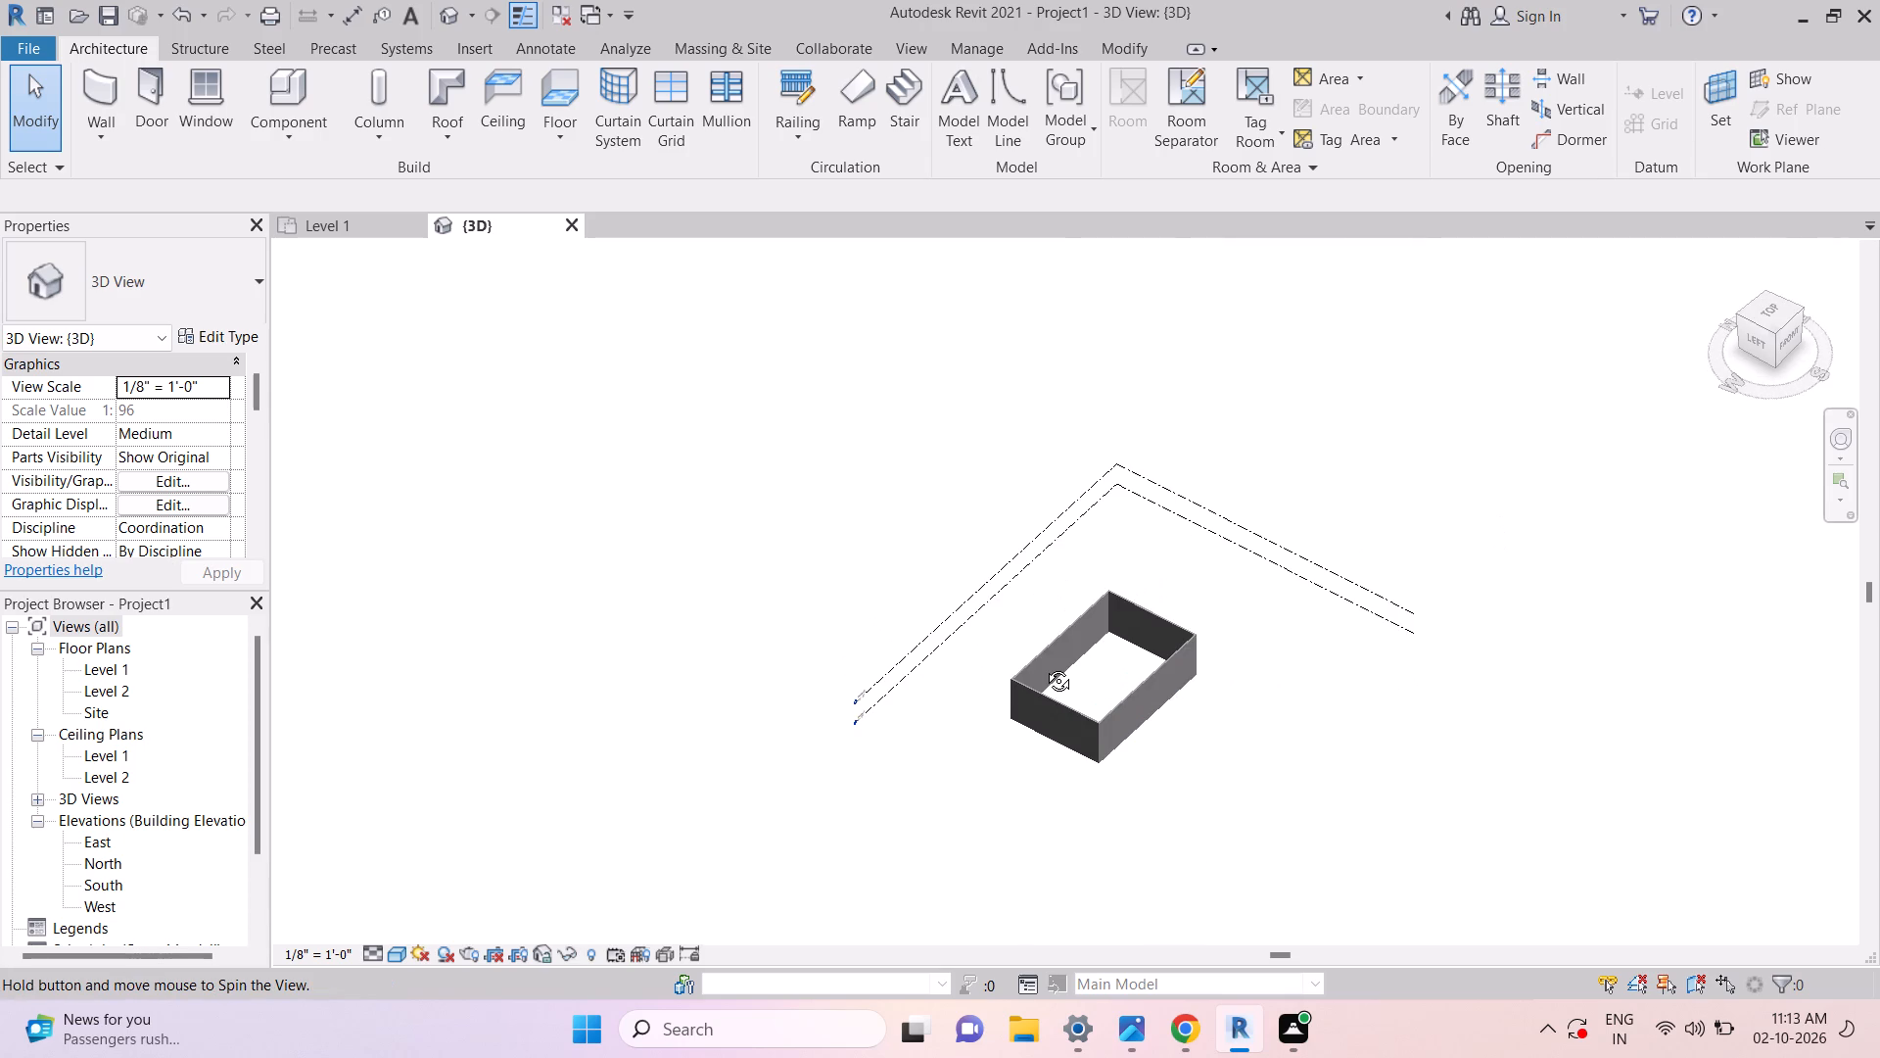
middle_click_drag(1399, 900, 1238, 791, "shift")
scroll(1021, 661, "up", 3)
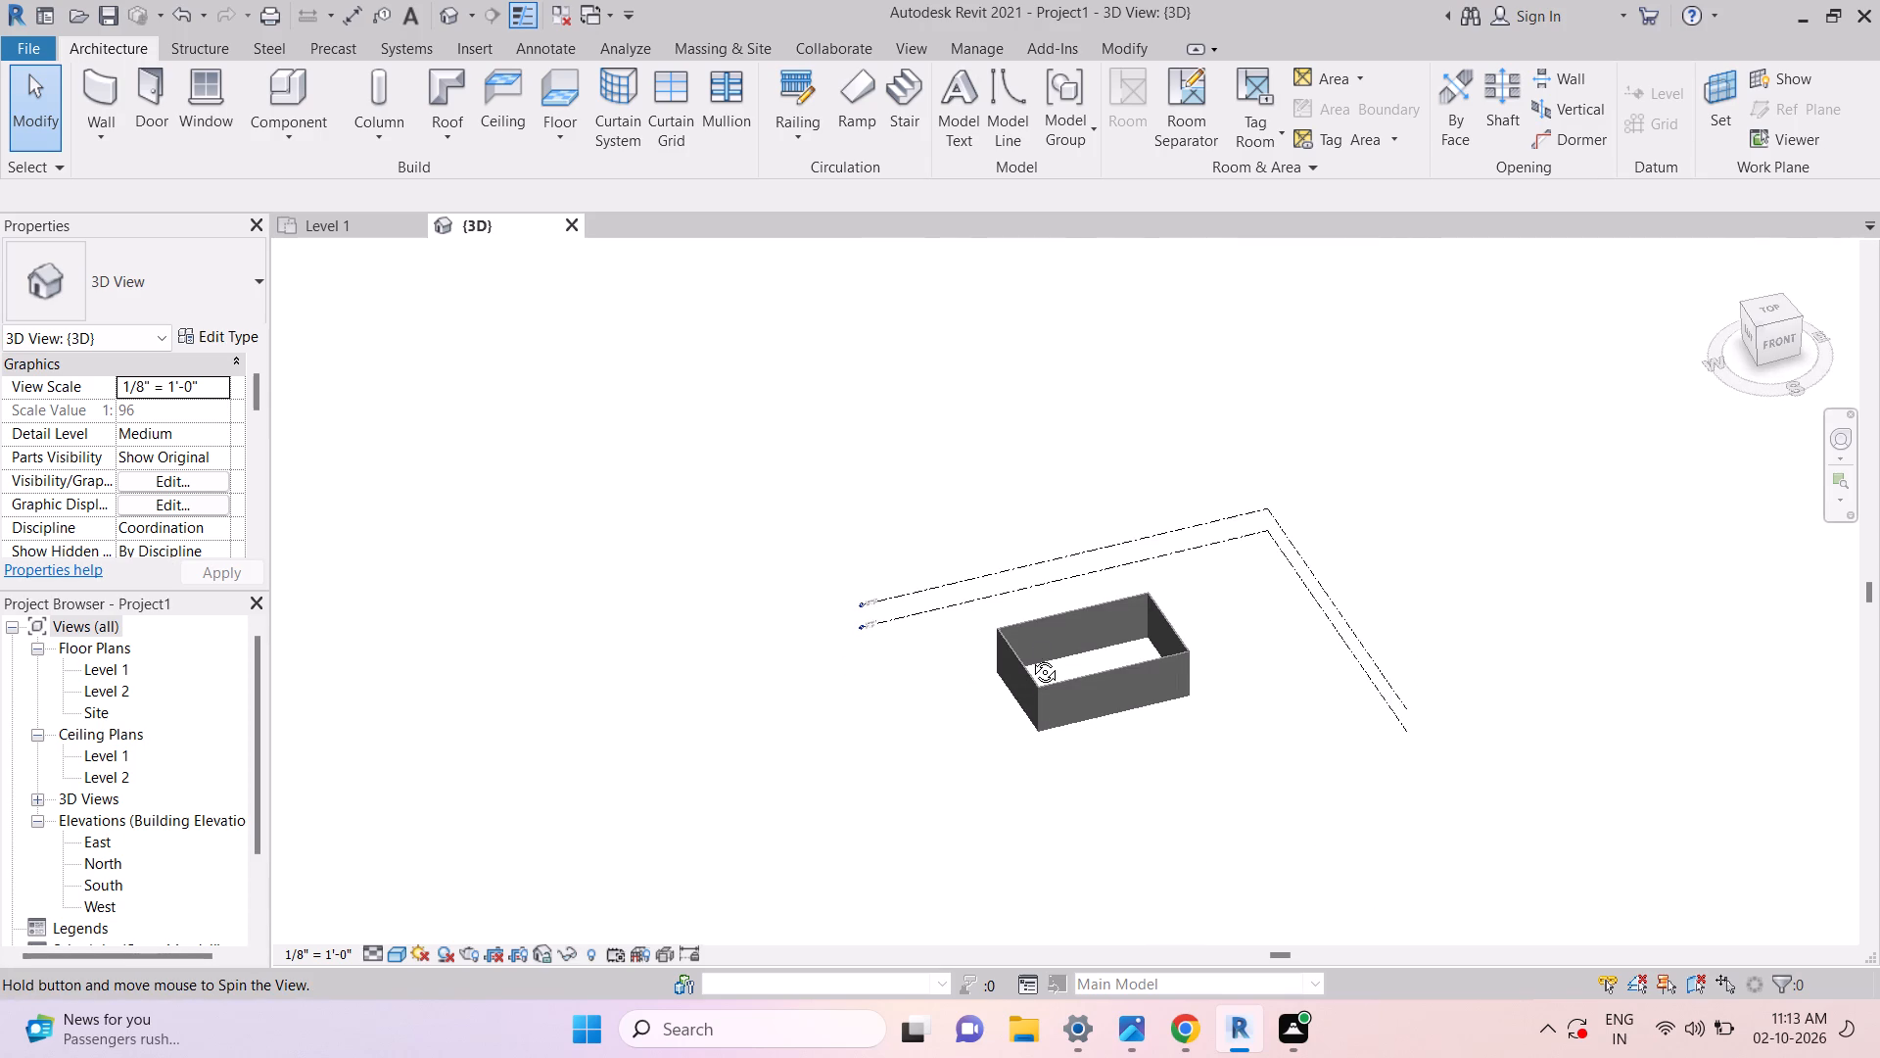
scroll(1030, 657, "up", 6)
key("Escape")
key("Escape")
key("Escape")
Return to the Level 1 floor plan with the wall rectangle in view.
left_click(350, 228)
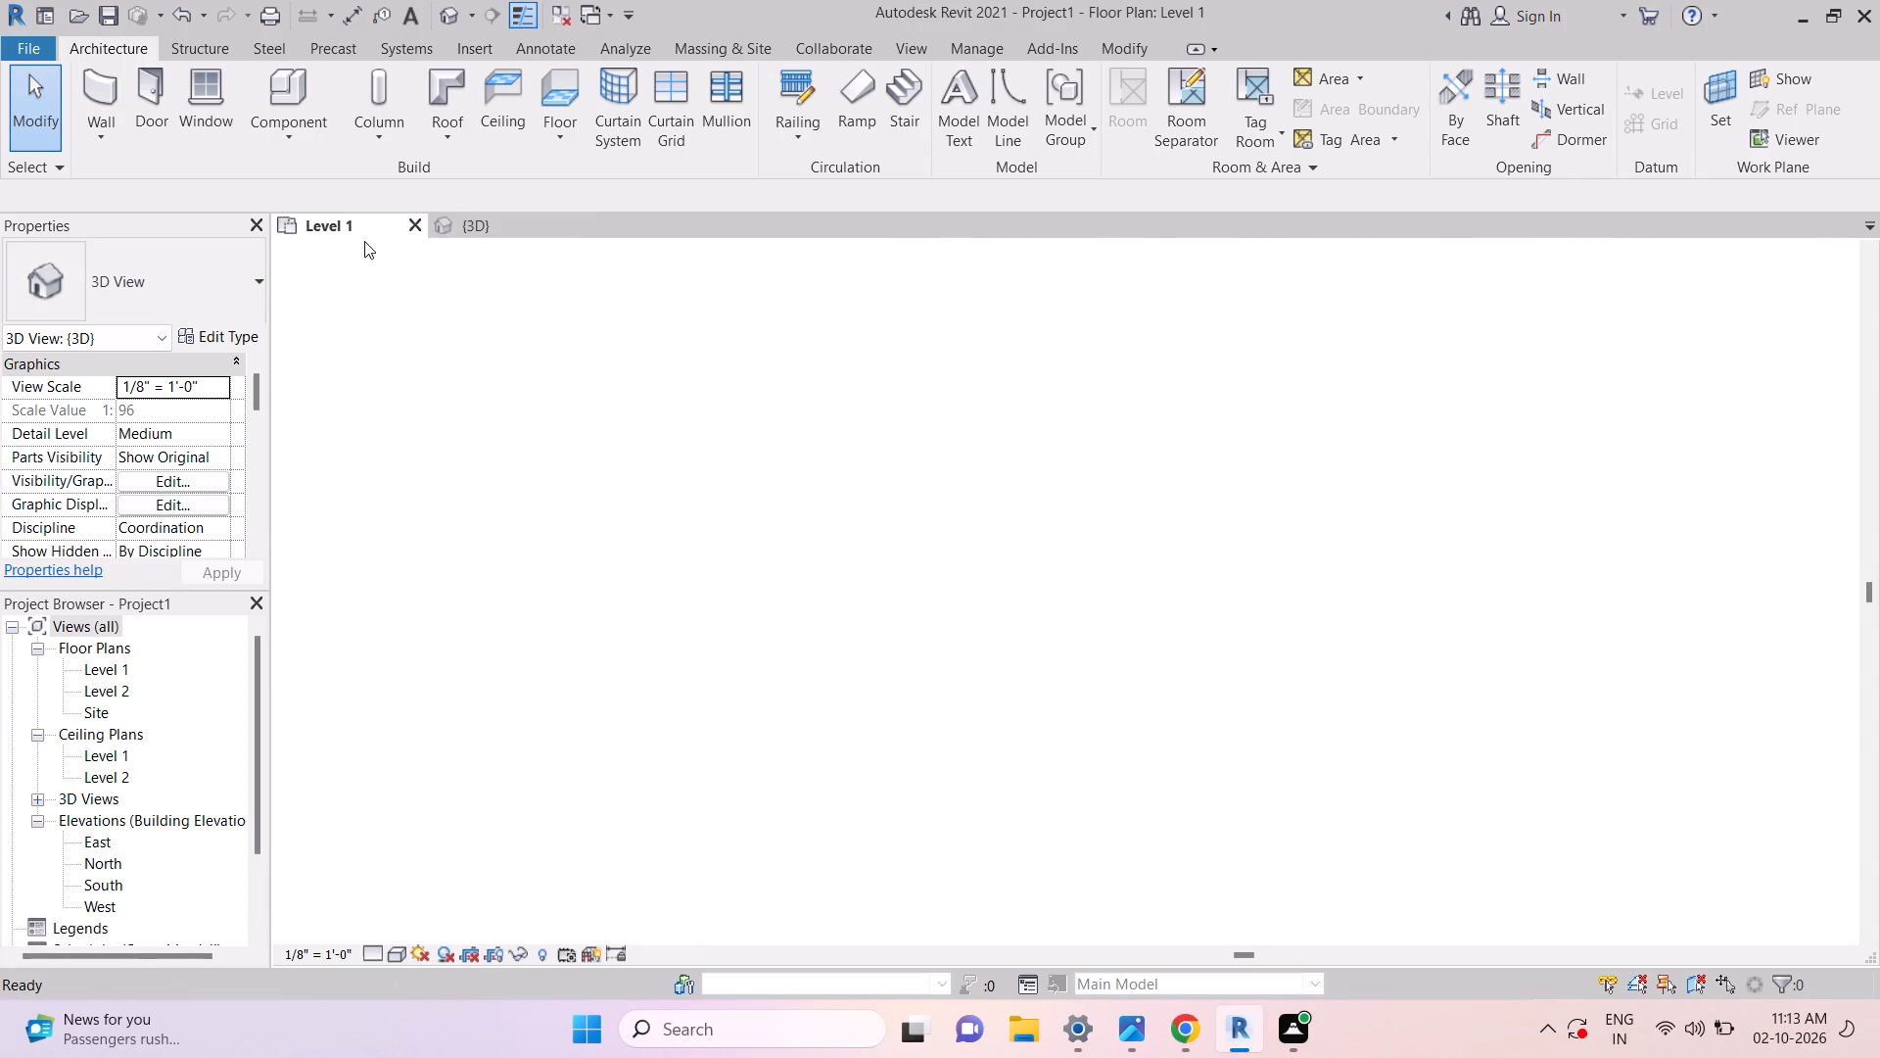
scroll(1063, 528, "up", 5)
scroll(712, 437, "up", 5)
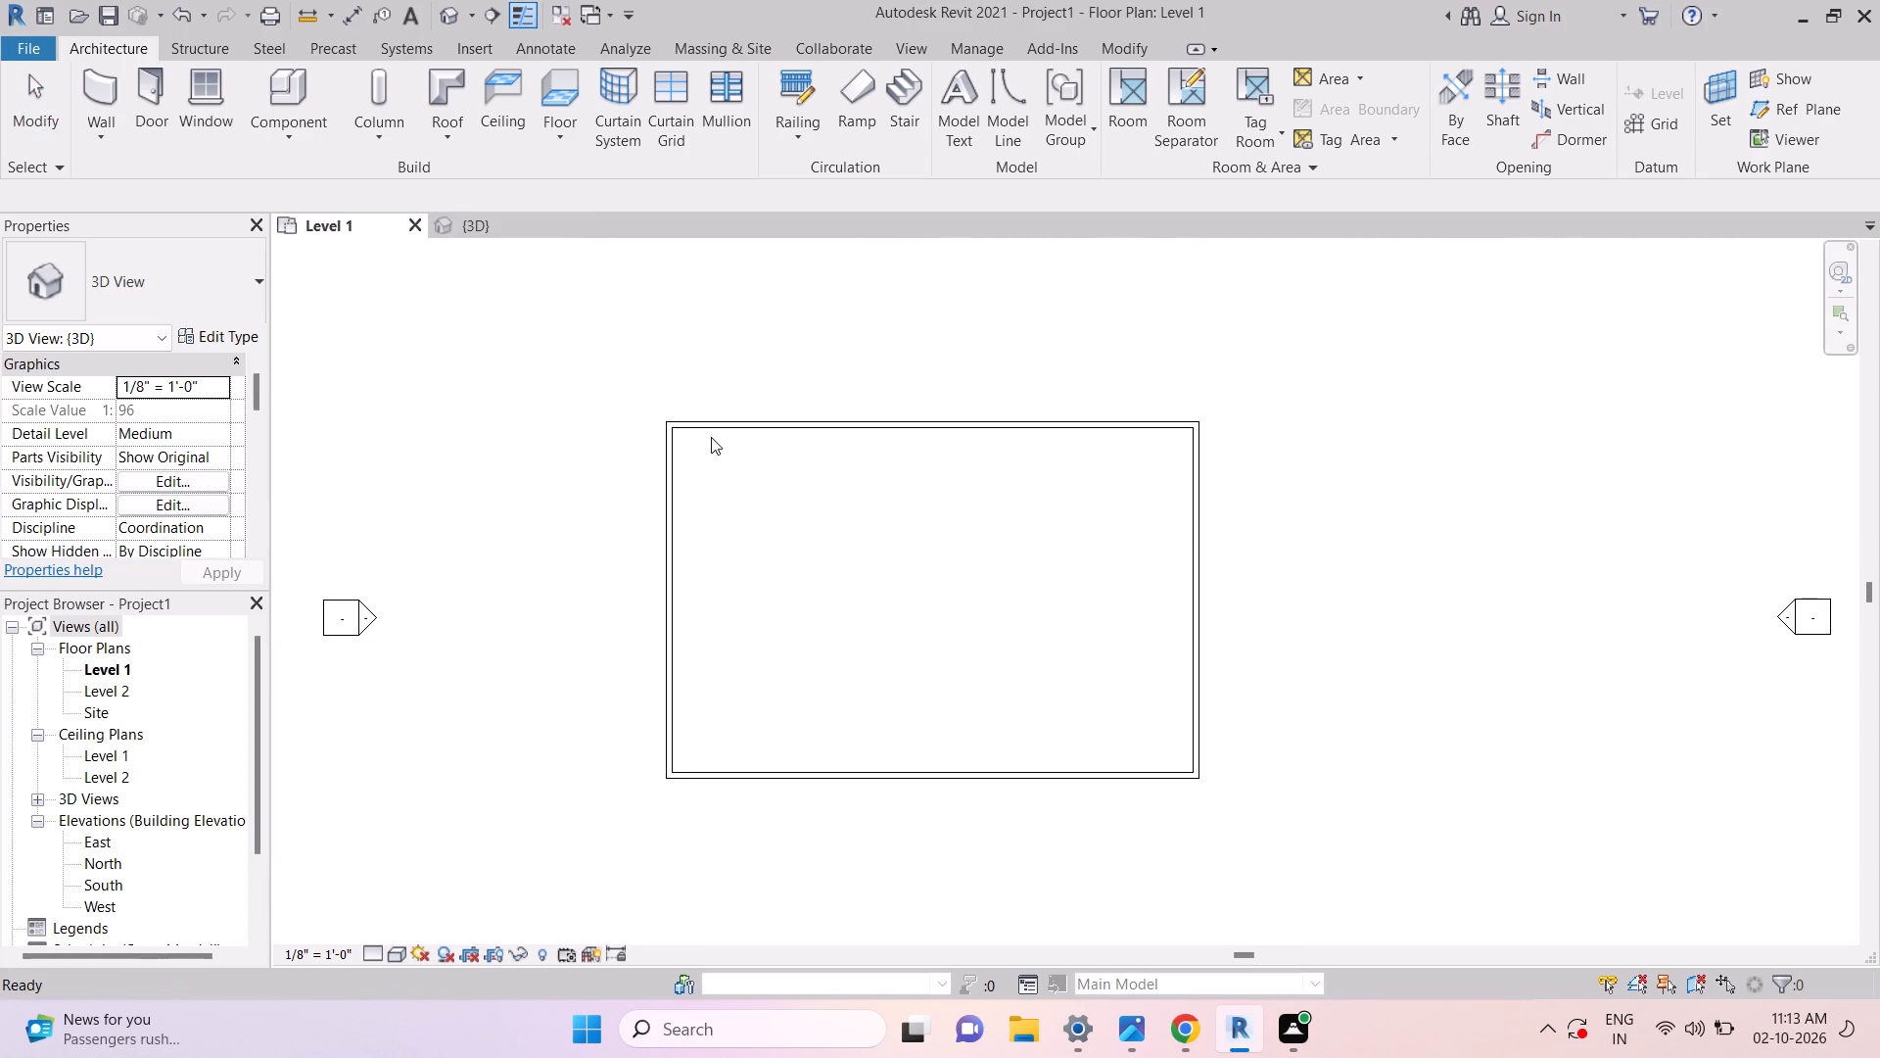
scroll(723, 427, "down", 5)
key("Escape")
key("Escape")
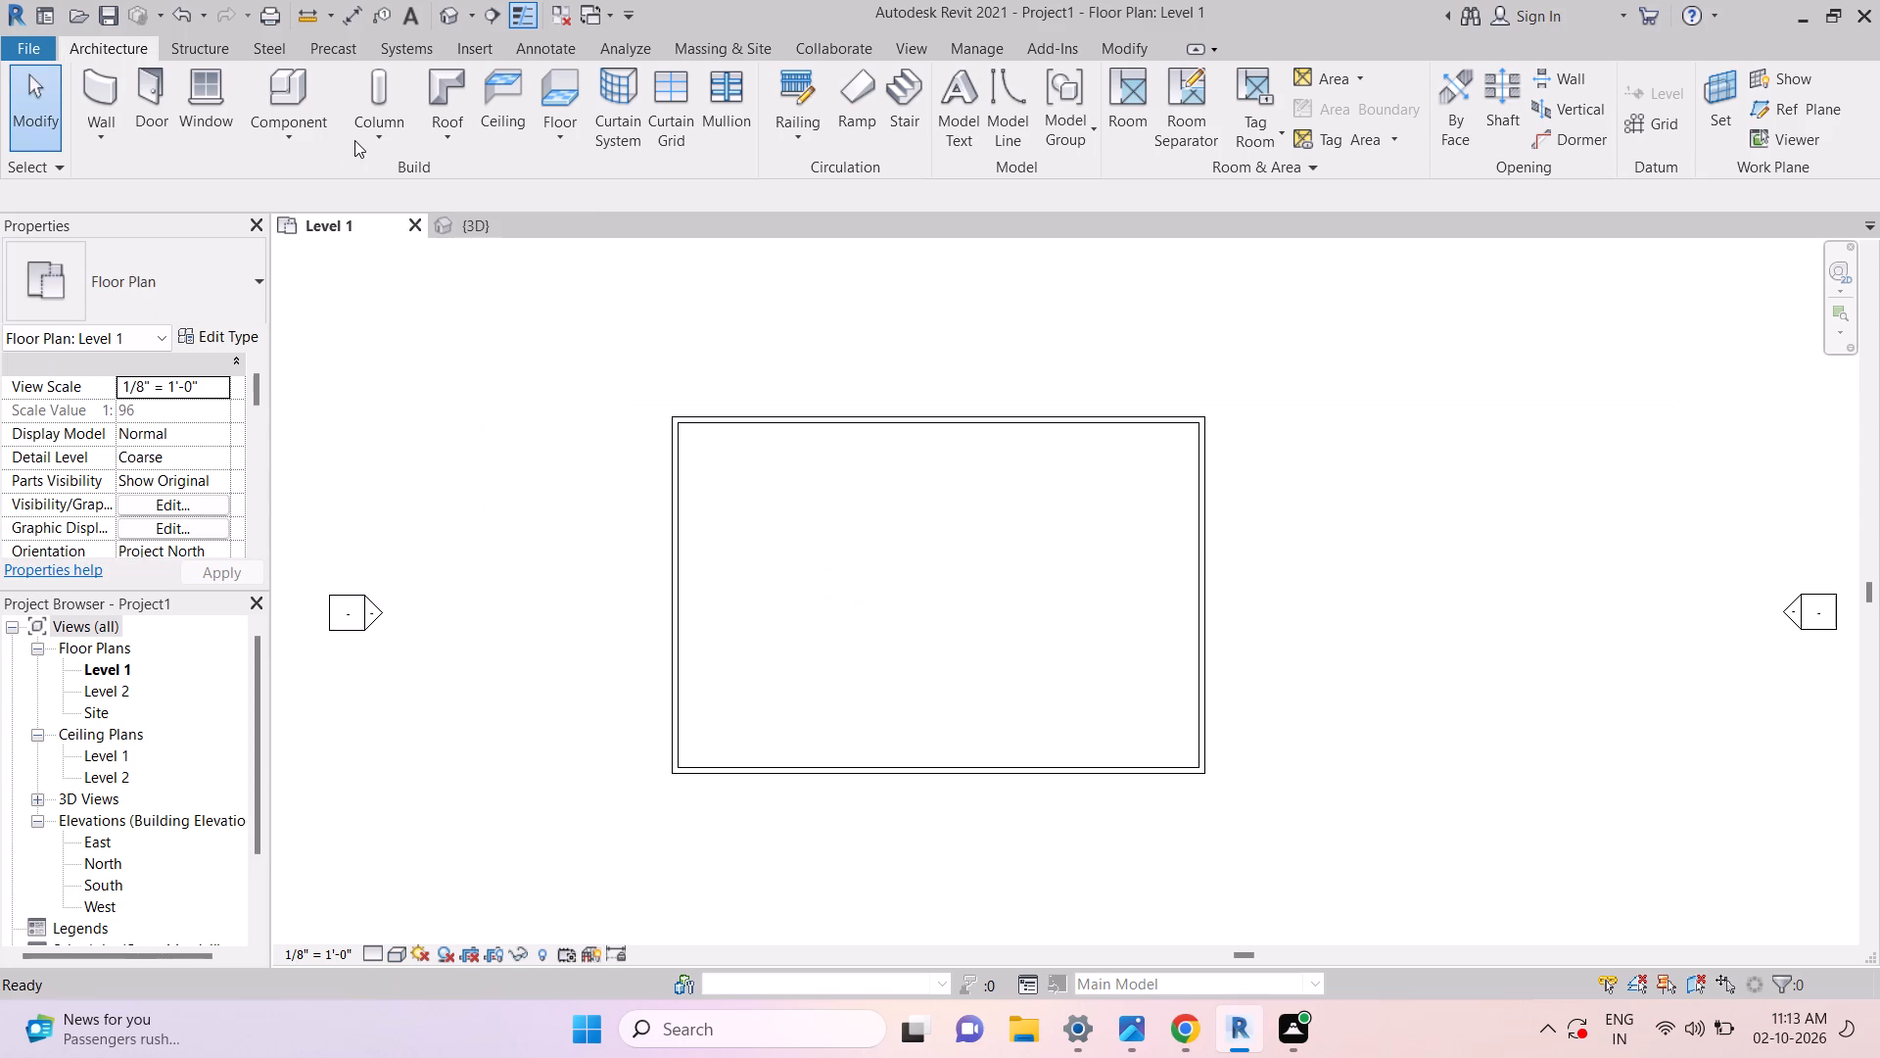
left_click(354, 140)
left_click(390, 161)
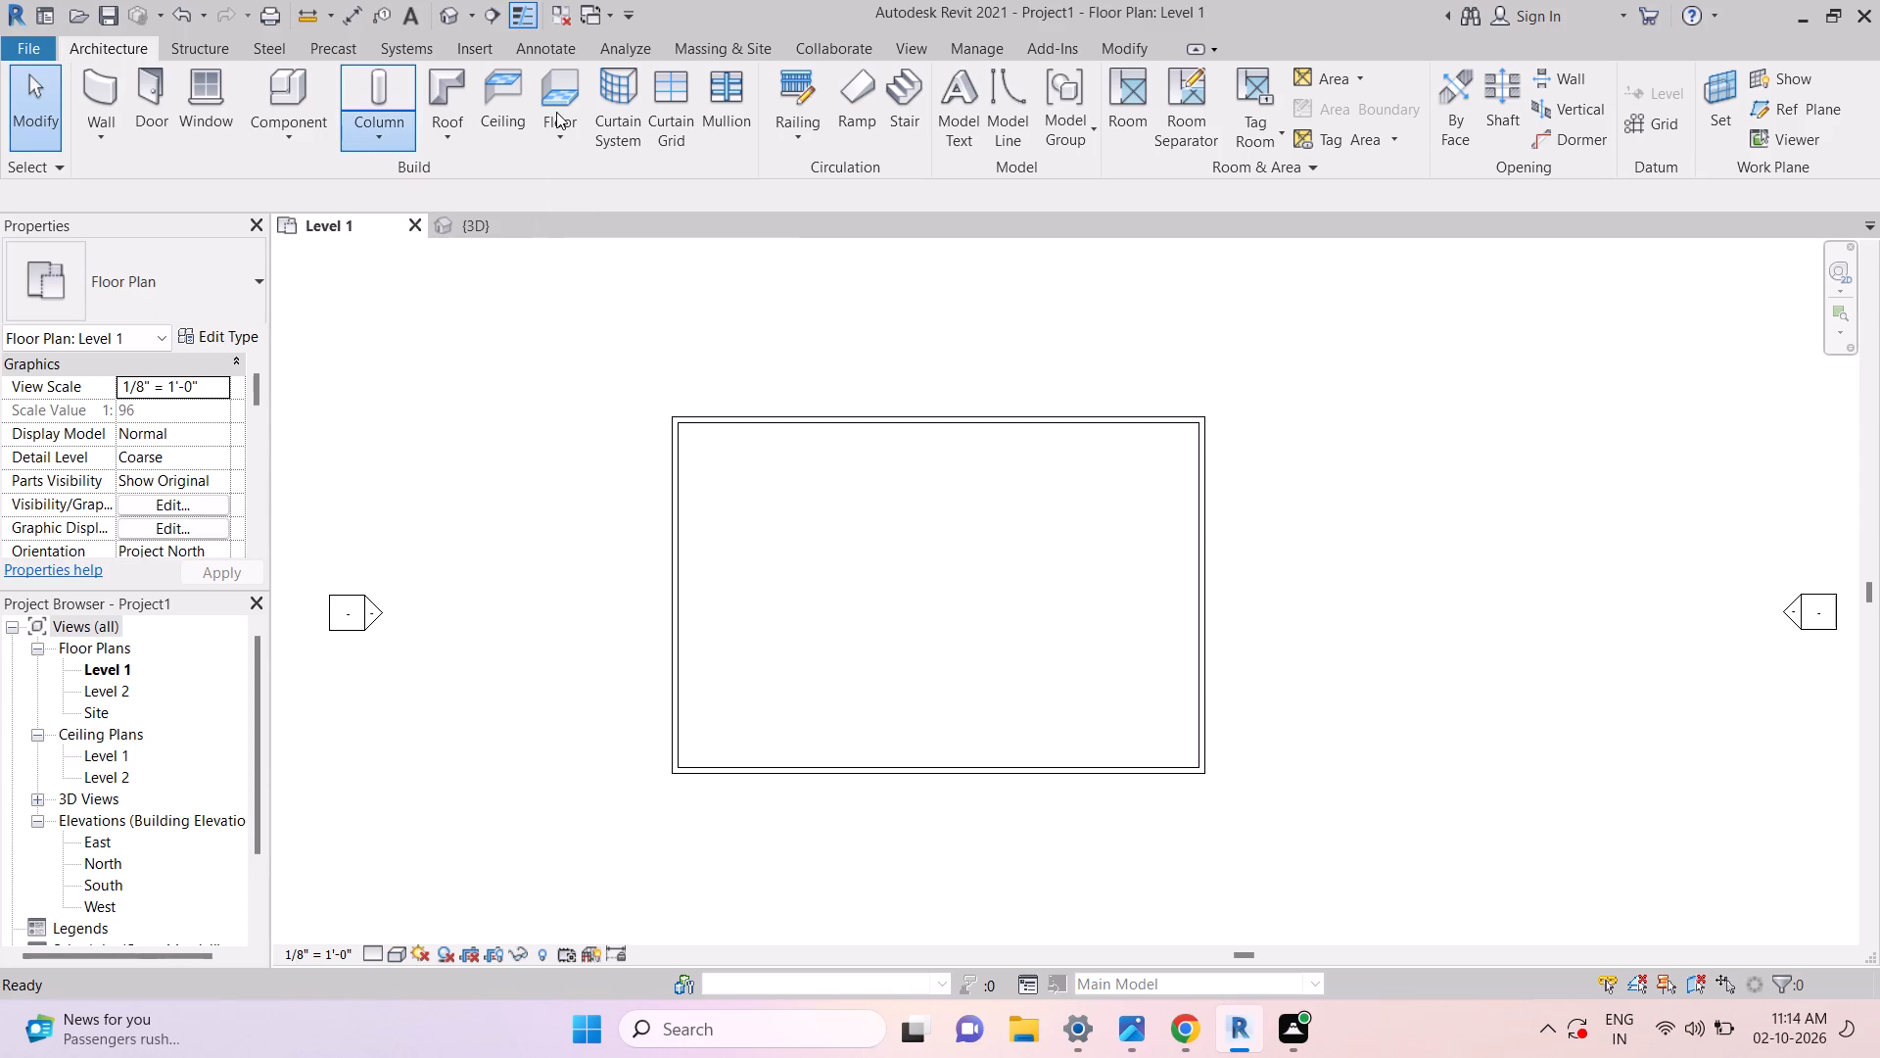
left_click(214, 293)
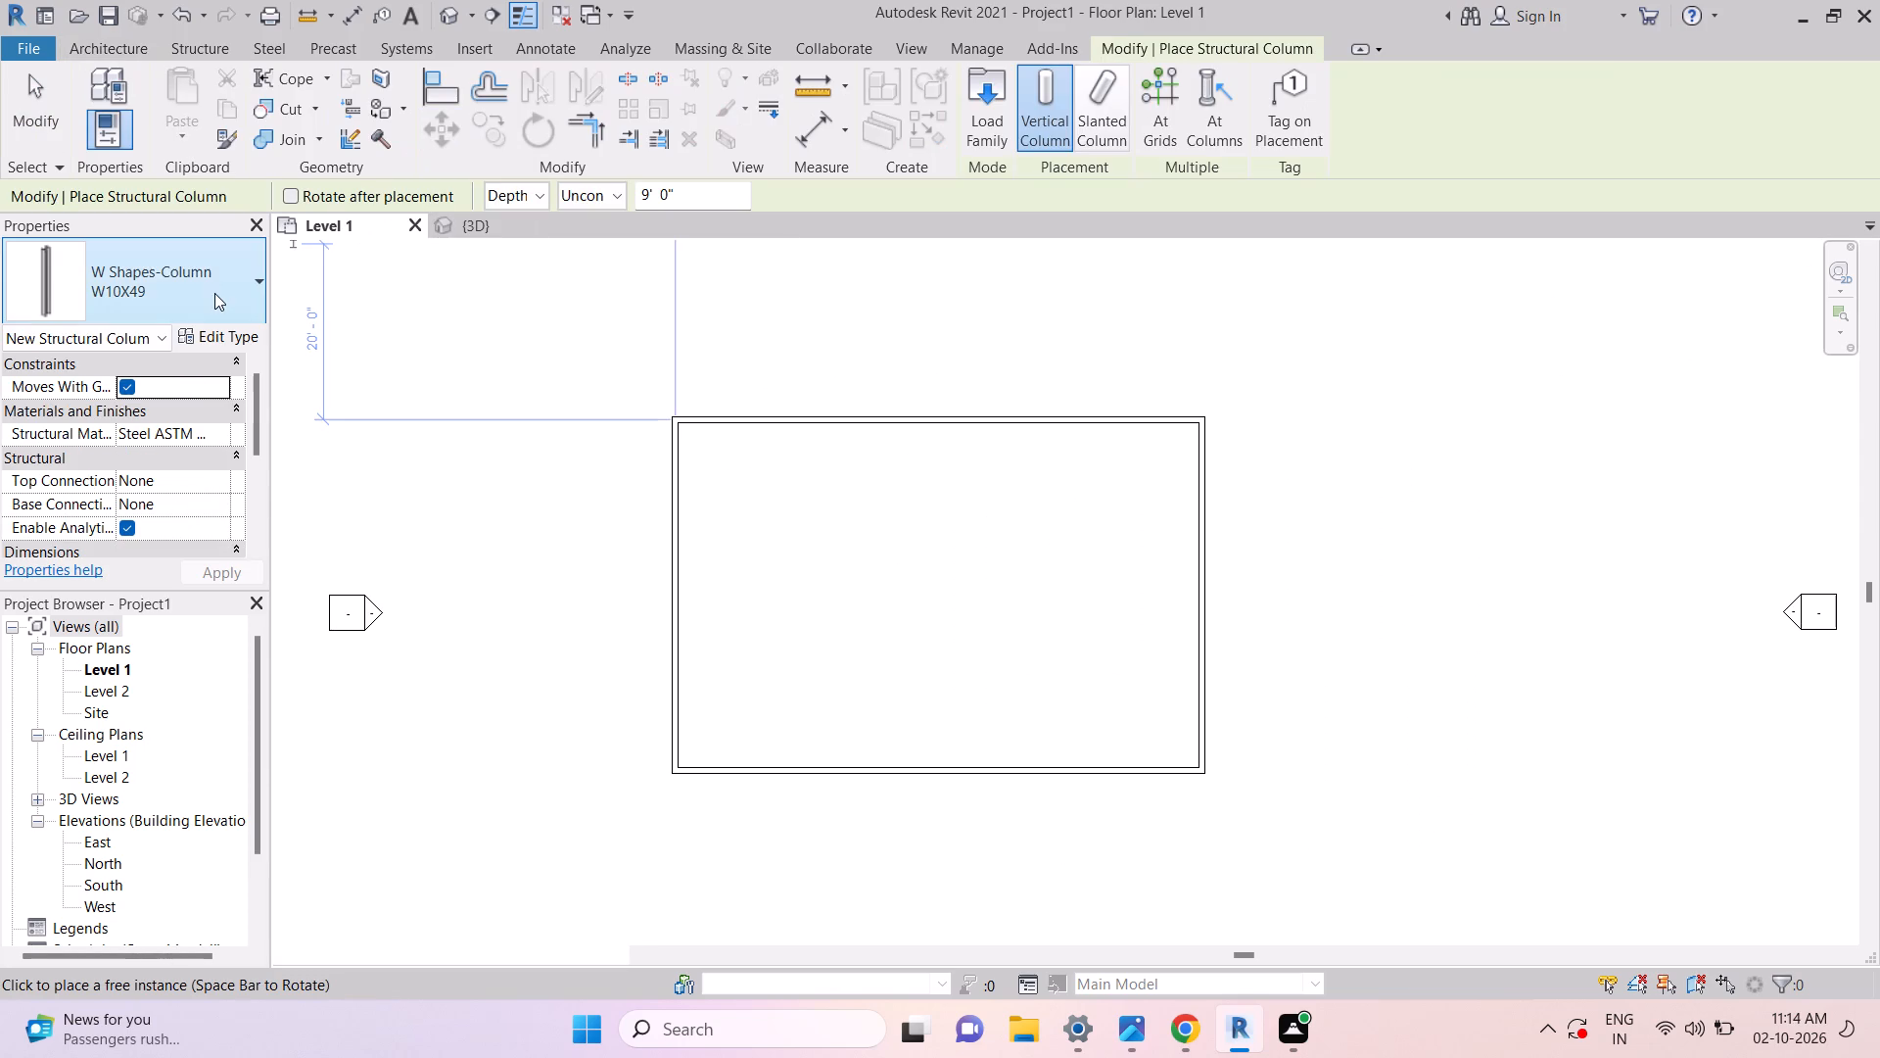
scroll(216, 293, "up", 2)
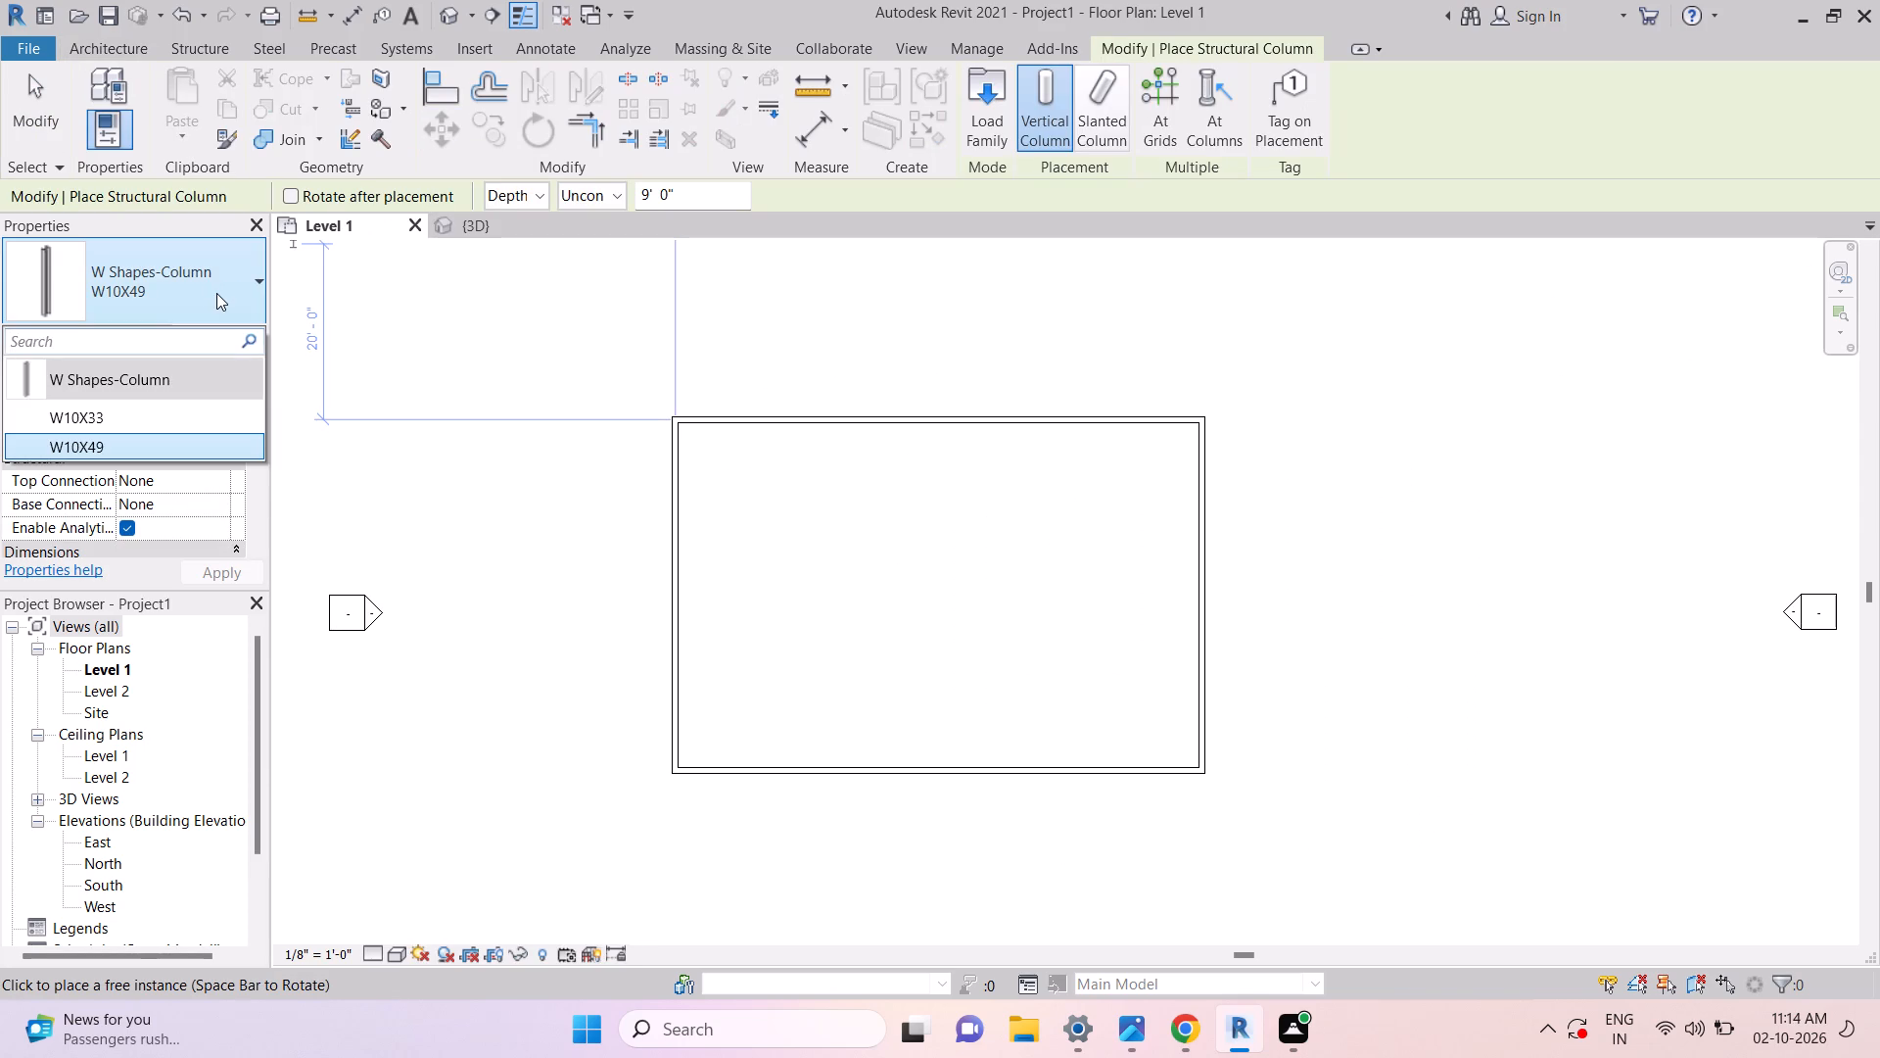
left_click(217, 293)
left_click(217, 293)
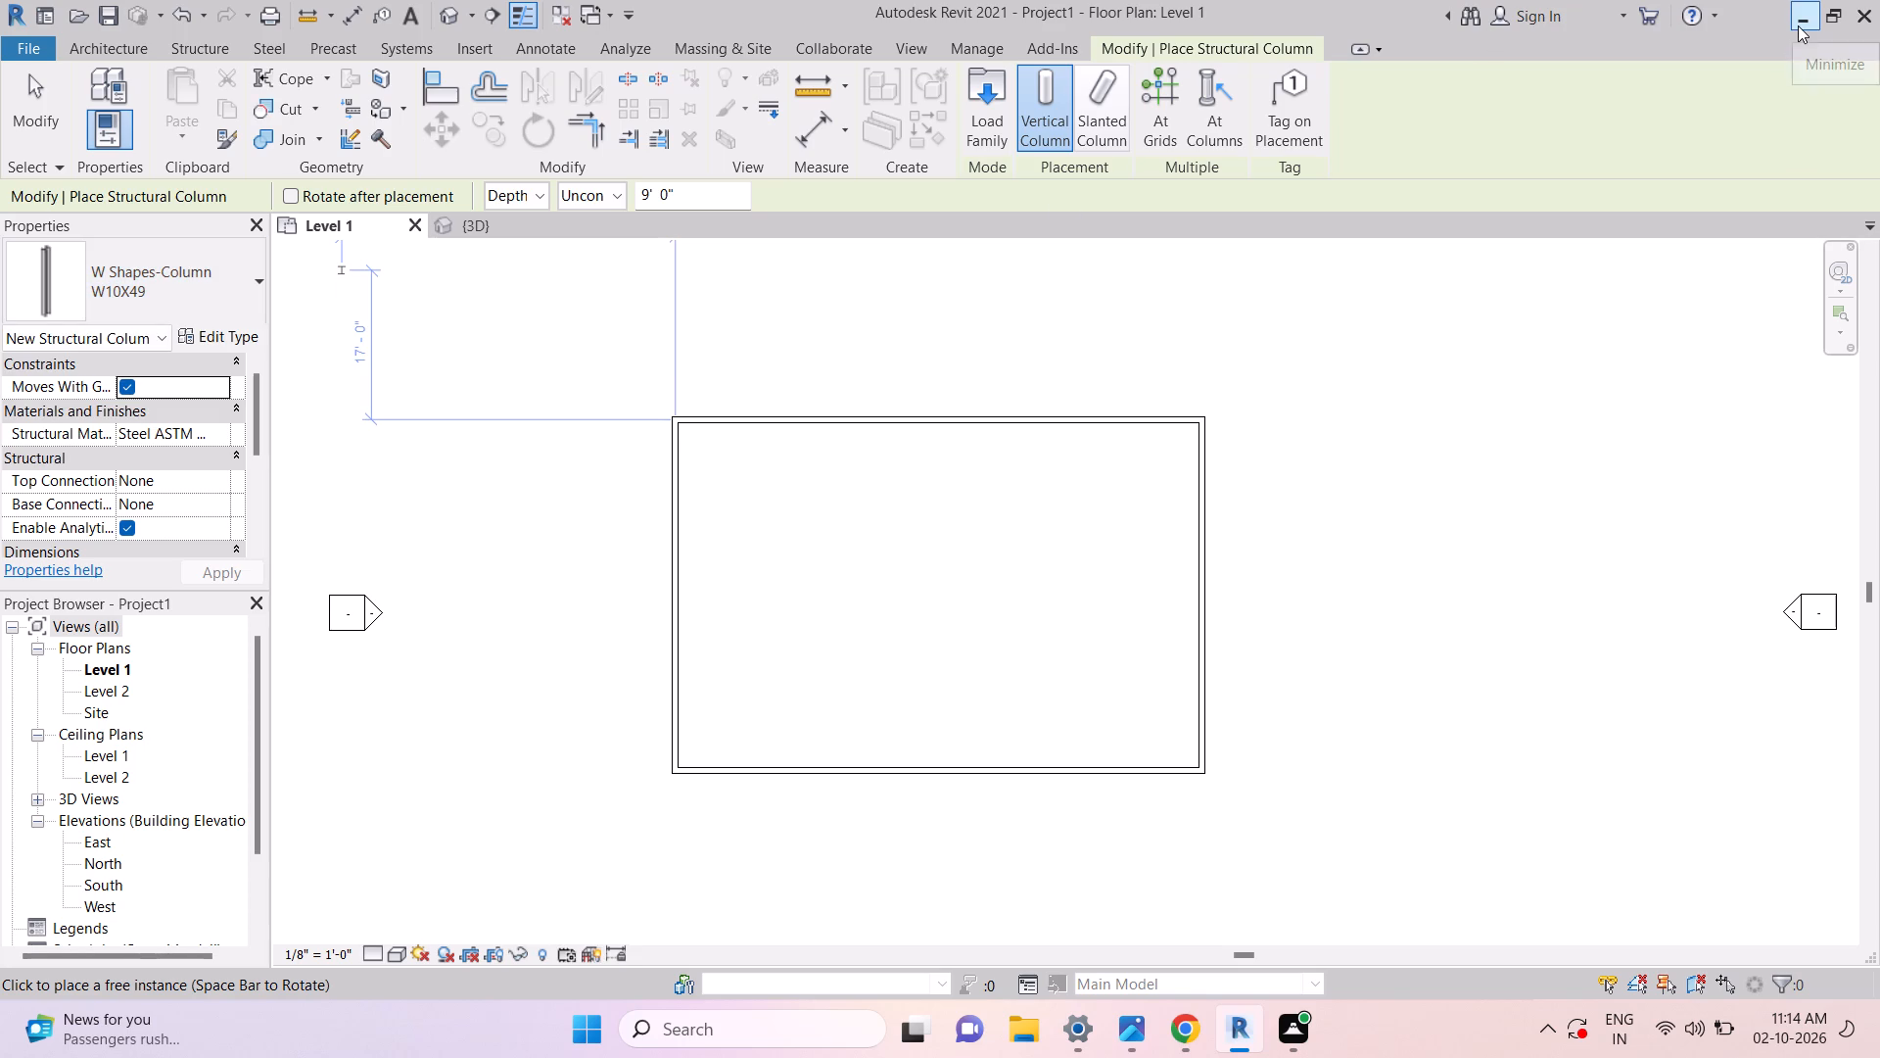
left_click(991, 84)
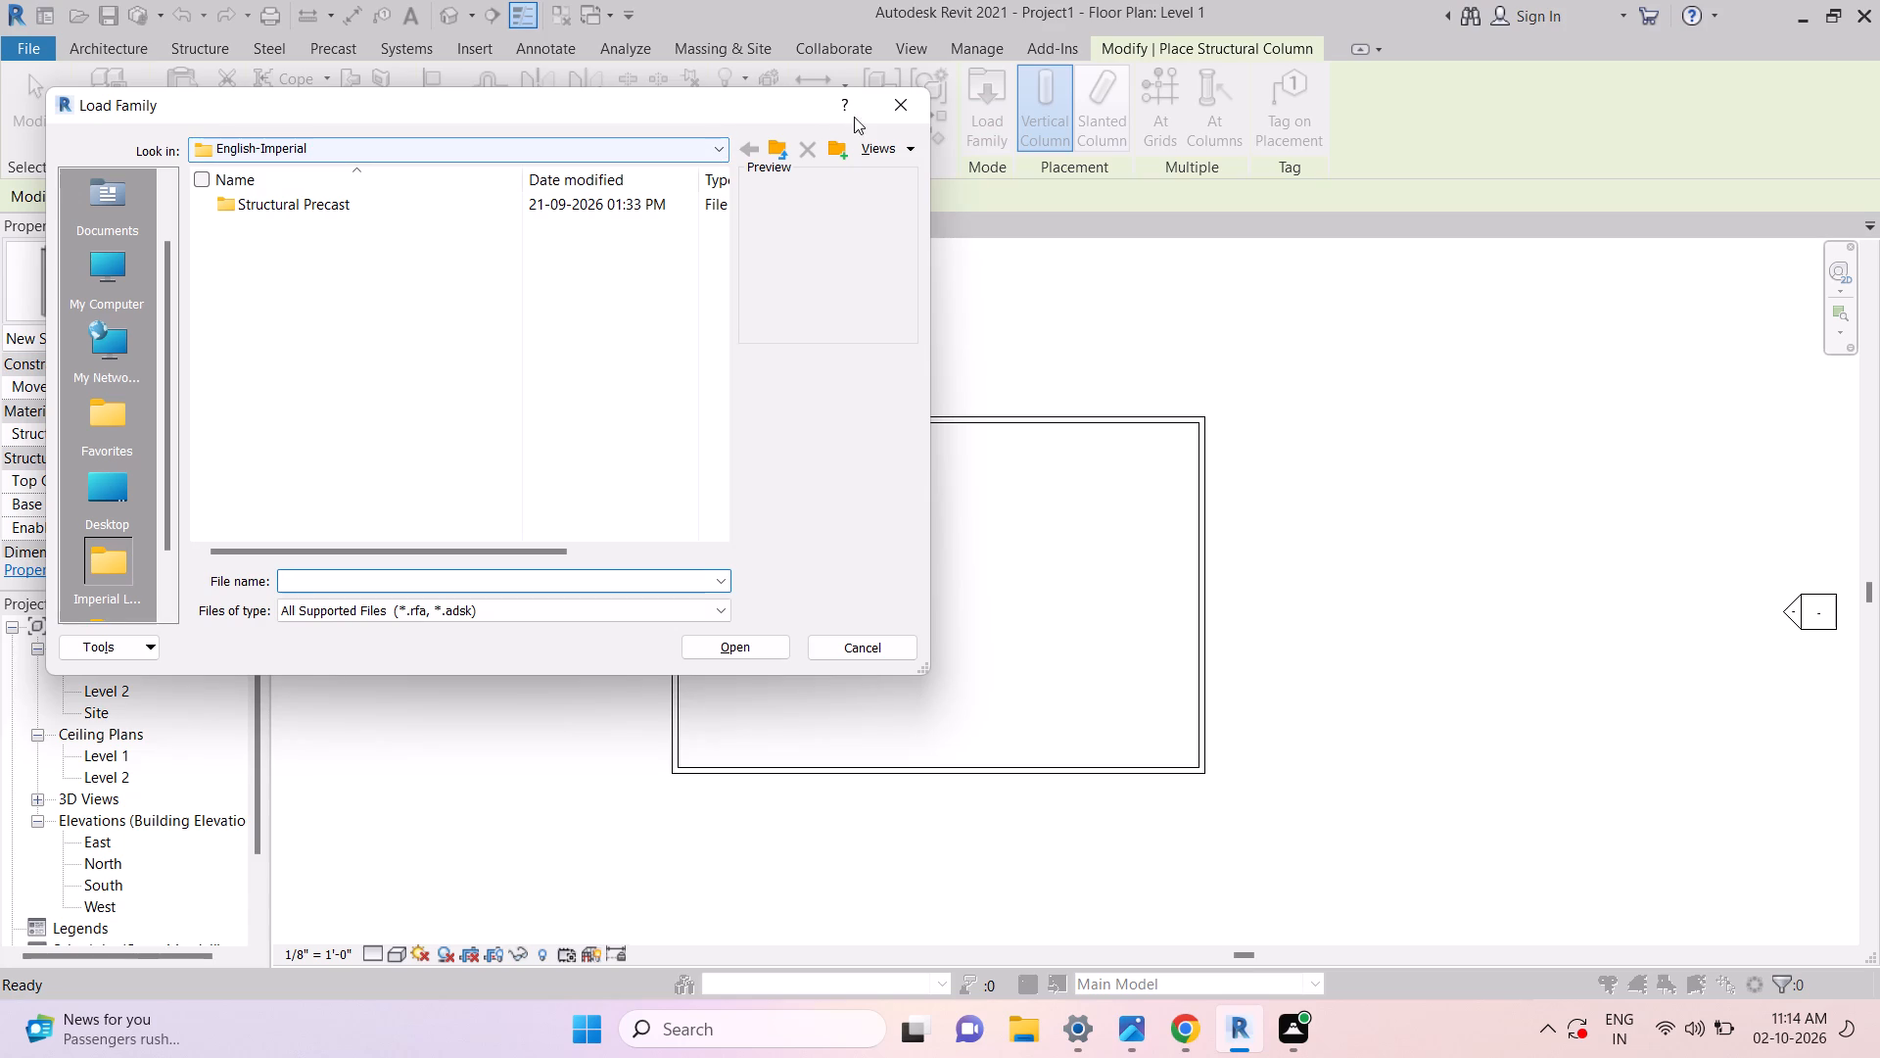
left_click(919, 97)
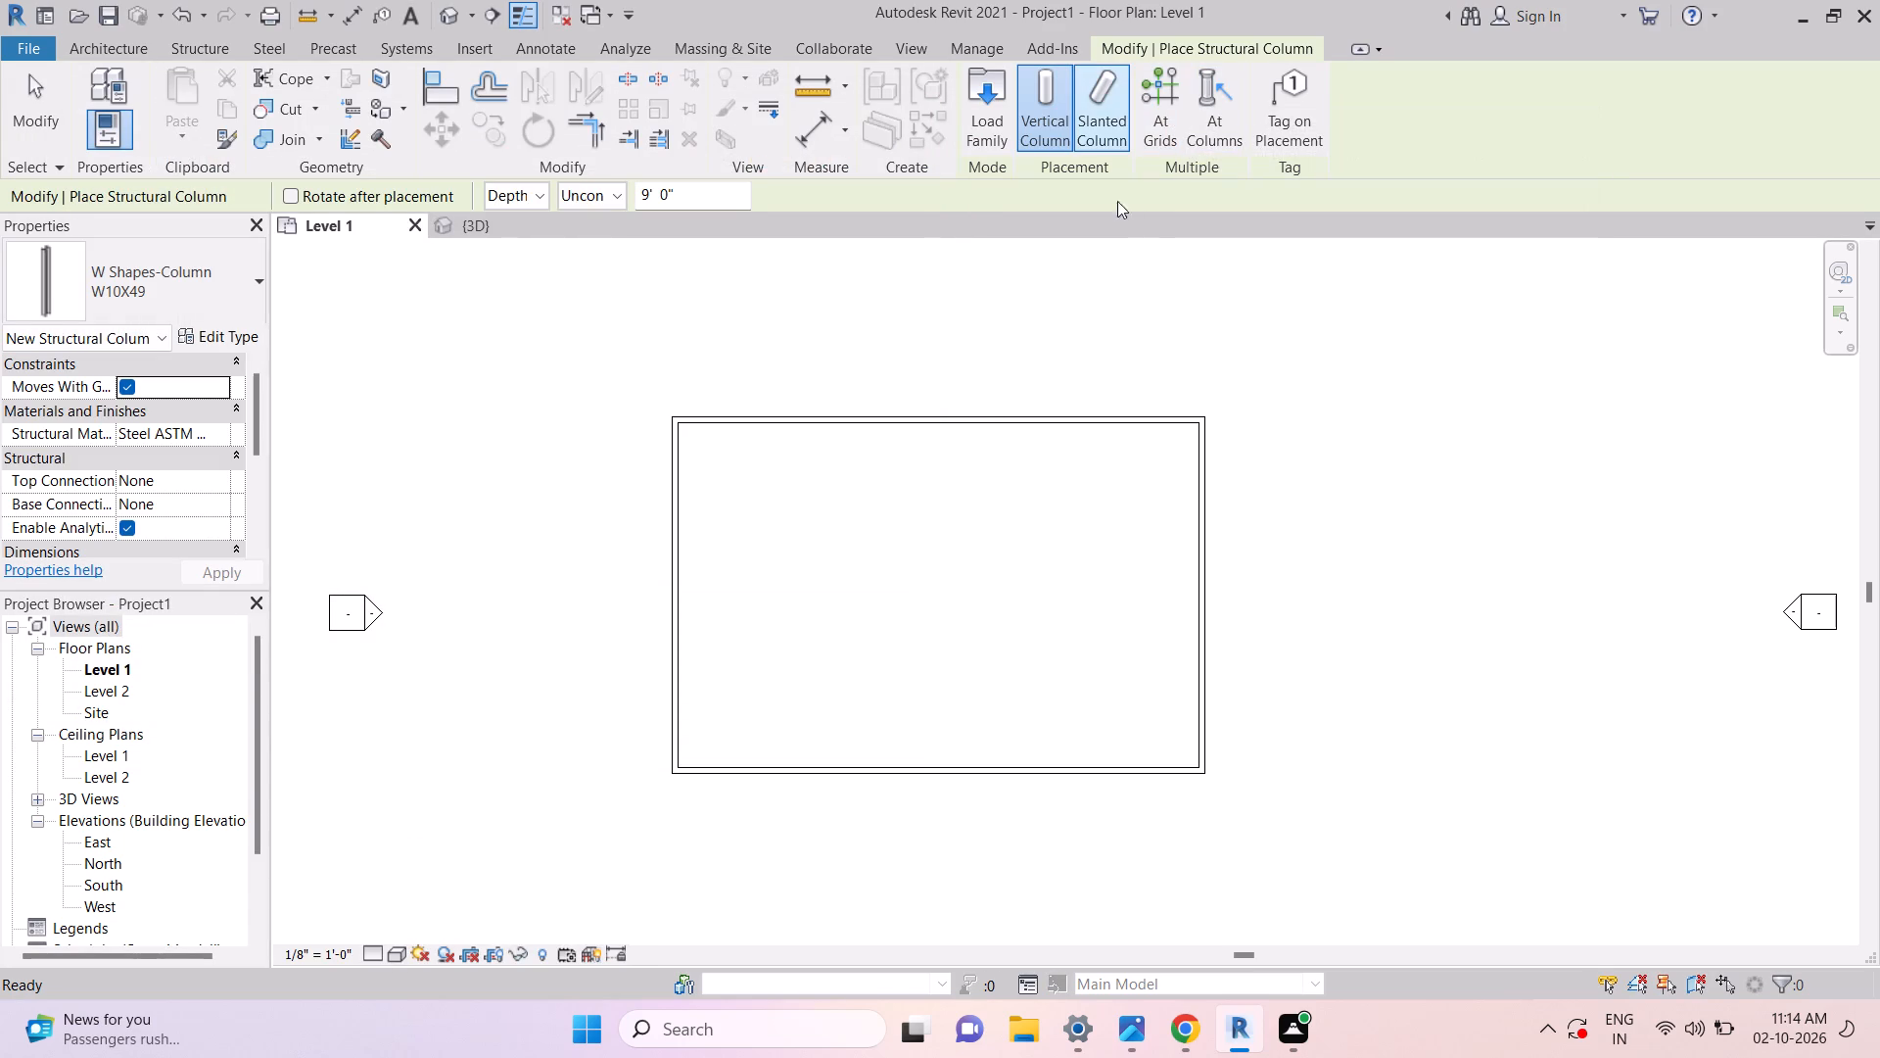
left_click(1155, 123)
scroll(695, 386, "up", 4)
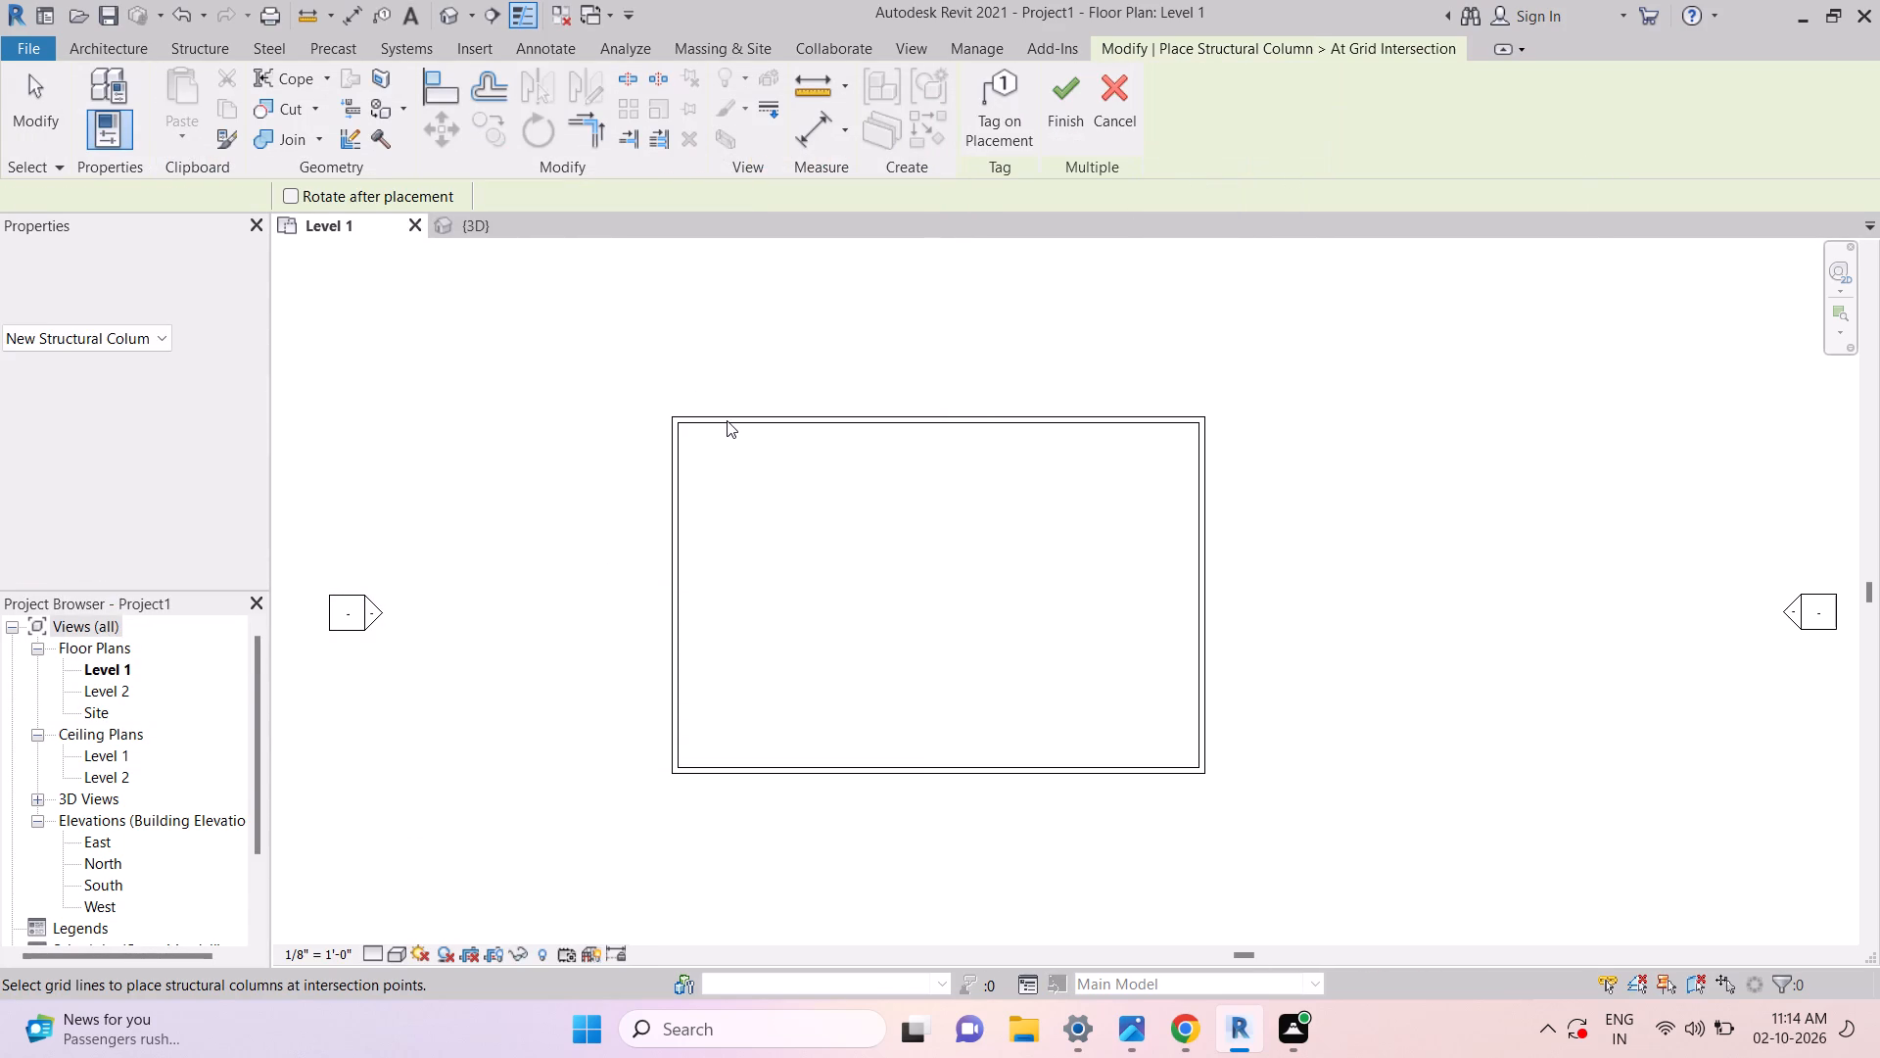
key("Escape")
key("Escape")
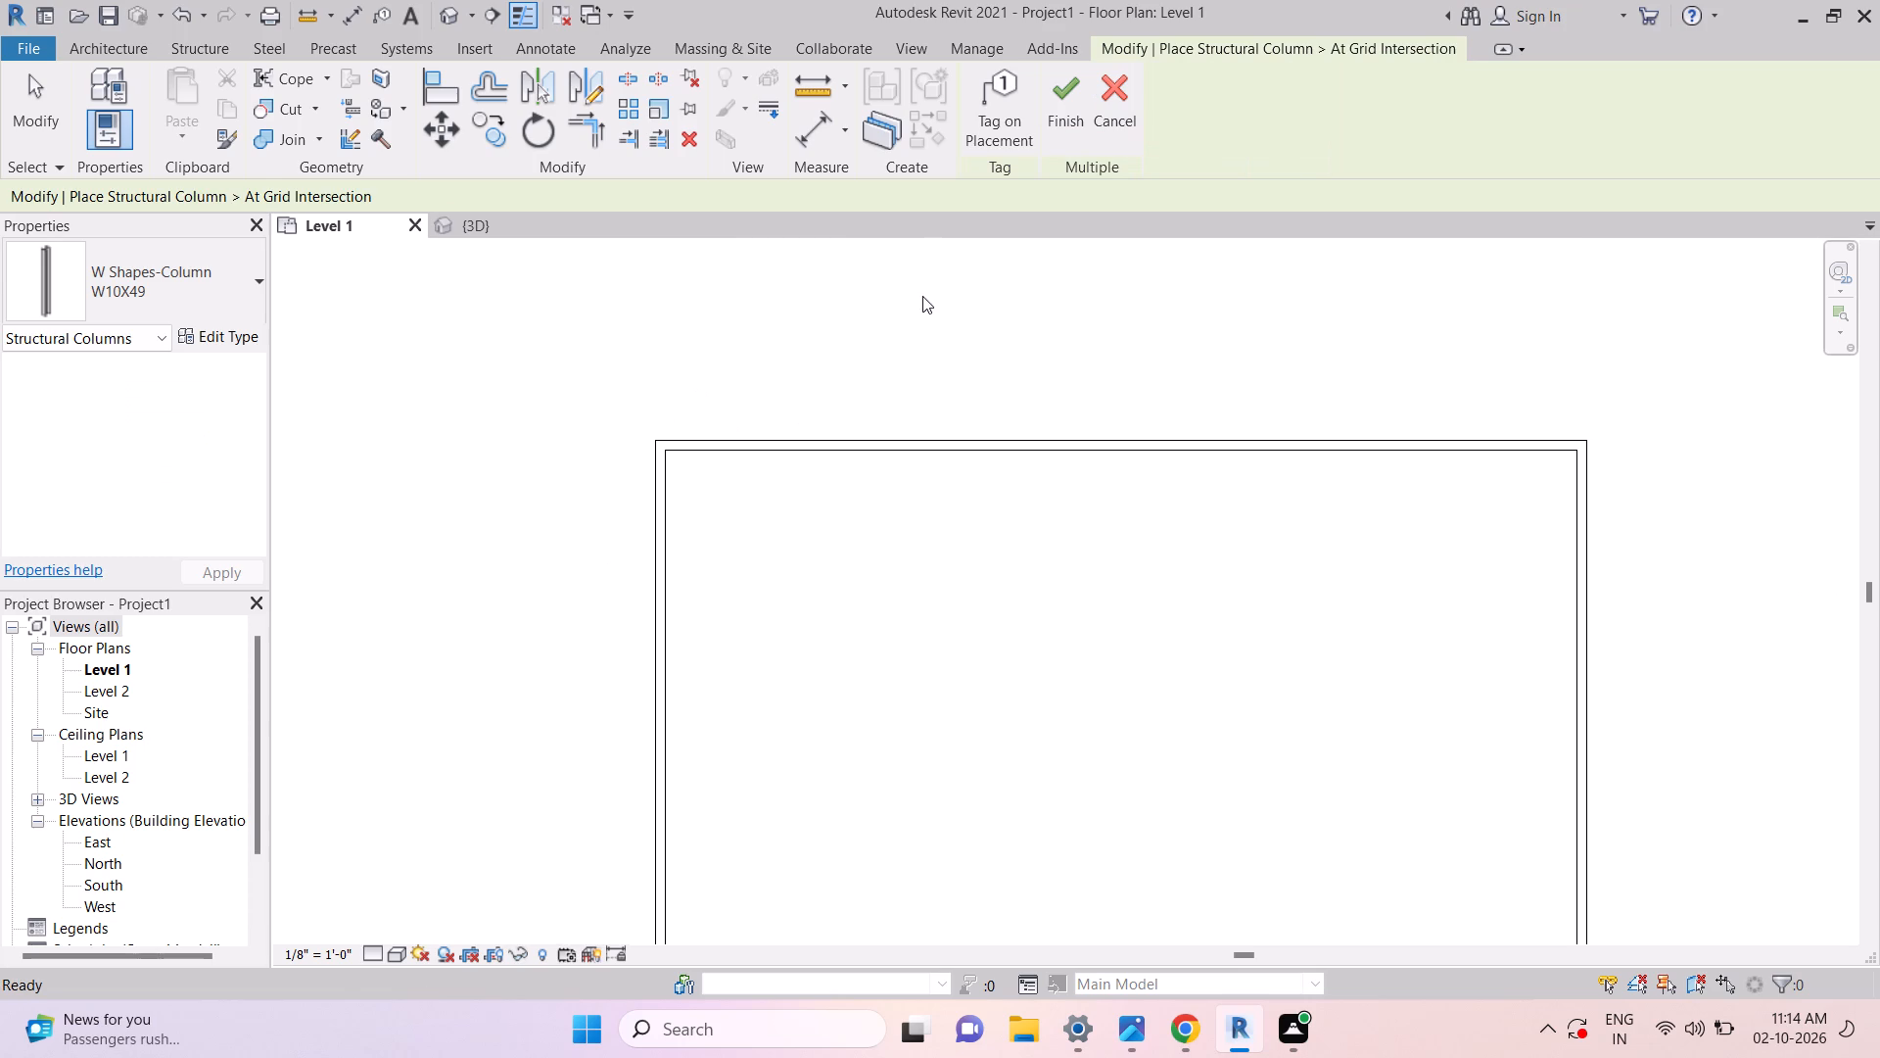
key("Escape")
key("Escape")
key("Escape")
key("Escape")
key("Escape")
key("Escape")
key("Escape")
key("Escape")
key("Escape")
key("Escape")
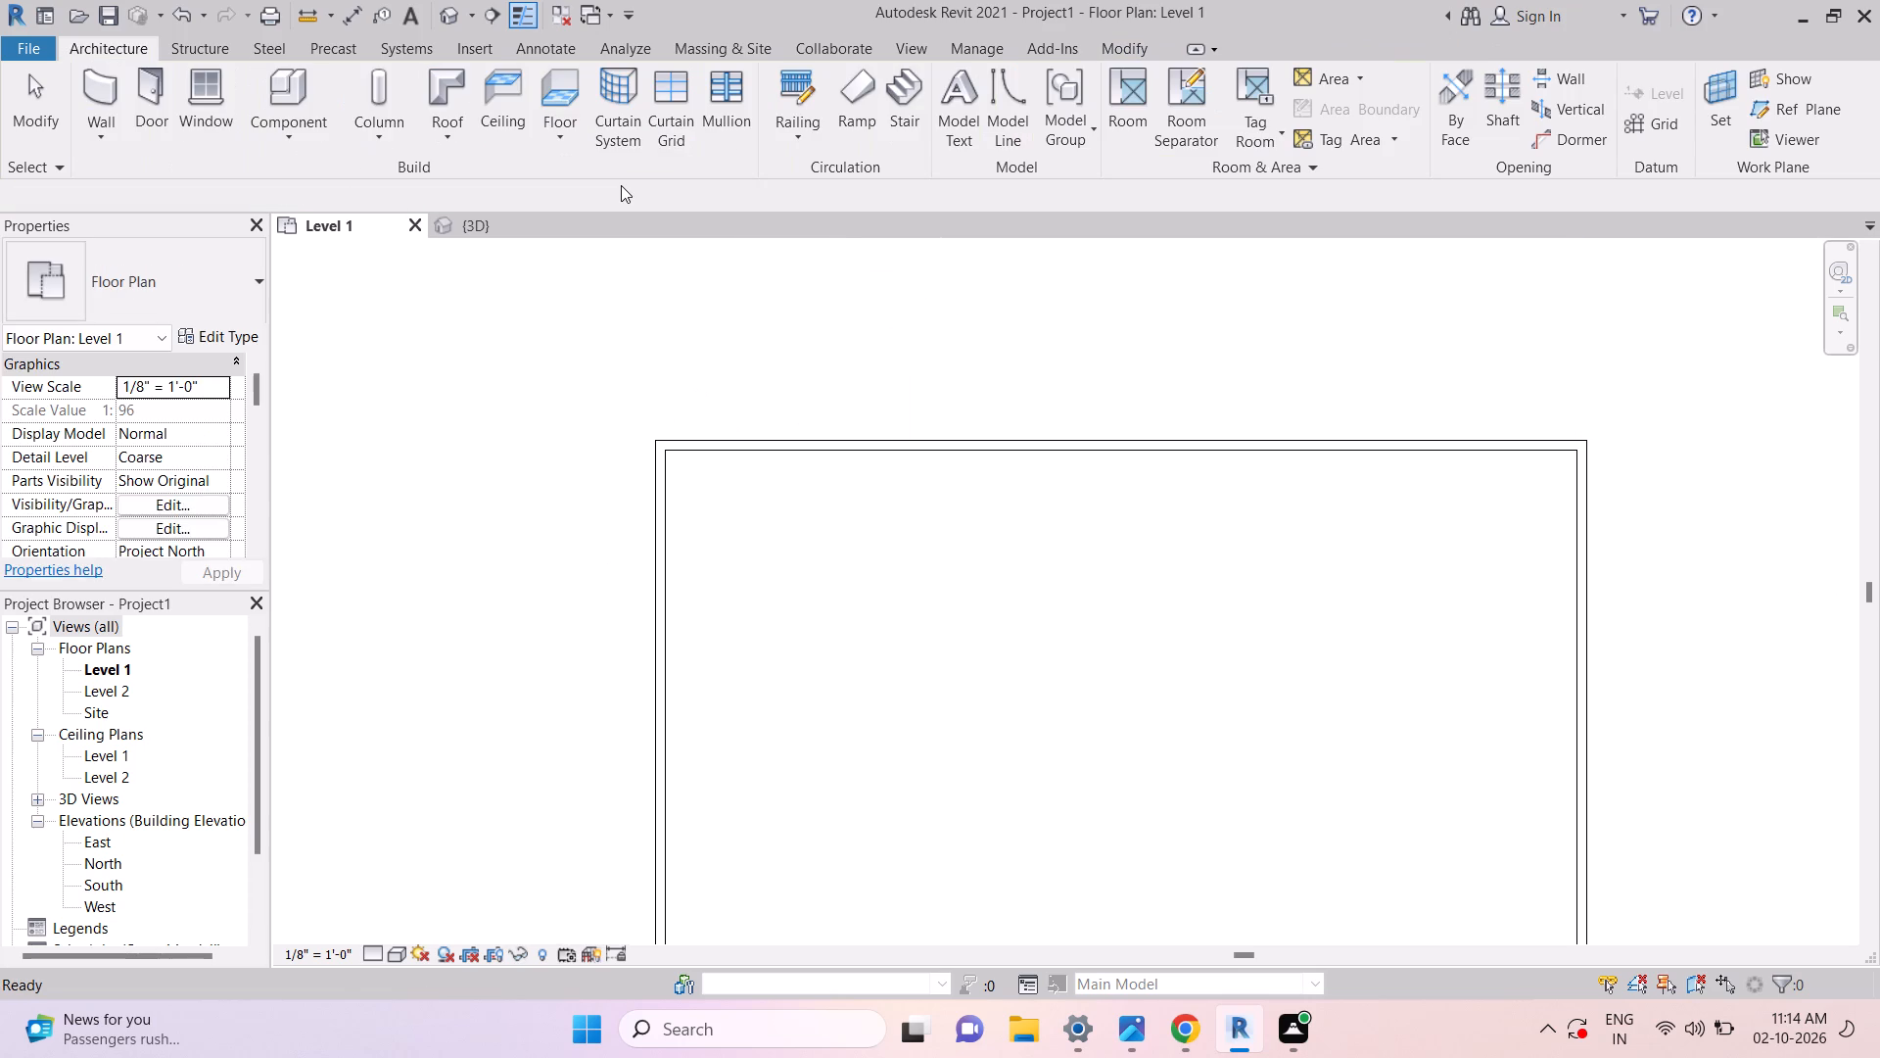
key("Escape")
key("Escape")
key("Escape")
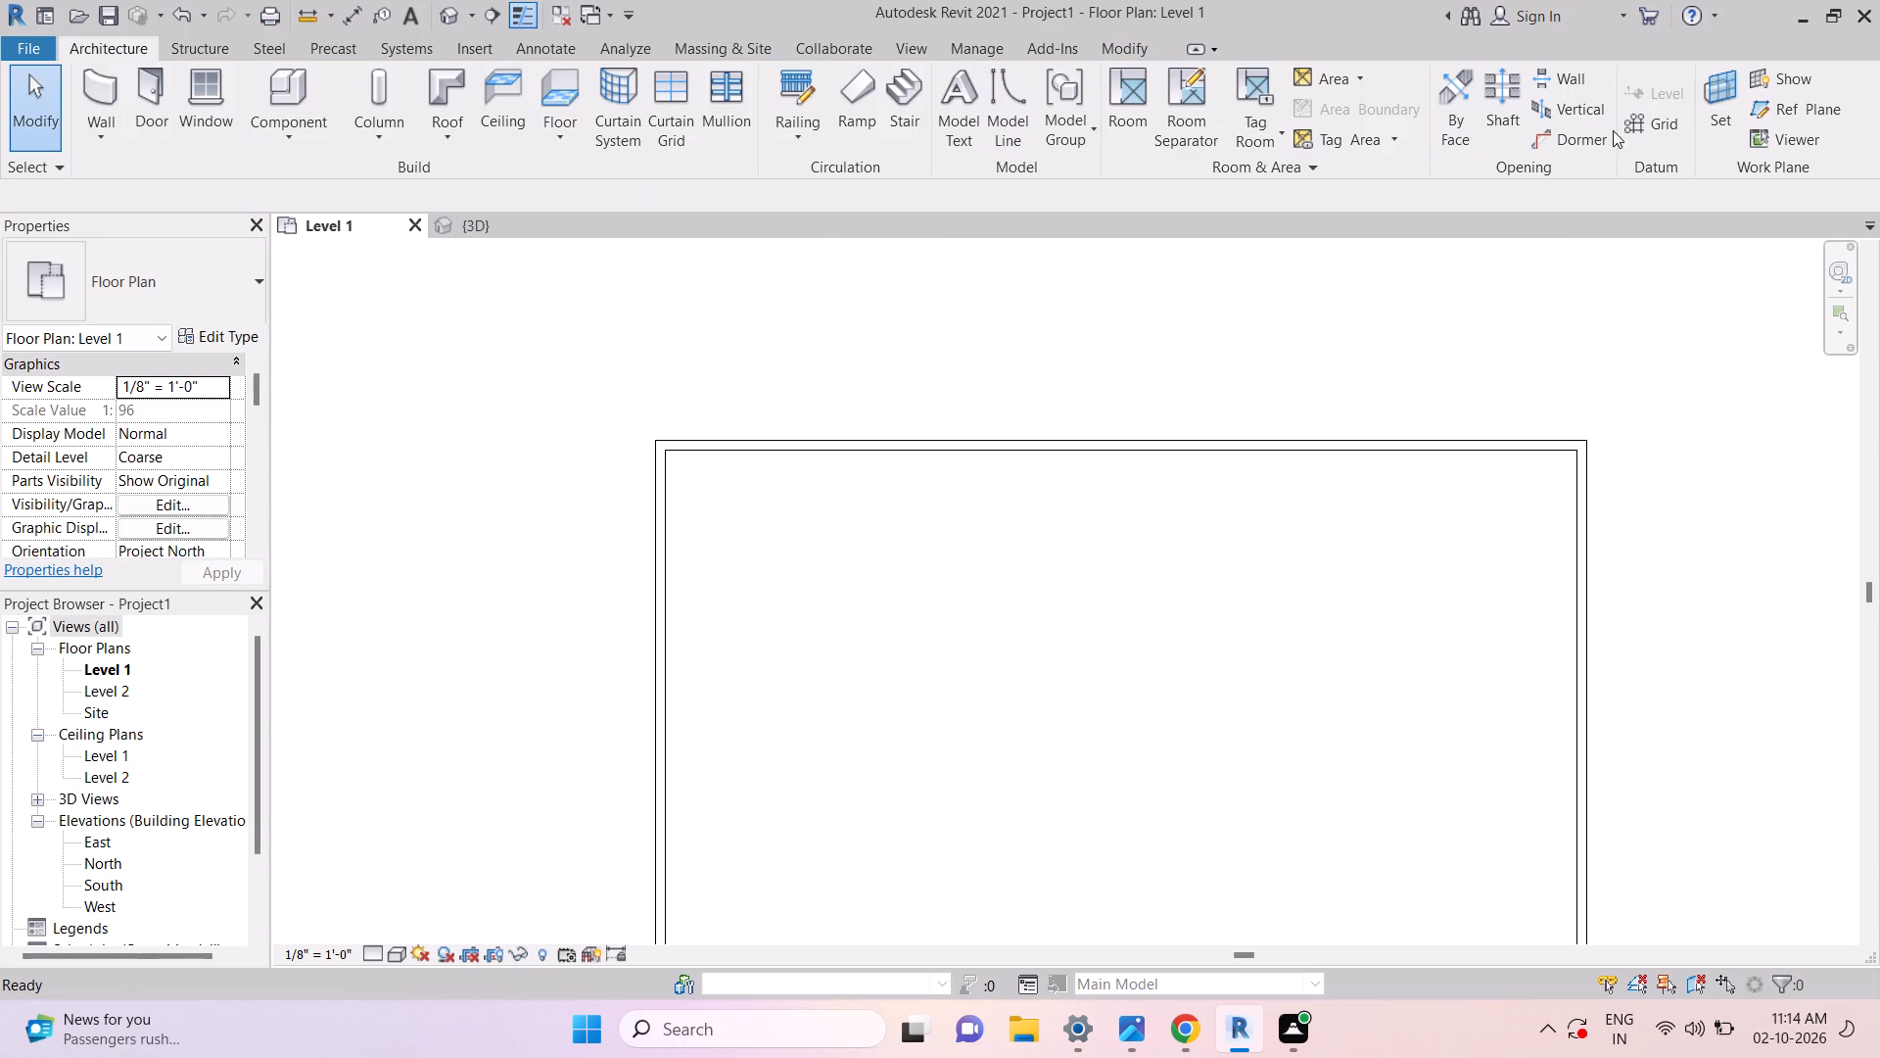
Draw a vertical grid line along the left wall's centerline, from just above the top wall to below the bottom wall.
left_click(1630, 125)
middle_click_drag(687, 374, 672, 454)
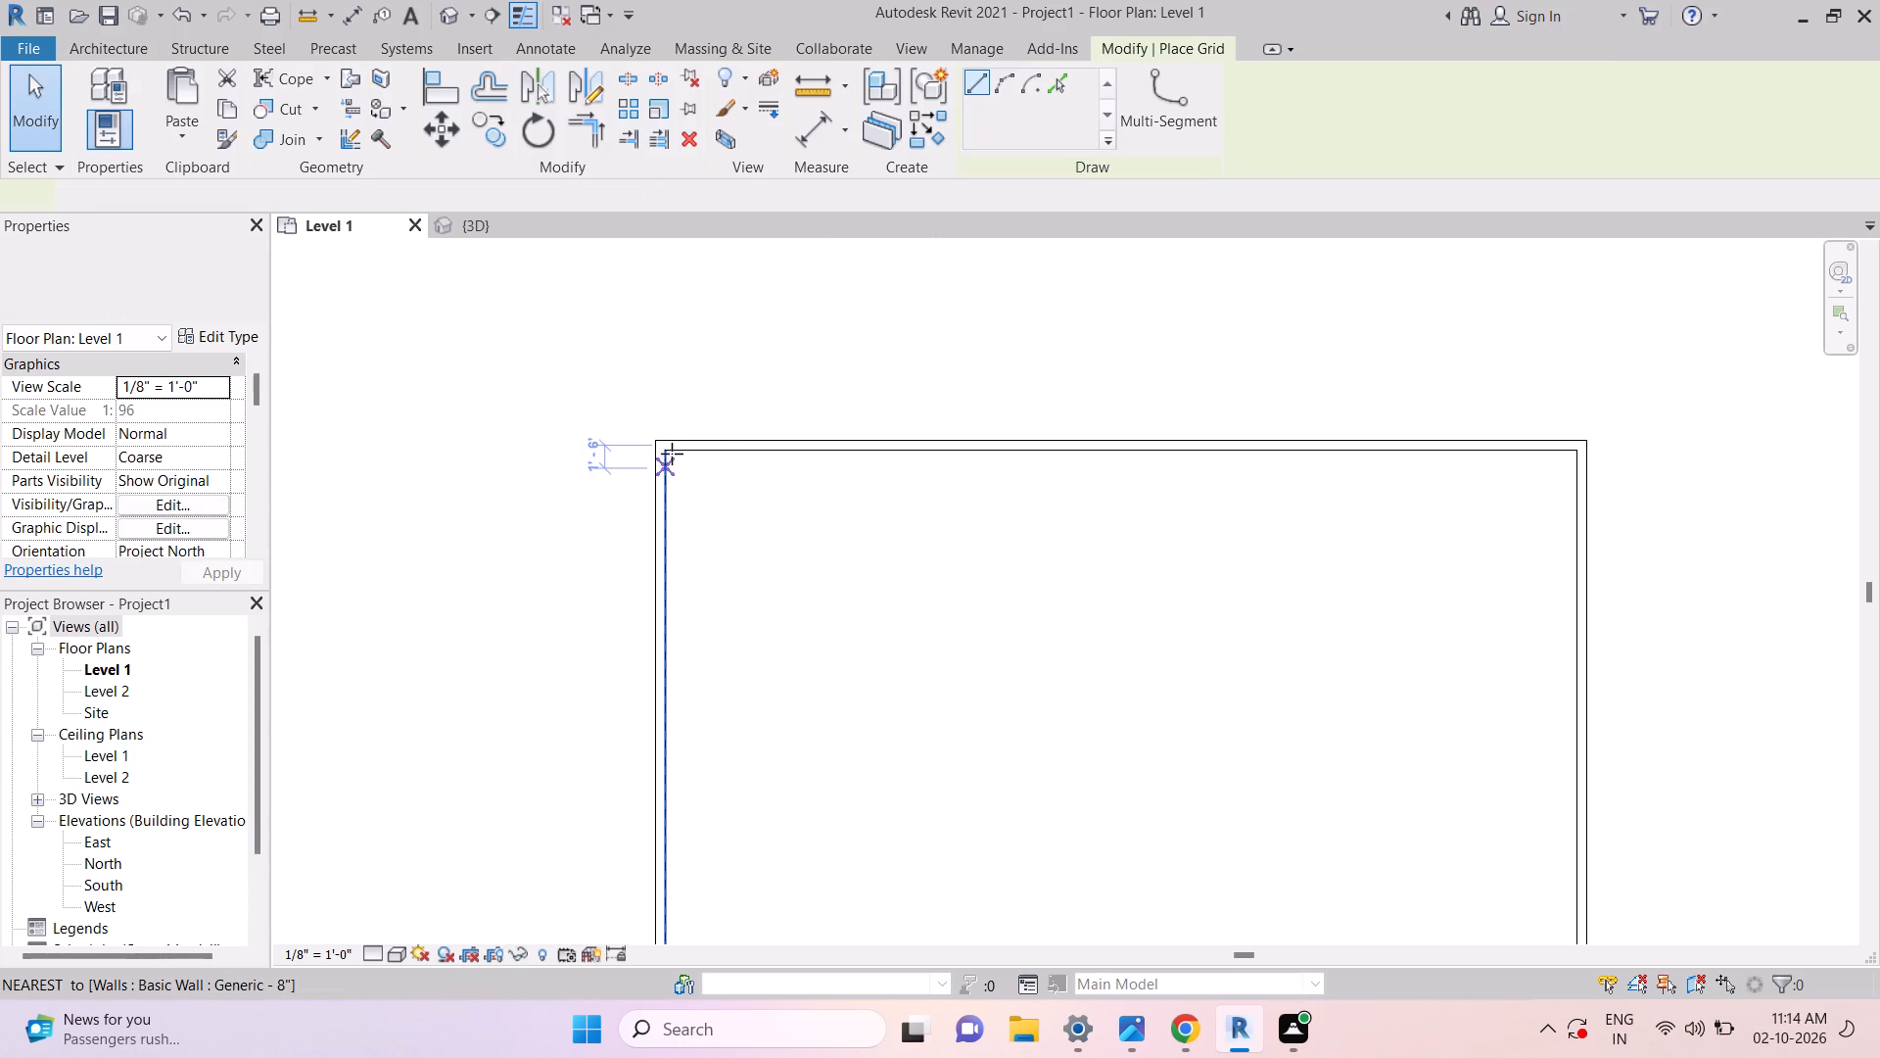
middle_click_drag(672, 454, 707, 268)
scroll(683, 290, "up", 10)
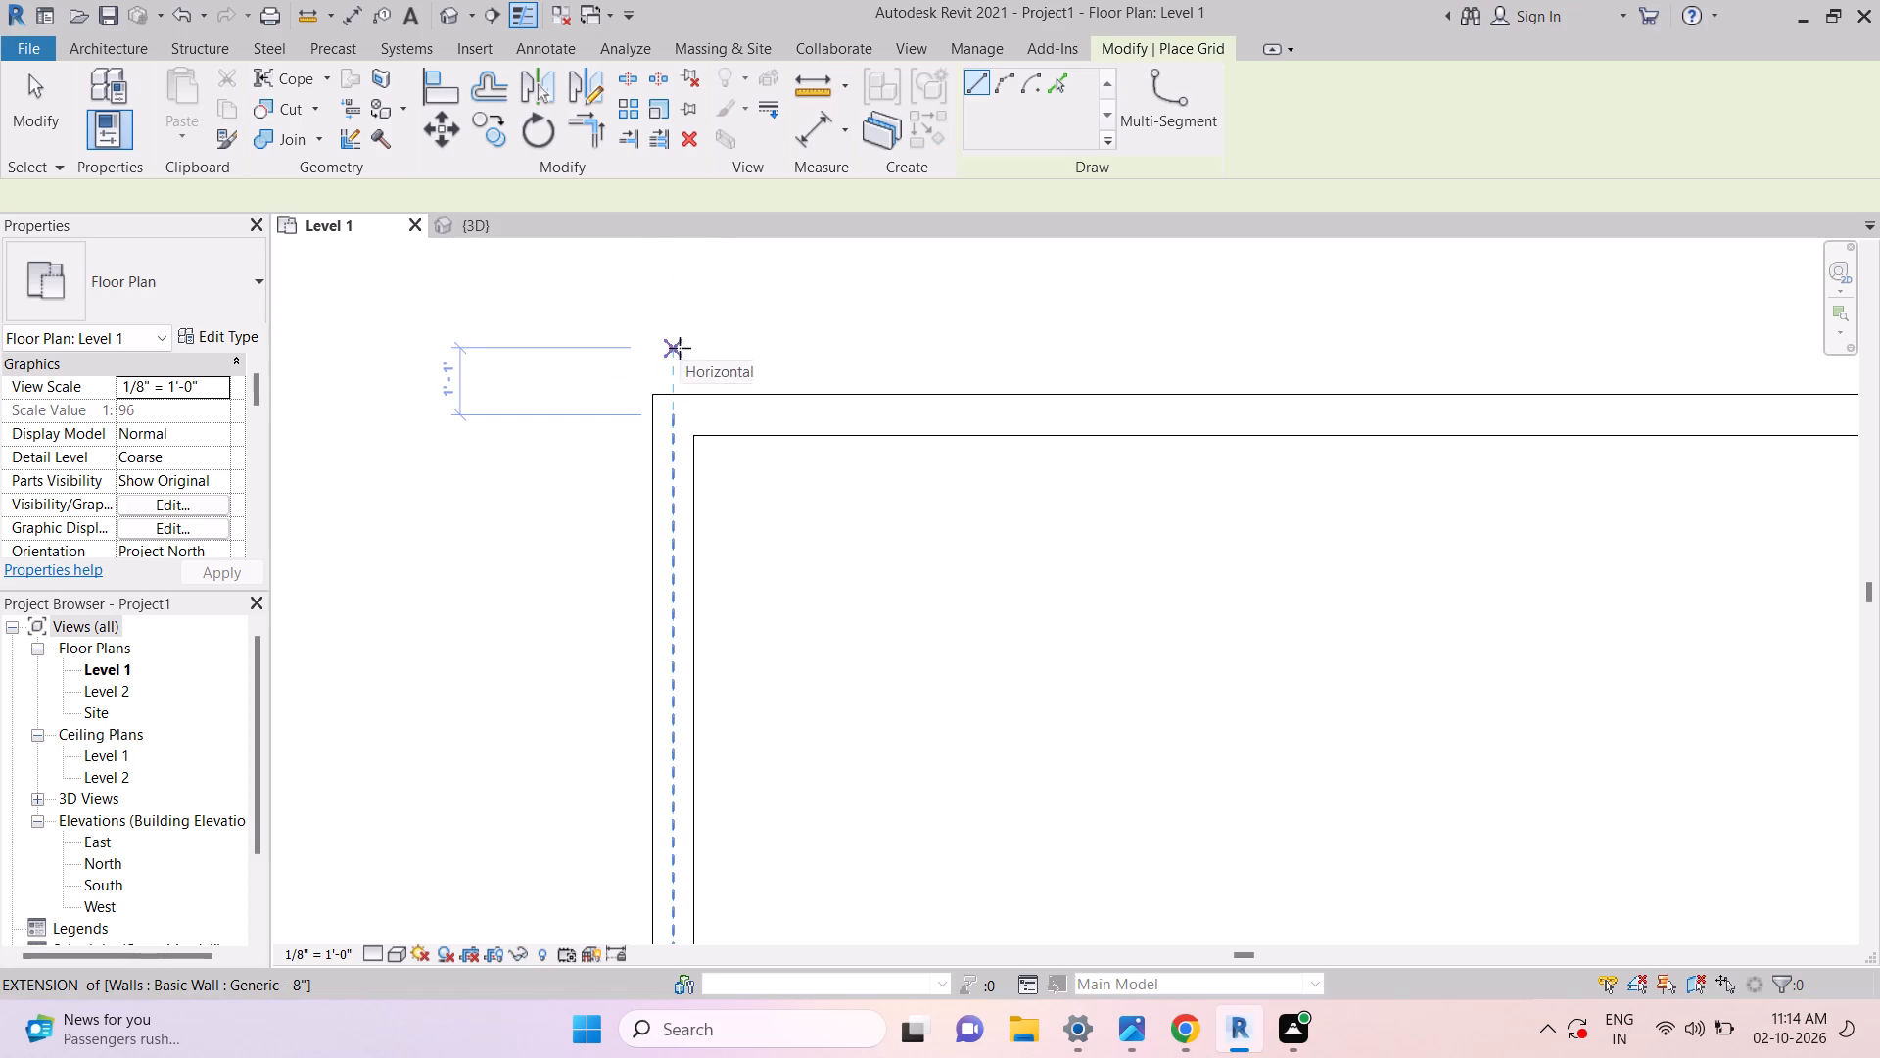
left_click(679, 341)
scroll(678, 341, "down", 14)
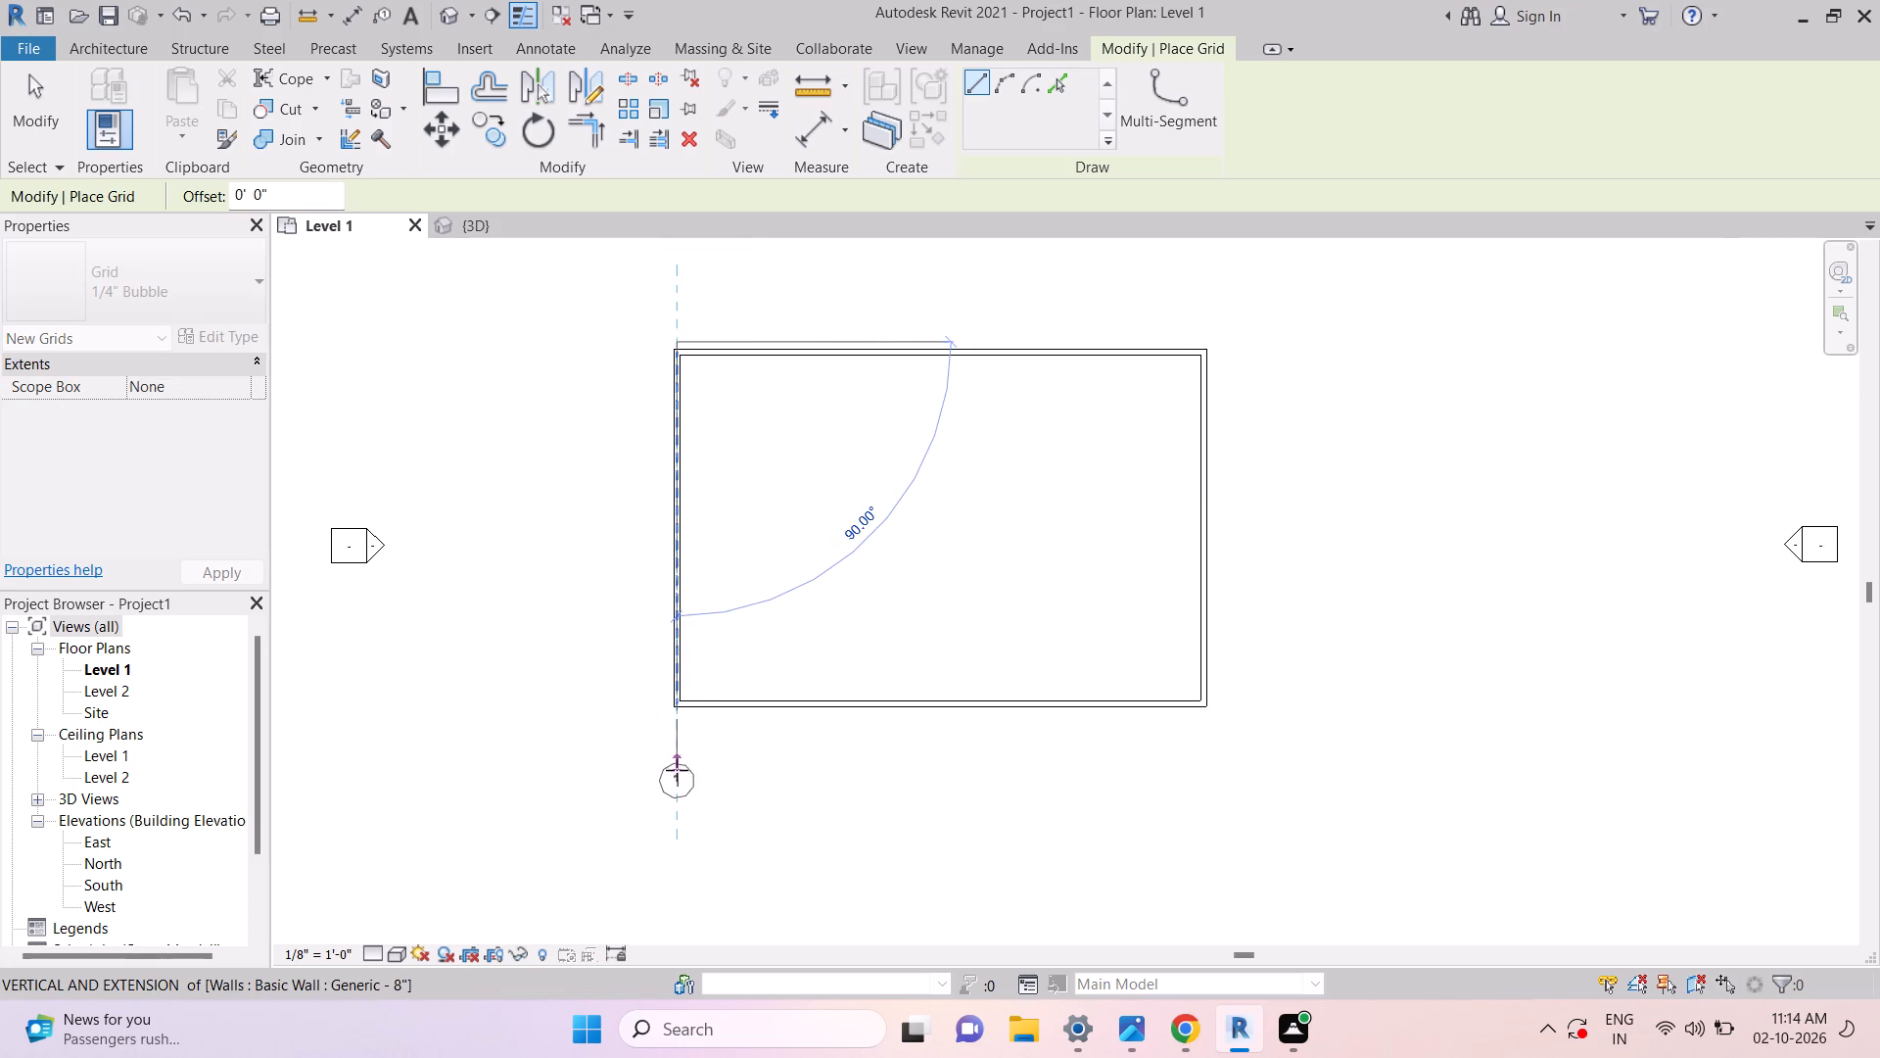
left_click(672, 796)
key("Escape")
key("Escape")
key("Escape")
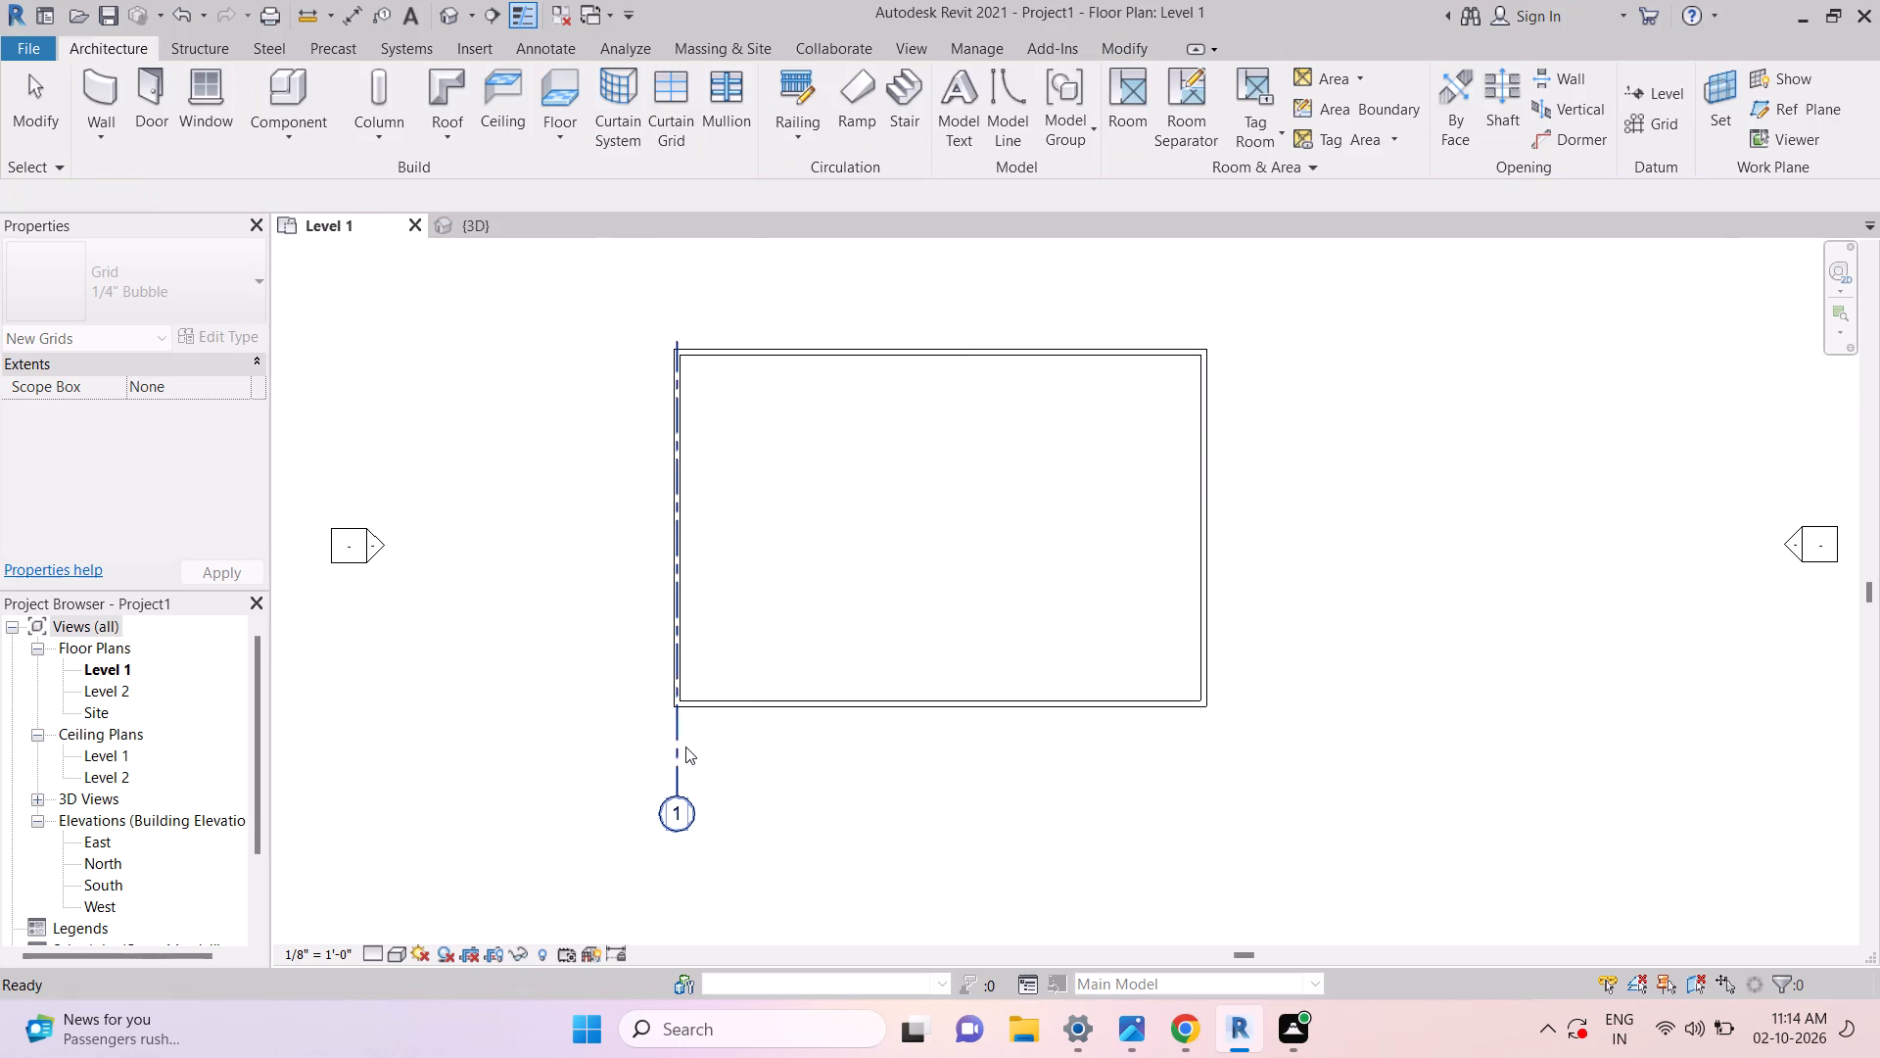
Extend the upper end of the vertical grid line well above the building's top wall.
left_click(682, 746)
scroll(677, 363, "up", 2)
middle_click_drag(698, 536, 697, 766)
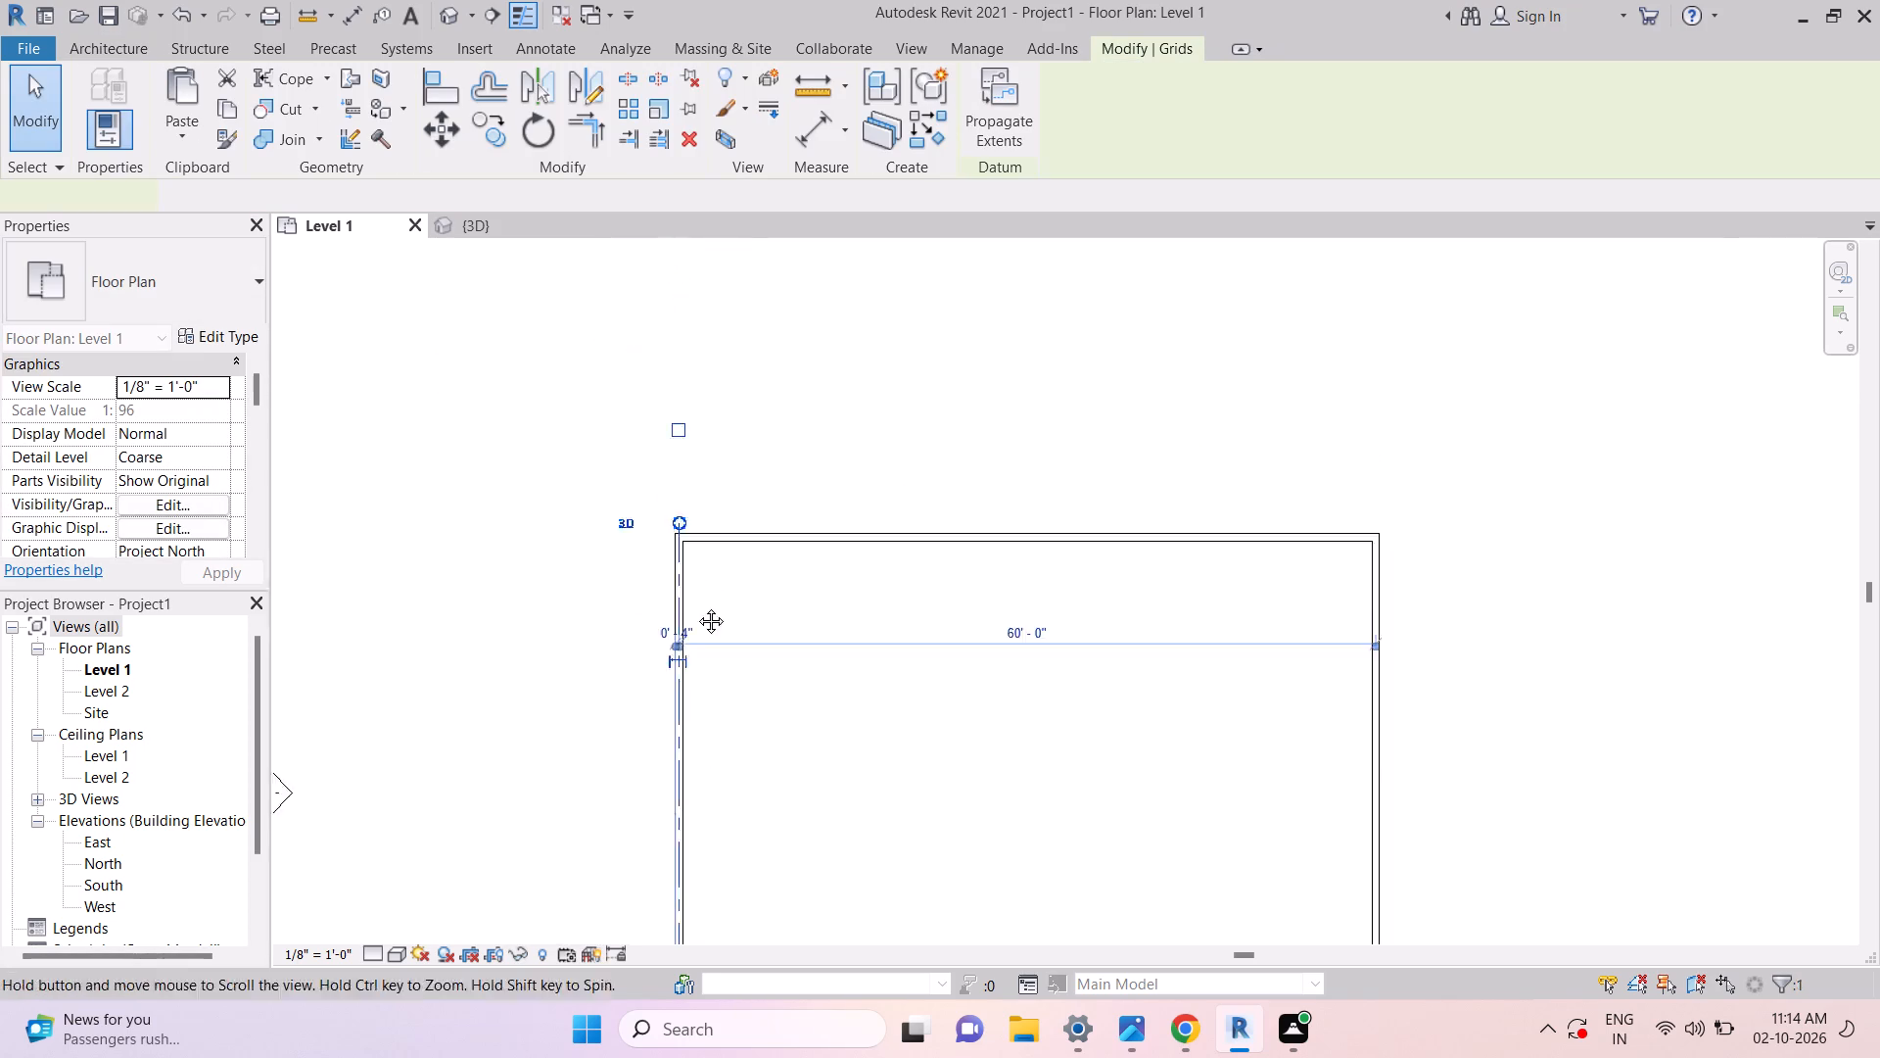
scroll(691, 553, "up", 5)
left_click_drag(653, 575, 640, 355)
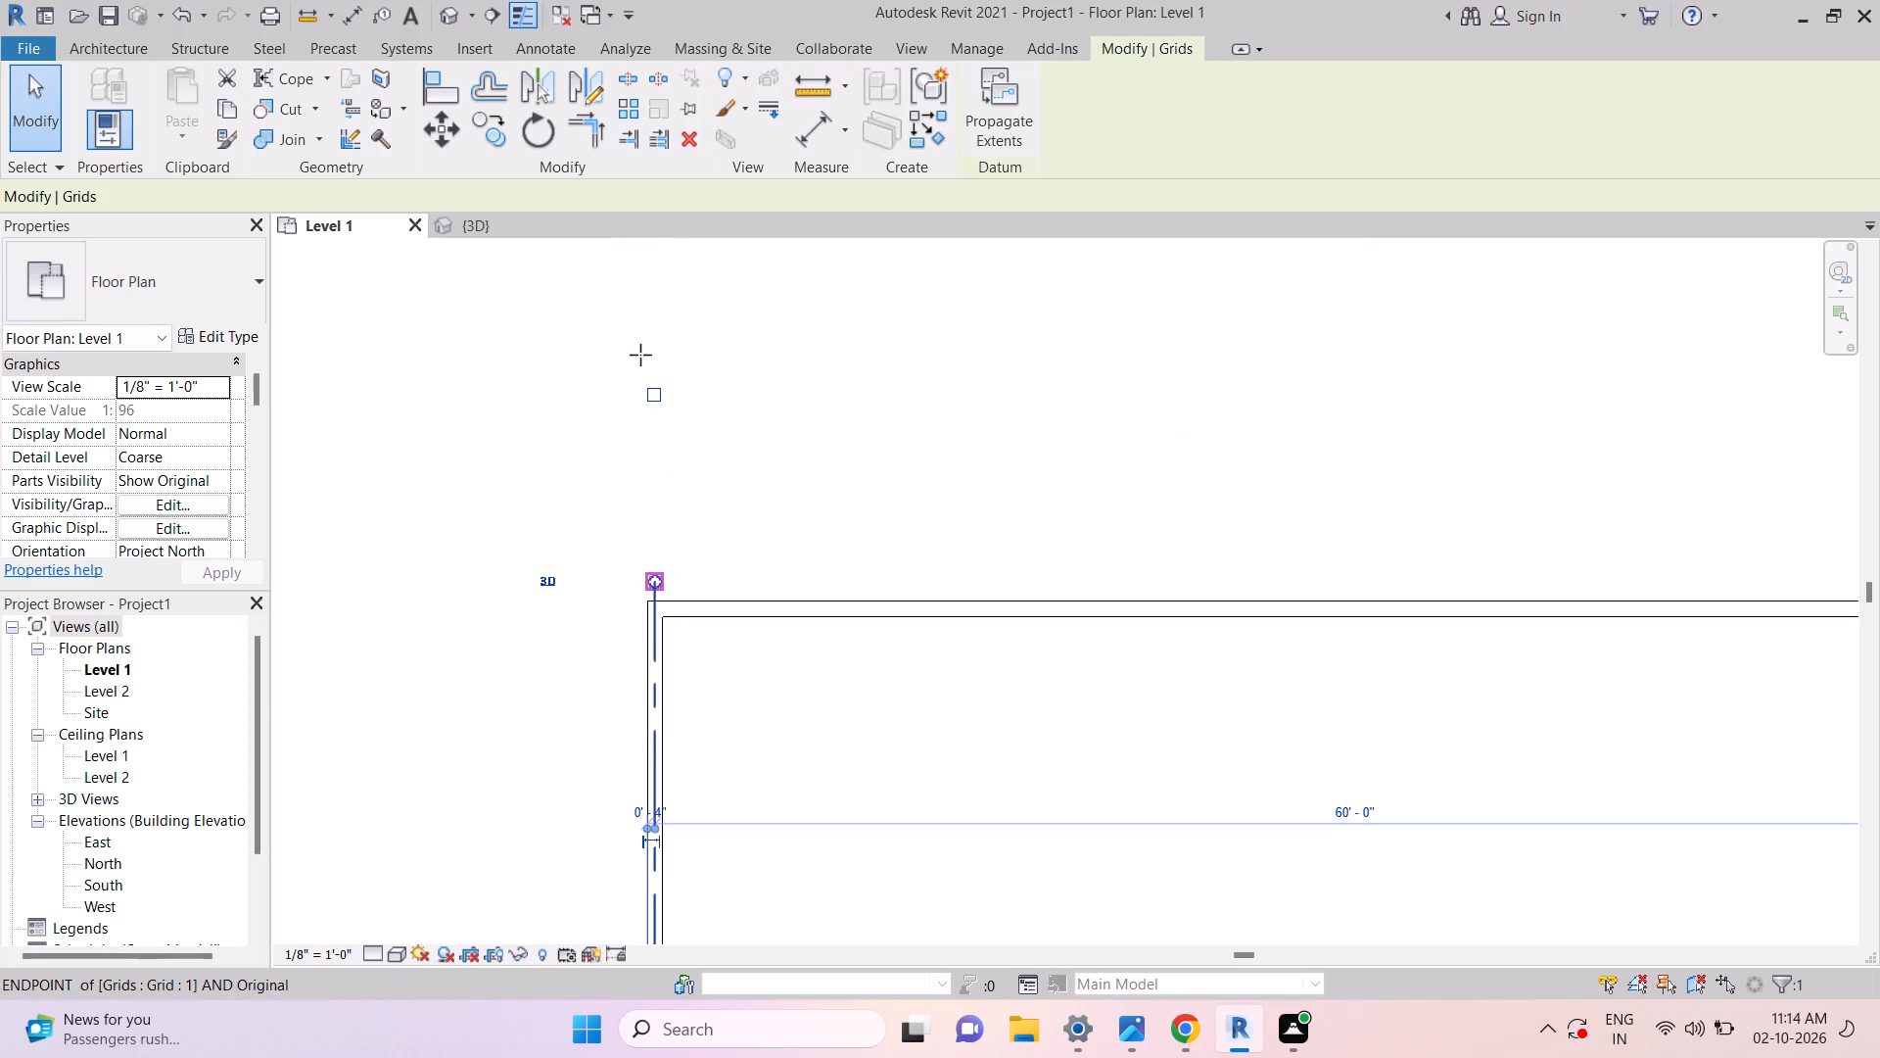
left_click_drag(640, 355, 642, 342)
key("Escape")
key("Escape")
scroll(748, 372, "down", 6)
key("Escape")
key("Escape")
scroll(756, 370, "down", 3)
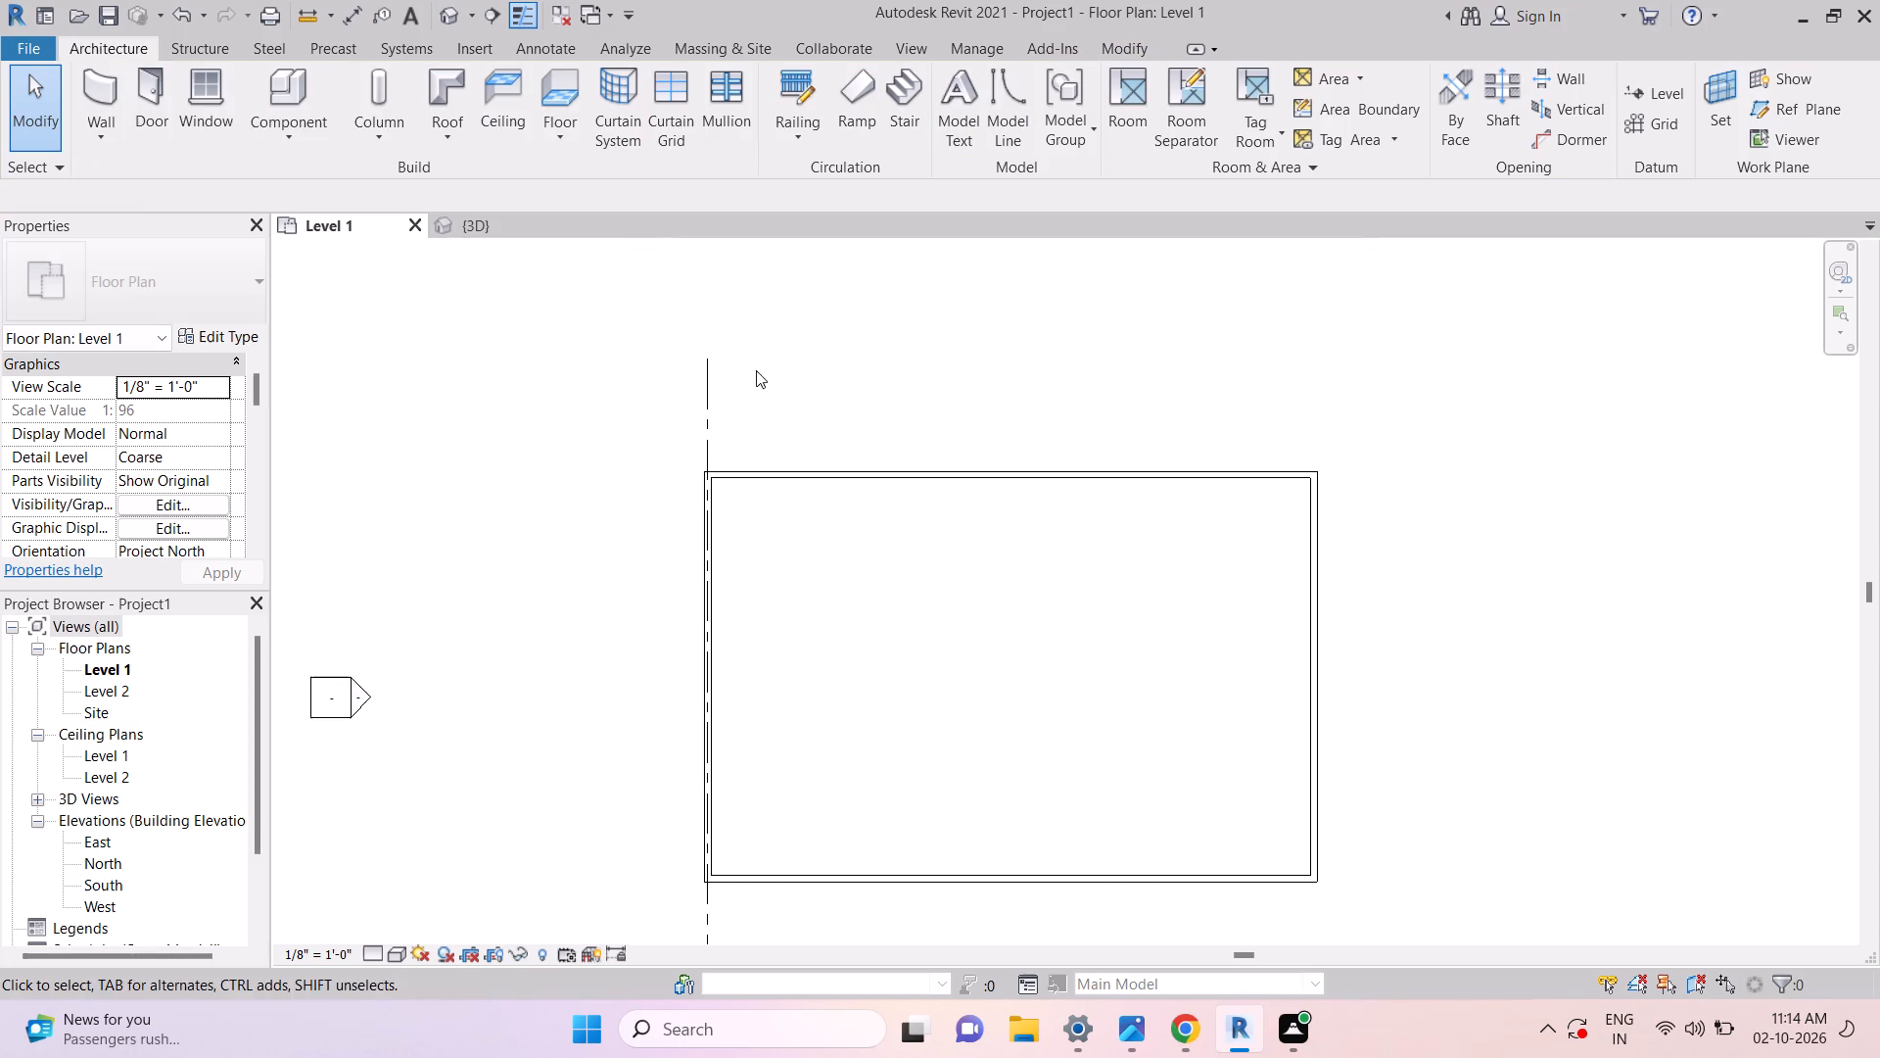
key("Escape")
key("Escape")
key("Escape")
key("Escape")
key("Escape")
key("Escape")
key("Escape")
key("Escape")
key("Escape")
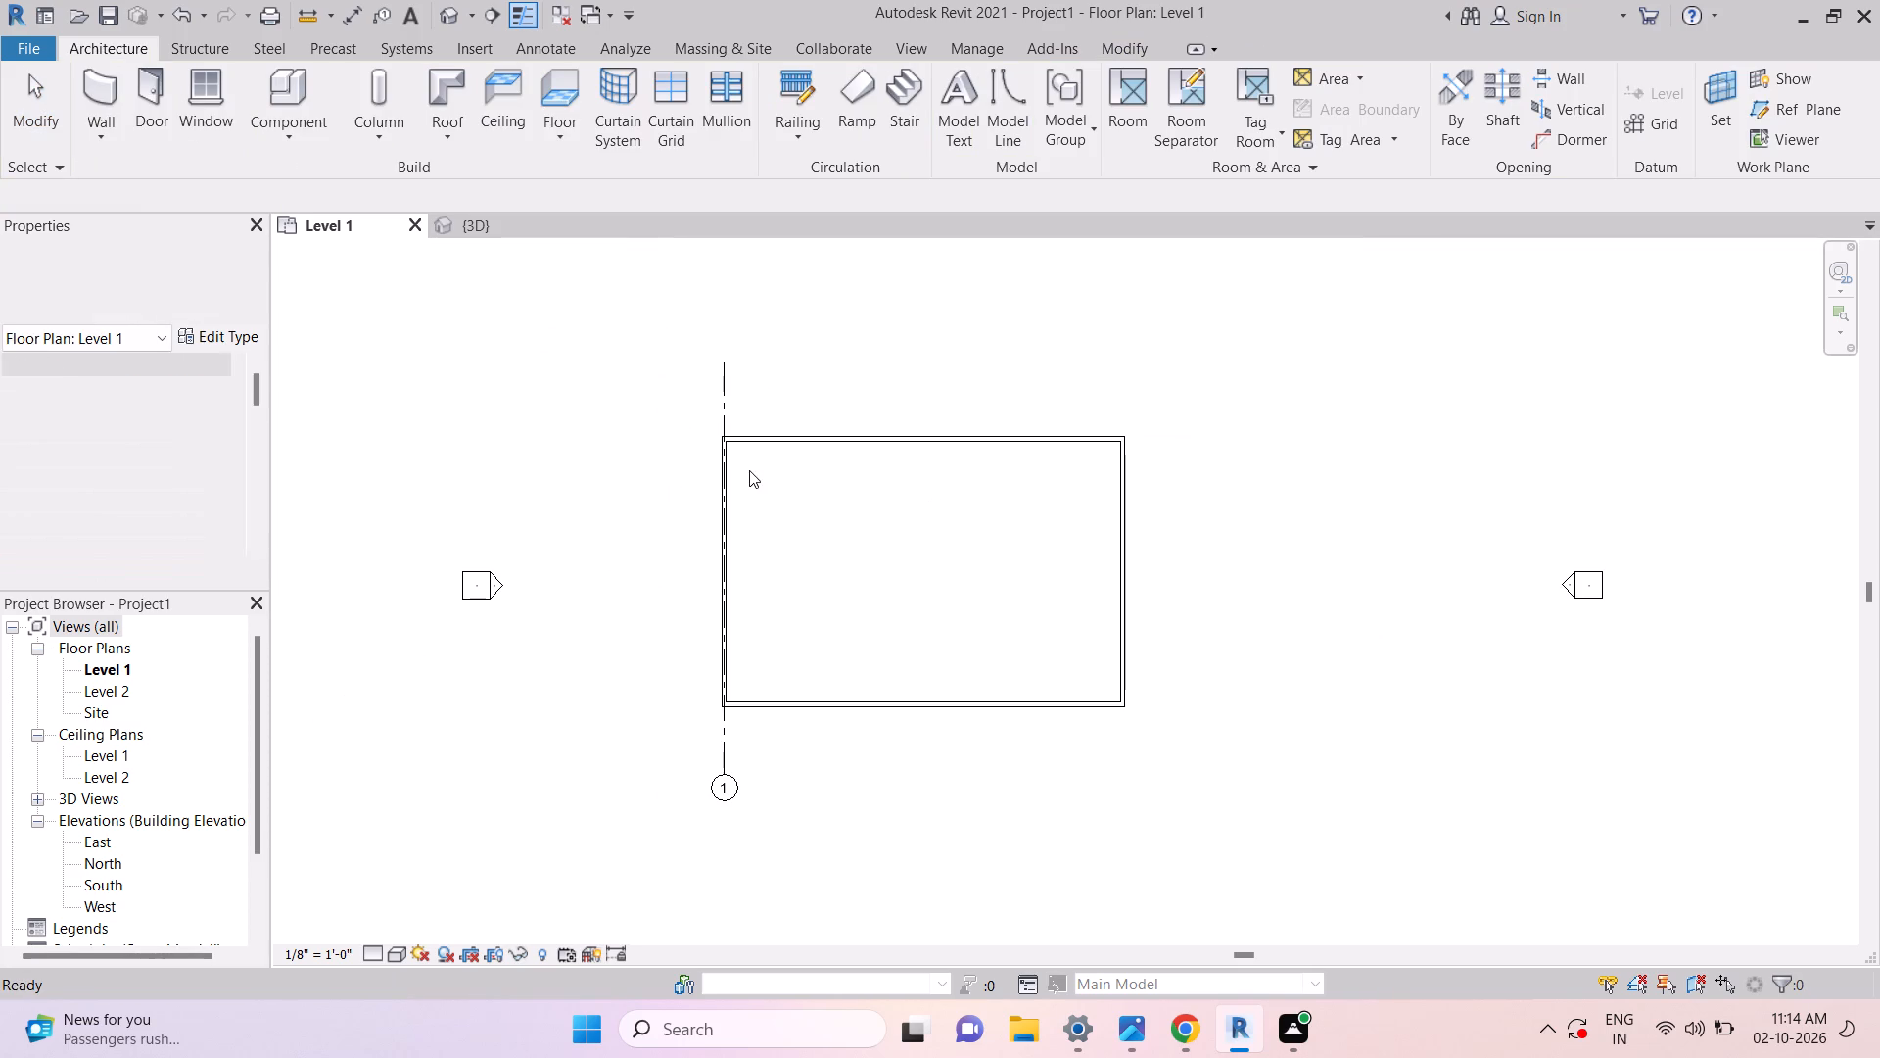
key("Escape")
Copy the vertical grid line 60' horizontally onto the right wall's centerline.
left_click(718, 405)
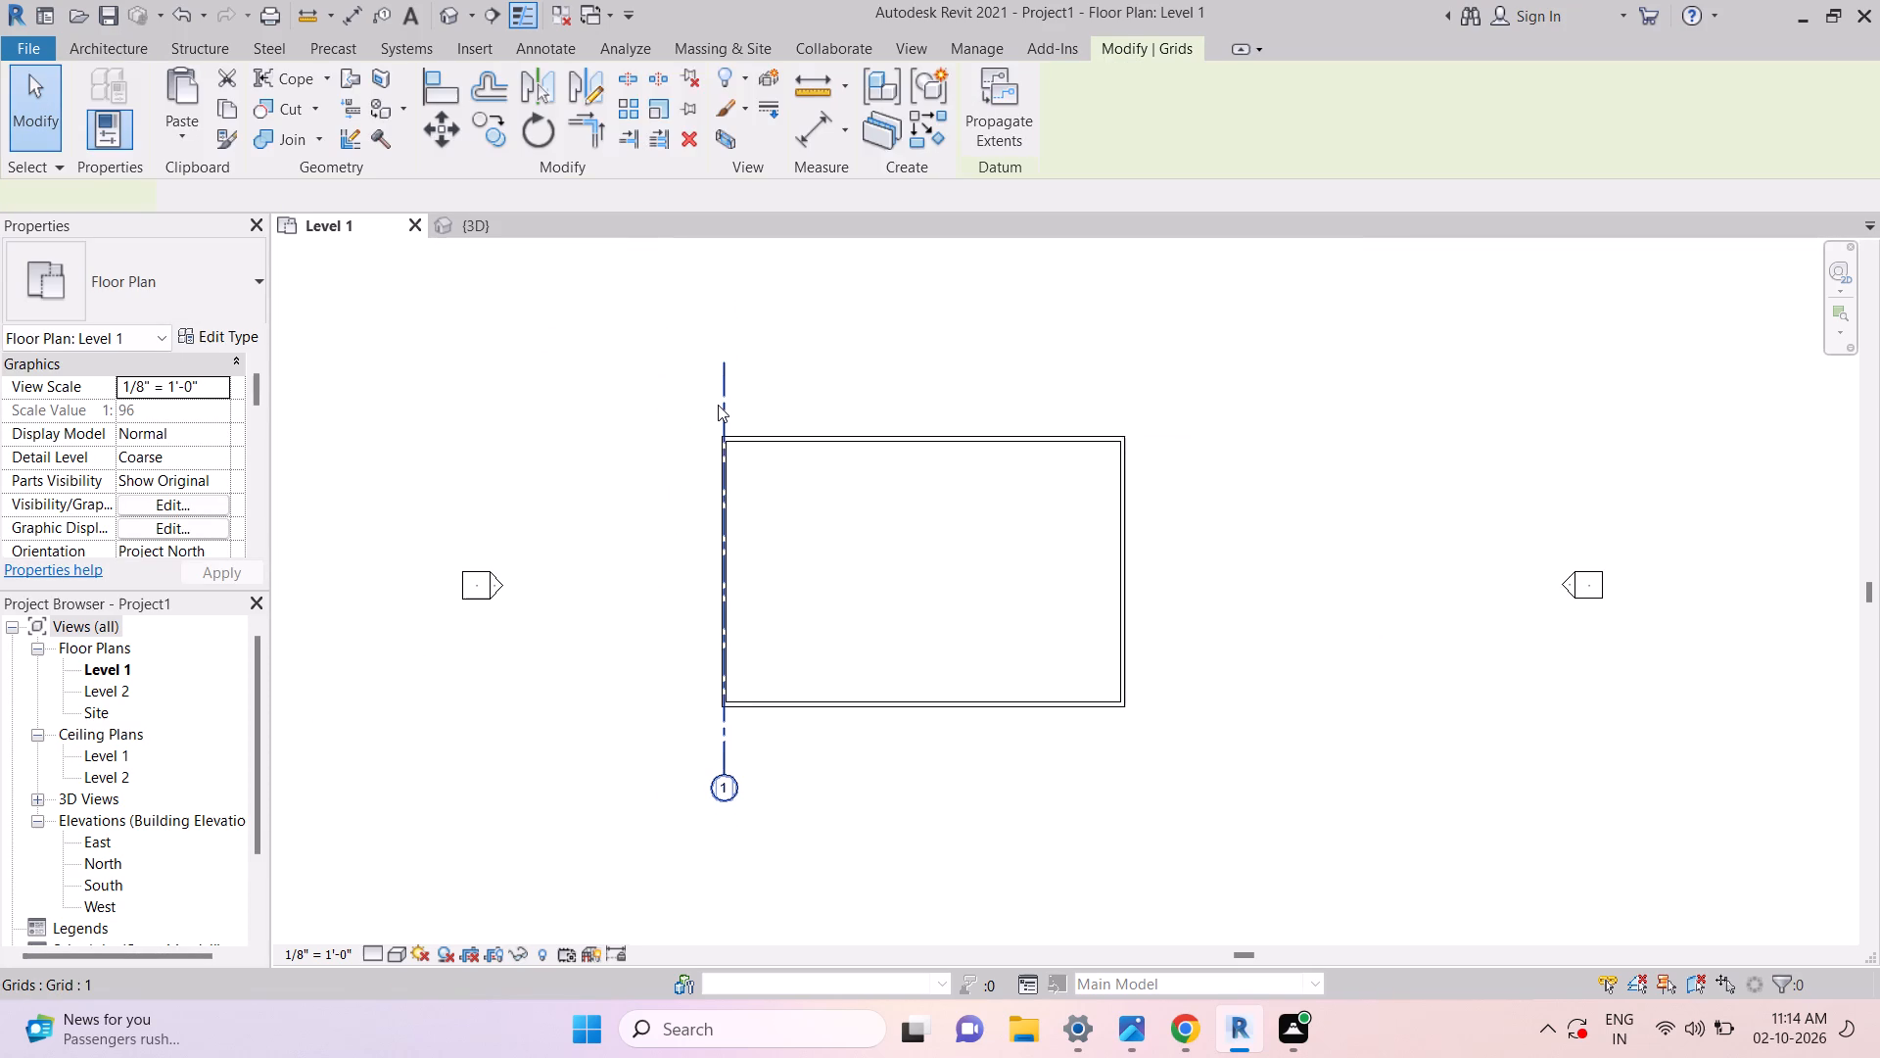
type("co")
key("space")
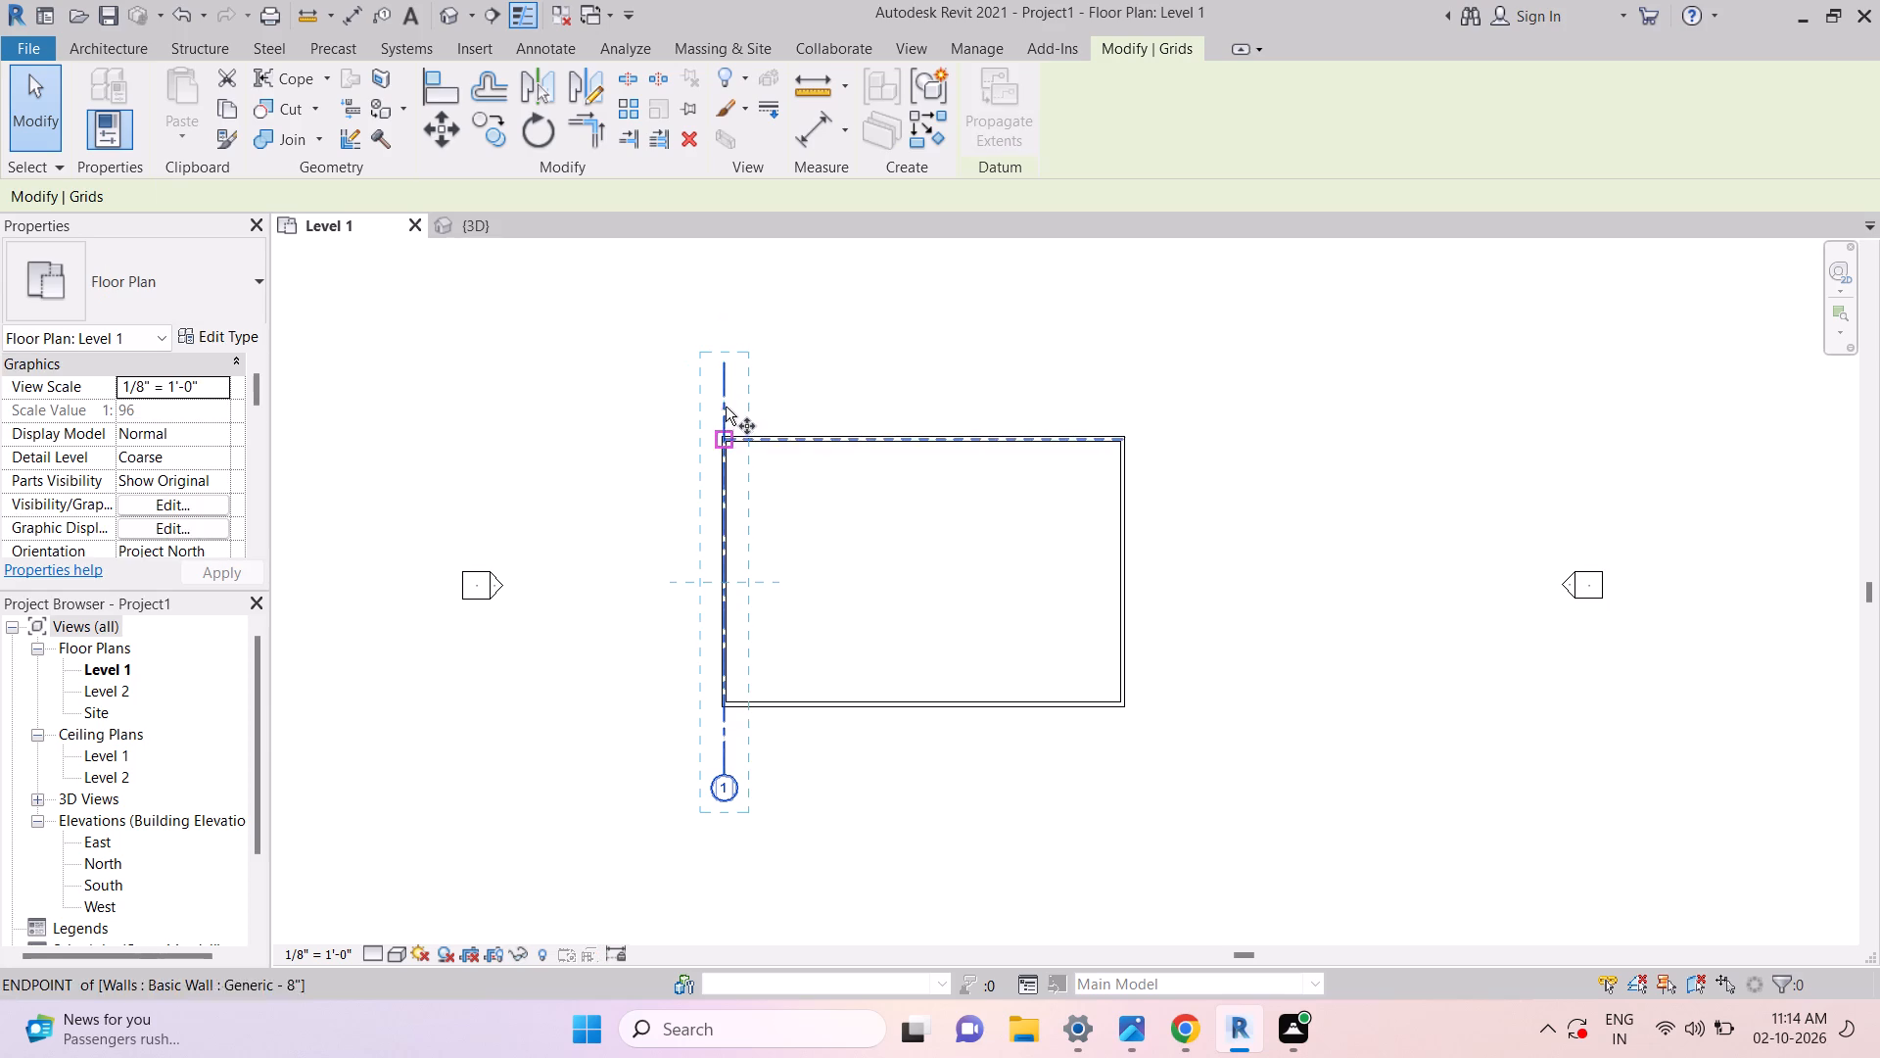
left_click(726, 406)
scroll(1127, 430, "up", 4)
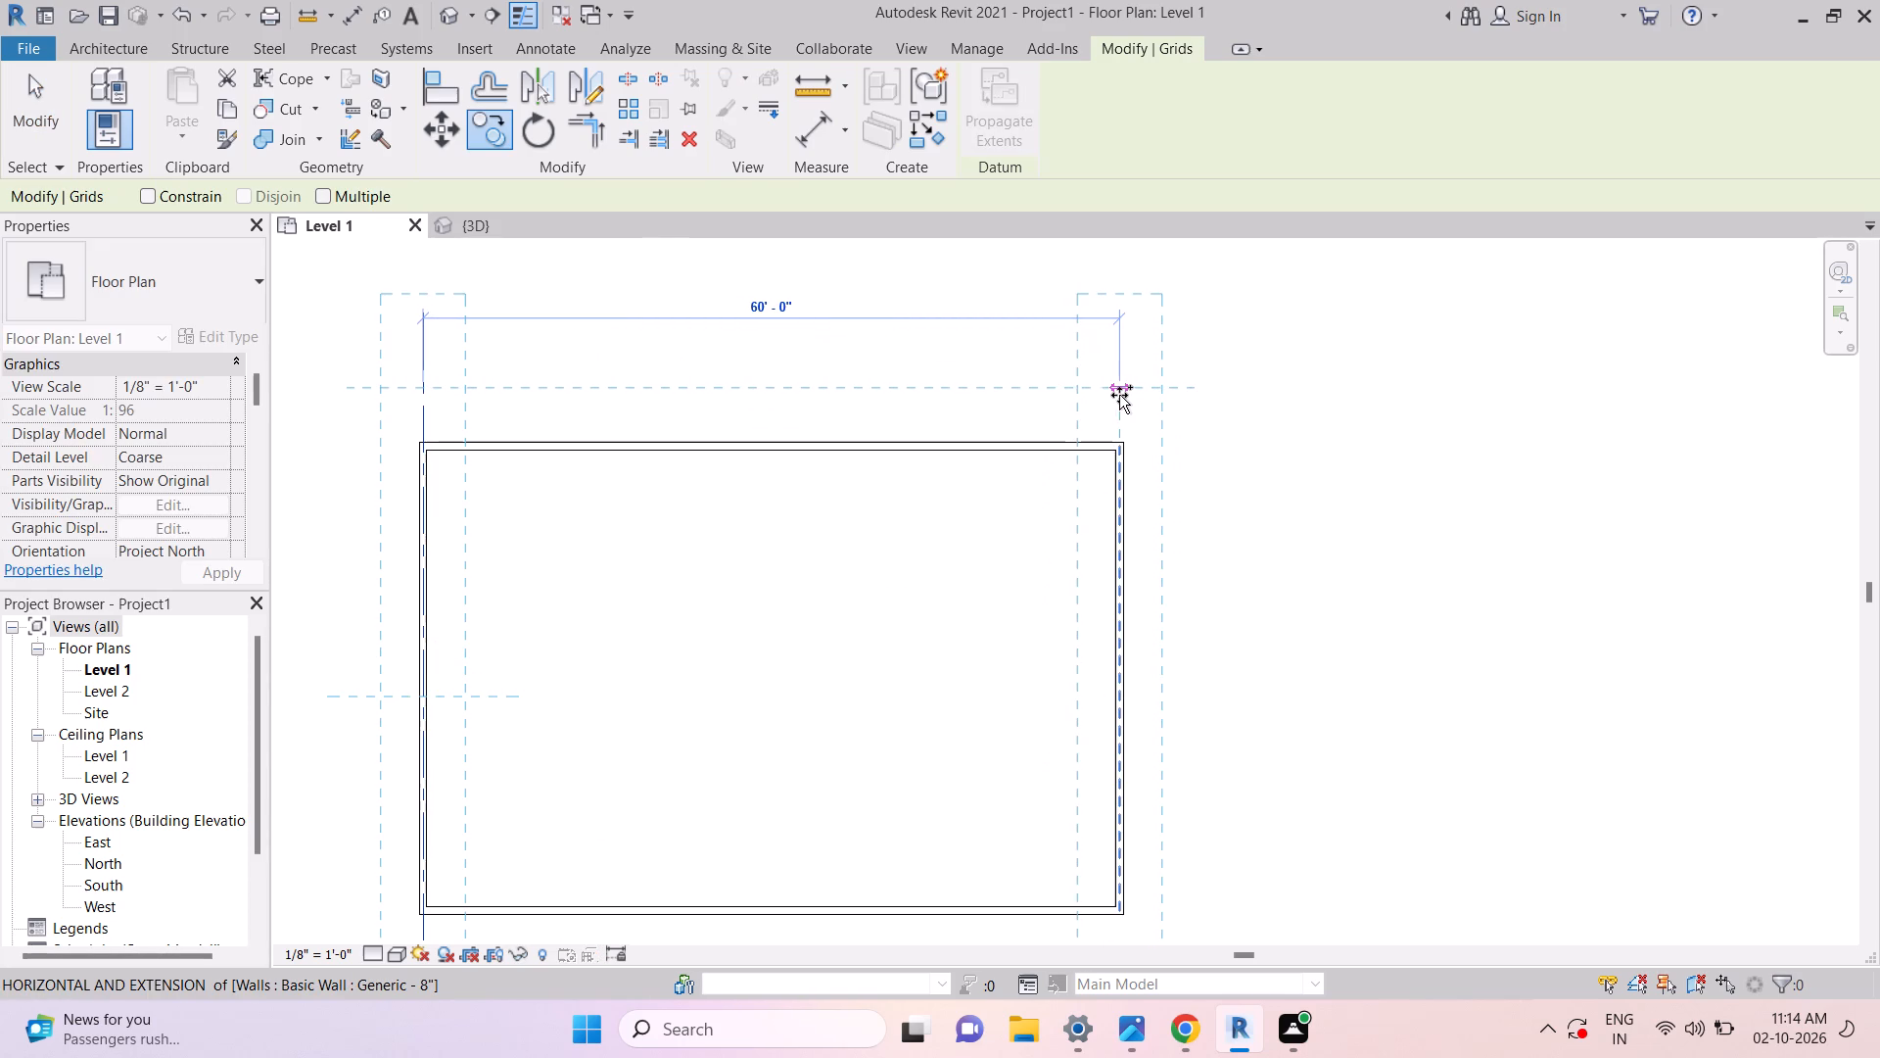
left_click(1119, 393)
key("Escape")
key("Escape")
key("Escape")
scroll(714, 435, "down", 2)
key("Escape")
key("Escape")
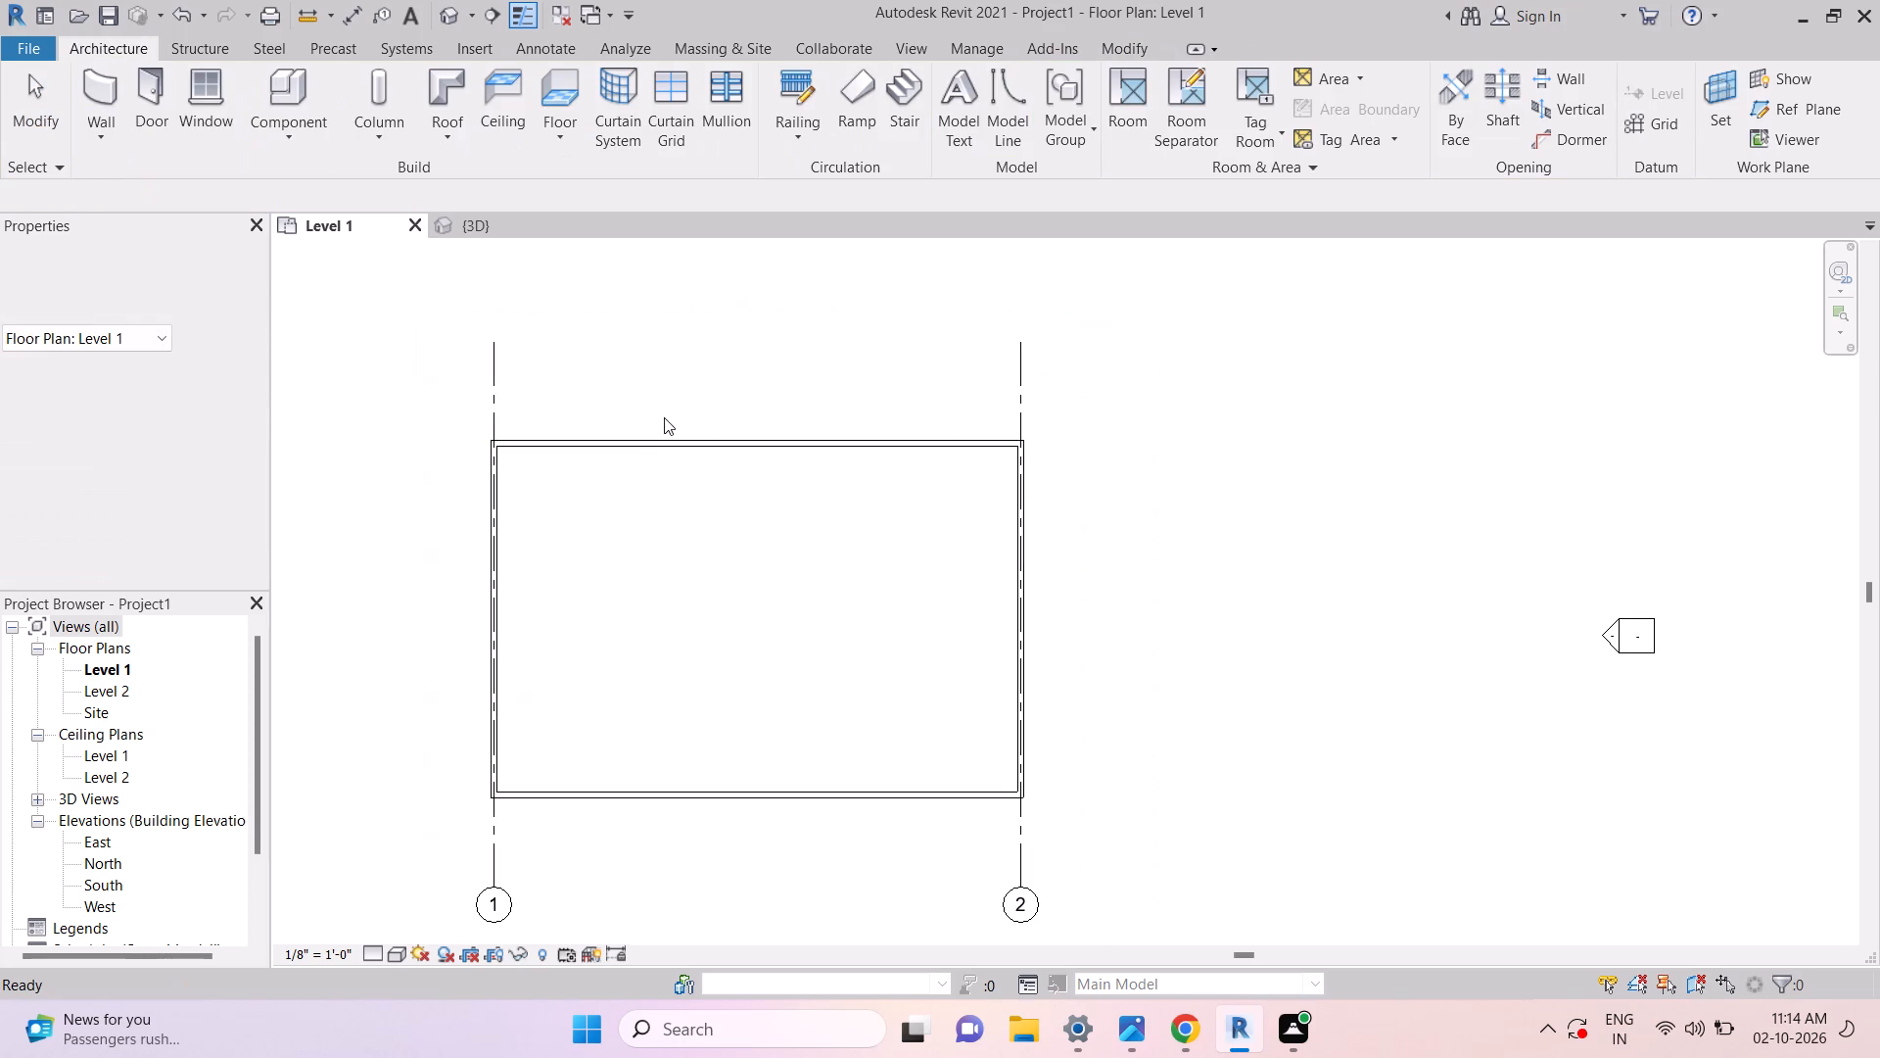
key("Escape")
key("Escape")
key("Escape")
scroll(622, 495, "down", 2)
key("Escape")
key("Escape")
key("Escape")
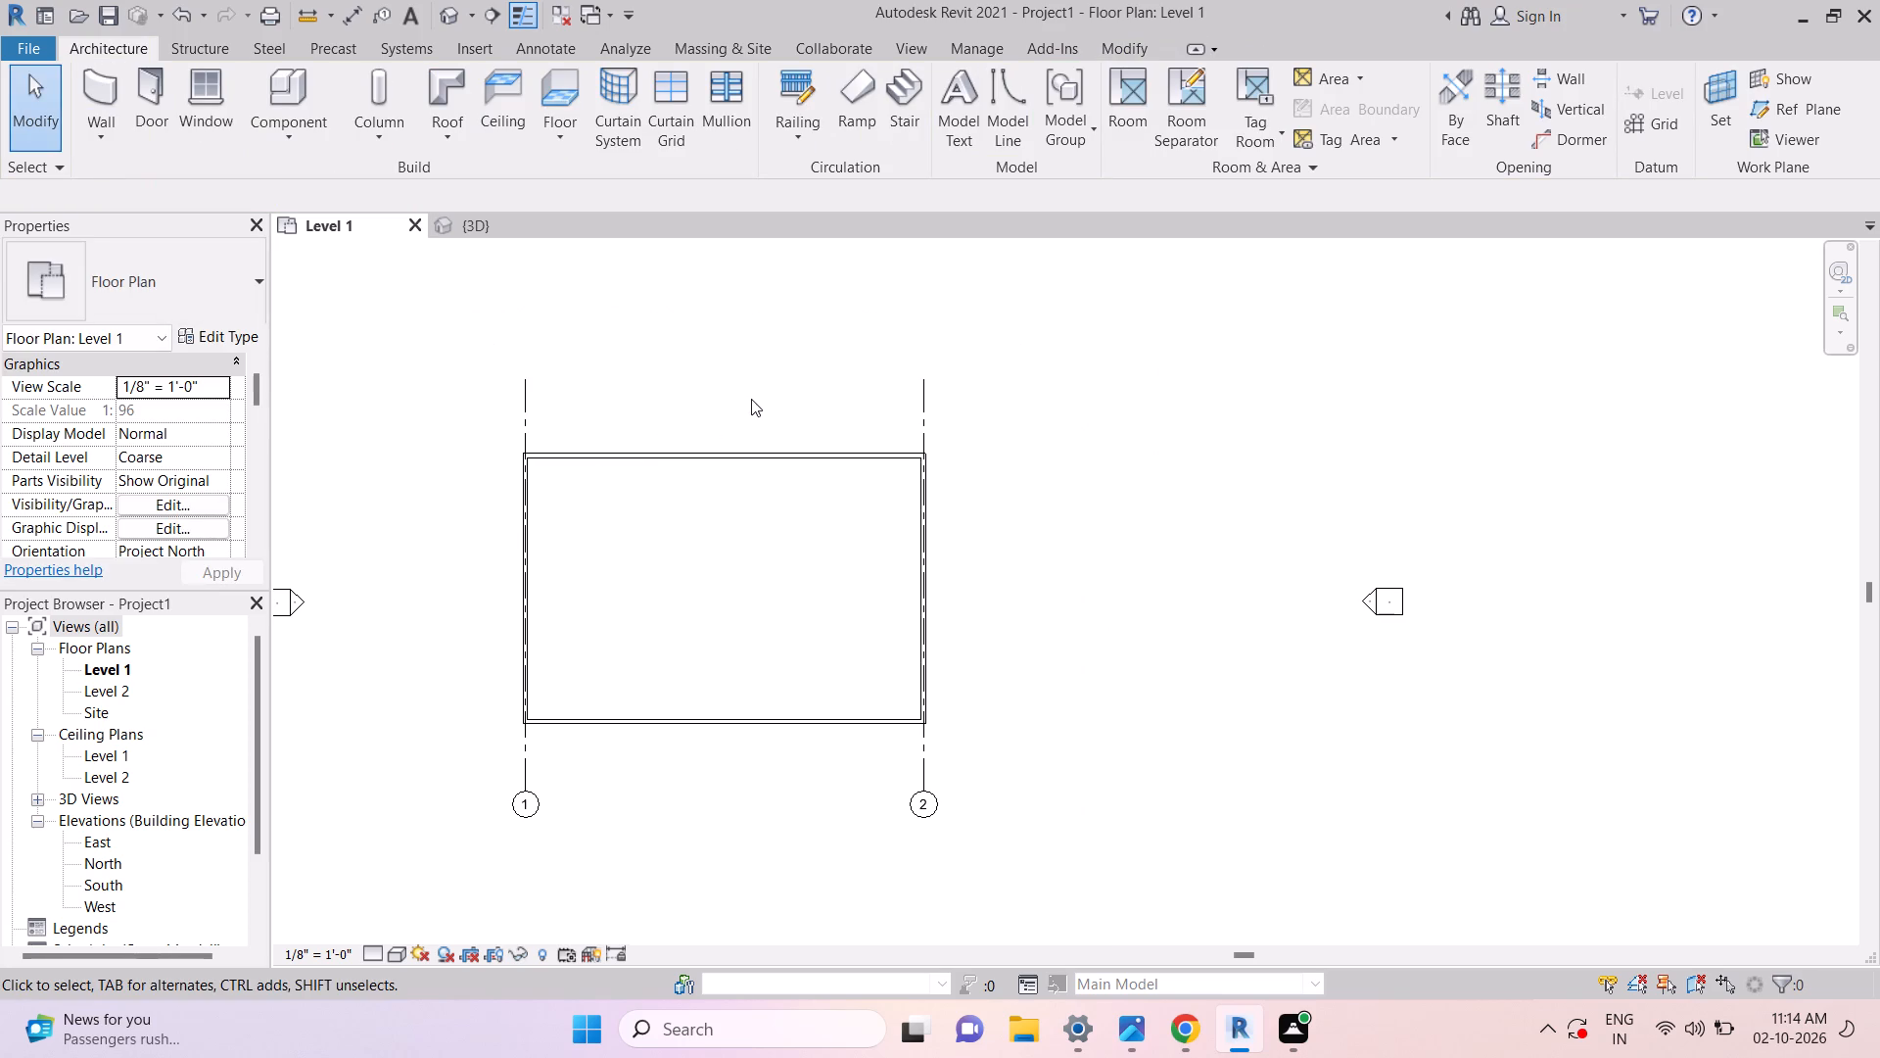
Draw a horizontal grid line along the top wall's centerline, from the left corner to beyond the right wall.
type("gr")
key("space")
scroll(531, 462, "up", 6)
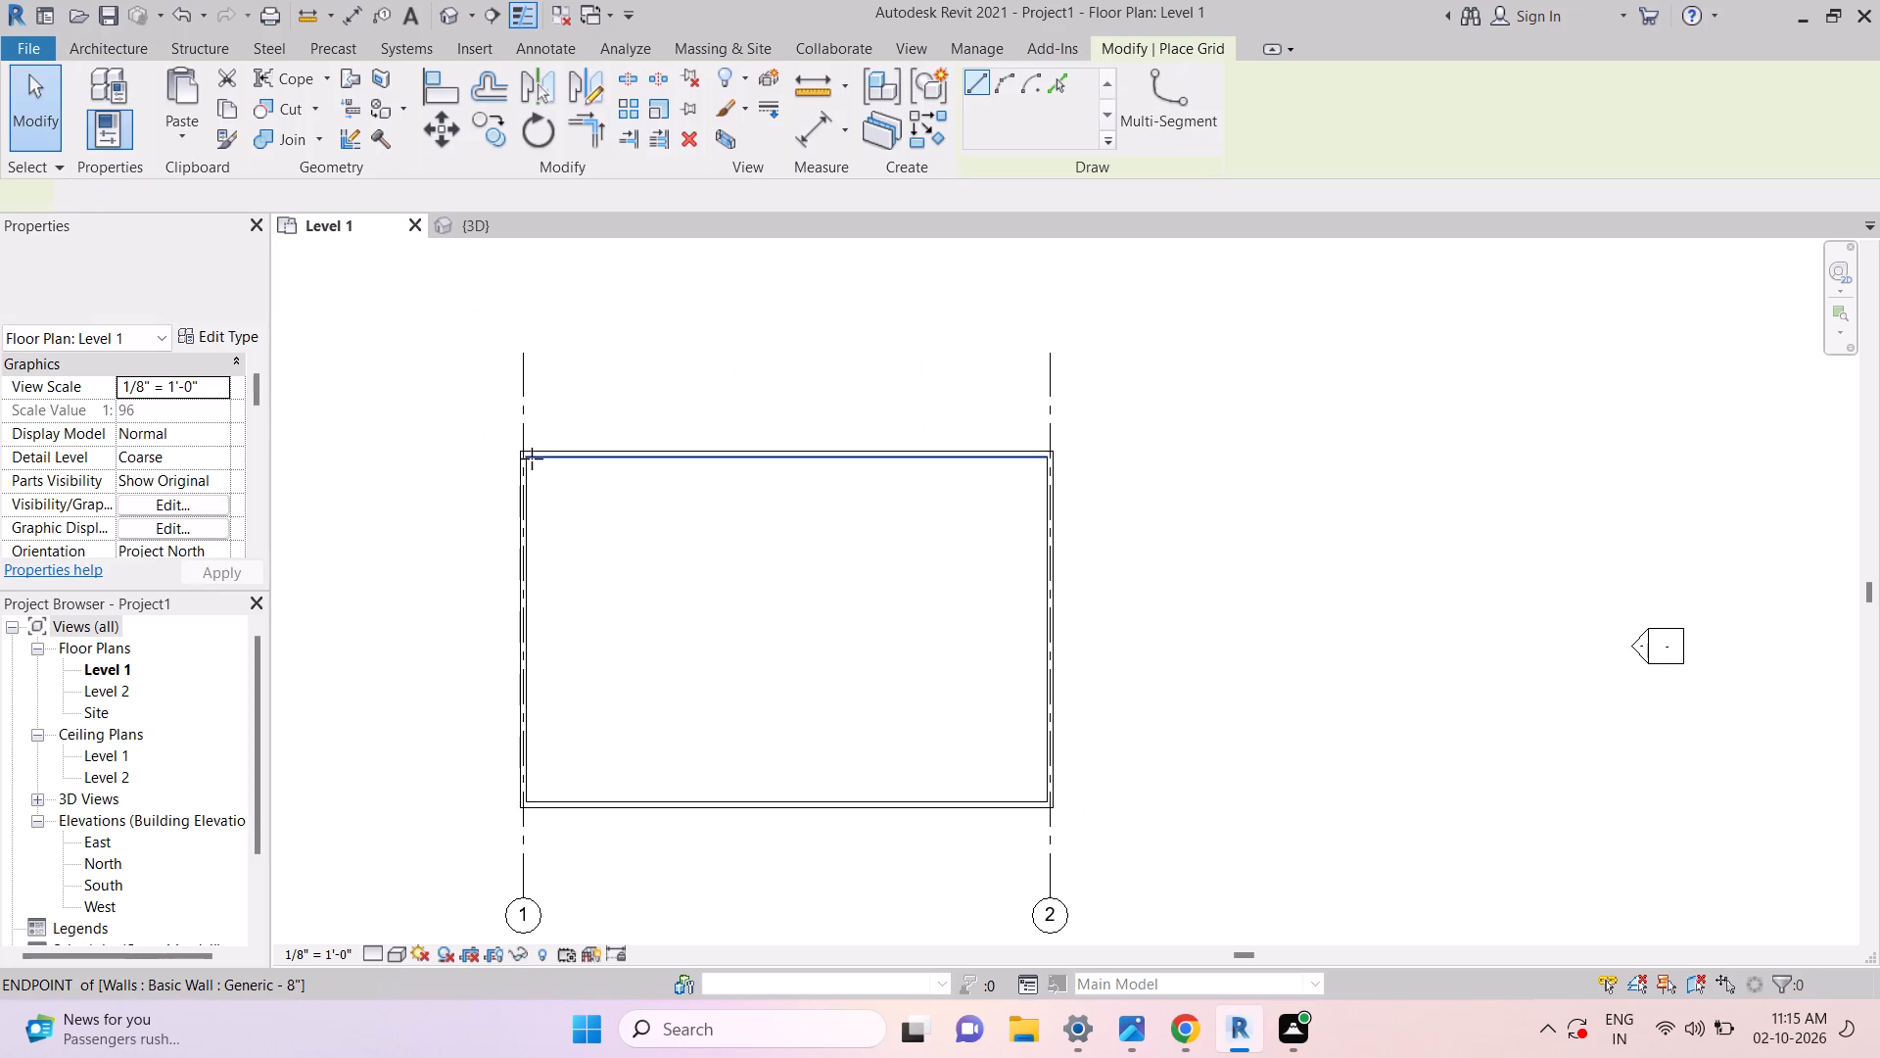
scroll(532, 458, "up", 5)
left_click(506, 433)
scroll(506, 432, "down", 5)
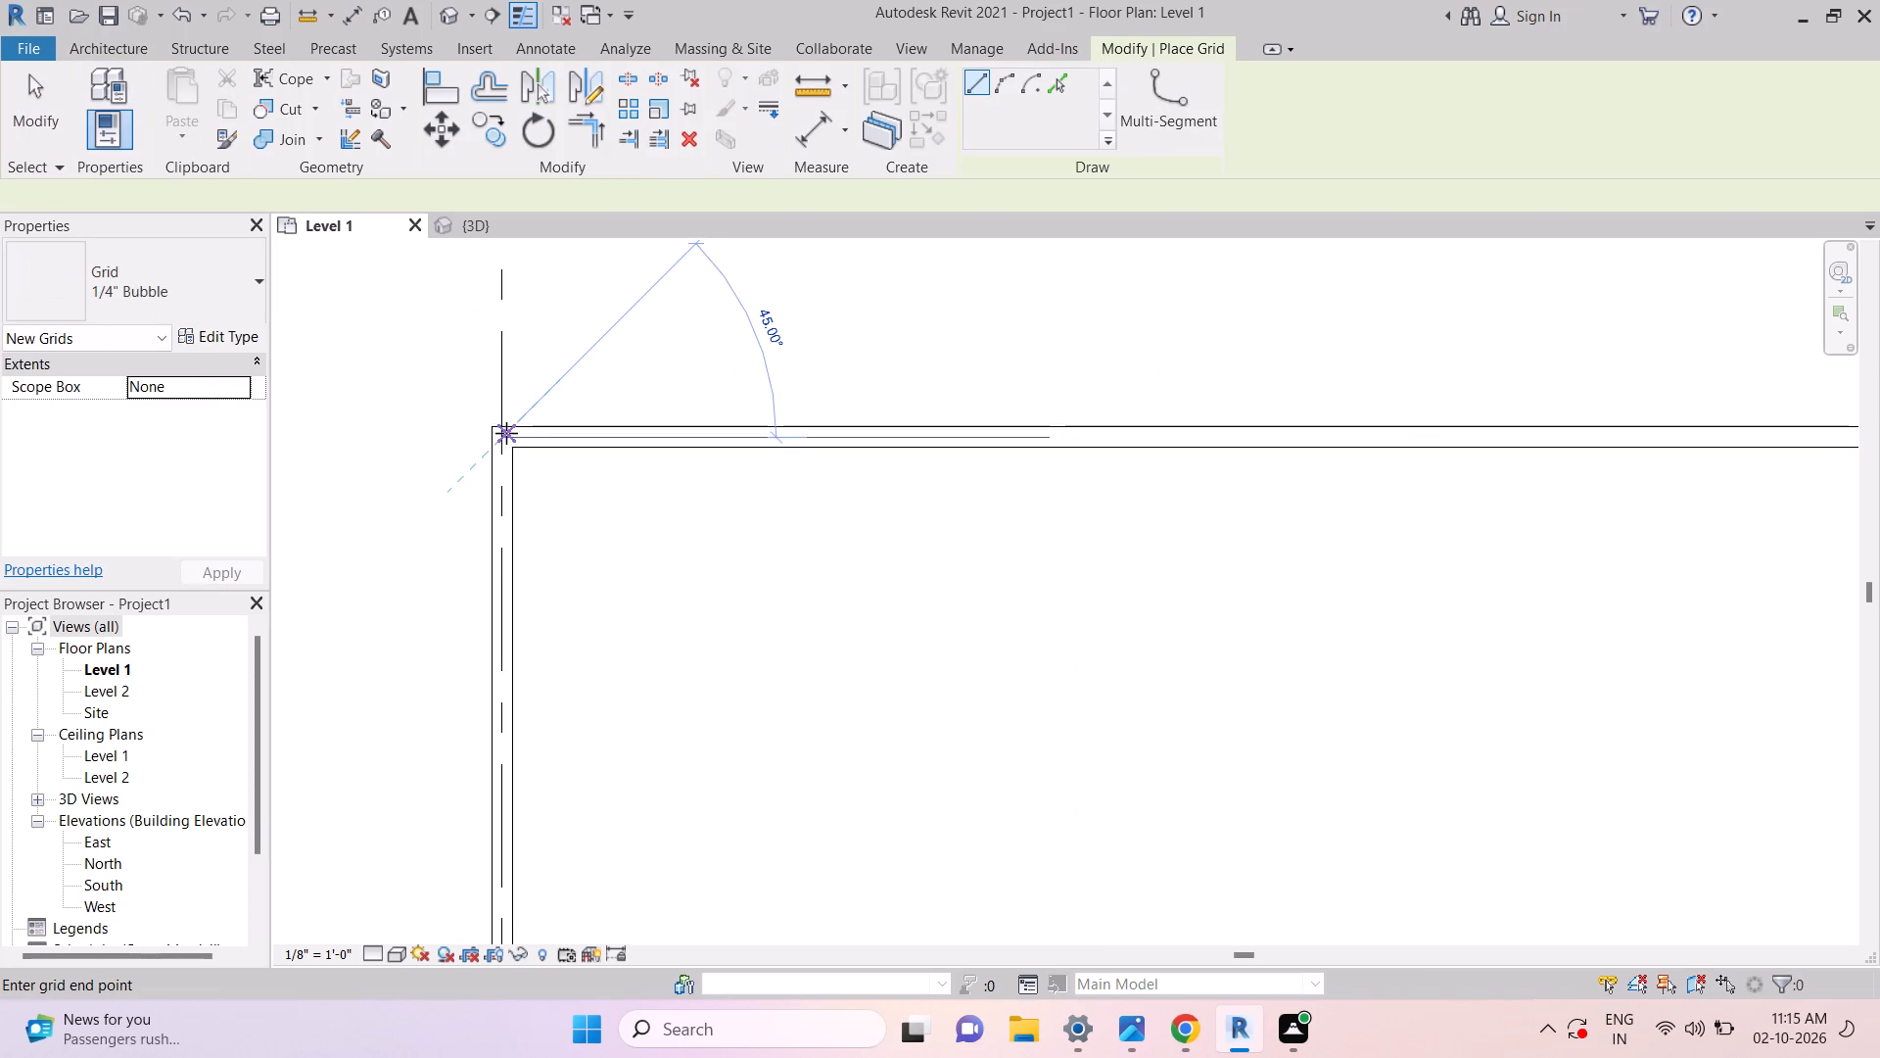
scroll(506, 433, "down", 3)
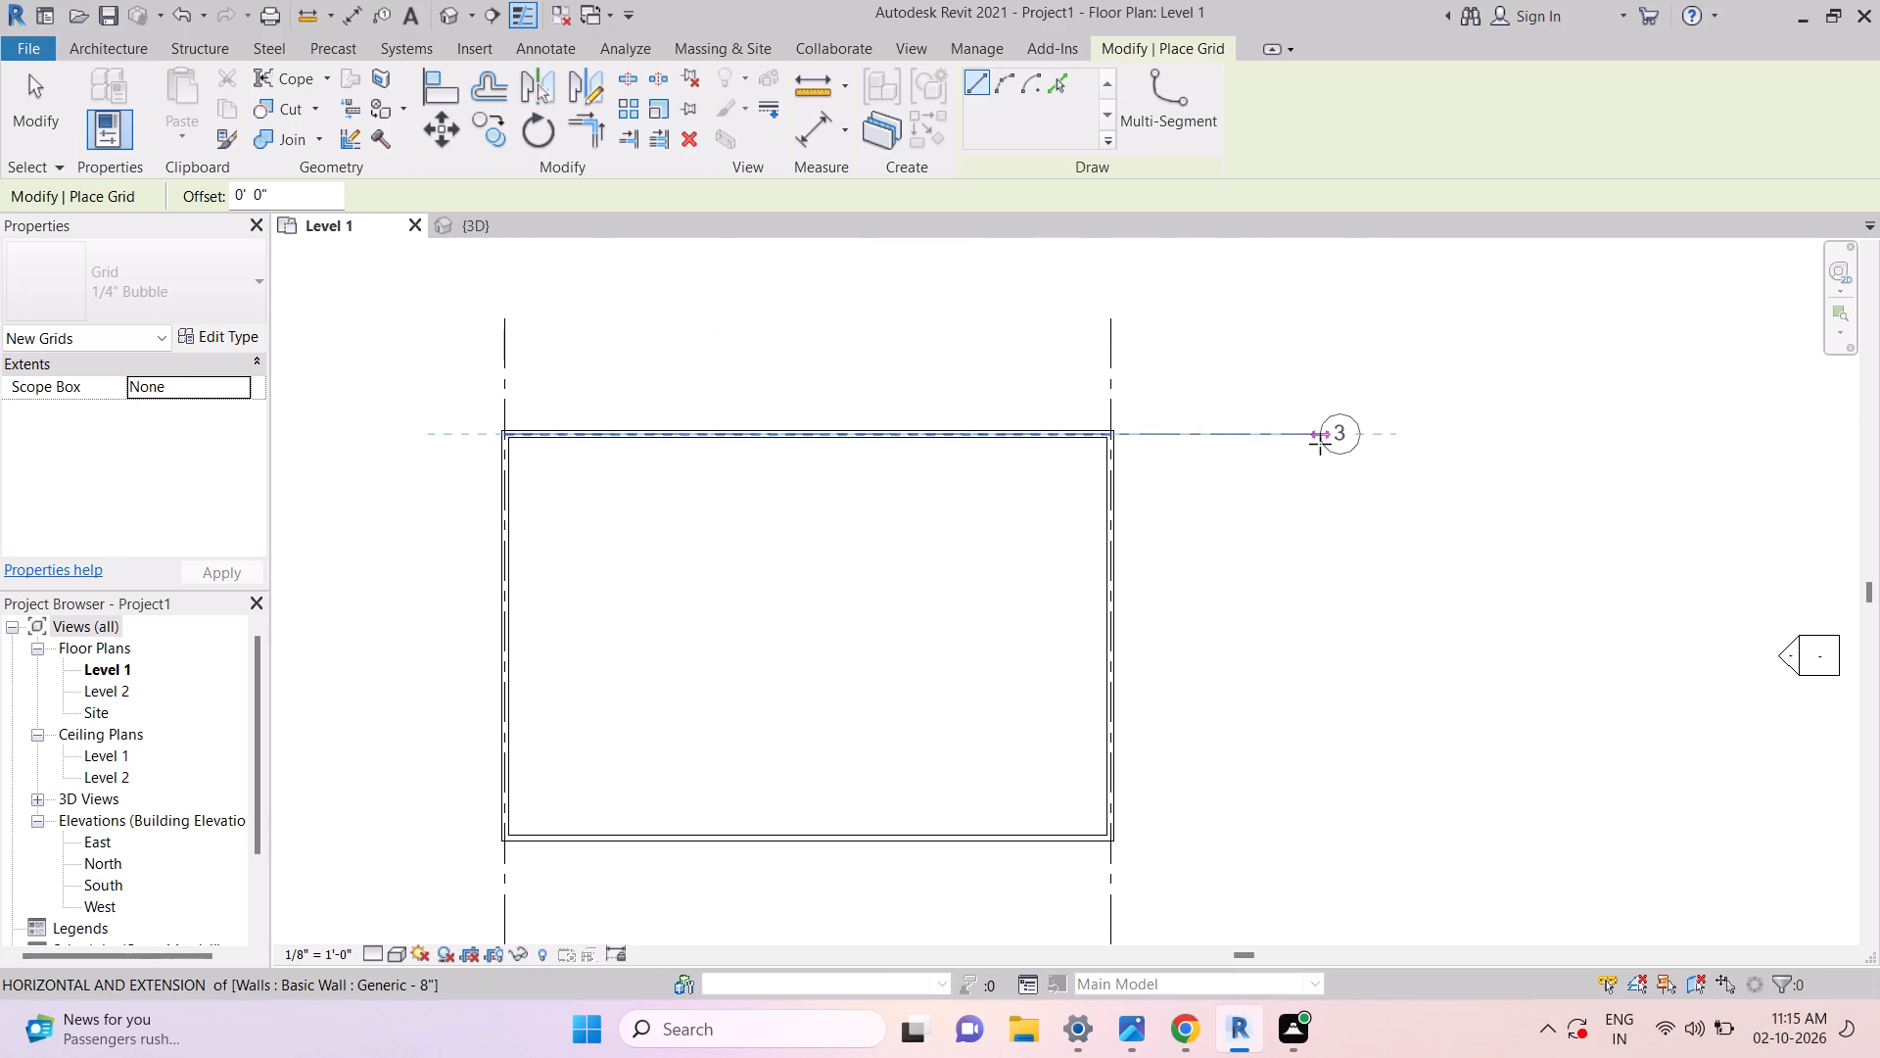
left_click(1292, 444)
key("Escape")
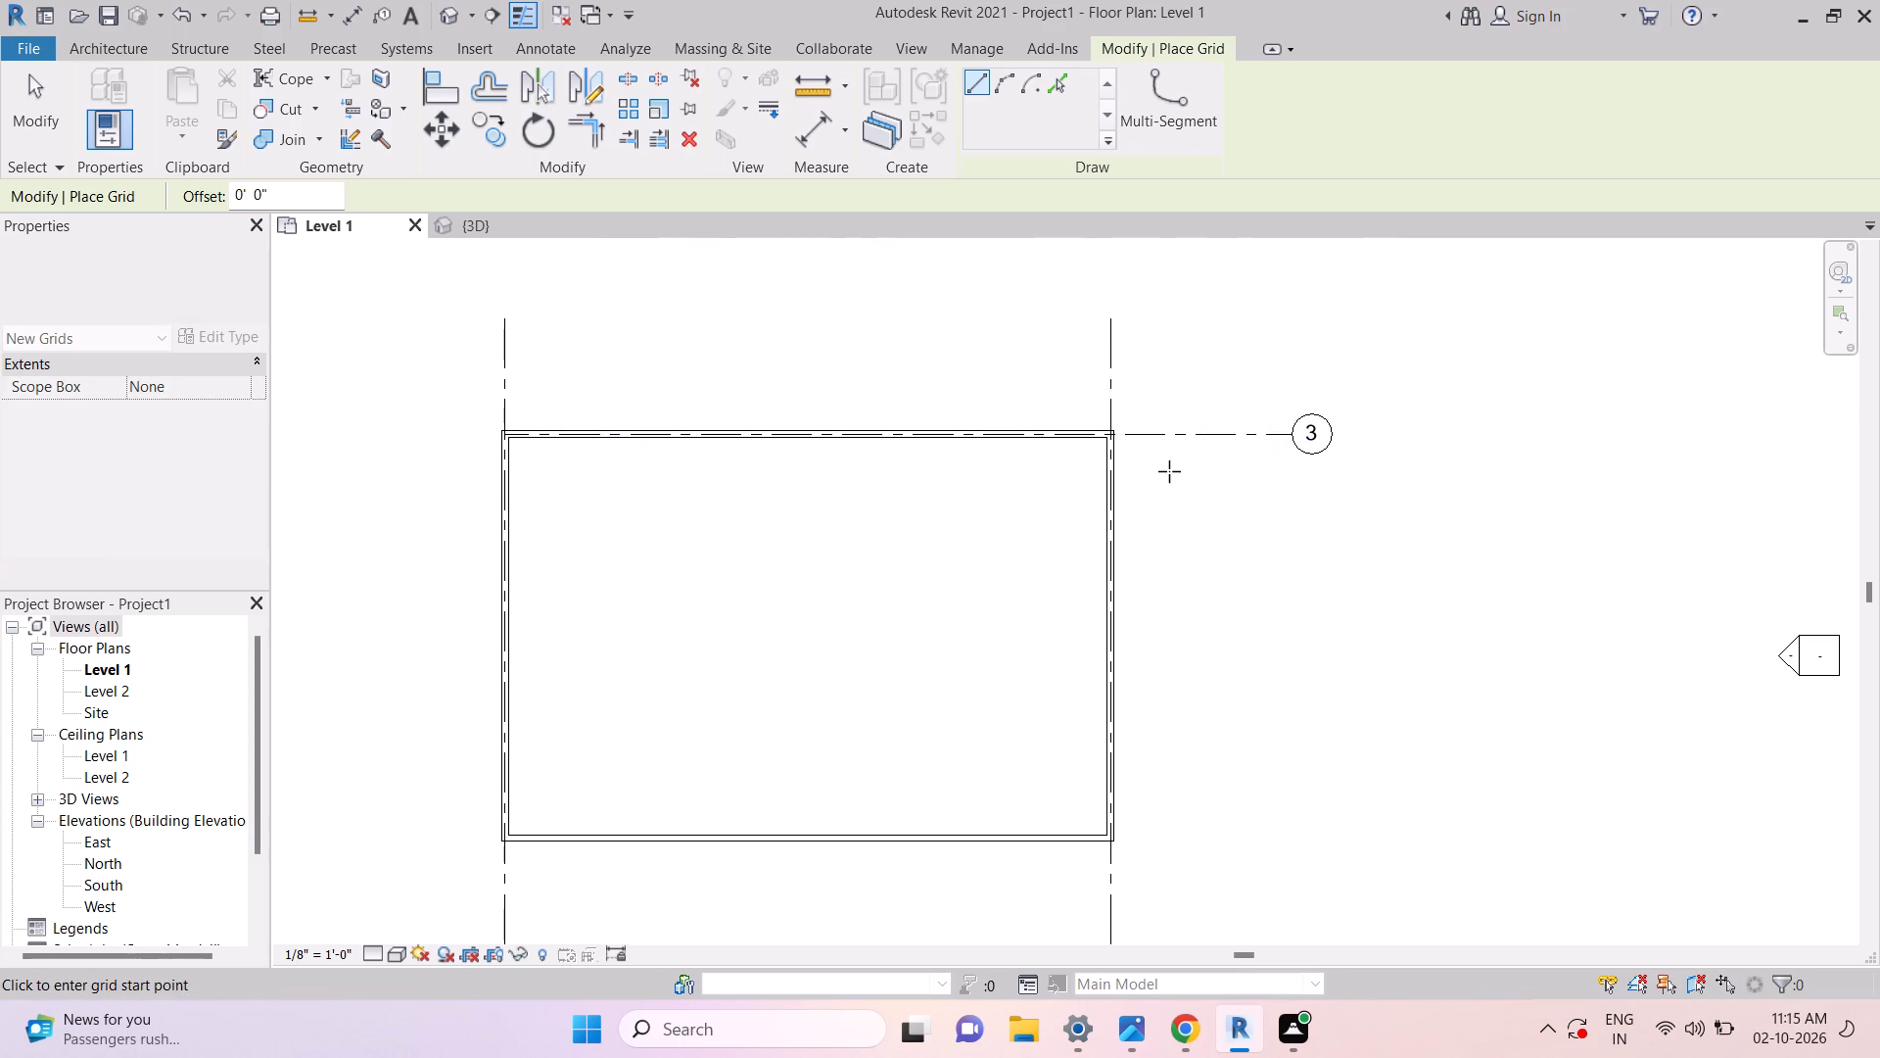
key("Escape")
key("Escape")
Extend the left end of the horizontal grid line outward past the left wall.
left_click(1152, 438)
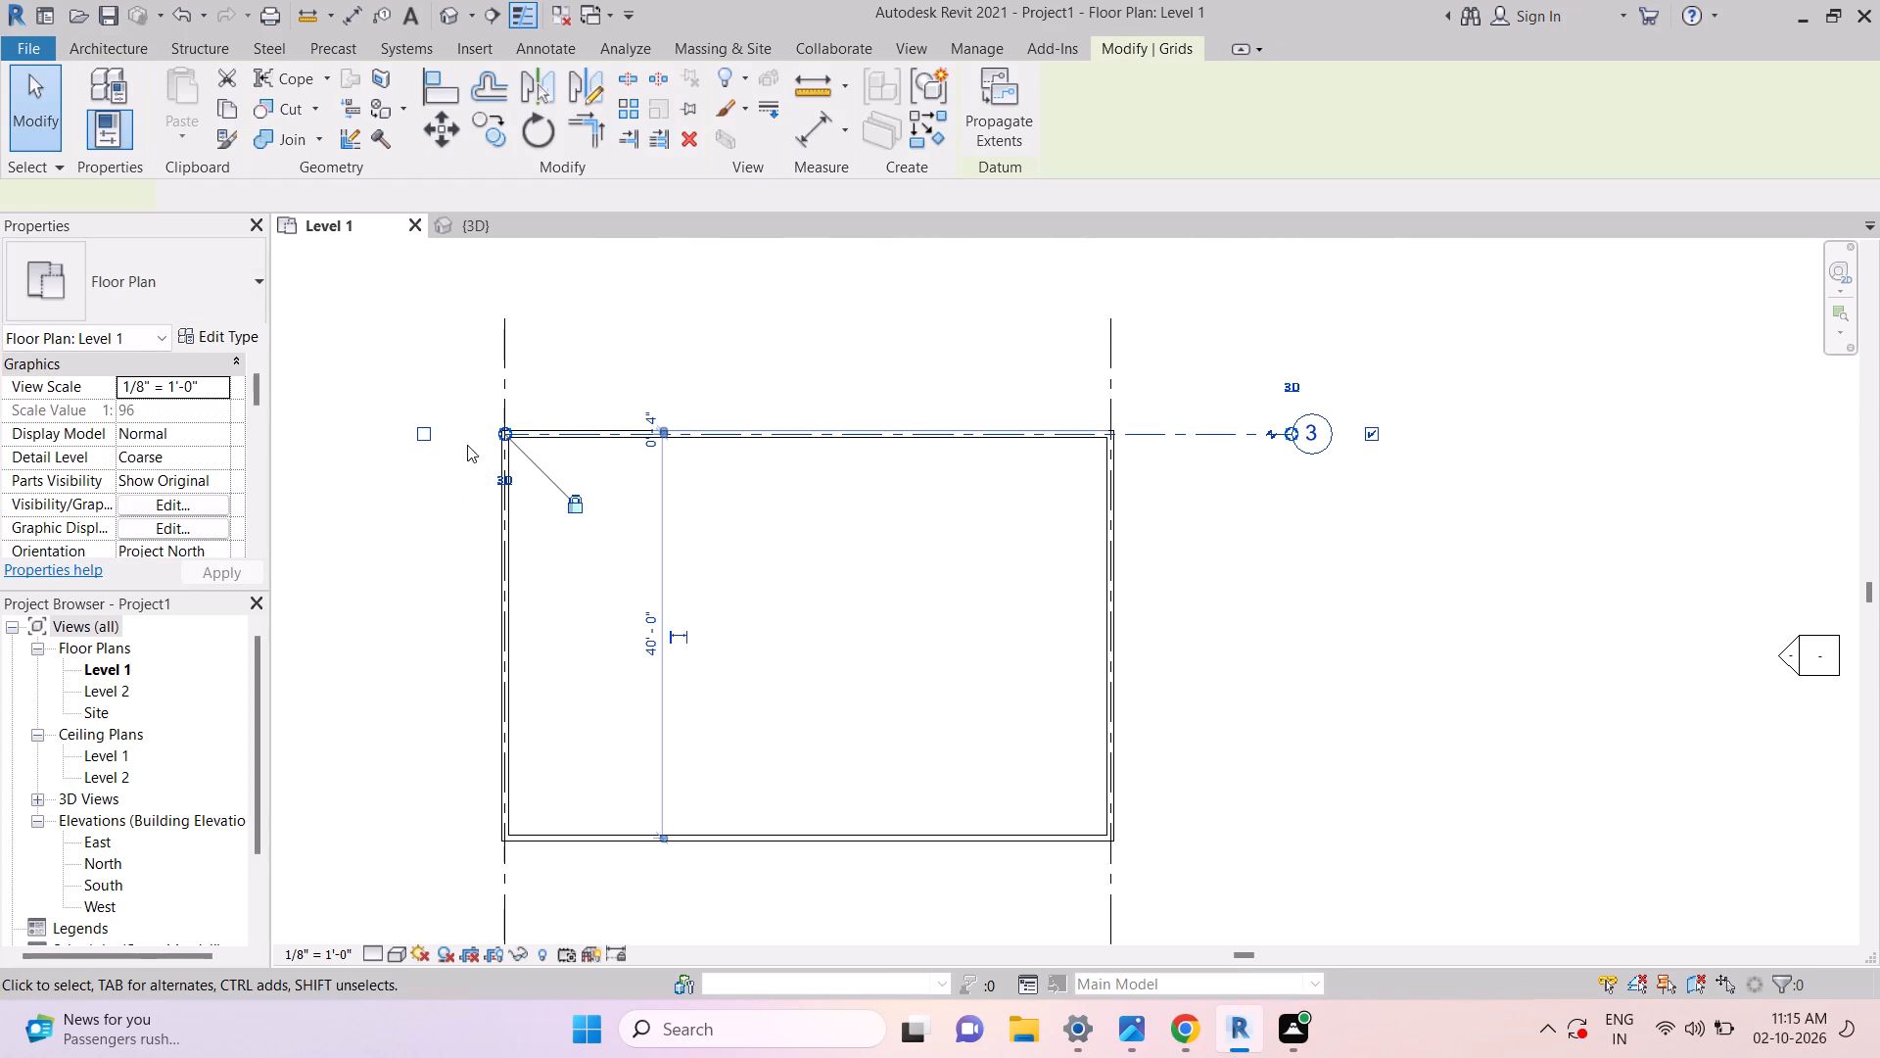
left_click_drag(507, 428, 396, 433)
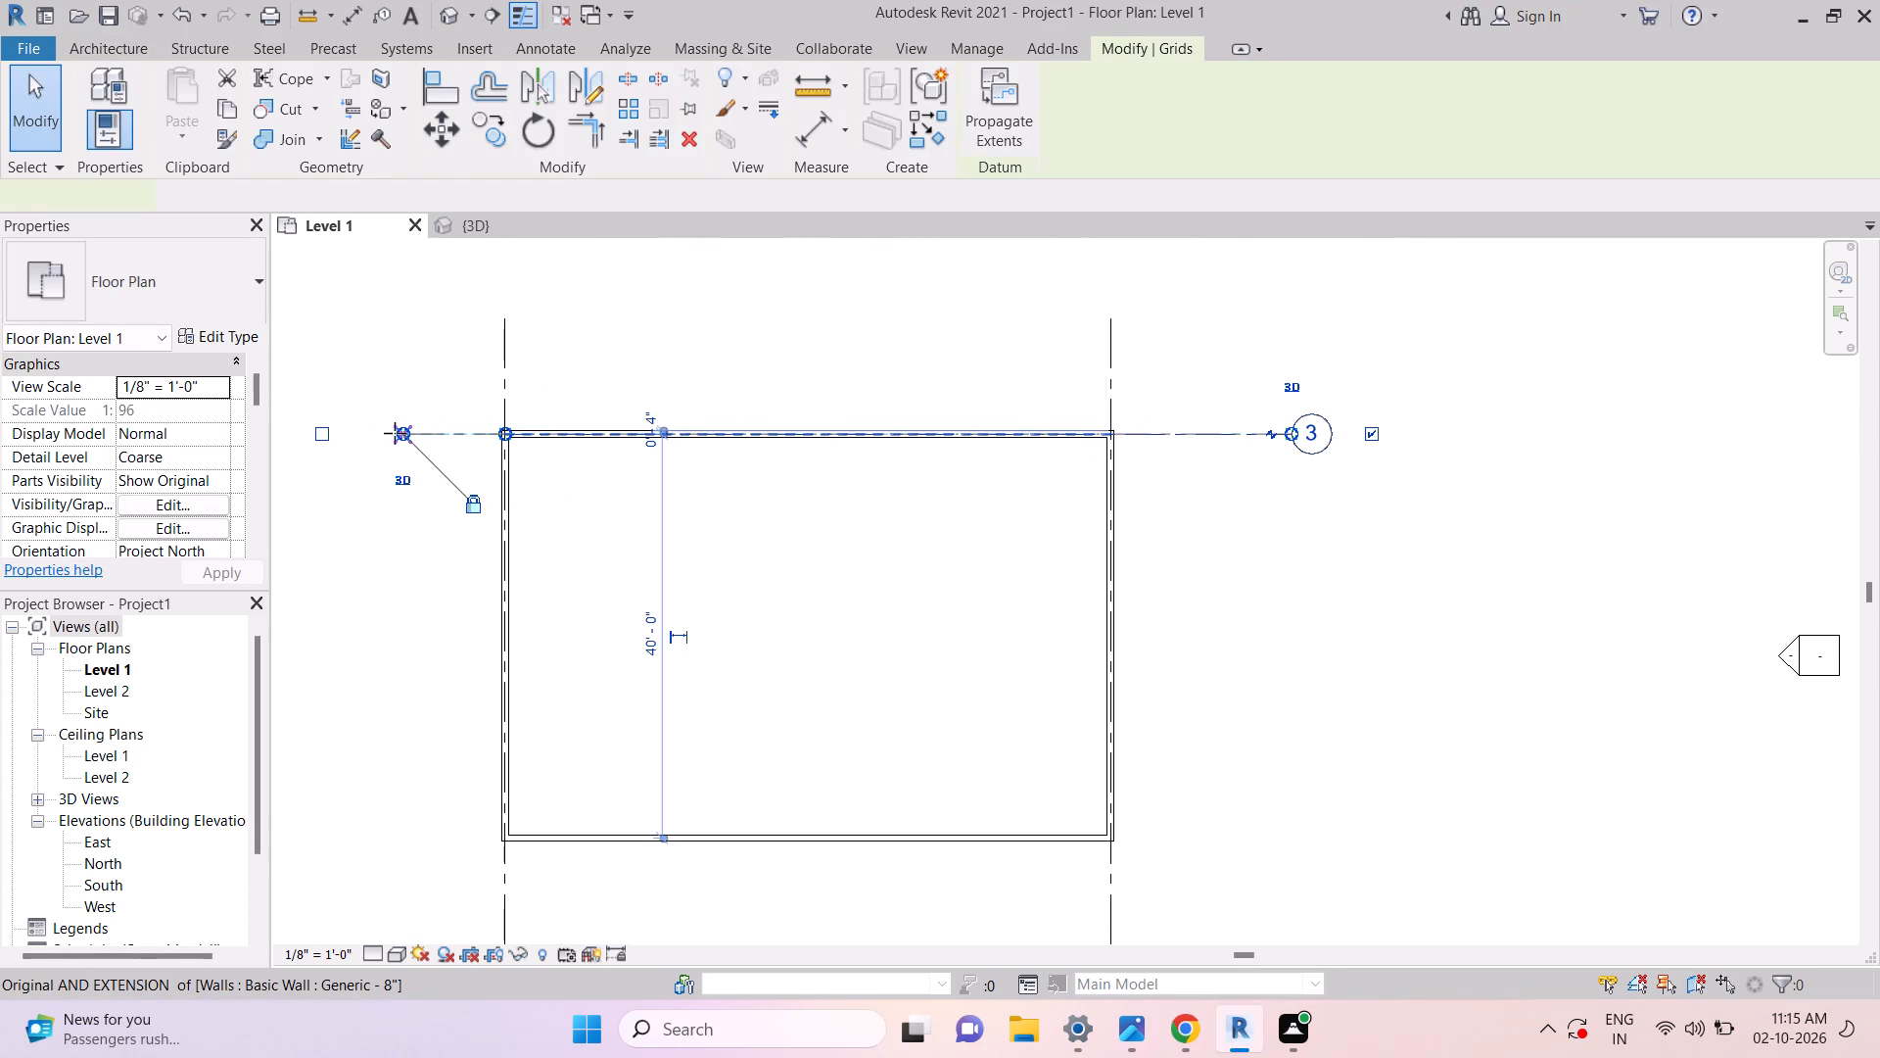
key("Escape")
key("Escape")
key("Escape")
key("Escape")
Copy the horizontal grid line 40' down to the bottom wall.
left_click(1205, 435)
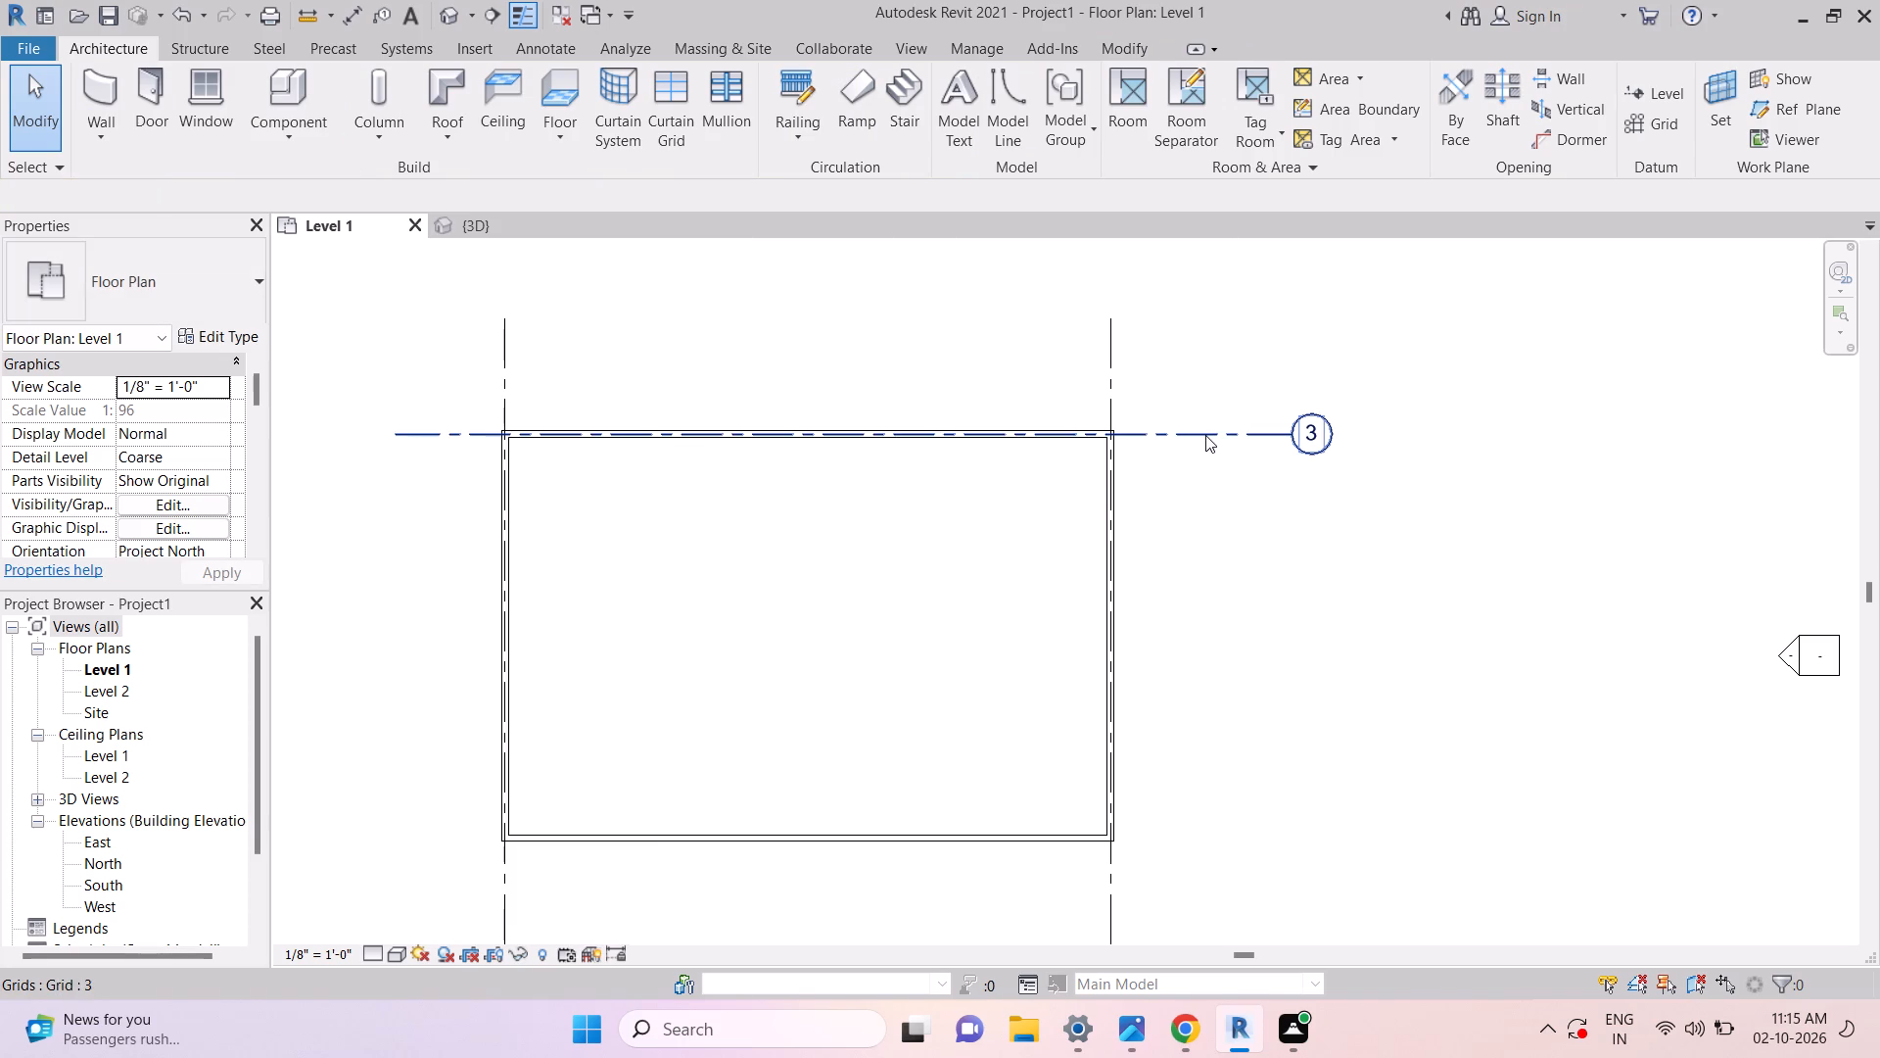
scroll(1179, 458, "down", 4)
type("co")
key("space")
left_click(1185, 446)
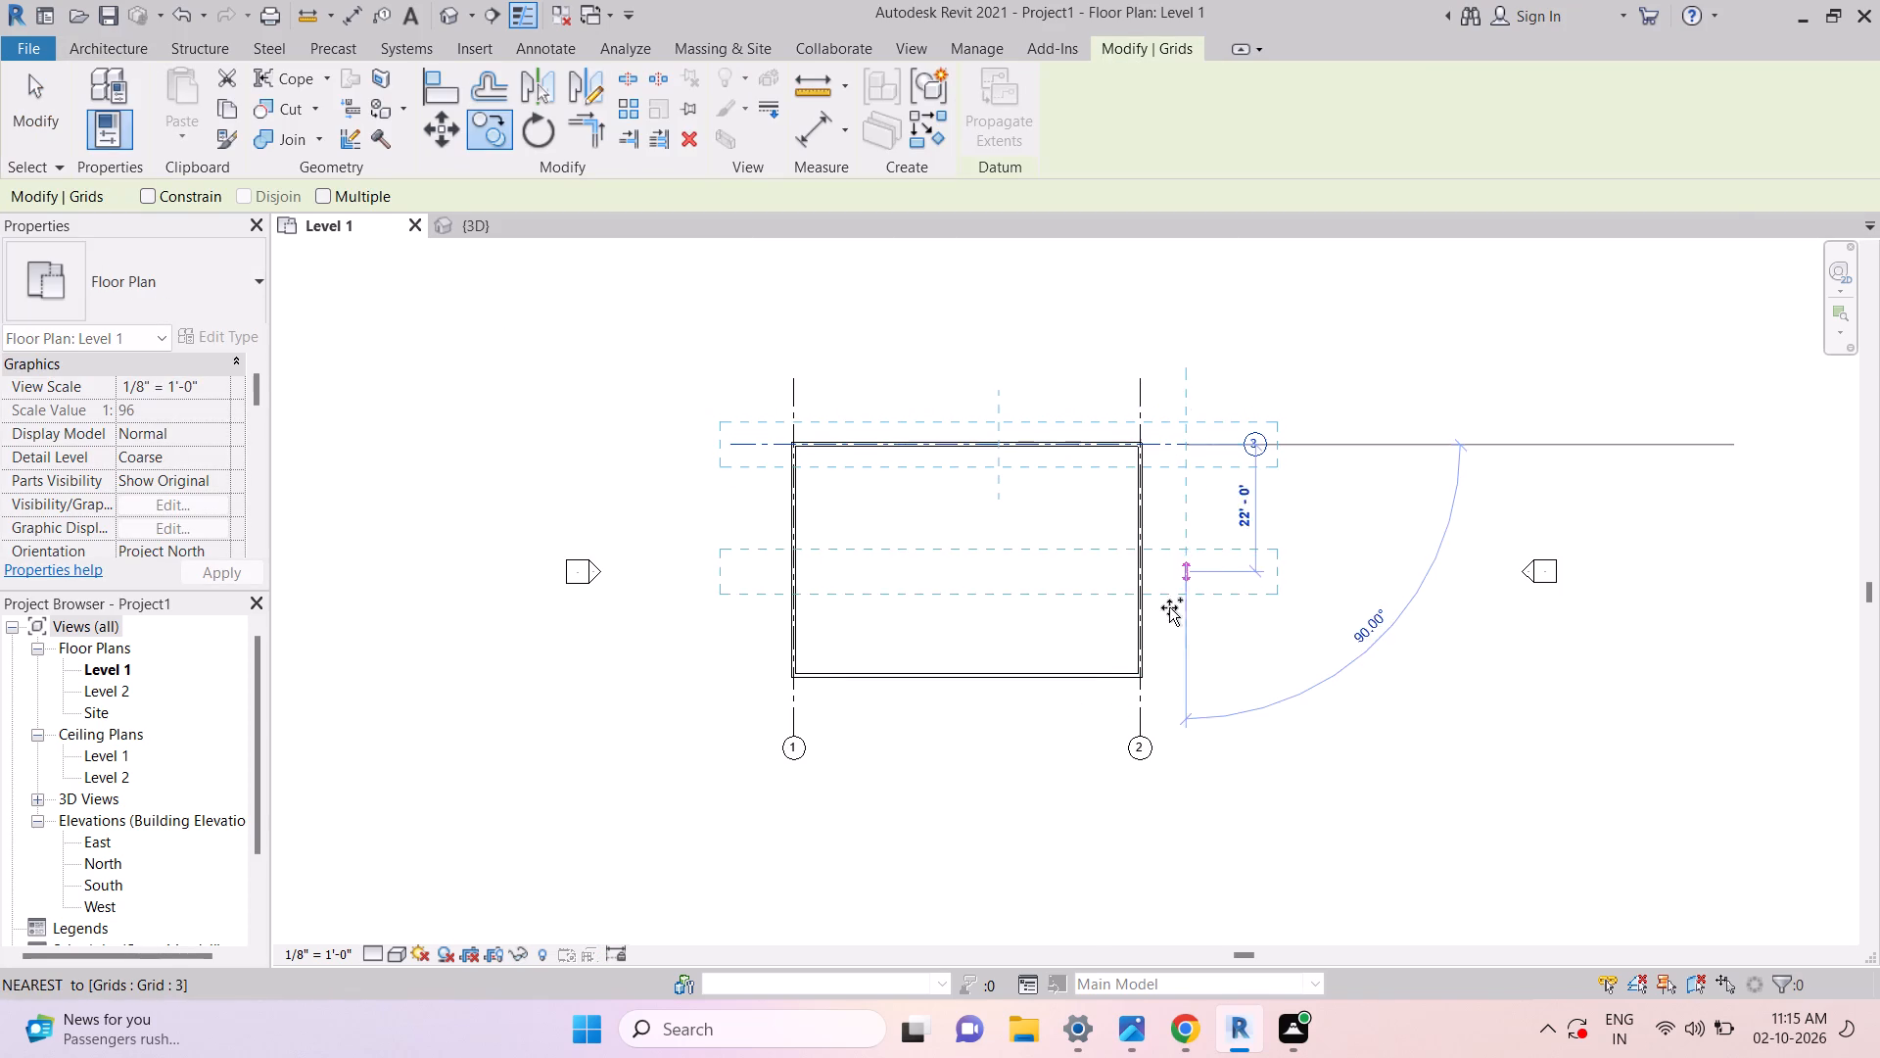
scroll(1169, 673, "up", 5)
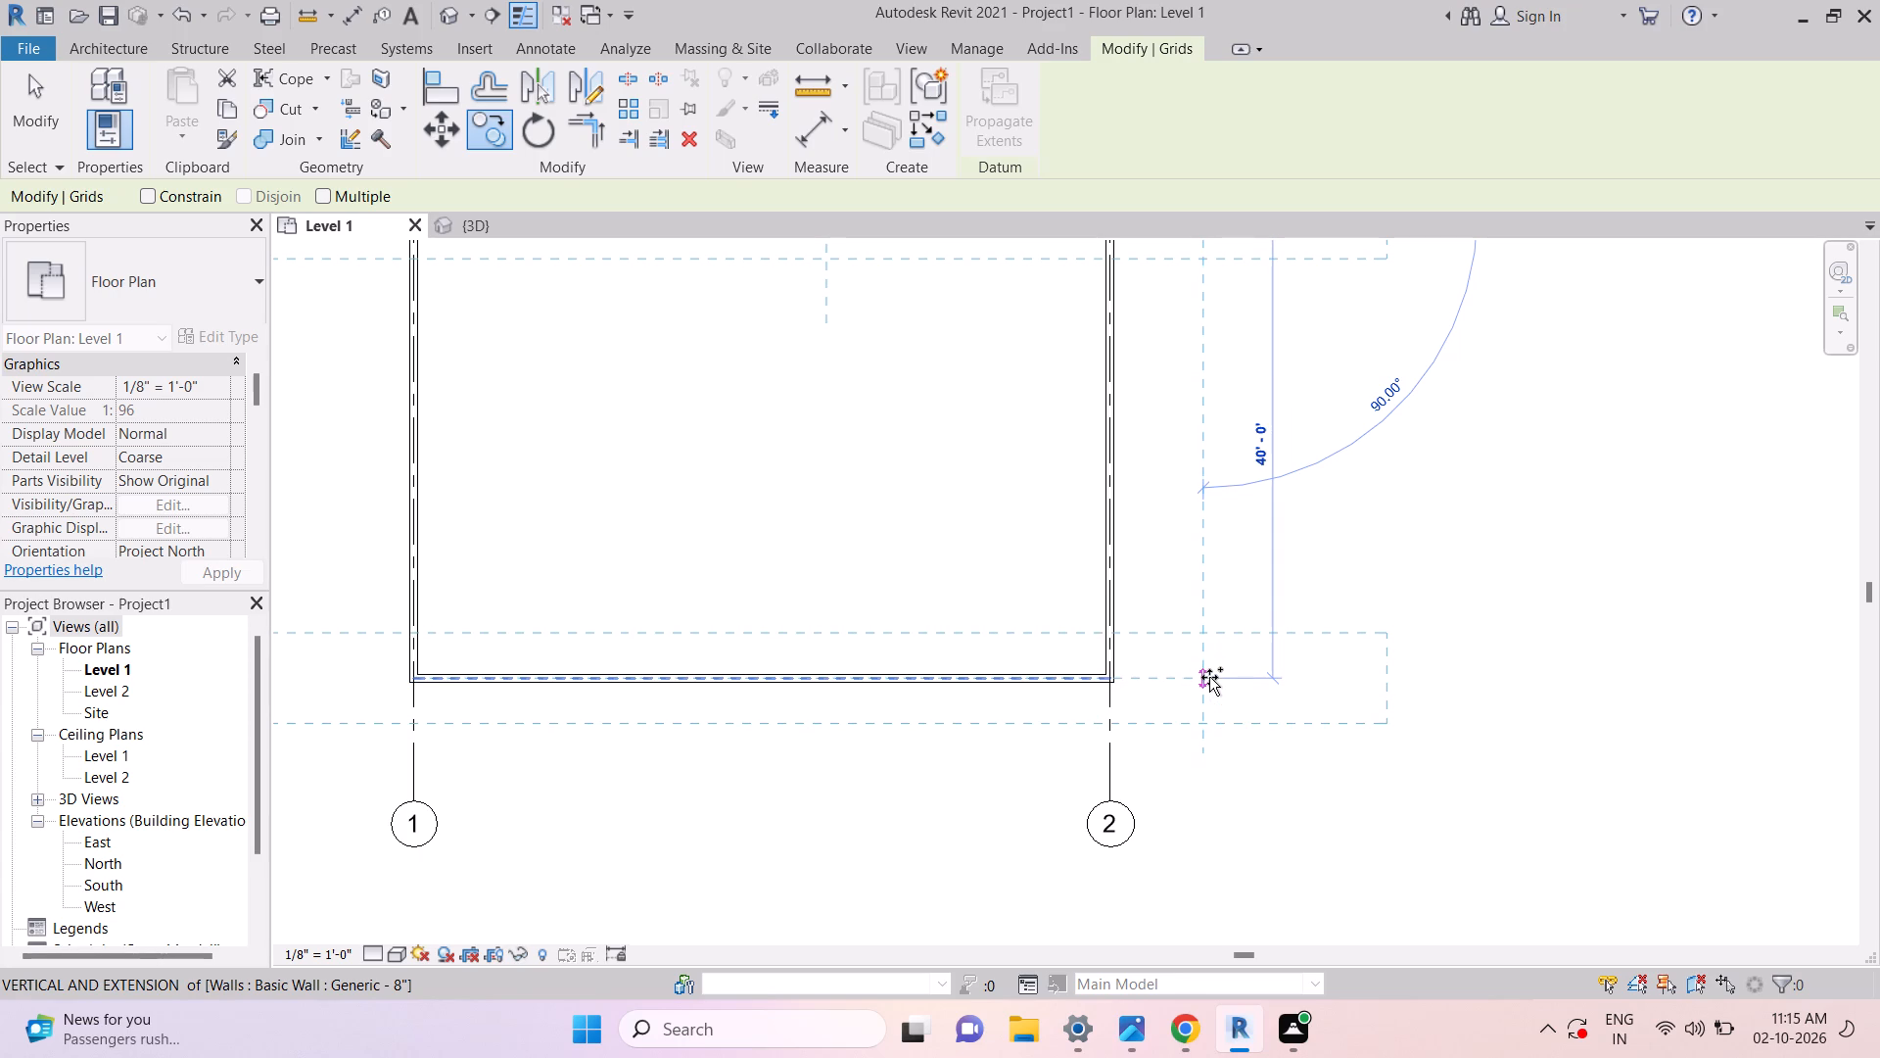
left_click(1209, 676)
key("Escape")
key("Escape")
key("Escape")
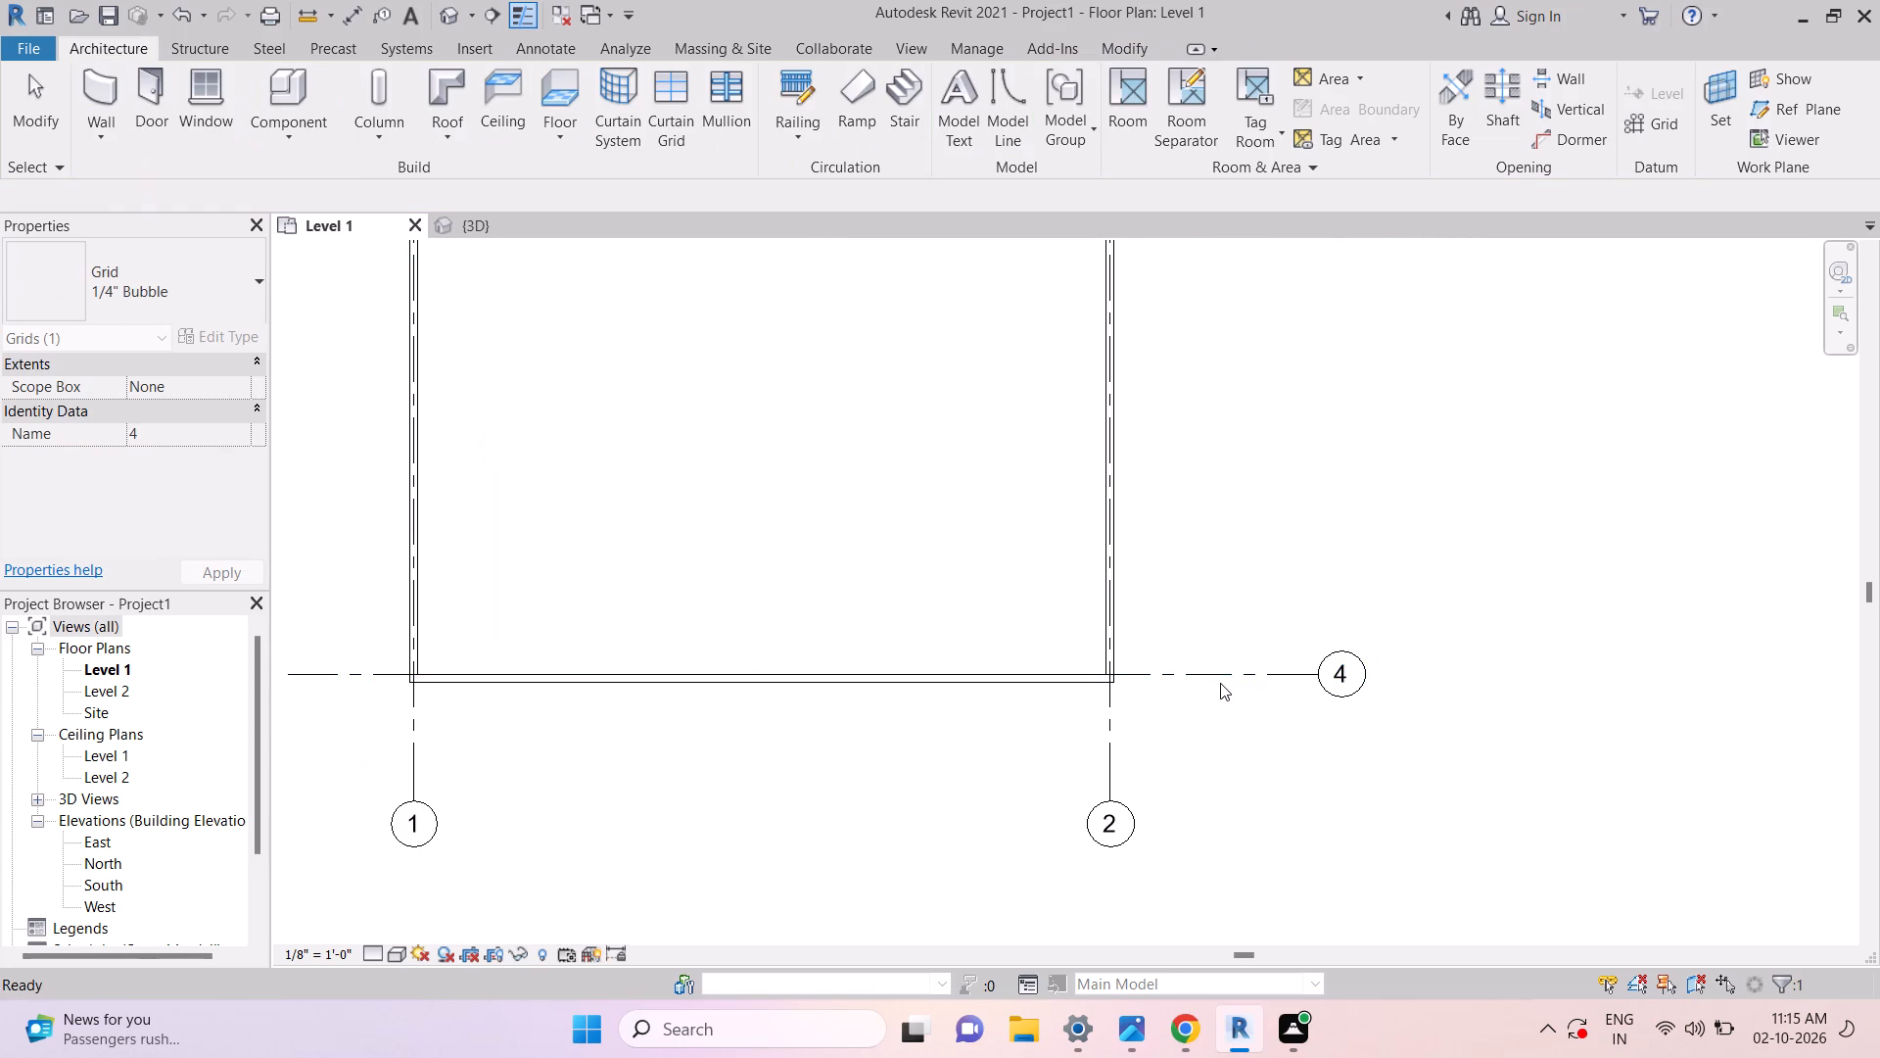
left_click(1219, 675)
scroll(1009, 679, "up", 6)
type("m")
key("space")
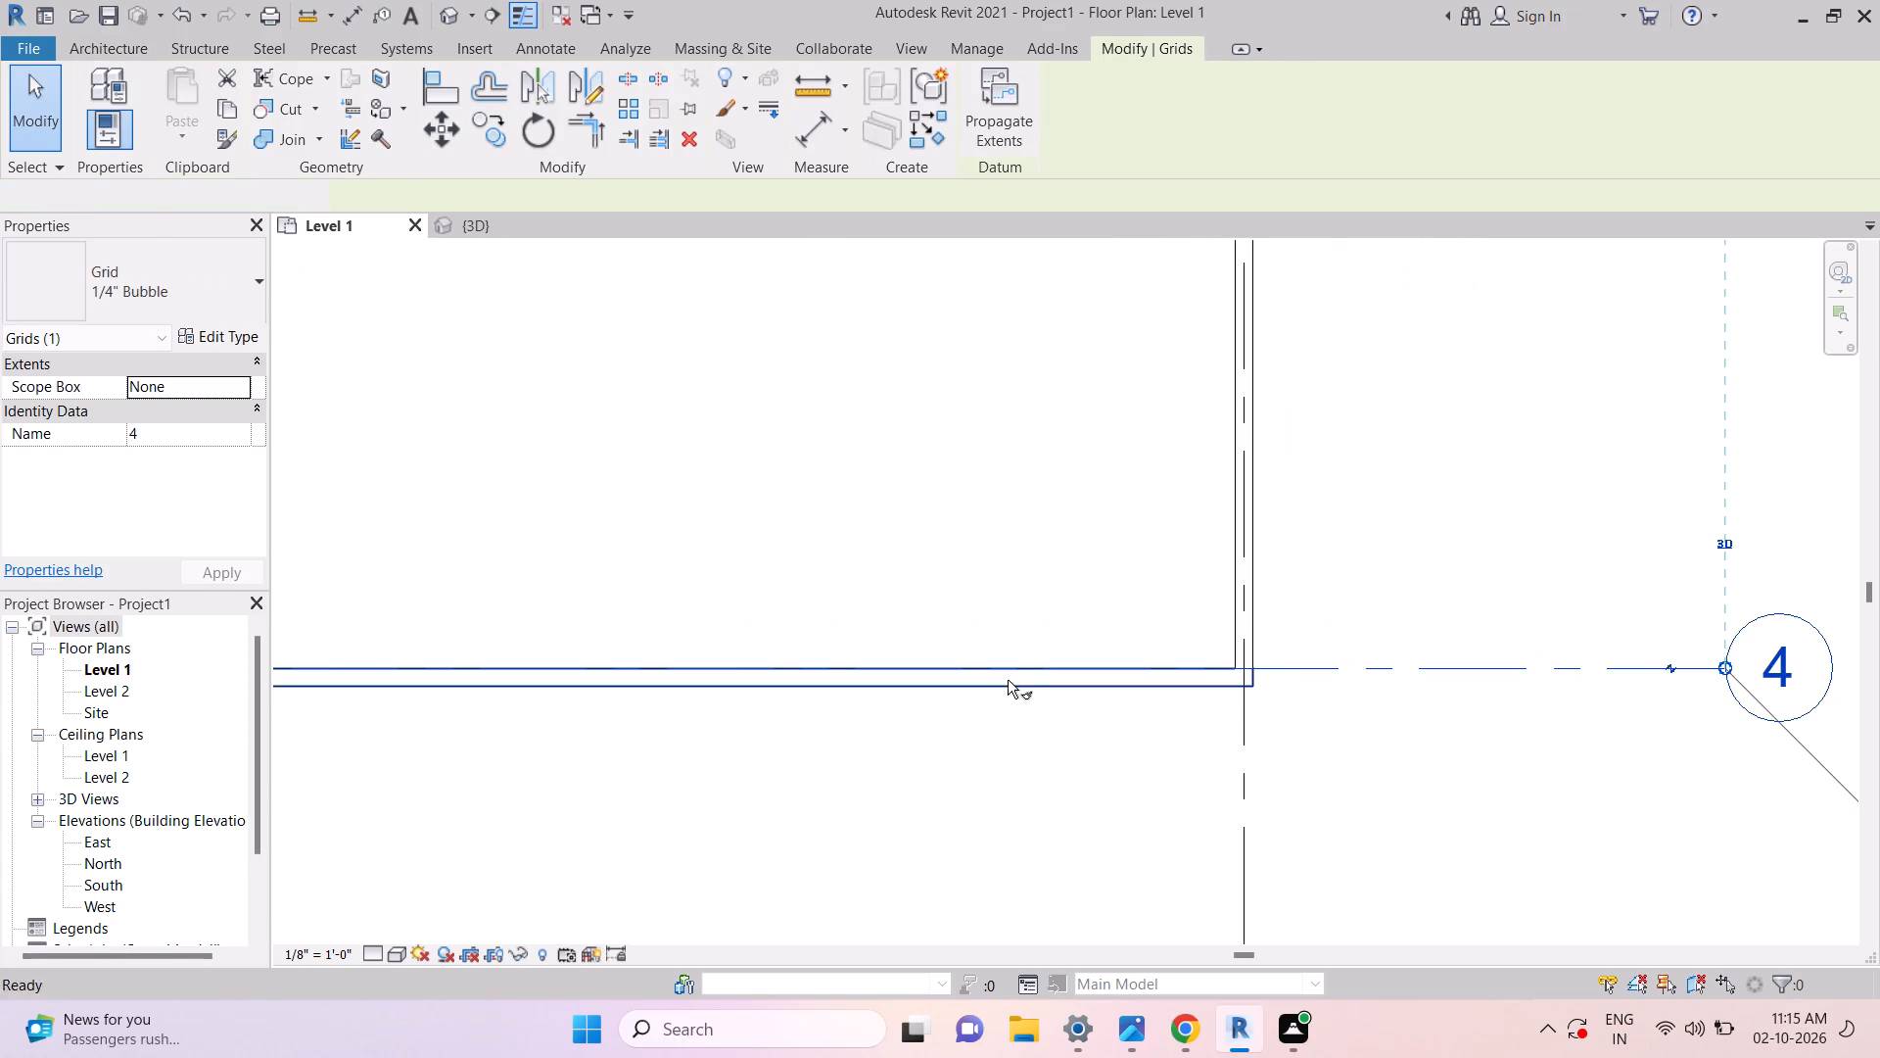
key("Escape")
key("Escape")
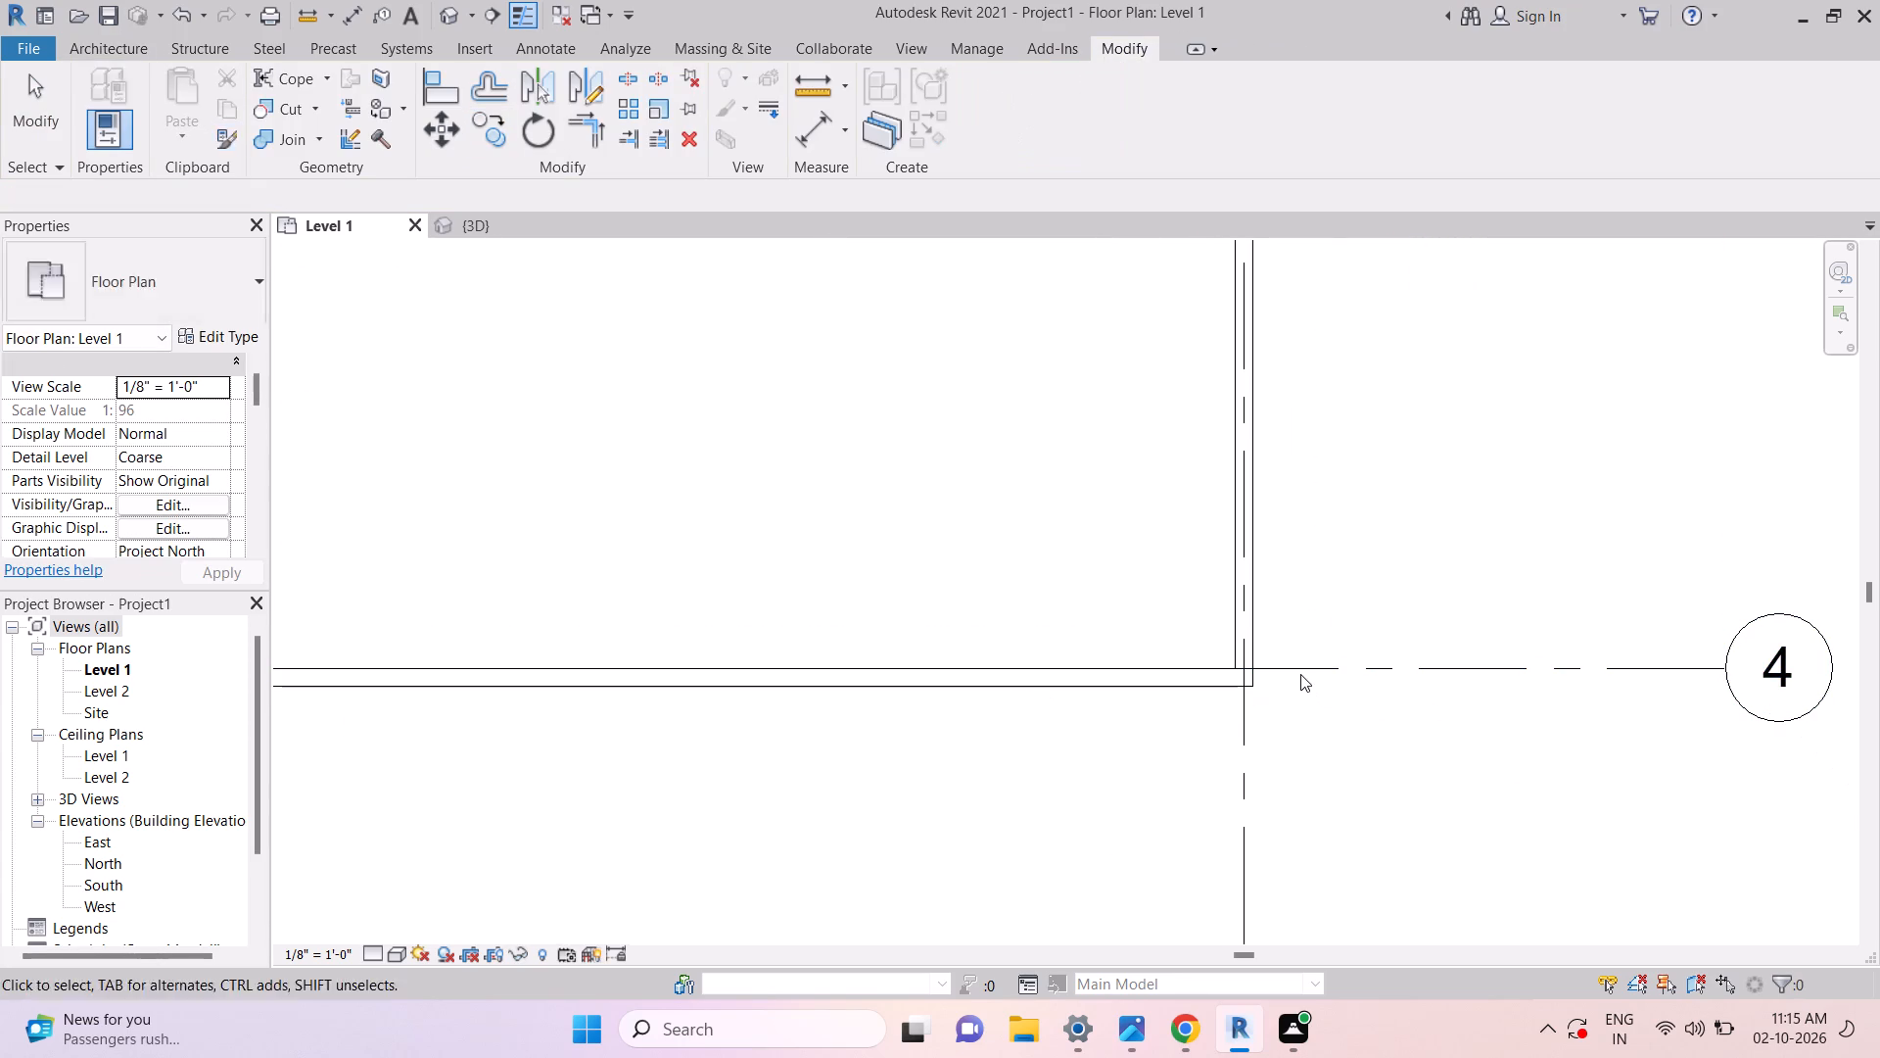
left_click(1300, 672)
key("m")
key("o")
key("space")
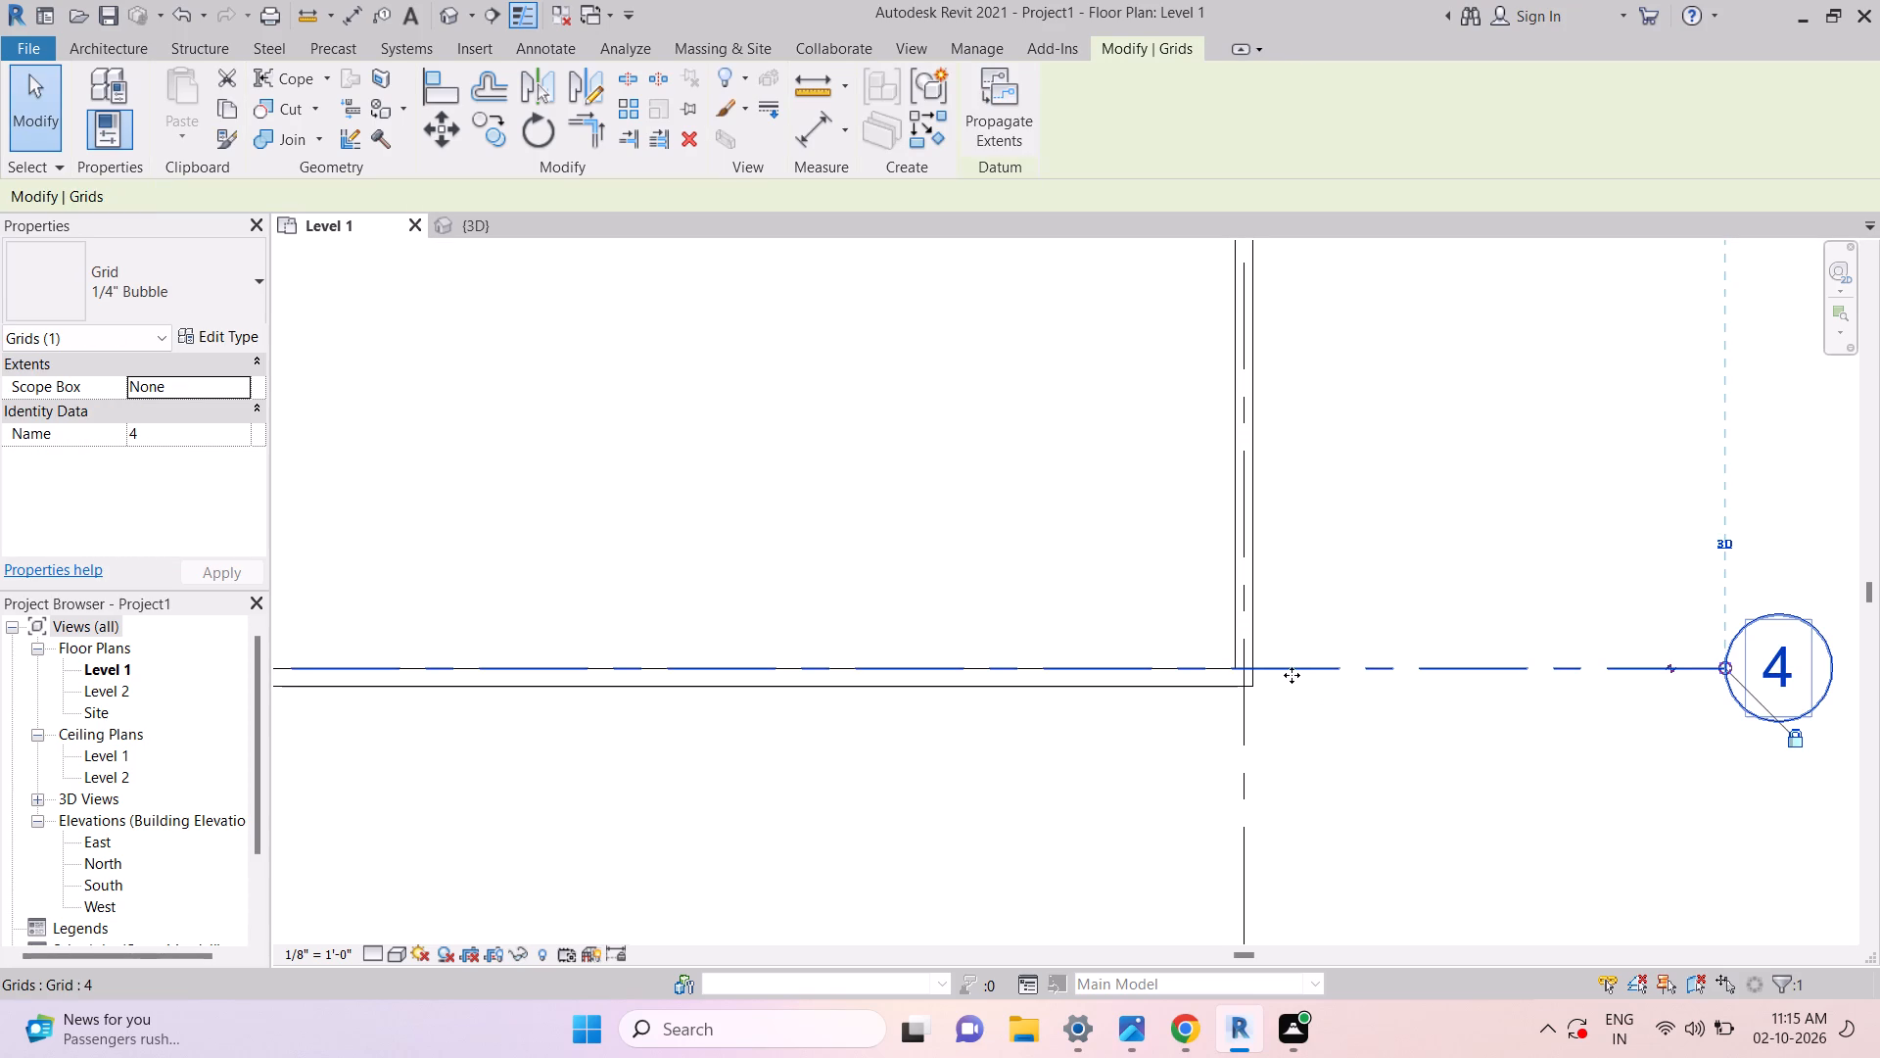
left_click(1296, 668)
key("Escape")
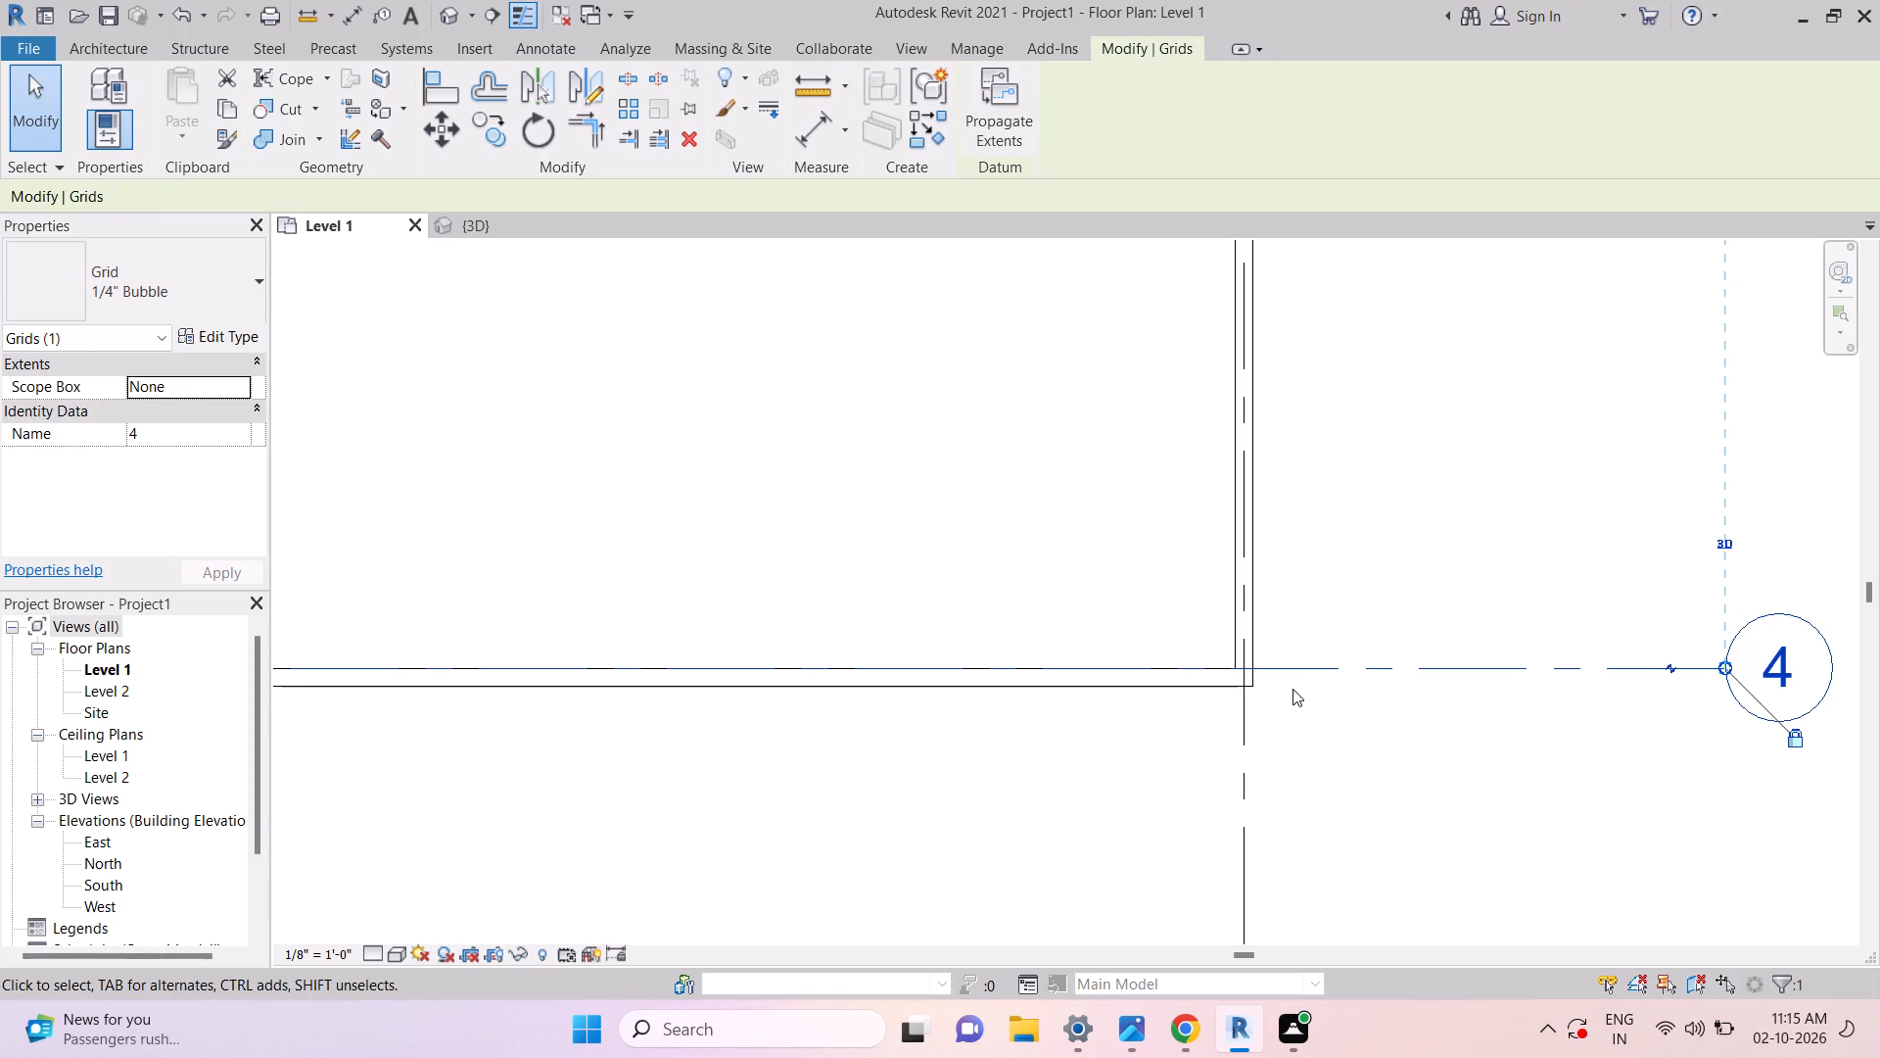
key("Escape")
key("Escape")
Move the lower horizontal grid line from the bottom wall's inner face onto that wall's centerline.
left_click(1329, 675)
scroll(1242, 681, "up", 4)
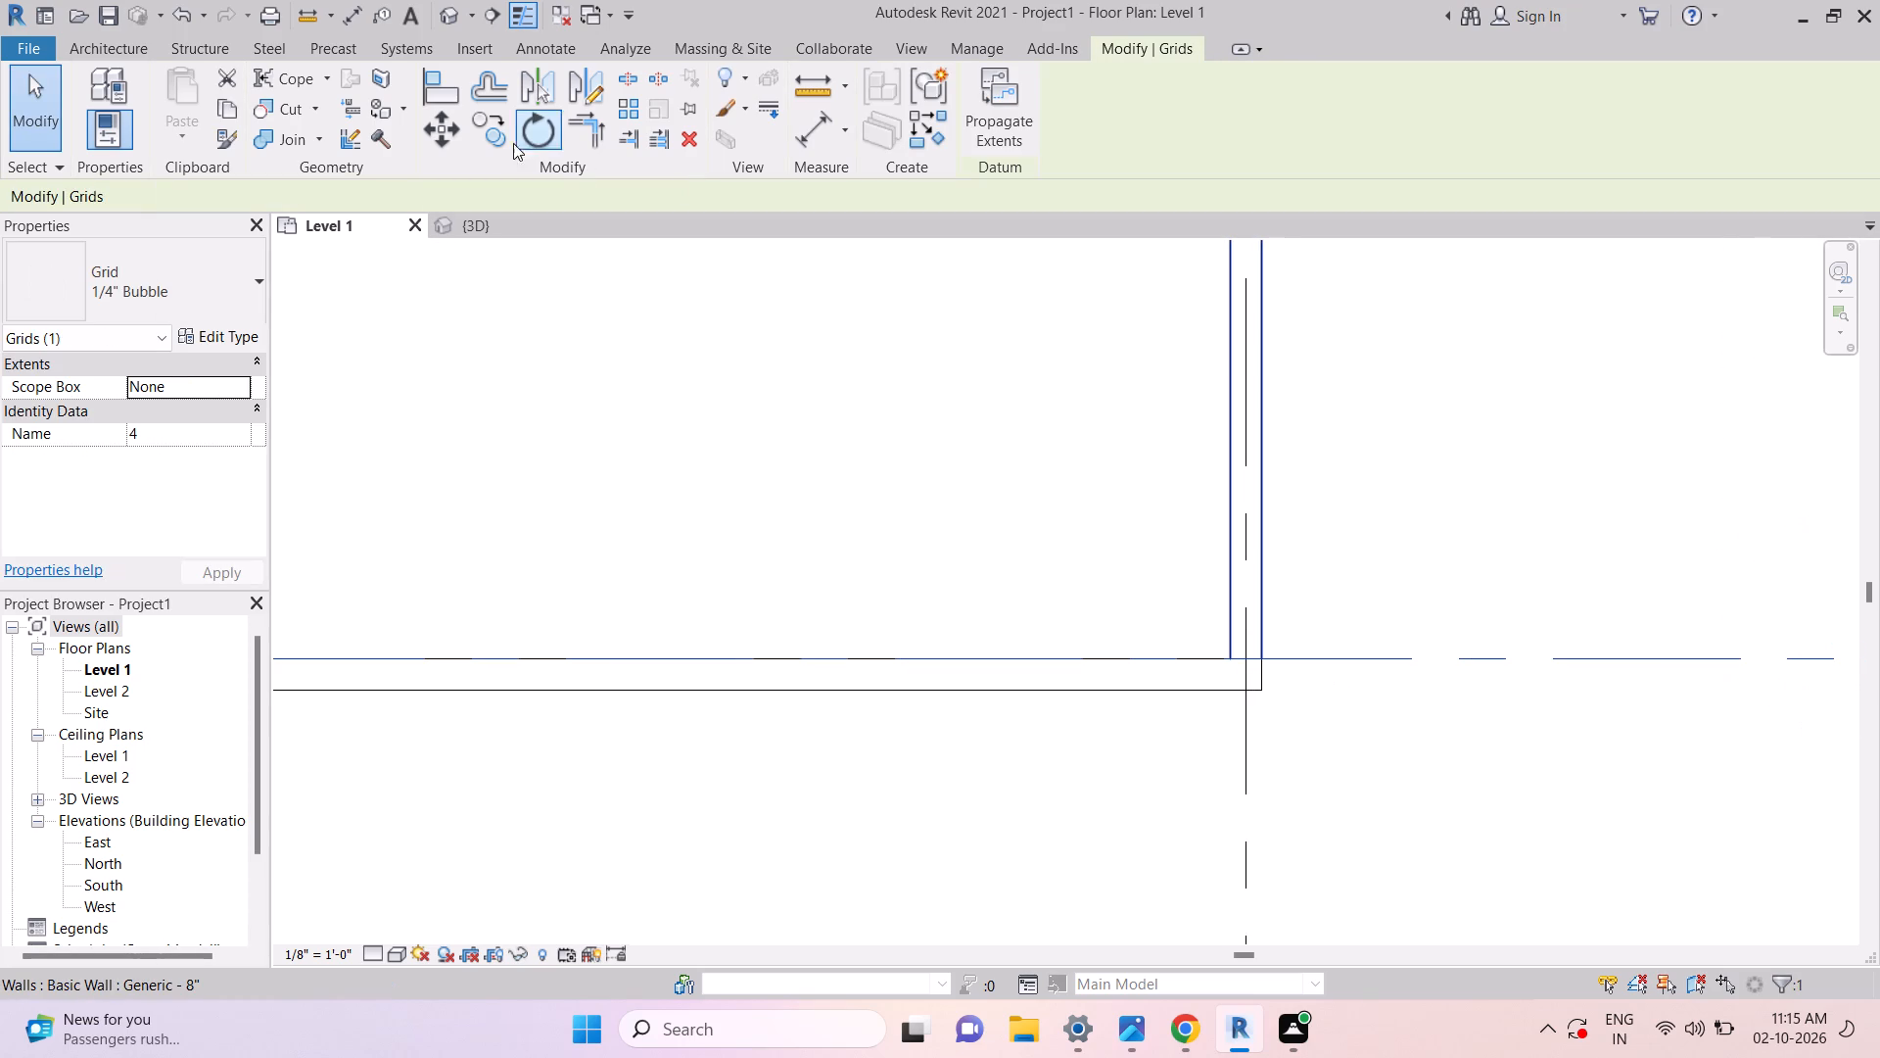
left_click(450, 134)
scroll(1281, 687, "up", 3)
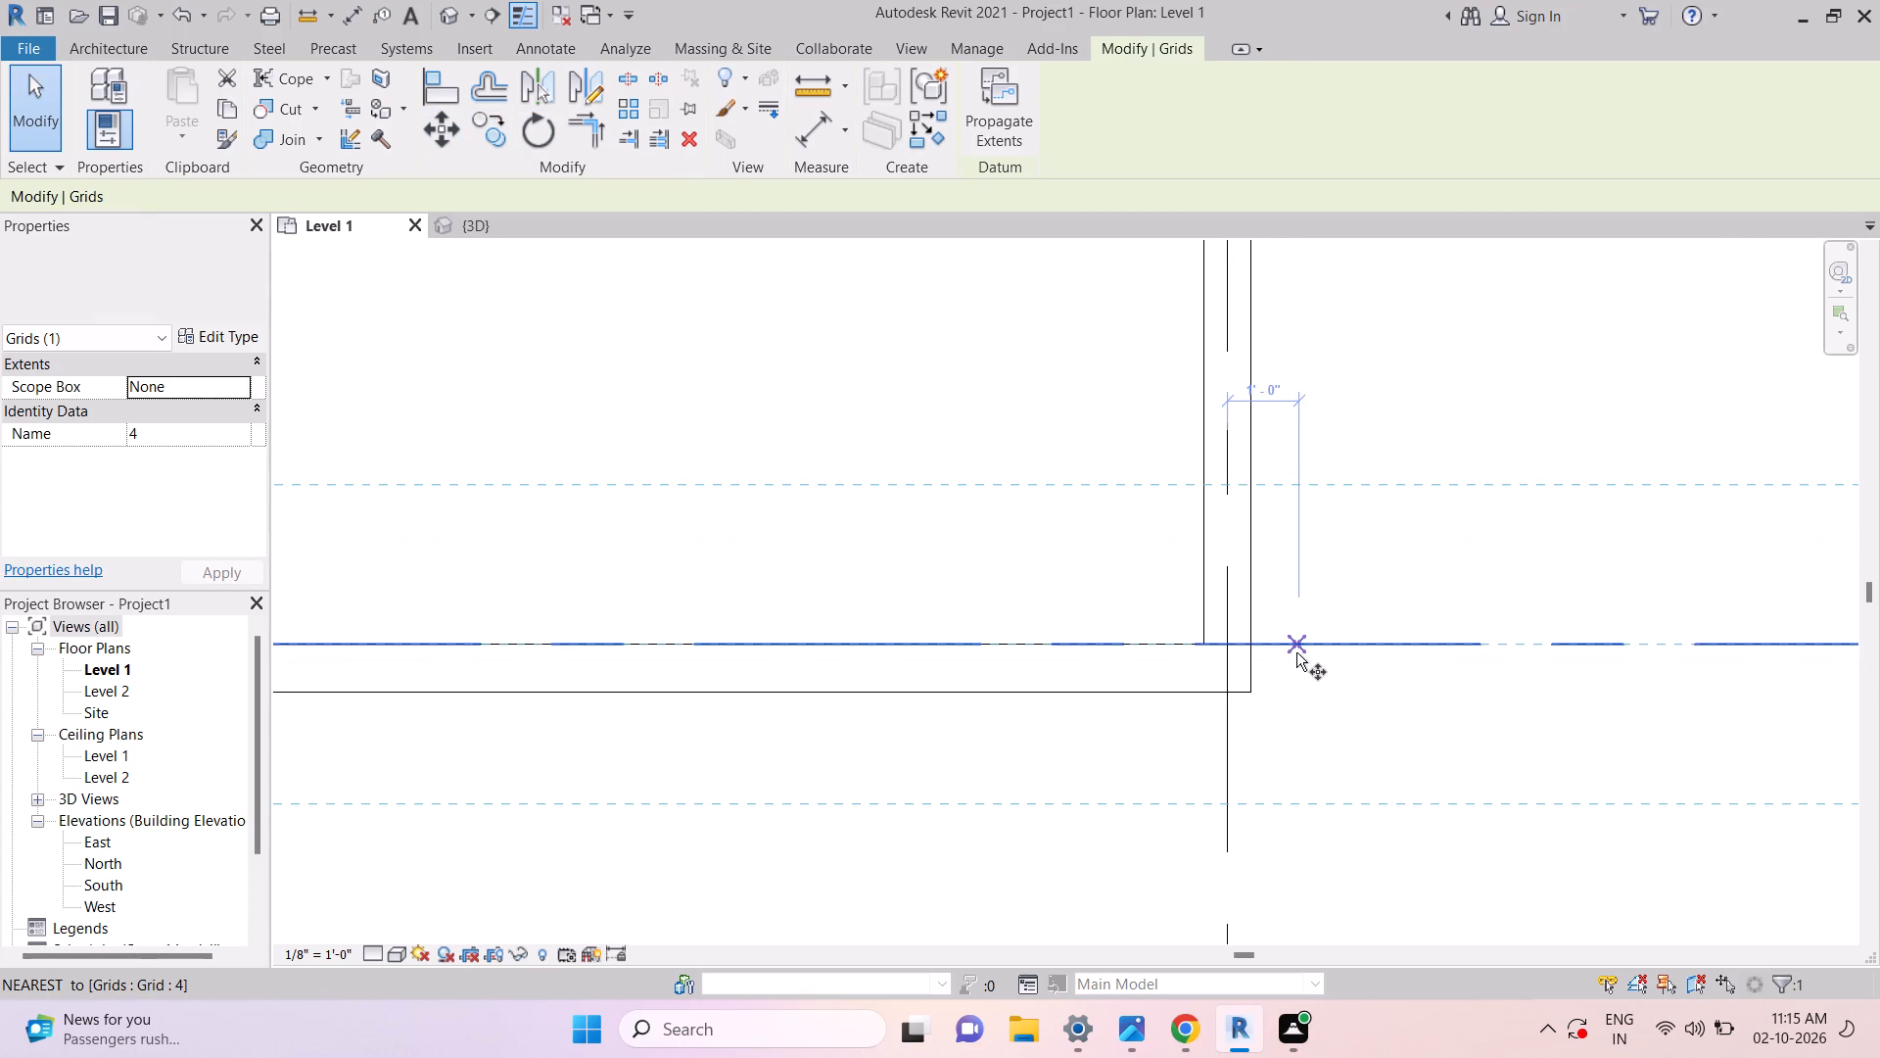
left_click(1296, 652)
left_click(1297, 672)
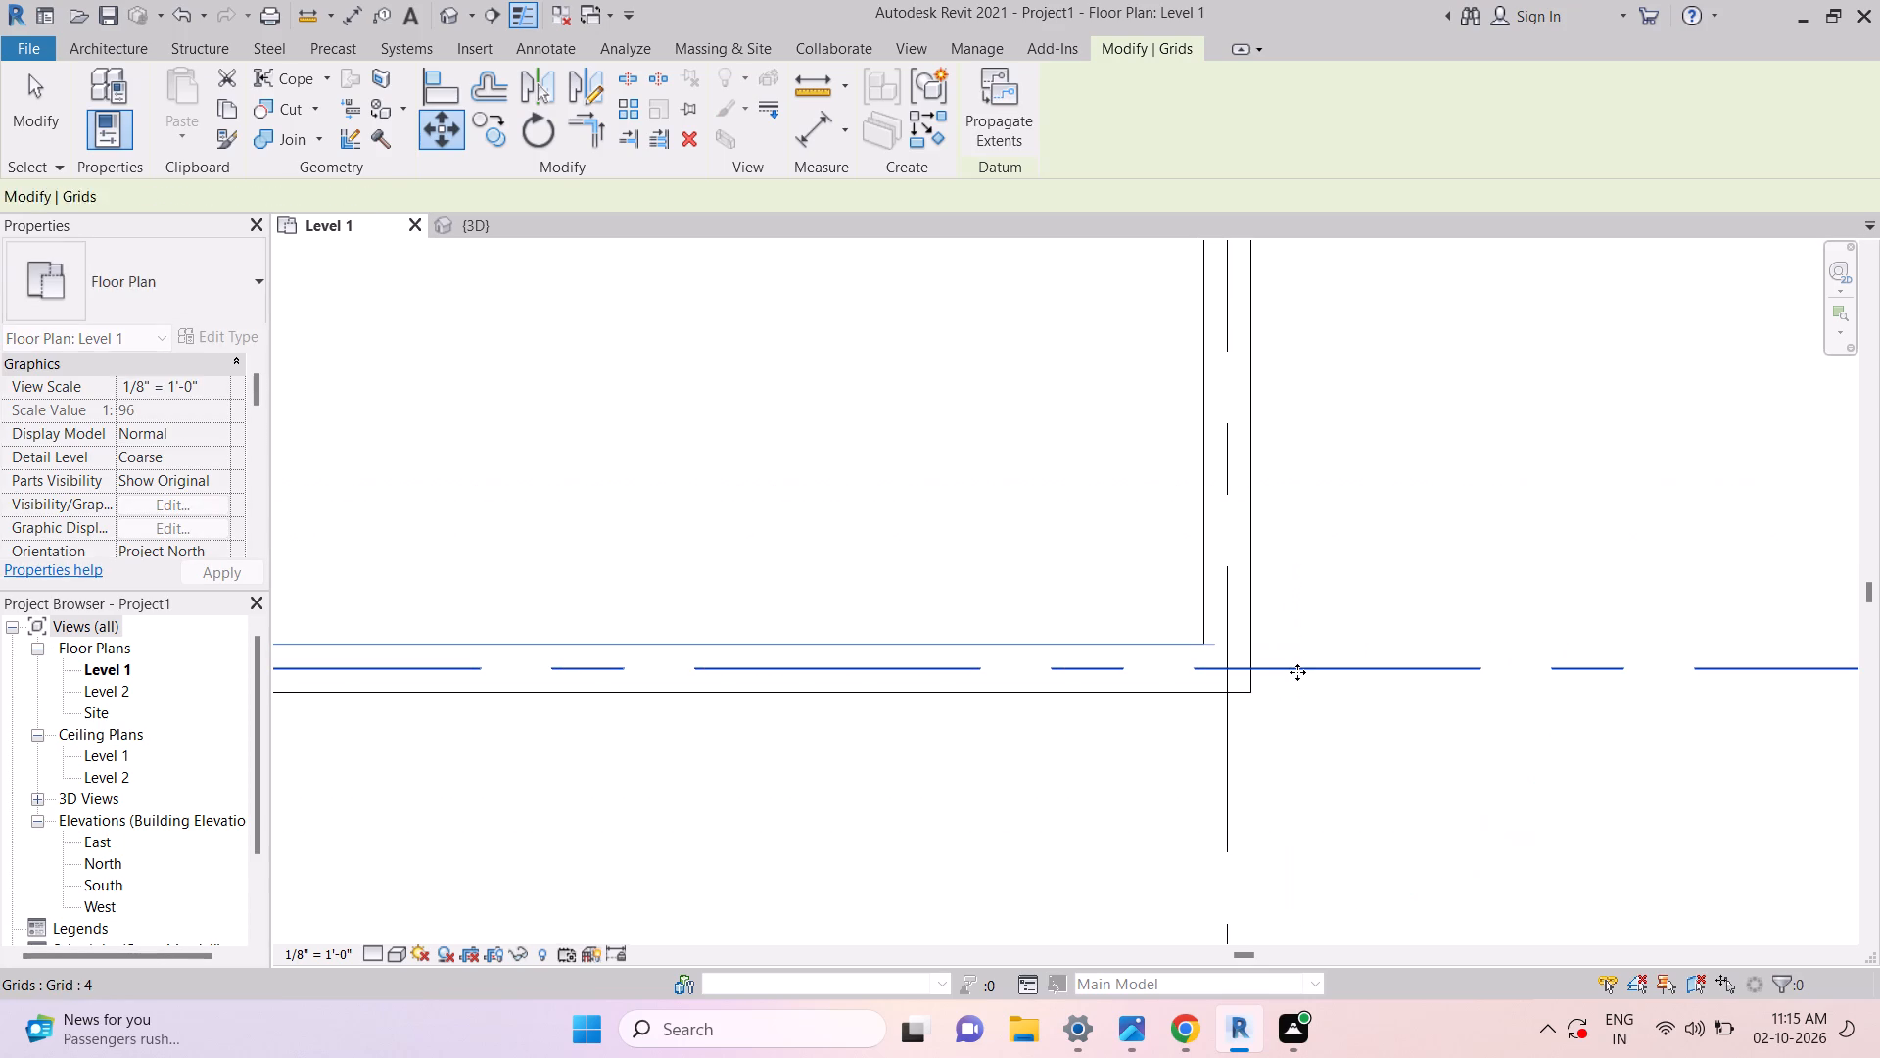
key("Escape")
key("Escape")
scroll(1298, 668, "down", 17)
key("Escape")
key("Escape")
key("Escape")
key("Escape")
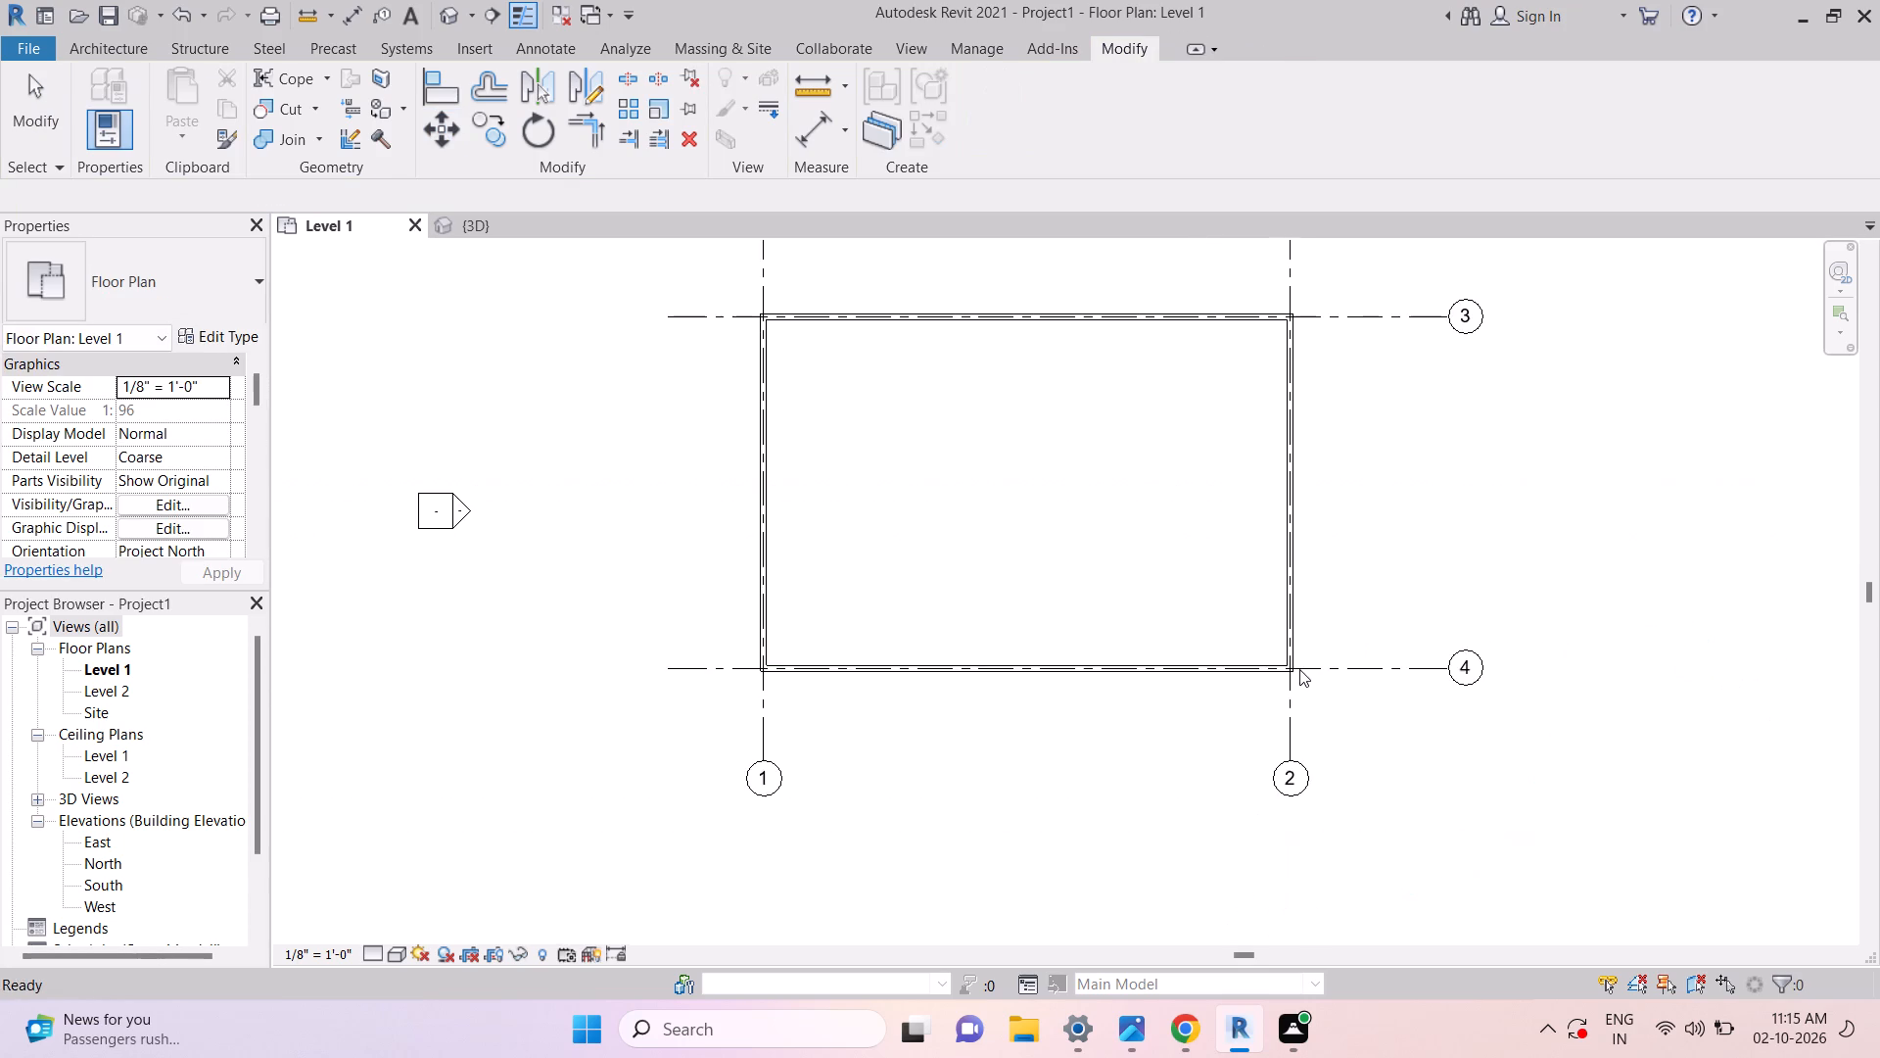
scroll(1299, 669, "down", 2)
key("Escape")
key("Escape")
key("Escape")
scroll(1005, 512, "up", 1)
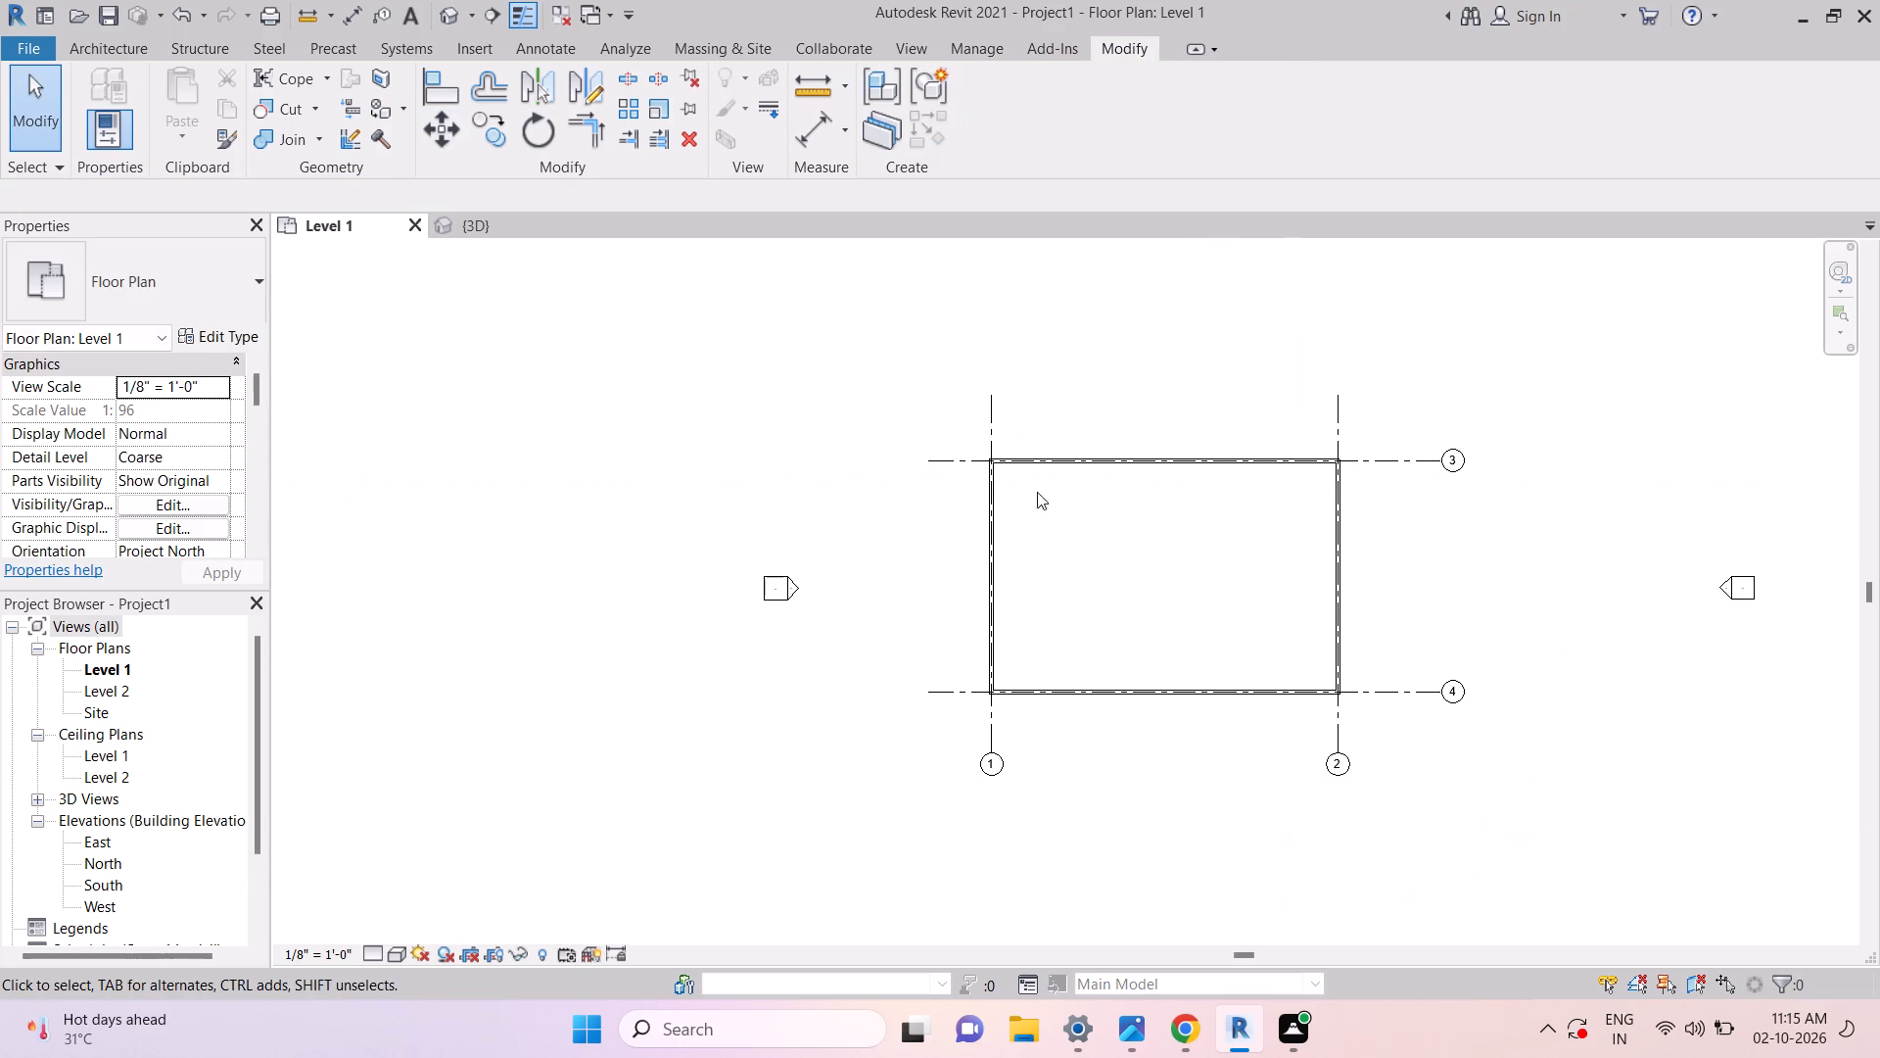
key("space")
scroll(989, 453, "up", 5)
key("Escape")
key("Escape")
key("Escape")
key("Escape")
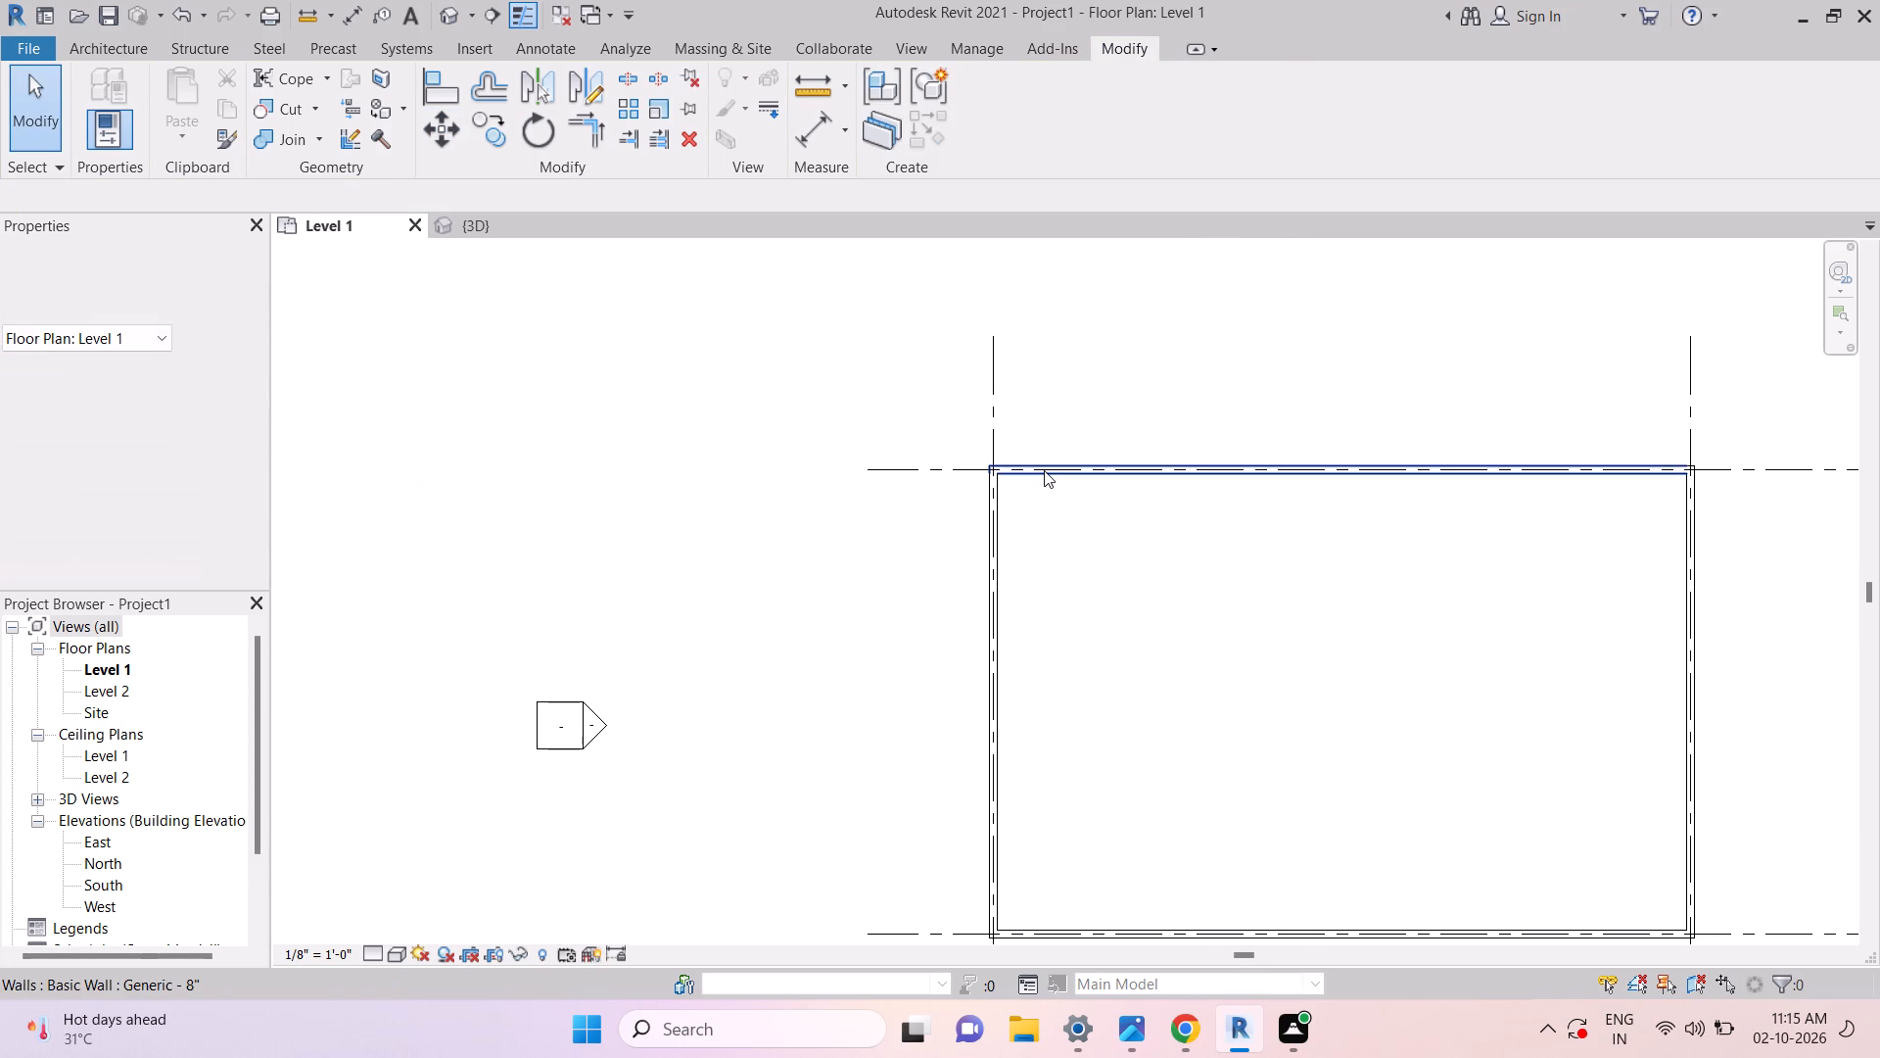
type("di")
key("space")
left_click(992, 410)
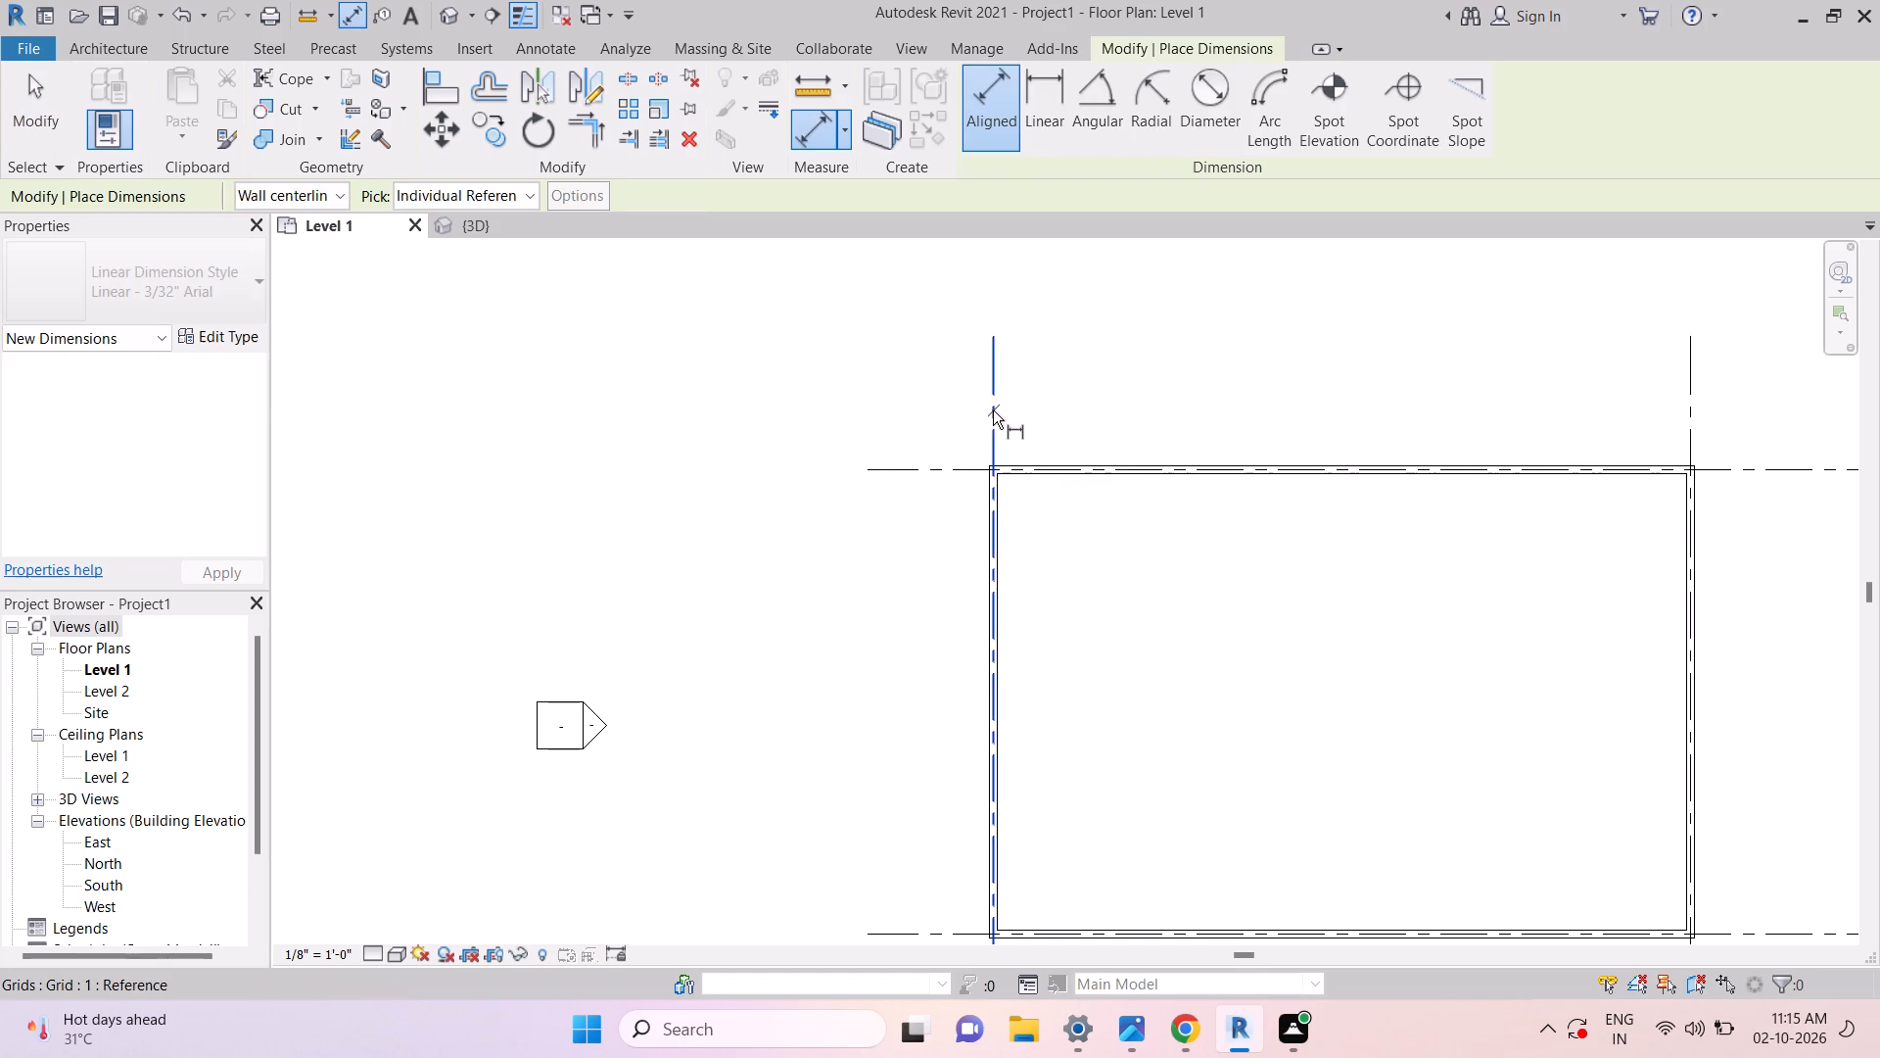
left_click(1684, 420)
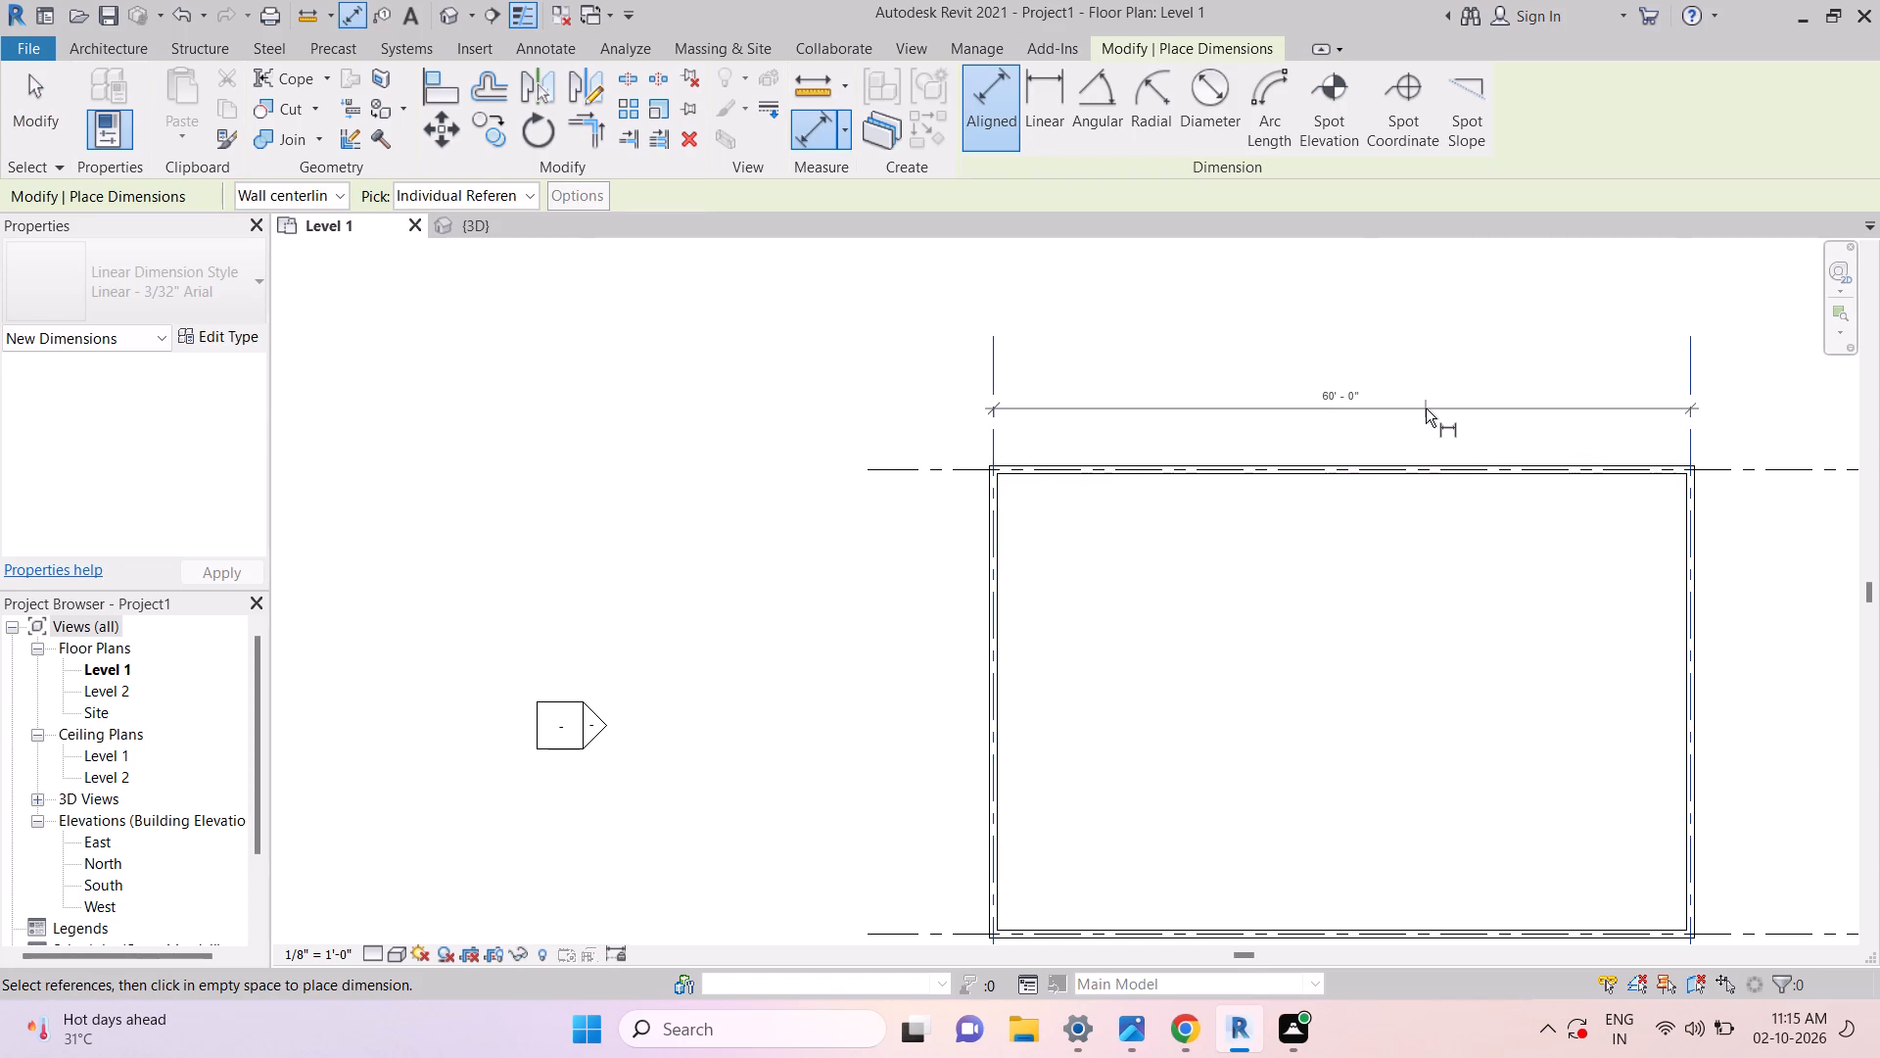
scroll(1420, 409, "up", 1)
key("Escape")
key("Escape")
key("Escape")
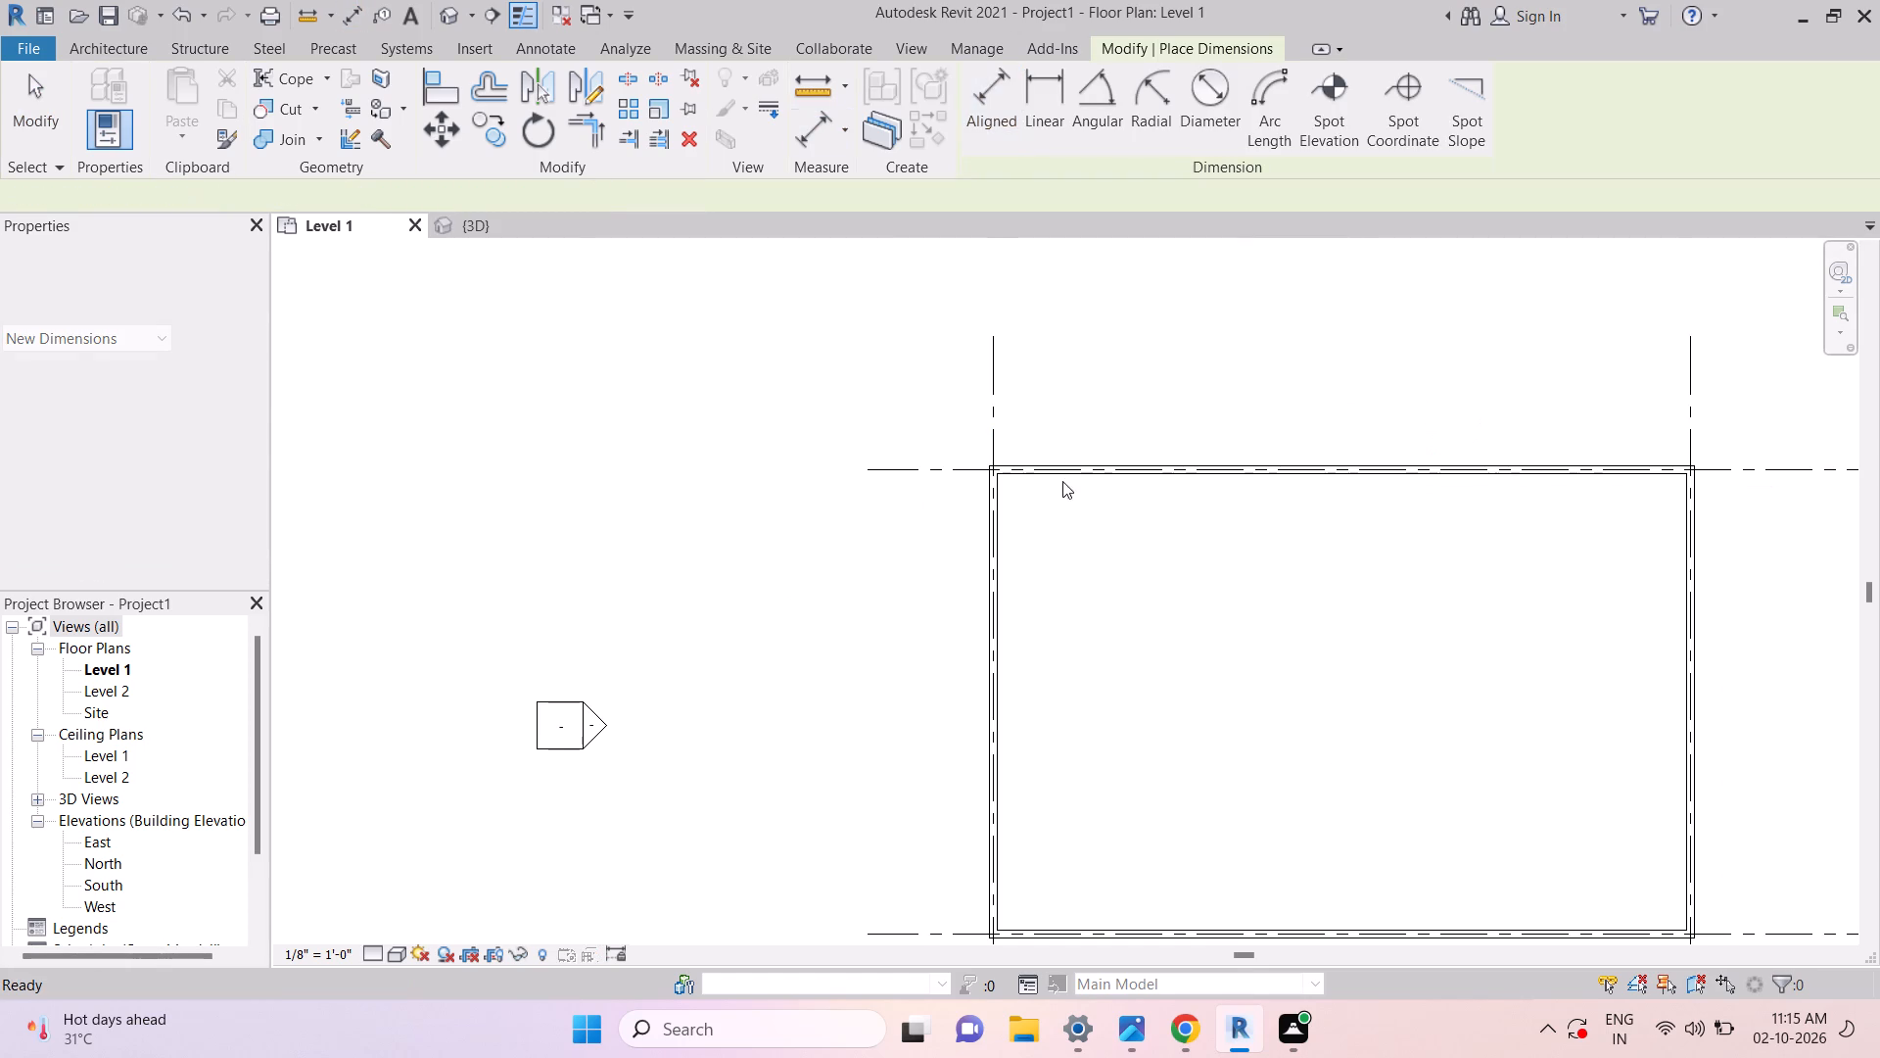
Place an aligned dimension above the top wall, from the left wall's centerline to the right wall's outer face.
scroll(1004, 481, "up", 5)
key("Escape")
key("Escape")
key("Escape")
key("d")
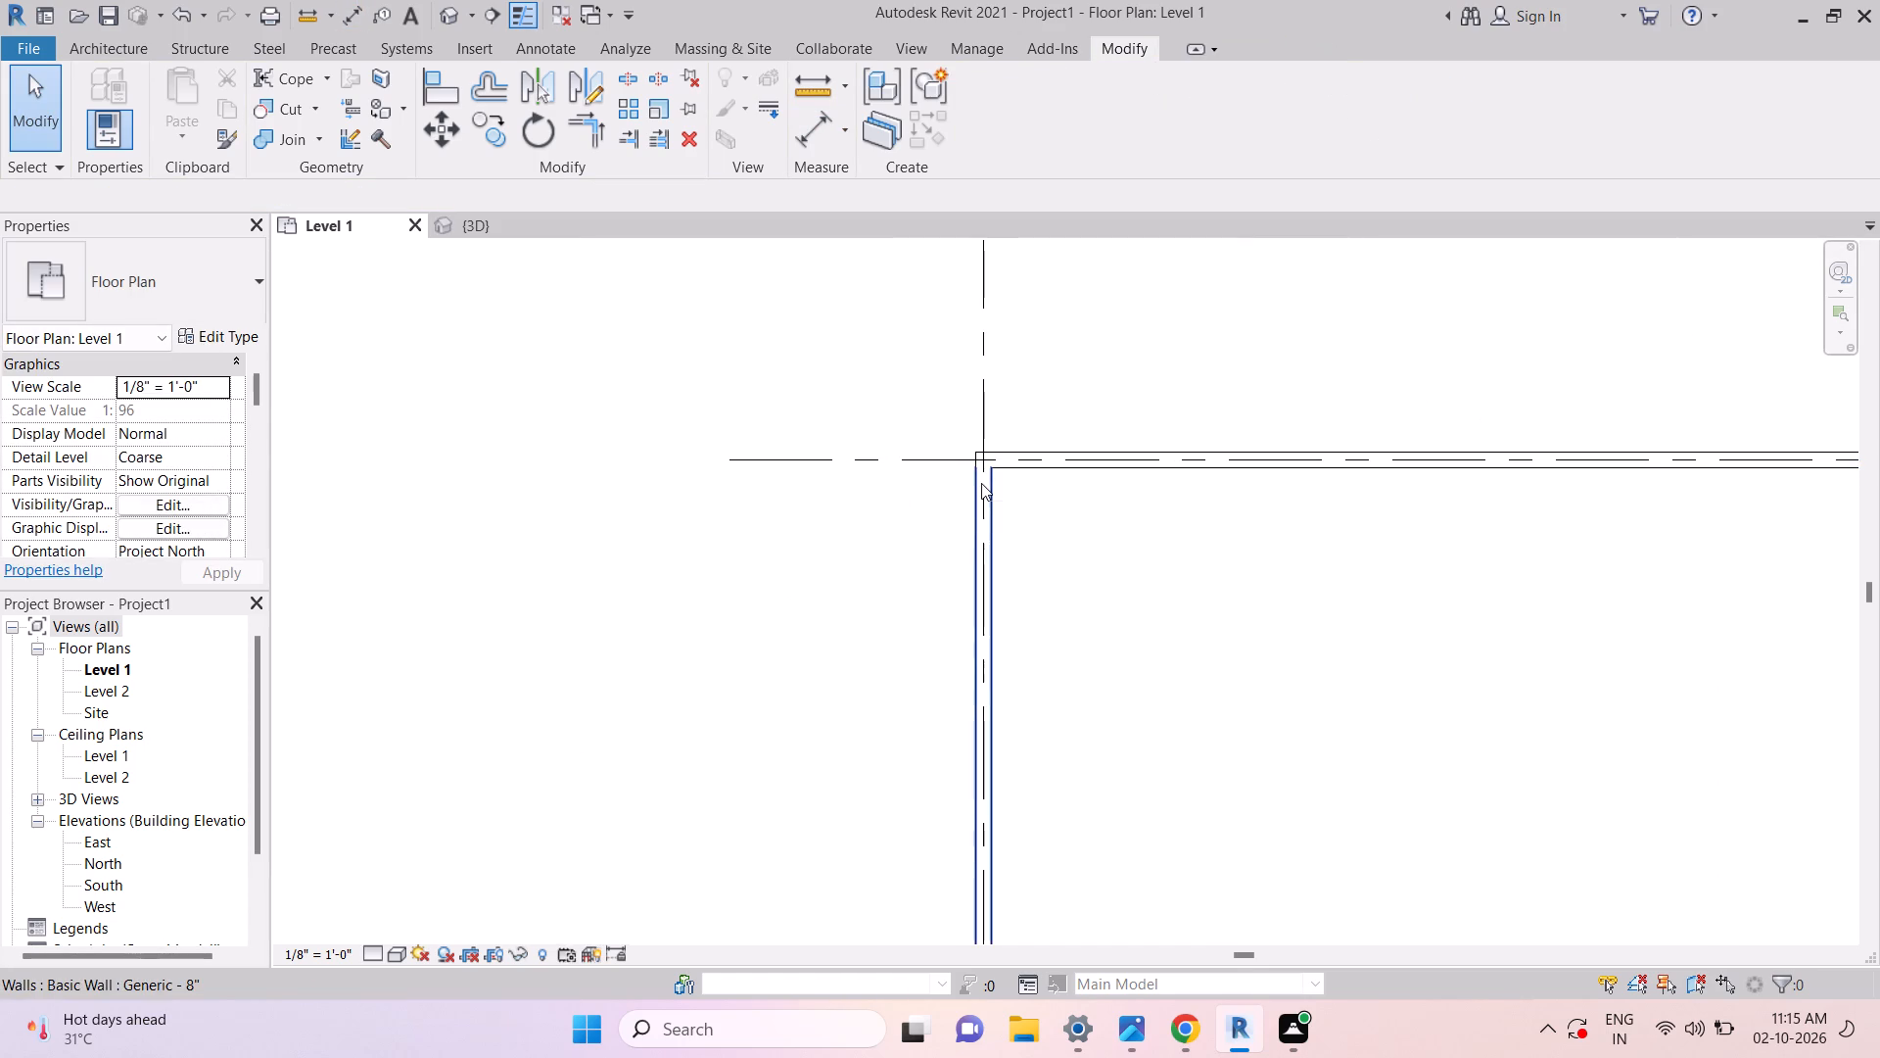
key("Escape")
key("Escape")
key("d")
key("i")
key("space")
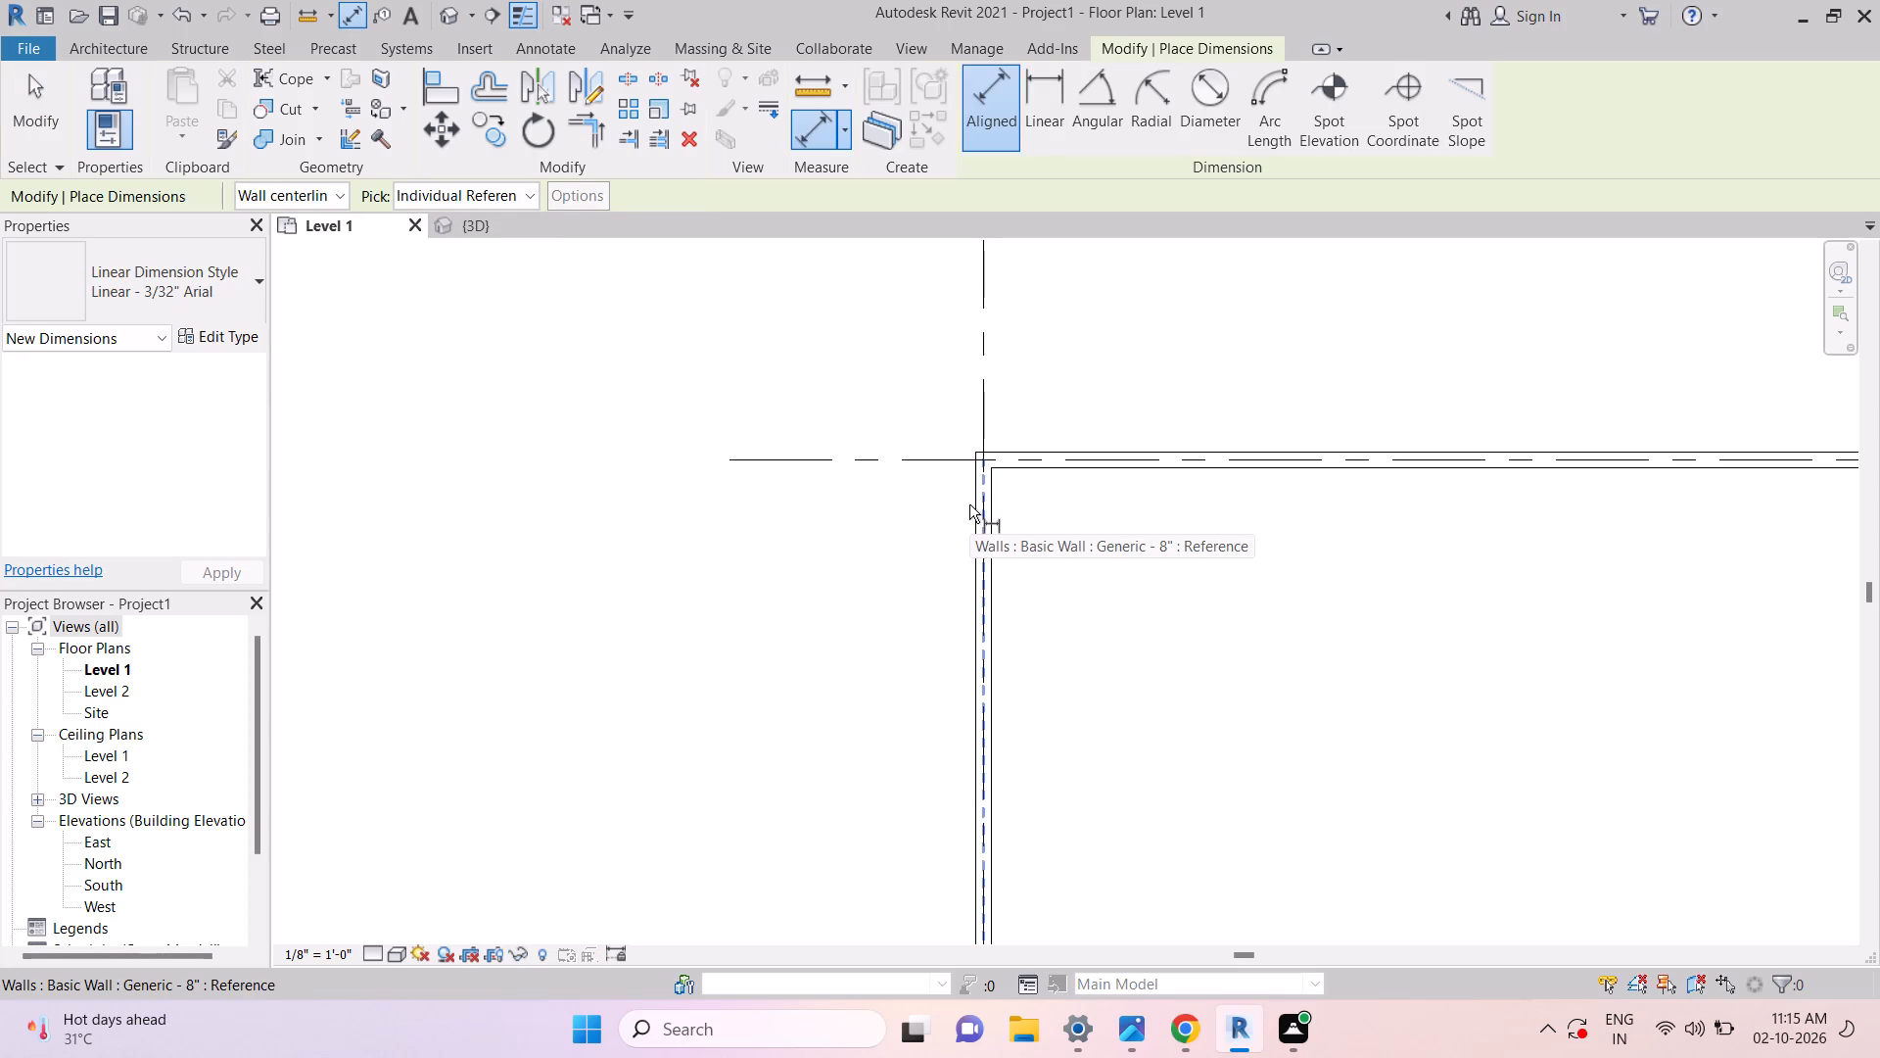
key("Tab")
left_click(973, 503)
scroll(1013, 498, "down", 6)
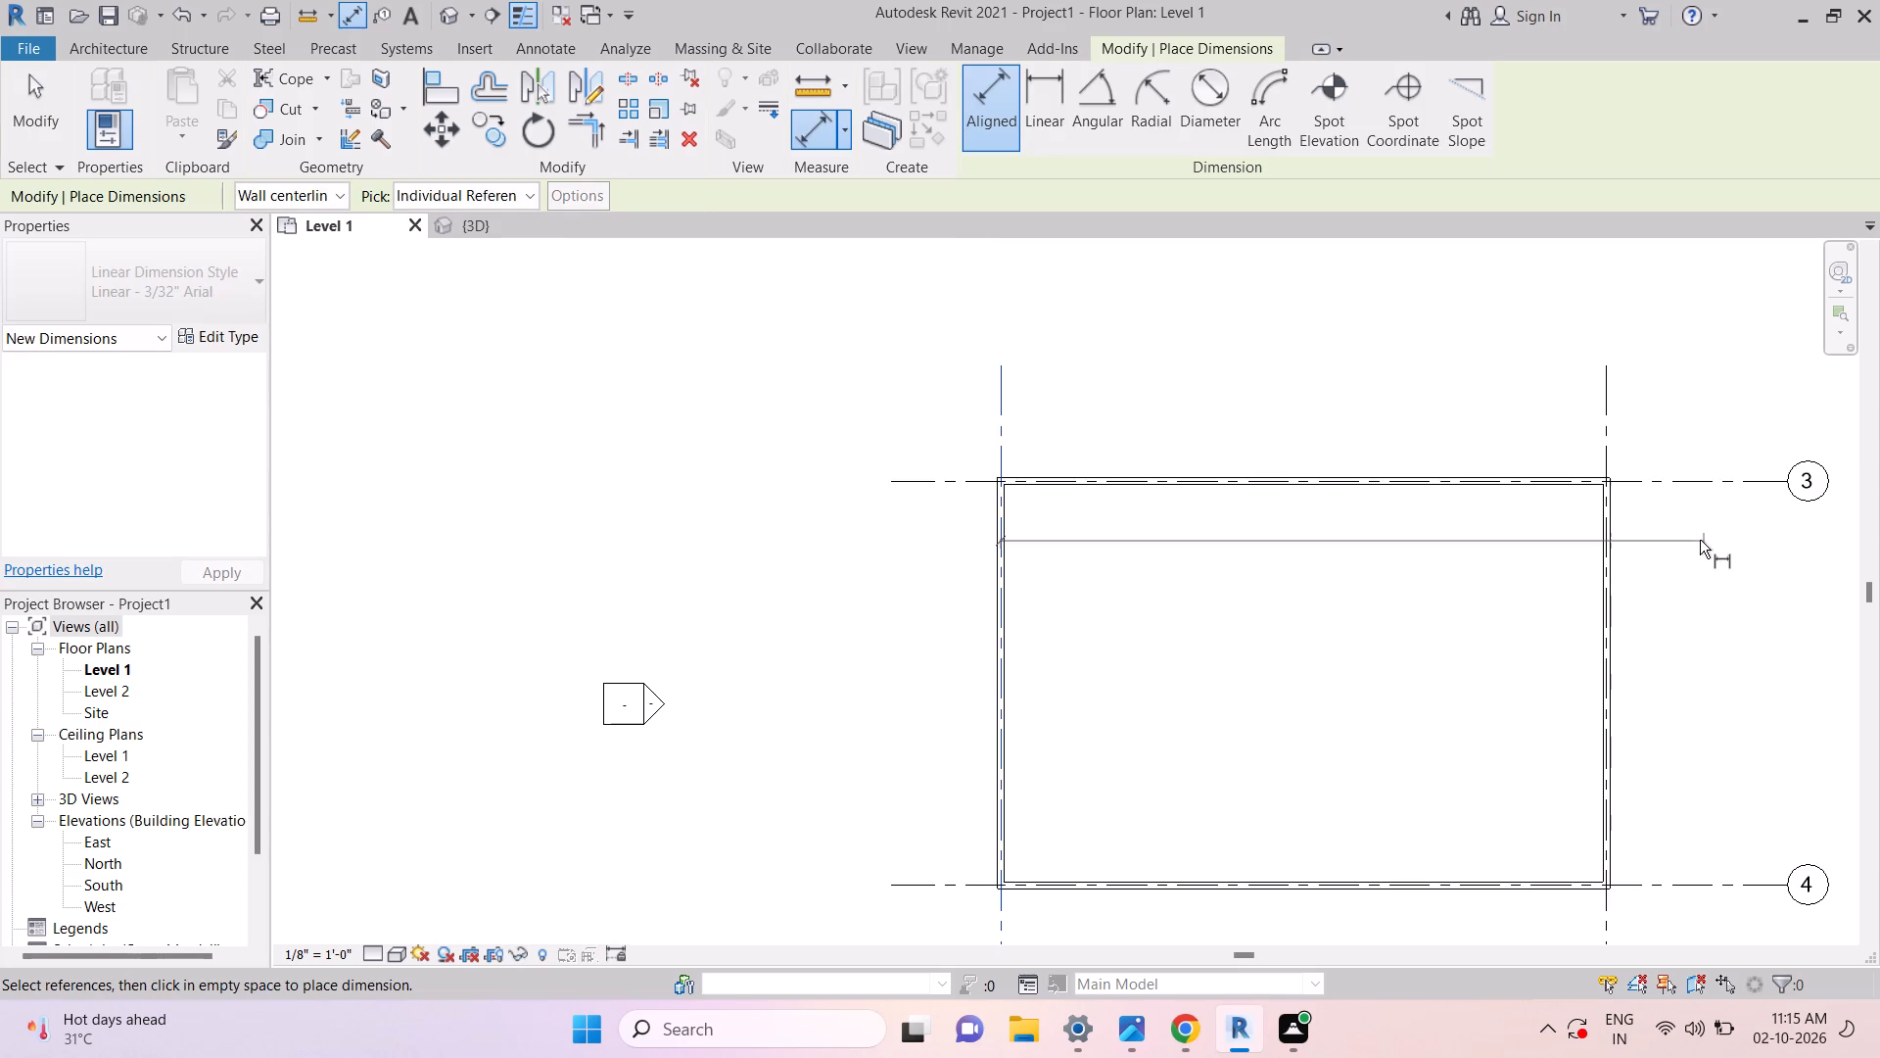
middle_click_drag(1684, 540, 1635, 549)
scroll(1546, 542, "up", 10)
key("Tab")
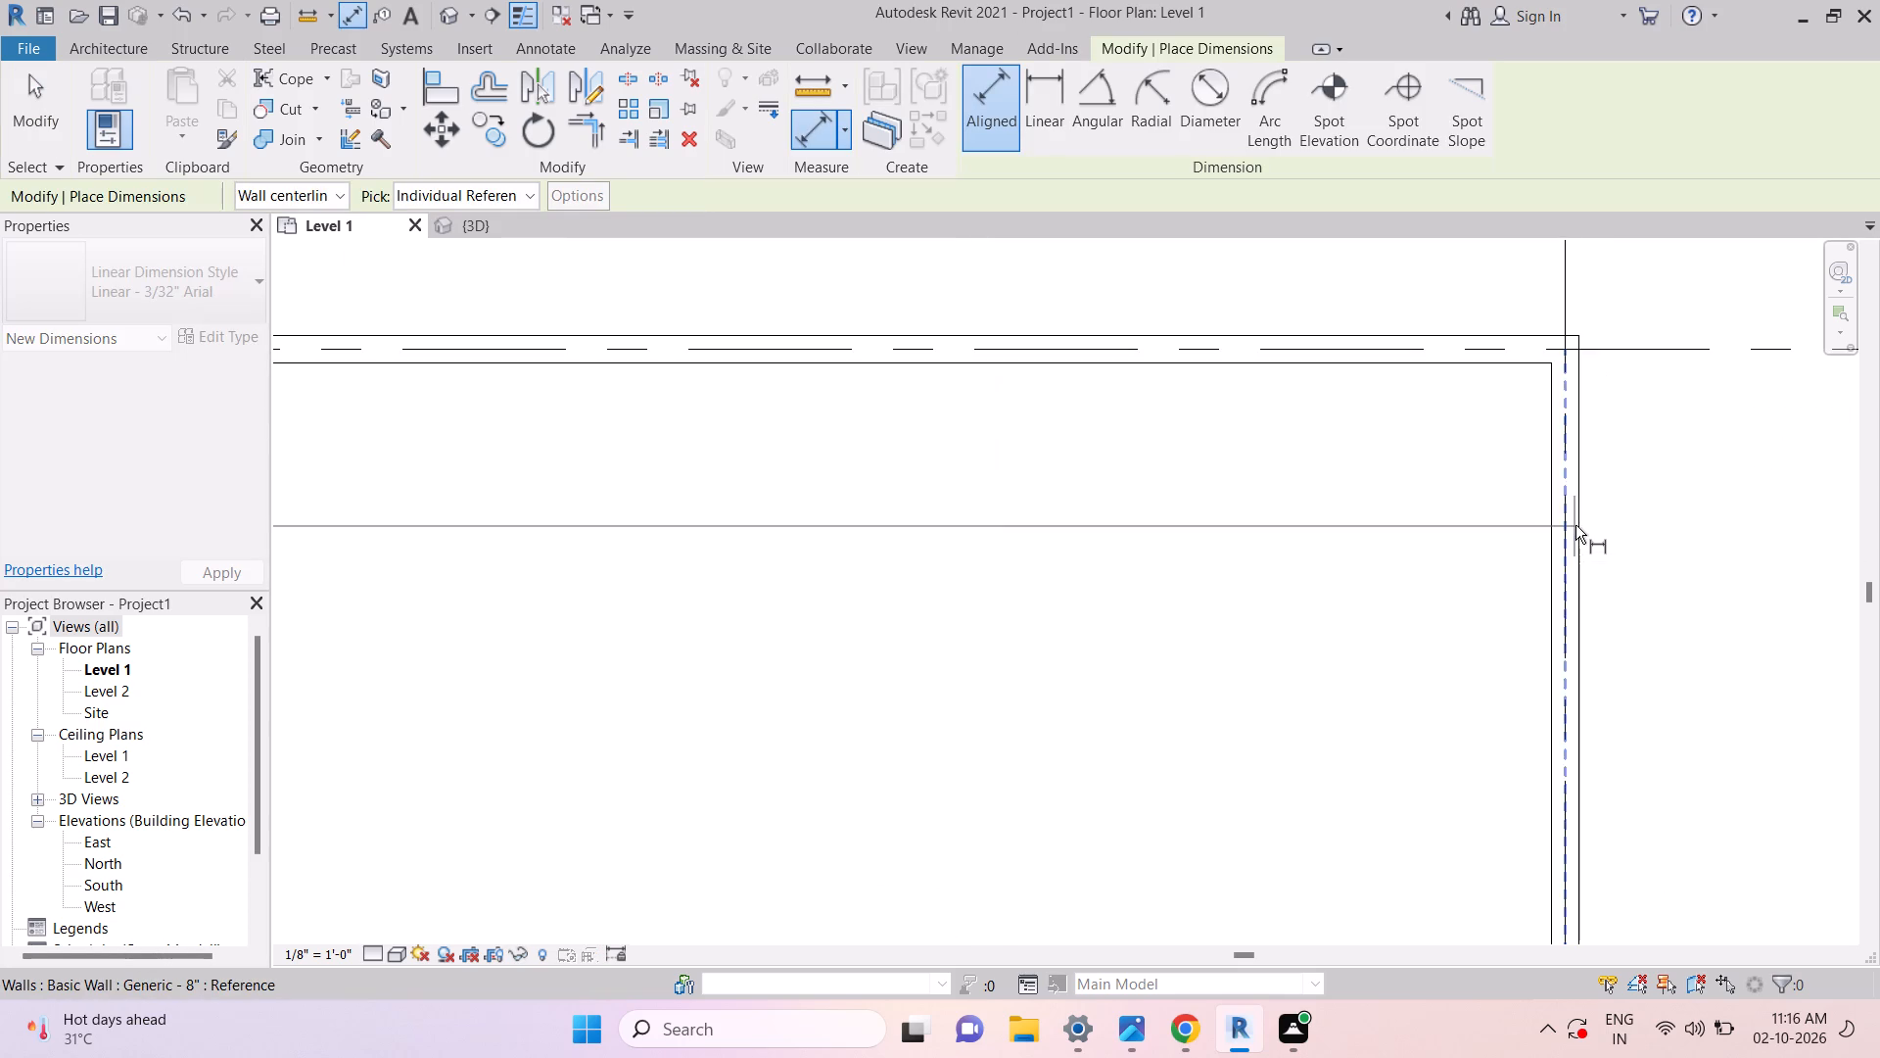
left_click(1581, 520)
scroll(1580, 520, "down", 6)
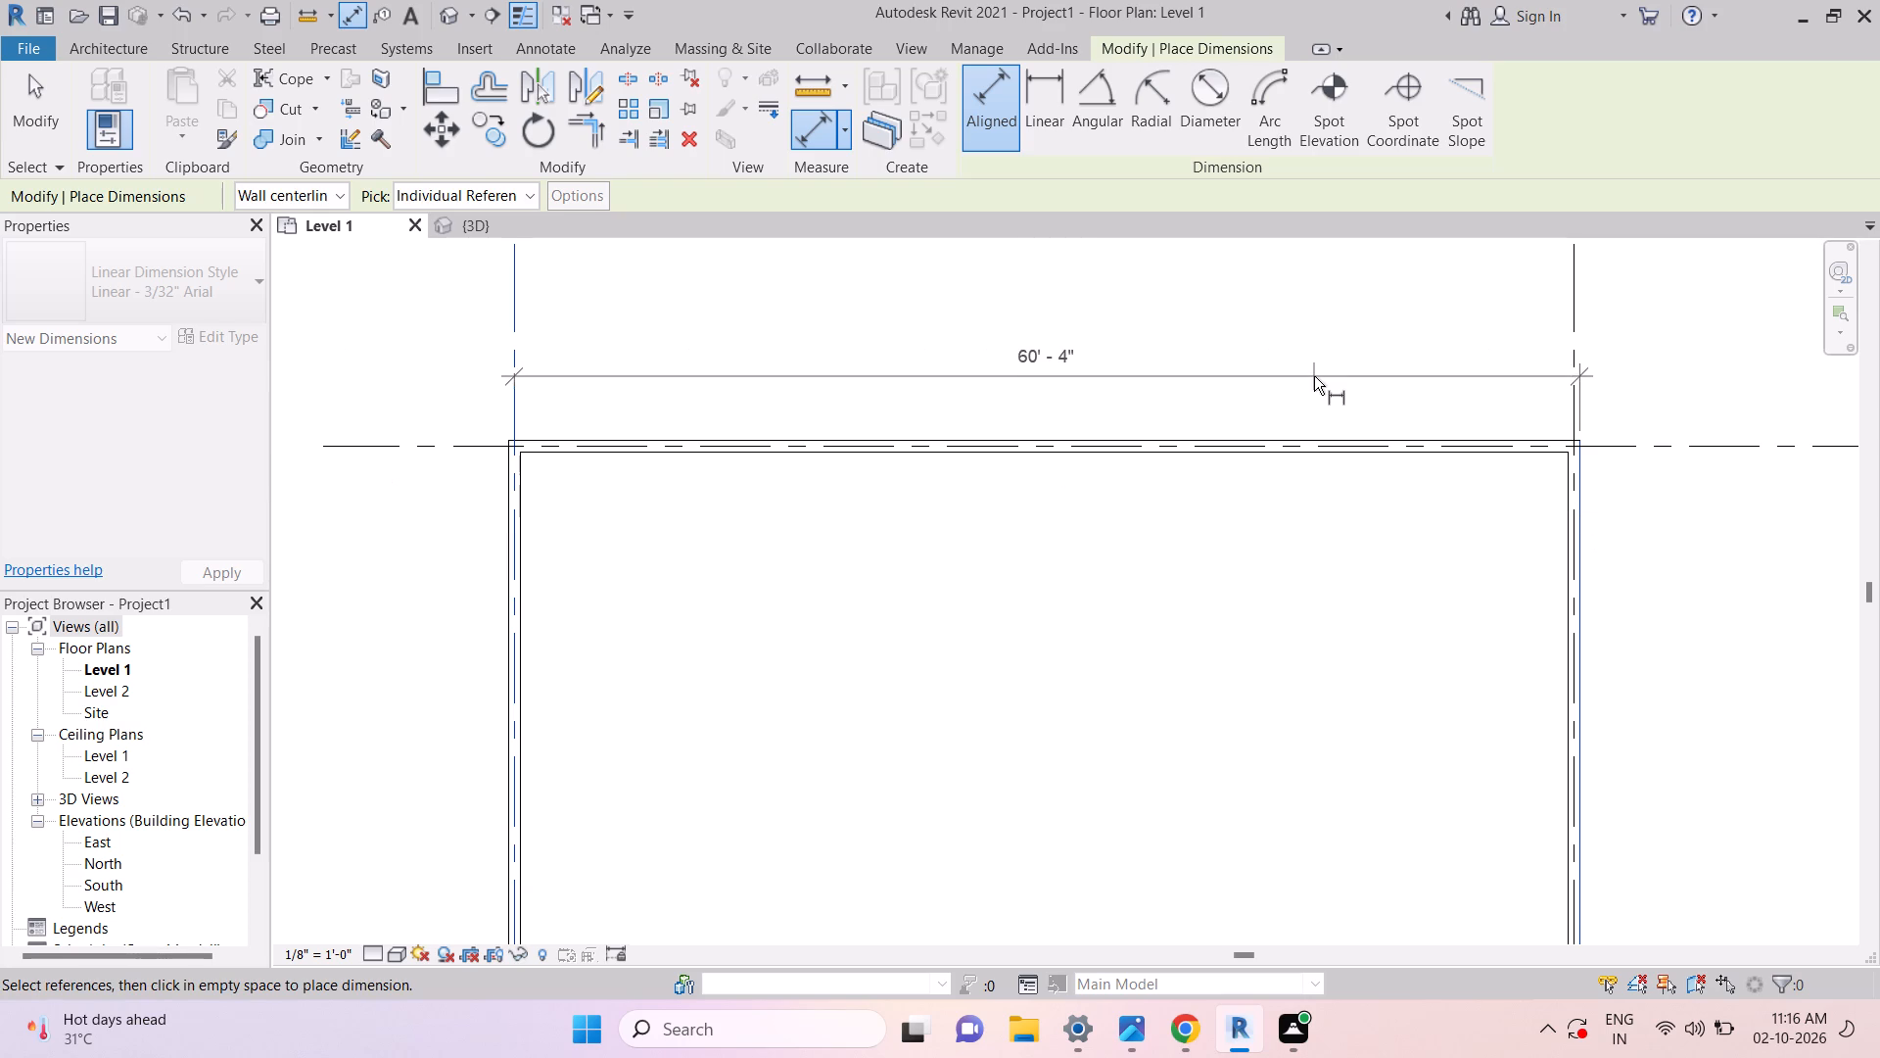
left_click(1314, 376)
key("Down")
key("Escape")
key("Escape")
key("Escape")
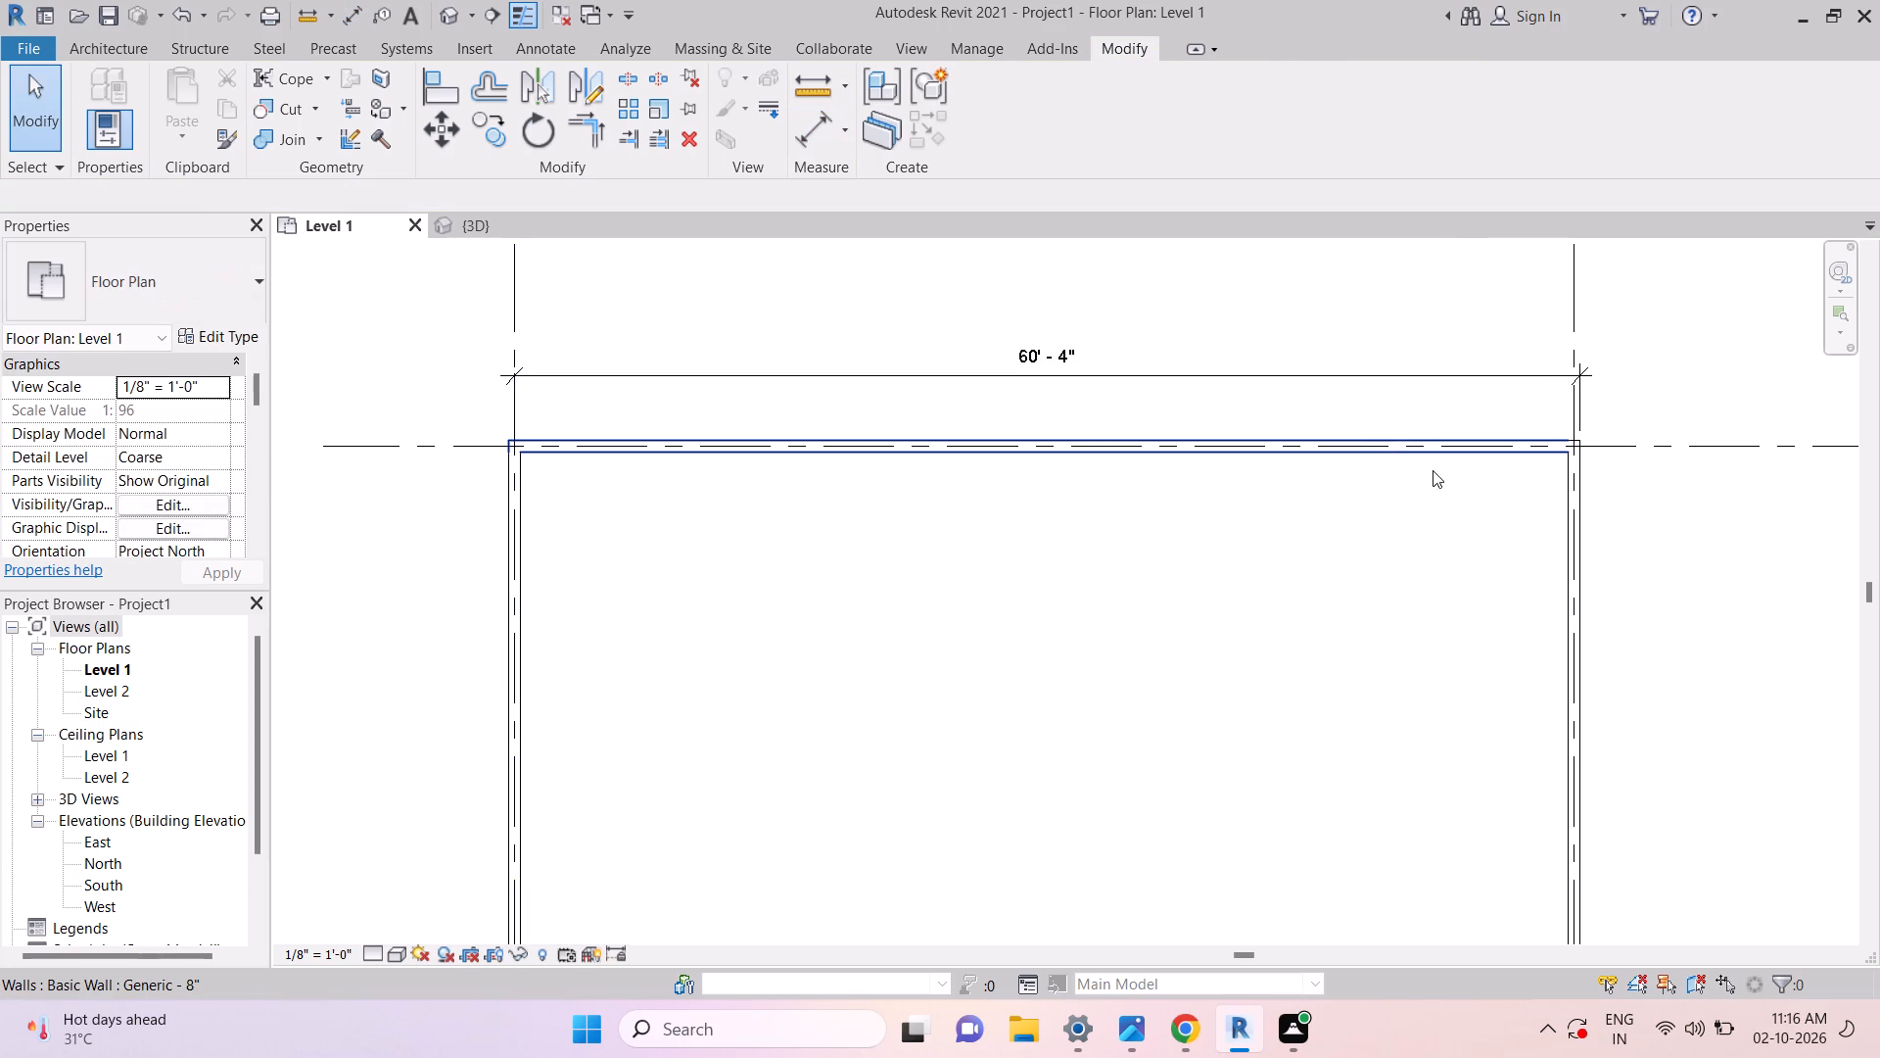
Move the right wall by setting the horizontal dimension above the building to 60'.
left_click(1573, 528)
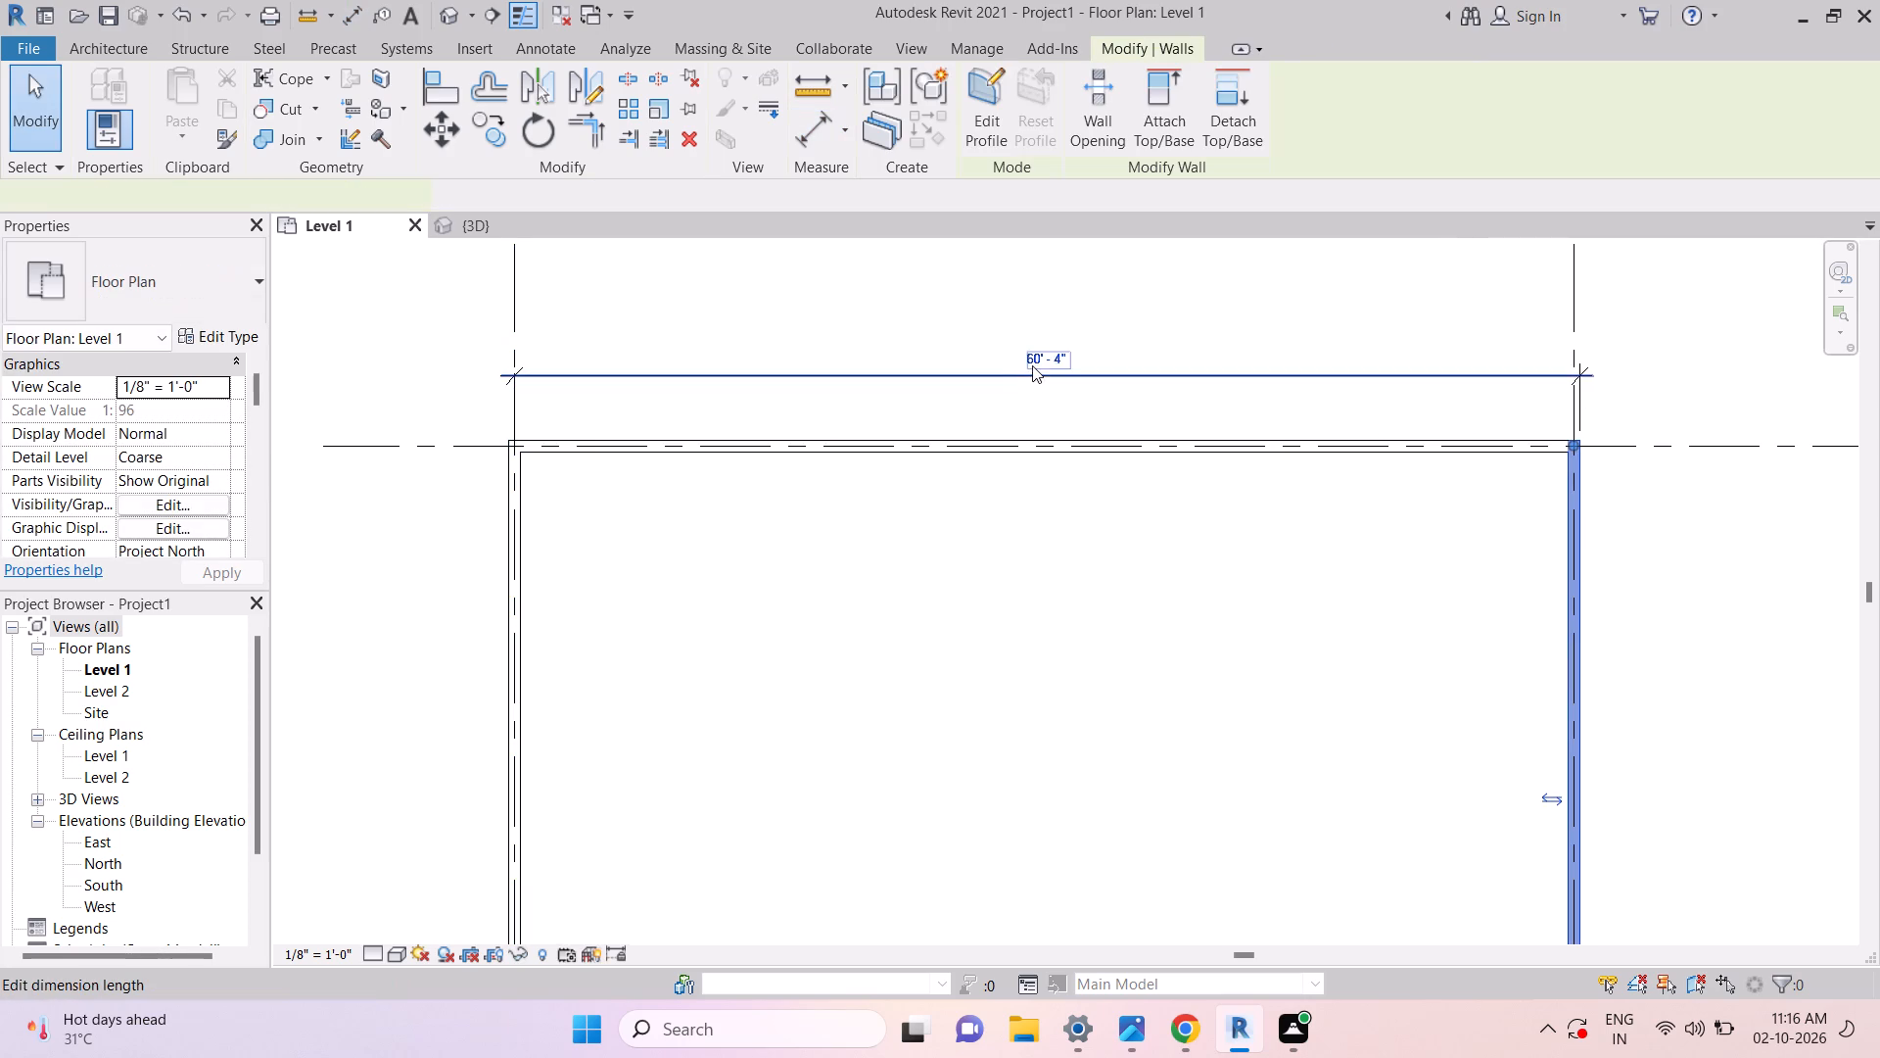
left_click(1032, 362)
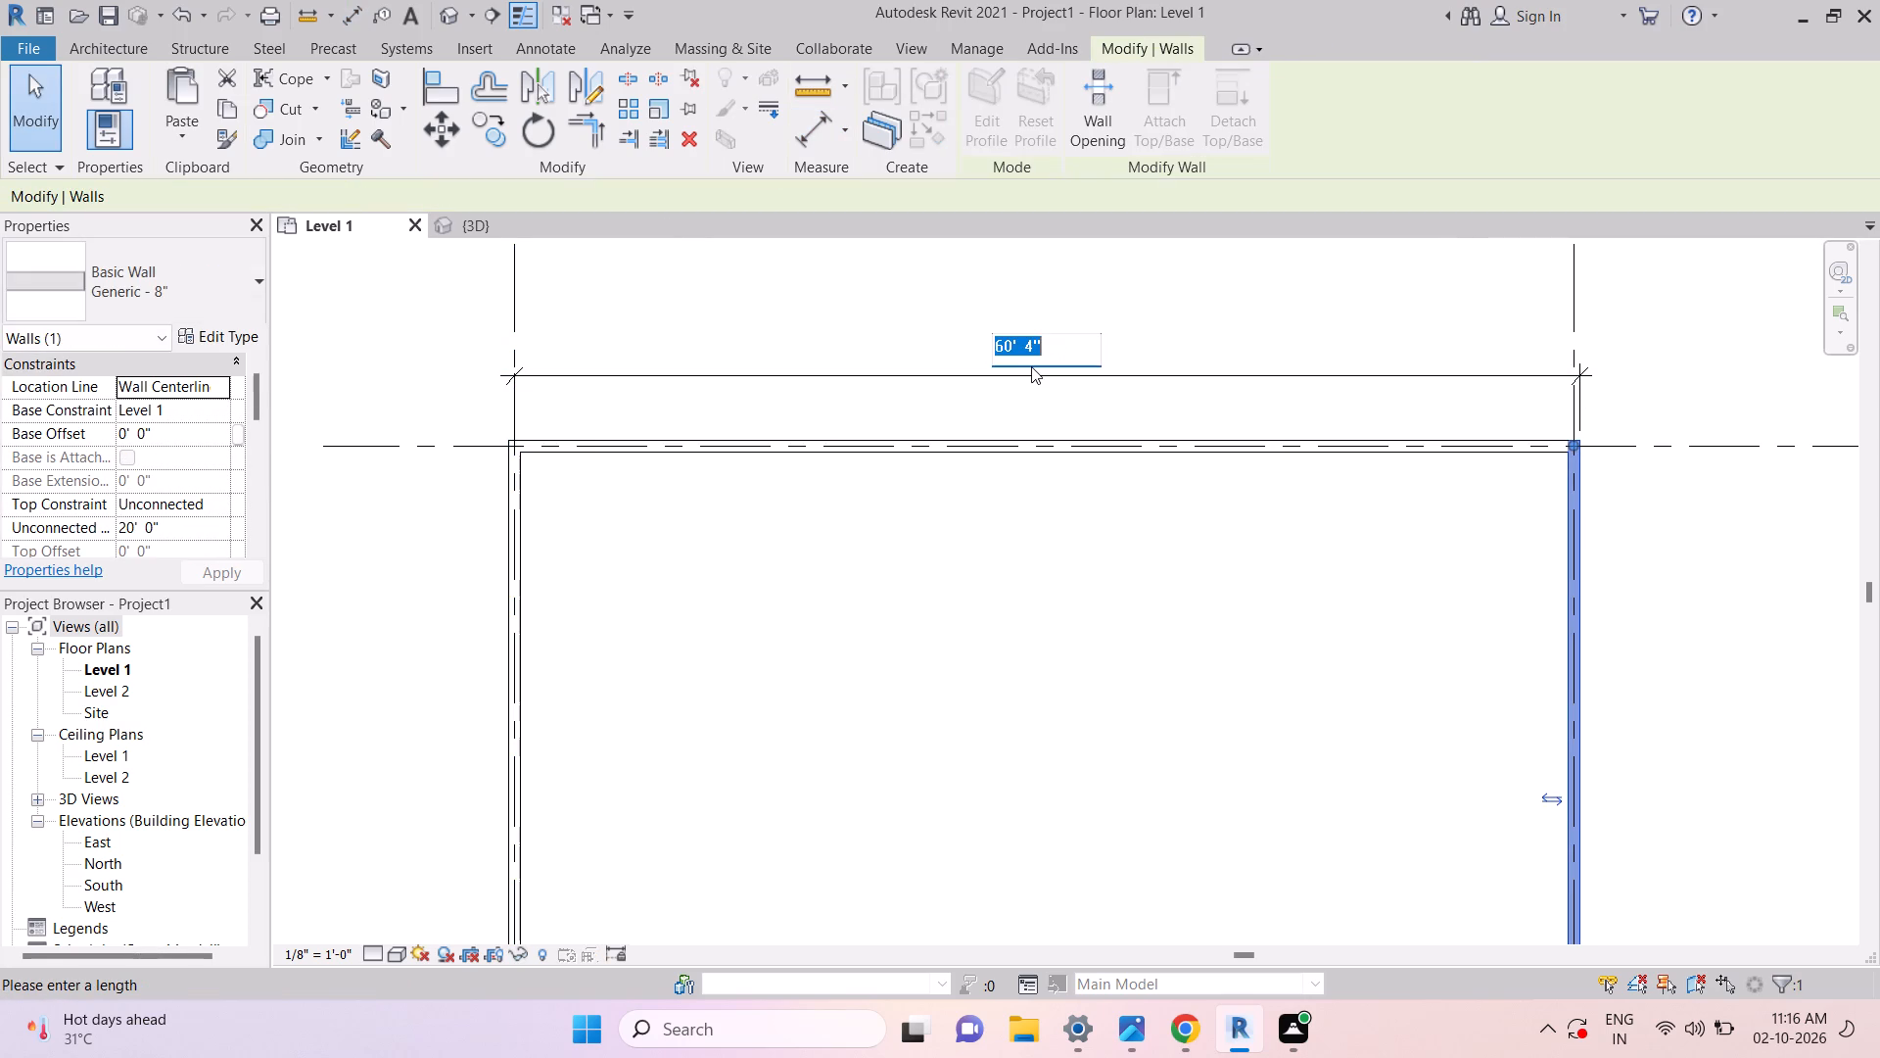
type("60'")
key("Return")
key("Escape")
key("Escape")
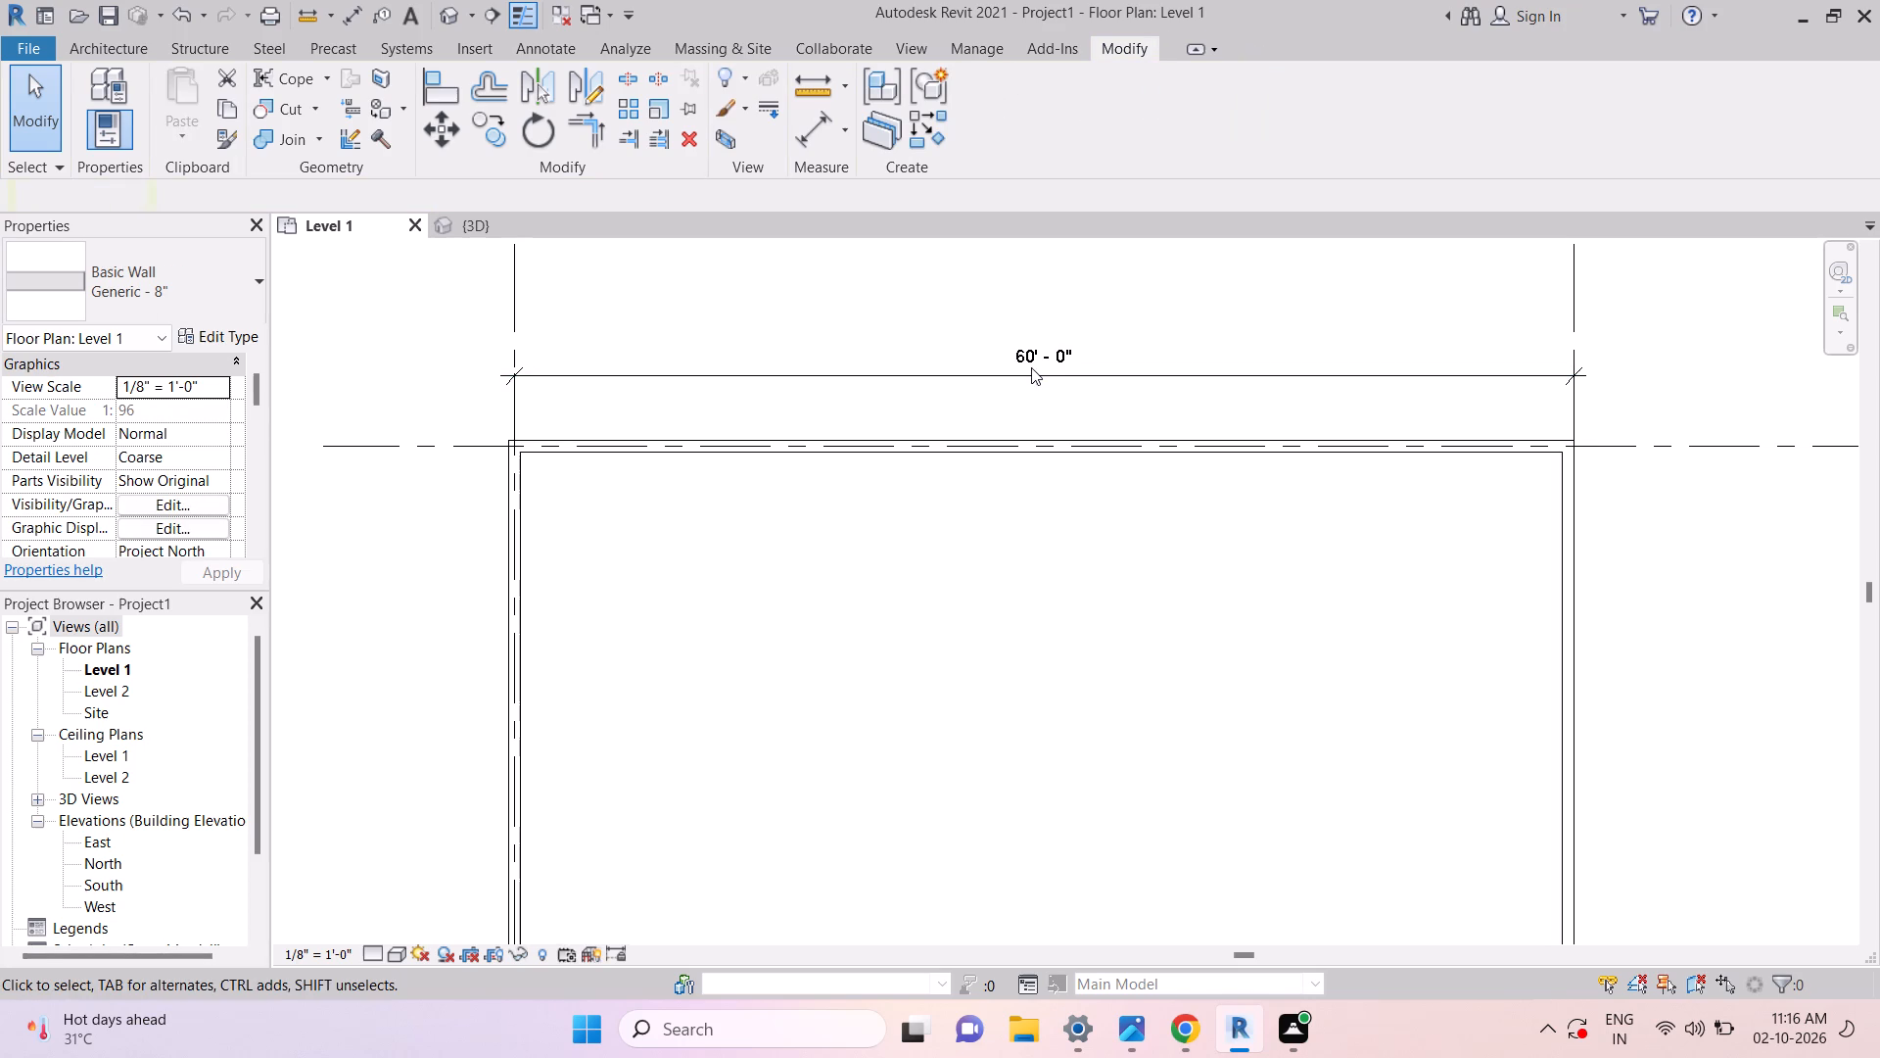
key("Escape")
key("Escape")
scroll(1383, 557, "down", 5)
key("Escape")
key("Escape")
key("Escape")
key("Escape")
key("Escape")
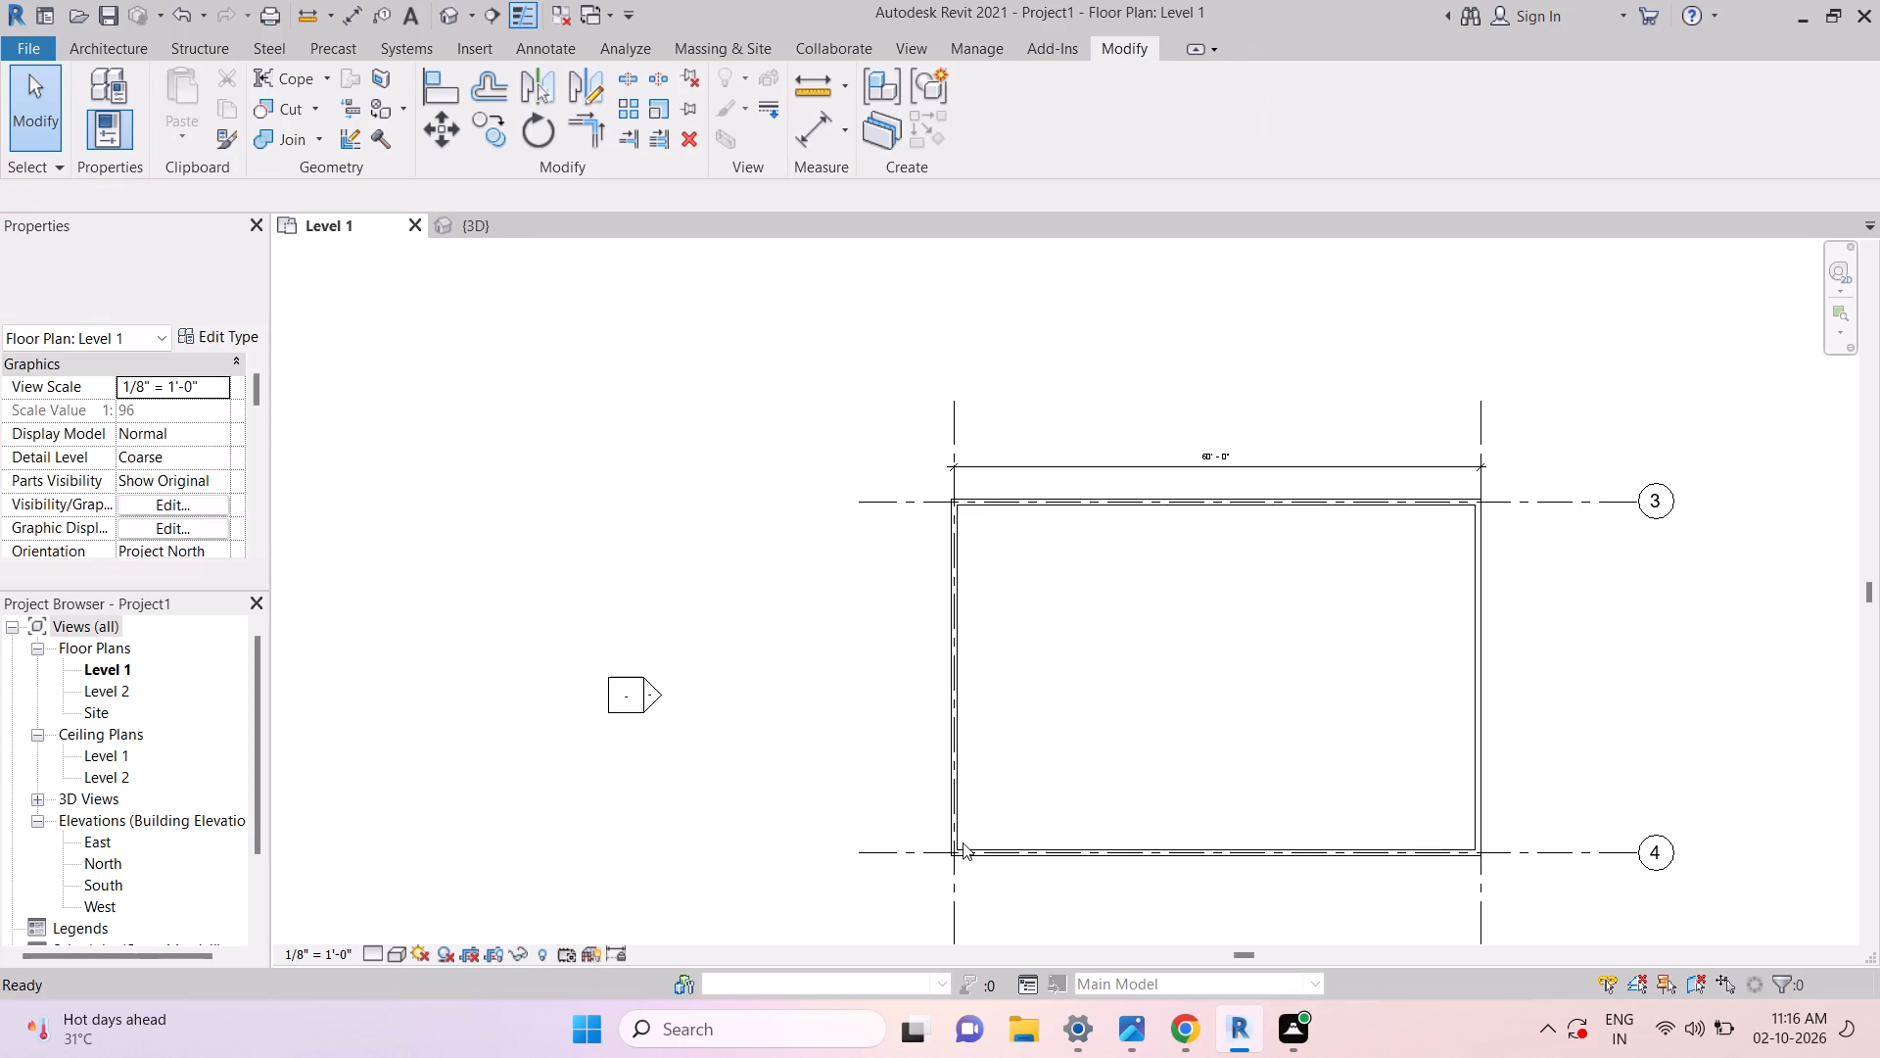
Place an aligned dimension left of the building, from the bottom wall's outer face to the top wall's outer face.
scroll(949, 905, "up", 5)
key("Escape")
key("Escape")
type("di")
key("space")
scroll(983, 879, "up", 1)
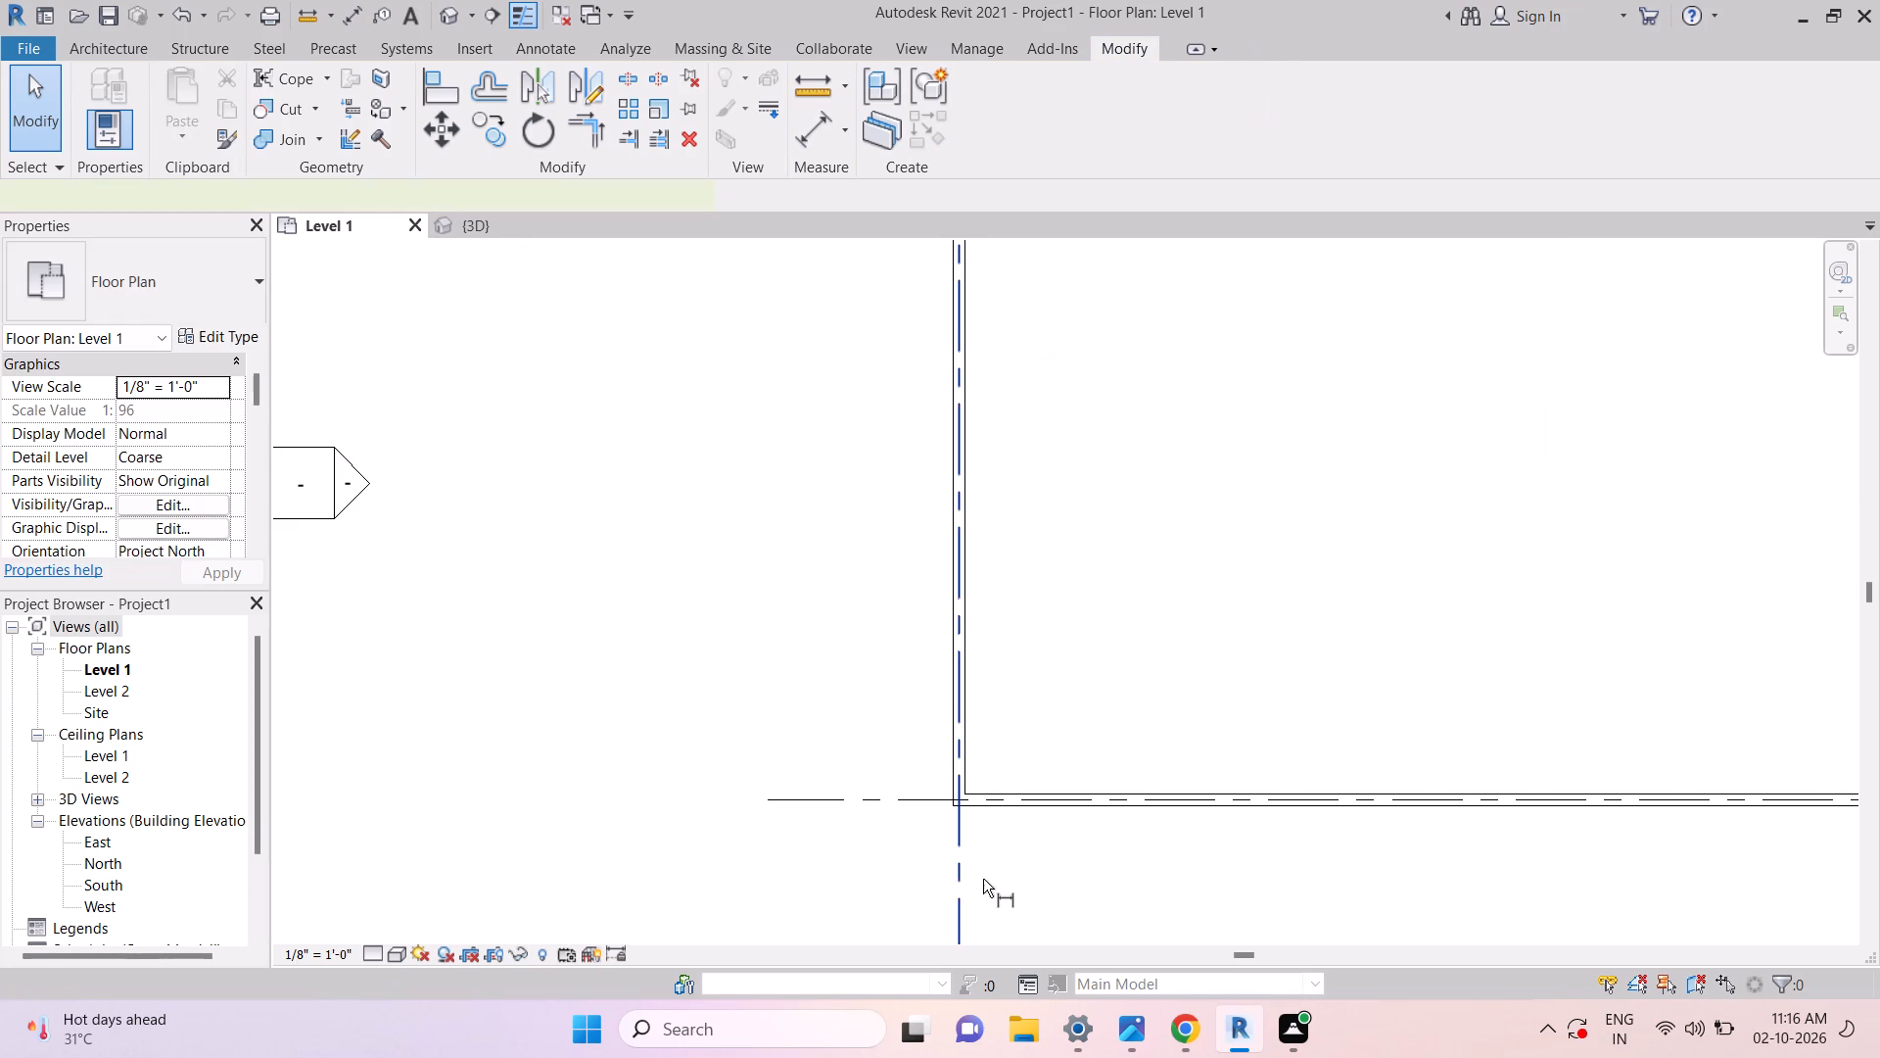
scroll(983, 879, "up", 3)
key("Tab")
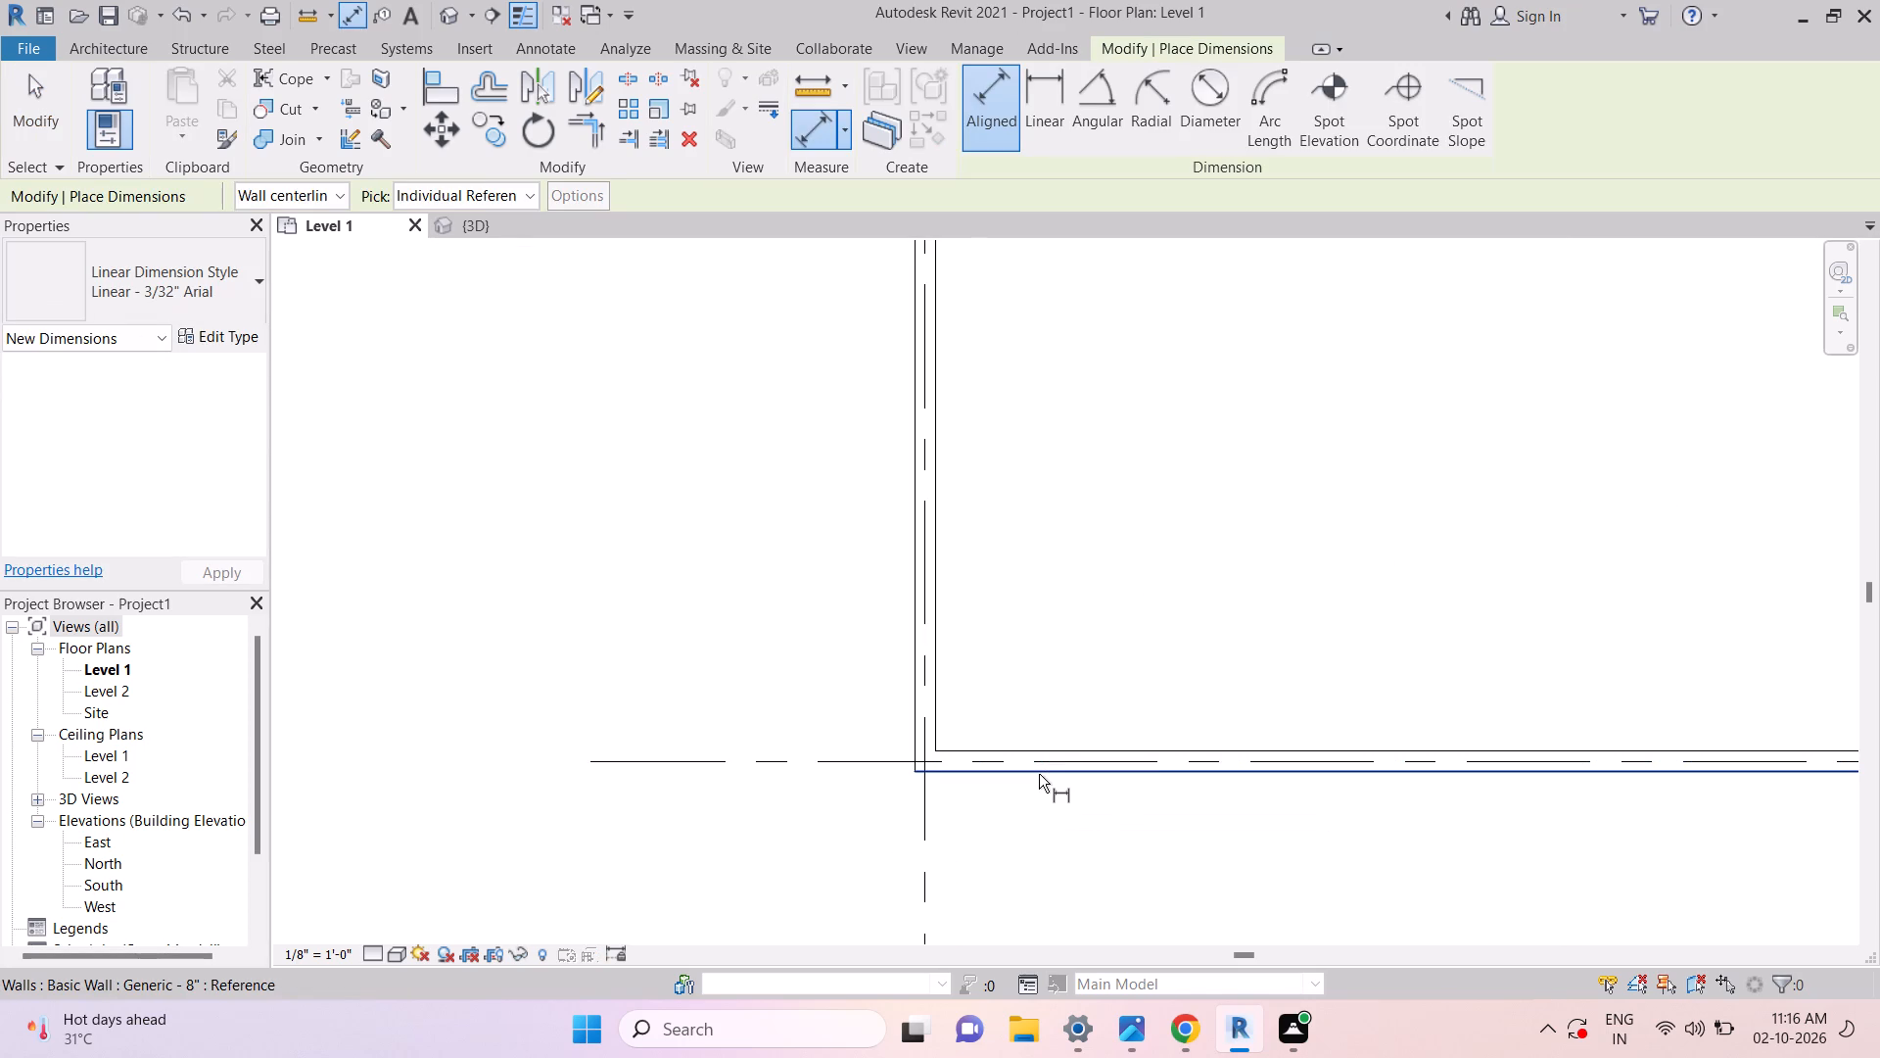
left_click(1039, 779)
scroll(1120, 847, "up", 2)
scroll(1121, 847, "down", 6)
scroll(1140, 921, "up", 3)
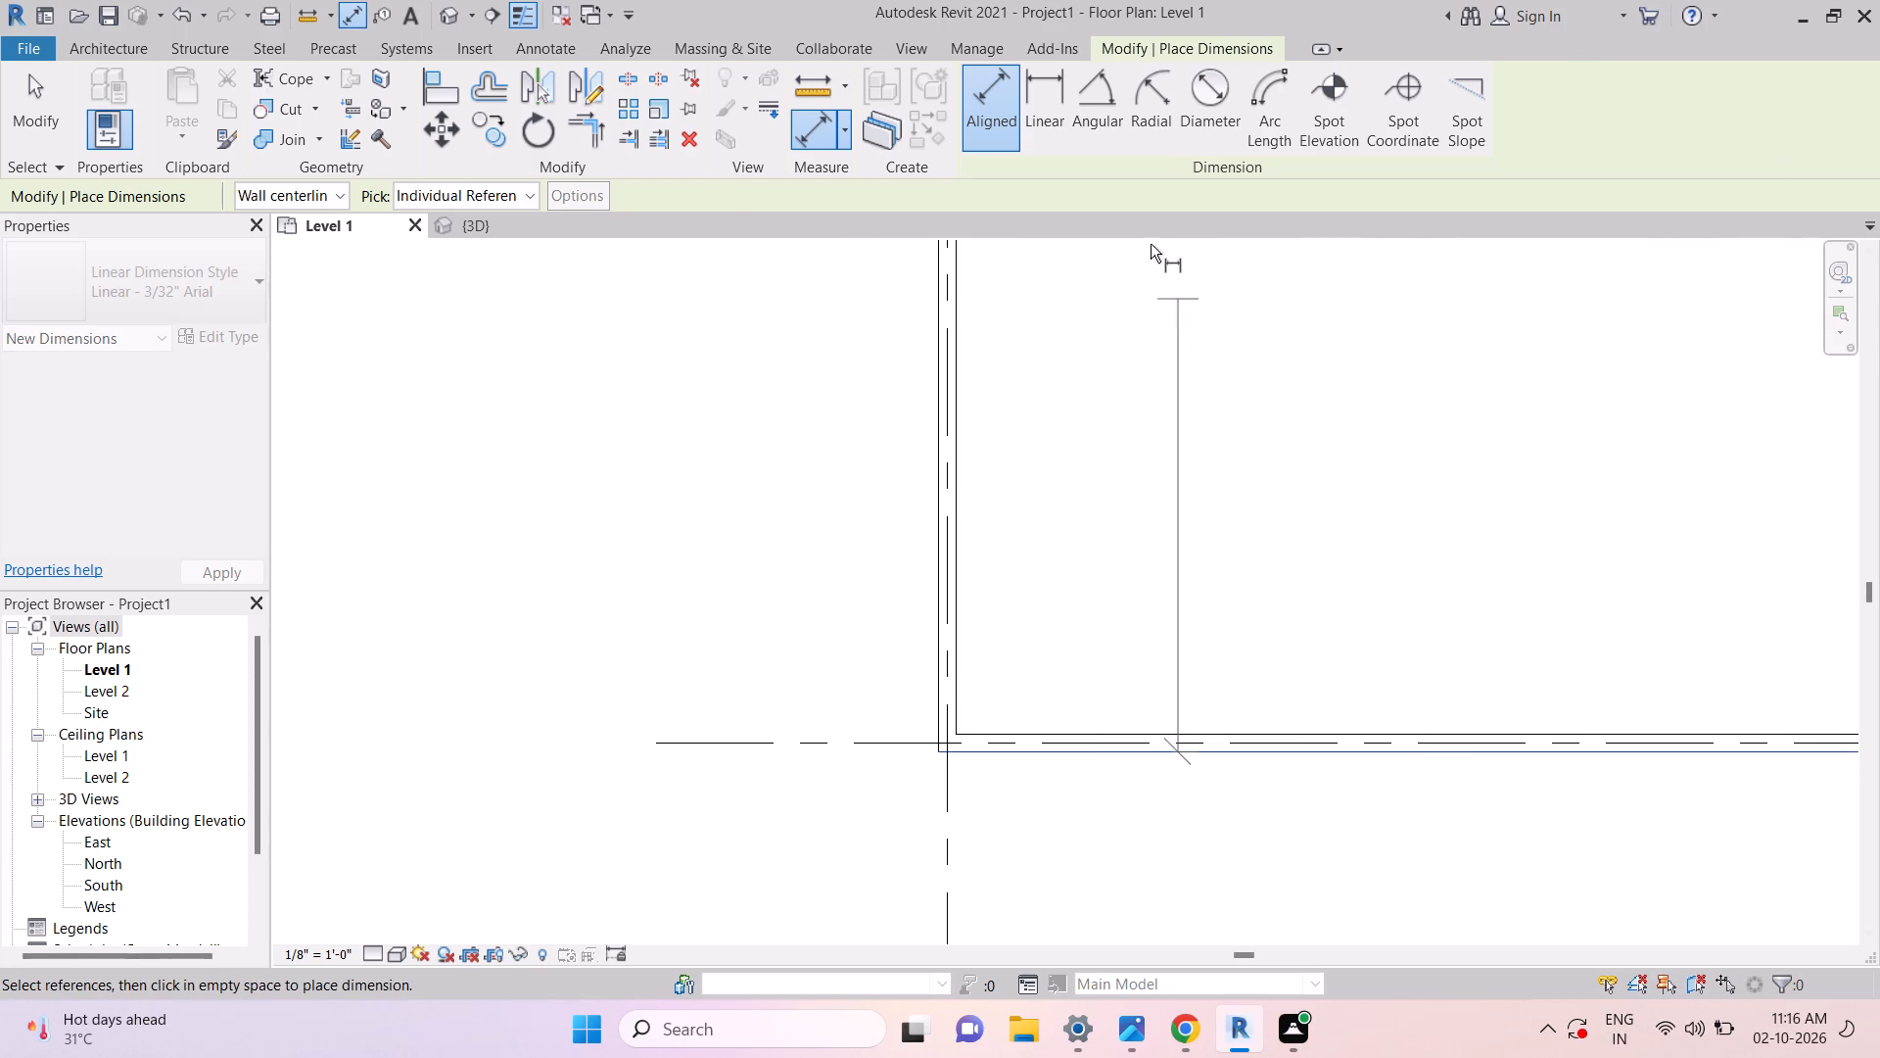
scroll(1122, 341, "down", 3)
middle_click_drag(1104, 329, 1075, 604)
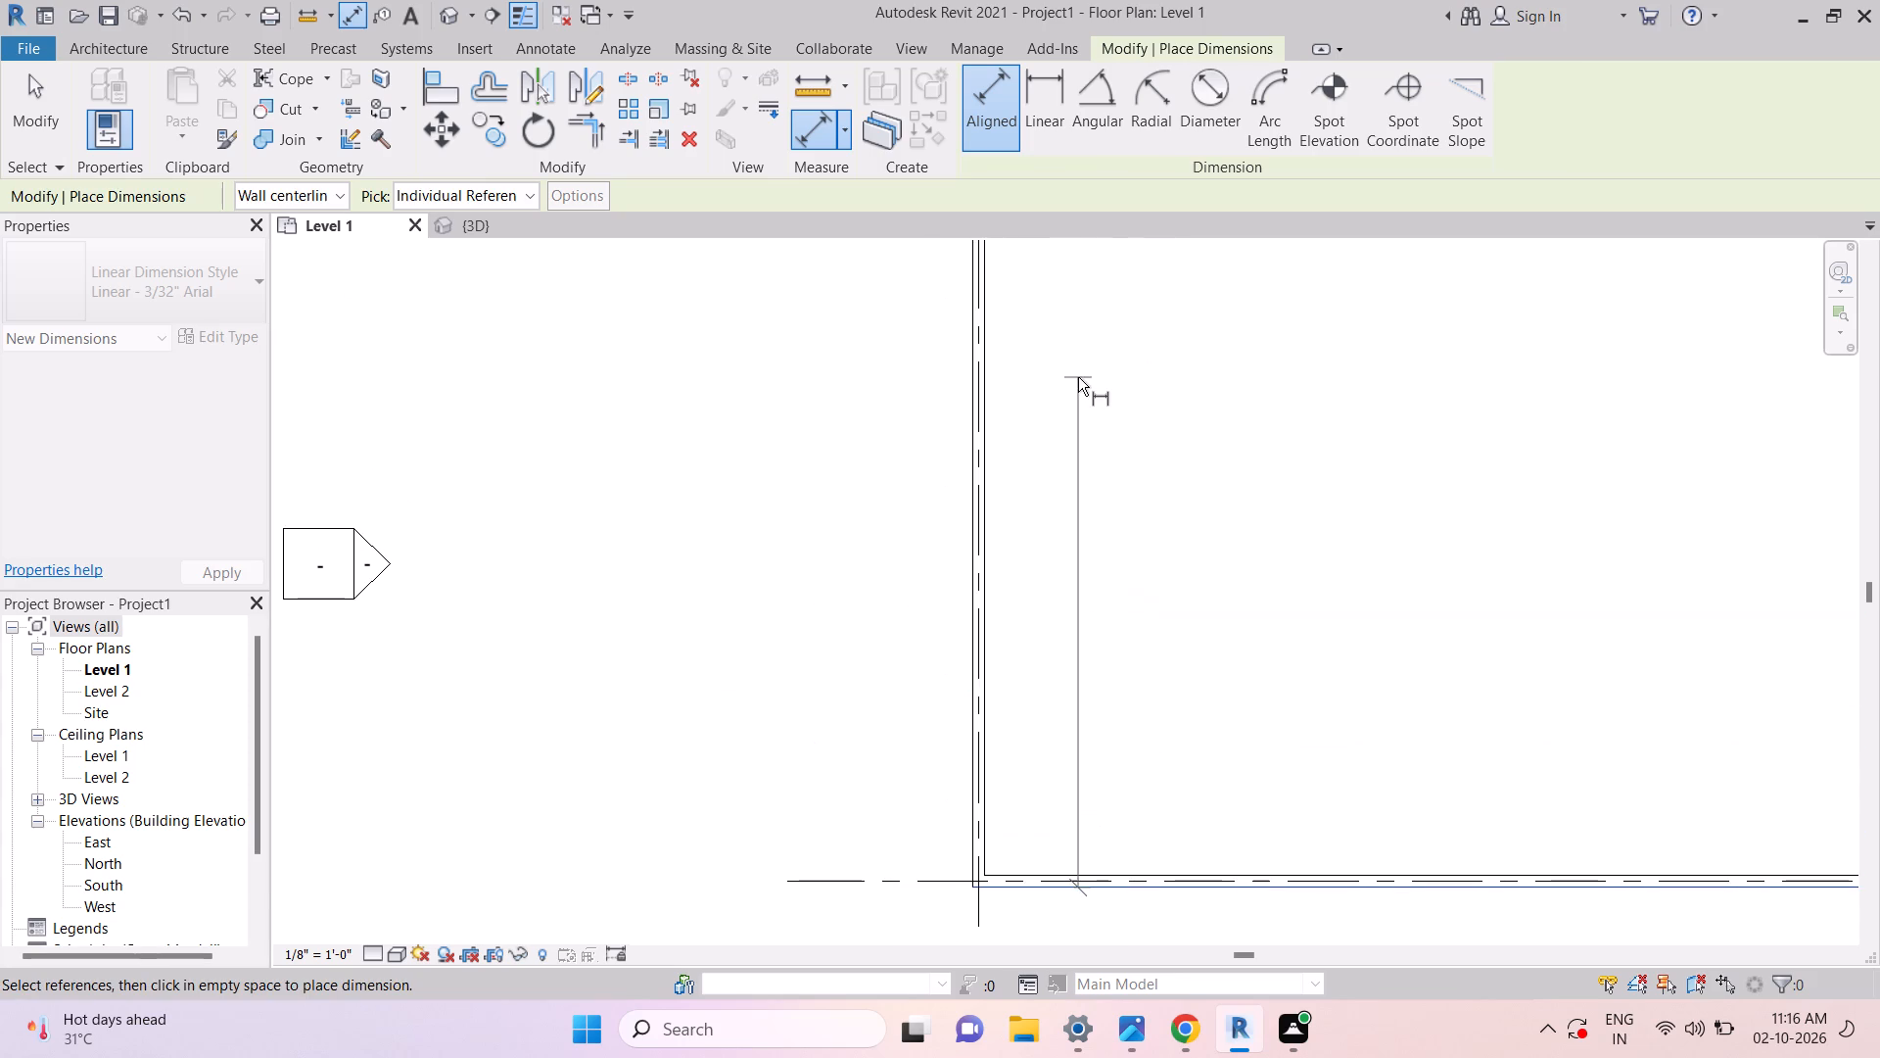
middle_click_drag(1080, 389, 1068, 735)
scroll(985, 520, "up", 10)
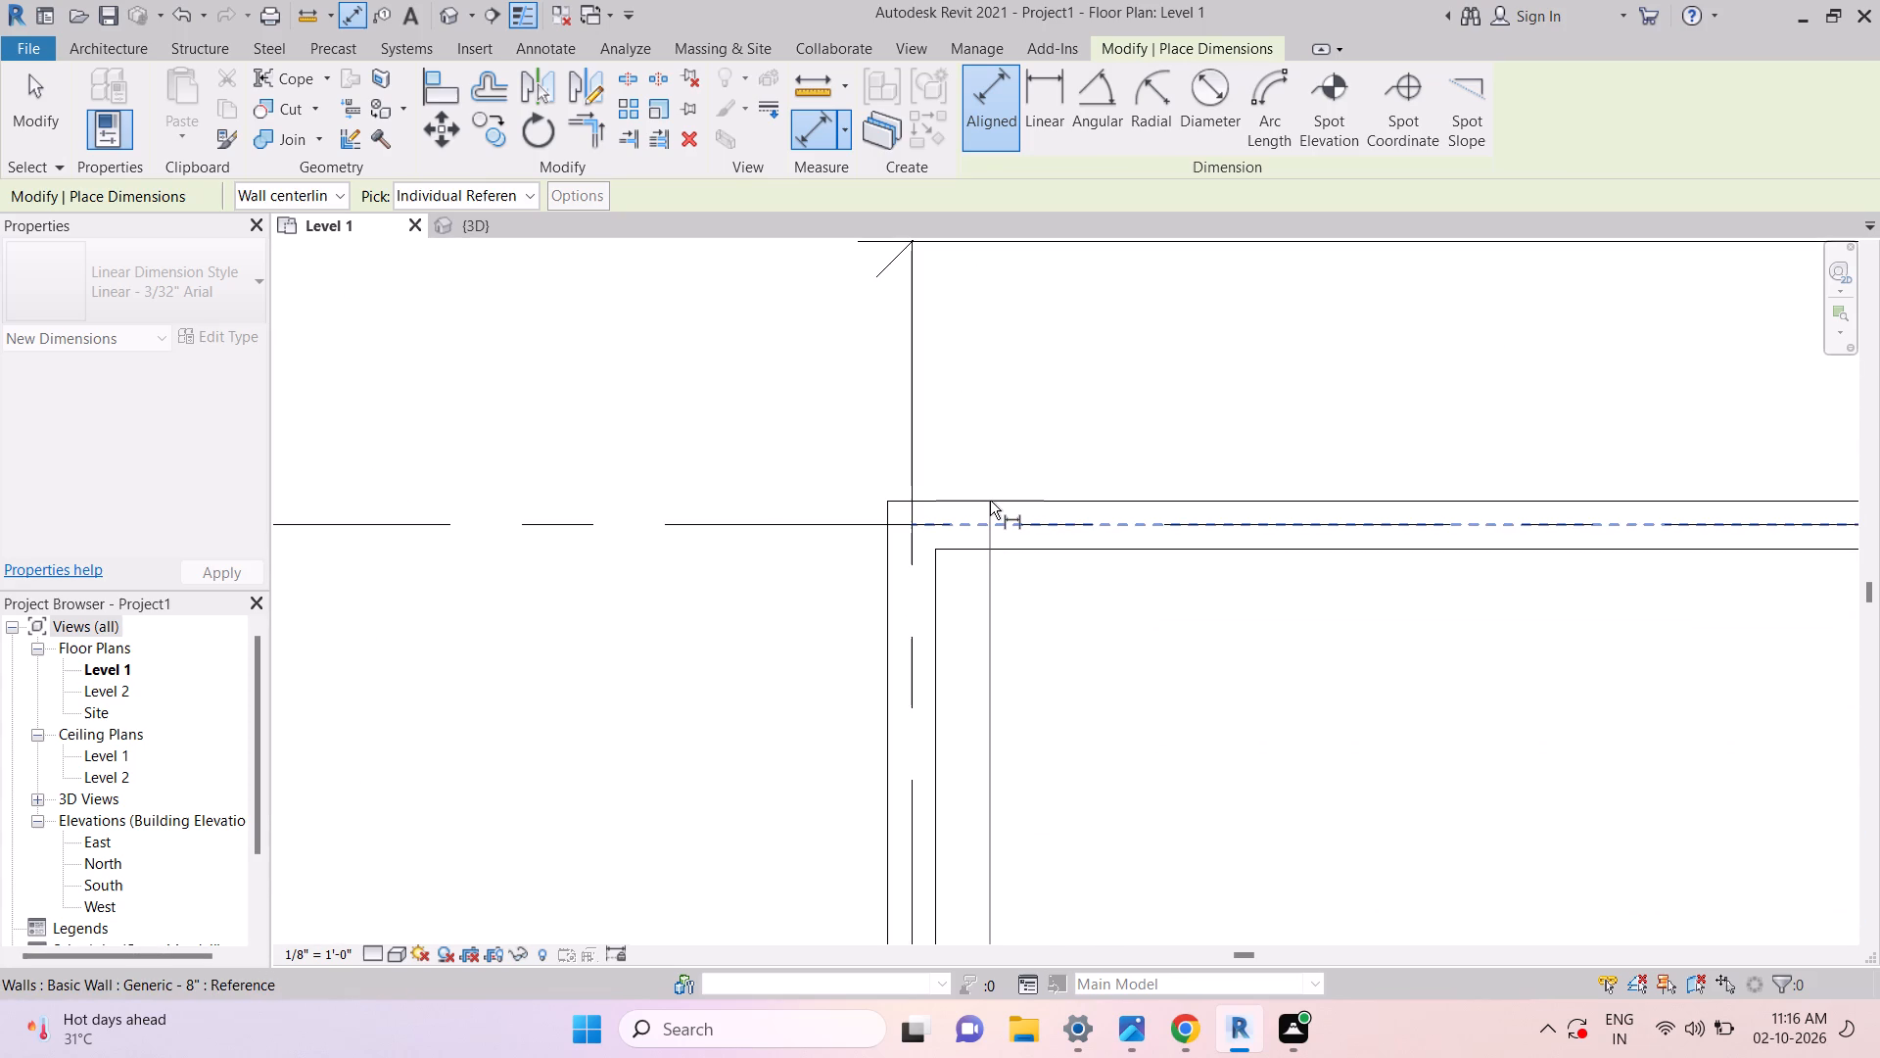
key("Tab")
left_click(990, 500)
scroll(991, 499, "down", 2)
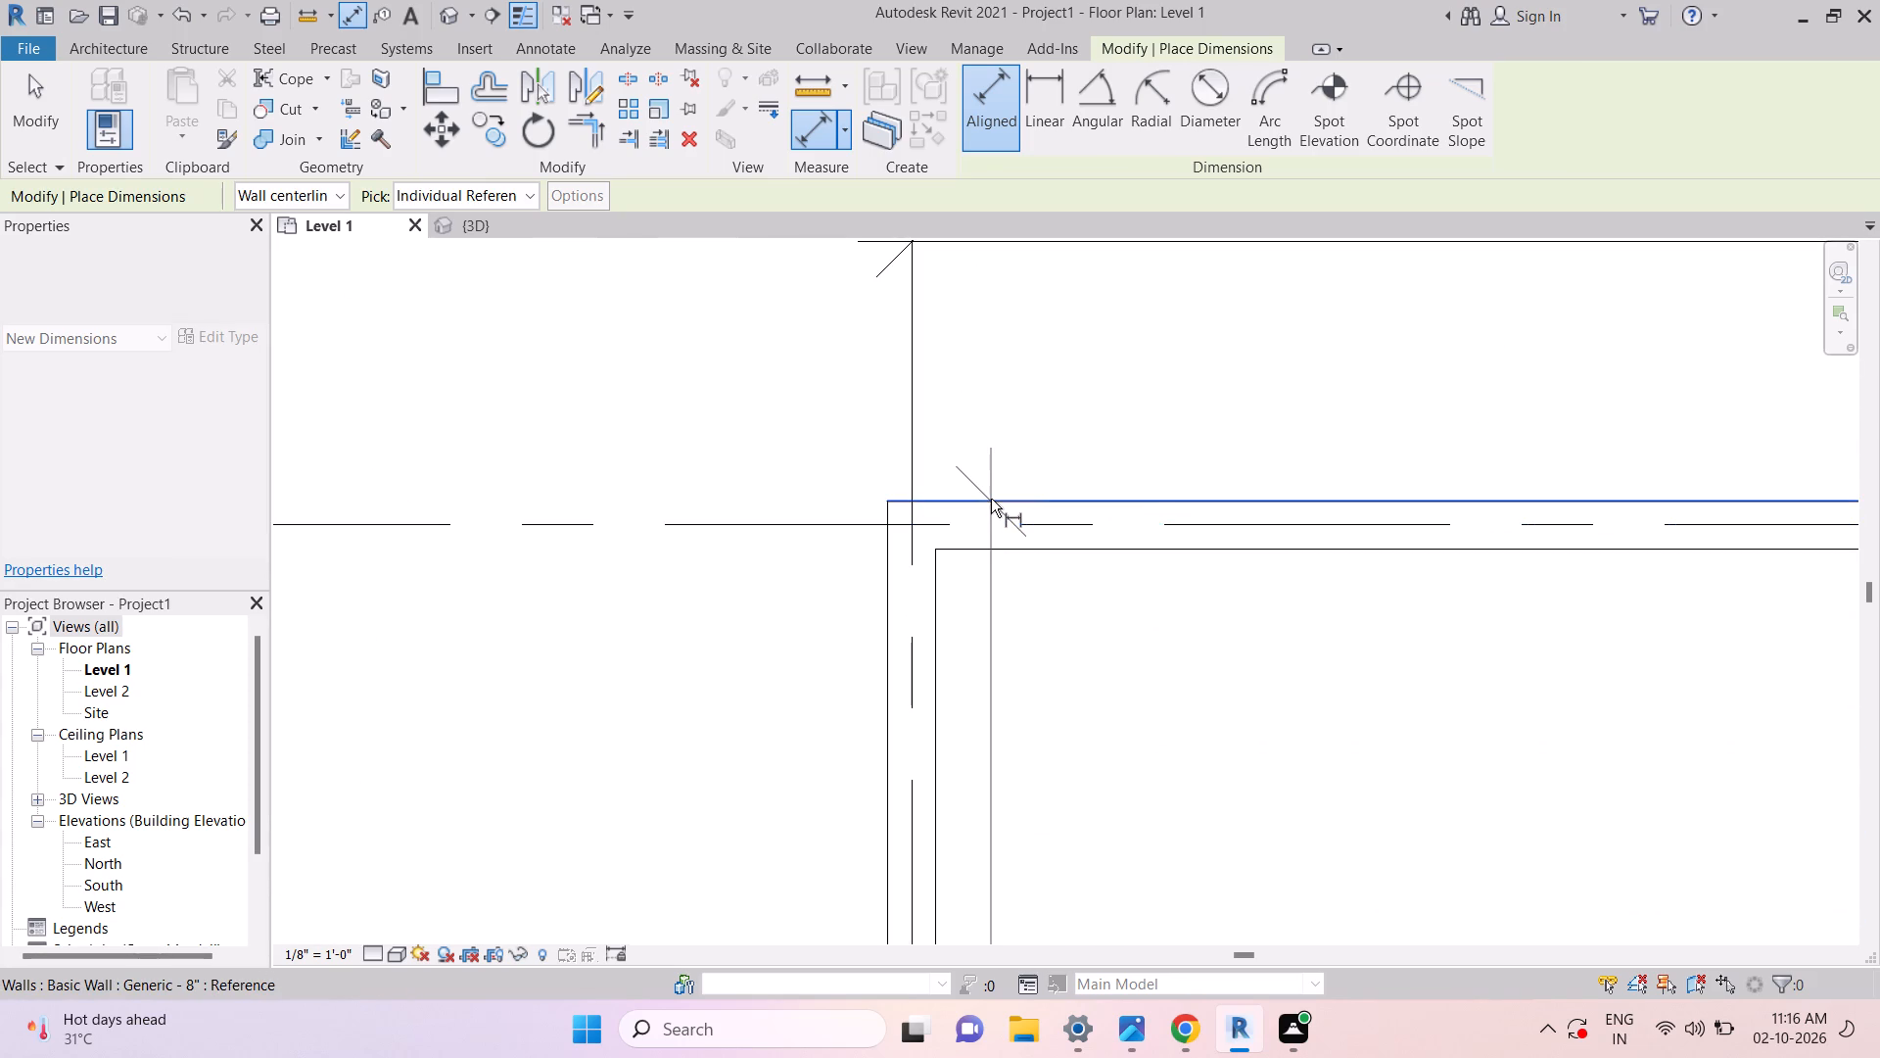
scroll(991, 499, "down", 10)
left_click(834, 575)
key("Escape")
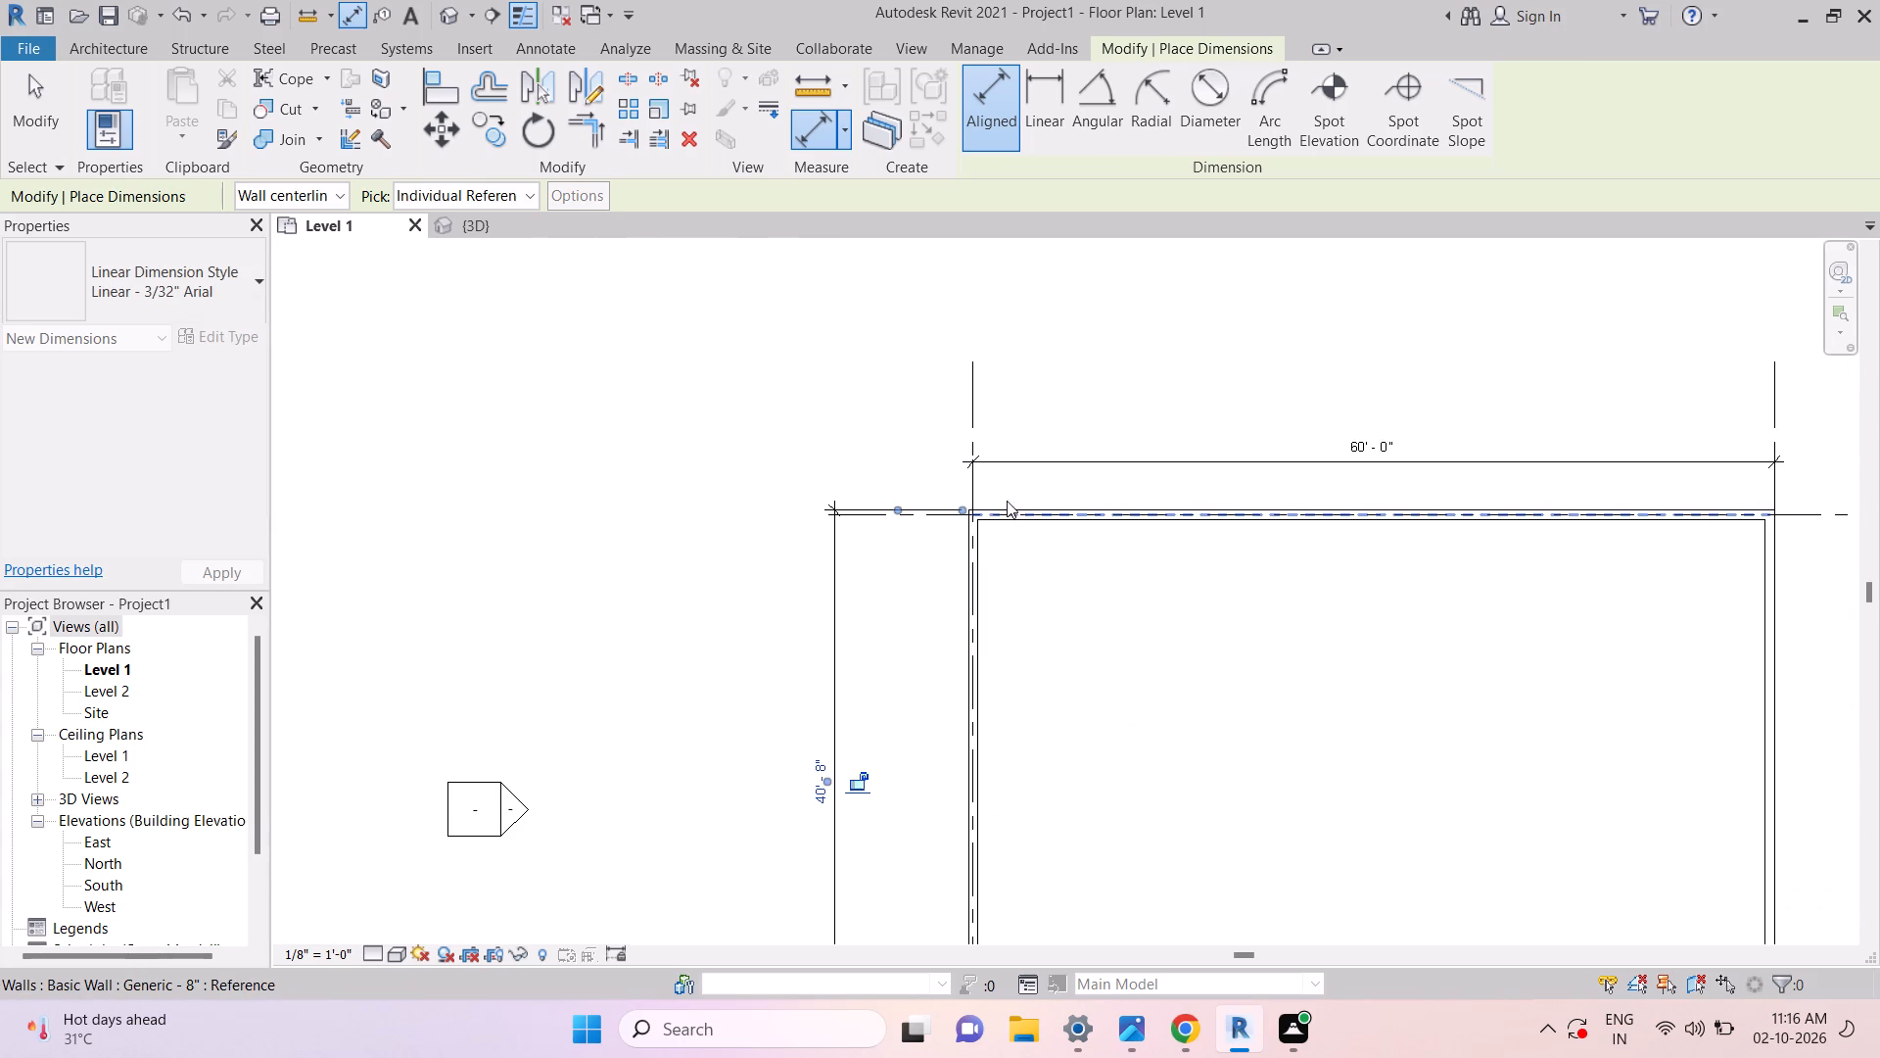
key("Escape")
key("Escape")
Move the top wall by setting the vertical dimension left of the building to 40'.
left_click(1022, 518)
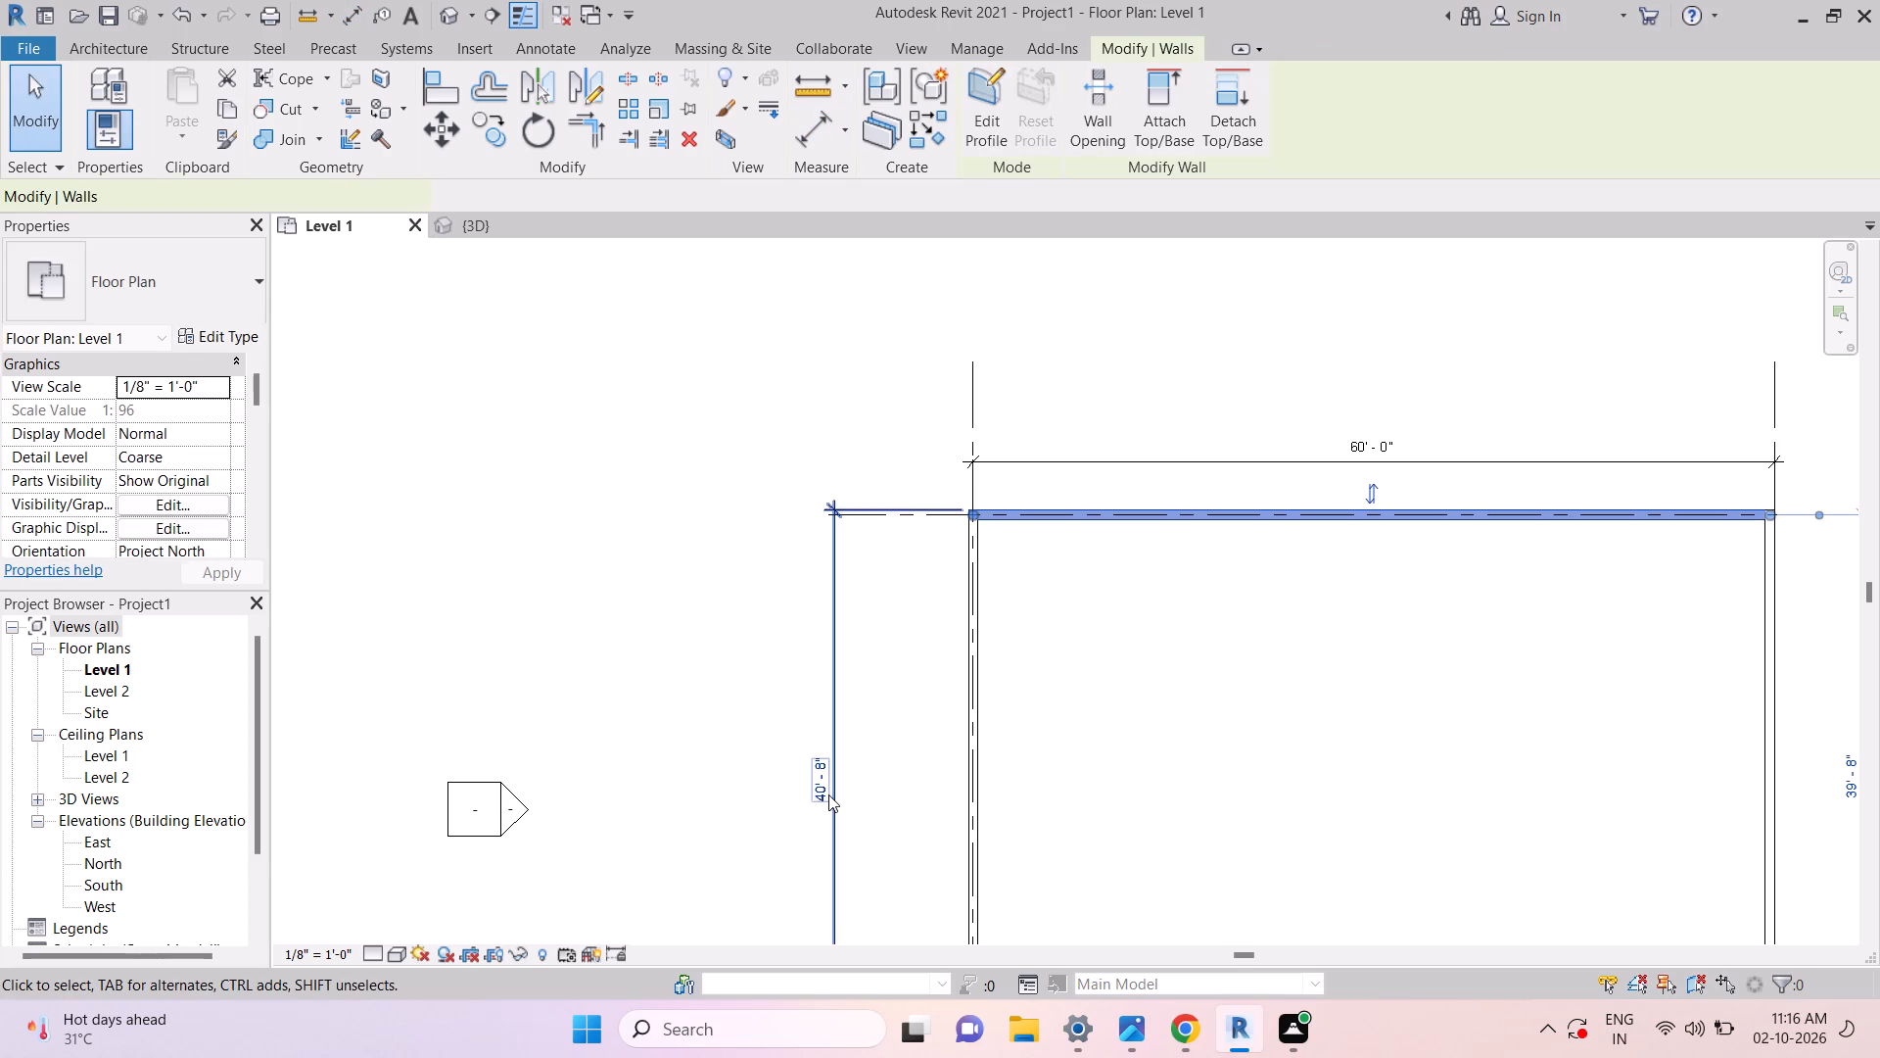
left_click(828, 793)
type("40")
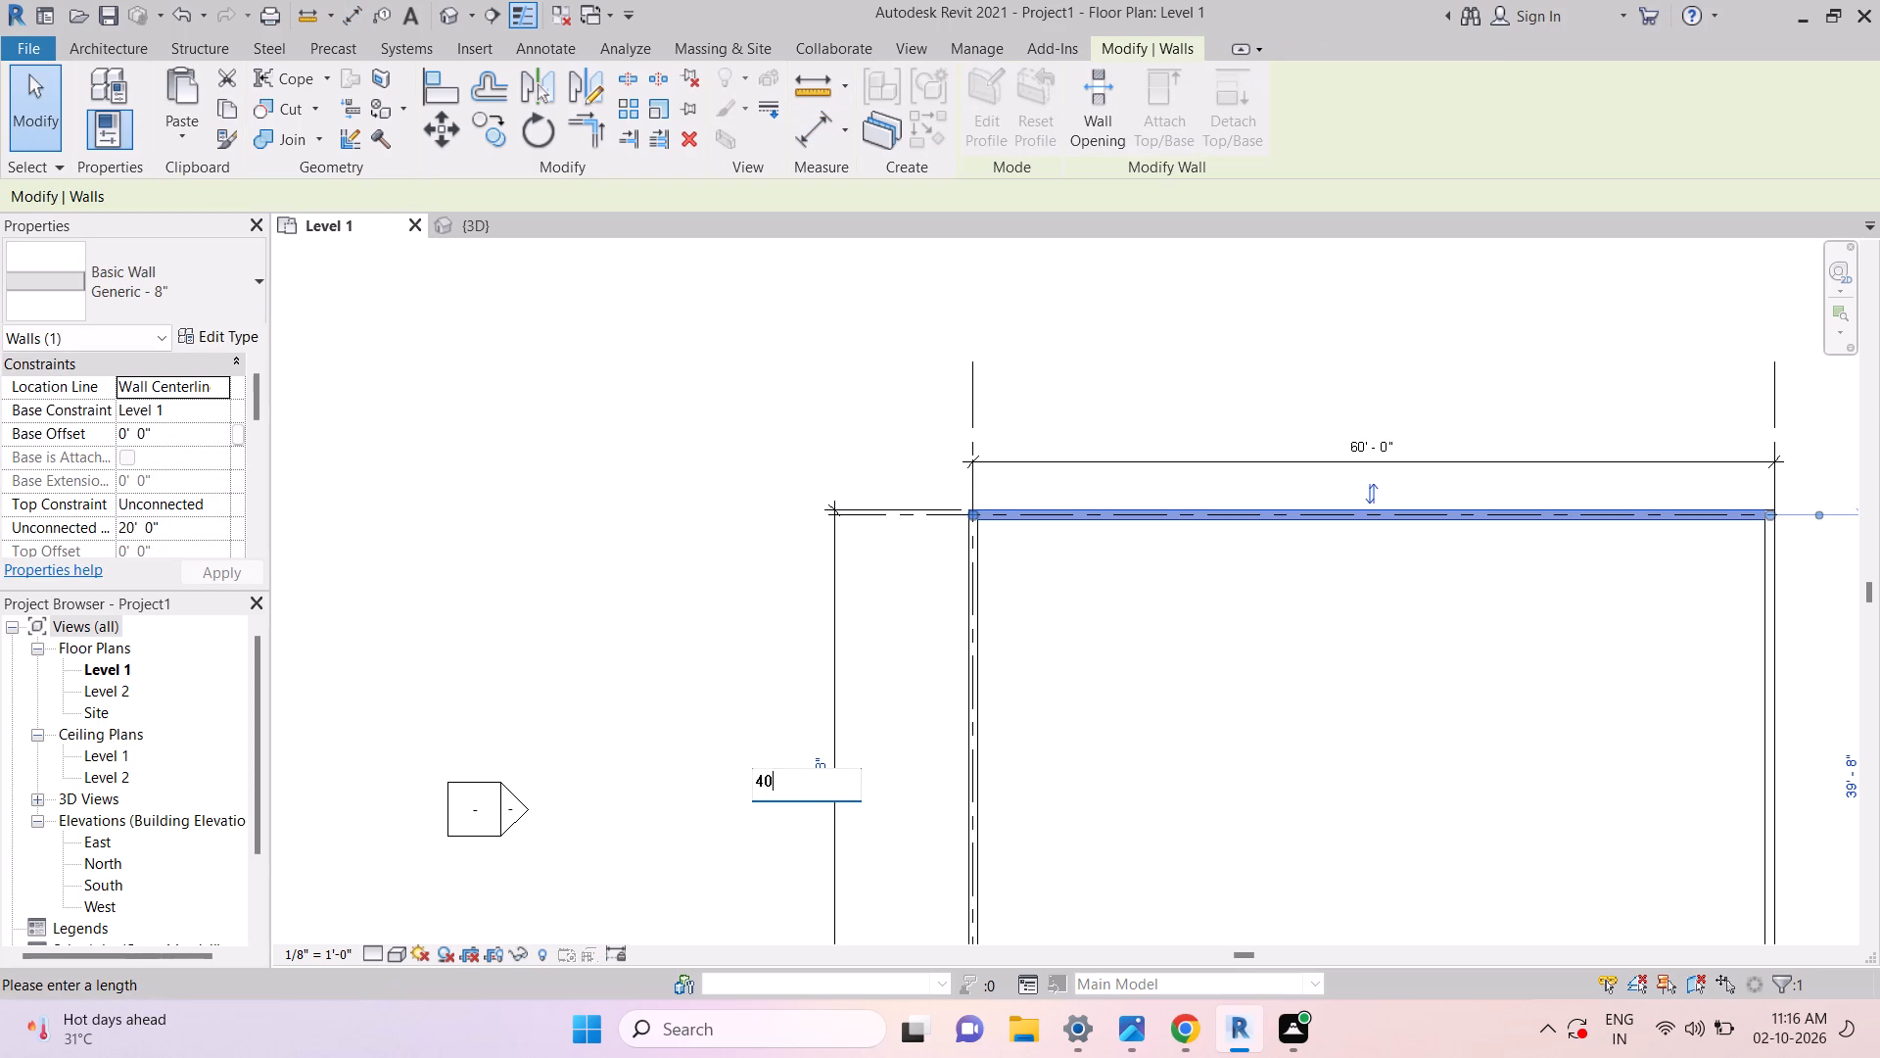
key("apostrophe")
key("Return")
key("Escape")
key("Escape")
key("Escape")
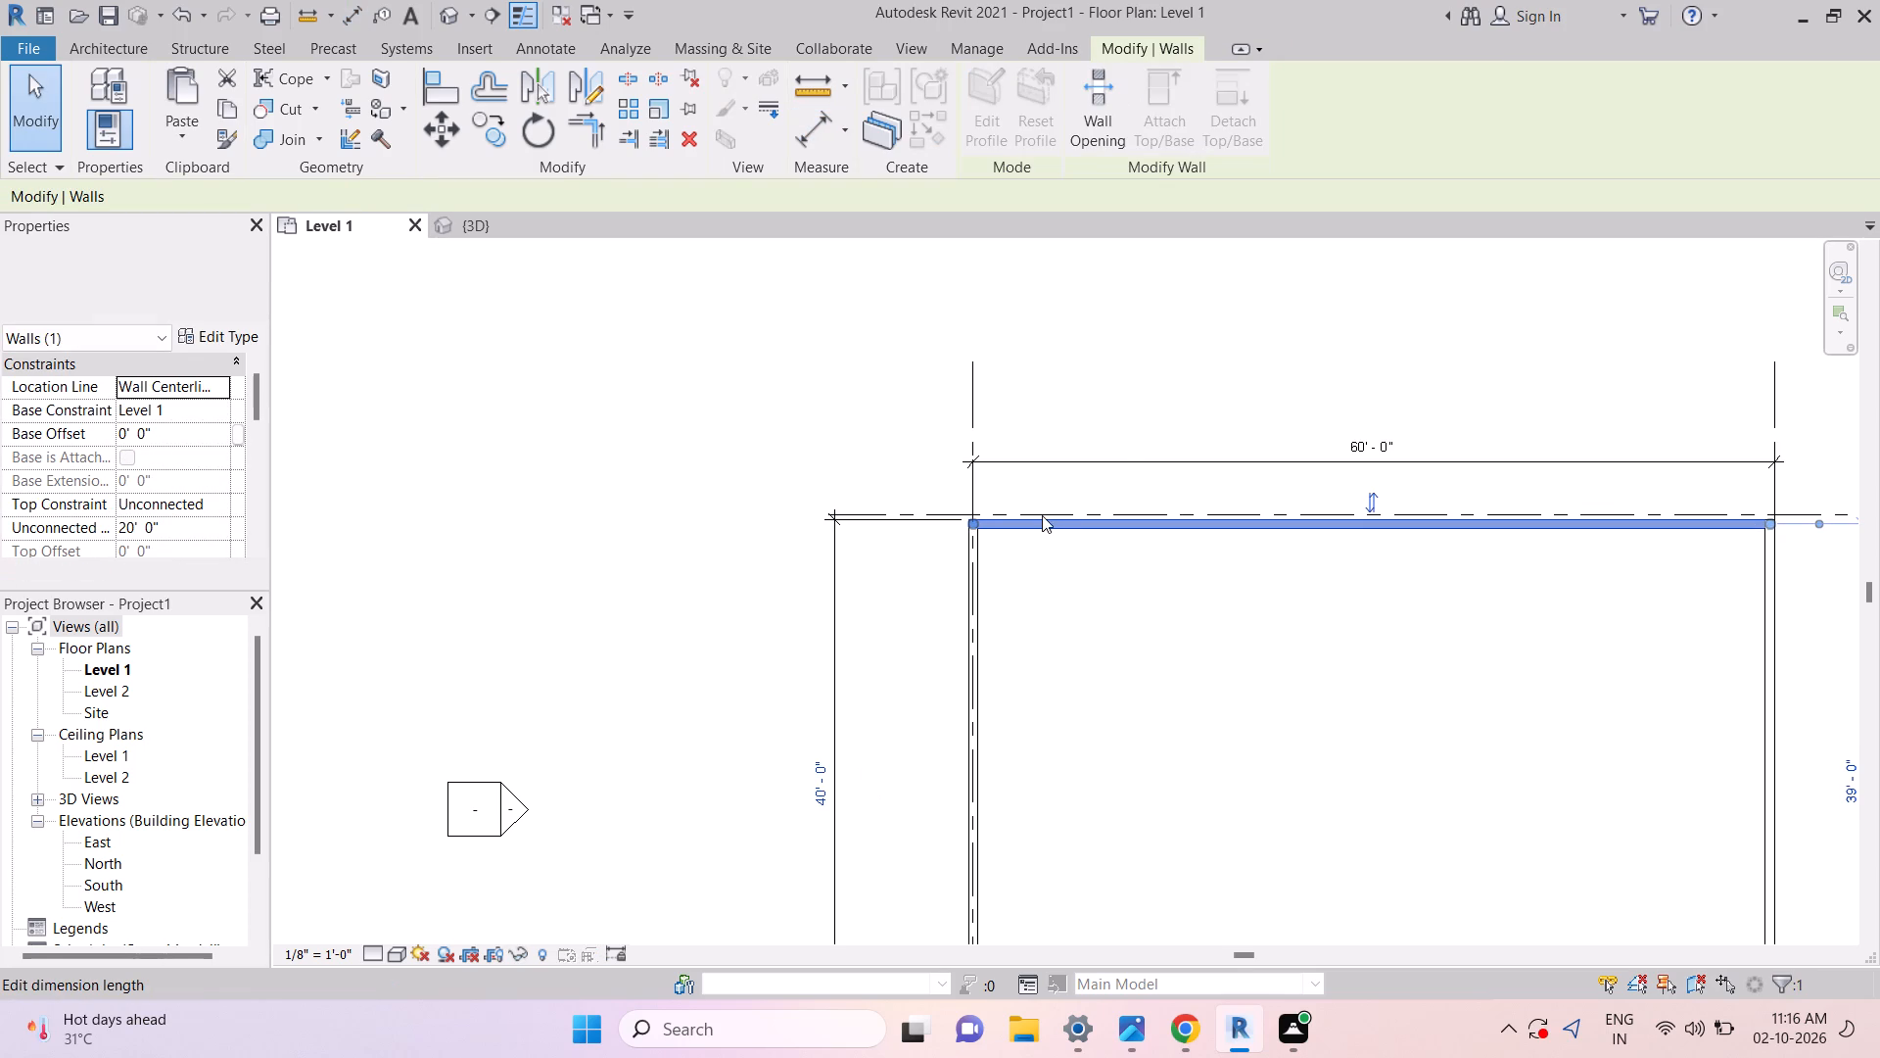
key("Escape")
key("Escape")
key("Escape")
key("Escape")
key("Escape")
scroll(1017, 521, "up", 4)
key("Escape")
key("Escape")
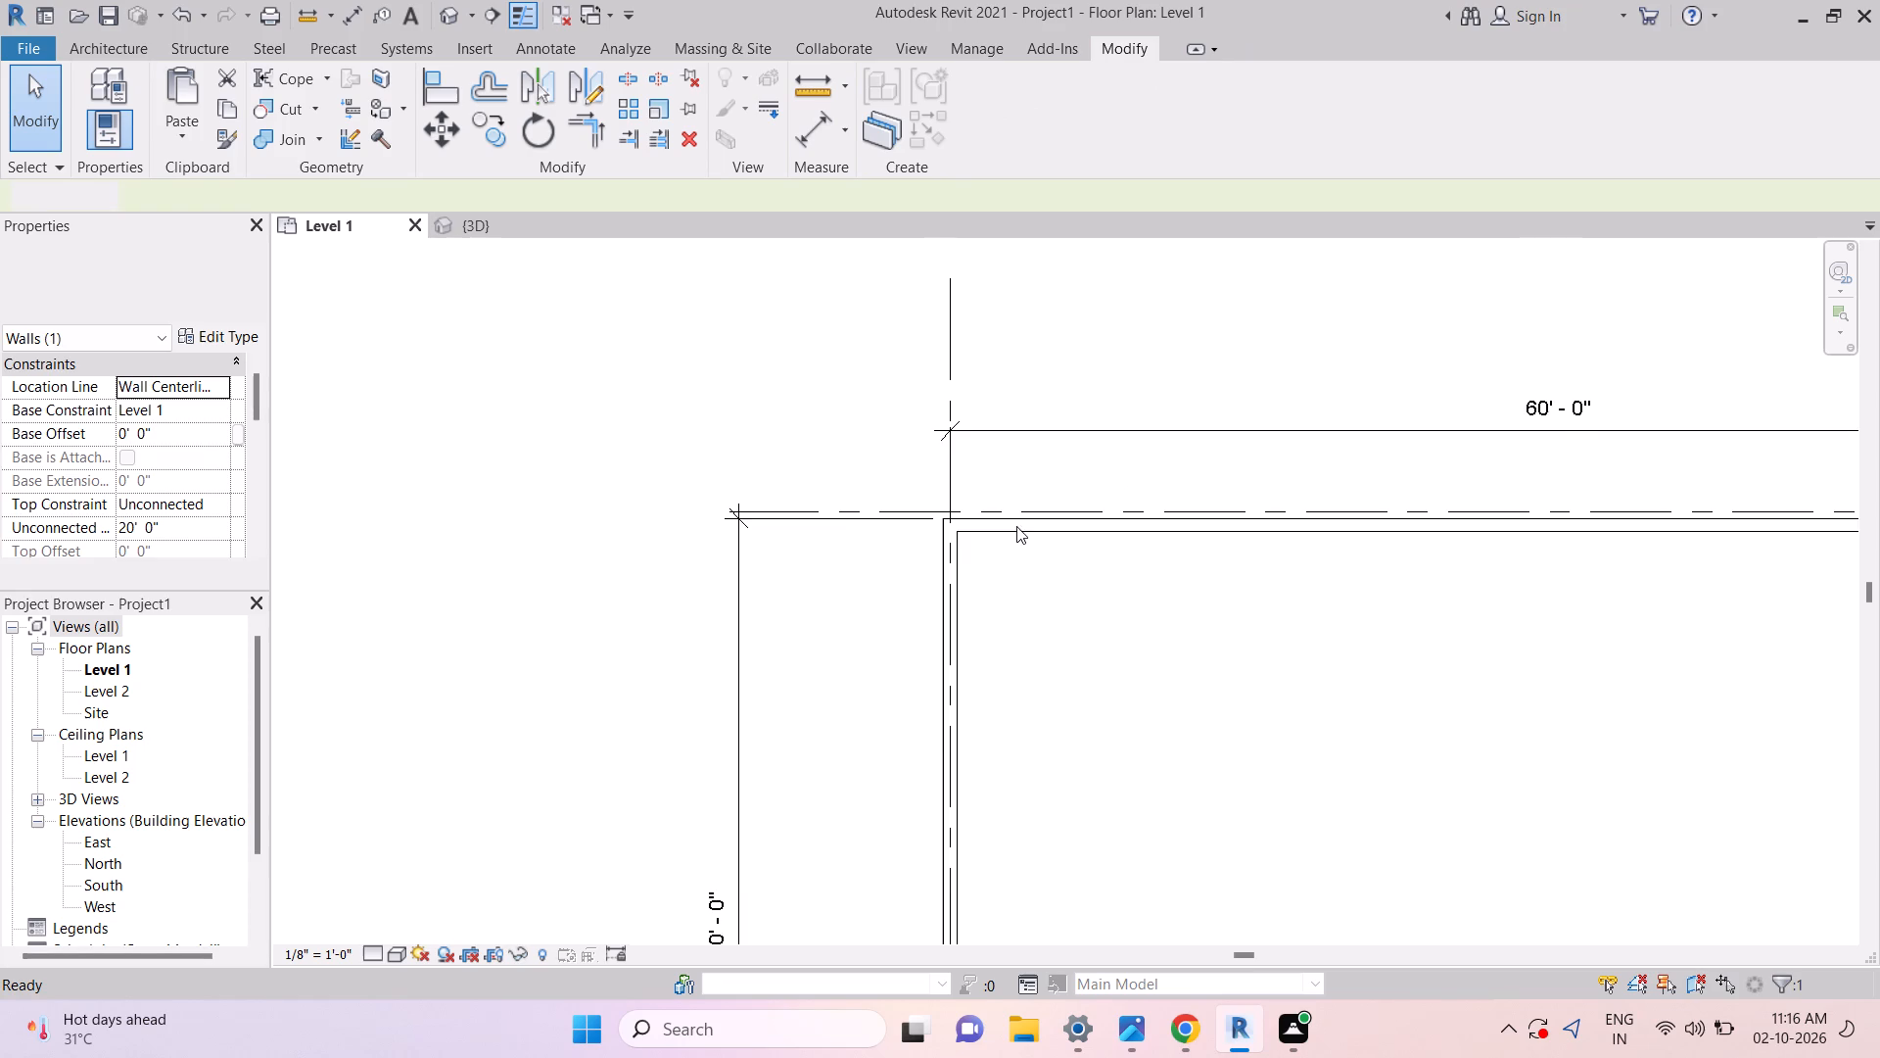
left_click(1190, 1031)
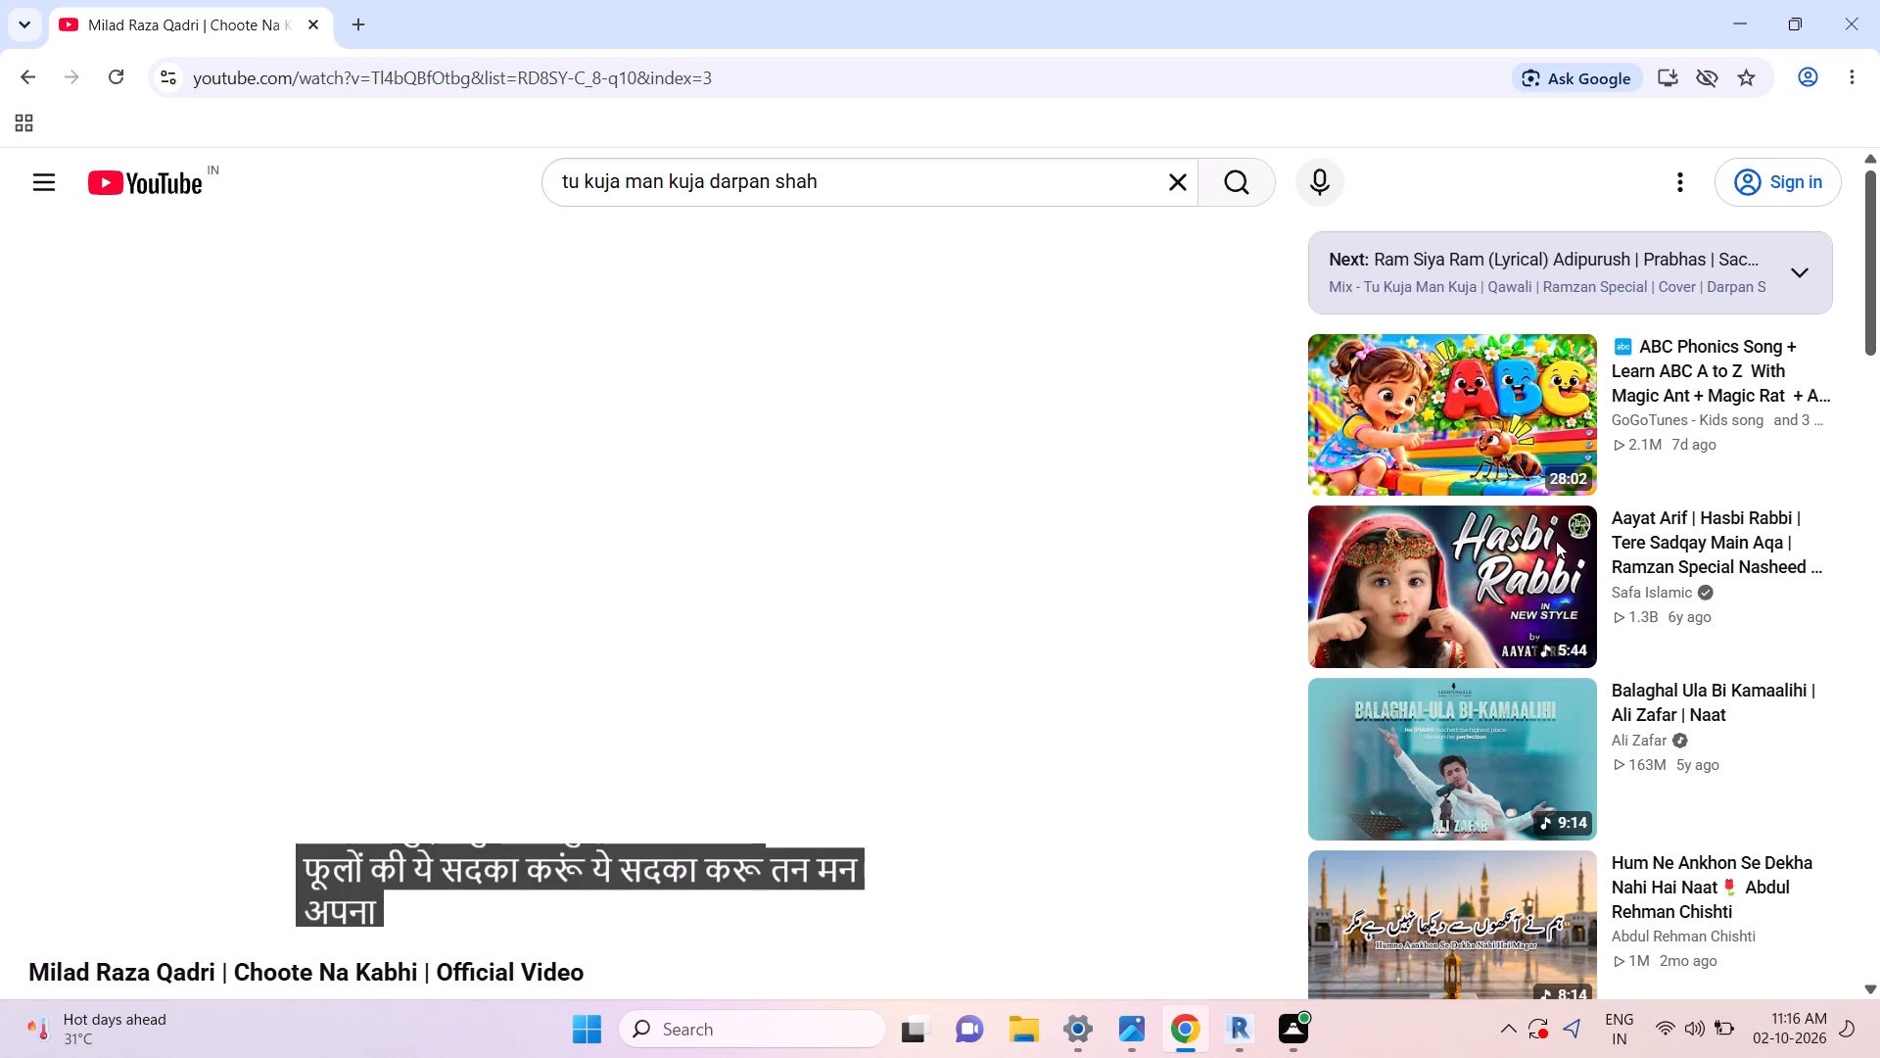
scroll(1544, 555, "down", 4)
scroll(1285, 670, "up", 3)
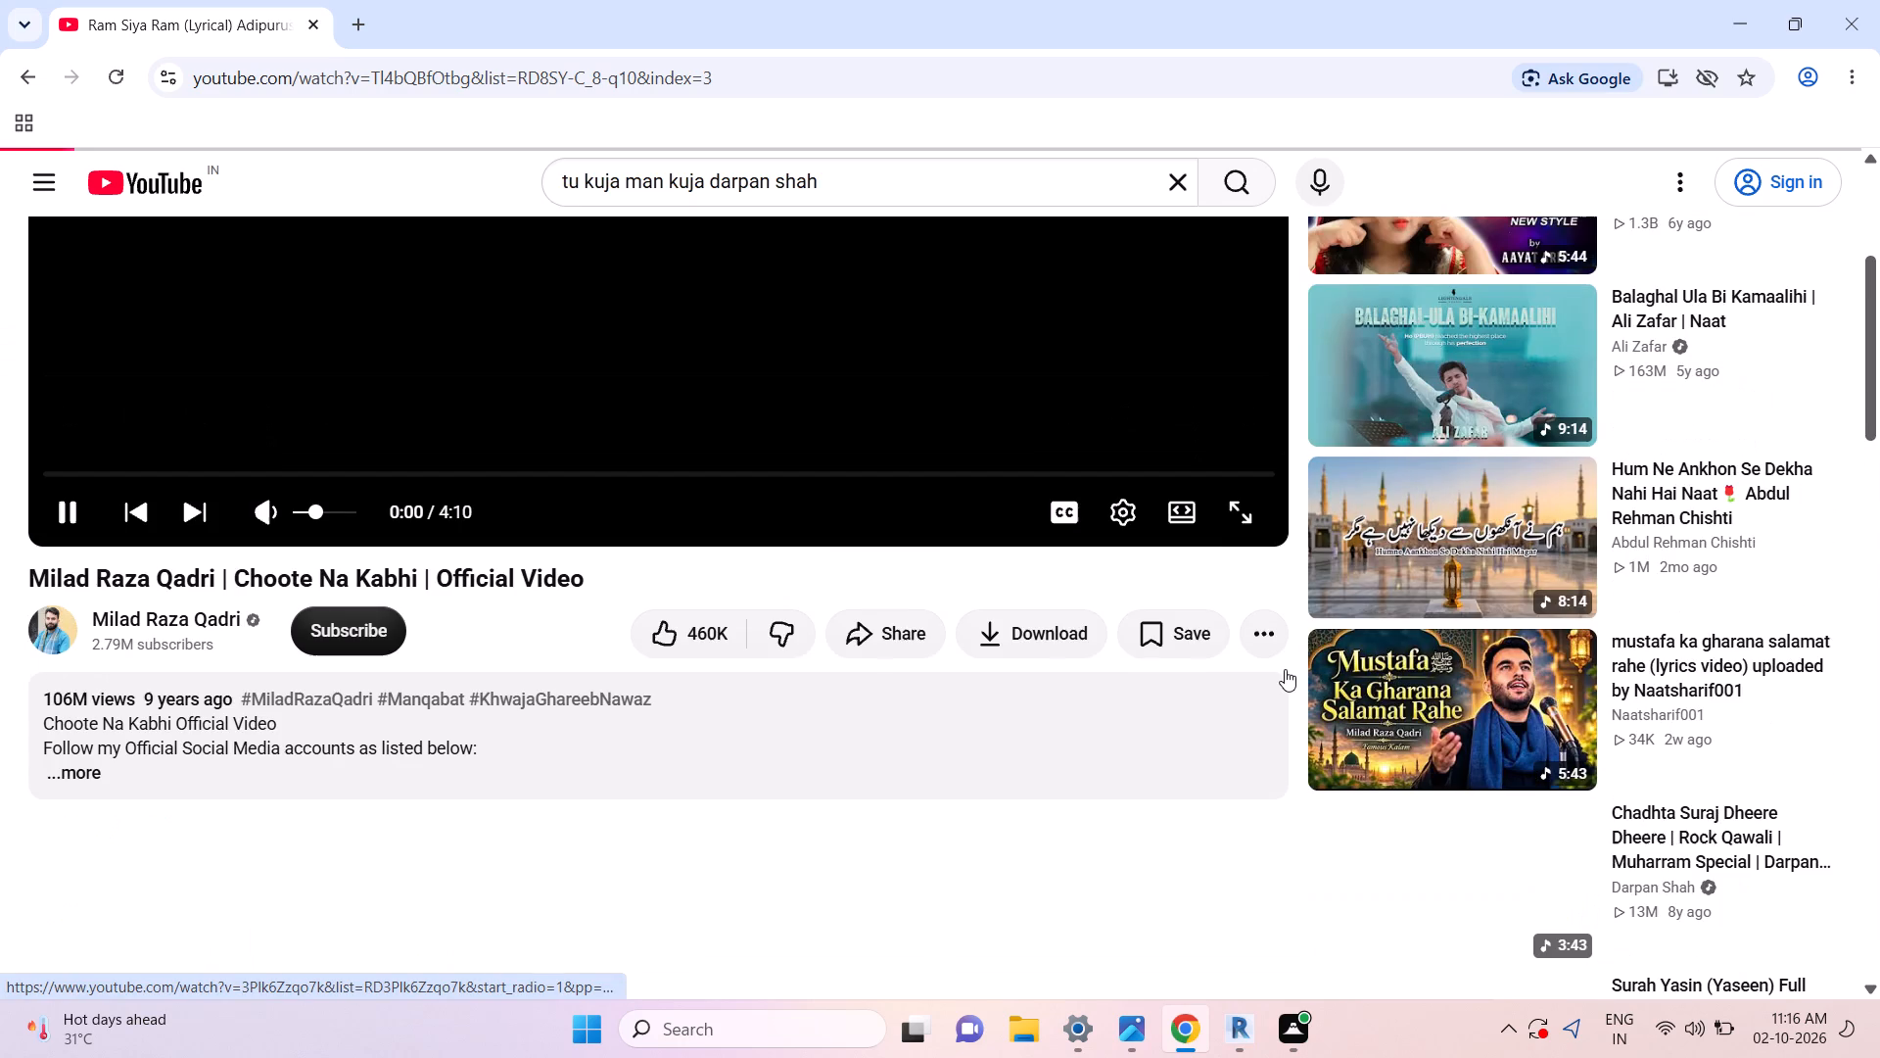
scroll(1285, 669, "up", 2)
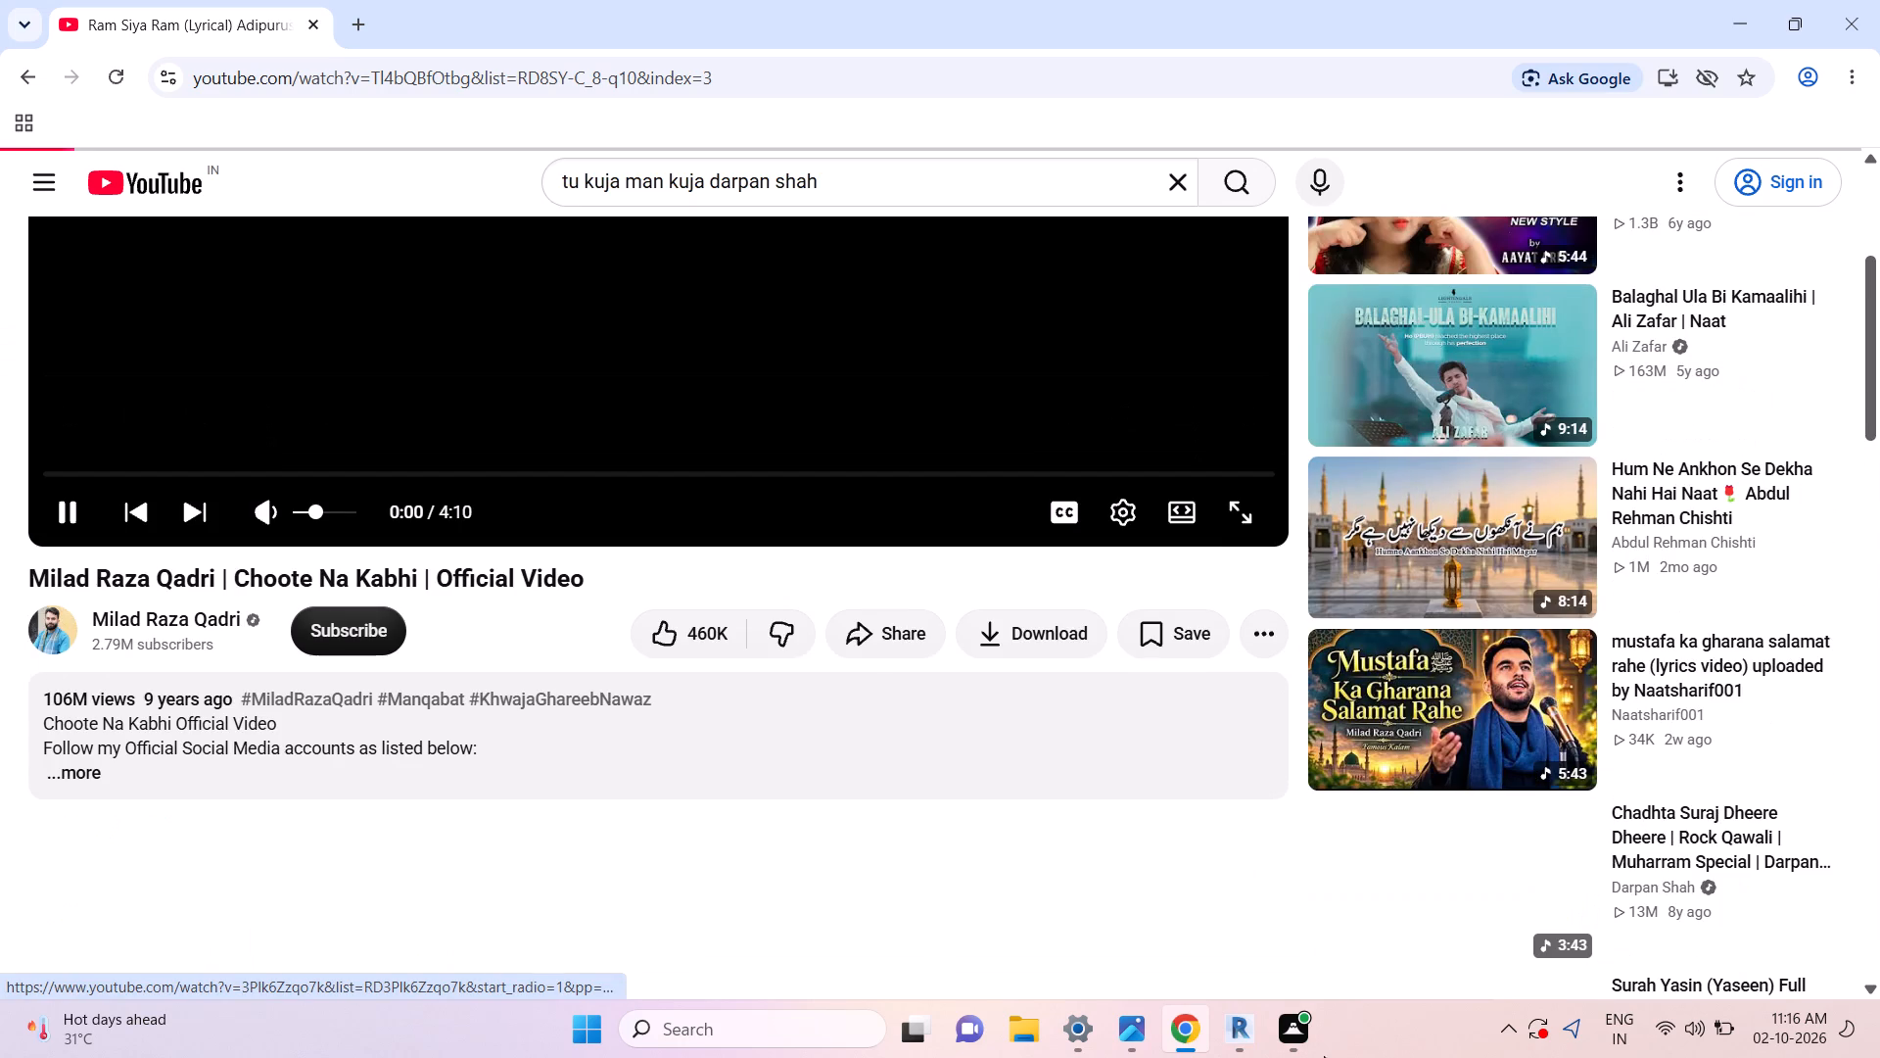
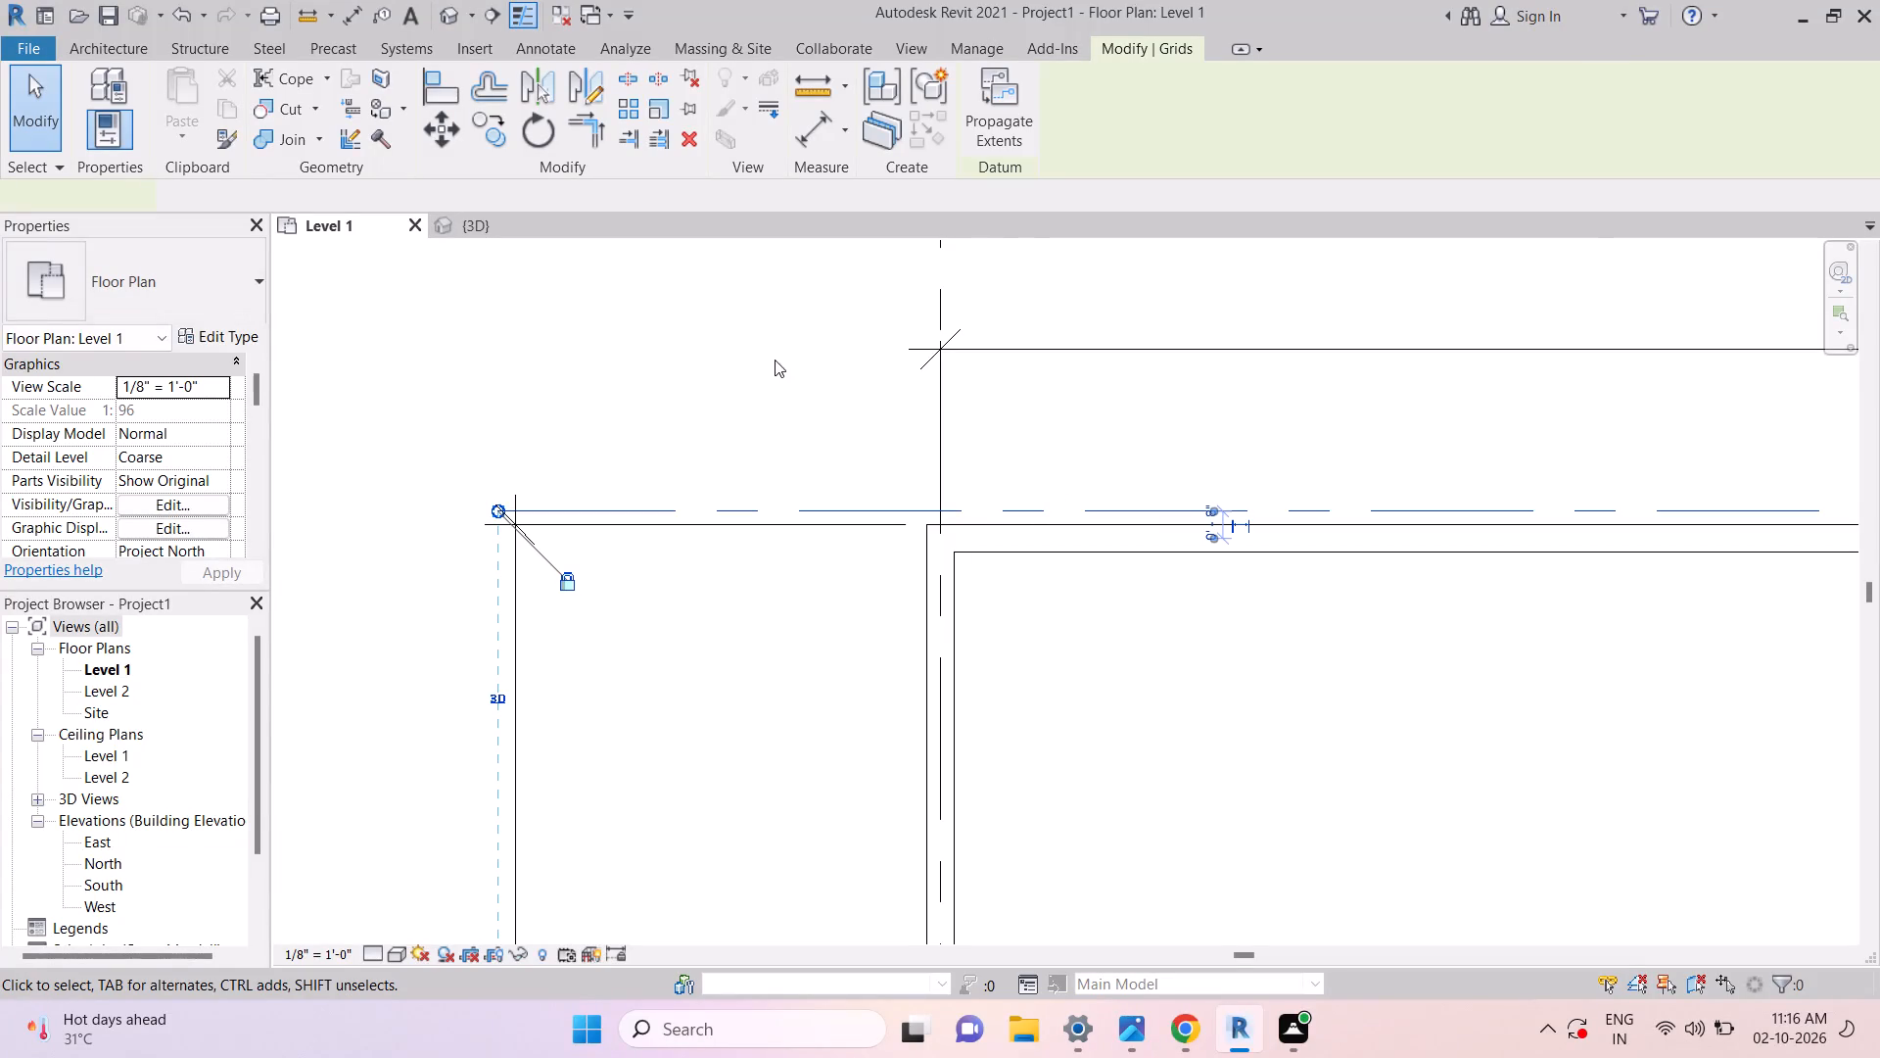
Move grid line 3 down onto the top wall's centerline.
left_click(434, 142)
scroll(1198, 544, "up", 1)
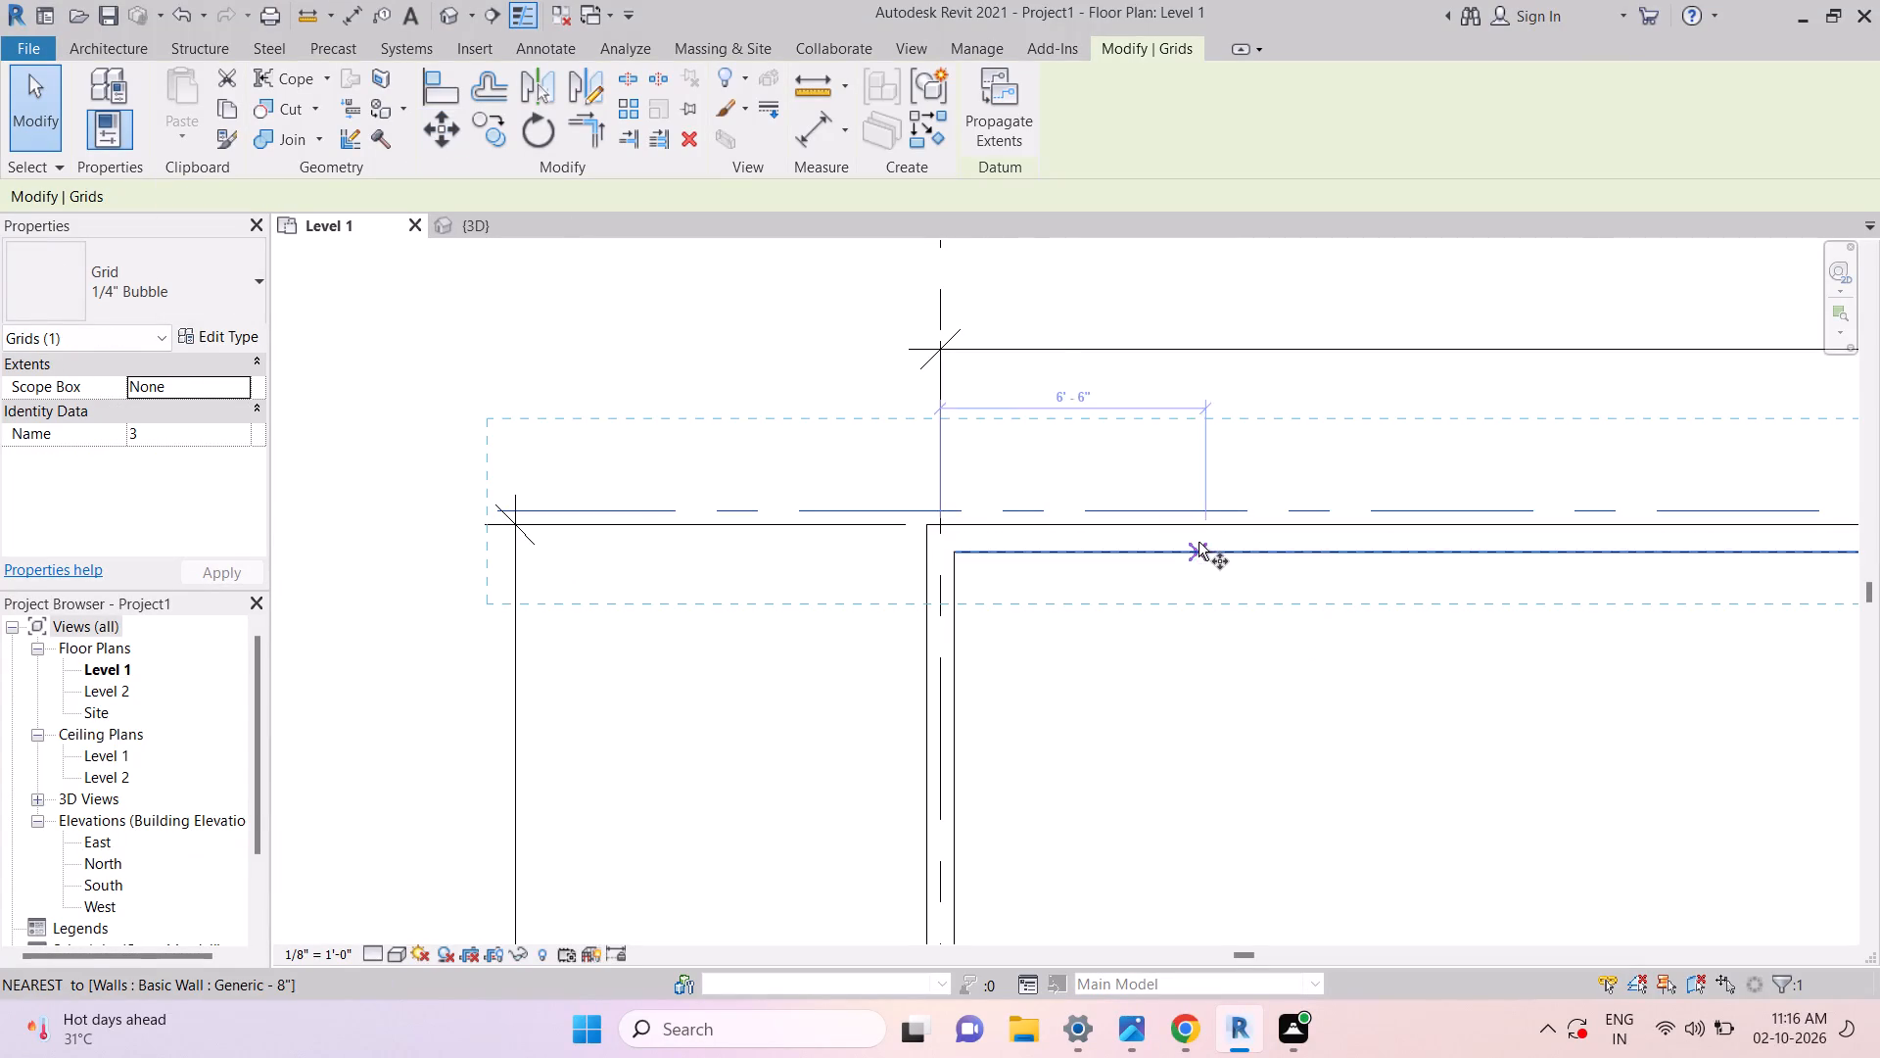
scroll(1198, 542, "up", 1)
left_click(1204, 501)
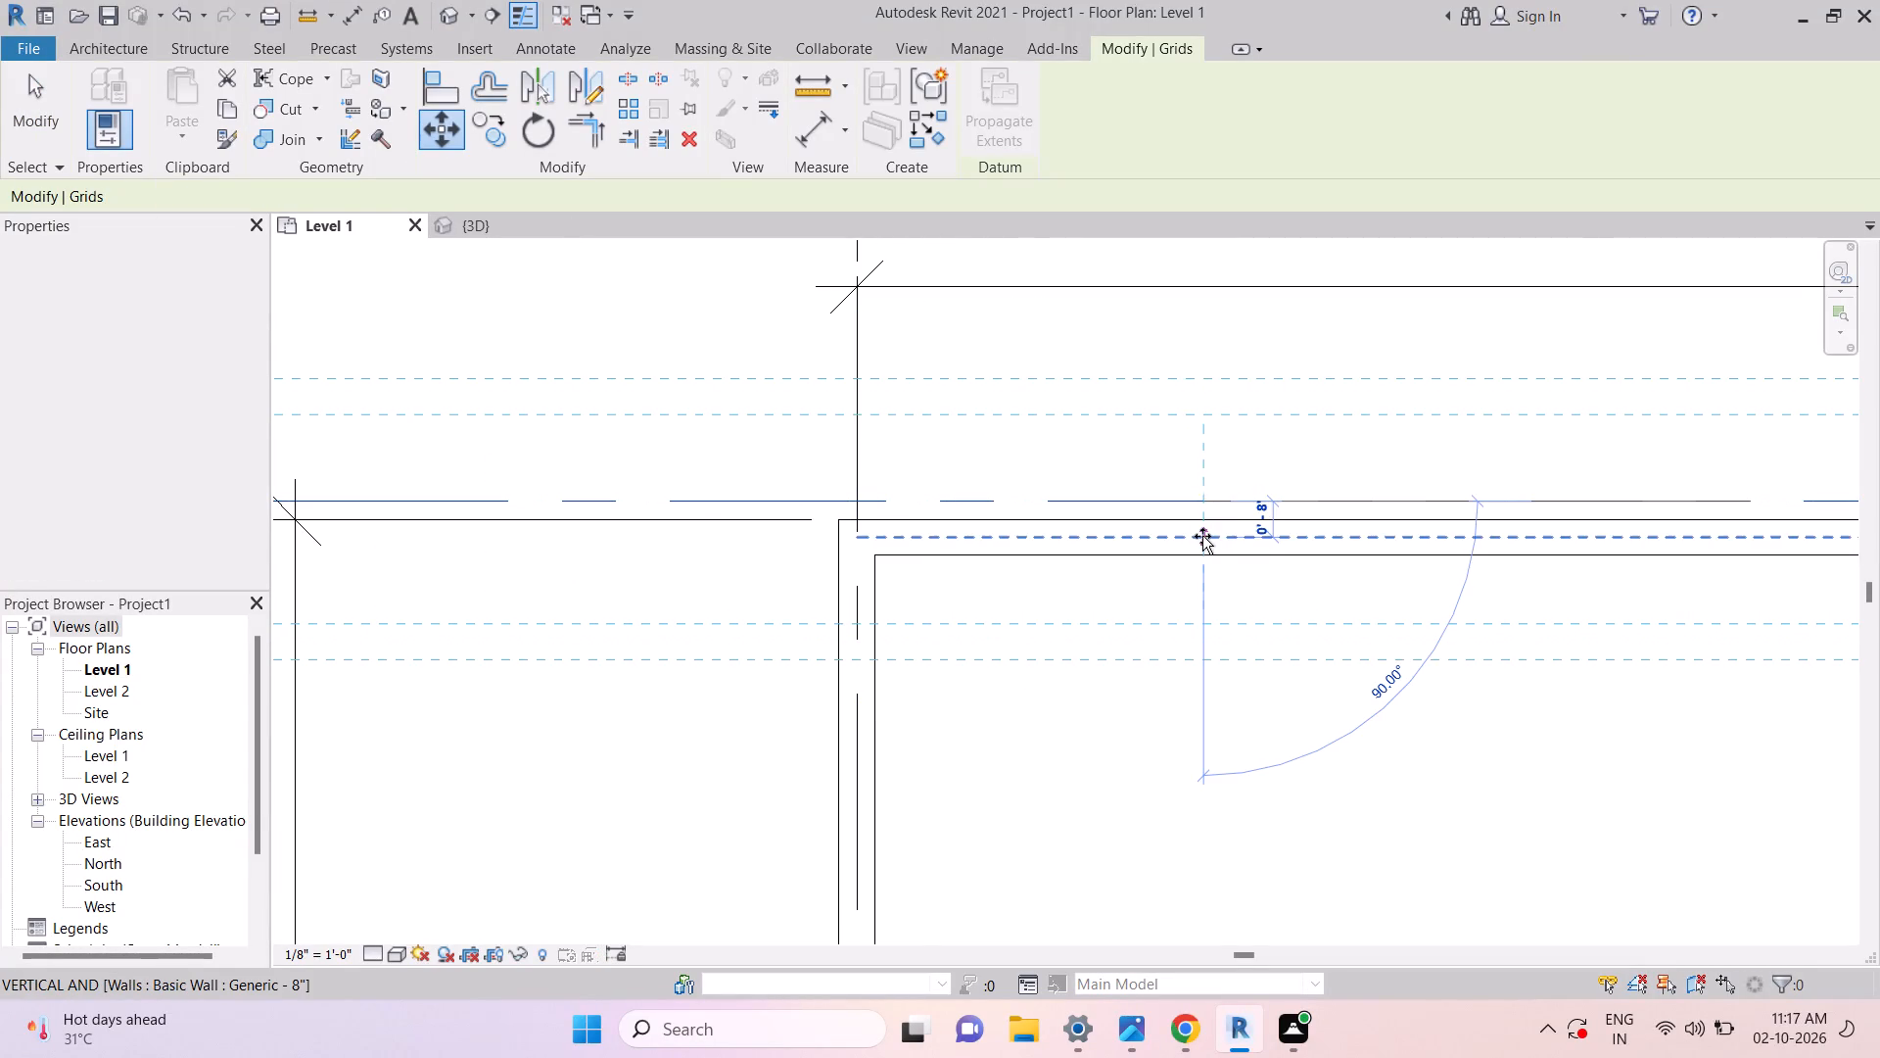
left_click(1202, 536)
key("Escape")
Move grid line 2 from the right wall's outer face onto that wall's centerline.
scroll(1175, 512, "down", 9)
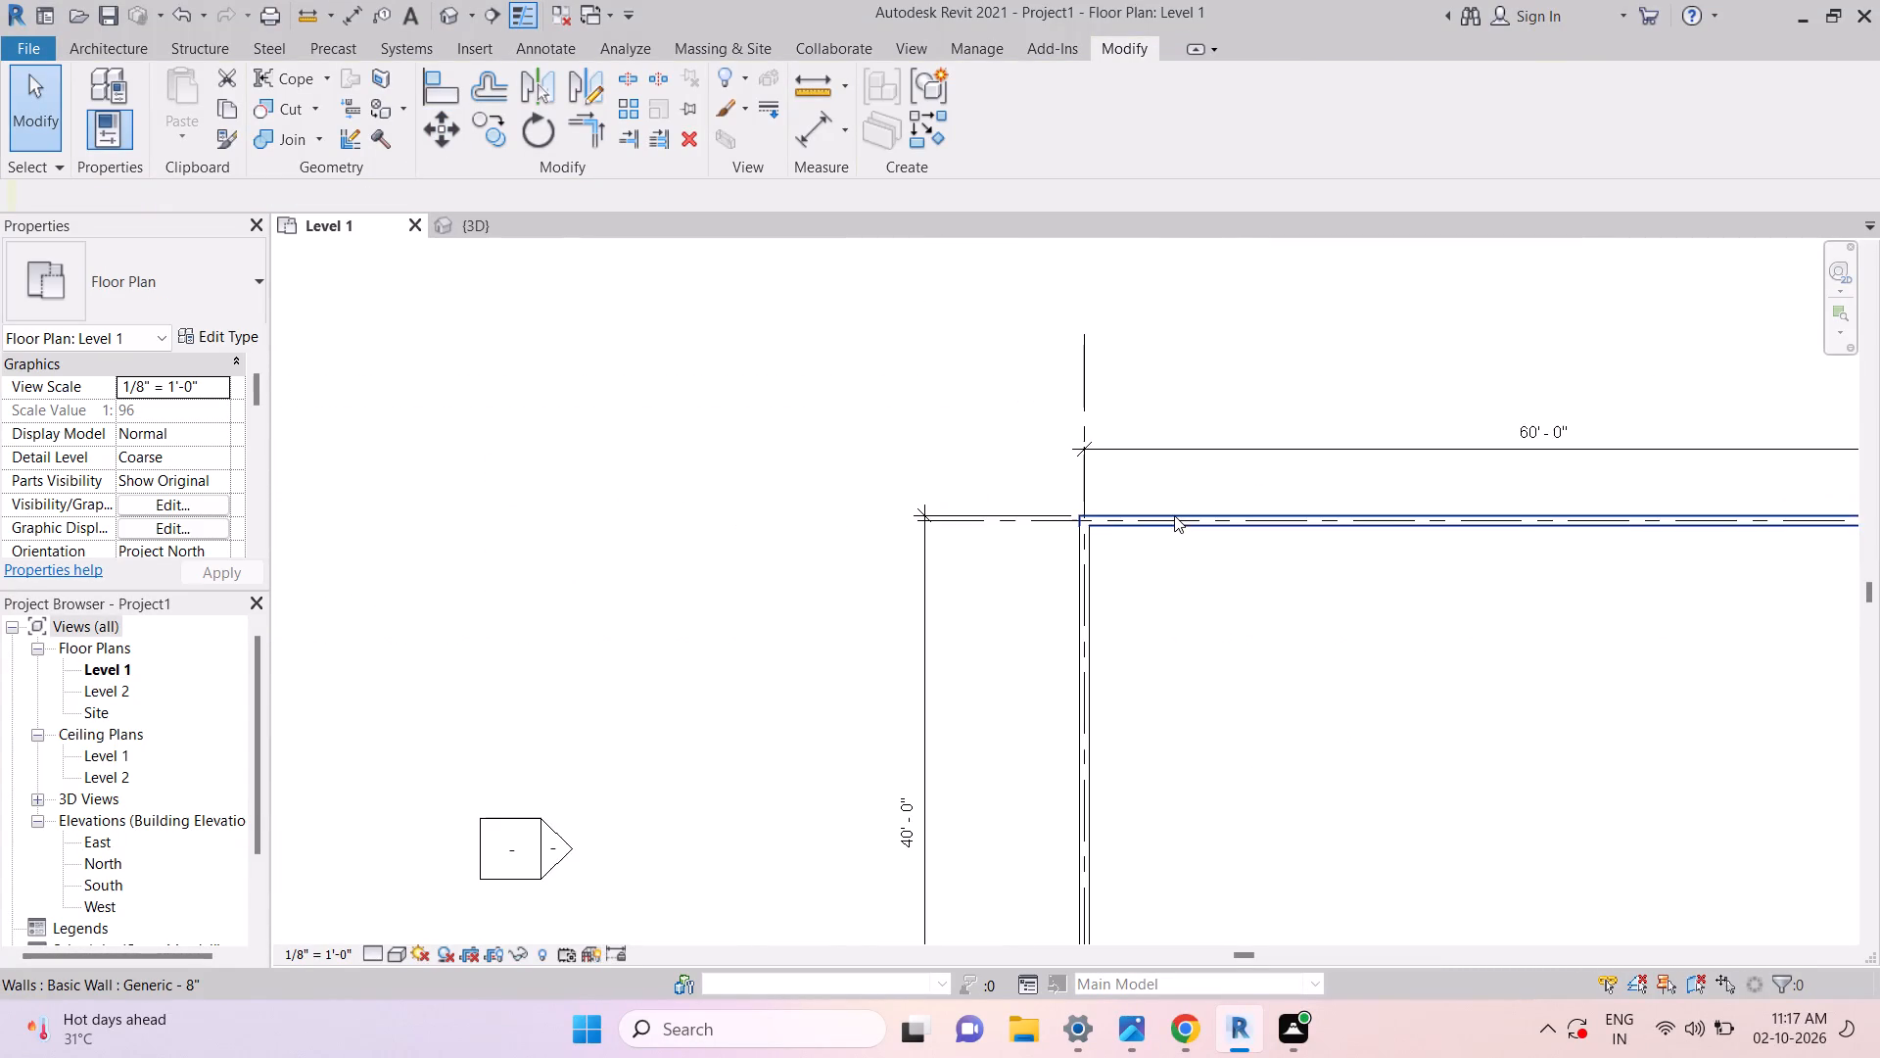
scroll(1174, 515, "down", 4)
middle_click_drag(1635, 676, 1573, 573)
key("Escape")
scroll(1171, 714, "up", 4)
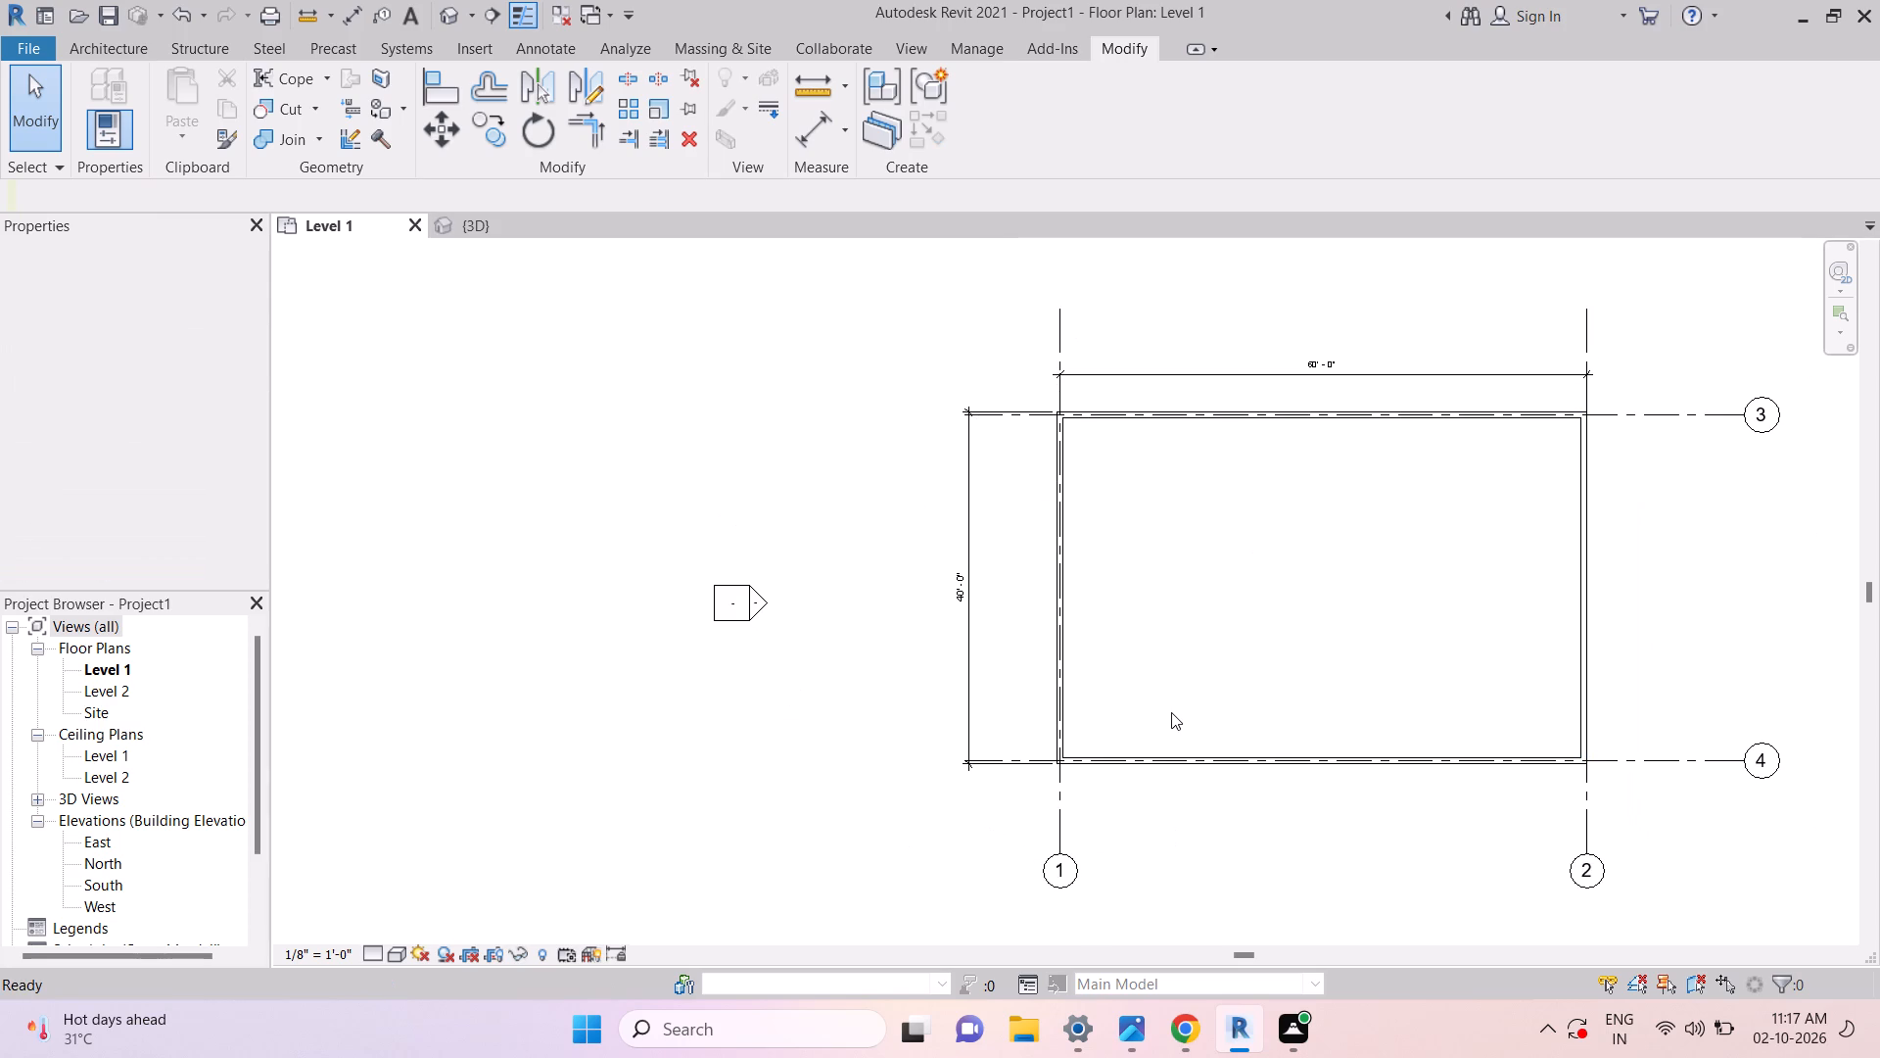
scroll(1171, 712, "up", 2)
key("Escape")
scroll(1335, 643, "down", 6)
middle_click_drag(1719, 525, 1379, 676)
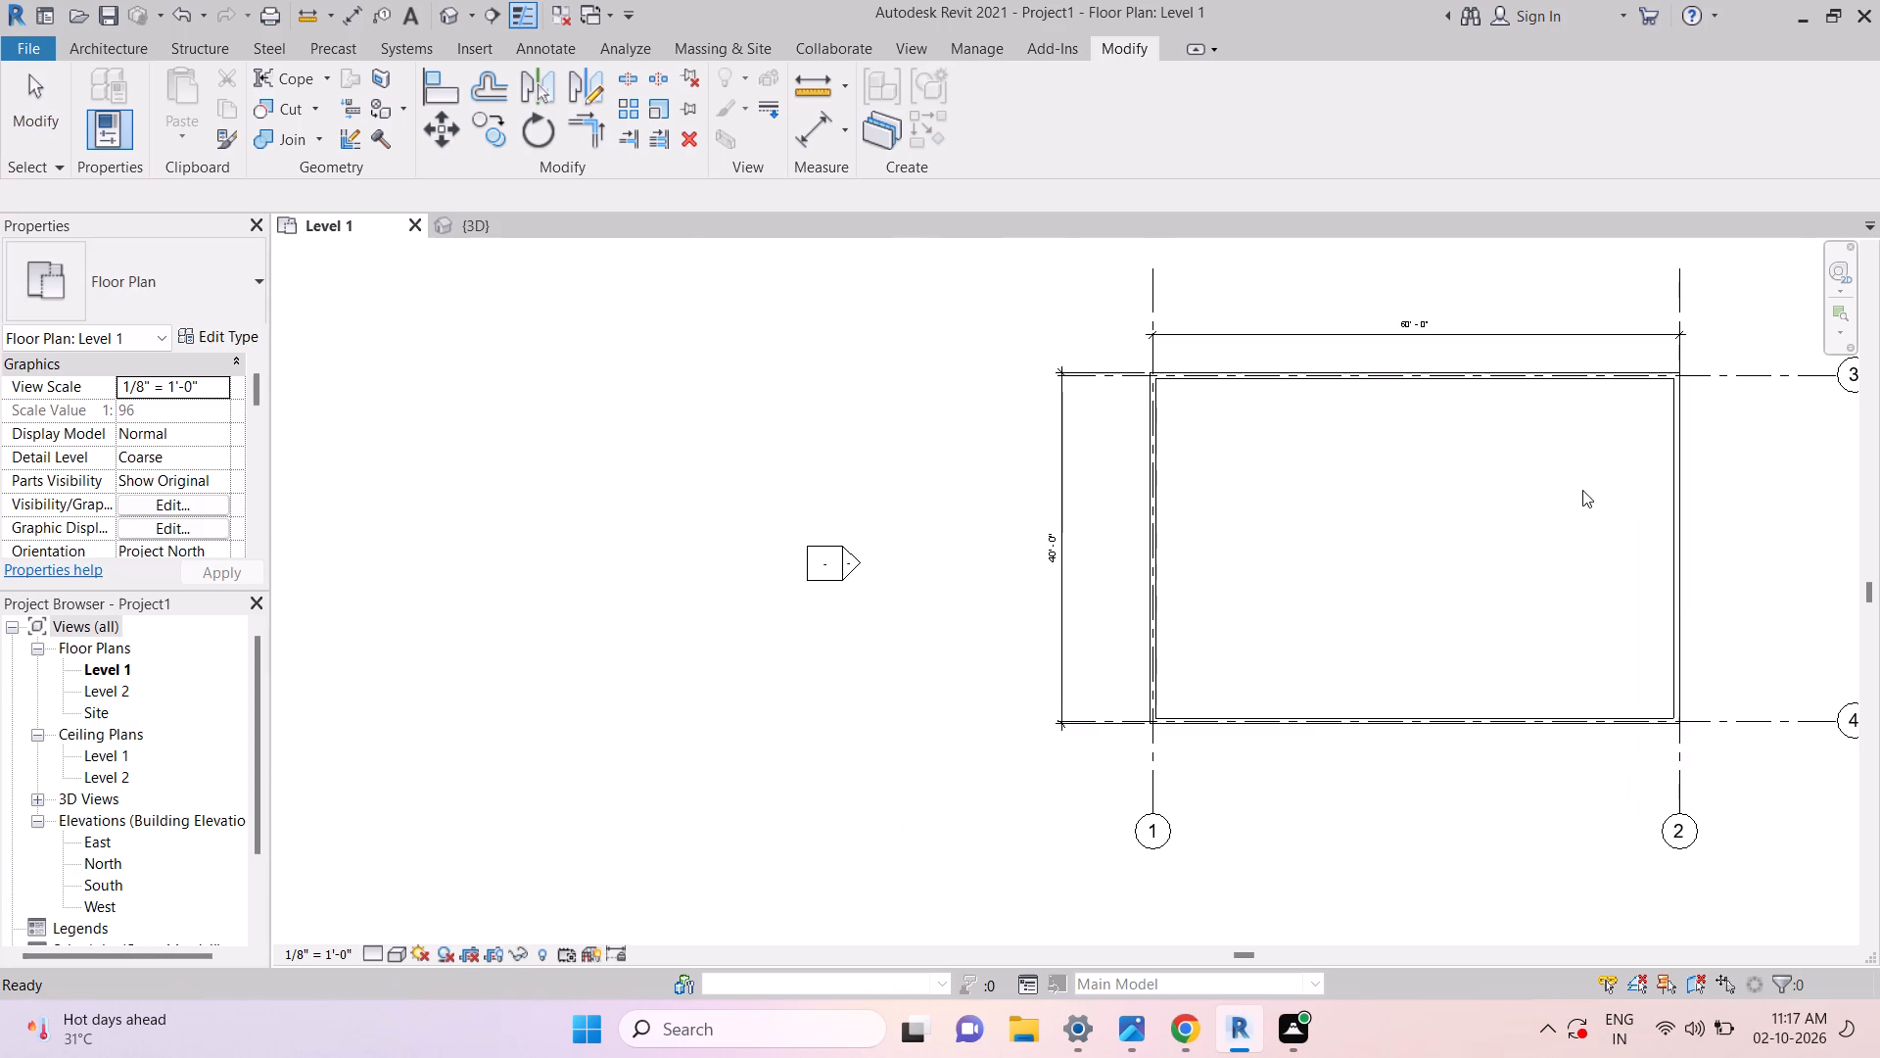
middle_click_drag(1574, 491, 1360, 586)
scroll(1513, 439, "up", 11)
key("Escape")
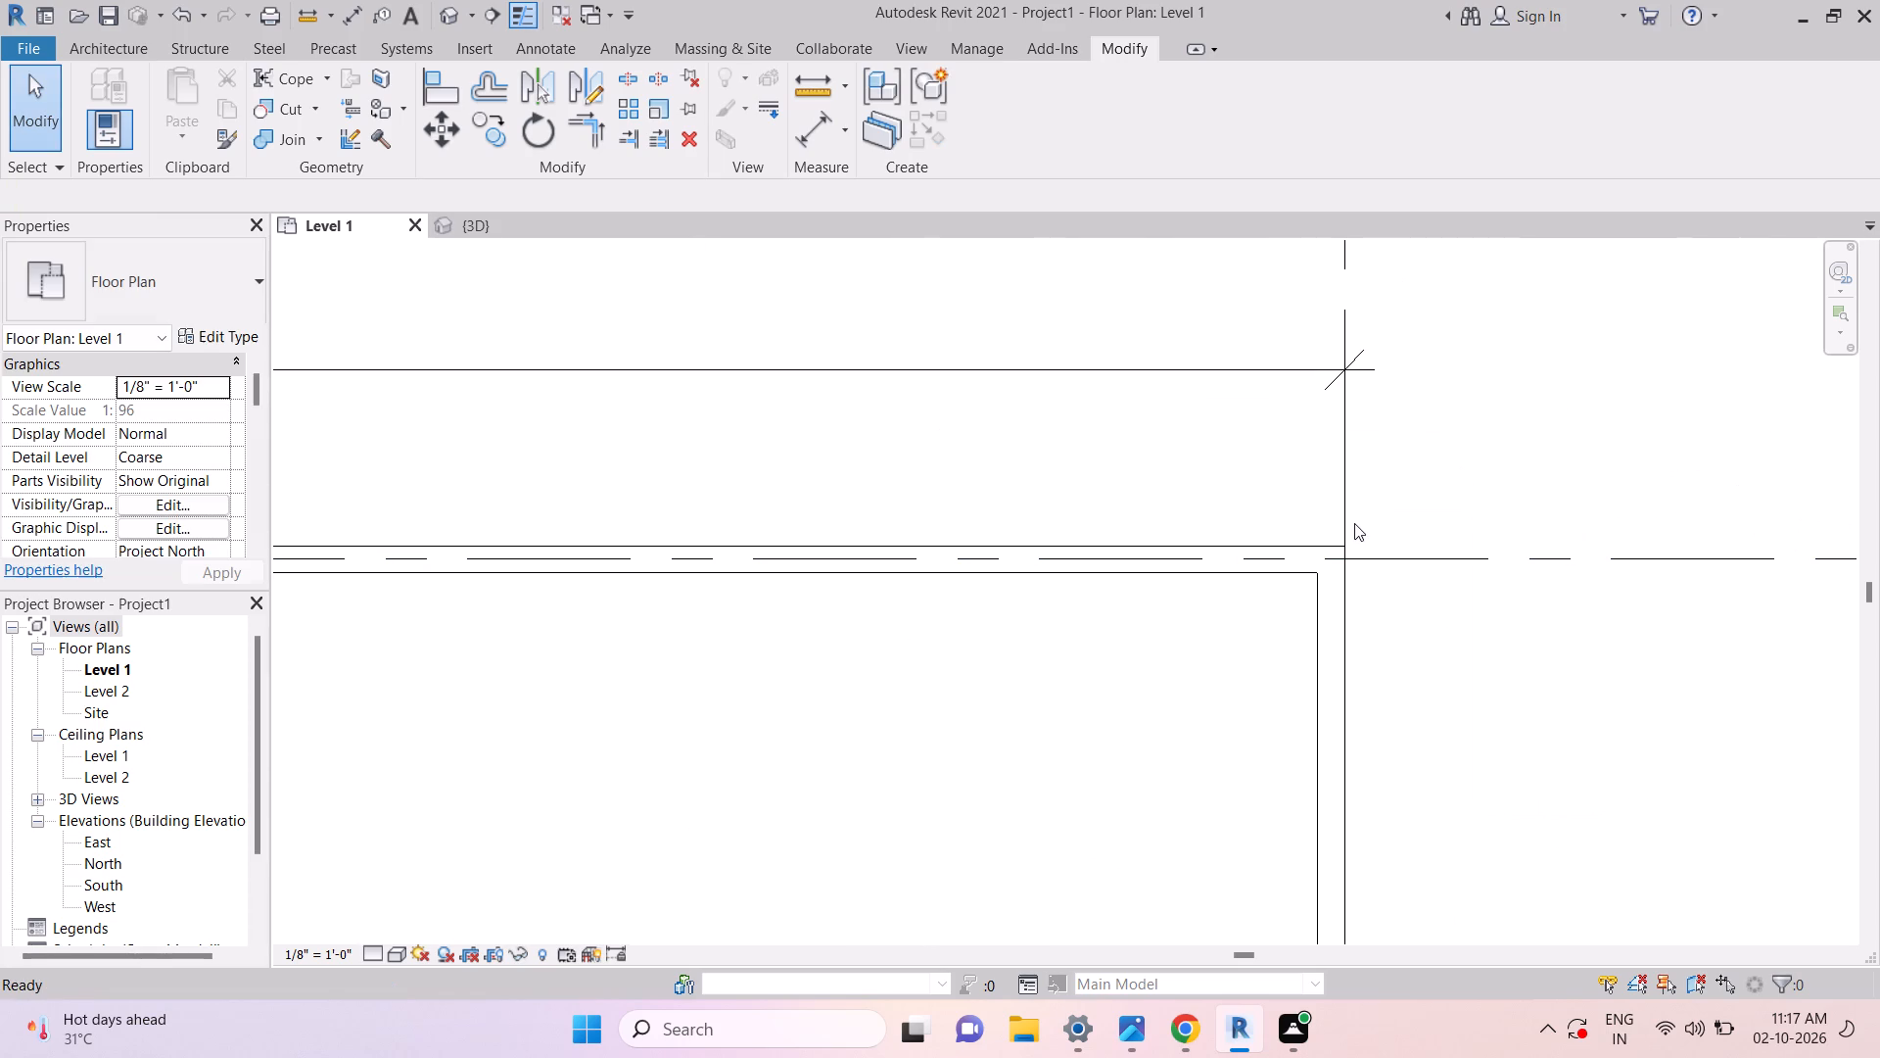
key("Escape")
left_click(1347, 294)
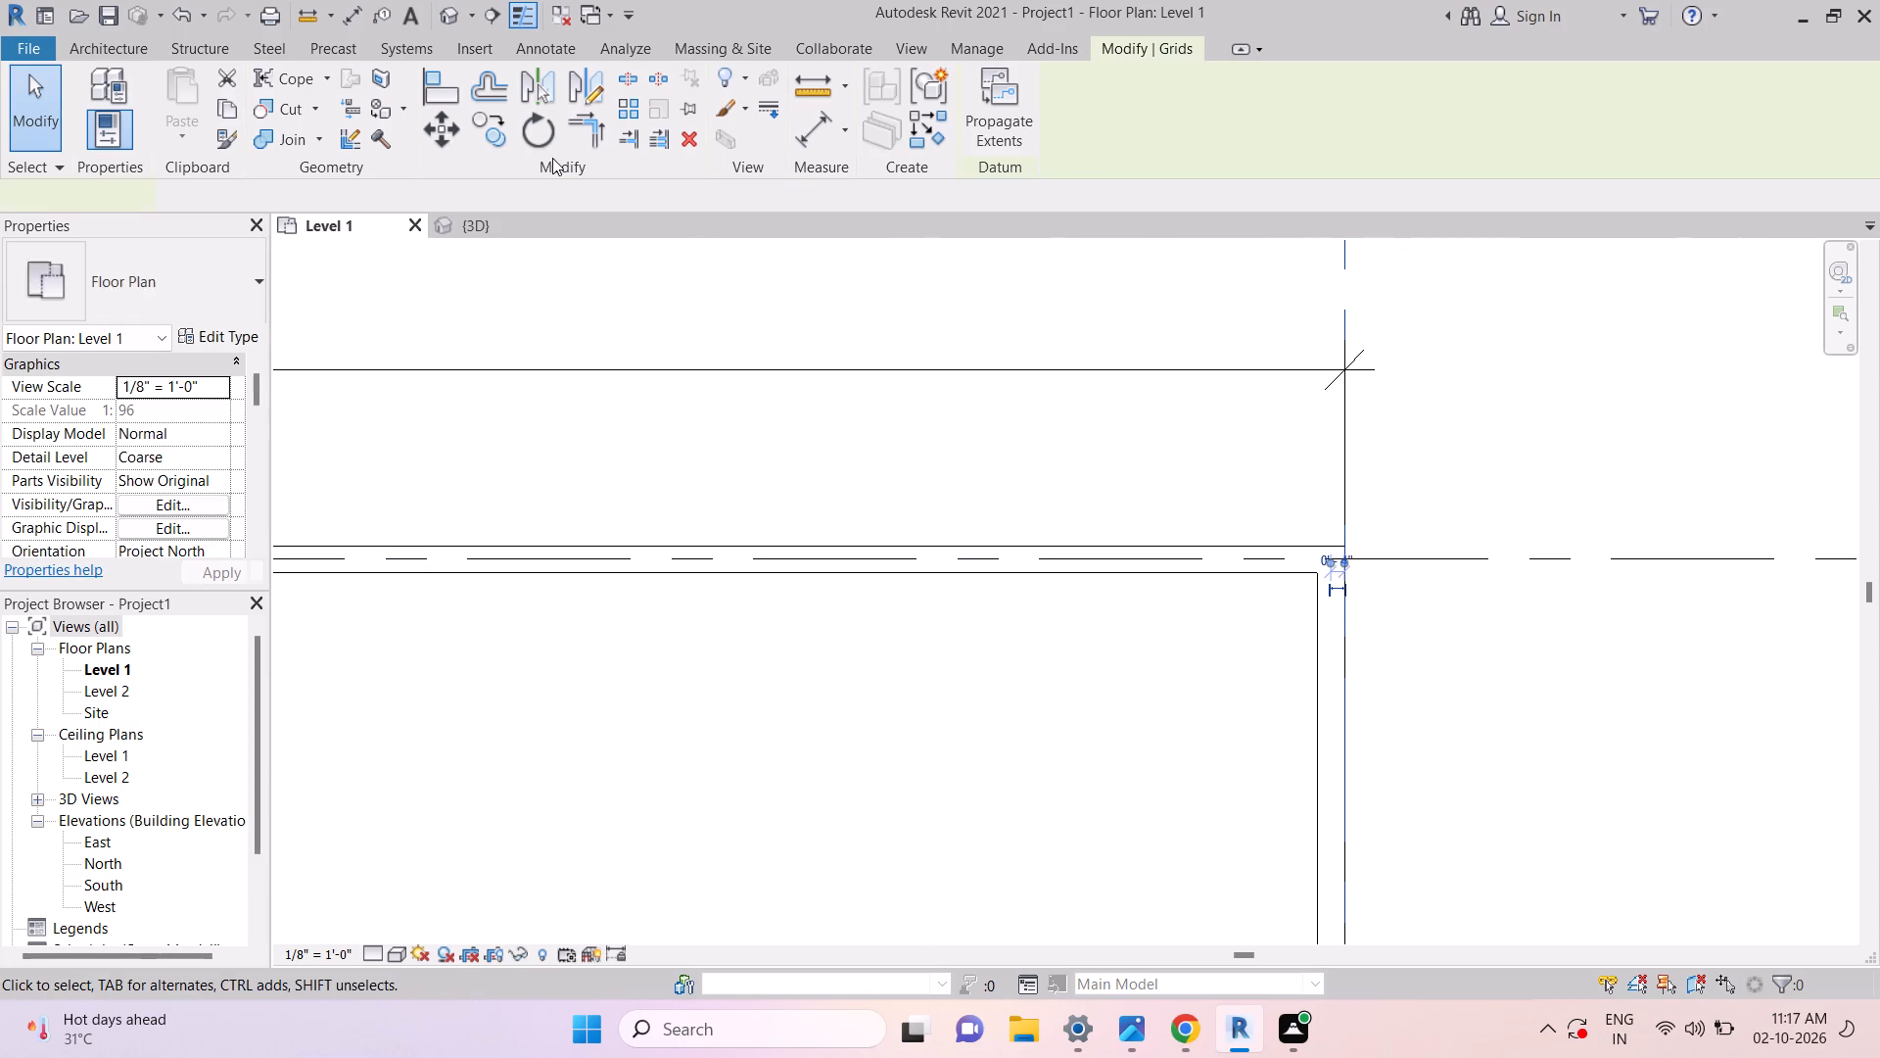
left_click(417, 130)
left_click(435, 134)
scroll(1336, 661, "up", 5)
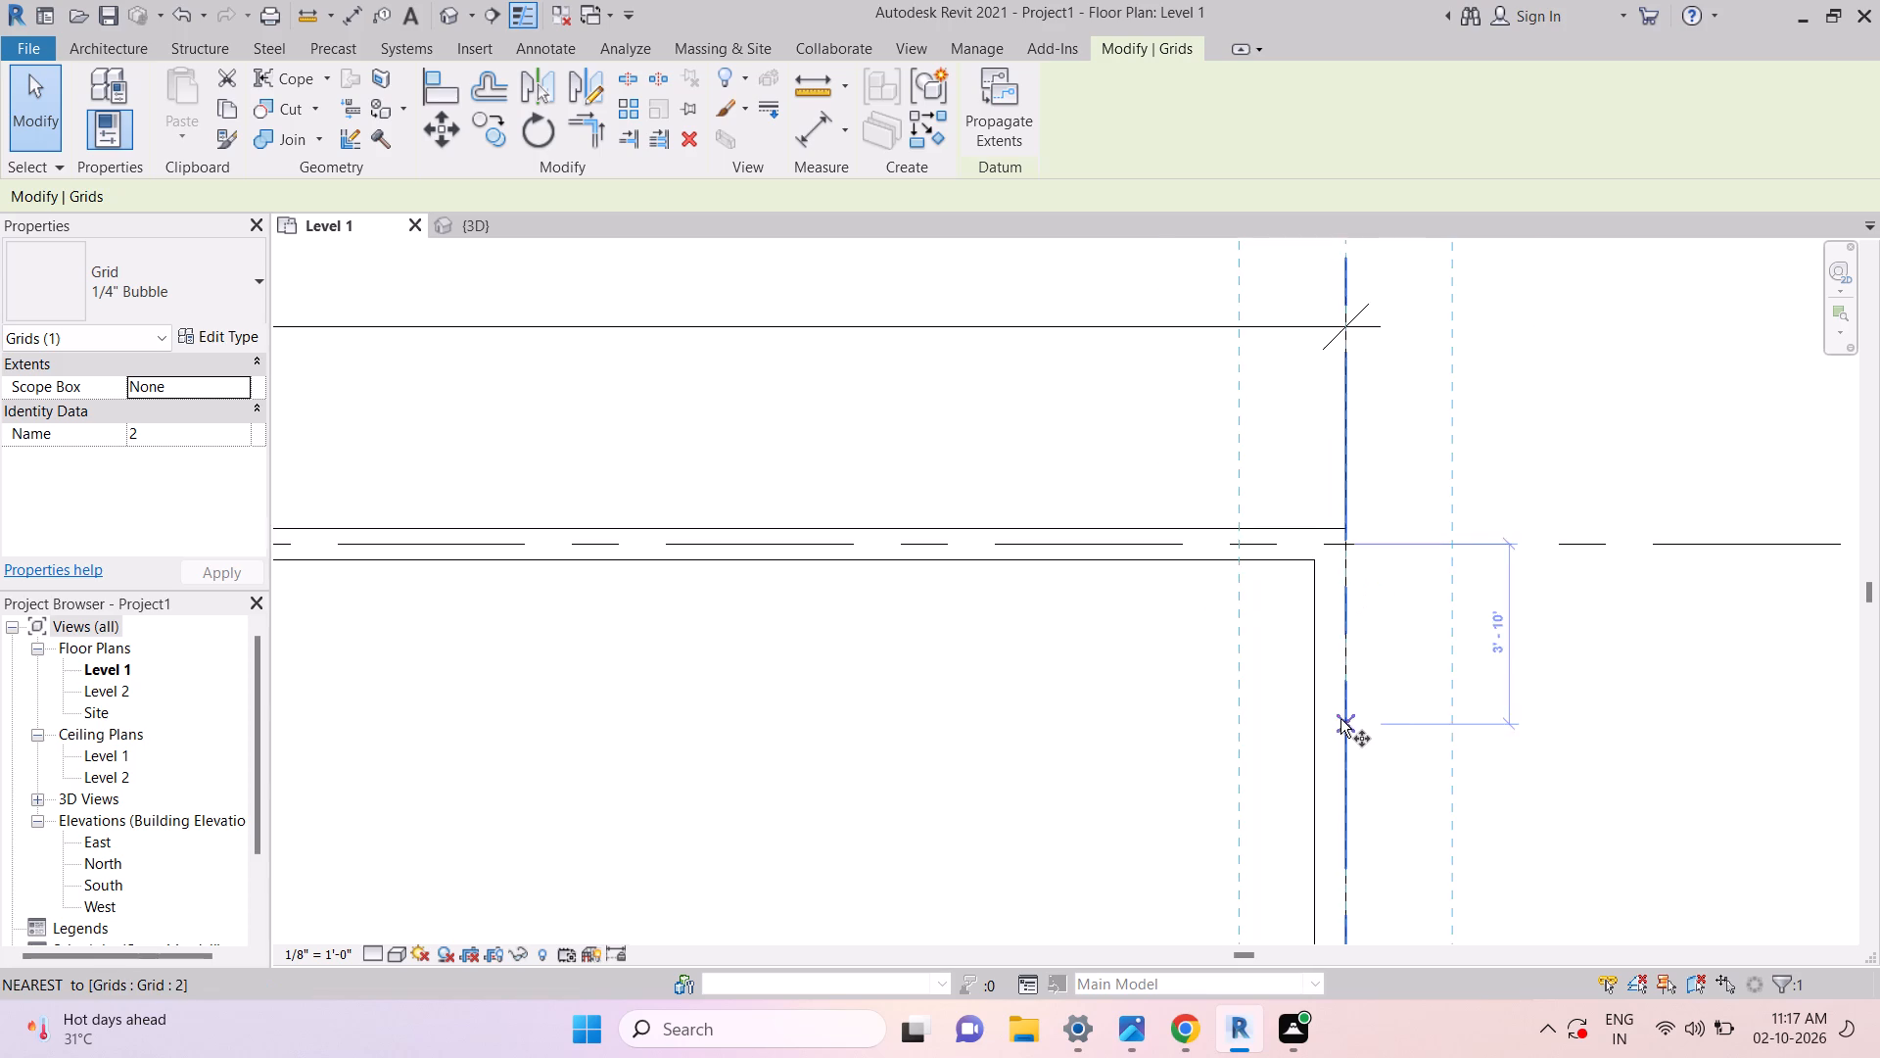
left_click(1340, 713)
left_click(1323, 713)
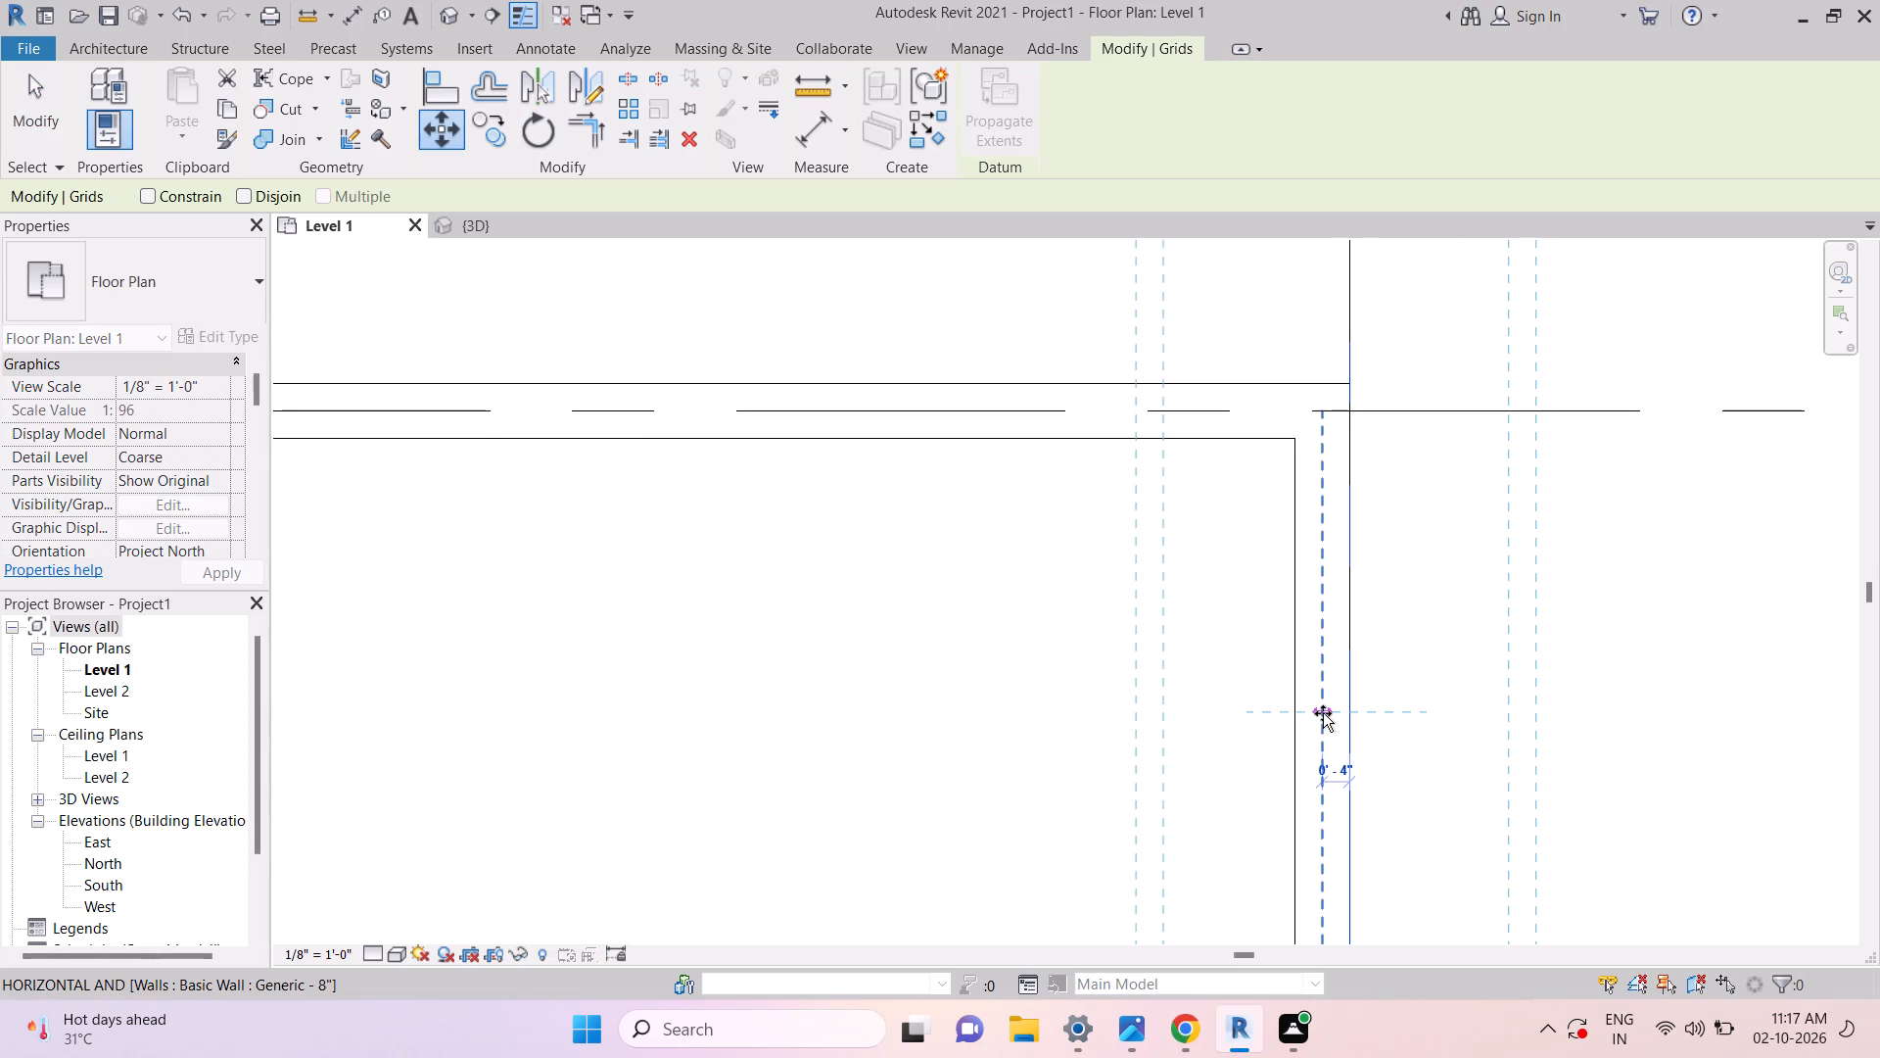
key("Escape")
key("Escape")
key("Escape")
scroll(1310, 625, "down", 11)
key("Escape")
key("Escape")
key("Escape")
key("Escape")
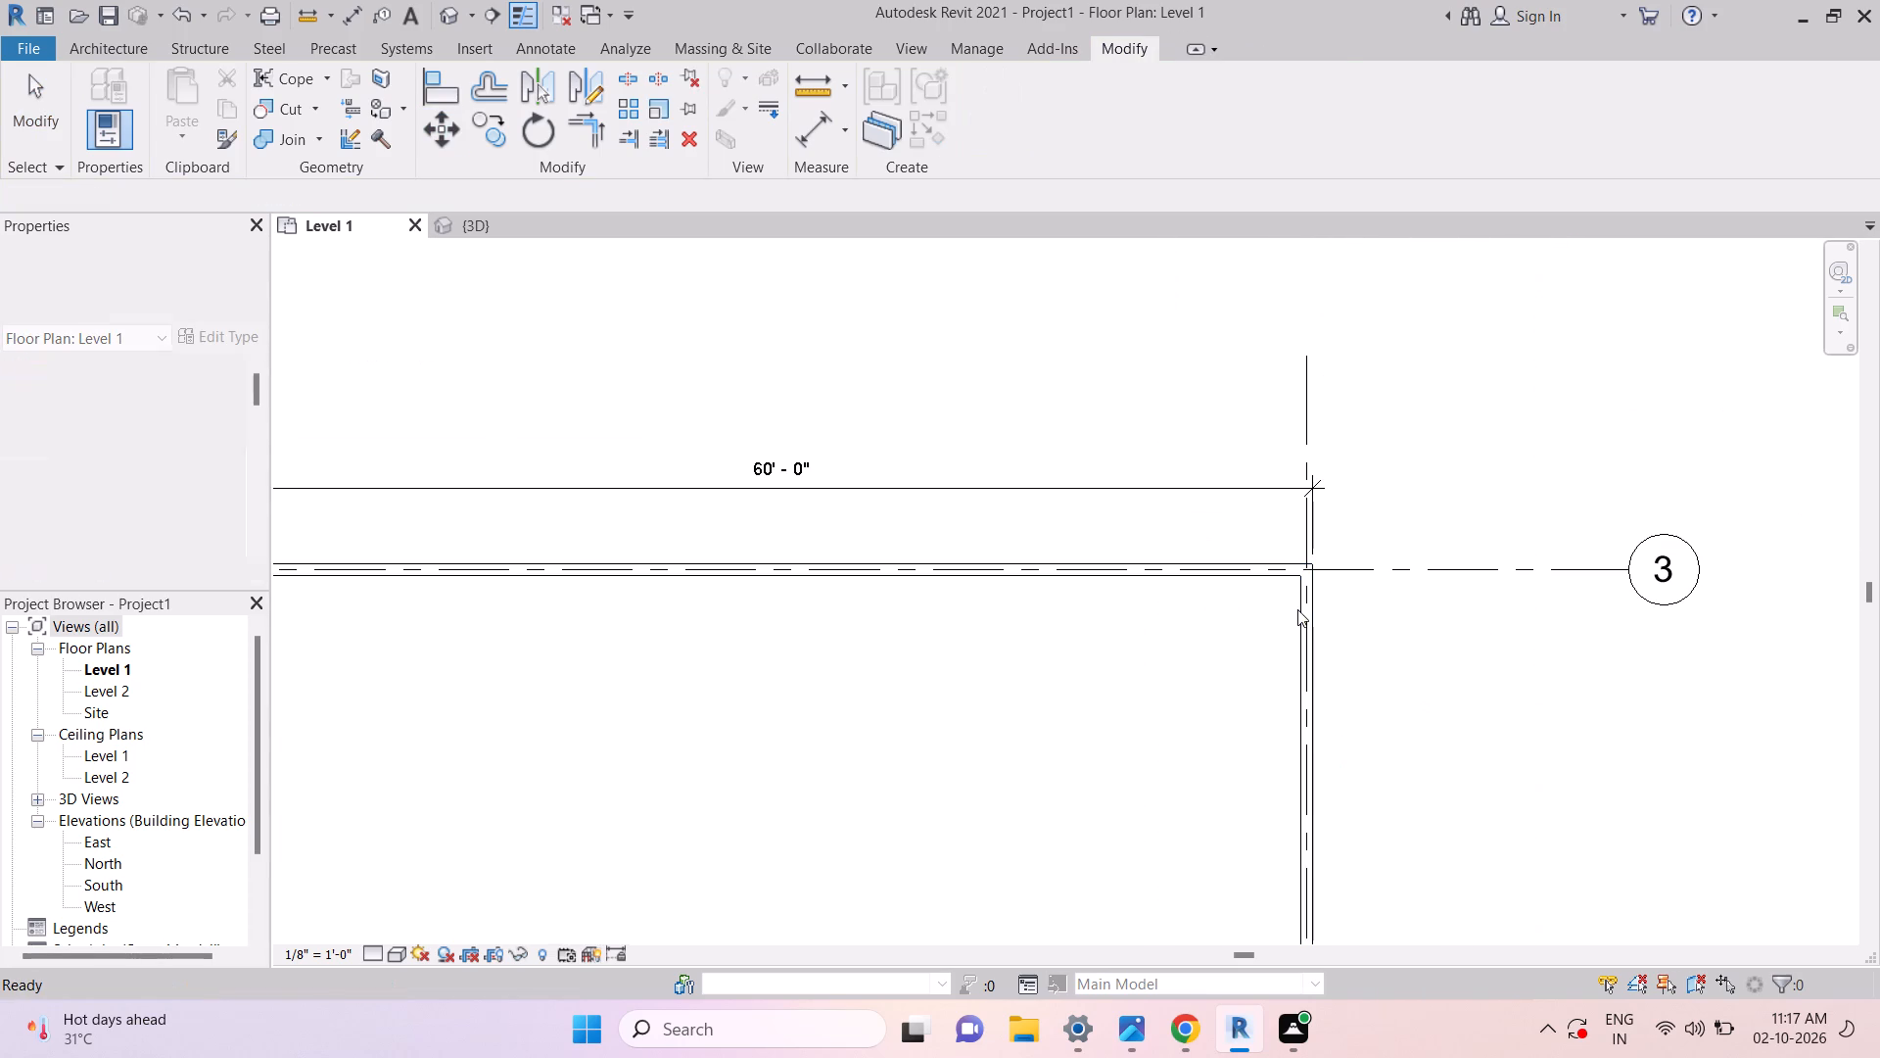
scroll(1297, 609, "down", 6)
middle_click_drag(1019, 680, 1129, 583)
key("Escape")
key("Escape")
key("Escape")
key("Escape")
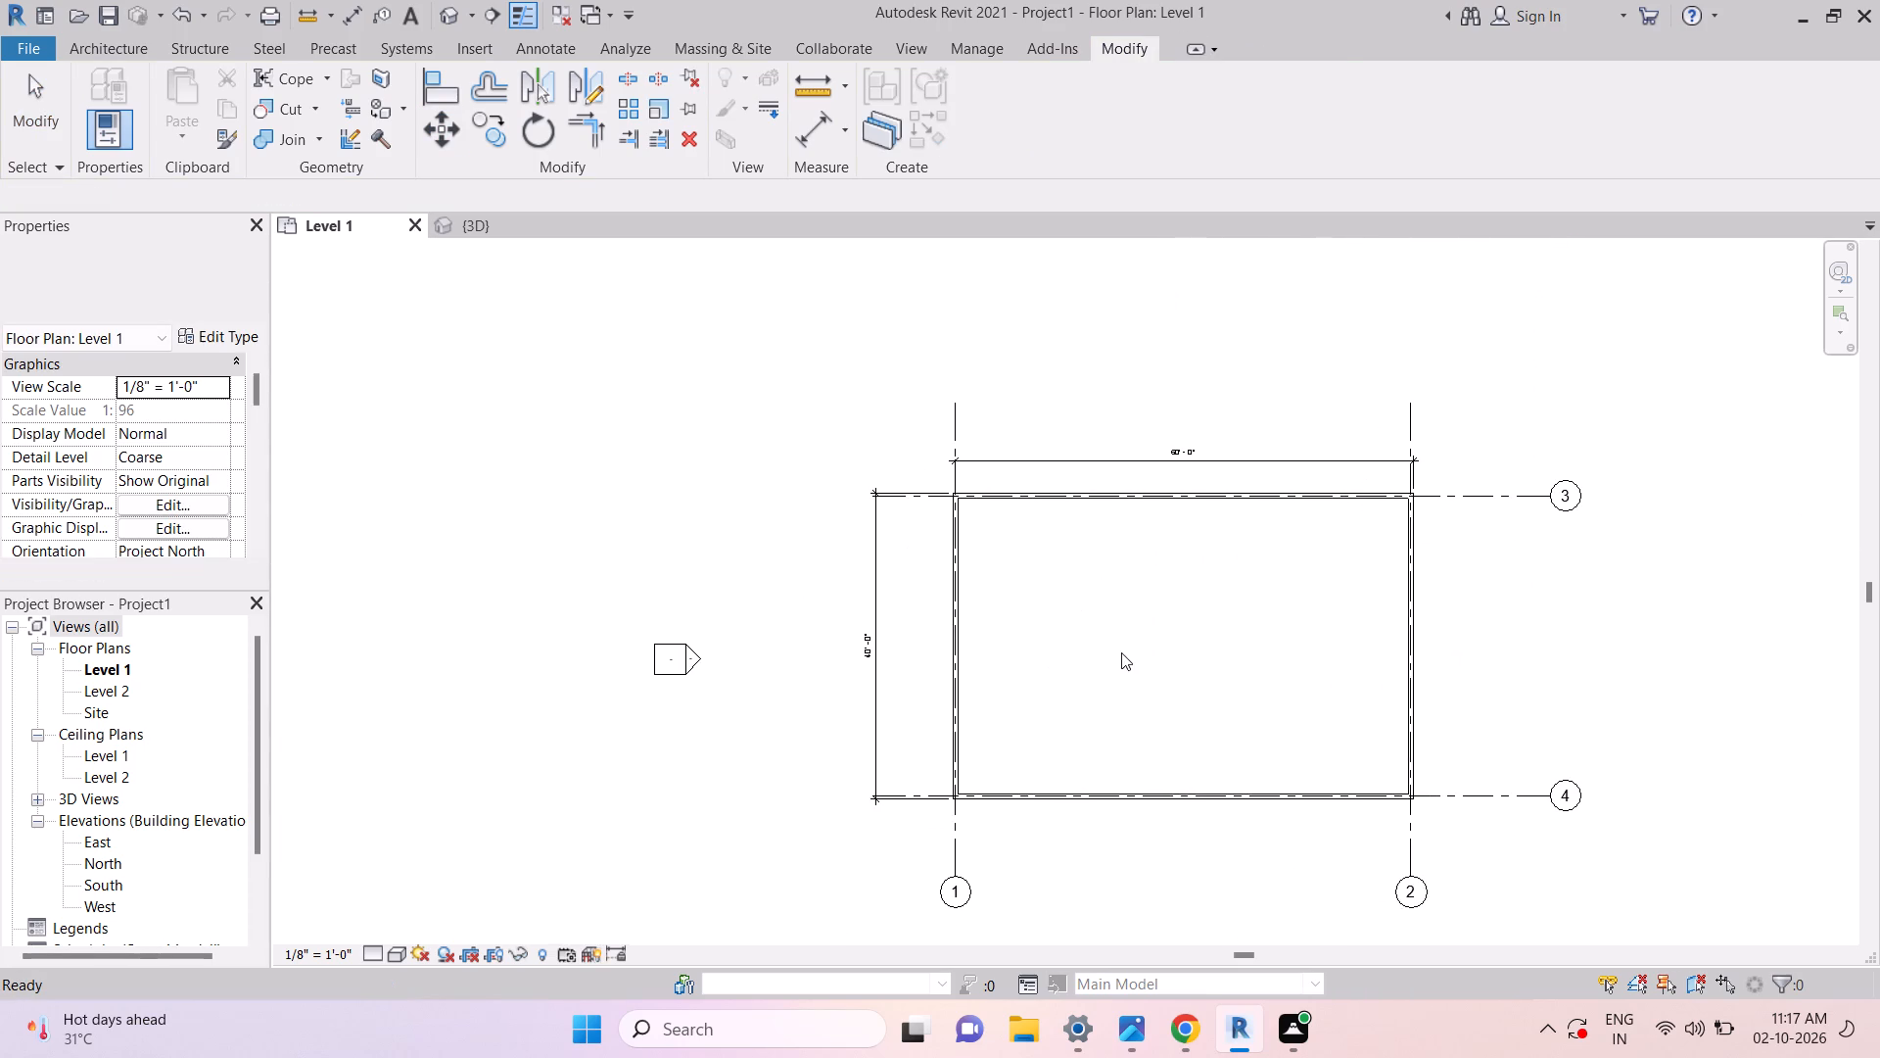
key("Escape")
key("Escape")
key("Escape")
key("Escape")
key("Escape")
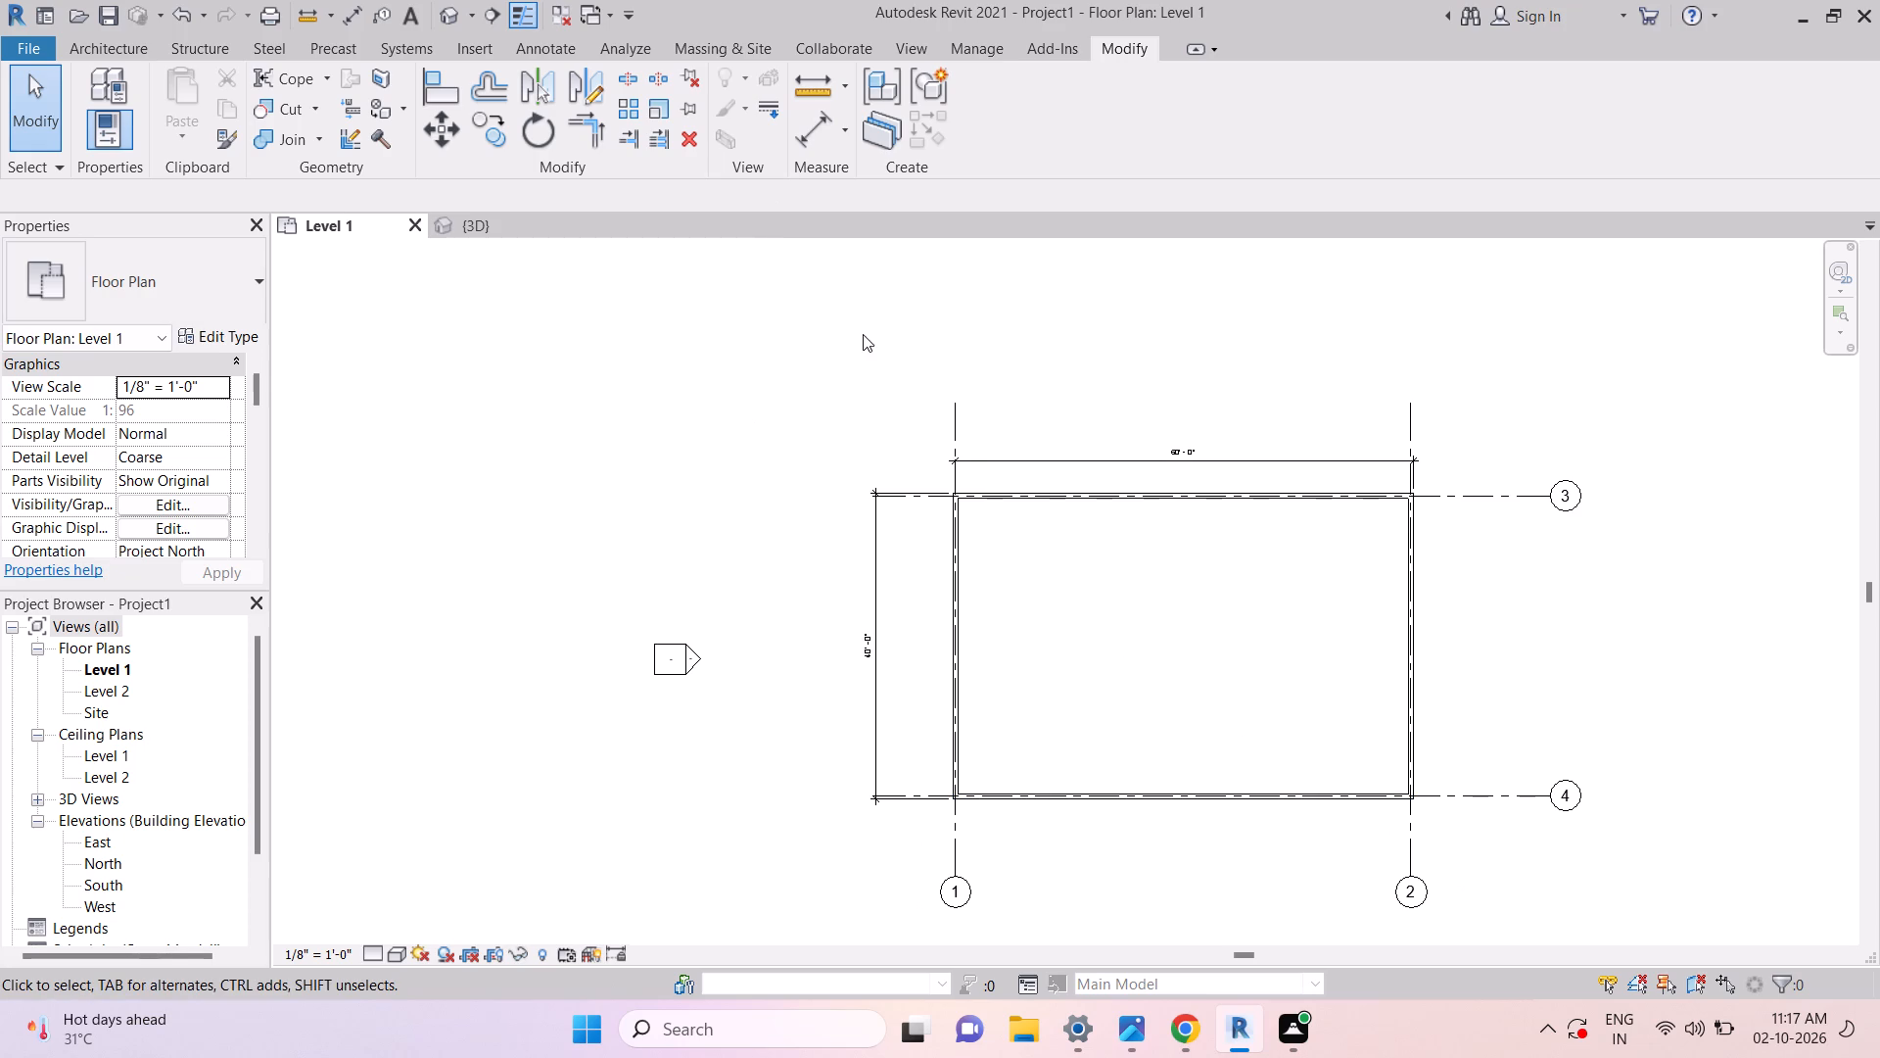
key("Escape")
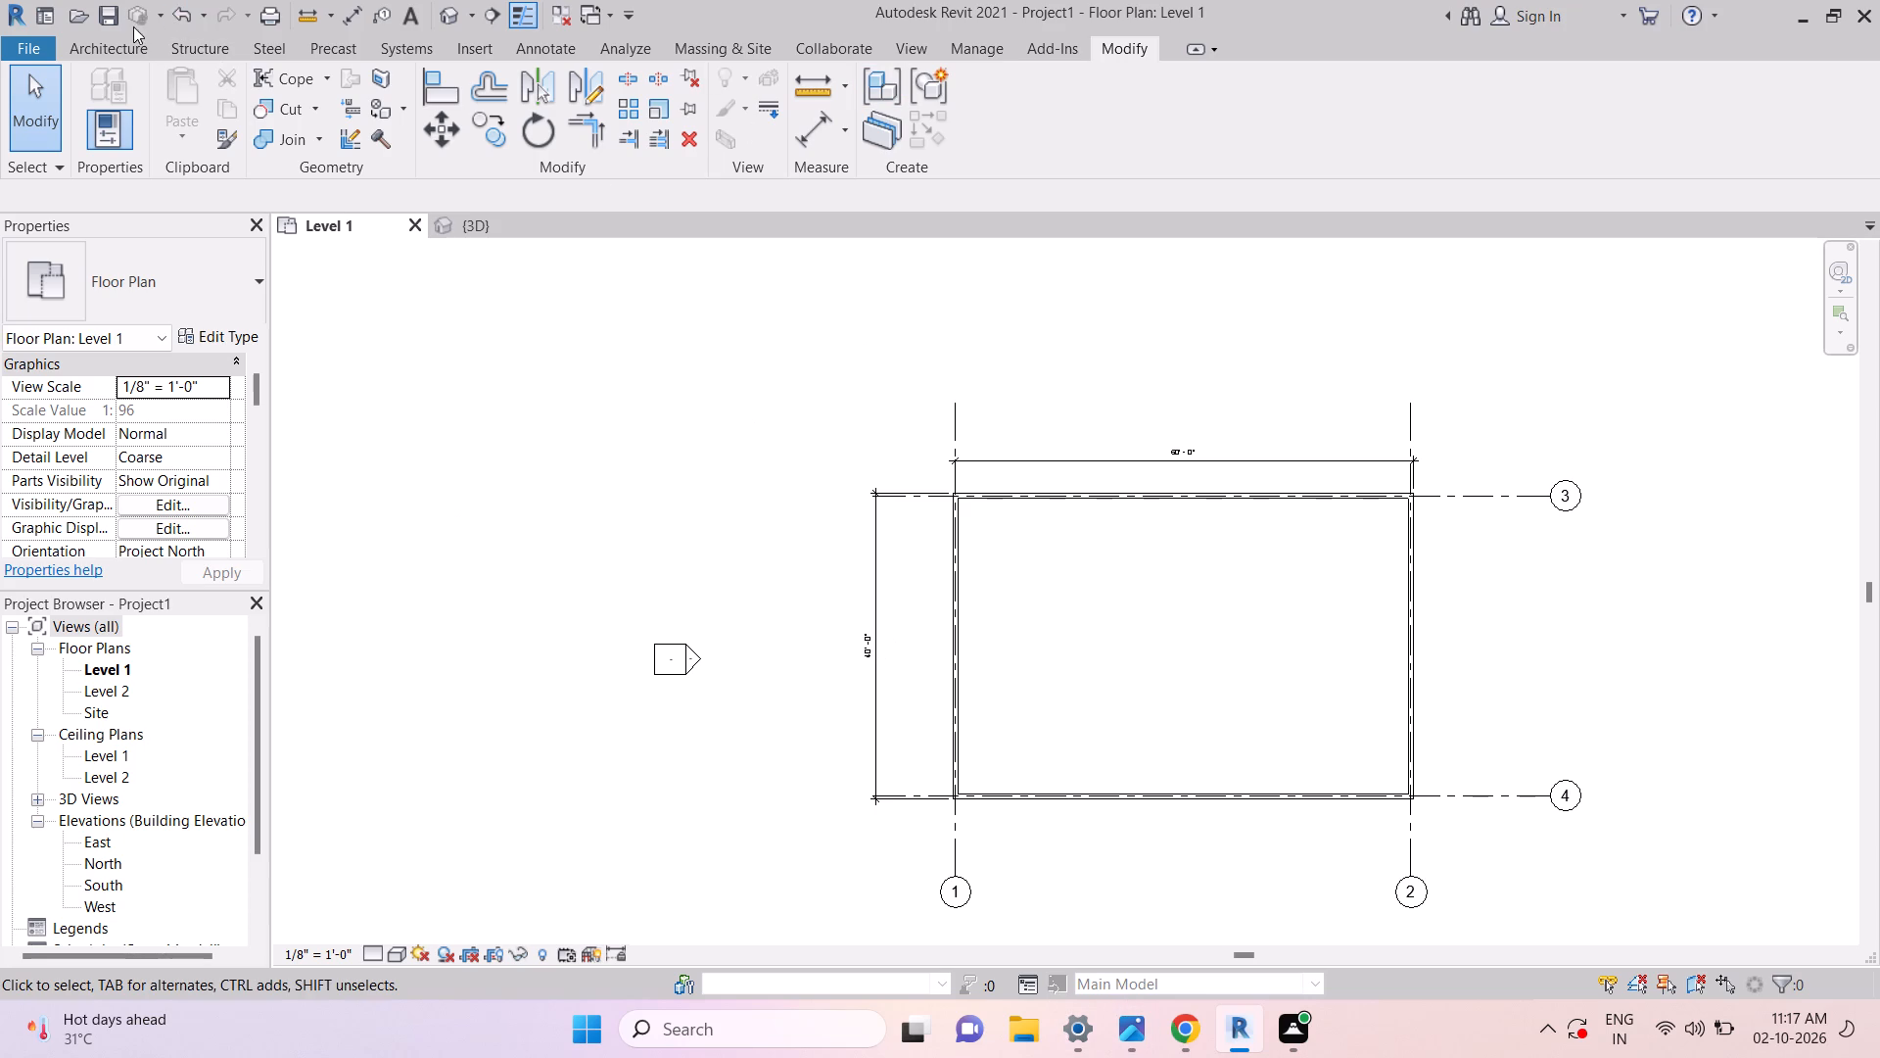
Load the family file "column family" from the famalies folder on the D: drive into the project.
left_click(128, 38)
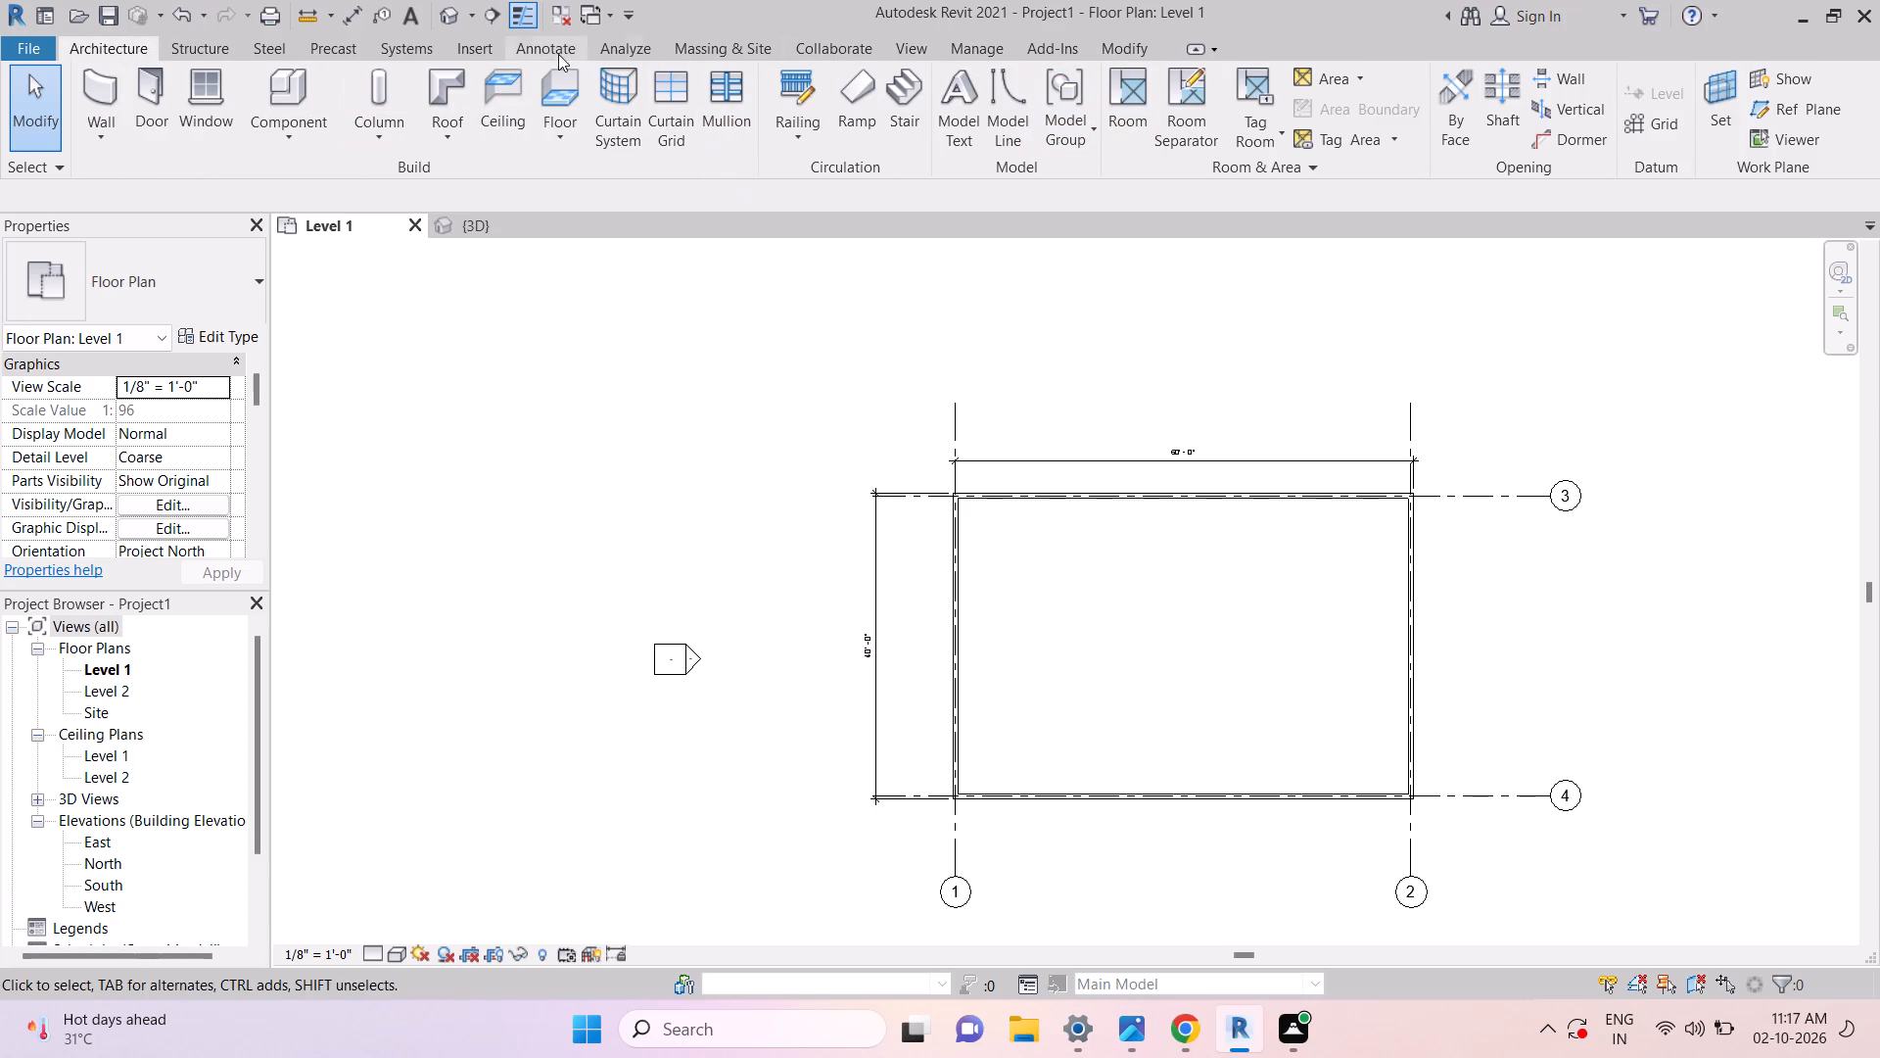
left_click(494, 54)
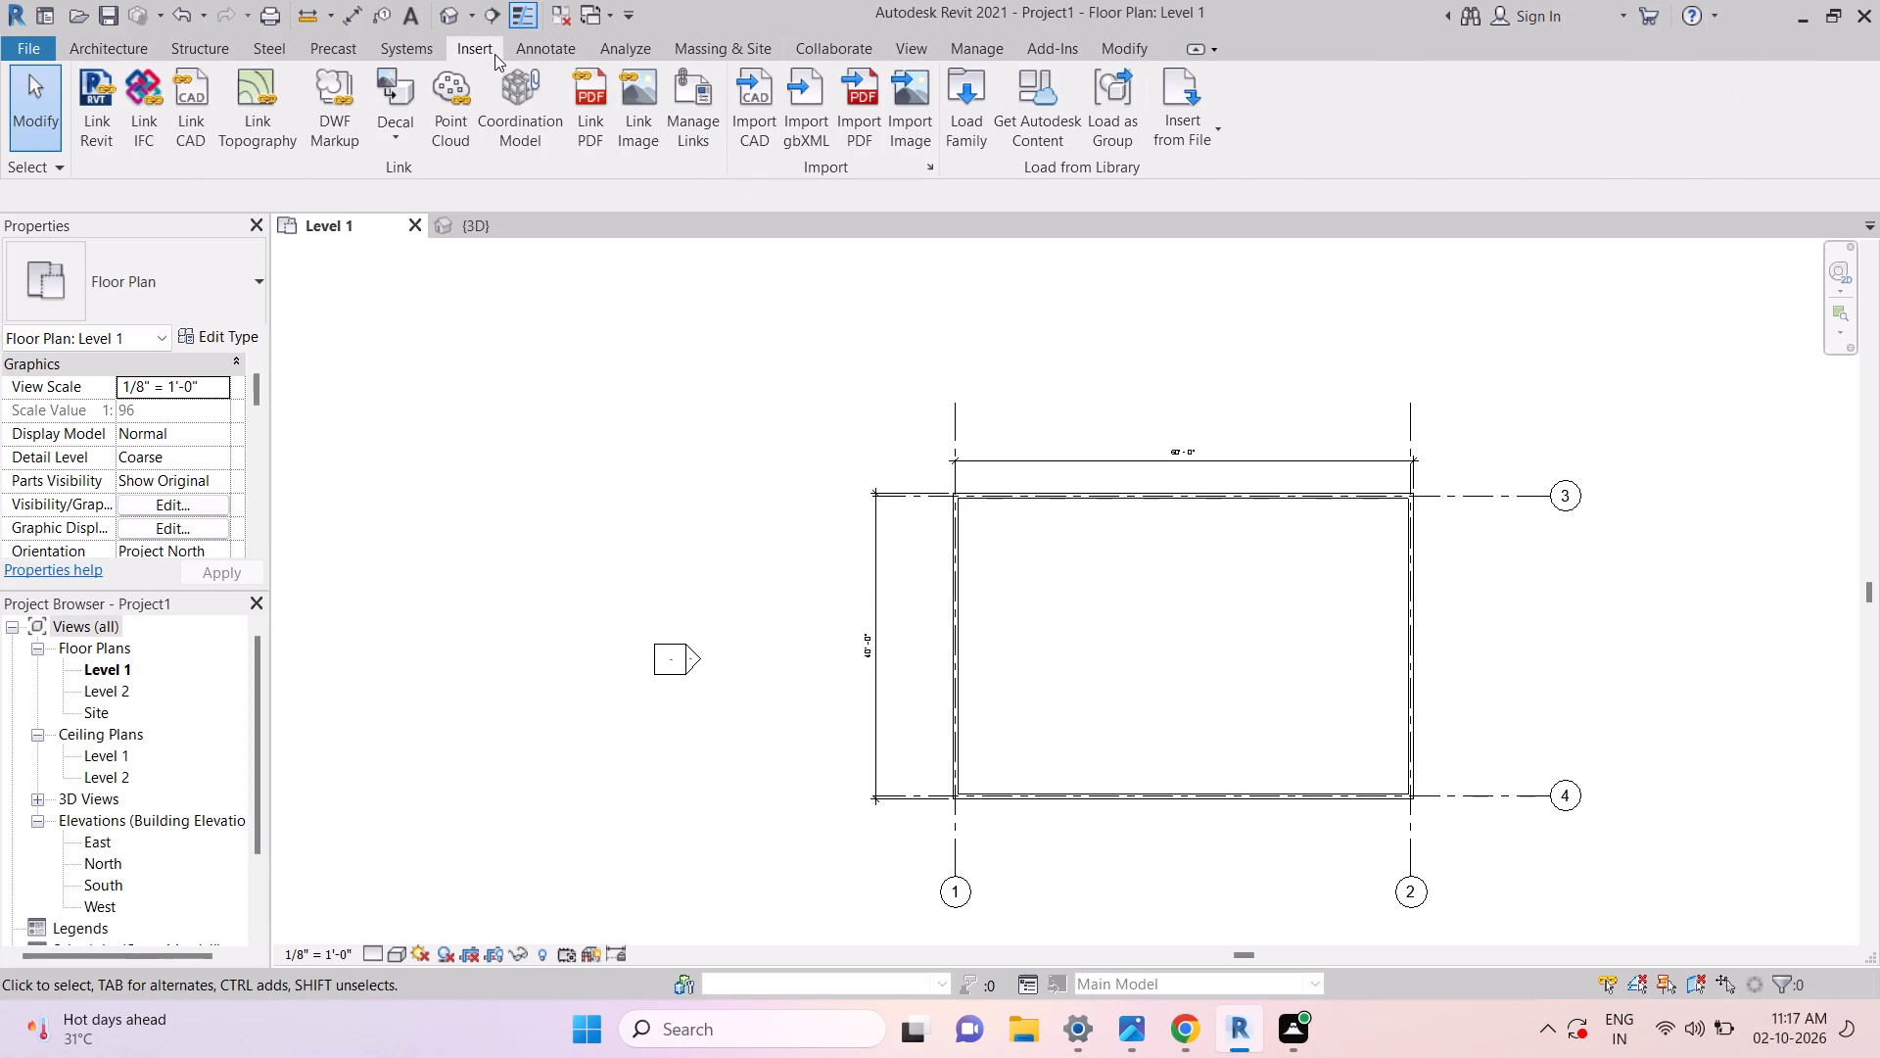
left_click(960, 80)
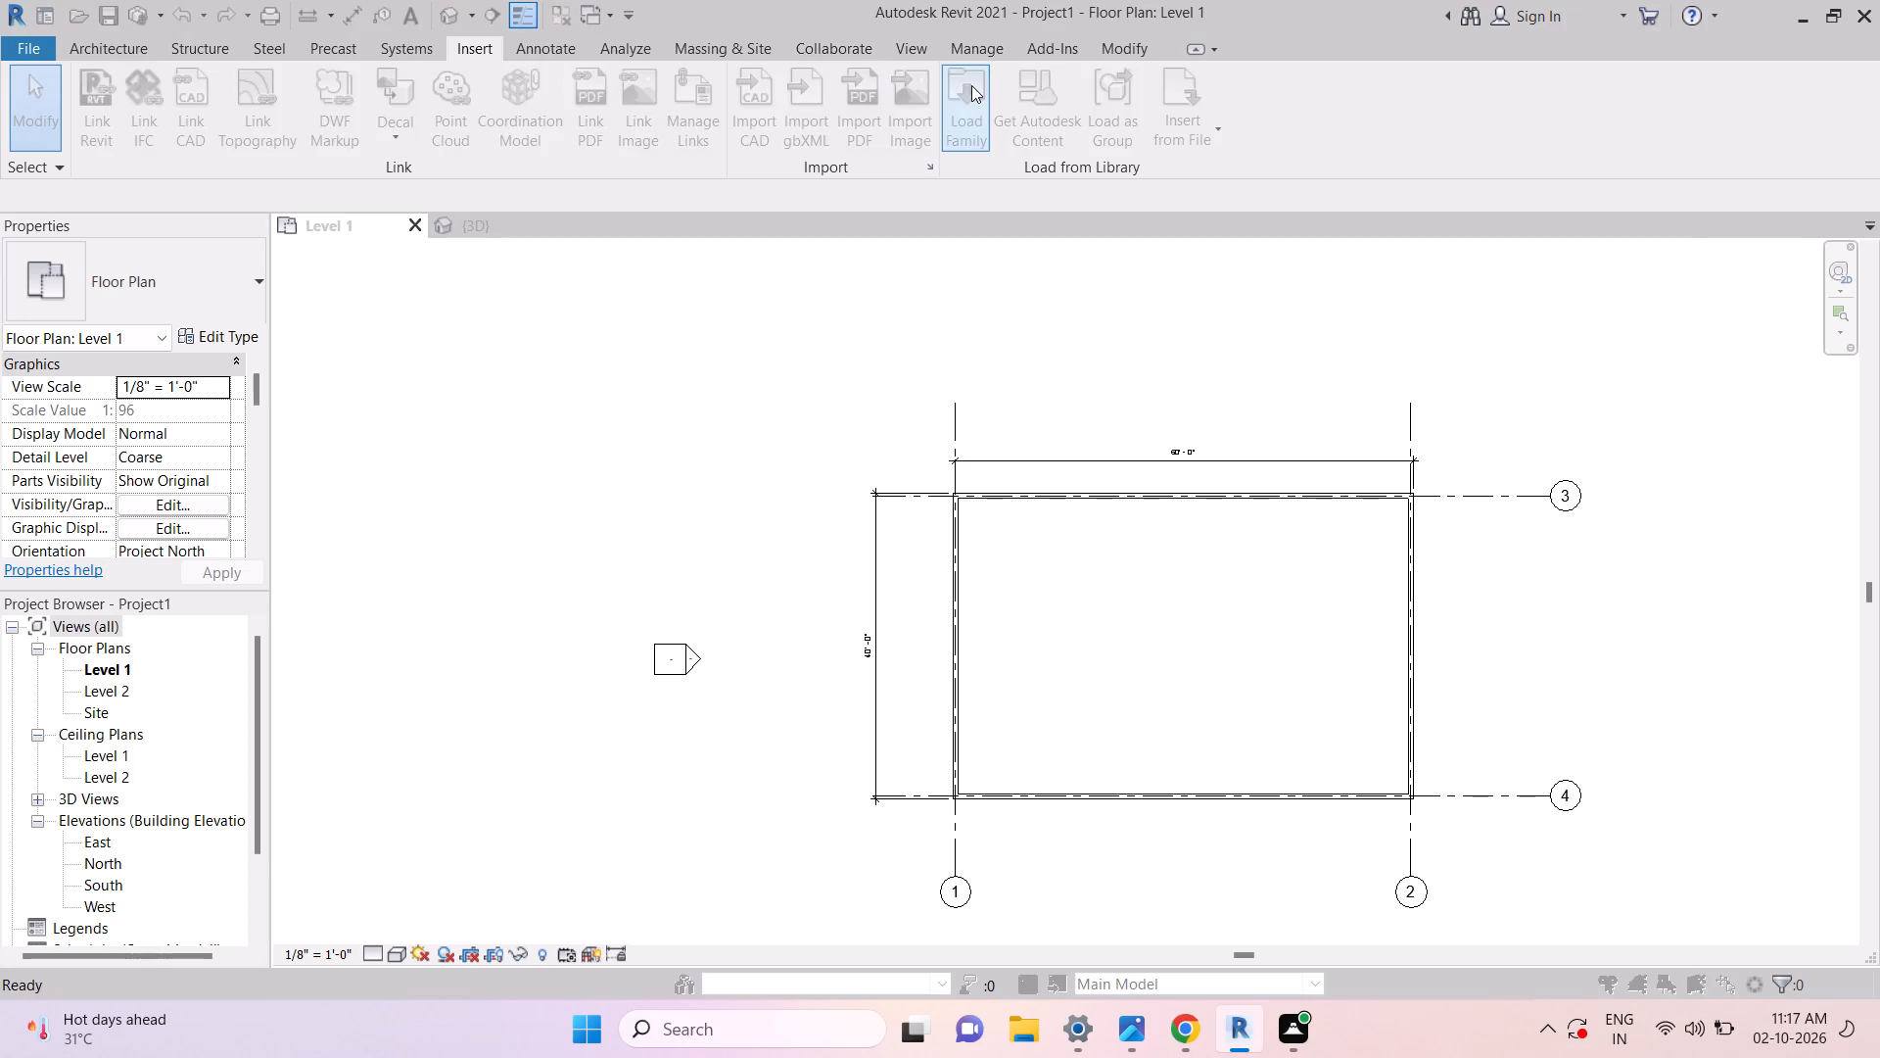
left_click(506, 138)
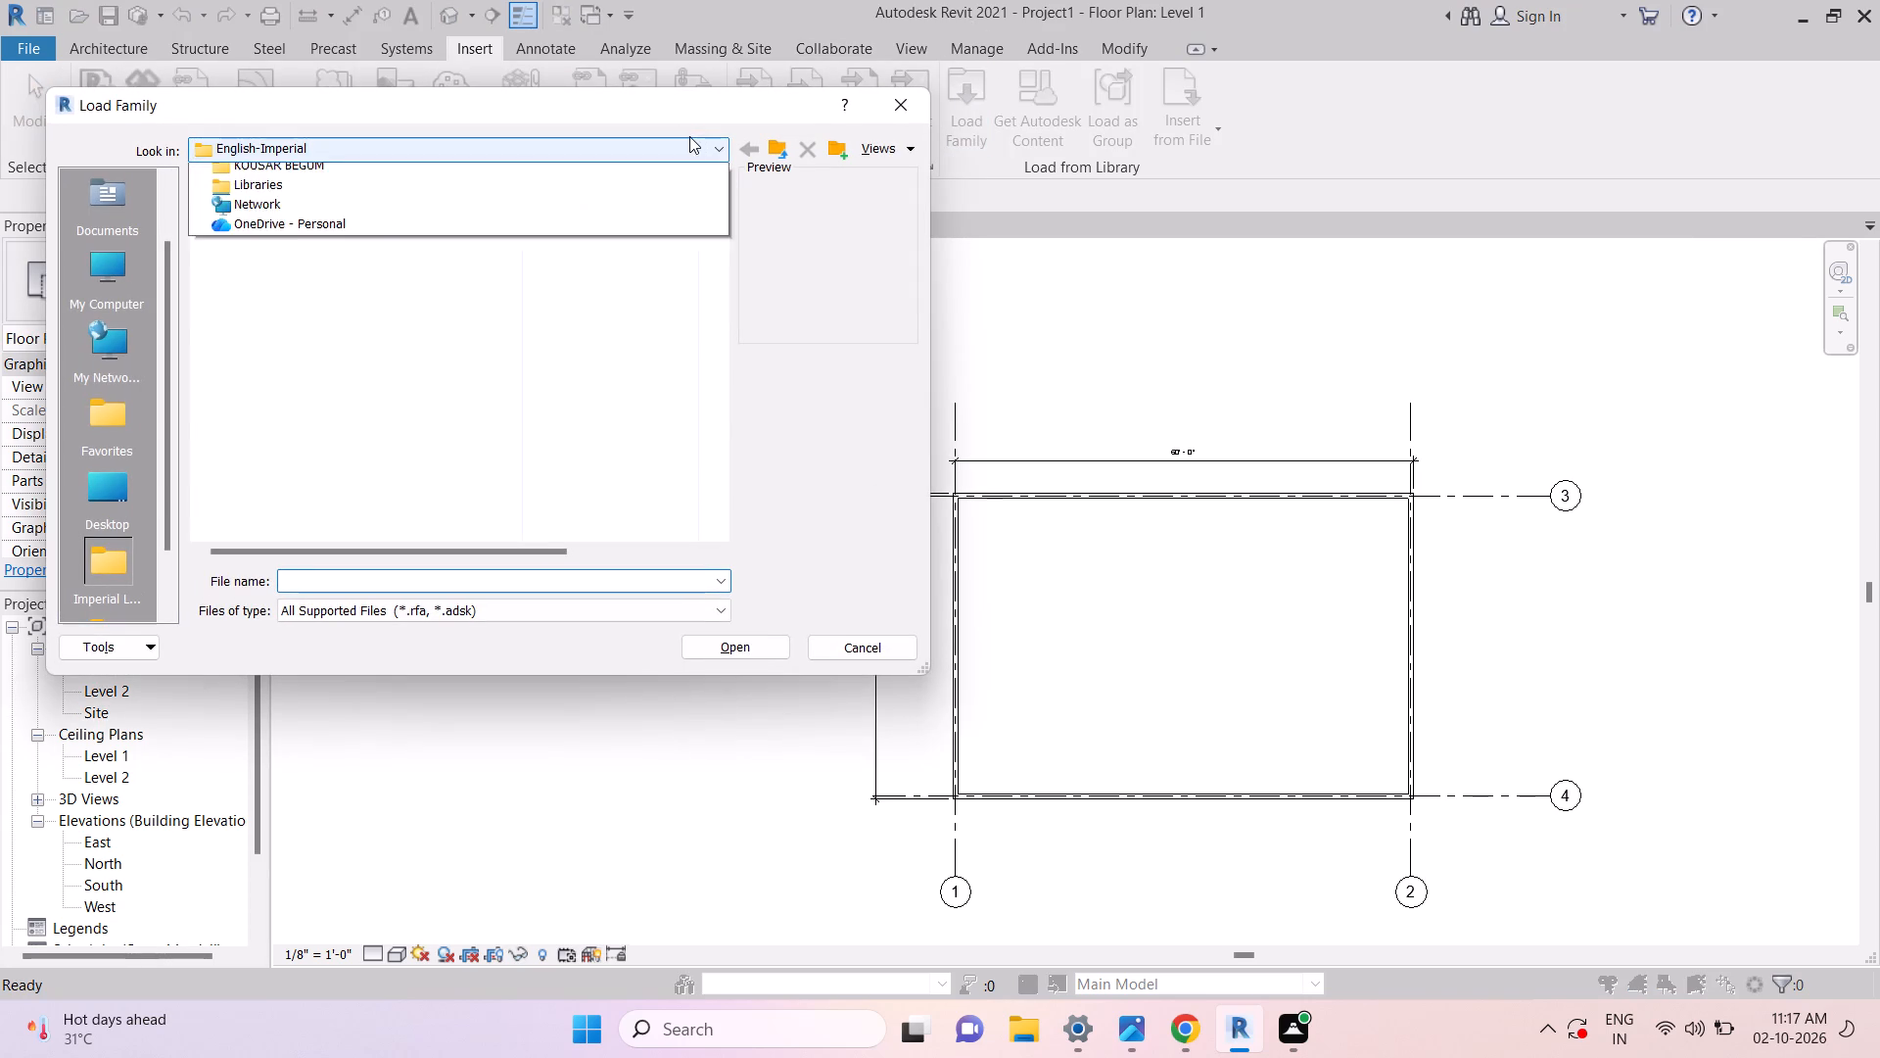
scroll(401, 255, "up", 5)
left_click(331, 221)
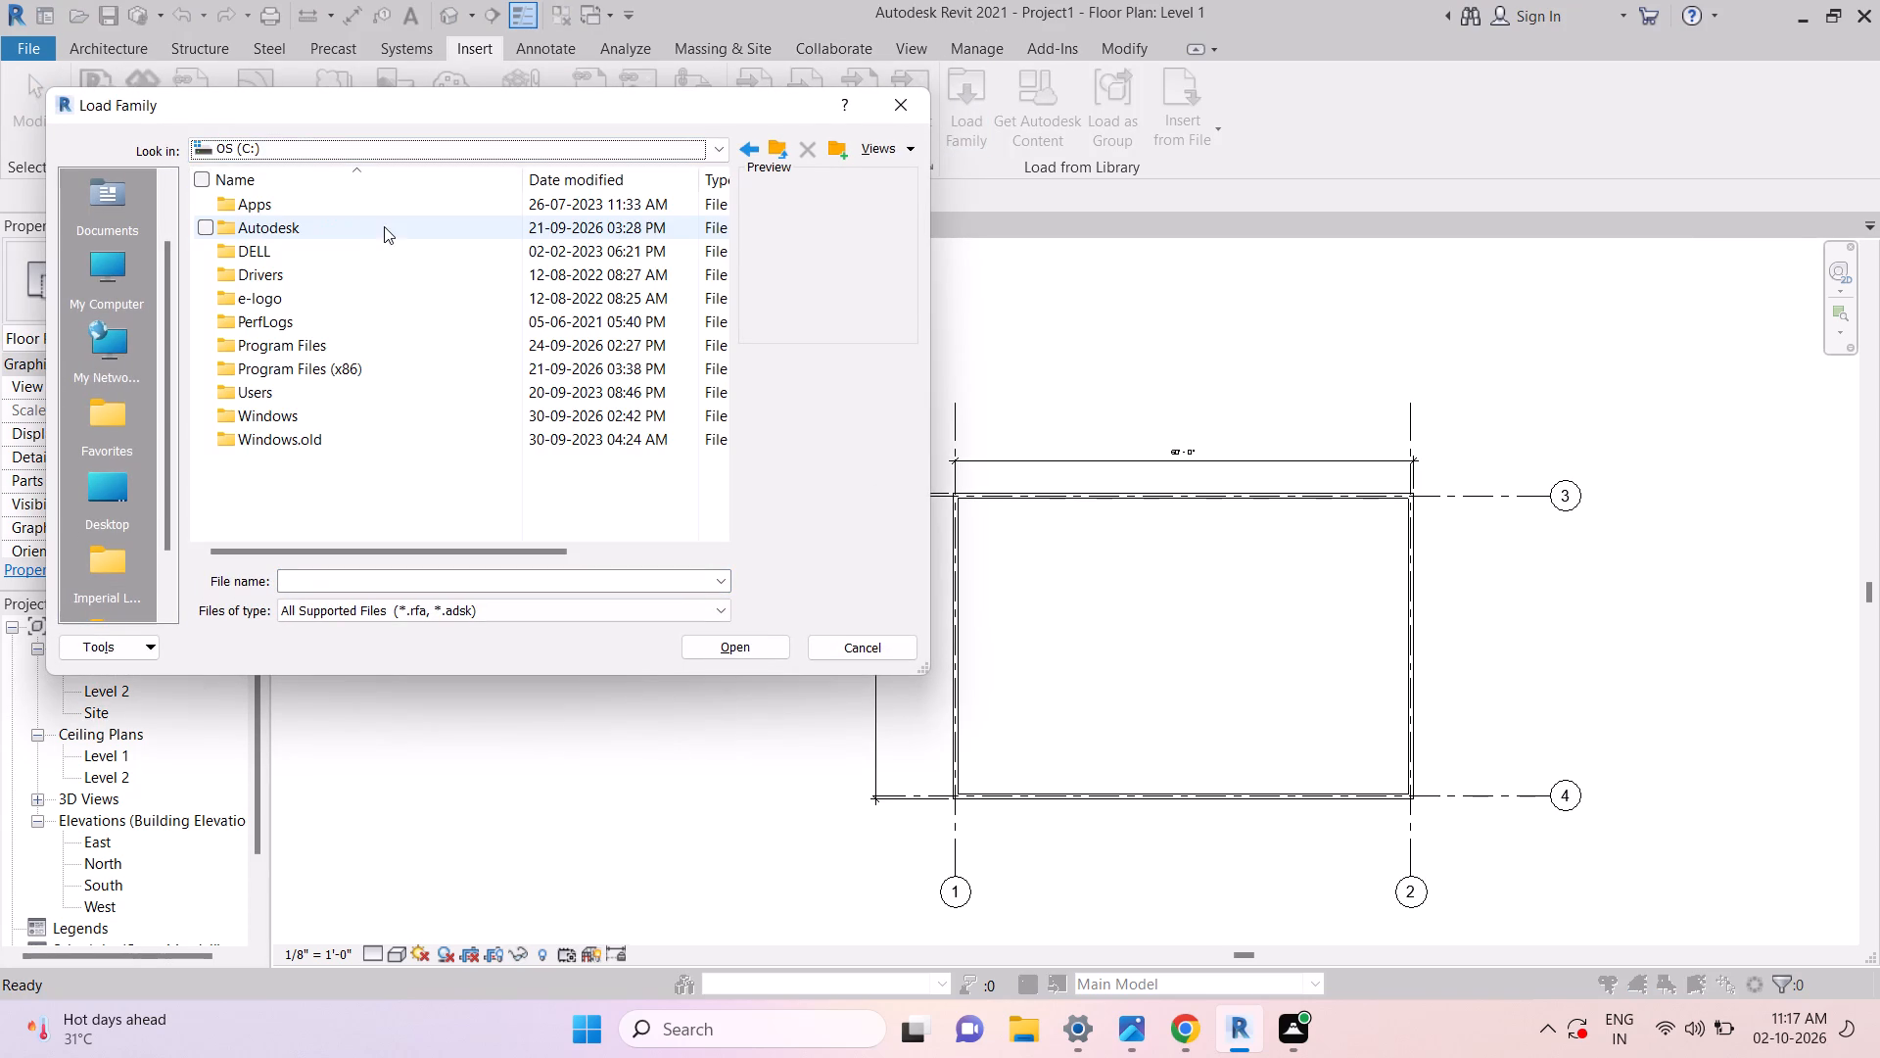
left_click(299, 150)
scroll(305, 286, "up", 5)
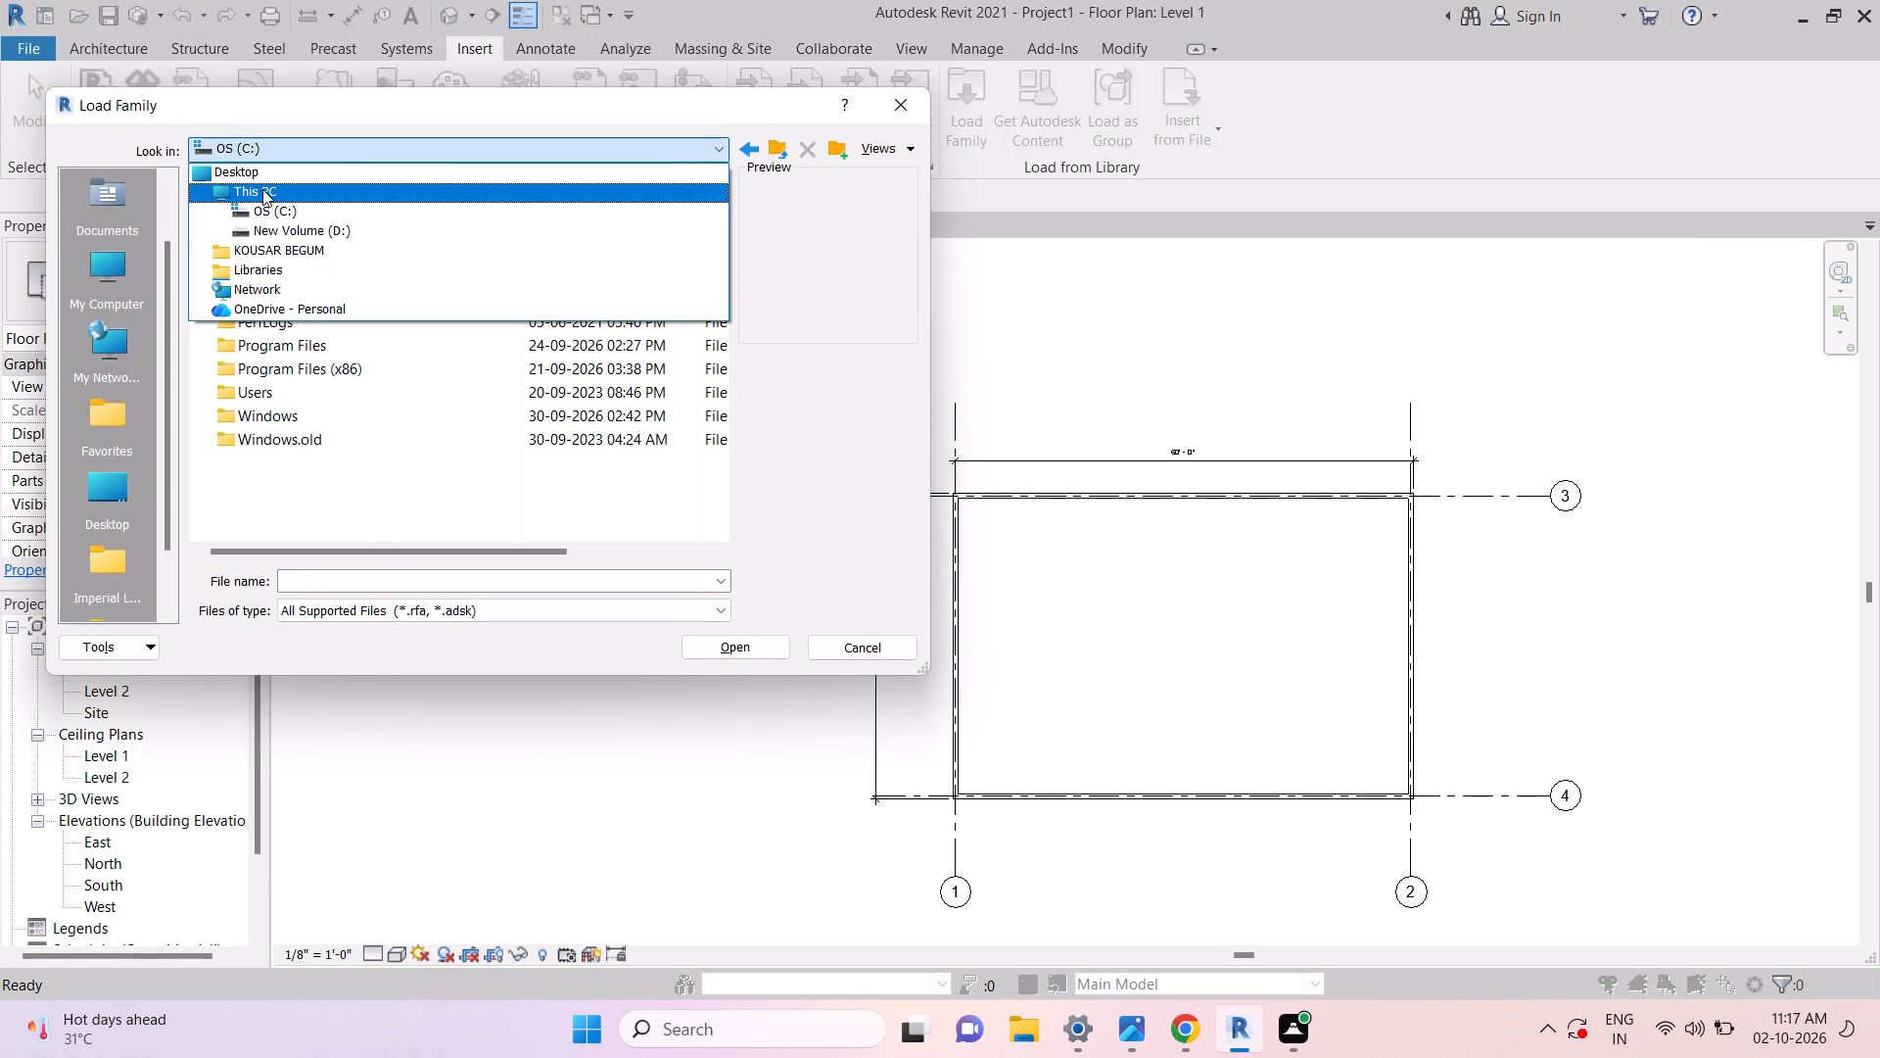
left_click(262, 186)
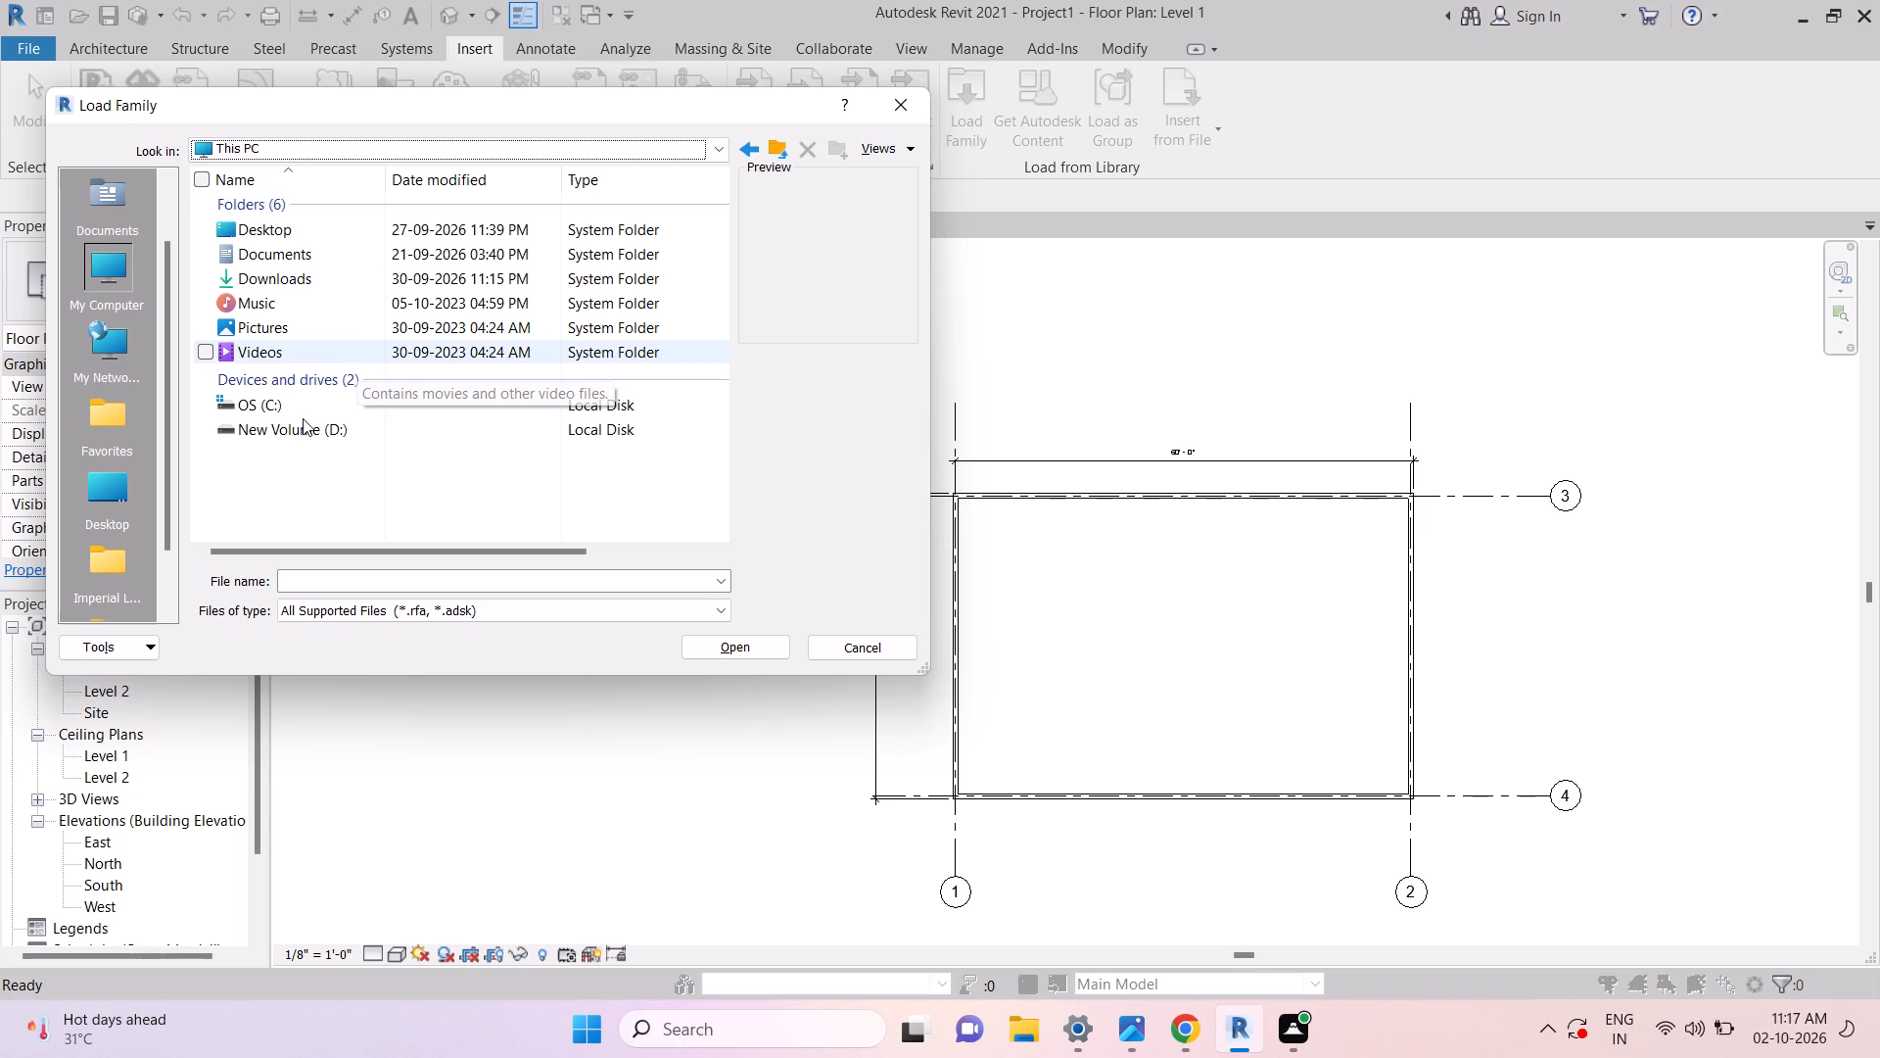
double_click(295, 427)
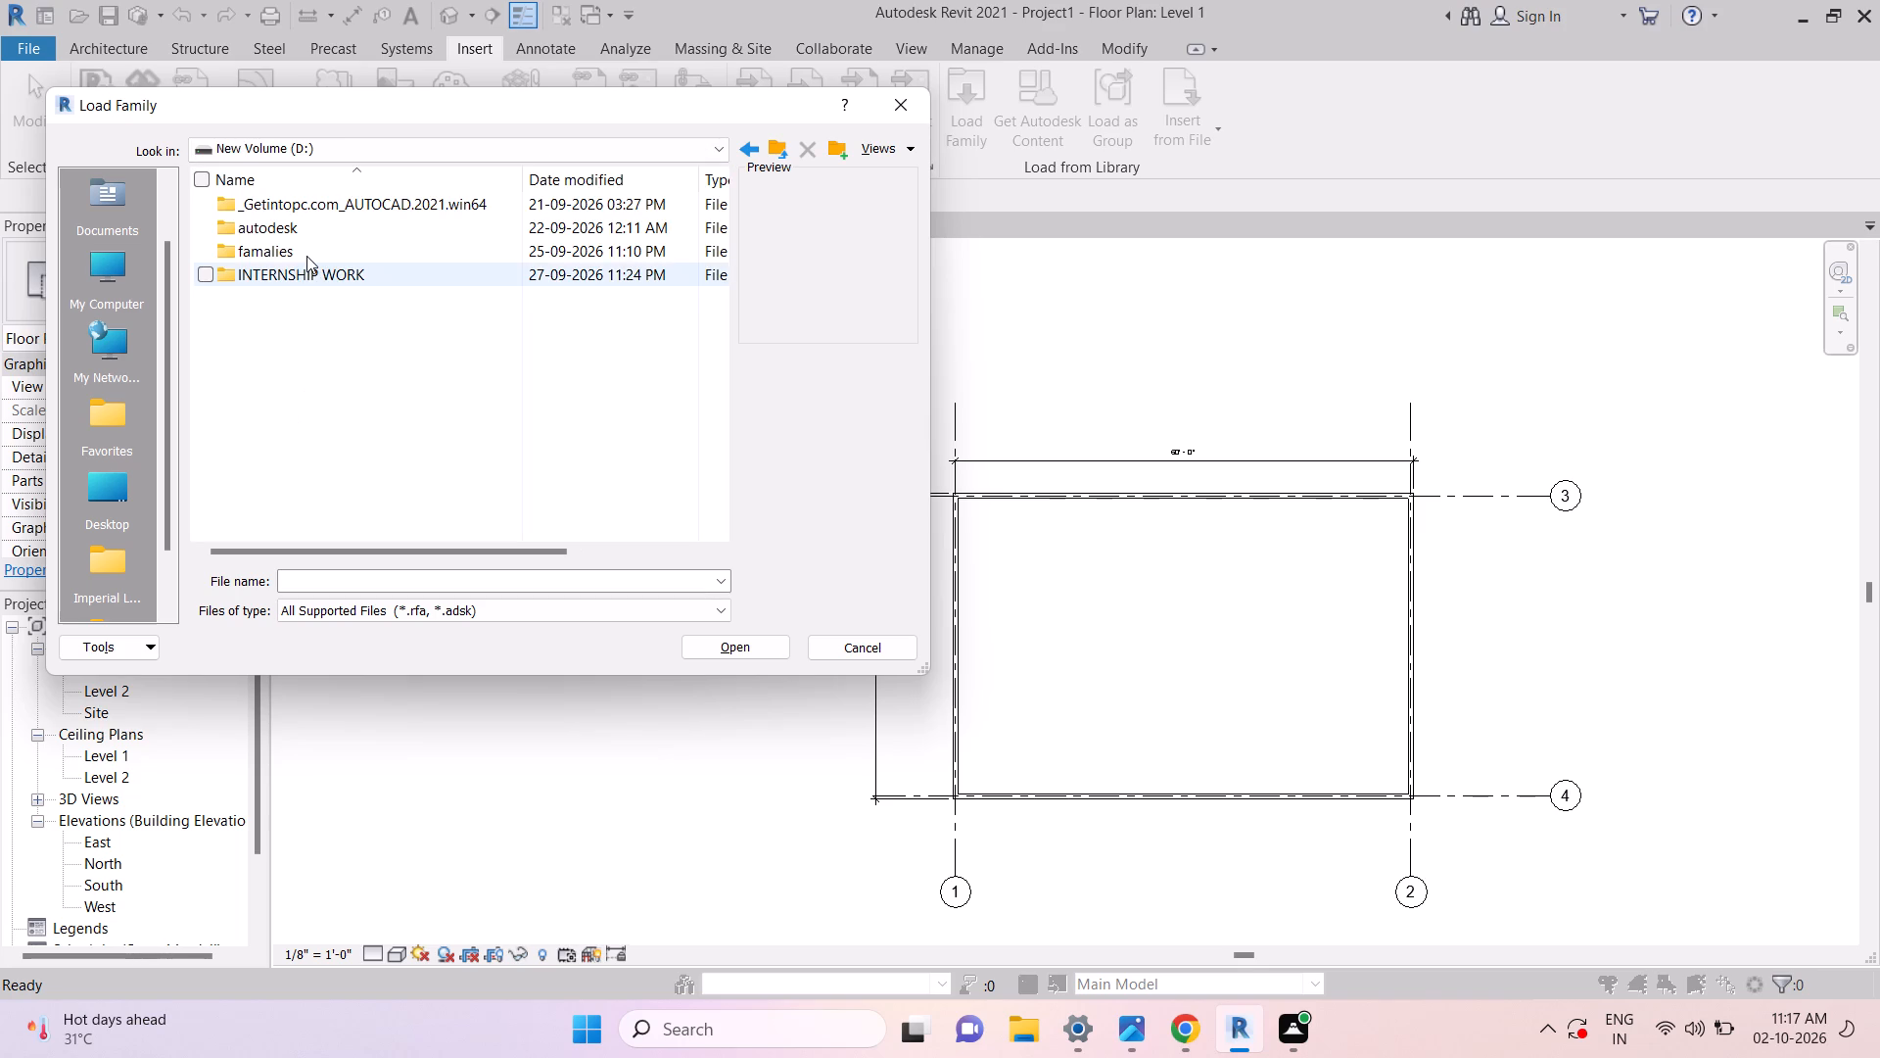
double_click(306, 256)
left_click(310, 209)
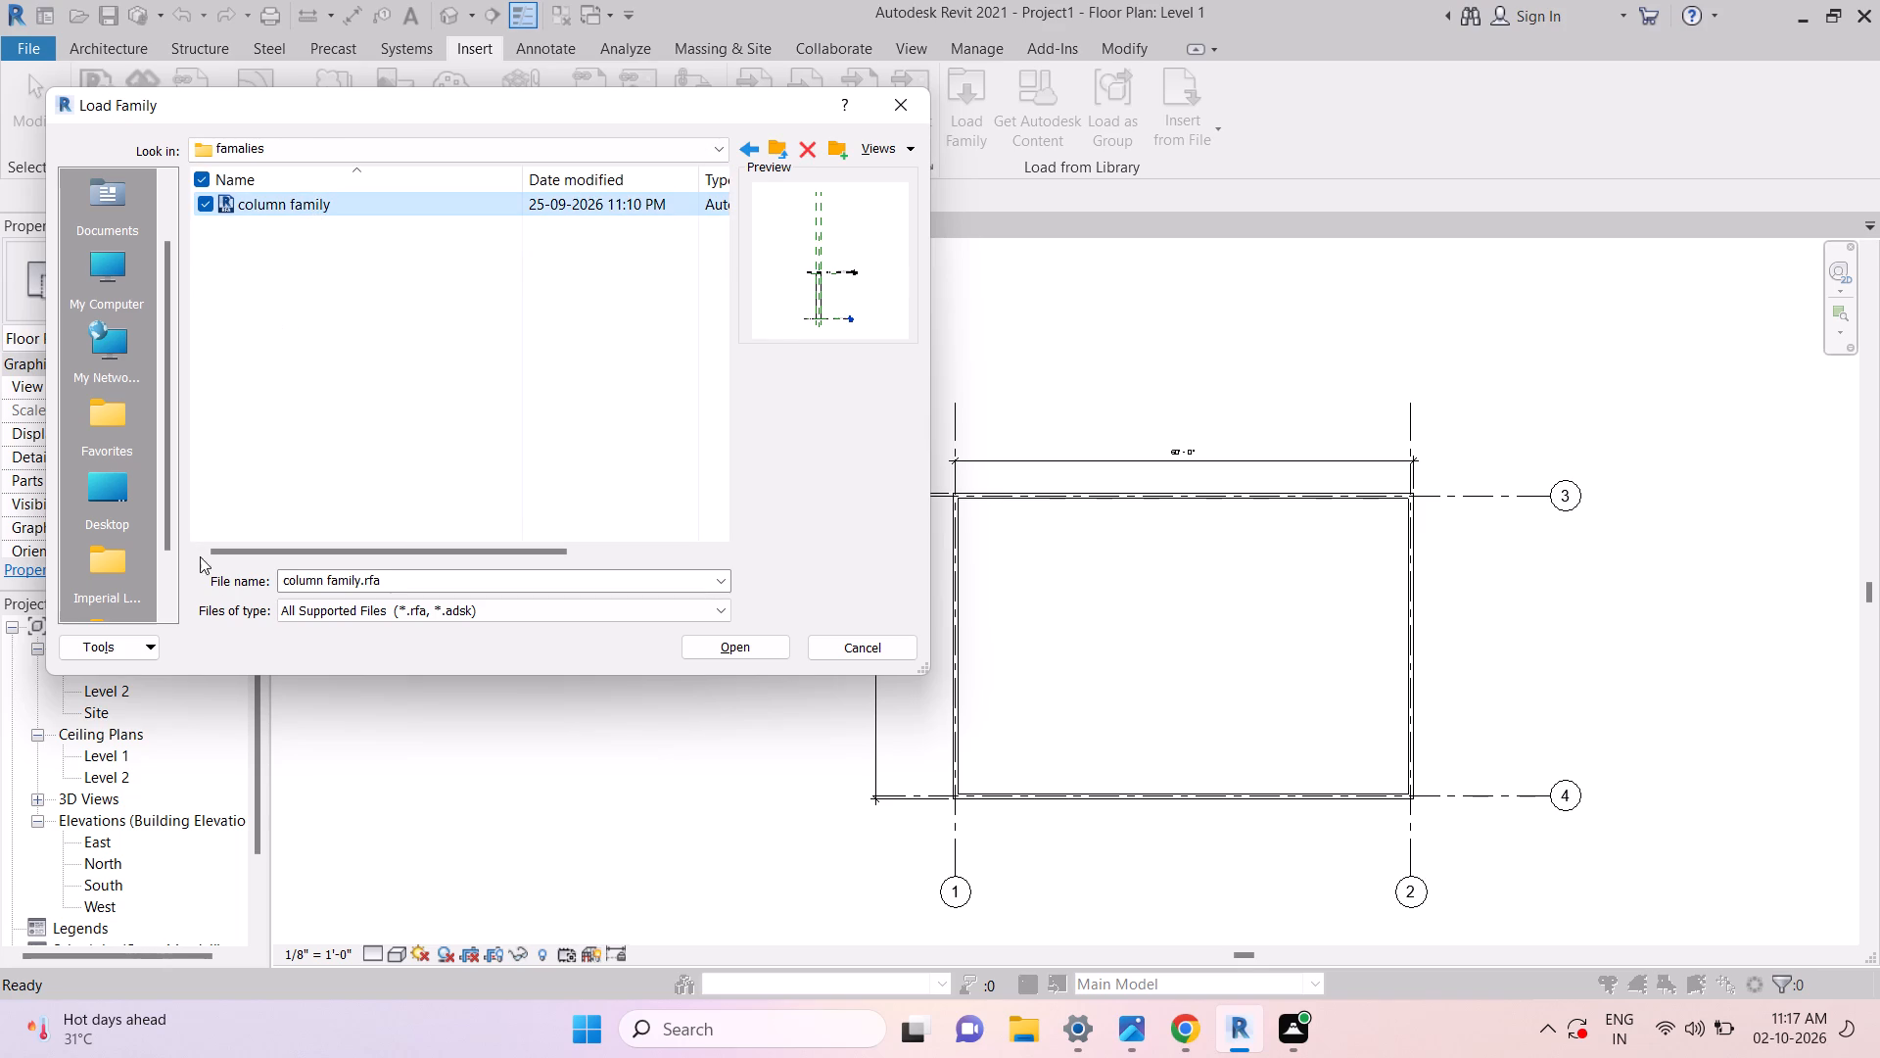
left_click(733, 639)
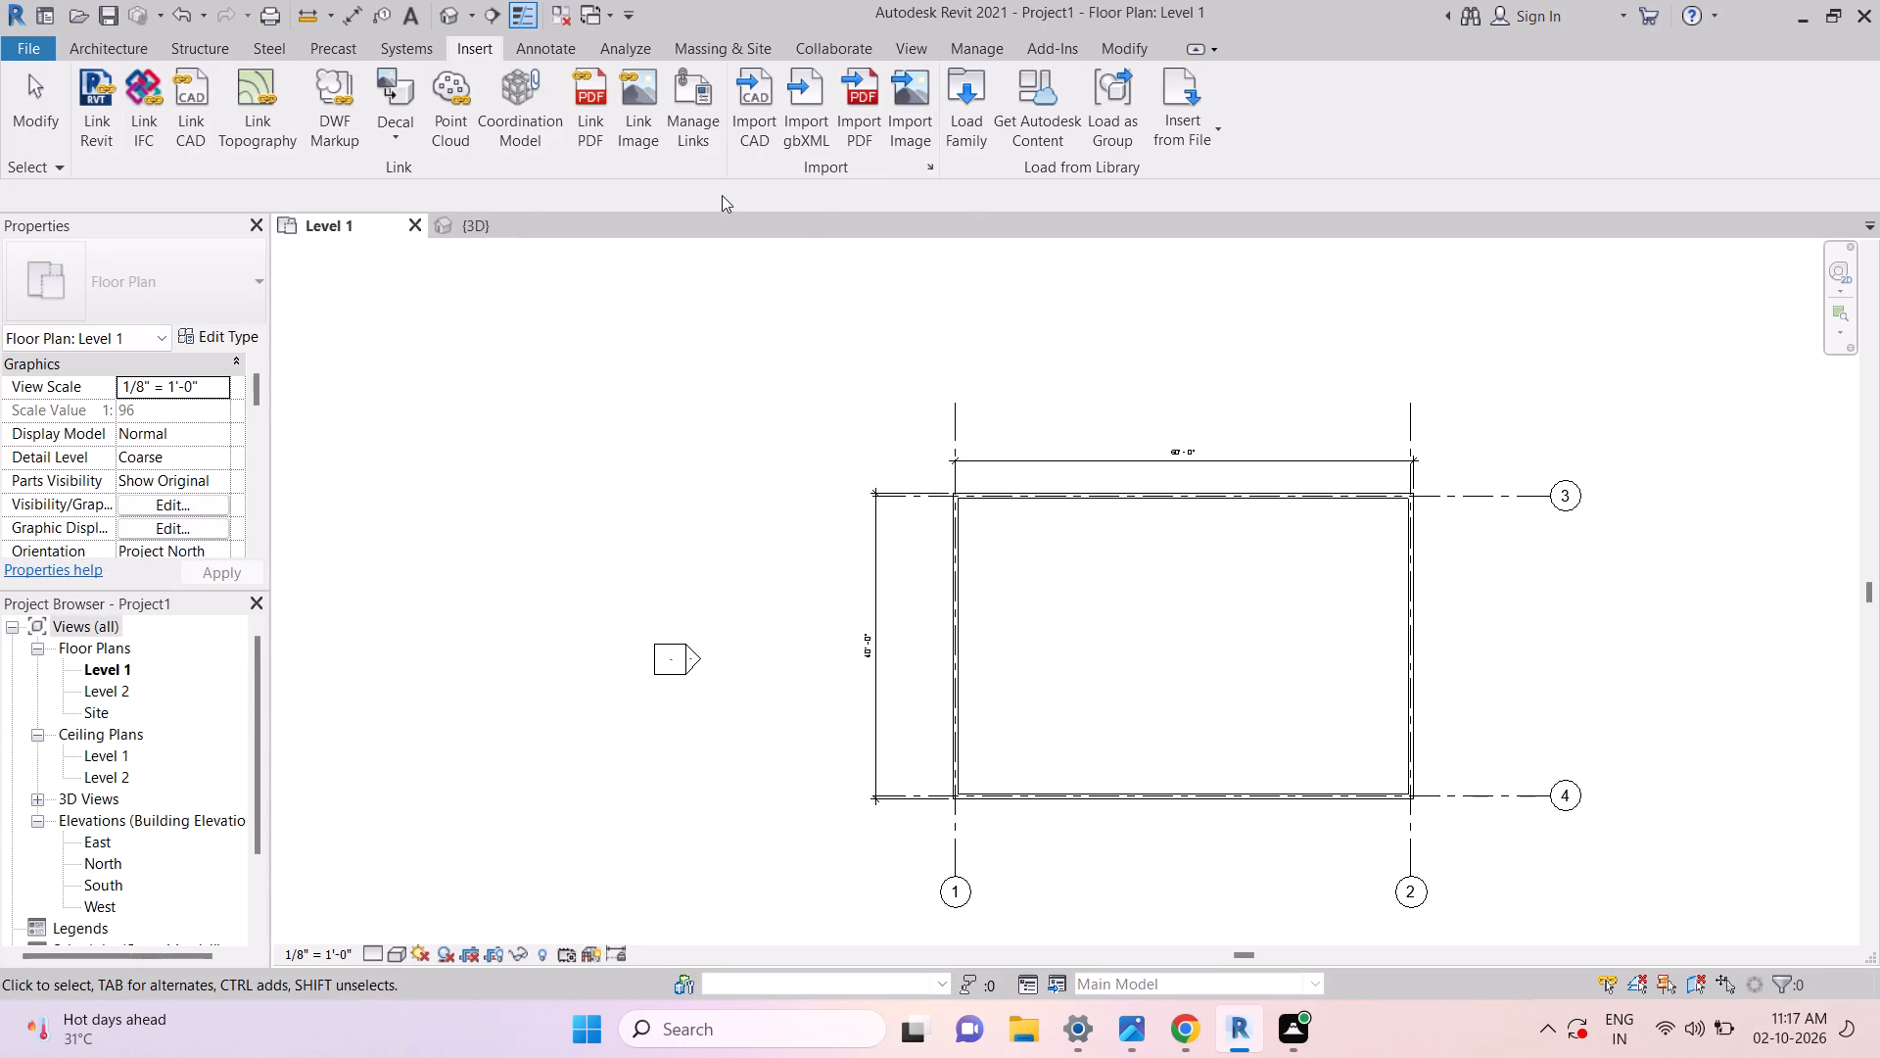
key("Escape")
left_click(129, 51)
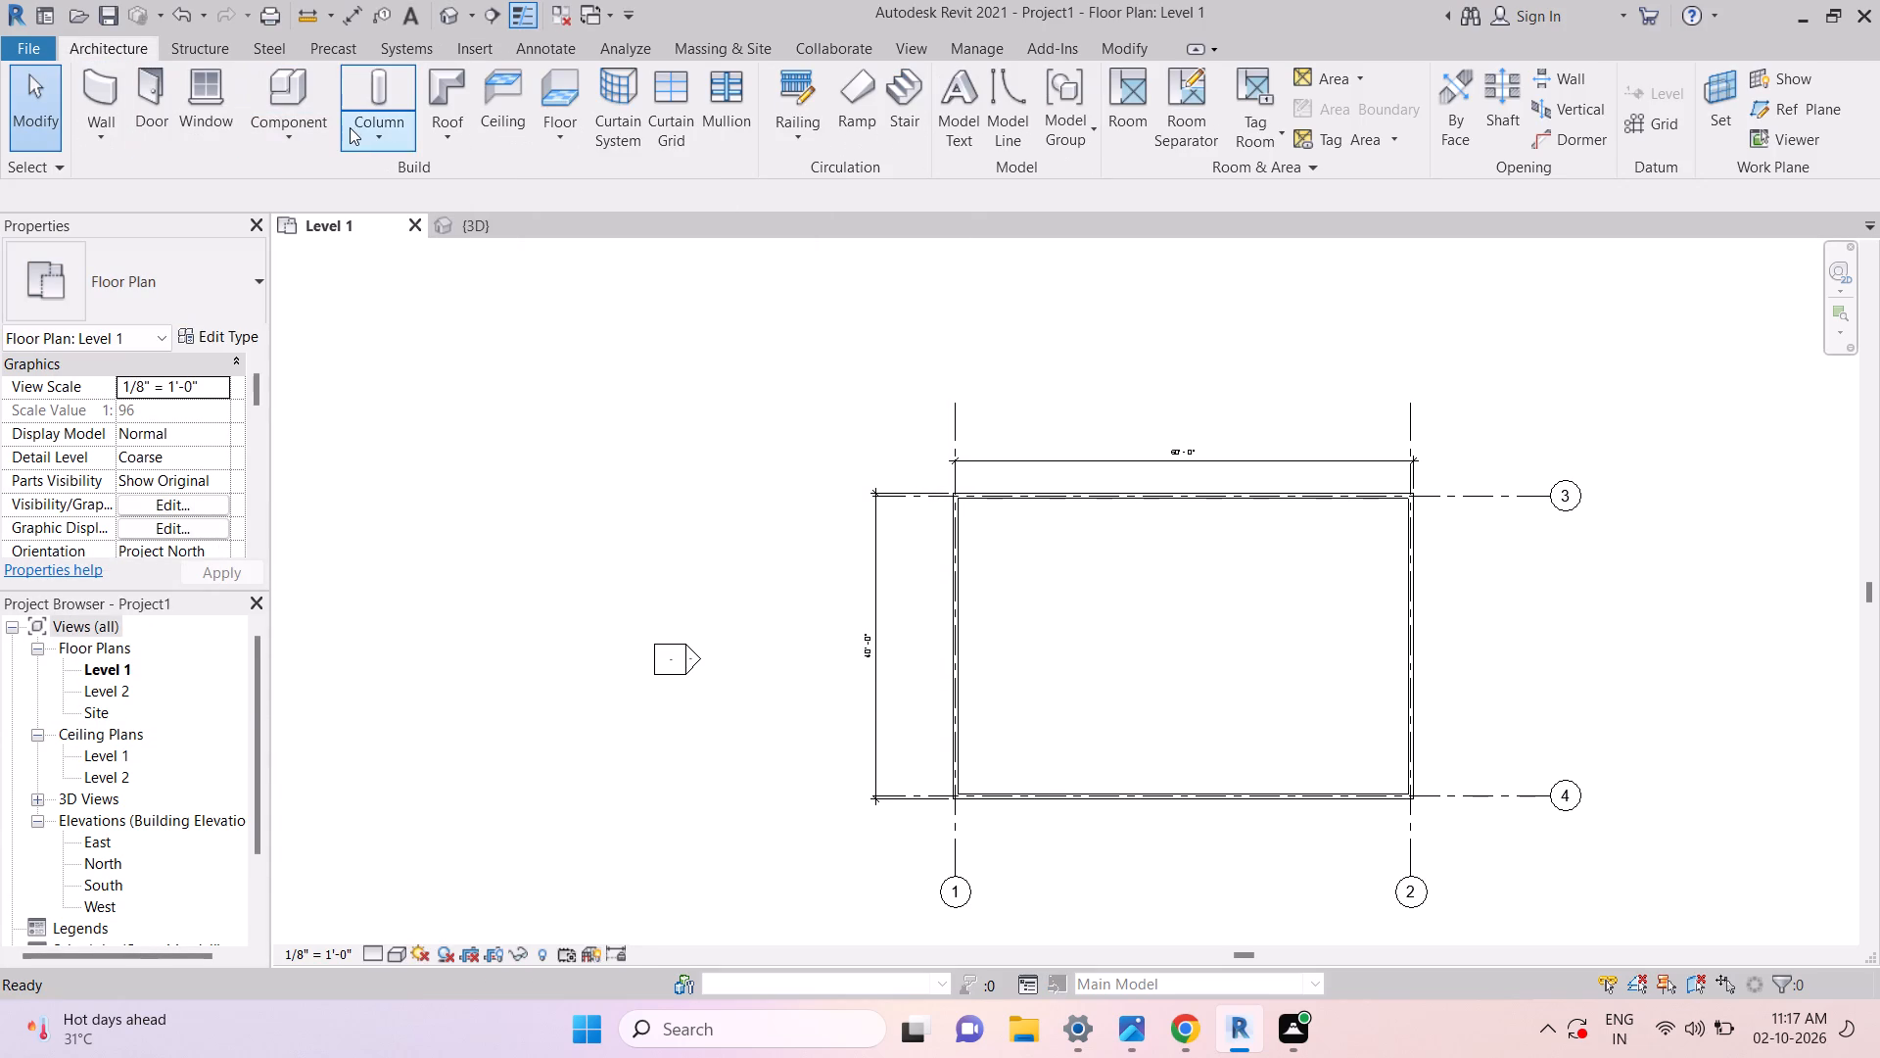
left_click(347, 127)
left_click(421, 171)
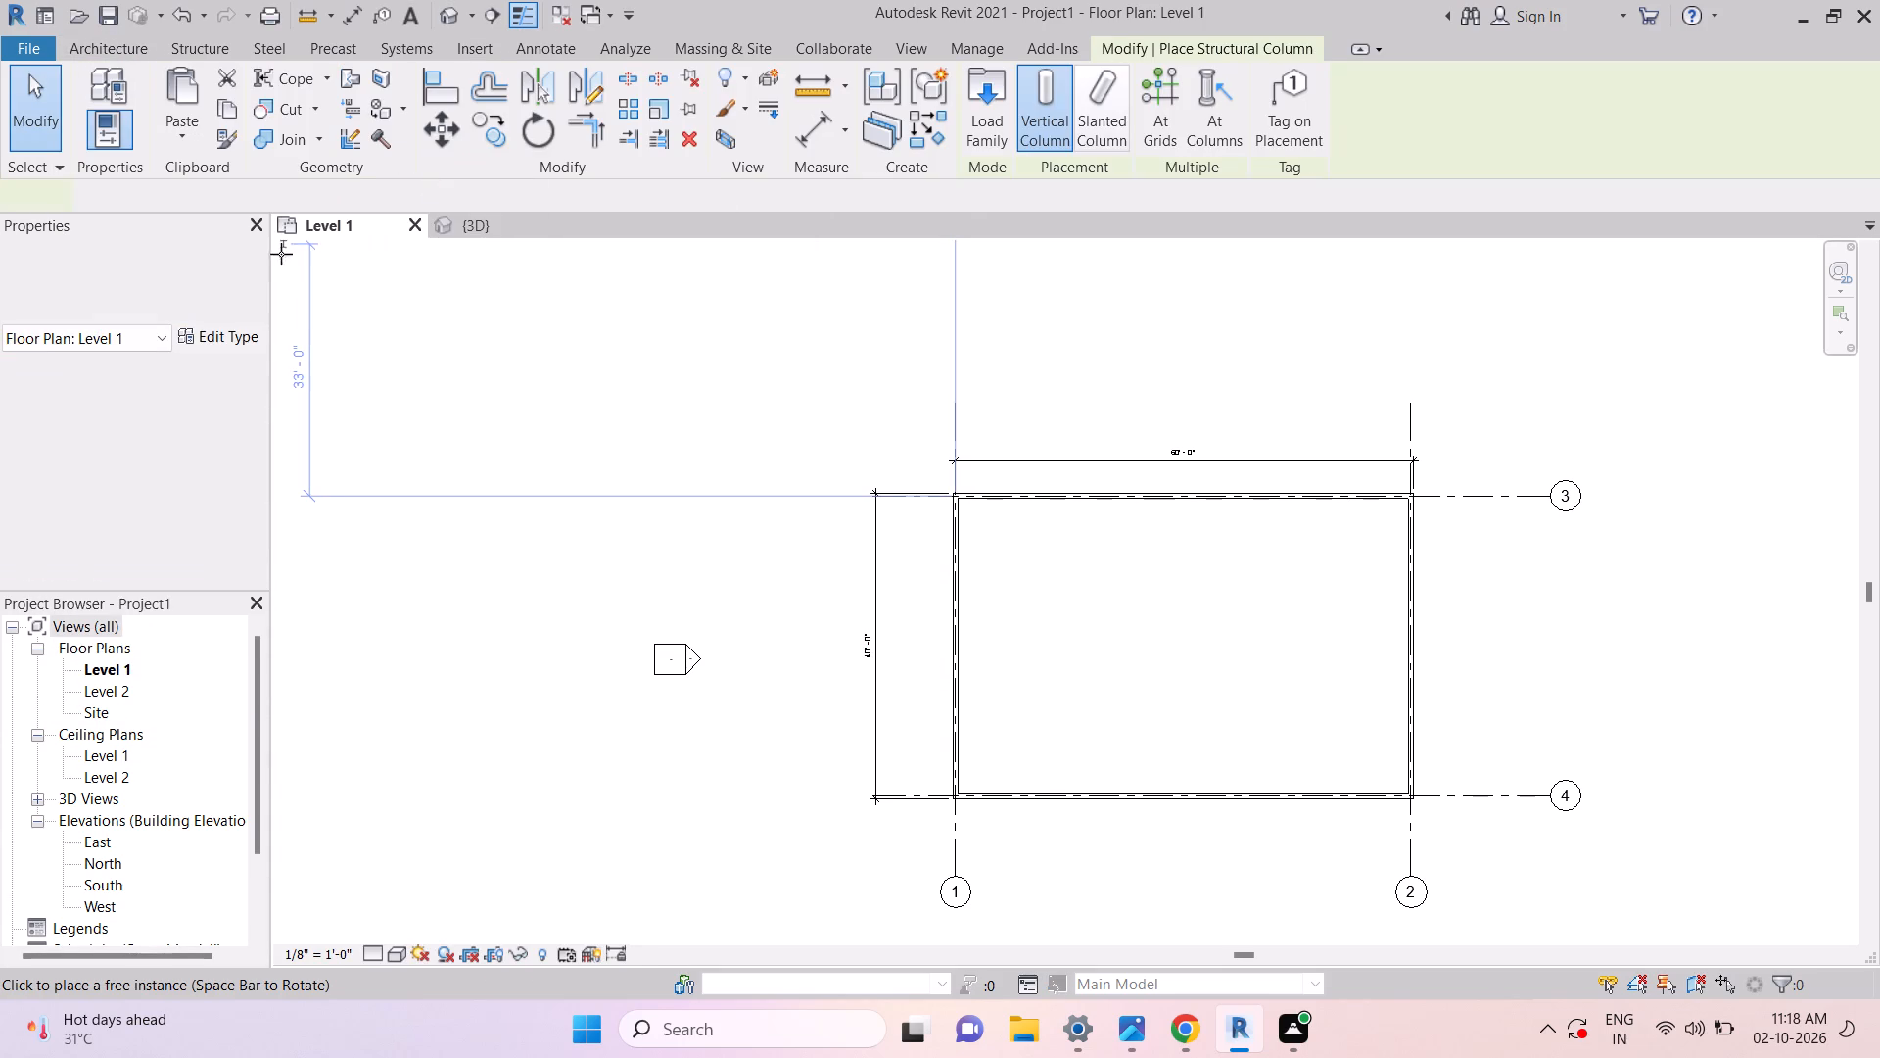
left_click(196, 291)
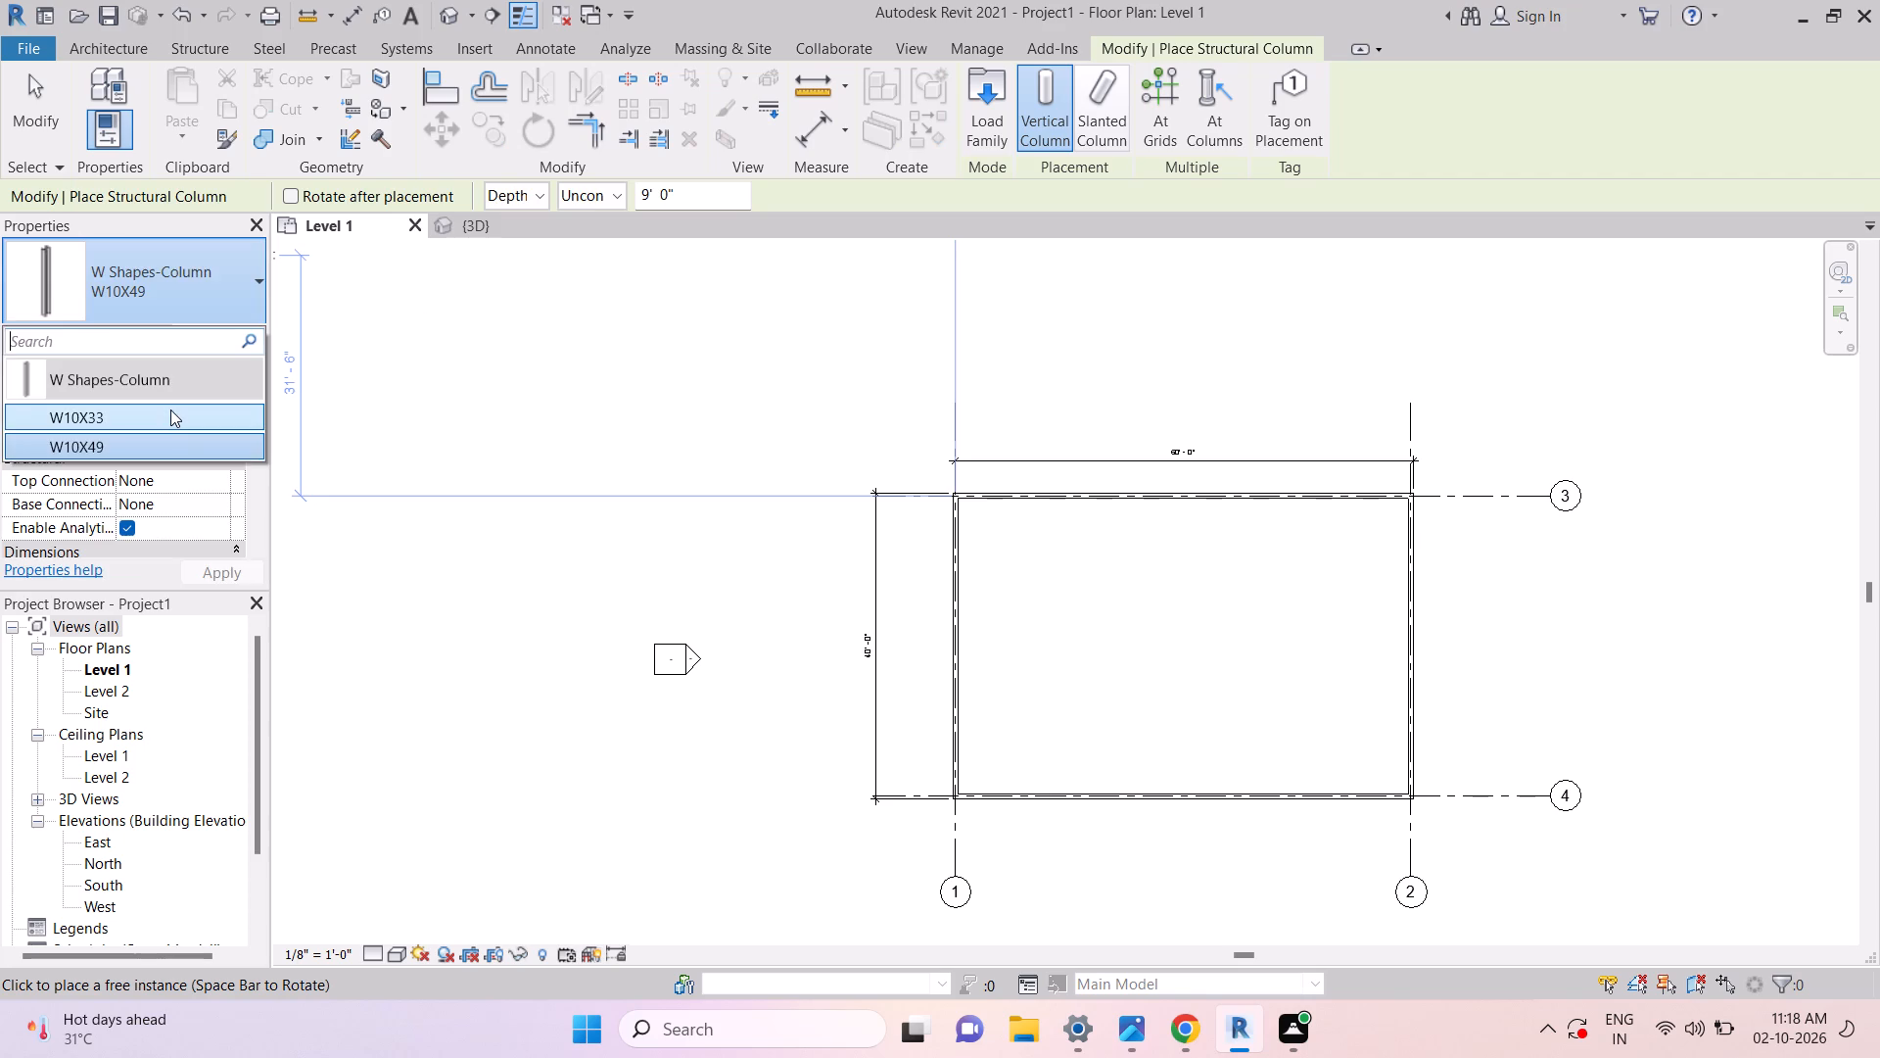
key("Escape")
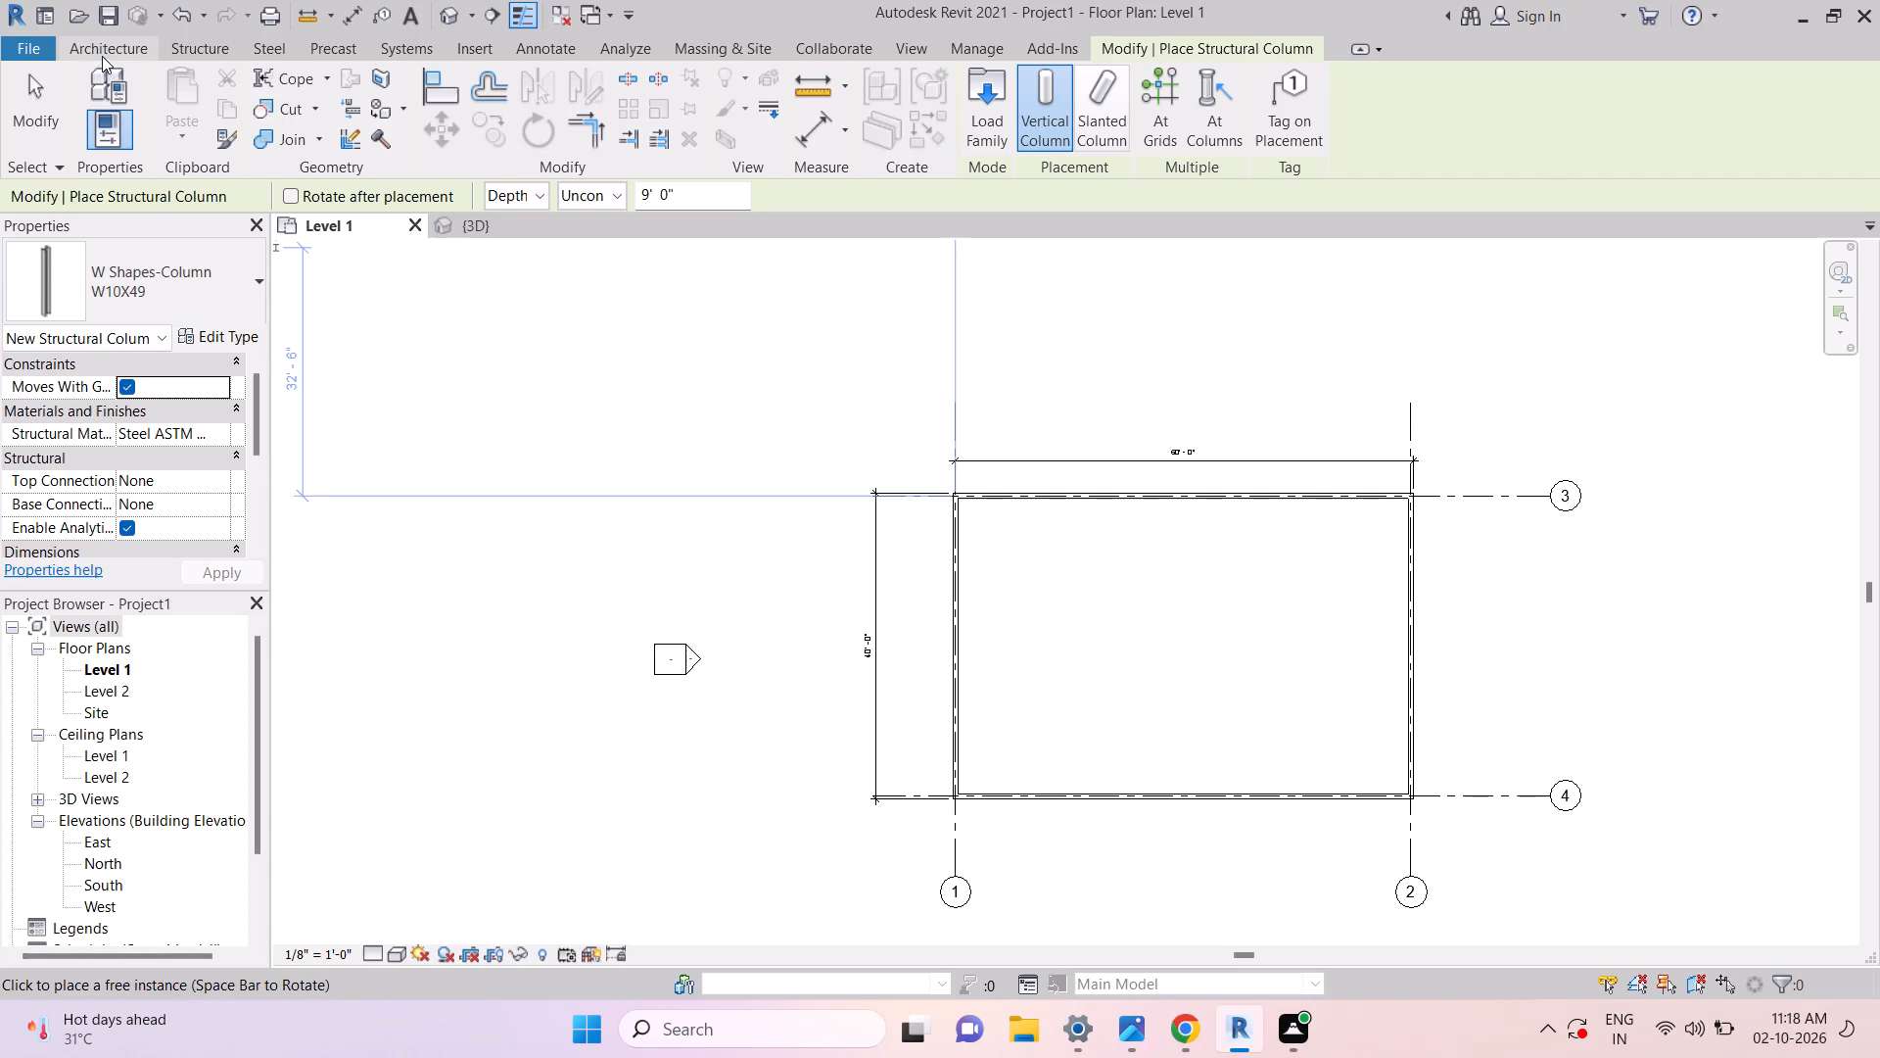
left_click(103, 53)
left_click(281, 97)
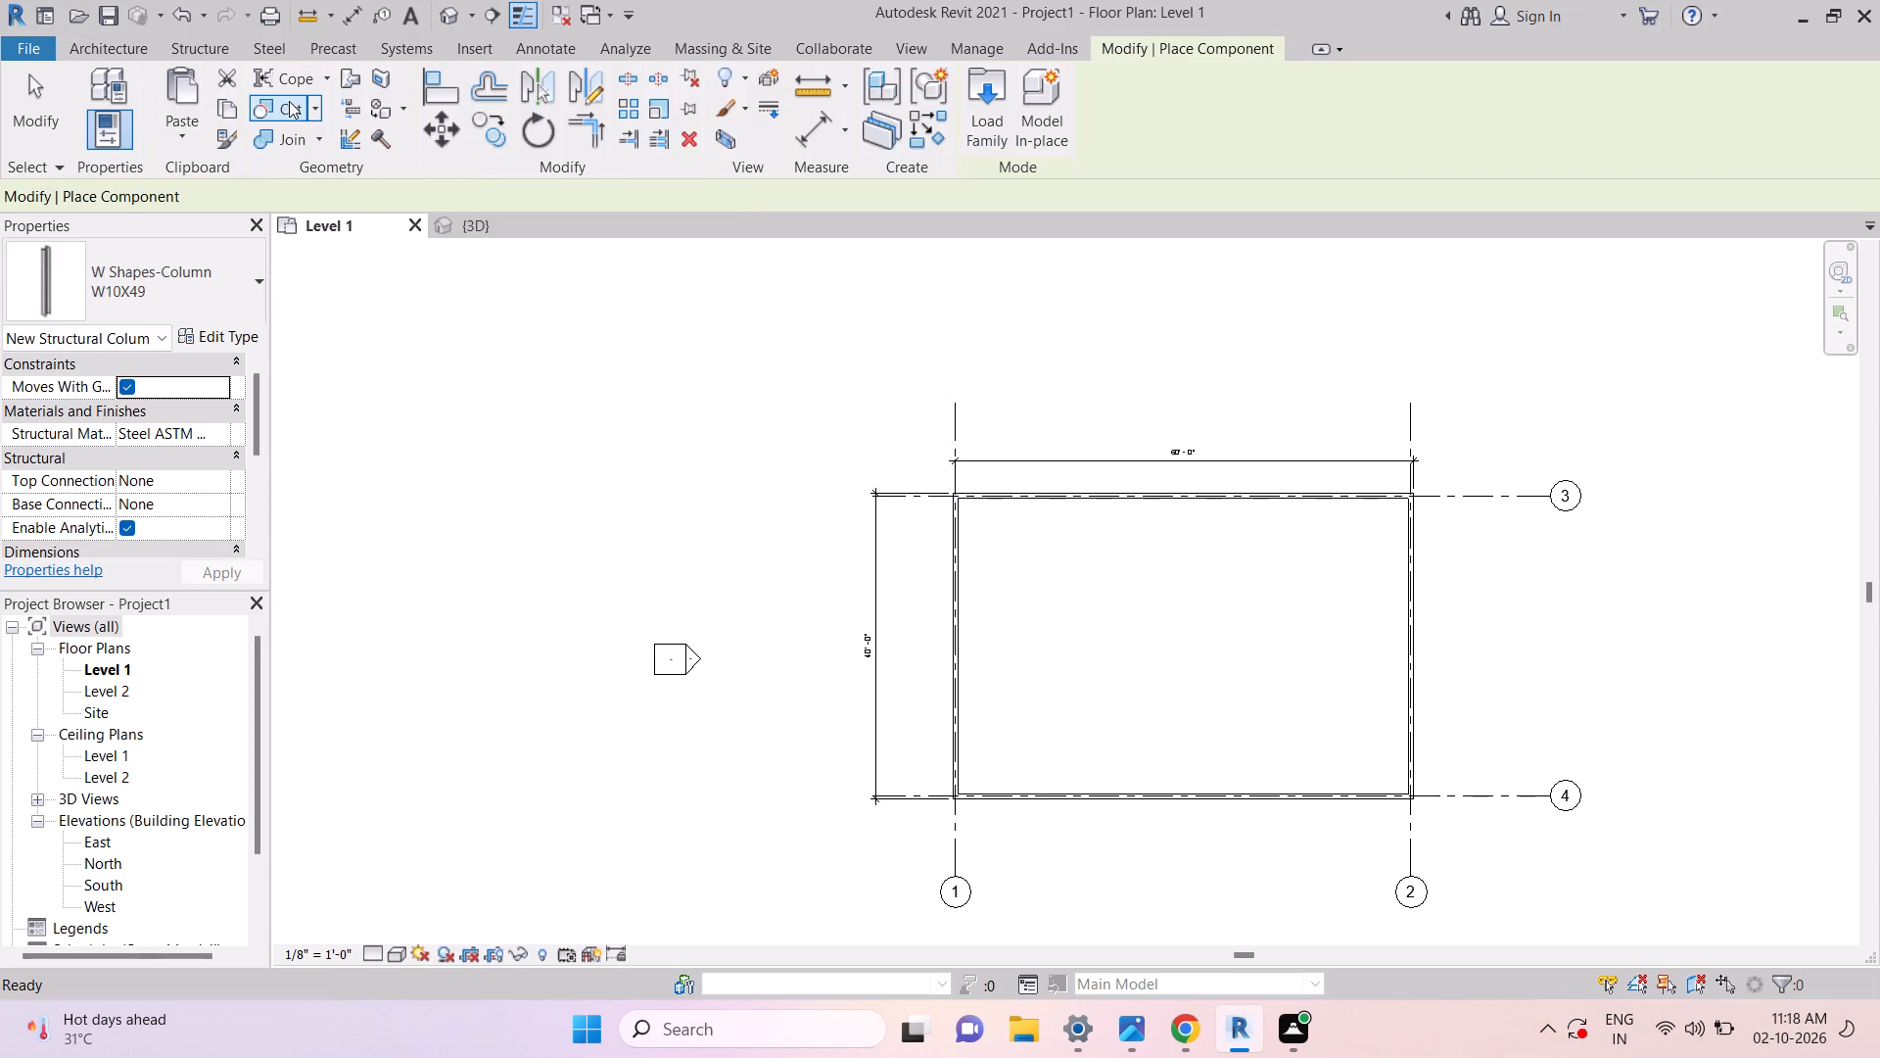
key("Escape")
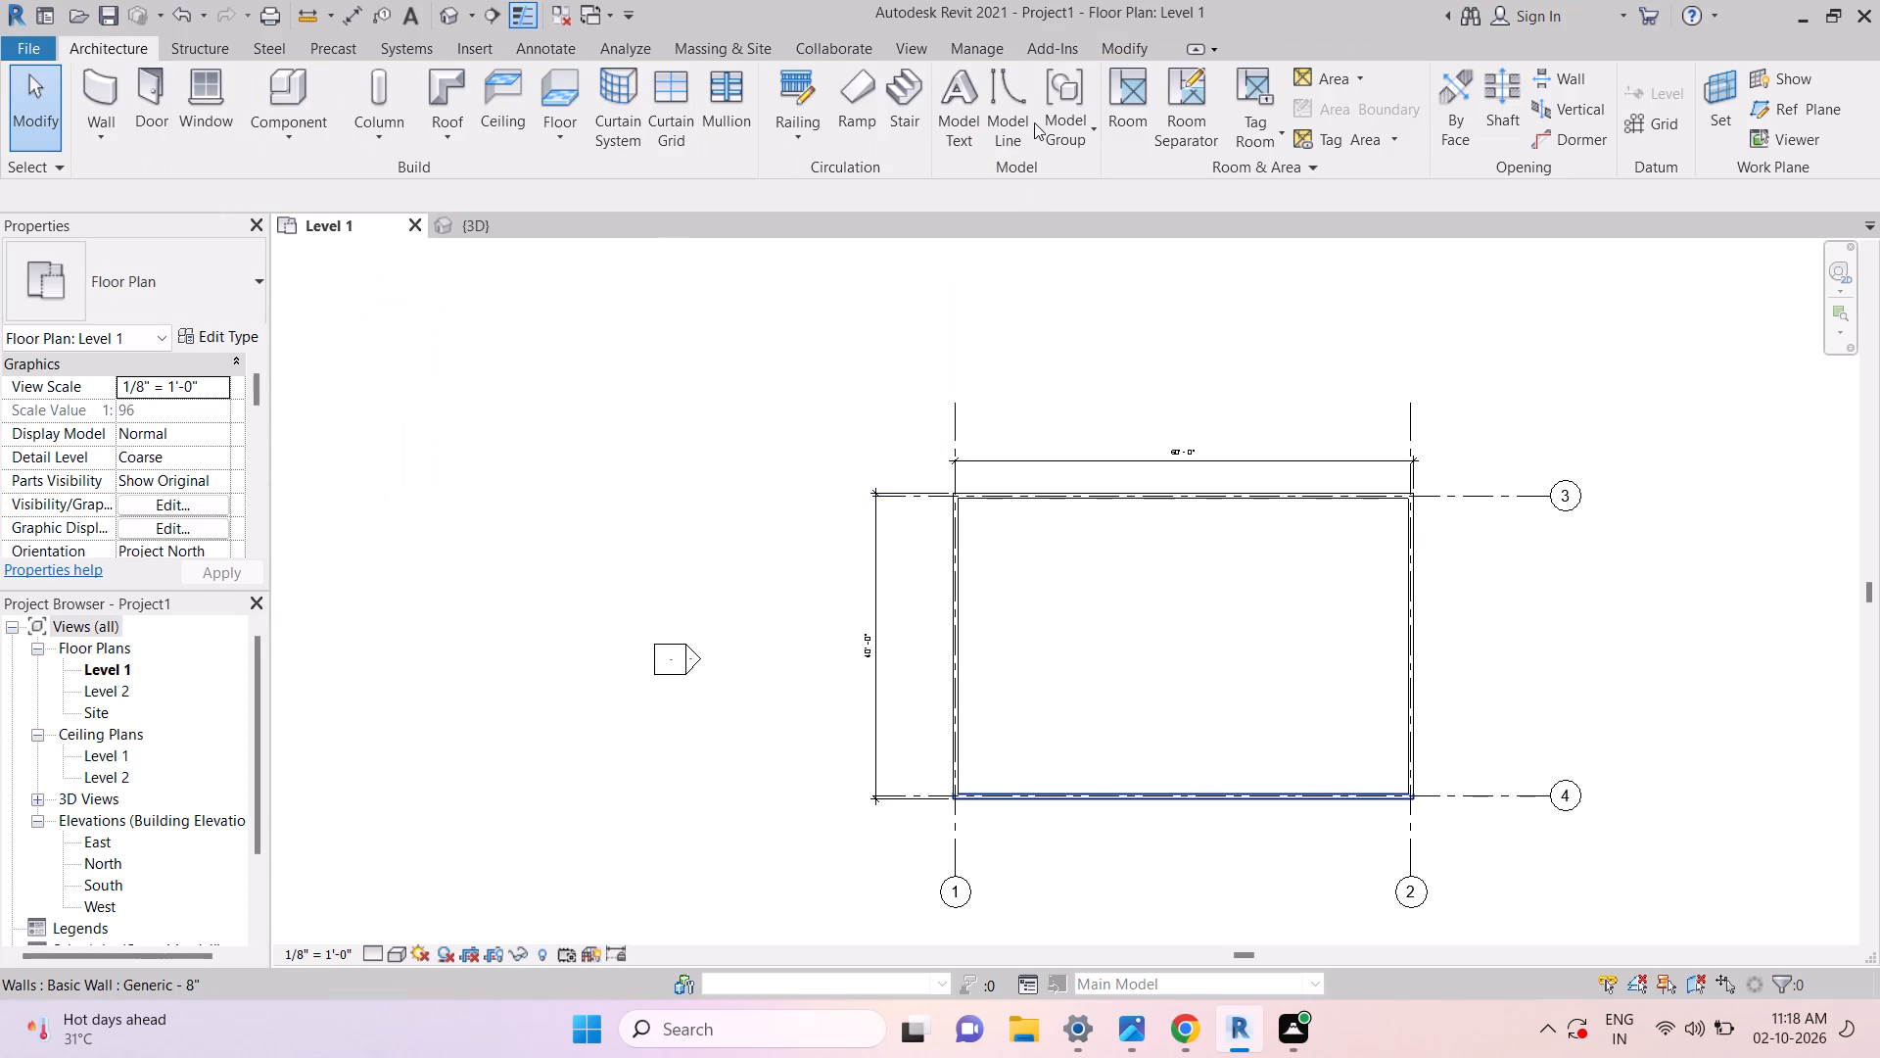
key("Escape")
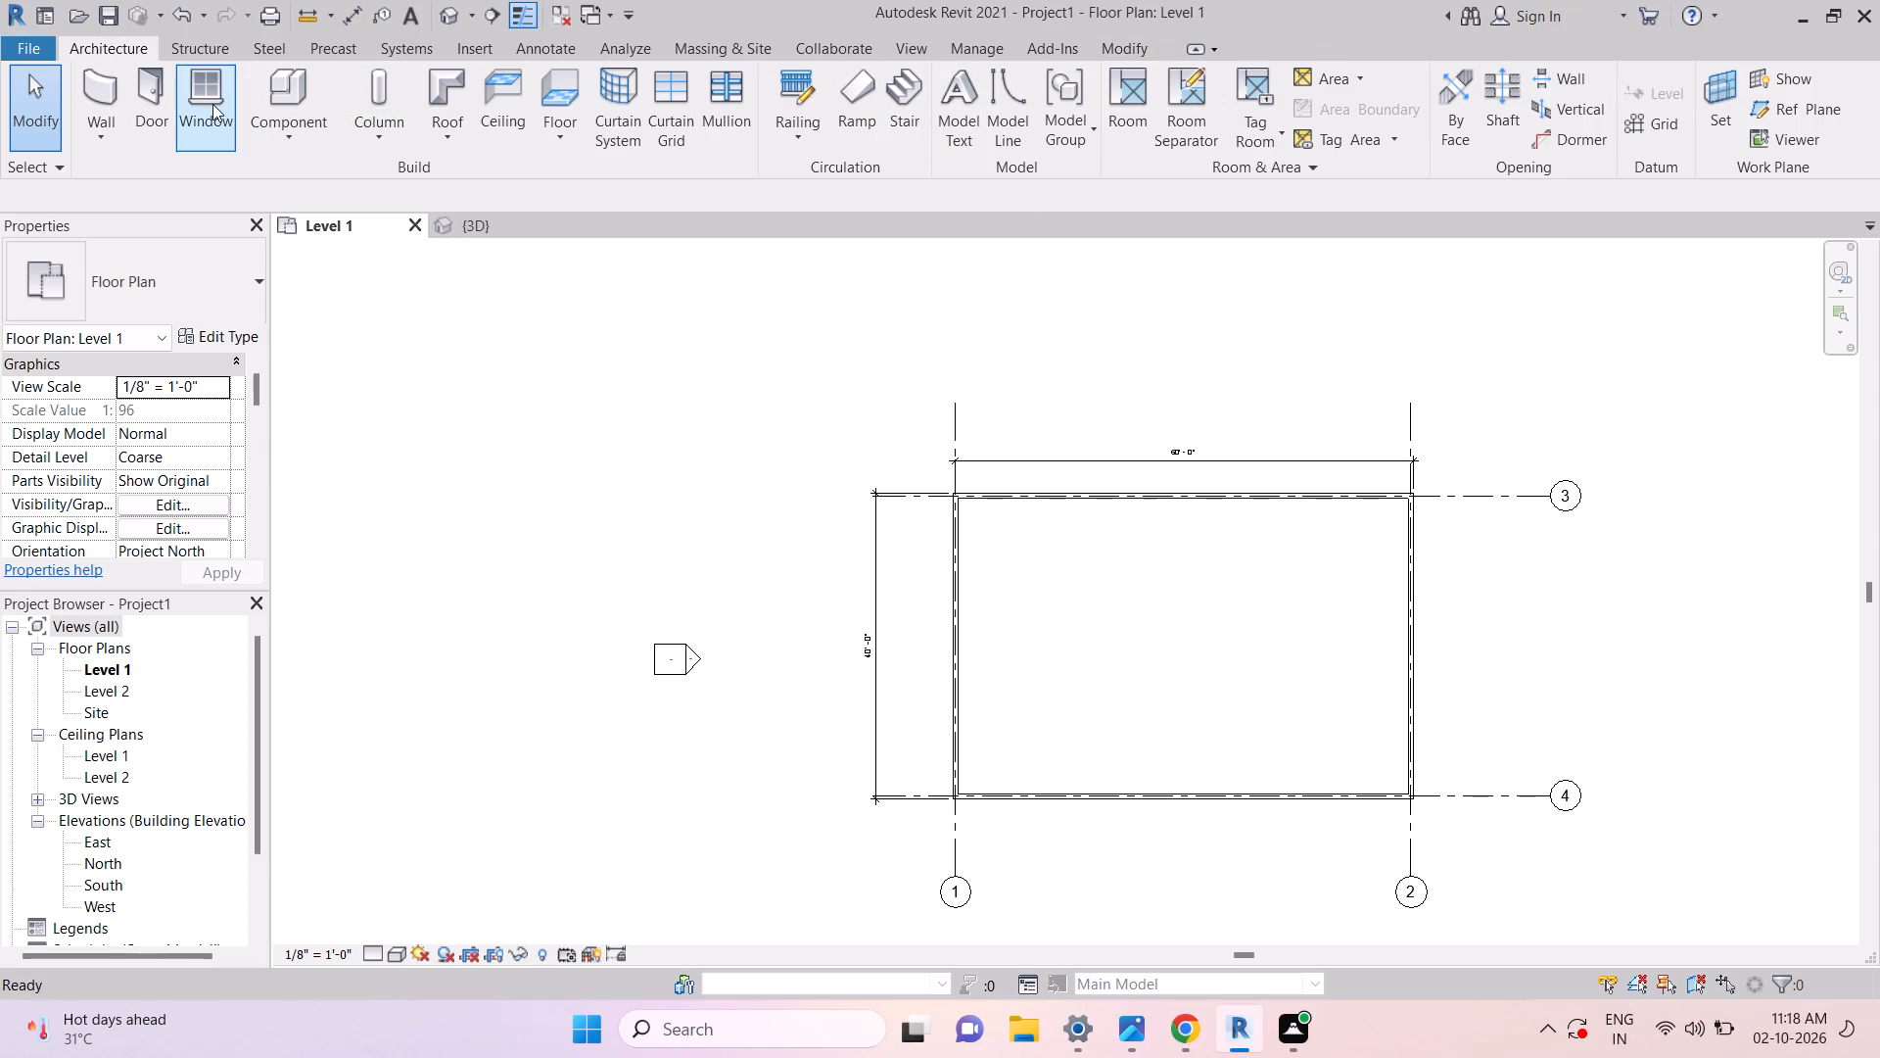
Place one architectural column of the "column family" type, with Height to Level 2, inside the building near the corner of grids 1 and 3.
left_click(361, 130)
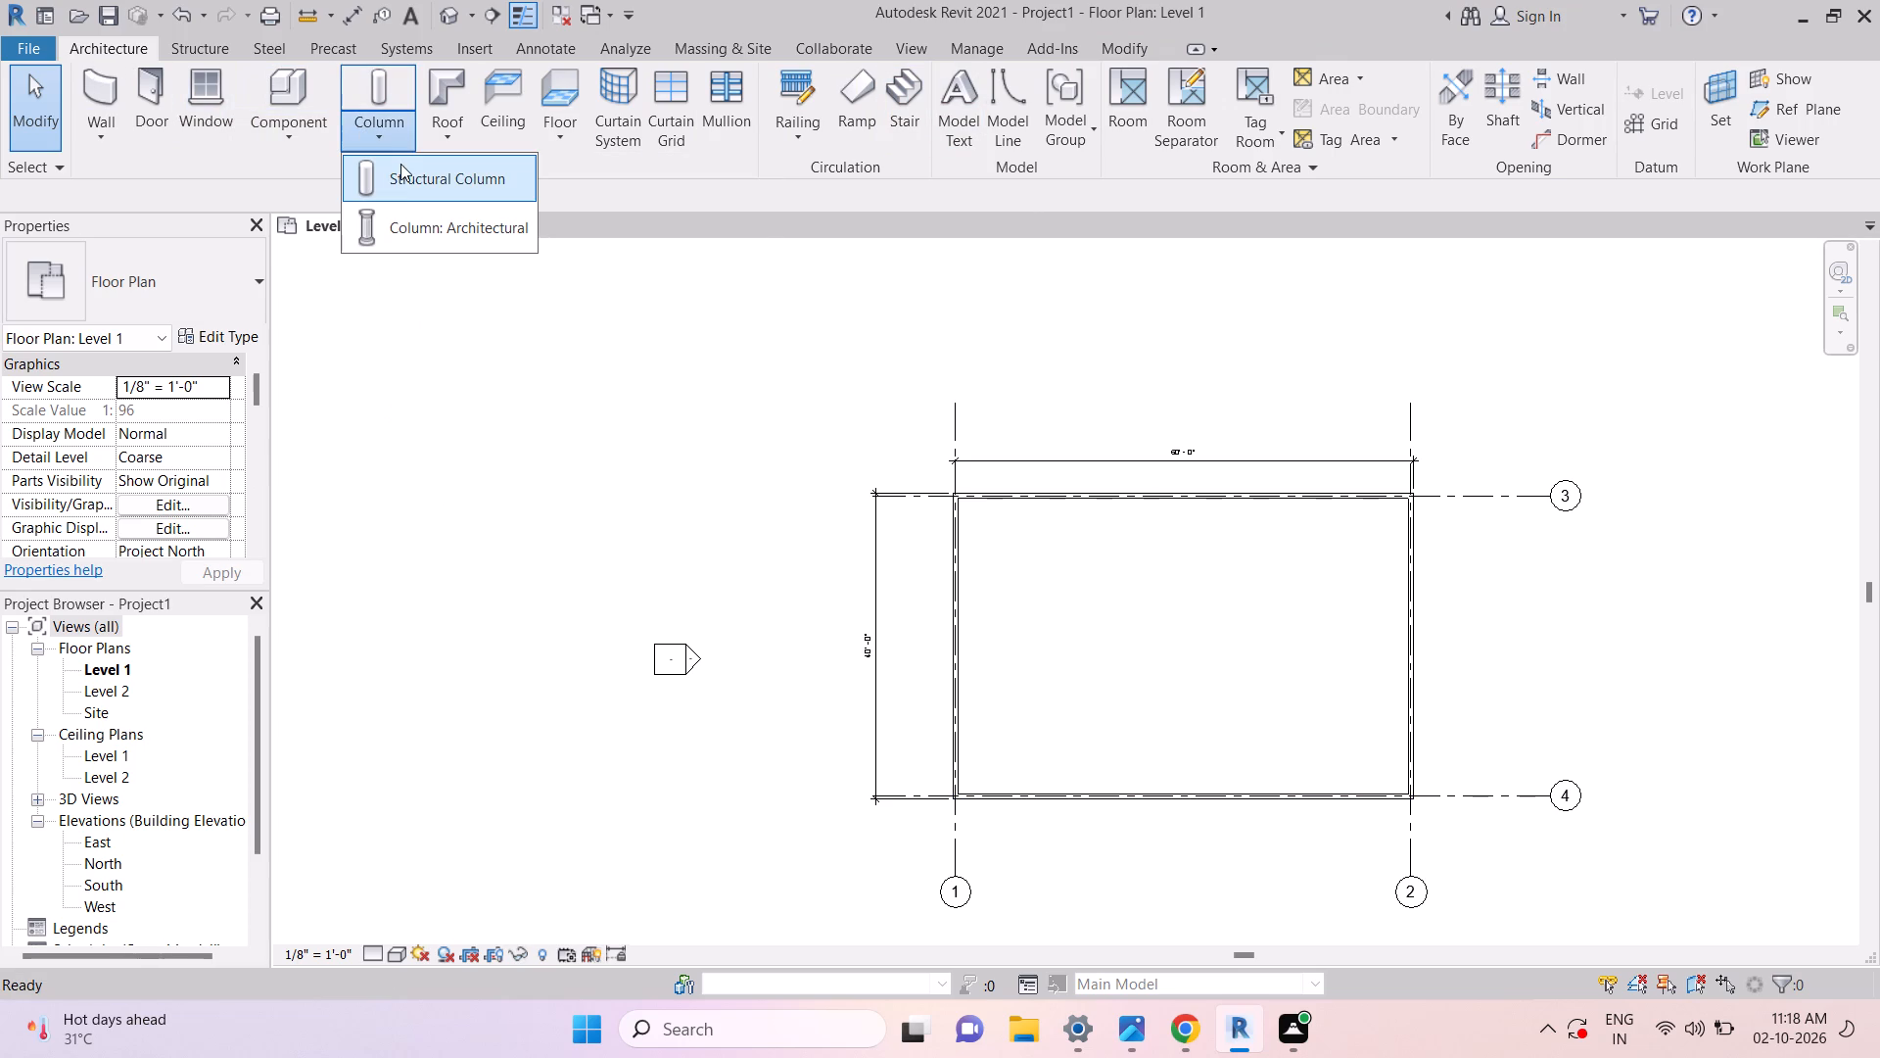
left_click(397, 216)
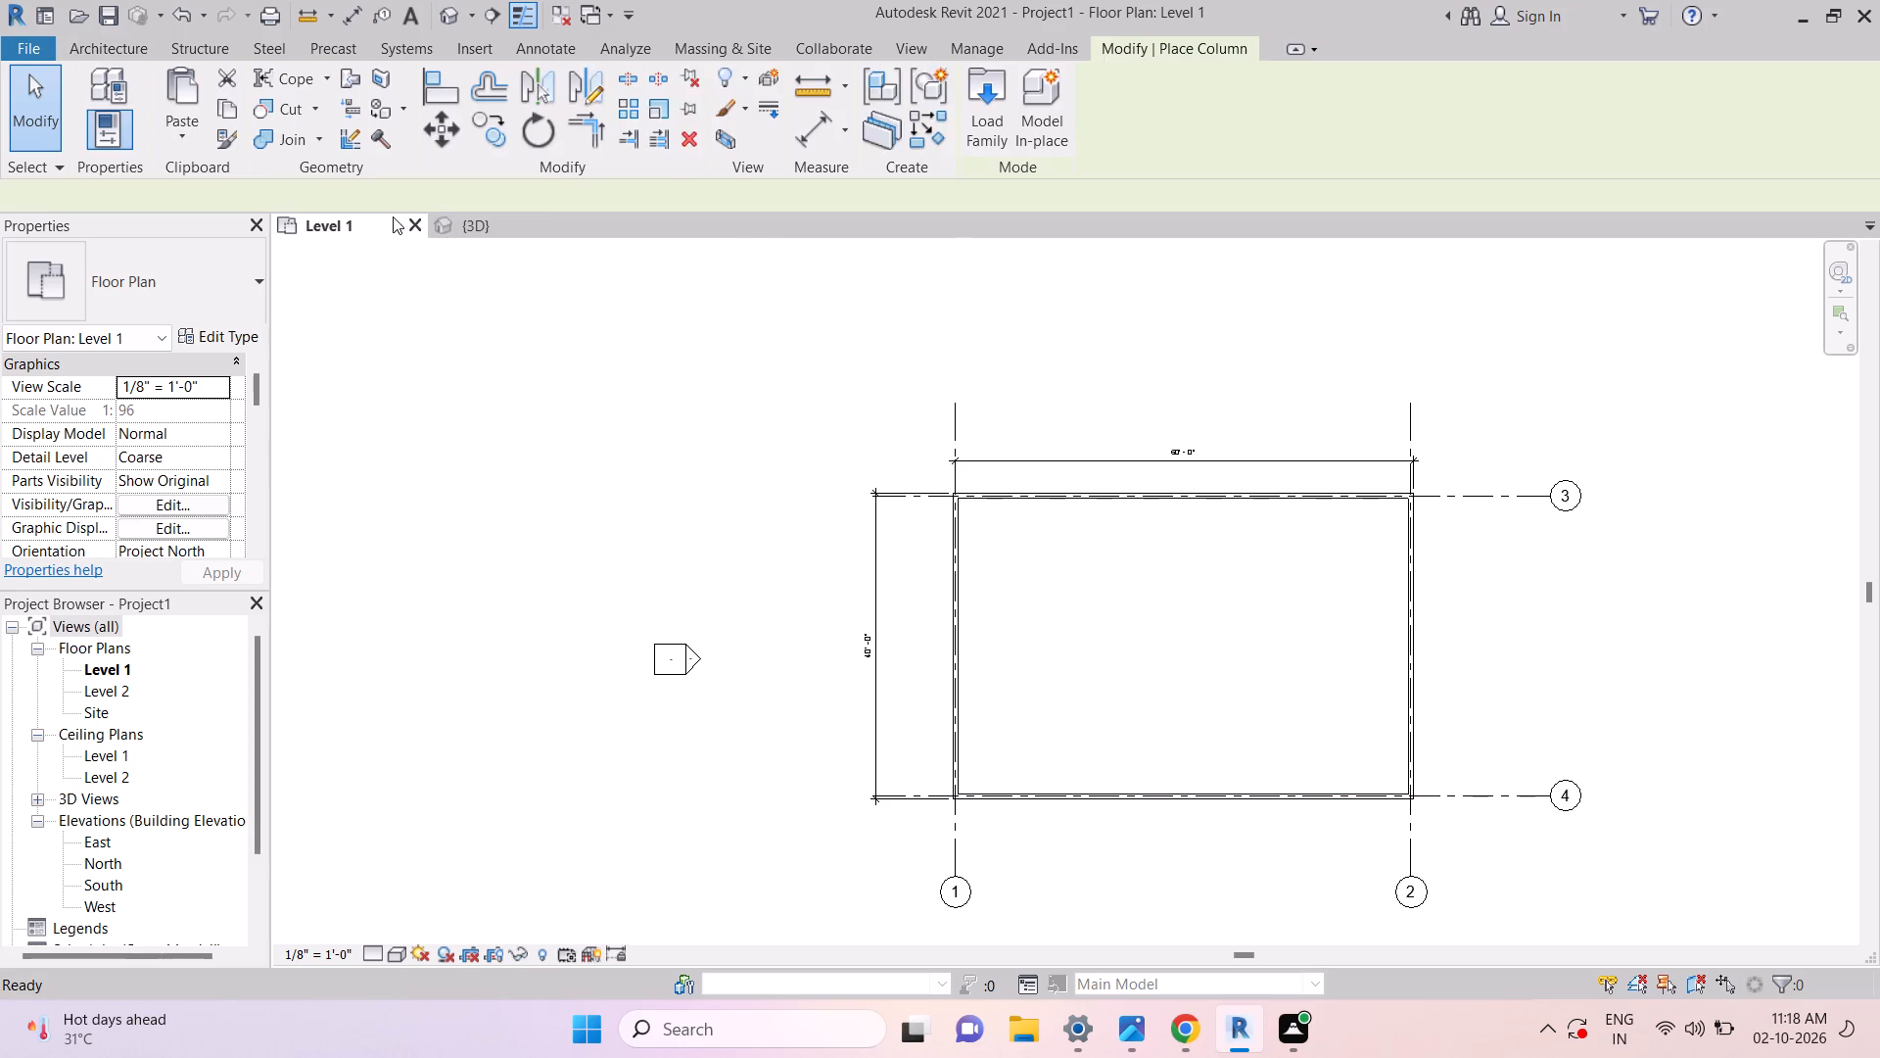
scroll(978, 539, "up", 5)
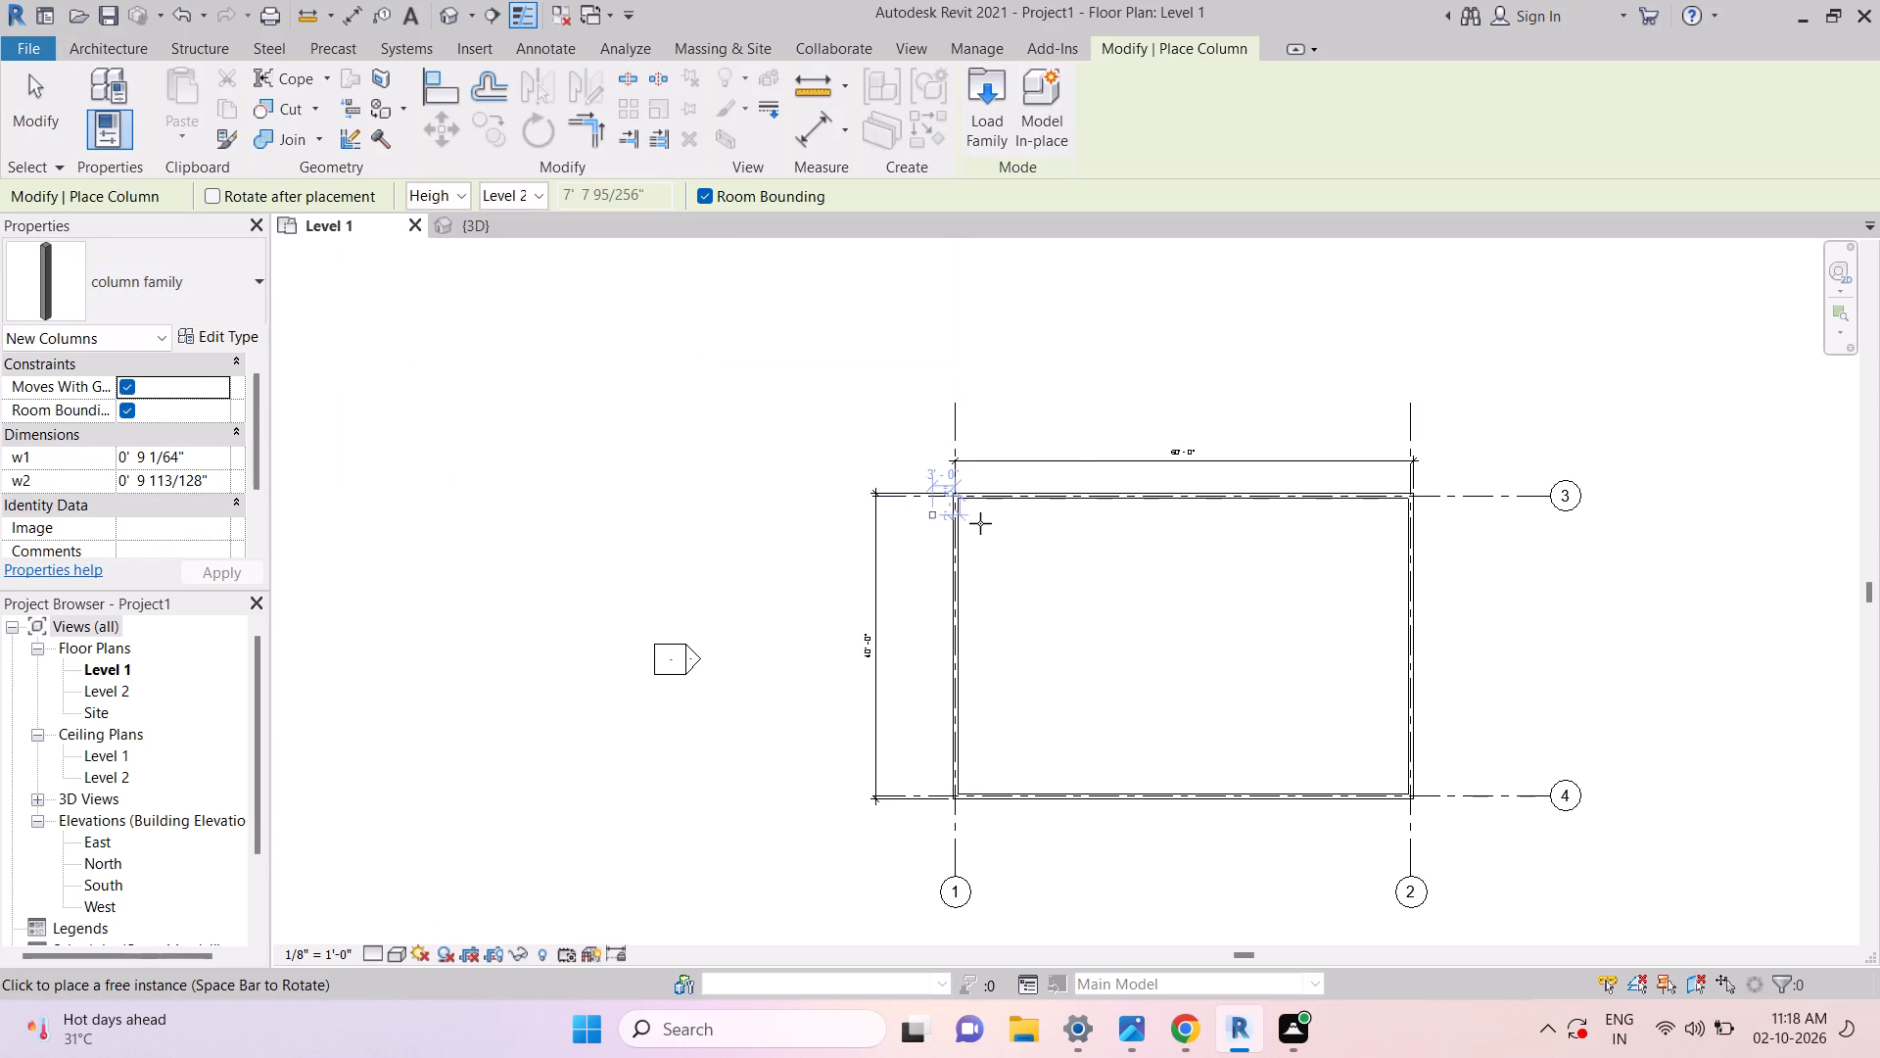
scroll(985, 514, "up", 8)
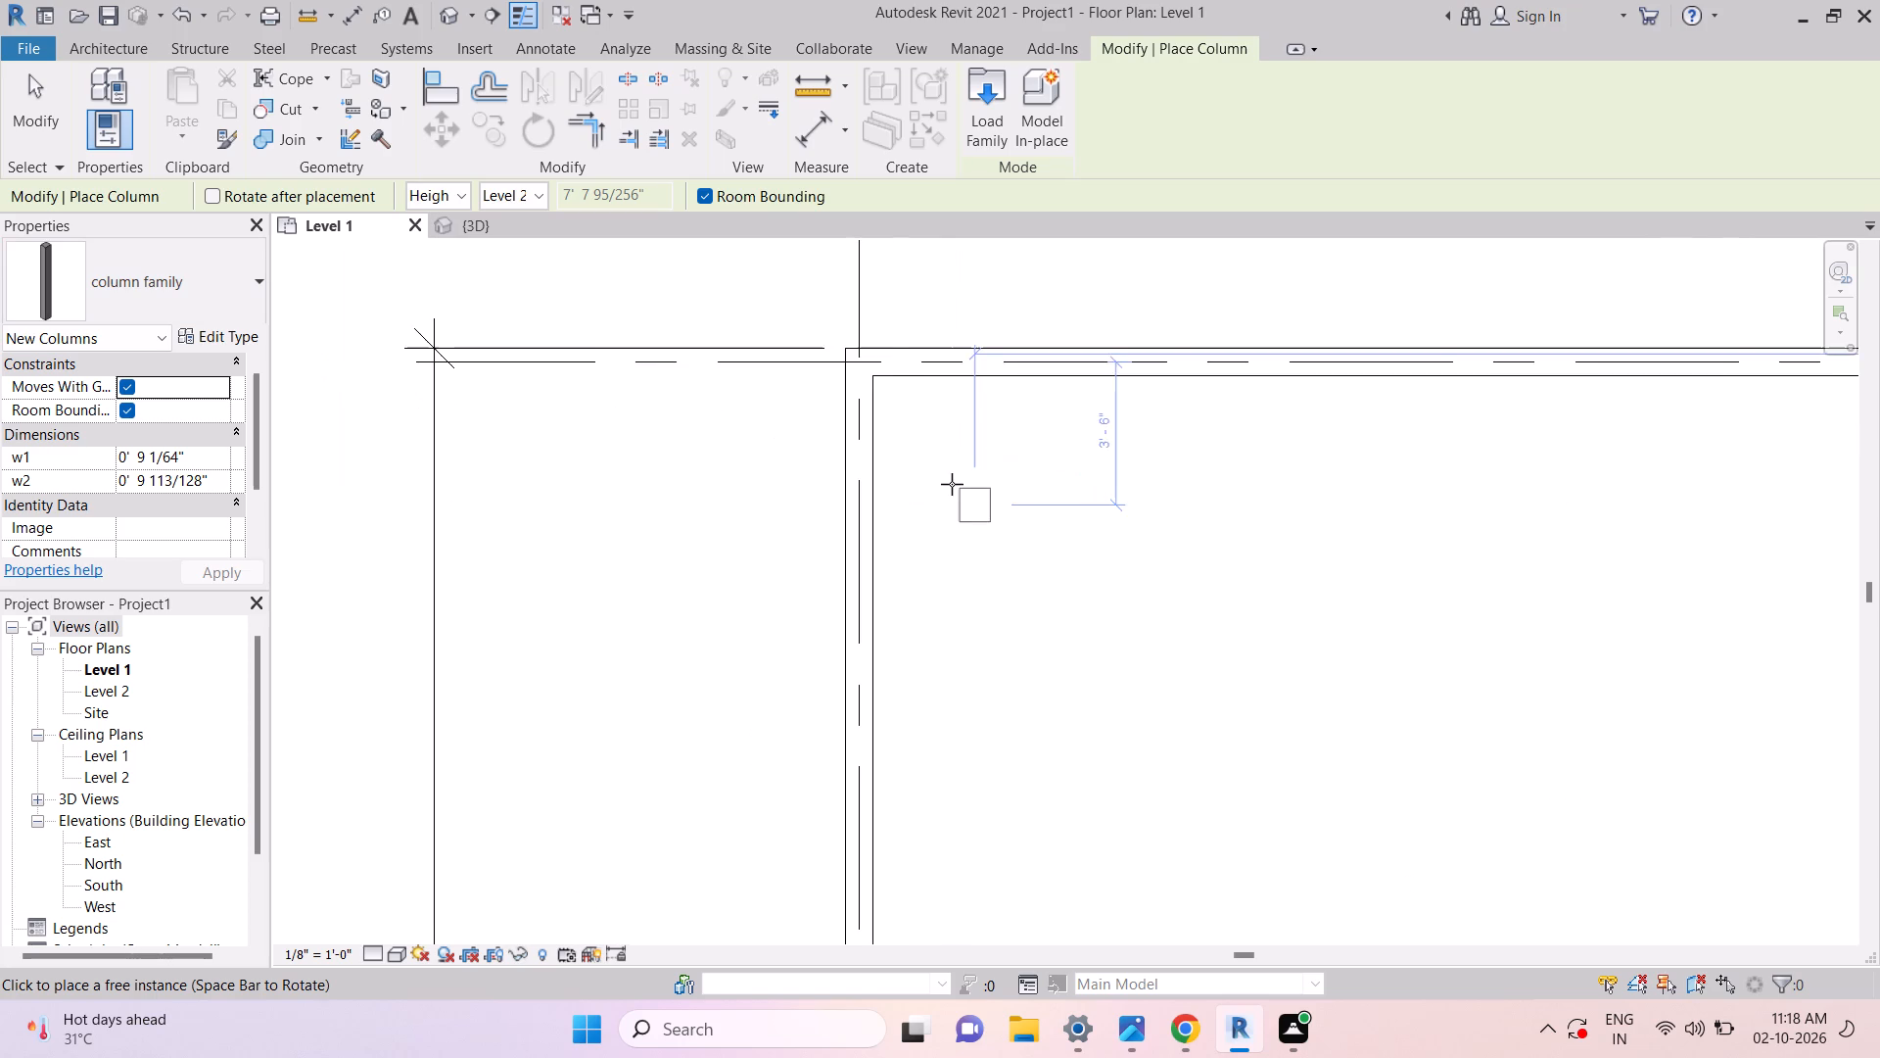
left_click(952, 484)
key("Escape")
key("Escape")
key("Escape")
key("Escape")
key("Escape")
key("Escape")
scroll(972, 477, "up", 3)
key("Escape")
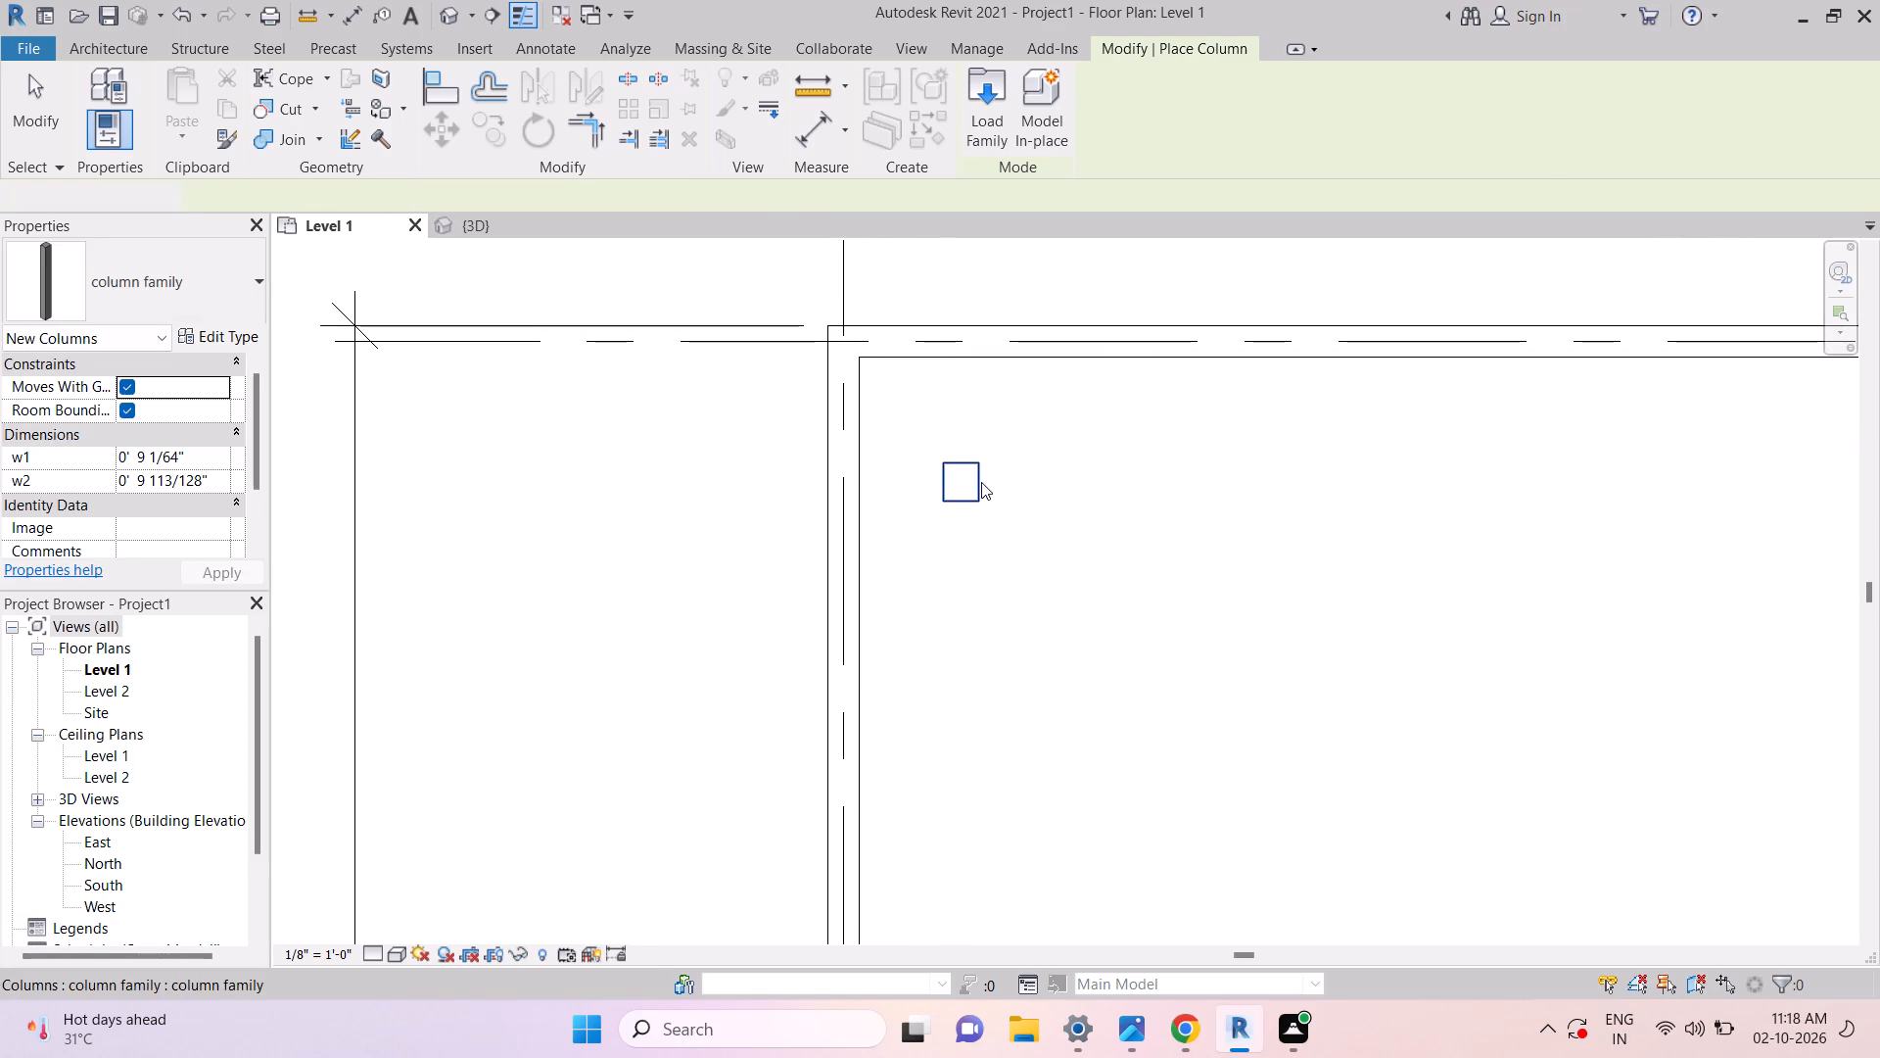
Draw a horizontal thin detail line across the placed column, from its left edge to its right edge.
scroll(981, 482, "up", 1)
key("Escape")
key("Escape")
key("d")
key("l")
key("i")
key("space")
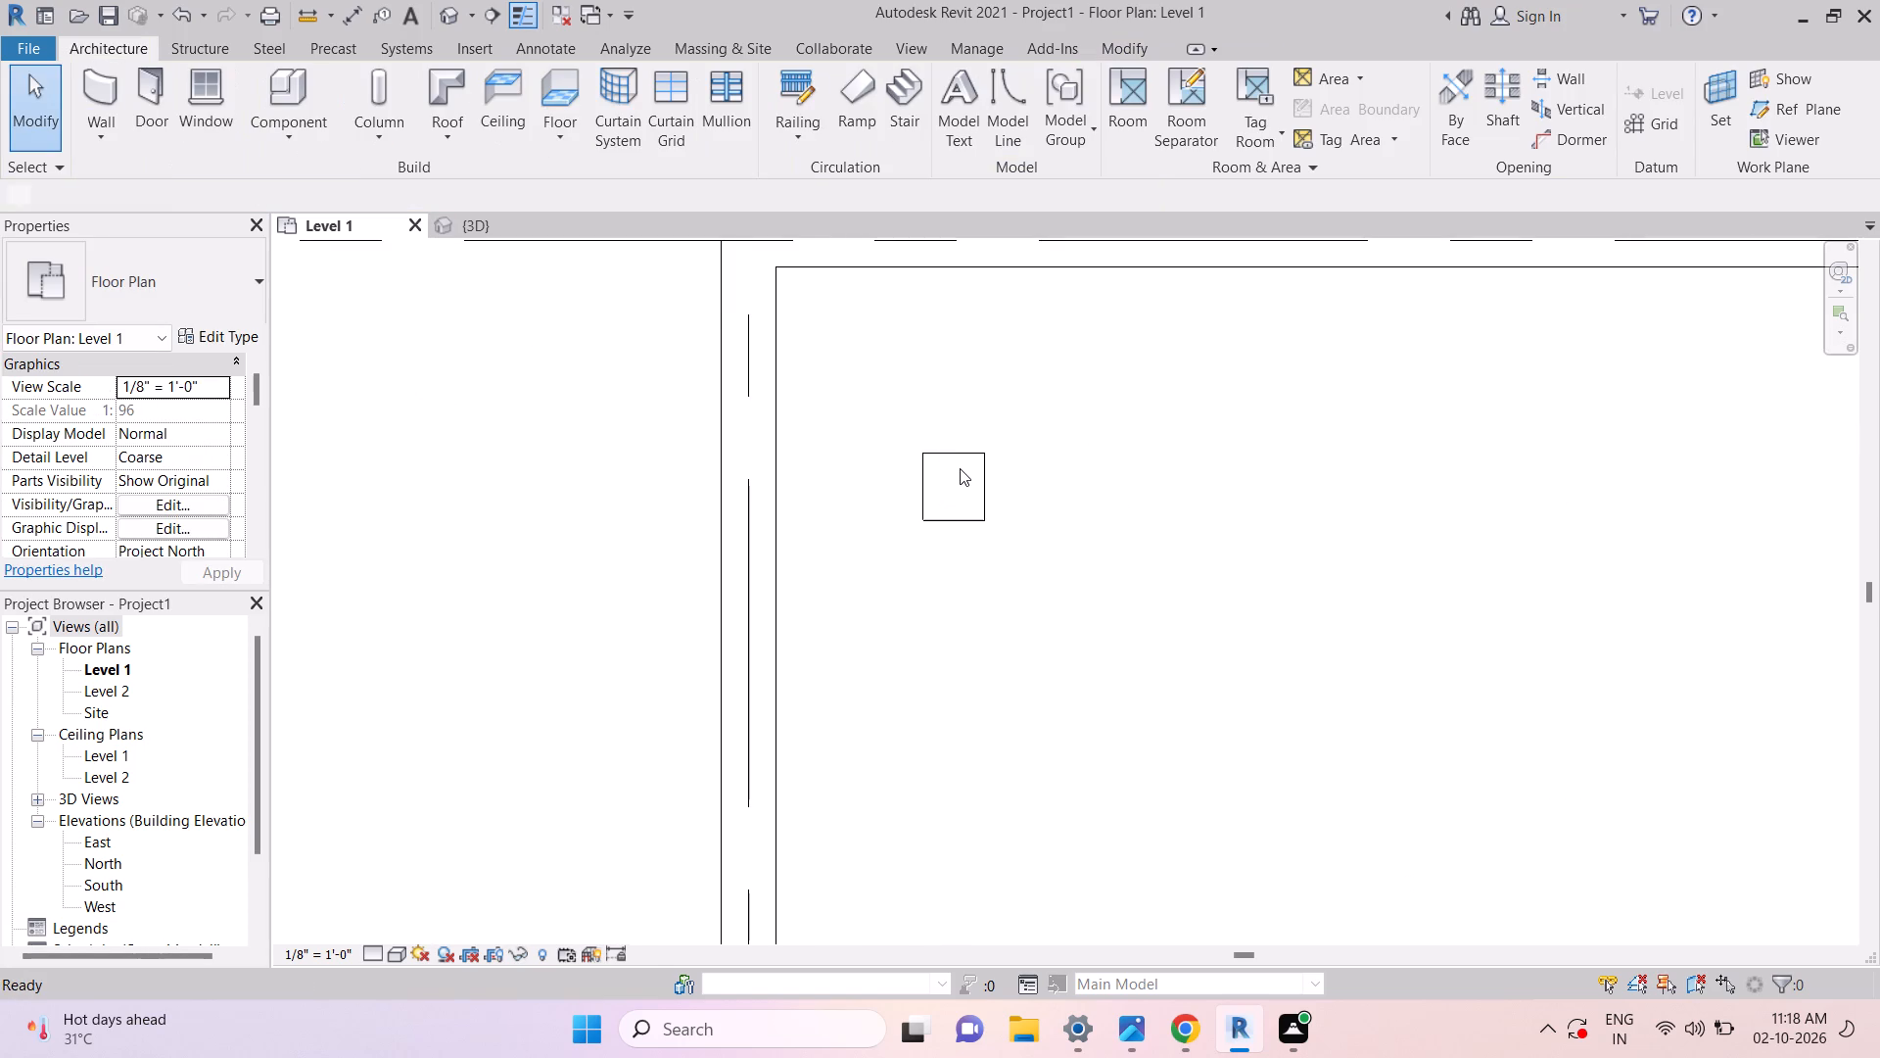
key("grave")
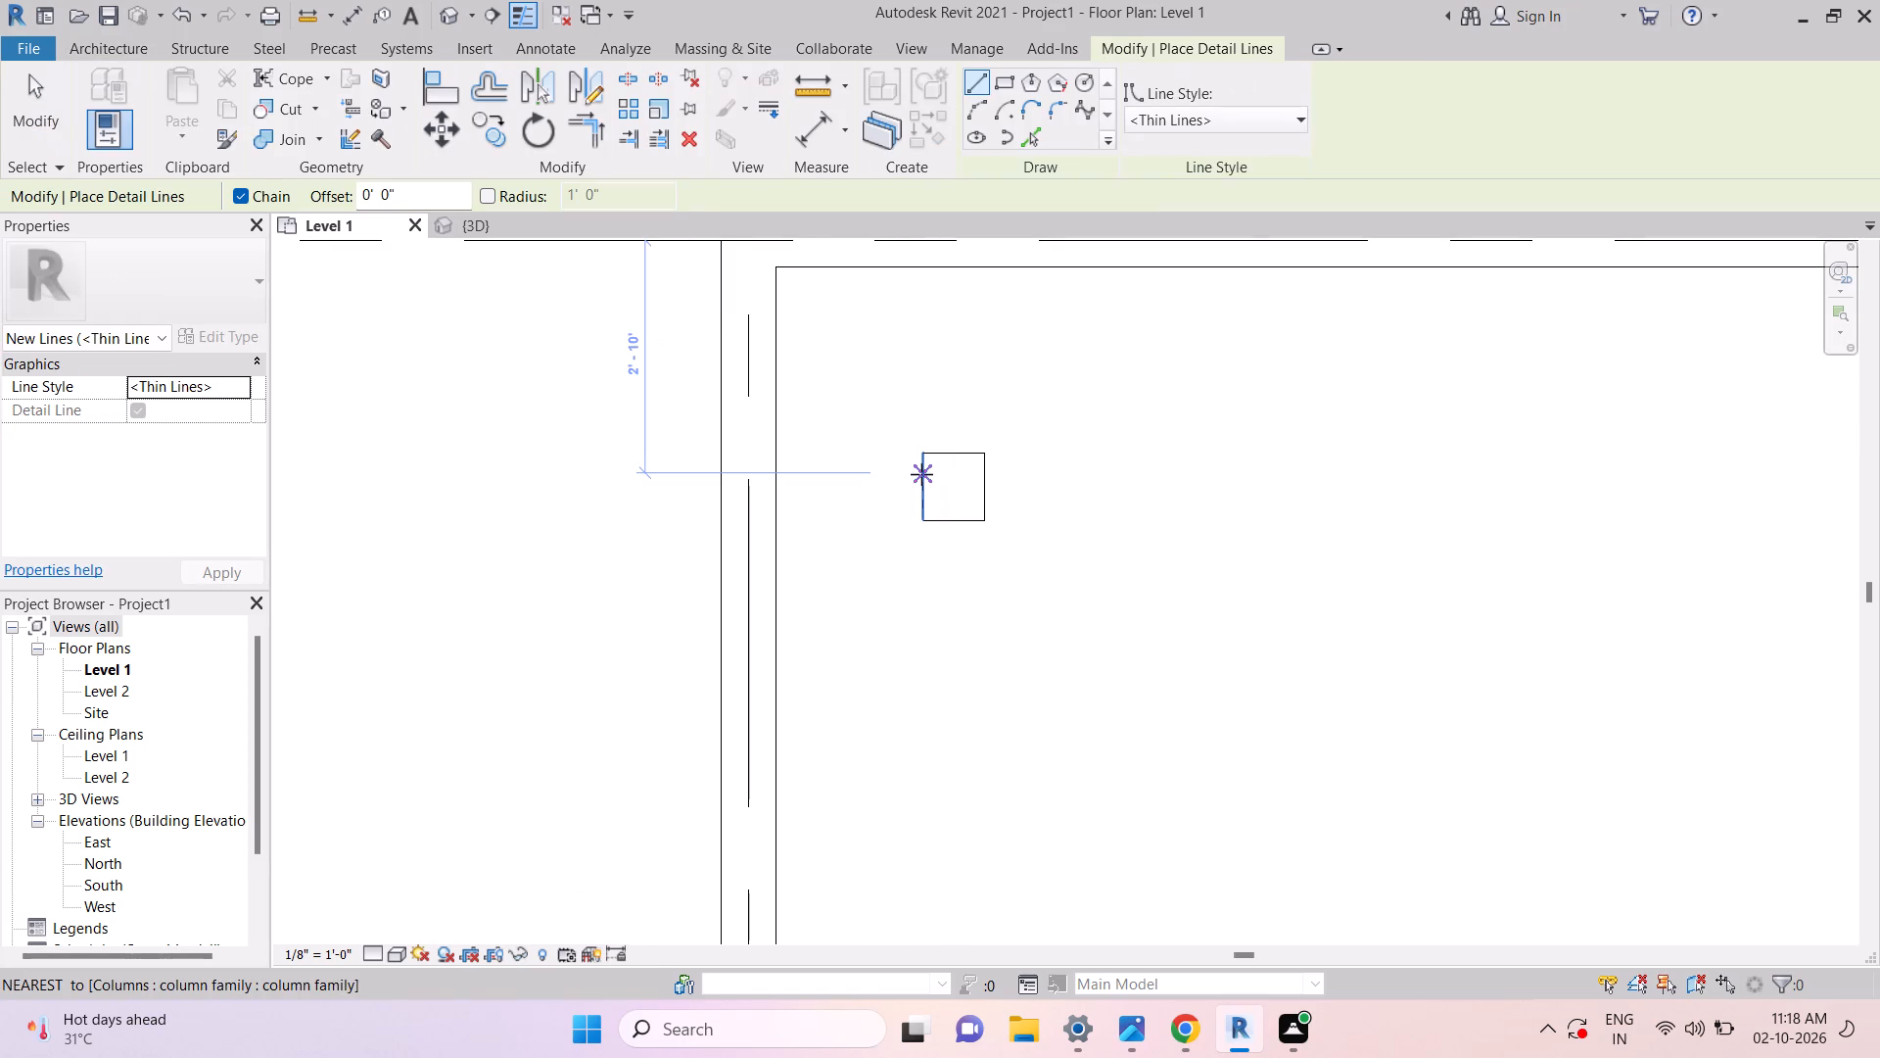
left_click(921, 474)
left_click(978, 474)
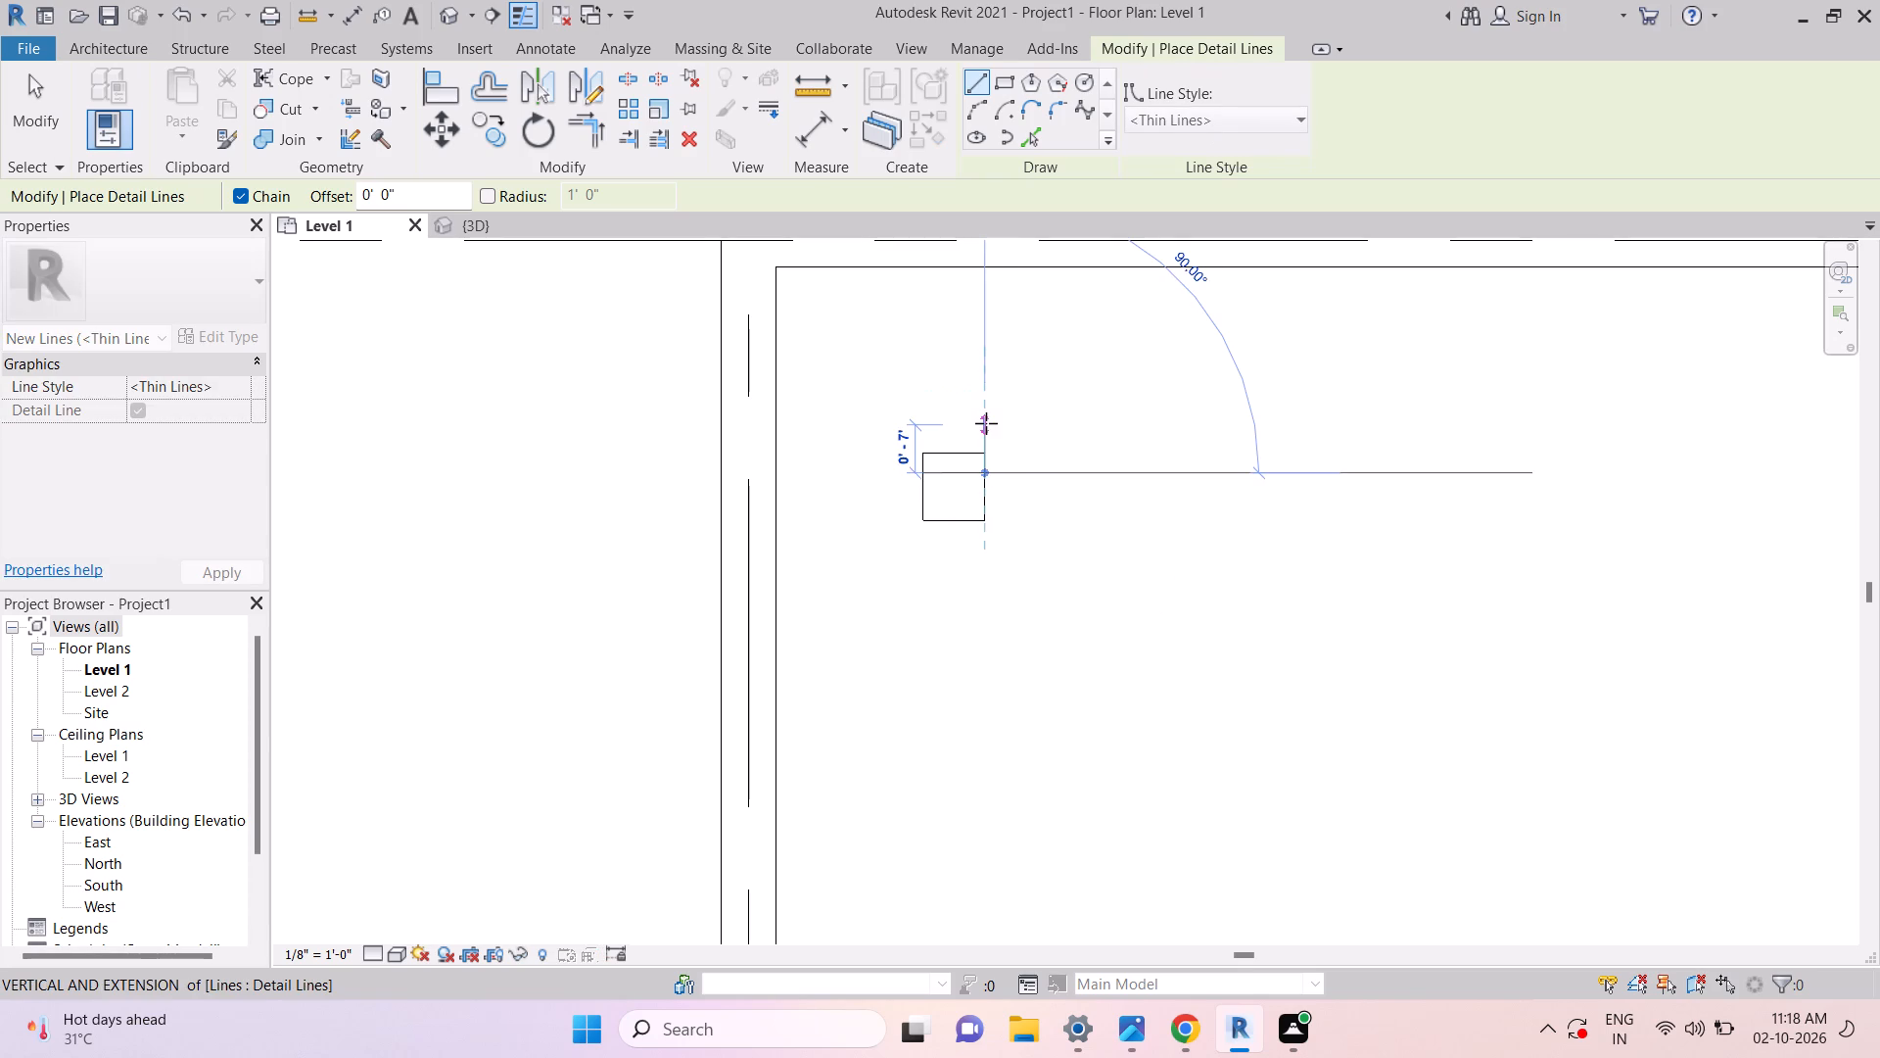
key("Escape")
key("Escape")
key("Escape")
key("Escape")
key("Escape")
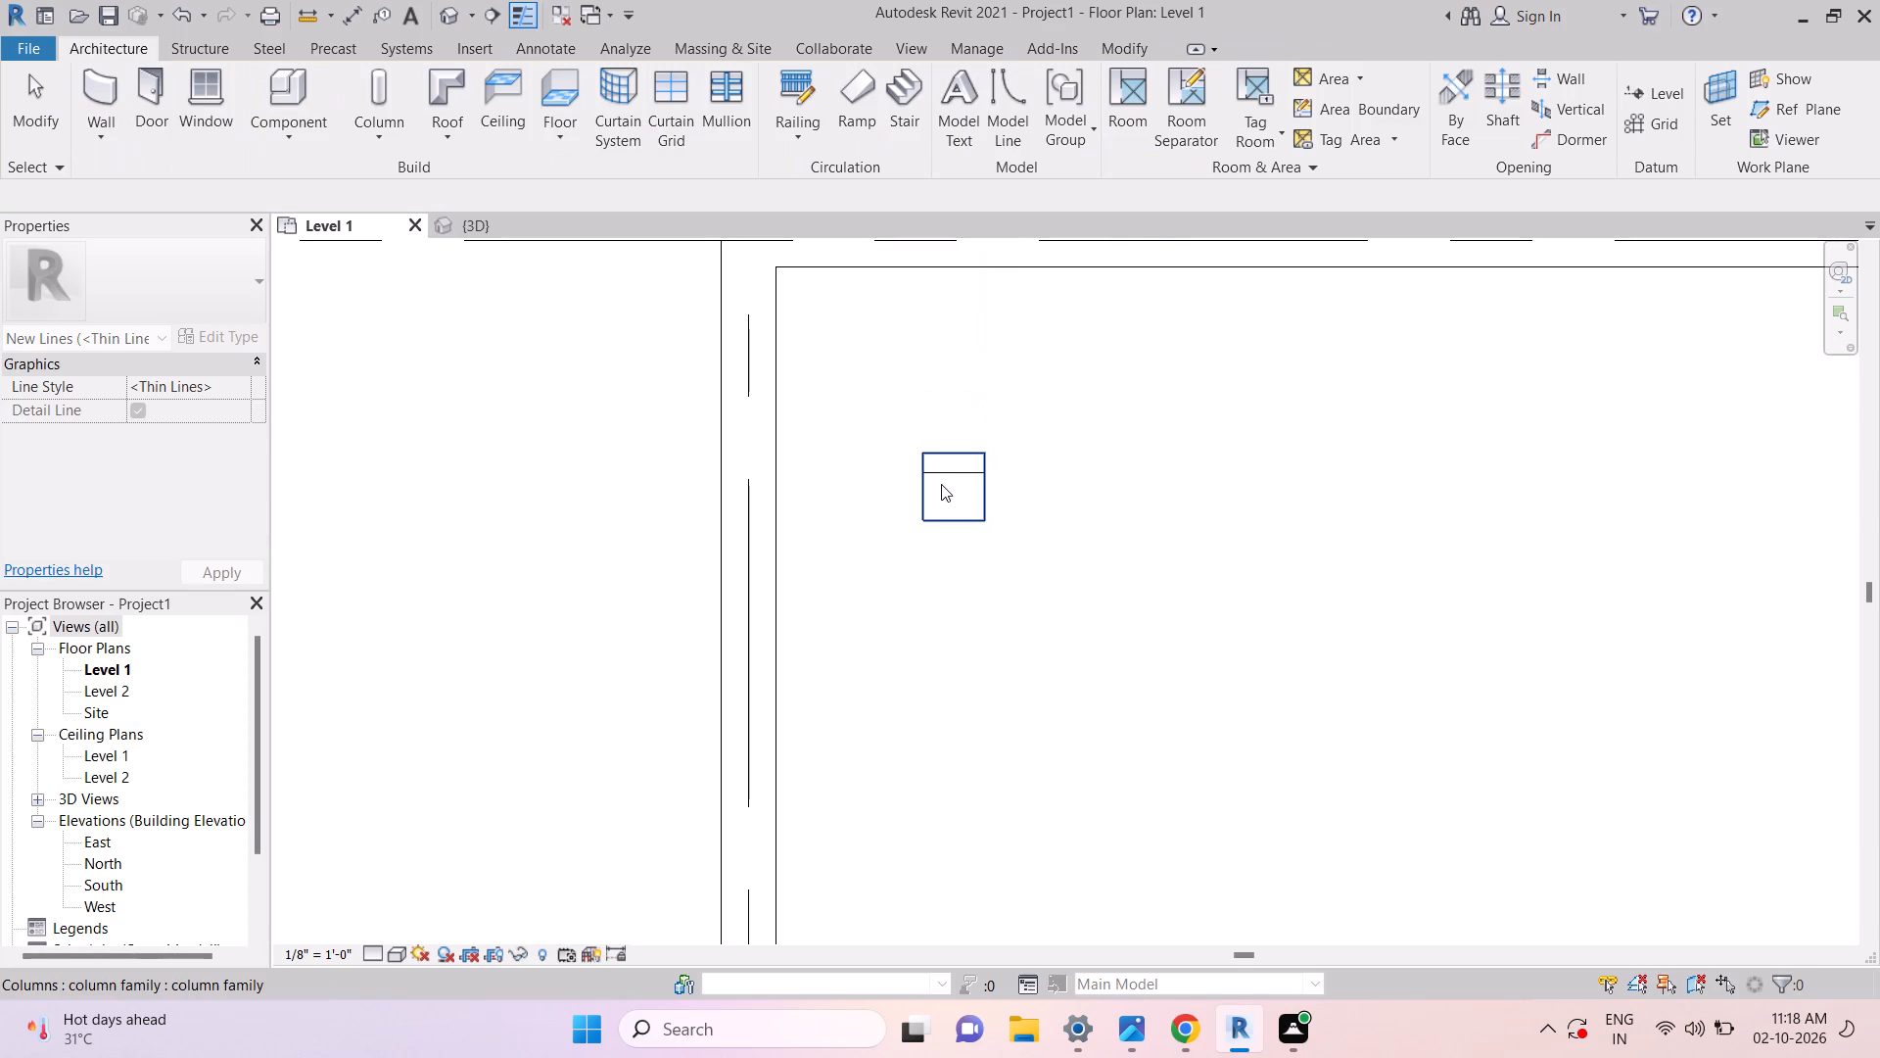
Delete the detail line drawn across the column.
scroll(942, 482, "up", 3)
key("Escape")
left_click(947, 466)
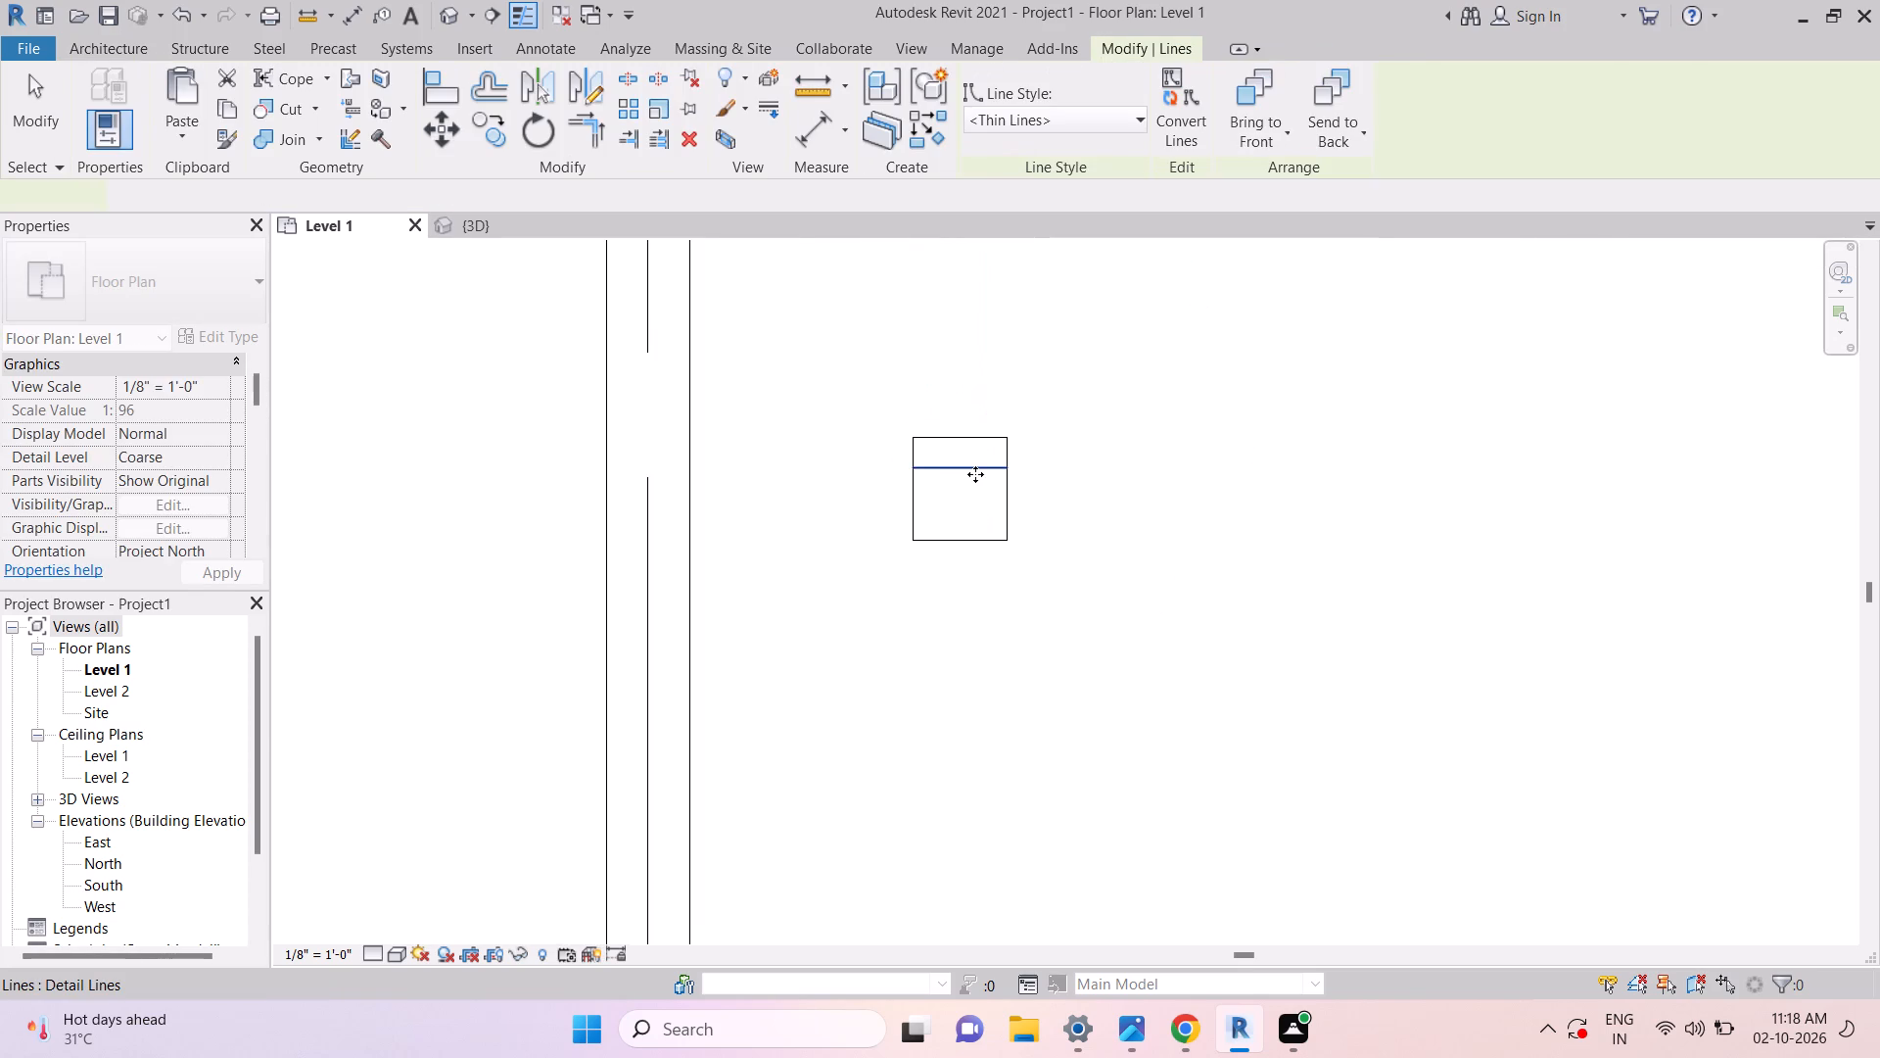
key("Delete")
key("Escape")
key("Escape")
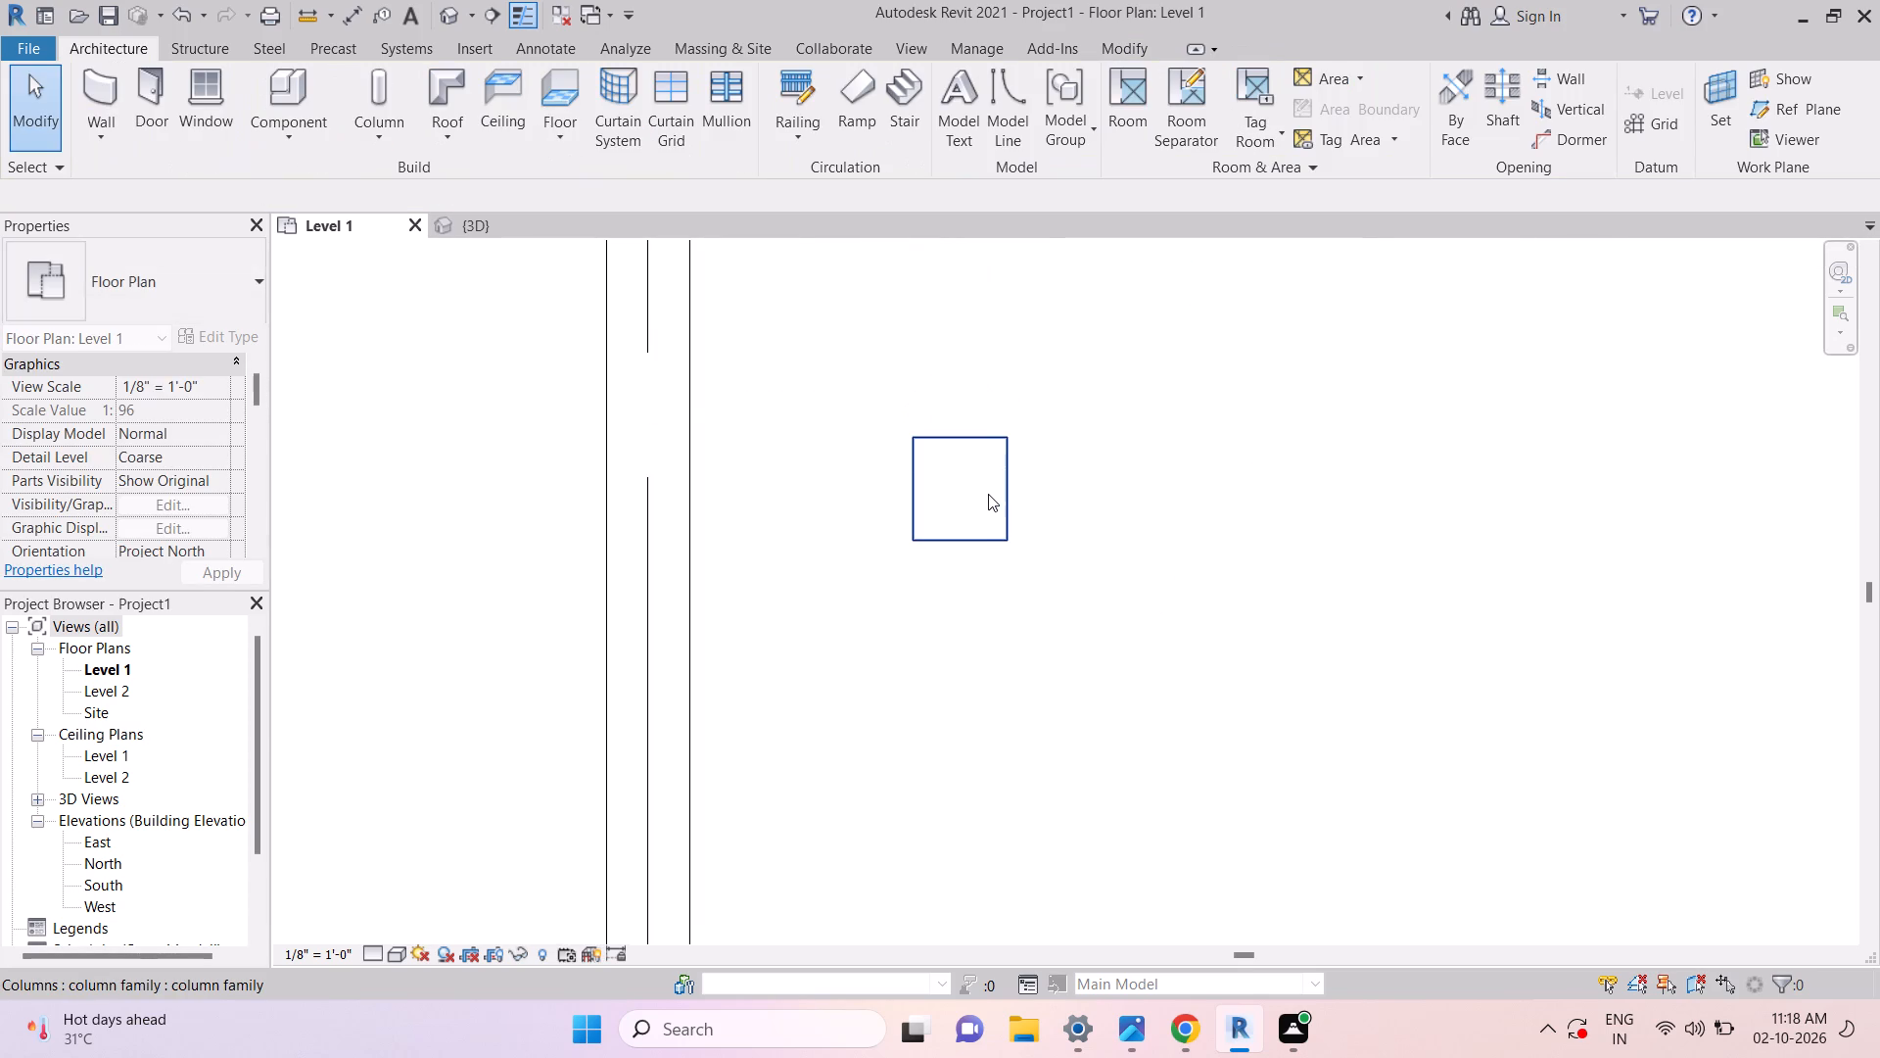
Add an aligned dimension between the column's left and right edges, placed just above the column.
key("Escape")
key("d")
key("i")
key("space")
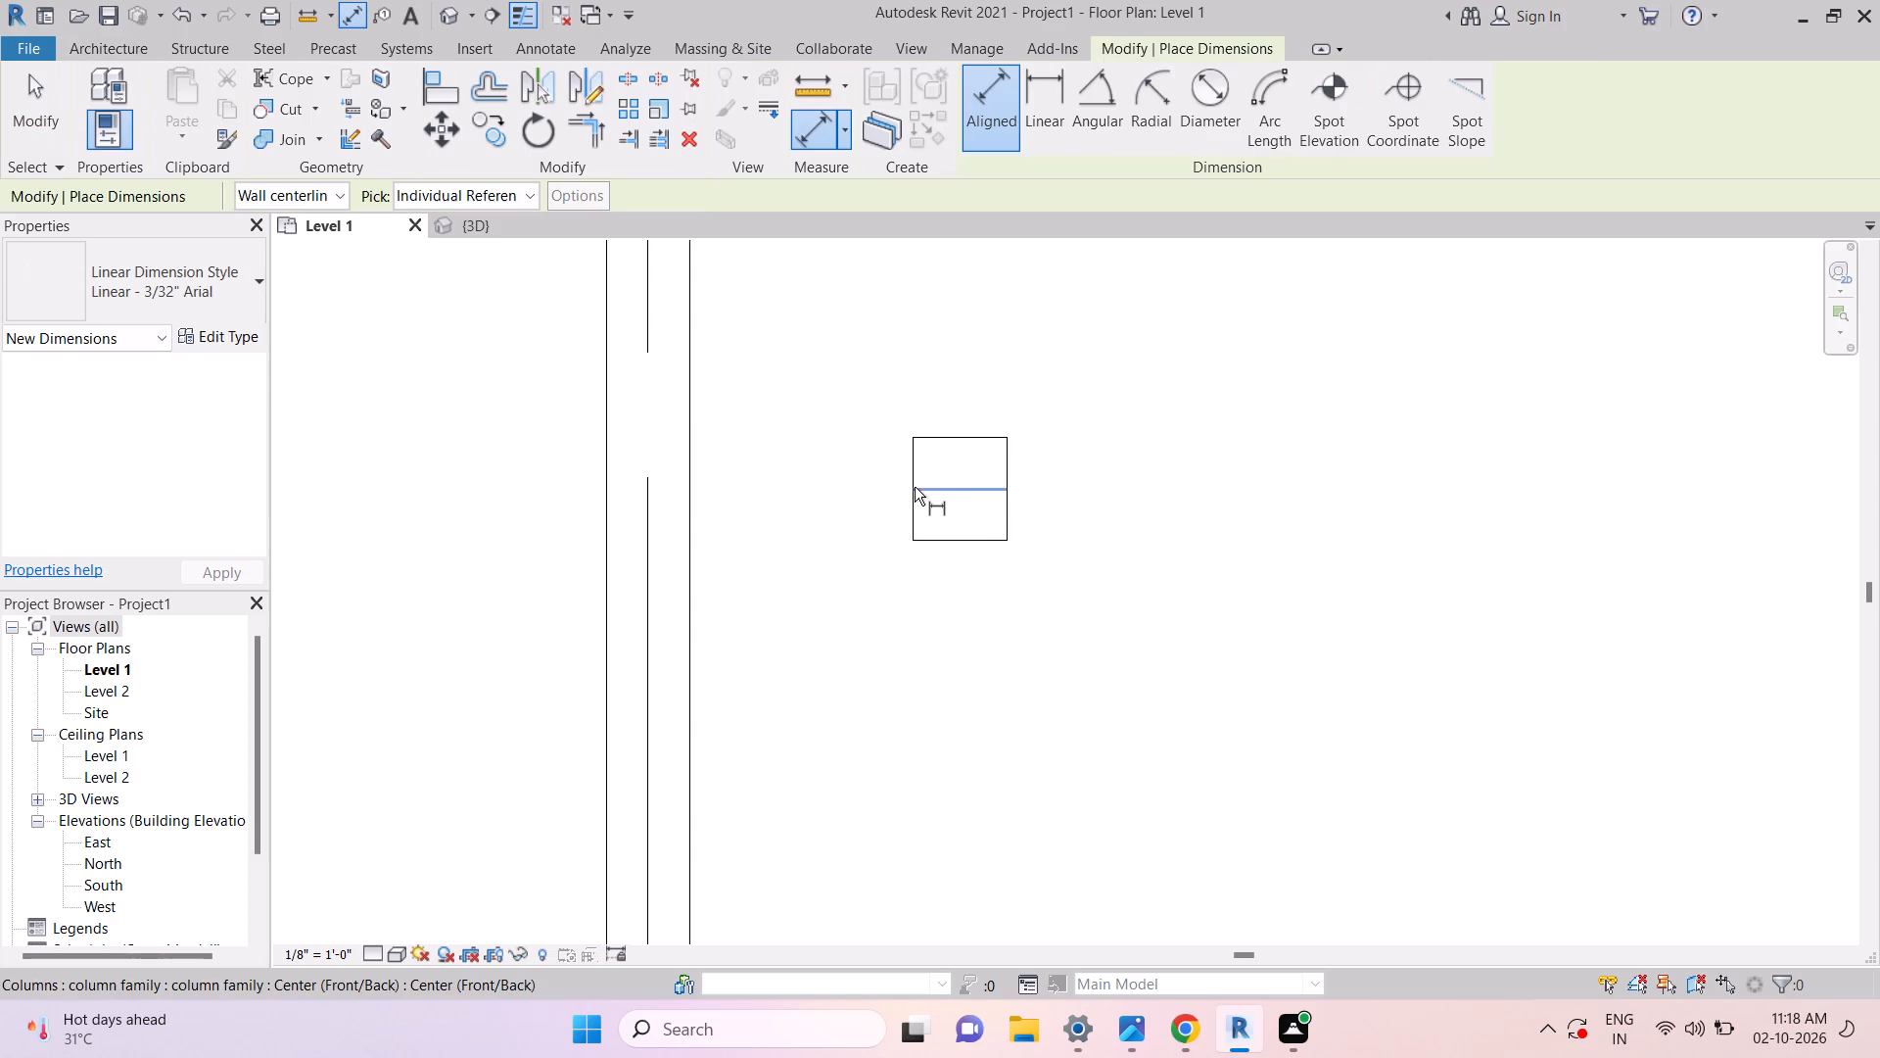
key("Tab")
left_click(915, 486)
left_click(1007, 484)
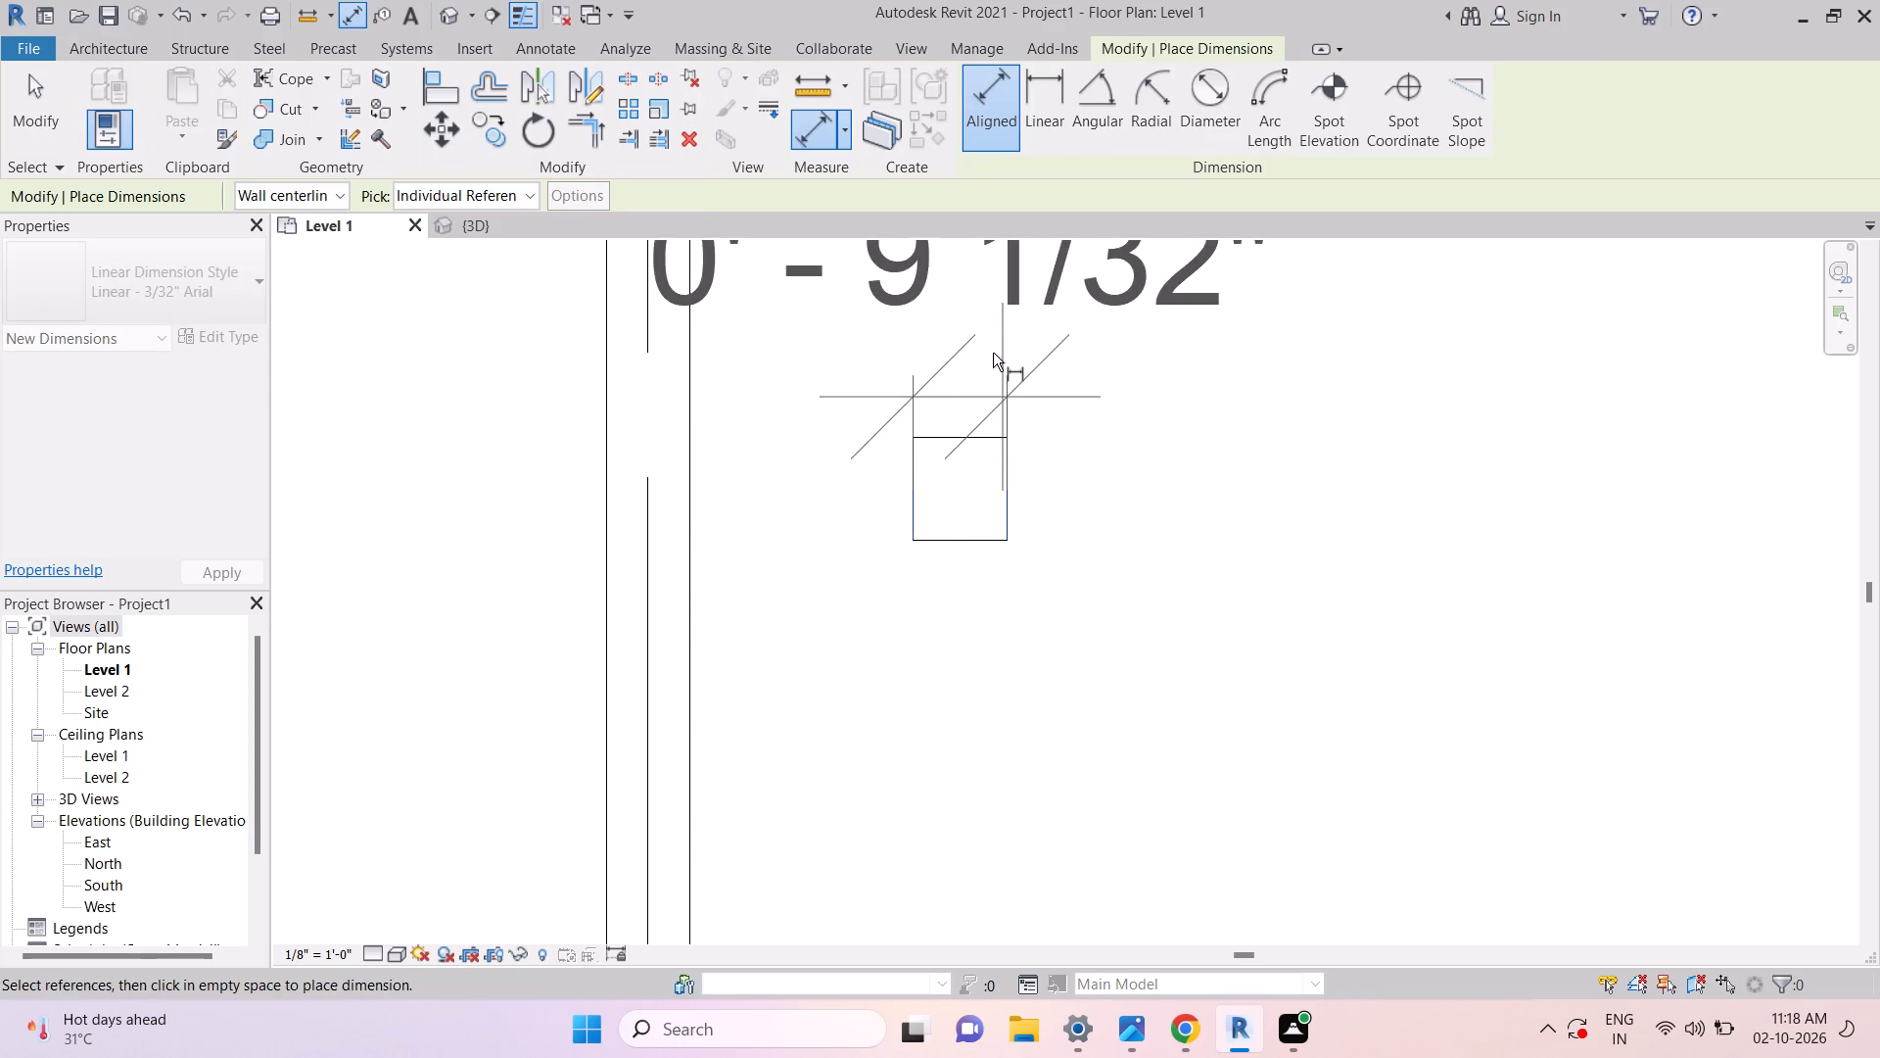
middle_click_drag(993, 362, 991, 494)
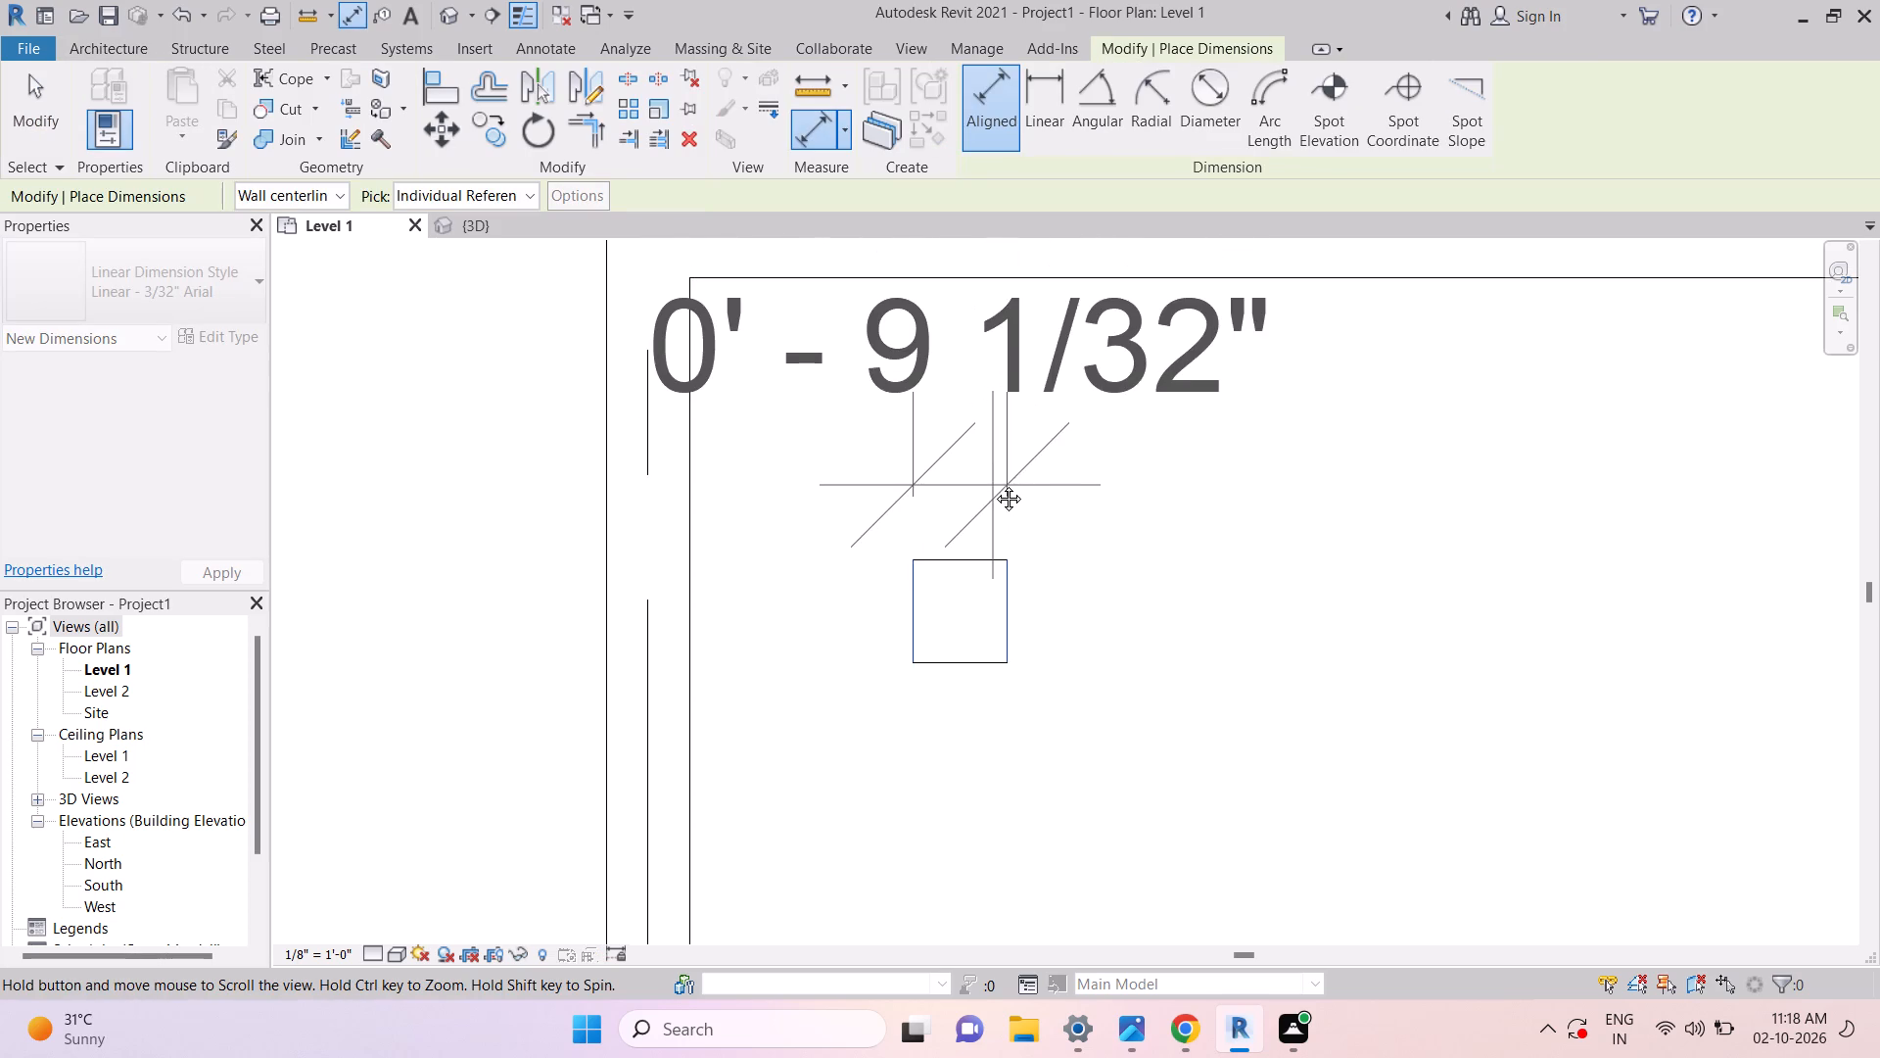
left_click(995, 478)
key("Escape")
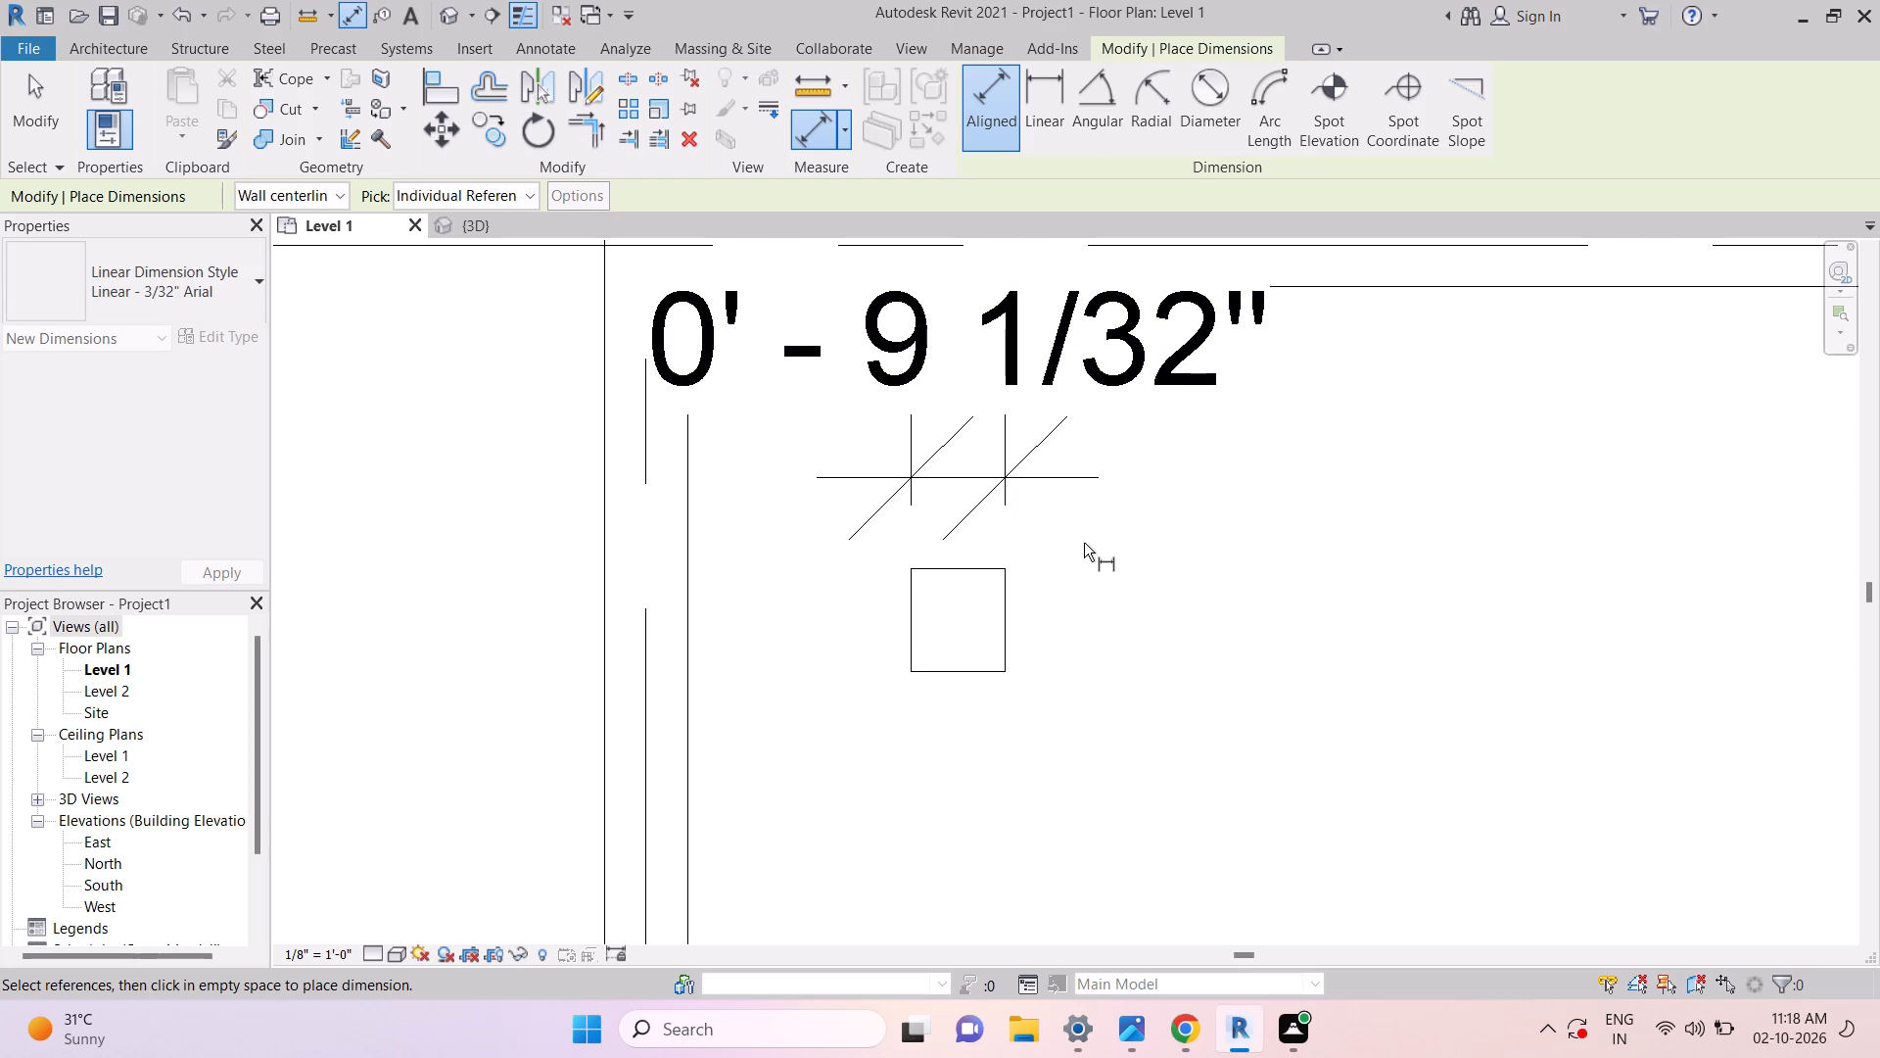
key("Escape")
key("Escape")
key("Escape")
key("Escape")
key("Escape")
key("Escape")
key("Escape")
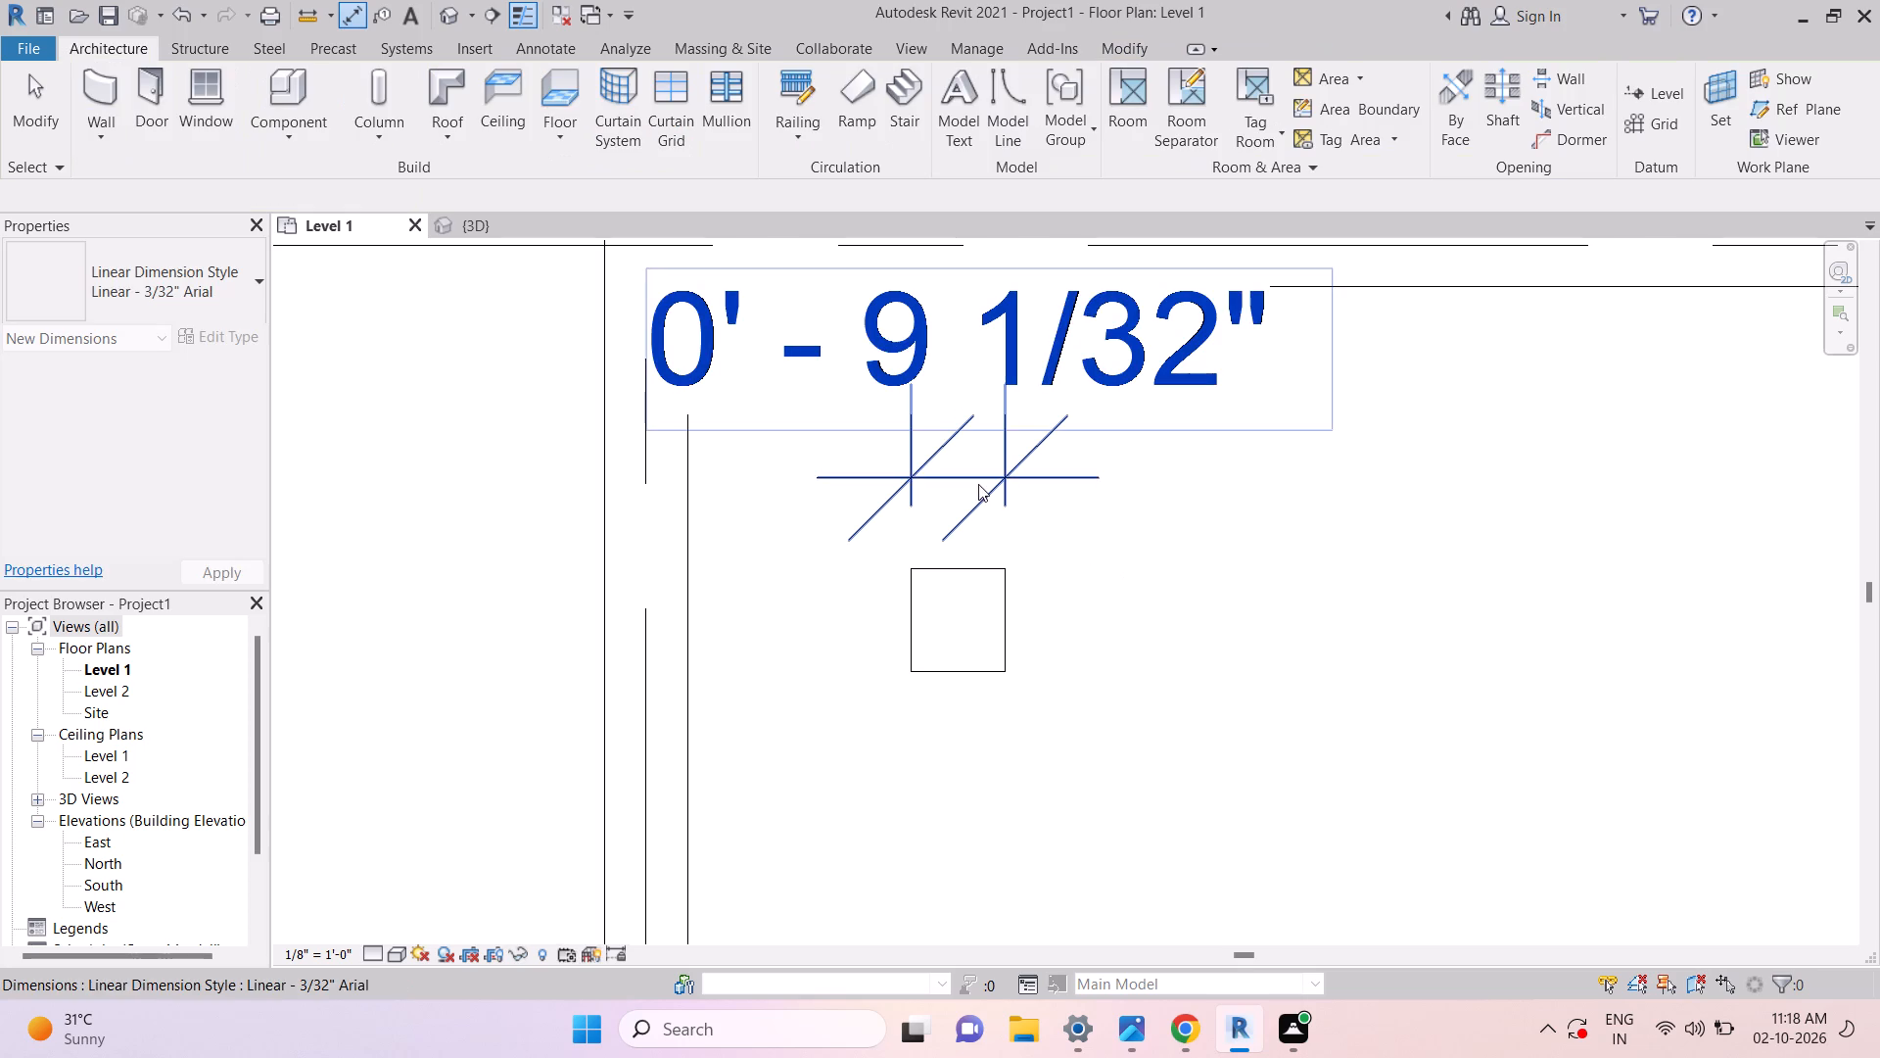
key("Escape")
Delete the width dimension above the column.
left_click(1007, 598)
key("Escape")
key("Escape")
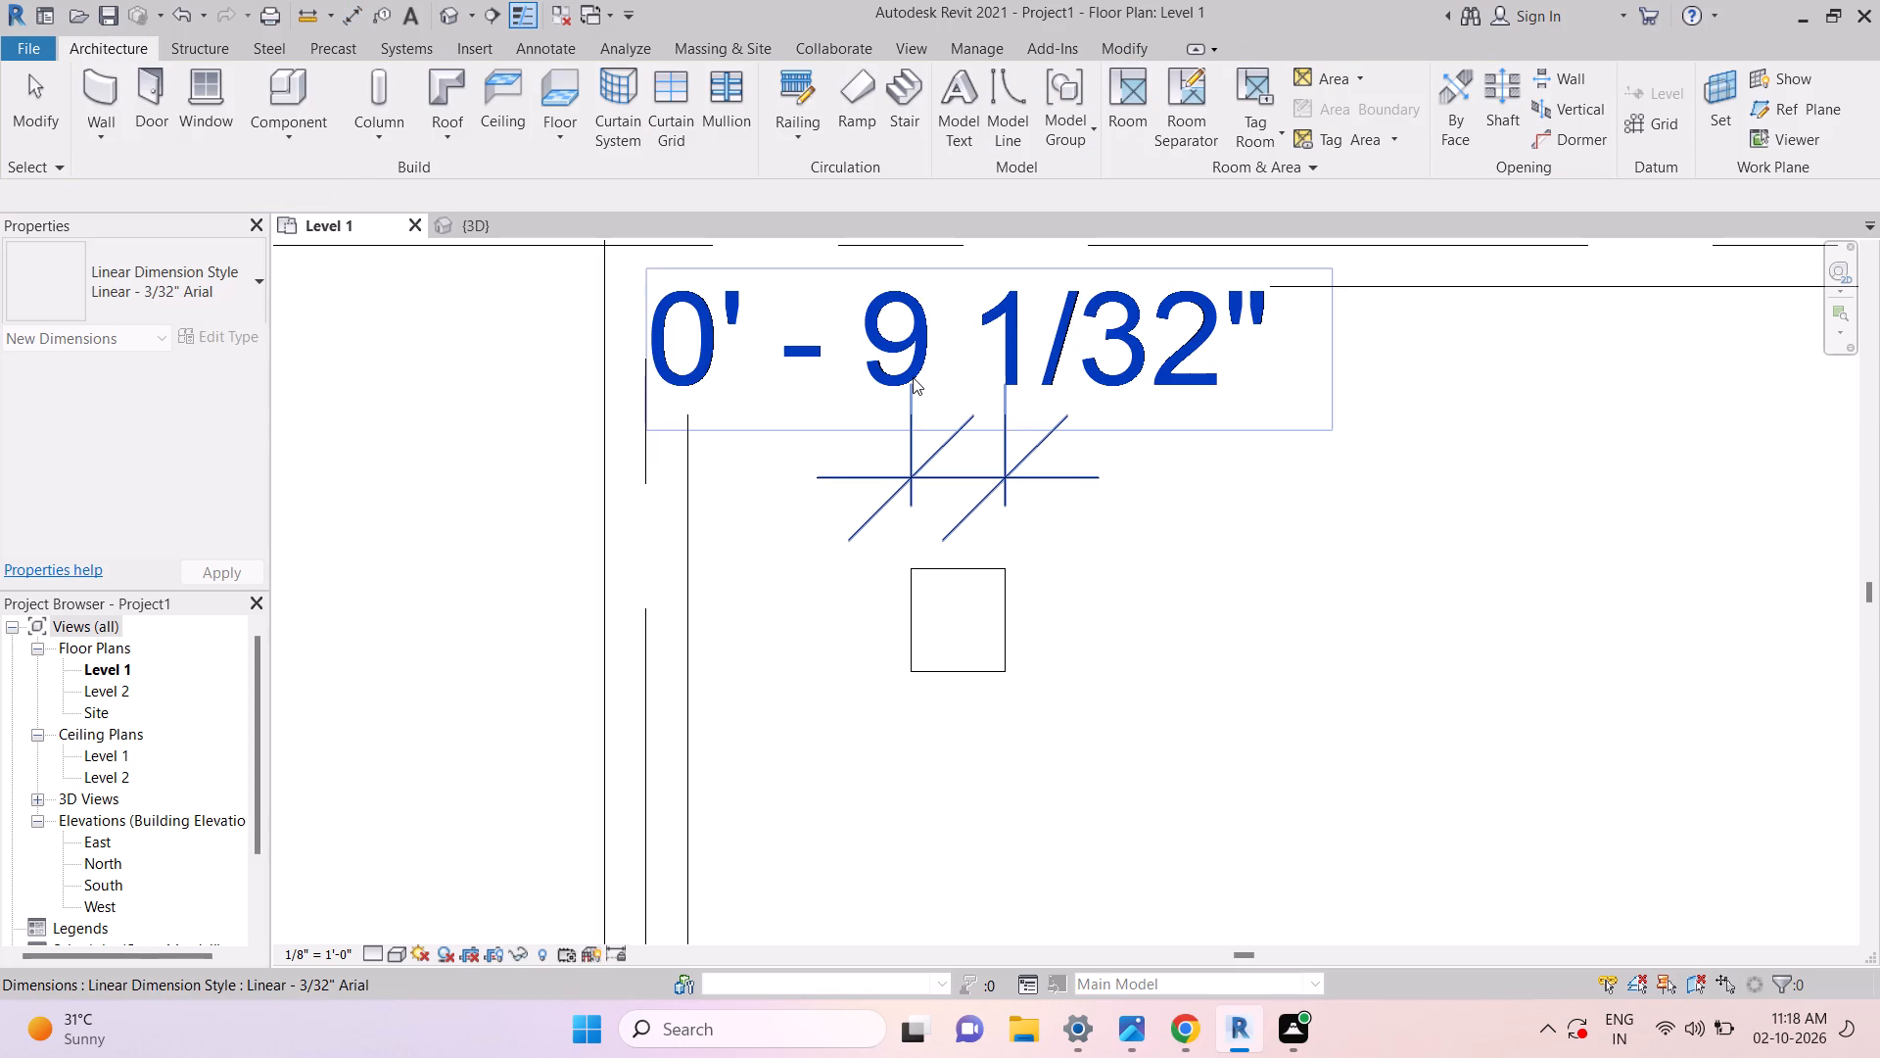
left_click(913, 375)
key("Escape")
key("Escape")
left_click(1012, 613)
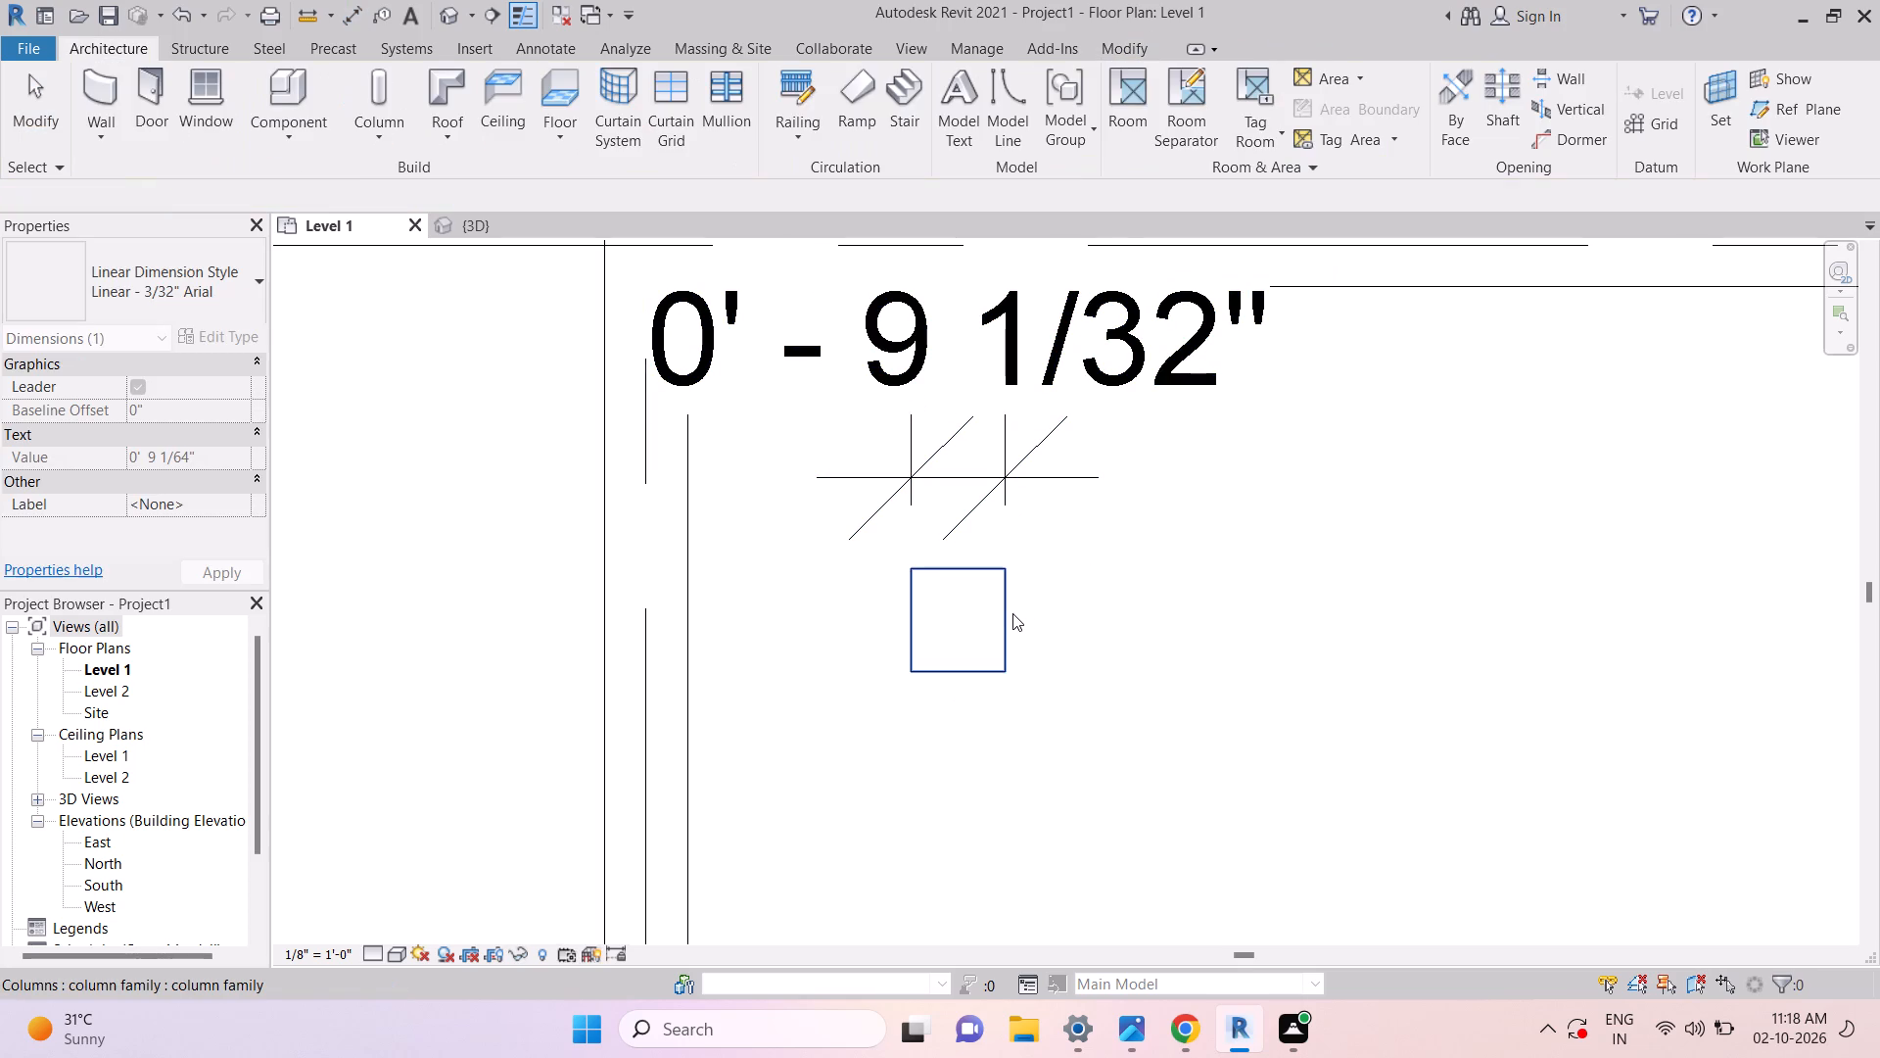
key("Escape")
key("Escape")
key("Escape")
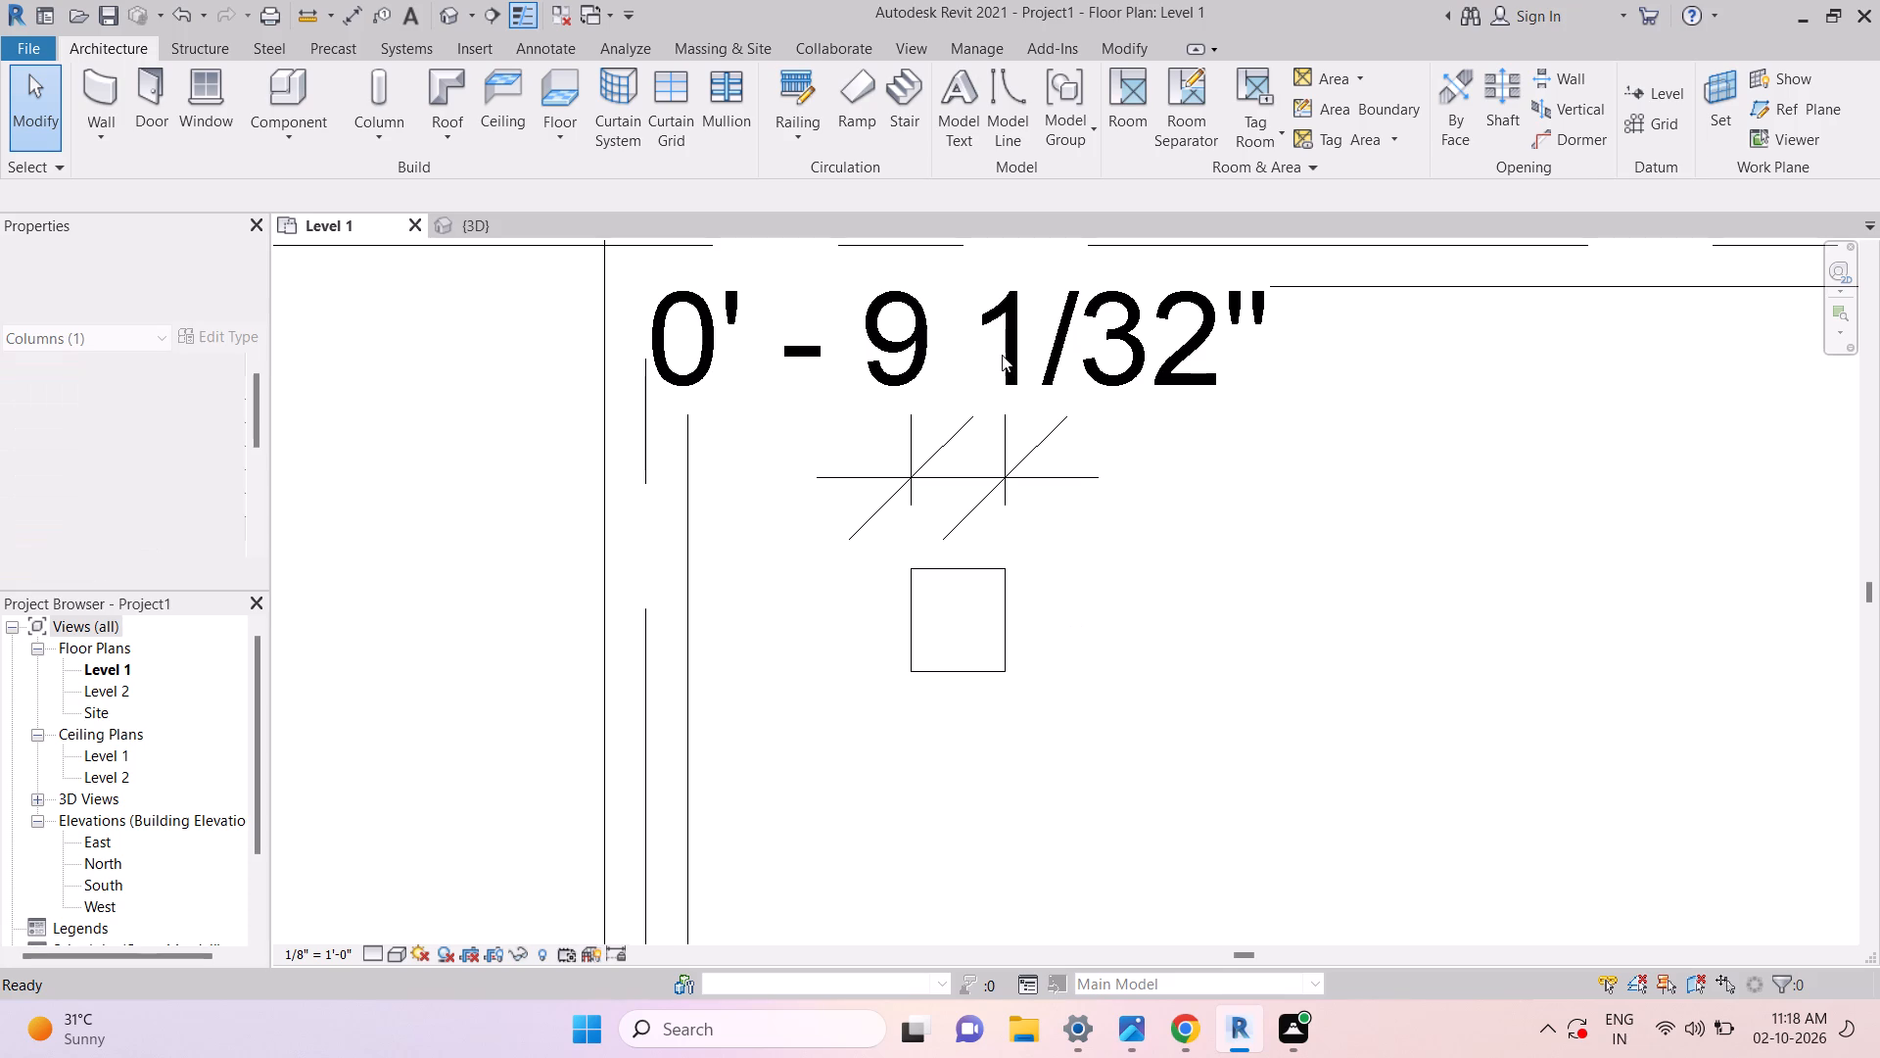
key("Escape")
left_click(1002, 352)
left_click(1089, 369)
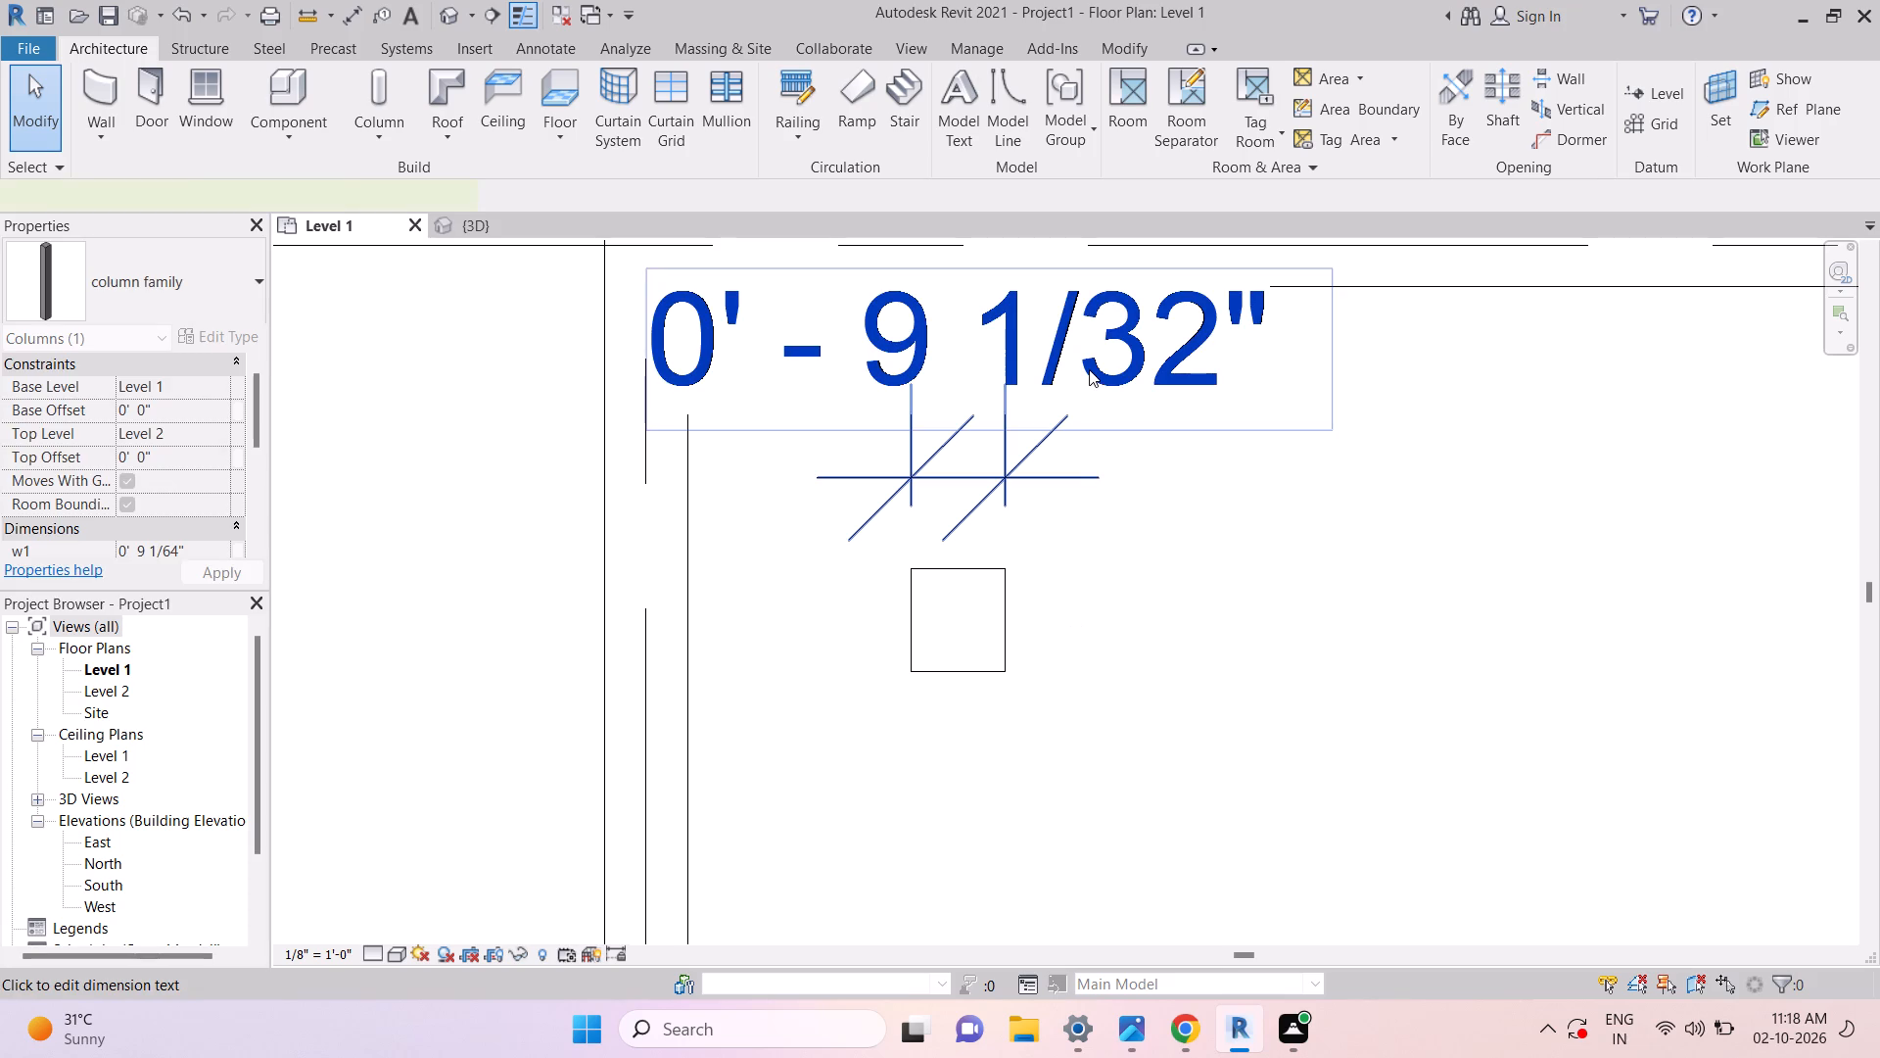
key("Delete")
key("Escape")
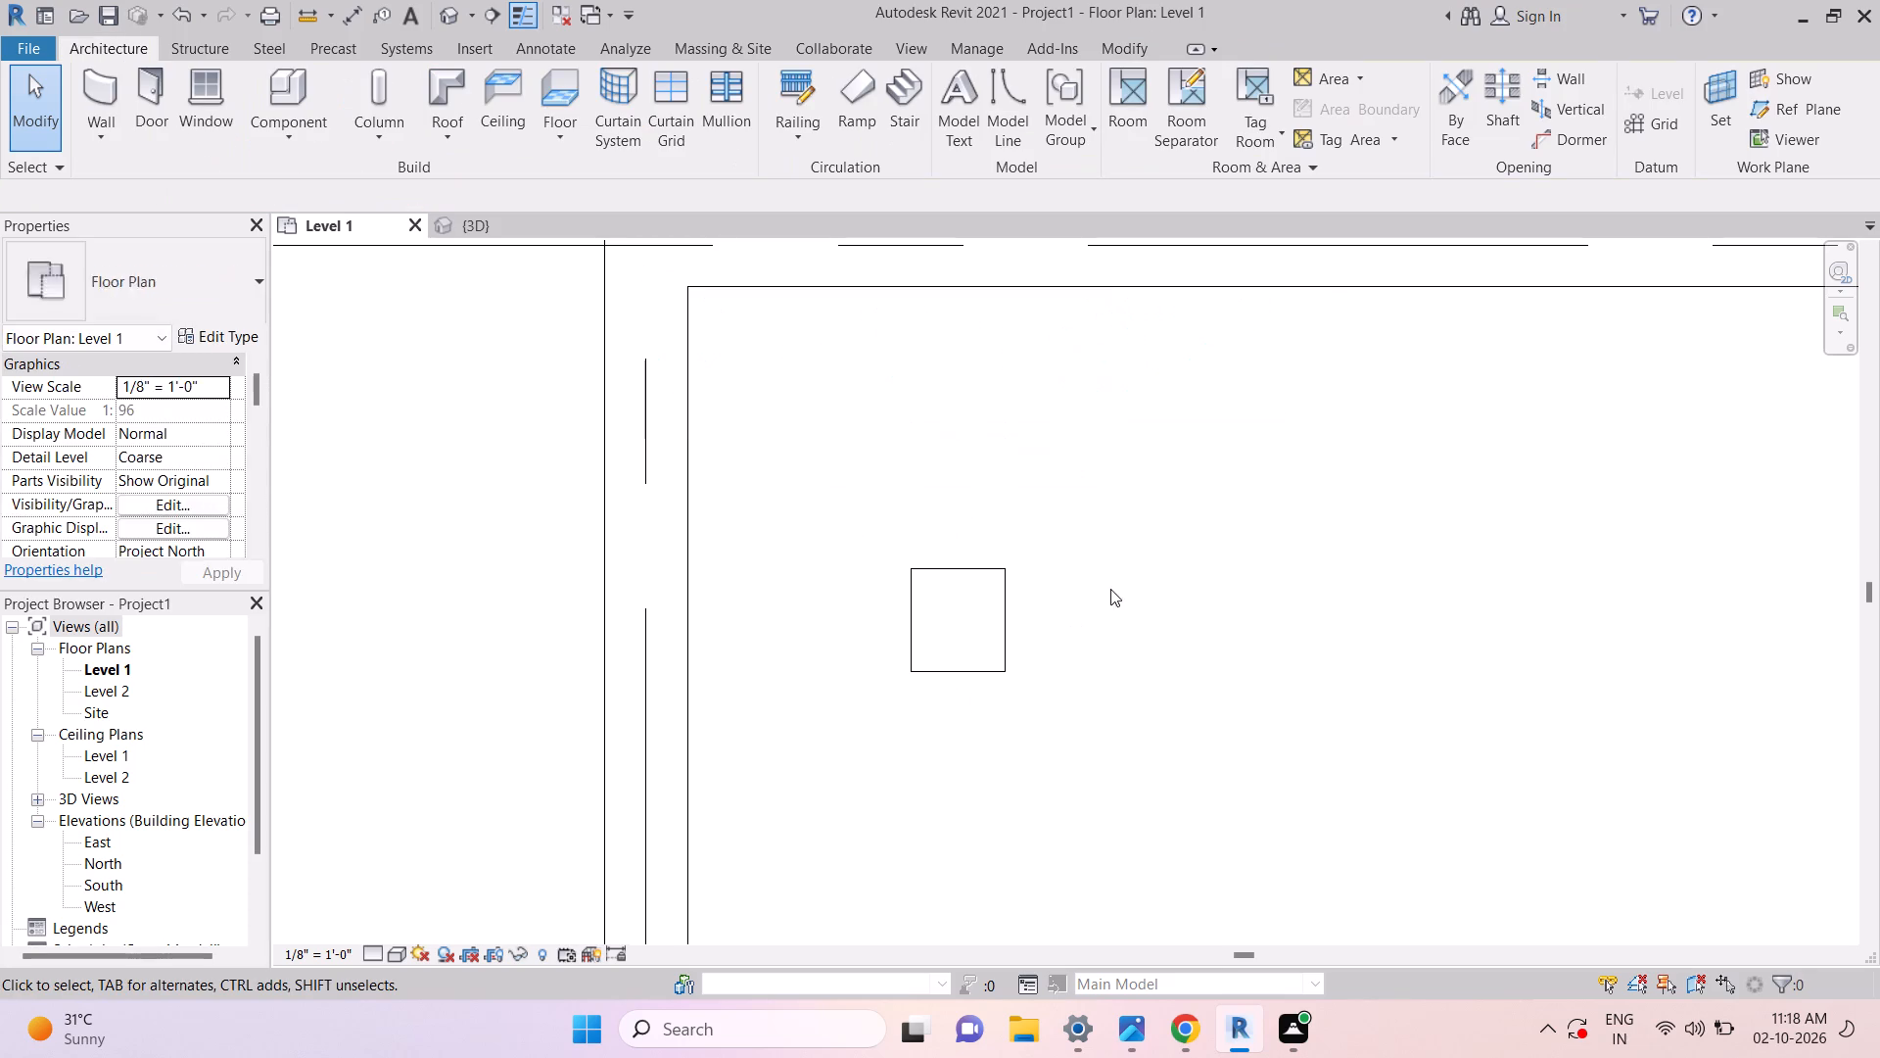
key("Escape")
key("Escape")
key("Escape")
Draw a horizontal and a vertical reference plane crossing each other to the right of the column.
key("r")
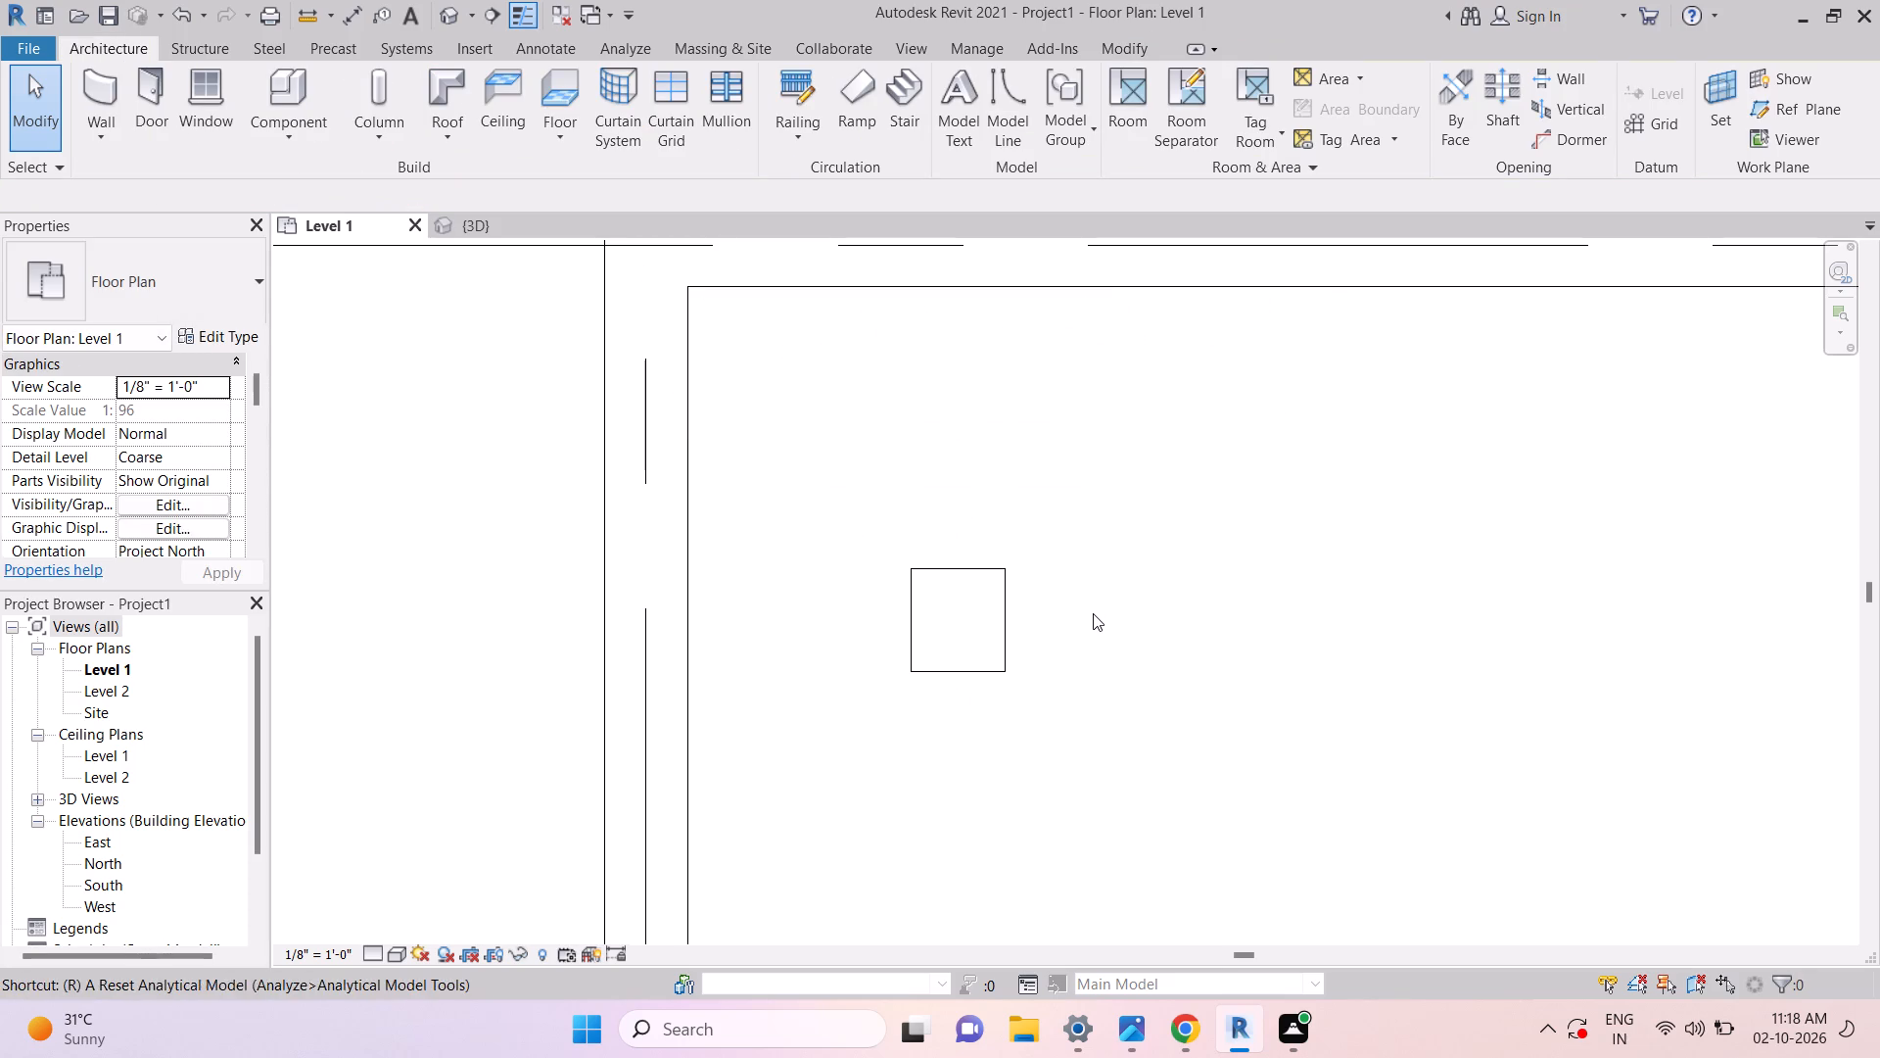
type("p")
key("space")
left_click(1052, 551)
left_click(1242, 546)
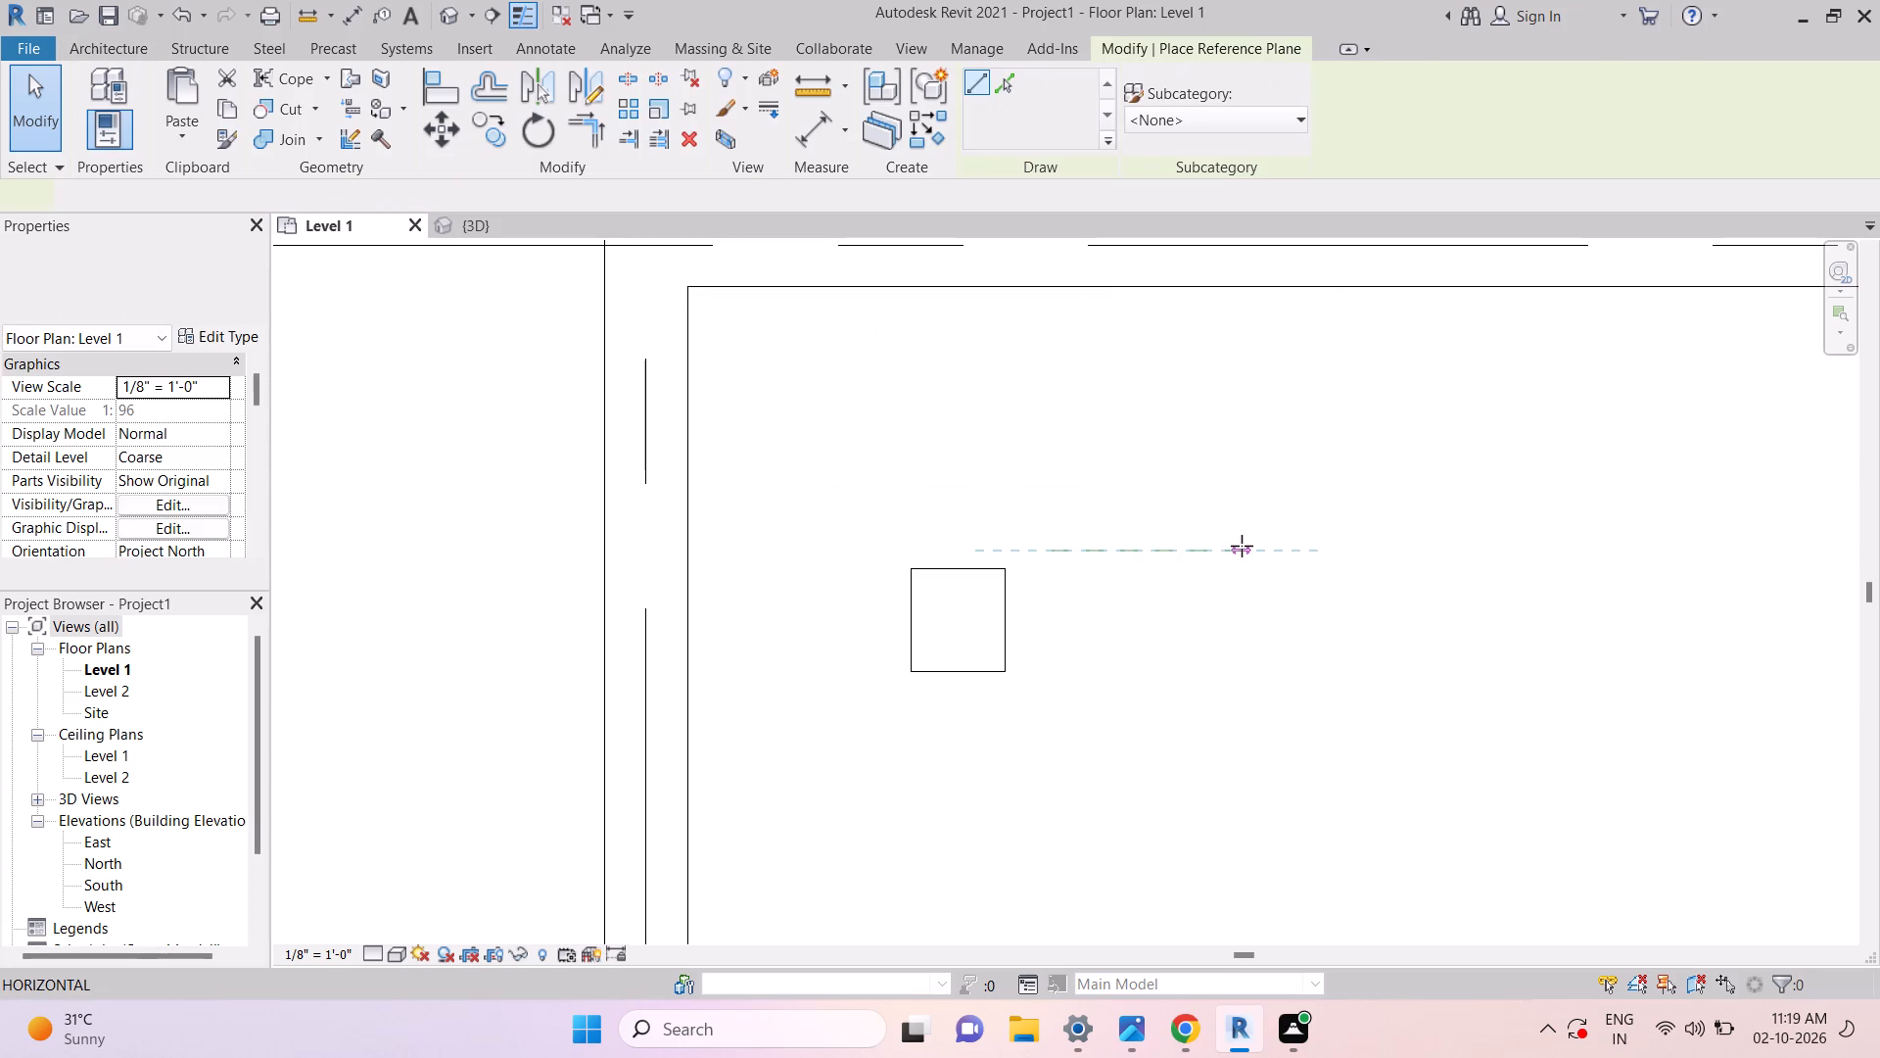
key("Escape")
left_click(1193, 496)
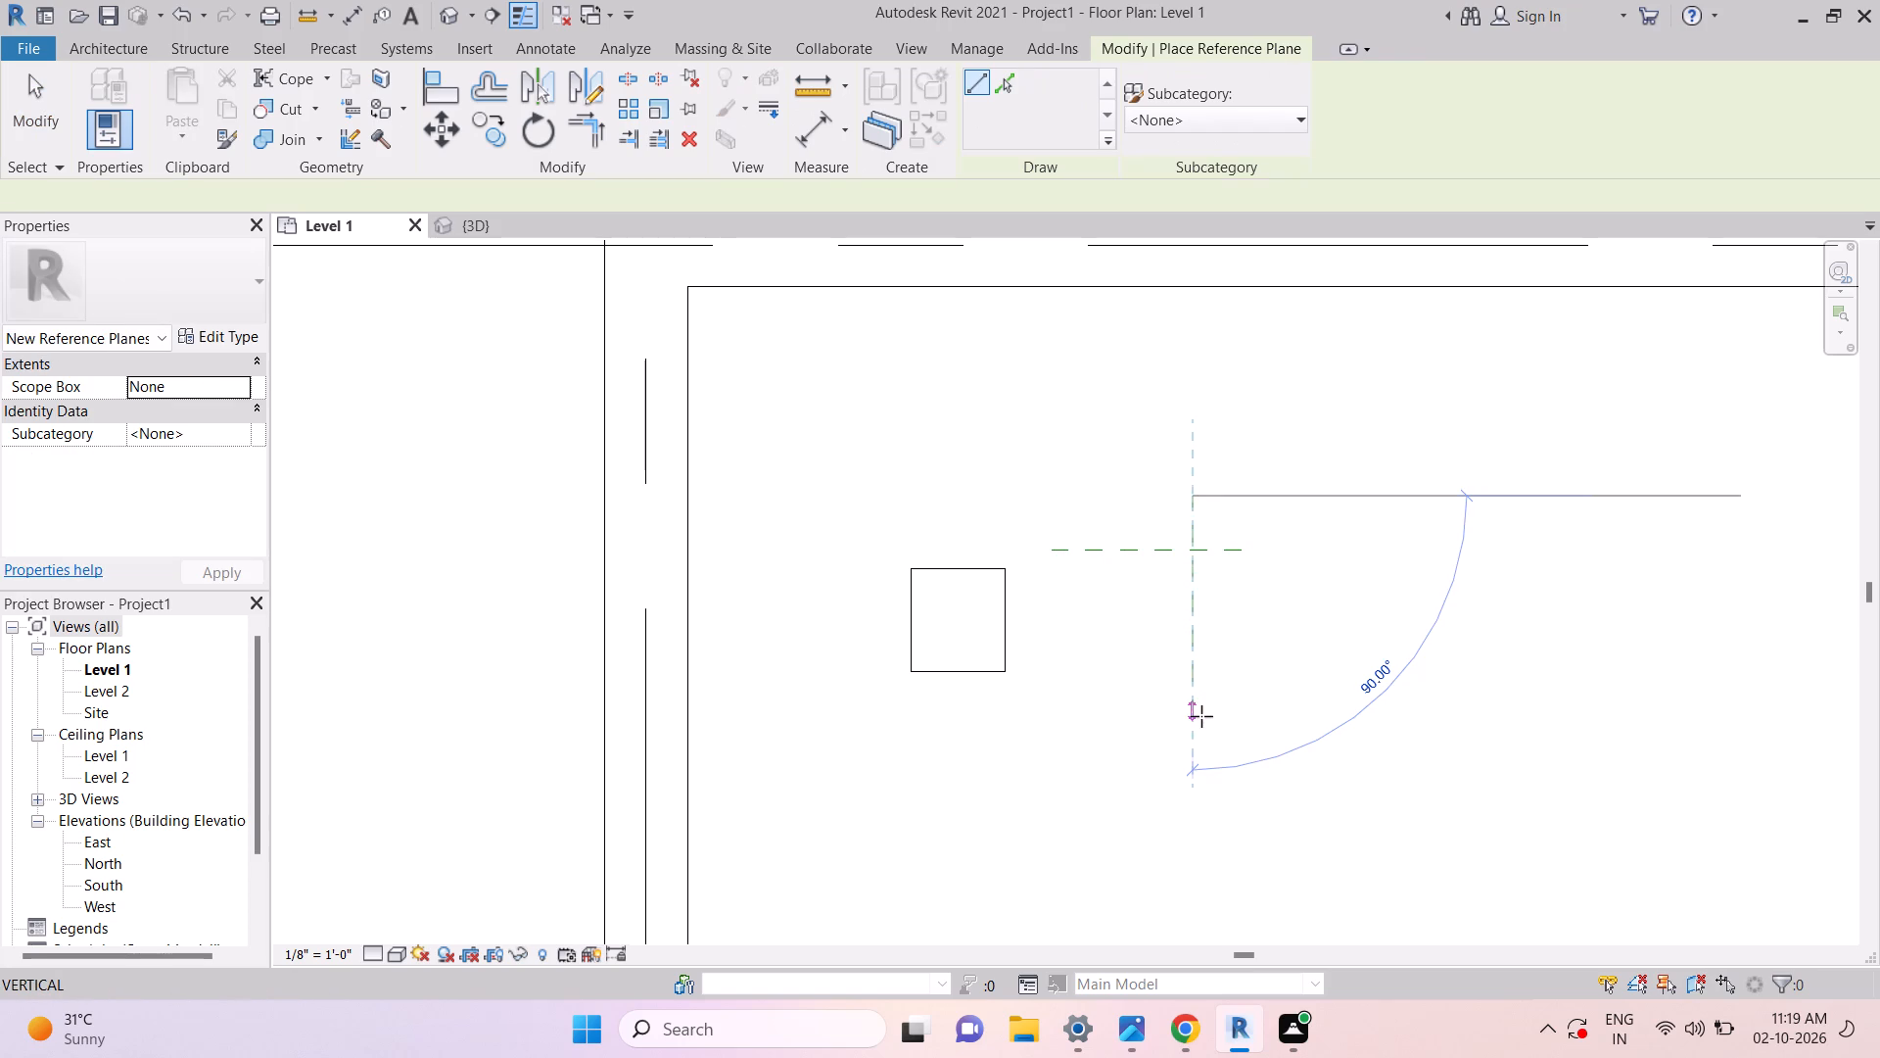
left_click(1200, 717)
key("Escape")
key("Escape")
key("Escape")
key("Escape")
key("Escape")
key("Escape")
key("Escape")
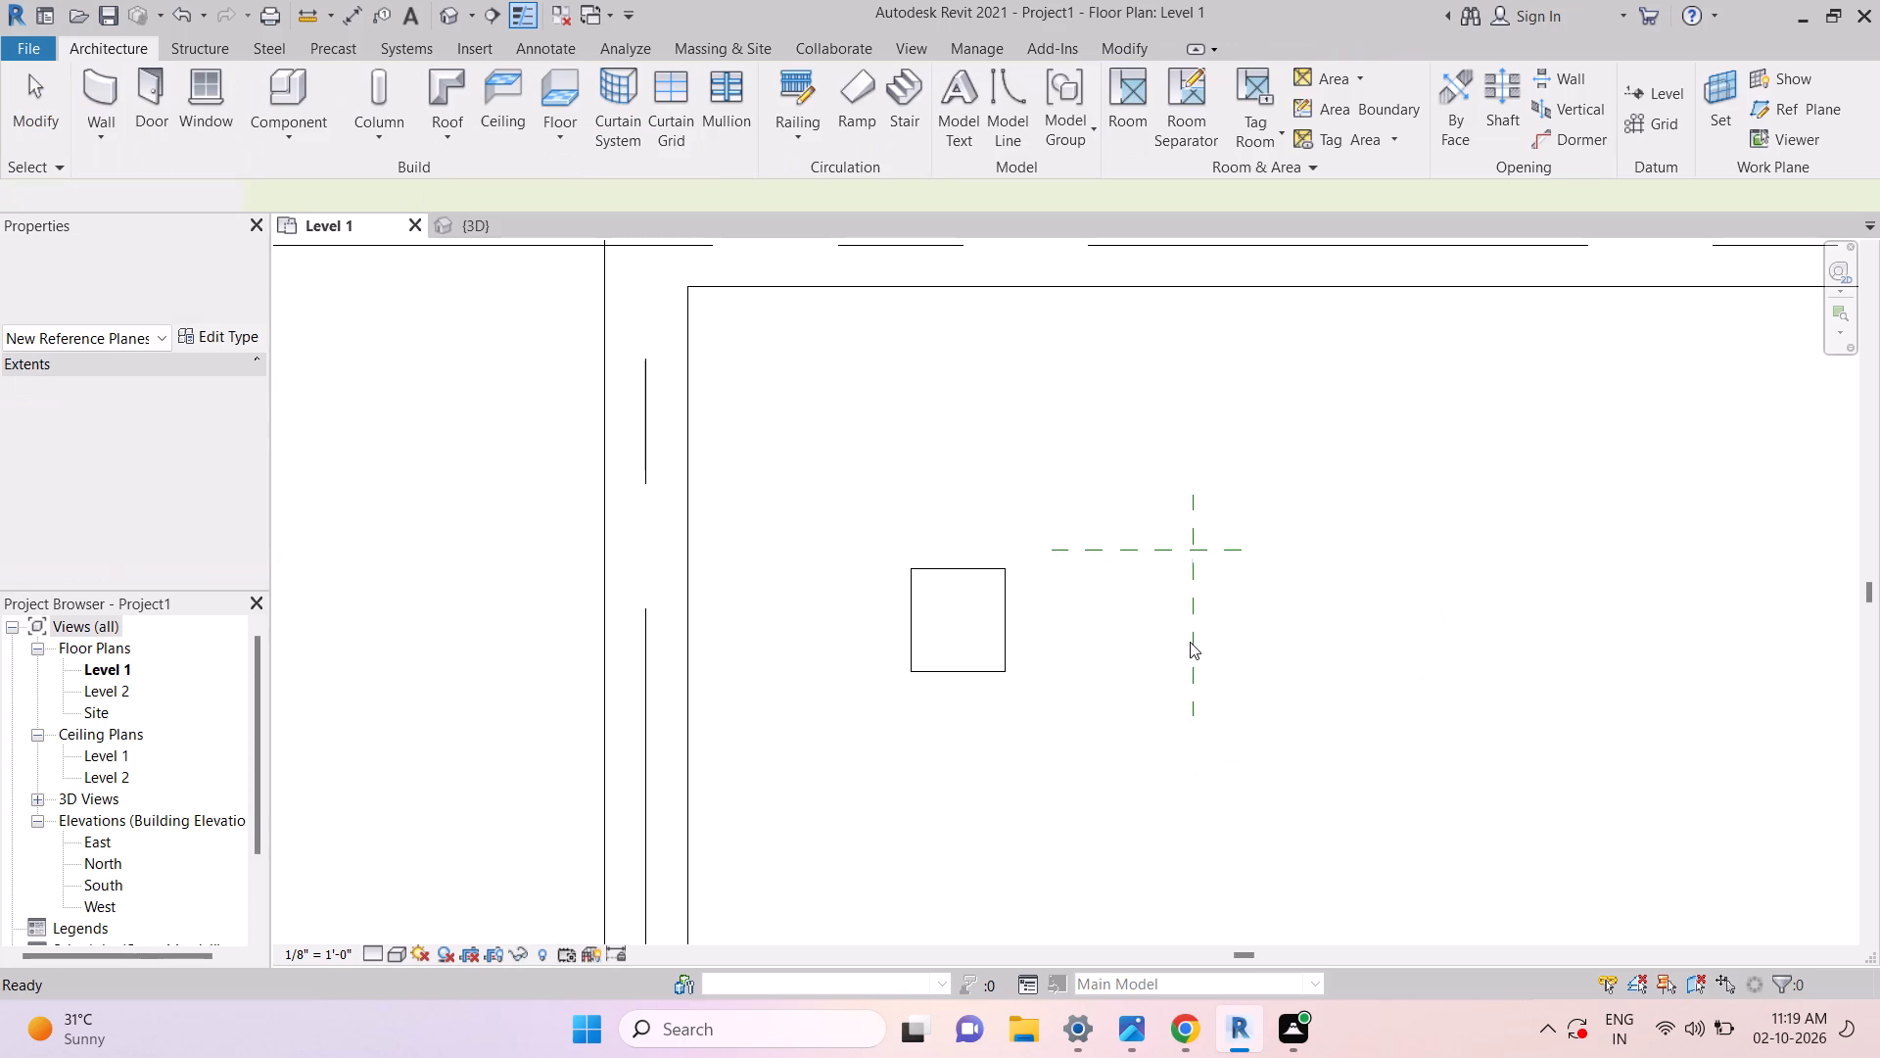
key("Escape")
key("Escape")
key("Escape")
key("Escape")
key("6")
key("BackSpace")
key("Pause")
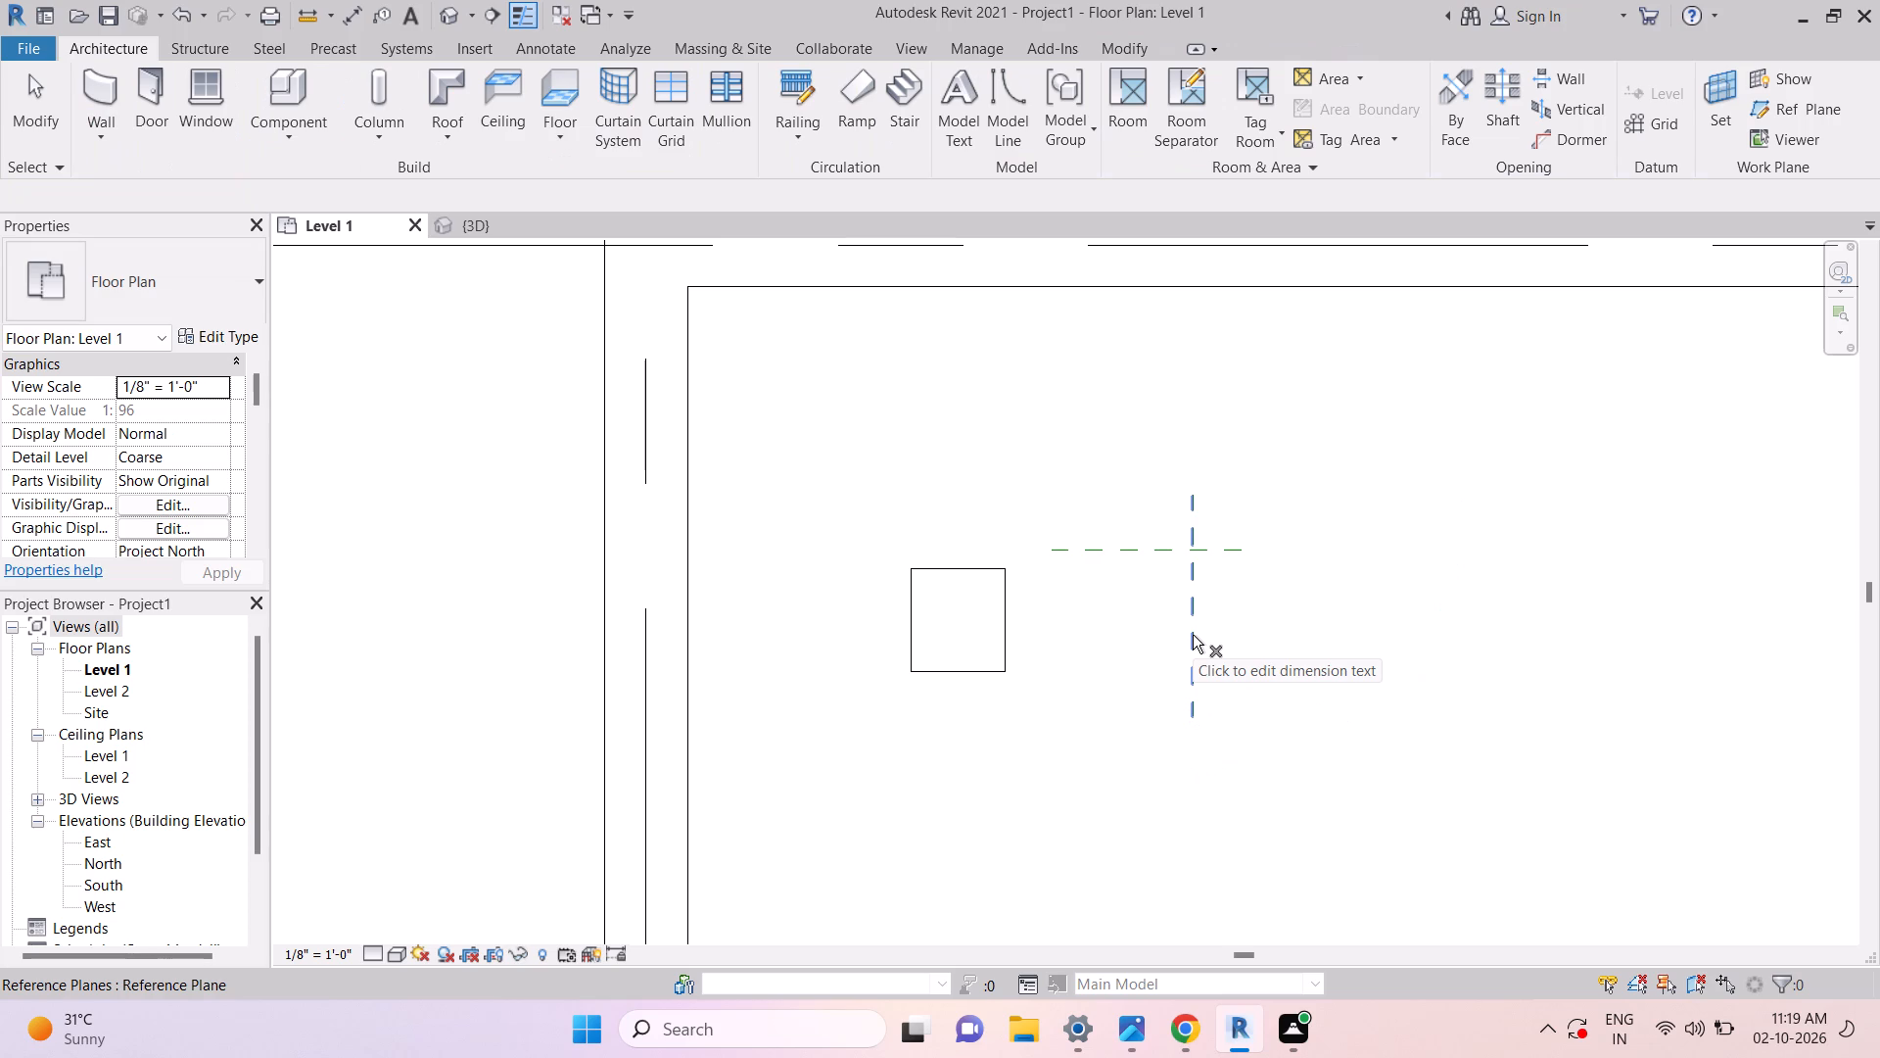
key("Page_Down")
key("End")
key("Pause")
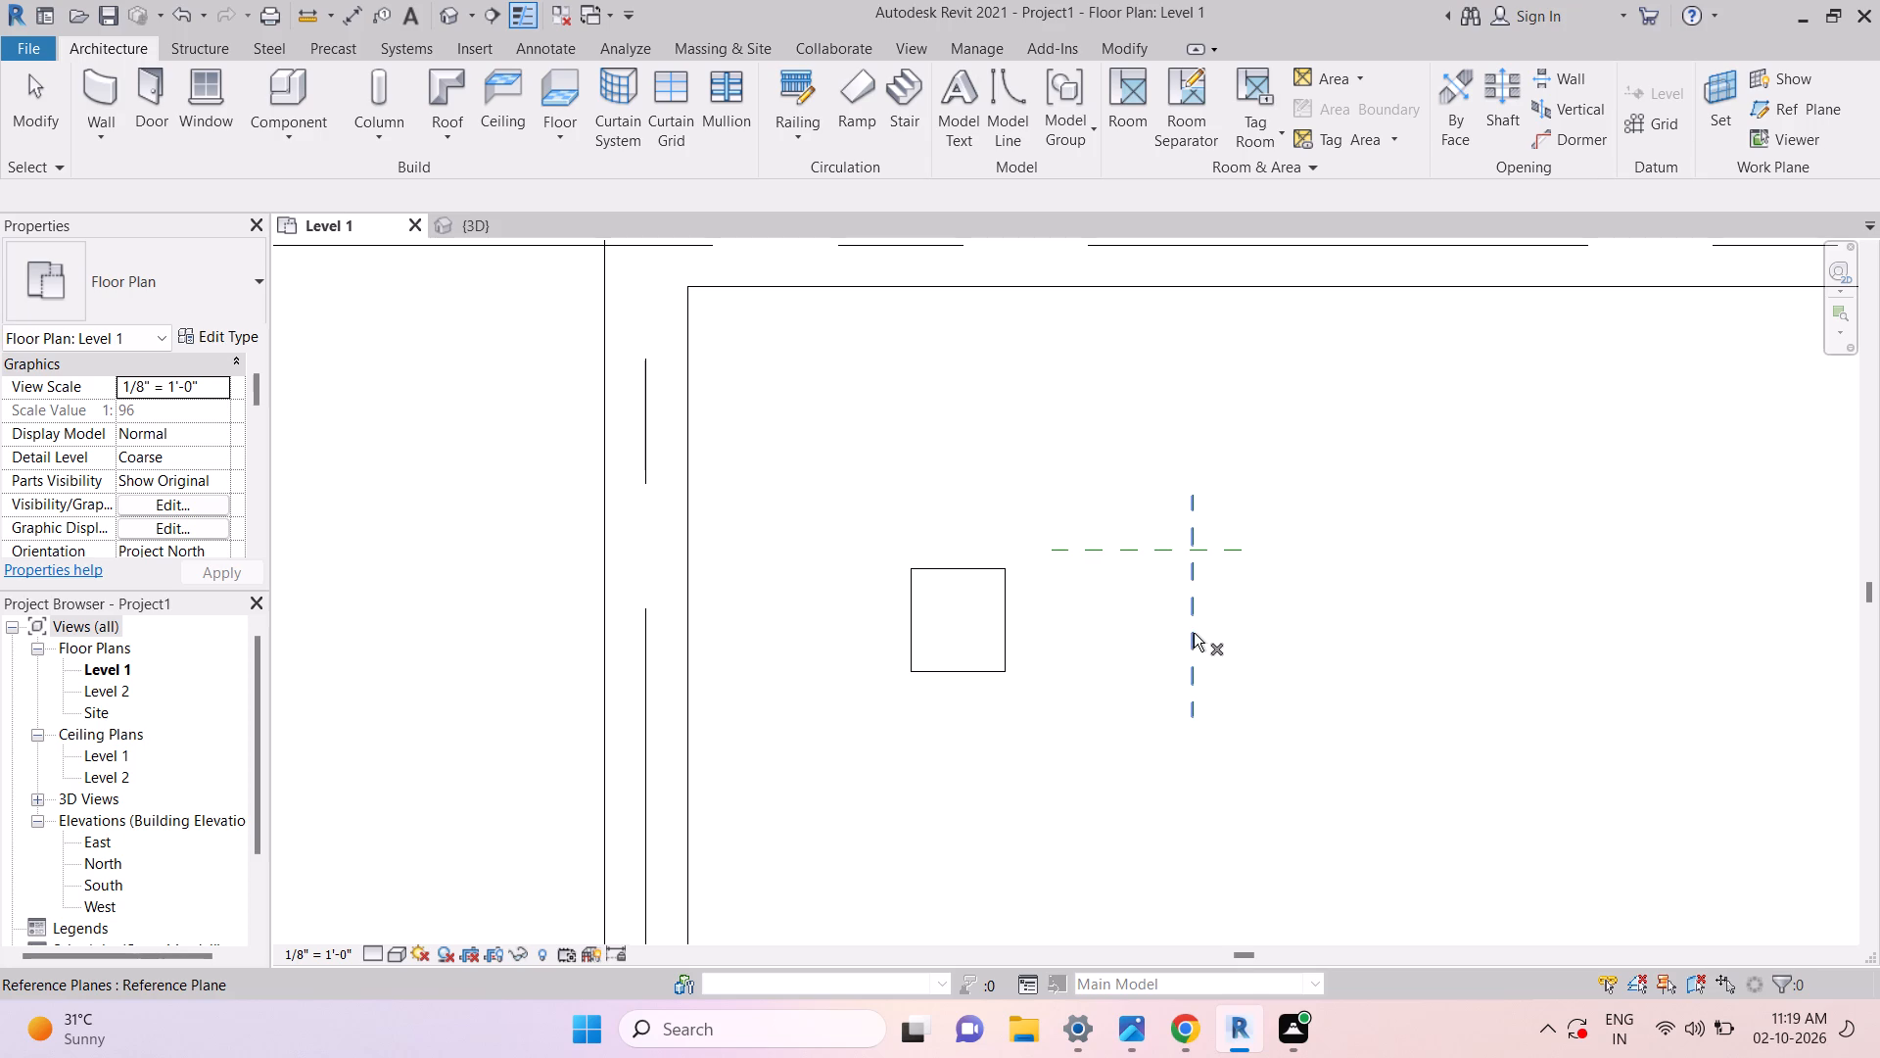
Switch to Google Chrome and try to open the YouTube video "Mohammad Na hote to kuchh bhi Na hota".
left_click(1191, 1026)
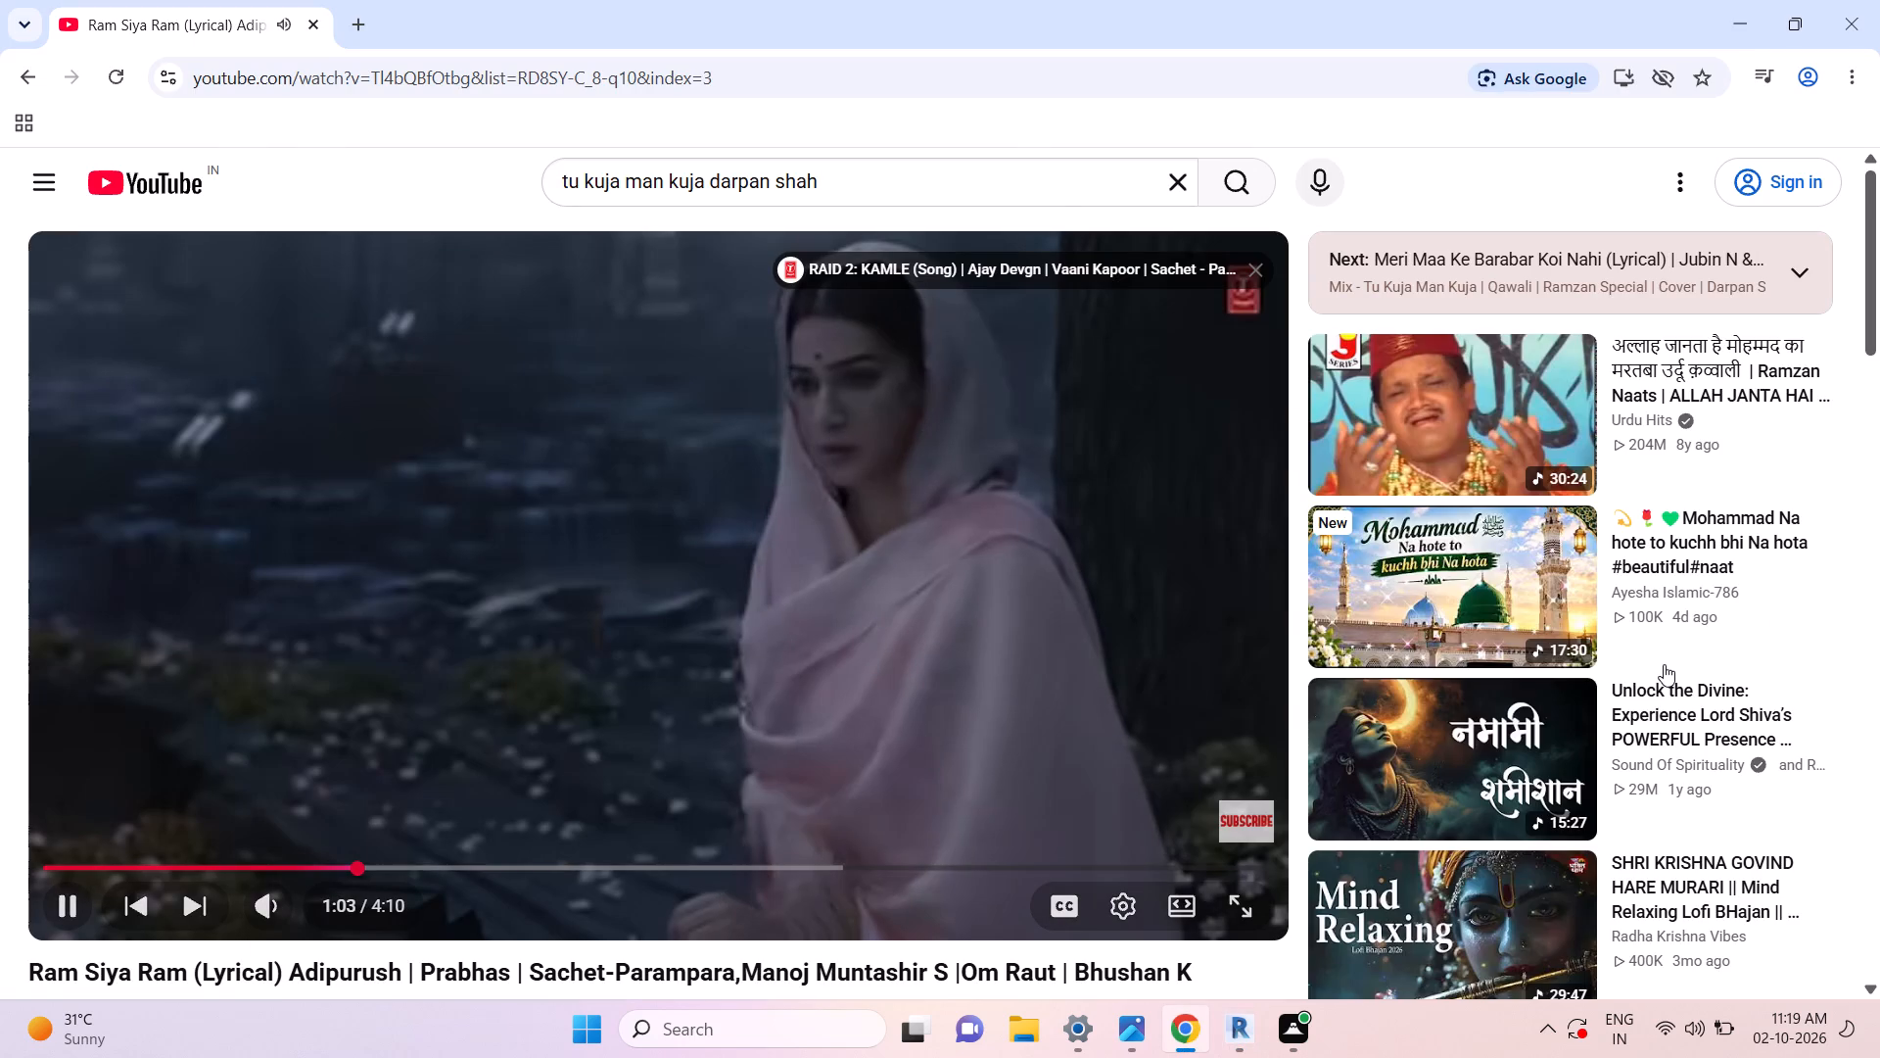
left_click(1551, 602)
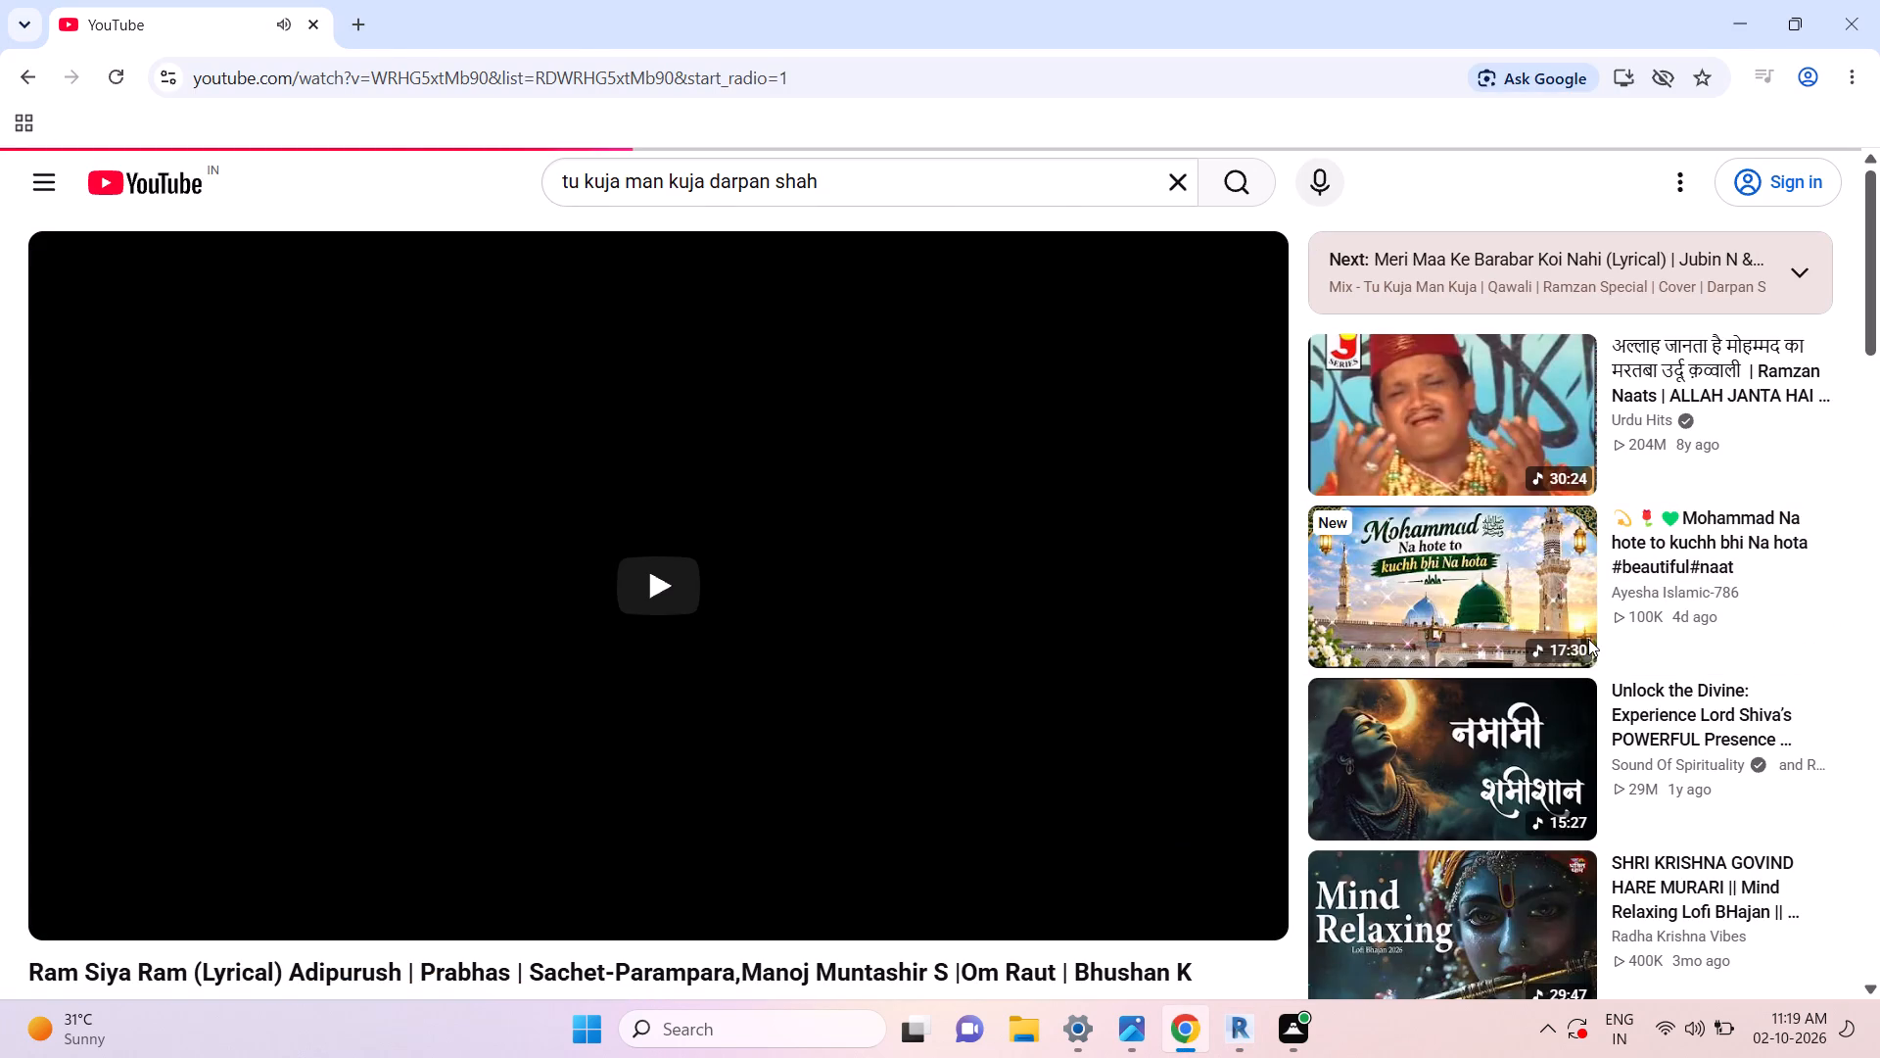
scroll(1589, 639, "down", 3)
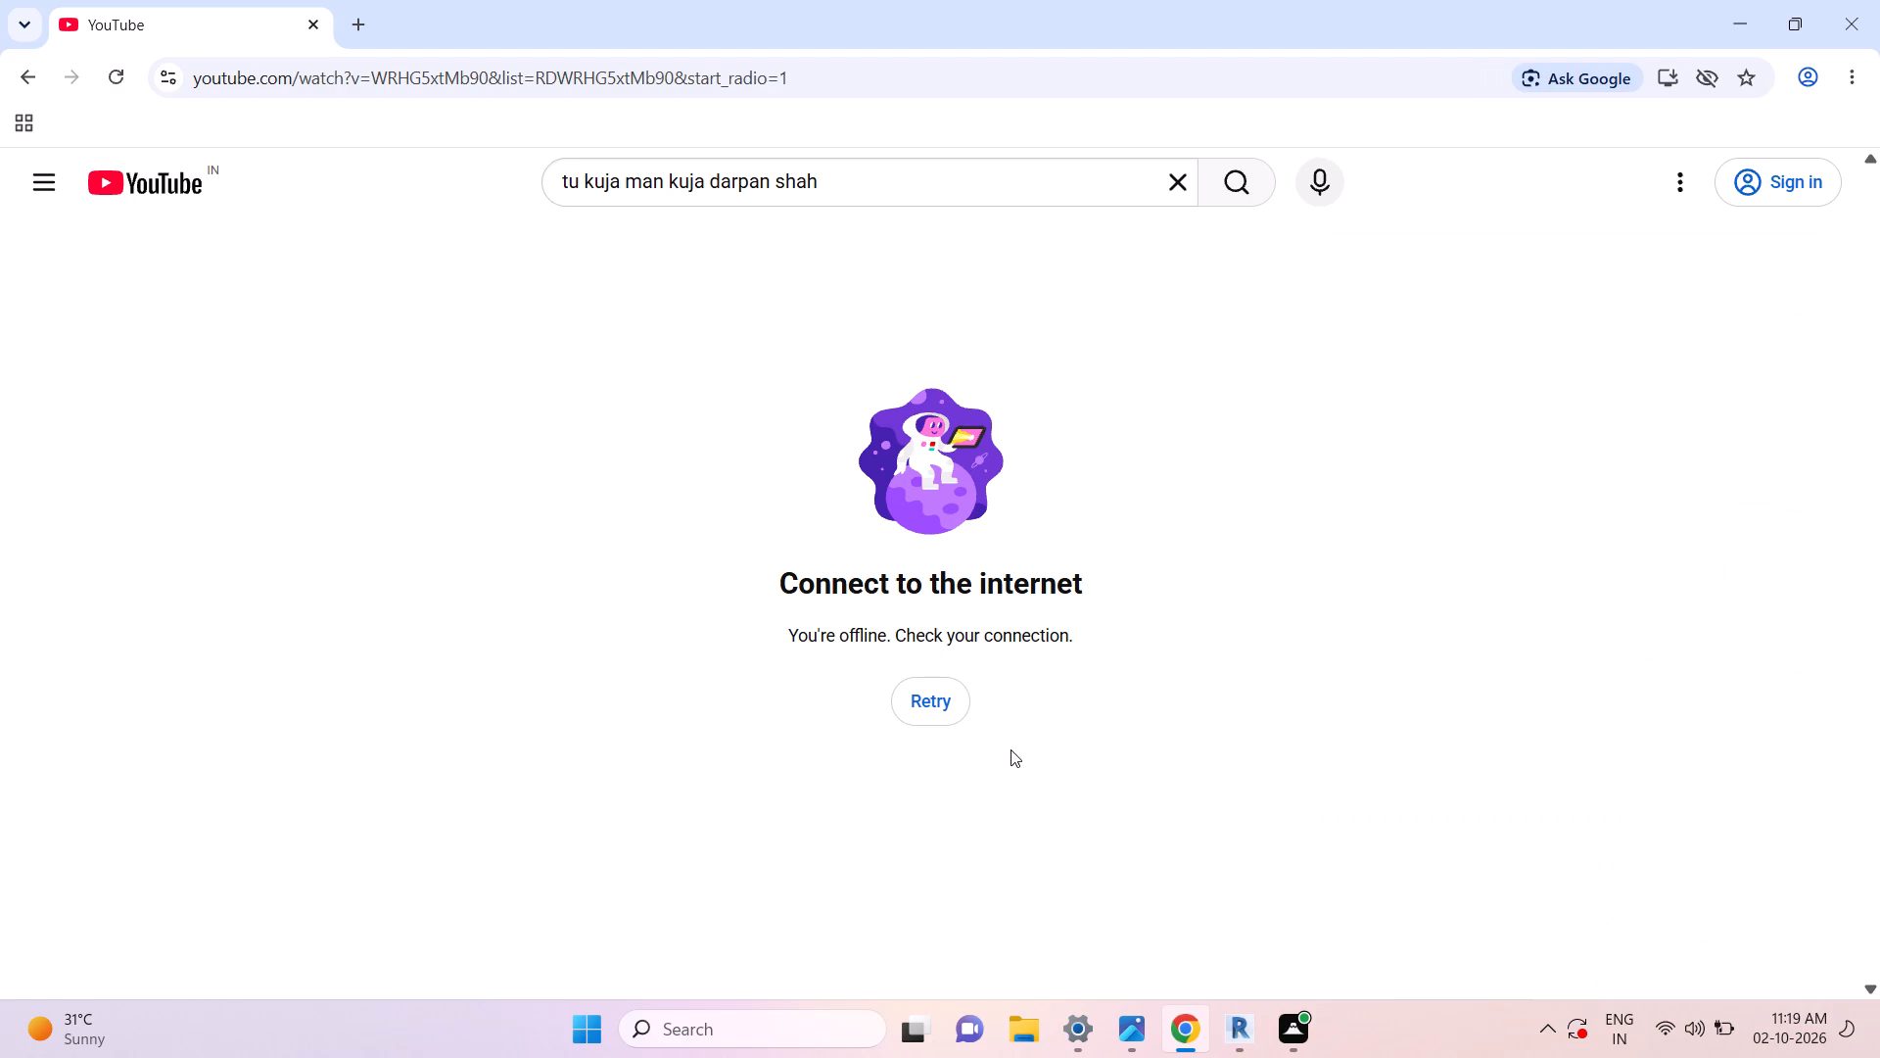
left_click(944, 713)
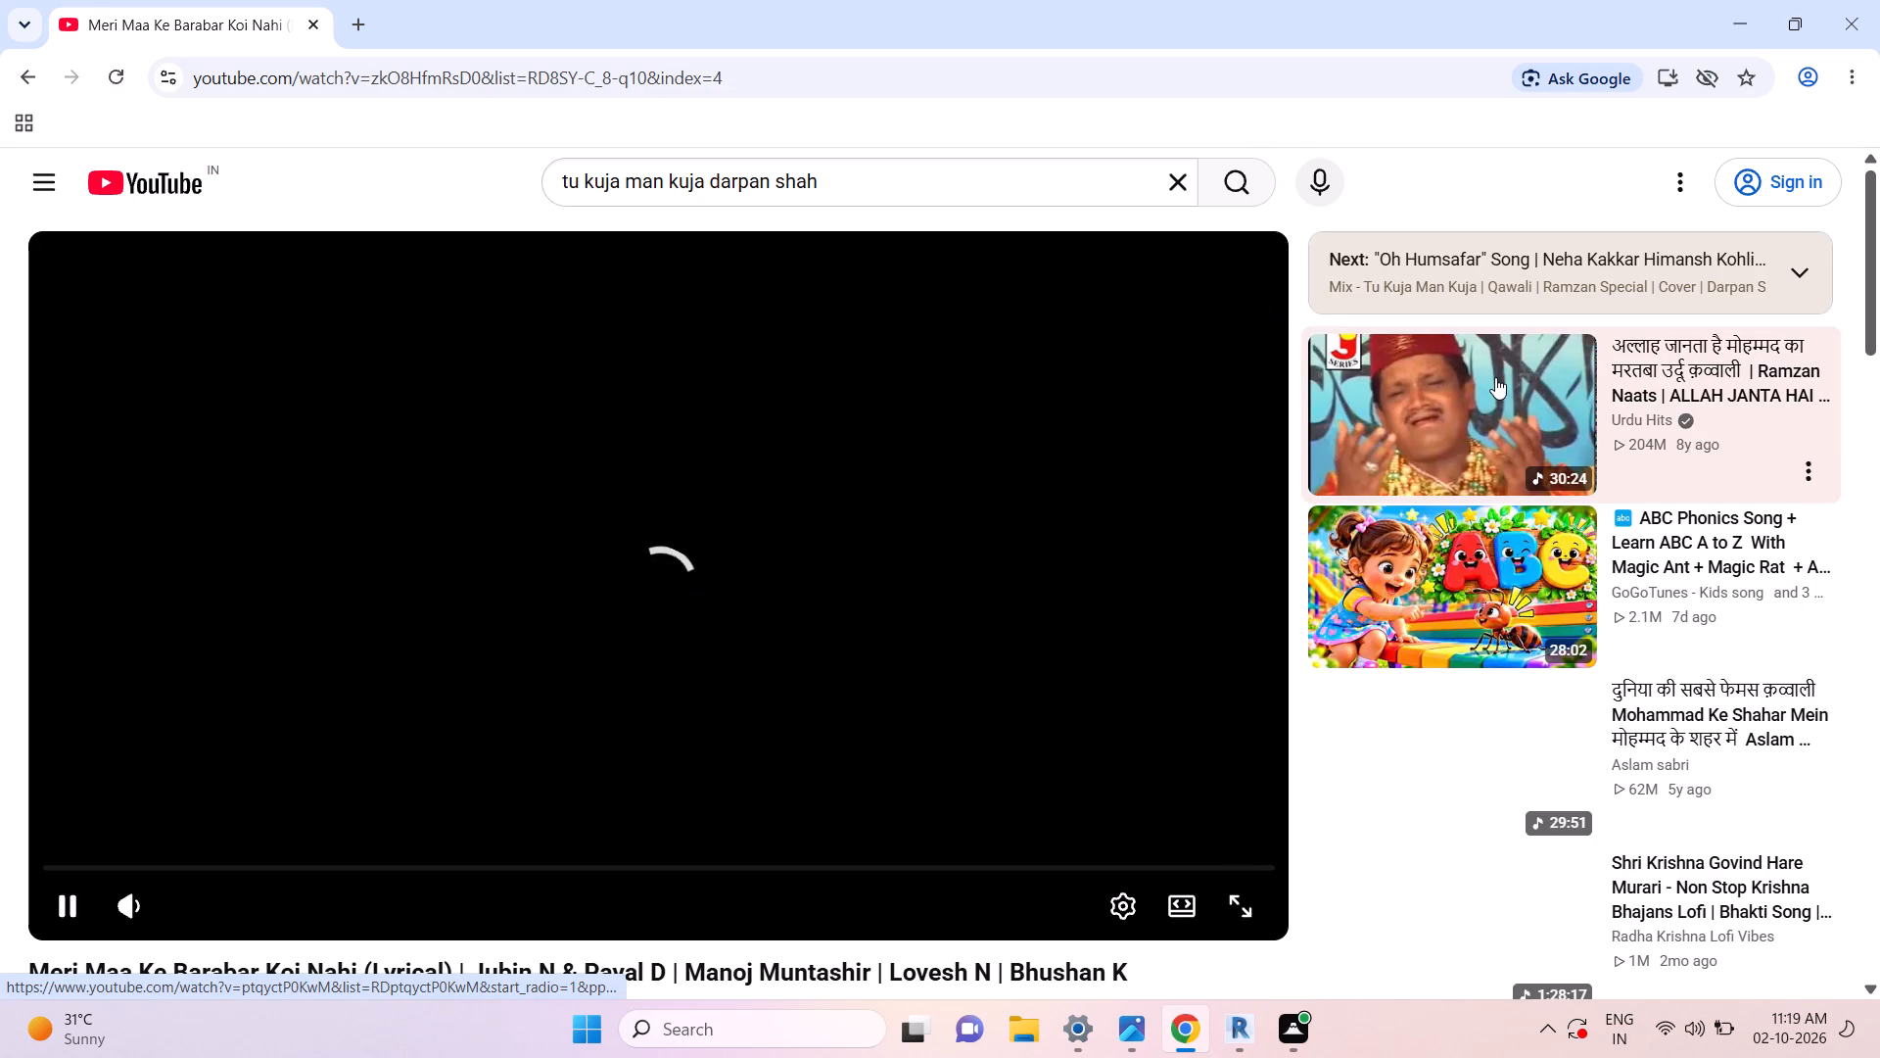
Open the Urdu Hits video "ALLAH JANTA HAI MOHAMMAD KA MARTABA" from the suggested videos.
left_click(1573, 365)
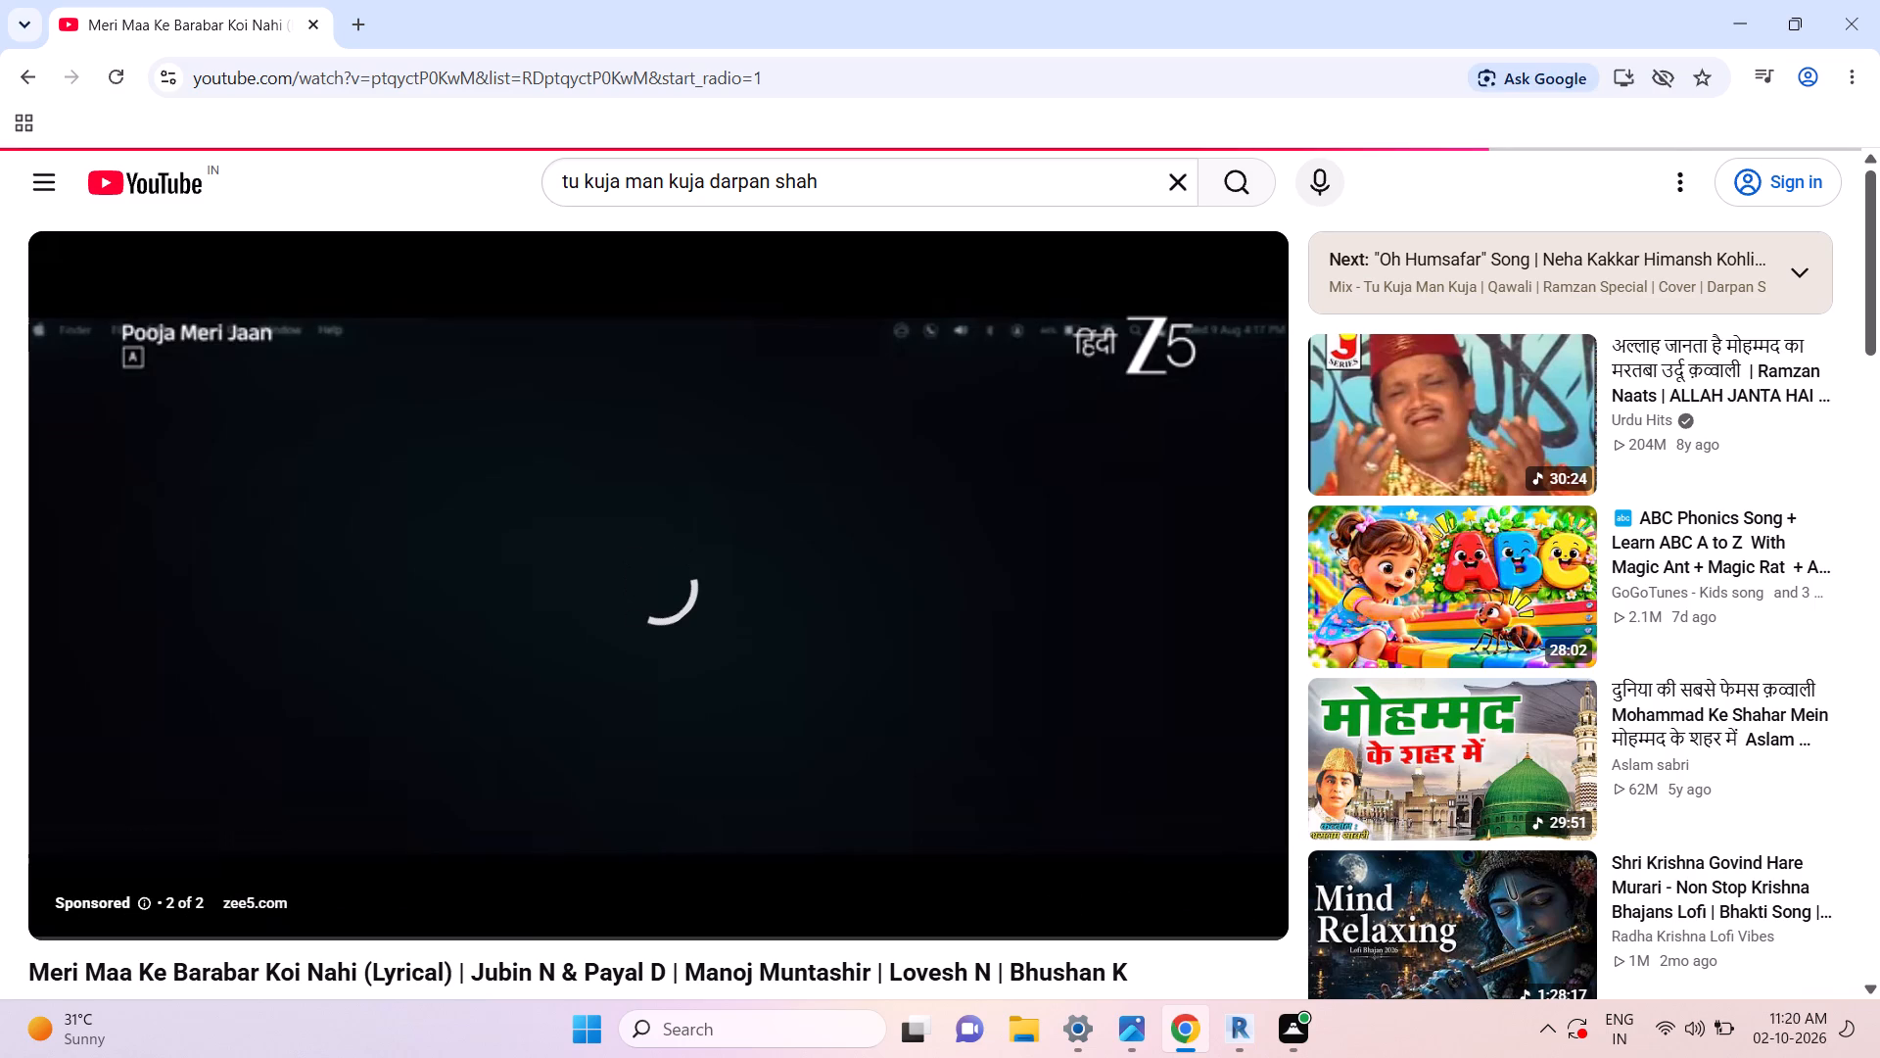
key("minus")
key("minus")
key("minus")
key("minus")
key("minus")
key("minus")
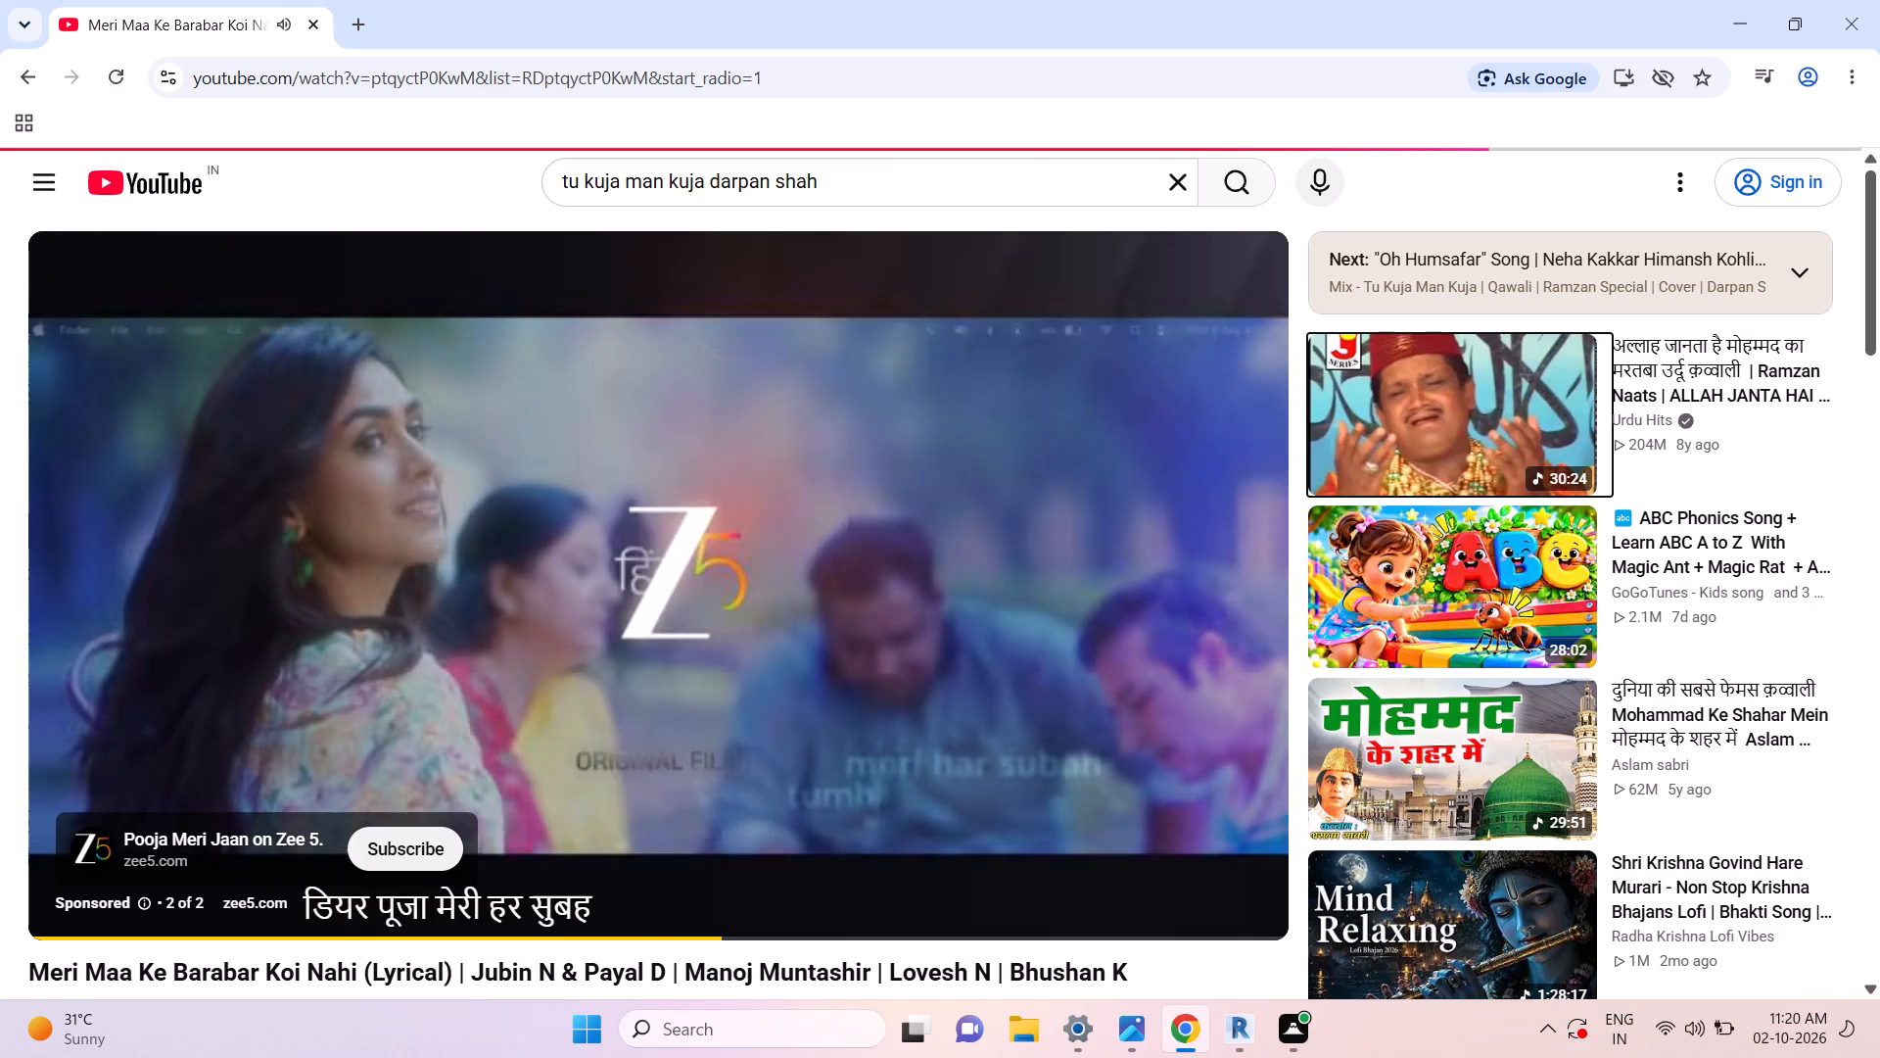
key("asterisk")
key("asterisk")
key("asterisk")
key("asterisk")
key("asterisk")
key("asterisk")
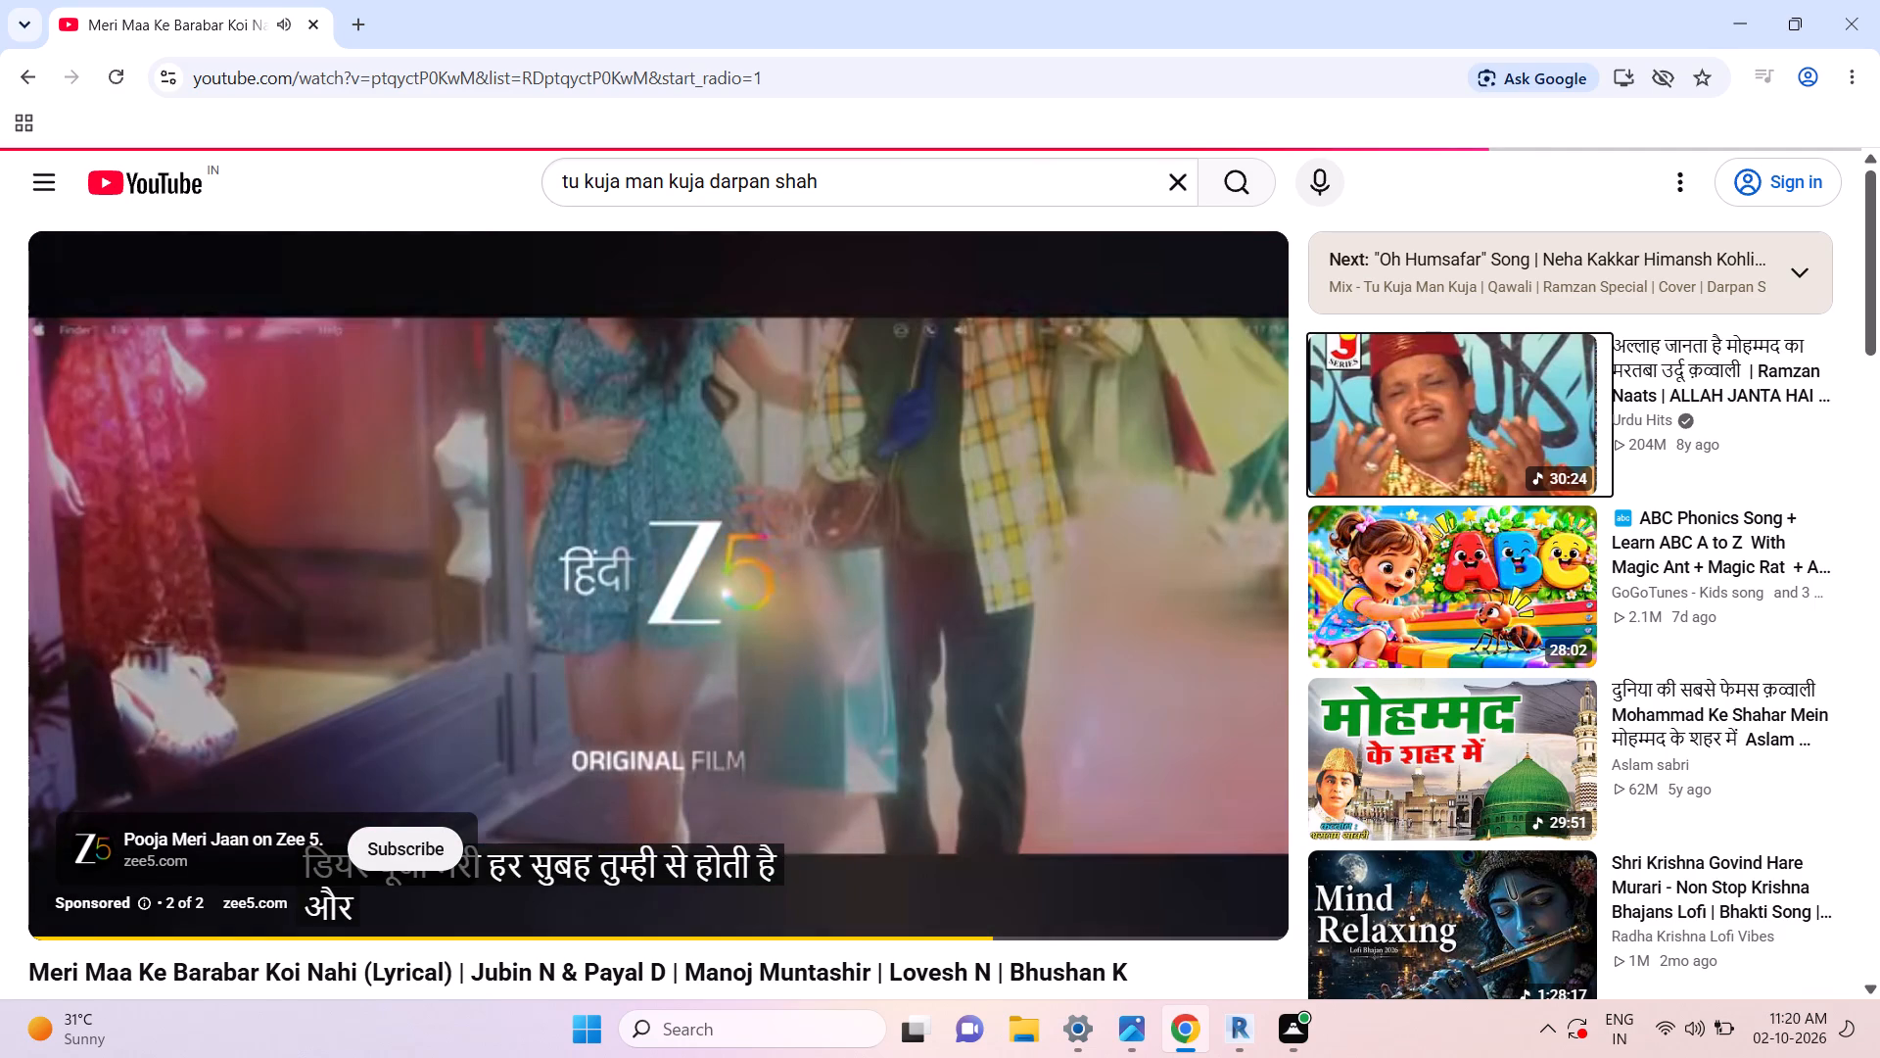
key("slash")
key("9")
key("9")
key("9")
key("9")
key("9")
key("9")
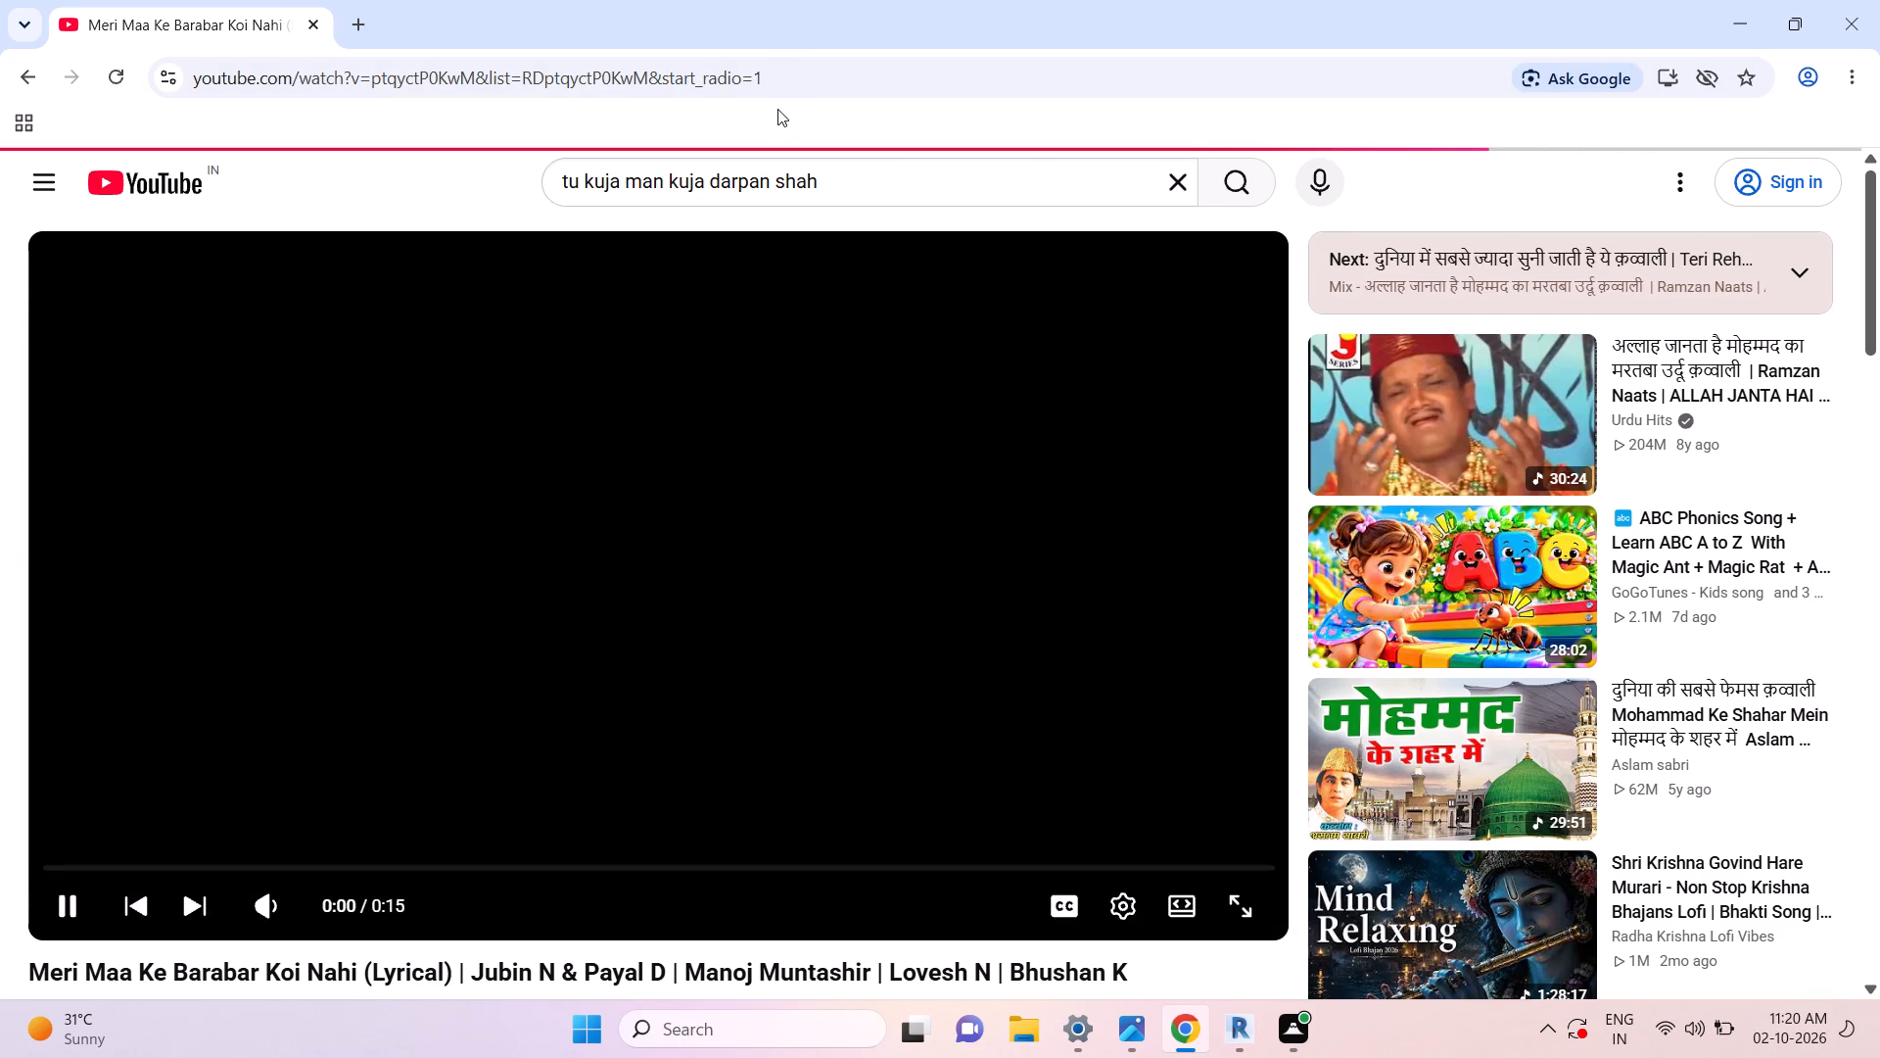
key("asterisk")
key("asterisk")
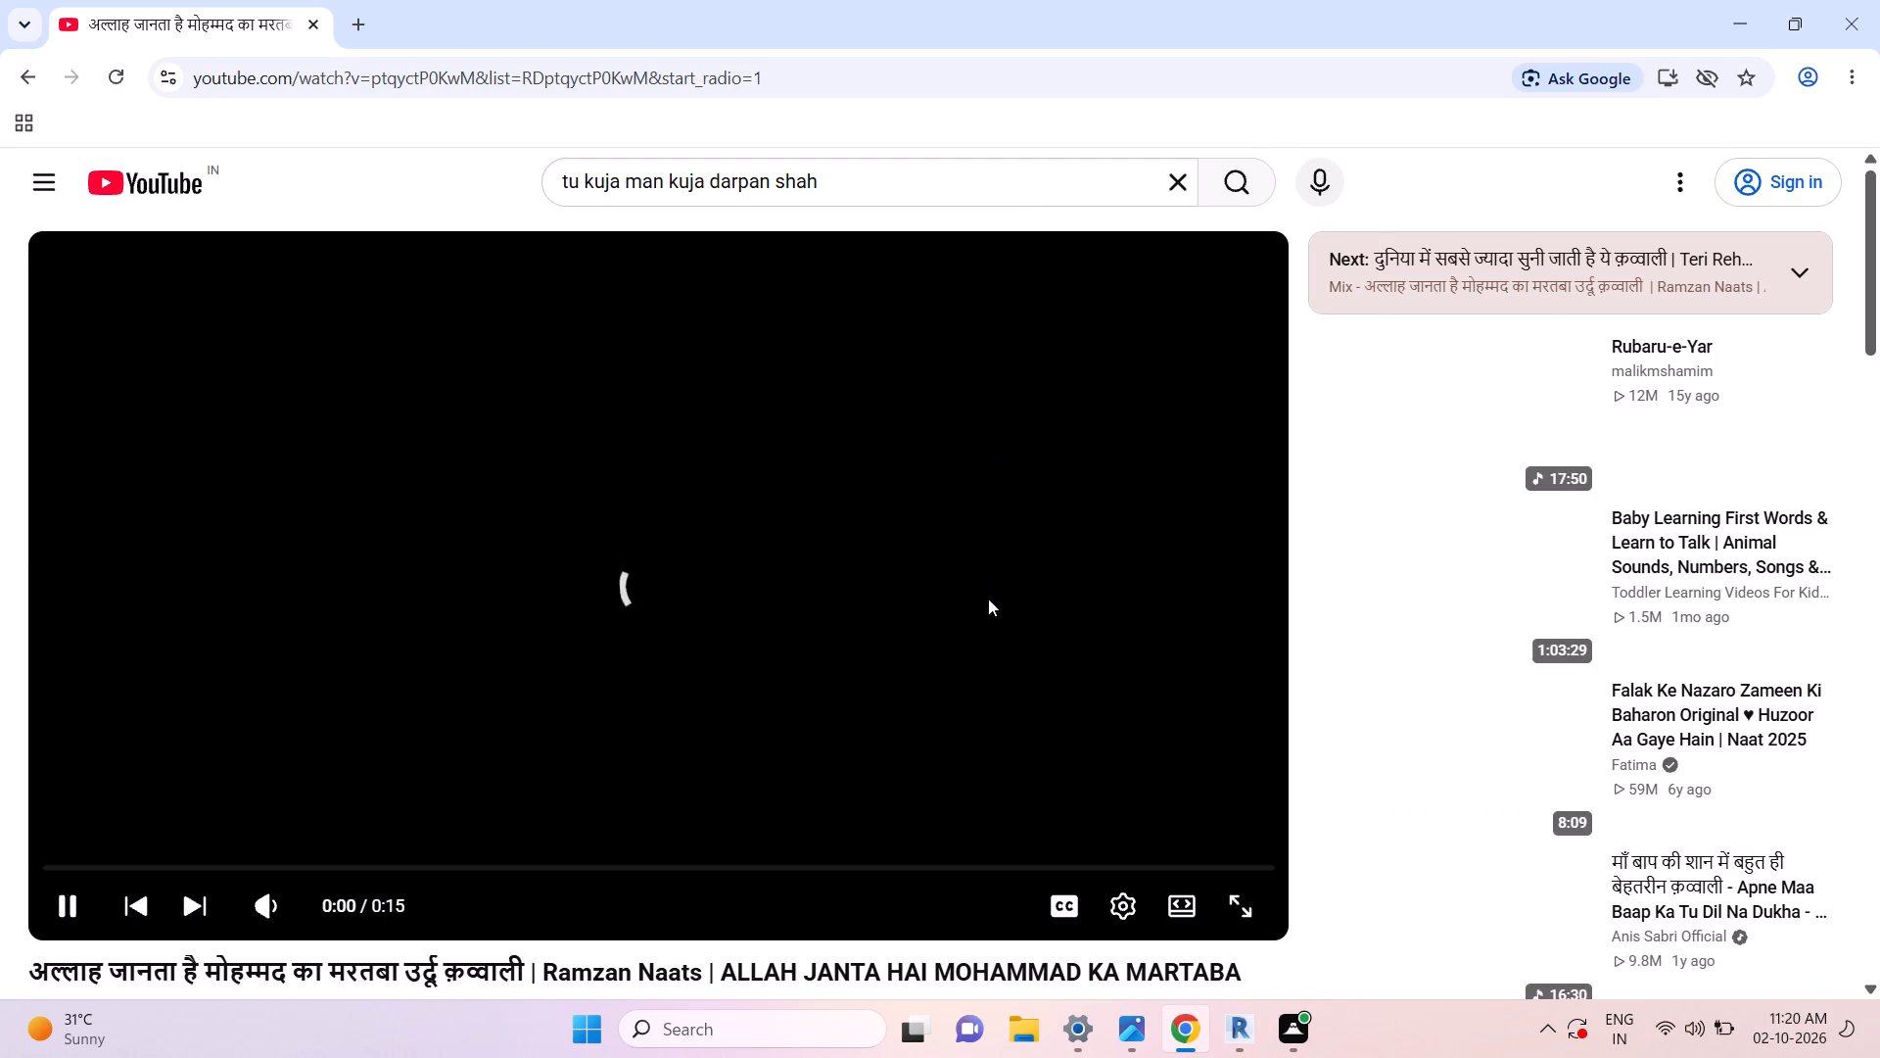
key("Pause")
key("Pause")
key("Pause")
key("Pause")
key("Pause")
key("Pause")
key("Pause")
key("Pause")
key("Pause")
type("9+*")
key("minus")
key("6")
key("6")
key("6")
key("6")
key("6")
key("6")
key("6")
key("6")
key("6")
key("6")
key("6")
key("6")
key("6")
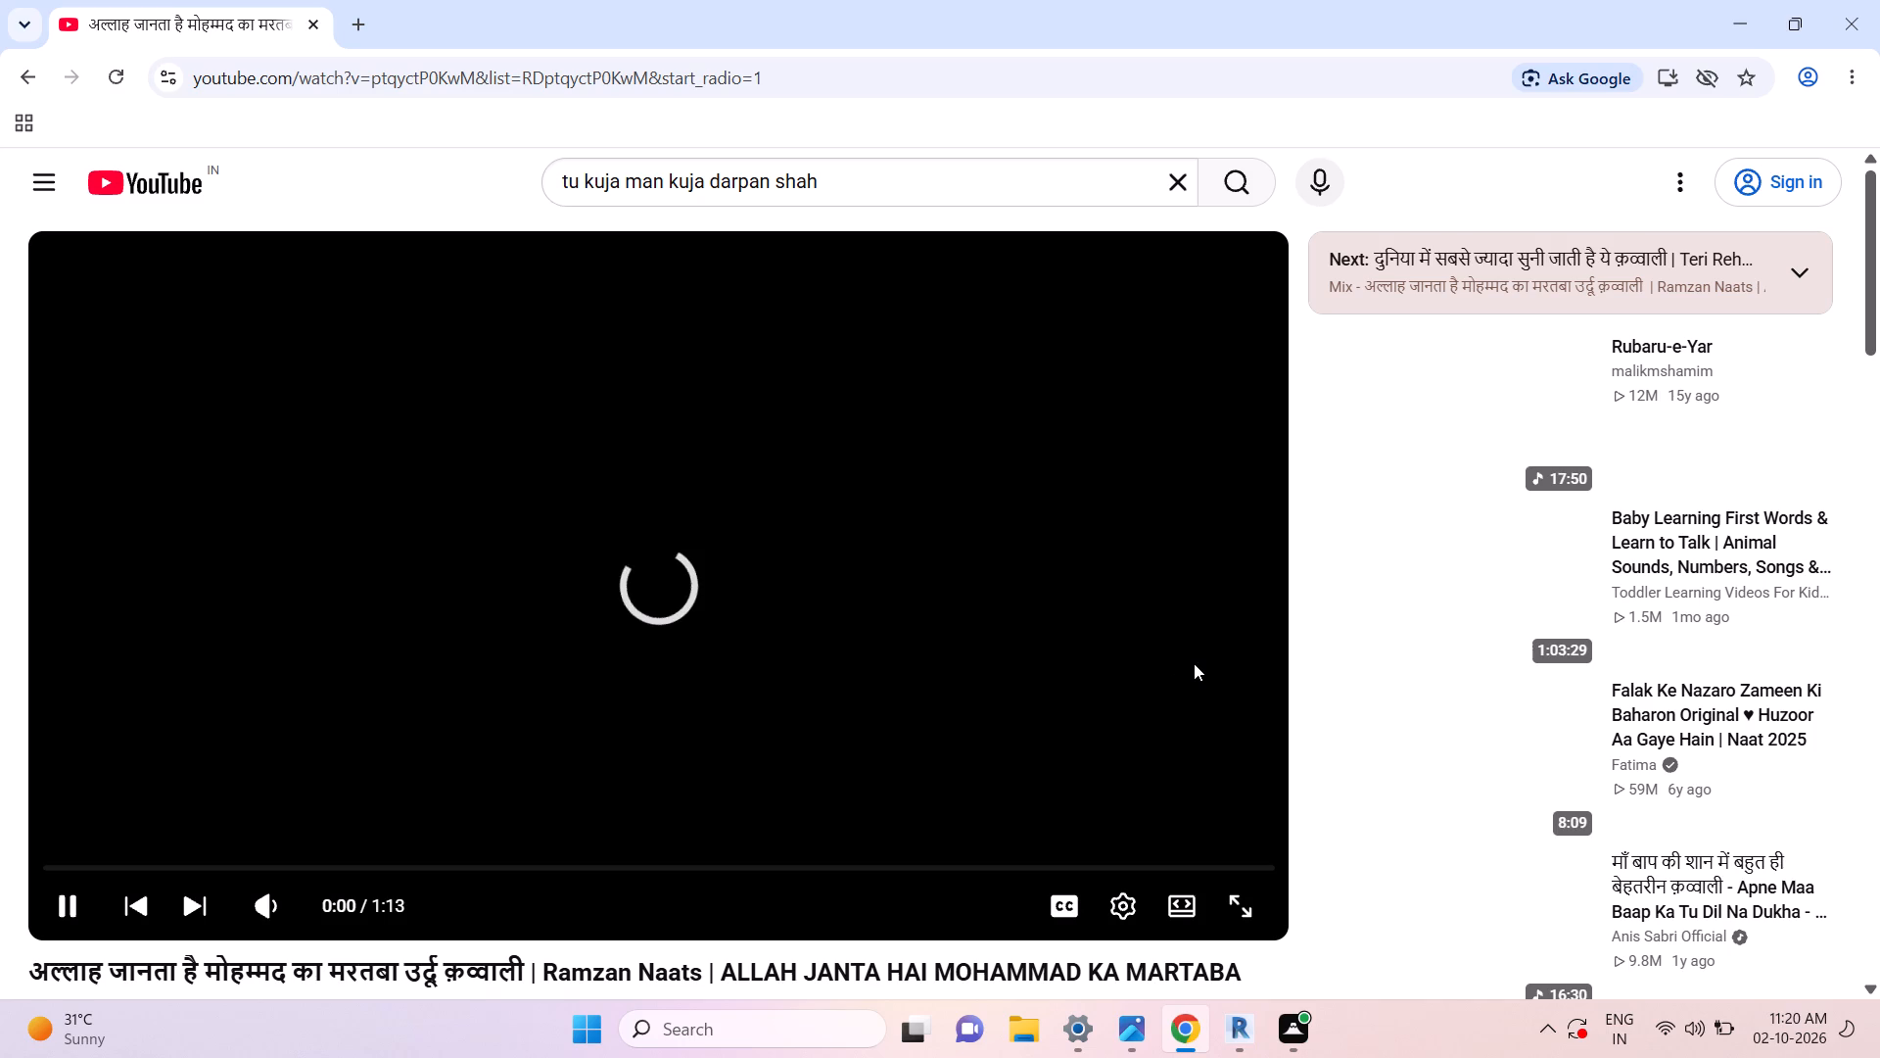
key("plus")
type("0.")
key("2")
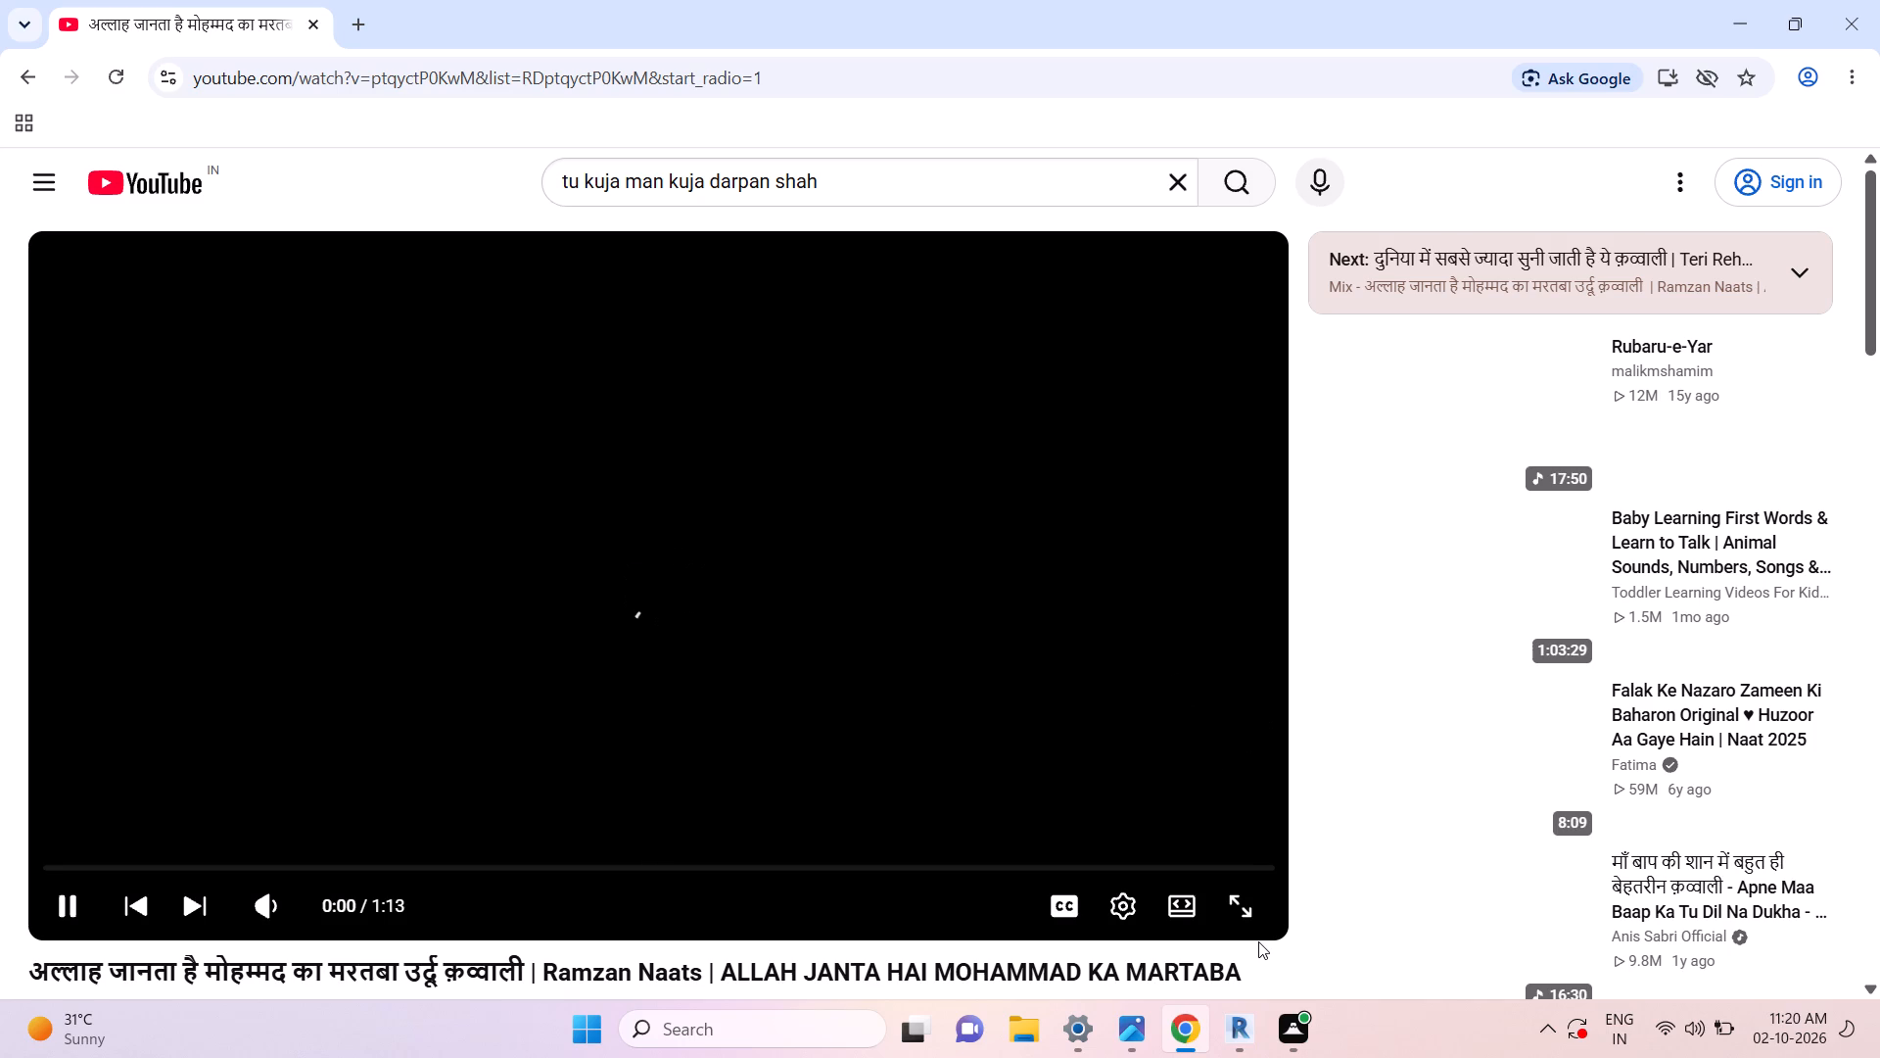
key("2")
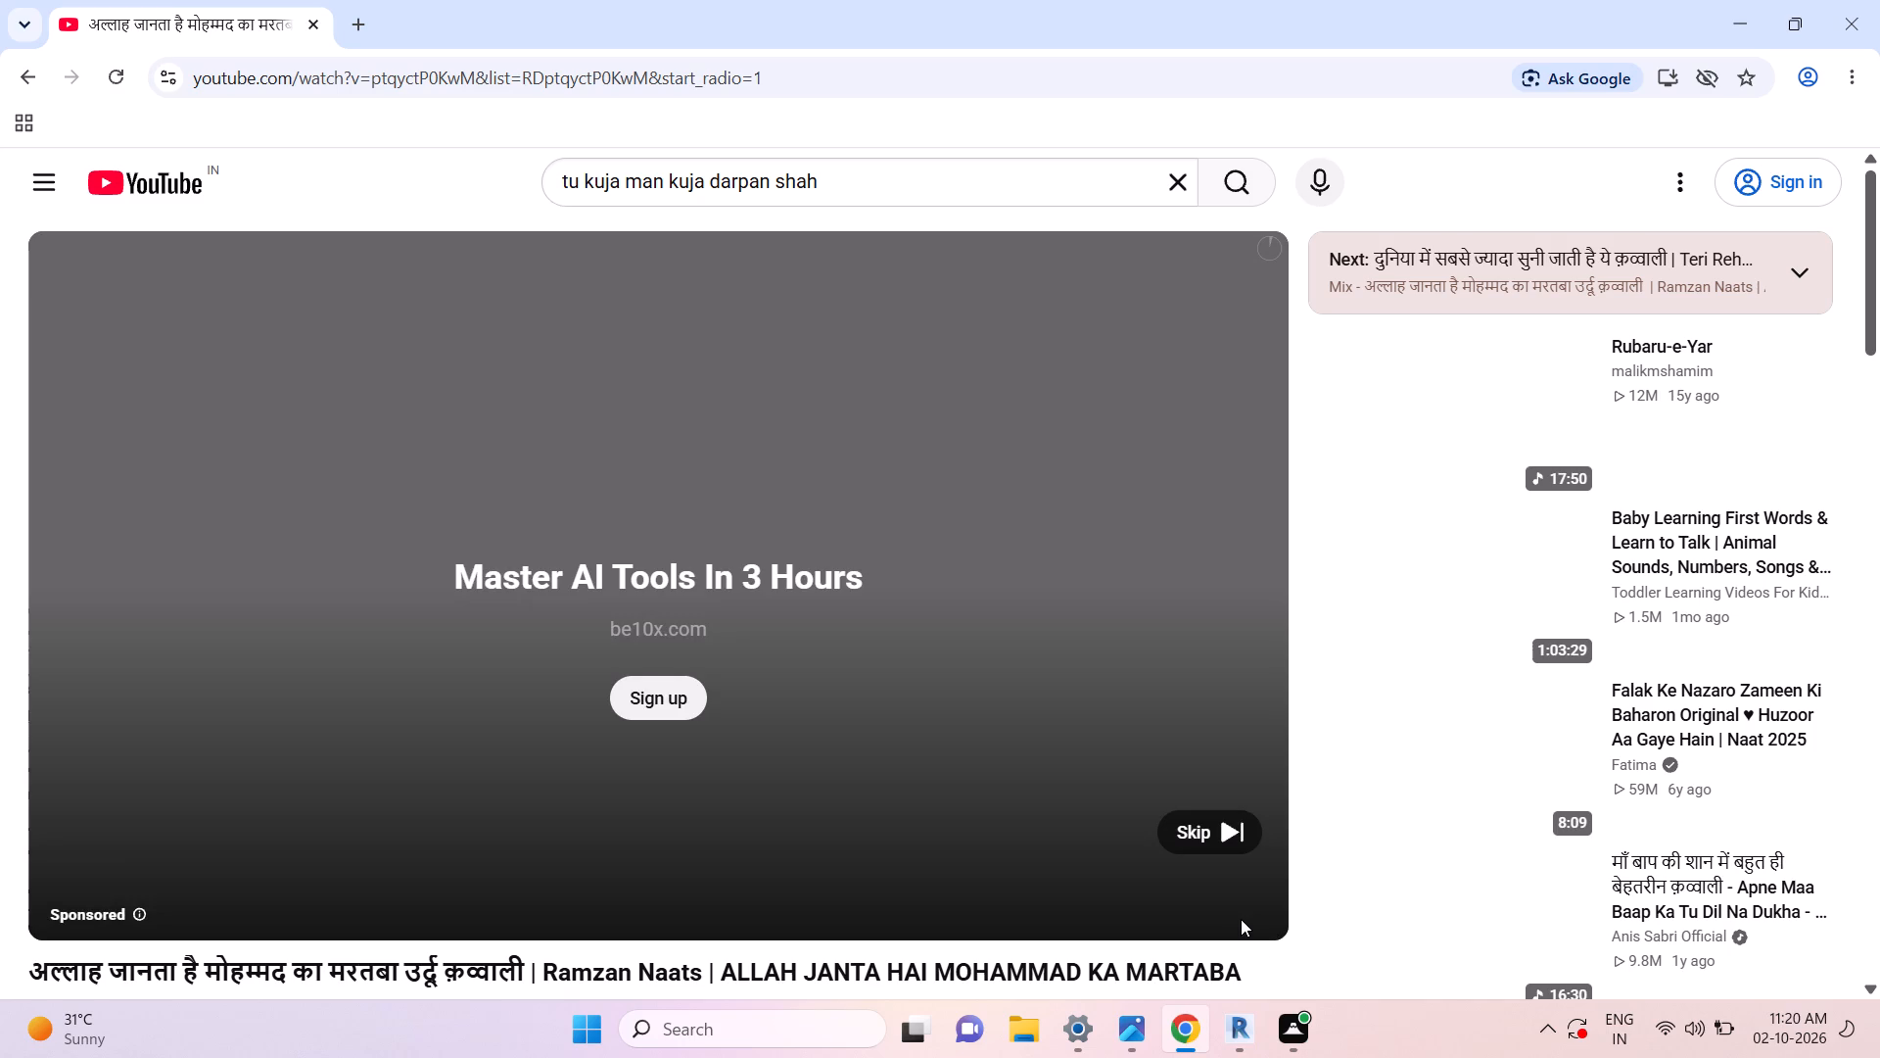
Skip the sponsored ad and advance the video playback to 0:05.
left_click(1228, 841)
key("Up")
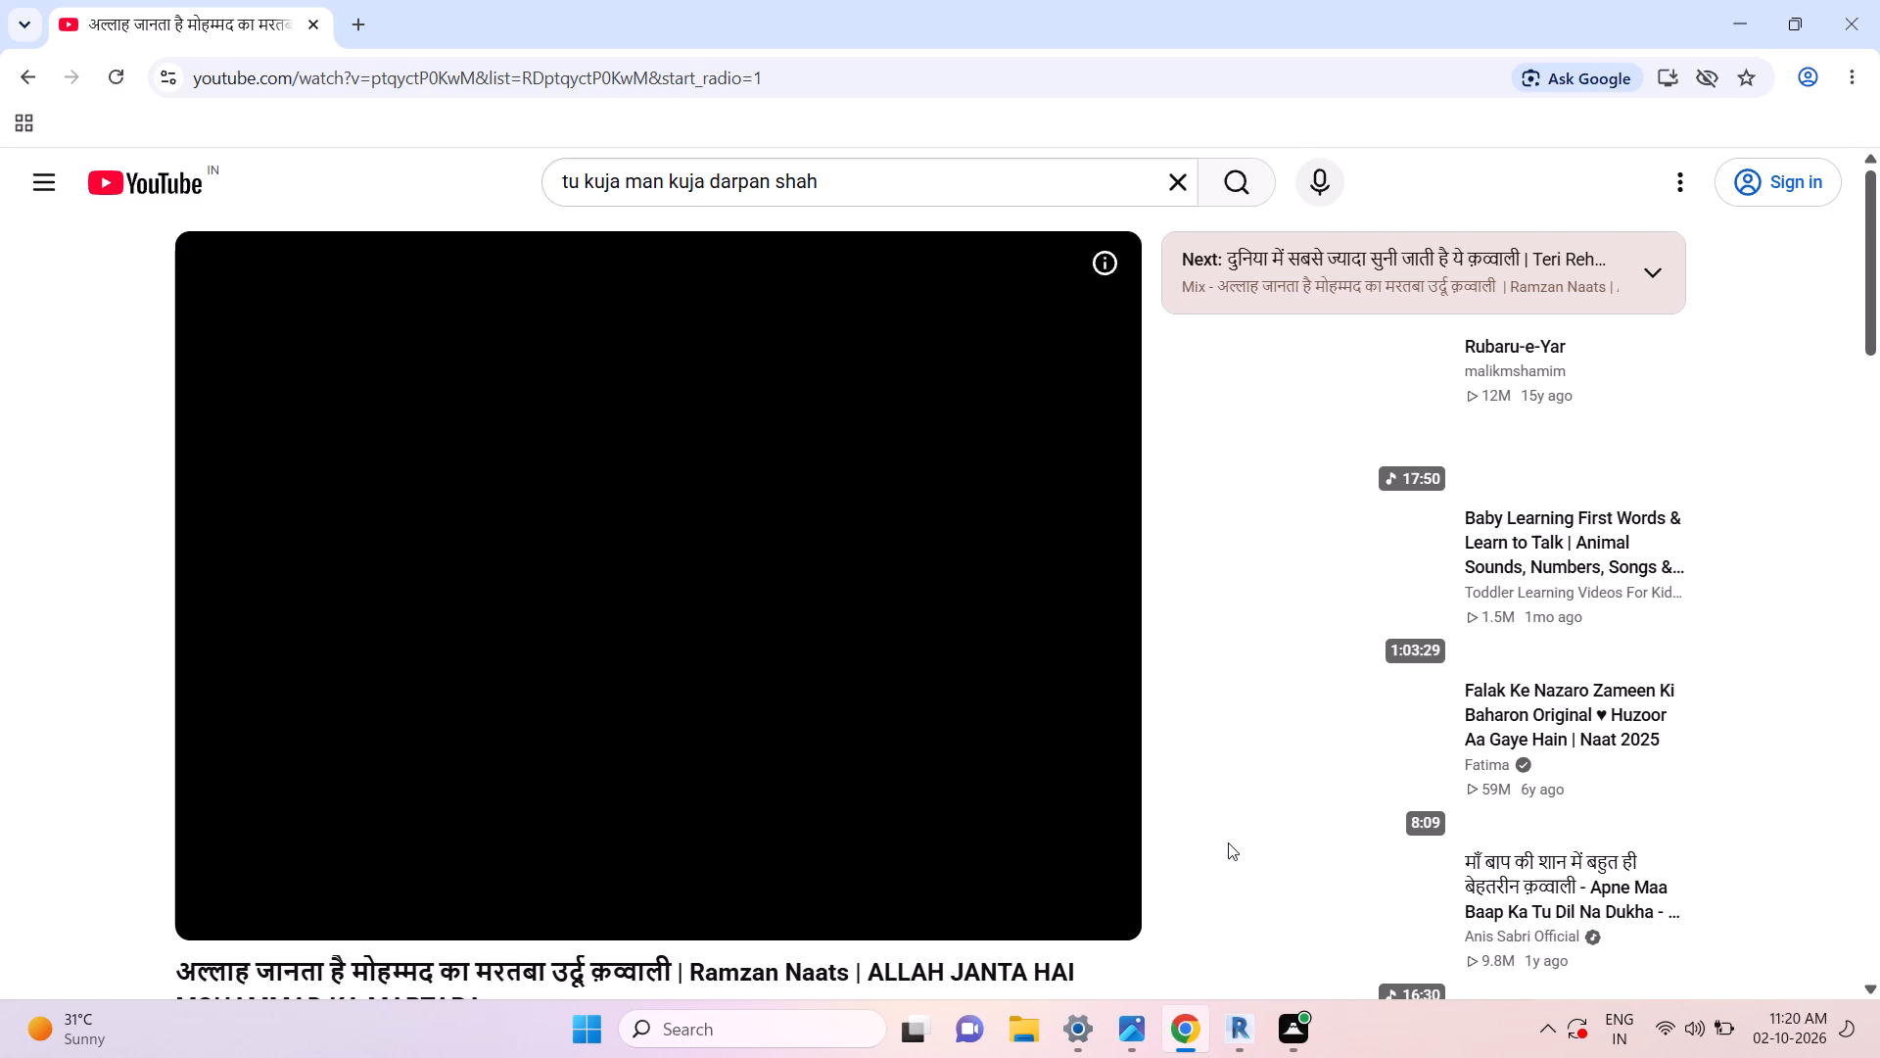
key("Right")
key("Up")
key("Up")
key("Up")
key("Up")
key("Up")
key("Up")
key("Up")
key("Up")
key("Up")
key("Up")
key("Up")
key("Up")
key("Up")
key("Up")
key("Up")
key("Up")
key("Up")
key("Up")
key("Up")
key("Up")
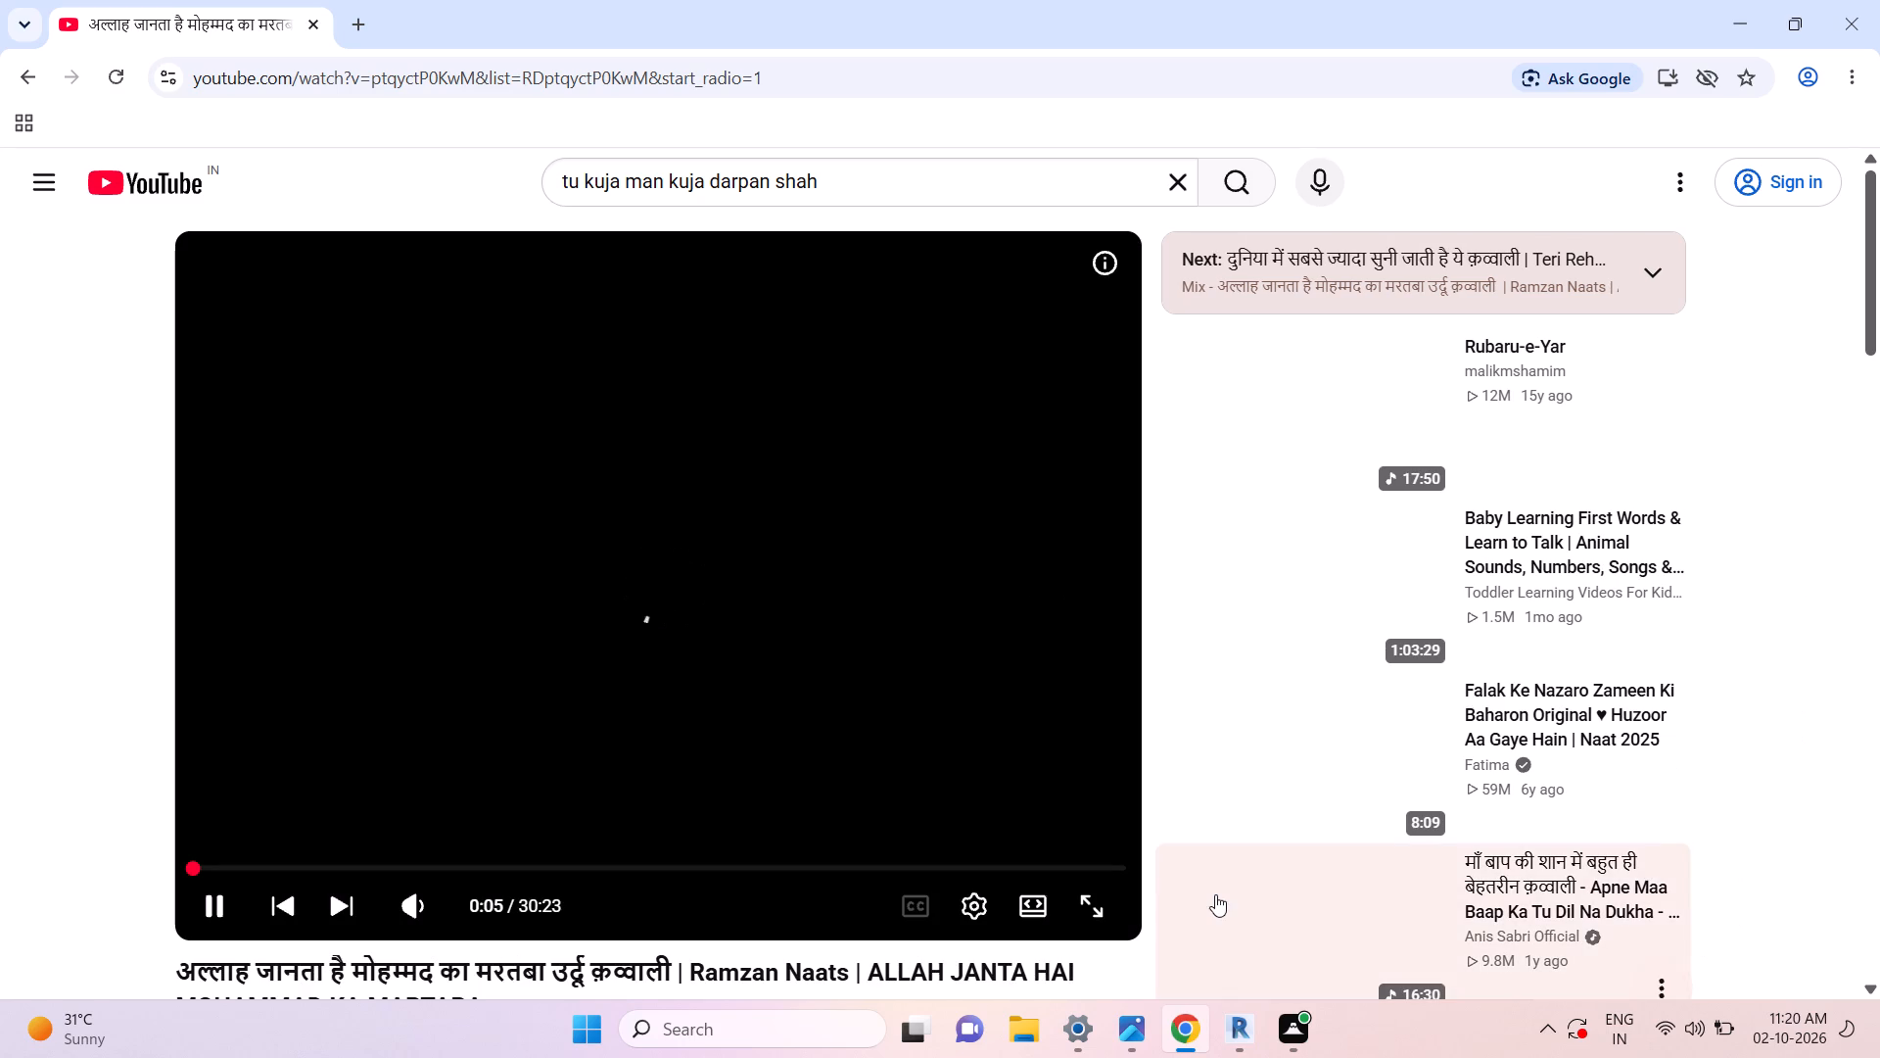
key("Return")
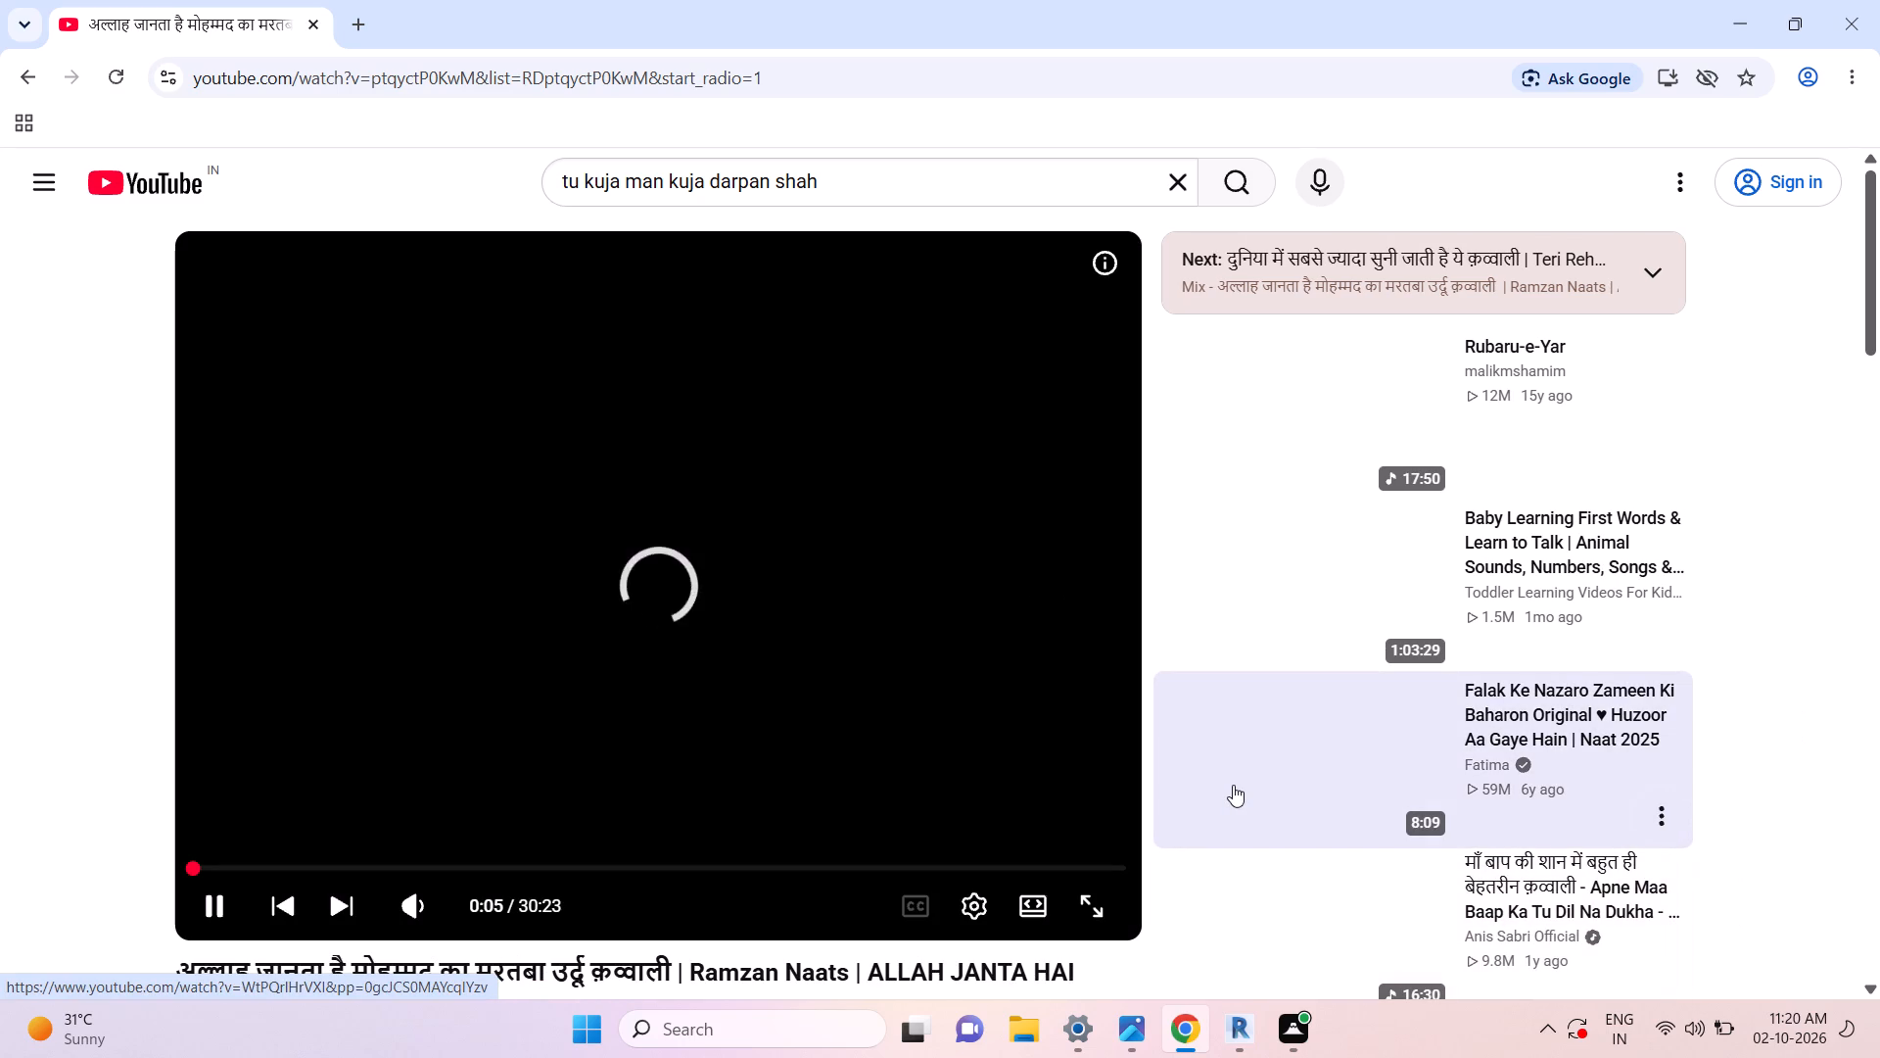
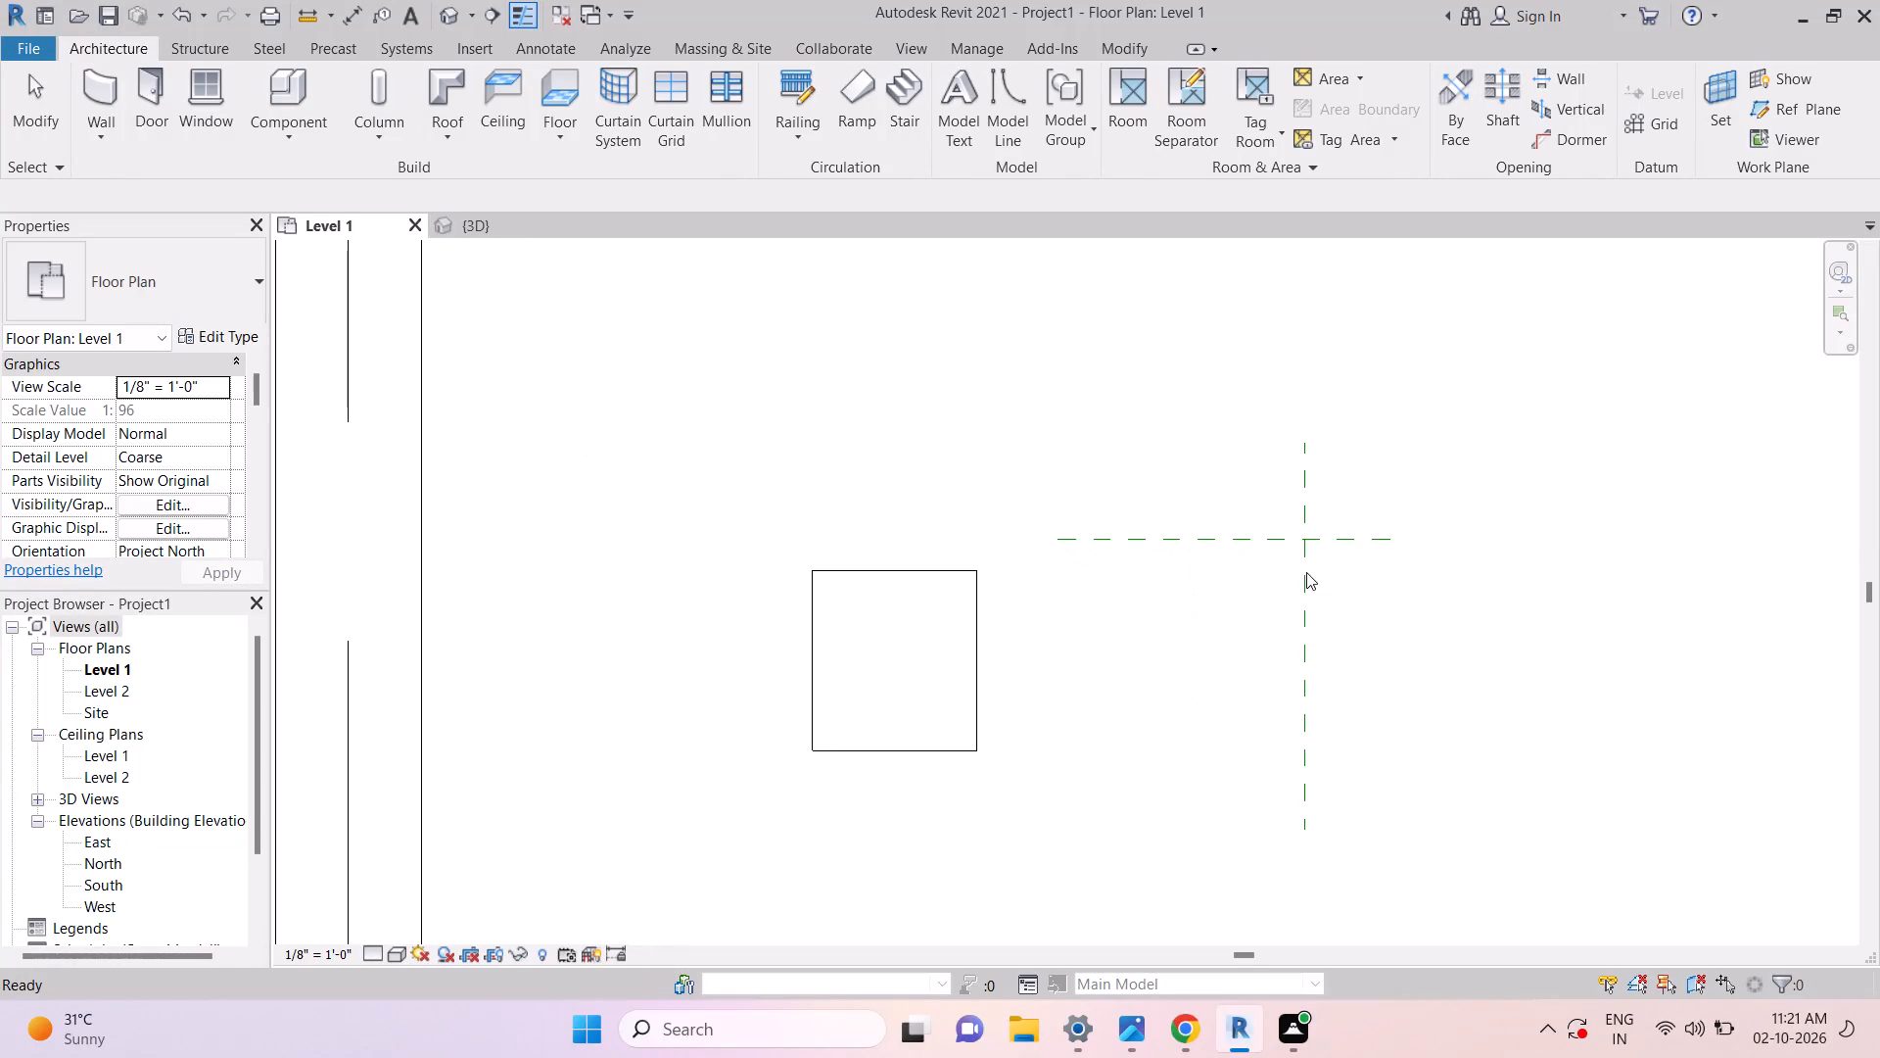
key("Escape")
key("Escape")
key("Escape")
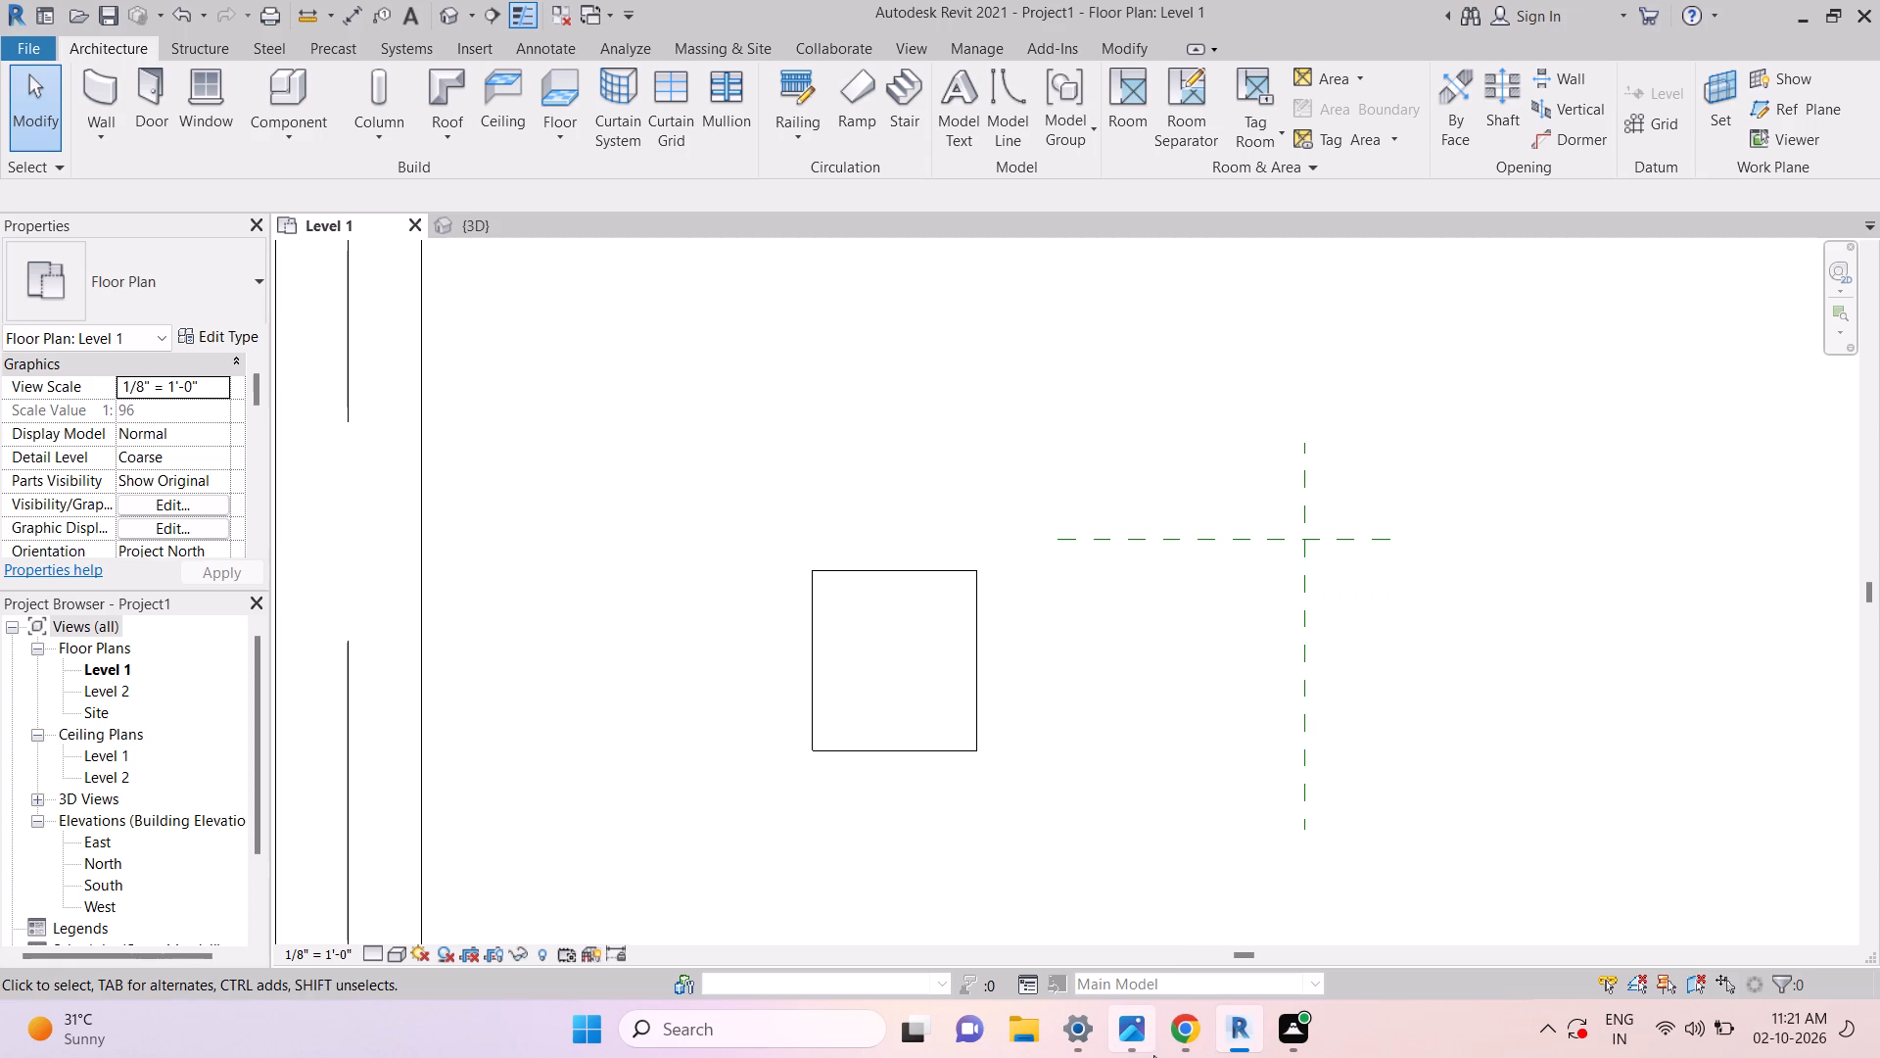
Switch to Google Chrome to check the open video's playback, and return to Revit.
left_click(1176, 1021)
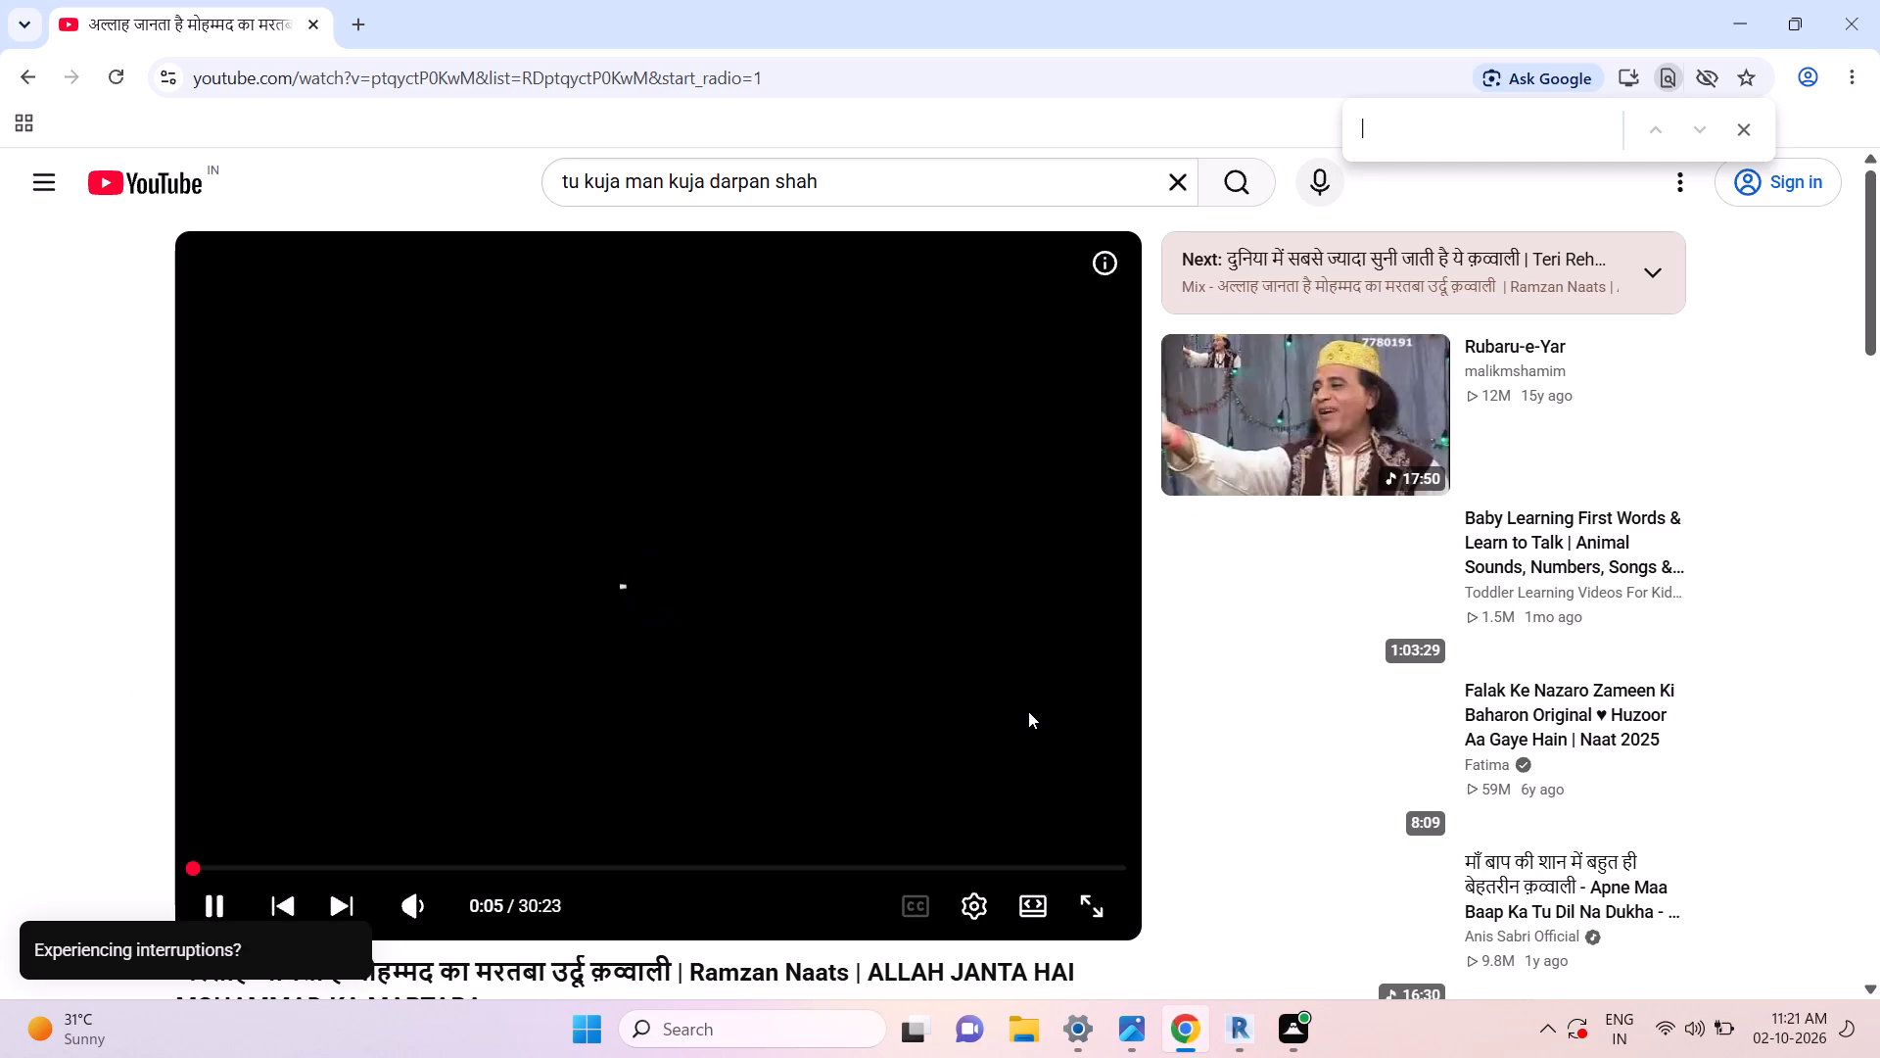
scroll(488, 0, "up", 2)
scroll(458, 5, "down", 1)
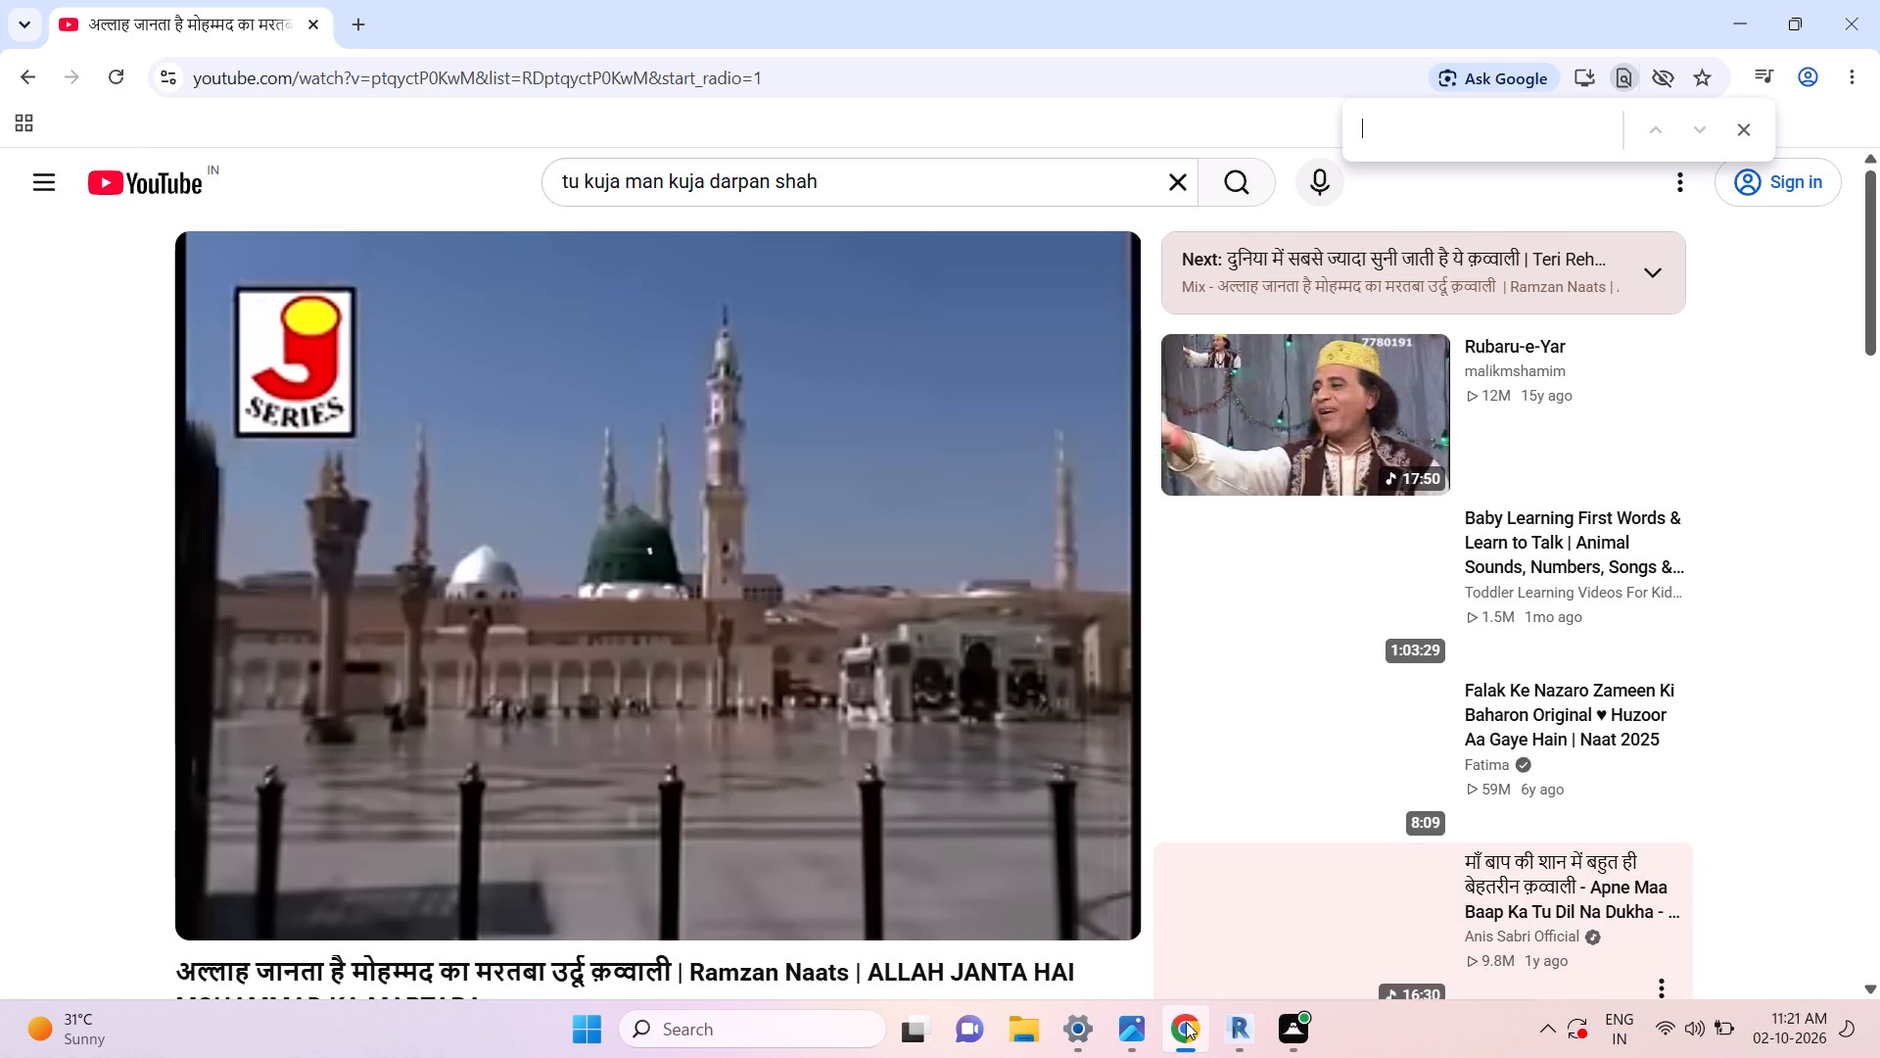
left_click(1249, 1035)
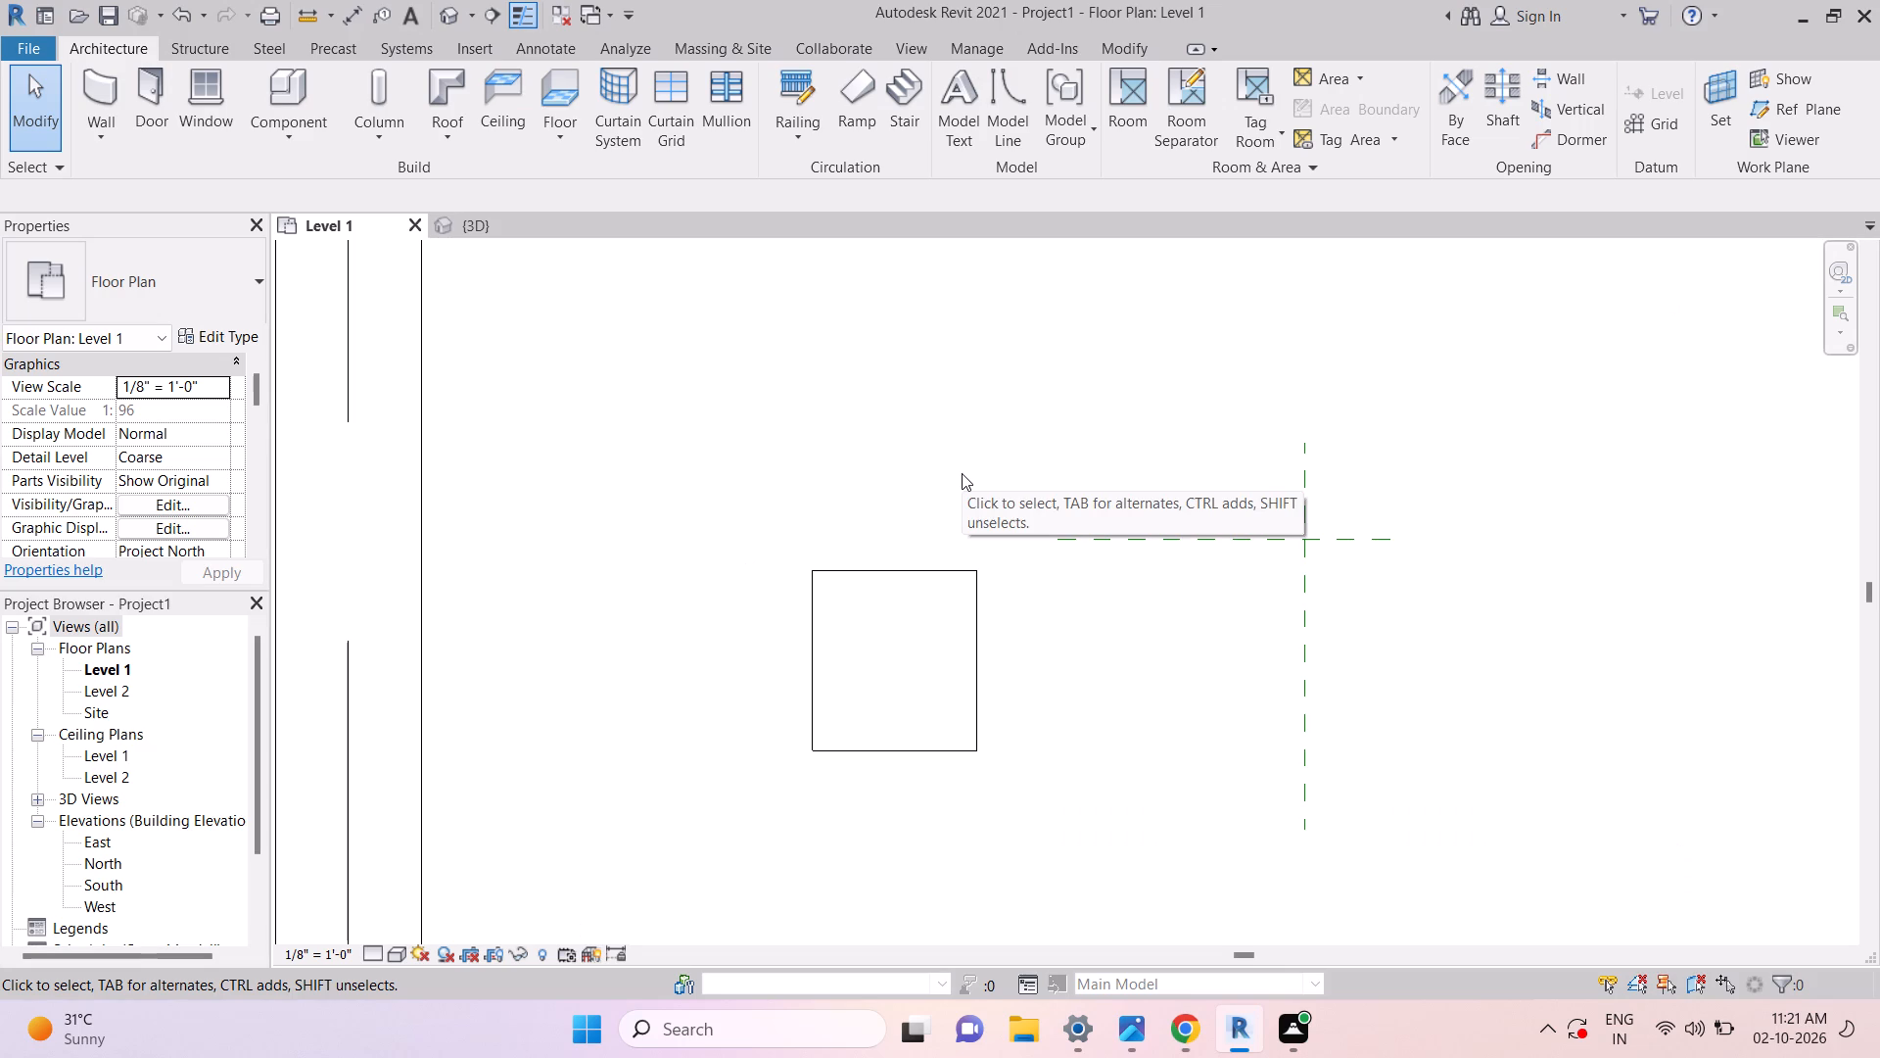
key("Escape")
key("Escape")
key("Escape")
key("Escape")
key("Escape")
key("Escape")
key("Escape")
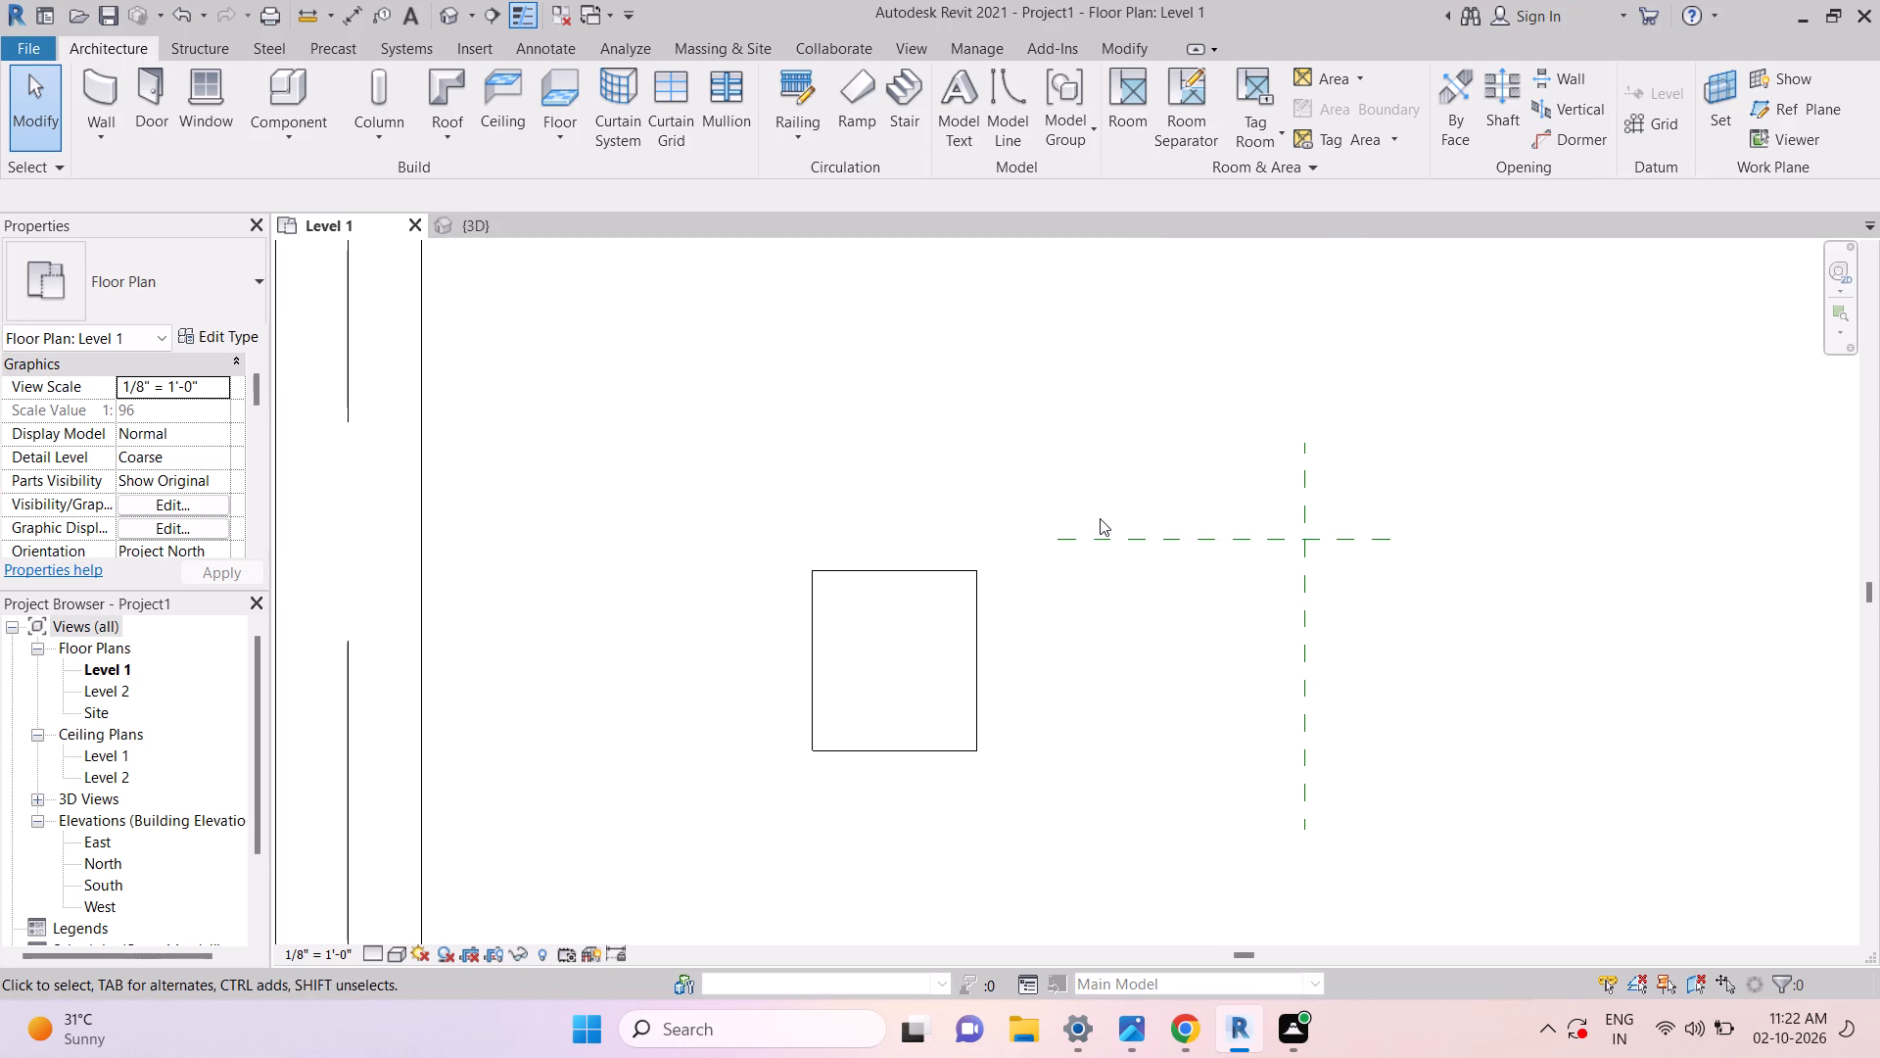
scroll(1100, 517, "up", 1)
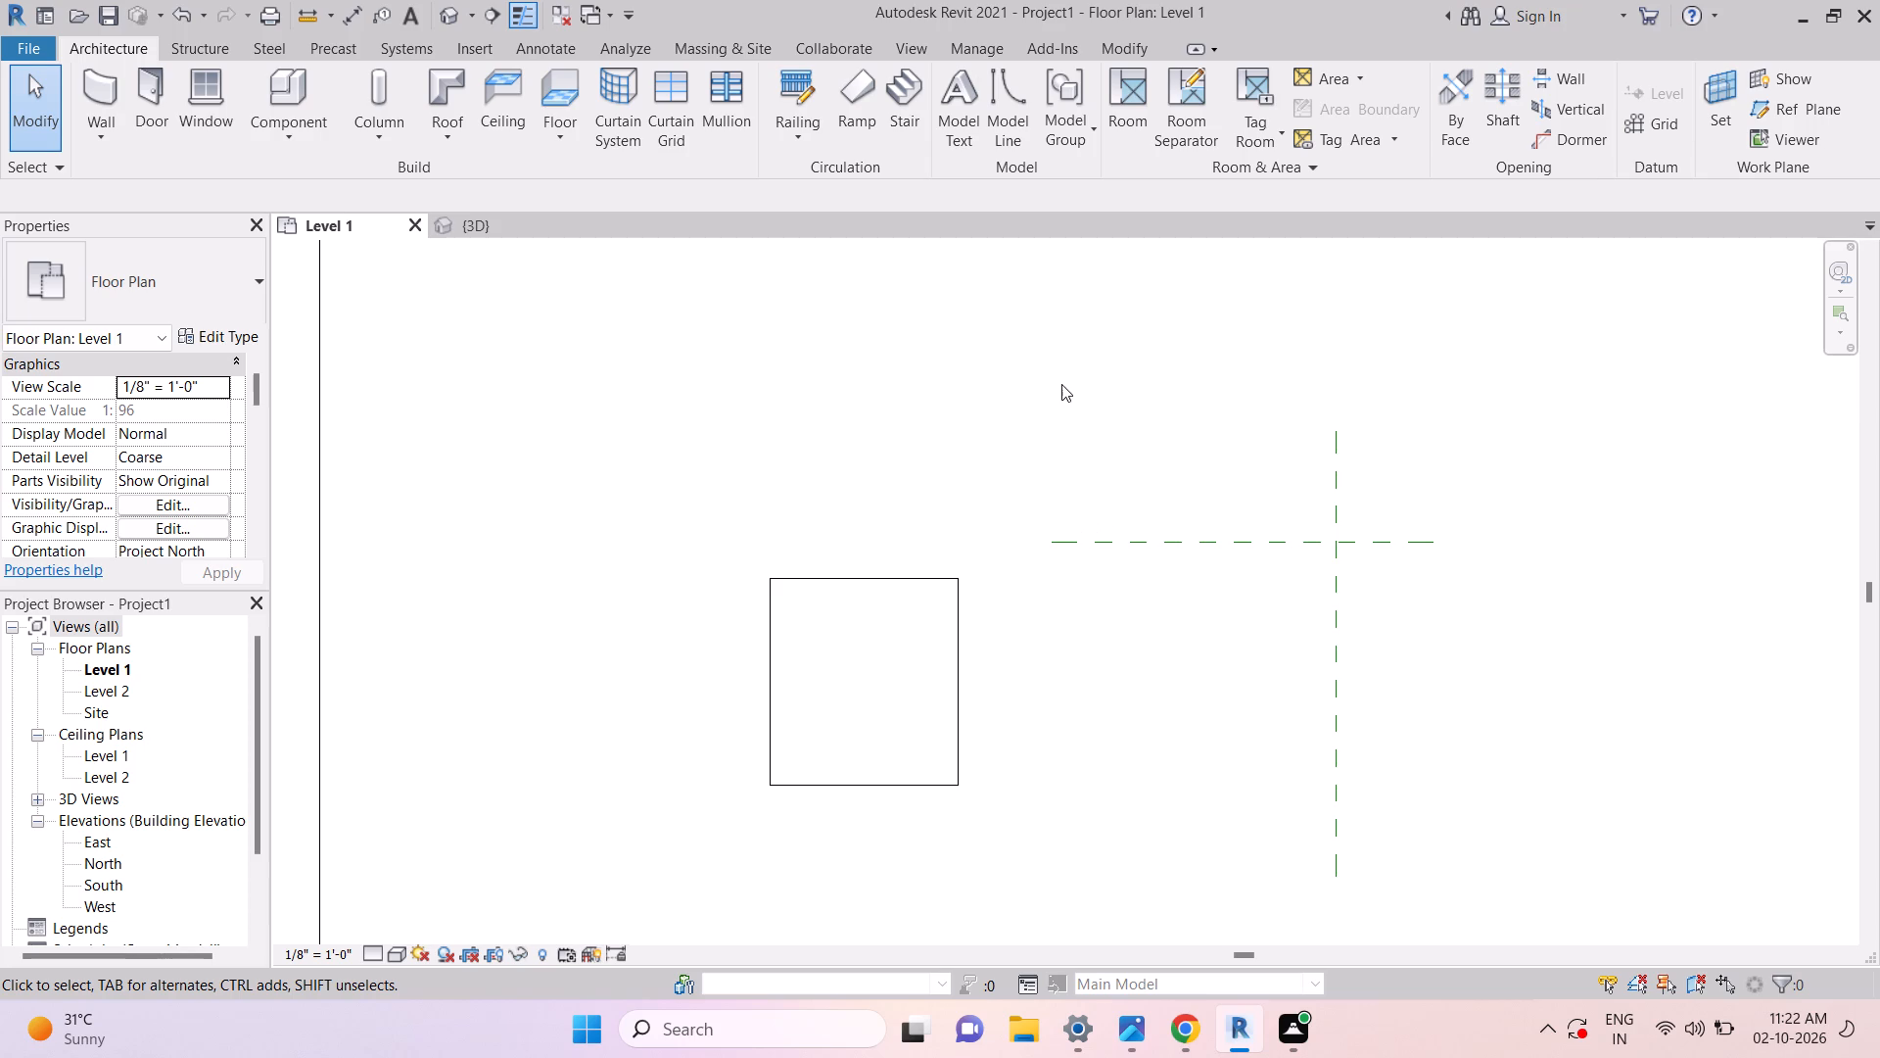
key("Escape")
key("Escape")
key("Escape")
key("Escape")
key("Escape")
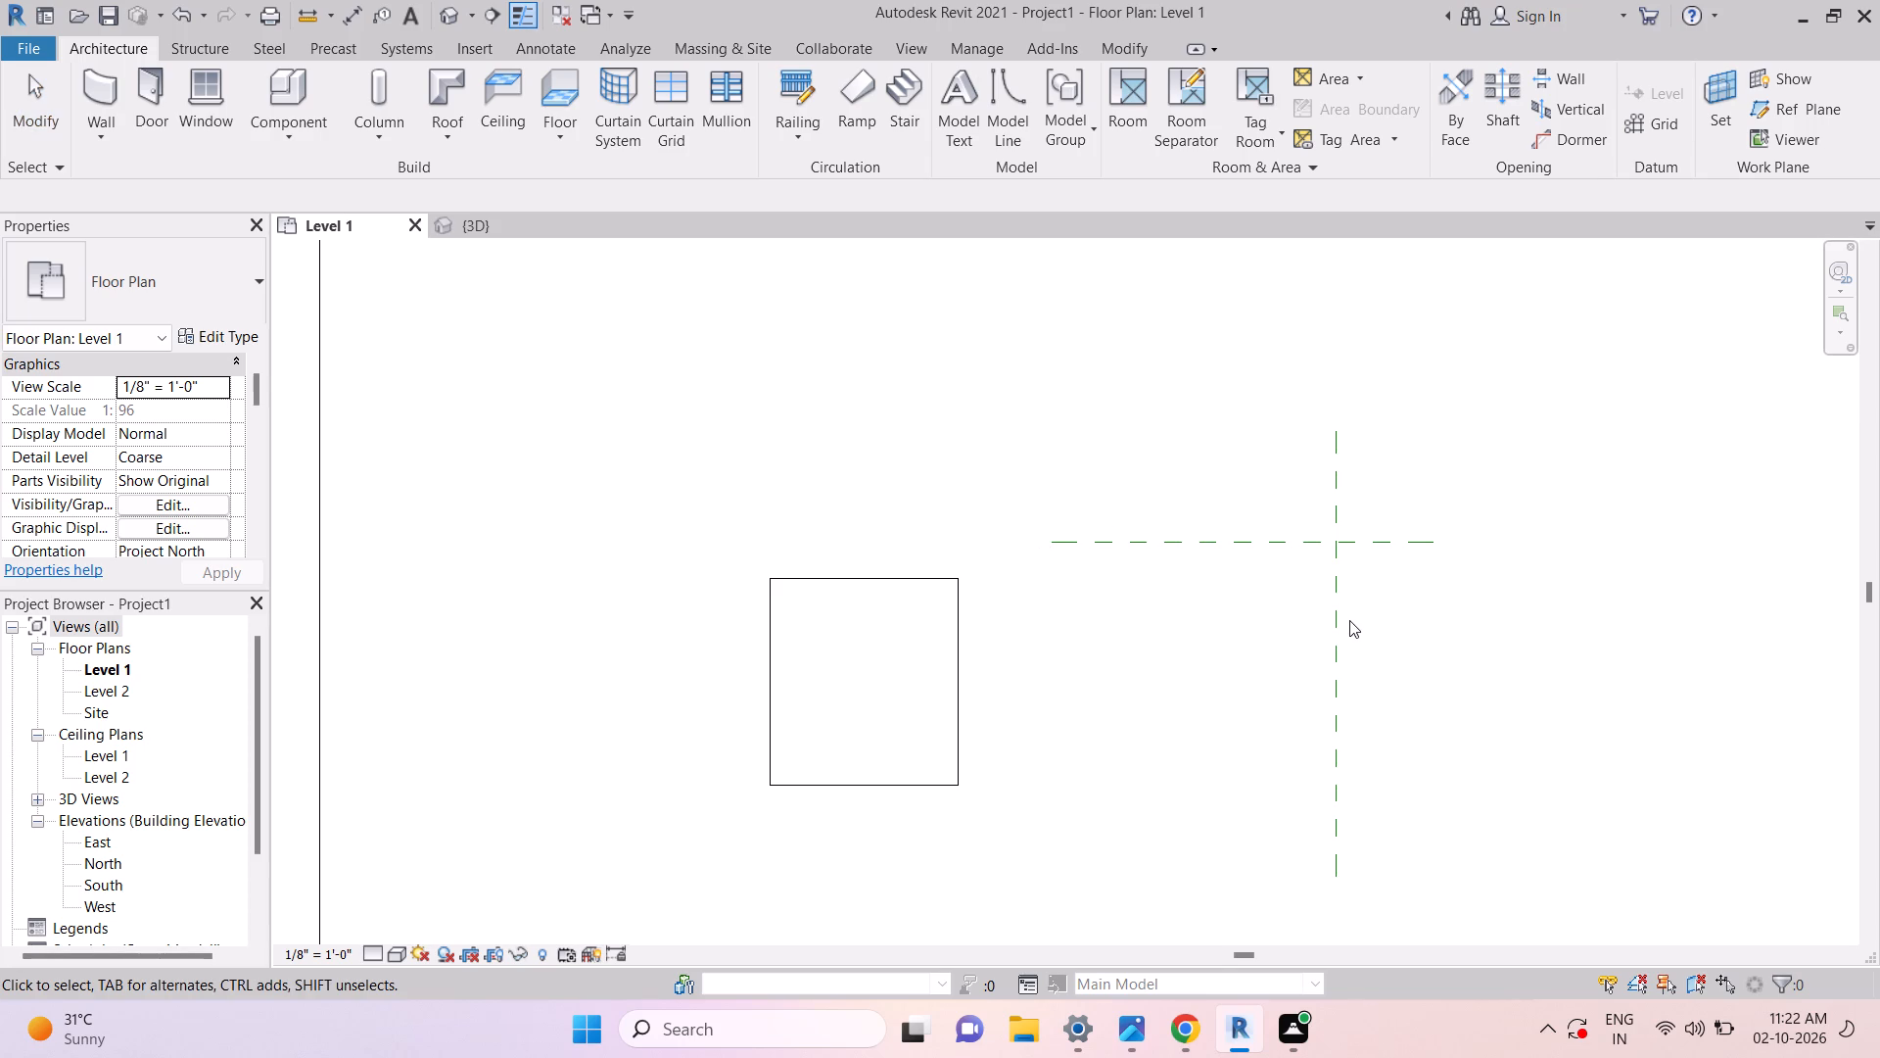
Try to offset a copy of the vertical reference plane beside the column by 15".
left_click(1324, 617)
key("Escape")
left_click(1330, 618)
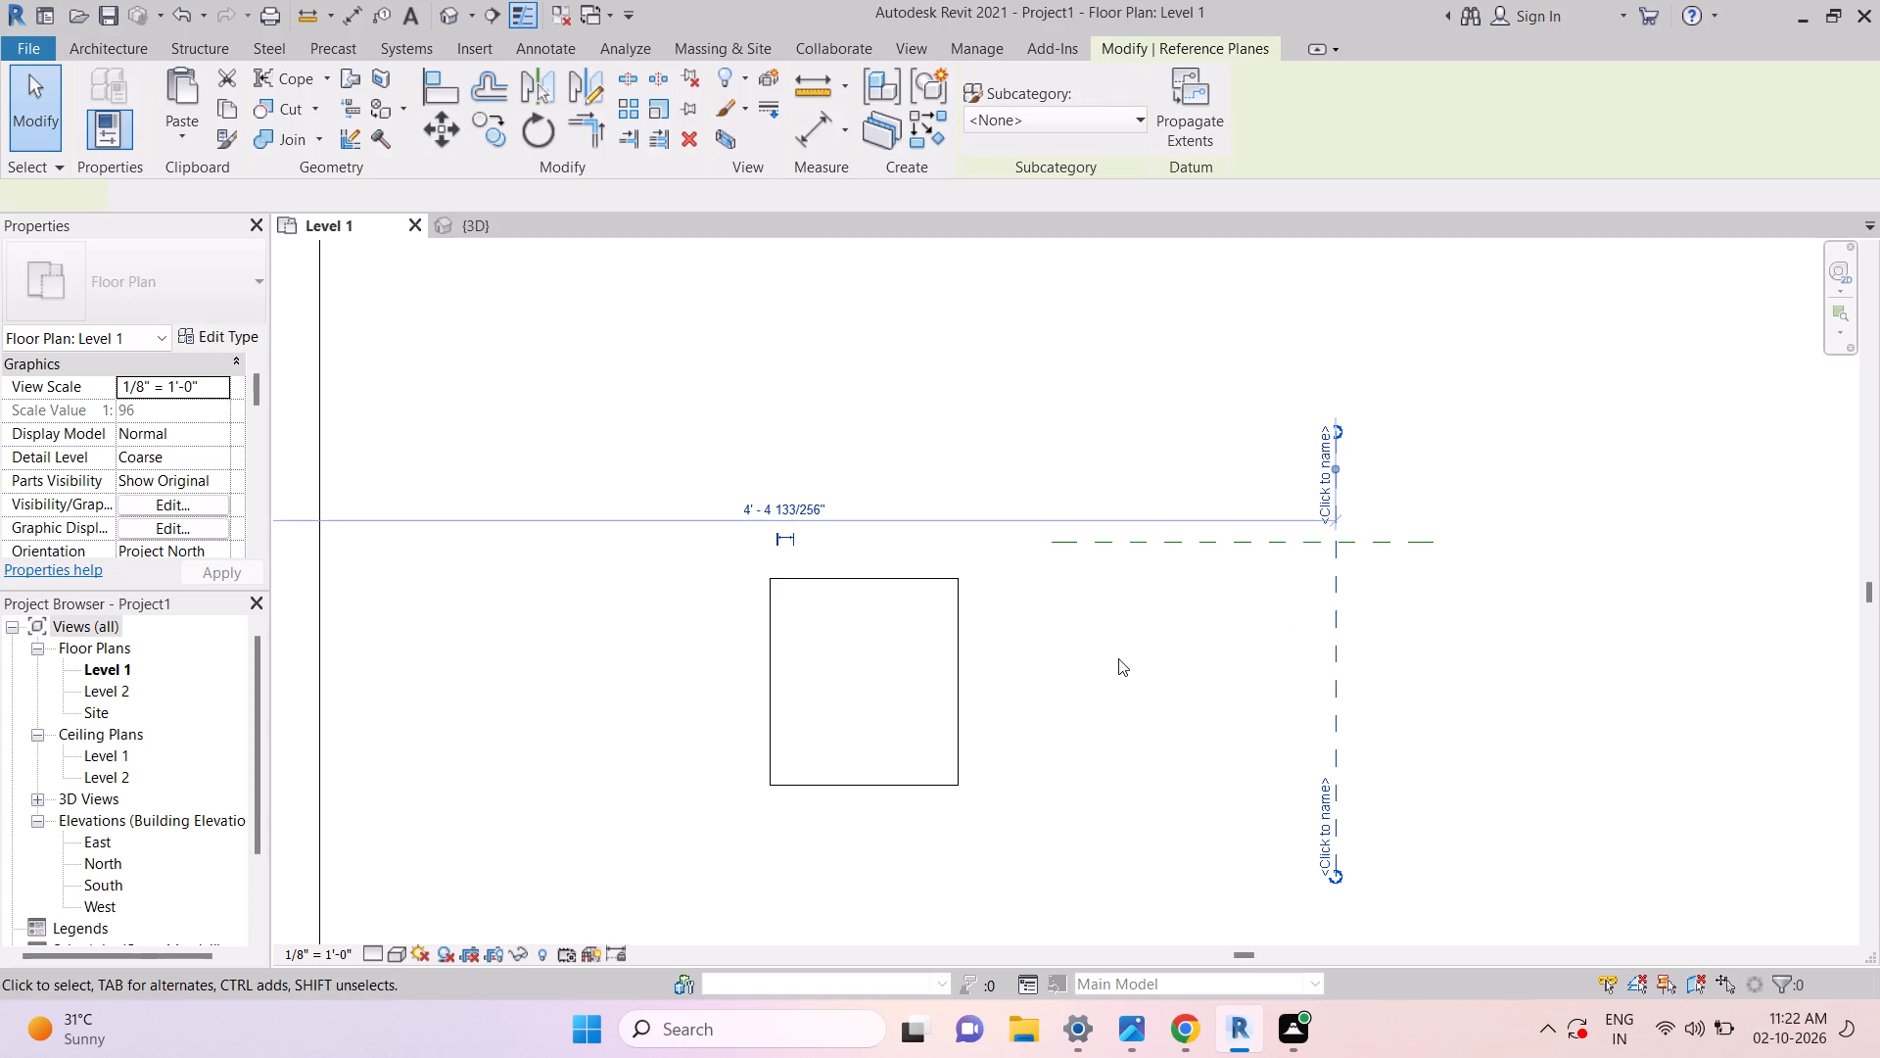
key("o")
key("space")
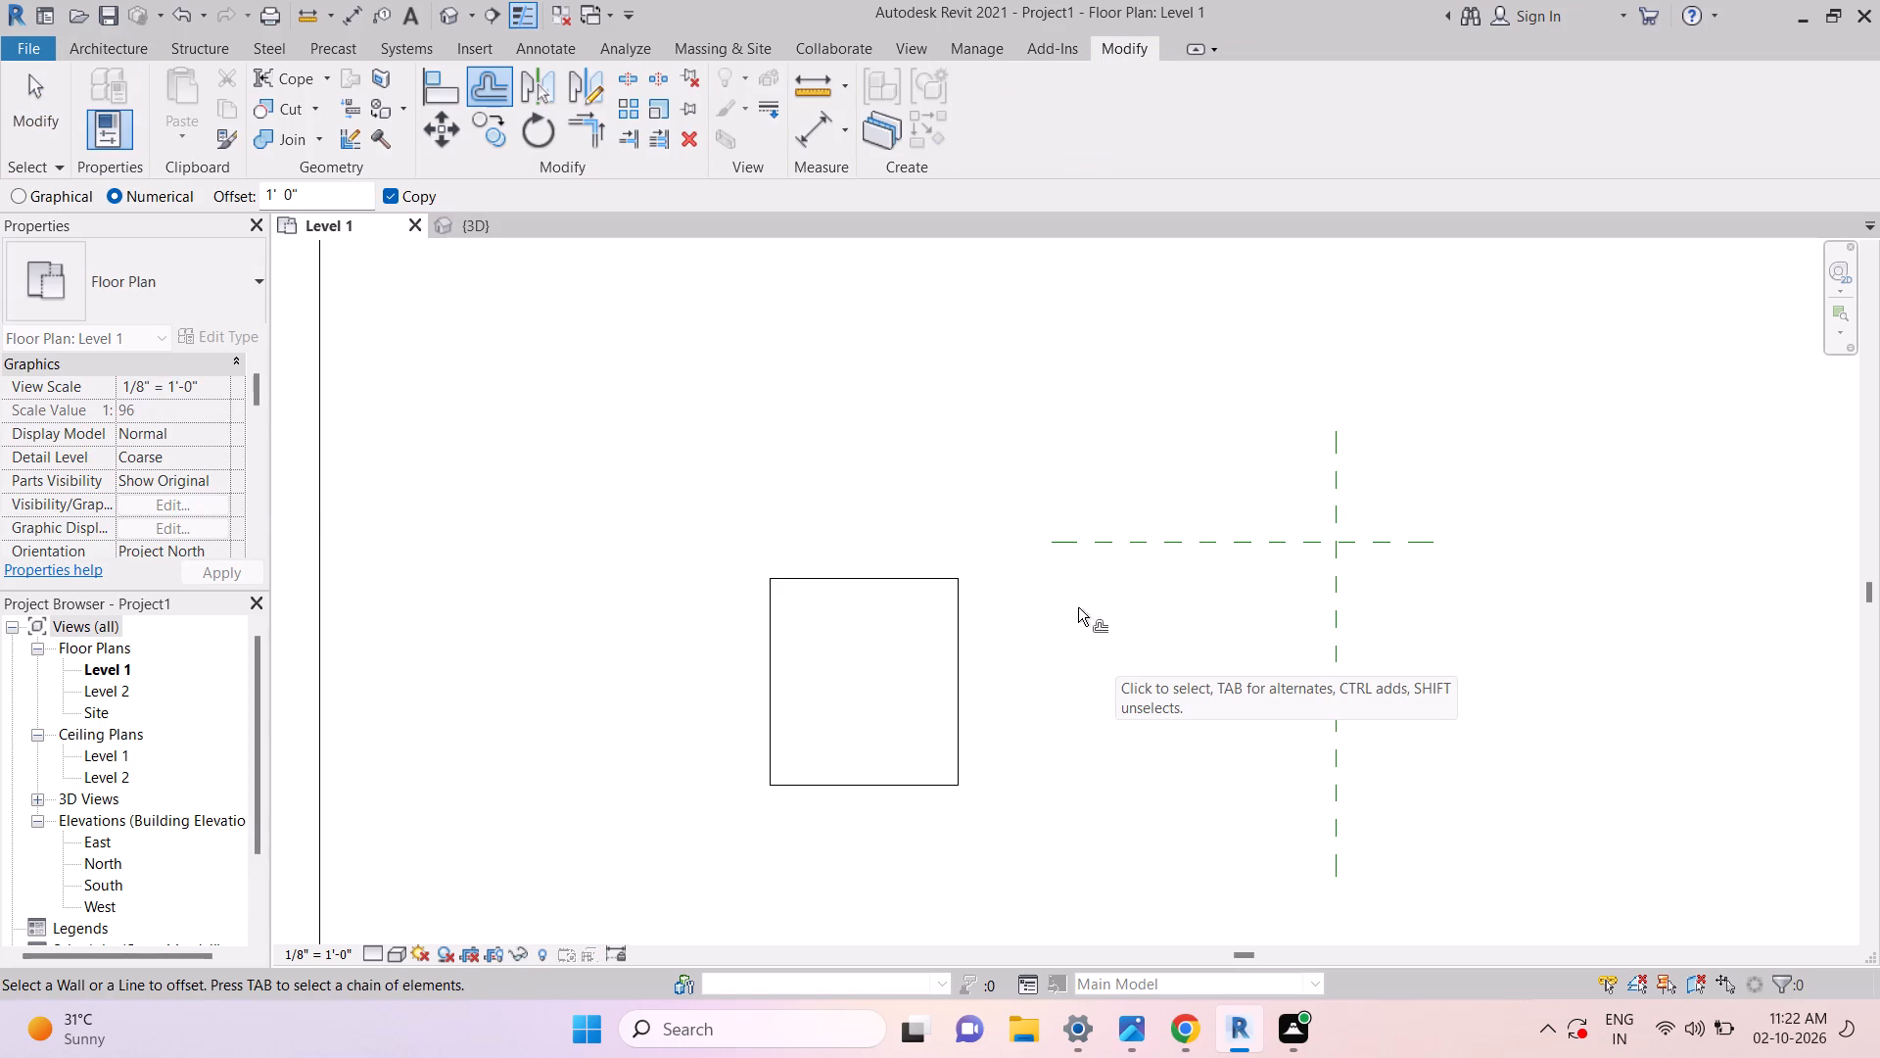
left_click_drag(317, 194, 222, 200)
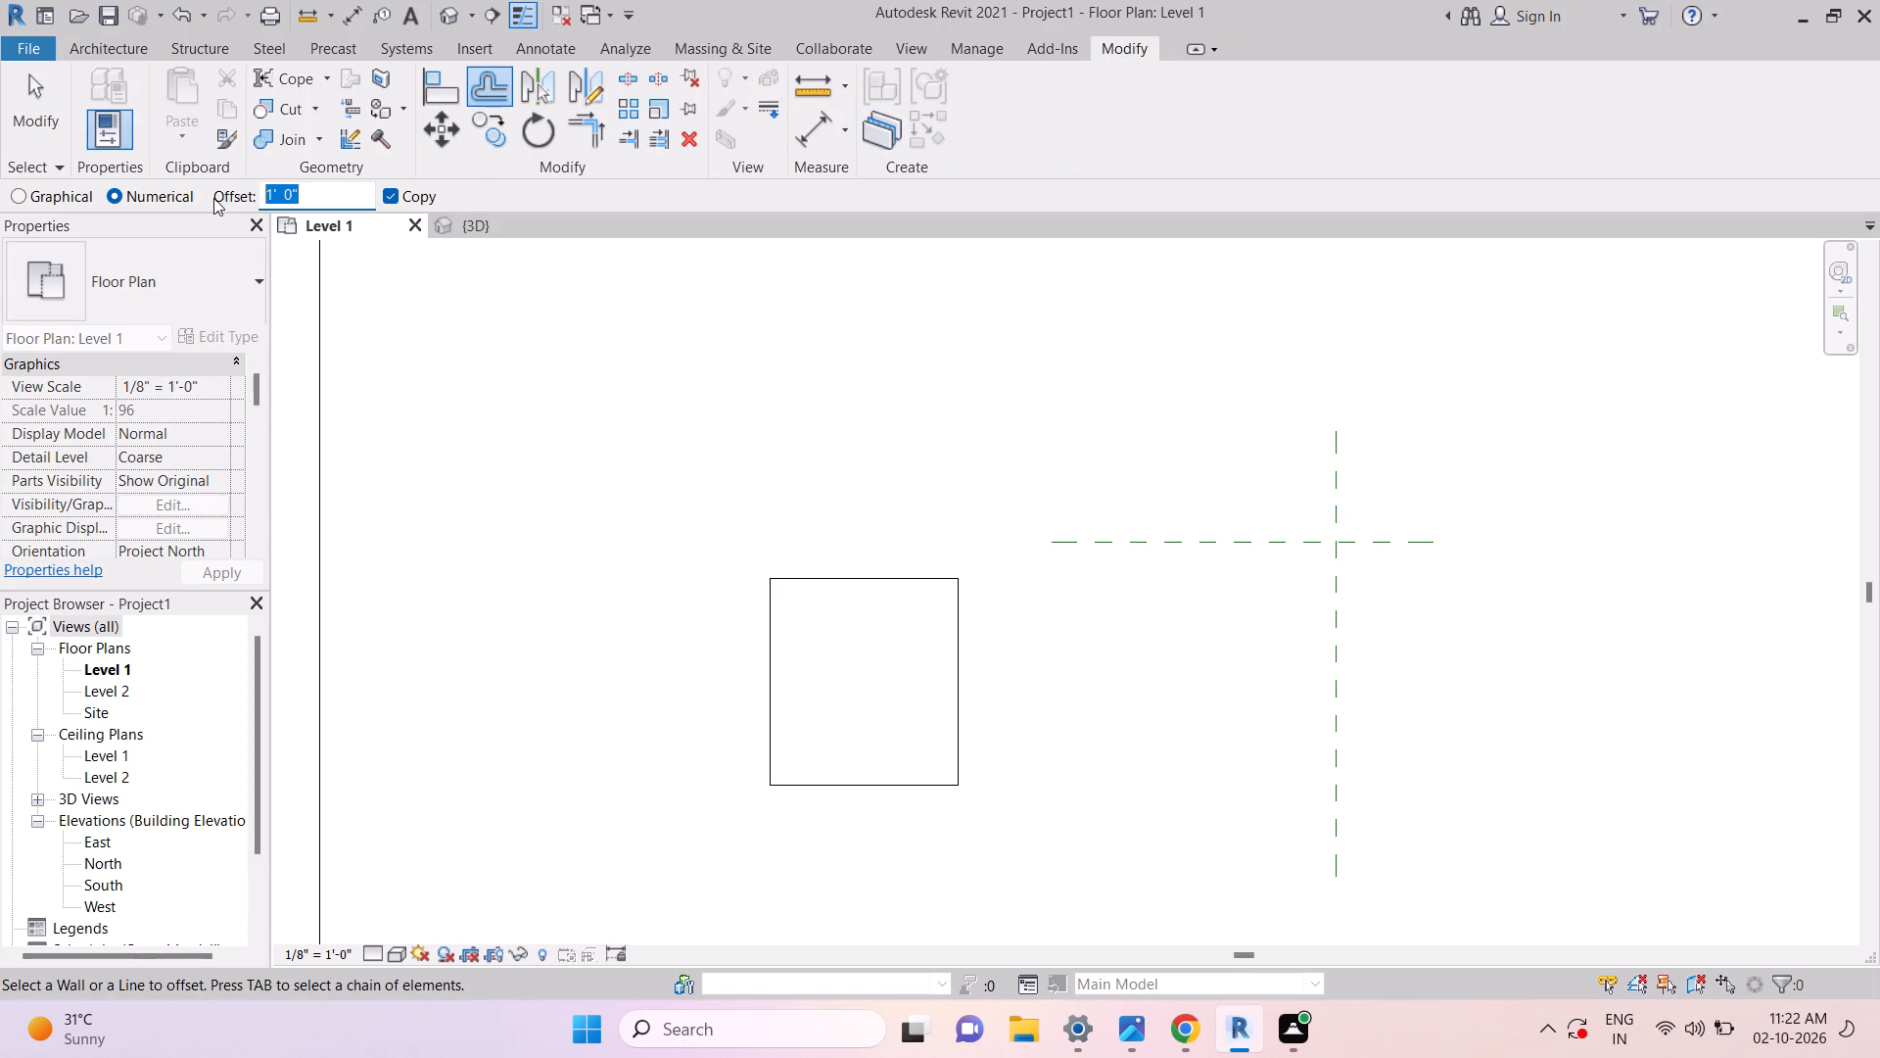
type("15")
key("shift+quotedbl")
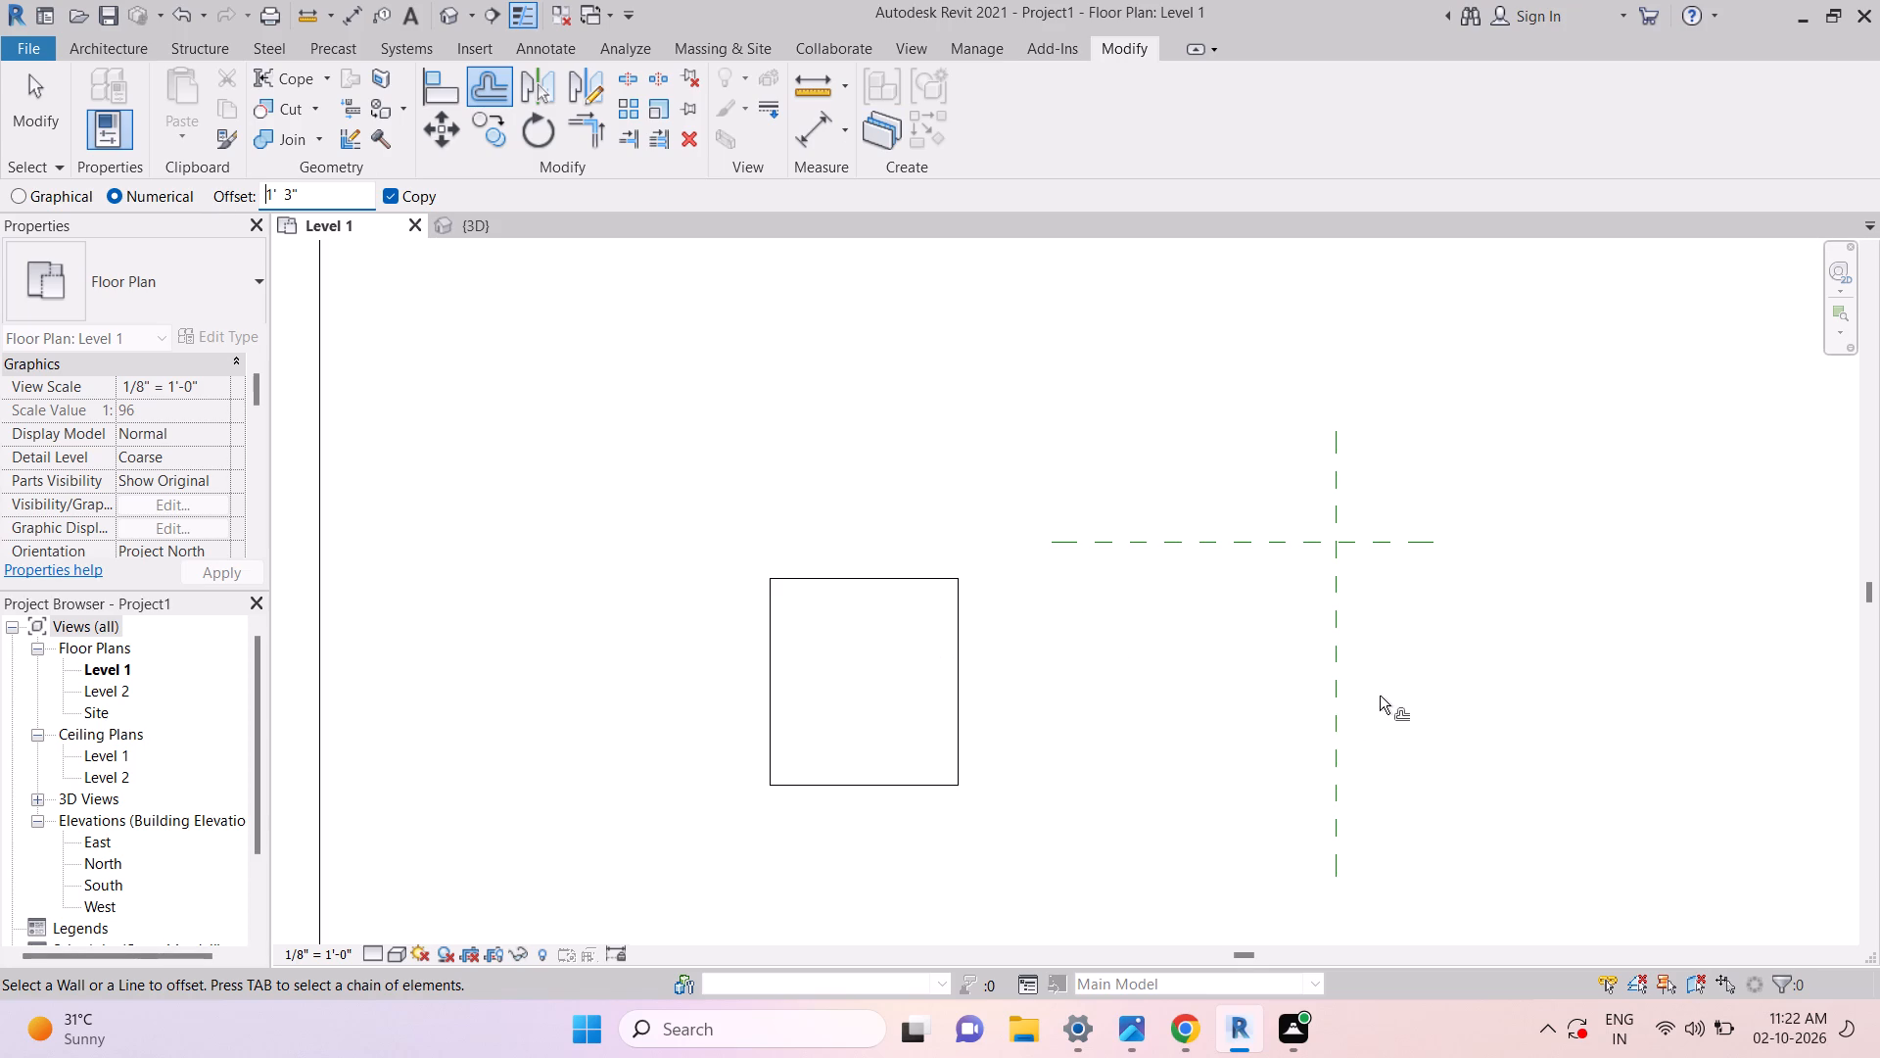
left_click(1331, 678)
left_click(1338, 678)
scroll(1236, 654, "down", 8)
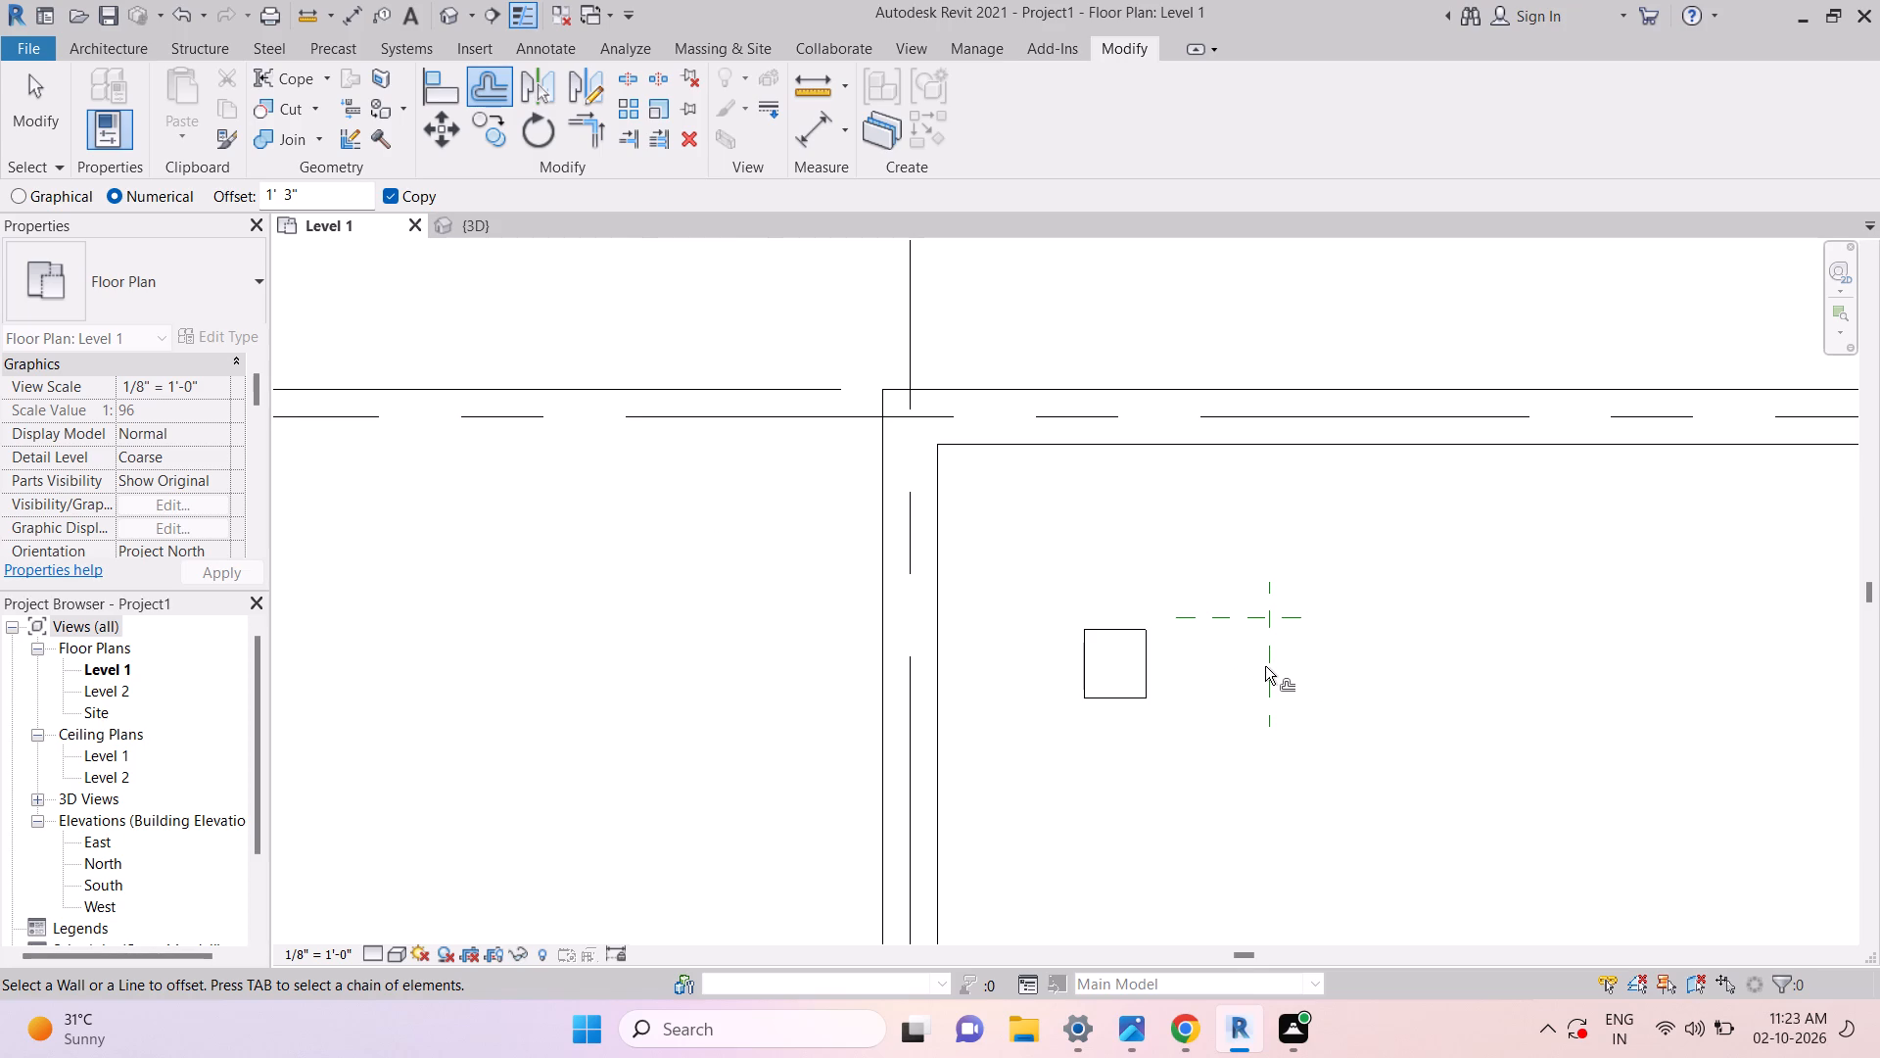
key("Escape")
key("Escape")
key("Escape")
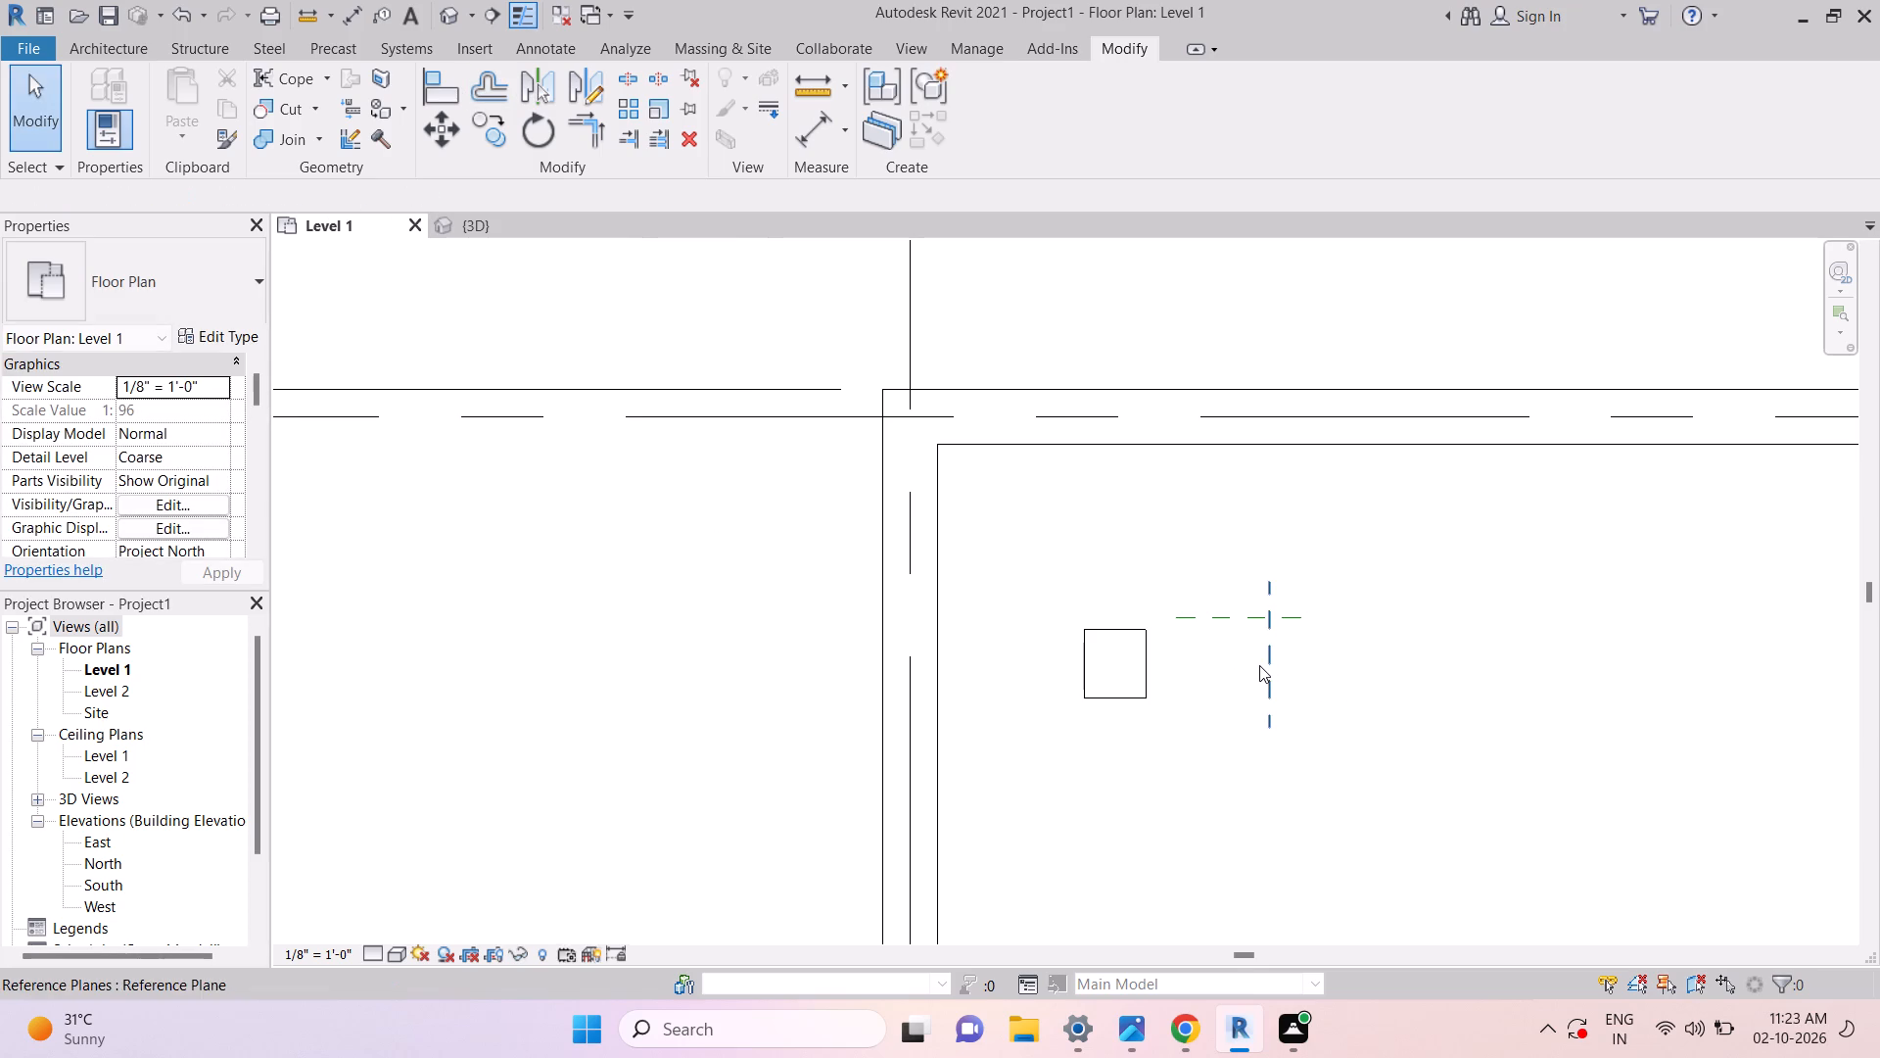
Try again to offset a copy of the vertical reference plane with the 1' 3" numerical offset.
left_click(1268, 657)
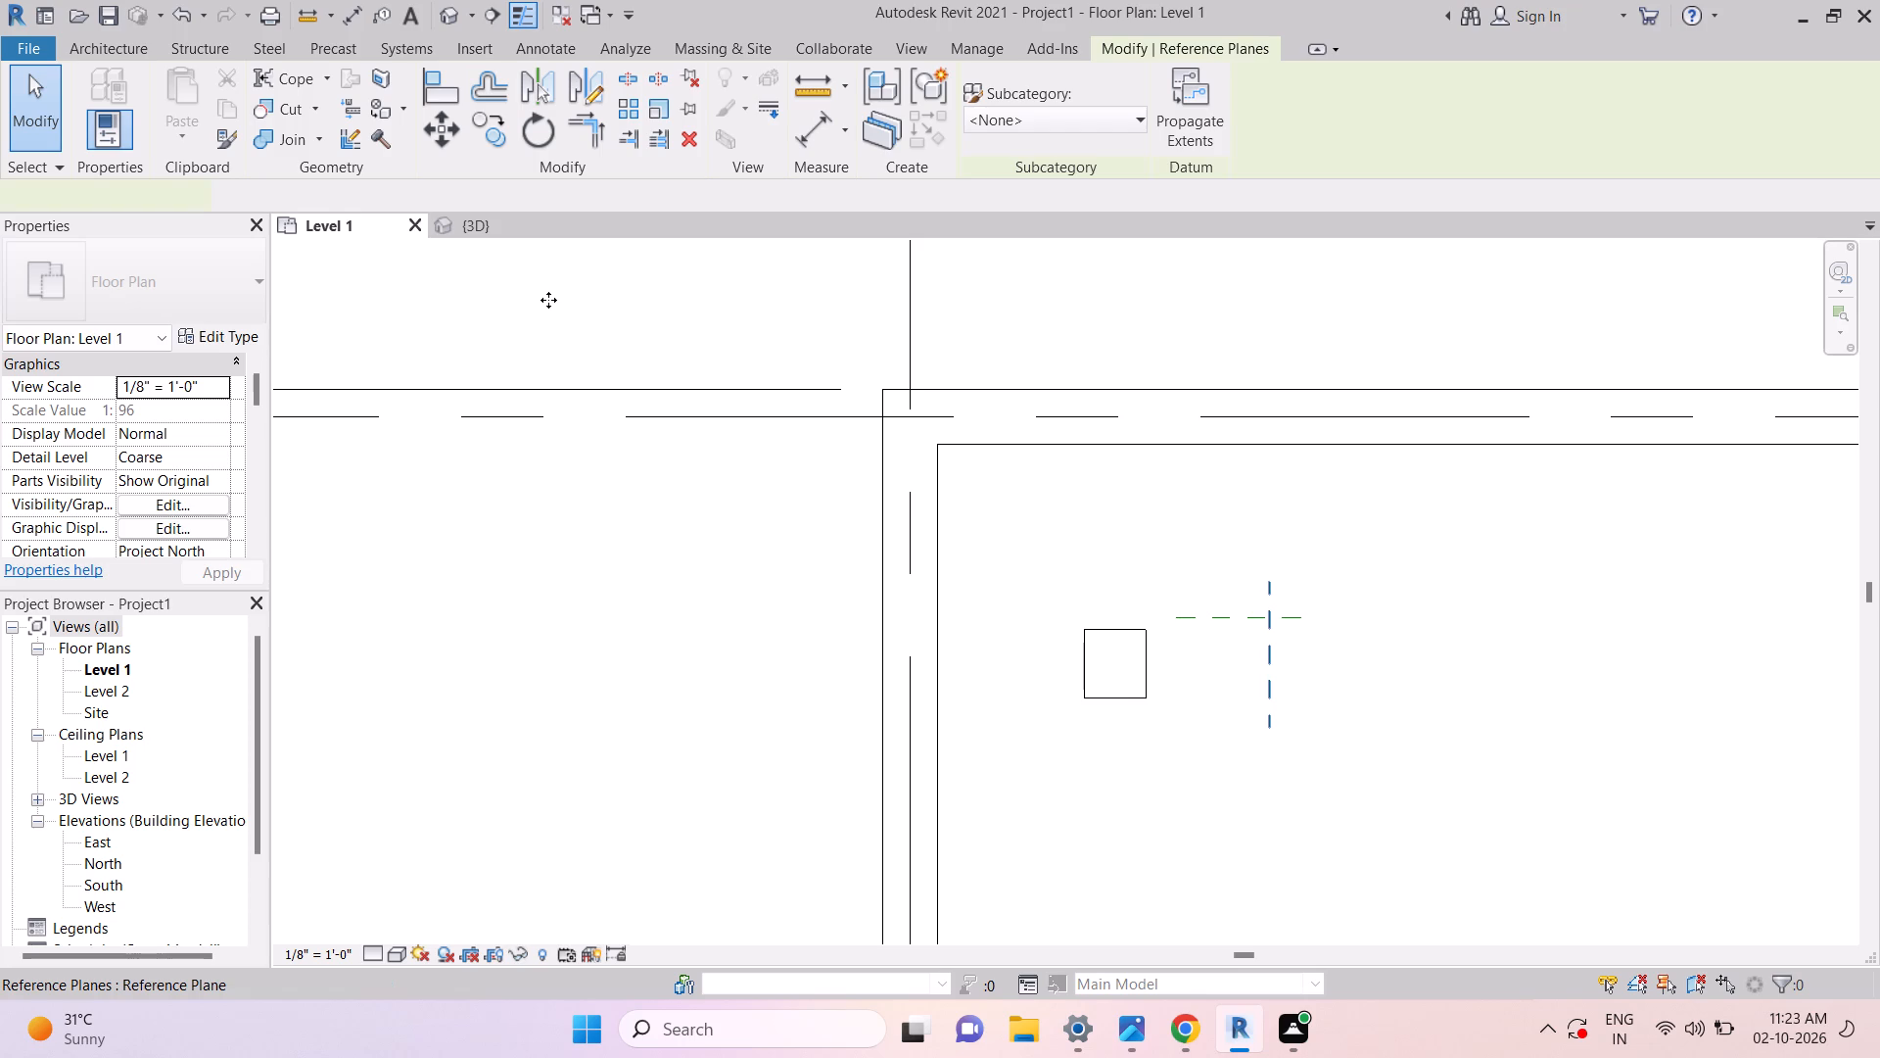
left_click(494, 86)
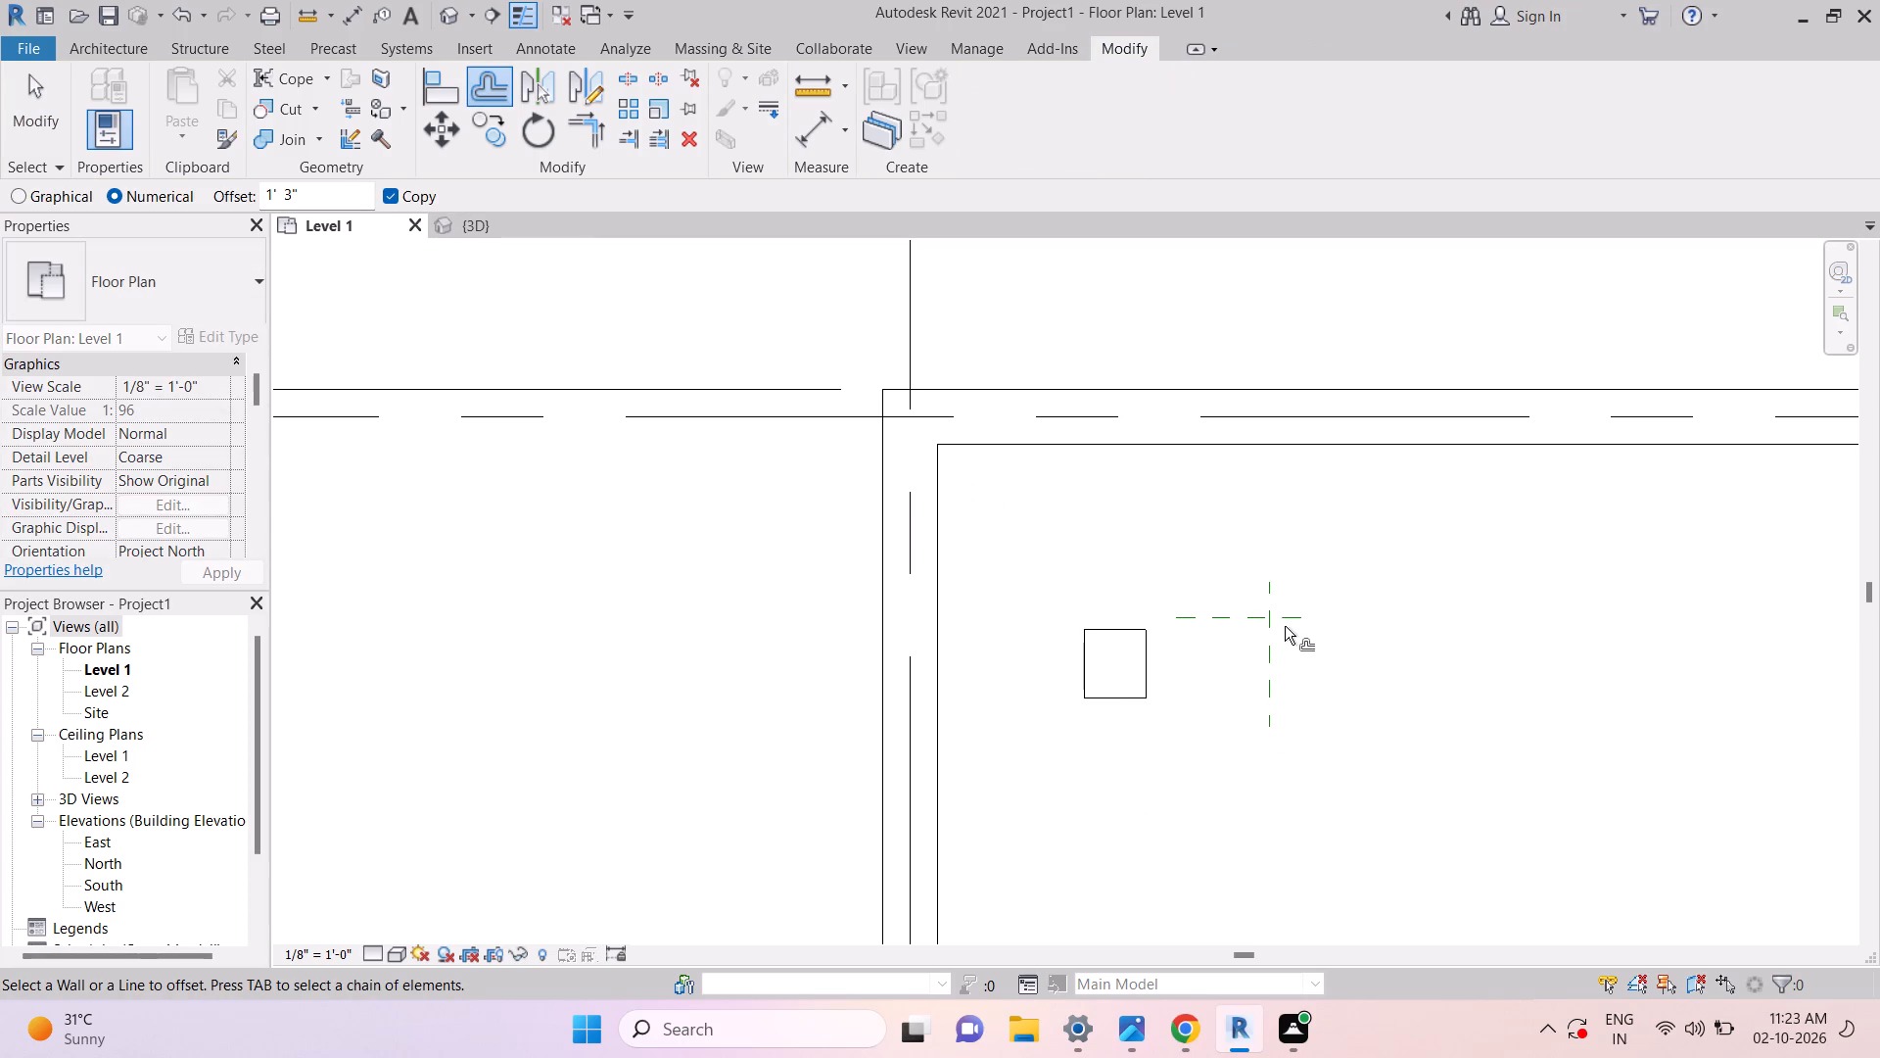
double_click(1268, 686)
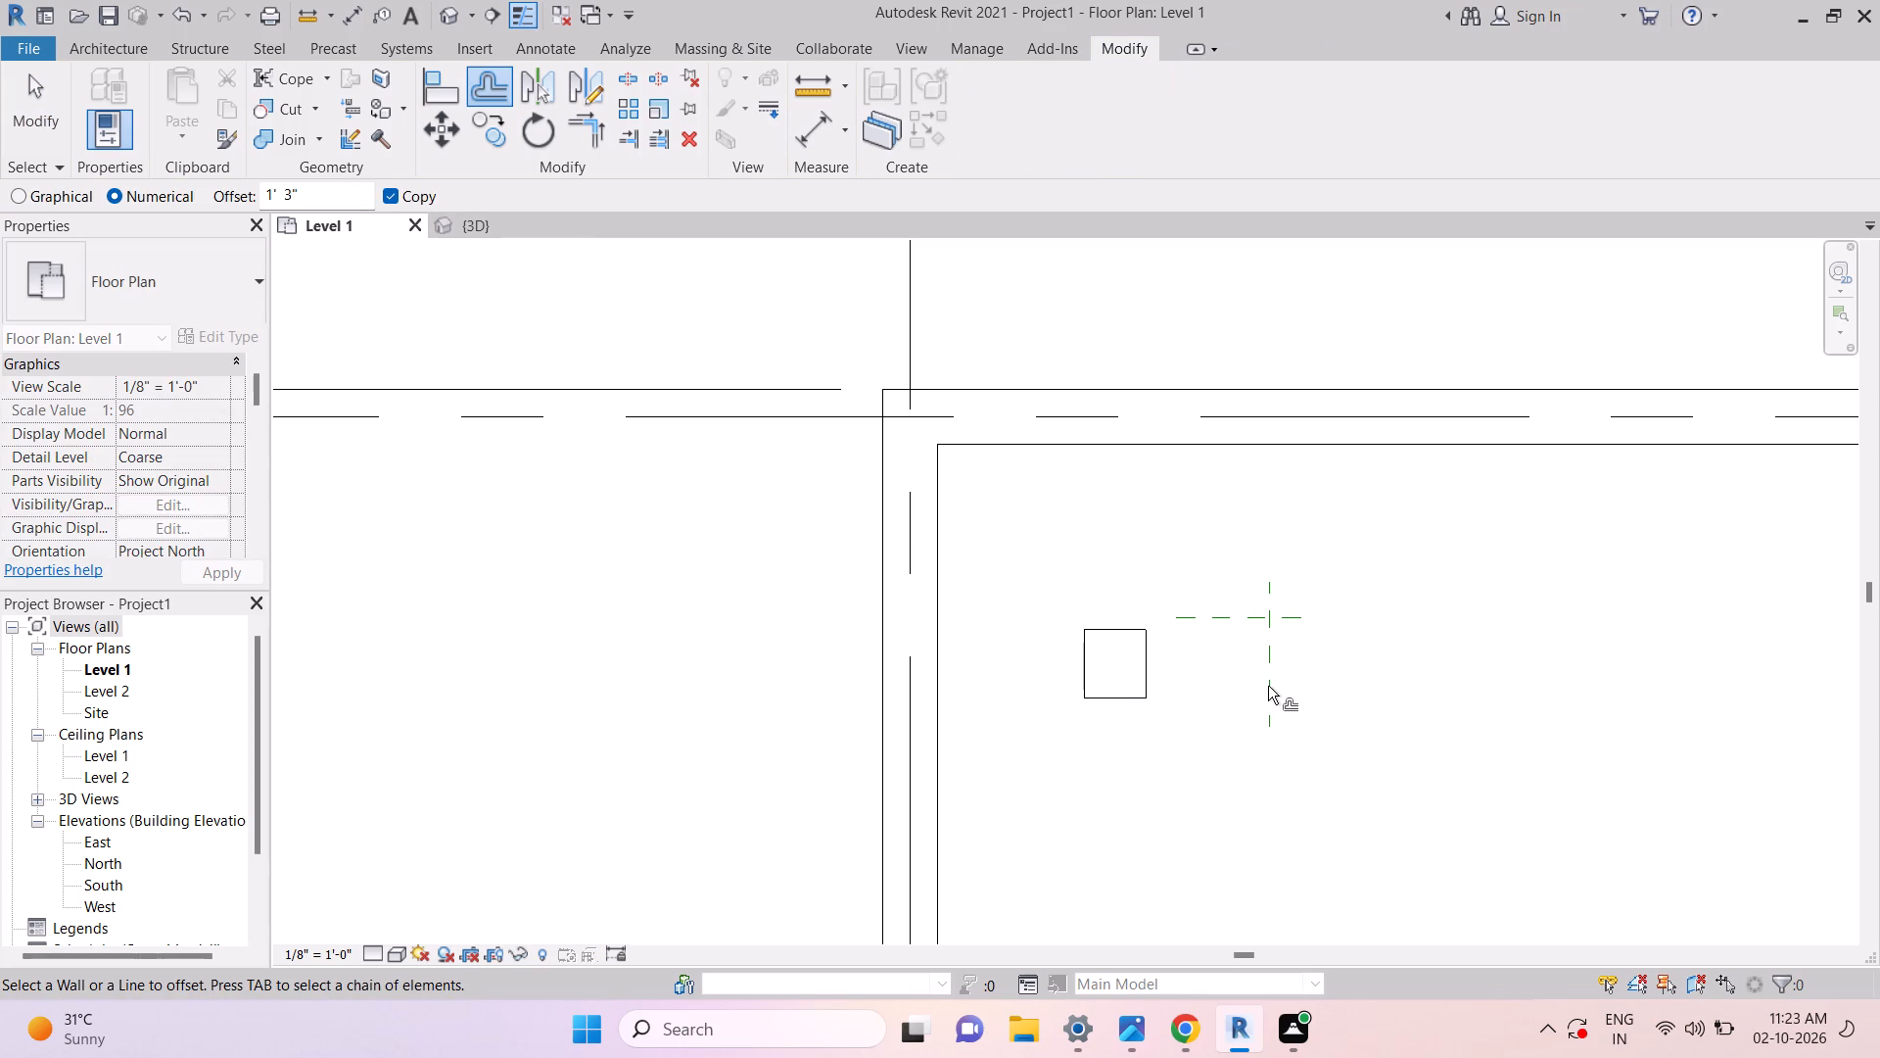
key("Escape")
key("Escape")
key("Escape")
Copy the vertical reference plane 1'6" horizontally toward the column.
left_click(1278, 683)
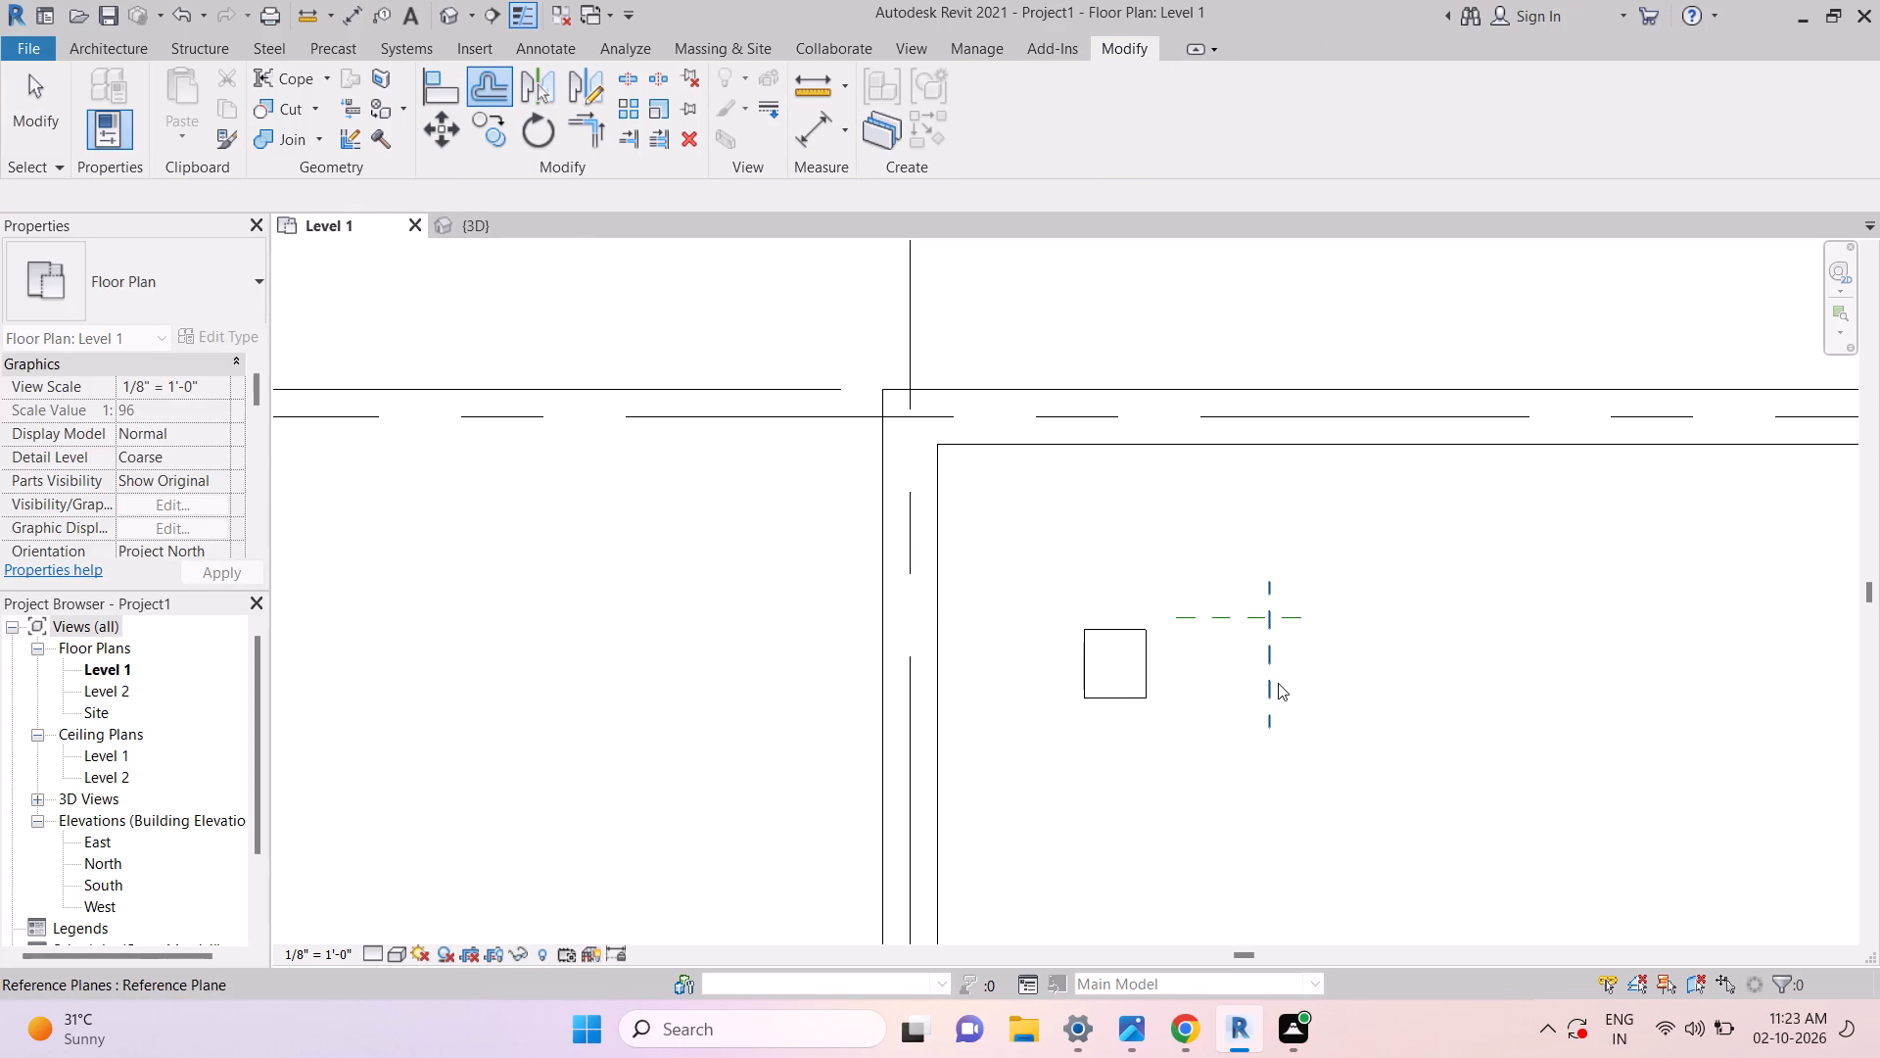
left_click(490, 124)
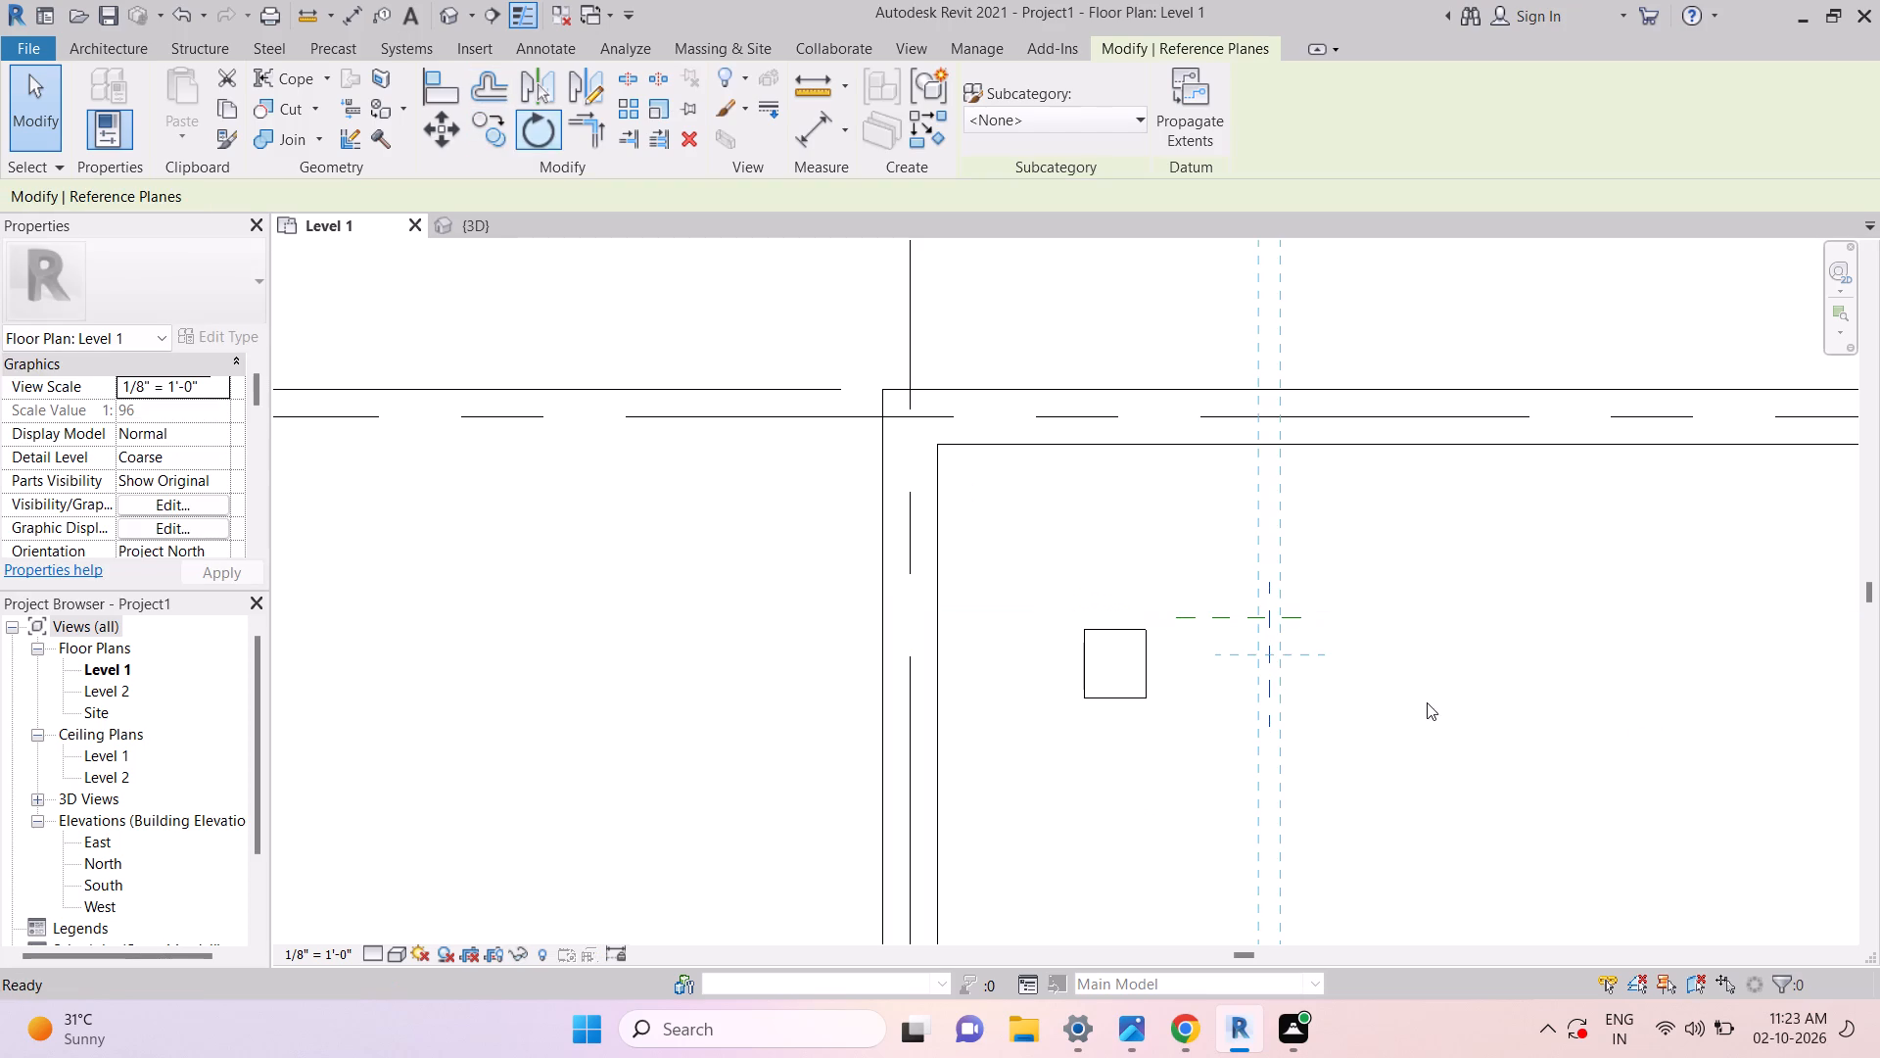
left_click(1273, 698)
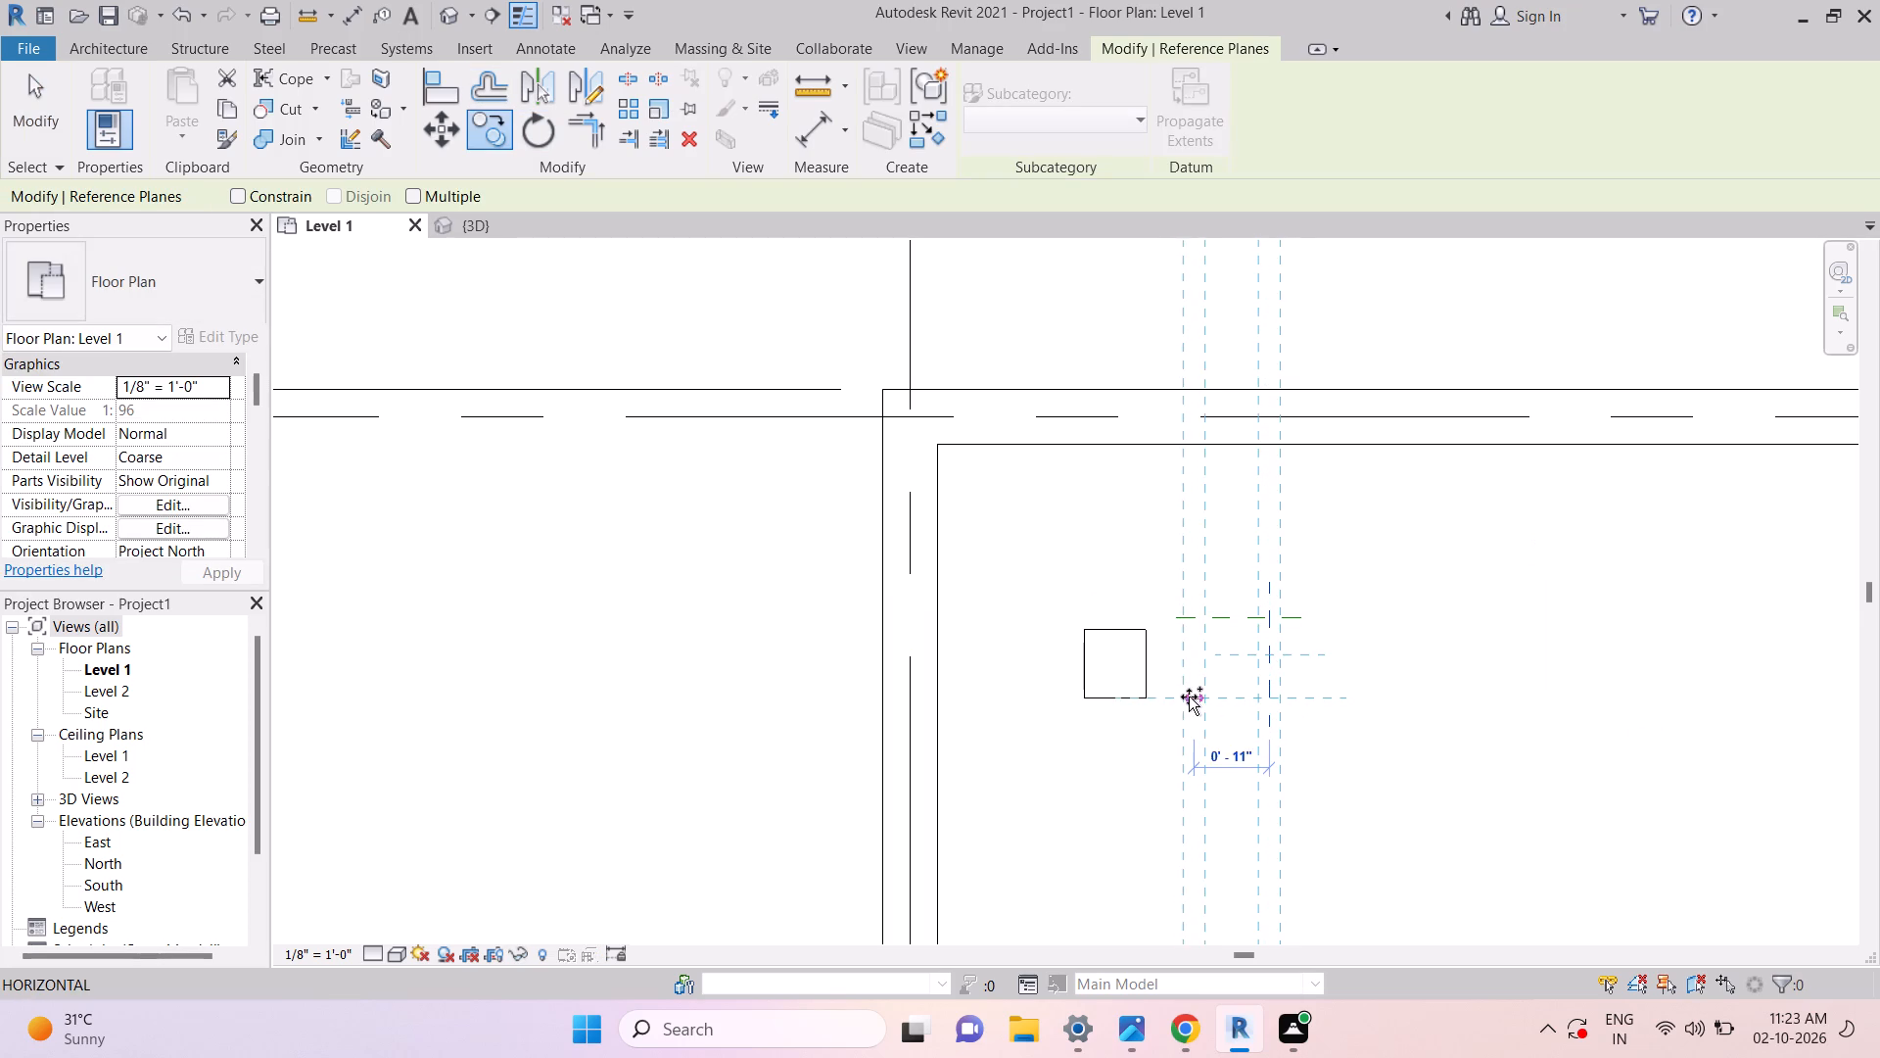
key("1")
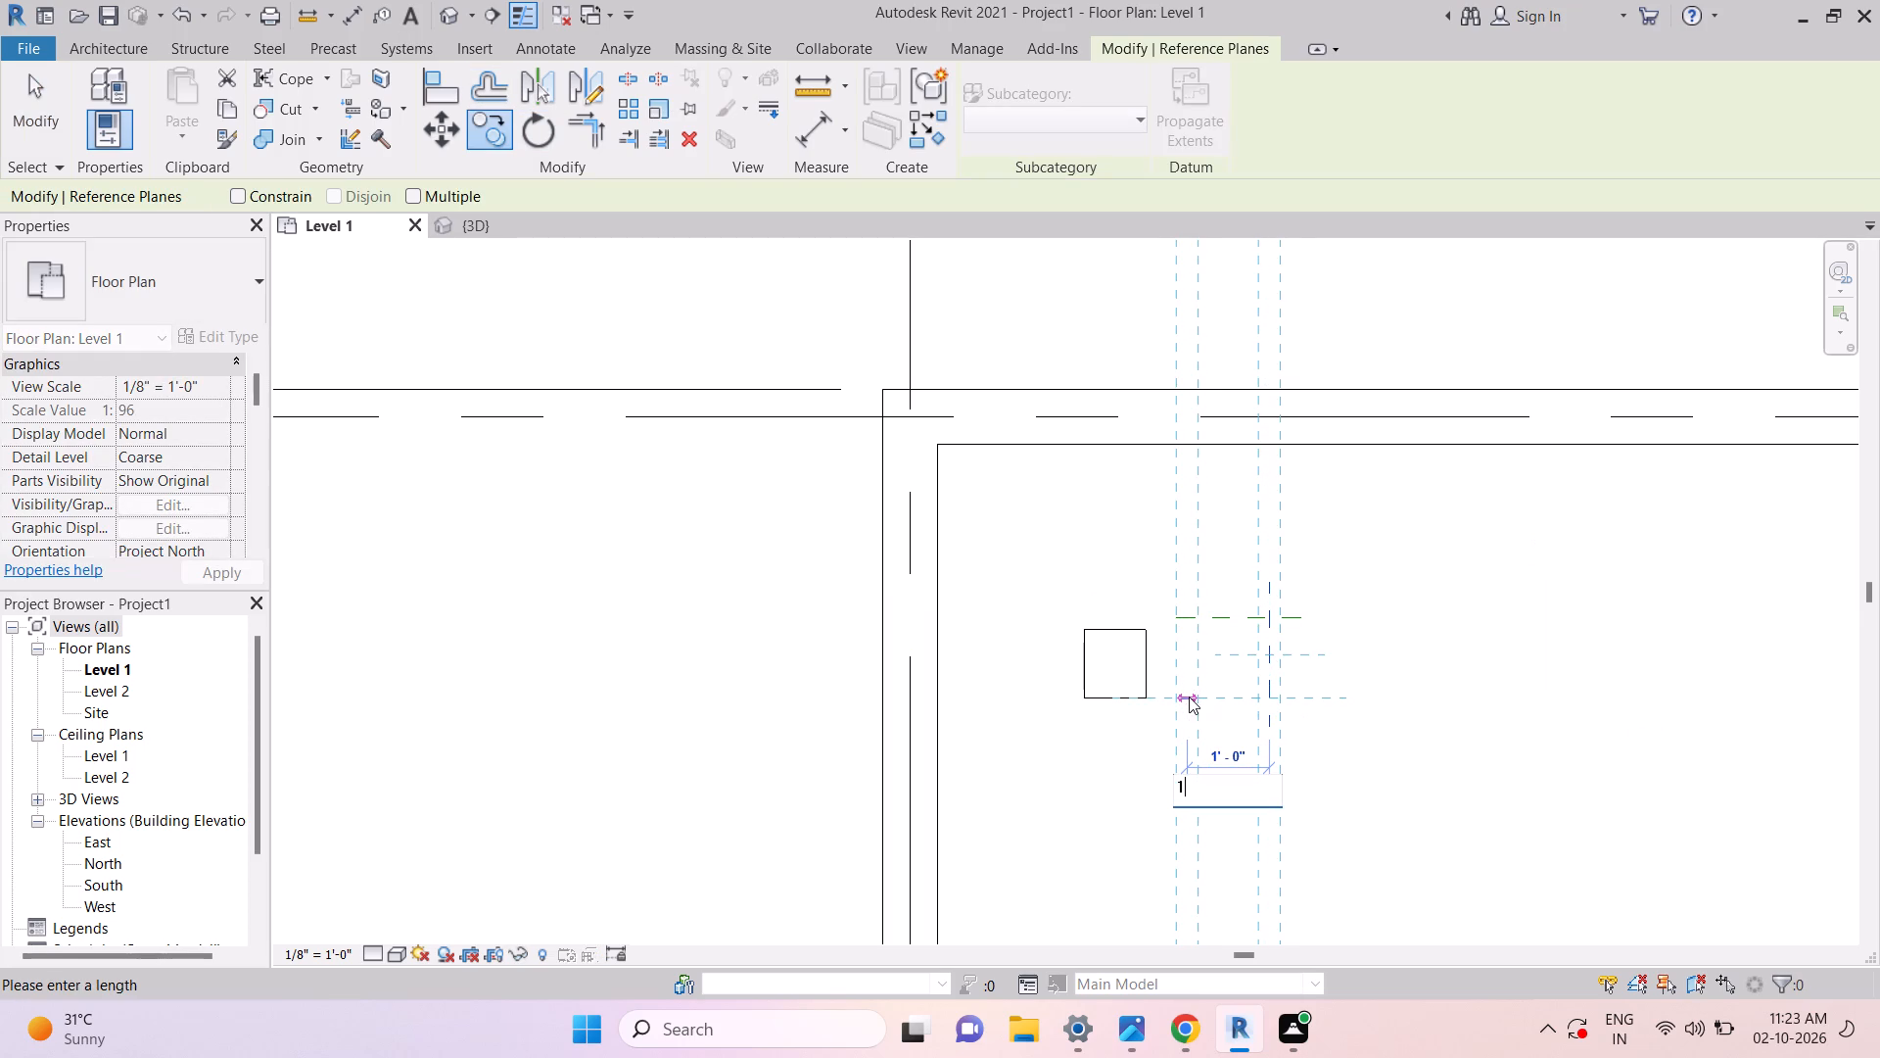
key("apostrophe")
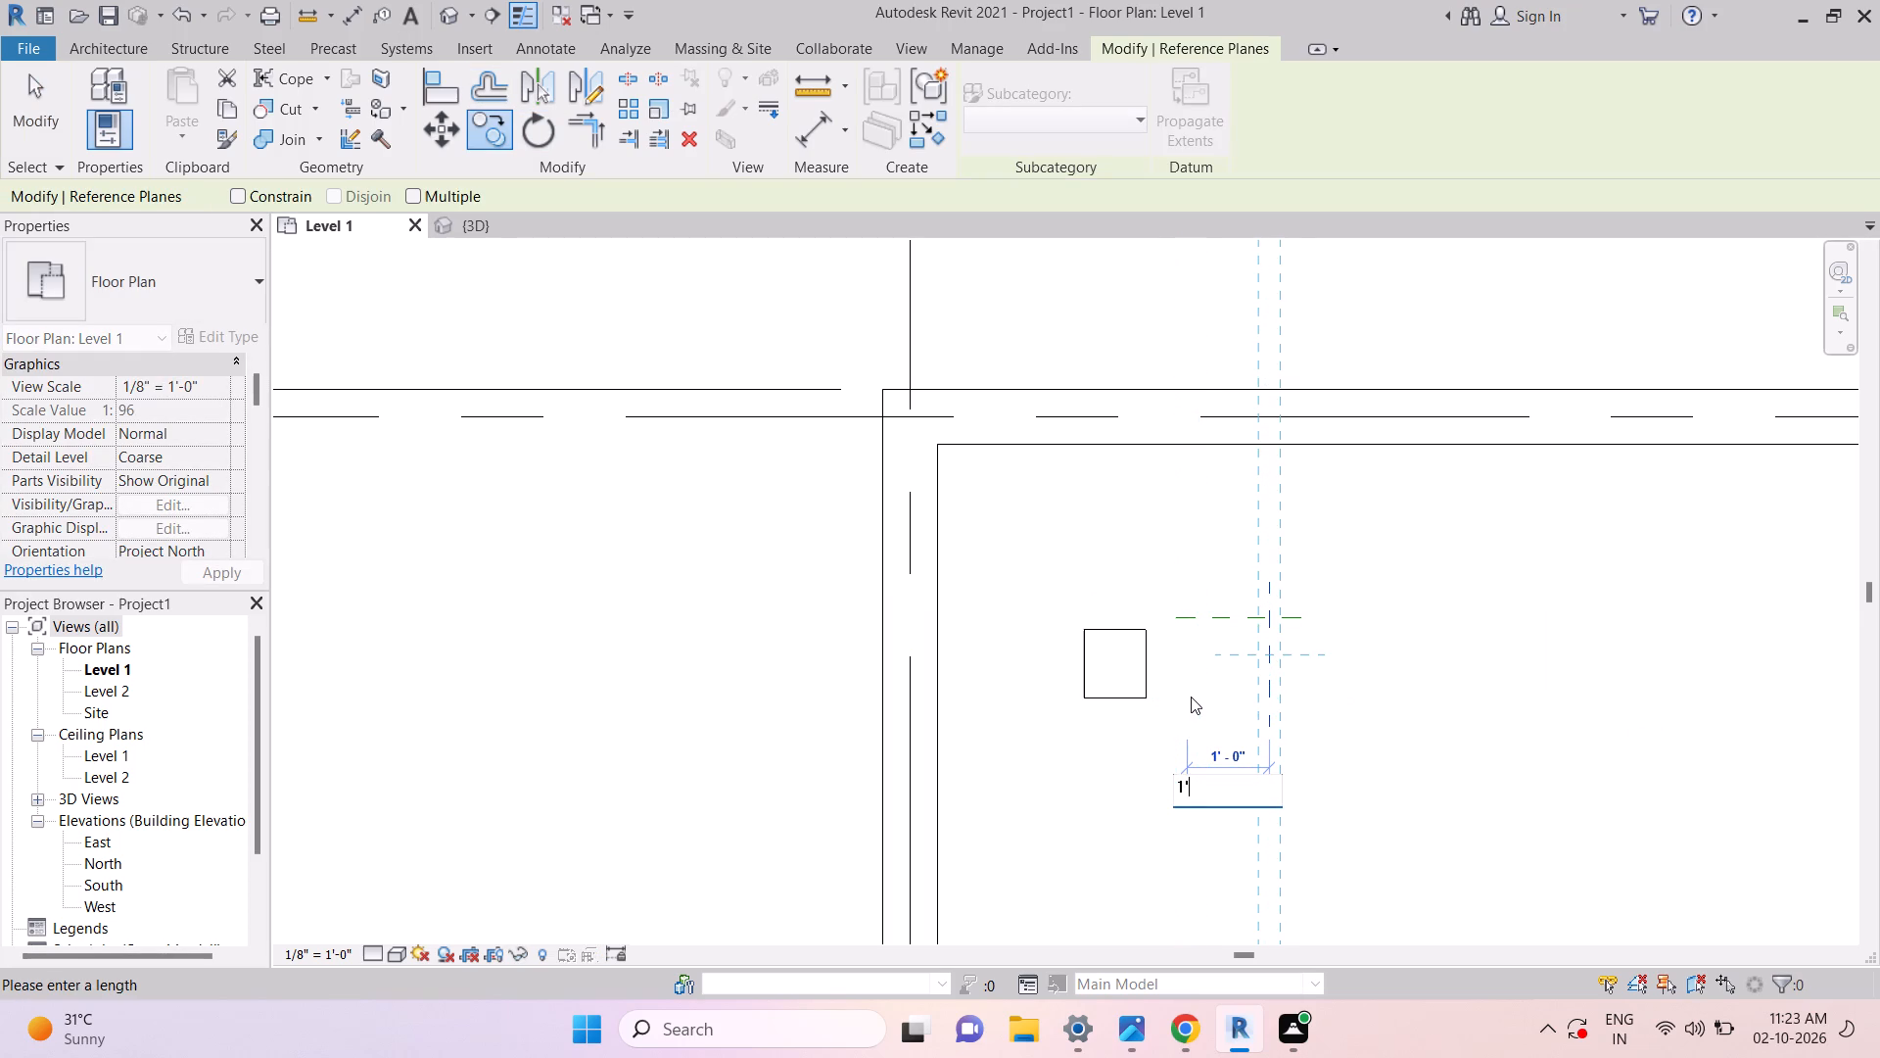
key("6")
key("shift+quotedbl")
key("Return")
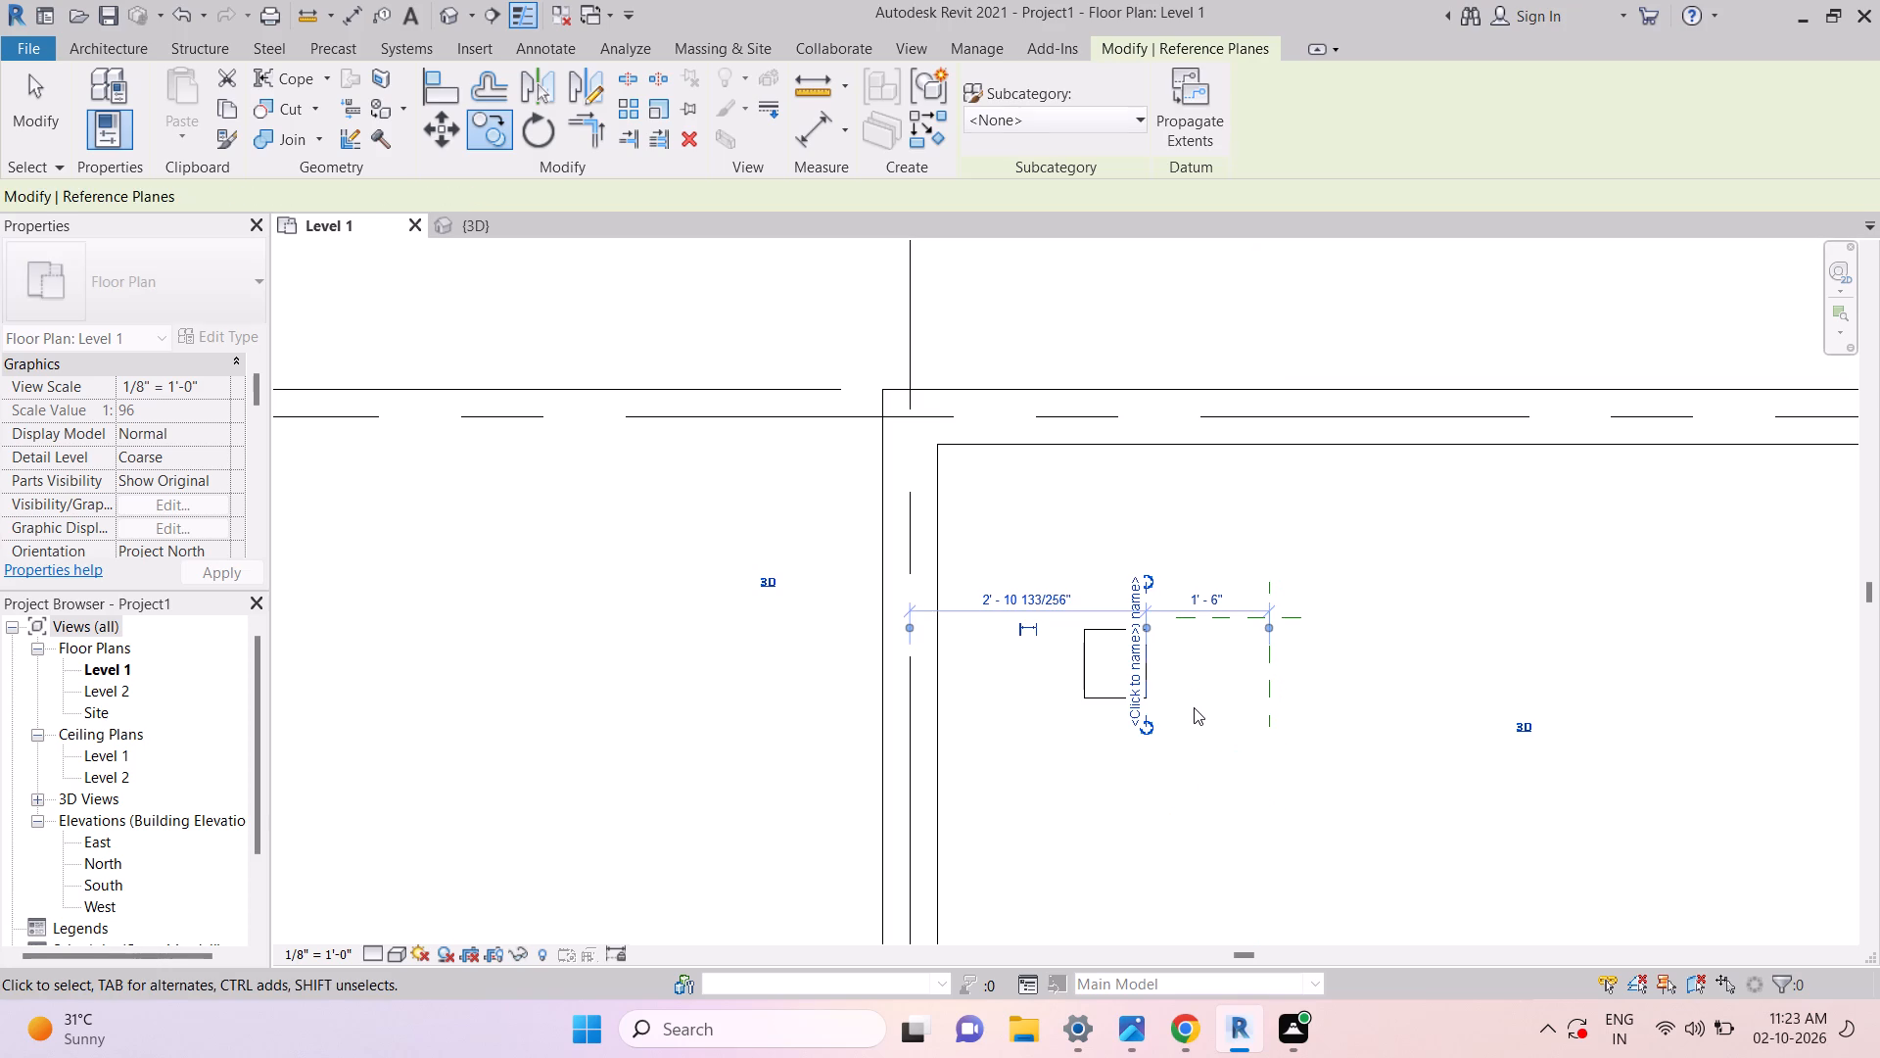
key("Escape")
key("Escape")
key("Escape")
key("Escape")
key("Escape")
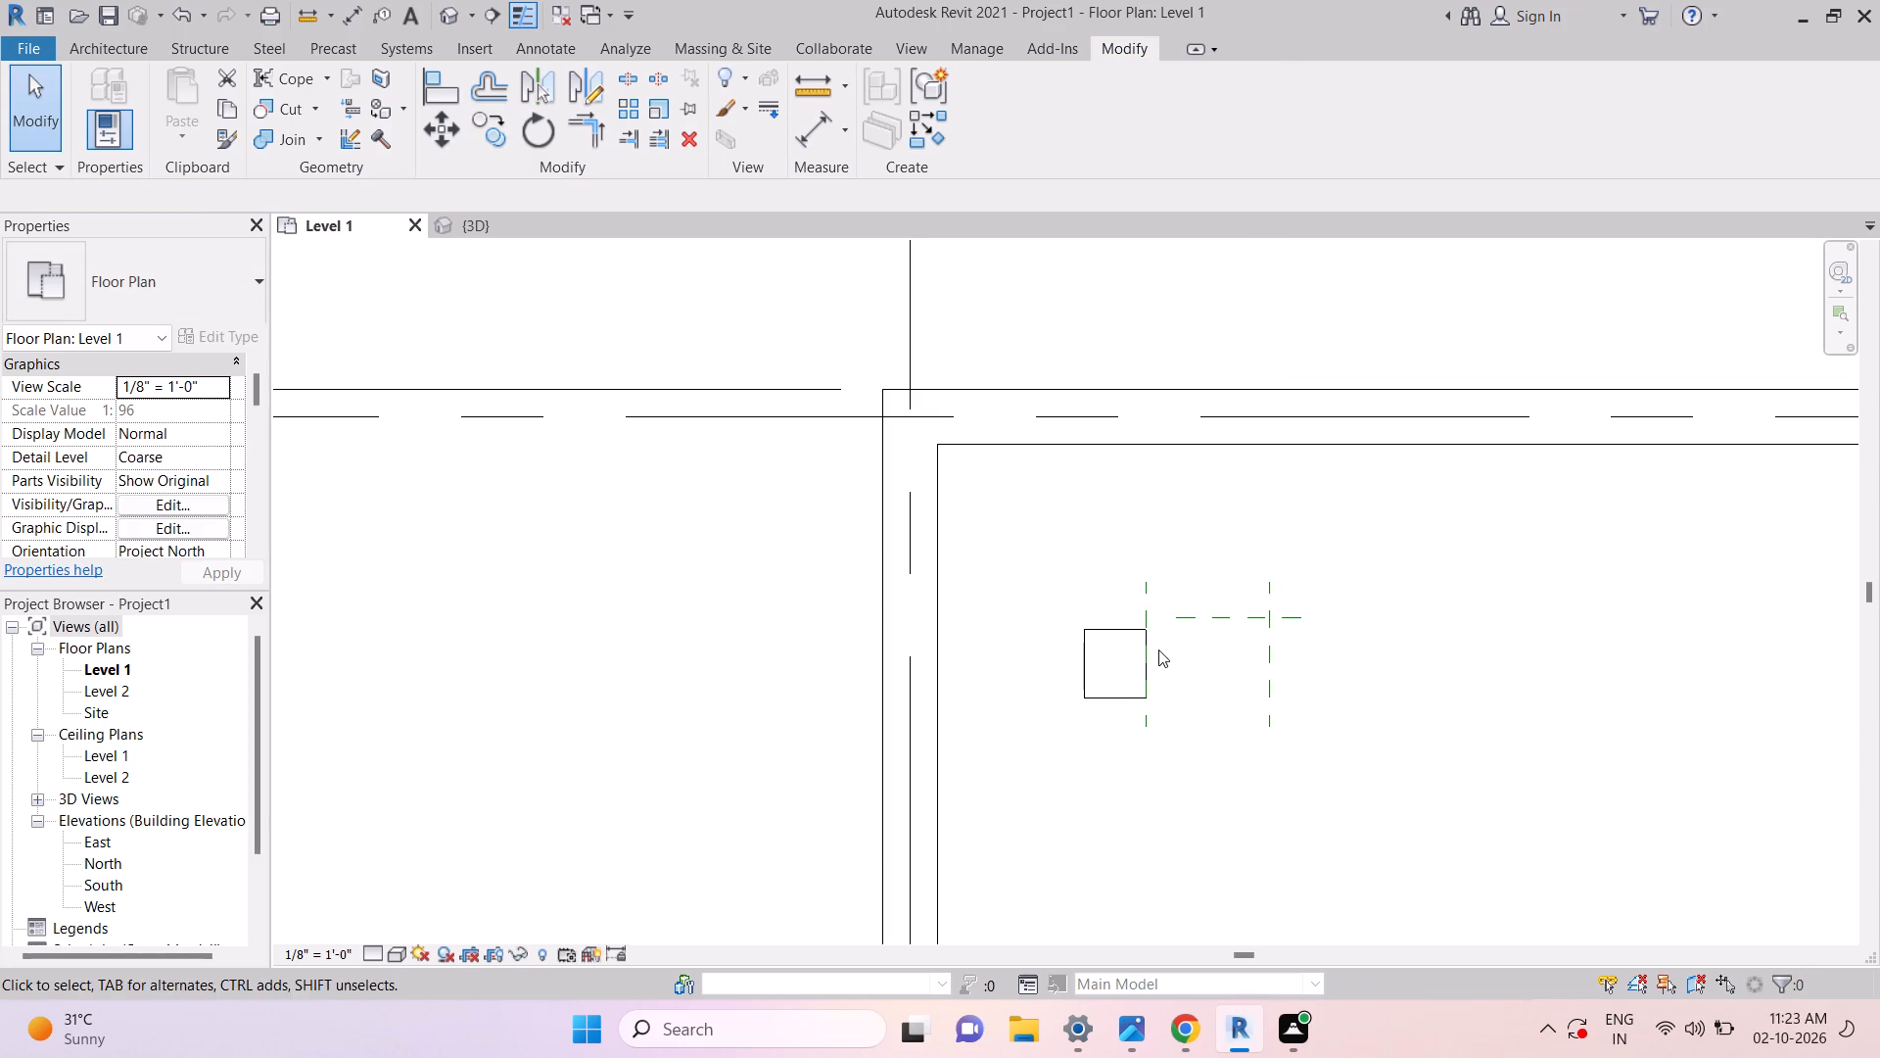
Set the spacing between the two vertical reference planes to 15" by moving the one nearer the column.
left_click(1151, 610)
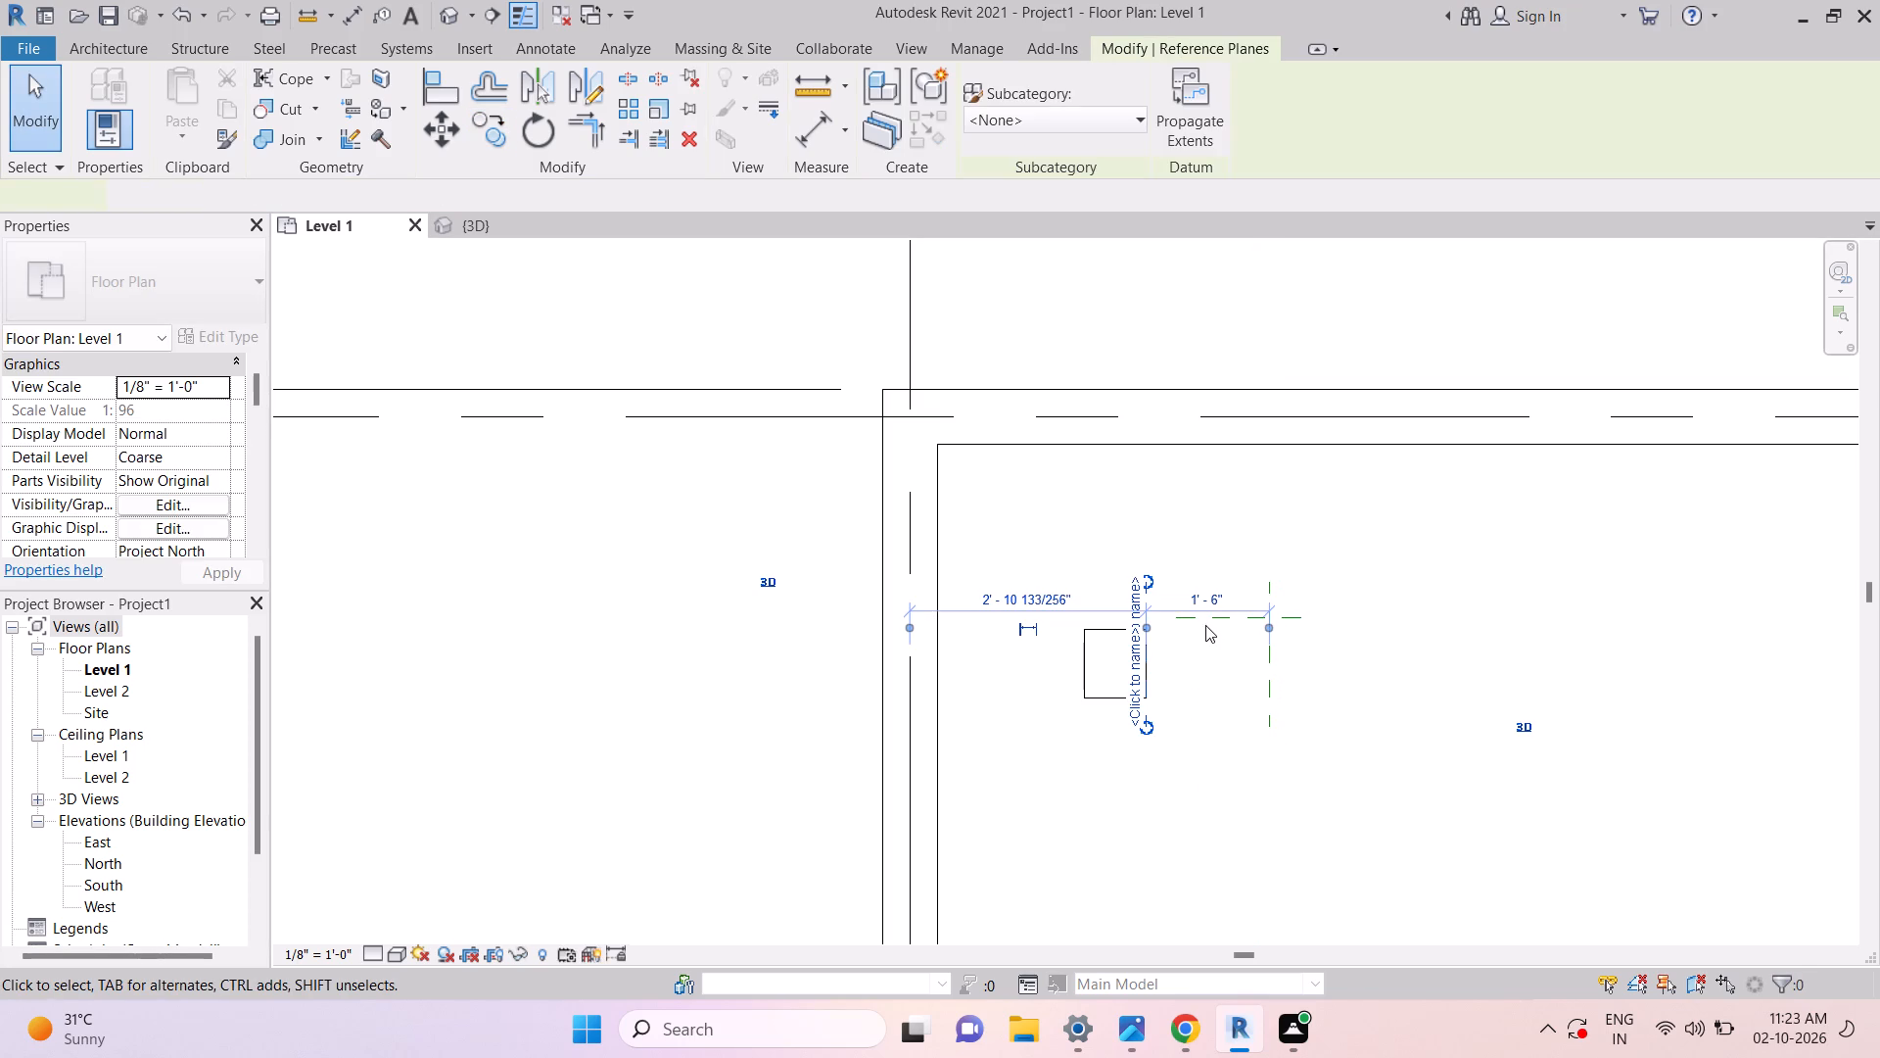
left_click(1211, 594)
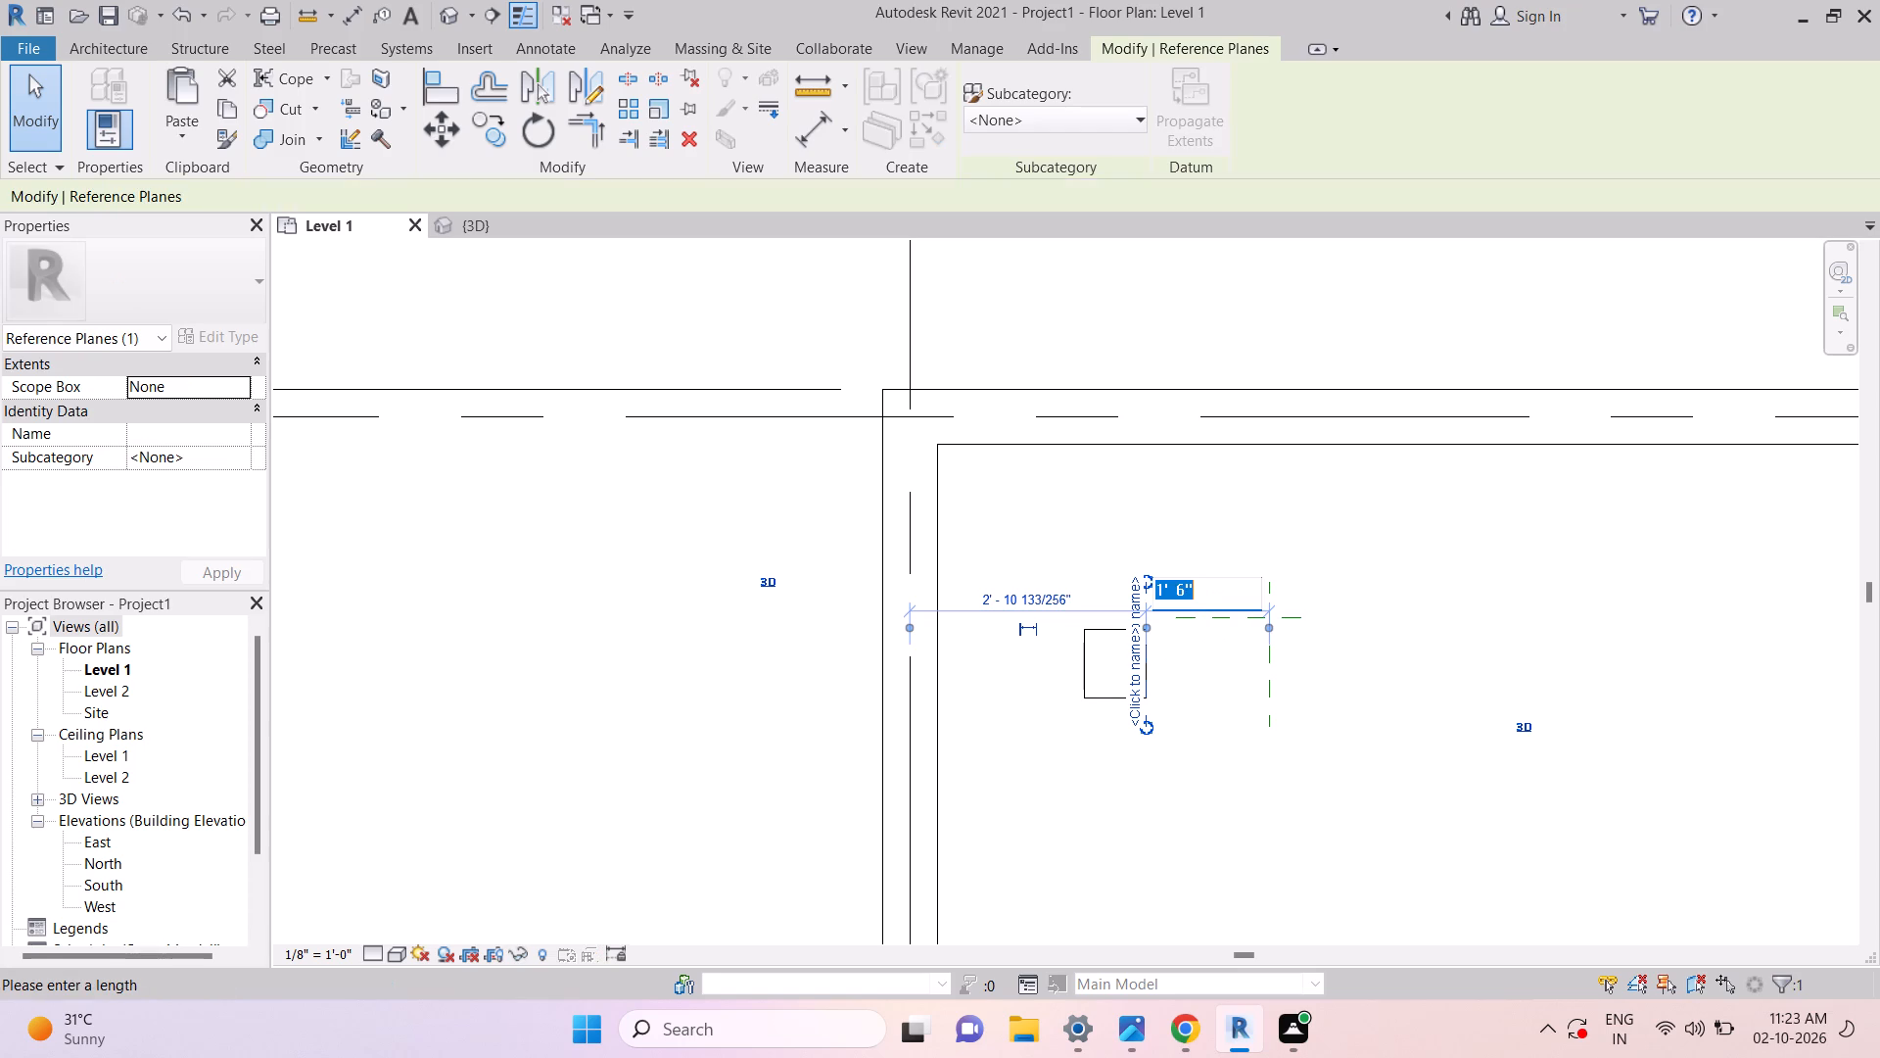
key("1")
key("5")
key("shift+quotedbl")
key("Return")
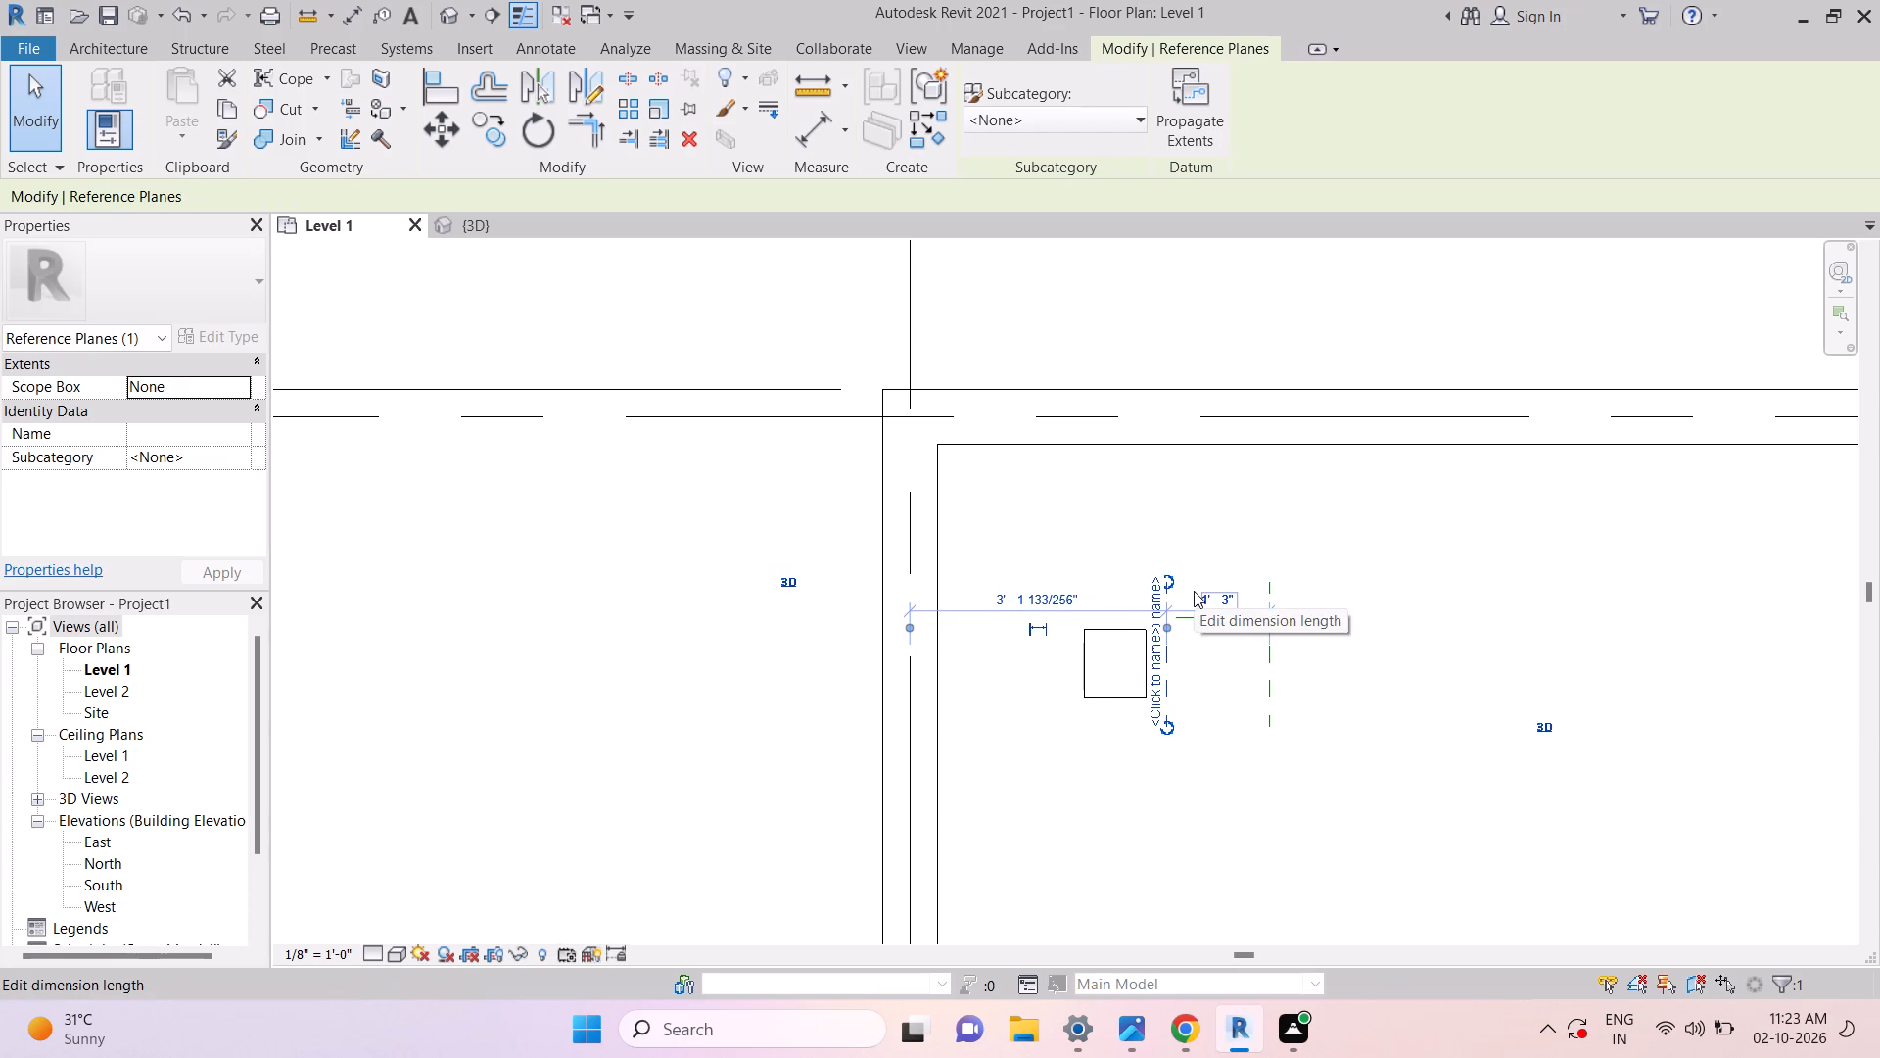
key("Escape")
key("Escape")
key("Escape")
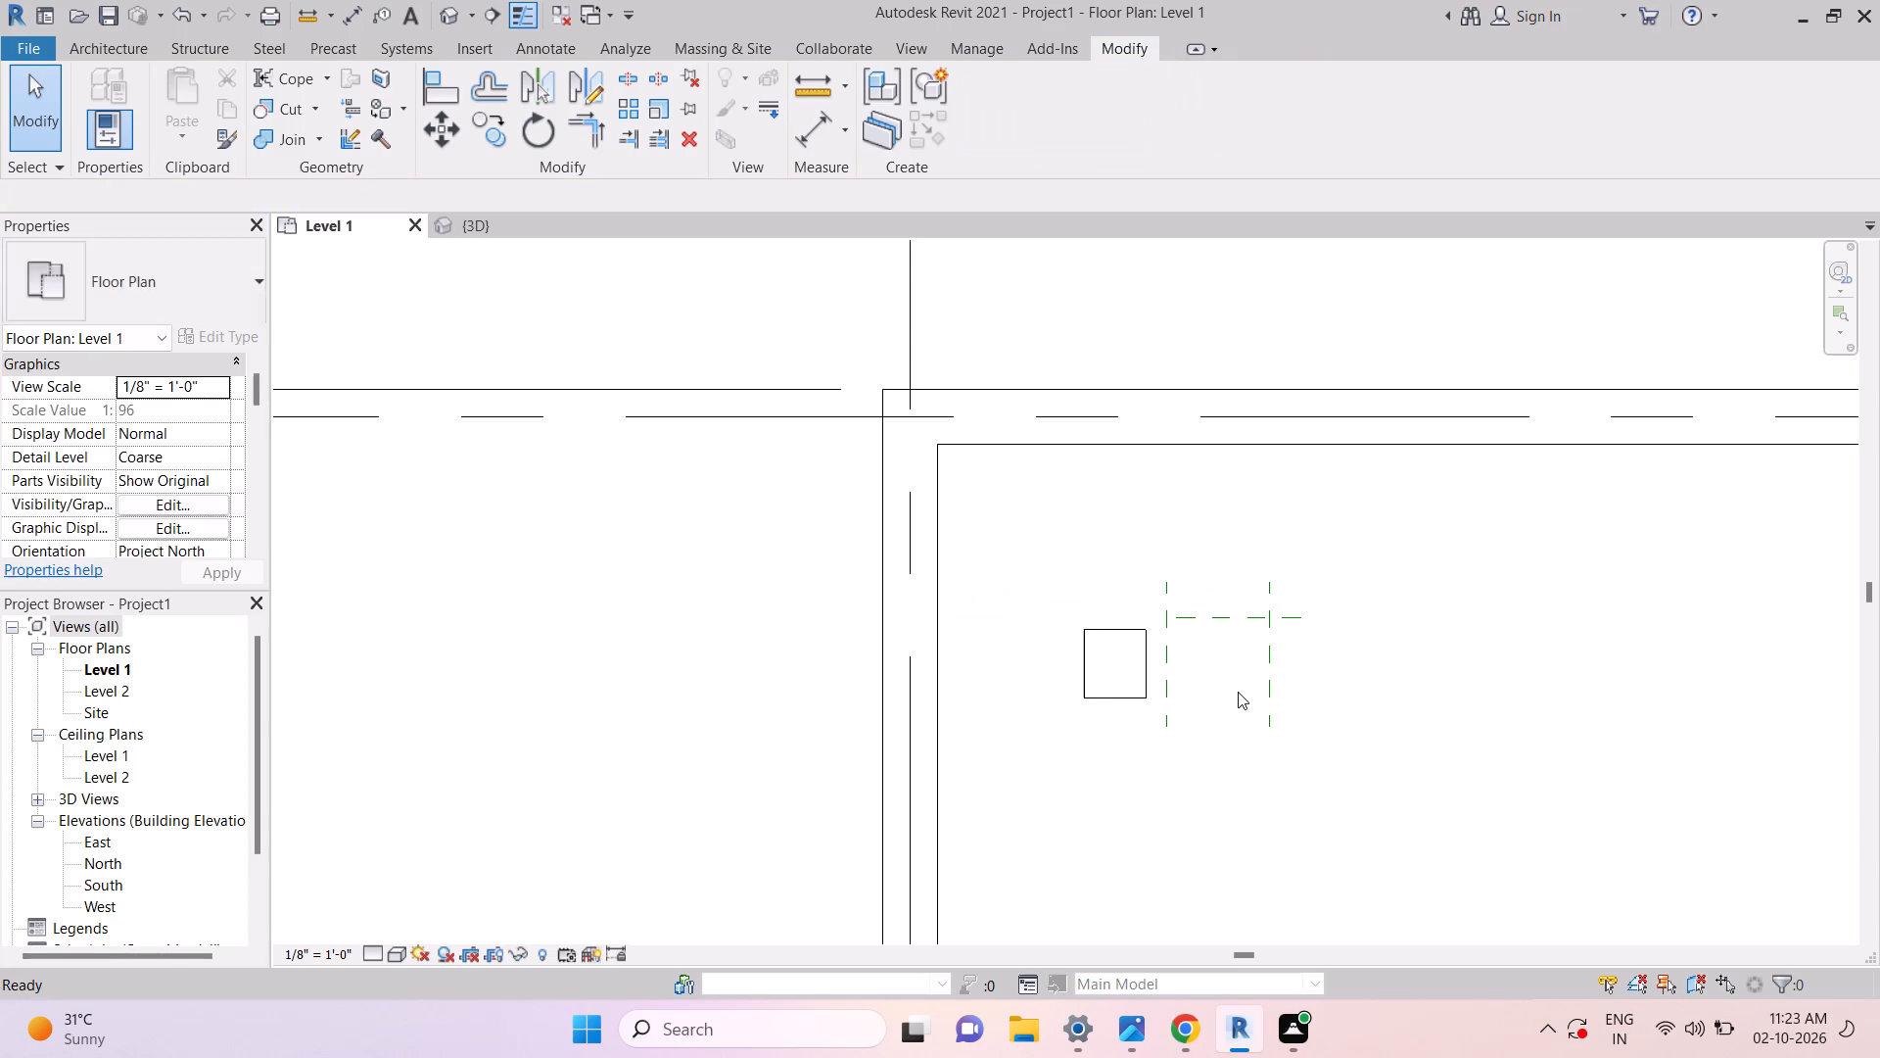
key("Escape")
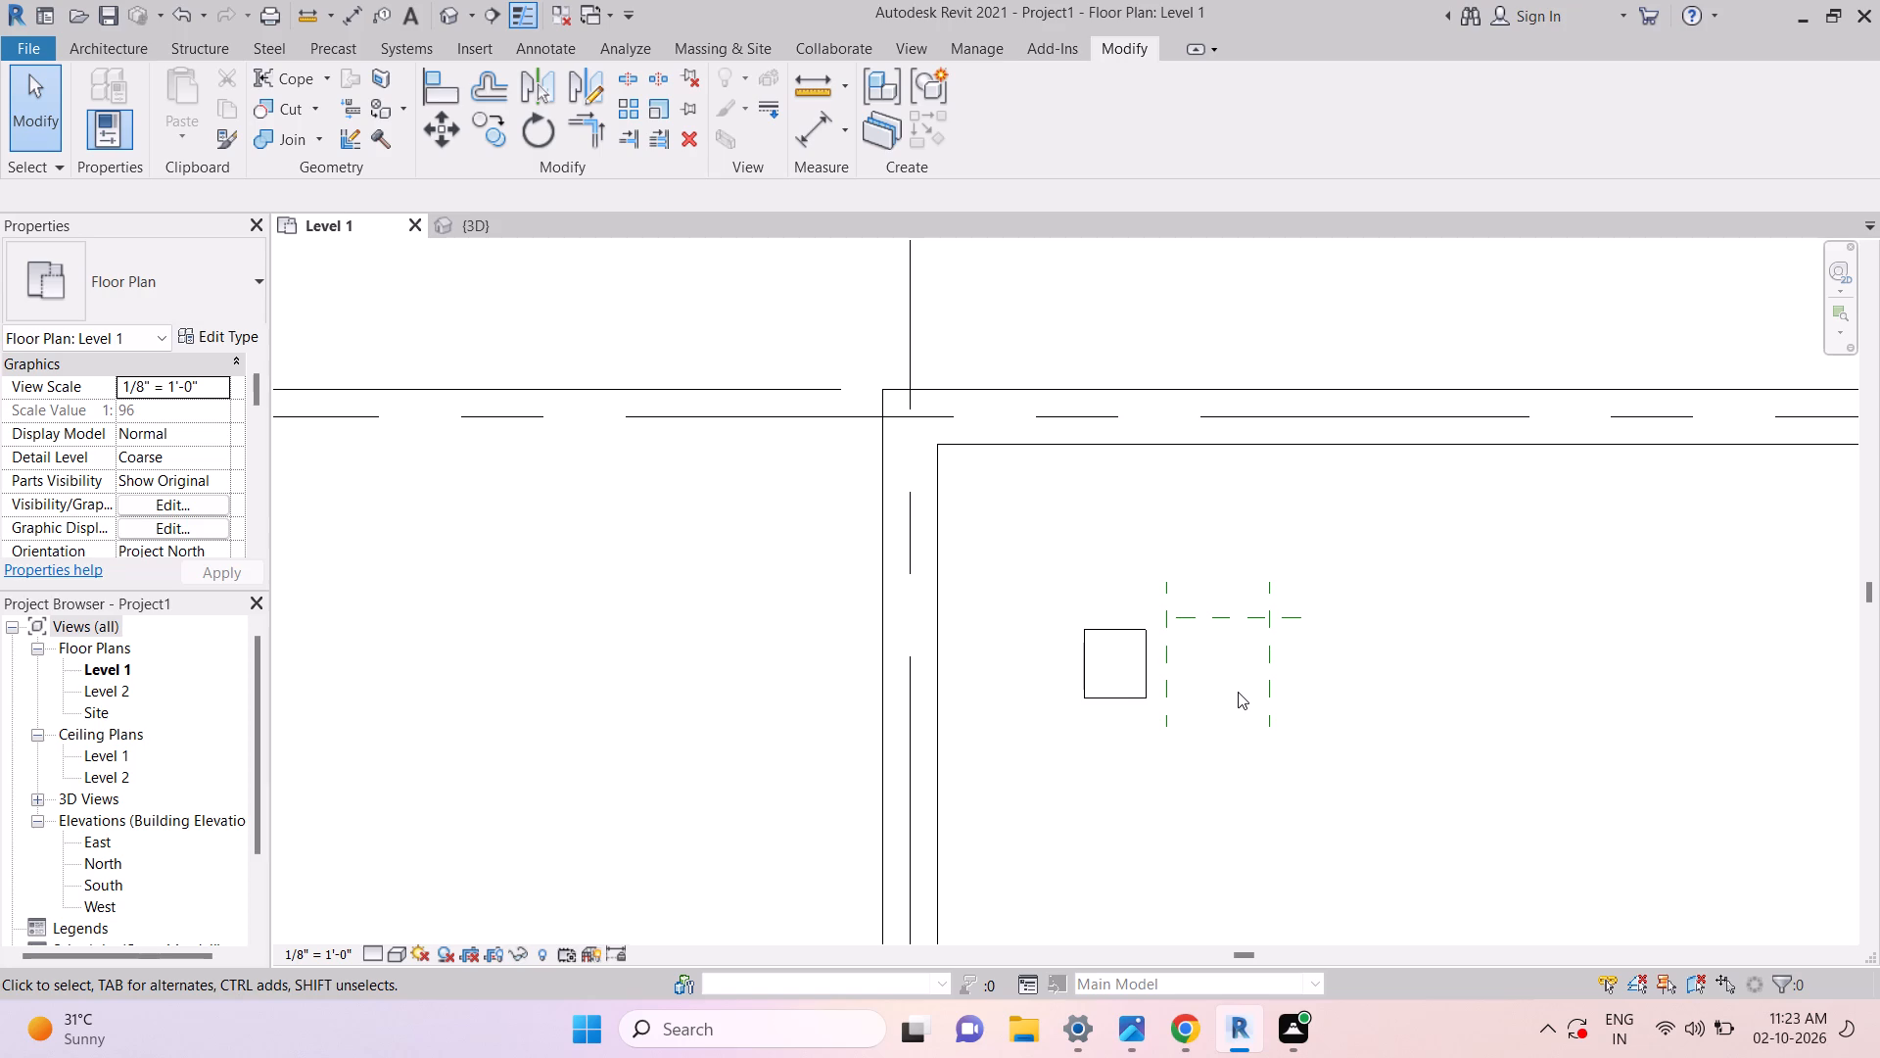
key("Escape")
key("Escape")
key("Escape")
key("Escape")
Copy the horizontal reference plane beside the column 1' straight down.
left_click(1212, 623)
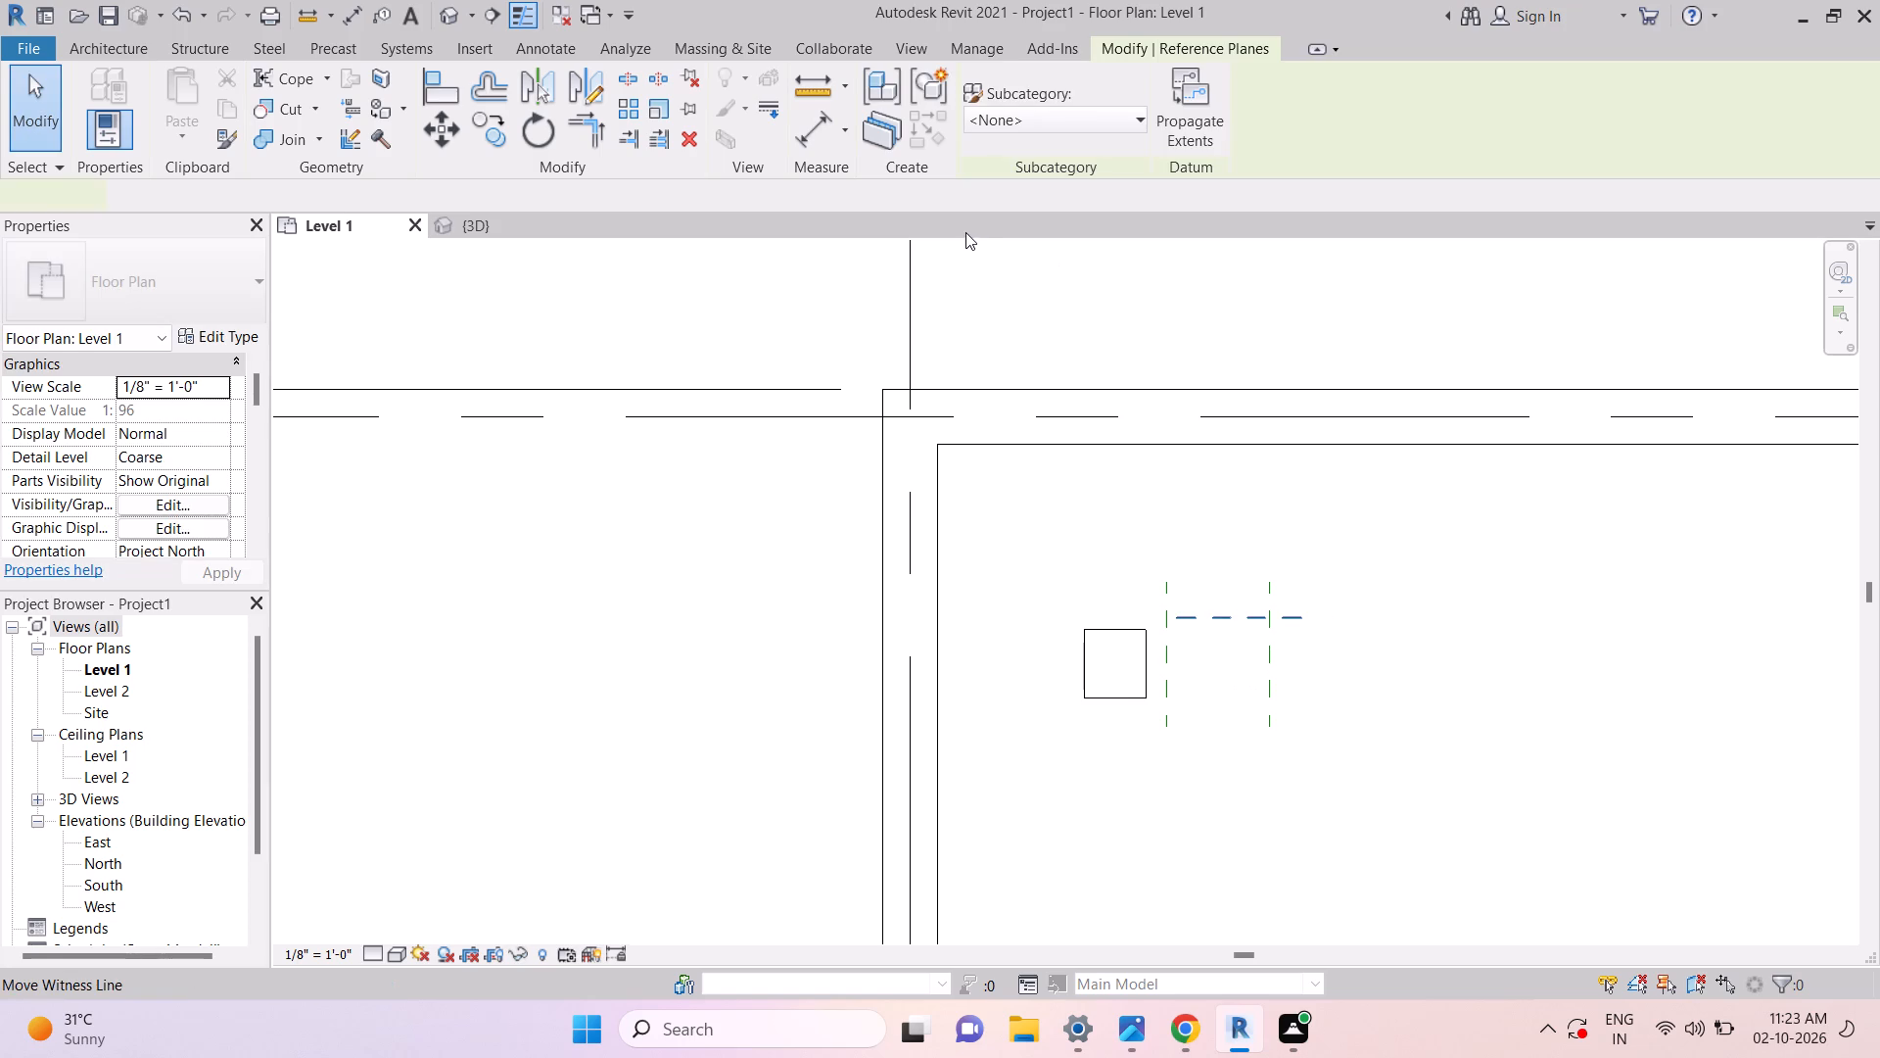
left_click(491, 130)
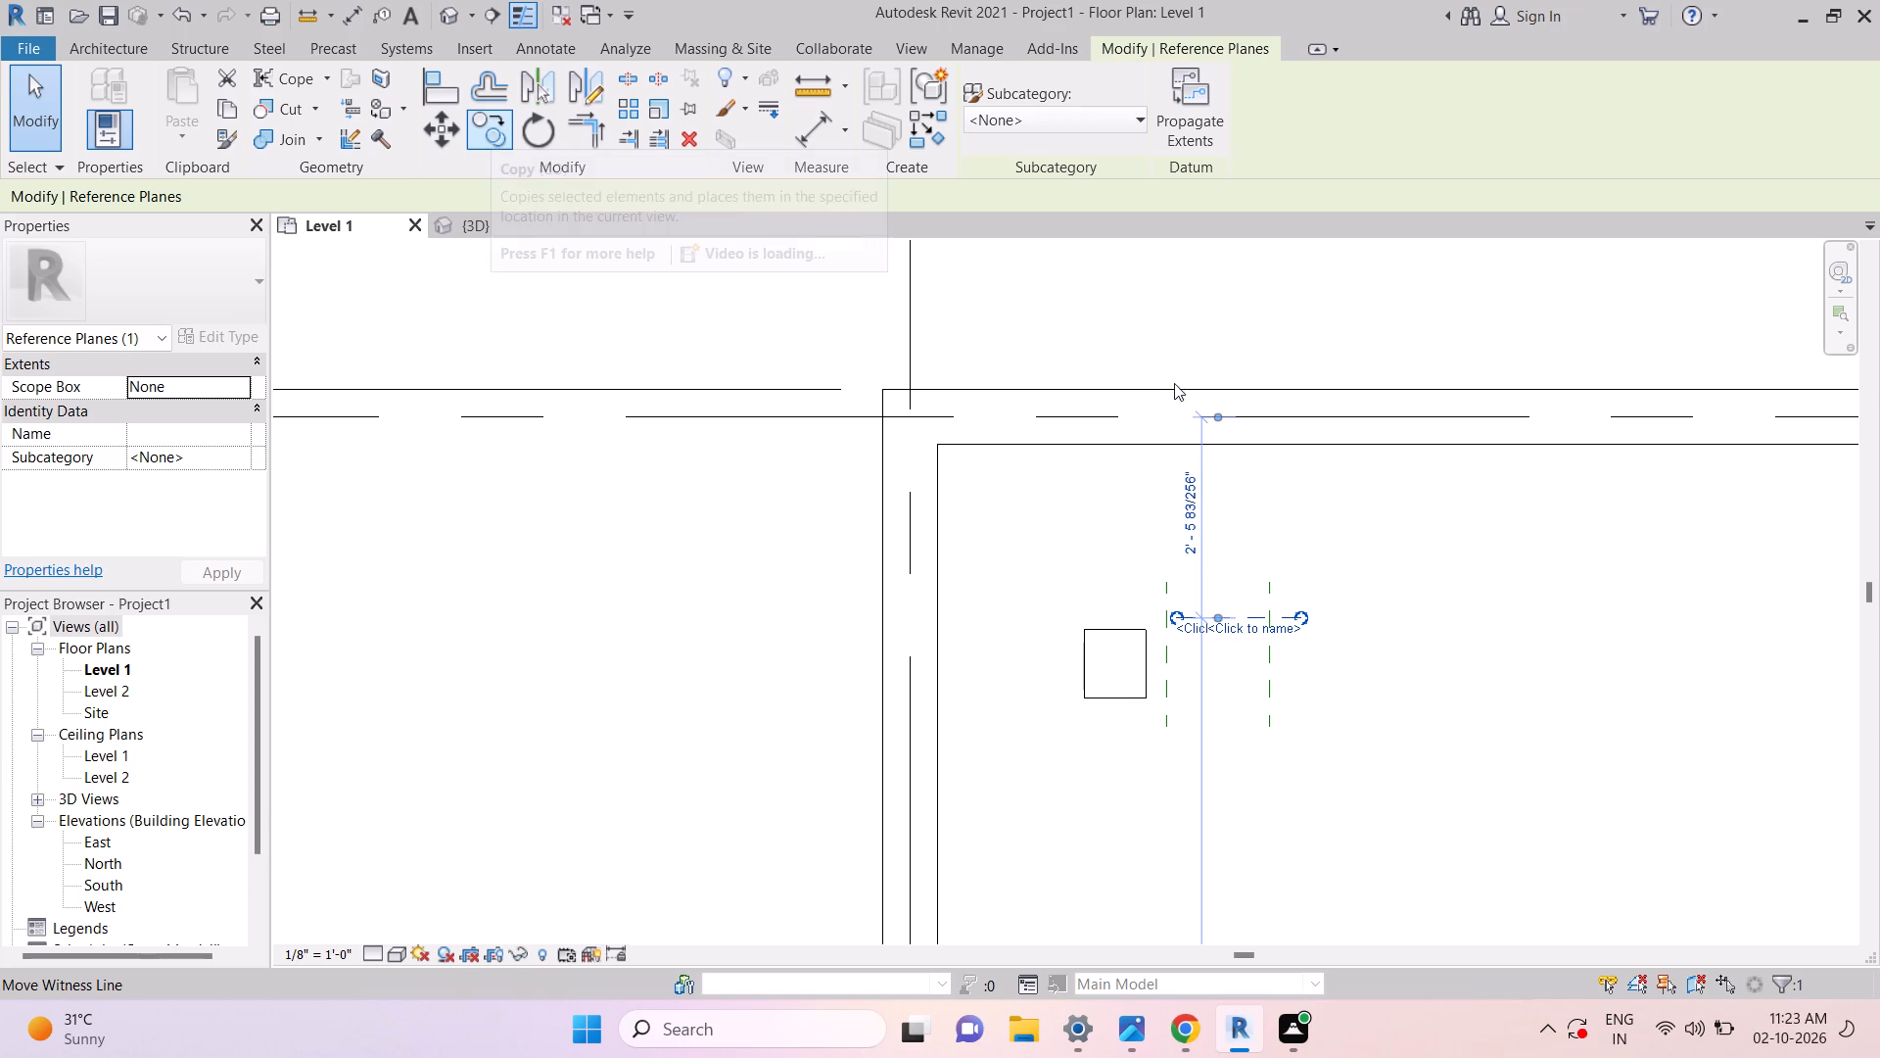
left_click(1244, 619)
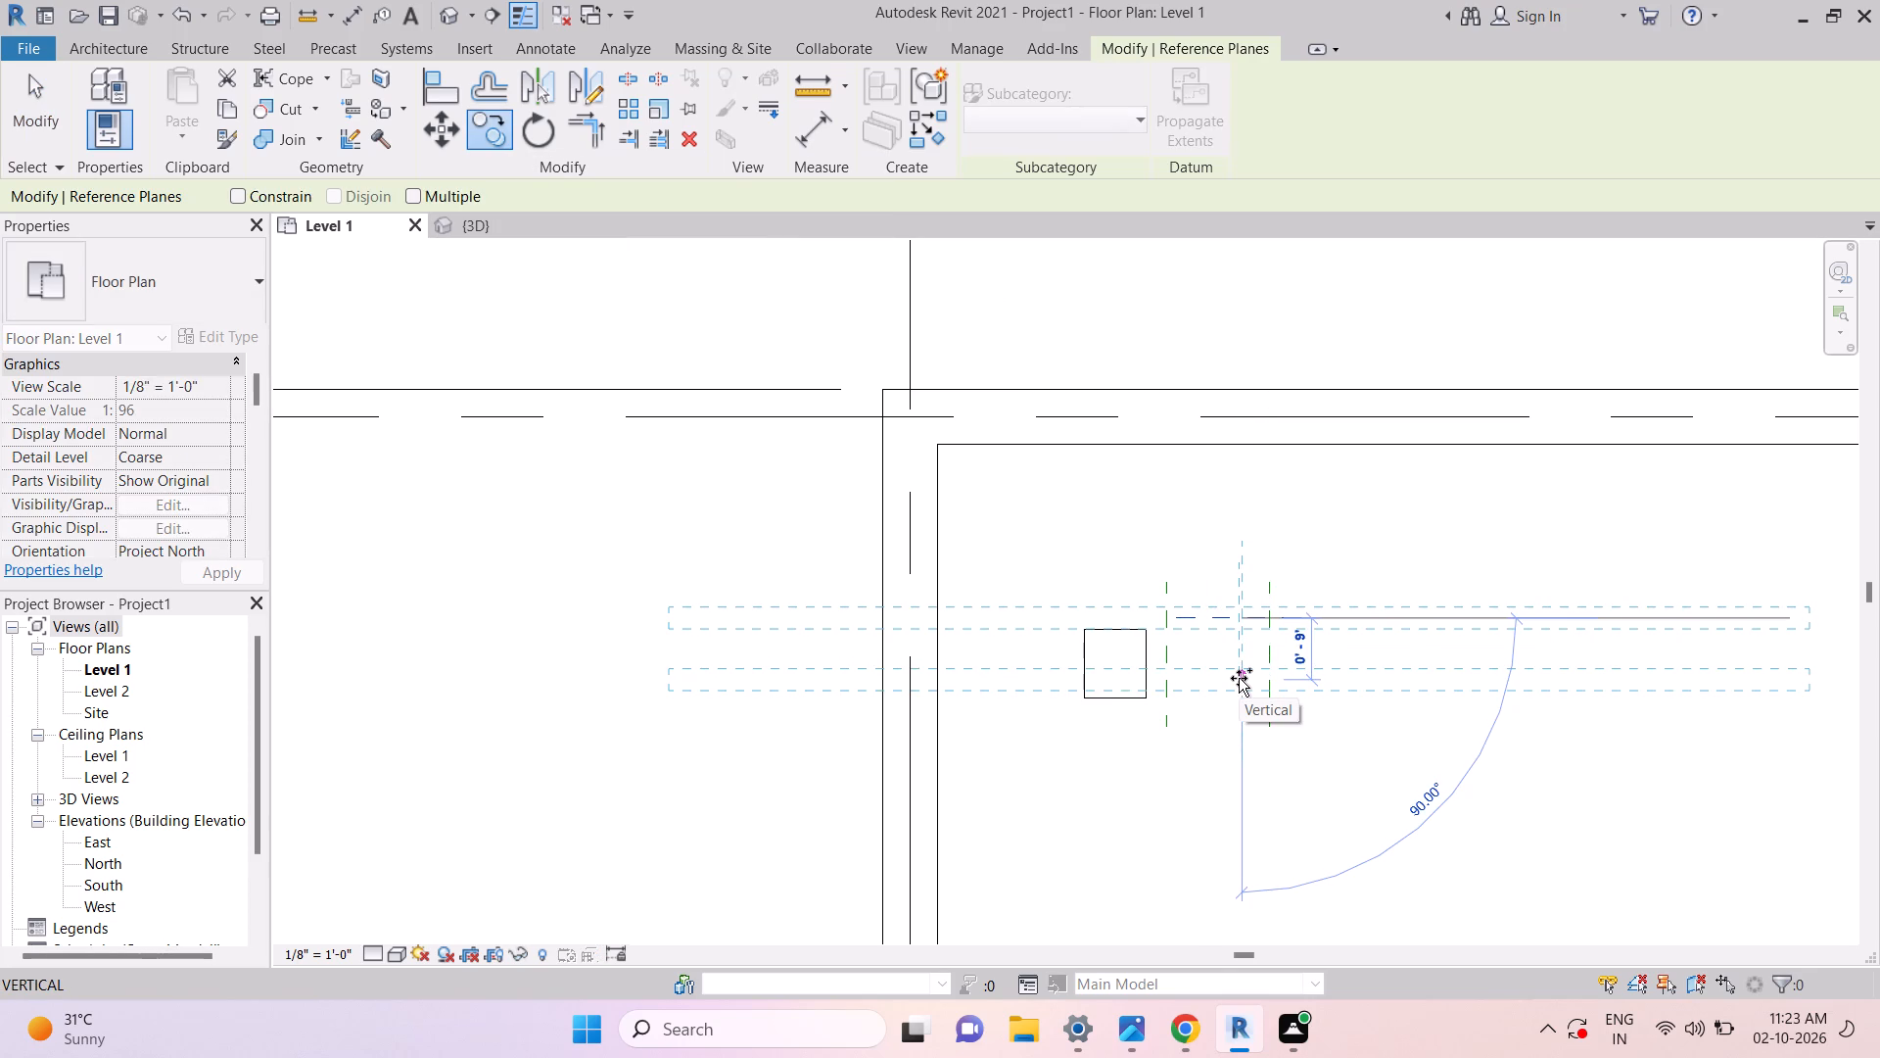
key("1")
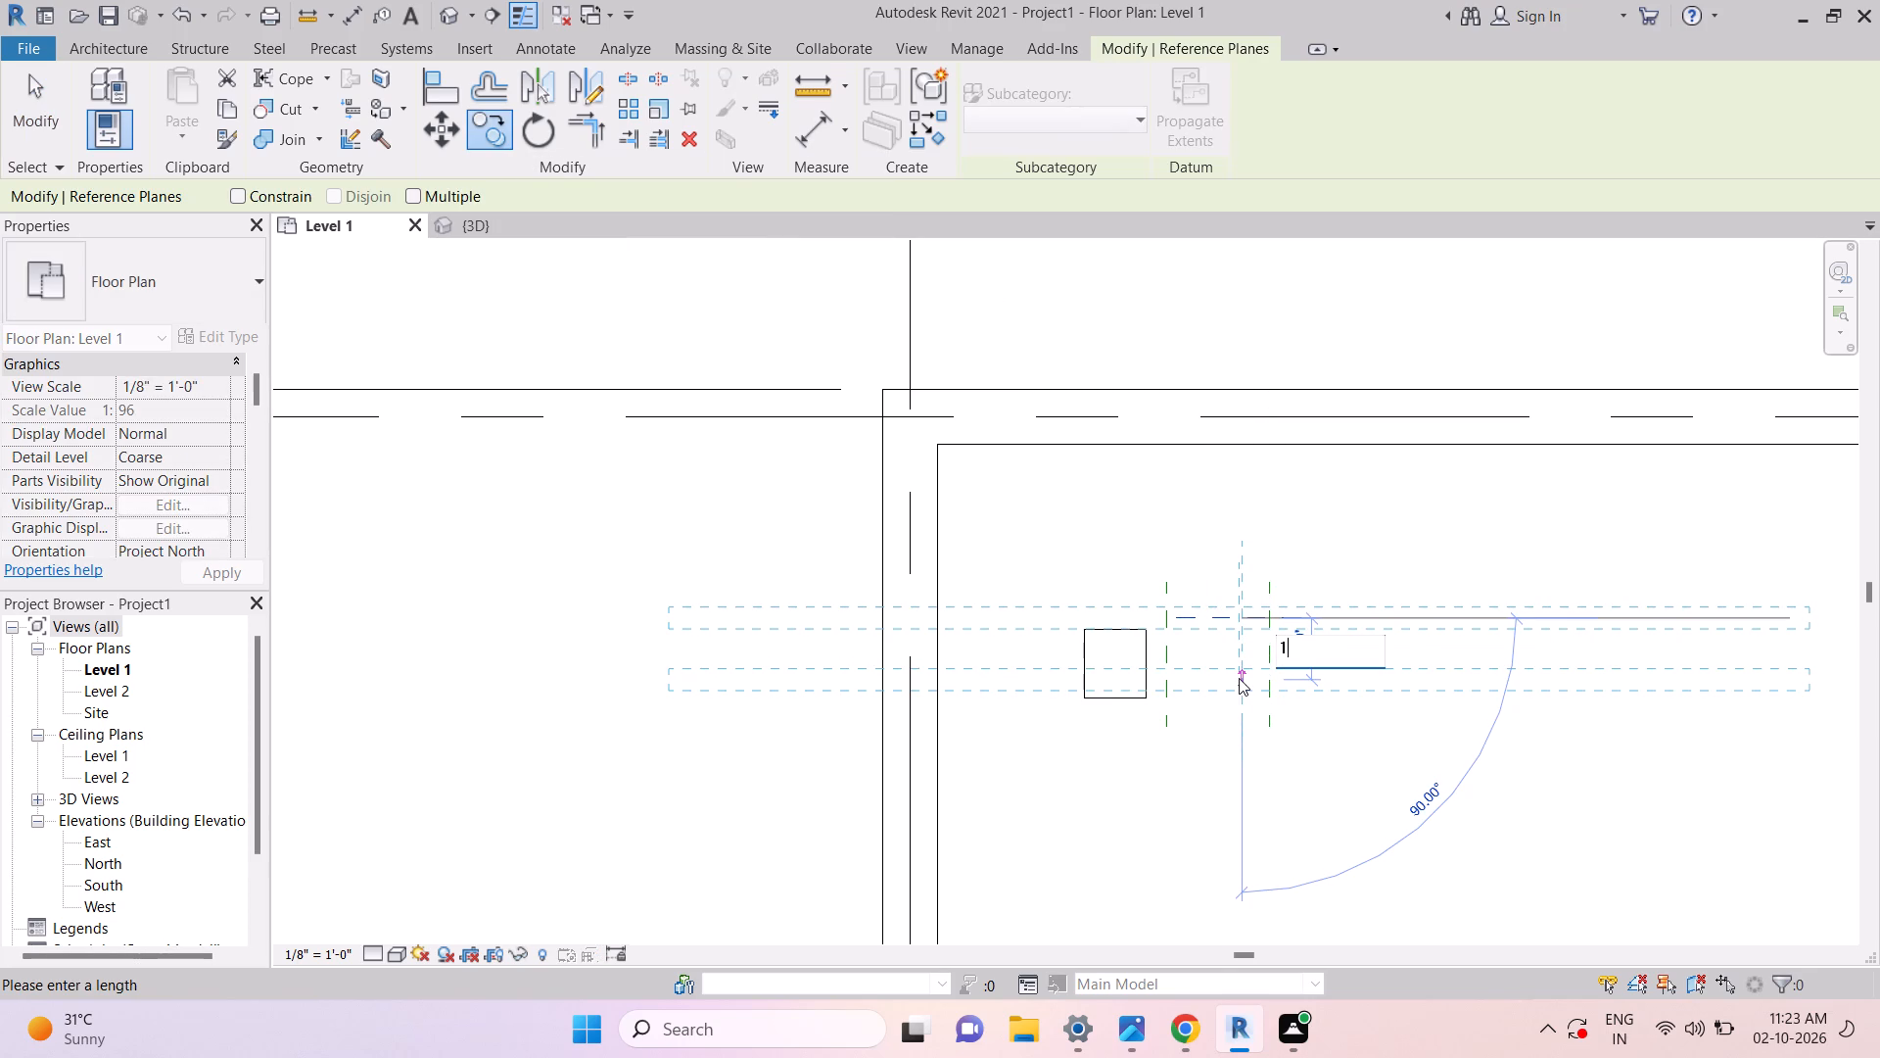
key("apostrophe")
key("Return")
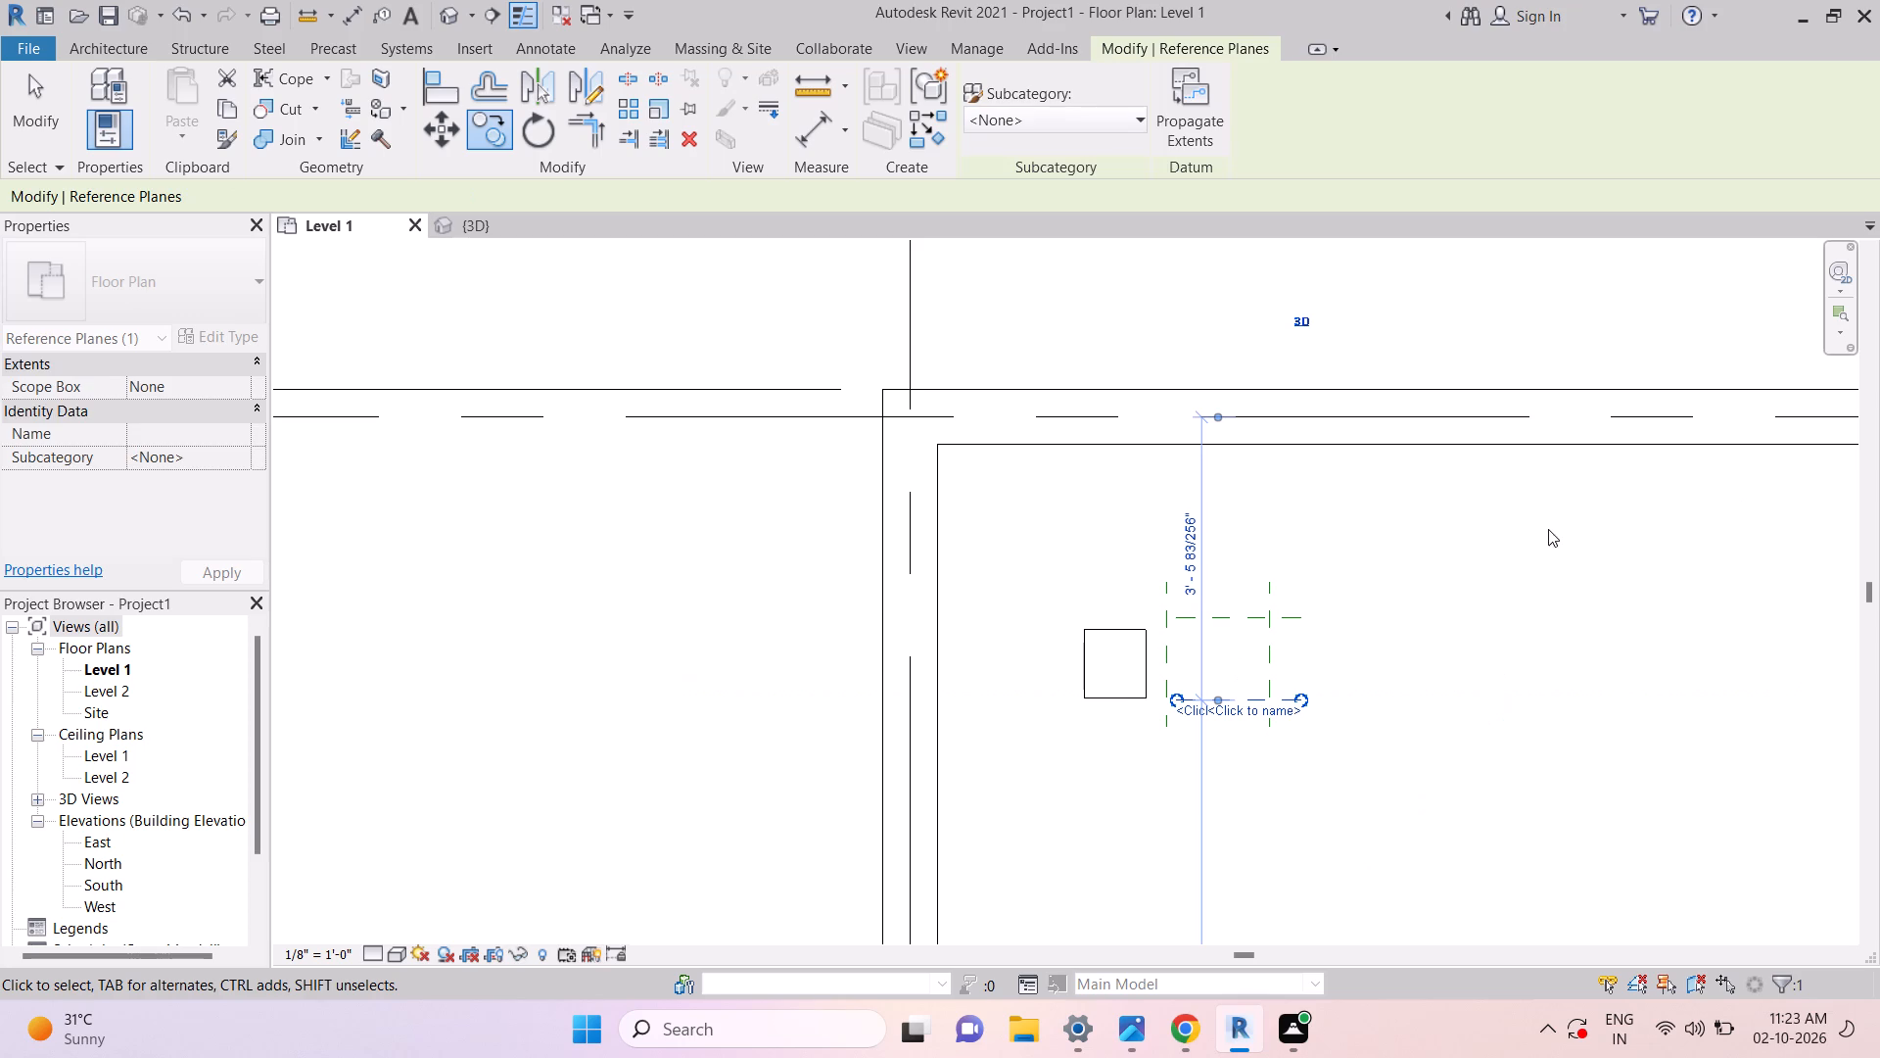
key("Escape")
key("Escape")
key("Escape")
Stretch the column's right side toward the far vertical reference plane, making it about 2' 2" wide.
left_click(1151, 654)
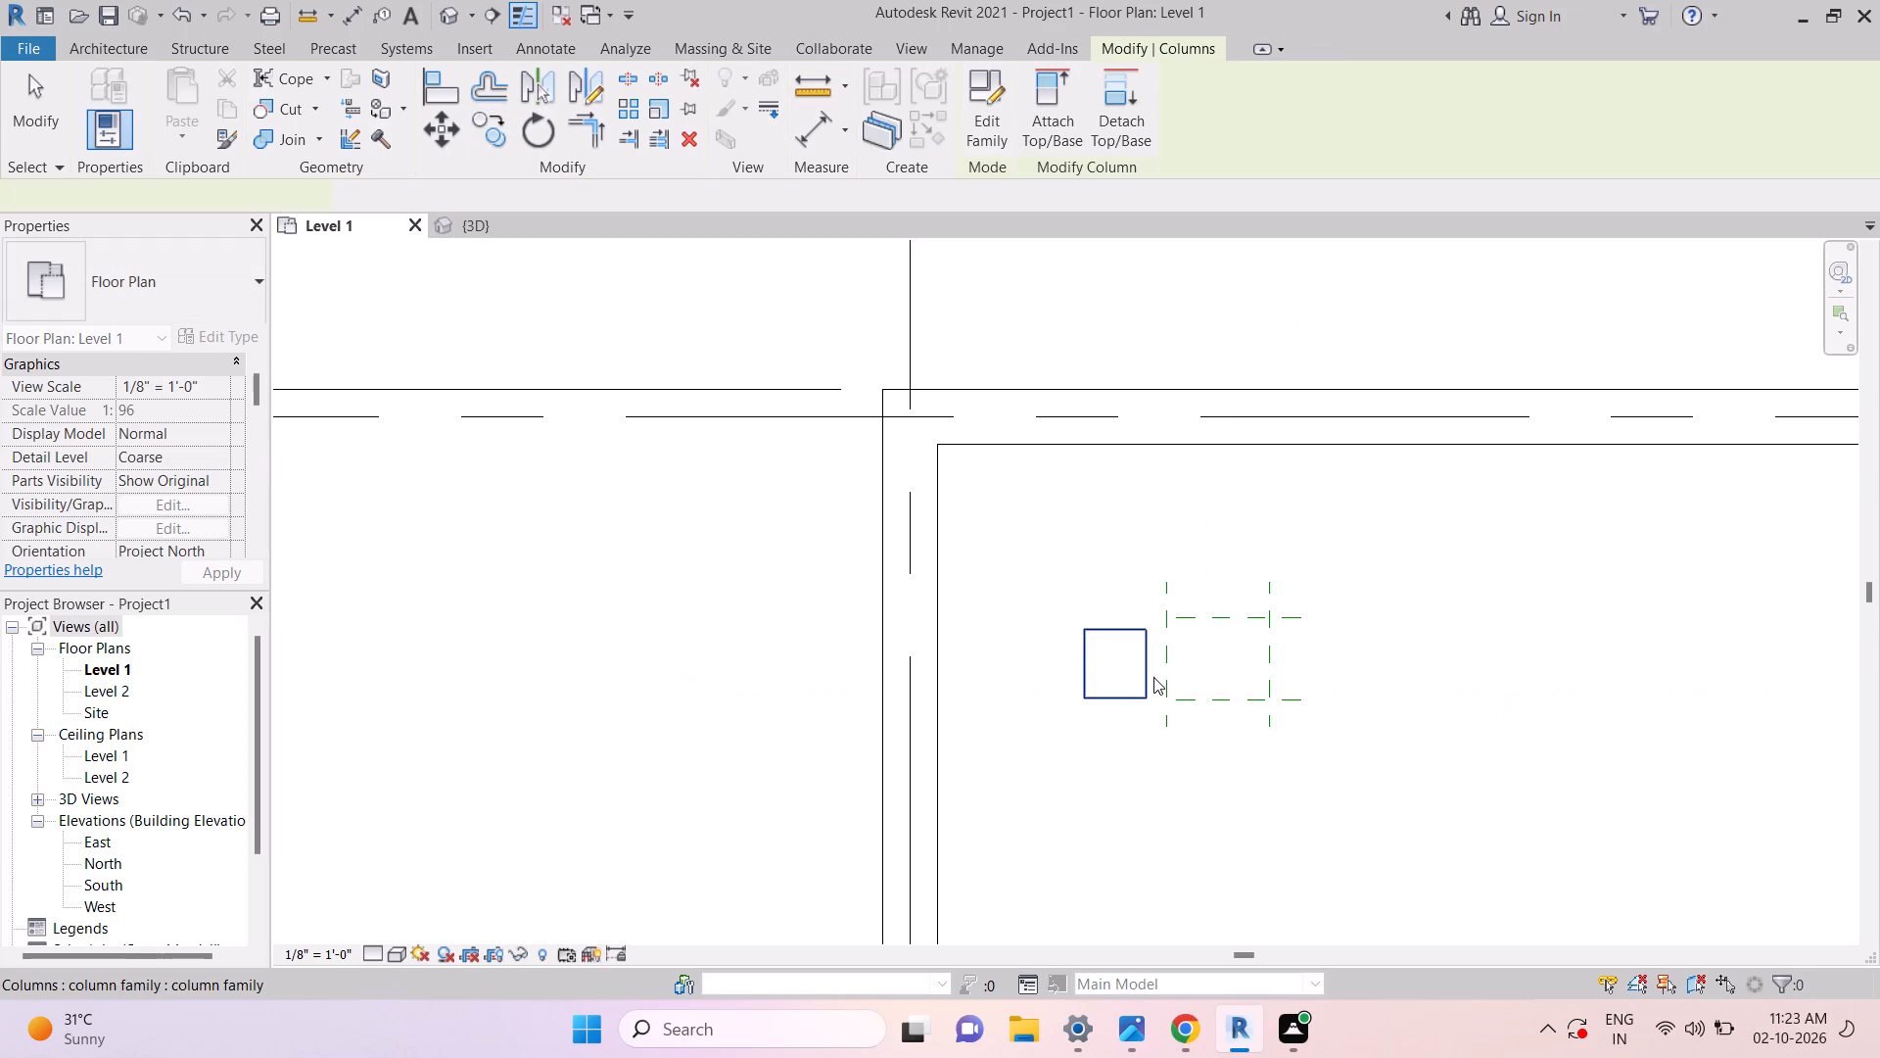
left_click_drag(1152, 662, 1257, 654)
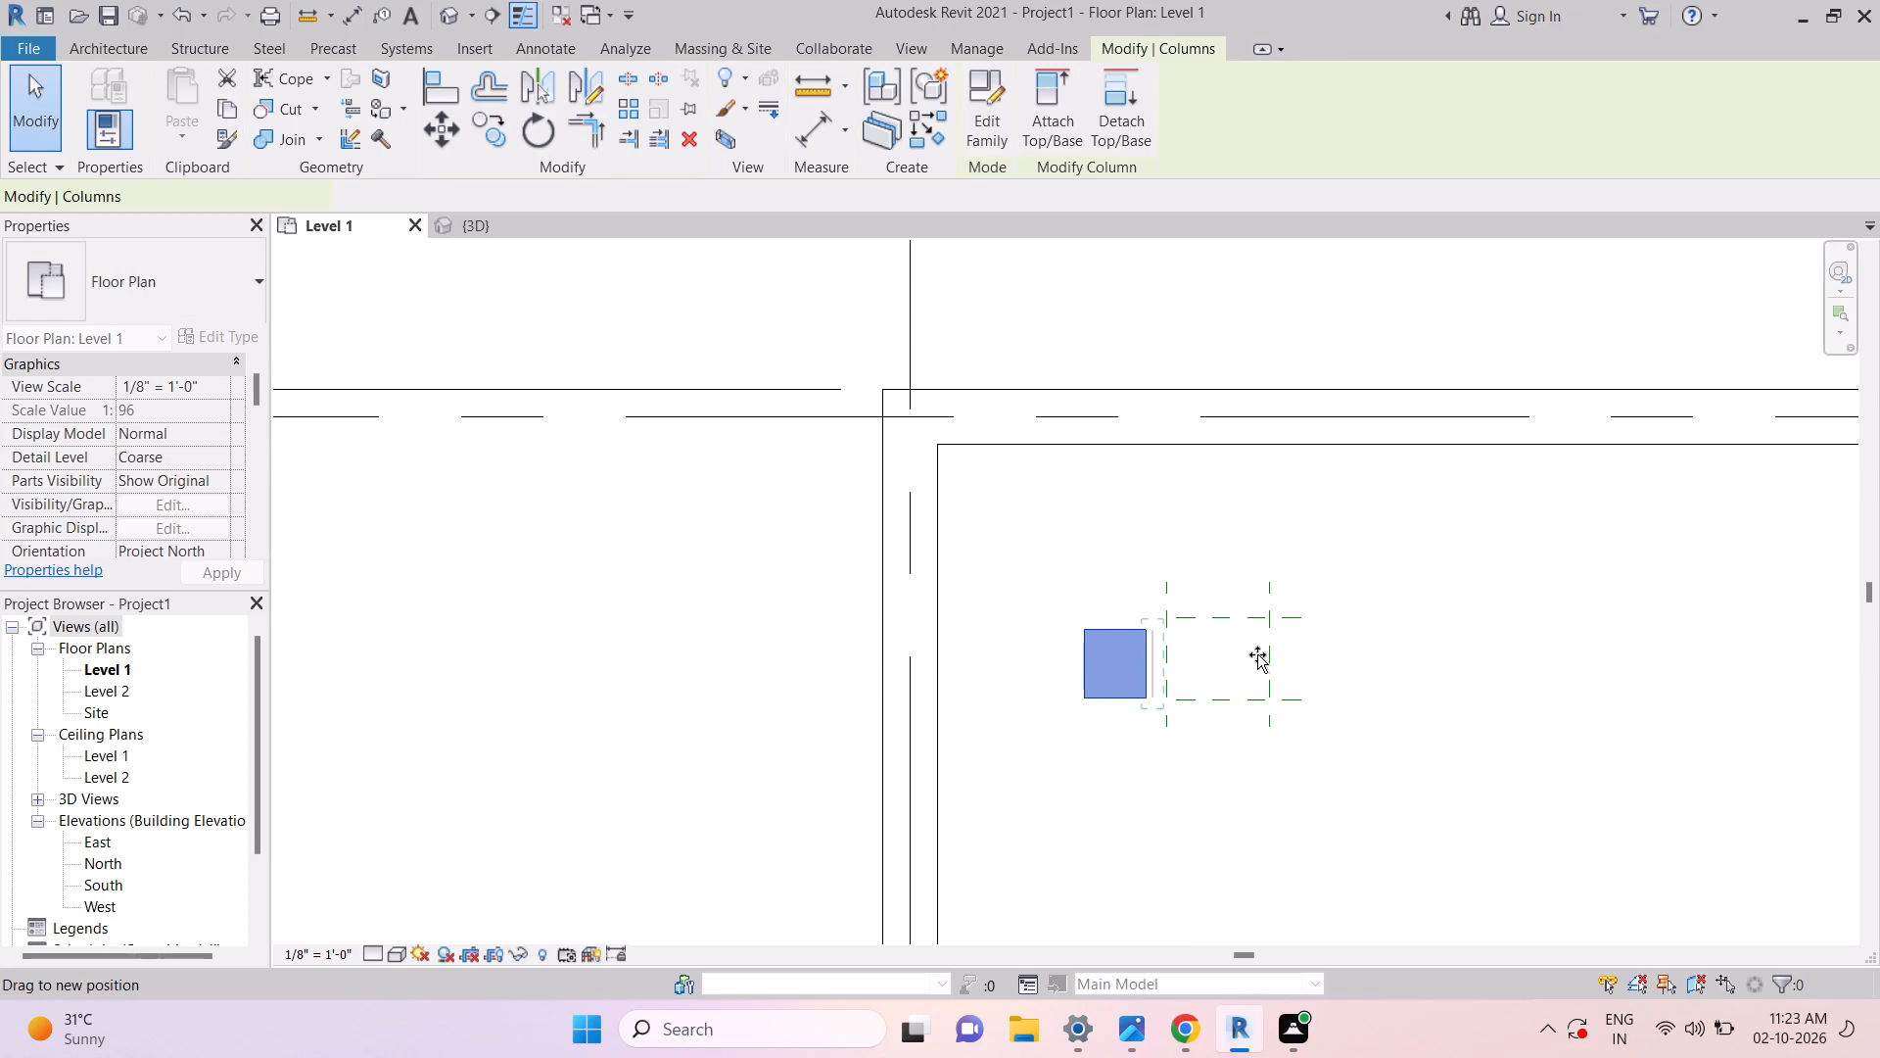
left_click_drag(1257, 654, 1263, 654)
scroll(1252, 649, "up", 2)
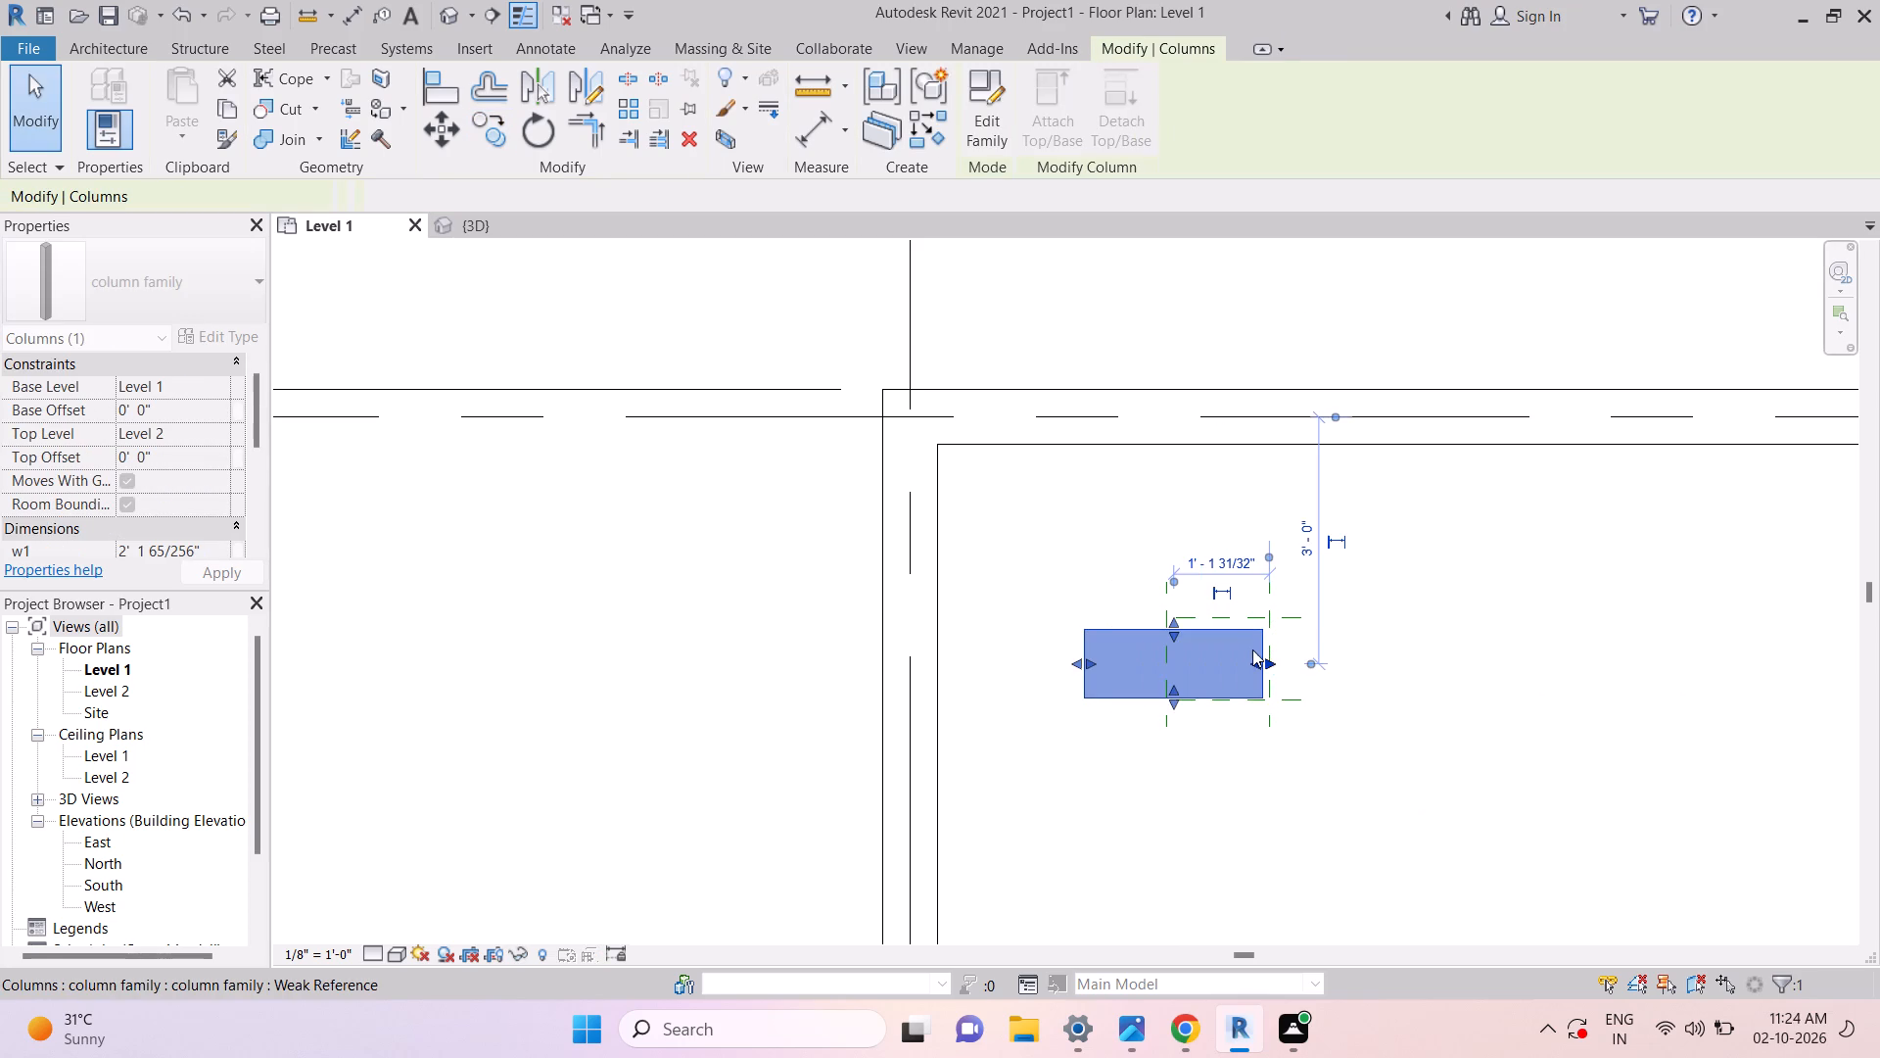
scroll(1252, 649, "up", 7)
key("Escape")
key("Escape")
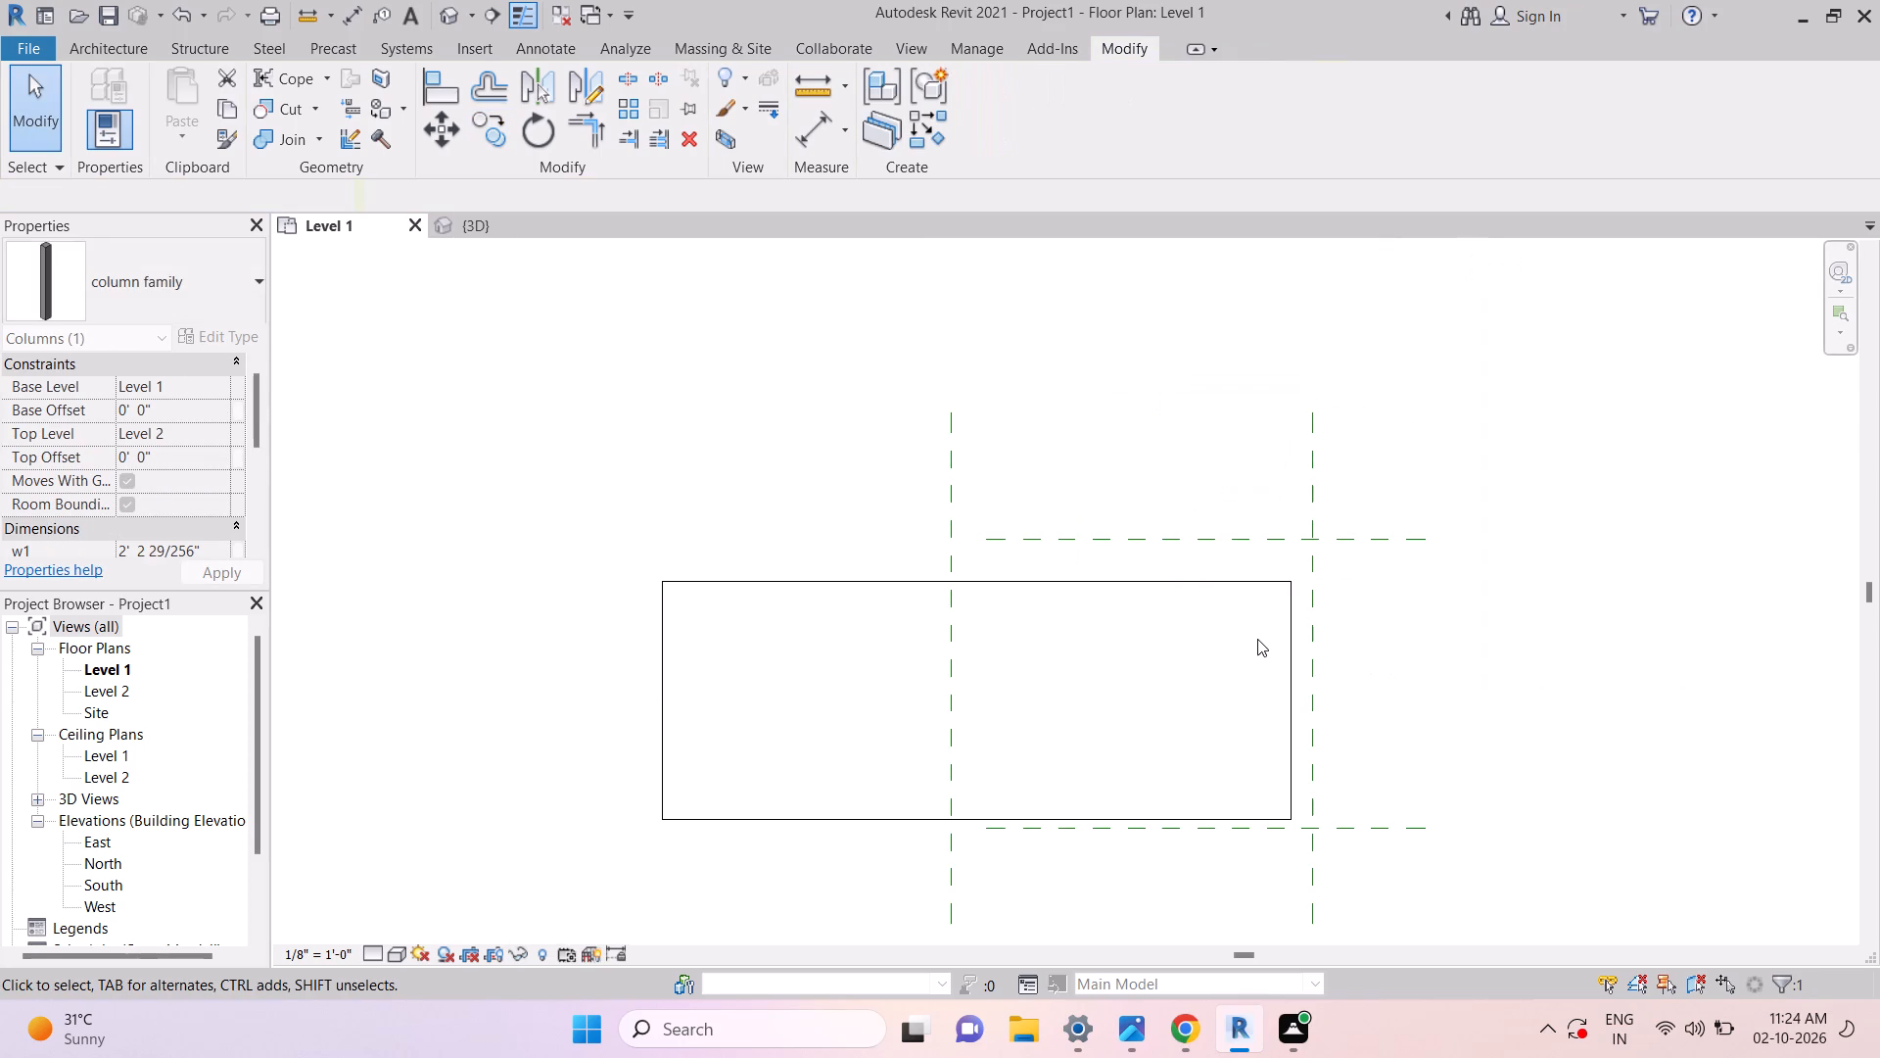
key("Escape")
key("Escape")
Align the column's right edge to the far vertical reference plane and its top edge to the upper horizontal one.
key("a")
key("l")
key("space")
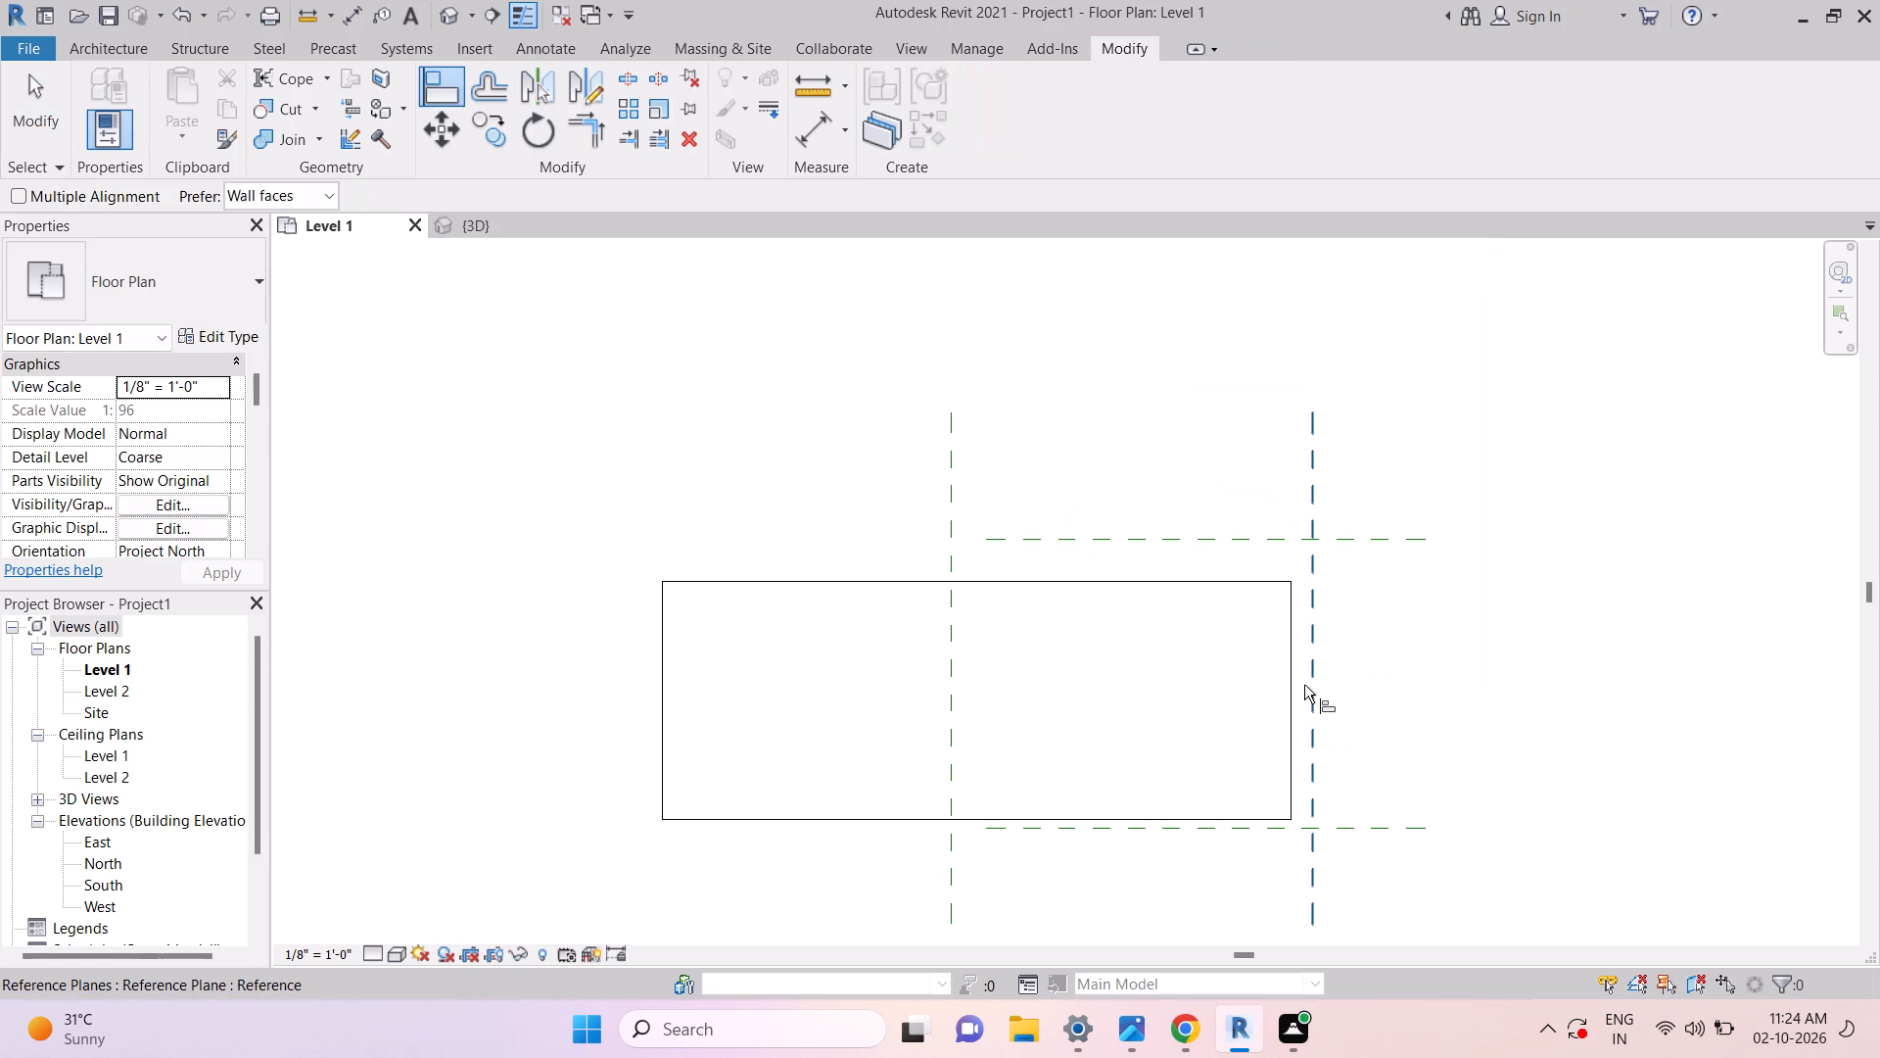
left_click(1305, 685)
left_click(1285, 685)
left_click(1198, 544)
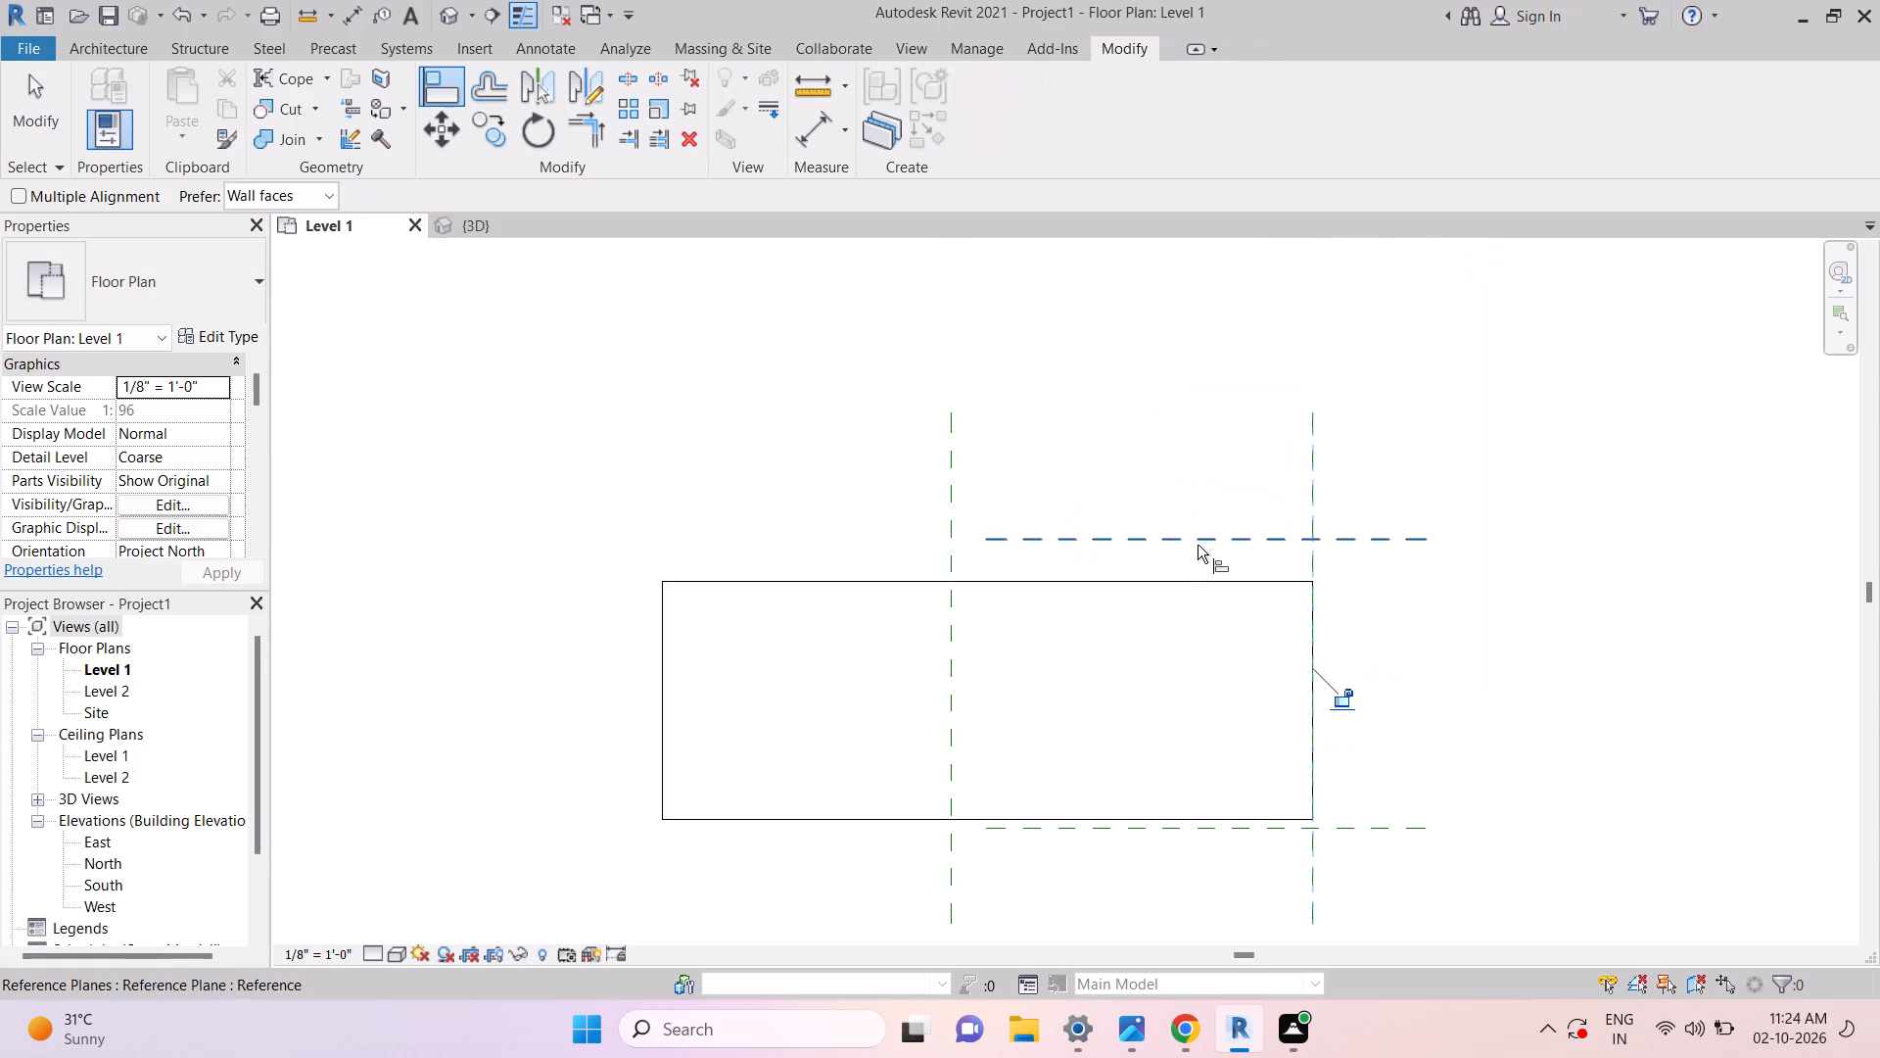
left_click(1180, 573)
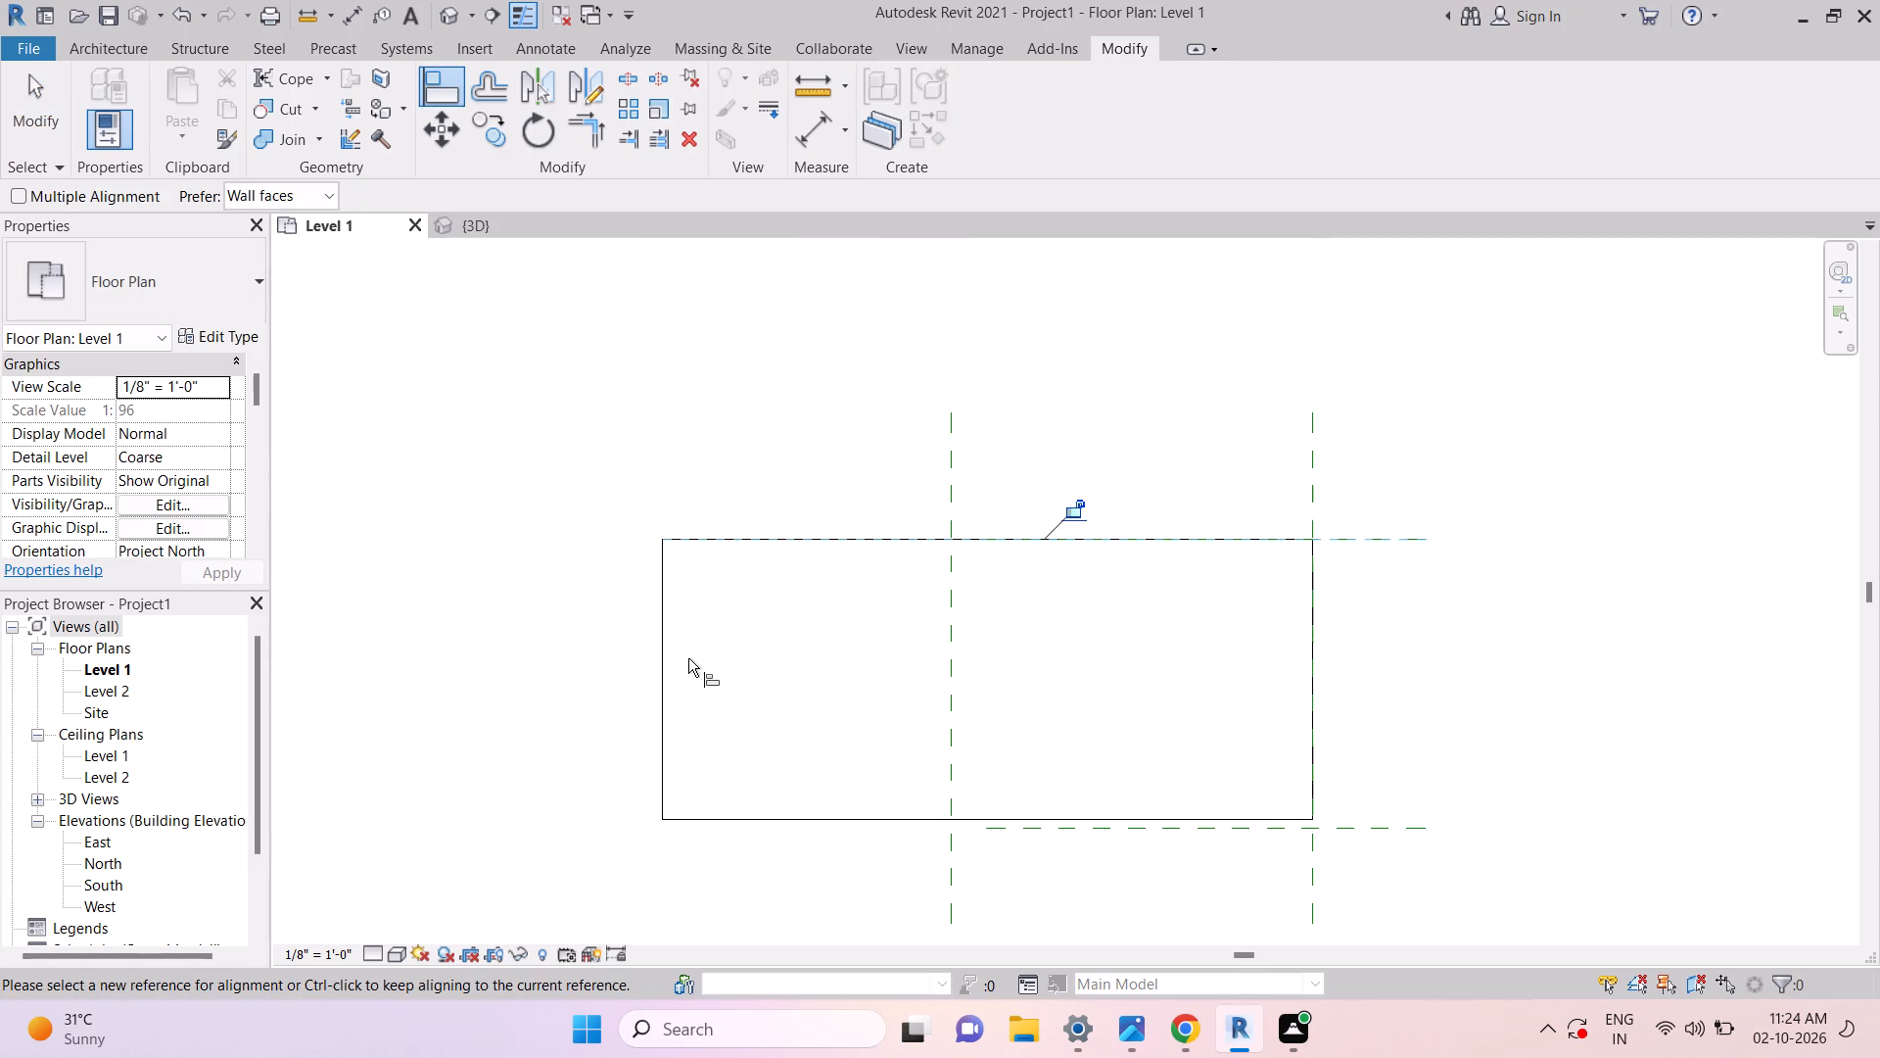
Align the near vertical reference plane to the column's left edge and the lower horizontal plane to its bottom edge.
left_click(664, 657)
left_click(943, 453)
scroll(1083, 843, "up", 6)
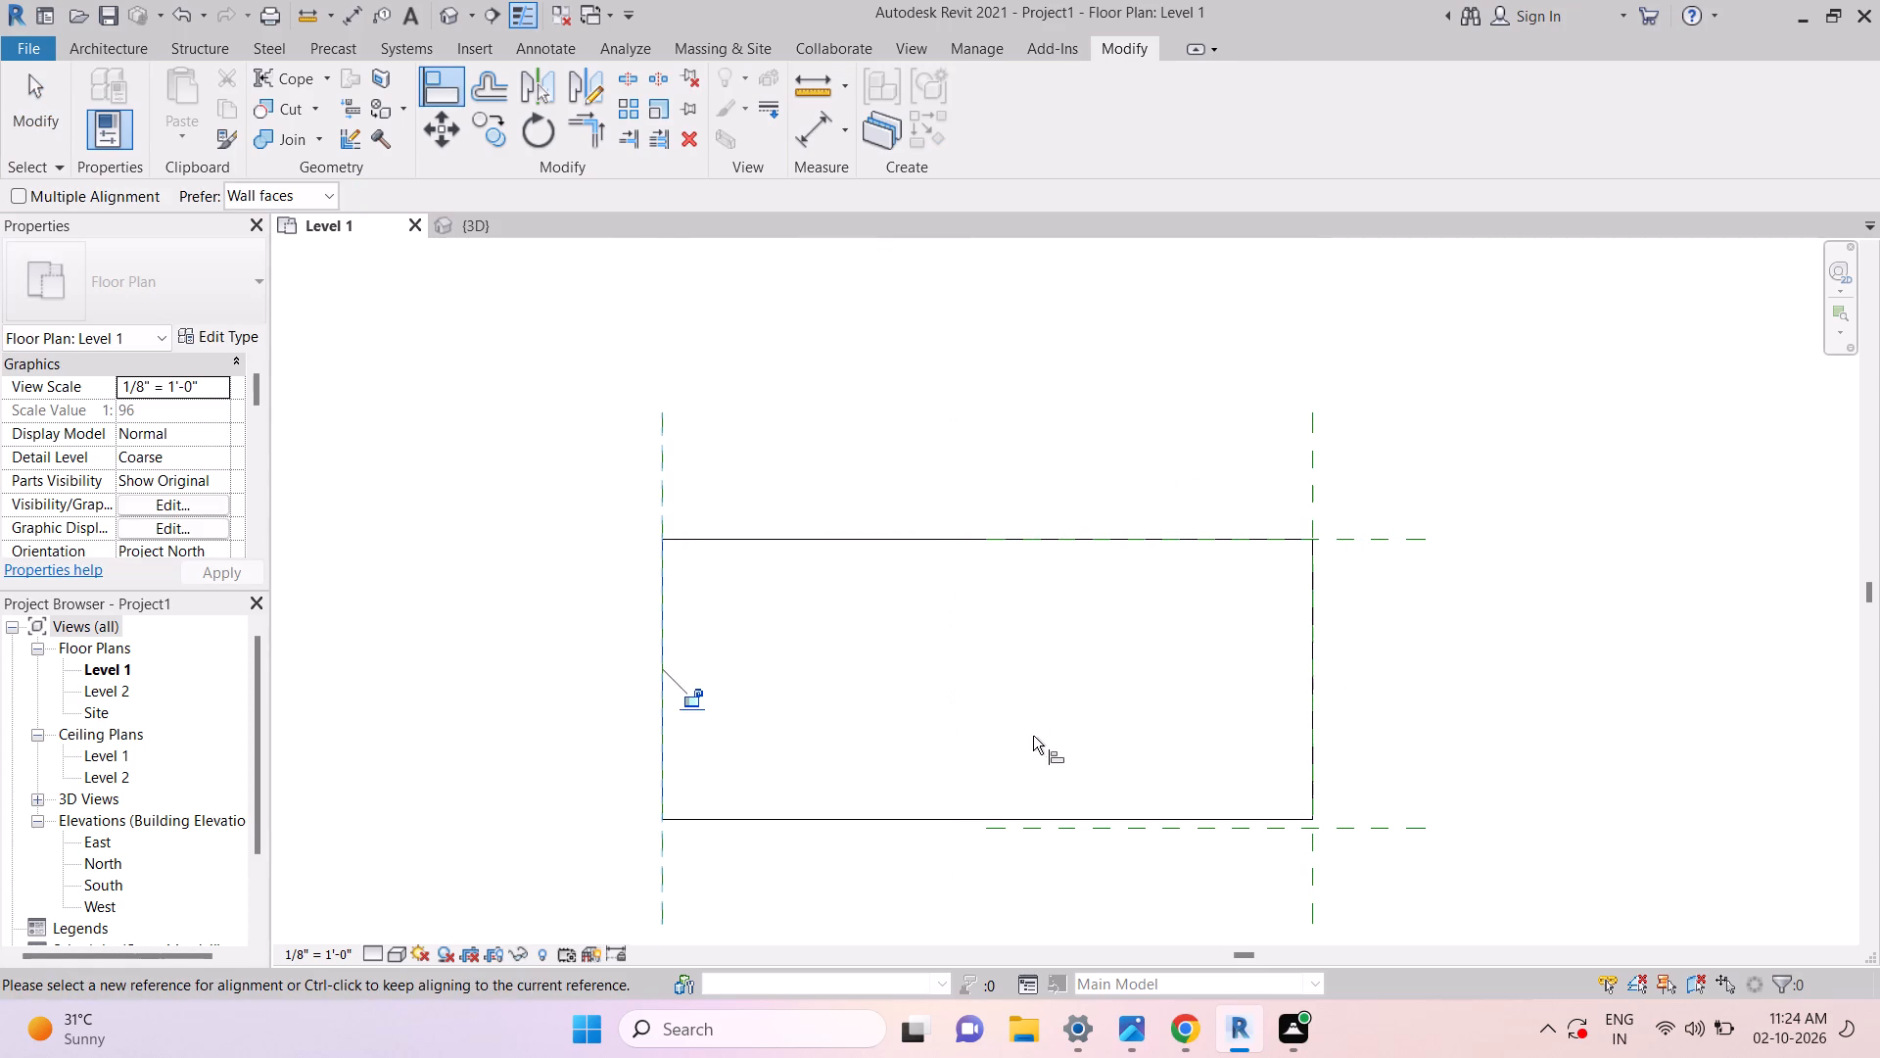
left_click(1100, 790)
left_click(1092, 819)
scroll(1093, 806, "down", 5)
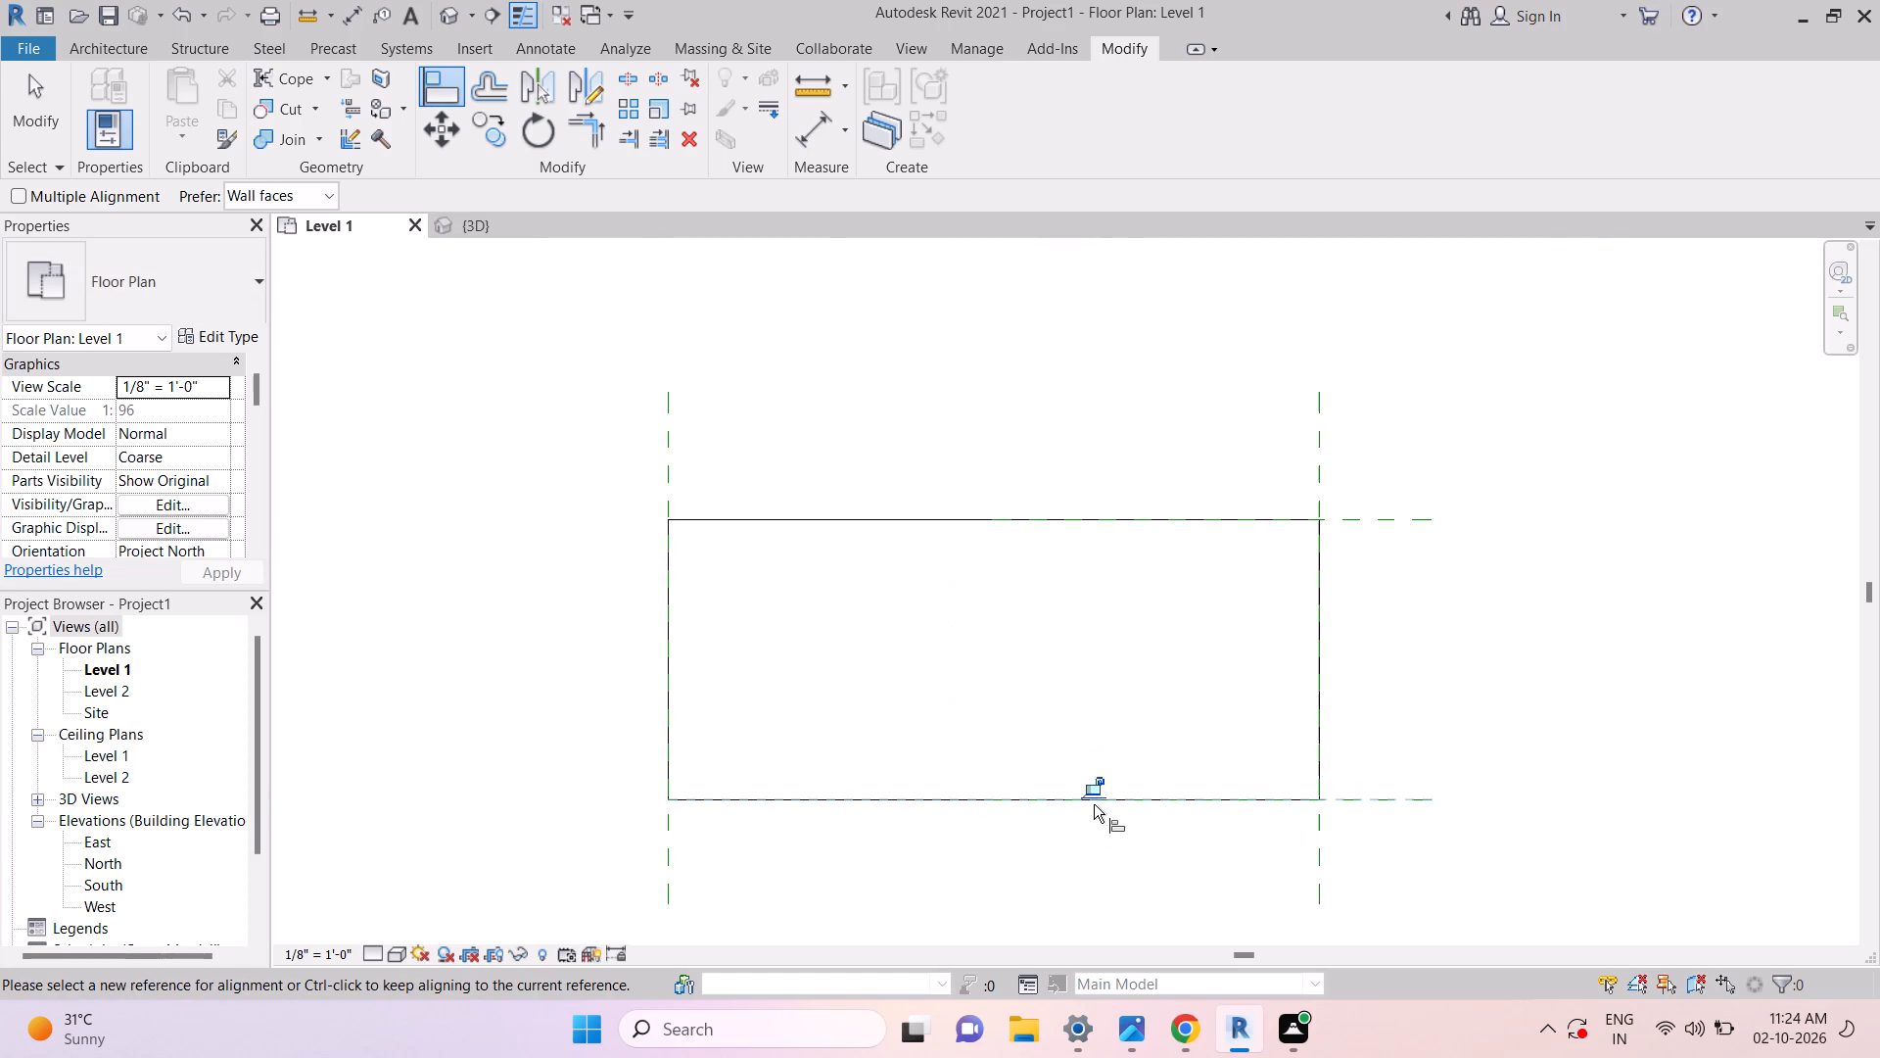
scroll(1094, 804, "down", 7)
key("Escape")
key("Escape")
key("Escape")
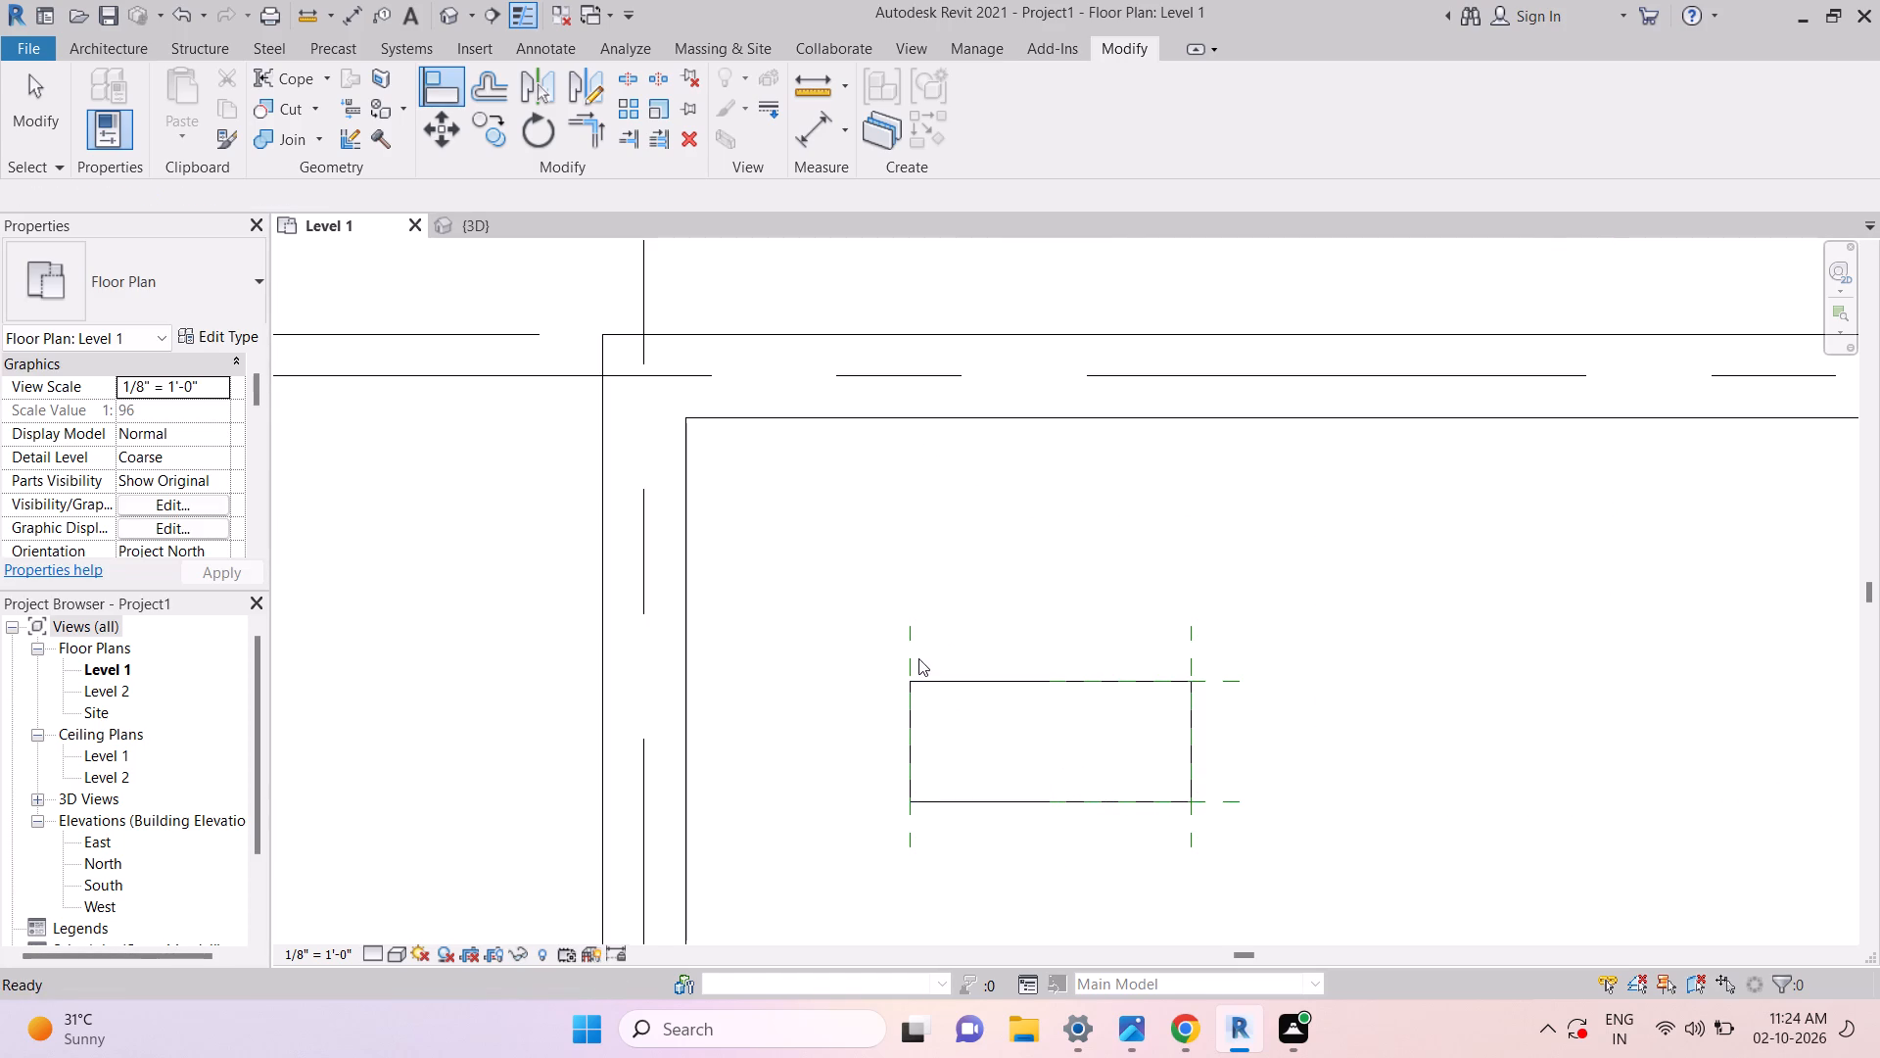
Delete the four reference planes around the column, two vertical and two horizontal.
left_click(910, 652)
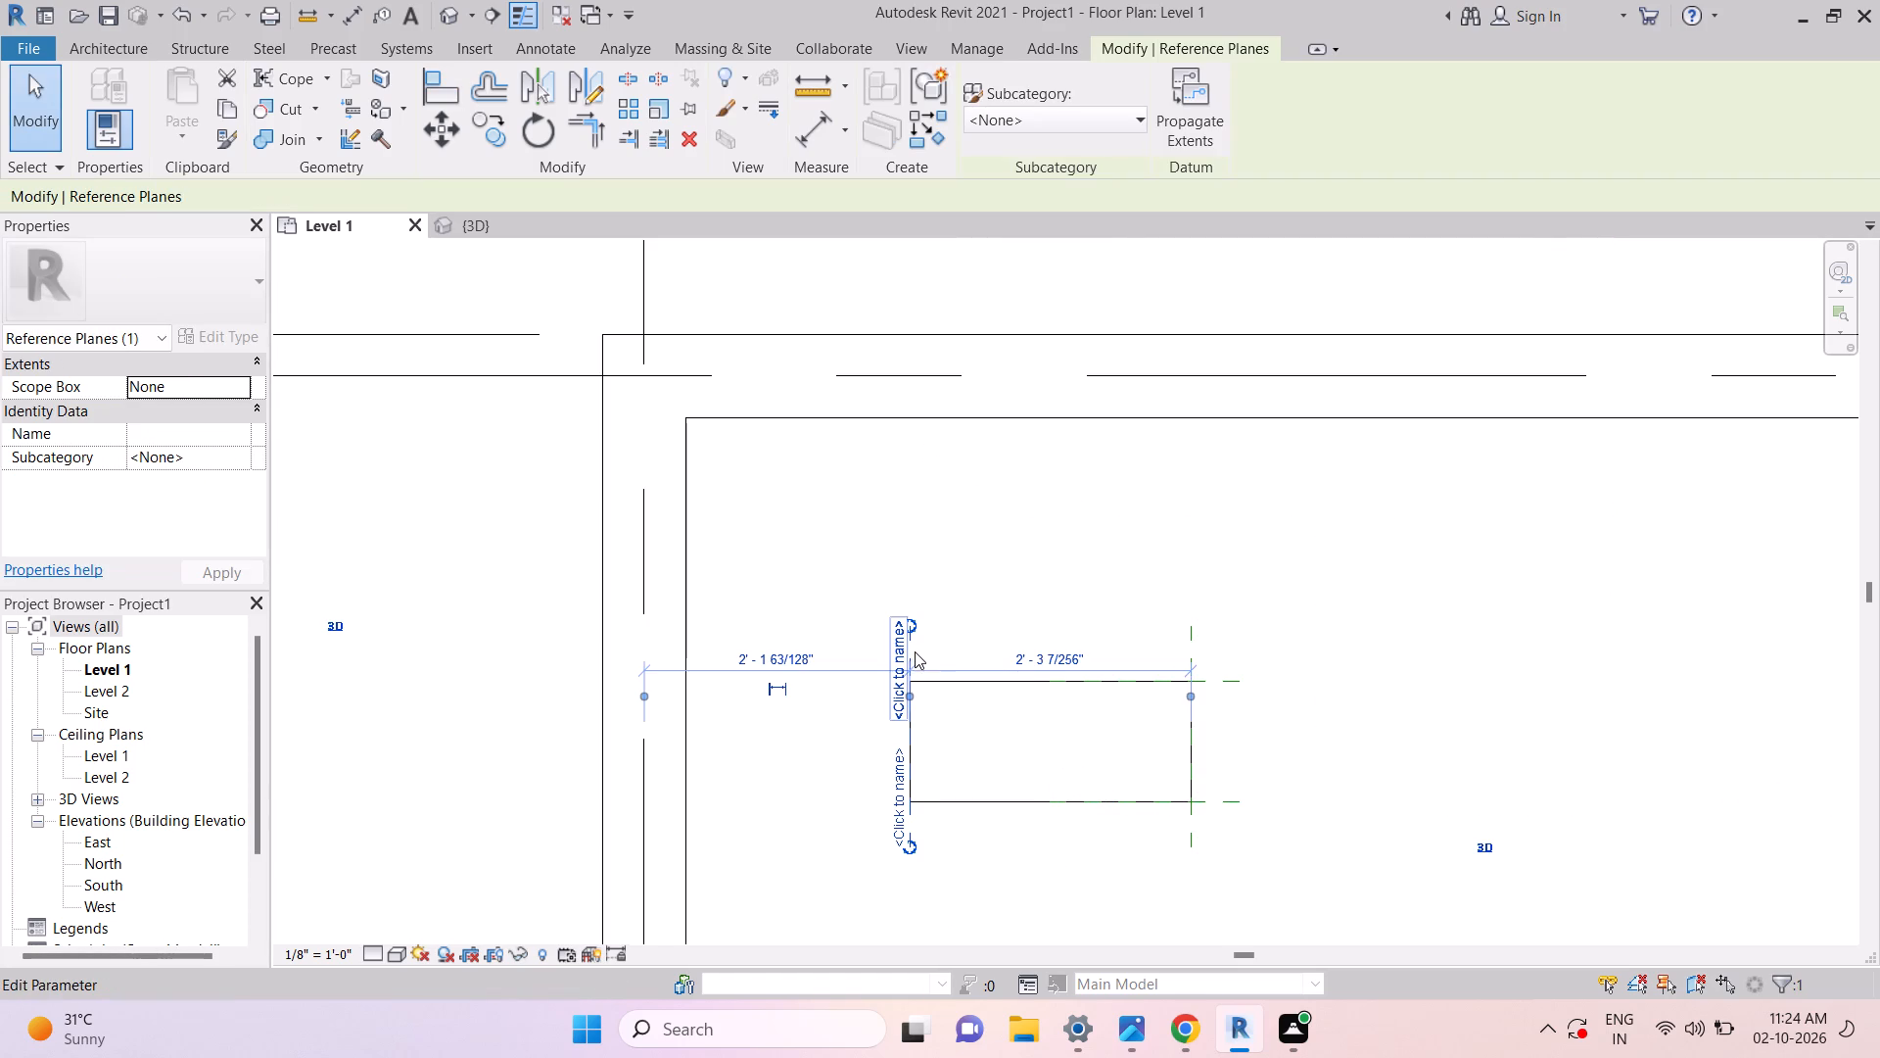
key("Delete")
scroll(1176, 683, "up", 5)
left_click(1203, 645)
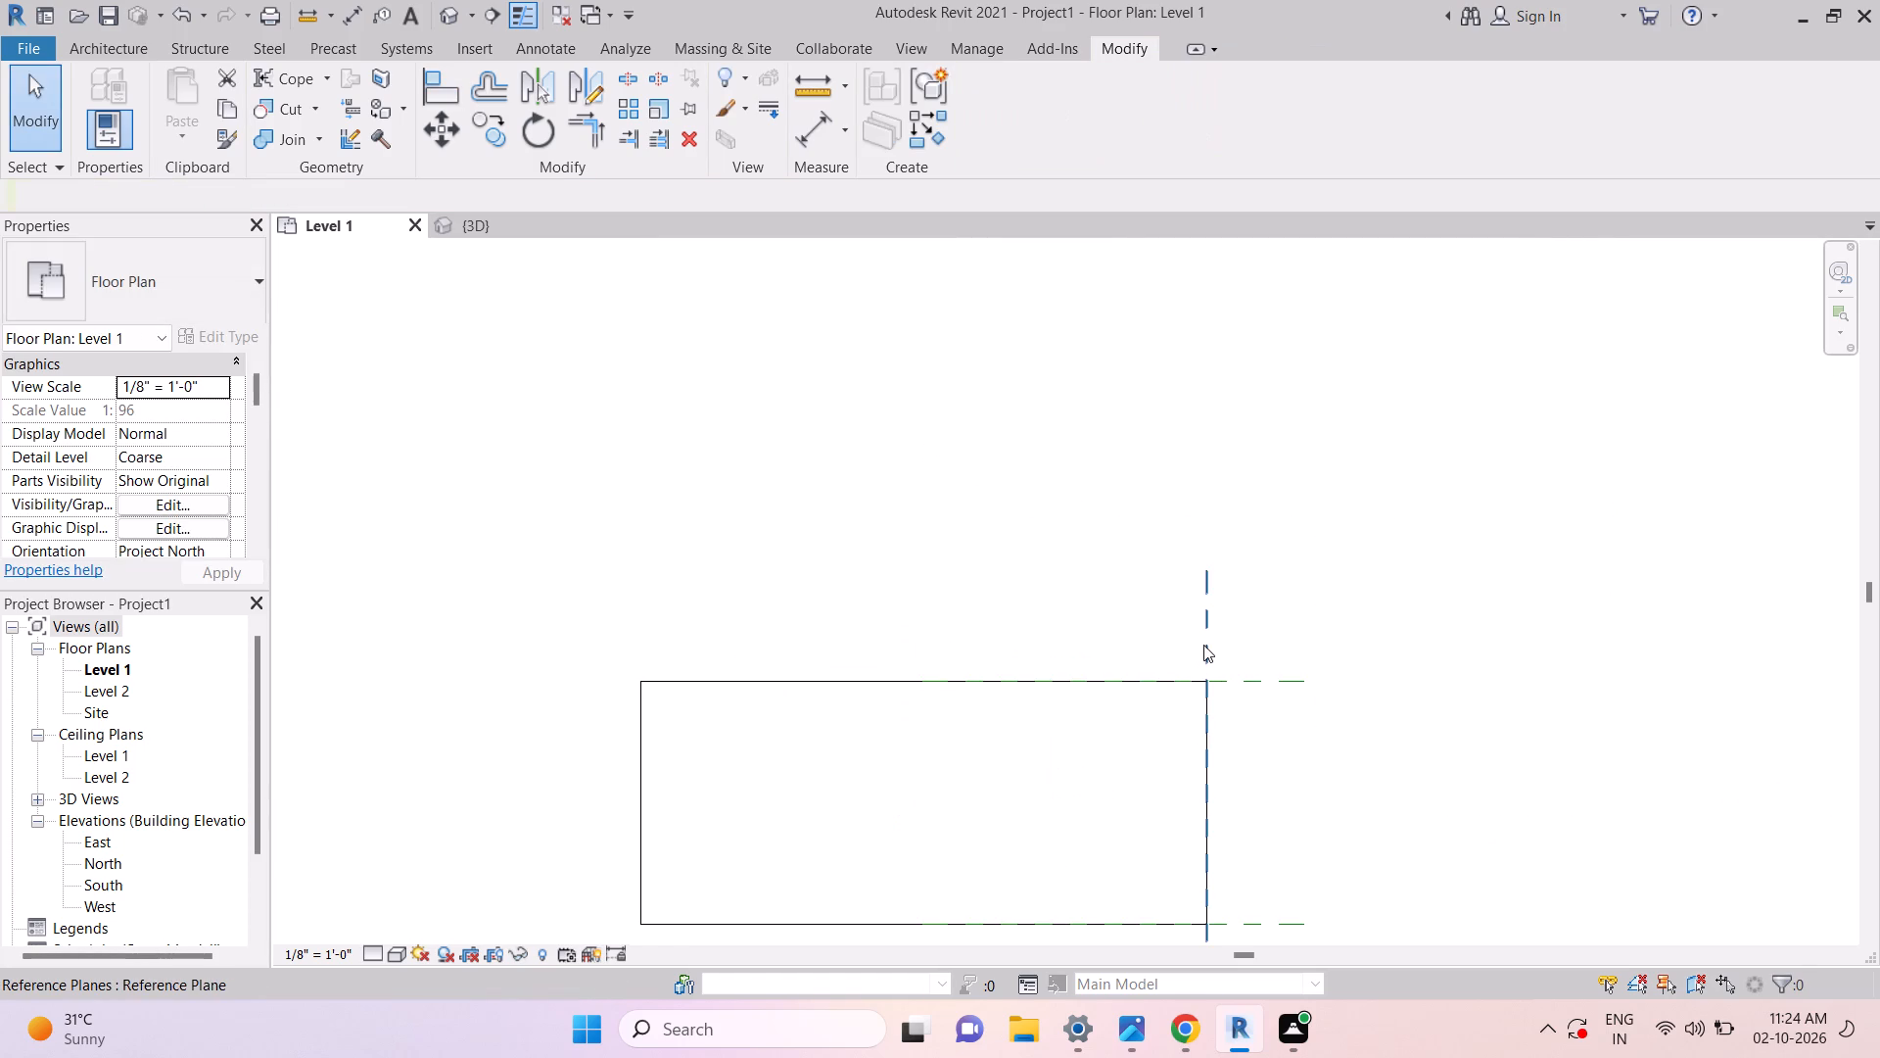
key("Delete")
left_click(1242, 676)
key("Delete")
scroll(1235, 716, "down", 3)
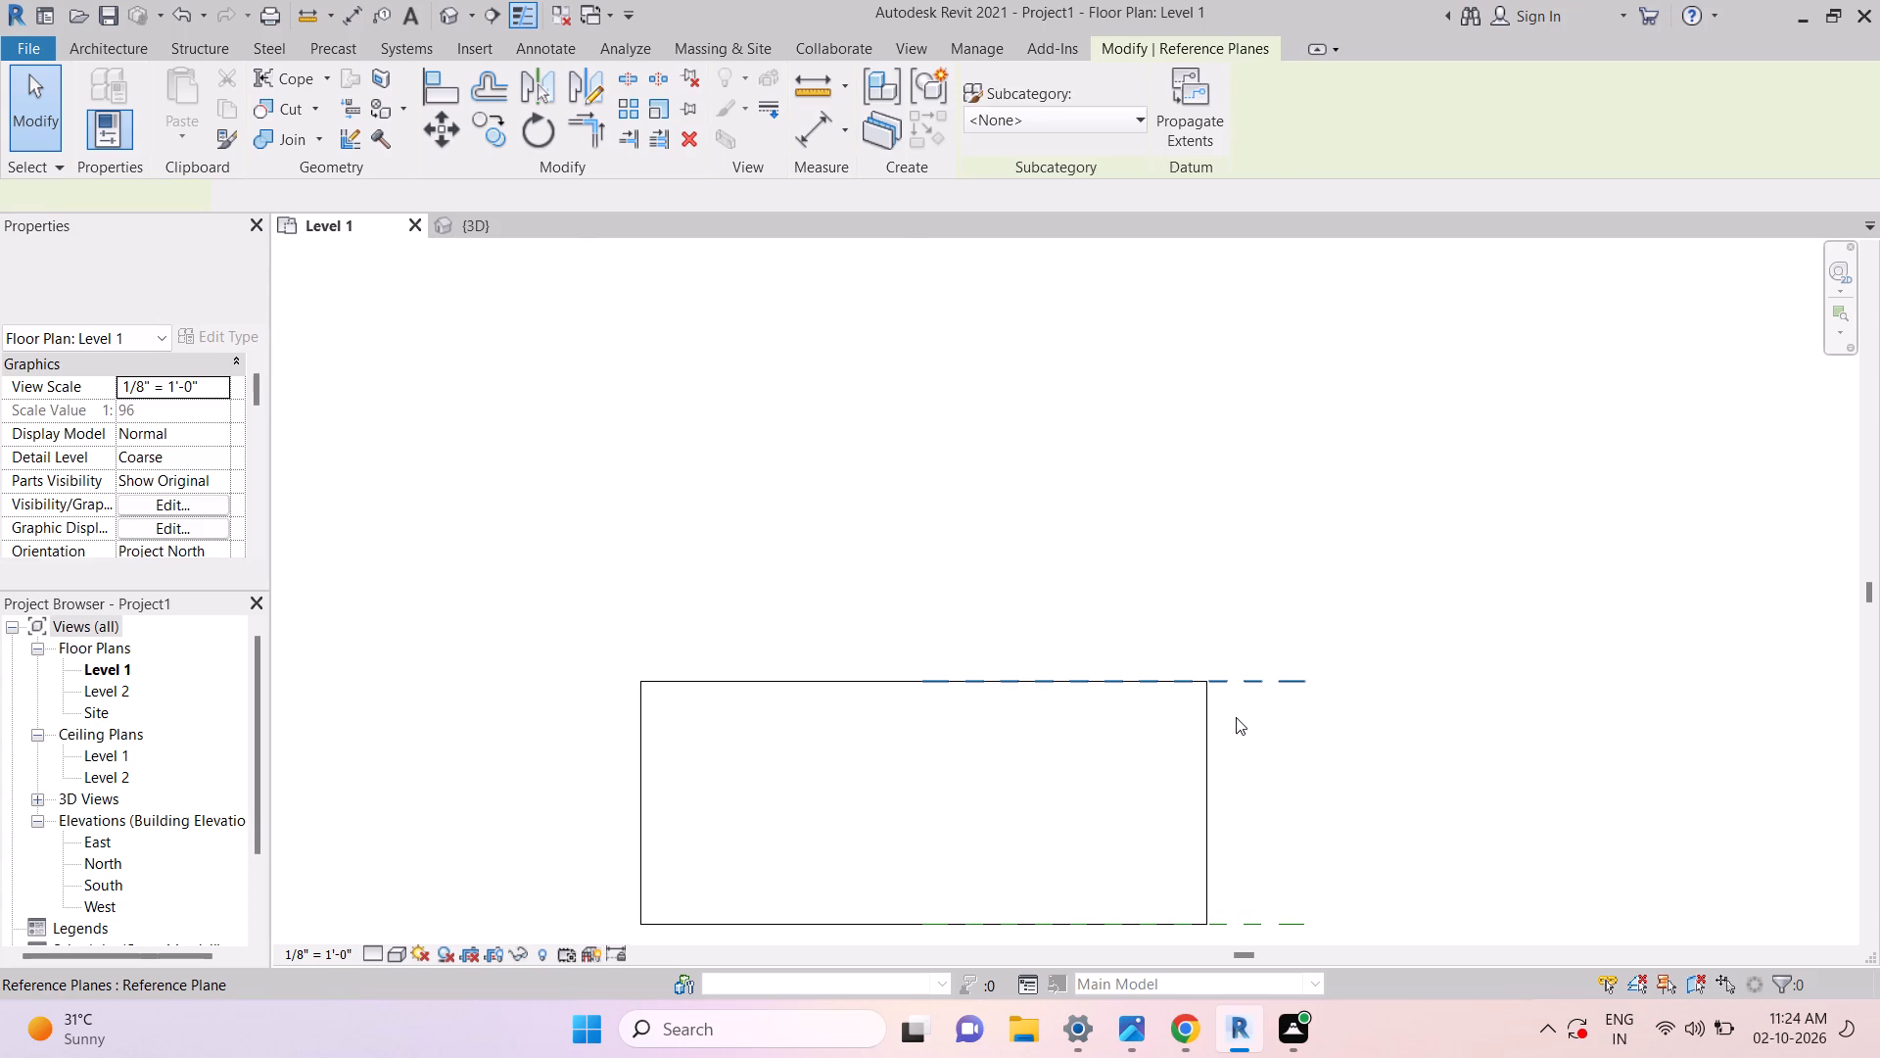
middle_click_drag(1258, 615, 1250, 516)
left_click(1223, 750)
key("Delete")
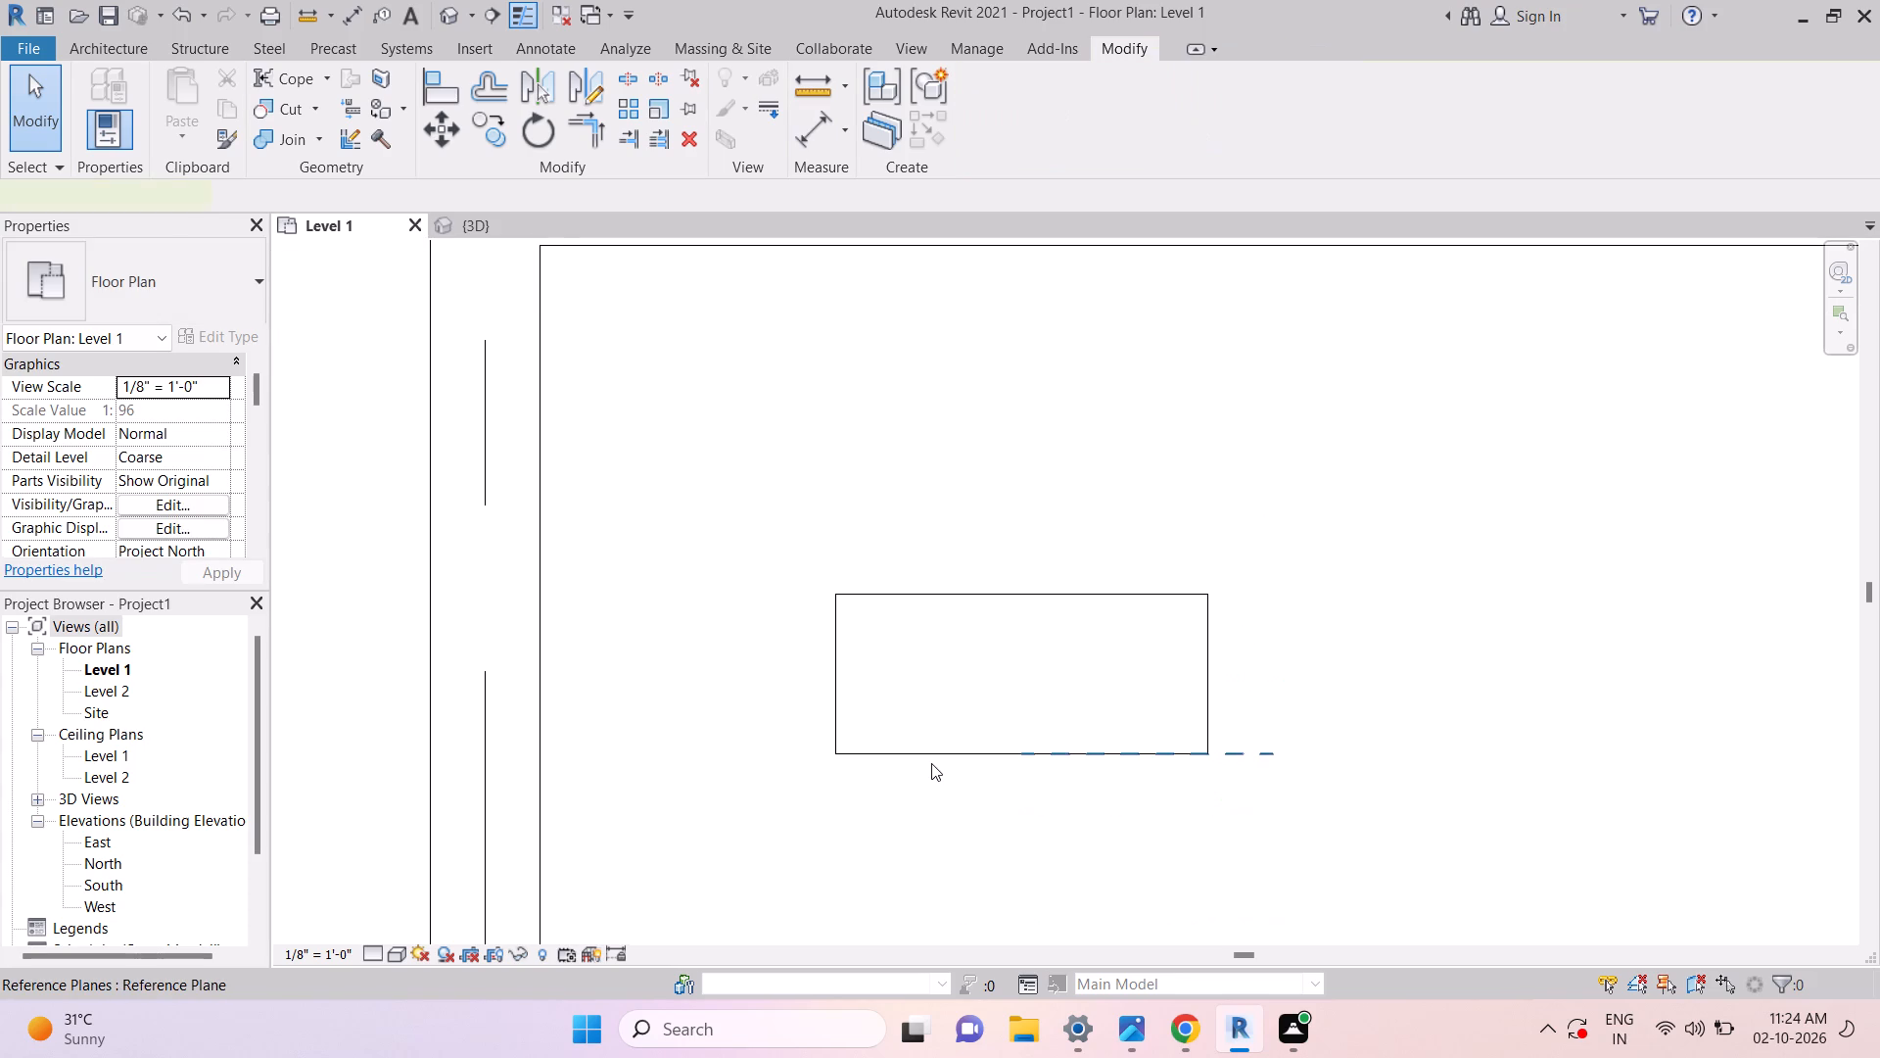
scroll(1070, 693, "down", 3)
key("Escape")
key("Escape")
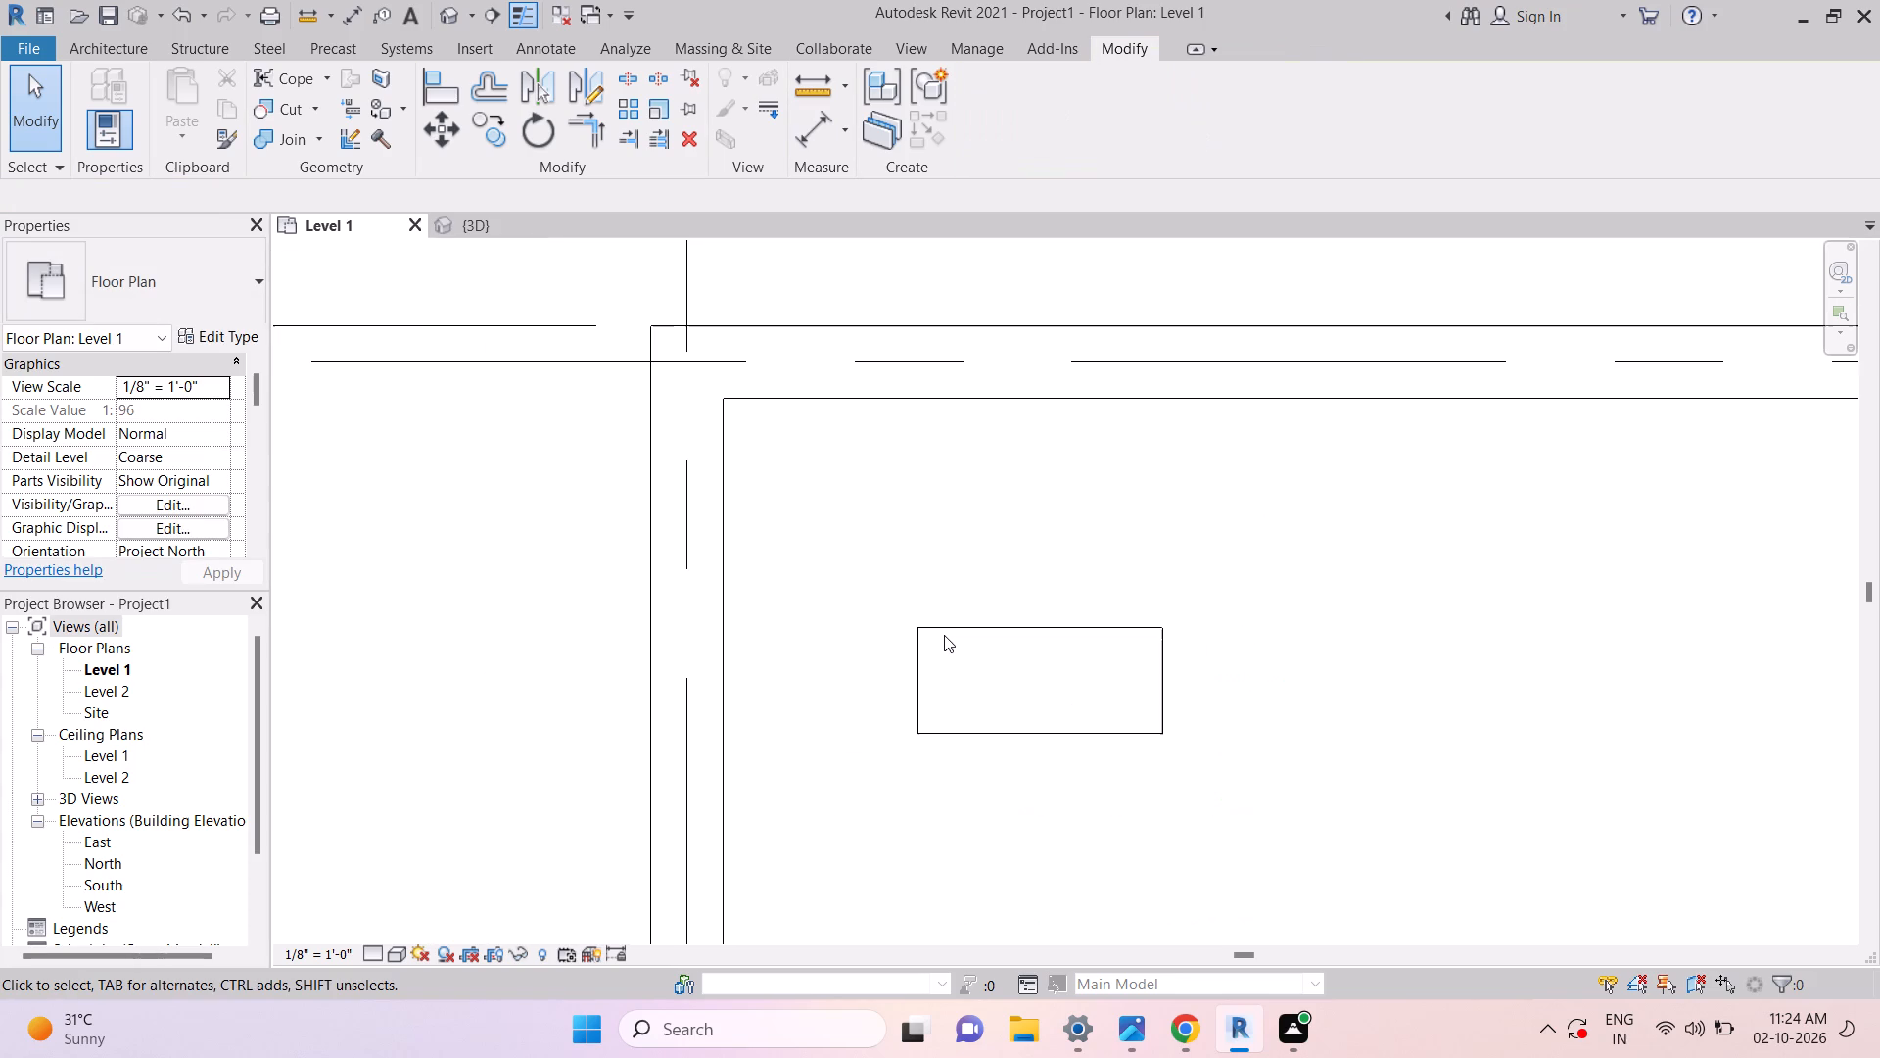
key("Escape")
Copy the column from its top-left corner to the outer wall corner at the building's upper left.
left_click(940, 627)
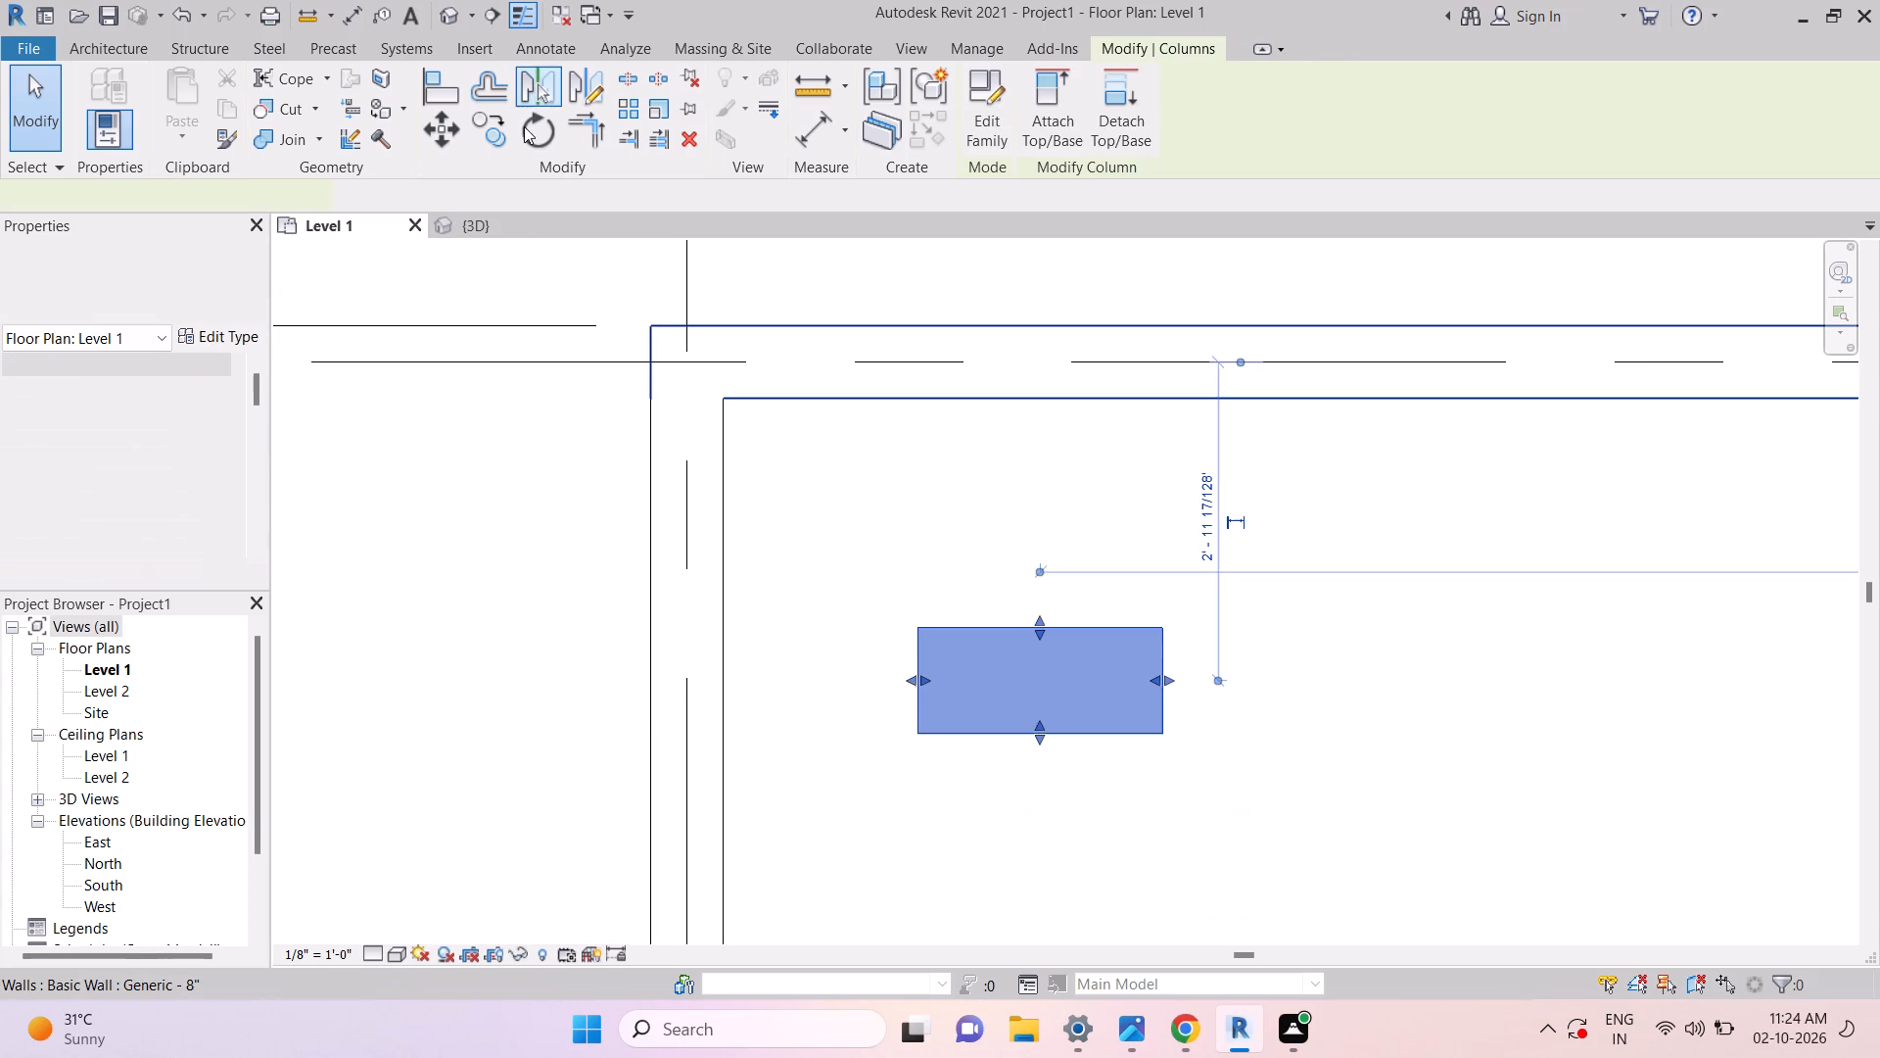
left_click(512, 124)
scroll(940, 627, "up", 5)
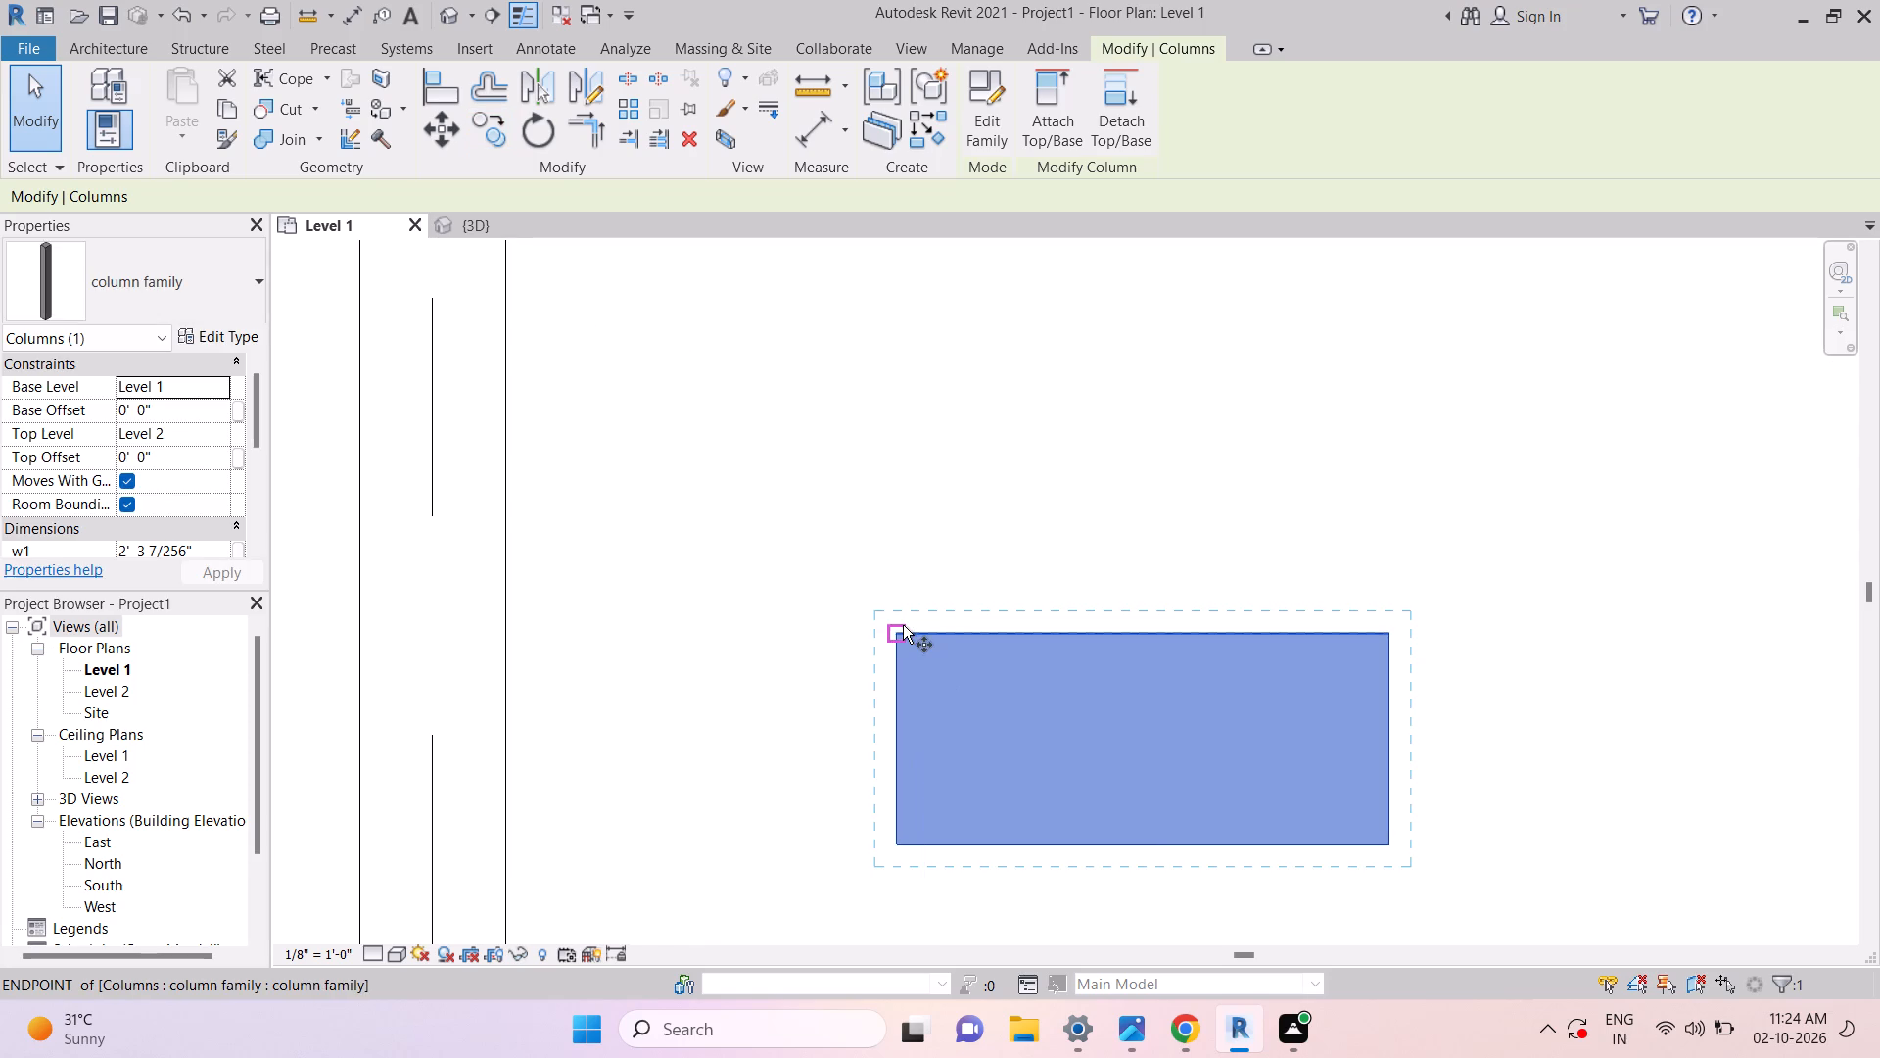
left_click(902, 624)
scroll(902, 623, "down", 4)
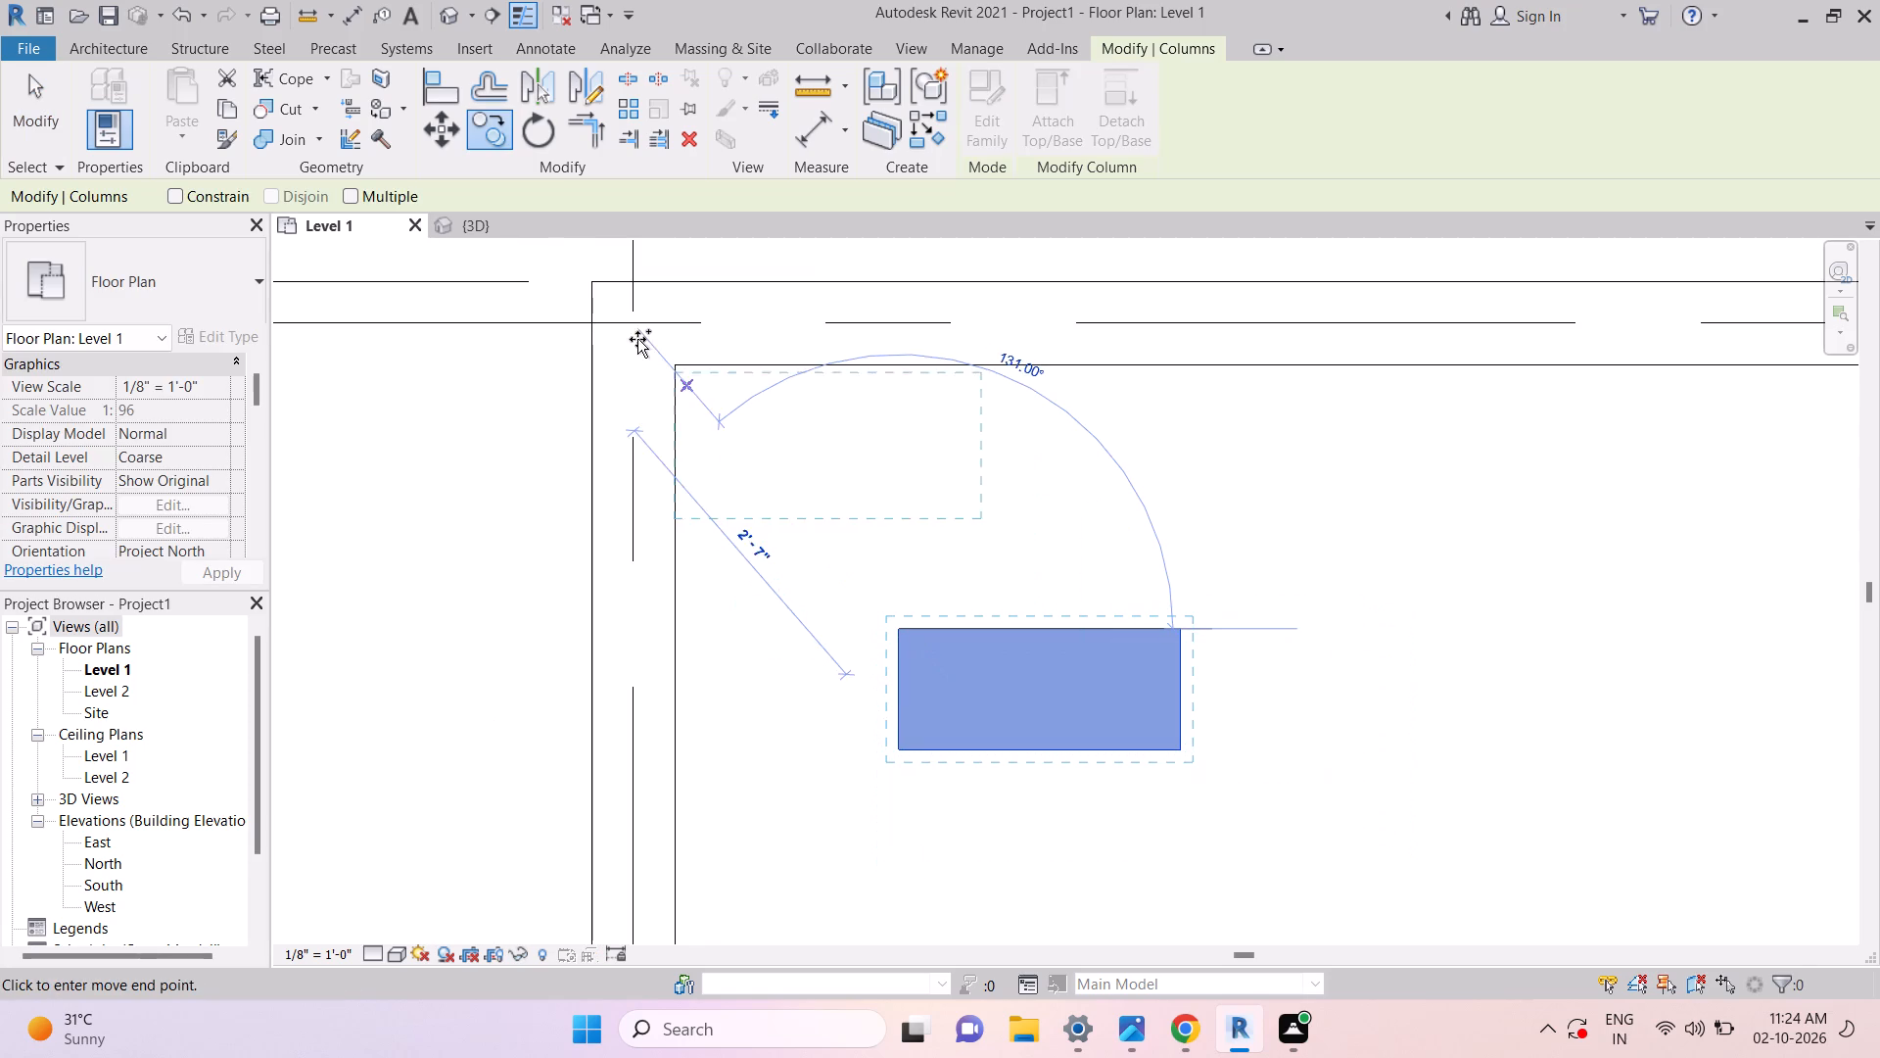
left_click(601, 291)
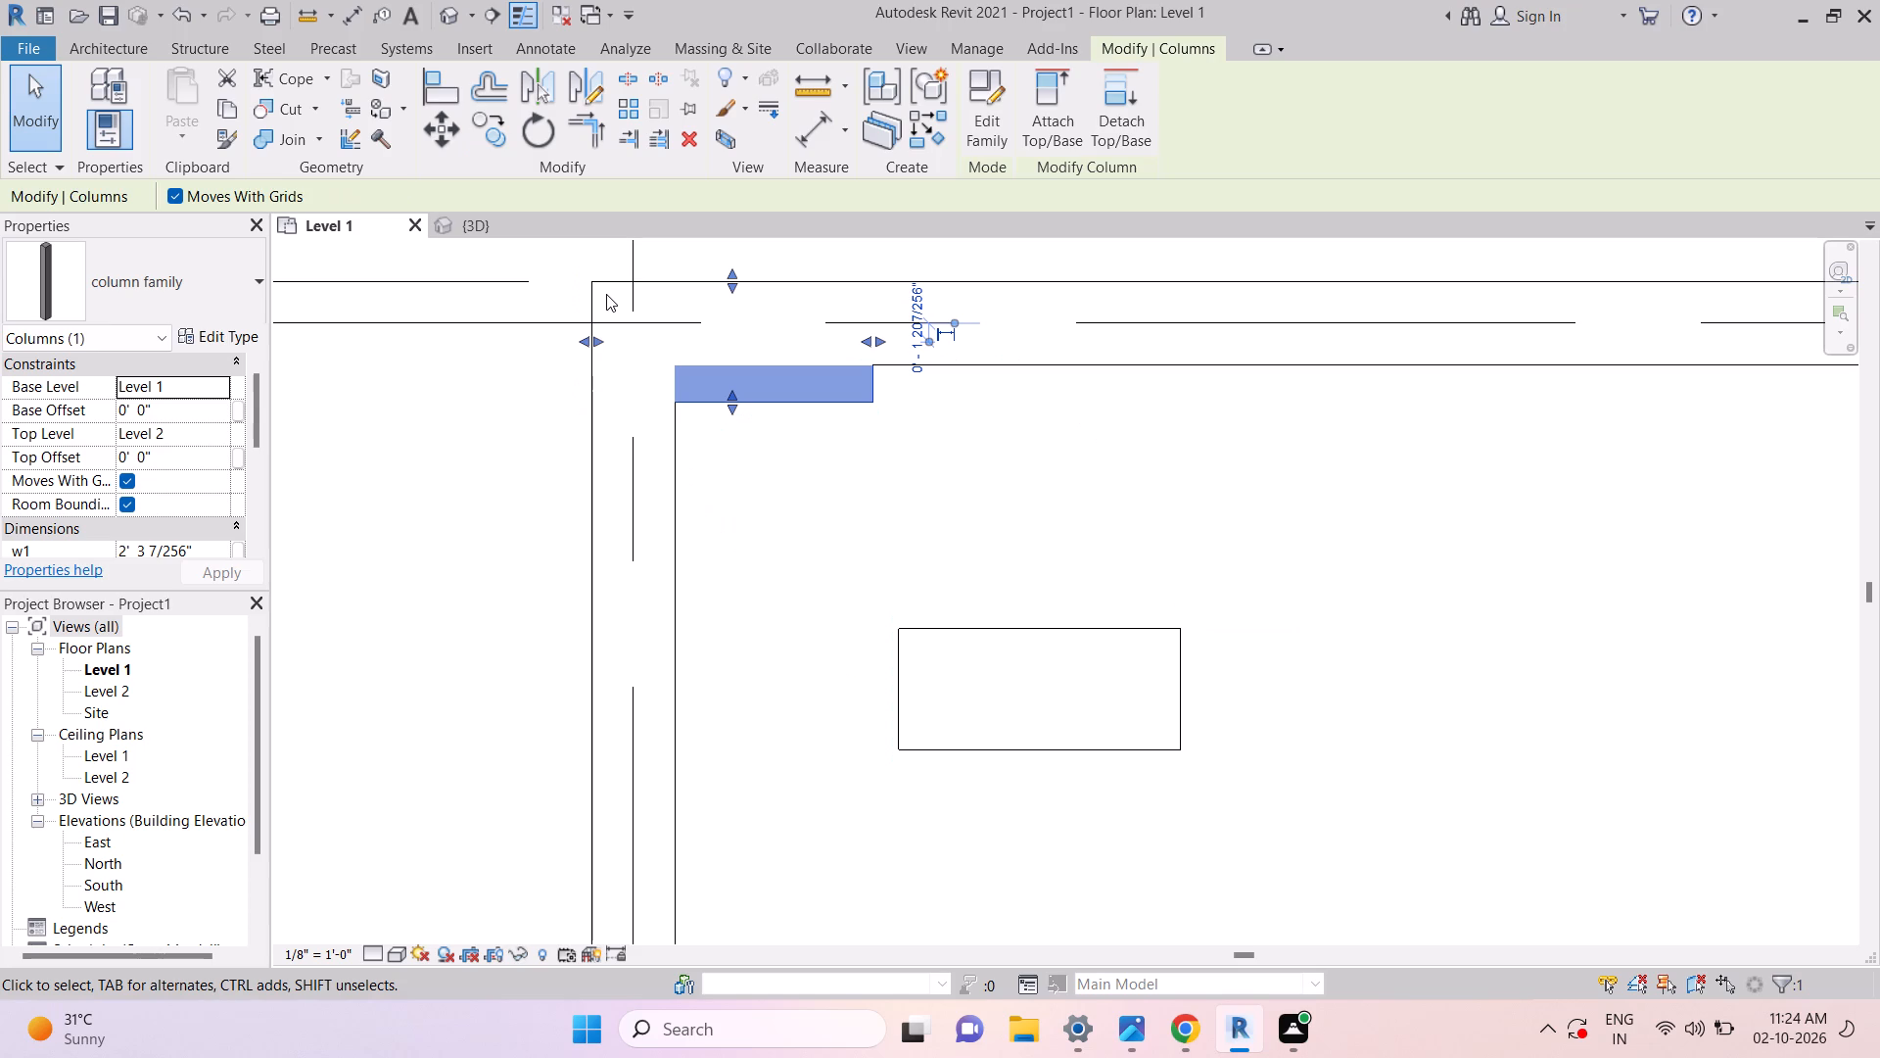
key("Escape")
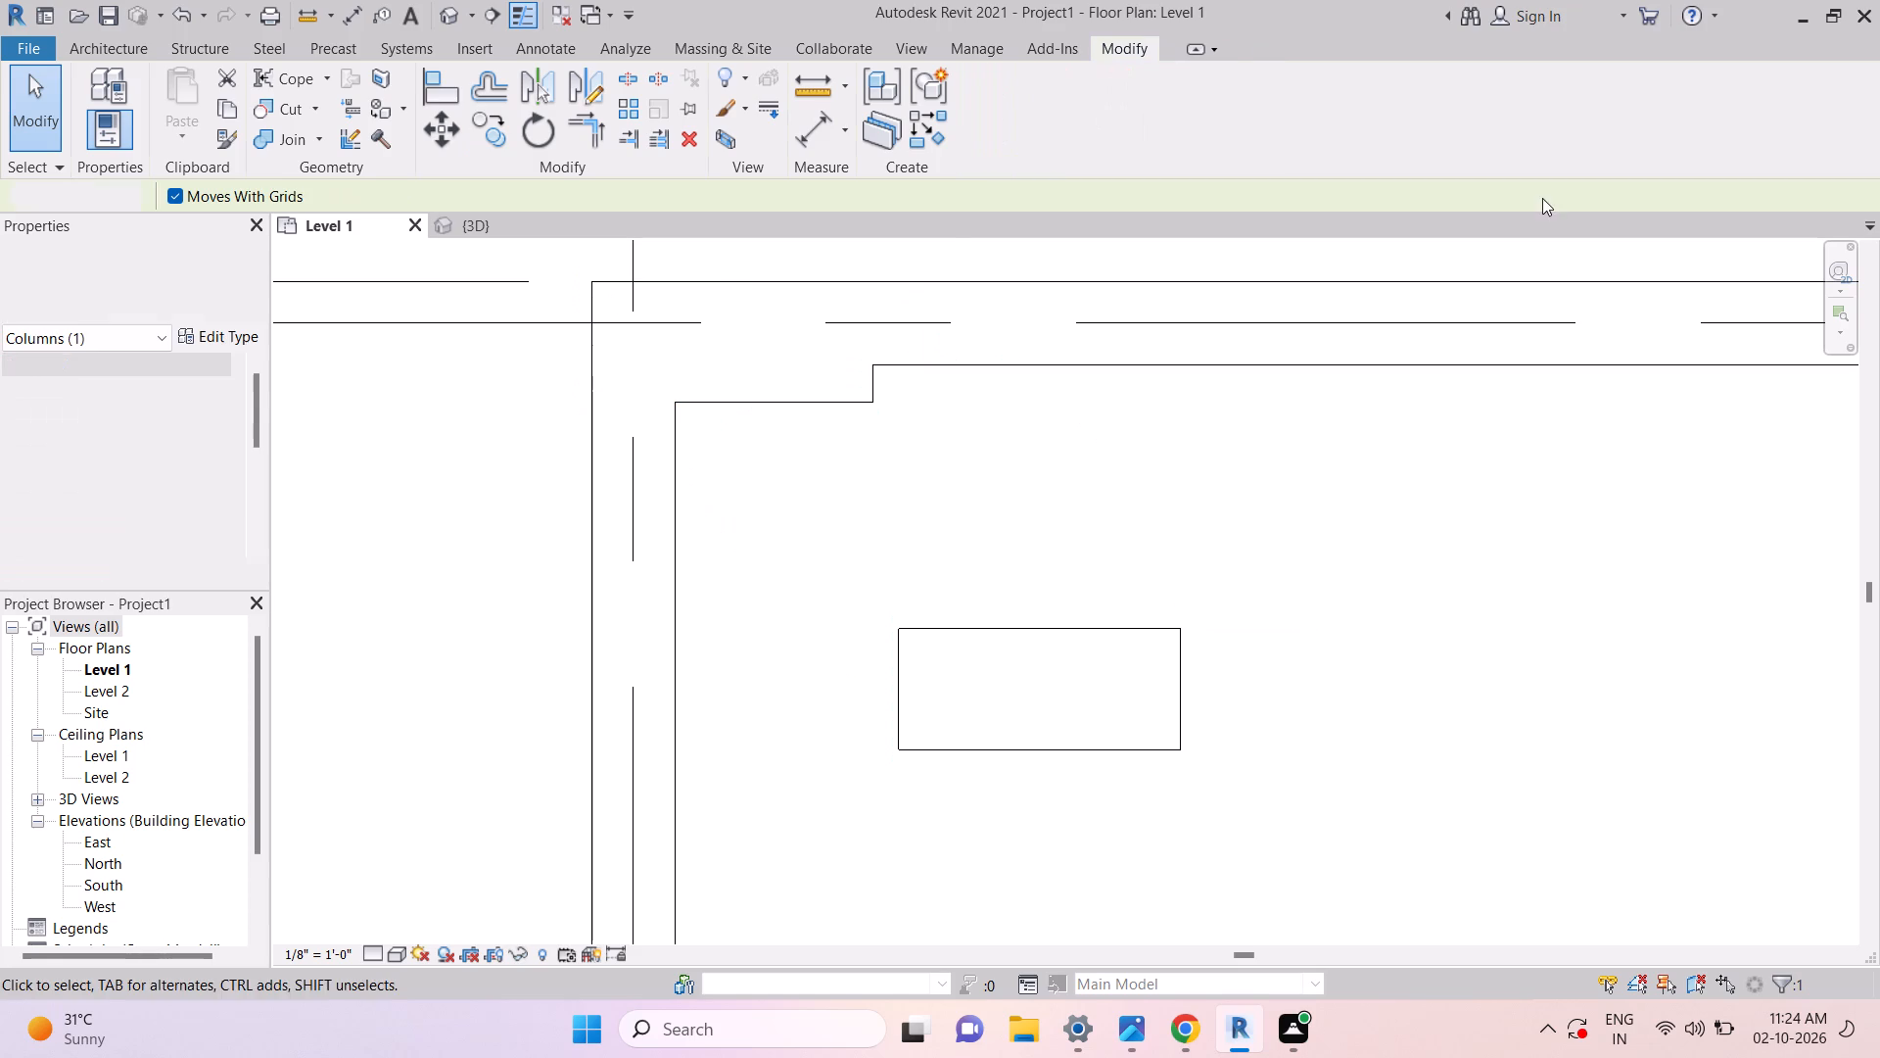
key("Escape")
key("Escape")
key("Escape")
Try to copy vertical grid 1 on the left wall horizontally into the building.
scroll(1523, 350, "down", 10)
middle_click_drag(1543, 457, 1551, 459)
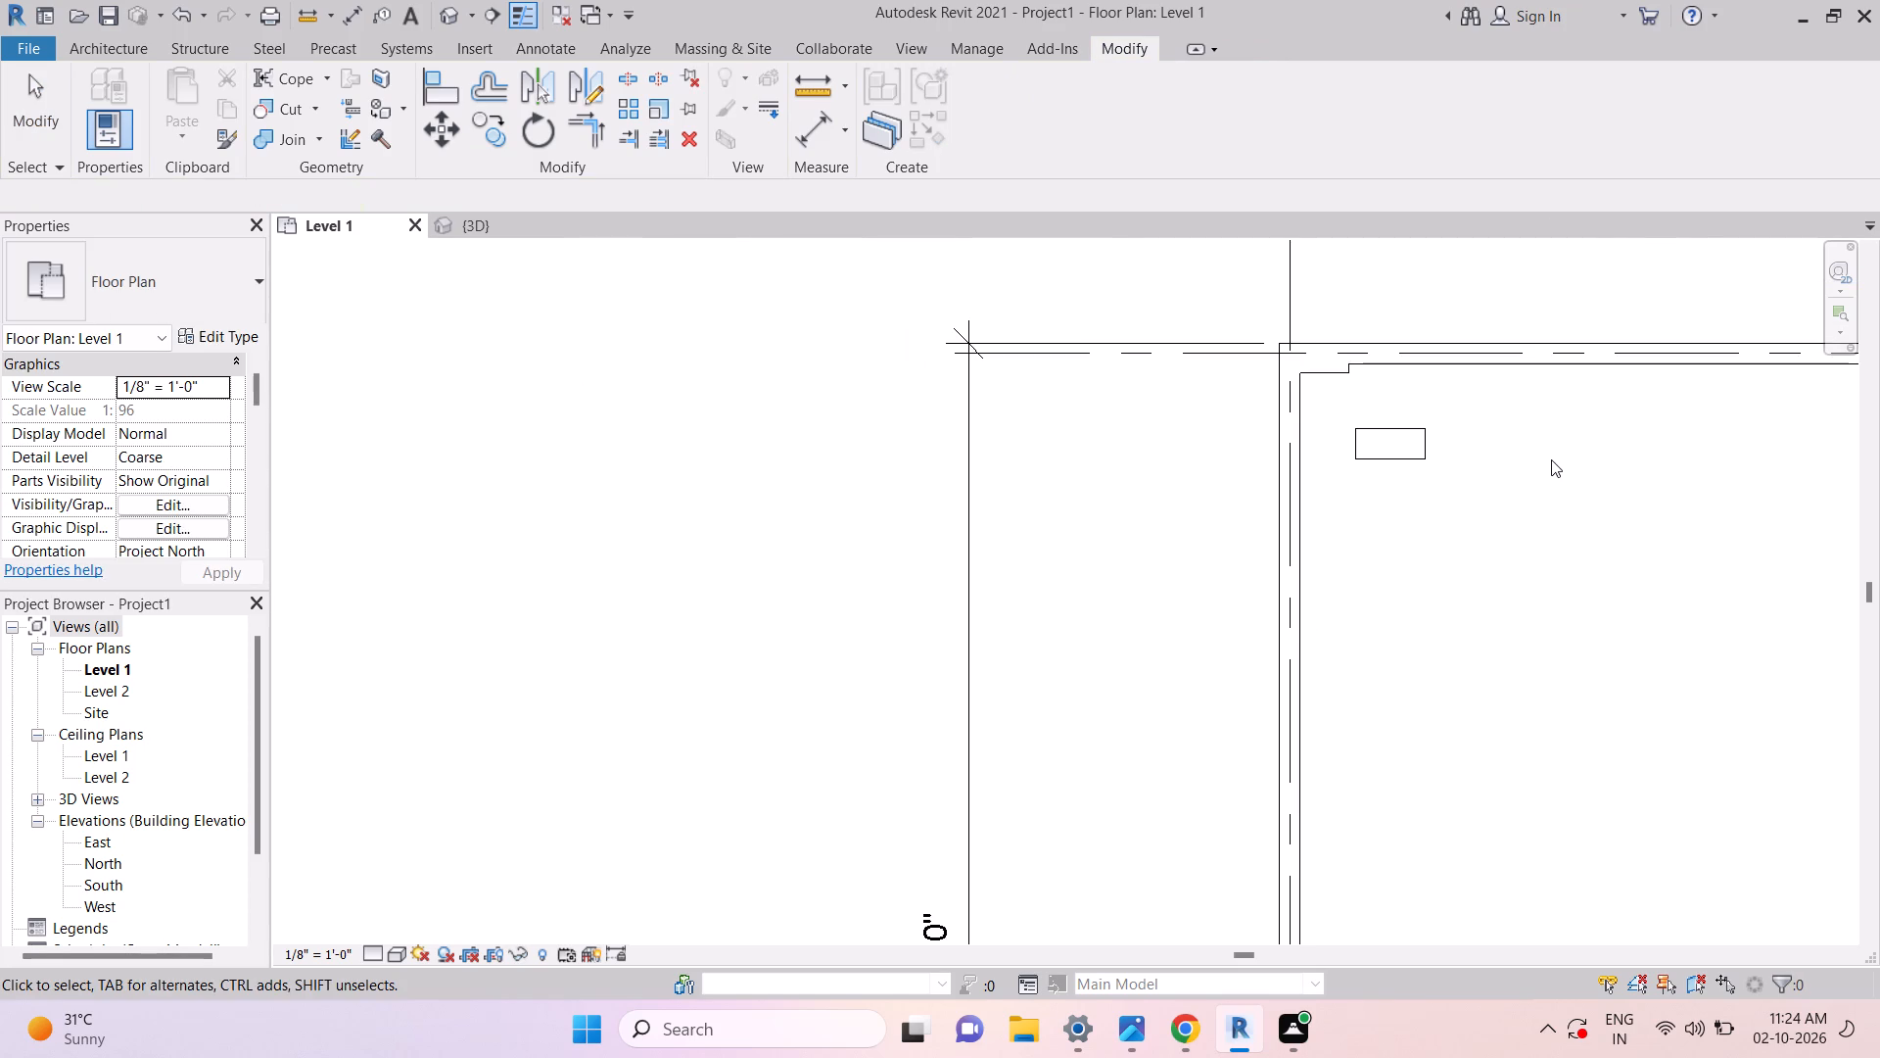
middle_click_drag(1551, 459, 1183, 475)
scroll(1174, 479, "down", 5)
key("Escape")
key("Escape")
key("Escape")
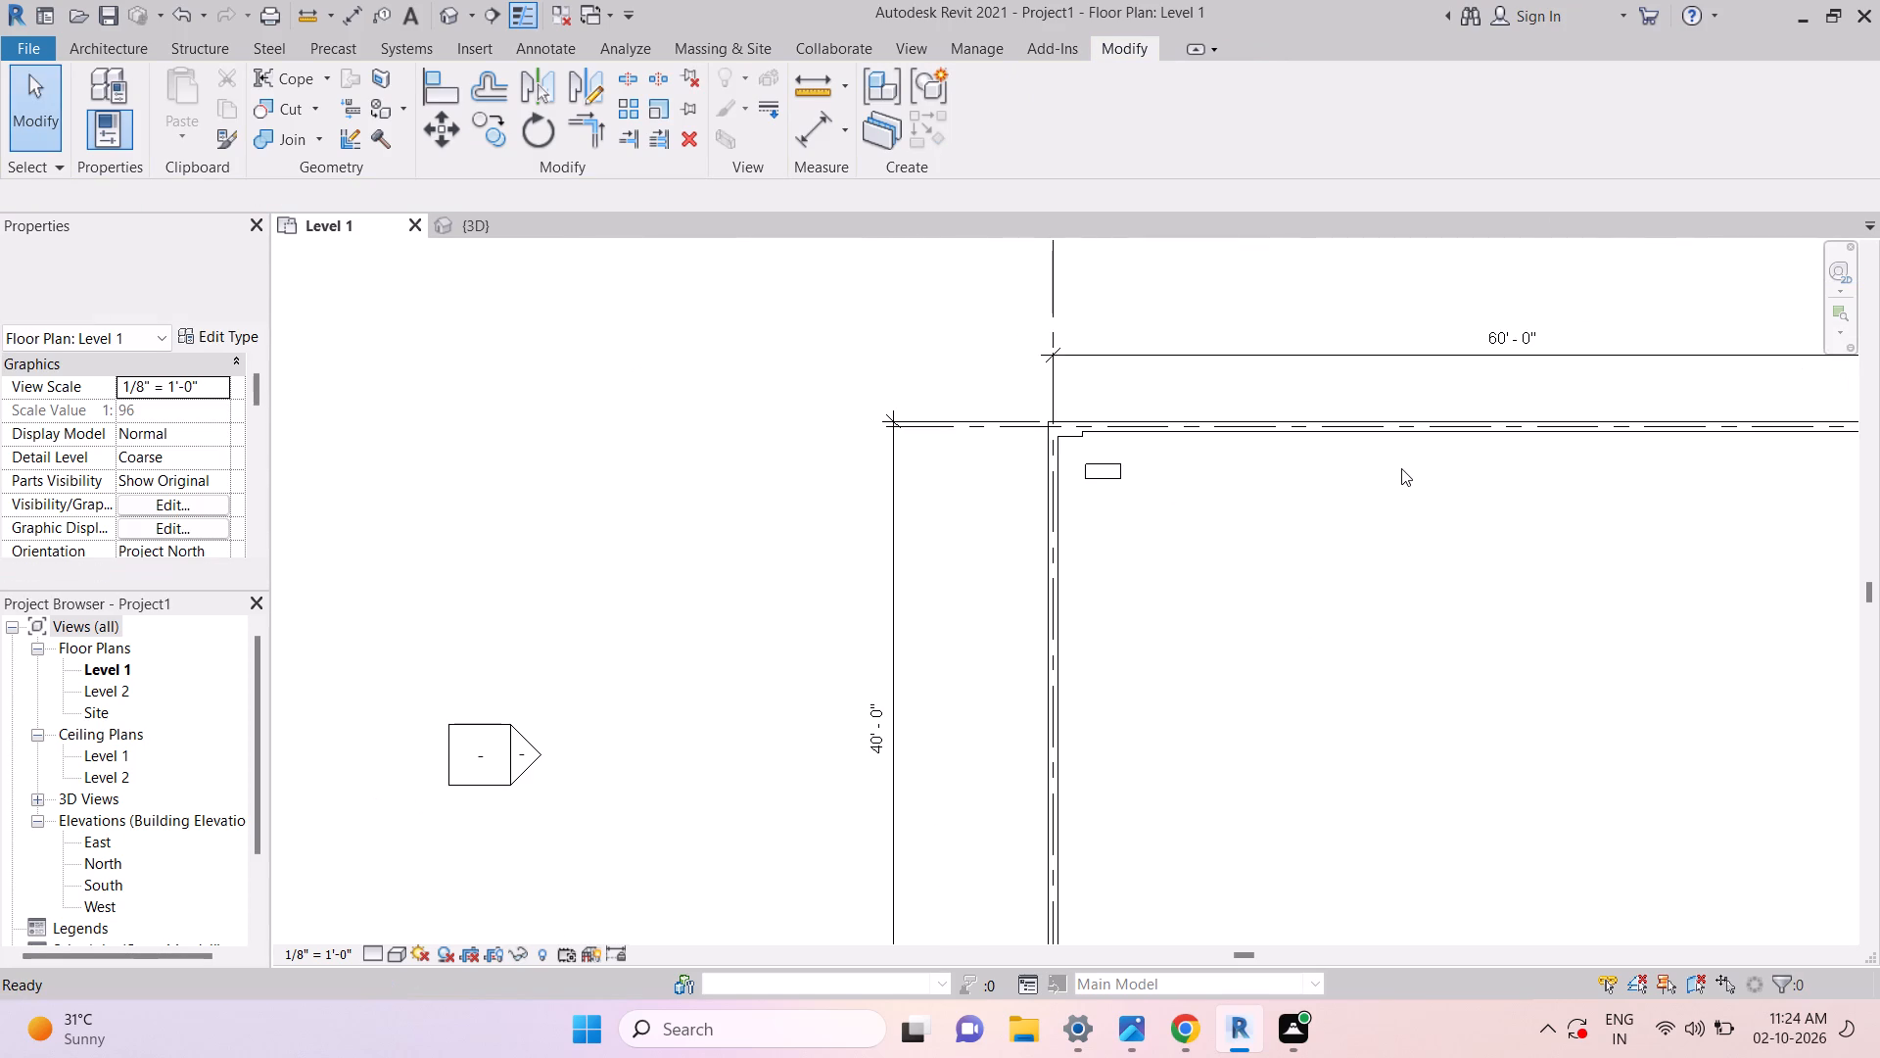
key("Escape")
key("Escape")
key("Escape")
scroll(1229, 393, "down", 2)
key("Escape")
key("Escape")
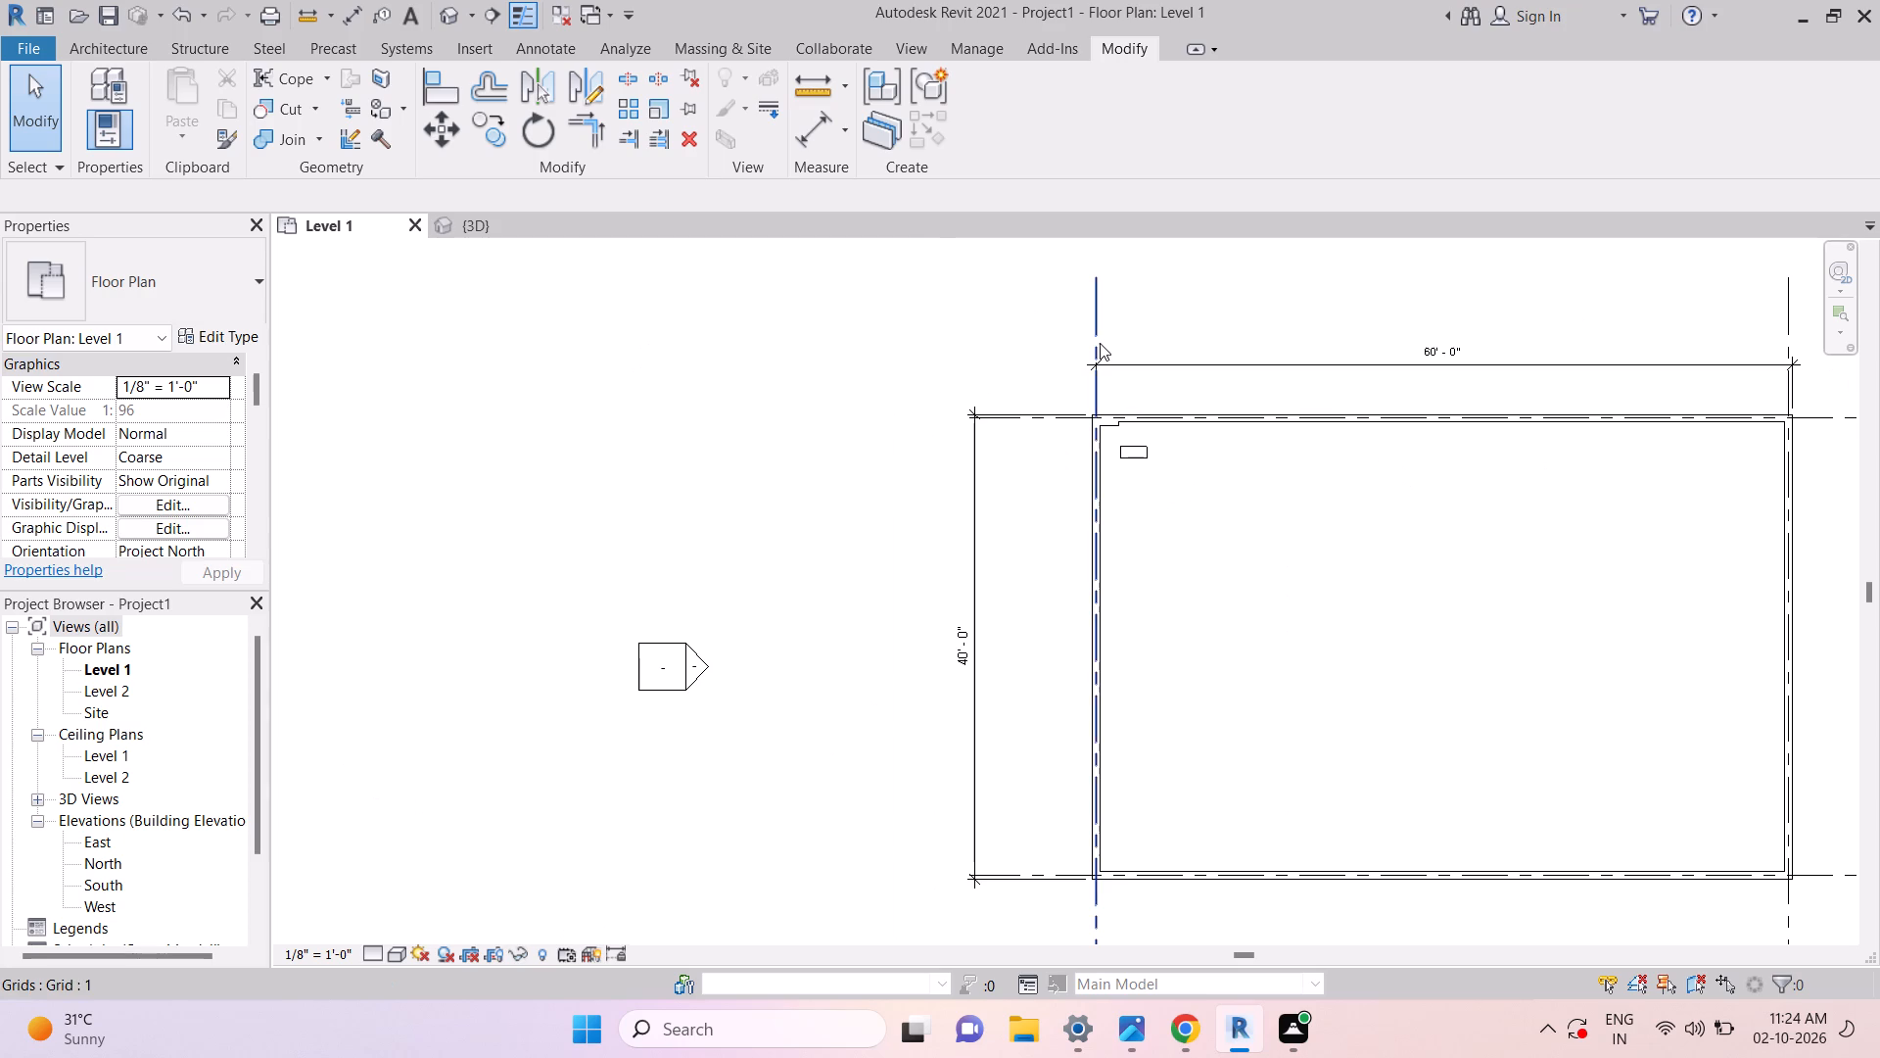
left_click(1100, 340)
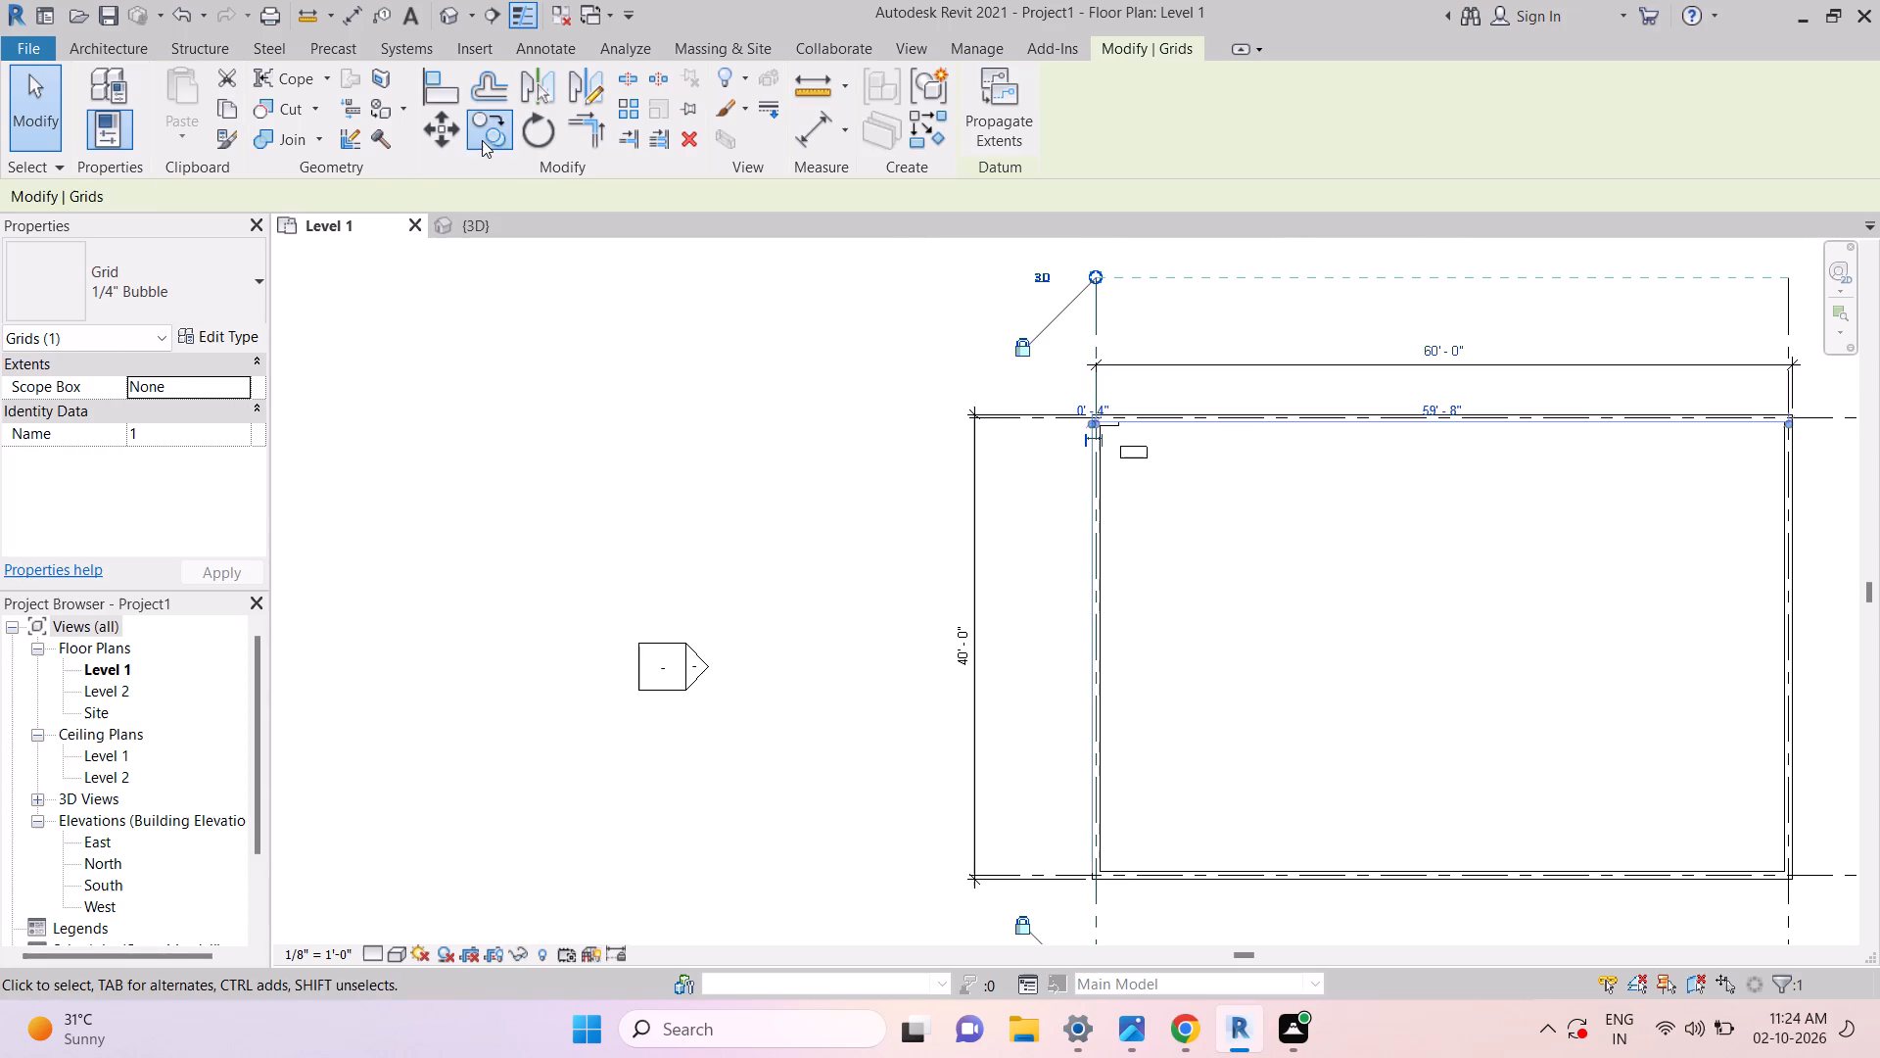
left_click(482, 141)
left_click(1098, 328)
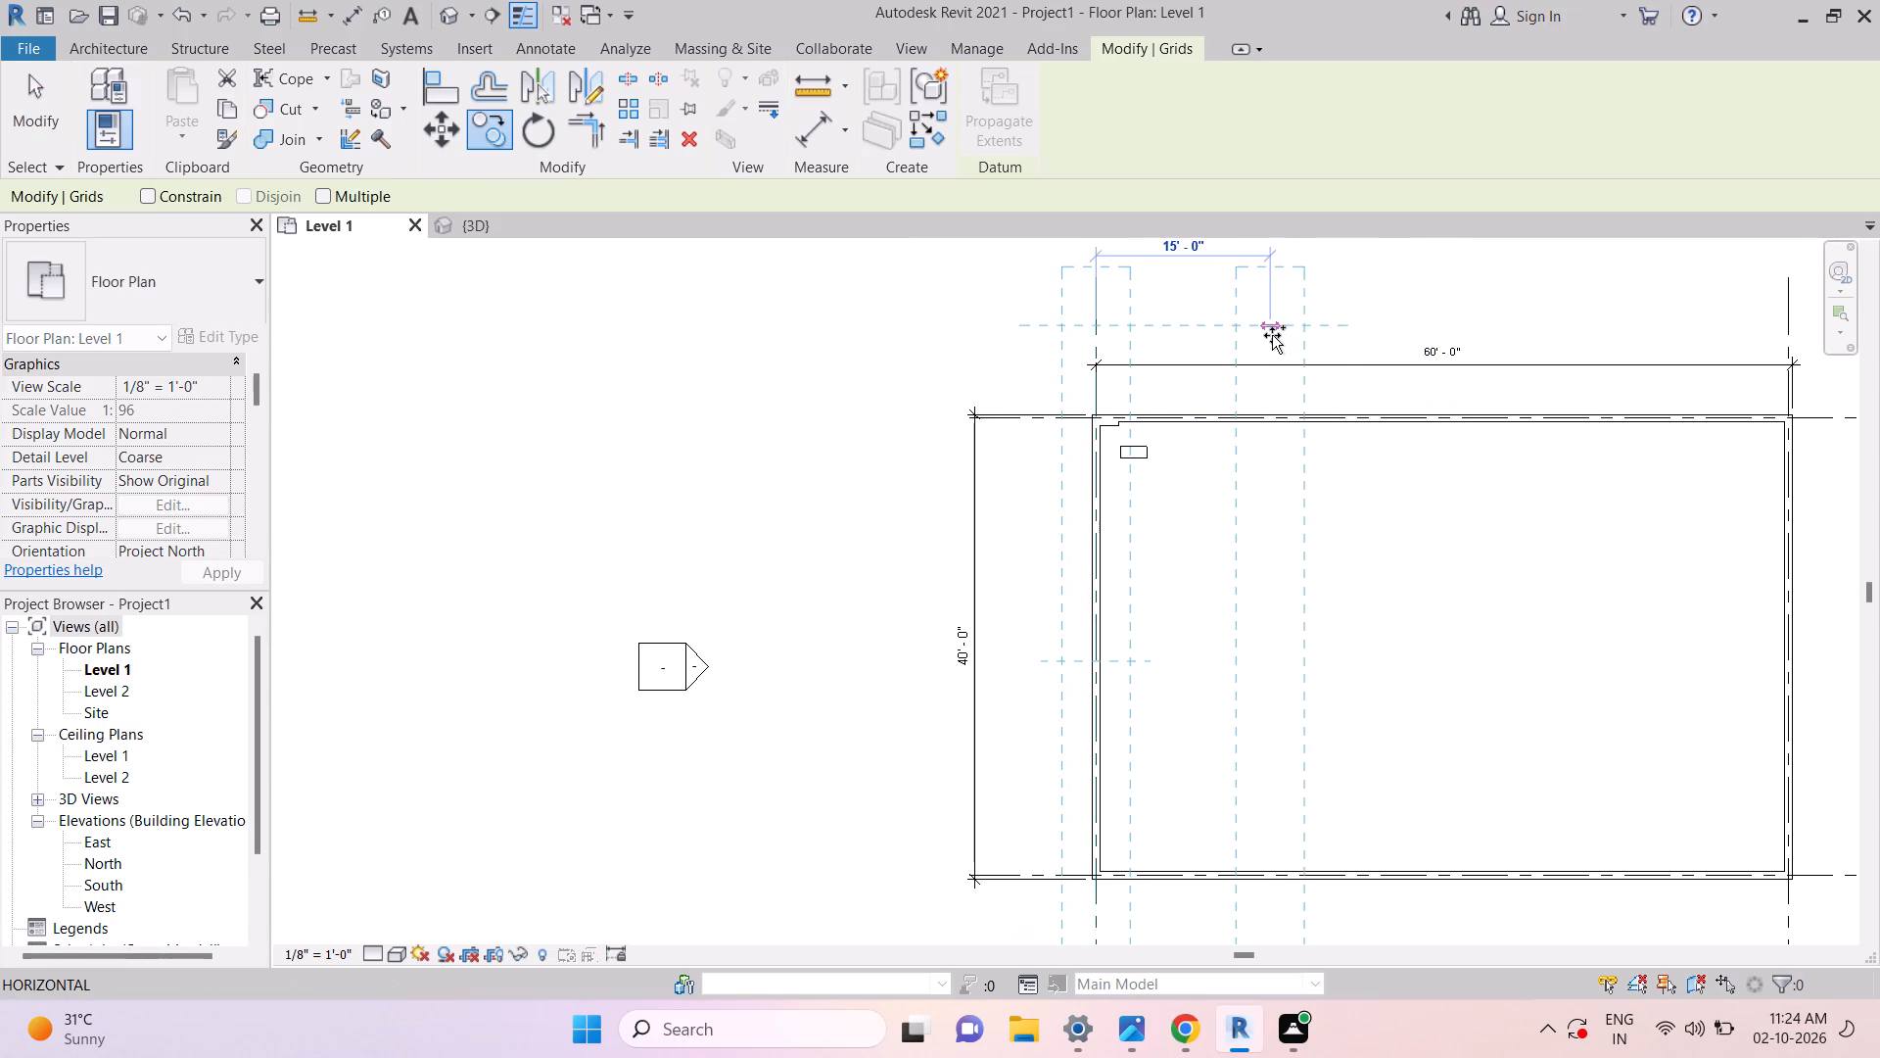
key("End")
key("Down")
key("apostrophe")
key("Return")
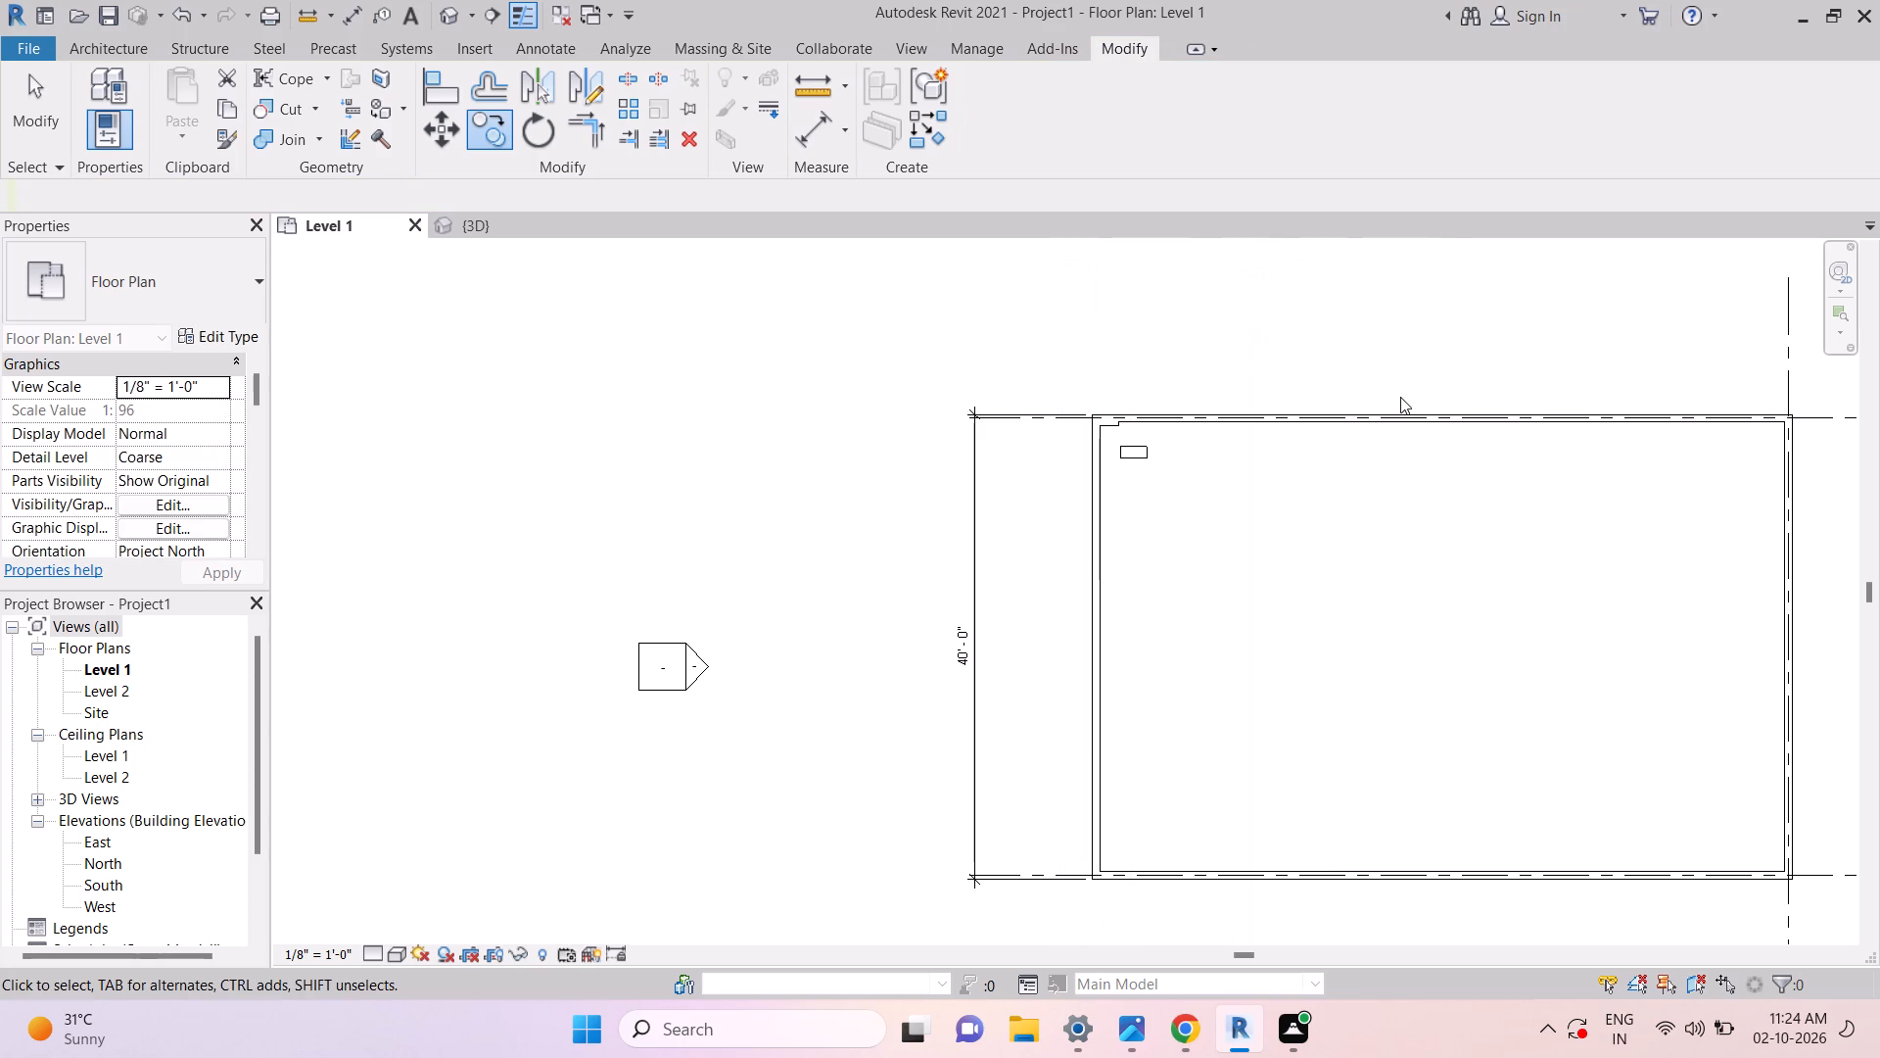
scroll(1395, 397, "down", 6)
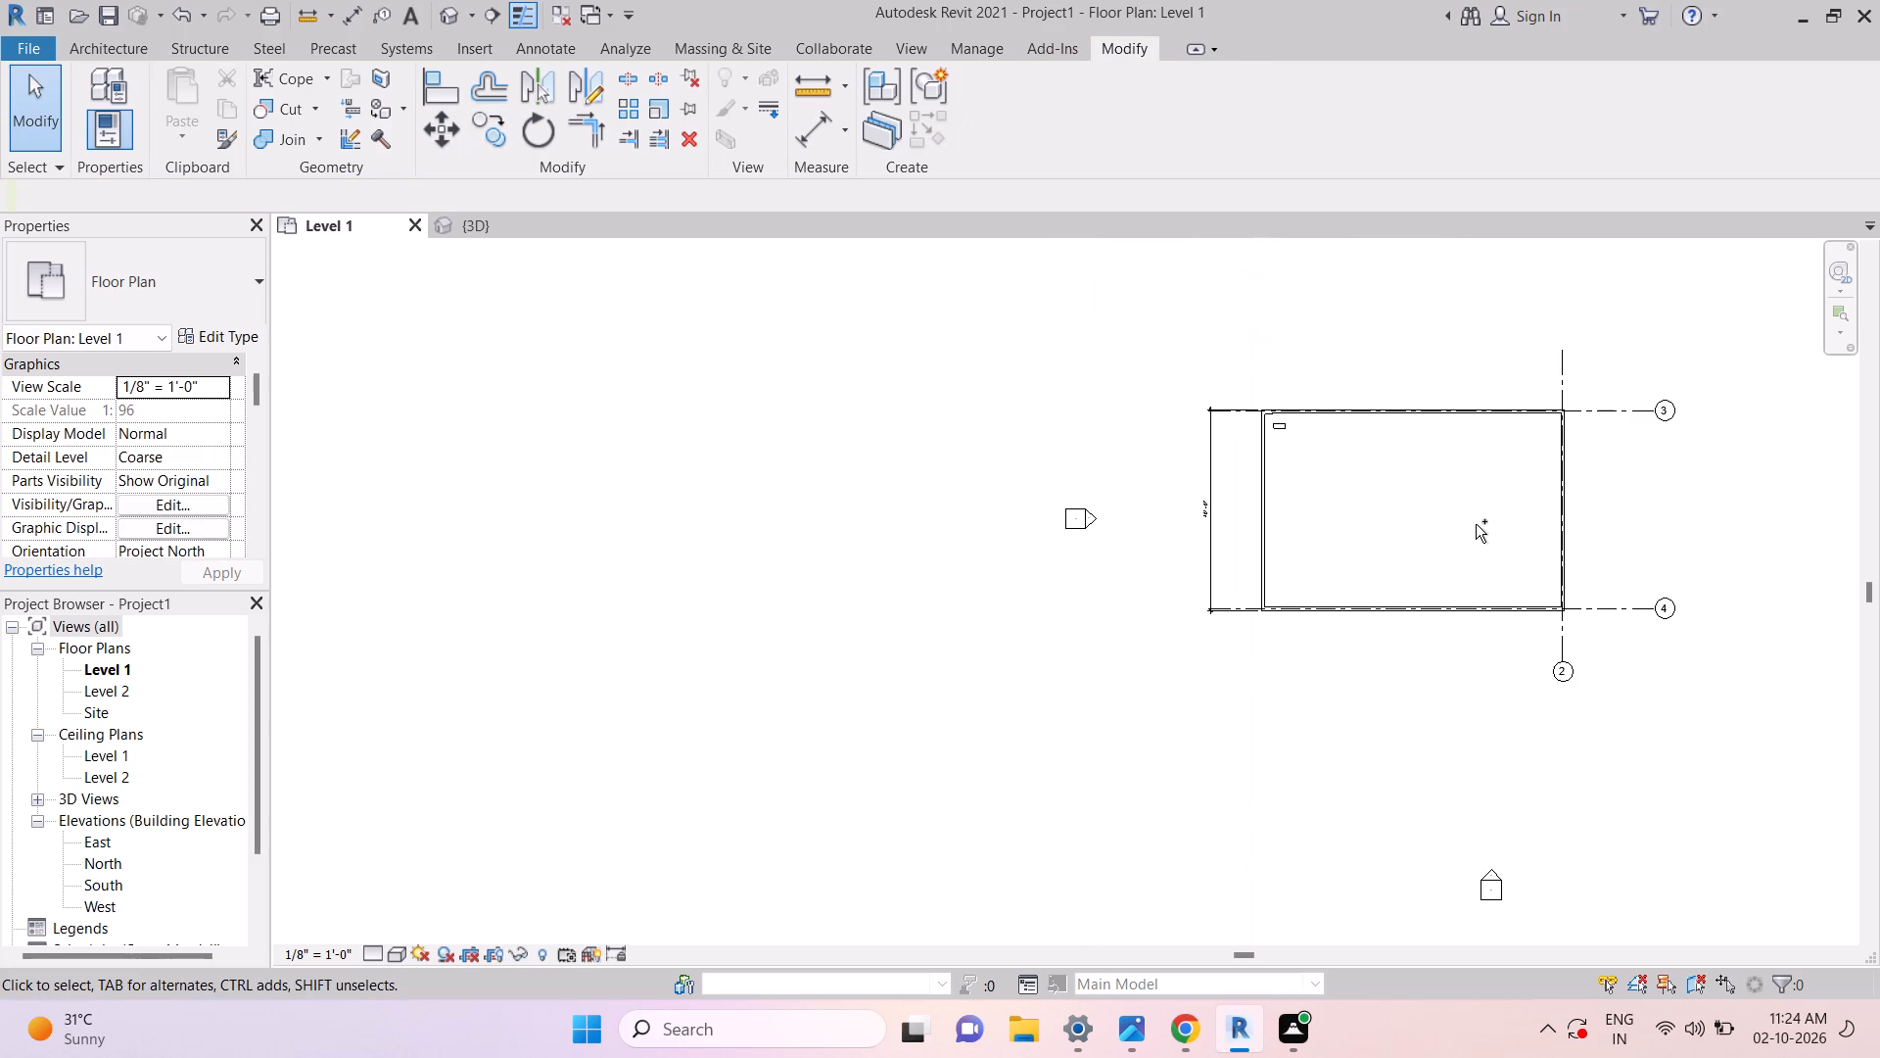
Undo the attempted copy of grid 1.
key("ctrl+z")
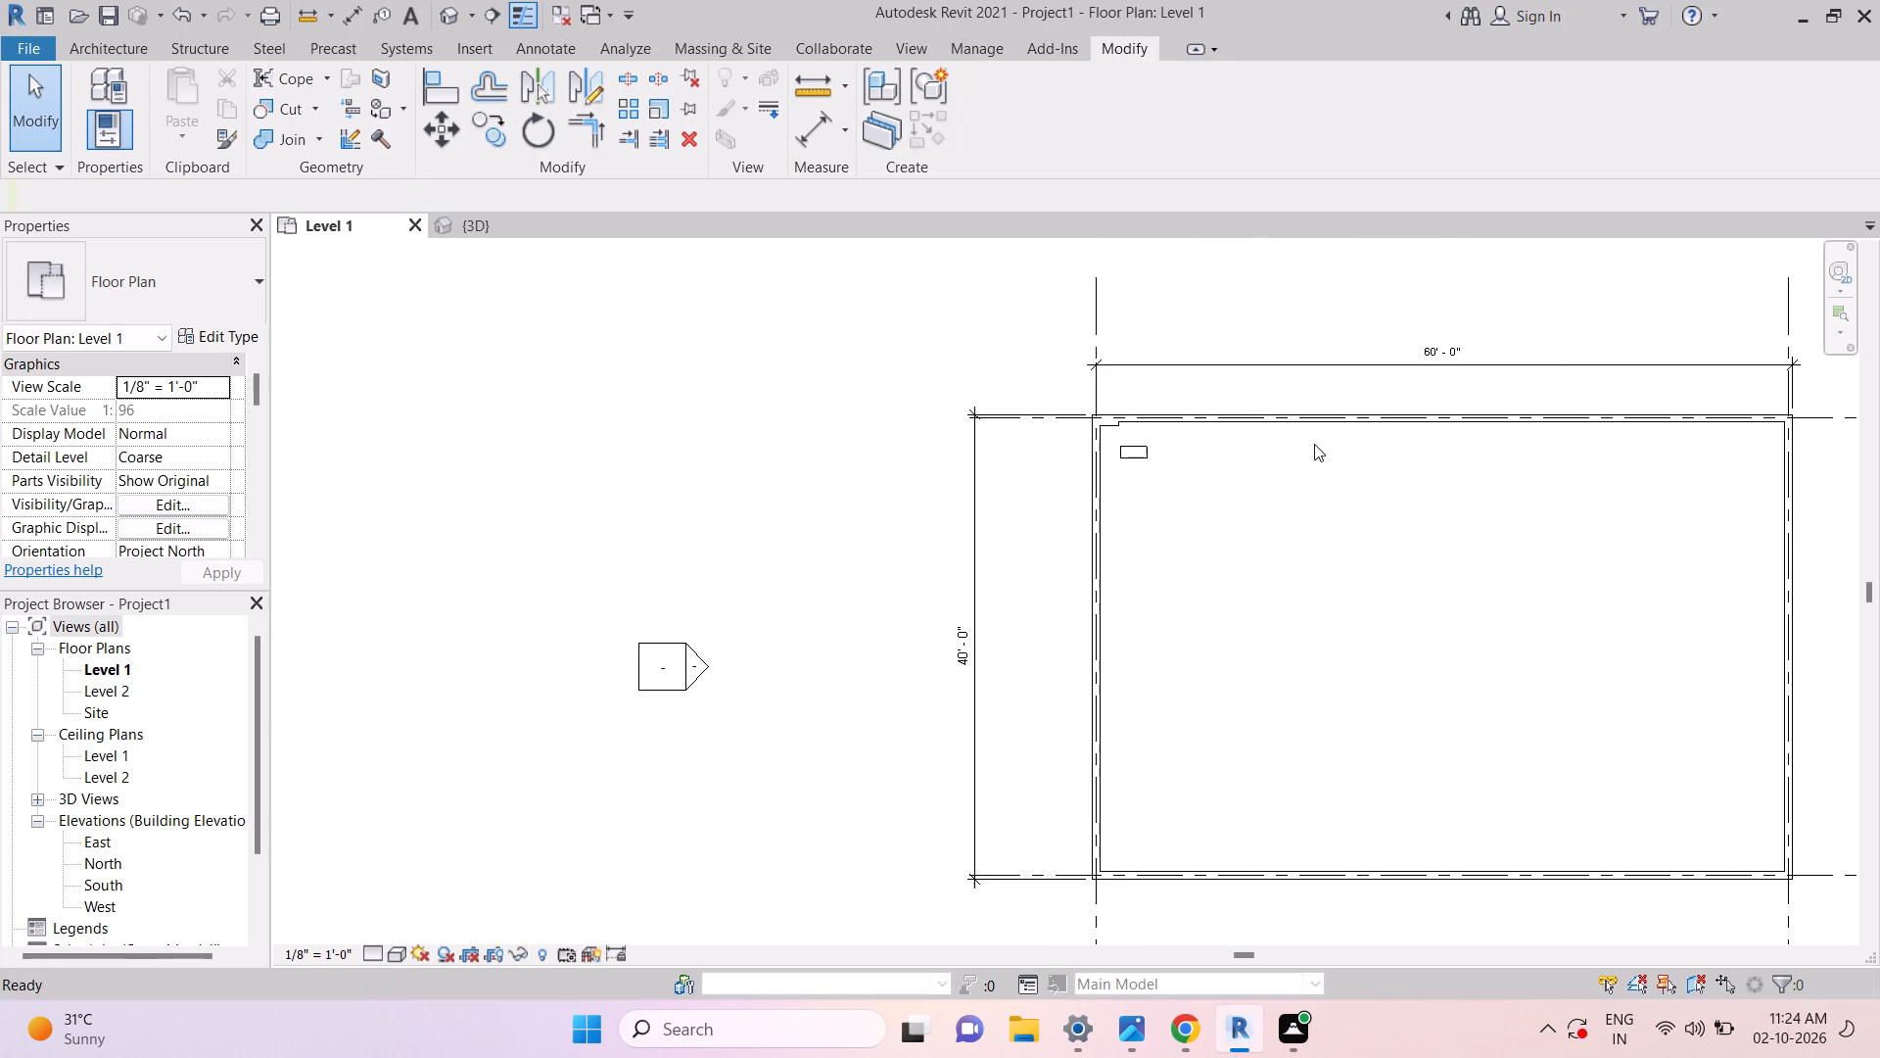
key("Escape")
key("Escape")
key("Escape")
Copy vertical grid 1 from the left wall 15'-0" horizontally into the building.
left_click(1101, 317)
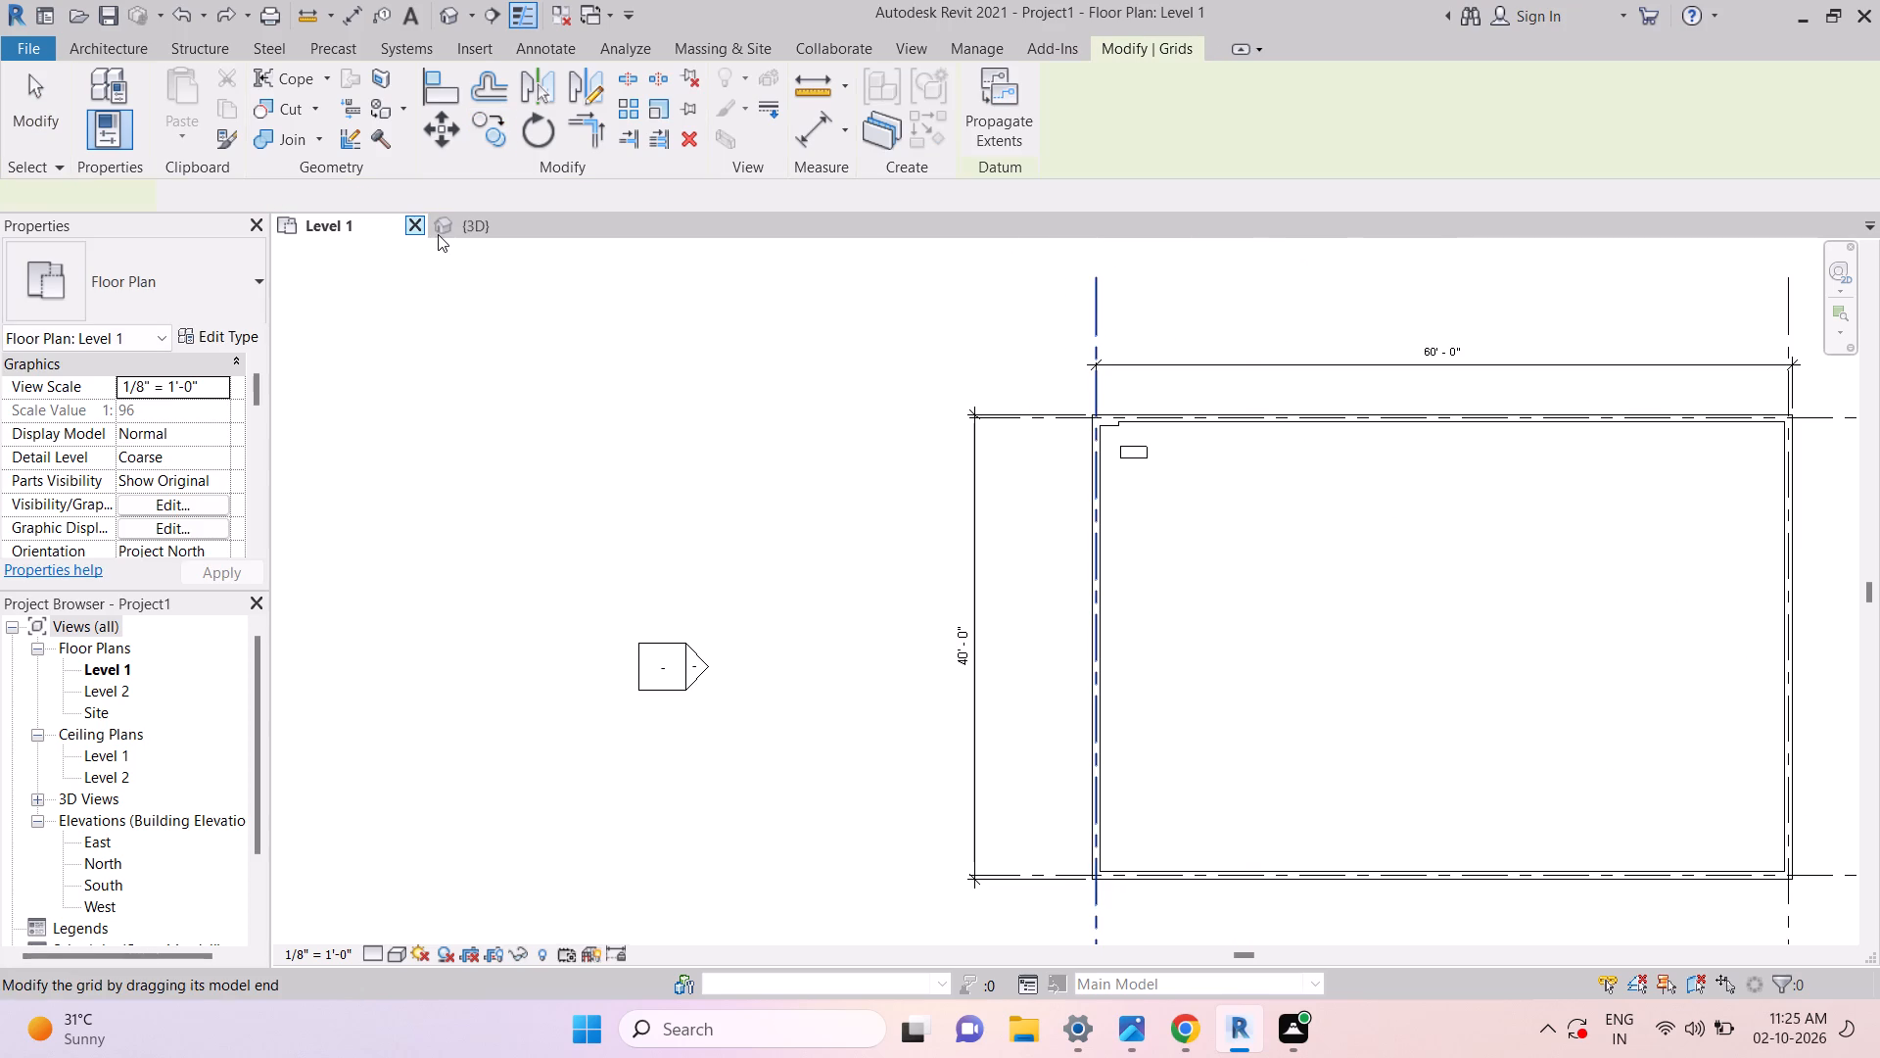
left_click(489, 129)
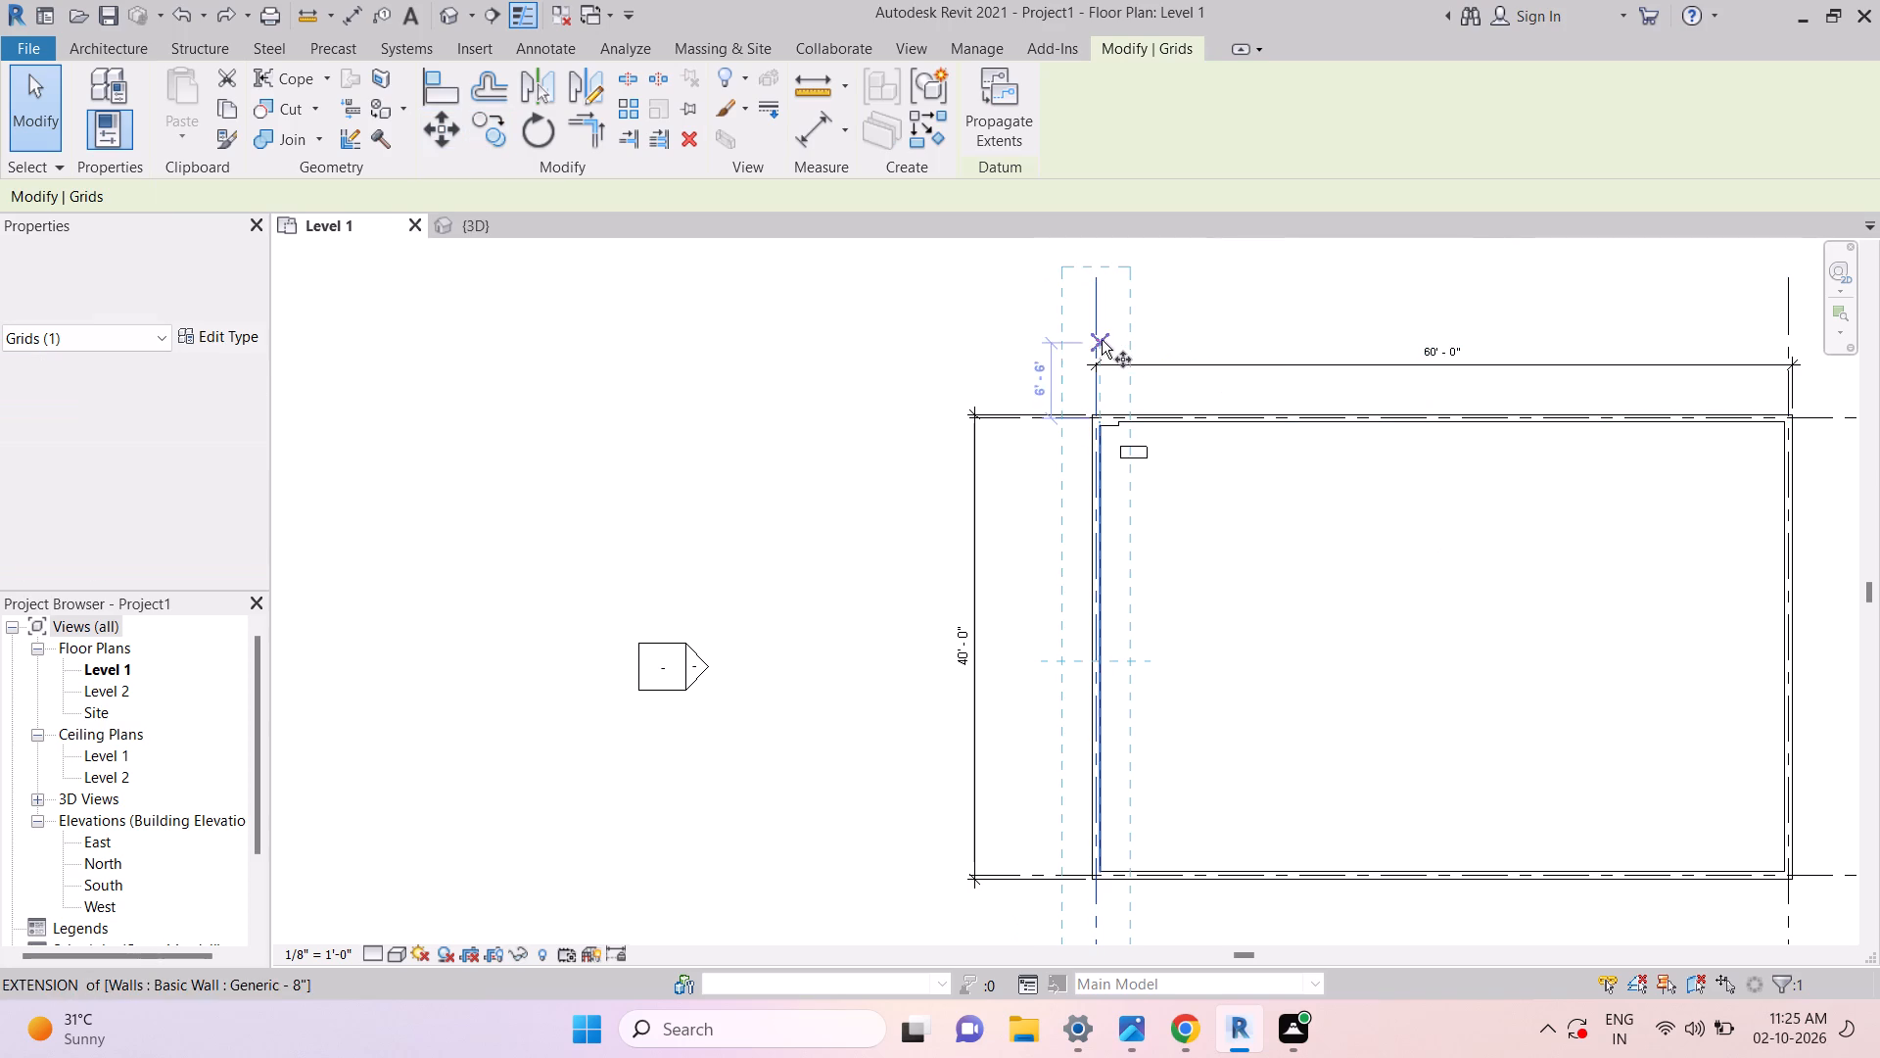
left_click(1102, 338)
left_click(1271, 334)
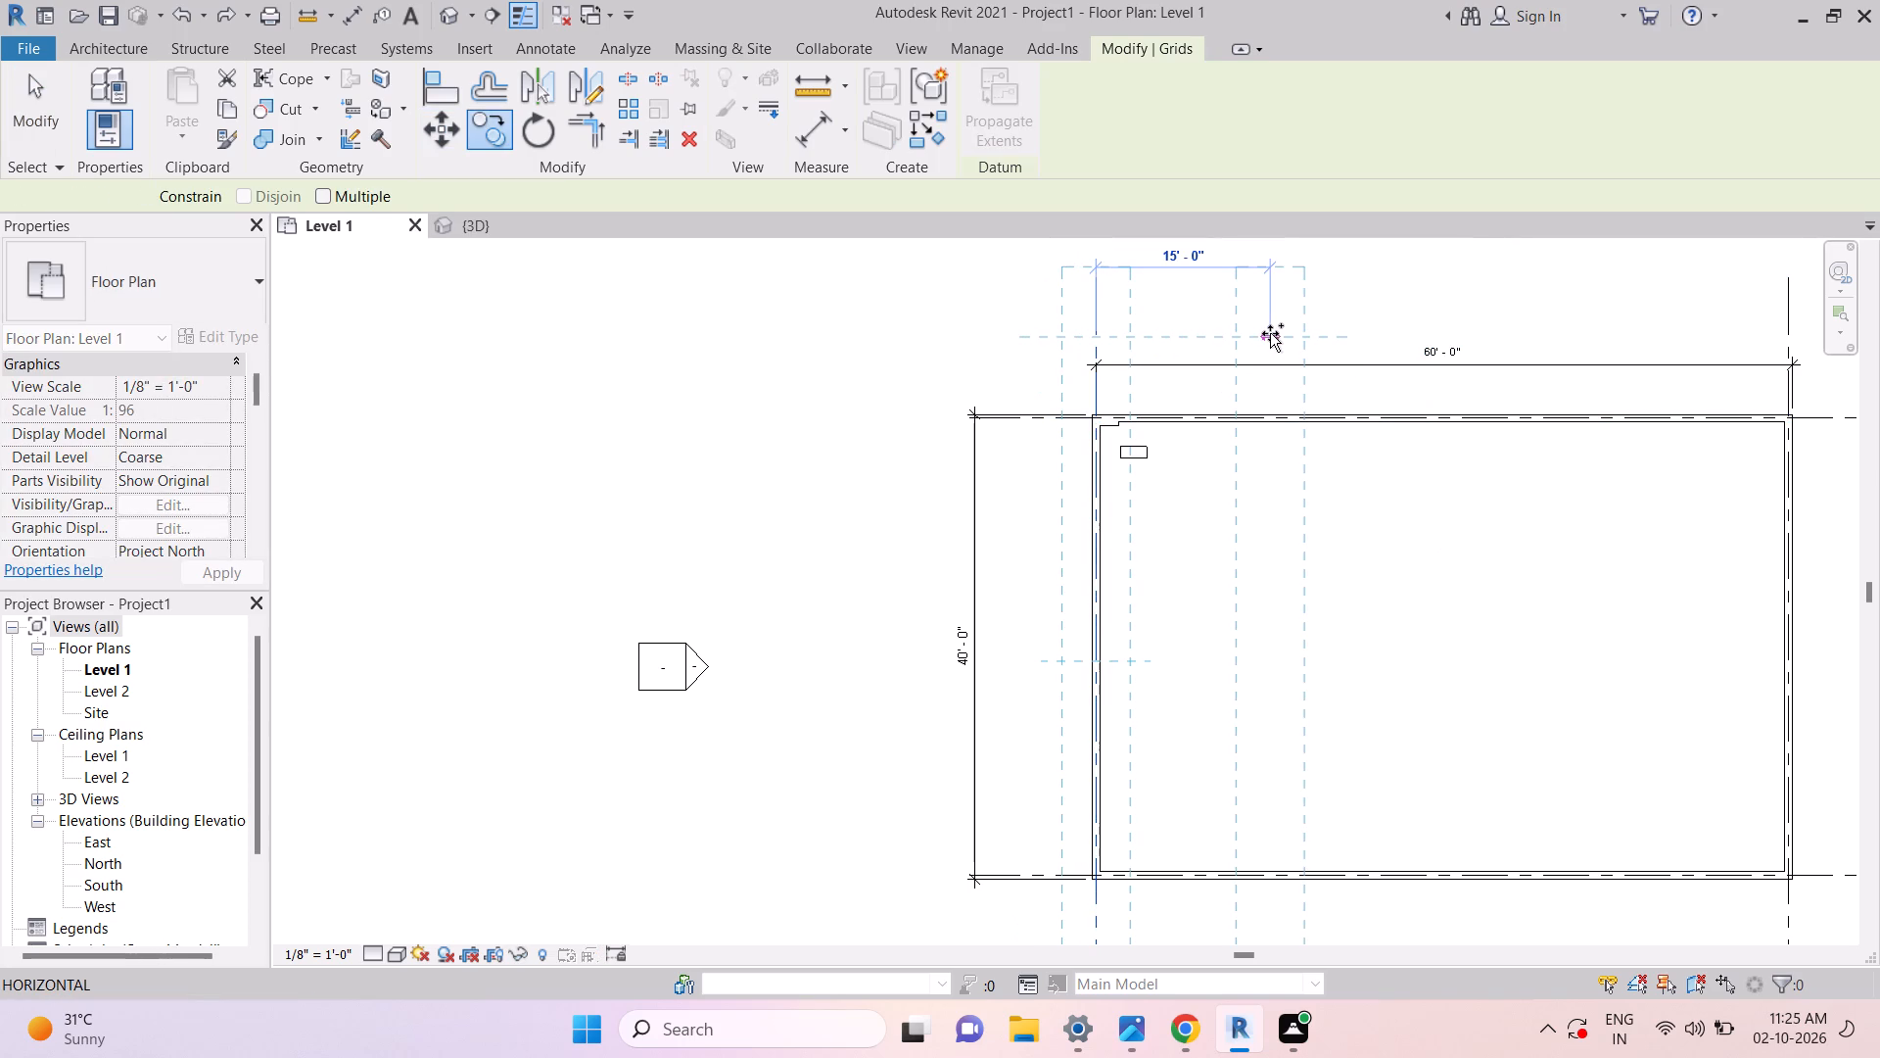
key("Escape")
key("Escape")
key("Escape")
key("Escape")
key("Escape")
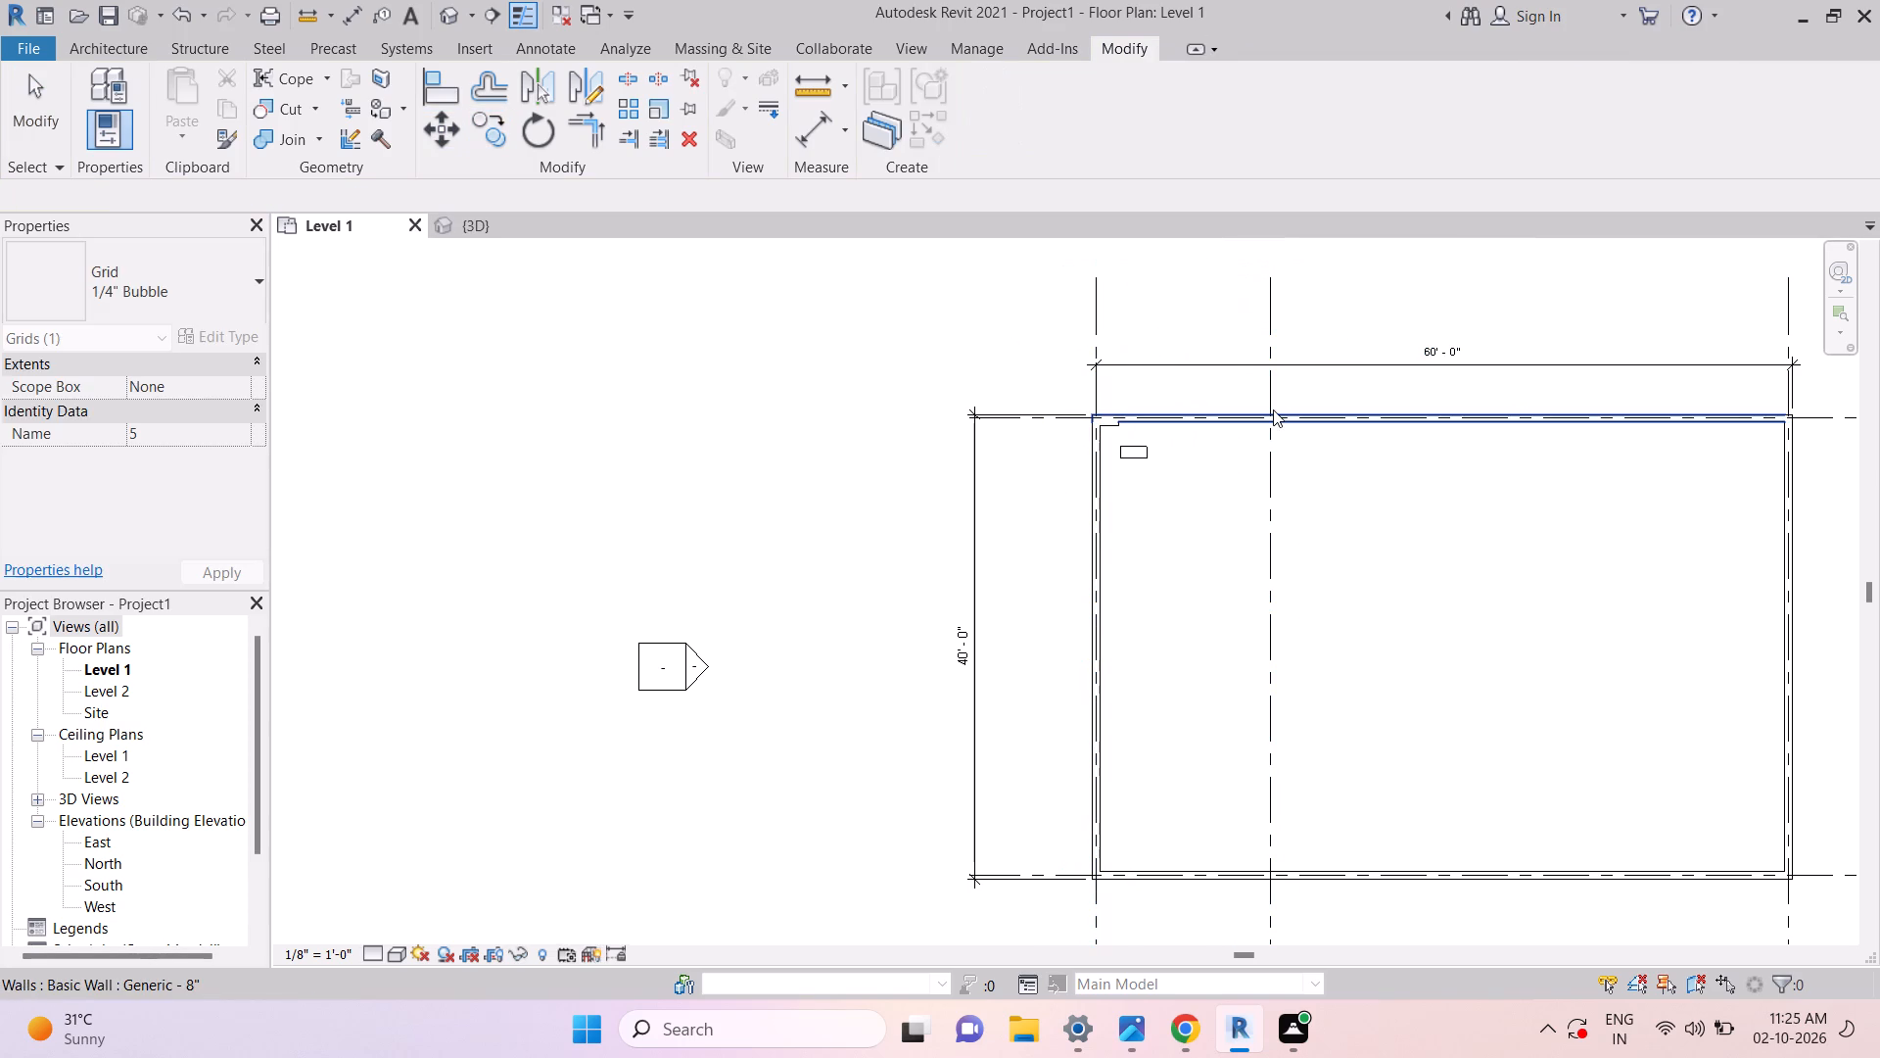
Examine the copied grid's bubble and its spacing to the left and right walls.
left_click_drag(1275, 385, 1274, 395)
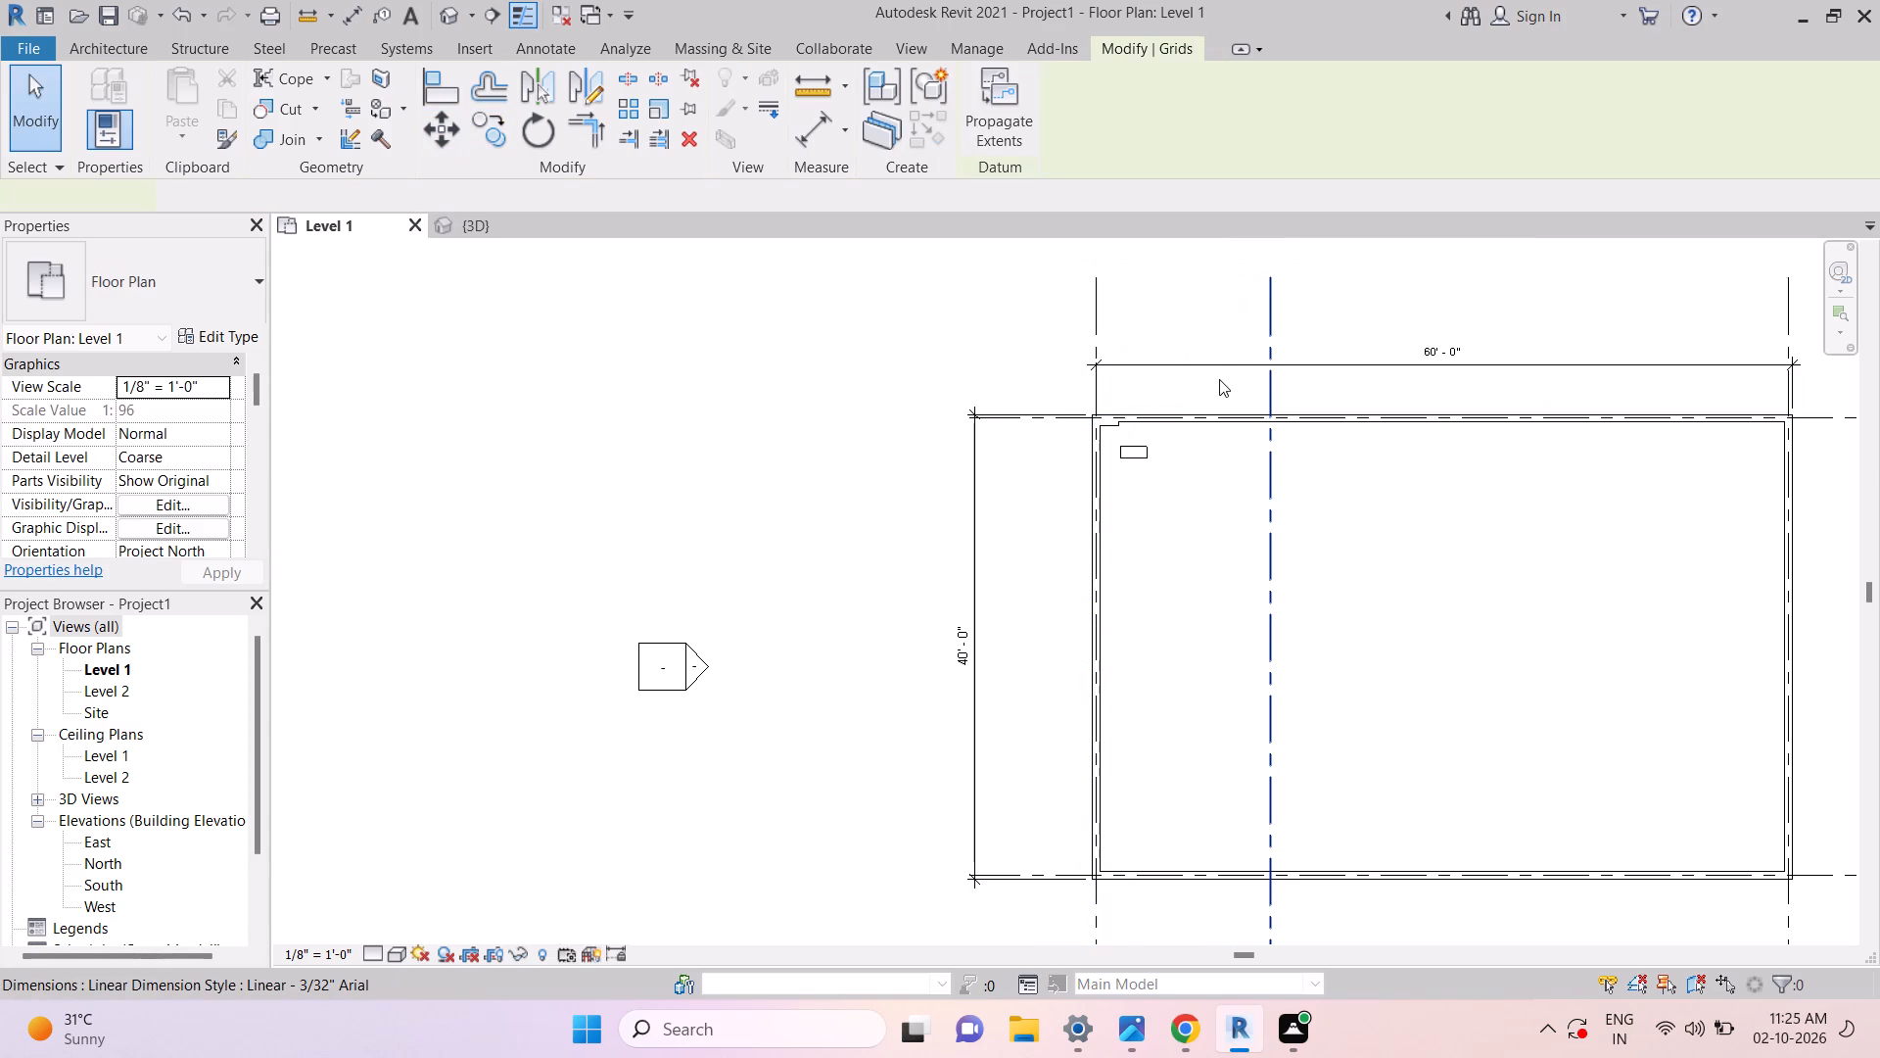
scroll(1196, 405, "up", 4)
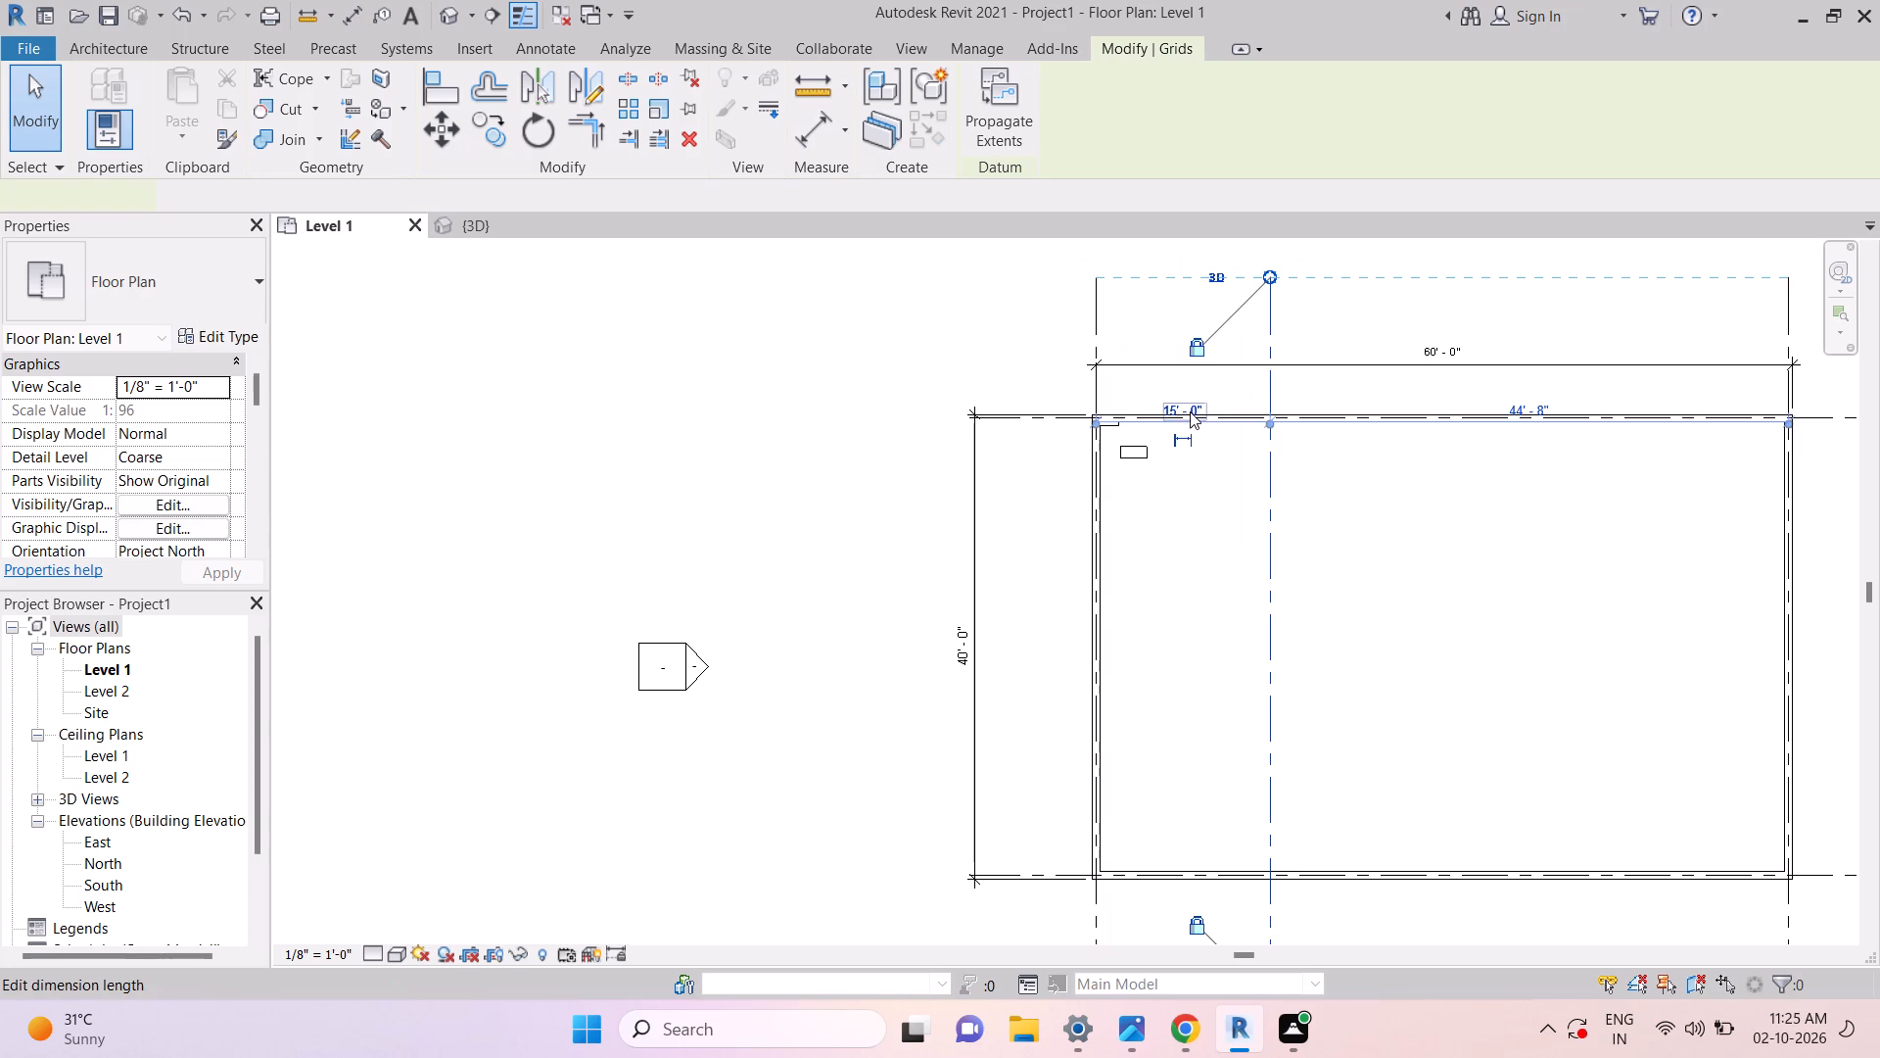
scroll(1190, 414, "up", 3)
scroll(1198, 429, "down", 4)
scroll(1306, 457, "down", 2)
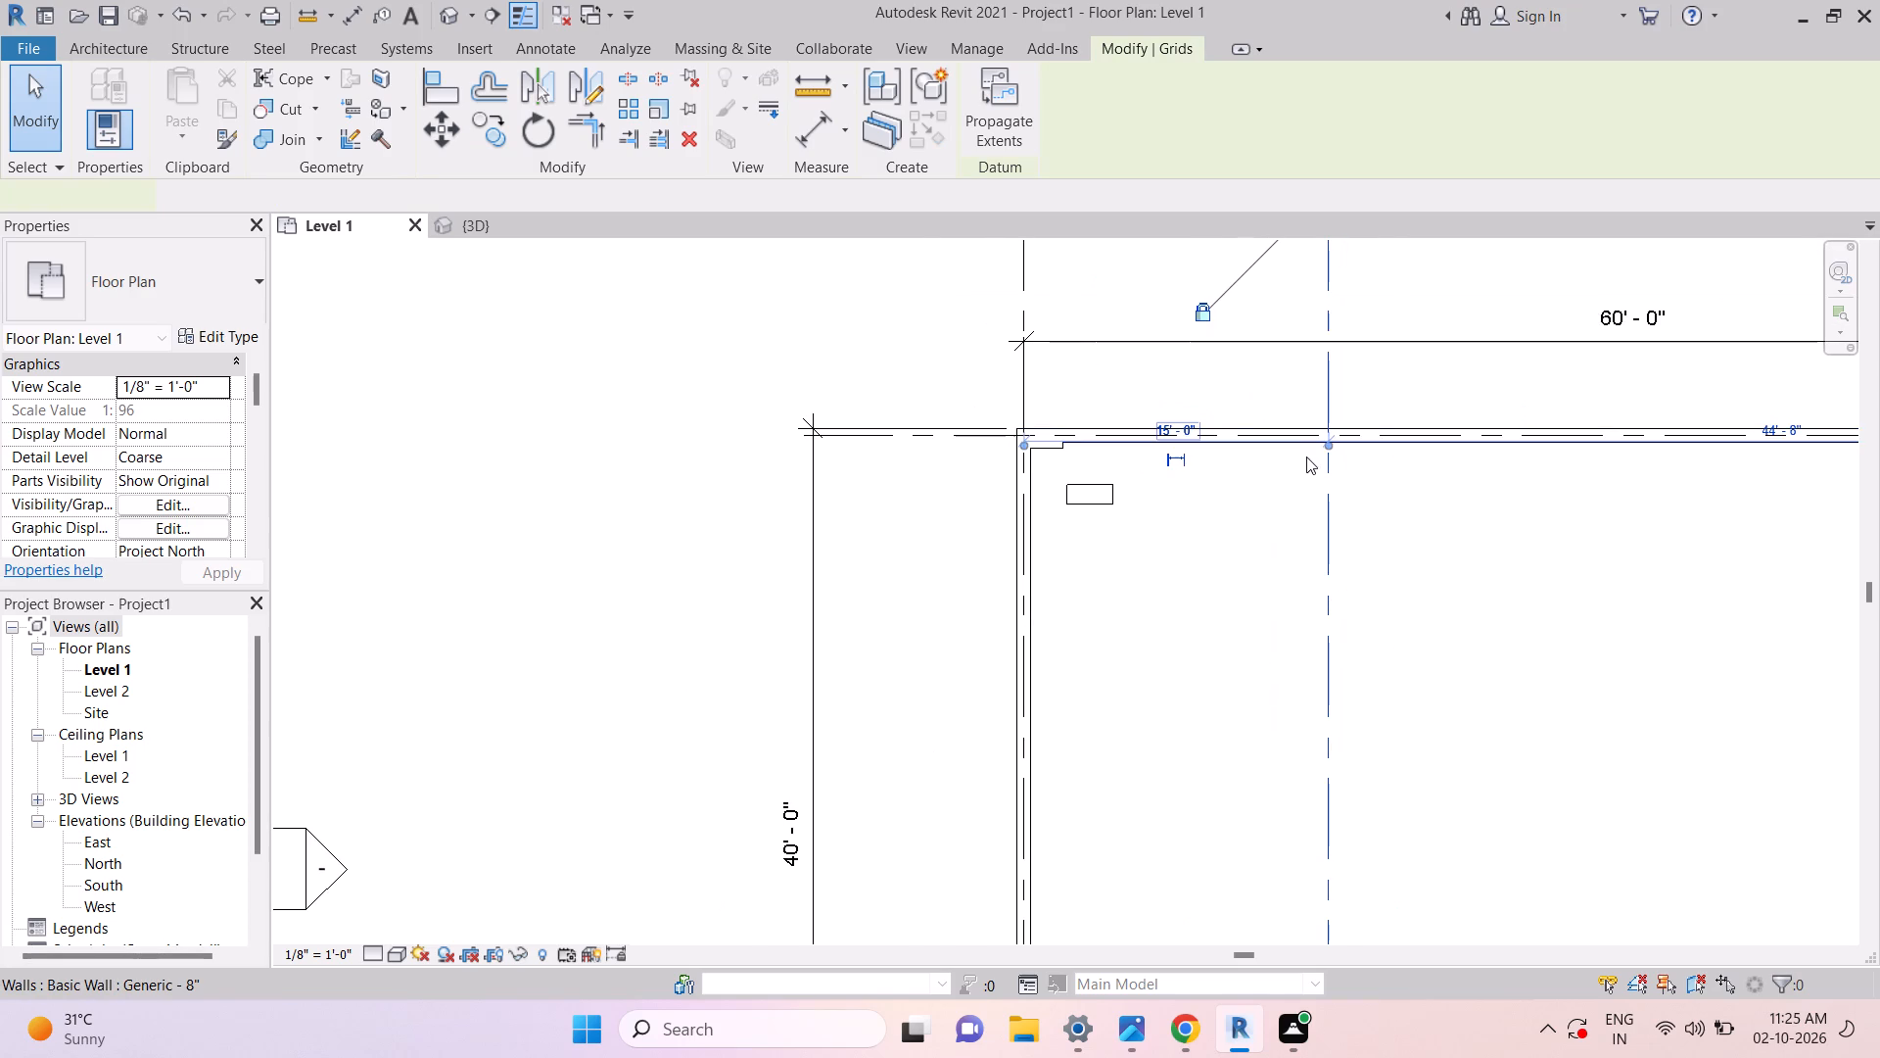
scroll(1306, 457, "down", 6)
scroll(1491, 579, "down", 2)
middle_click_drag(1474, 573, 1363, 579)
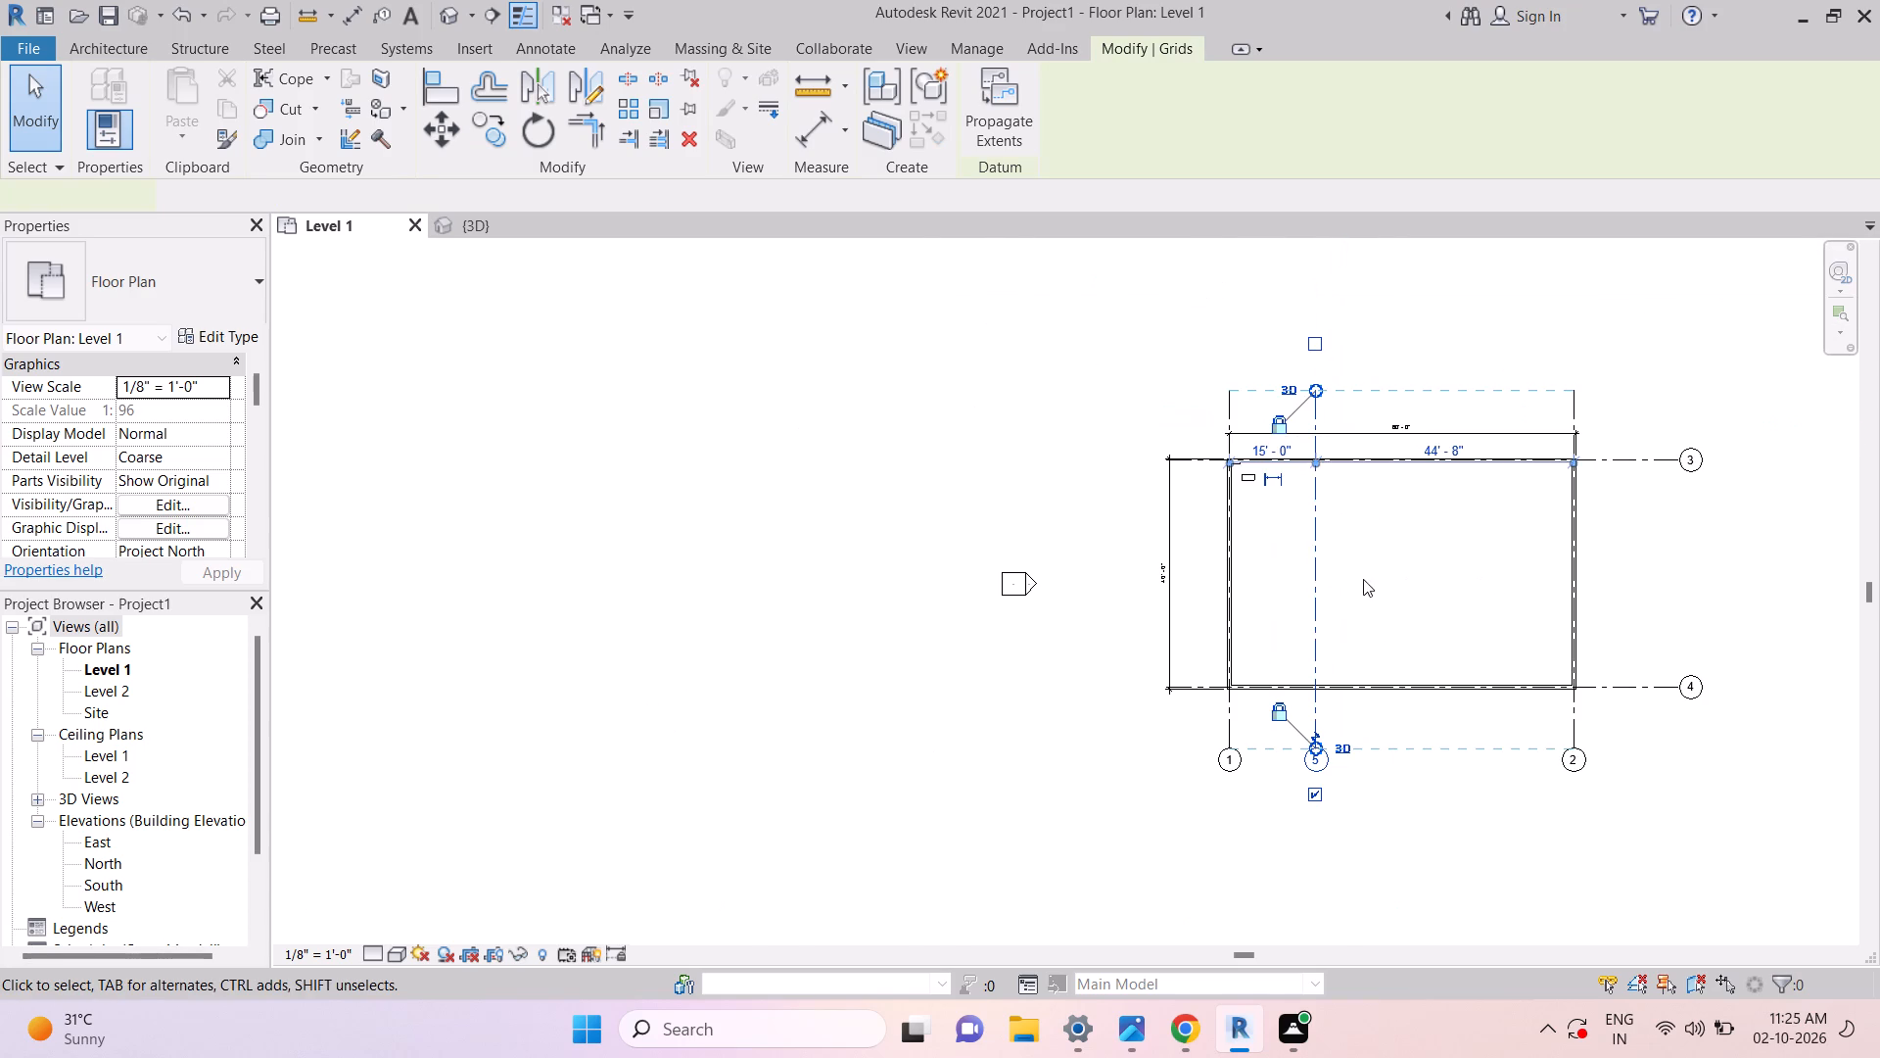
middle_click_drag(1363, 579, 1223, 588)
middle_click_drag(1348, 566, 1141, 563)
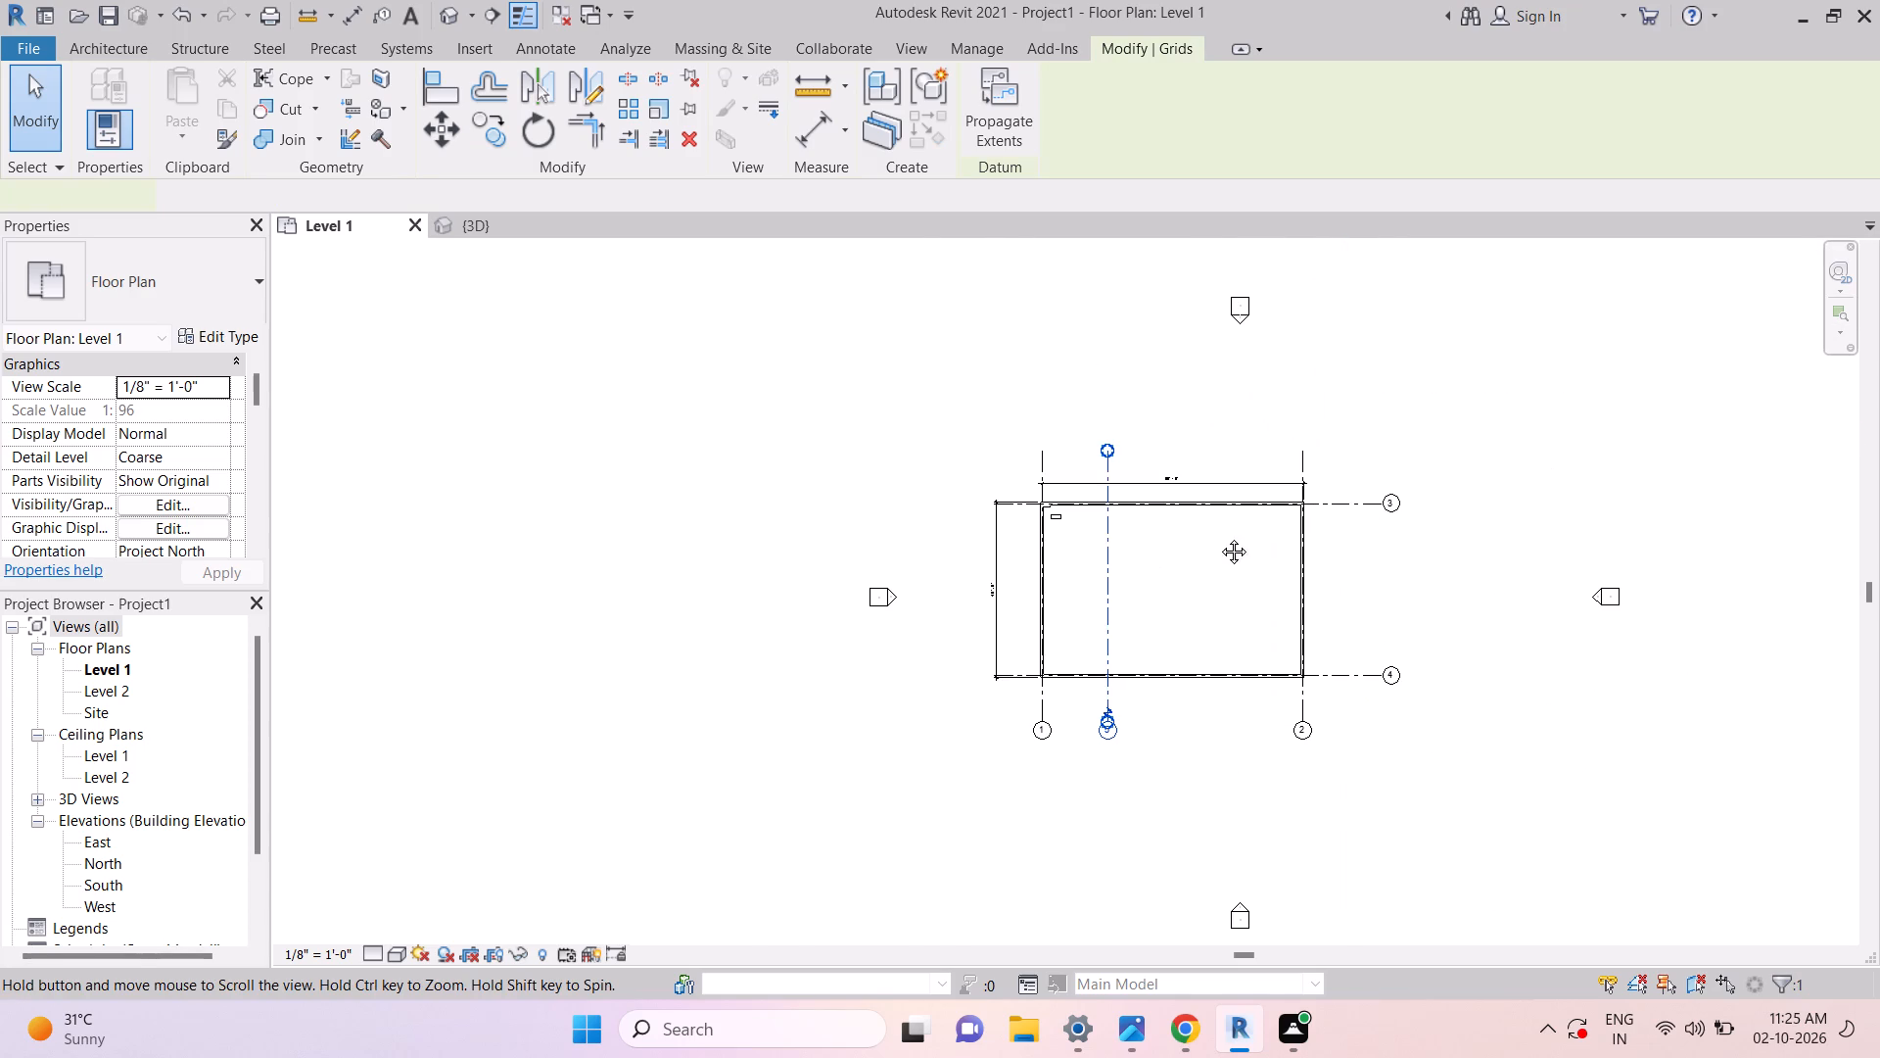
scroll(1075, 534, "up", 5)
key("Escape")
key("Escape")
key("Escape")
key("Escape")
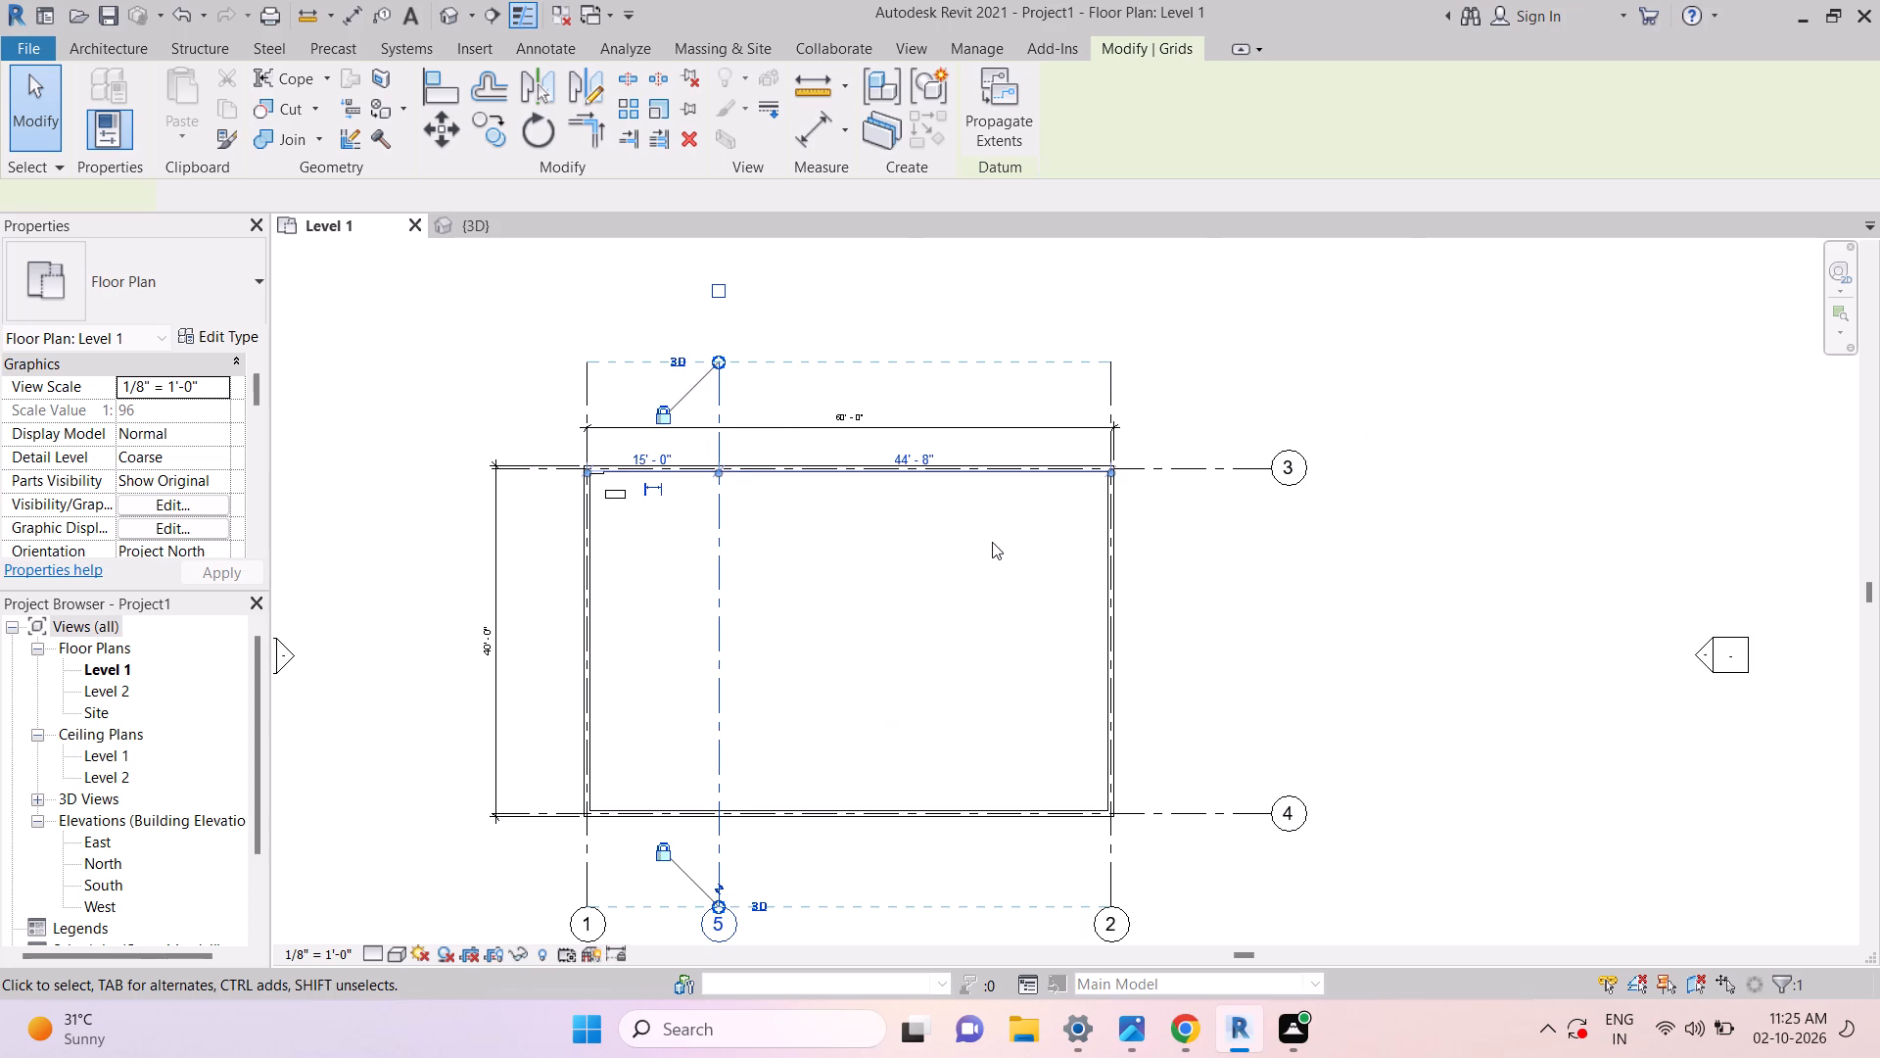
key("Escape")
key("Escape")
key("Escape")
key("Escape")
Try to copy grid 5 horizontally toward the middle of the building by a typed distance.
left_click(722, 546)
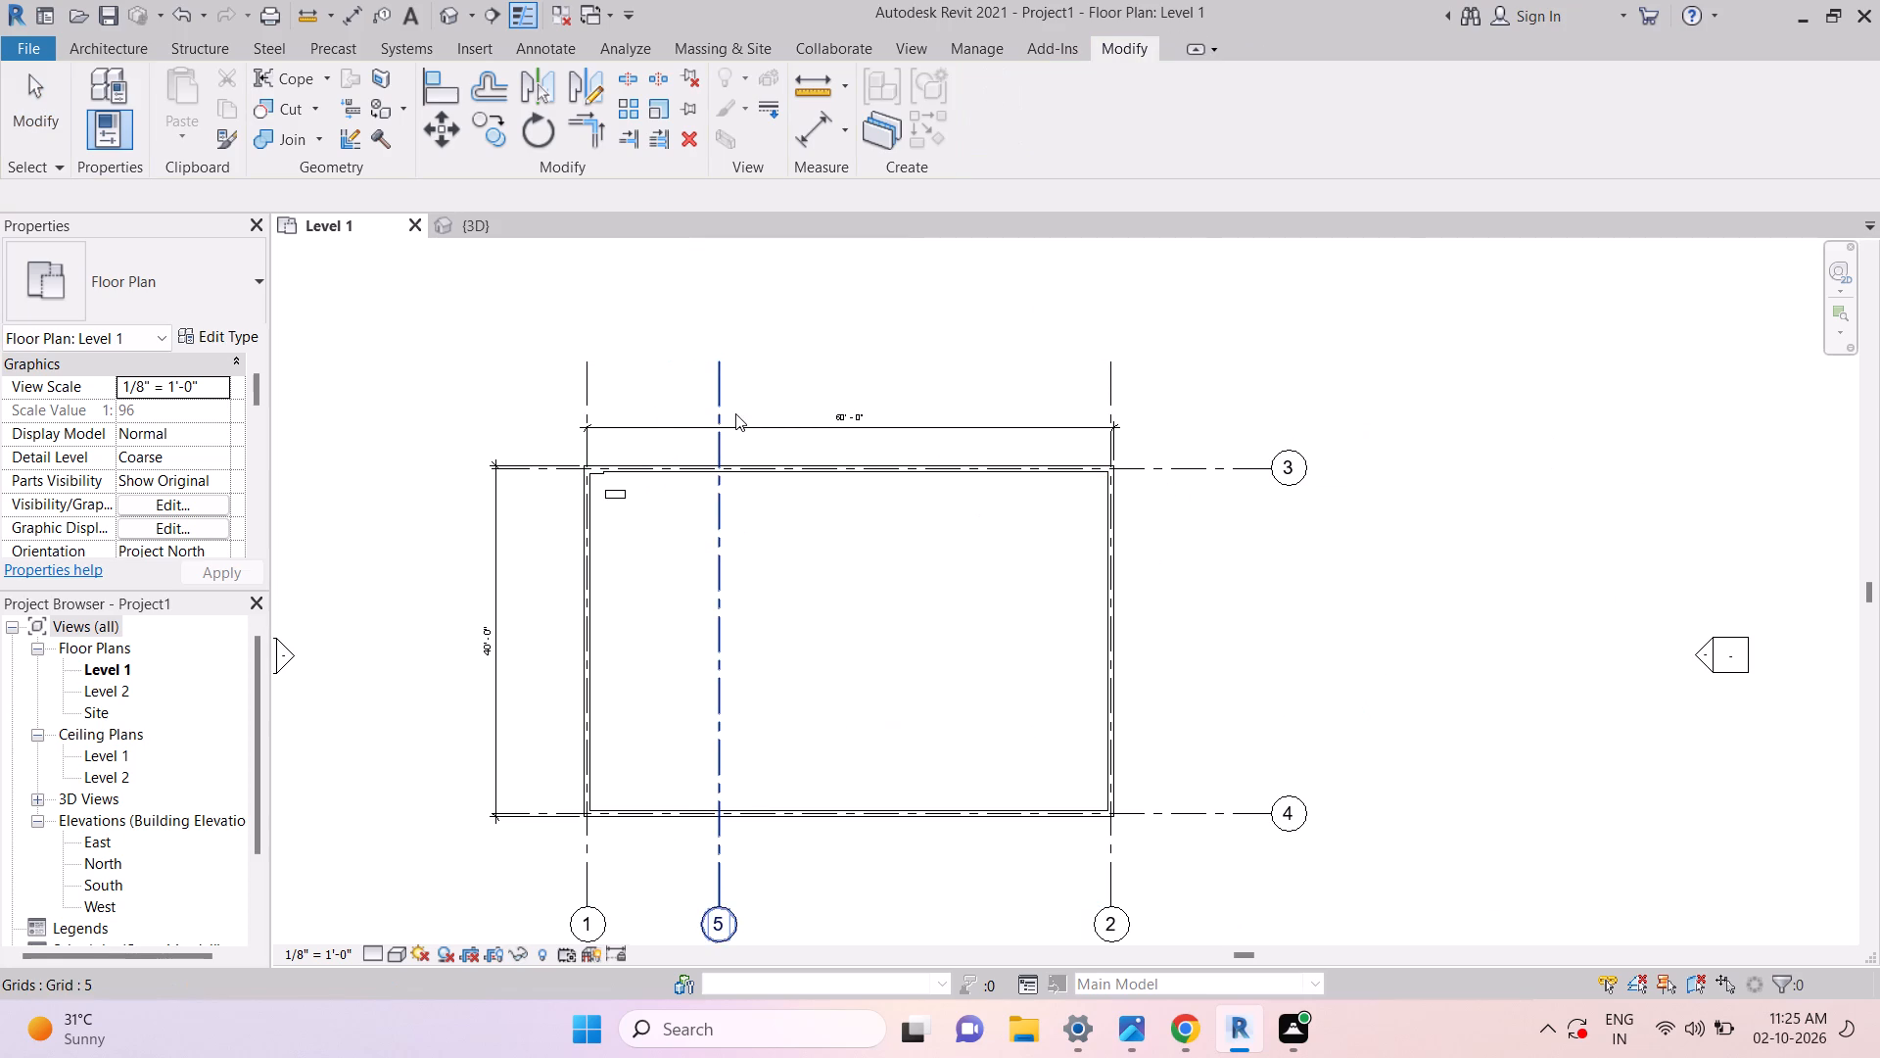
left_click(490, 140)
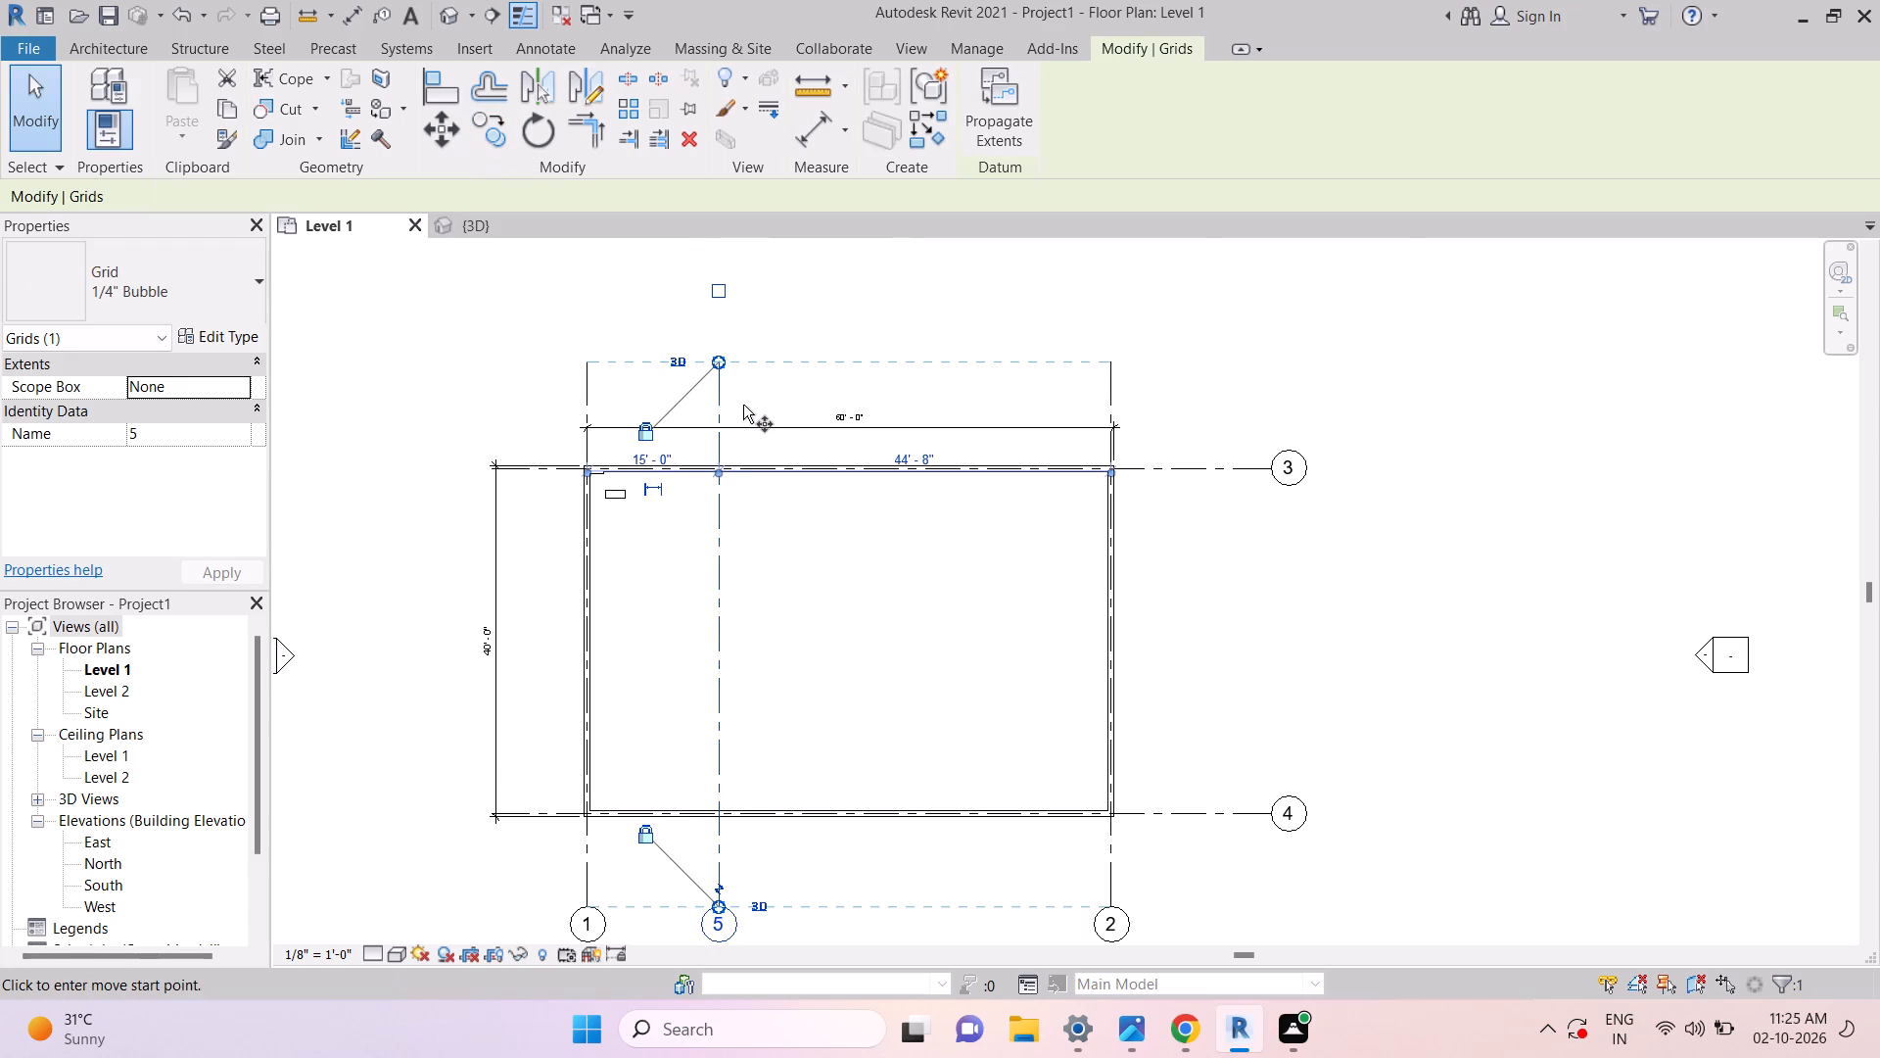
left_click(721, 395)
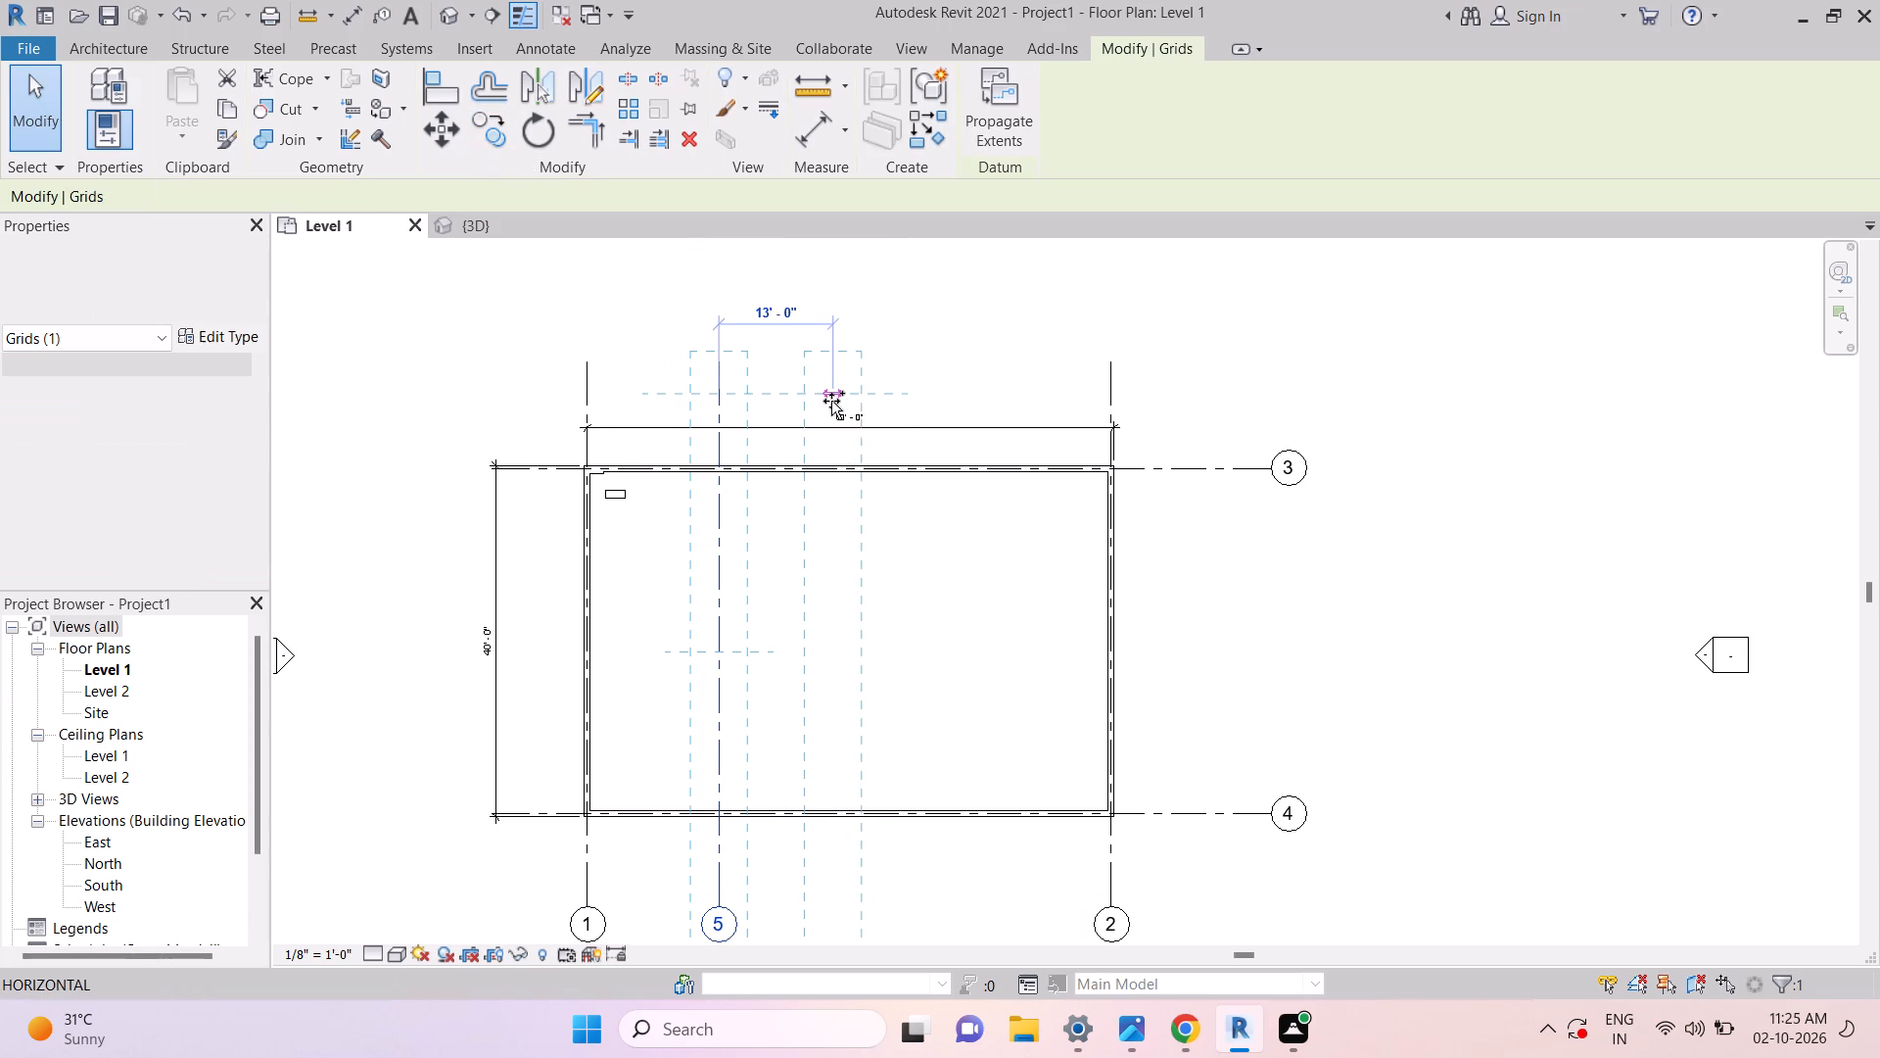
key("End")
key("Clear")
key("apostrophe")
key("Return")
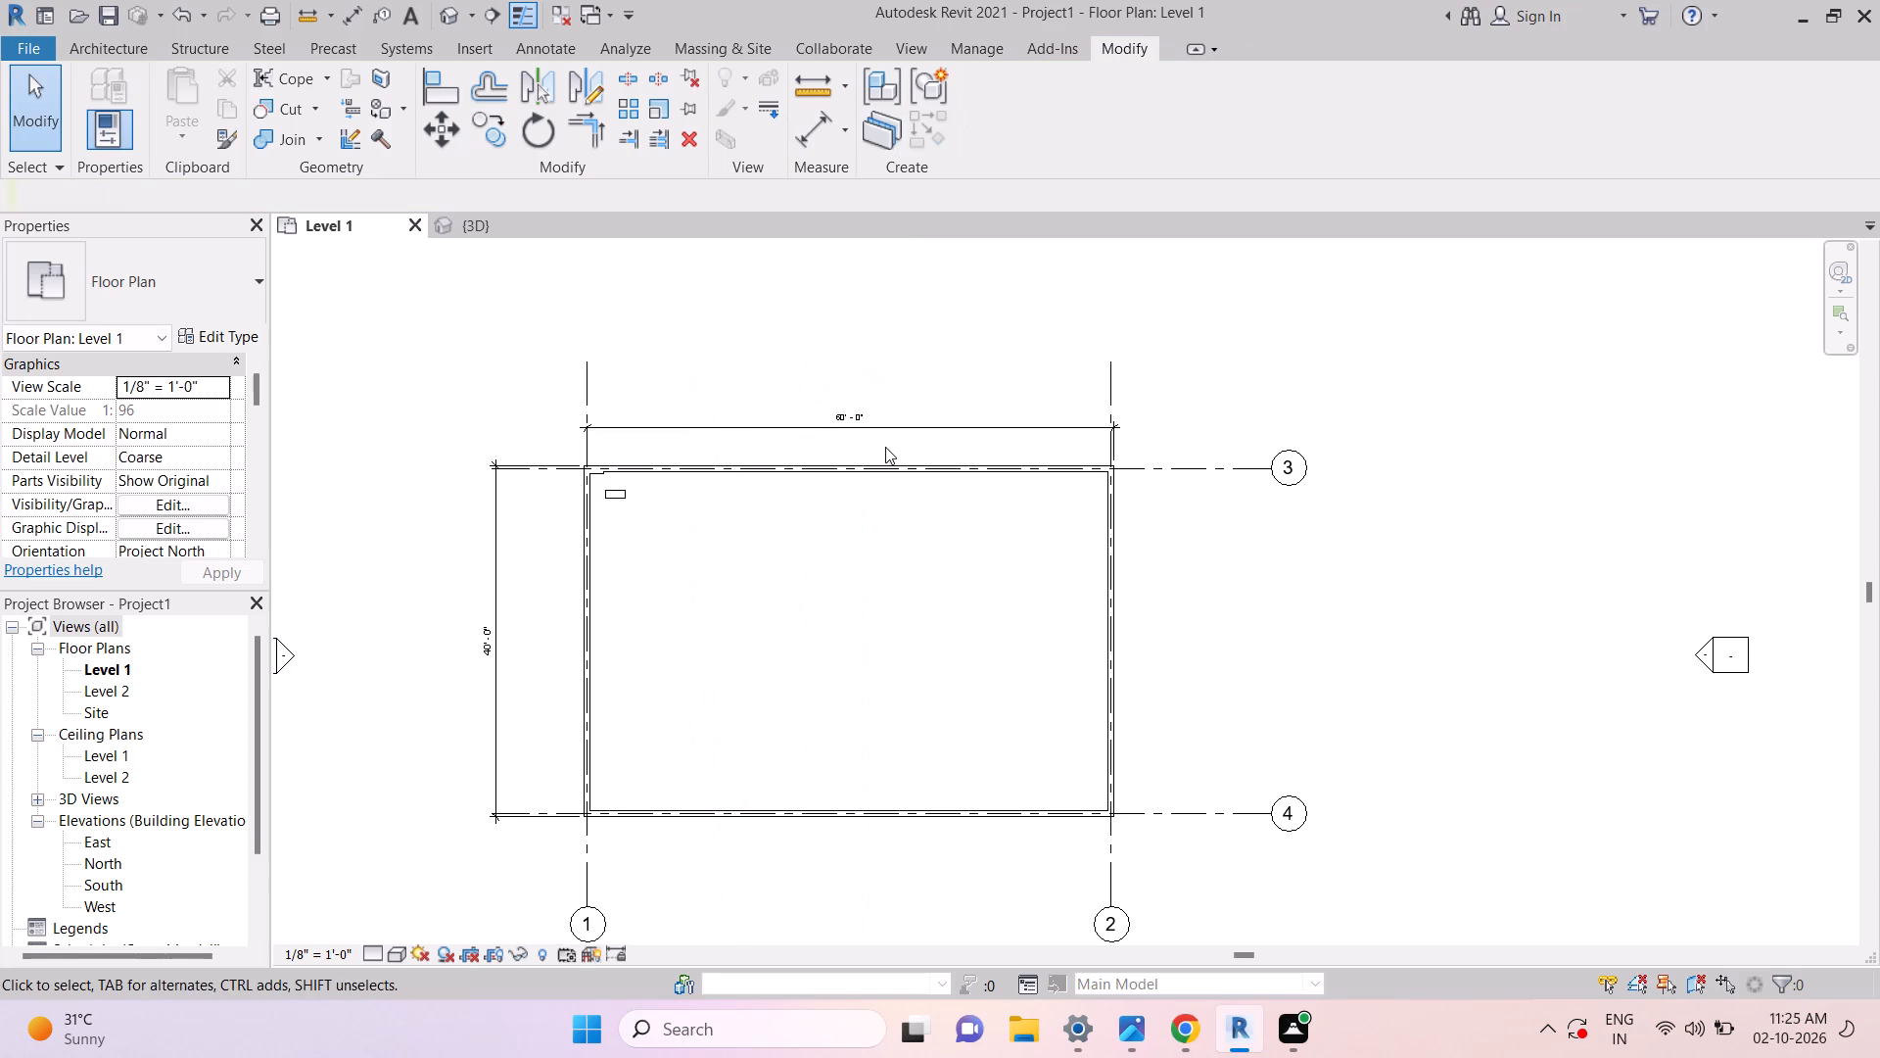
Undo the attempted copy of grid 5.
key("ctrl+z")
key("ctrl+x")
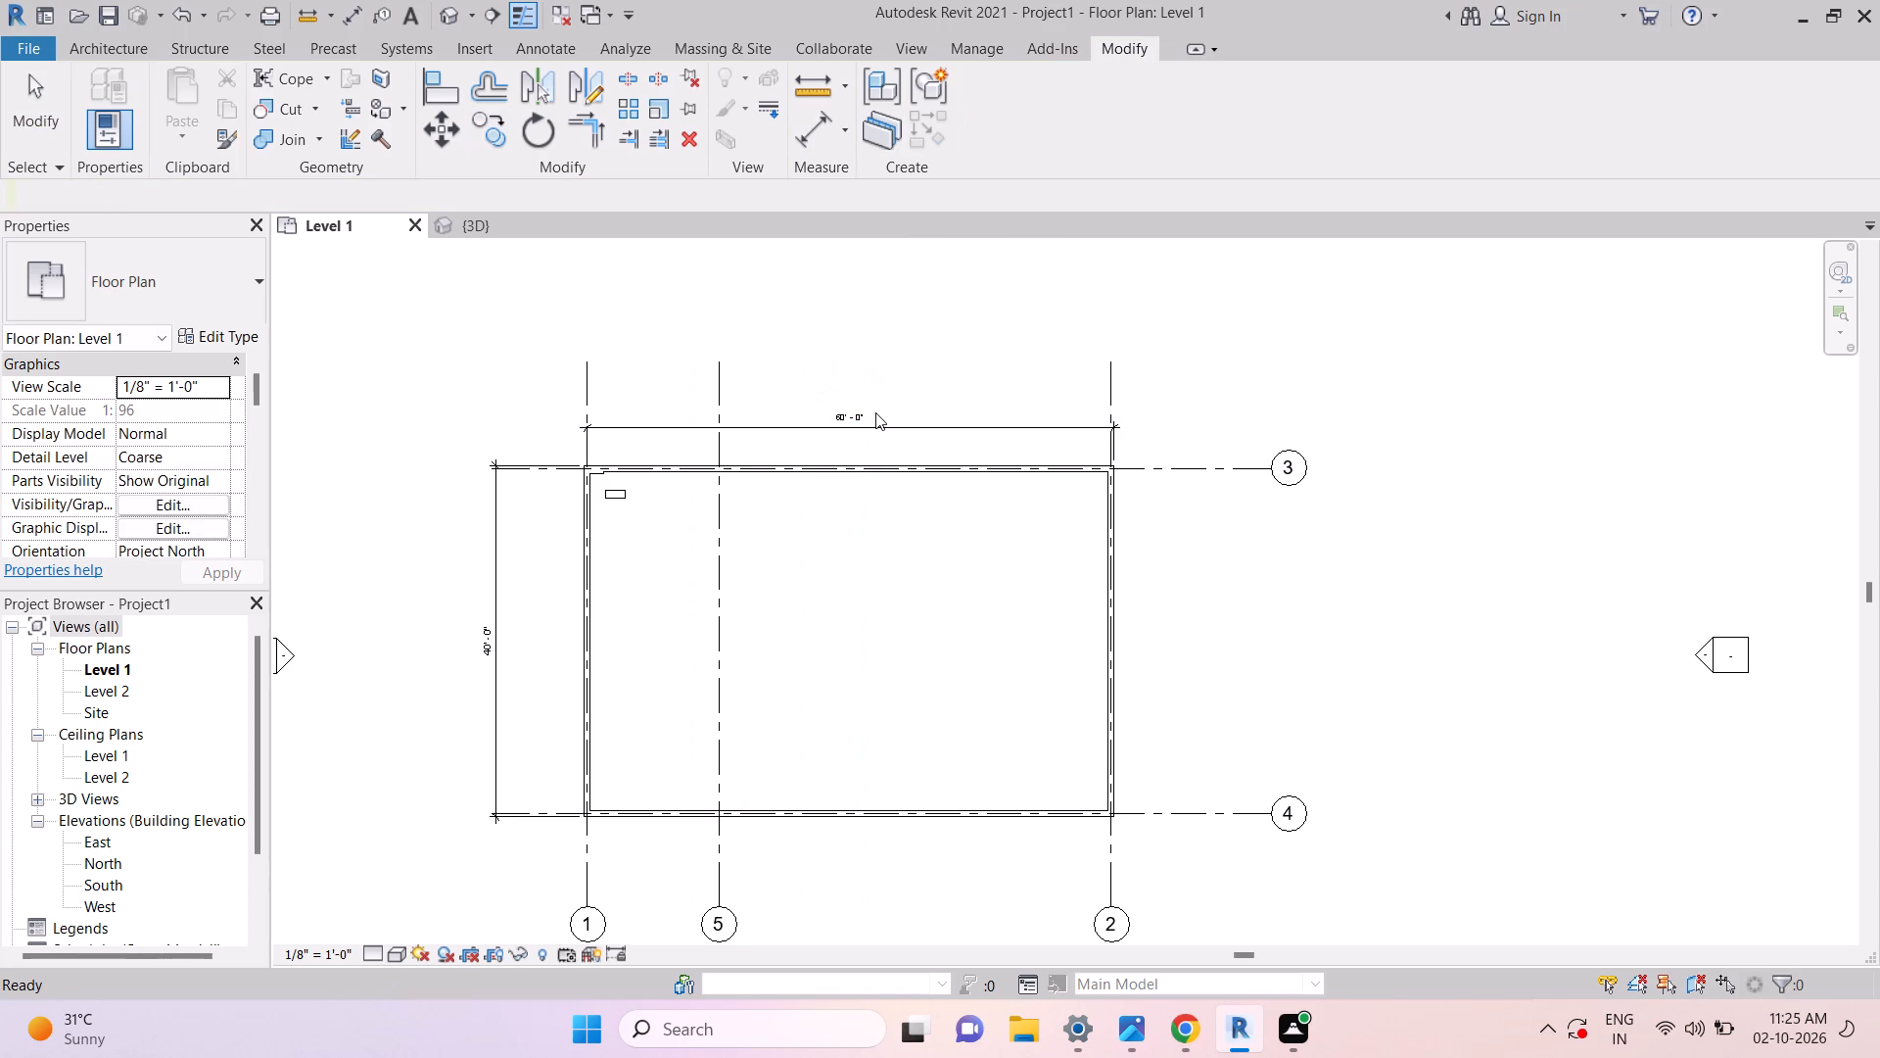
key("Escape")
Copy grid 5 horizontally toward grid 2, placing the copy about 31'-6" from the left wall.
left_click(719, 393)
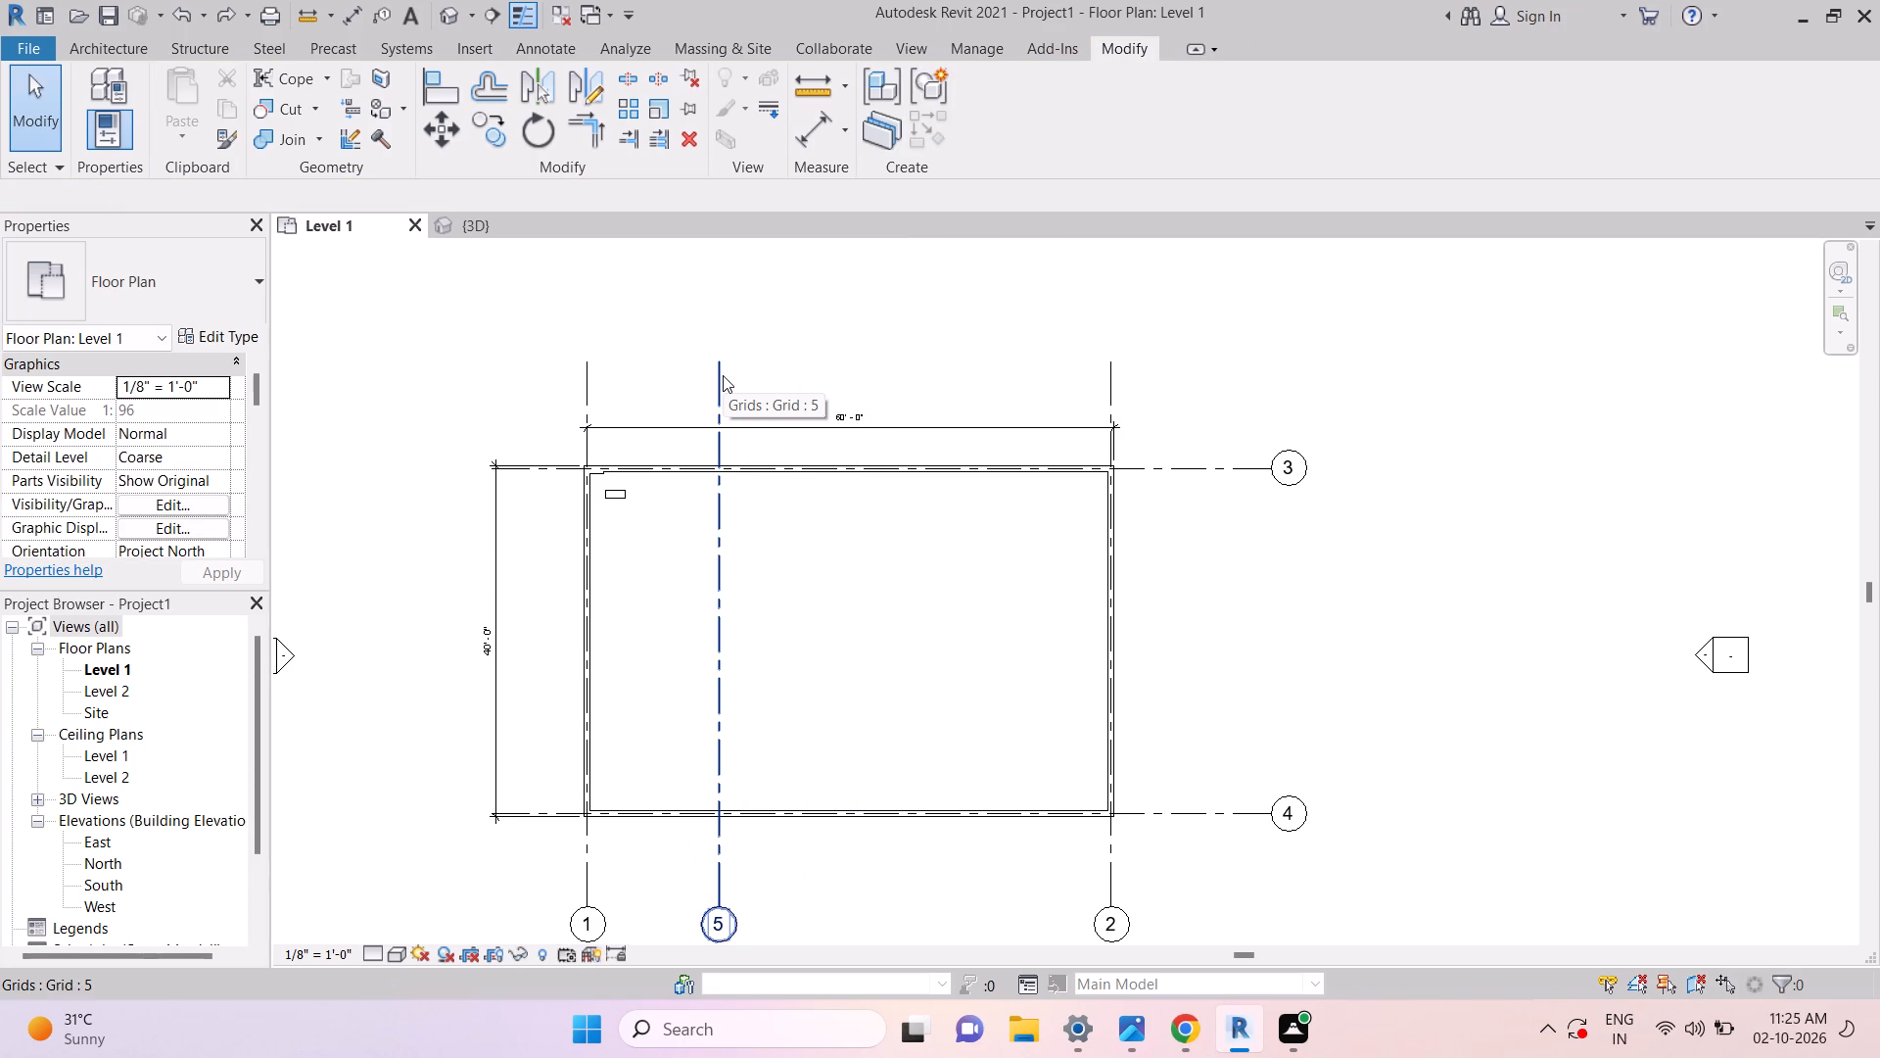
left_click(721, 396)
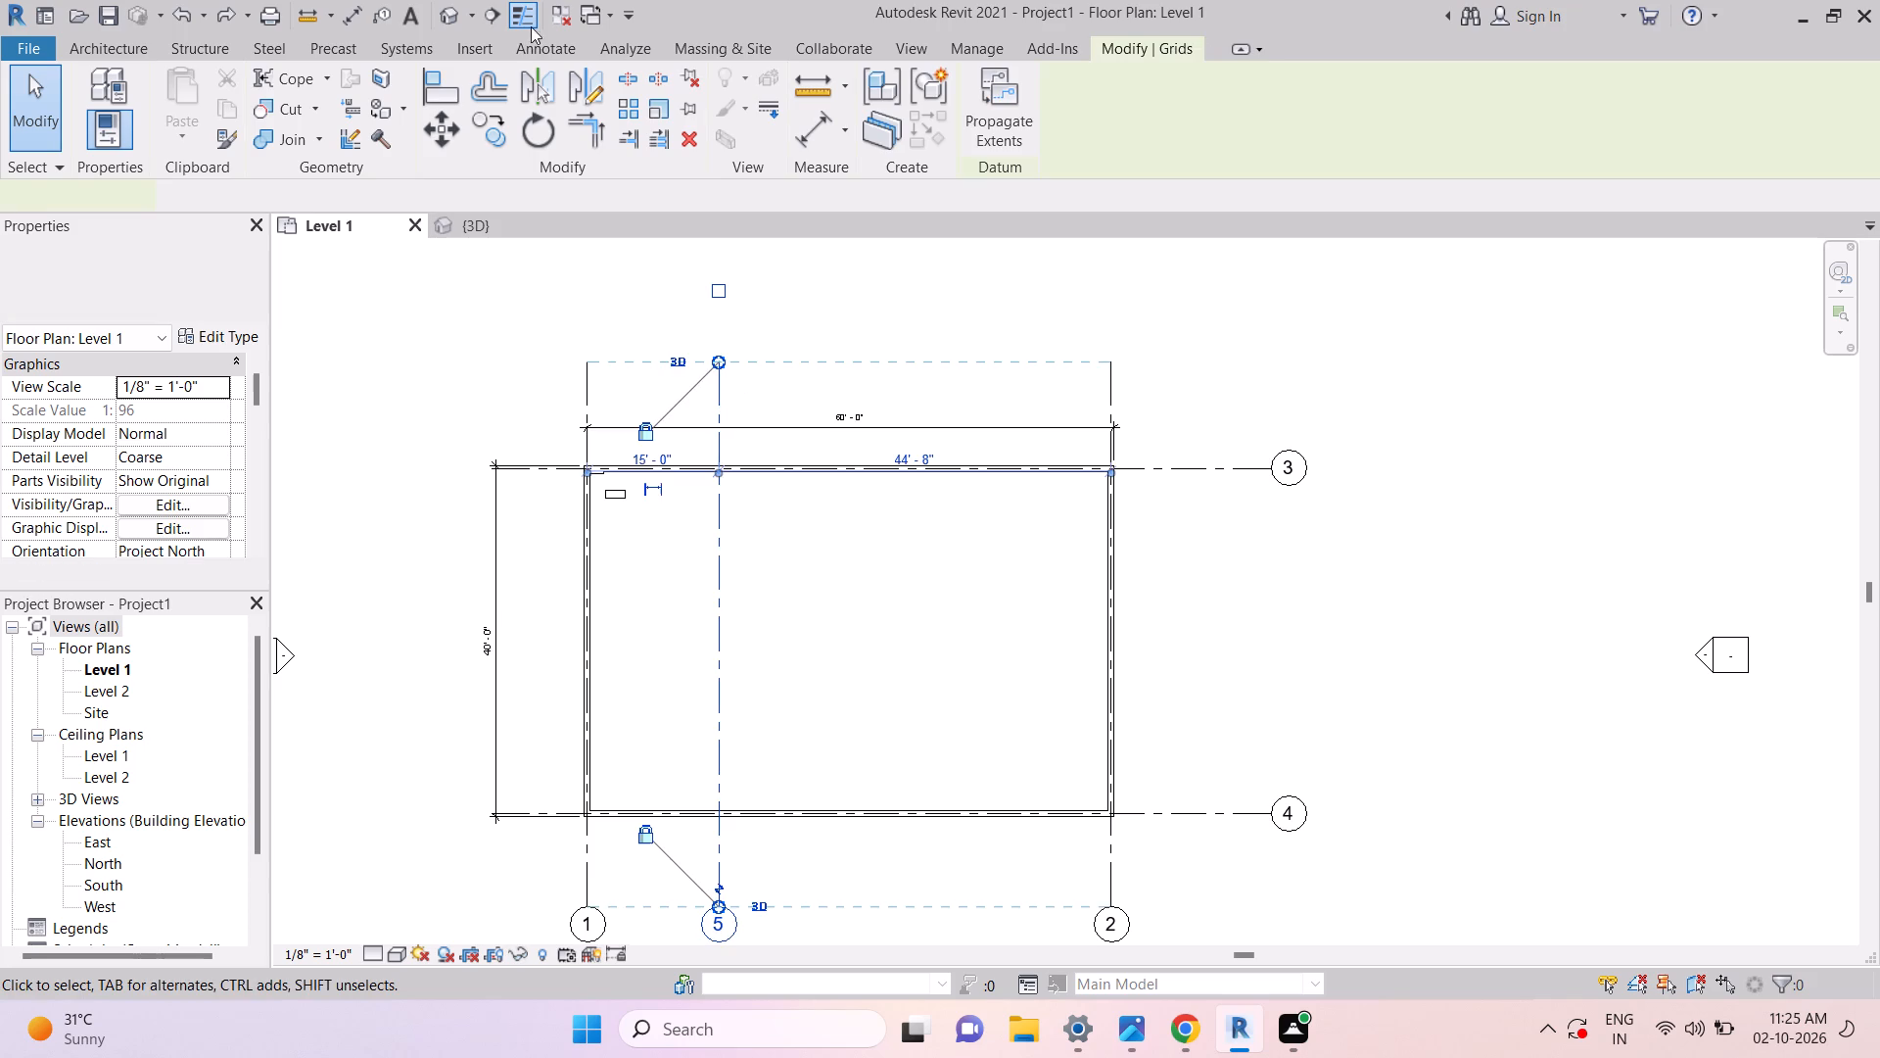
left_click(495, 135)
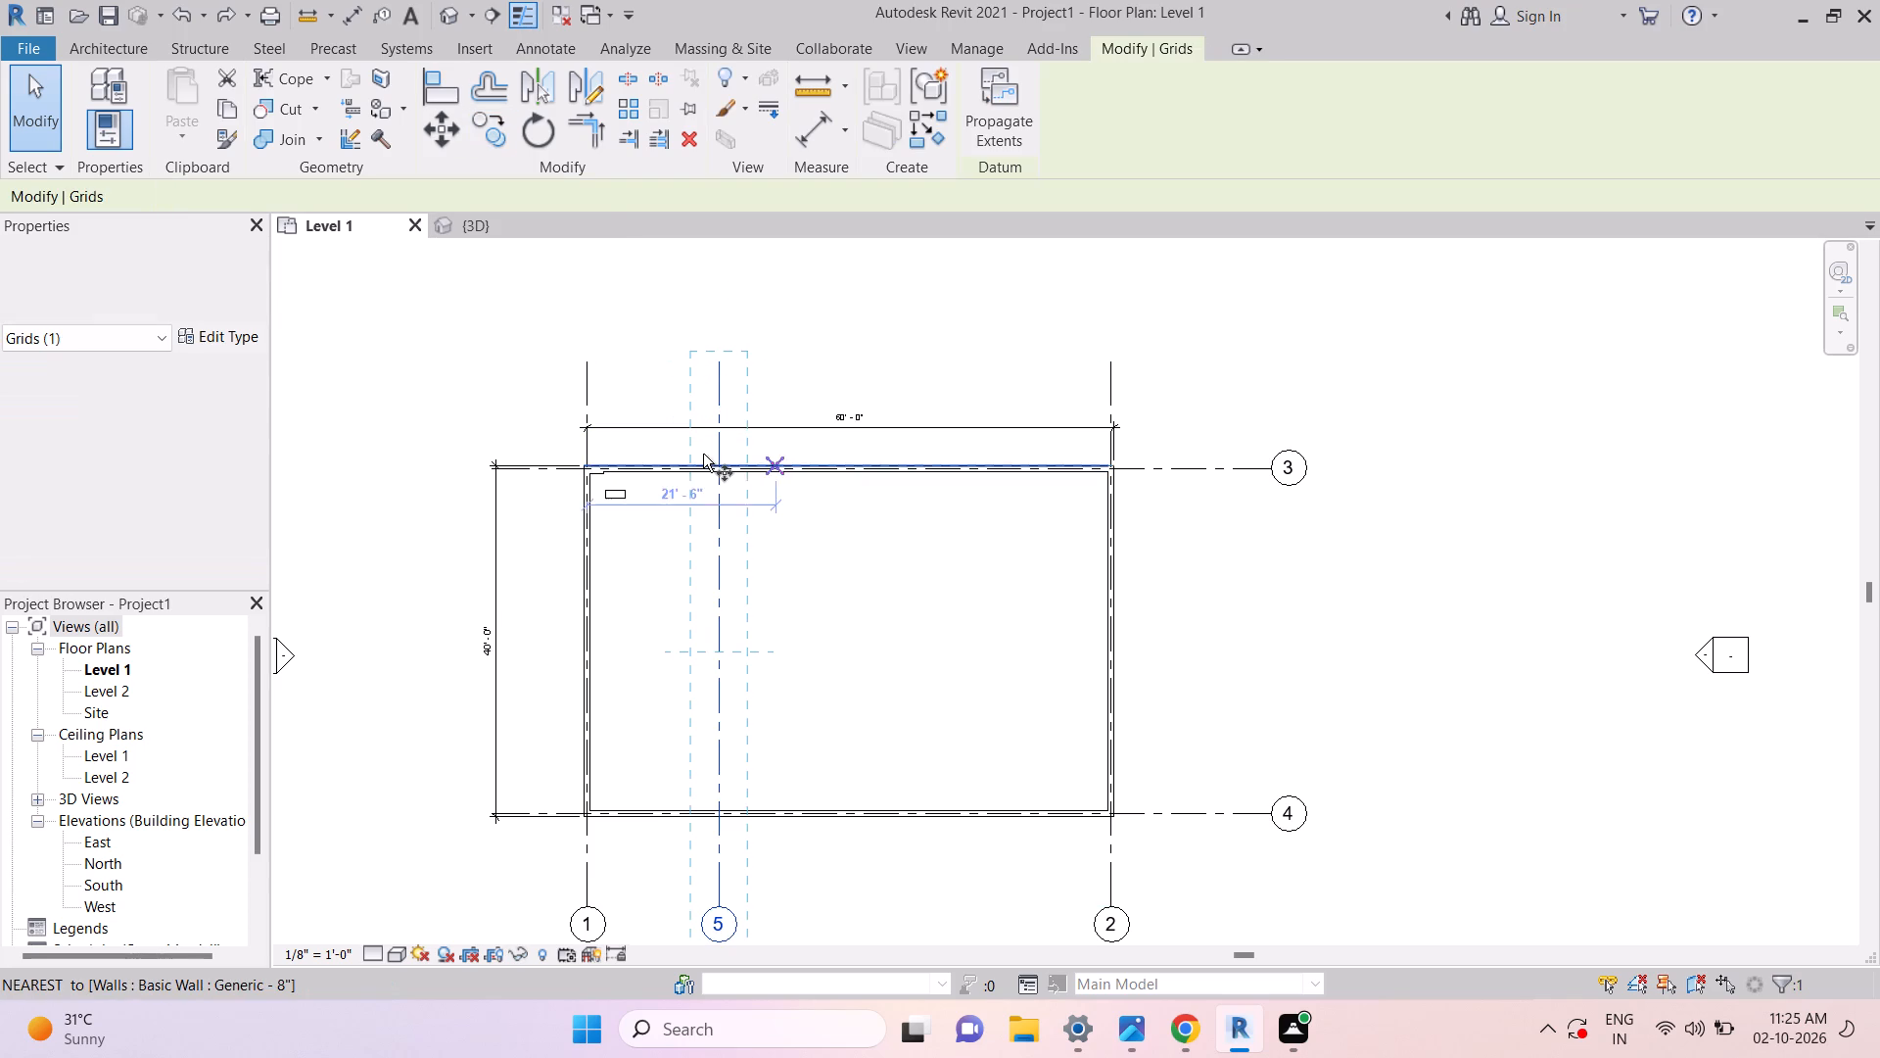
left_click(714, 448)
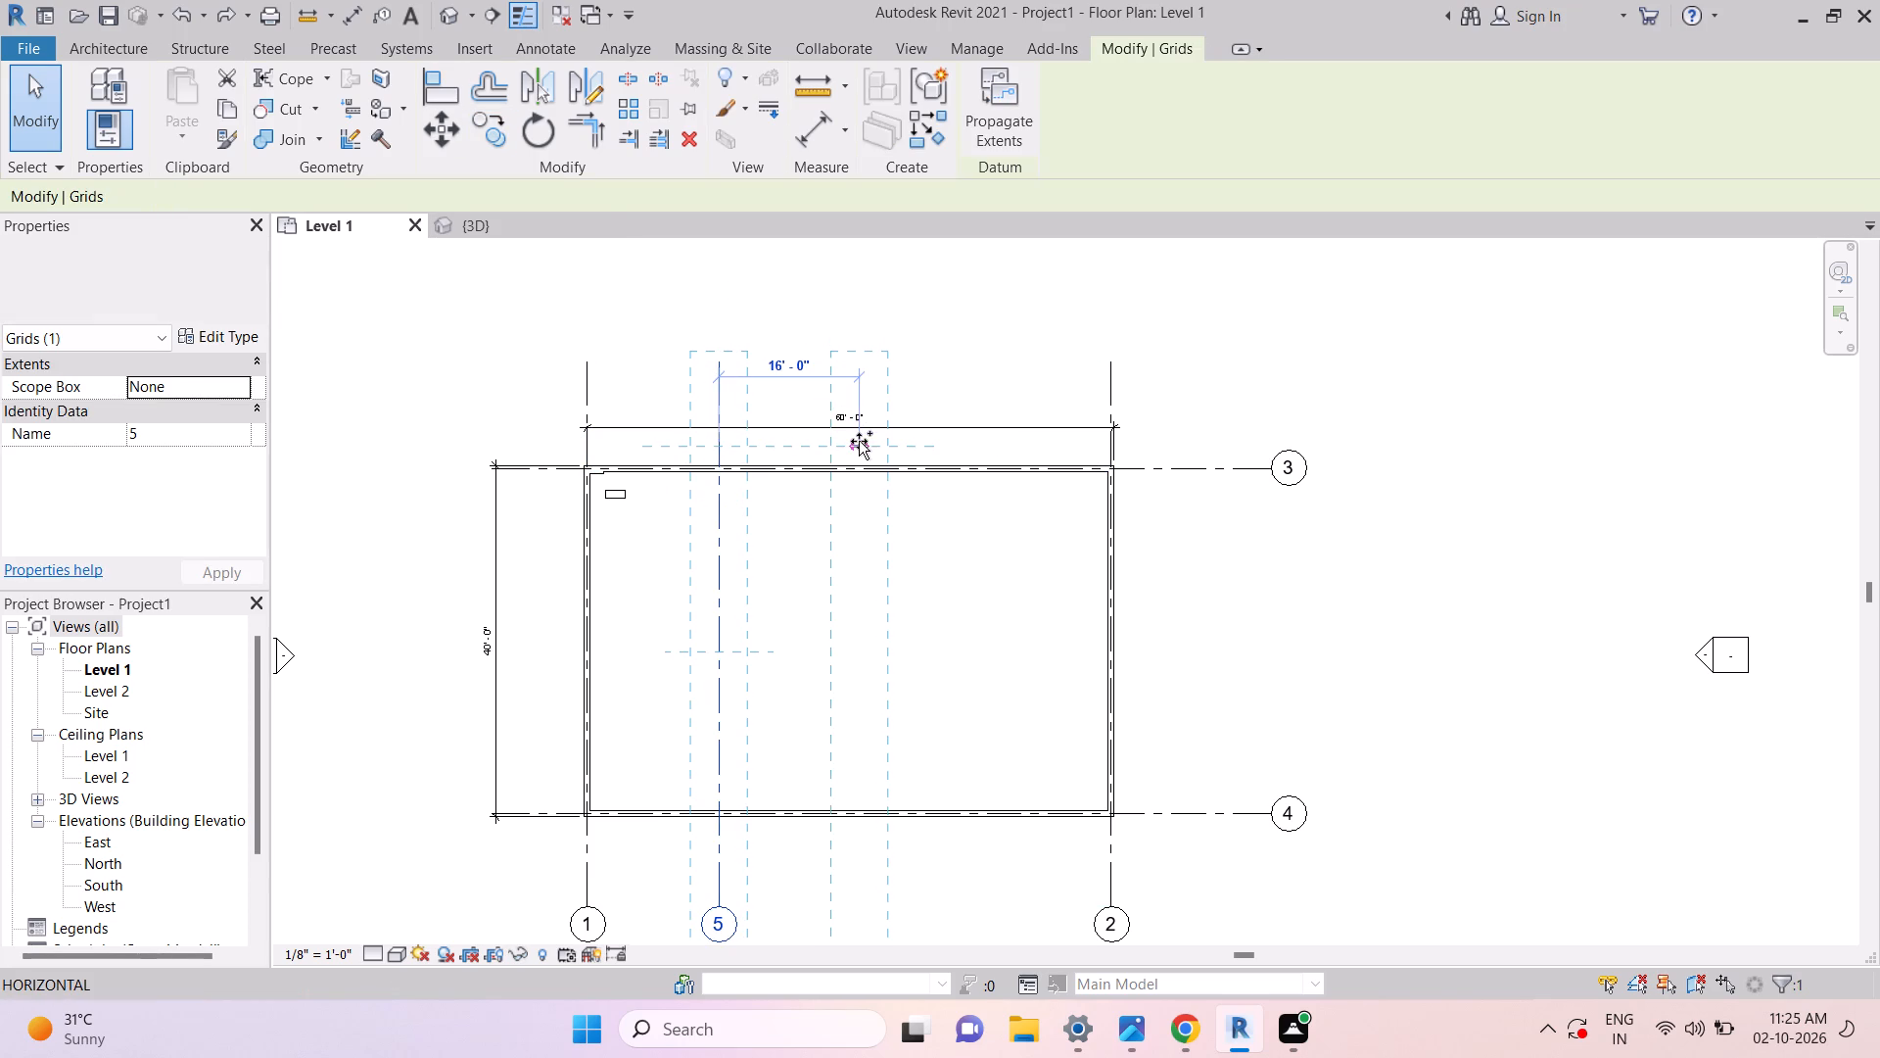
left_click(863, 439)
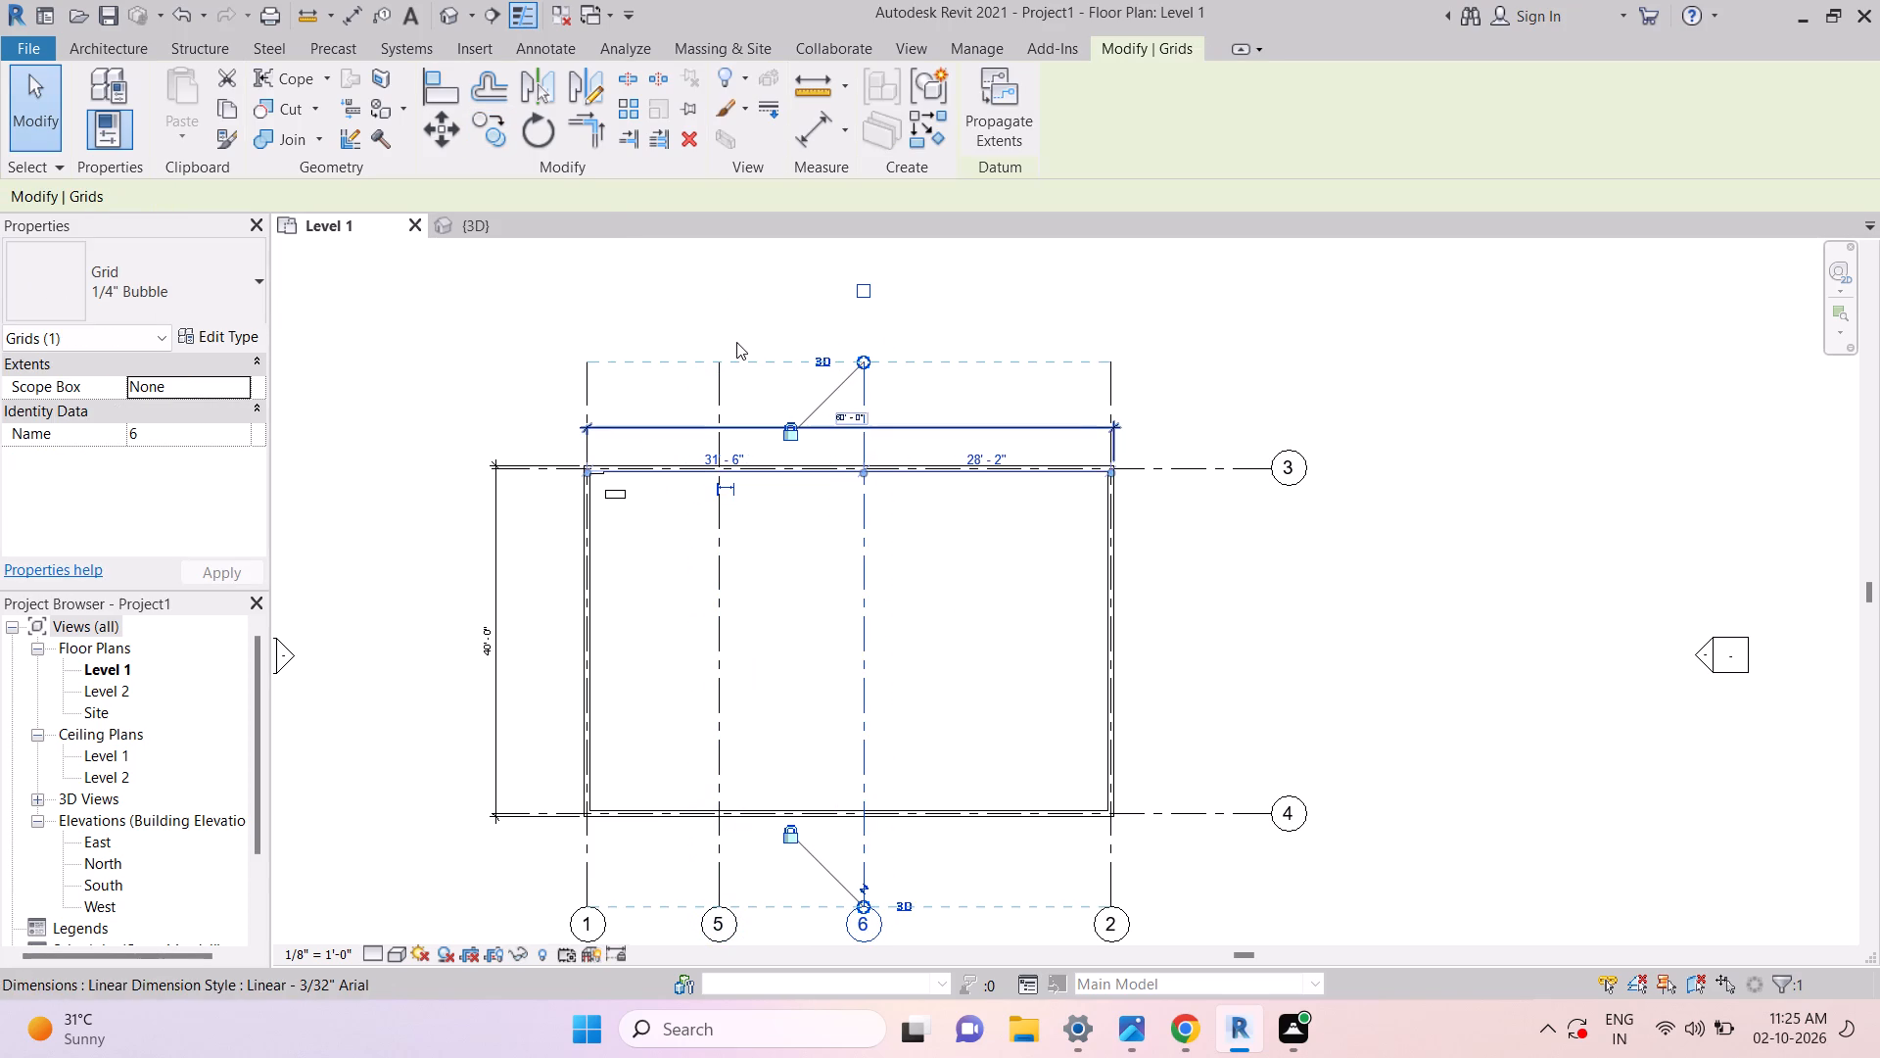
key("Escape")
key("Escape")
key("Escape")
key("Escape")
key("Escape")
key("Escape")
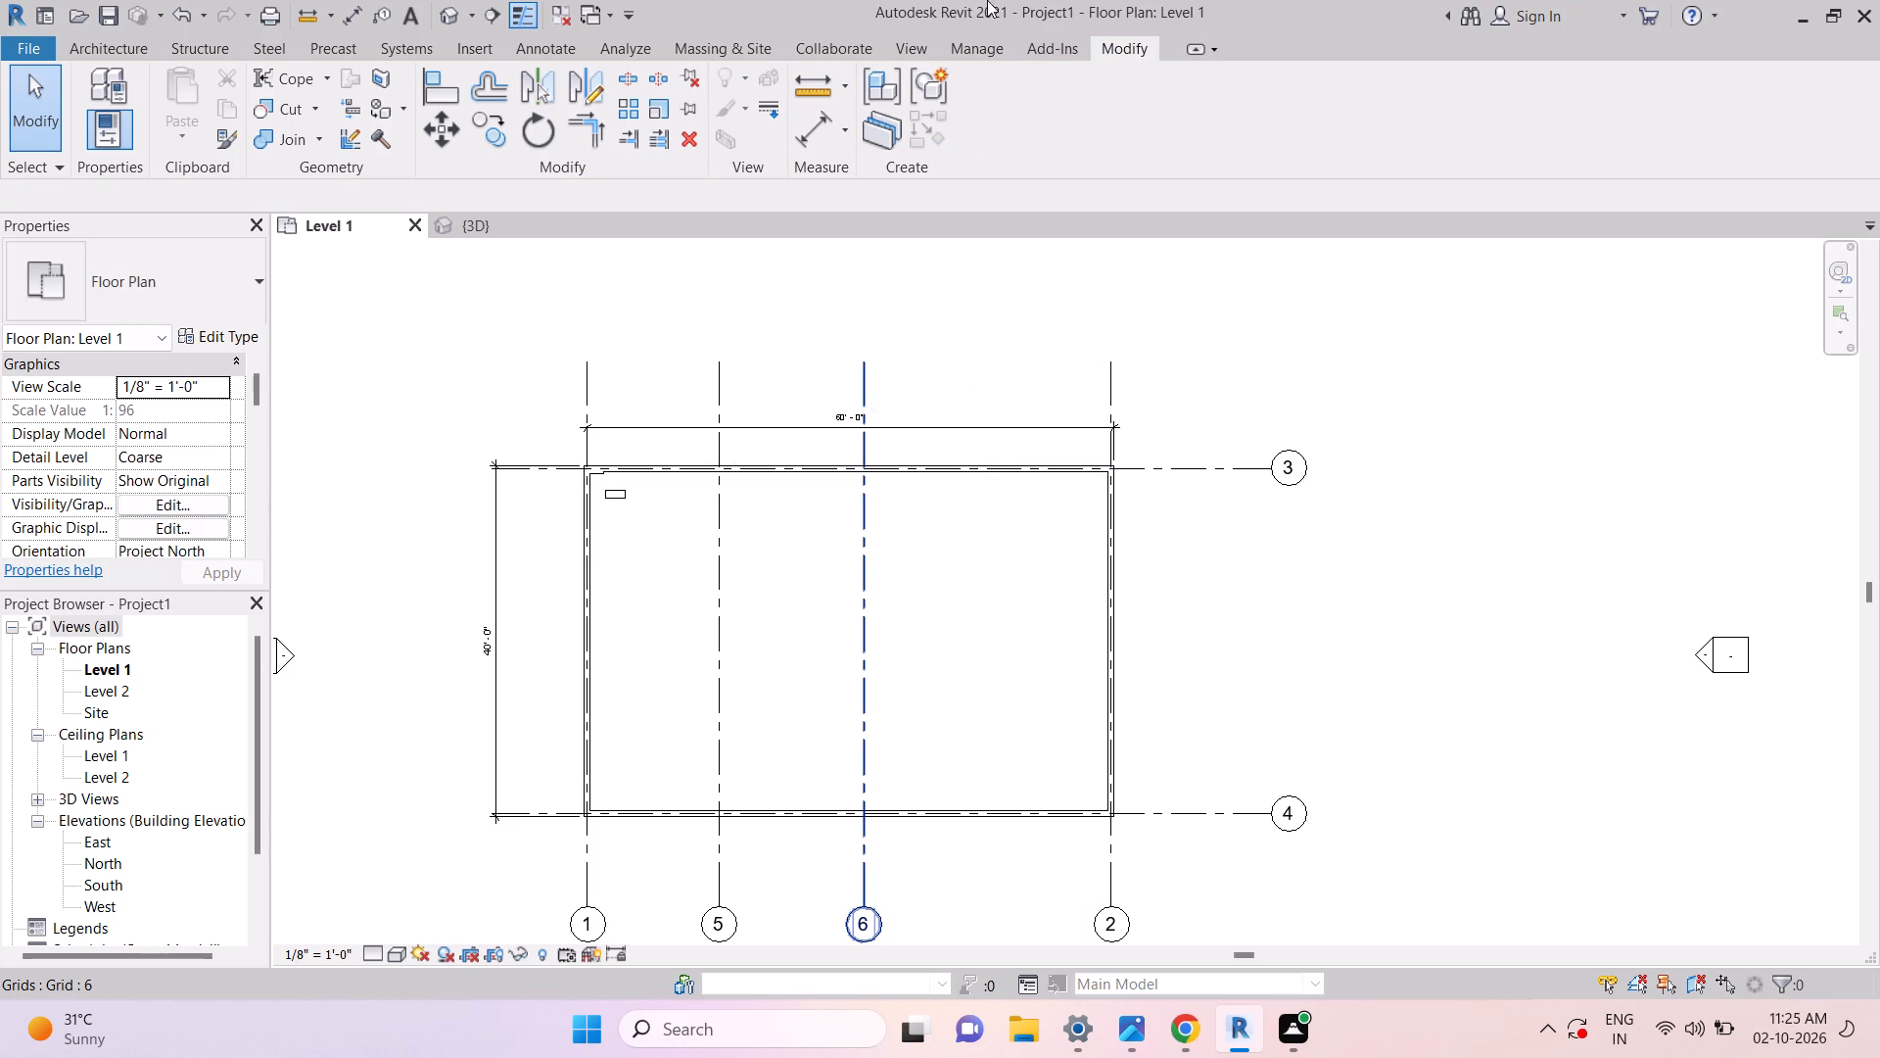
key("Escape")
key("Escape")
key("Escape")
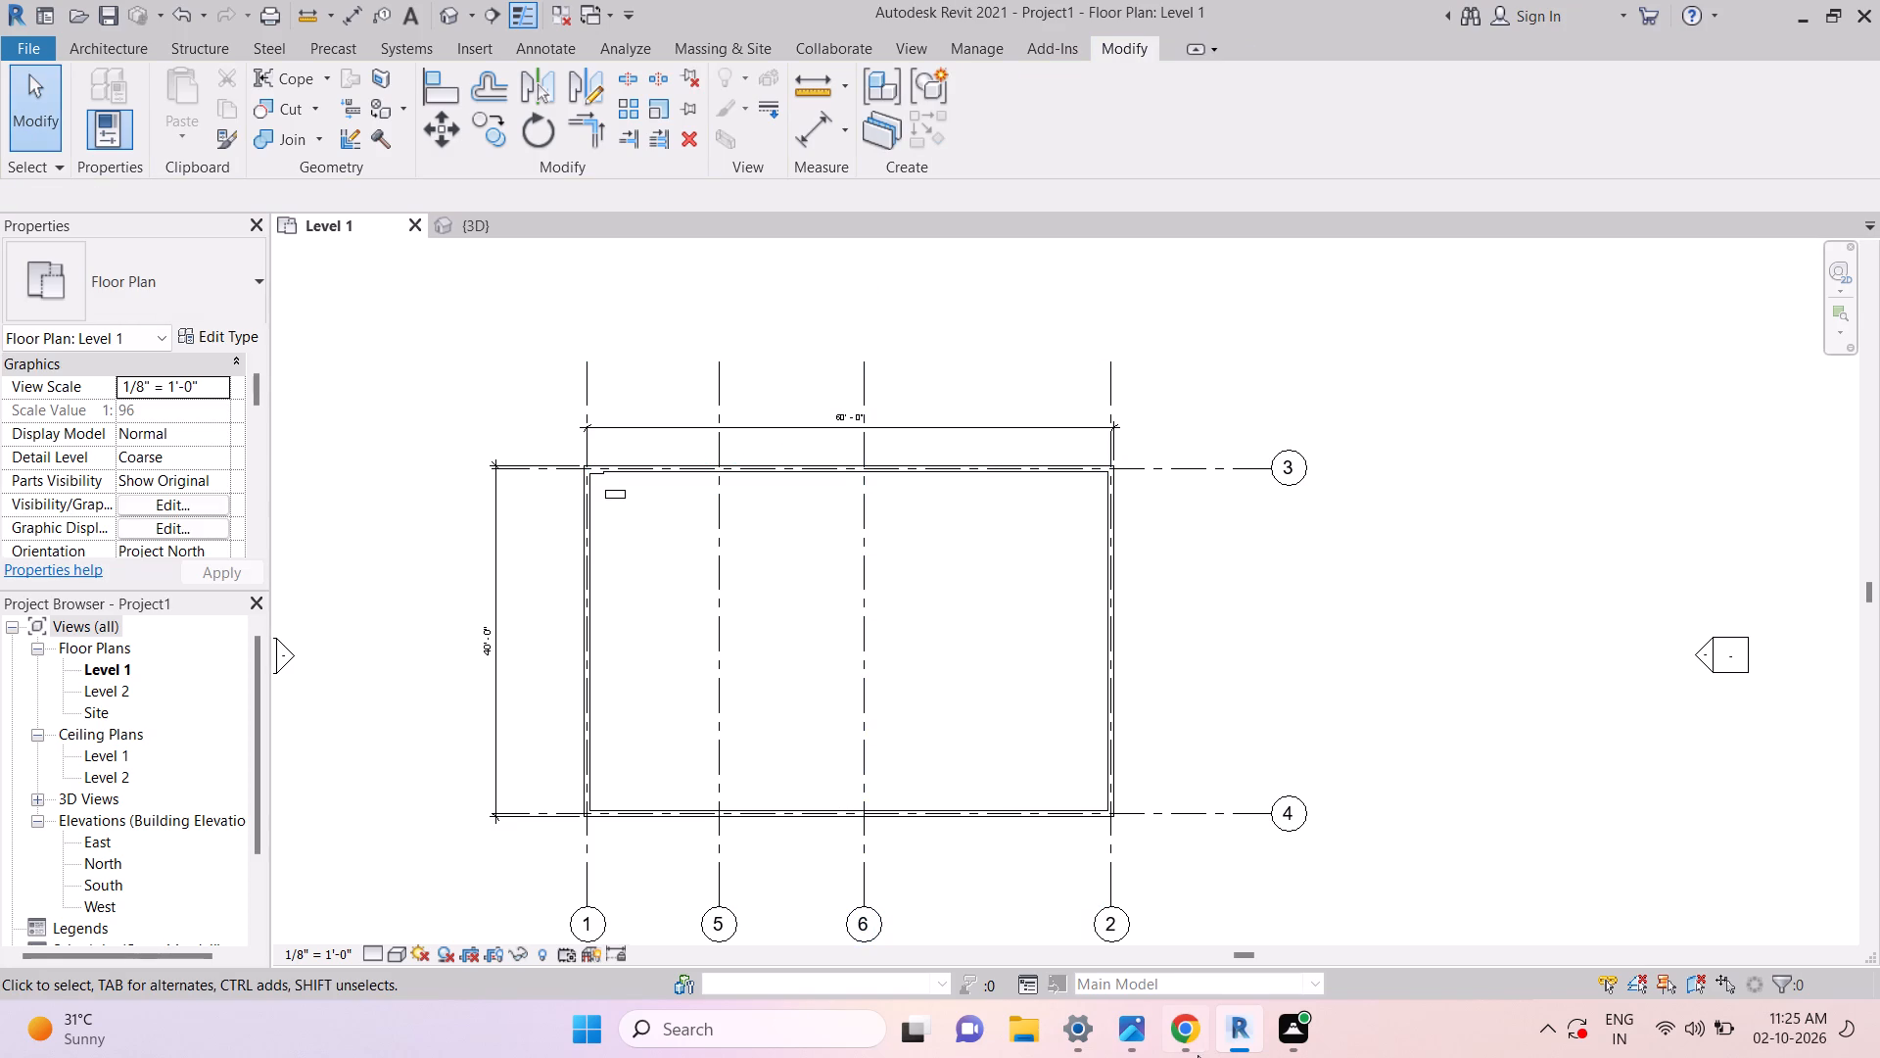
Switch to Chrome and browse the recommended videos beside the playing YouTube video.
left_click(1190, 1044)
scroll(1424, 538, "down", 2)
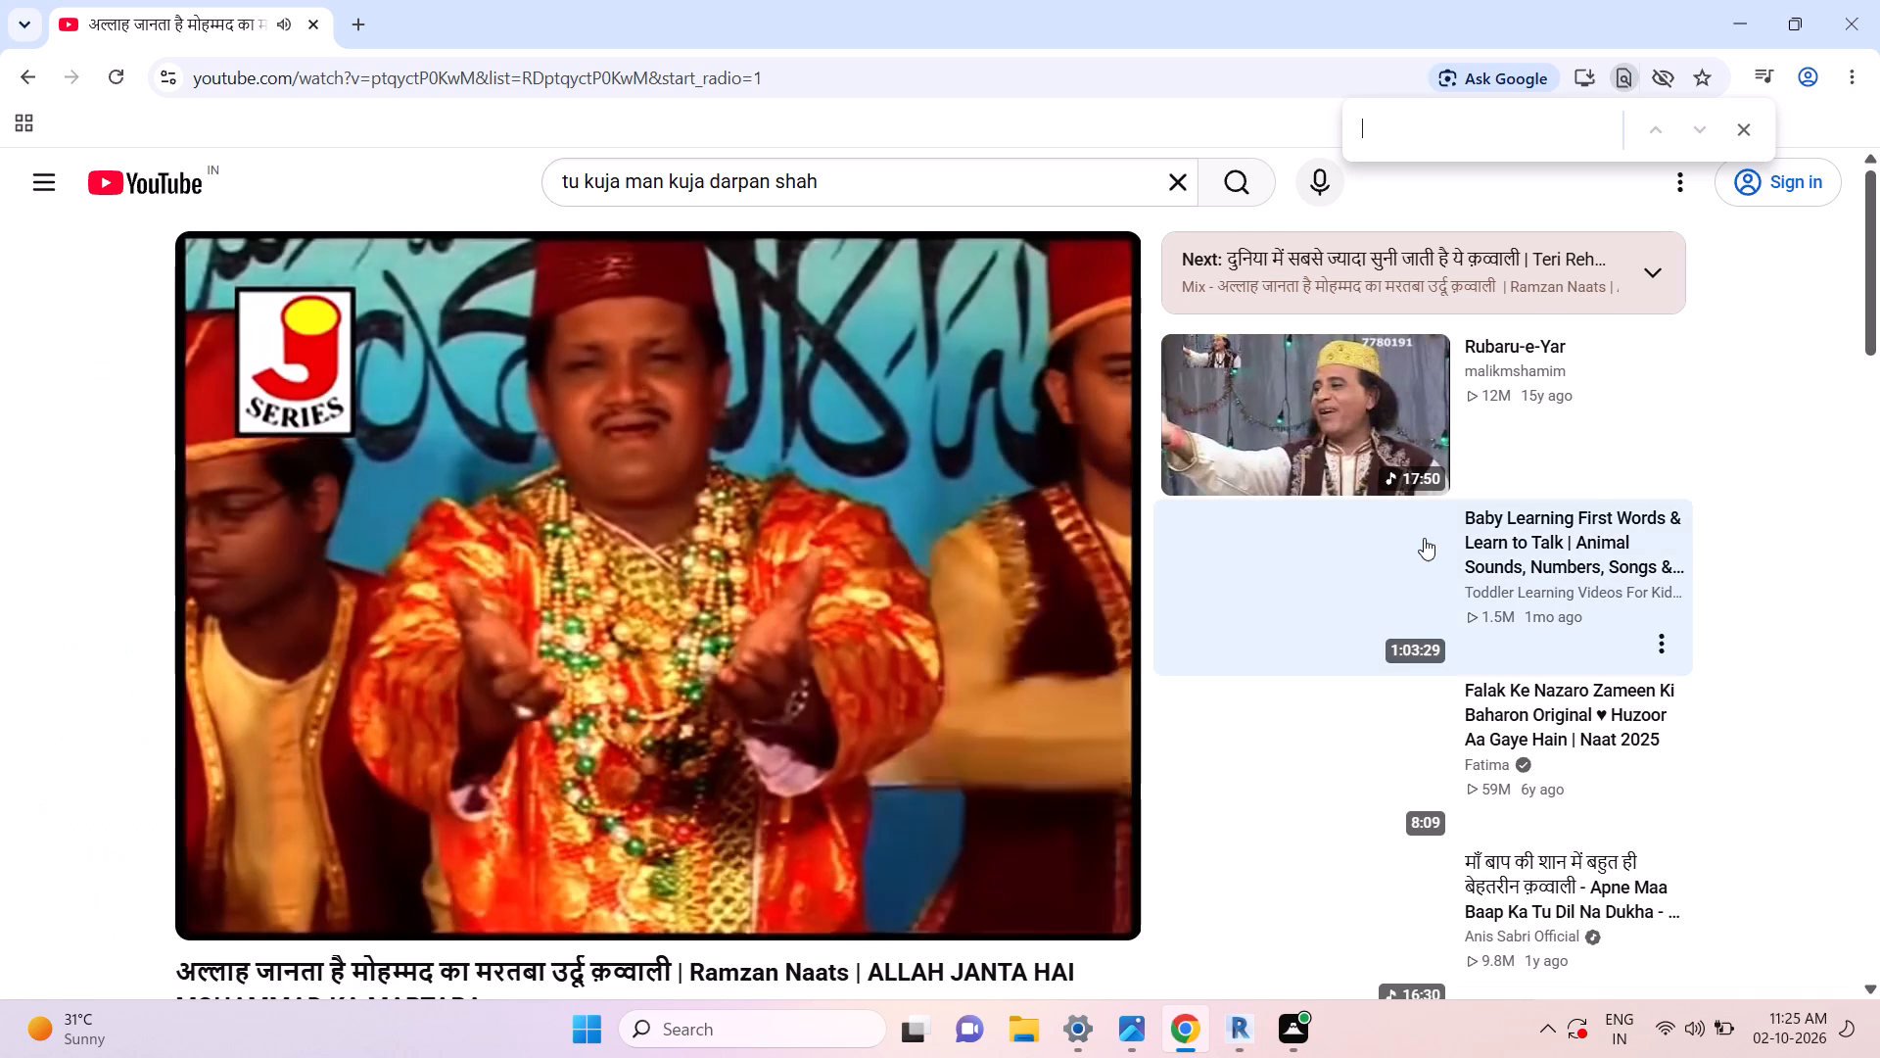
scroll(1424, 538, "down", 1)
scroll(1500, 576, "down", 6)
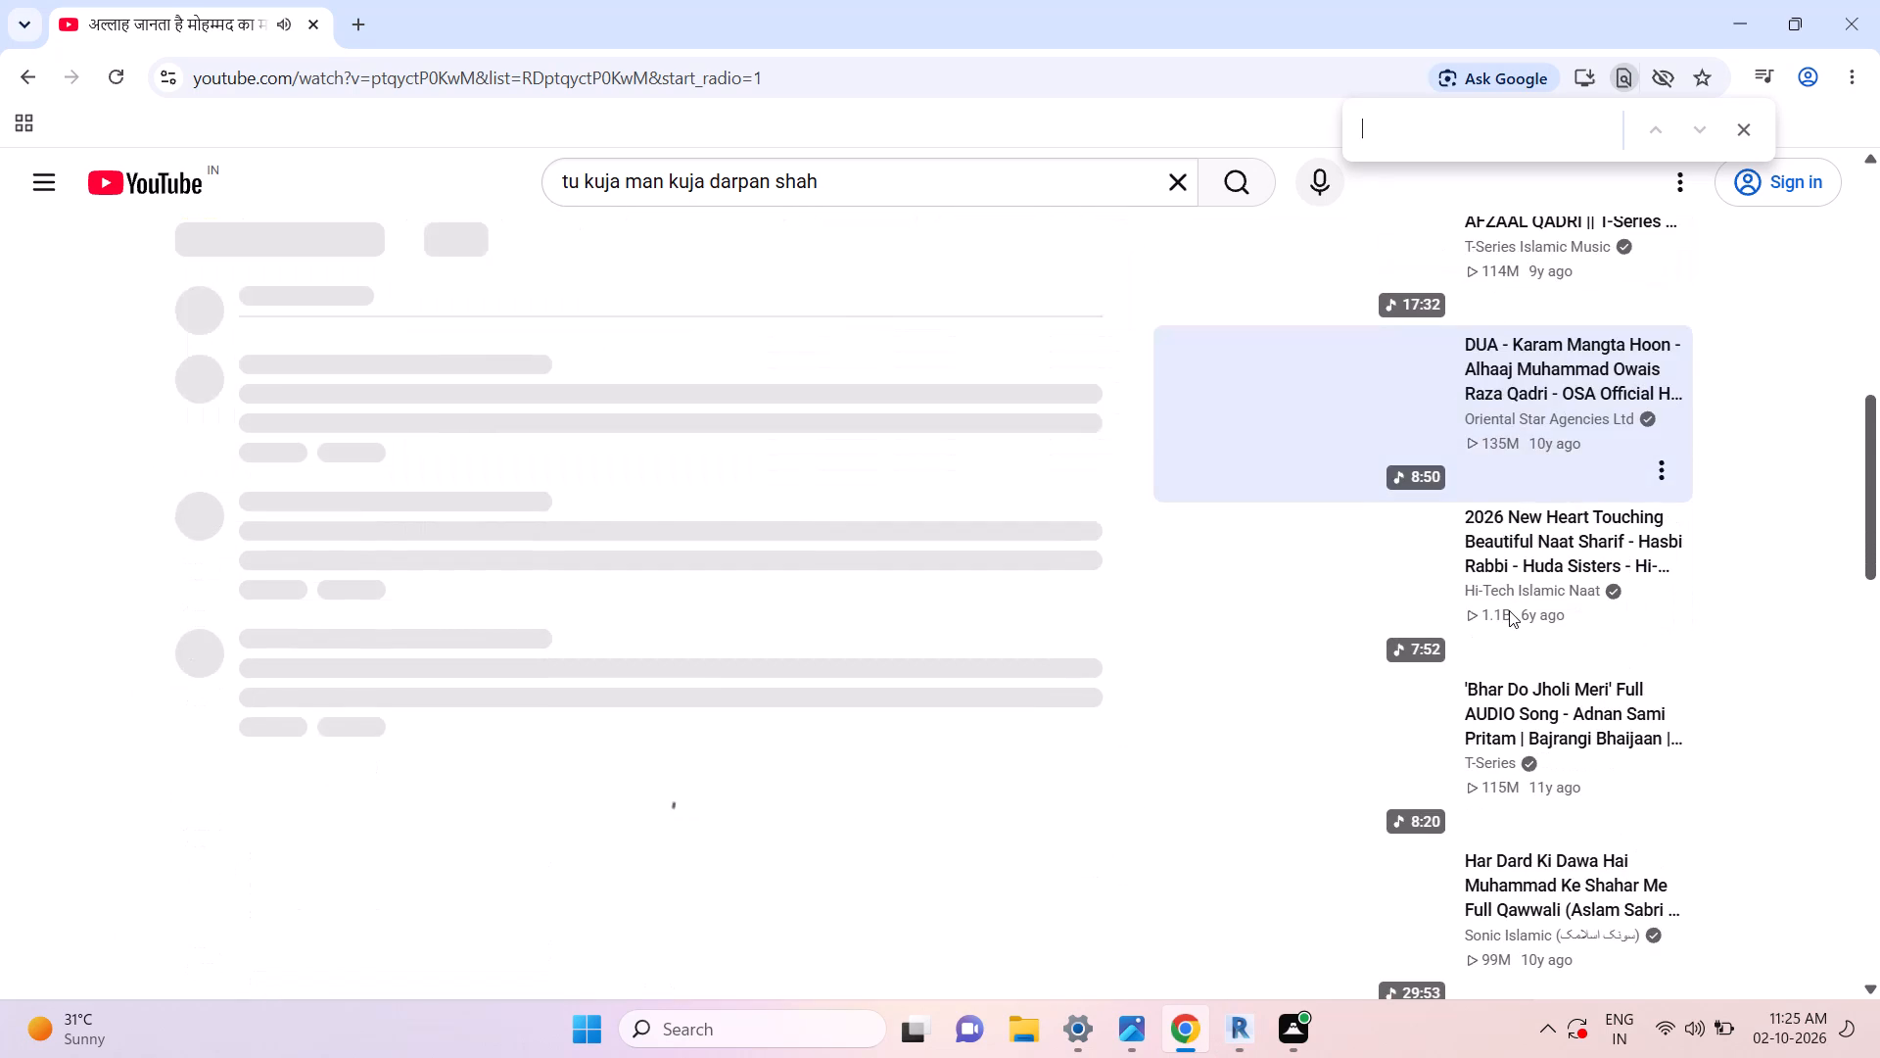
scroll(1500, 660, "down", 2)
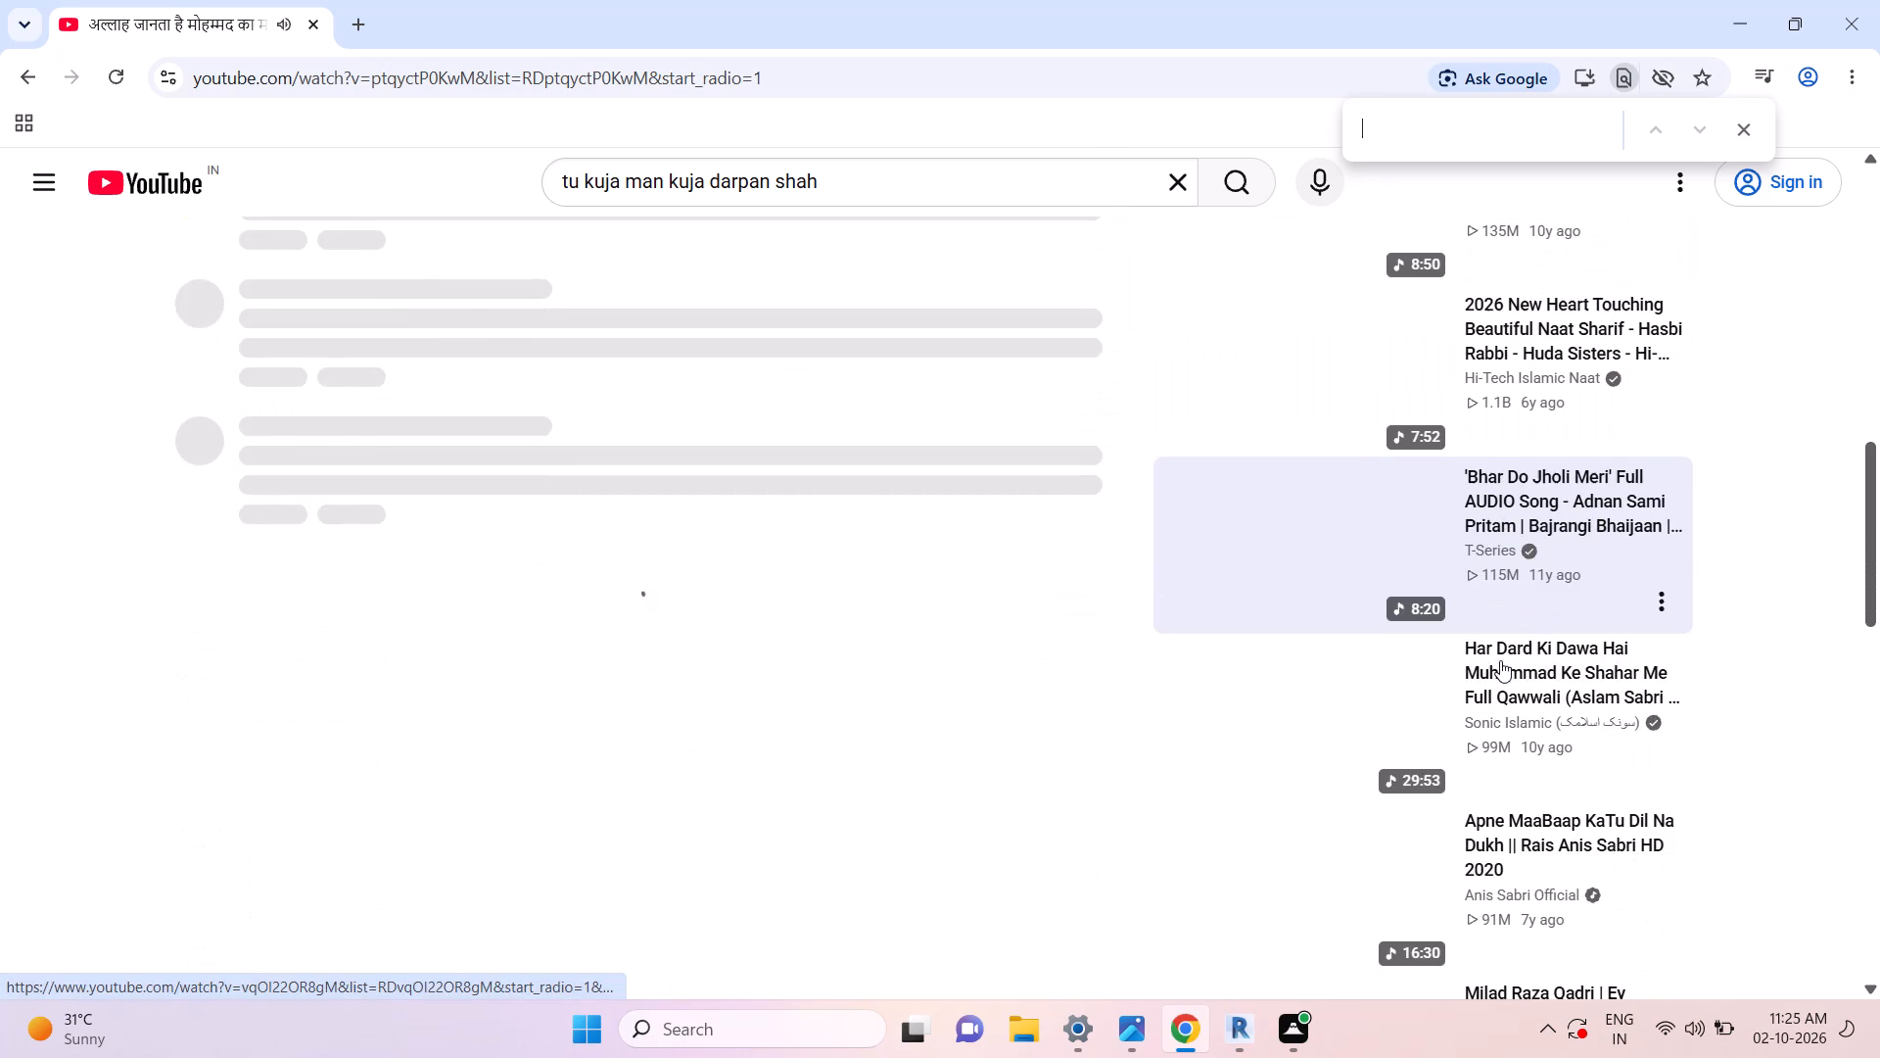
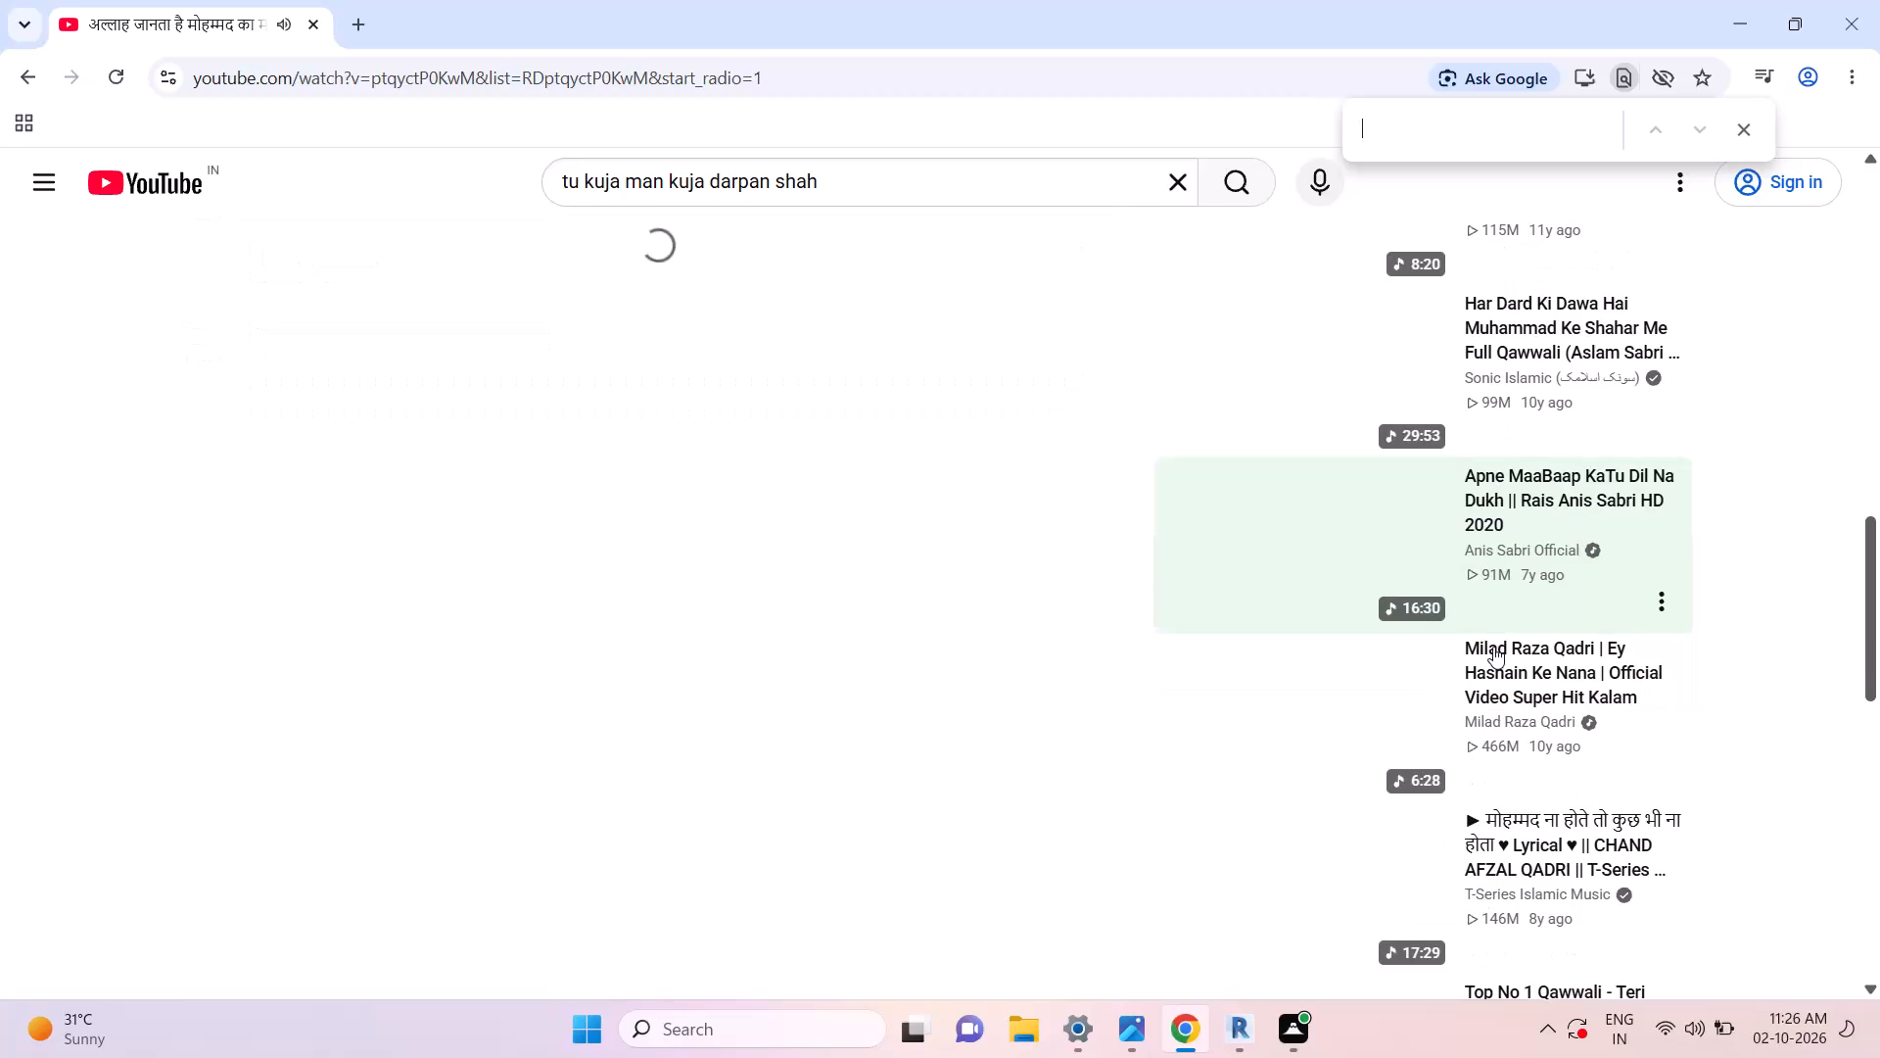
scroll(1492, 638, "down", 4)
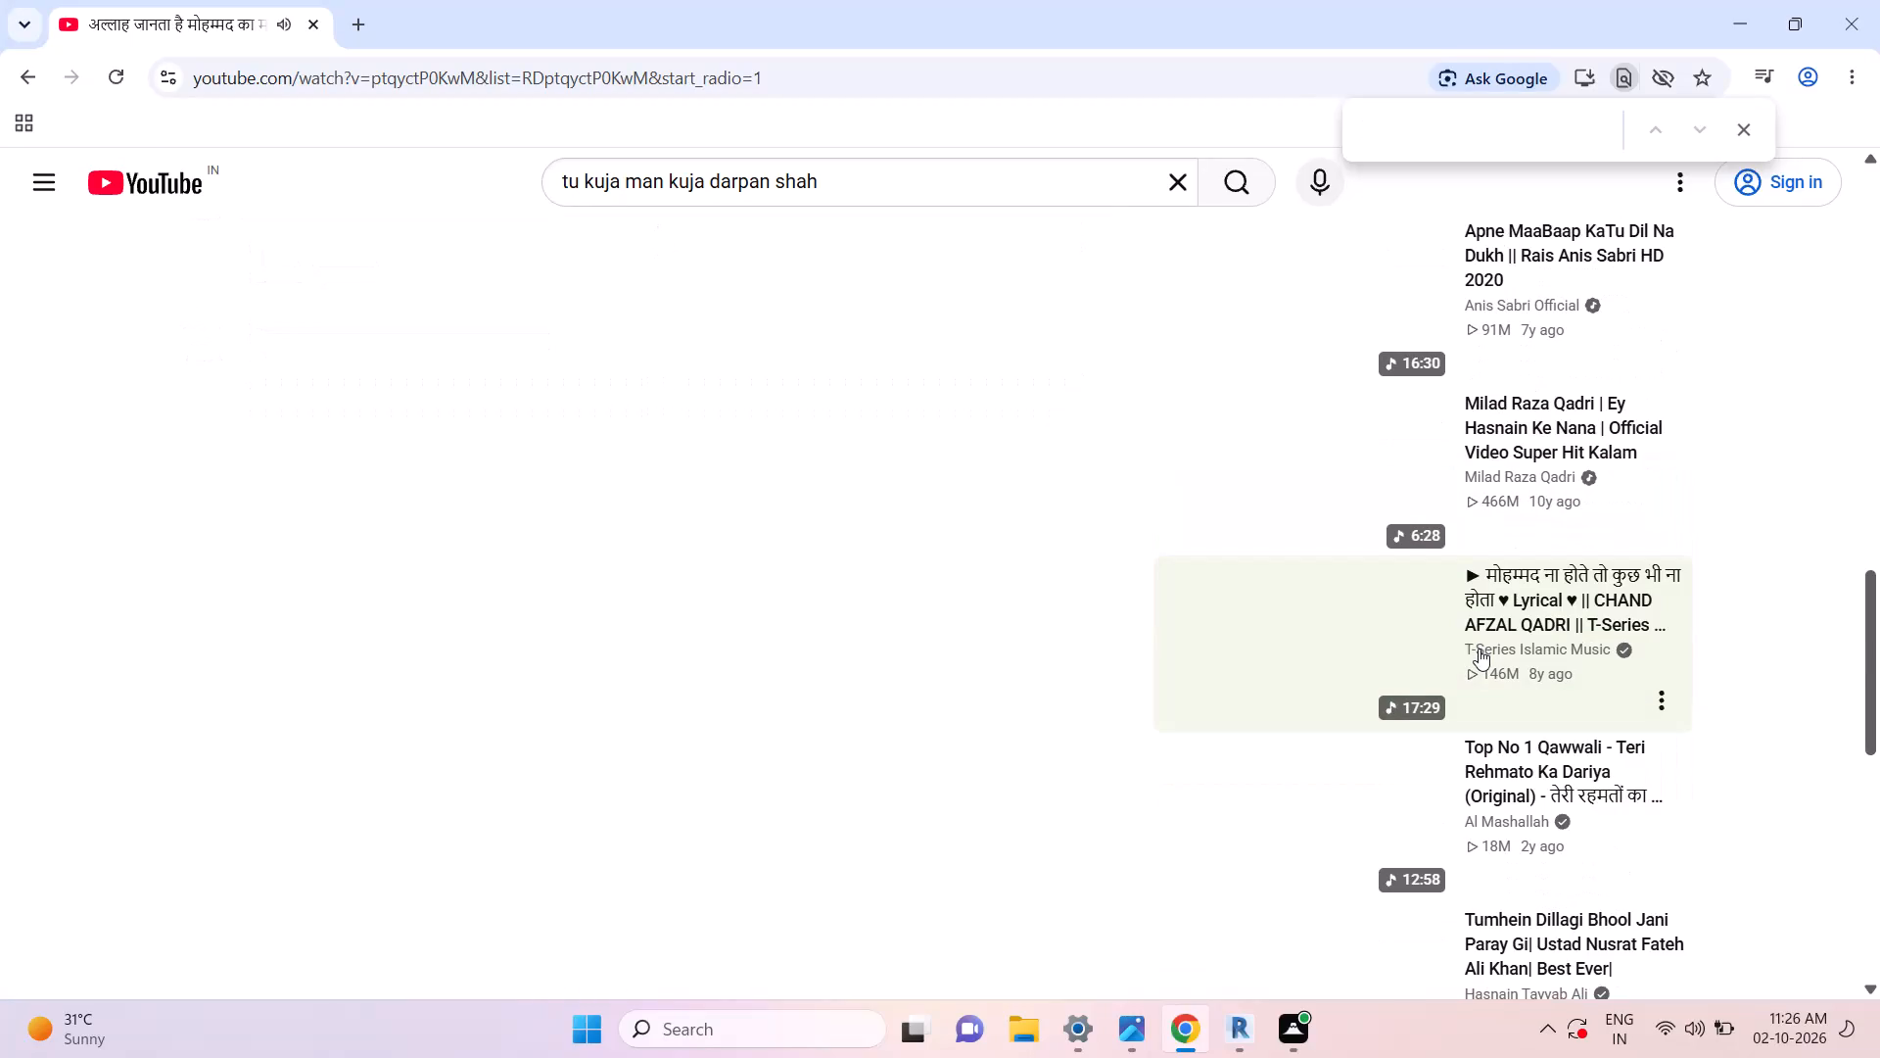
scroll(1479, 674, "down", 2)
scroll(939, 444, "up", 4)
Replace the YouTube search text with "pakastani albumns" and run the search.
left_click_drag(834, 184, 837, 181)
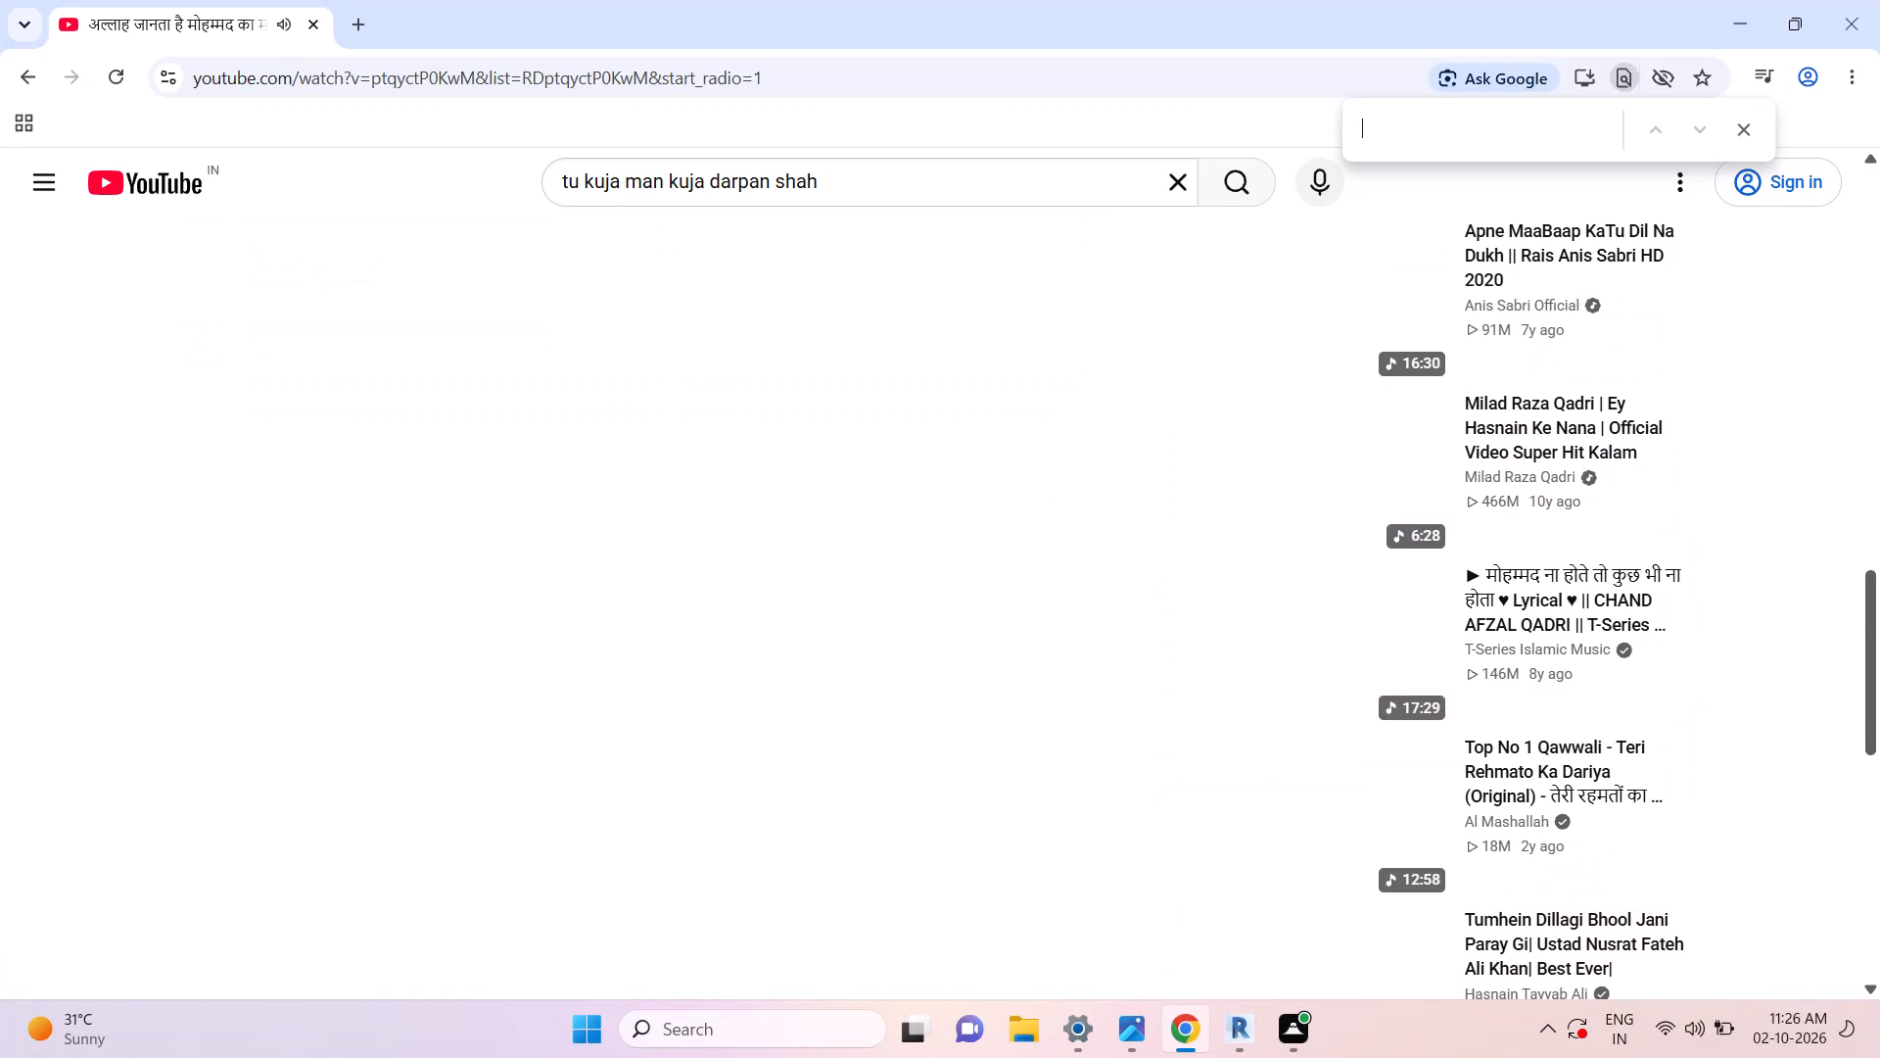
left_click_drag(837, 181, 587, 196)
left_click(820, 189)
left_click_drag(829, 183, 830, 186)
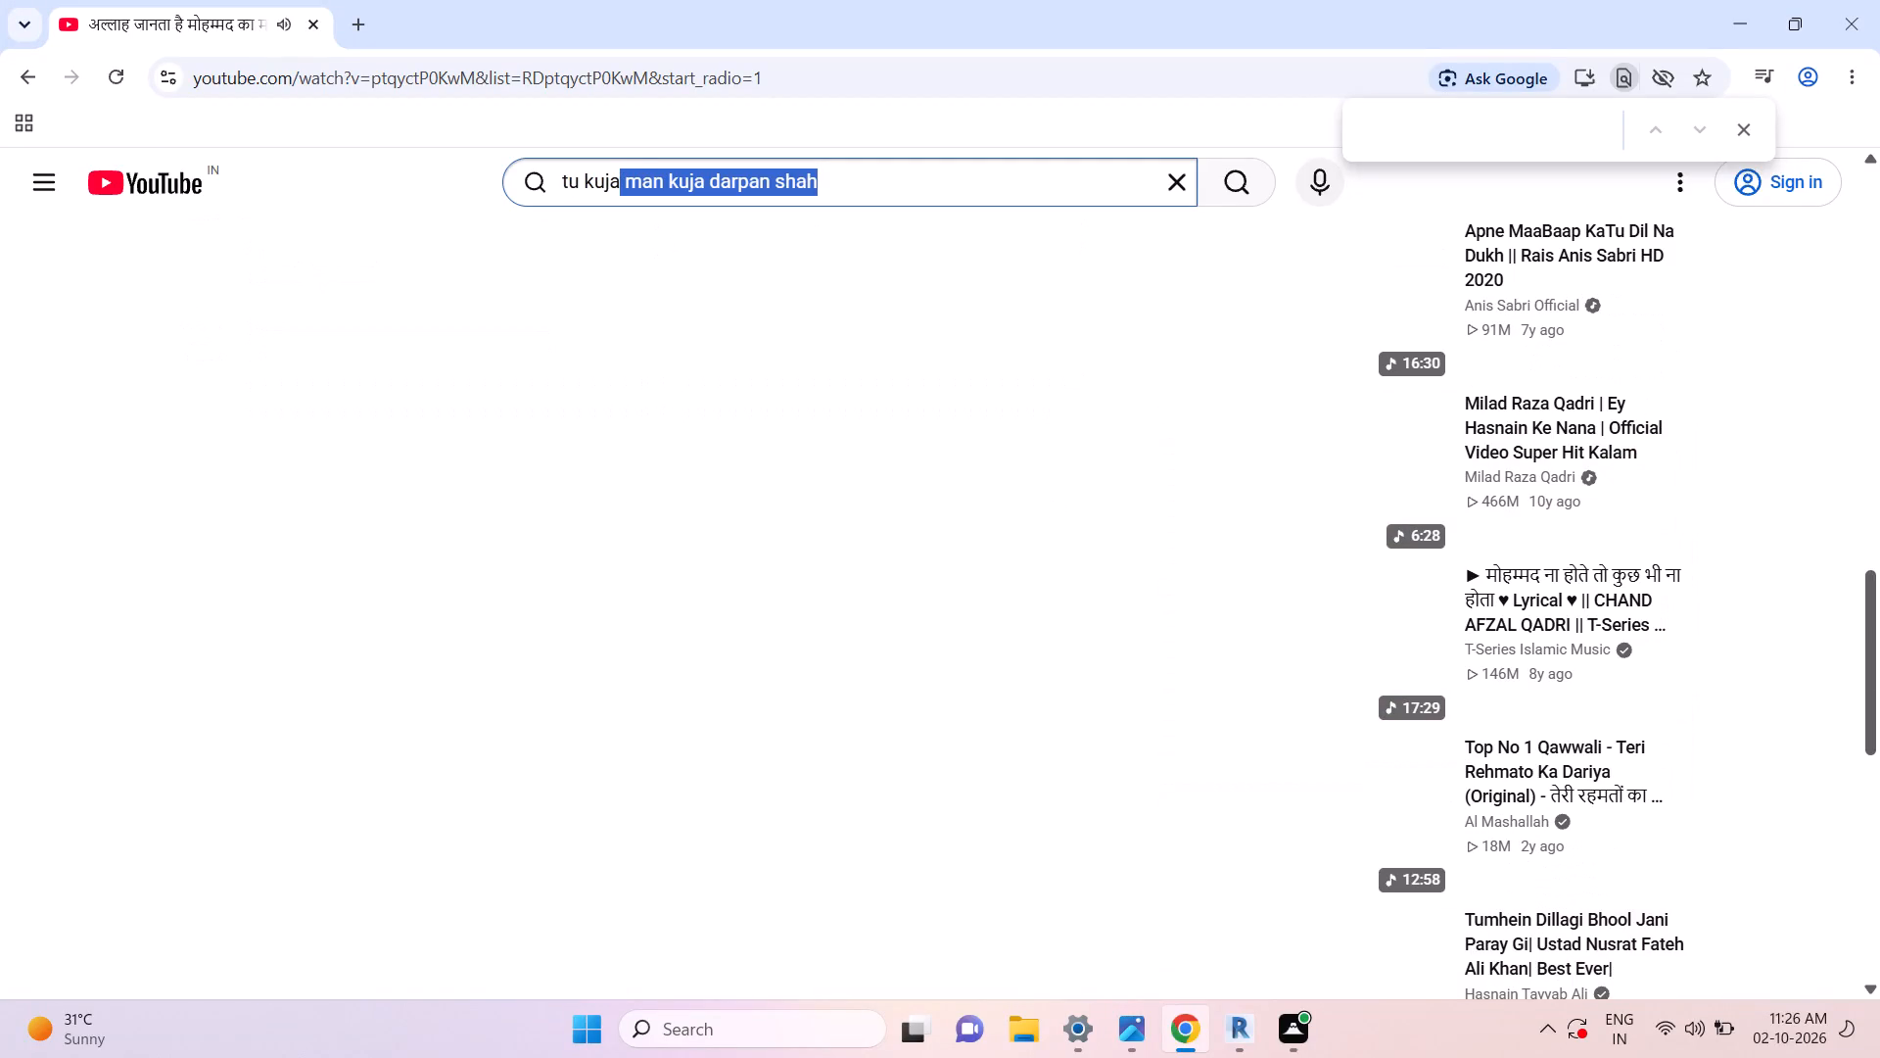
left_click_drag(830, 186, 562, 187)
type("pal")
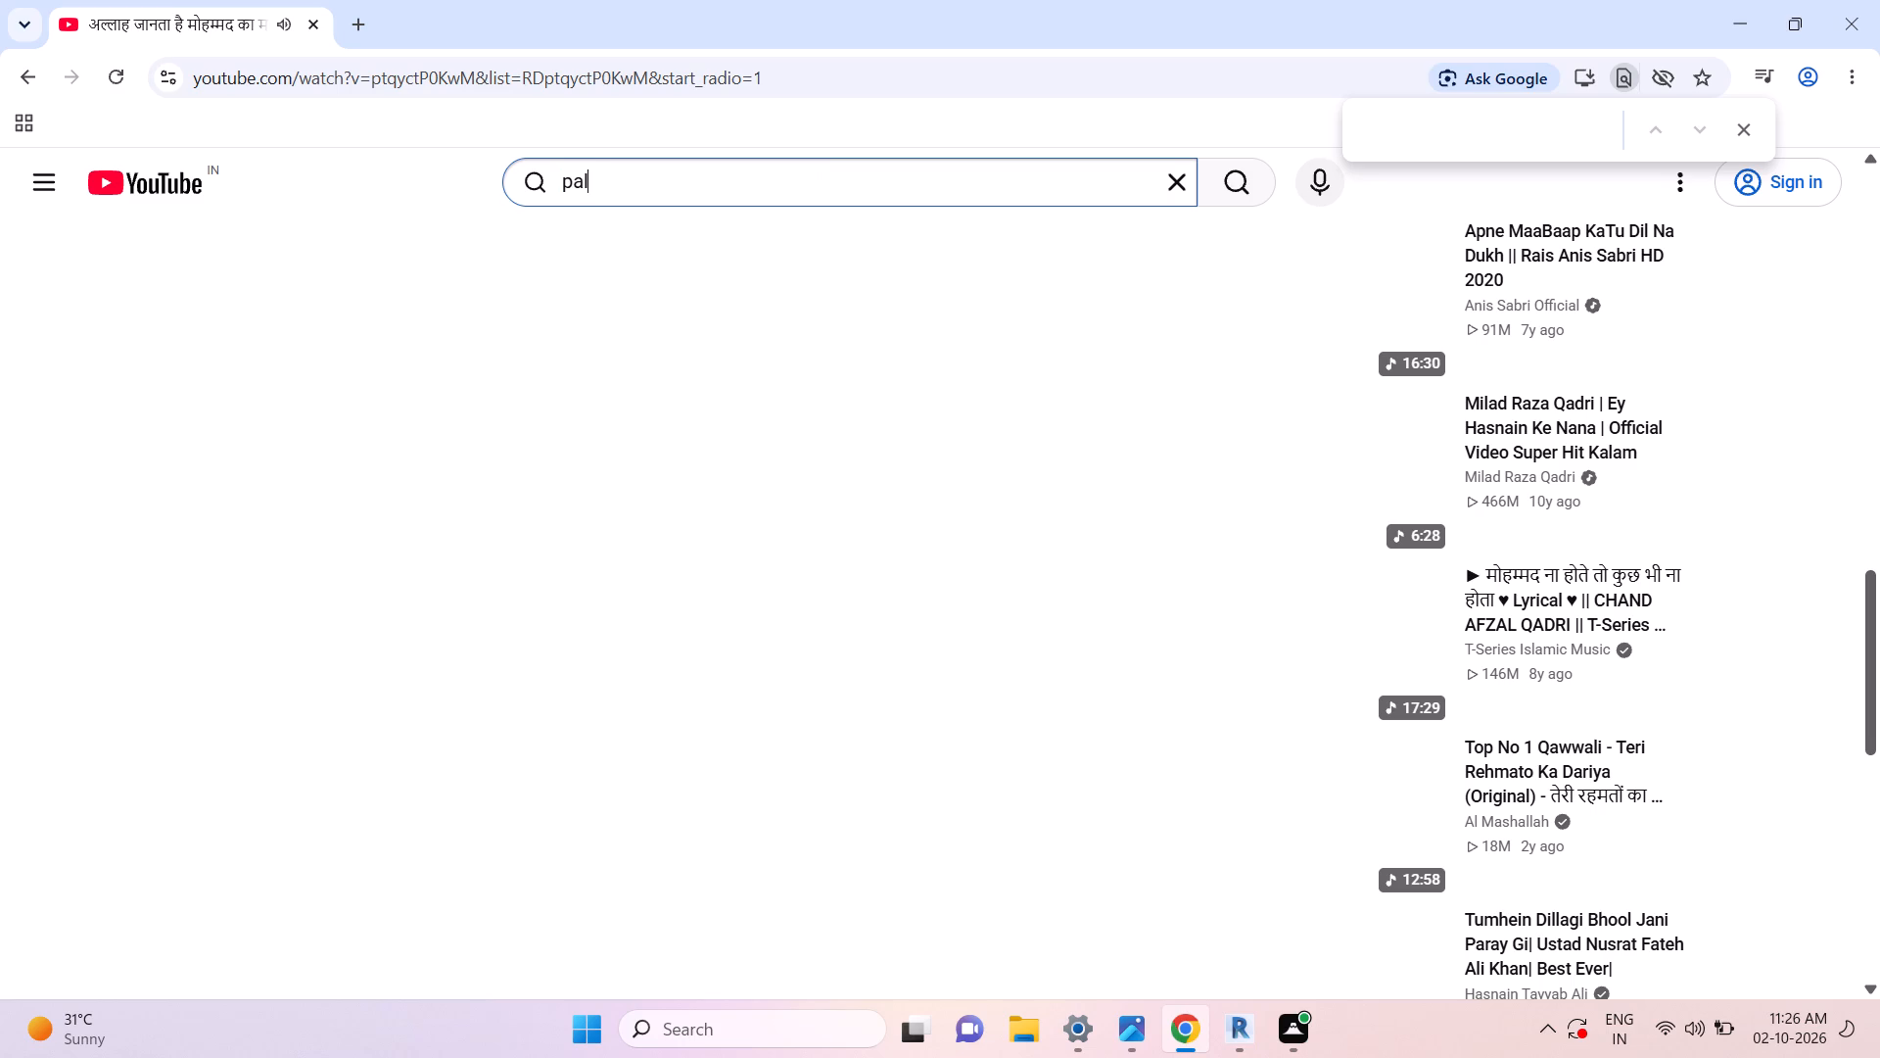
key("BackSpace")
type("kastani alu")
key("BackSpace")
type("bumns")
key("Return")
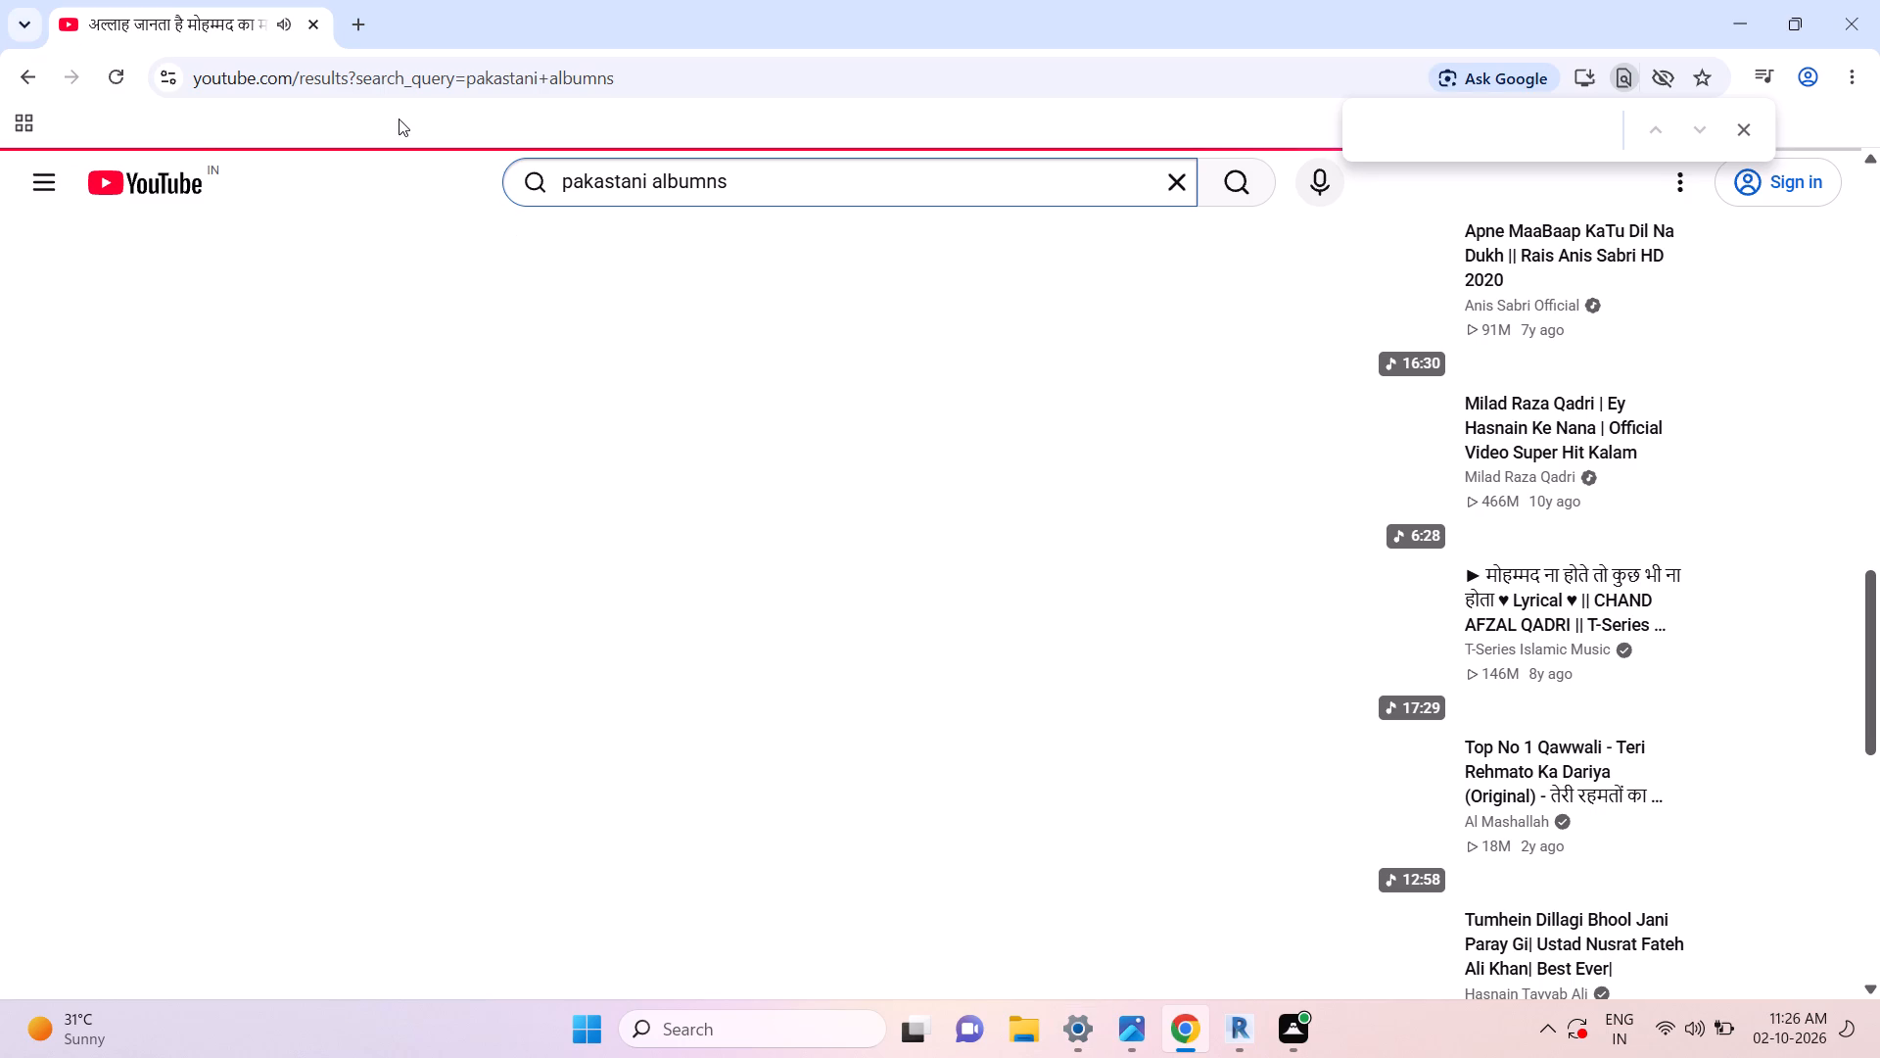
scroll(1407, 412, "up", 3)
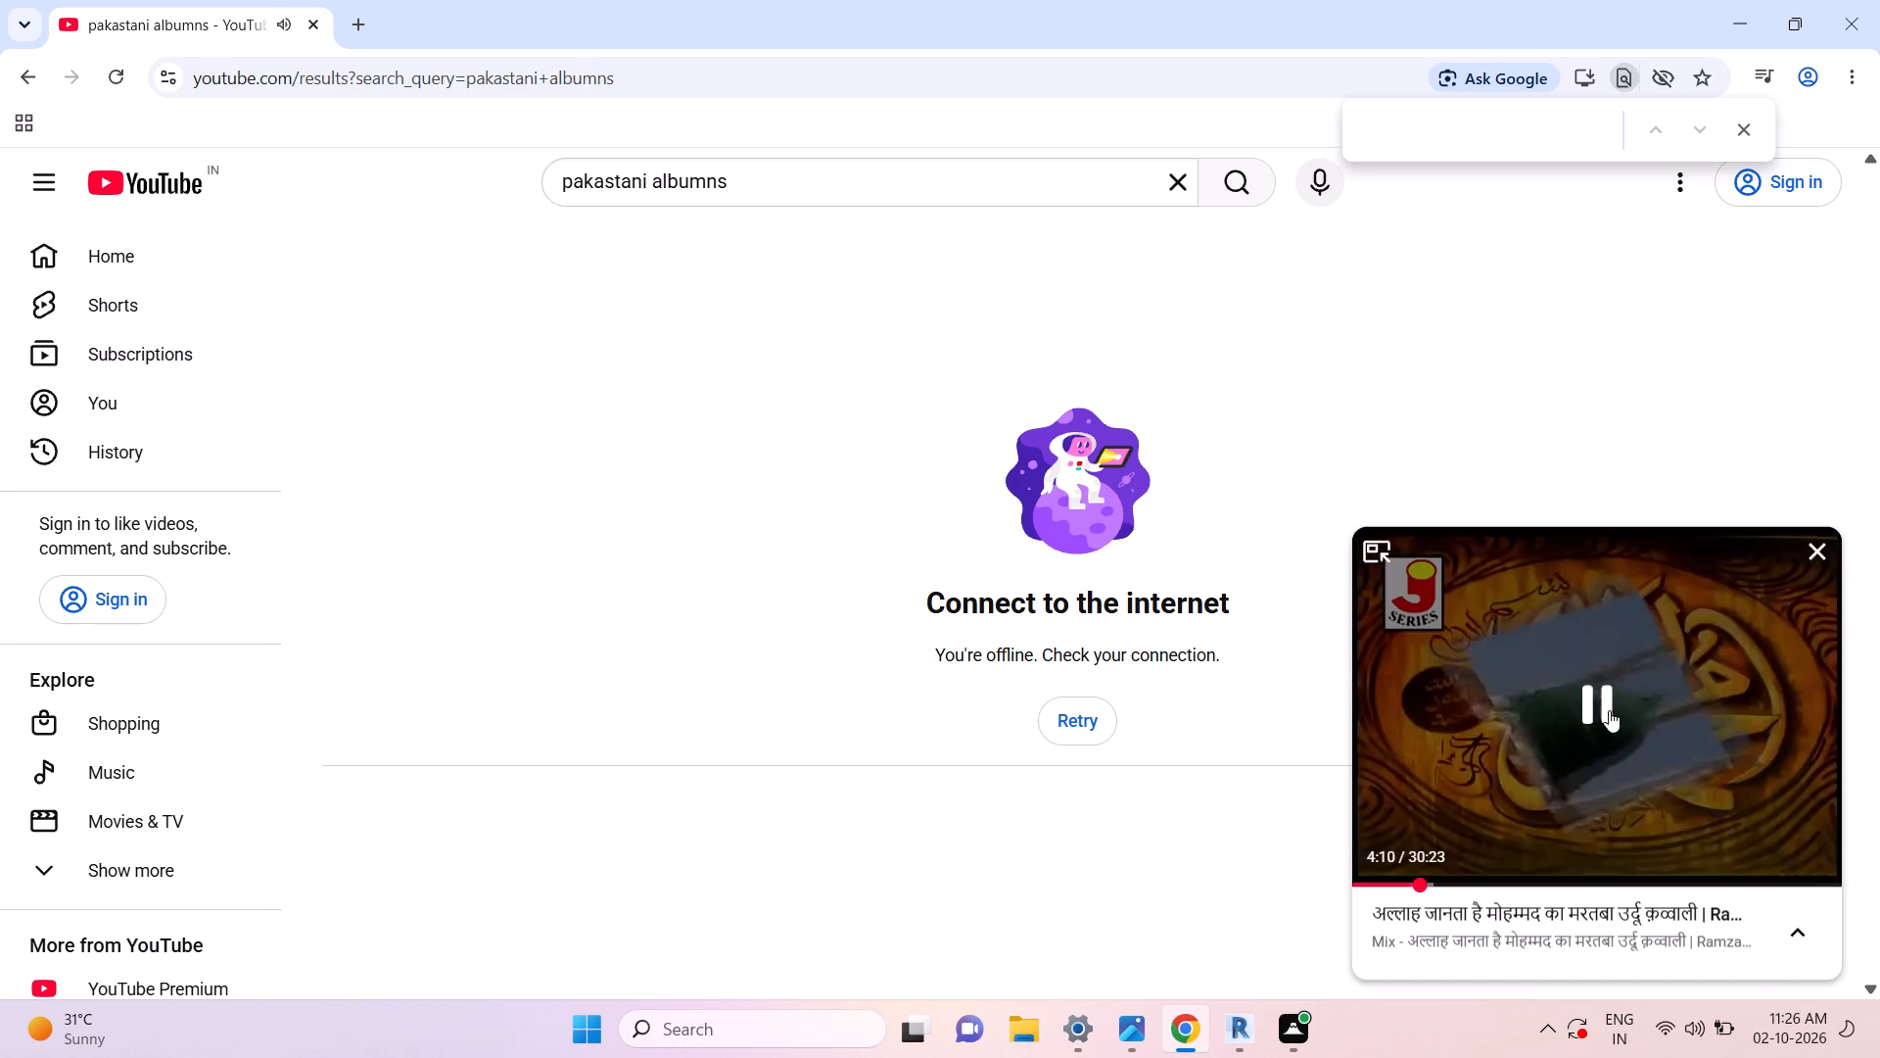
Pause and close the mini player, and retry loading the YouTube search results.
left_click(1611, 709)
left_click(1065, 722)
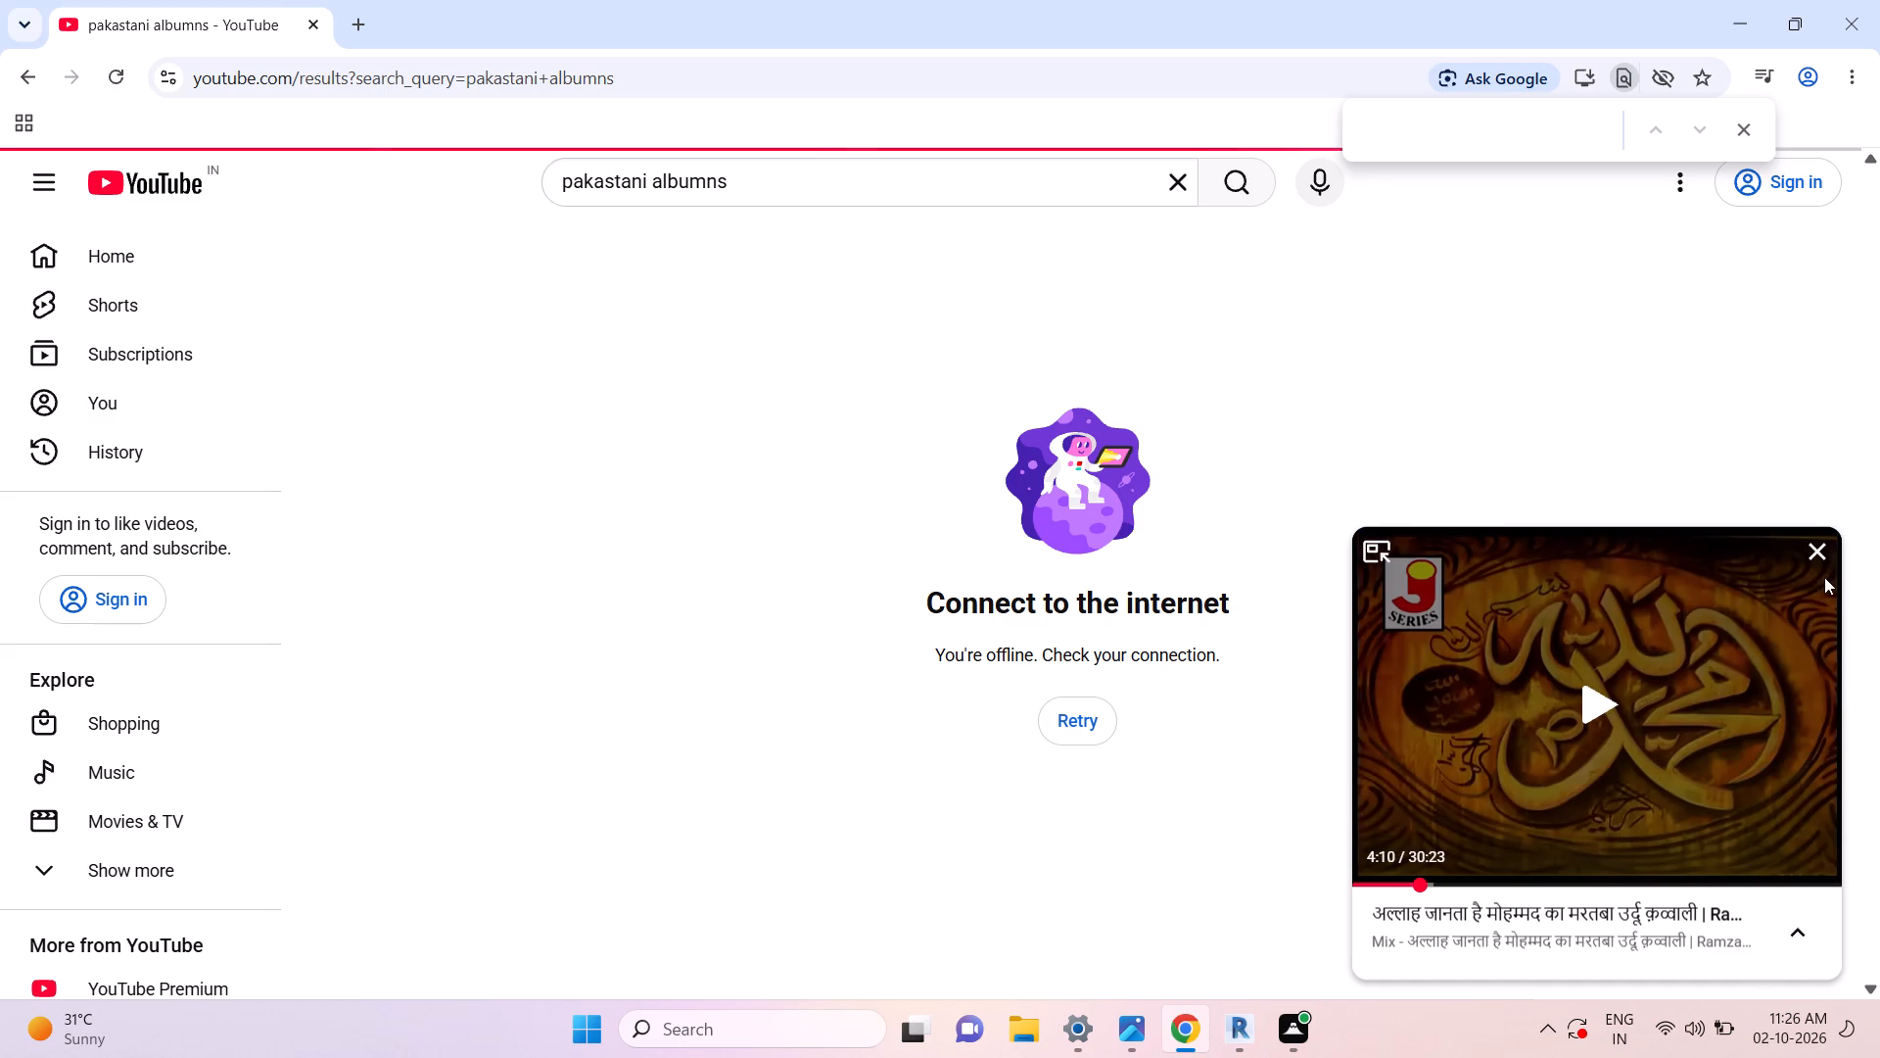
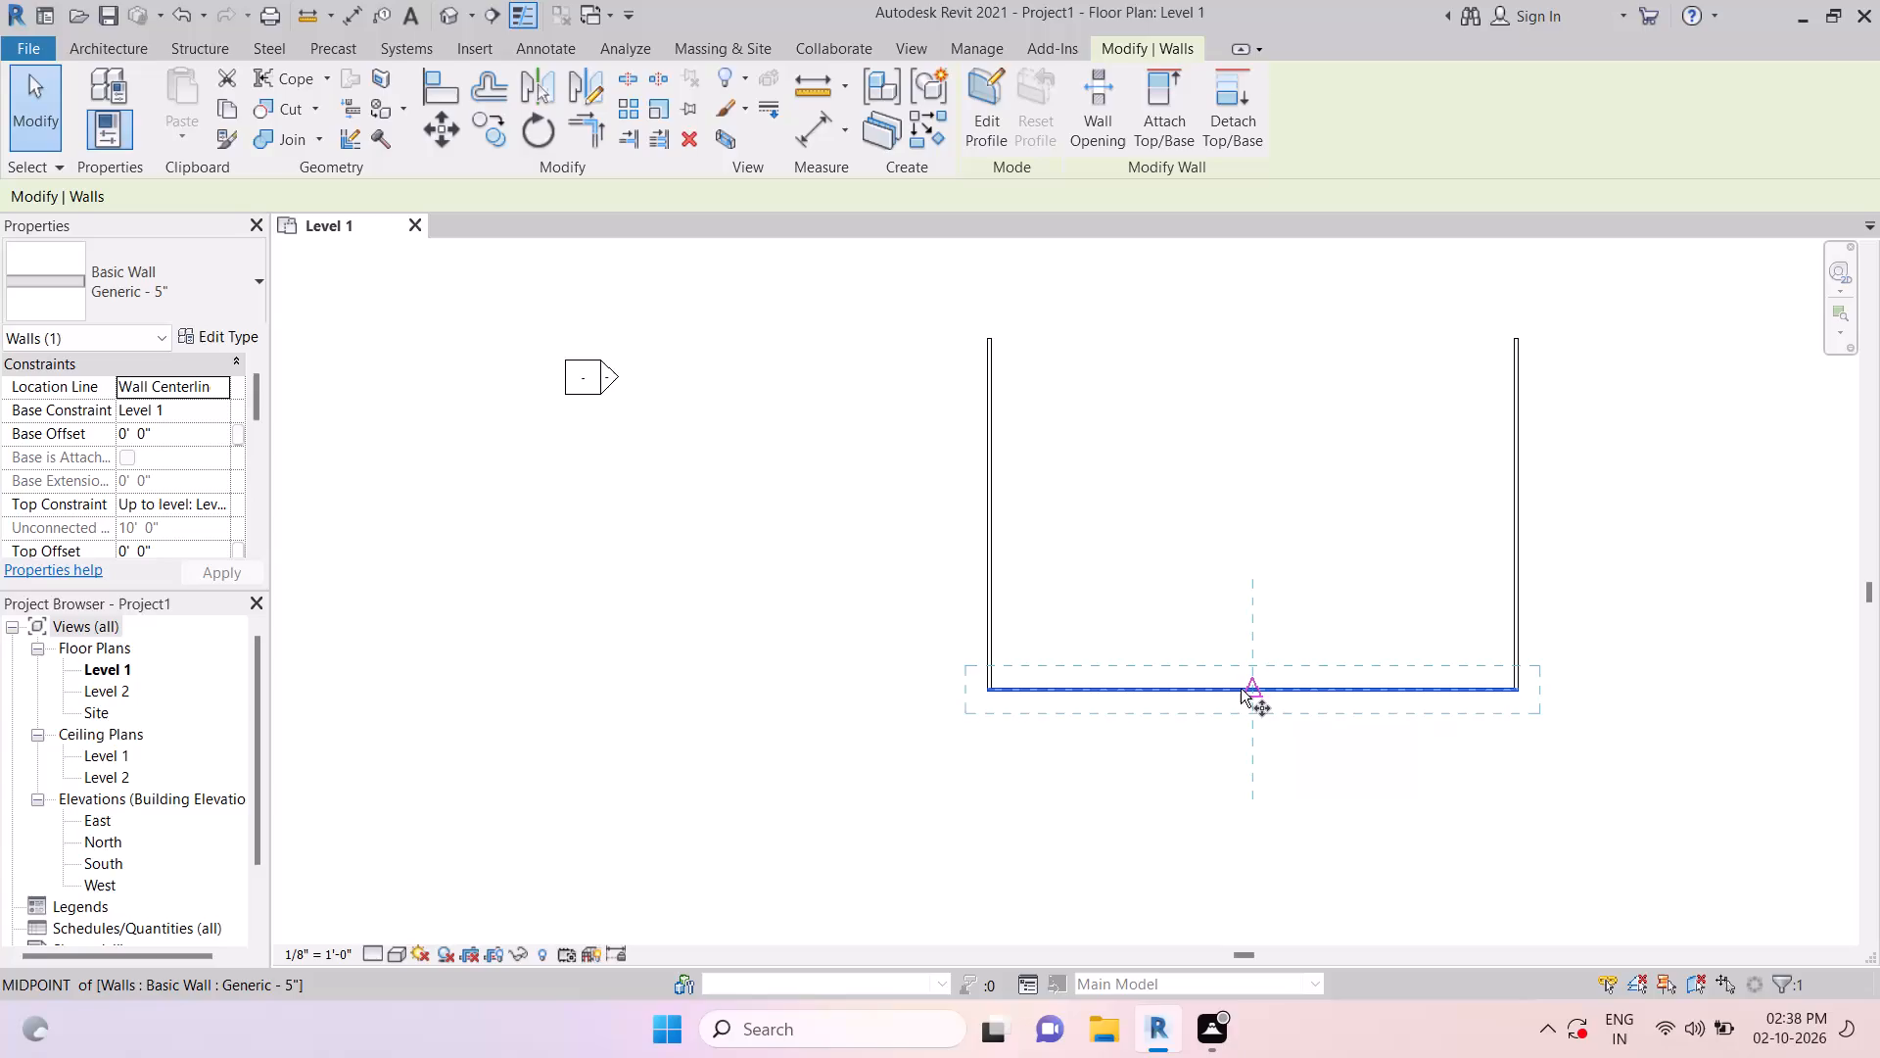
Copy the bottom horizontal wall 40' vertically upward to close the rectangular wall outline.
left_click(1247, 687)
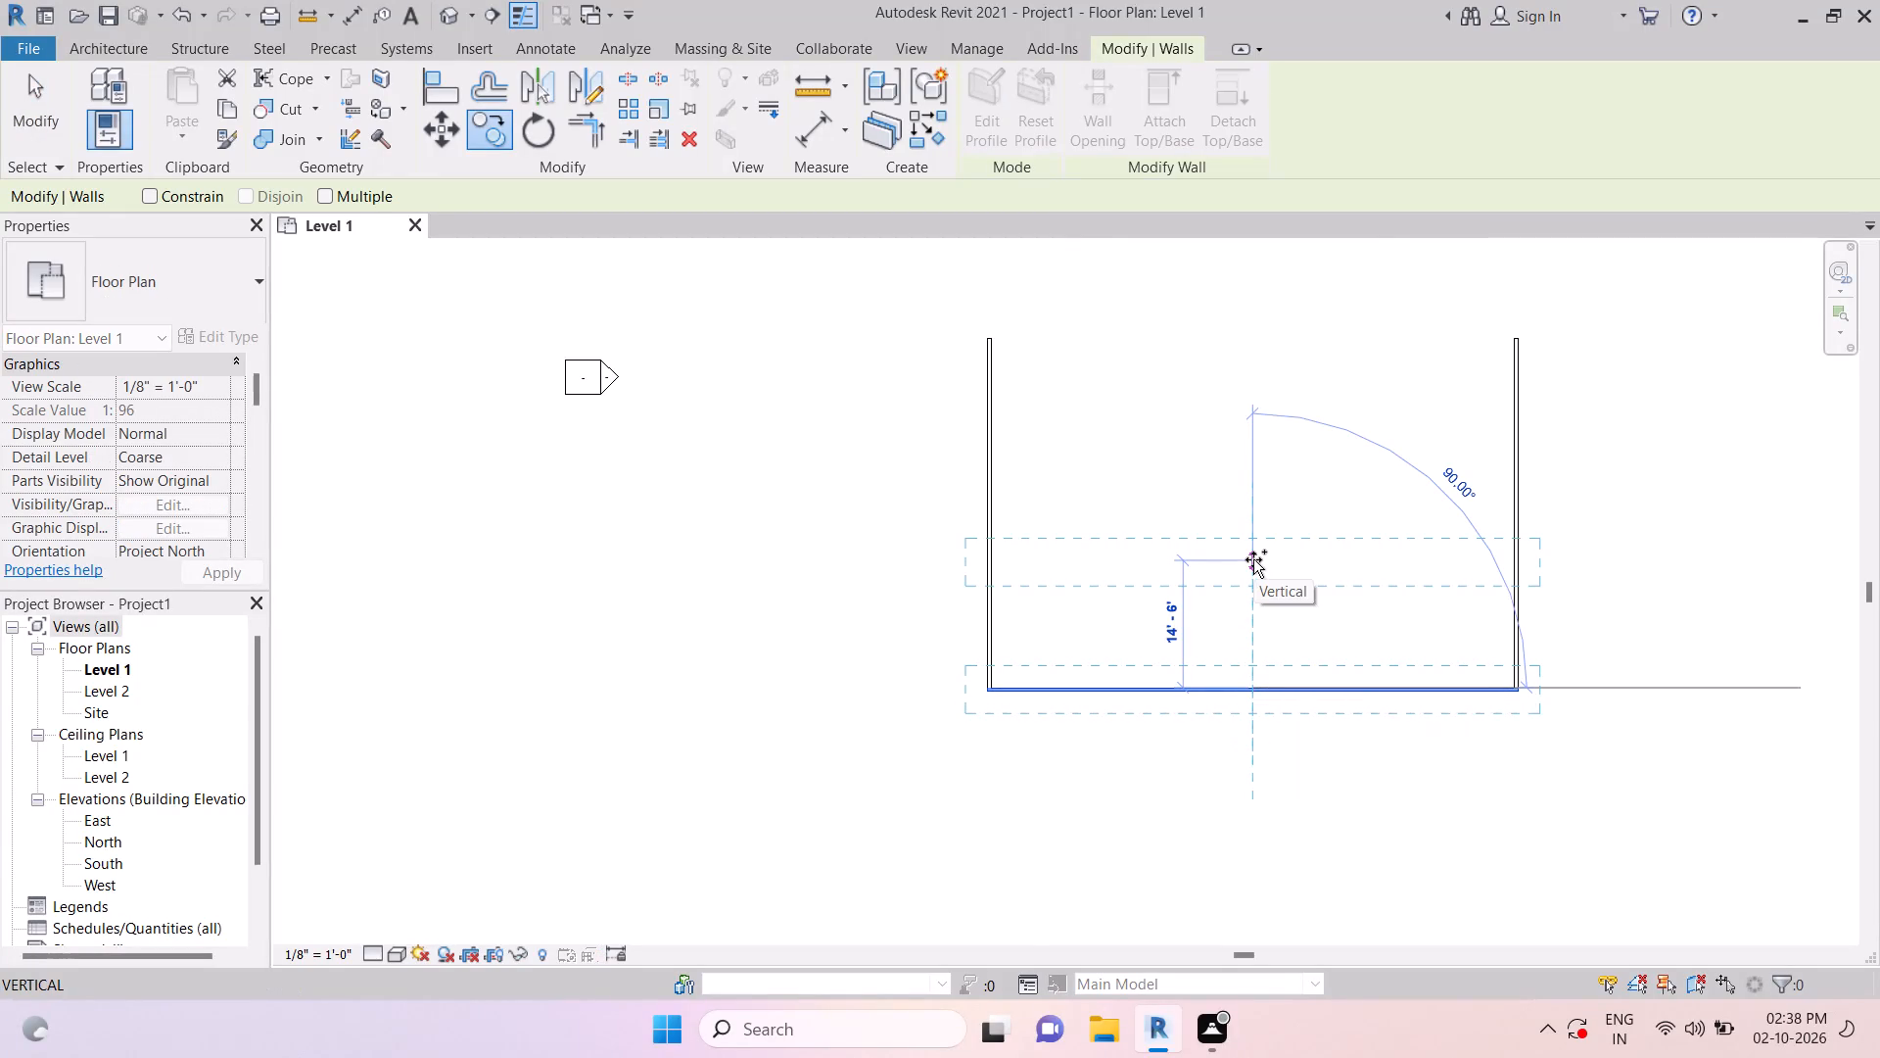
type("40'")
key("Return")
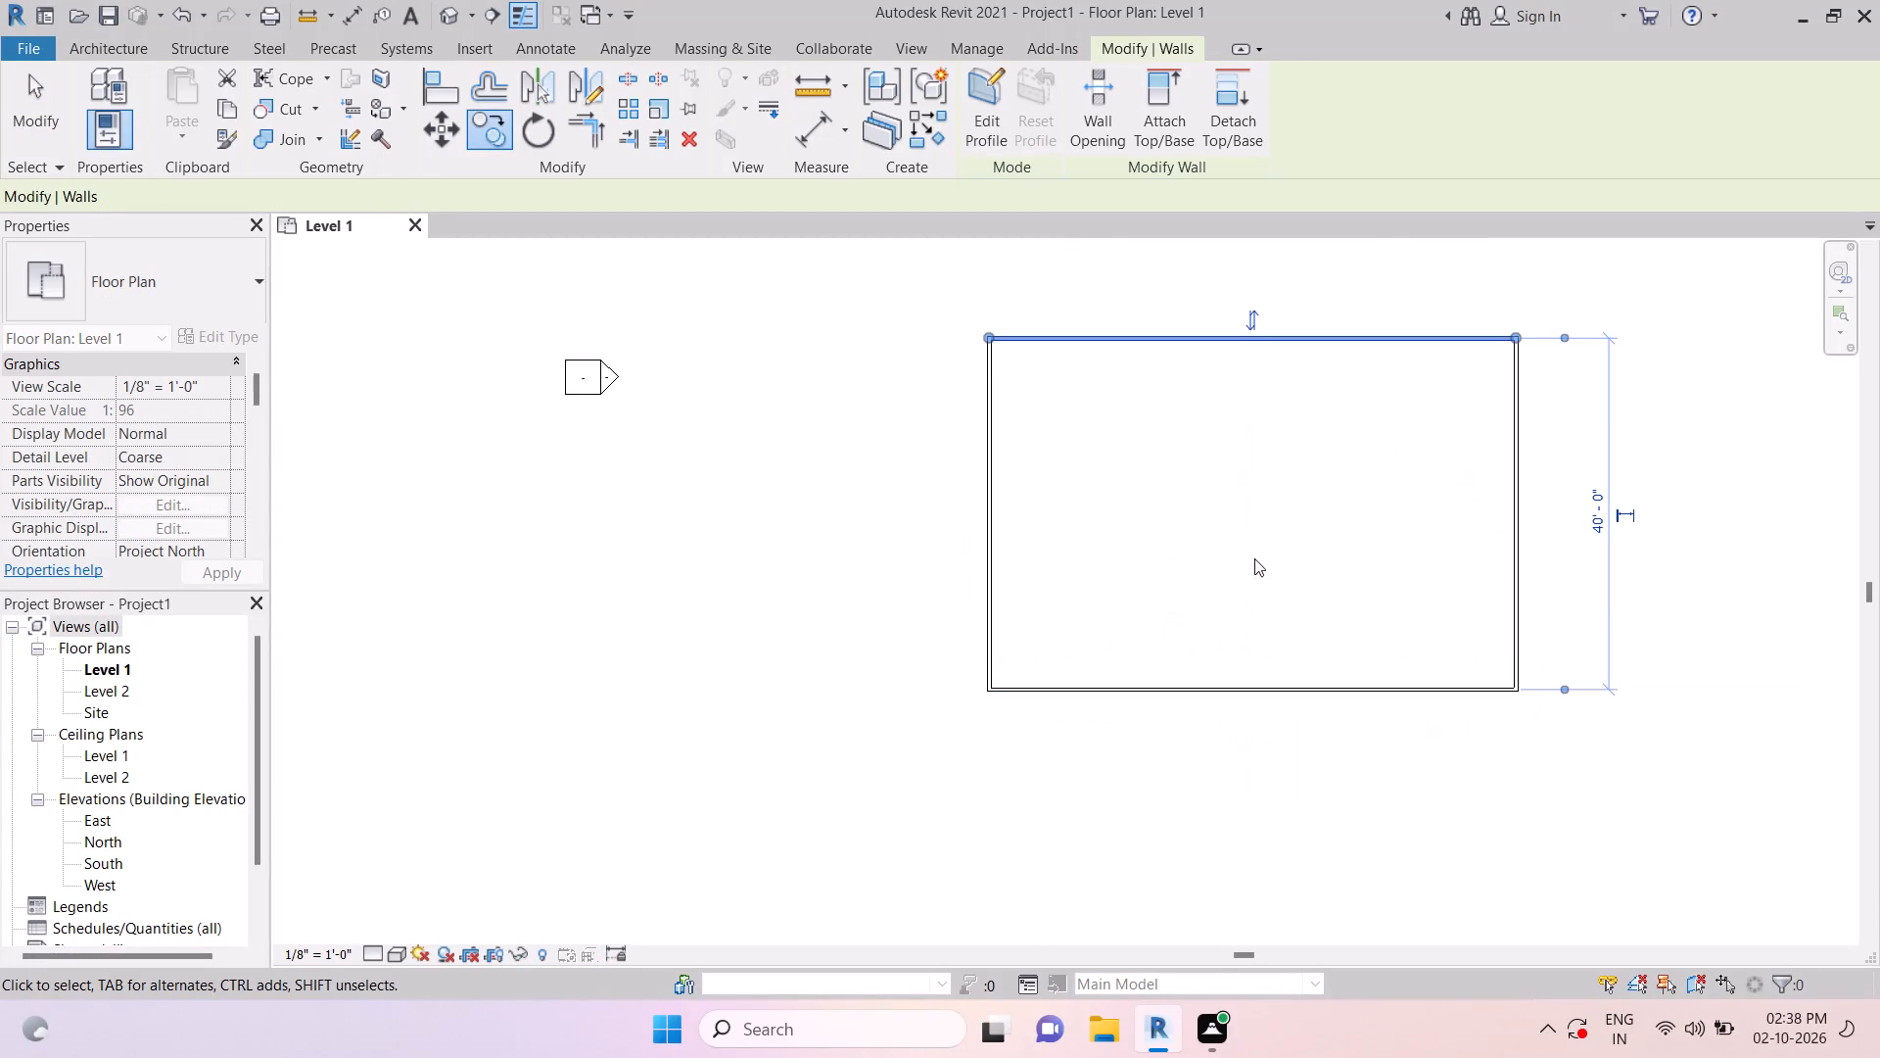
key("Escape")
key("Escape")
key("Escape")
scroll(999, 353, "up", 8)
scroll(999, 352, "down", 8)
key("Escape")
key("Escape")
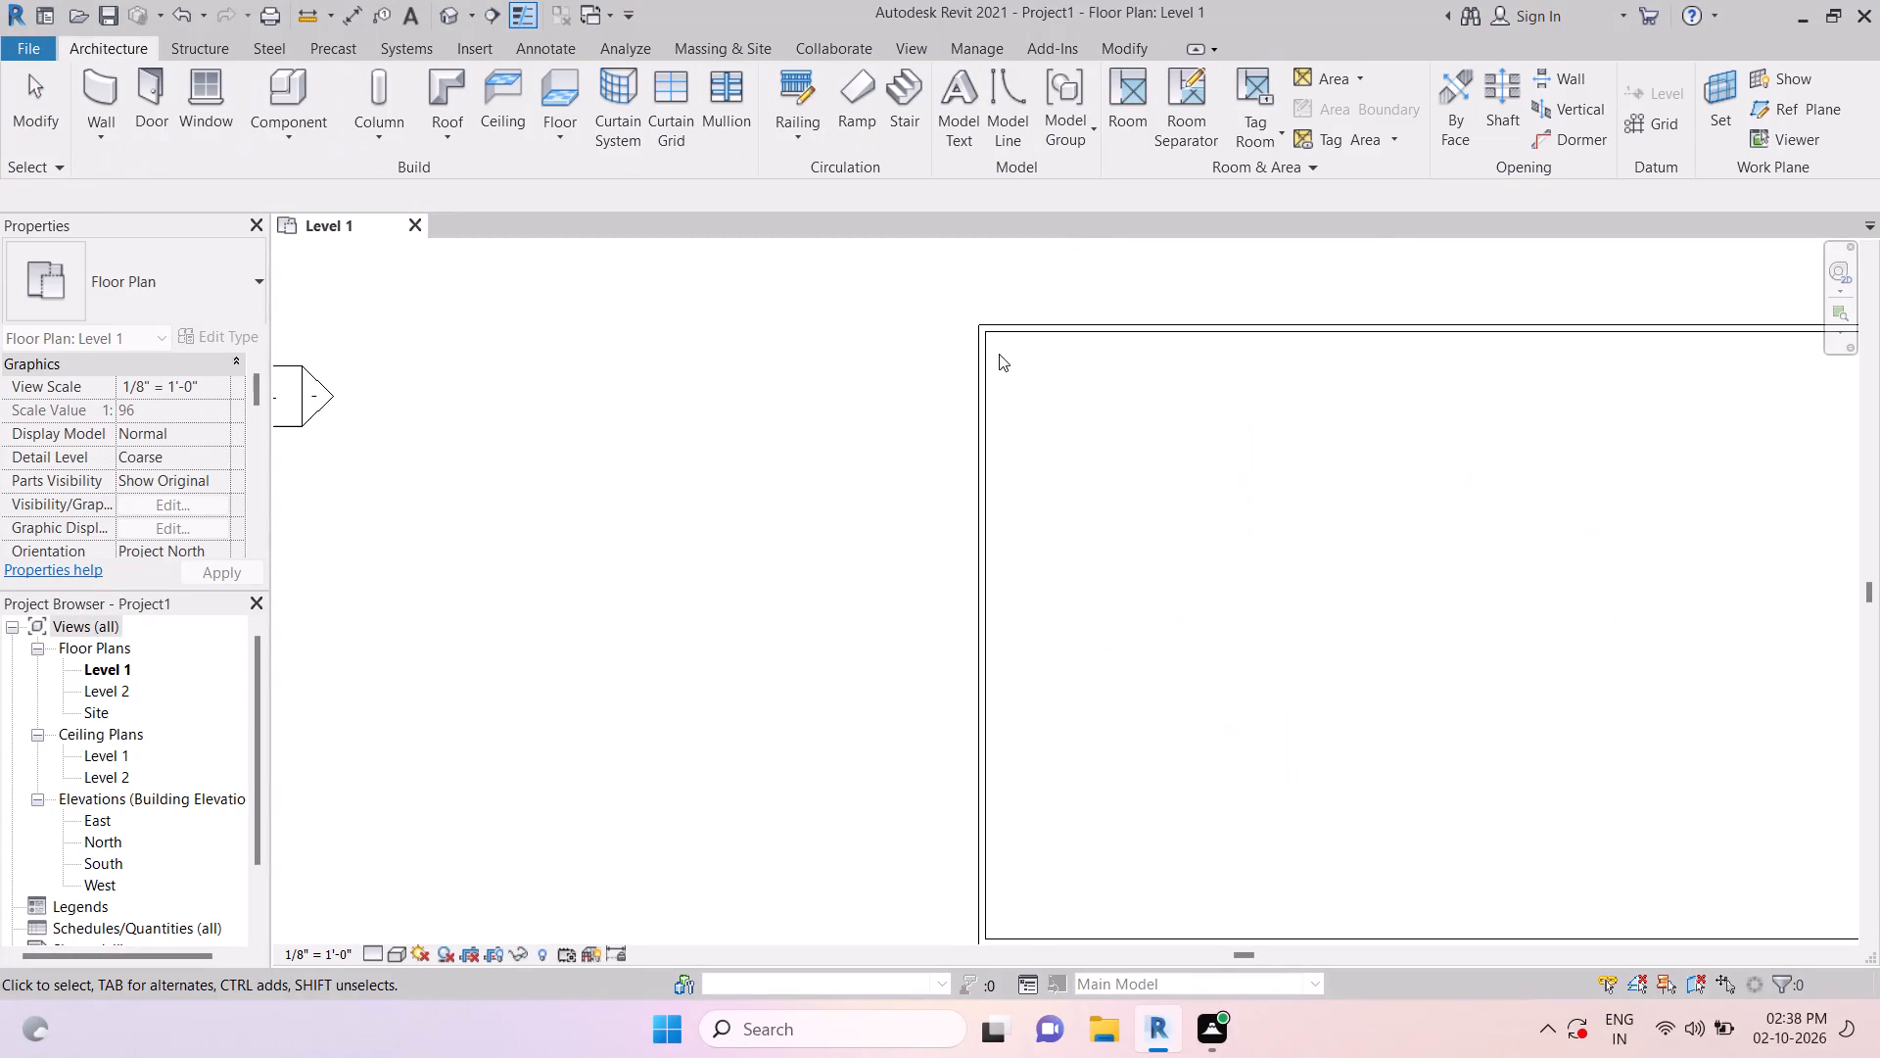
key("Escape")
key("Escape")
key("Escape")
key("Escape")
Add an aligned dimension between the outer faces of the upper and lower walls, placed outside the building's left wall.
type("di")
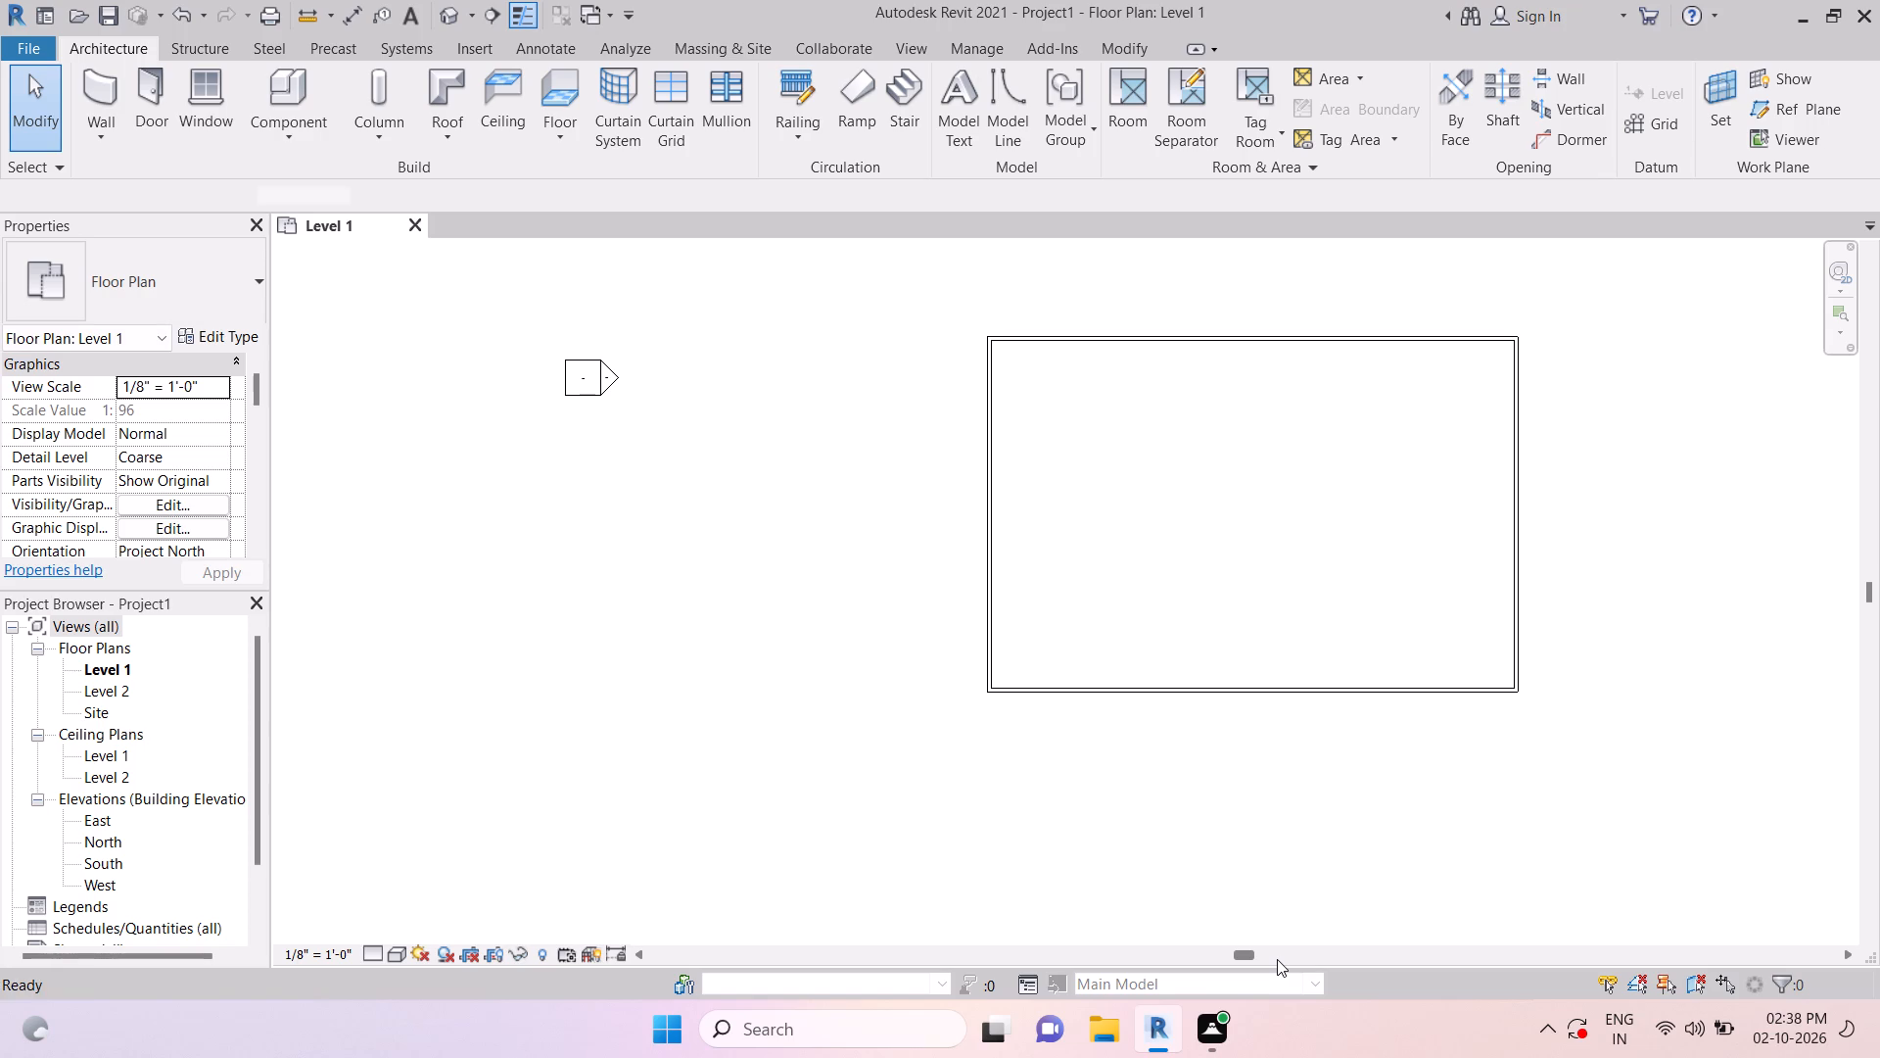
key("space")
scroll(1039, 372, "up", 8)
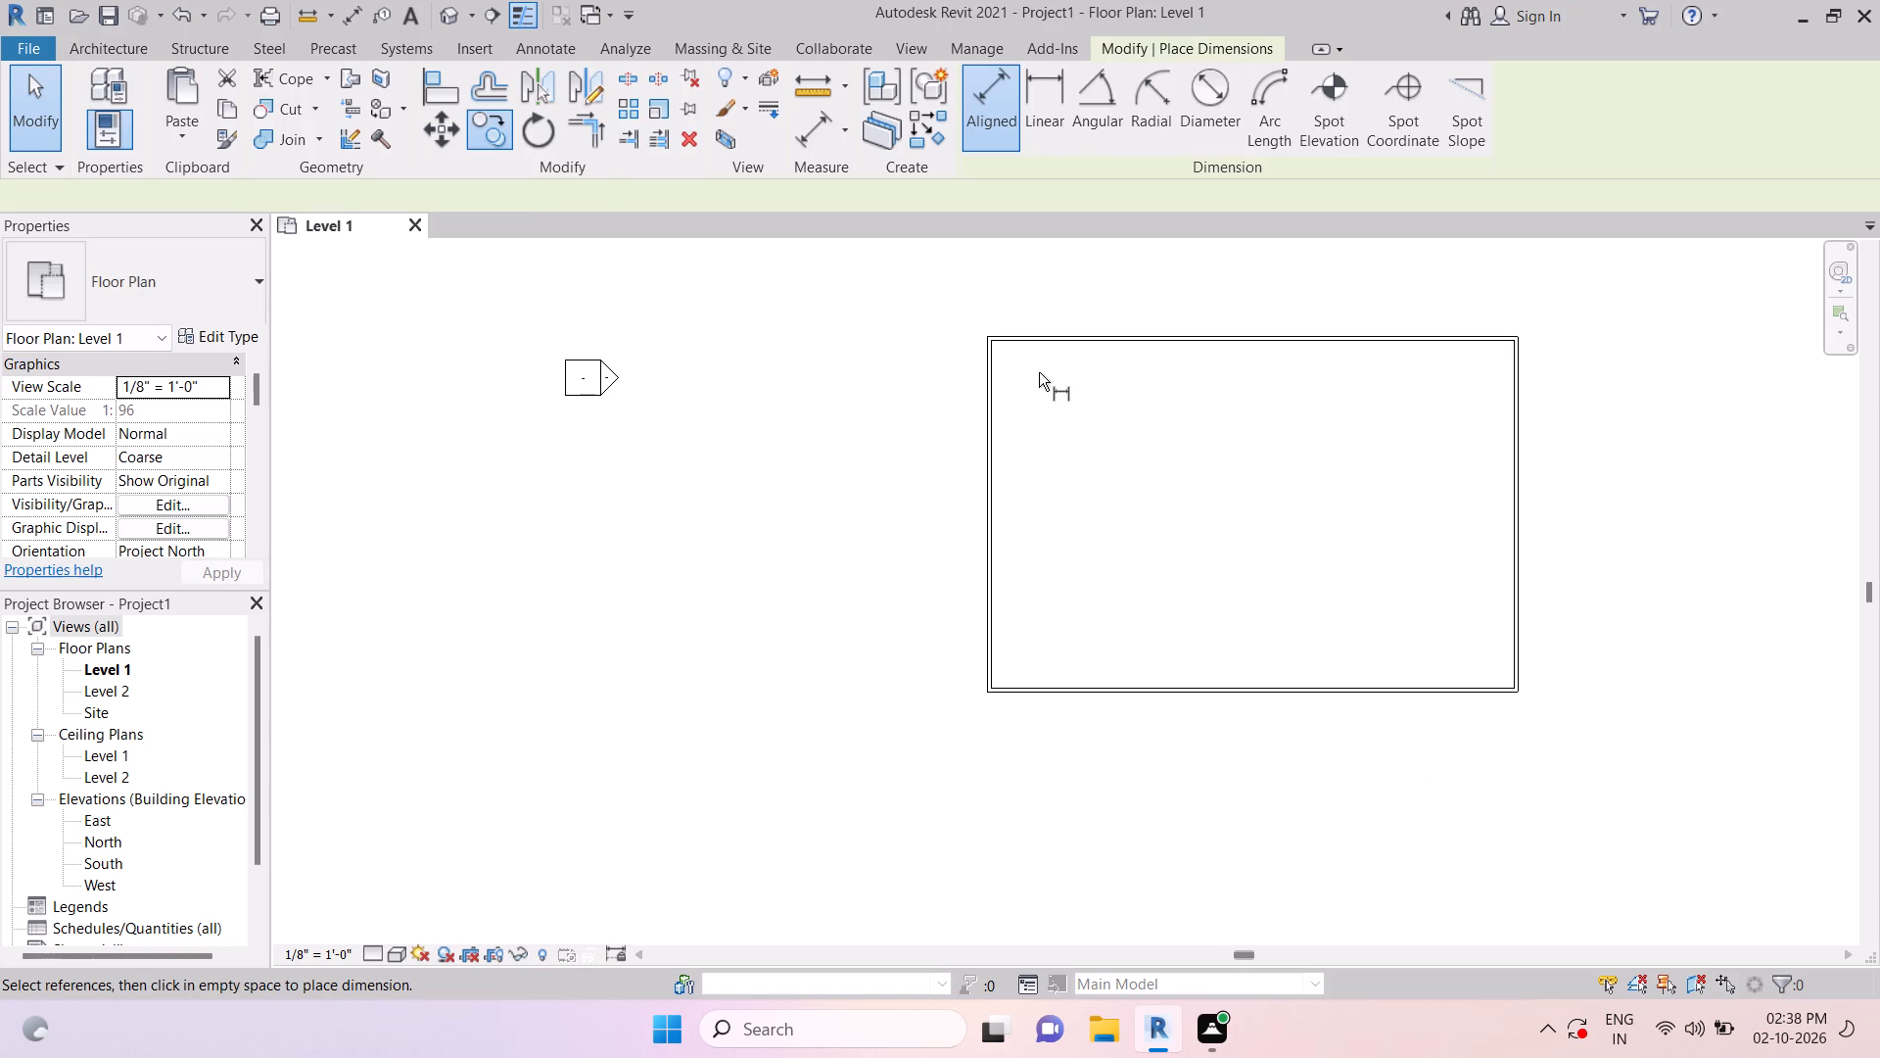
scroll(1039, 372, "up", 3)
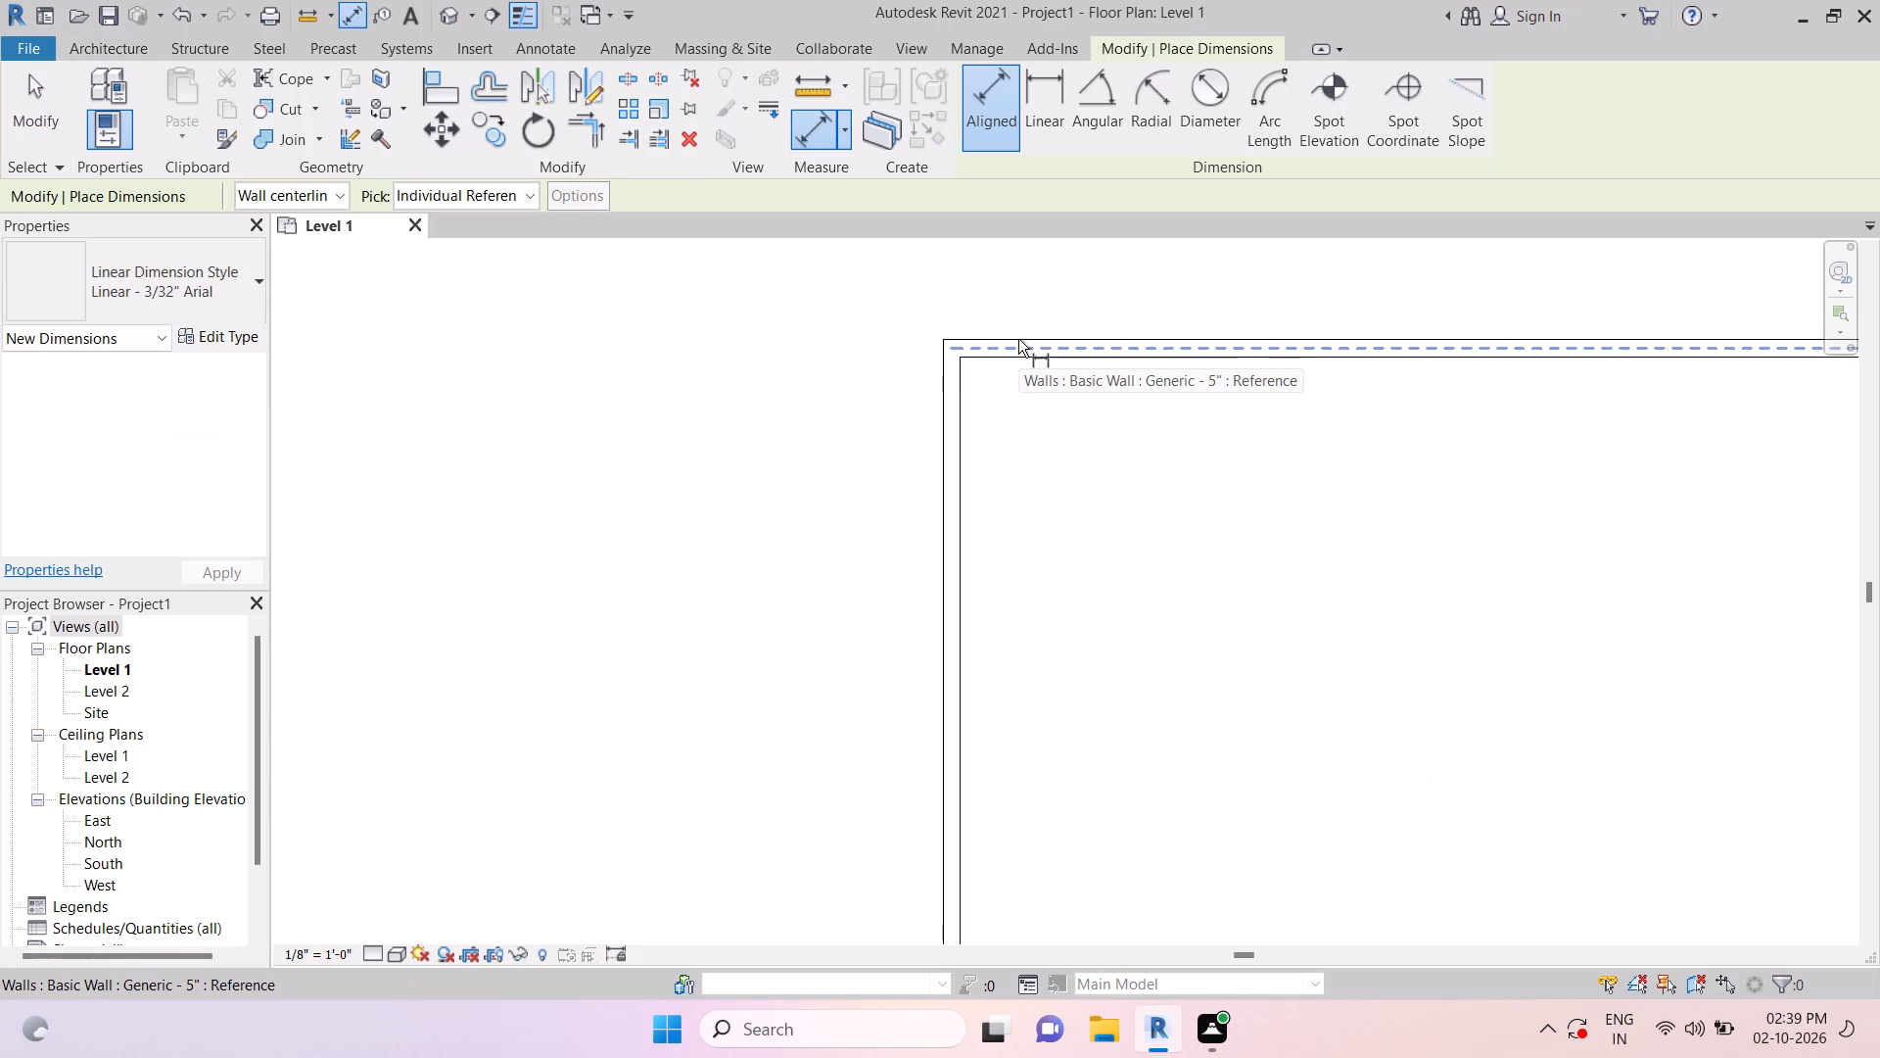
key("Tab")
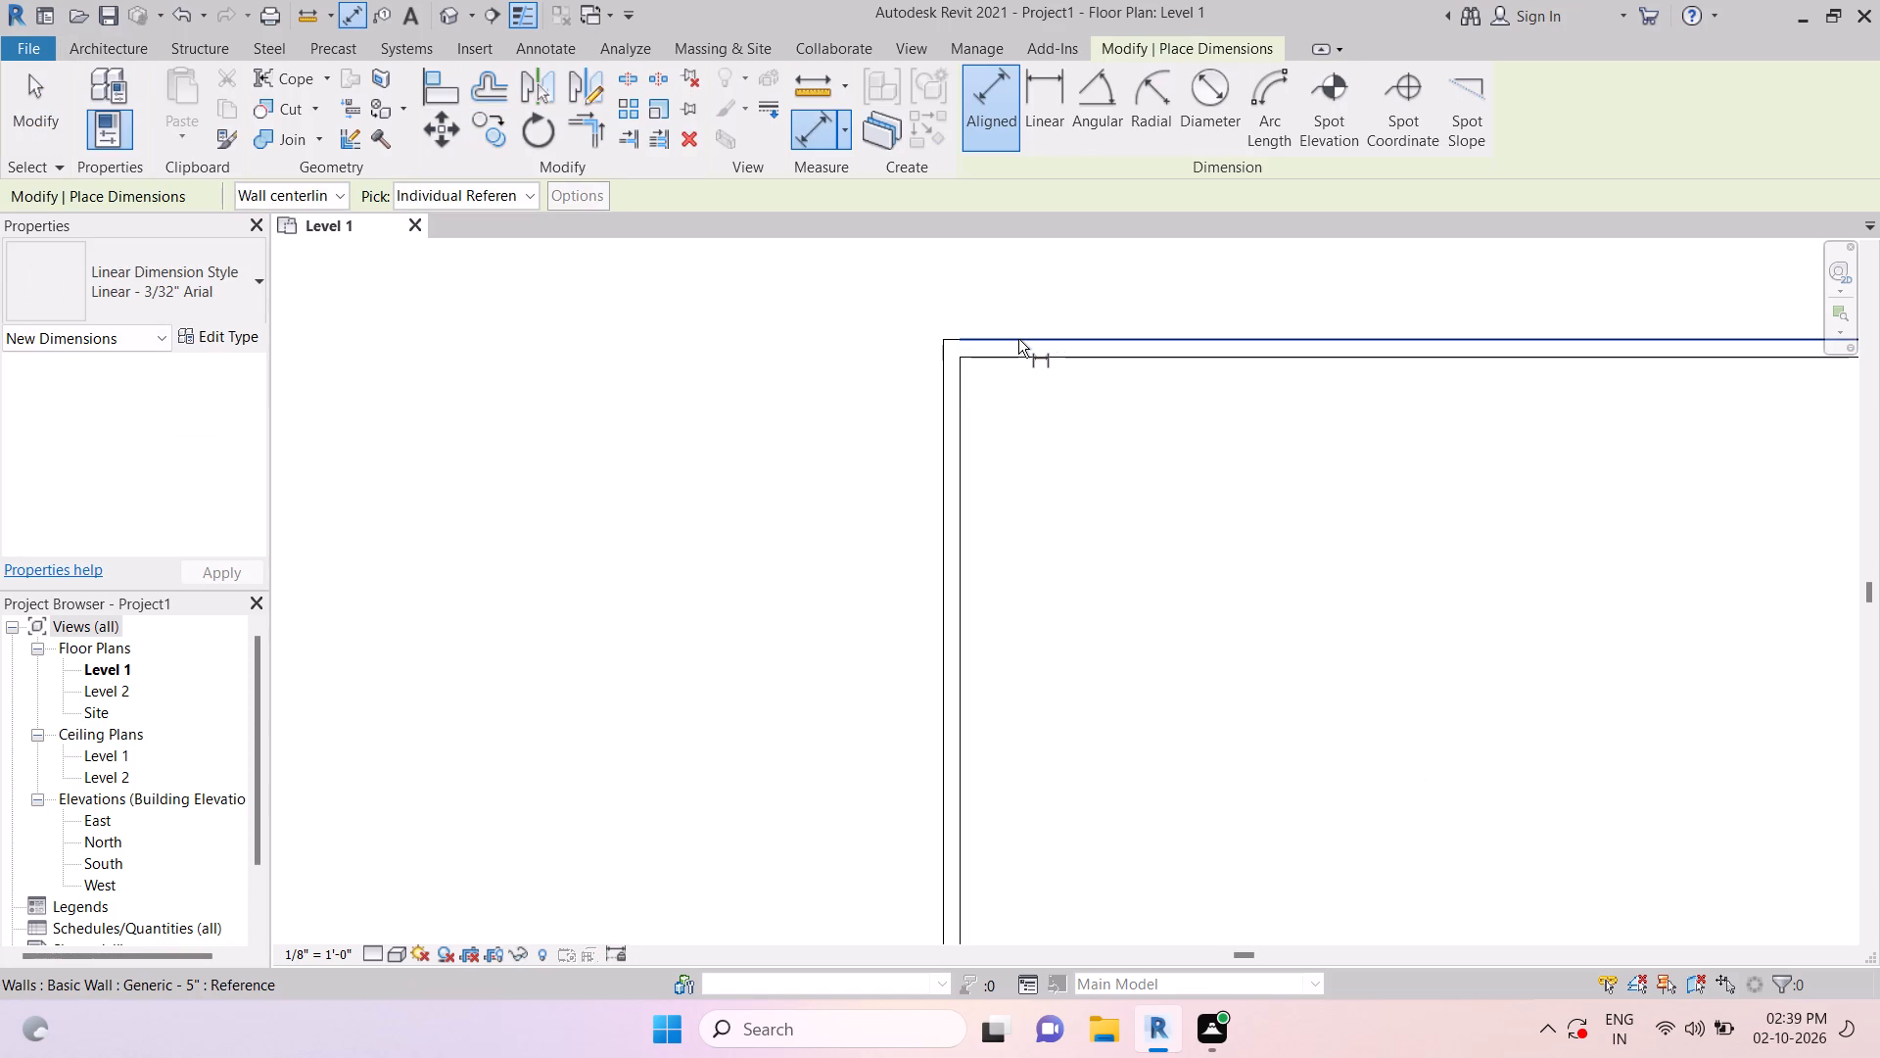
left_click(1018, 339)
scroll(1101, 544, "down", 4)
middle_click_drag(1192, 571, 1212, 433)
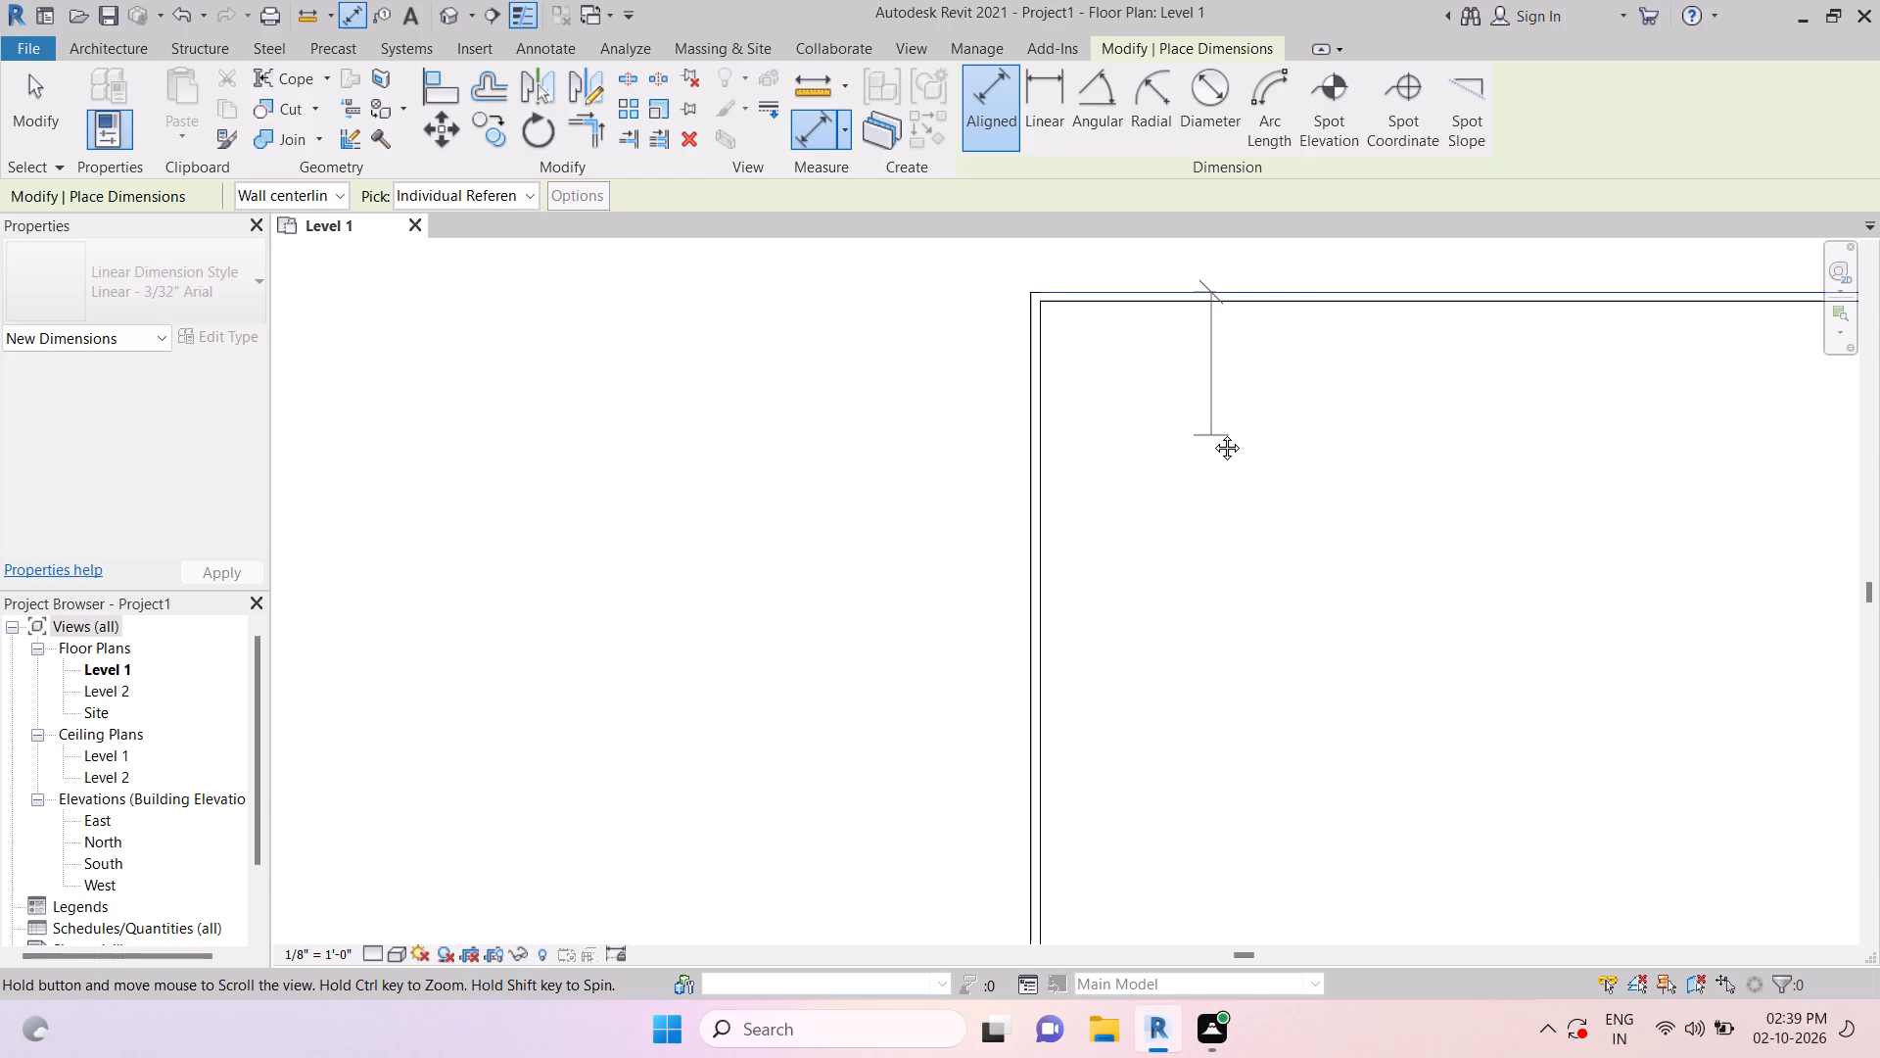
middle_click_drag(1312, 789, 1315, 401)
scroll(1169, 809, "up", 3)
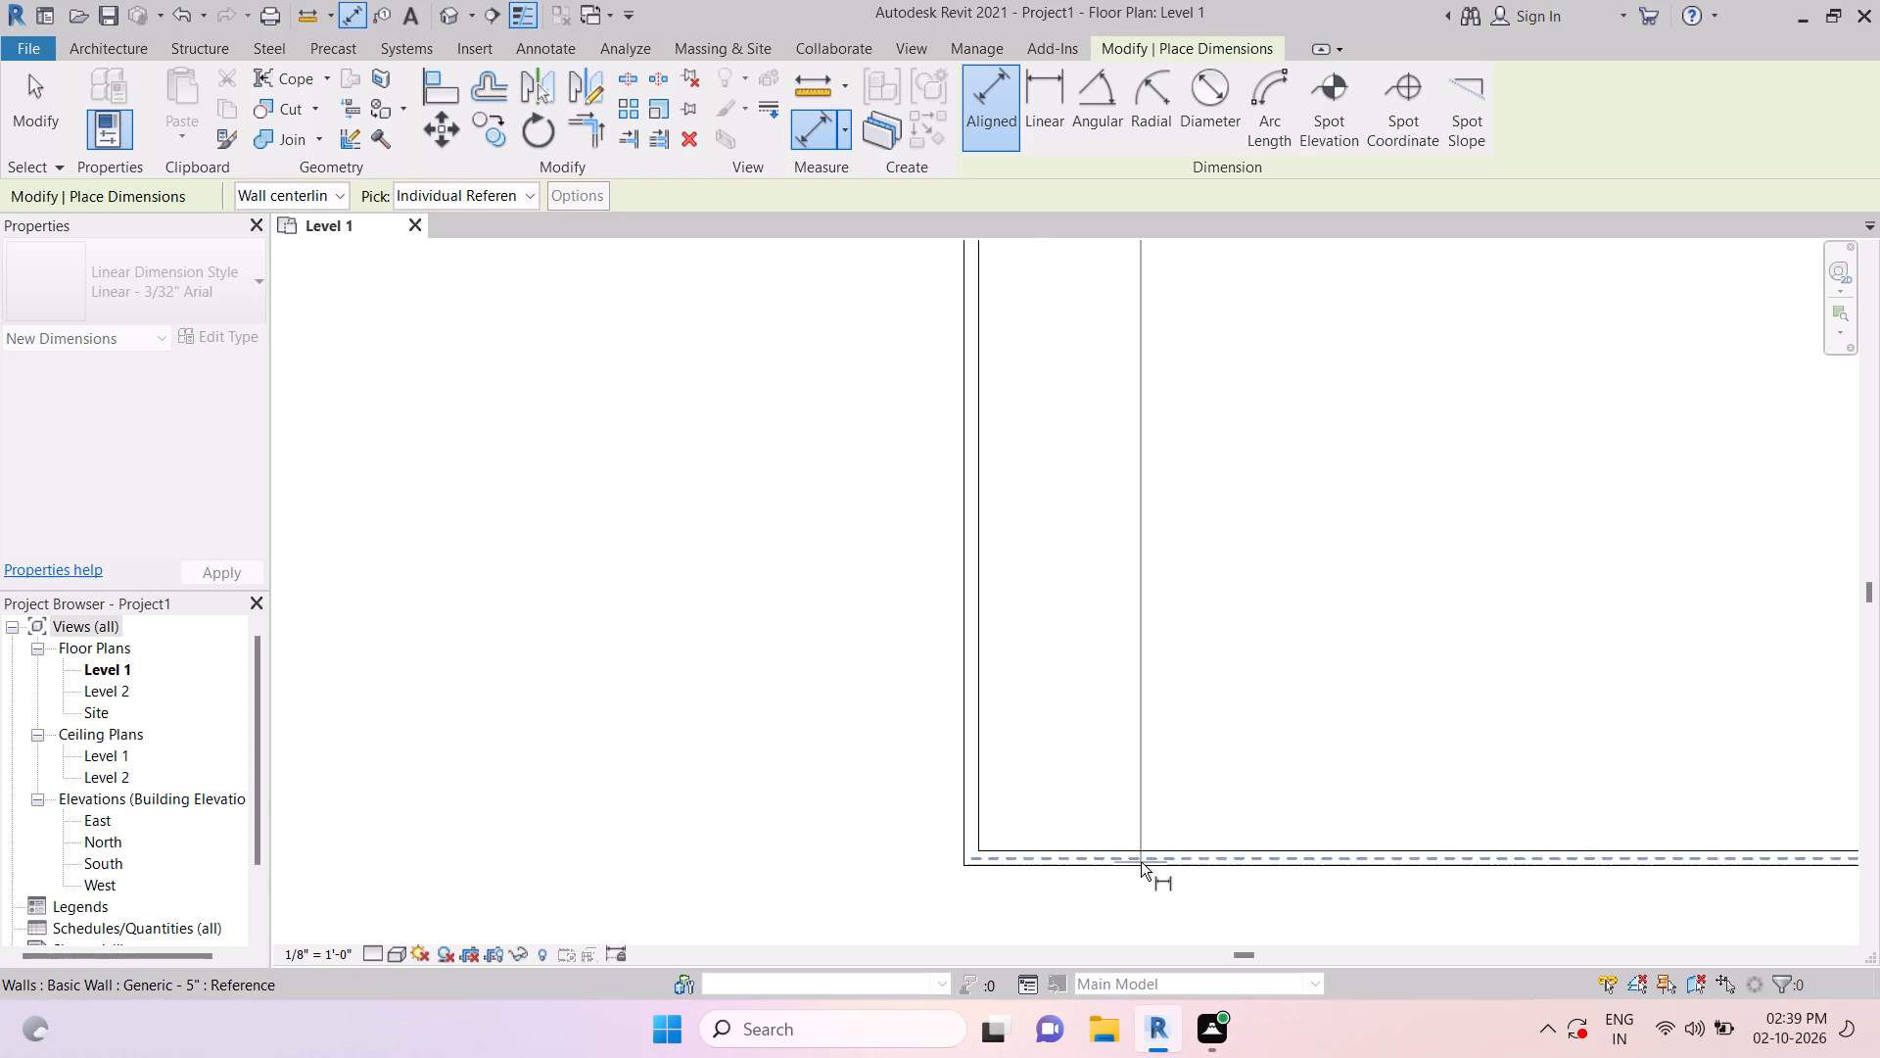
key("Tab")
left_click(1141, 862)
scroll(1139, 860, "down", 5)
left_click(916, 566)
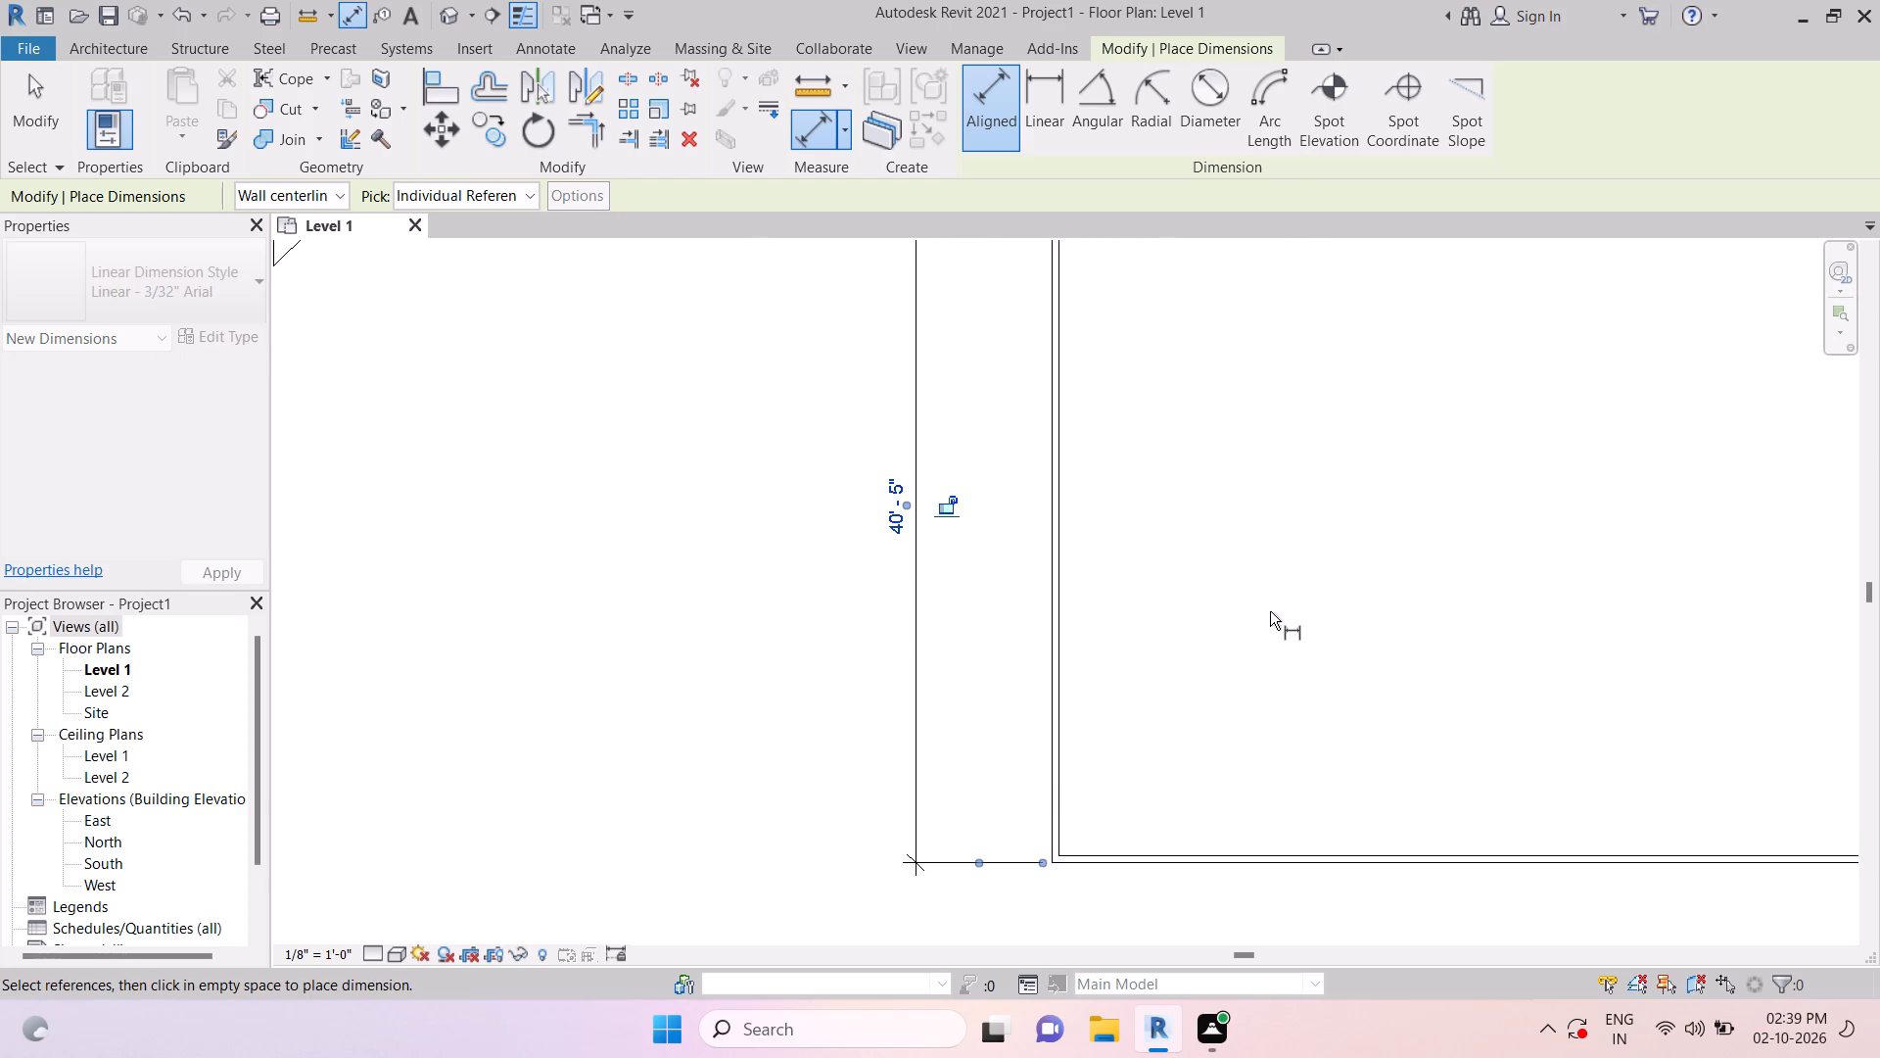
Add an aligned dimension between the outer faces of the left and right walls, placed above the building.
scroll(1035, 773, "up", 5)
key("Tab")
left_click(1068, 739)
scroll(1065, 744, "down", 9)
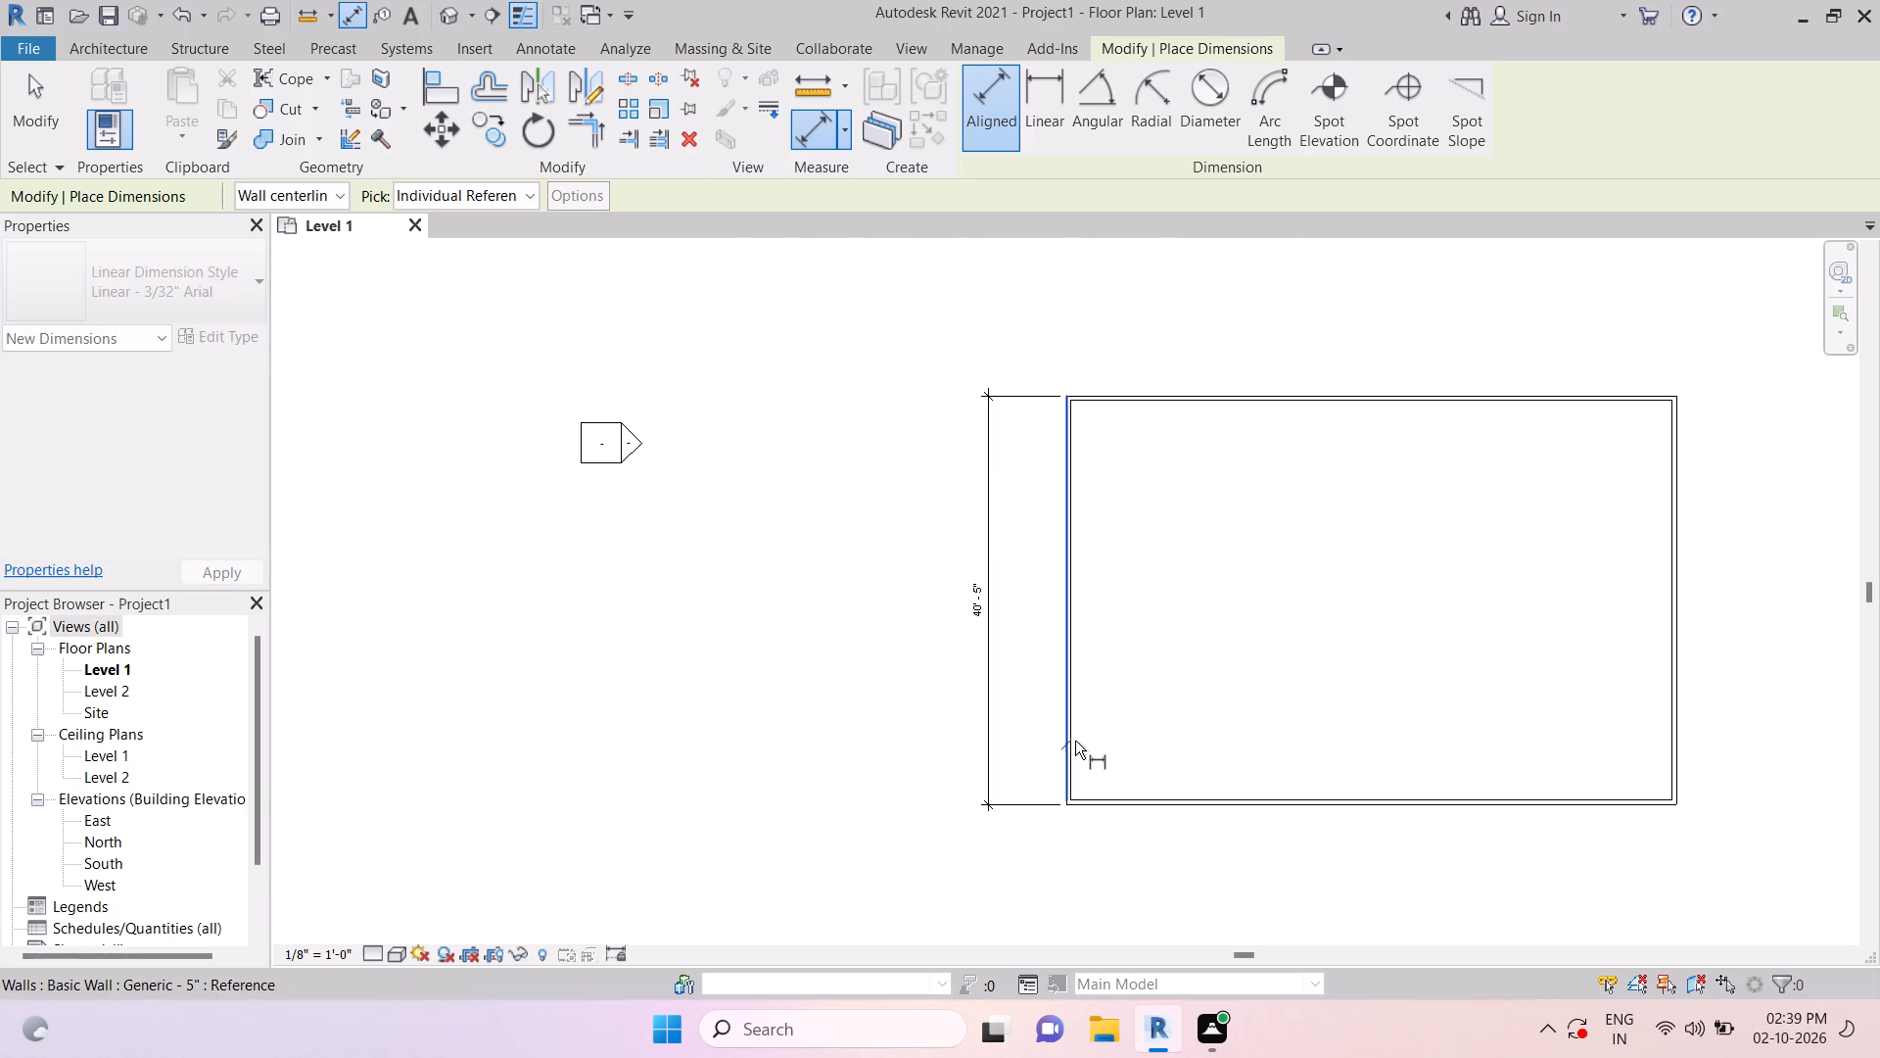
scroll(1687, 686, "up", 4)
key("Tab")
left_click(1672, 685)
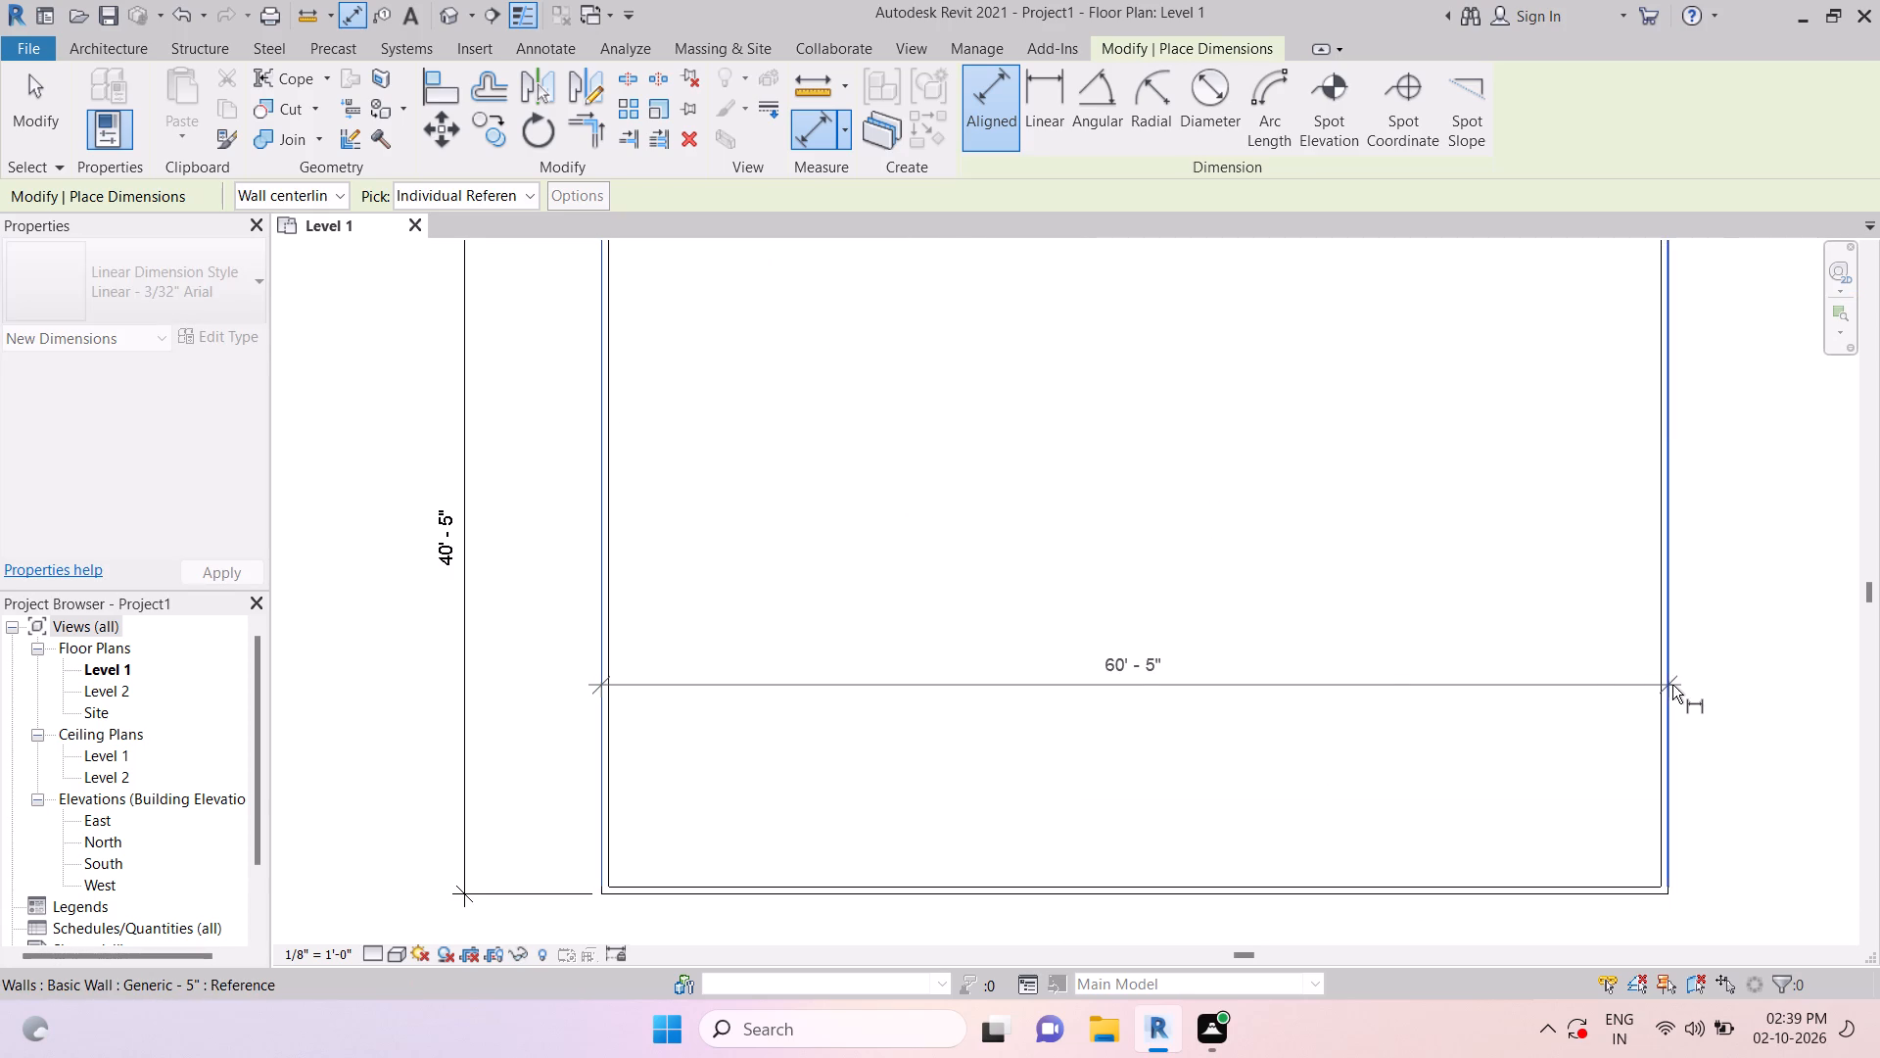
scroll(1672, 685, "down", 5)
left_click(1424, 319)
key("grave")
key("Escape")
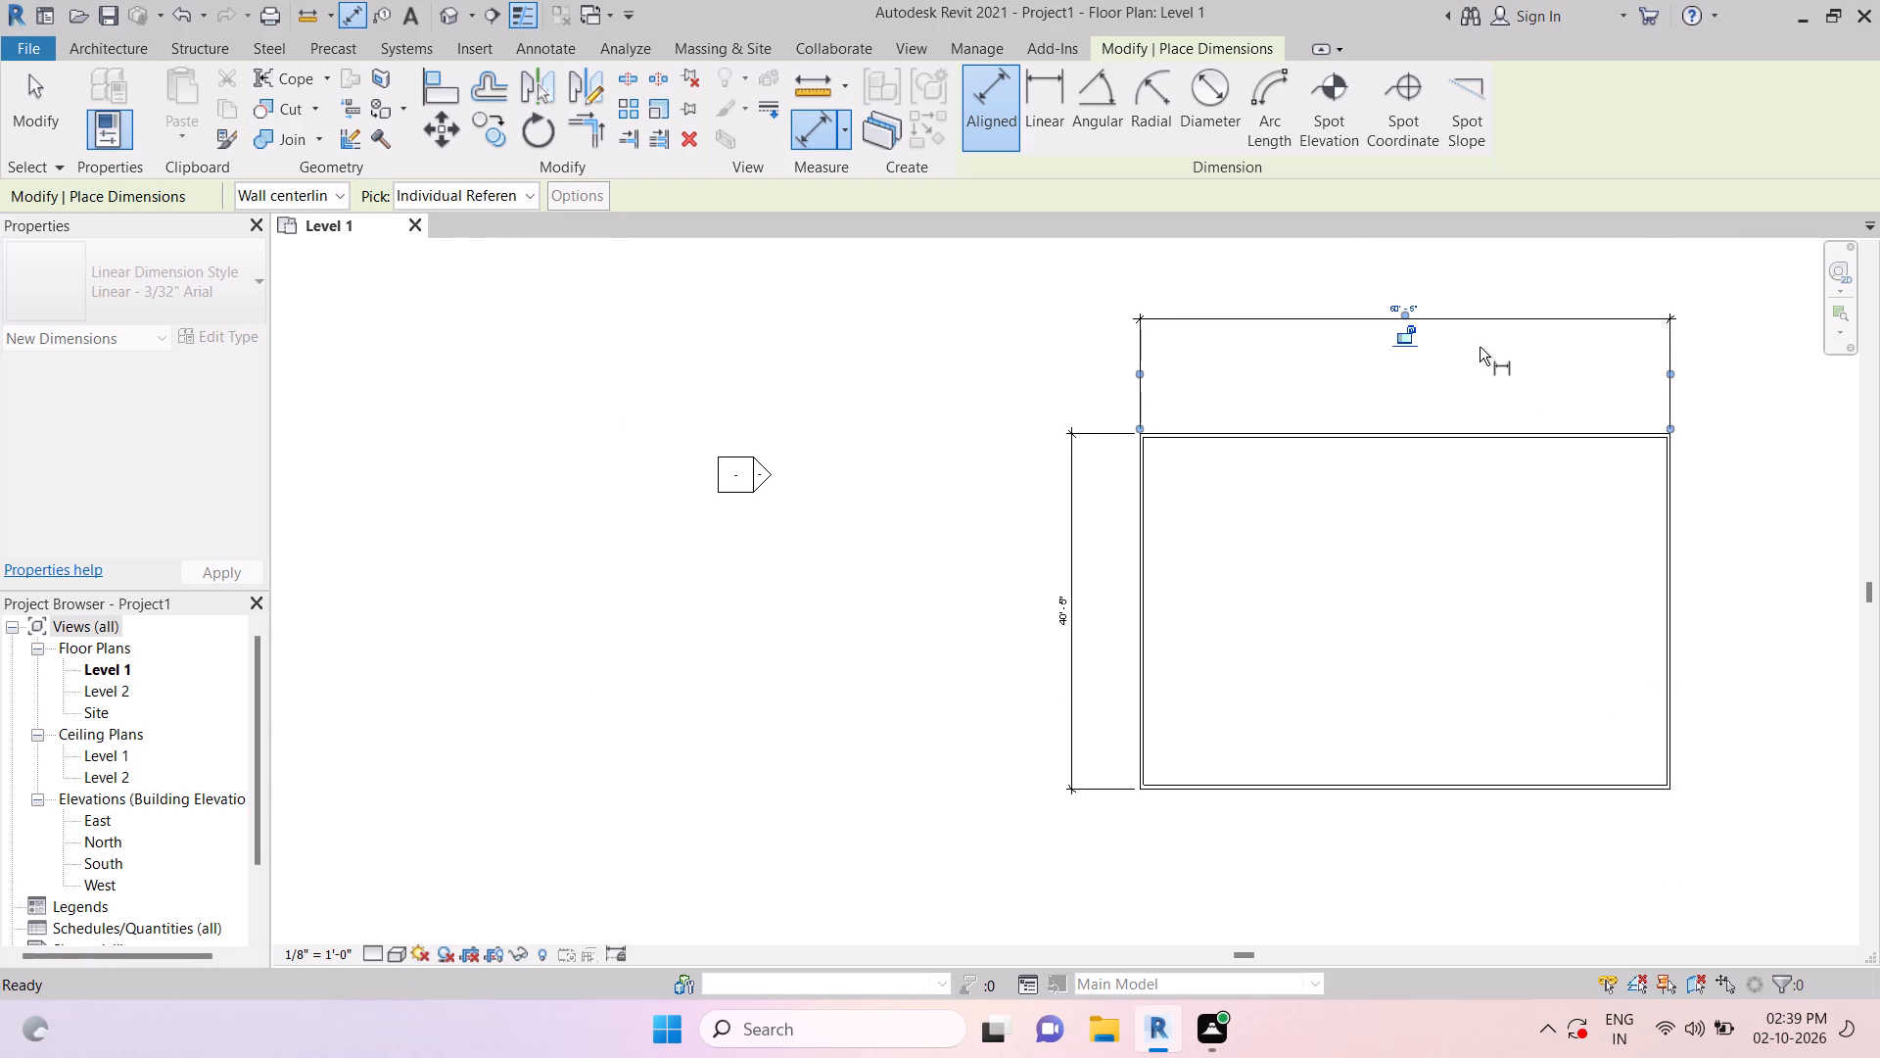
key("Escape")
key("Escape")
key("Escape")
key("Escape")
key("Escape")
key("Escape")
key("Escape")
key("Escape")
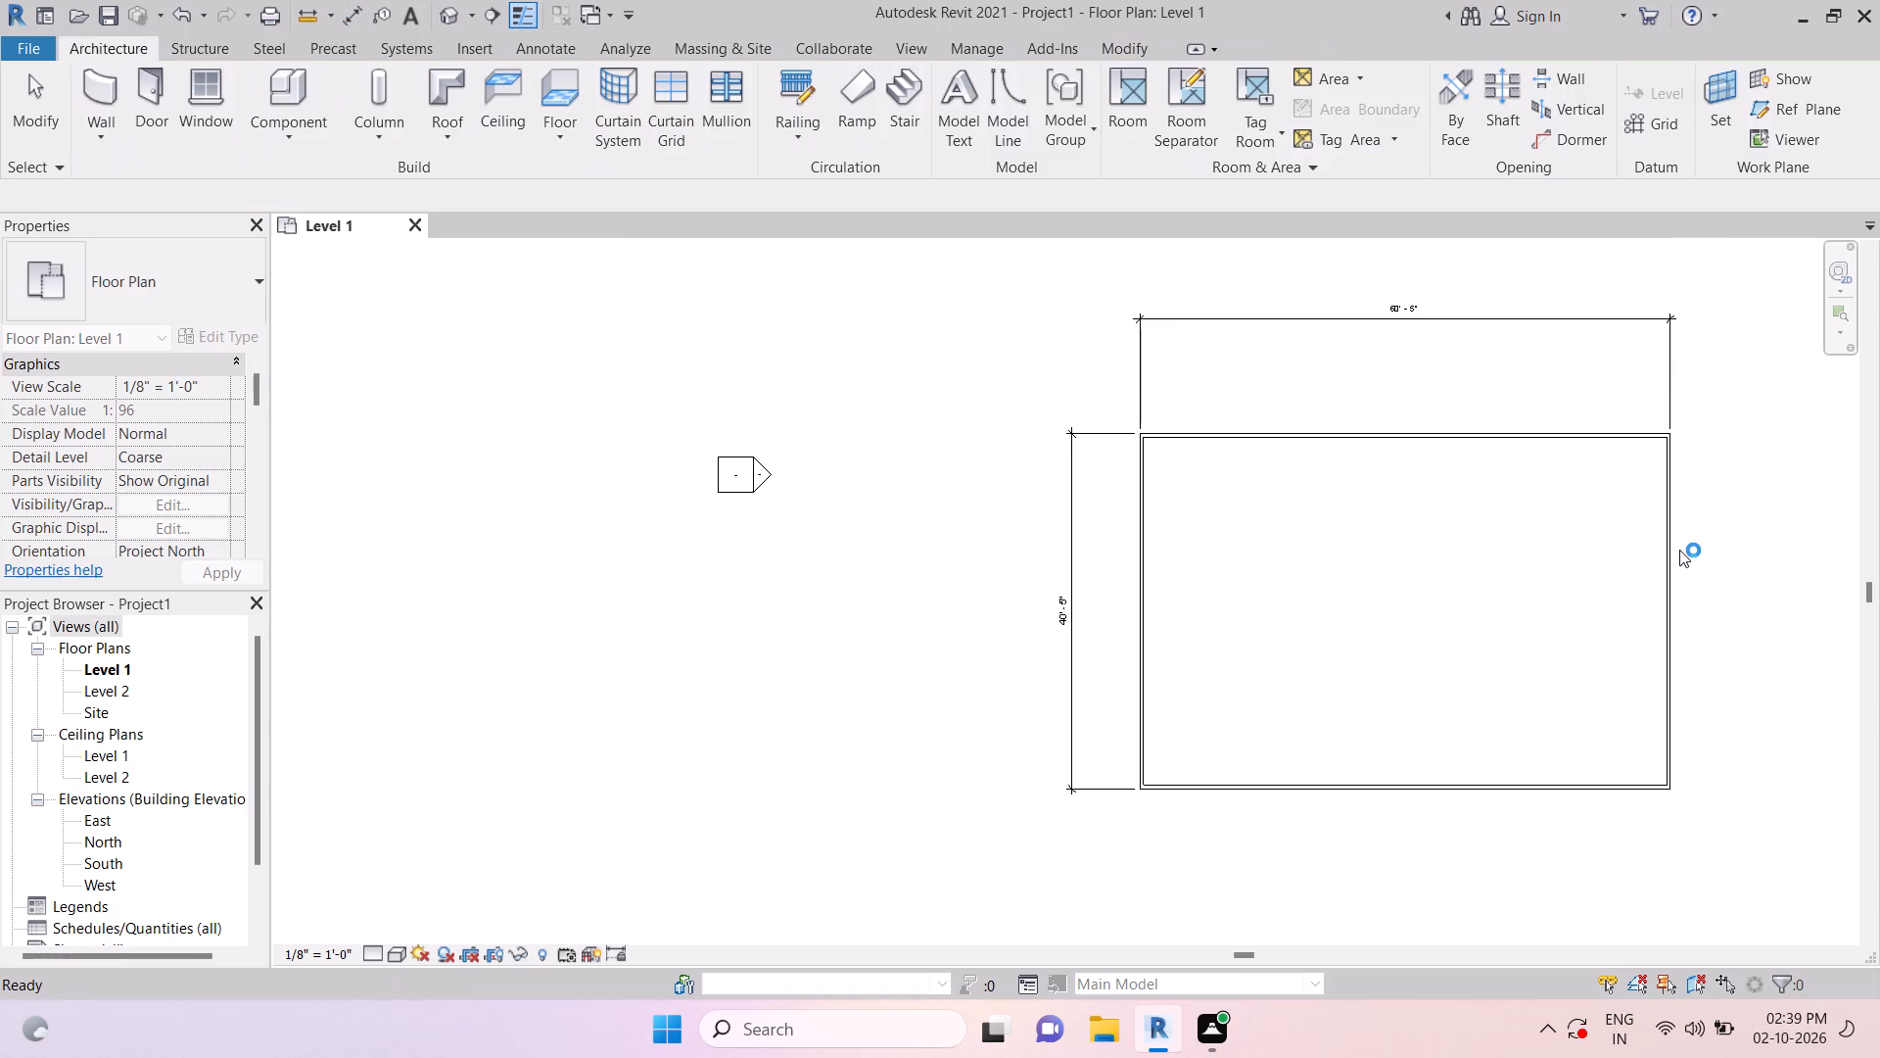
Move the right wall by setting the overall horizontal dimension to 60'.
left_click(1676, 549)
left_click(1405, 311)
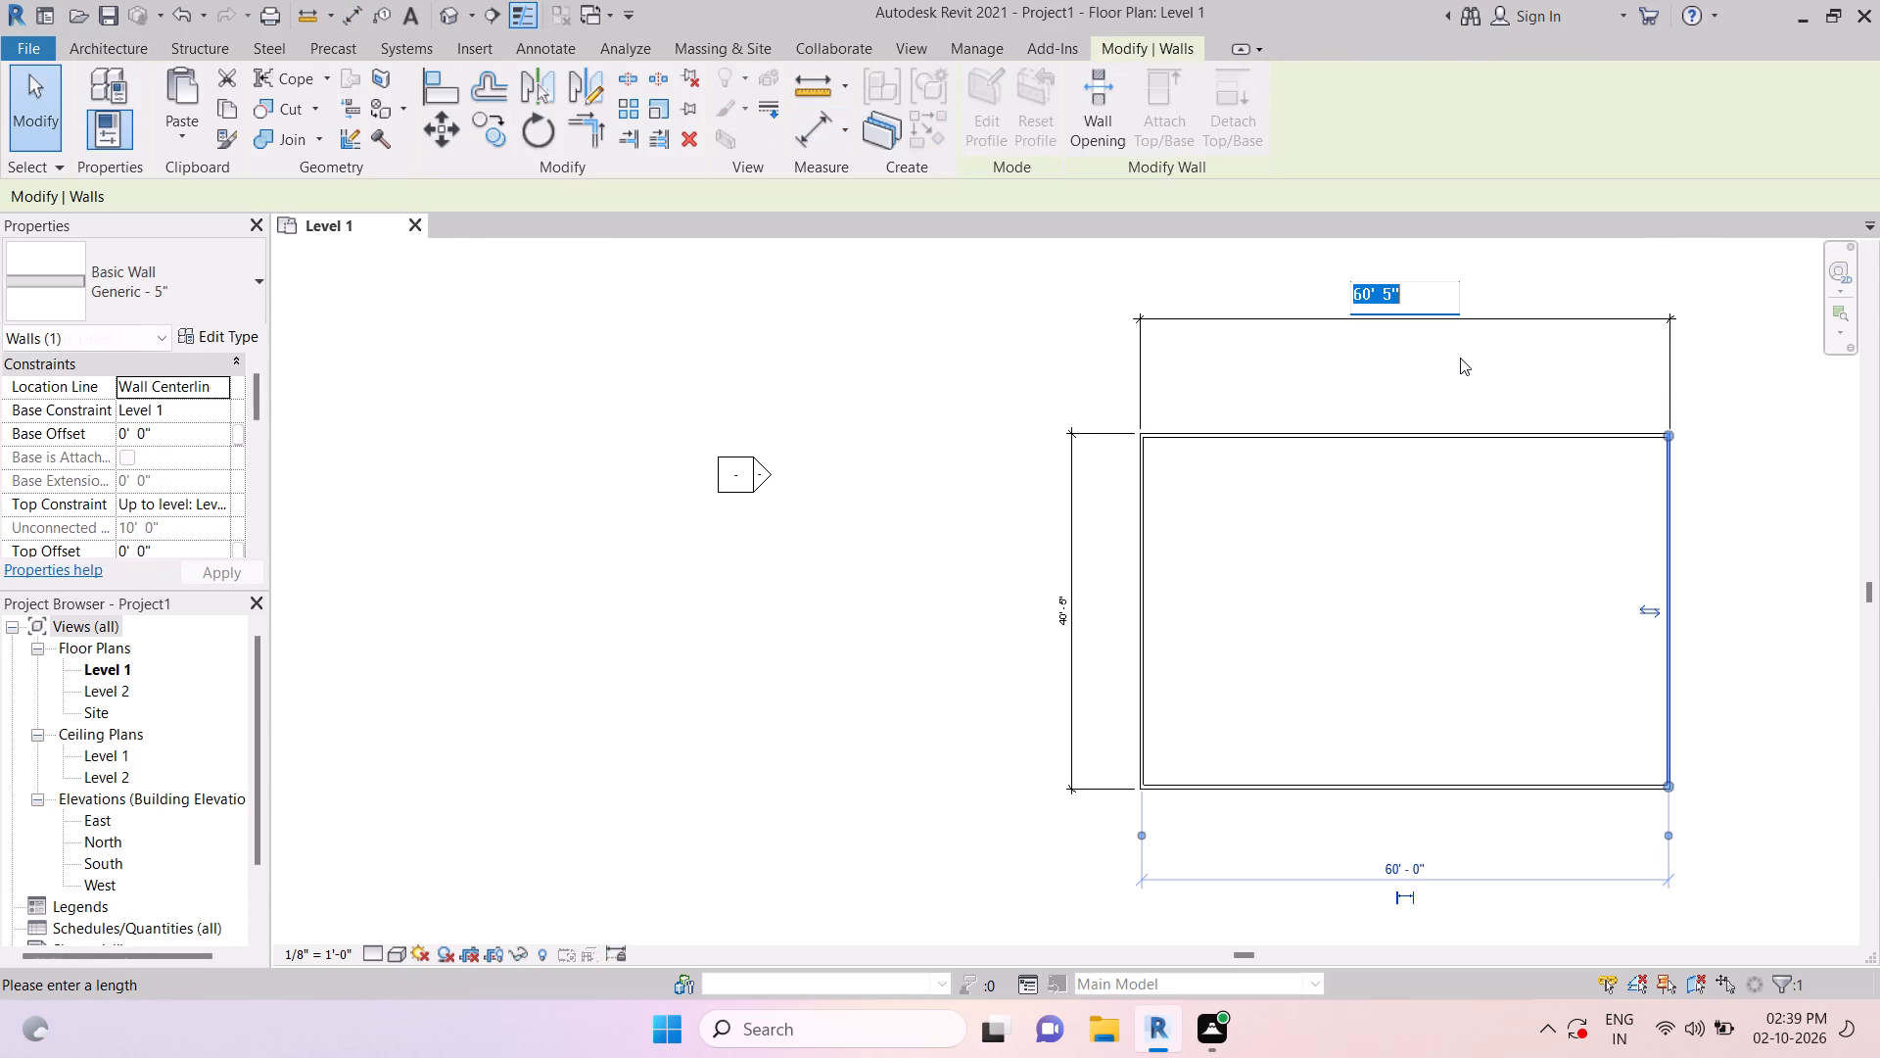
type("60'")
key("Return")
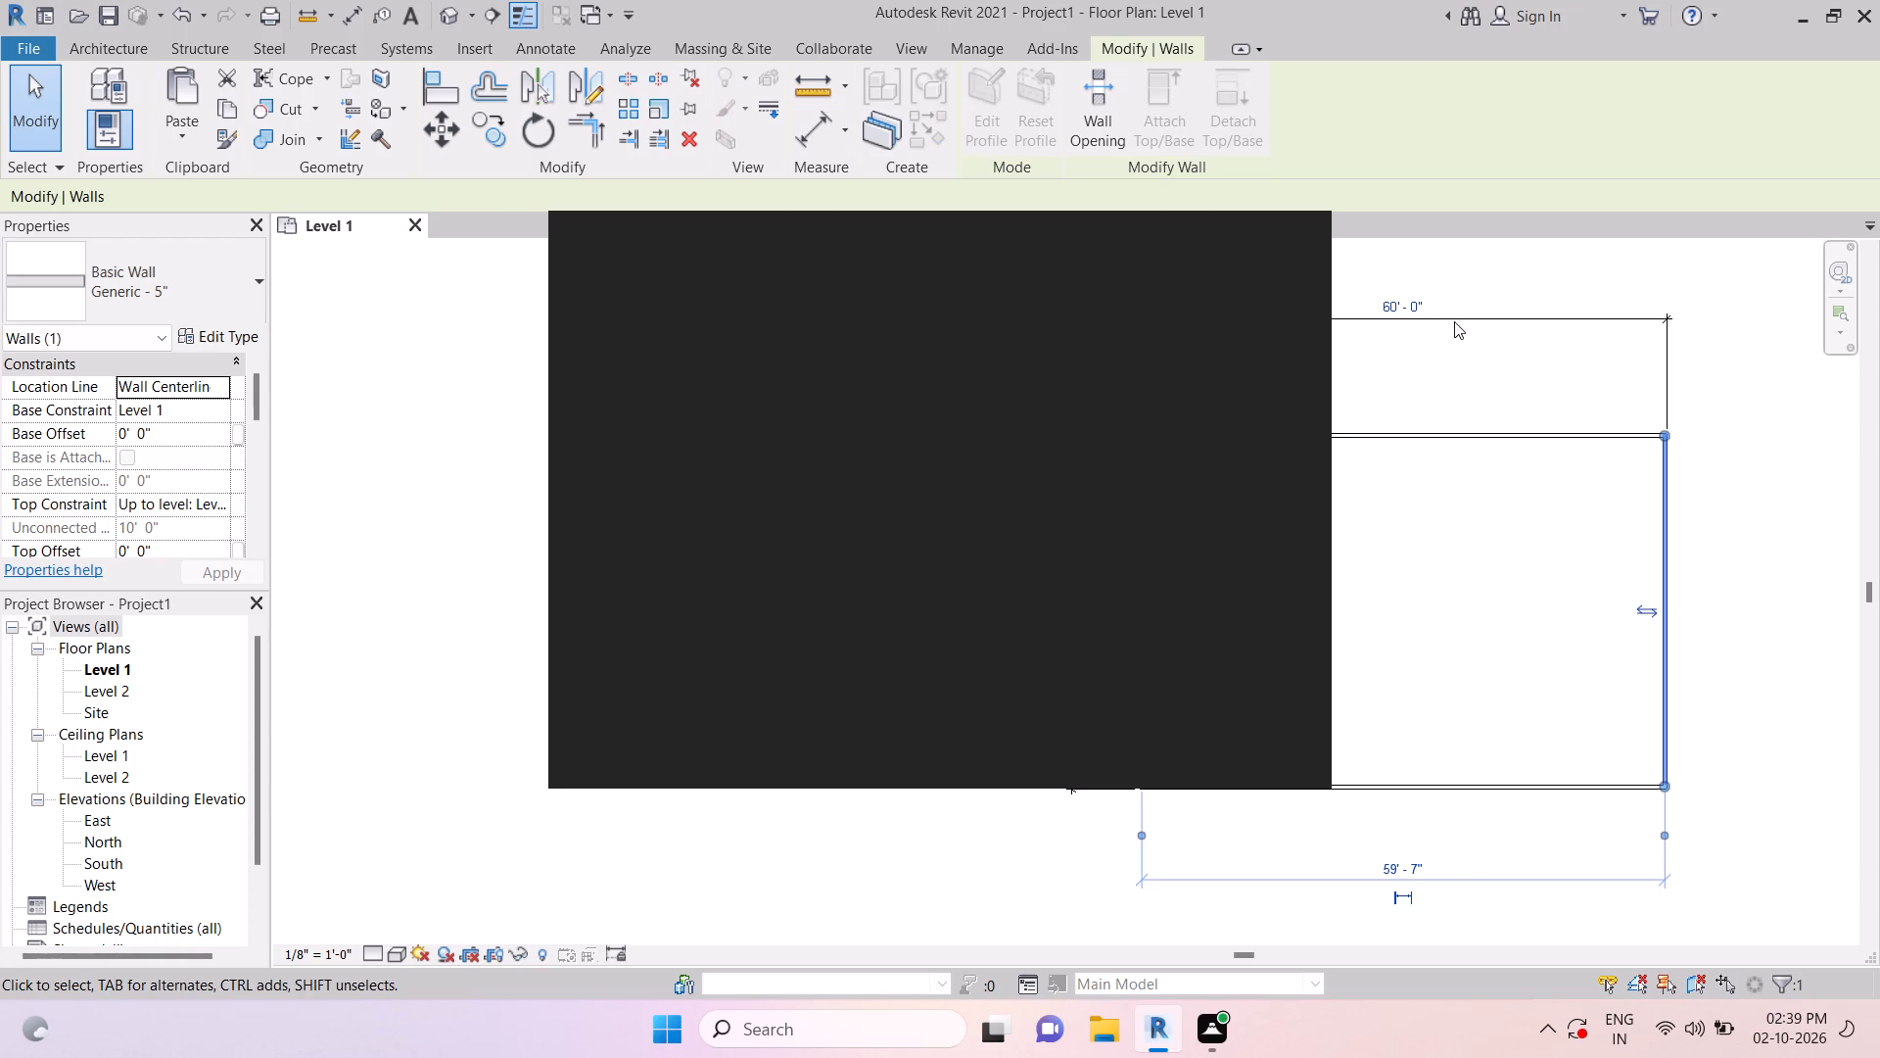
key("Escape")
key("Escape")
Move the top wall by setting the overall vertical dimension to 40'.
scroll(1512, 354, "down", 4)
middle_click_drag(1482, 389, 1466, 387)
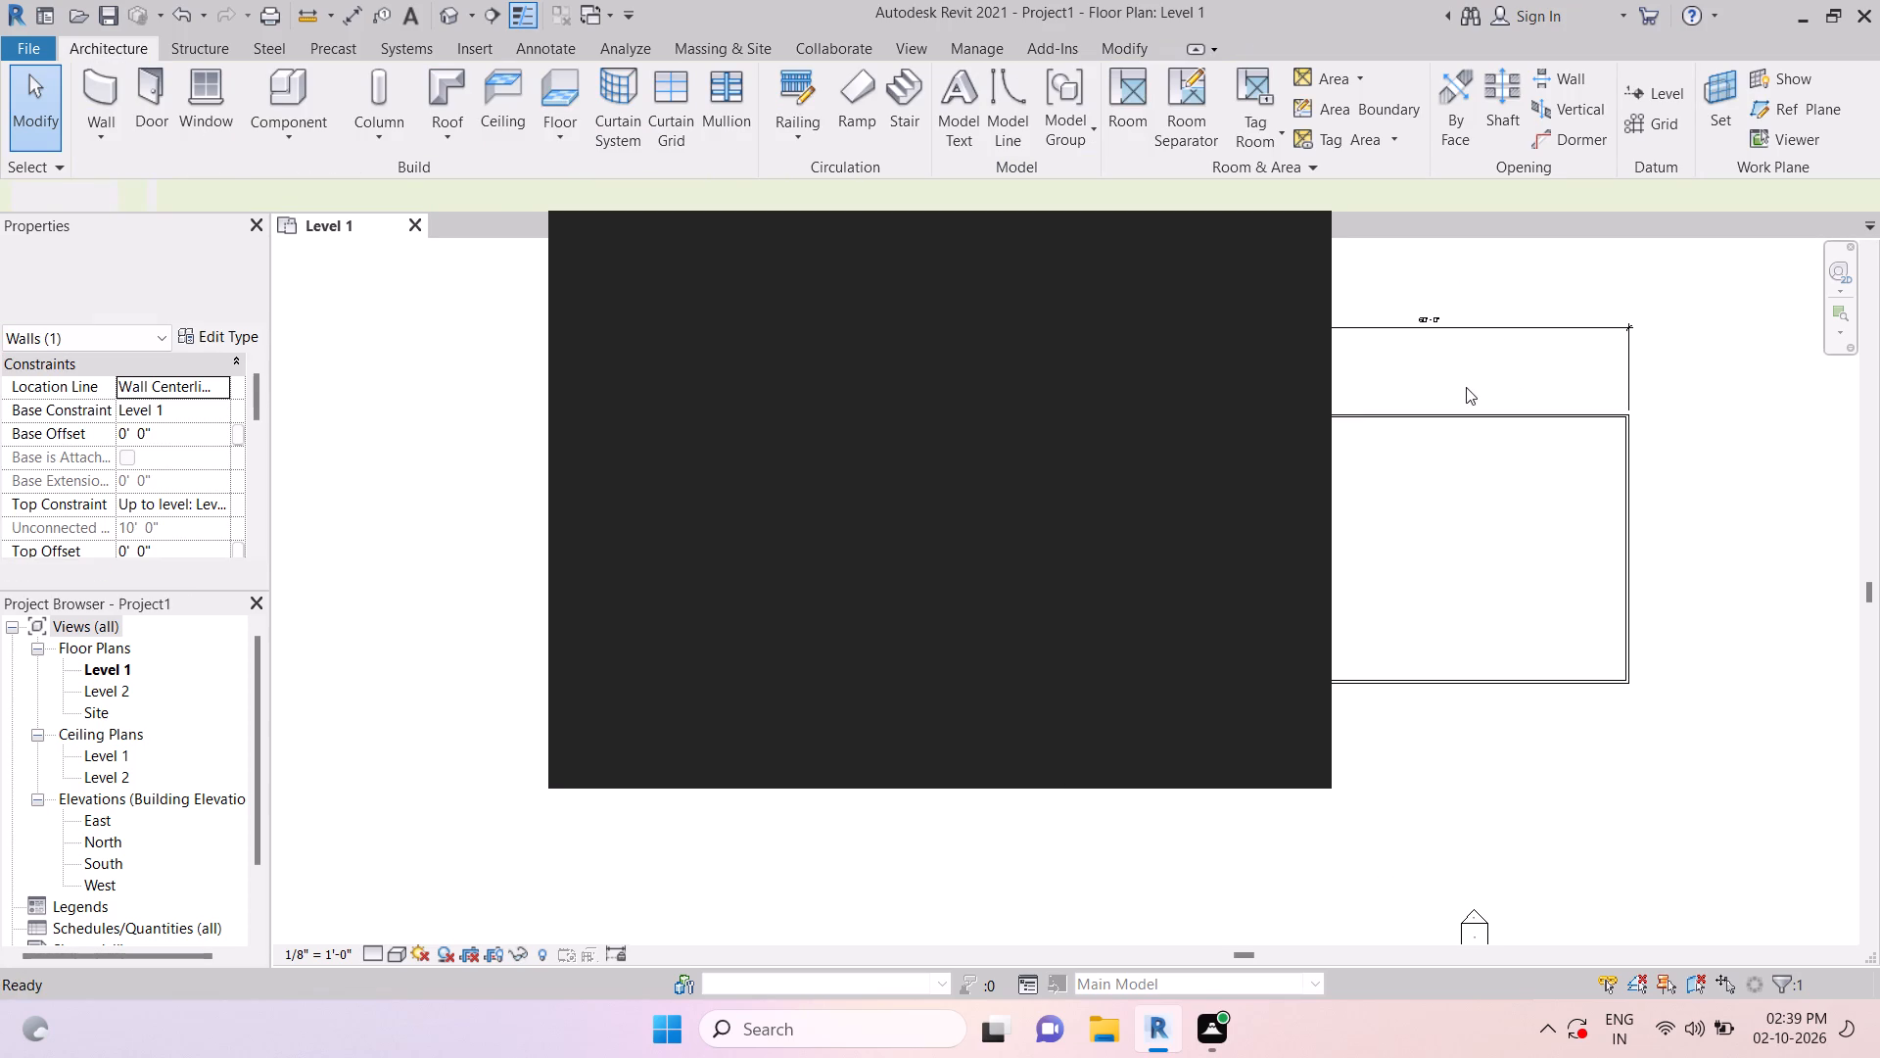
middle_click_drag(1466, 387, 1743, 398)
middle_click_drag(1557, 441, 1787, 463)
scroll(1542, 543, "up", 6)
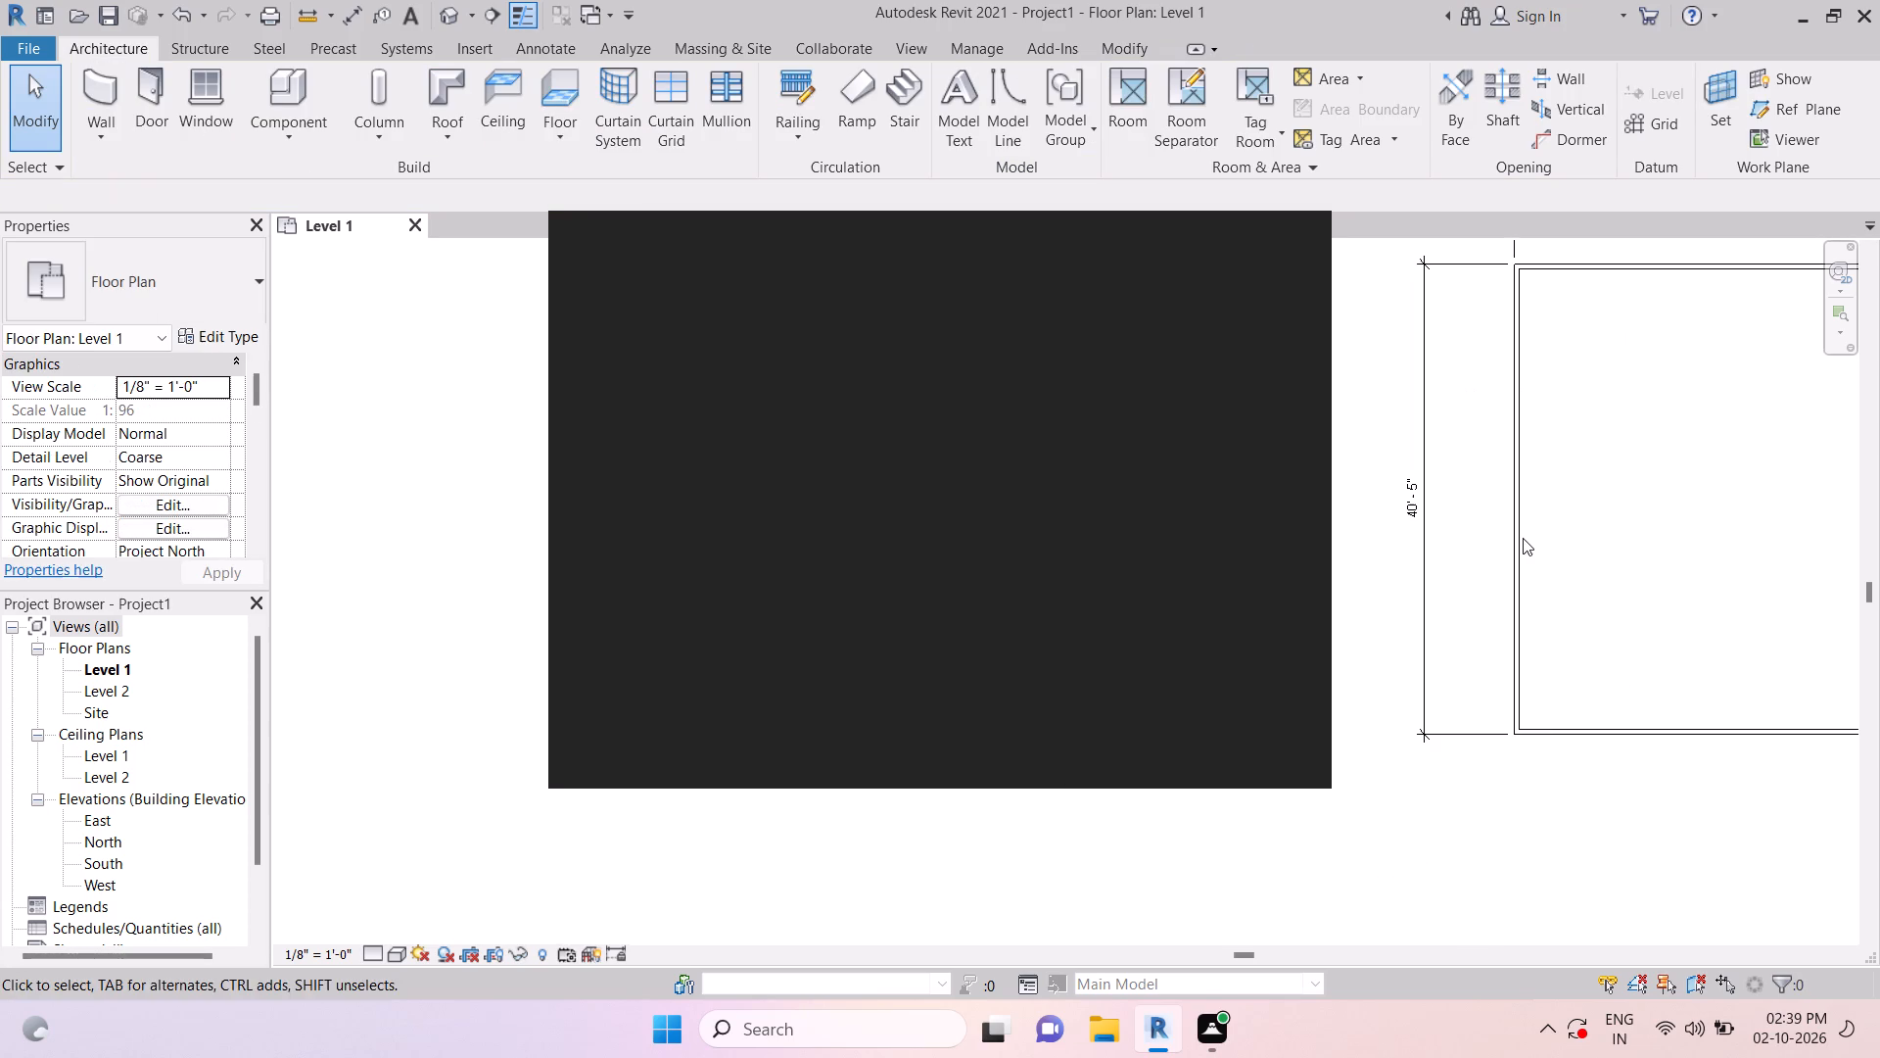
left_click(1405, 489)
key("Escape")
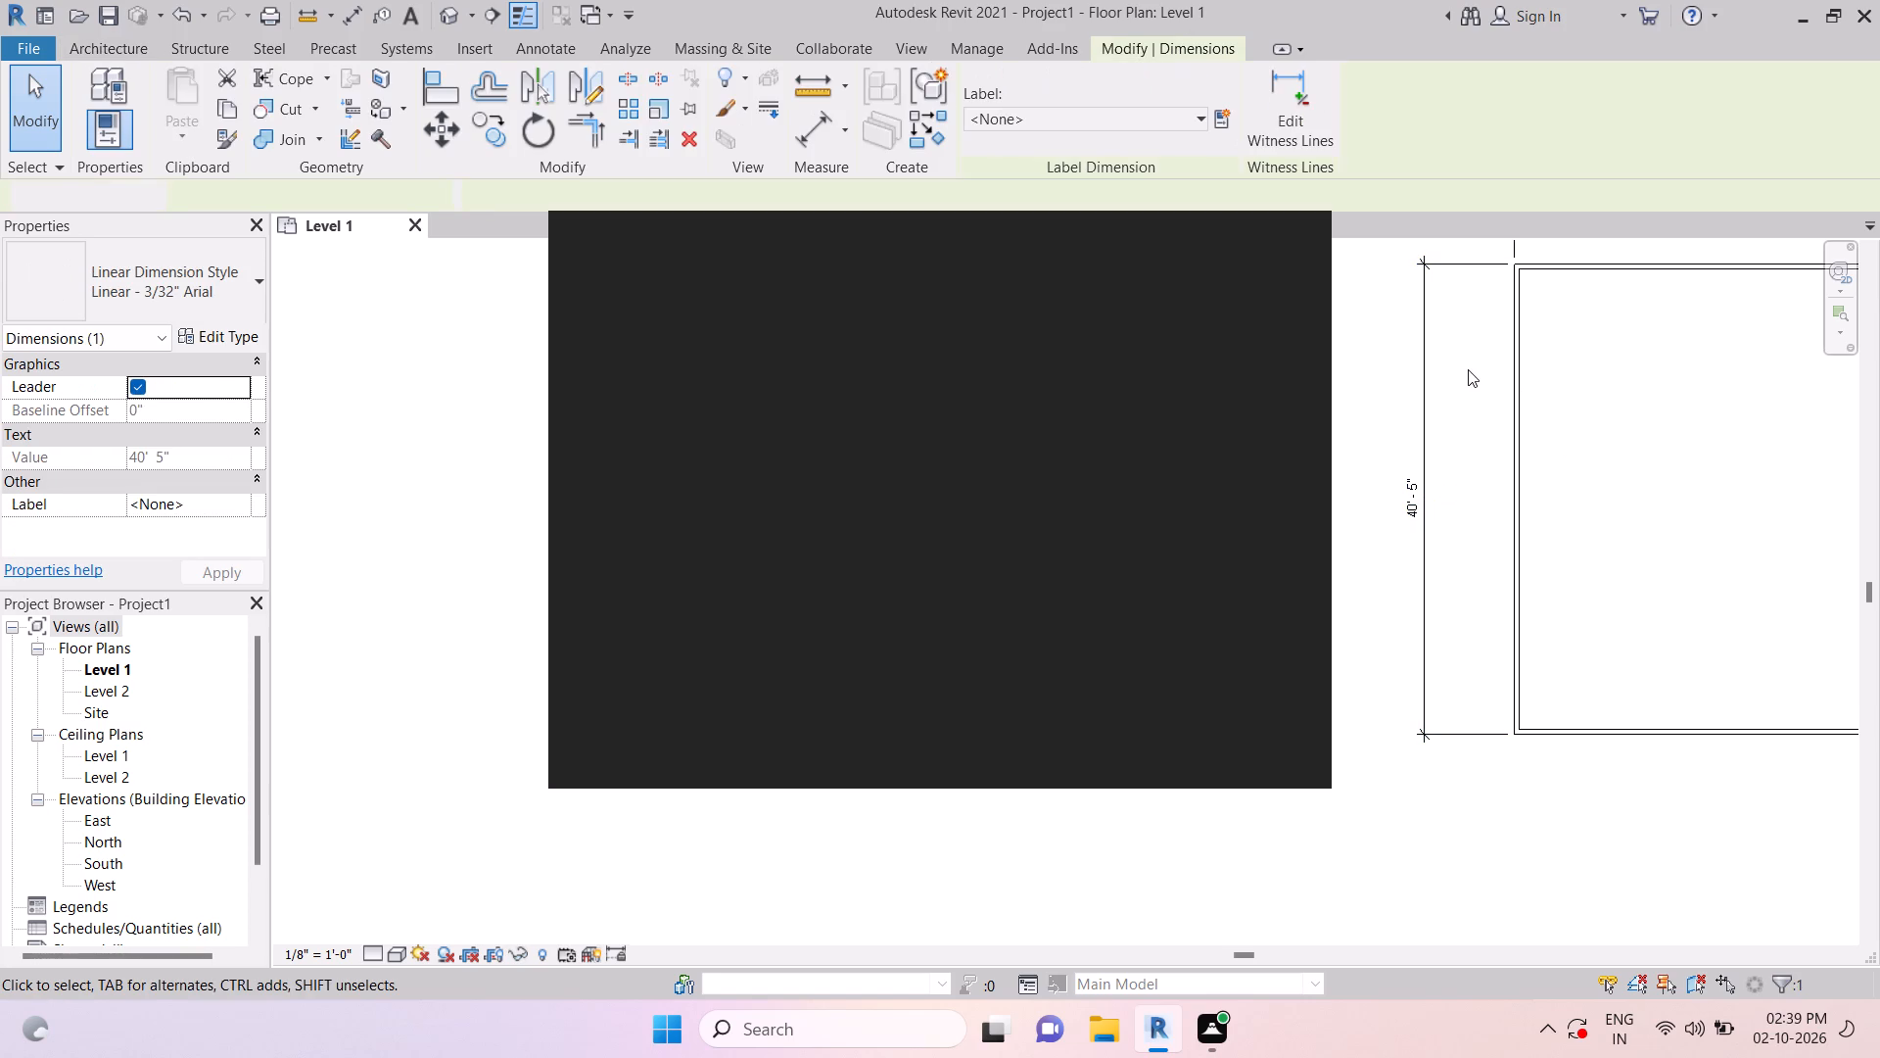
key("Escape")
left_click(1569, 270)
scroll(1420, 522, "up", 3)
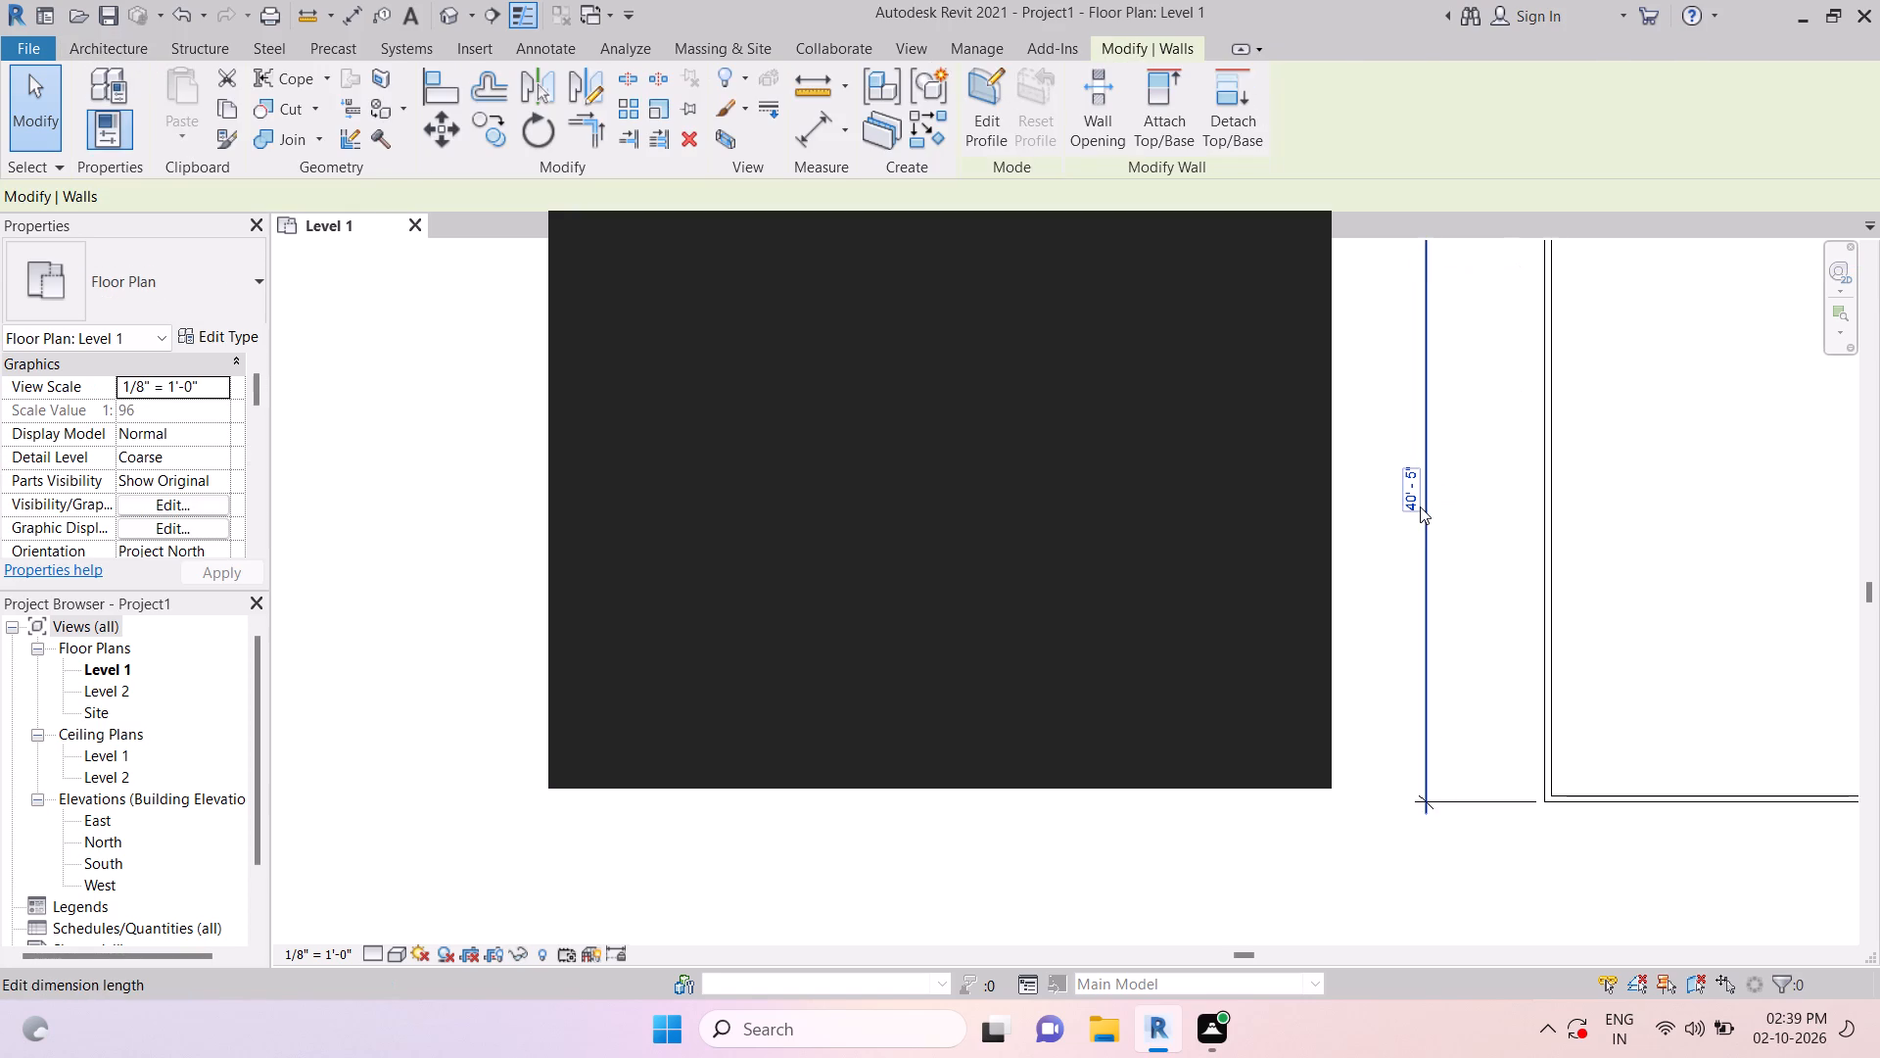
left_click(1409, 481)
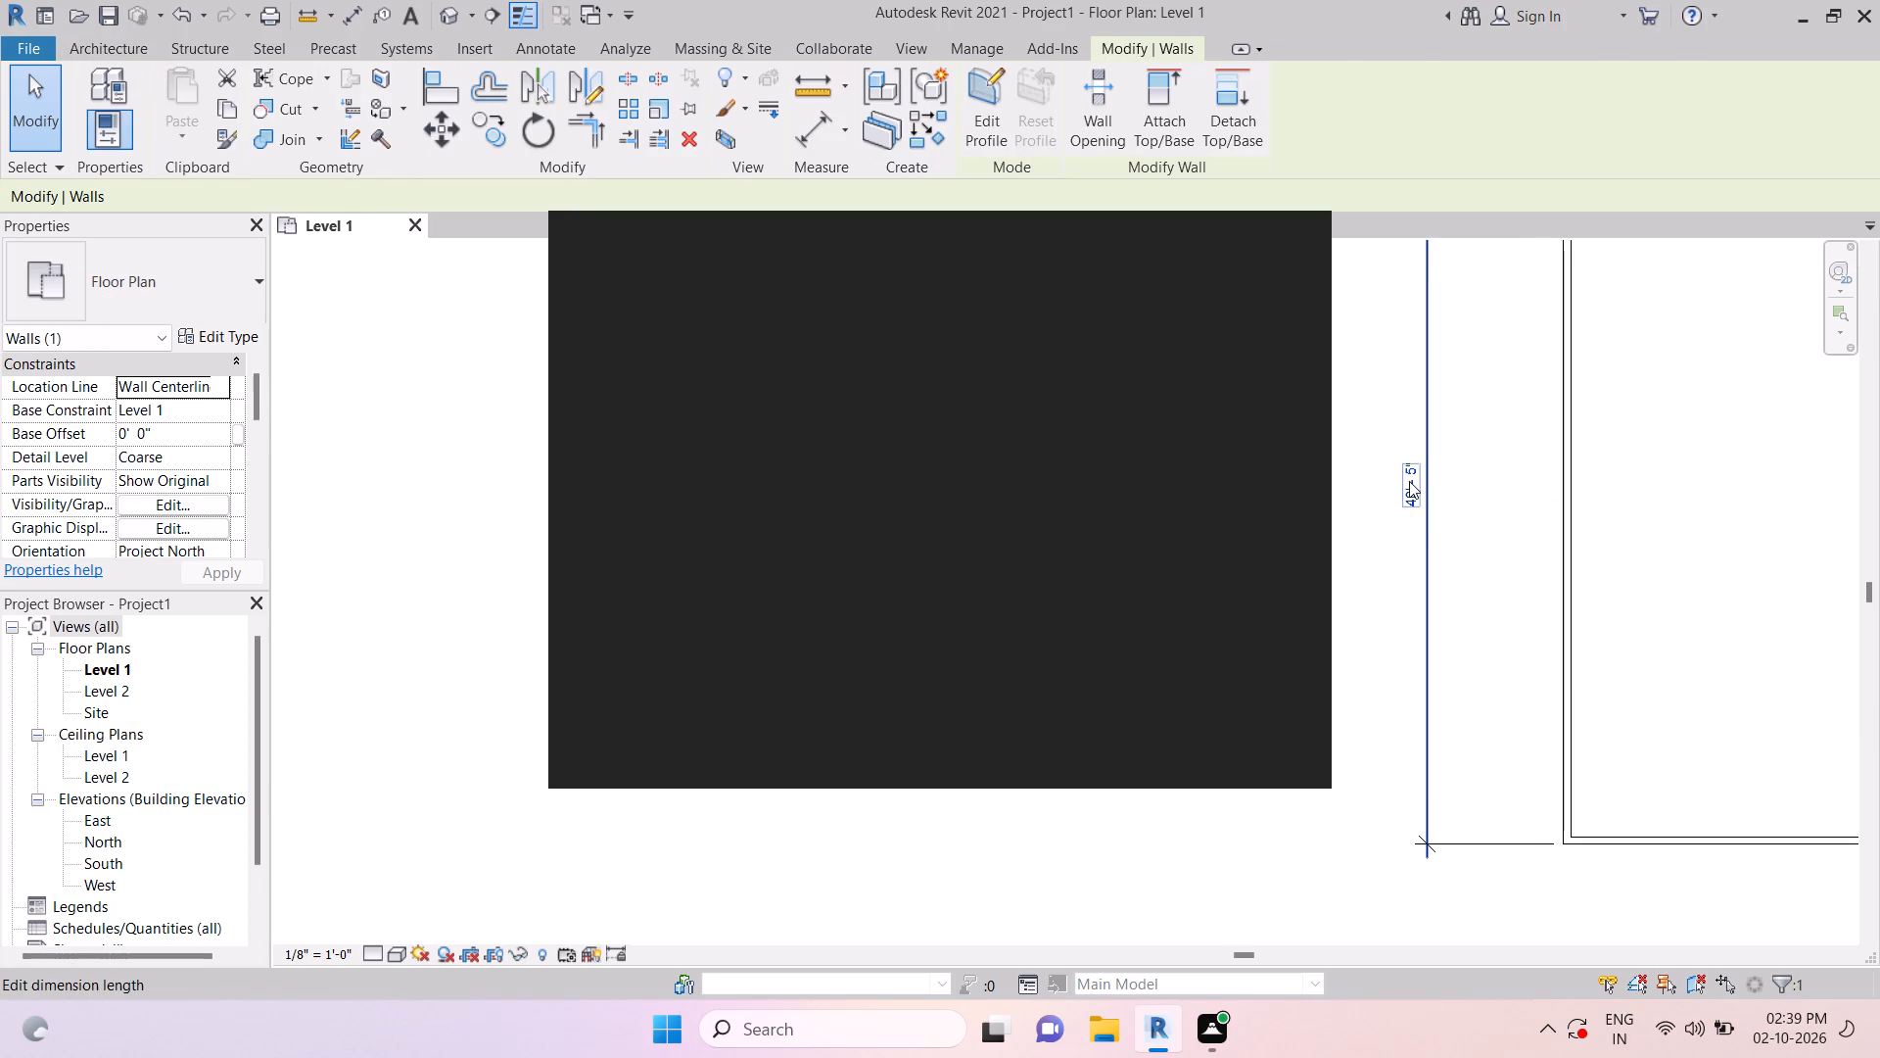
type("40'")
key("Return")
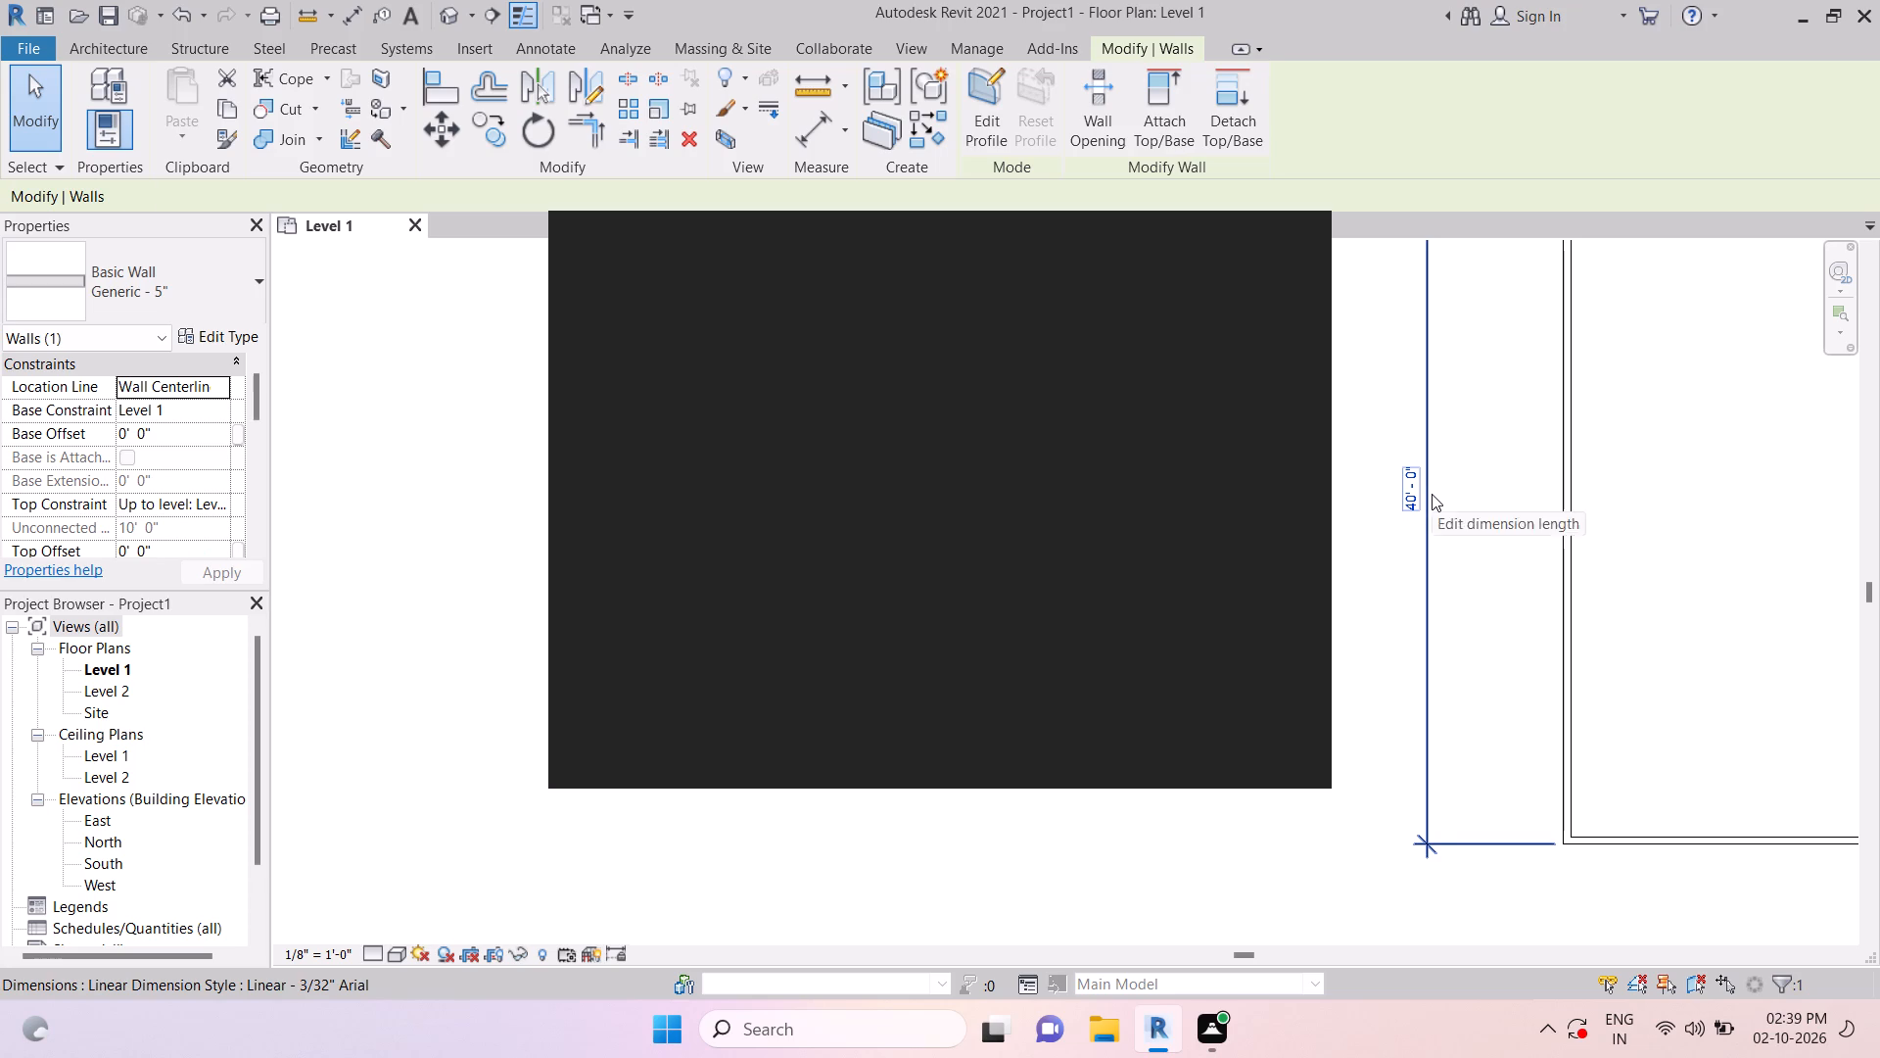
key("Escape")
key("Escape")
key("Escape")
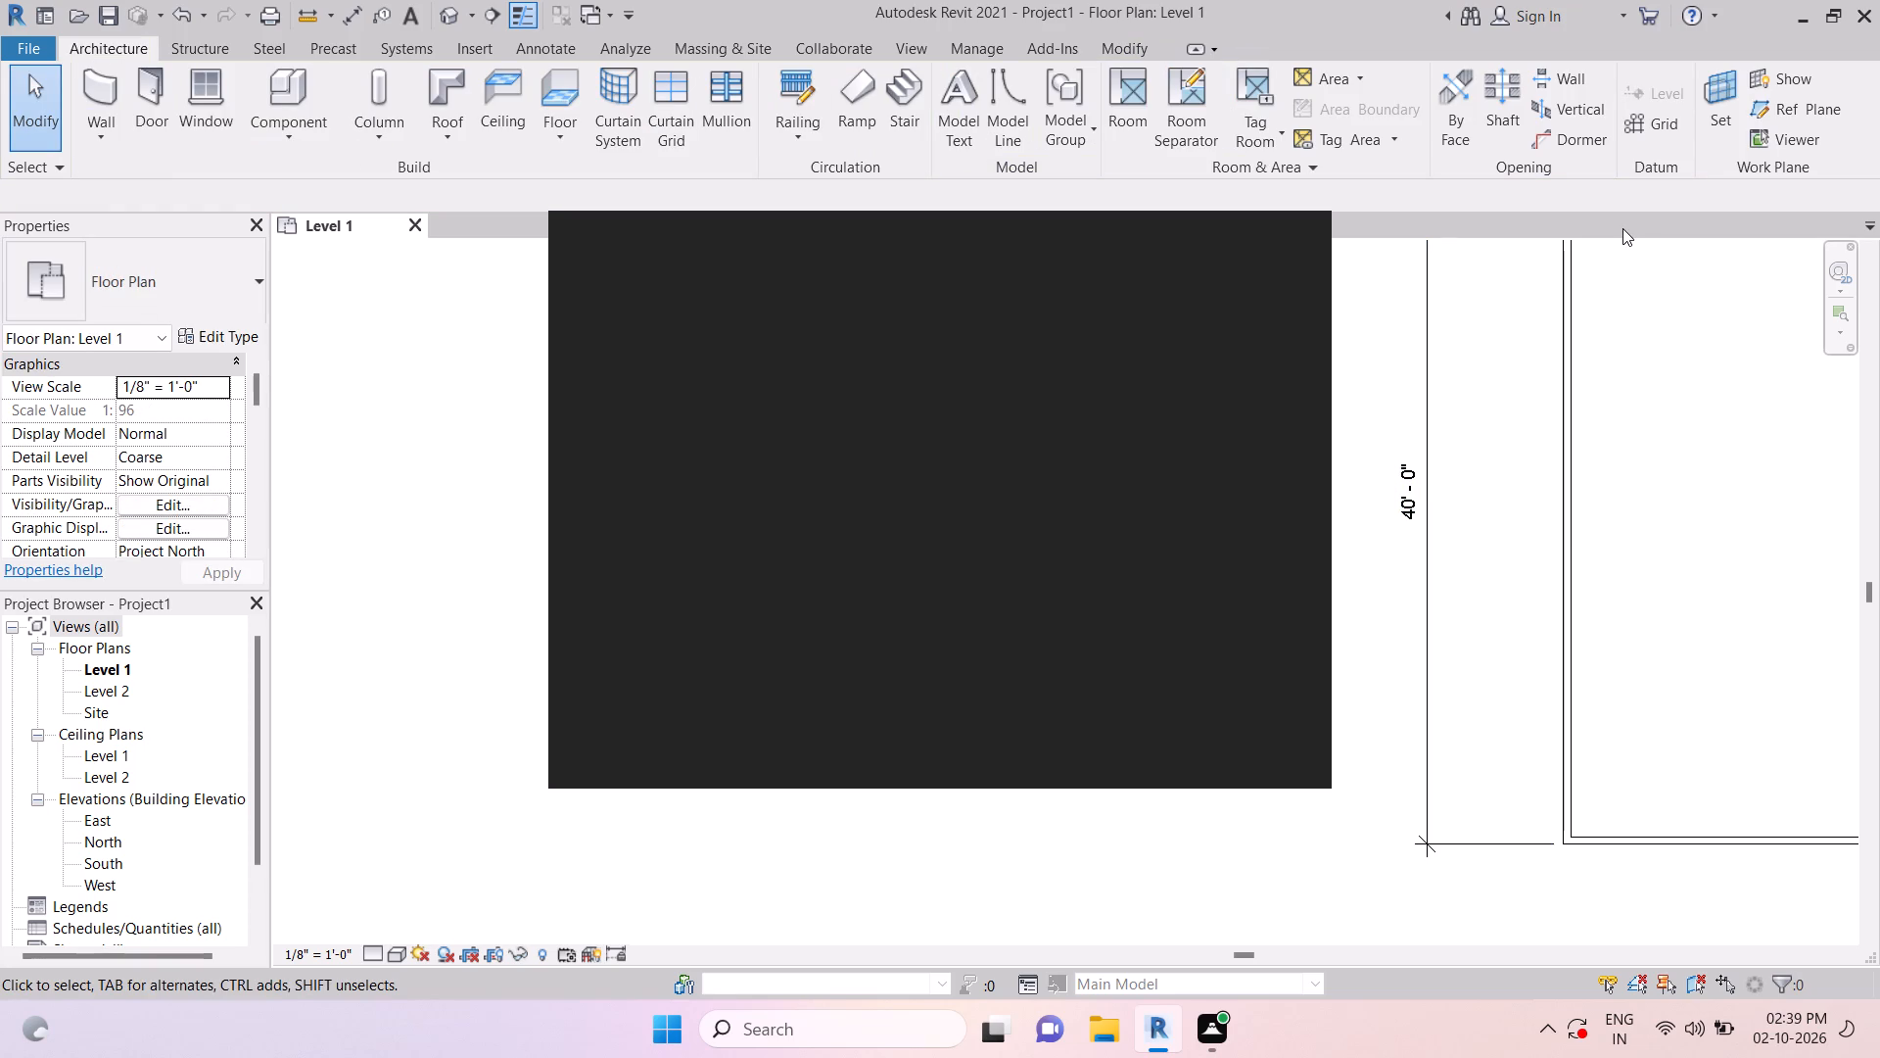
key("Escape")
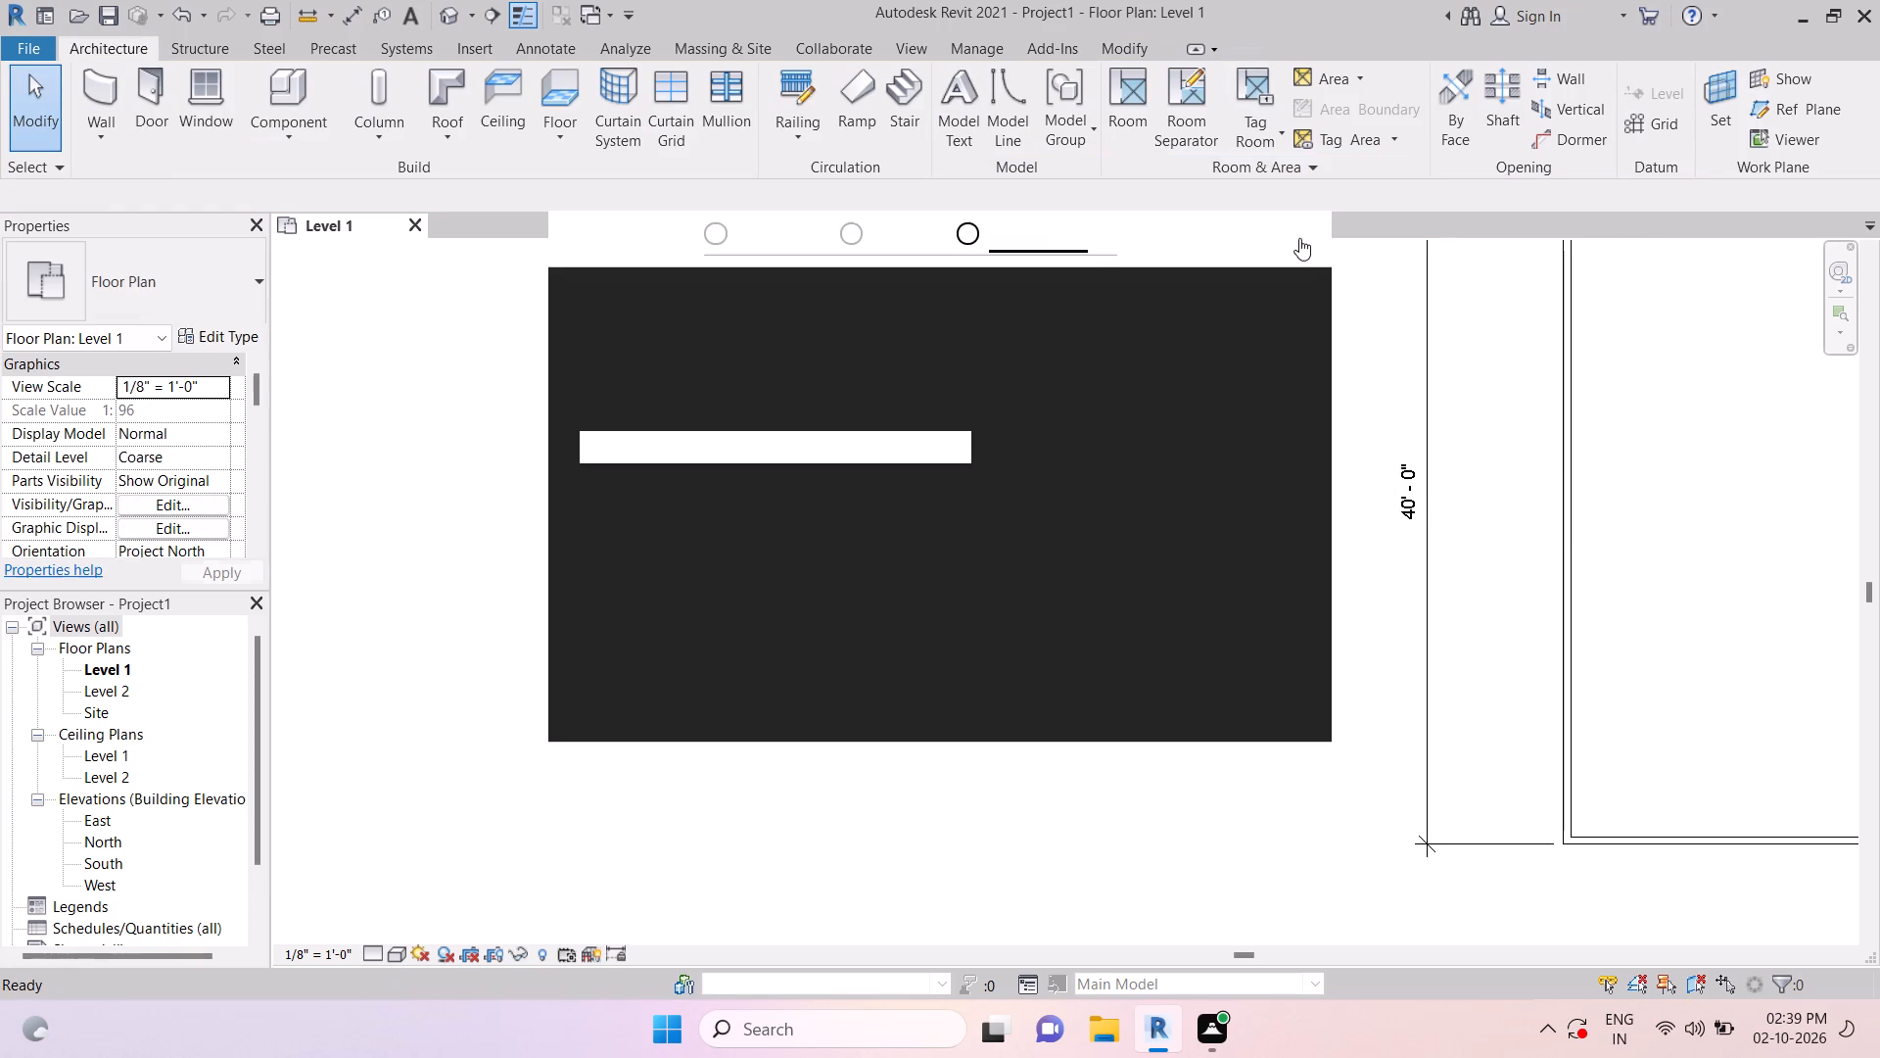
Close the Autodesk notification window covering the floor plan.
left_click(1311, 235)
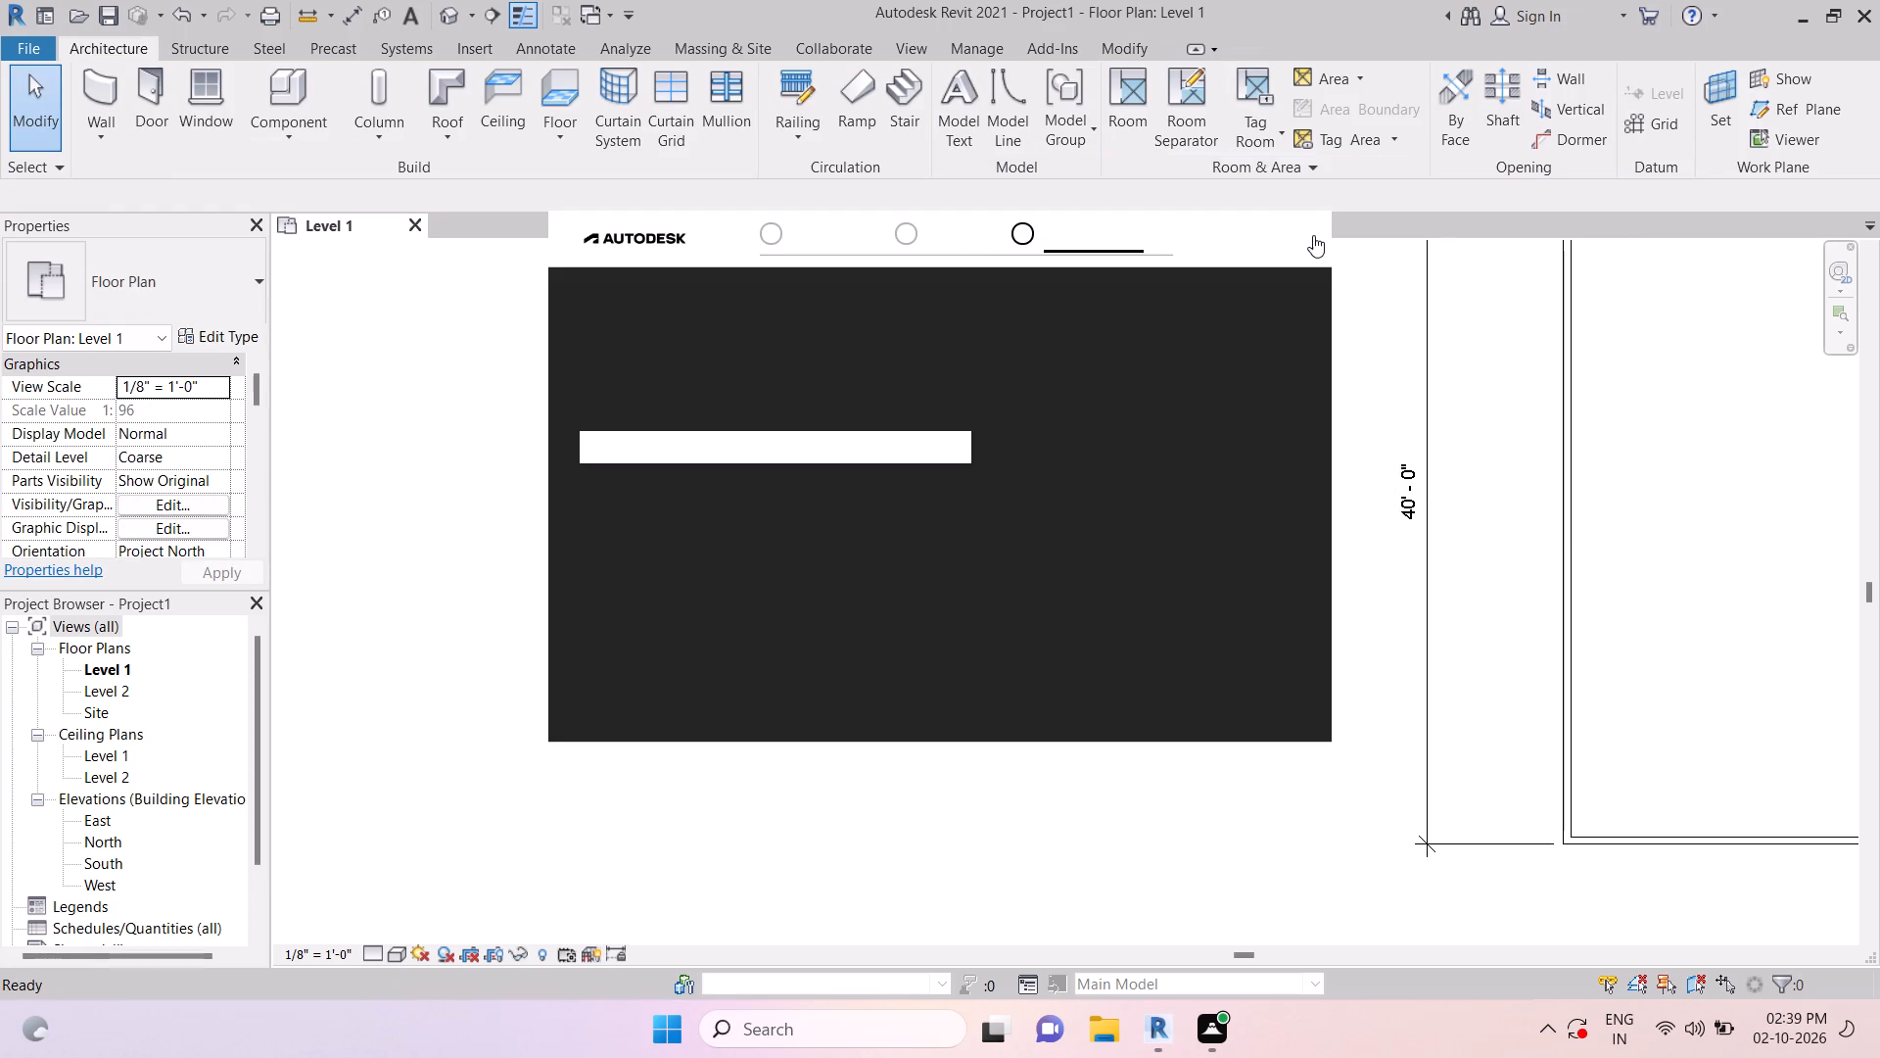
key("Left")
key("Escape")
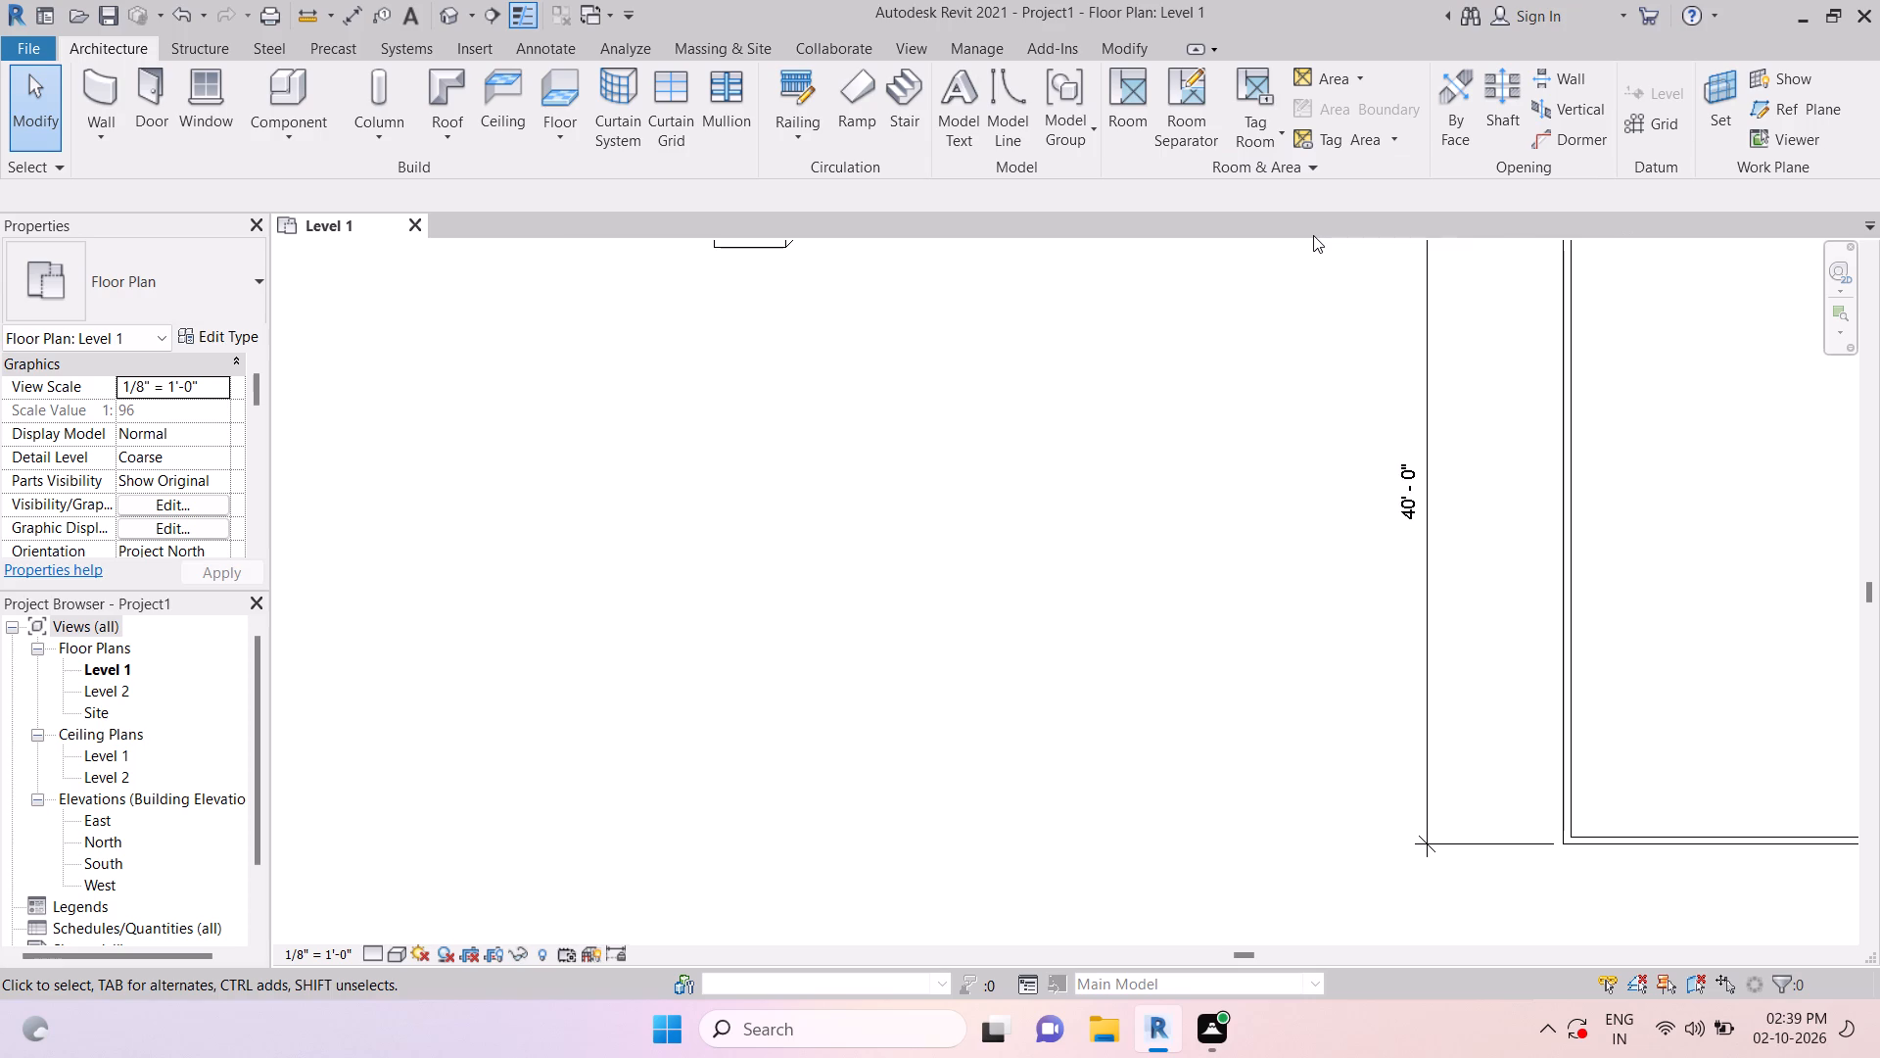
key("Escape")
key("Escape")
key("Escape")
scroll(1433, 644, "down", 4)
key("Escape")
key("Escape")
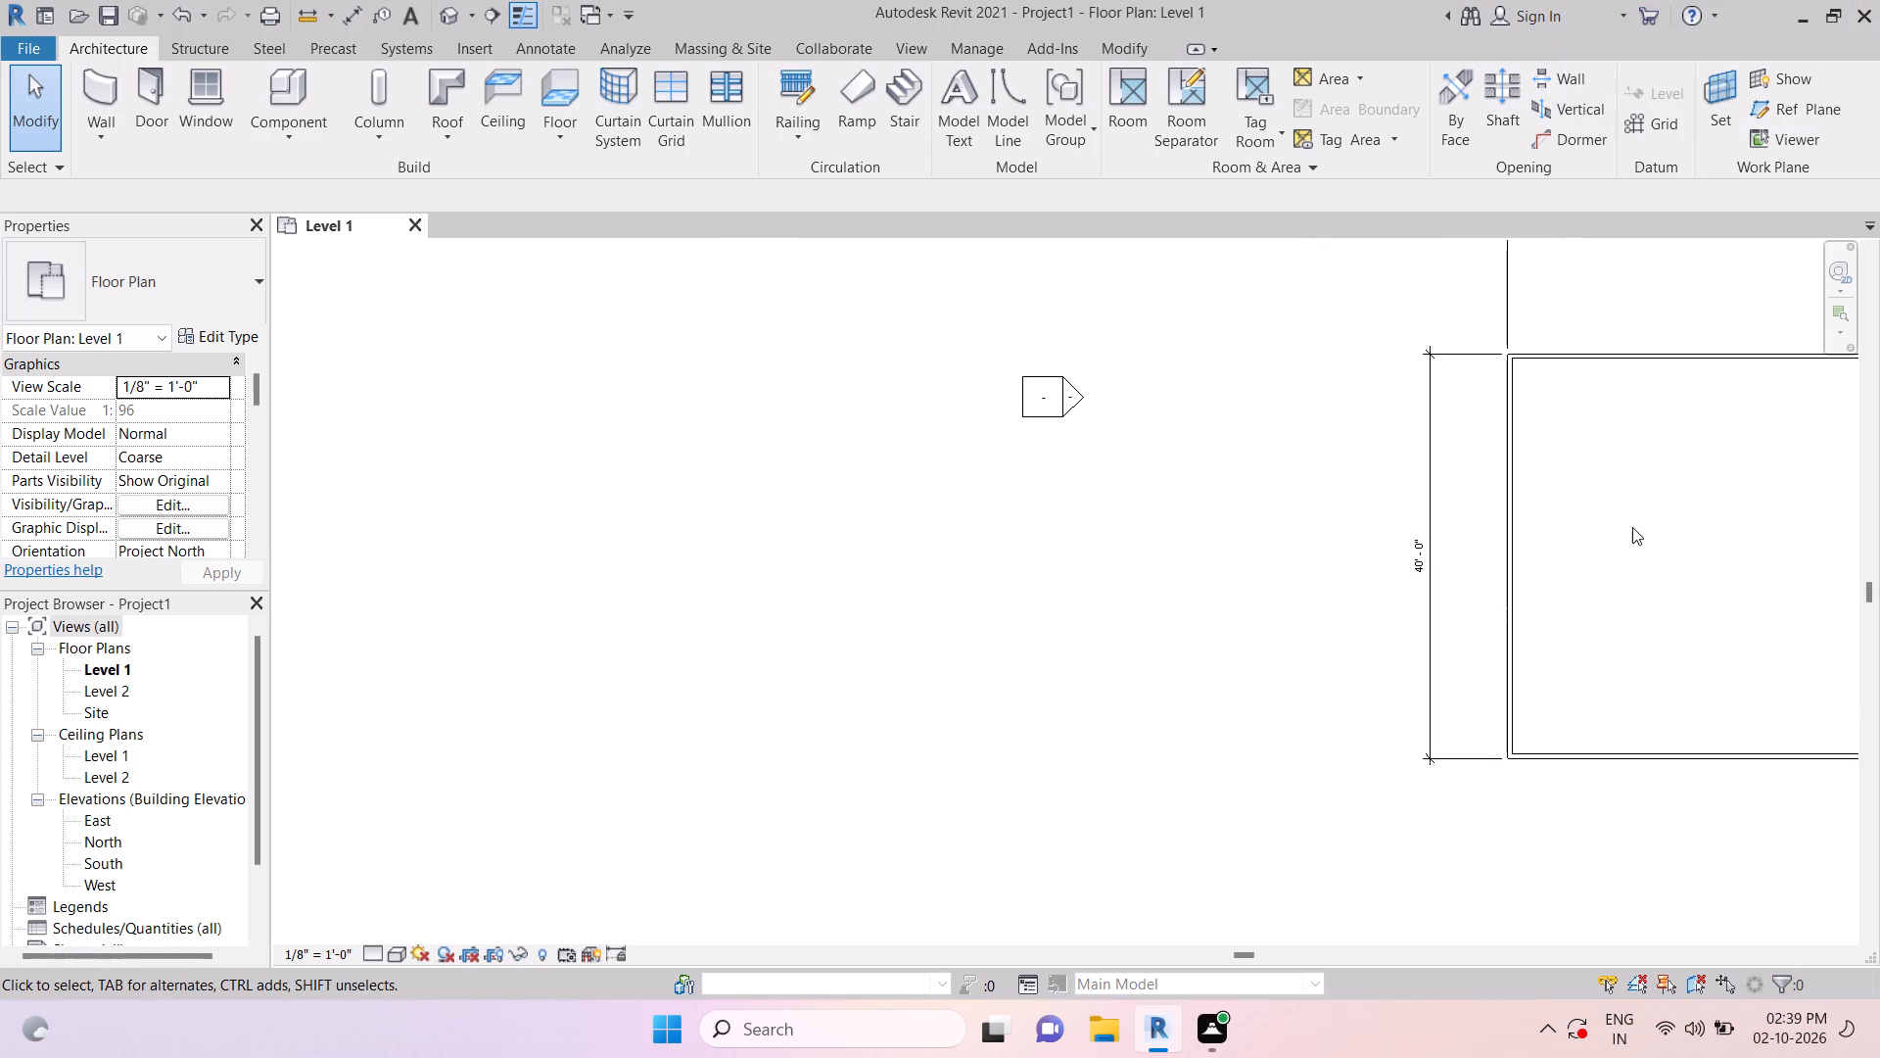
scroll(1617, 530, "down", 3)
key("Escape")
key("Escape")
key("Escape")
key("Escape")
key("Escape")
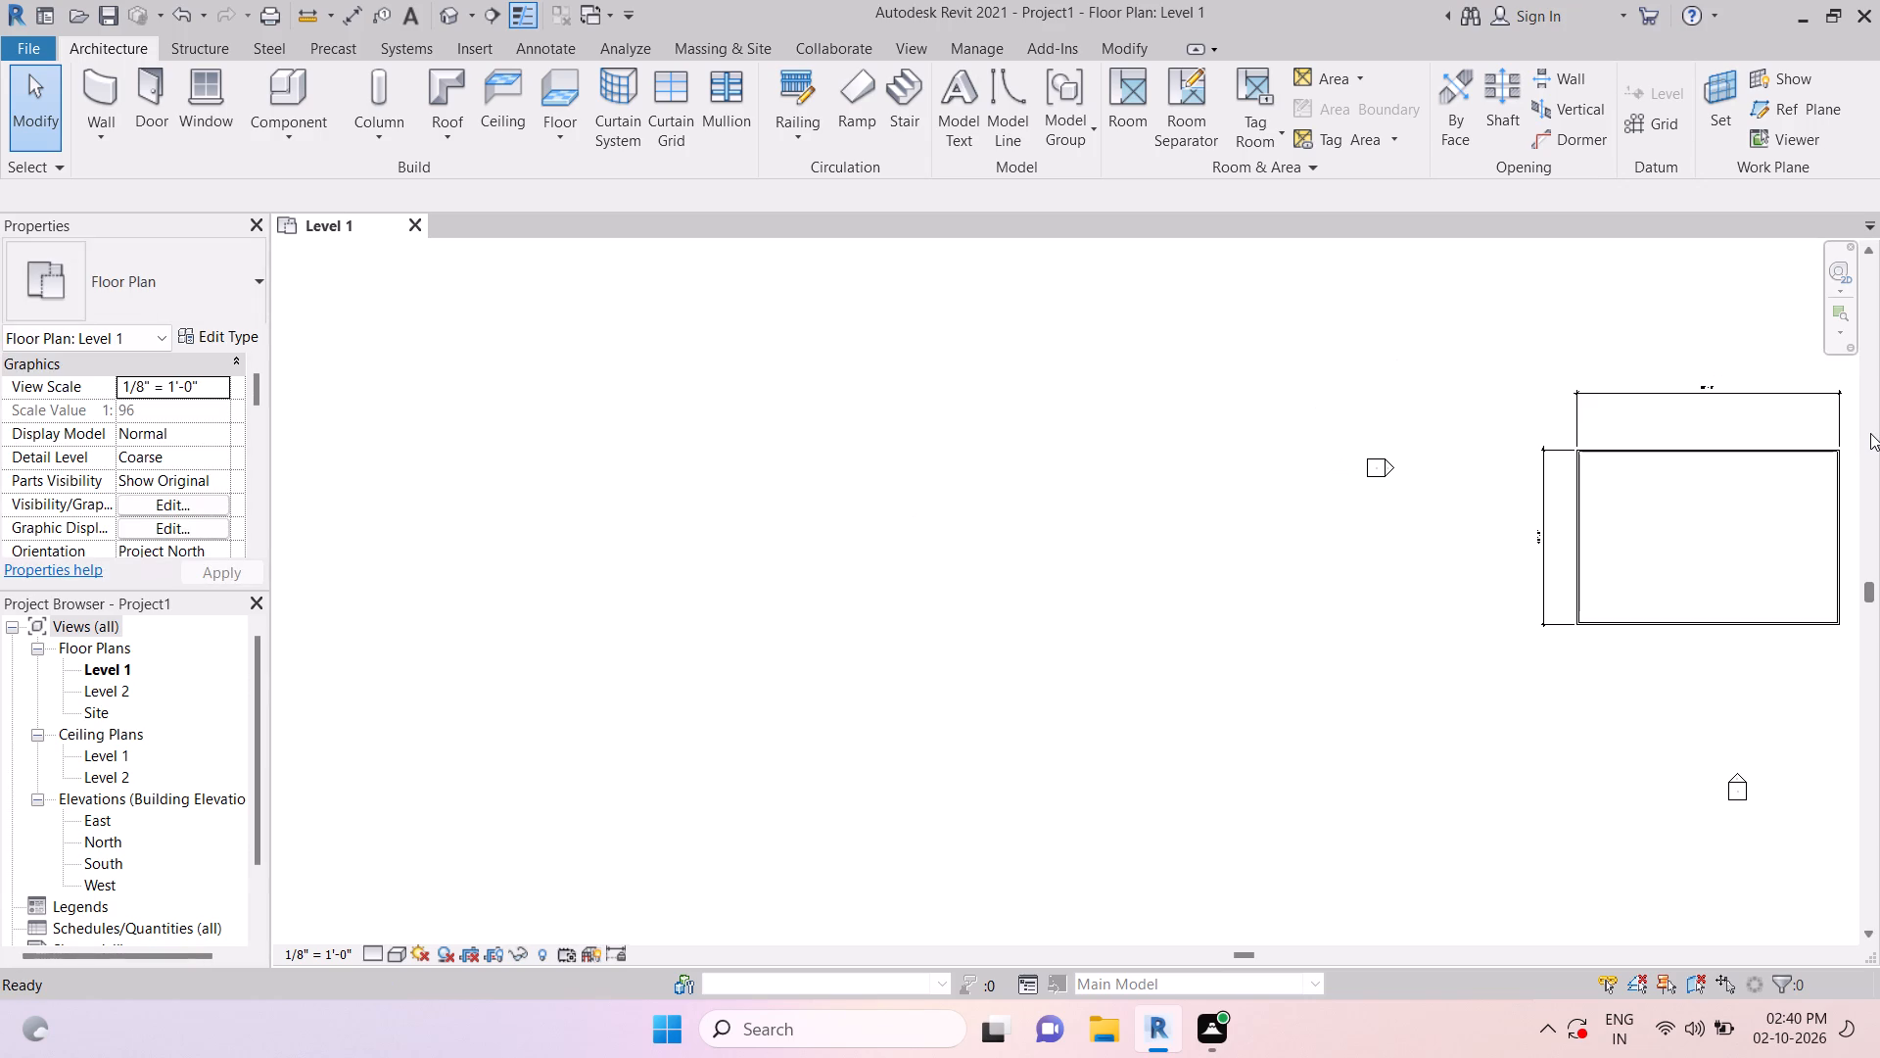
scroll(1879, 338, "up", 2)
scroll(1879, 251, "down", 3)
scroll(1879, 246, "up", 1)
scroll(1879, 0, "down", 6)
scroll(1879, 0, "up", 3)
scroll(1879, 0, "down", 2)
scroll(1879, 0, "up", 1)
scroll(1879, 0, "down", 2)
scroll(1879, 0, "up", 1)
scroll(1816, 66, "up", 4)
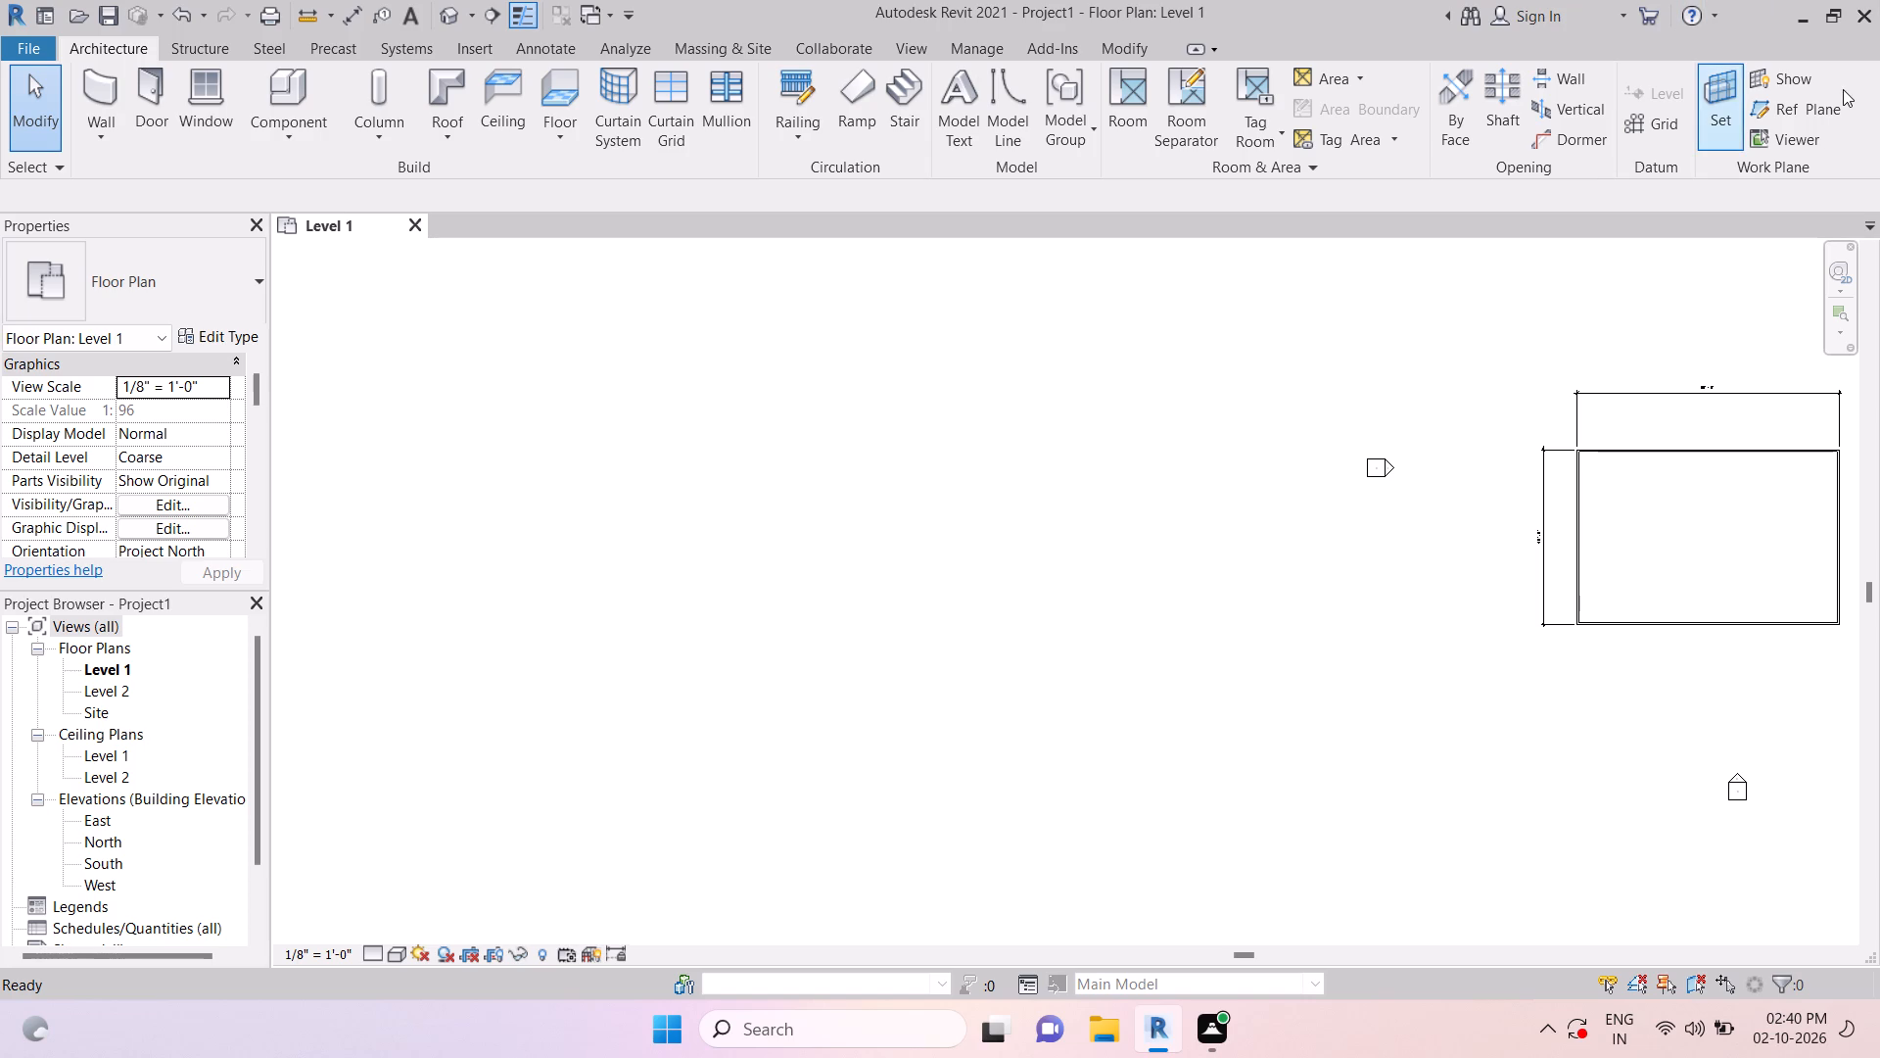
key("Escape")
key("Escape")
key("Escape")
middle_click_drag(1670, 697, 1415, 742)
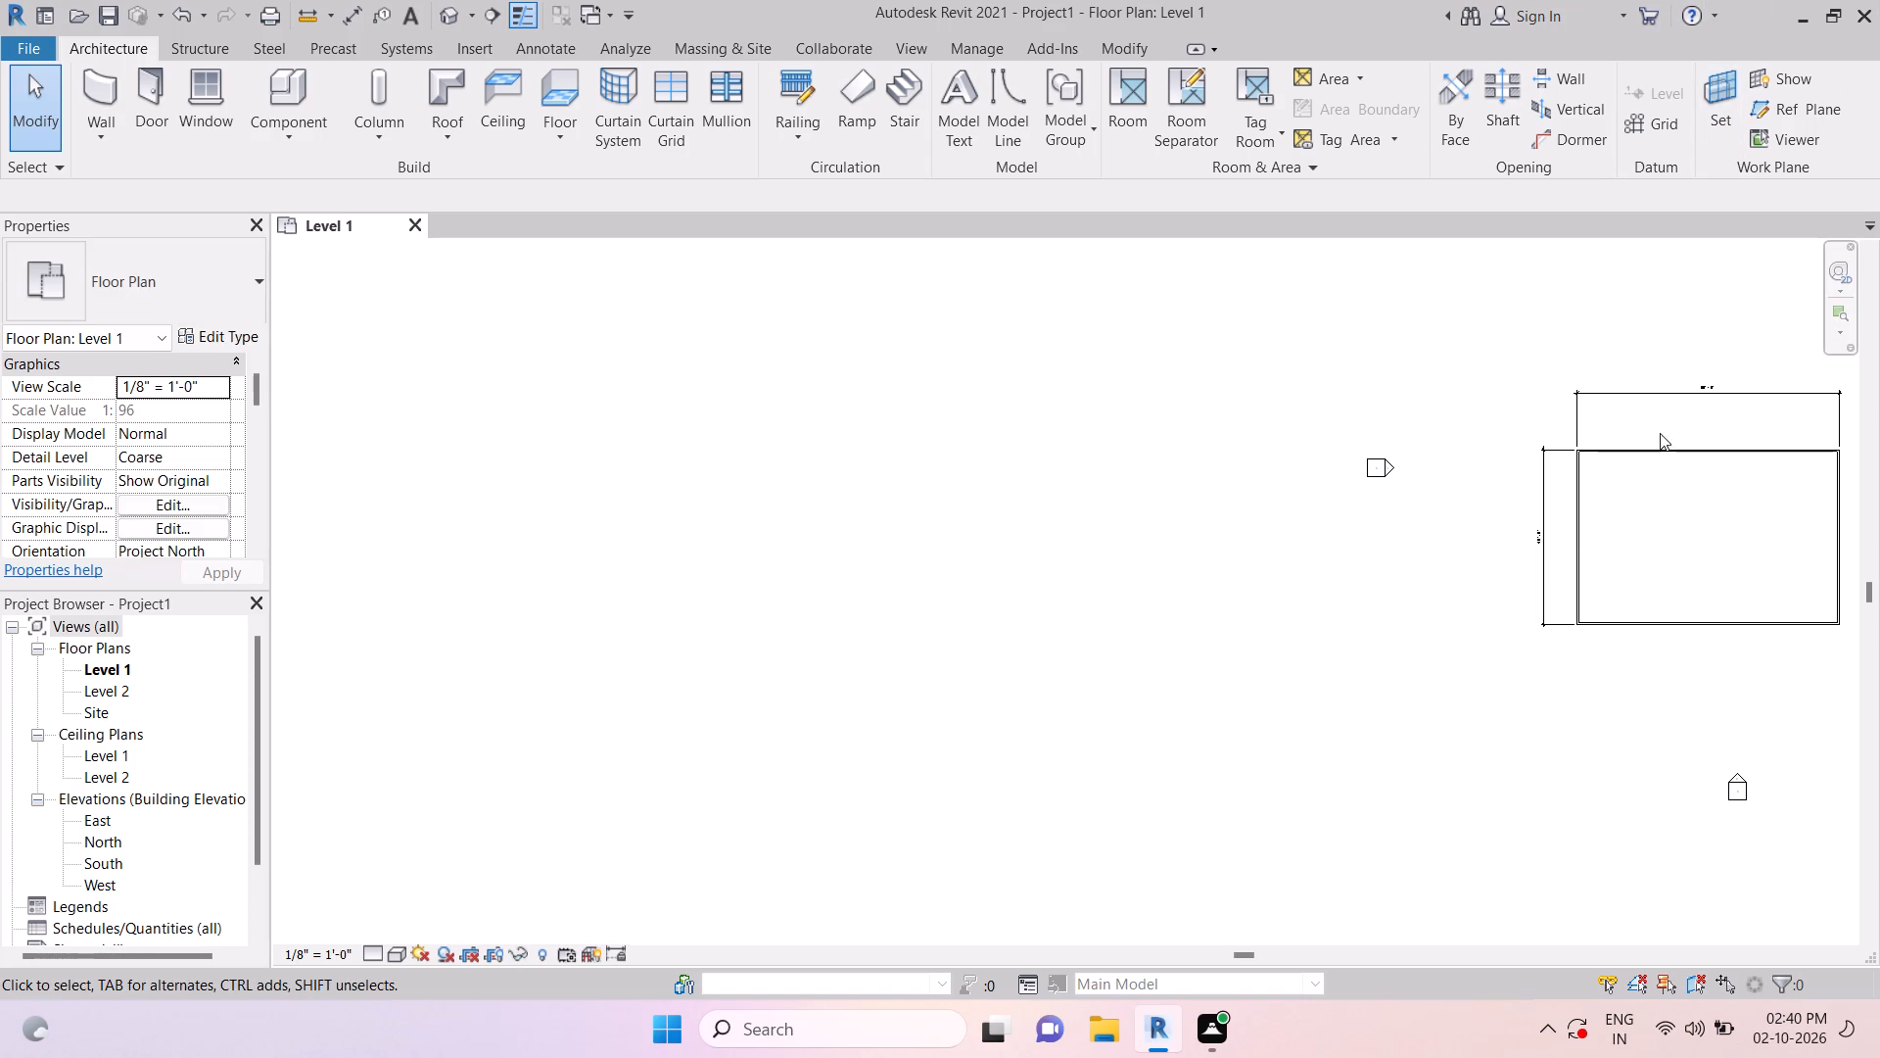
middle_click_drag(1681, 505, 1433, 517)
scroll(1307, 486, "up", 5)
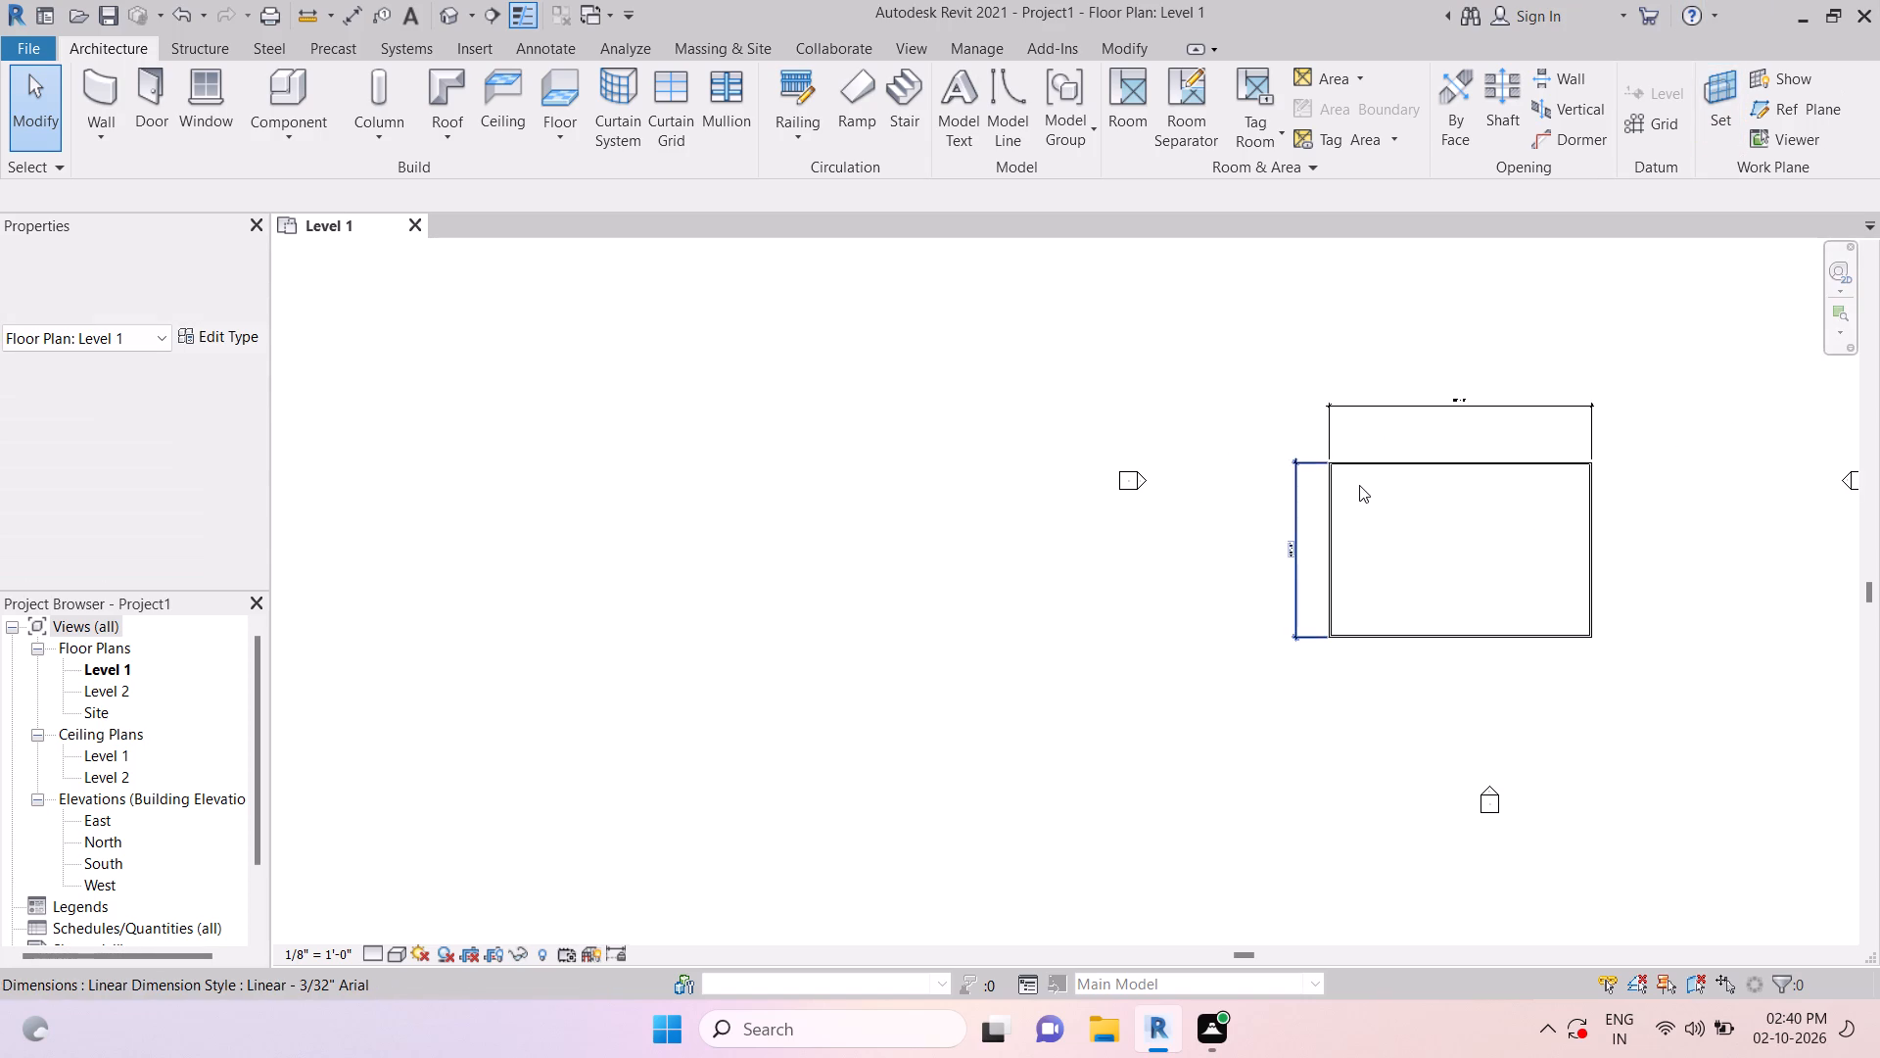
Draw a vertical grid line along the left wall's outer face, from the building's top-left corner to below the bottom wall.
key("Escape")
scroll(1339, 475, "up", 4)
key("Escape")
key("Escape")
key("Escape")
key("Escape")
key("Escape")
key("Escape")
scroll(1312, 455, "up", 6)
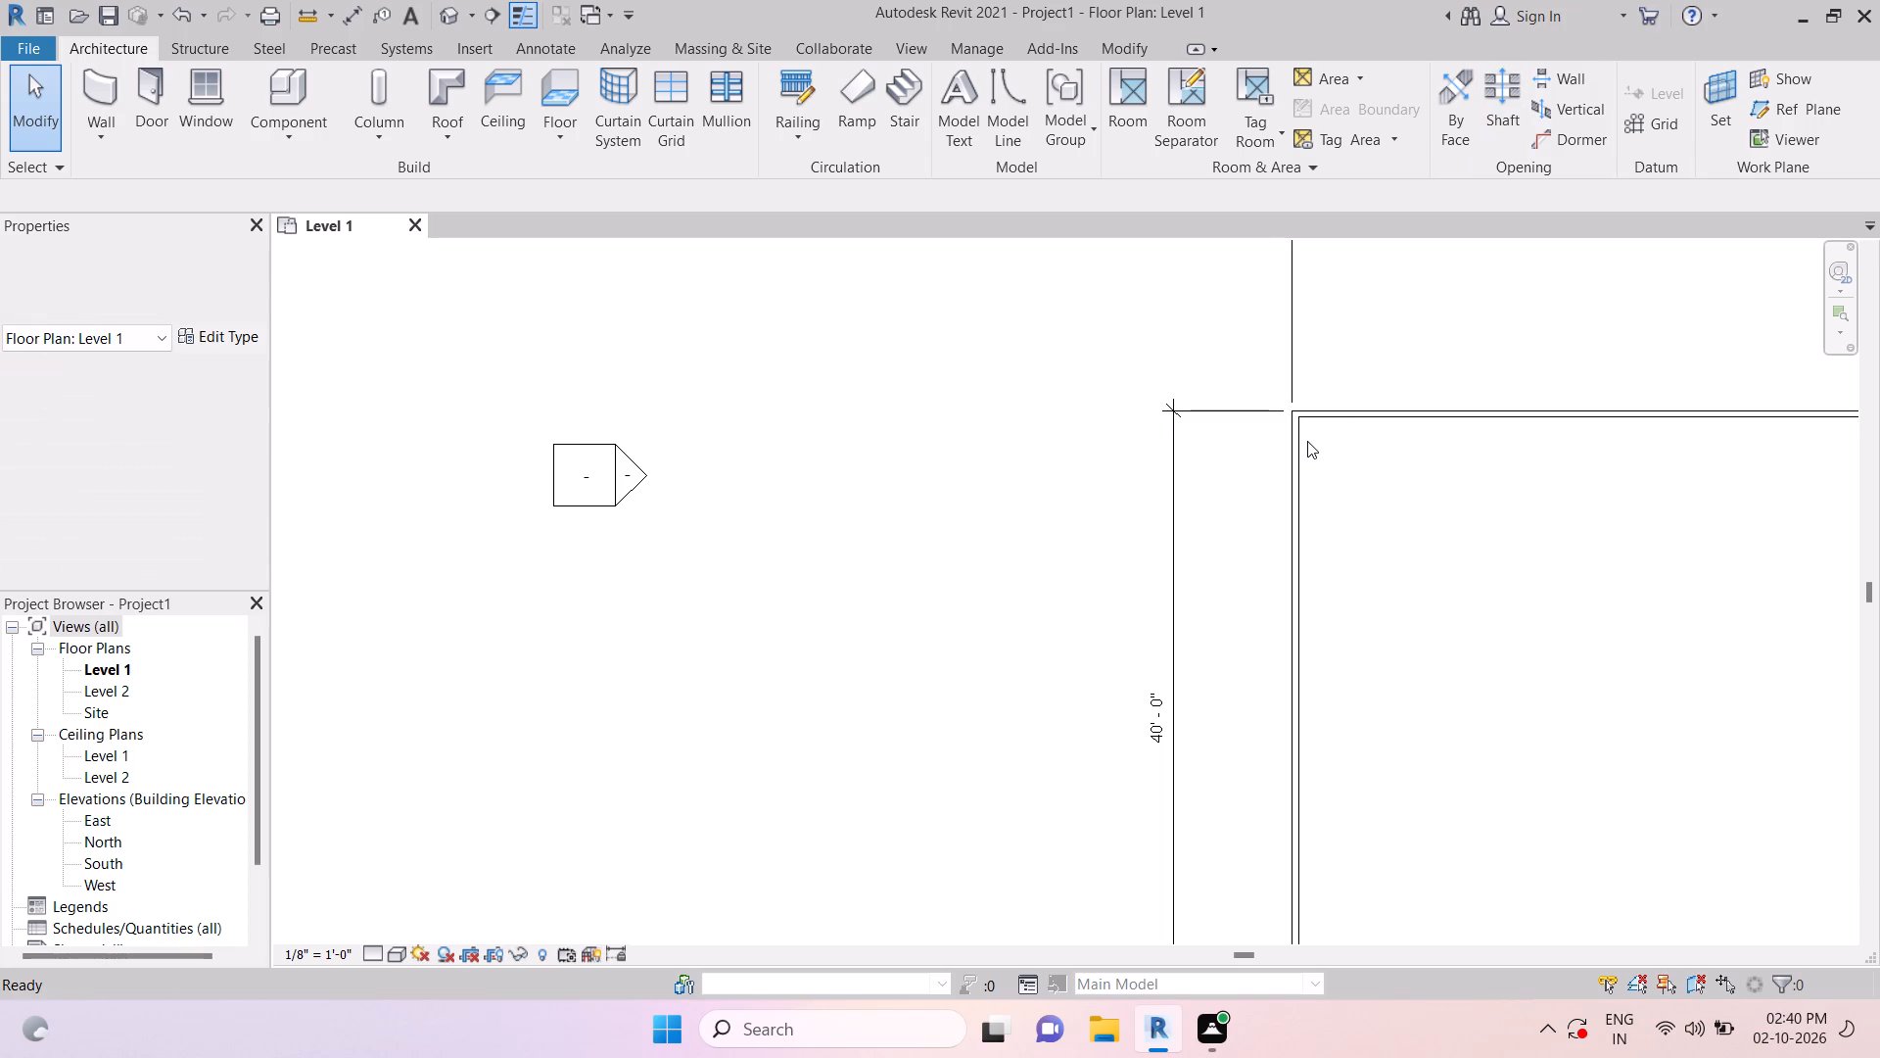
scroll(1334, 423, "up", 2)
middle_click_drag(1318, 421, 1104, 435)
key("Escape")
key("Escape")
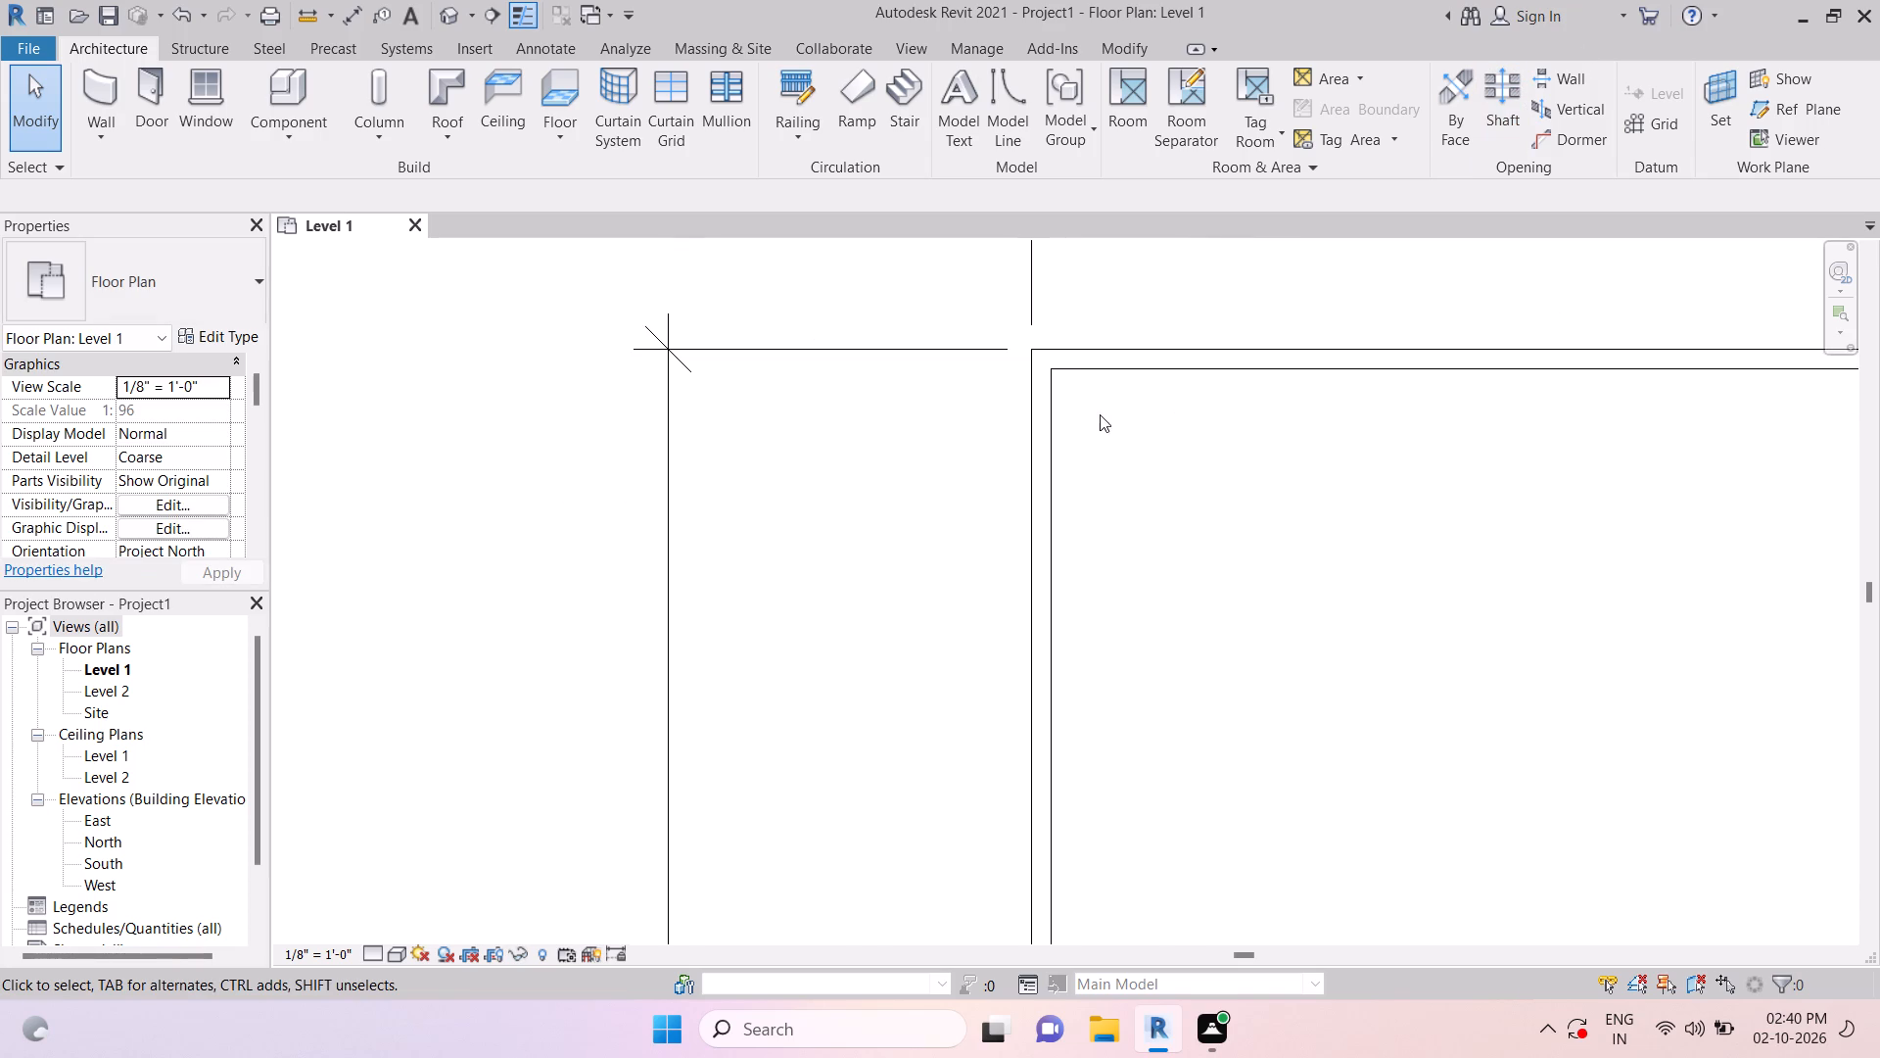
key("g")
key("r")
key("space")
scroll(1042, 351, "up", 9)
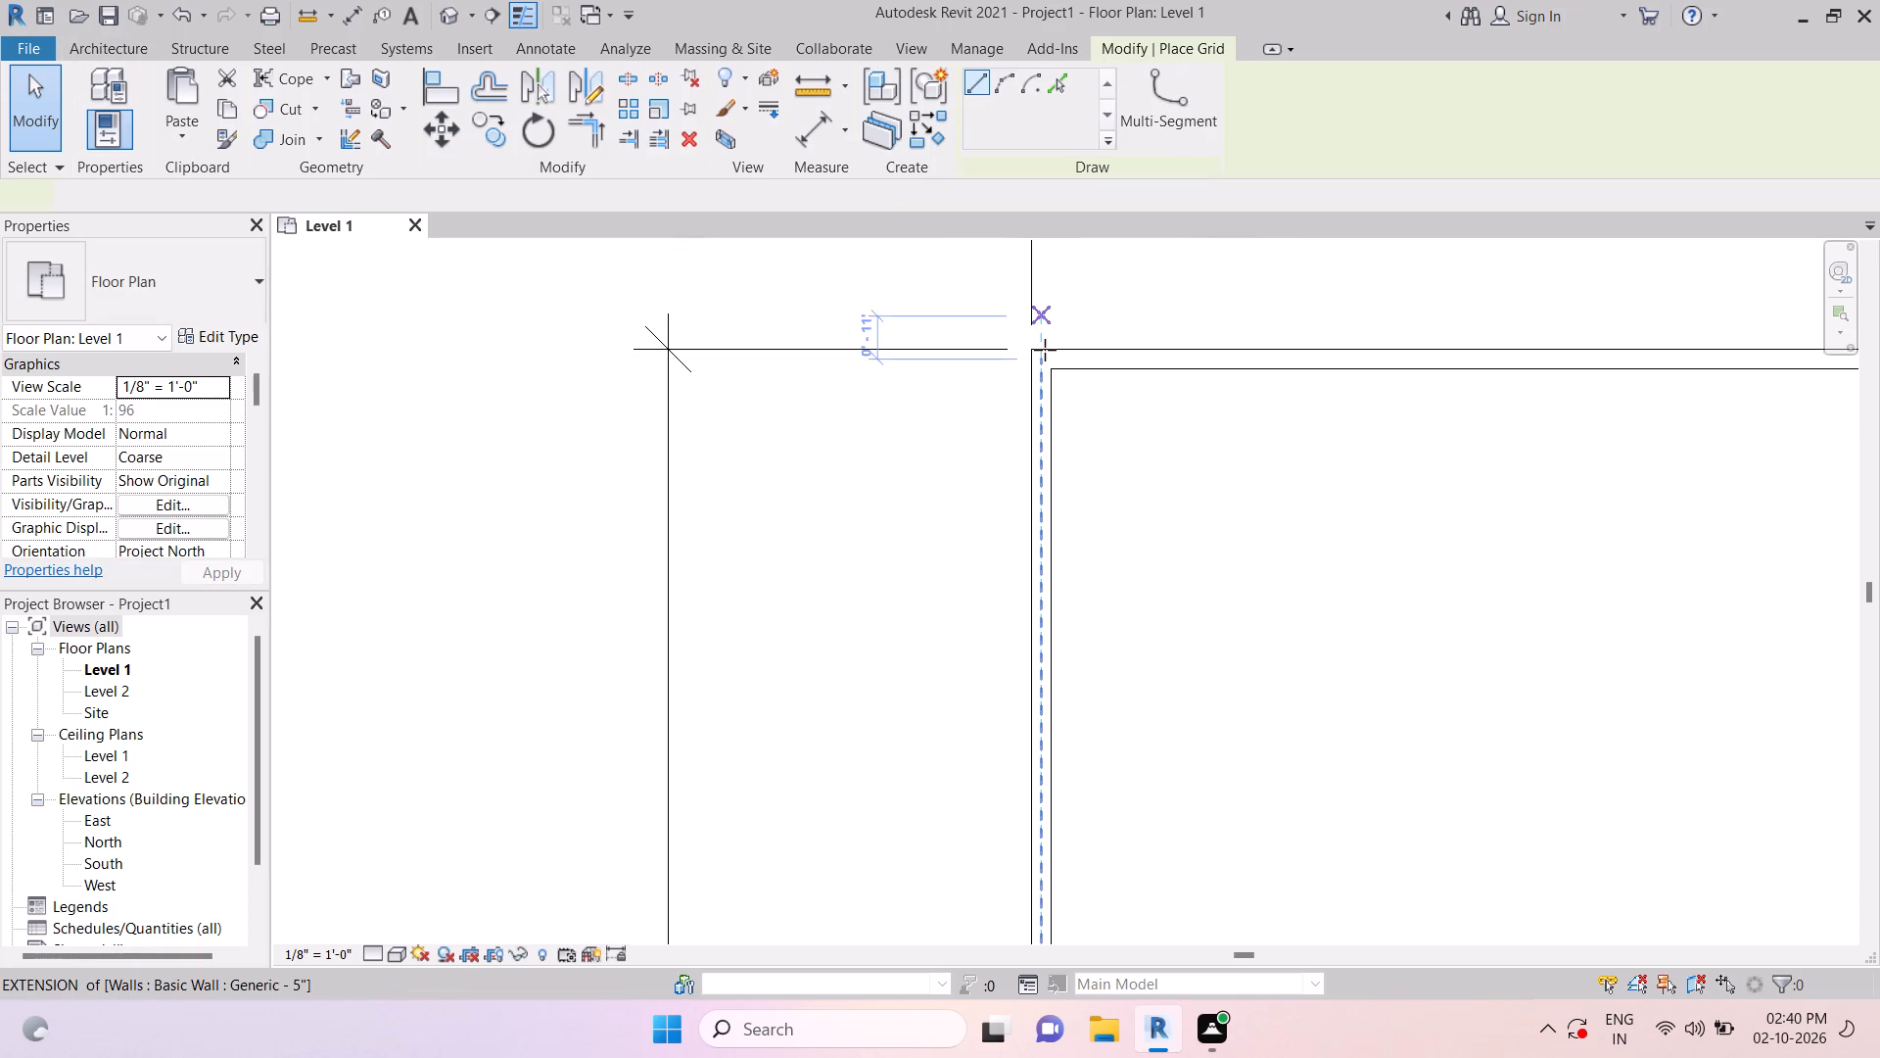
left_click(1027, 345)
scroll(1057, 548, "down", 6)
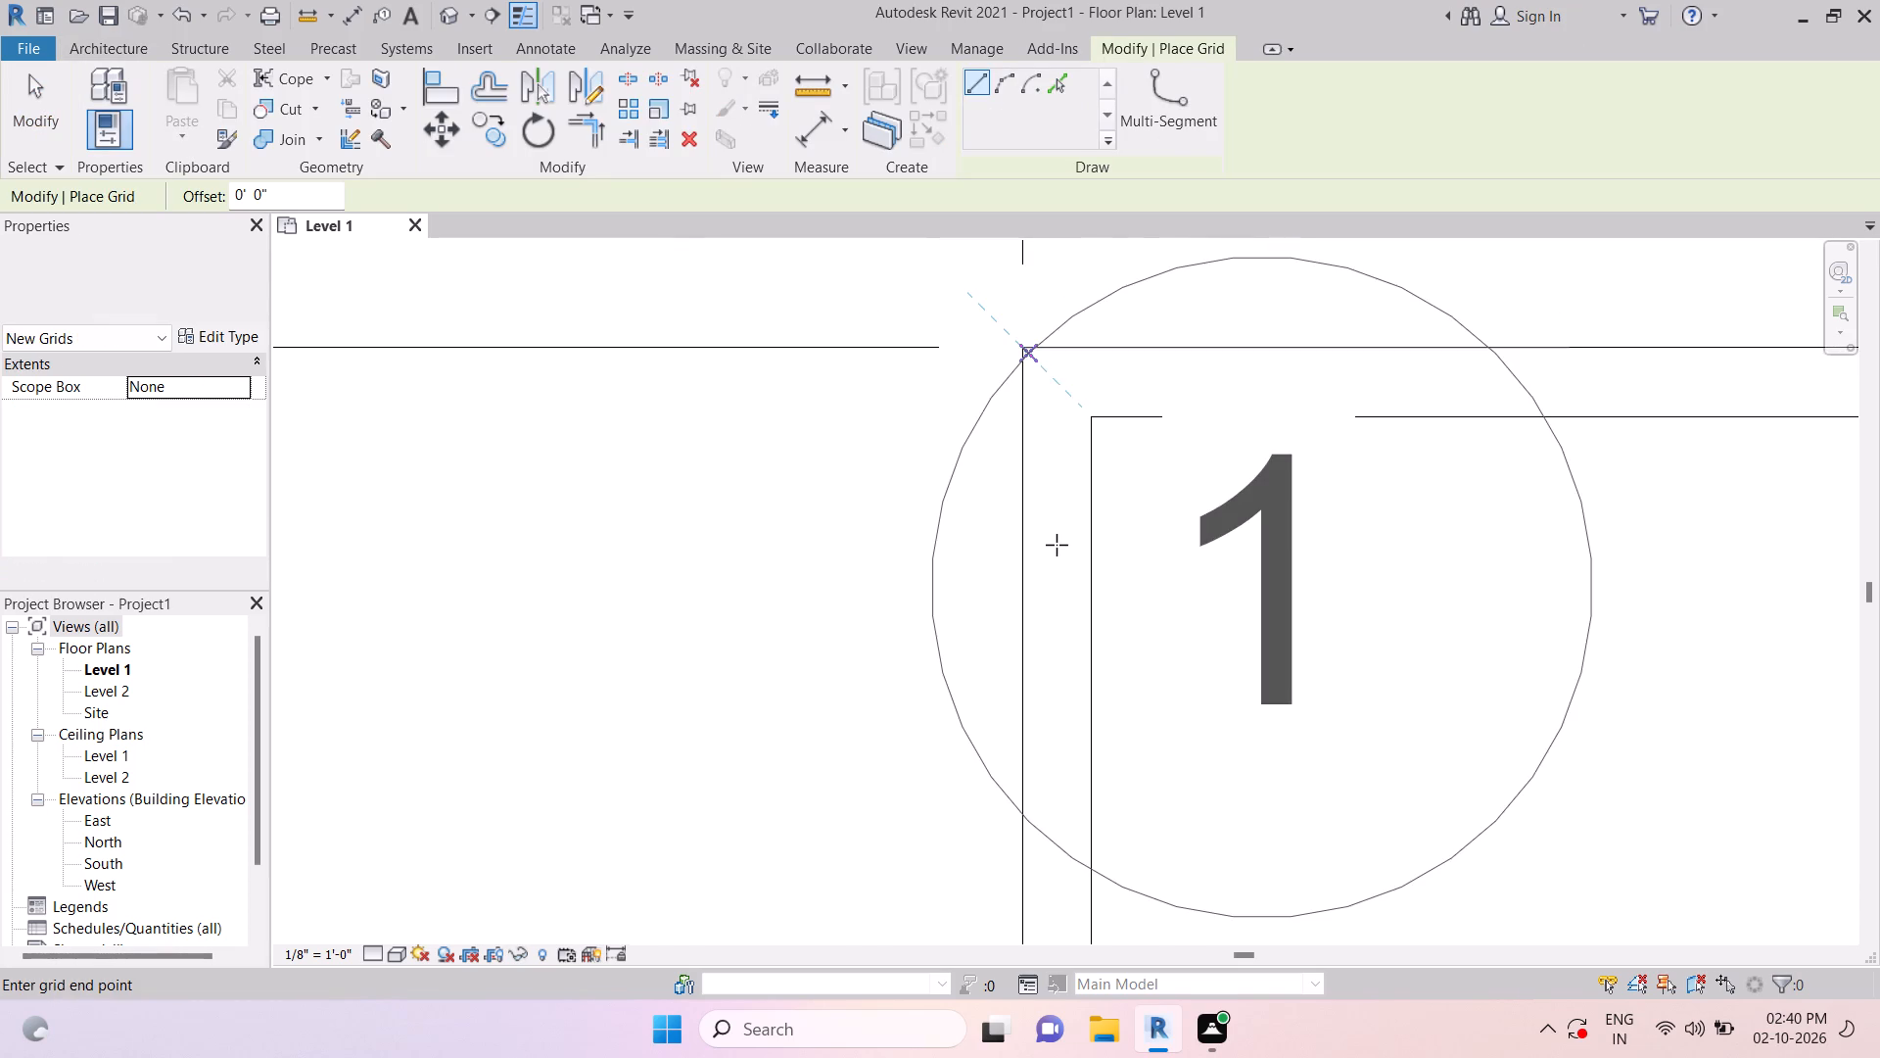
scroll(1057, 545, "down", 11)
middle_click_drag(1051, 756, 1056, 745)
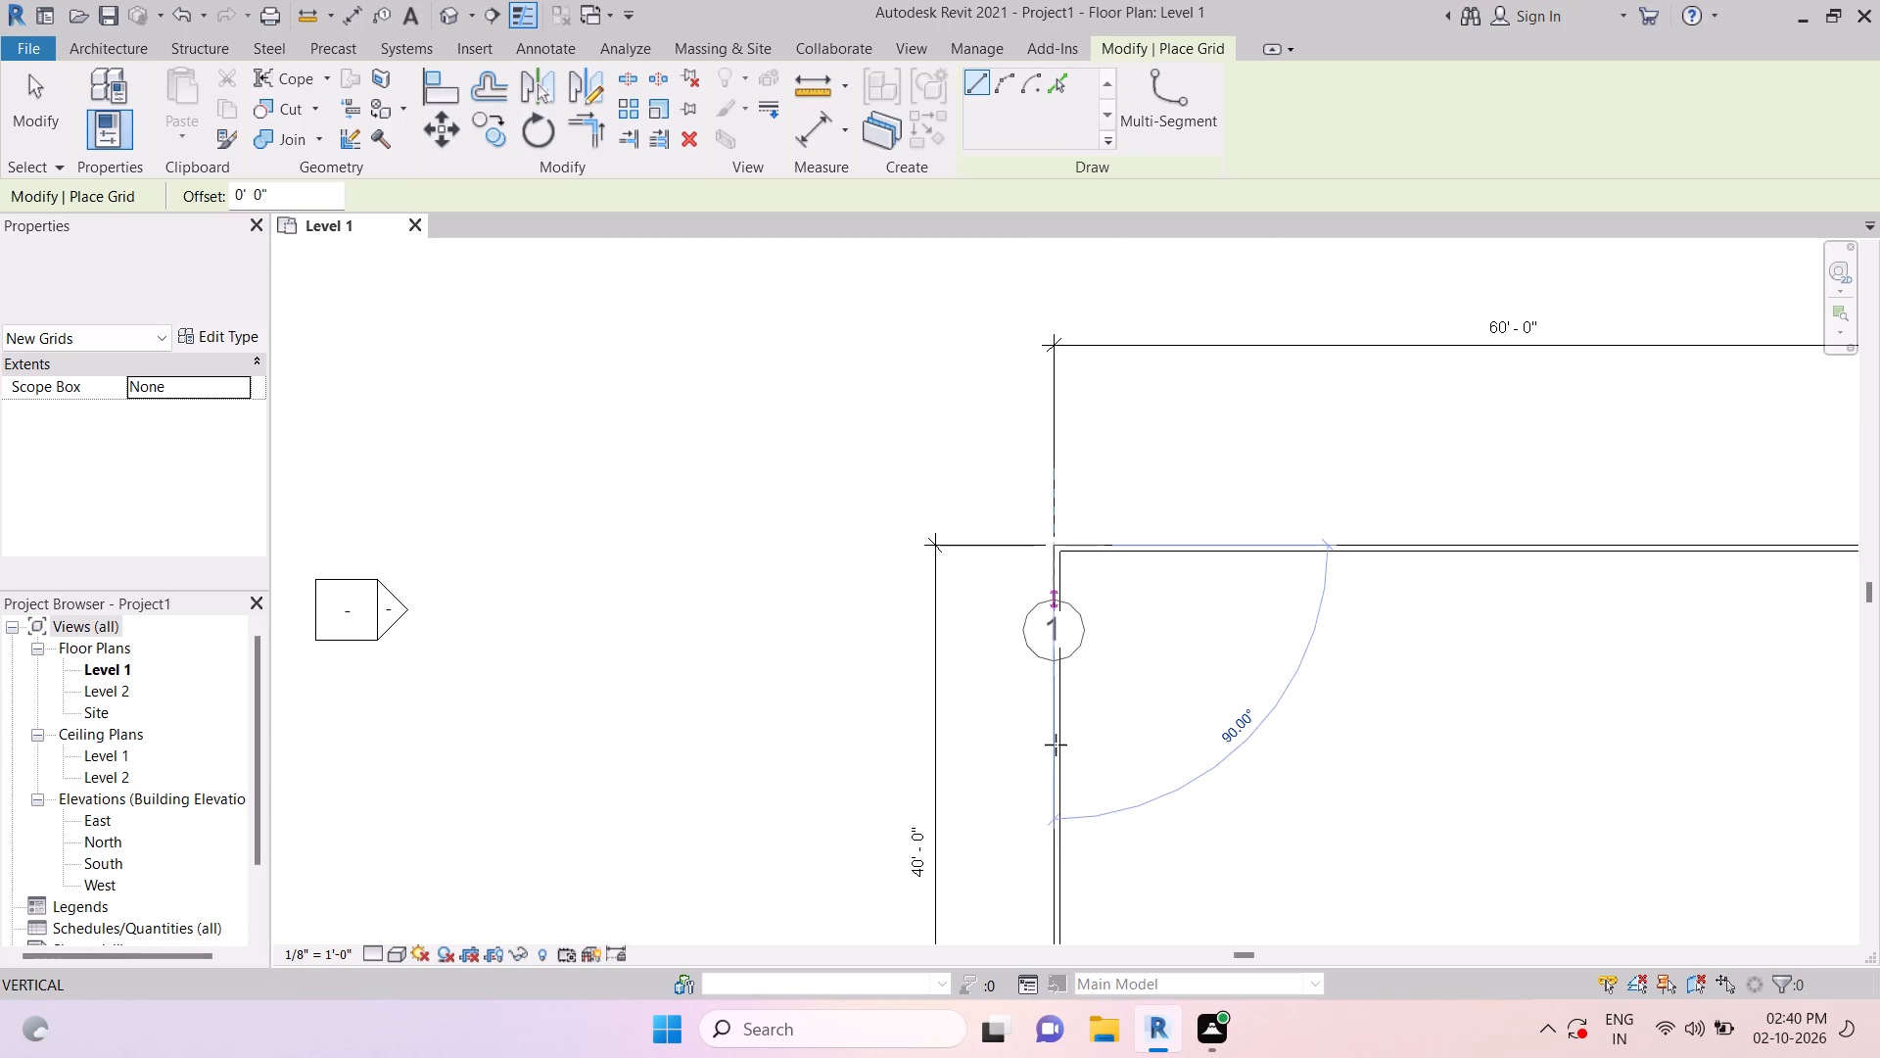
middle_click_drag(1056, 745, 1126, 391)
scroll(1139, 416, "down", 3)
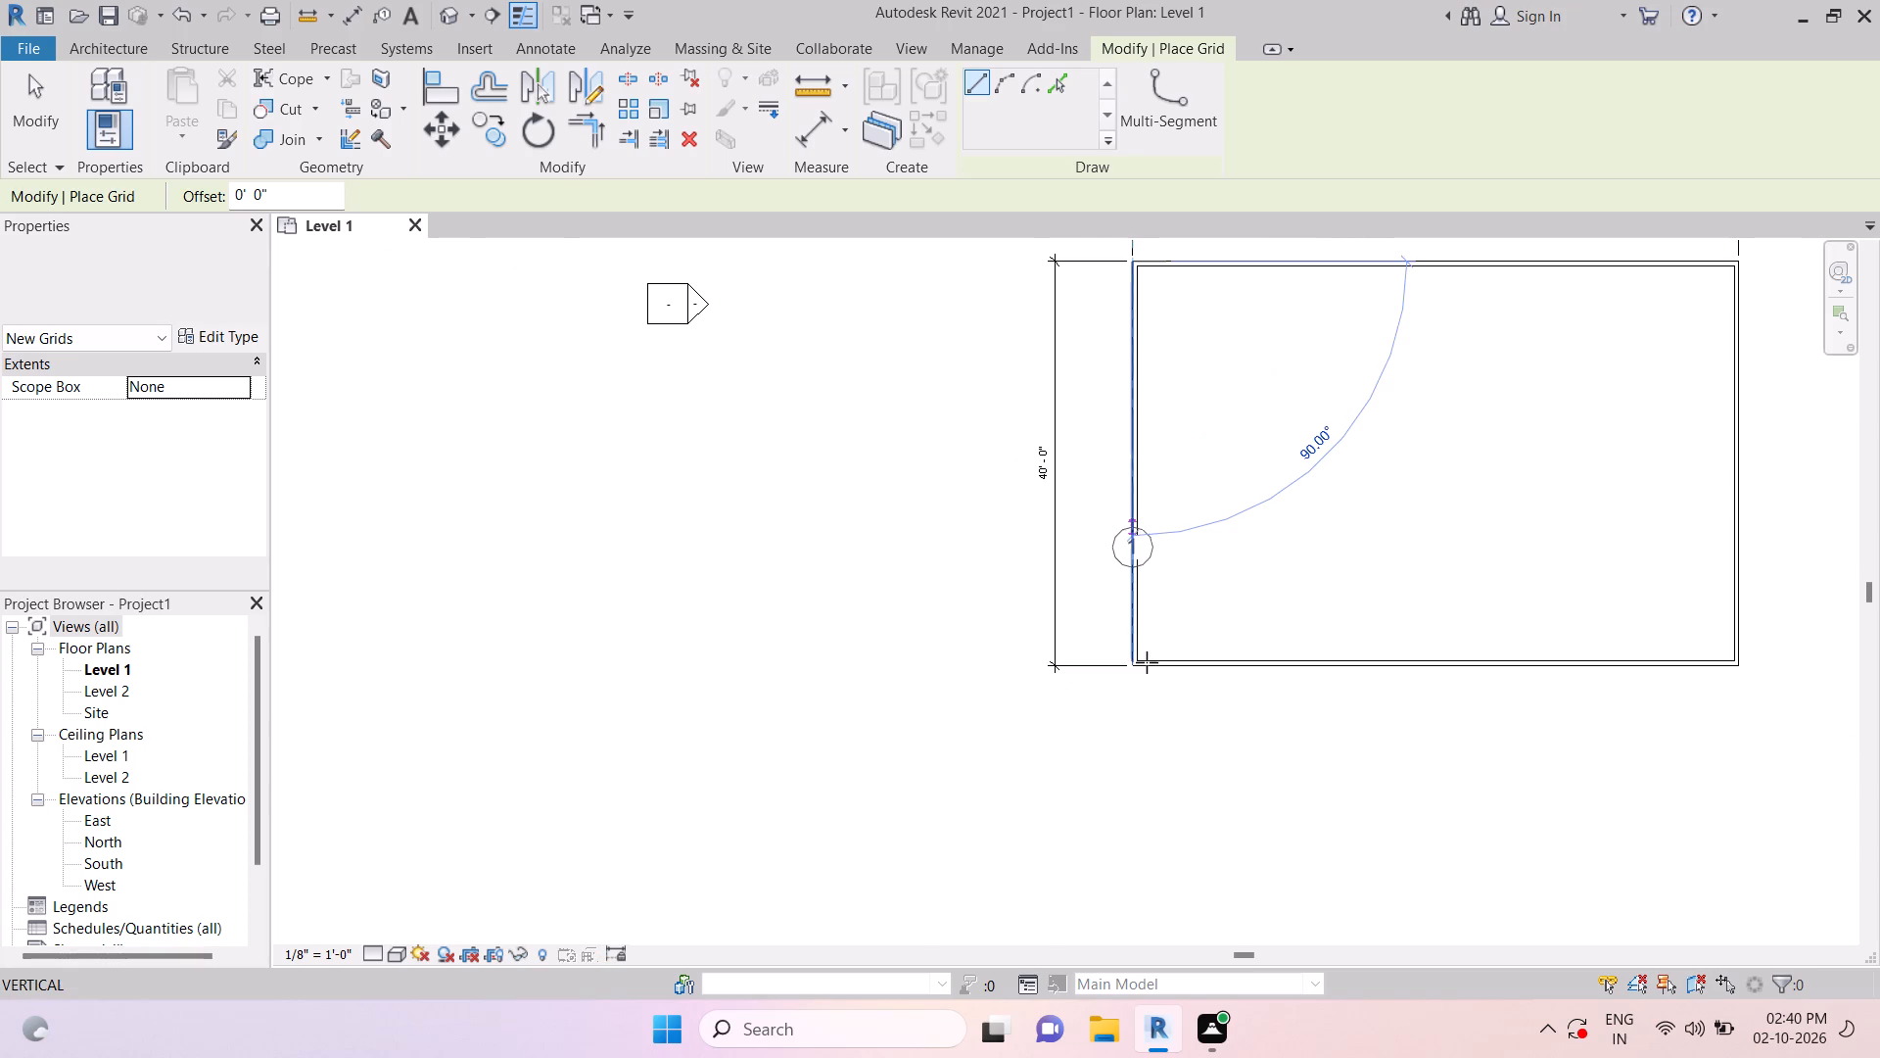
left_click(1122, 783)
key("Escape")
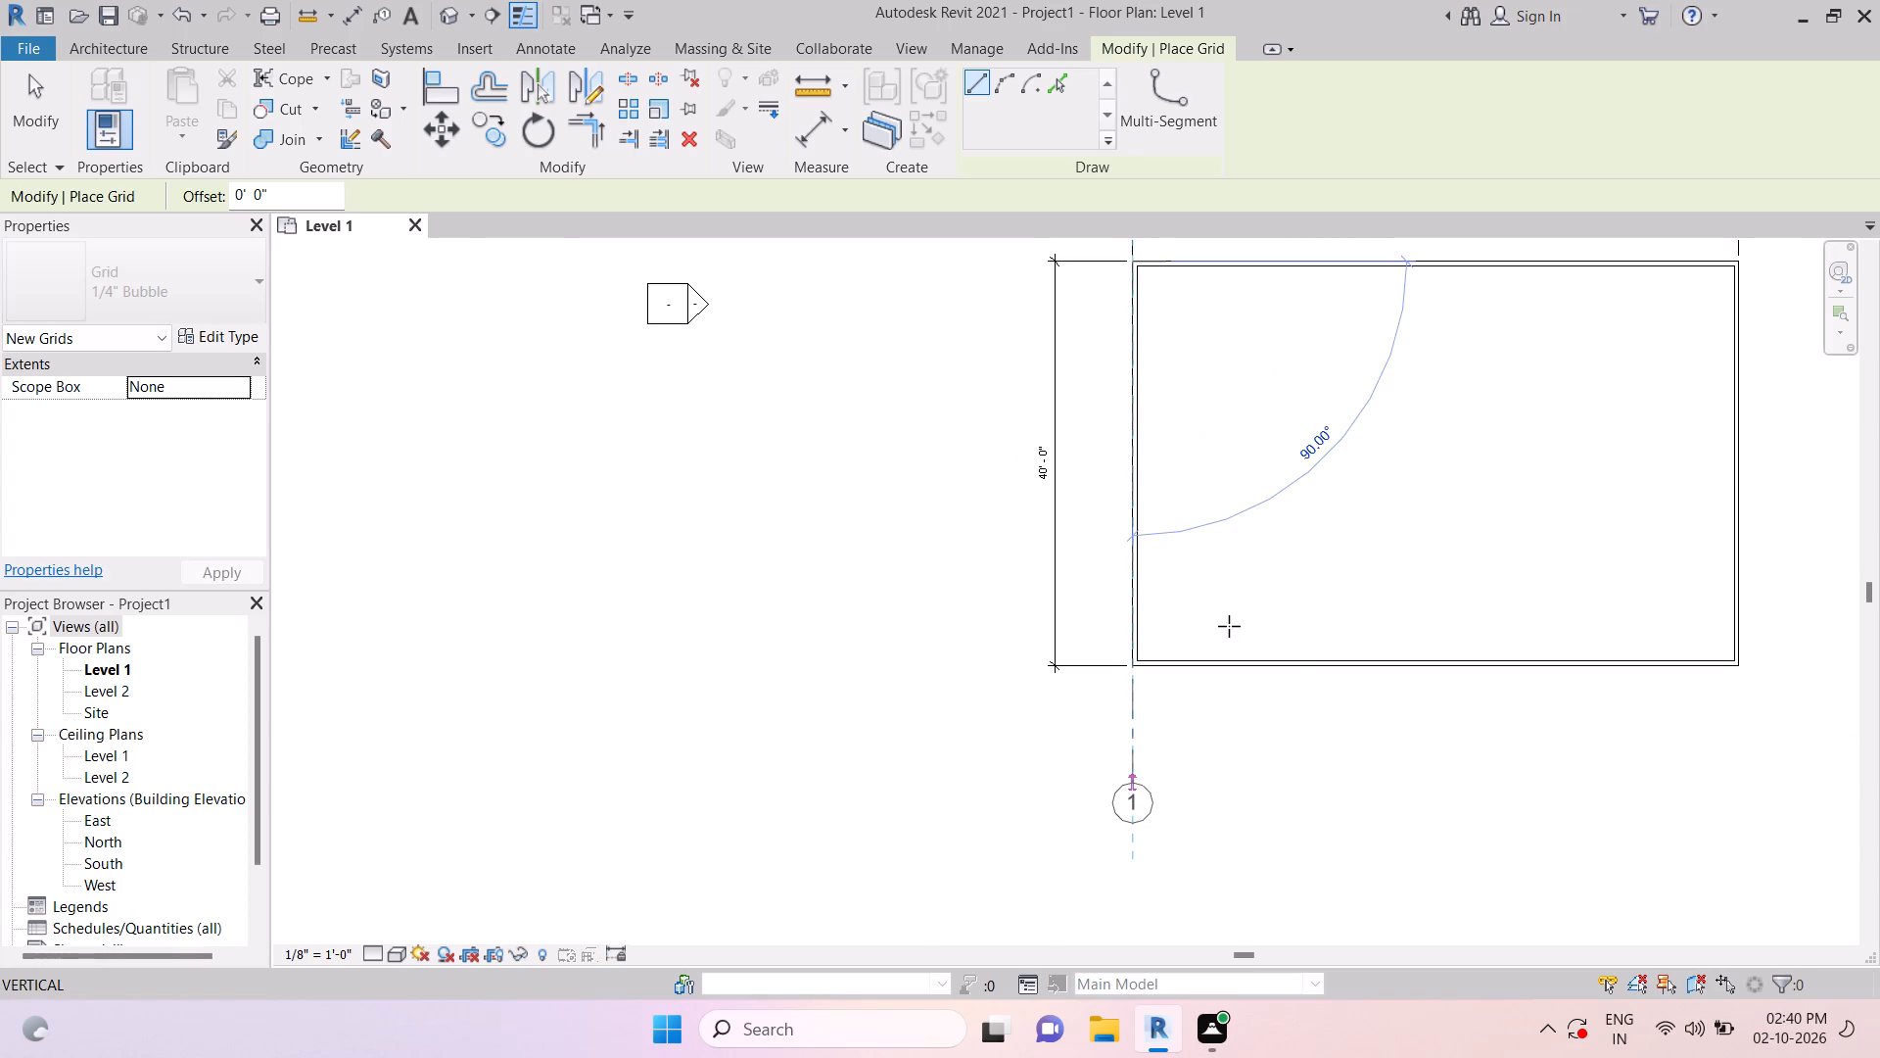
key("Escape")
key("Escape")
key("Escape")
scroll(1115, 658, "up", 18)
key("Escape")
key("Escape")
key("Escape")
key("Escape")
key("Escape")
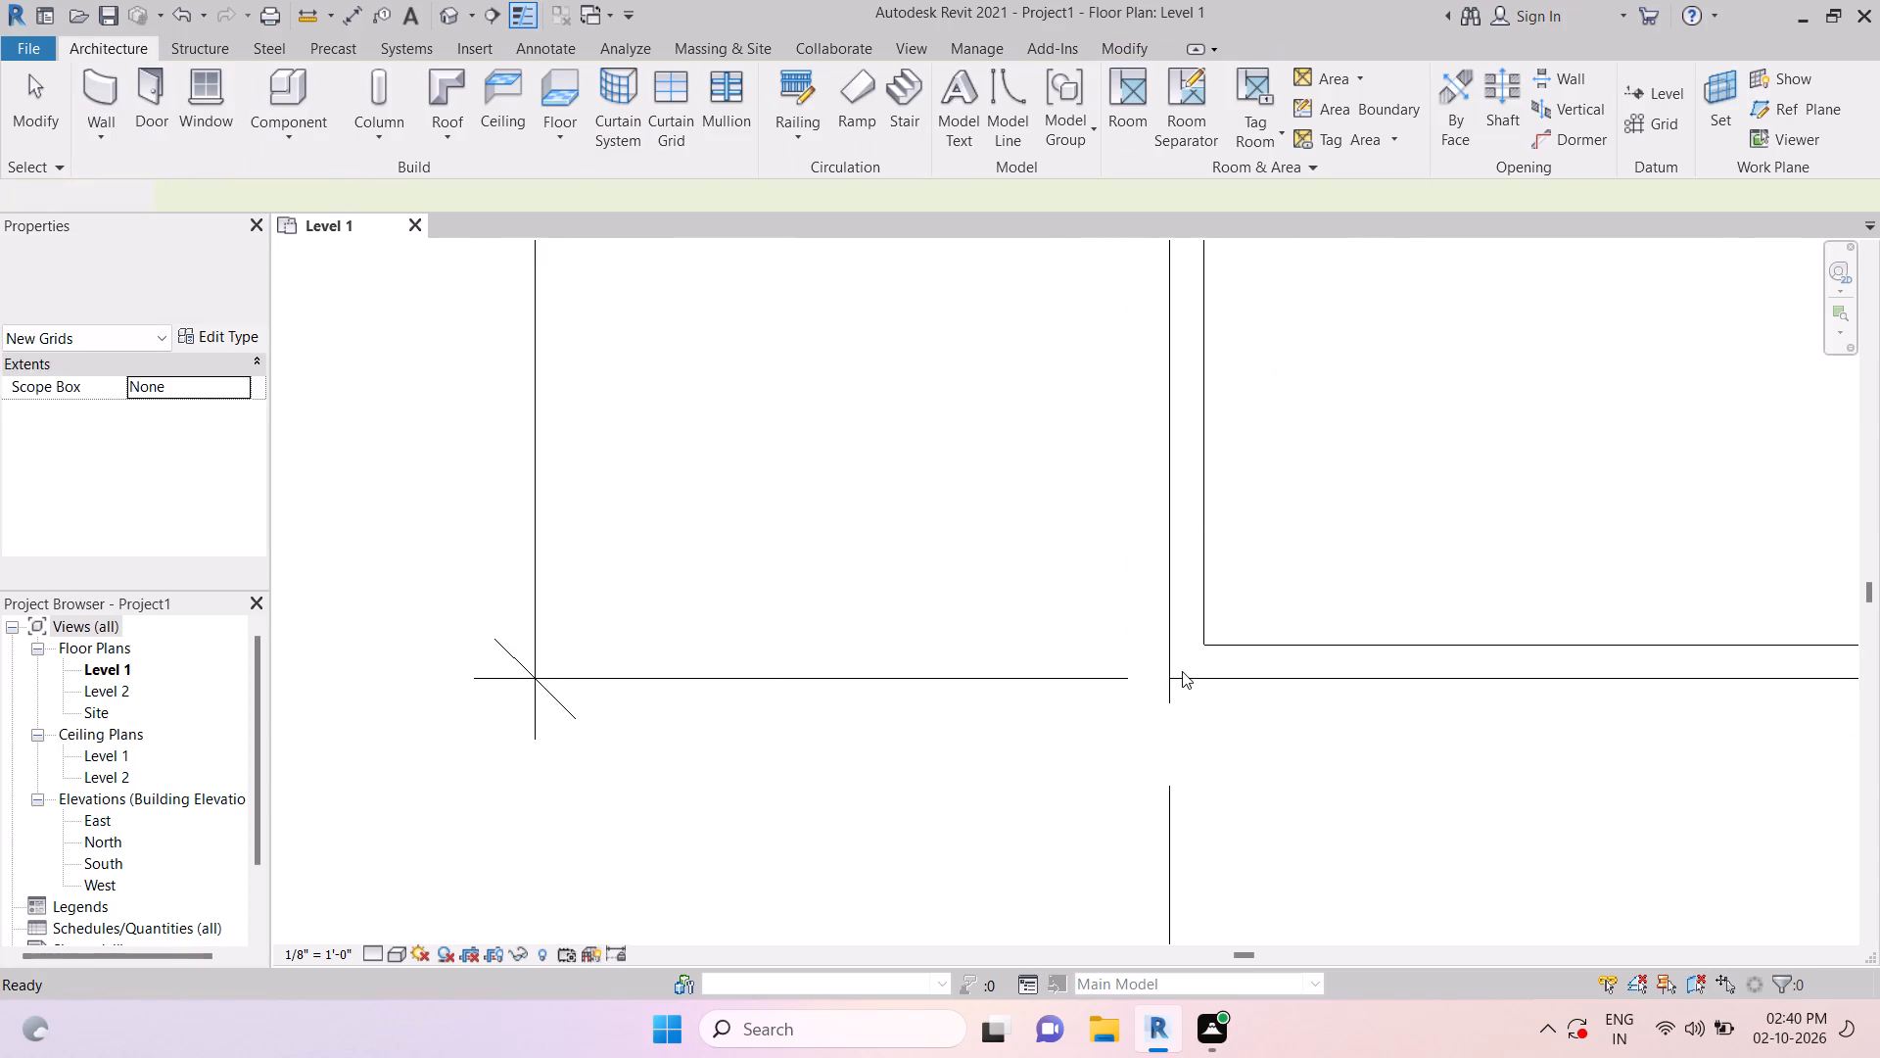
key("Escape")
scroll(1182, 671, "up", 1)
key("Escape")
scroll(1179, 668, "down", 13)
key("Escape")
key("Escape")
key("Escape")
key("Escape")
key("Escape")
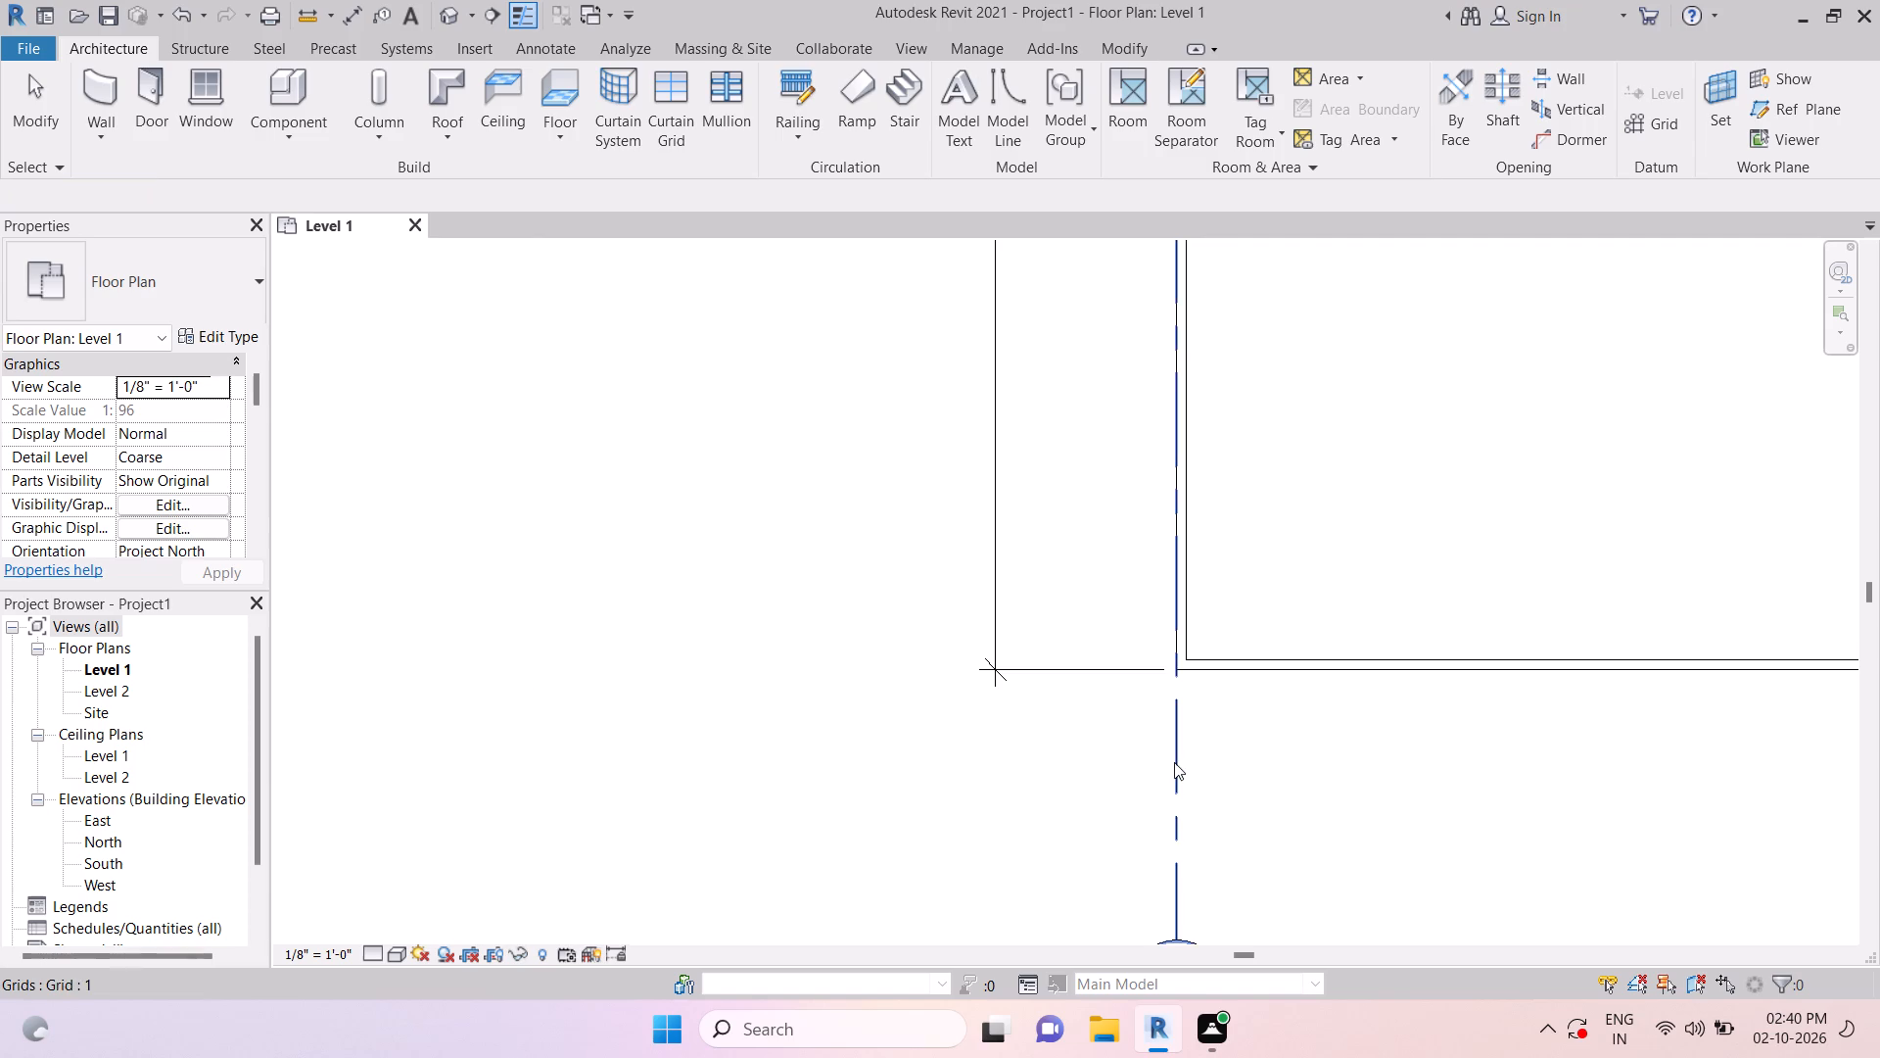
Copy grid 1 horizontally about 19' to the right, inside the building.
left_click(1174, 759)
left_click(505, 122)
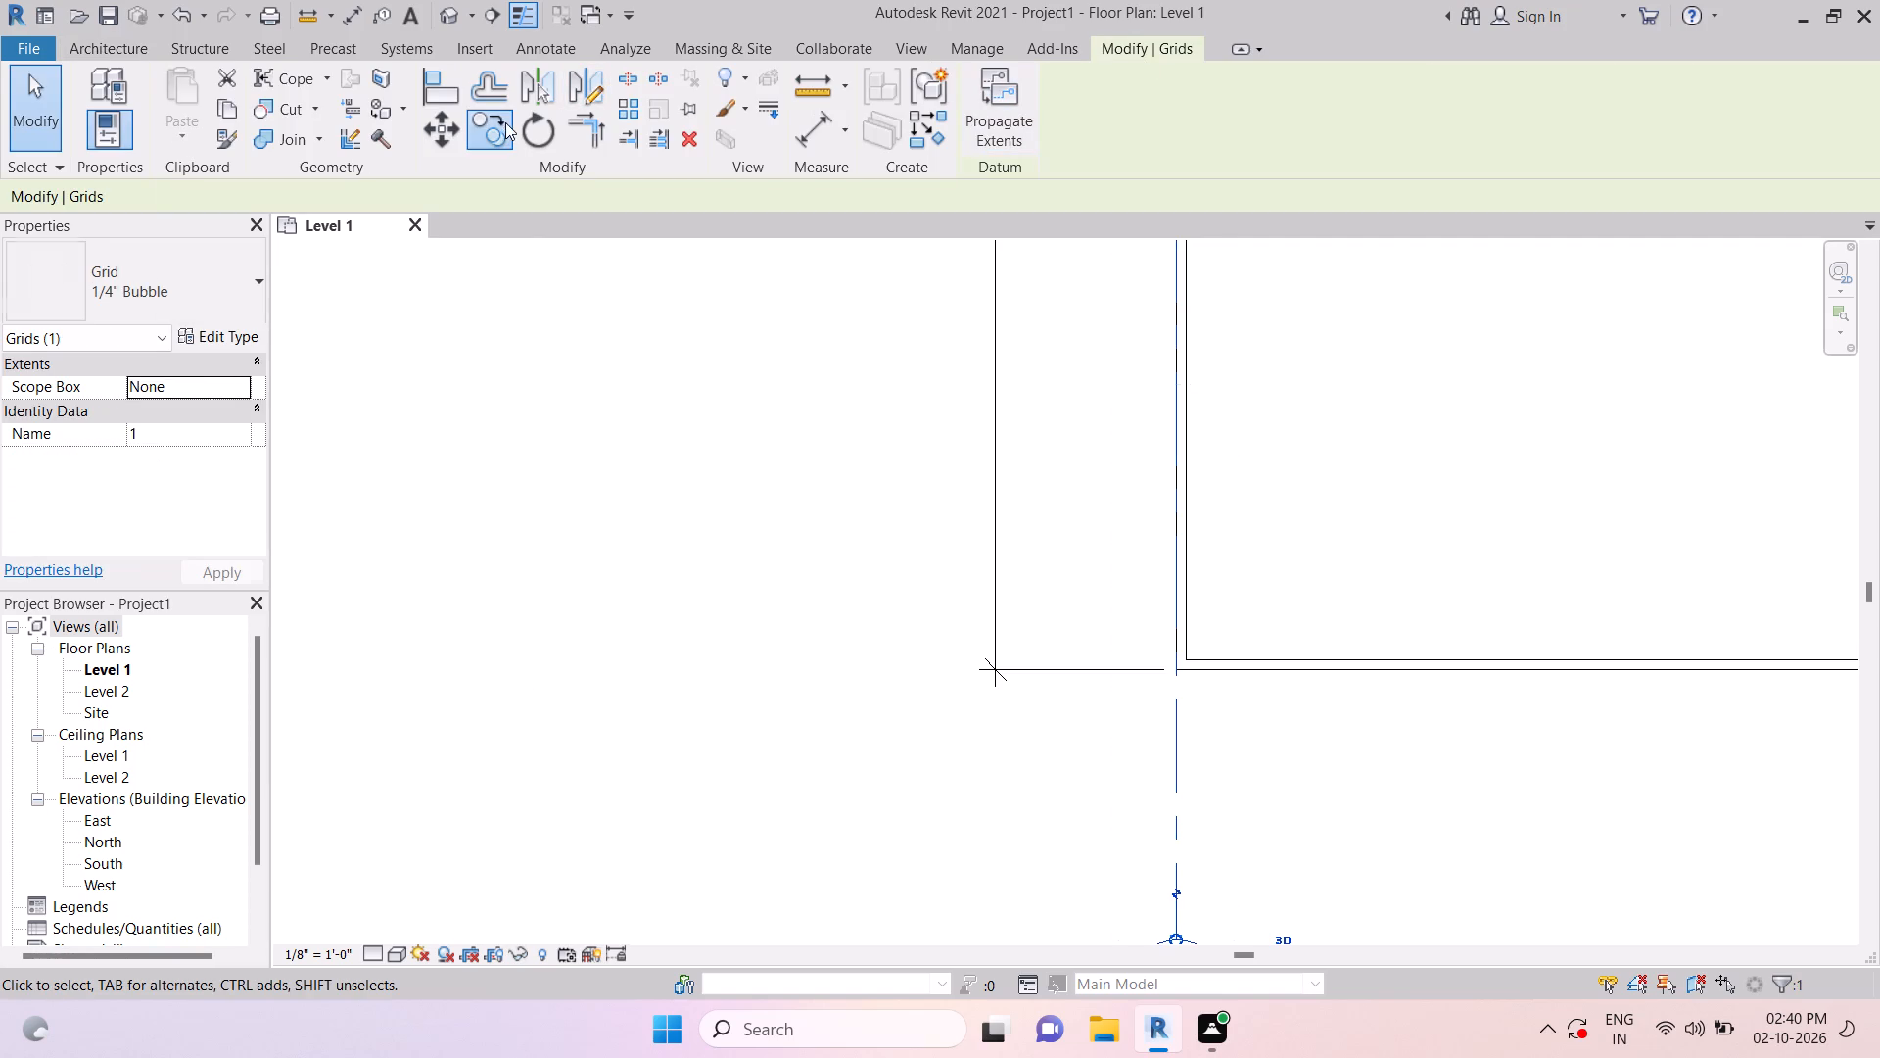
left_click(1176, 781)
scroll(1174, 784, "down", 6)
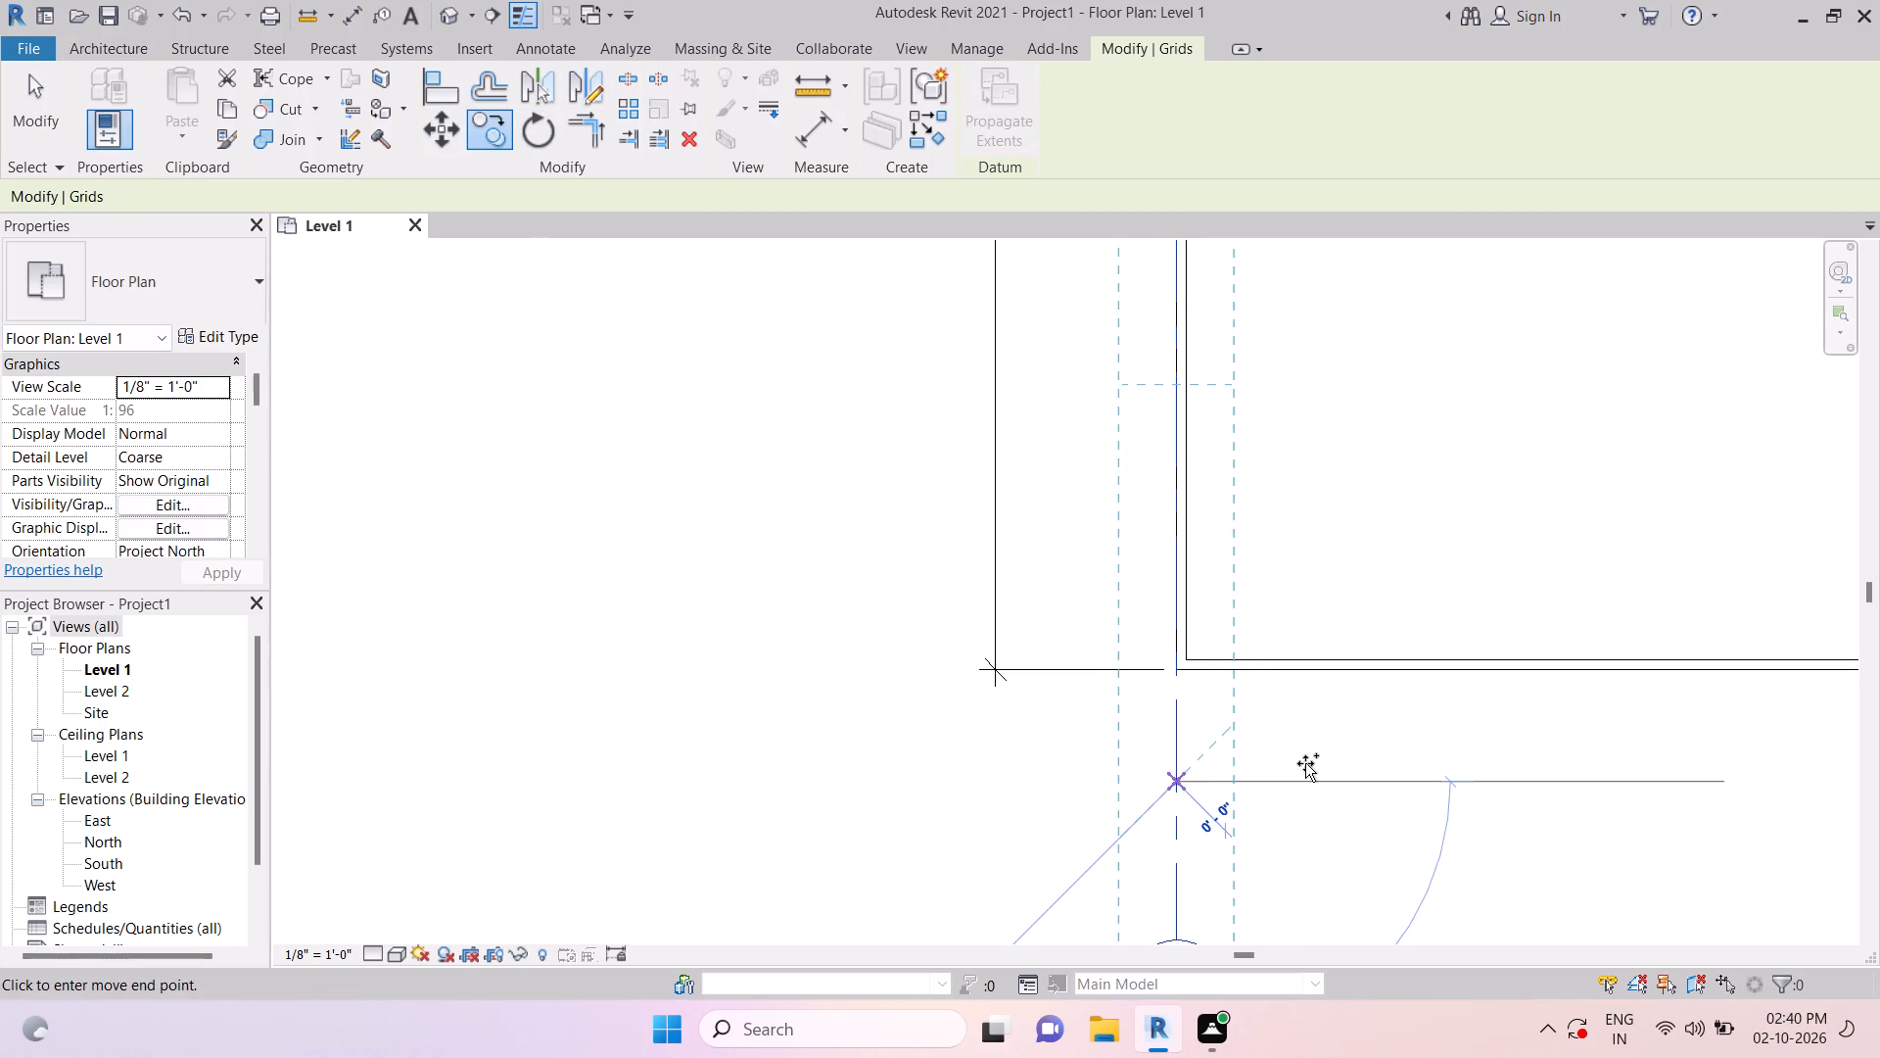
middle_click_drag(1354, 745, 1192, 743)
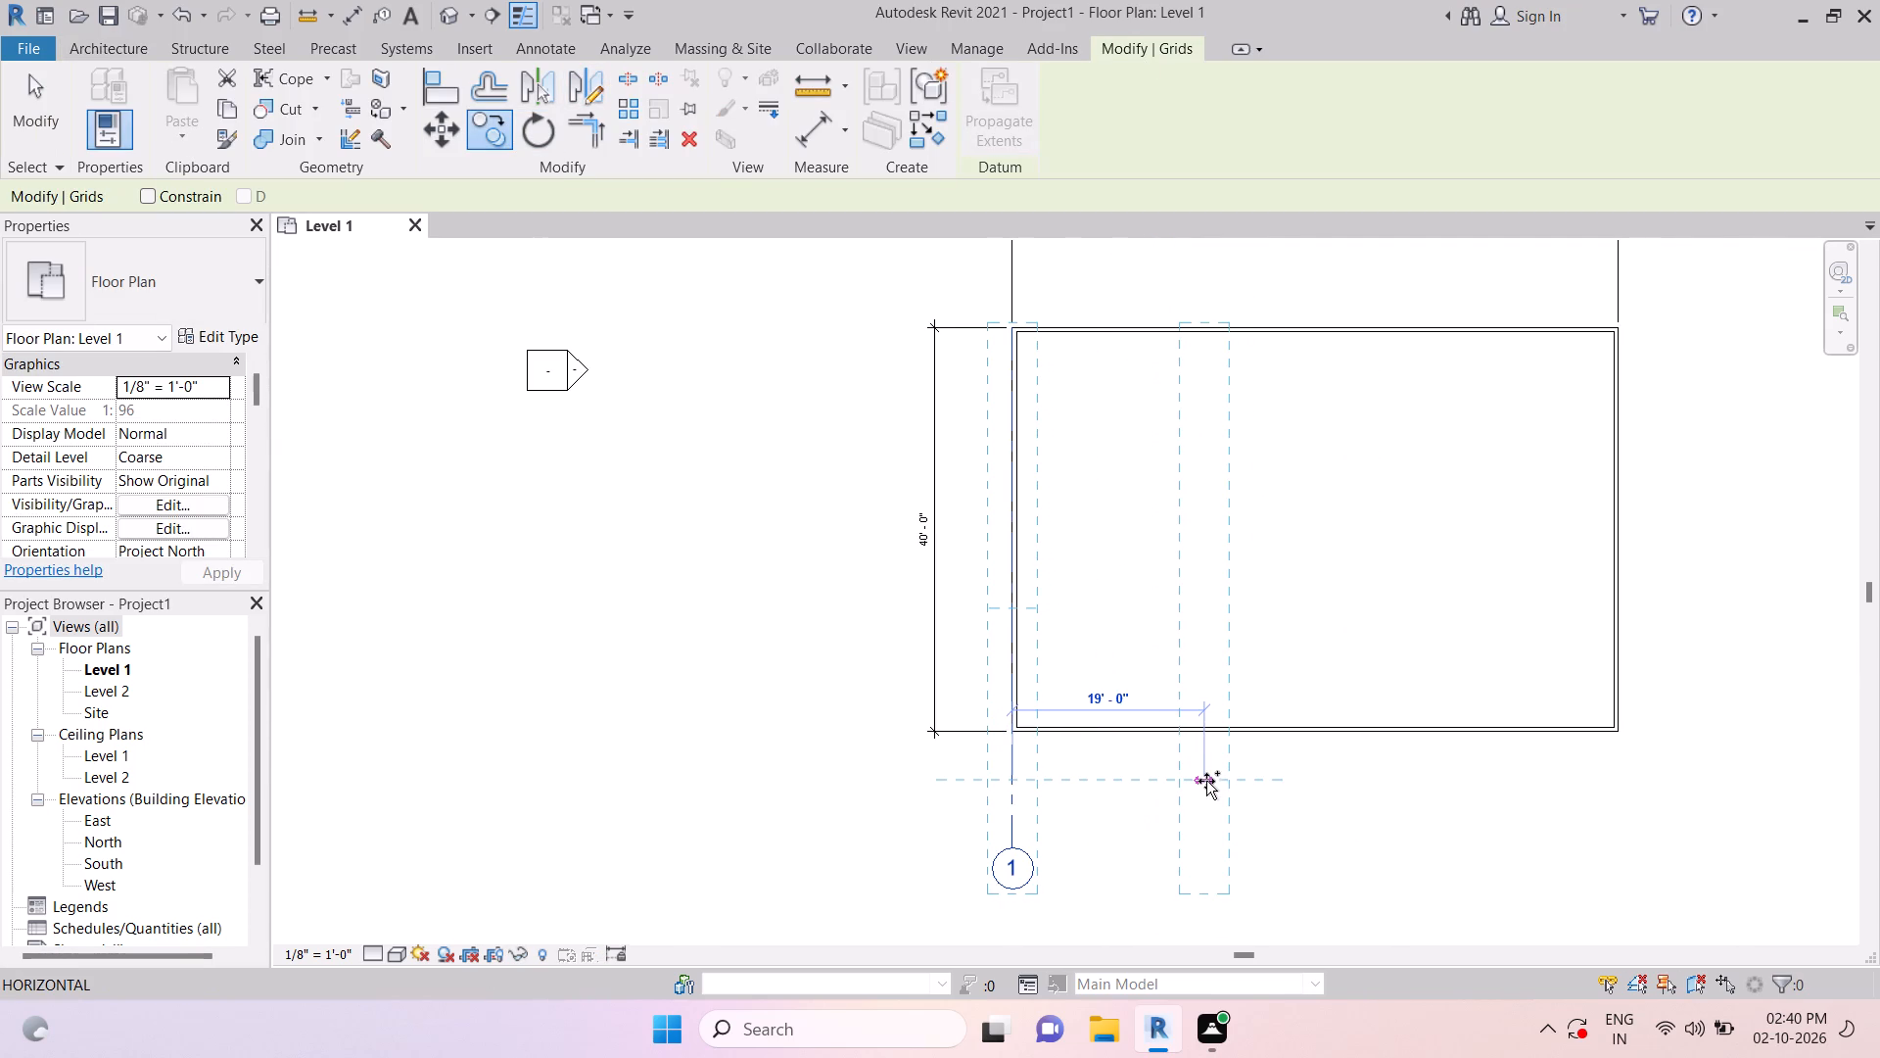
left_click(1206, 779)
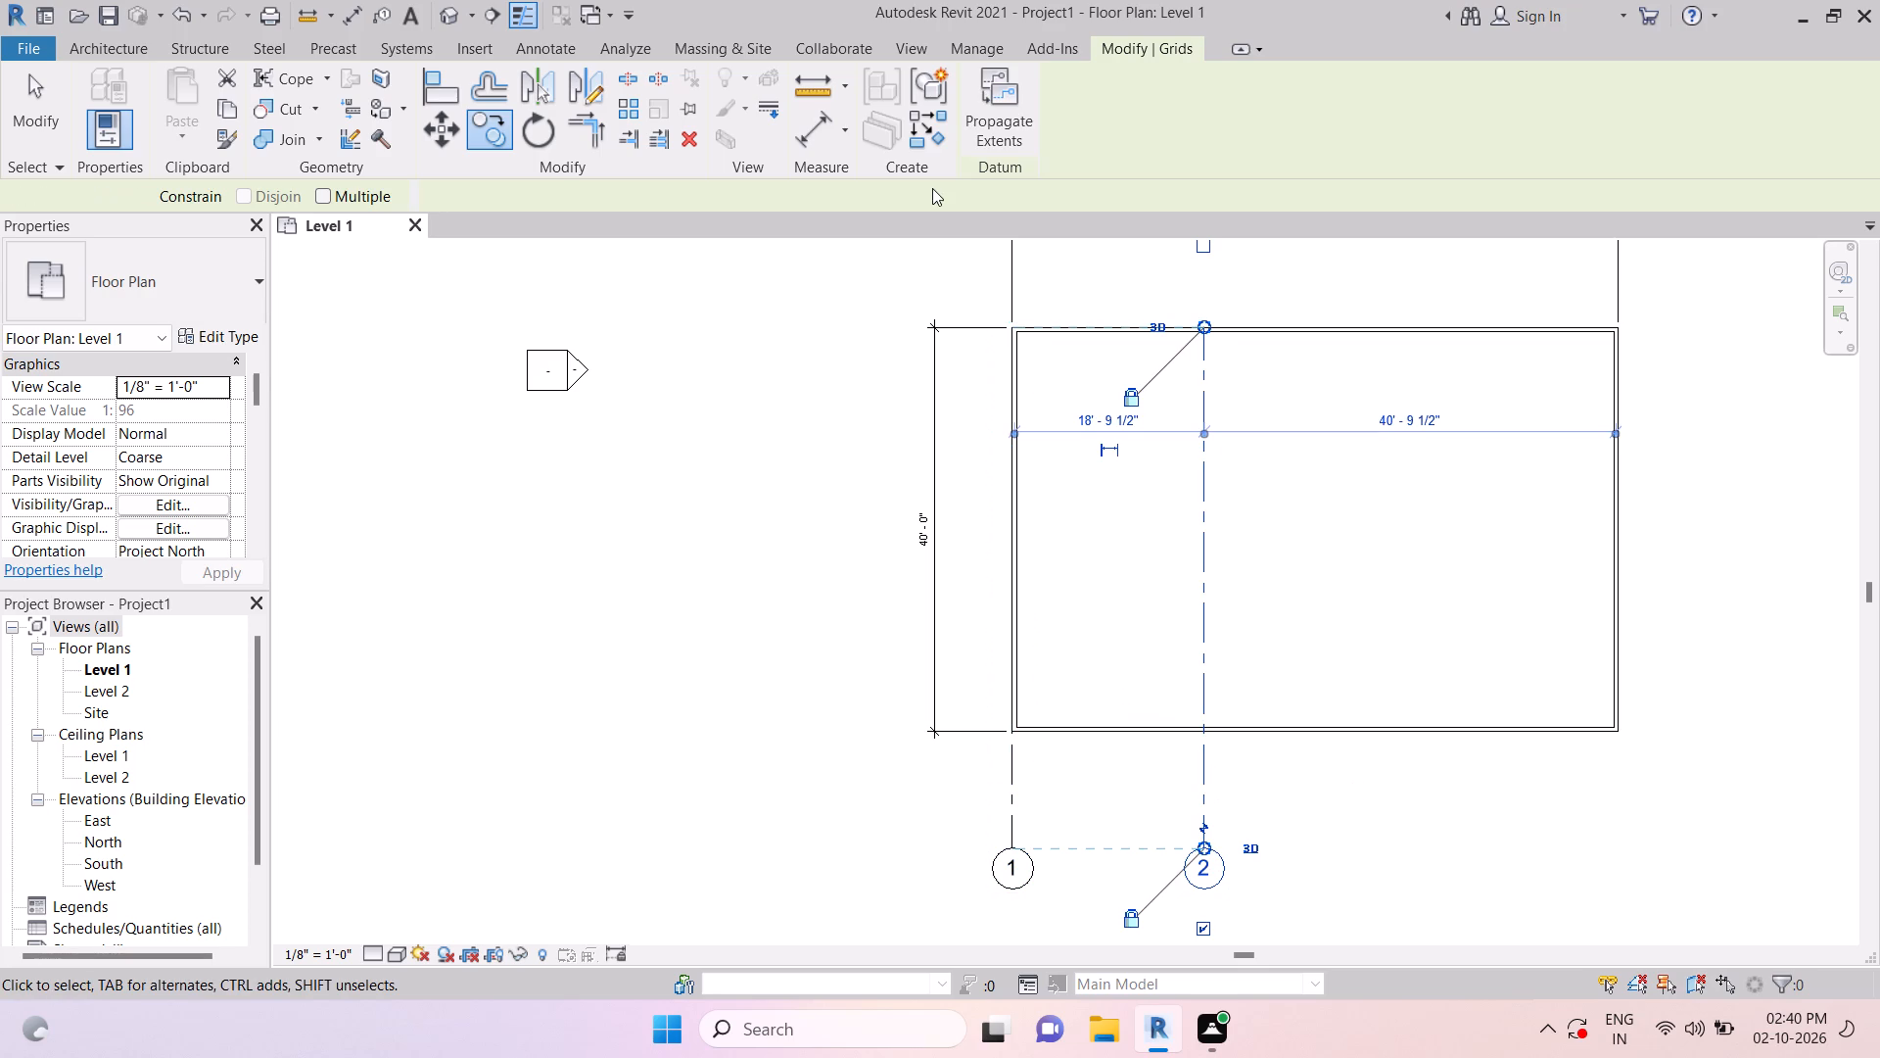
Copy grid 2 horizontally about 11' to the right.
left_click(483, 126)
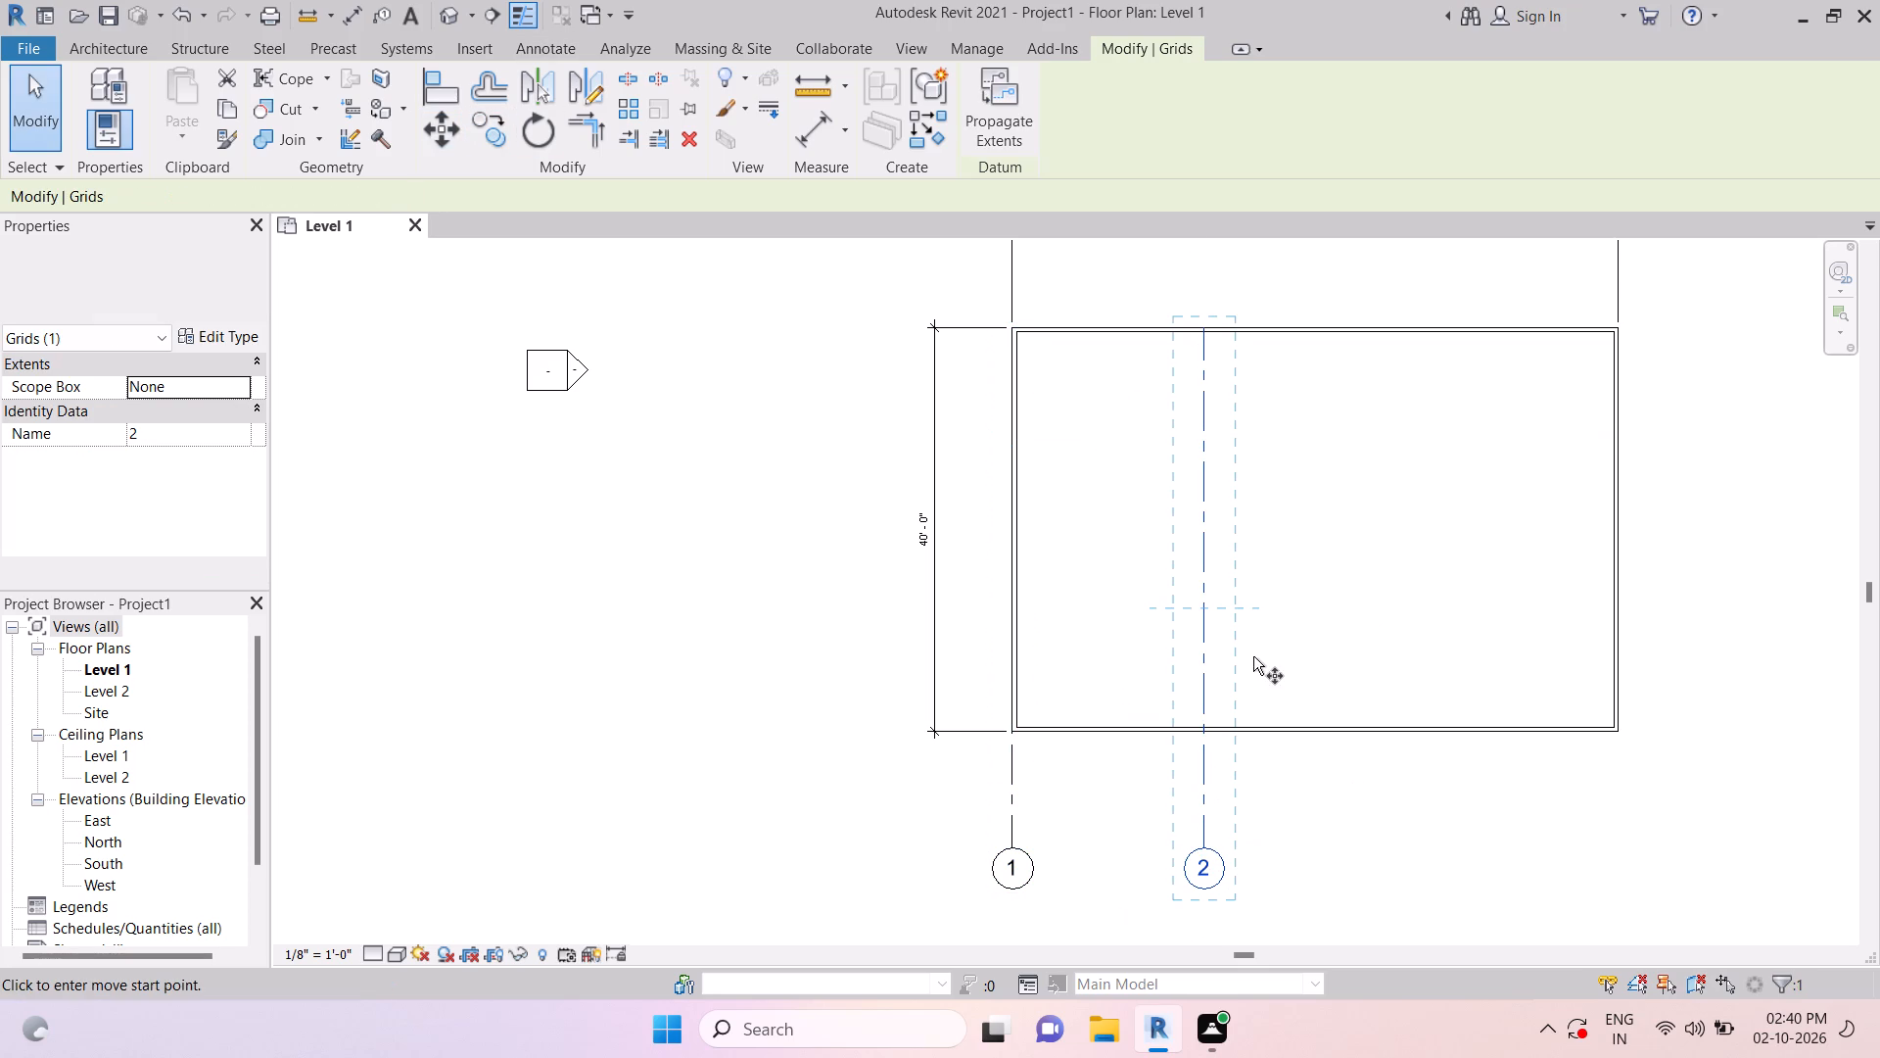
left_click(1204, 656)
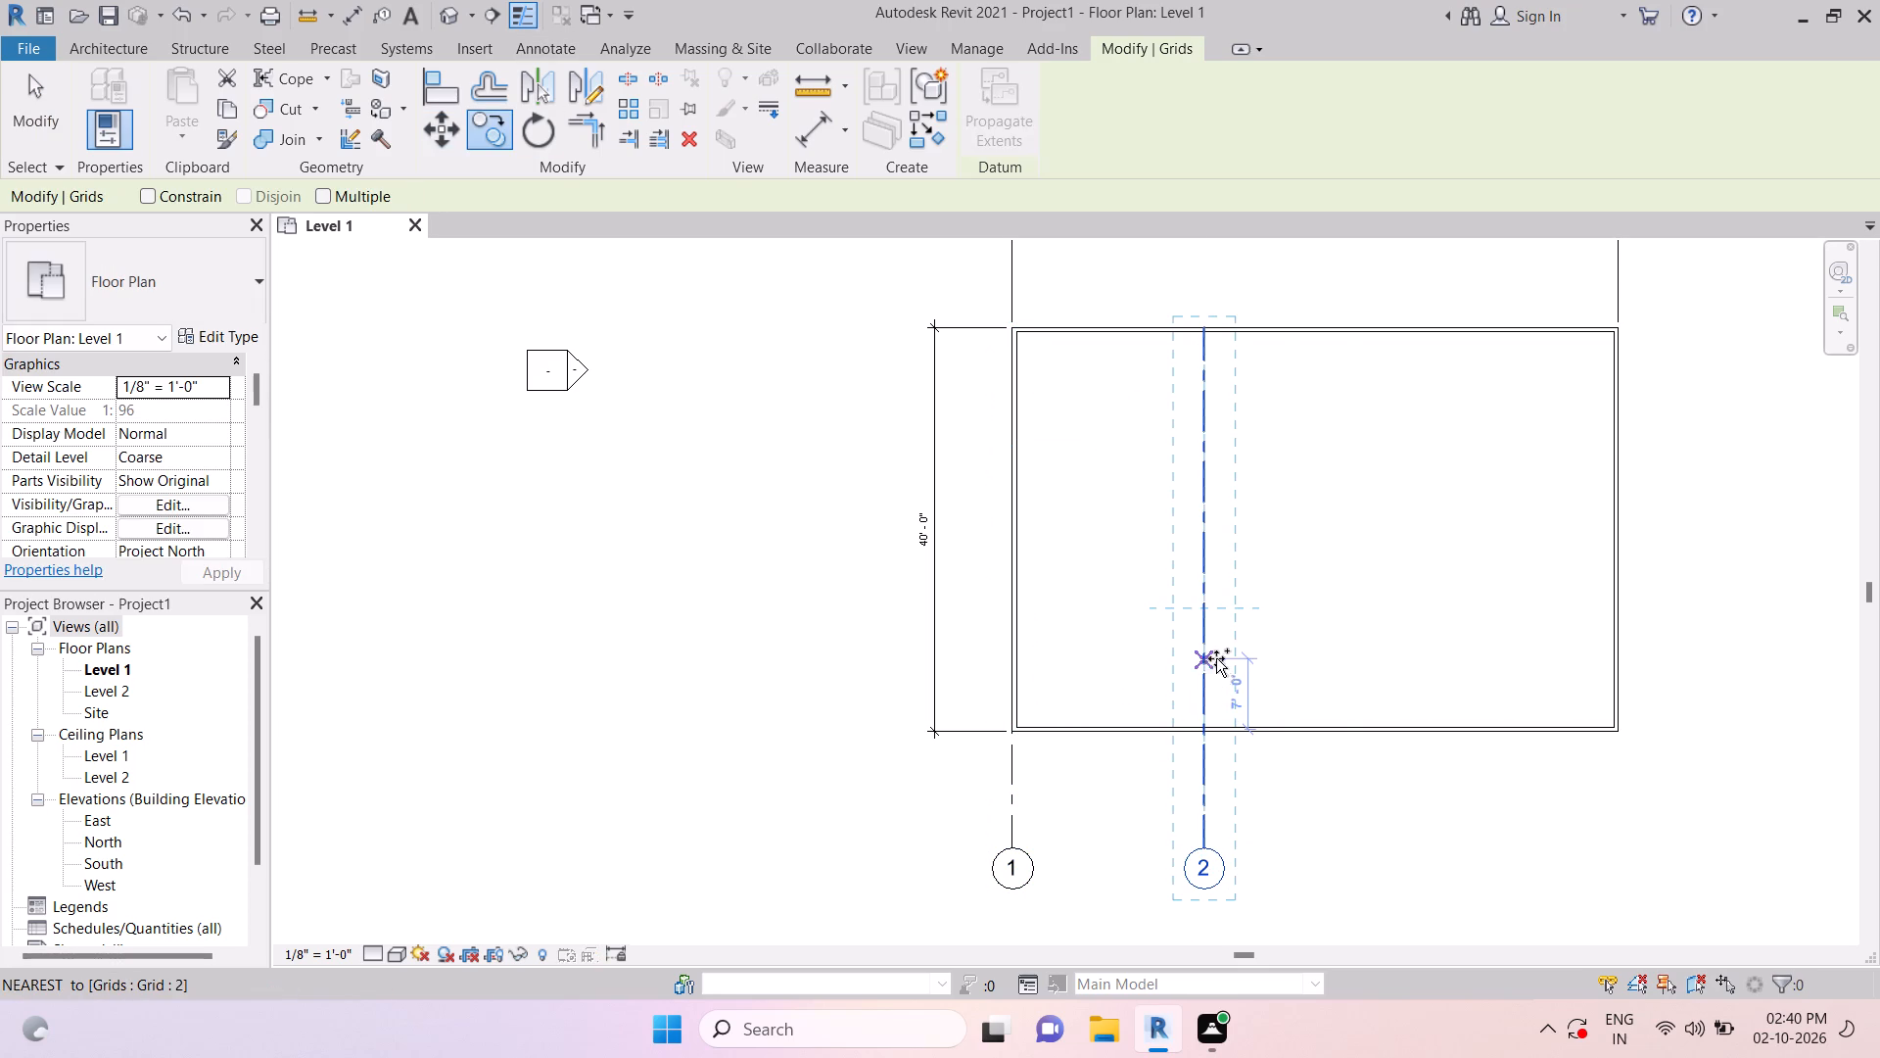
left_click(1314, 666)
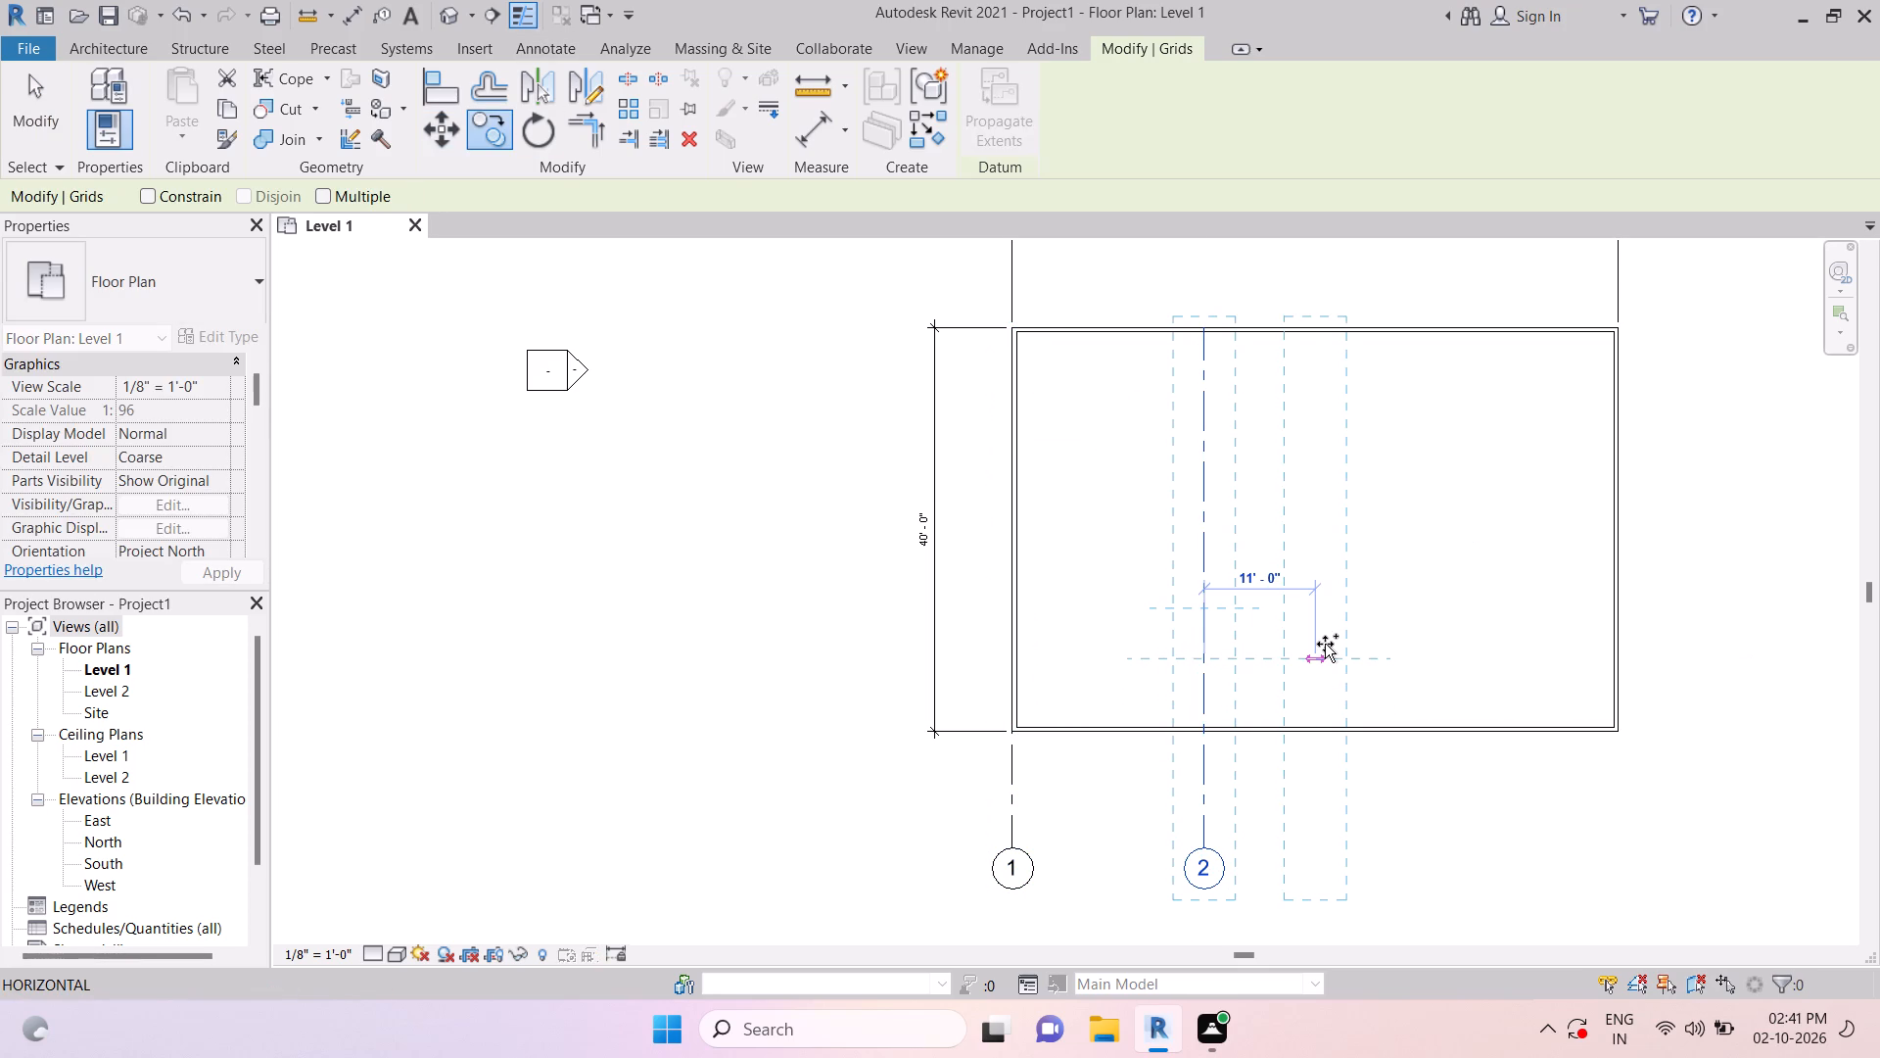
Copy grid 3 horizontally to the right, placing a fourth grid line between it and the right wall.
left_click(493, 129)
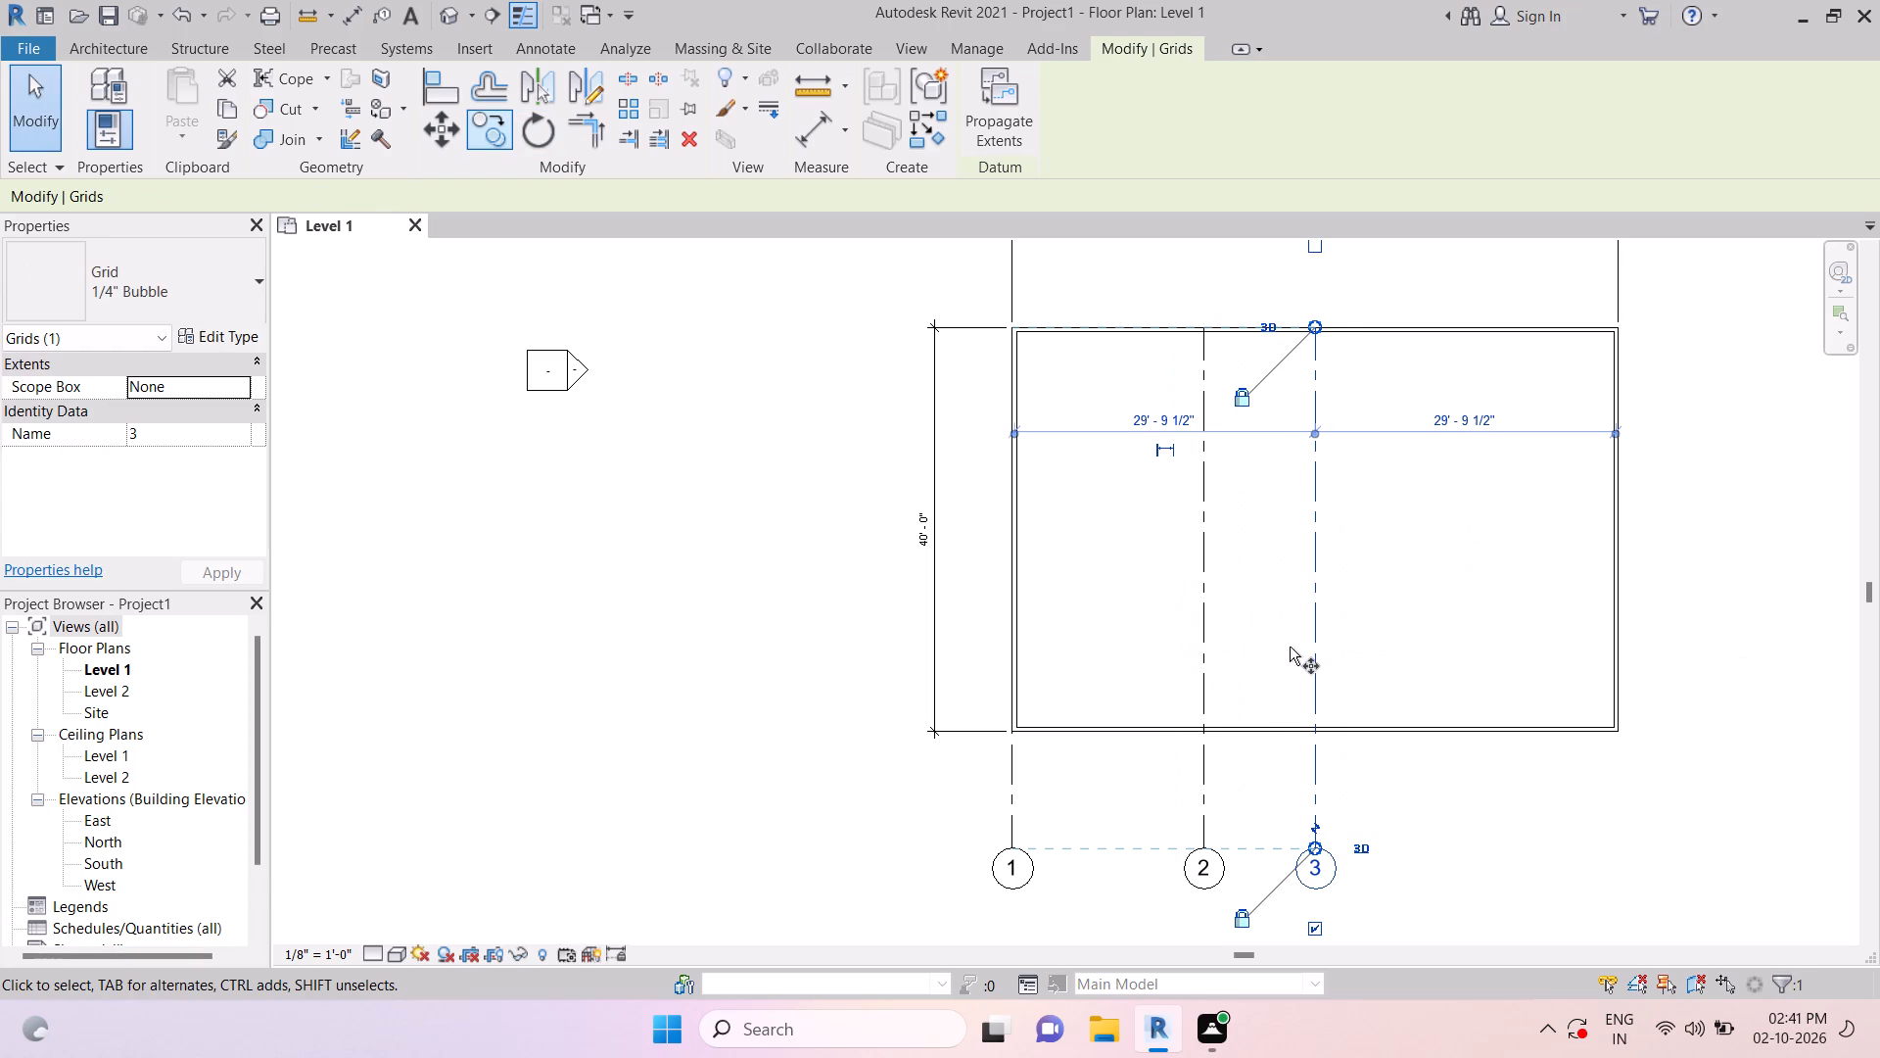
left_click(1318, 643)
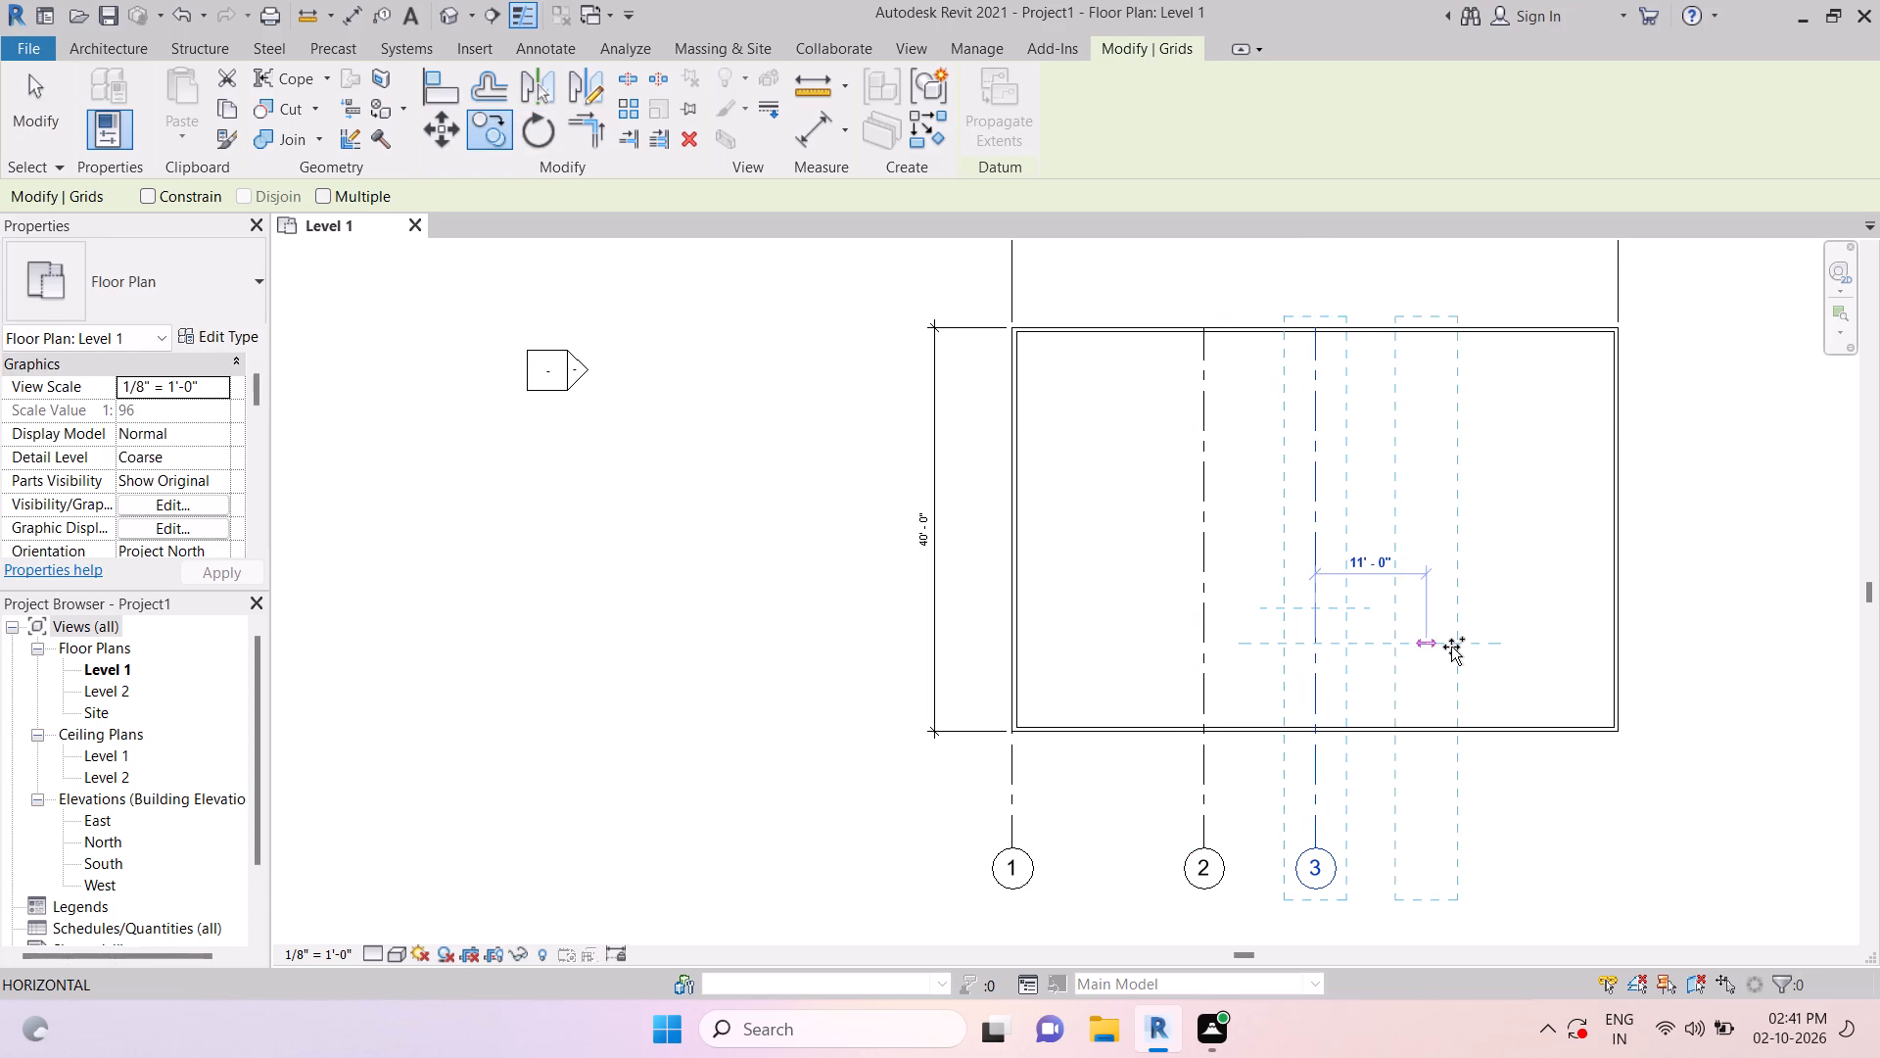
left_click(1451, 647)
key("Escape")
key("Escape")
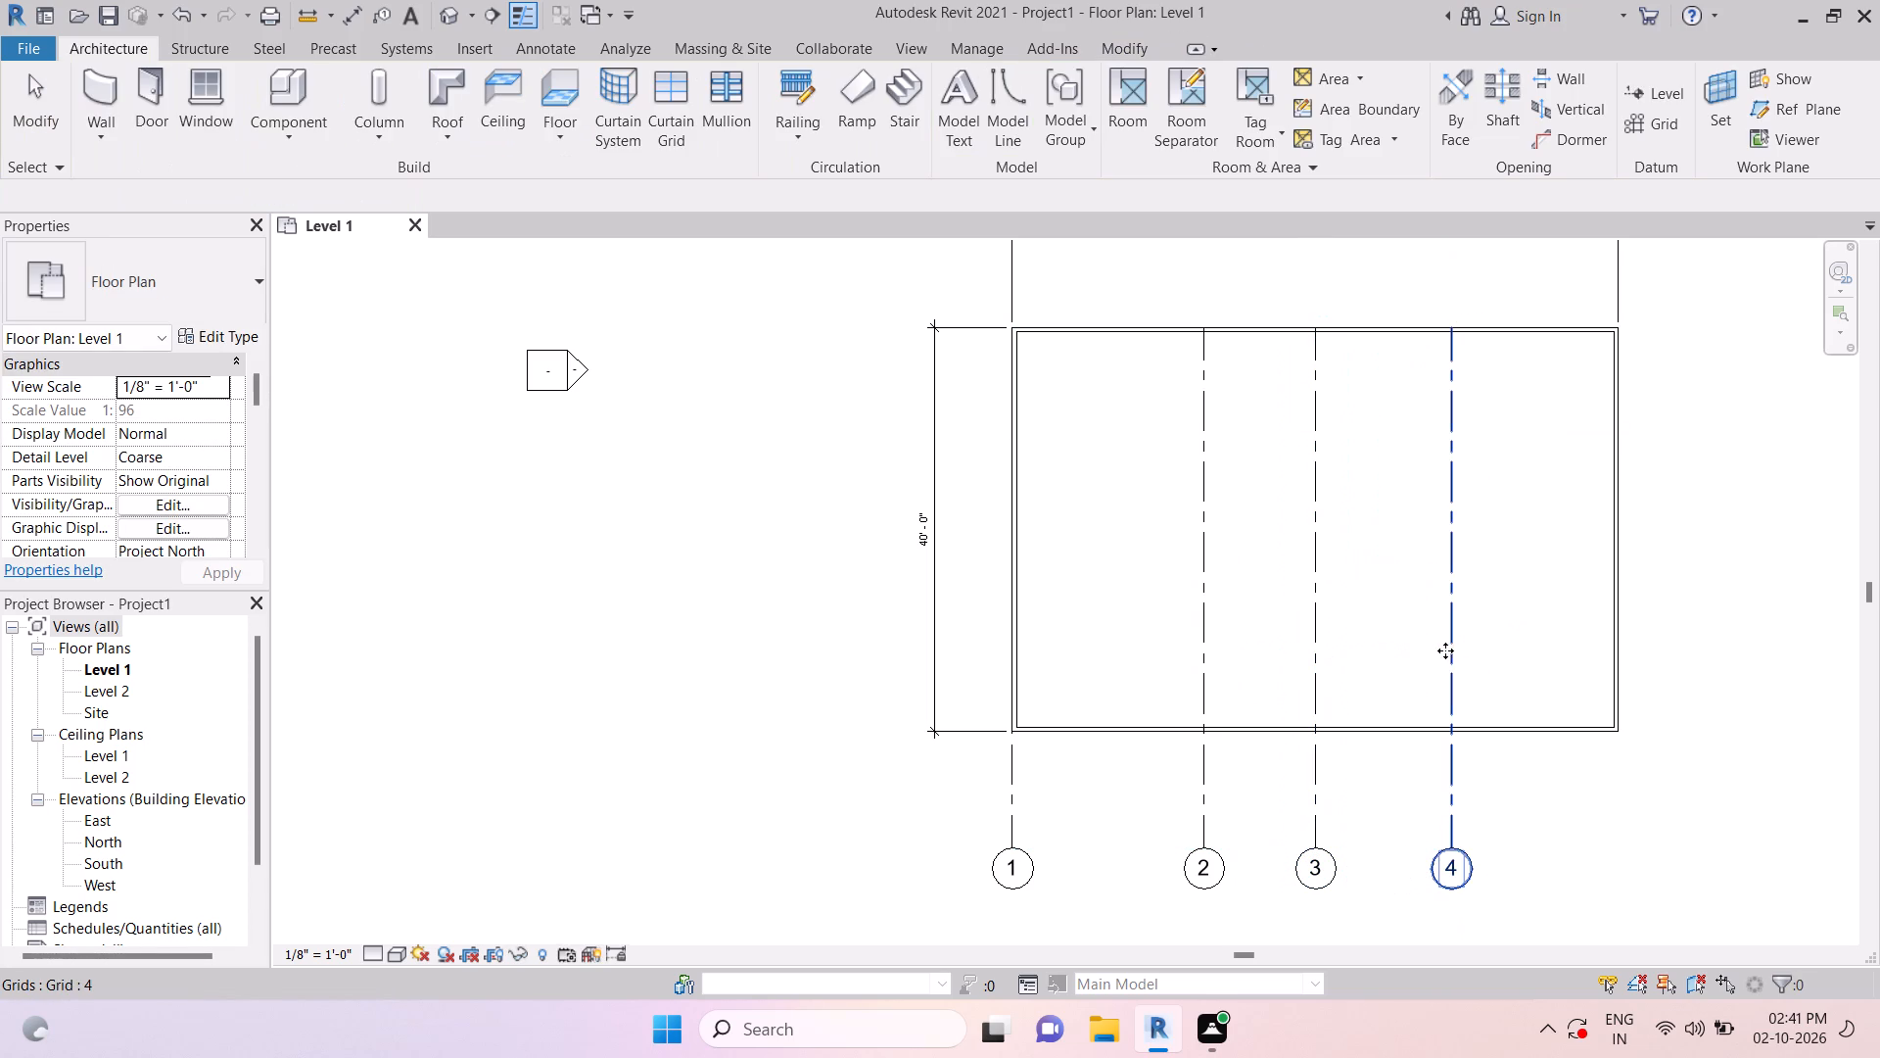
key("Escape")
key("Escape")
key("Escape")
key("Escape")
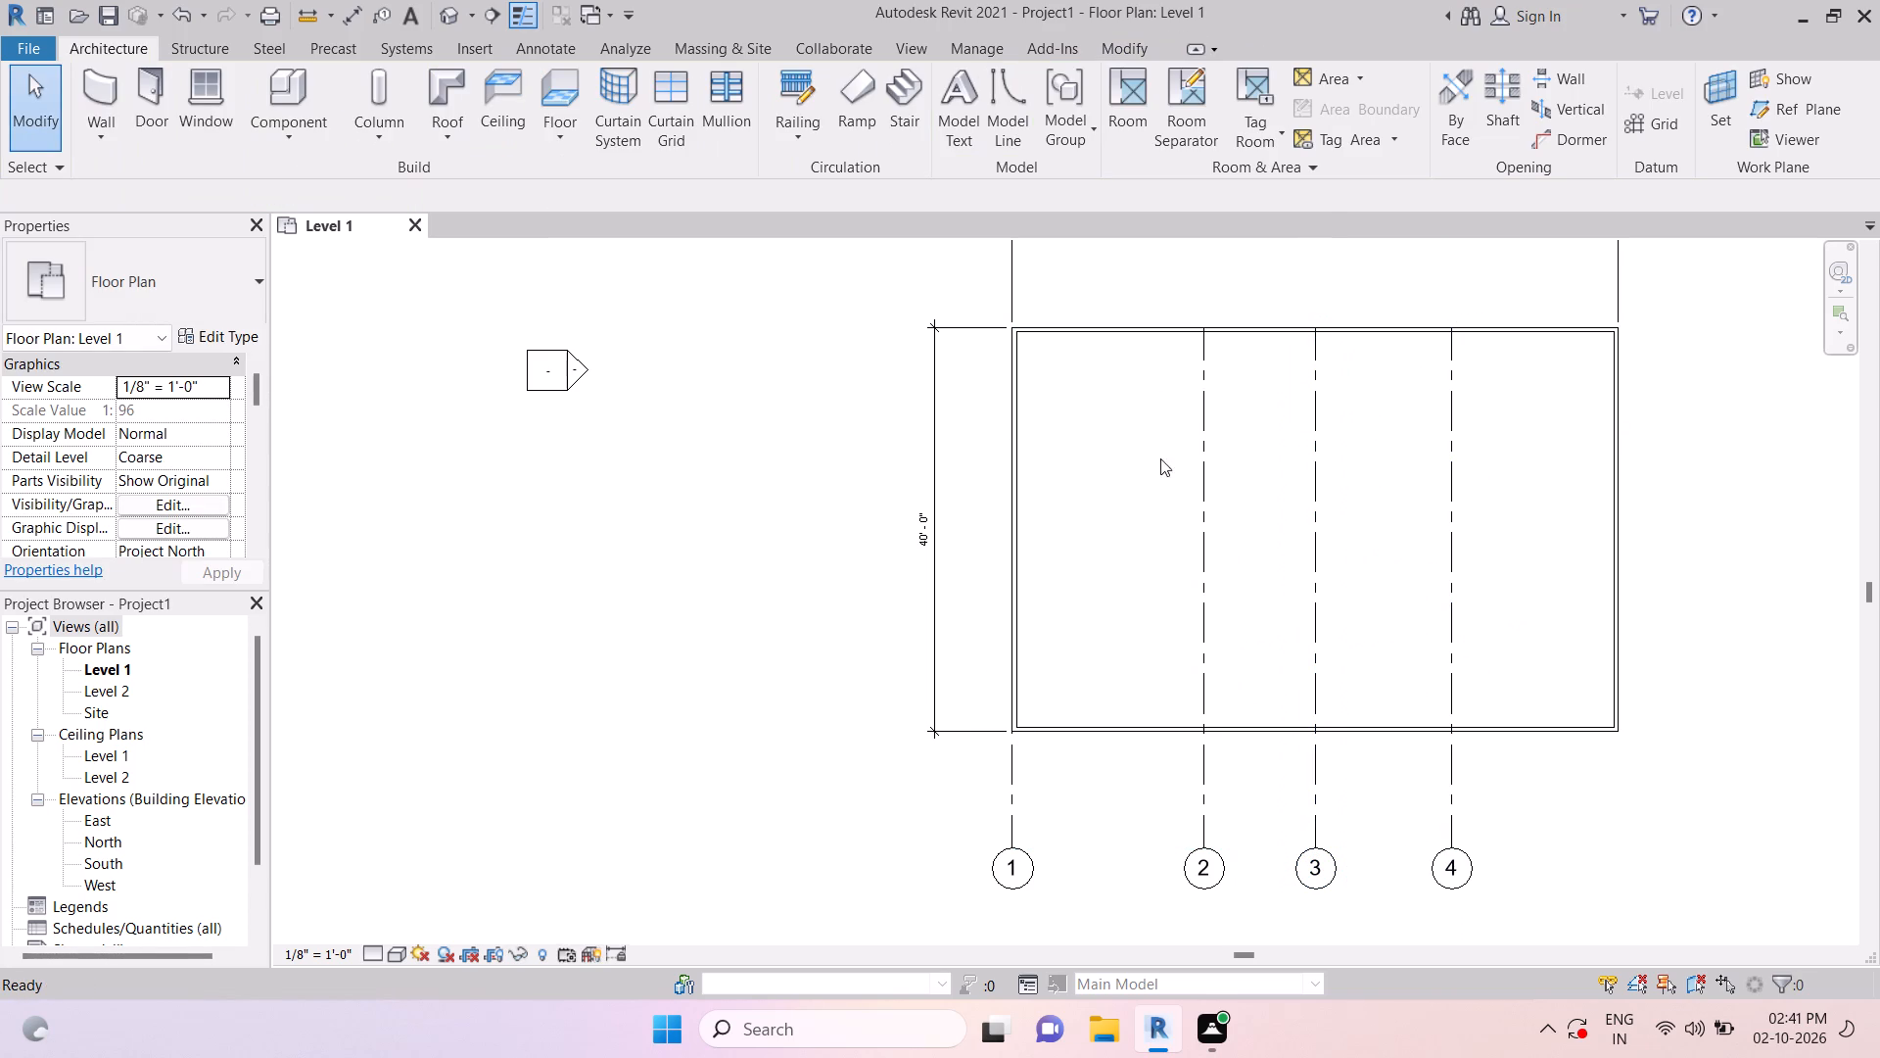
Close the Autodesk notification window covering the floor plan.
scroll(1202, 421, "down", 3)
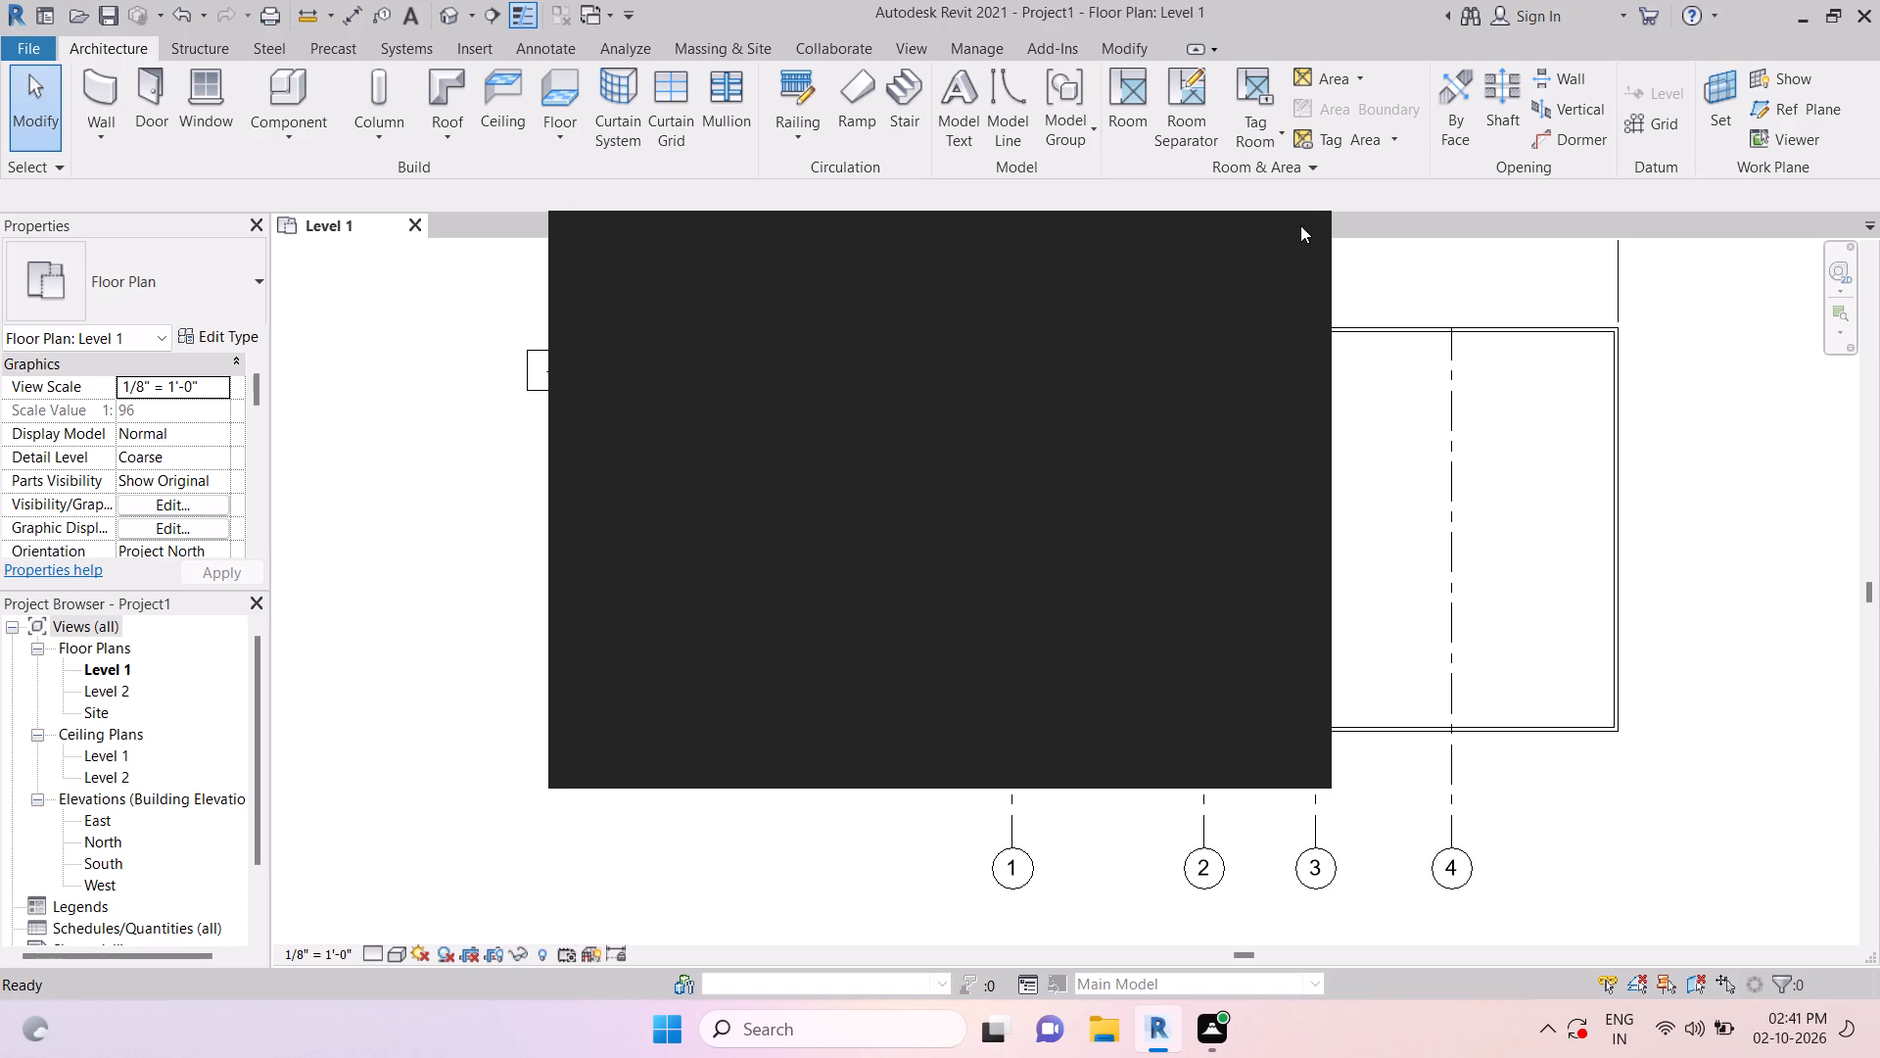
left_click(1300, 226)
key("Escape")
key("Escape")
key("Escape")
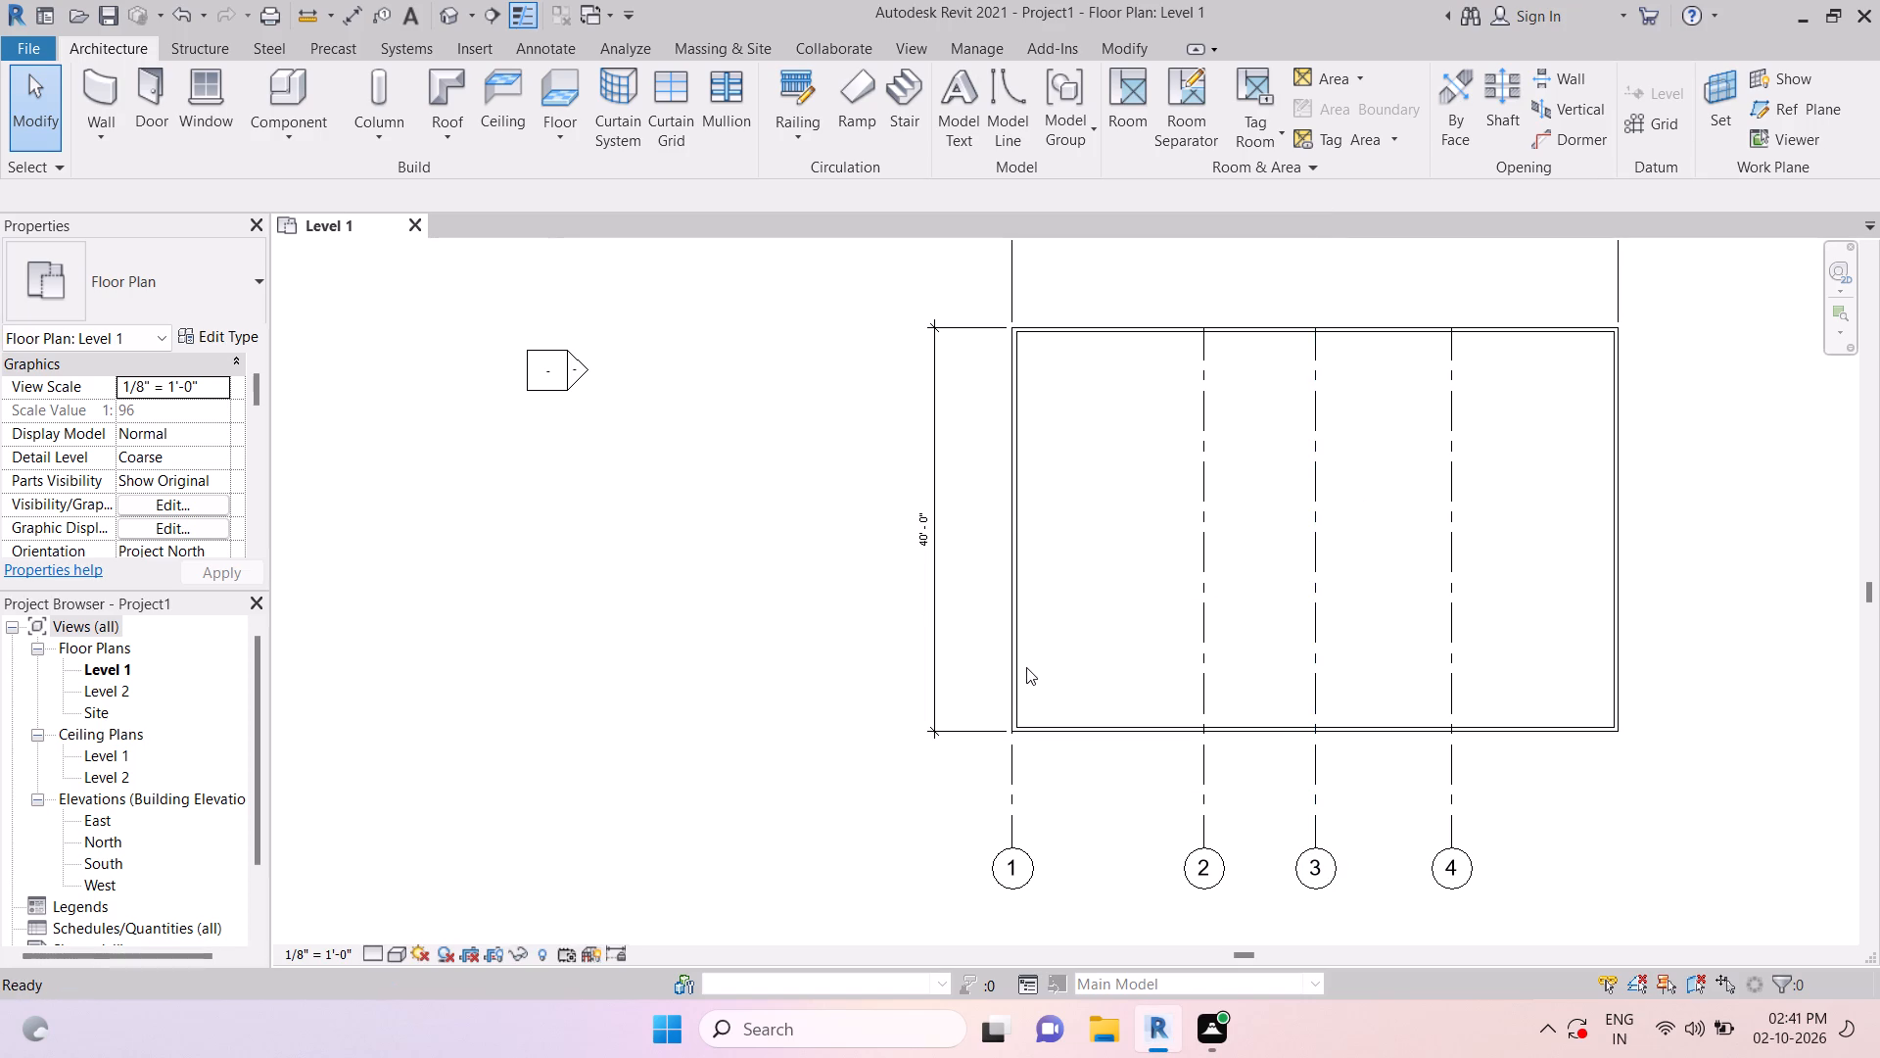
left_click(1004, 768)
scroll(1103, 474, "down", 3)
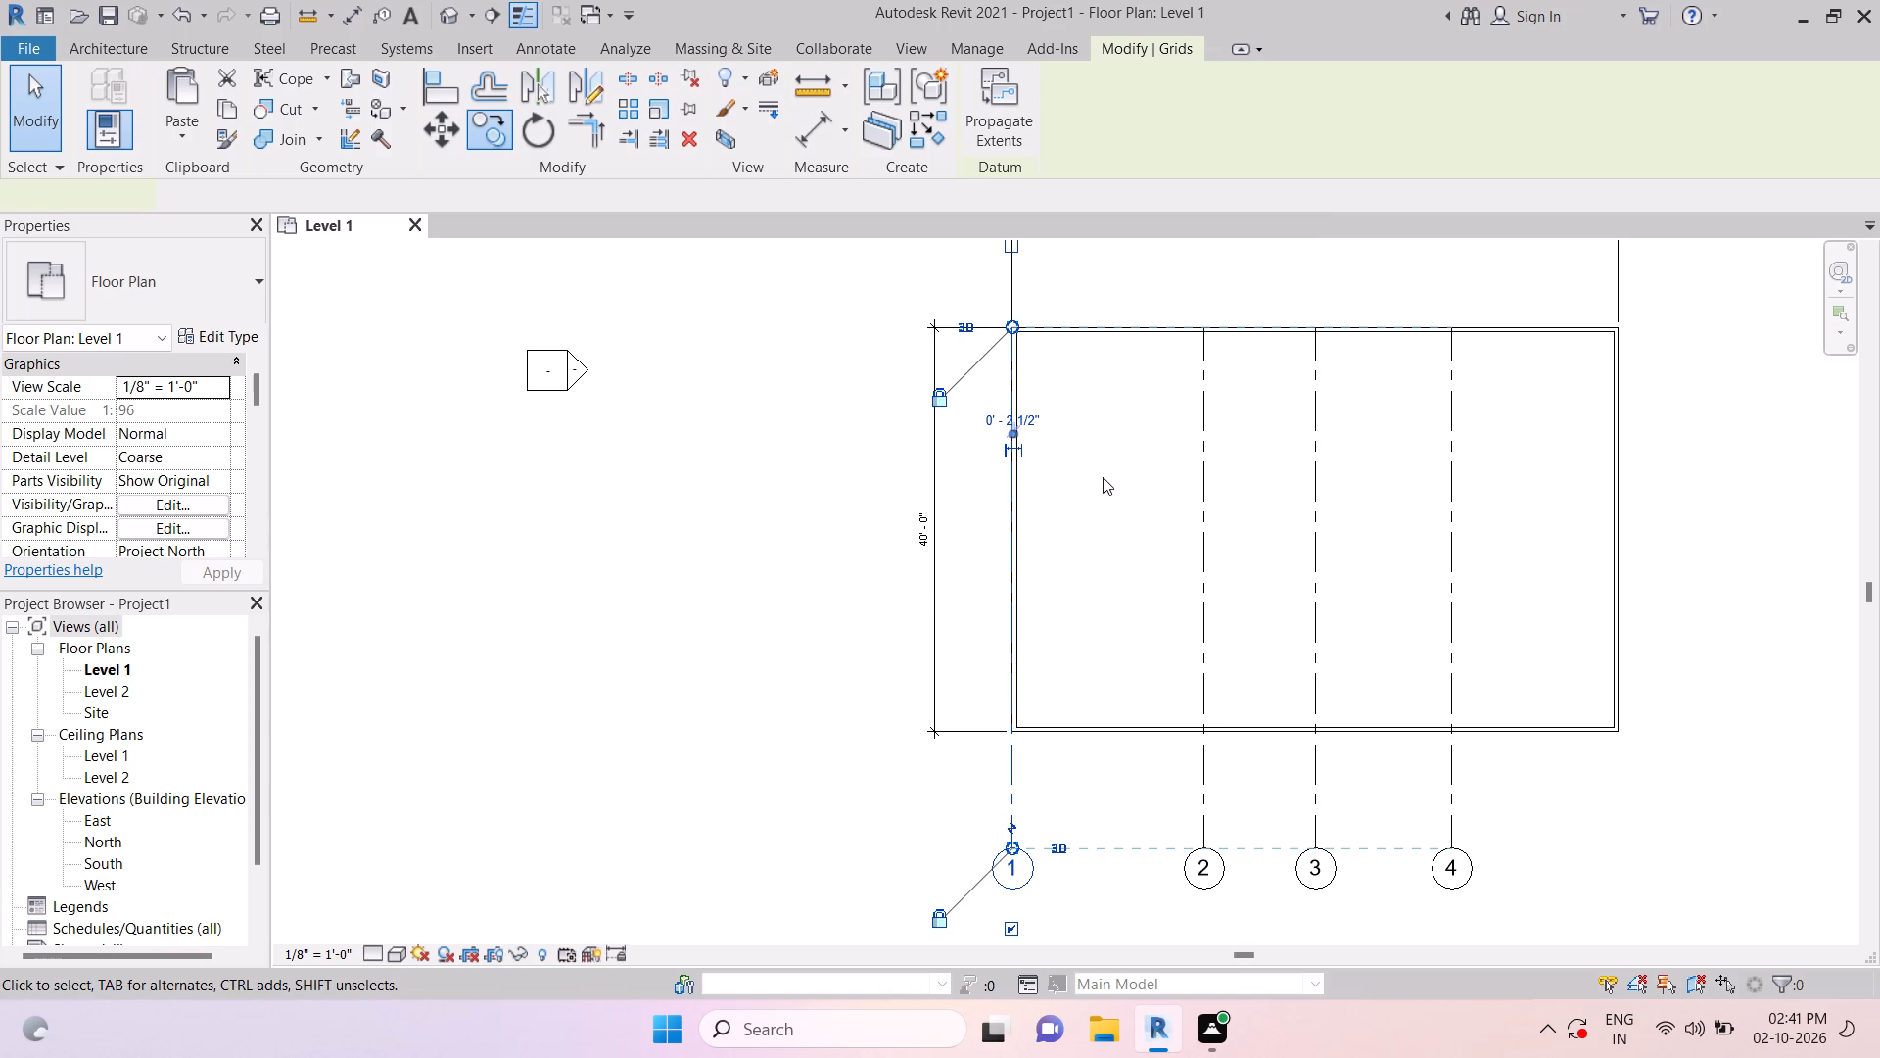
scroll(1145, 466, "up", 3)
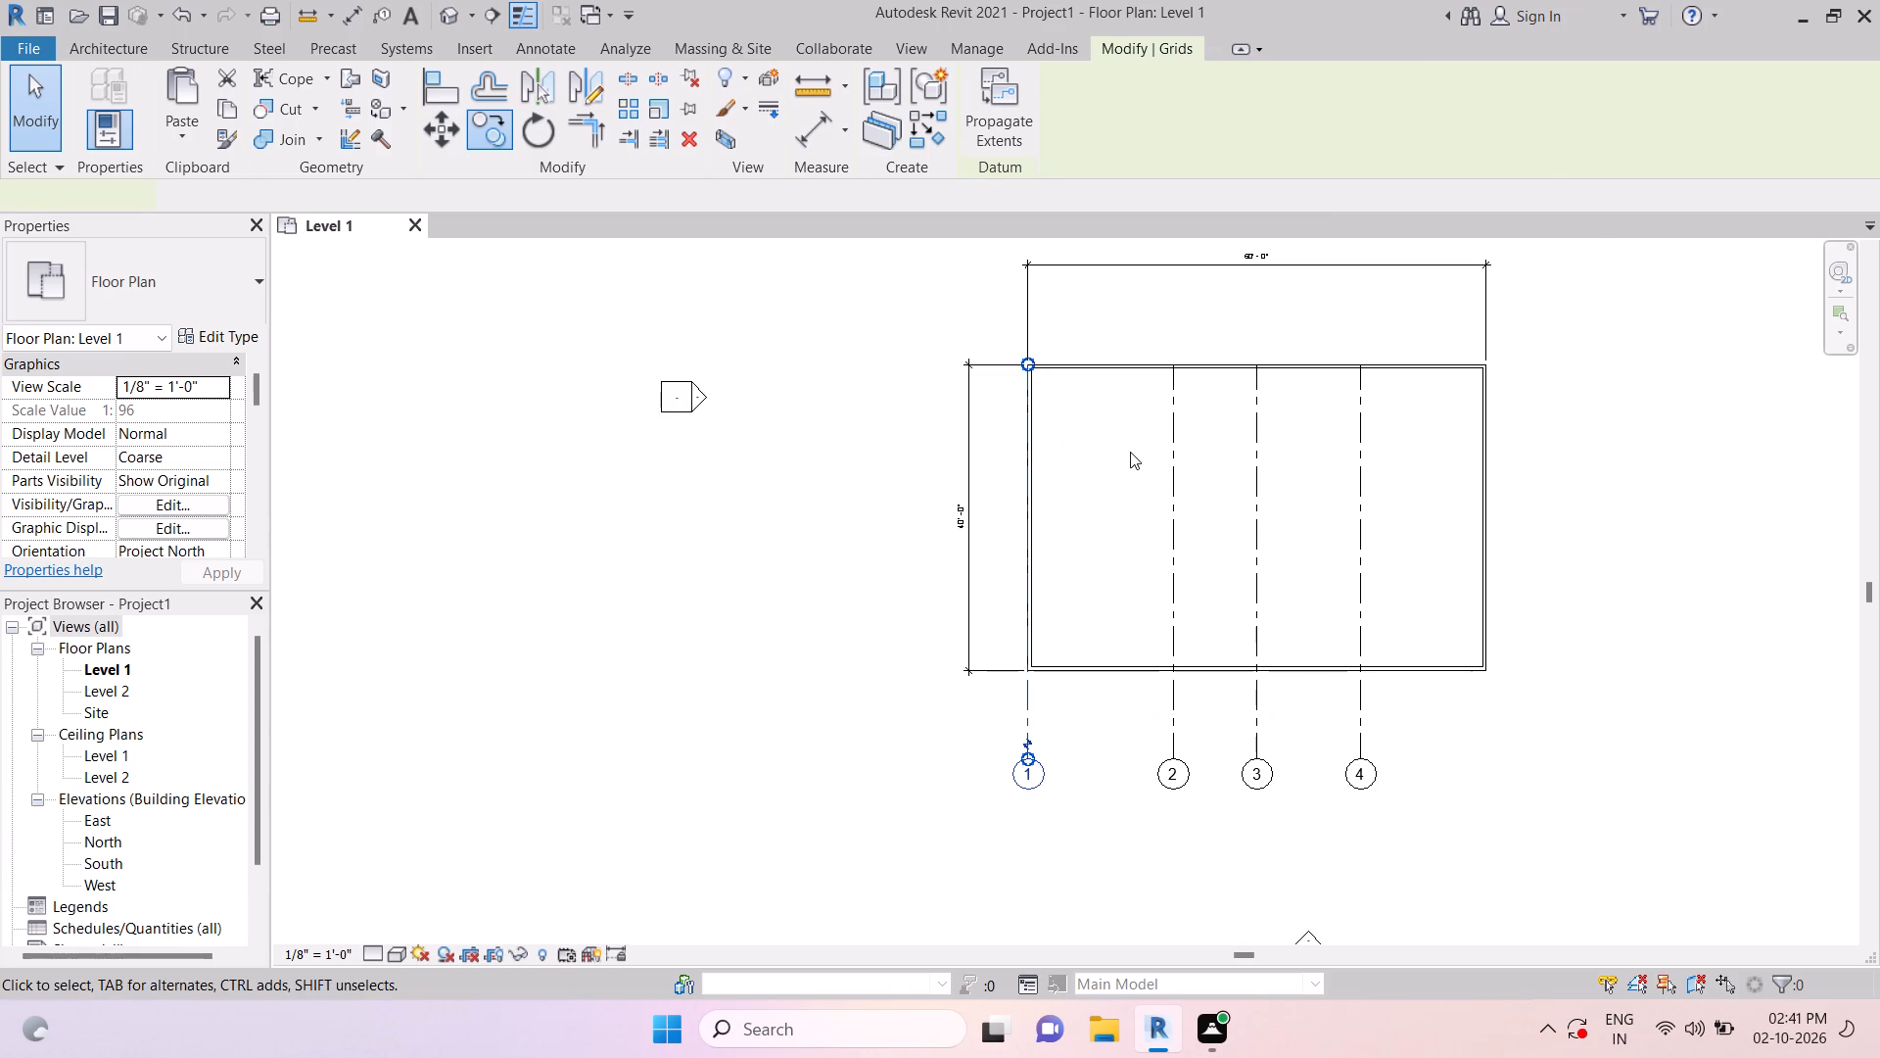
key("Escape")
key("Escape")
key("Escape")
Move grid 2 by setting its temporary dimension from the left wall to 15'.
left_click(1184, 581)
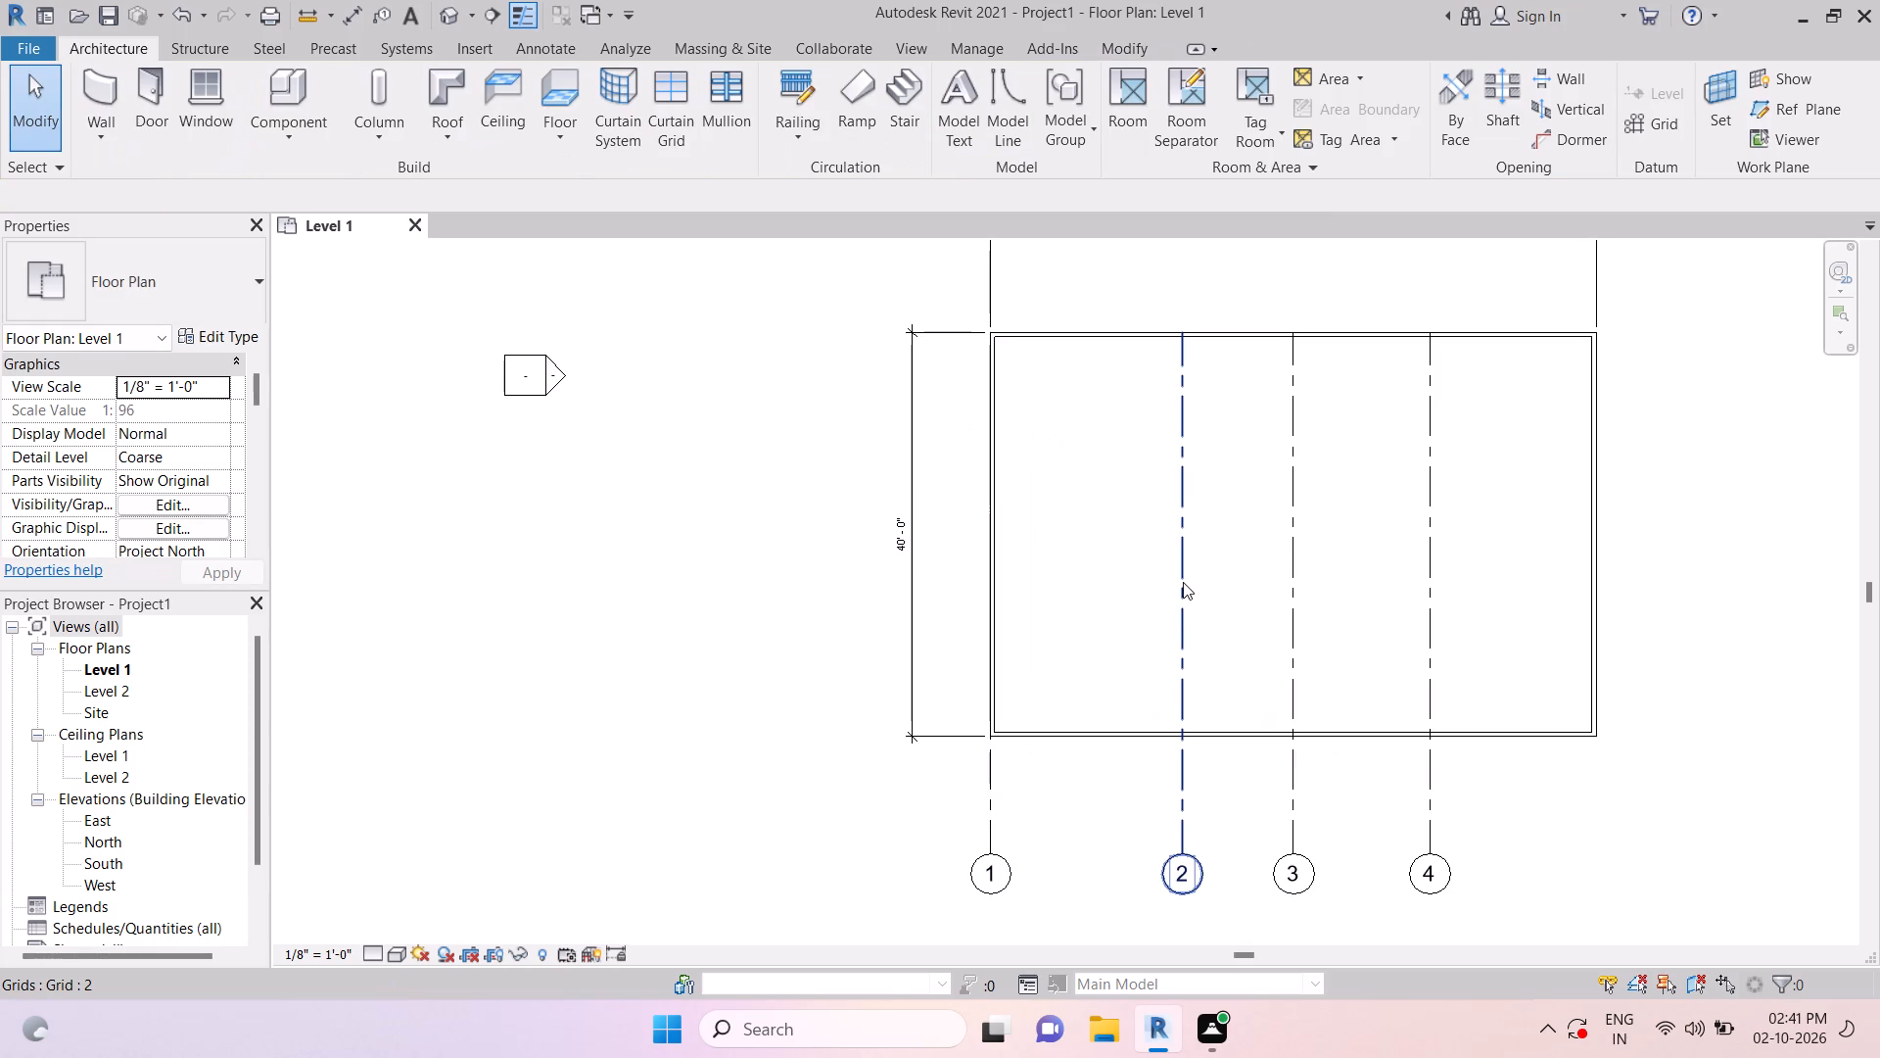
left_click(1183, 582)
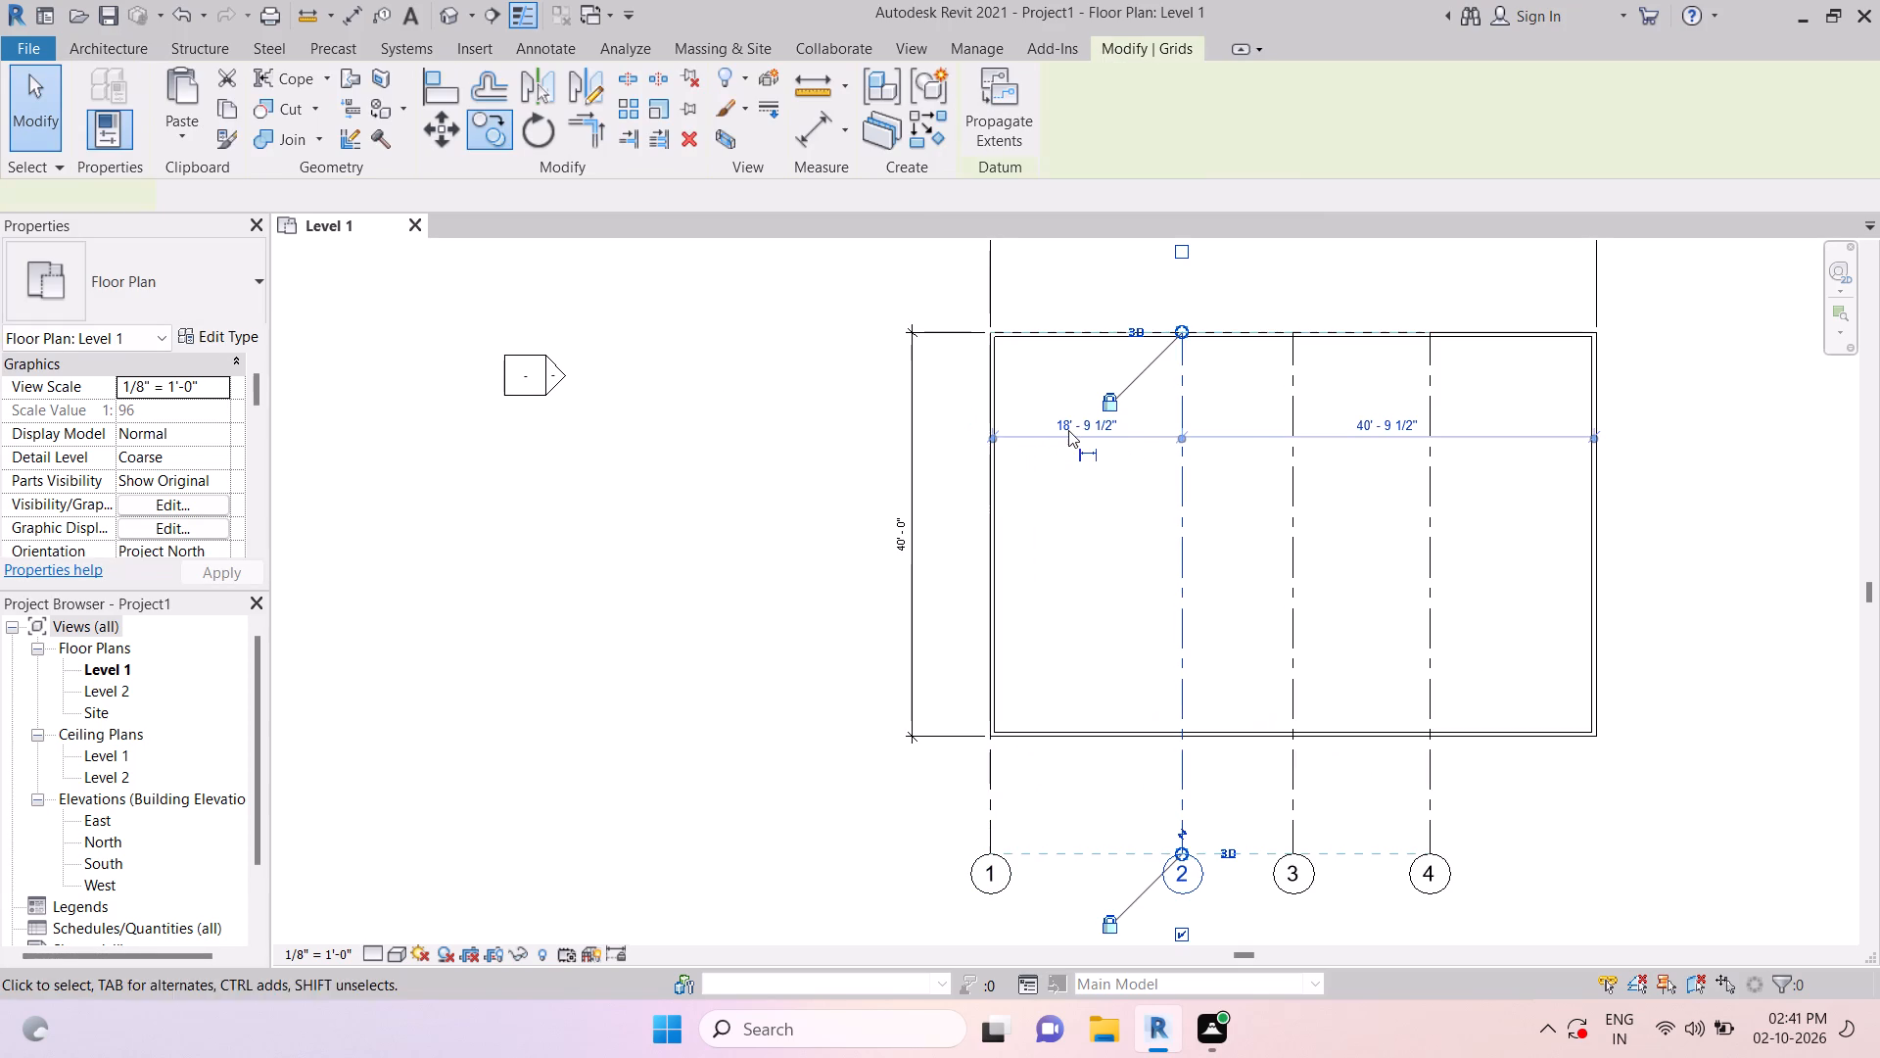
left_click(1068, 422)
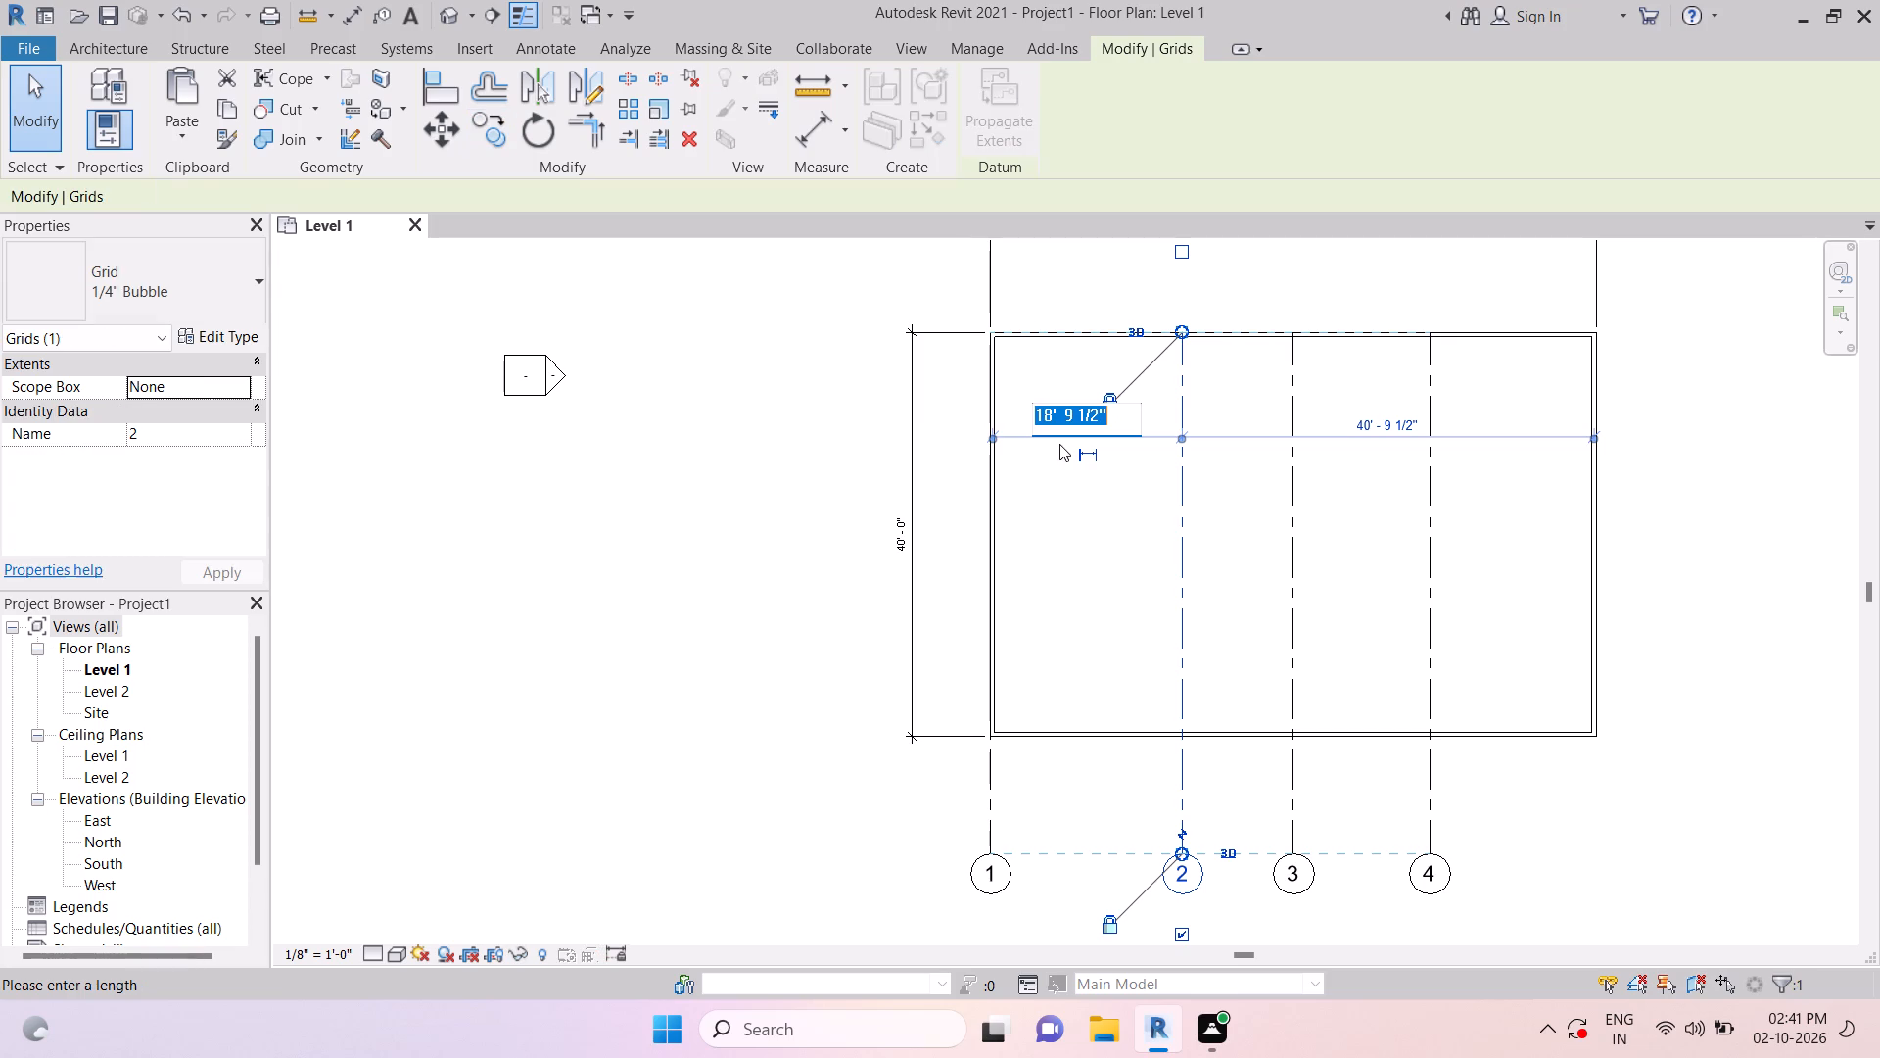
key("1")
key("5")
key("apostrophe")
key("Return")
key("Return")
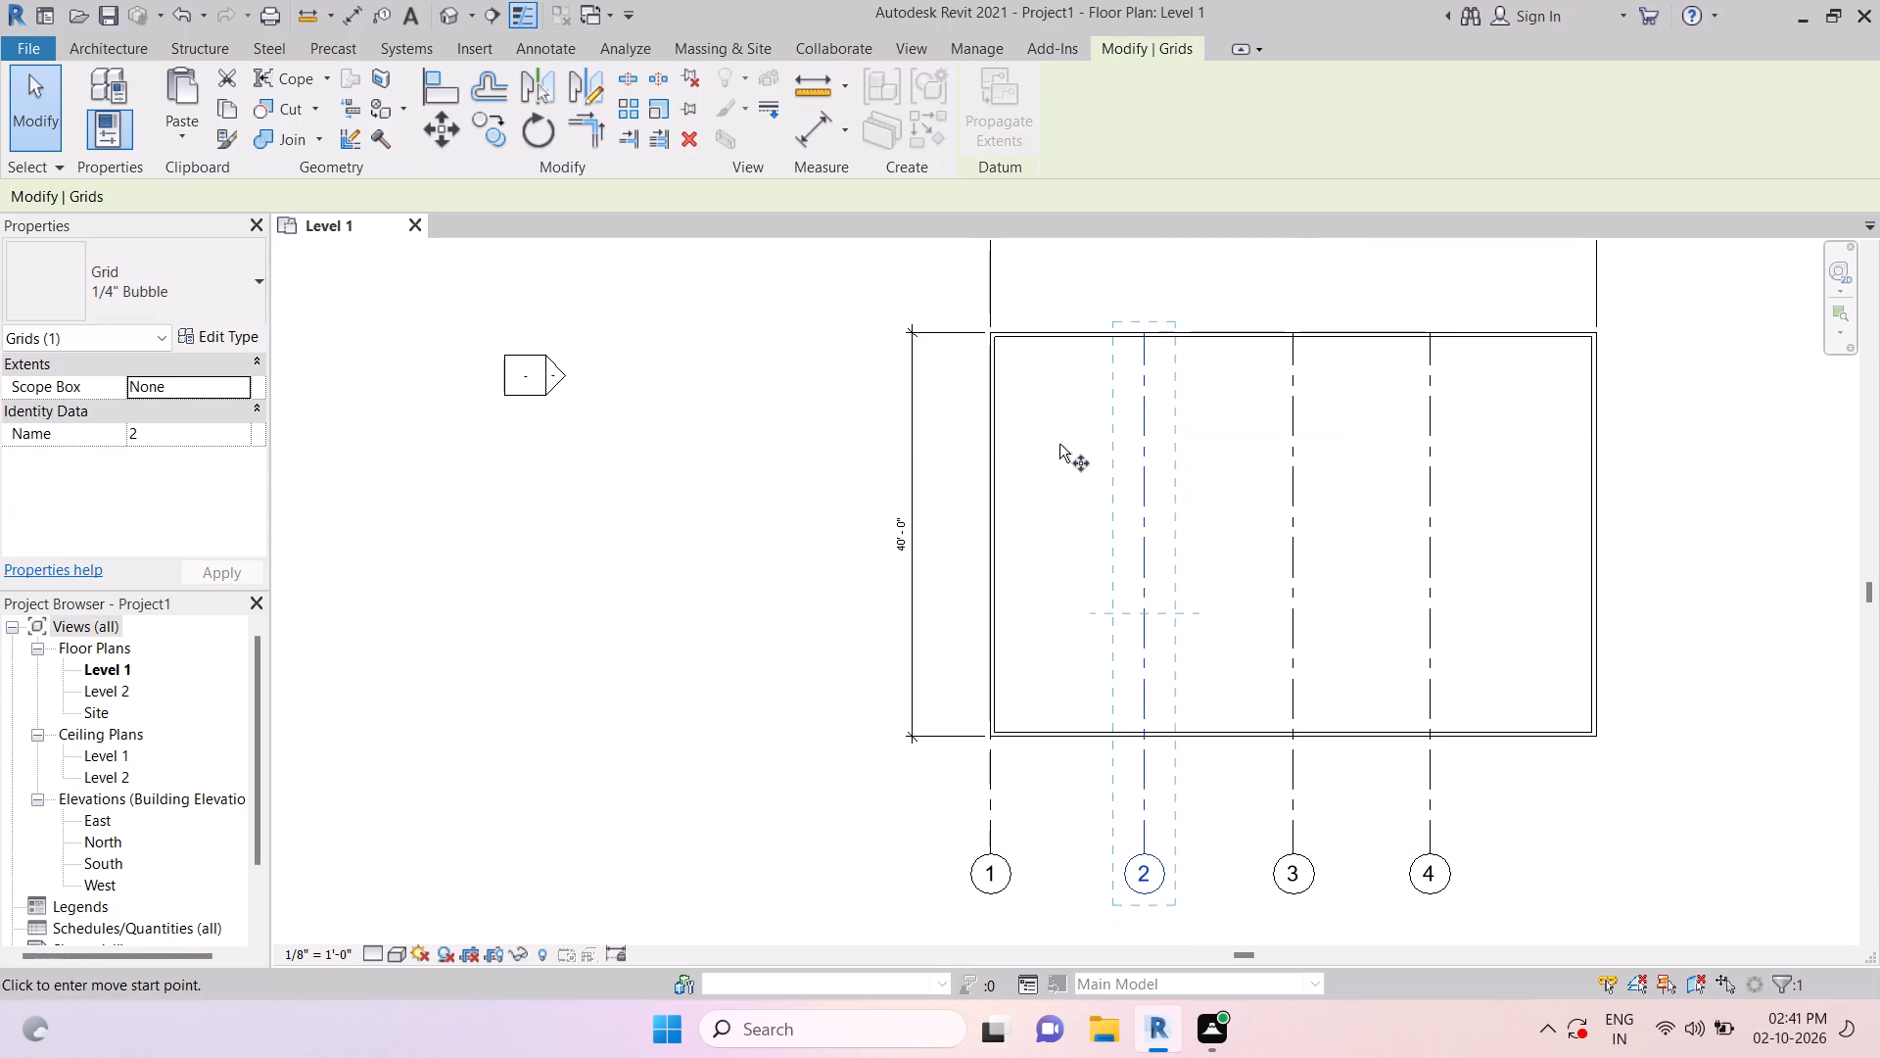
key("Escape")
key("Escape")
key("Escape")
key("Escape")
key("Escape")
key("Escape")
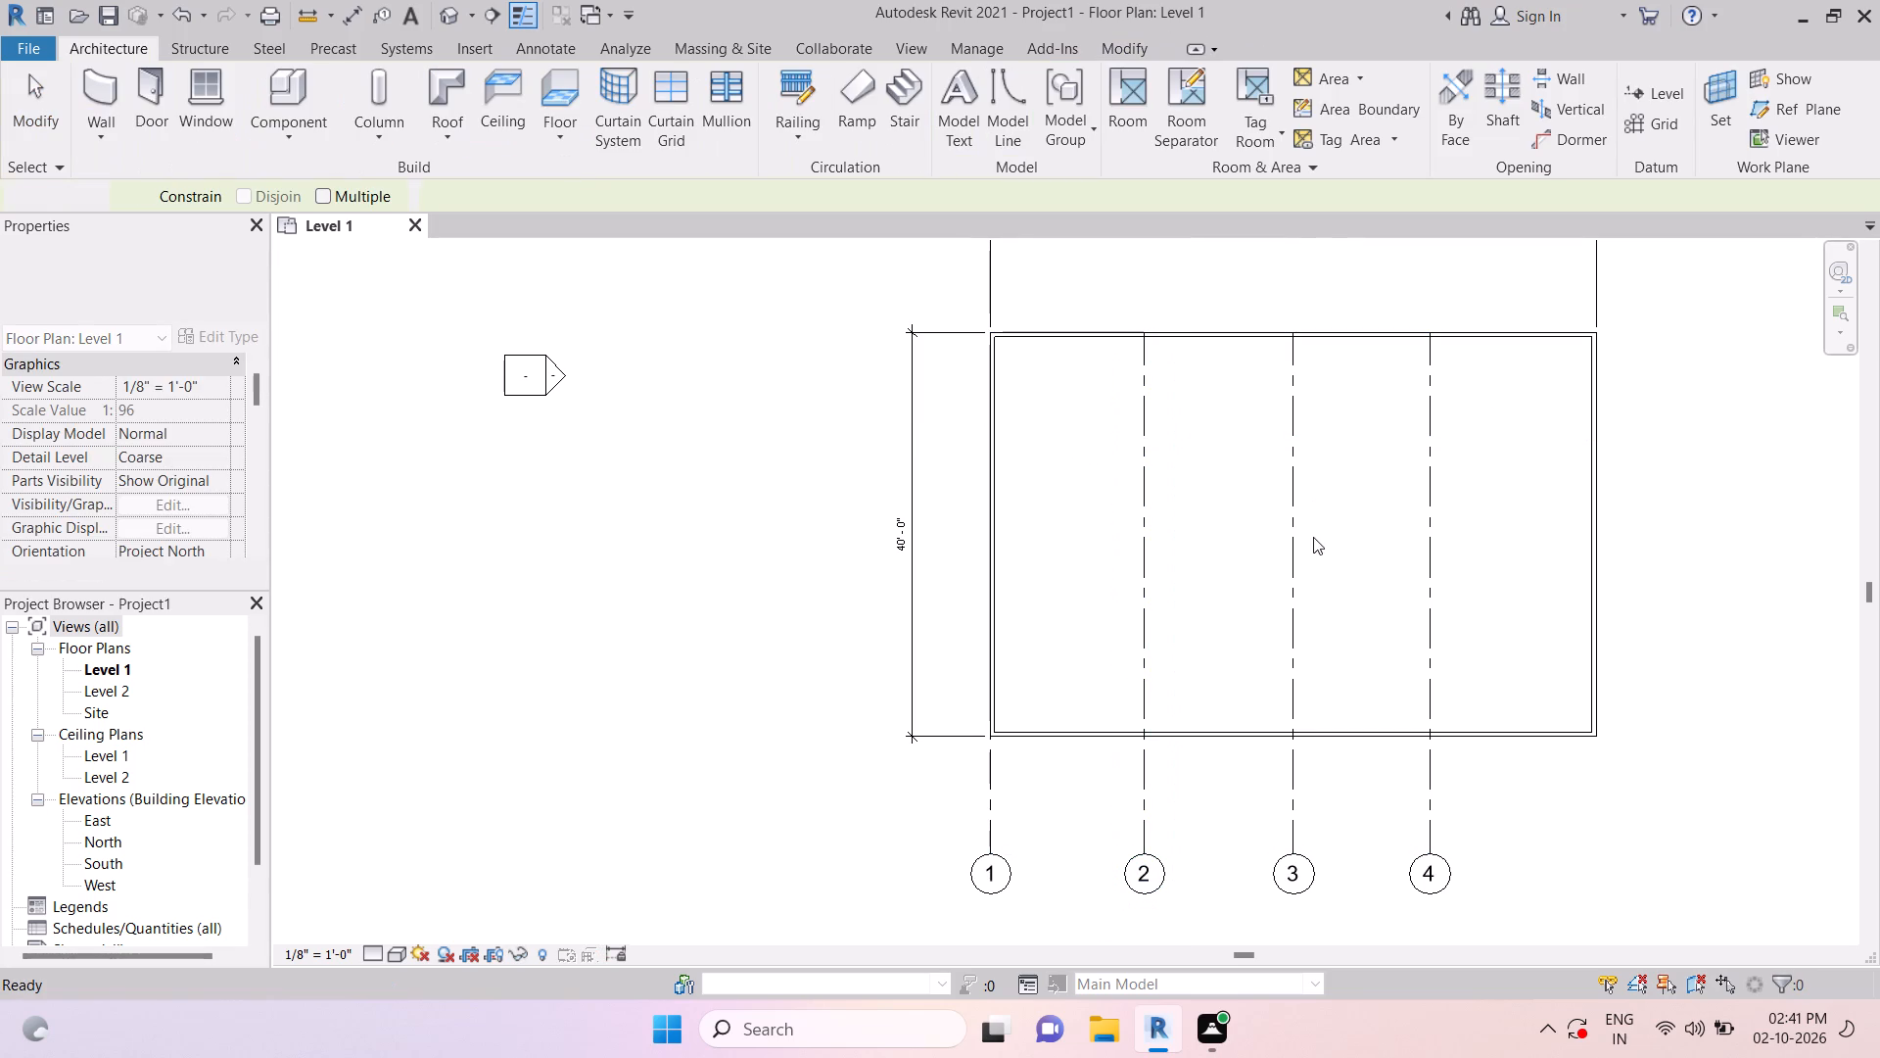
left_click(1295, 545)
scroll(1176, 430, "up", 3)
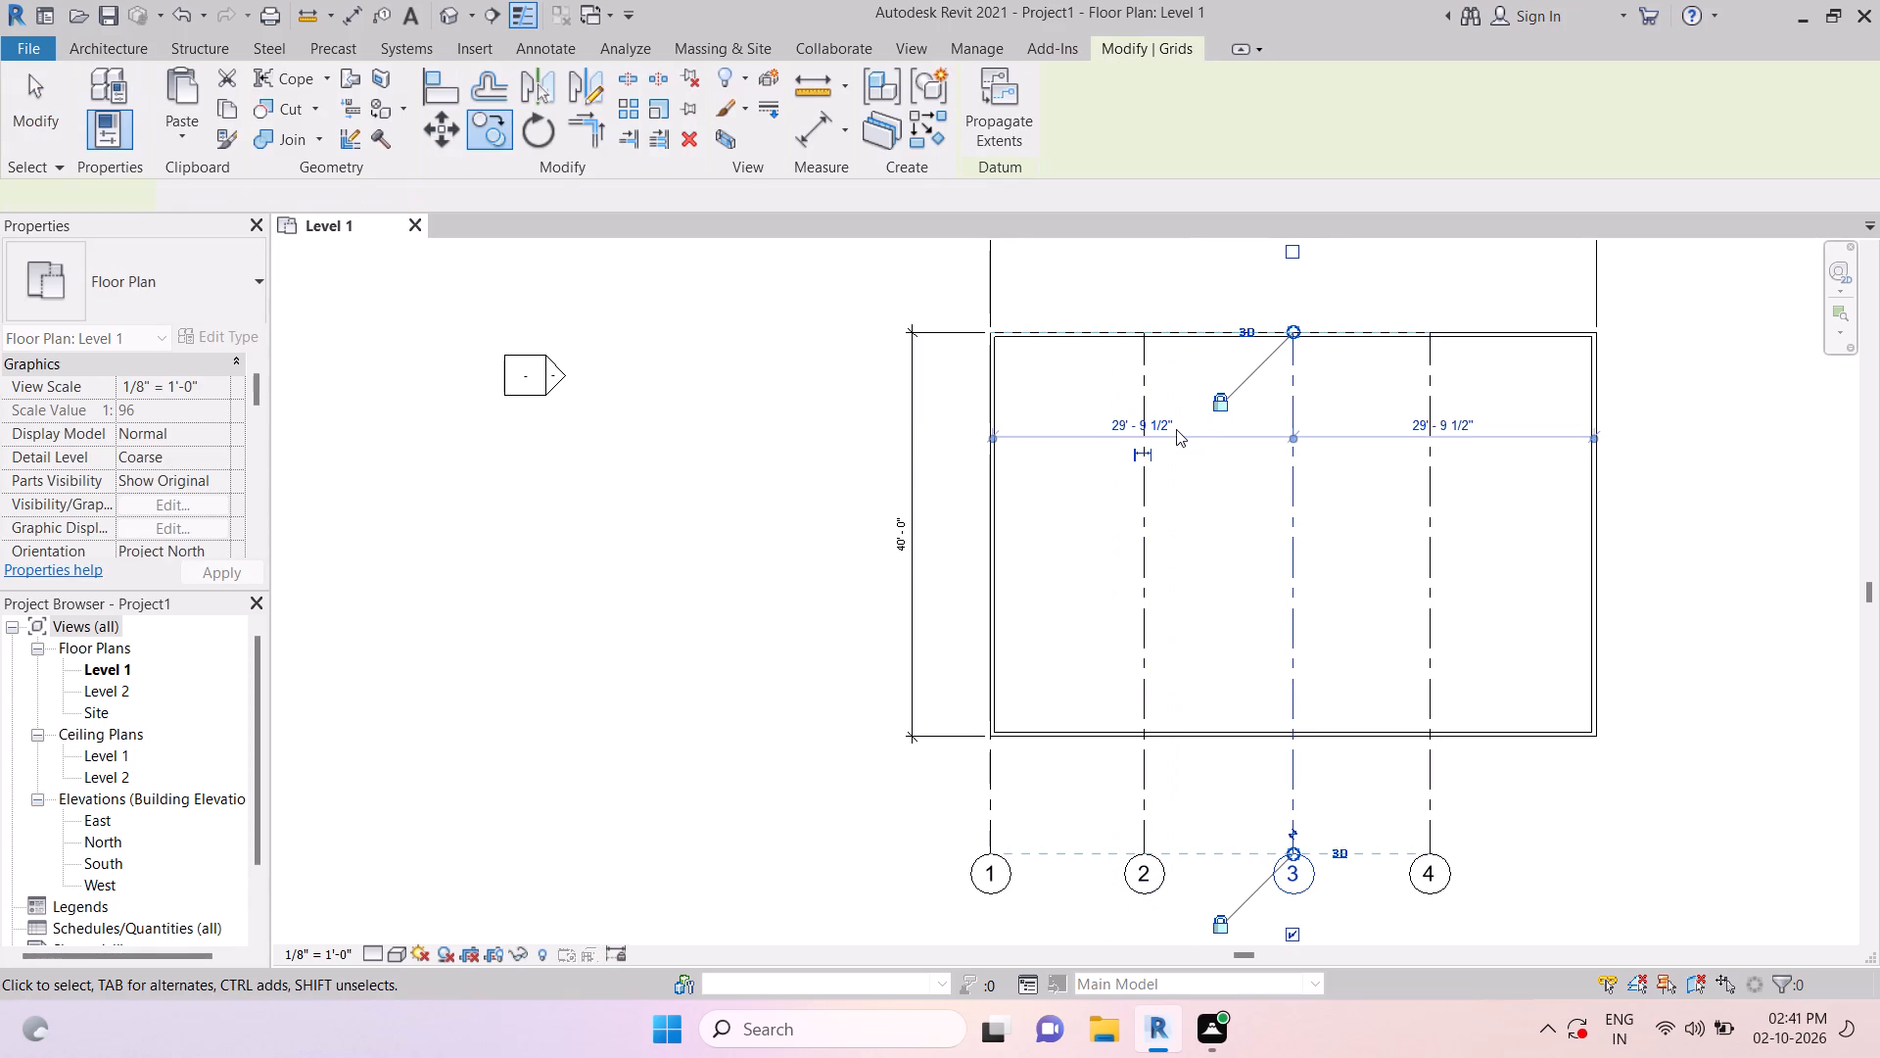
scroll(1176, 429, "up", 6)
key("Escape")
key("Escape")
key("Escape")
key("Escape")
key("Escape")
Add an aligned dimension between grids 2 and 3, placed across the inside of the building.
key("d")
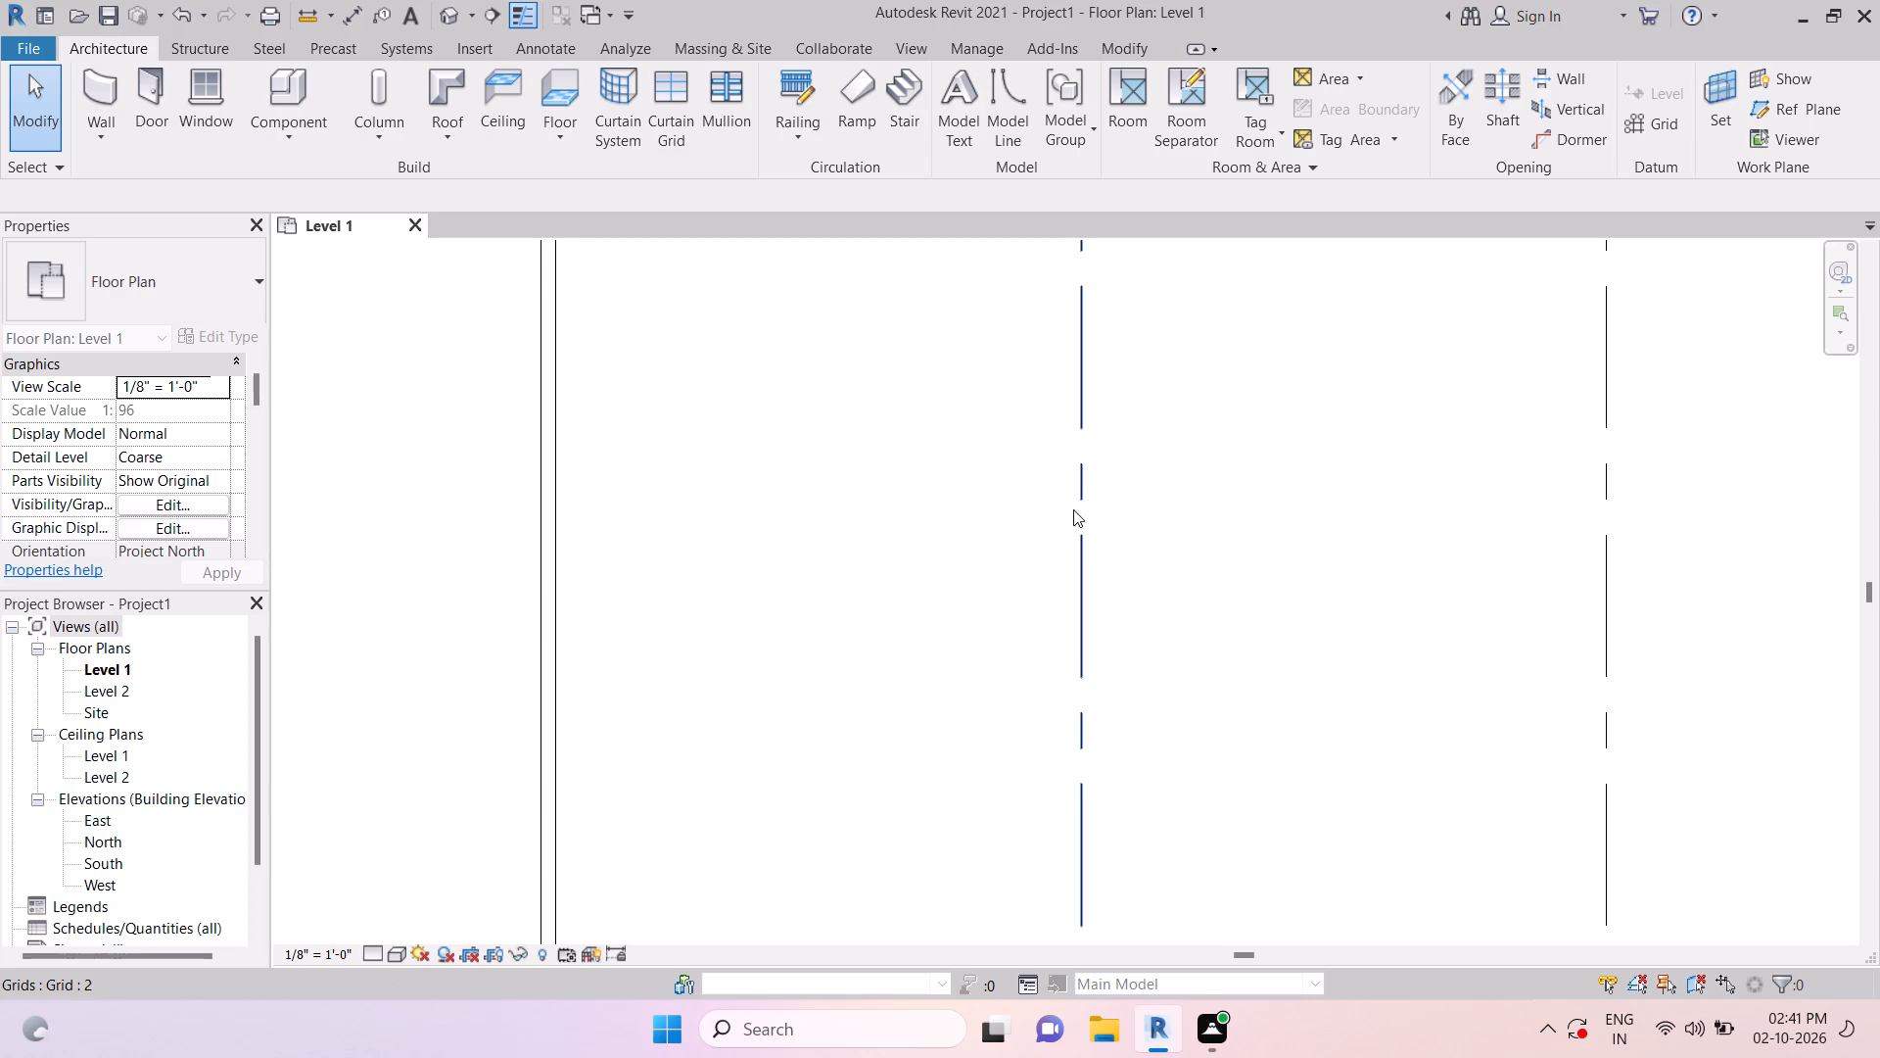
key("i")
key("space")
left_click(1088, 478)
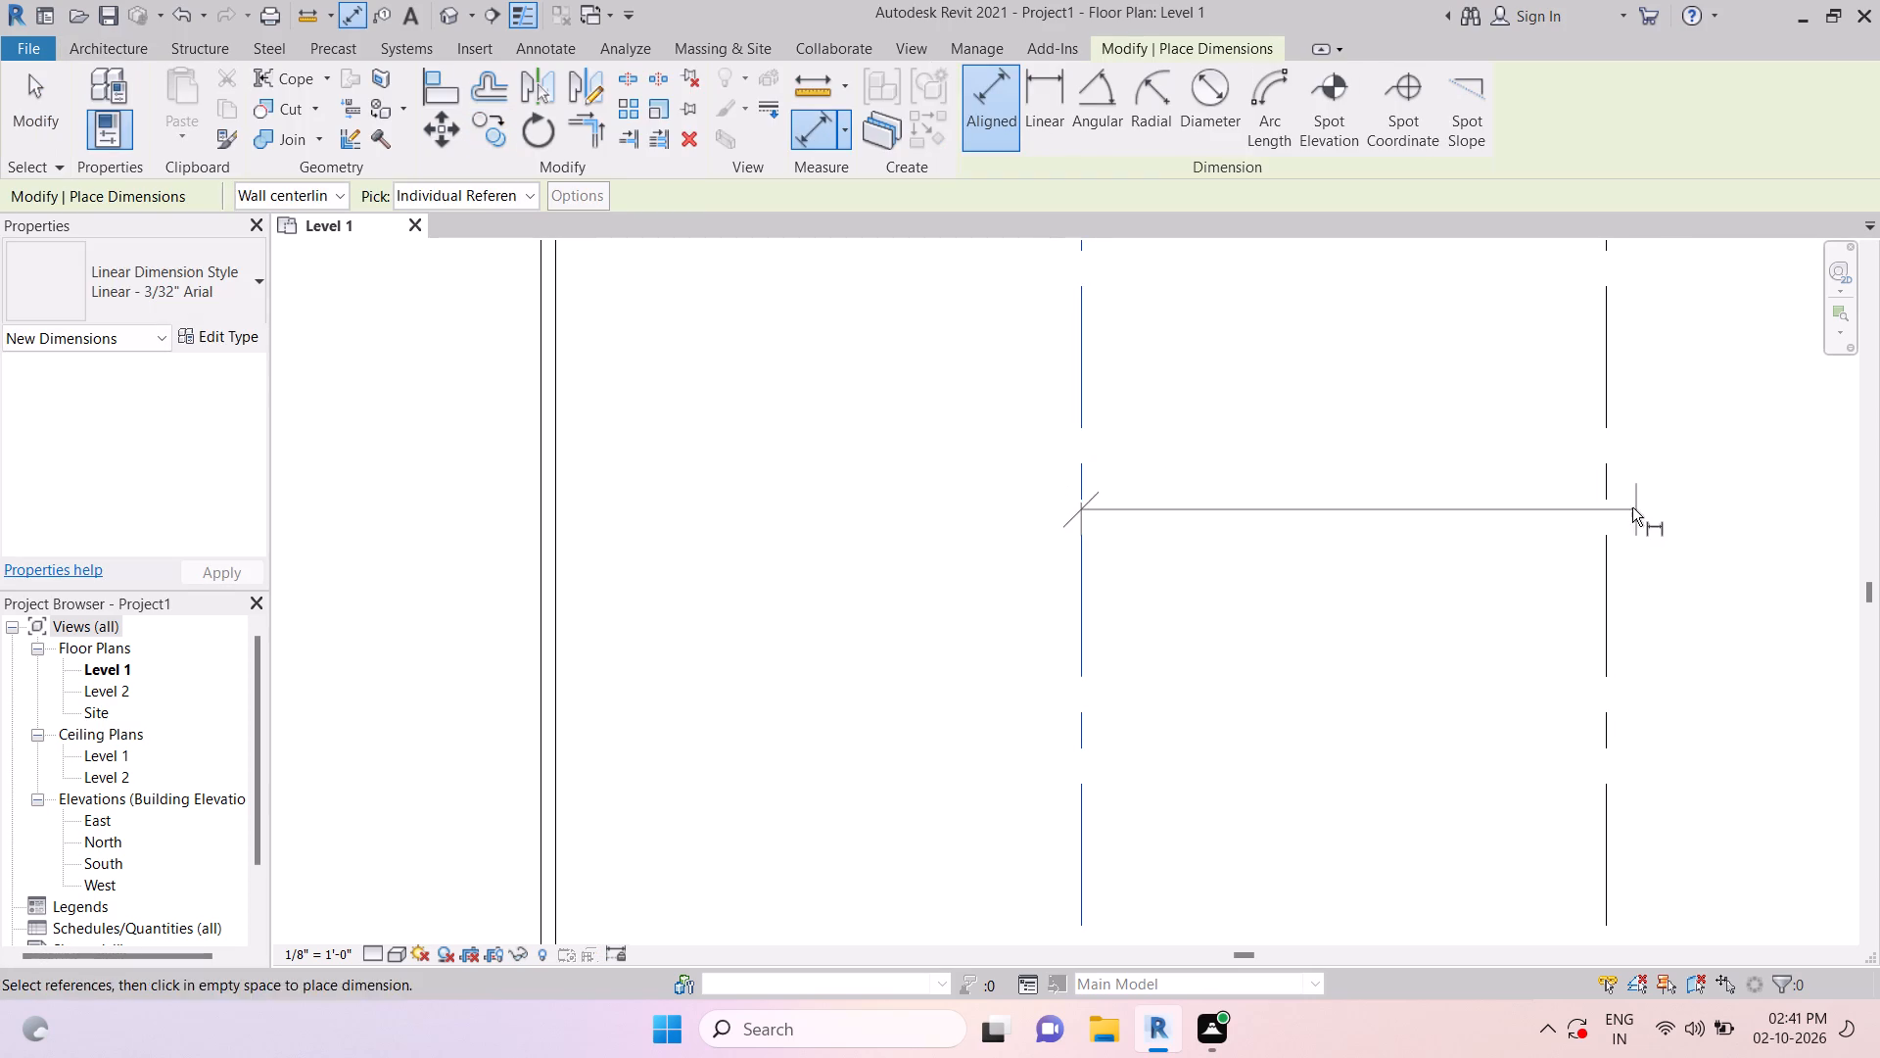
left_click(1611, 504)
left_click(1487, 574)
key("Escape")
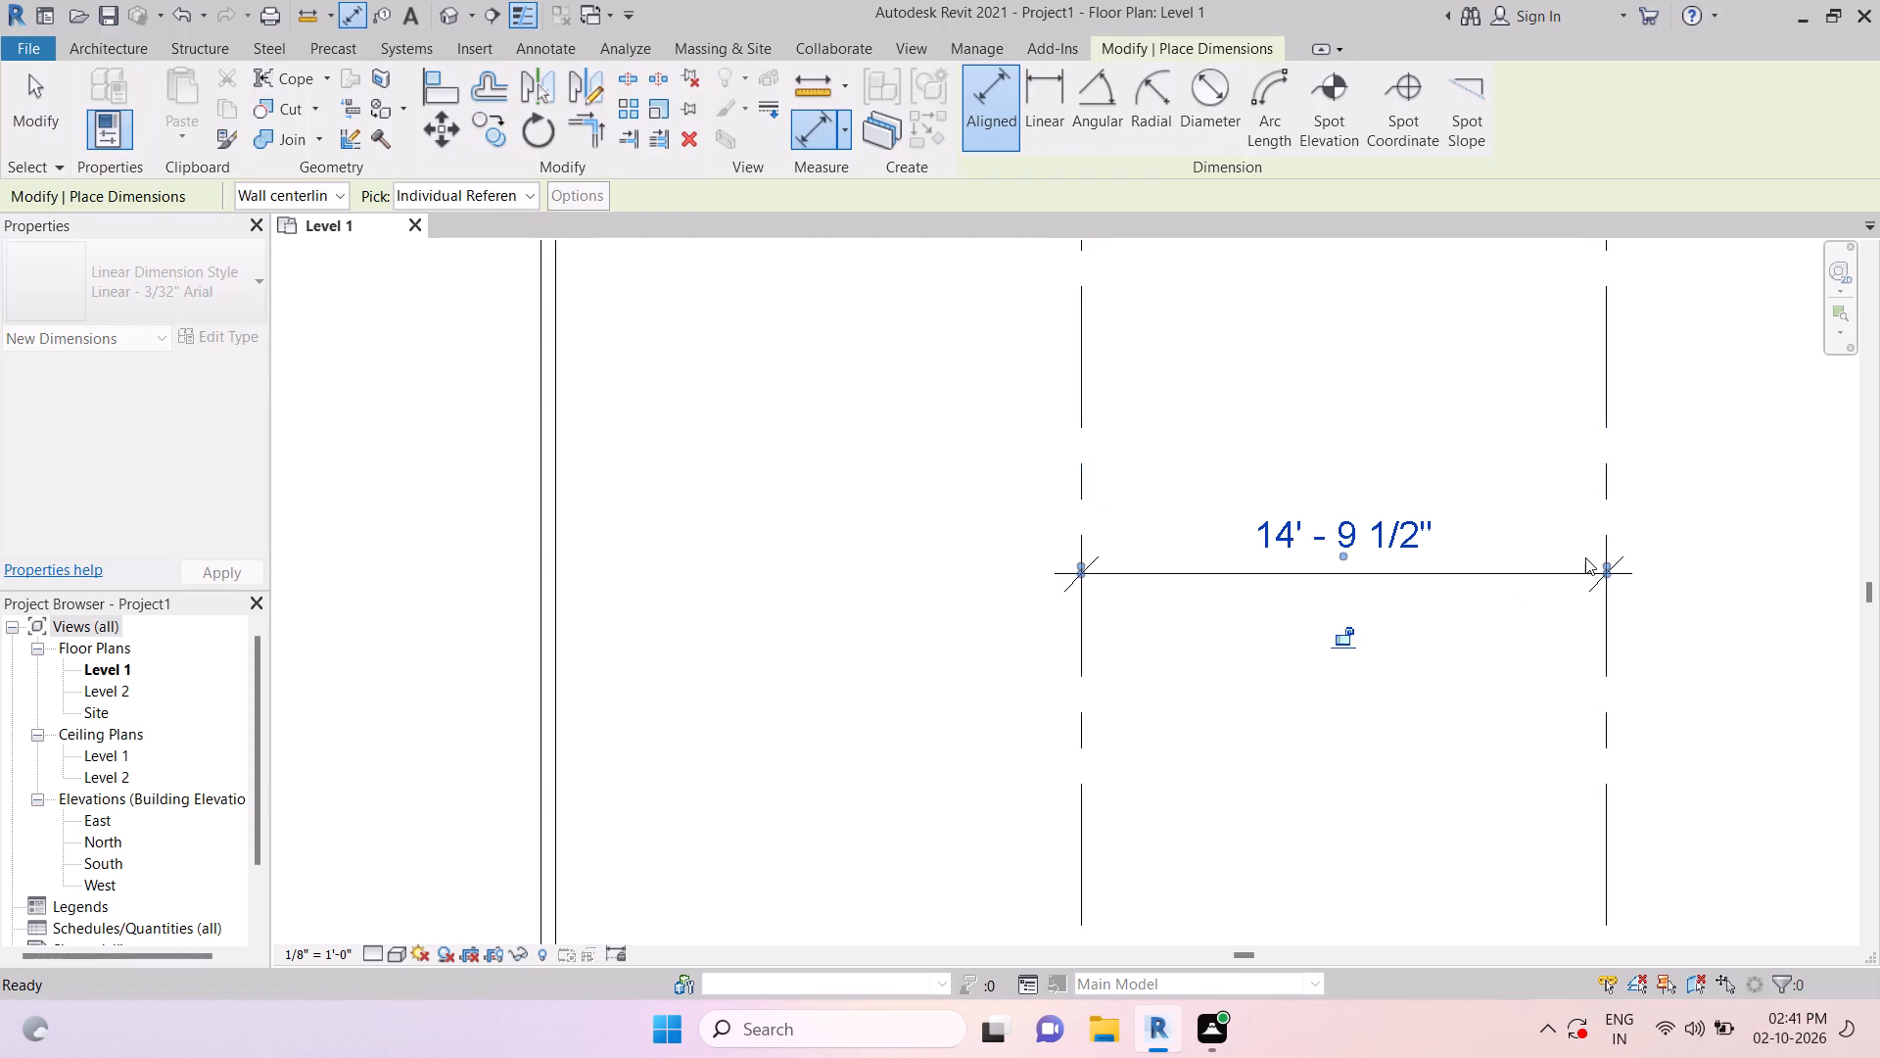
key("Escape")
key("Escape")
key("Escape")
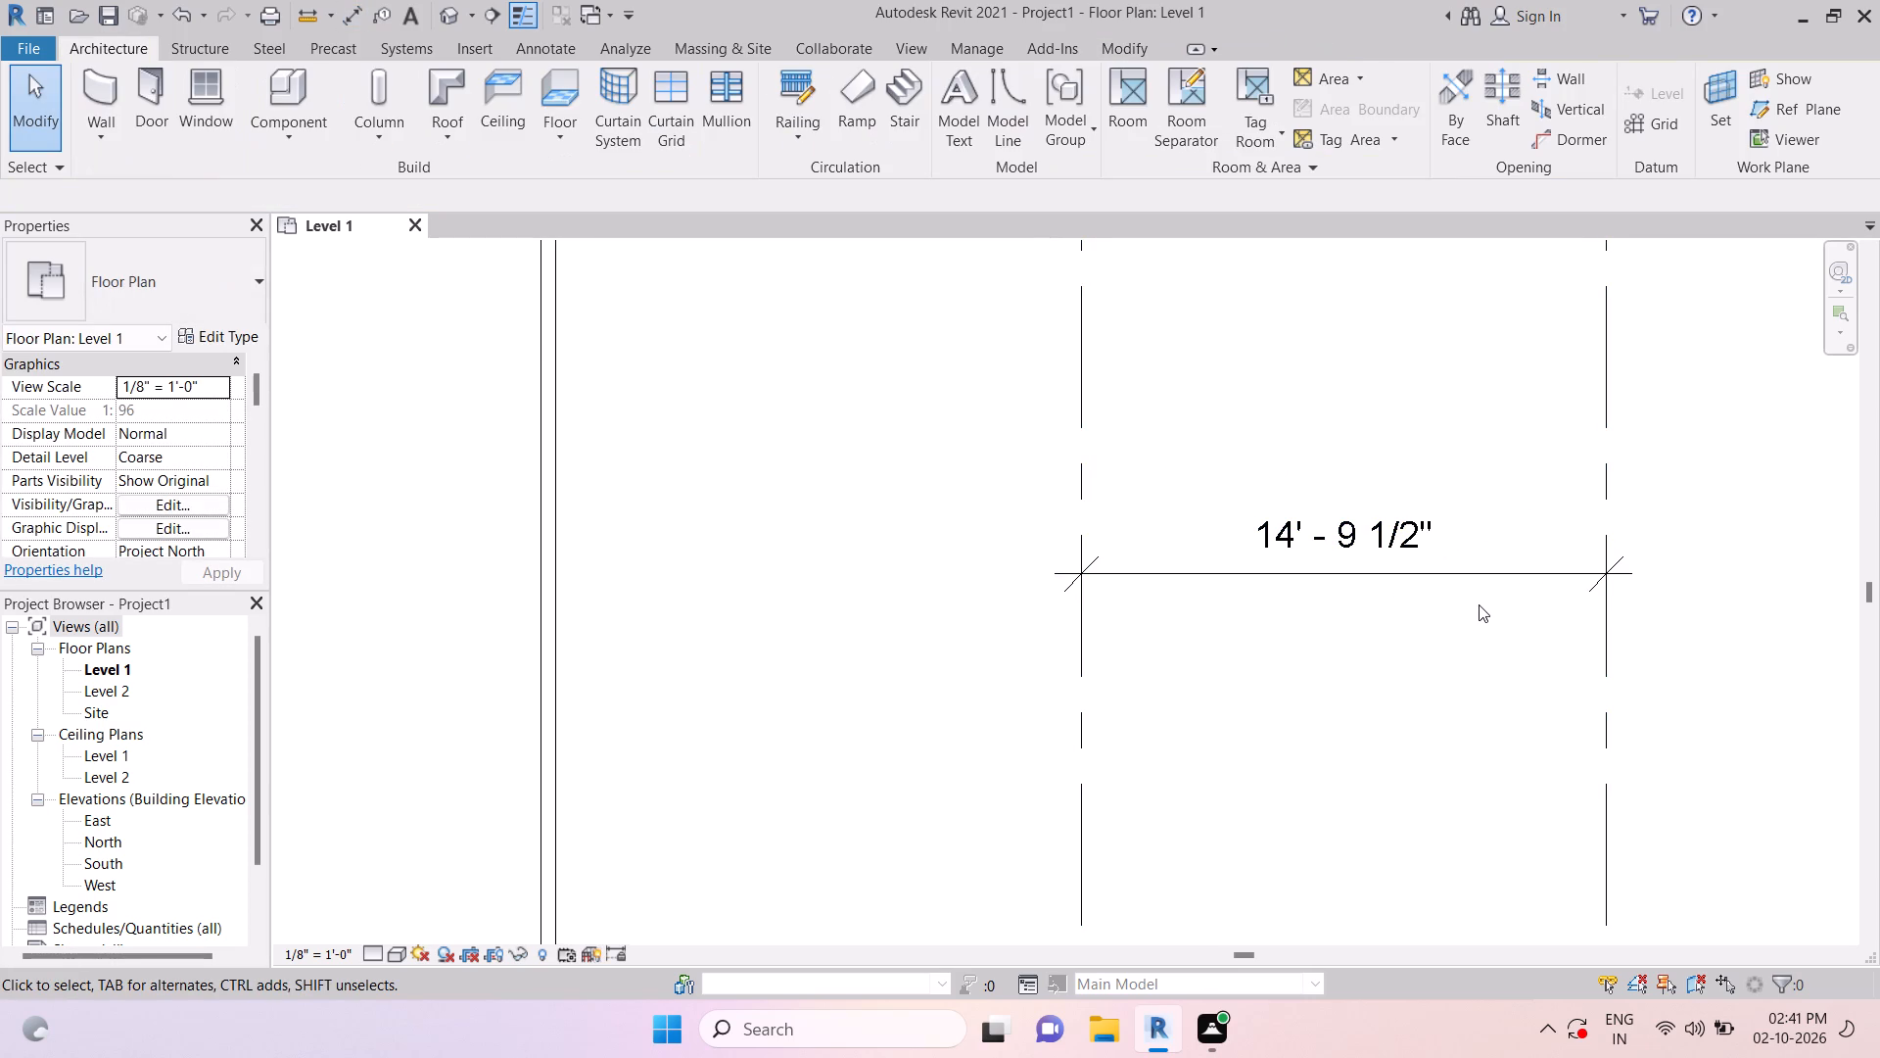
Move grid 3 by setting its dimension from grid 2 to 15'.
left_click(1600, 659)
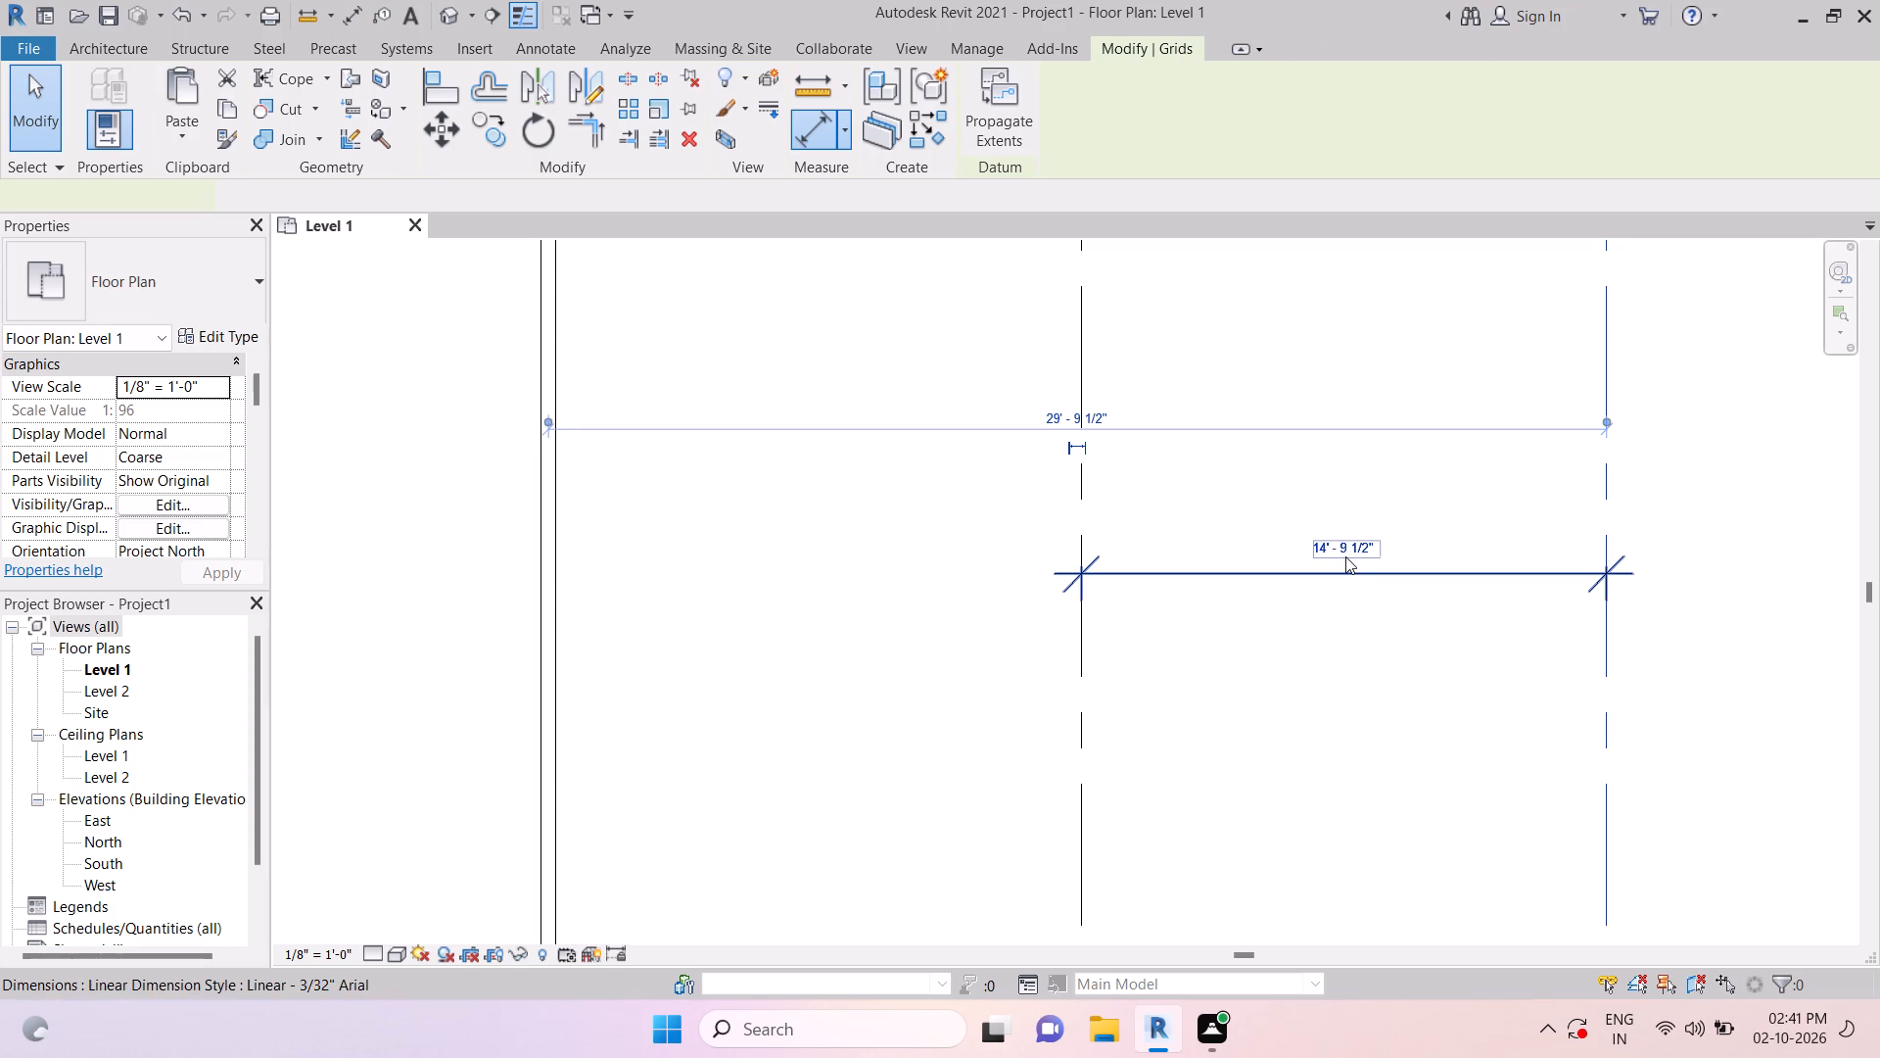
left_click(1345, 556)
key("1")
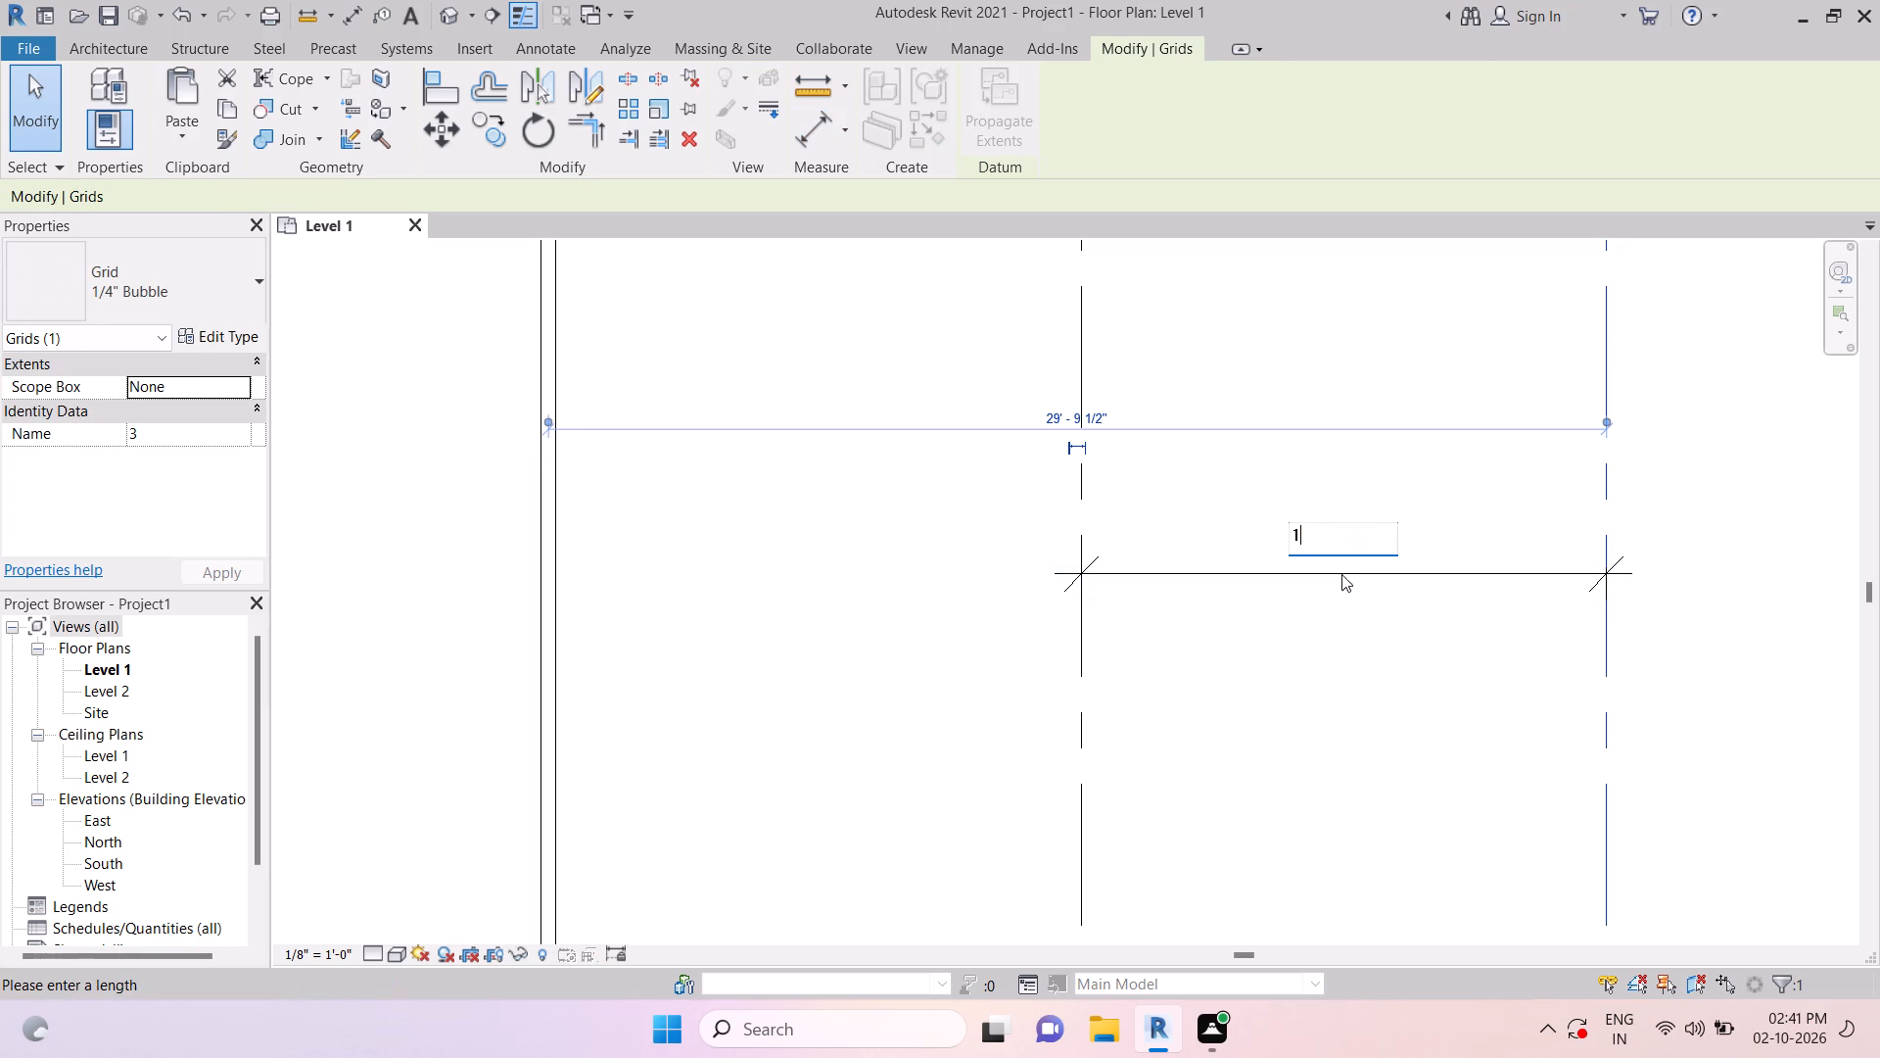
key("5")
key("apostrophe")
key("Return")
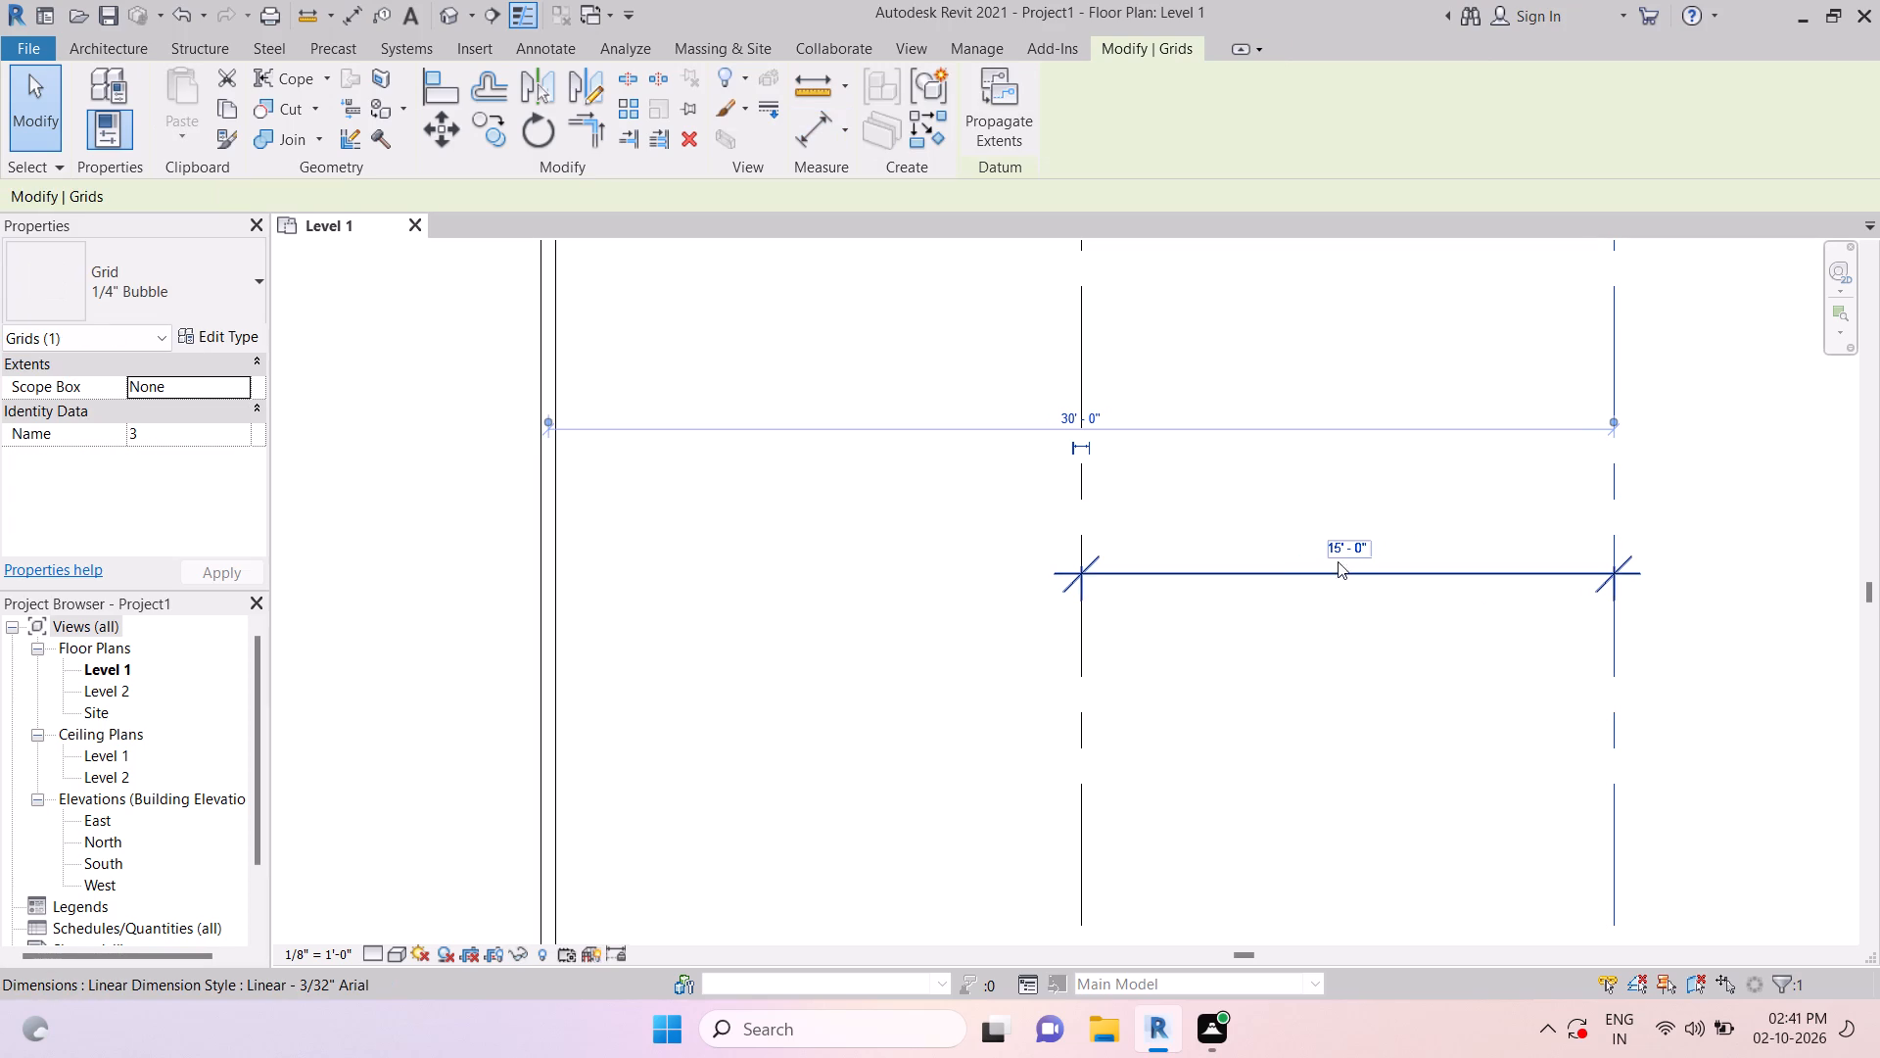
key("Escape")
scroll(1245, 478, "down", 4)
key("Escape")
key("Escape")
key("Escape")
key("Escape")
key("Escape")
Delete the dimension between grids 2 and 3.
scroll(1538, 588, "down", 2)
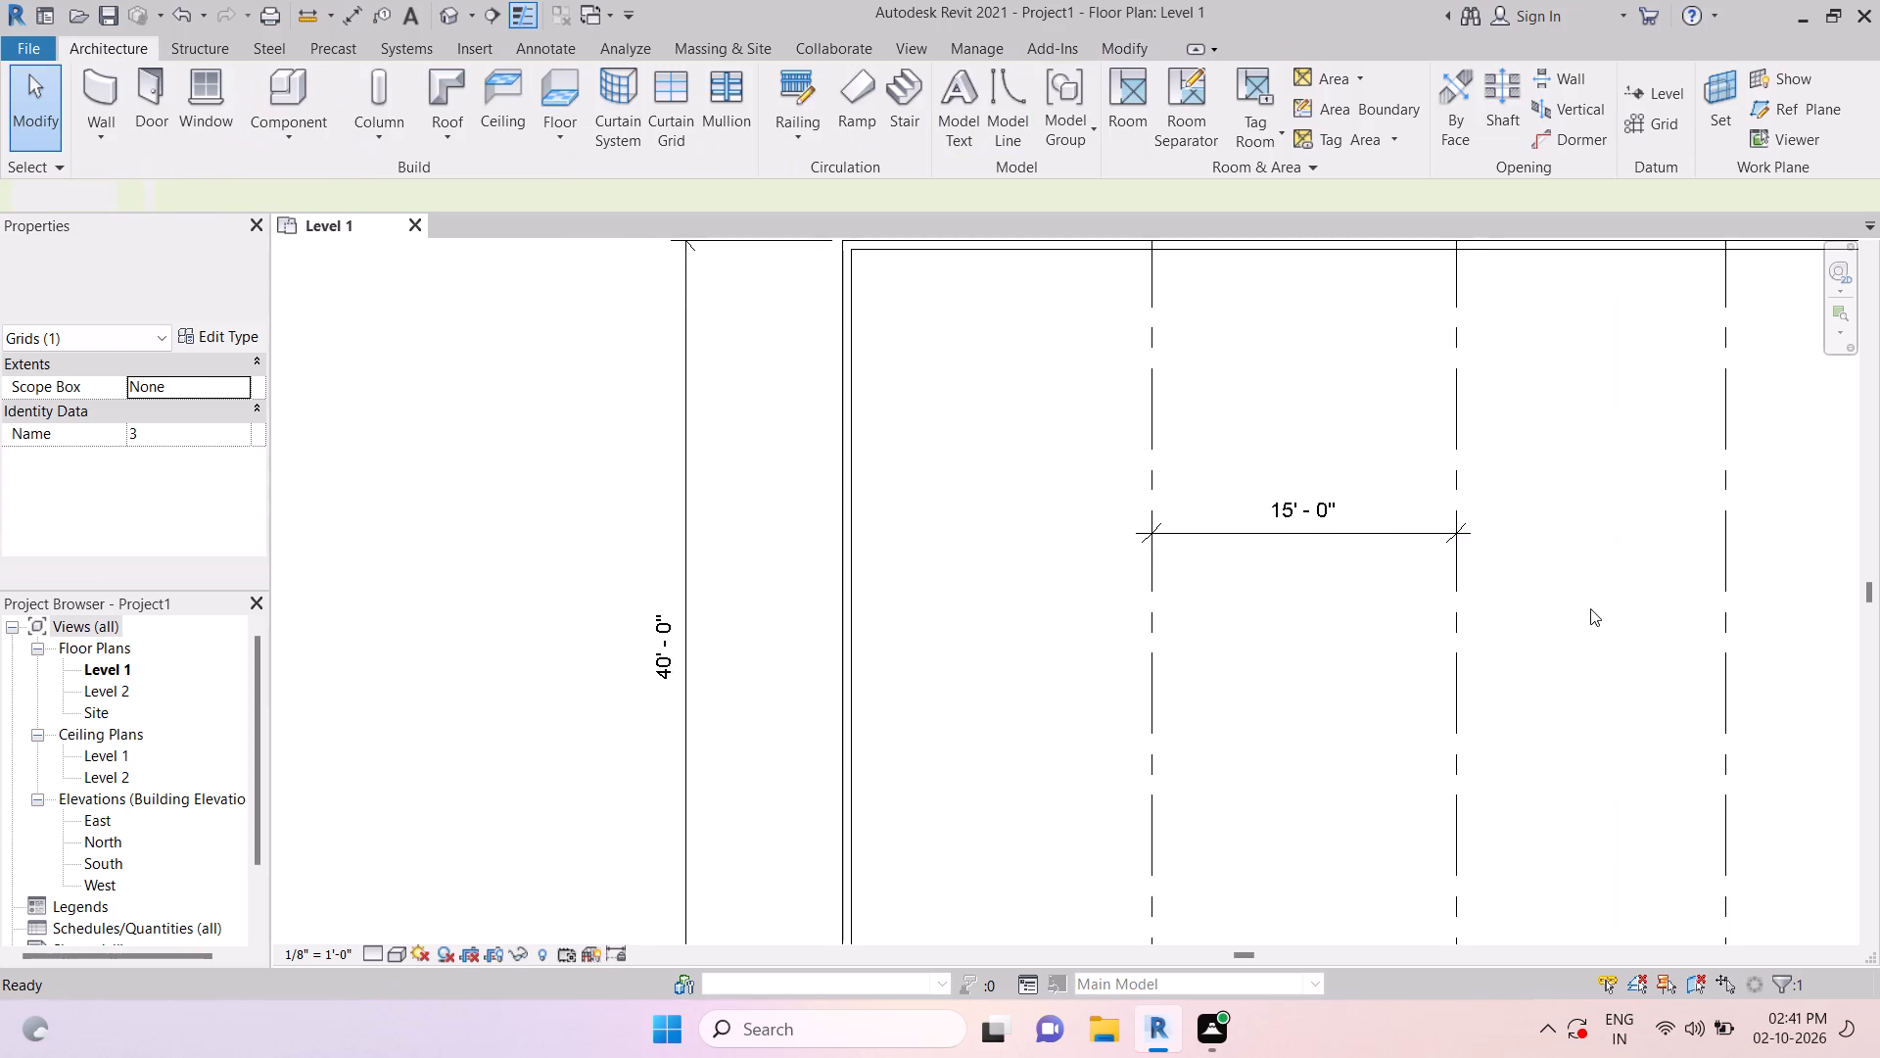
middle_click_drag(1574, 602, 1349, 591)
key("Escape")
key("Escape")
key("Escape")
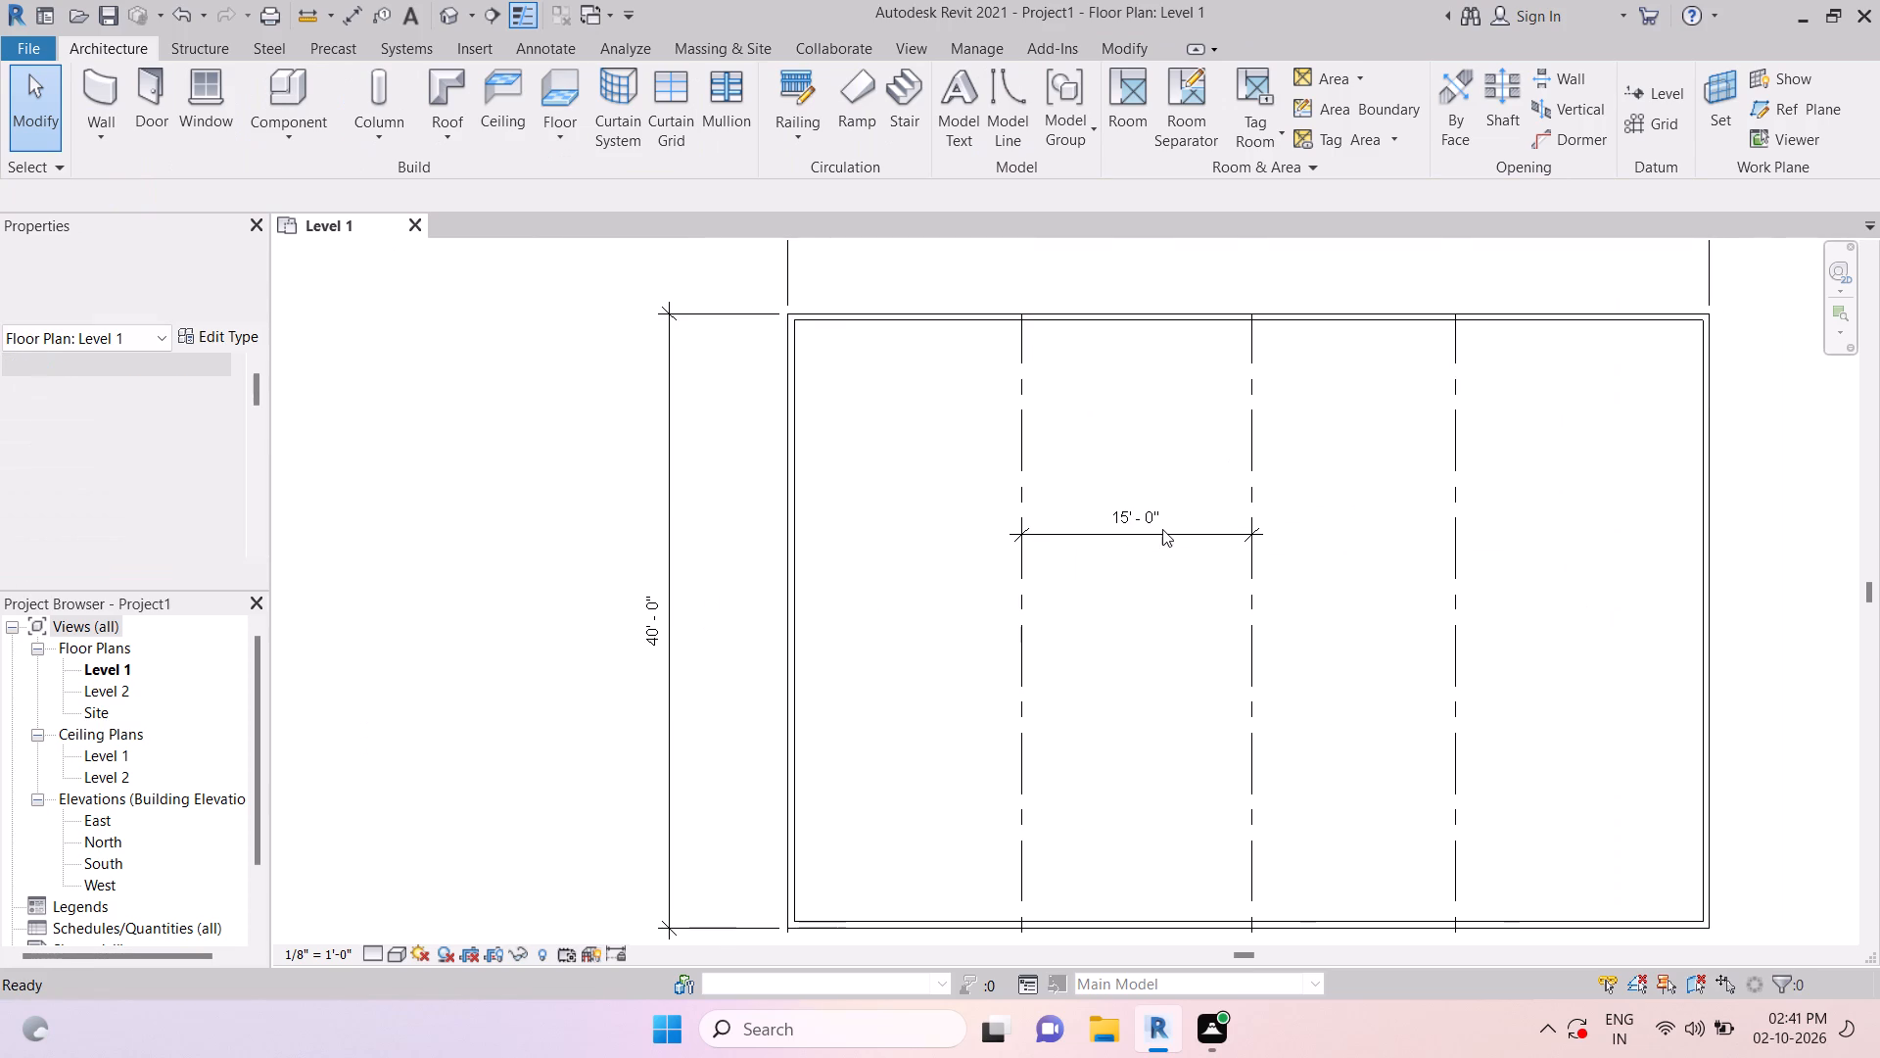
left_click(1161, 524)
key("Delete")
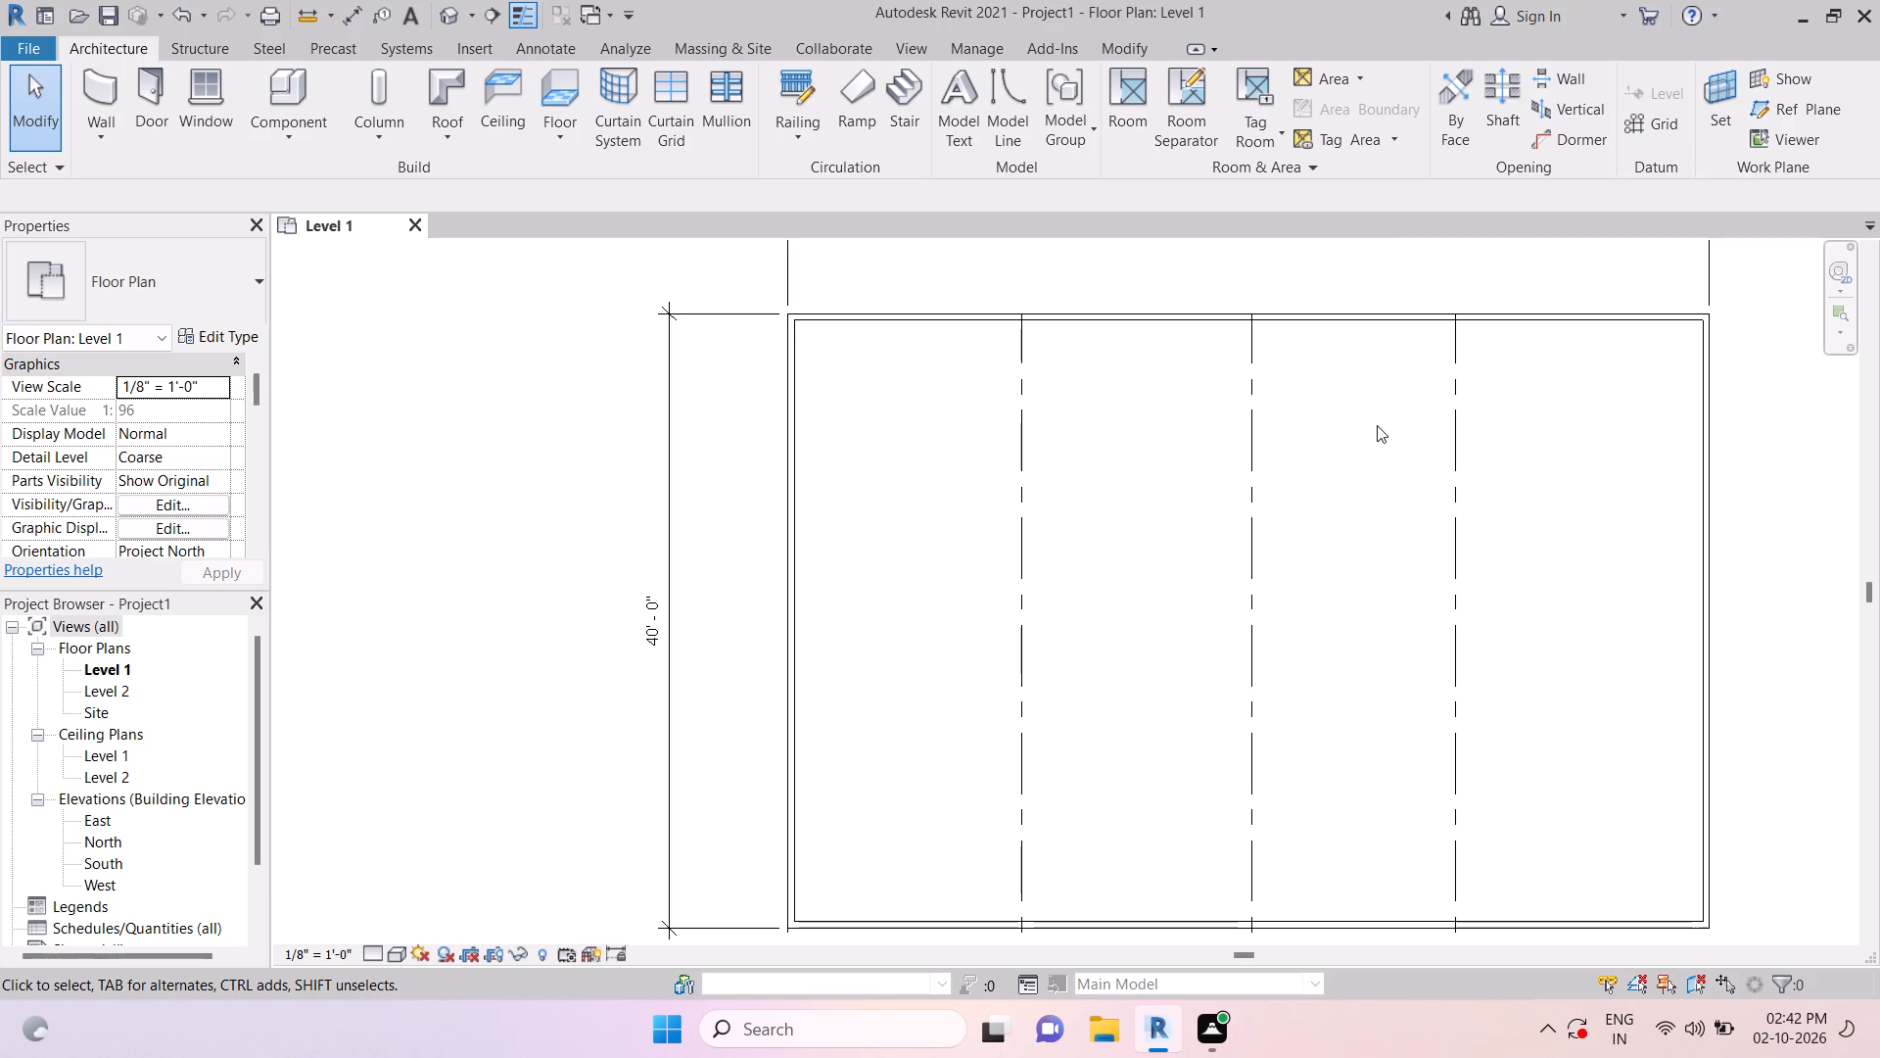
Check the temporary dimensions of grids 2, 3 and 4 to the building's side walls.
key("Escape")
key("Escape")
scroll(1457, 642, "down", 3)
middle_click_drag(1566, 638, 1433, 679)
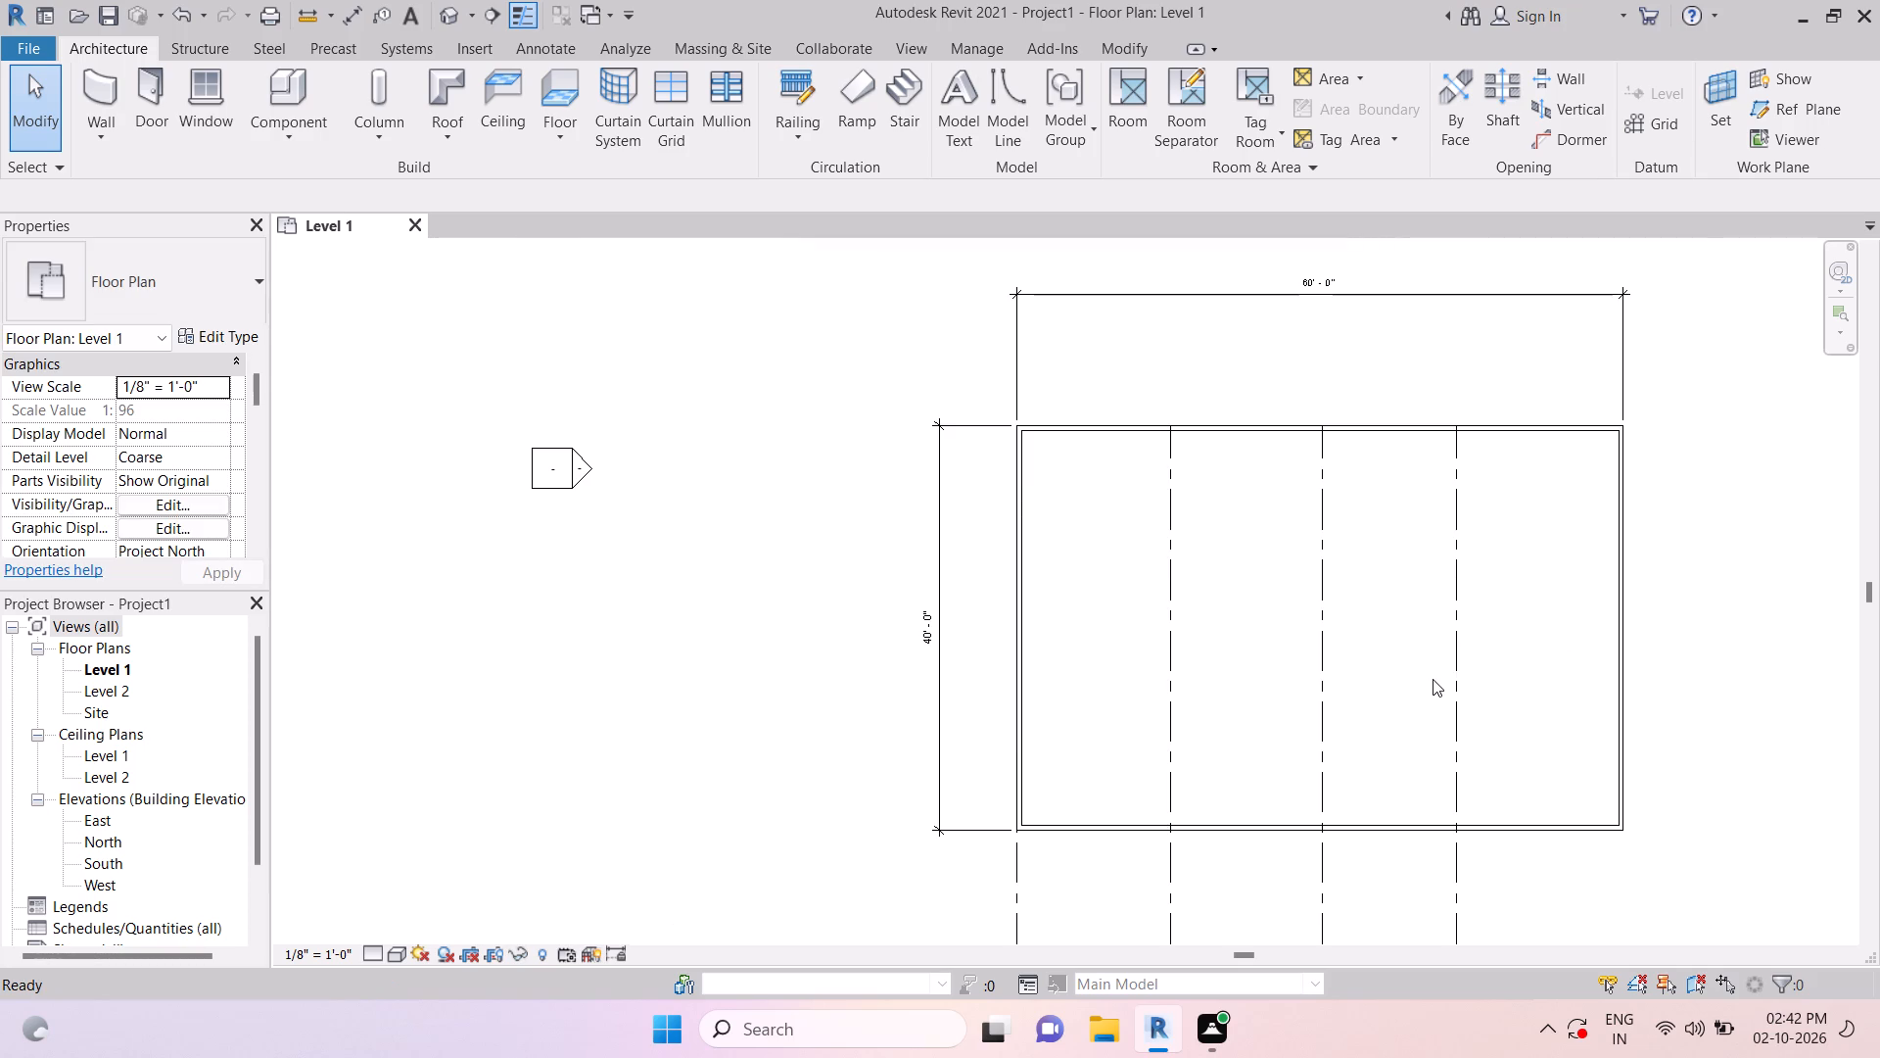
middle_click_drag(1433, 679, 1374, 691)
middle_click_drag(1483, 653, 1287, 674)
key("Escape")
scroll(1290, 673, "up", 3)
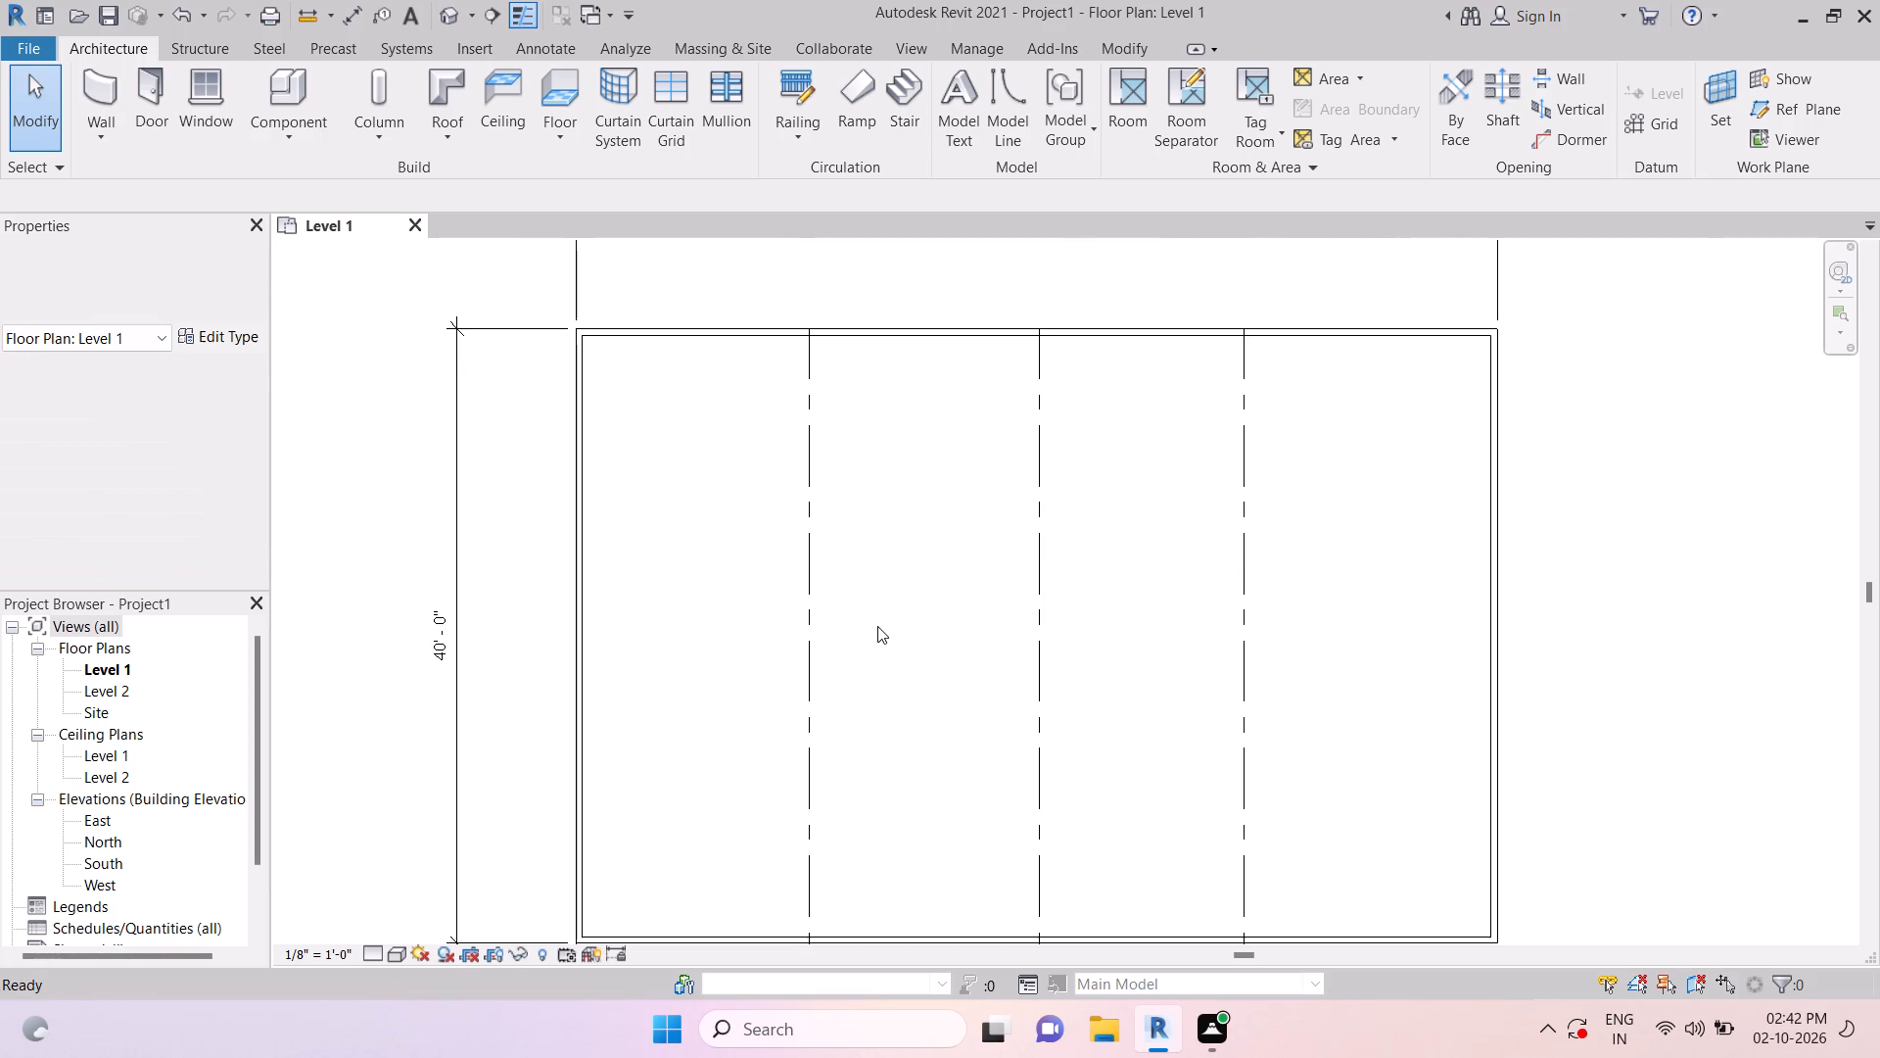
left_click(809, 597)
scroll(808, 601, "down", 4)
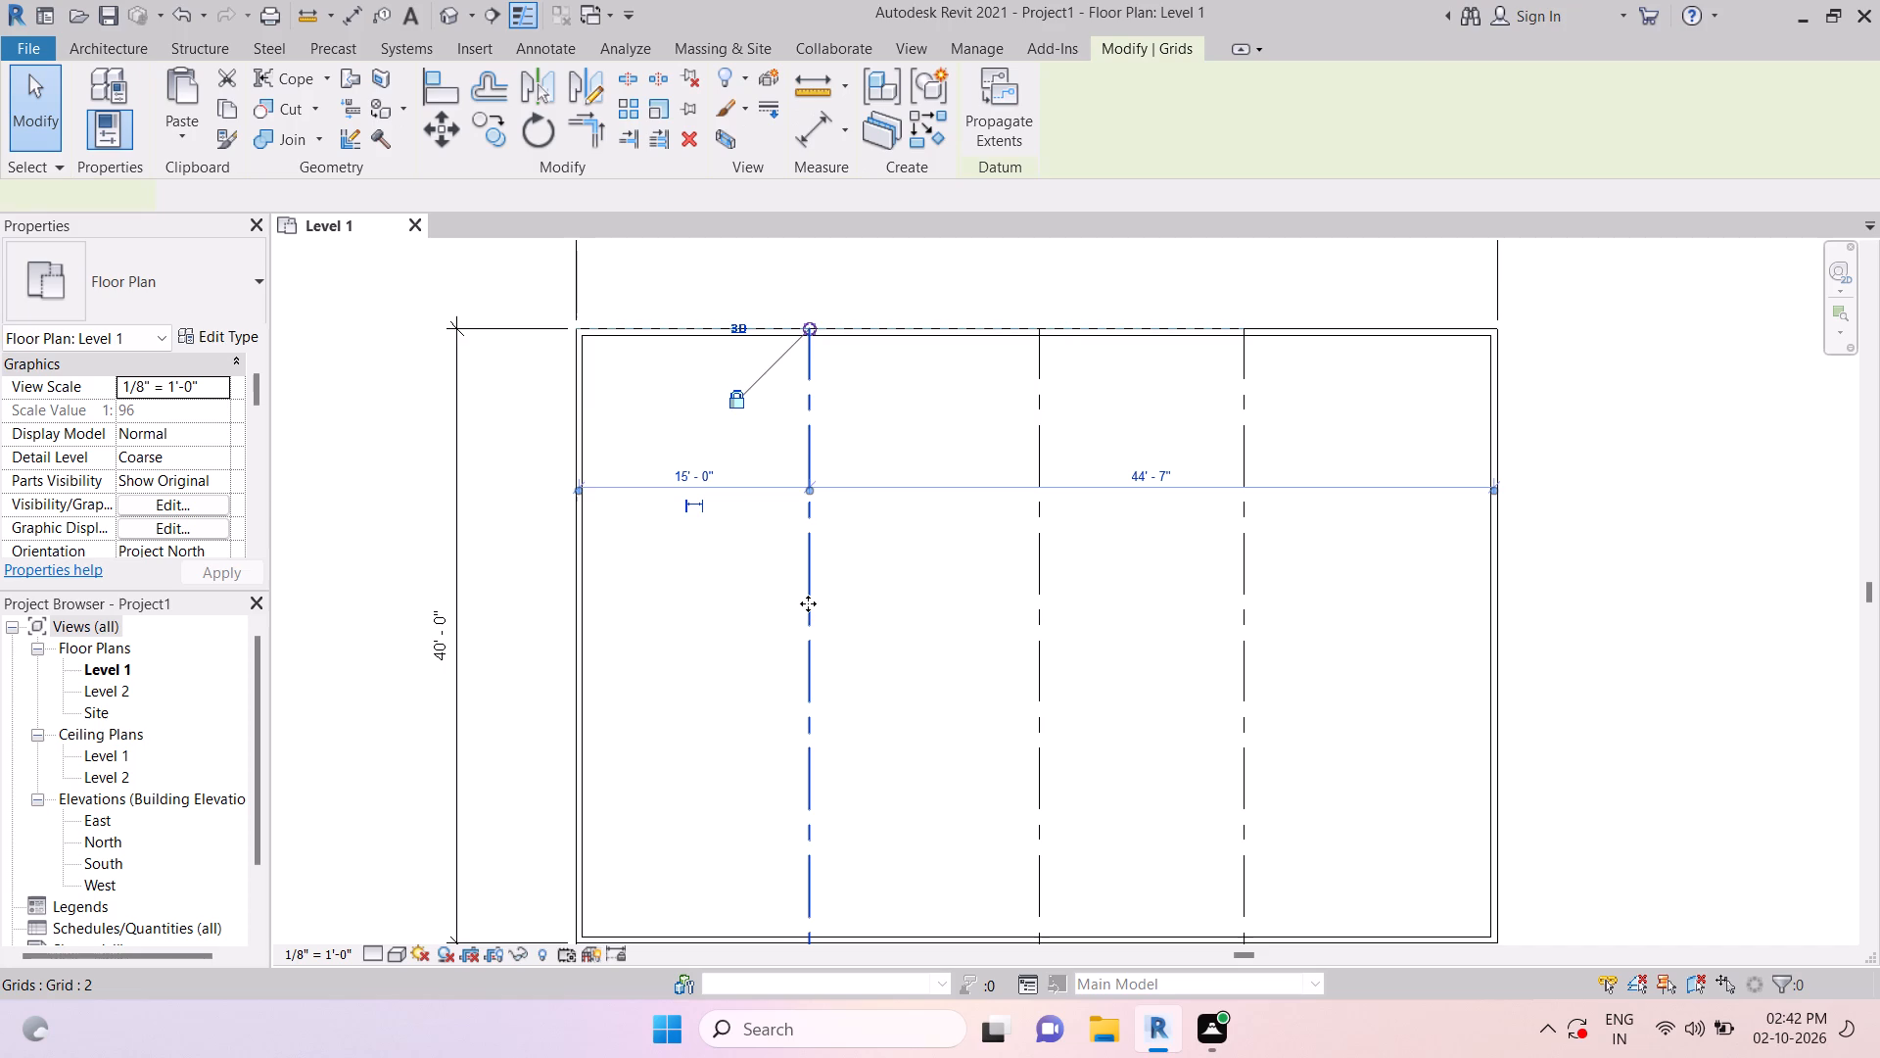
key("Escape")
key("Escape")
left_click(940, 609)
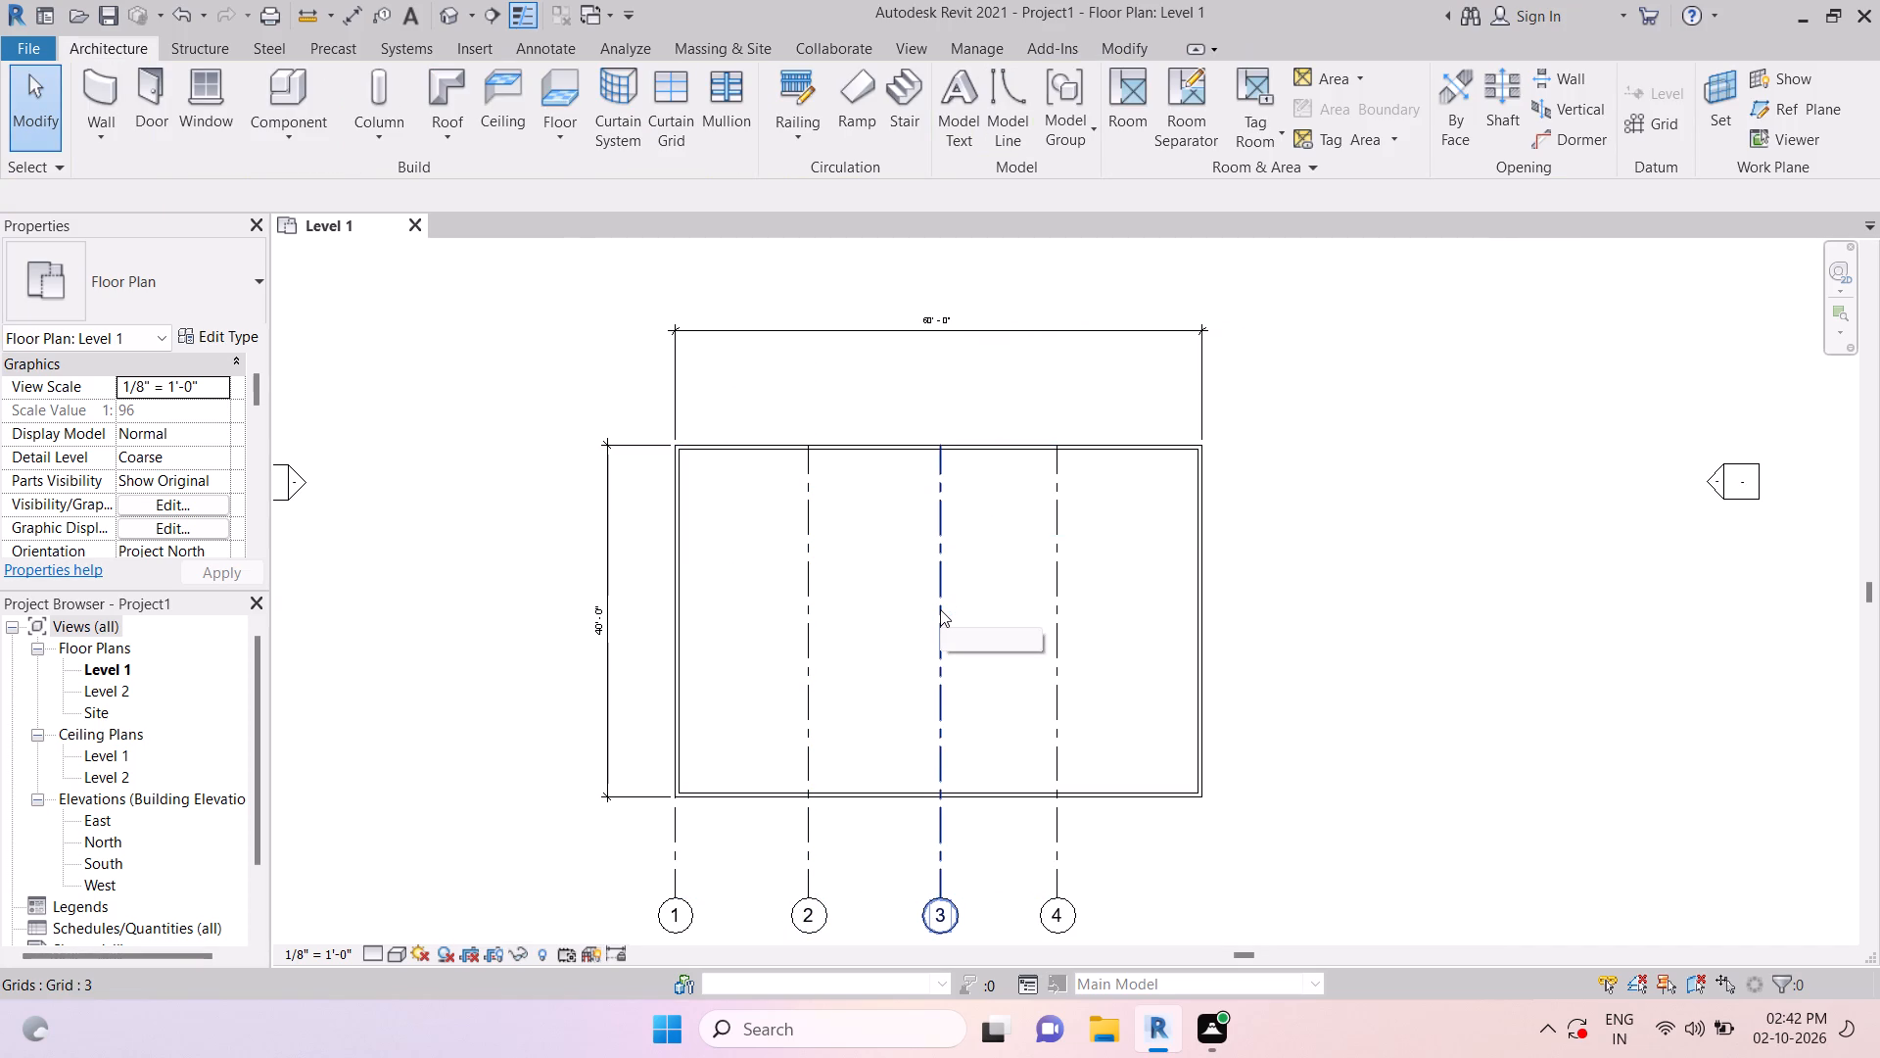
left_click(939, 608)
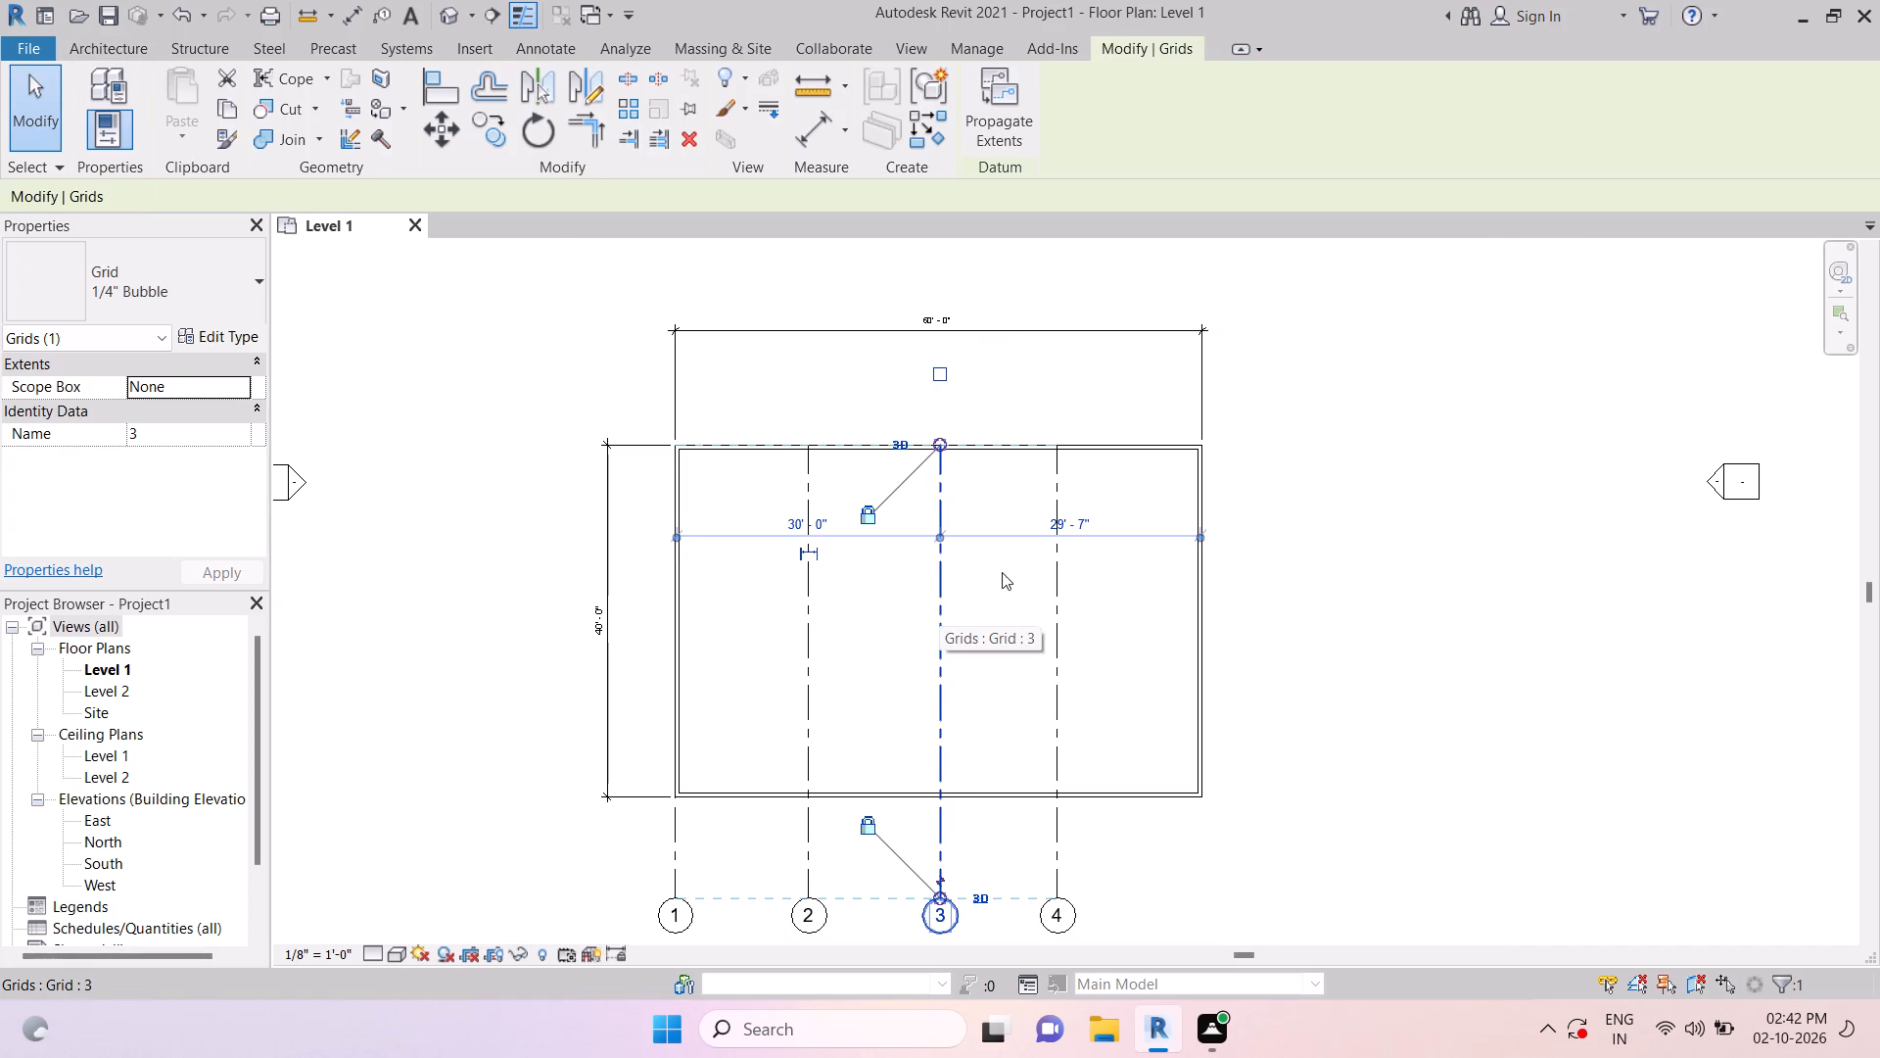
key("Escape")
key("Escape")
key("Escape")
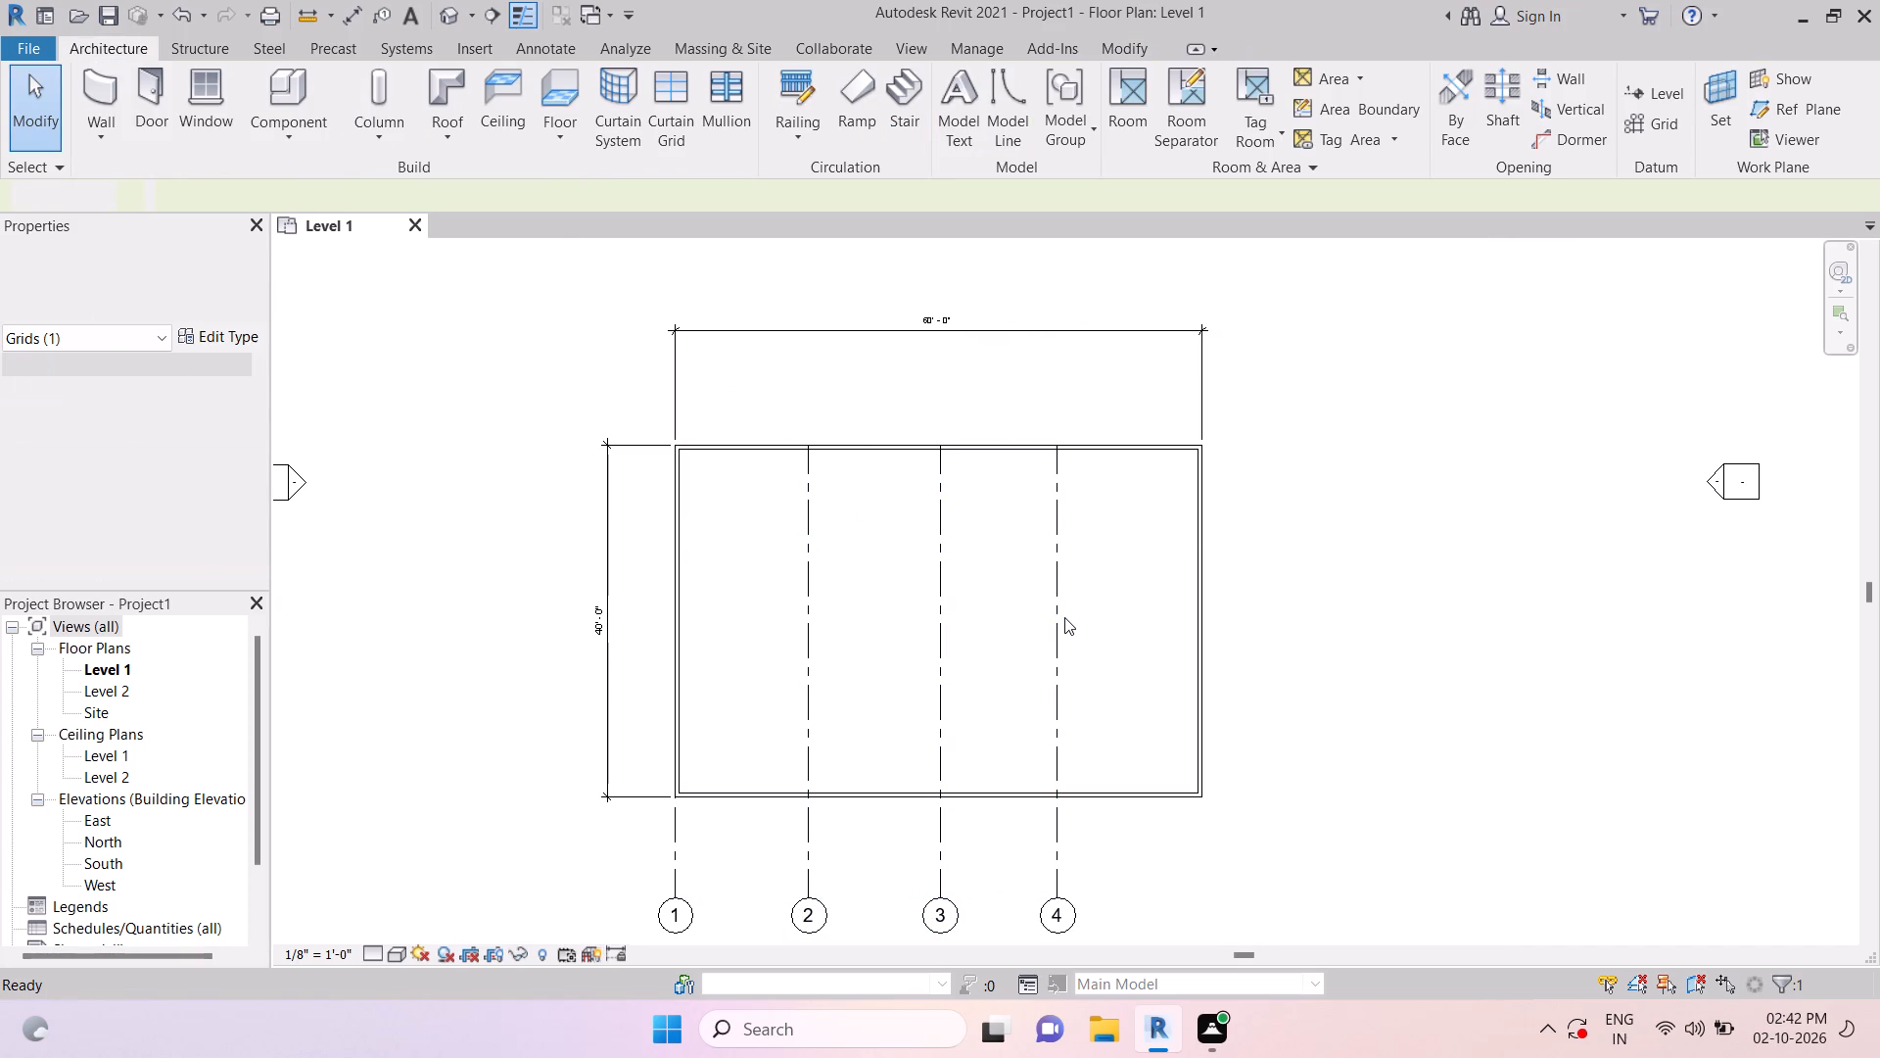
left_click(1060, 612)
scroll(937, 393, "up", 1)
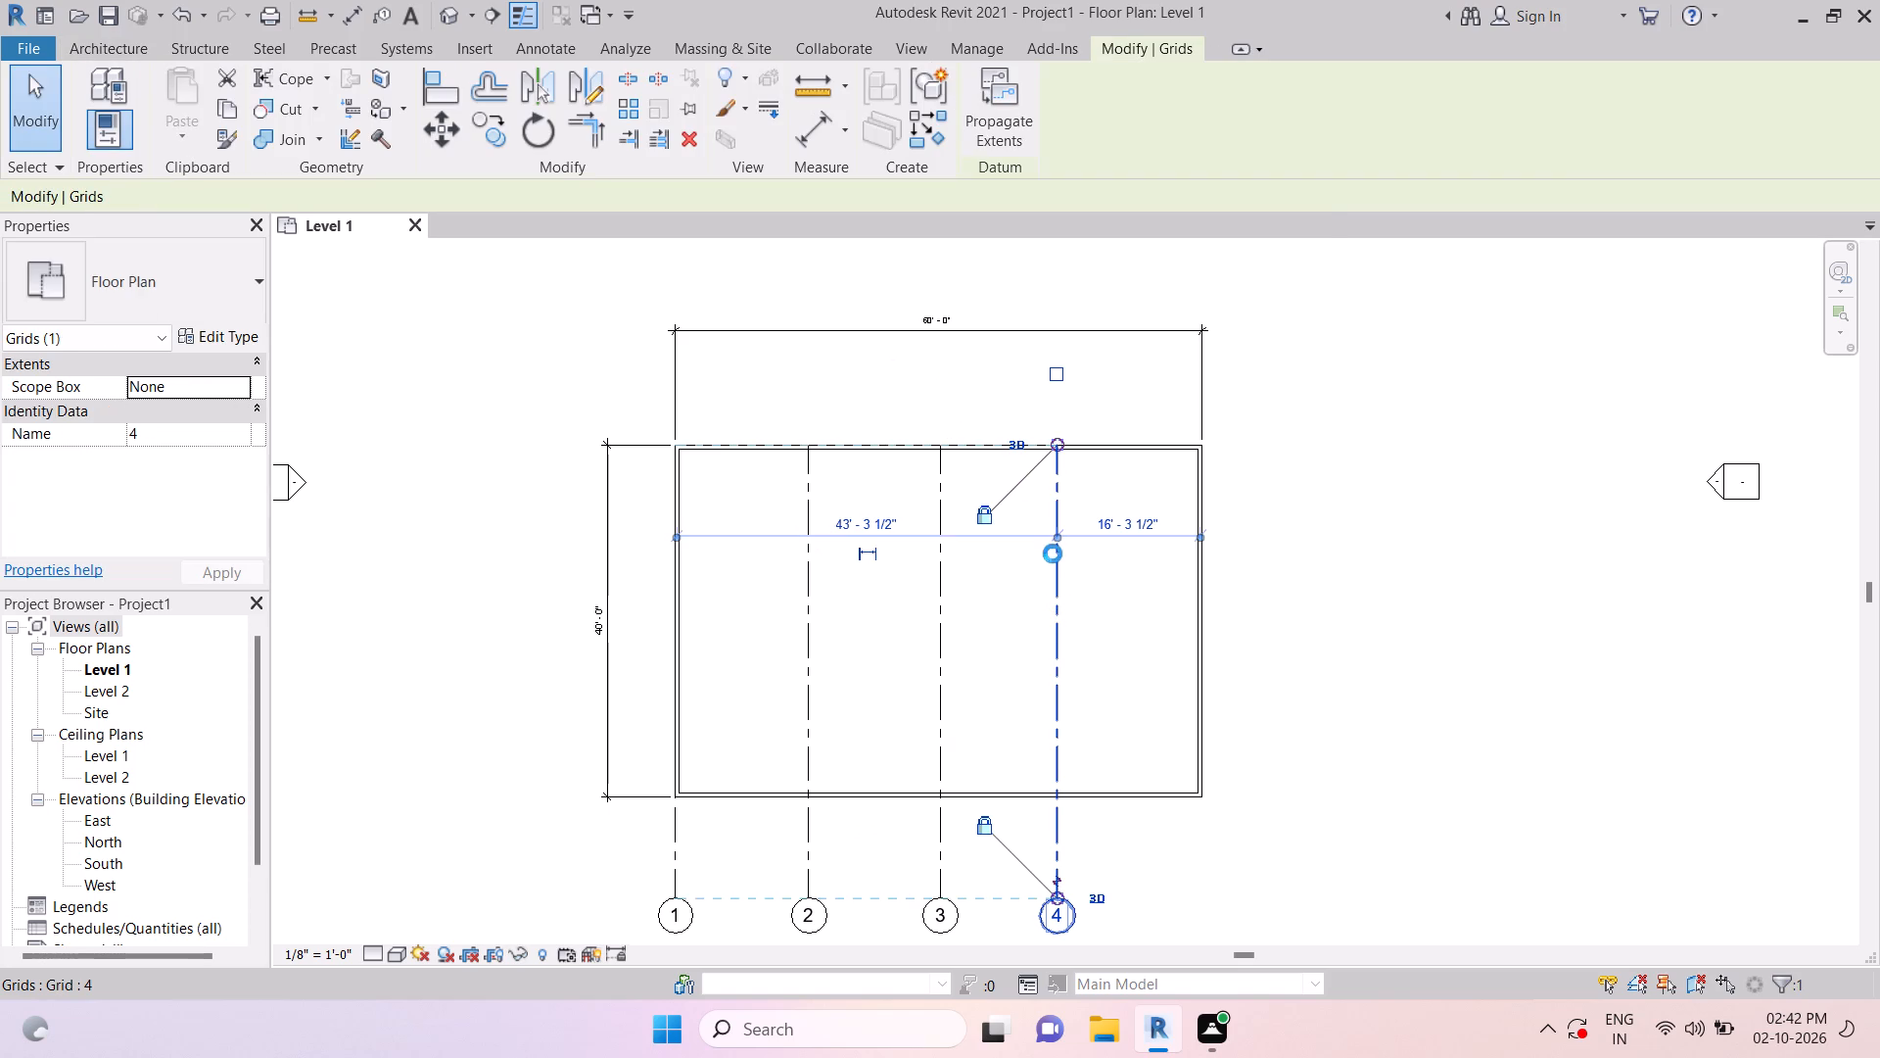
scroll(1053, 555, "up", 3)
key("Escape")
key("Escape")
key("Escape")
key("Escape")
key("Escape")
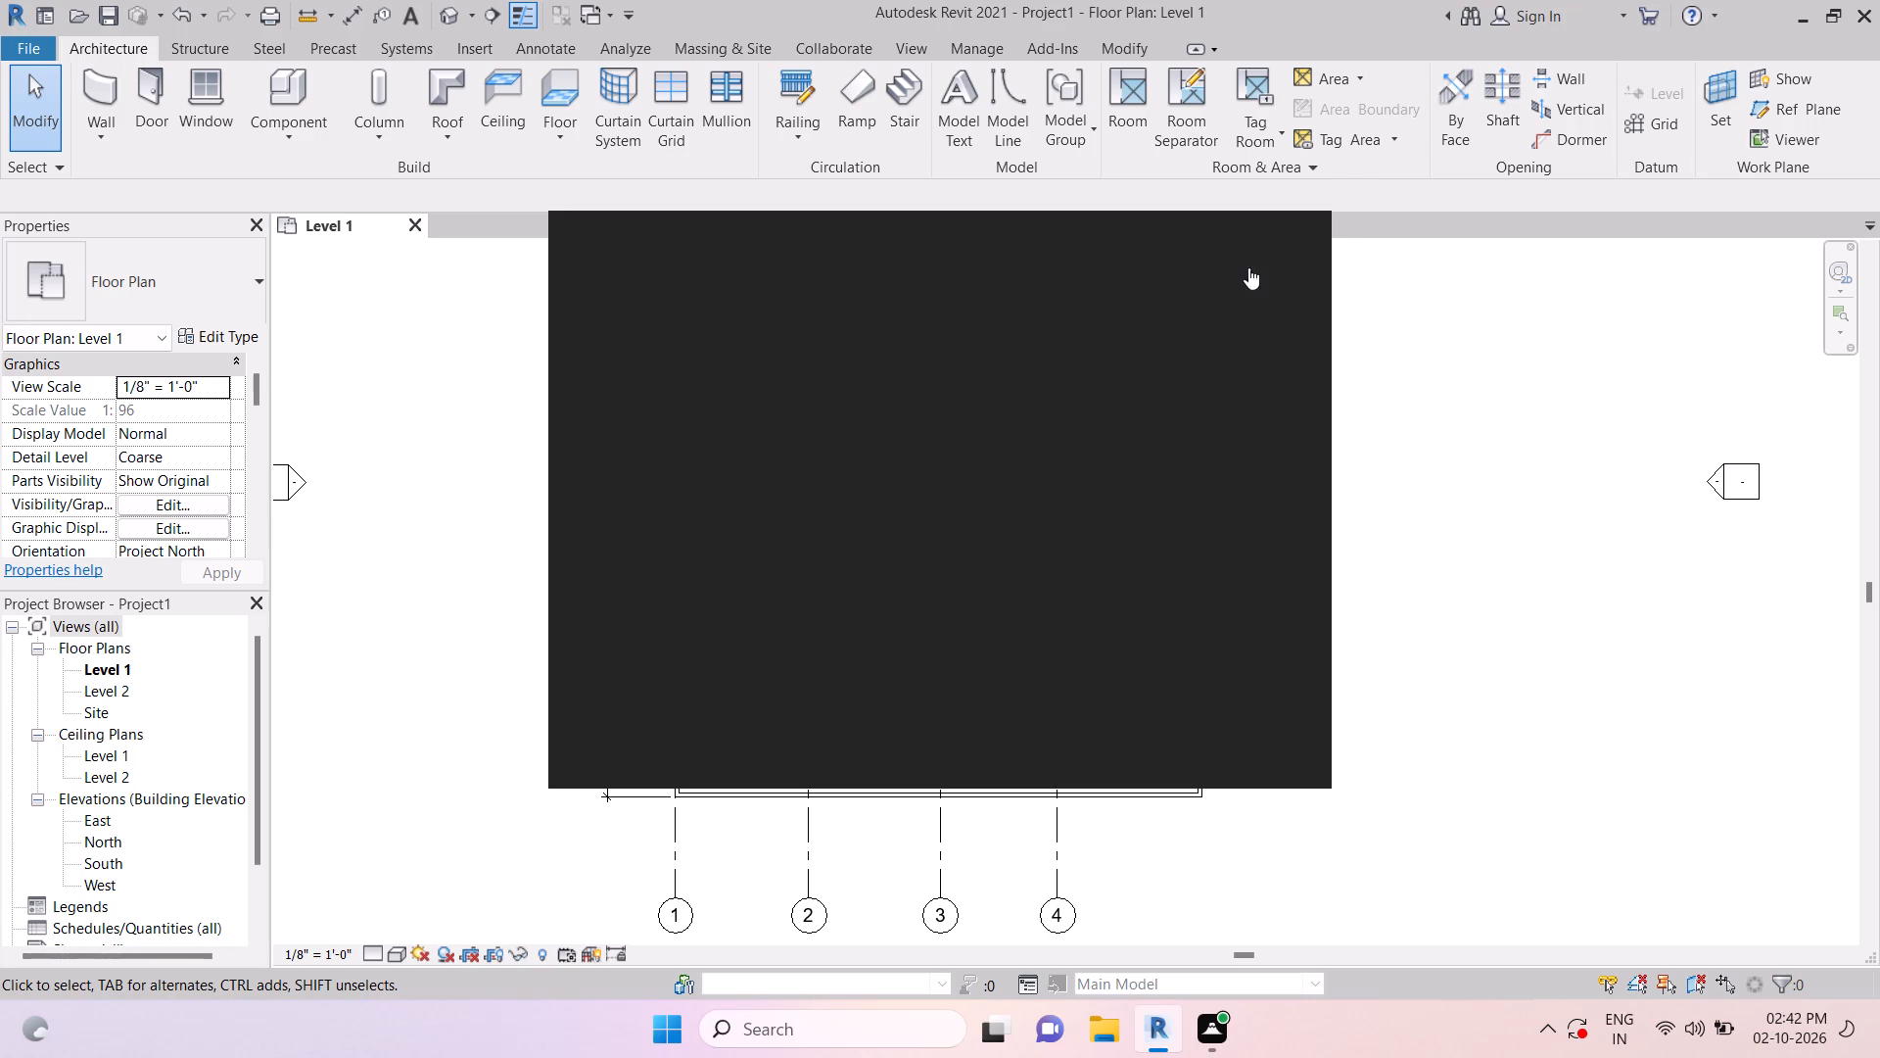
Close the Autodesk notification window covering the floor plan.
left_click(1290, 237)
key("Escape")
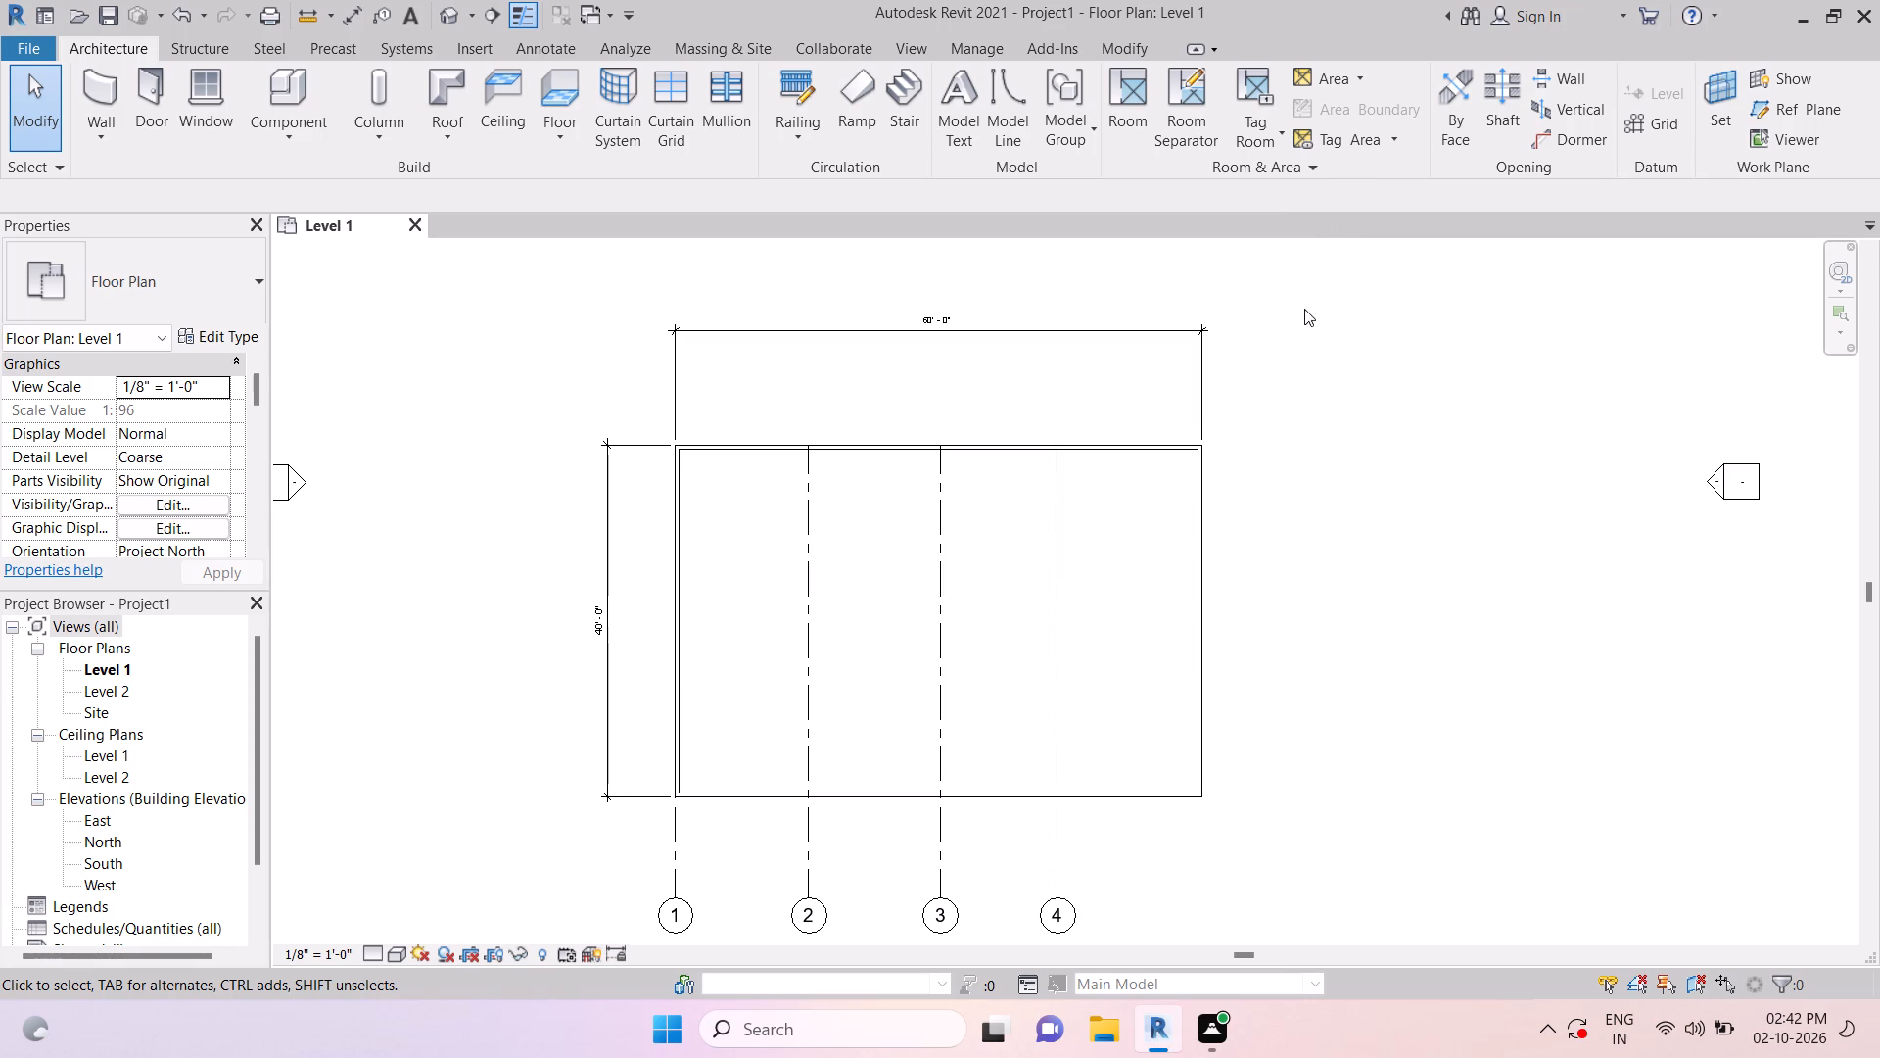
key("Escape")
key("Escape")
Copy grid 4 about 10' 6" to the right, placing a fifth grid line just inside the right wall.
left_click(1053, 539)
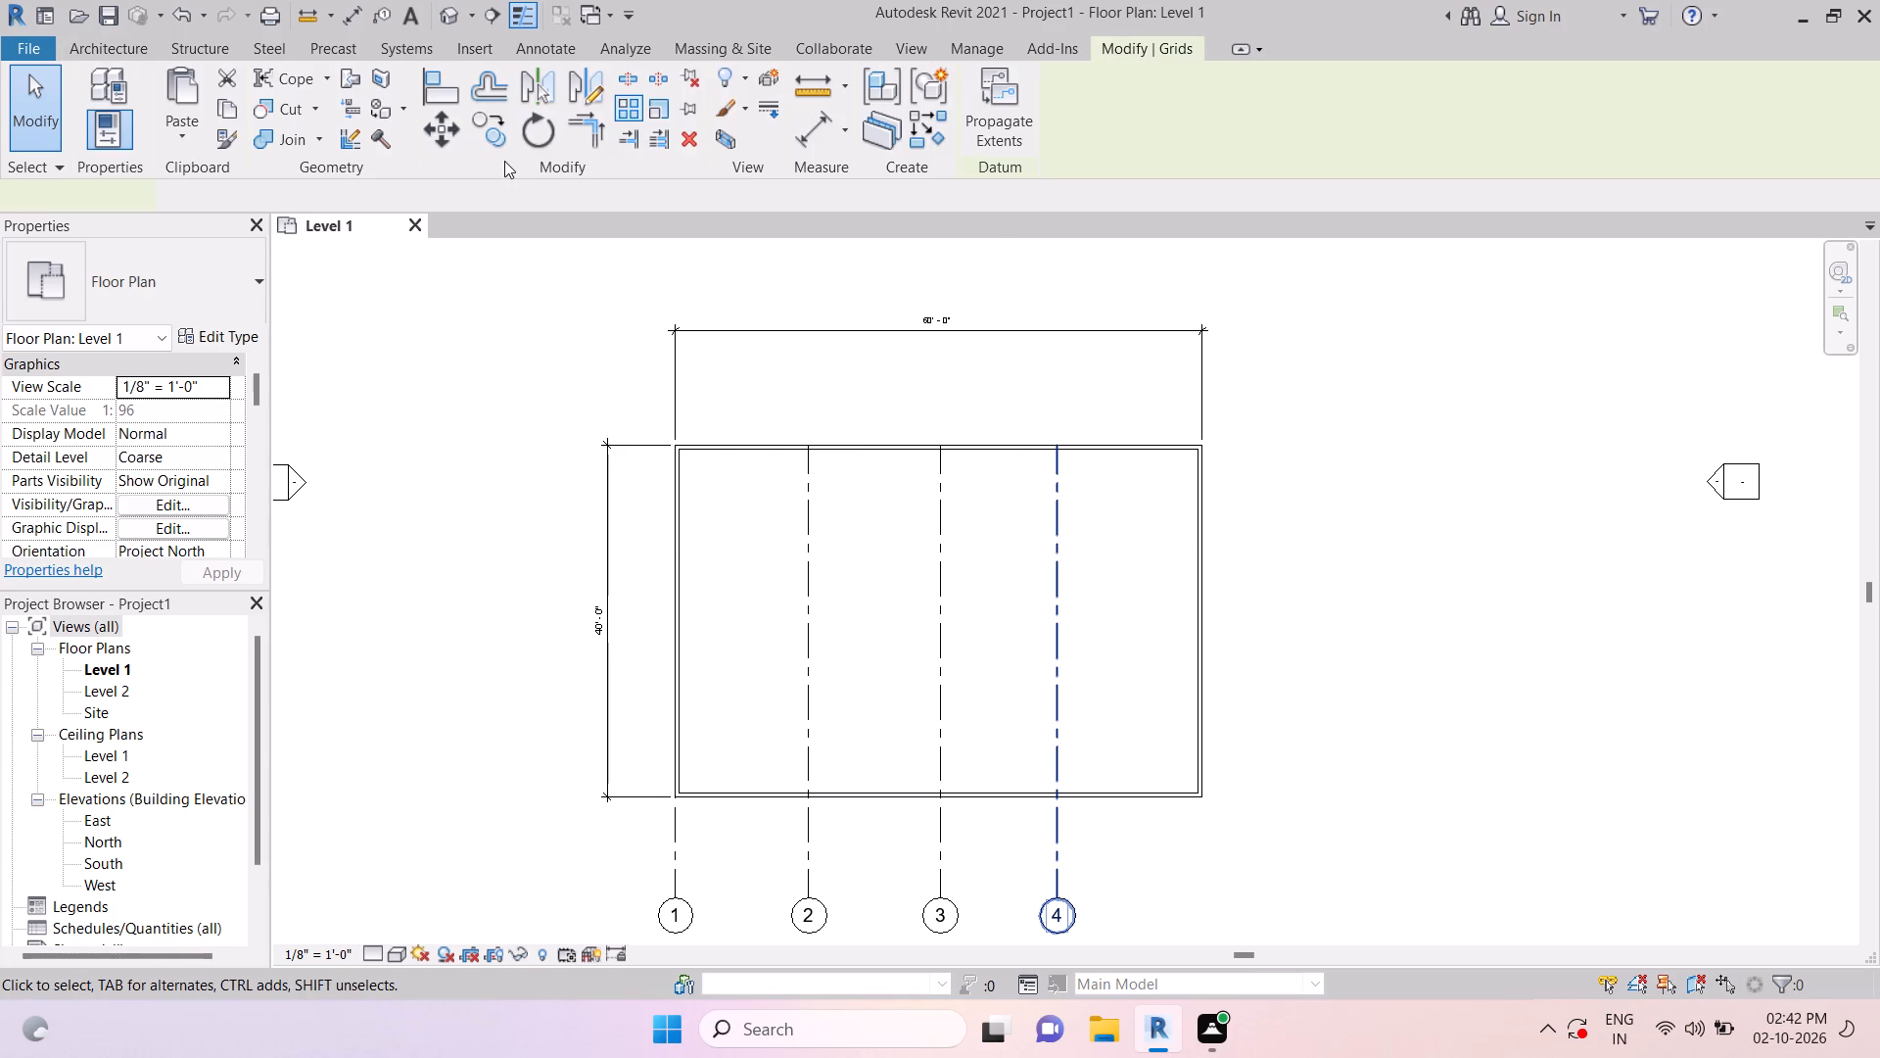
left_click(479, 122)
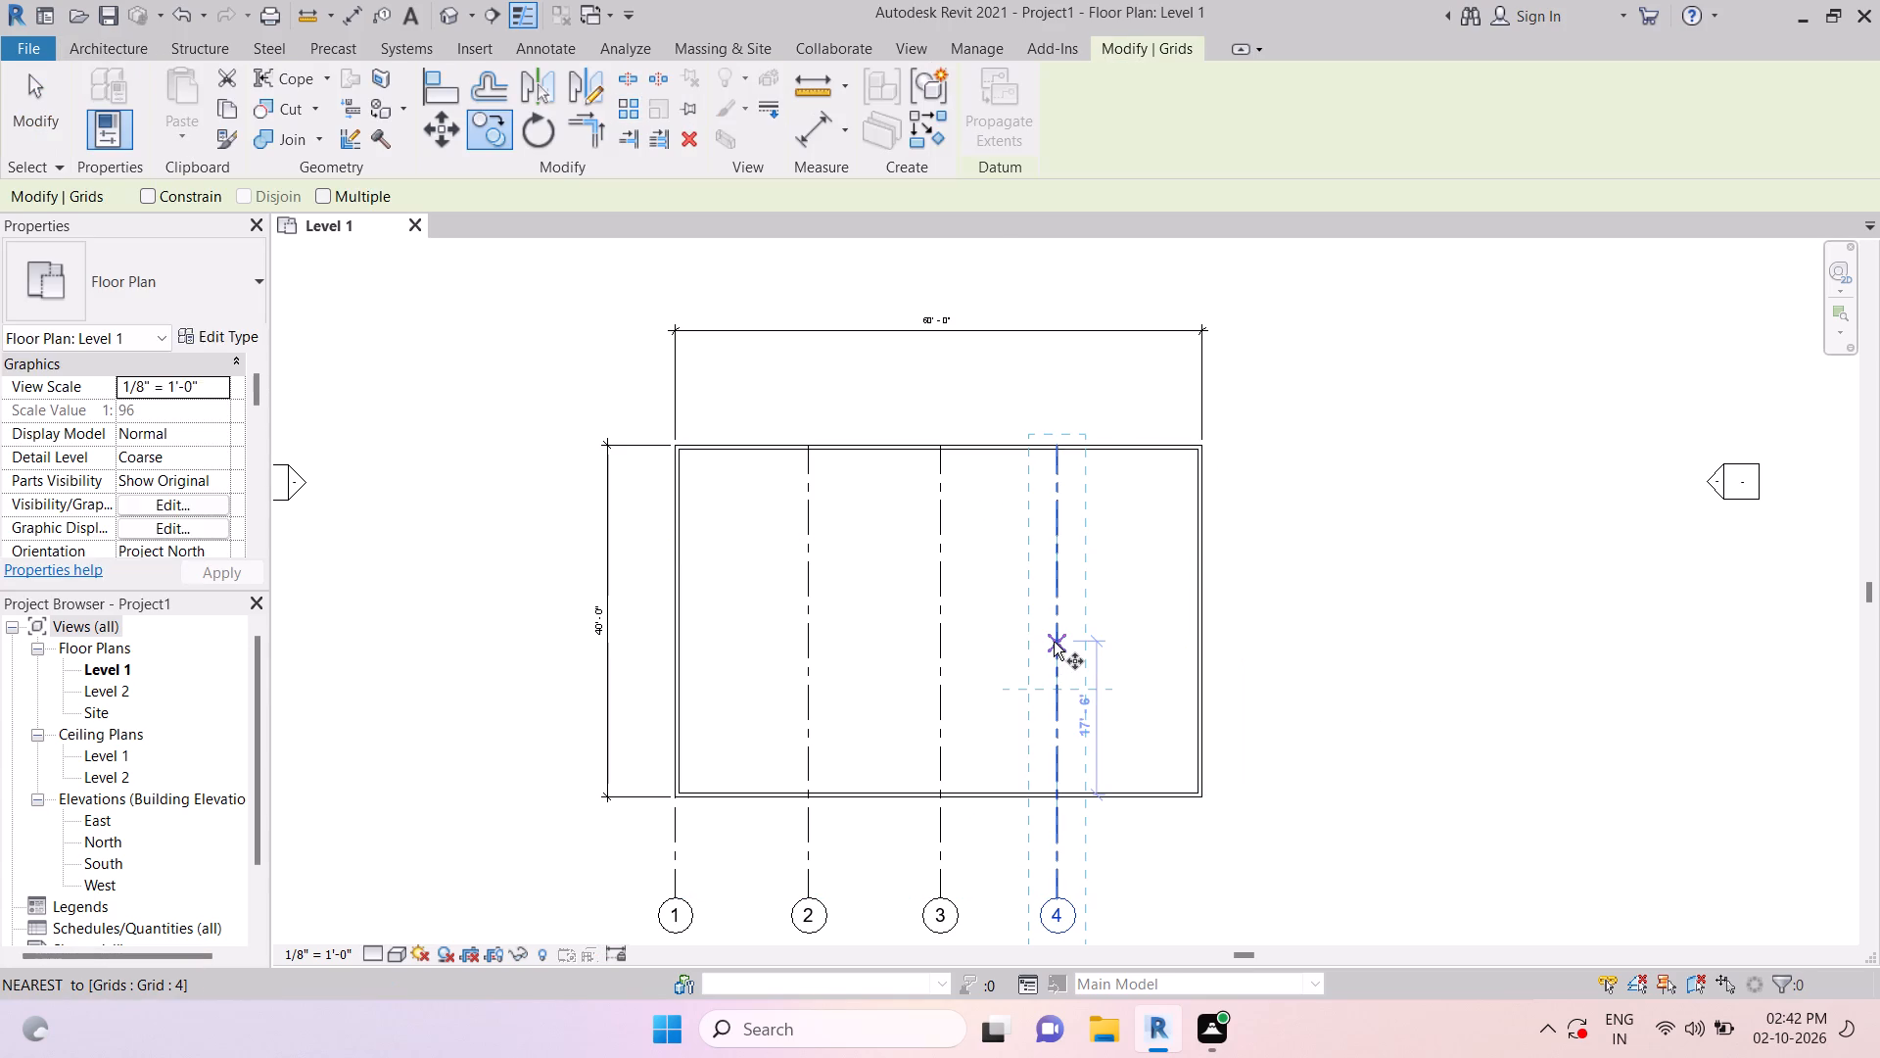
left_click(1054, 641)
left_click(1149, 643)
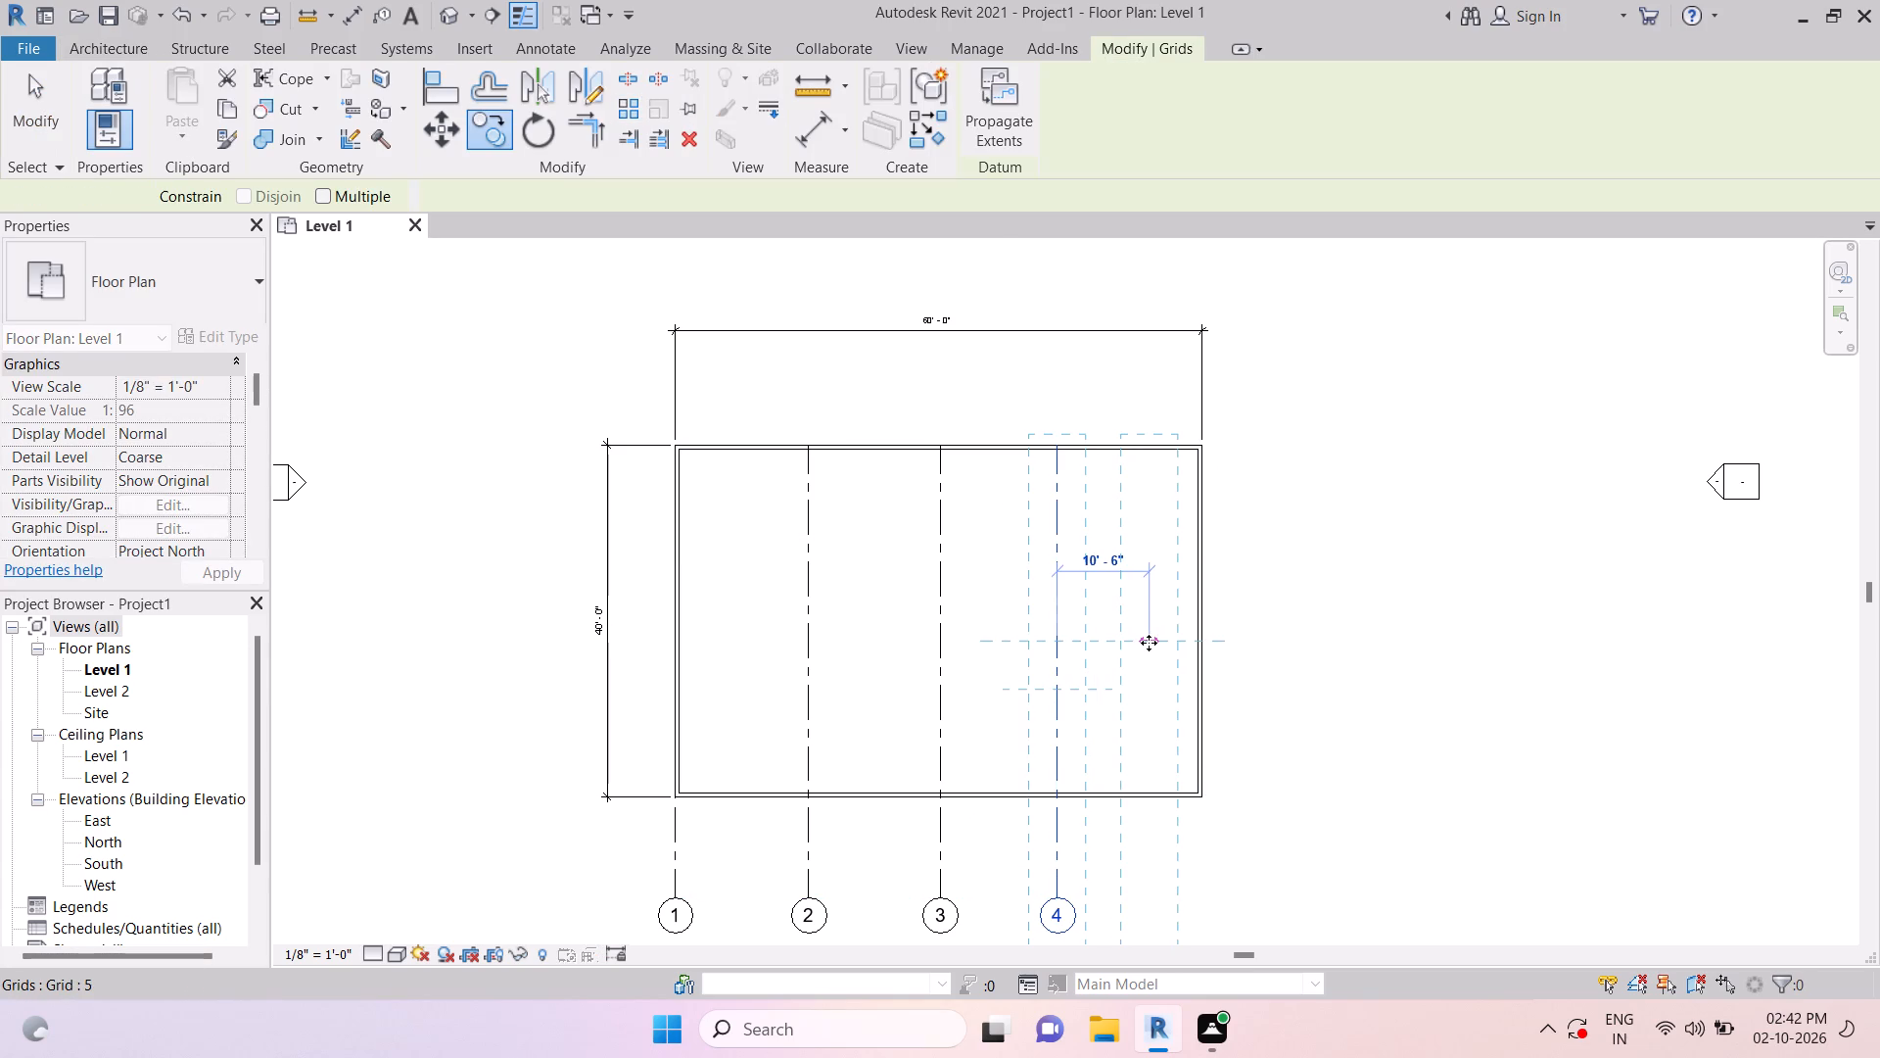
key("Escape")
key("Escape")
key("Escape")
key("Escape")
key("Escape")
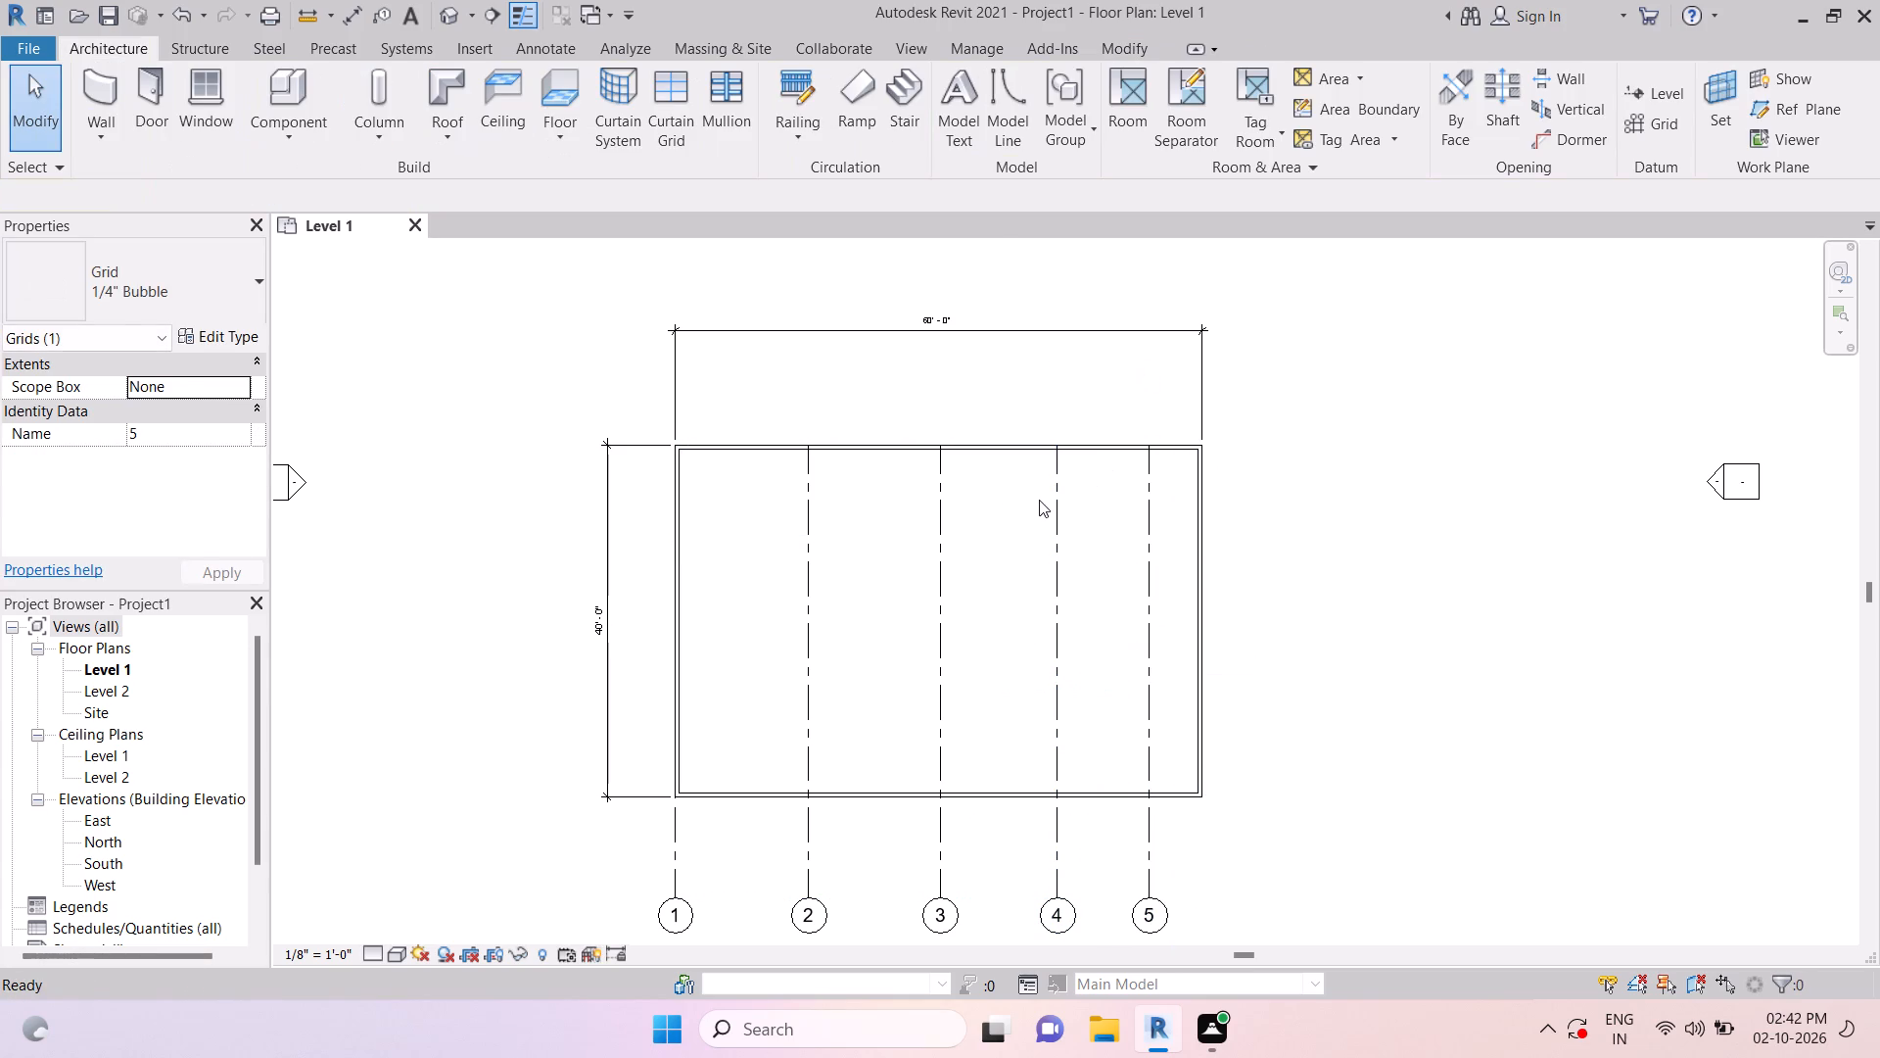
key("Escape")
key("Escape")
key("Escape")
key("Escape")
key("Escape")
key("Escape")
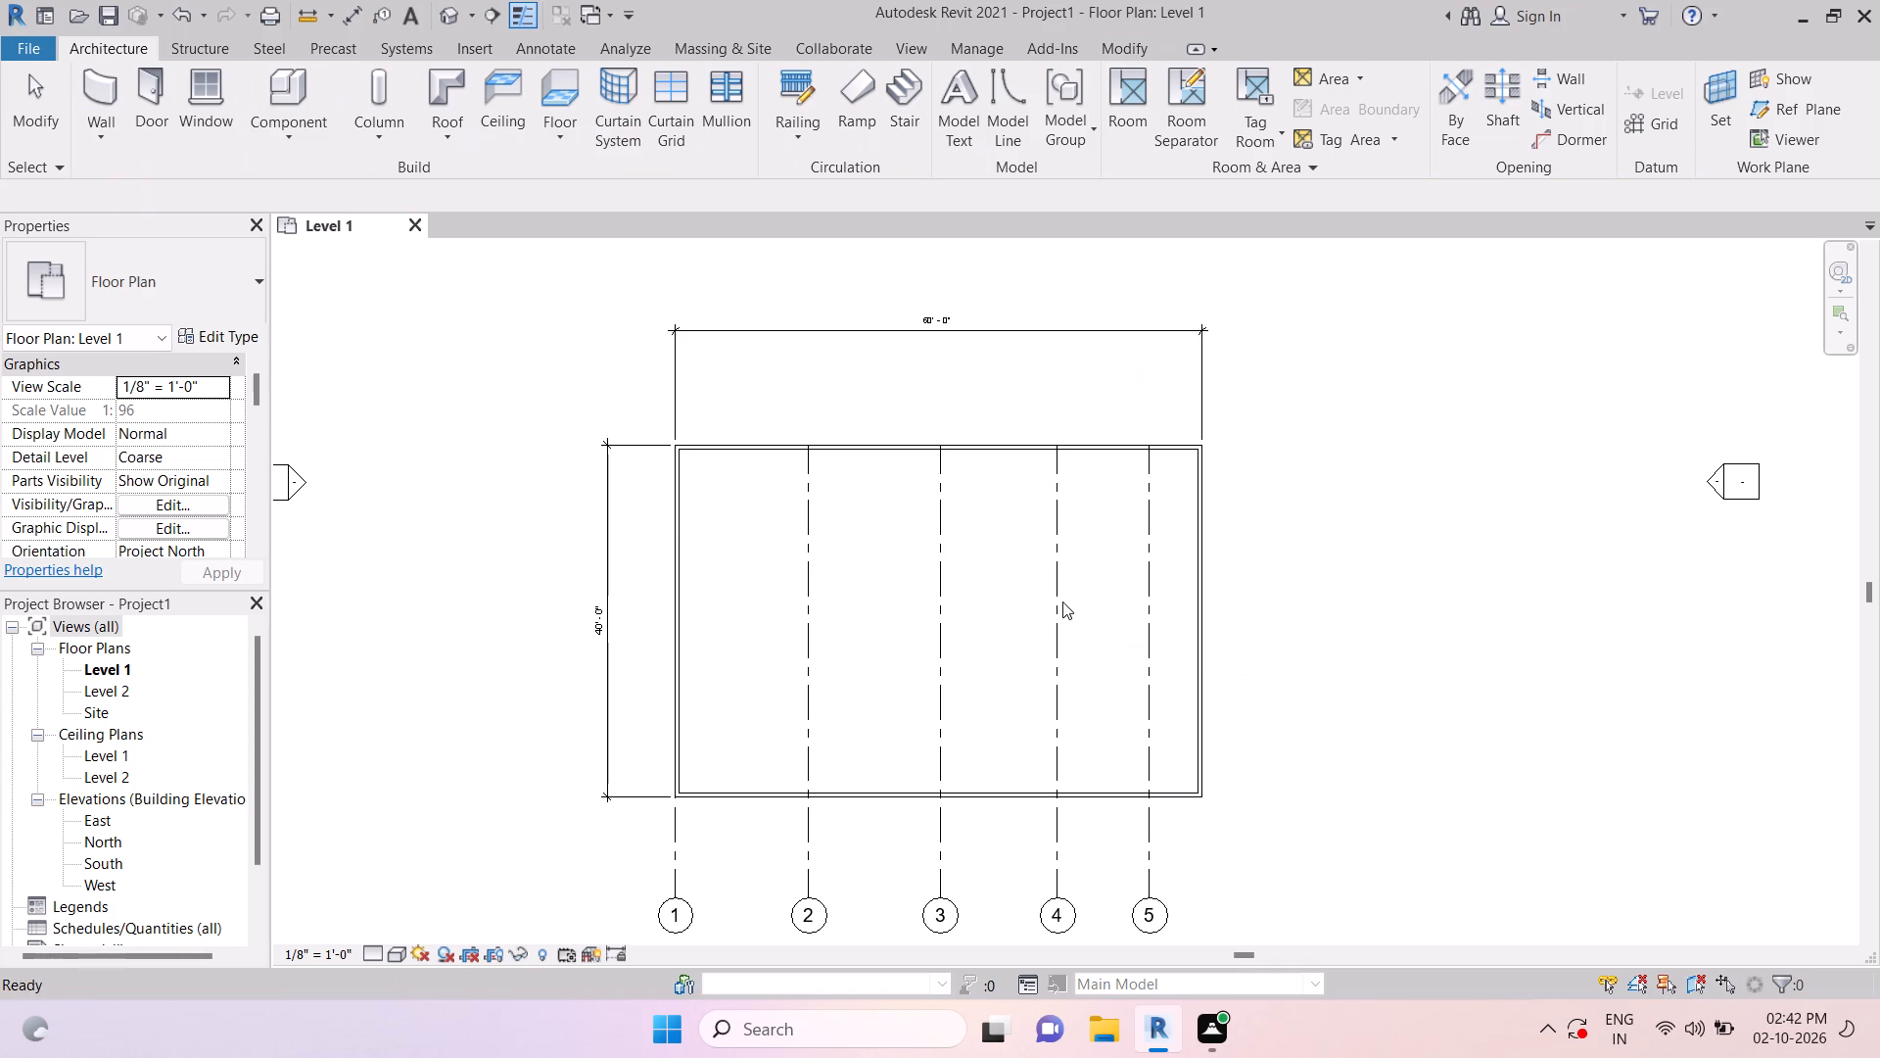
Add an aligned dimension between grids 4 and 5, placed across the inside of the building.
key("d")
type("i")
key("space")
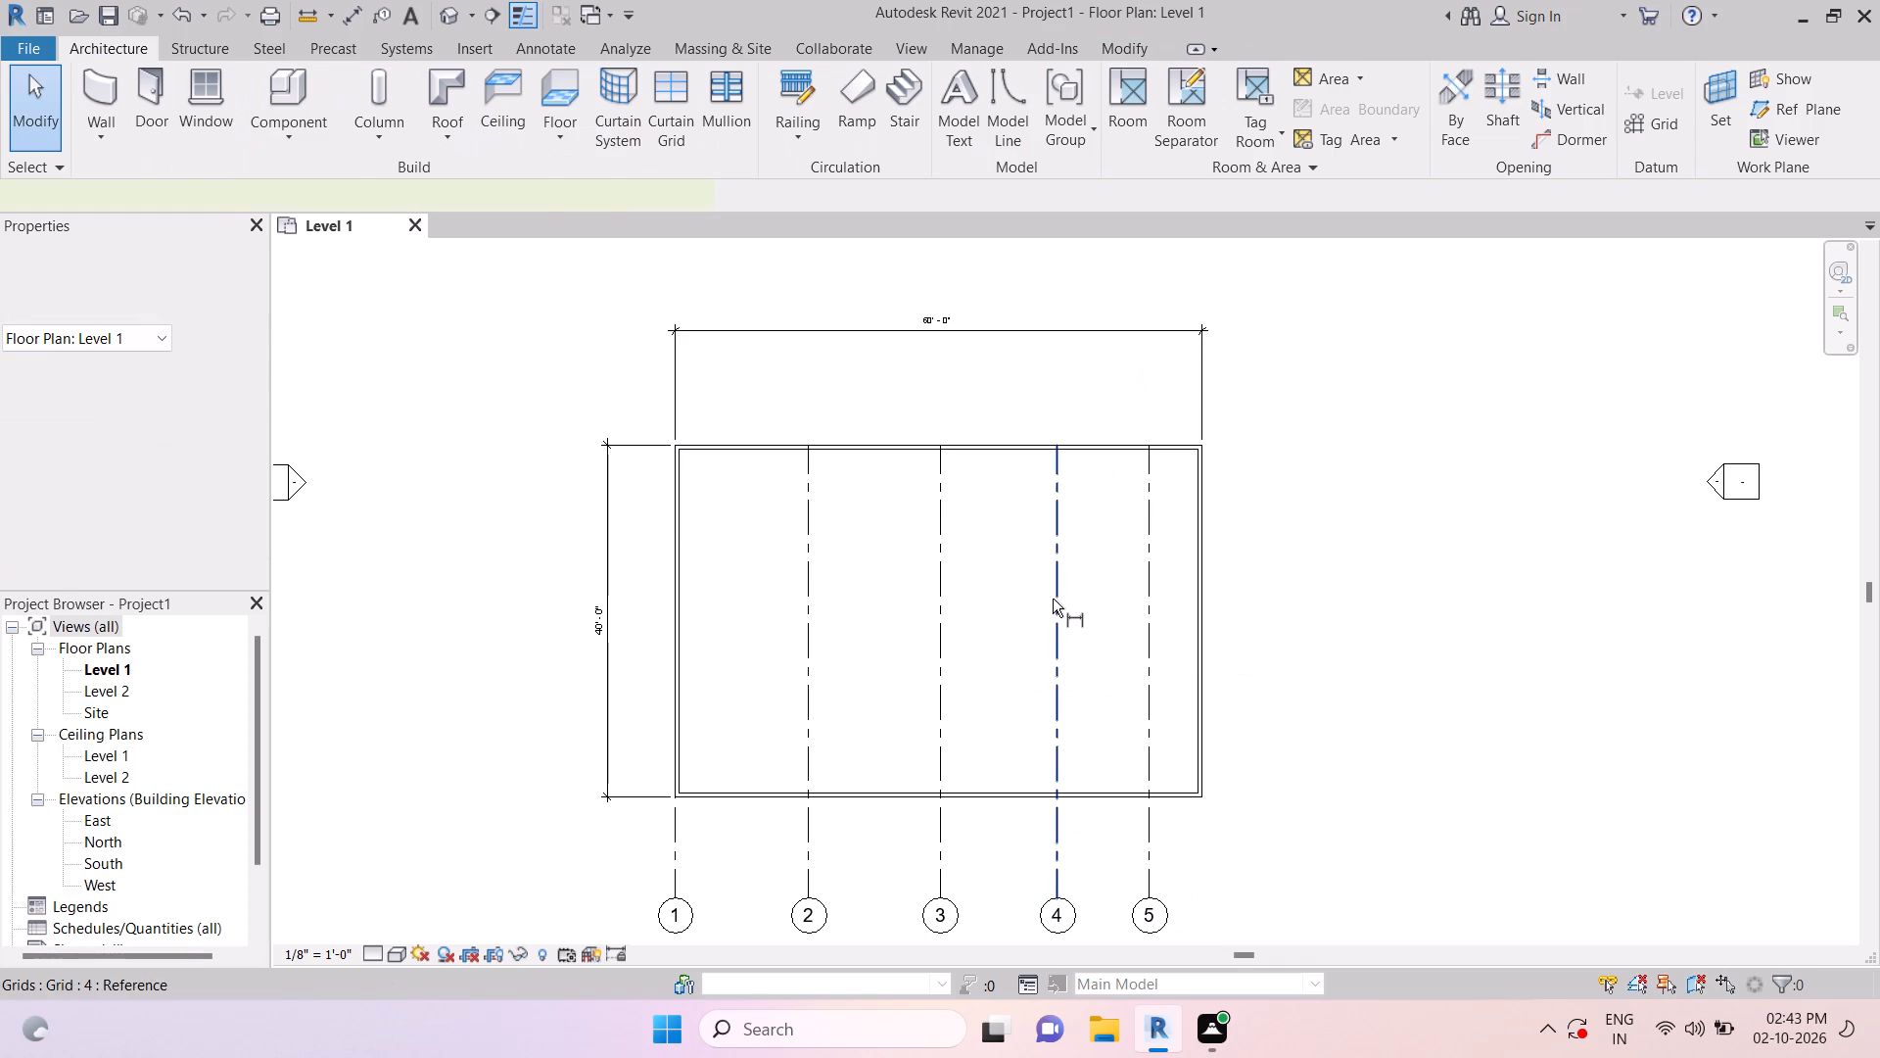
left_click(1053, 597)
left_click(1142, 588)
left_click(1108, 623)
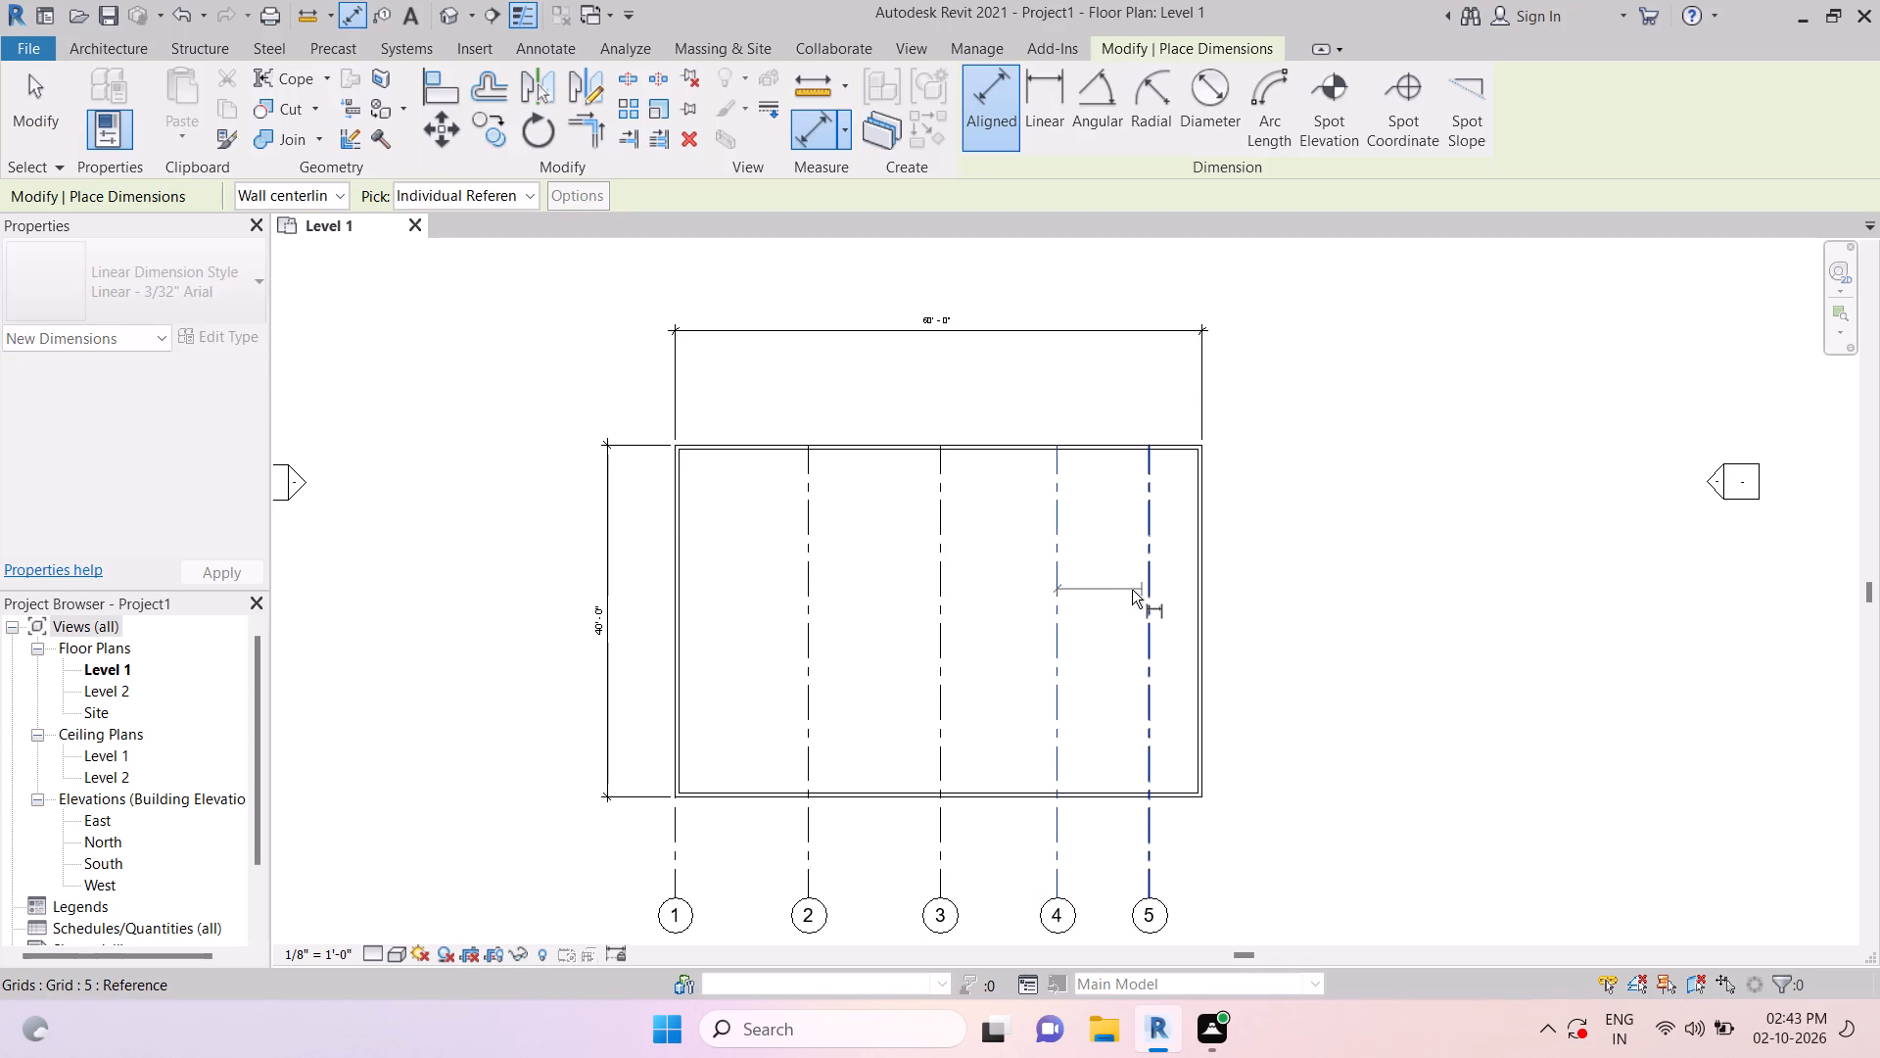
key("Escape")
scroll(1107, 613, "up", 9)
key("Escape")
key("Escape")
key("Escape")
Move grid 5 by setting its dimension from grid 4 to 15'.
left_click(1261, 566)
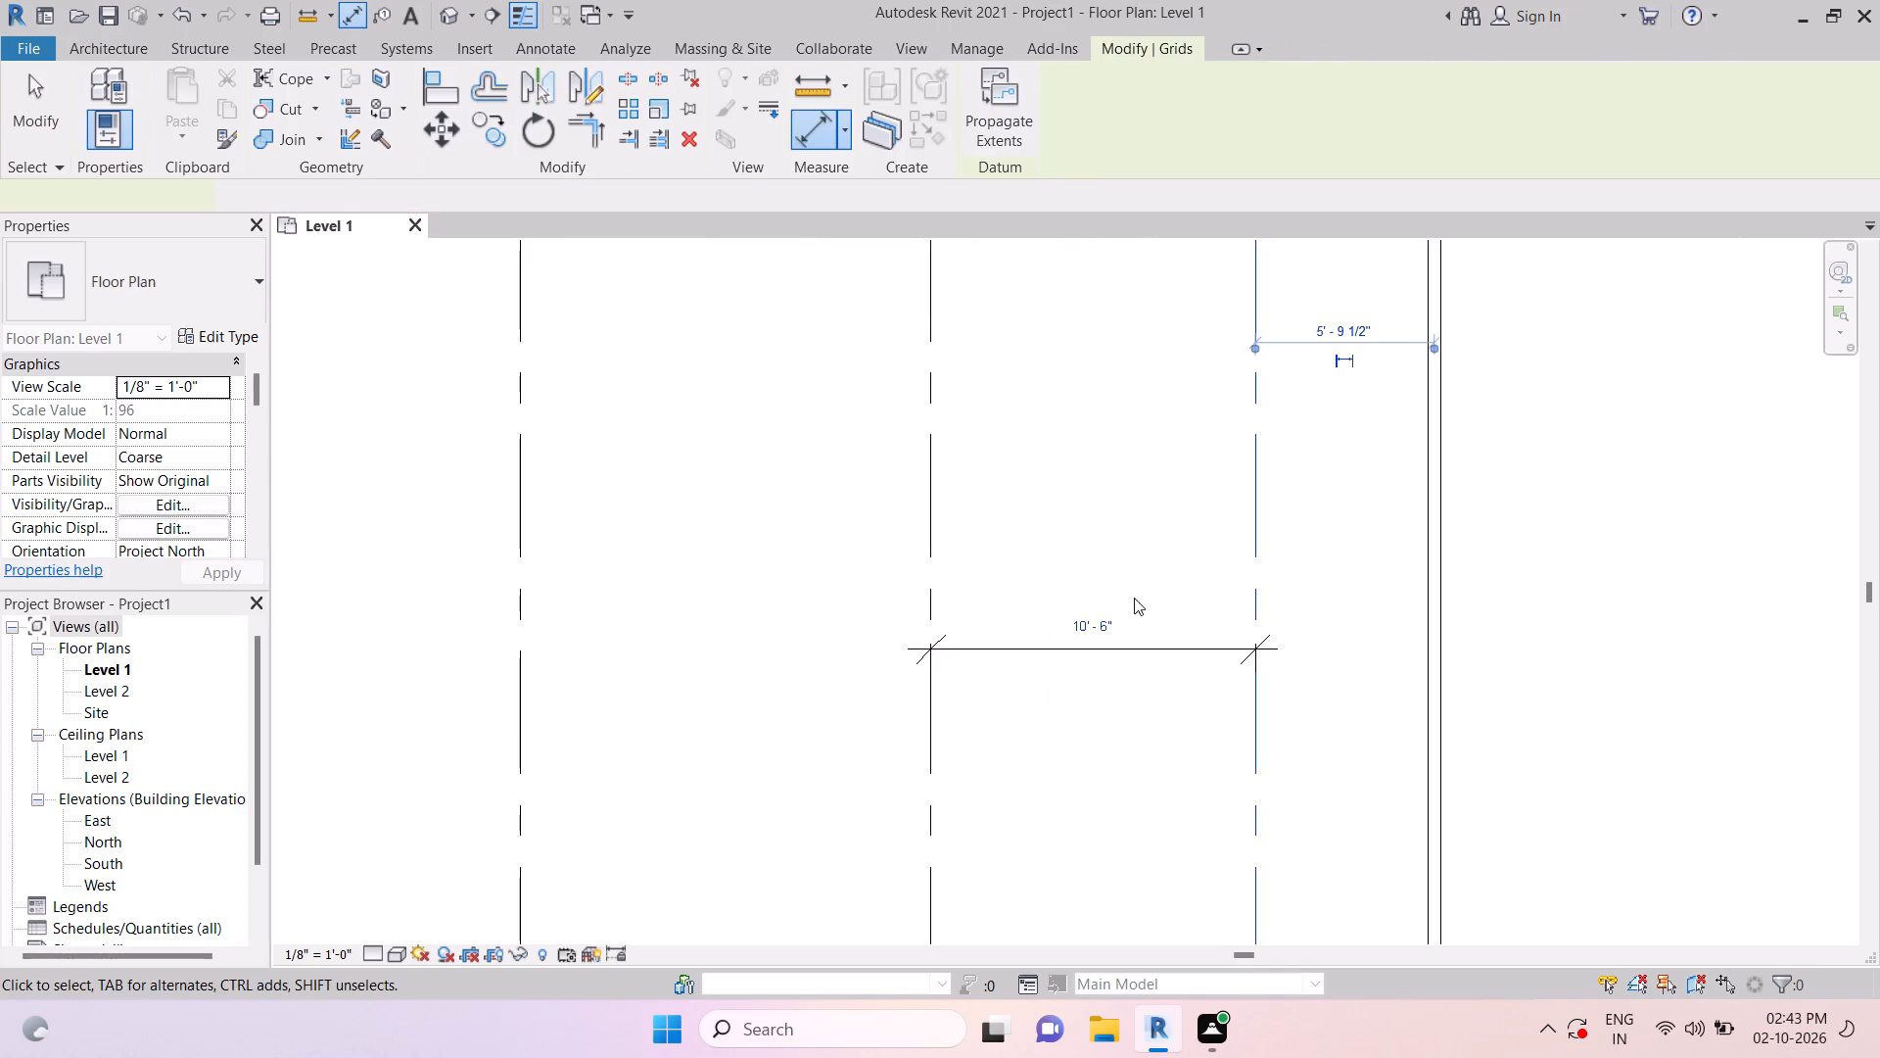
left_click(1099, 631)
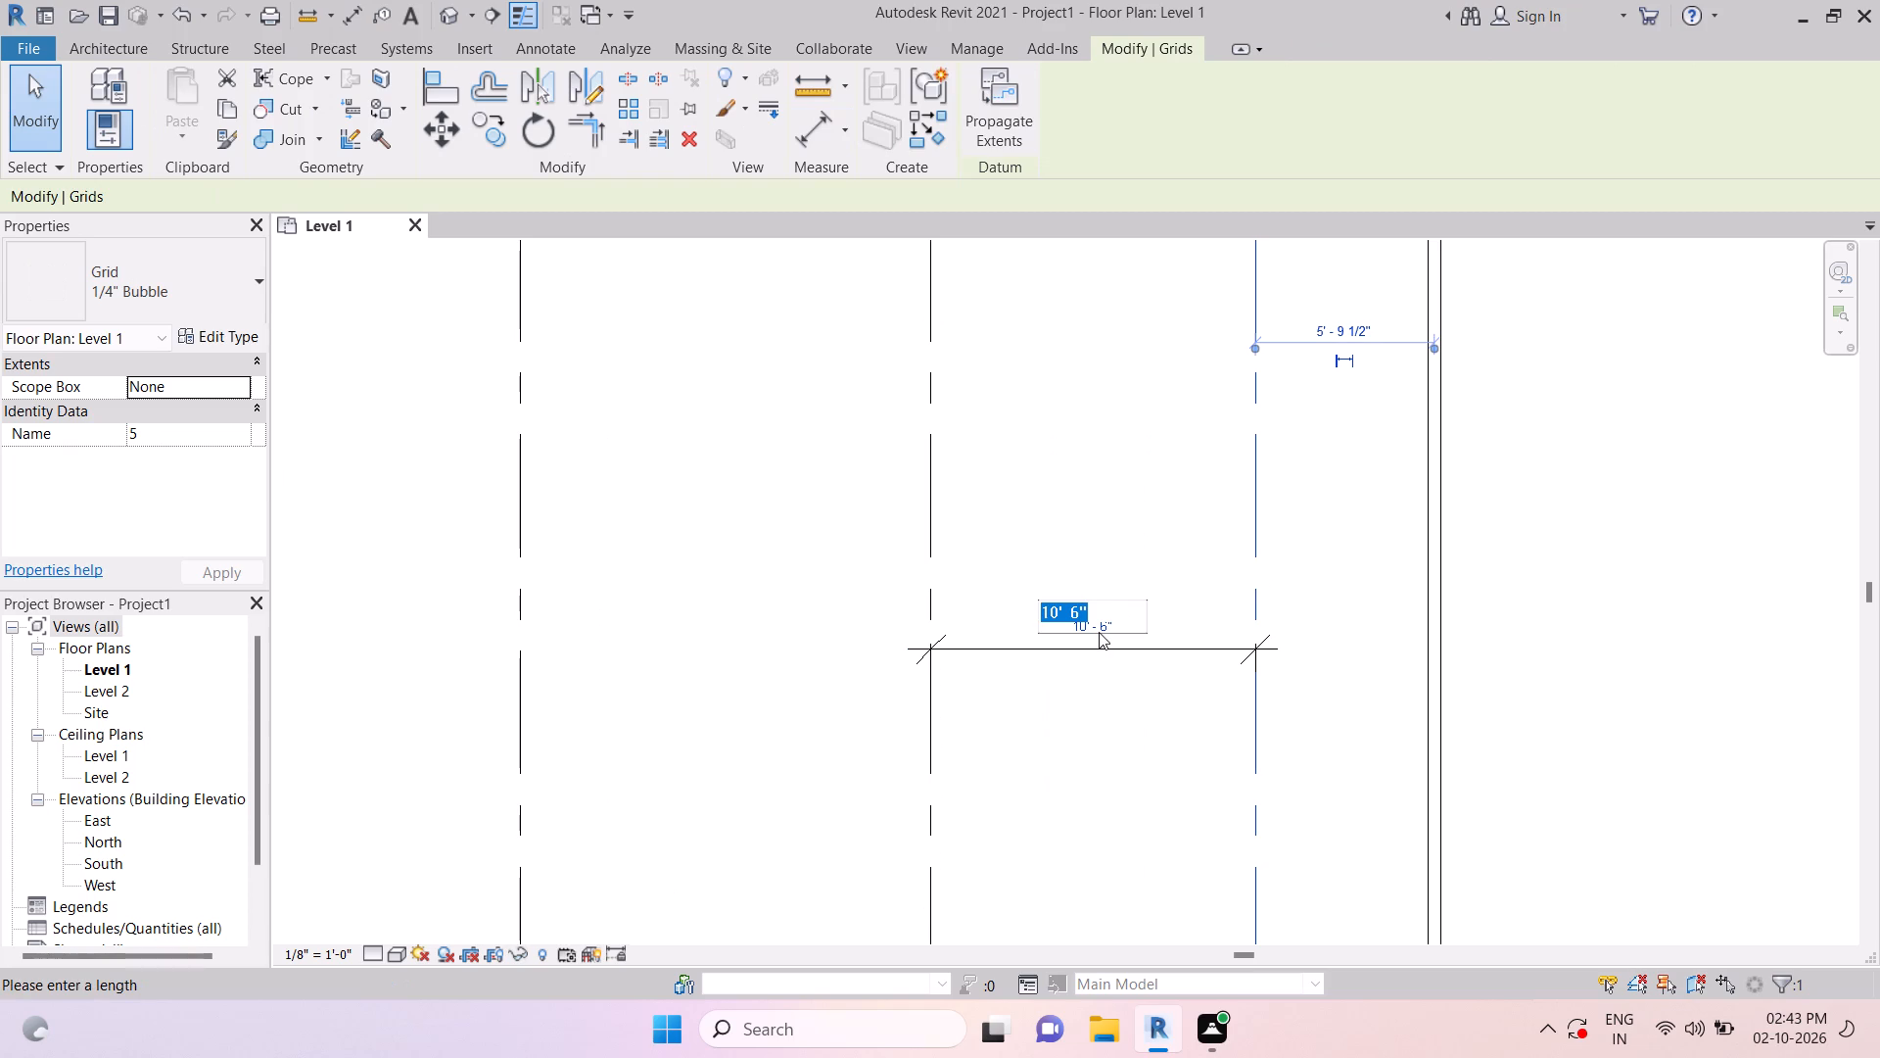
type("15'")
key("Return")
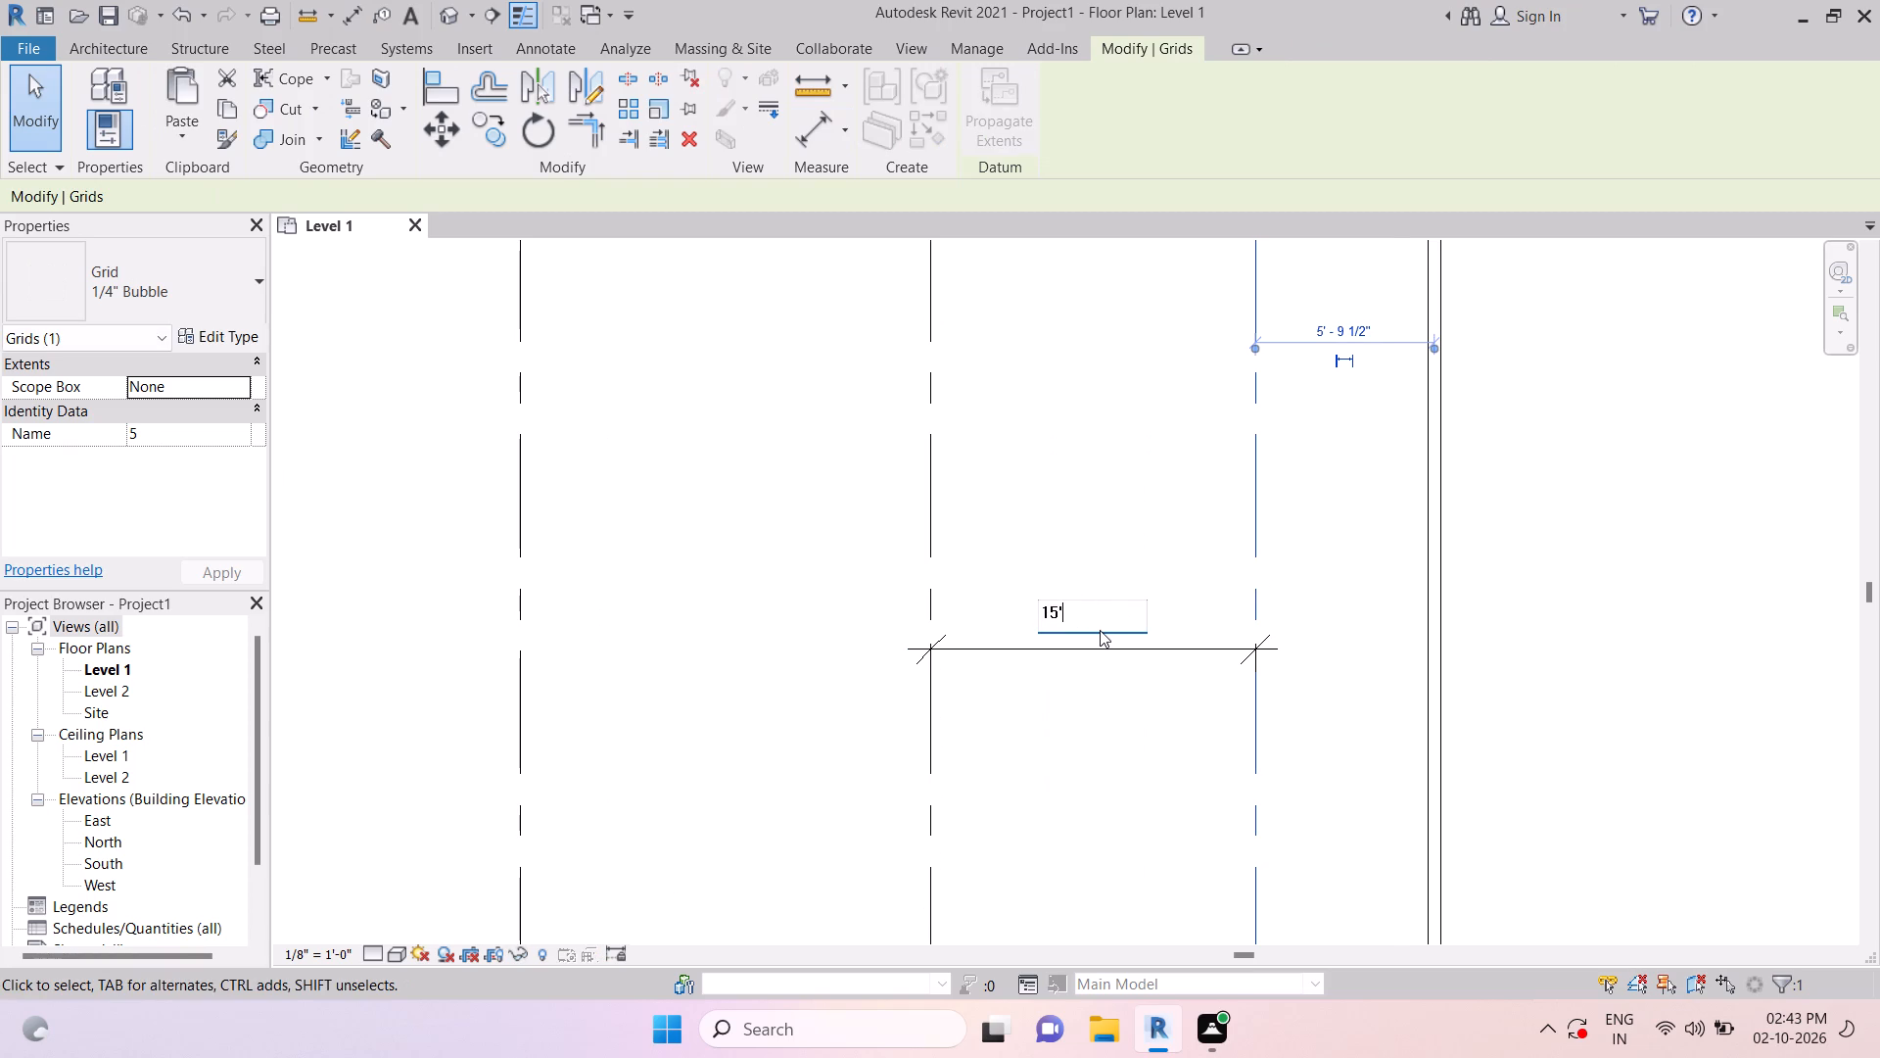
key("Escape")
key("Escape")
key("Escape")
Check the temporary dimensions of grid 2 to the side walls.
scroll(1205, 680, "down", 3)
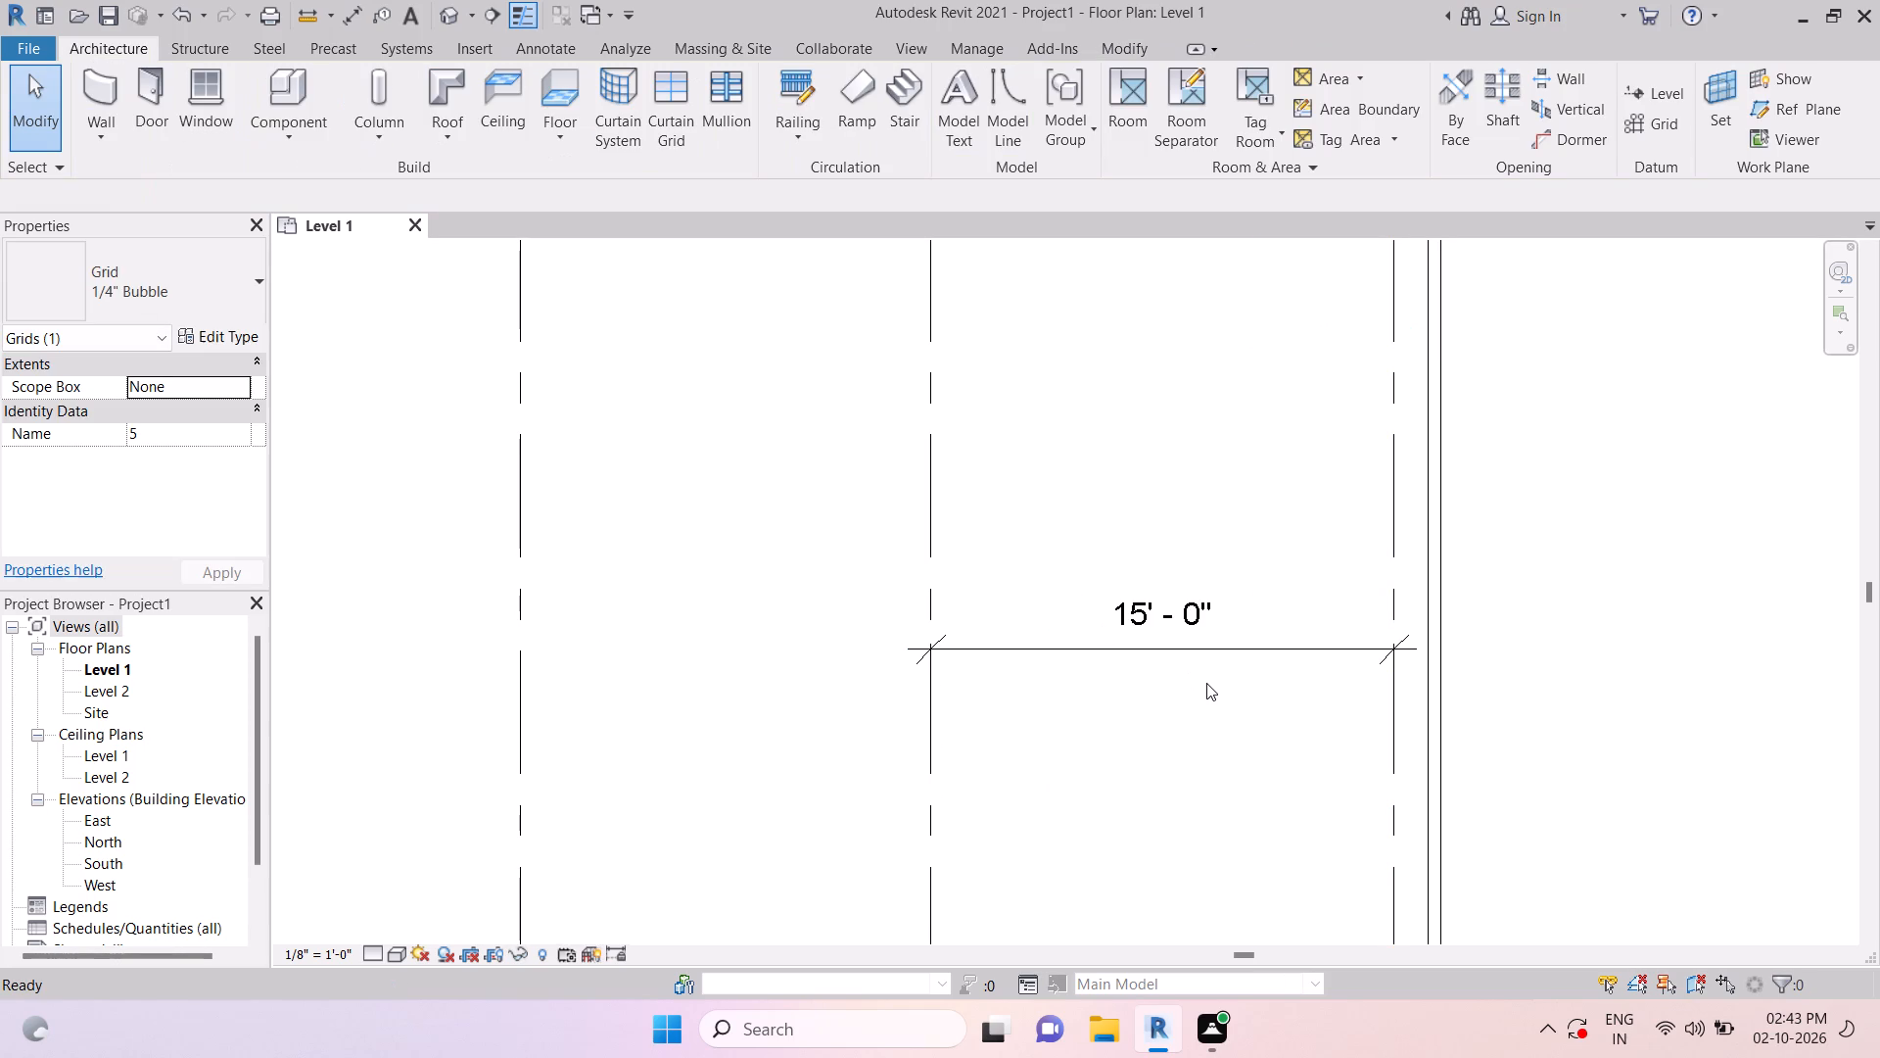
scroll(1206, 683, "down", 4)
key("Escape")
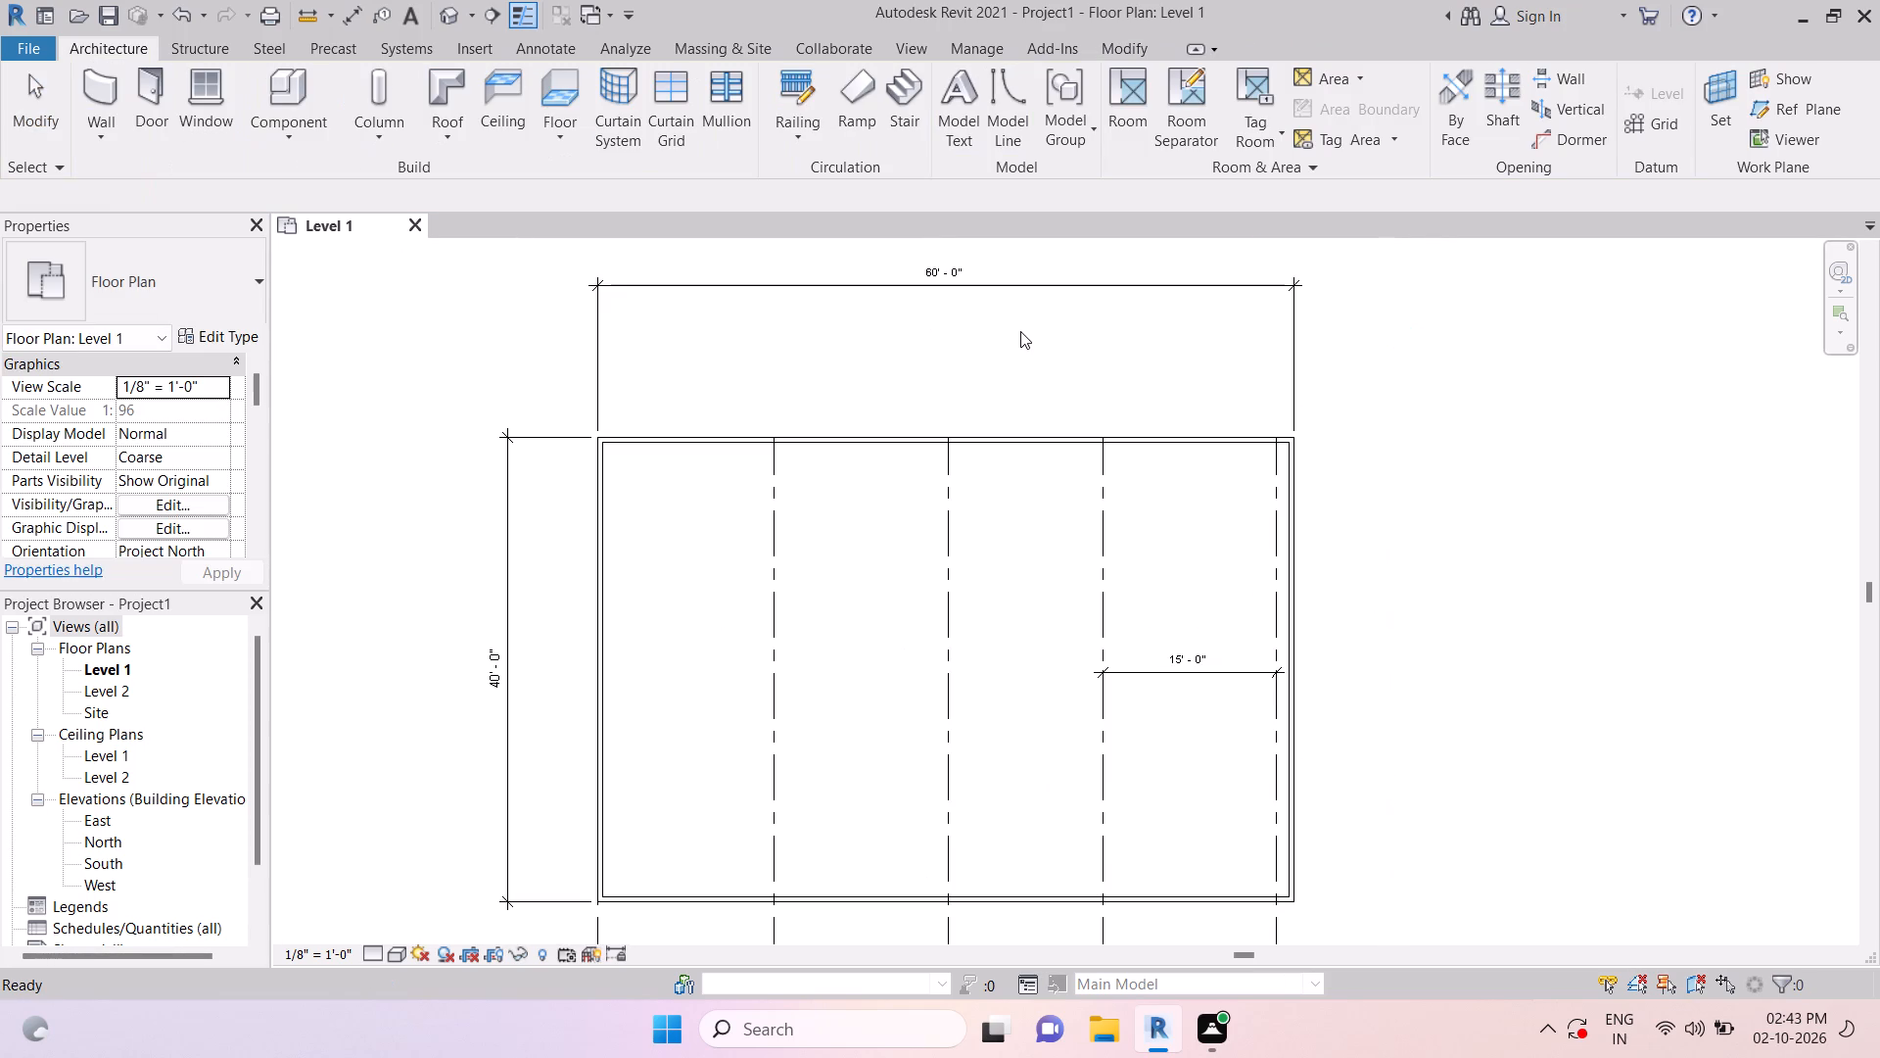
left_click(779, 632)
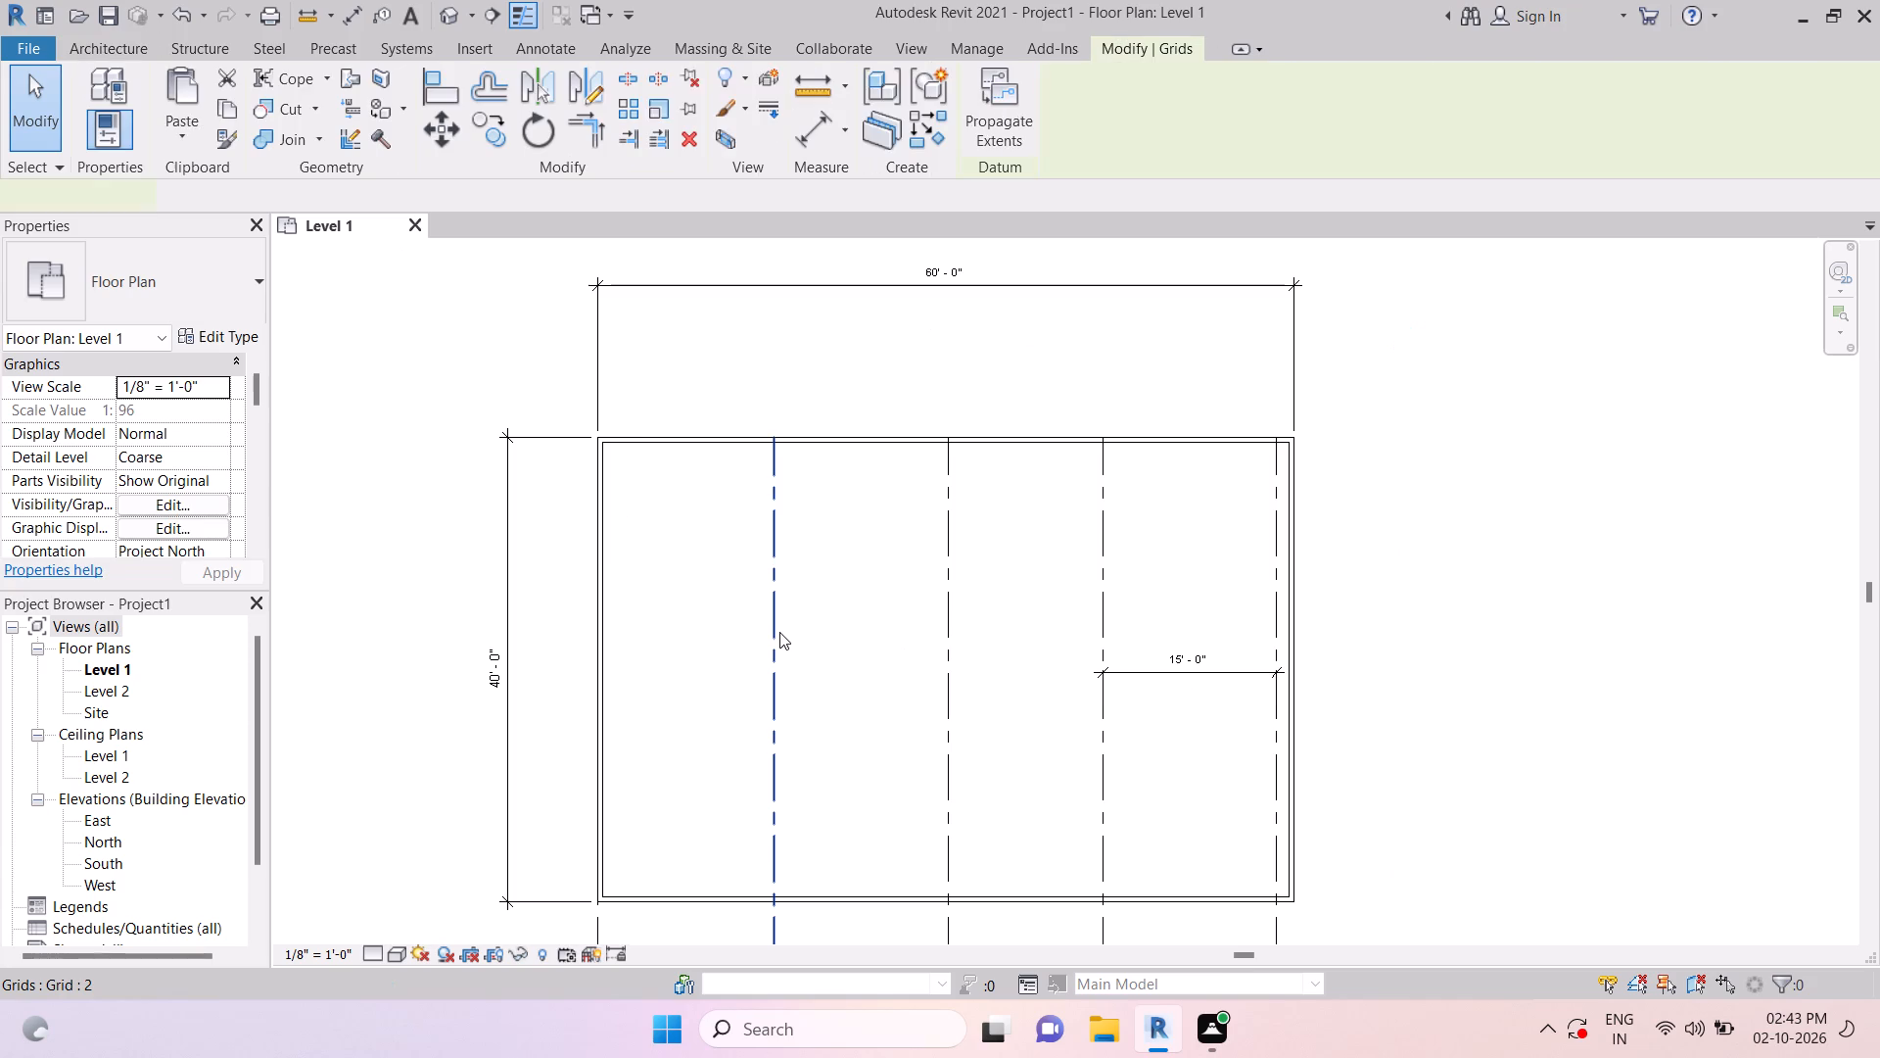
scroll(645, 554, "up", 6)
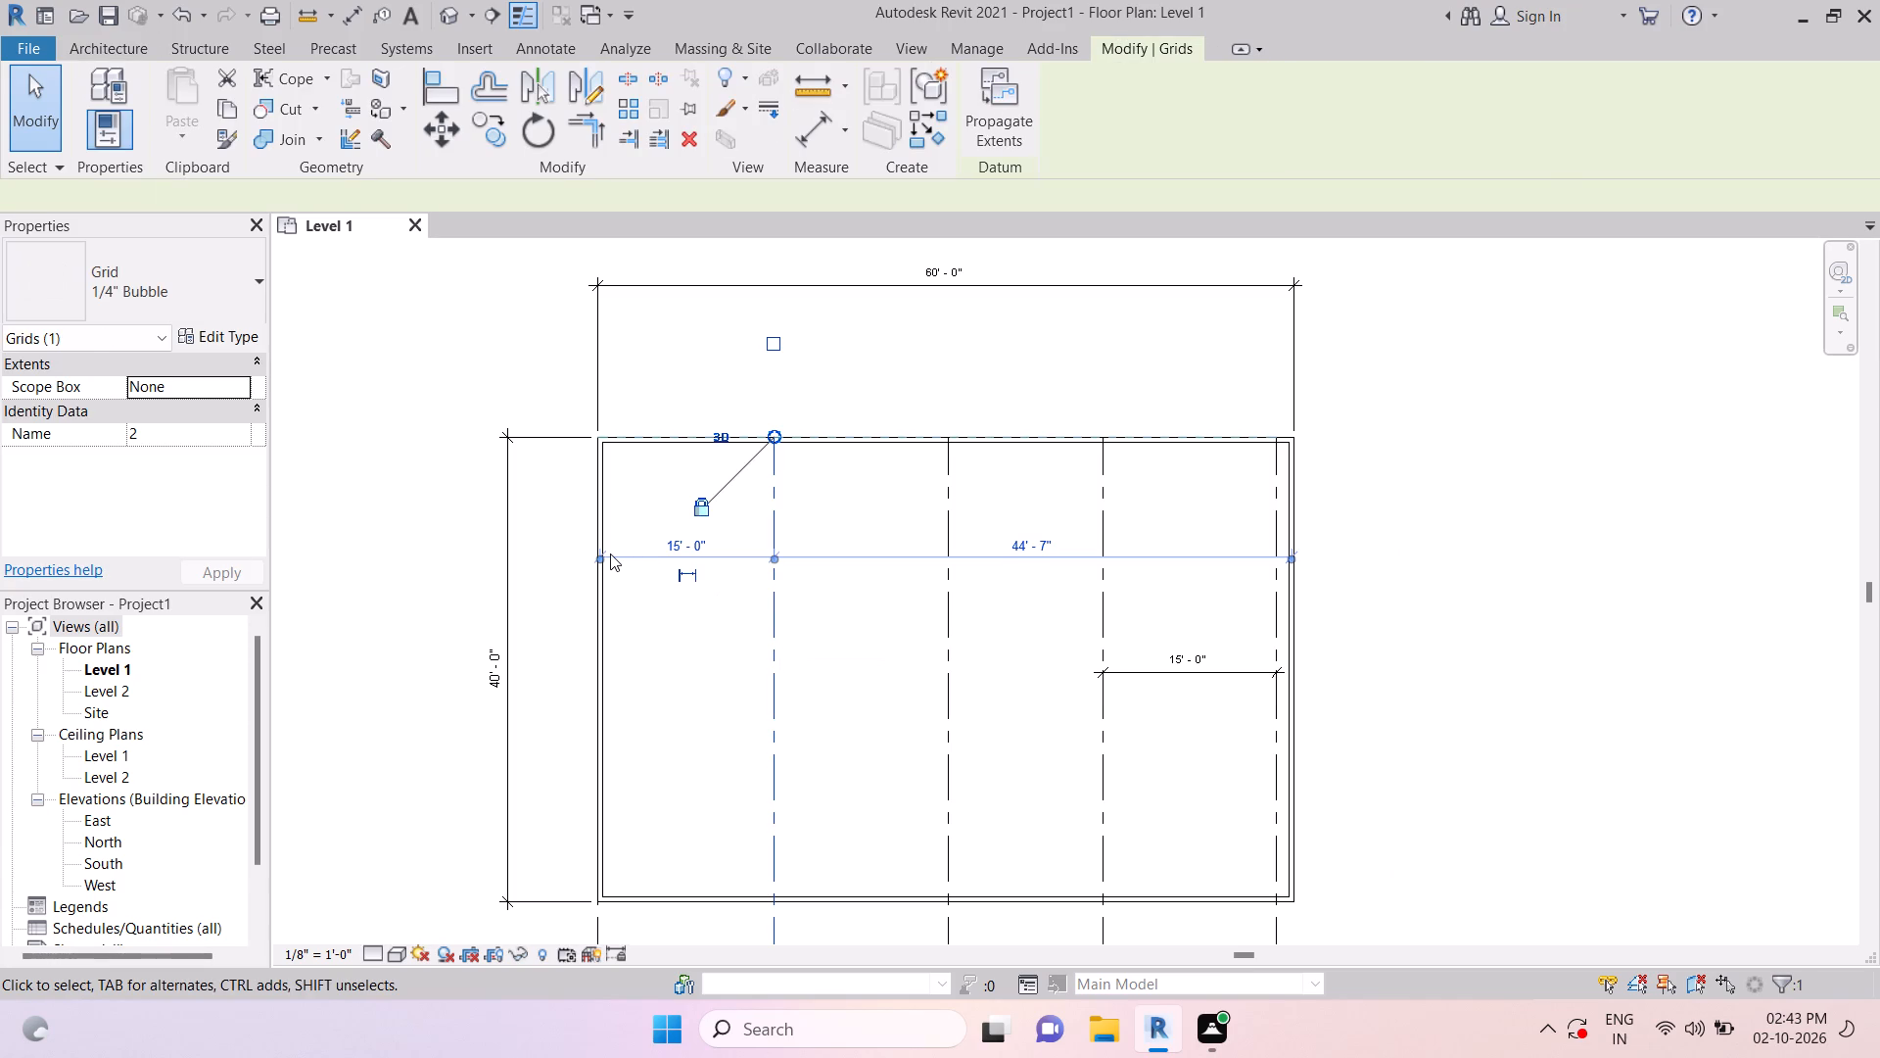
key("Escape")
key("Escape")
Add an aligned dimension between grids 1 and 2, placed below the building above the grid bubbles.
scroll(655, 448, "down", 4)
middle_click_drag(713, 417, 712, 462)
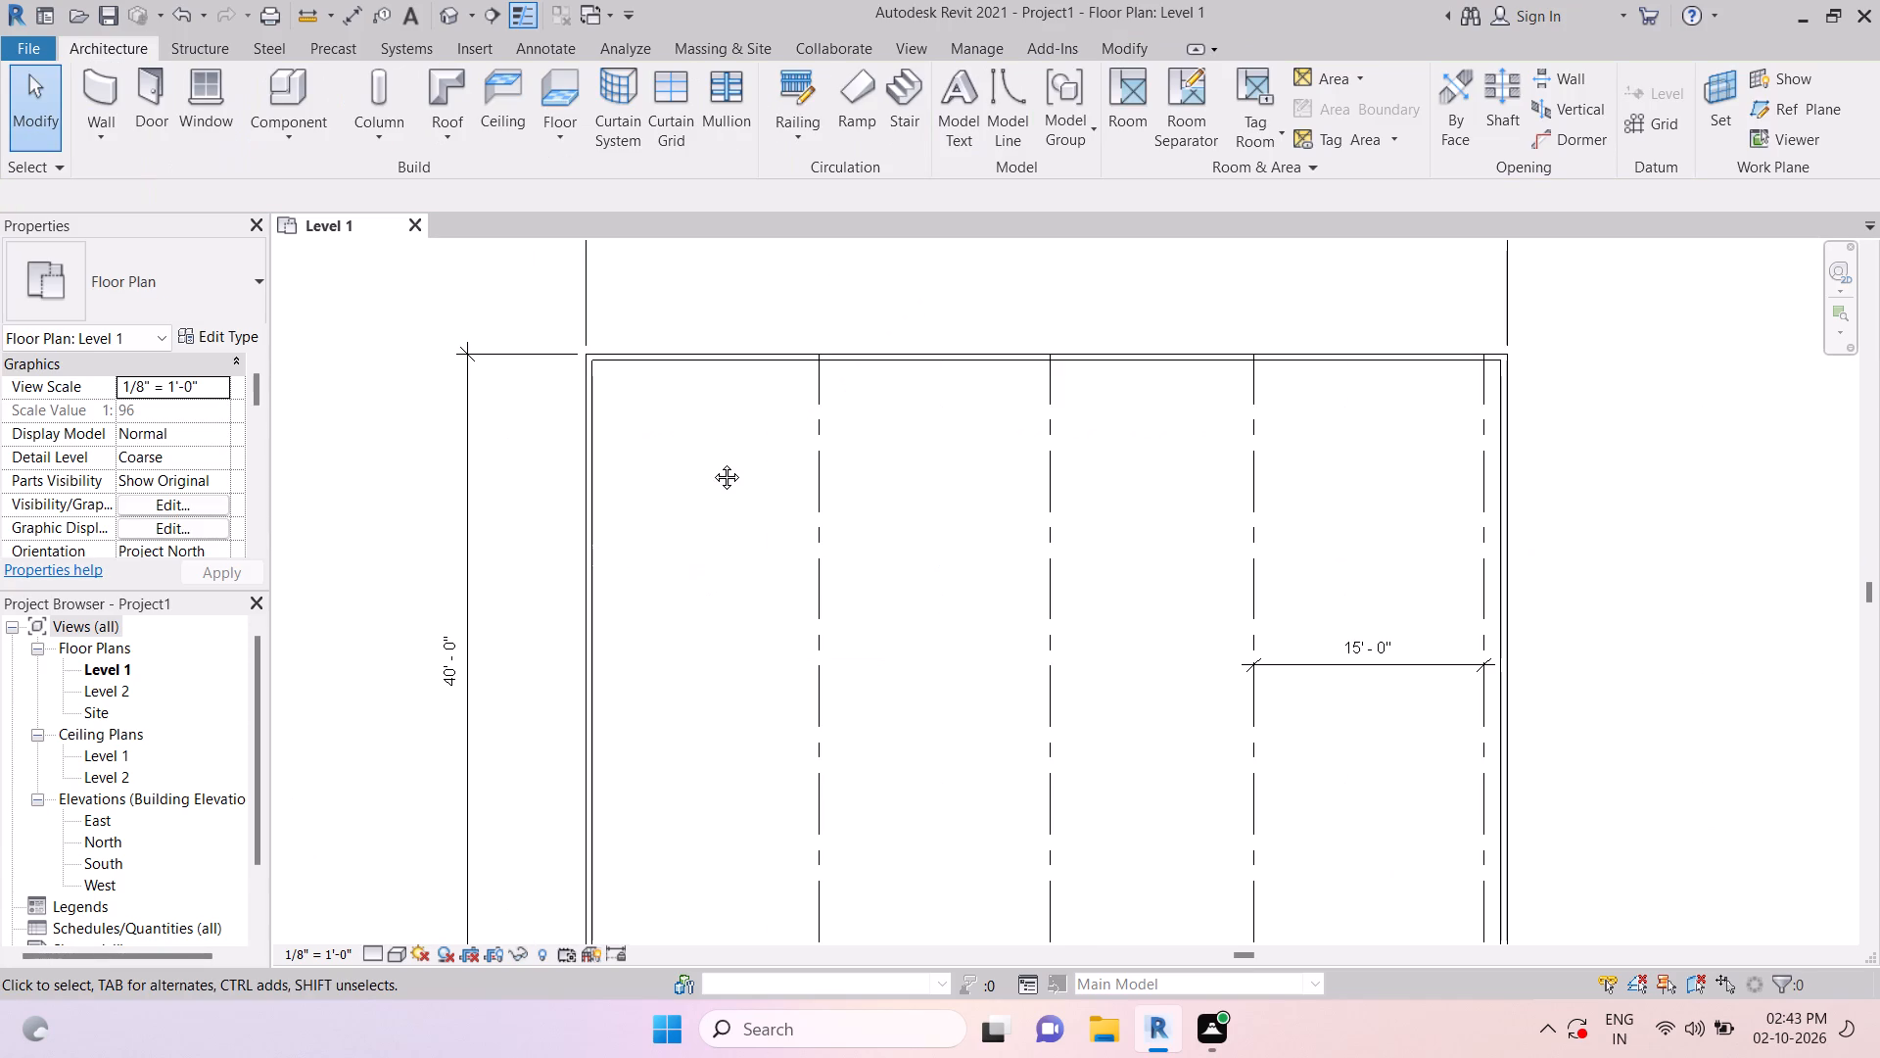
middle_click_drag(712, 462, 746, 622)
key("Escape")
scroll(793, 624, "down", 7)
middle_click_drag(852, 676, 834, 521)
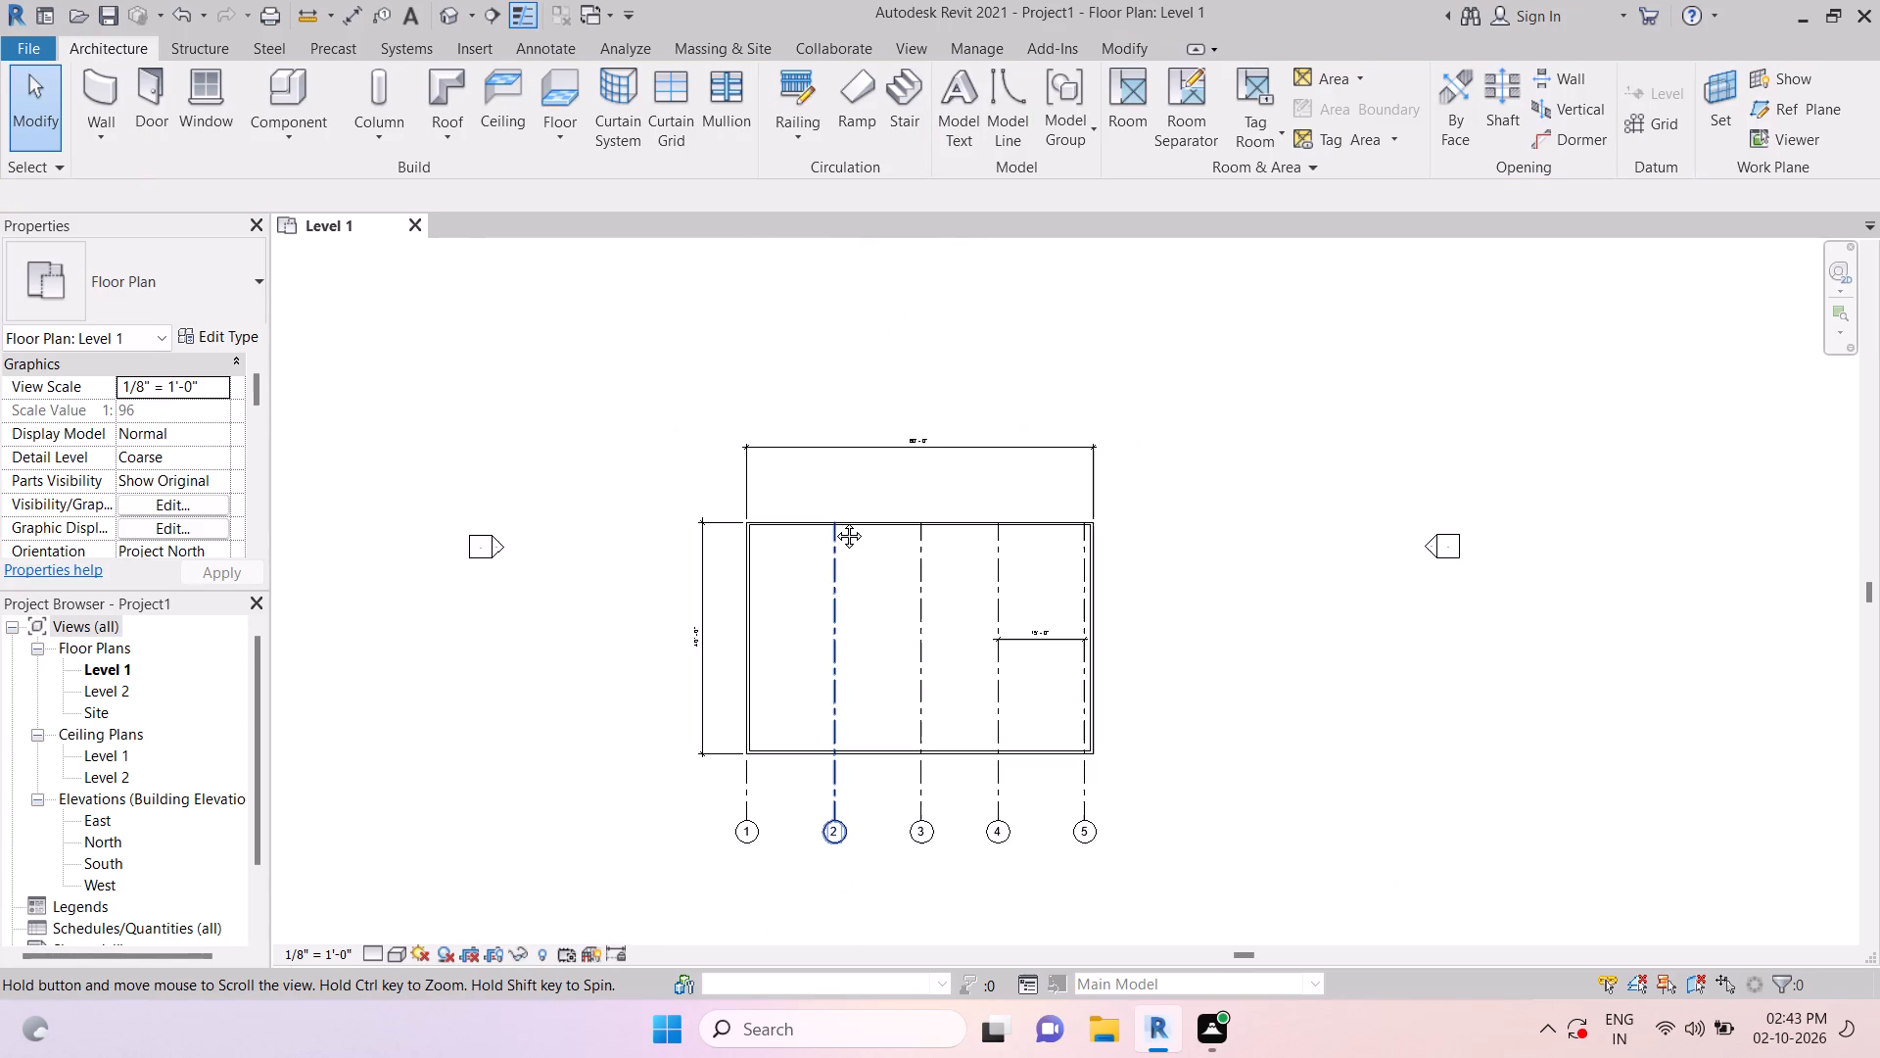
middle_click_drag(834, 521, 840, 488)
key("Escape")
scroll(742, 708, "up", 8)
key("Escape")
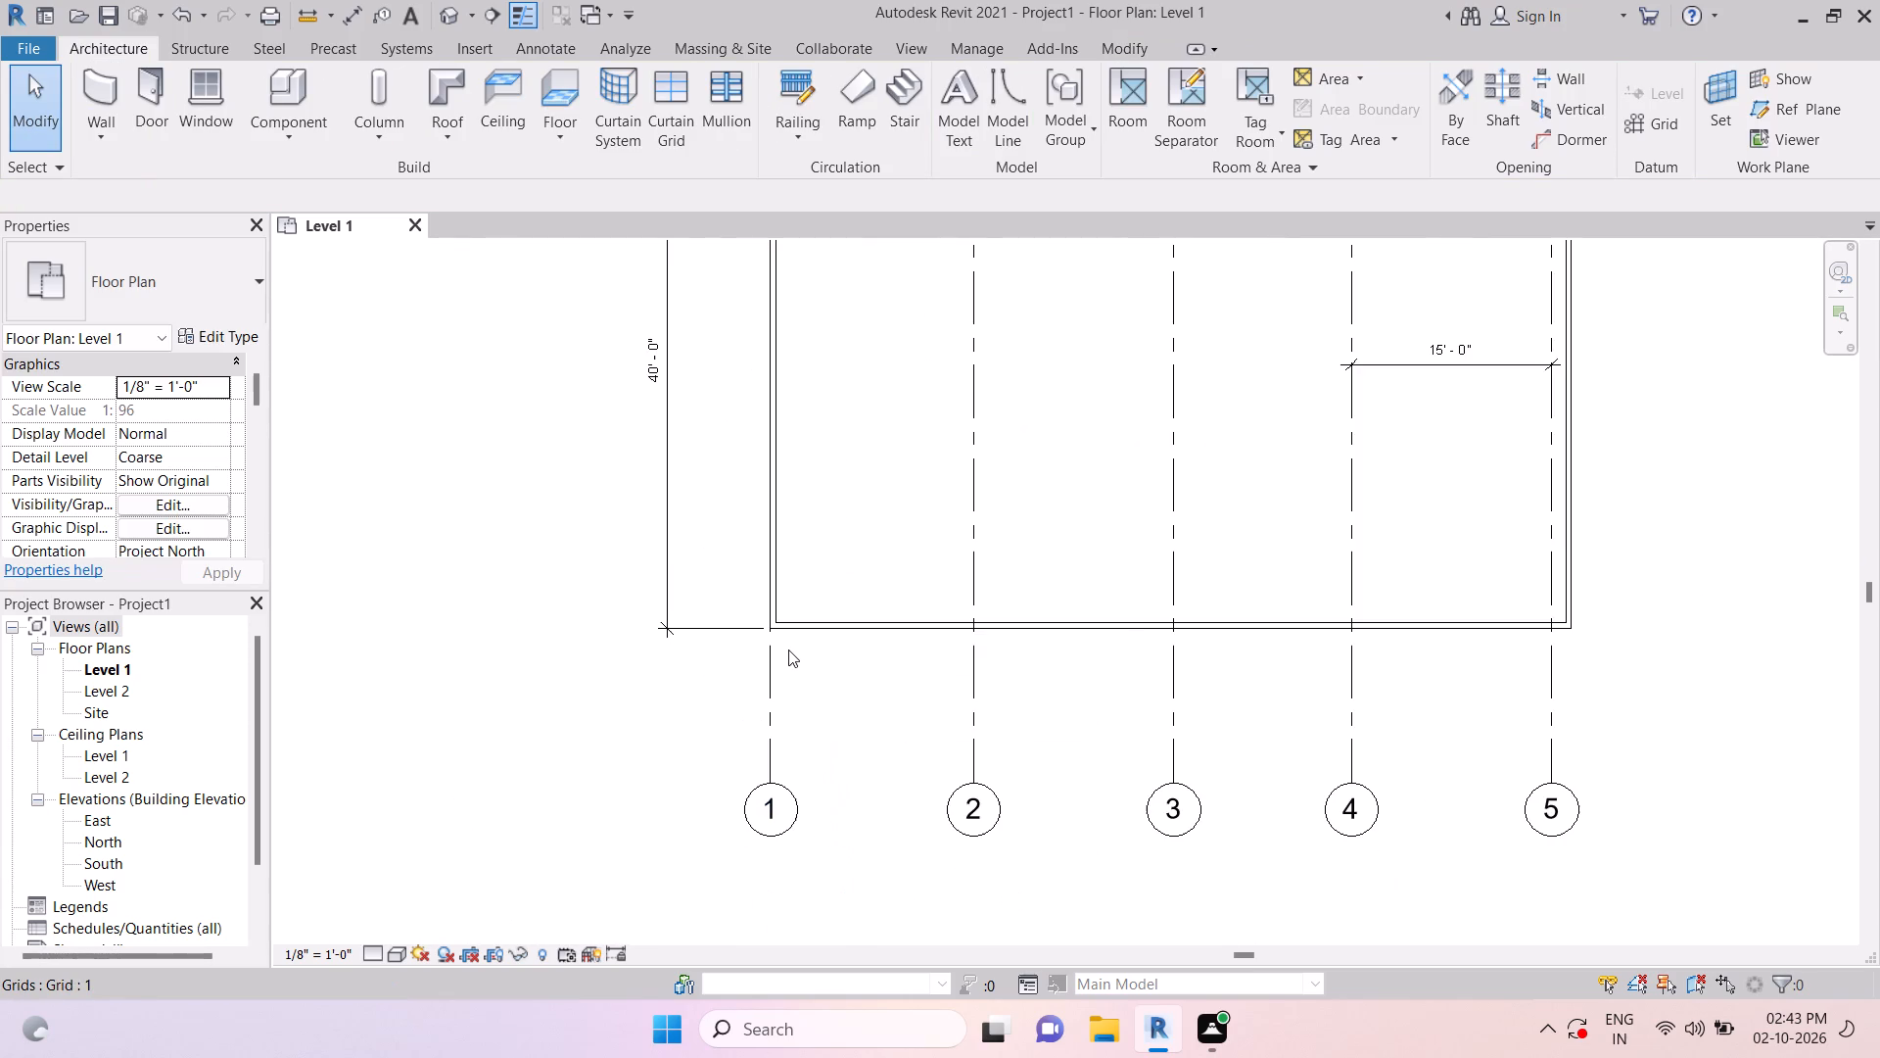
type("di")
left_click(781, 650)
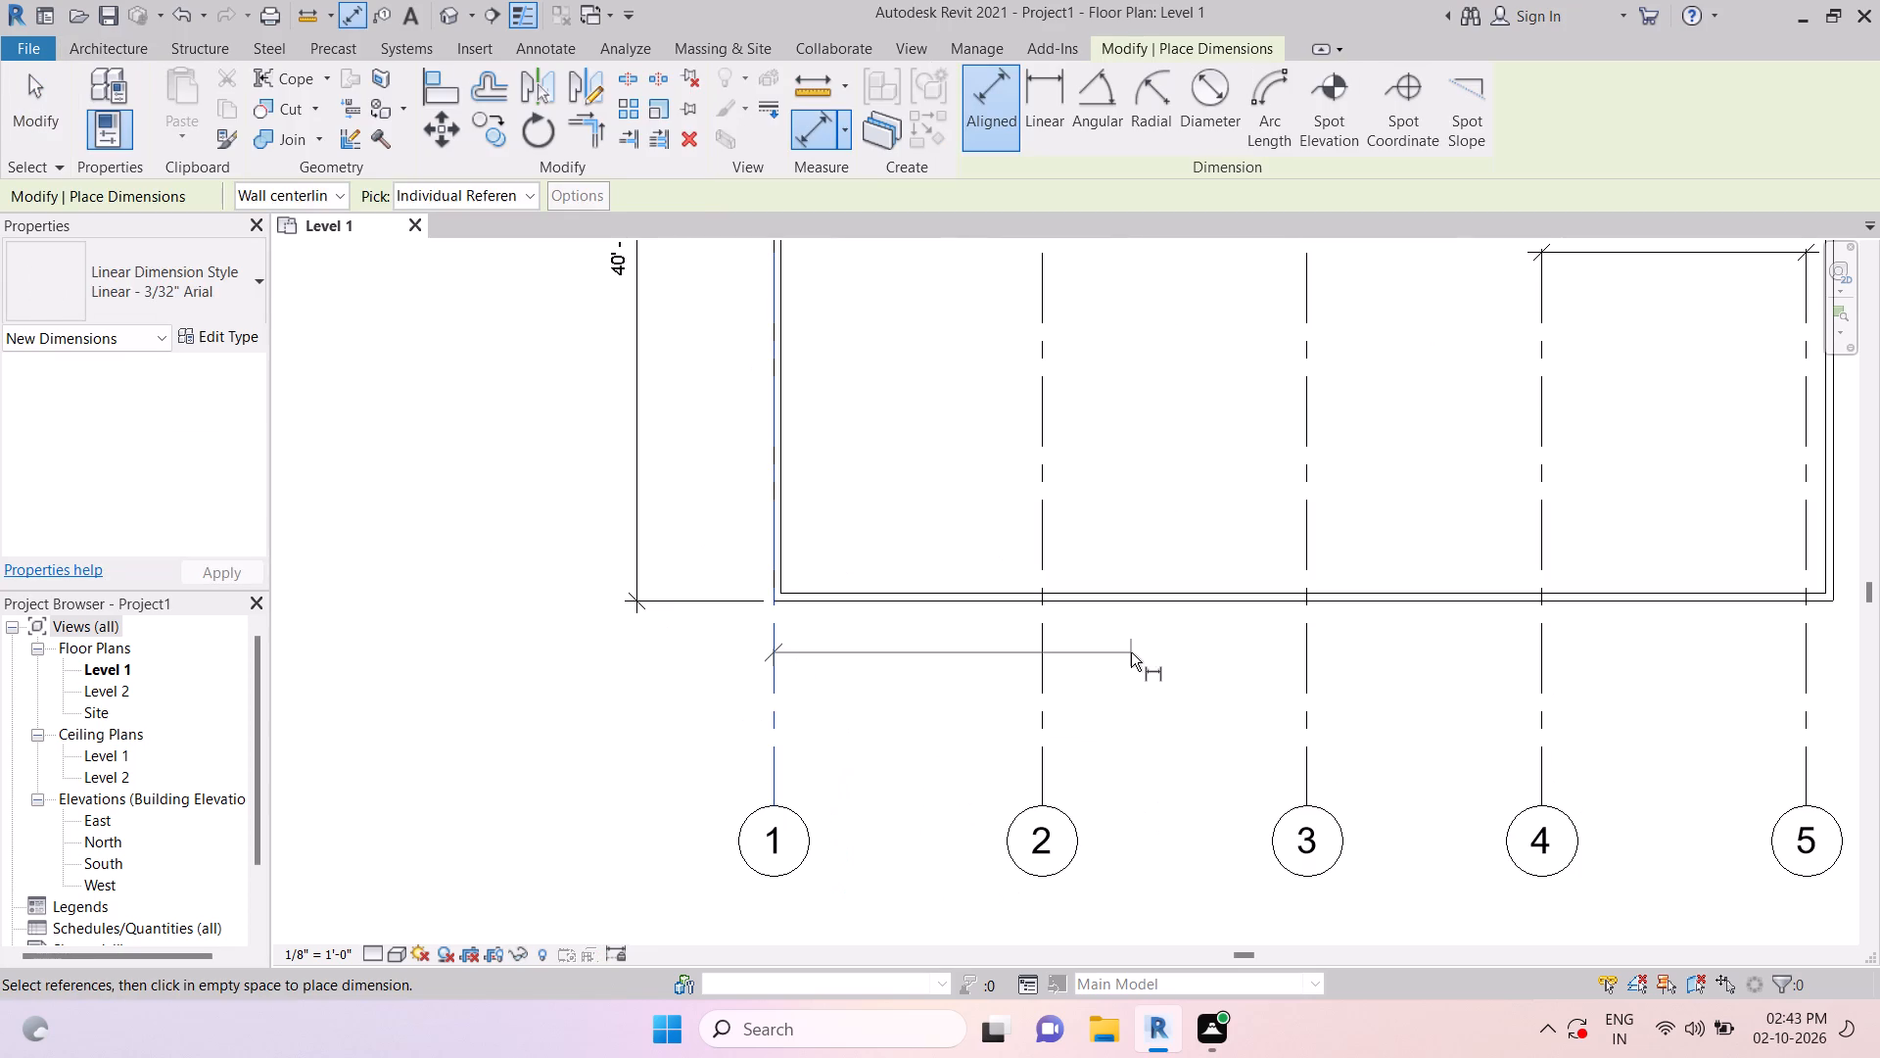
left_click(1044, 662)
left_click(938, 716)
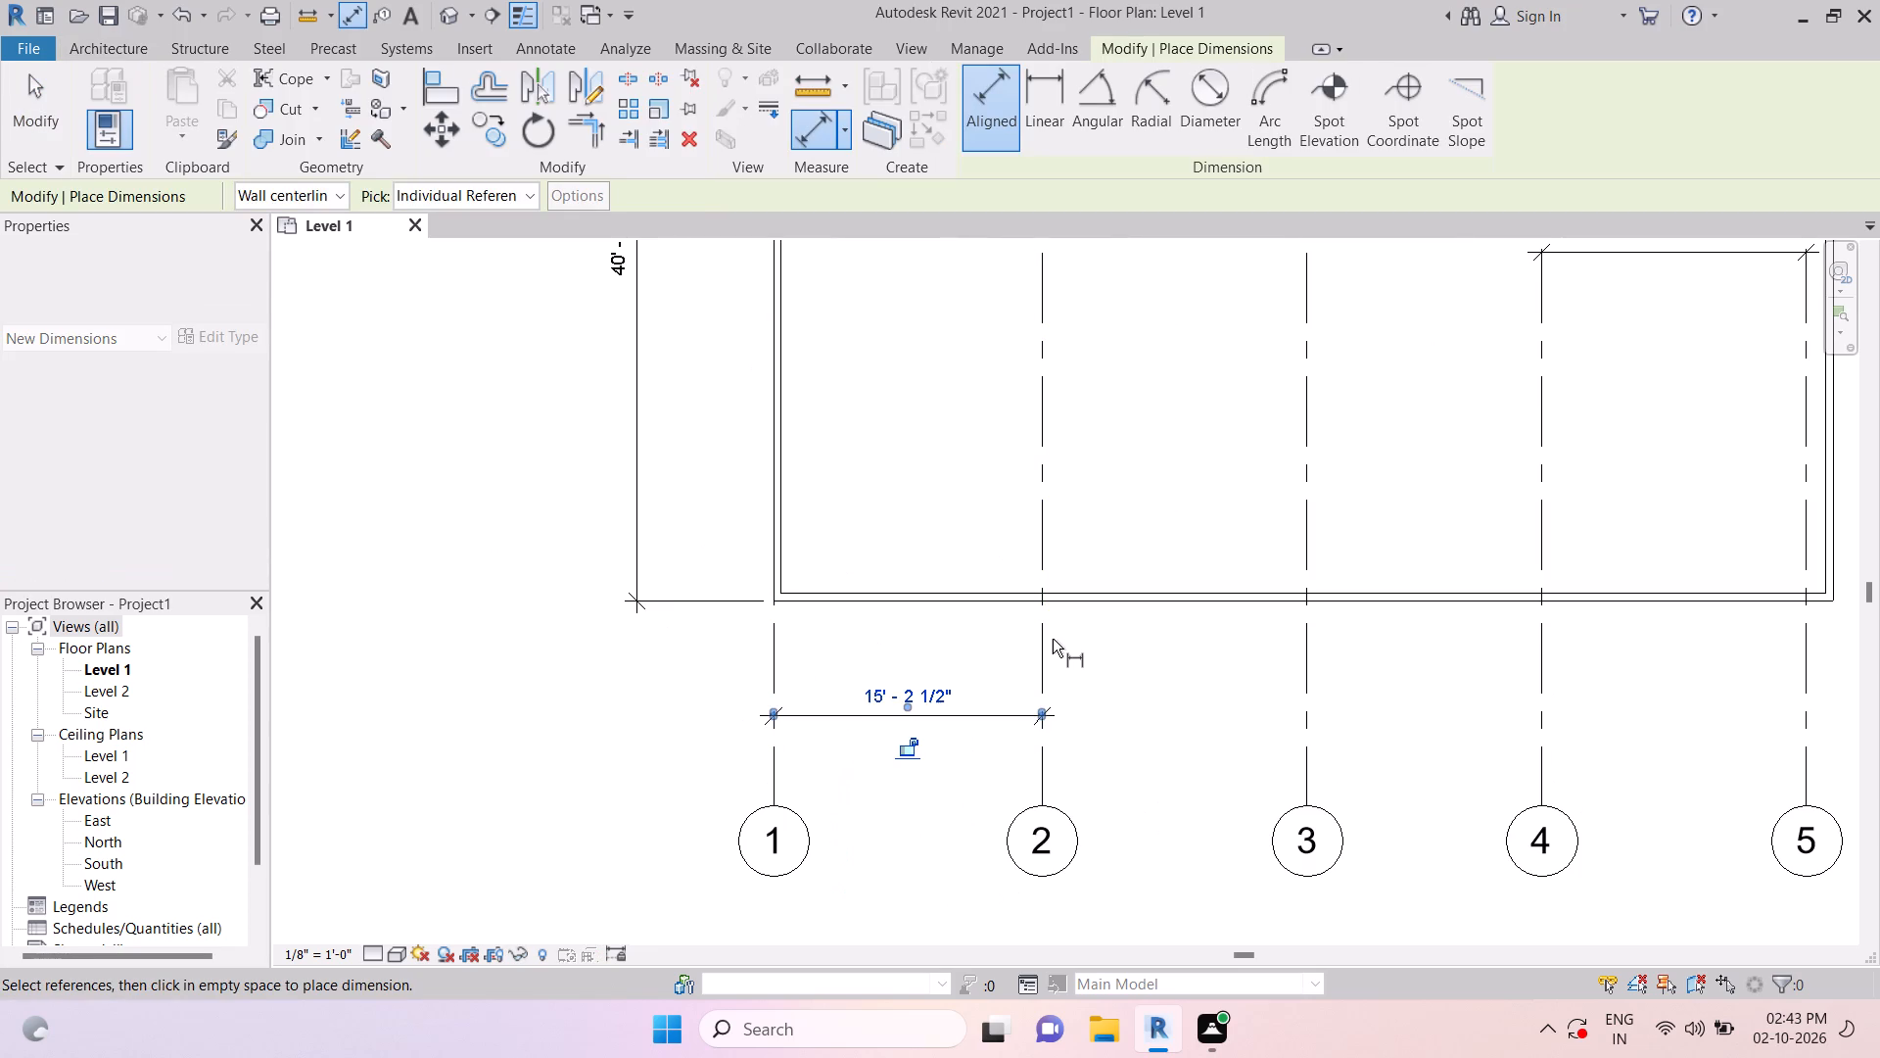
Add separate aligned dimensions between grids 2 and 3, 3 and 4, and 4 and 5, in line with the grid 1–2 dimension below the building.
left_click(1053, 637)
left_click(1296, 657)
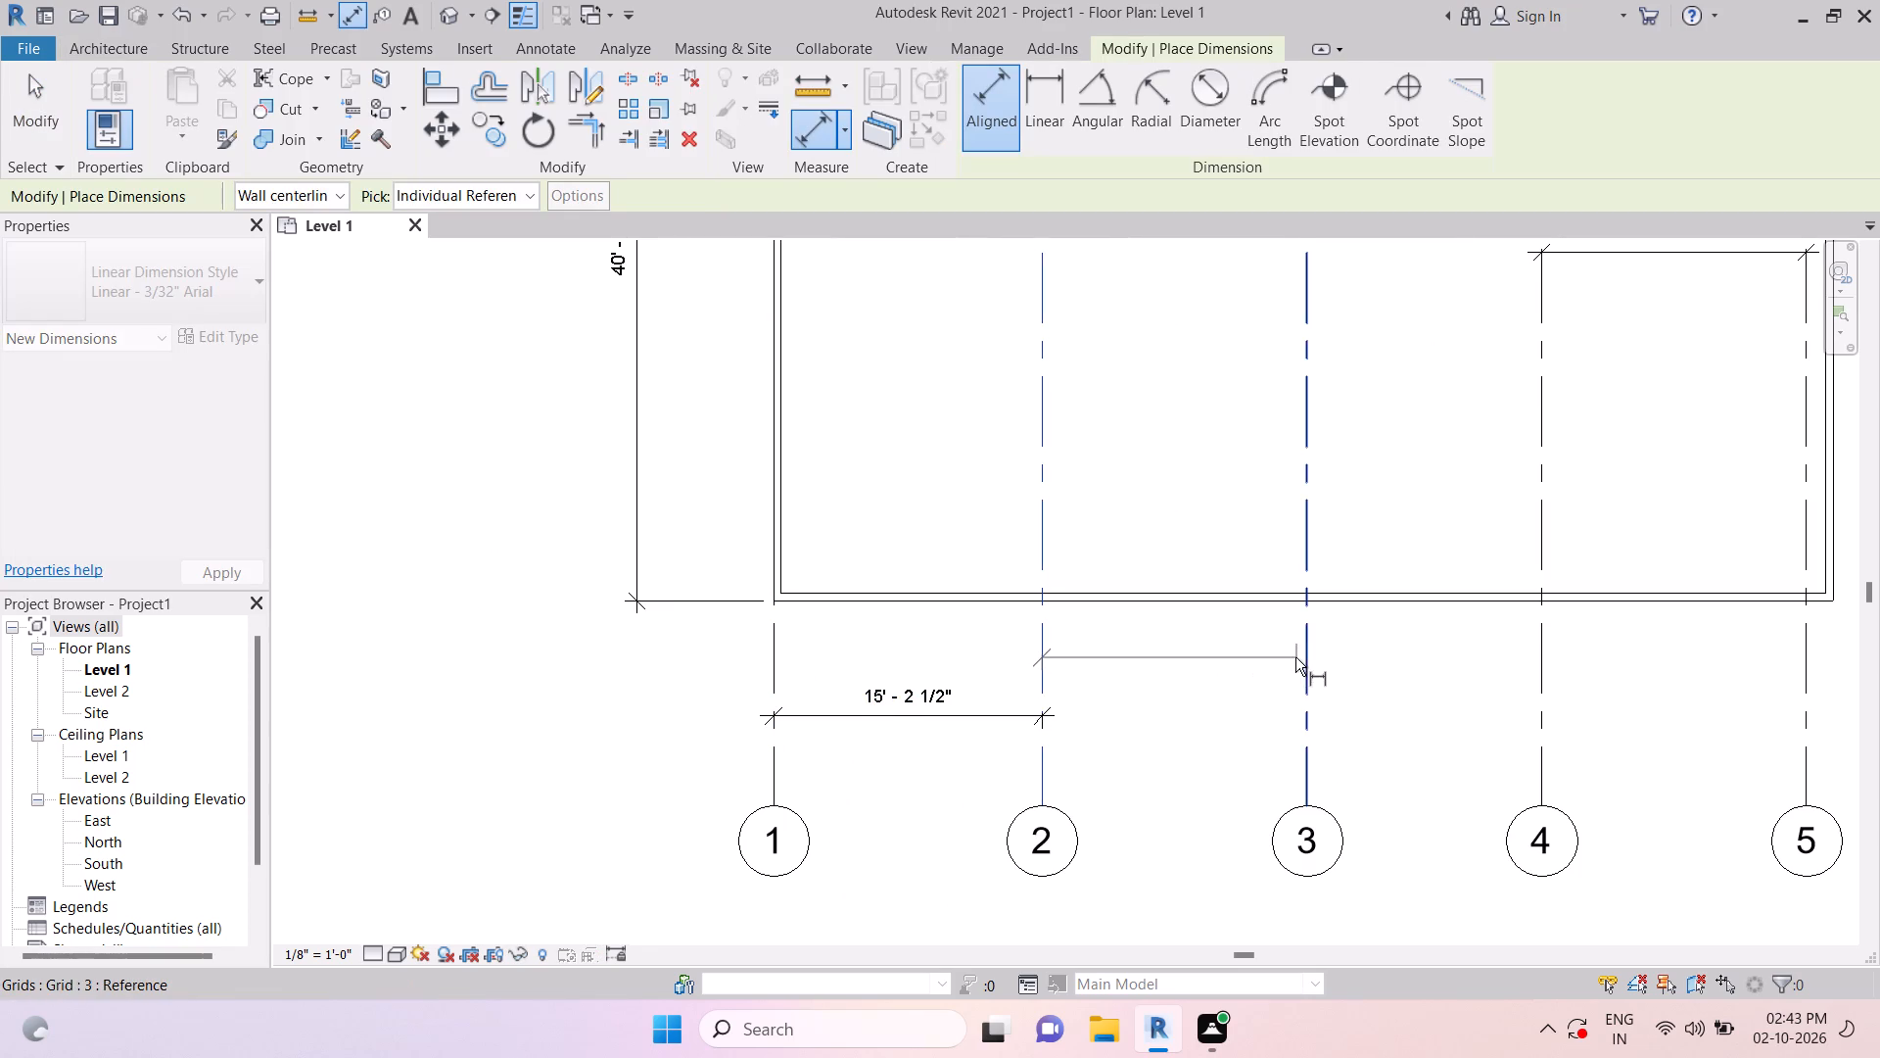
left_click(1216, 709)
left_click(1299, 636)
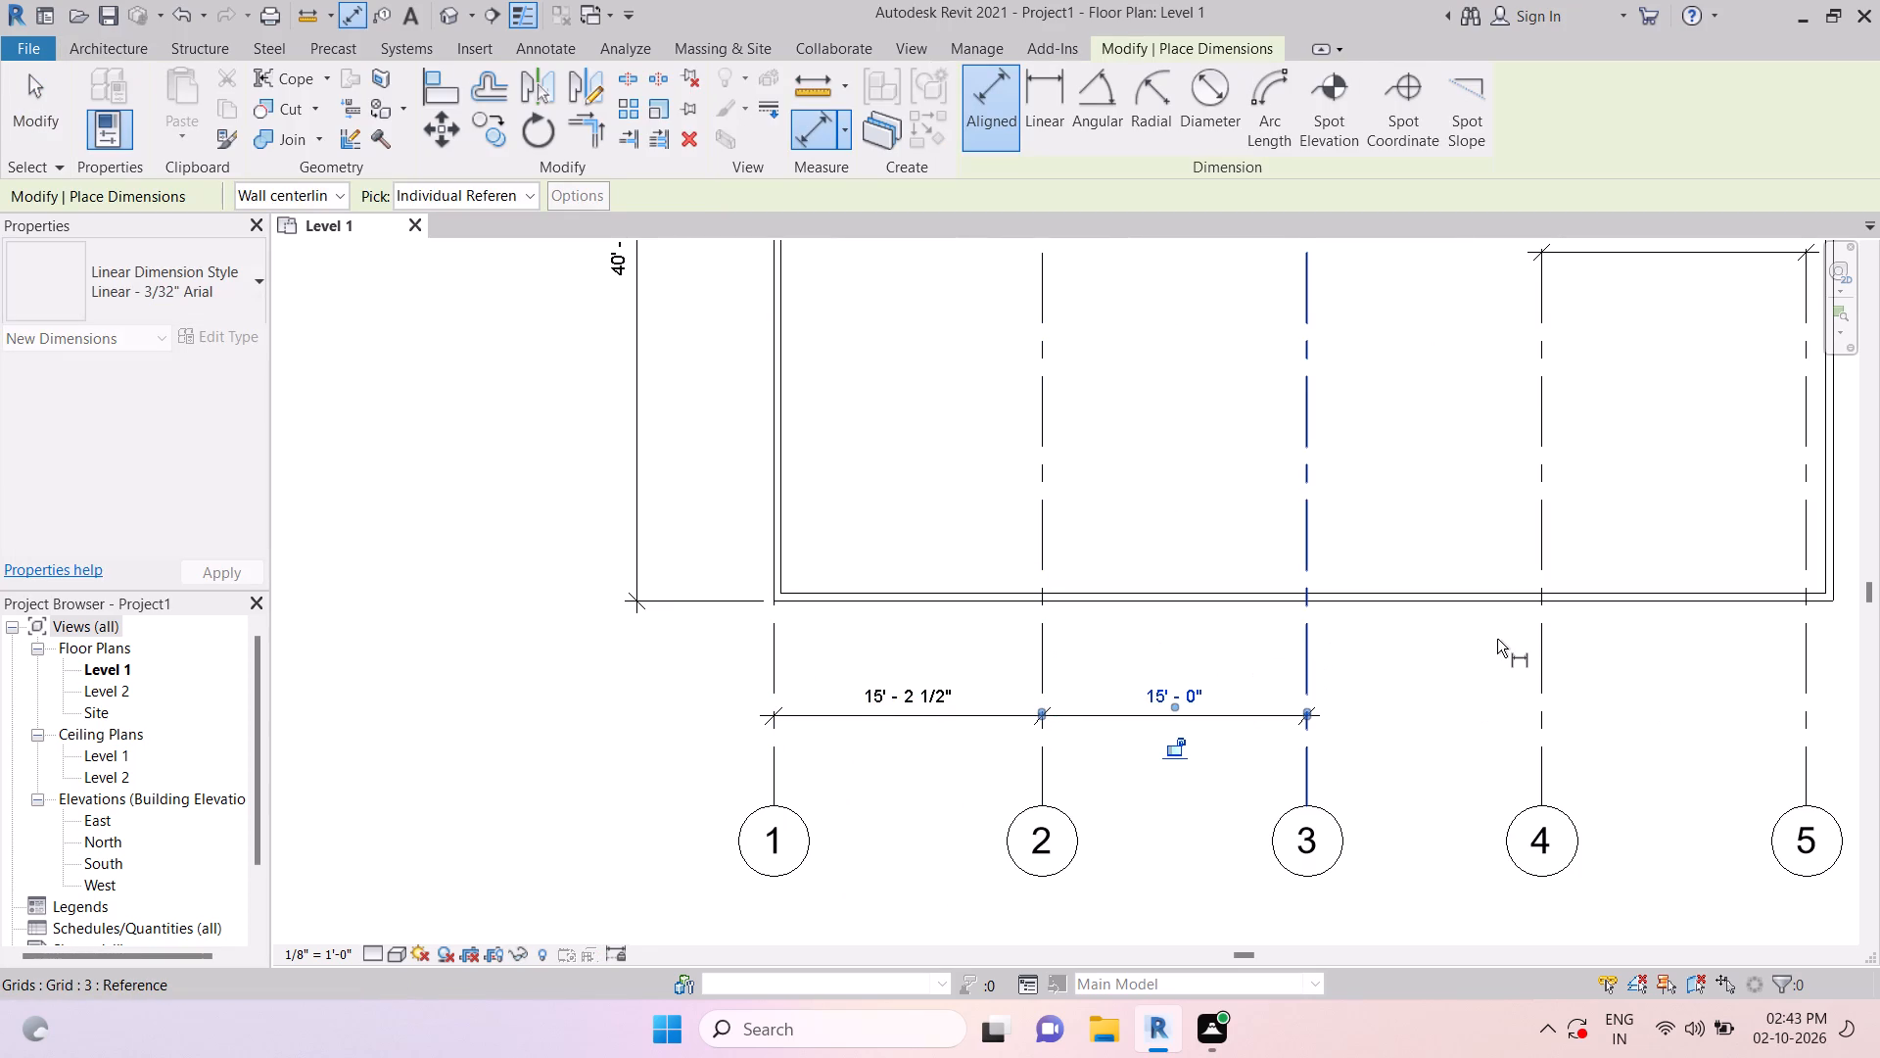
left_click(1532, 644)
left_click(1457, 705)
middle_click_drag(1672, 702, 1497, 700)
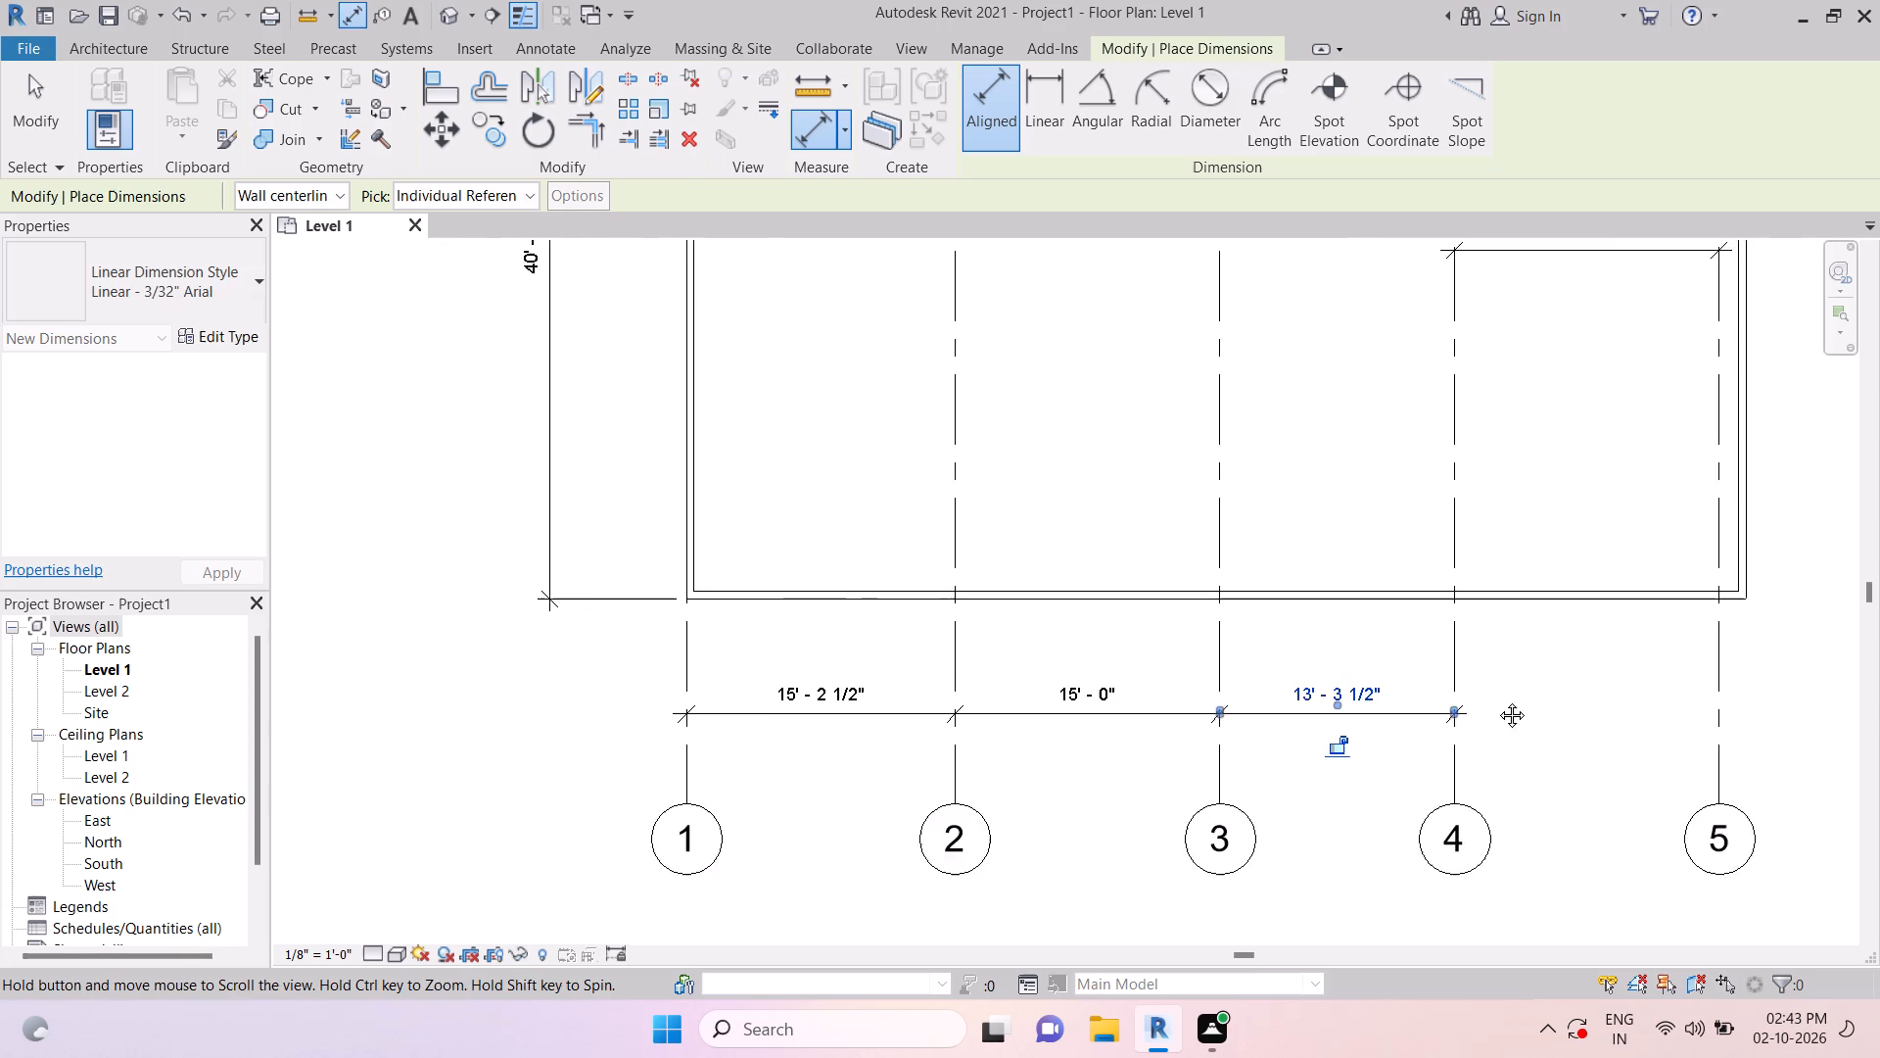
middle_click_drag(1497, 700, 1426, 711)
left_click(1298, 647)
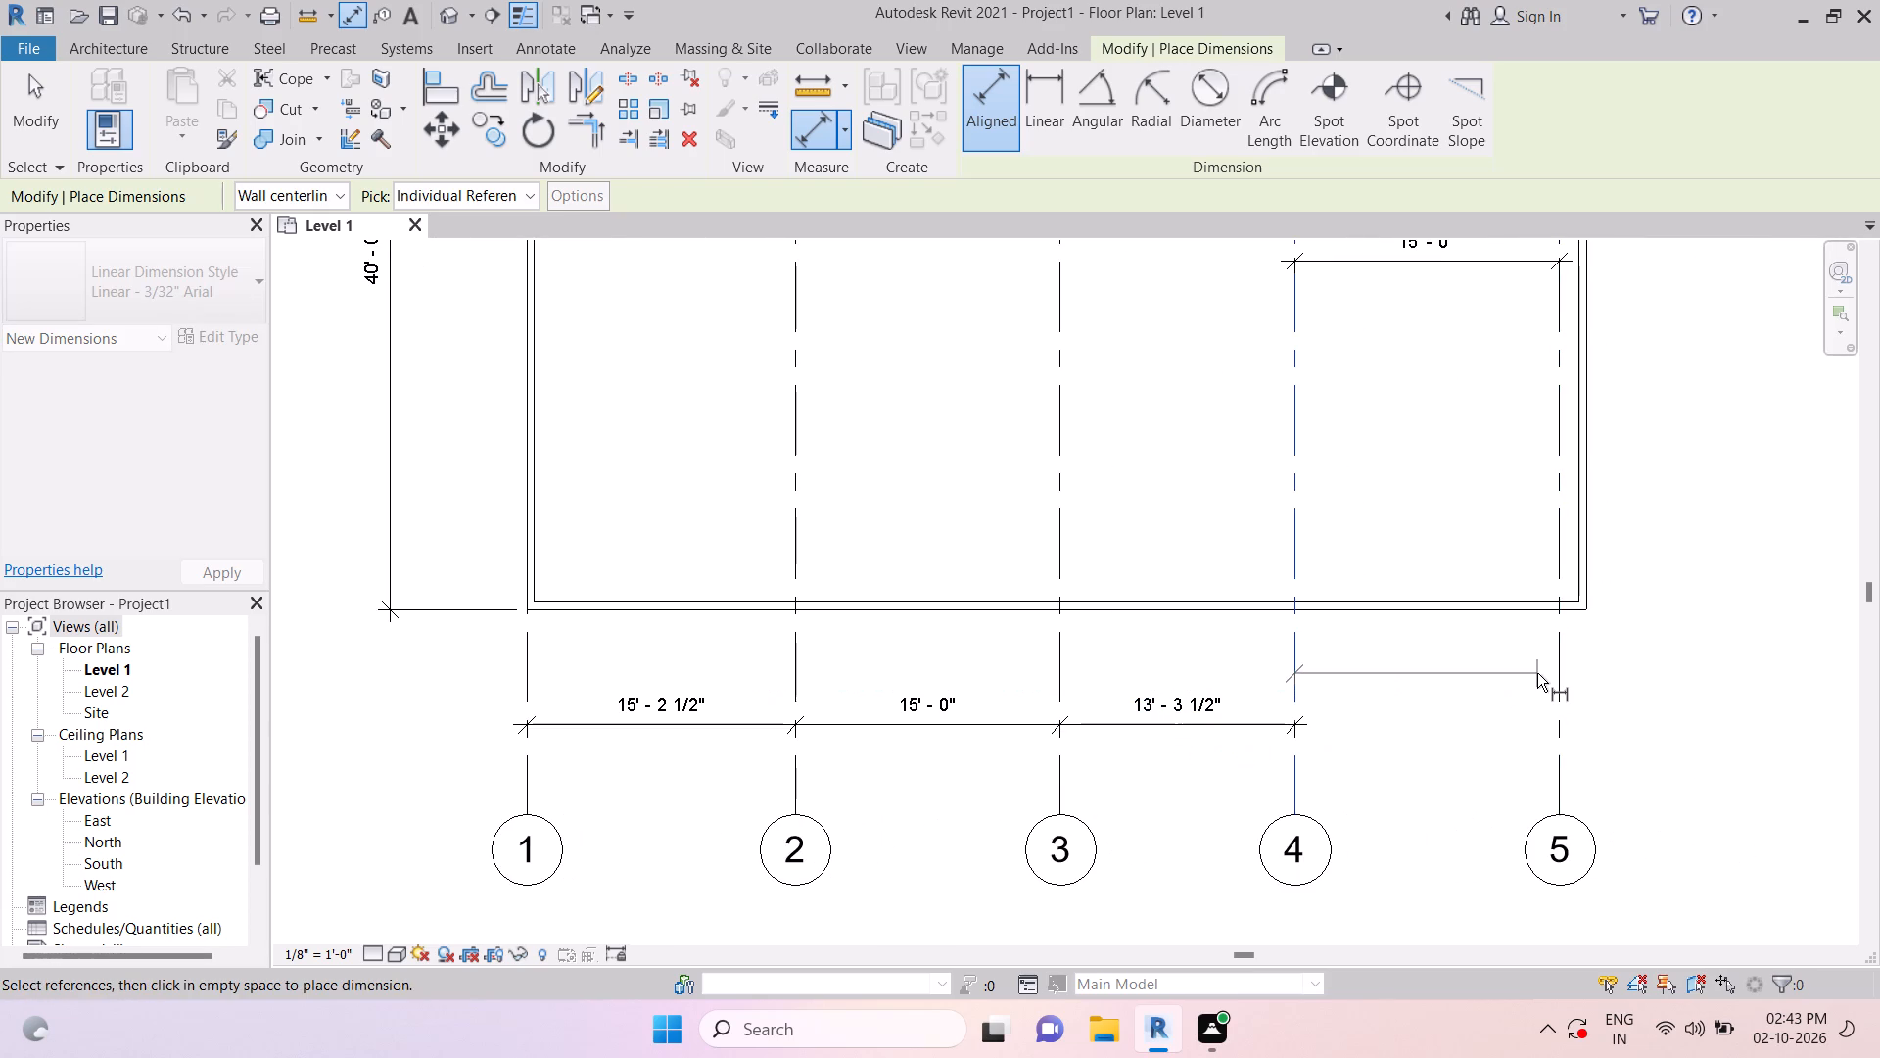
left_click(1559, 677)
left_click(1684, 735)
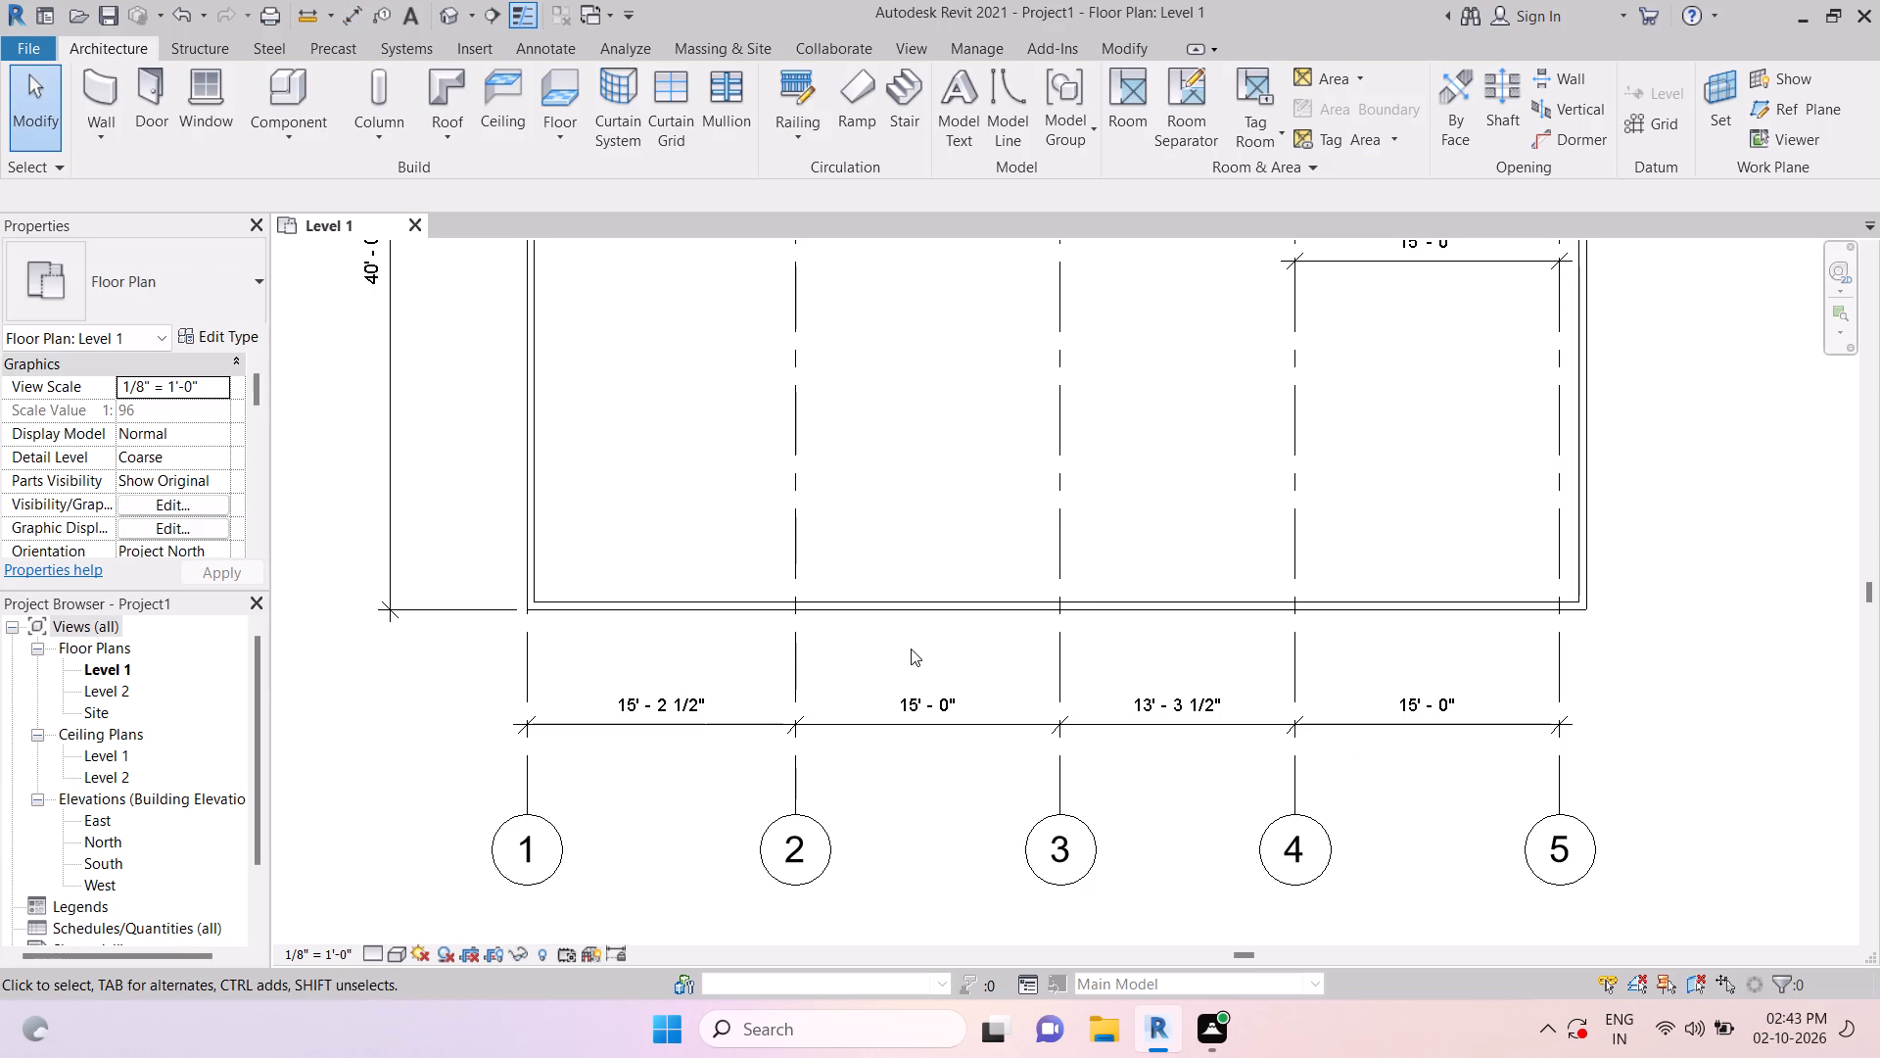
Move grid 2 by setting its dimension from grid 1 to 15'.
left_click(797, 633)
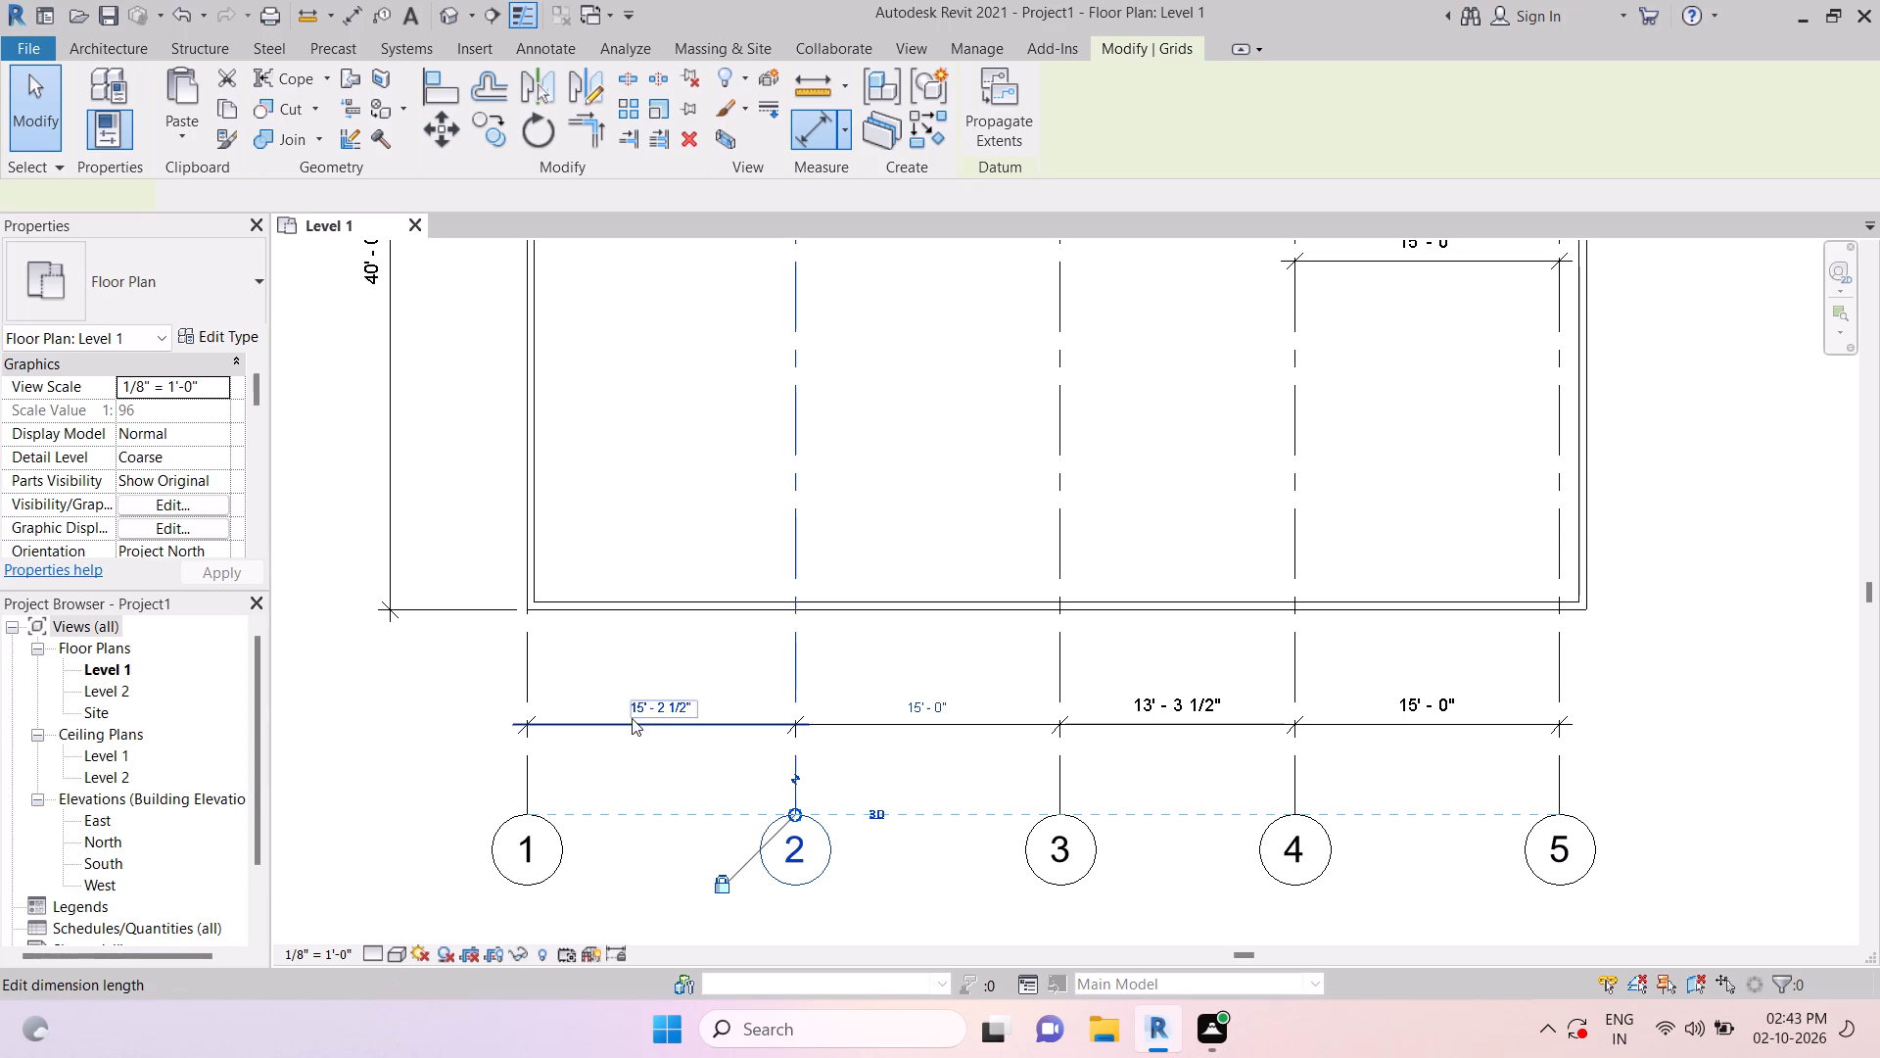
left_click(653, 710)
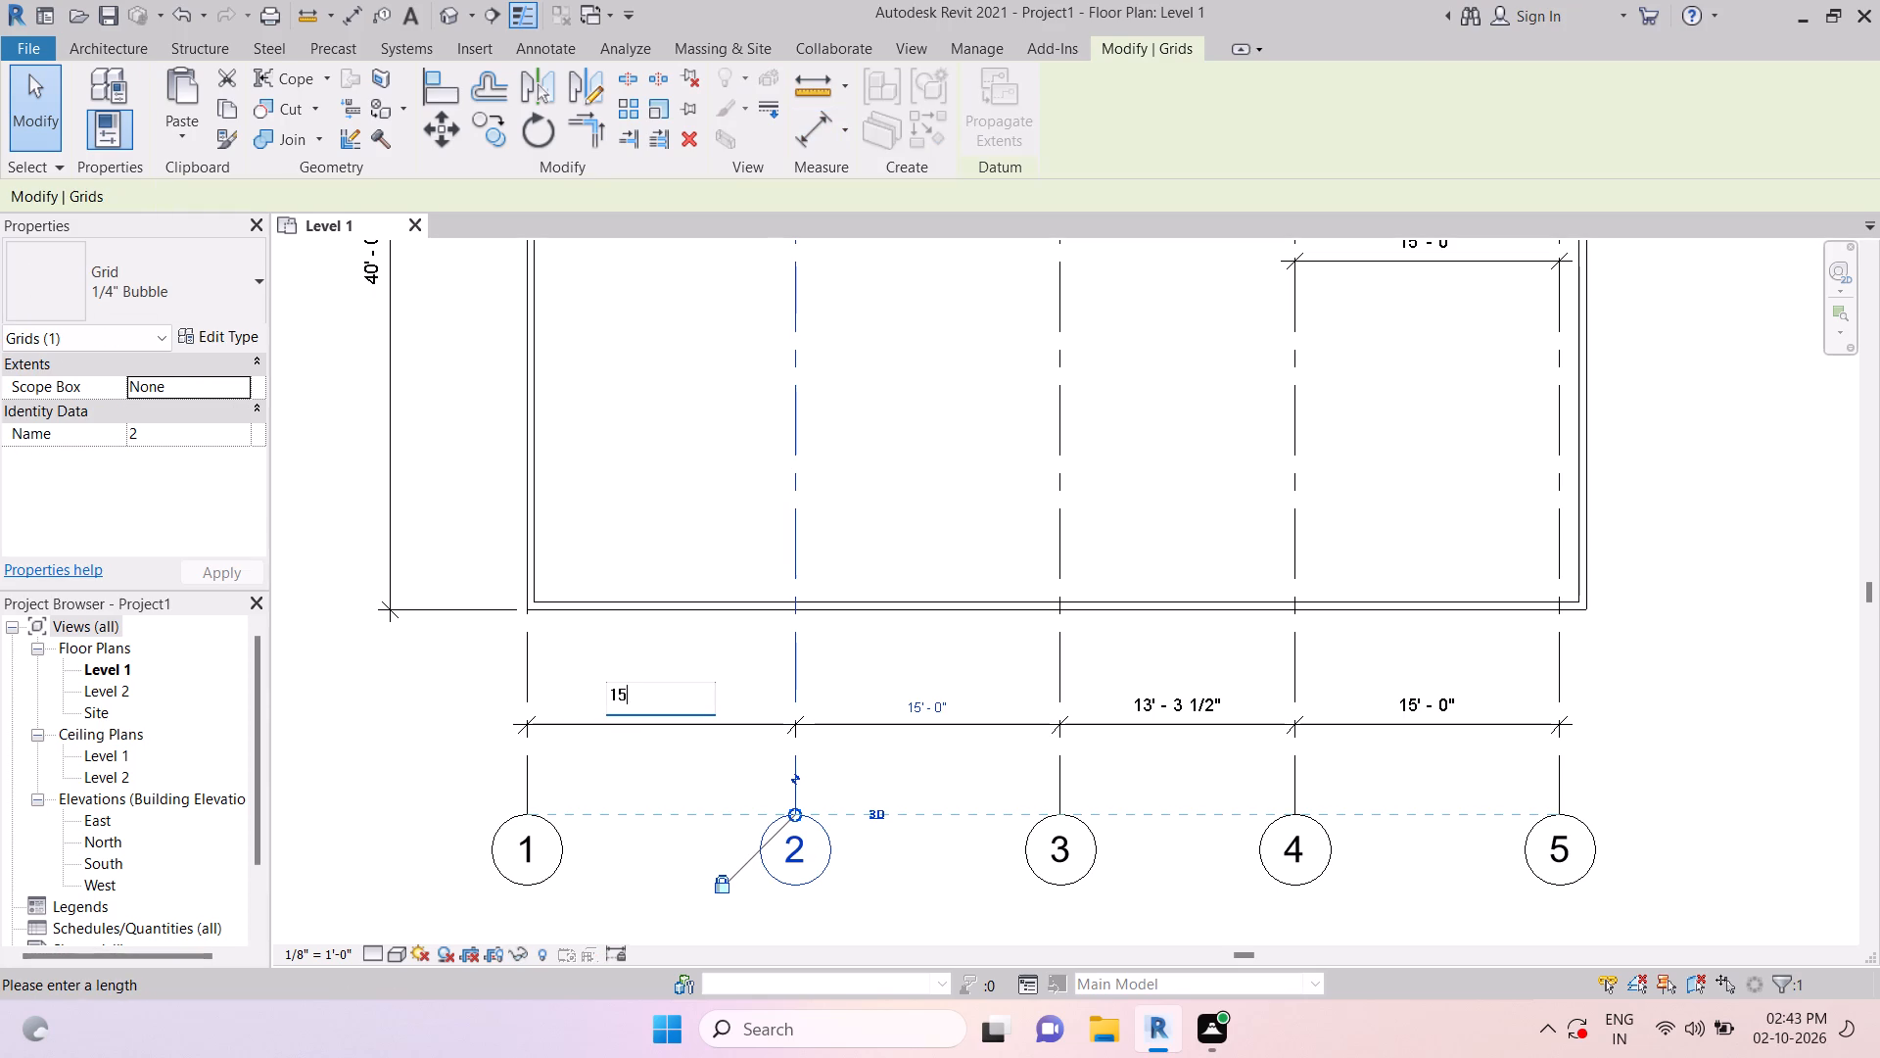
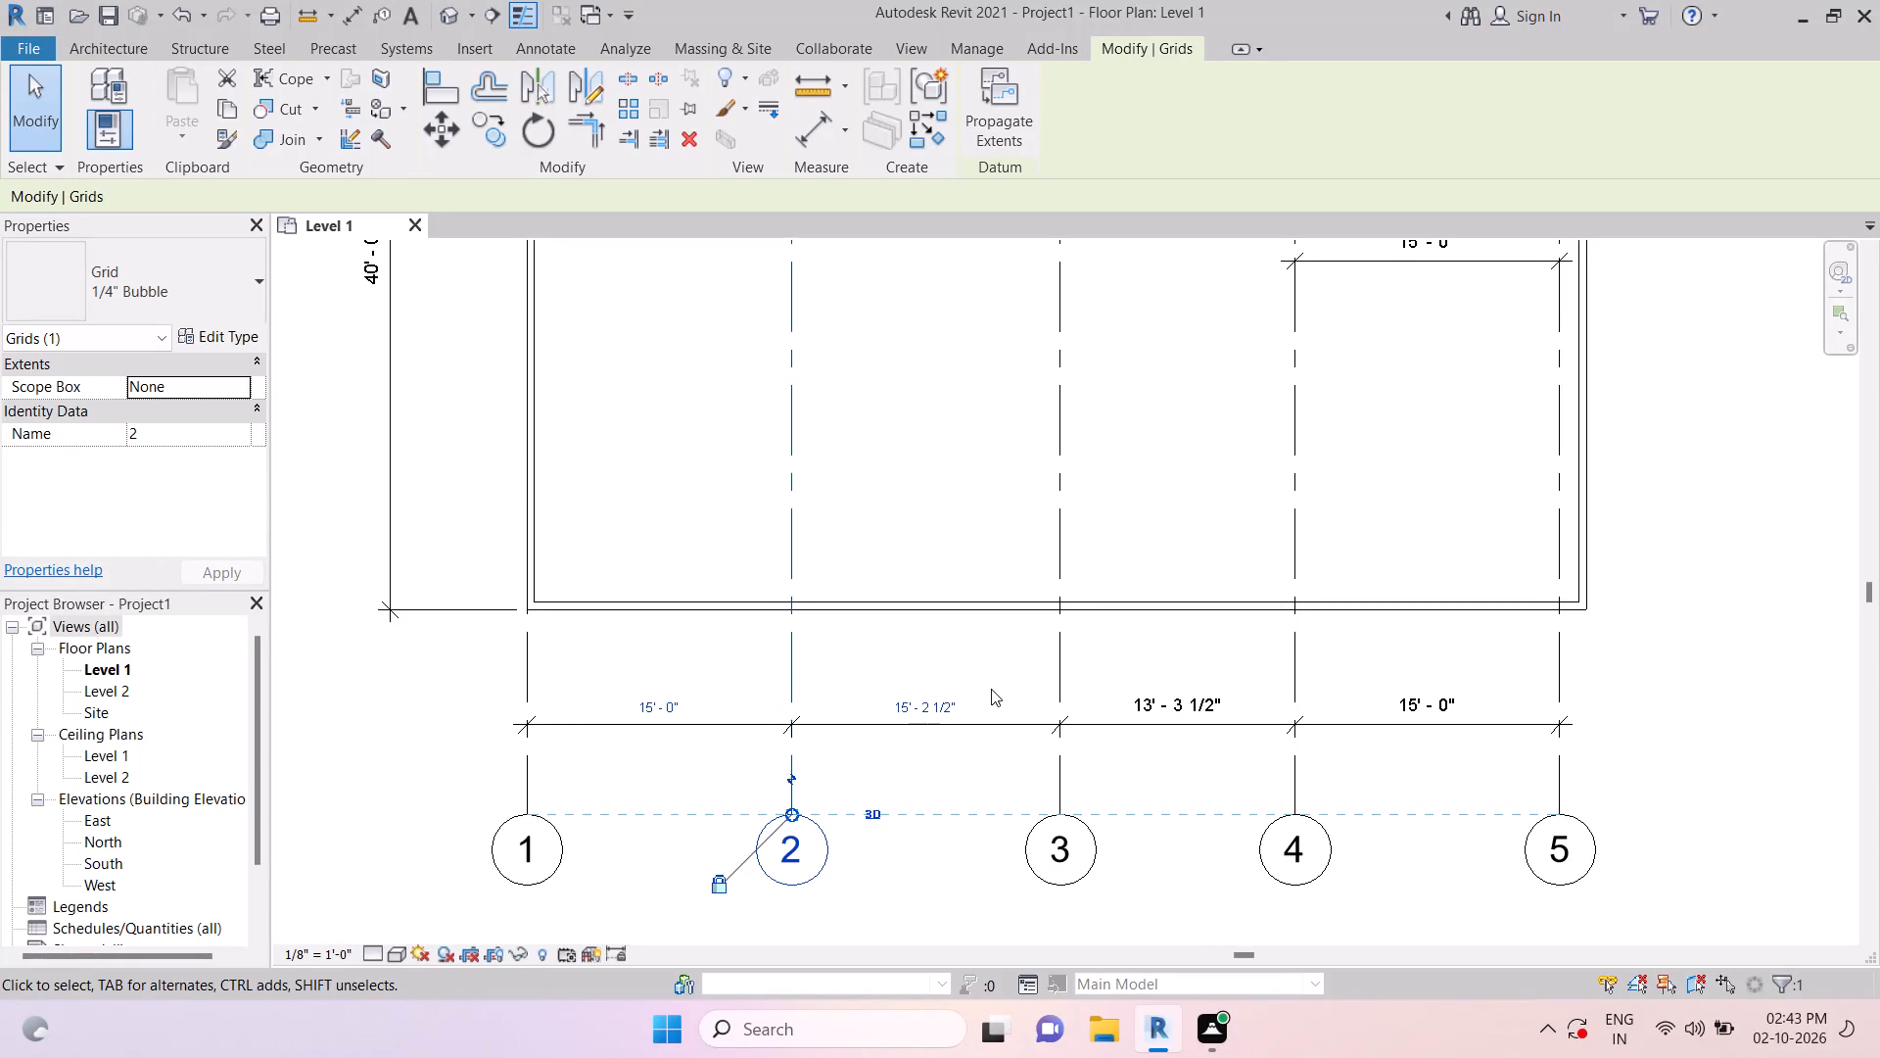
Move grid 3 by setting its dimension from grid 2 to 15'.
left_click(1058, 652)
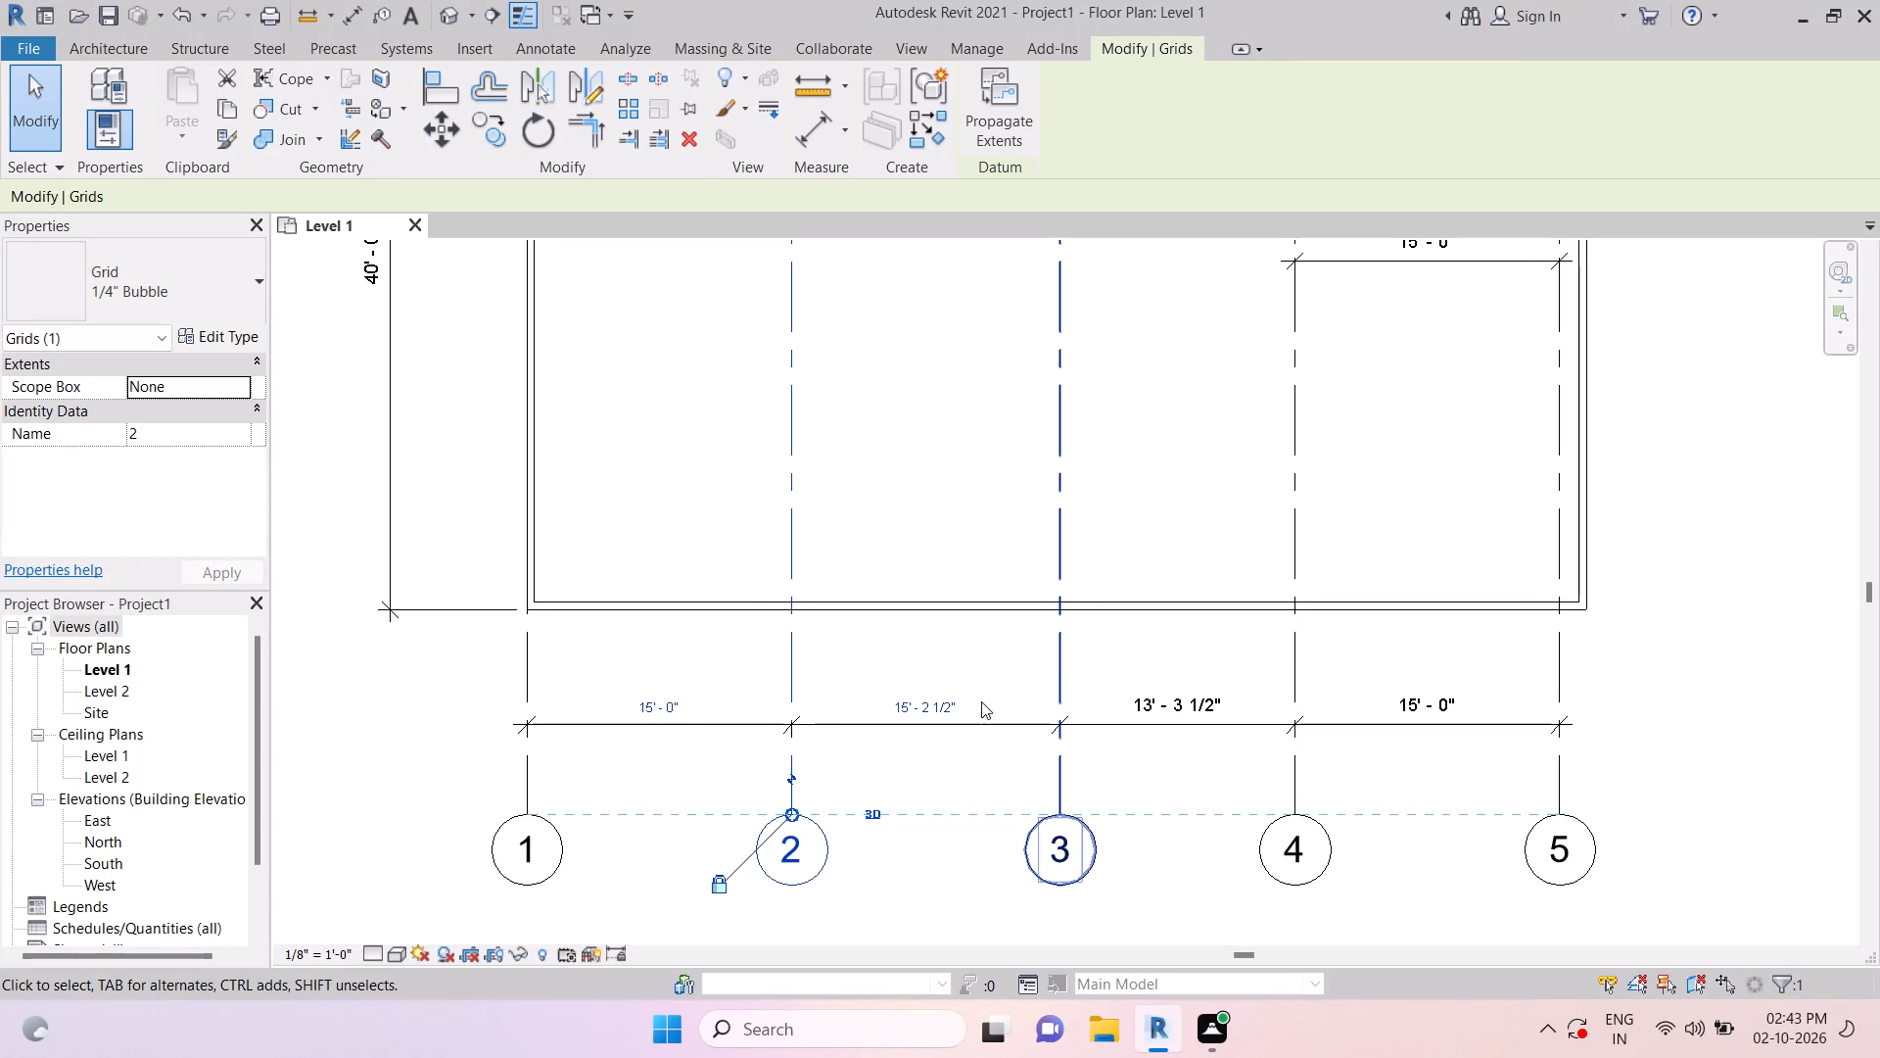
left_click(940, 707)
type("15")
key("apostrophe")
key("Return")
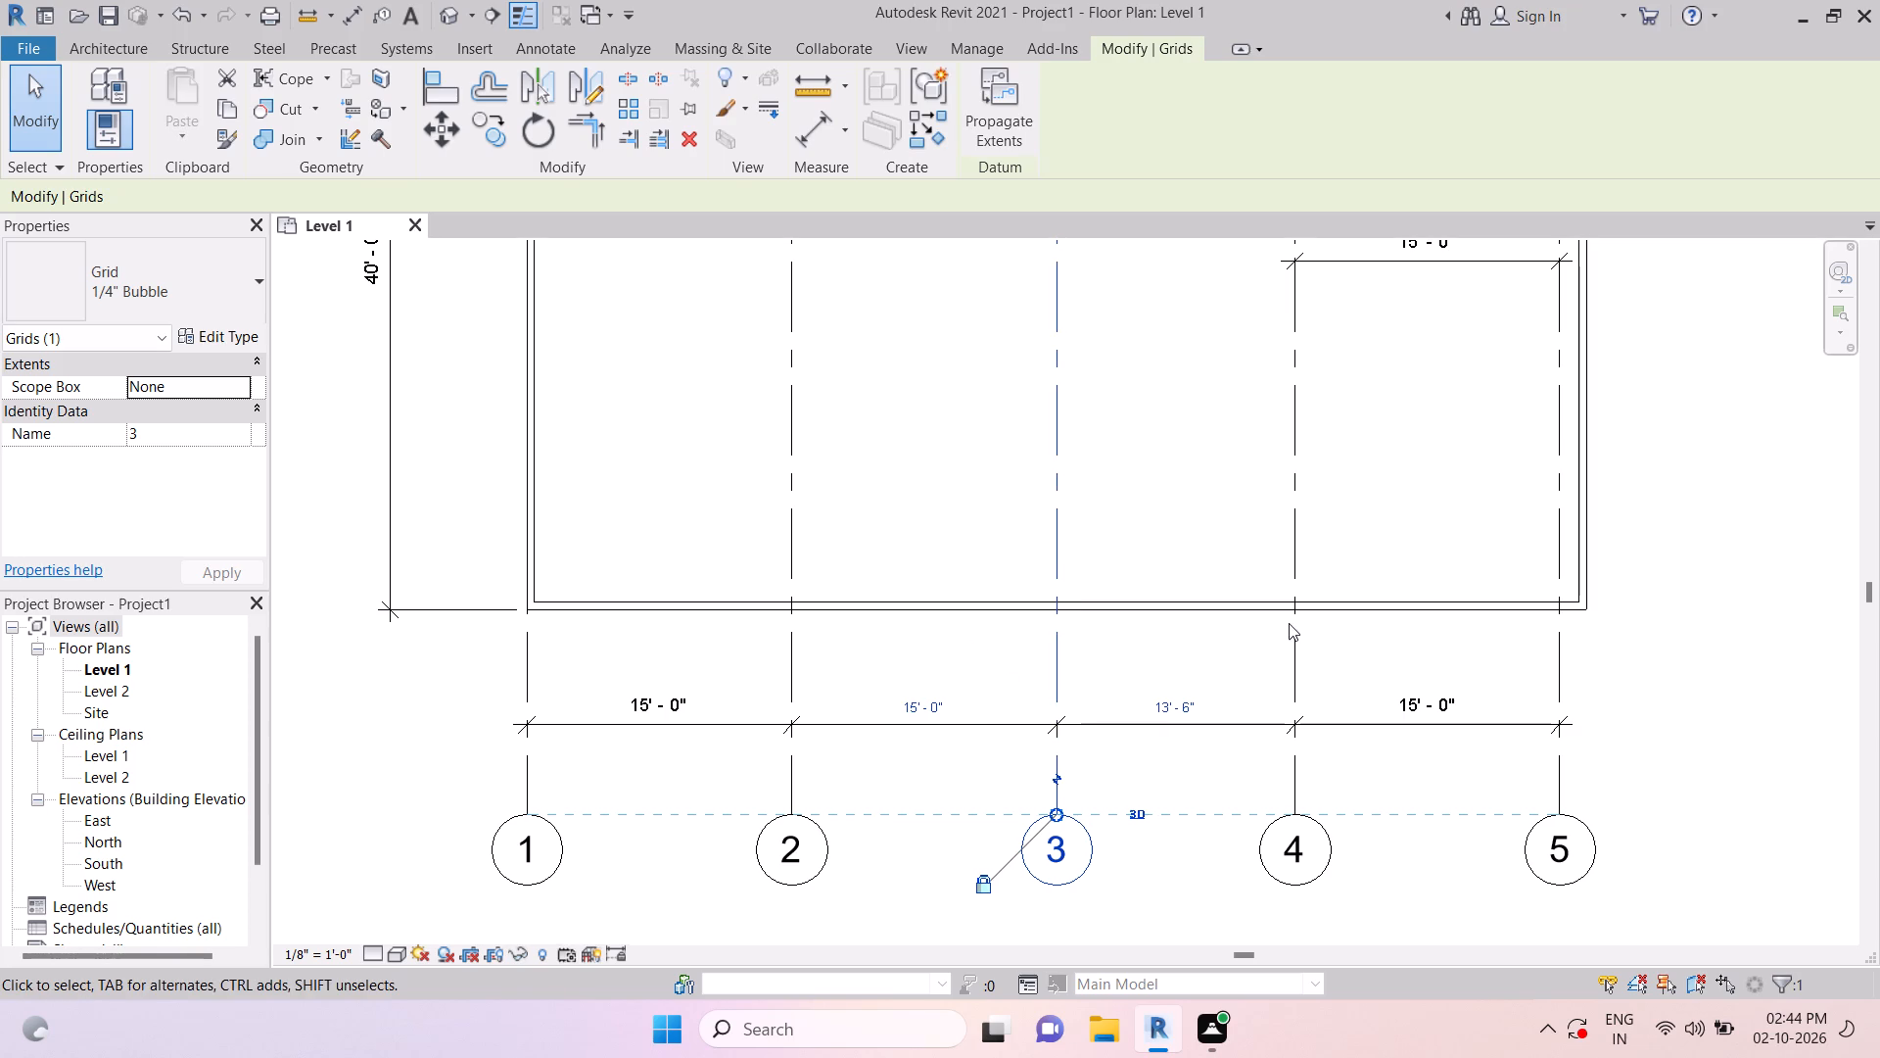
Dismiss the Autodesk Genuine notification card covering the floor plan.
left_click(1296, 526)
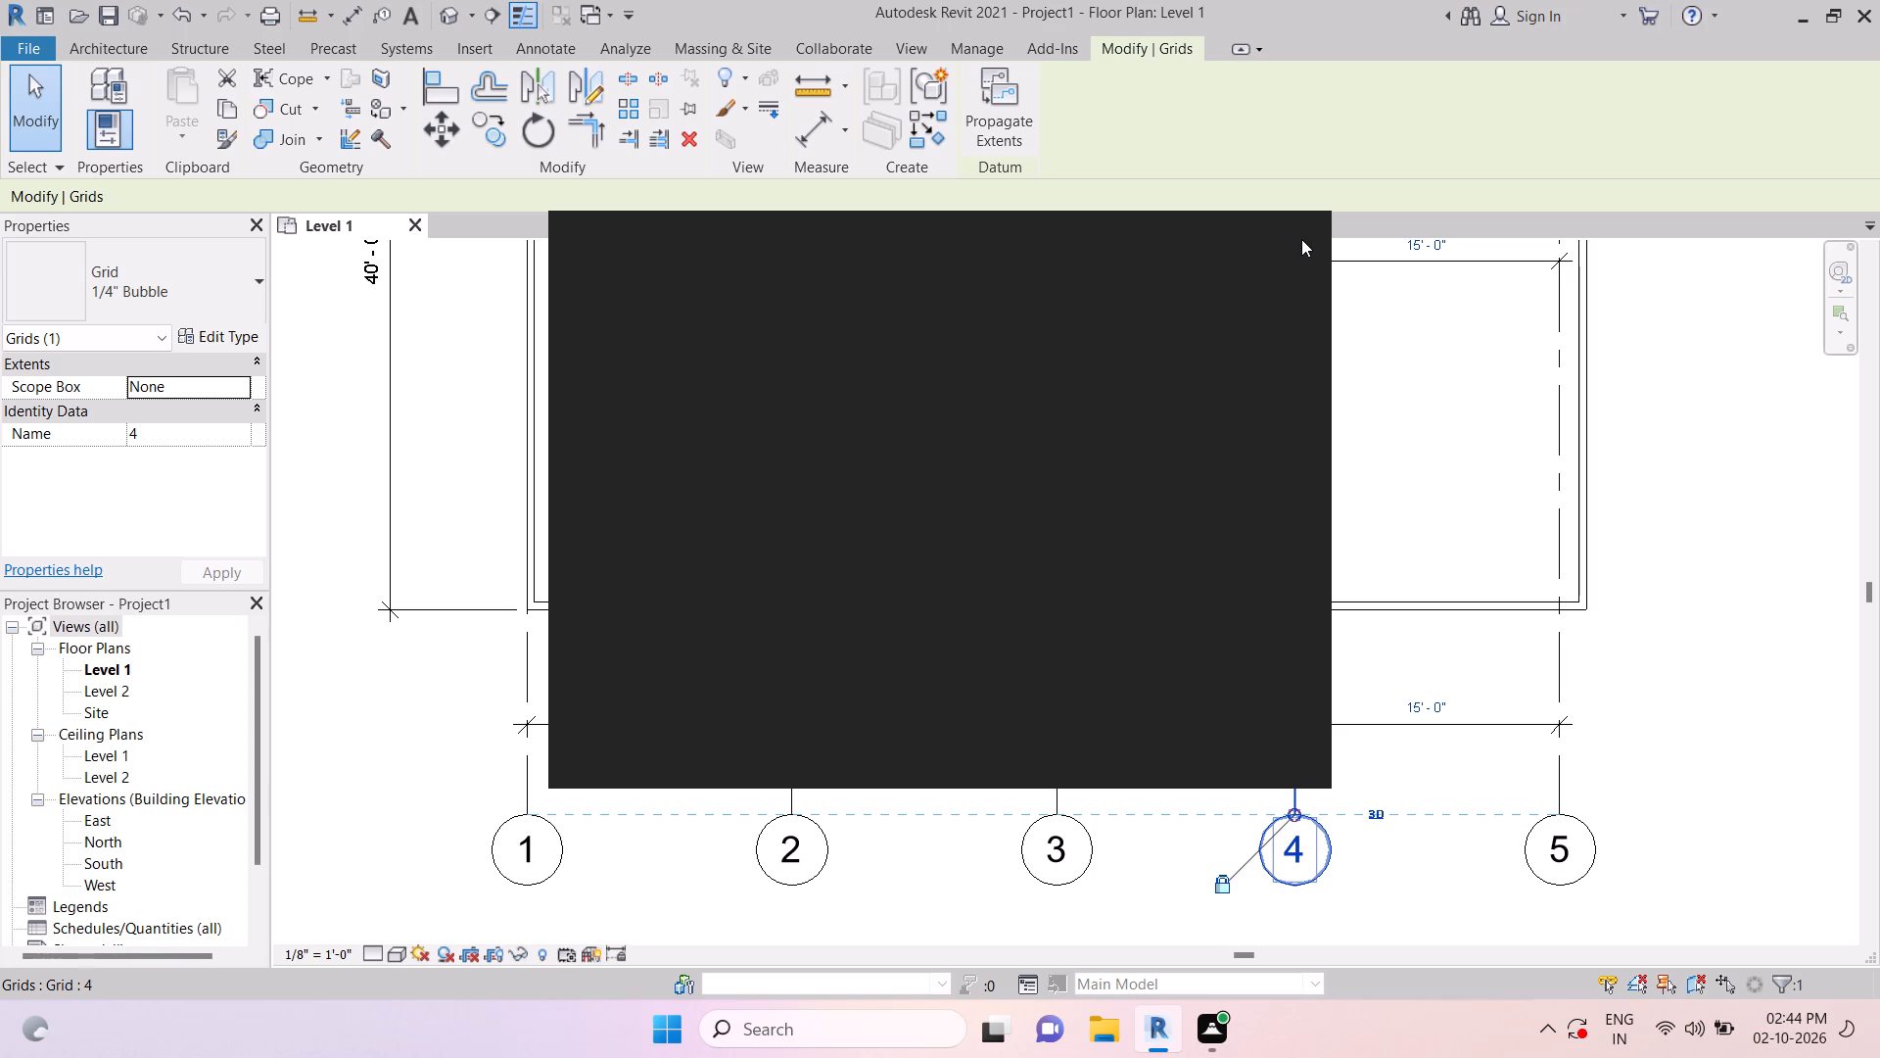
left_click(1301, 237)
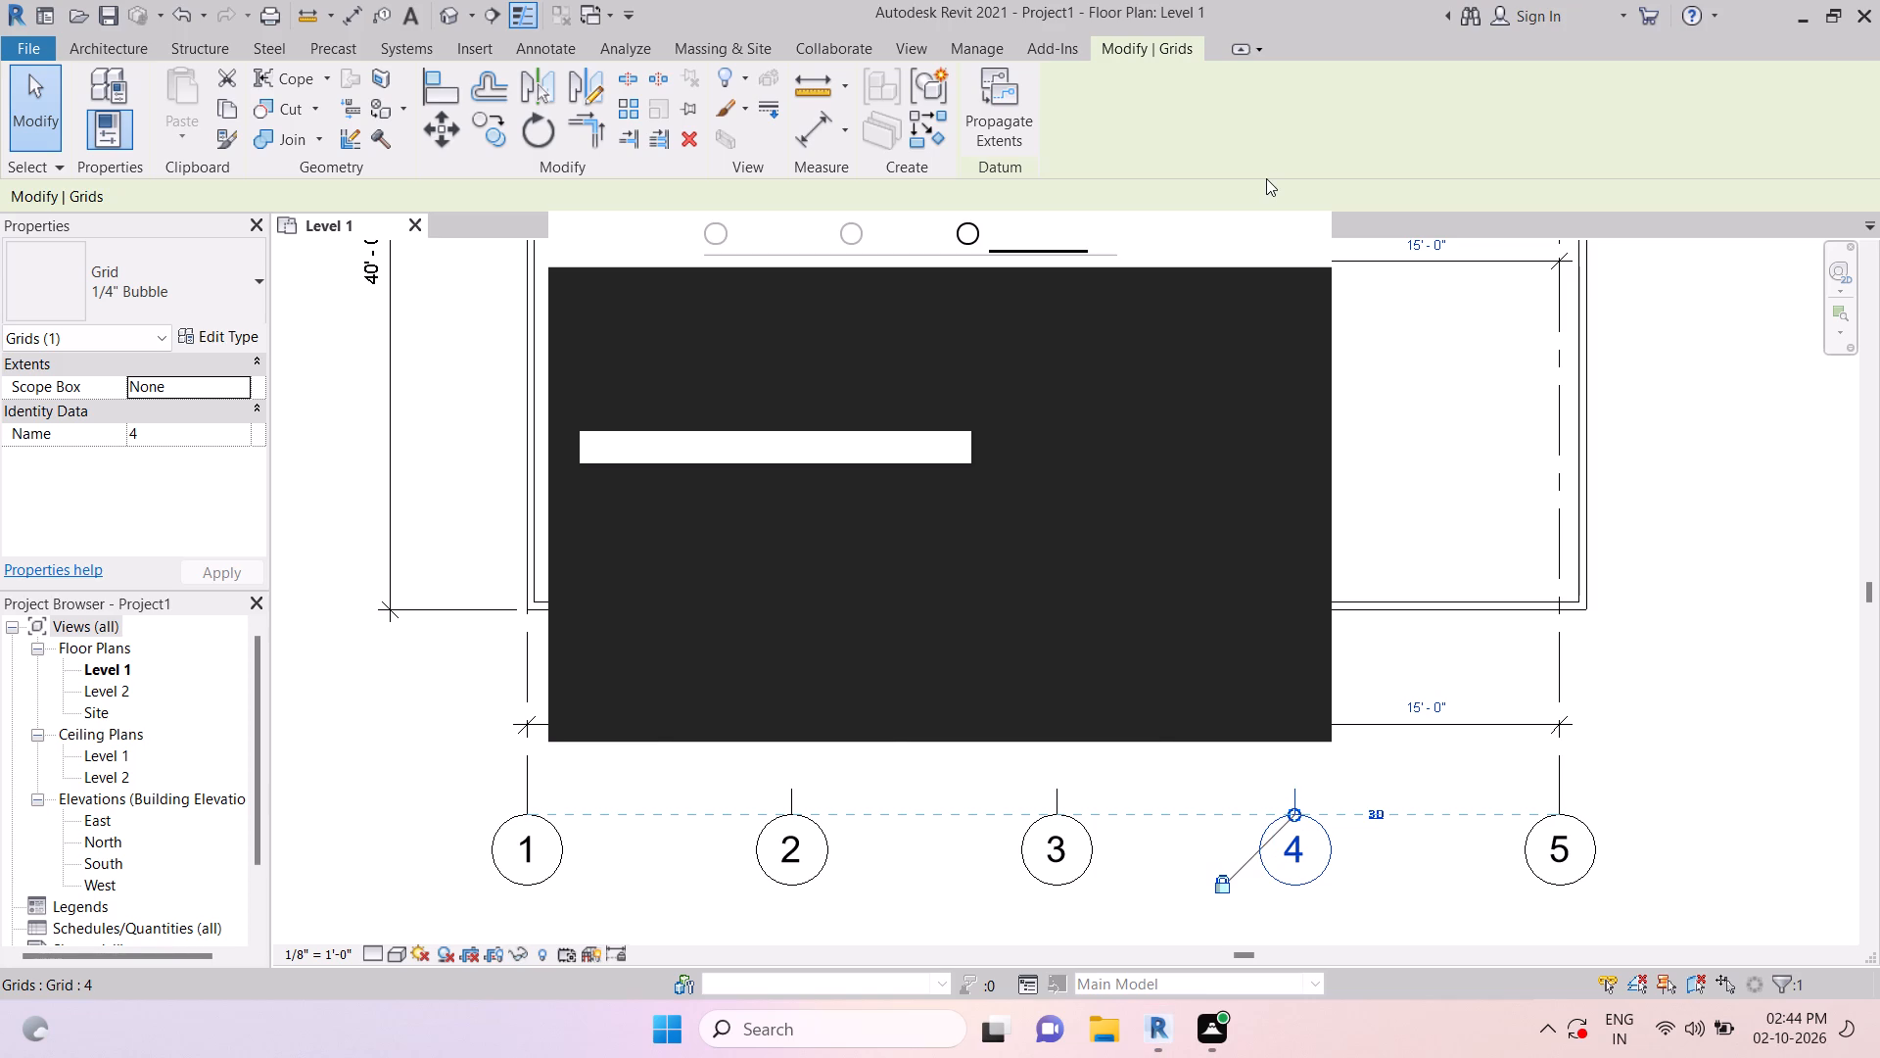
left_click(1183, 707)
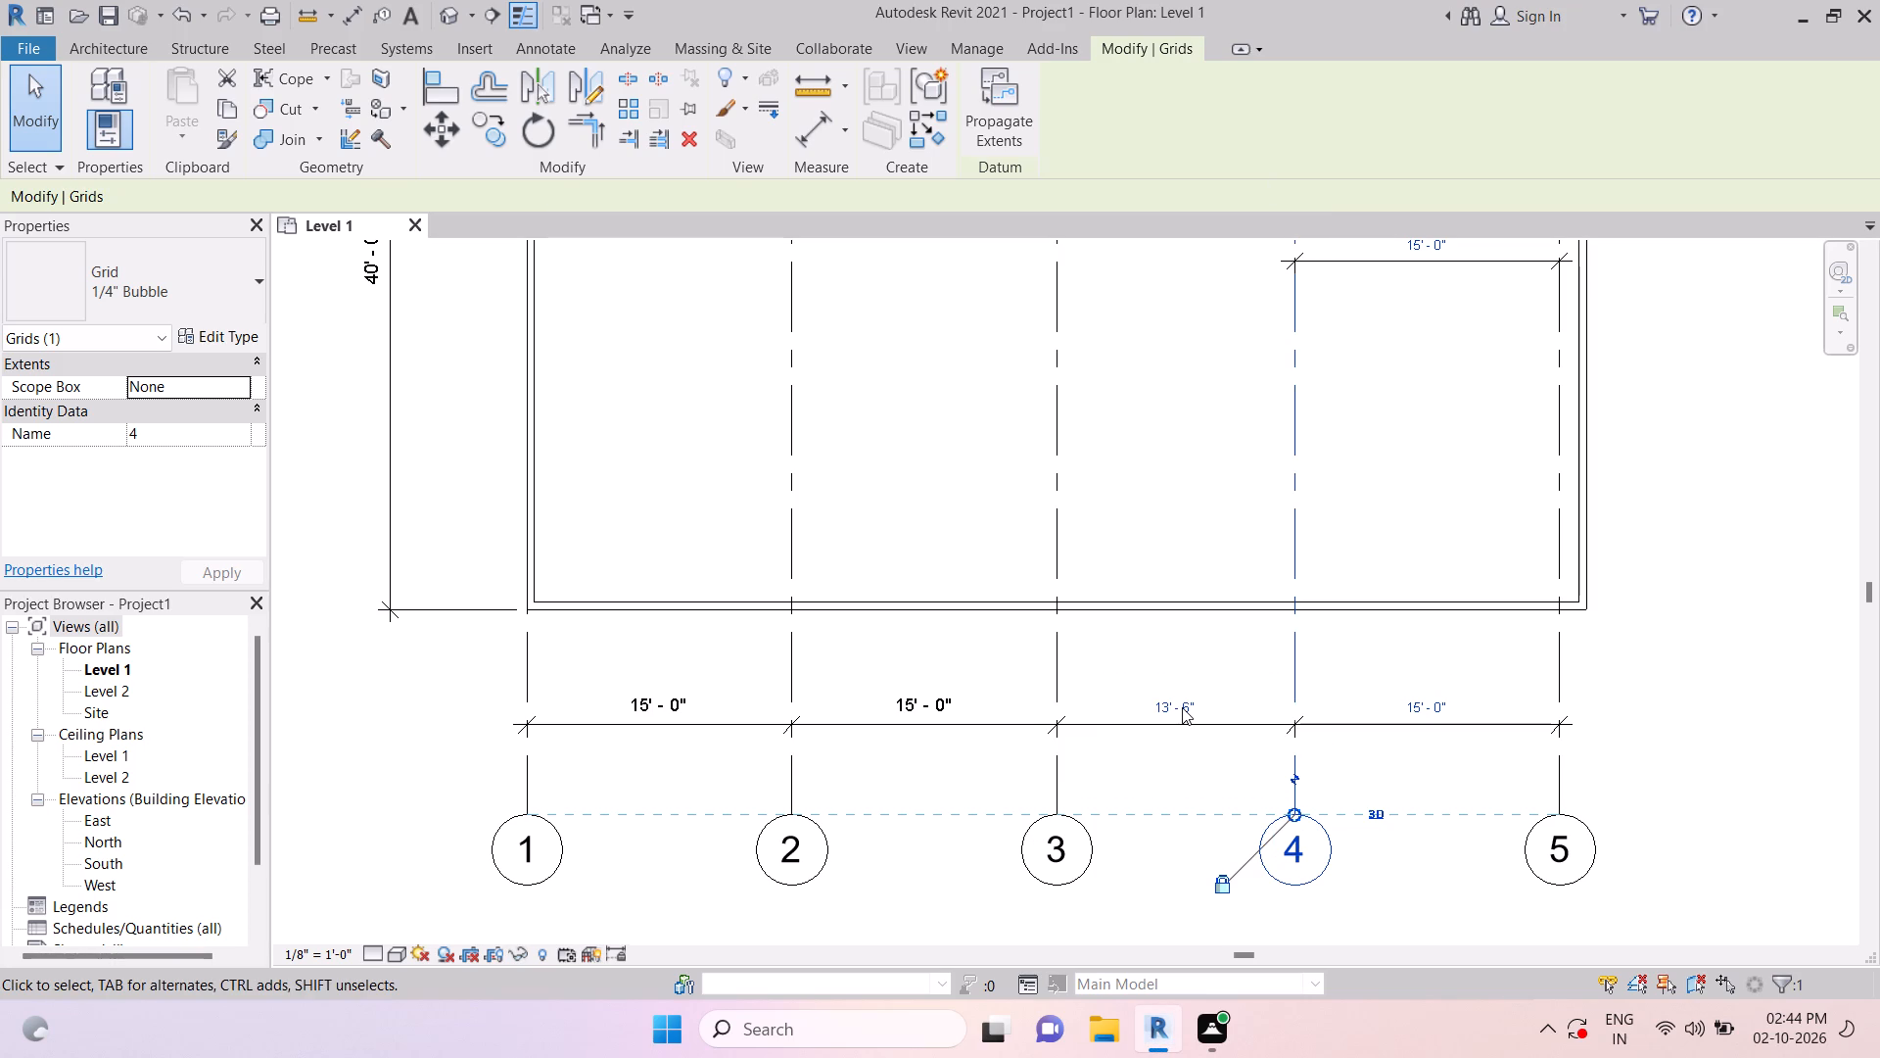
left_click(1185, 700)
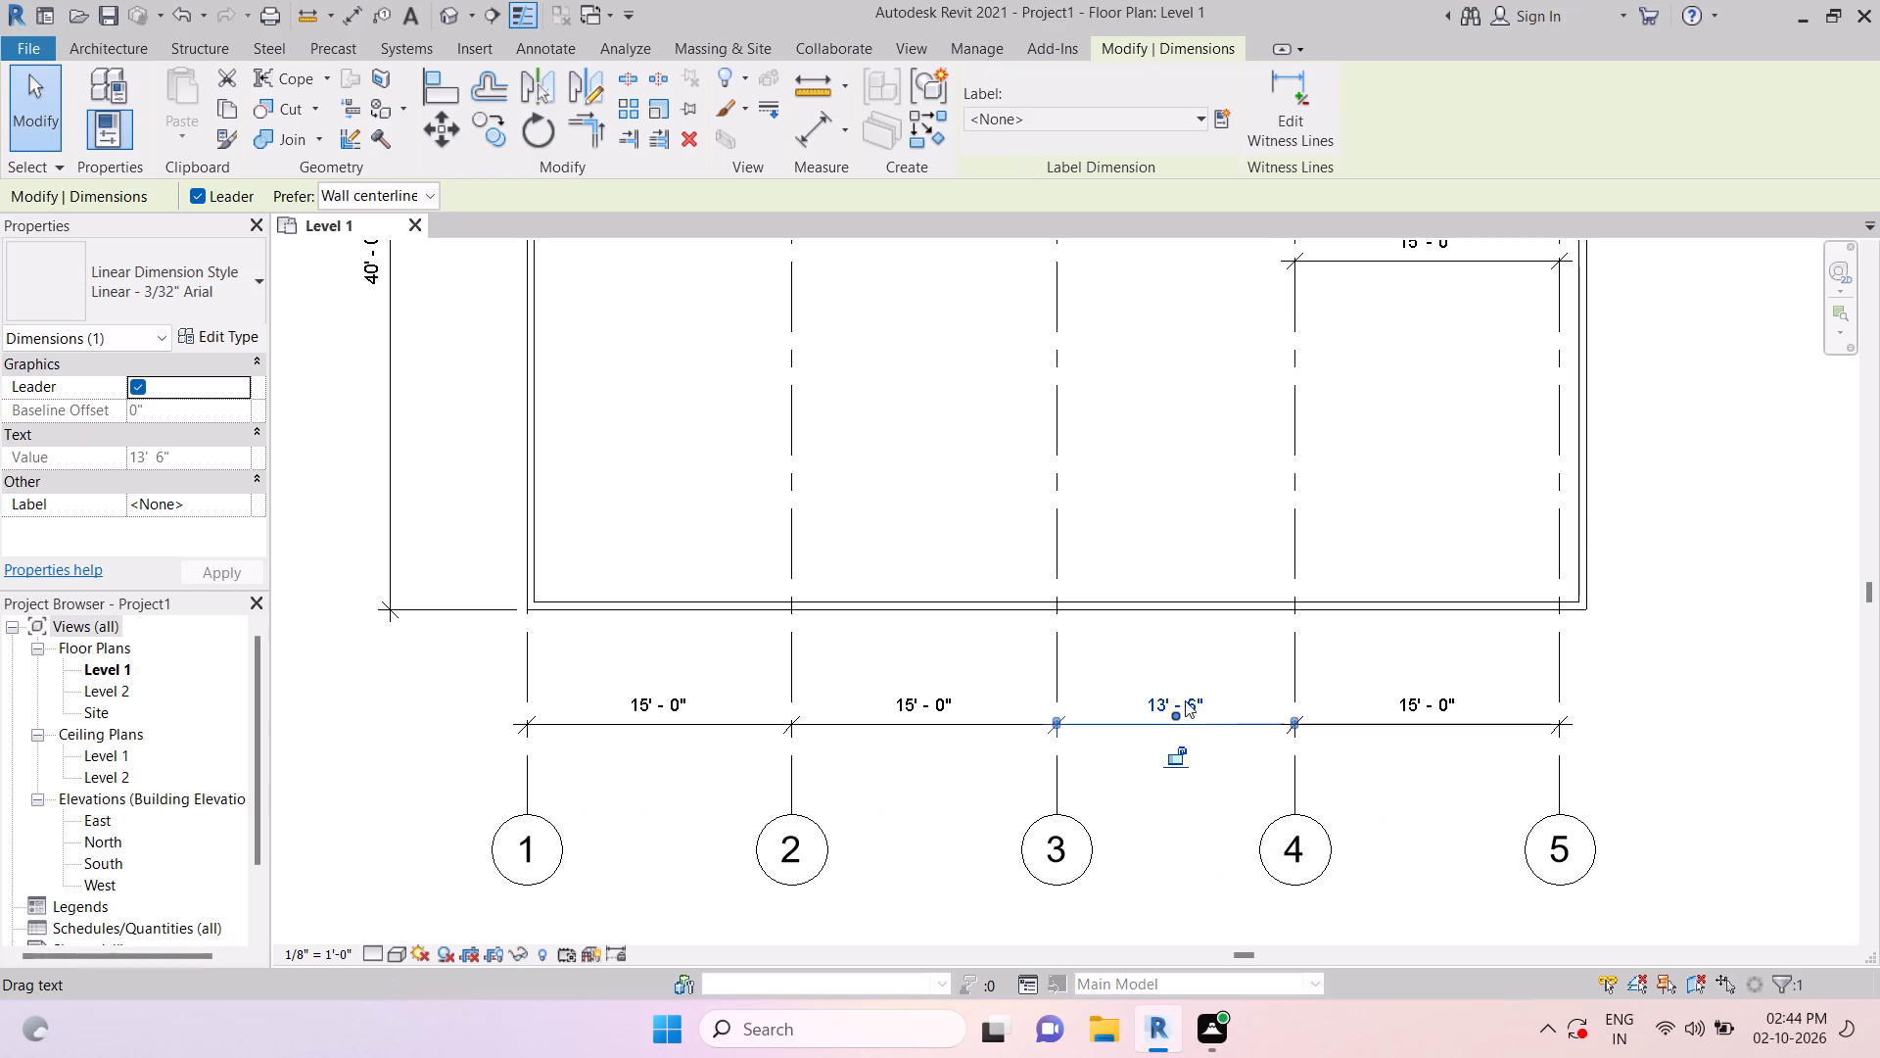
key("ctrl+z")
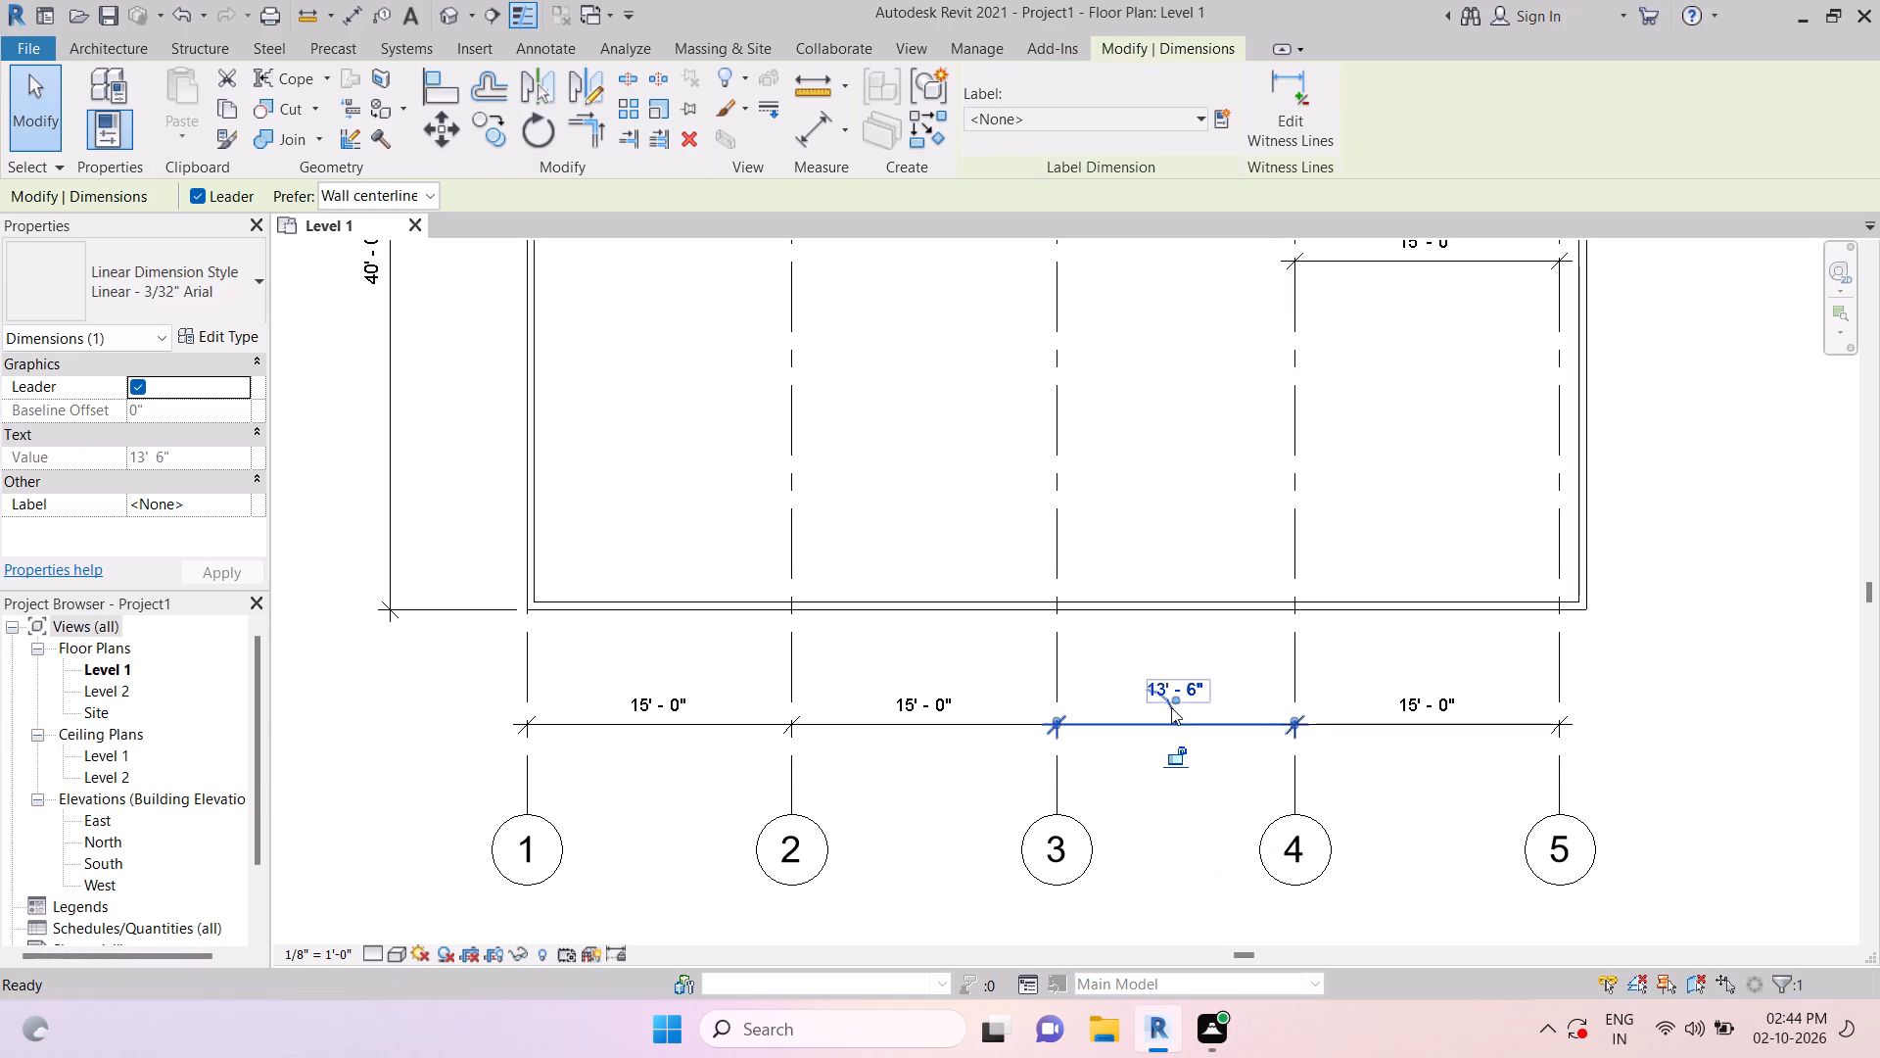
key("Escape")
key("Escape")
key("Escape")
Move grid 4 by setting its dimension from grid 3 to 15'.
left_click(1302, 517)
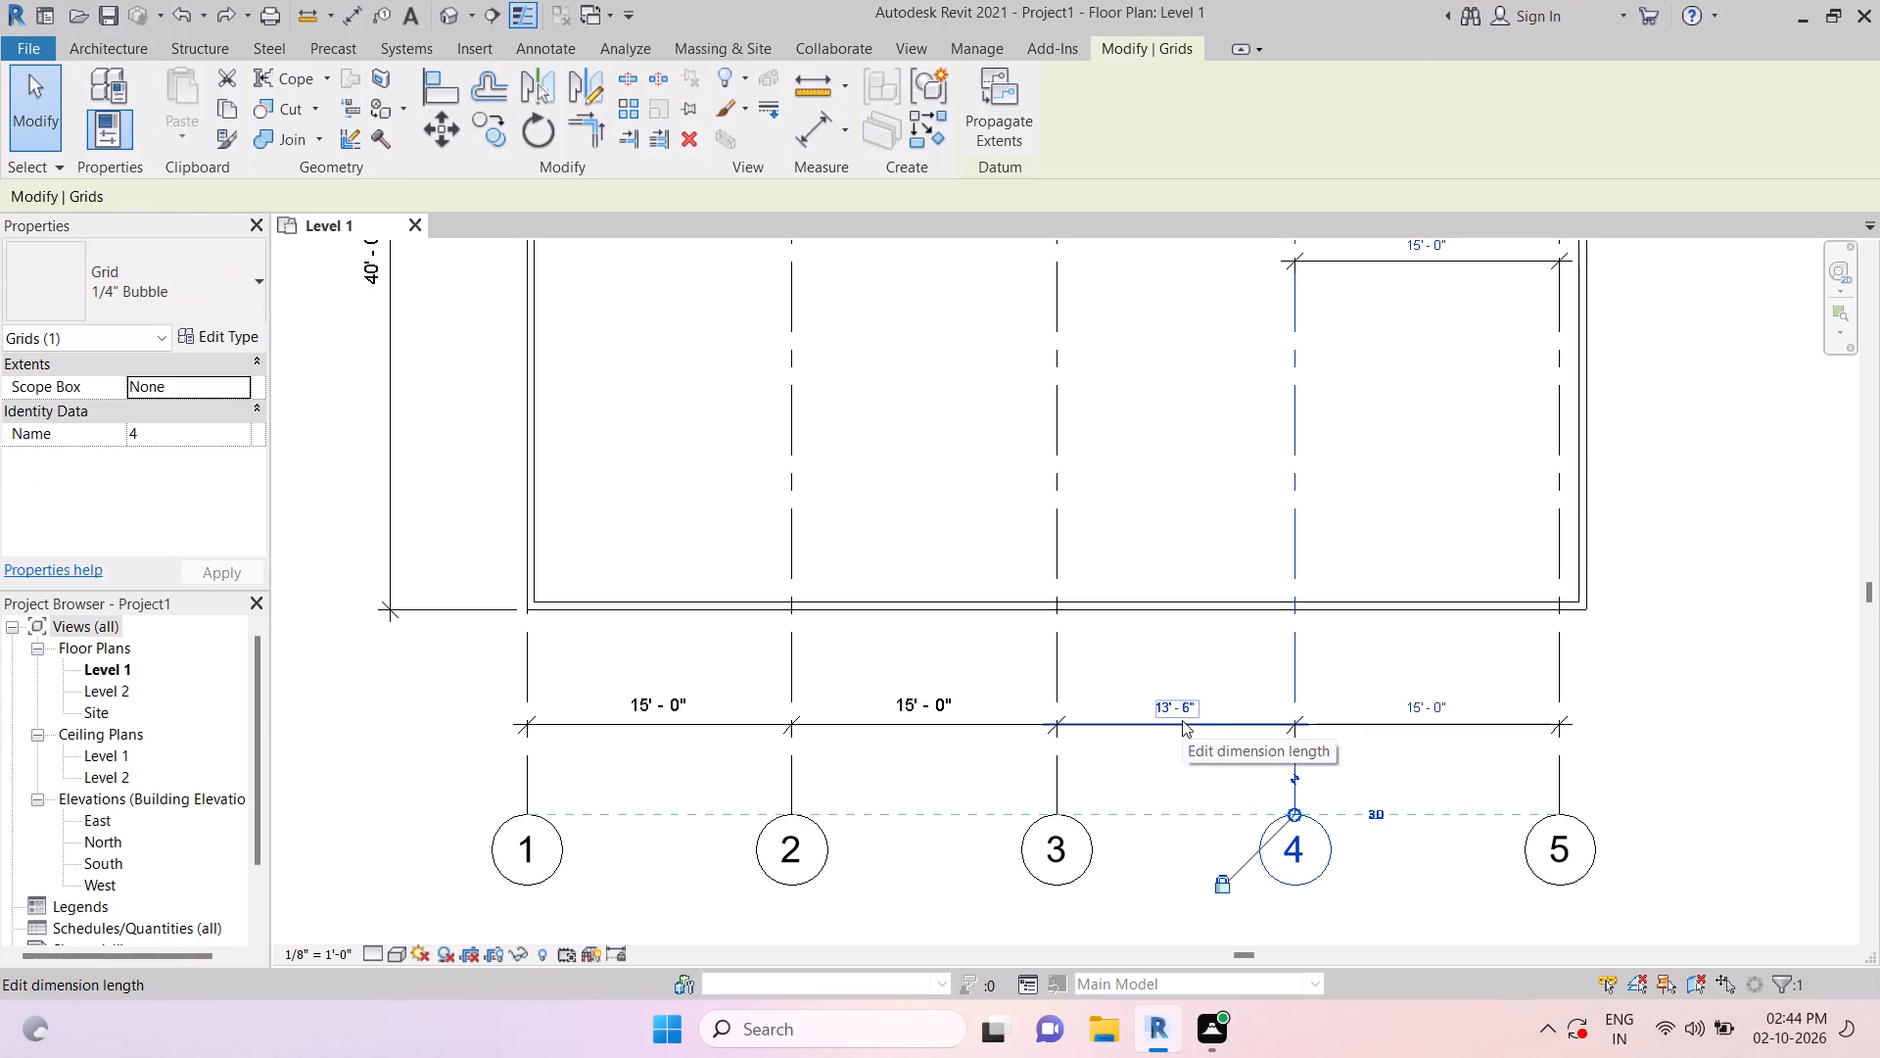
left_click(1181, 702)
type("15")
key("apostrophe")
key("Return")
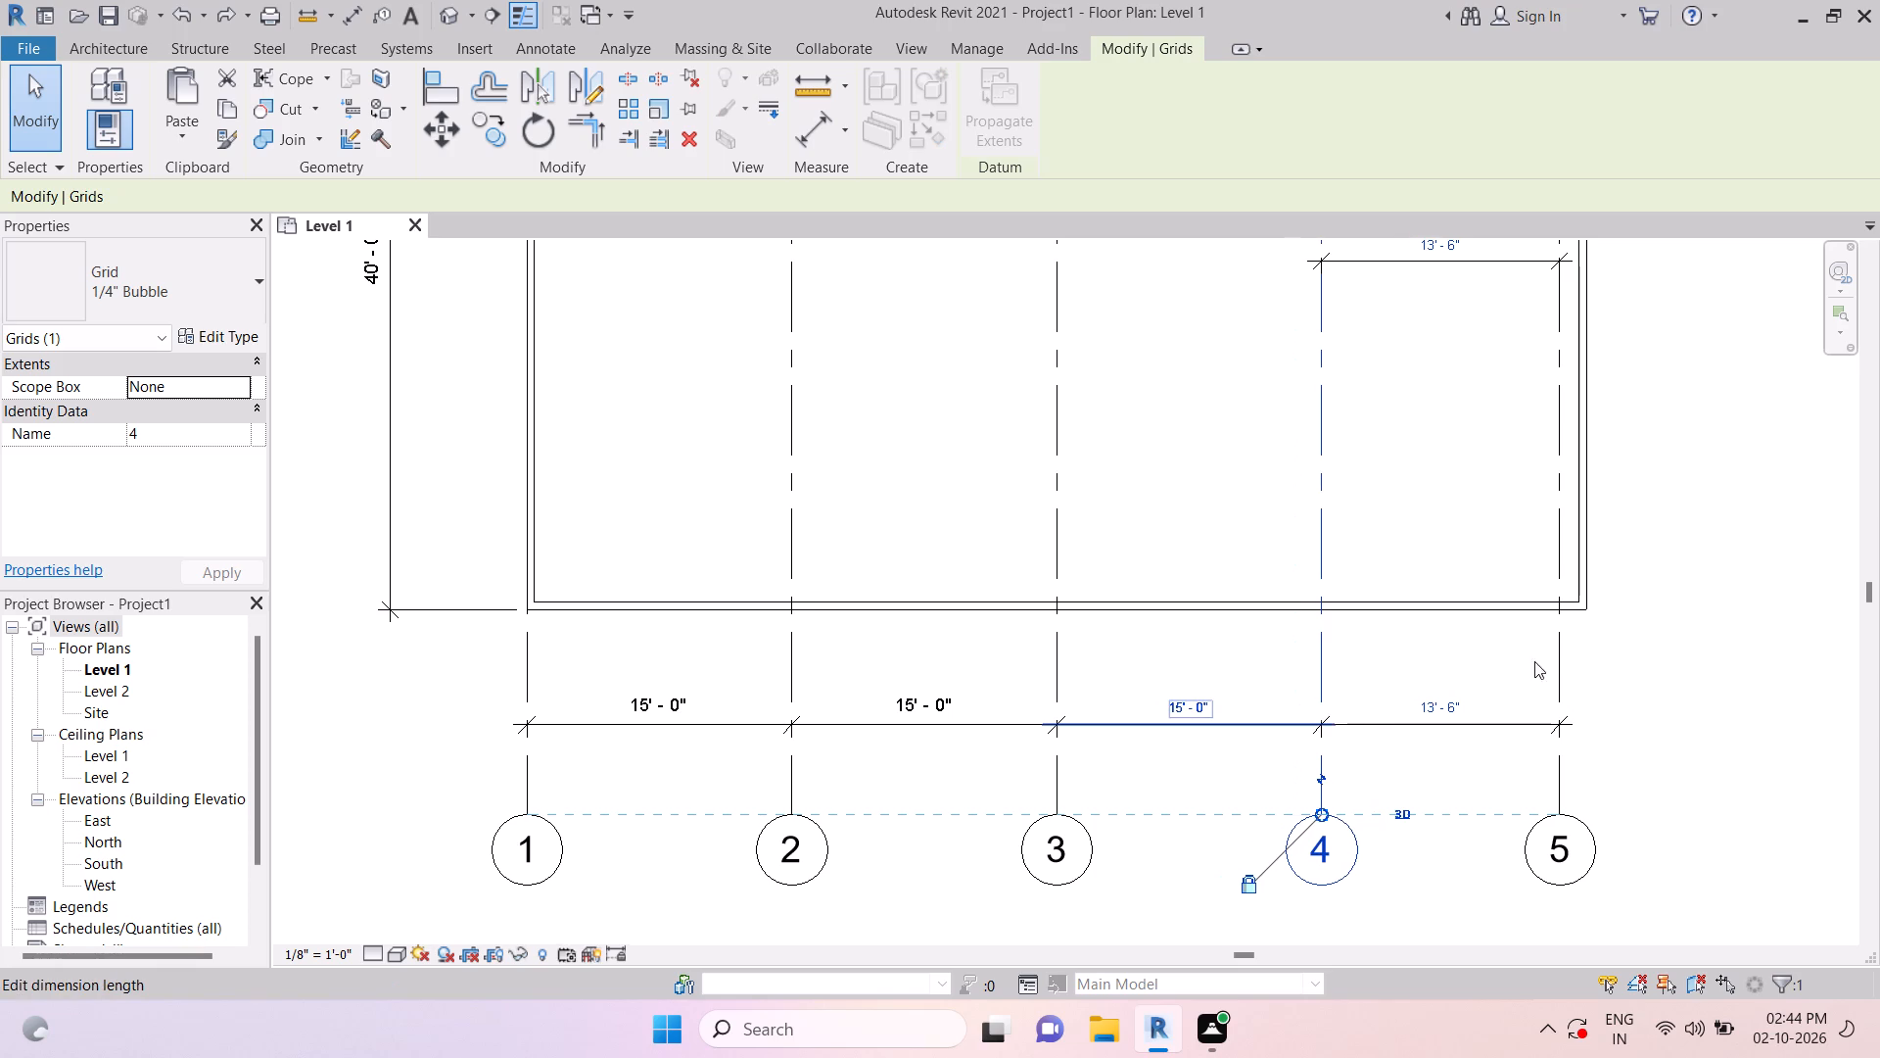
Move grid 5 by setting its dimension from grid 4 to 15'.
left_click(1560, 640)
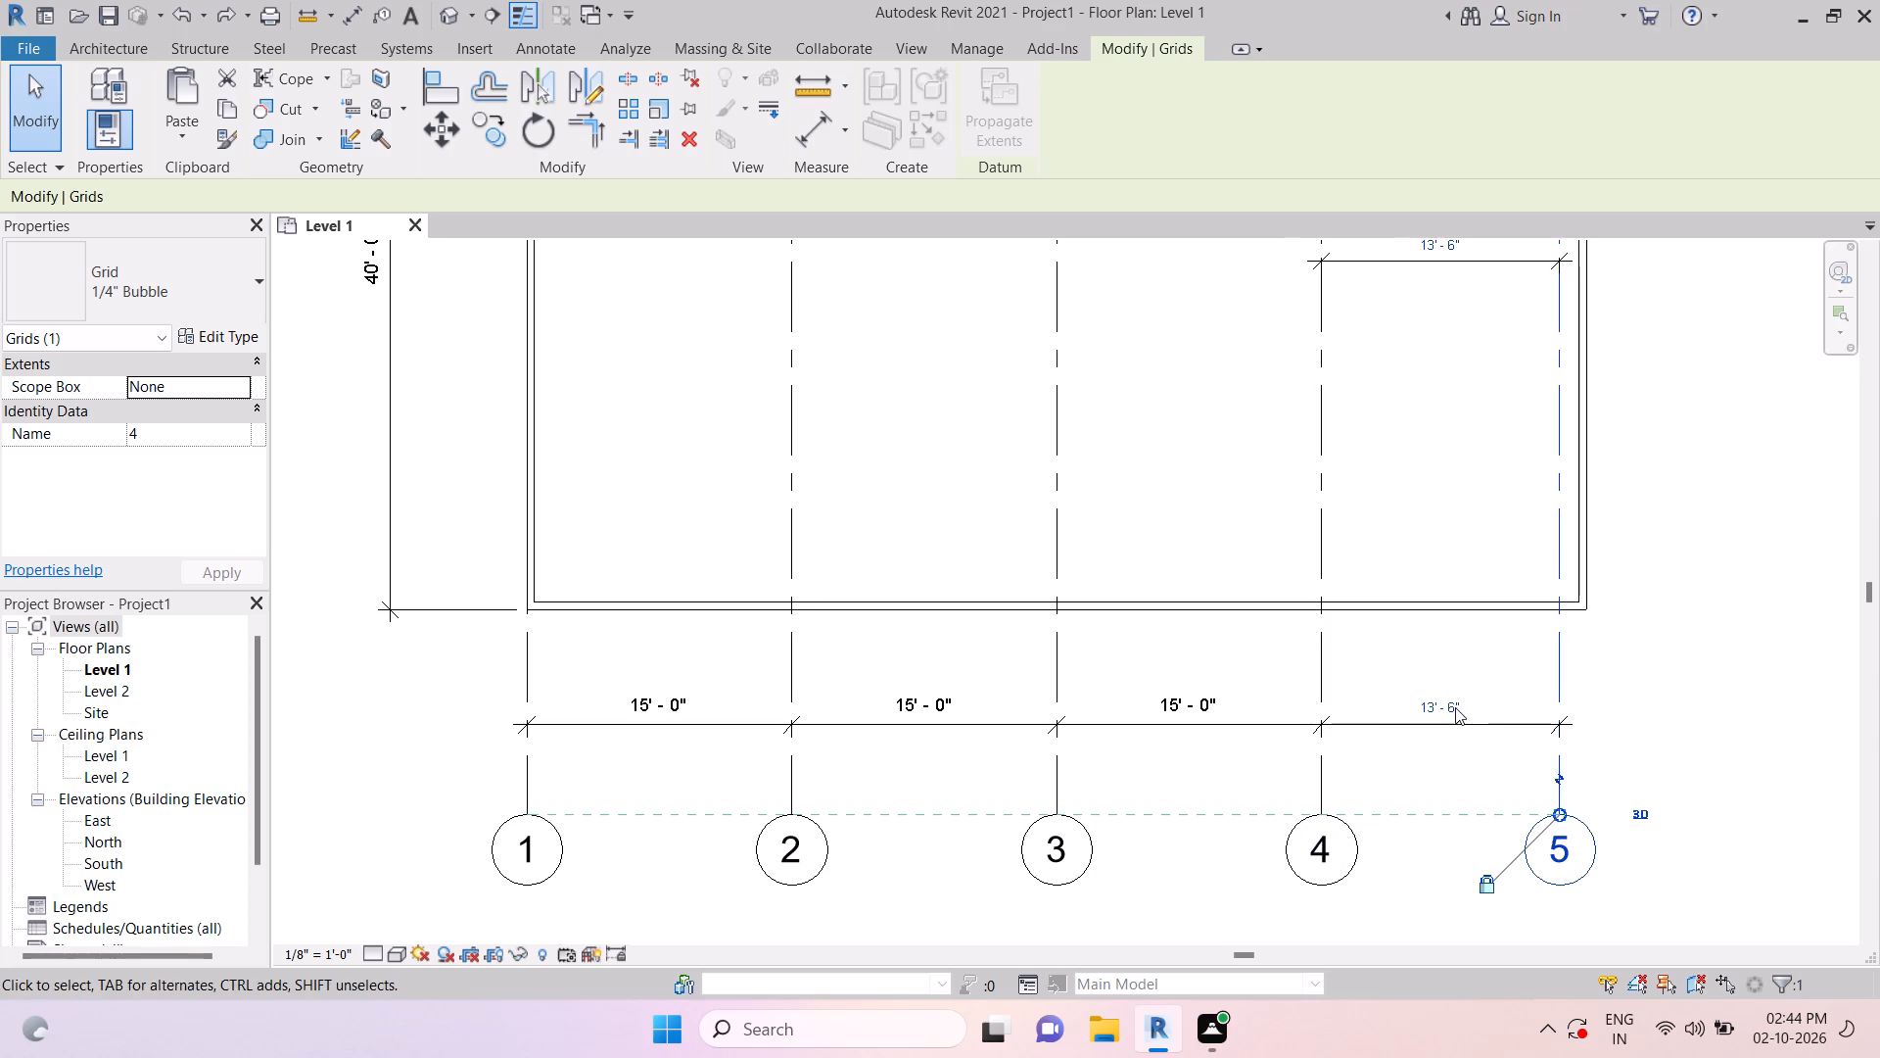
left_click(1437, 706)
type("15")
key("Return")
key("Escape")
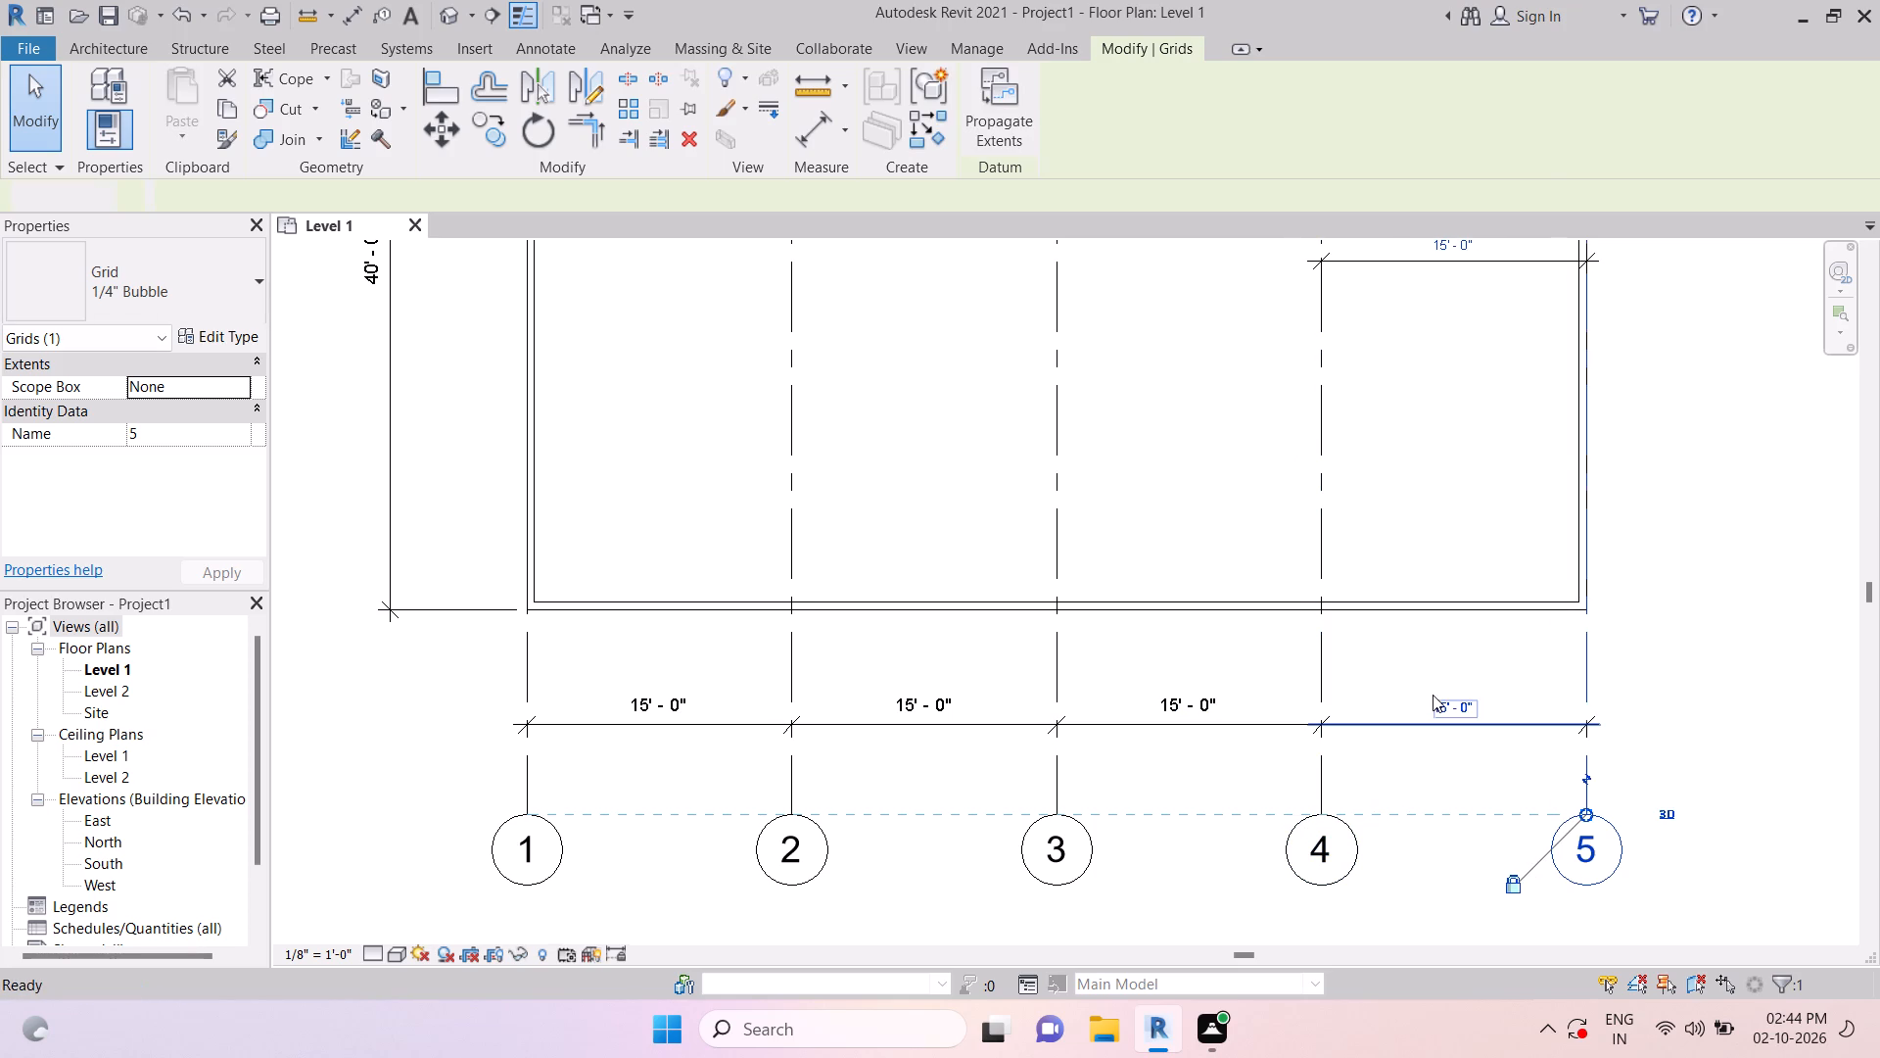
key("Escape")
key("Escape")
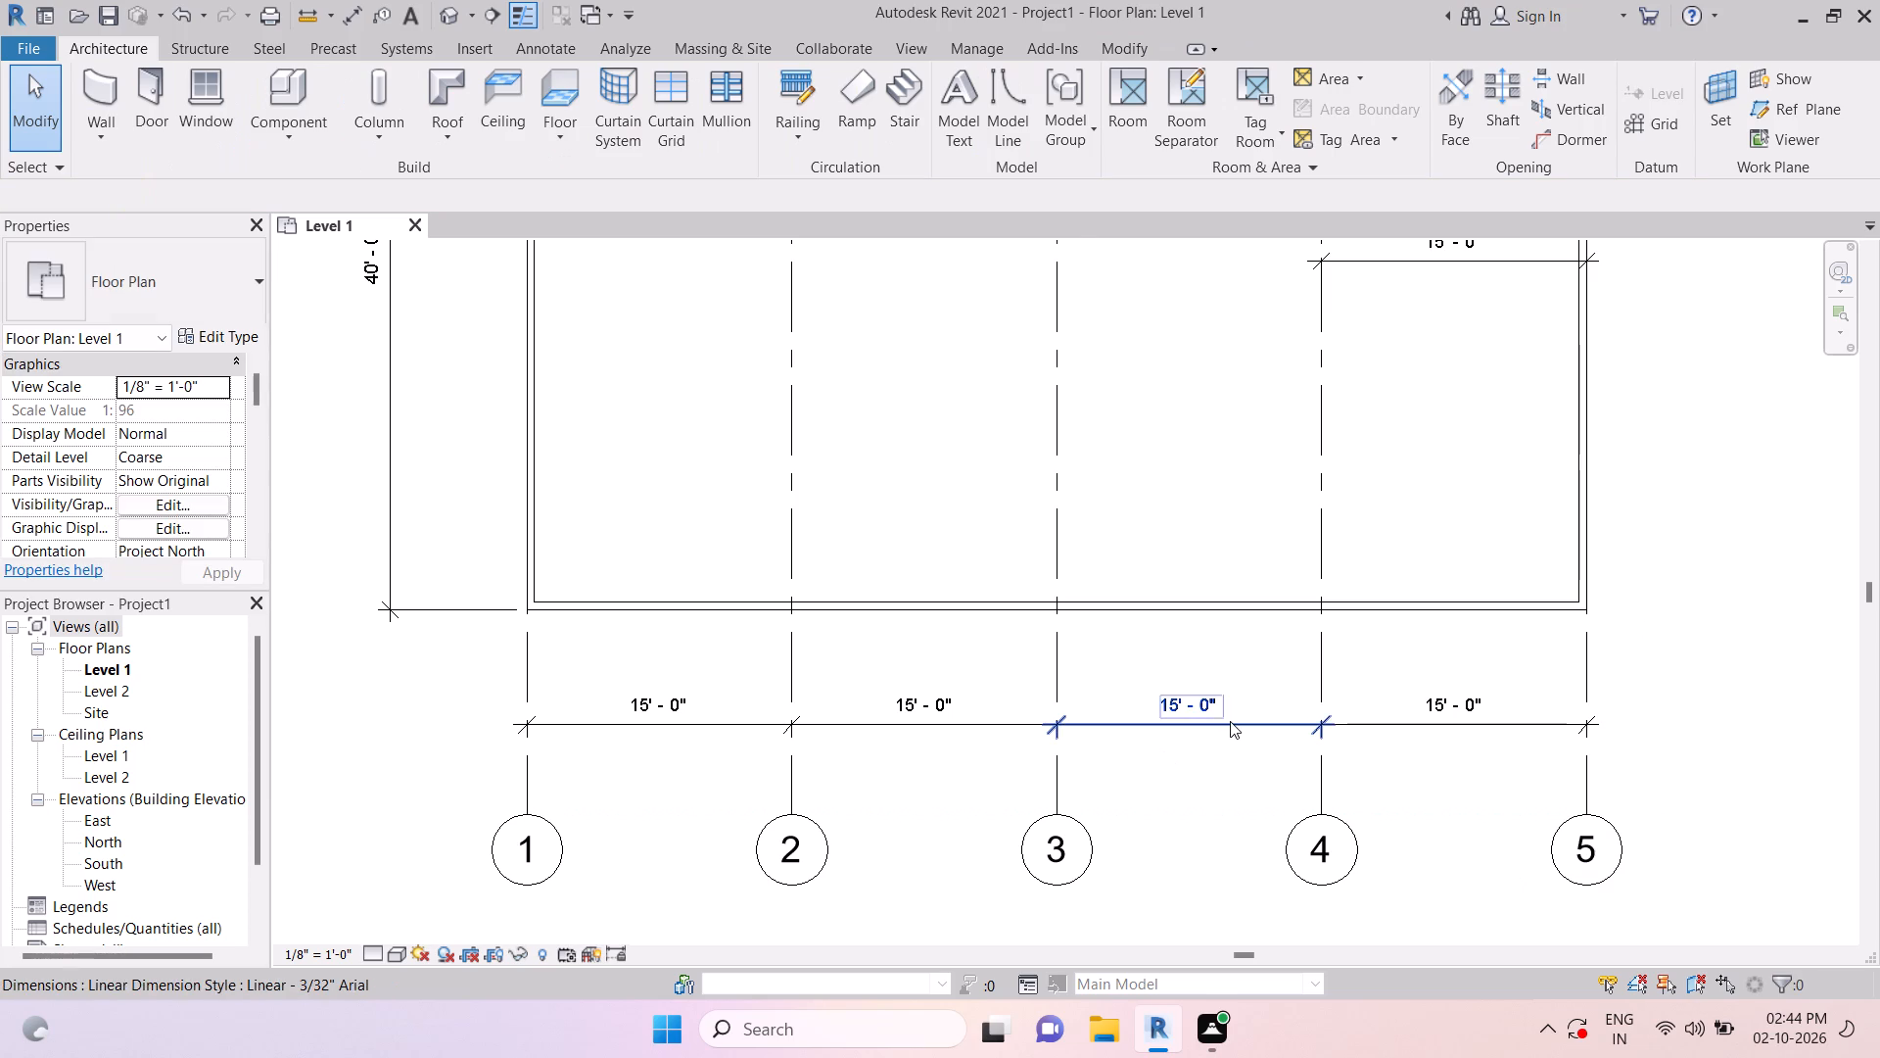
Delete the dimension between grids 4 and 5 that lies inside the building outline.
scroll(1230, 719, "down", 7)
key("Escape")
key("Escape")
key("Escape")
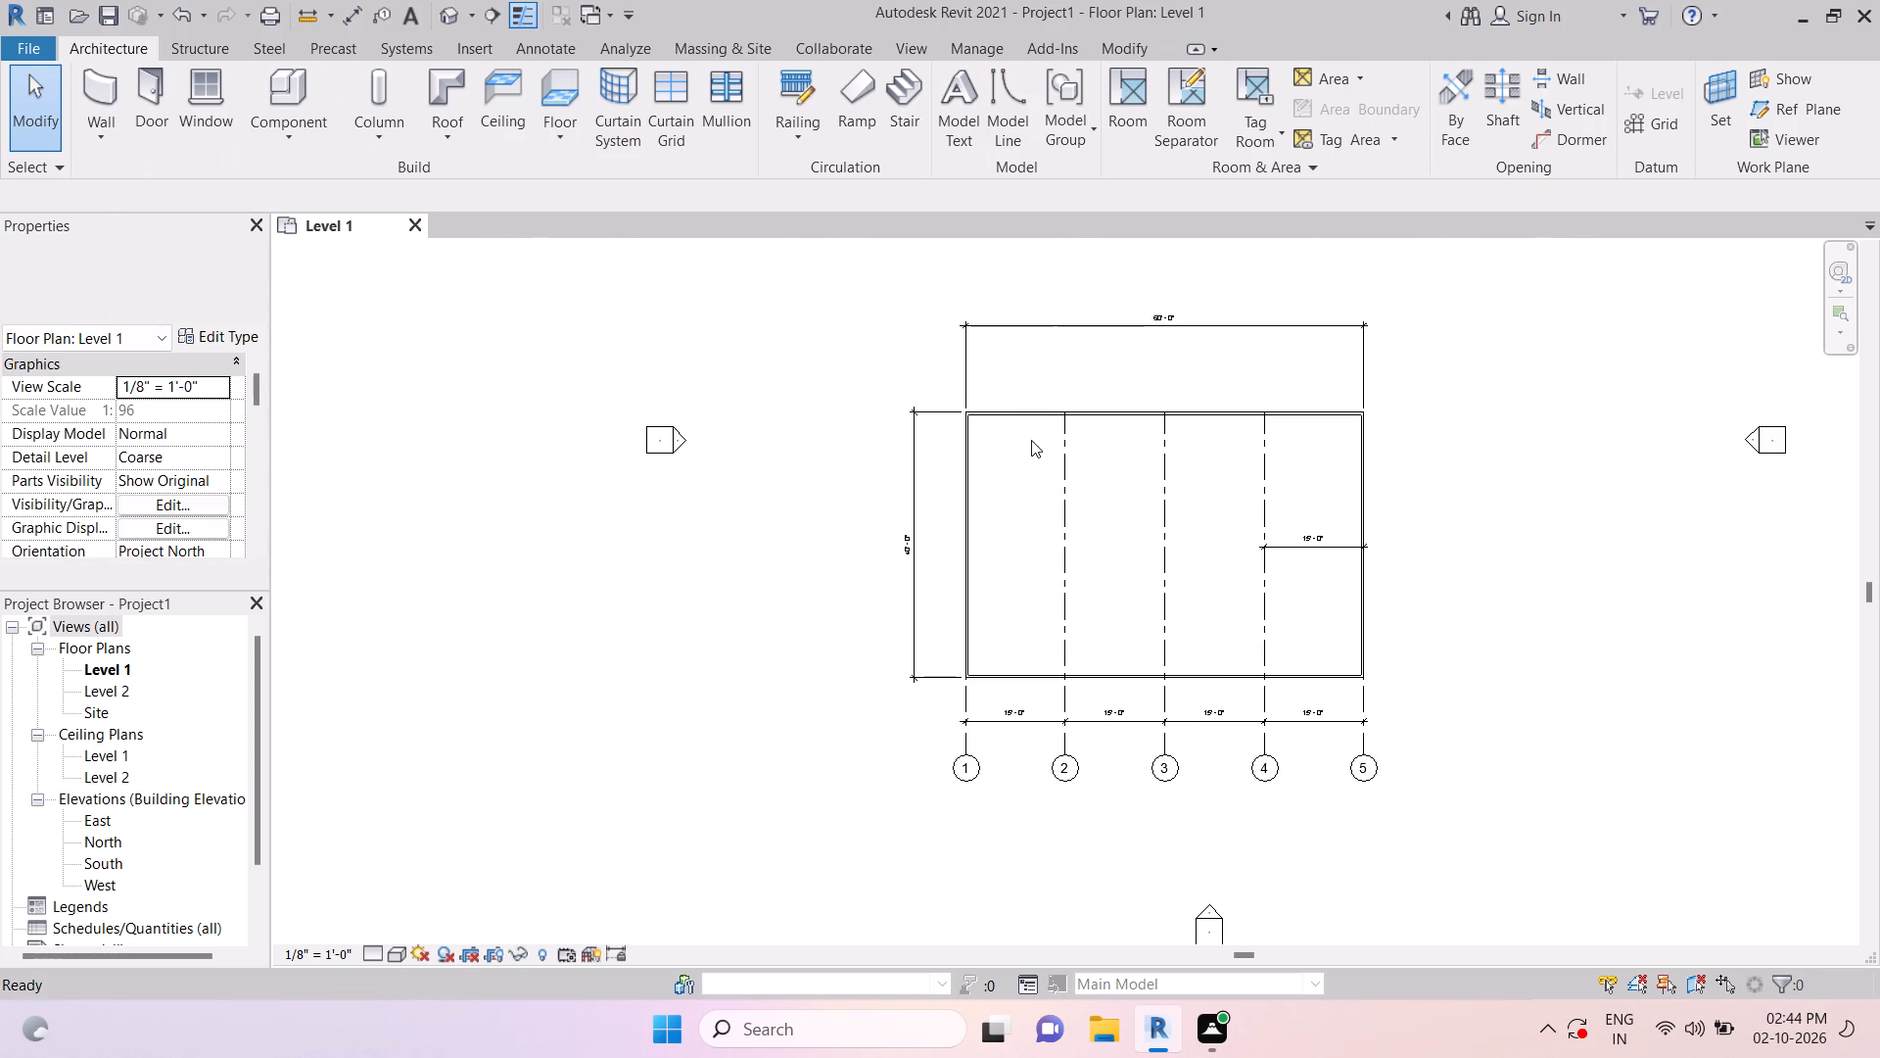
scroll(998, 395, "up", 5)
key("Escape")
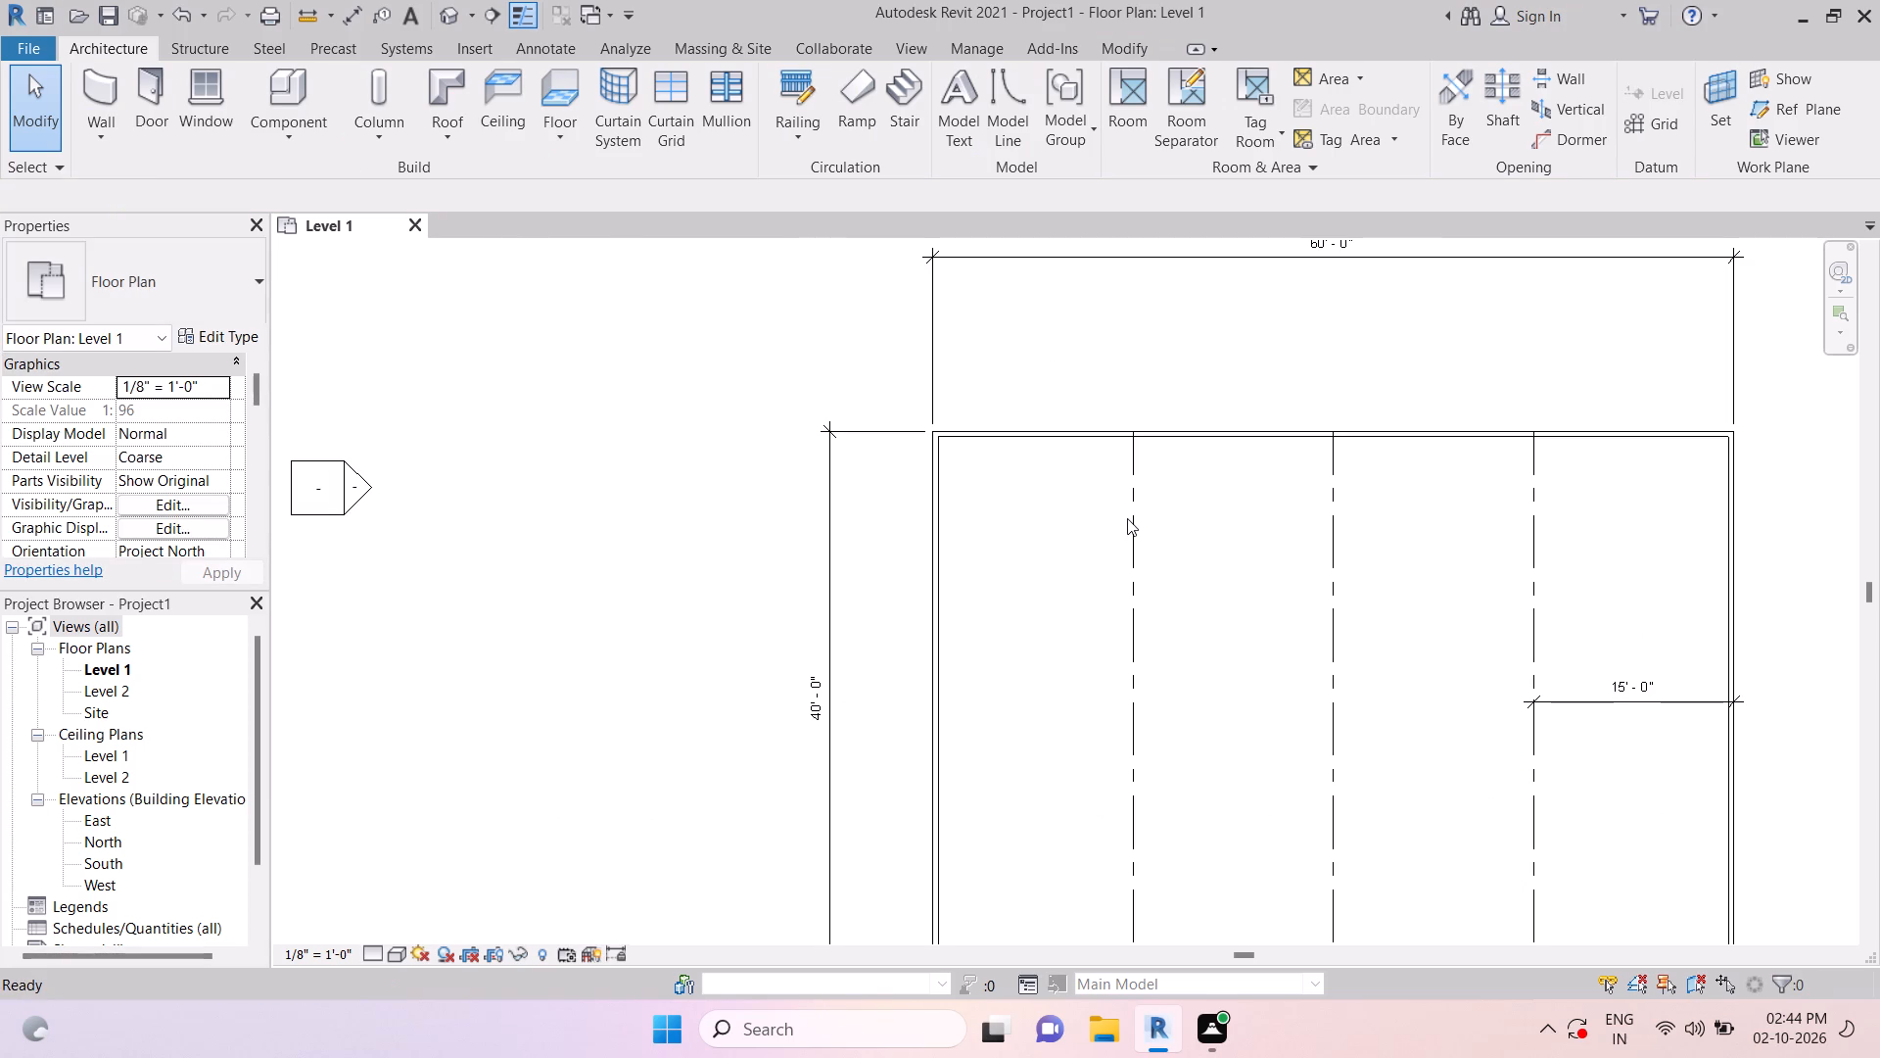
key("Escape")
scroll(1639, 695, "down", 4)
middle_click_drag(1615, 752, 1507, 733)
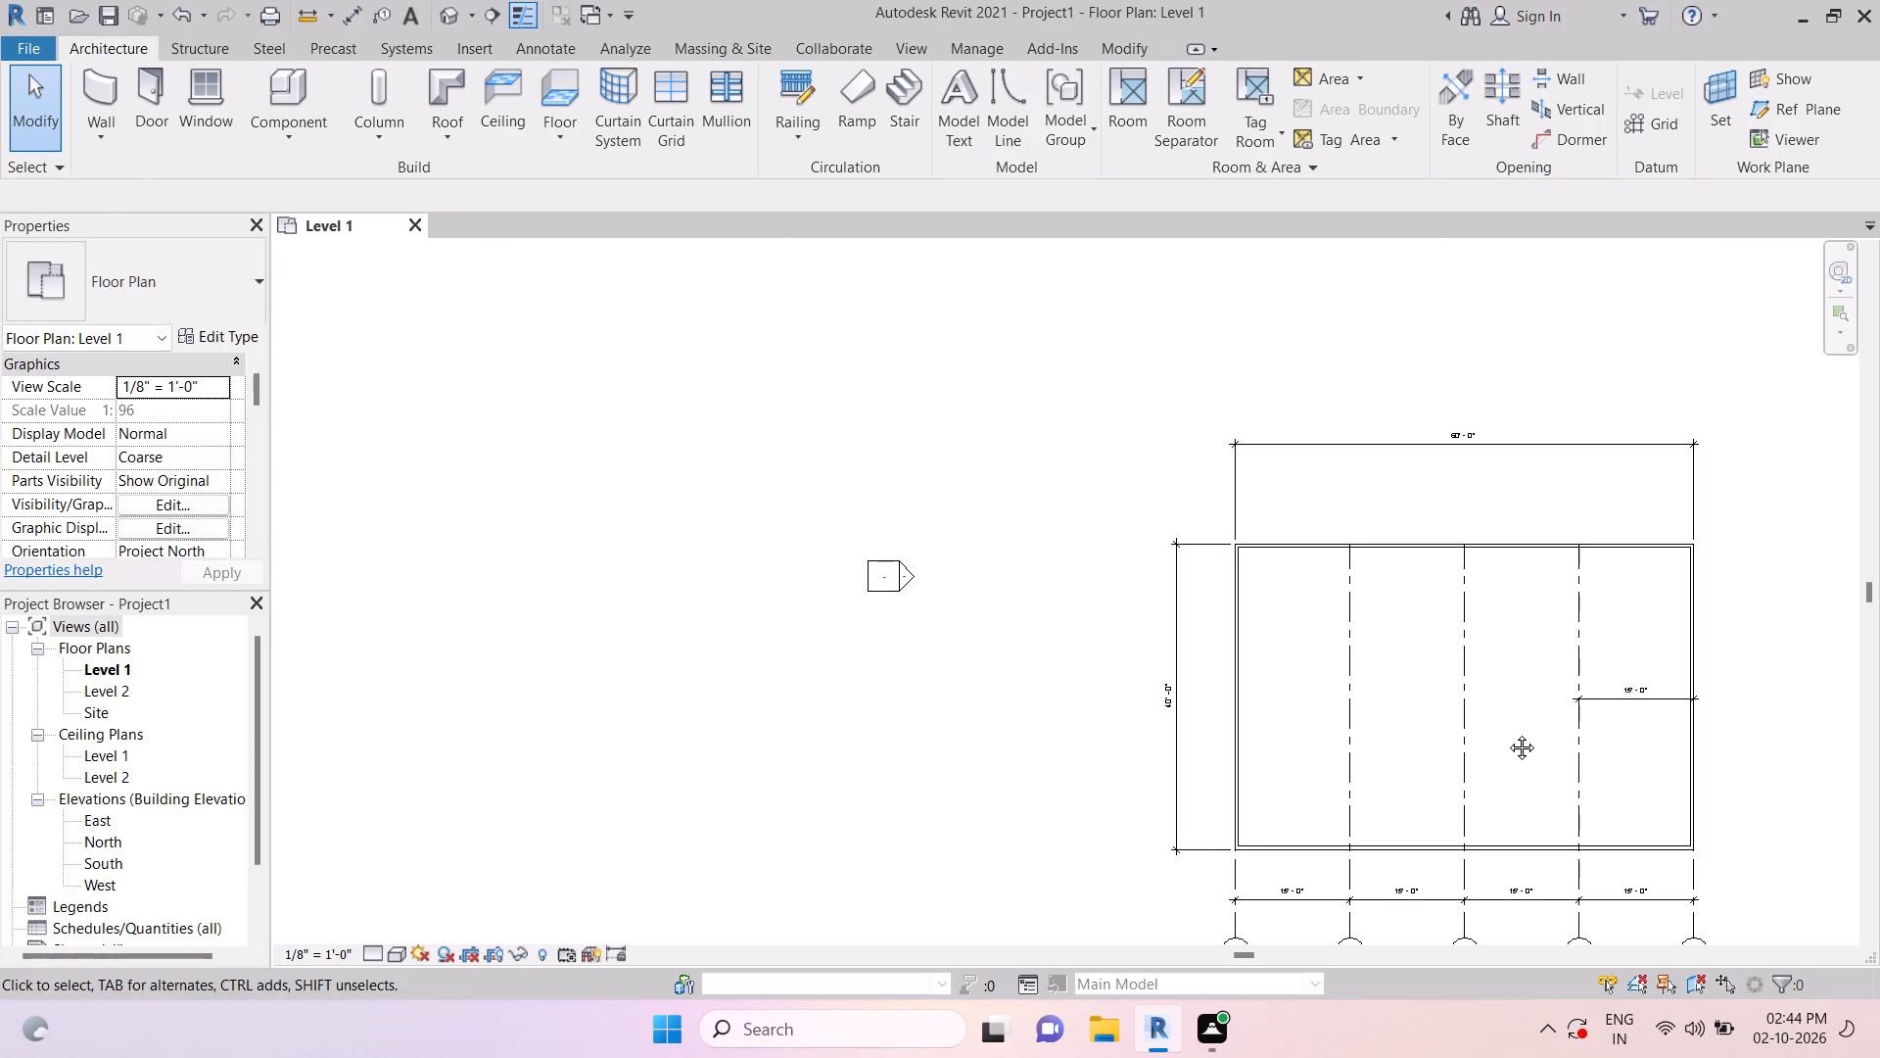
middle_click_drag(1507, 733, 1179, 662)
key("Escape")
key("Escape")
scroll(1161, 622, "up", 3)
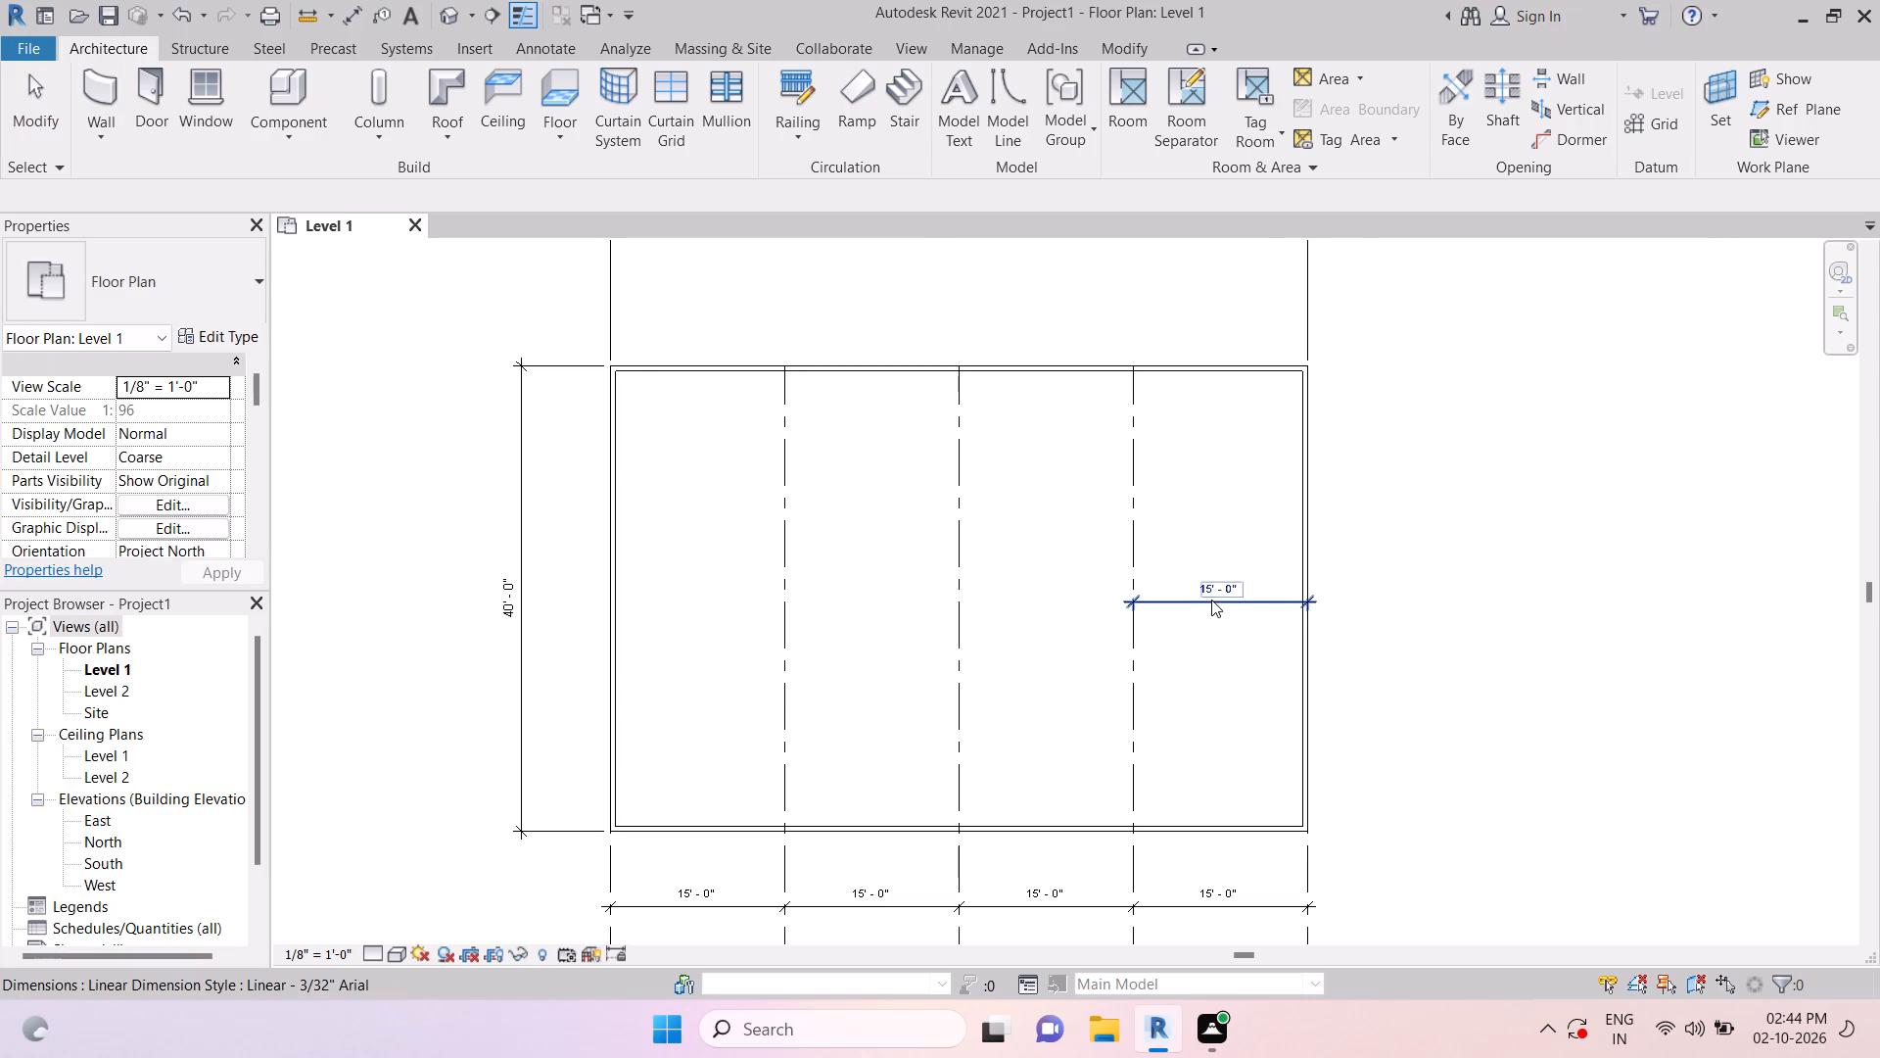
left_click(1211, 596)
key("Delete")
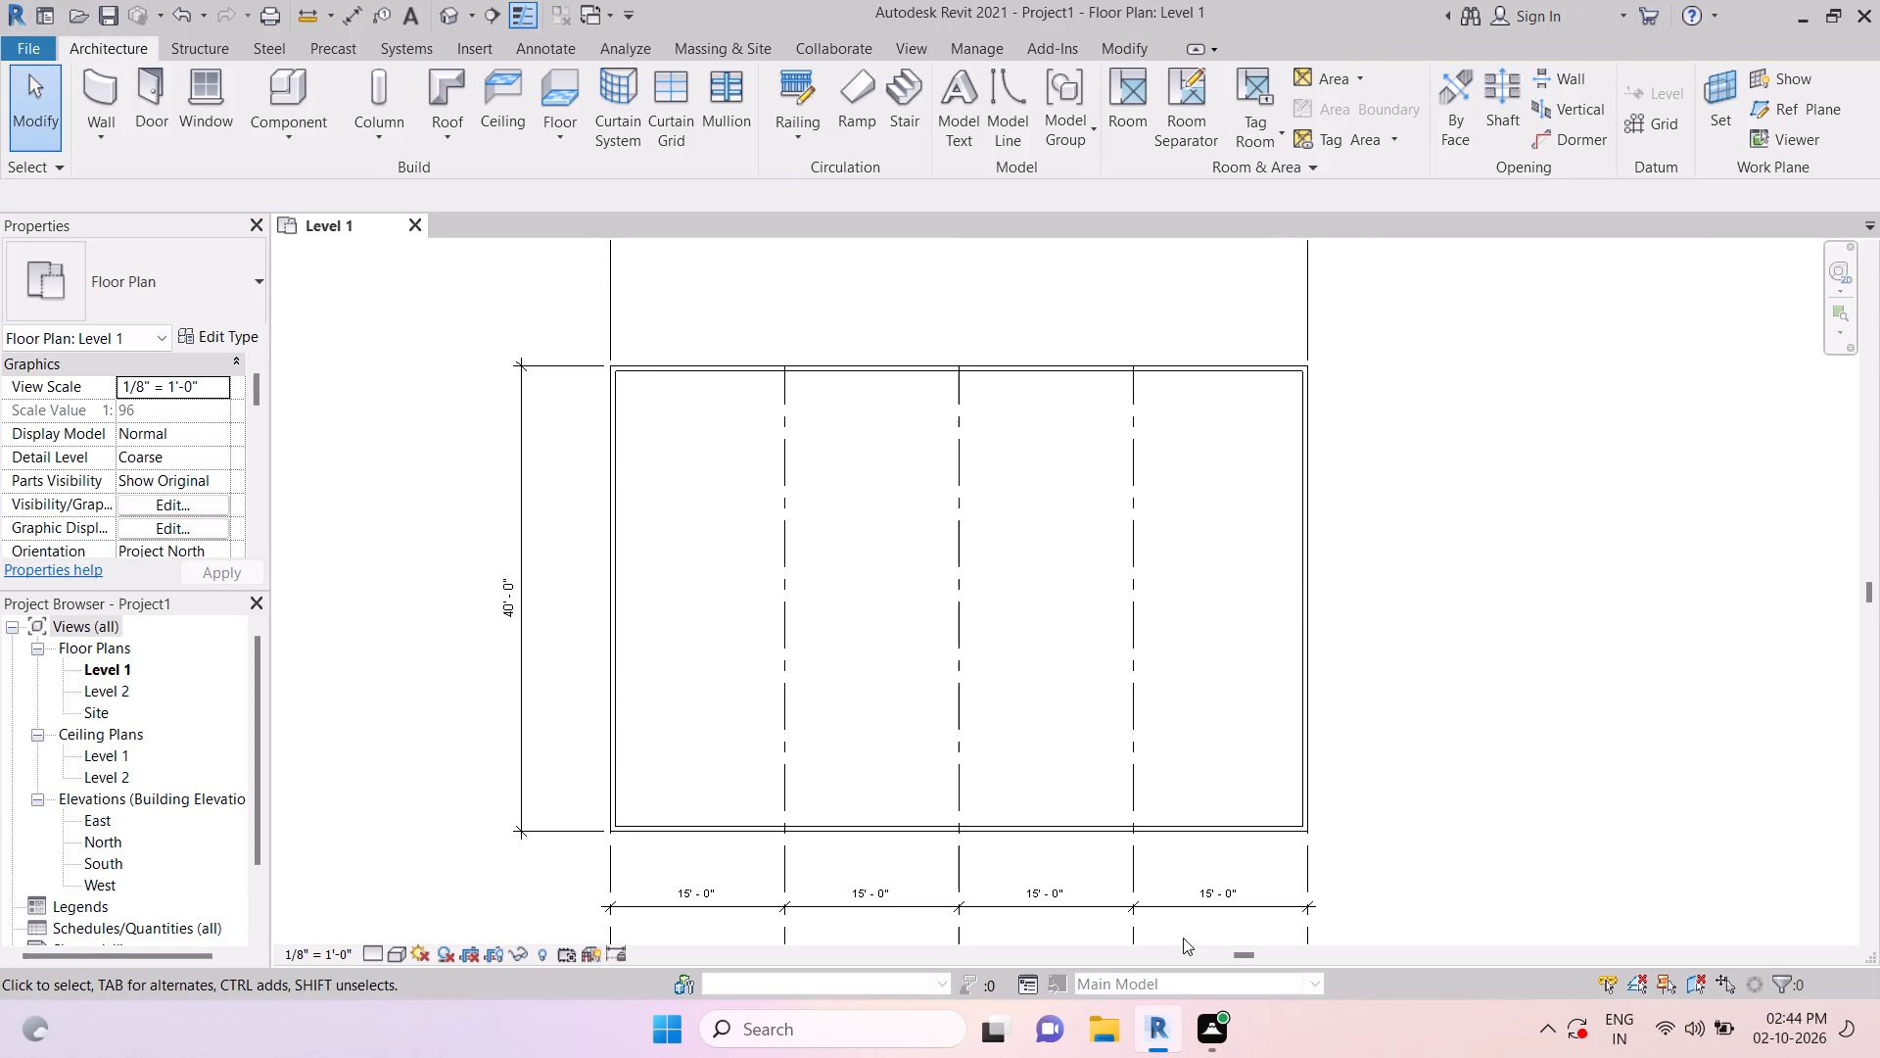
Delete the four grid-to-grid dimensions below the building, between grids 1 and 5.
left_click(1199, 914)
key("Delete")
middle_click_drag(1157, 804, 1190, 762)
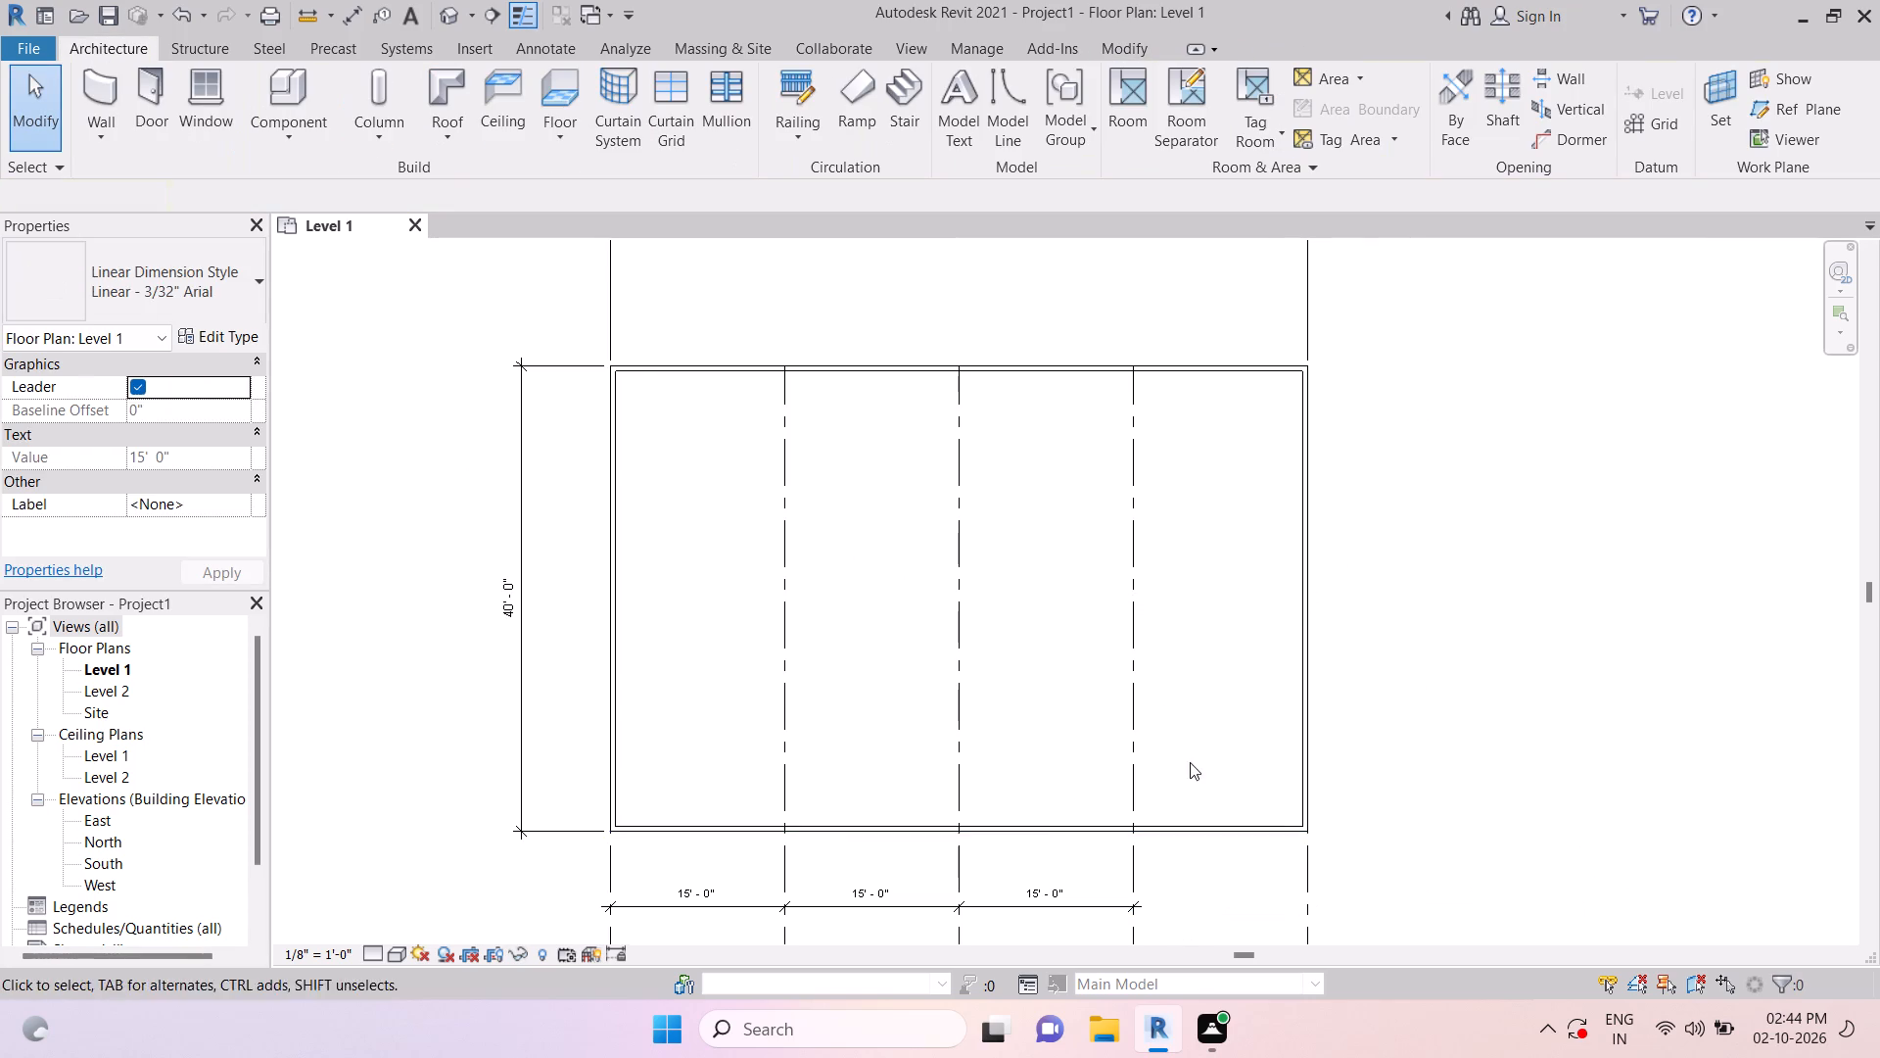
middle_click_drag(1190, 762, 1257, 653)
left_click(1174, 746)
key("Delete")
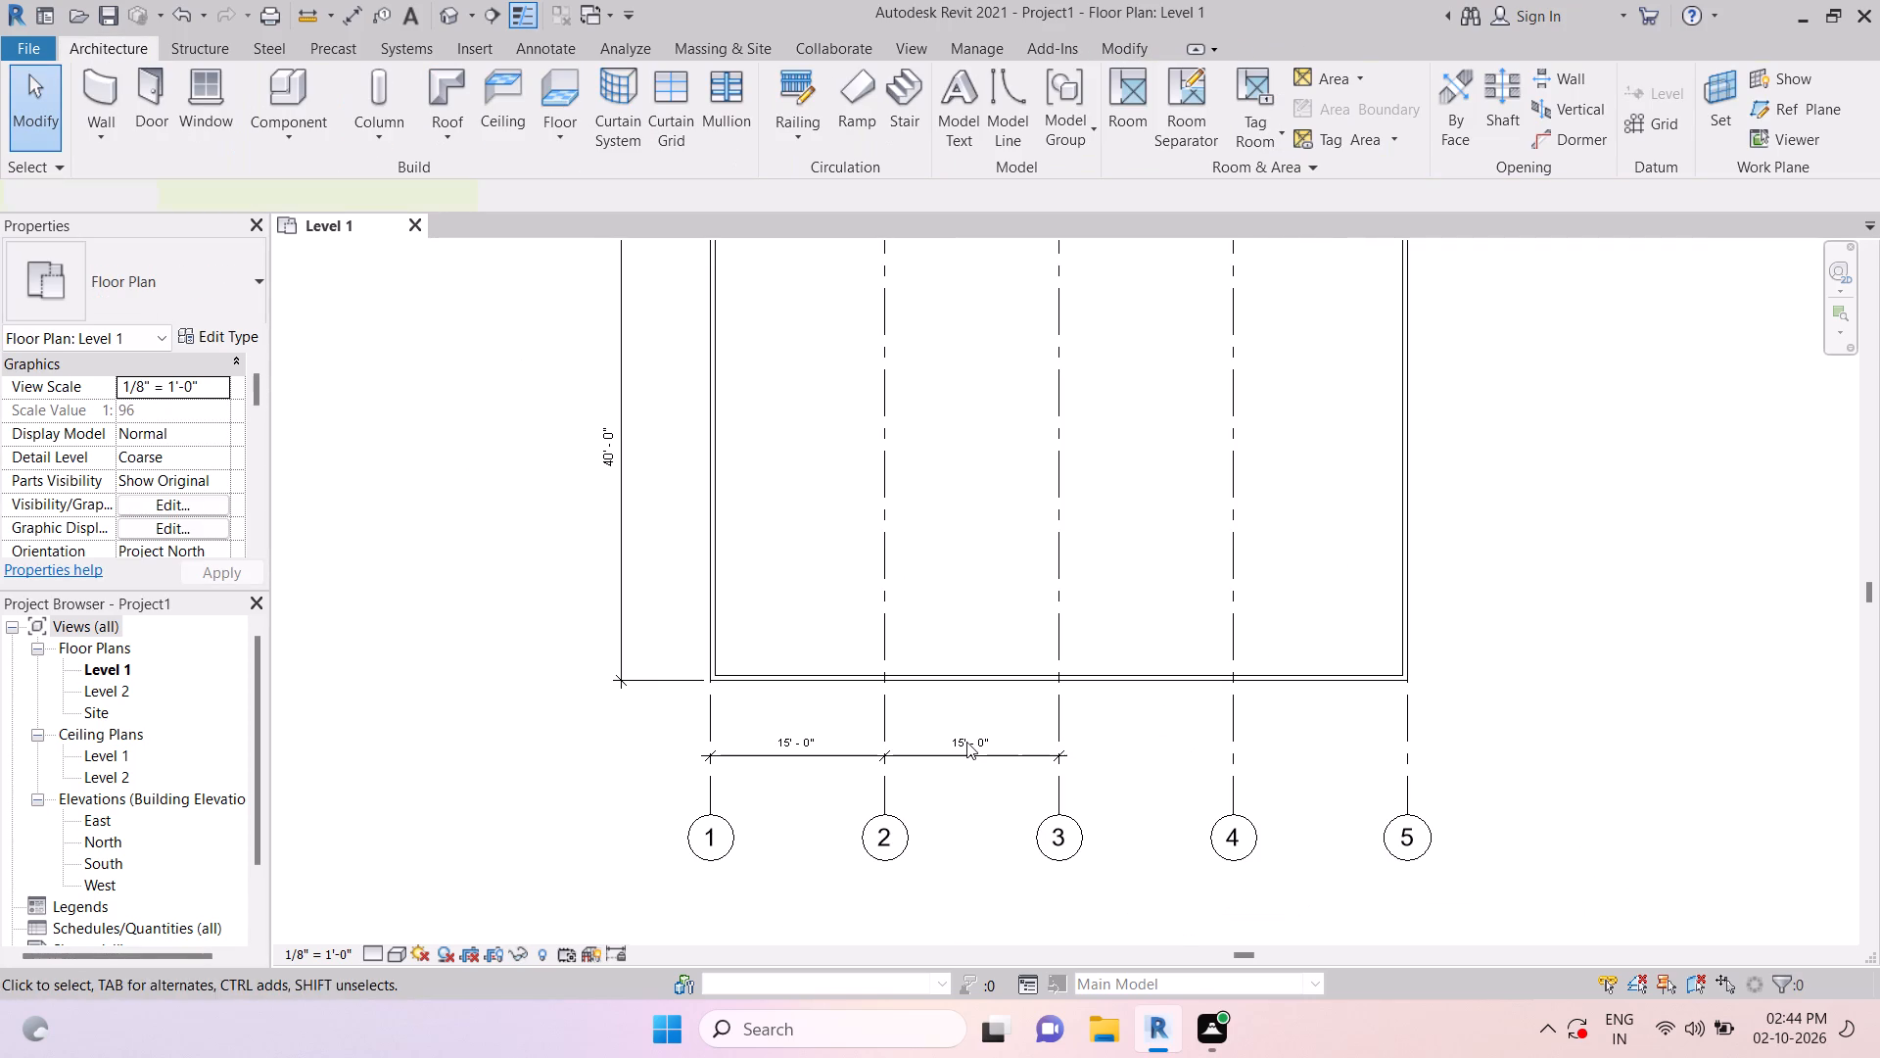
left_click(966, 743)
key("Delete")
left_click(794, 745)
key("Delete")
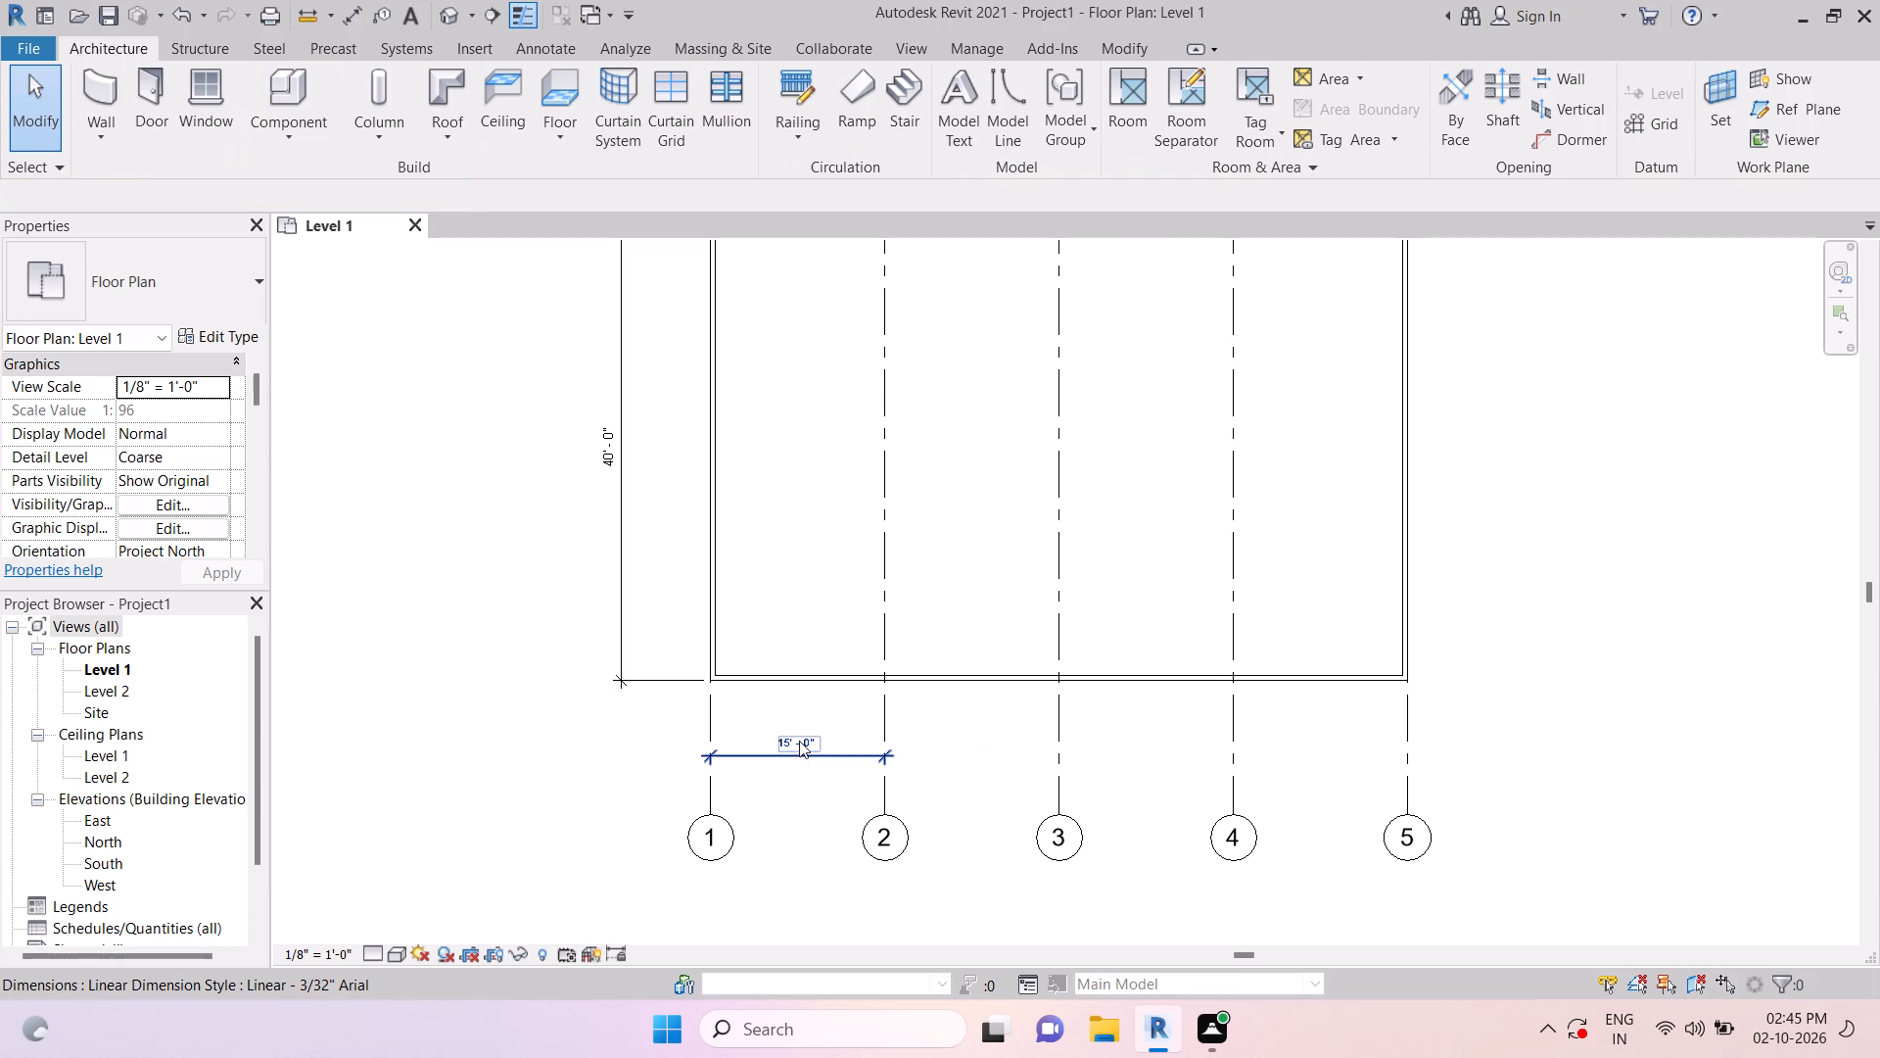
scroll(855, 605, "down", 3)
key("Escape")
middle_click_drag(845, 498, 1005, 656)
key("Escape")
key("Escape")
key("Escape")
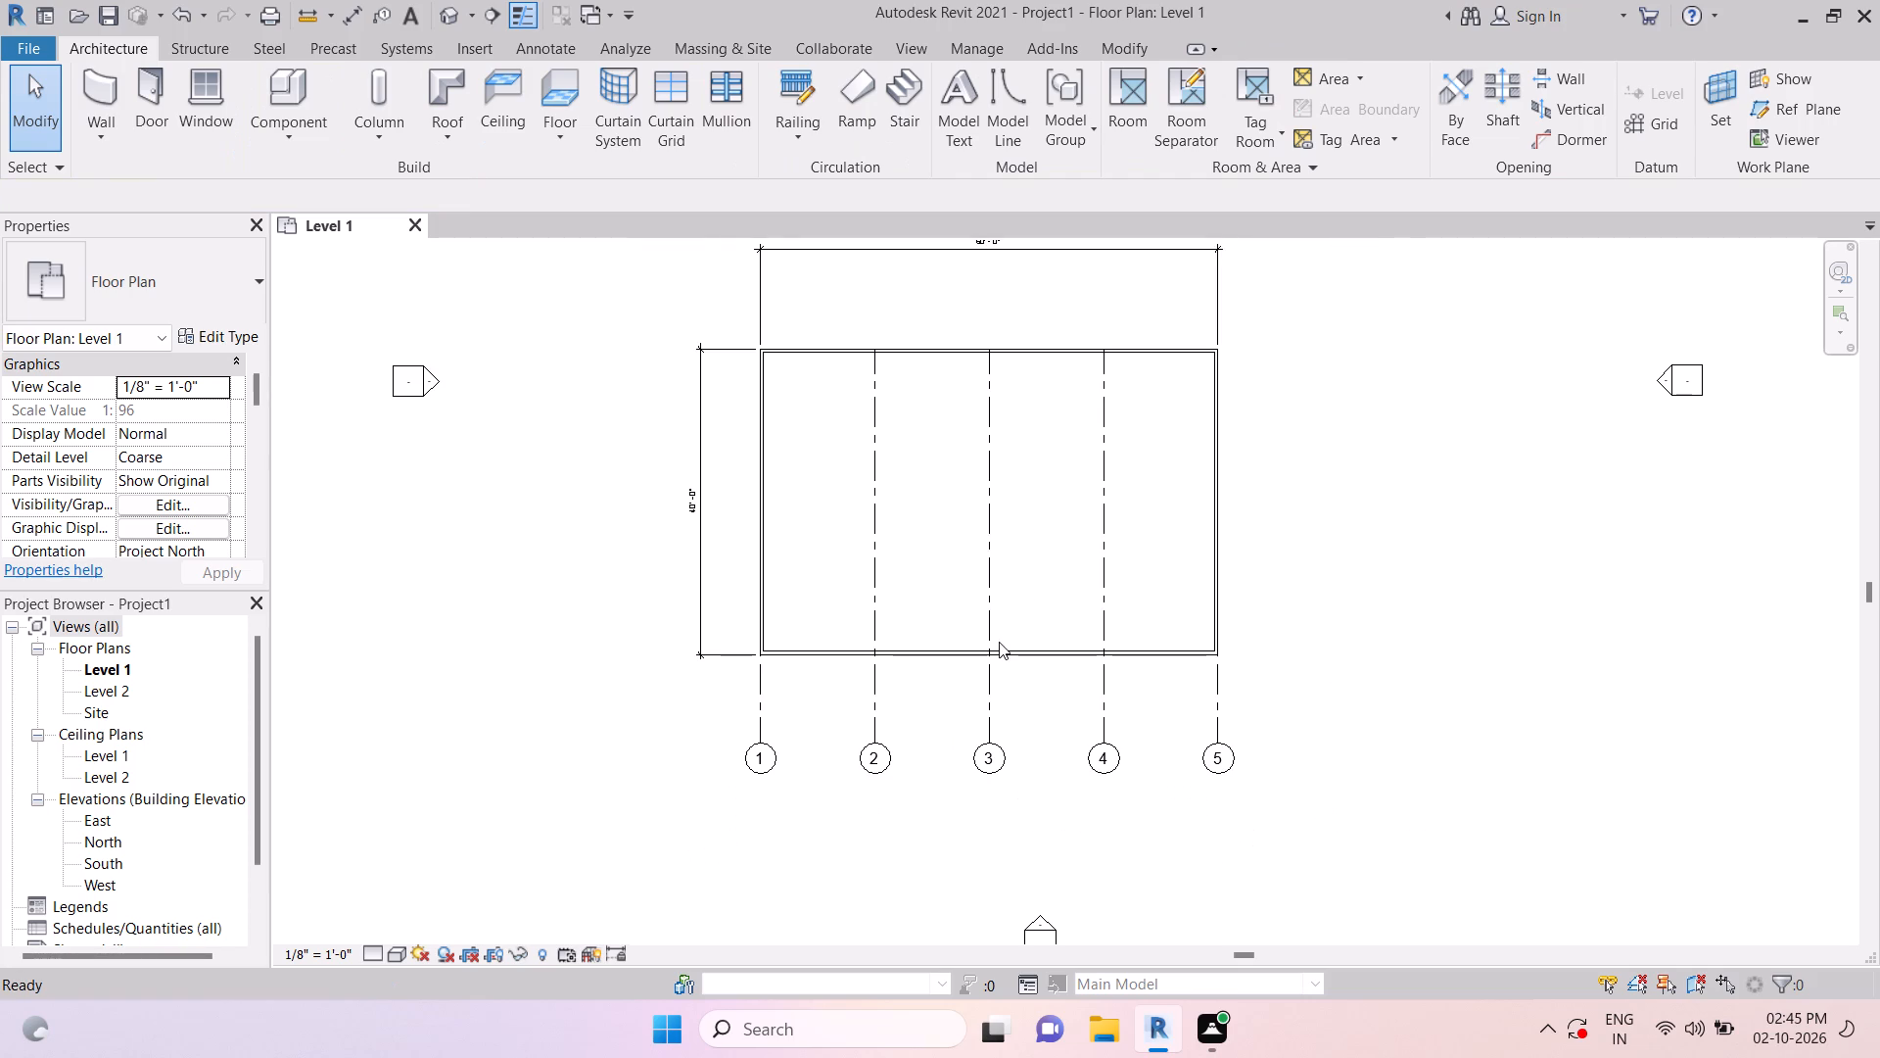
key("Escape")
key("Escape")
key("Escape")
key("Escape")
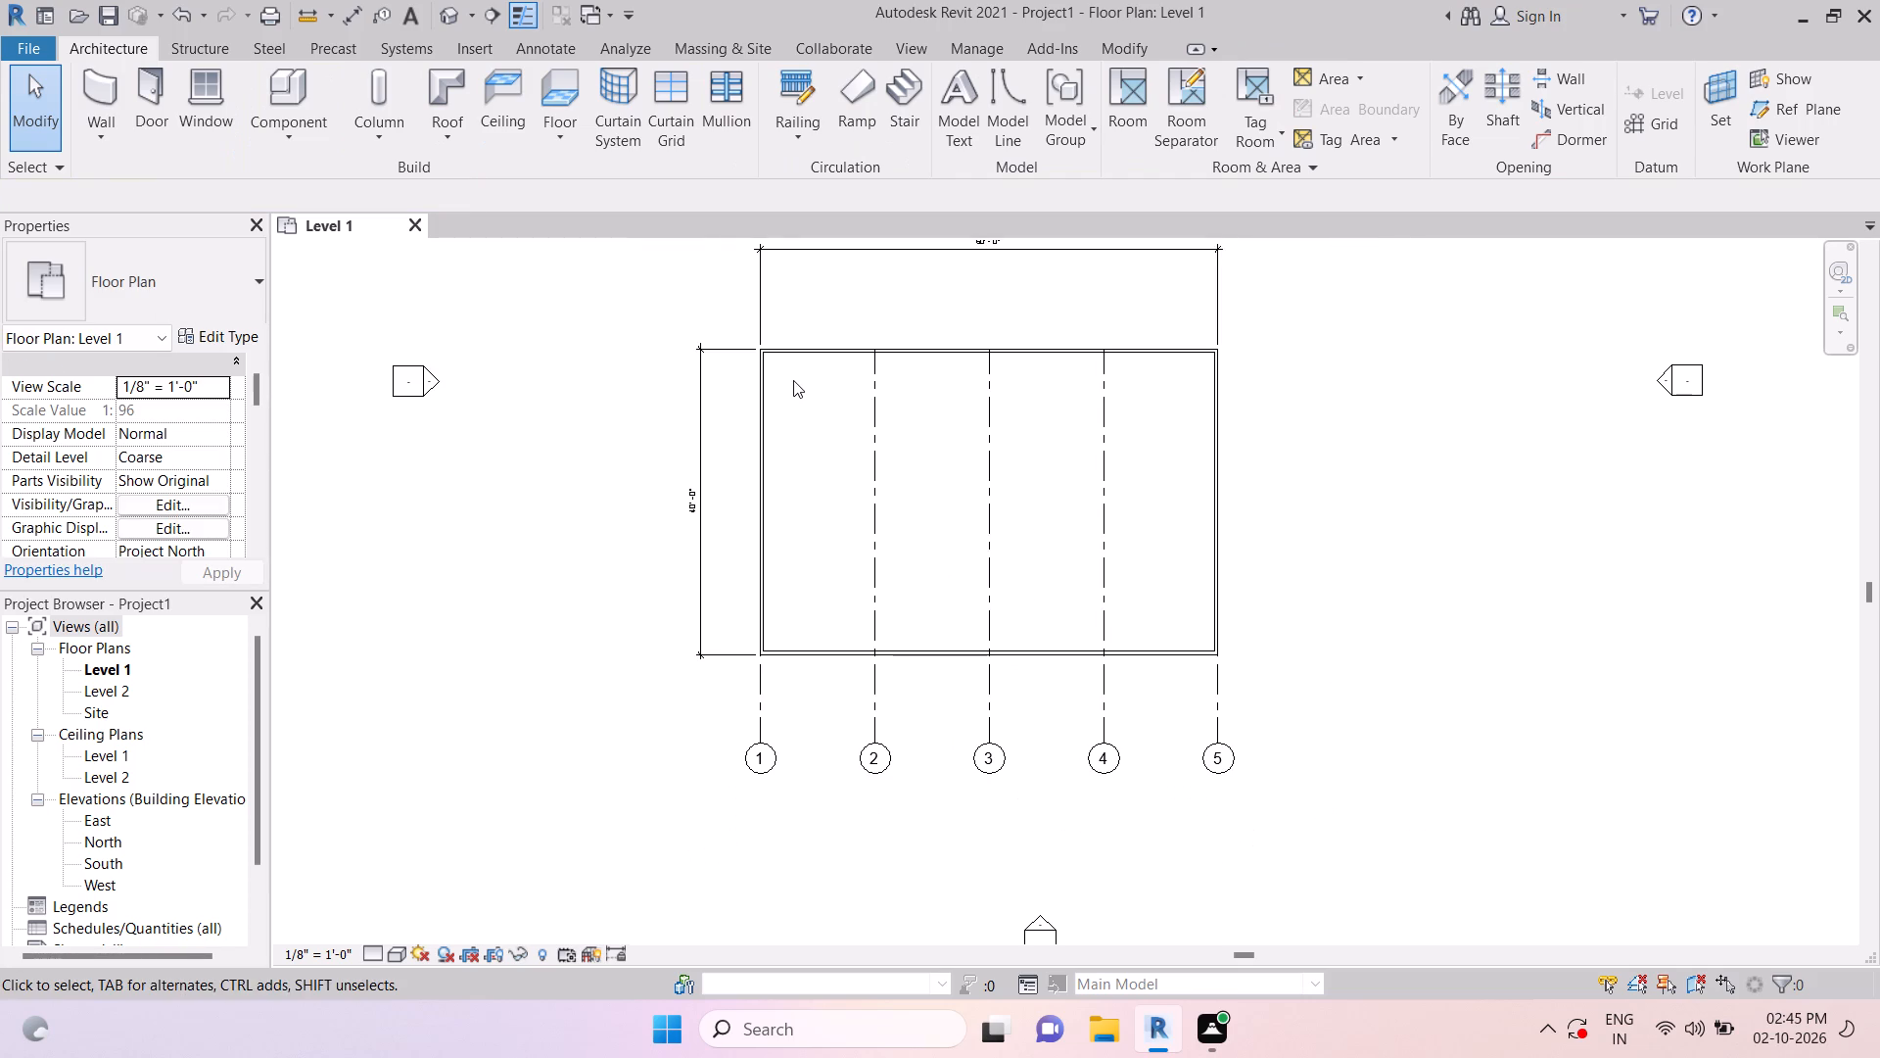
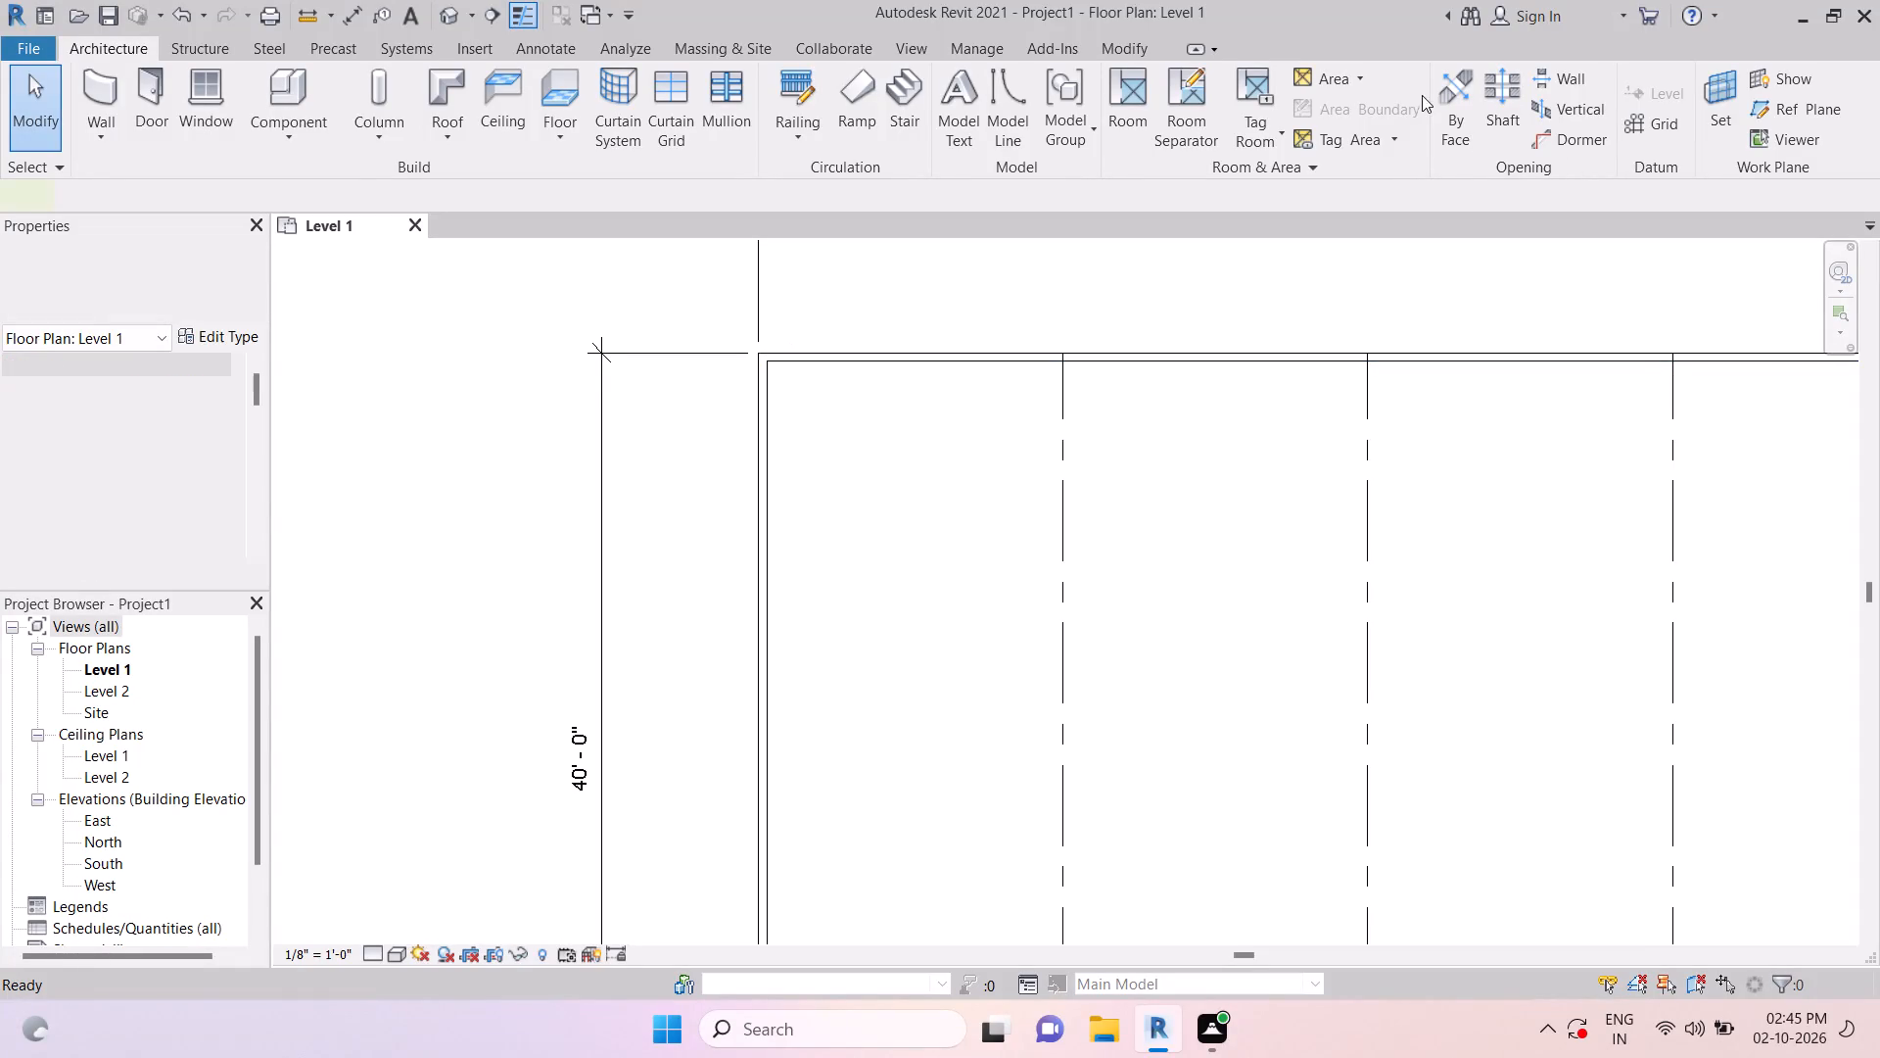
Draw a horizontal grid line along the building's upper wall, from grid 1 at the corner to beyond the opposite wall.
scroll(767, 355, "up", 6)
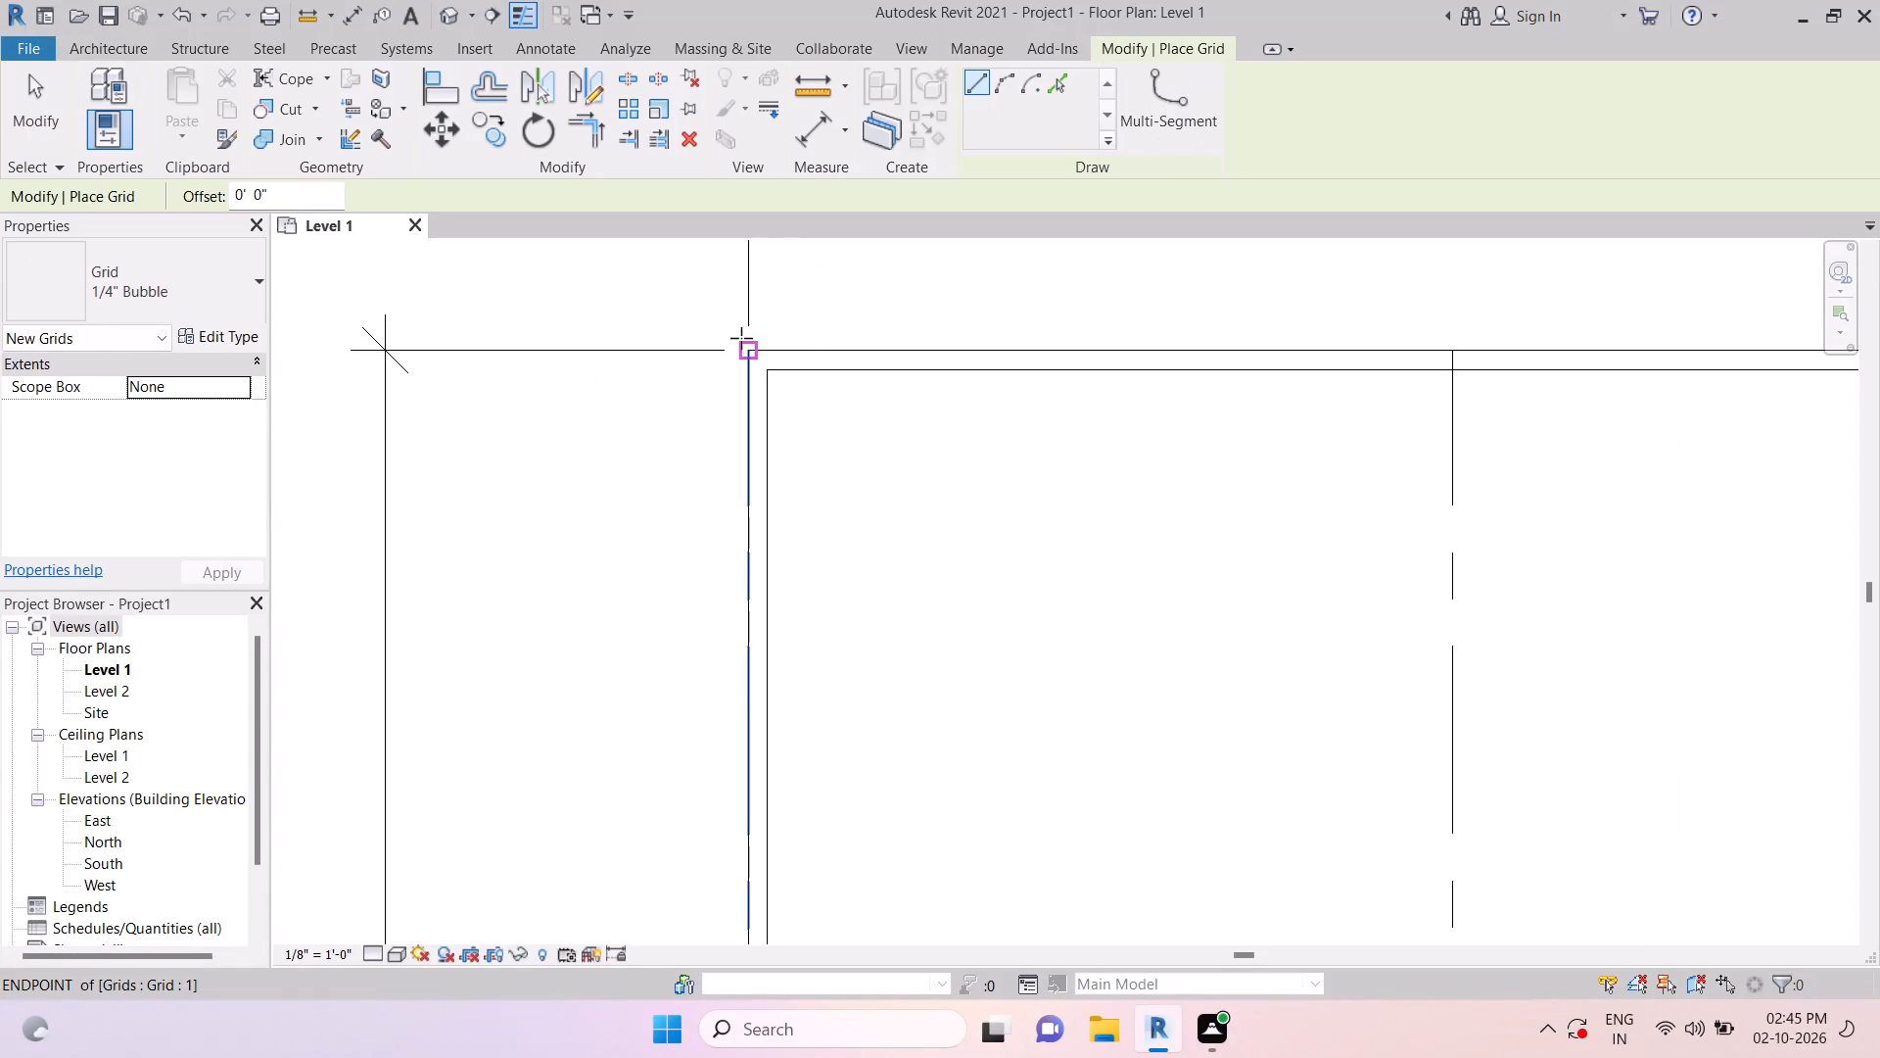
scroll(740, 340, "up", 4)
left_click(747, 354)
scroll(763, 361, "down", 11)
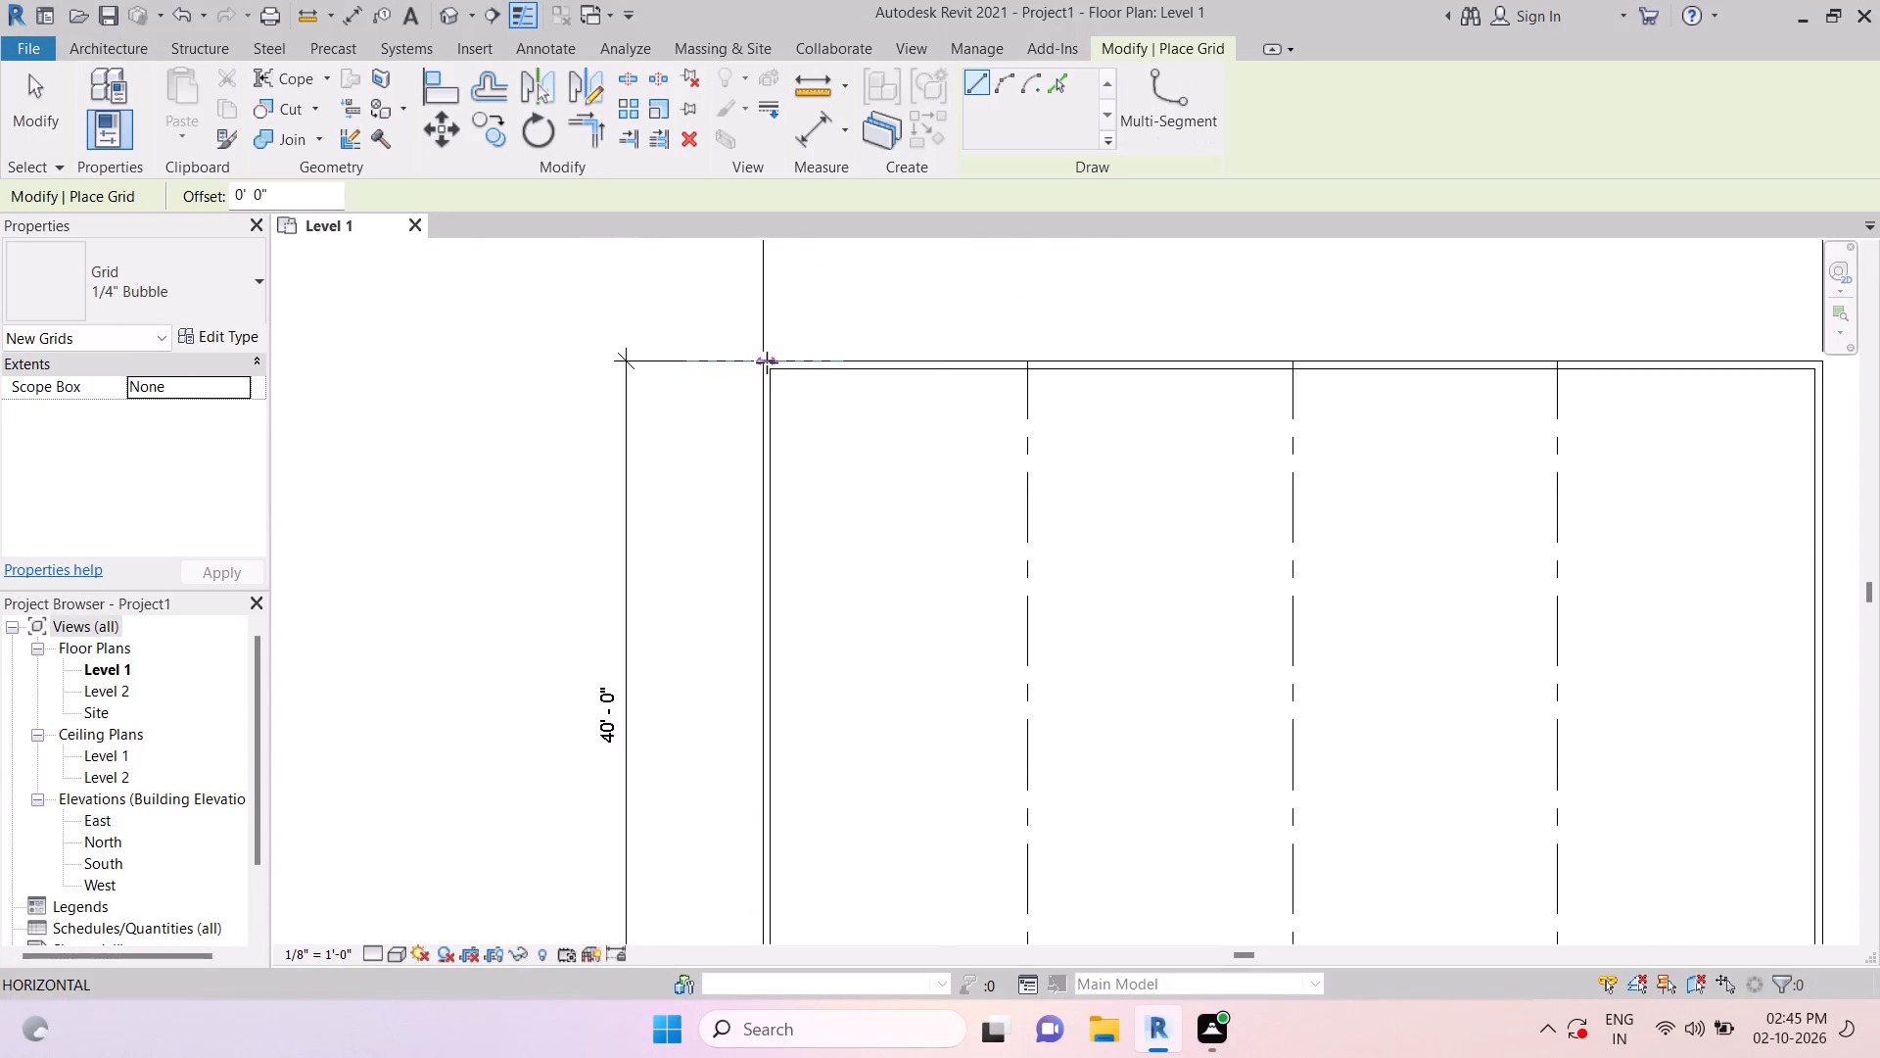
scroll(767, 362, "down", 3)
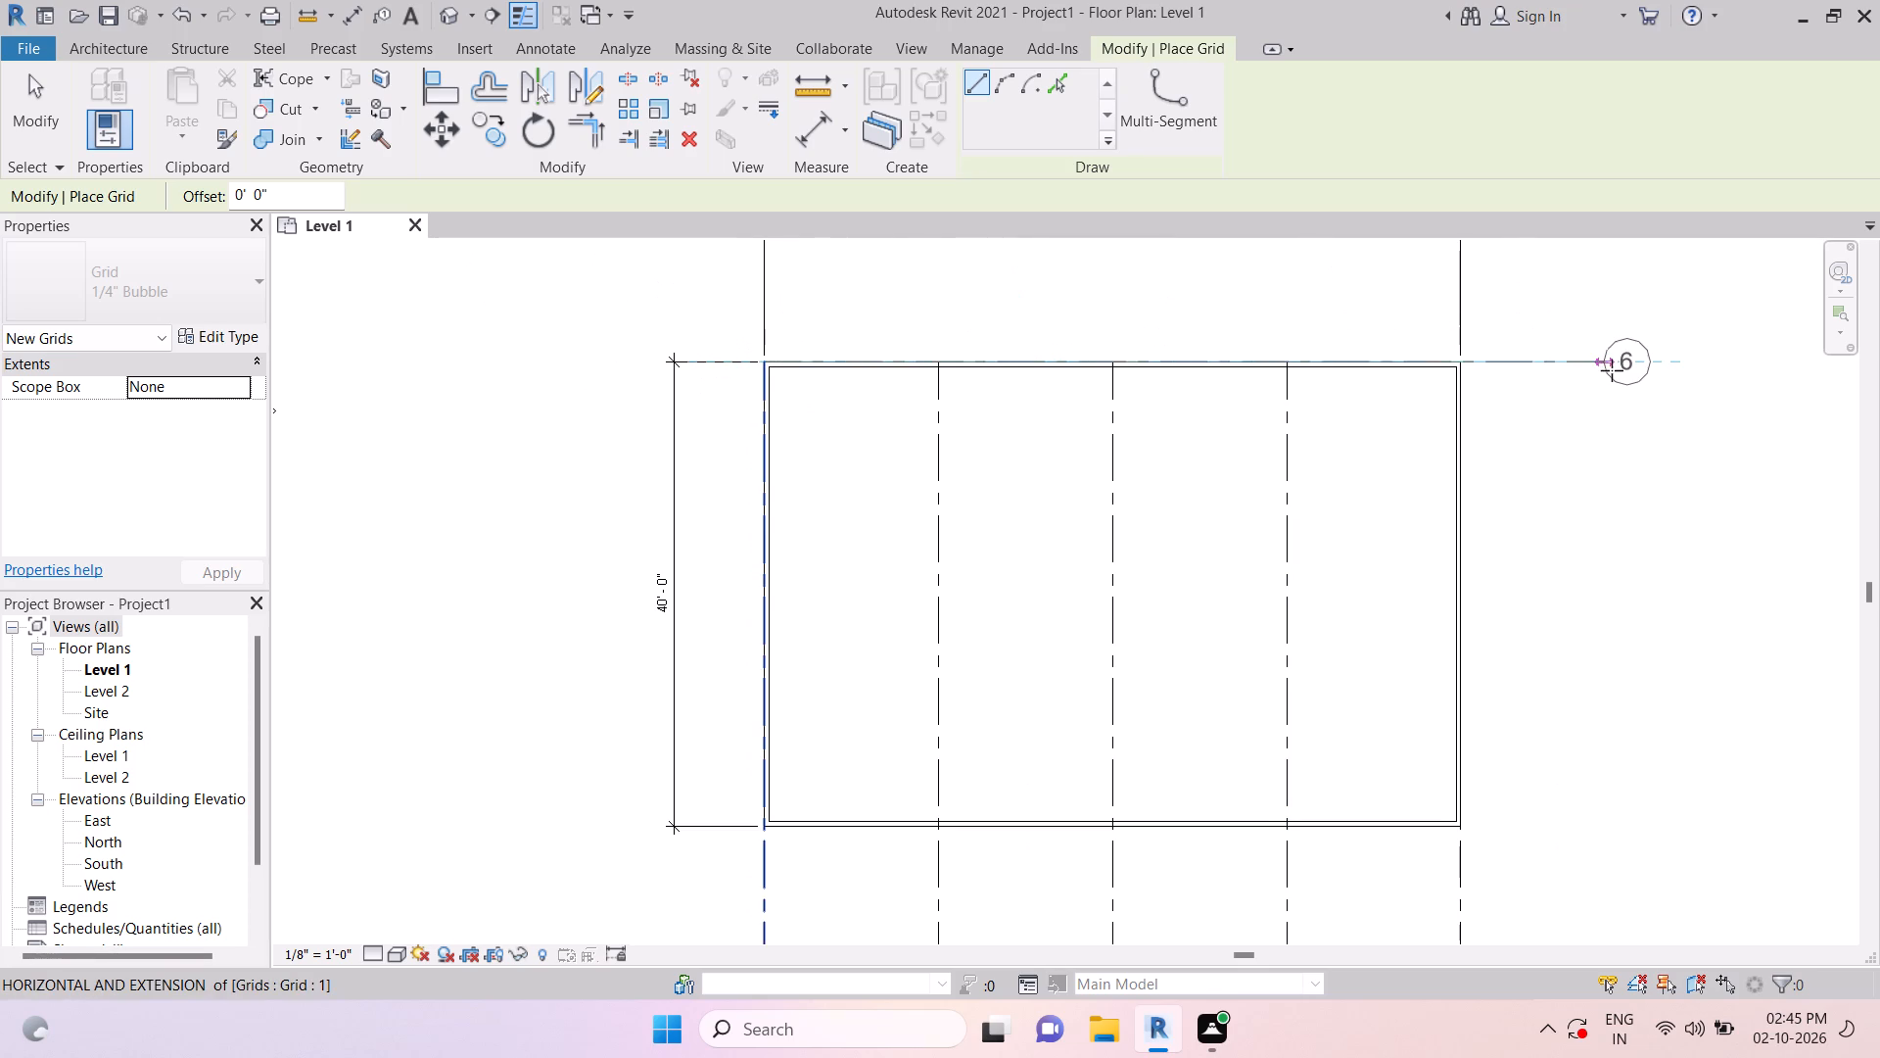
left_click(1609, 361)
key("Escape")
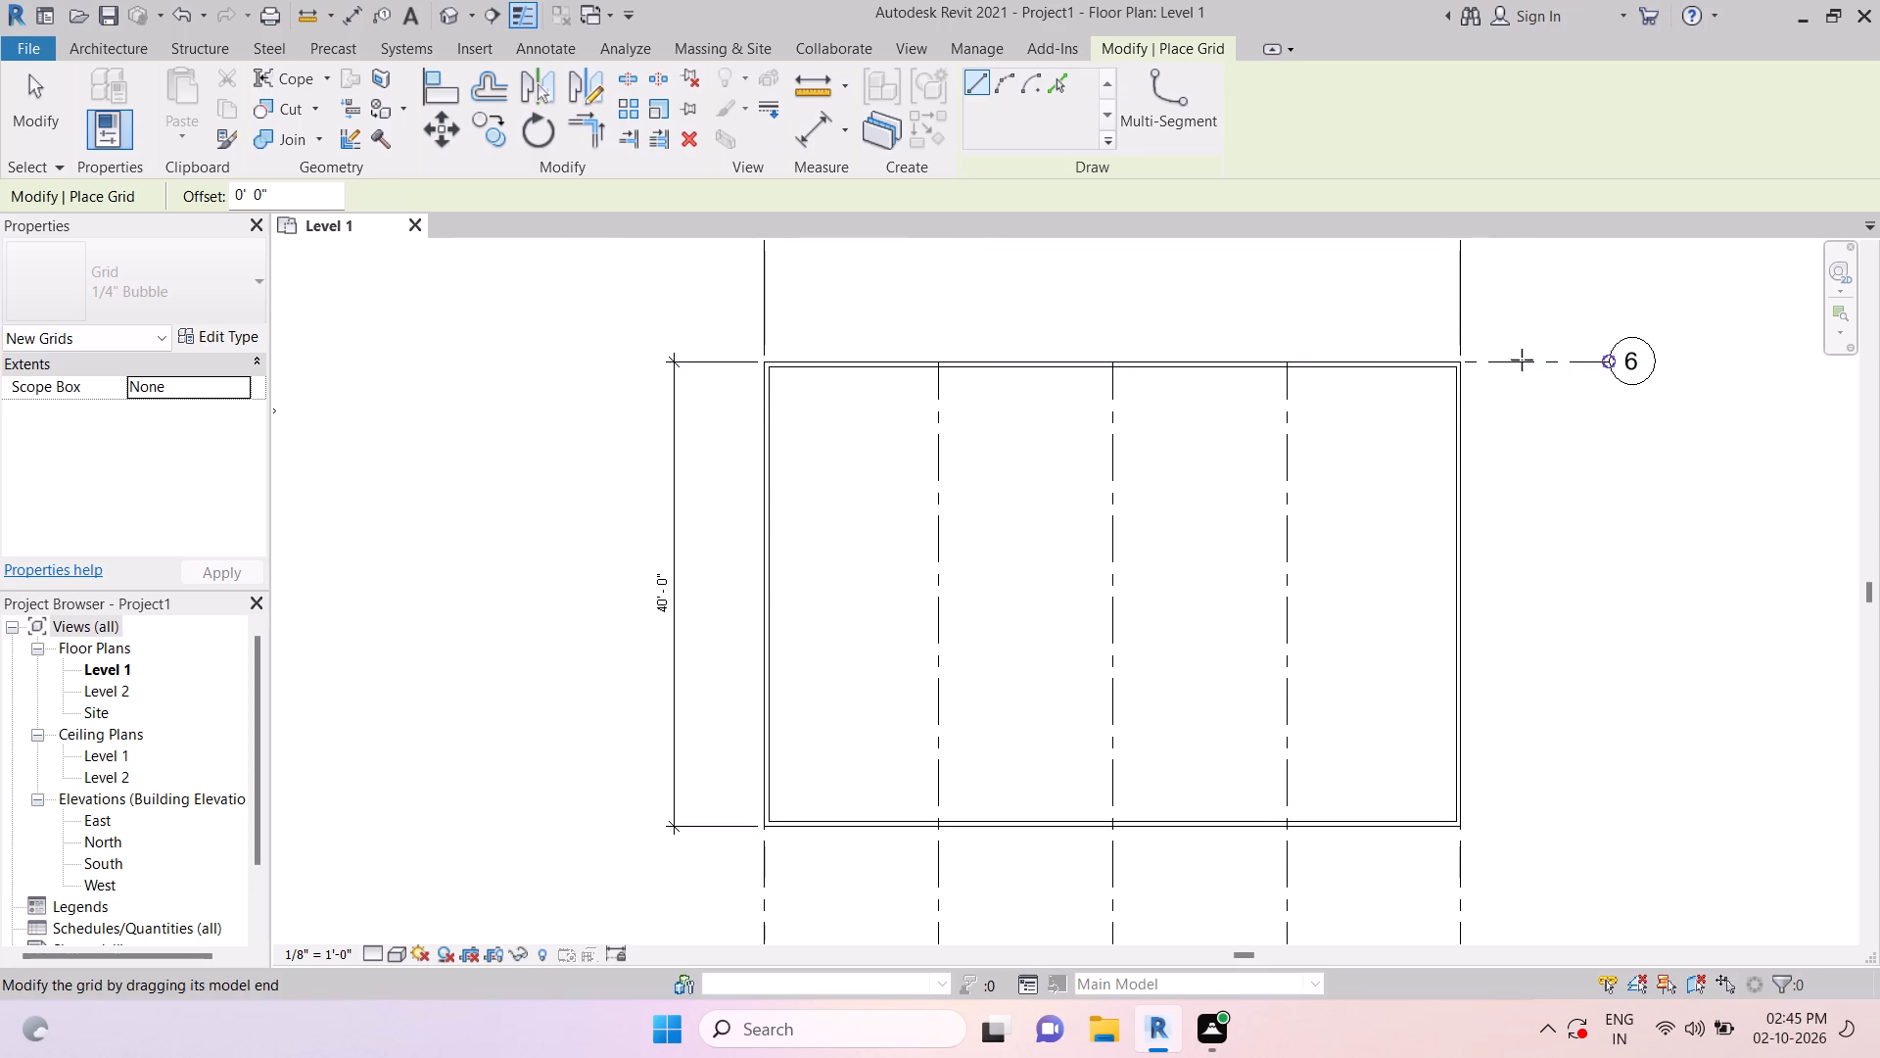
key("Escape")
key("Escape")
key("Escape")
key("Escape")
scroll(1523, 373, "down", 3)
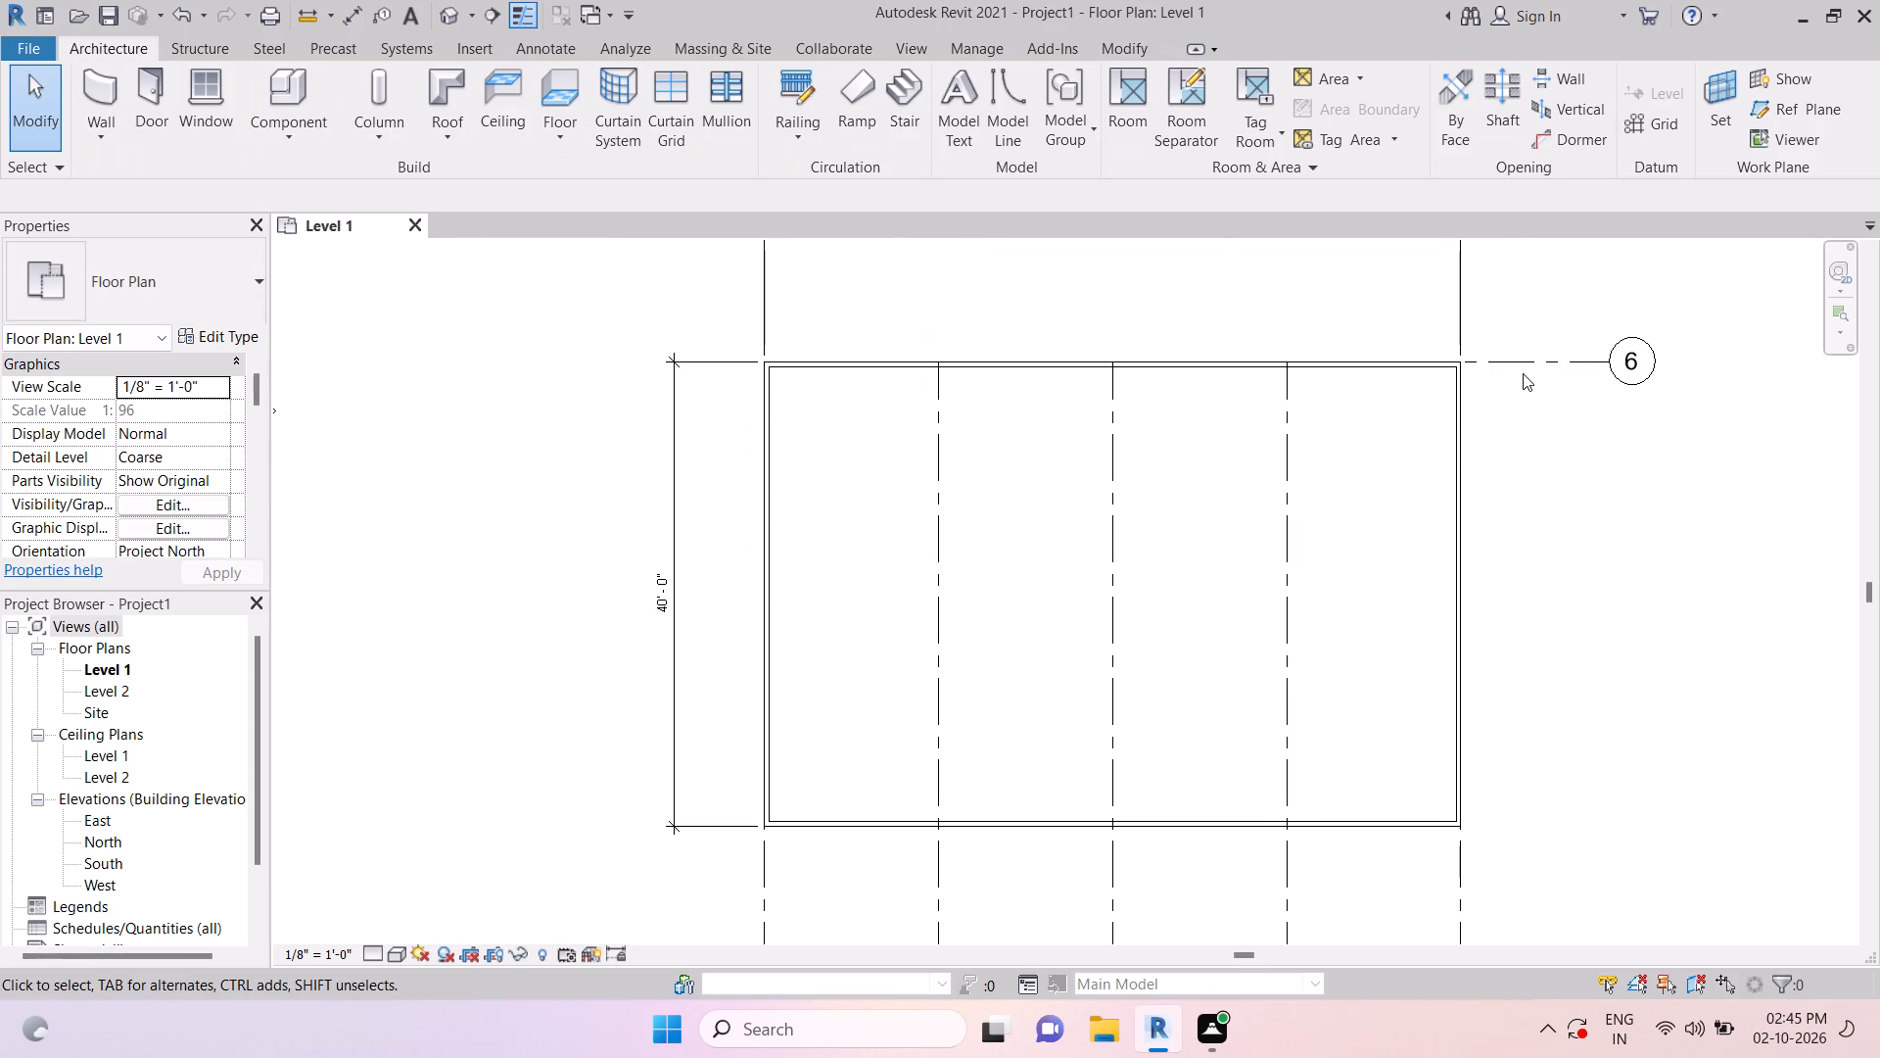
key("Escape")
Copy grid 6 downward three times using Multiple, at successive spacings of about 12', 12' and 9' 6".
left_click(1545, 363)
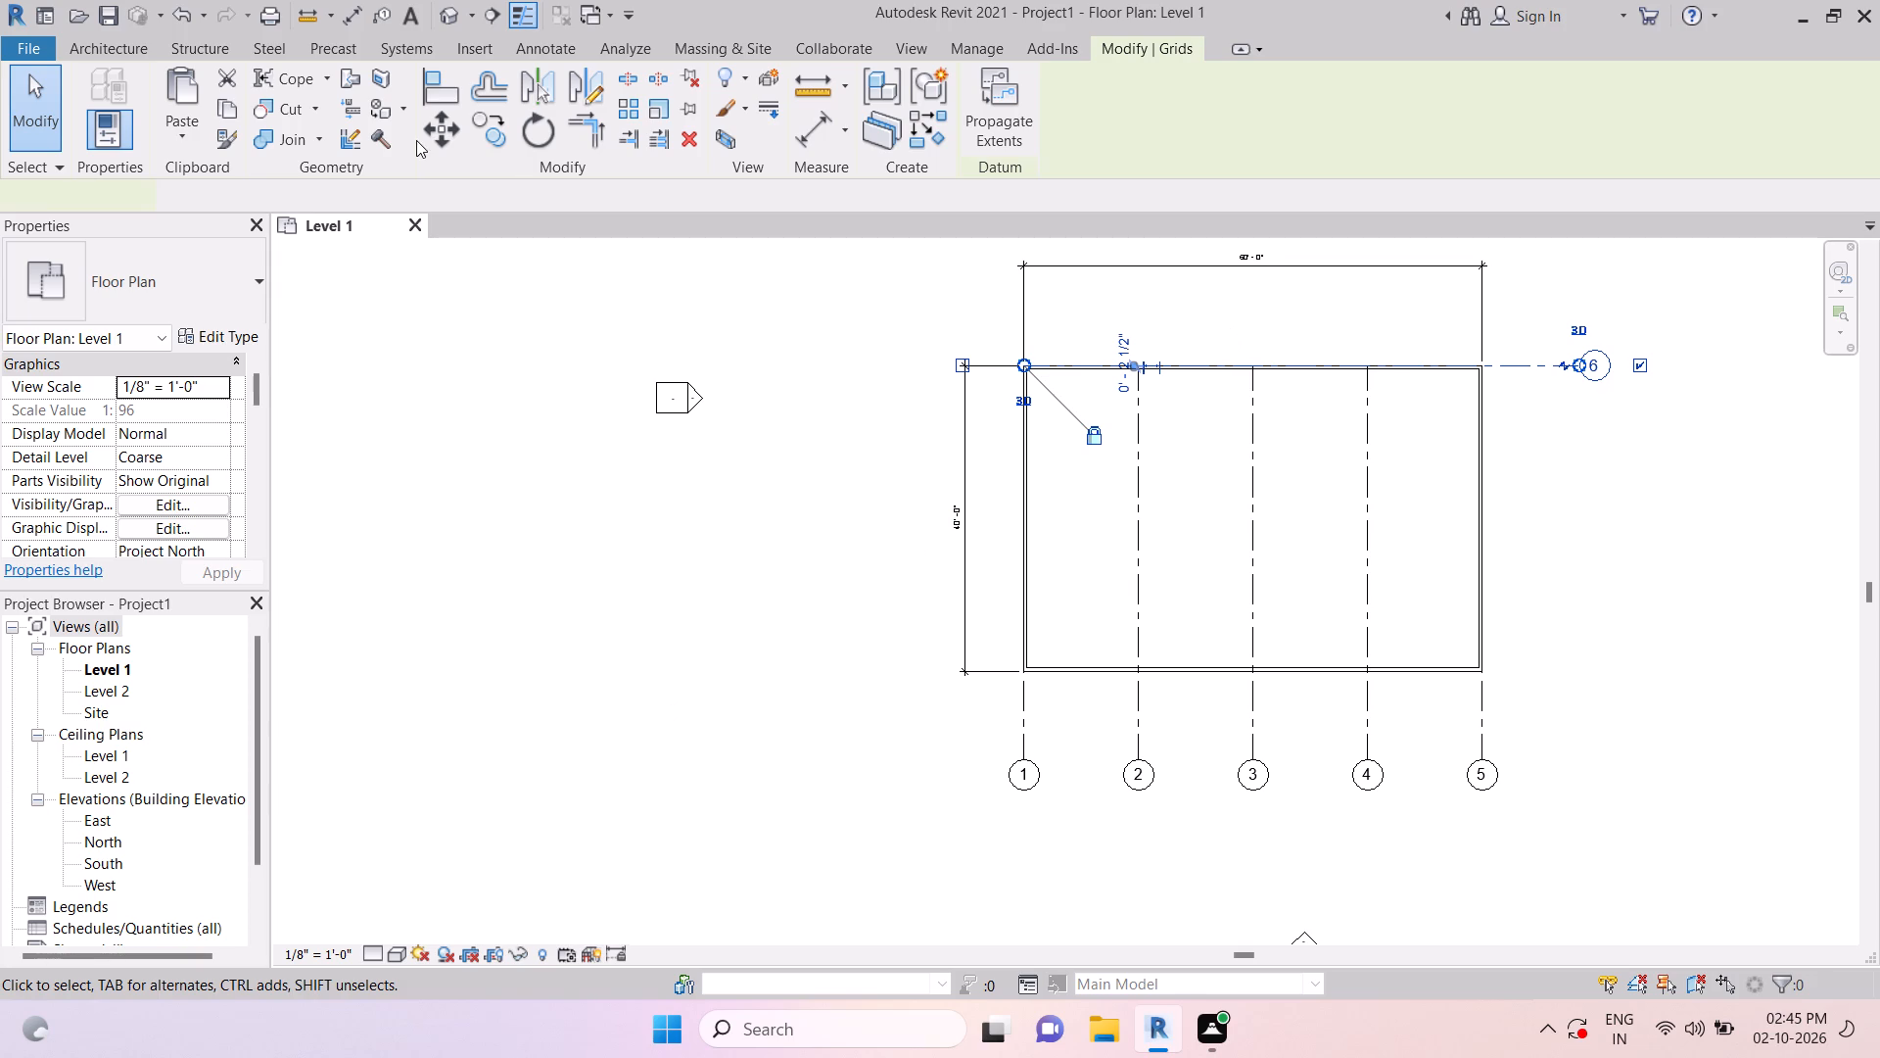
left_click(489, 141)
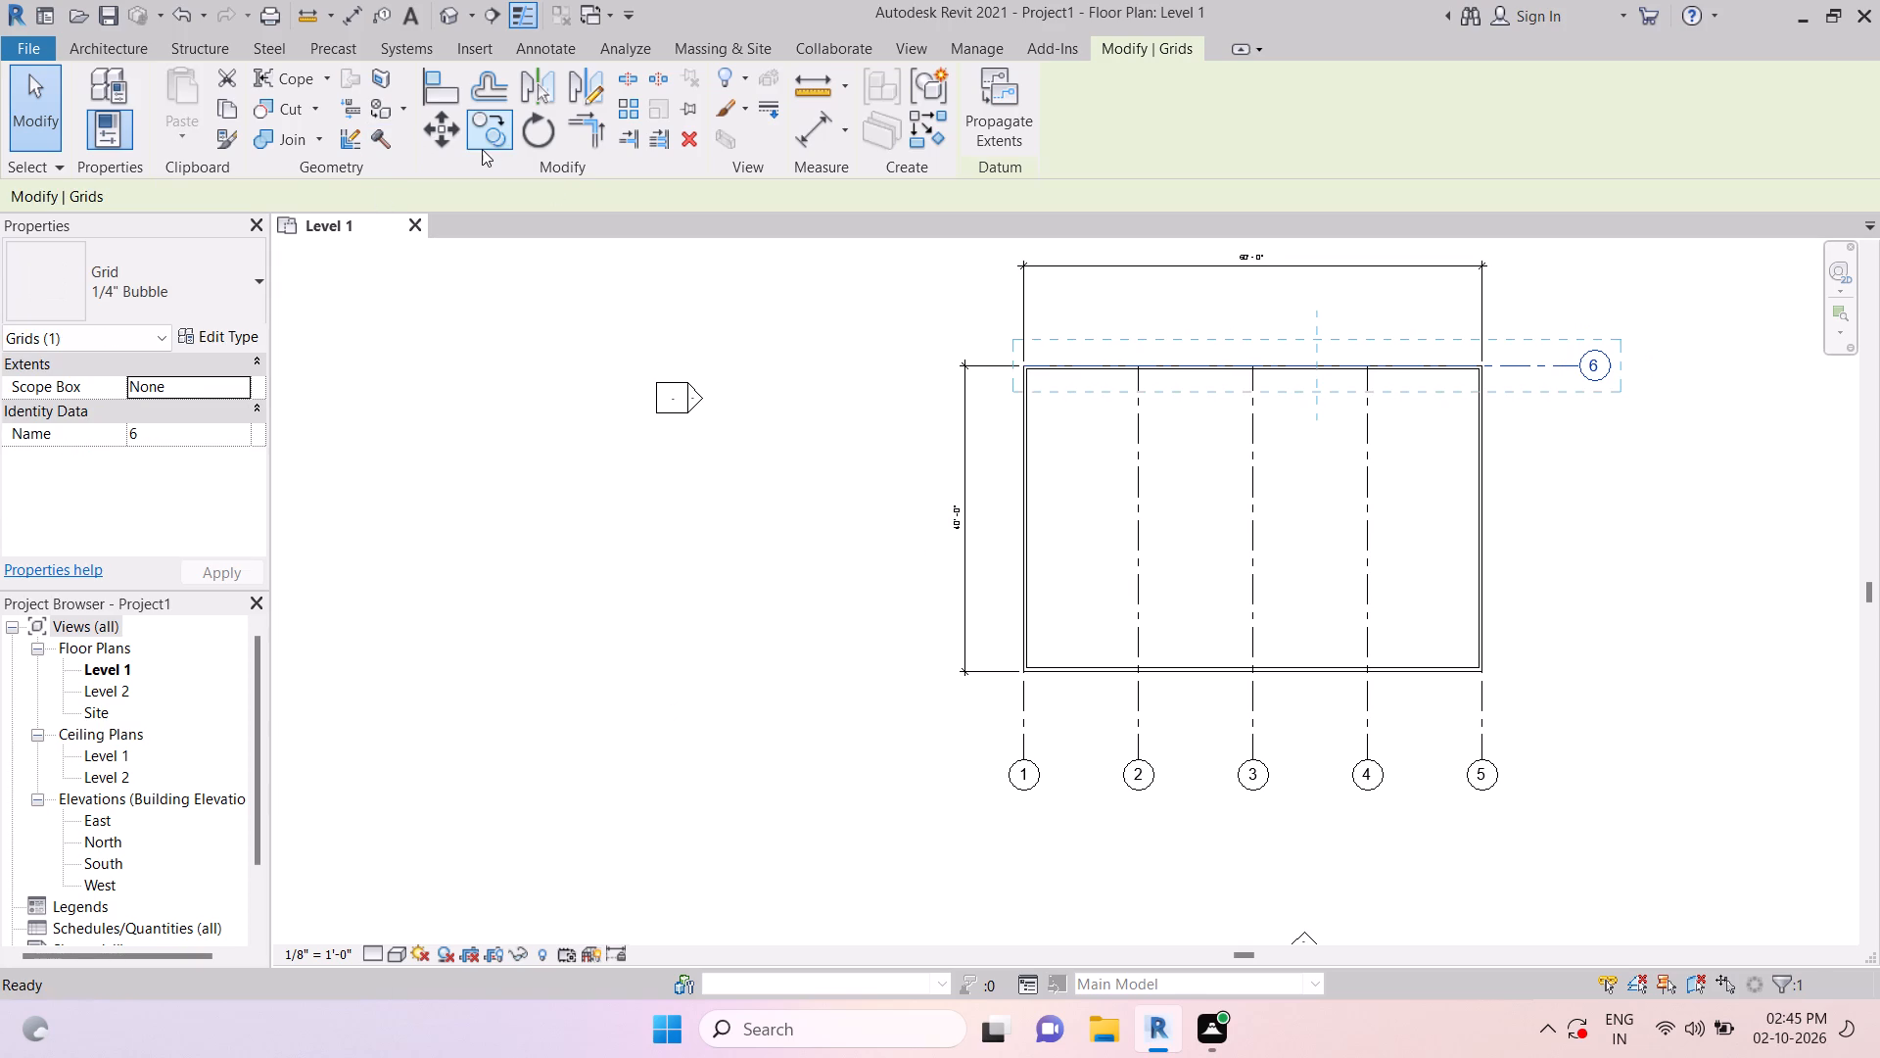
left_click(320, 196)
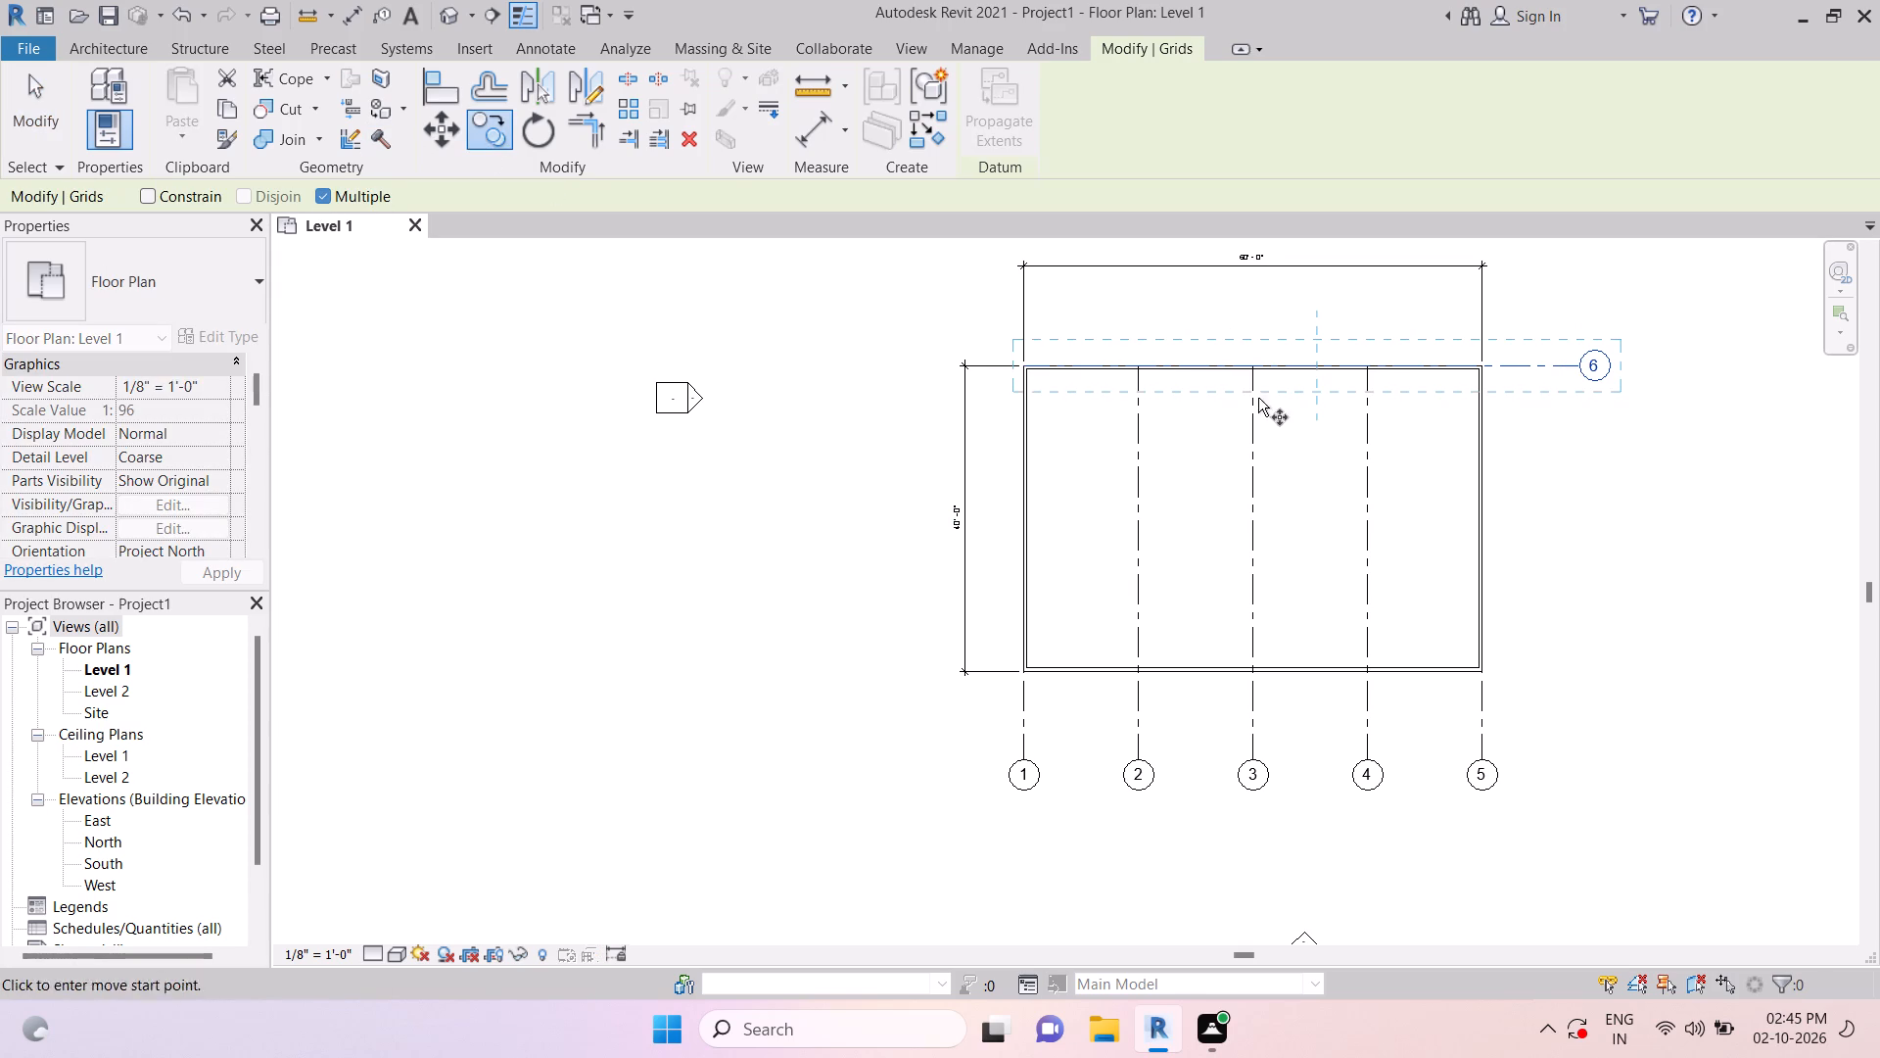
left_click(1439, 372)
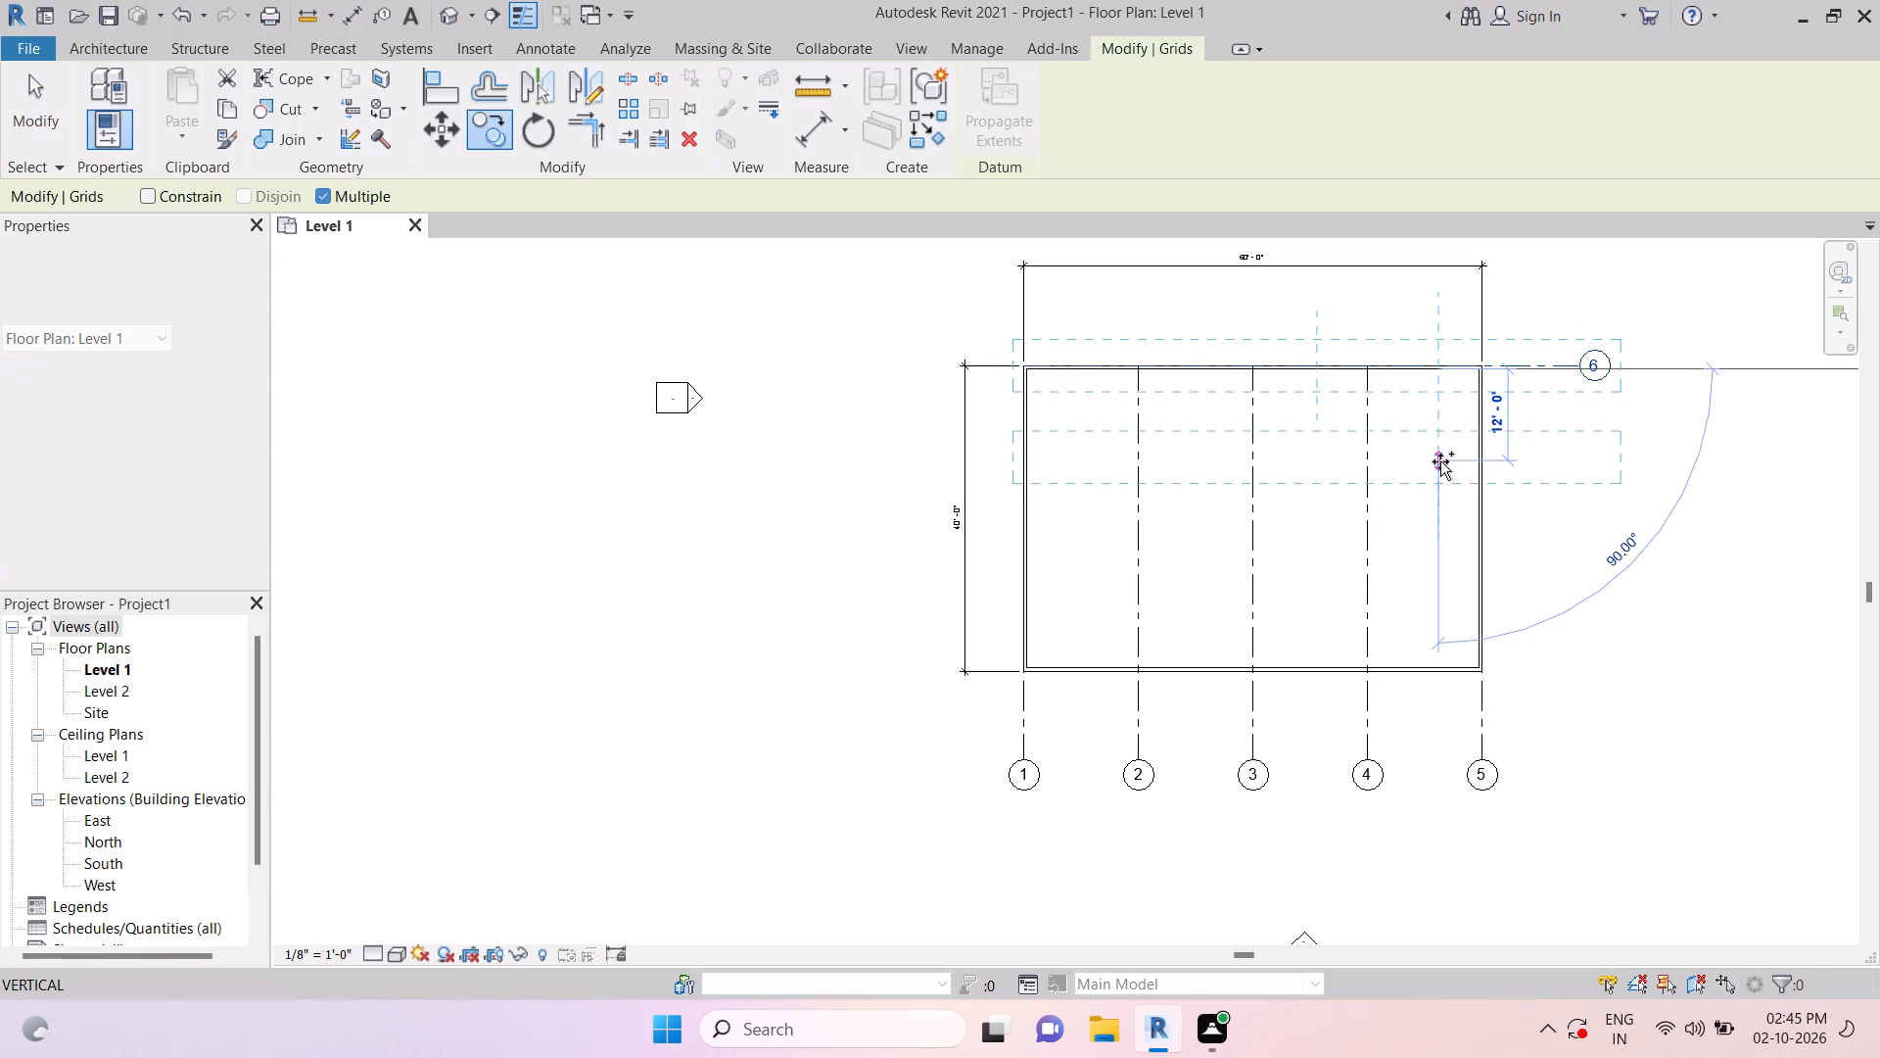
left_click(1441, 461)
left_click(1446, 553)
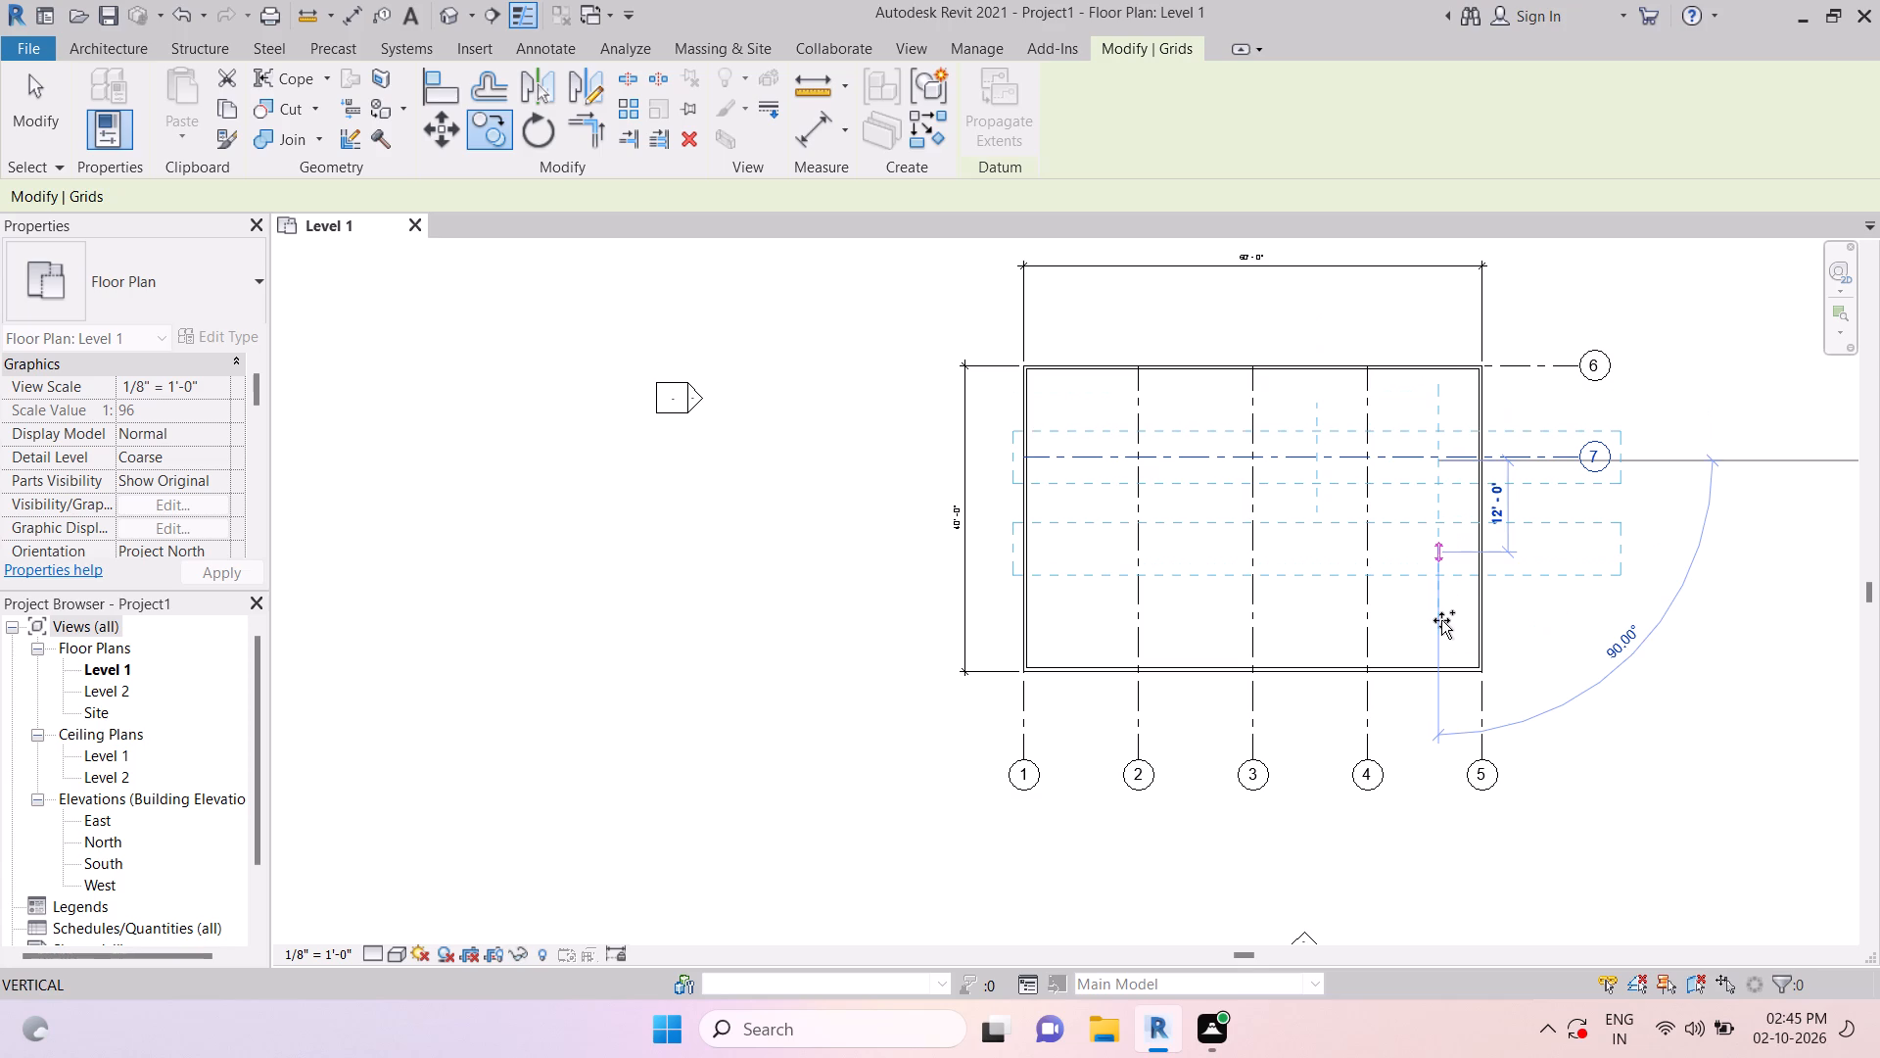
left_click(1440, 625)
key("Escape")
key("Escape")
key("Escape")
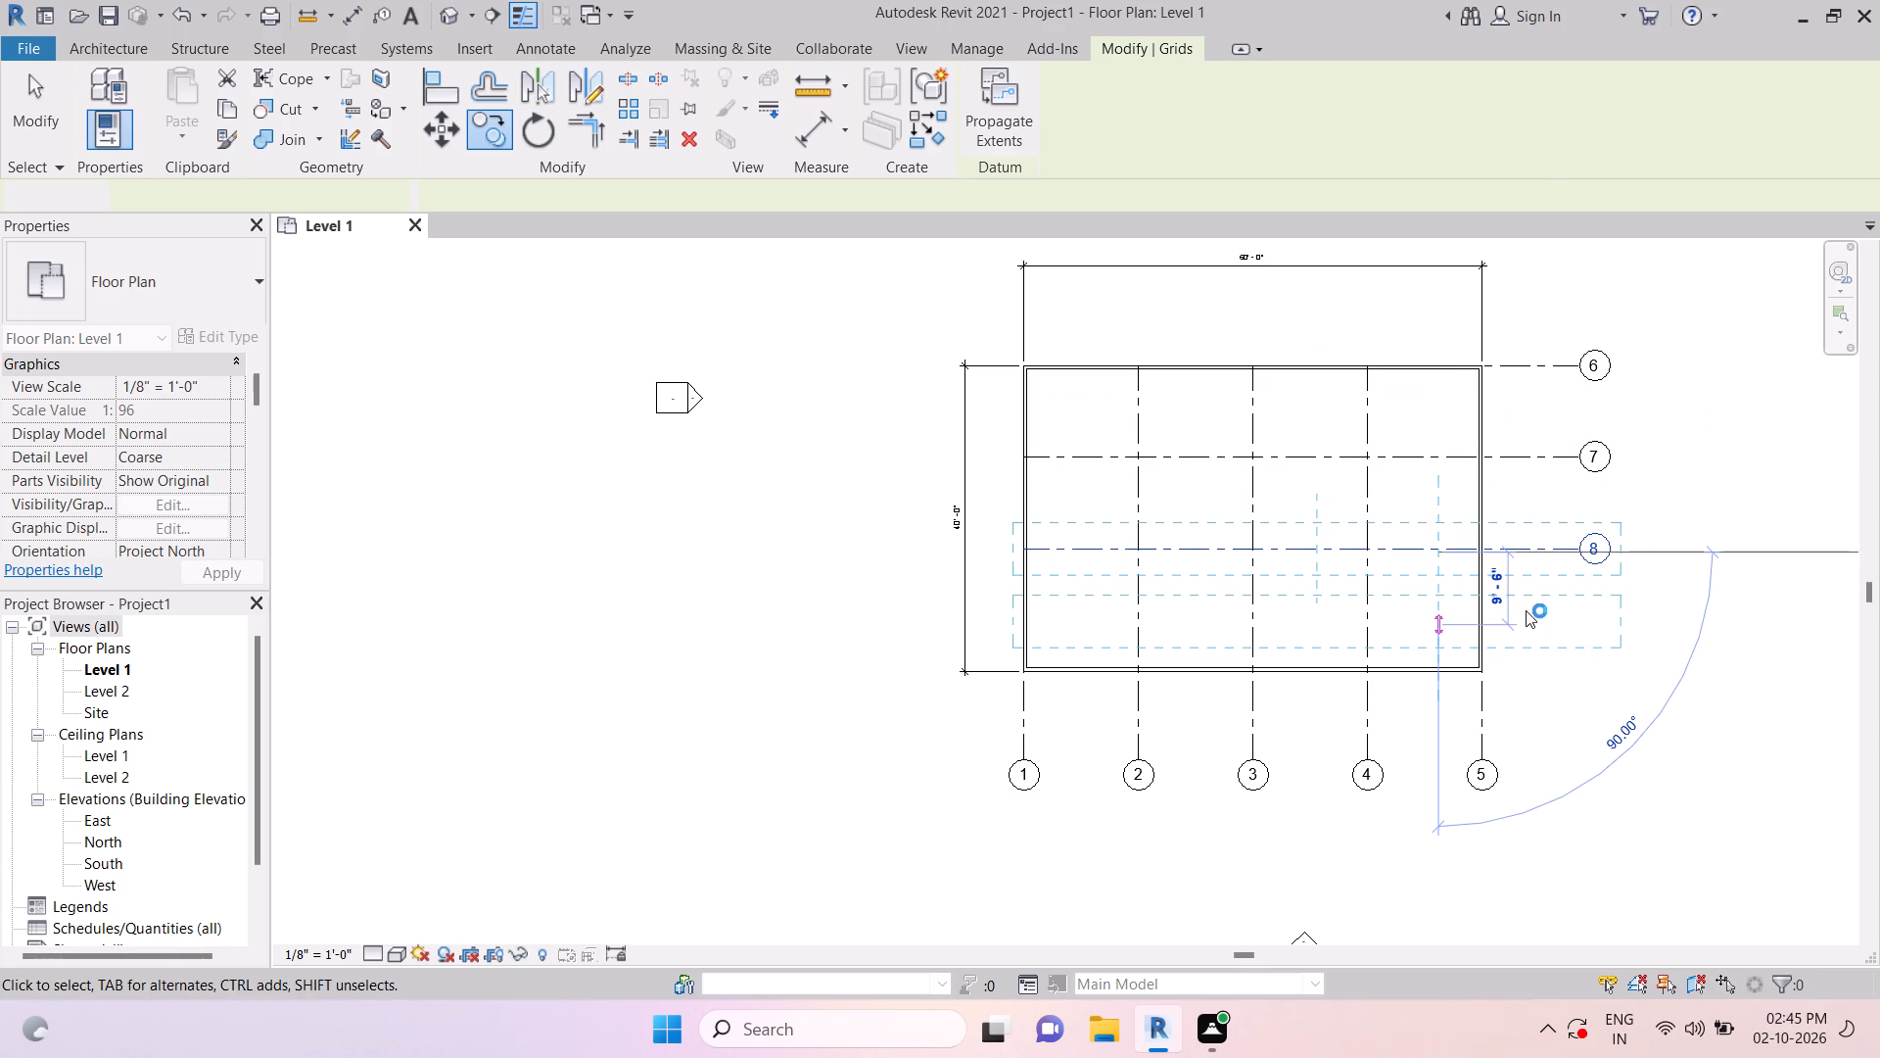
key("Escape")
key("Escape")
key("Escape")
key("Escape")
scroll(1415, 426, "up", 4)
key("Escape")
key("Escape")
key("Escape")
key("Escape")
key("Escape")
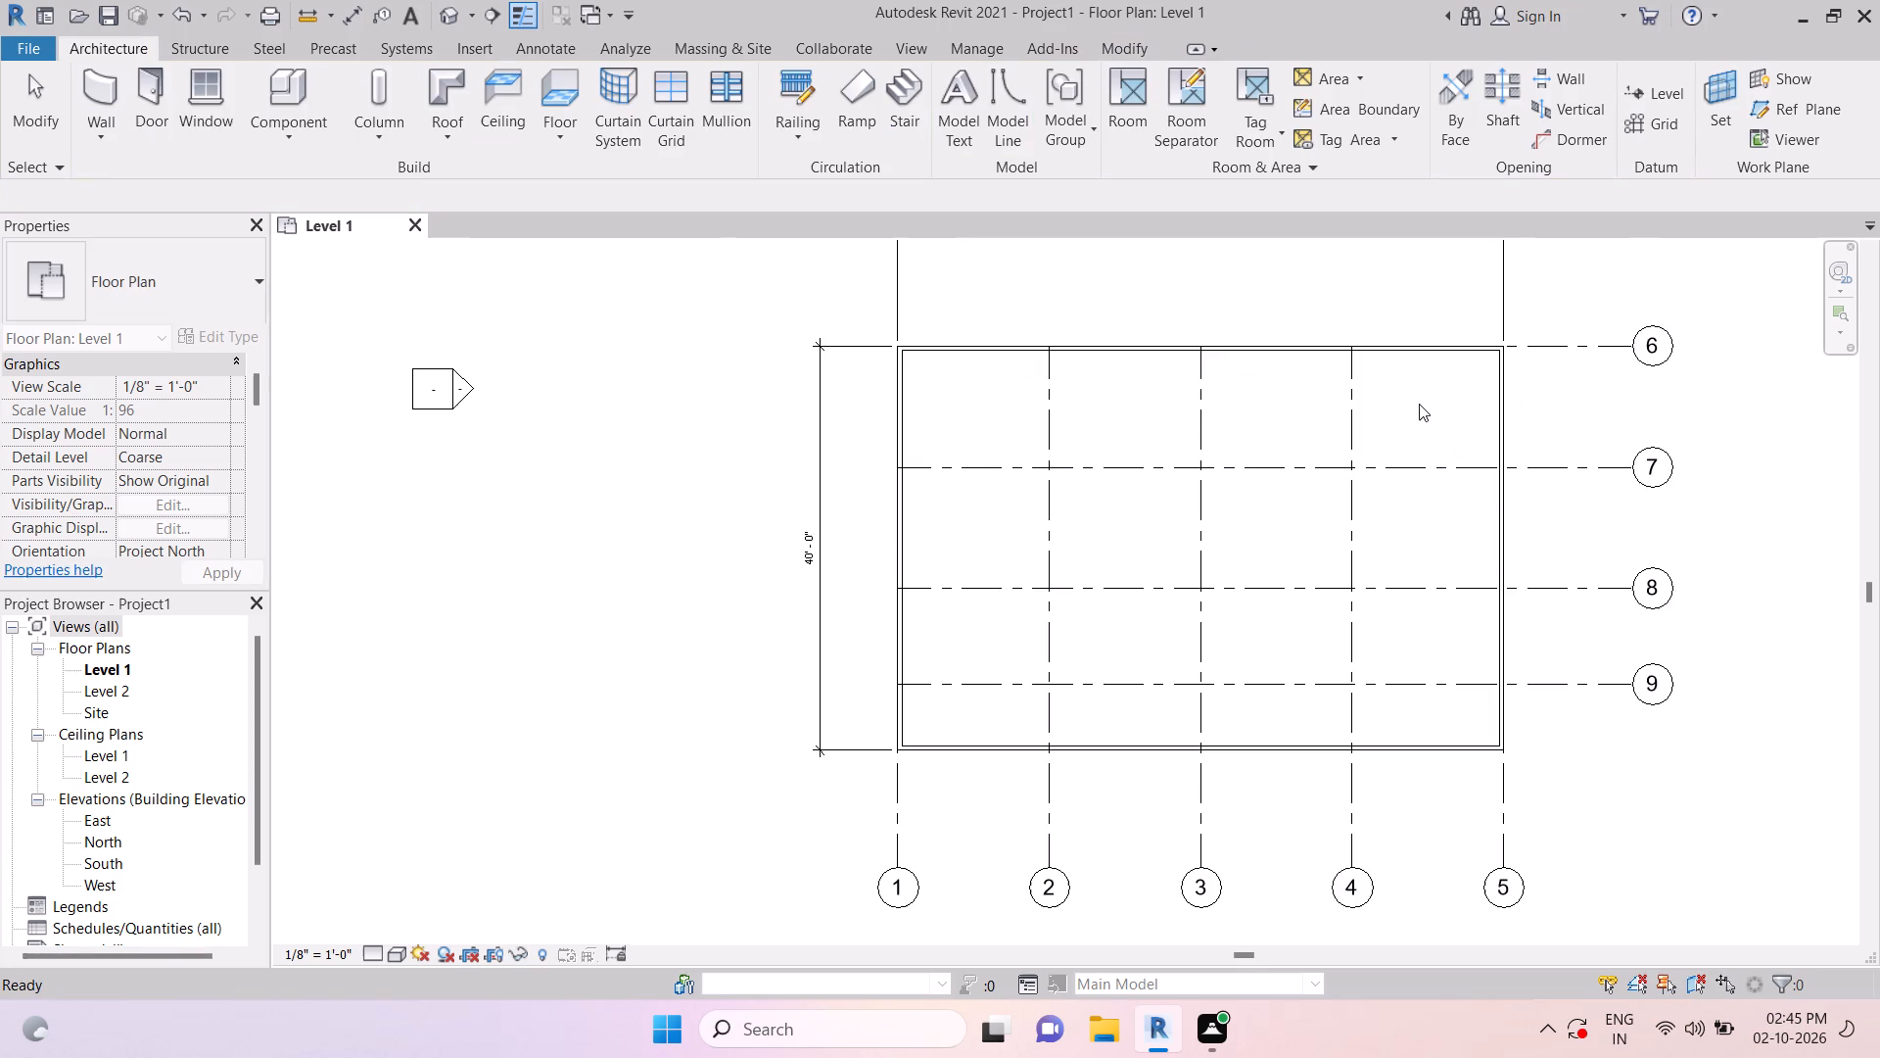
Add aligned dimensions between grids 6 and 7, 7 and 8, and 8 and 9, beside the grid bubbles.
type("di")
left_click(1602, 324)
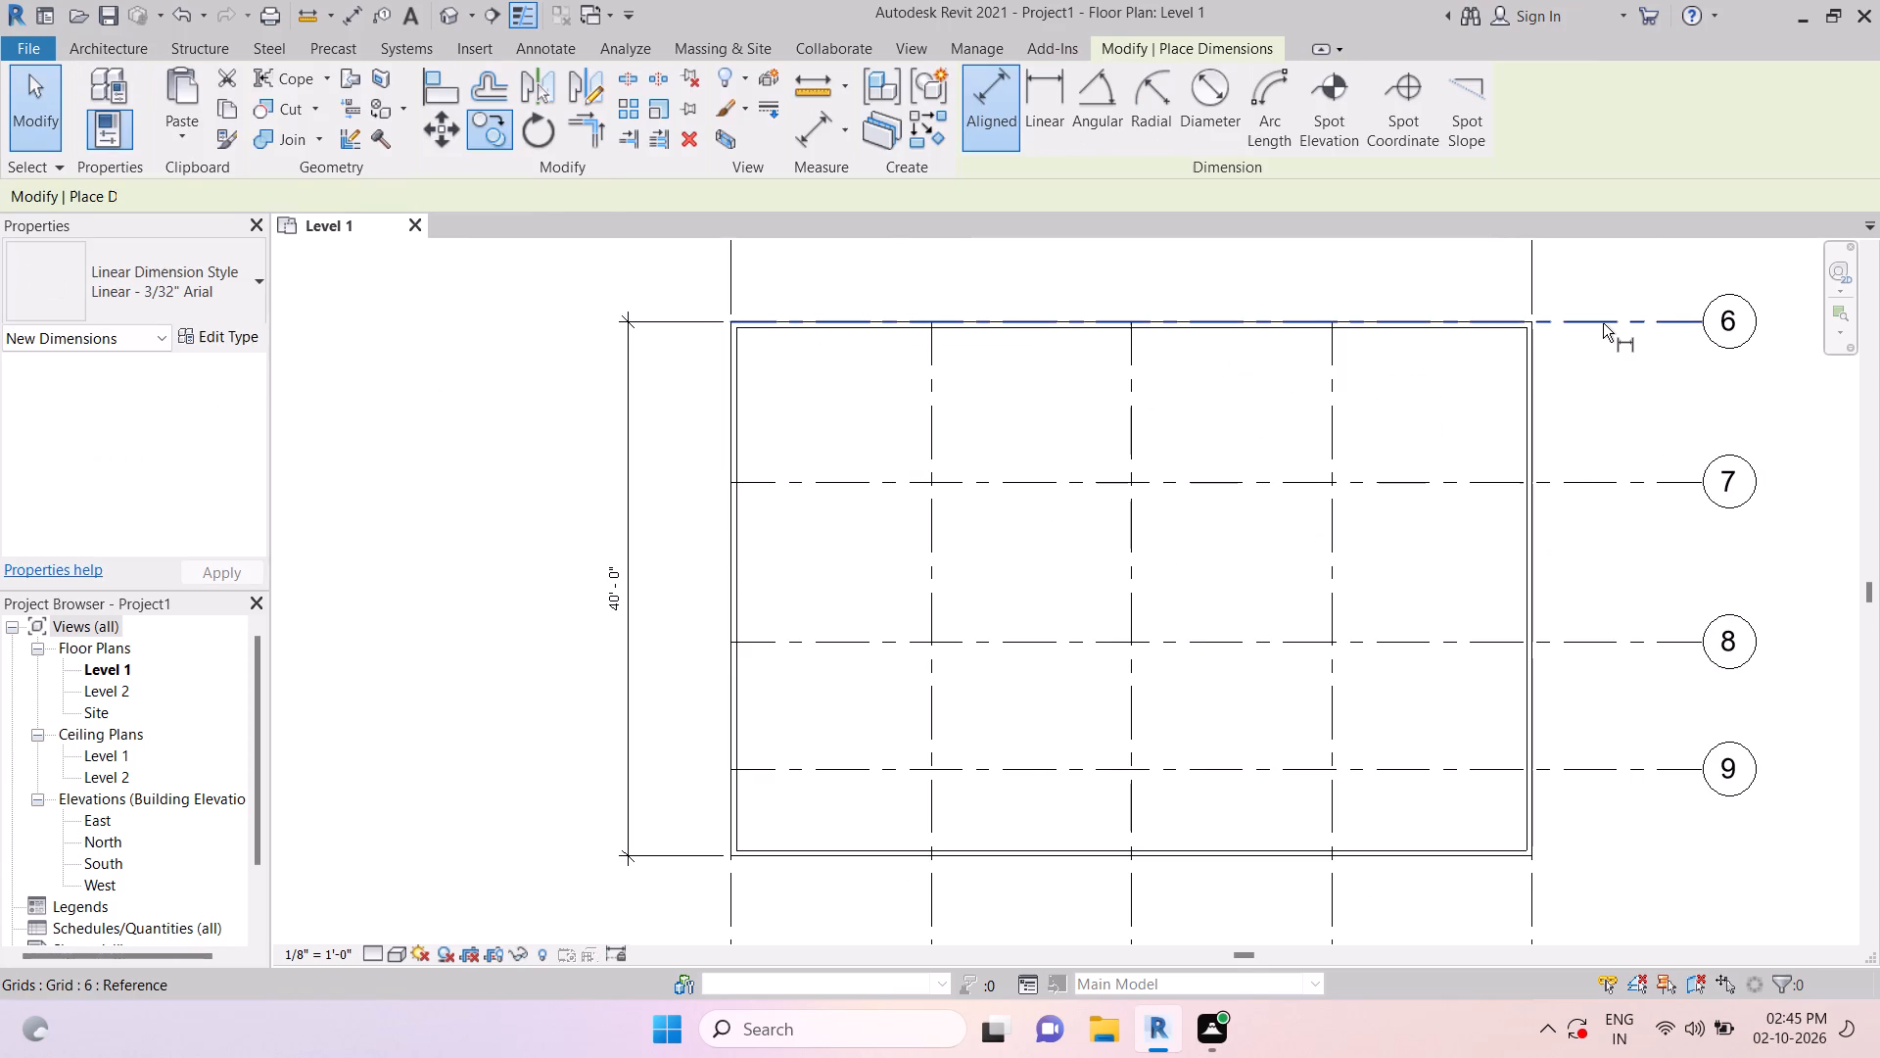
left_click(1577, 482)
left_click(1615, 529)
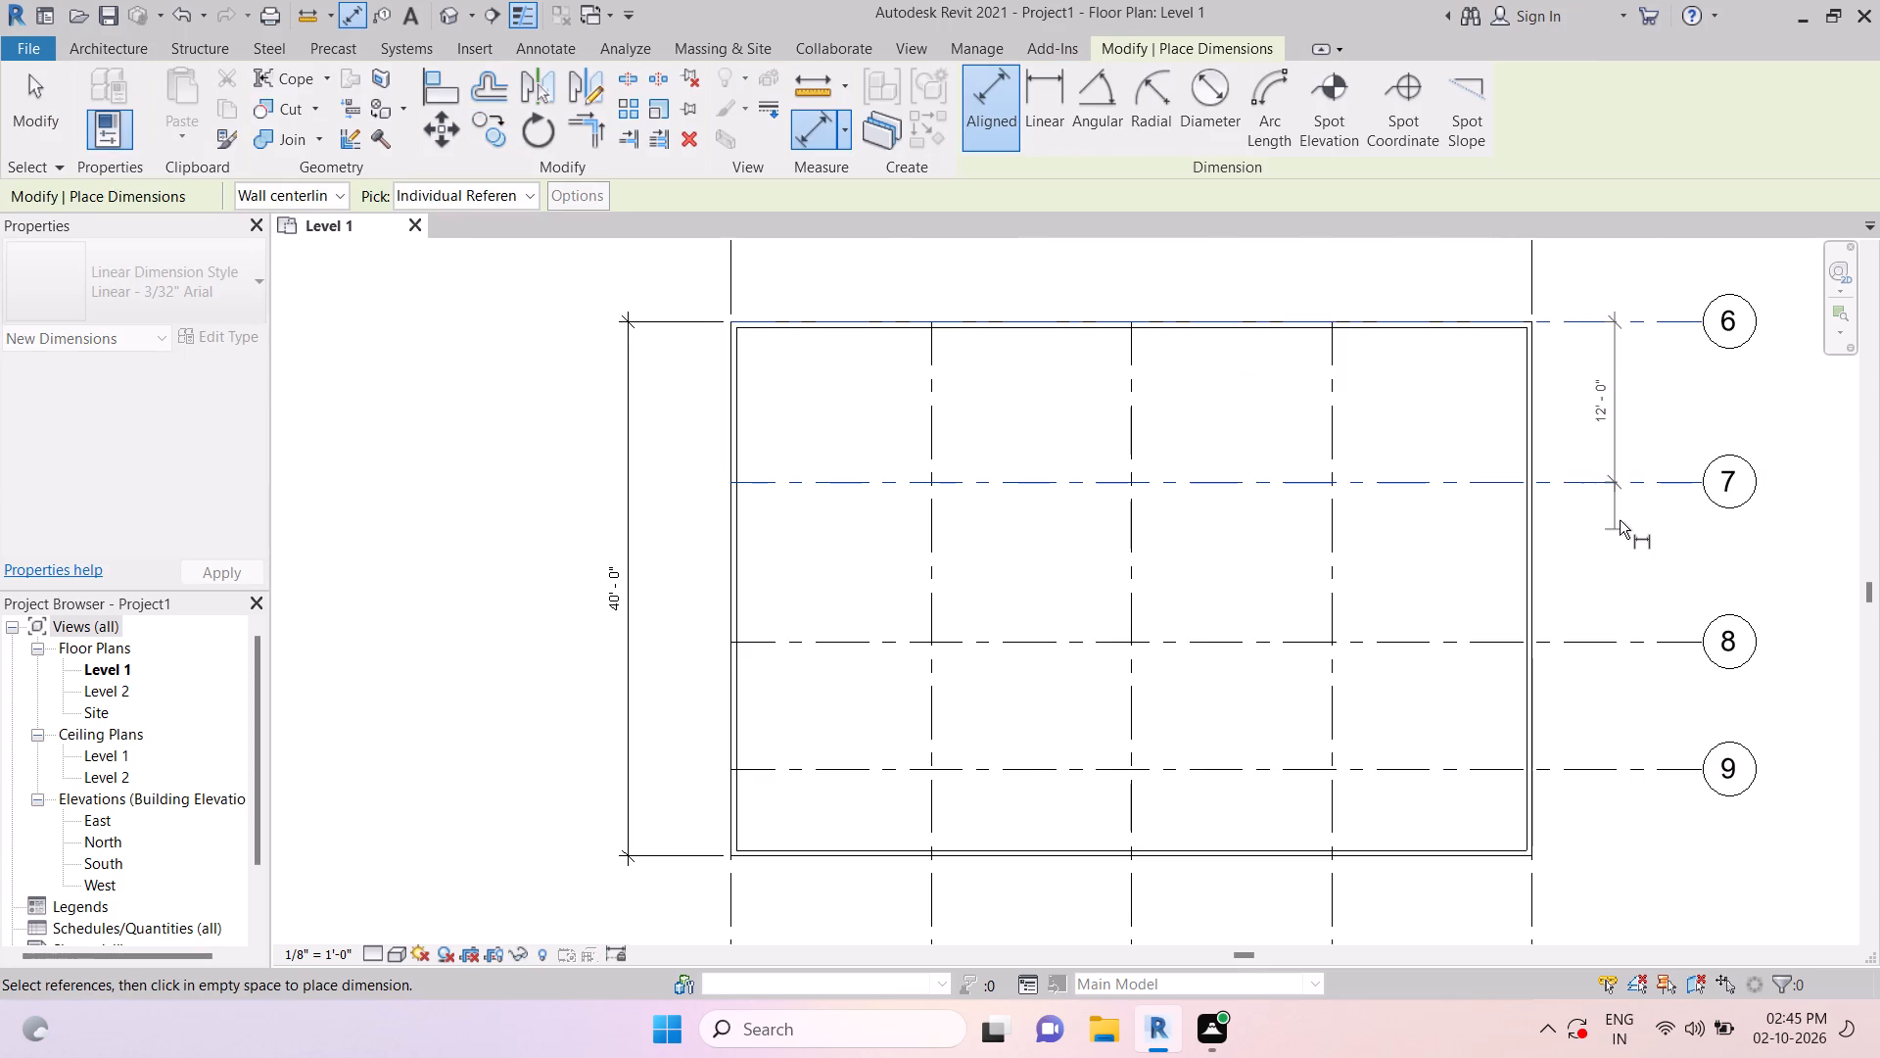
left_click(1579, 491)
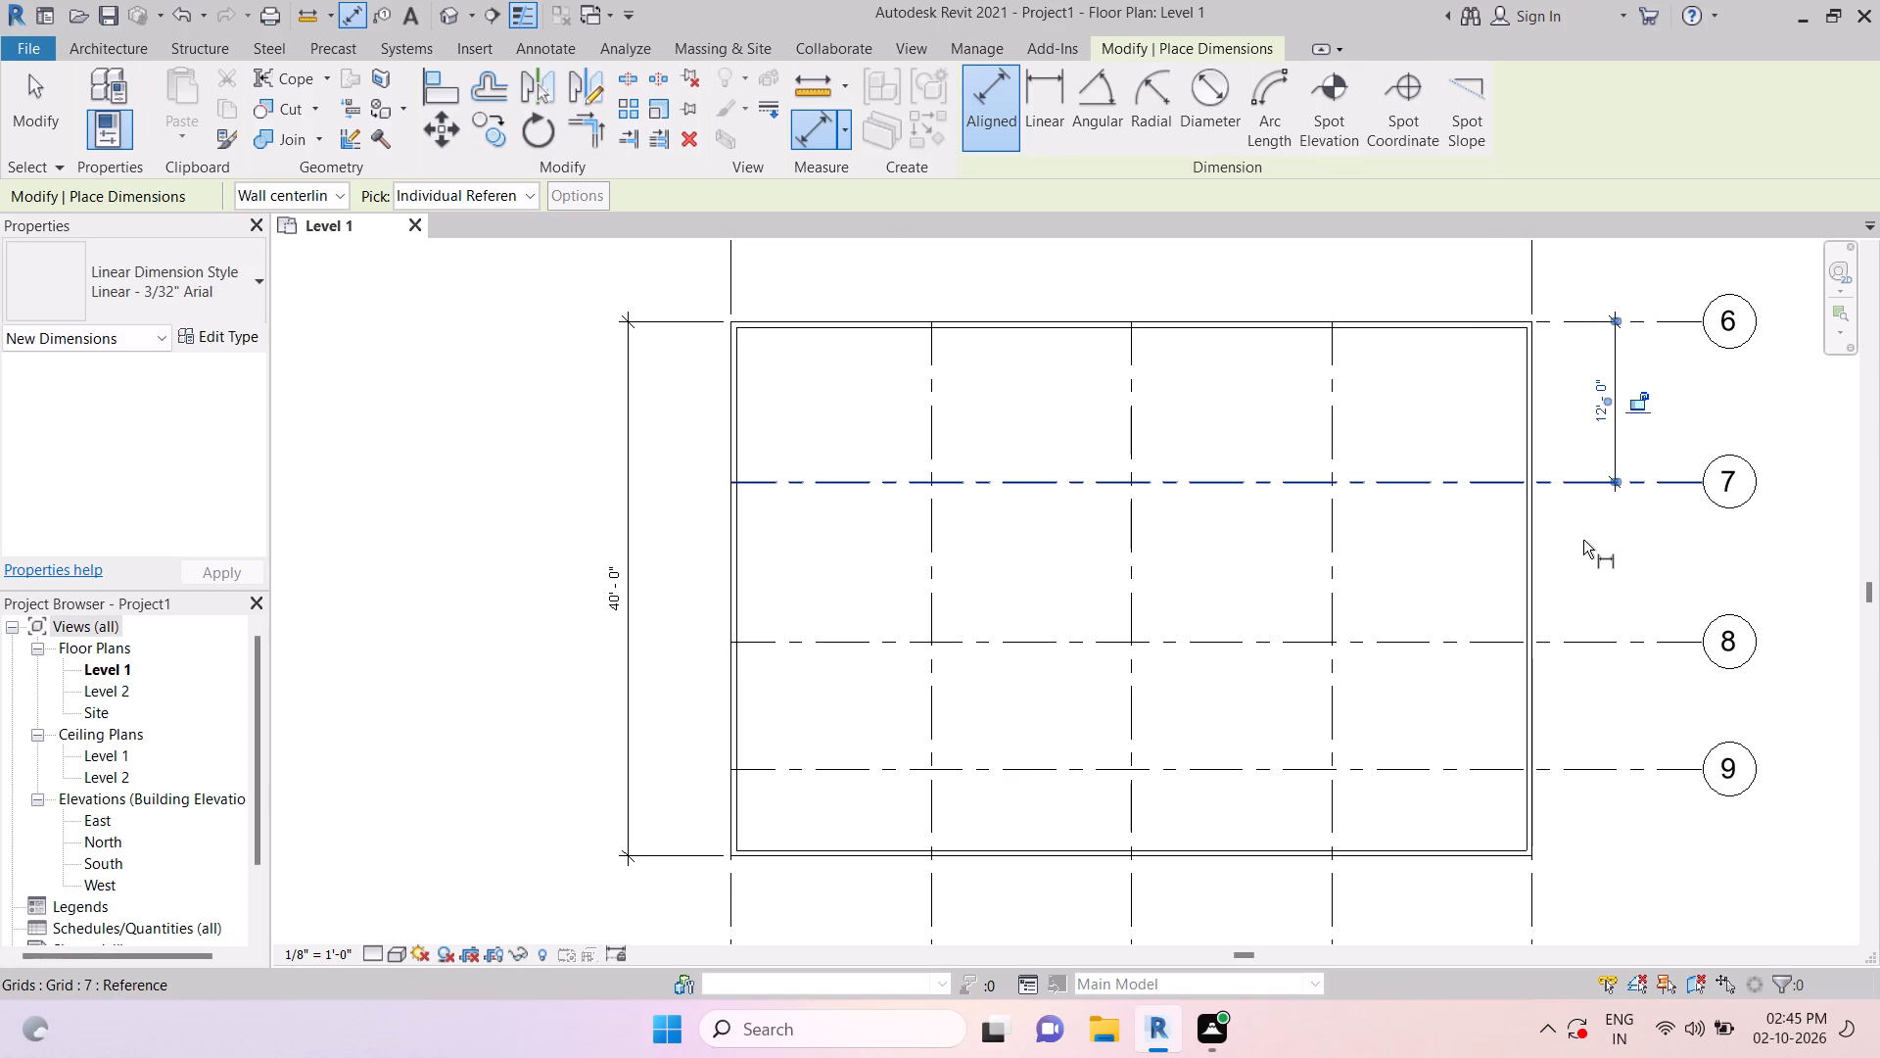
left_click(1586, 636)
left_click(1660, 698)
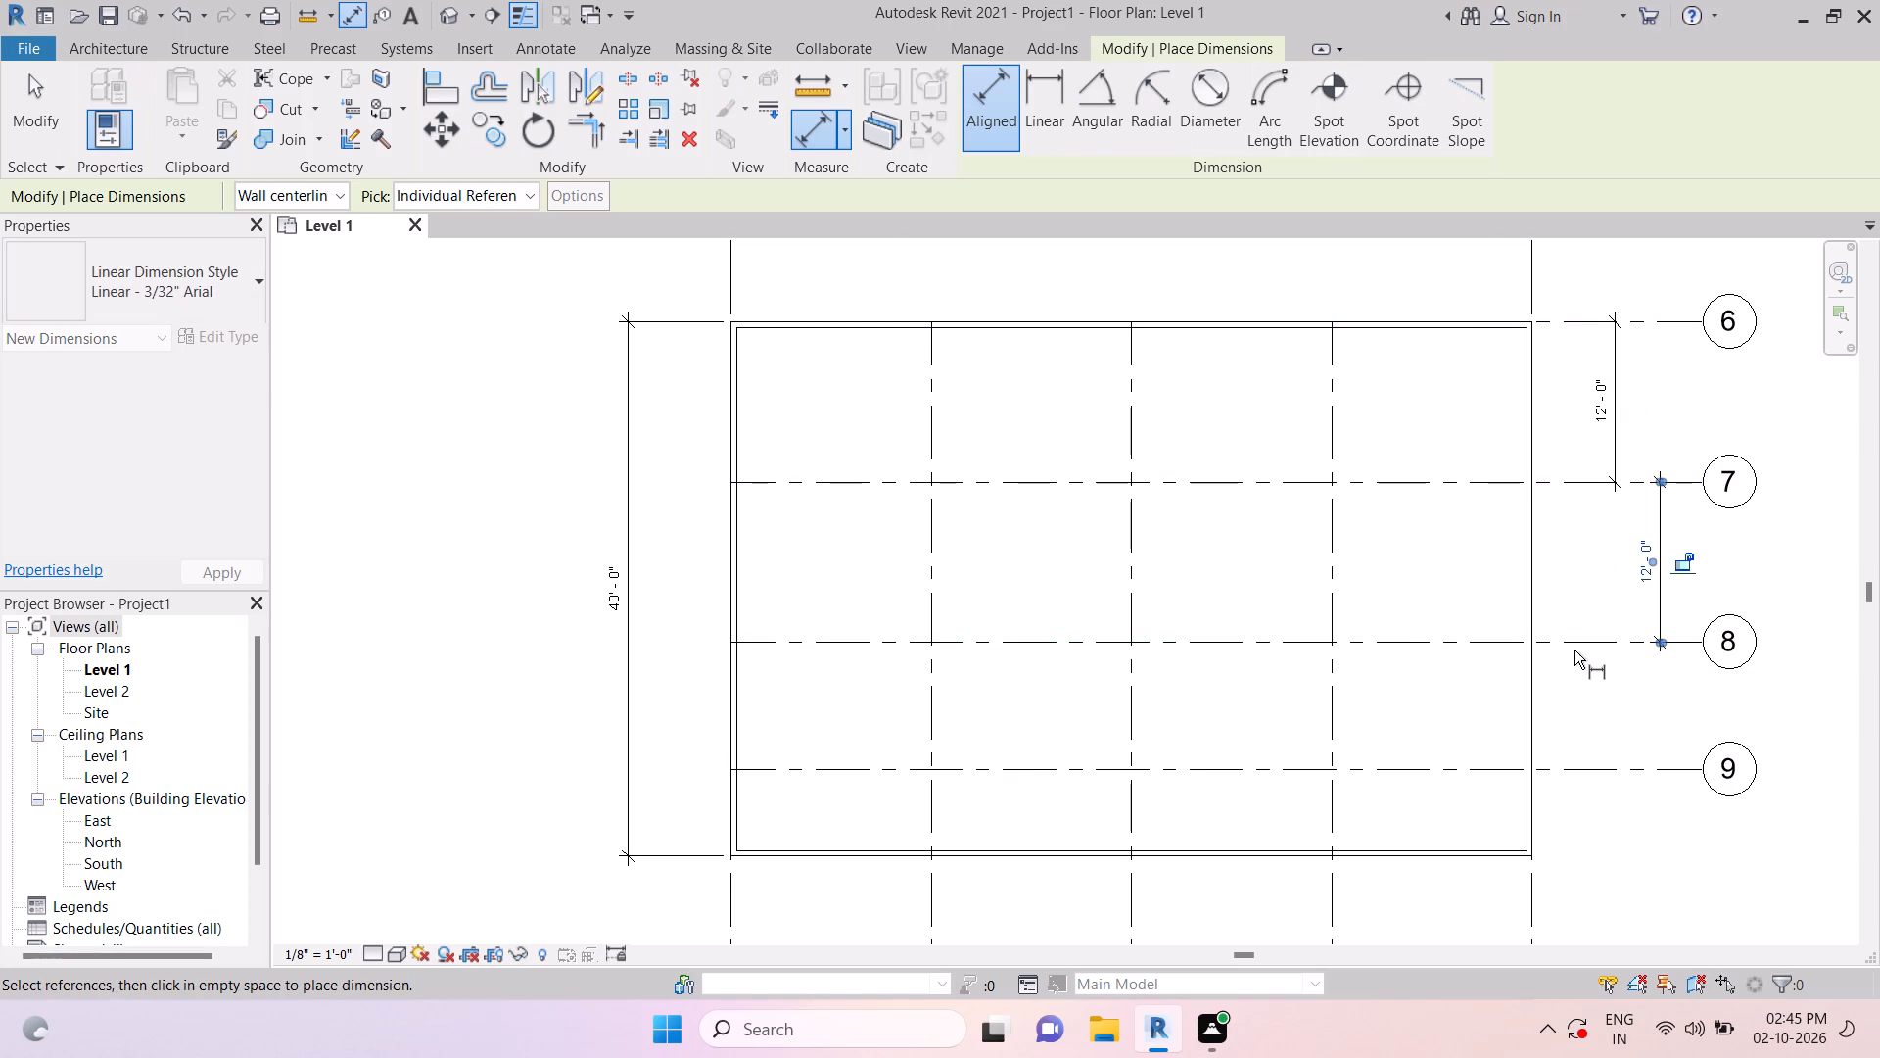
left_click(1574, 650)
left_click(1578, 769)
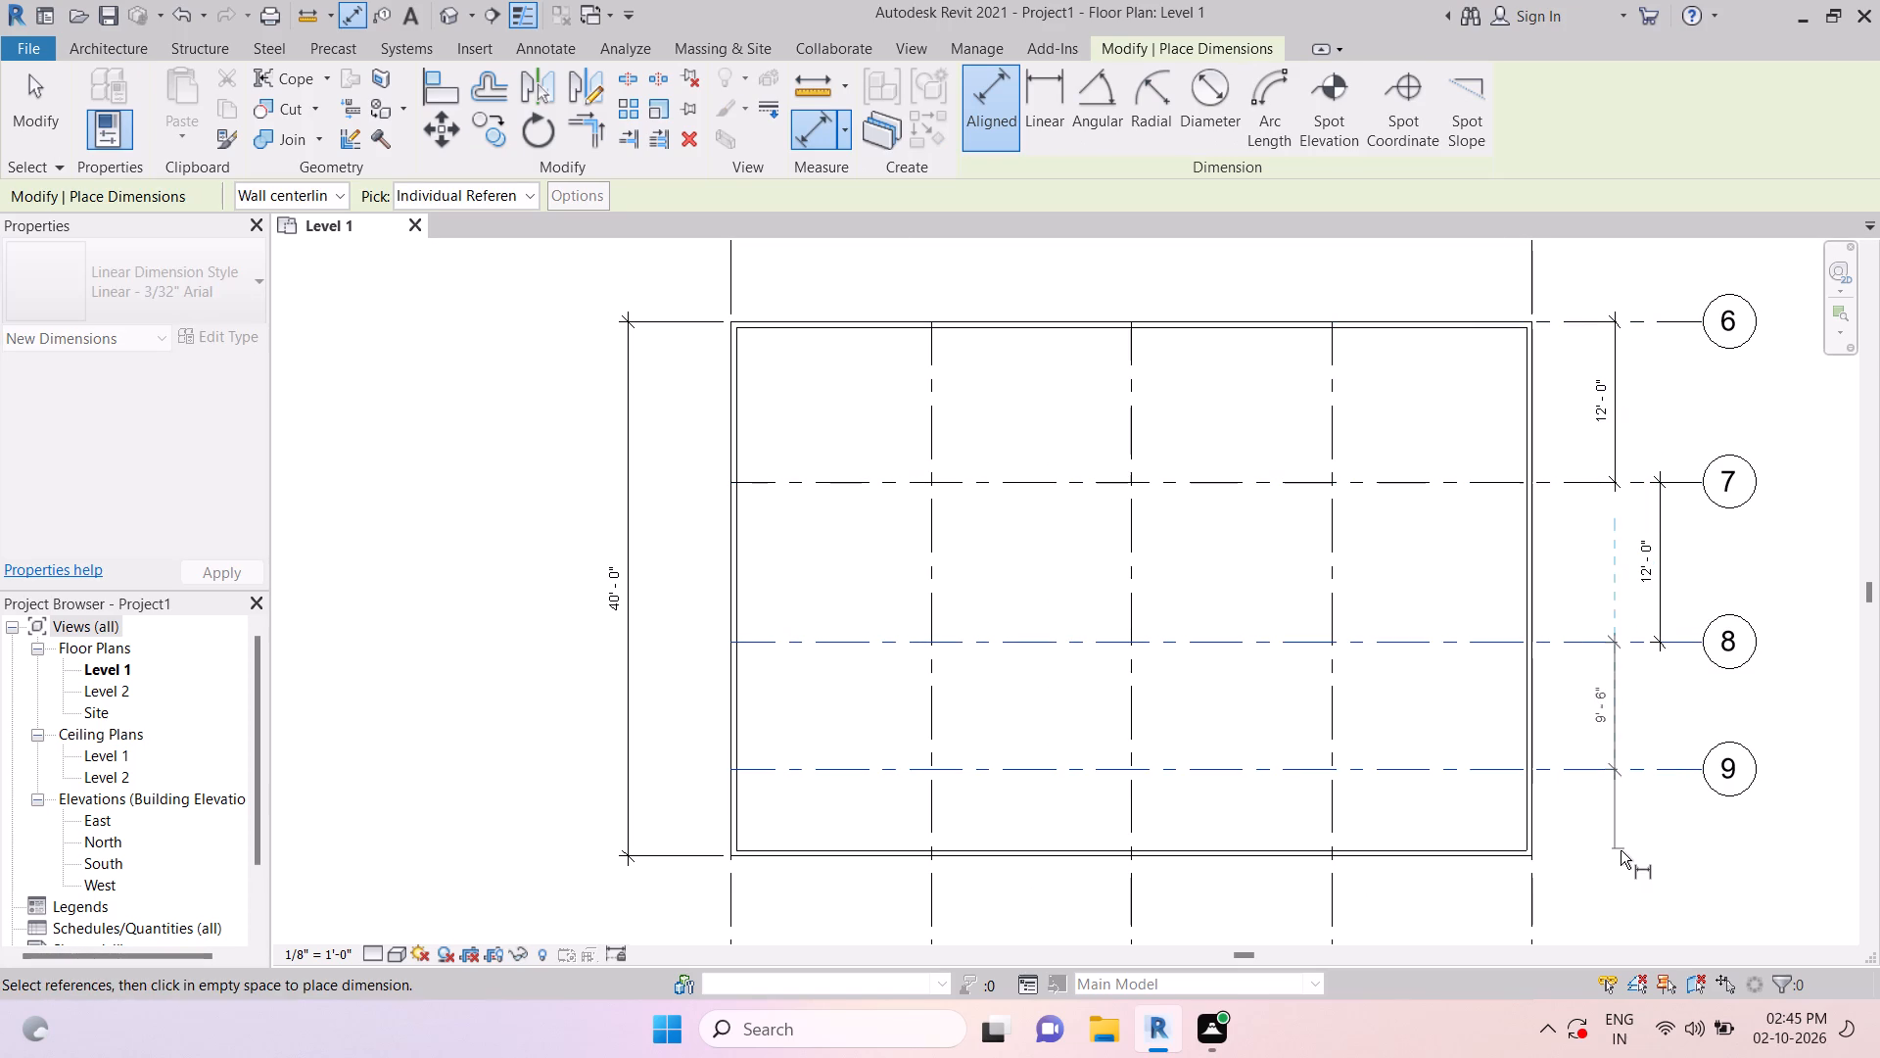
left_click(1621, 846)
key("Escape")
key("Escape")
key("Escape")
key("Escape")
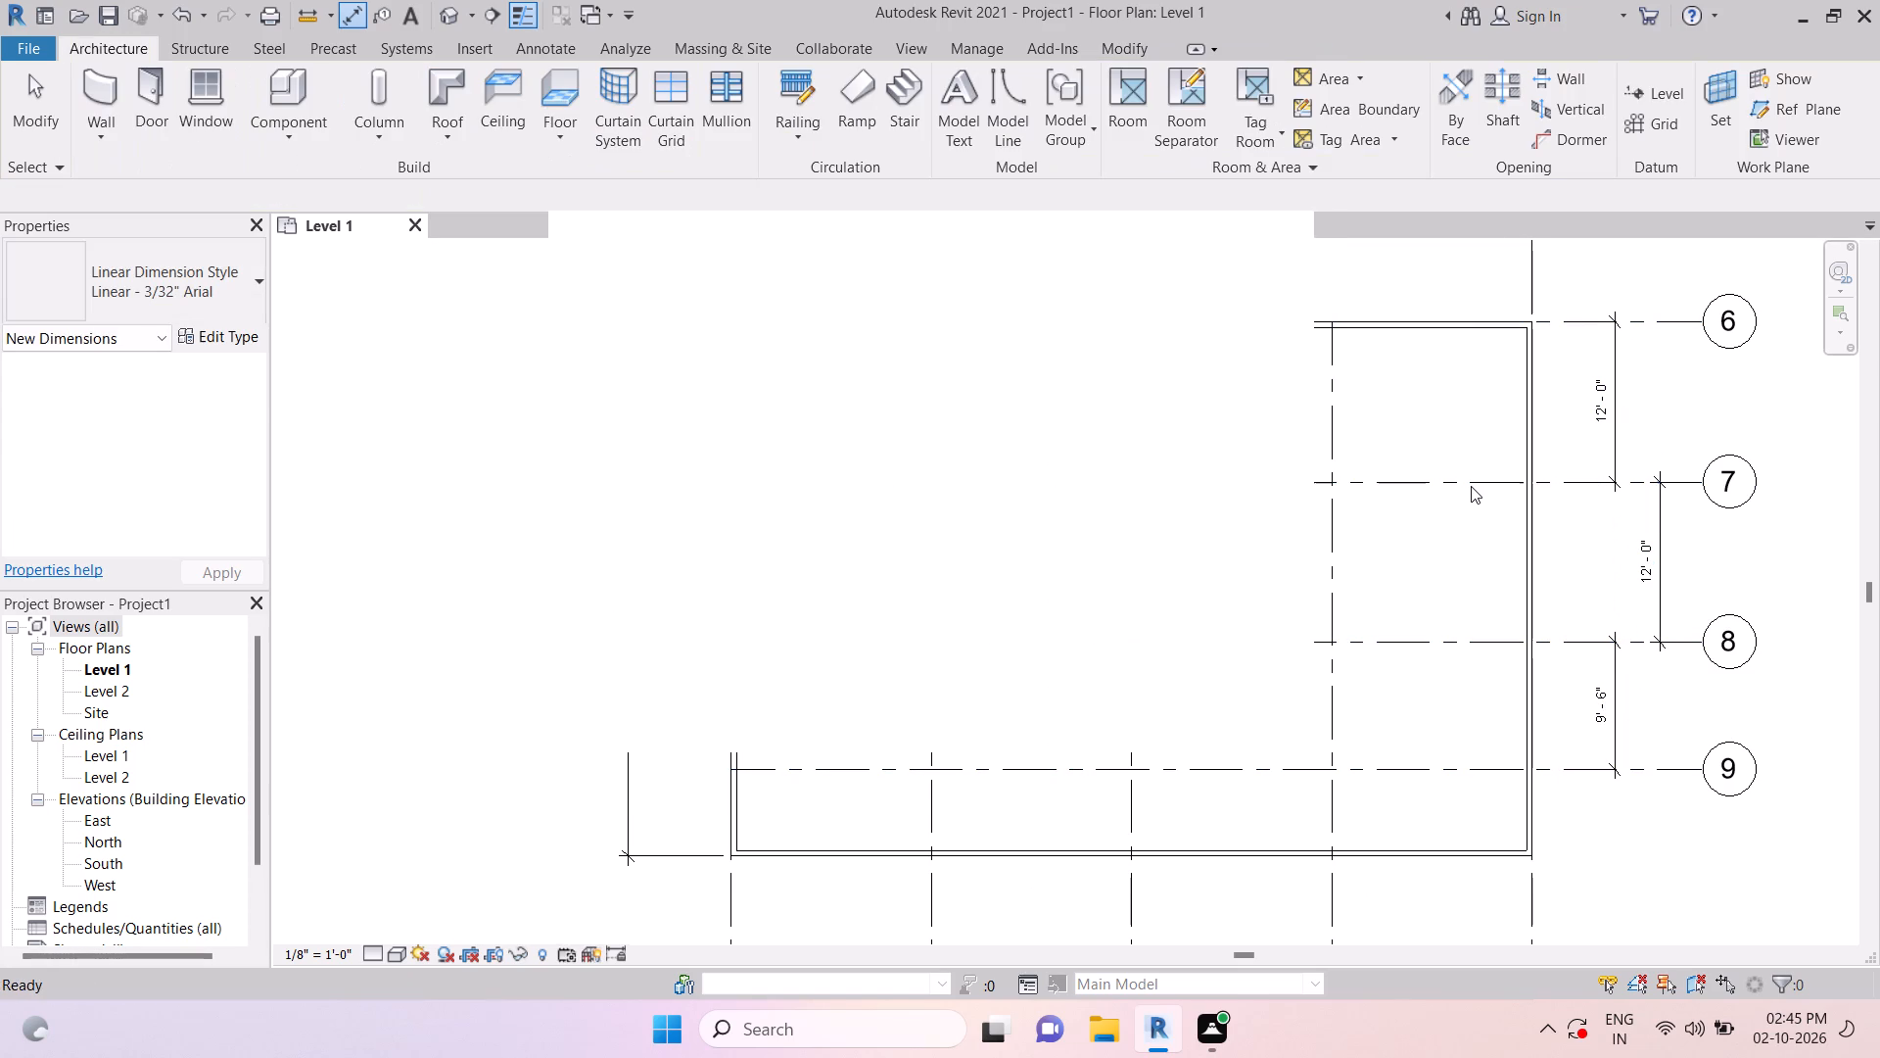
Move grid 7 by setting its dimension from grid 6 to 10'.
left_click(1464, 483)
left_click(1606, 407)
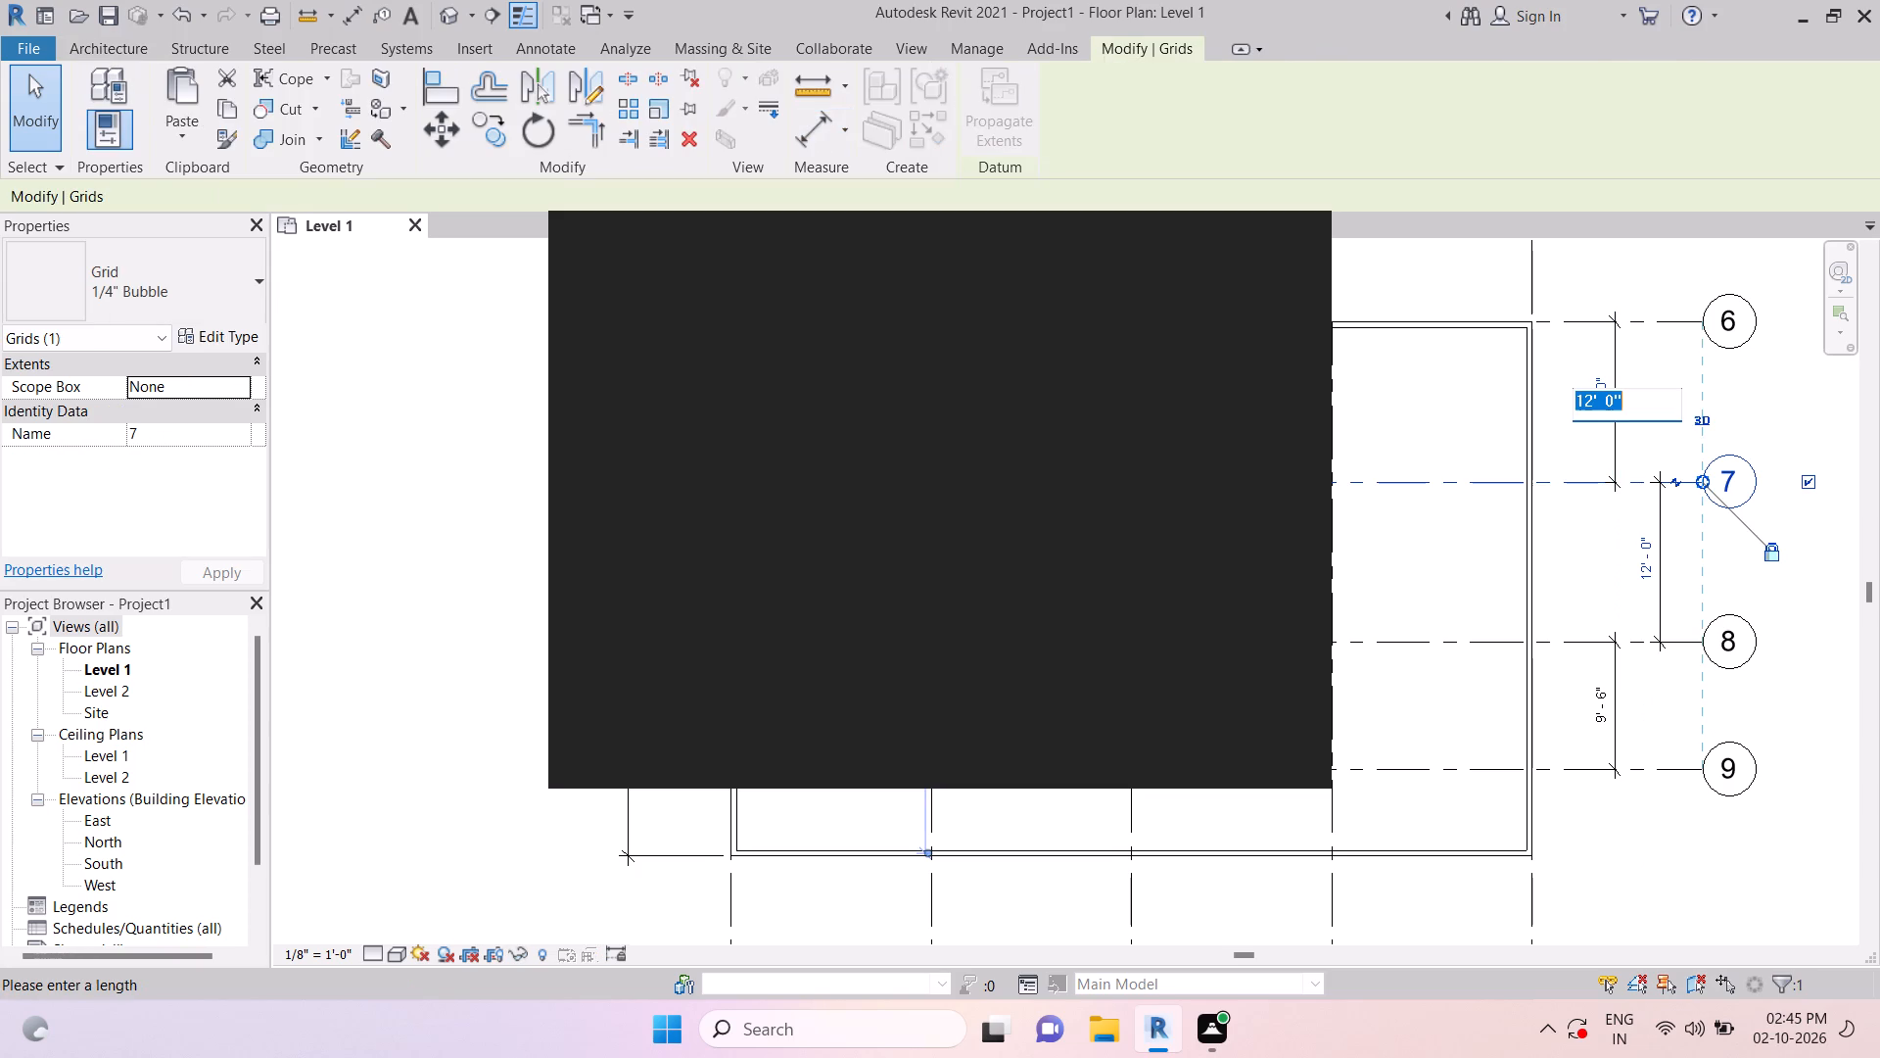
key("1")
key("0")
left_click(1660, 273)
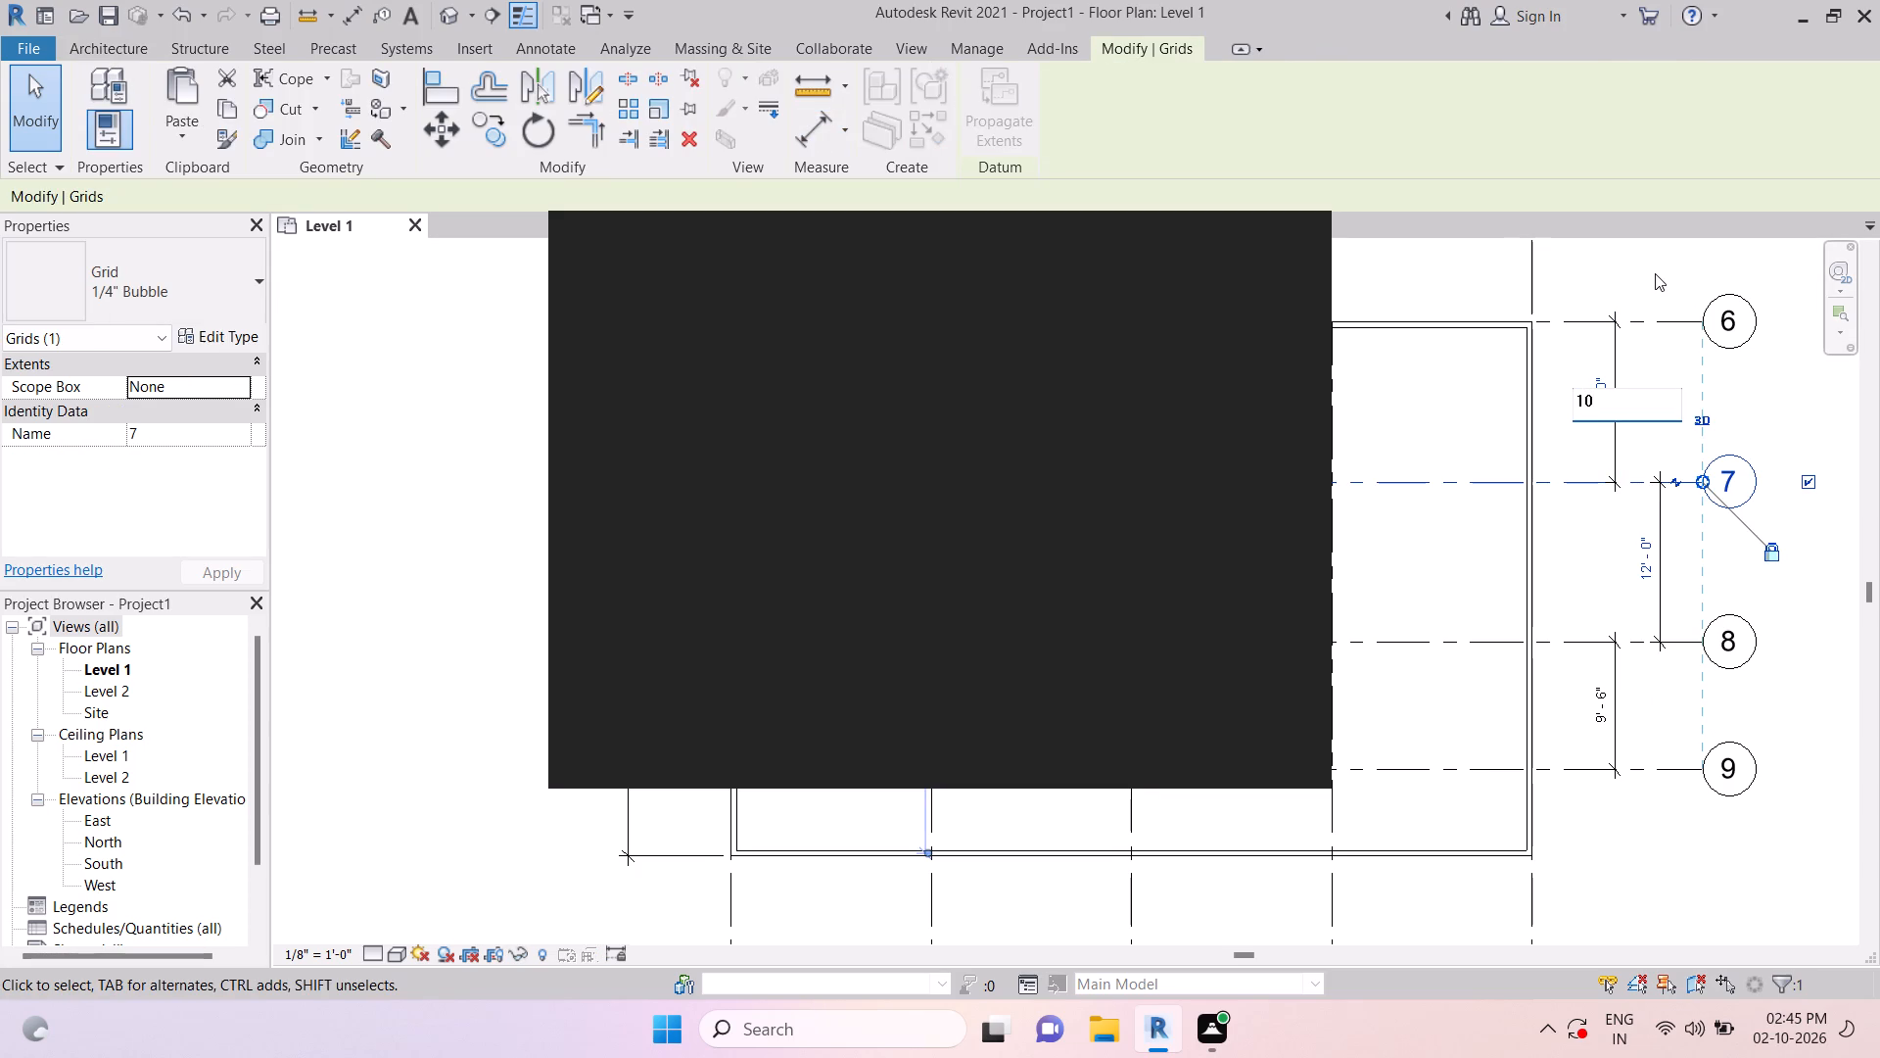
key("Escape")
key("Escape")
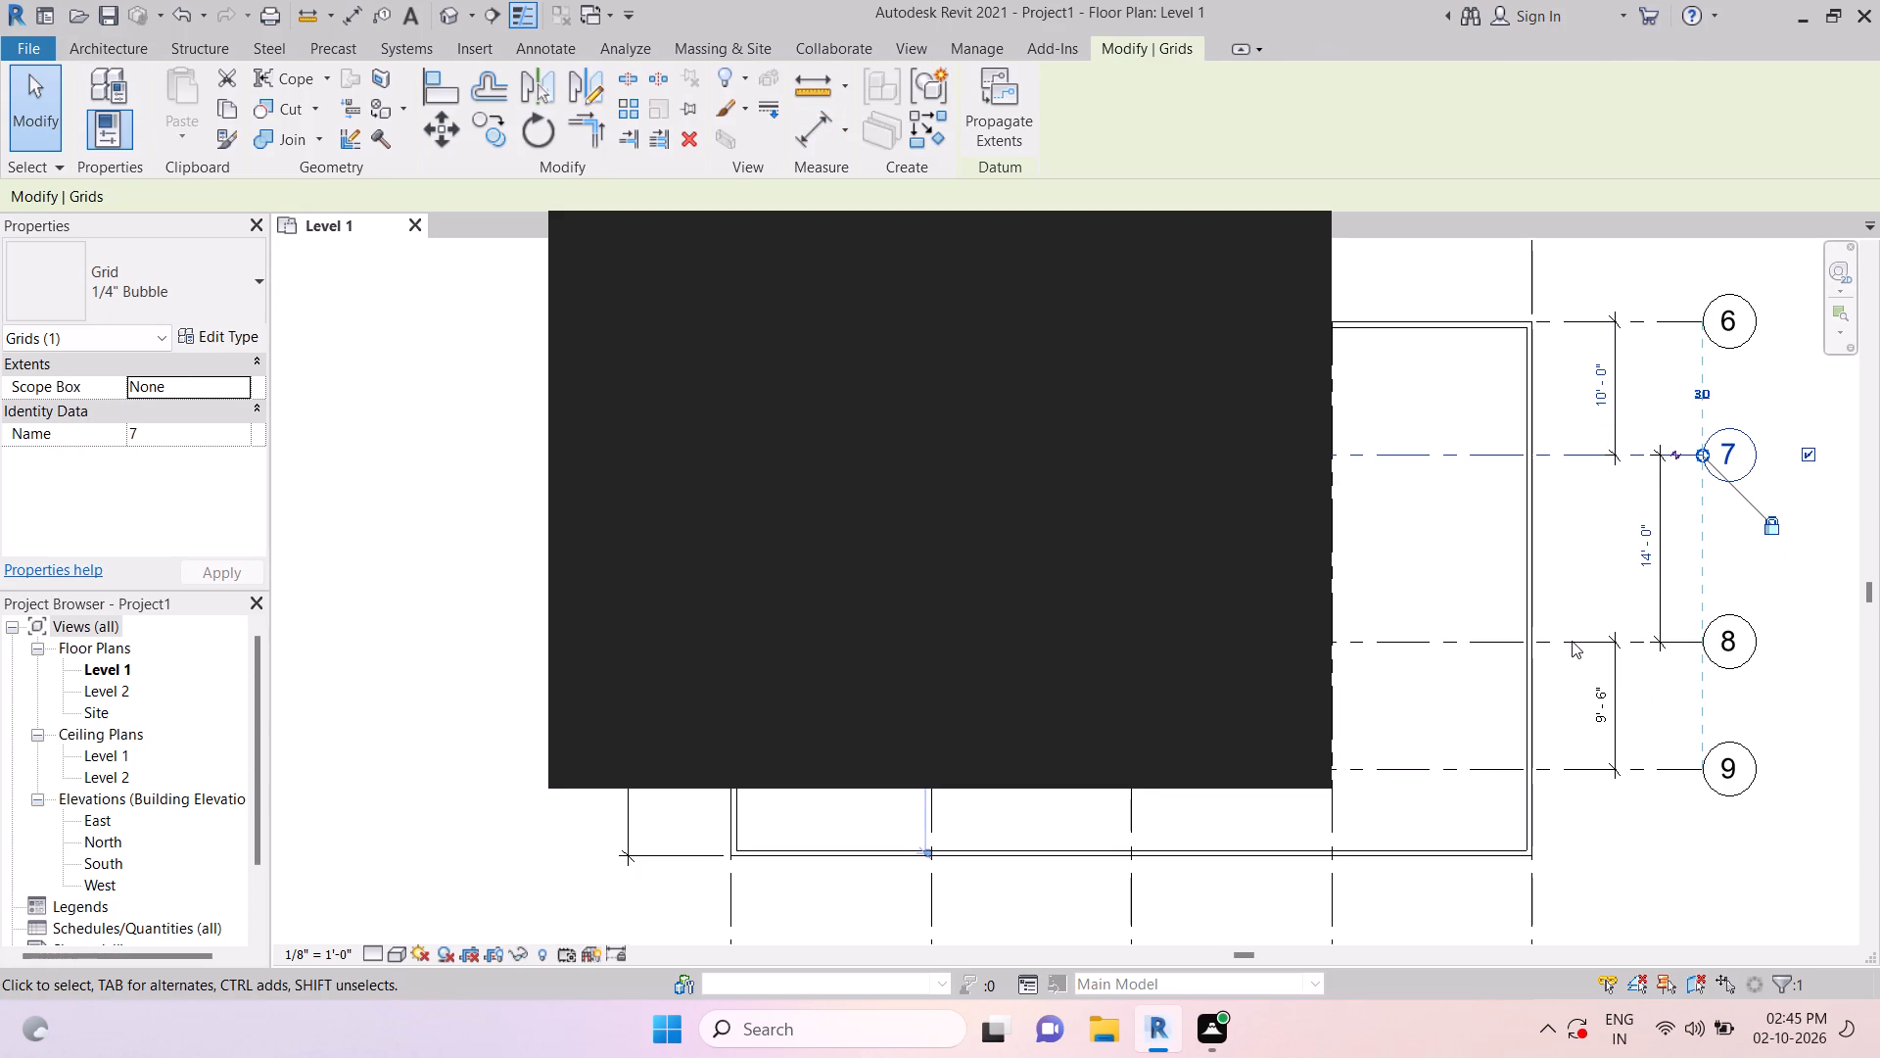
Move grid 8 by setting its dimension from grid 7 to 10'.
left_click(1572, 639)
left_click(1646, 559)
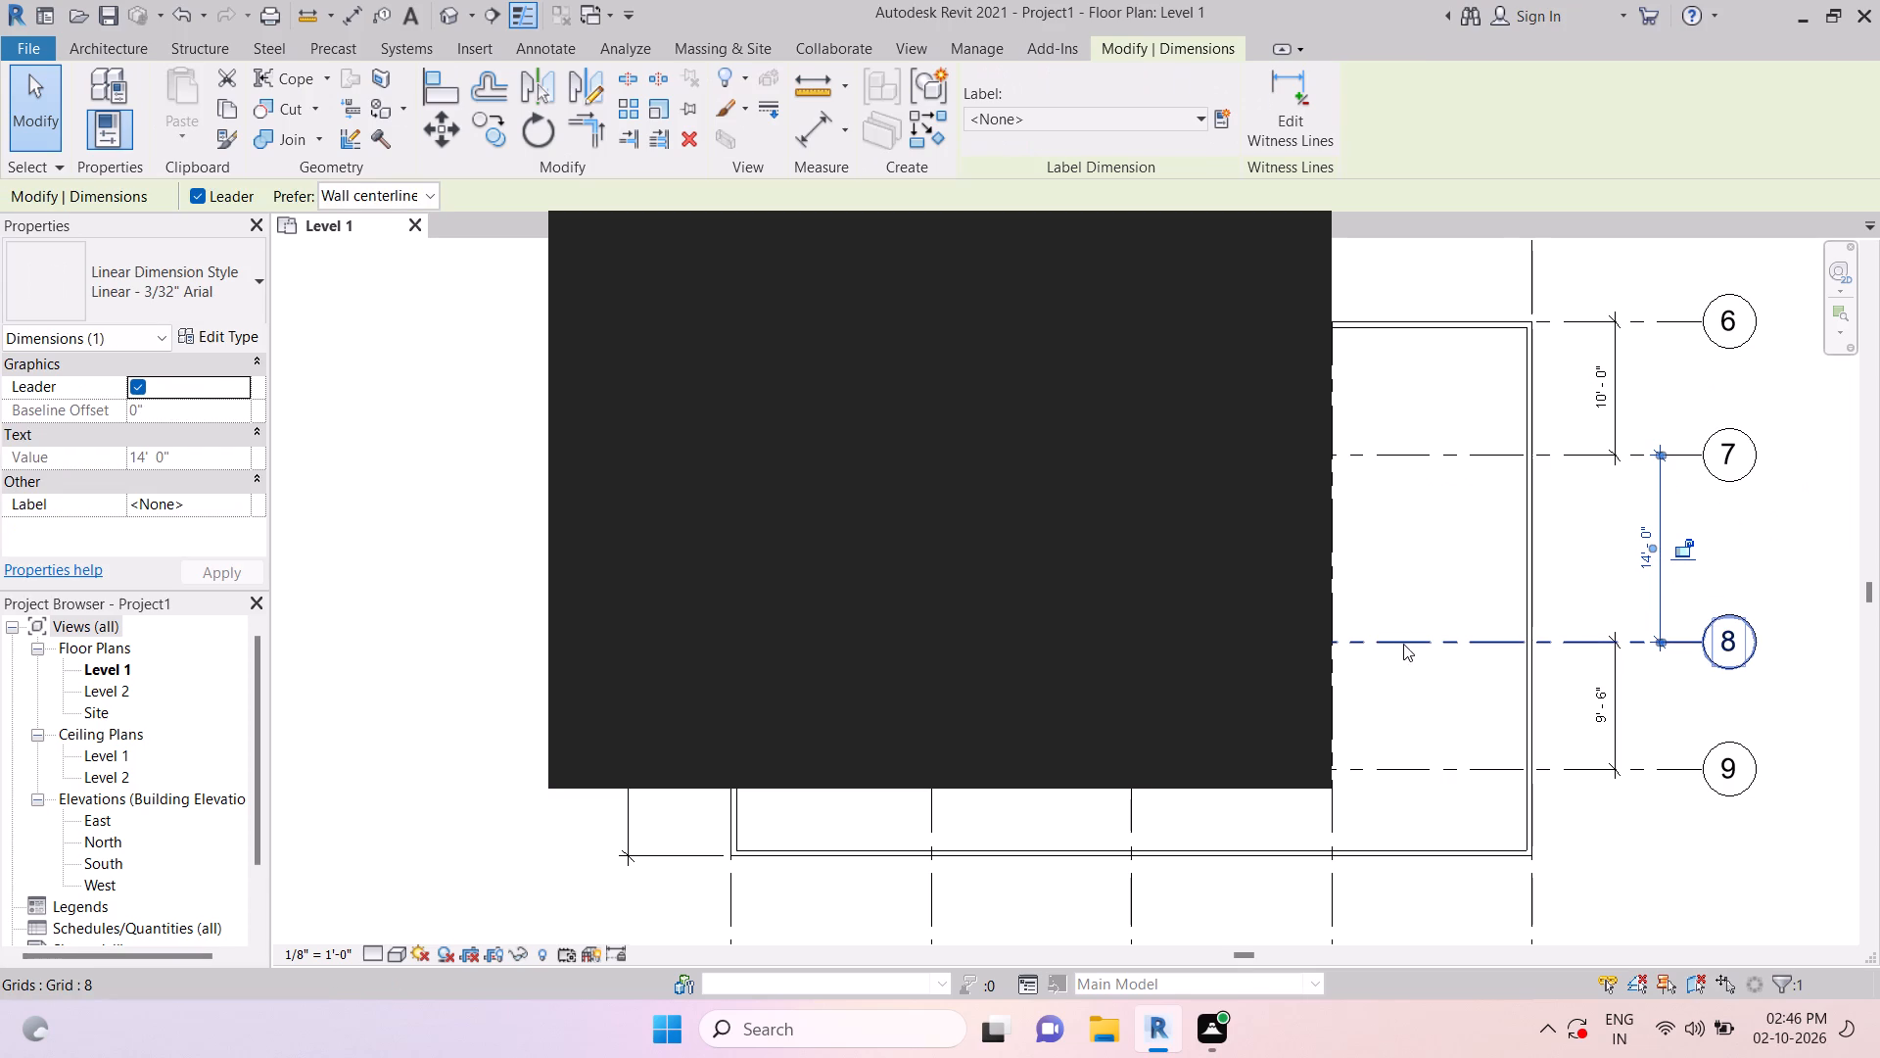
left_click(1401, 643)
left_click(1643, 553)
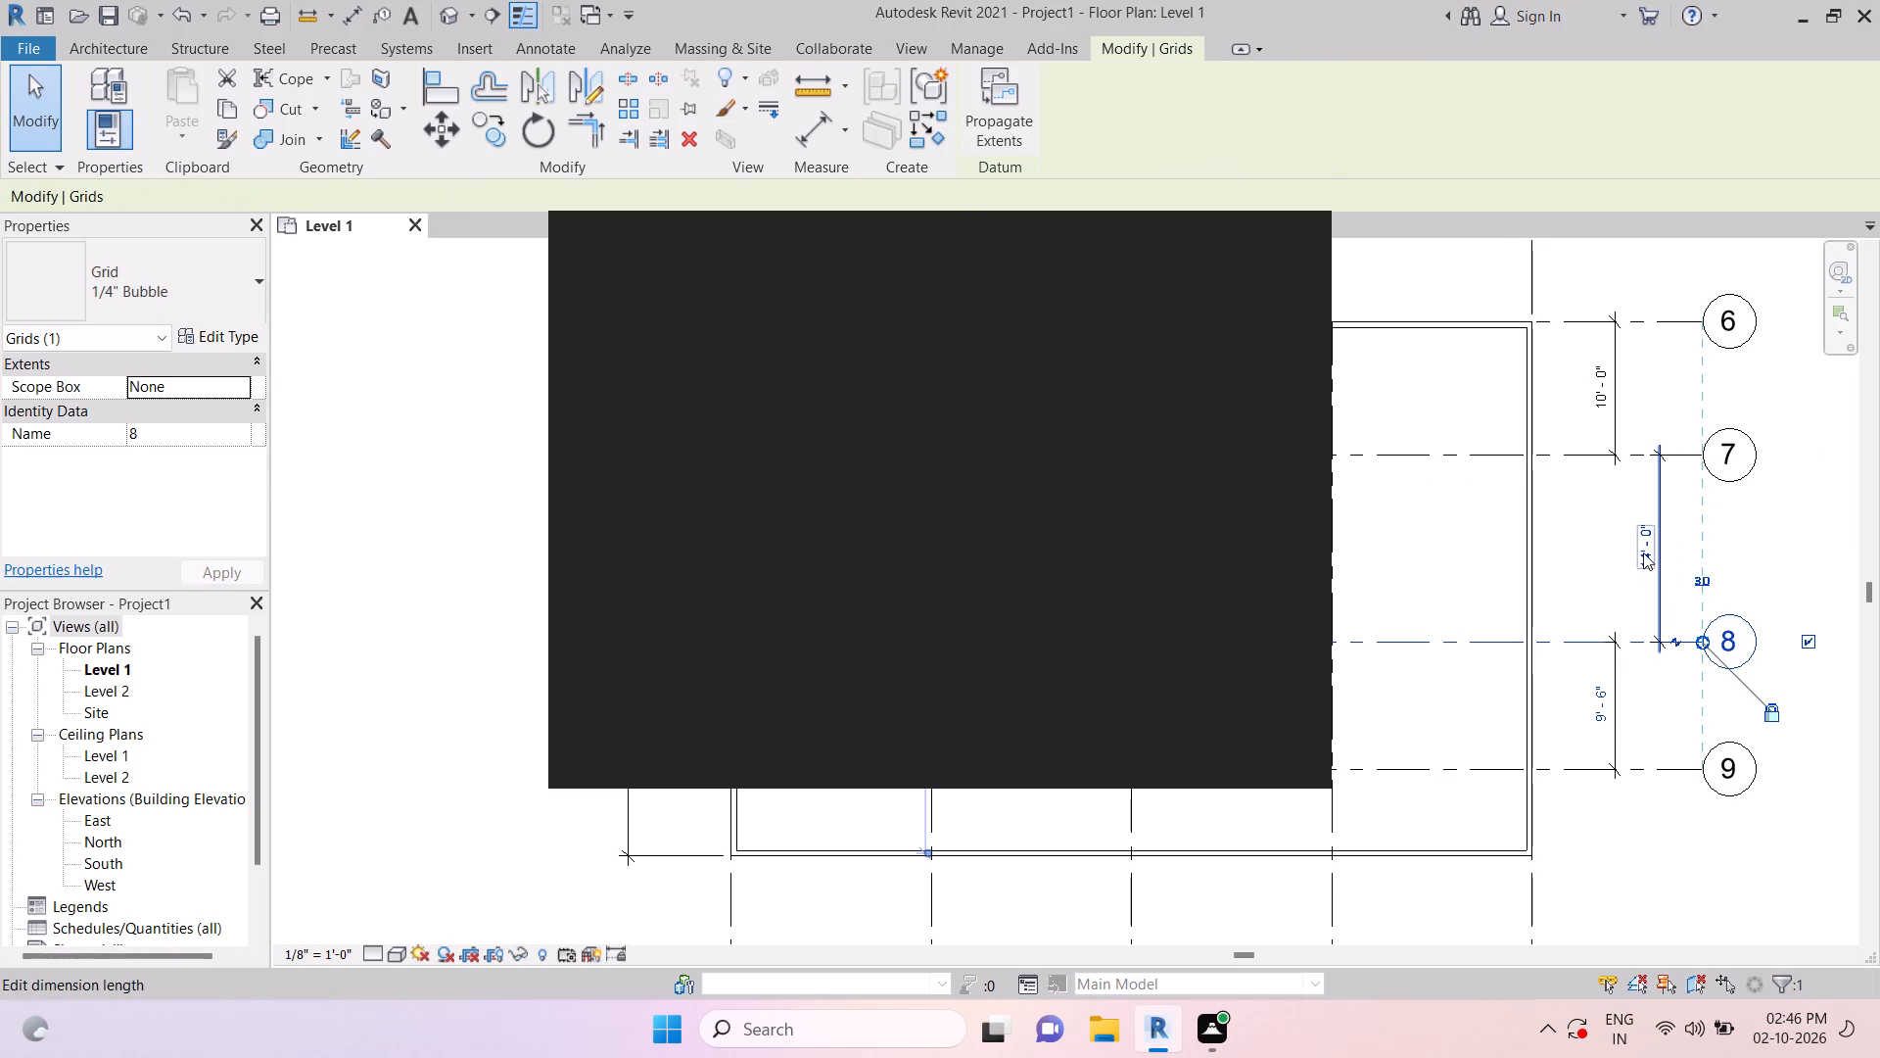
type("10'")
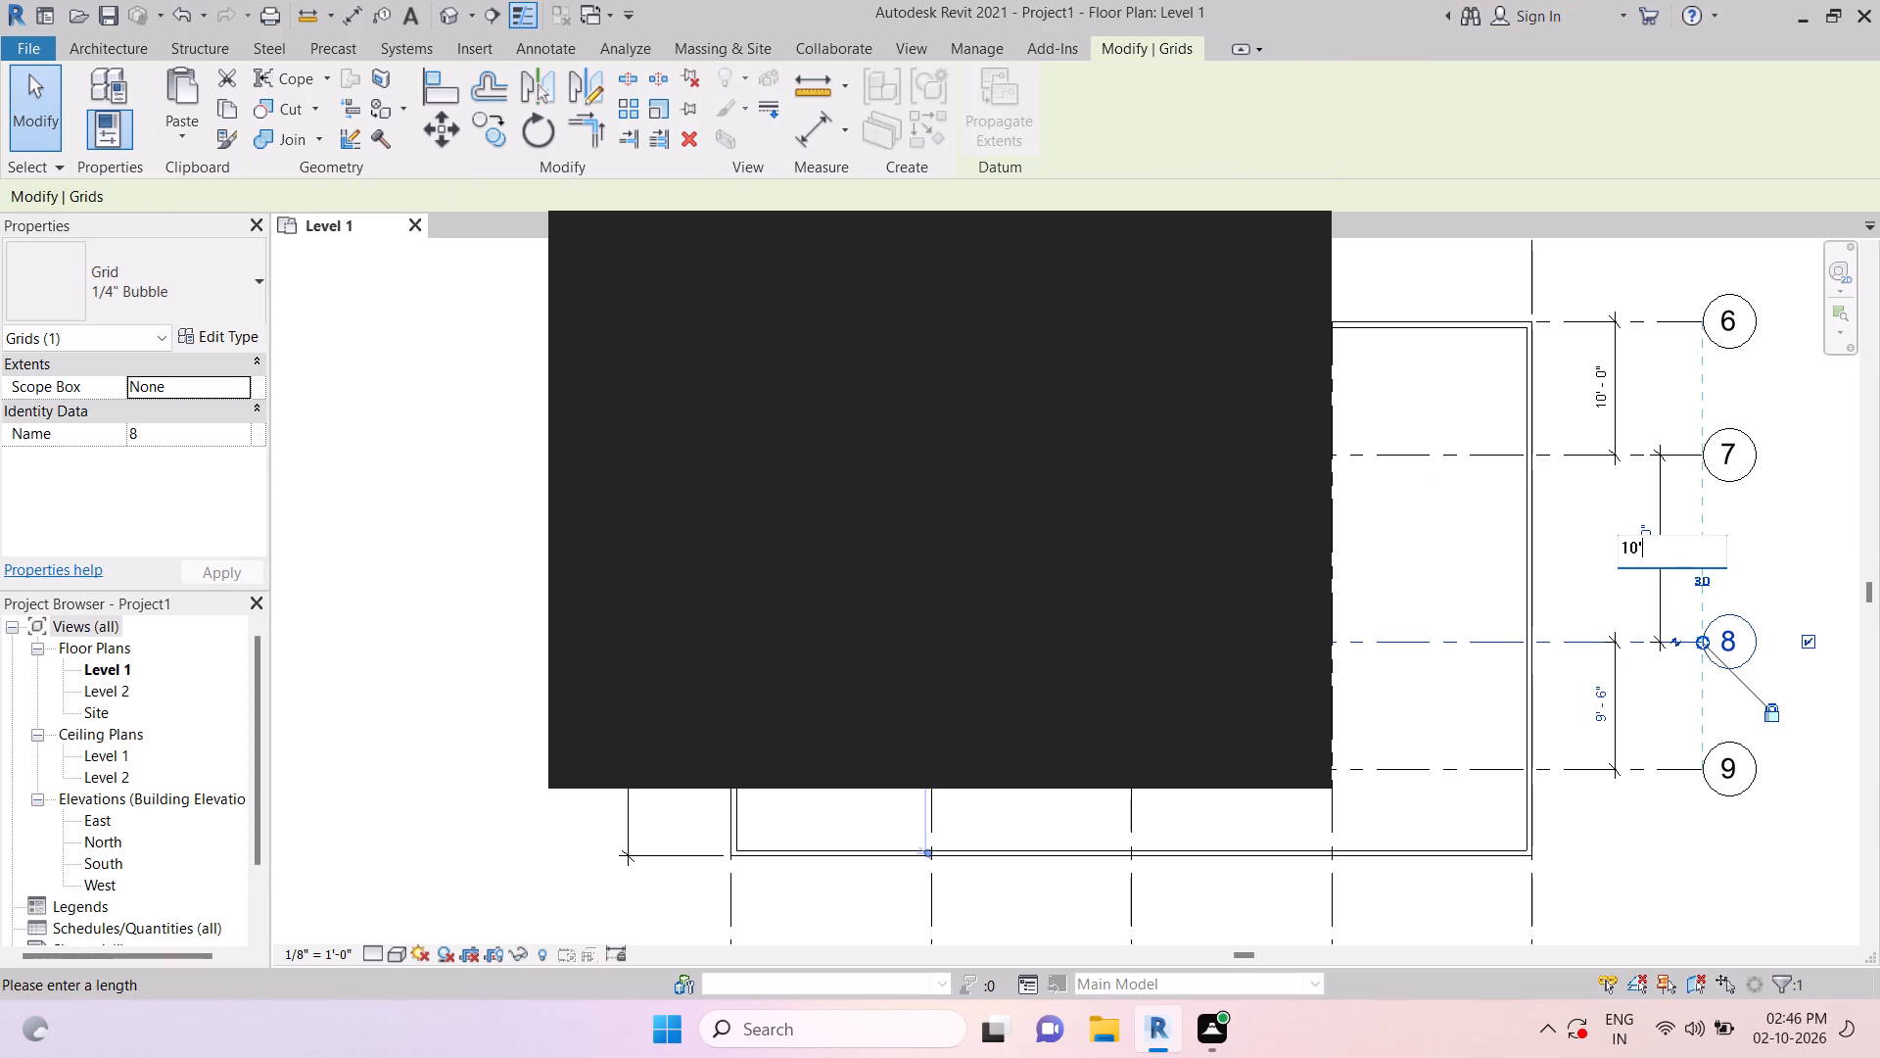
key("Return")
key("Escape")
key("Escape")
key("Escape")
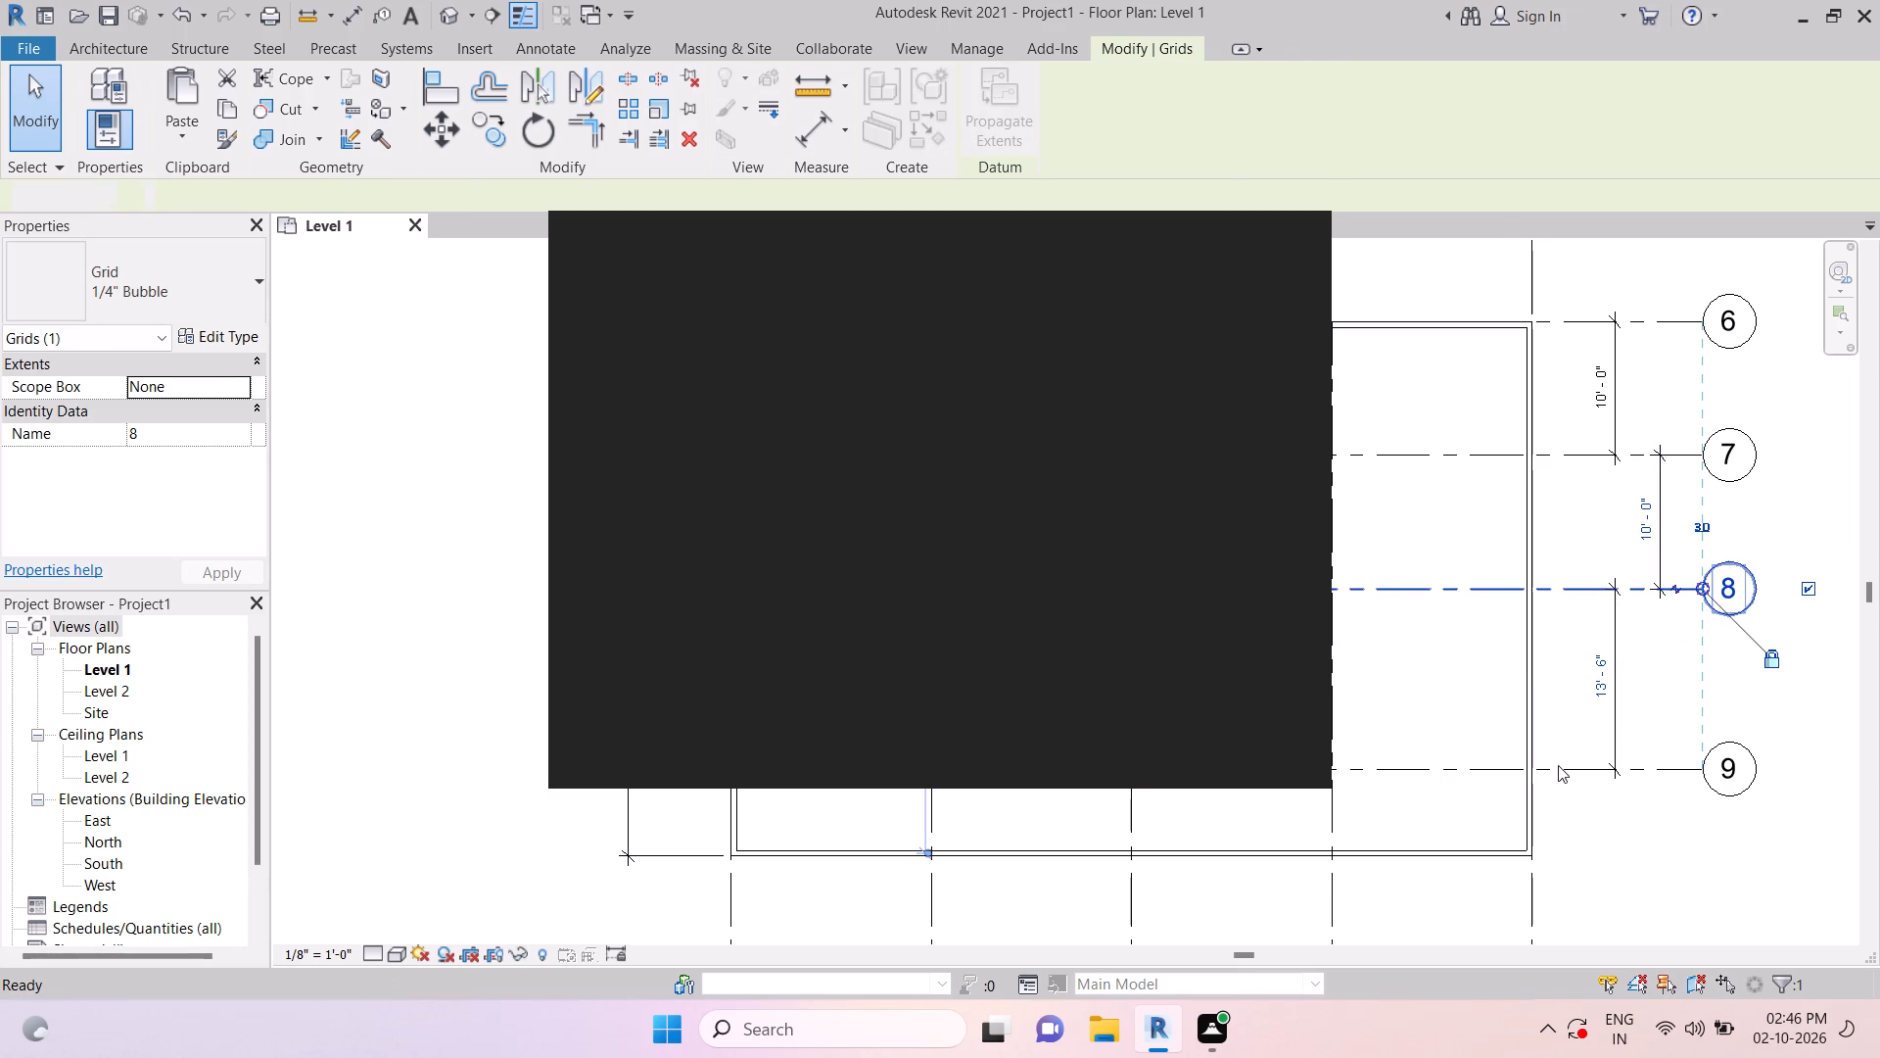
Move grid 9 by setting its dimension from grid 8 to 10'.
left_click(1559, 762)
key("Escape")
key("Escape")
left_click(1480, 774)
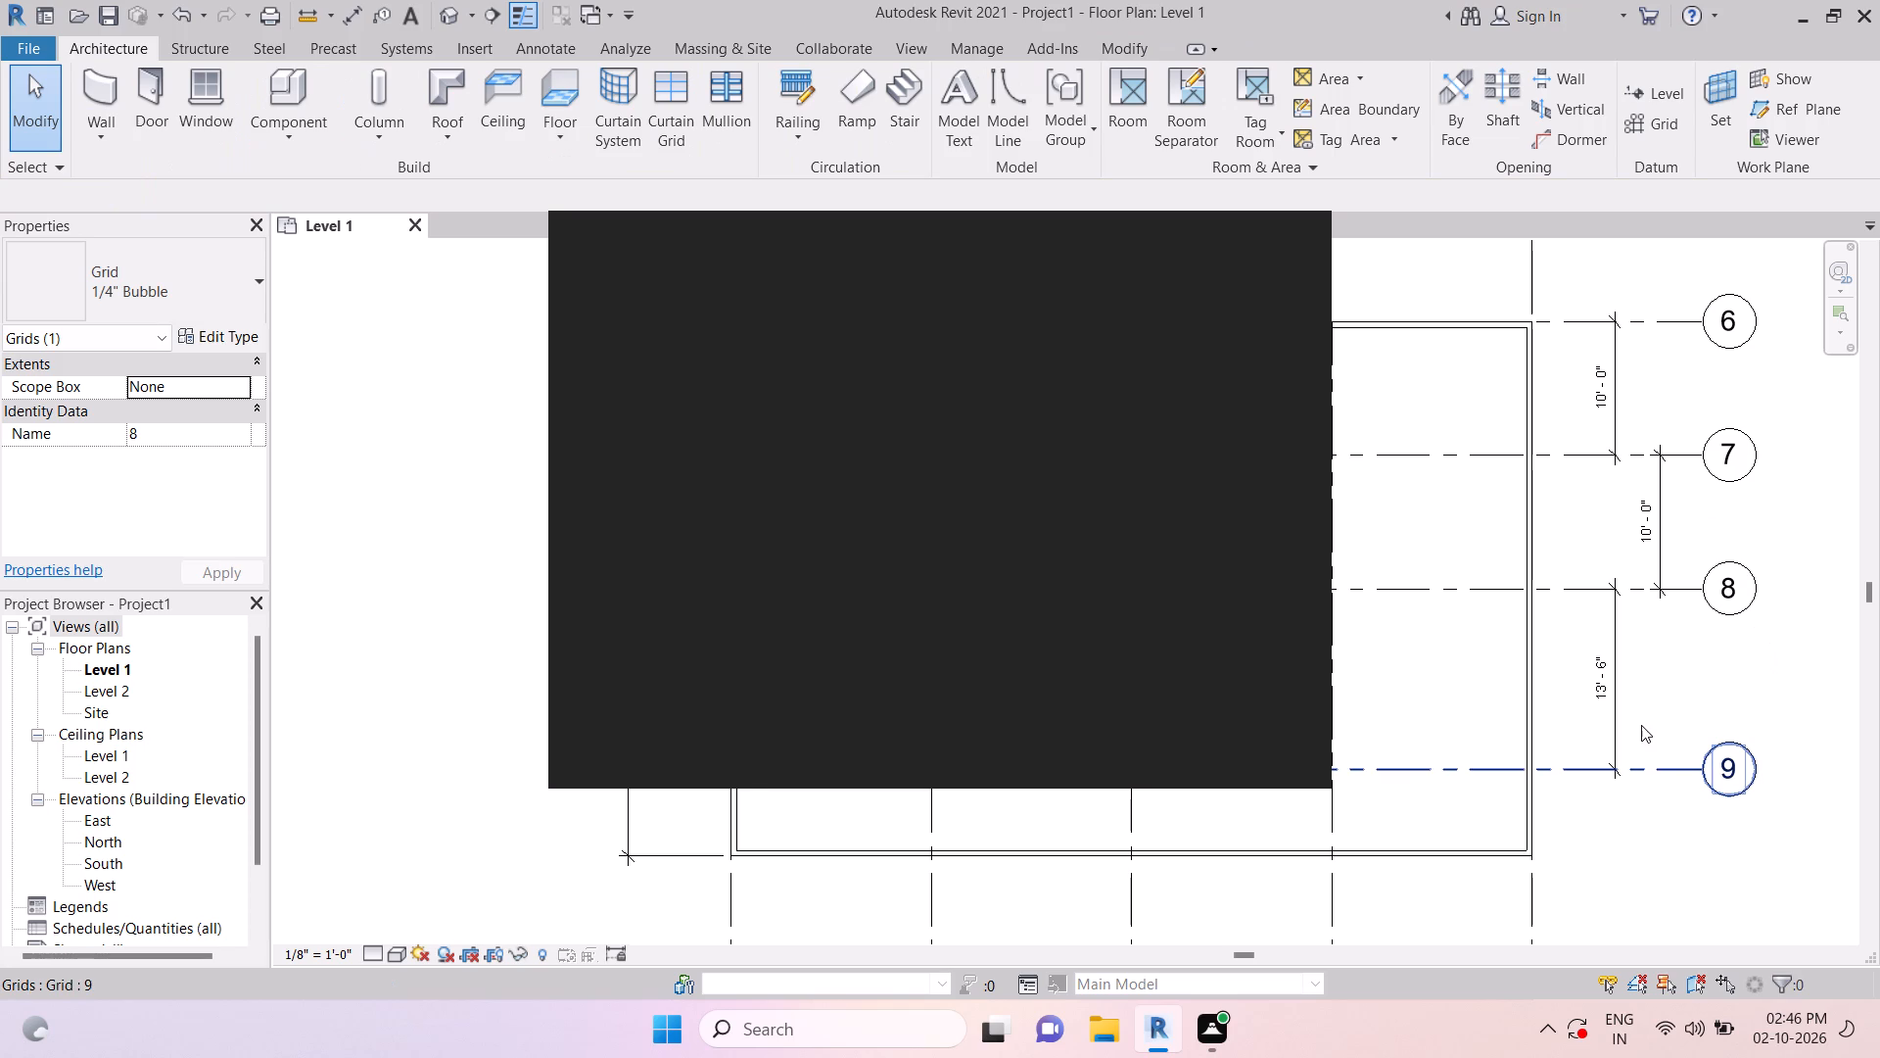
left_click(1598, 684)
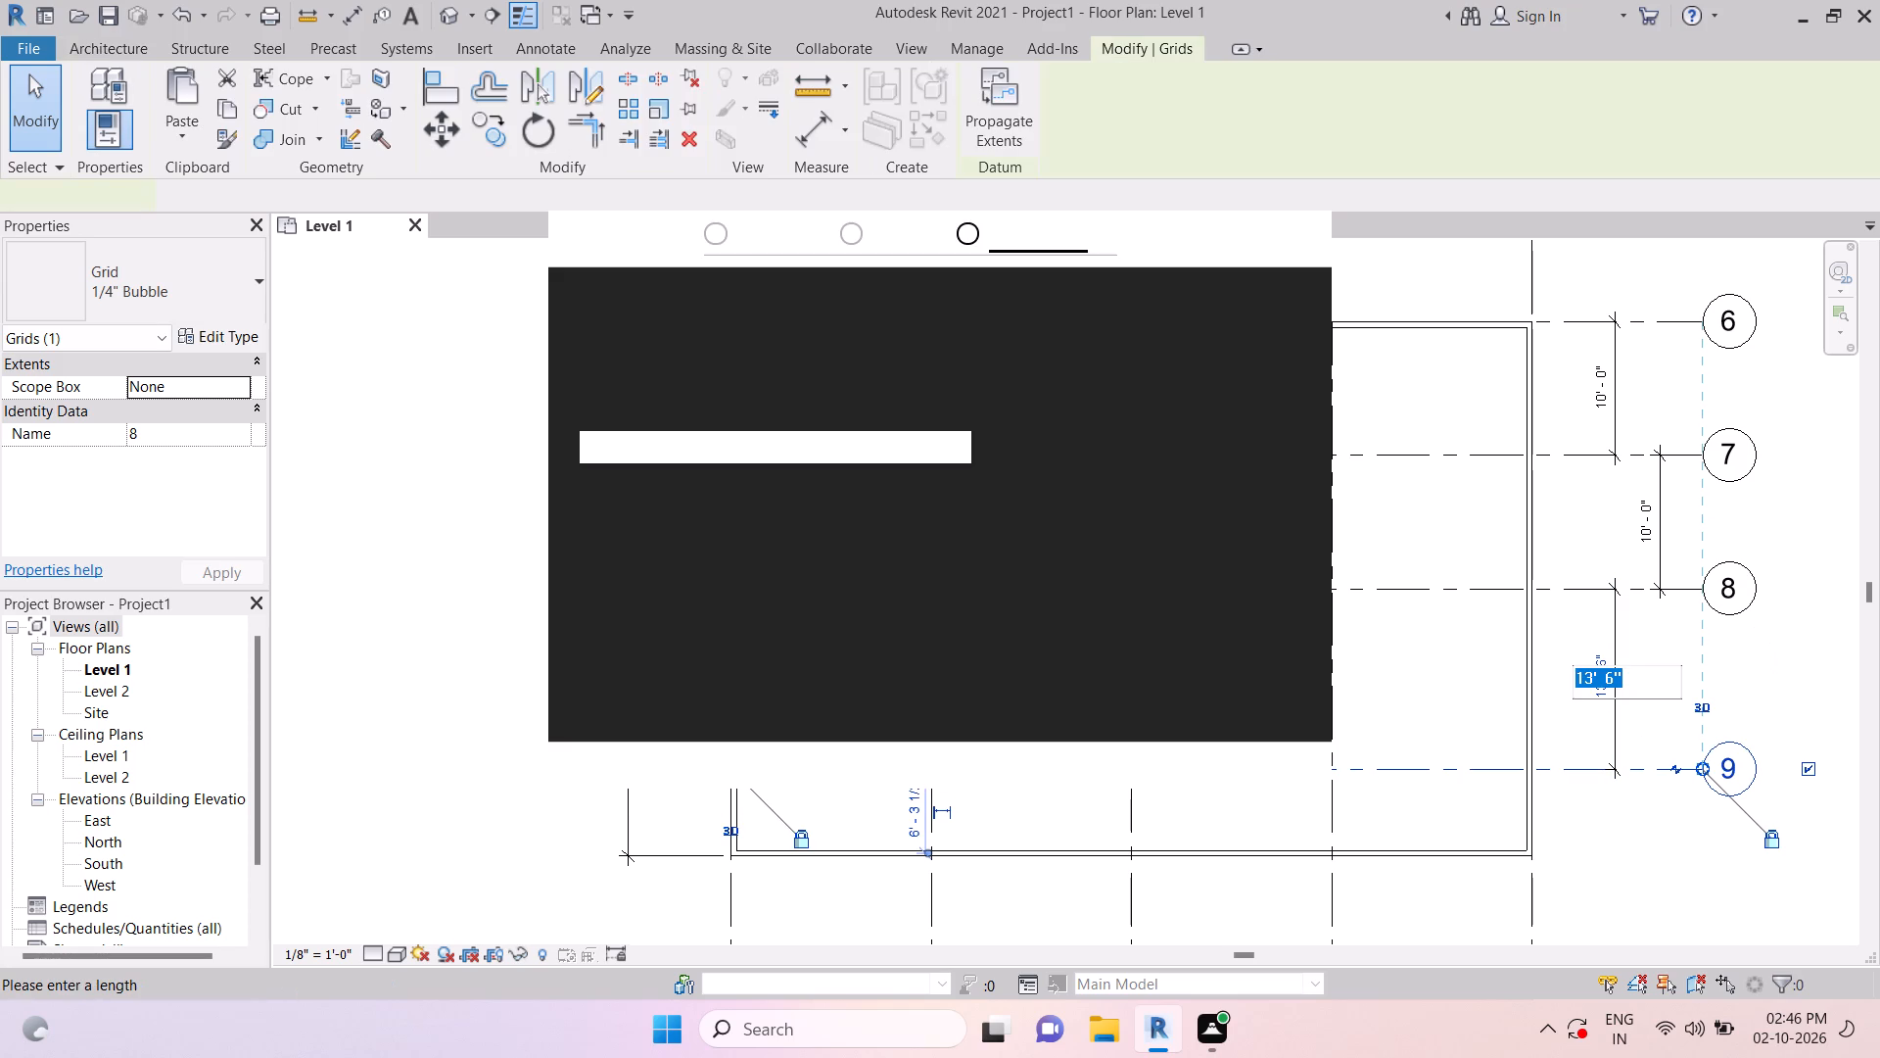
type("10")
key("apostrophe")
key("Return")
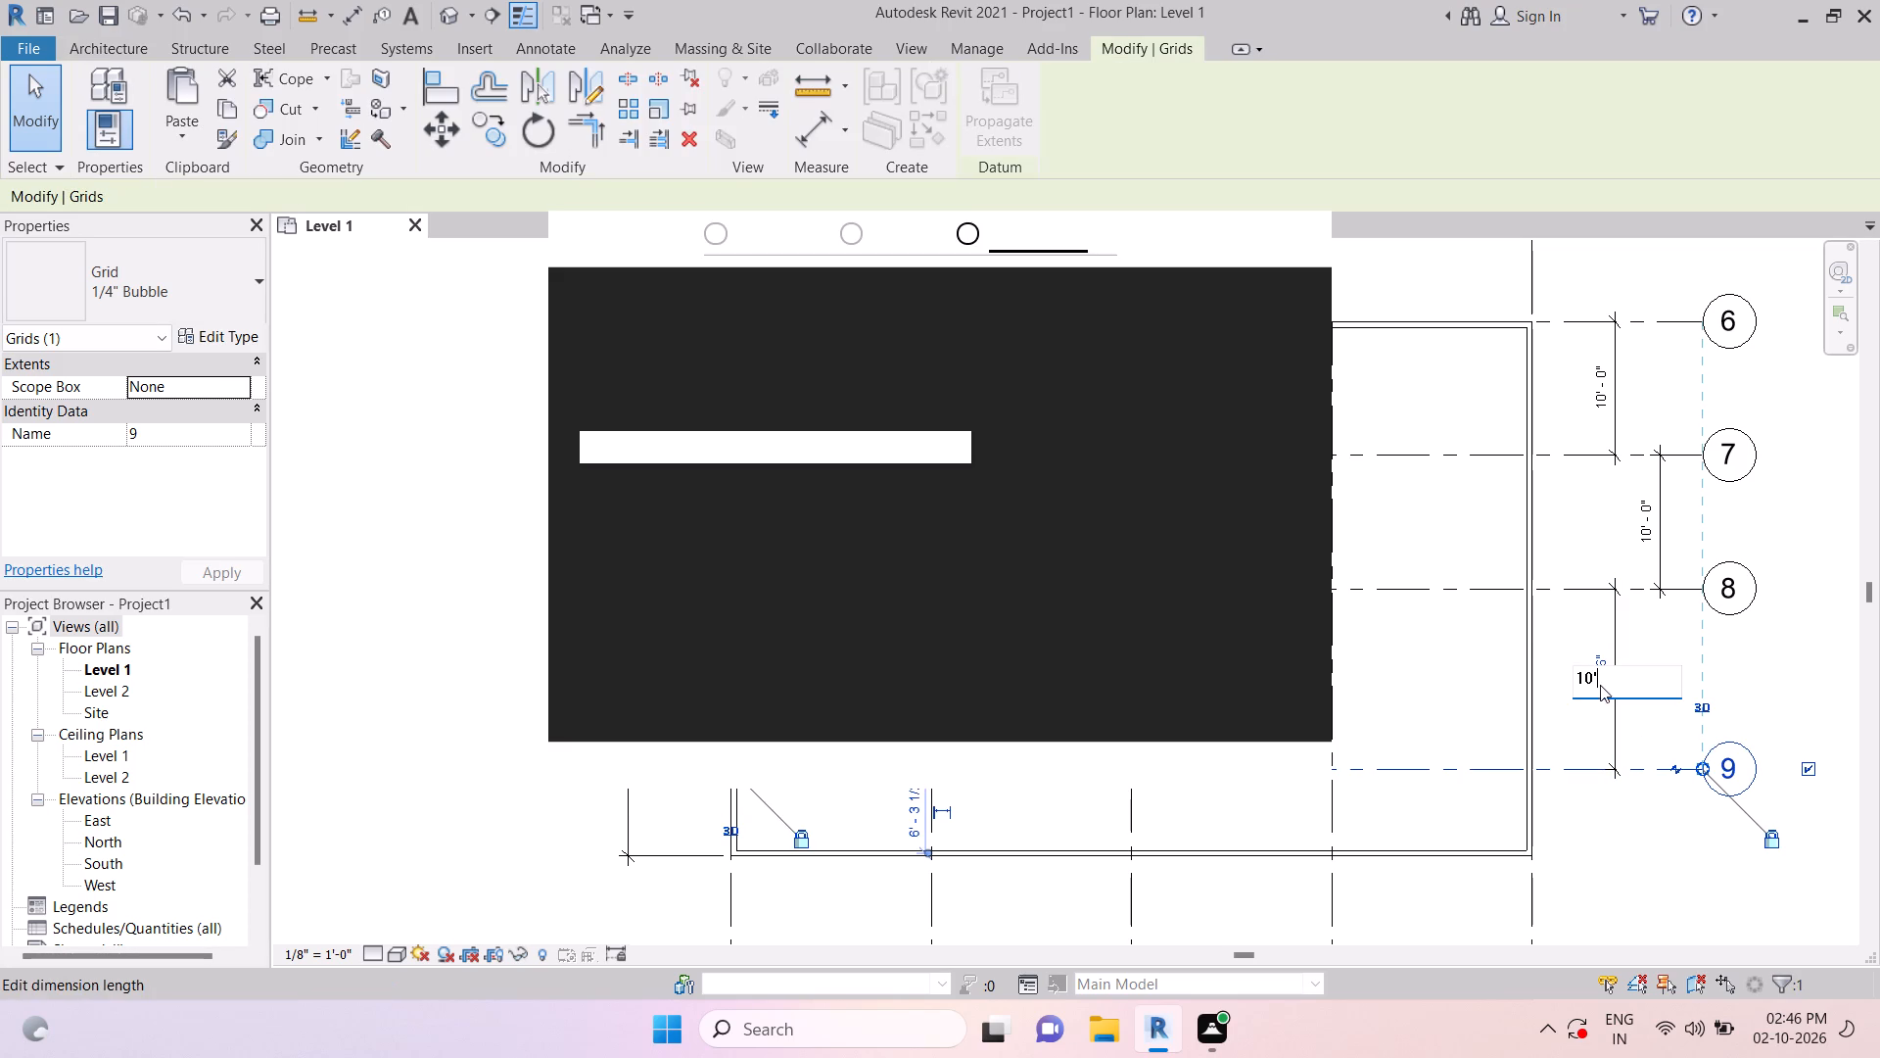
key("Escape")
key("Escape")
key("Escape")
key("Escape")
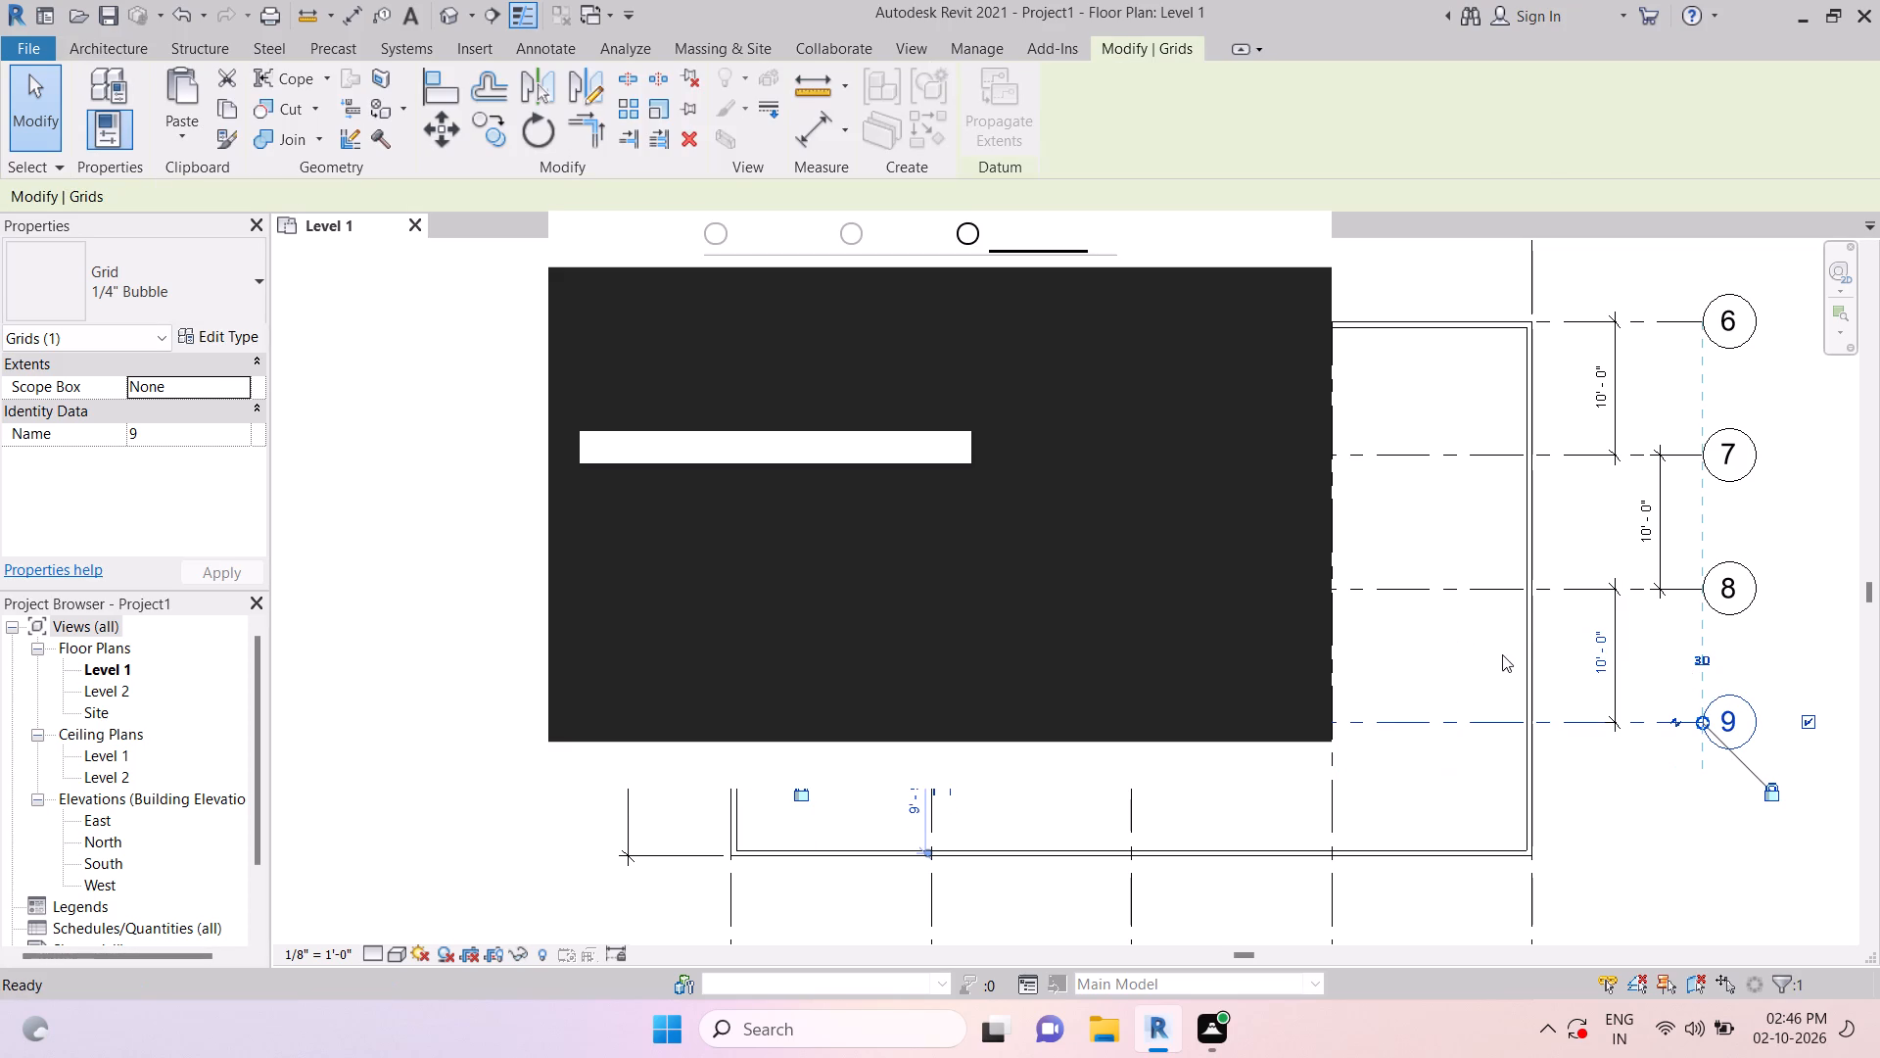
key("Escape")
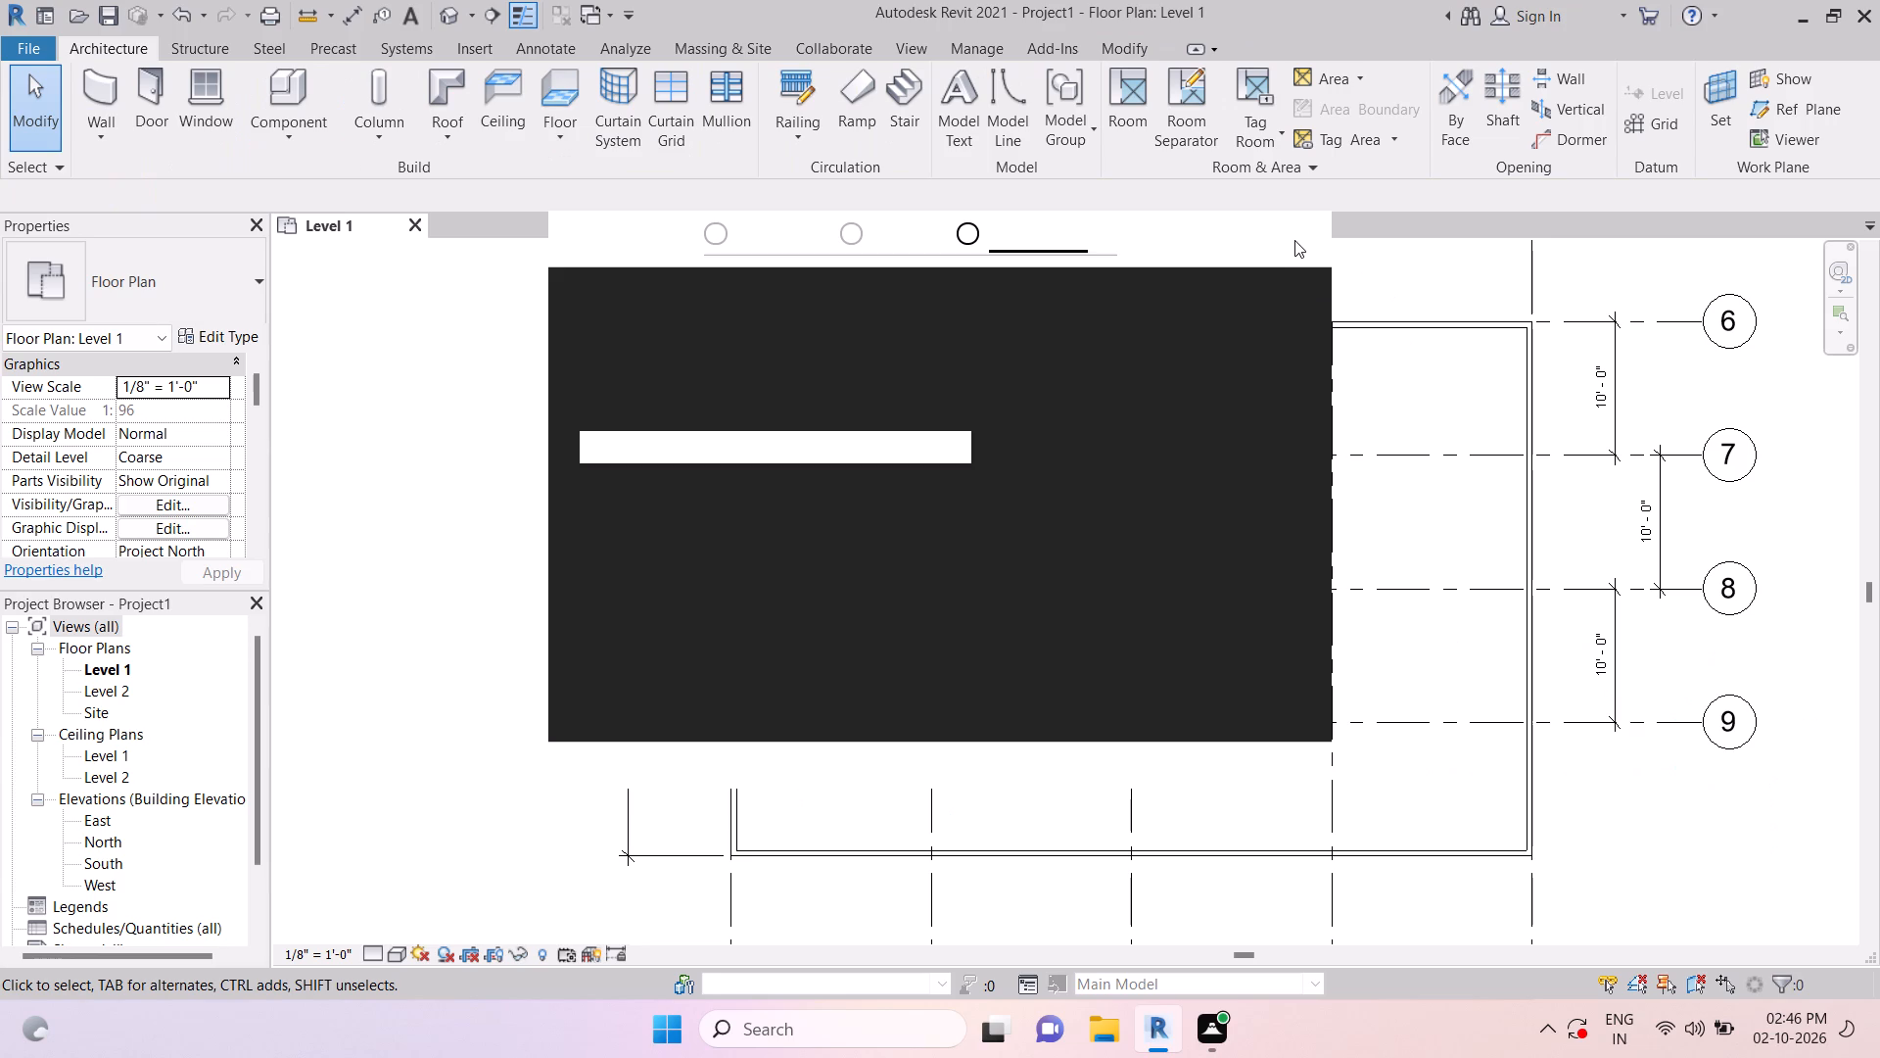
Close the Autodesk notification window covering the floor plan.
left_click(1285, 240)
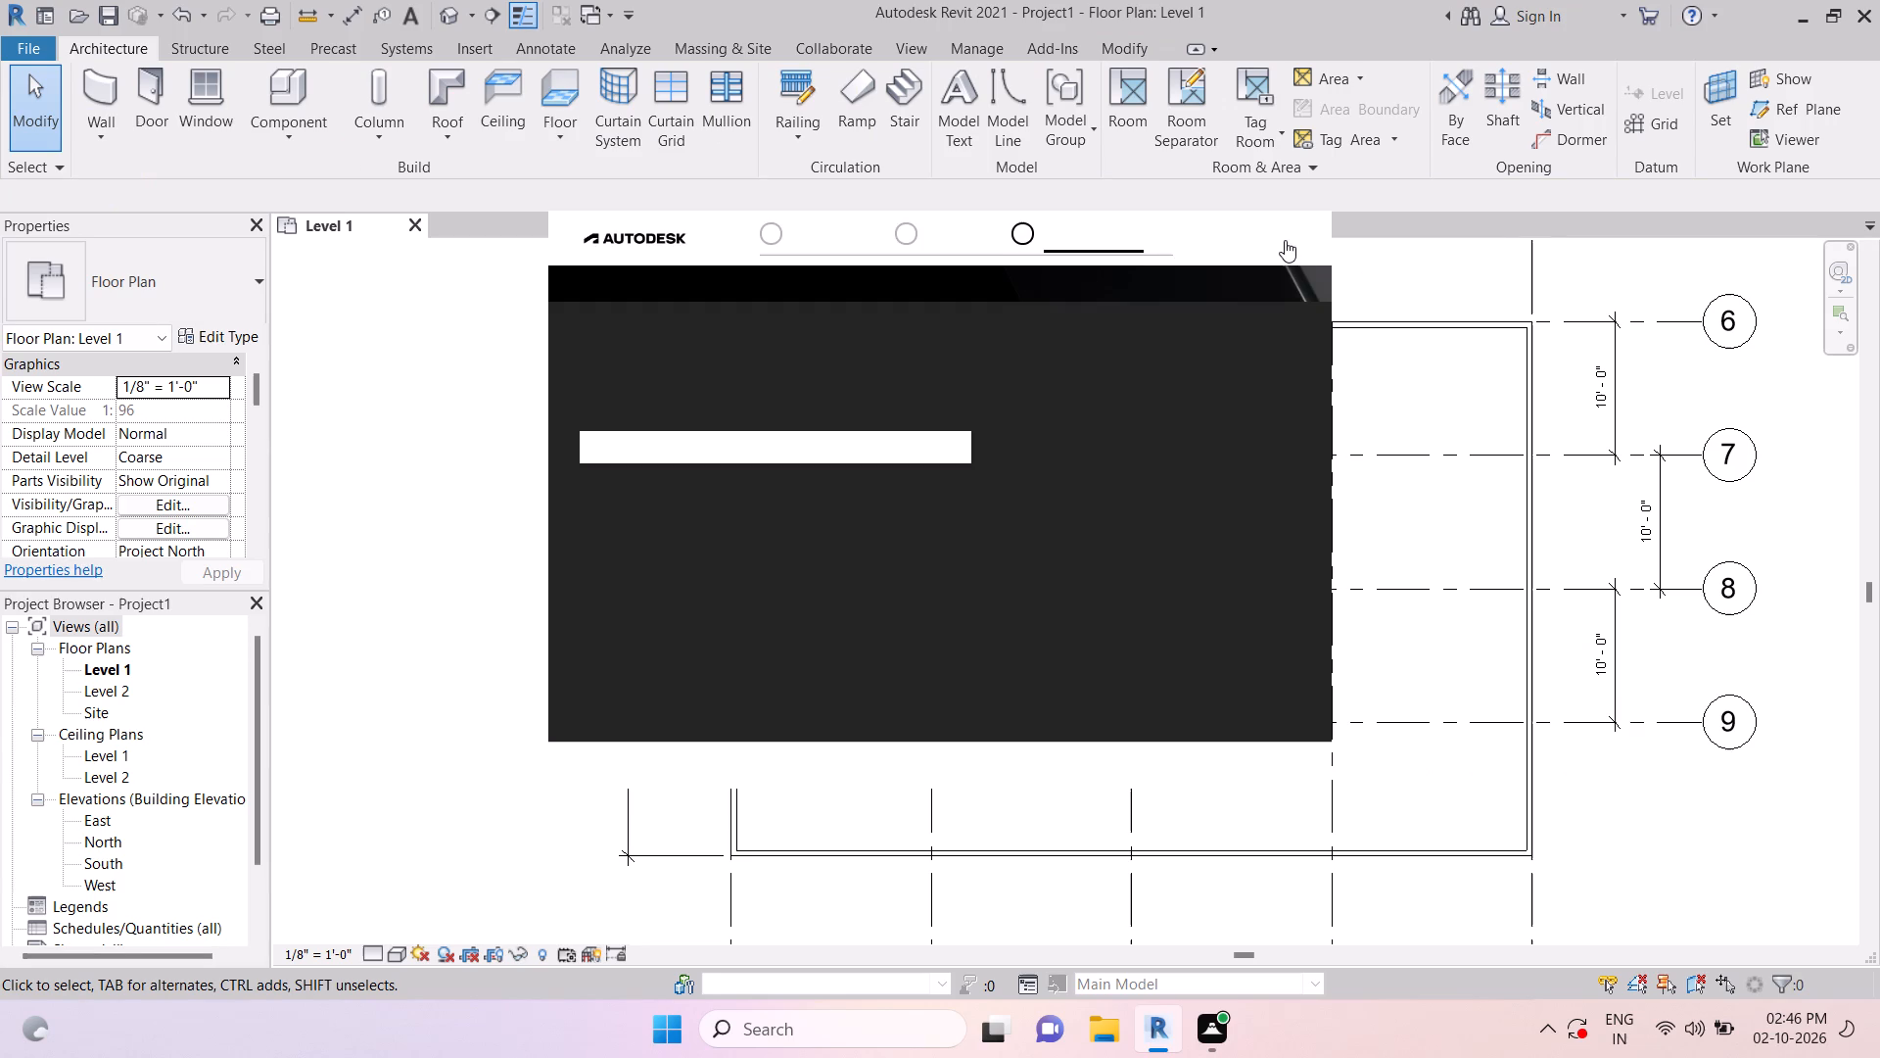
key("Escape")
key("Escape")
key("Escape")
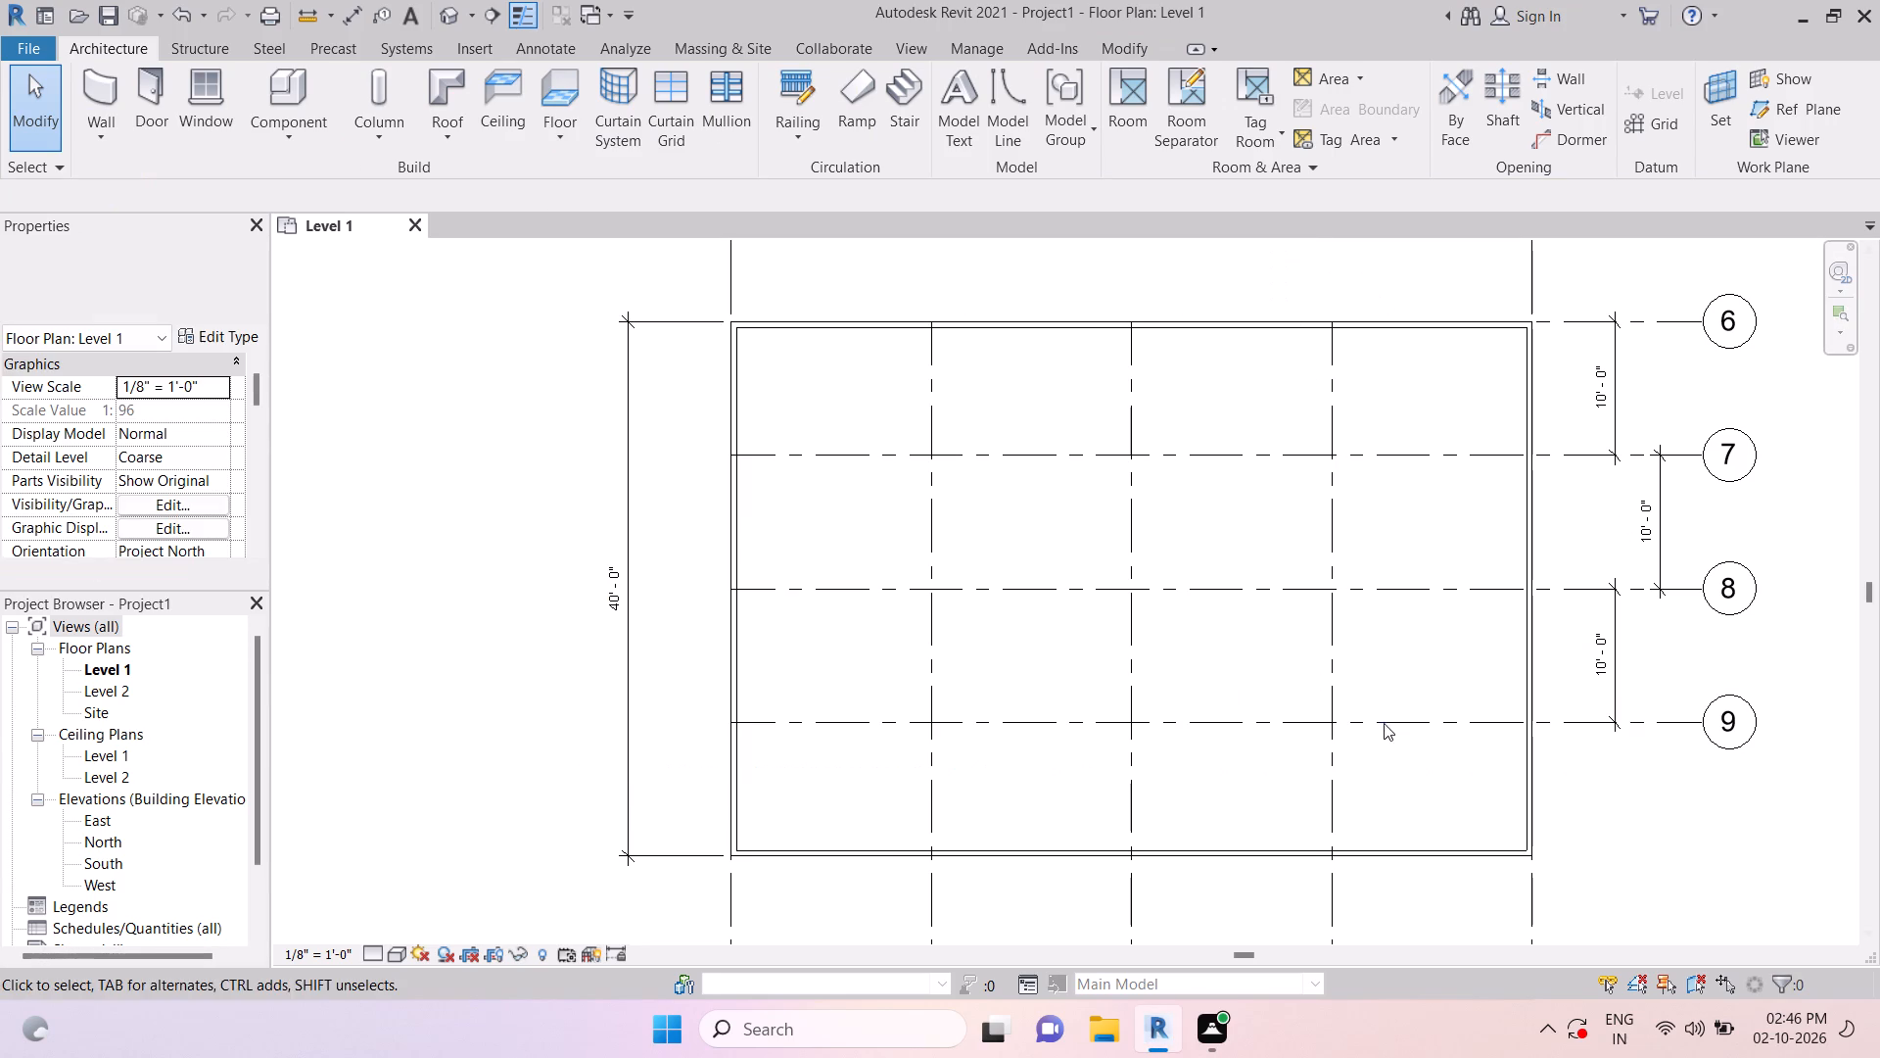
Copy grid 9 about 5' downward to add a fifth horizontal grid line above the lower wall.
left_click(1382, 720)
left_click(504, 141)
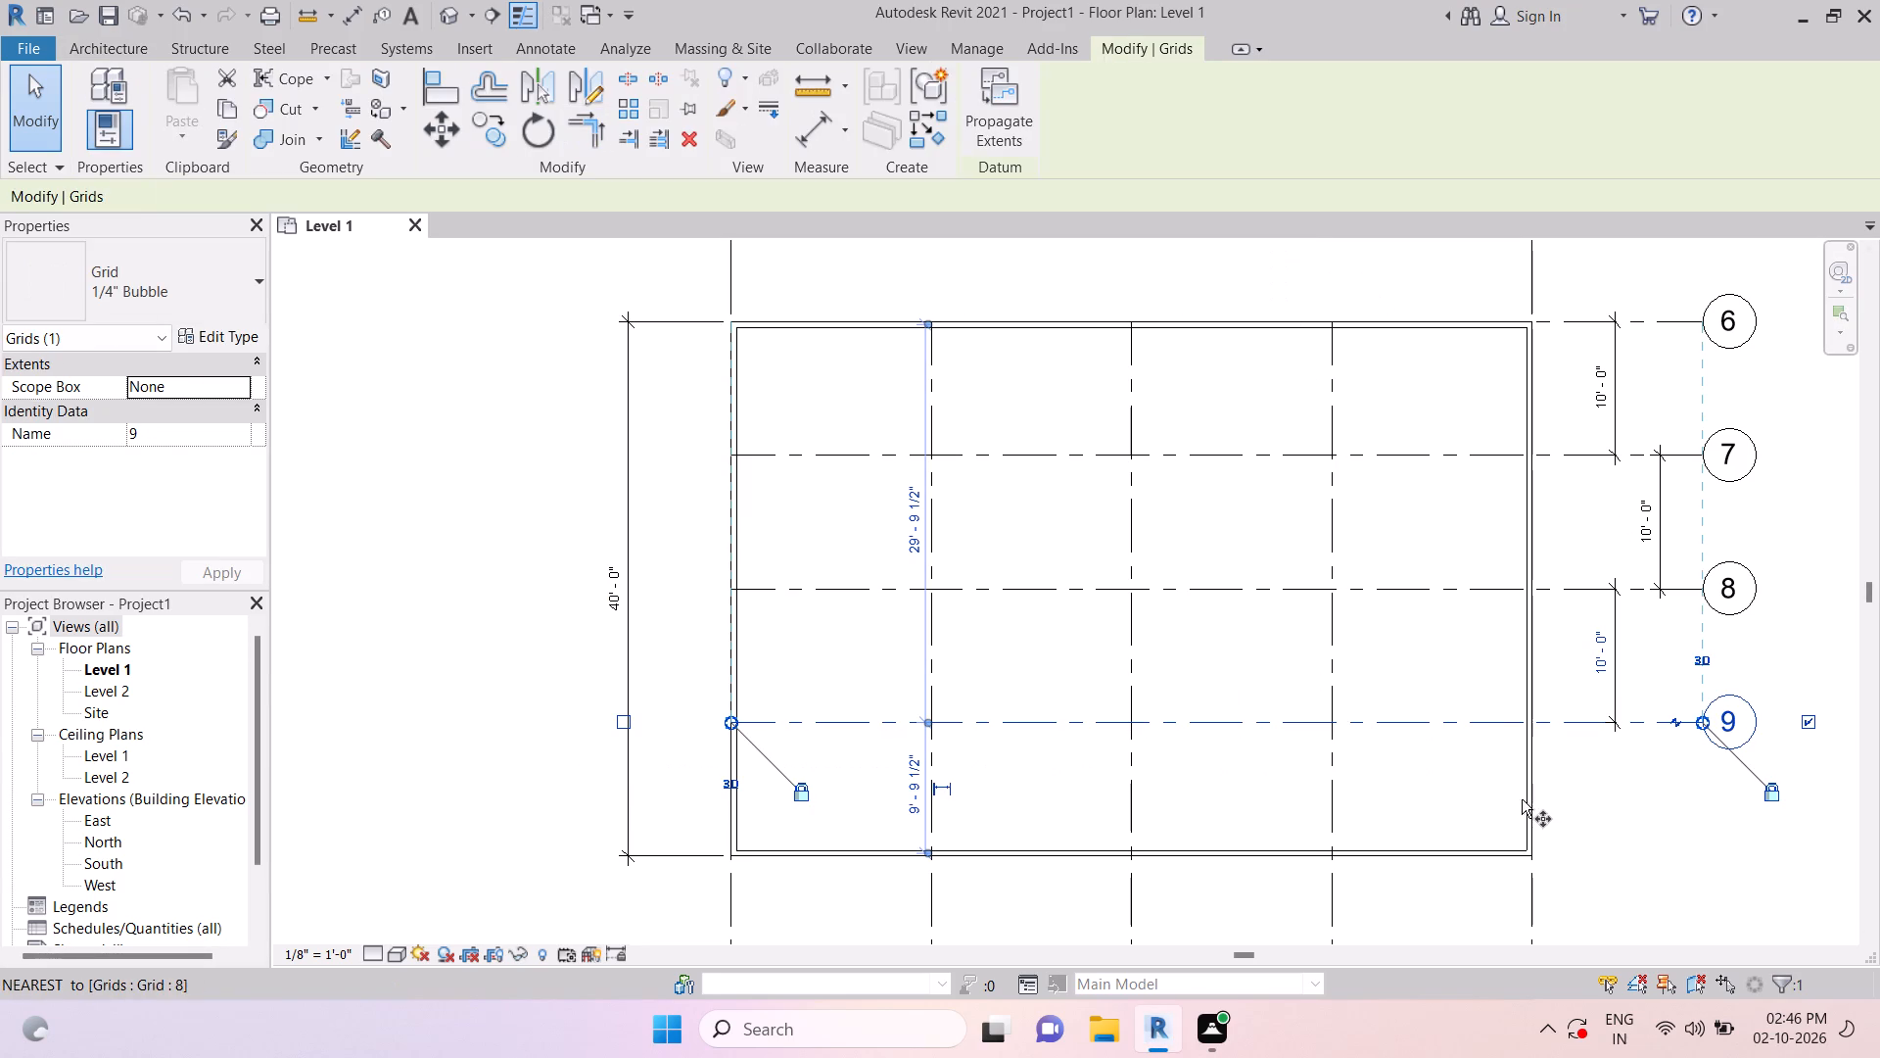
left_click(1446, 722)
left_click(1448, 792)
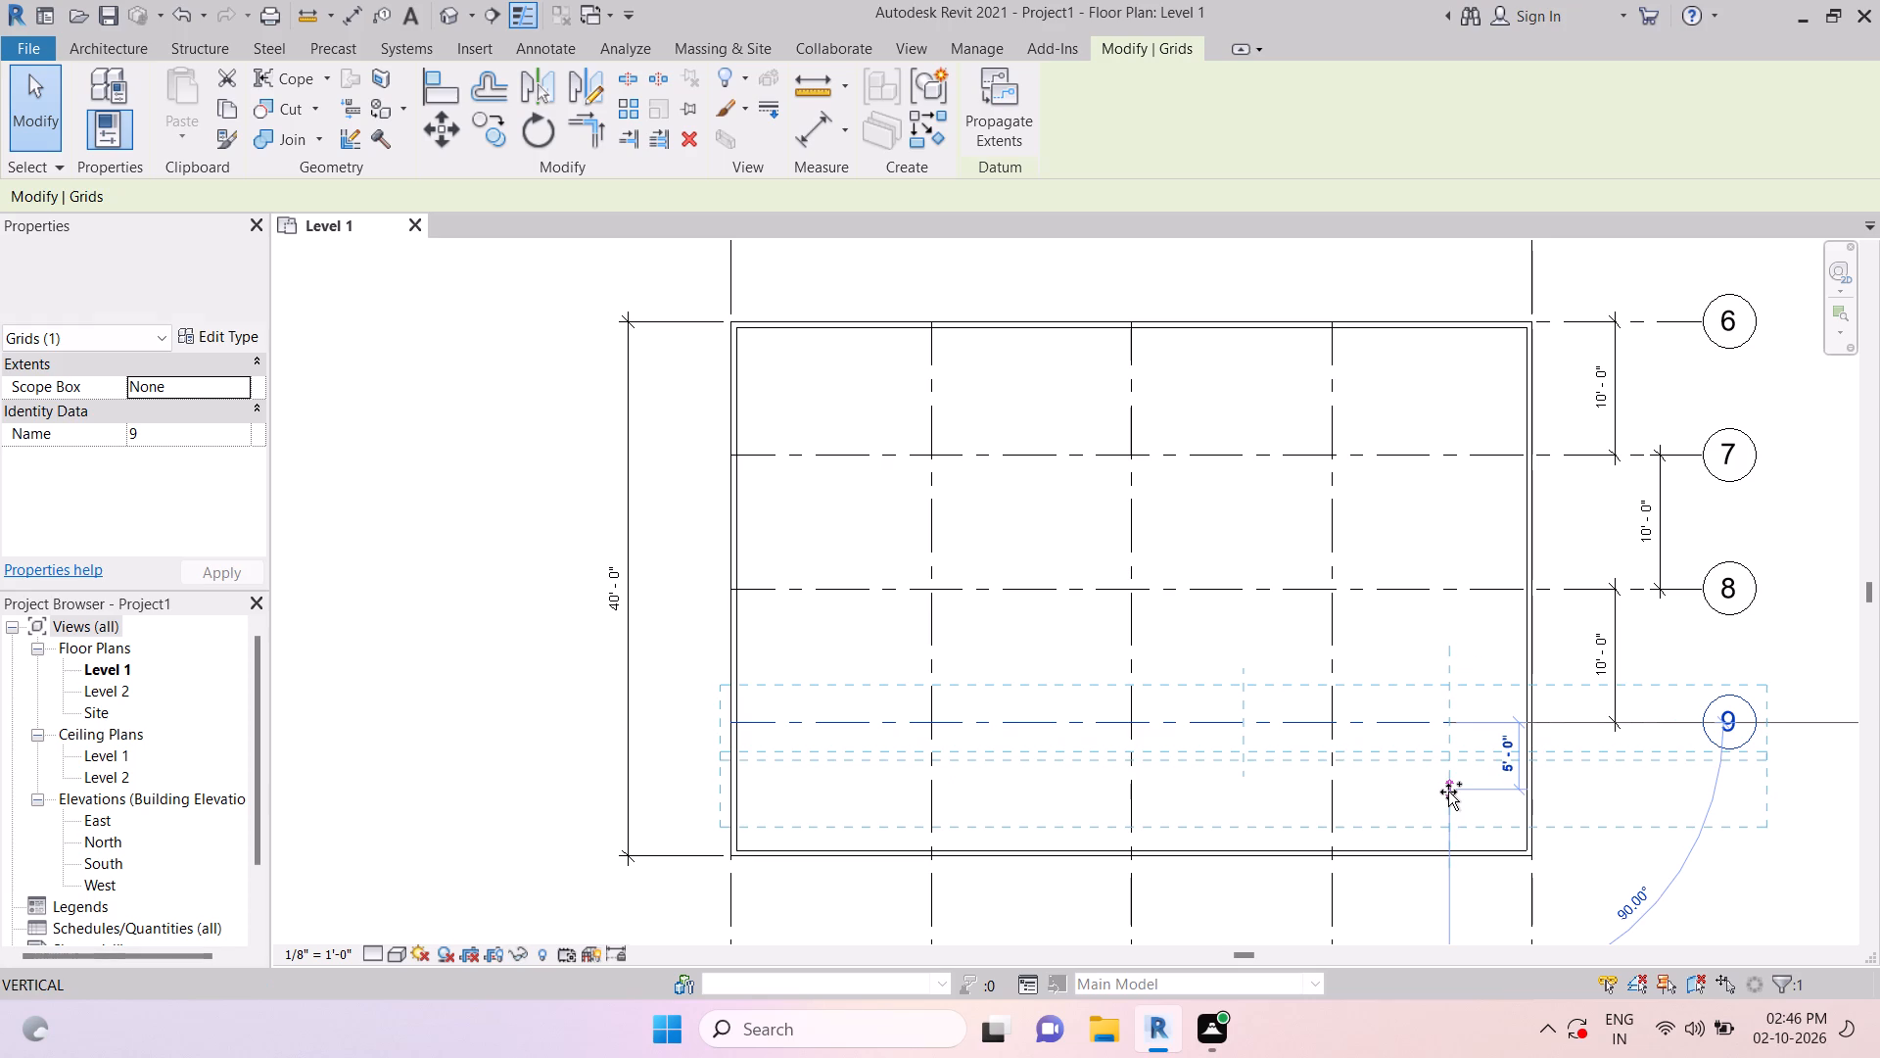
key("Escape")
key("Escape")
key("Escape")
key("Escape")
key("Escape")
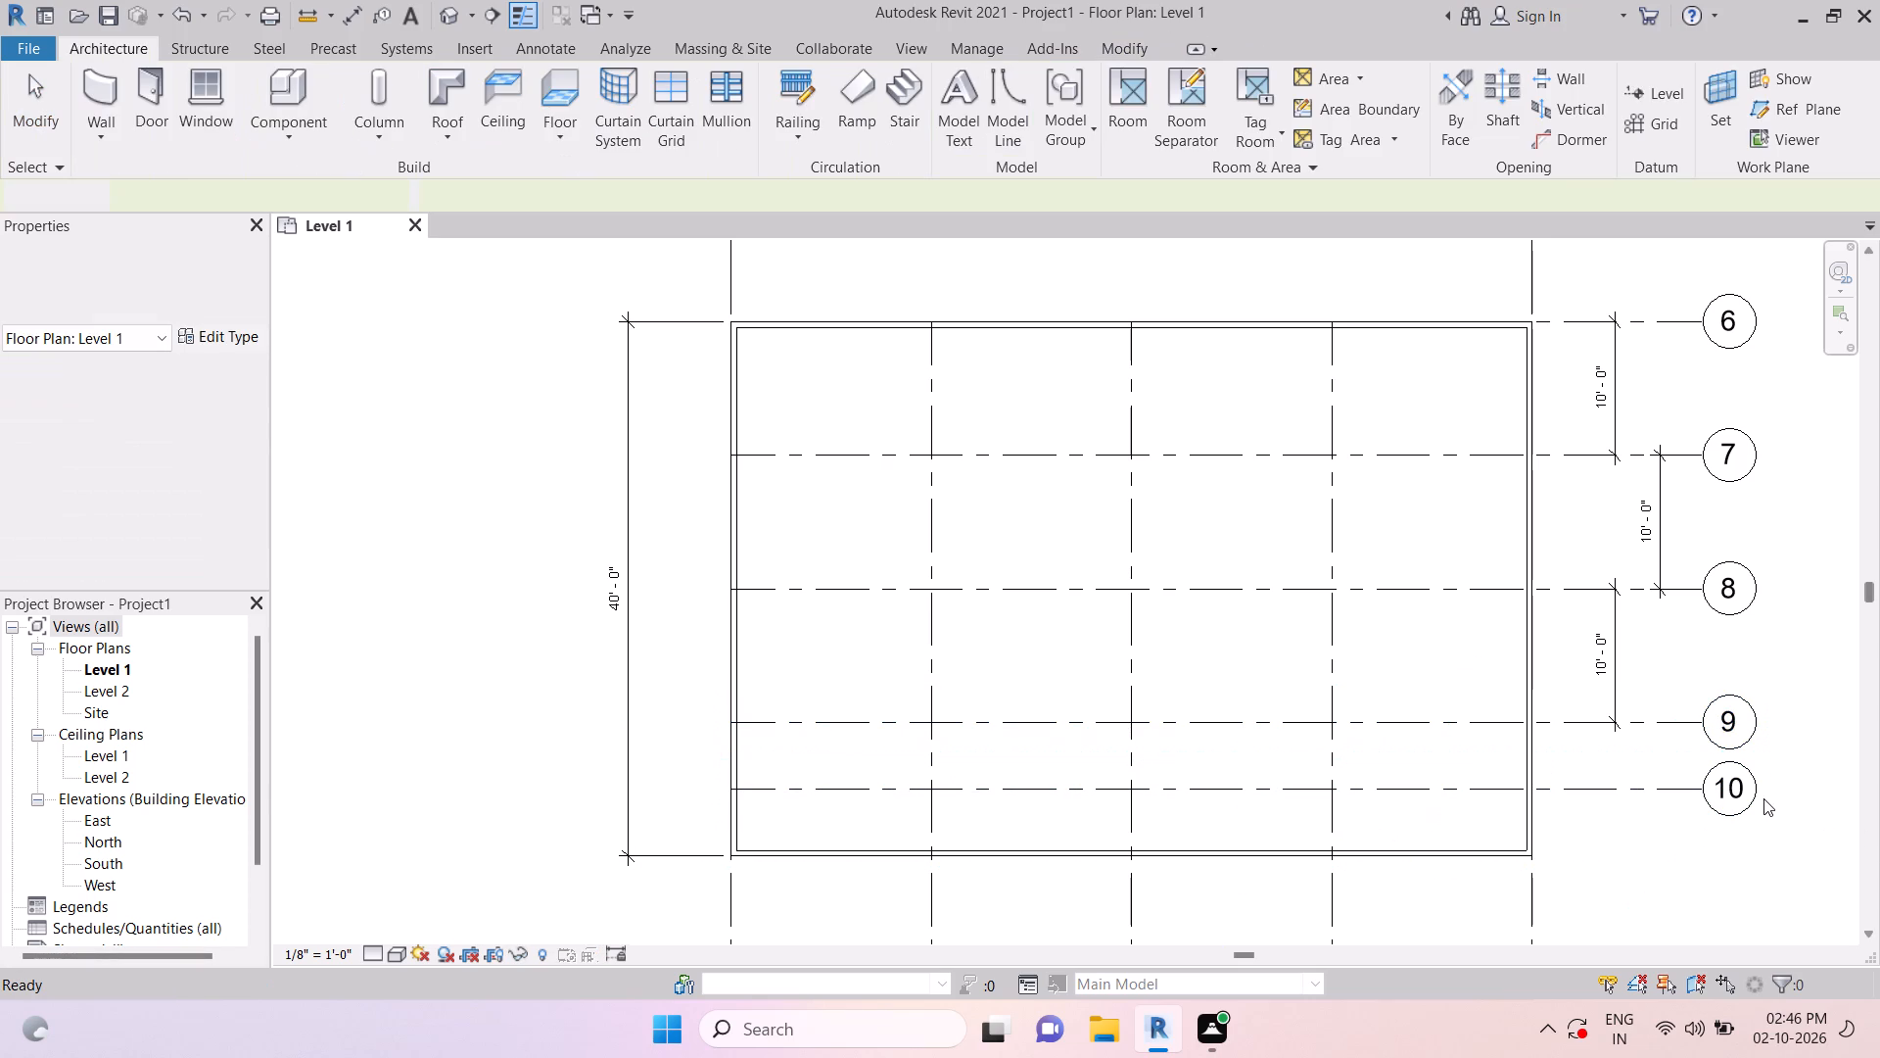
Place an aligned dimension between grids 9 and 10, outside the wall near the grid bubbles.
key("Escape")
key("Escape")
key("Escape")
type("di")
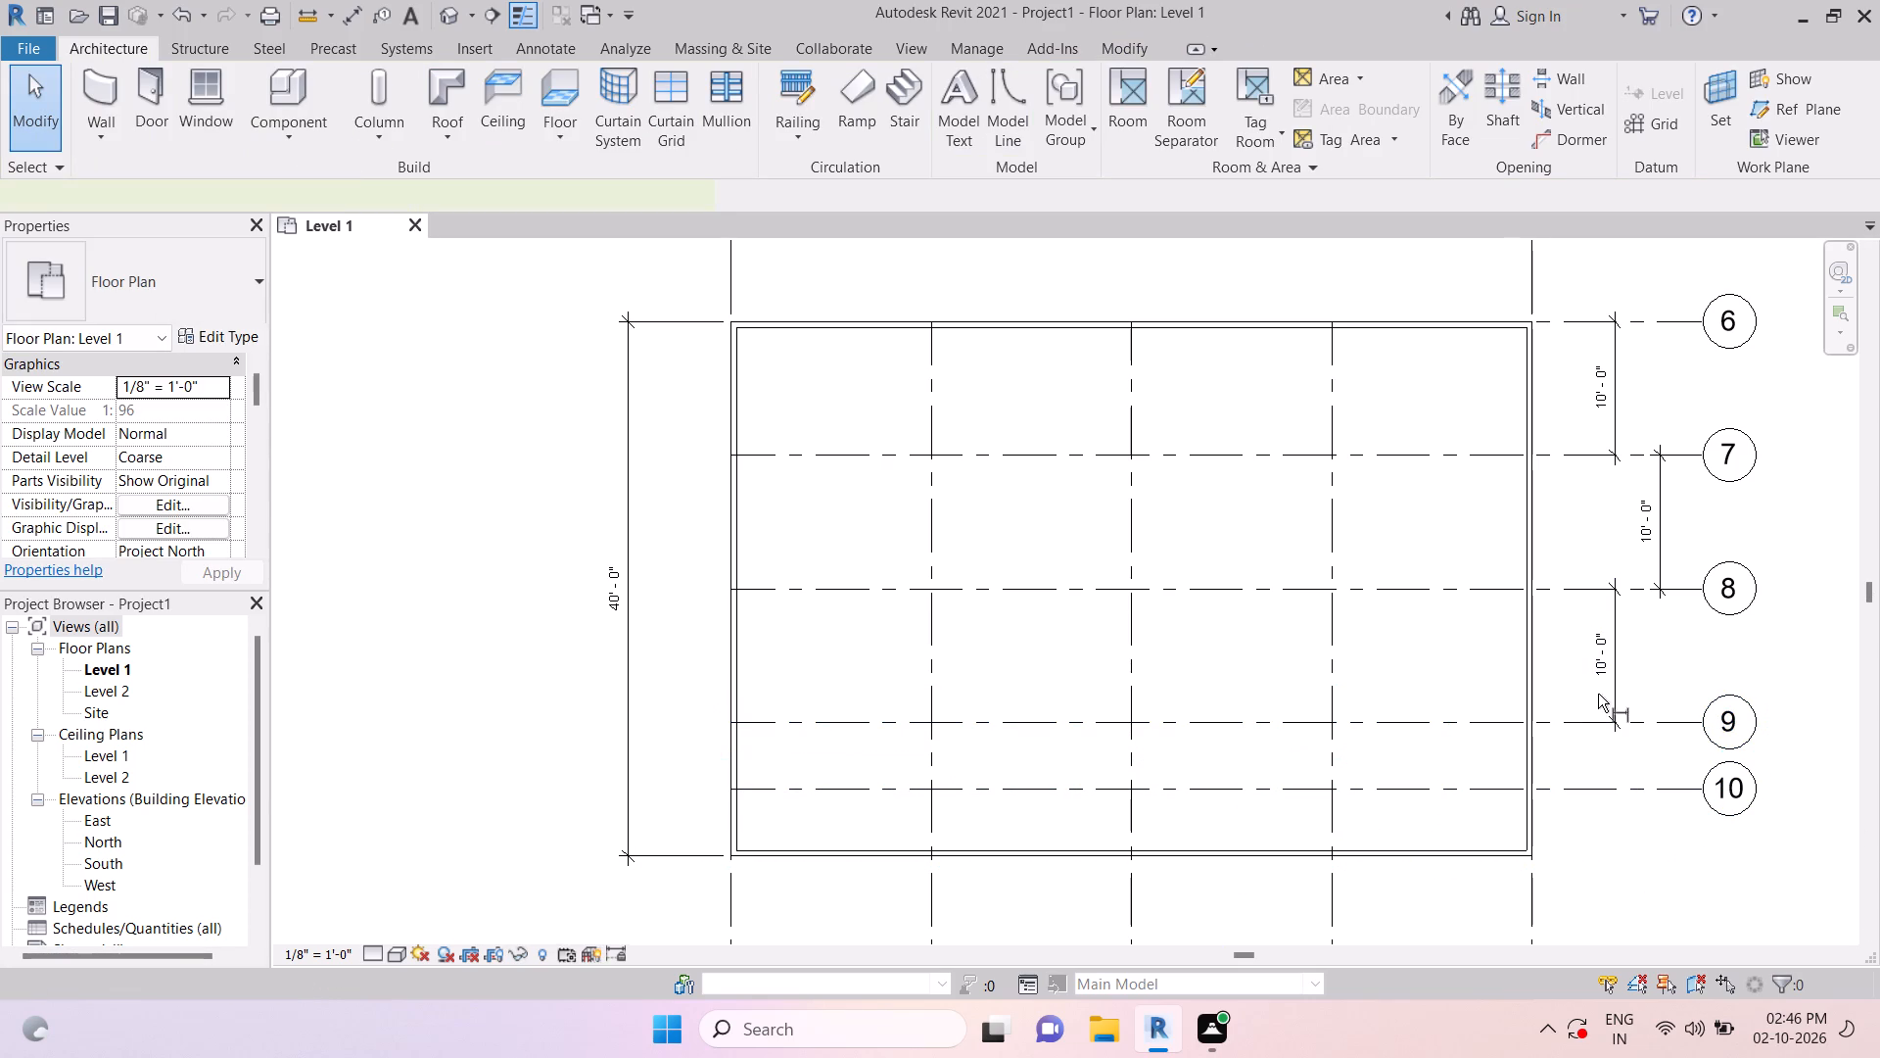
left_click(1570, 720)
left_click(1559, 793)
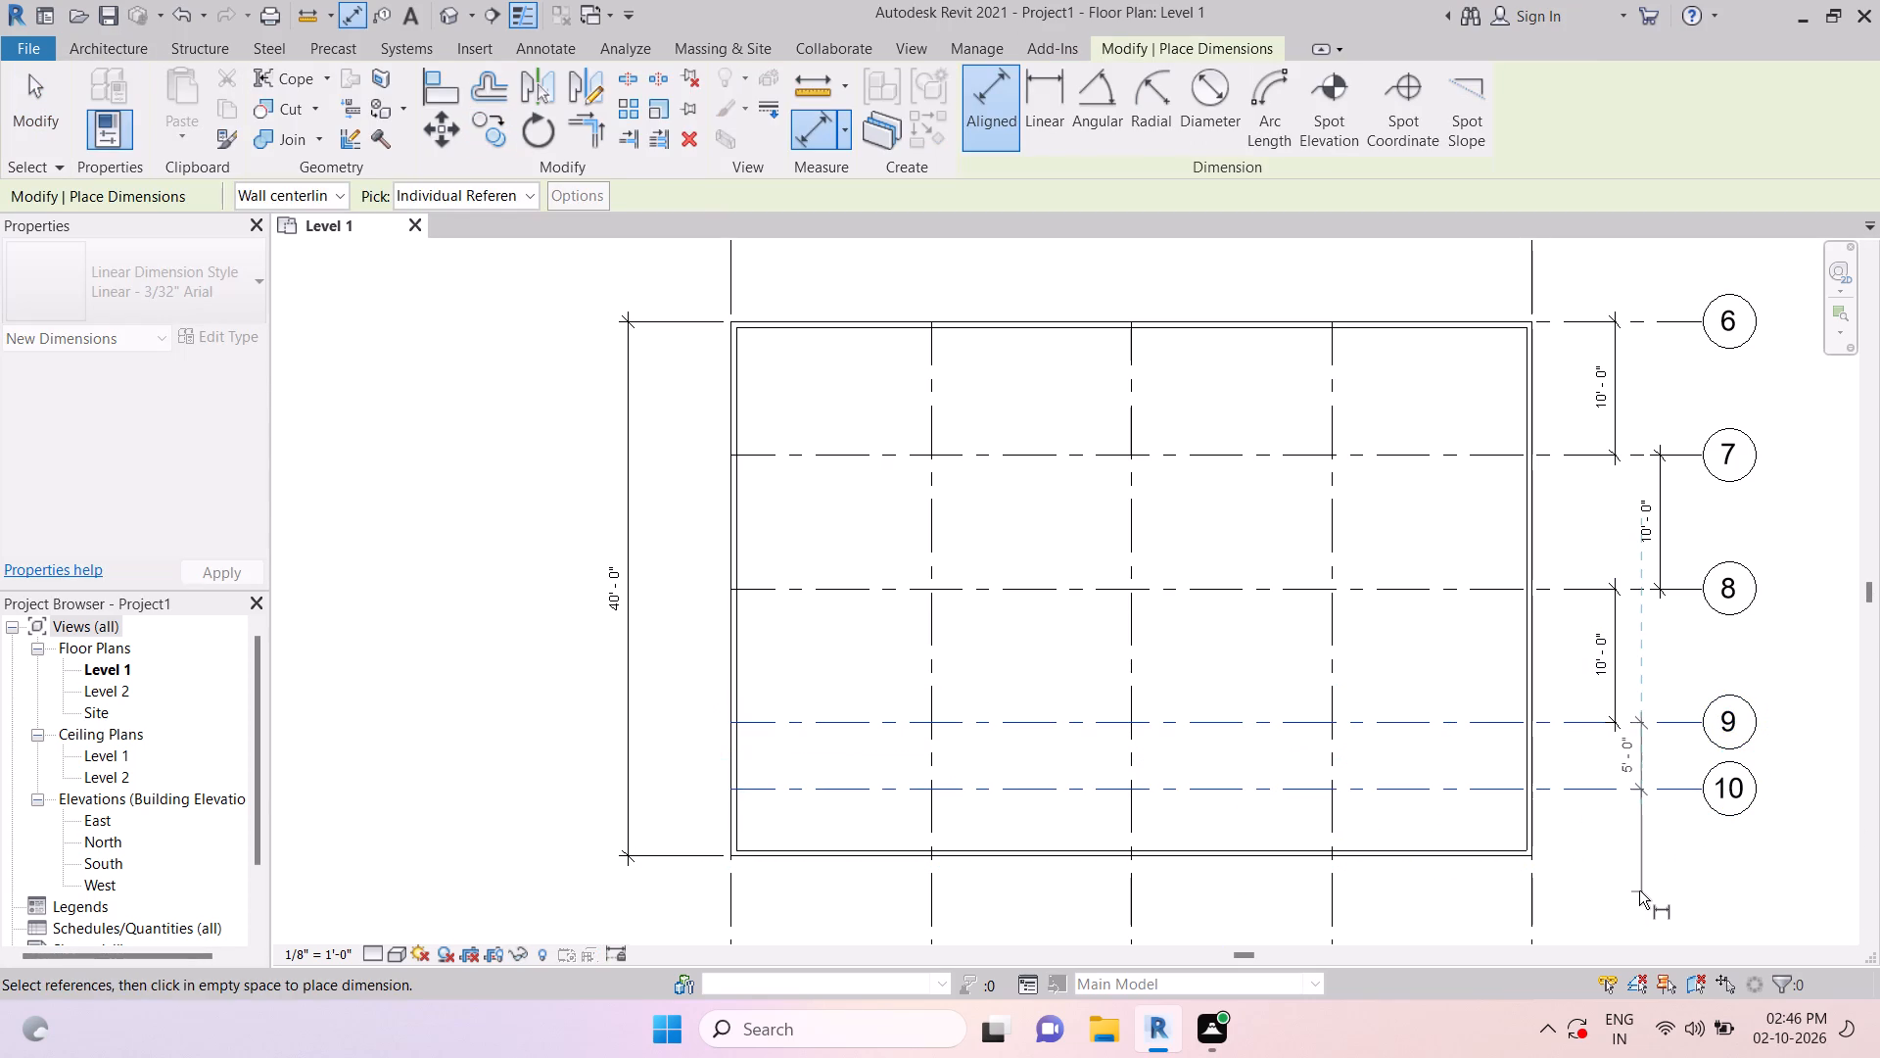
left_click(1643, 891)
key("Escape")
key("Escape")
key("Escape")
key("Escape")
key("Escape")
Move grid 10 by setting its dimension from grid 9 to 10'.
left_click(1576, 784)
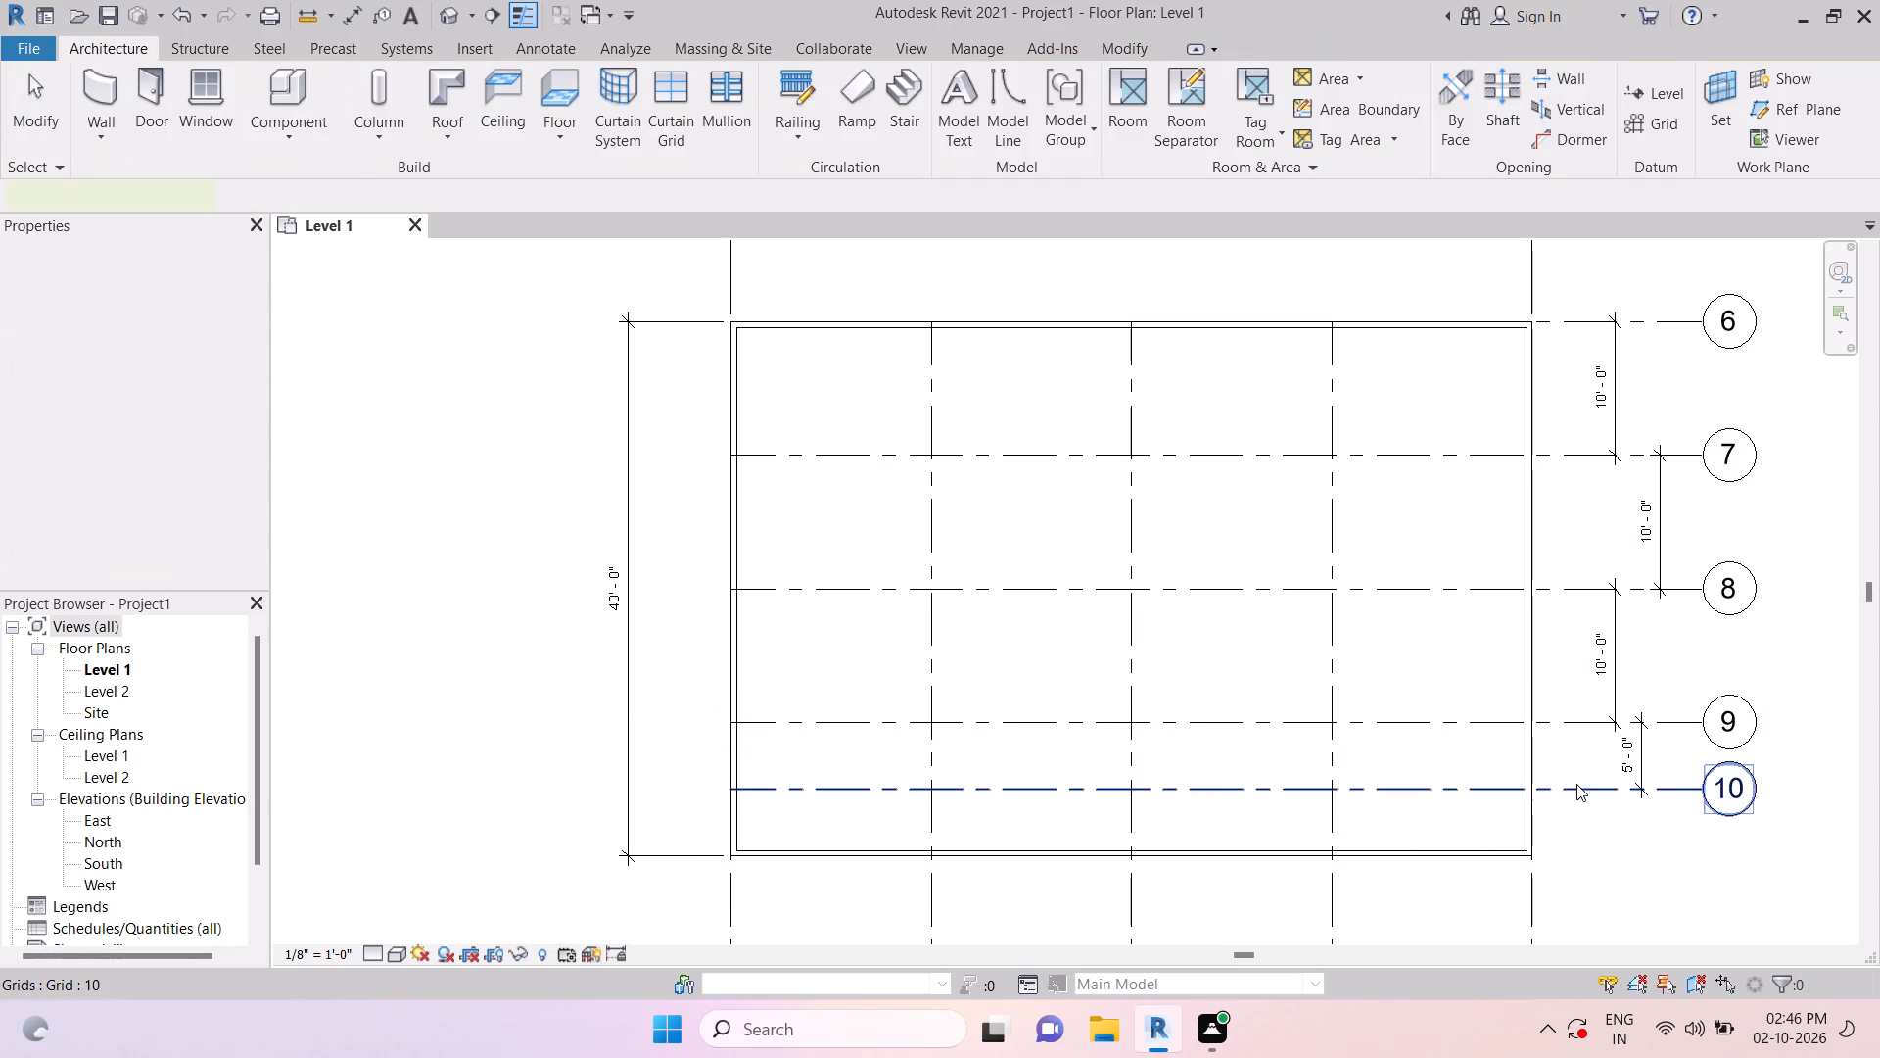
left_click(1626, 761)
type("10'")
key("Return")
key("Escape")
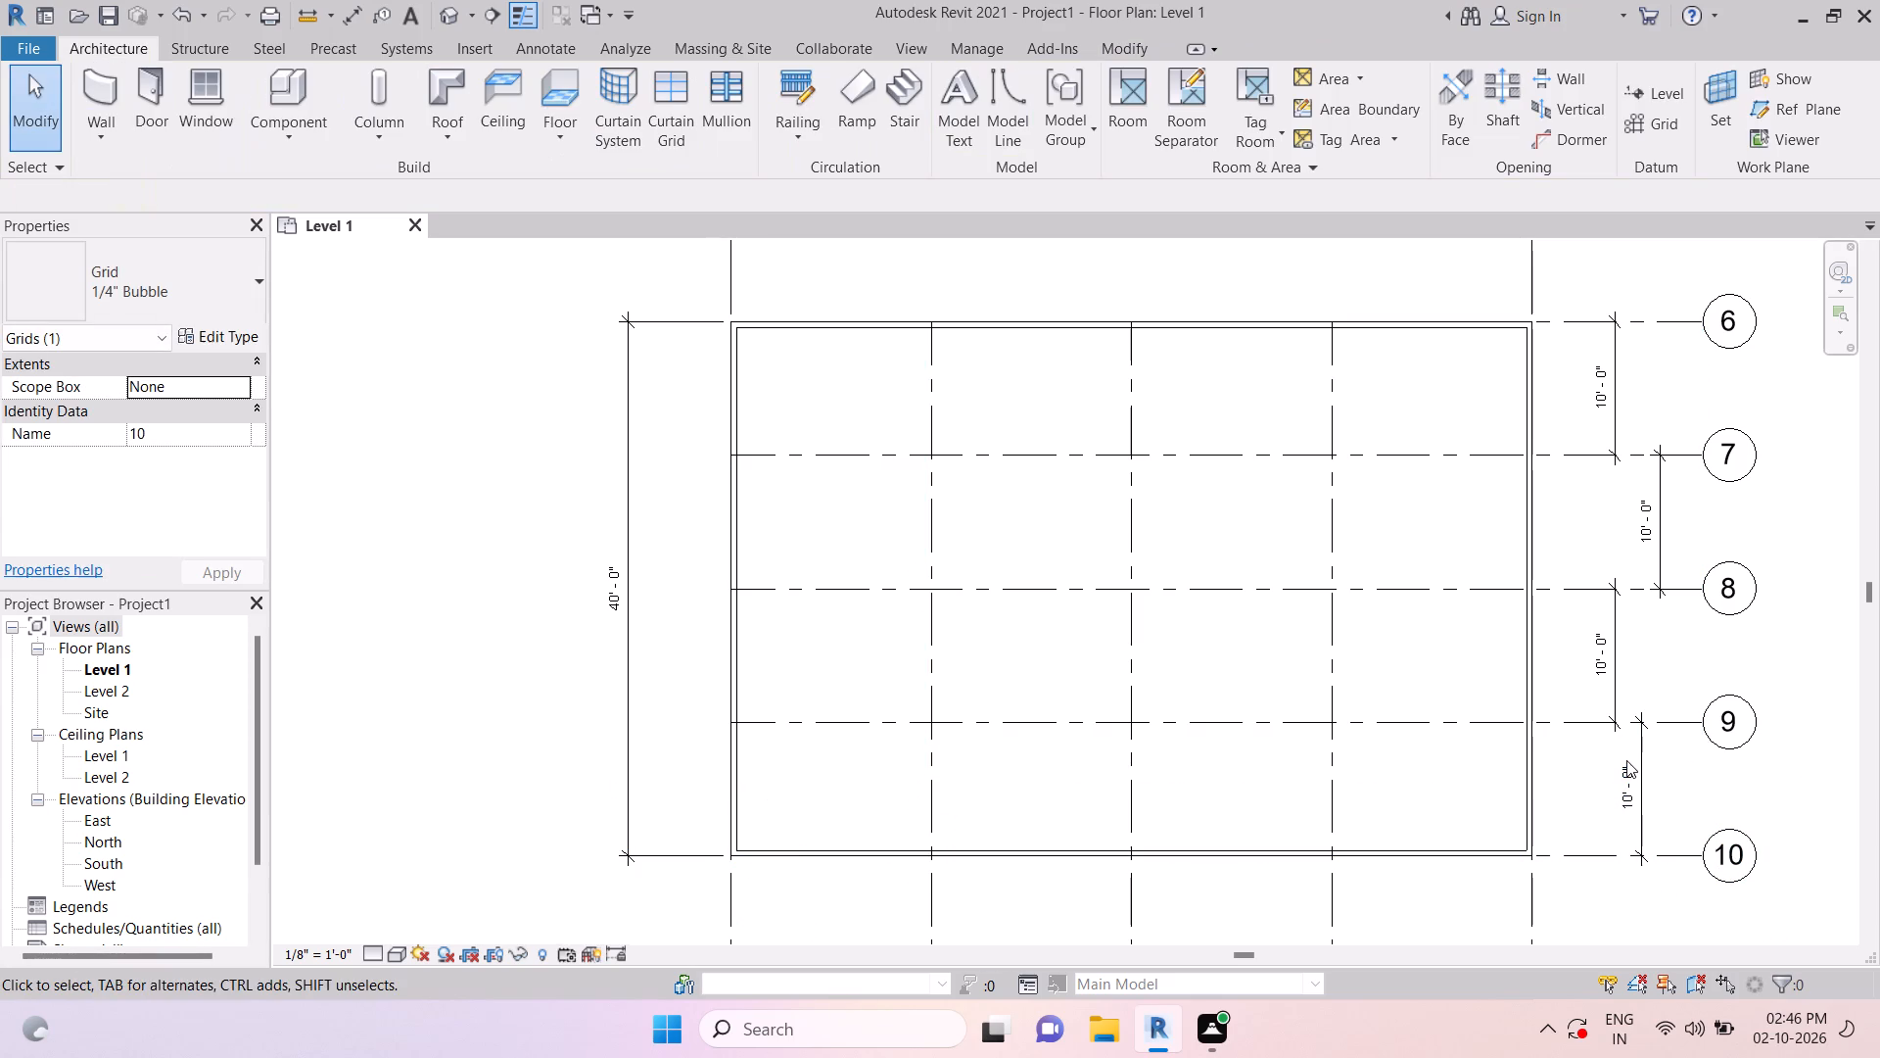
key("Escape")
key("Escape")
key("Escape")
key("Escape")
key("Escape")
key("Escape")
key("Escape")
key("Escape")
key("Escape")
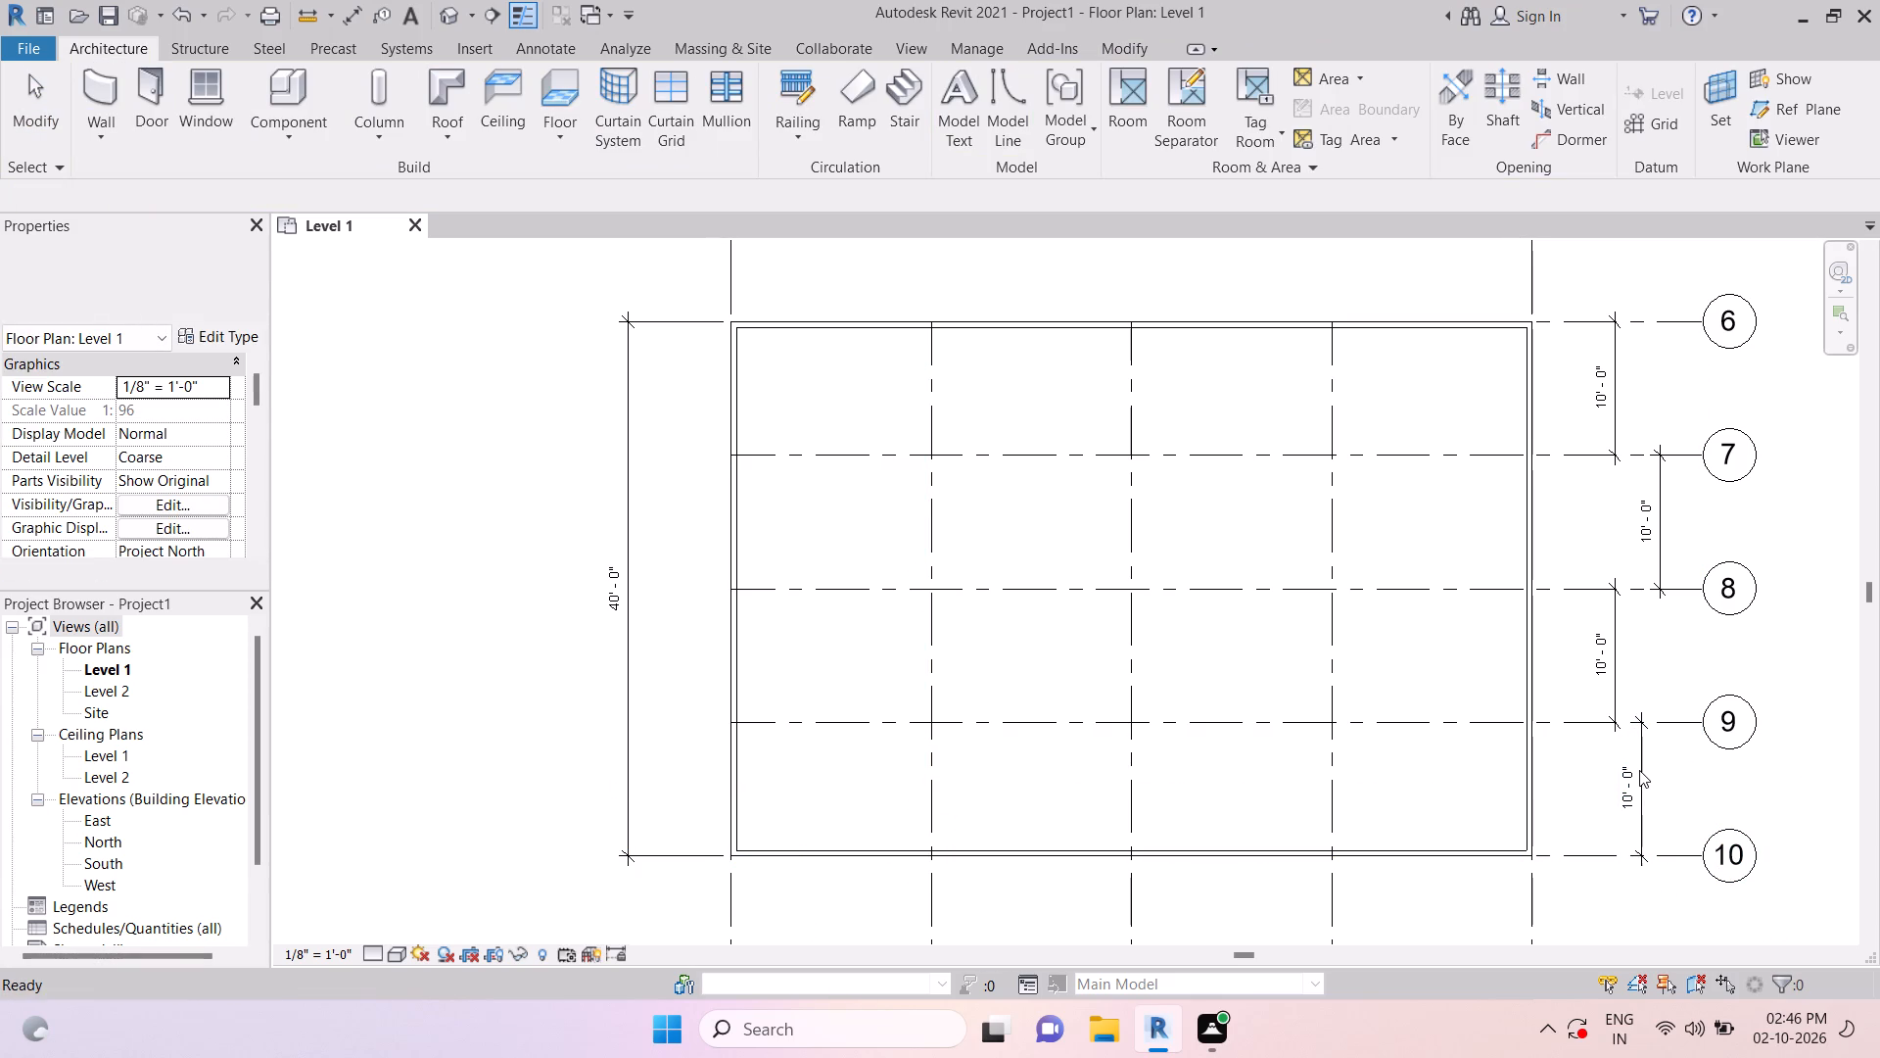
key("Escape")
key("Escape")
Delete the four 10' spacing dimensions between horizontal grids 6 to 10.
left_click(1635, 795)
key("Delete")
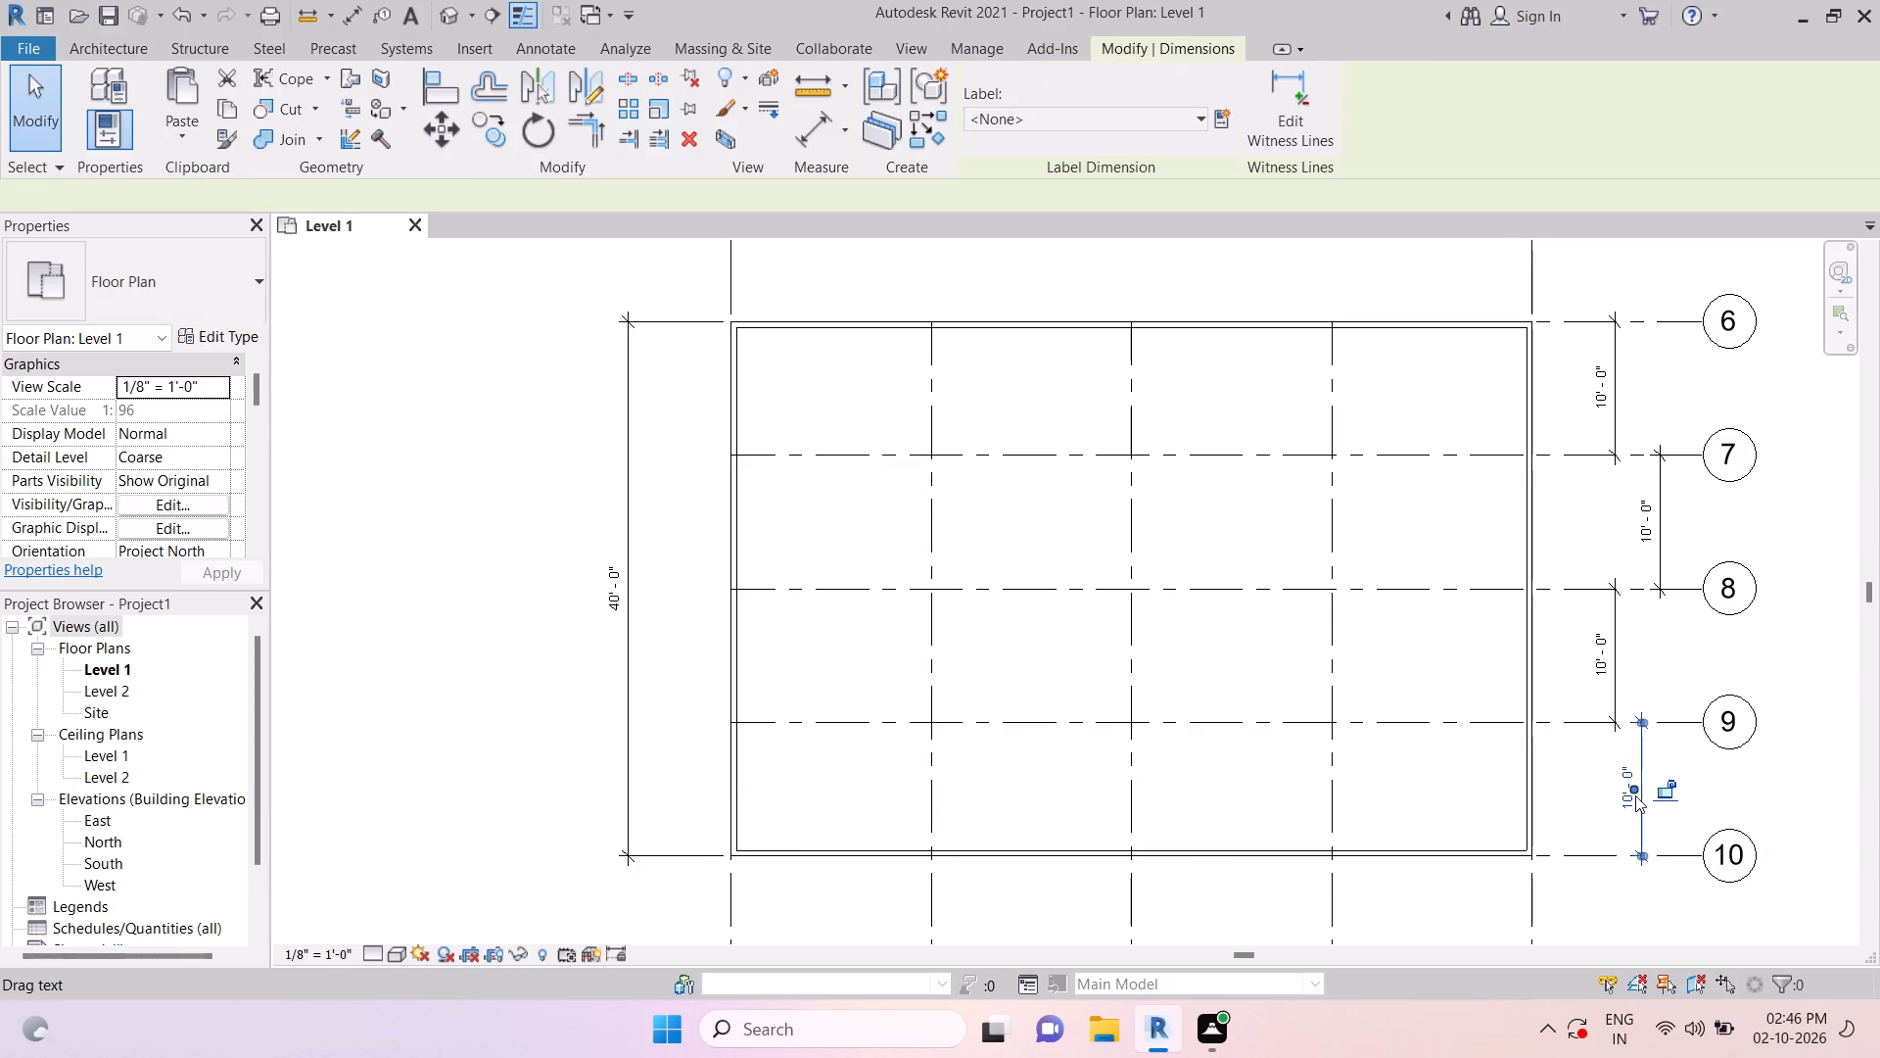
left_click(1623, 675)
key("Delete")
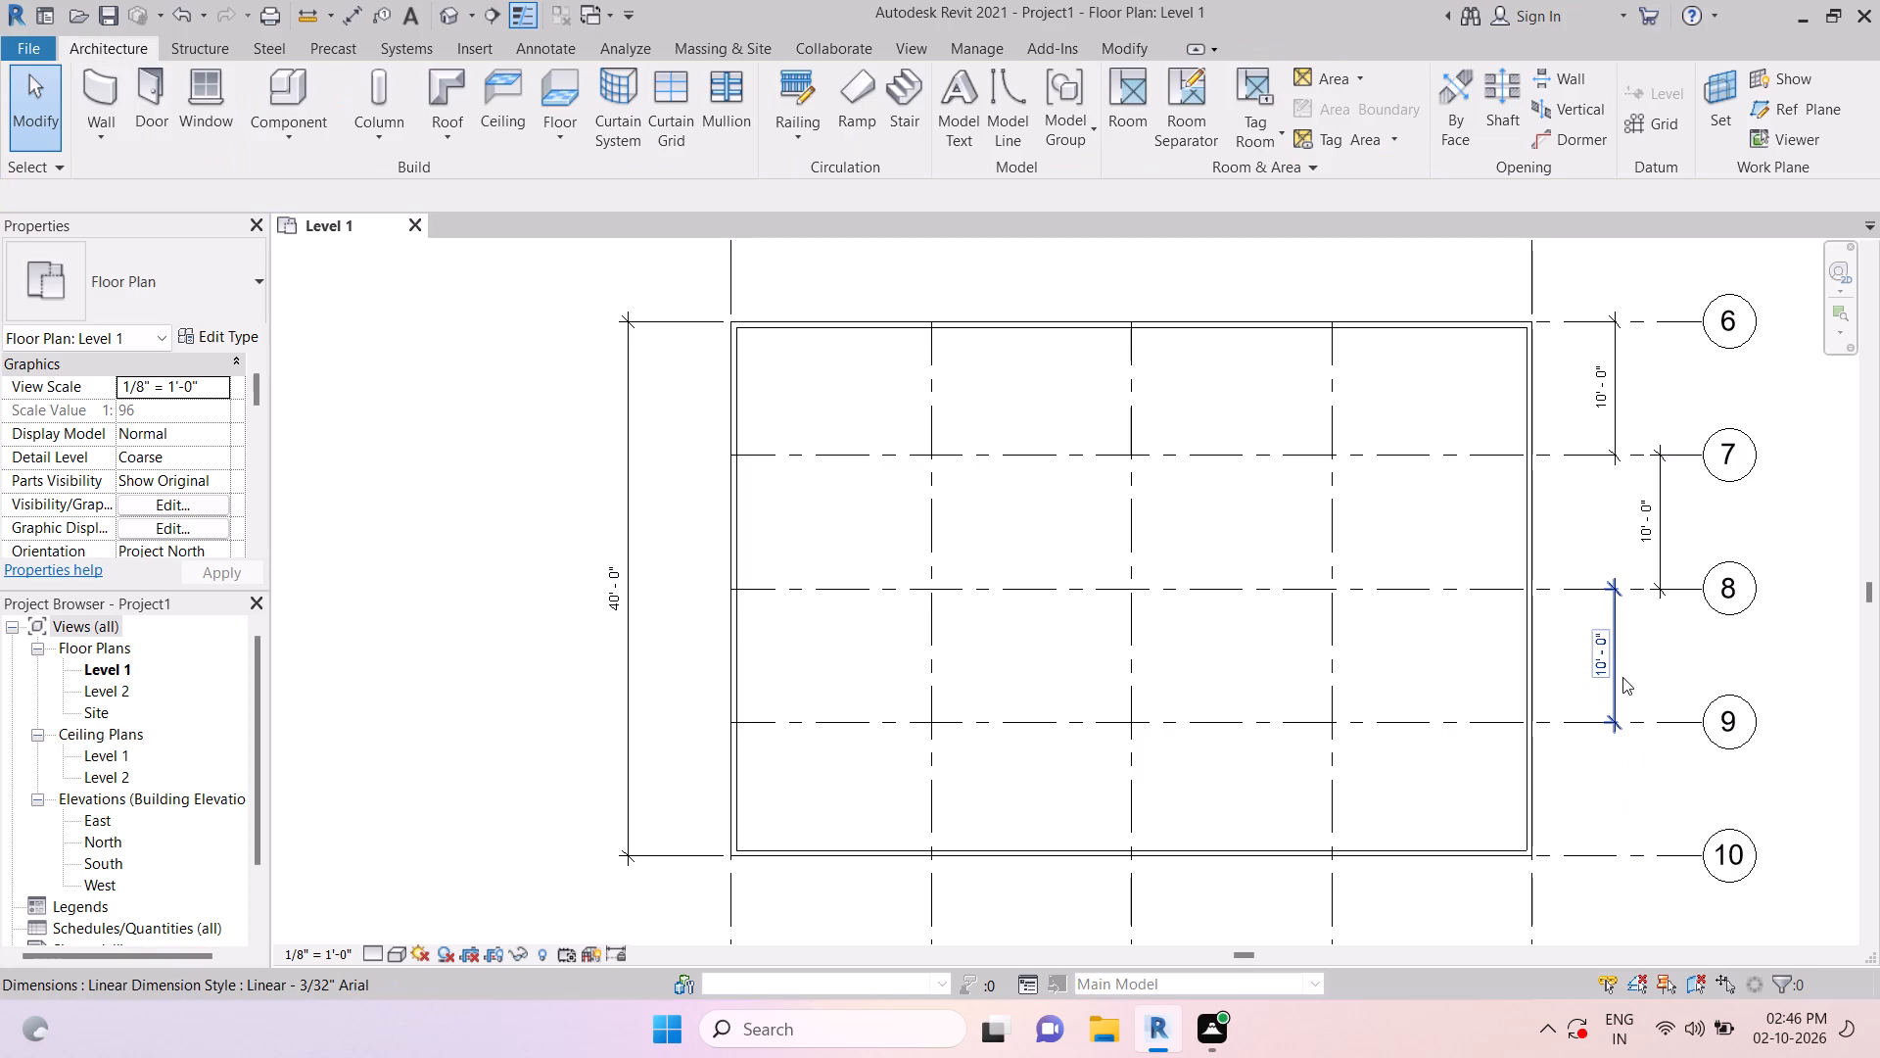
left_click(1660, 547)
key("Delete")
left_click(1624, 372)
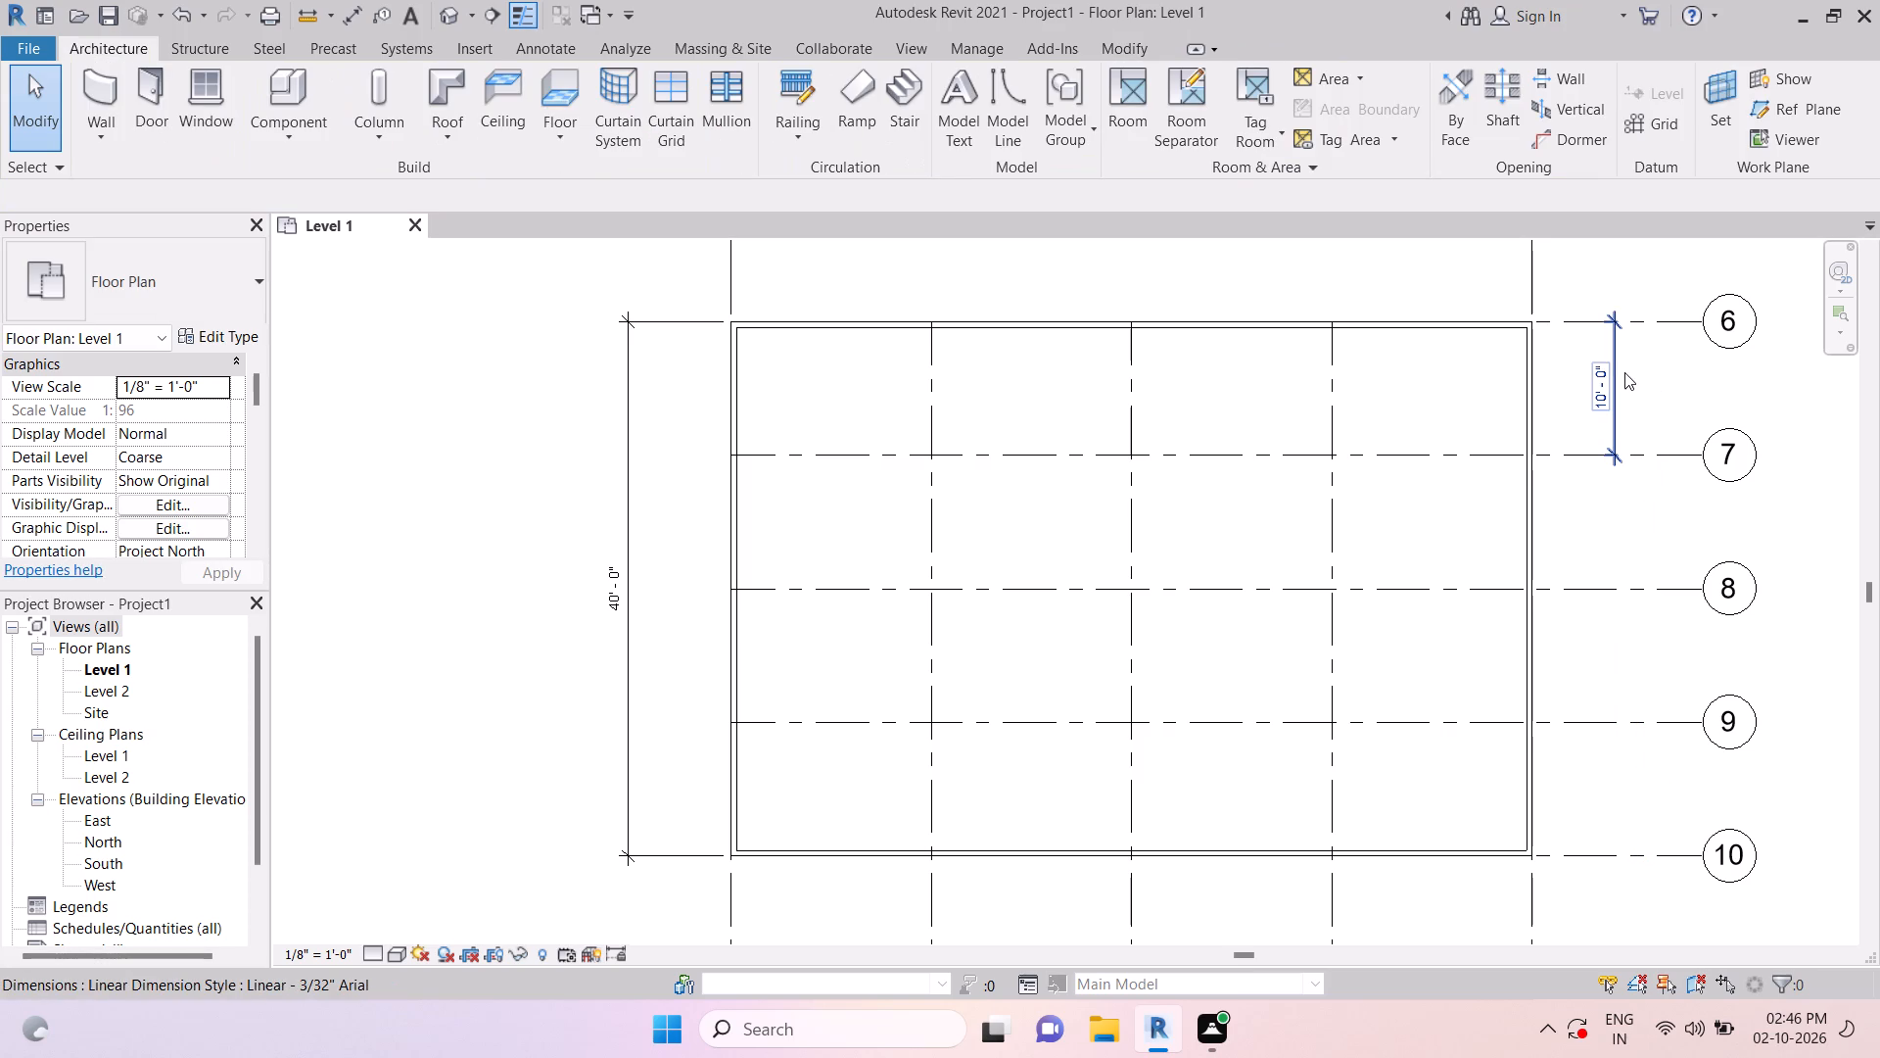
key("Delete")
scroll(1229, 470, "down", 6)
key("Escape")
key("Escape")
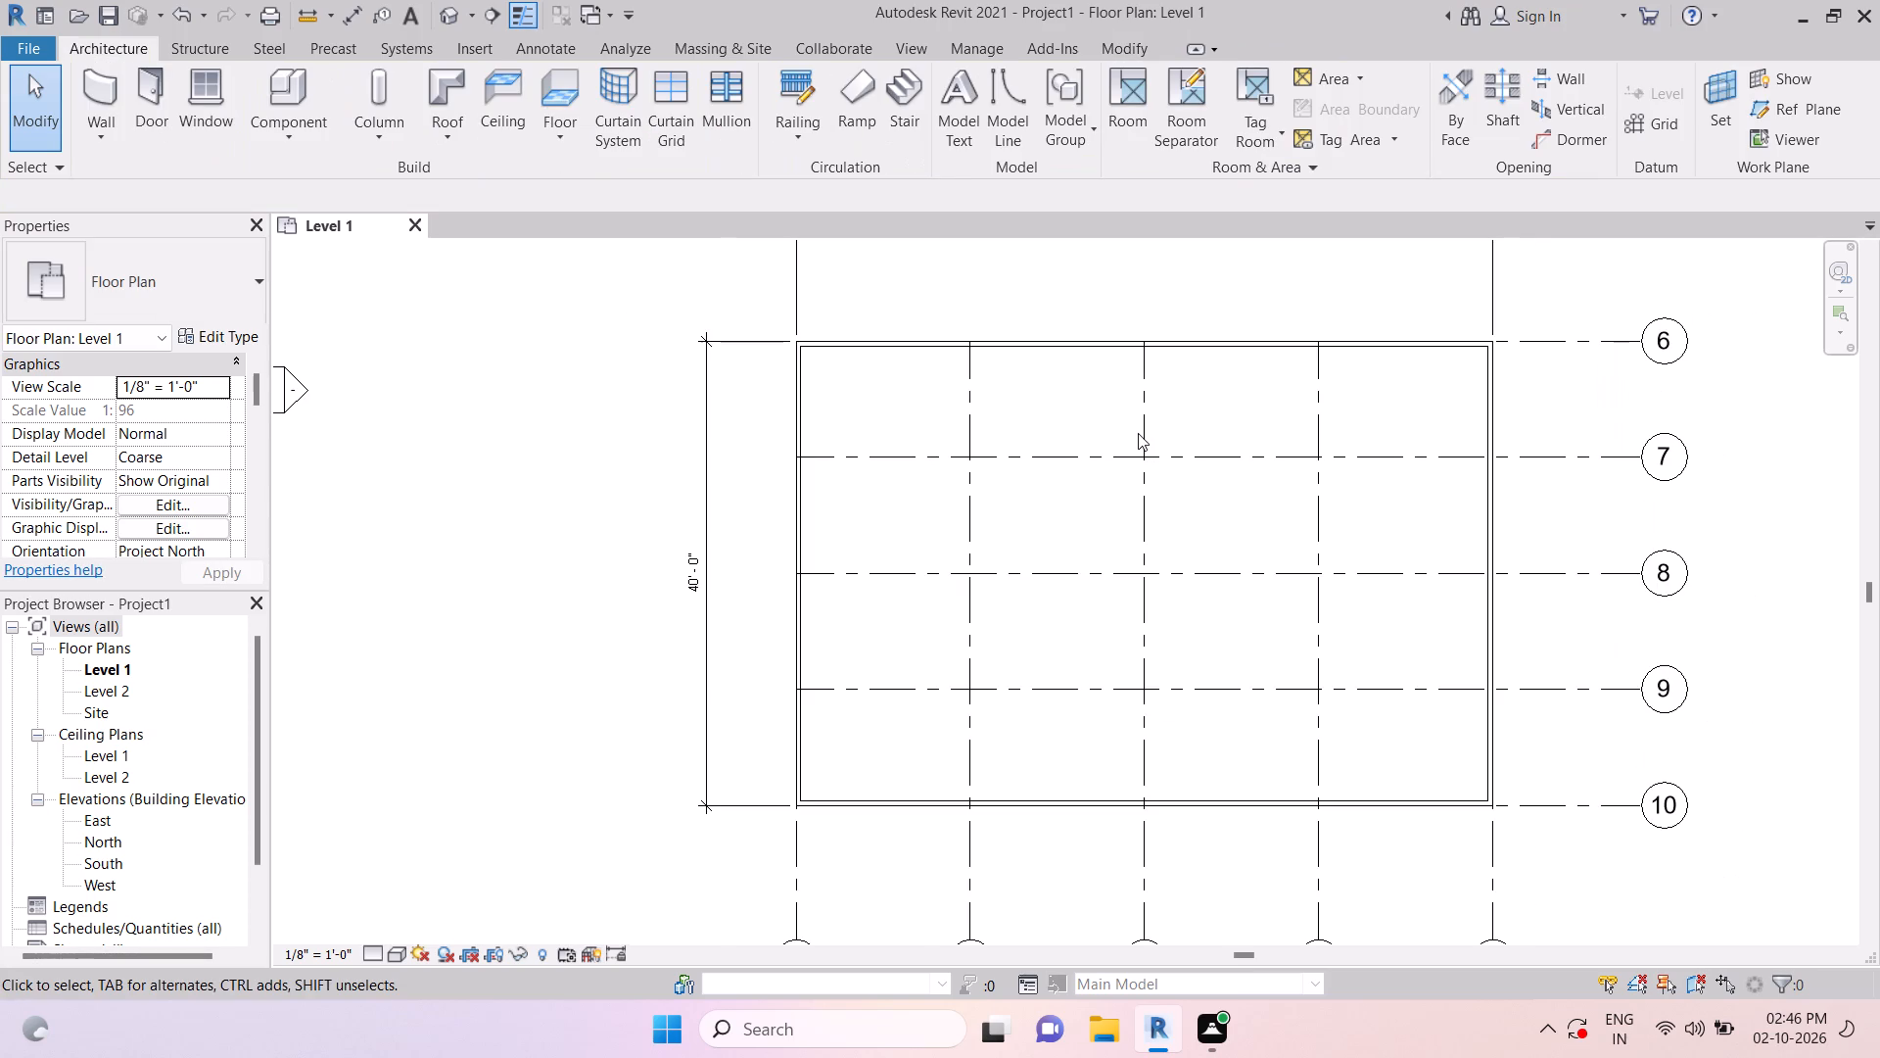
key("Escape")
Extend the upper ends of vertical grids 1 to 5 together, past the 60' overall dimension above the building.
middle_click_drag(1161, 428, 1215, 566)
middle_click_drag(1153, 493, 1164, 551)
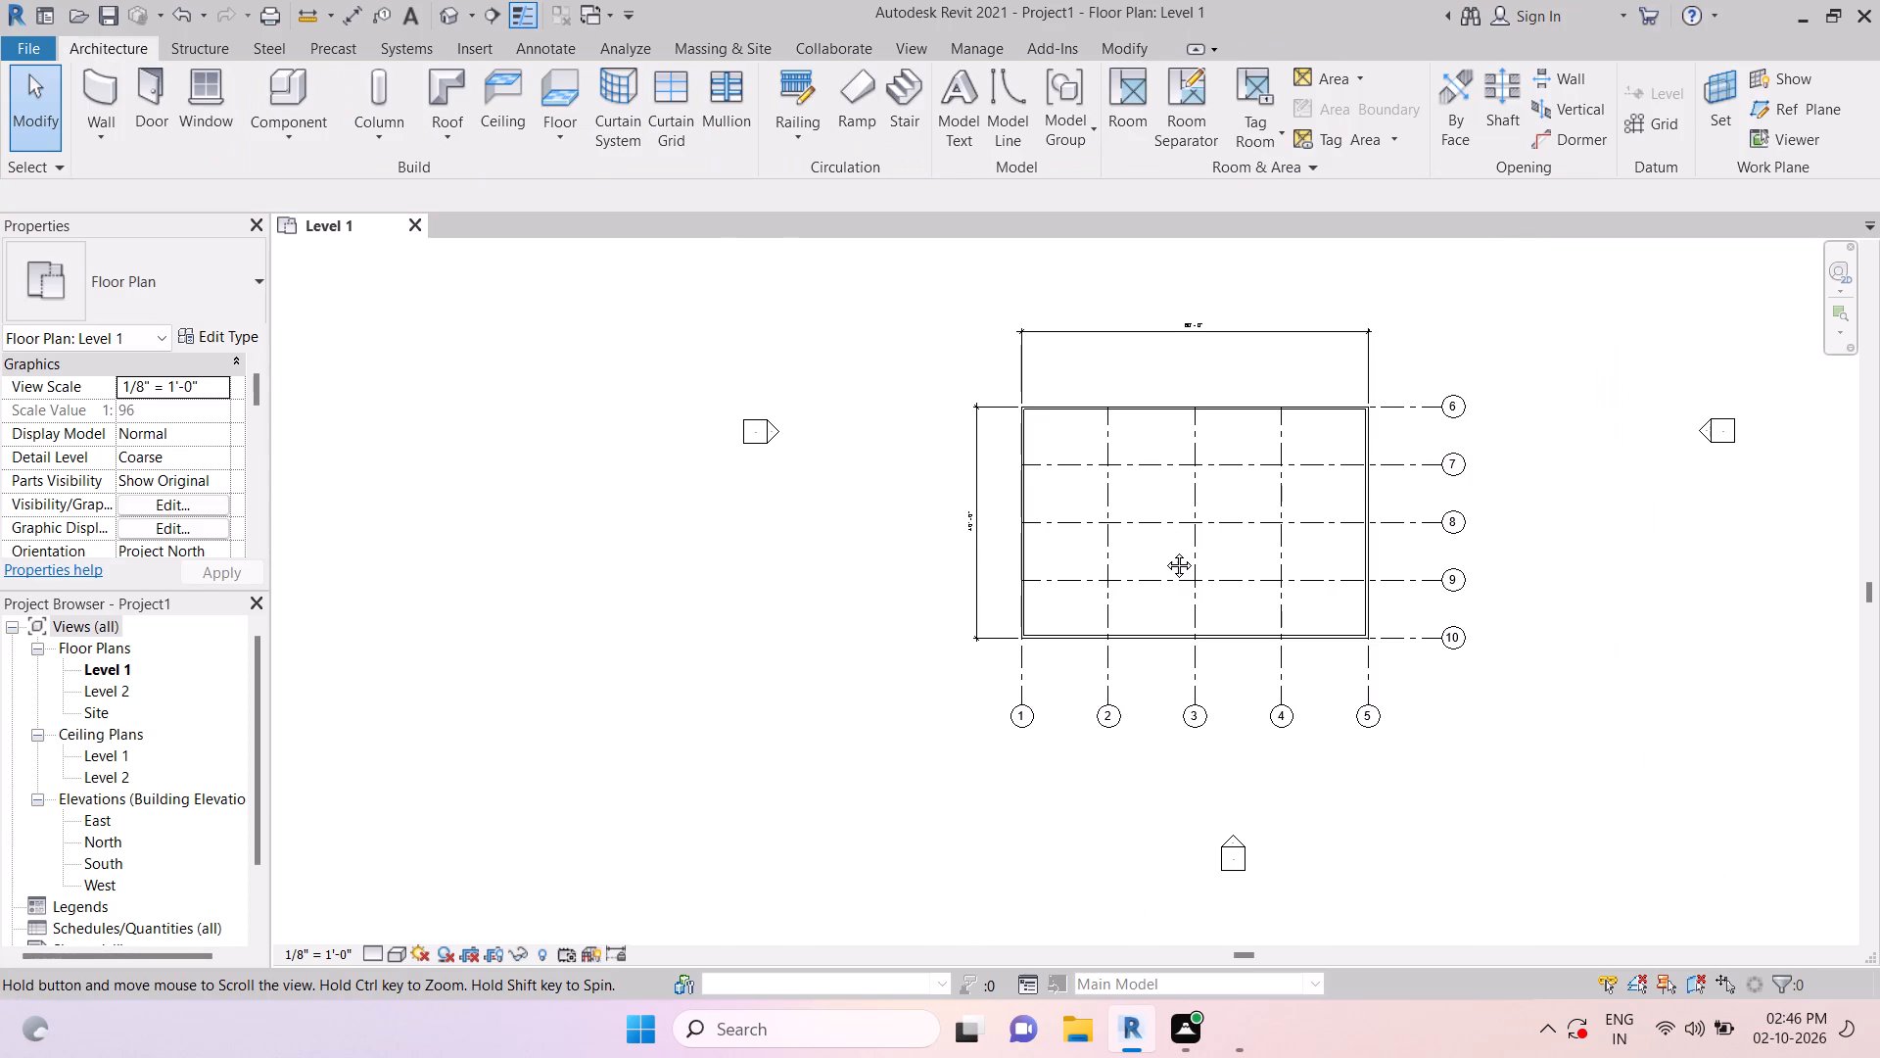
middle_click_drag(1164, 551, 1168, 561)
key("Escape")
key("Escape")
left_click(1123, 507)
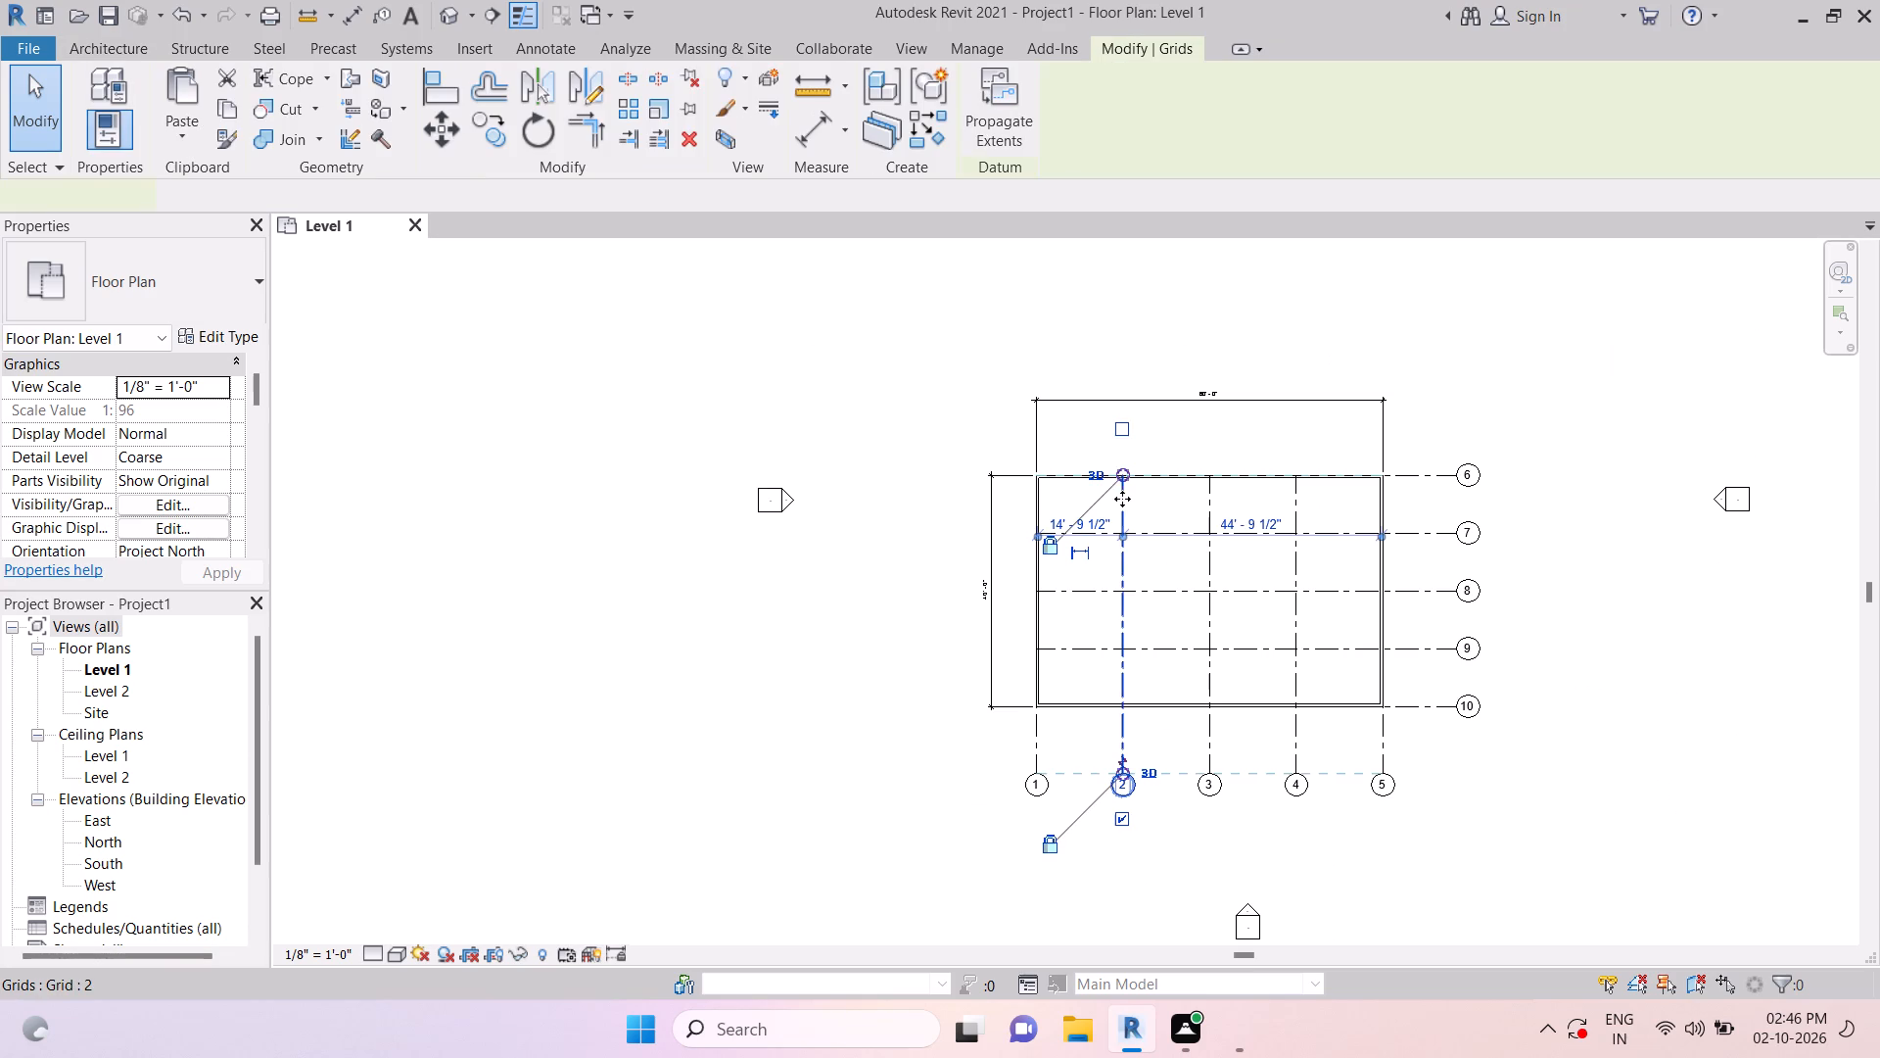
left_click_drag(1124, 475, 1125, 361)
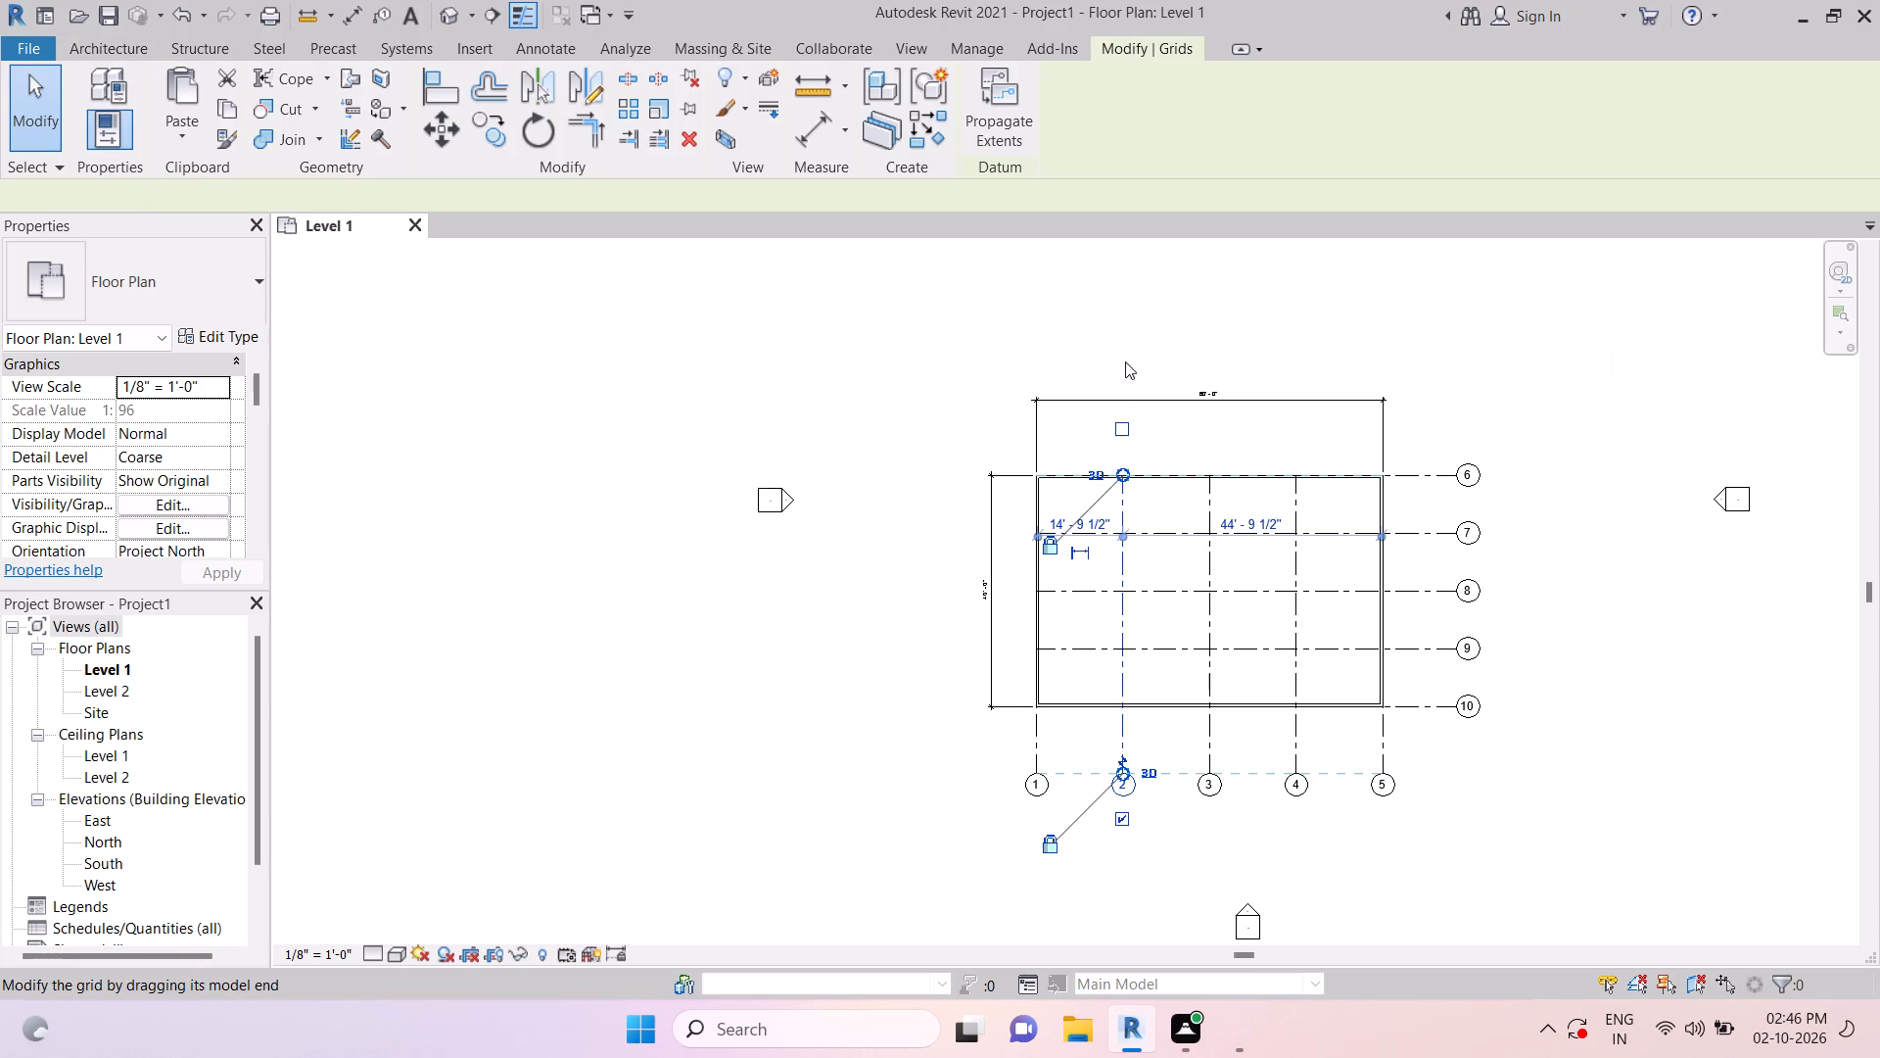
left_click_drag(1125, 361, 1131, 327)
key("Escape")
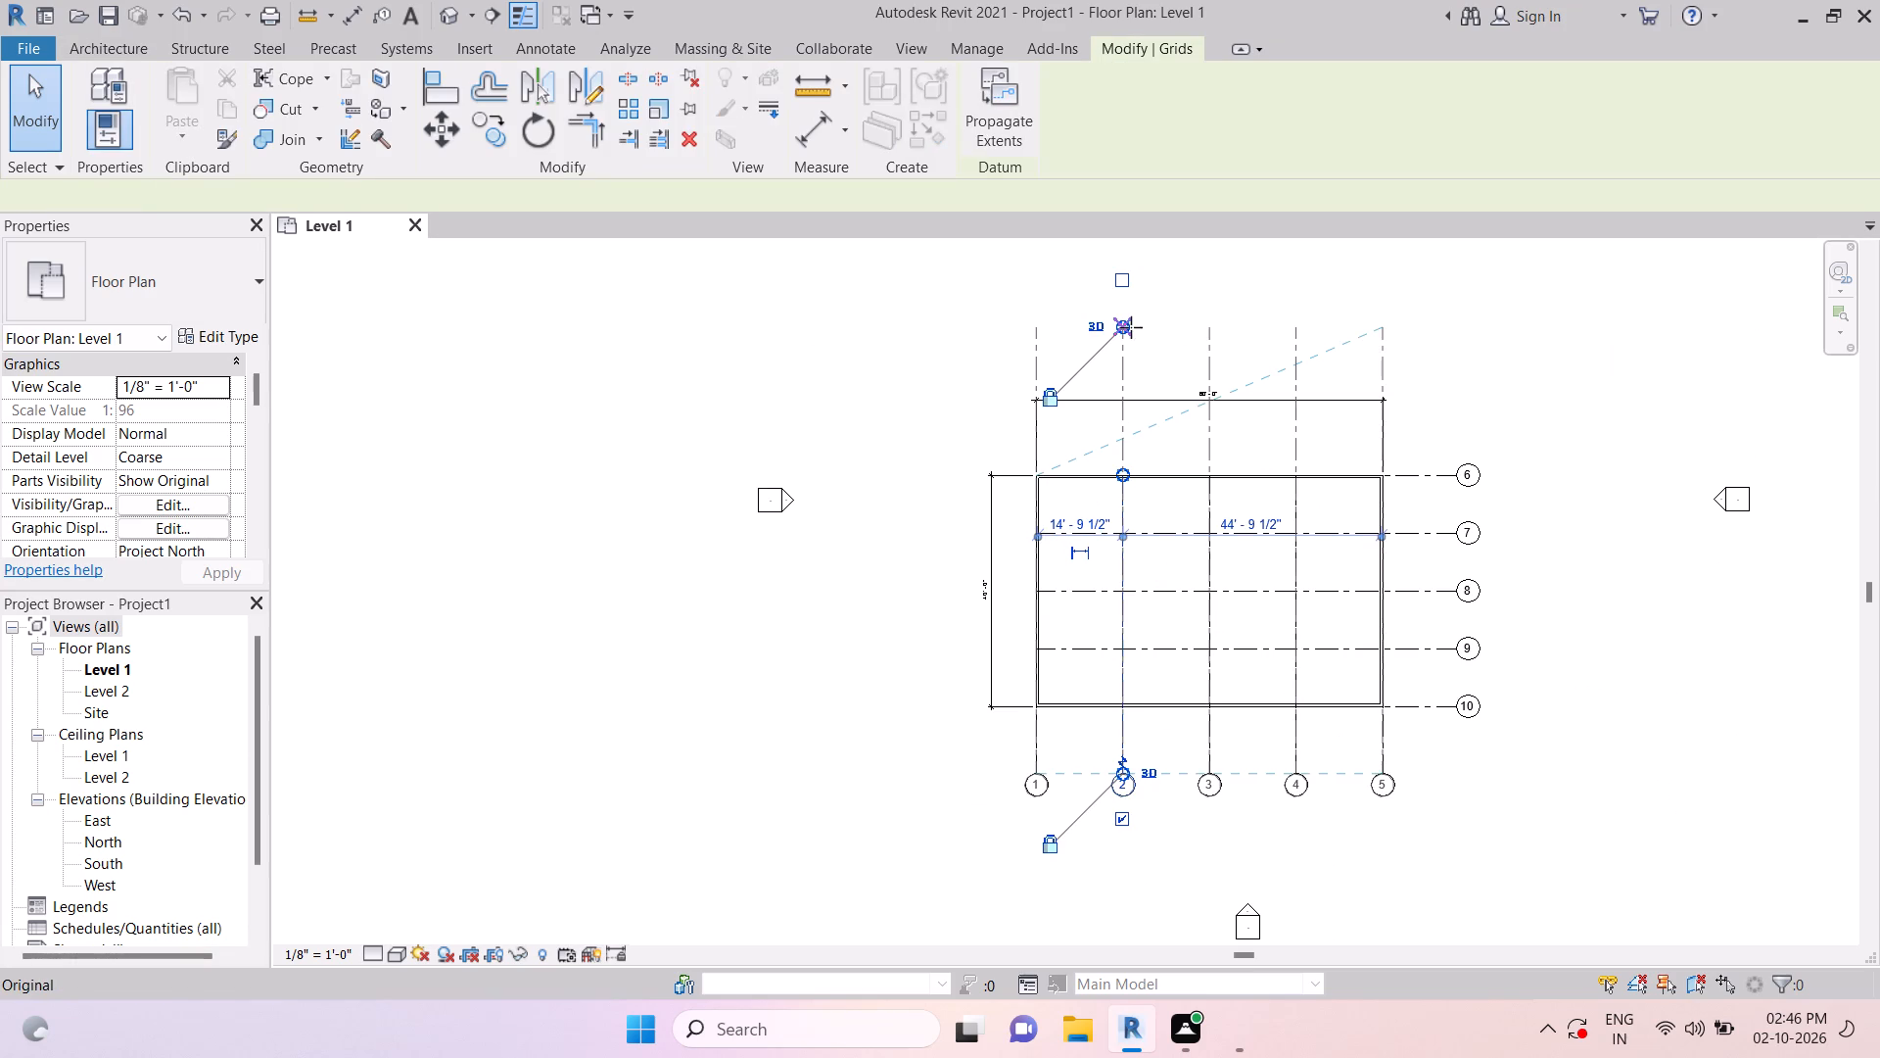
key("Escape")
key("Escape")
key("Escape")
key("Escape")
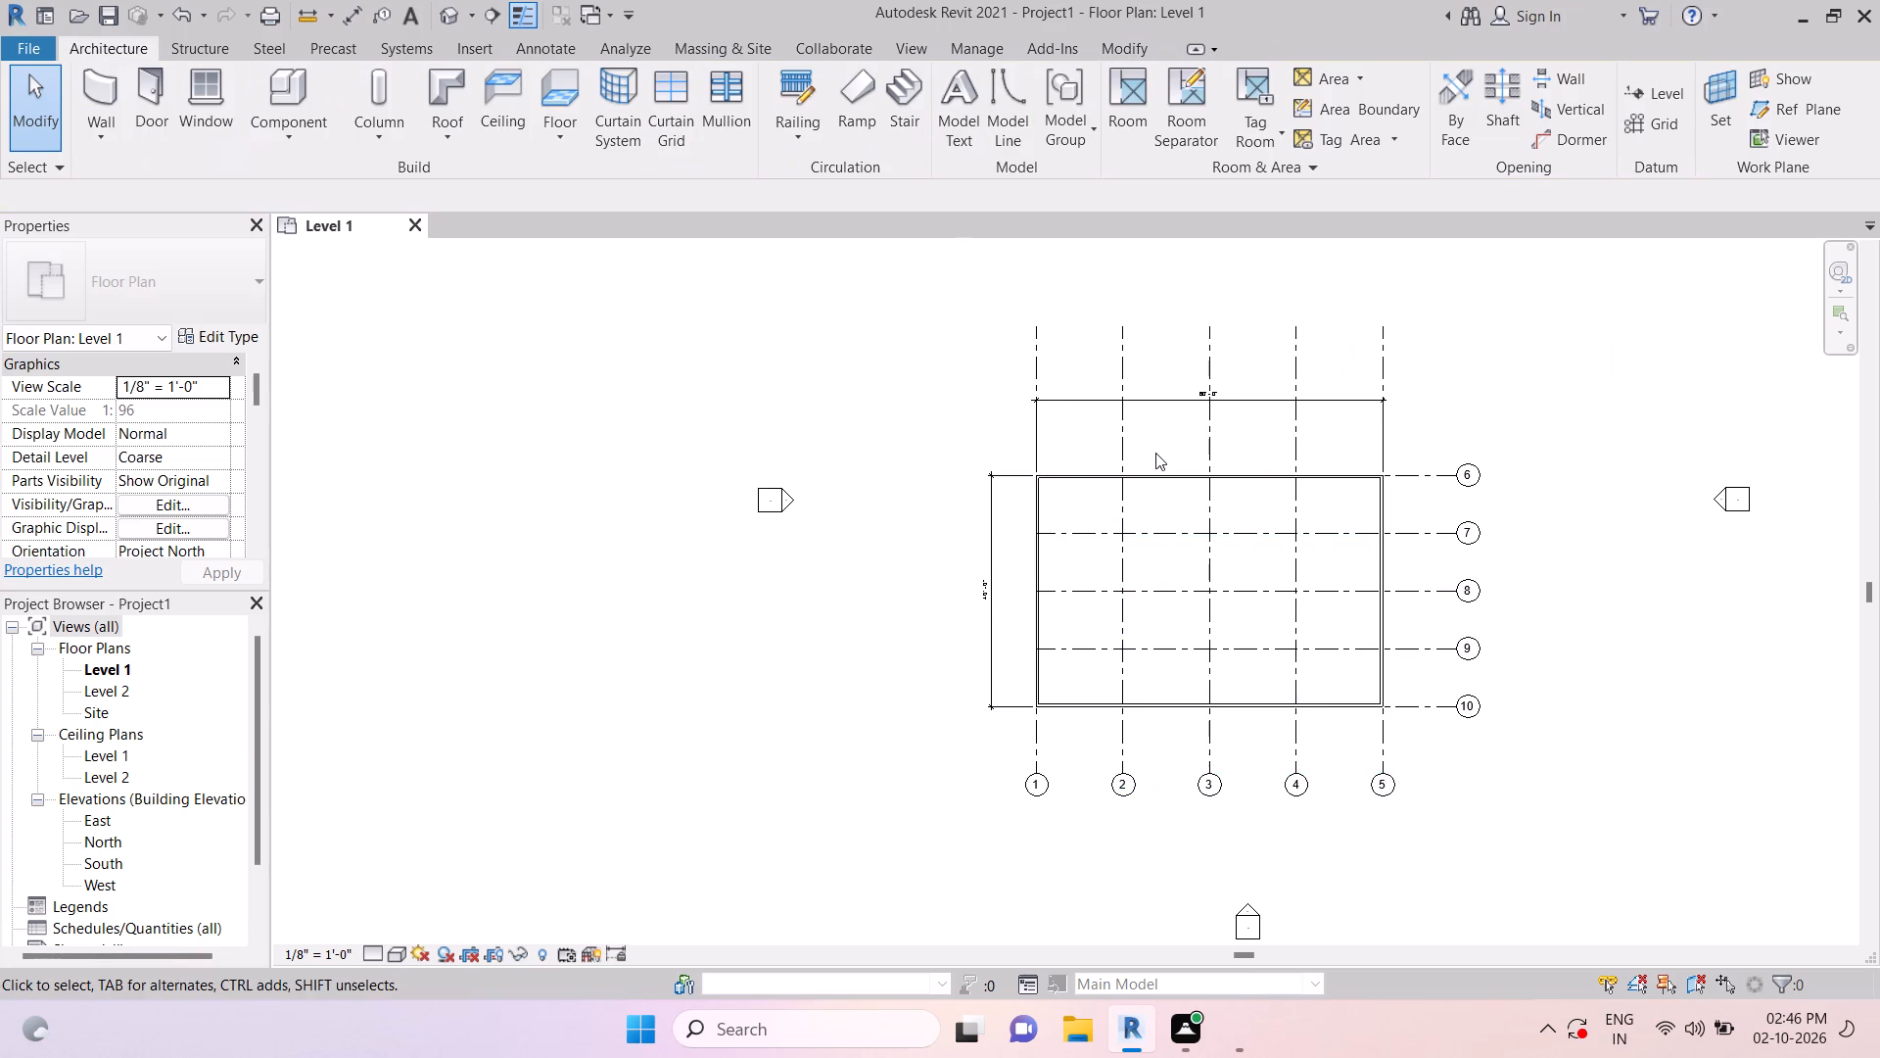
key("Escape")
key("Escape")
key("Escape")
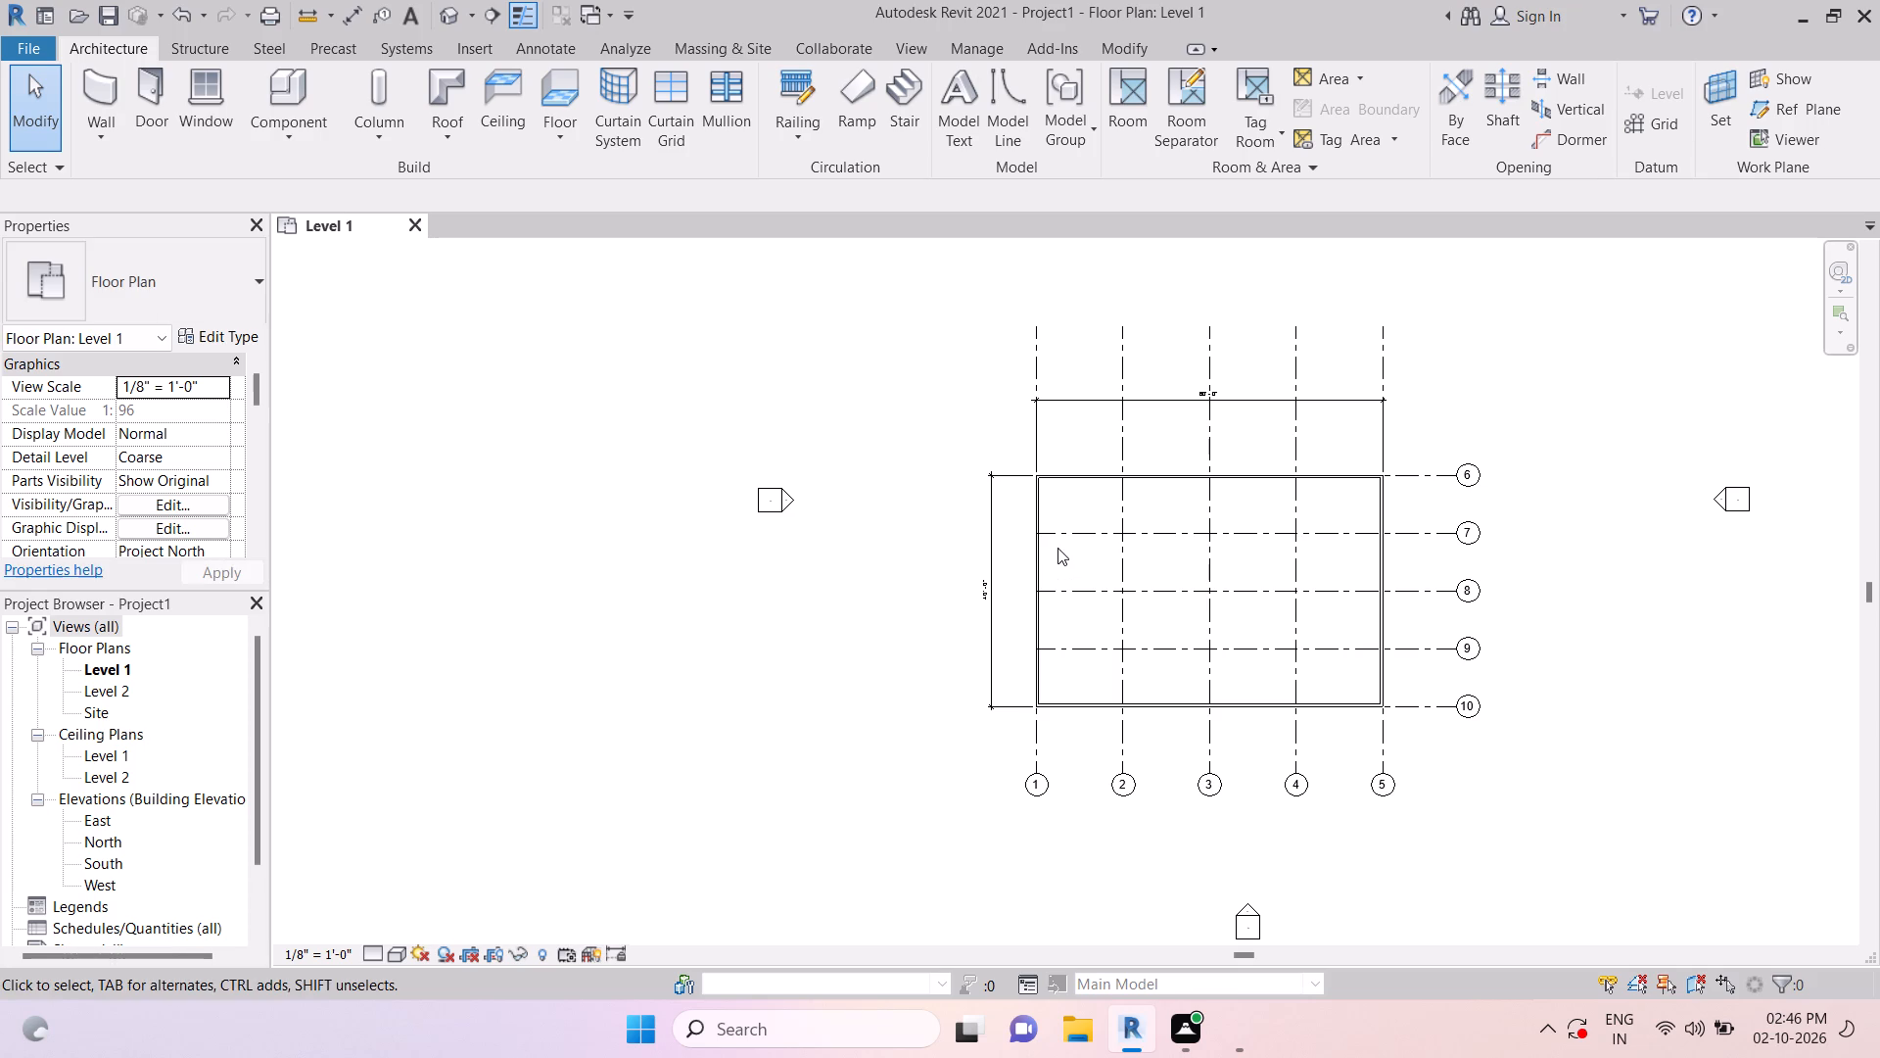
Extend the bubble-free ends of horizontal grids 6 to 10 together, past the 40' overall dimension.
left_click(1062, 536)
left_click_drag(1033, 536, 1036, 539)
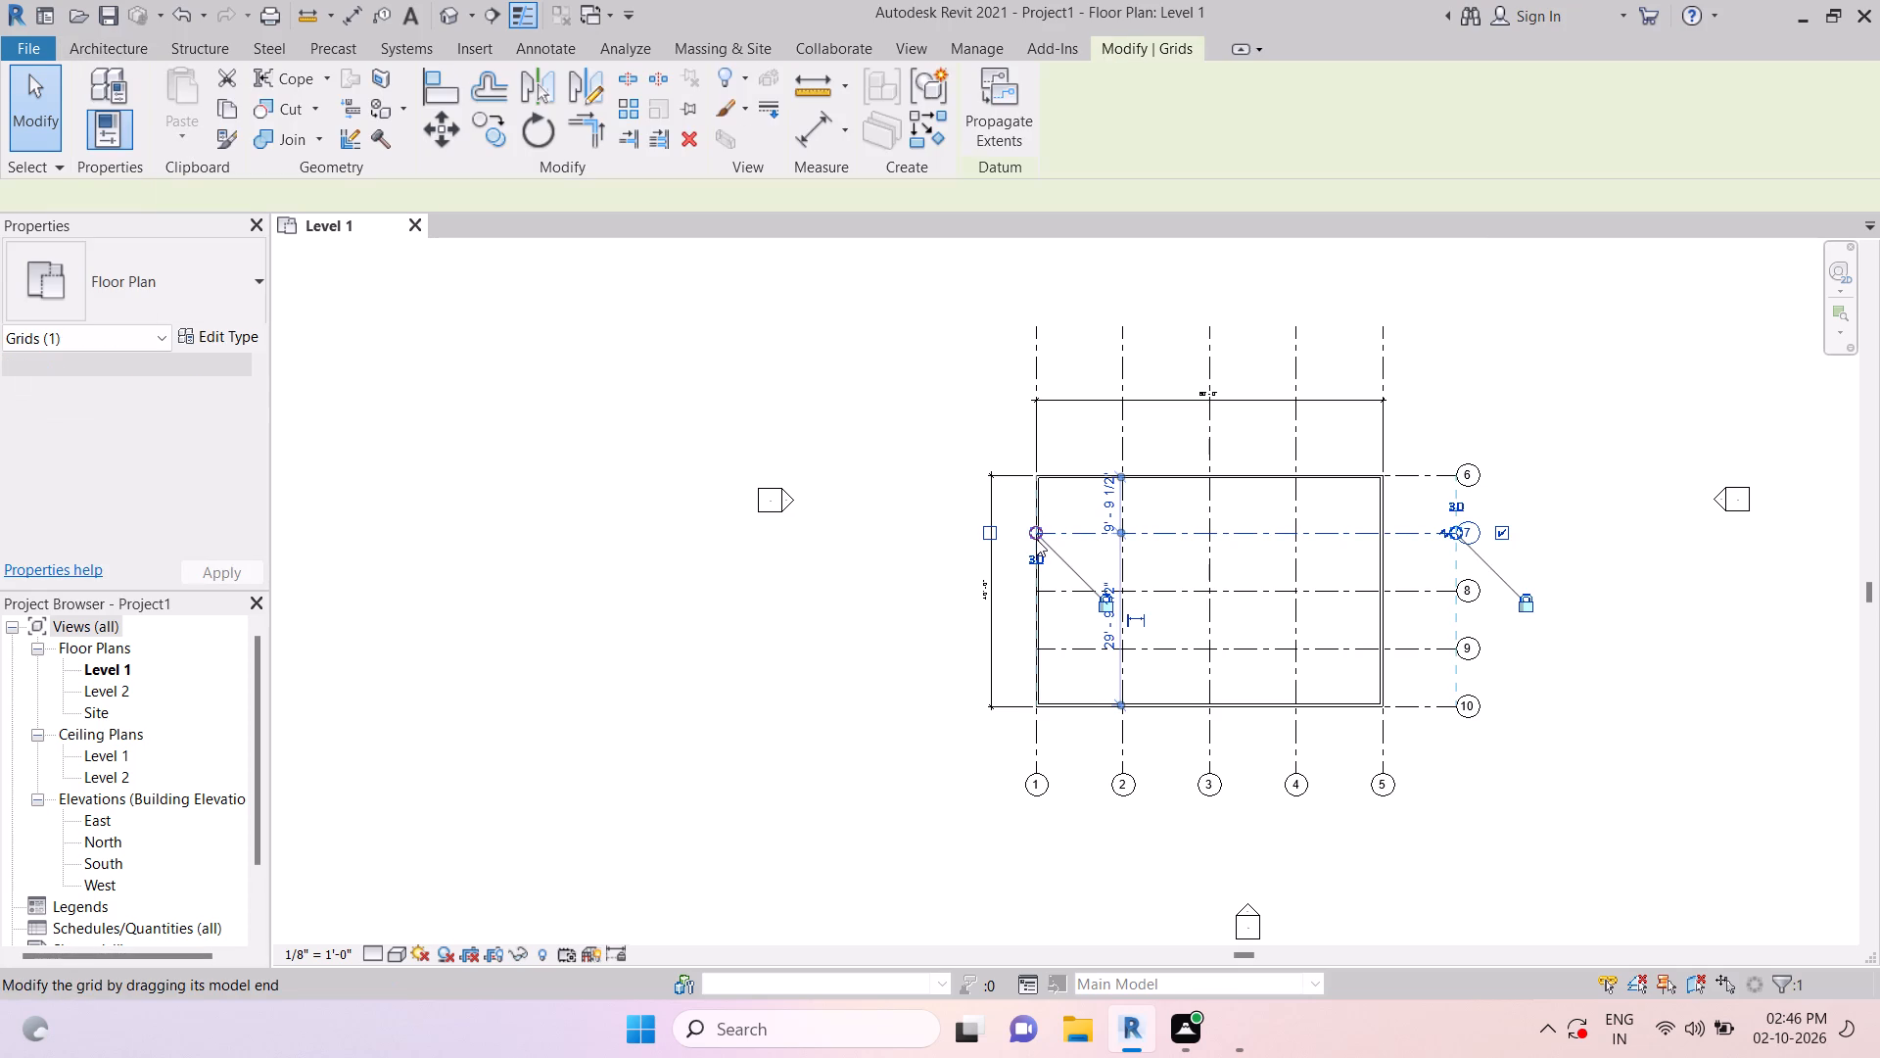
left_click_drag(1036, 539, 942, 537)
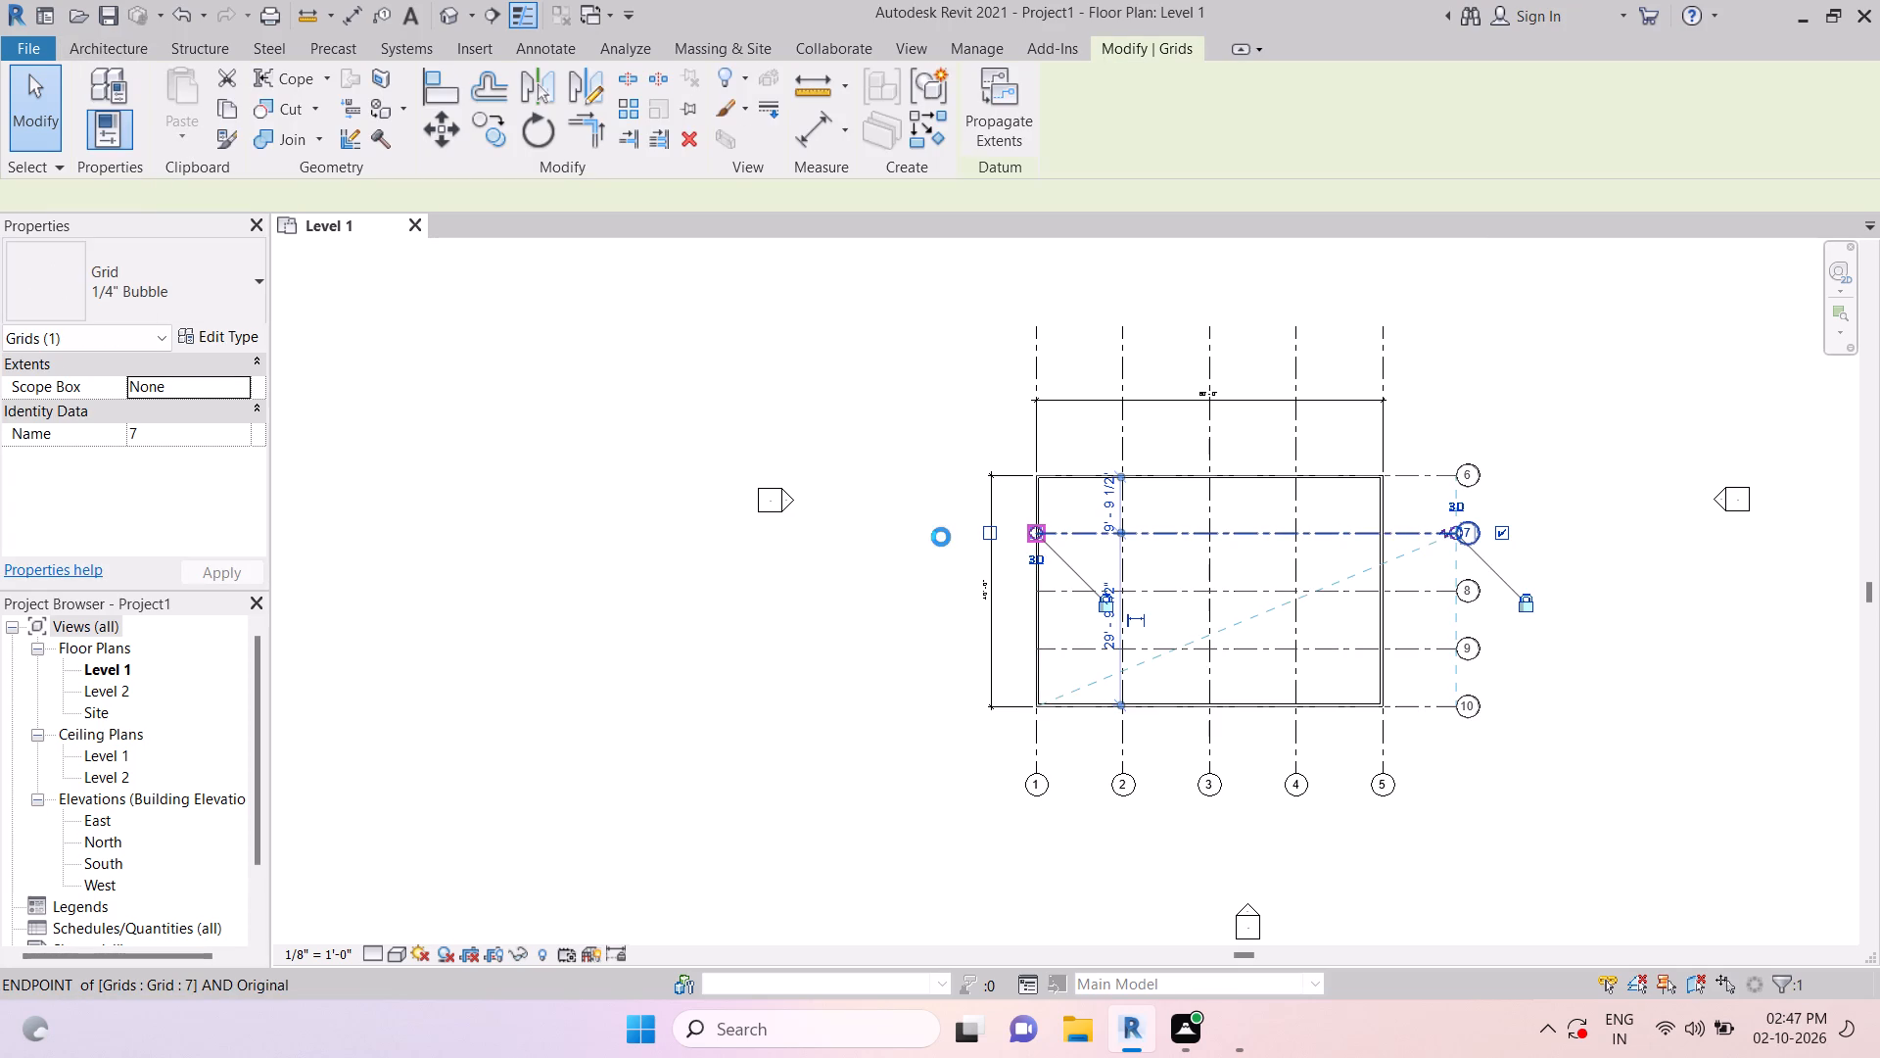
key("Escape")
key("Escape")
key("Escape")
key("Escape")
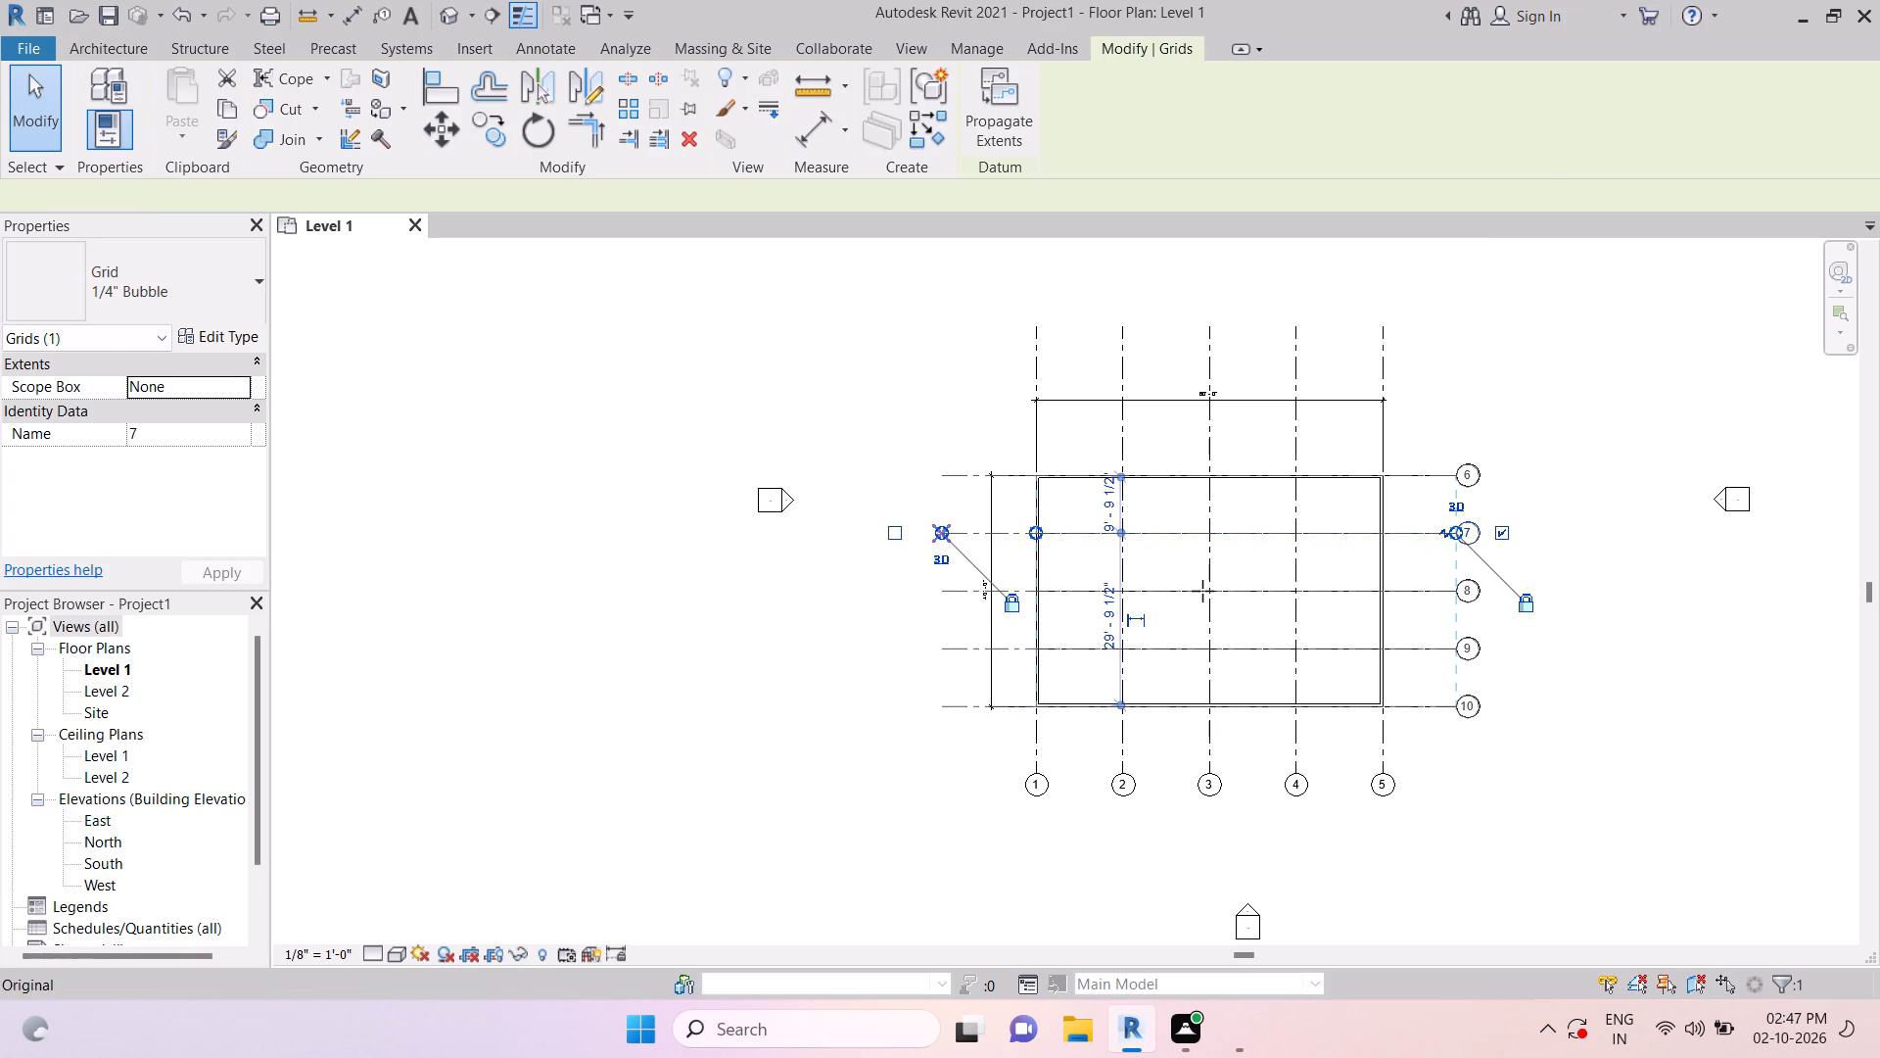
key("Escape")
key("Escape")
key("Escape")
key("Escape")
key("Escape")
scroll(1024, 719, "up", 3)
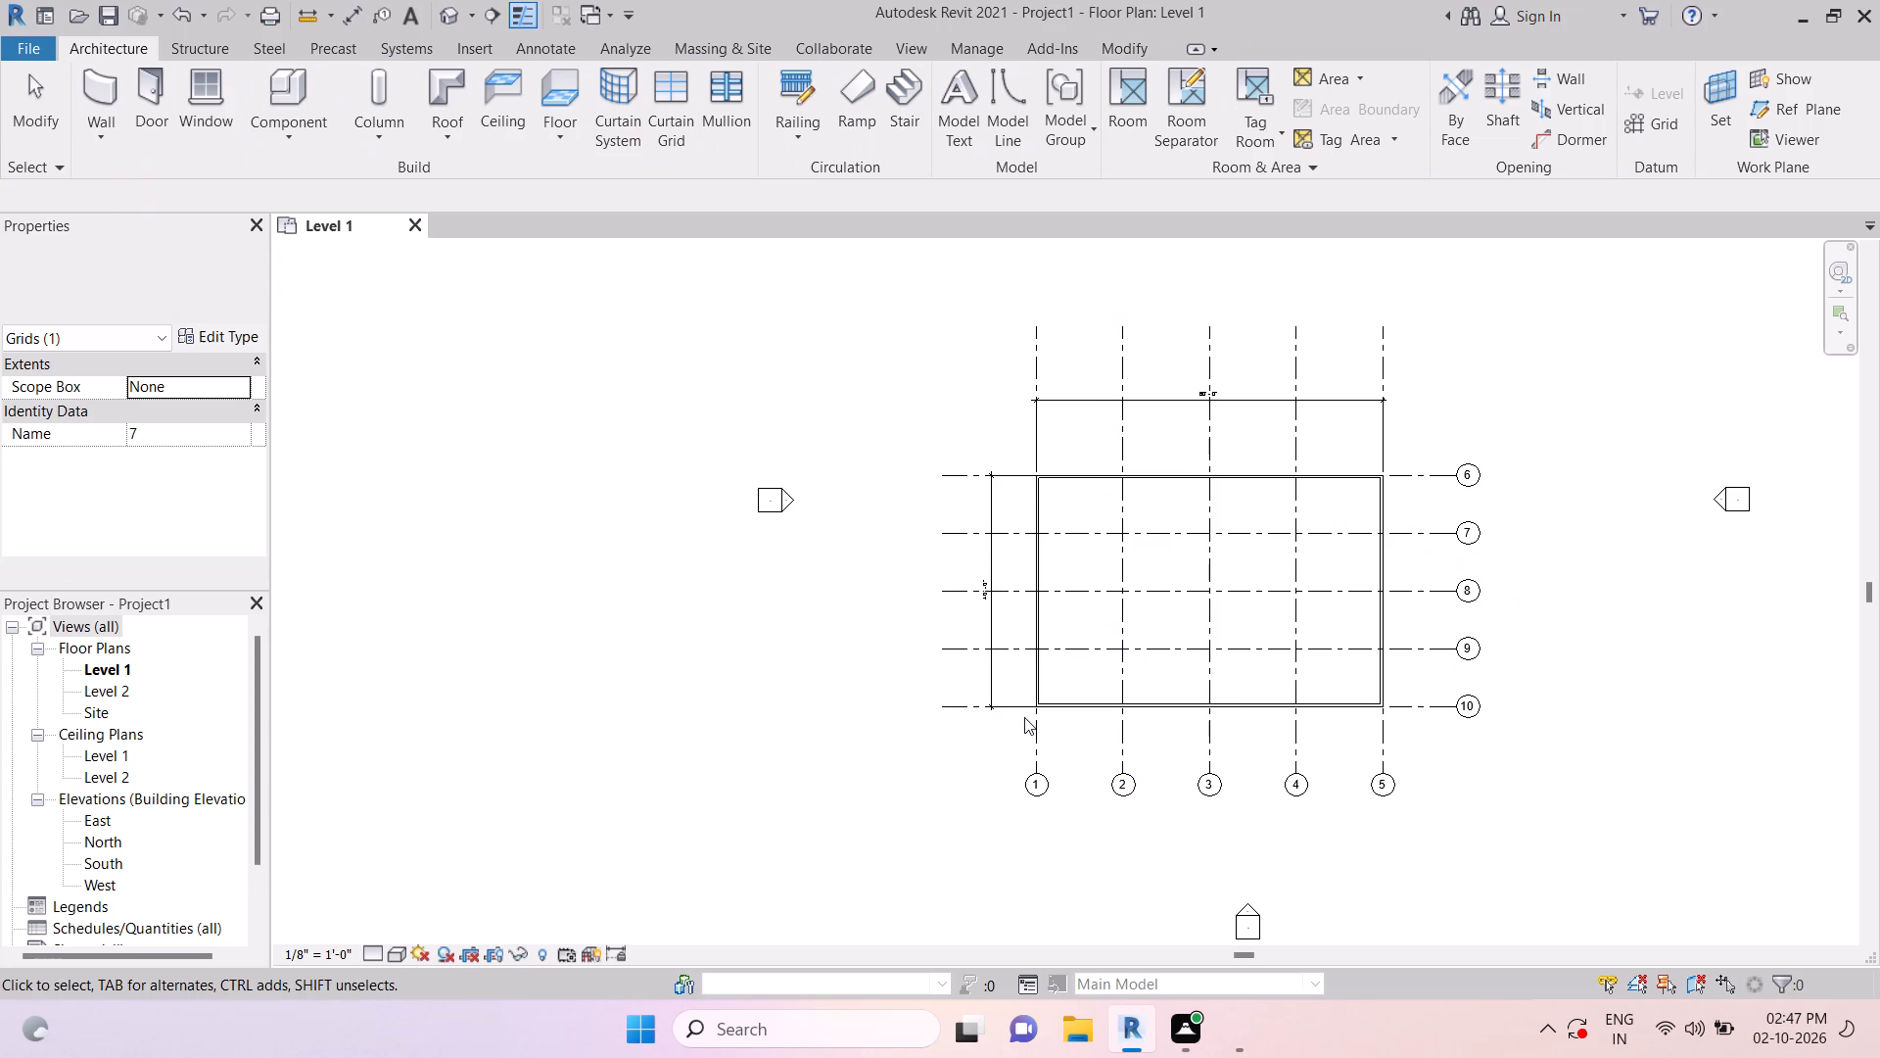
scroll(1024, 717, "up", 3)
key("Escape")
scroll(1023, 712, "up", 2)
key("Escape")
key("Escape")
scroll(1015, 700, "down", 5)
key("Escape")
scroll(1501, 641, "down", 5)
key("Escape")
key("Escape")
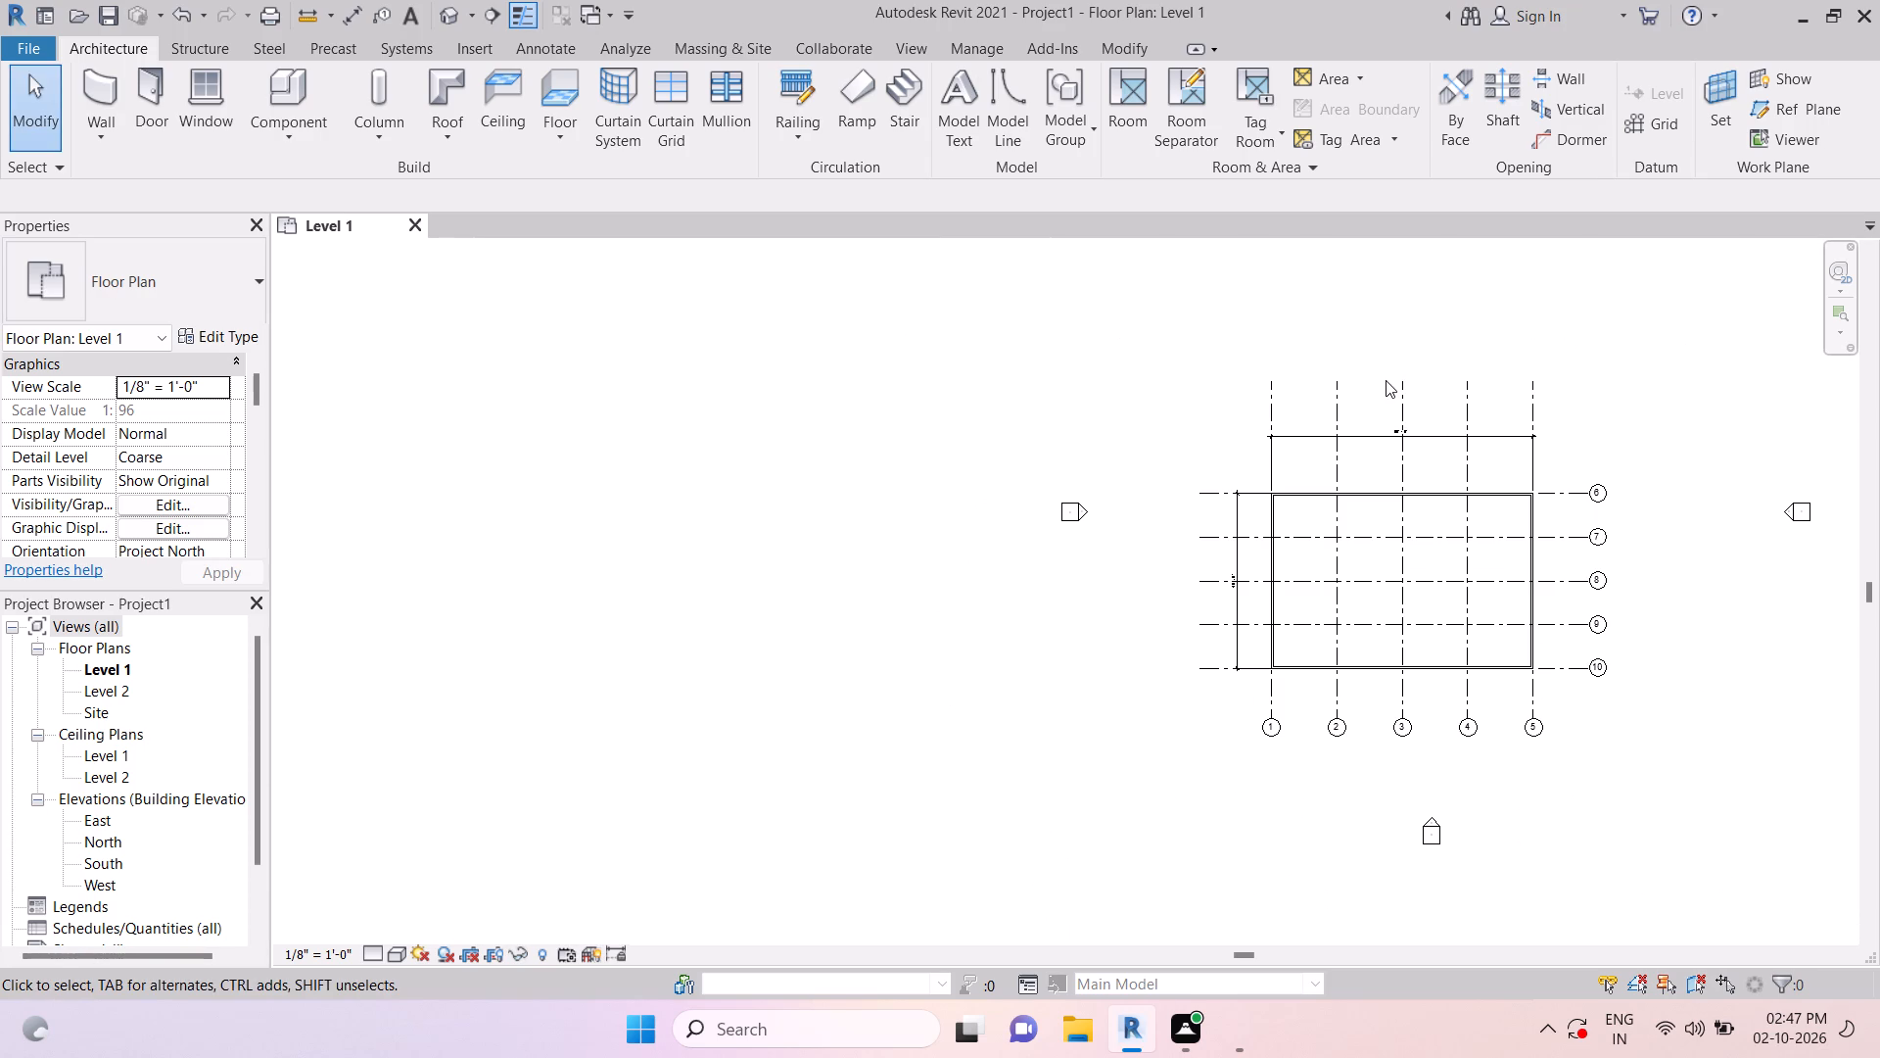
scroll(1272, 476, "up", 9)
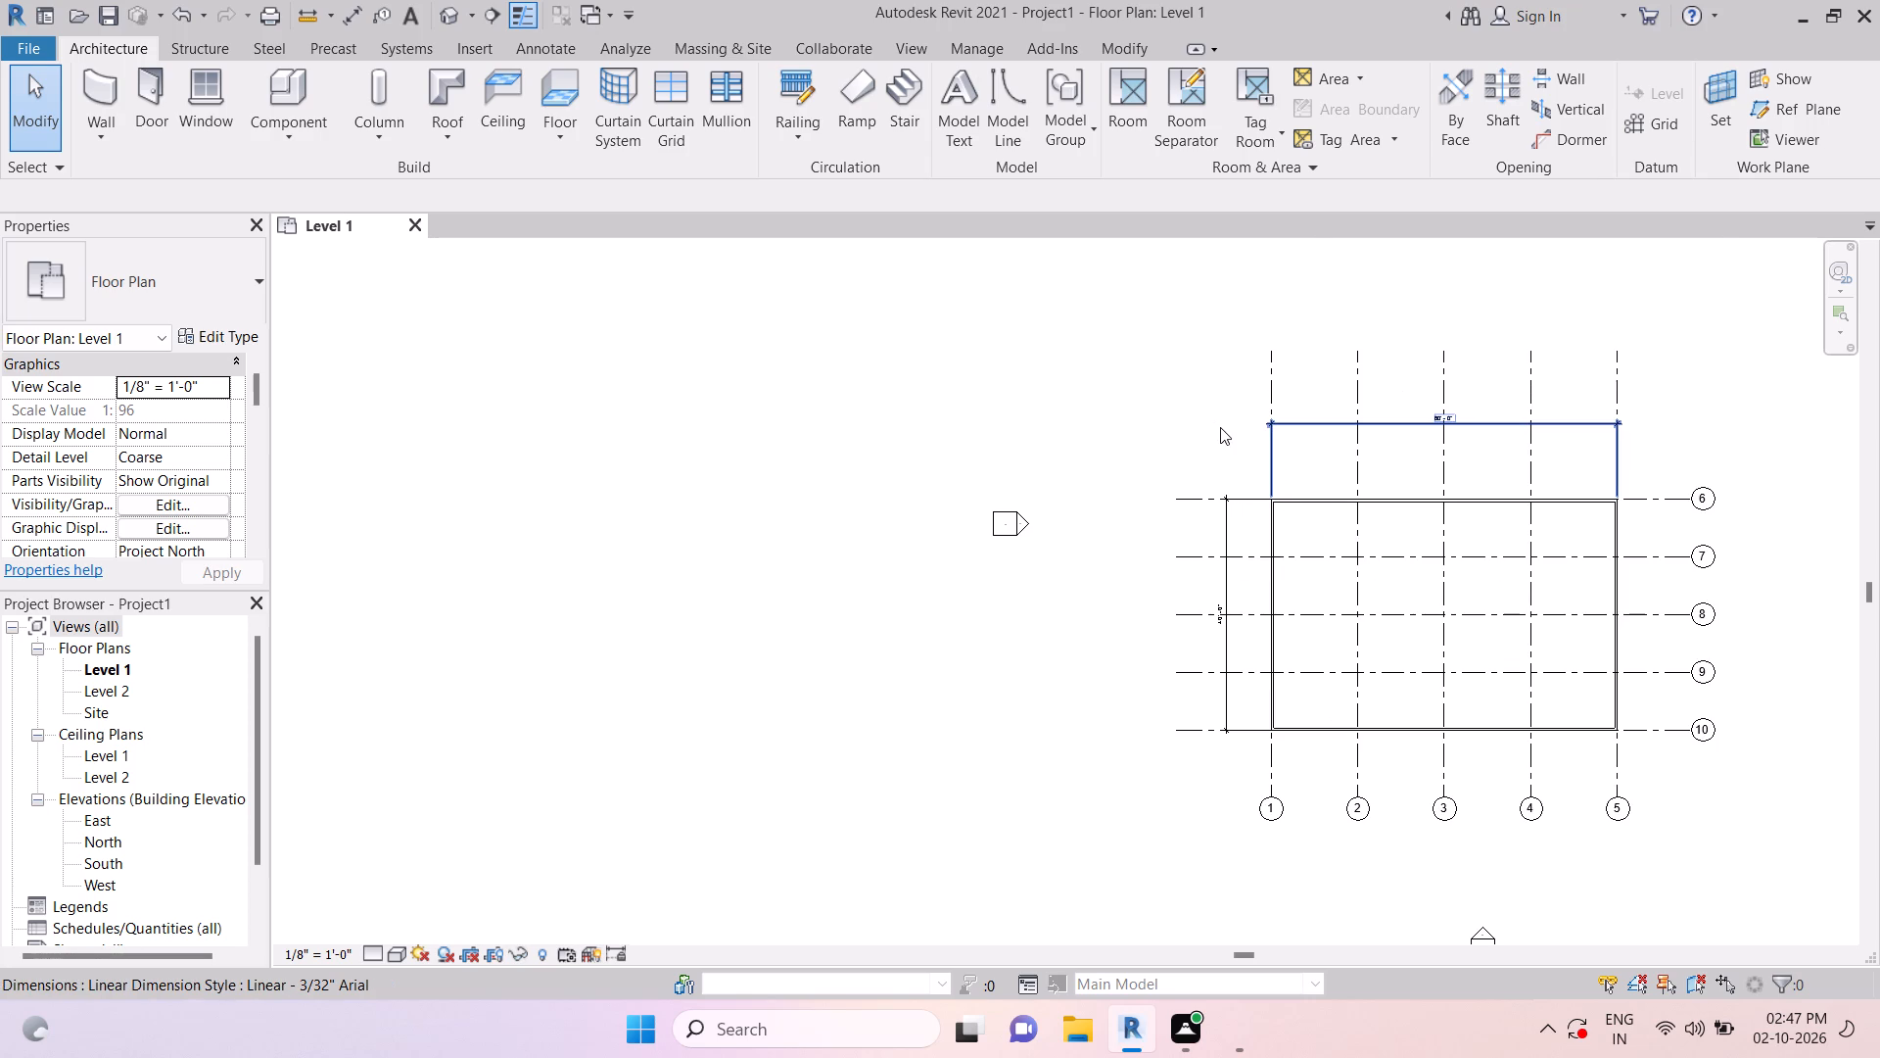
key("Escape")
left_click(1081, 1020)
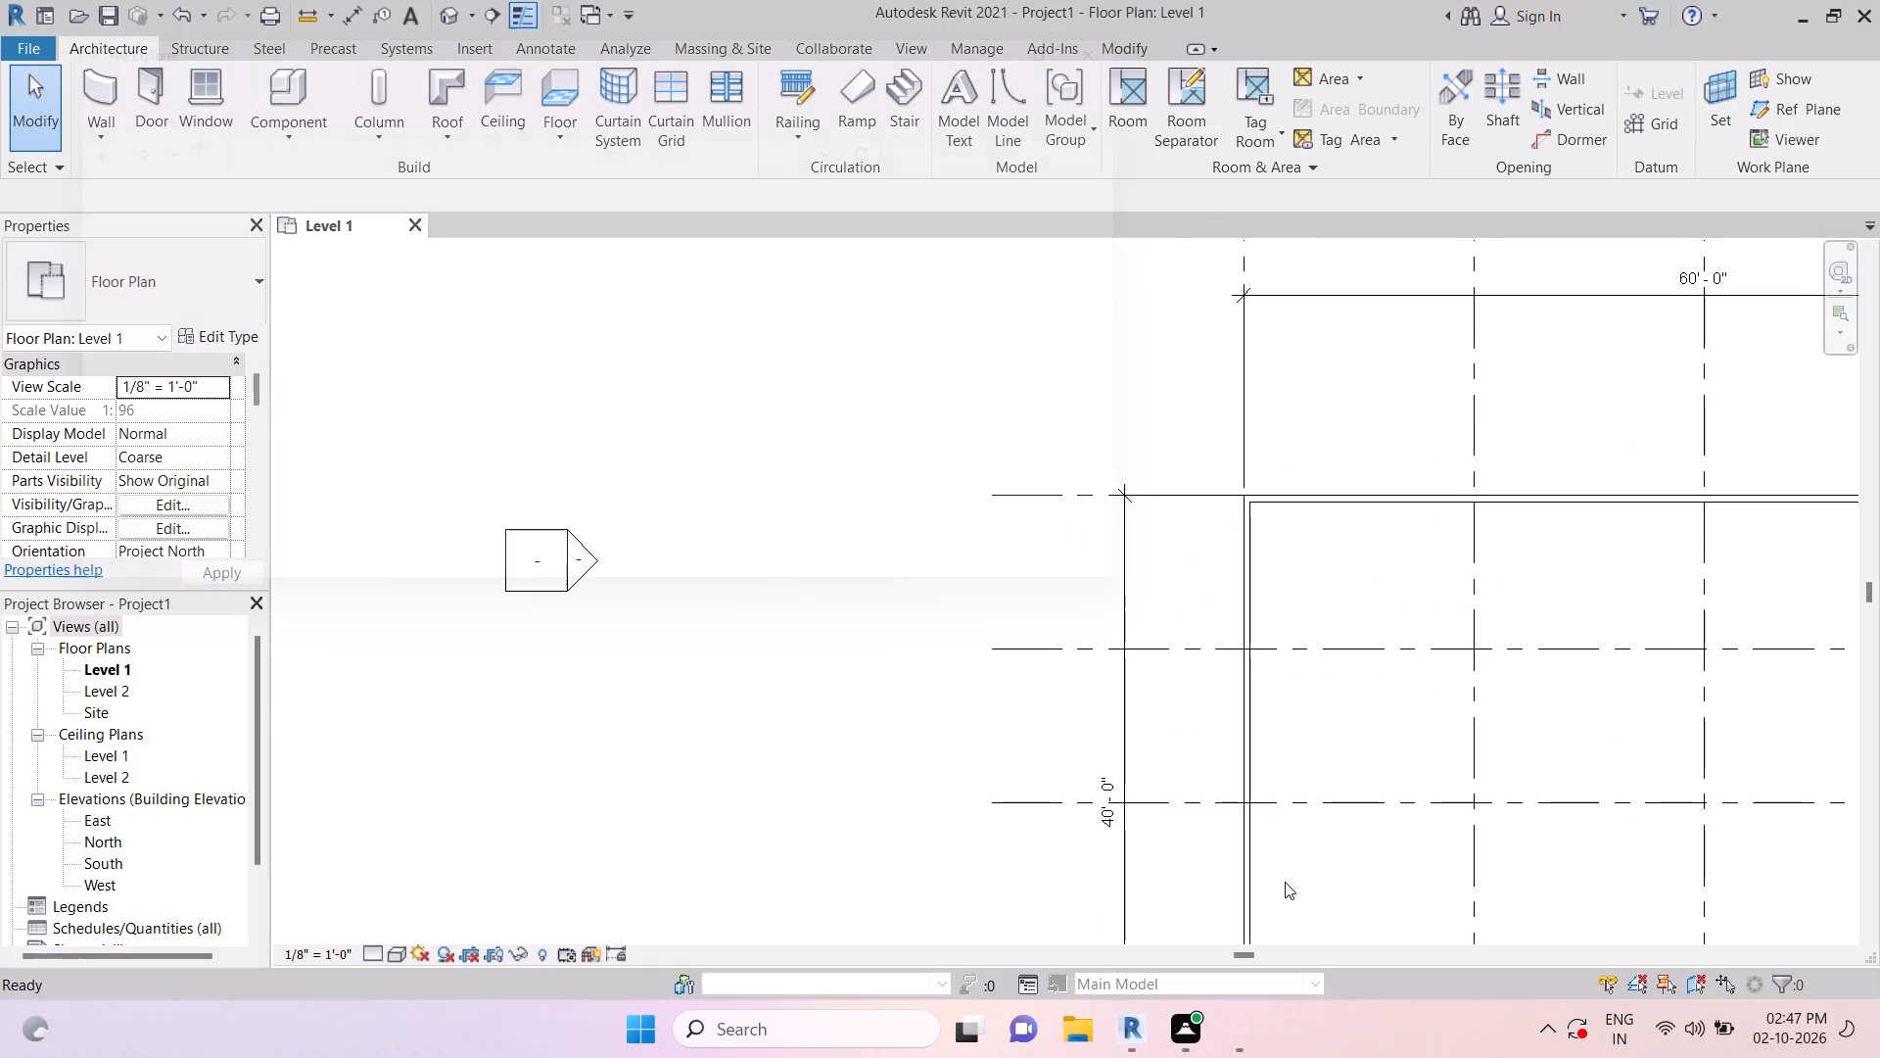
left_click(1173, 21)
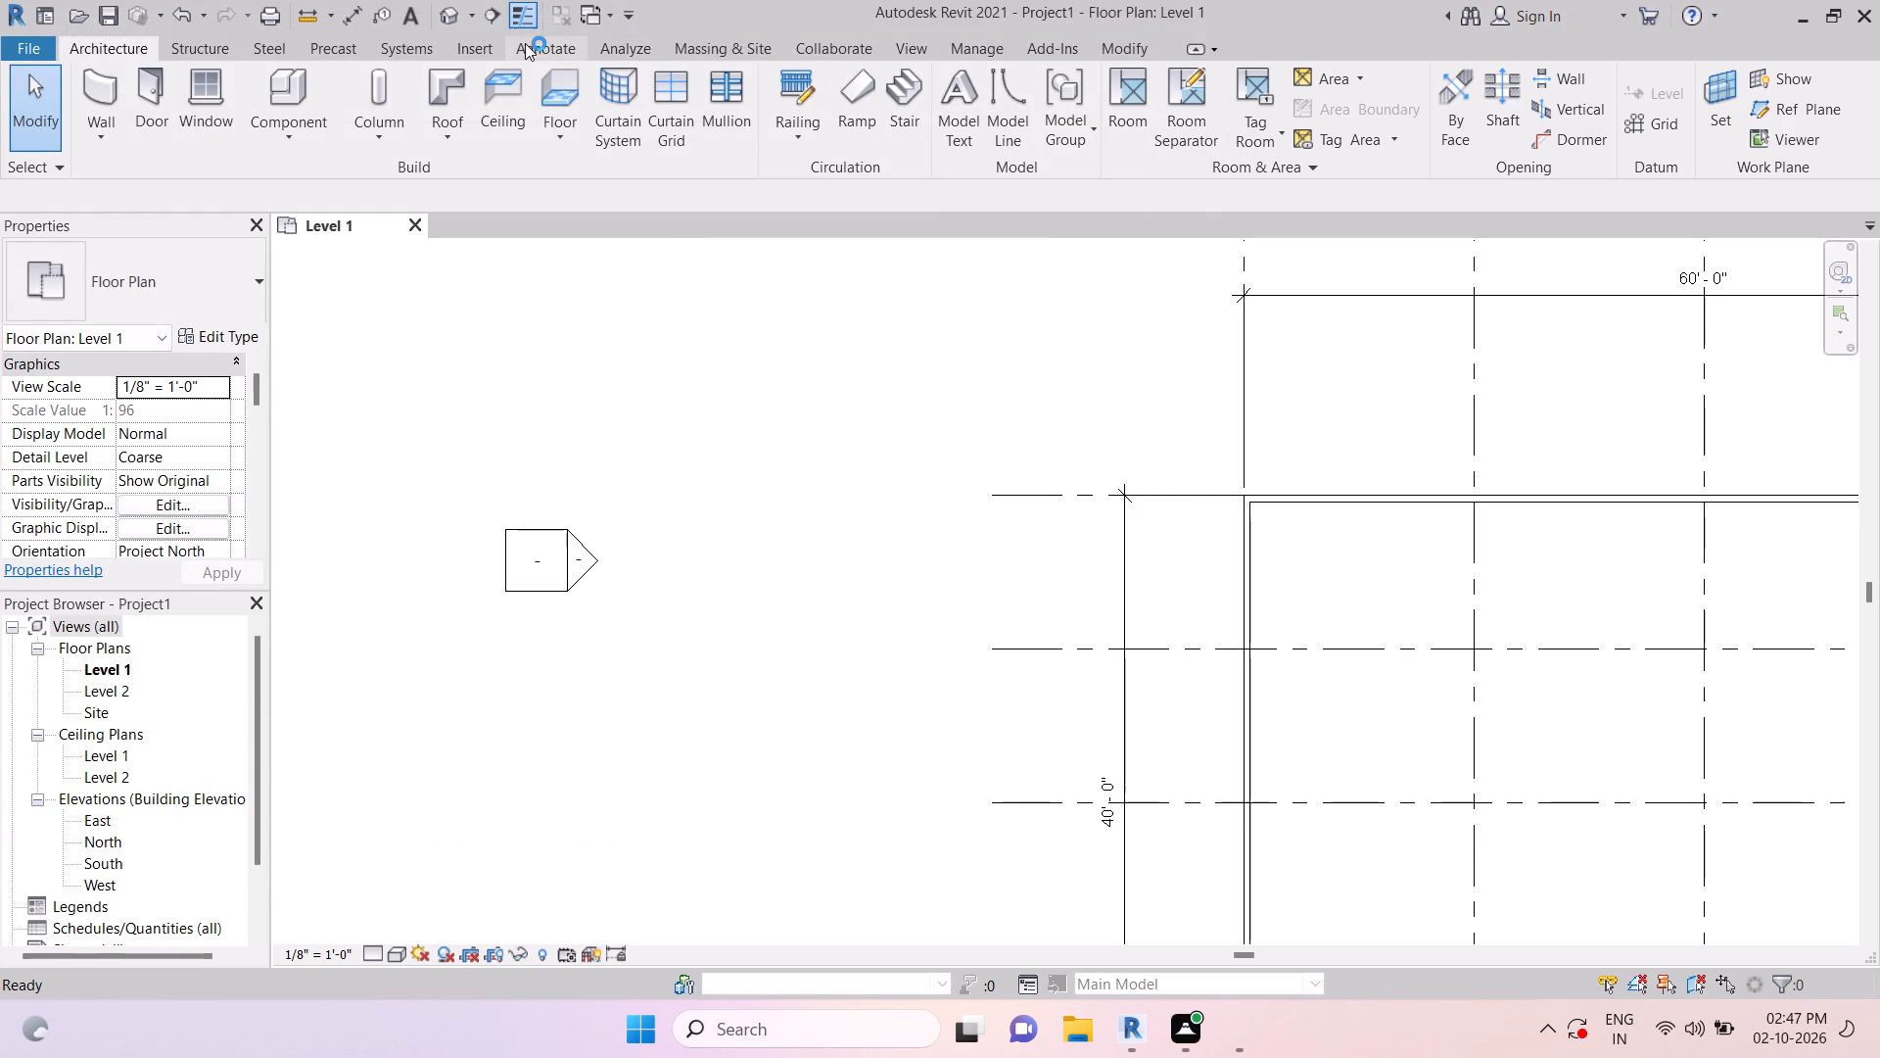
Load the family file "column family.rfa" from the "famalies" folder on New Volume (D:) into the project.
left_click(491, 48)
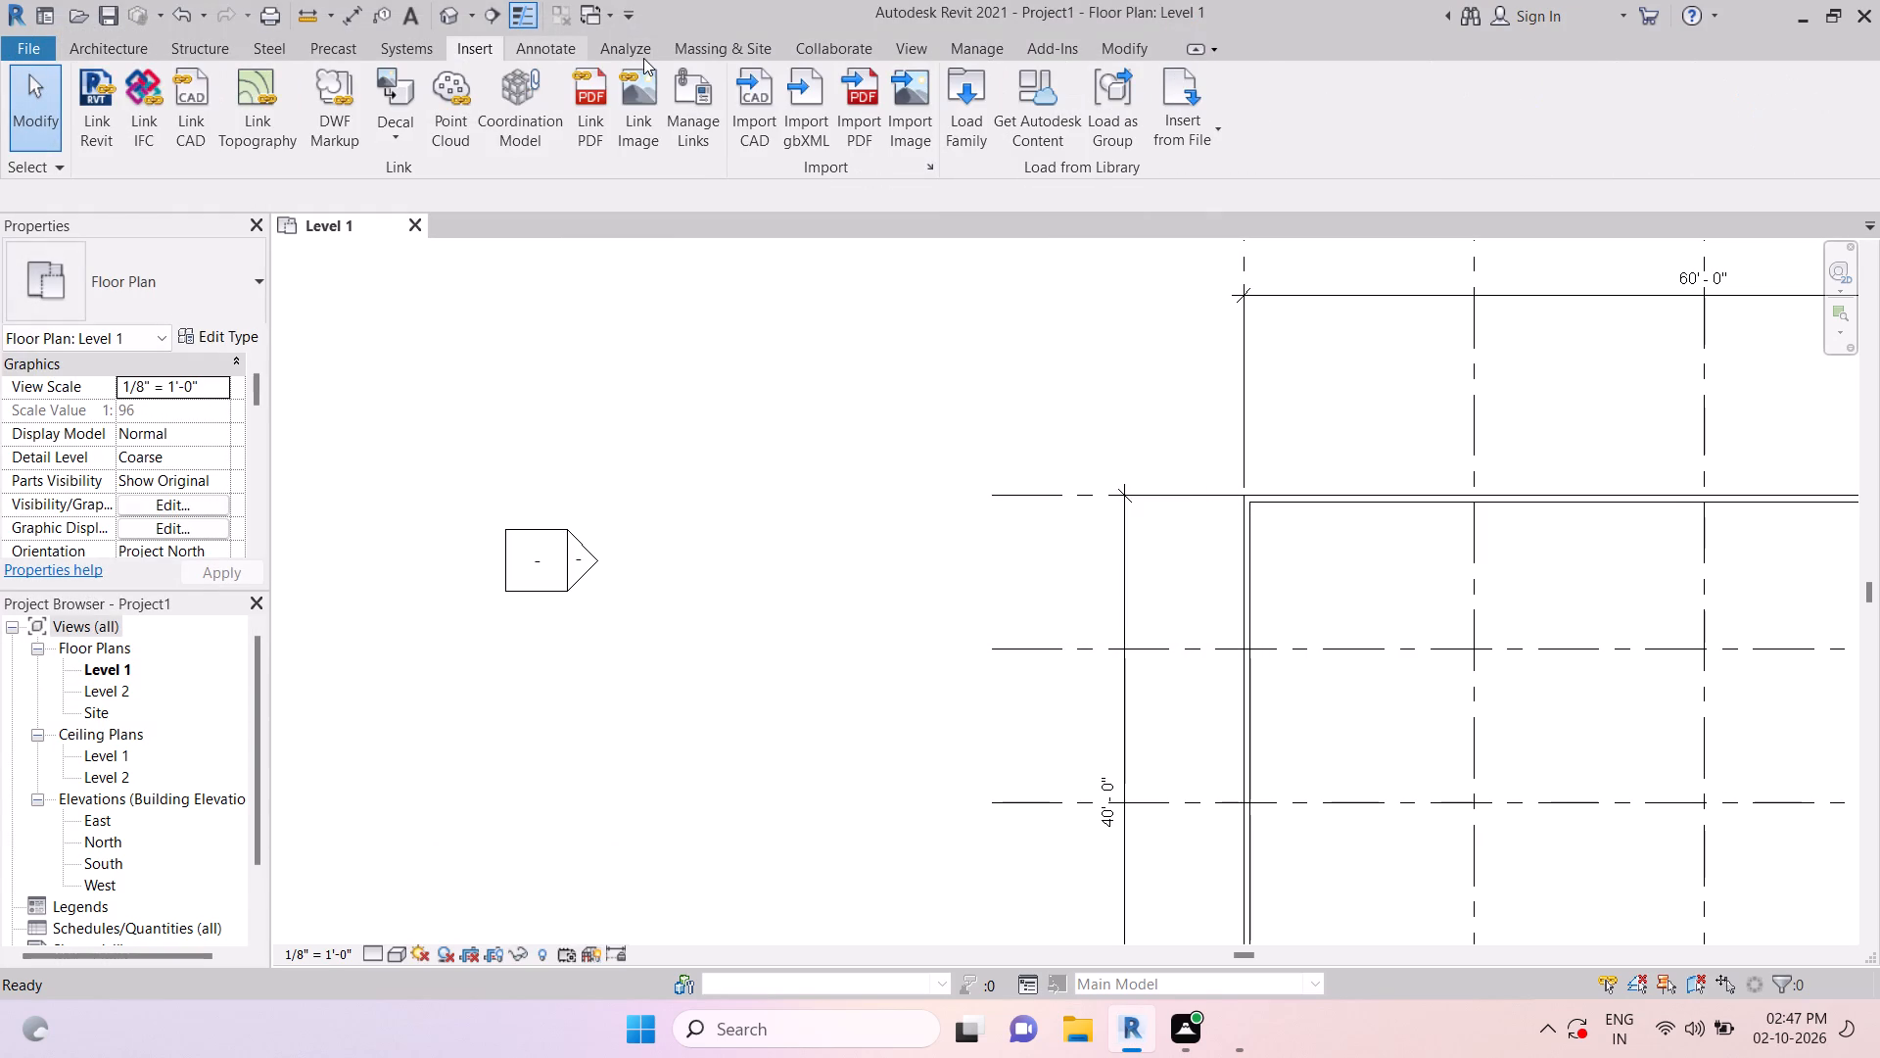
left_click(960, 101)
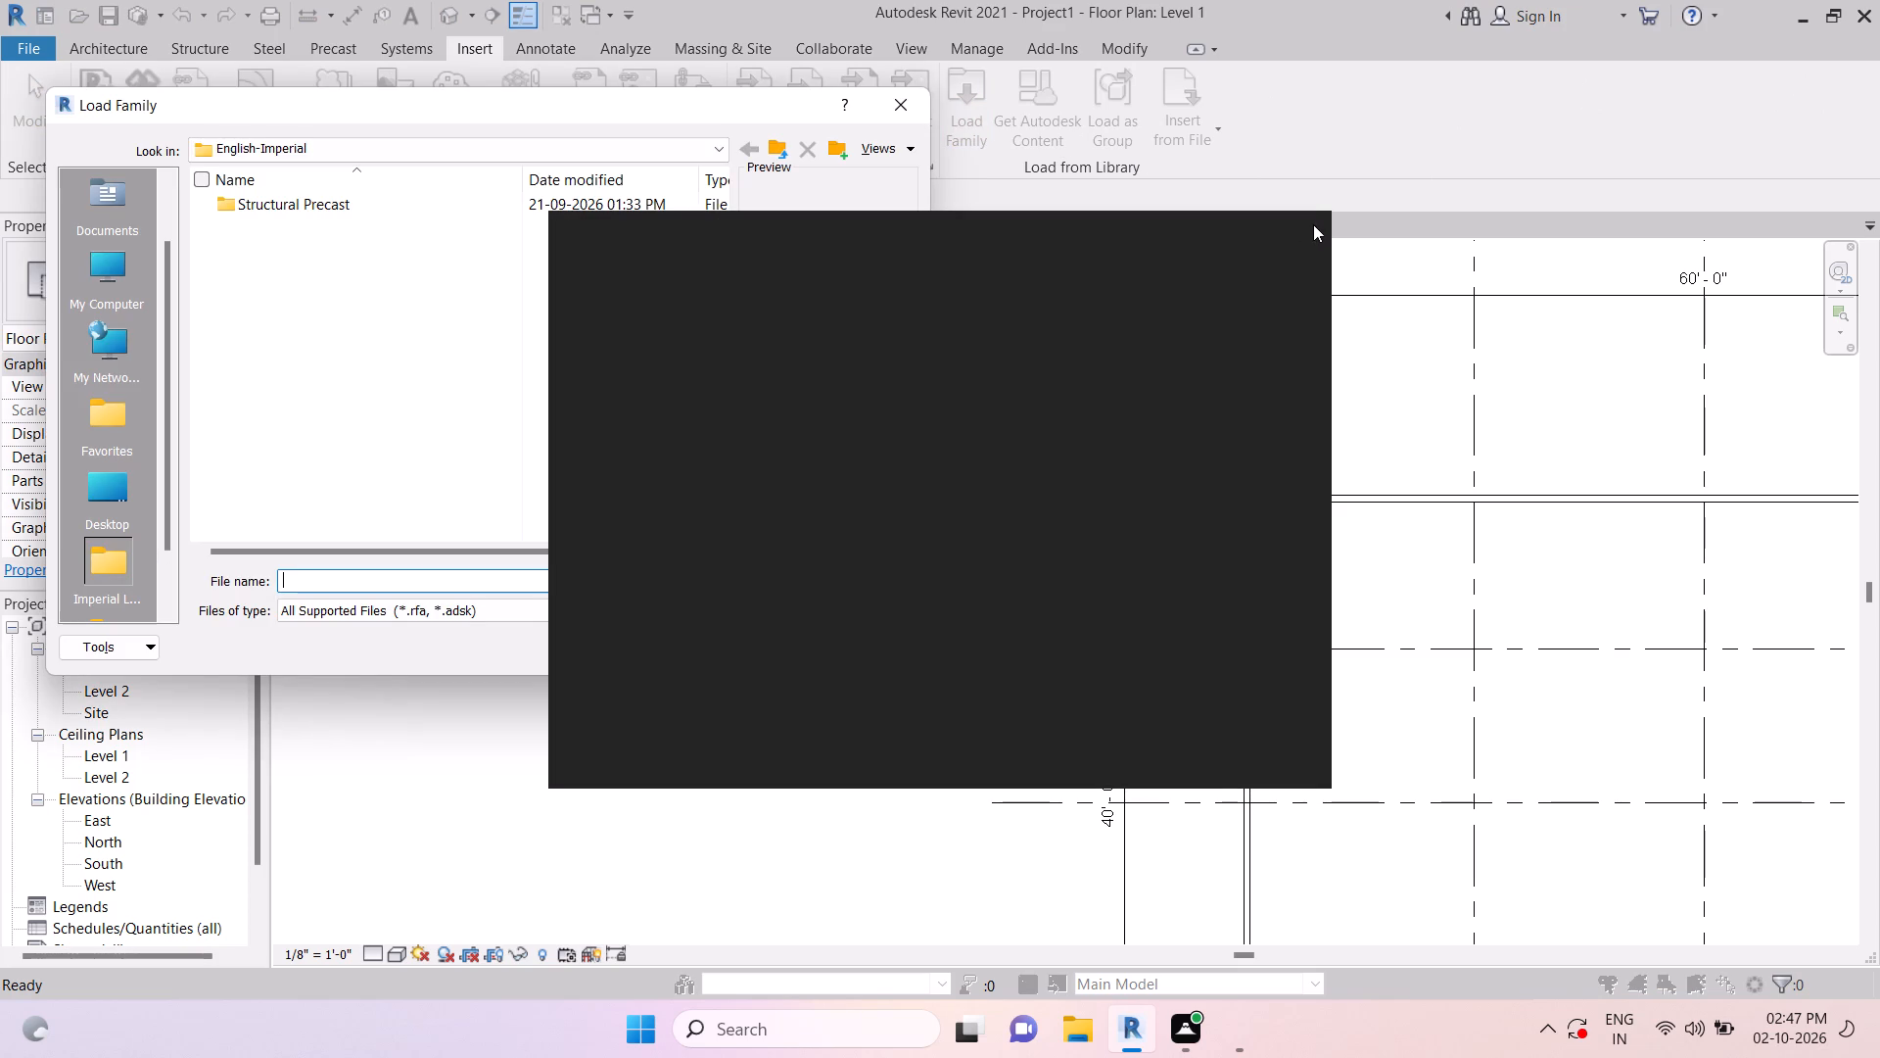
left_click(1305, 222)
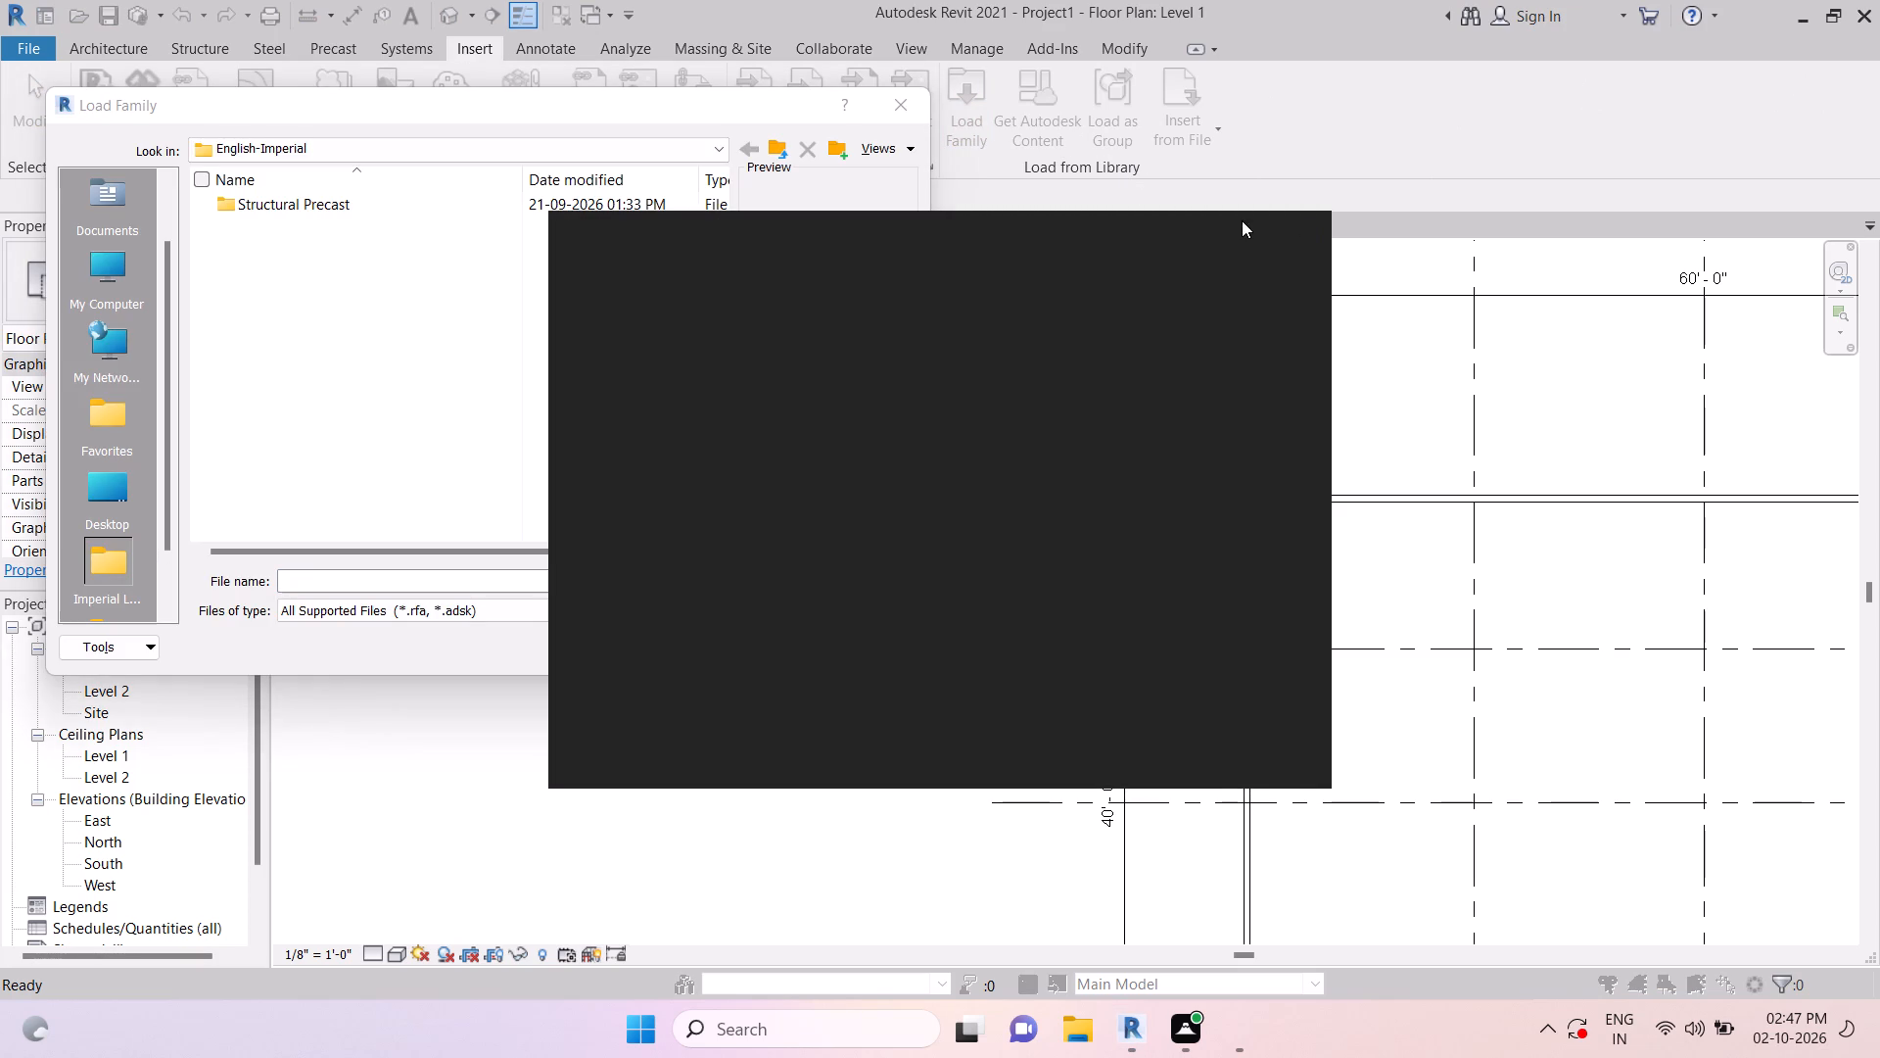
left_click(774, 146)
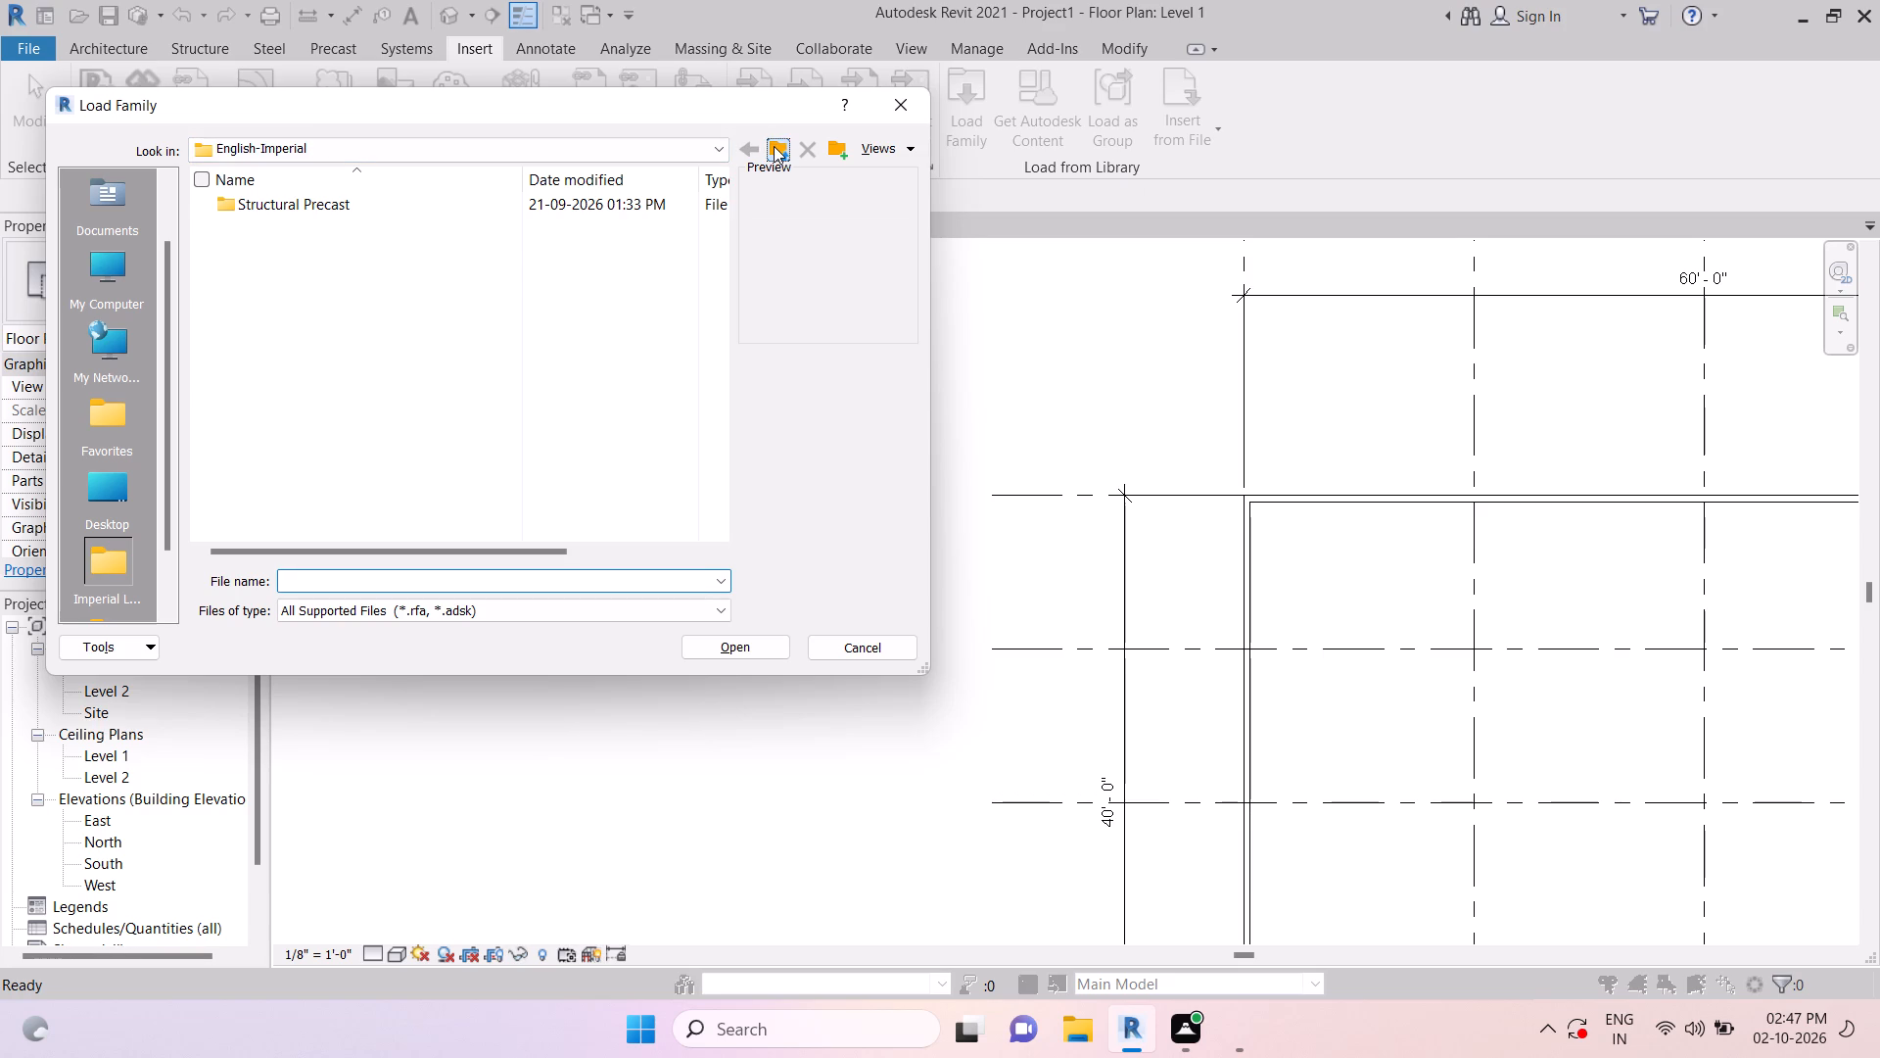
left_click(768, 157)
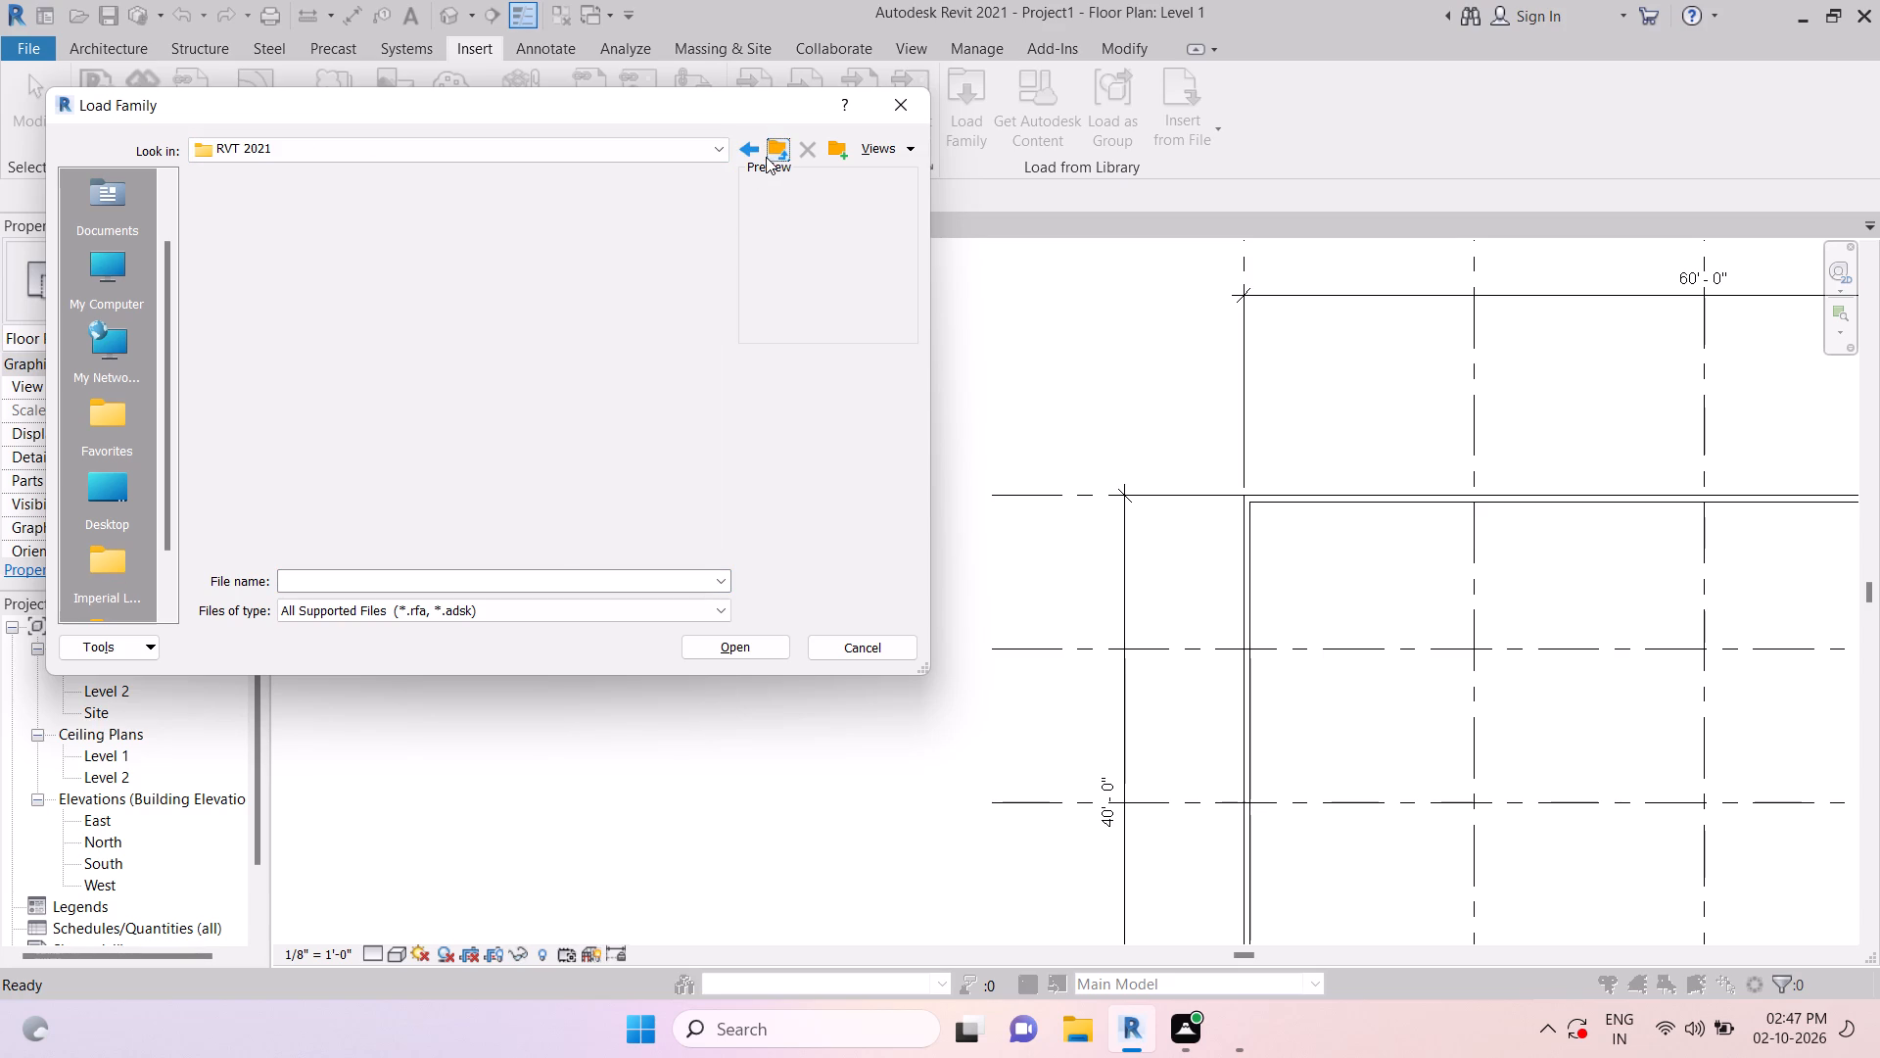
left_click(765, 157)
left_click(769, 156)
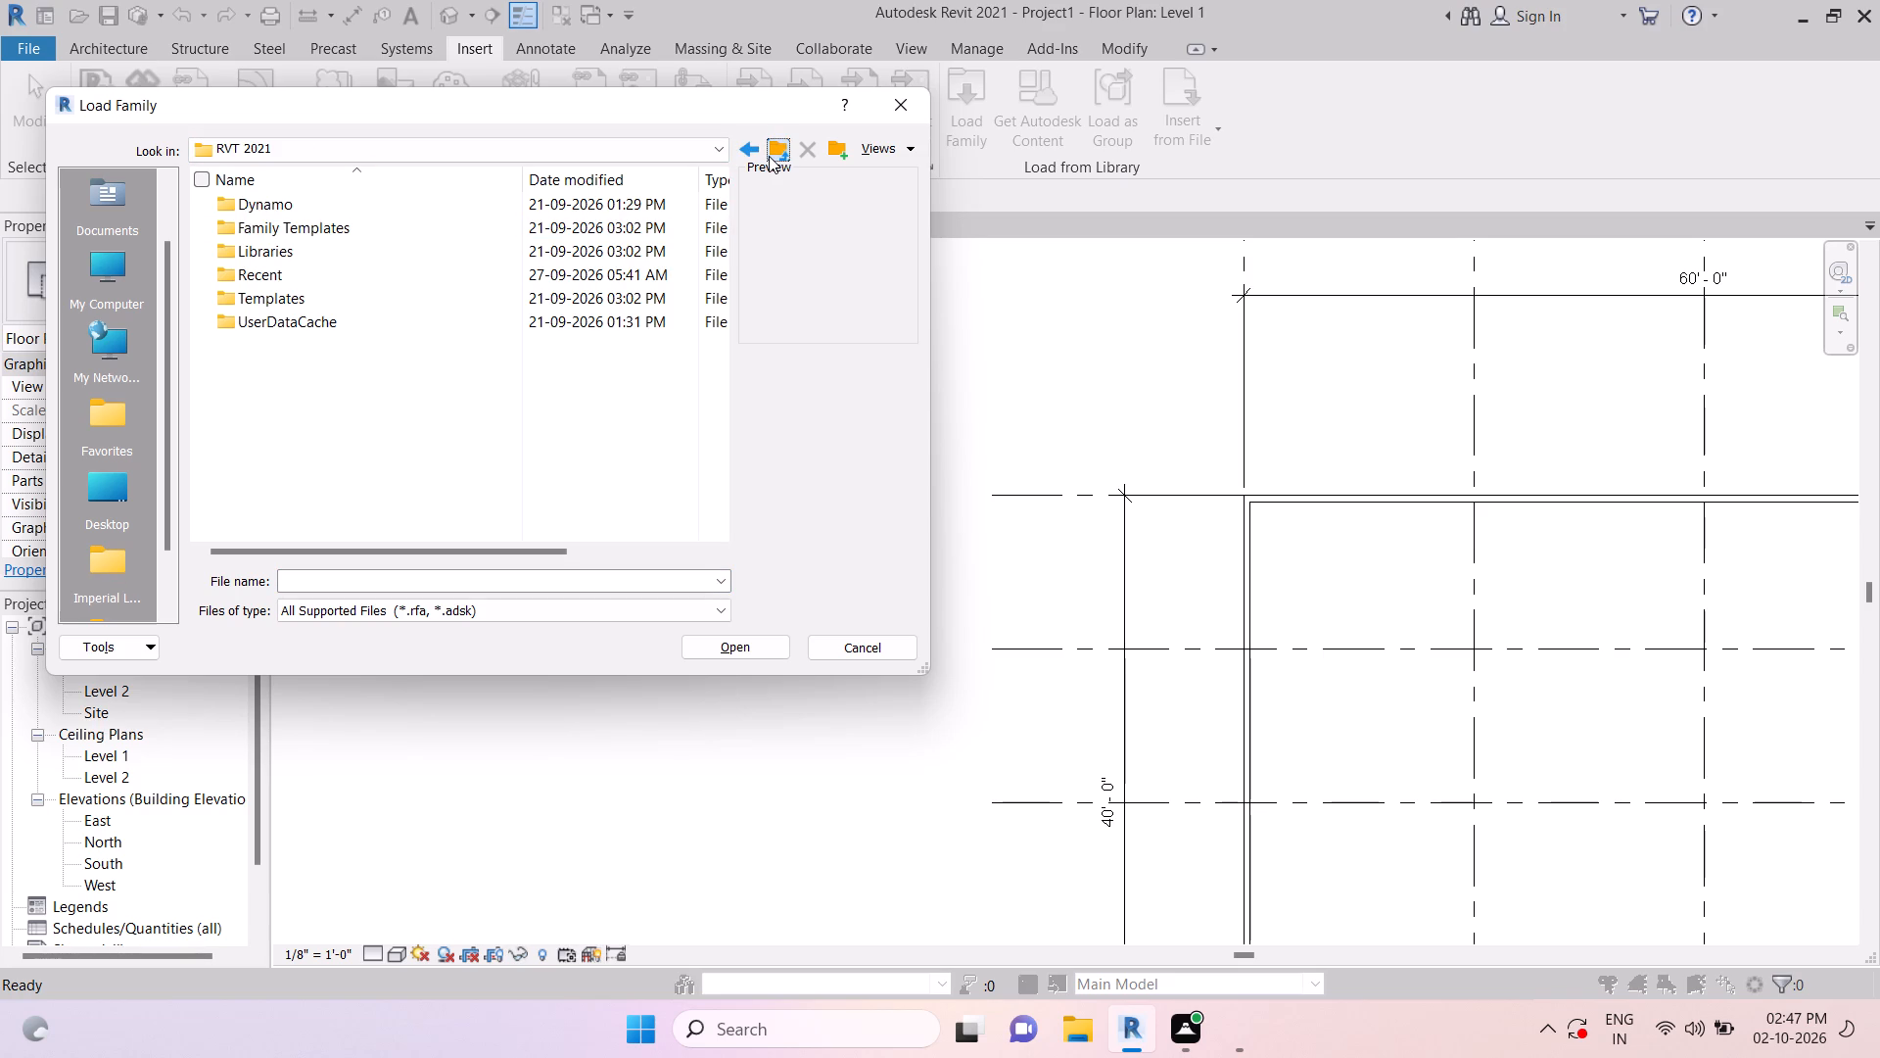
left_click(665, 143)
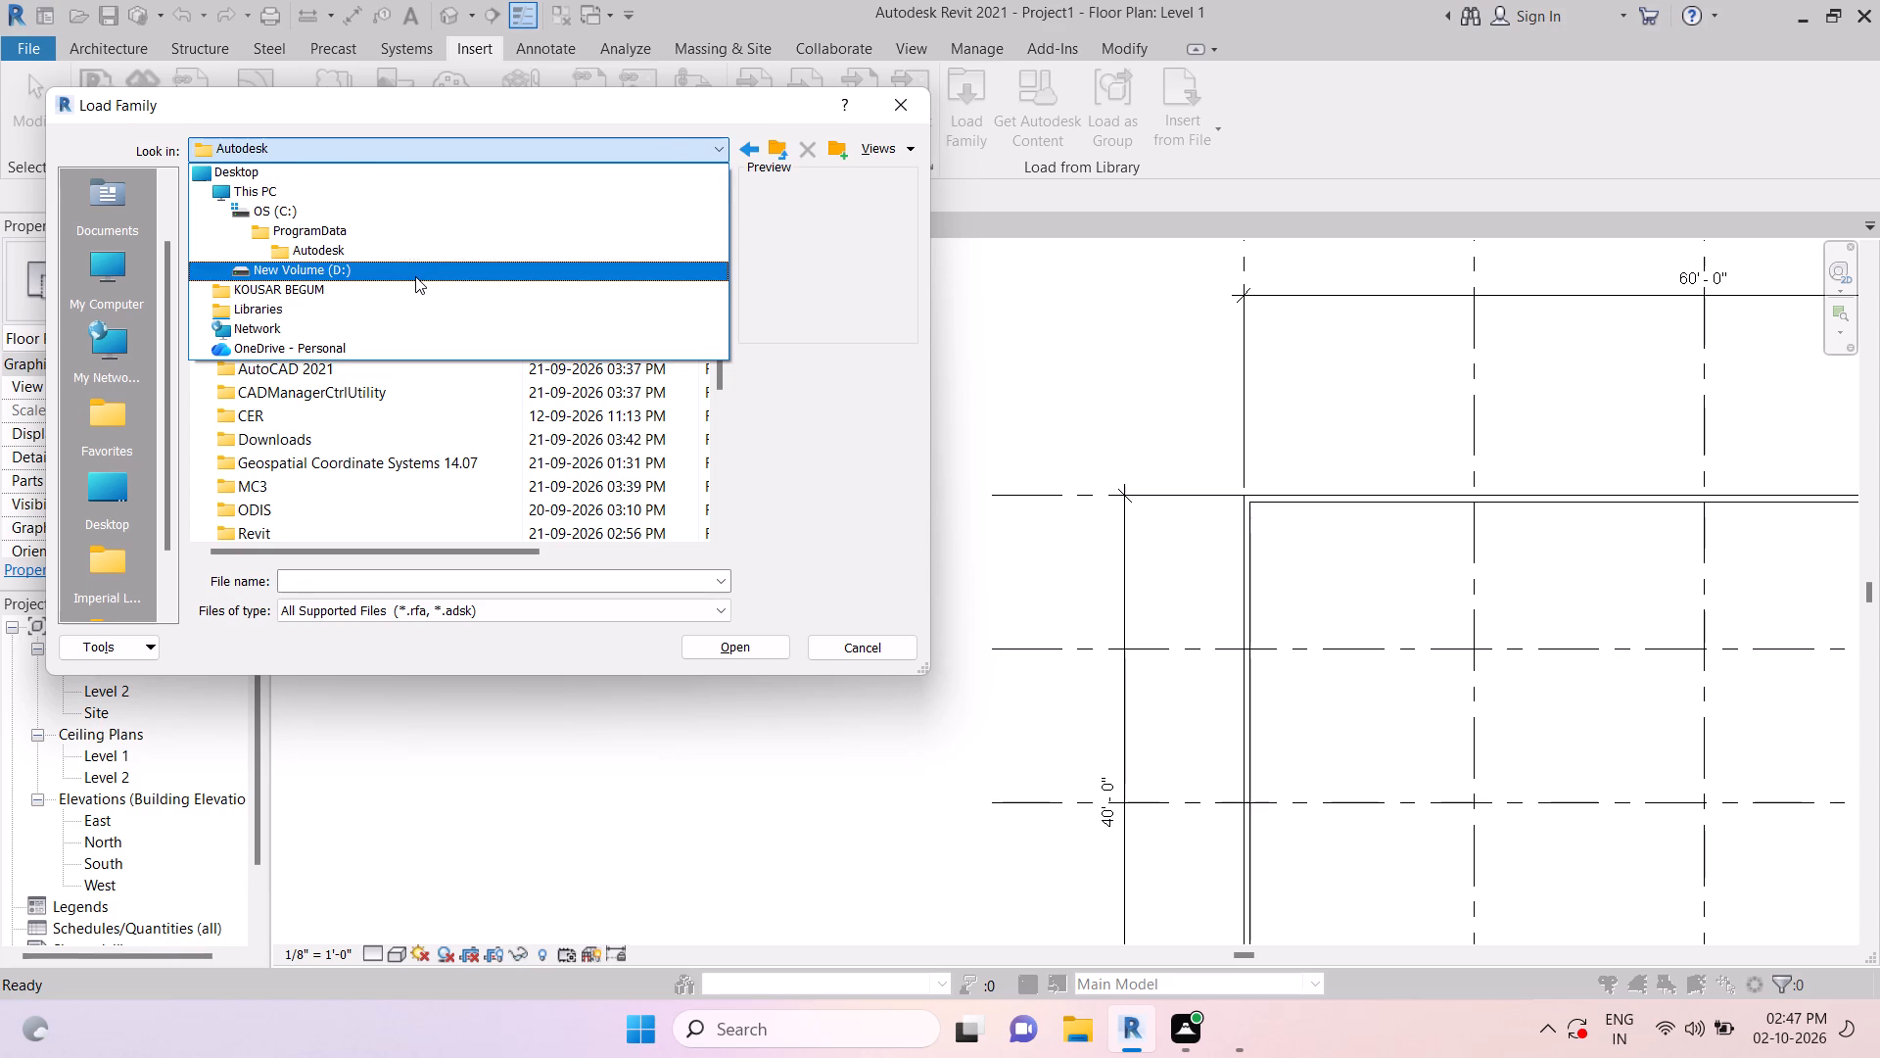
left_click(415, 275)
double_click(295, 252)
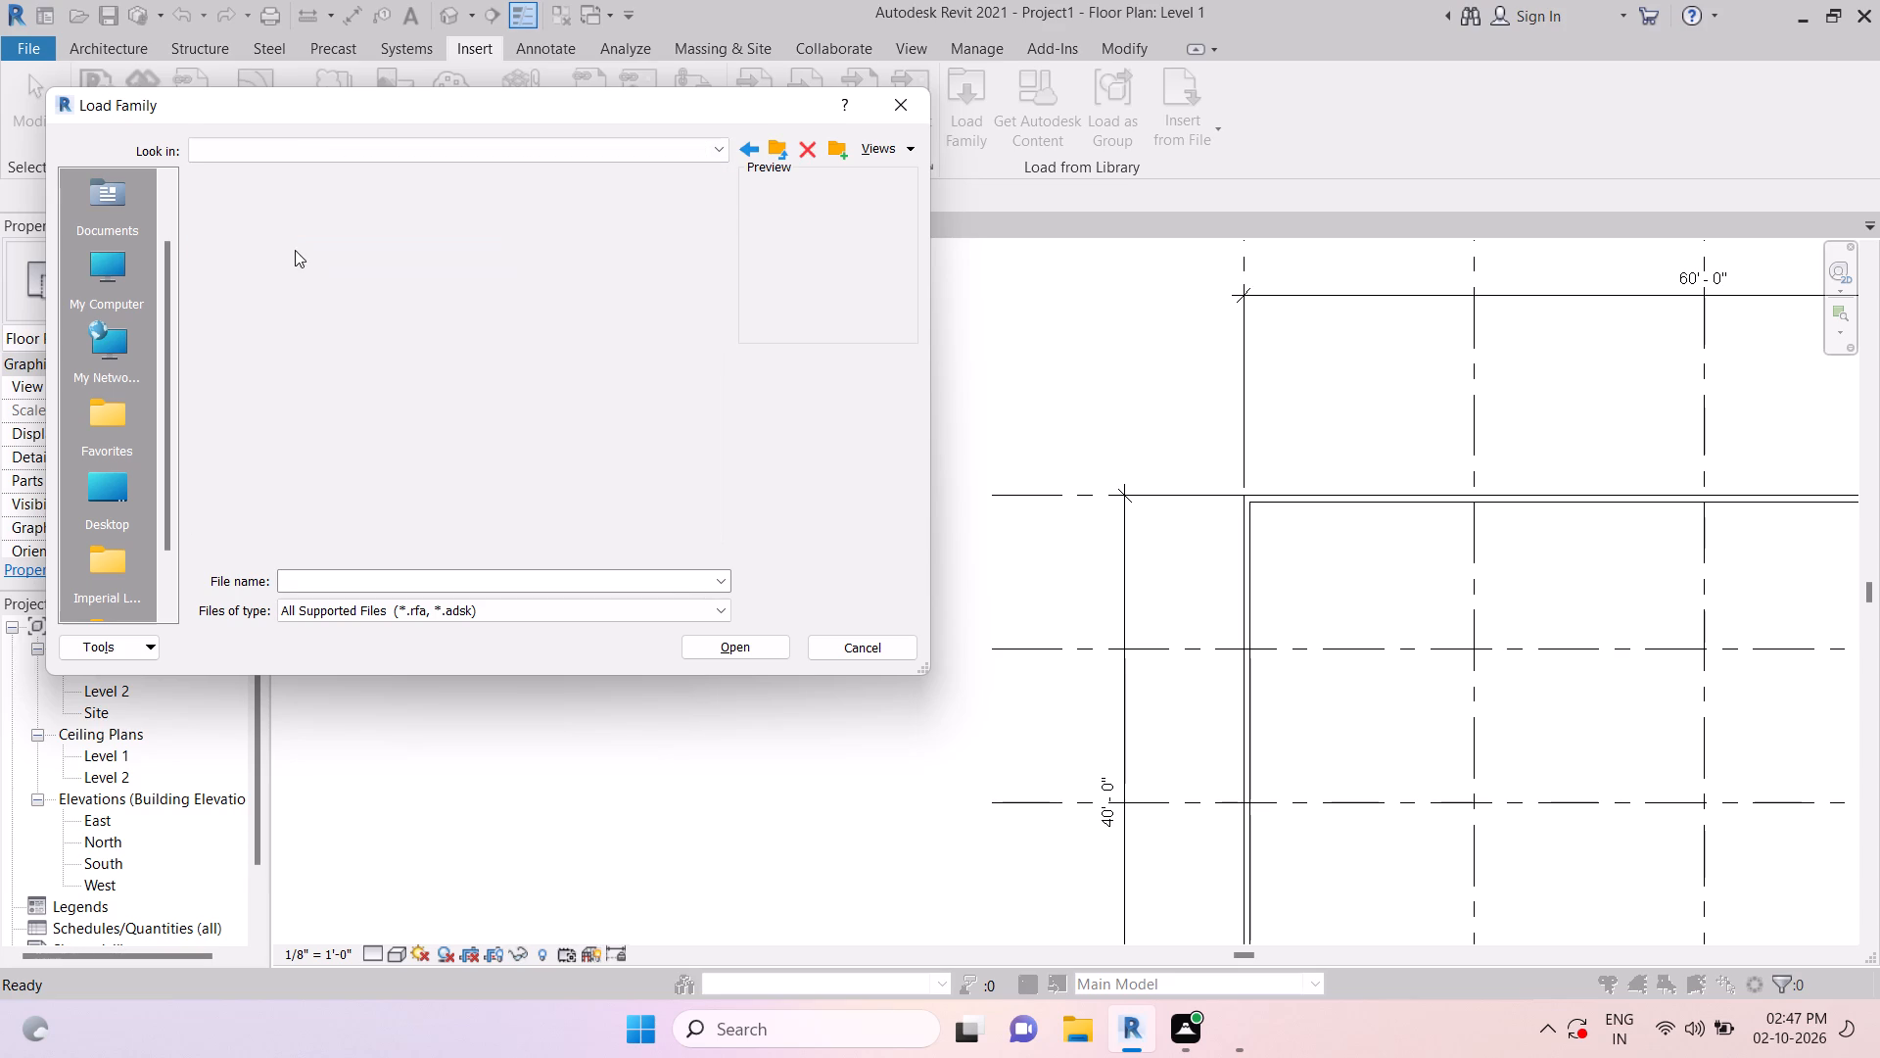
left_click(260, 209)
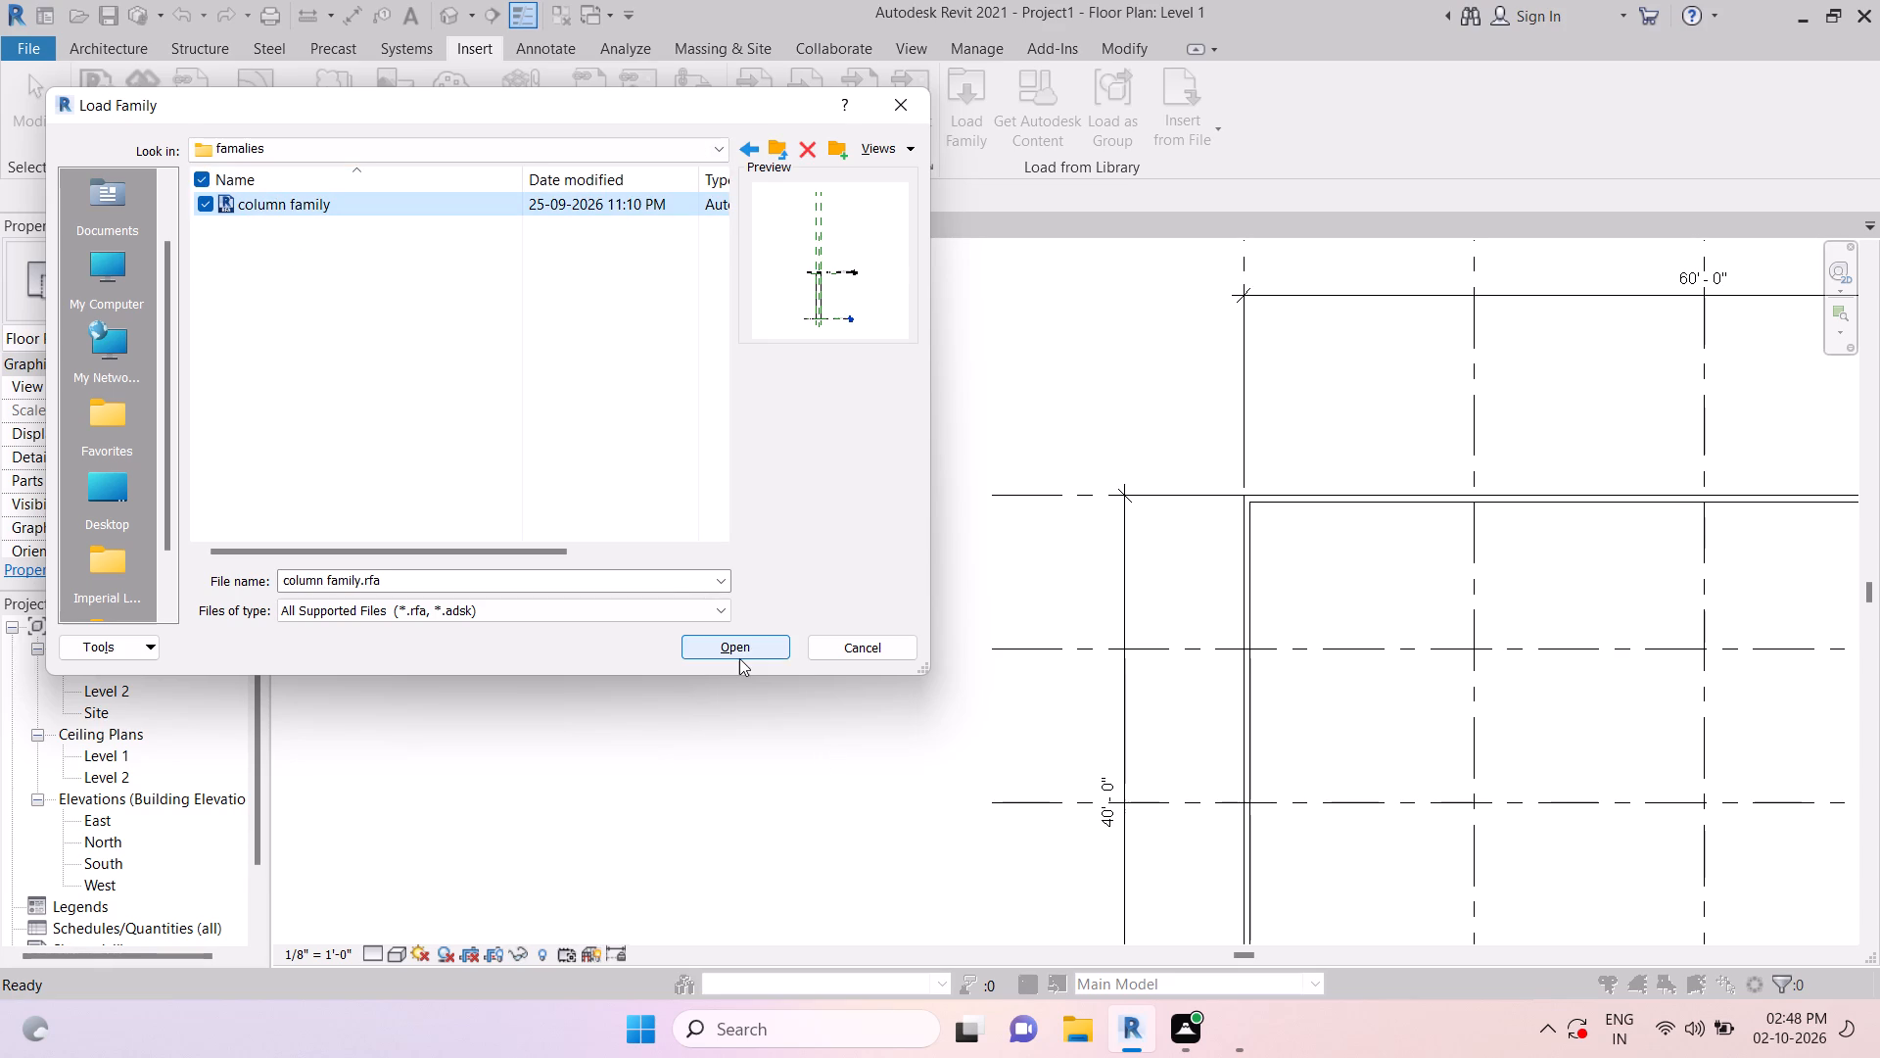
left_click(739, 655)
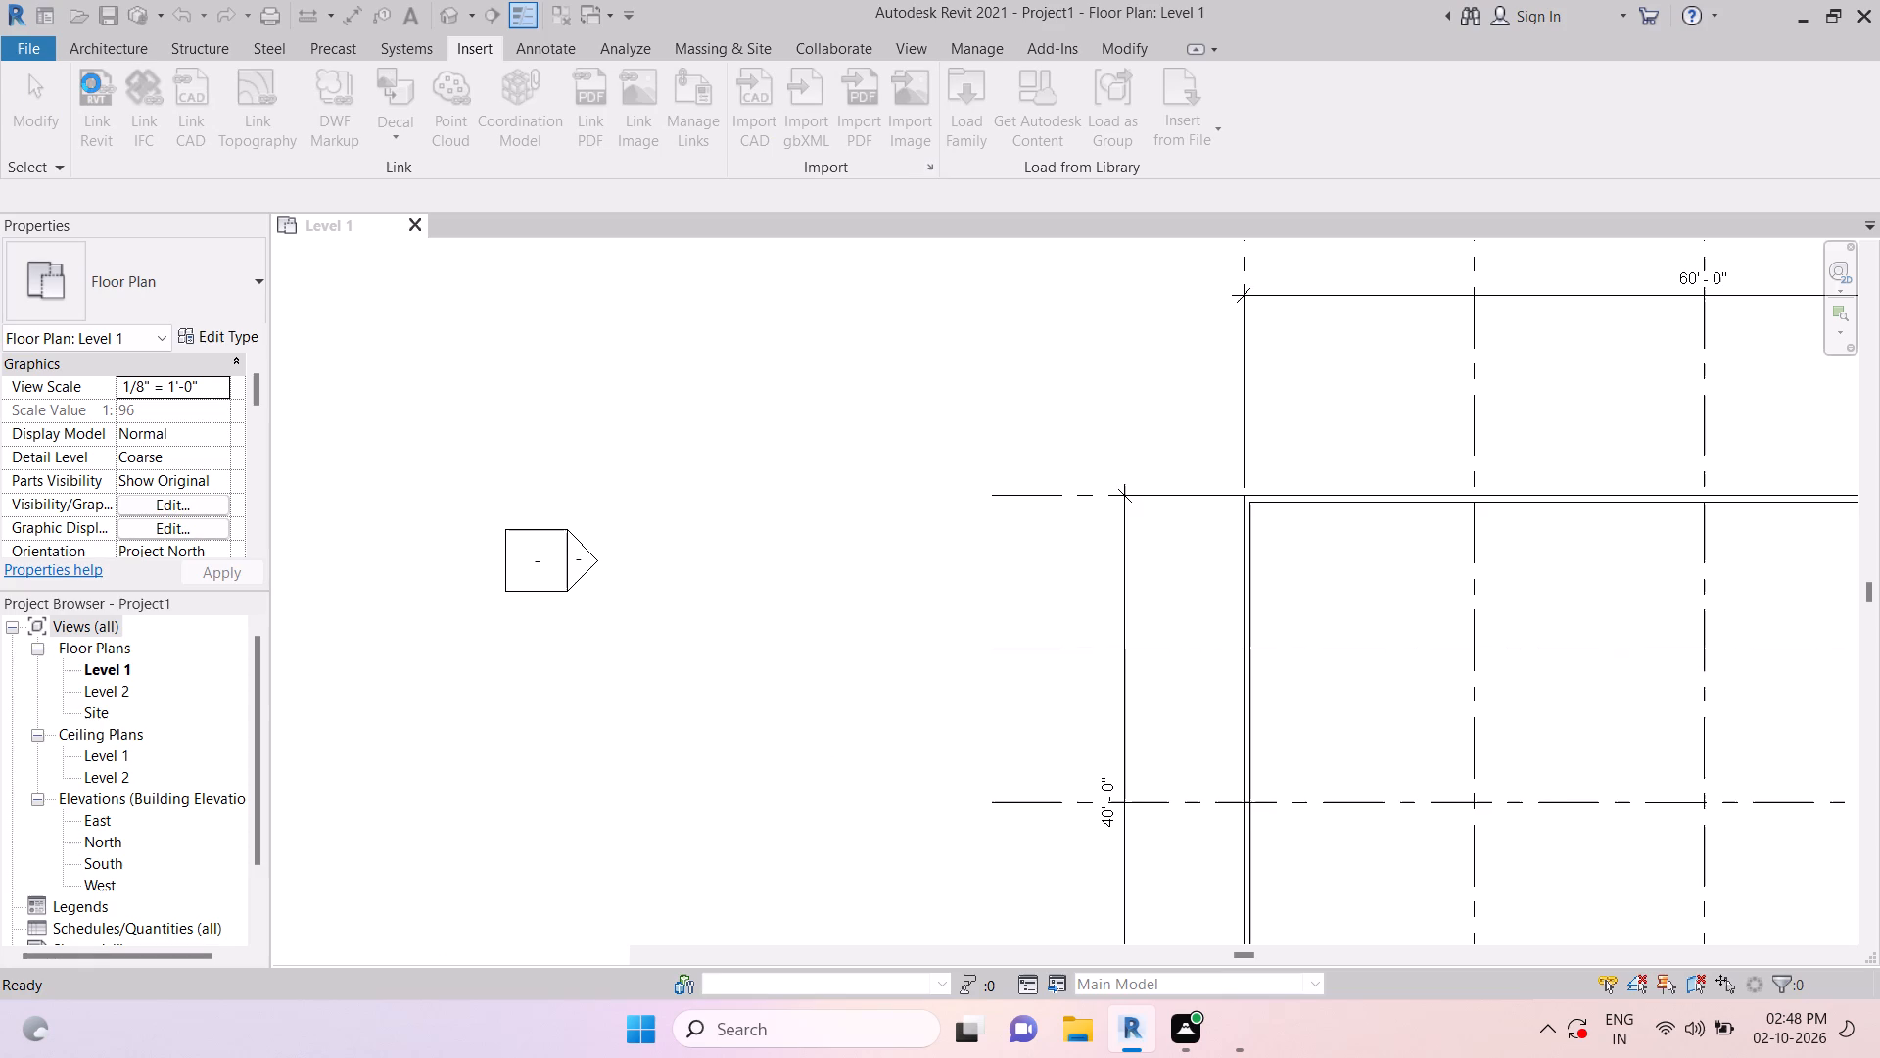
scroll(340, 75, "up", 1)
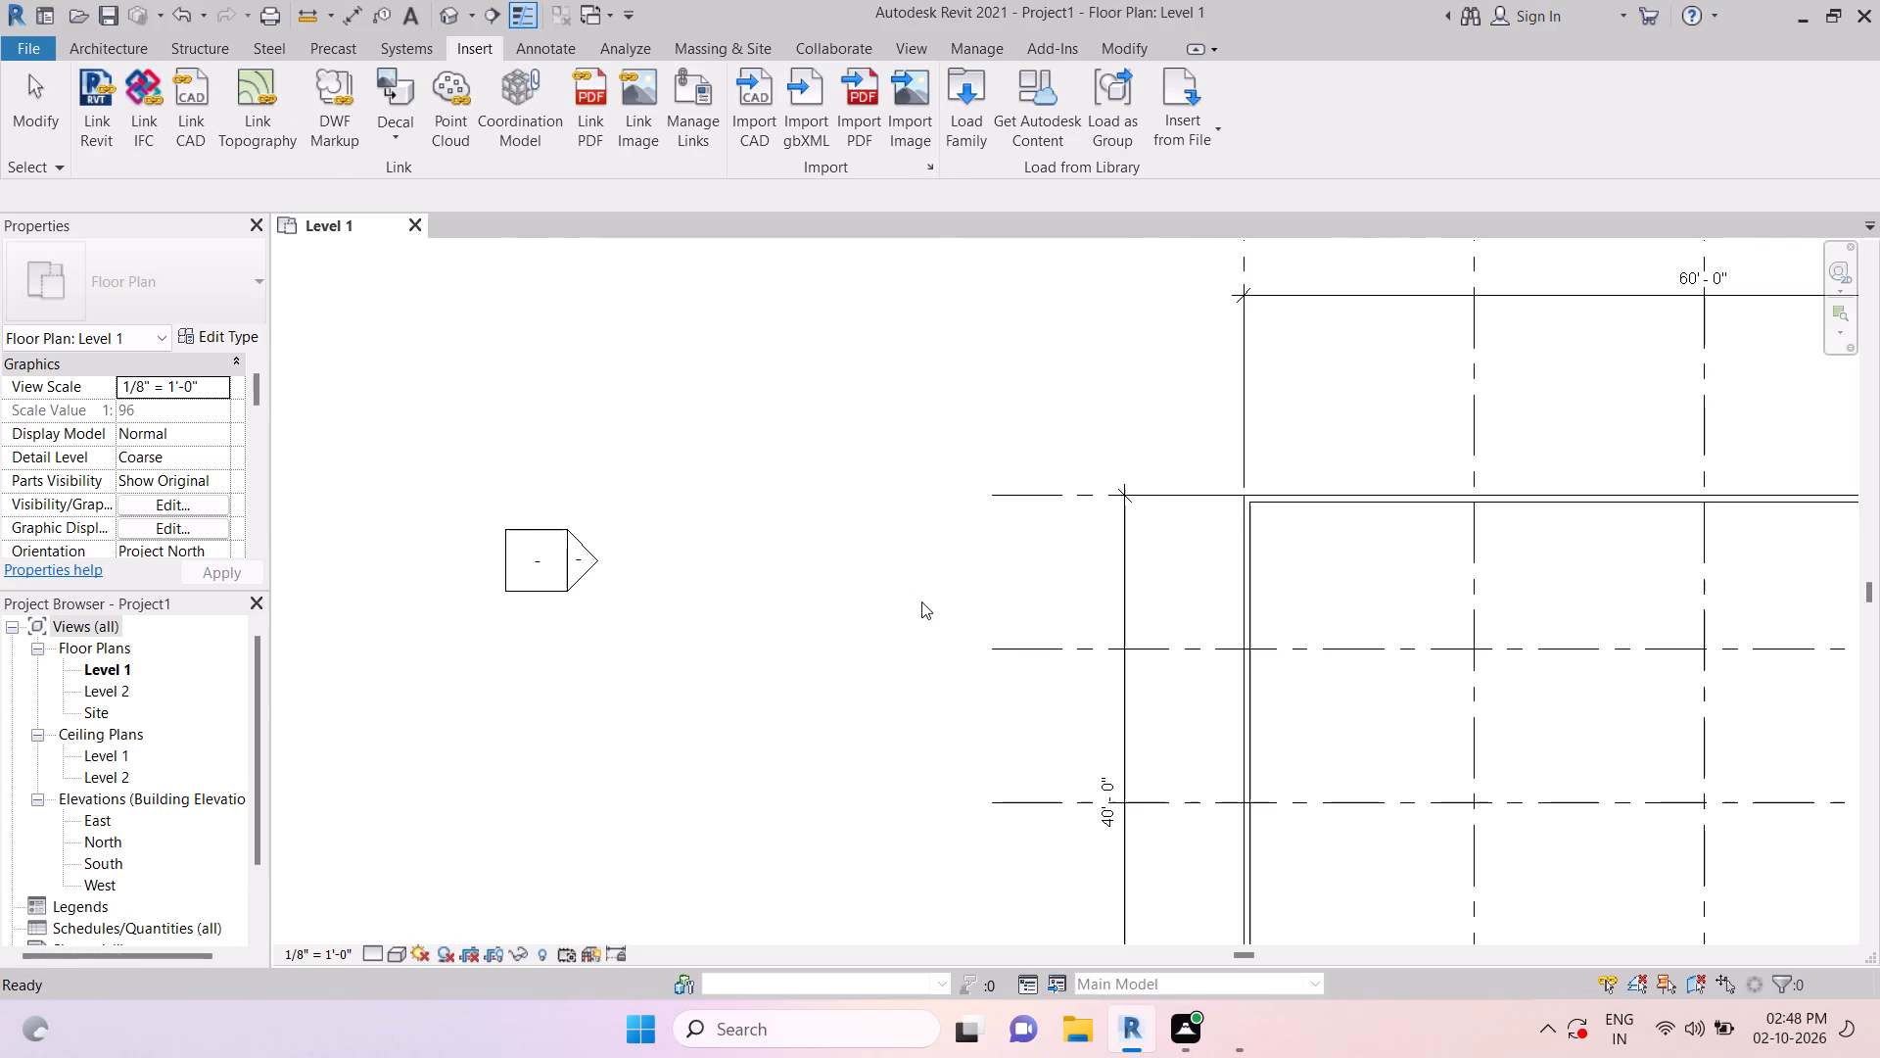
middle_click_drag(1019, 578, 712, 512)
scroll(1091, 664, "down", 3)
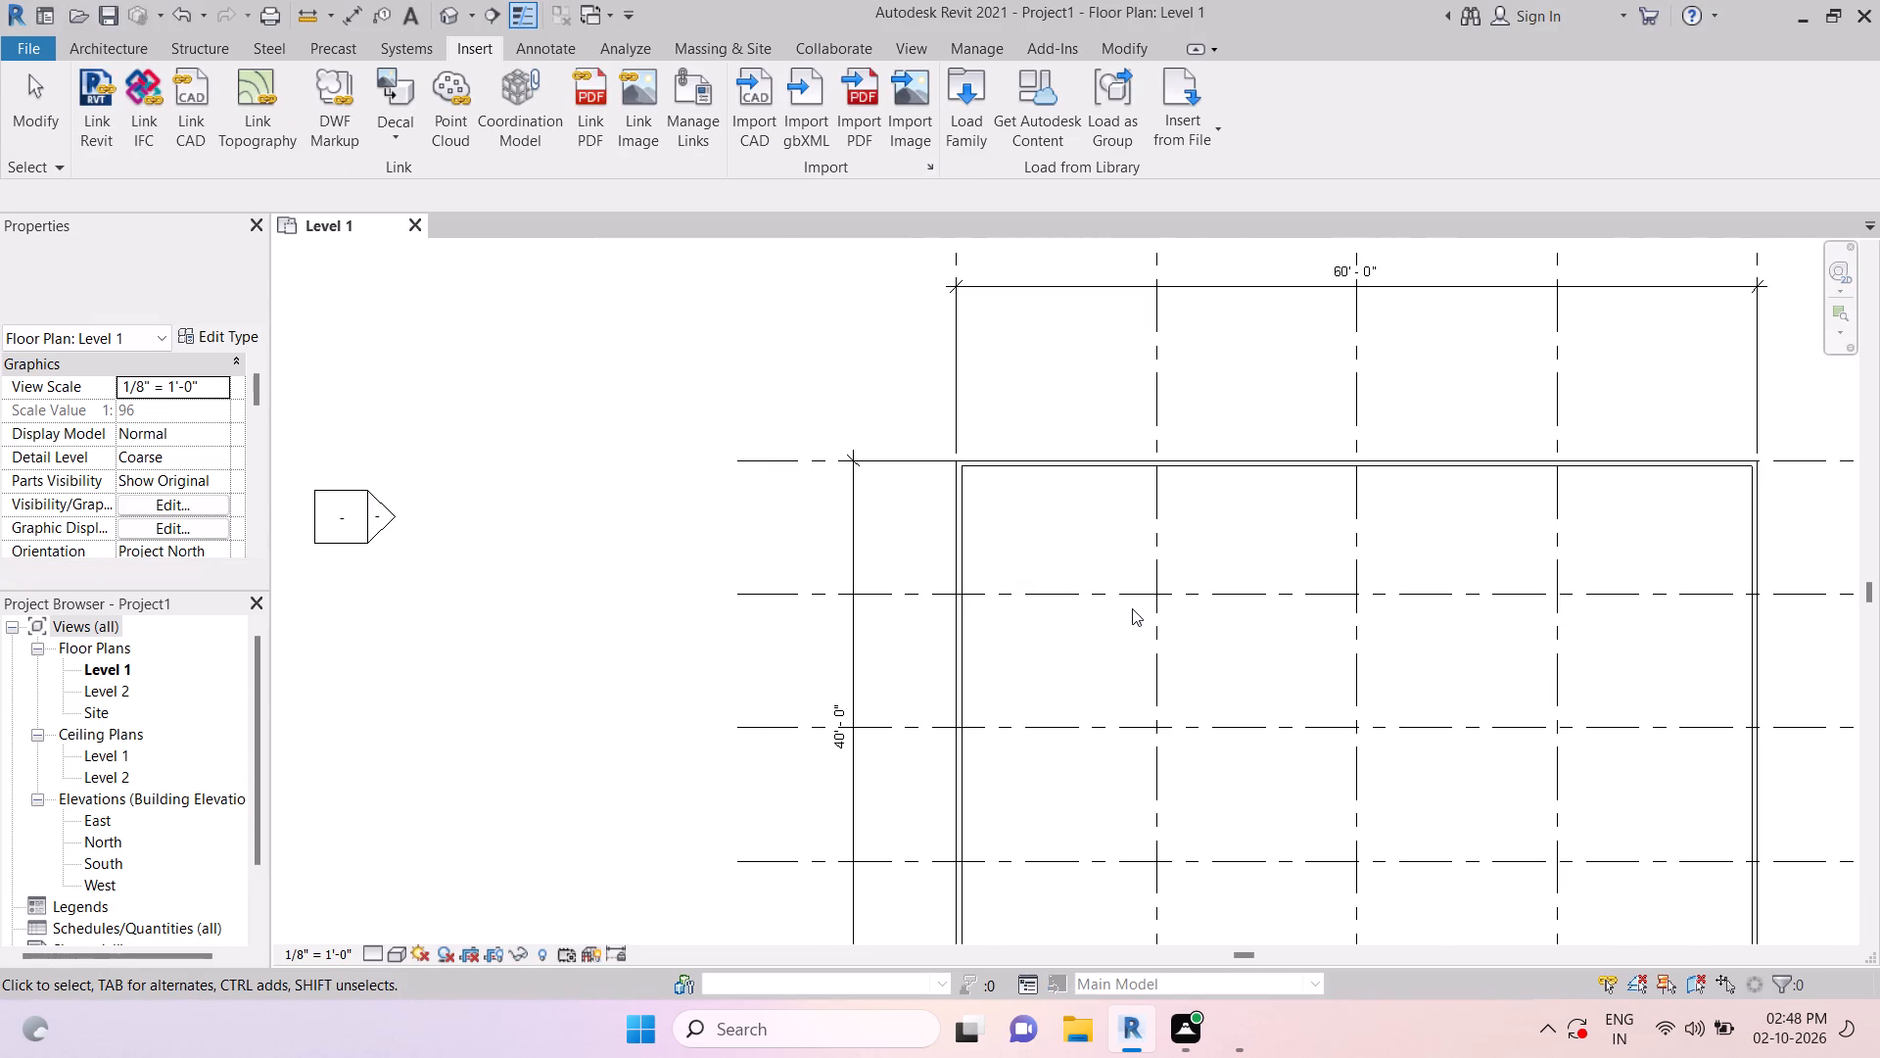
Place one architectural "column family" column outside the building, about 20' left of the left wall and 4'-6" below grid 6.
left_click(92, 54)
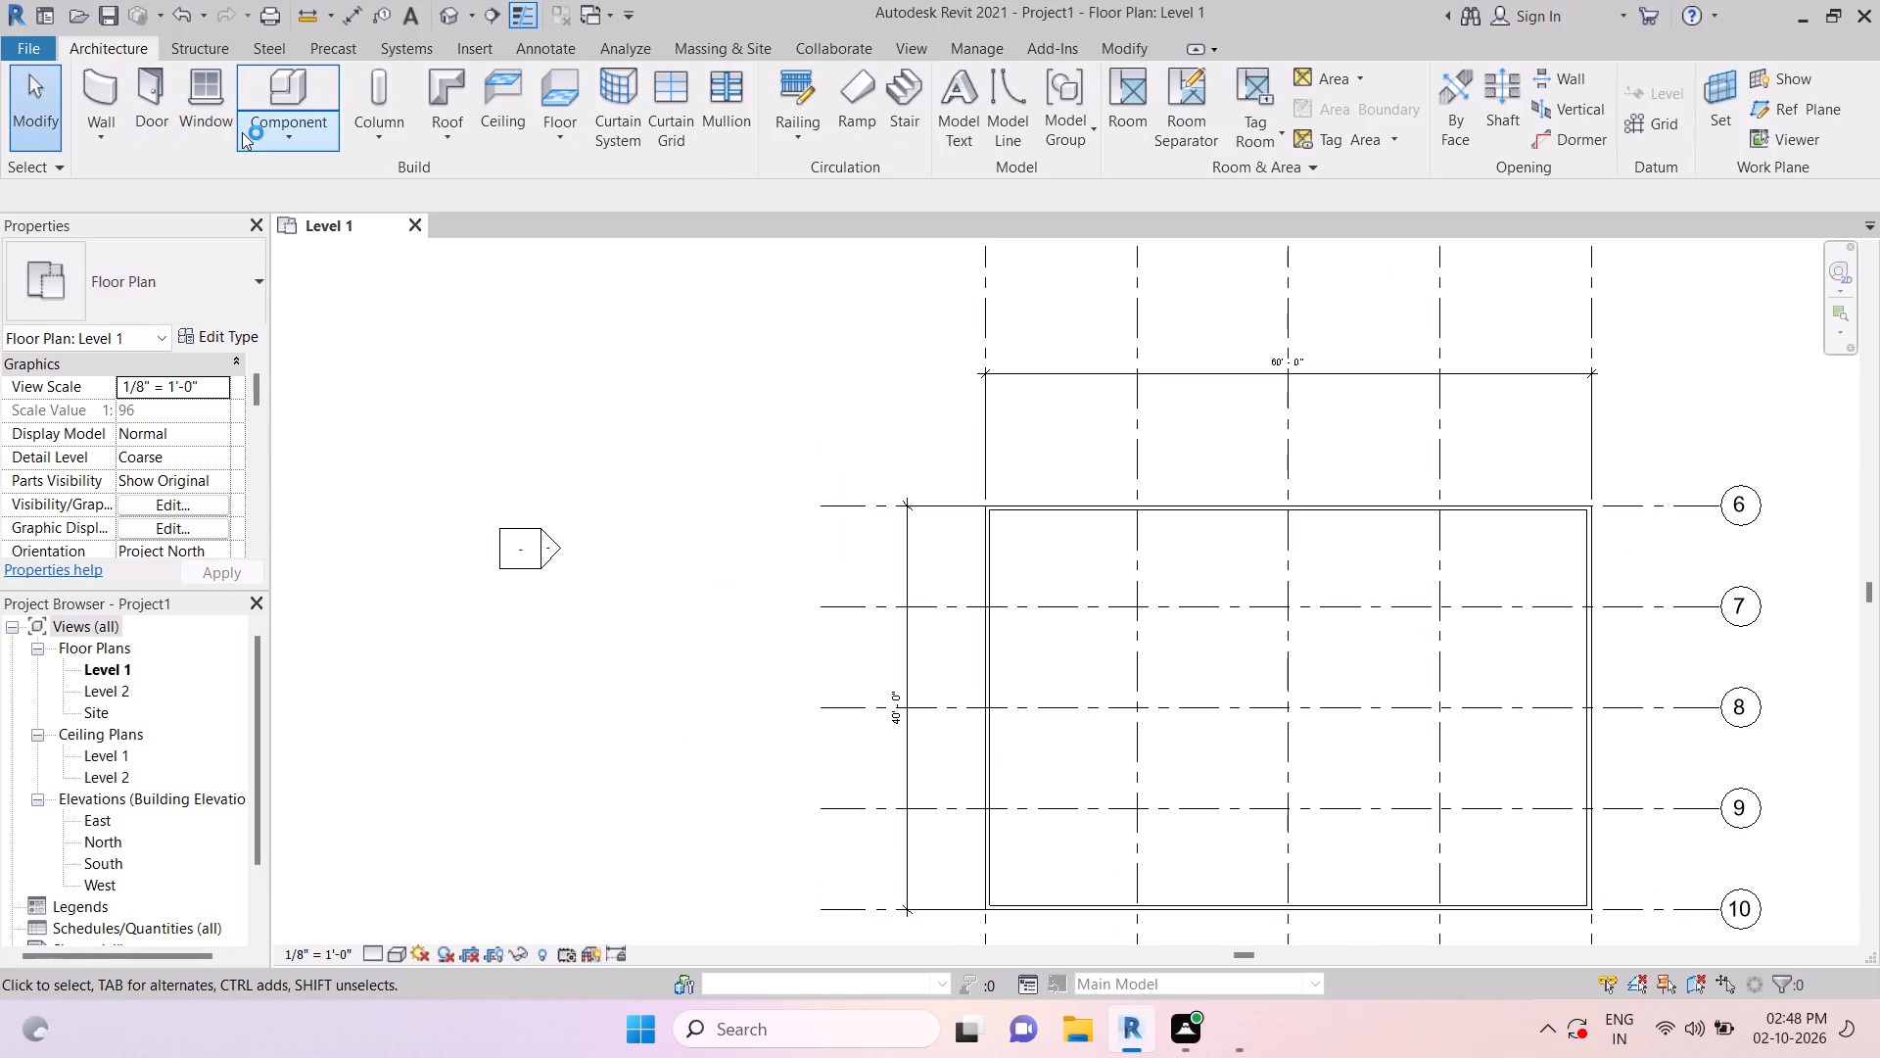
left_click(242, 132)
left_click(374, 131)
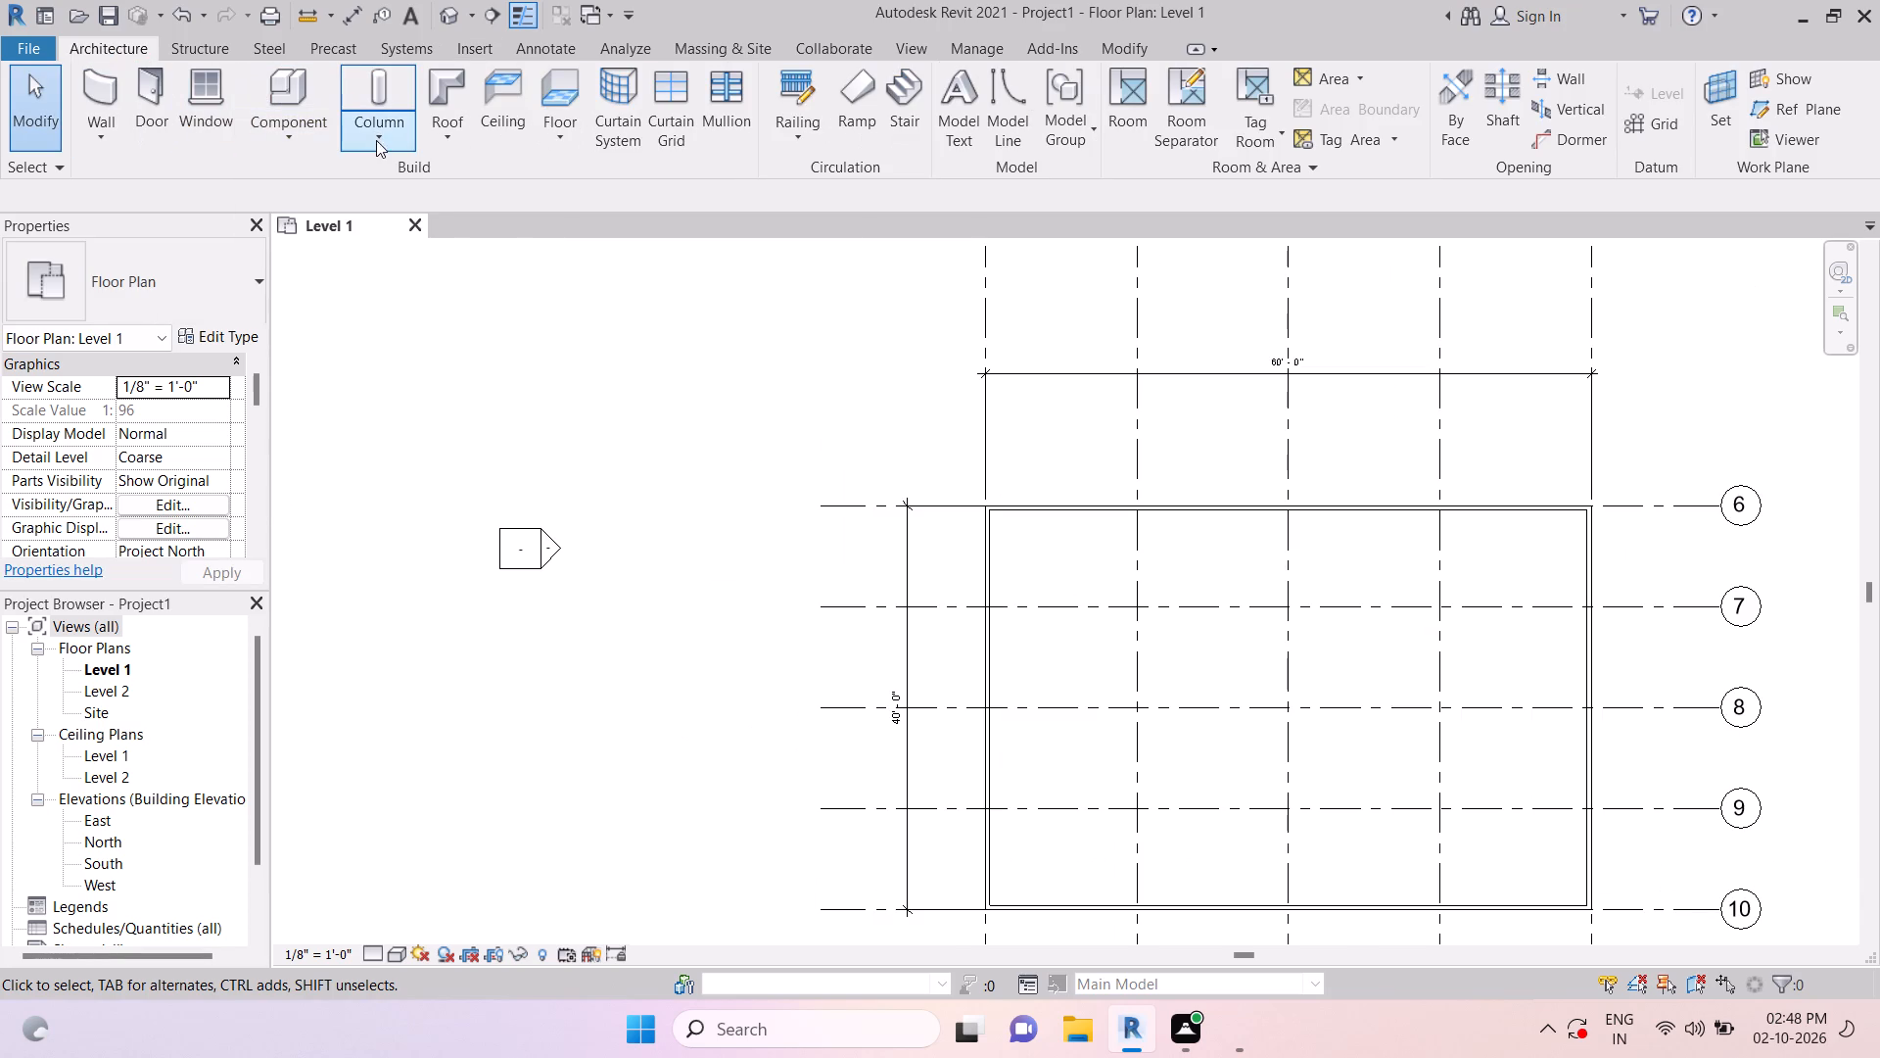
left_click(417, 214)
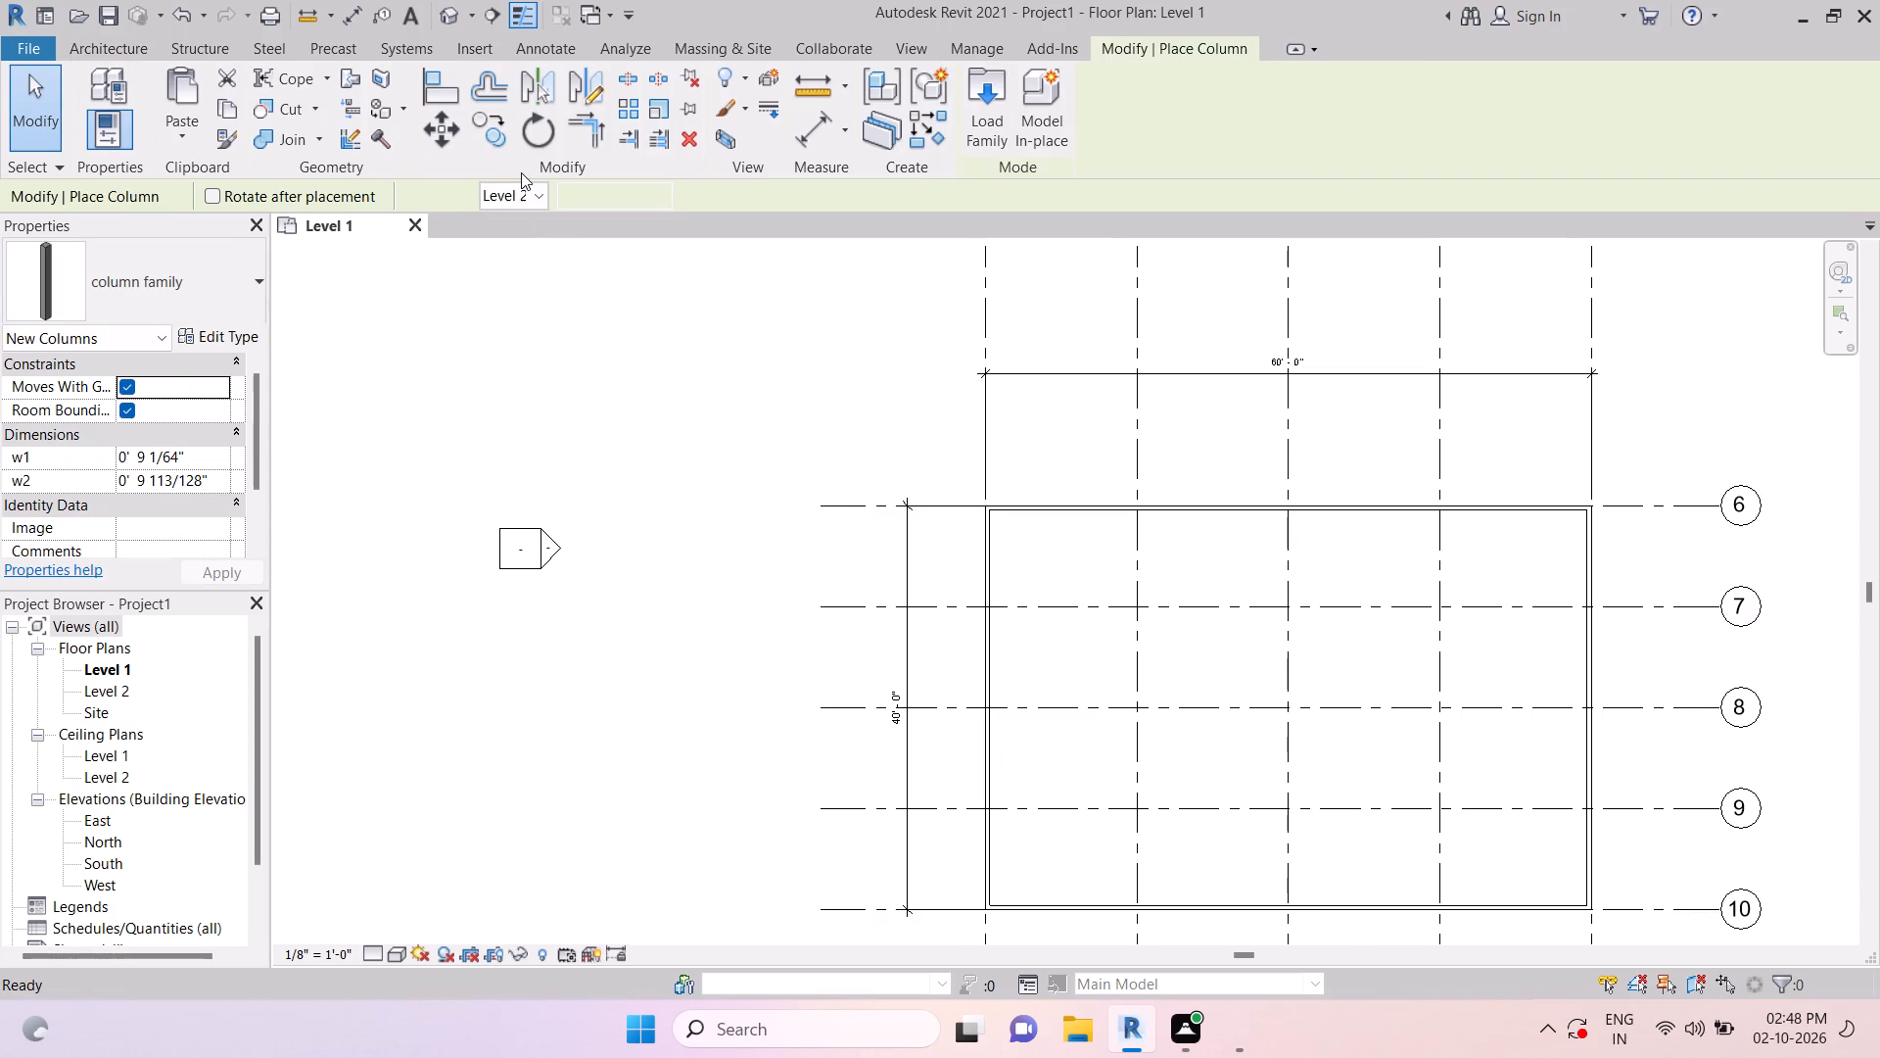
scroll(933, 585, "up", 2)
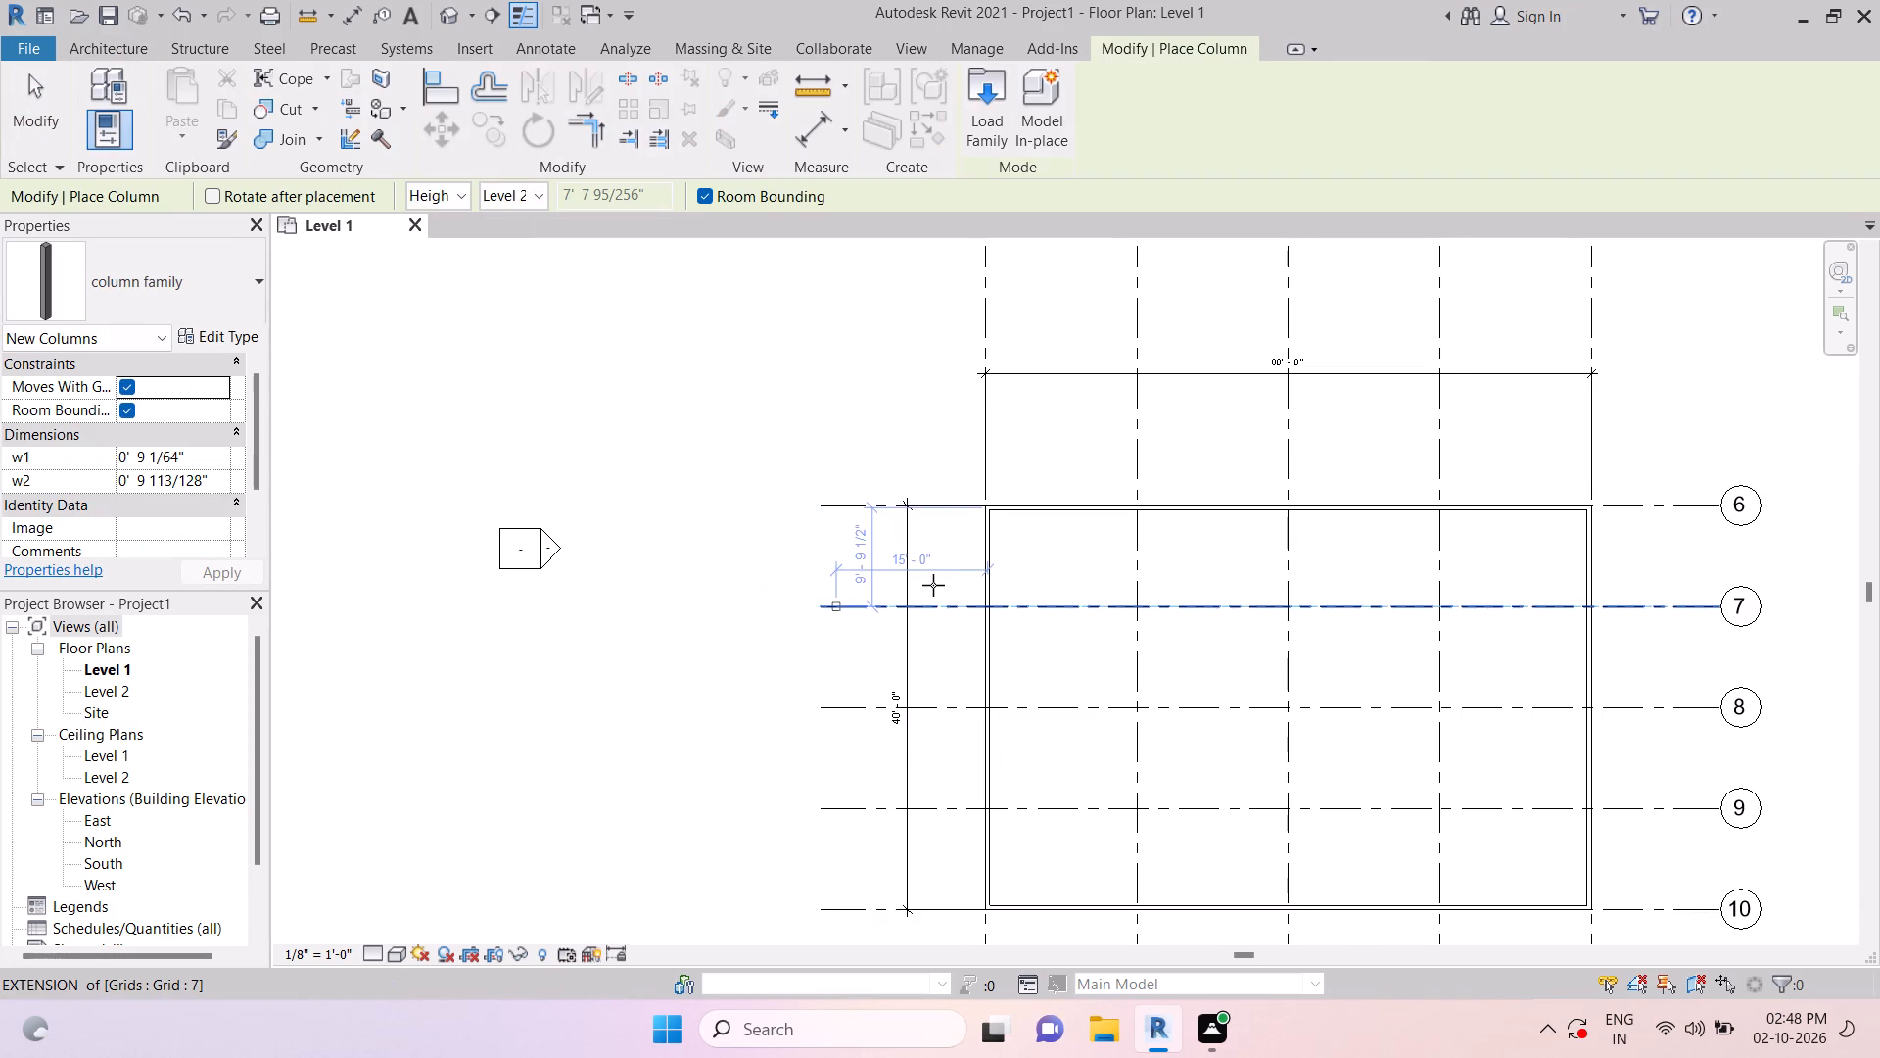
scroll(933, 585, "up", 5)
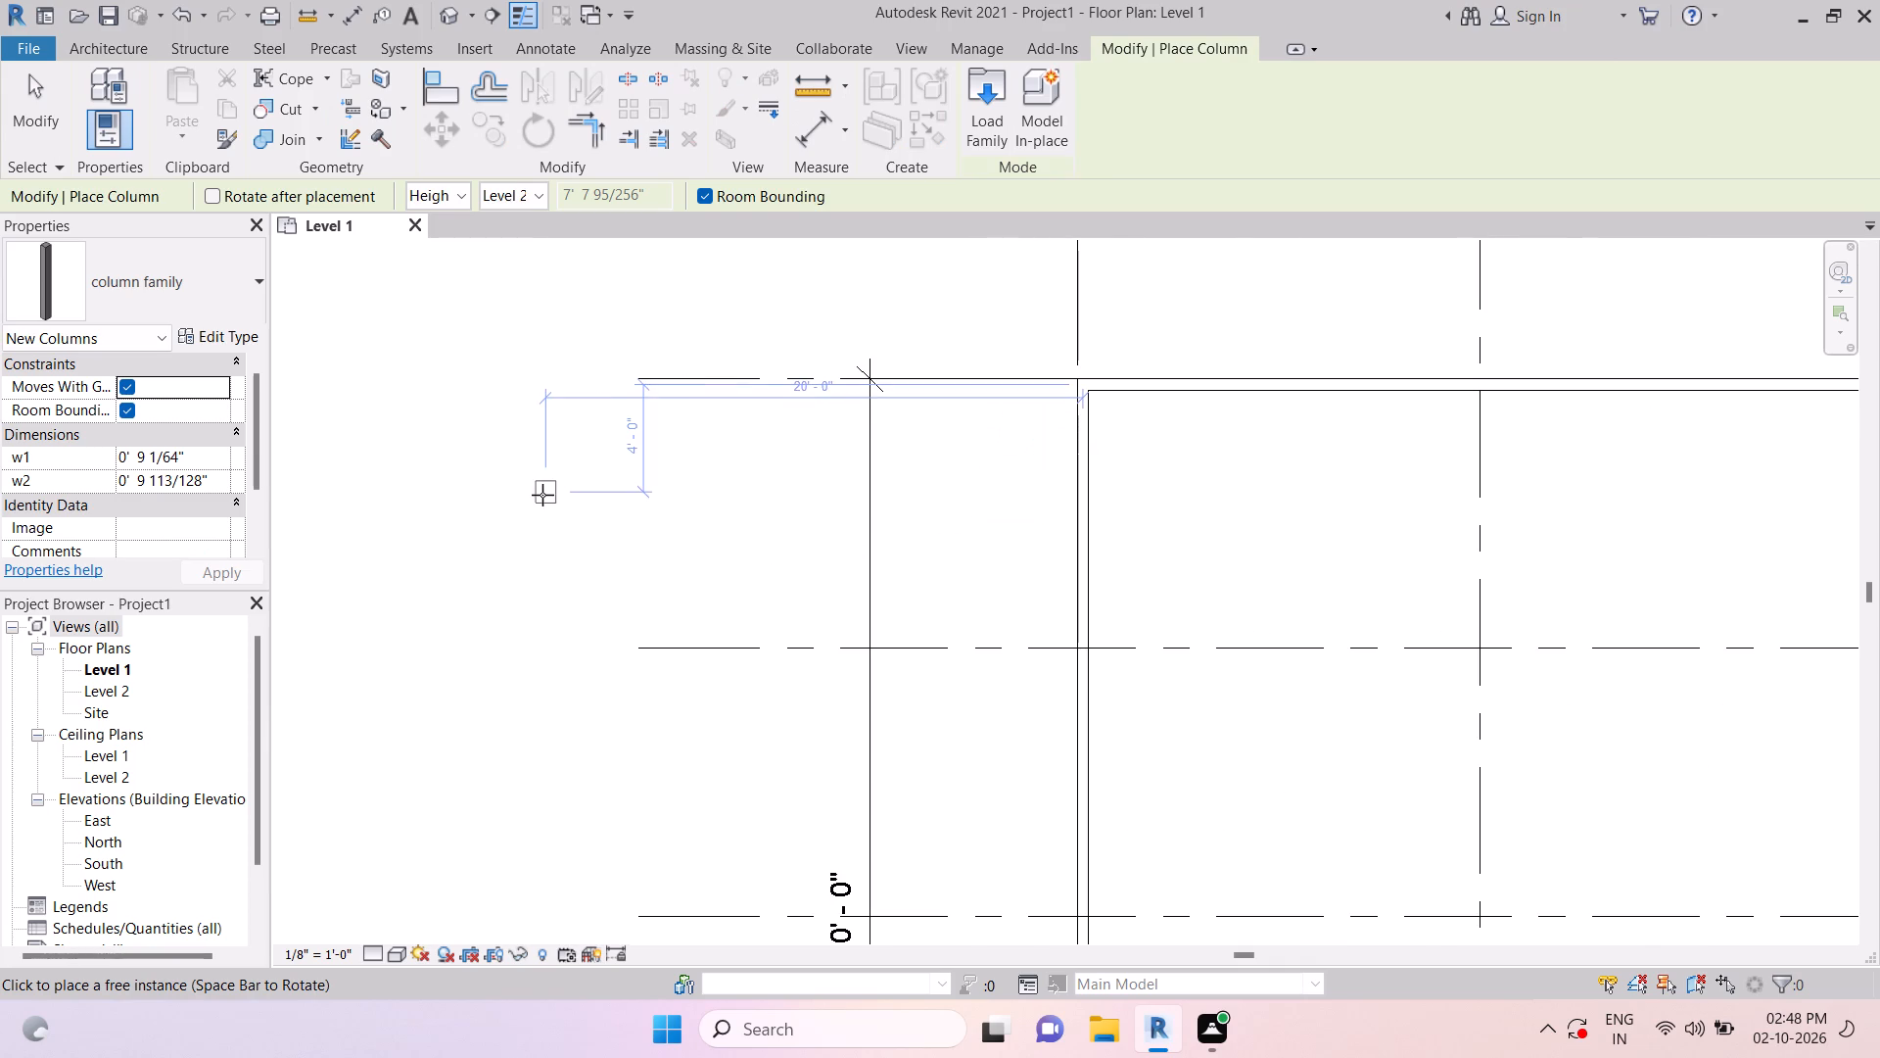
left_click(544, 501)
key("Escape")
key("Escape")
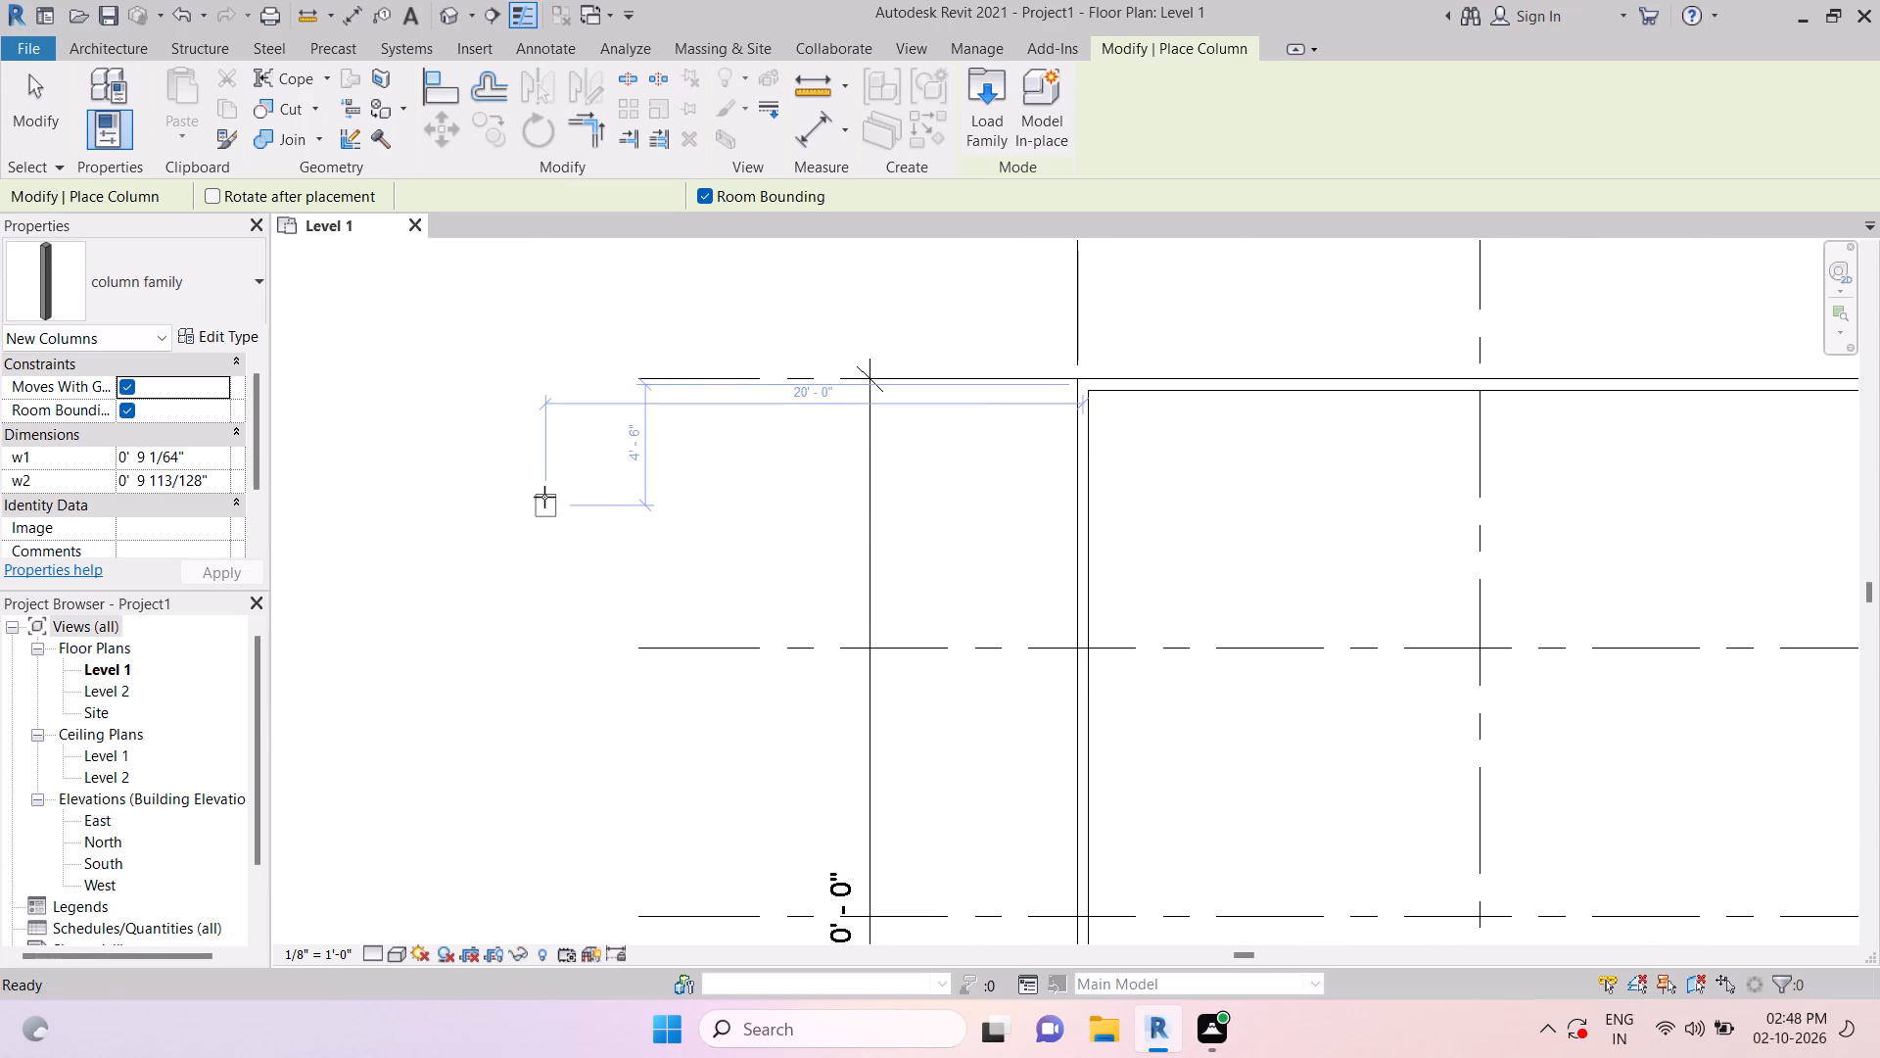
key("Escape")
key("Escape")
key("Escape")
key("Escape")
key("Escape")
key("Escape")
key("Escape")
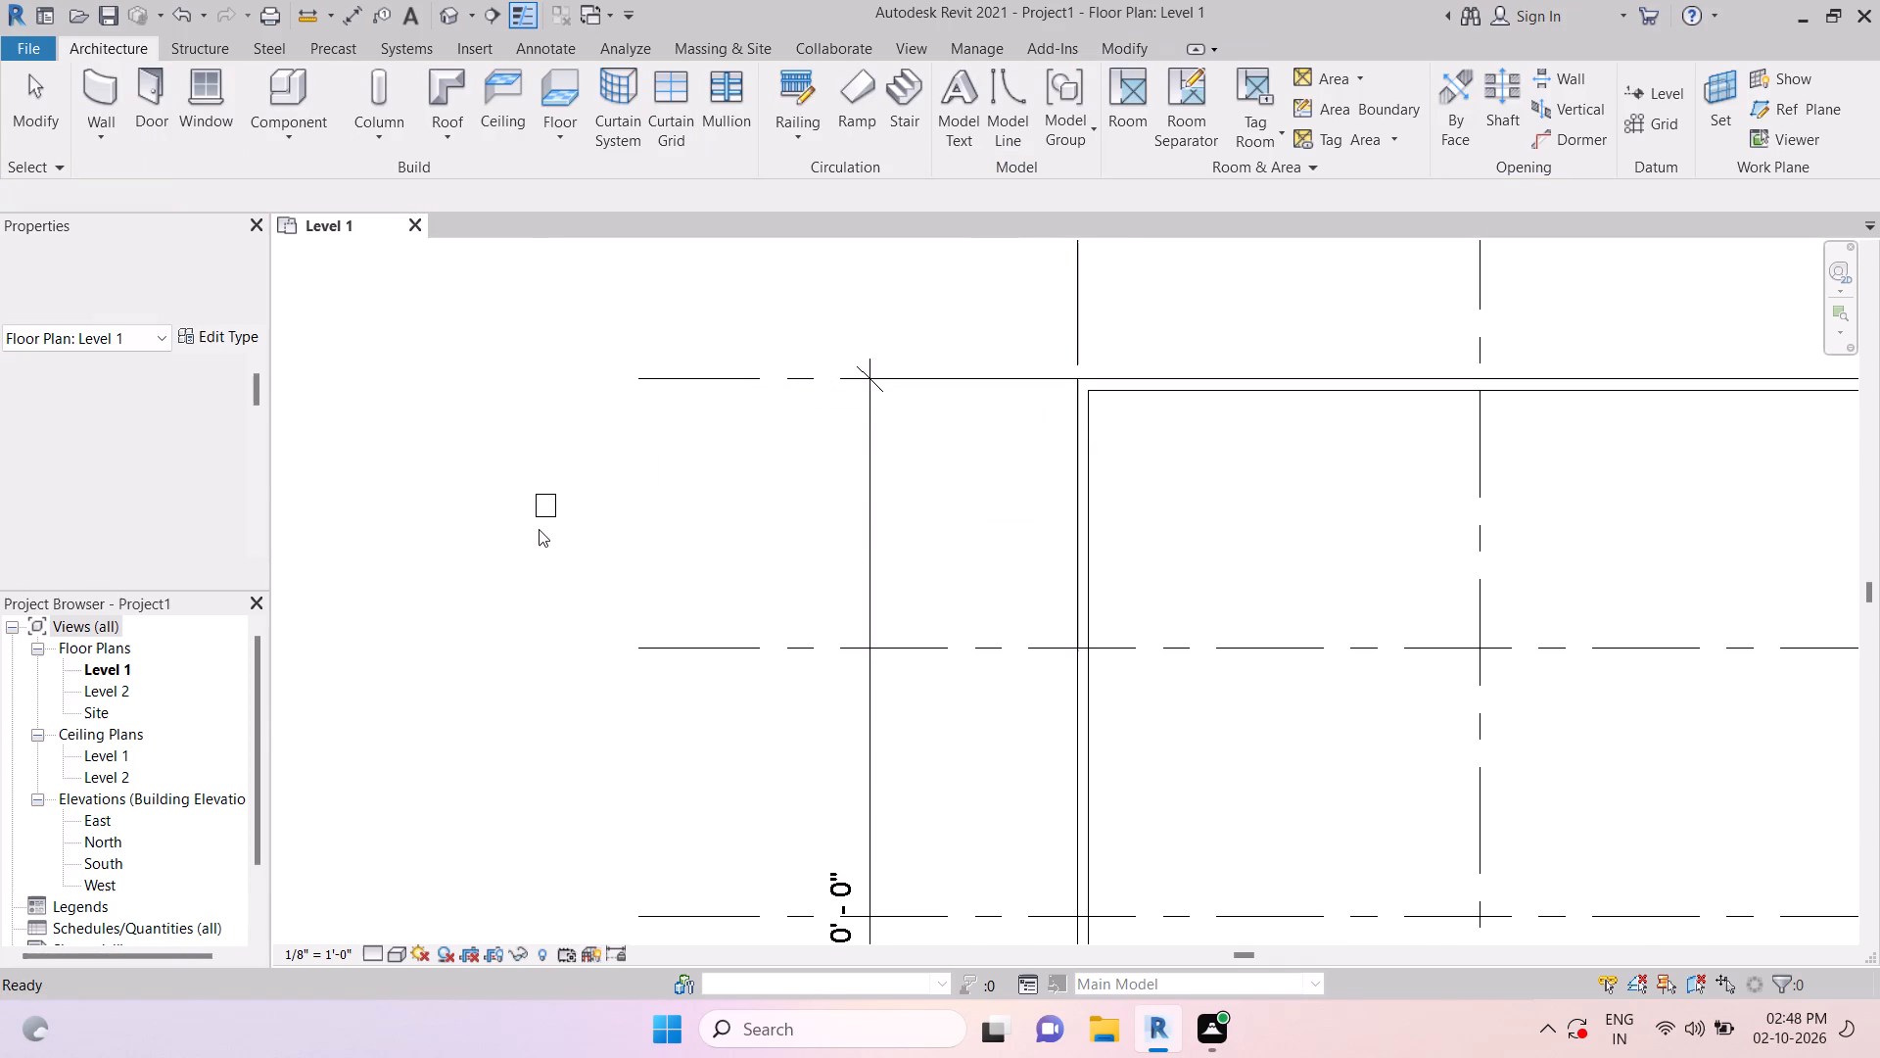
key("Escape")
scroll(562, 506, "up", 2)
key("Escape")
key("Escape")
key("Escape")
key("Escape")
key("Escape")
key("Escape")
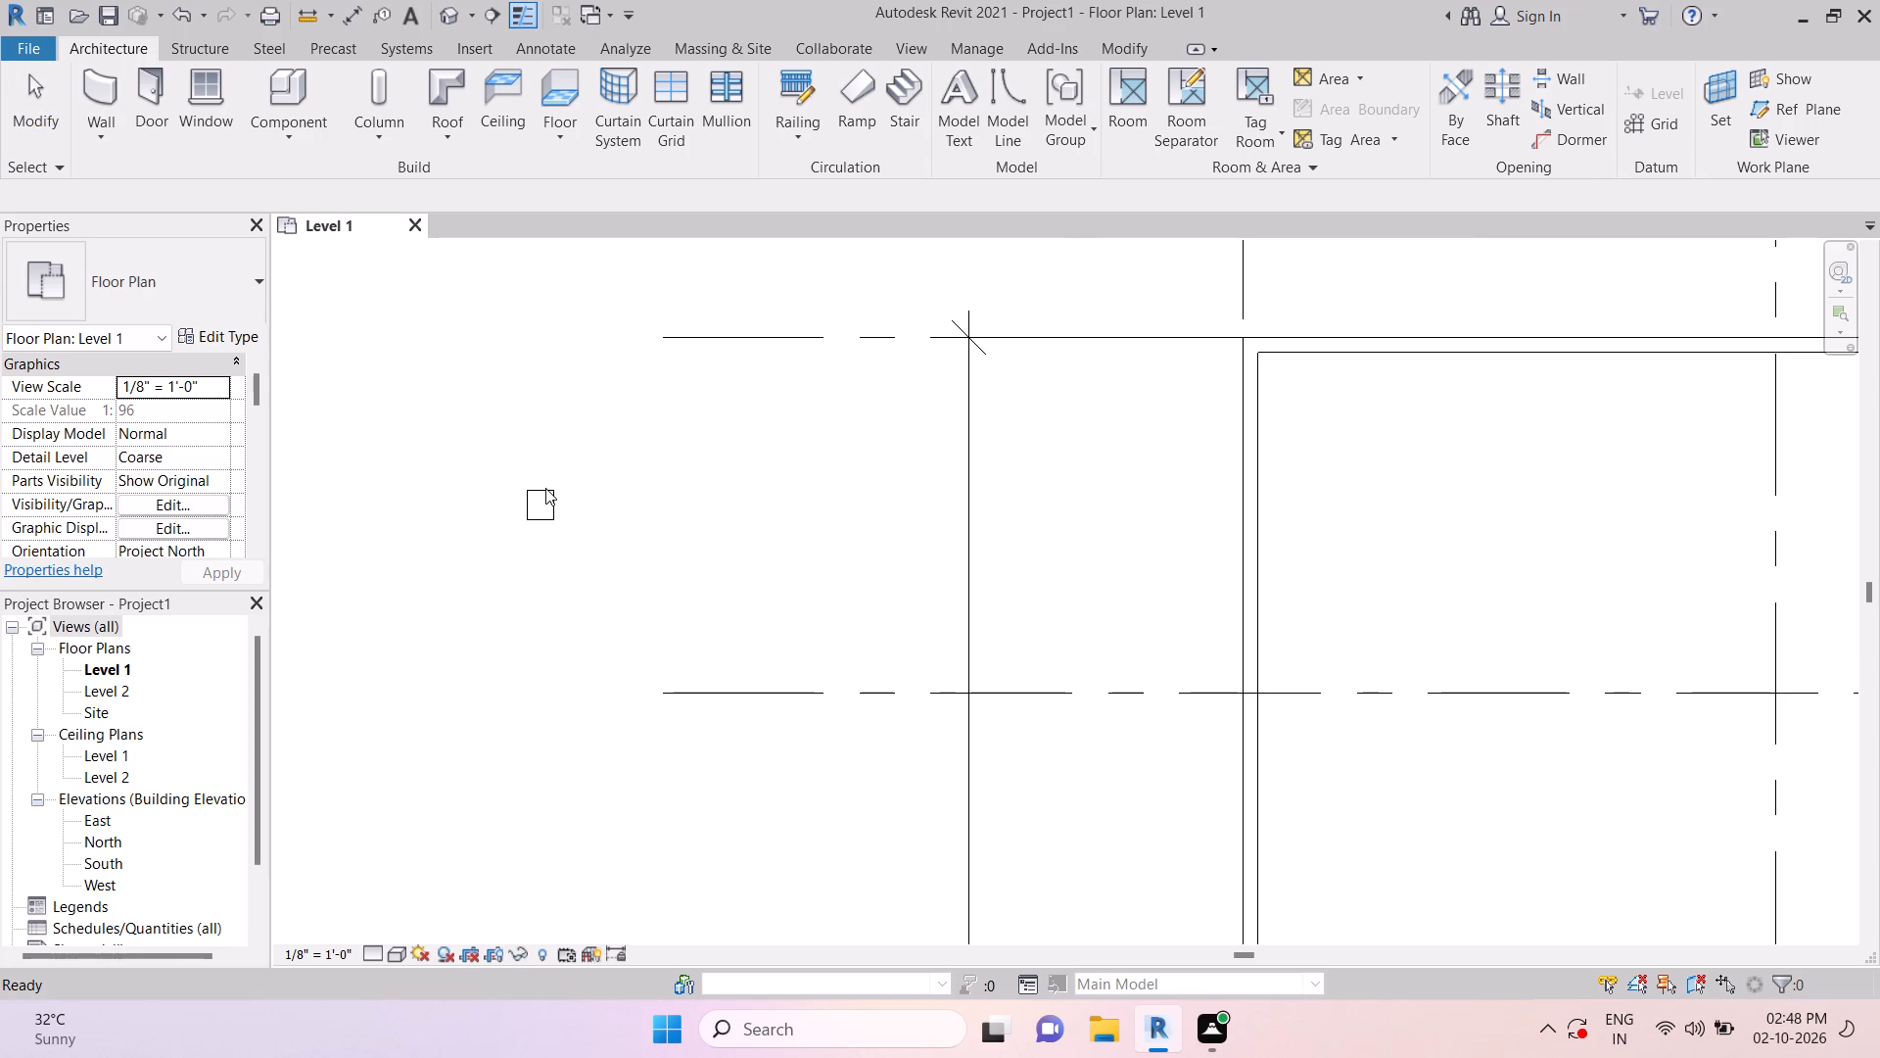
key("Escape")
key("Escape")
key("Escape")
key("Escape")
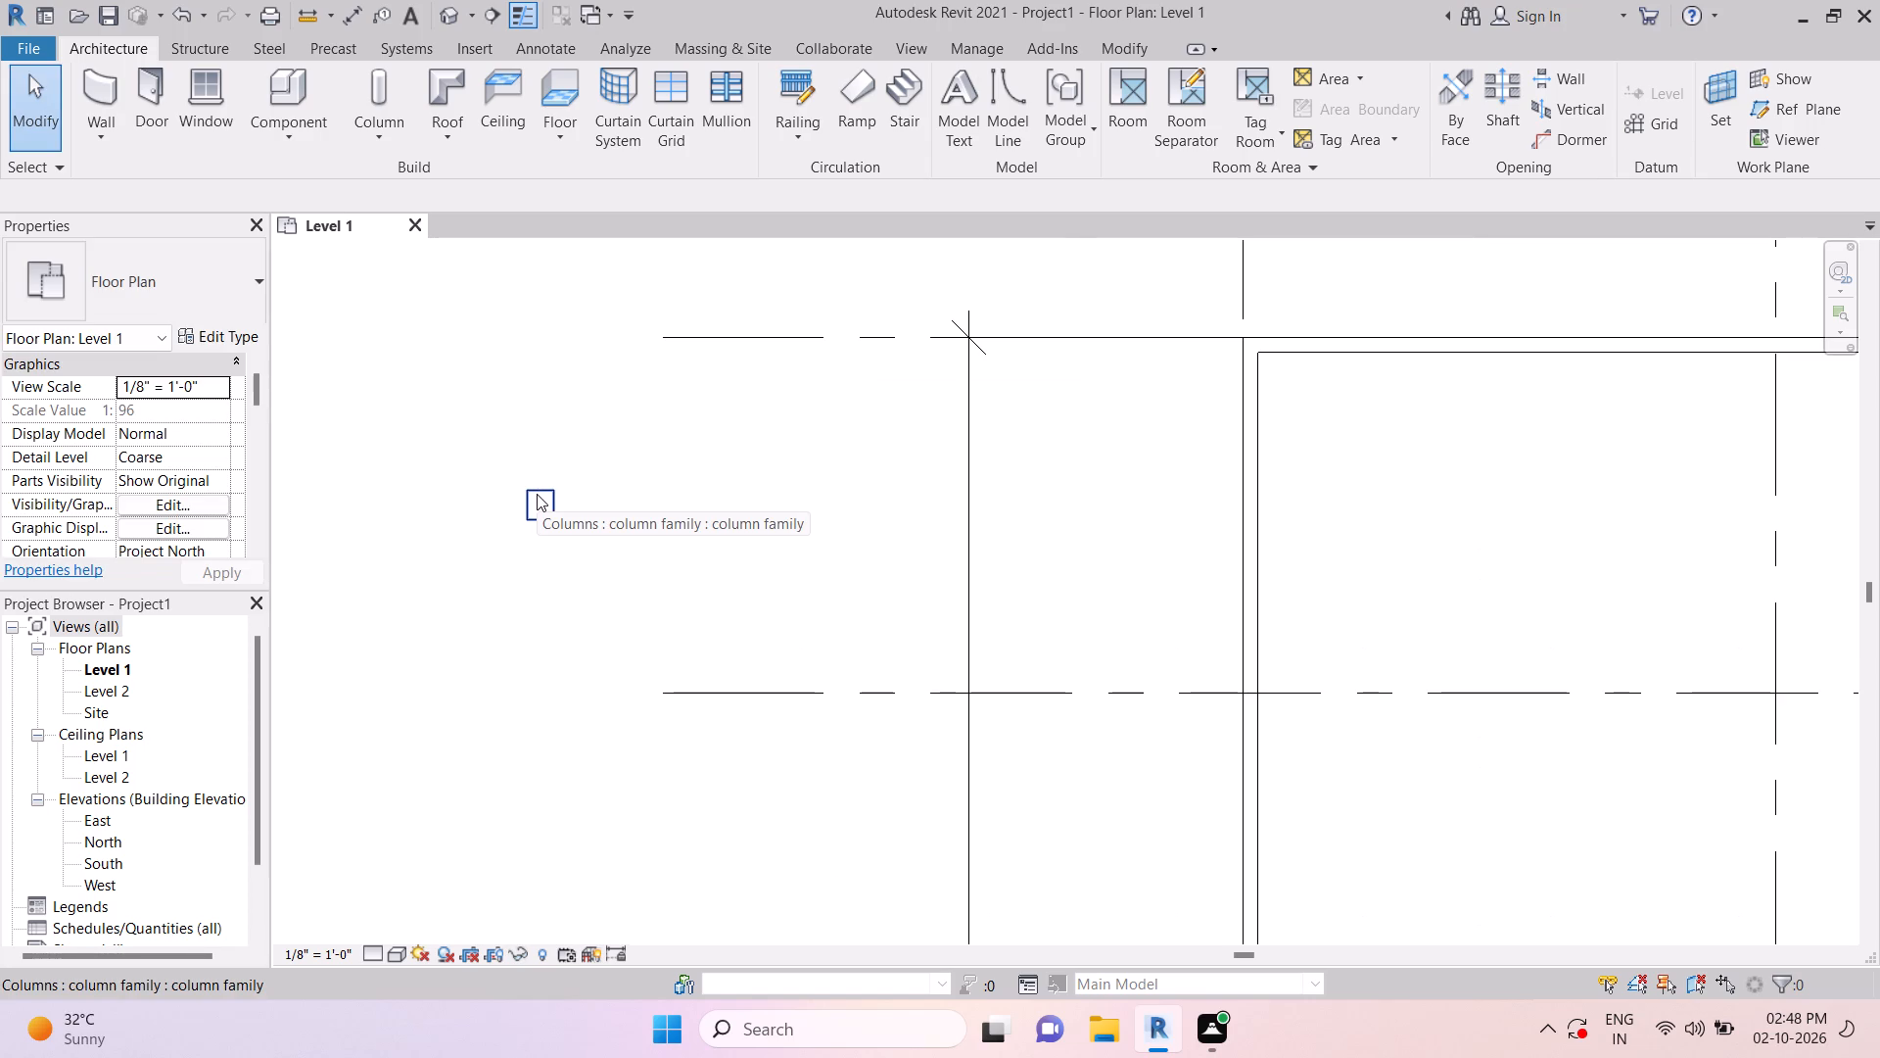
key("Escape")
key("Escape")
key("Escape")
key("Escape")
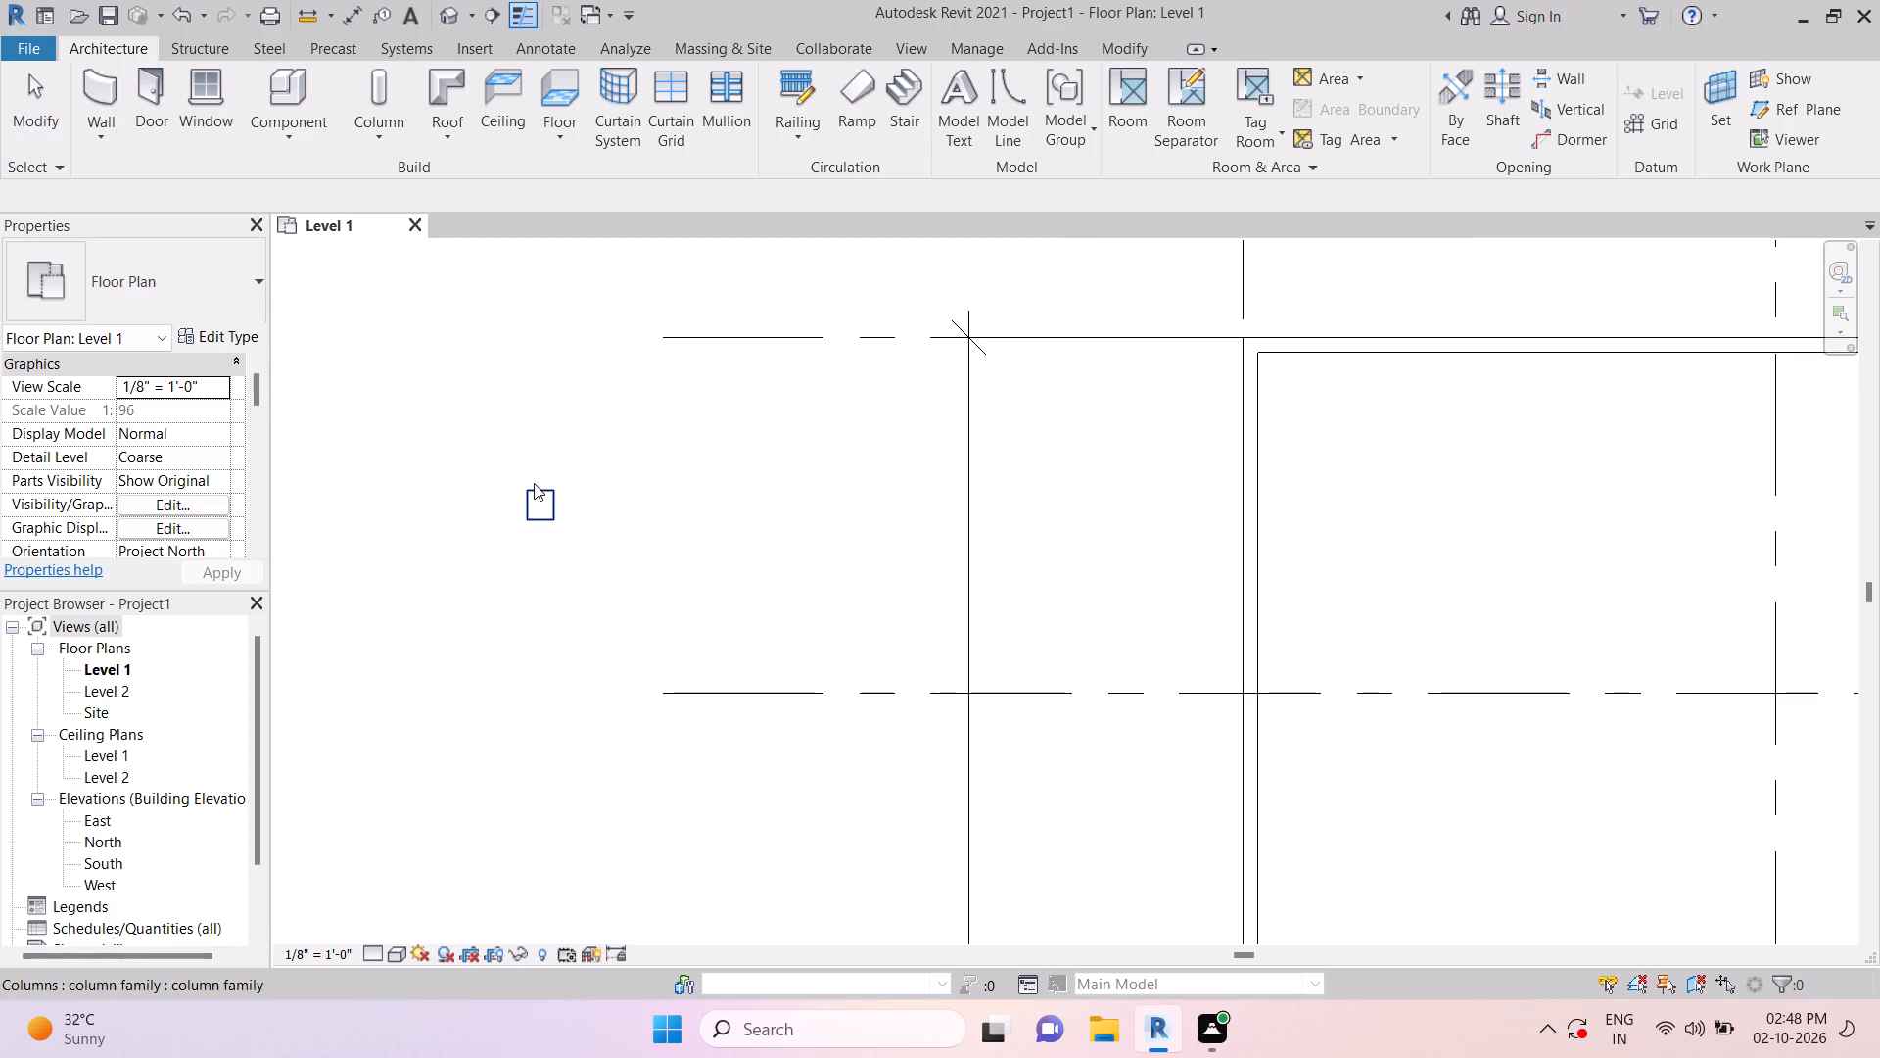
Draw two horizontal reference planes along the column's top and bottom edges, extending past its right side.
type("rp")
key("space")
scroll(531, 484, "up", 8)
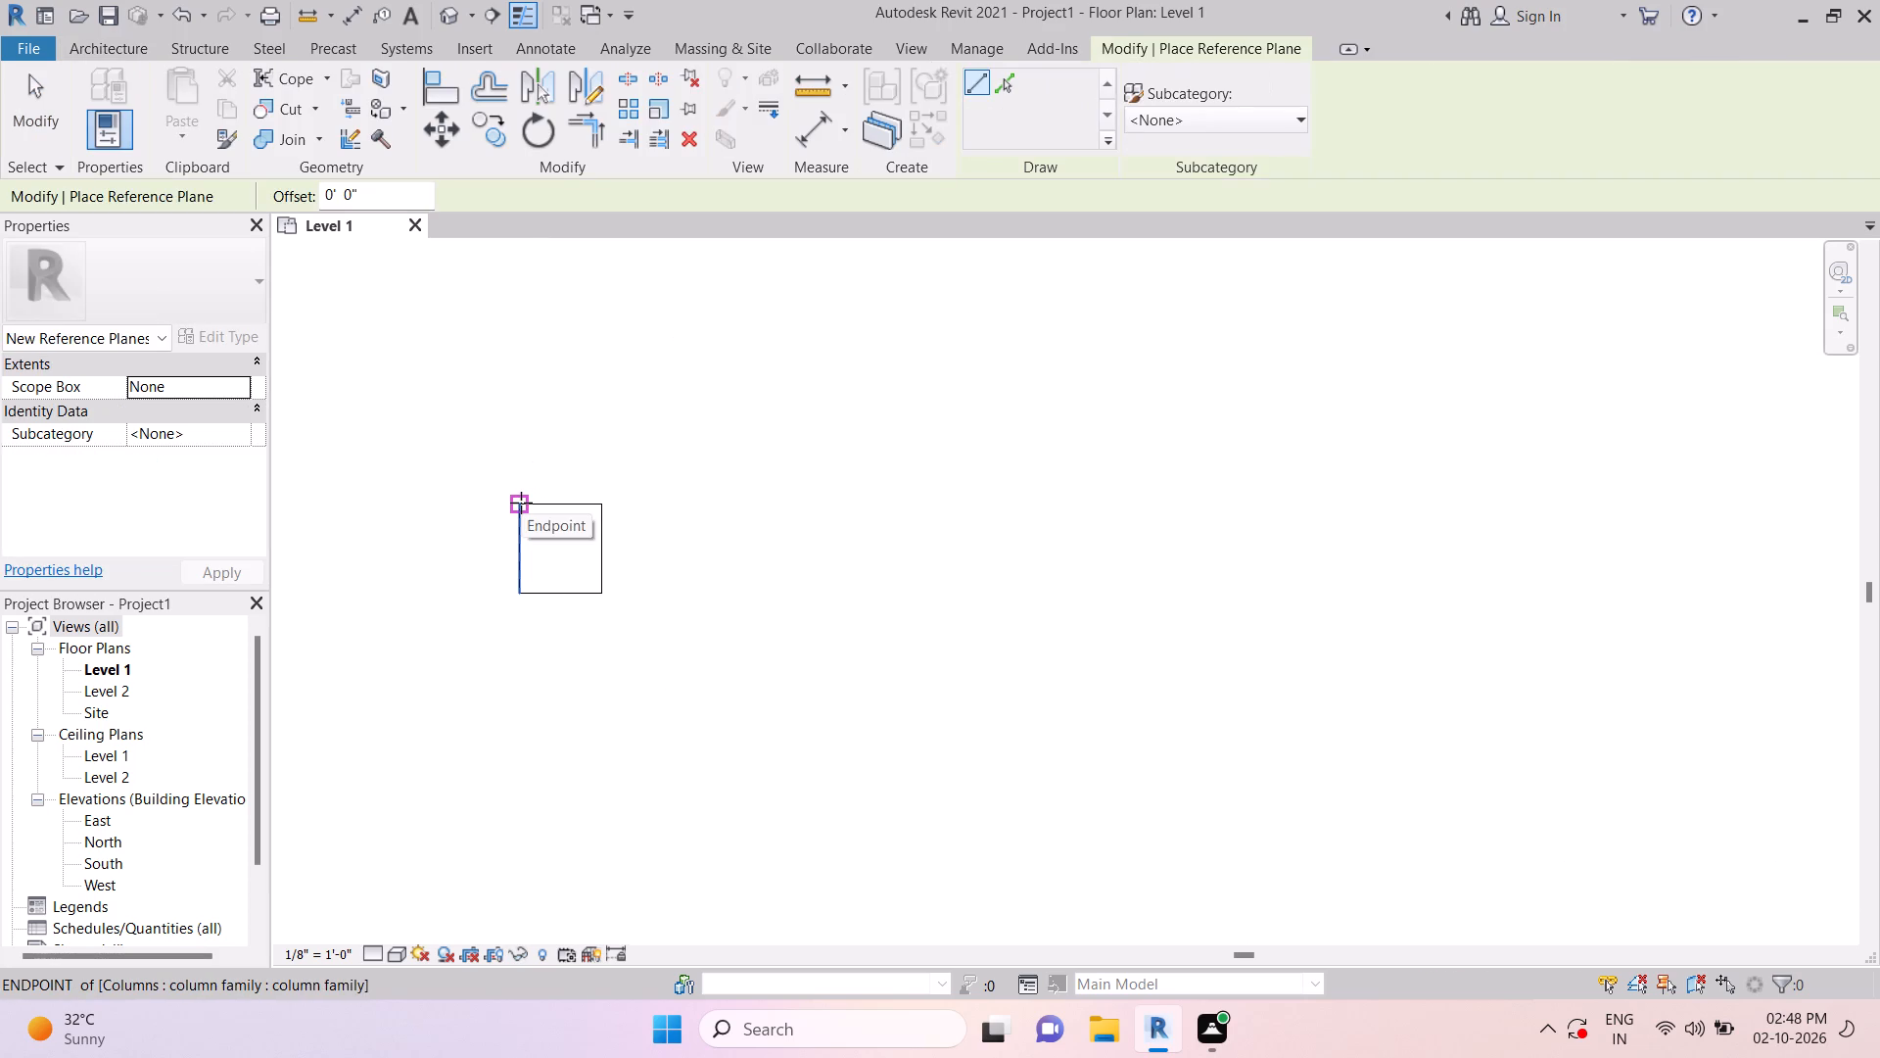
left_click(521, 502)
left_click(767, 514)
key("Escape")
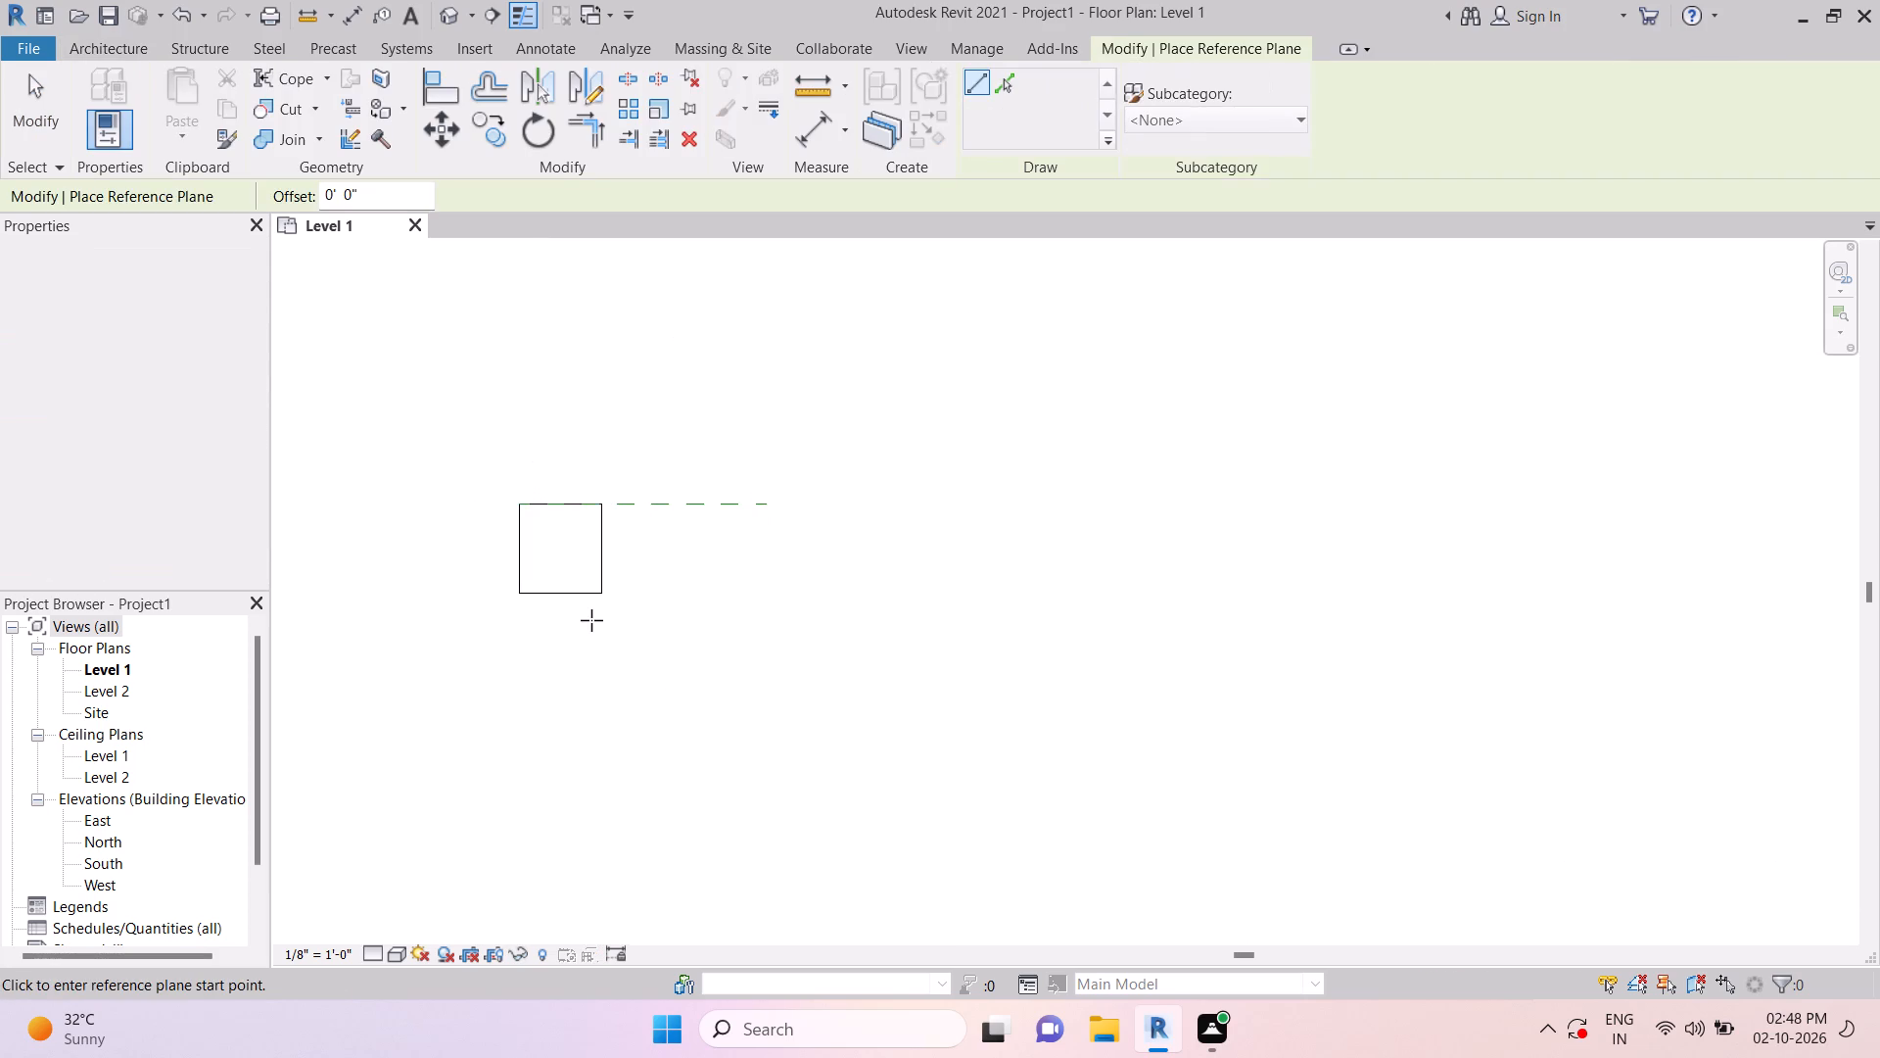
left_click(522, 593)
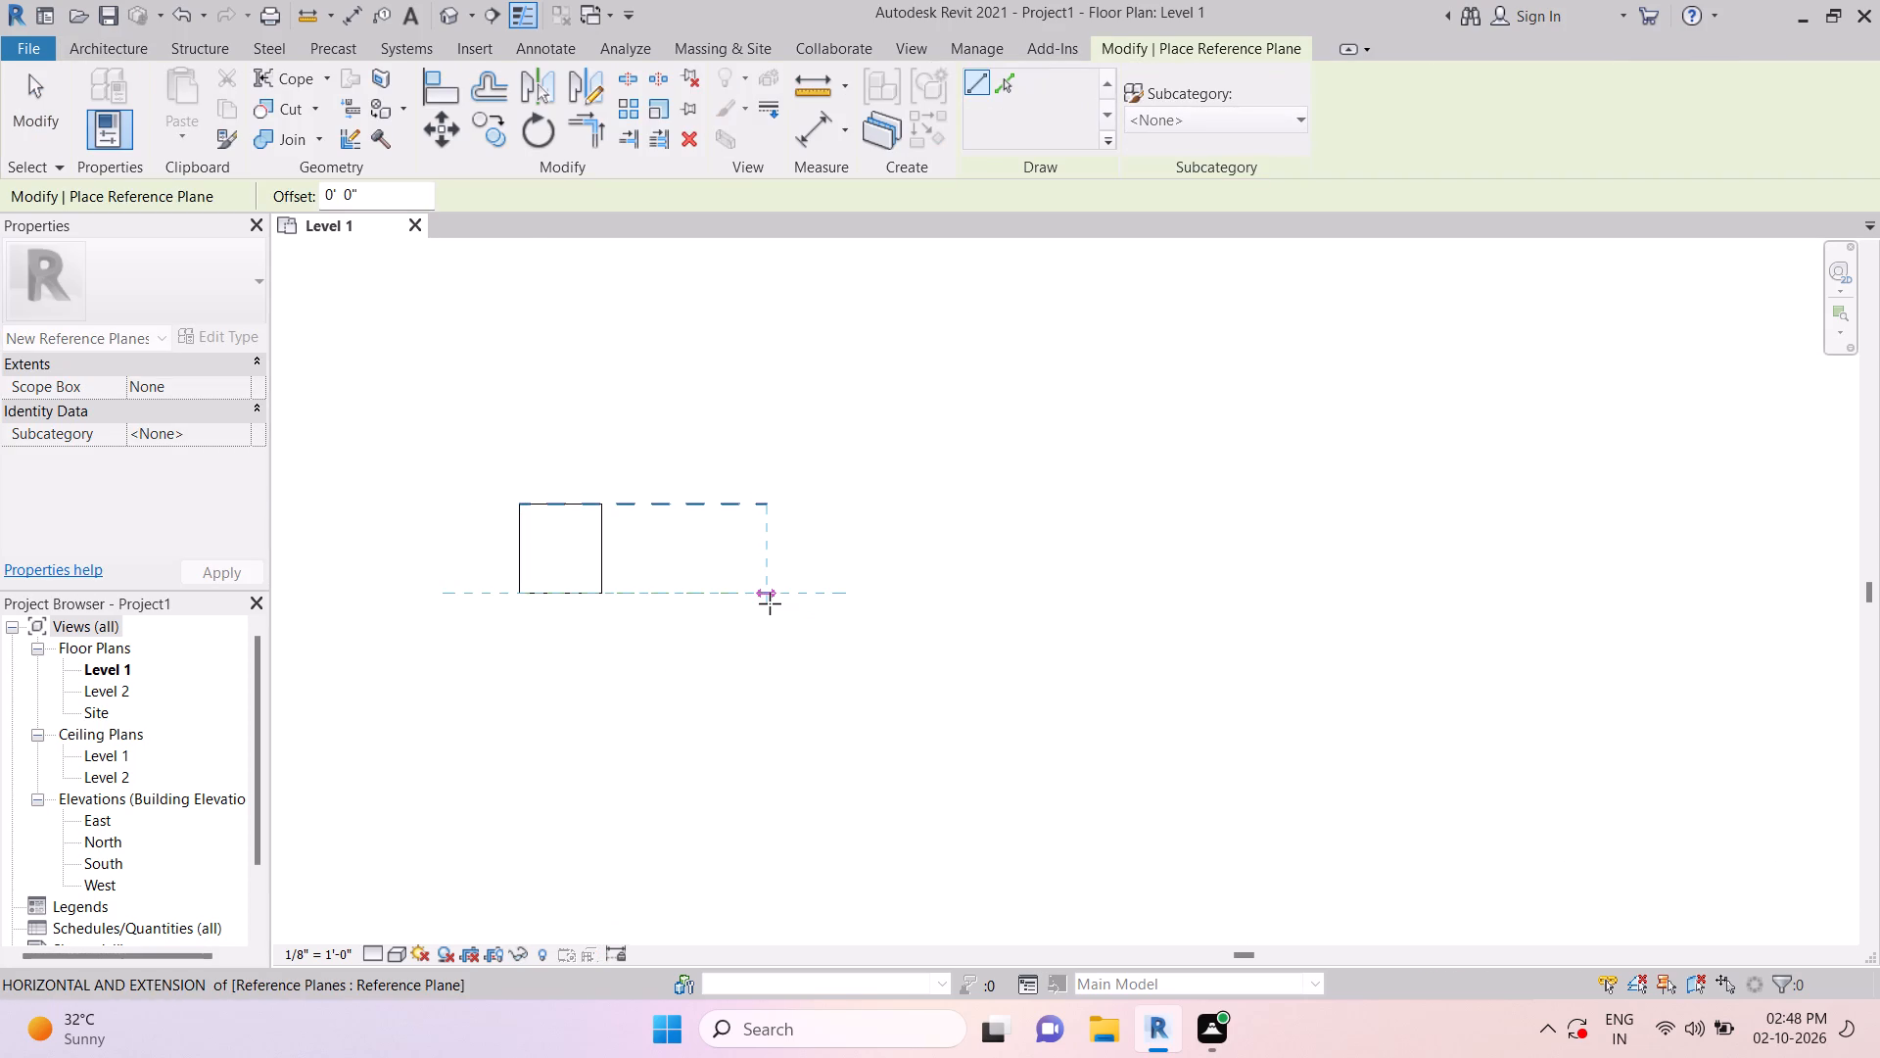
left_click(770, 602)
key("Escape")
Draw two vertical reference planes along the column's edges, the right one extending below it and the left one above.
left_click(600, 505)
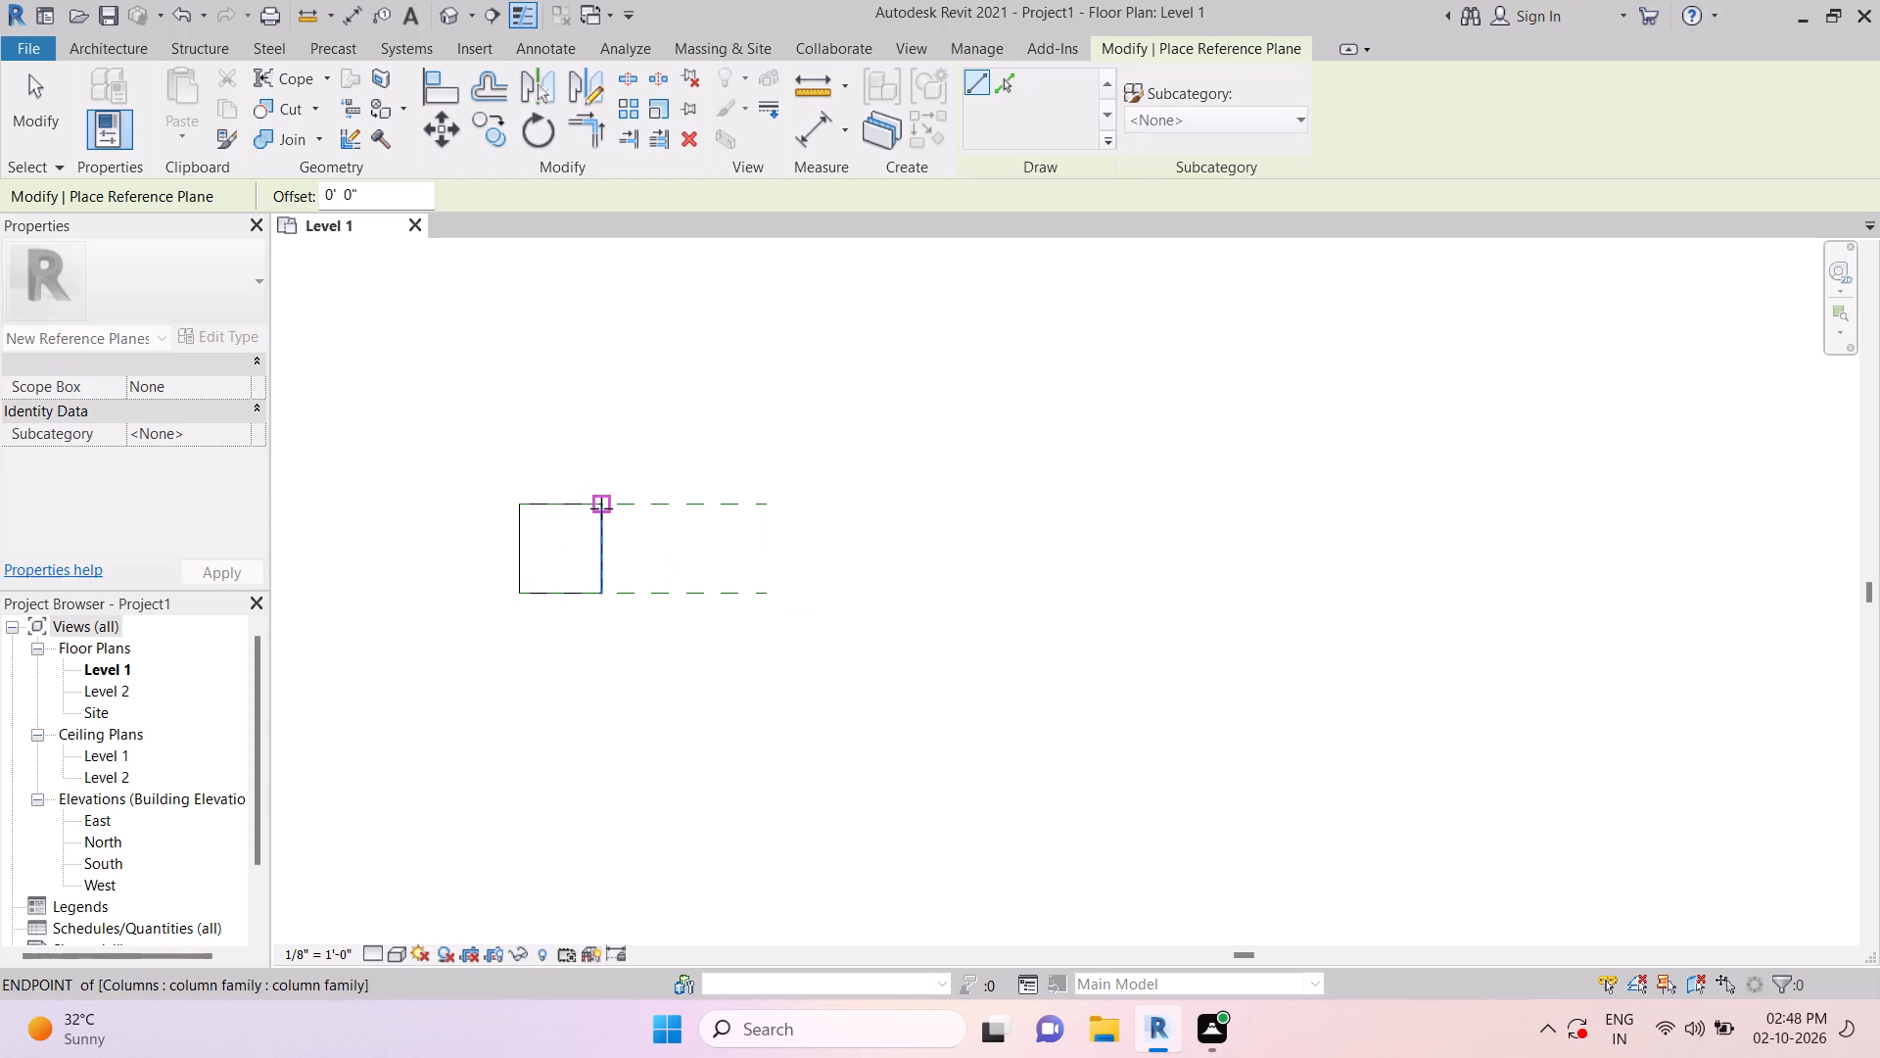
left_click(600, 672)
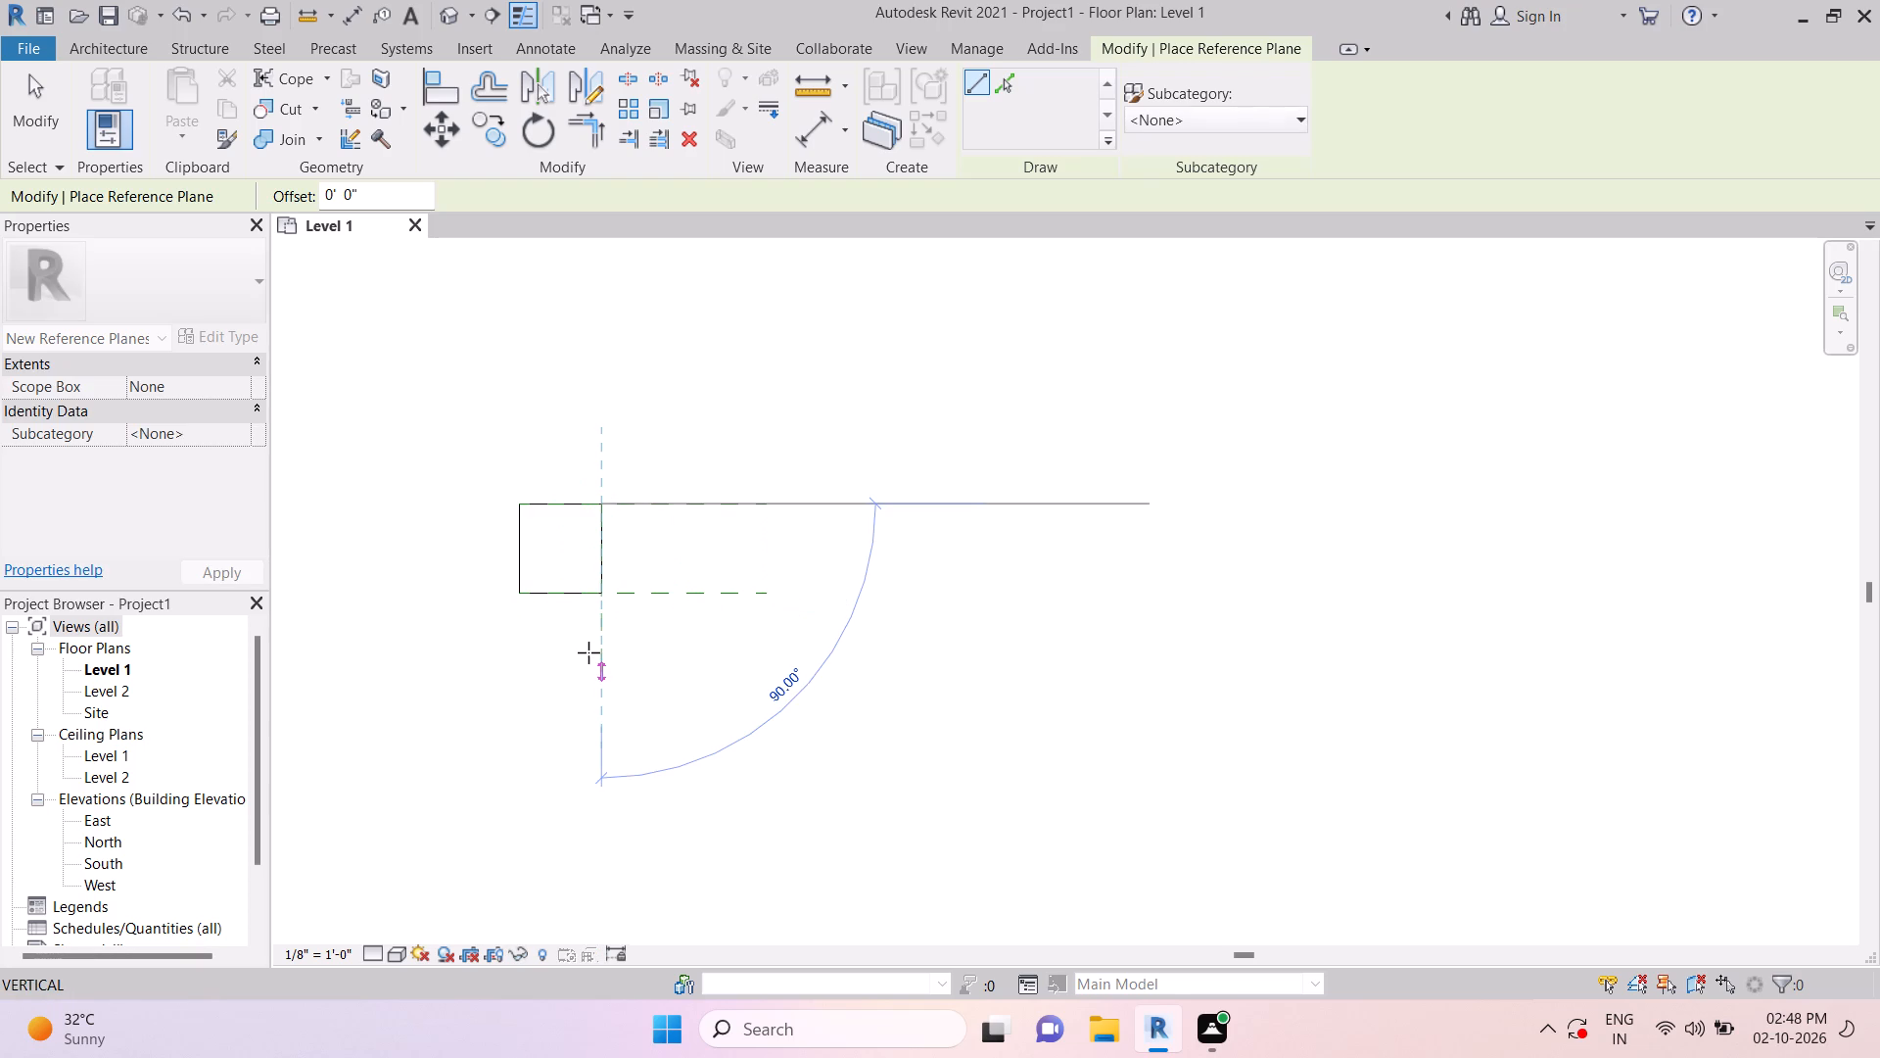
left_click(520, 561)
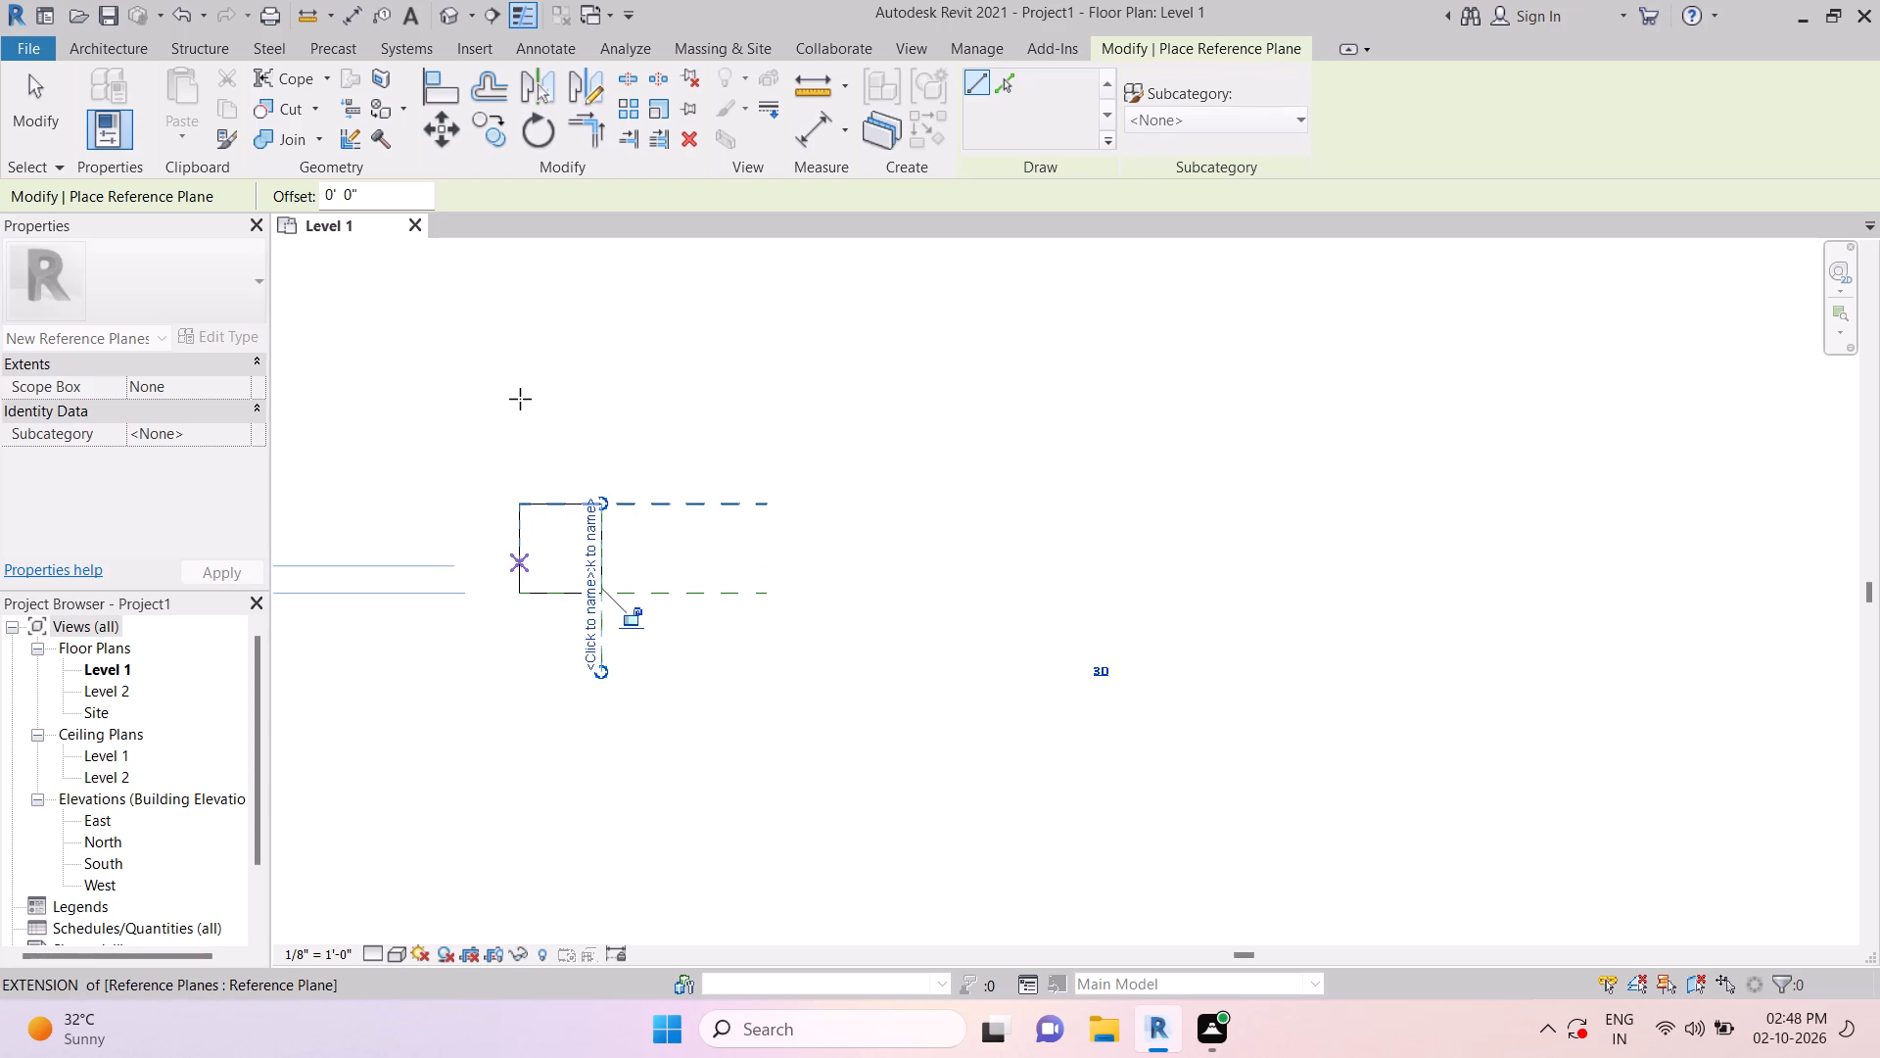
left_click(525, 436)
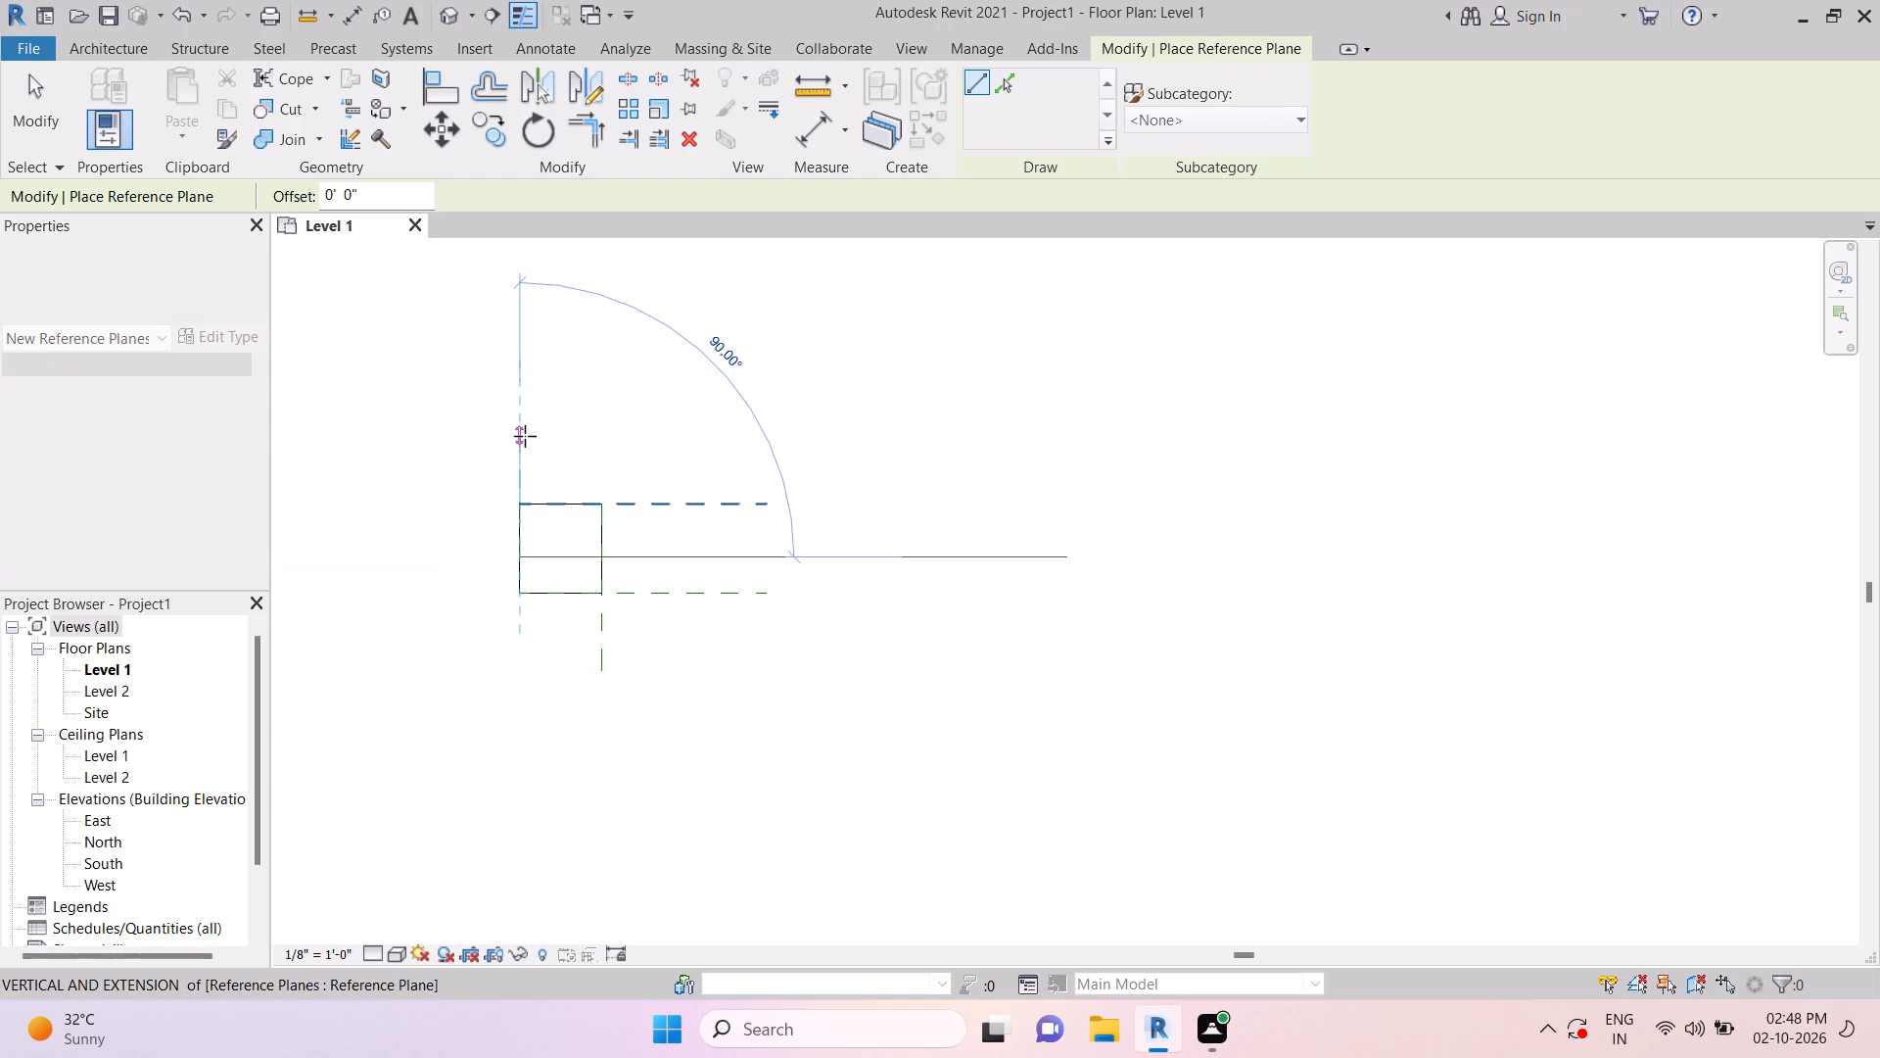
key("Escape")
key("Escape")
key("Escape")
key("Escape")
key("Escape")
key("Escape")
key("Escape")
key("Escape")
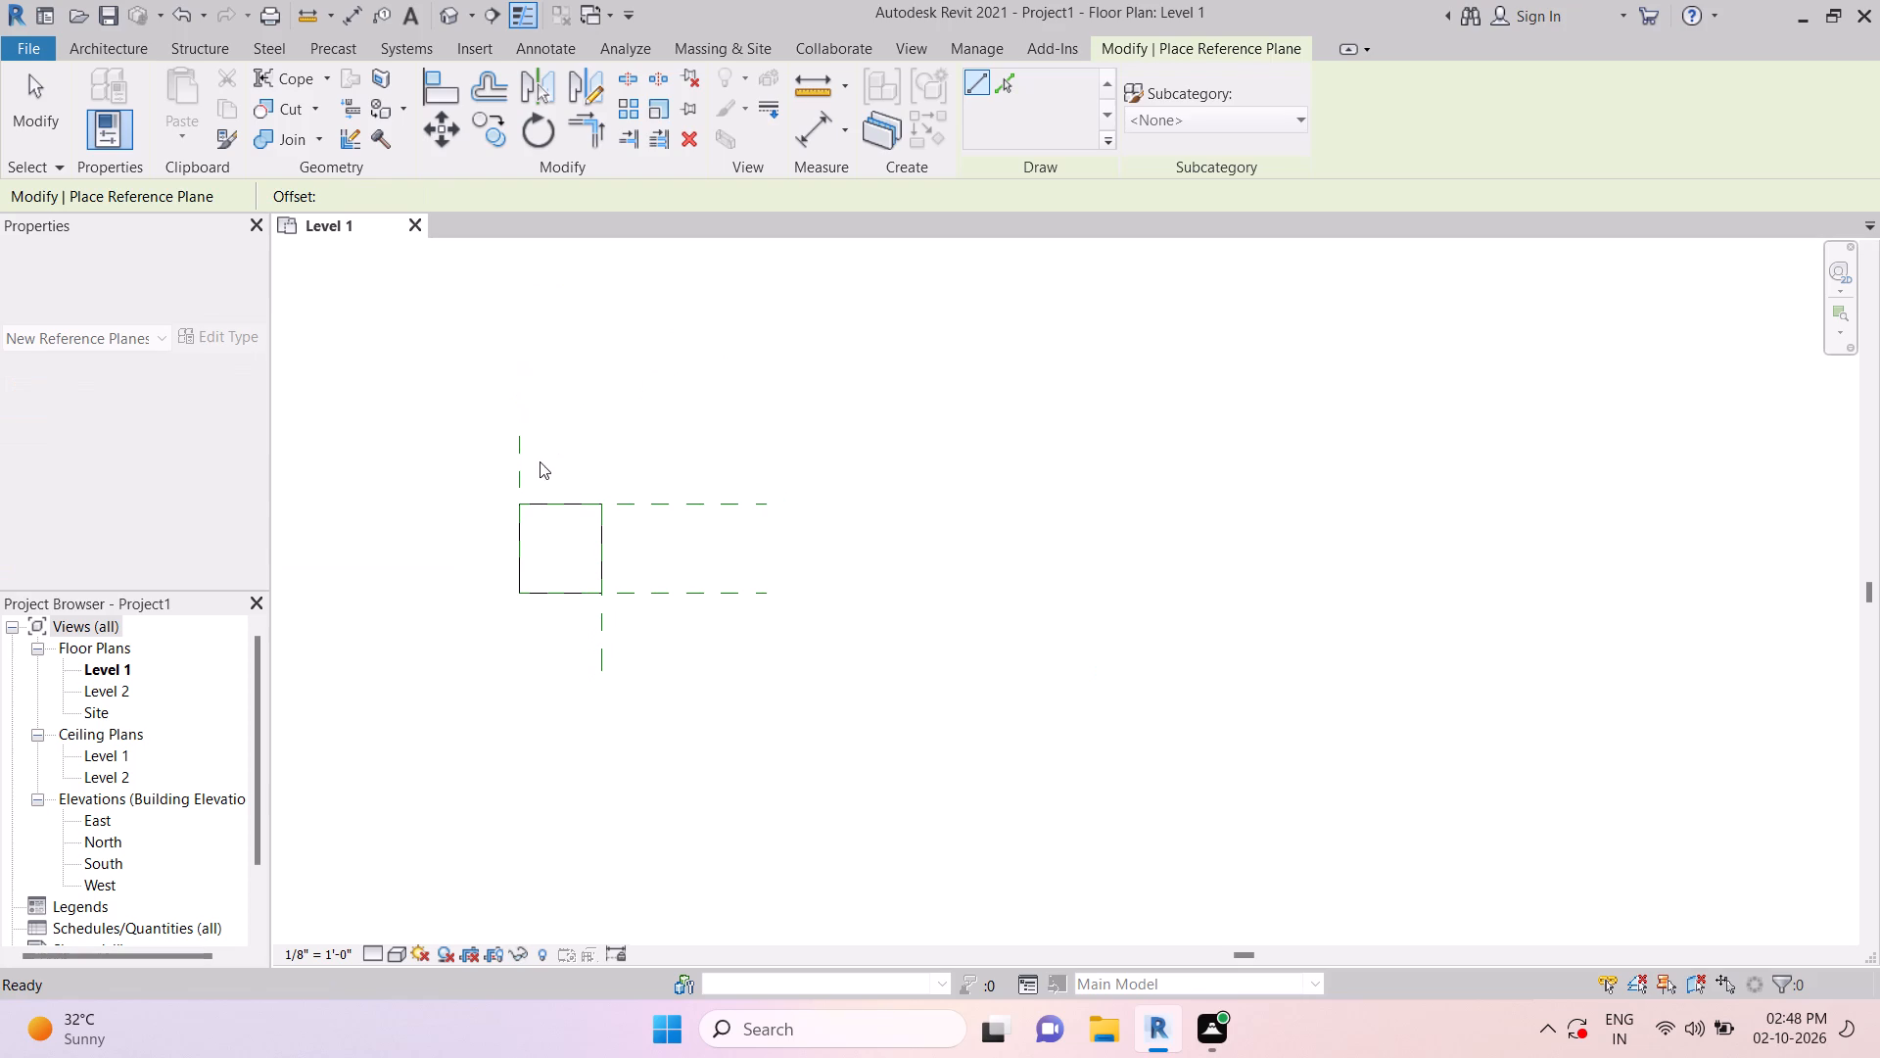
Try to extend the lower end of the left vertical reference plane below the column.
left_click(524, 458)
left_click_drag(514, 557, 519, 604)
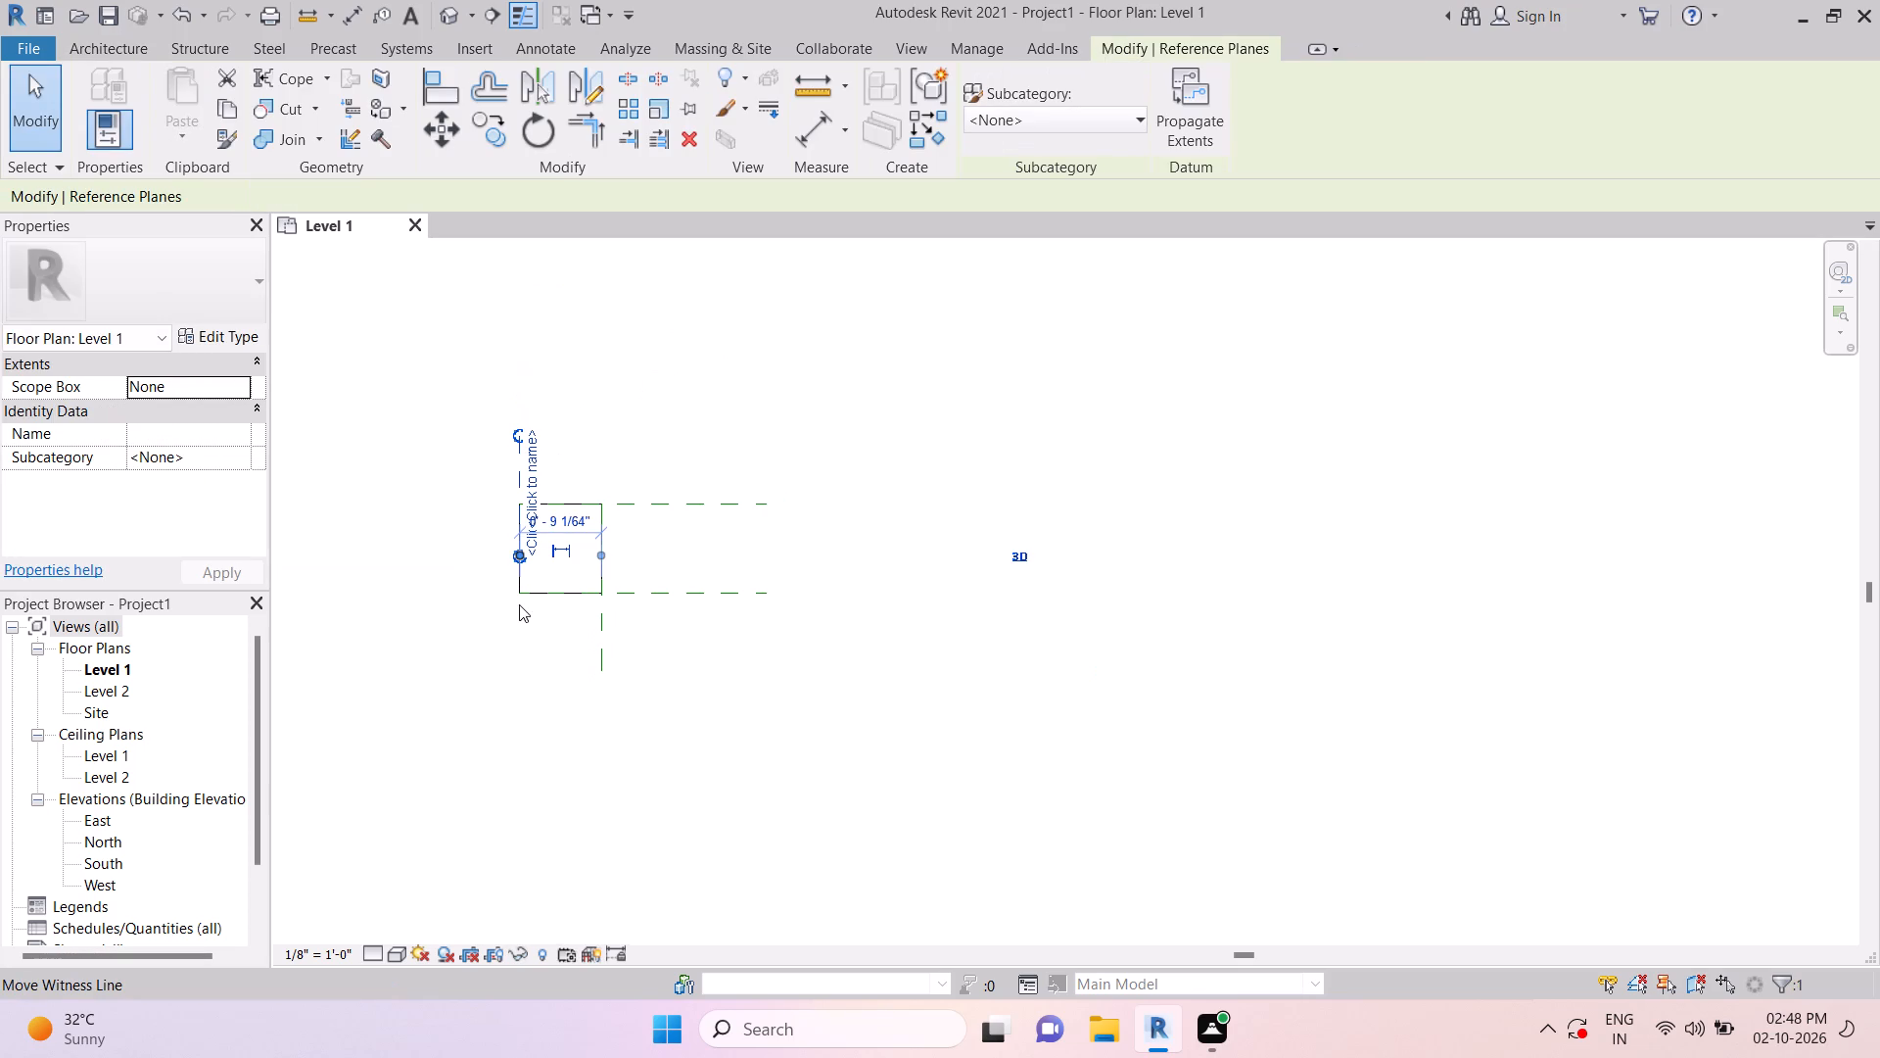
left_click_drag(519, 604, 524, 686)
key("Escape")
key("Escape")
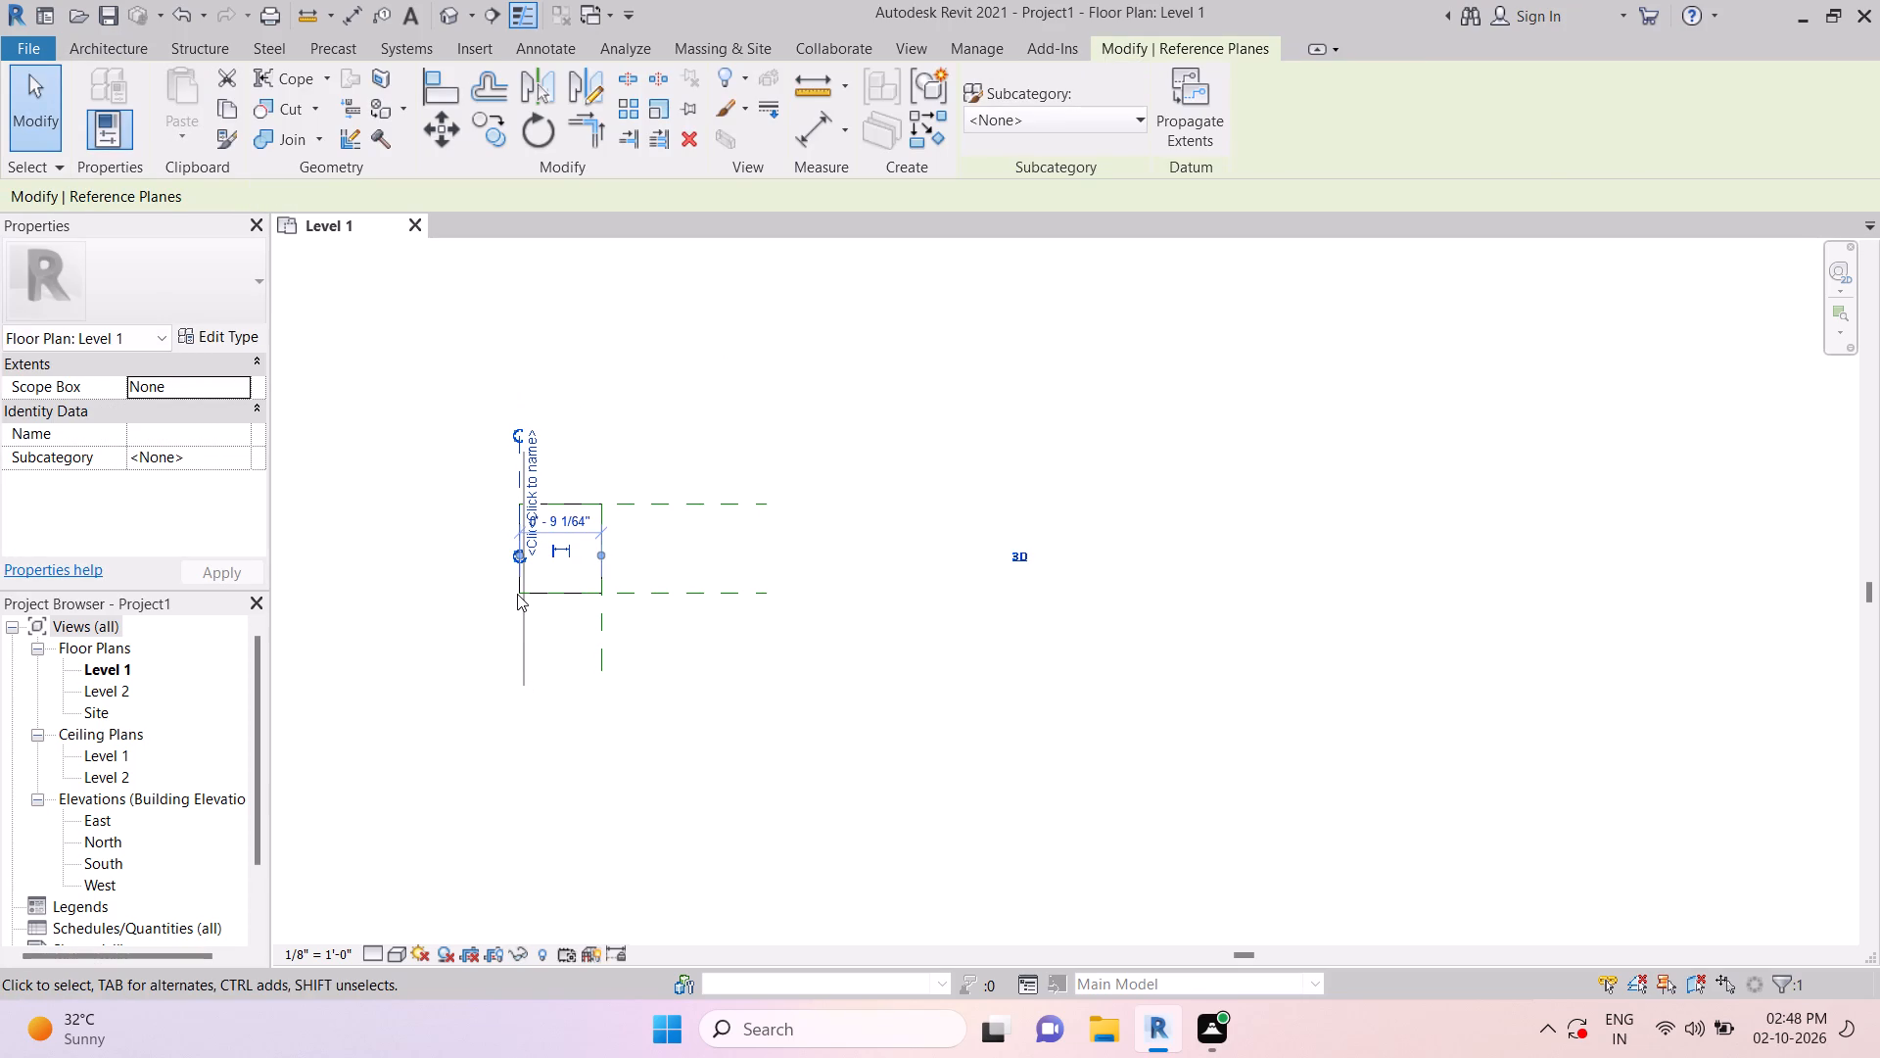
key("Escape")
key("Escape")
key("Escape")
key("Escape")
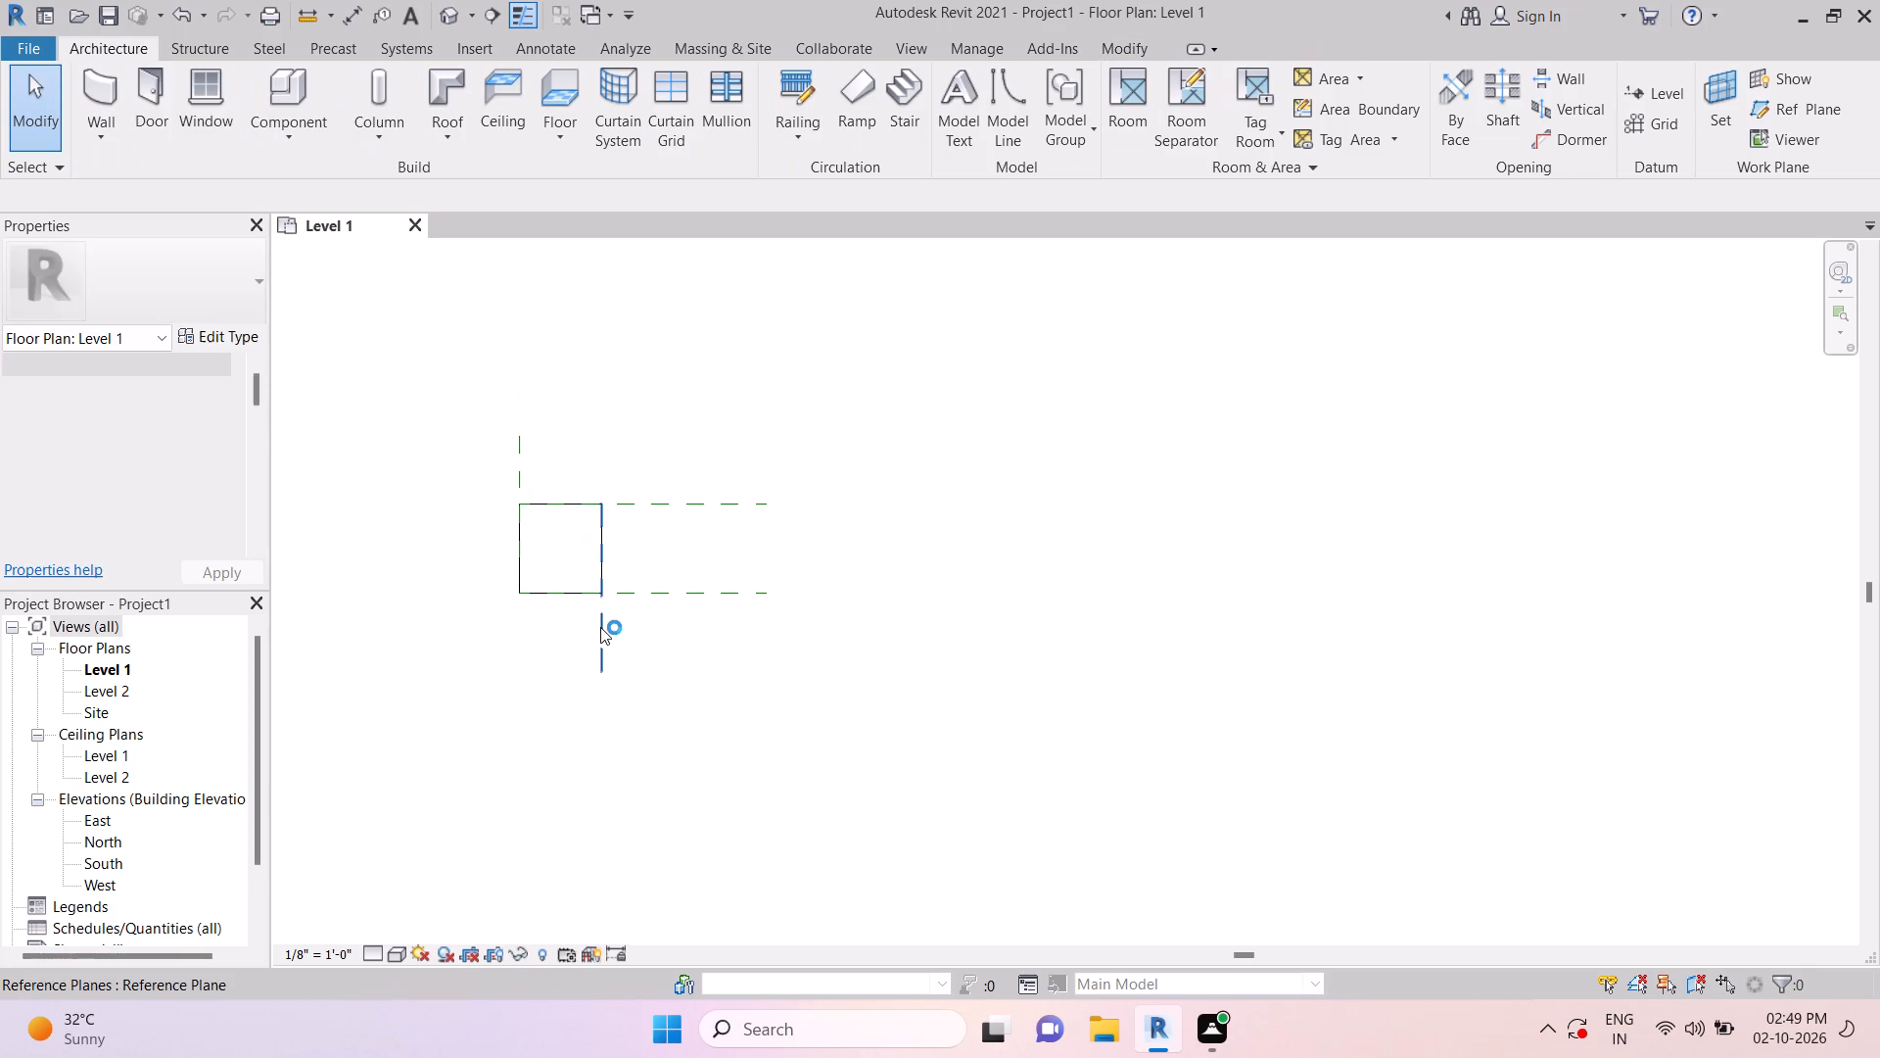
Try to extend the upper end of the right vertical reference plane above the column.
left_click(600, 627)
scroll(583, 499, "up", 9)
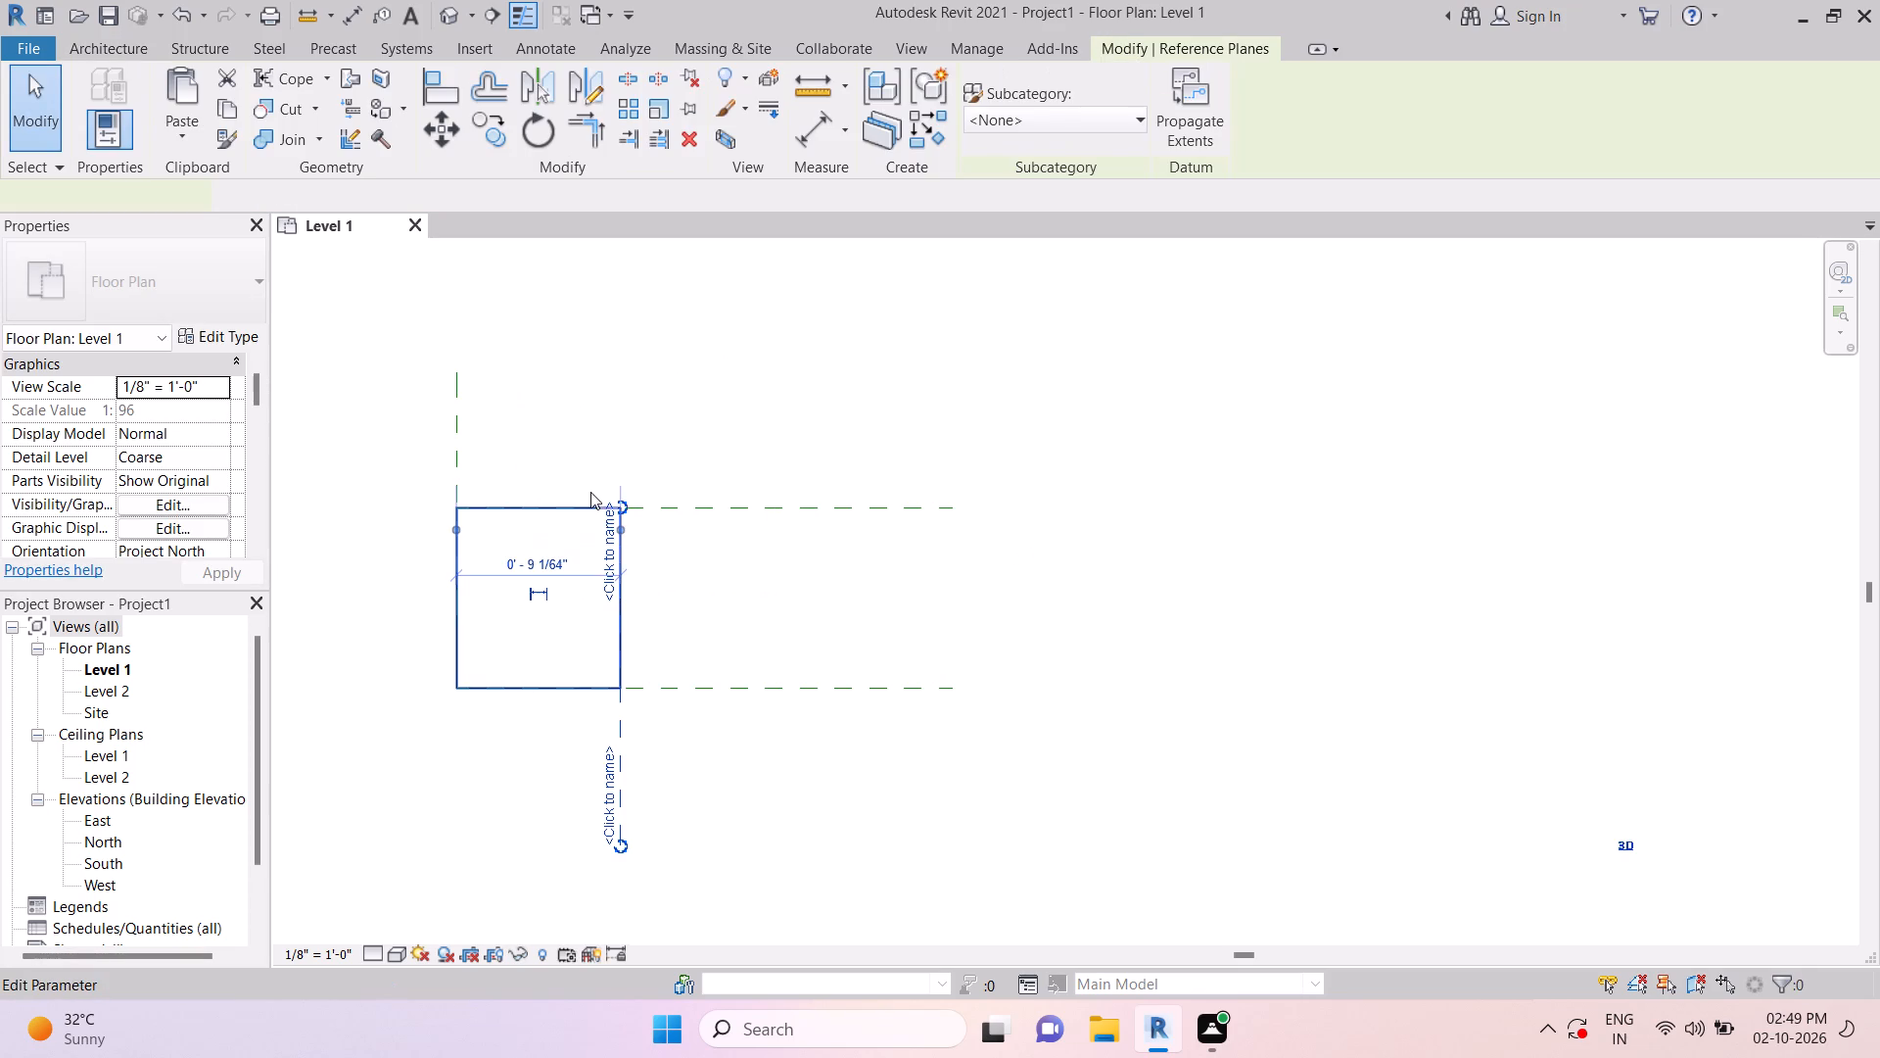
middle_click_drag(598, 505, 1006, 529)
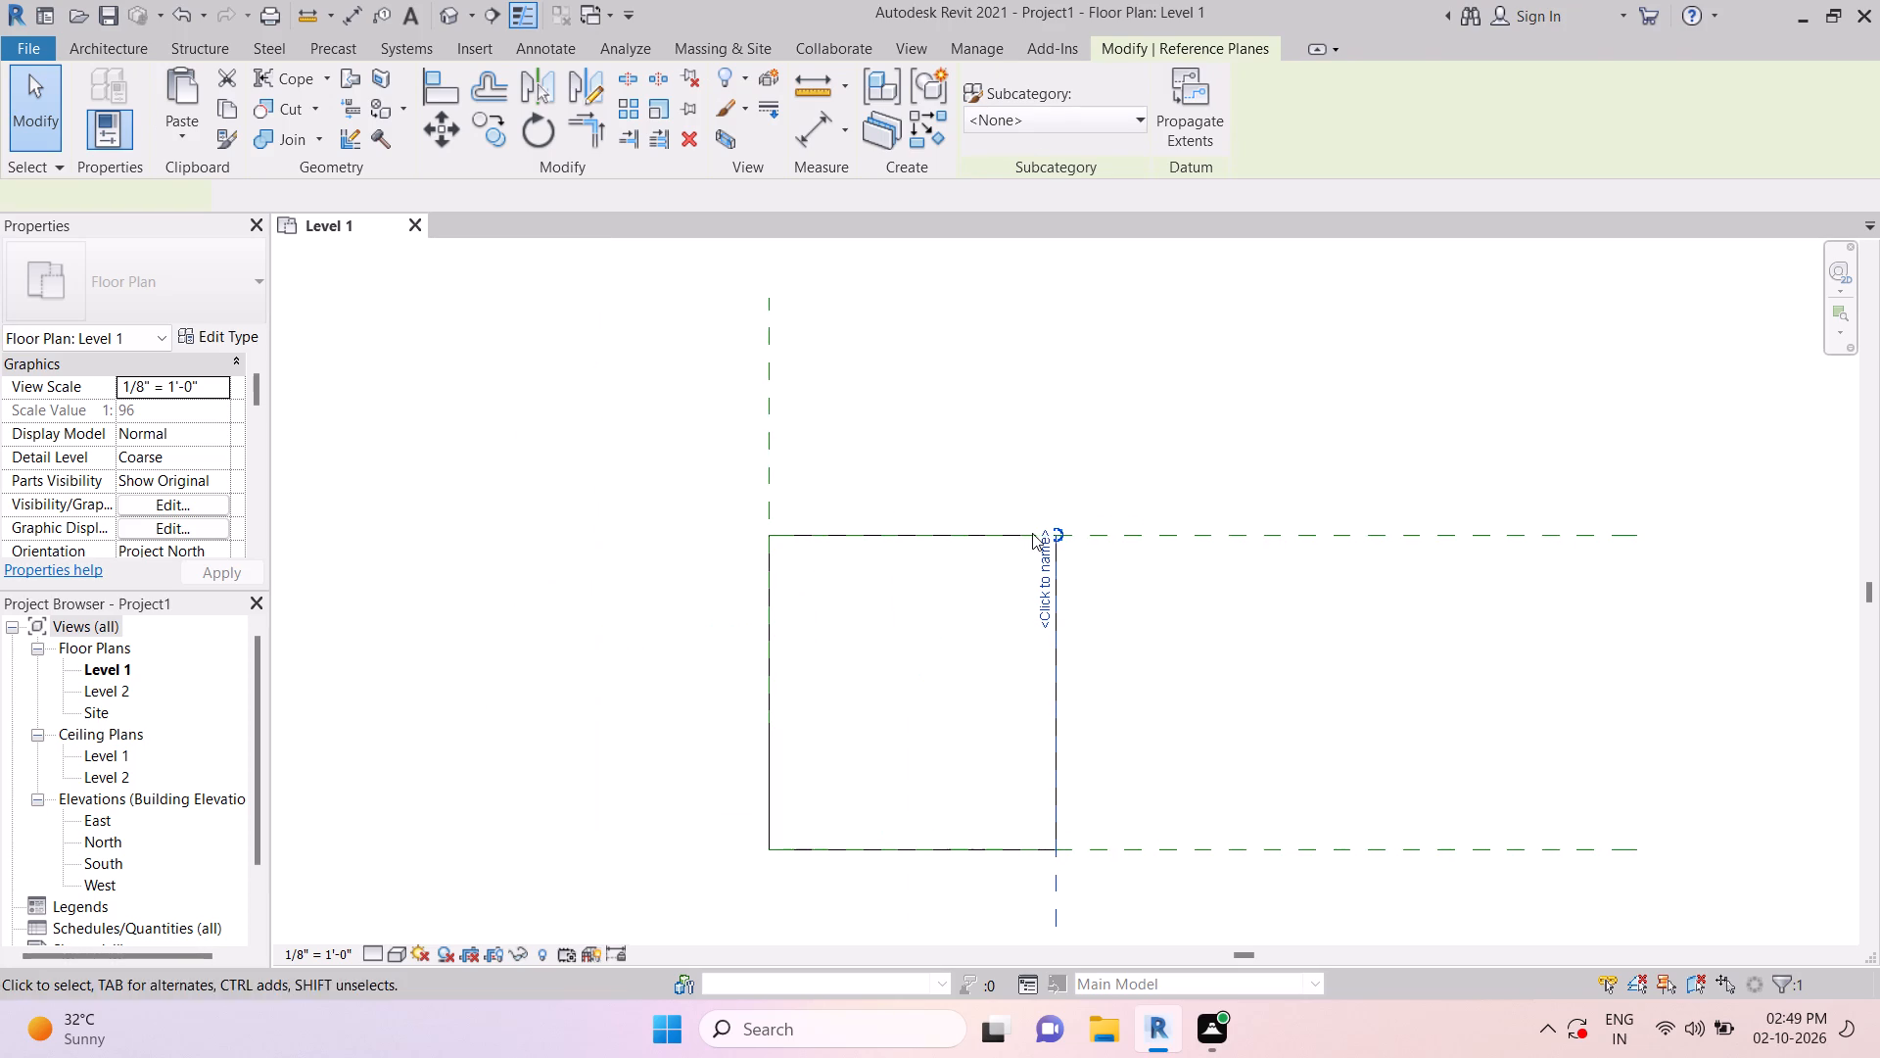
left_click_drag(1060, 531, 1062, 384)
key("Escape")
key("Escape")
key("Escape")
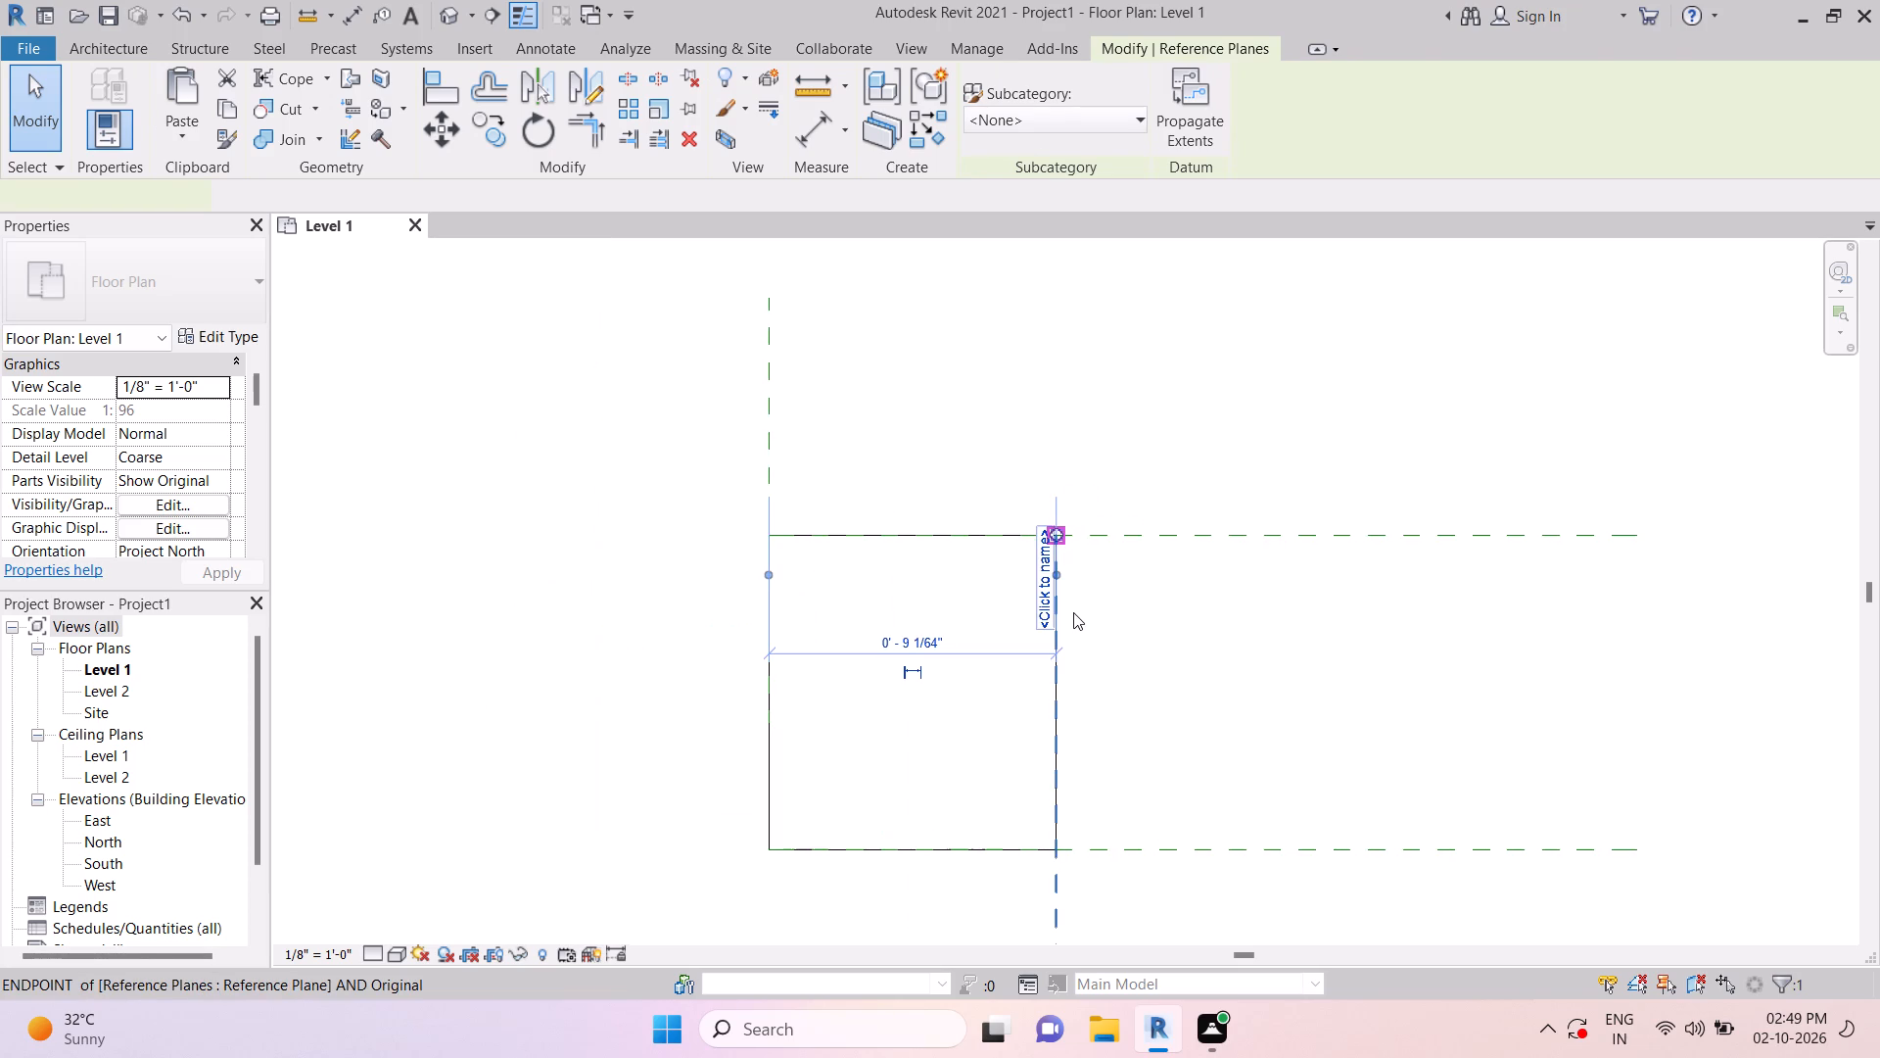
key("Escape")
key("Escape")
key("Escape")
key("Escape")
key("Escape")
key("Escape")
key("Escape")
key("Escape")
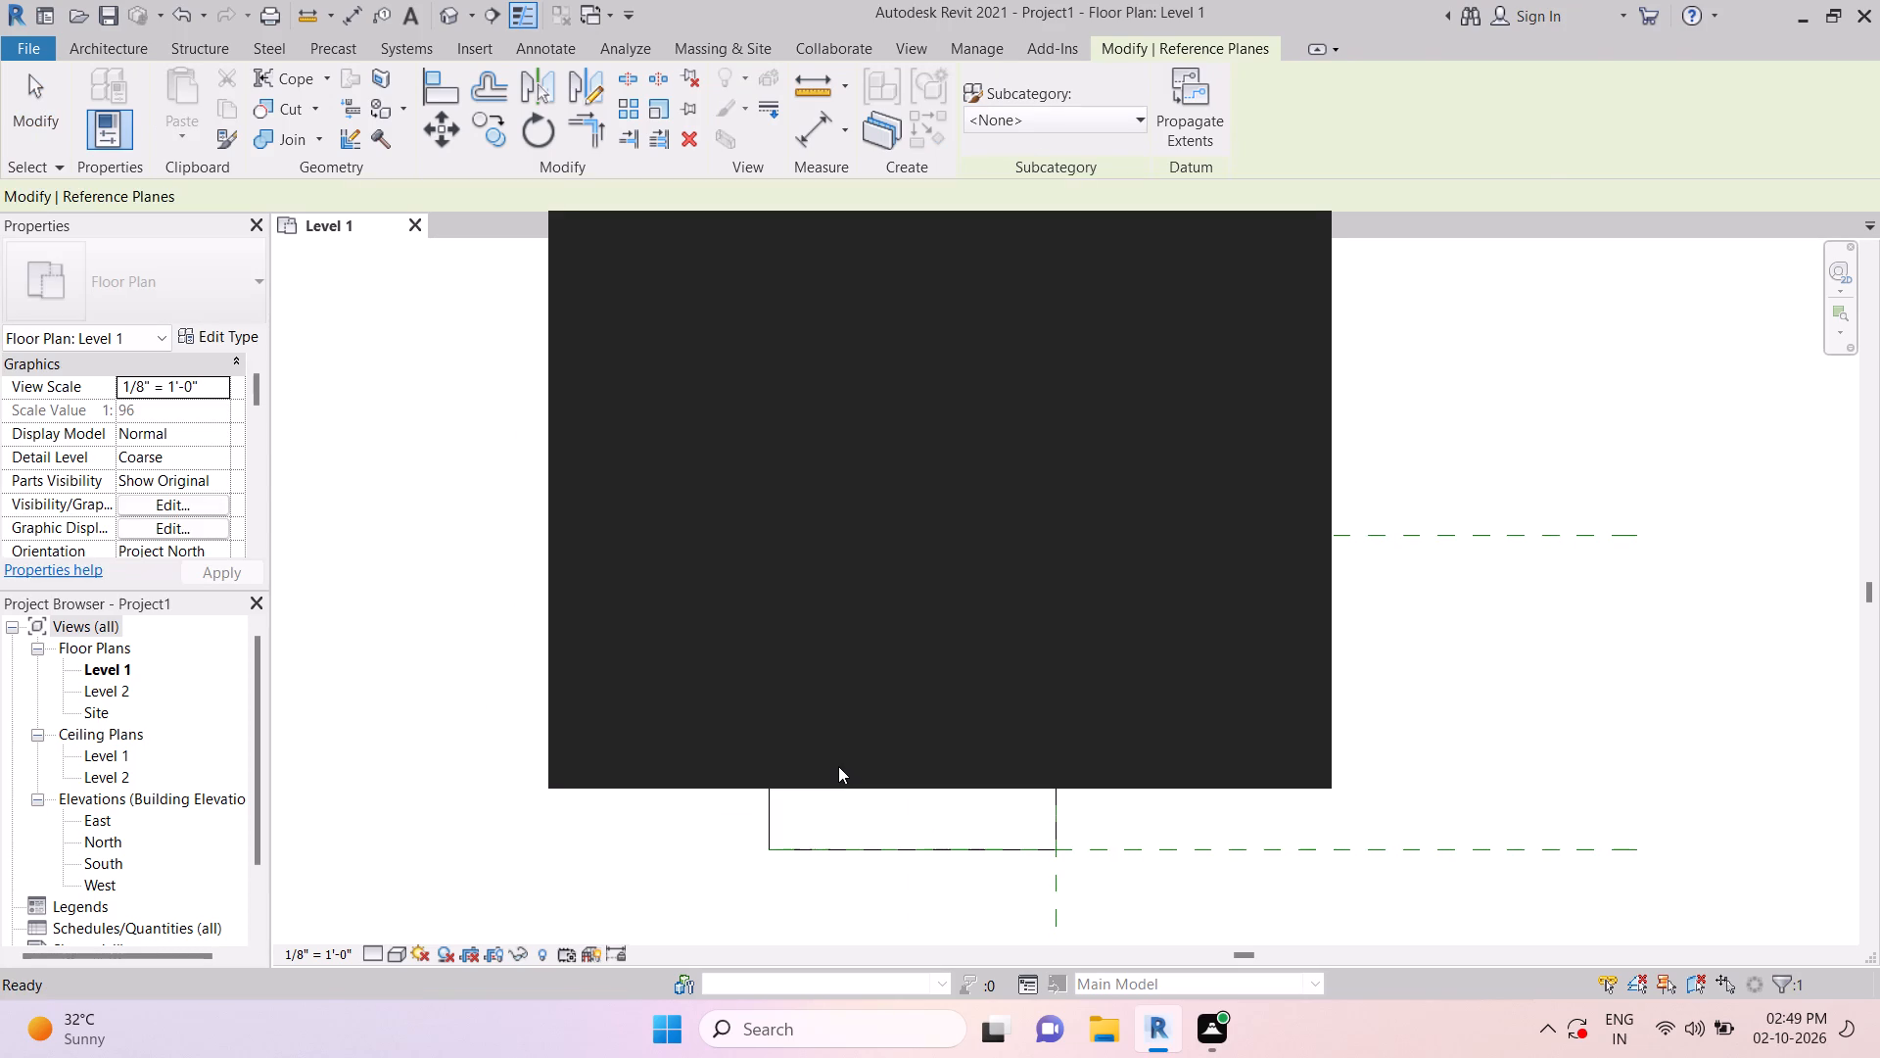
Dismiss the Autodesk notification card covering the floor plan.
left_click(1305, 224)
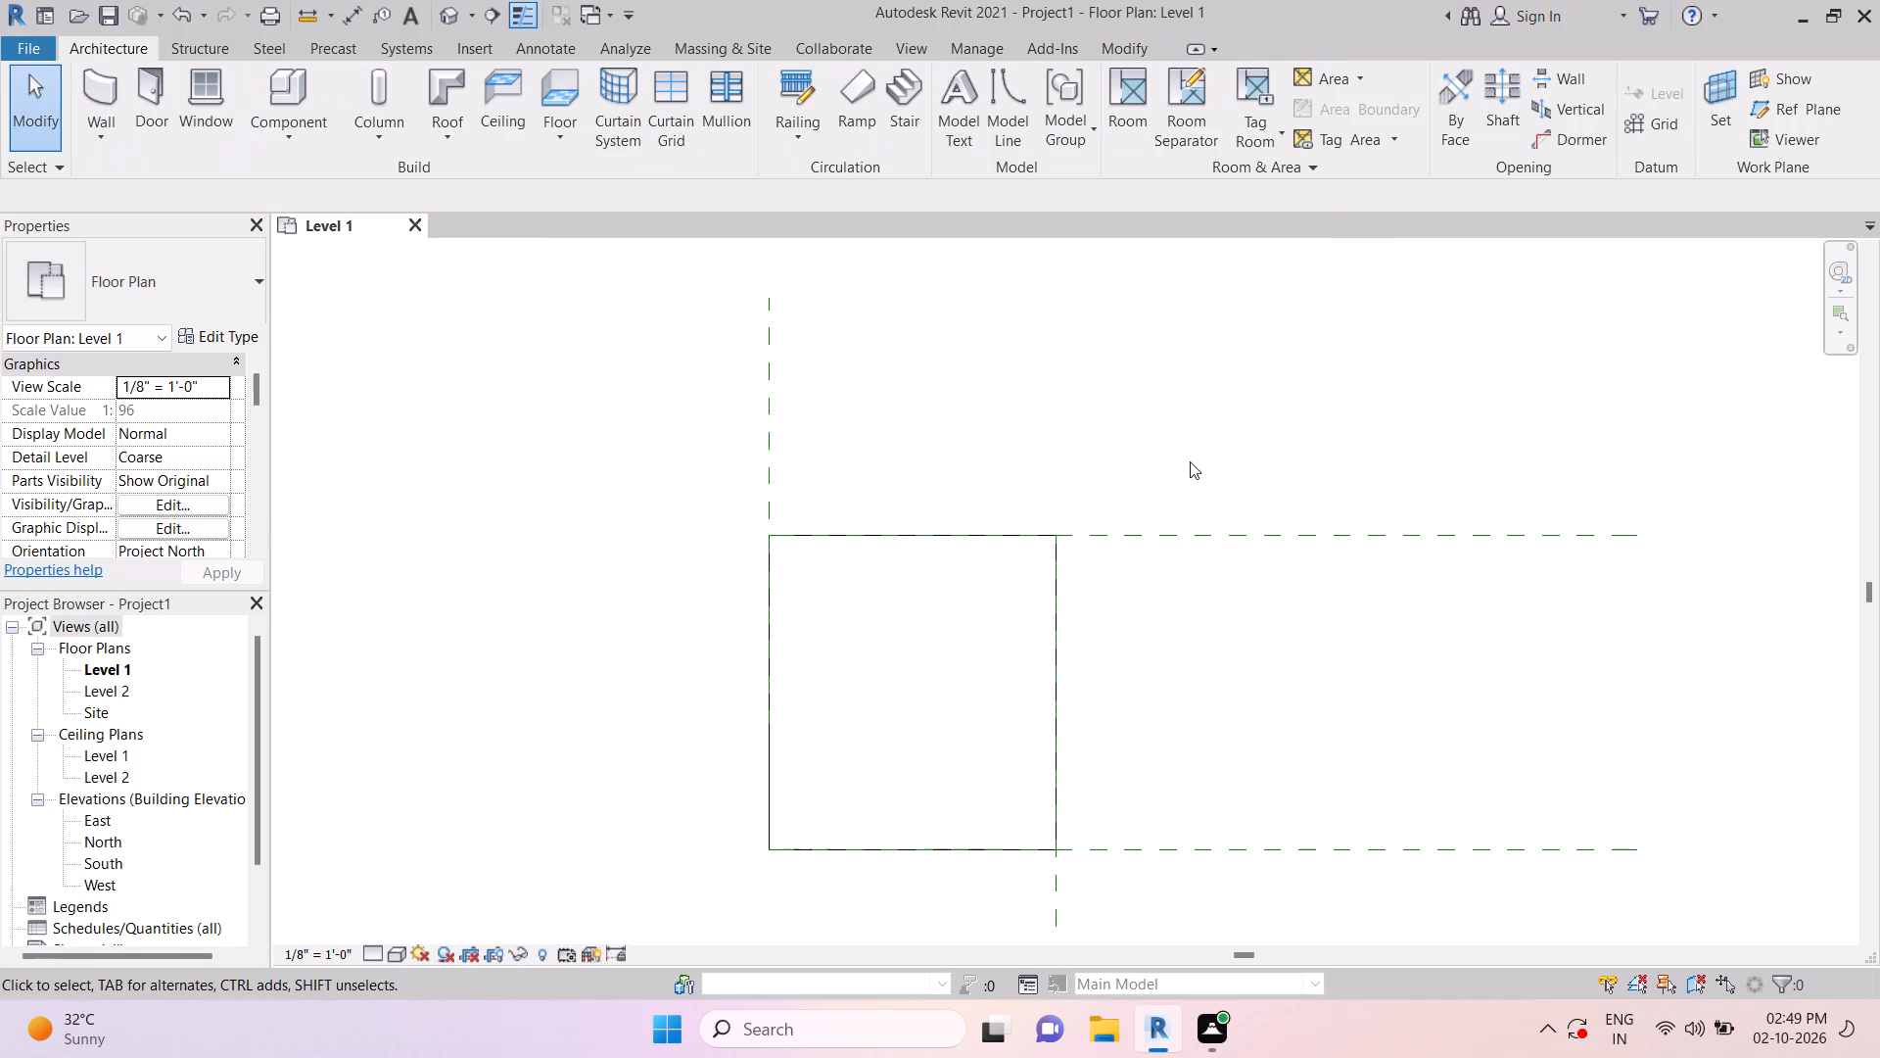
key("Escape")
key("Escape")
key("Escape")
Add an aligned dimension between the two horizontal reference planes, placed to the right of the column.
key("d")
key("i")
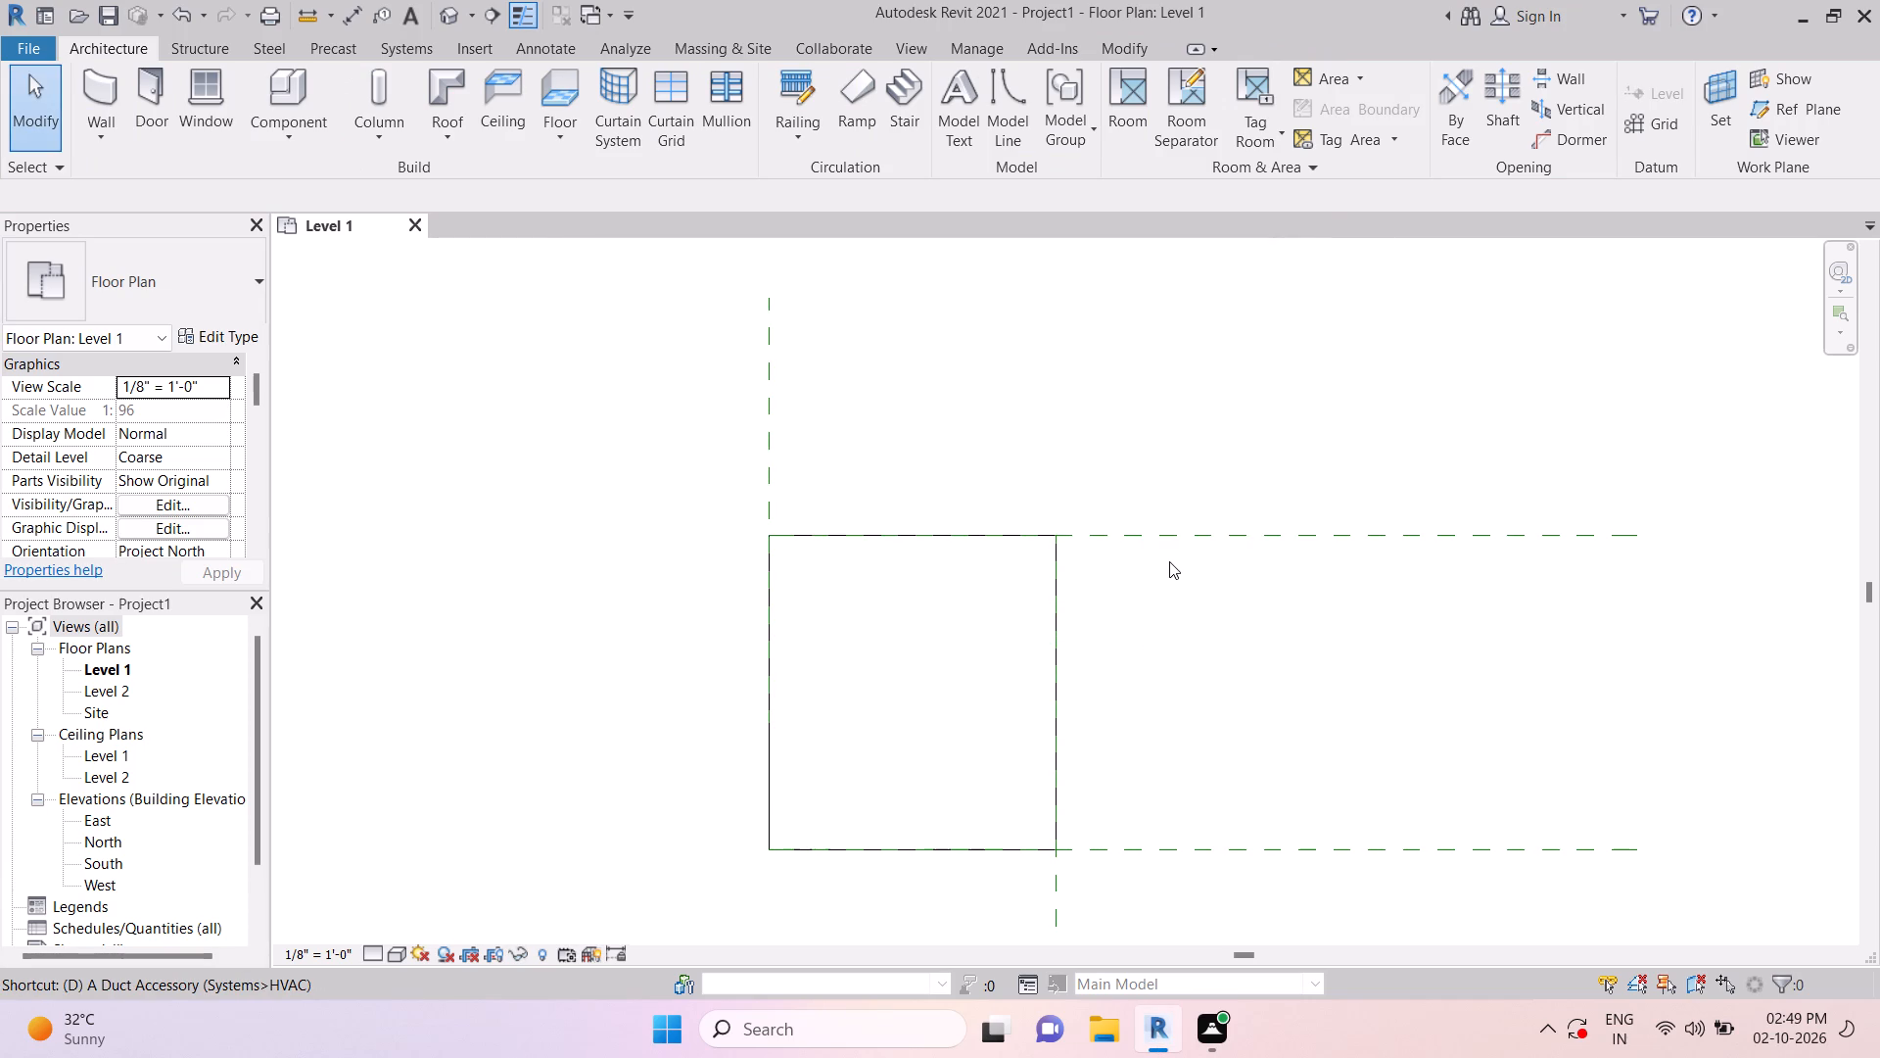
key("space")
left_click(1176, 537)
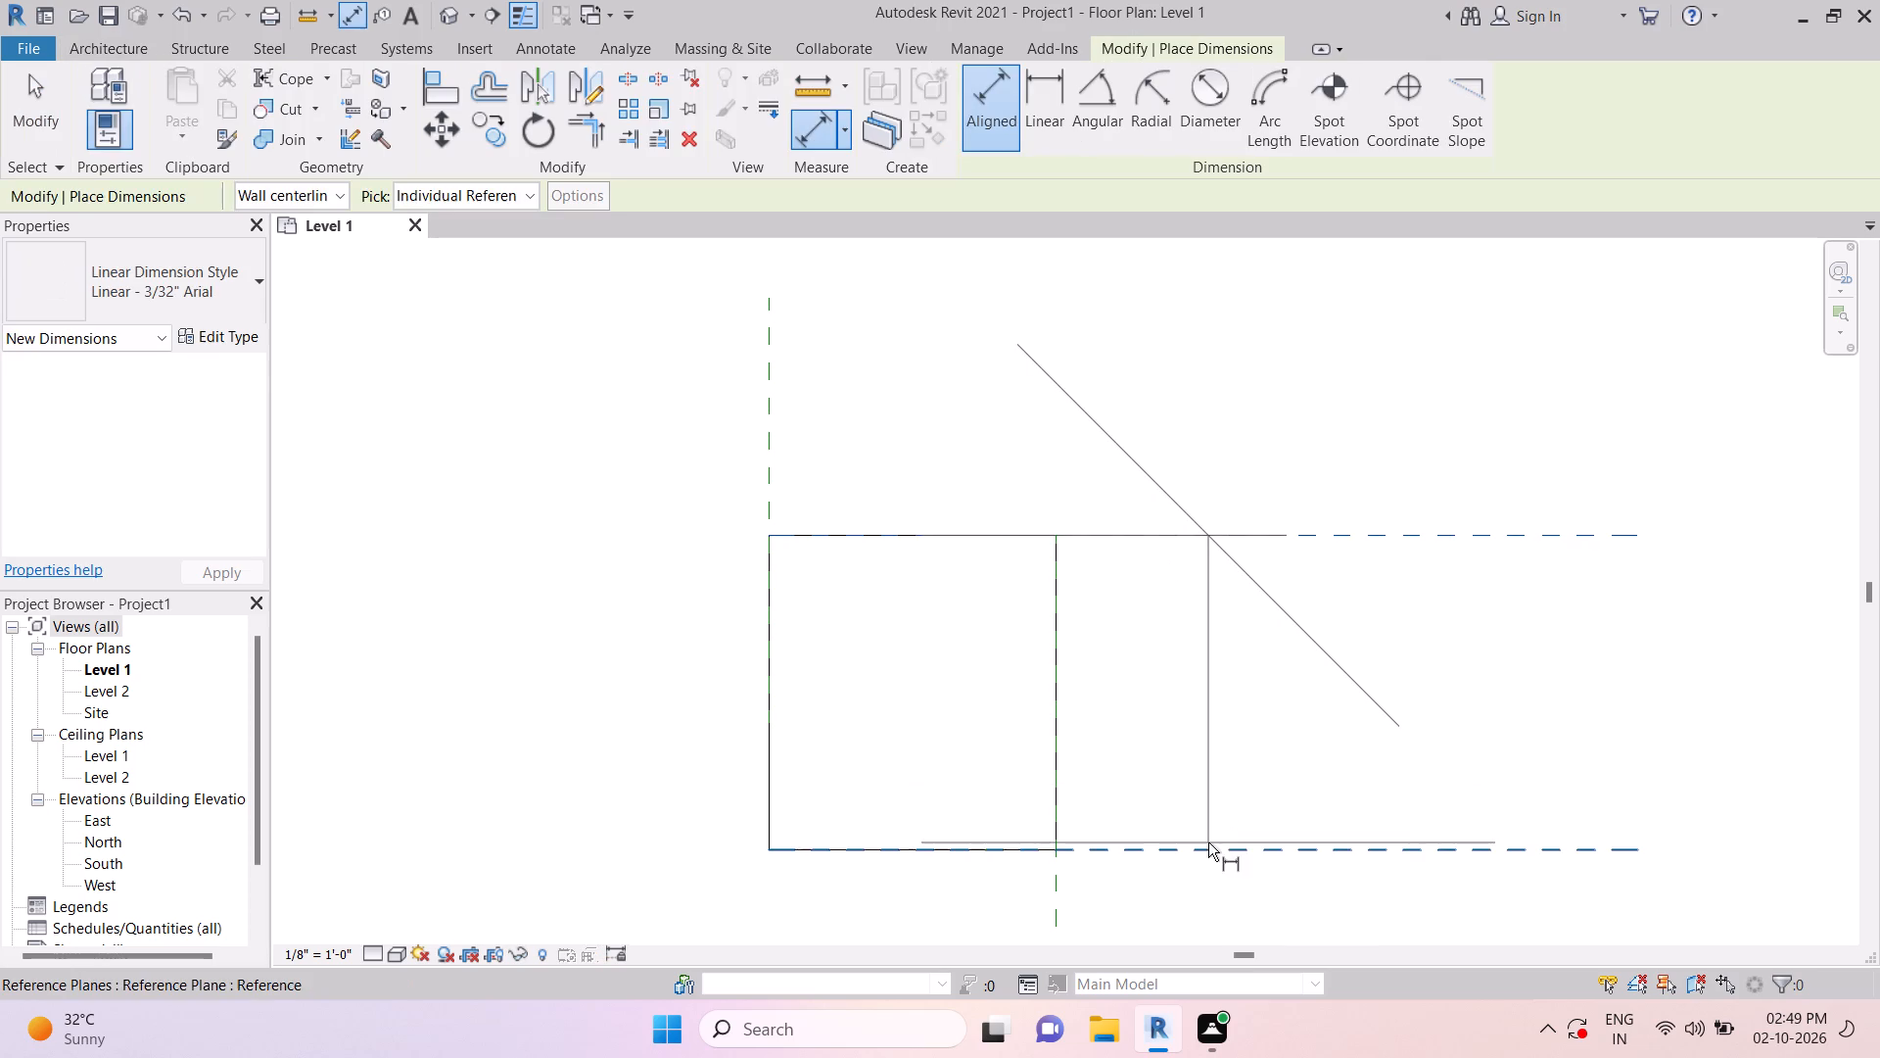
left_click(1208, 842)
scroll(1203, 683, "down", 5)
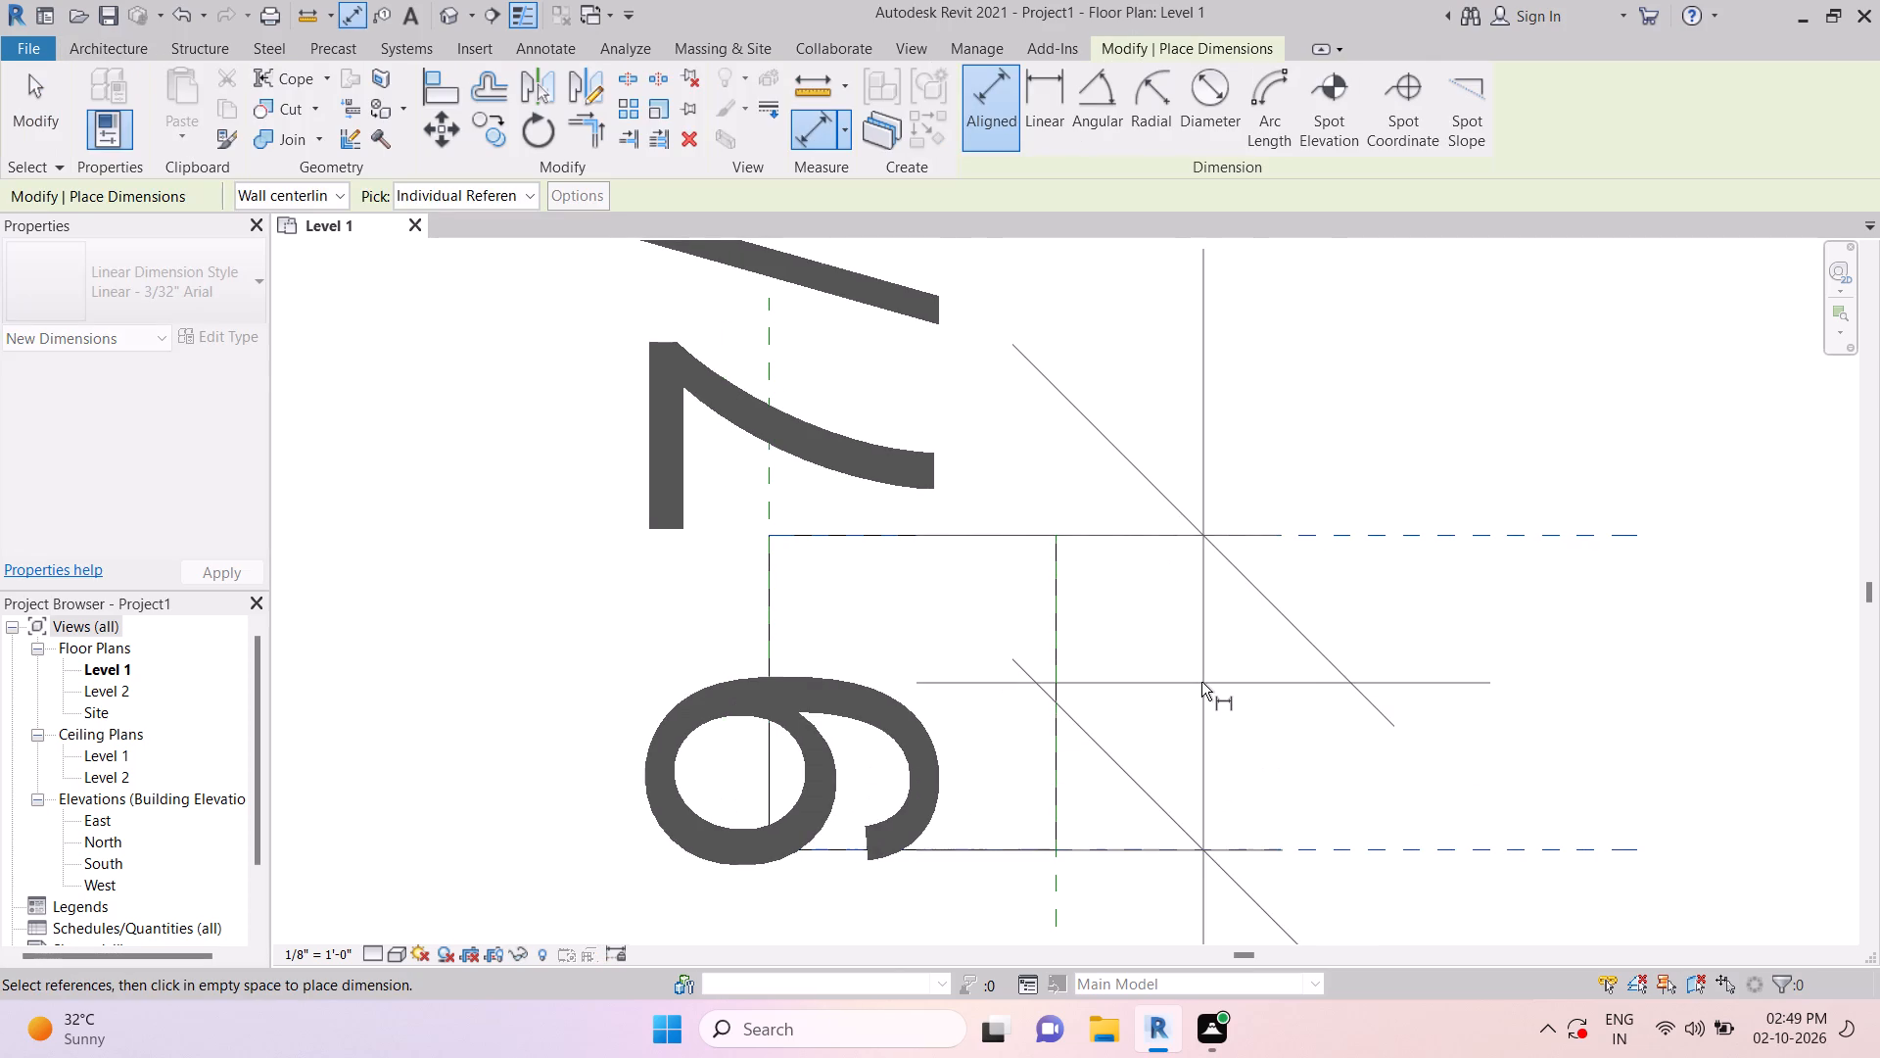
scroll(1201, 682, "down", 3)
scroll(1287, 668, "down", 2)
middle_click_drag(1280, 666, 1163, 624)
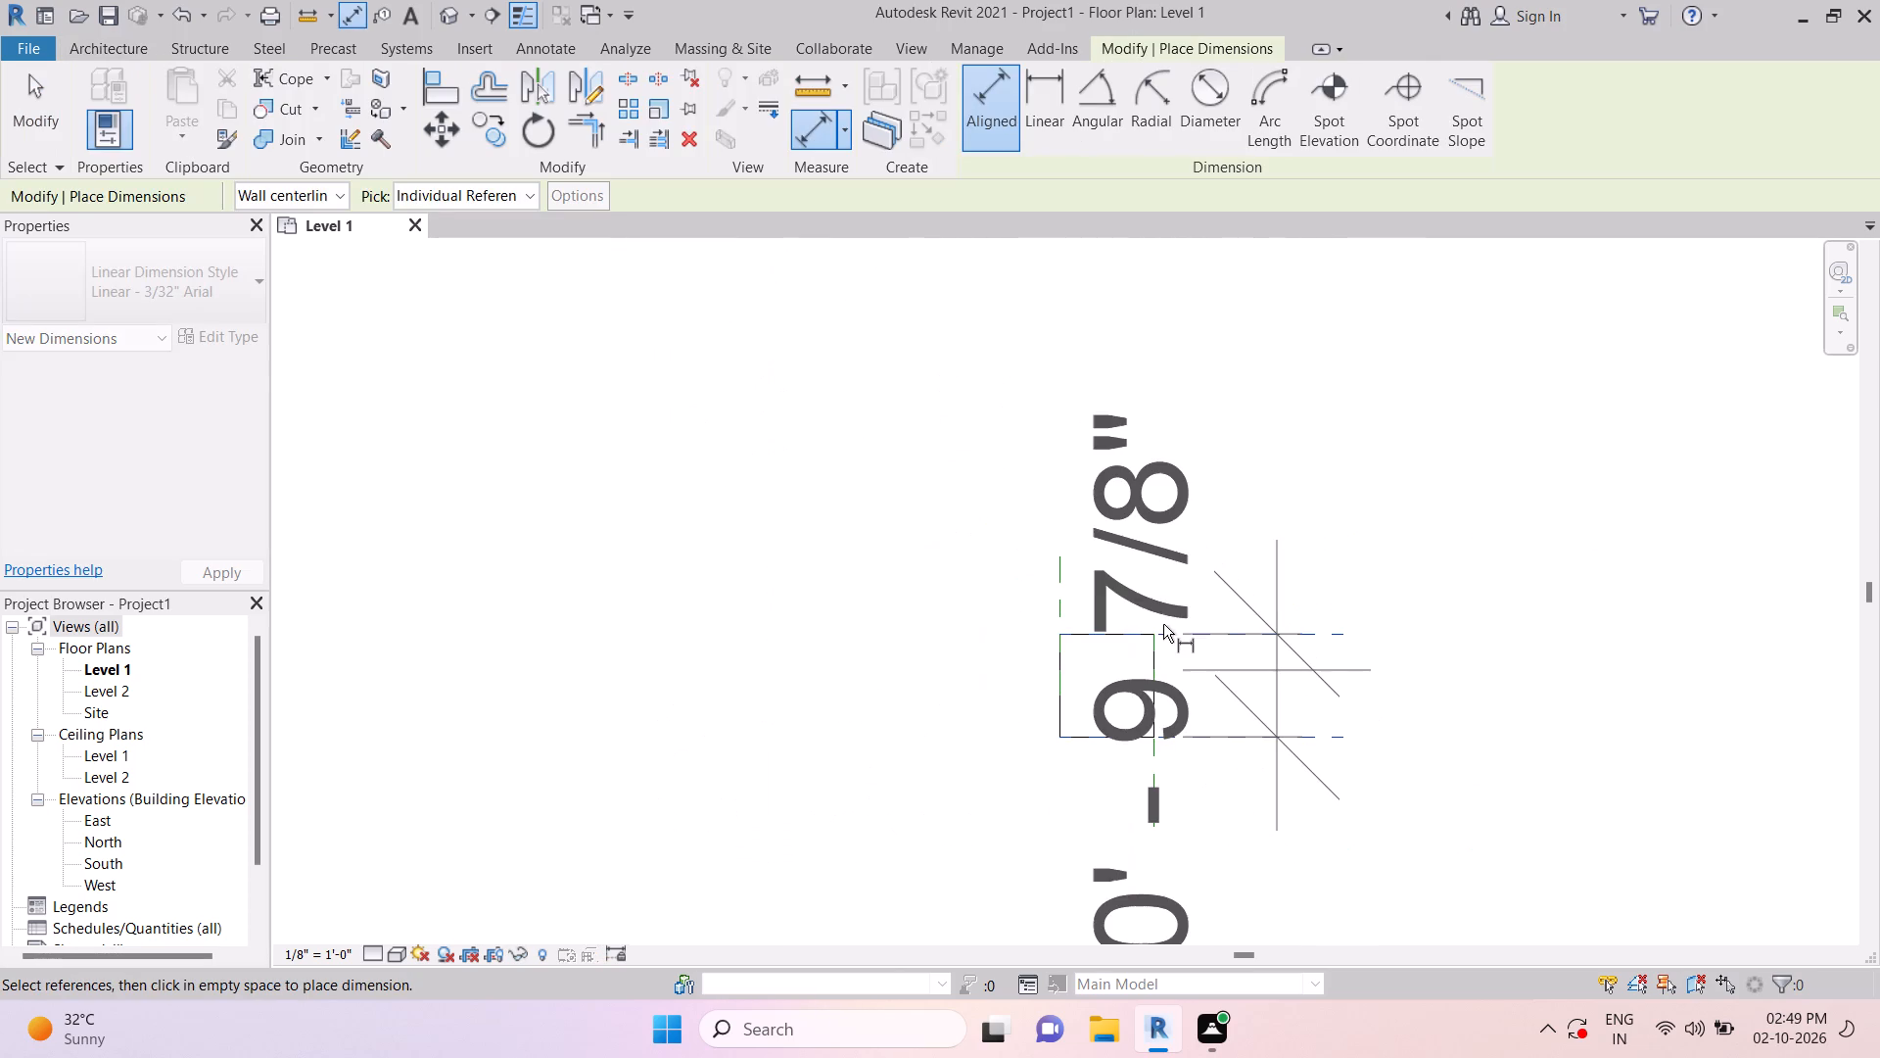
middle_click_drag(1163, 624, 961, 547)
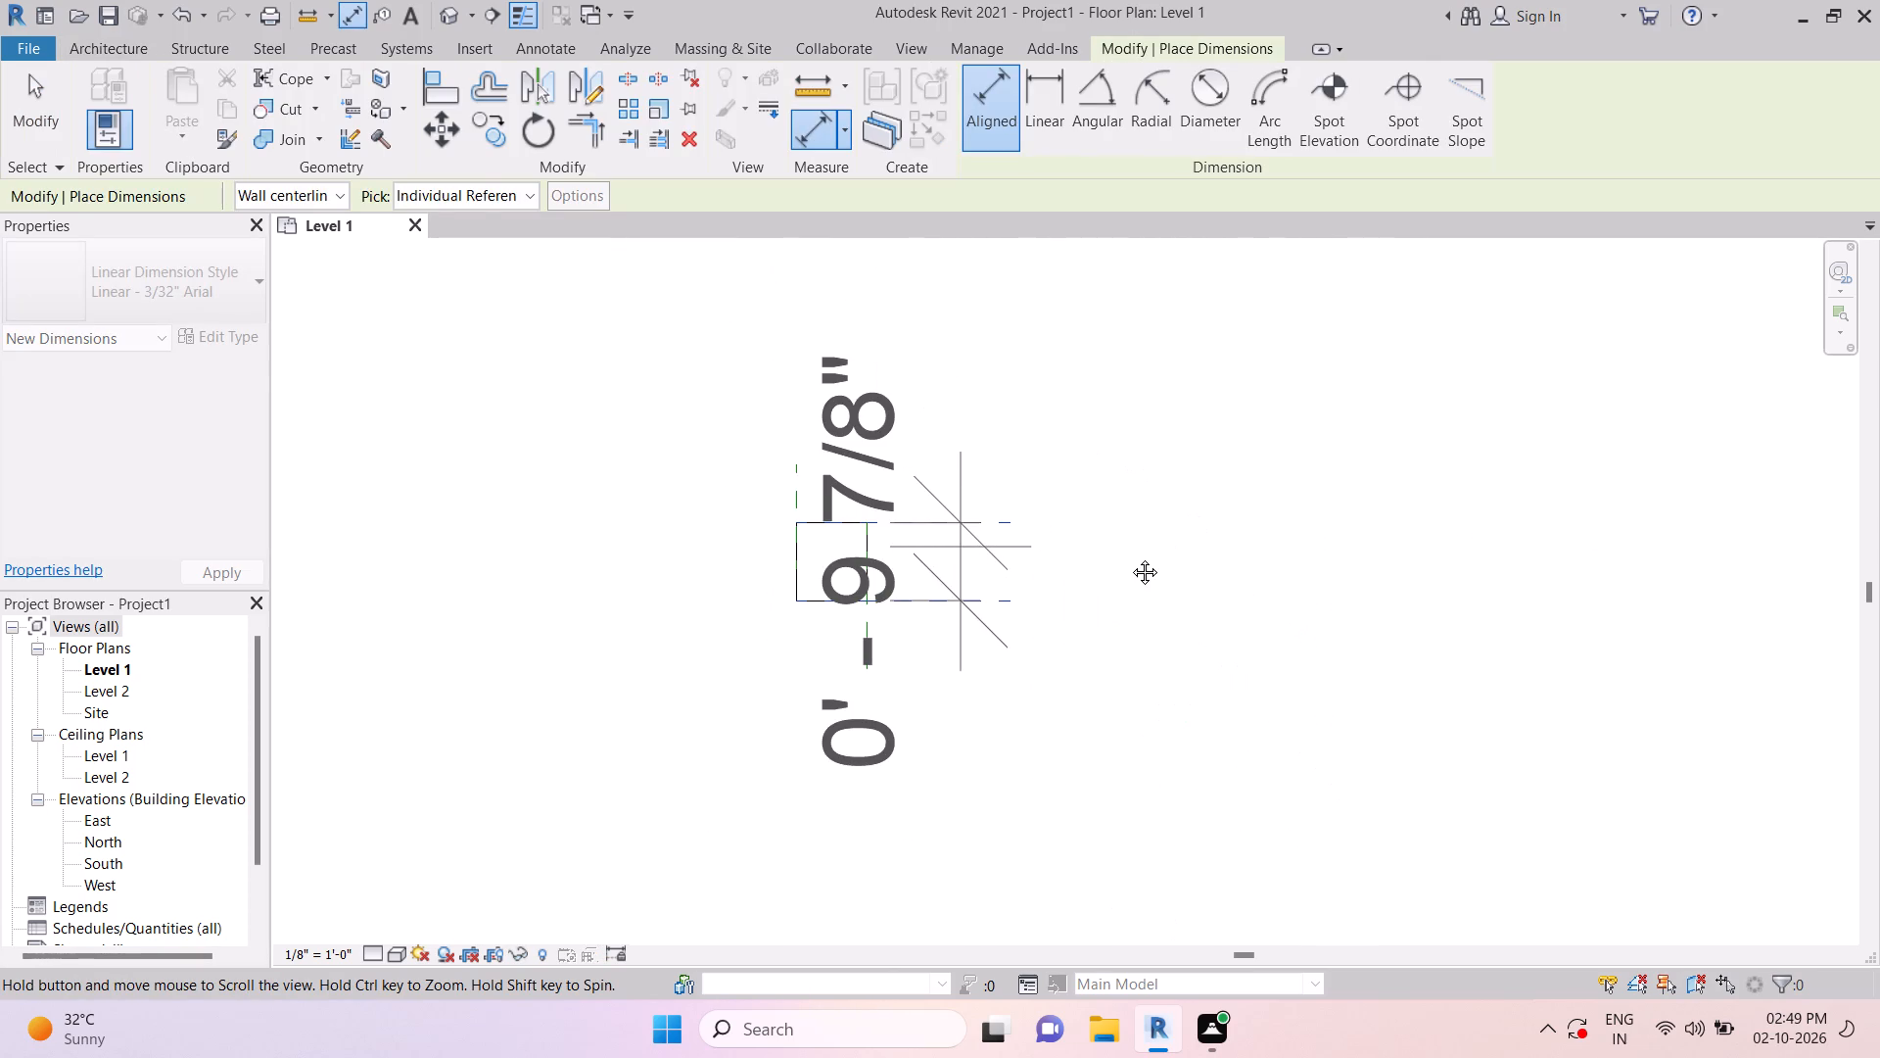
left_click(1163, 559)
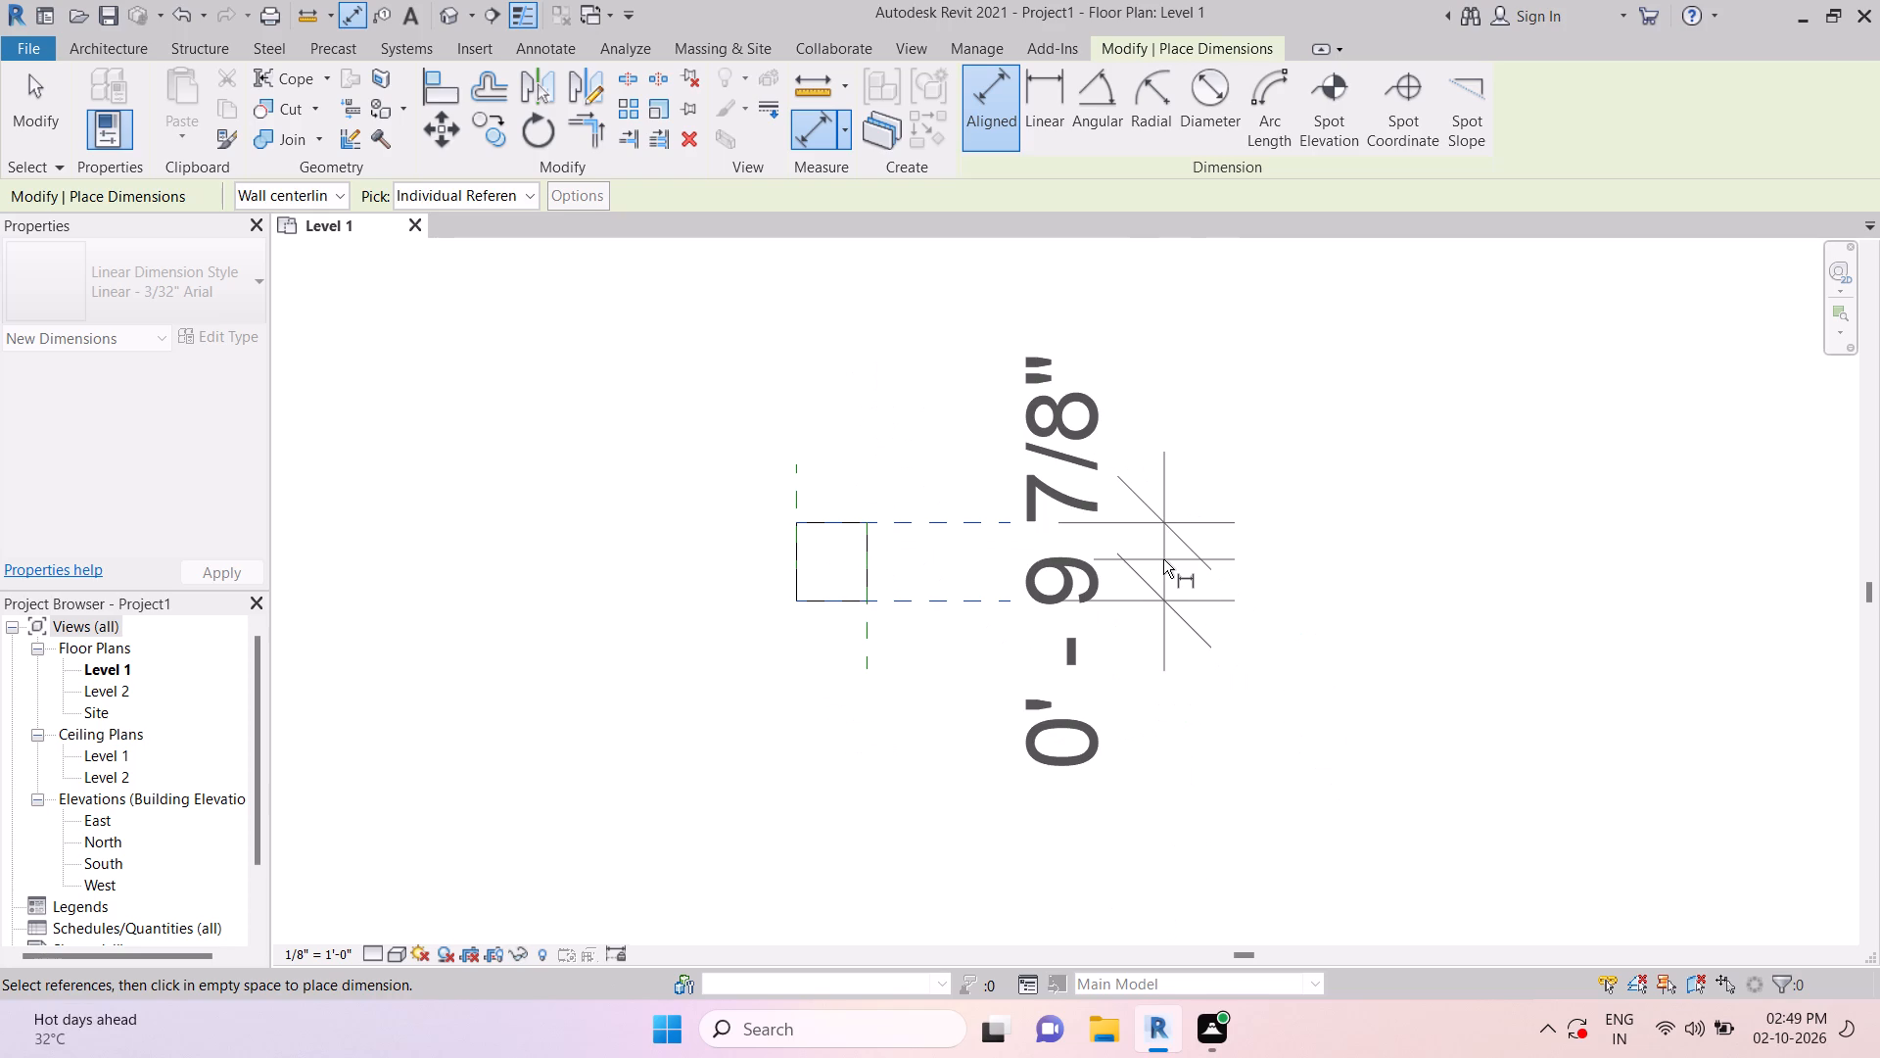
key("Escape")
key("Escape")
key("Escape")
key("Escape")
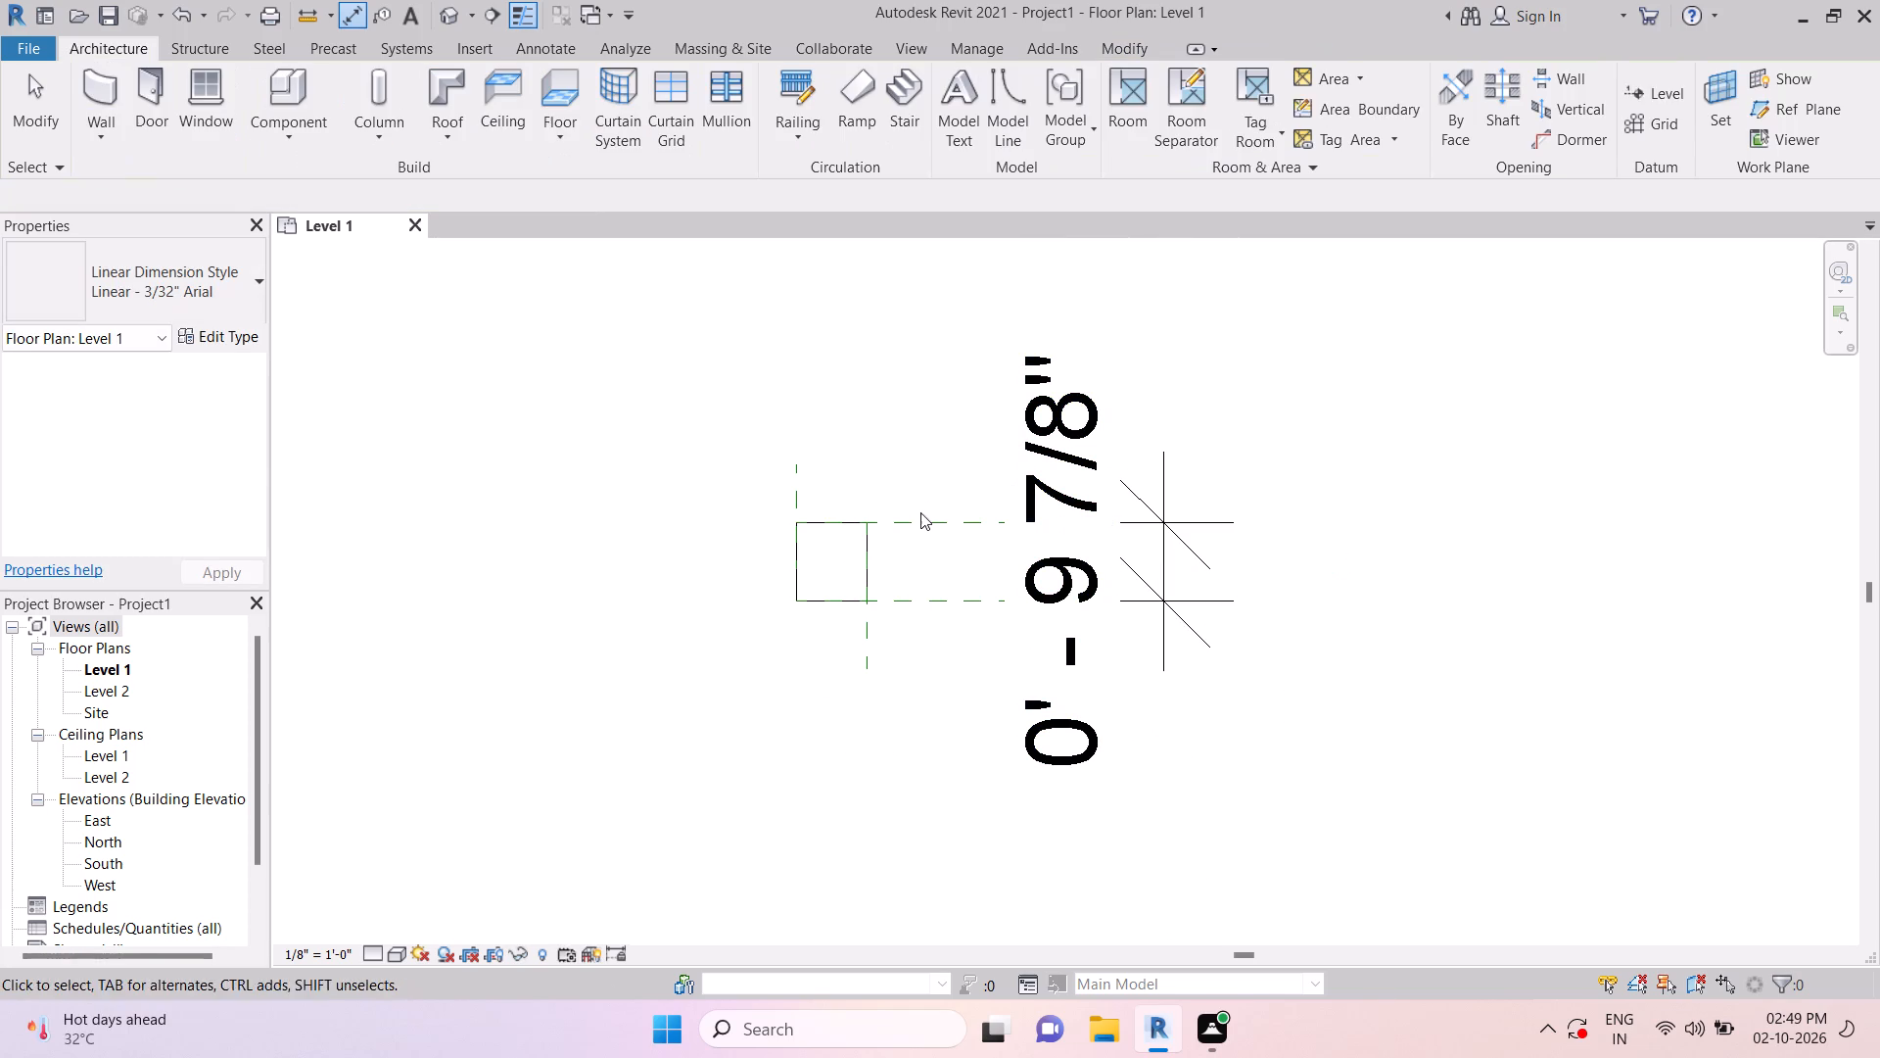
Set the spacing between the two horizontal reference planes to 1' by moving the upper plane.
left_click(916, 516)
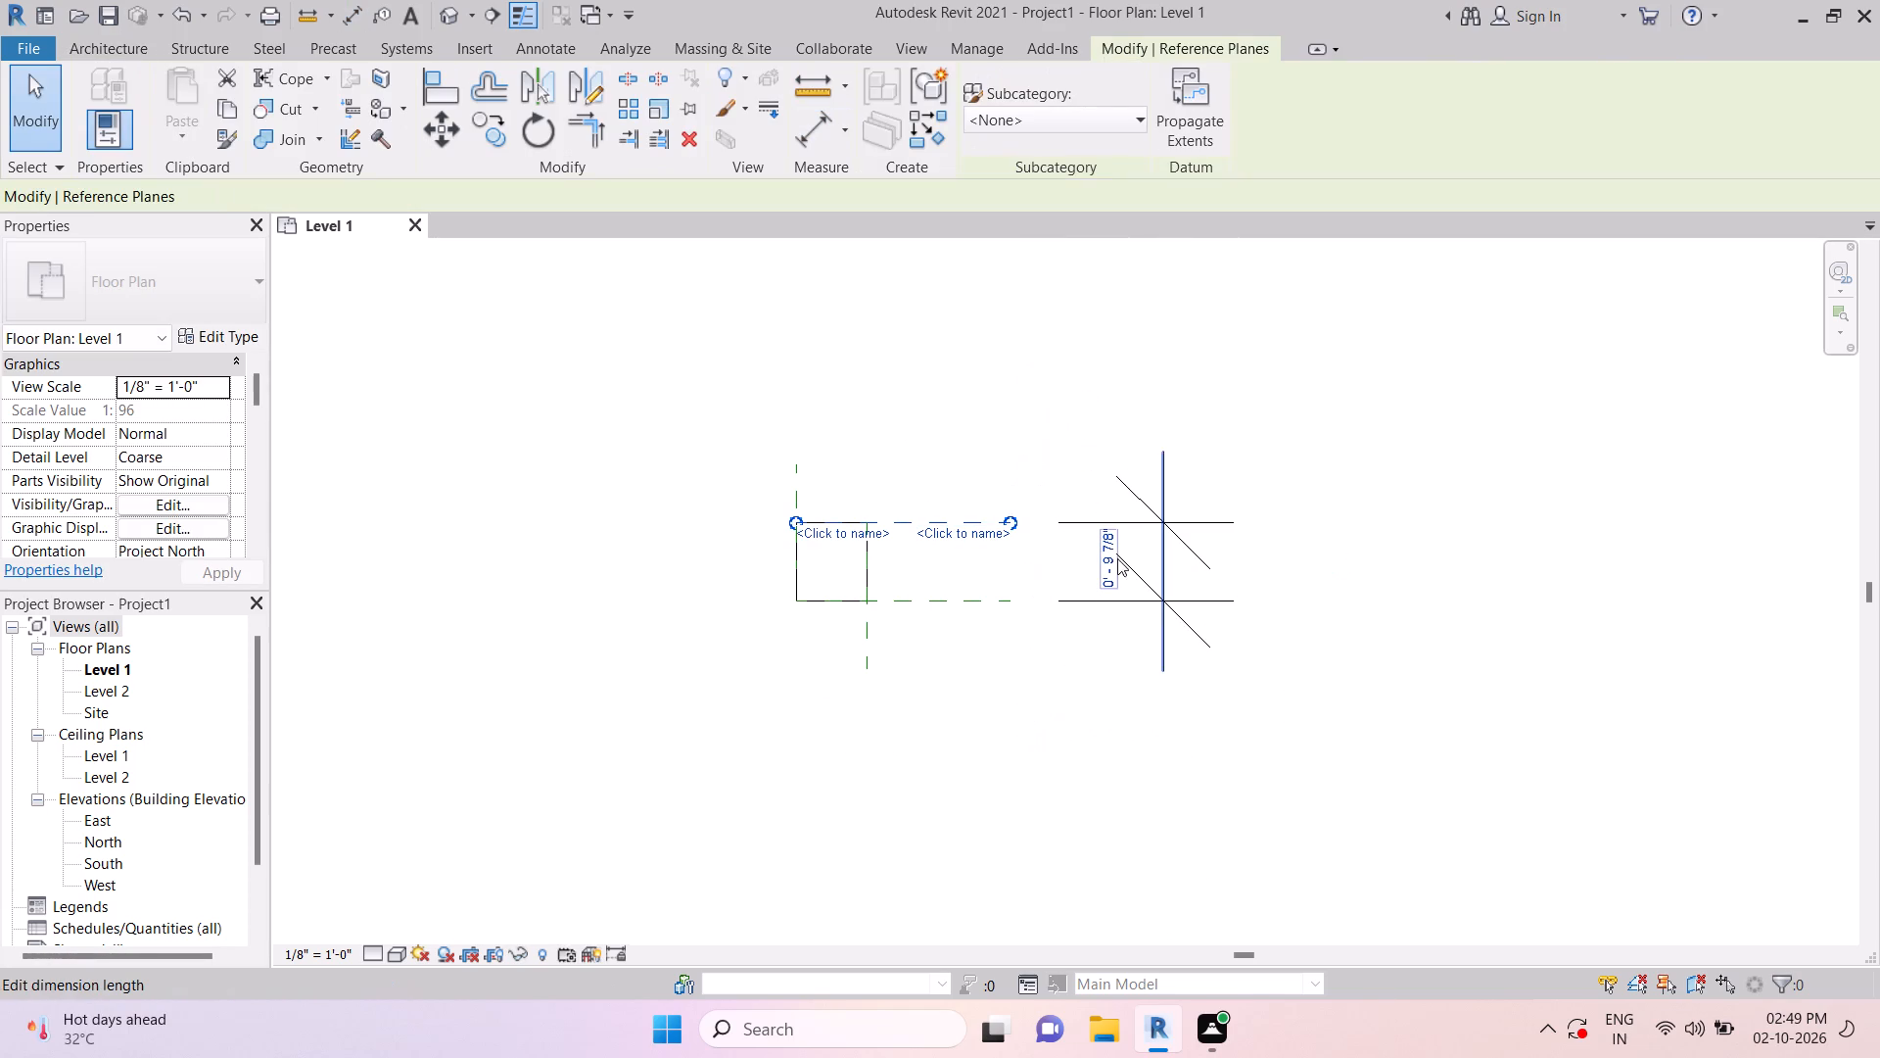
left_click(1108, 556)
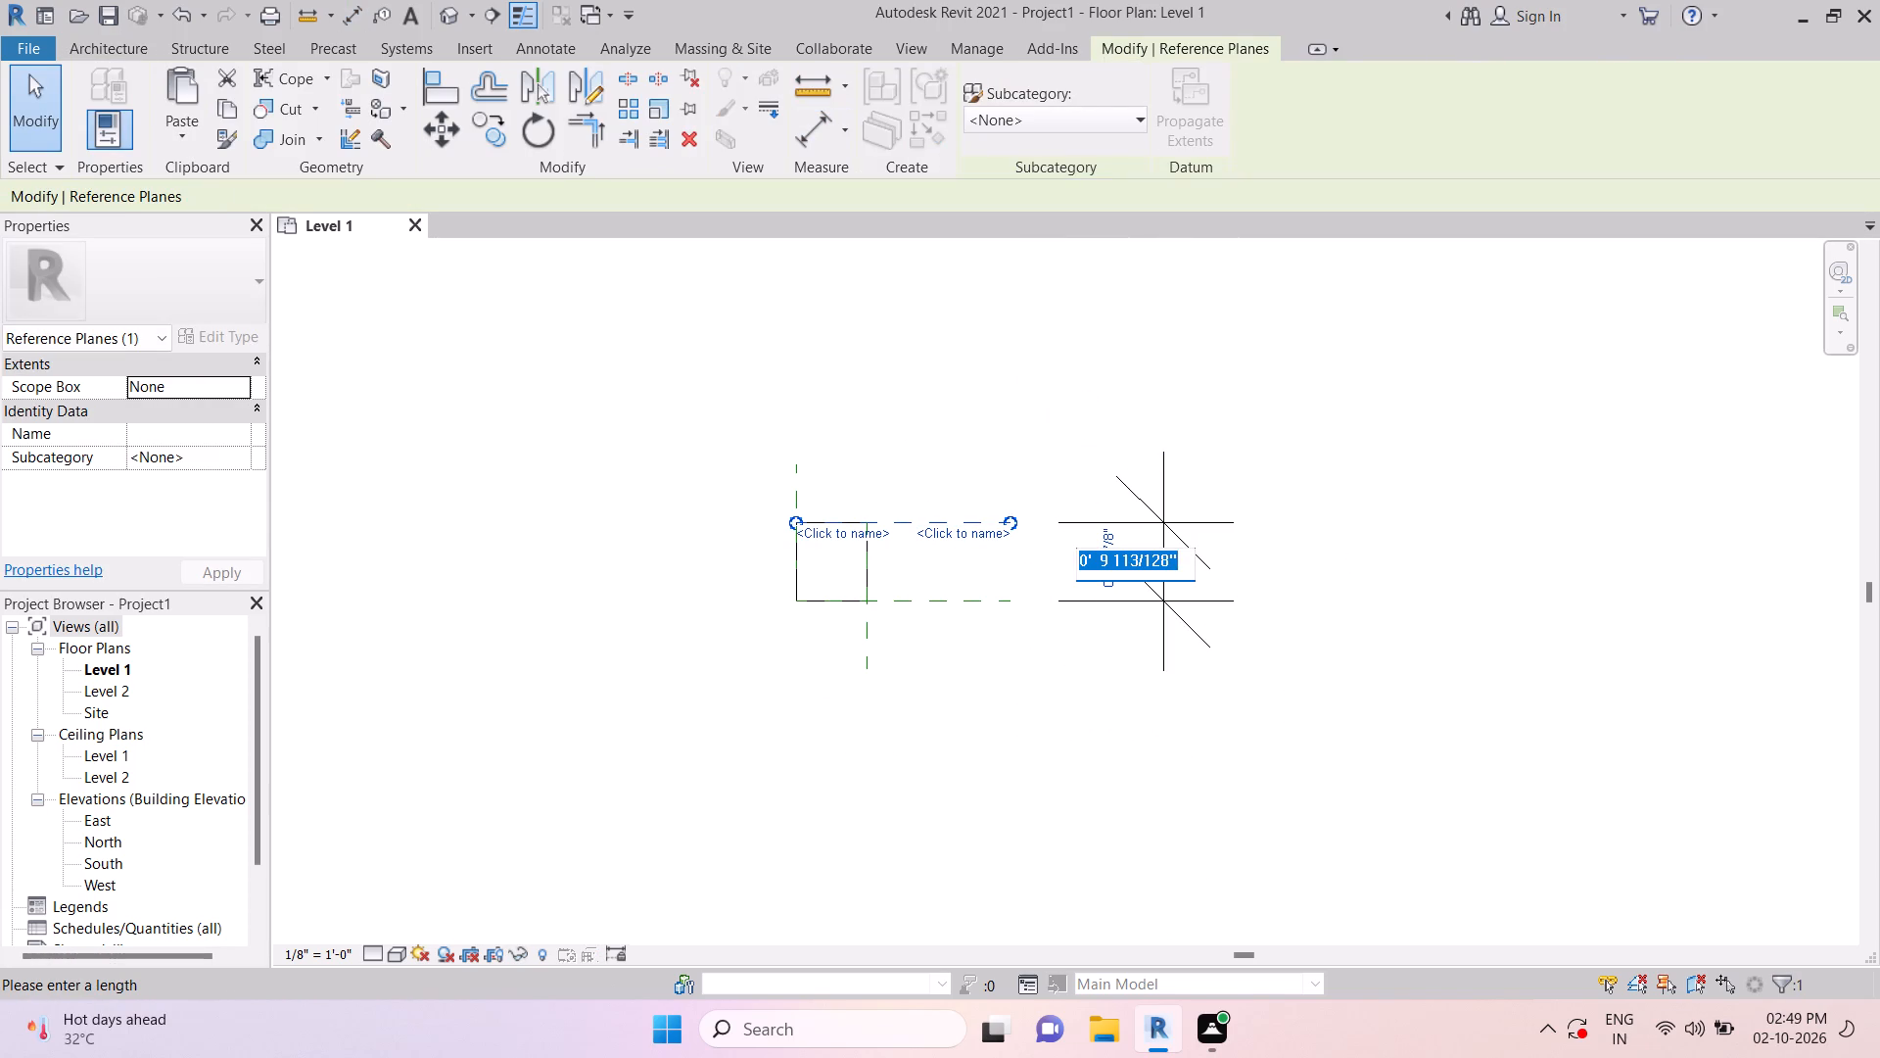
type("1'")
key("Return")
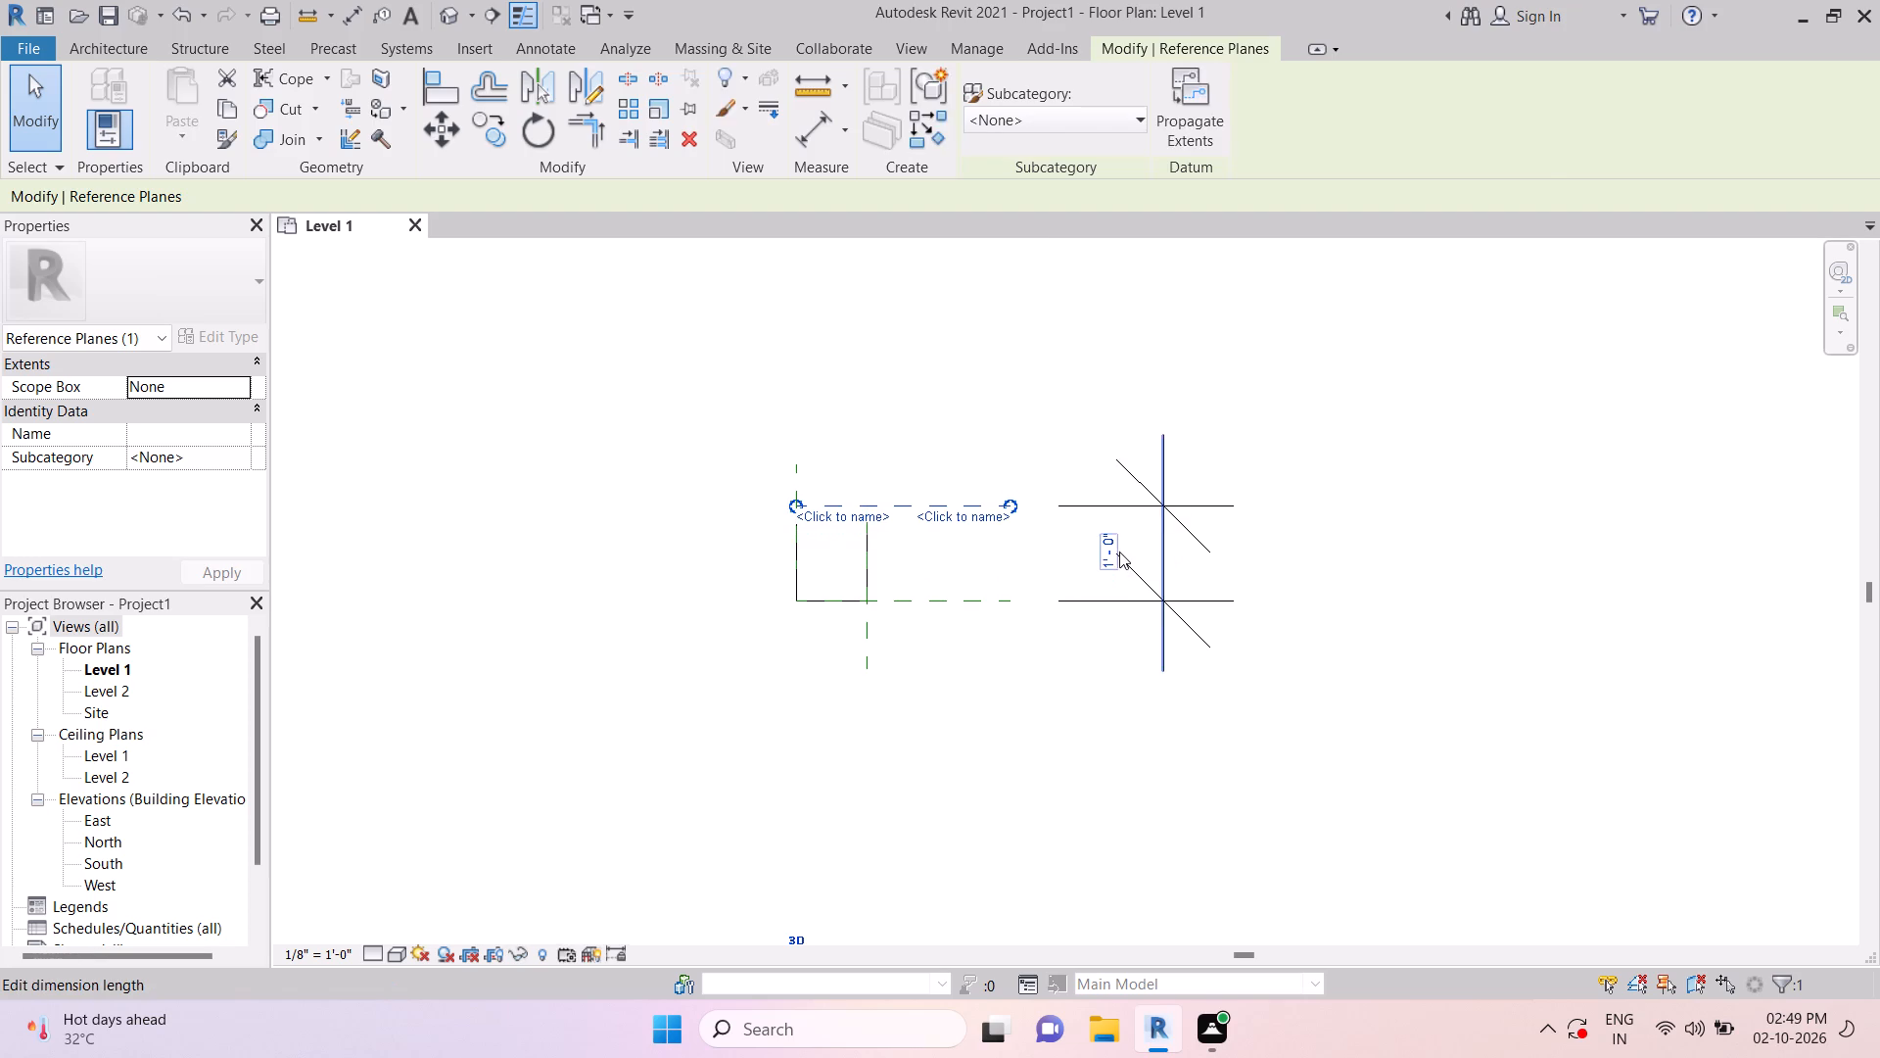
key("Escape")
key("Escape")
key("Escape")
key("Escape")
key("Escape")
key("Escape")
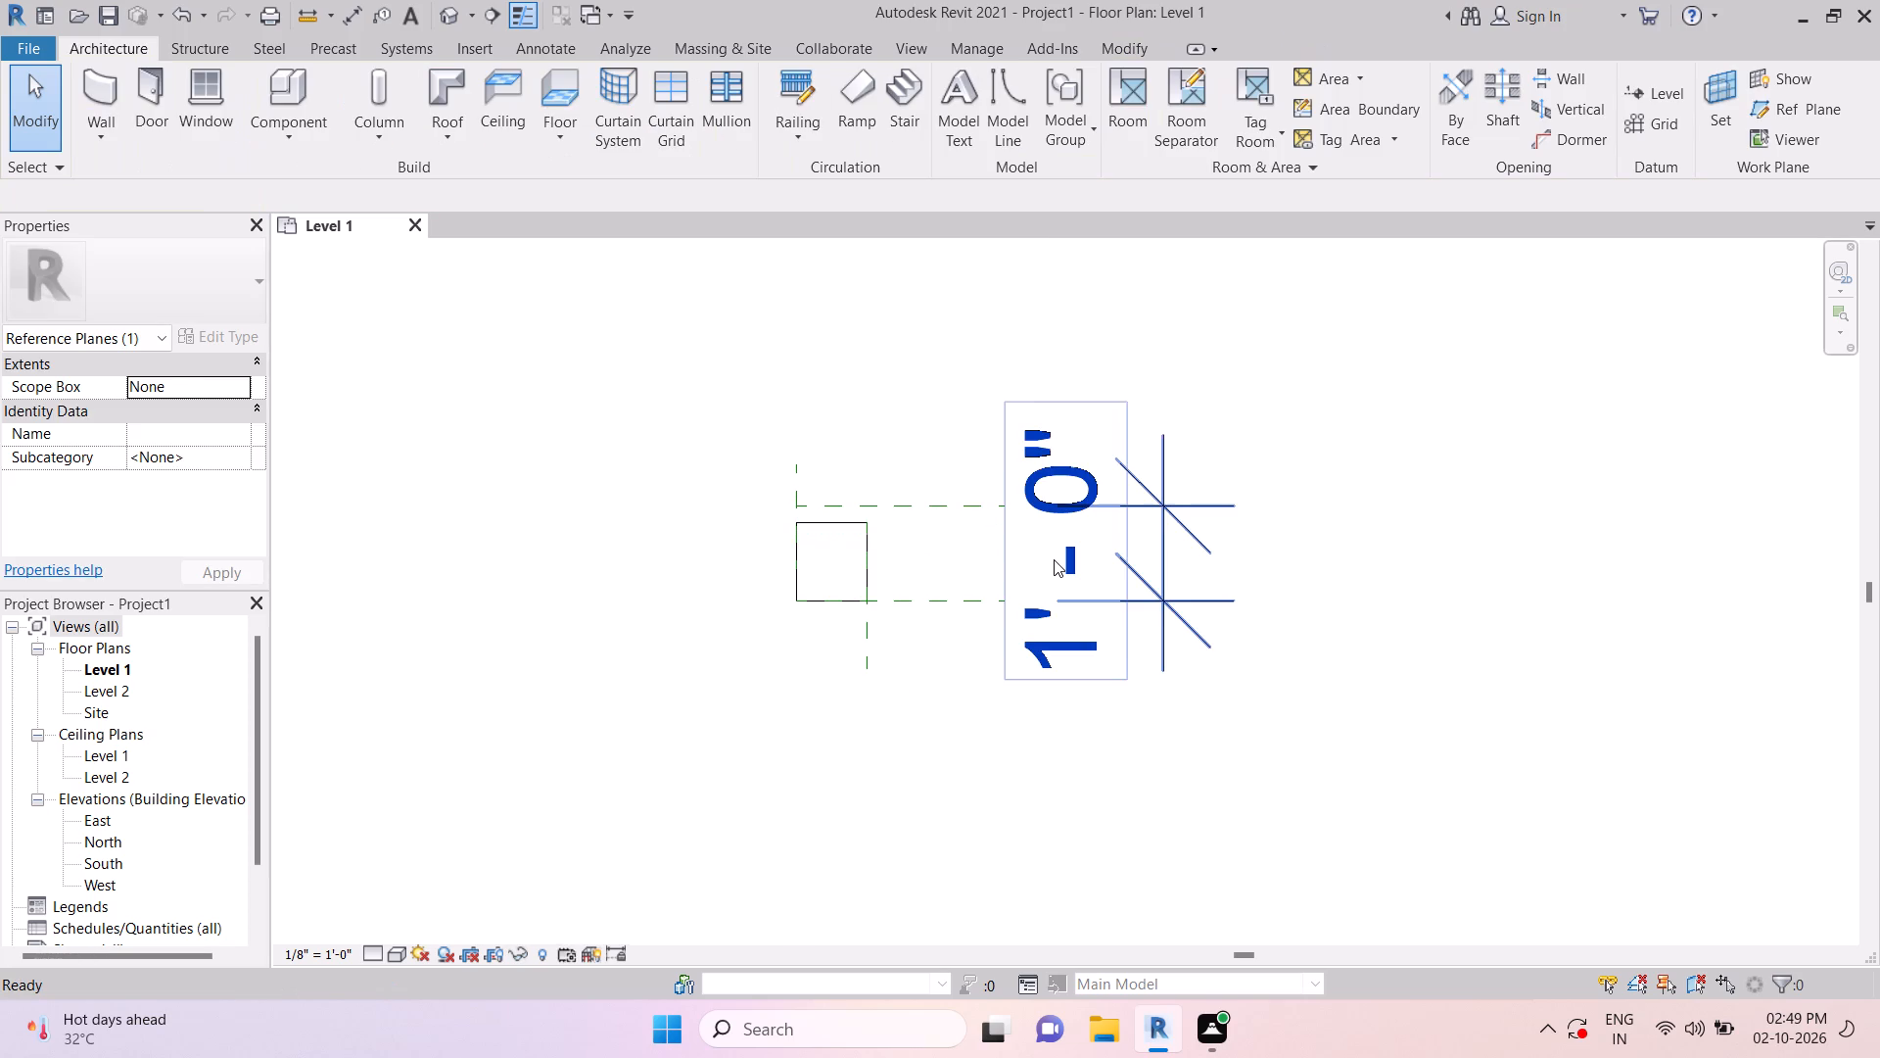
key("Escape")
key("Escape")
Add an aligned dimension between the two vertical reference planes, placed above the column.
key("d")
key("i")
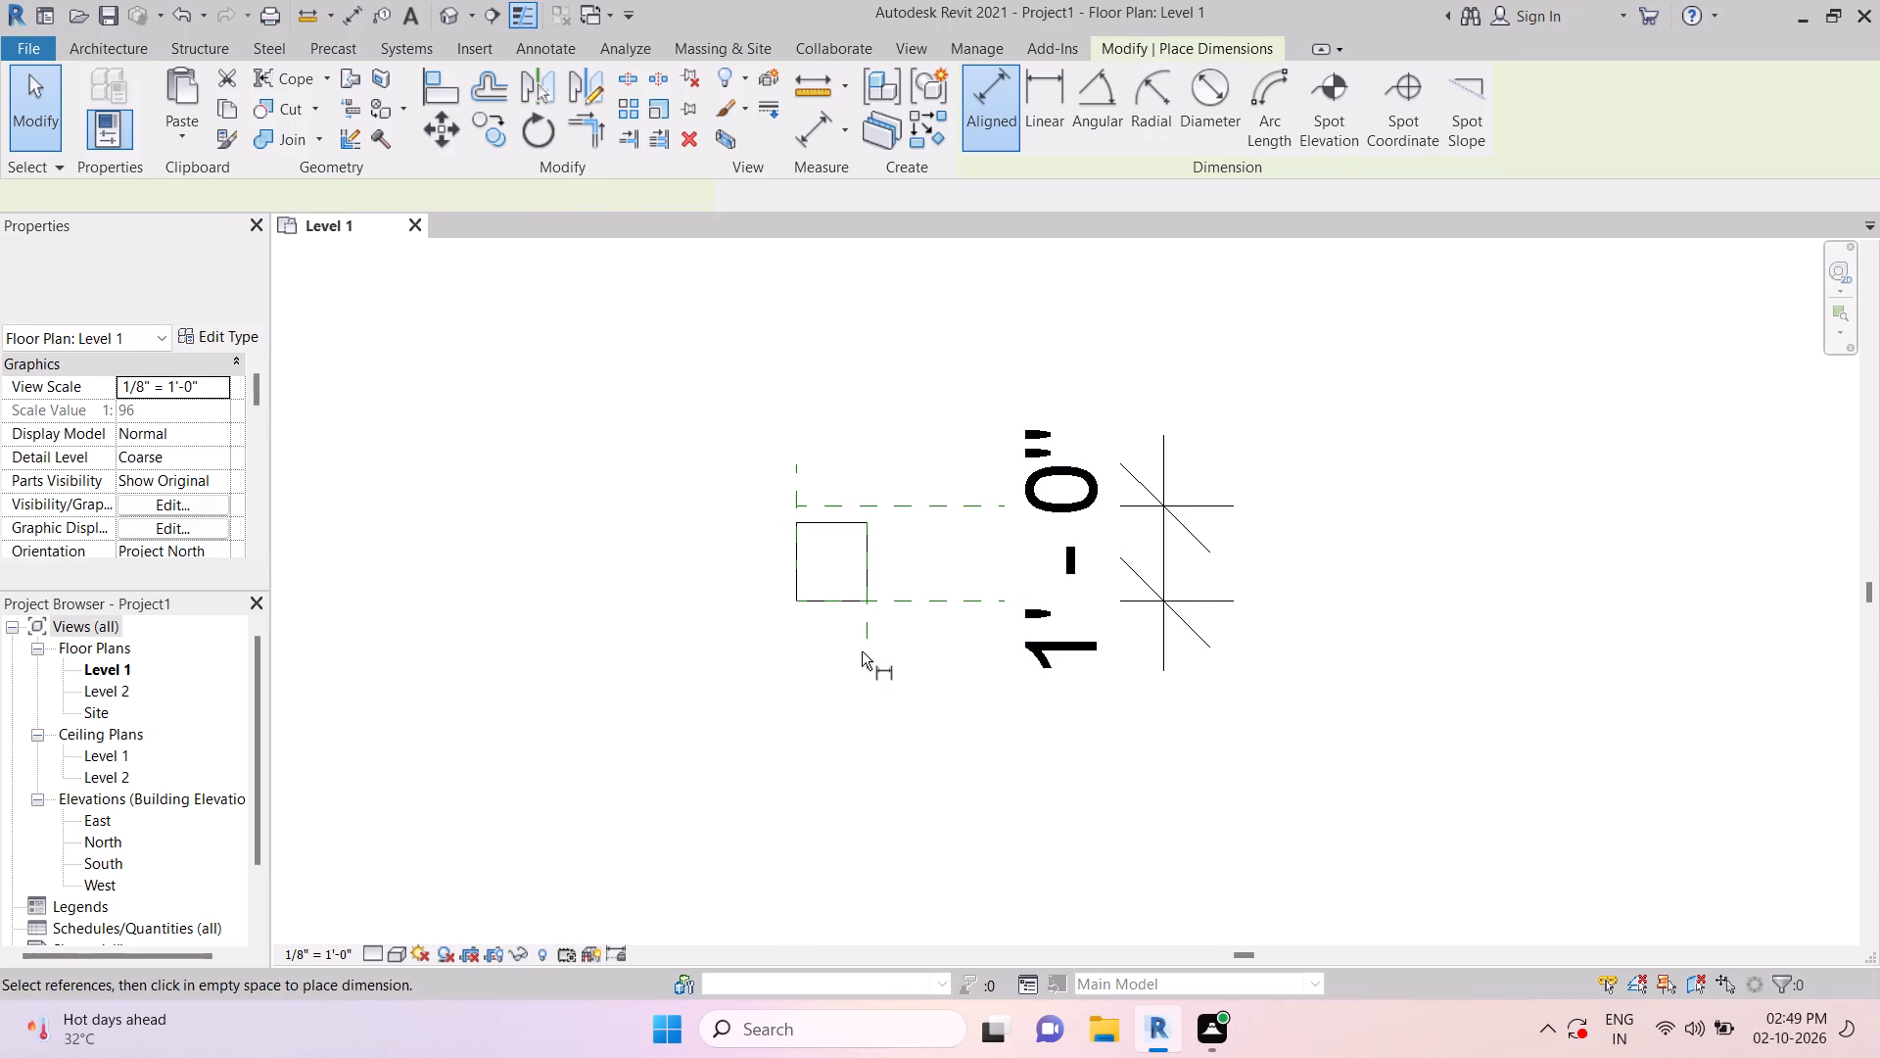
left_click(868, 636)
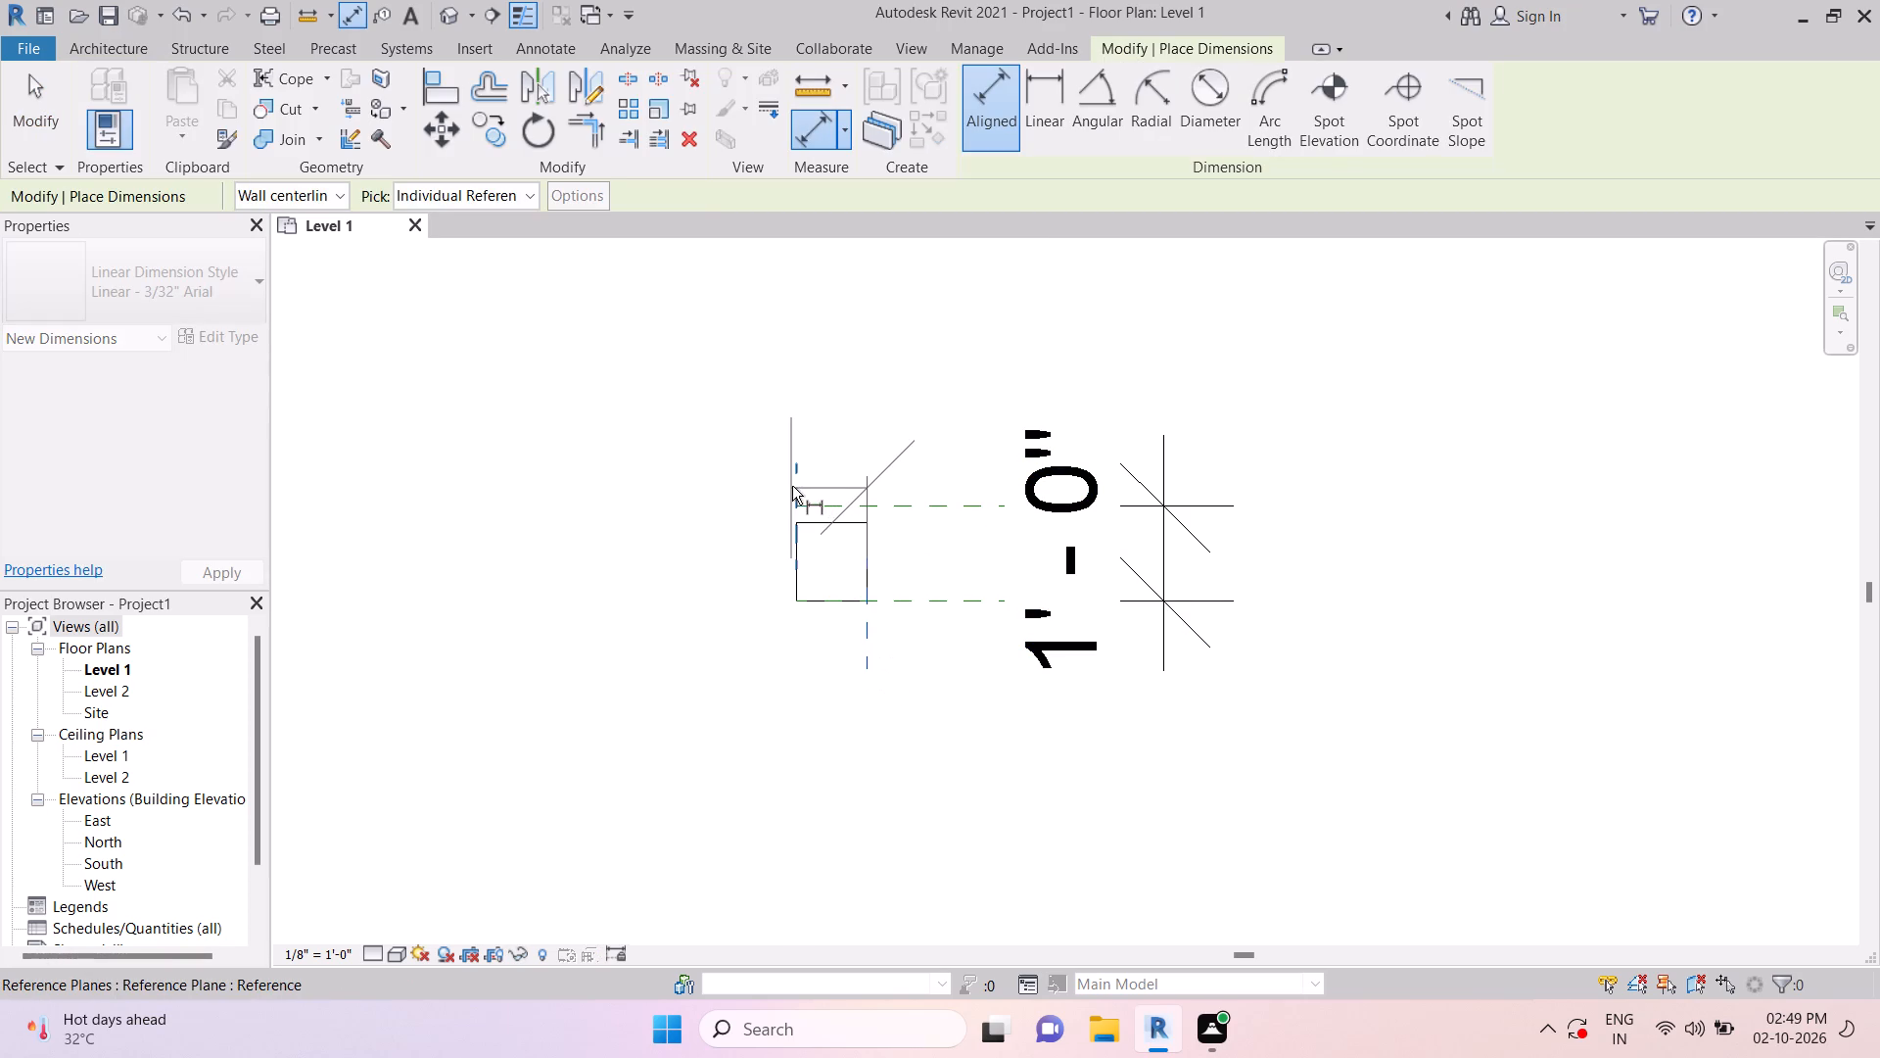
left_click(792, 485)
left_click(638, 438)
key("Escape")
key("Escape")
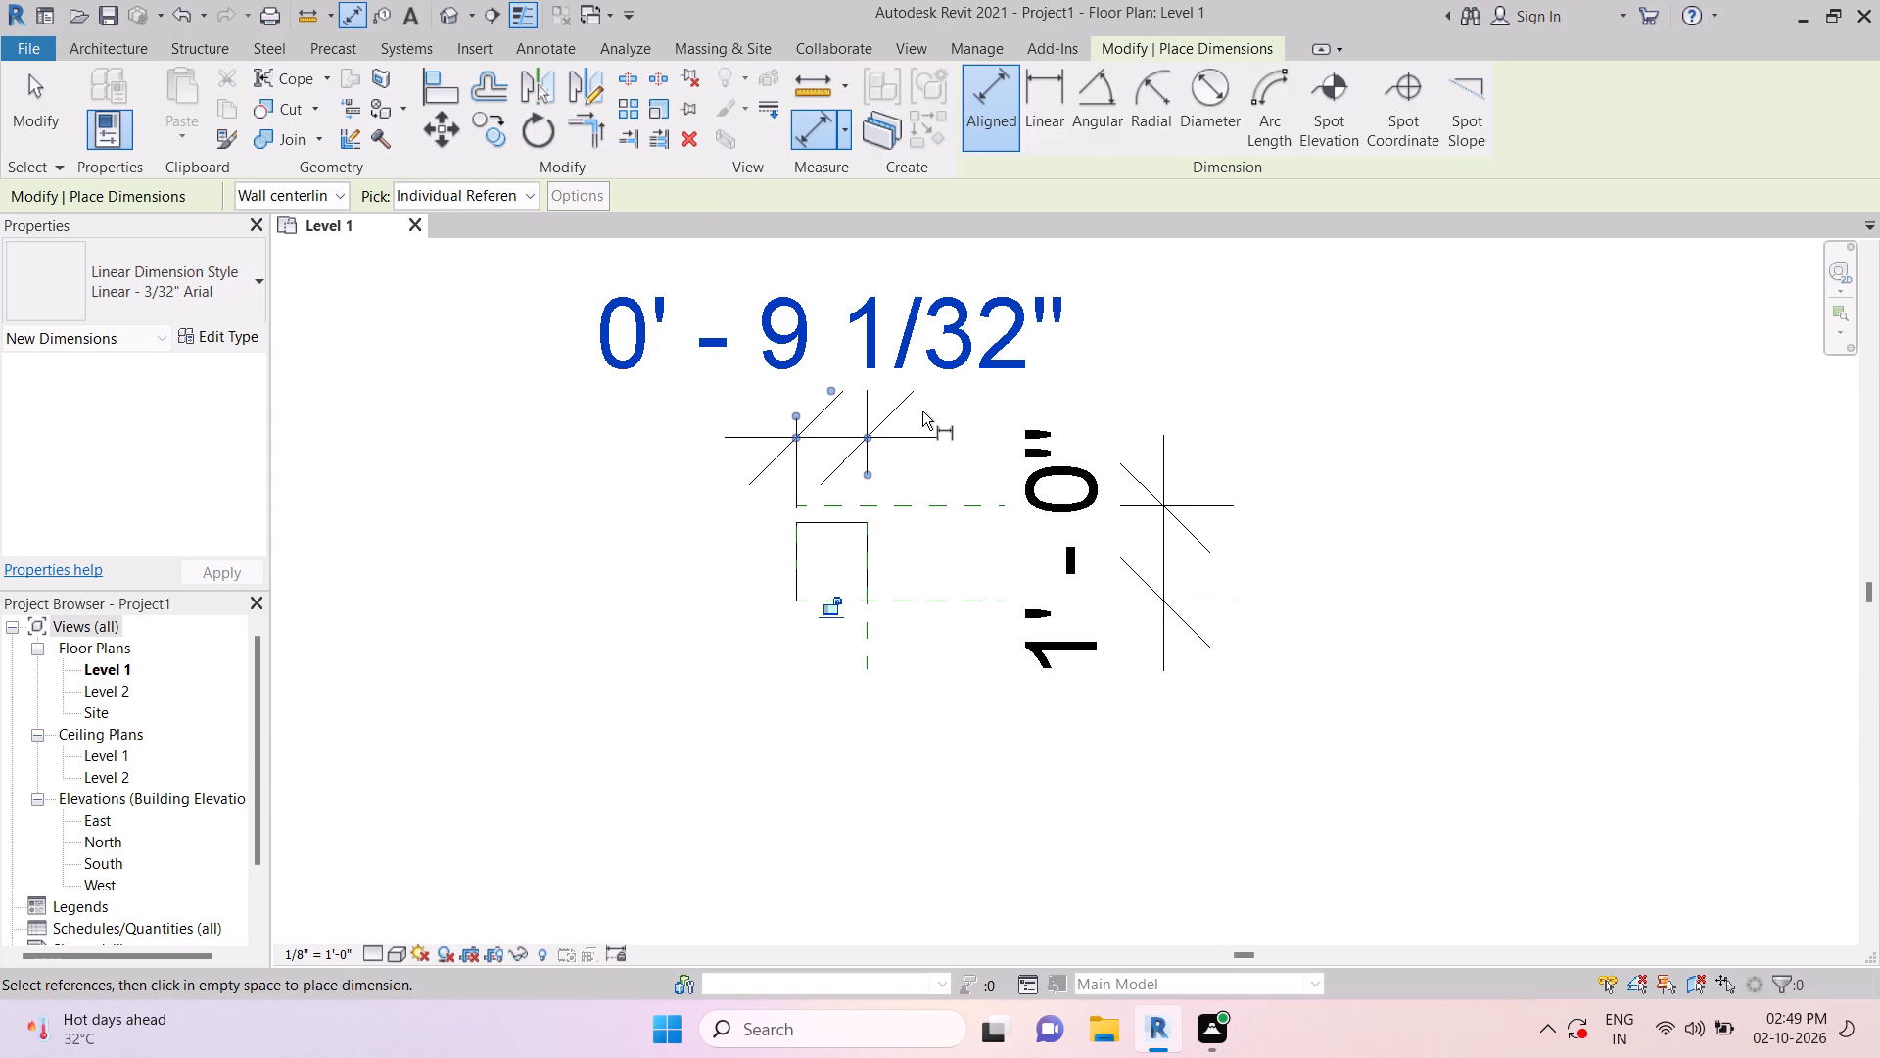
key("Escape")
Set the spacing between the two vertical reference planes to 15" by moving the right plane.
left_click(869, 640)
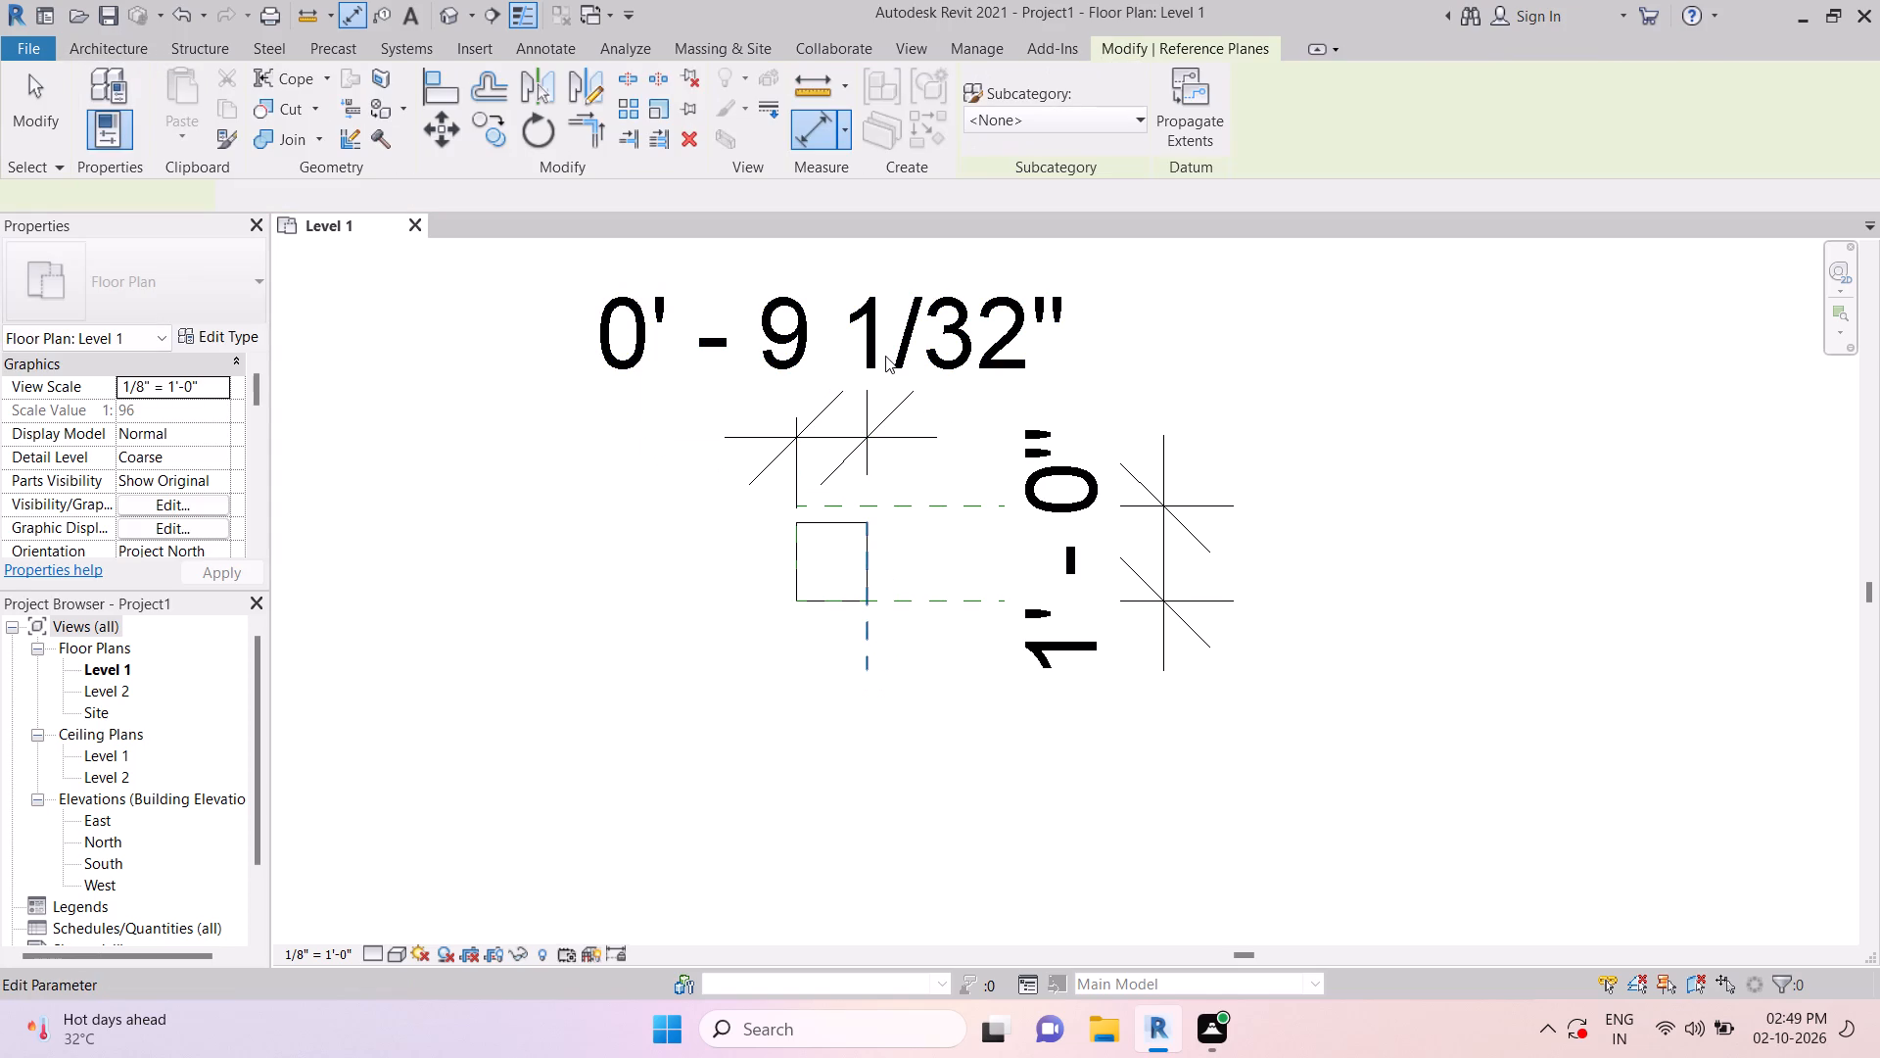
left_click(833, 376)
type("15")
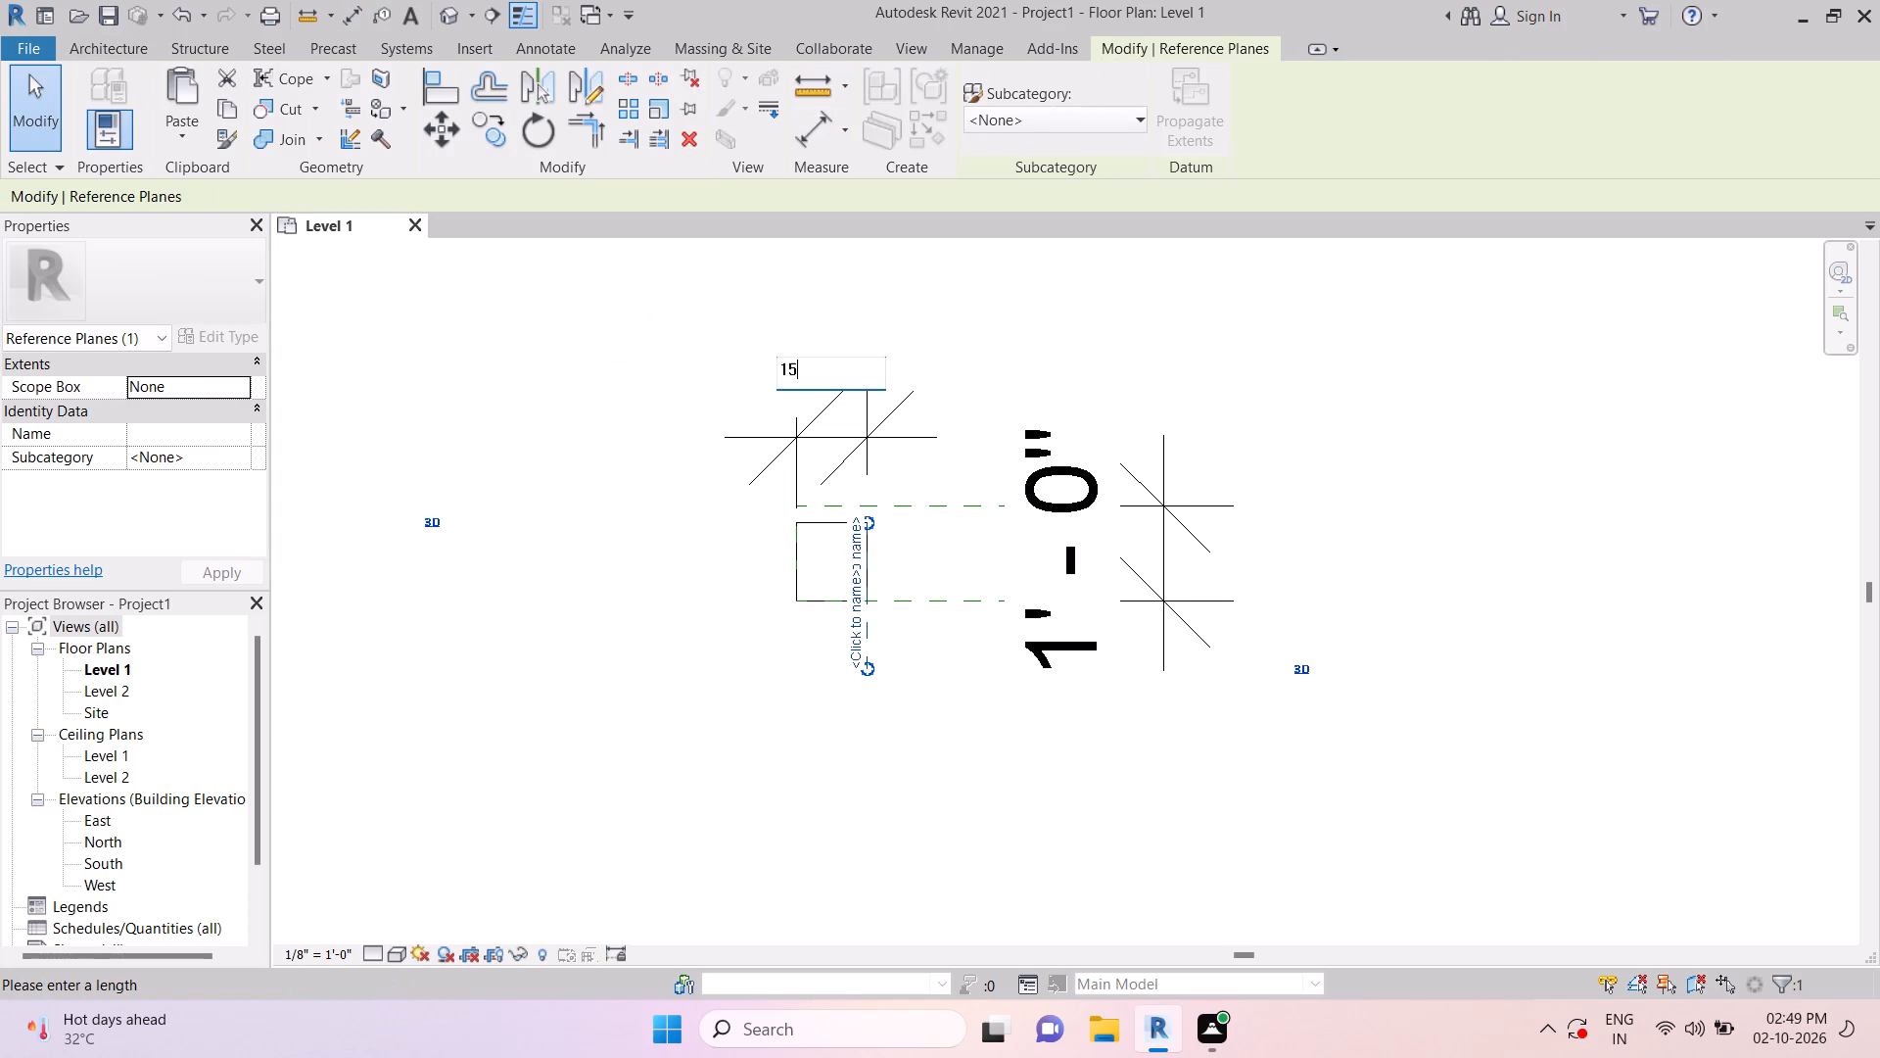
key("shift+quotedbl")
key("Return")
key("backslash")
key("Escape")
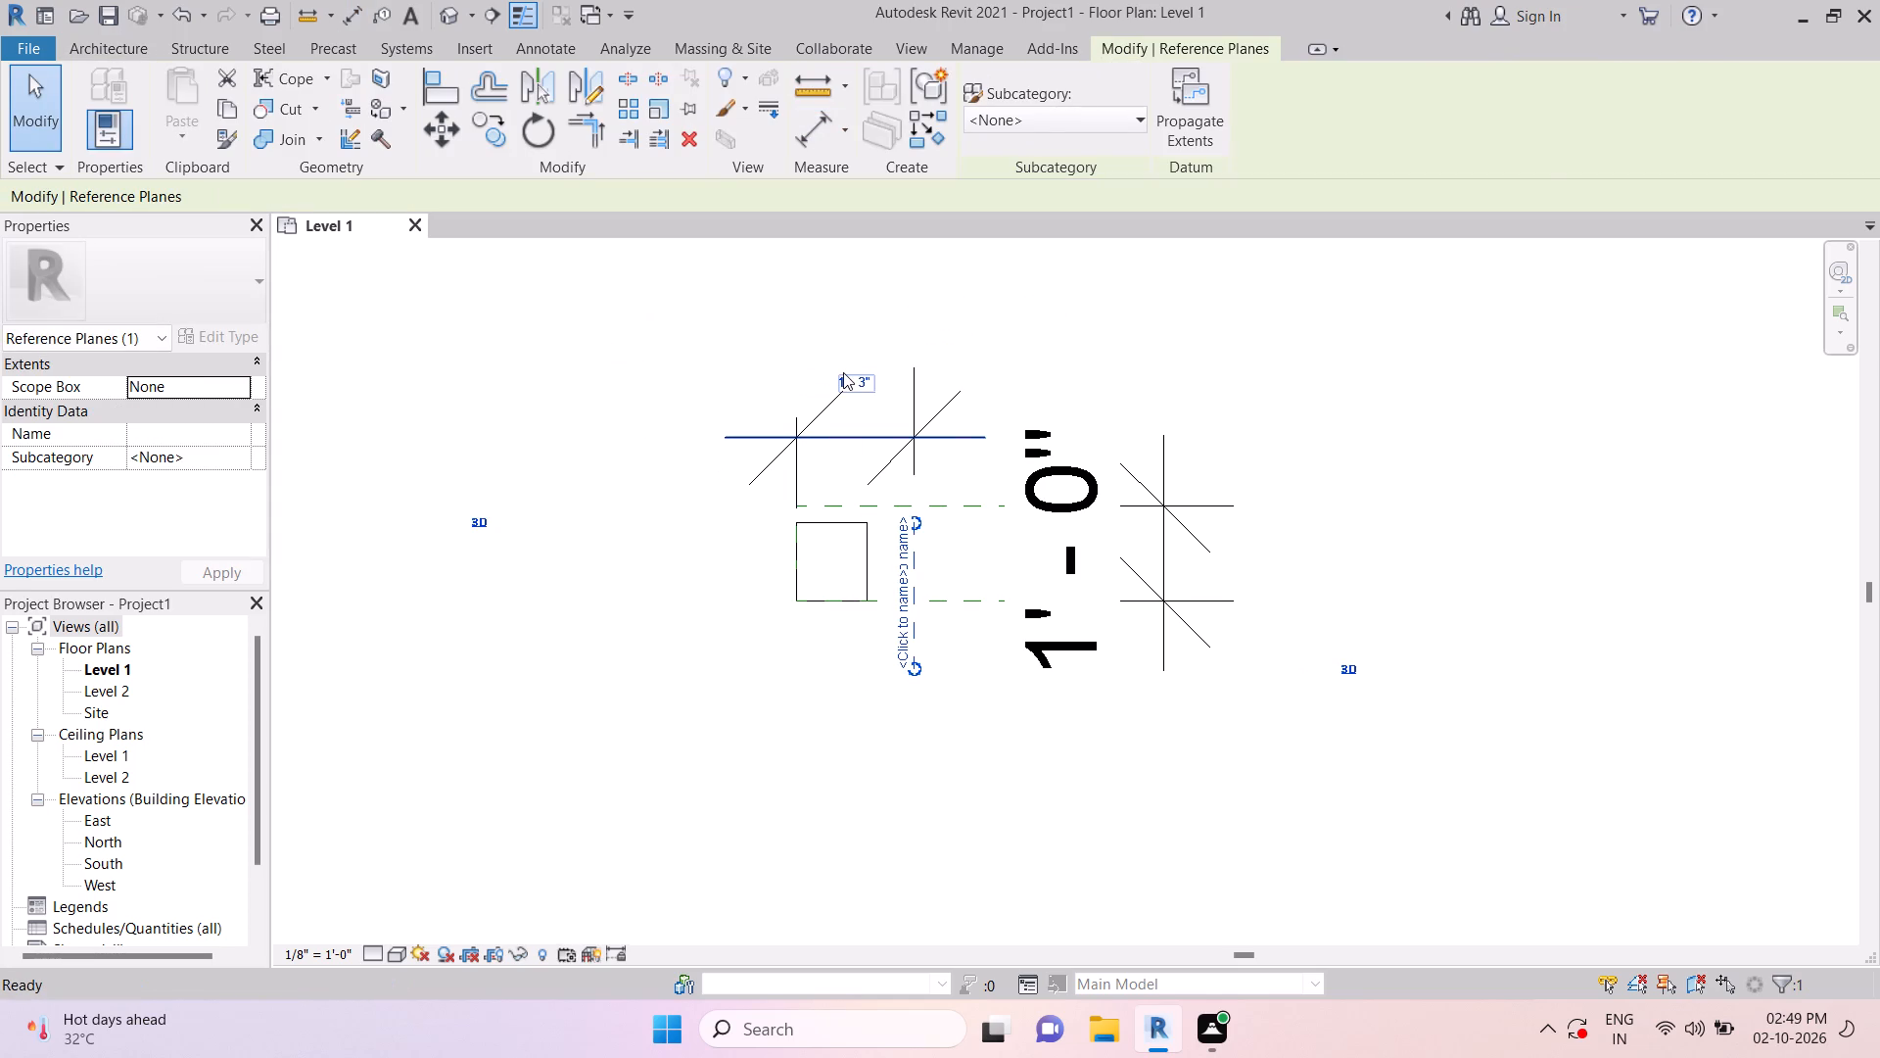
key("Escape")
key("Escape")
key("Escape")
key("Escape")
scroll(831, 546, "up", 5)
key("Escape")
key("Escape")
key("Escape")
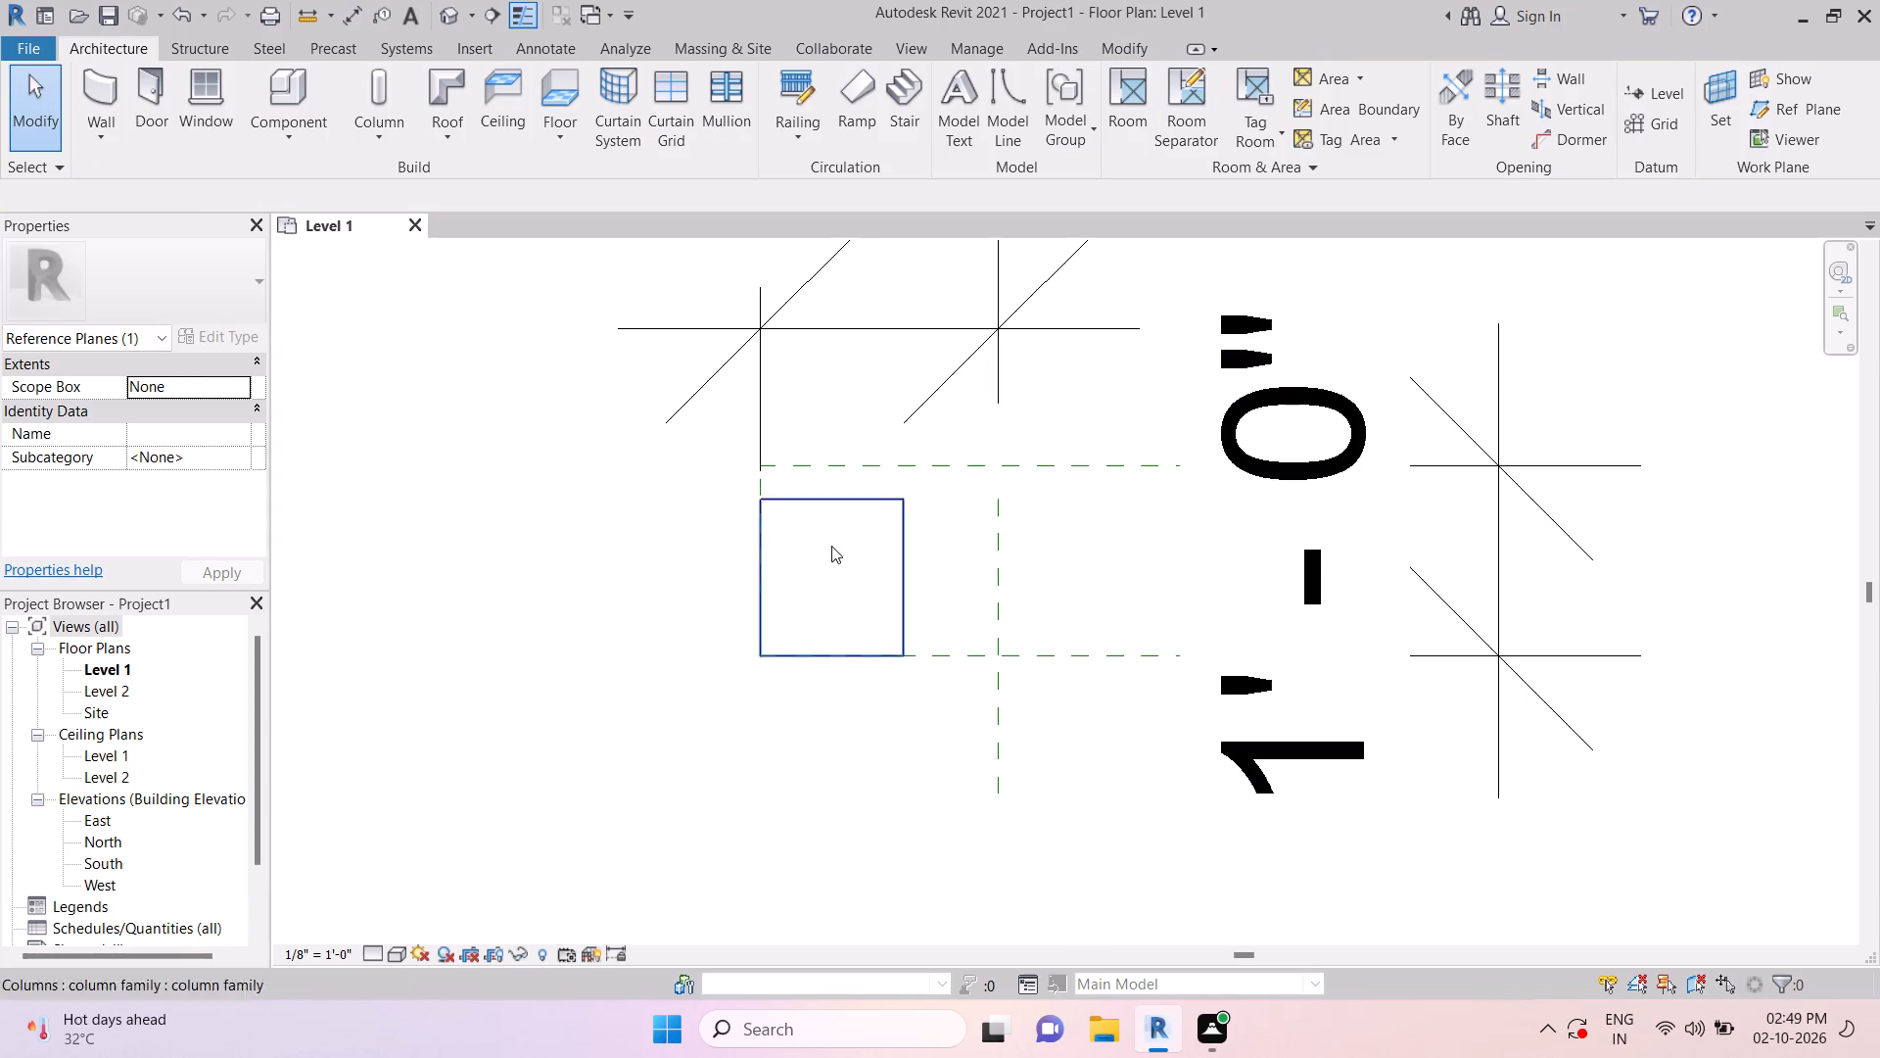
Align the column's top edge to the upper horizontal reference plane and its right edge to the right vertical reference plane.
key("a")
type("l")
key("space")
left_click(848, 473)
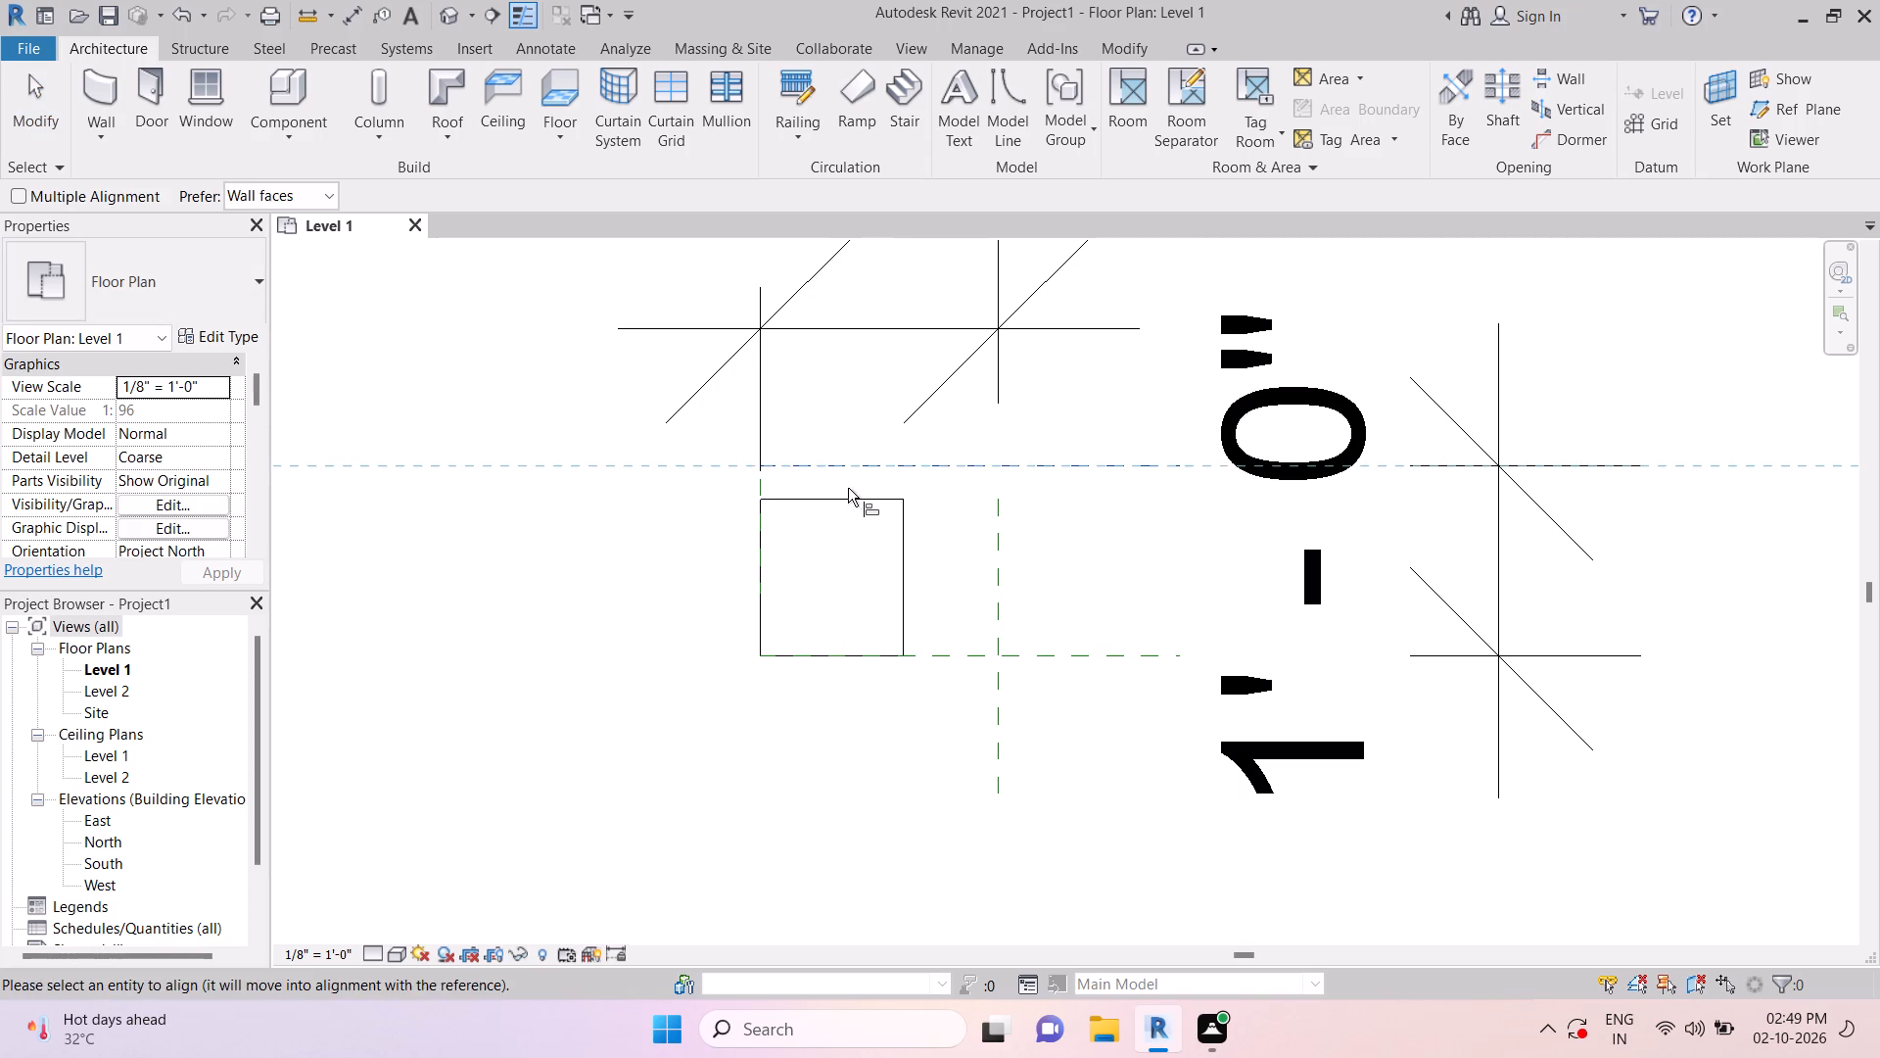
left_click(843, 498)
left_click(995, 532)
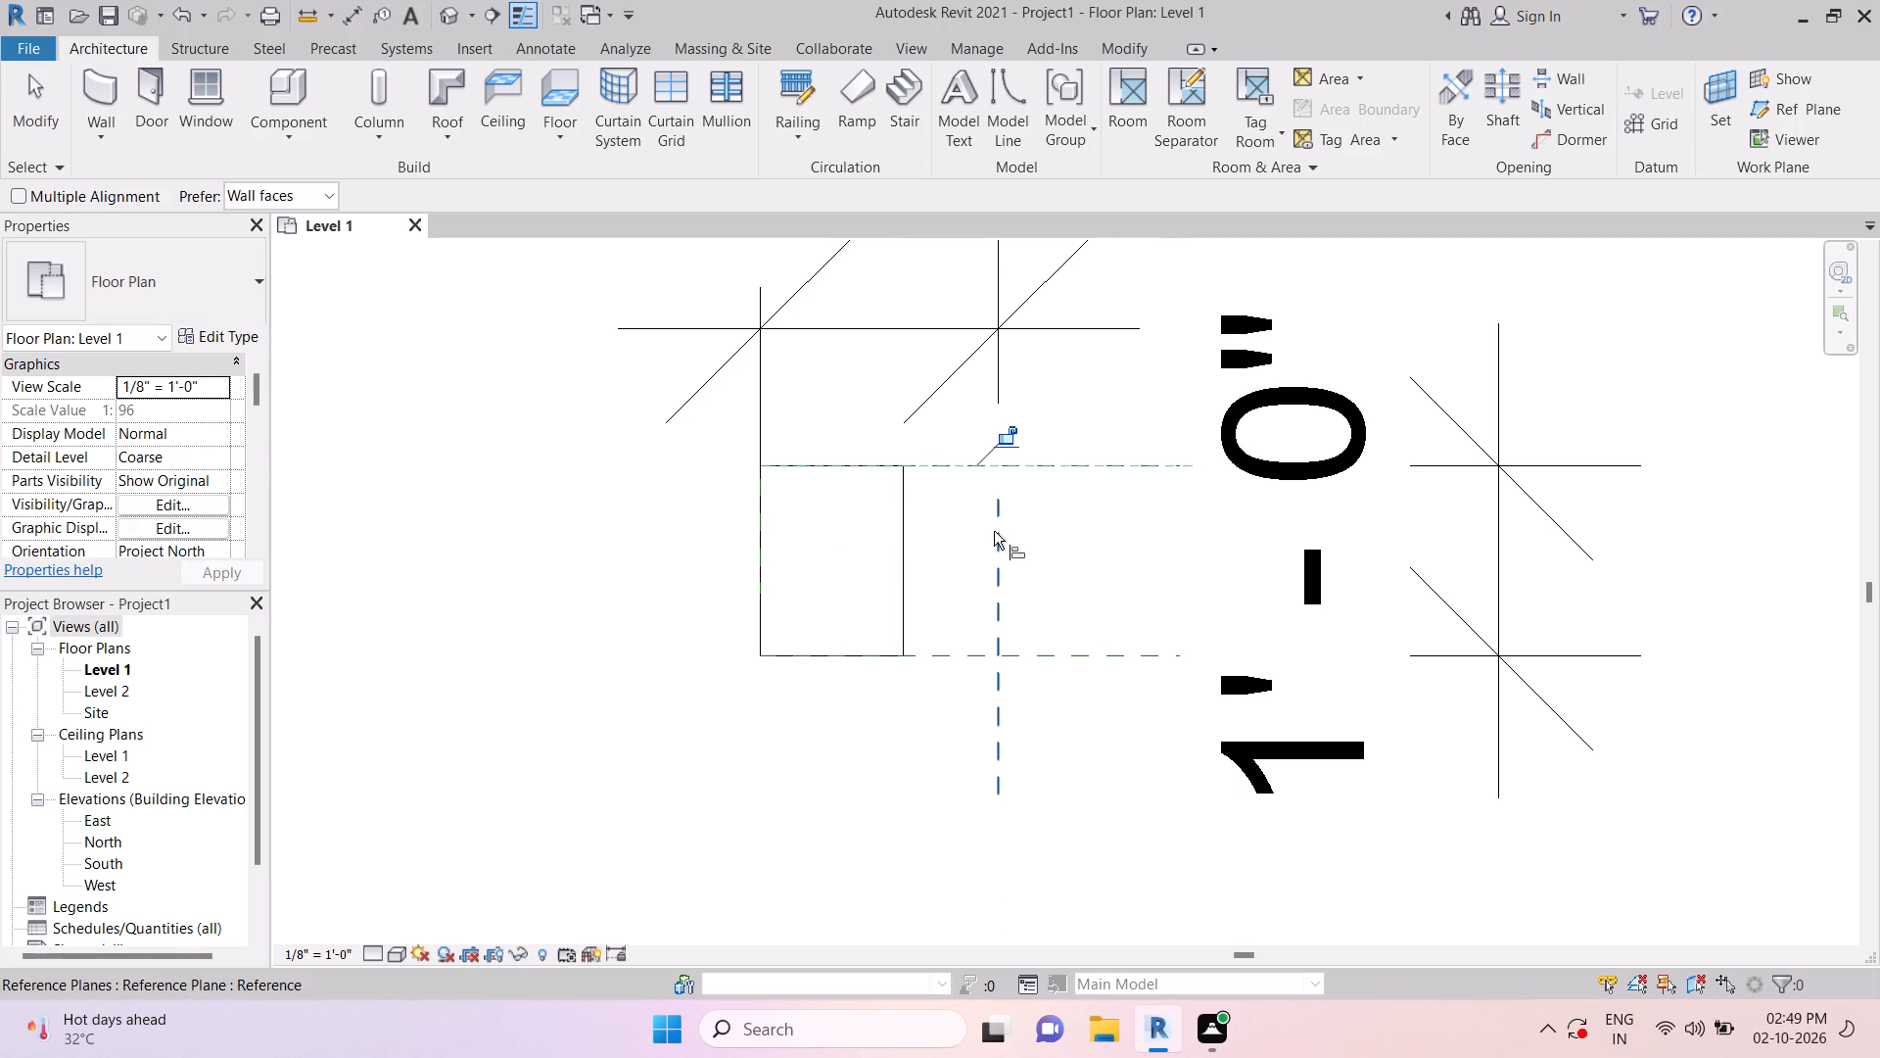
left_click(907, 553)
key("Escape")
key("Escape")
scroll(979, 606, "down", 4)
key("Escape")
scroll(984, 610, "down", 2)
key("Escape")
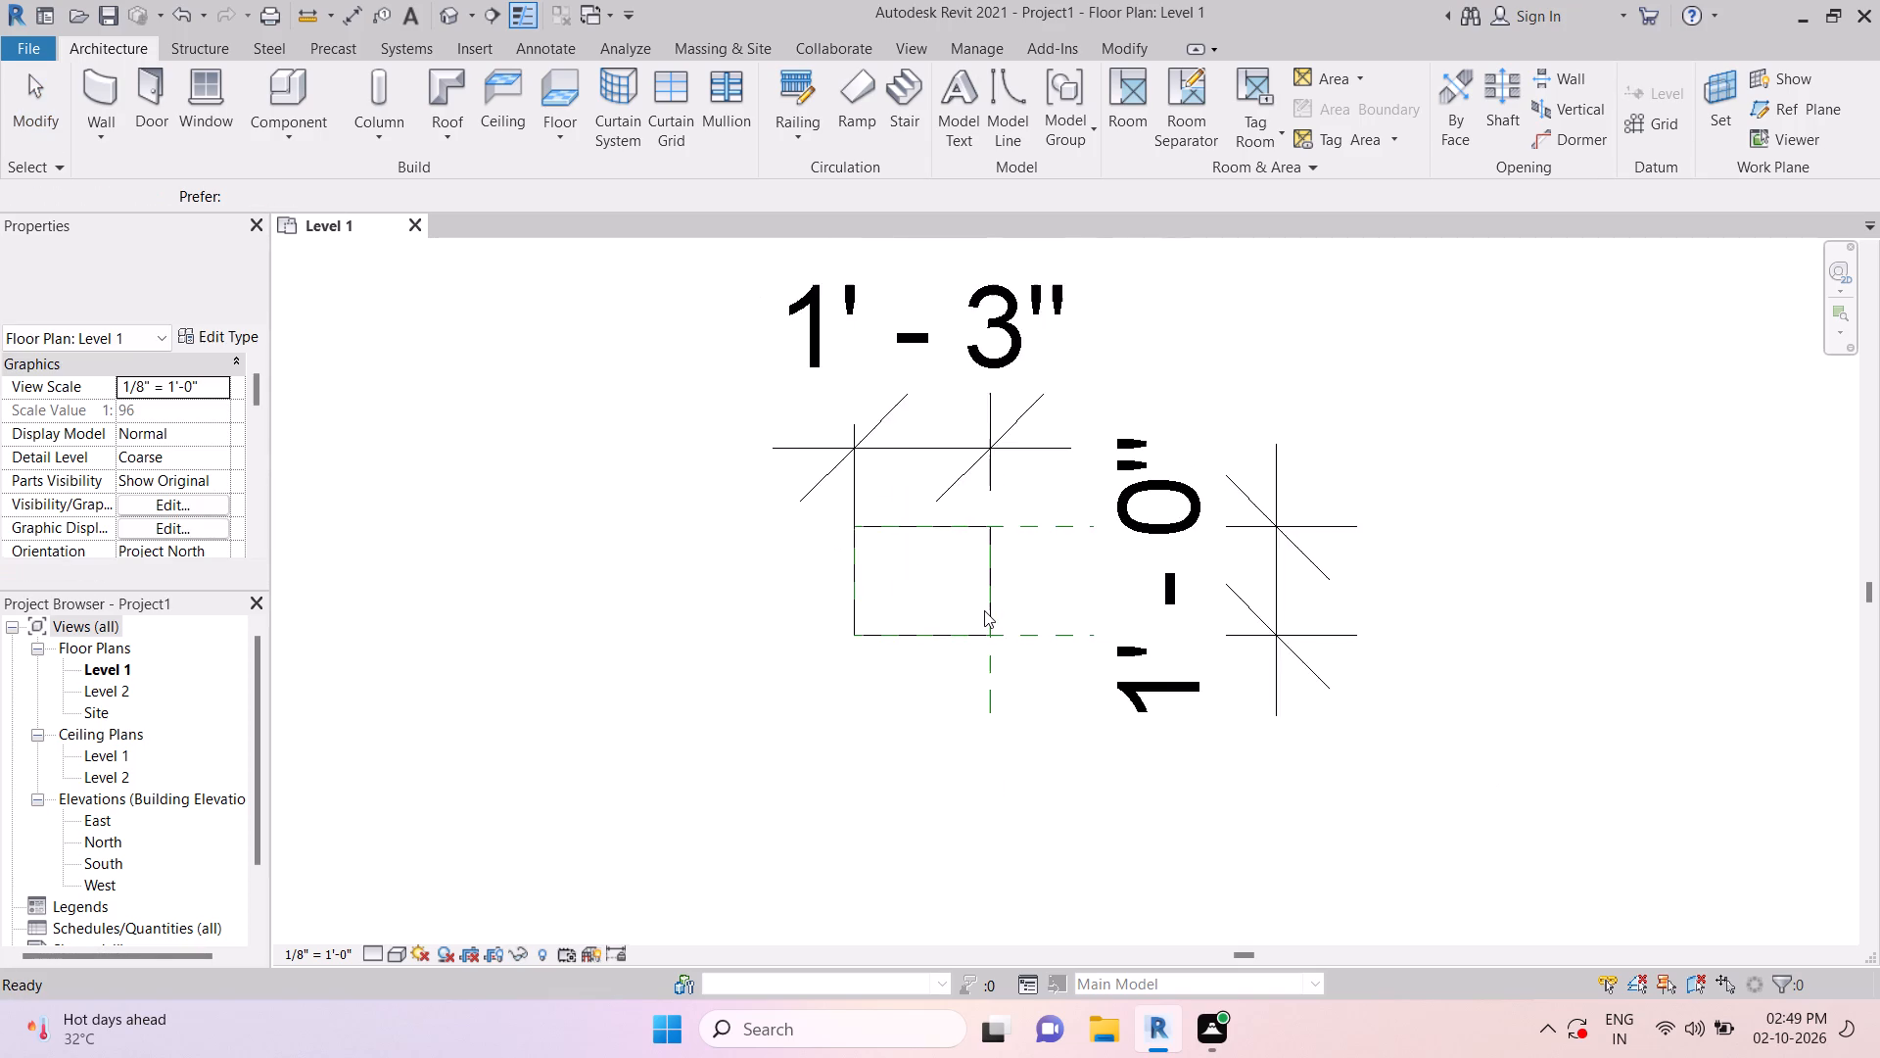
key("Escape")
key("Escape")
key("Escape")
key("Escape")
Delete the horizontal and vertical dimensions beside the column.
left_click(1003, 409)
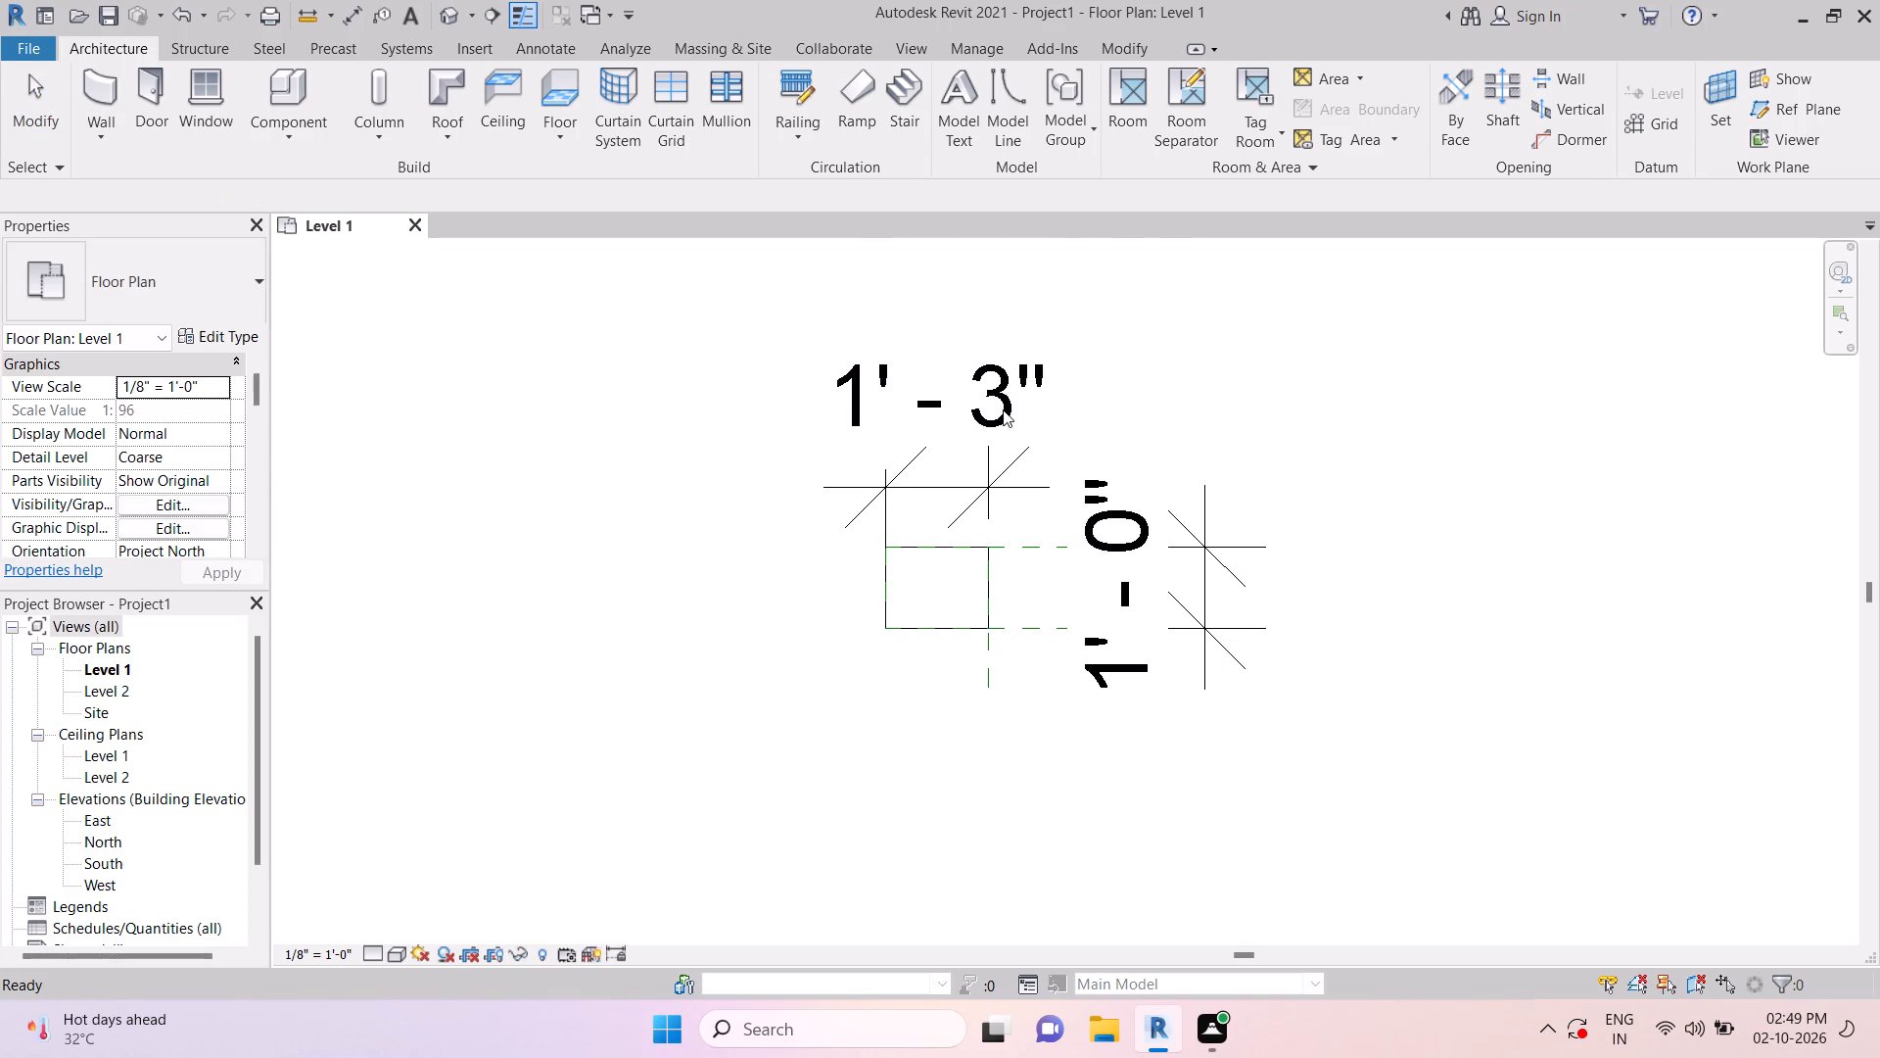
key("Delete")
left_click(1077, 511)
key("Delete")
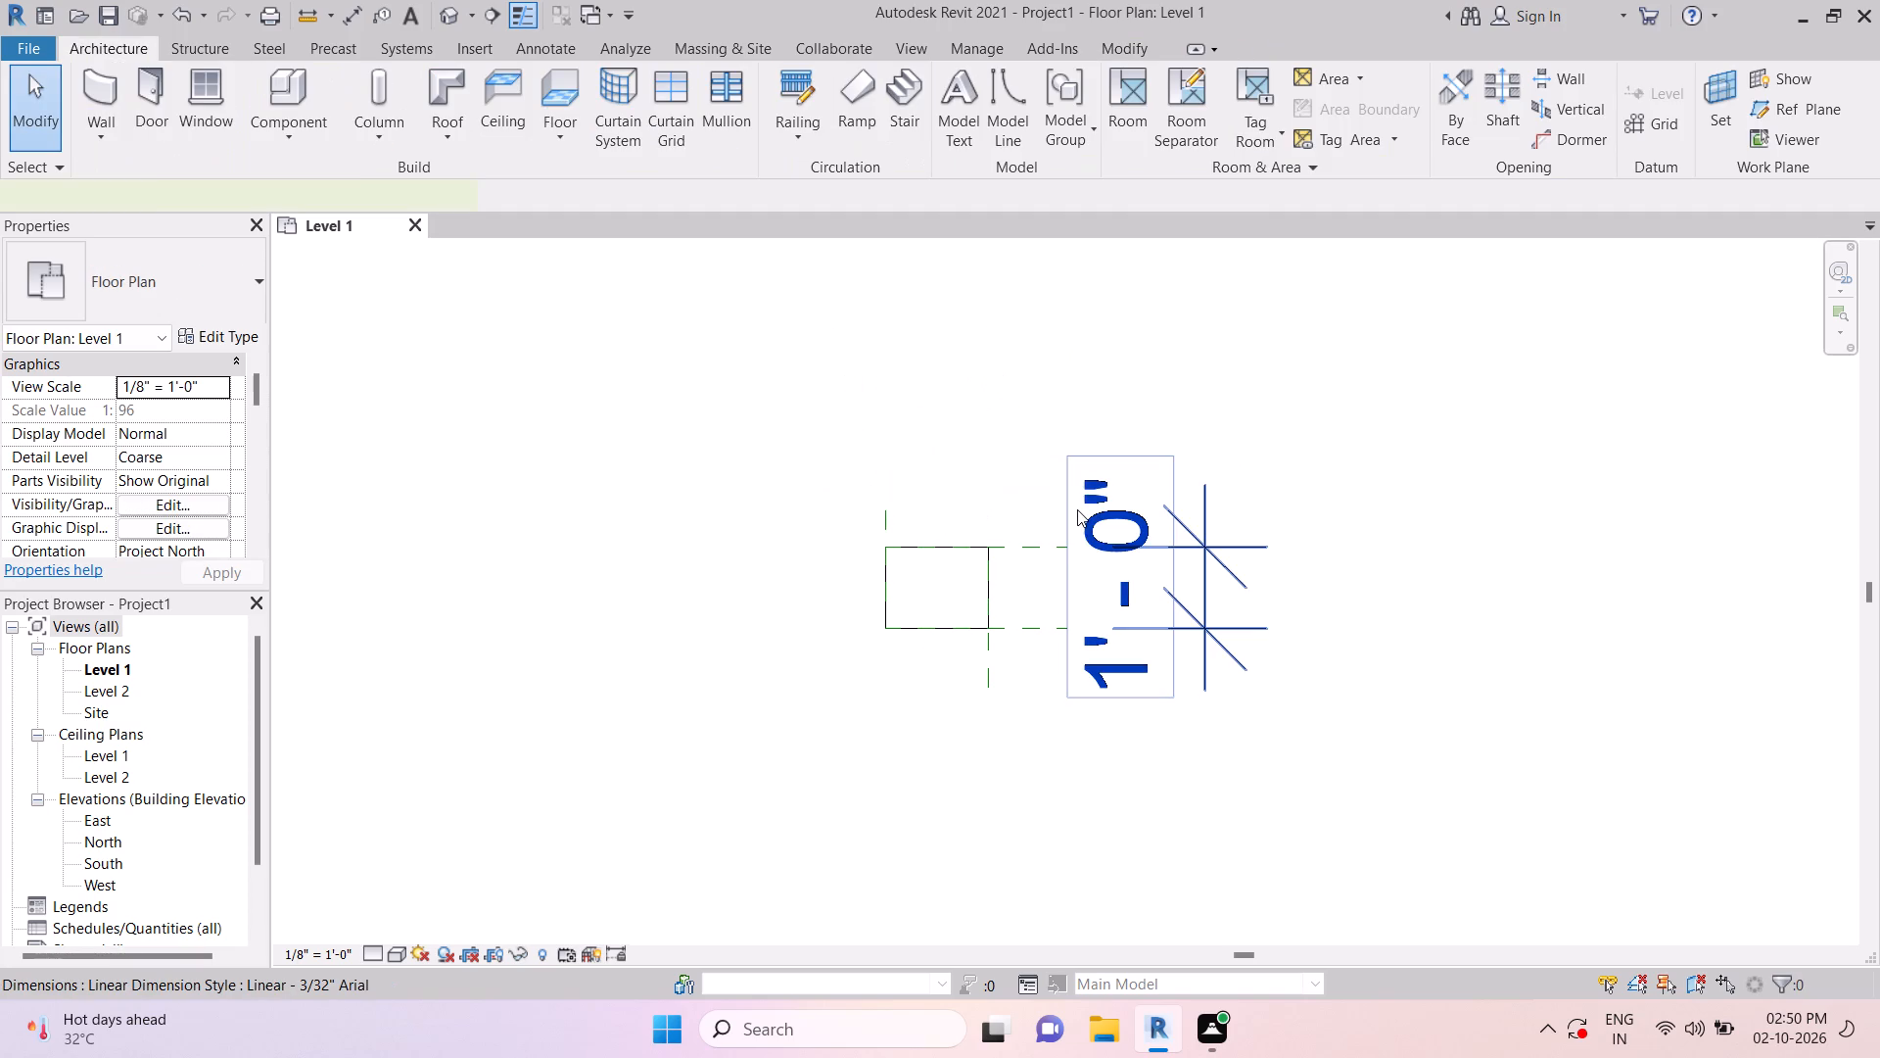
Delete the four reference planes around the column.
left_click(1014, 624)
key("Delete")
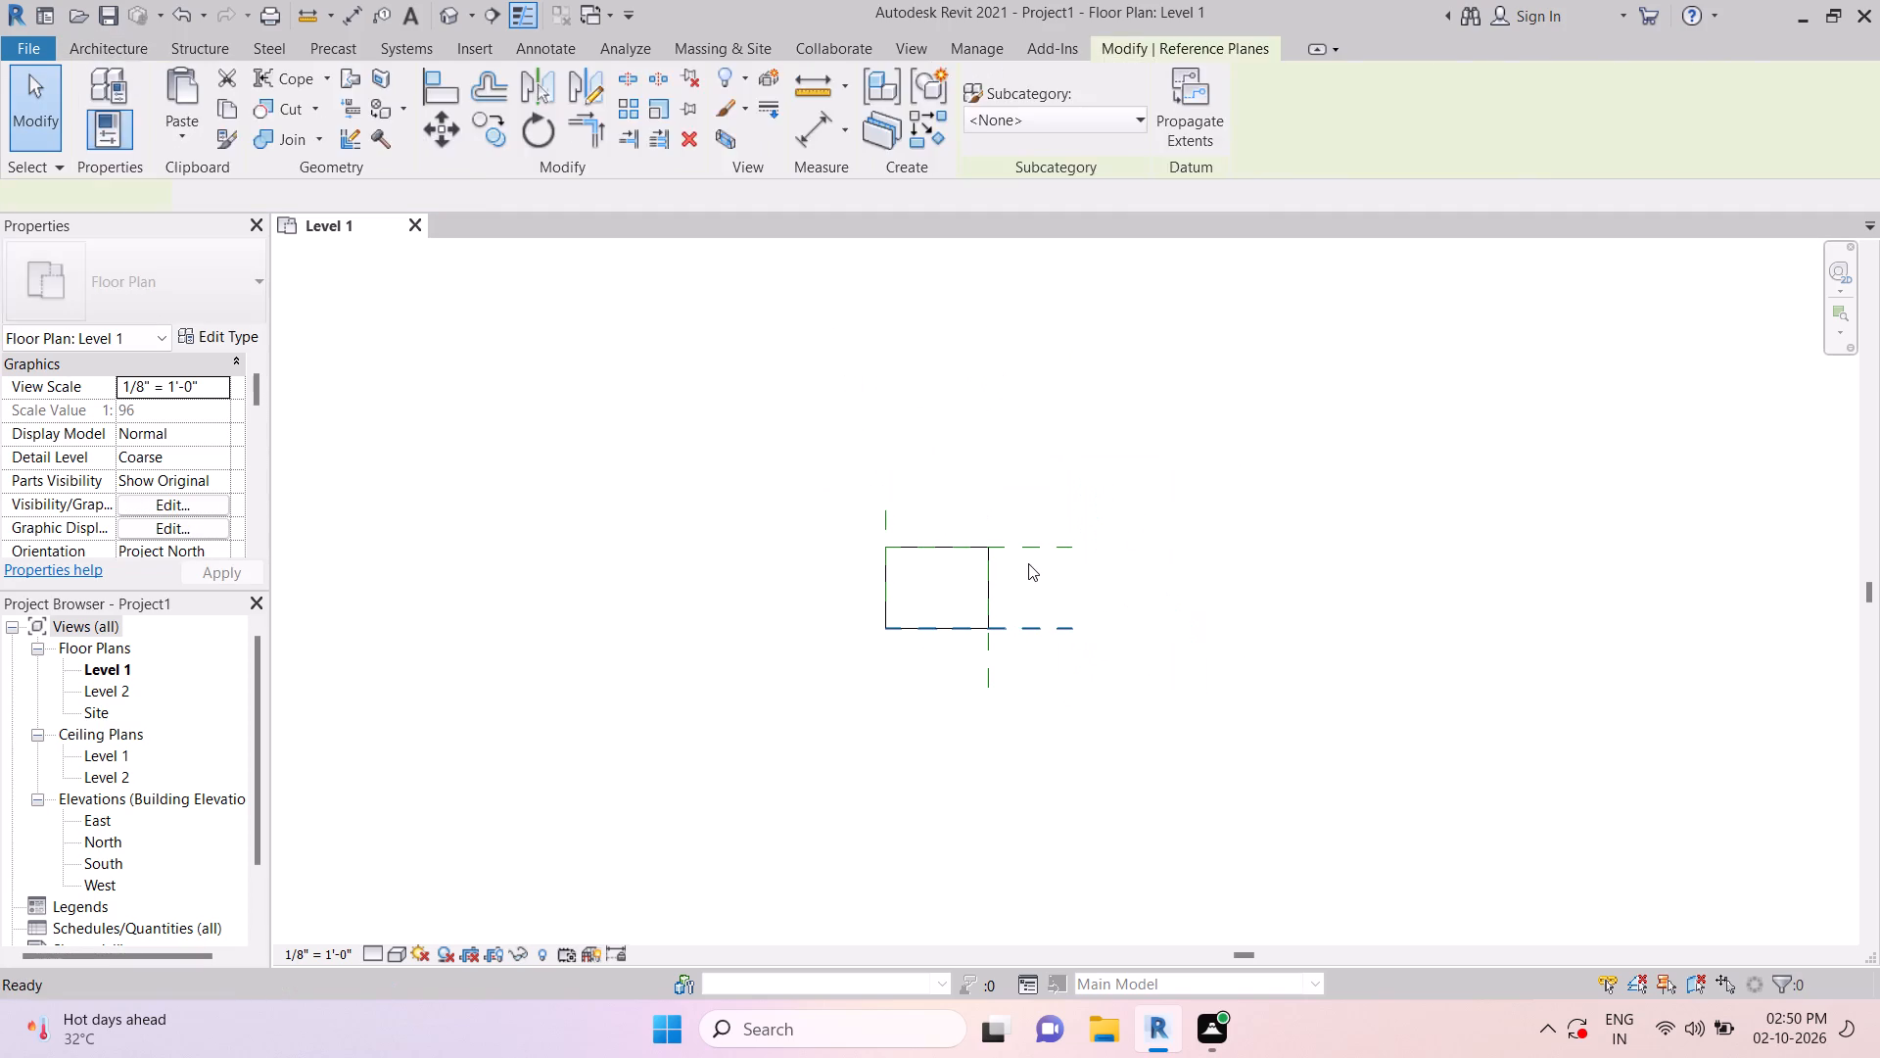
left_click(1031, 553)
key("Delete")
left_click(983, 667)
key("Delete")
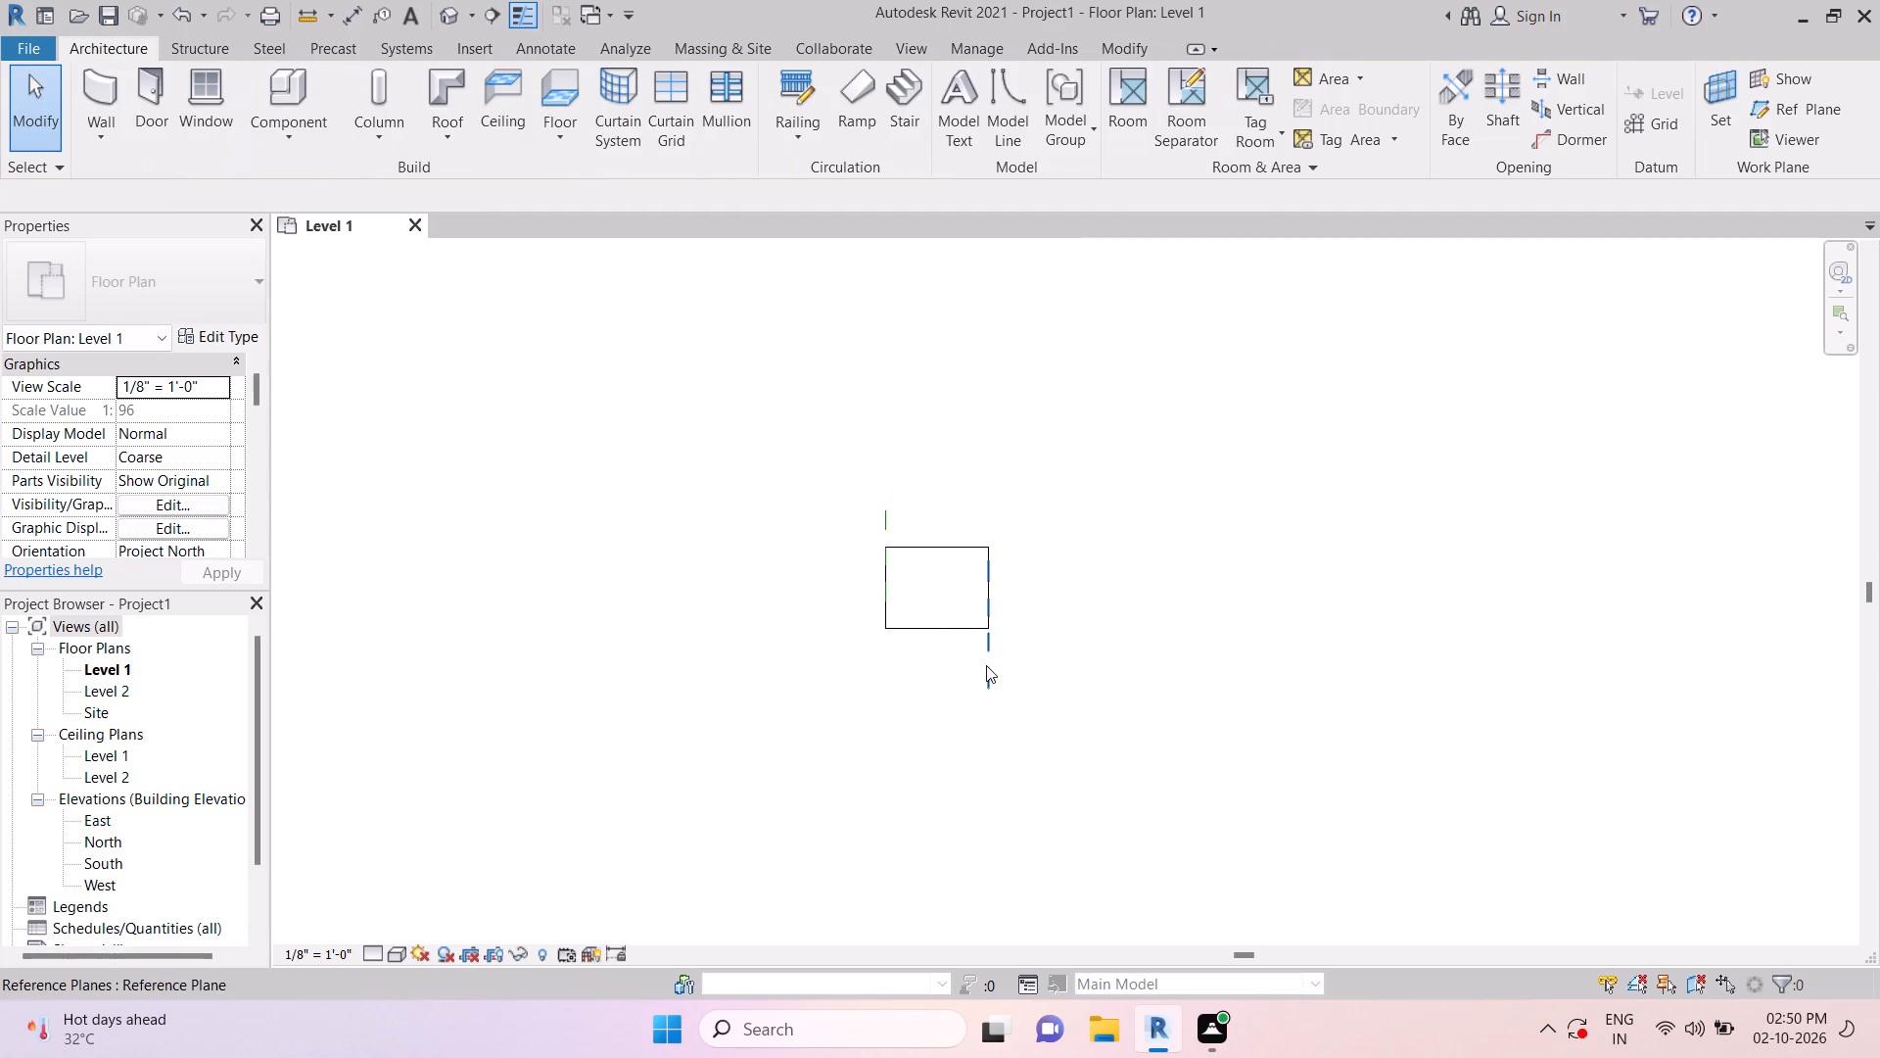
left_click(894, 518)
key("Delete")
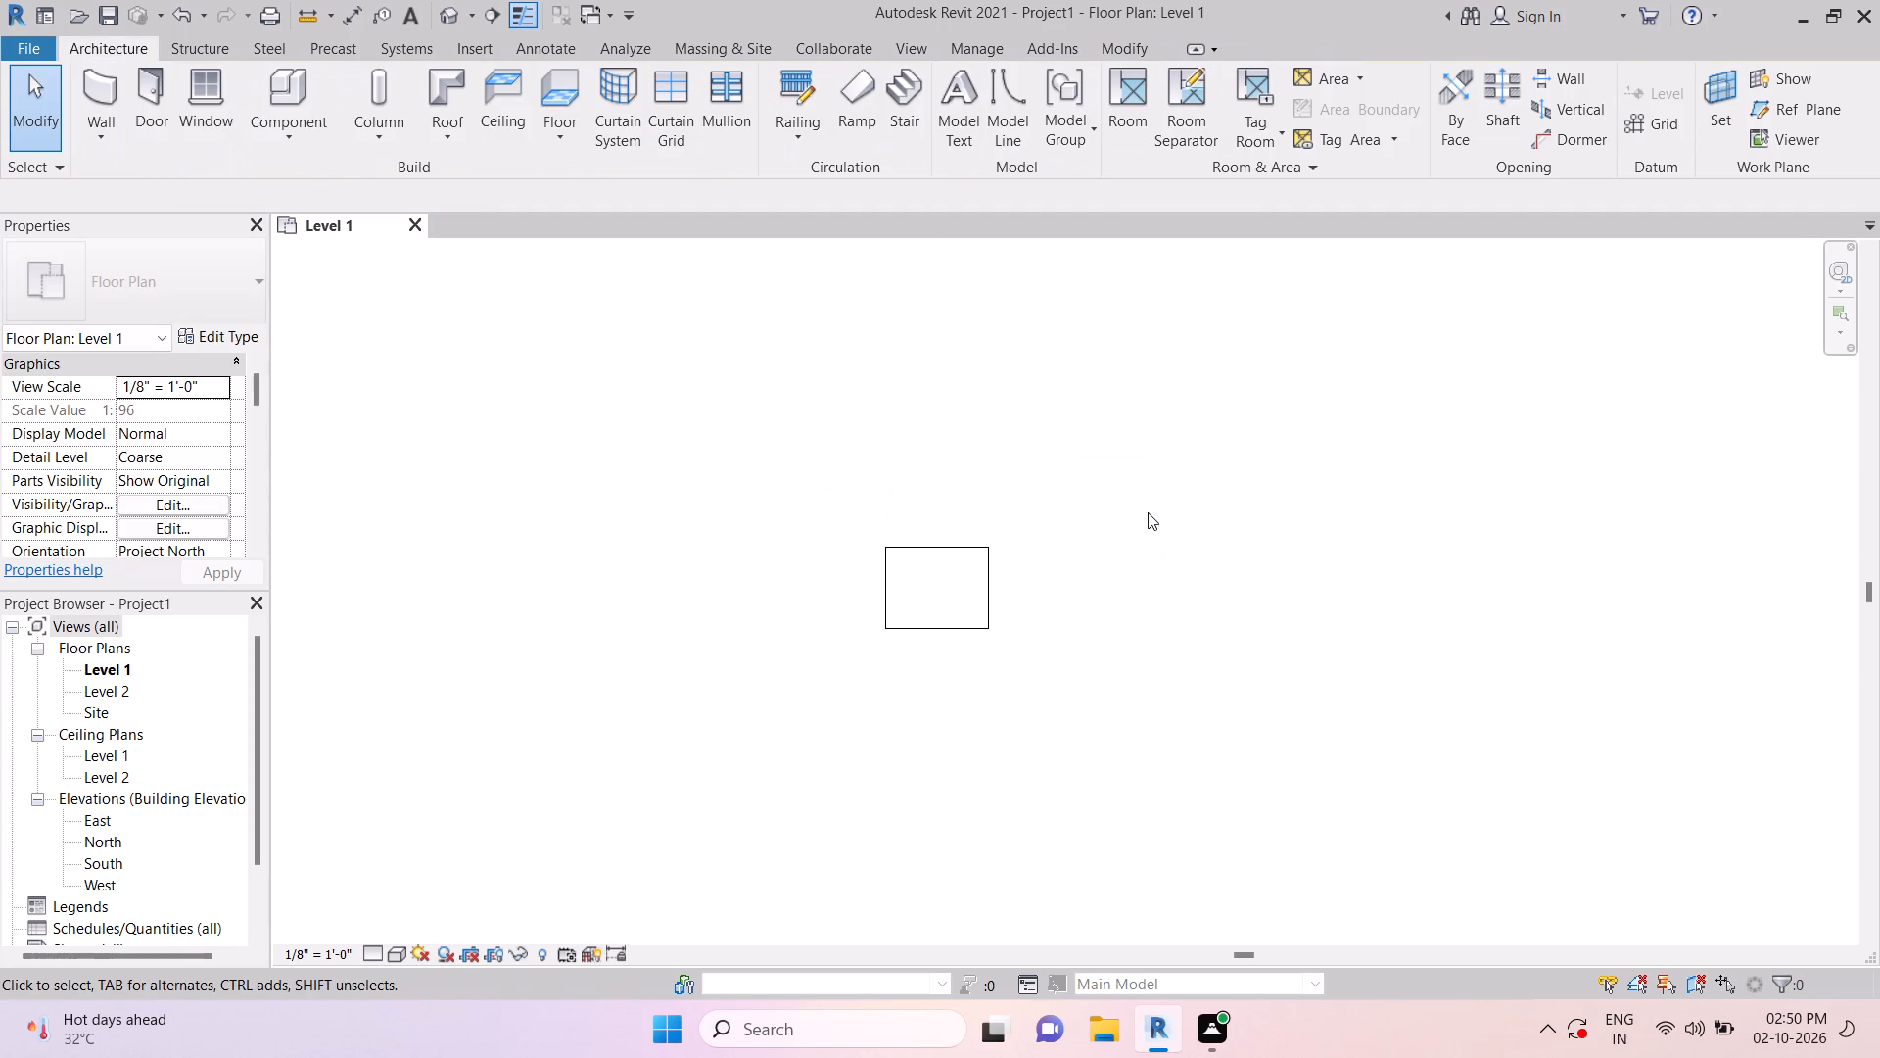
Copy the column by its upper-left corner to the outer upper-left corner of the building walls.
scroll(1152, 509, "down", 10)
middle_click_drag(1193, 574, 1033, 550)
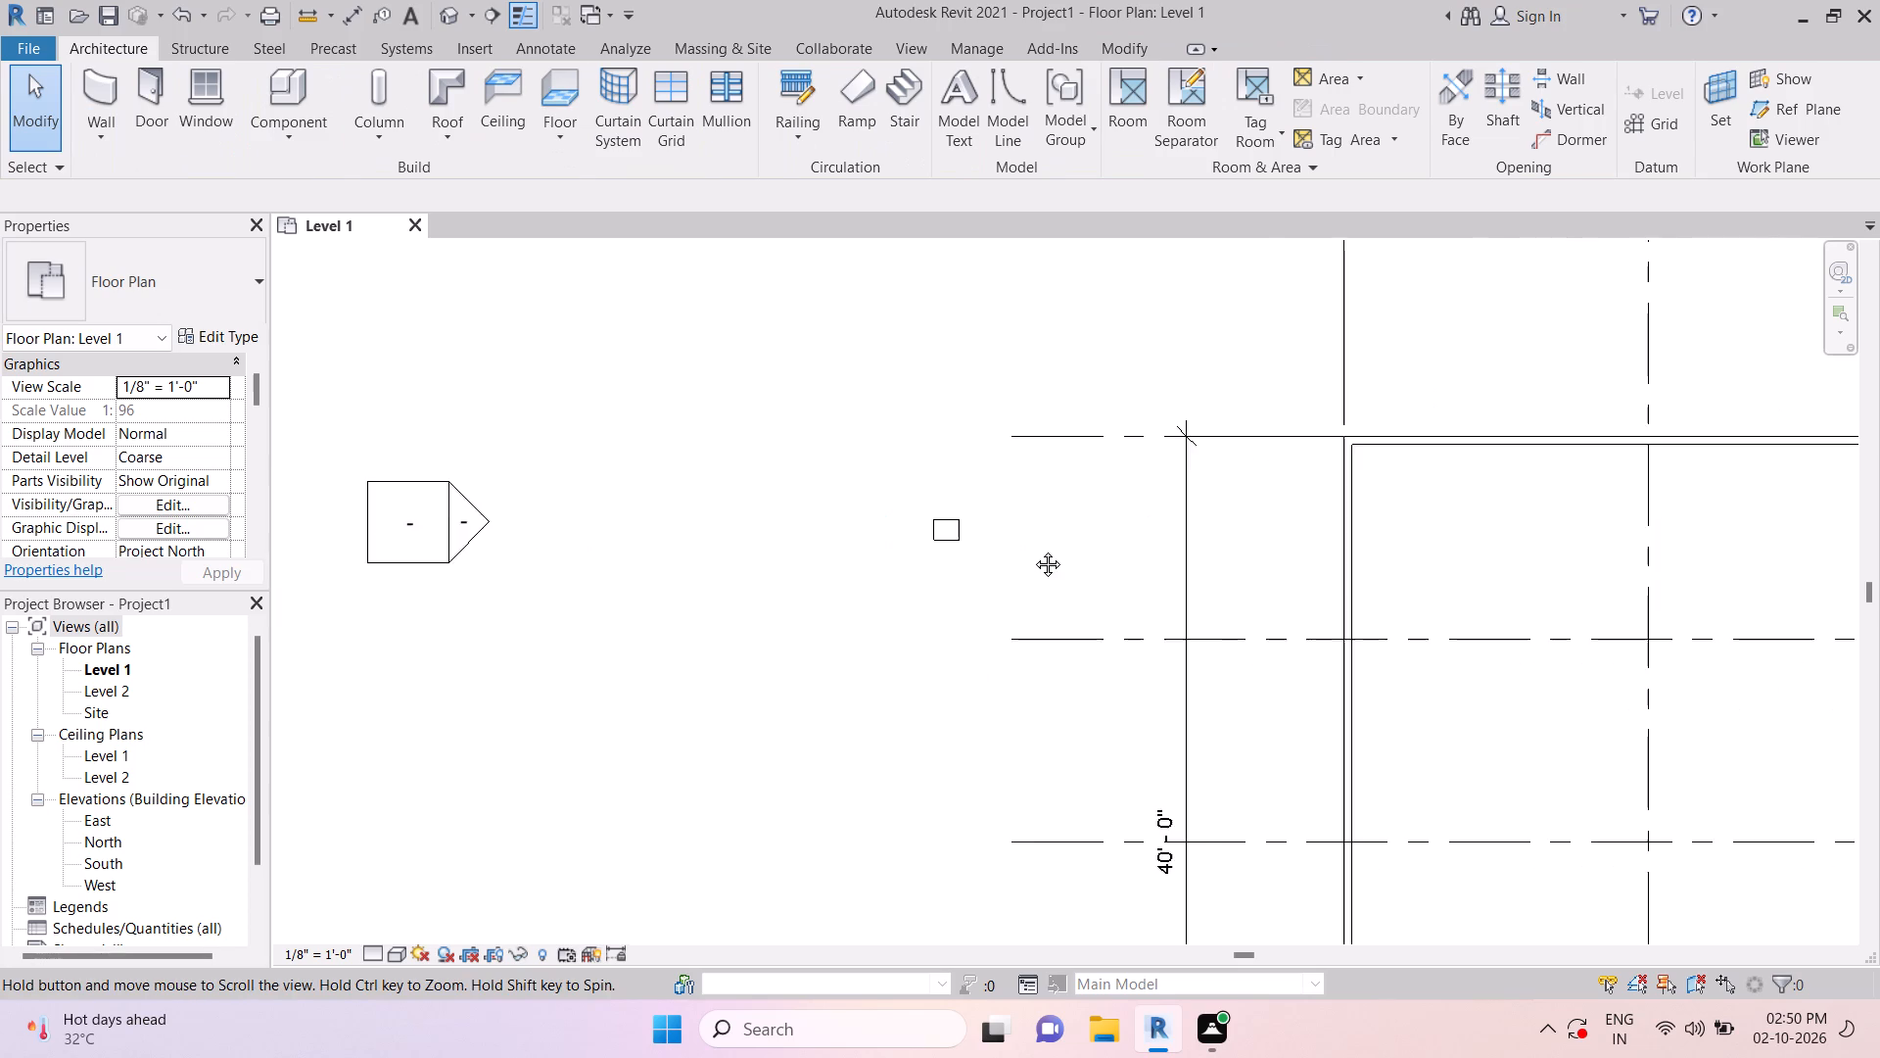
middle_click_drag(1033, 550, 992, 552)
key("Escape")
left_click(899, 531)
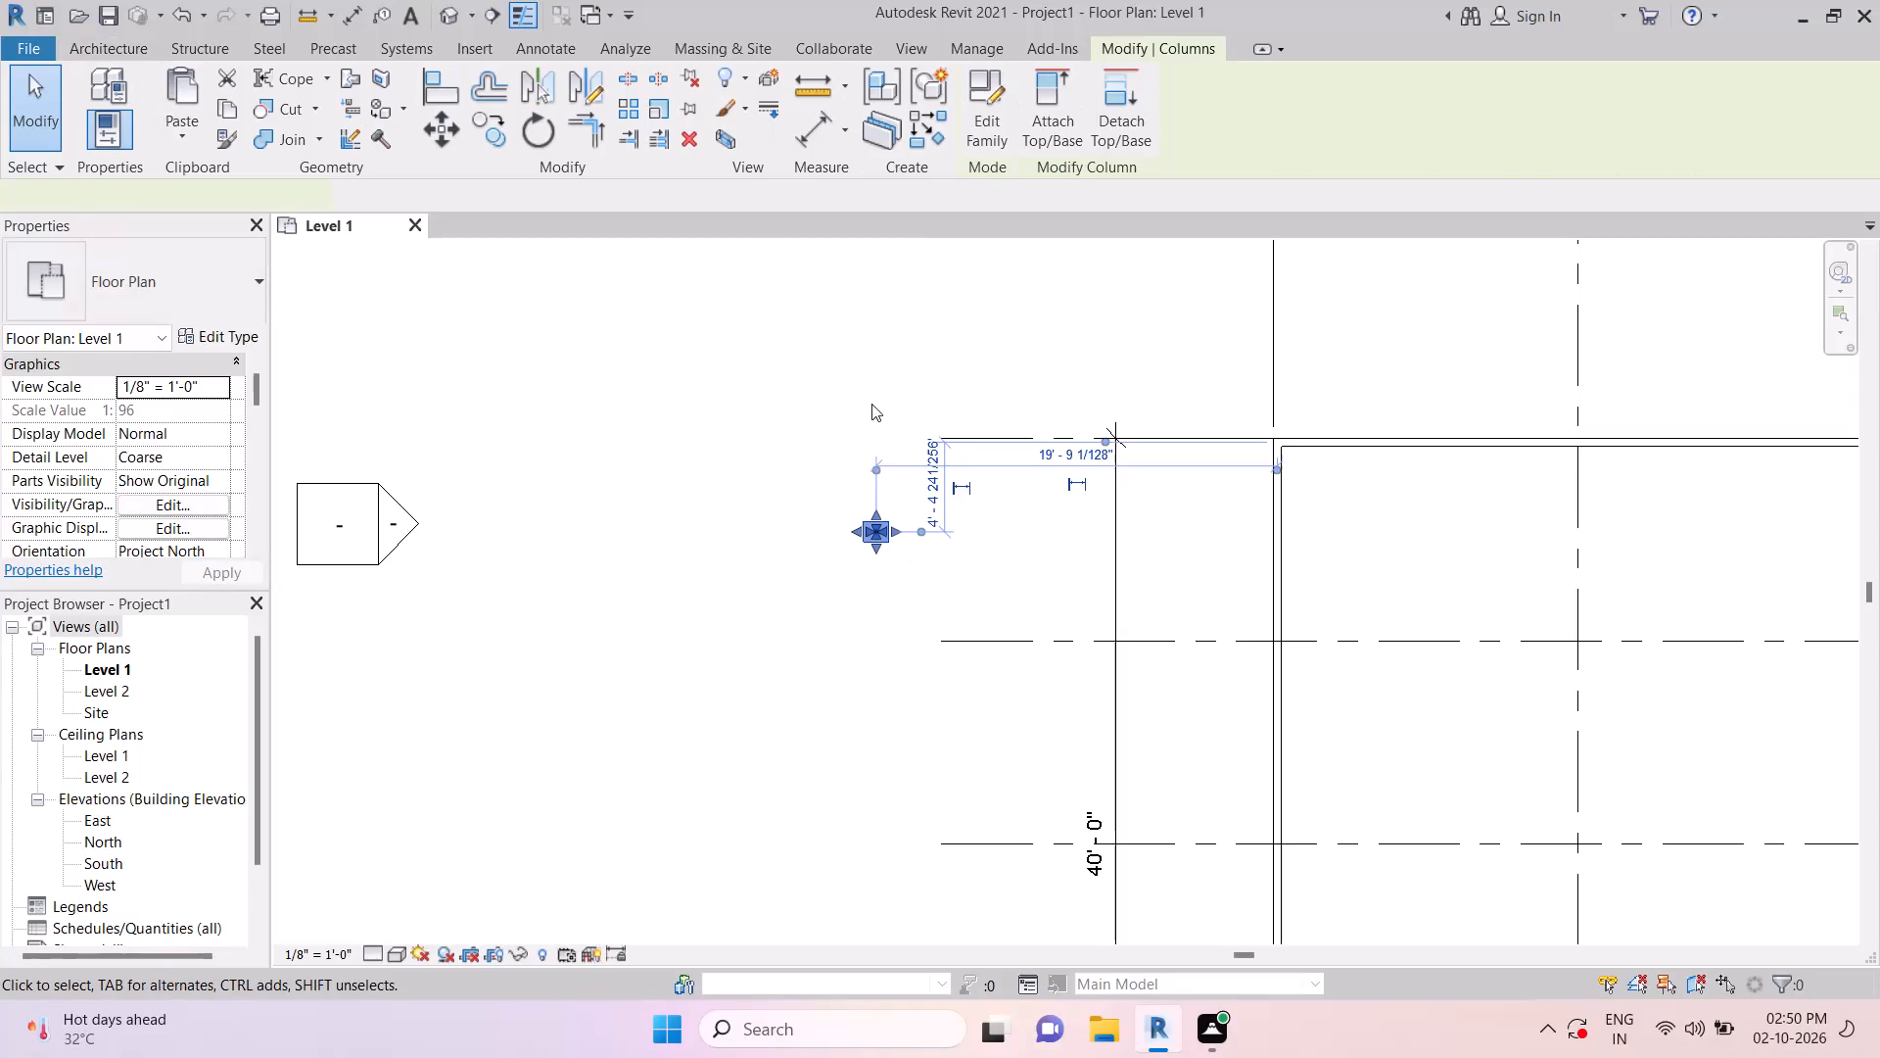
left_click(478, 125)
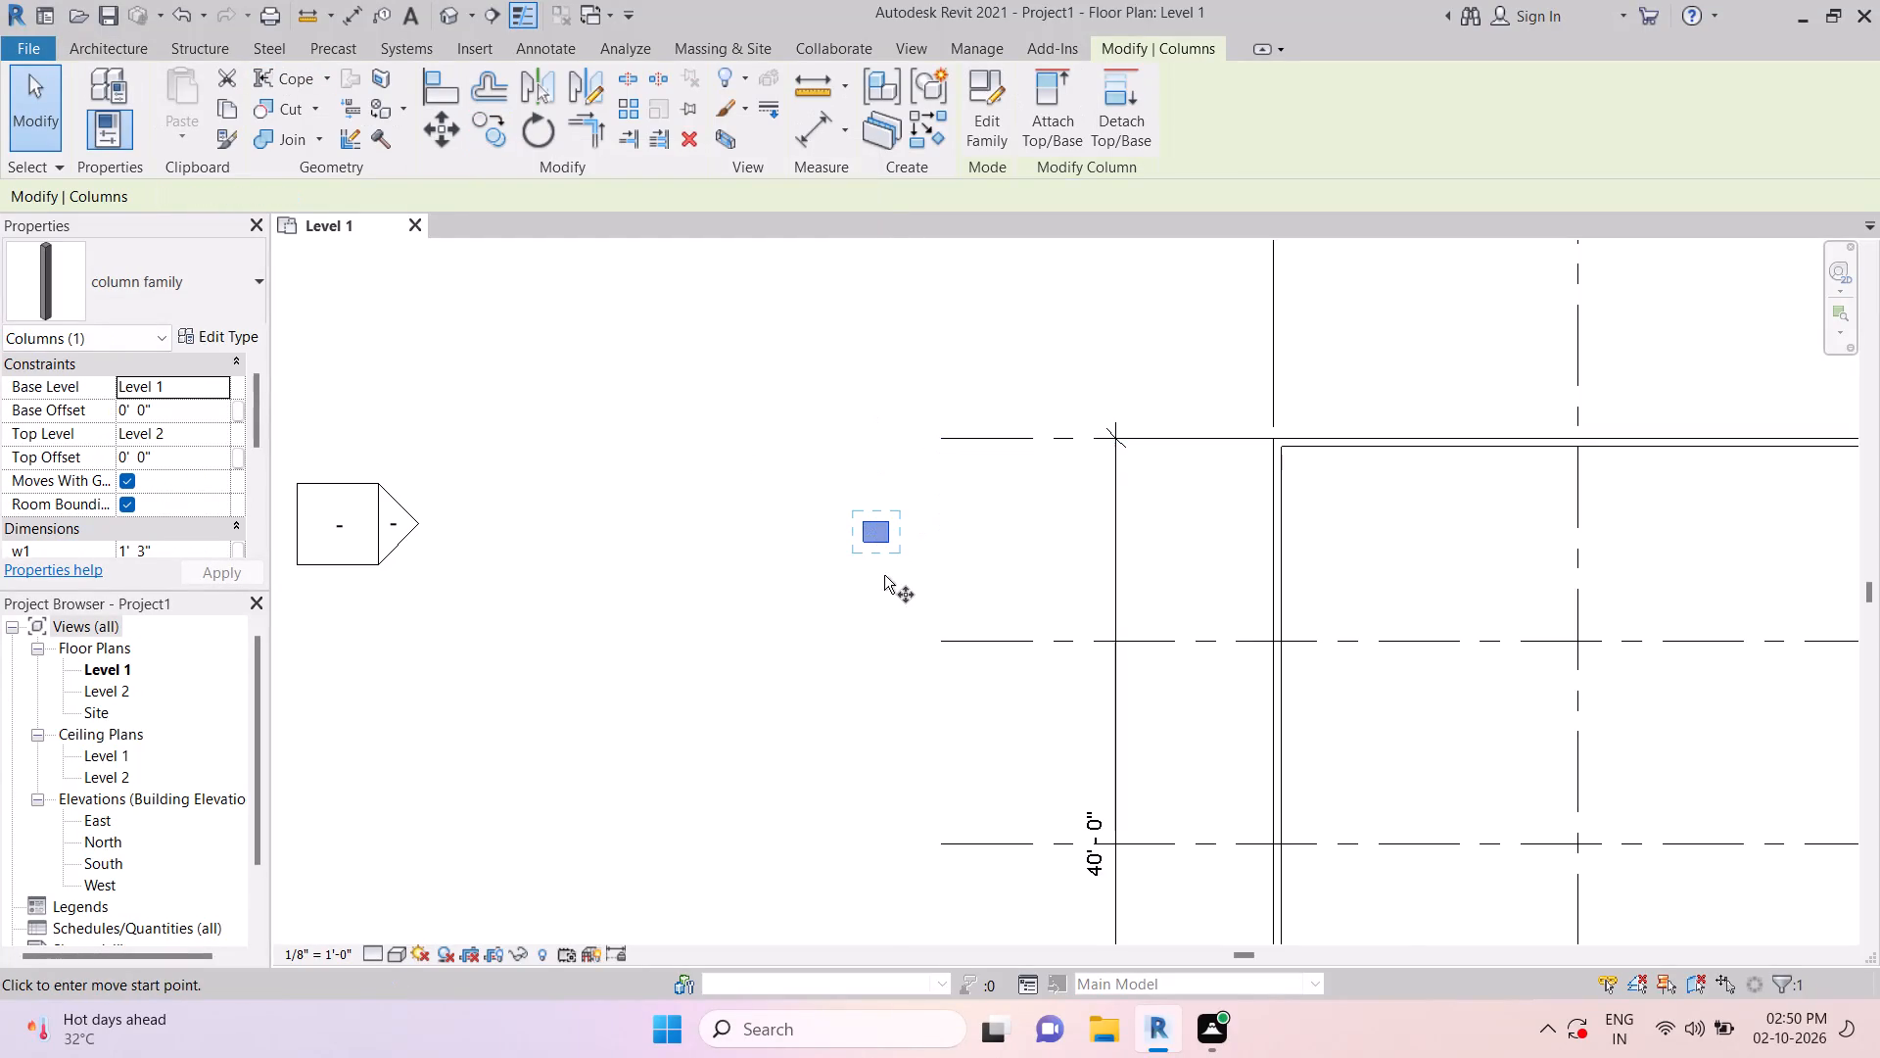
scroll(895, 533, "up", 15)
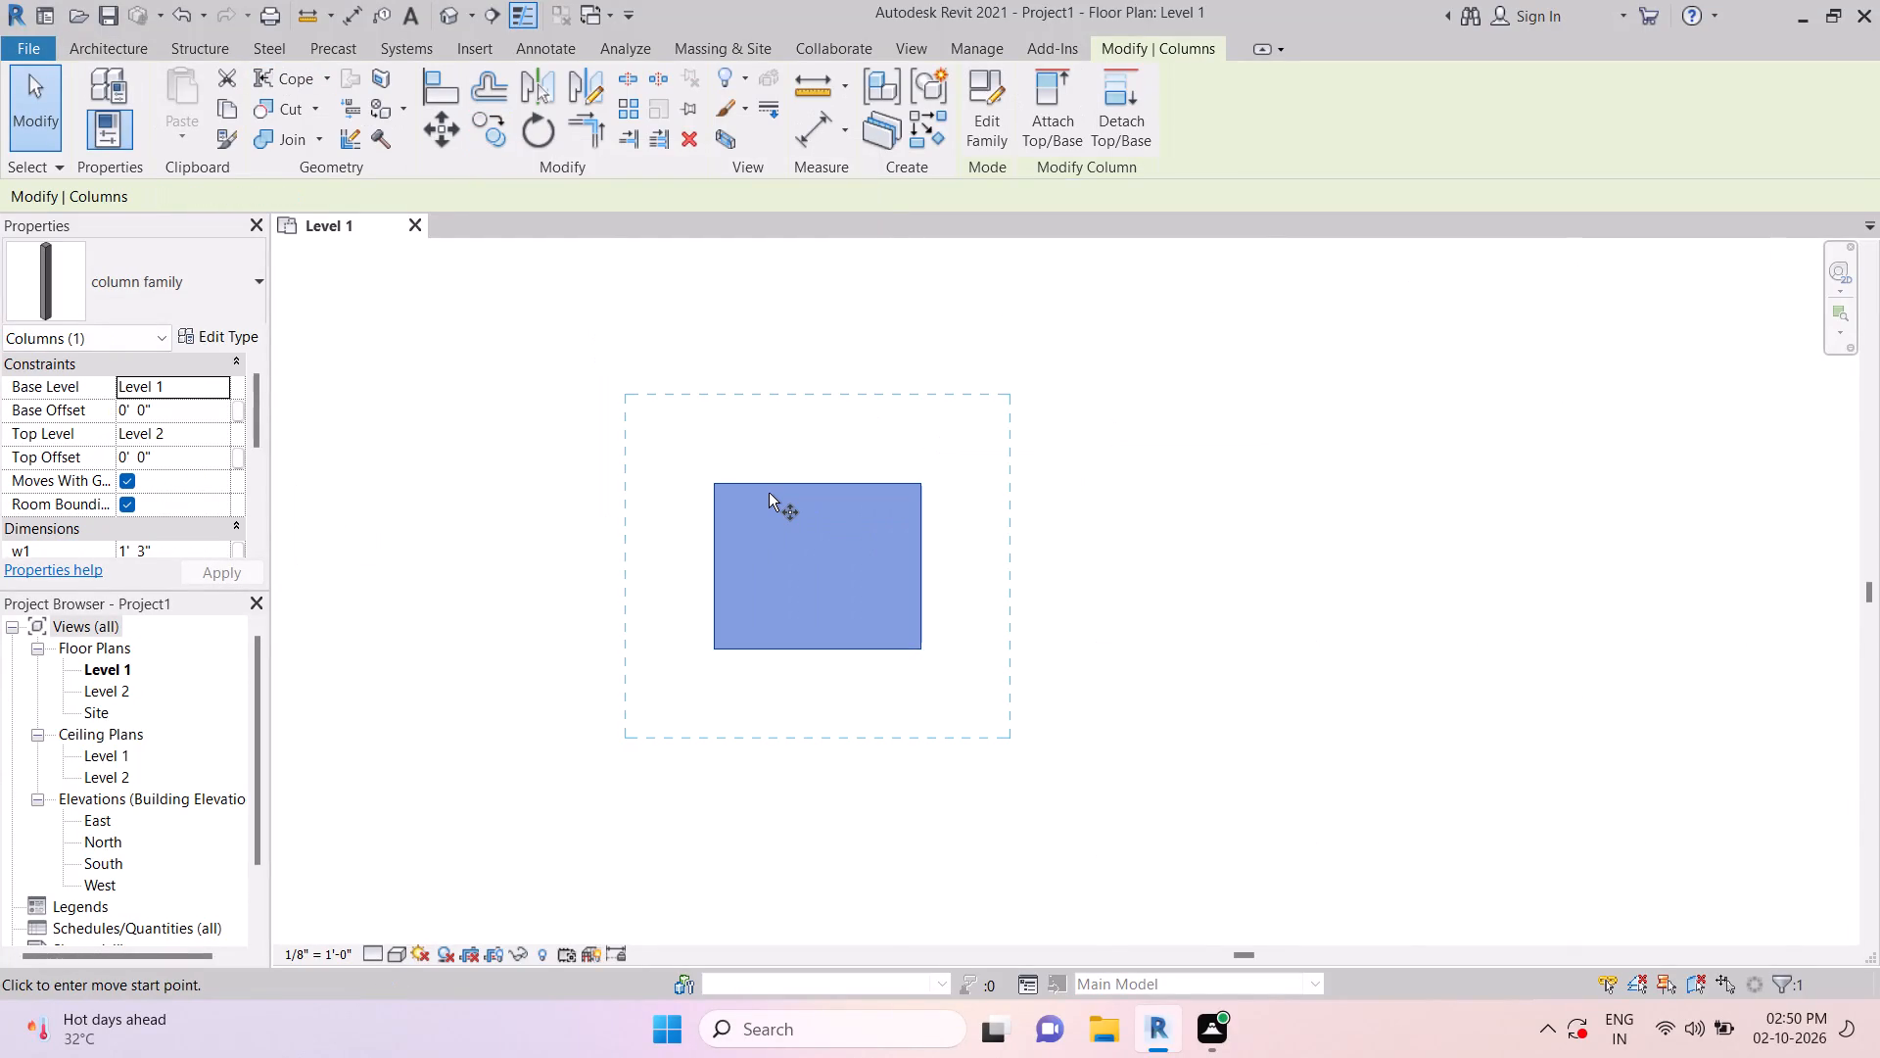
left_click(718, 483)
scroll(997, 558, "down", 10)
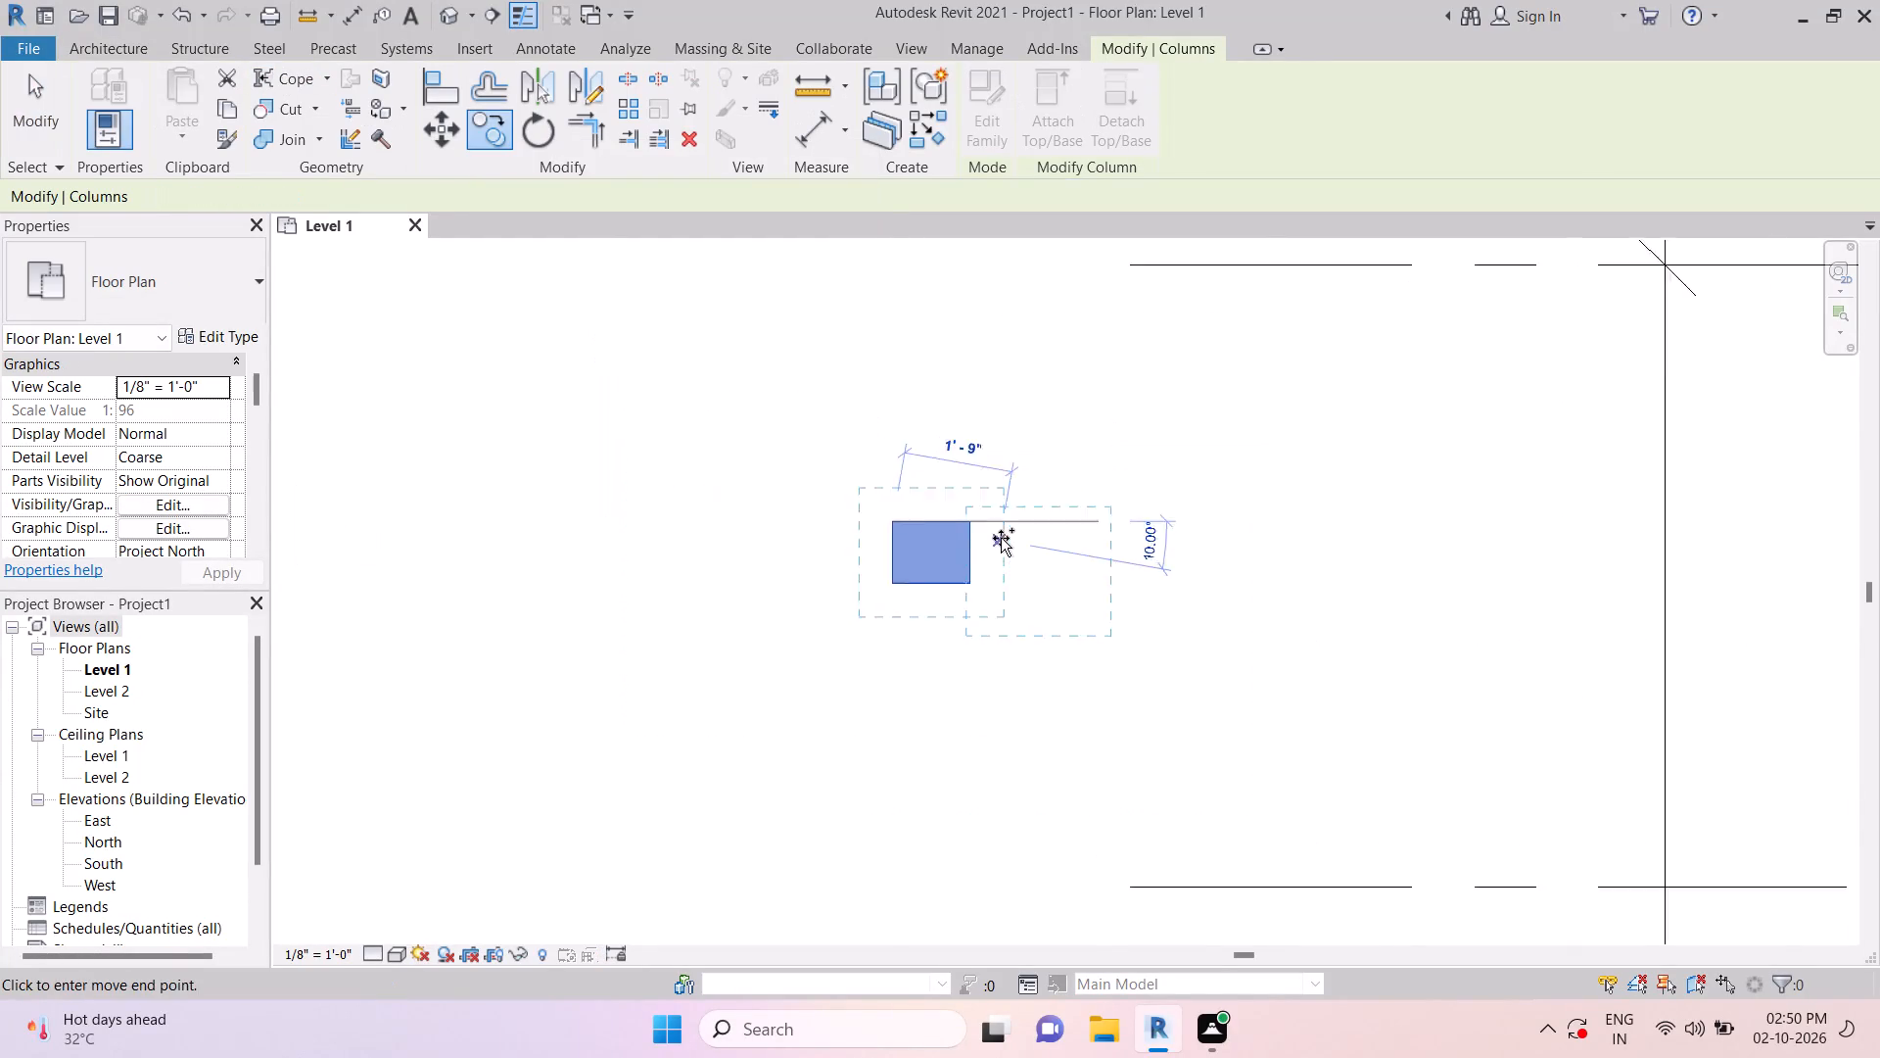
scroll(1001, 538, "down", 1)
middle_click_drag(1537, 485, 1109, 520)
scroll(1232, 428, "up", 5)
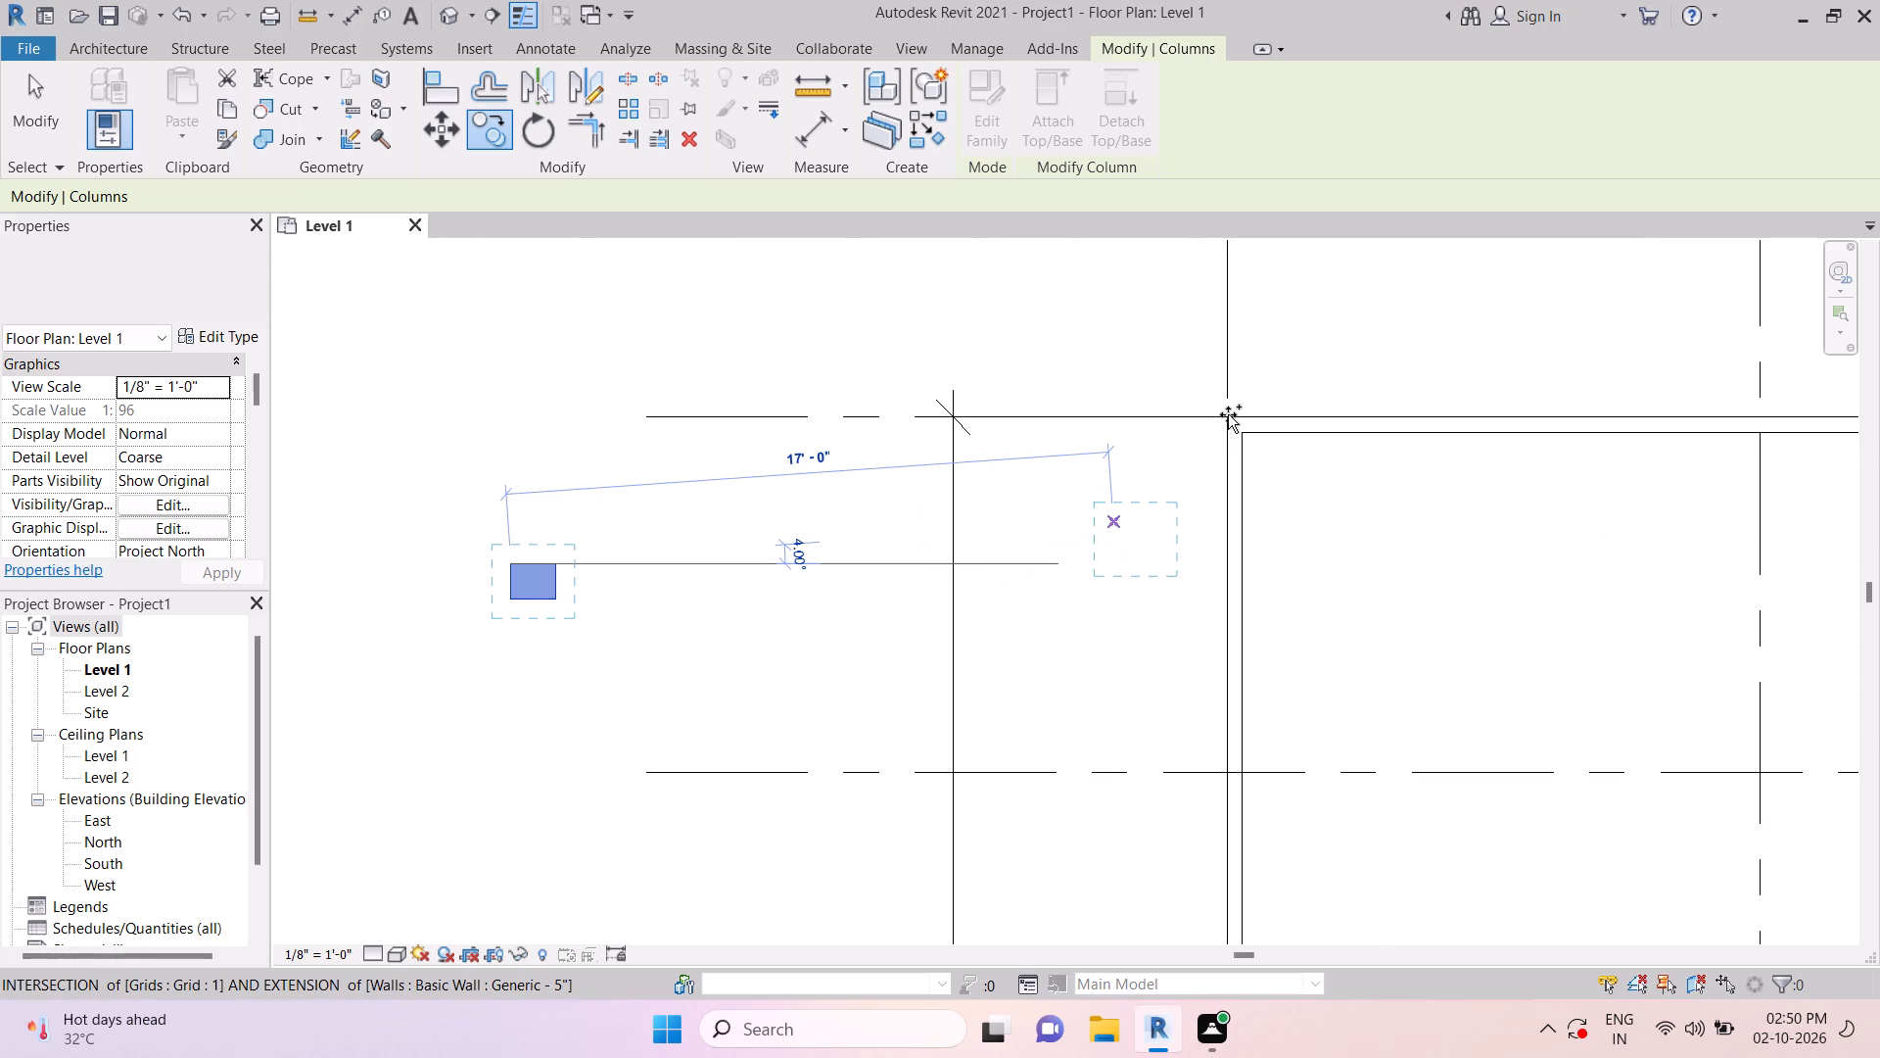
scroll(1228, 414, "up", 10)
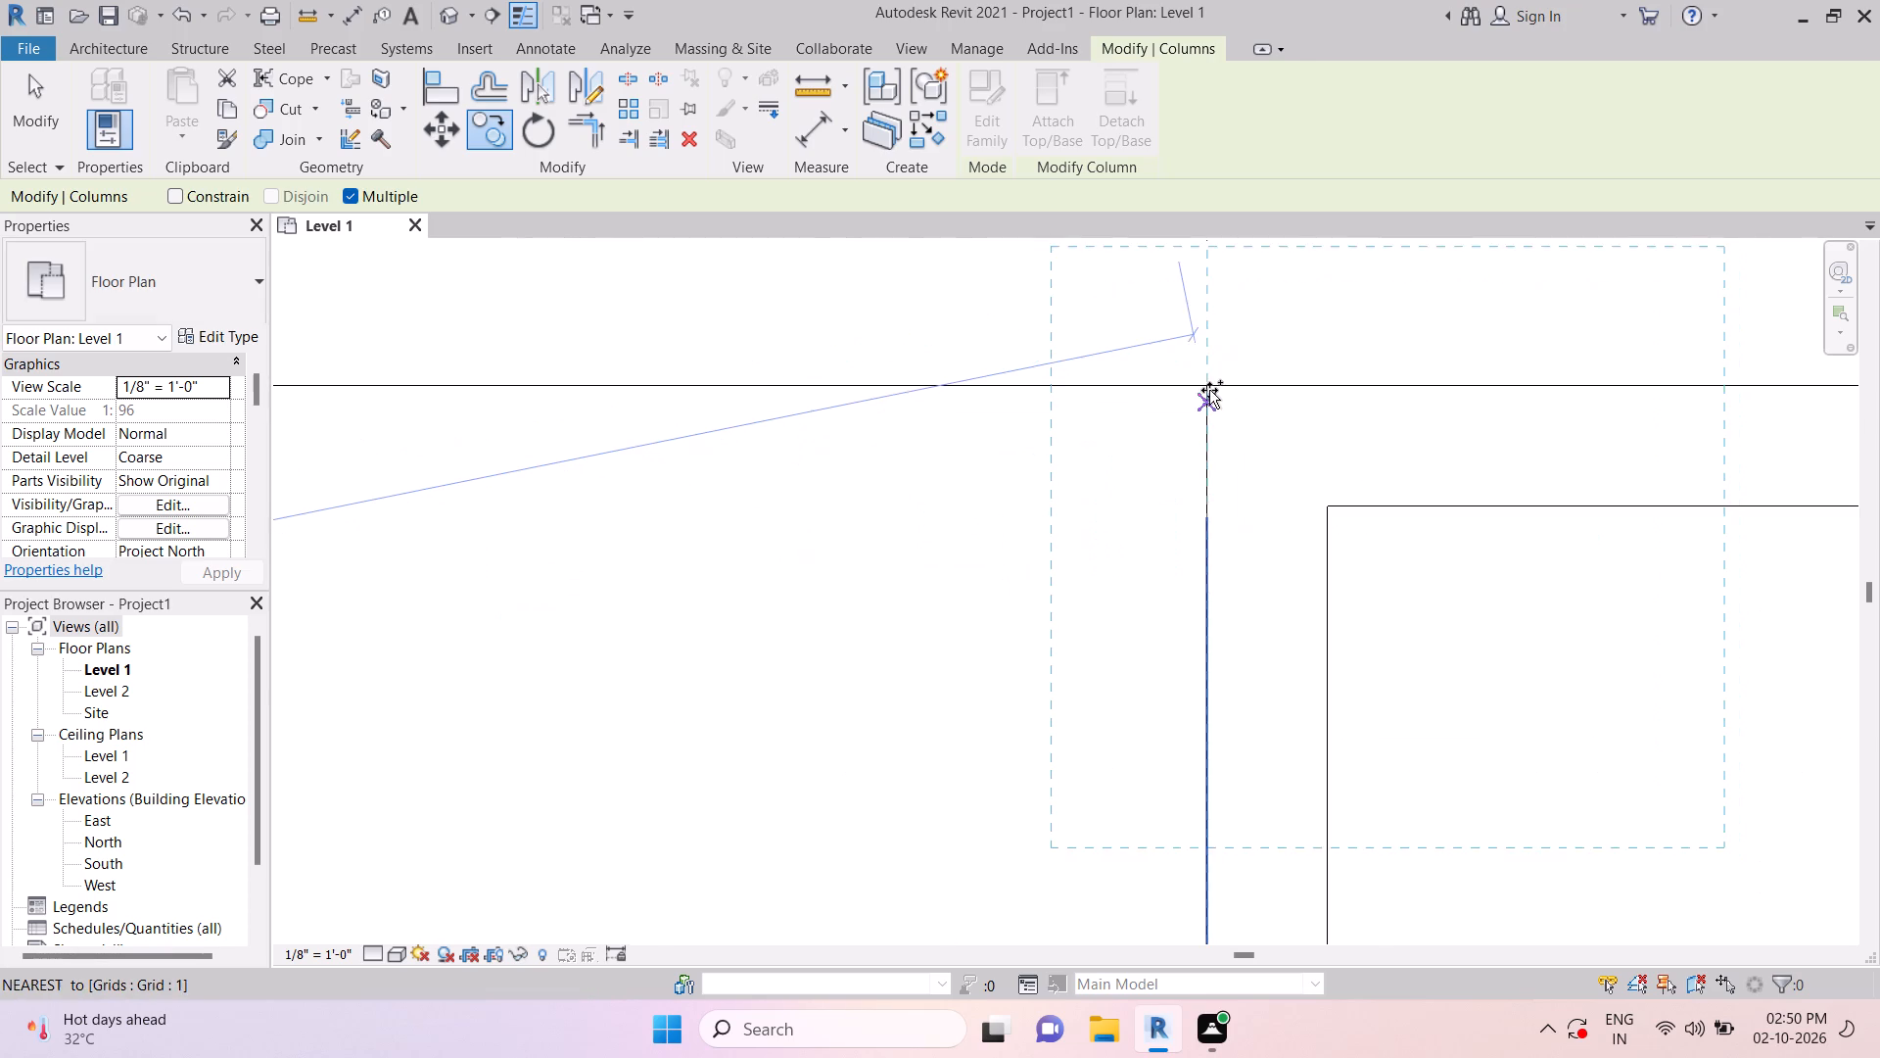
left_click(1208, 389)
key("Escape")
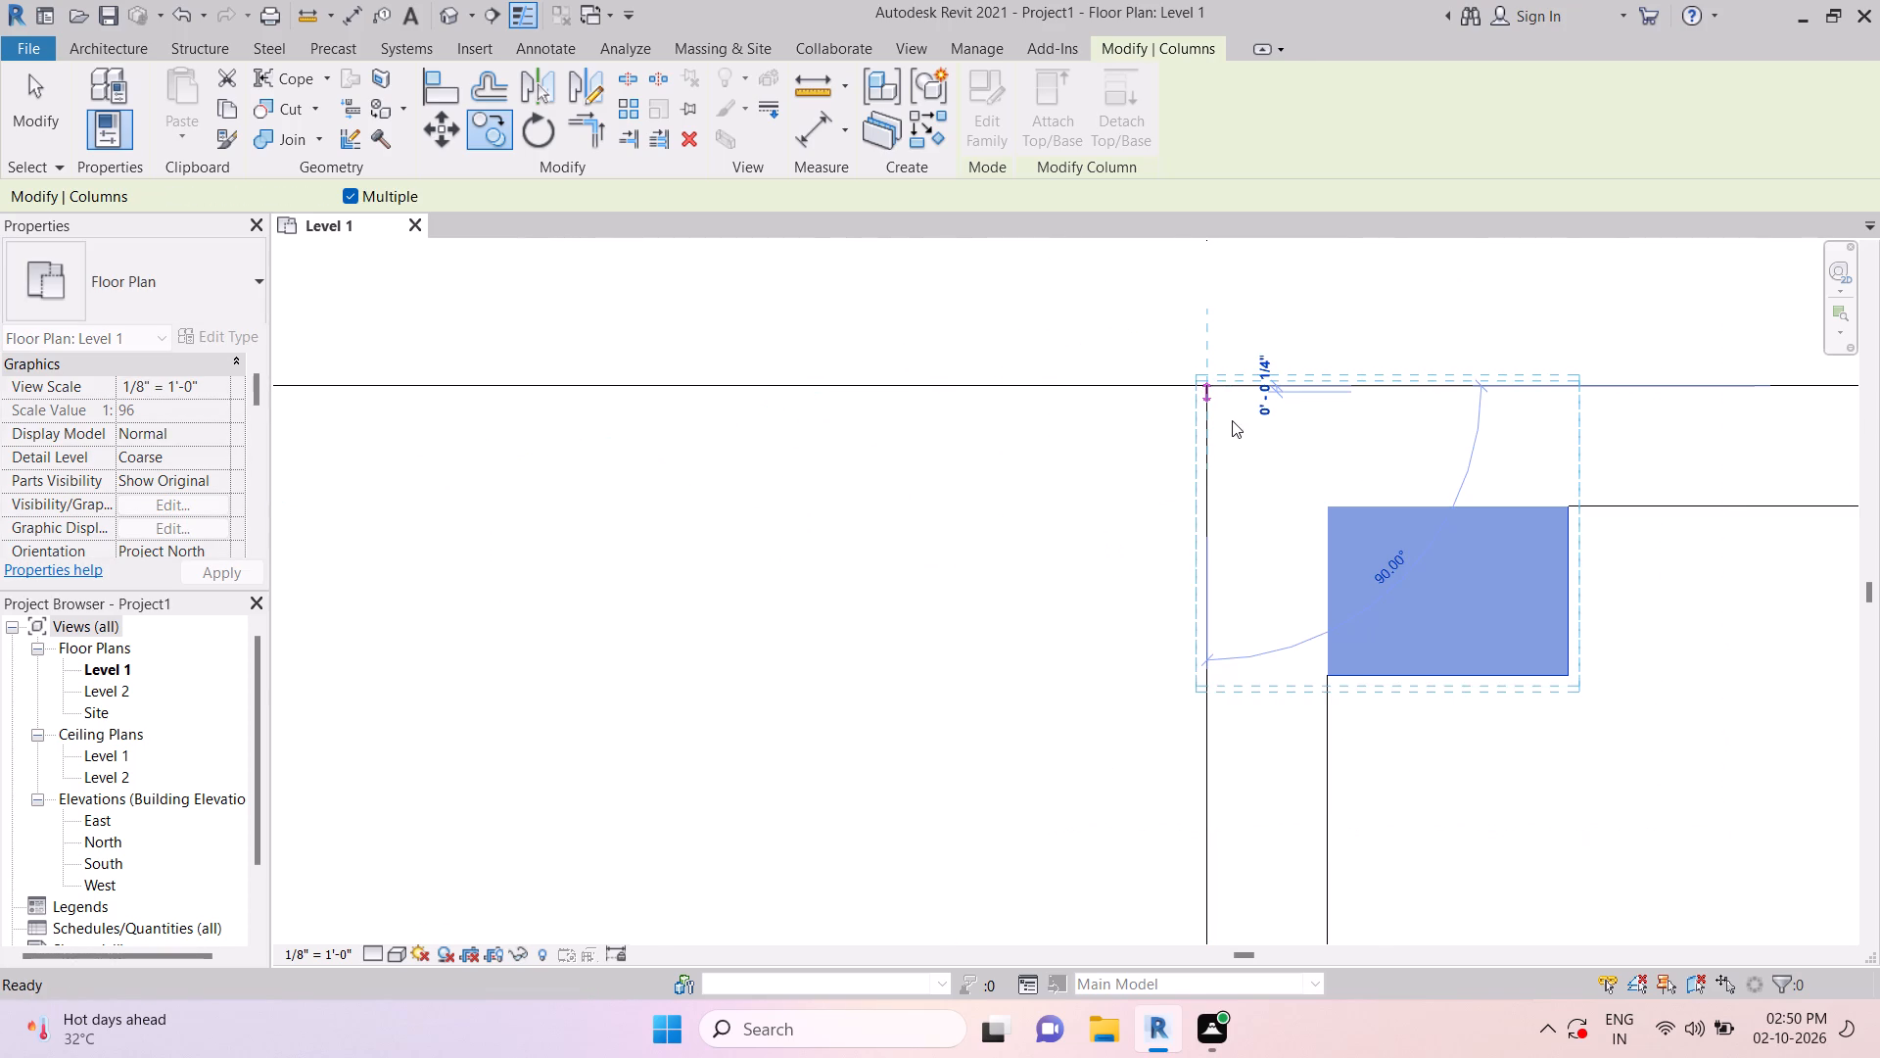
key("Escape")
key("Escape")
key("Escape")
scroll(1352, 507, "down", 14)
key("Escape")
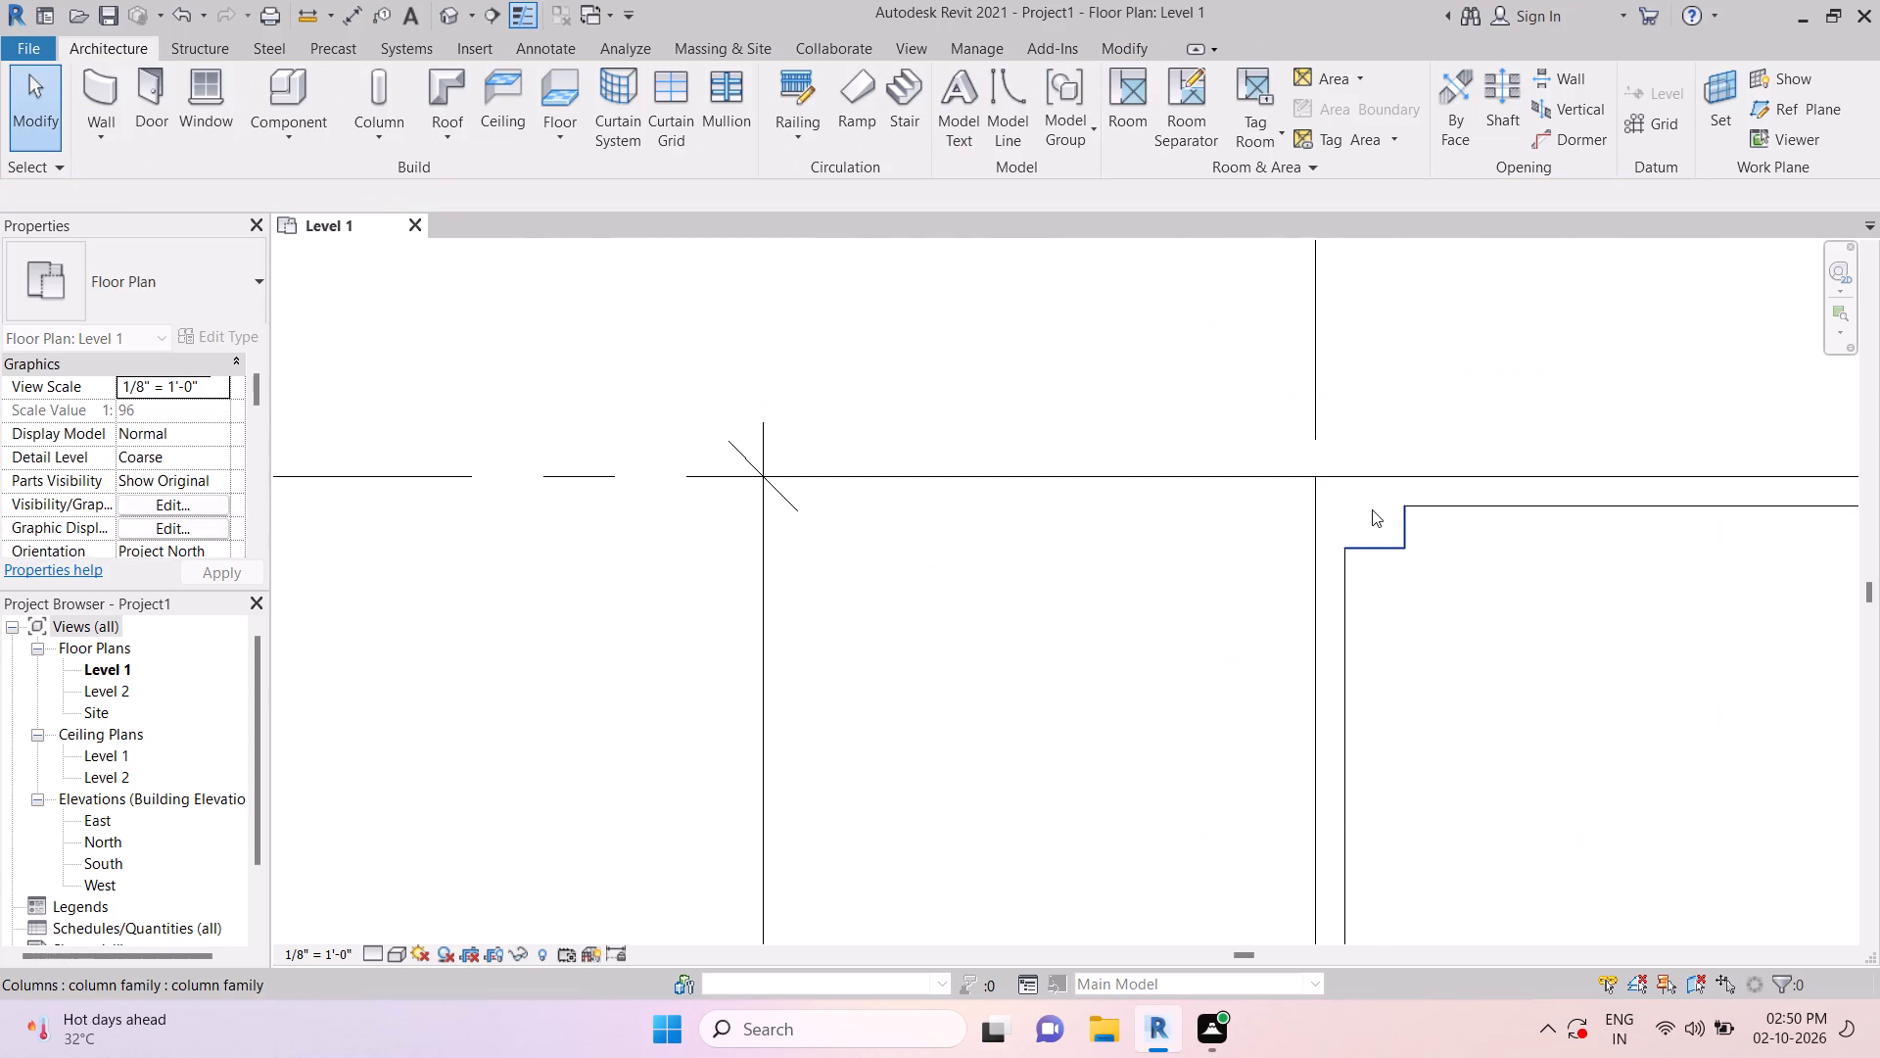
Switch the Level 1 floor plan to the Shaded visual style.
scroll(1372, 509, "down", 4)
type("sd")
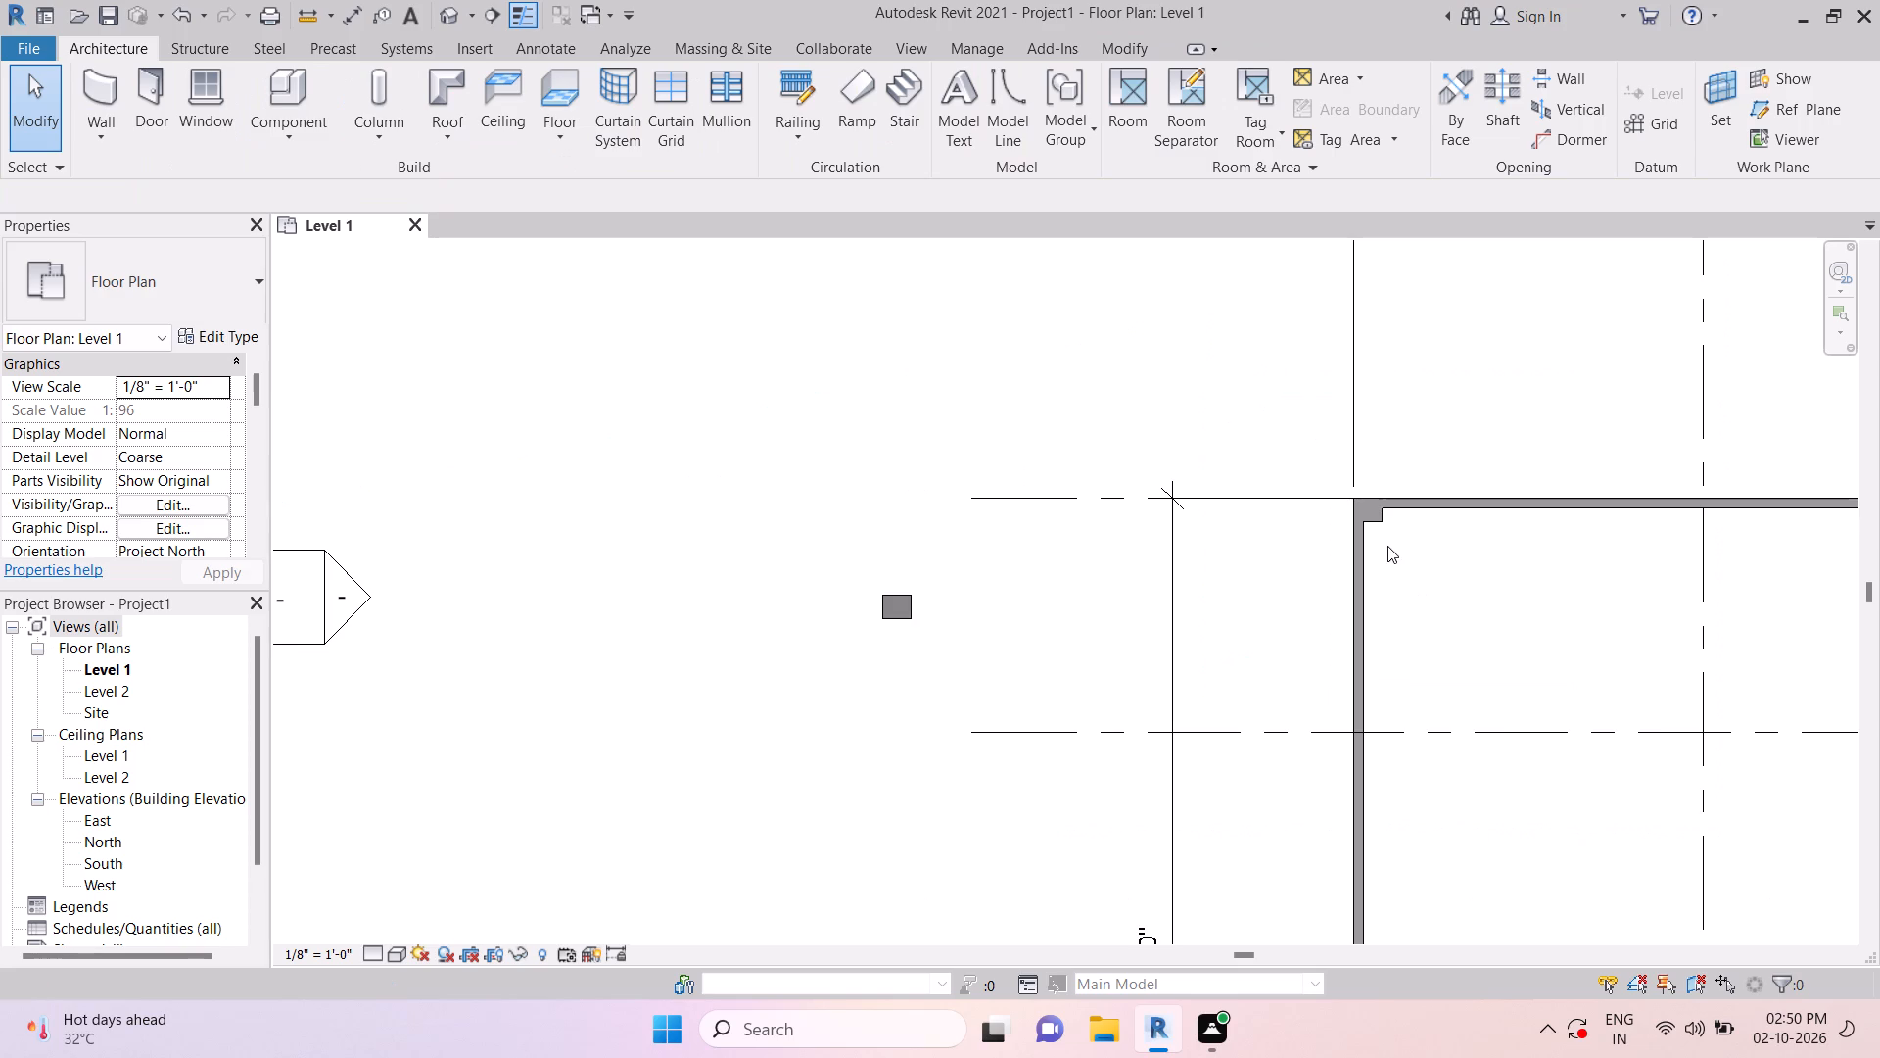
key("Escape")
key("Escape")
middle_click_drag(1507, 547, 1394, 466)
key("Escape")
key("Escape")
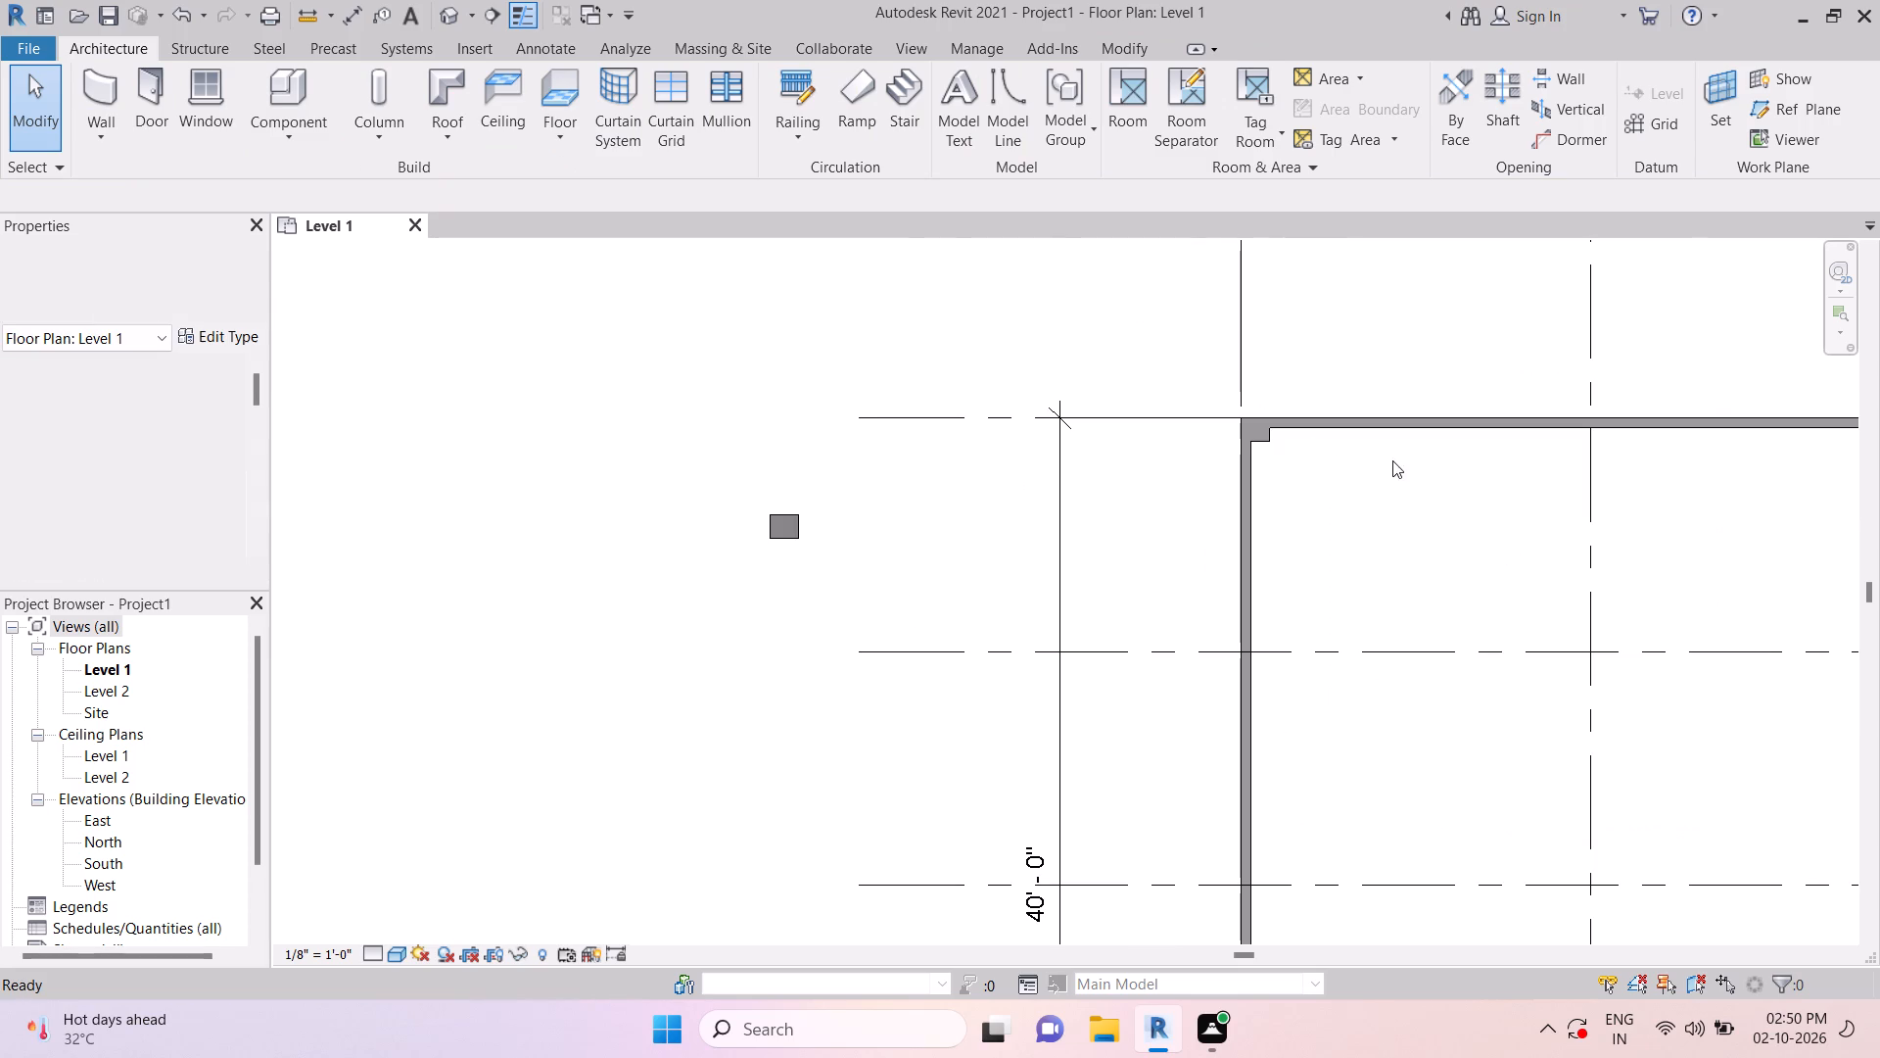
Examine the constraint and dimension properties of the column at the upper-left wall corner.
left_click(1272, 441)
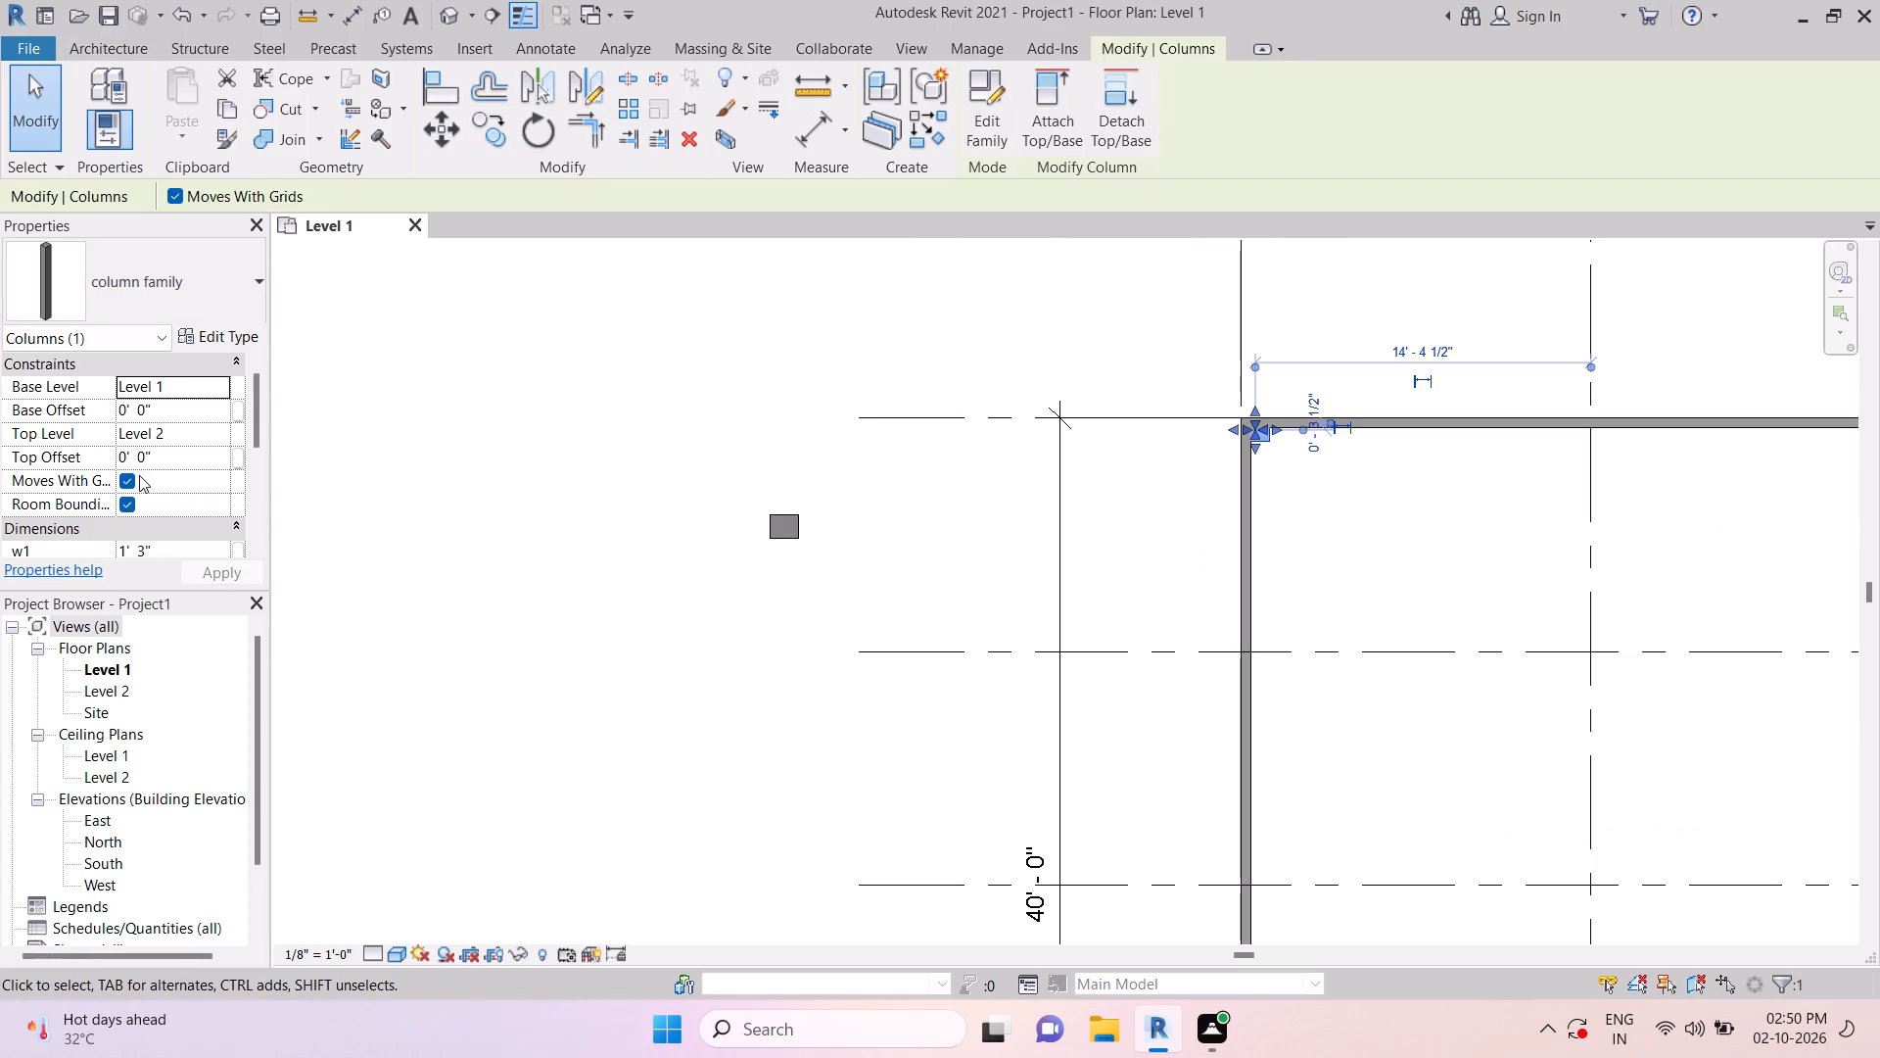
scroll(173, 743, "down", 4)
scroll(173, 745, "up", 5)
scroll(142, 446, "up", 4)
scroll(142, 446, "down", 3)
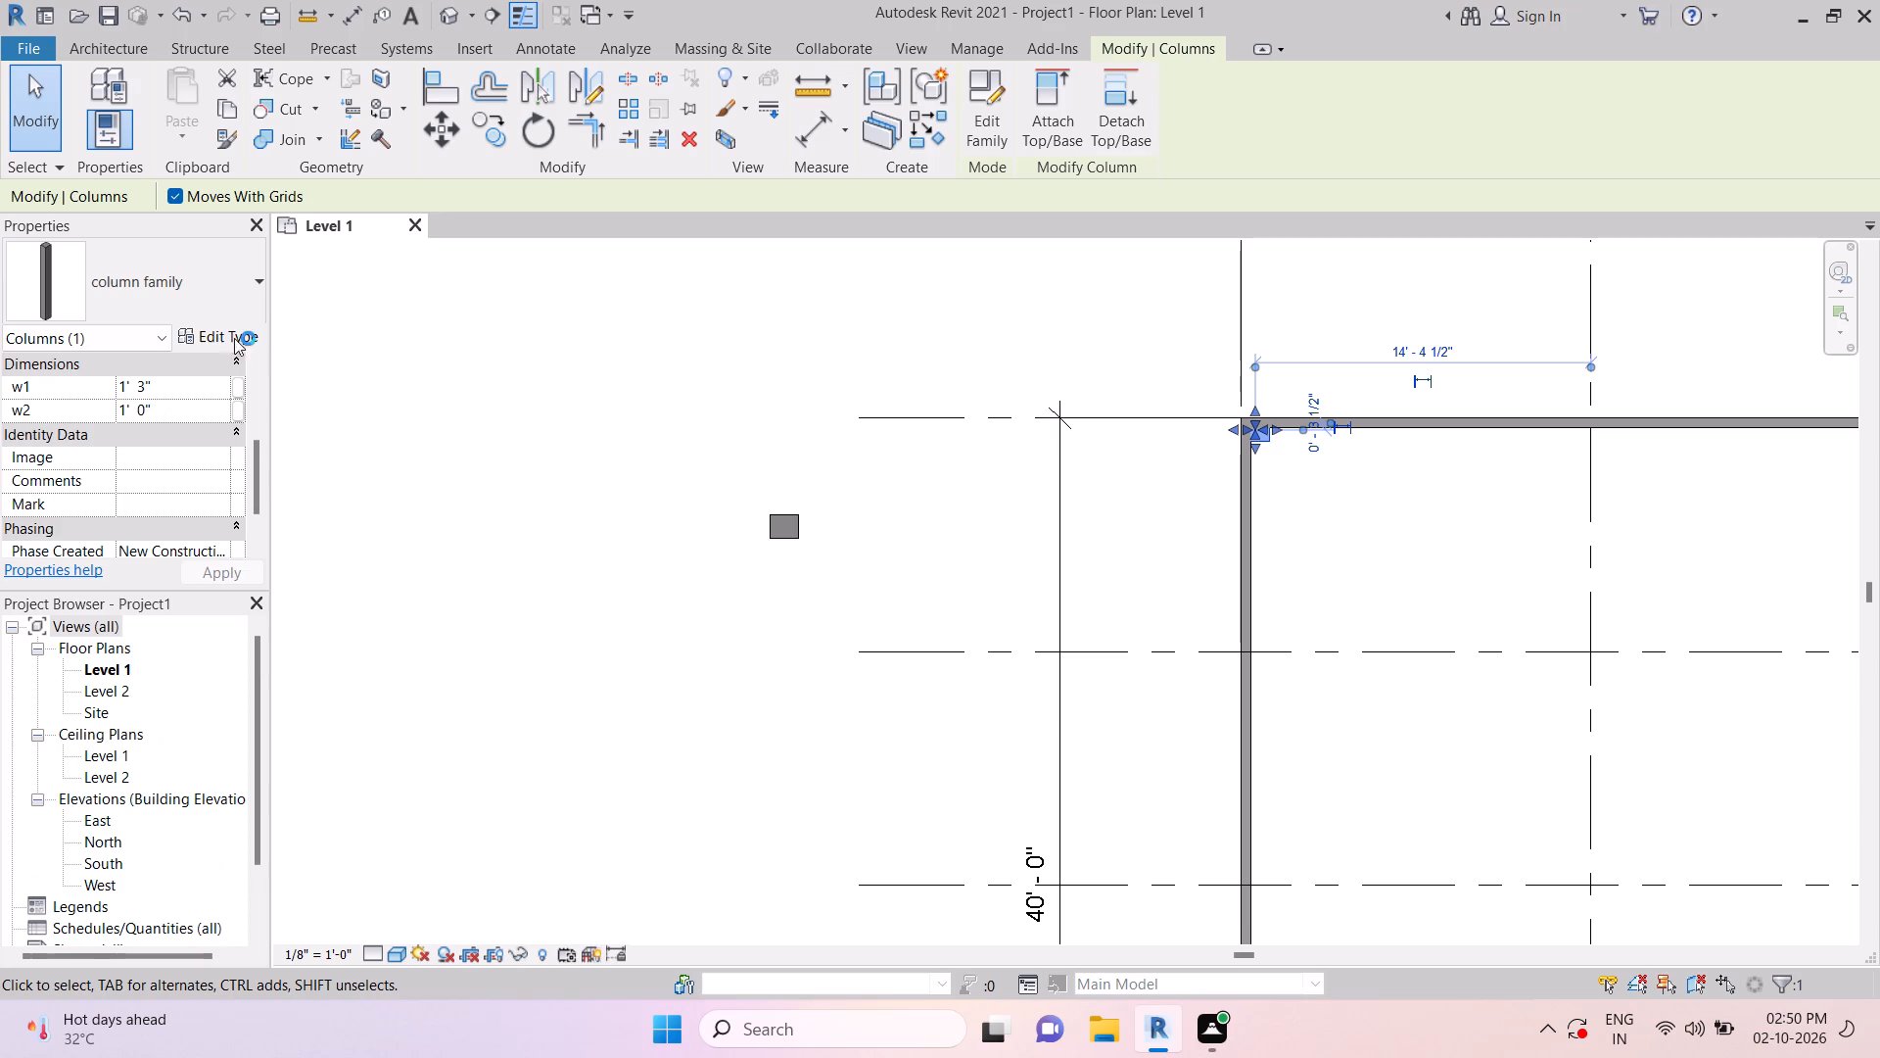
scroll(226, 444, "down", 4)
scroll(202, 501, "up", 6)
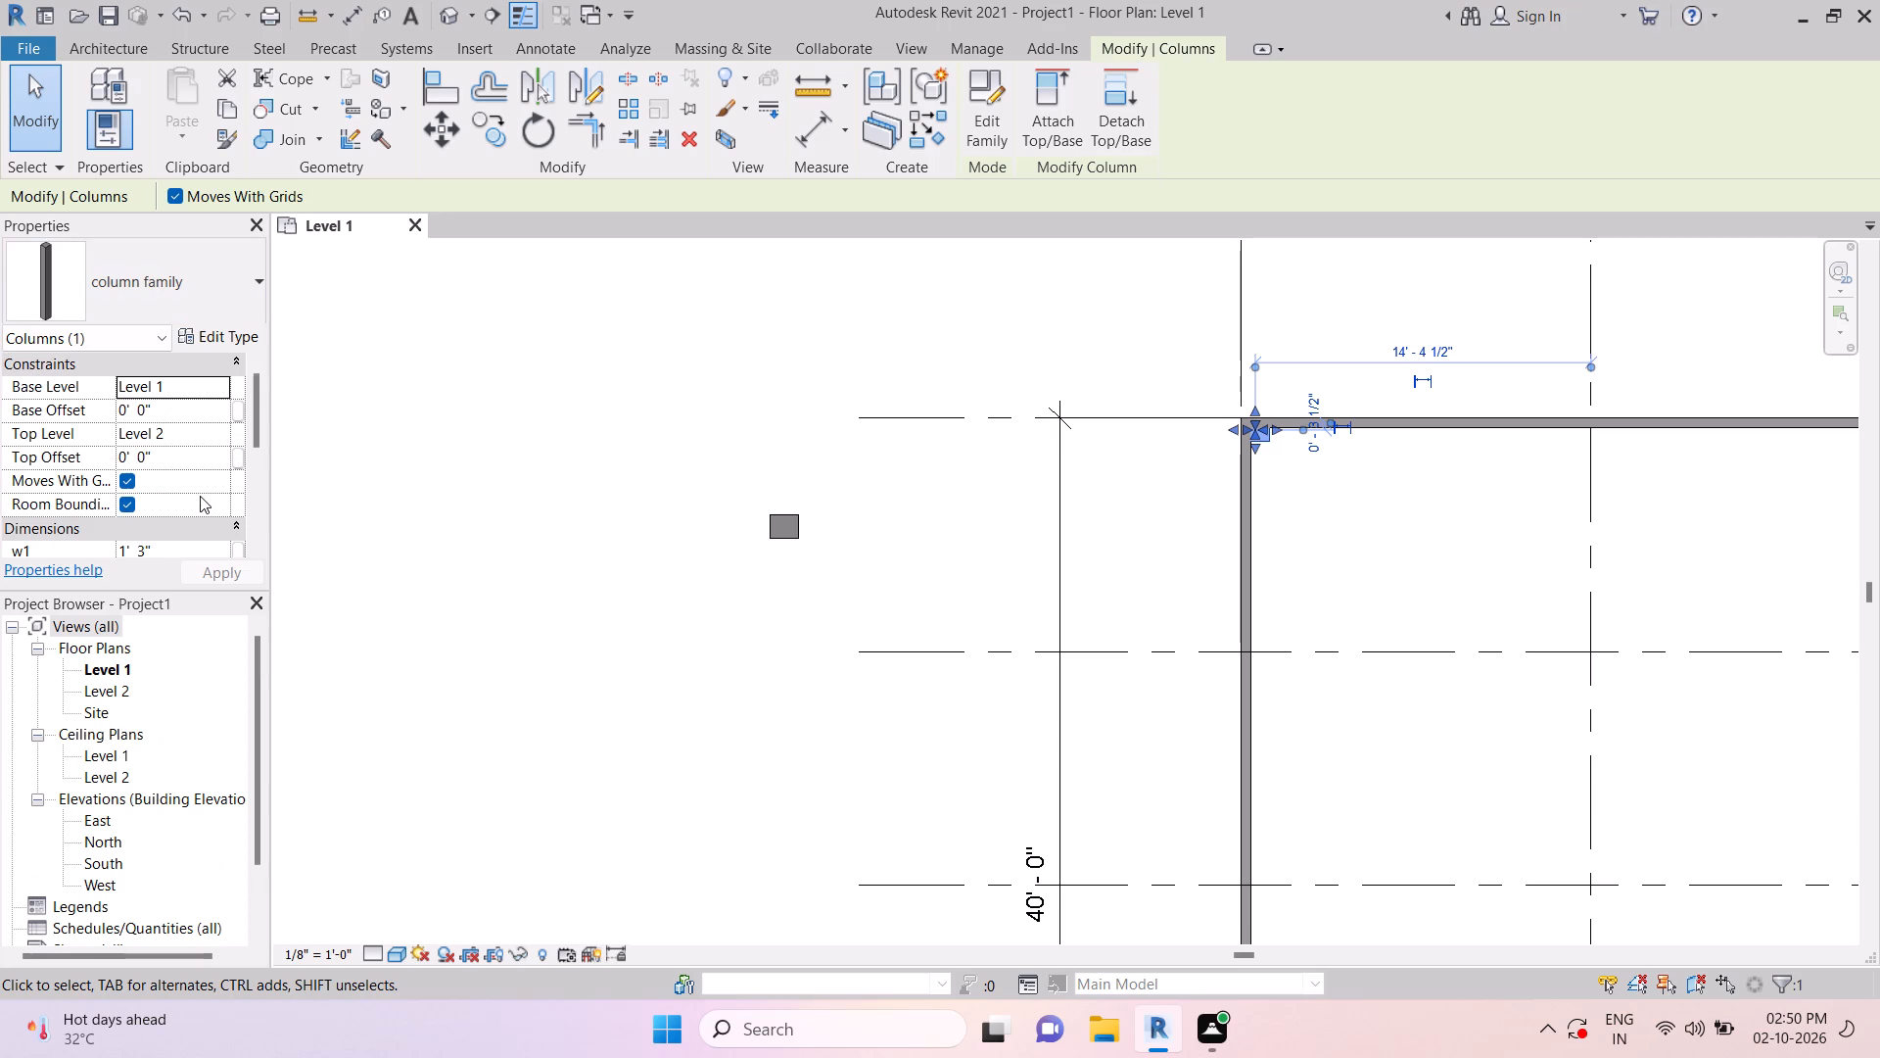
scroll(200, 496, "up", 4)
key("Escape")
key("Escape")
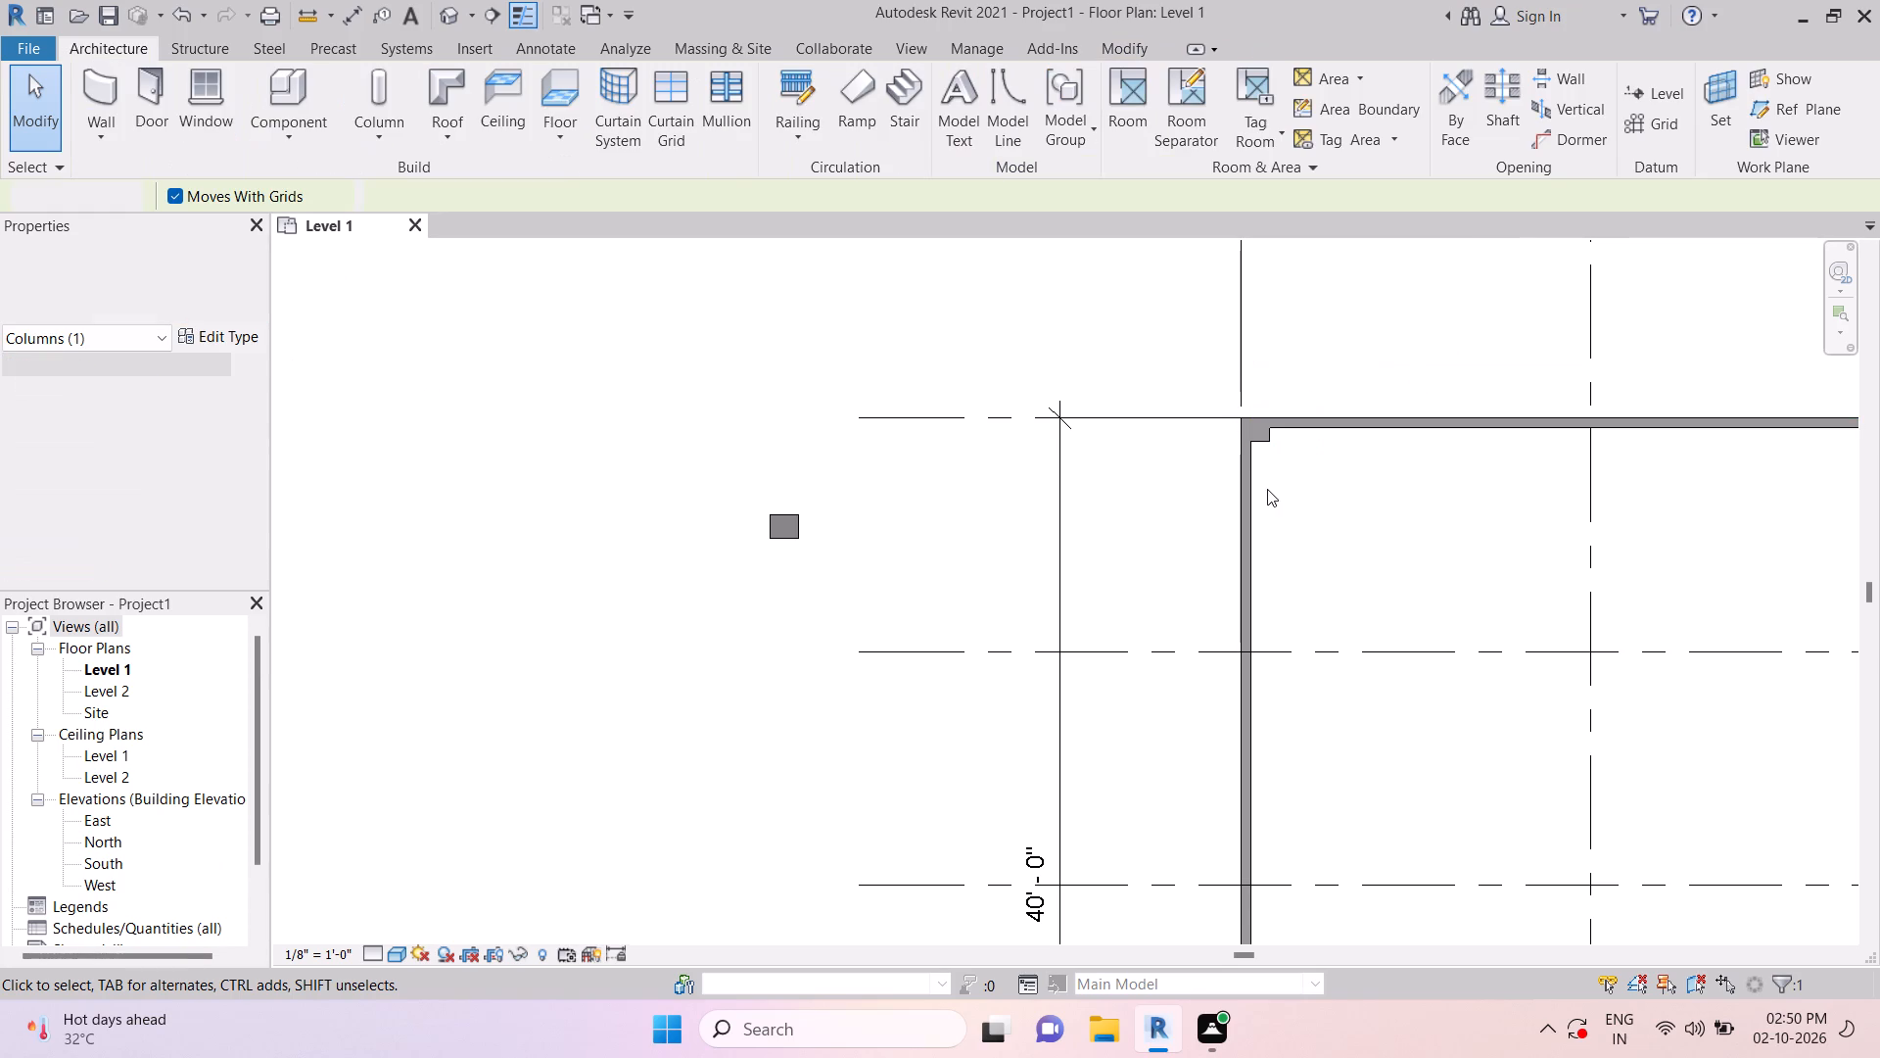
Dismiss the Autodesk notification window covering the Level 1 floor plan.
key("Escape")
scroll(1484, 556, "down", 3)
middle_click_drag(1462, 715, 1344, 646)
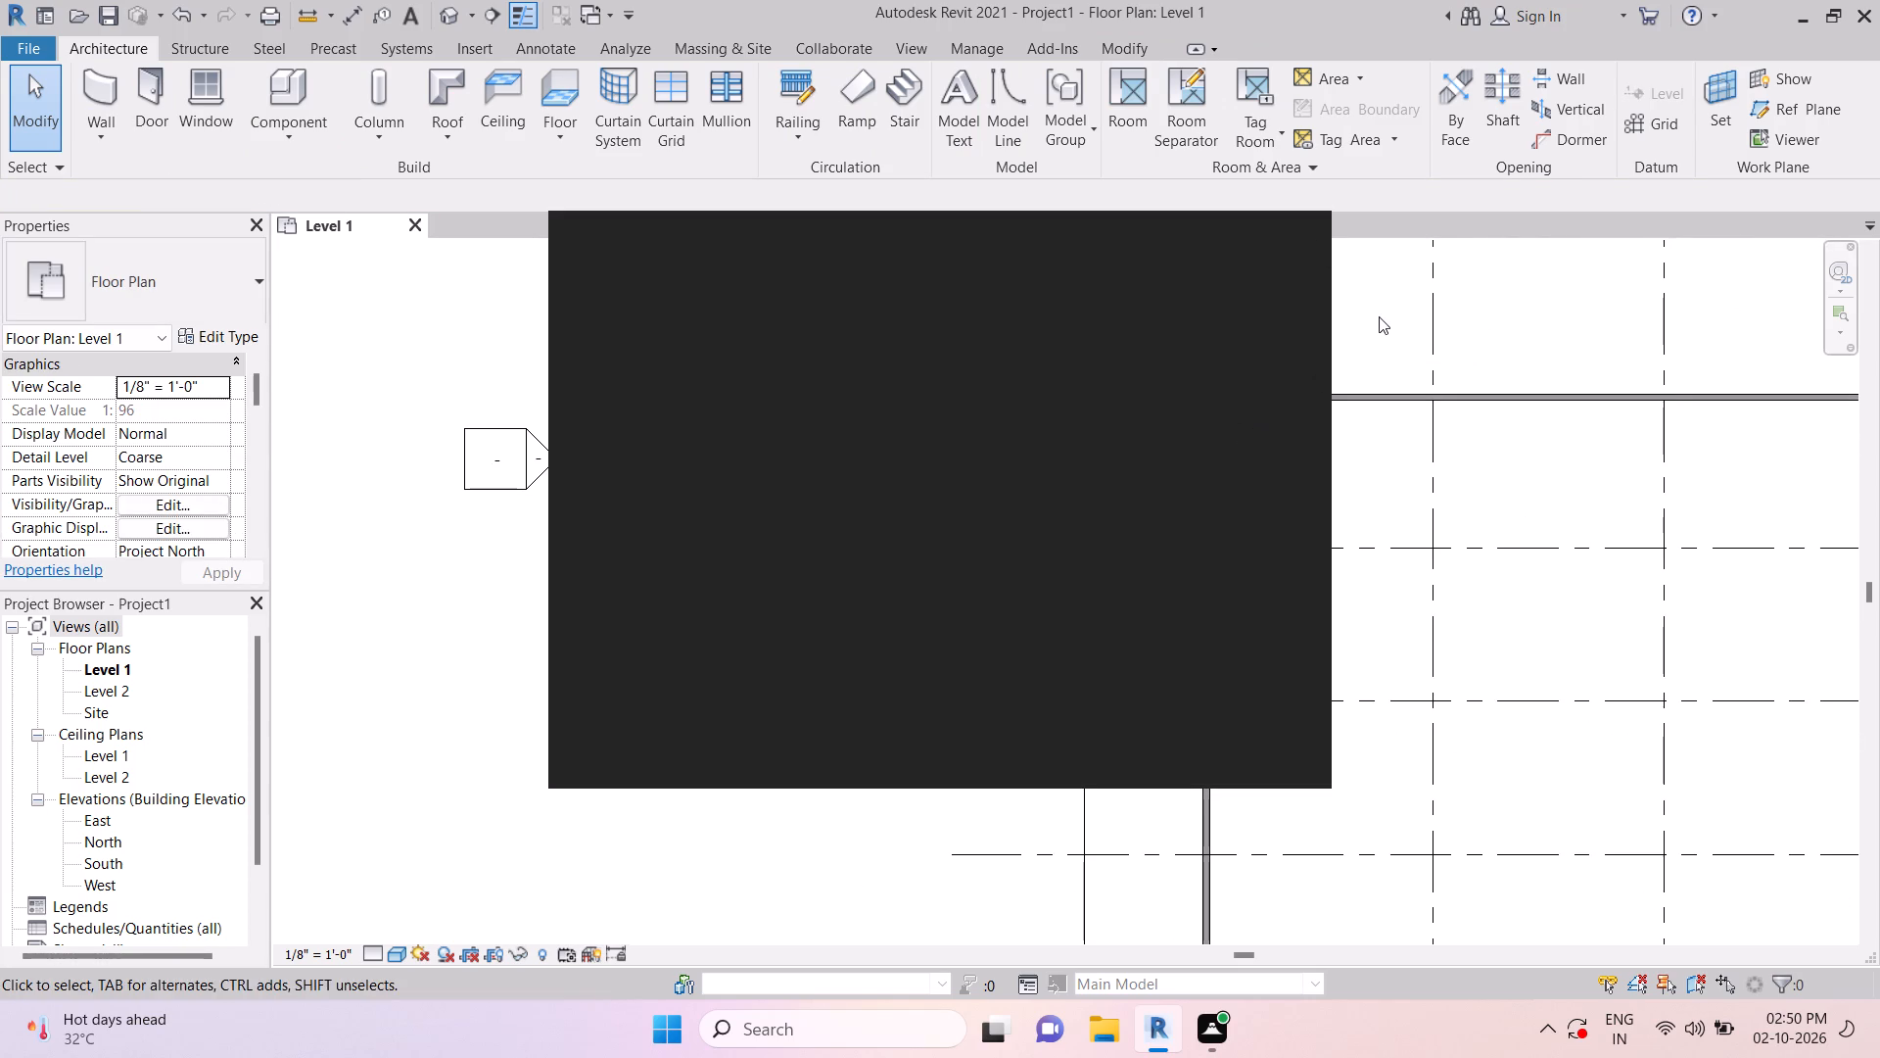
scroll(1499, 543, "down", 3)
middle_click_drag(1449, 536, 1614, 540)
key("Escape")
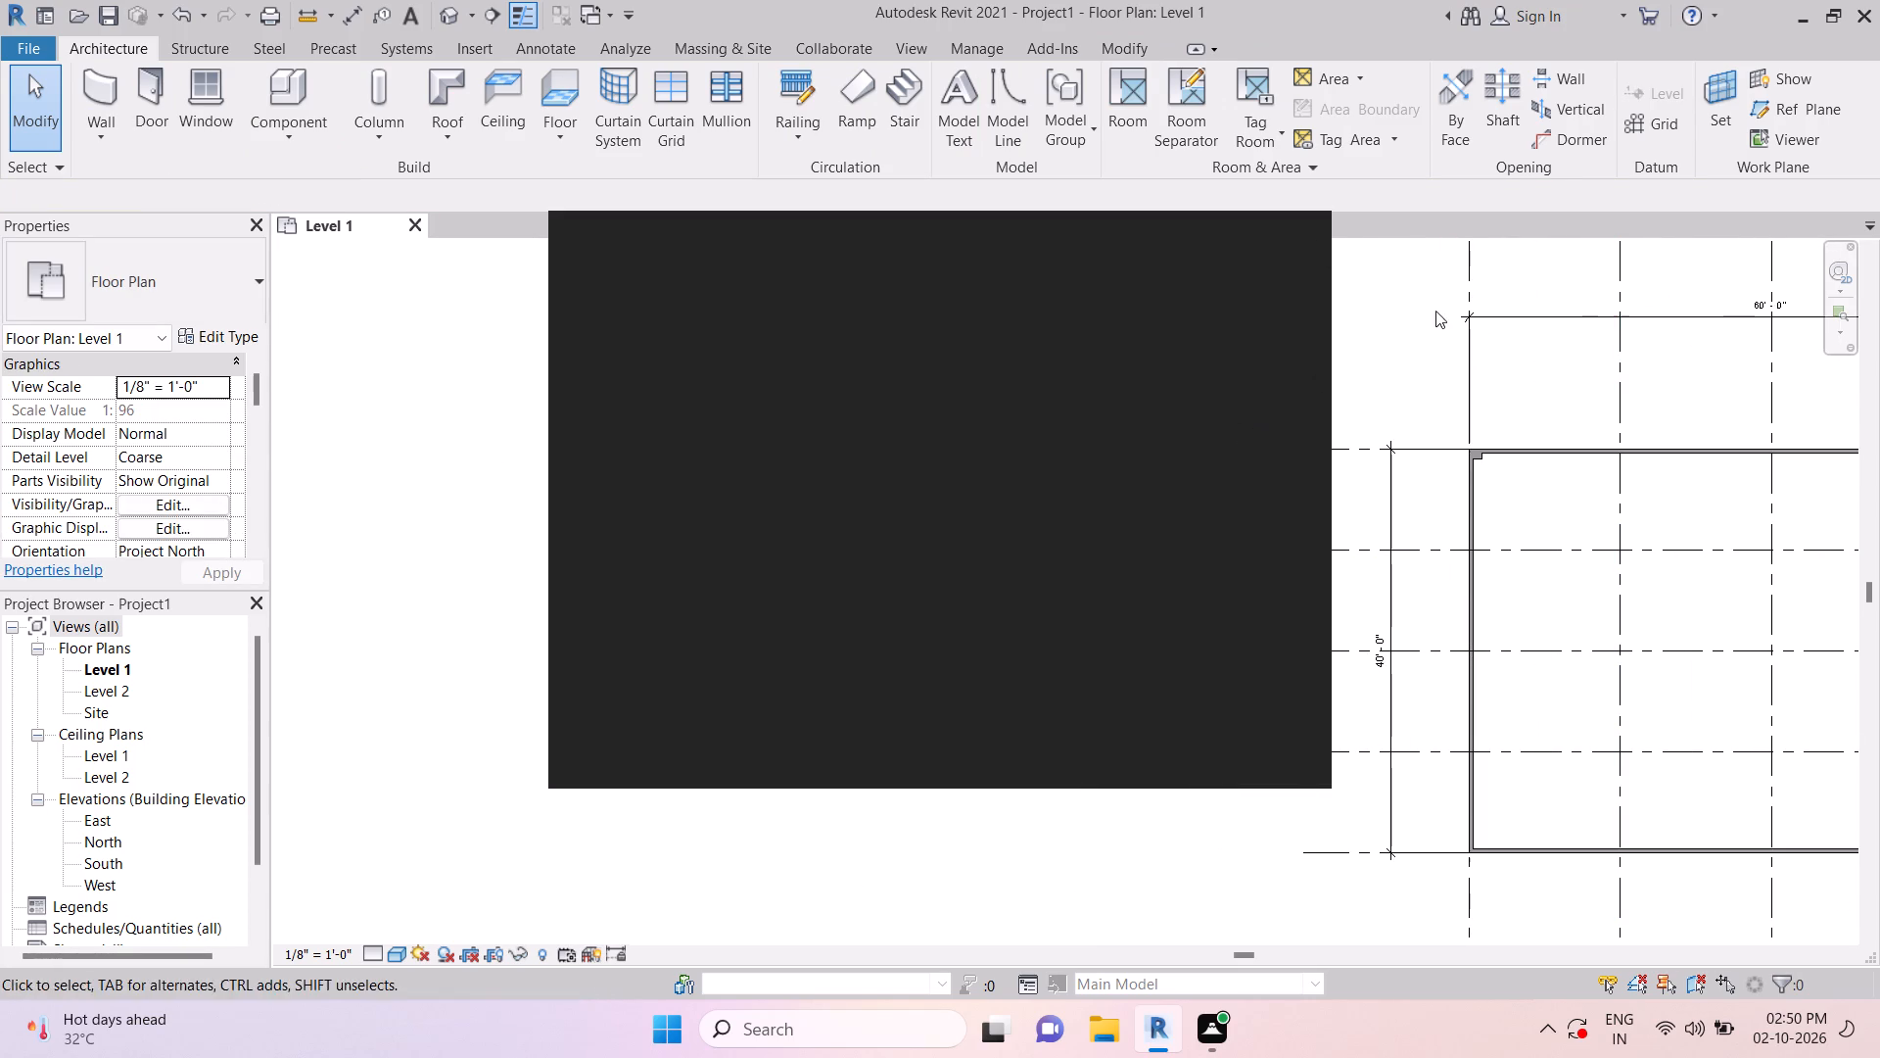
key("Escape")
key("Escape")
key("Escape")
key("Escape")
key("Escape")
key("Escape")
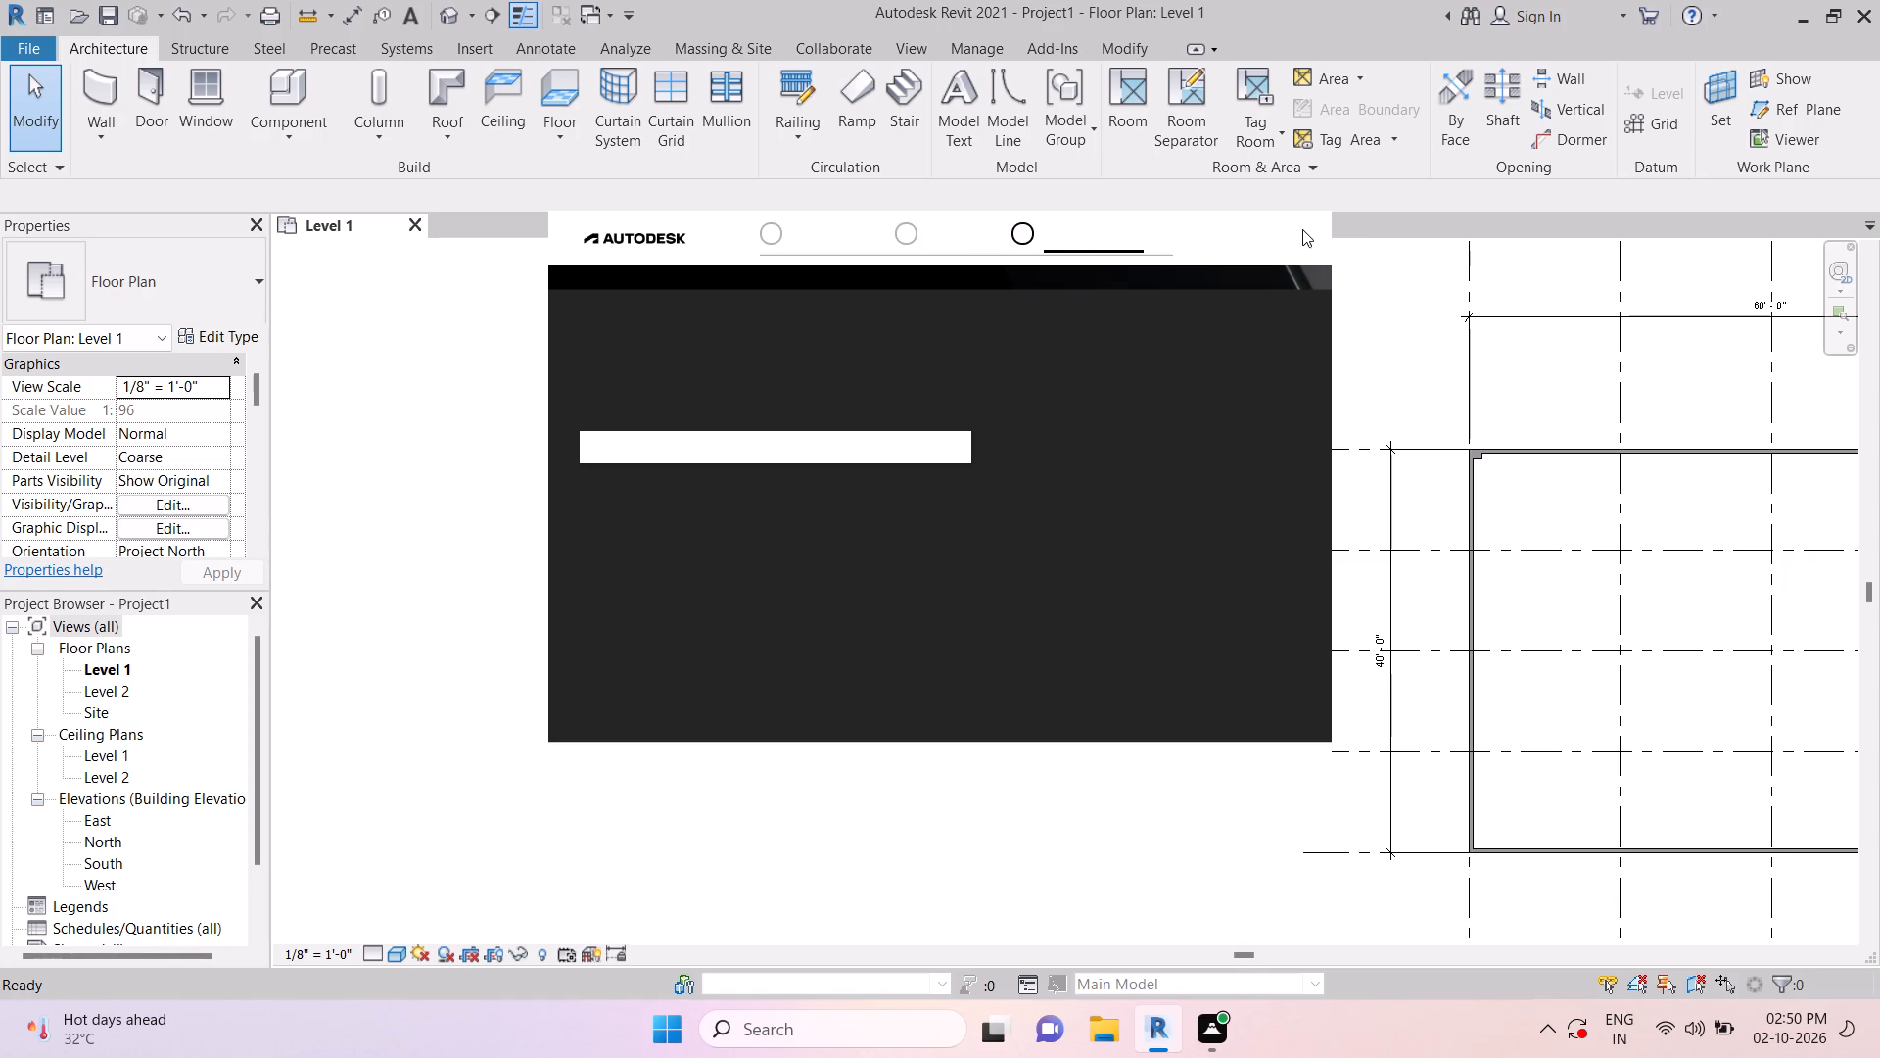
left_click(1293, 240)
key("Escape")
key("Escape")
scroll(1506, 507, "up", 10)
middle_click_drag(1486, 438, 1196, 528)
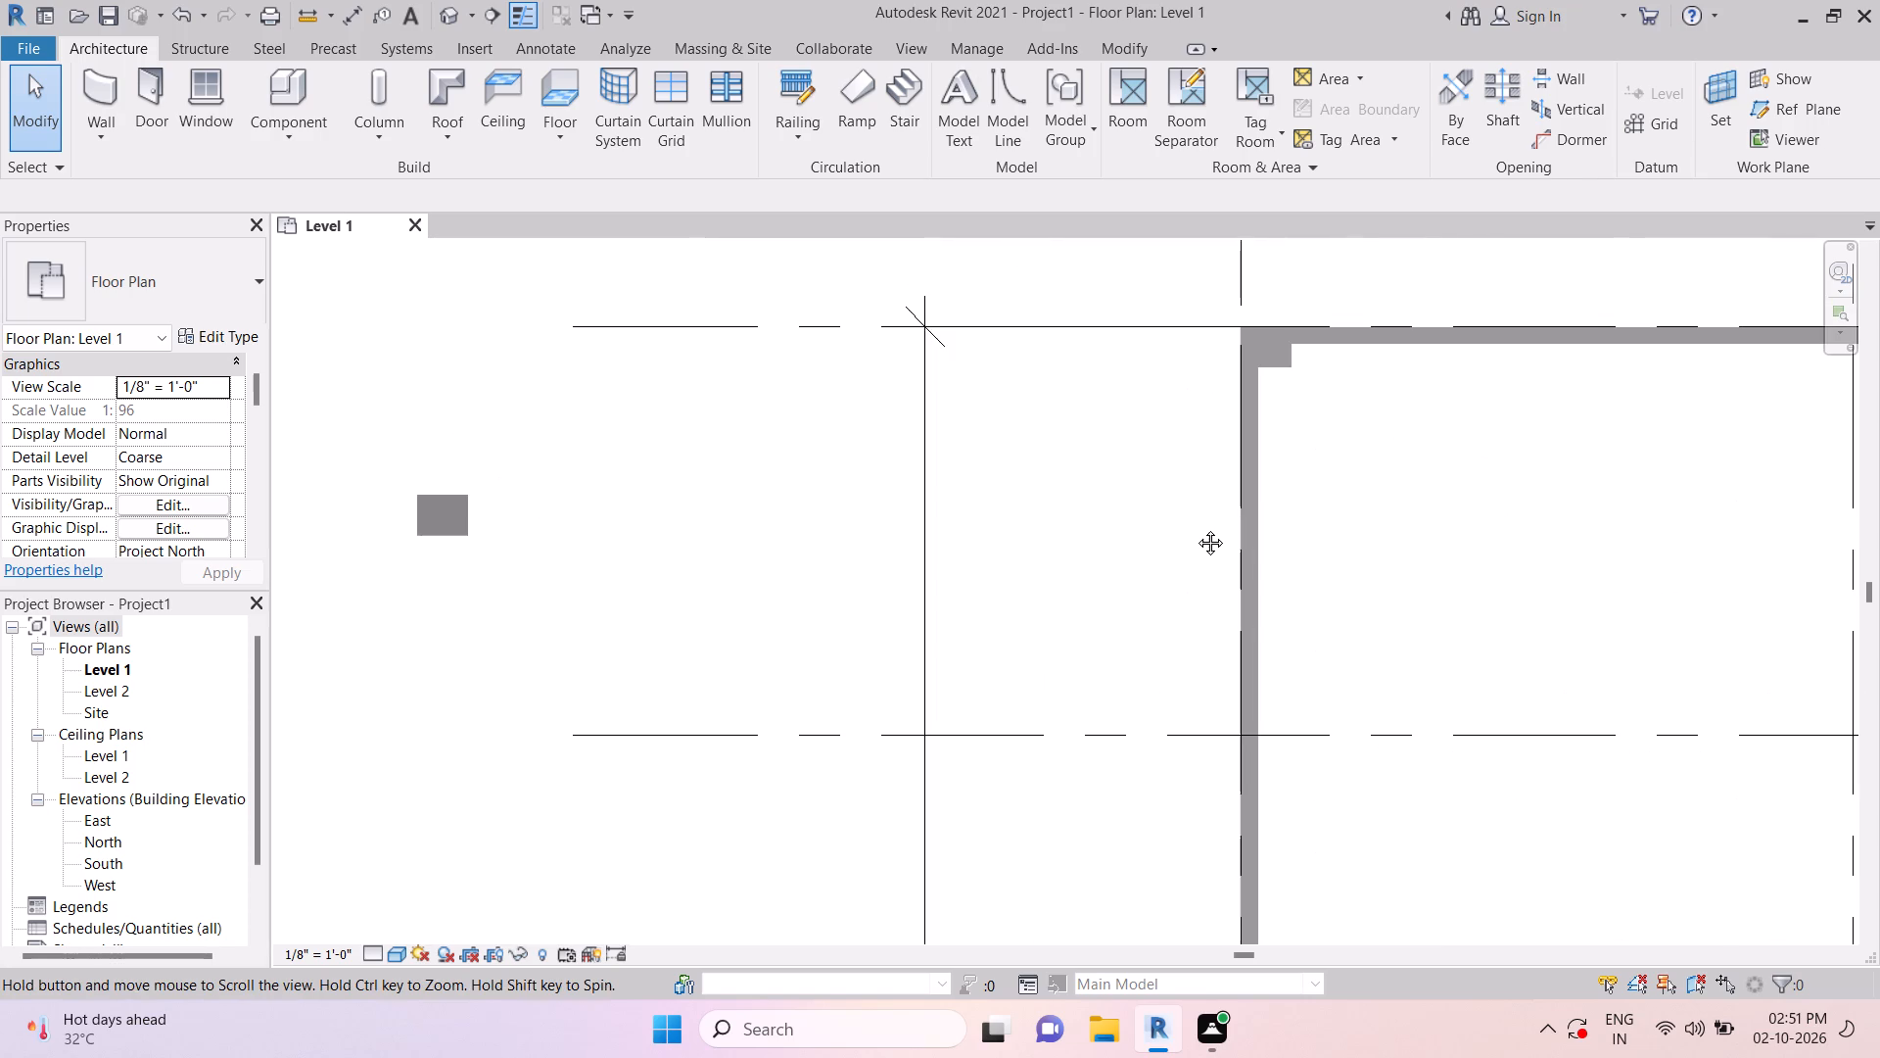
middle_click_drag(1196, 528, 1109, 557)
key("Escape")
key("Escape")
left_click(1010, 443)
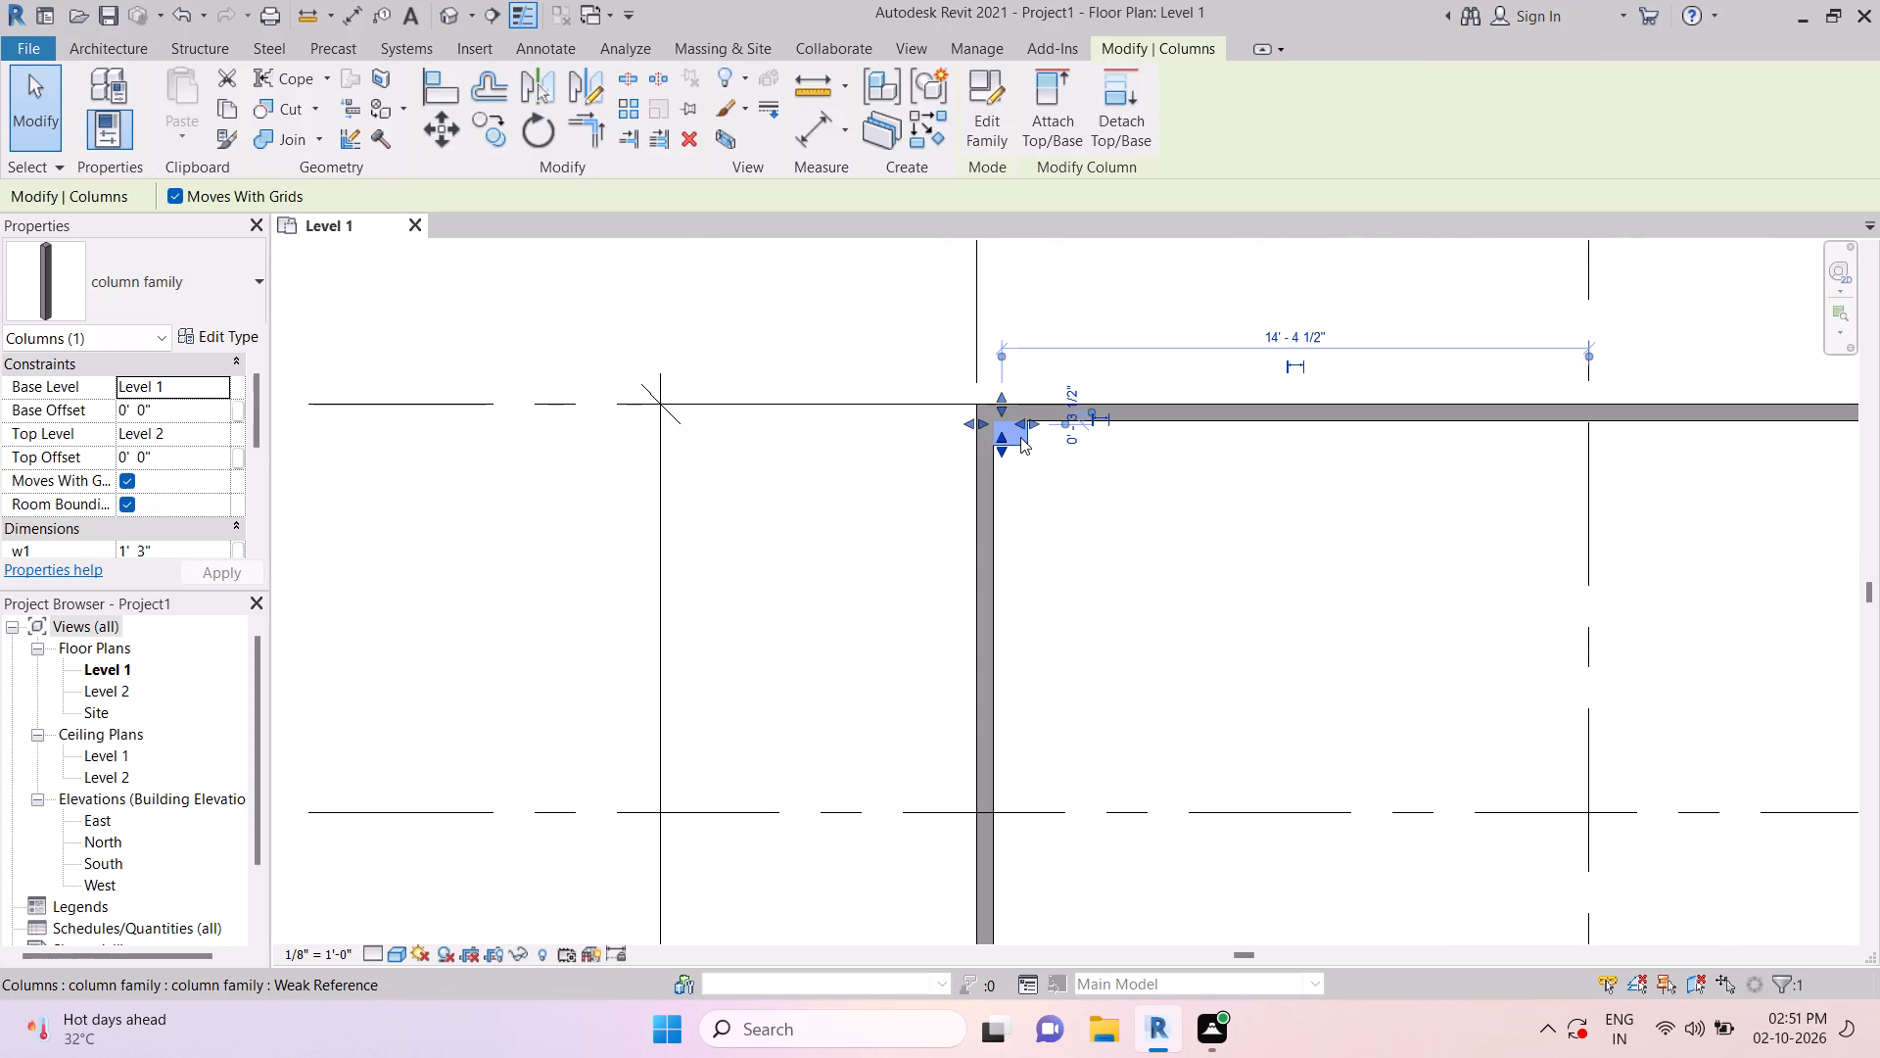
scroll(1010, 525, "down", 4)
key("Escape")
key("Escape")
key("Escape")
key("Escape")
Copy the freestanding column outside the building by its top-edge midpoint to the intersection of grids 2 and 6 on the upper wall.
scroll(534, 569, "up", 2)
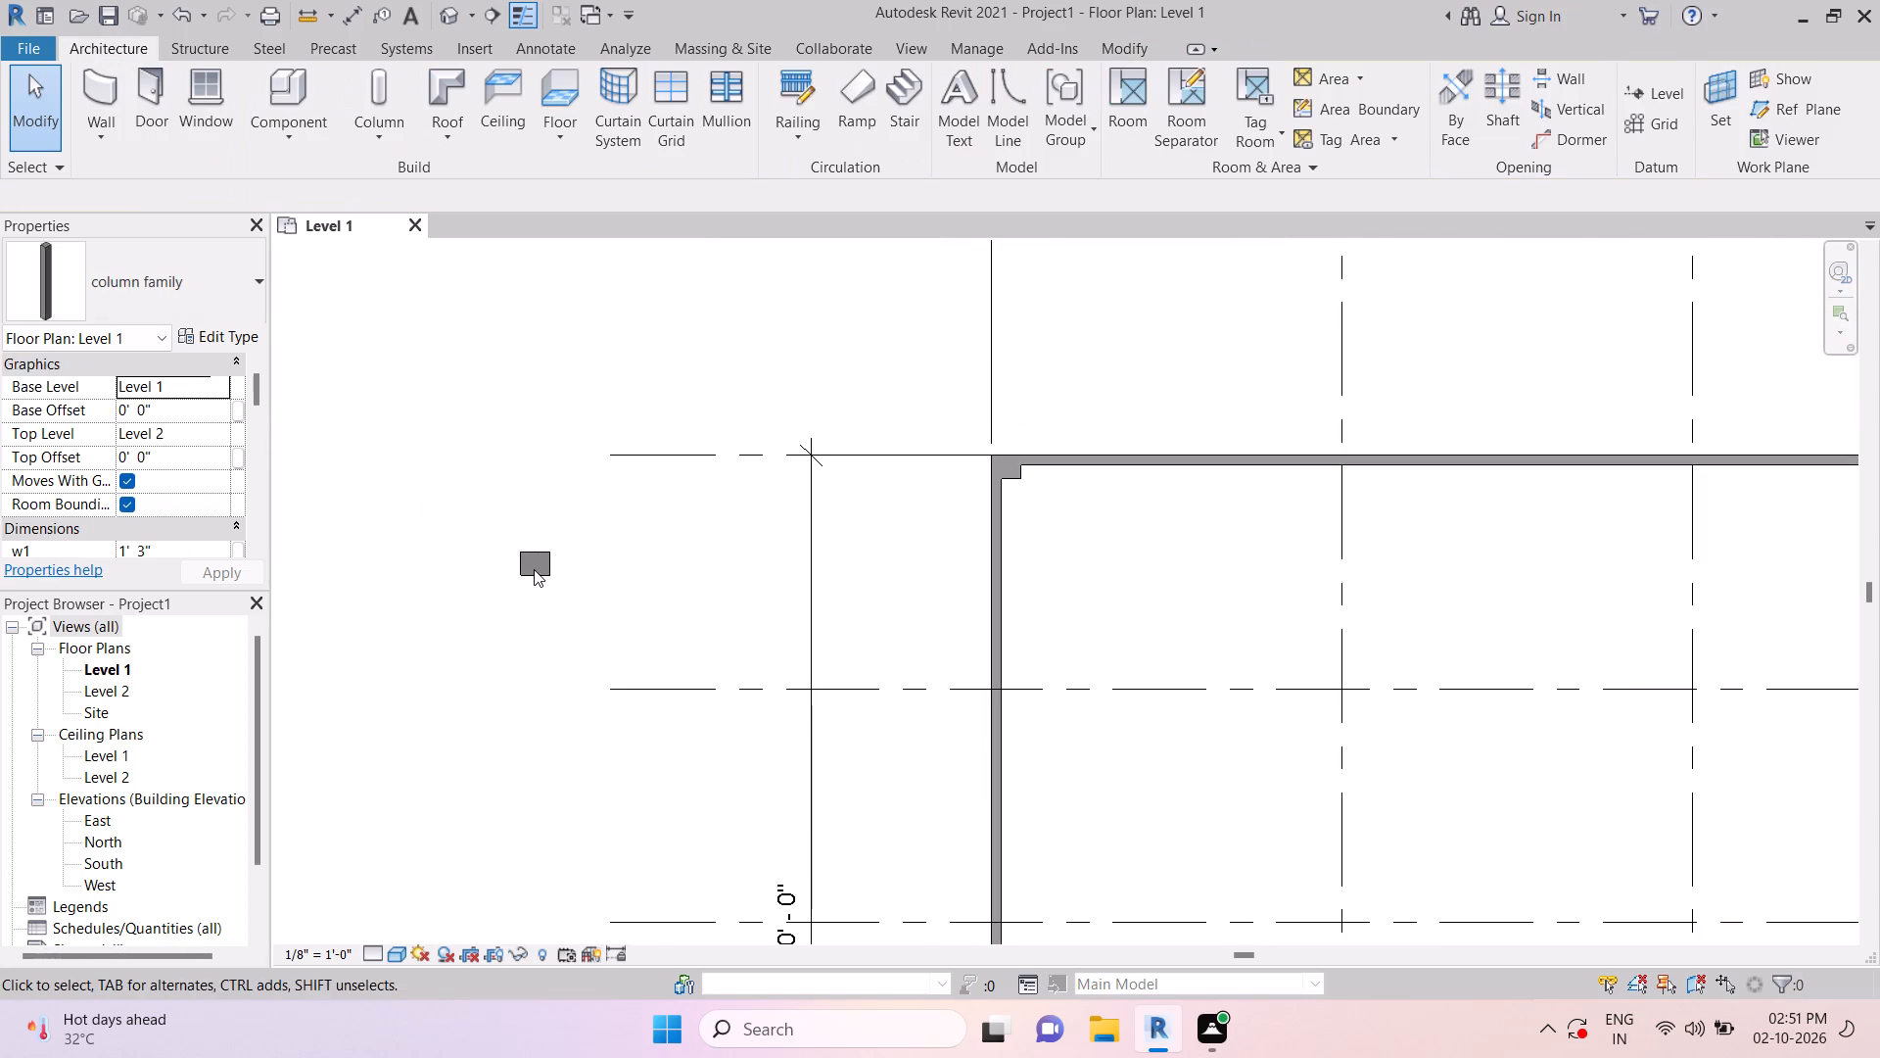
scroll(534, 569, "up", 2)
left_click(532, 584)
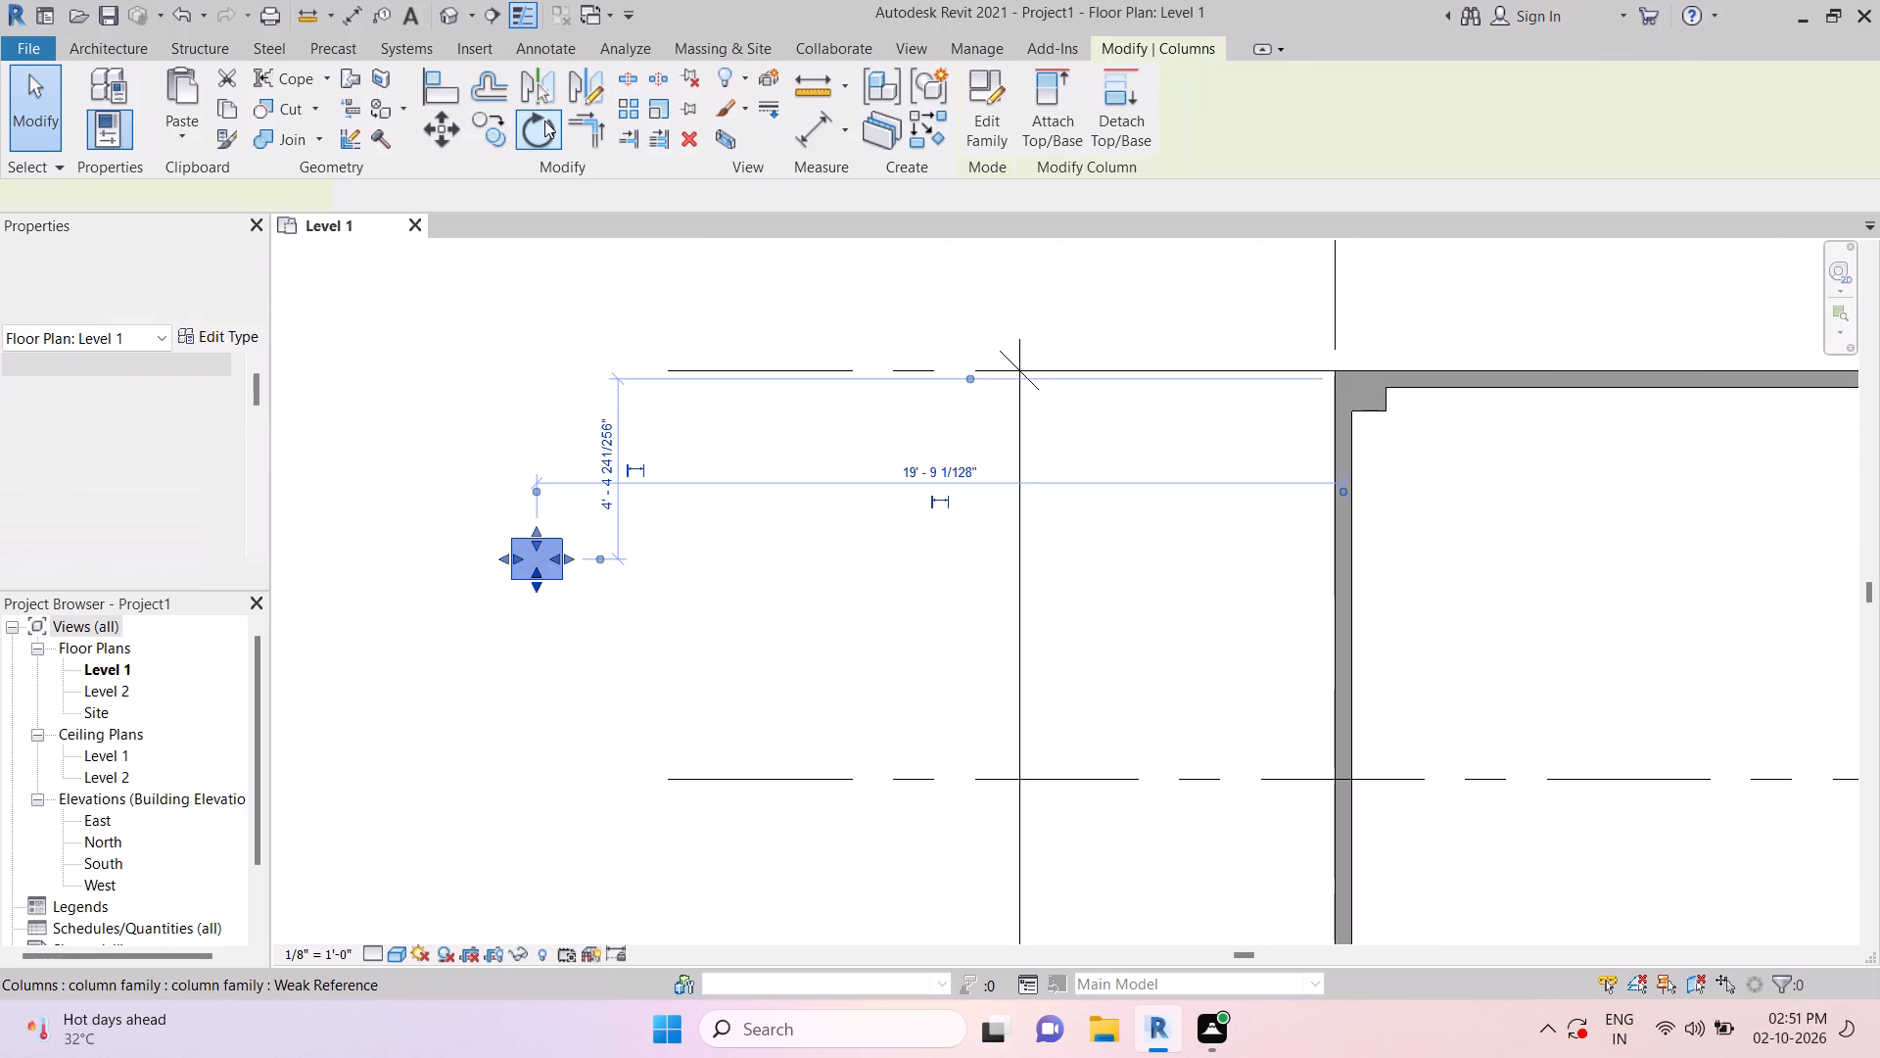
left_click(503, 134)
scroll(538, 545, "up", 14)
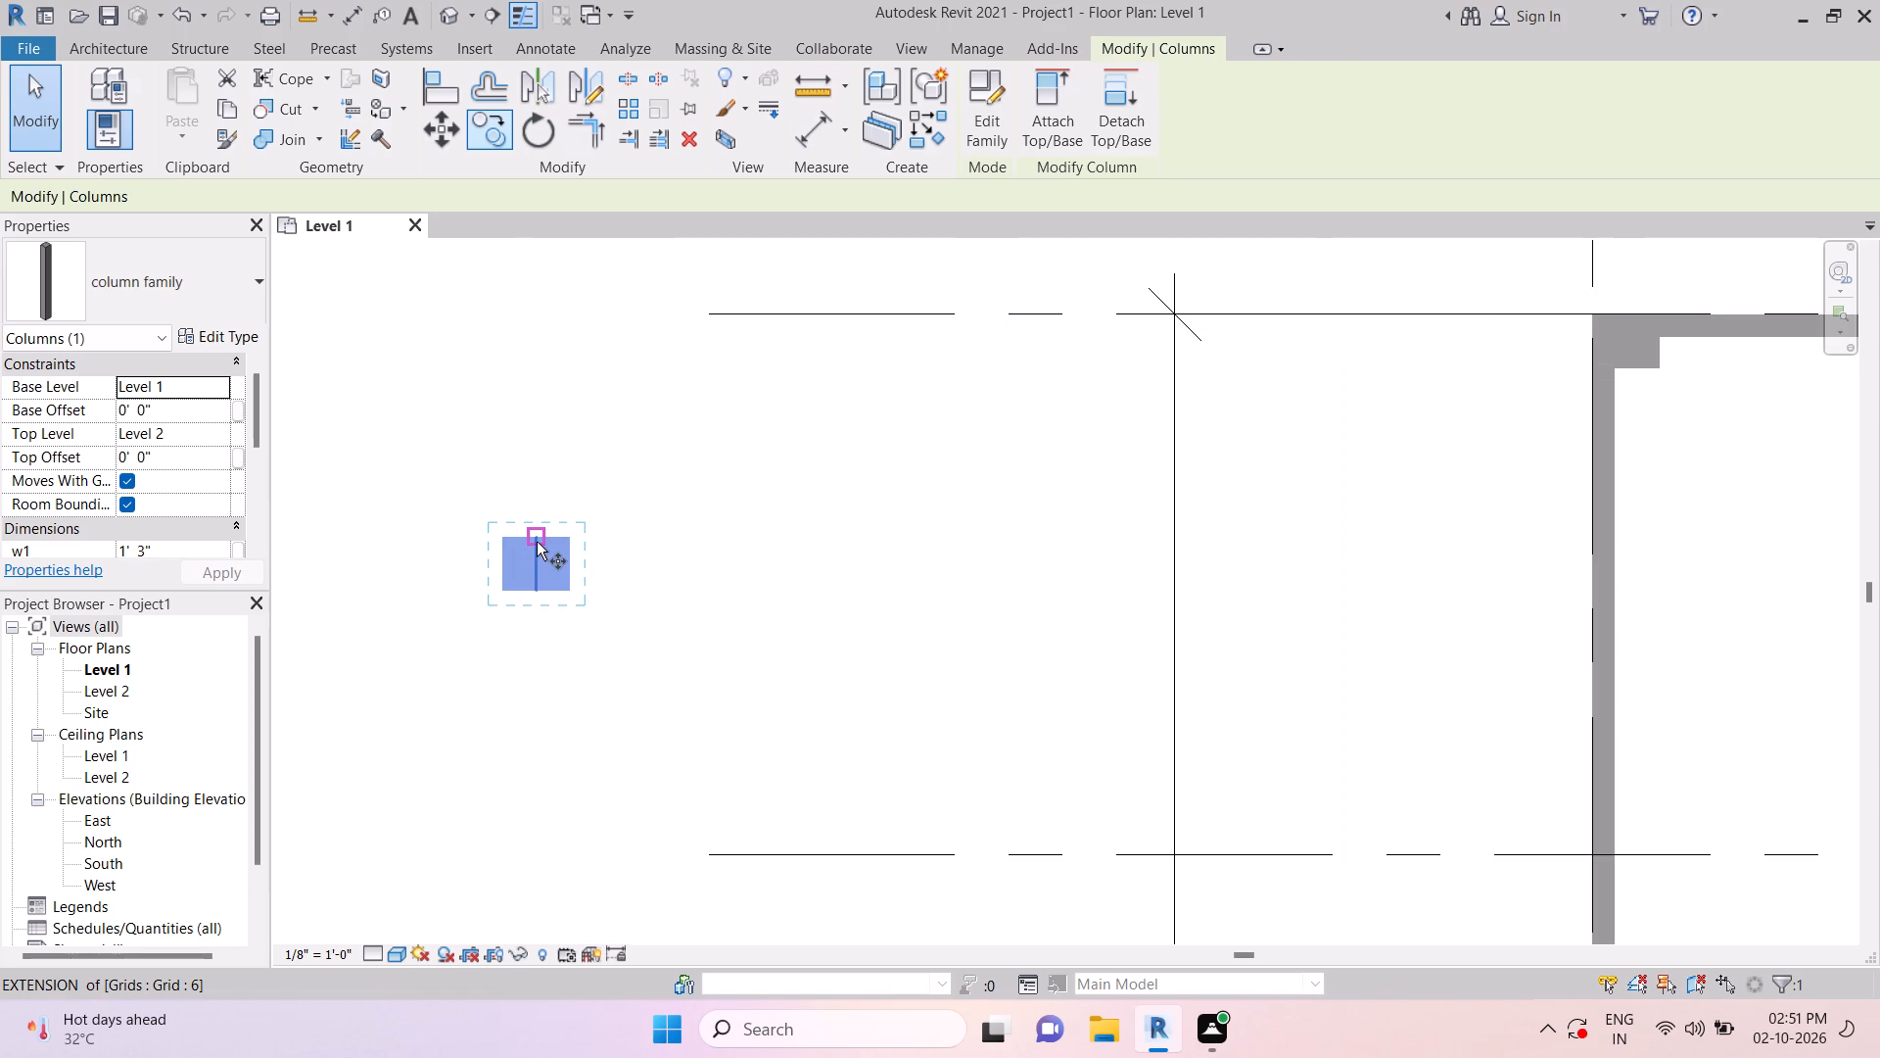
scroll(537, 542, "up", 3)
left_click(533, 498)
scroll(533, 498, "down", 3)
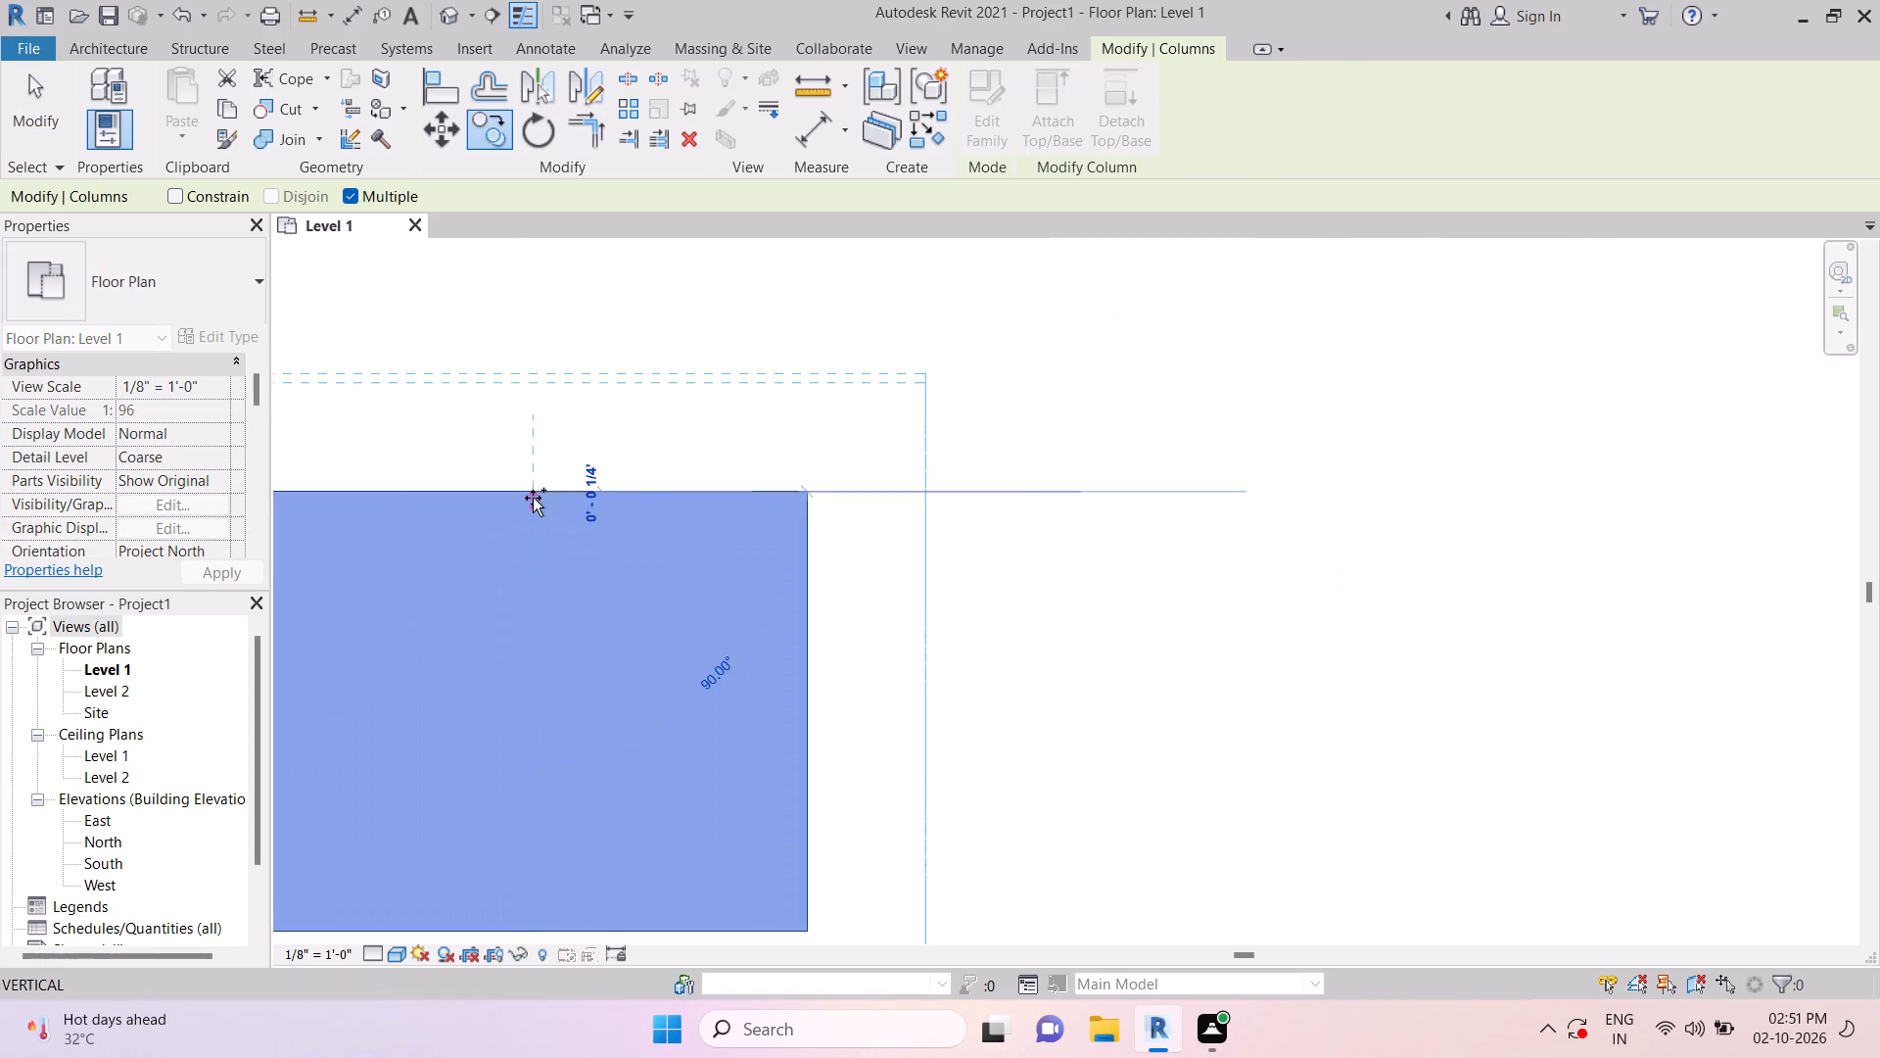
scroll(533, 498, "down", 10)
scroll(1462, 507, "down", 4)
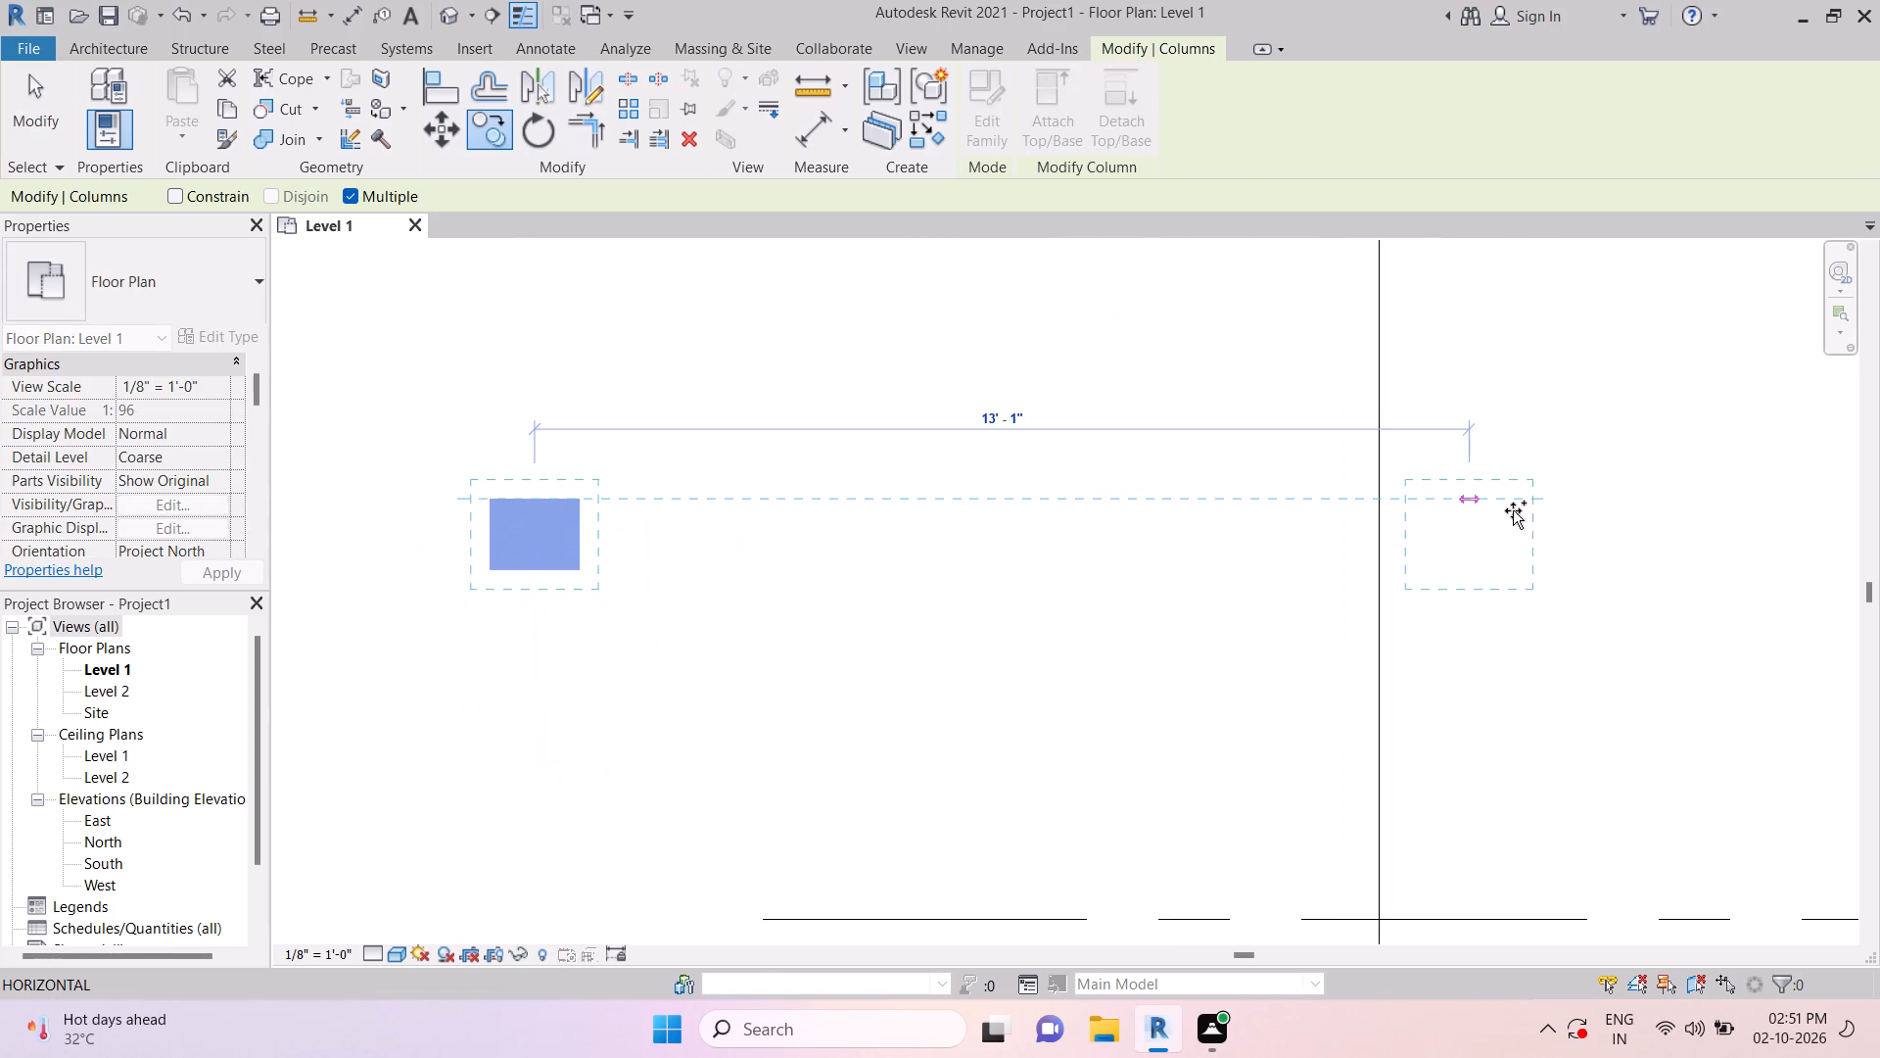
middle_click_drag(1349, 526, 646, 523)
middle_click_drag(1595, 502, 1625, 496)
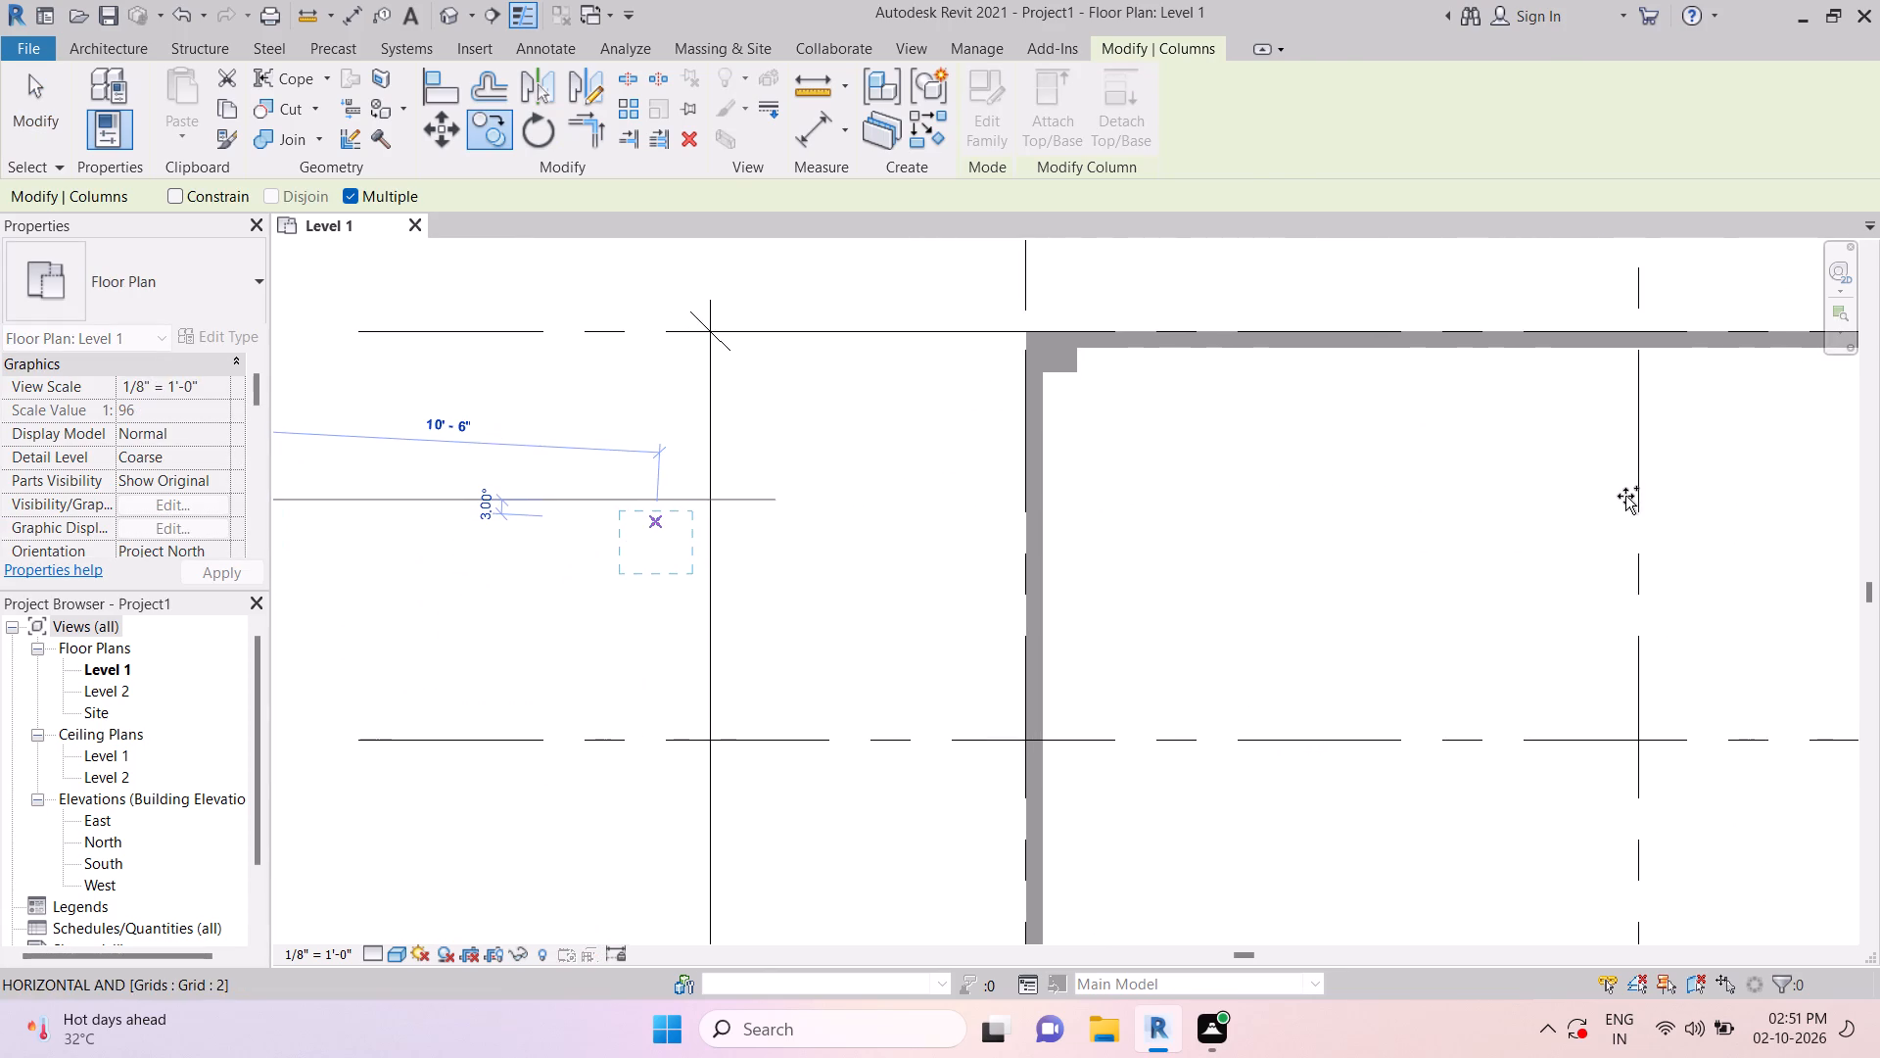
middle_click_drag(1625, 496, 1119, 602)
scroll(1164, 436, "up", 12)
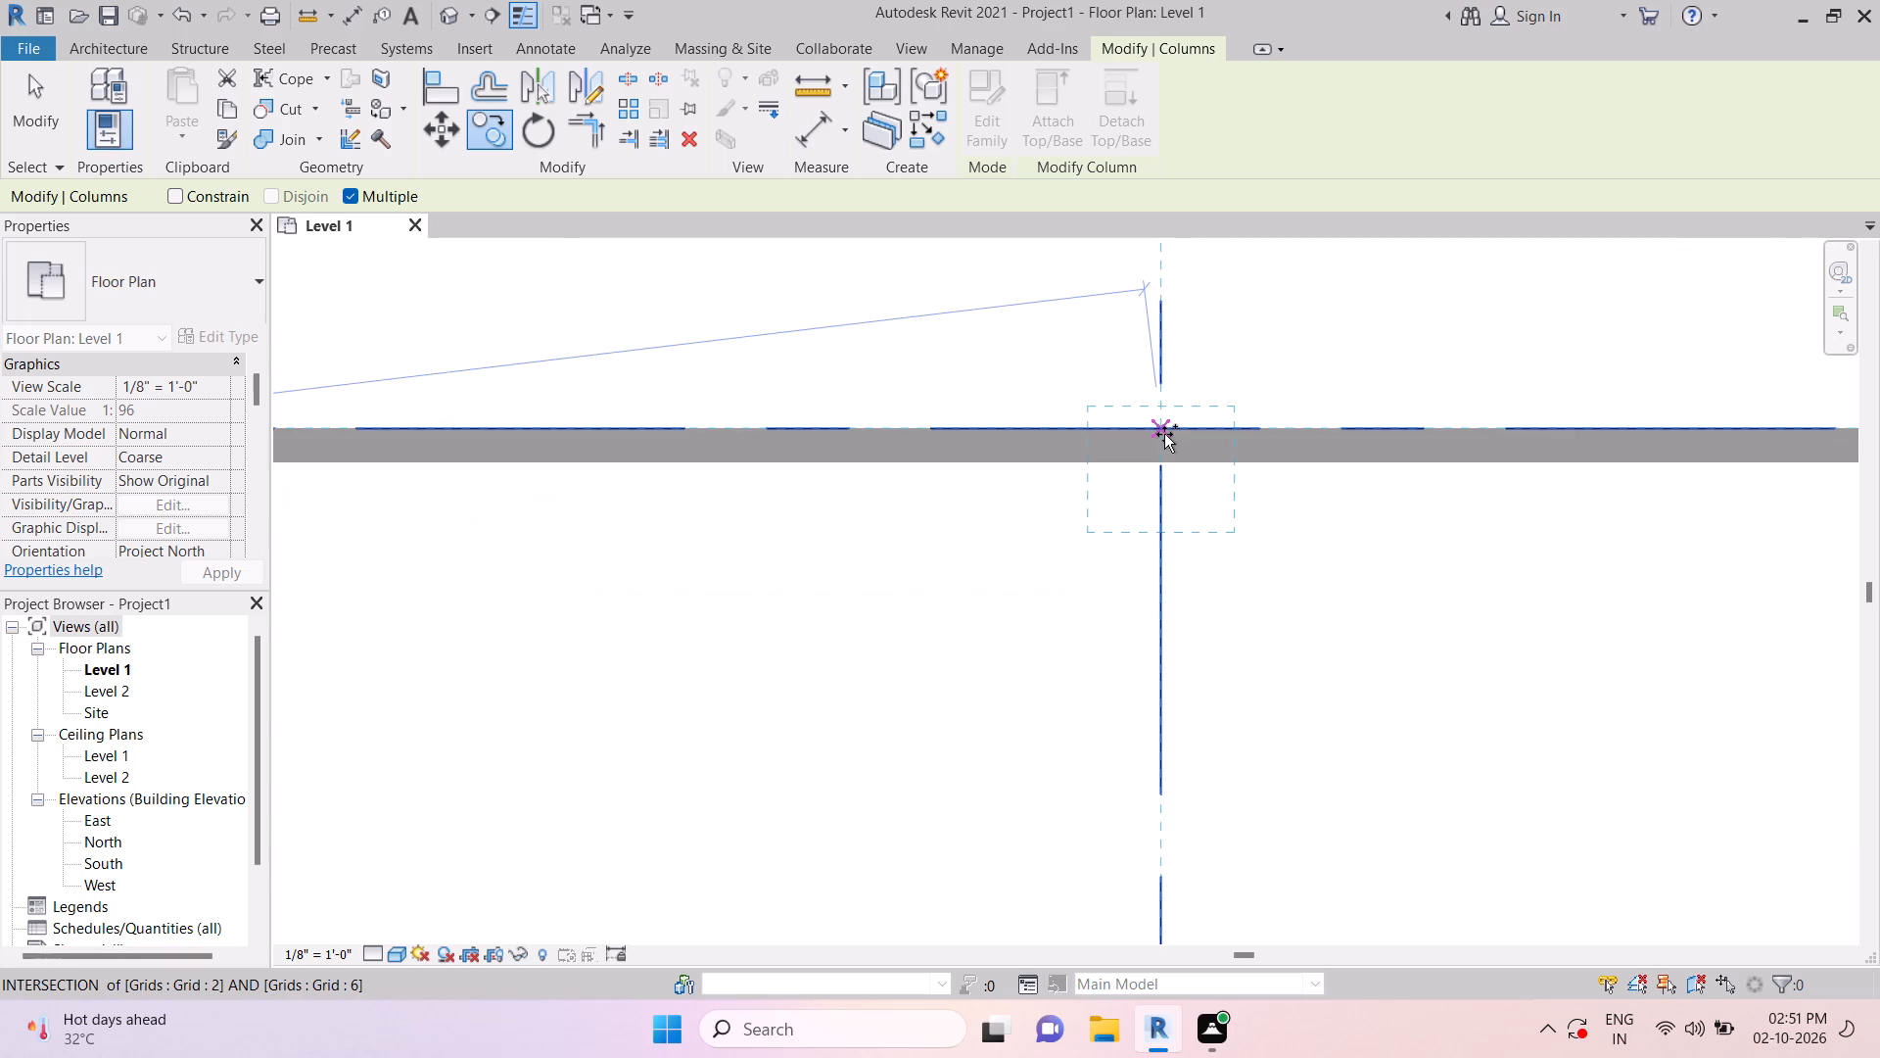
scroll(1164, 434, "up", 3)
left_click(1152, 419)
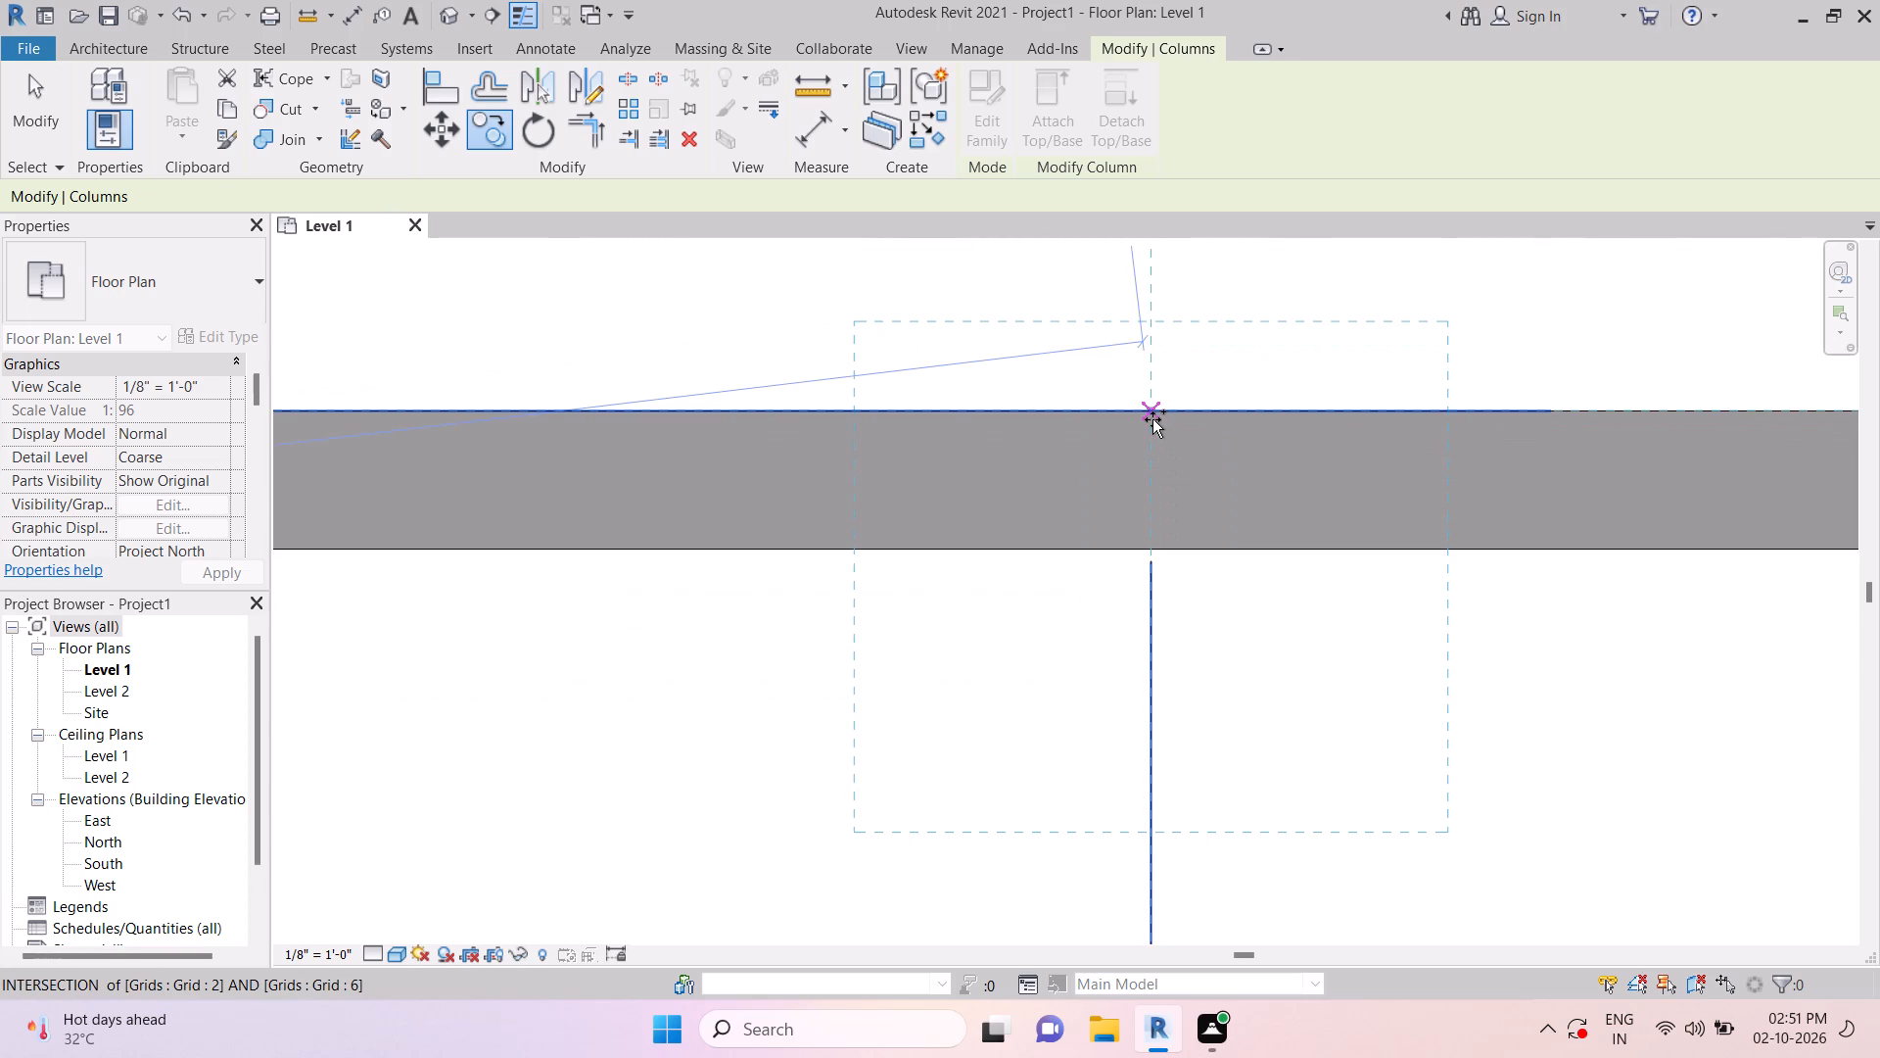
Place another column copy where grid 3 meets the outer face of the upper wall.
scroll(1153, 418, "down", 8)
middle_click_drag(1131, 468, 1042, 478)
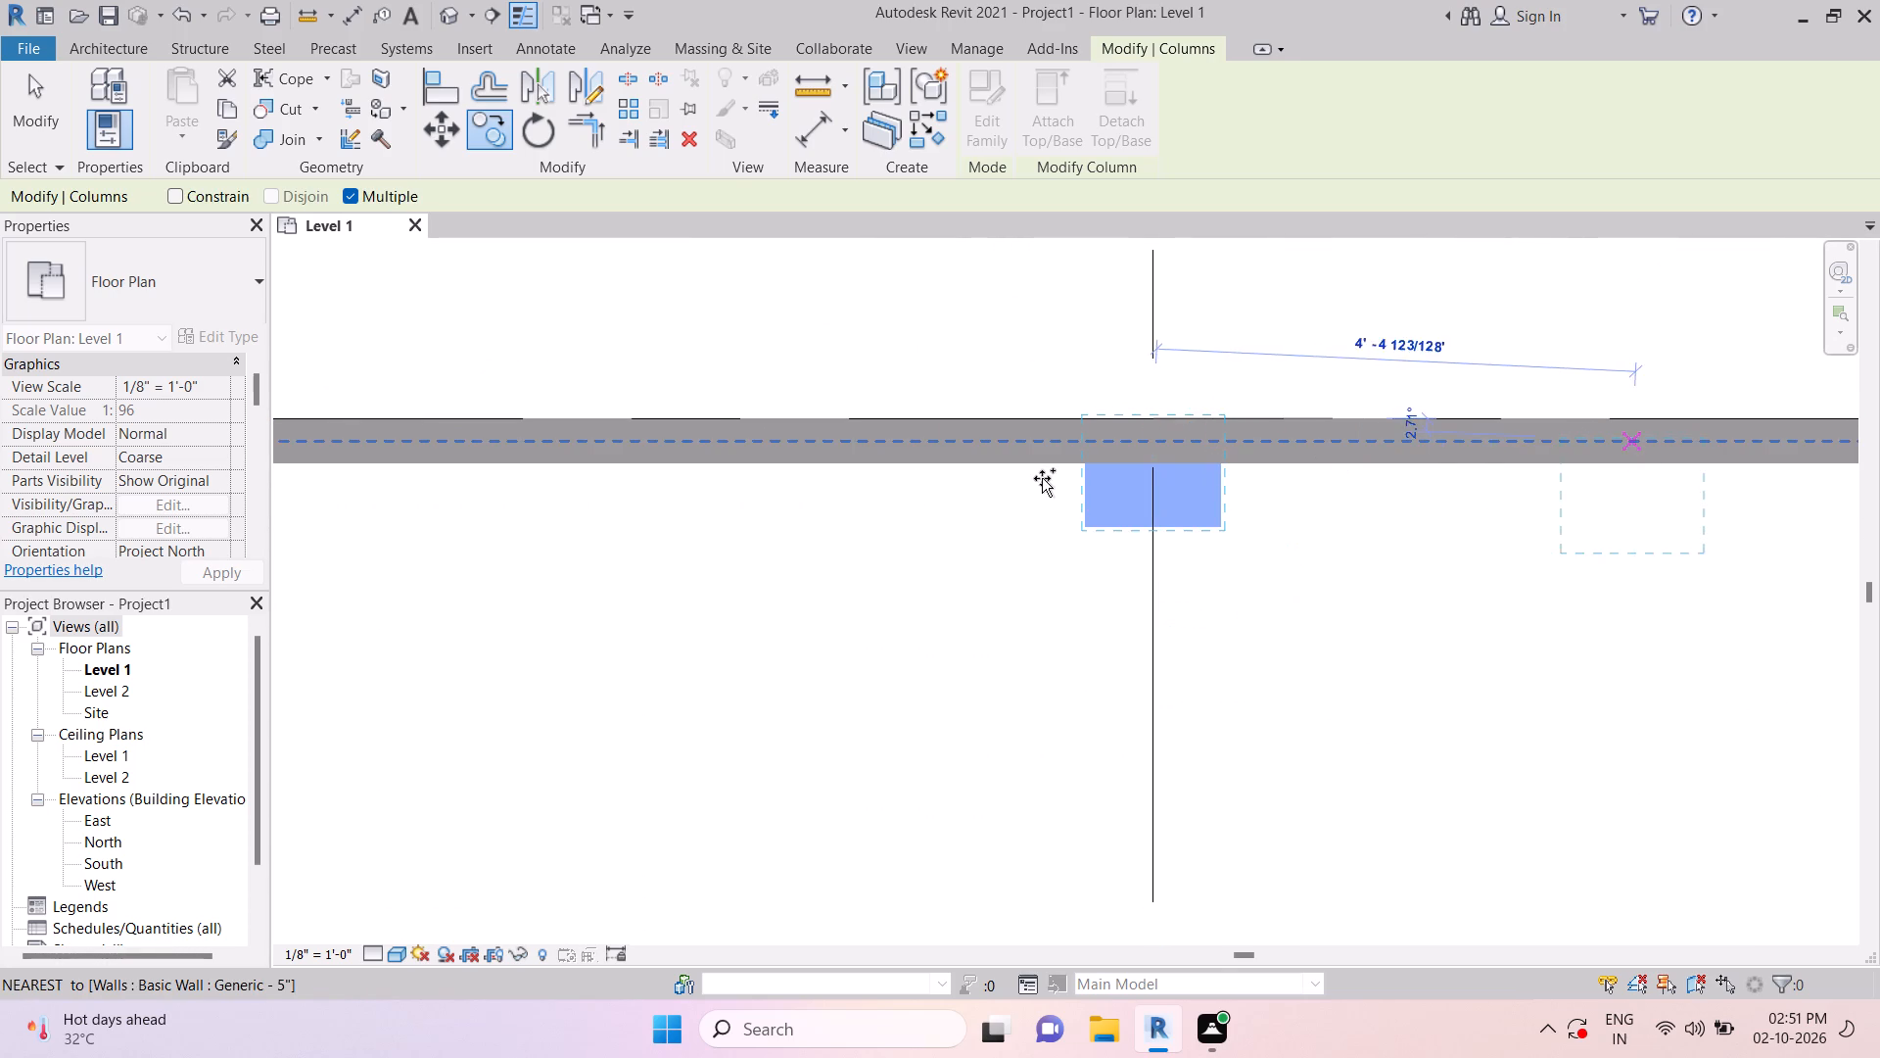
middle_click_drag(1042, 478, 849, 485)
middle_click_drag(1636, 449, 1601, 451)
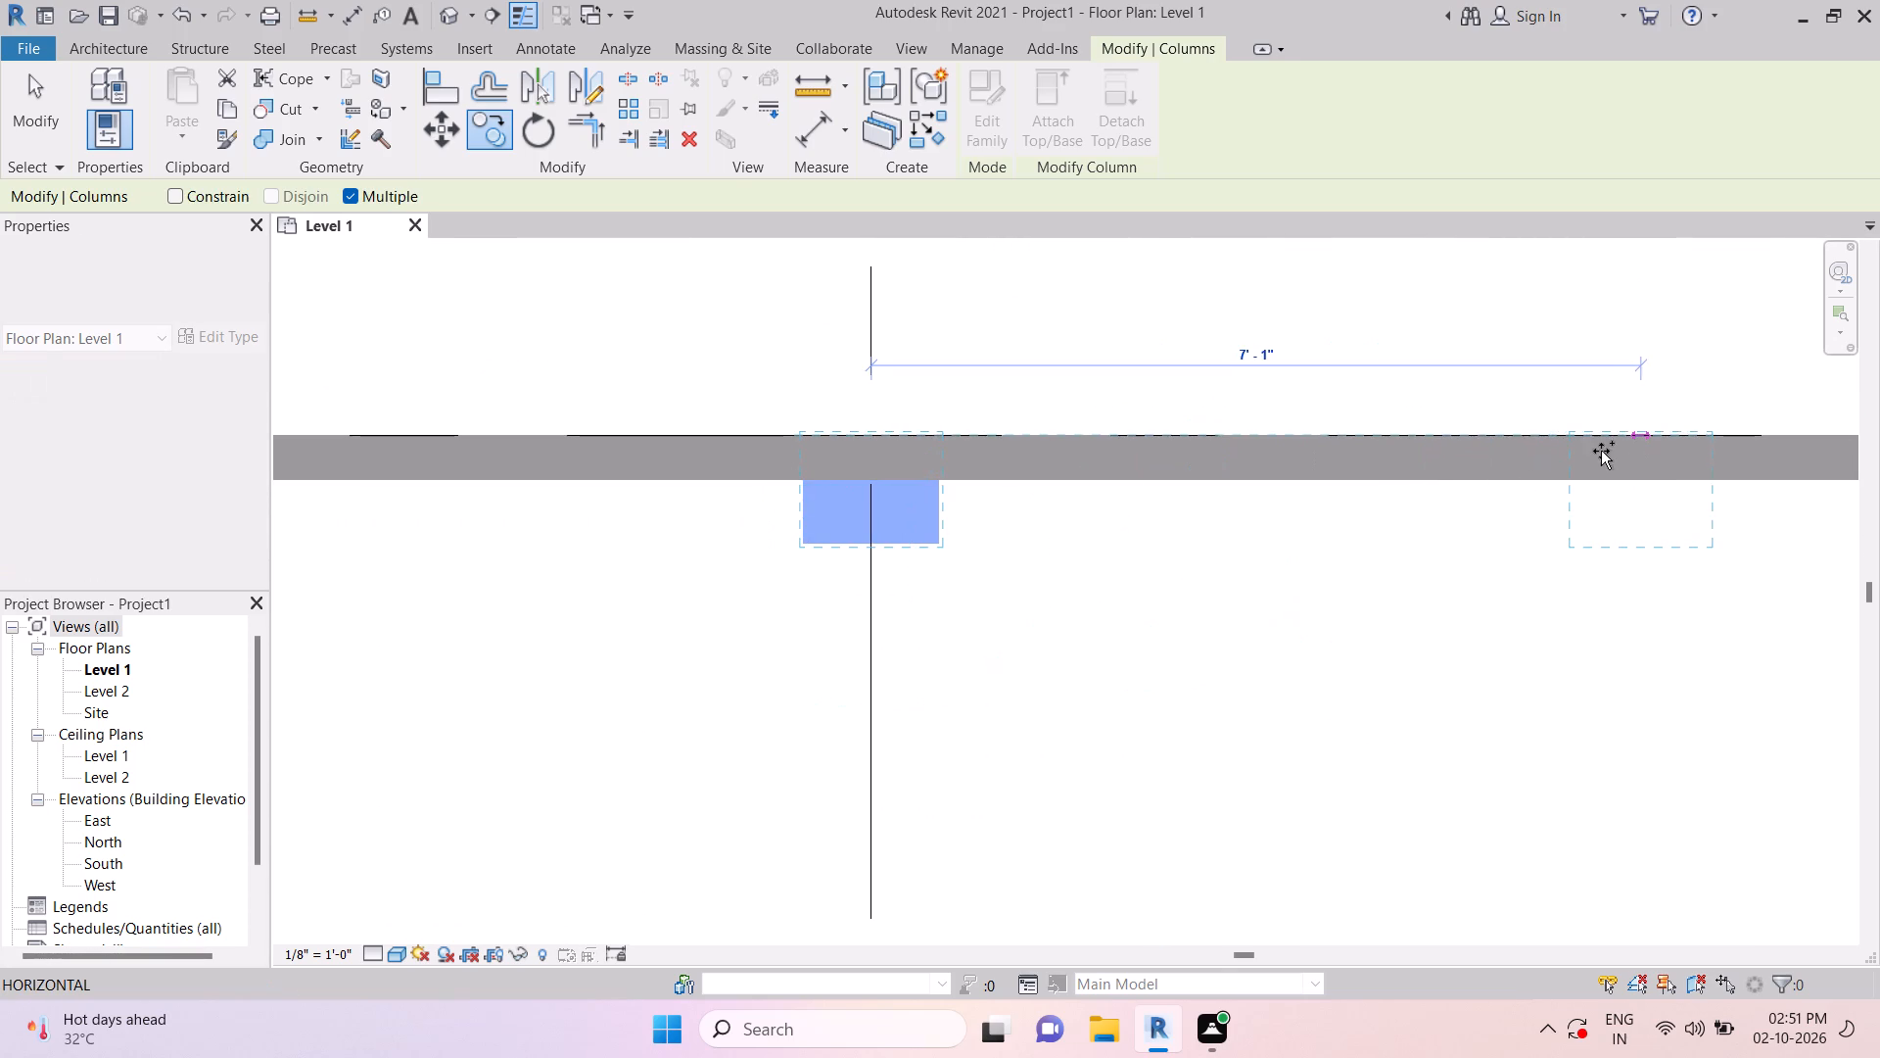
middle_click_drag(1601, 451, 958, 451)
middle_click_drag(1598, 450, 1038, 451)
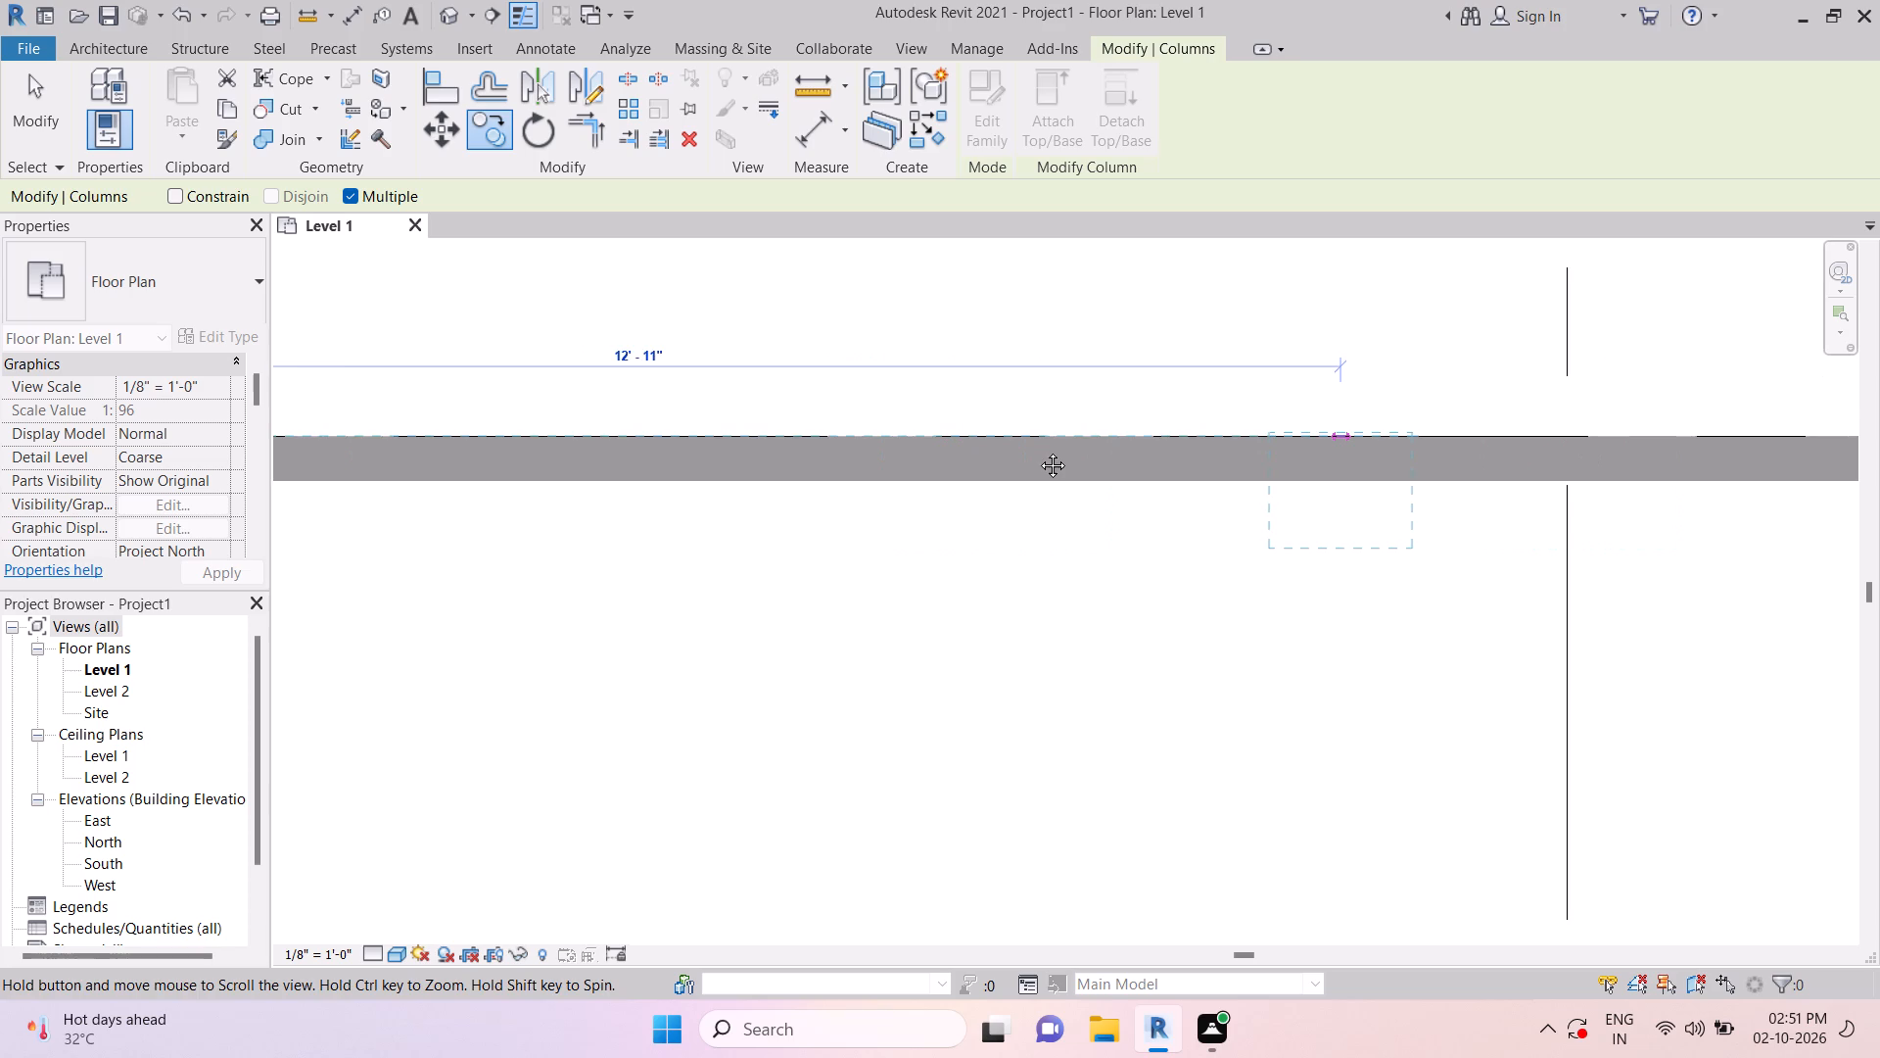
scroll(1247, 452, "up", 10)
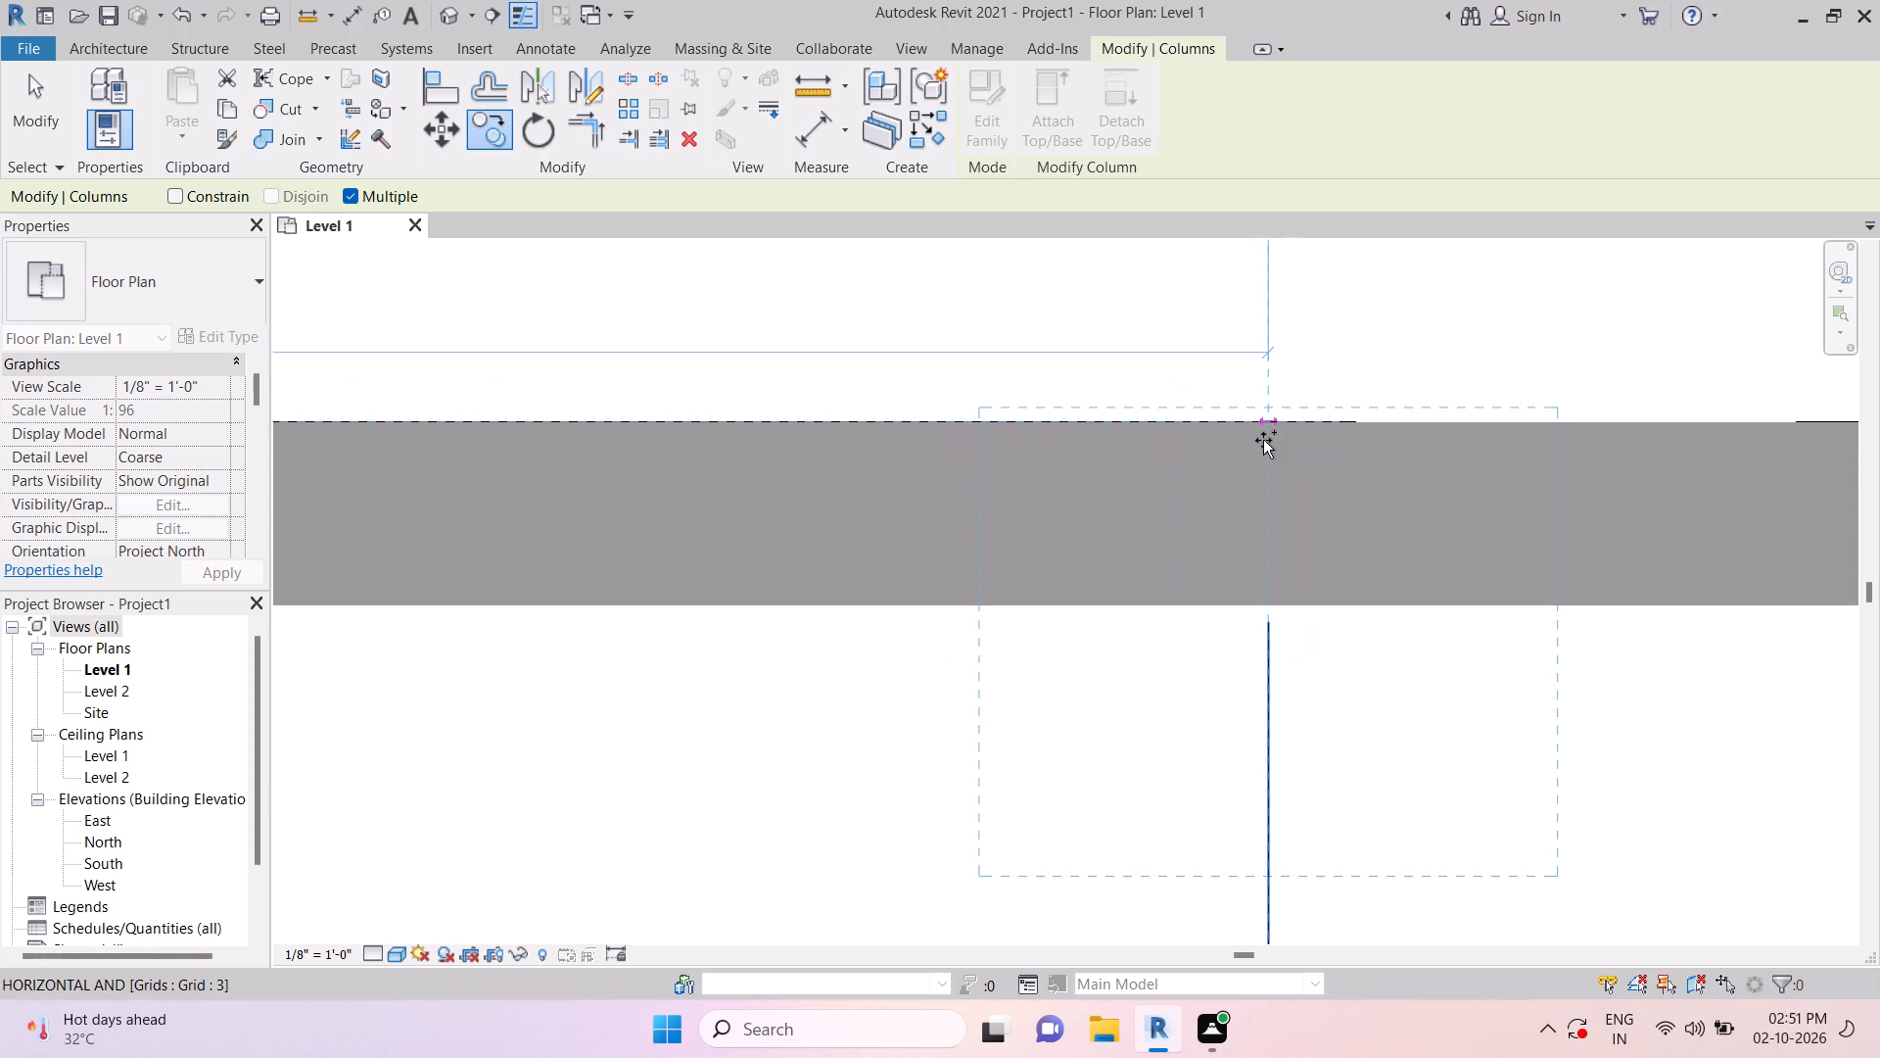
left_click(1271, 421)
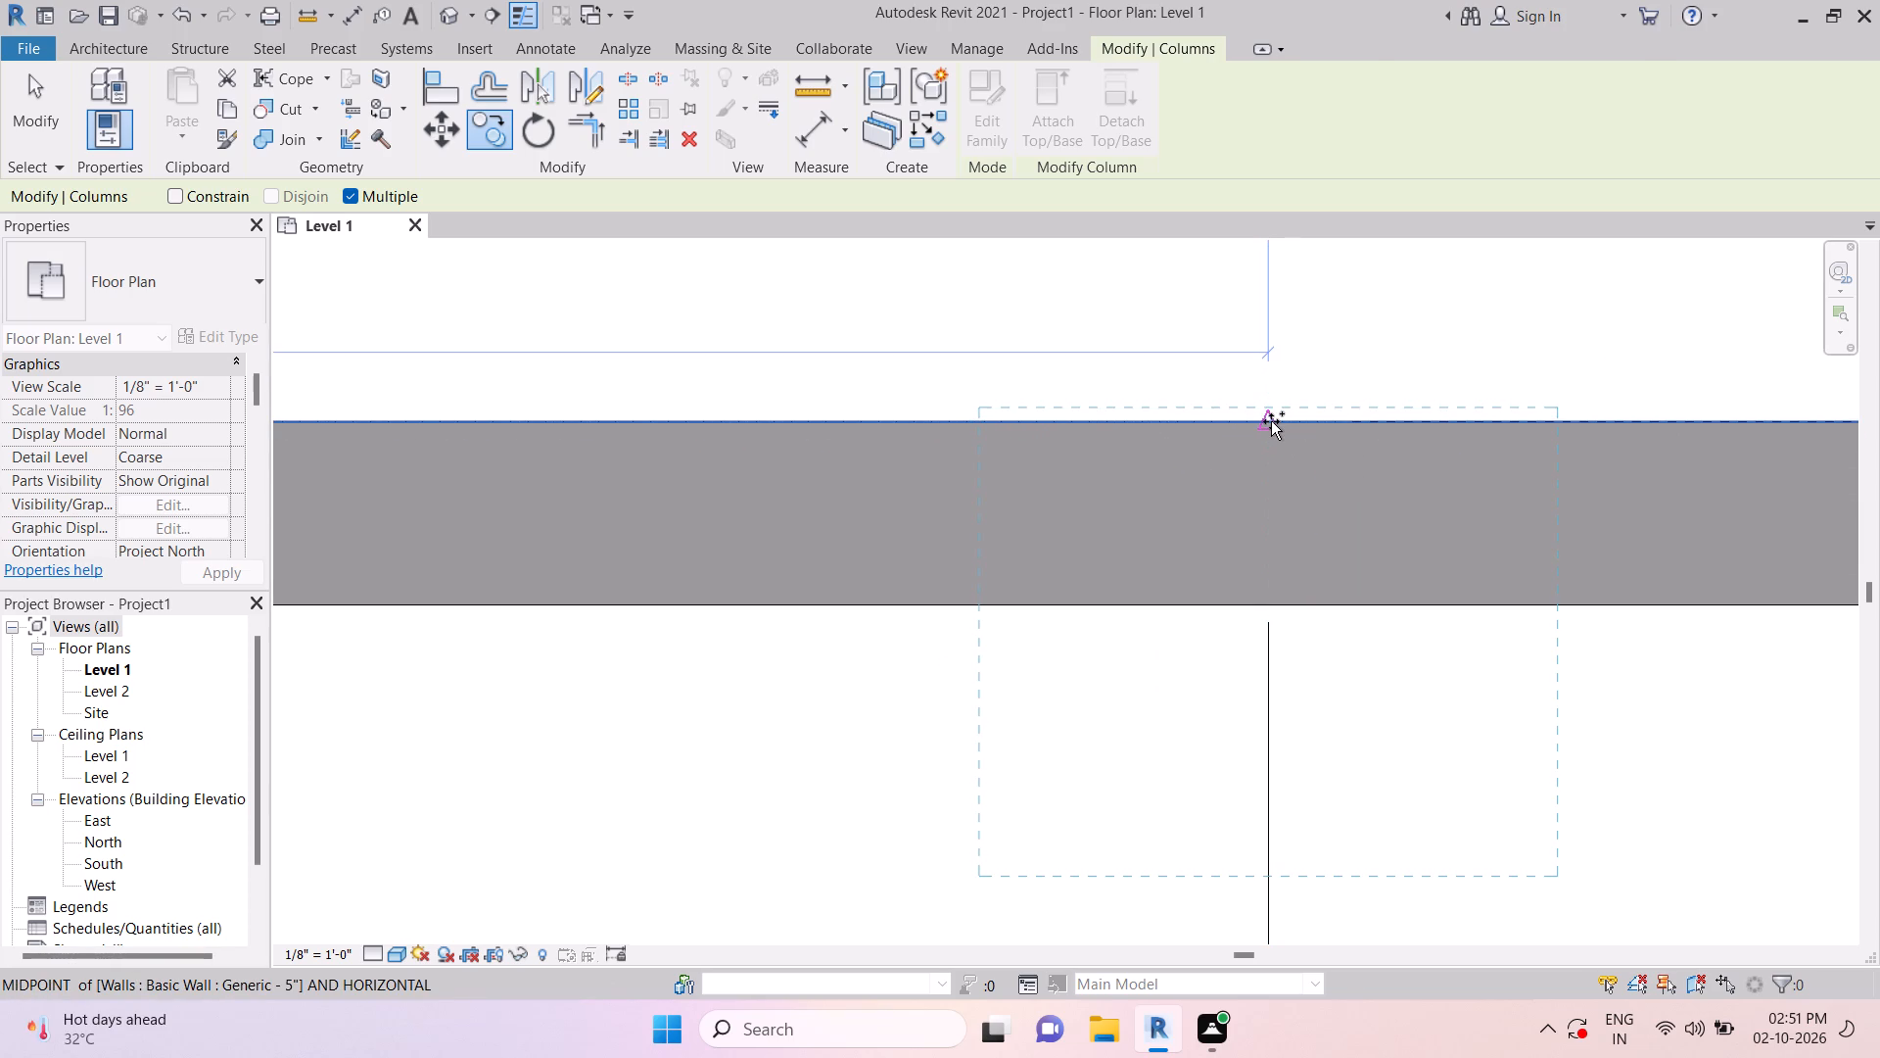
Place another column copy at the intersection of grids 4 and 6 on the upper wall and finish copying.
scroll(1271, 421, "down", 15)
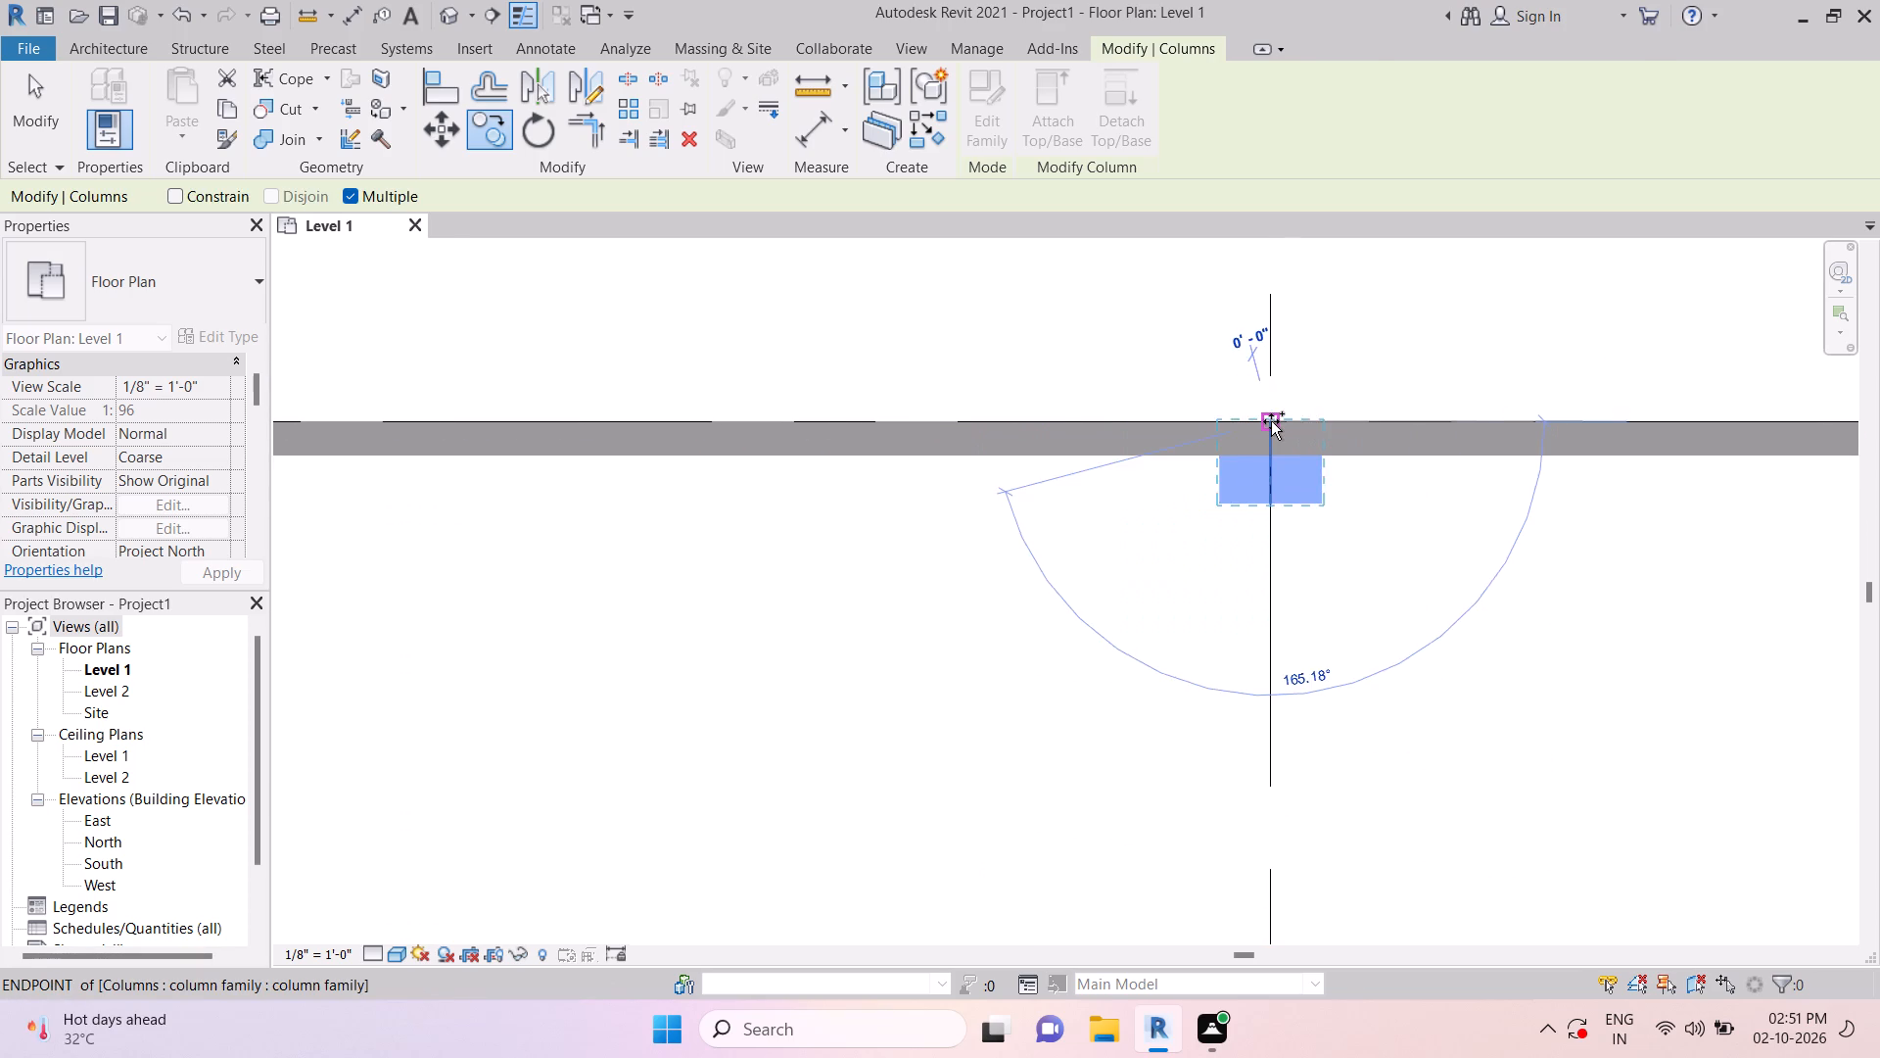
scroll(1271, 421, "down", 6)
middle_click_drag(1552, 419, 1439, 418)
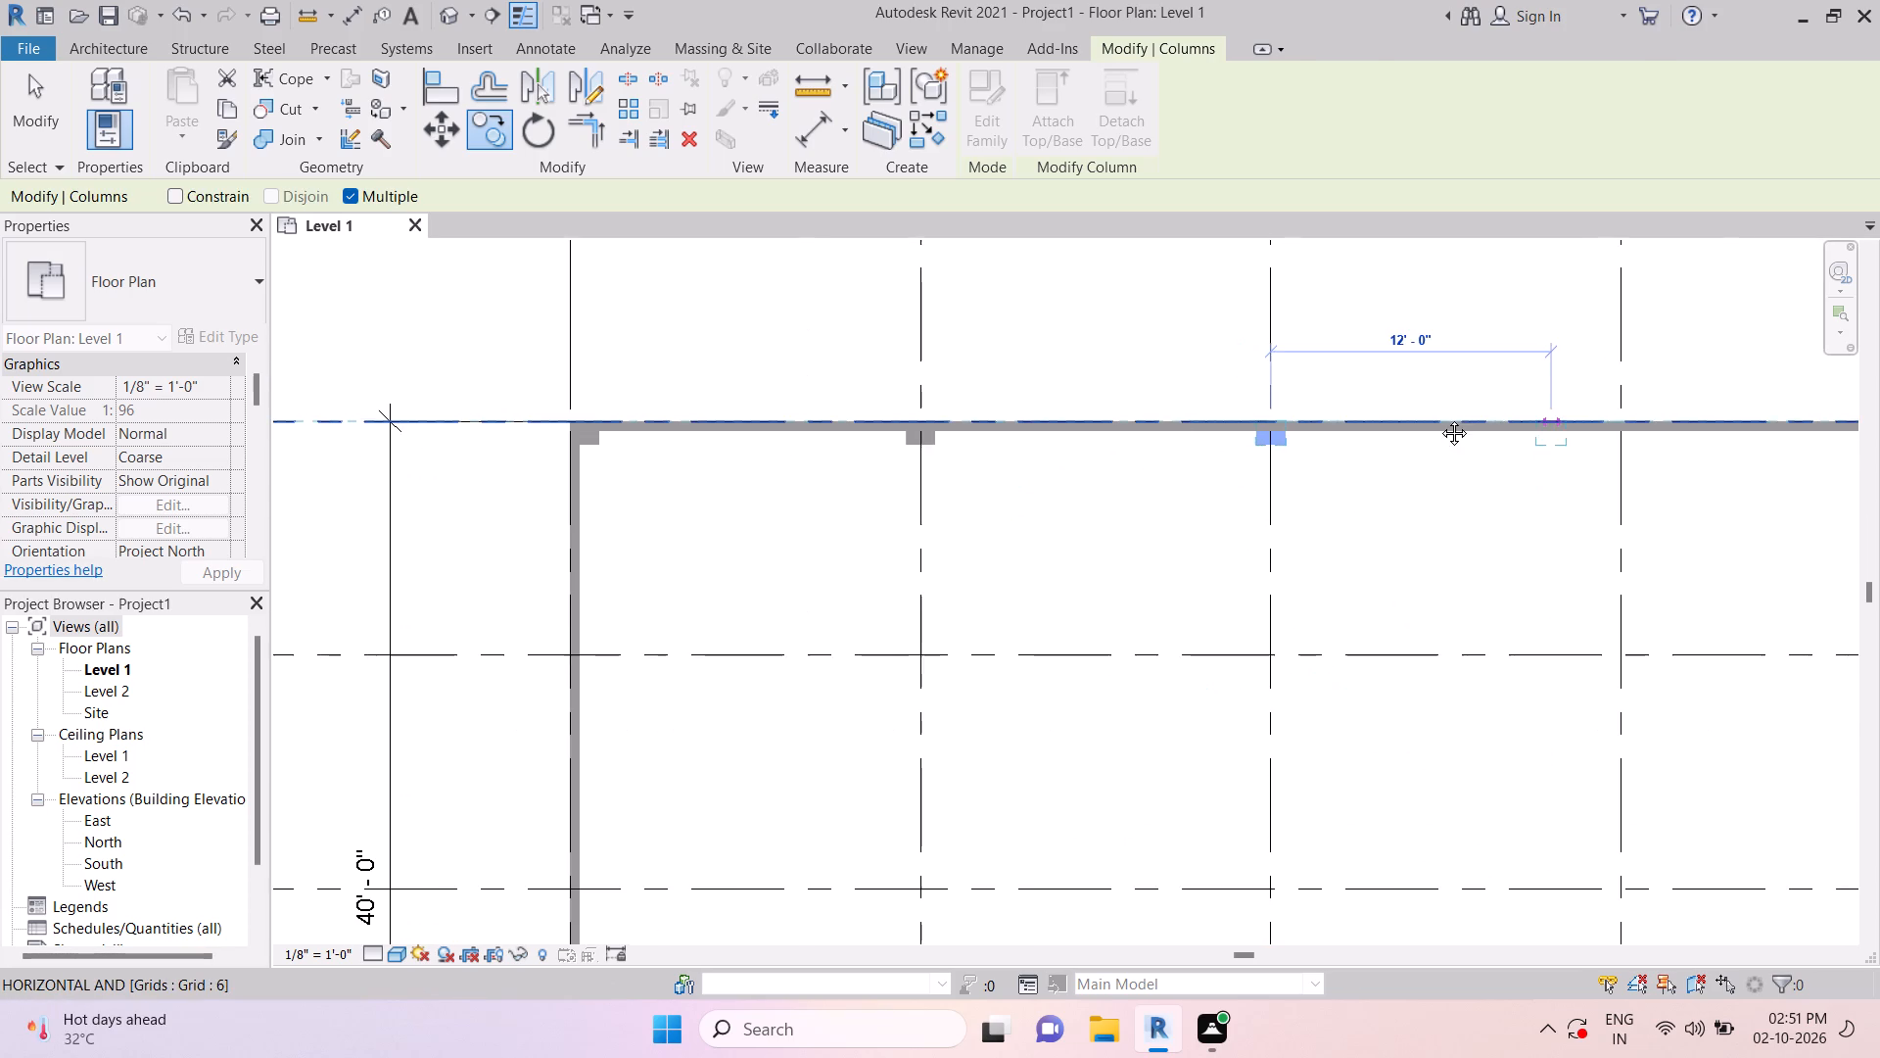
middle_click_drag(1439, 418, 1127, 418)
scroll(1197, 419, "up", 16)
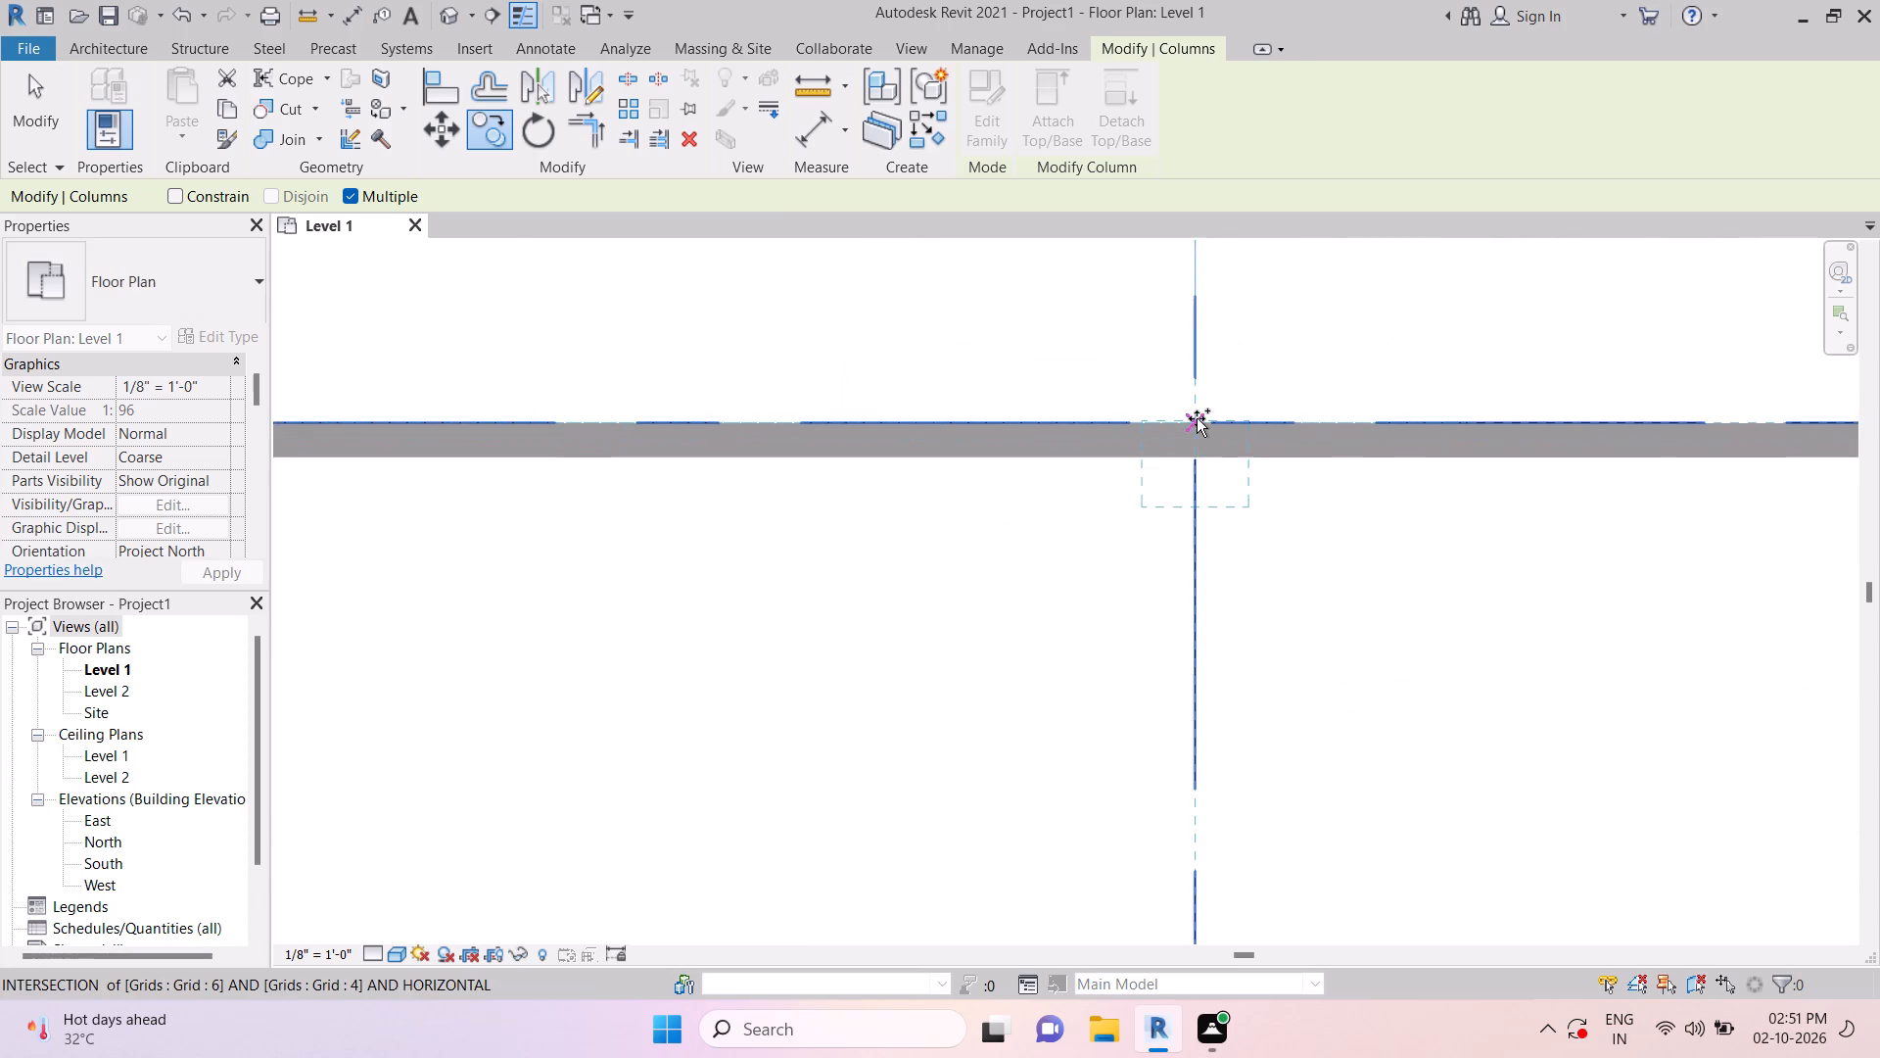
scroll(1197, 418, "up", 8)
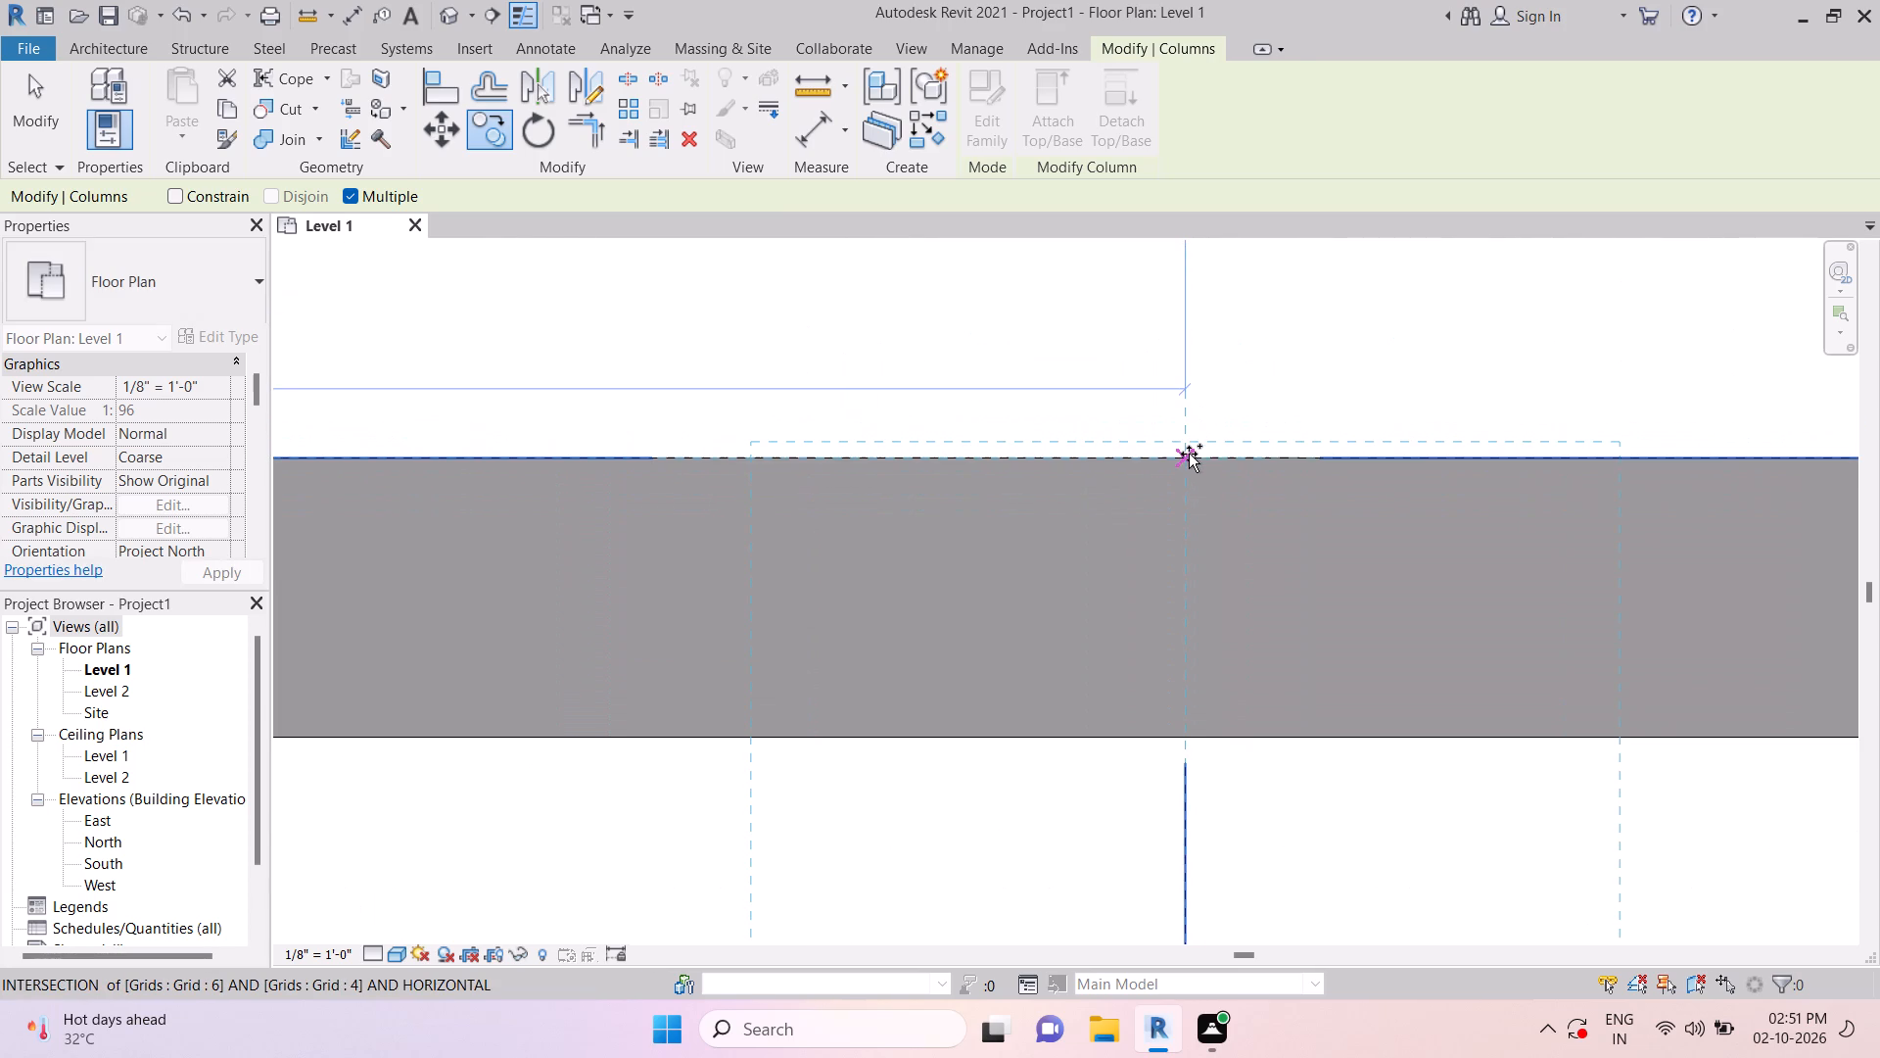
left_click(1189, 454)
scroll(1191, 457, "down", 6)
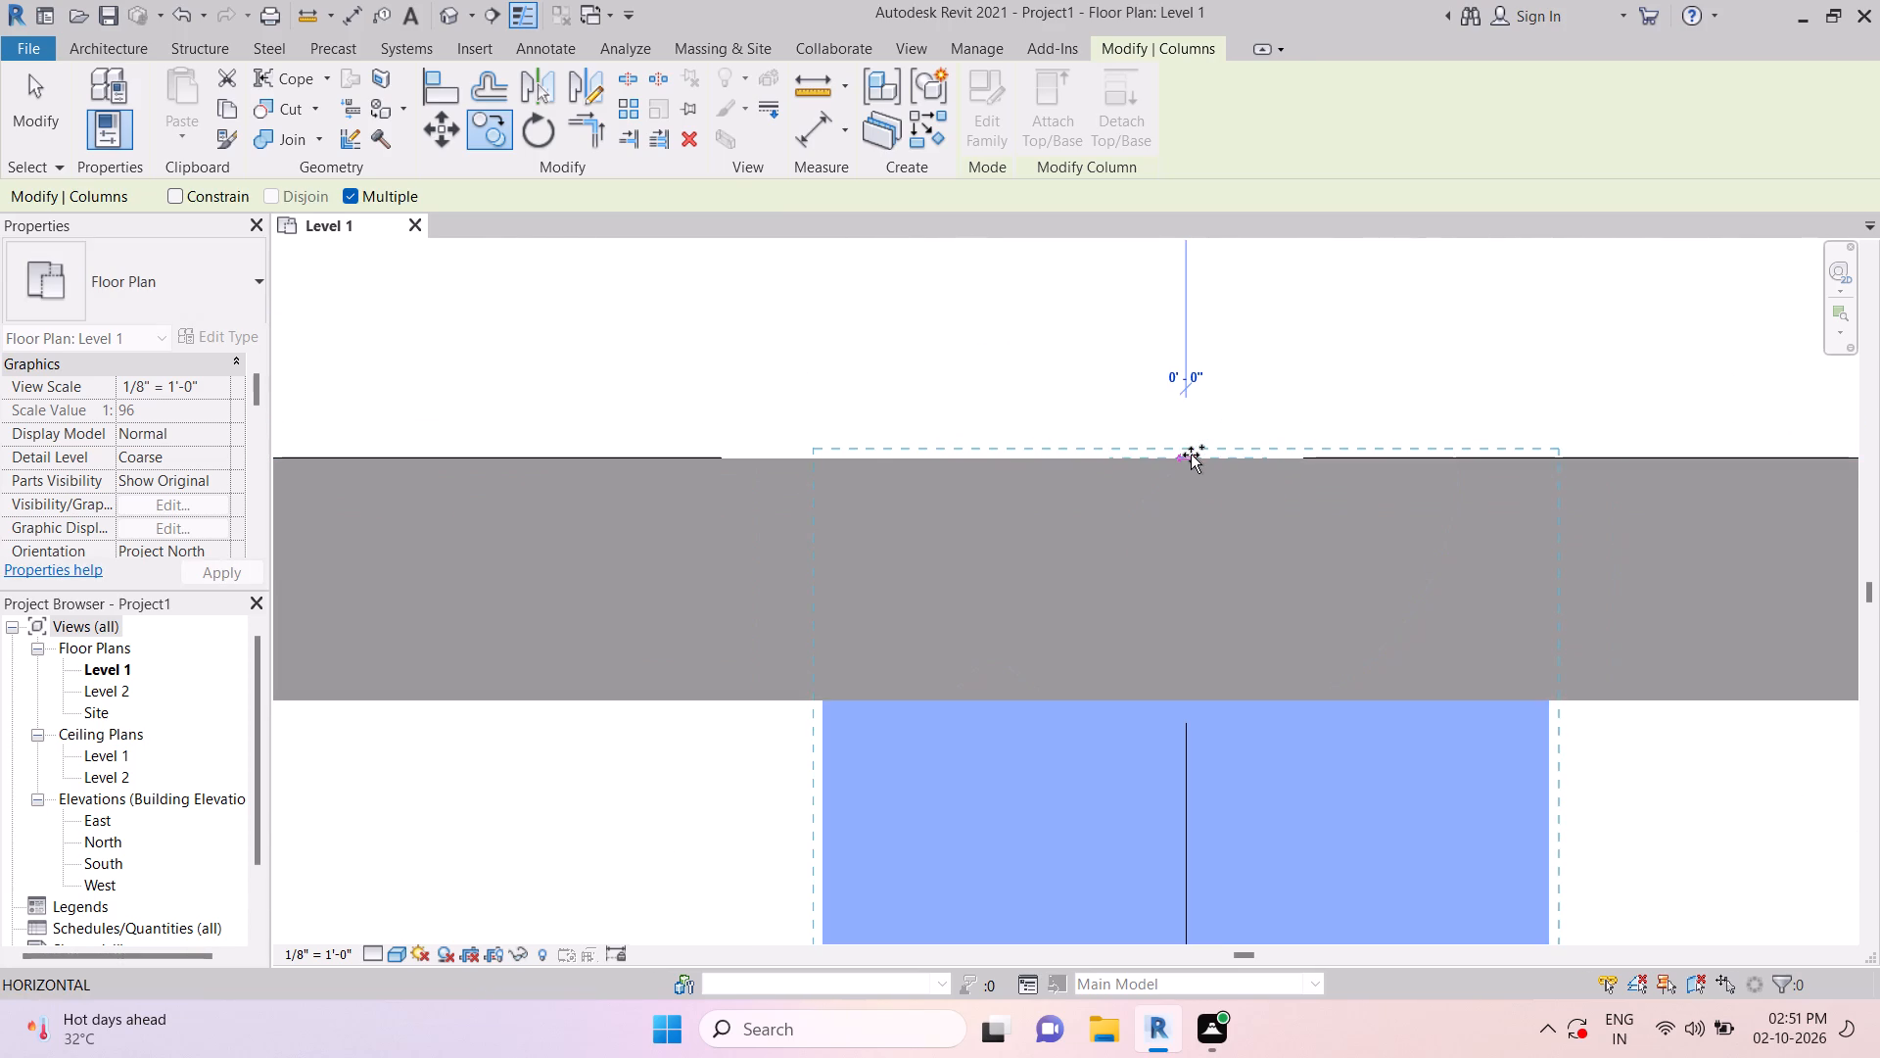
scroll(1191, 455, "down", 19)
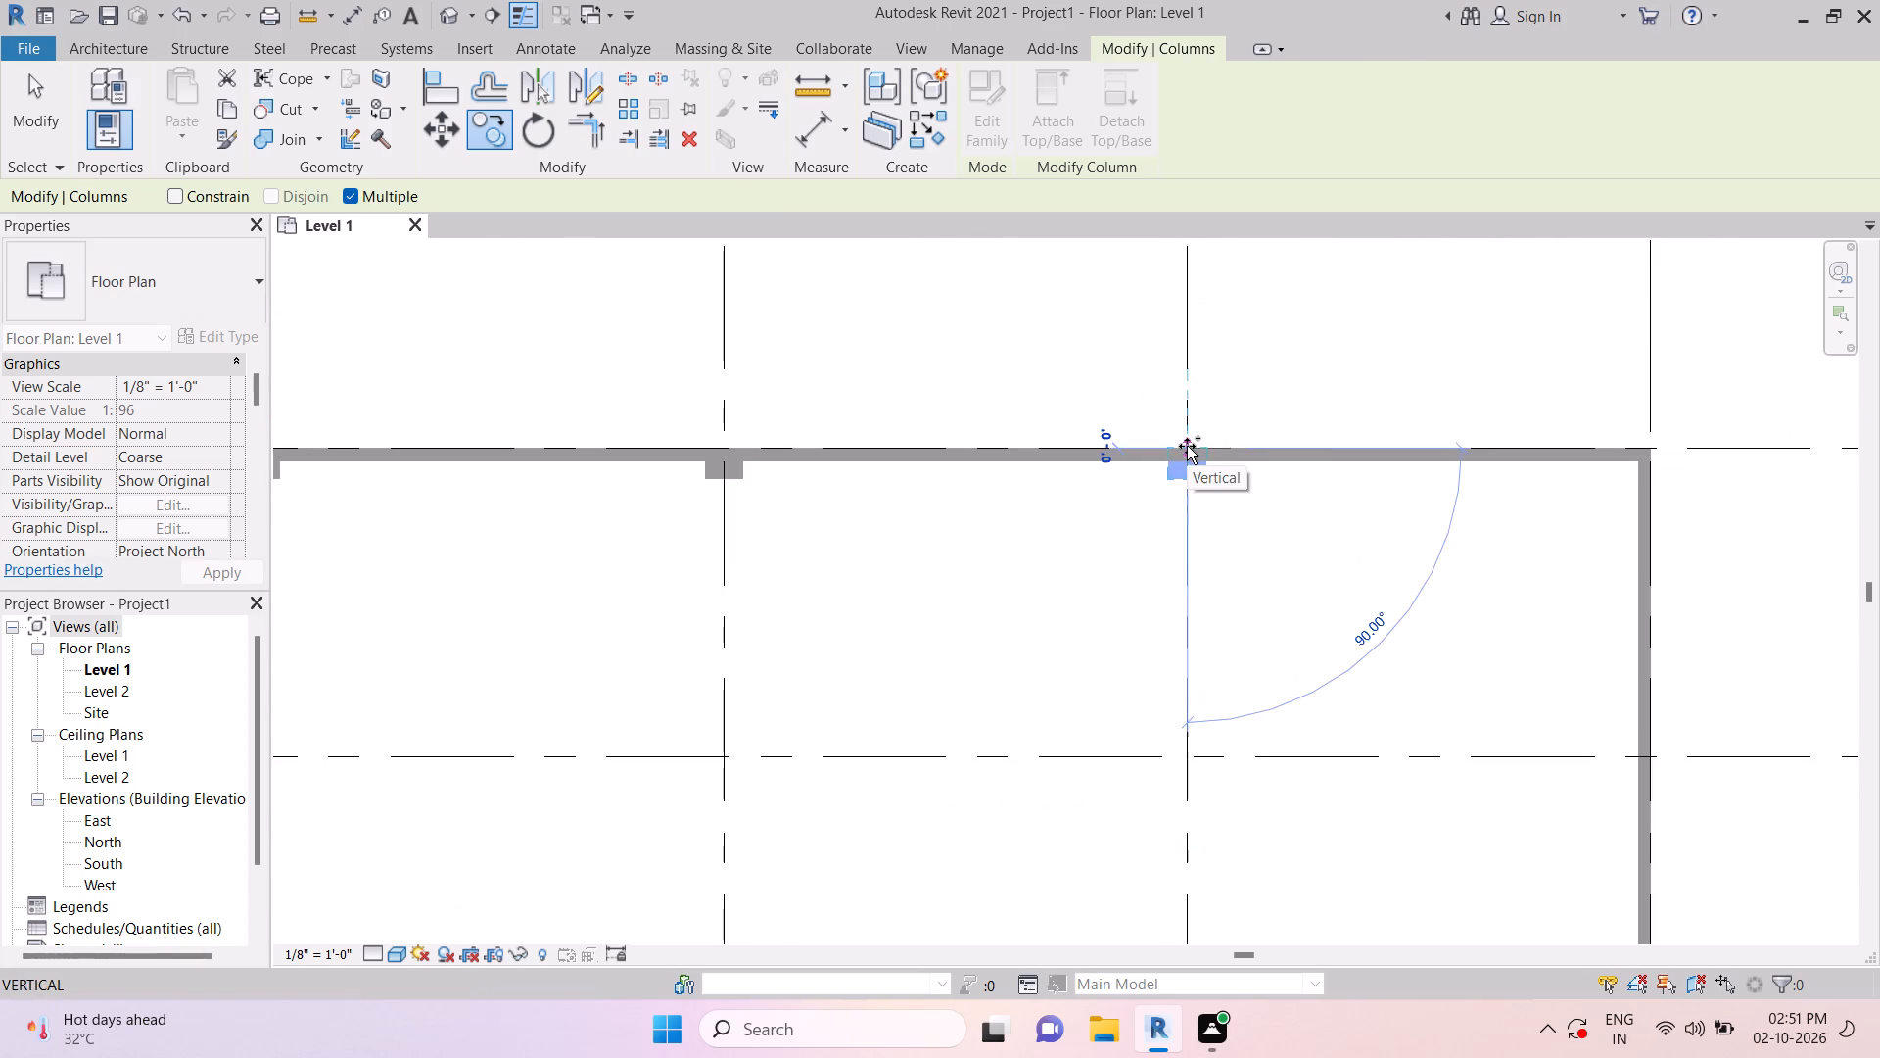
key("Escape")
key("Escape")
key("Escape")
key("Escape")
key("Escape")
key("Escape")
key("Escape")
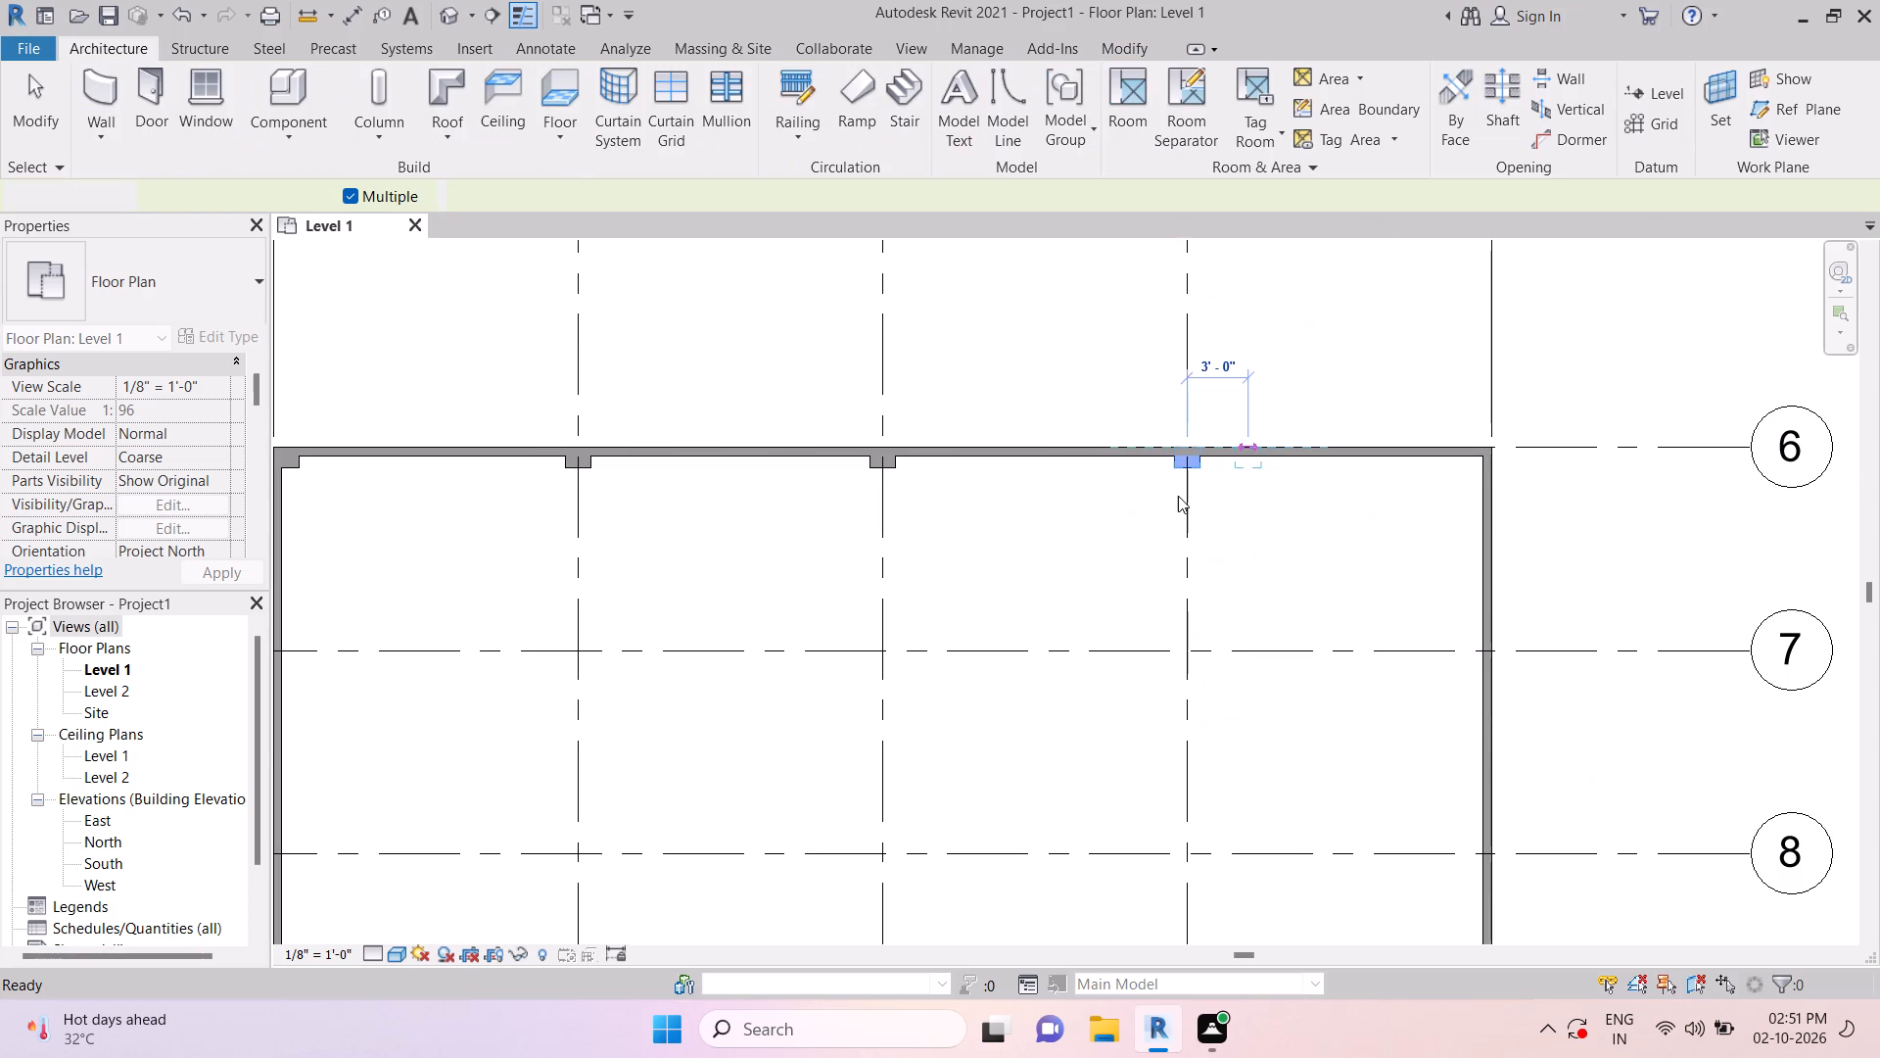
Copy the grid 4 column by its upper-right corner to the outer upper-right corner of the building walls.
left_click(1182, 472)
scroll(1181, 453, "up", 1)
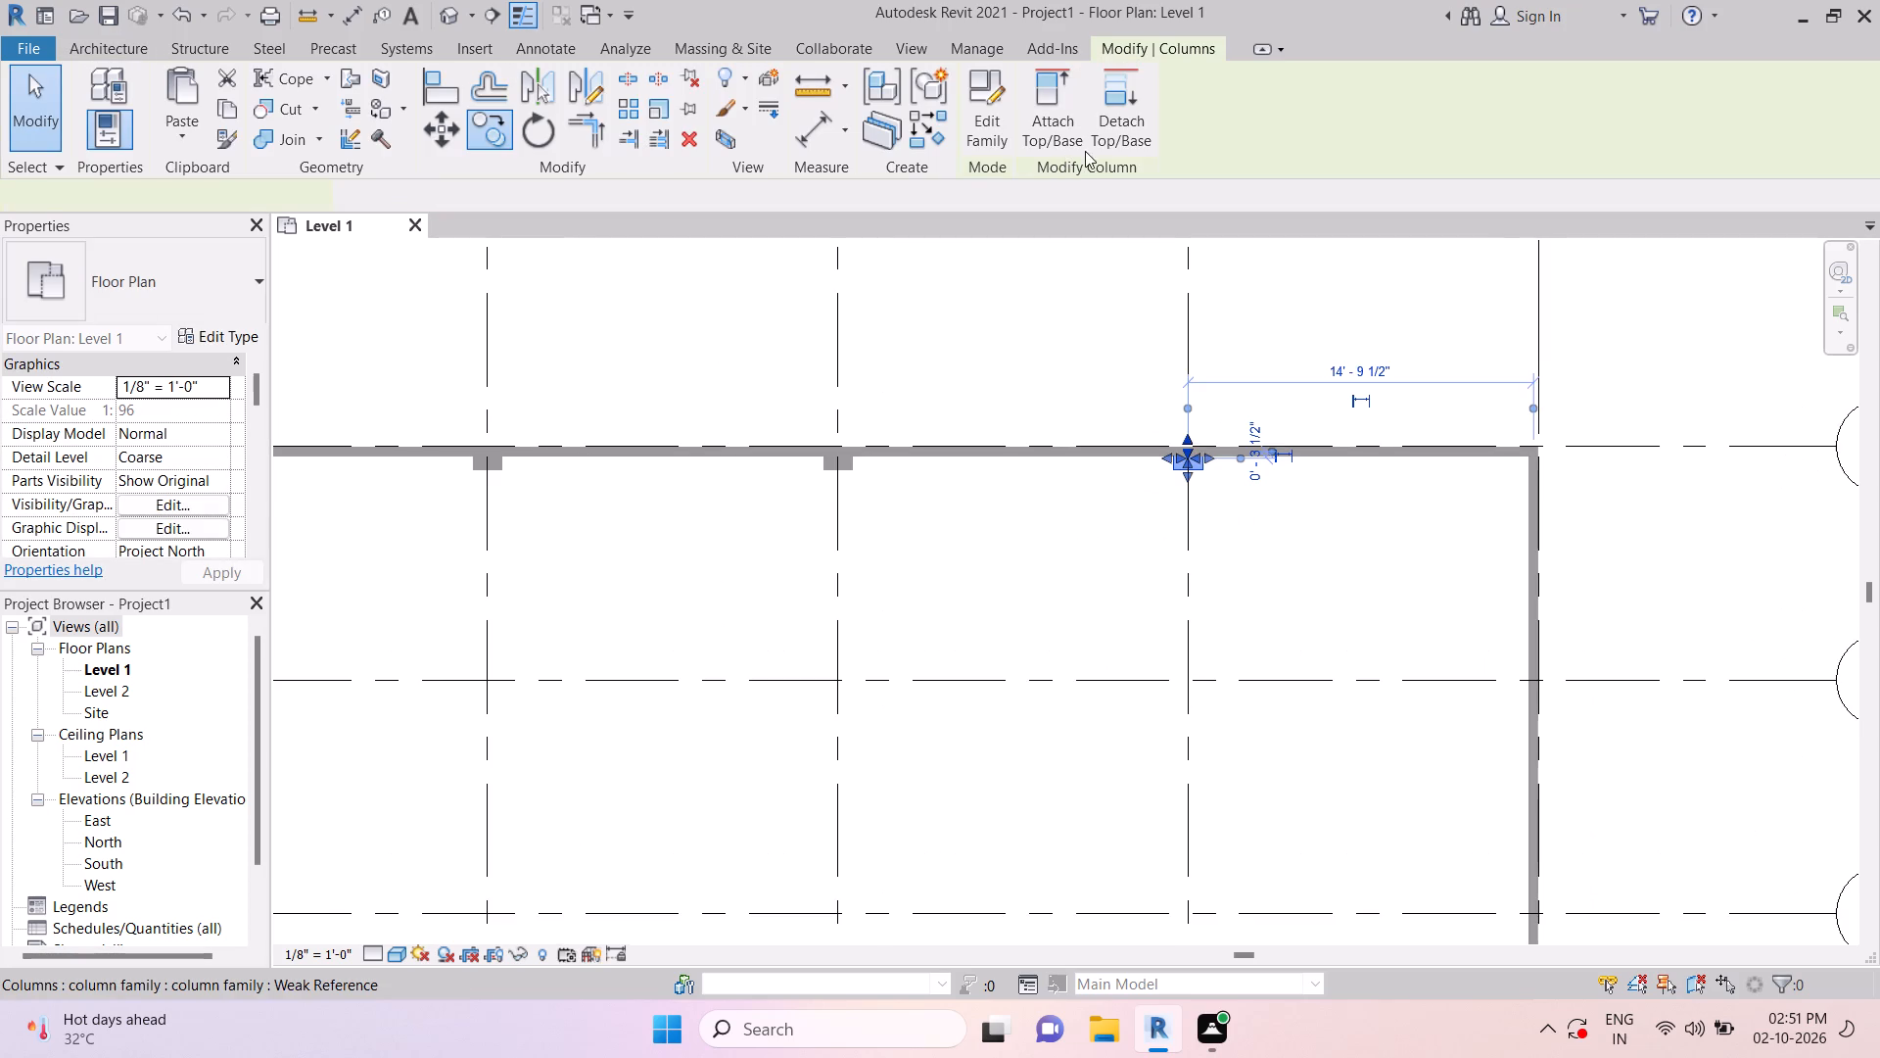
left_click(498, 123)
scroll(1186, 440, "up", 7)
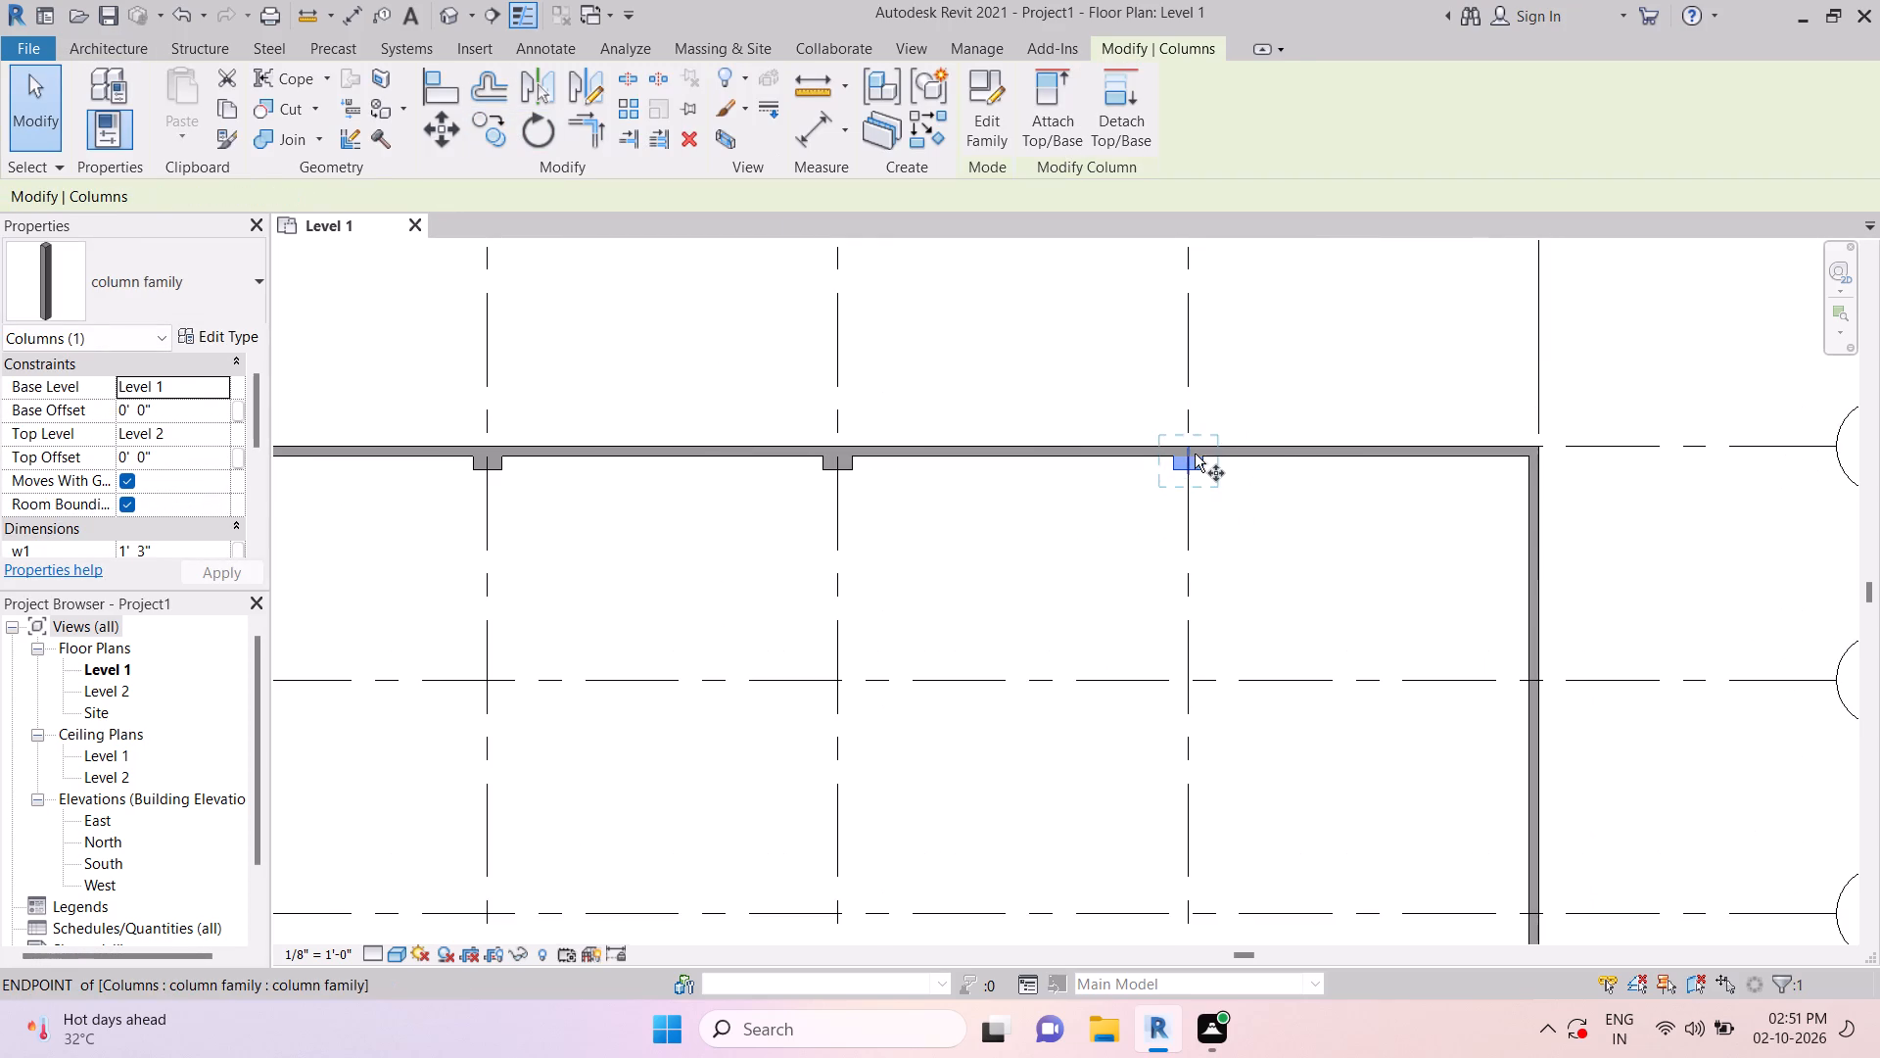
scroll(1195, 454, "up", 20)
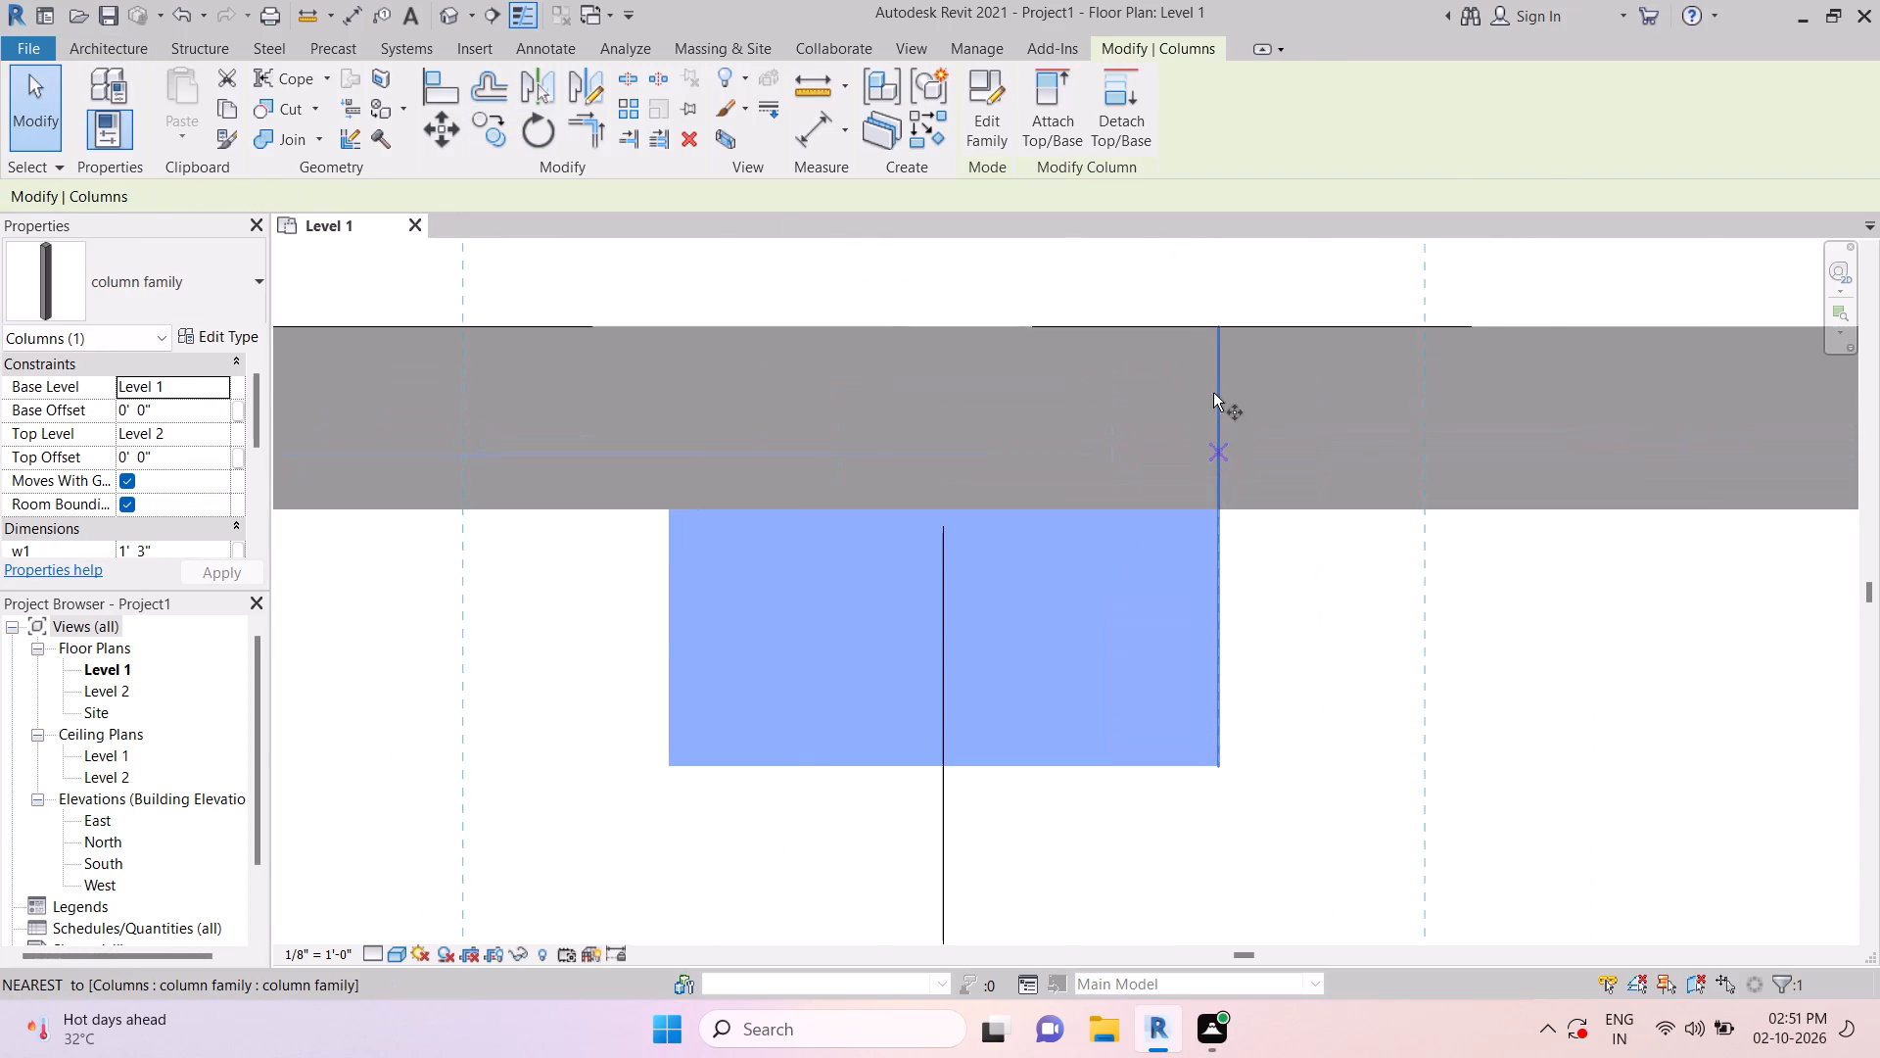
scroll(1226, 382, "down", 6)
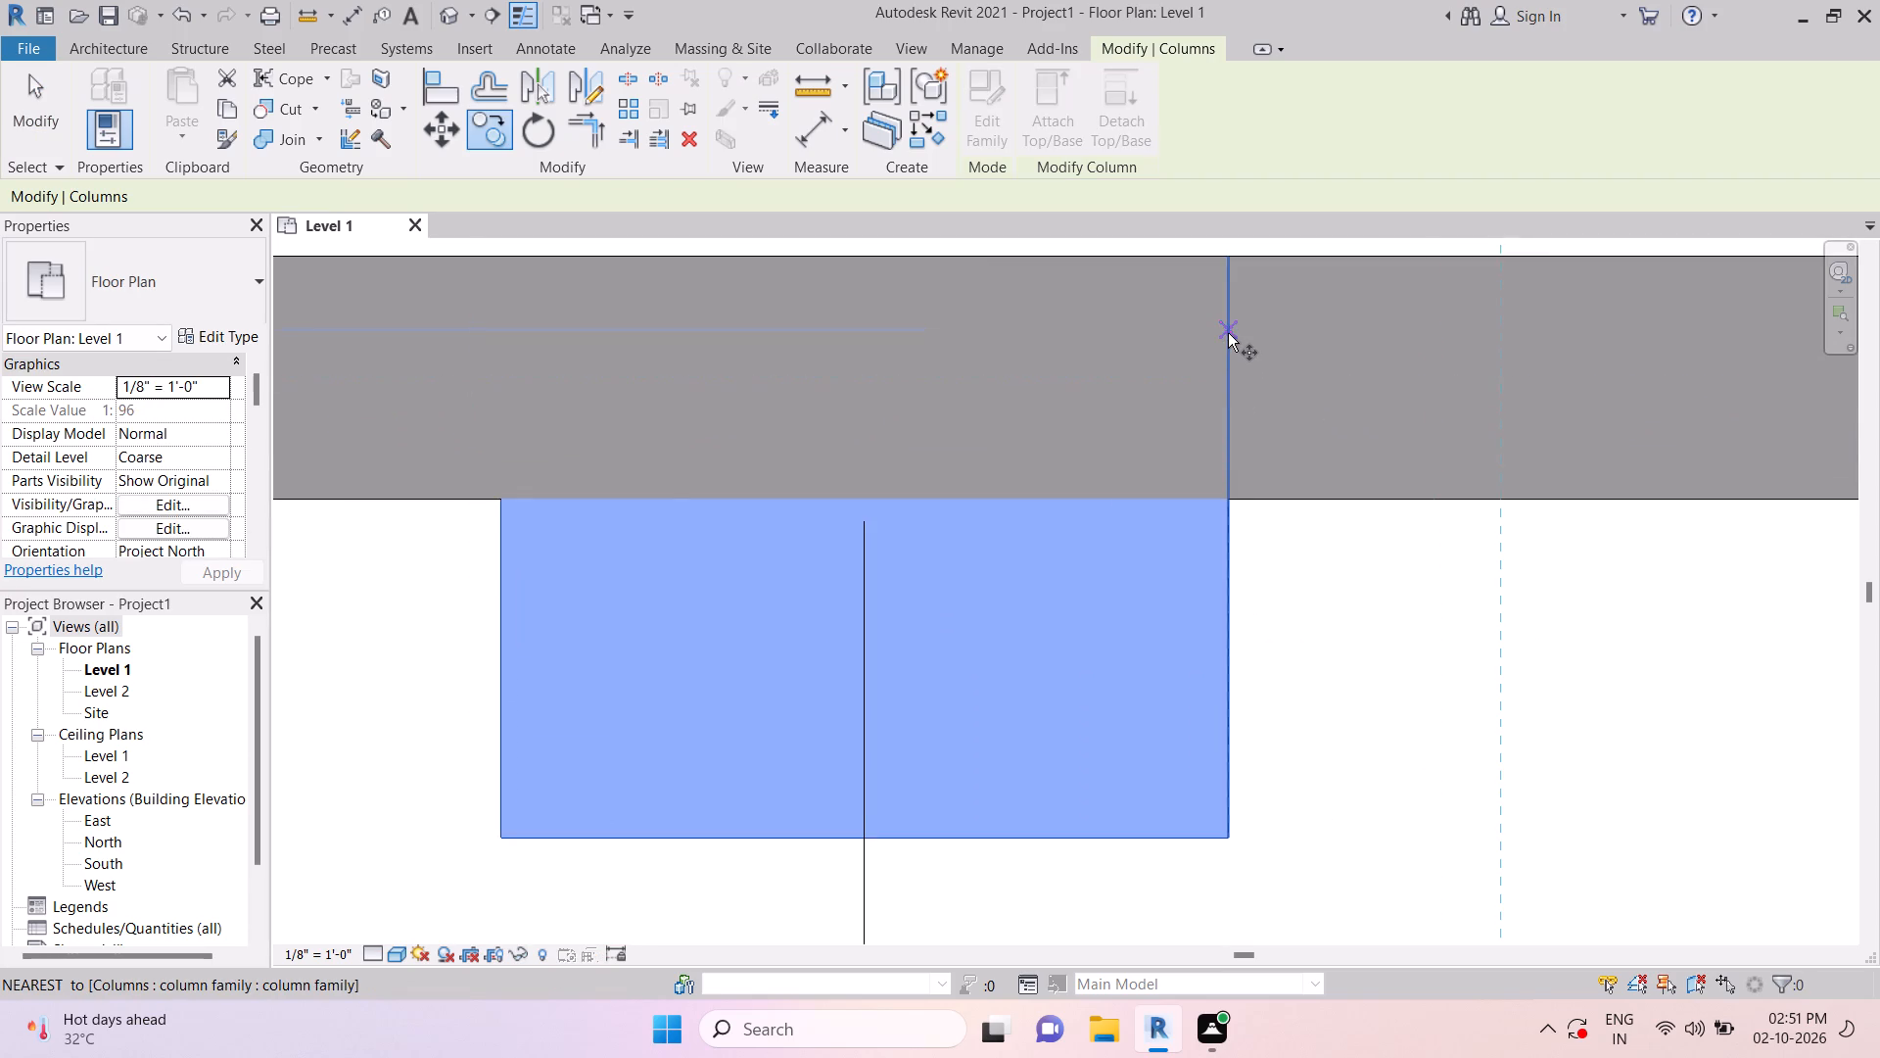
left_click(1227, 279)
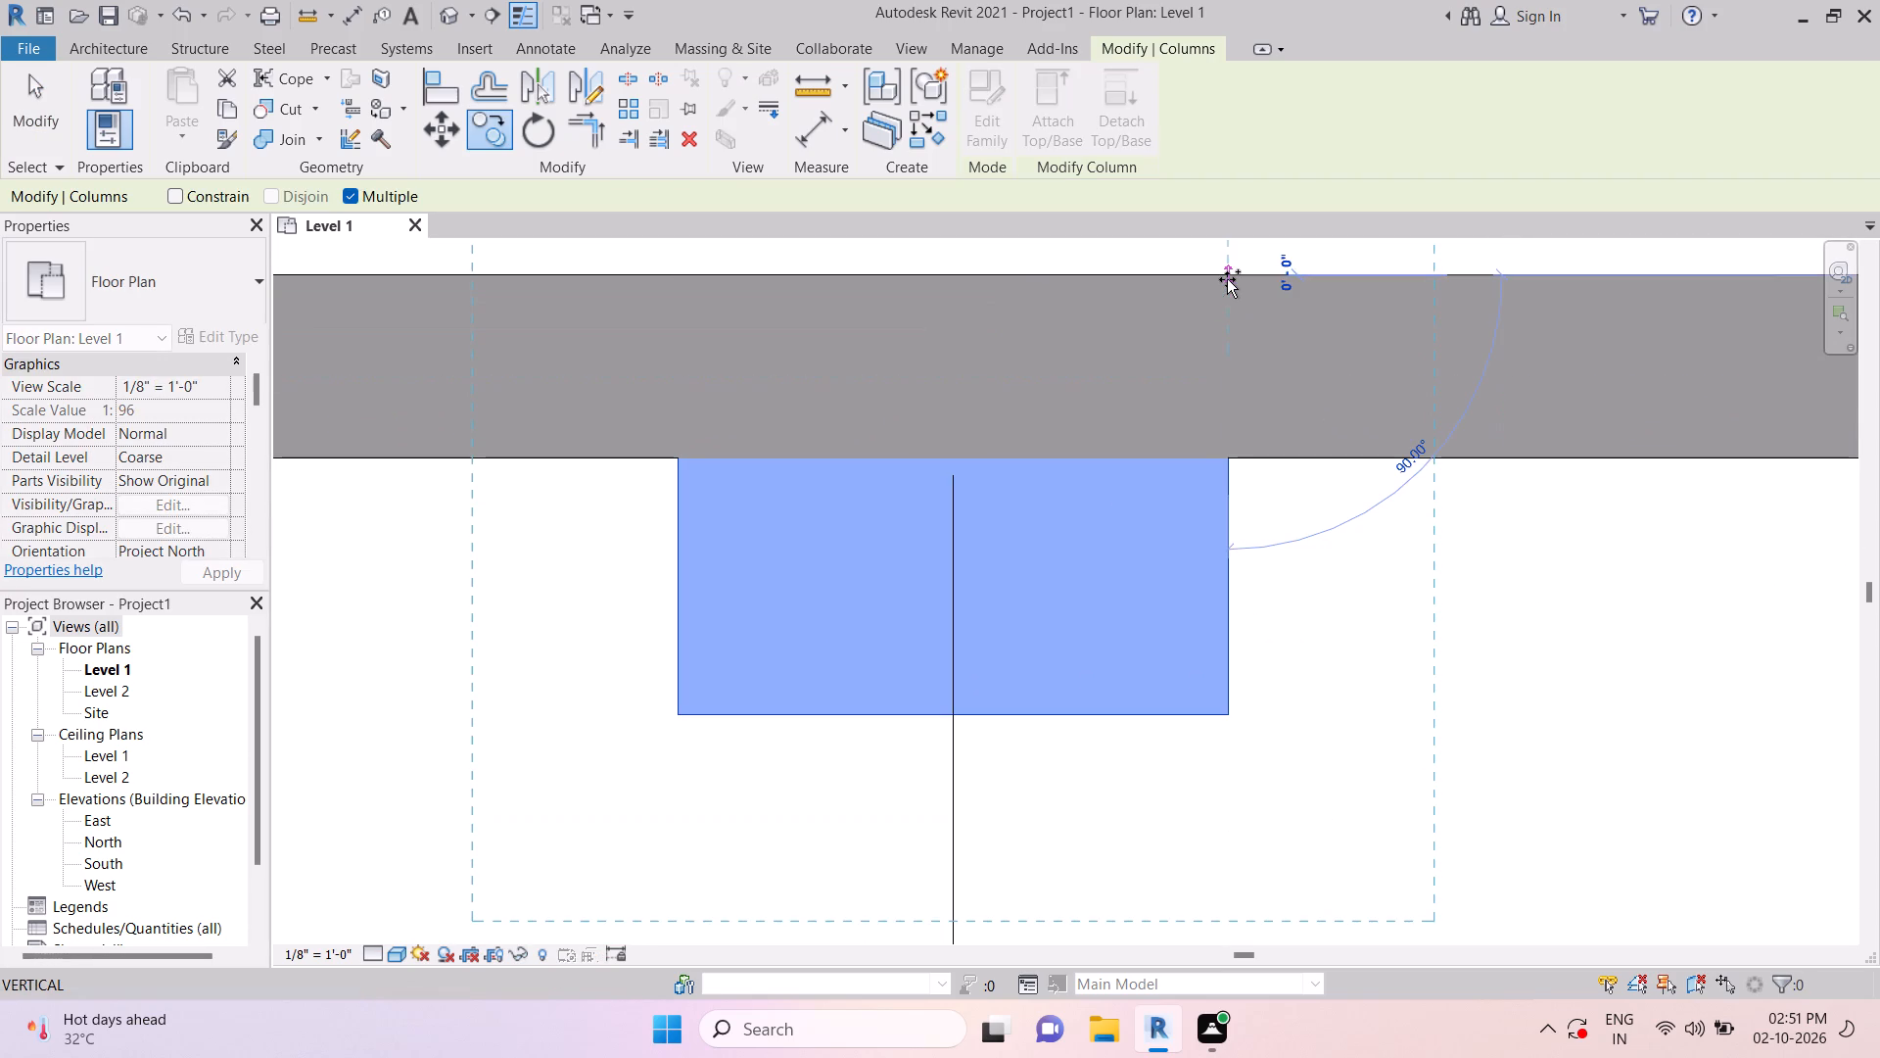
scroll(1227, 283, "down", 13)
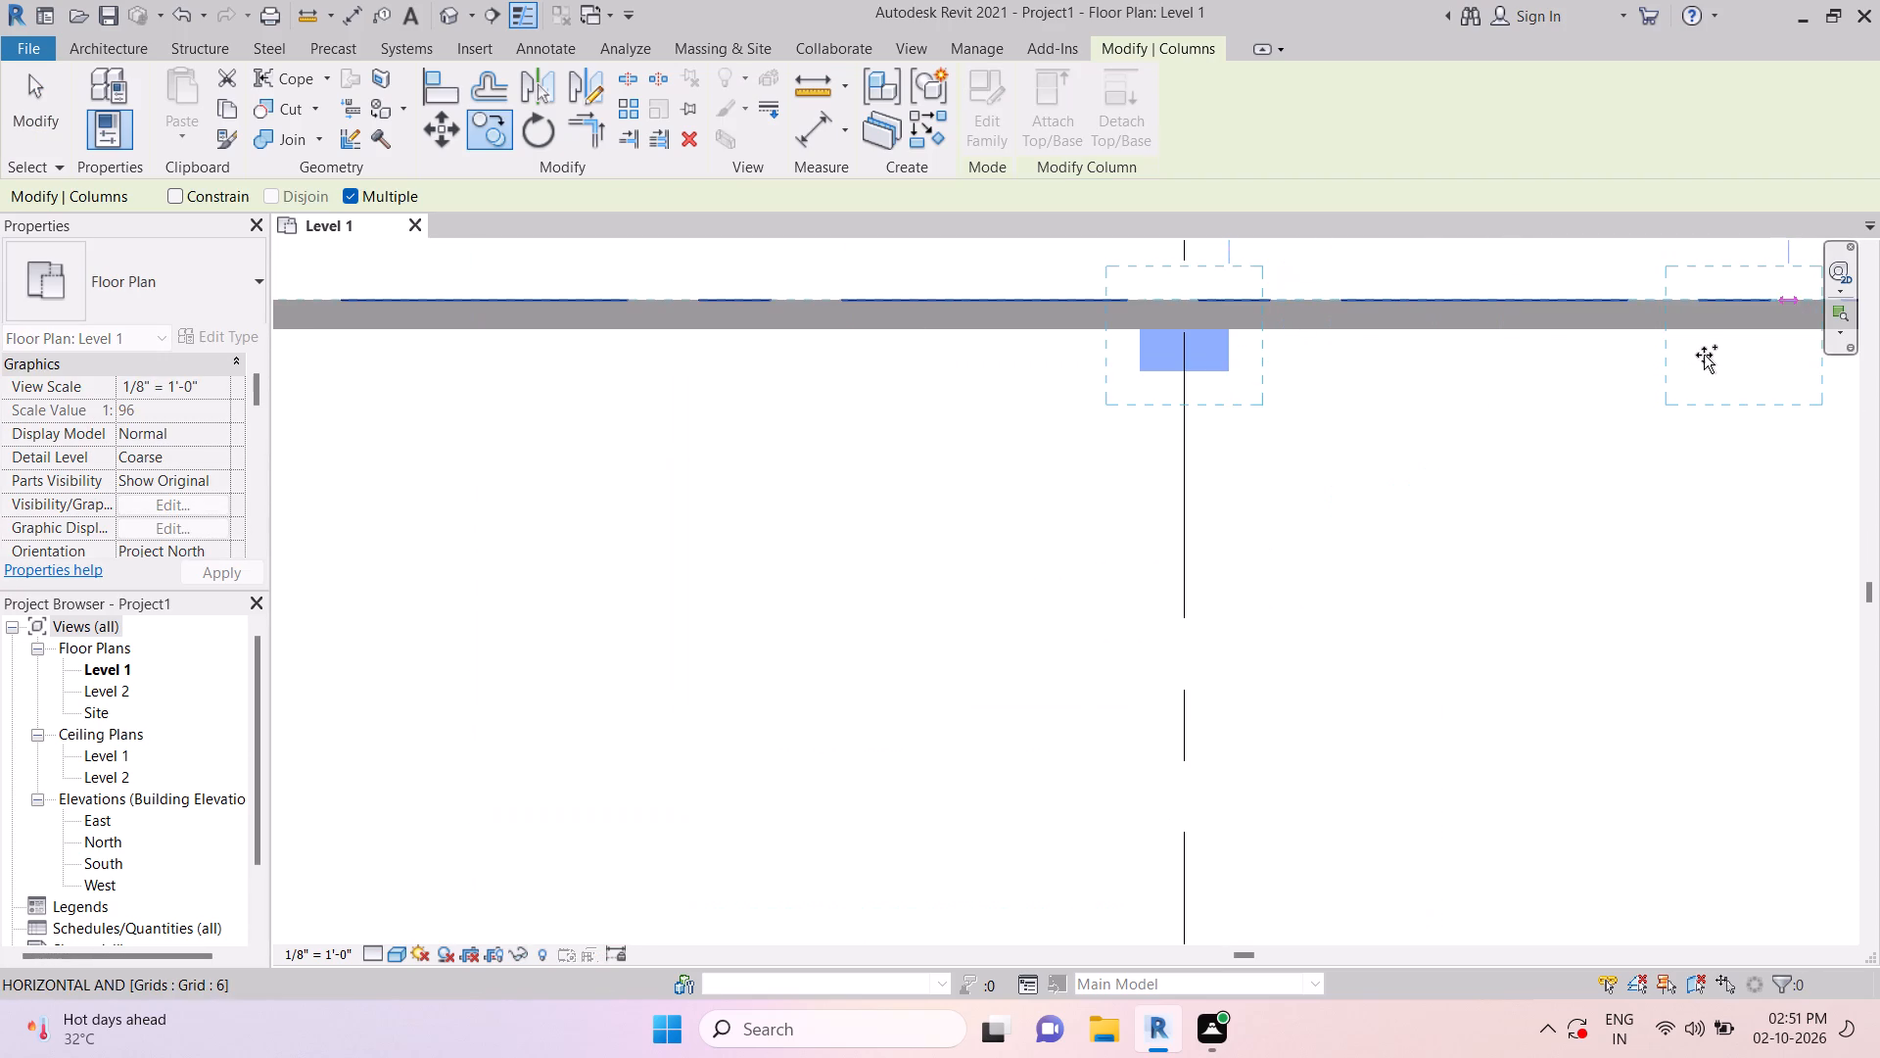
middle_click_drag(1684, 354, 997, 400)
scroll(1565, 355, "up", 4)
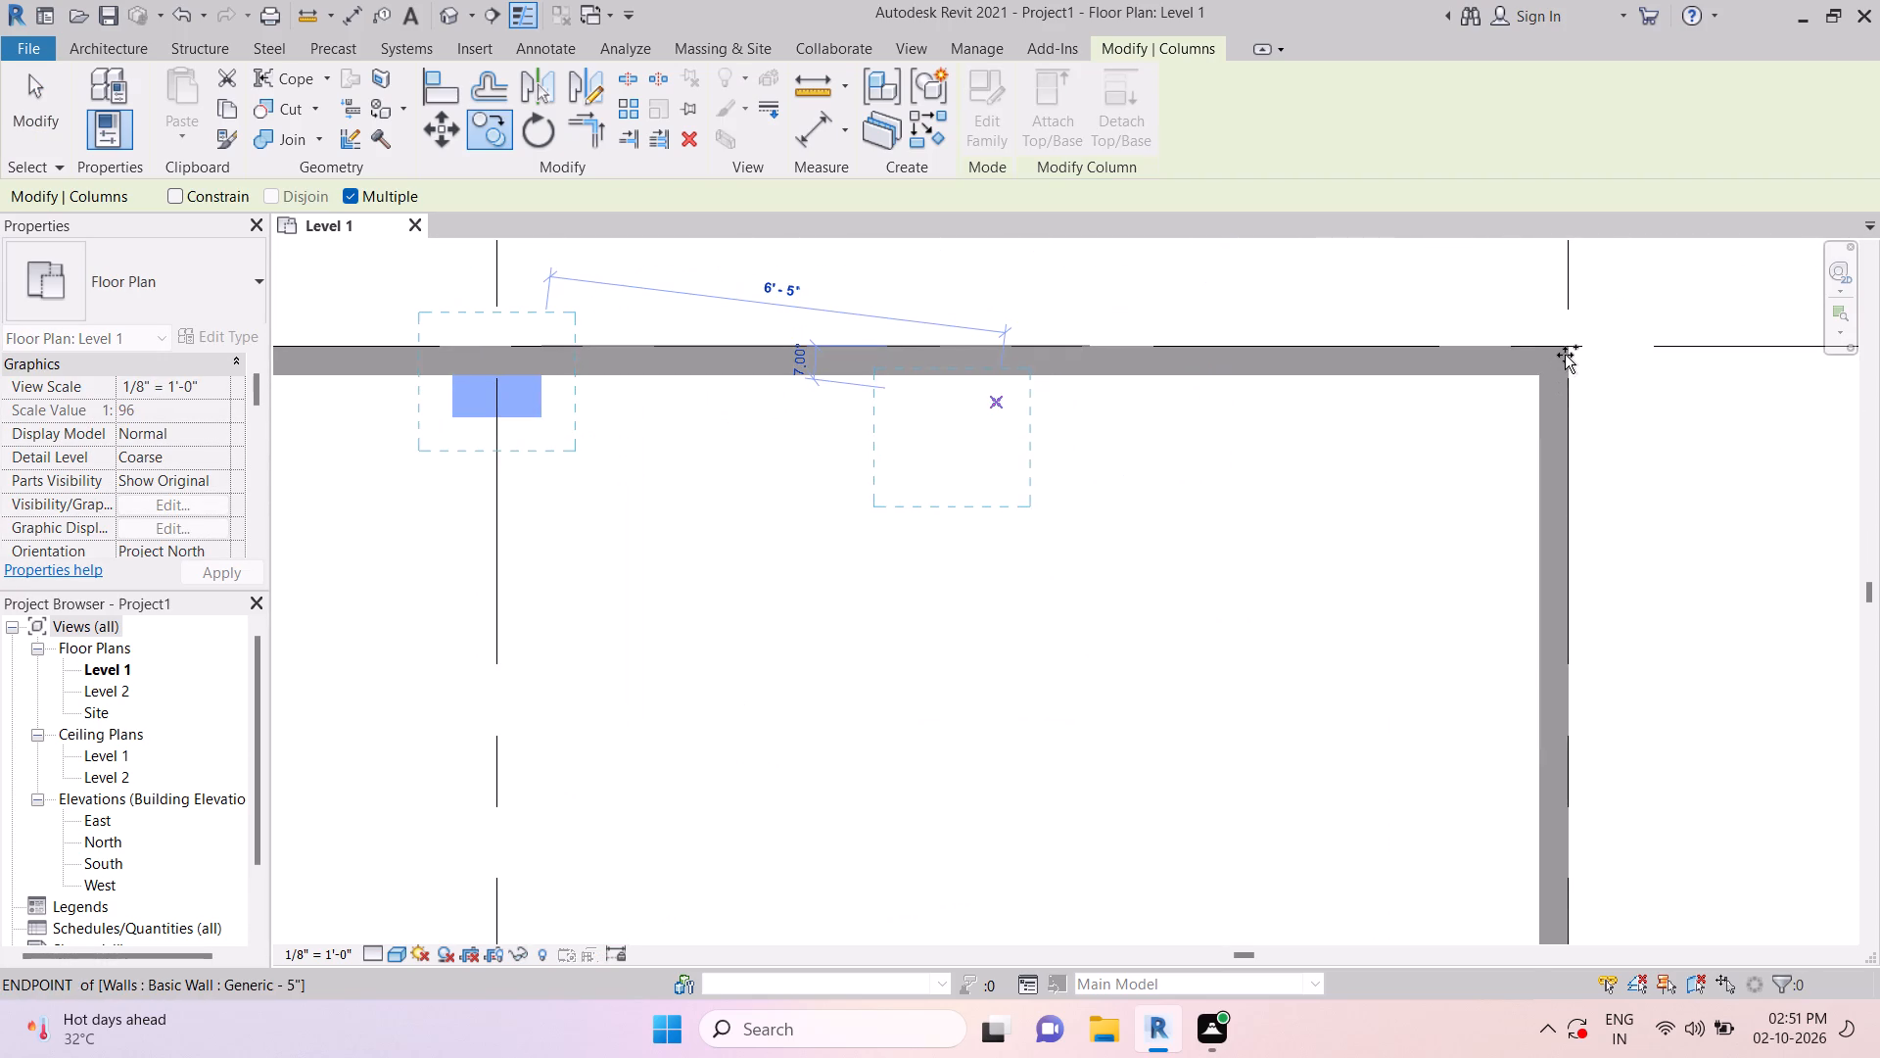
scroll(1565, 355, "up", 4)
left_click(1573, 334)
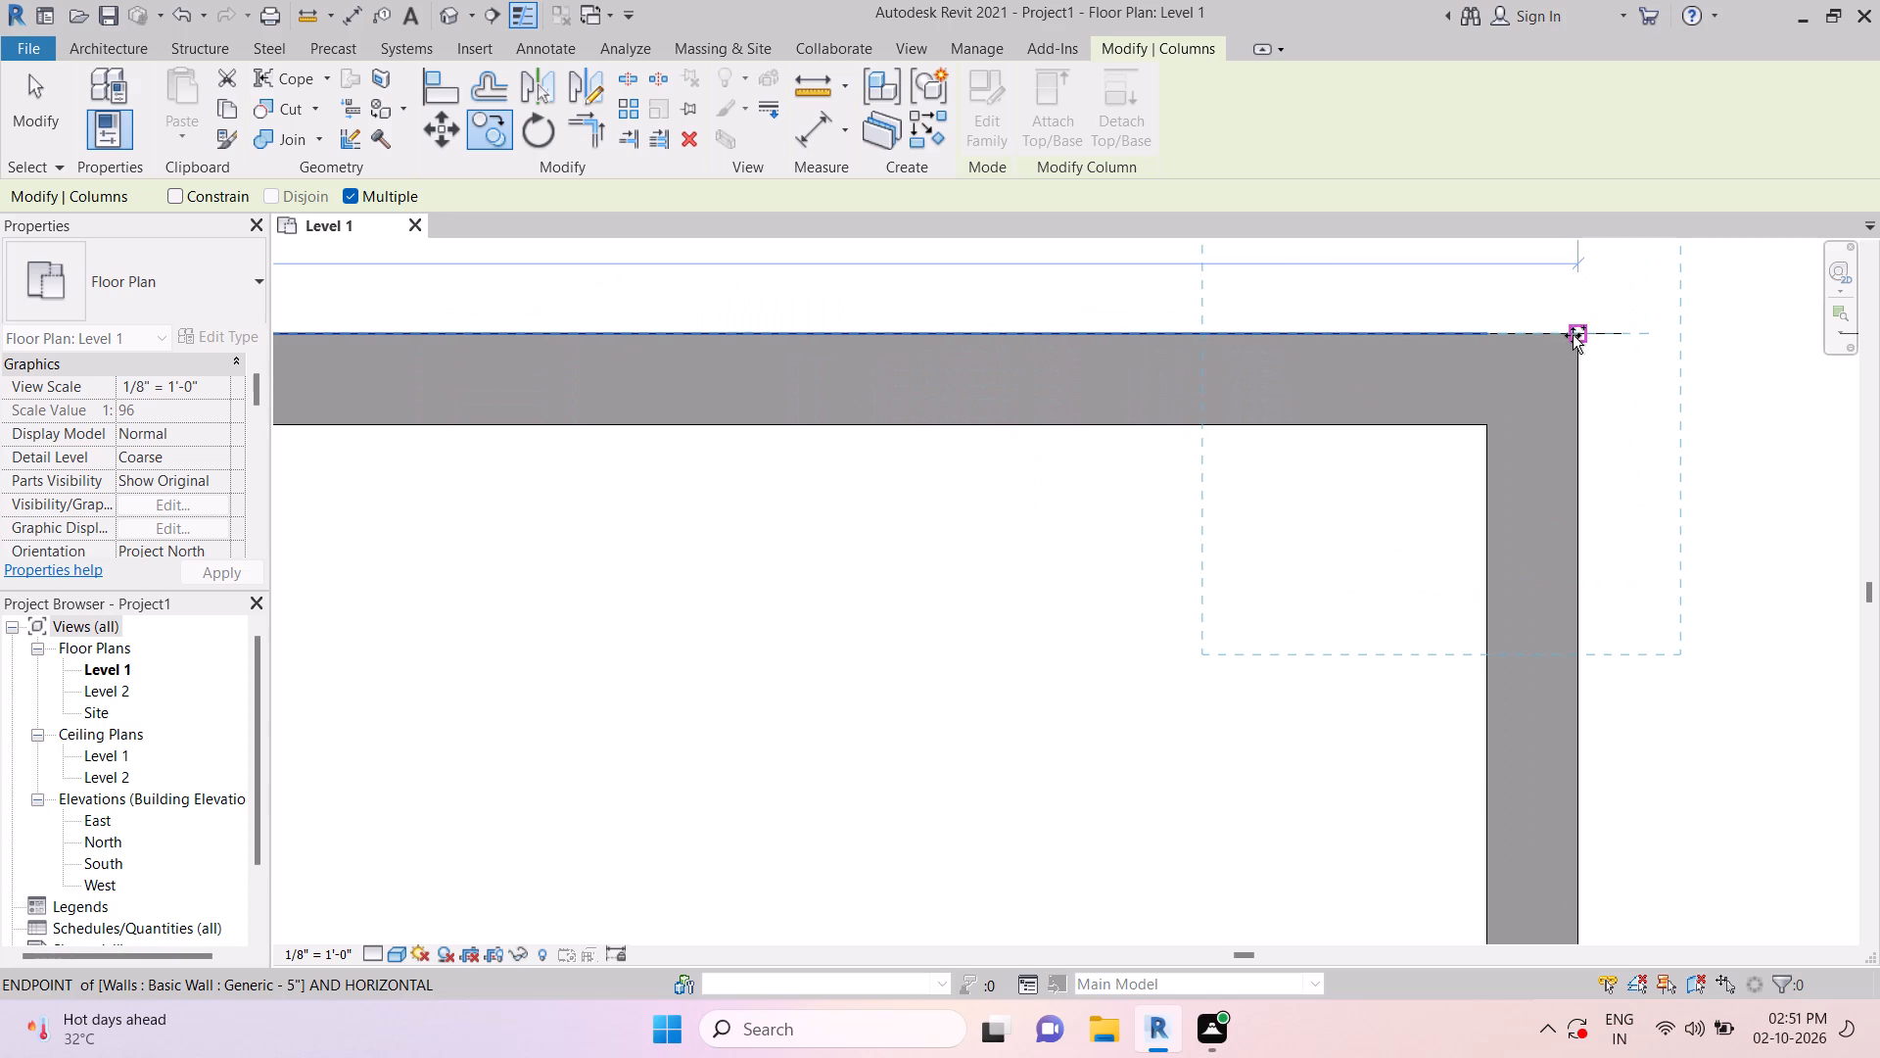
key("Escape")
key("Escape")
key("Escape")
key("Escape")
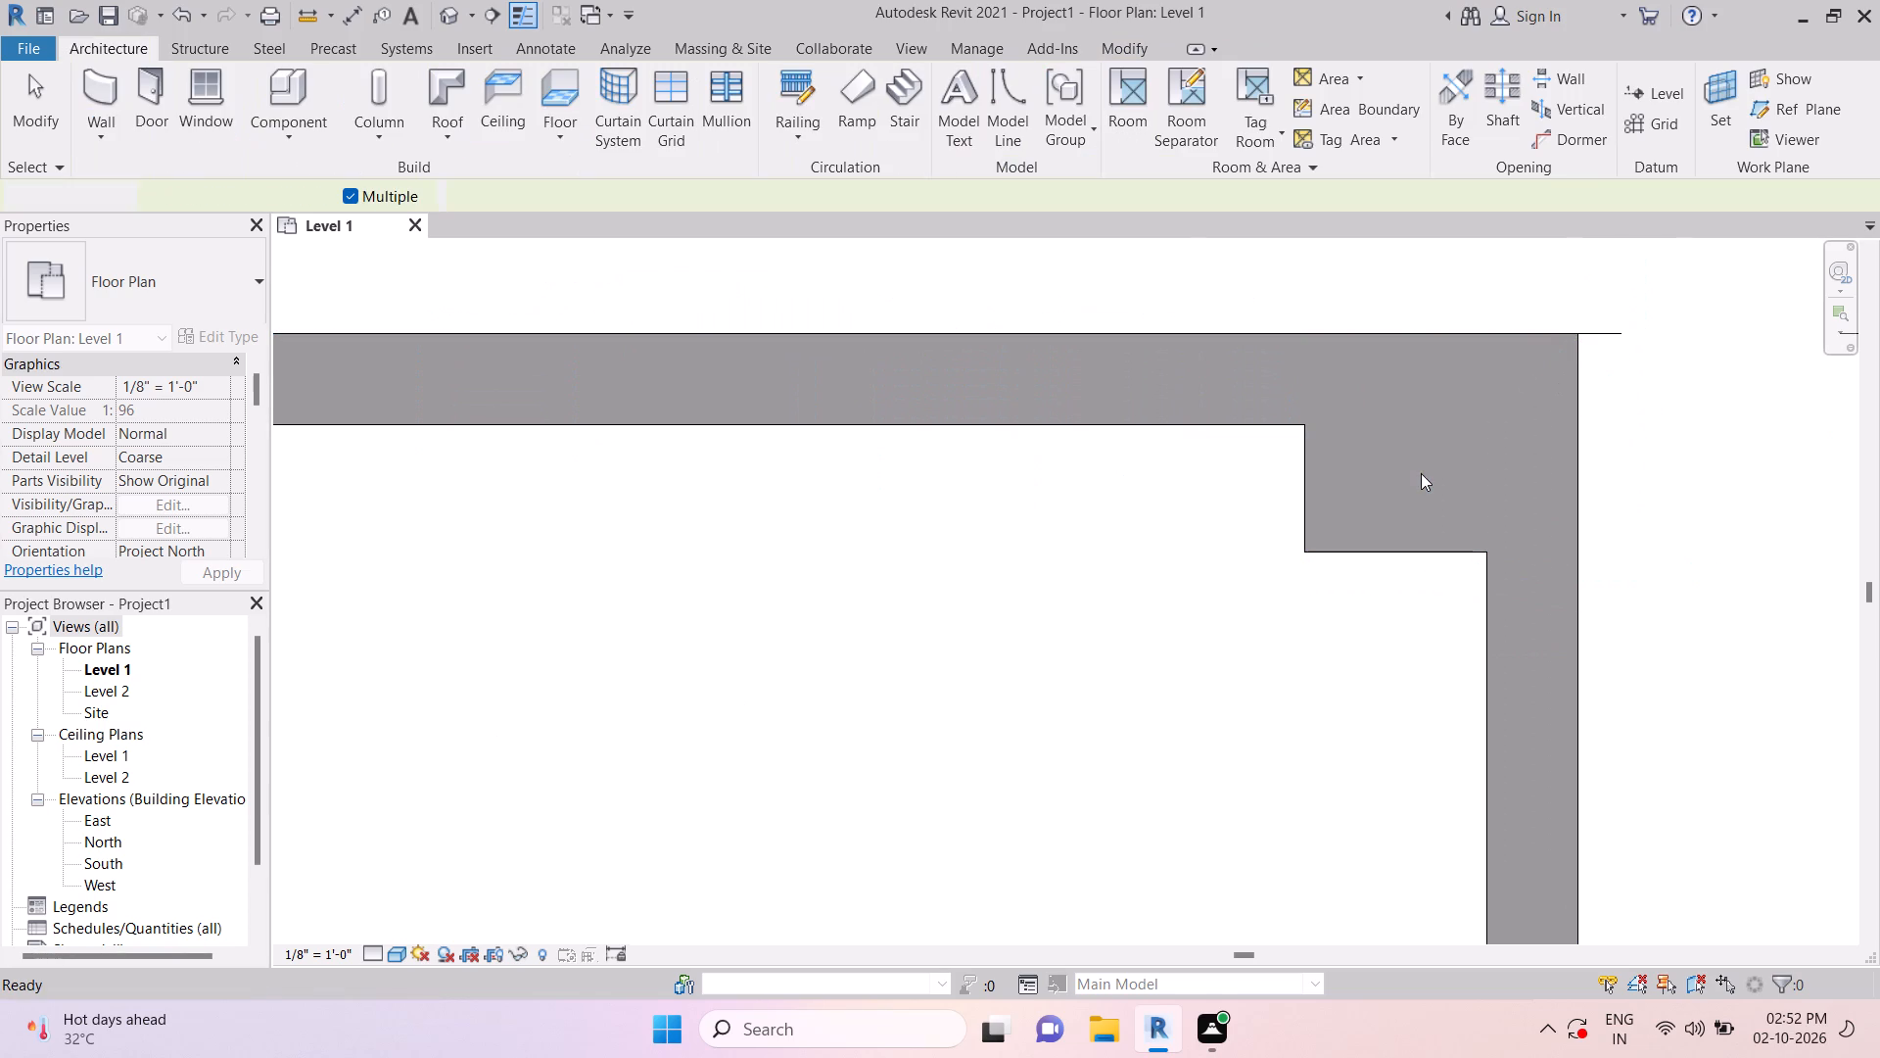
Copy the building's upper-left corner column by its left-edge midpoint to the intersection of grids 1 and 7 on the left wall.
key("Escape")
scroll(1425, 486, "down", 20)
scroll(1425, 486, "down", 1)
key("Escape")
key("Escape")
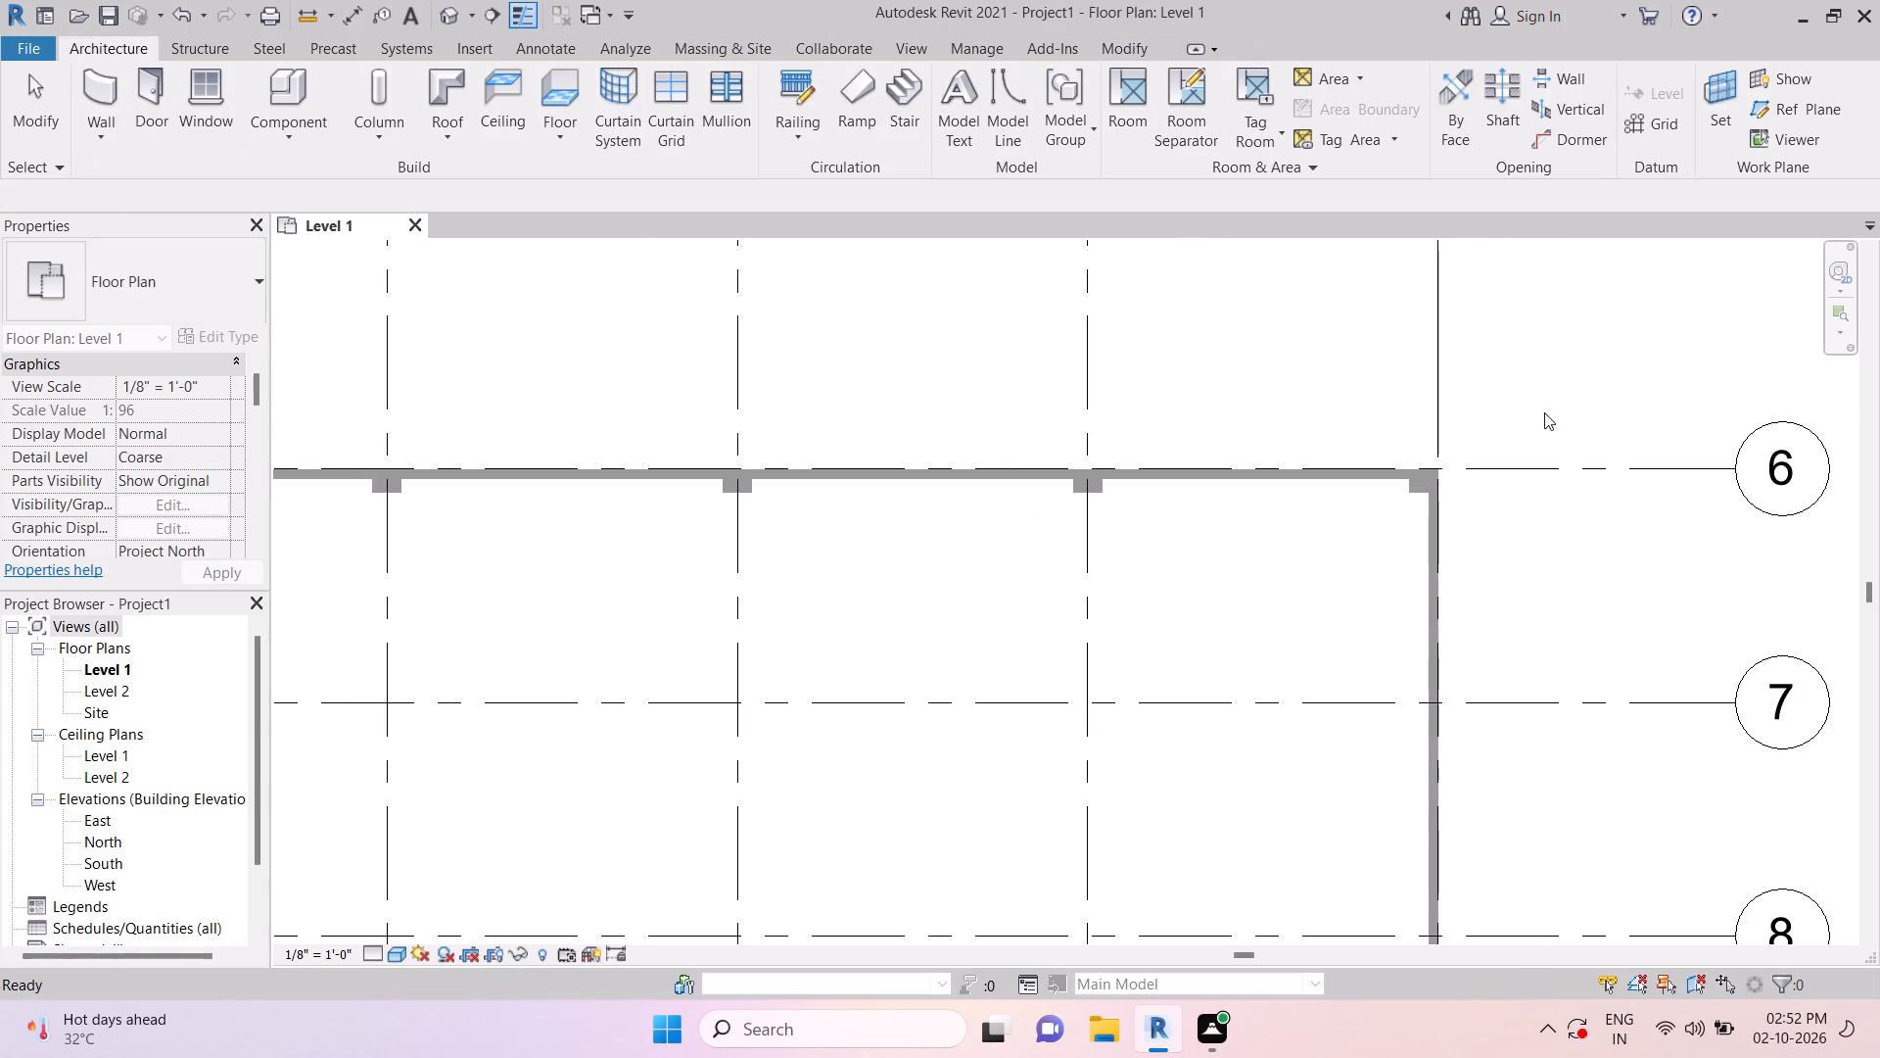
middle_click_drag(972, 592, 1126, 557)
key("Escape")
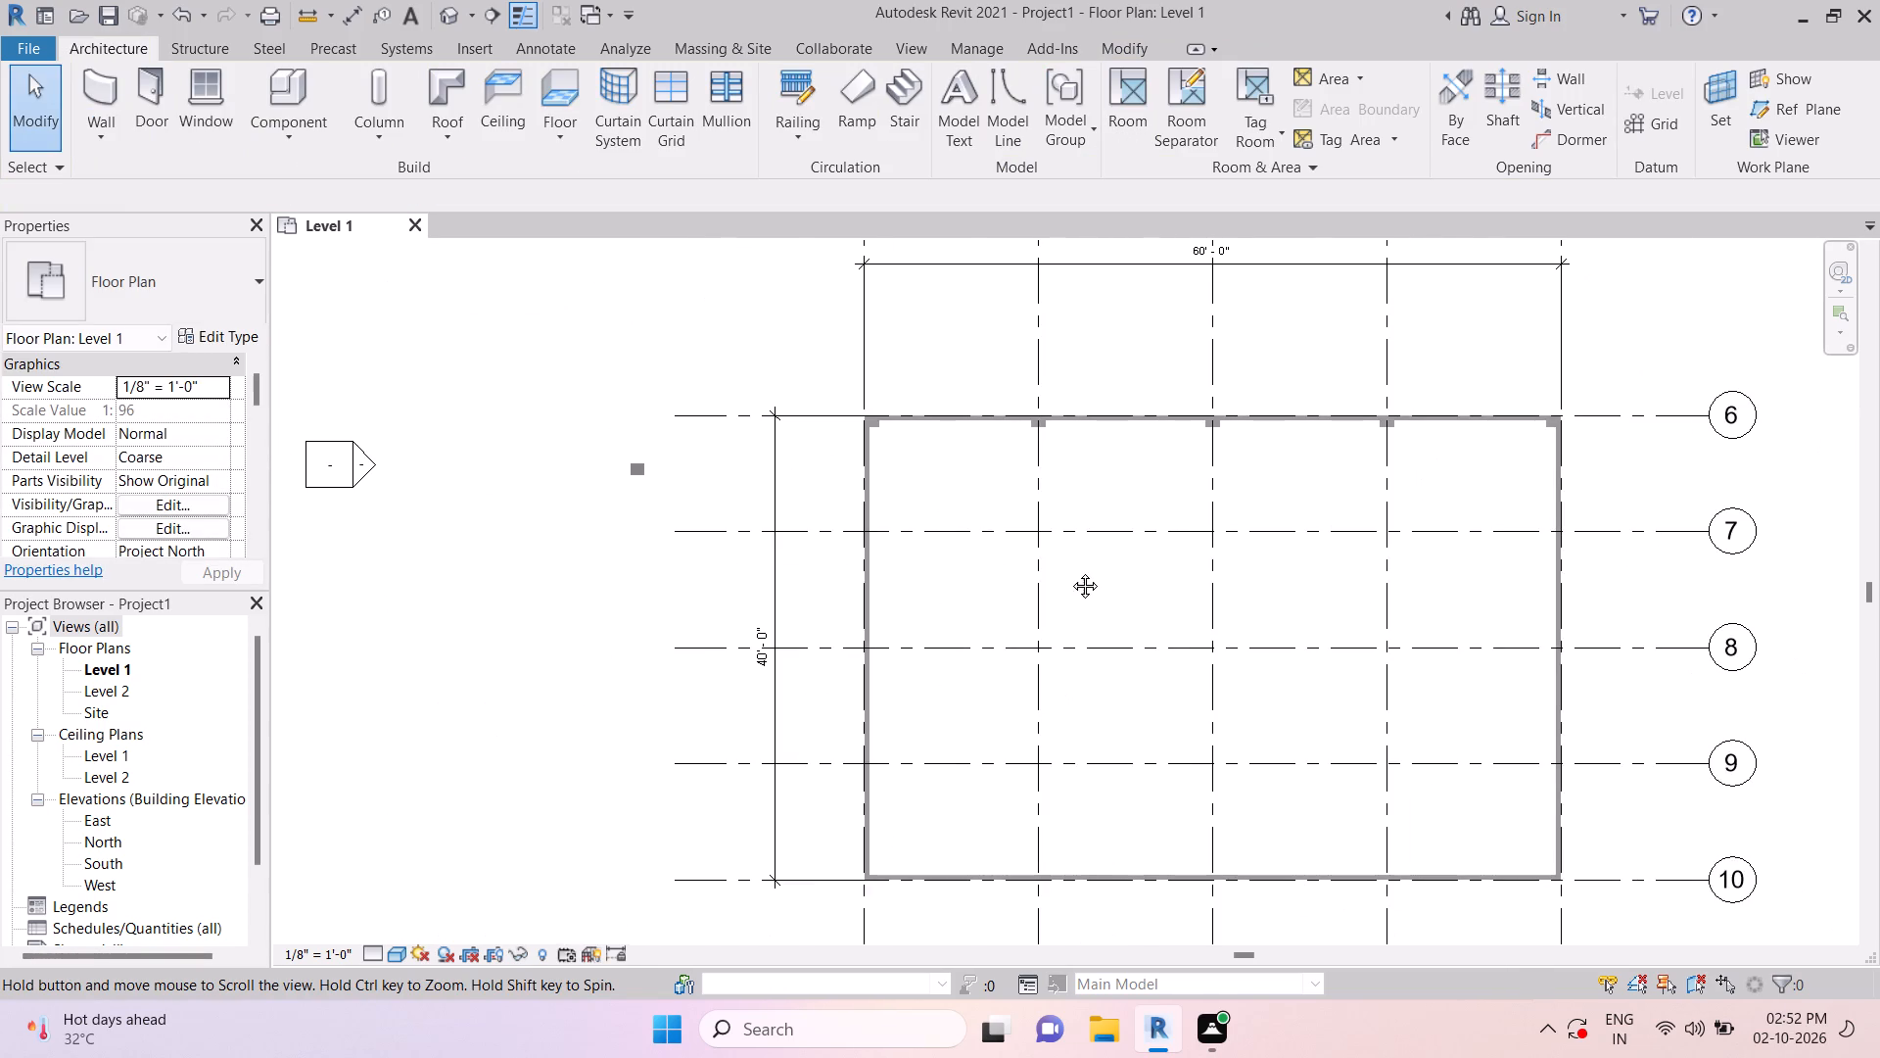
key("Escape")
key("Escape")
scroll(1034, 436, "up", 5)
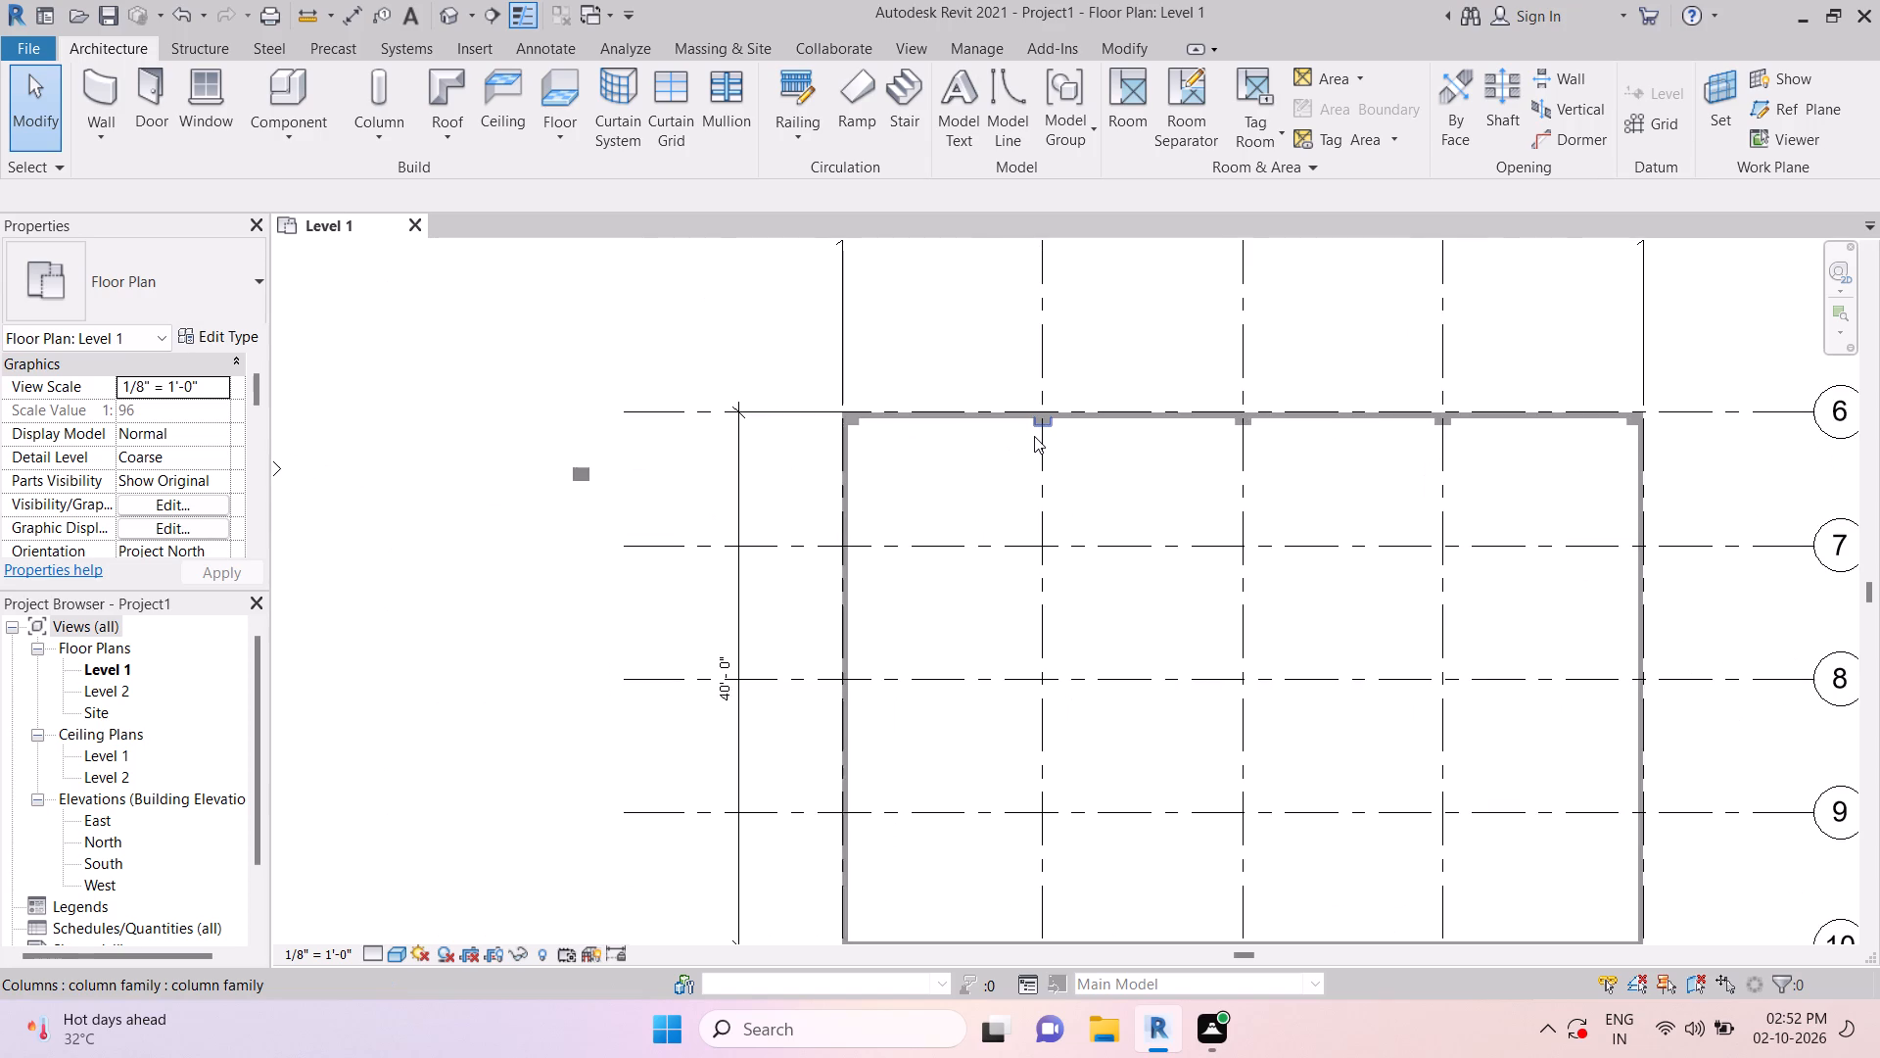
key("Escape")
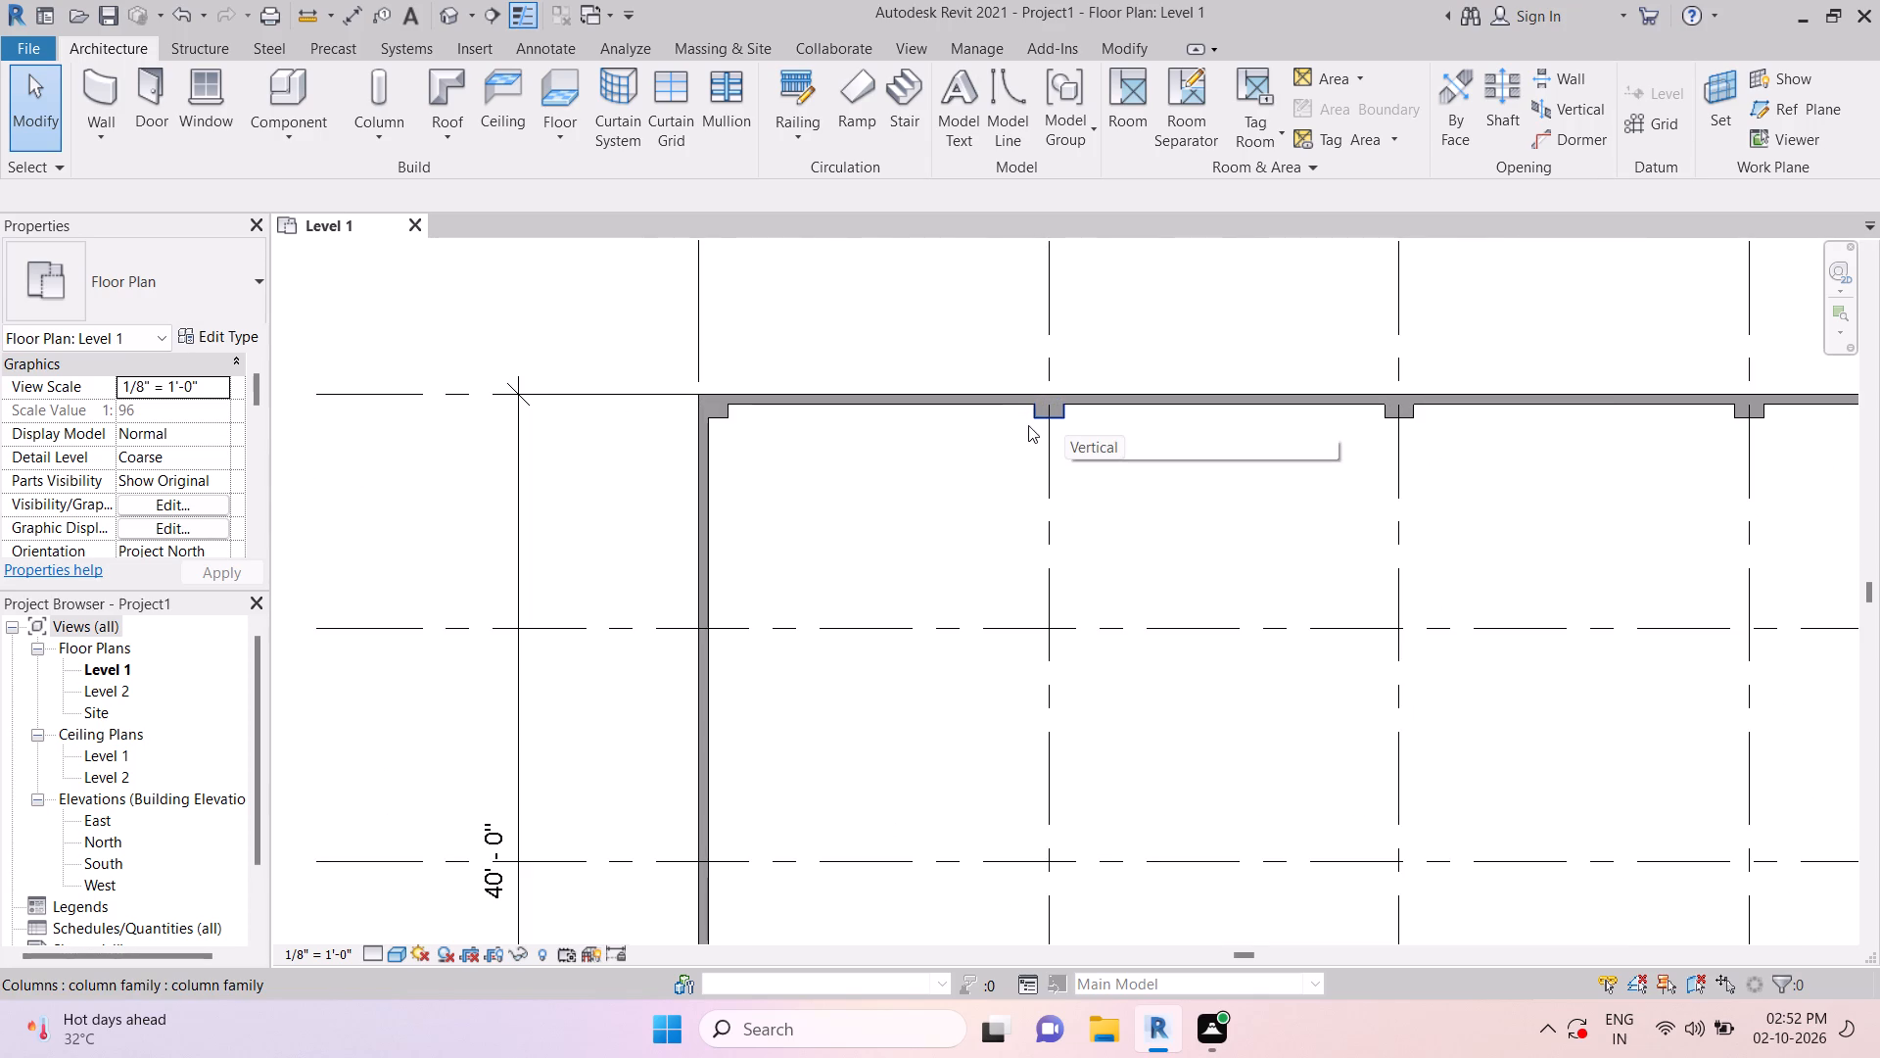
key("Escape")
left_click(723, 423)
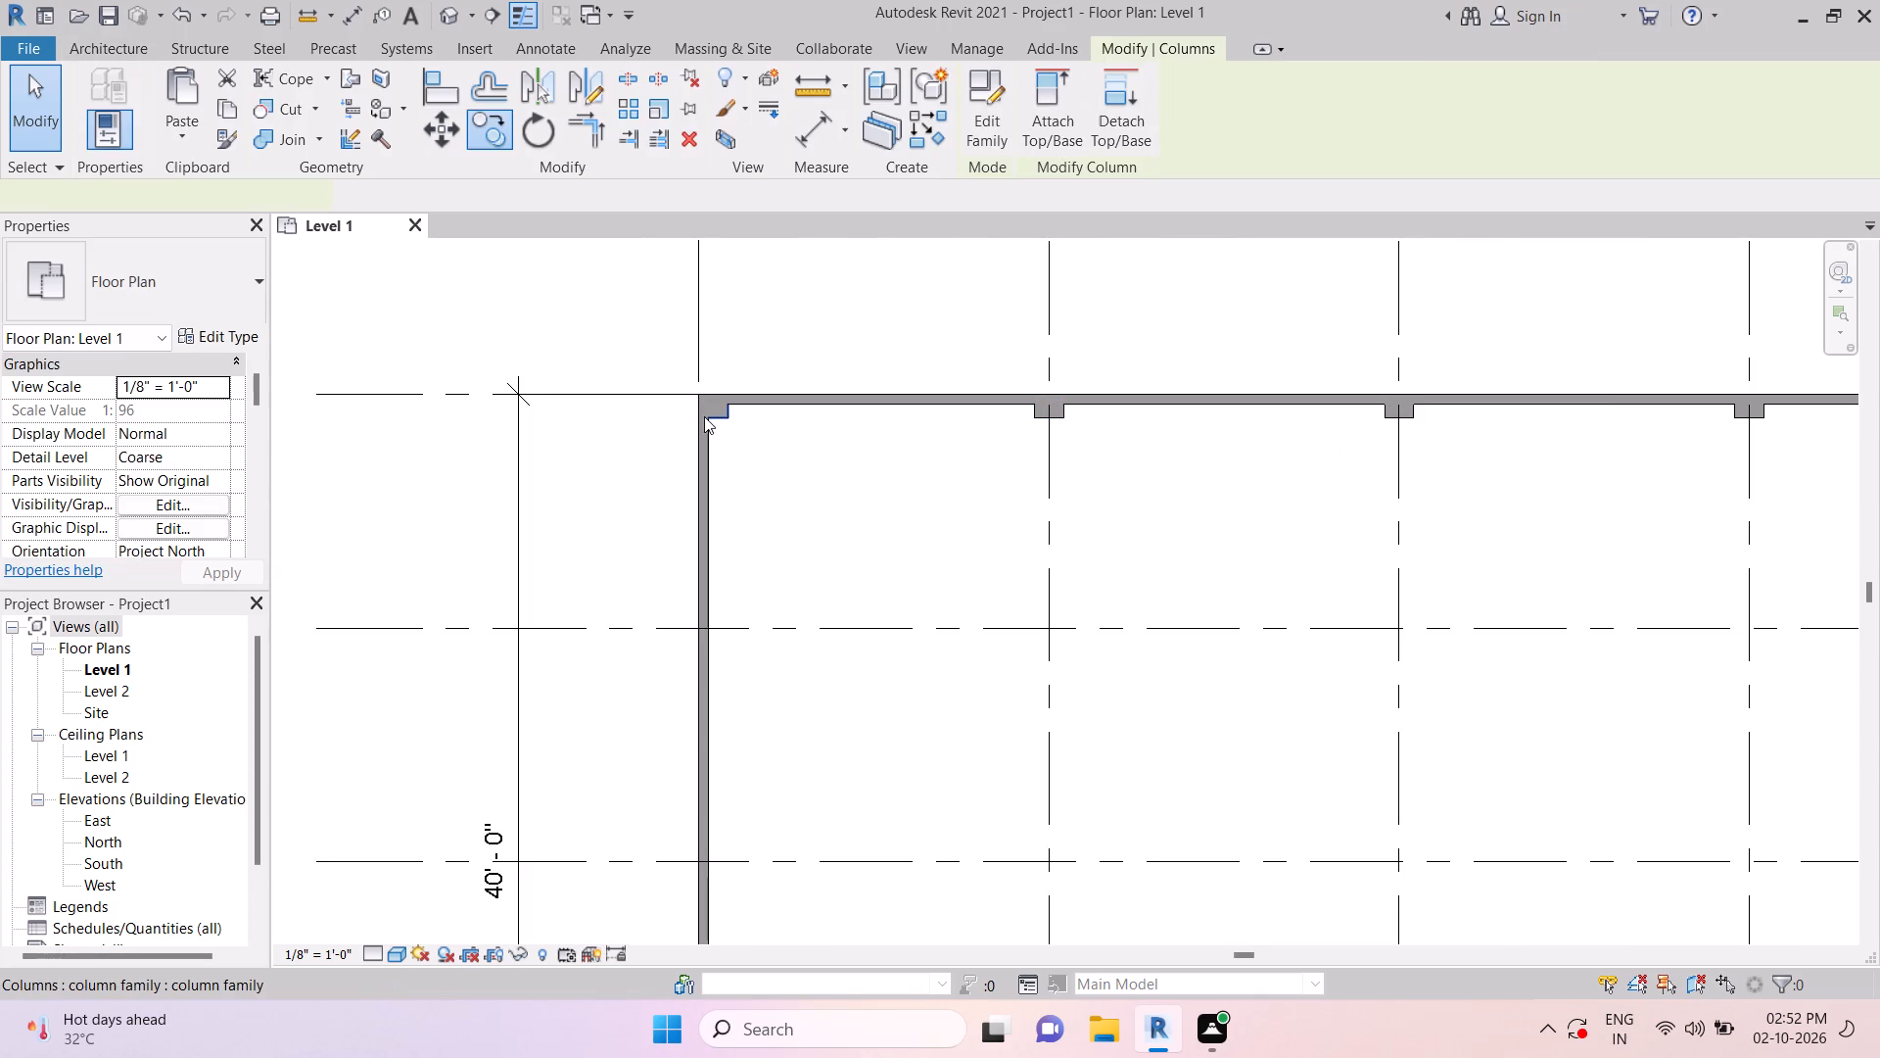
scroll(703, 414, "up", 6)
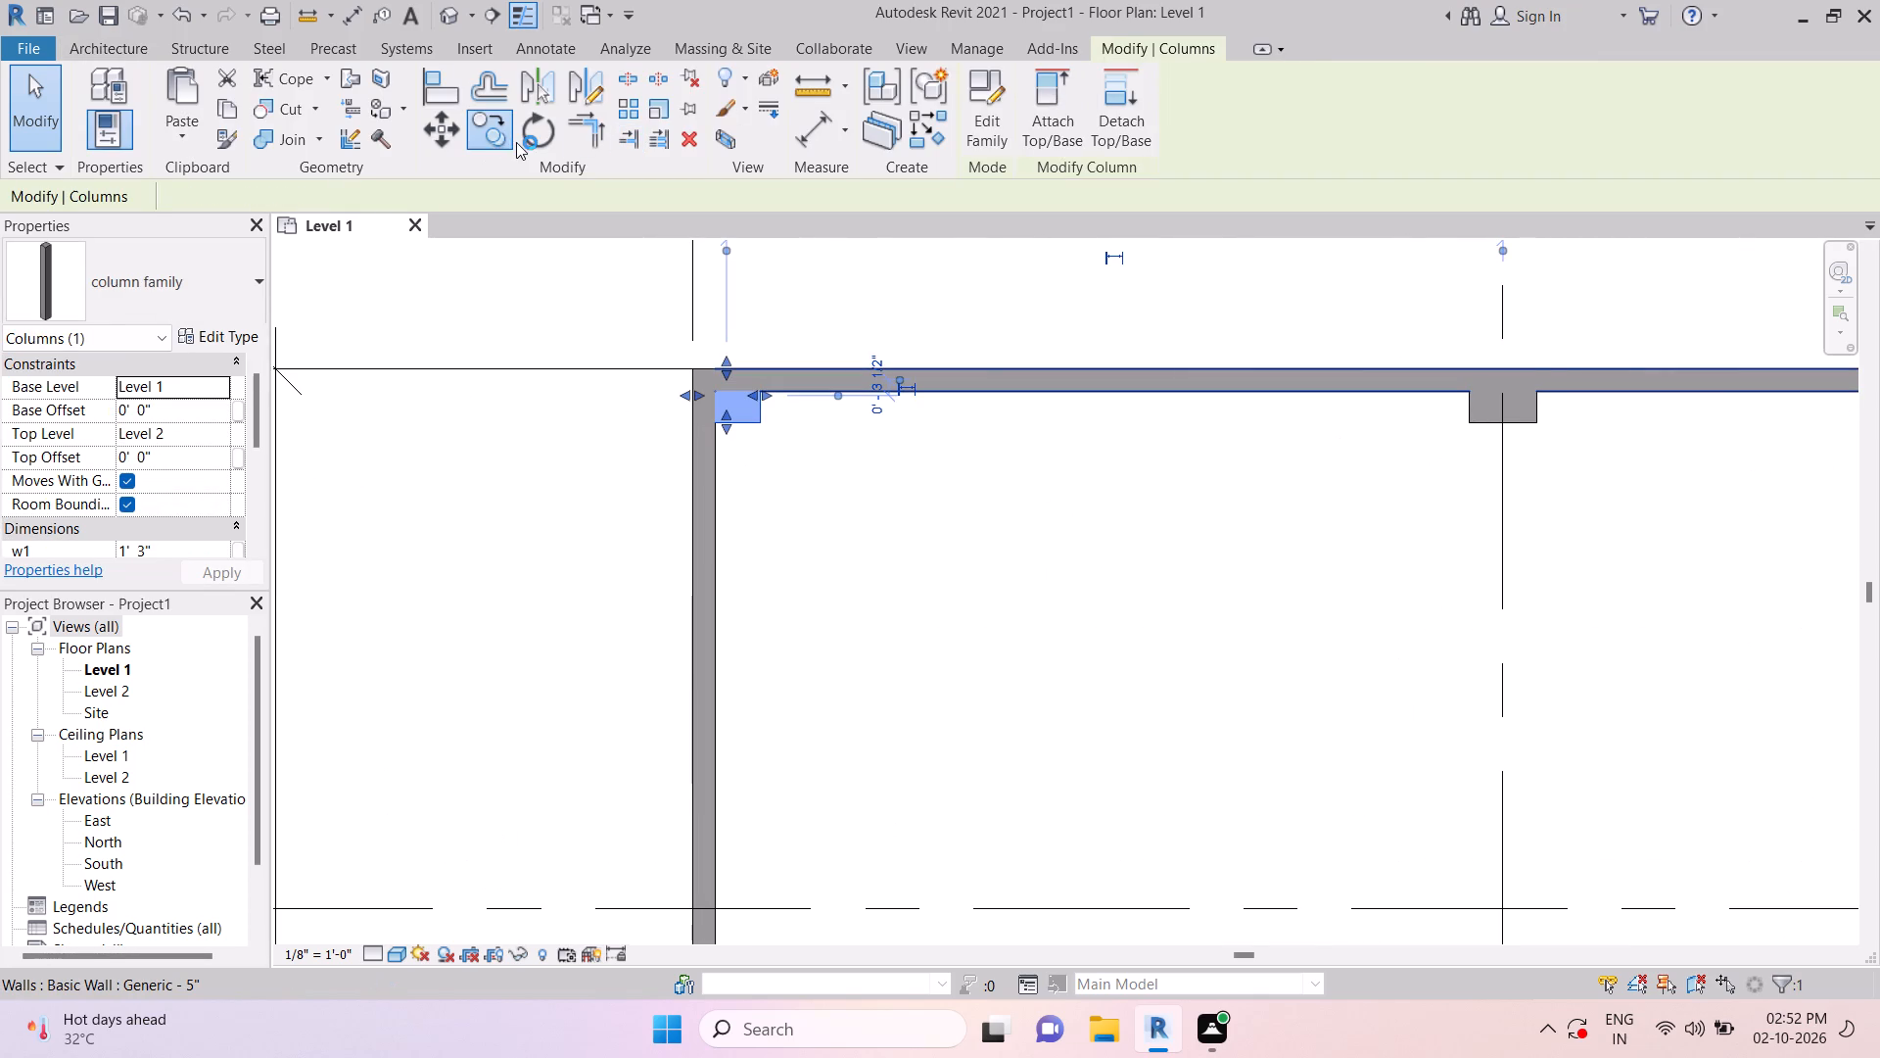
left_click(496, 136)
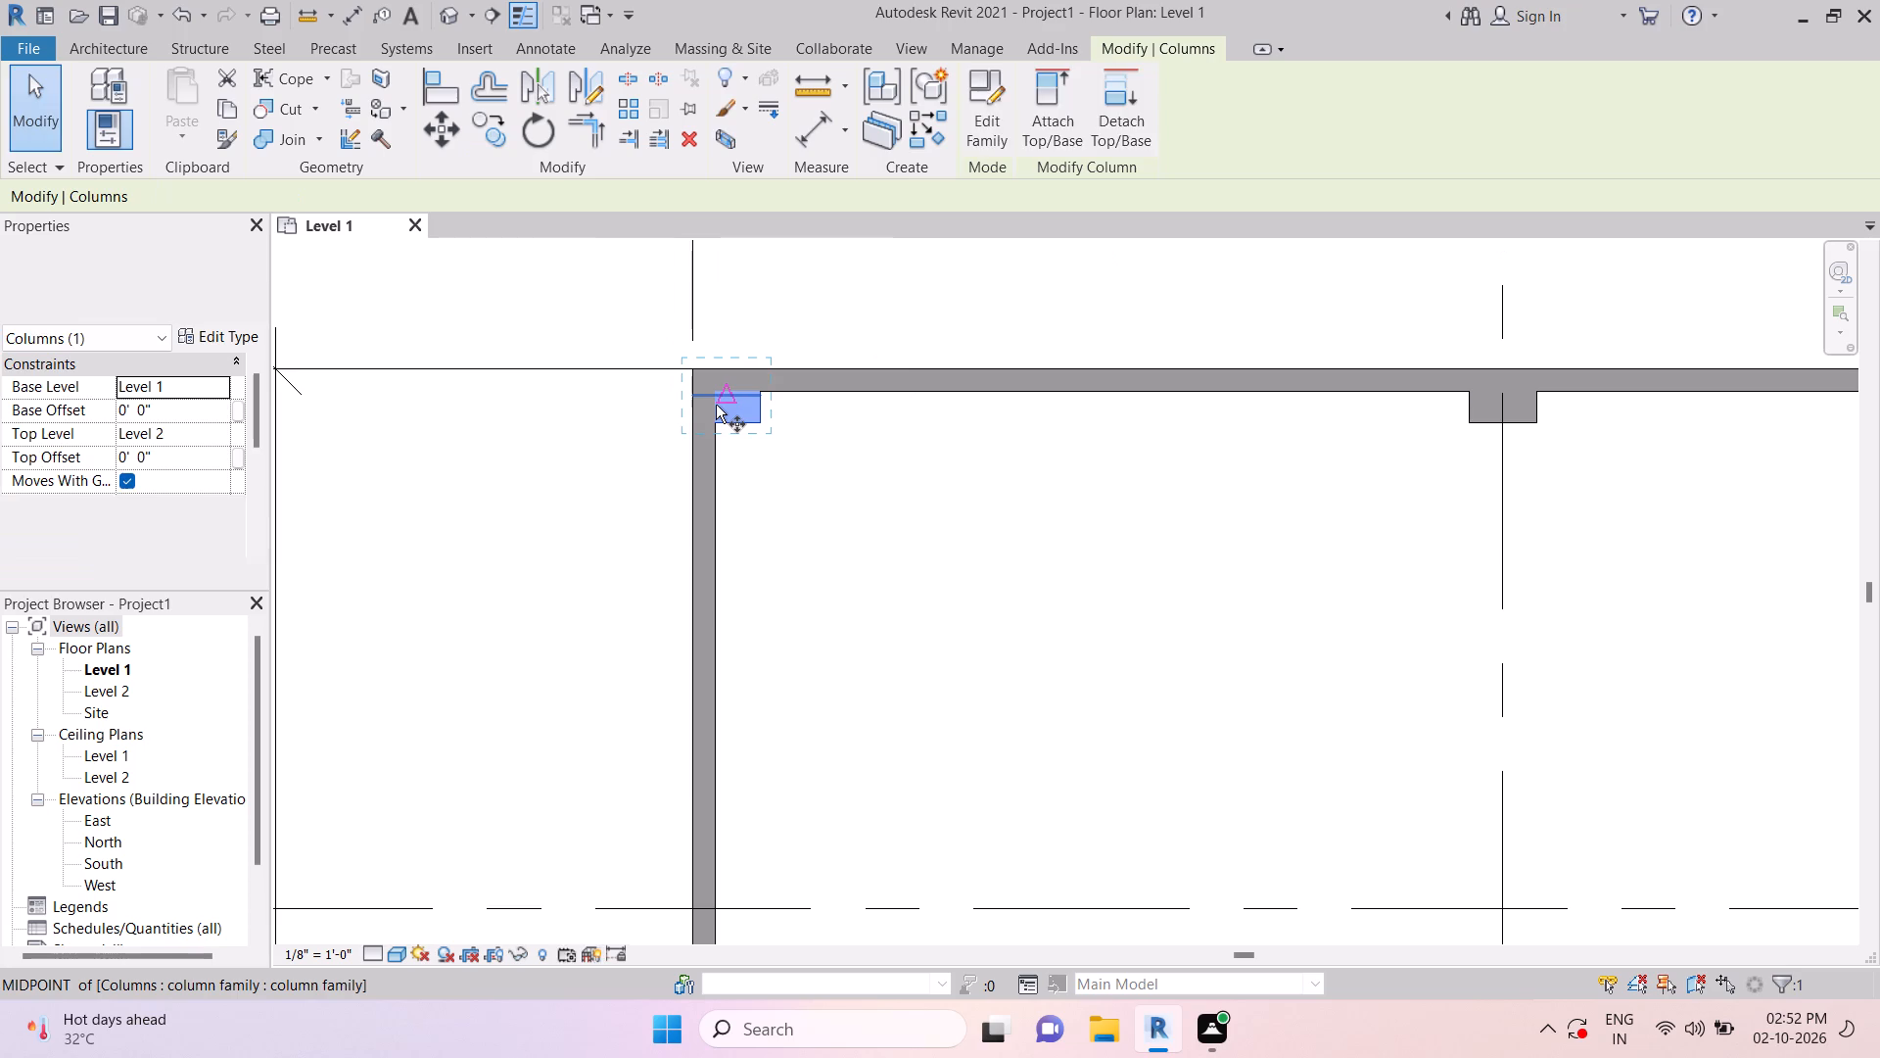
scroll(716, 405, "up", 5)
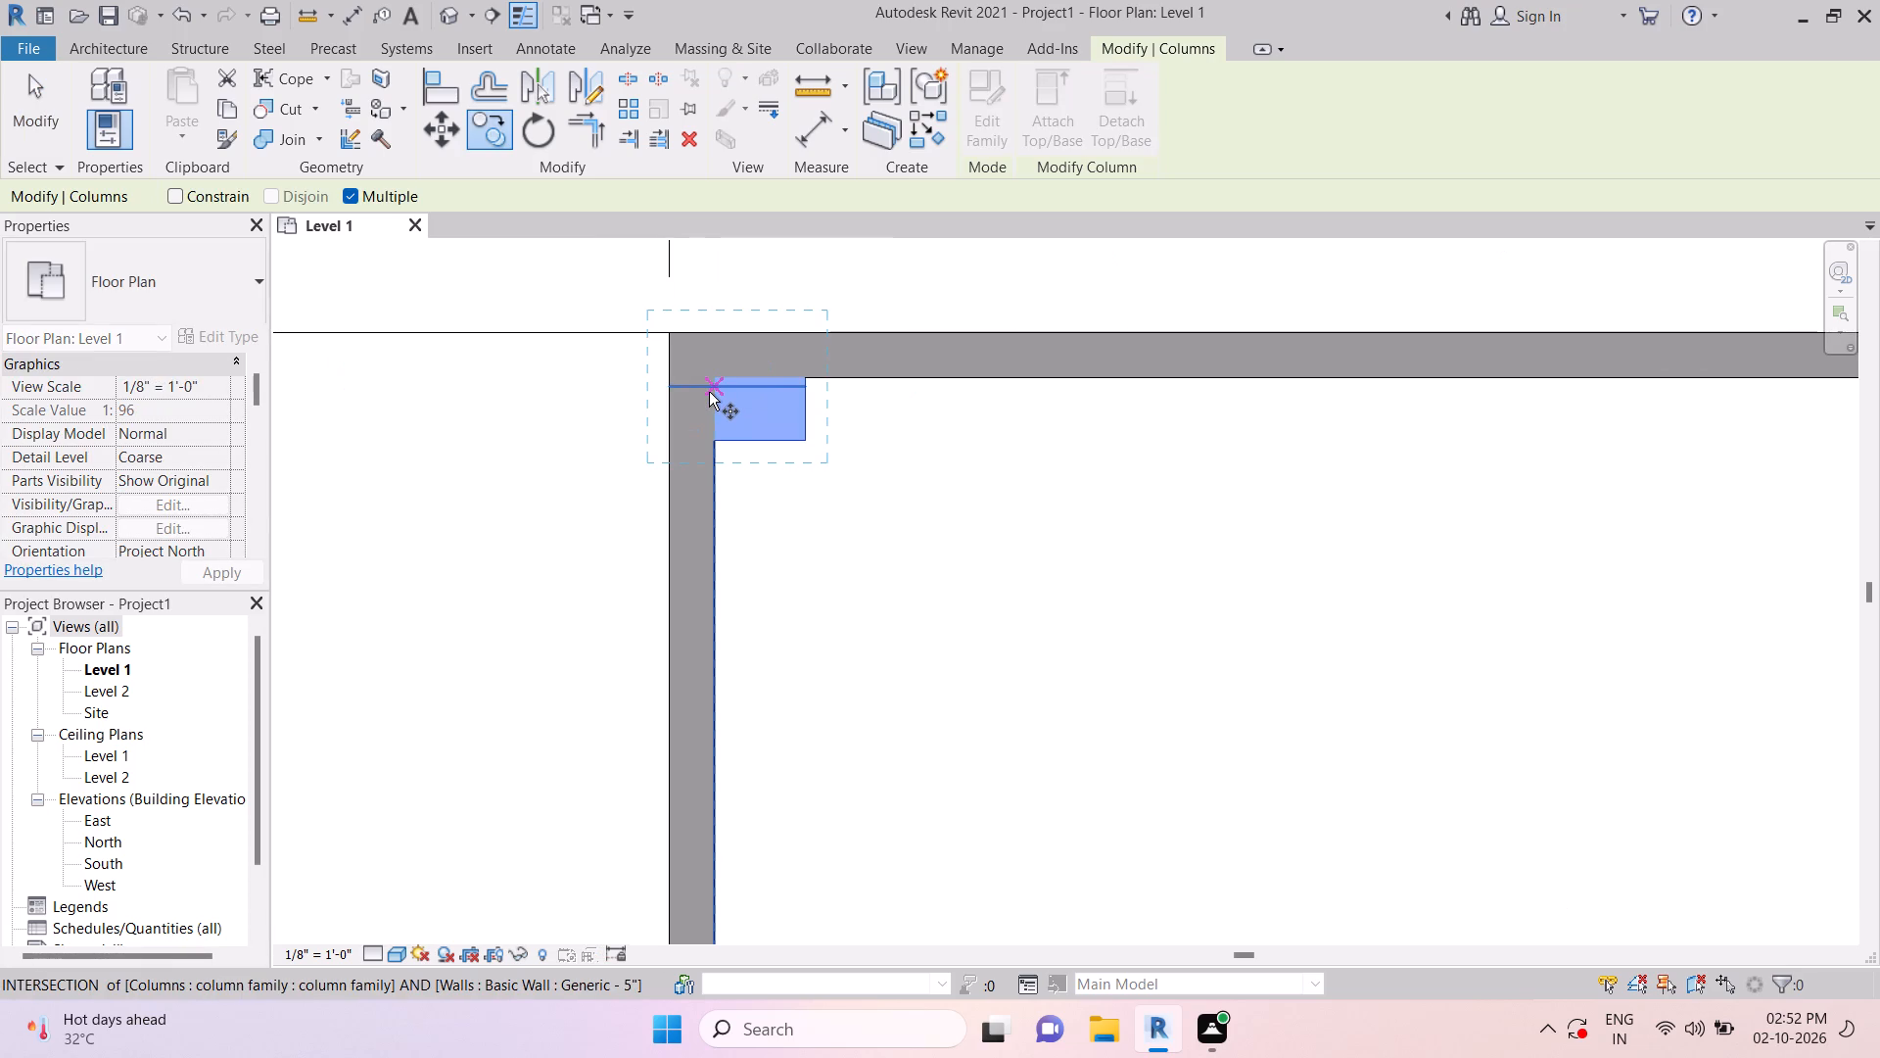
left_click(665, 386)
scroll(716, 457, "down", 3)
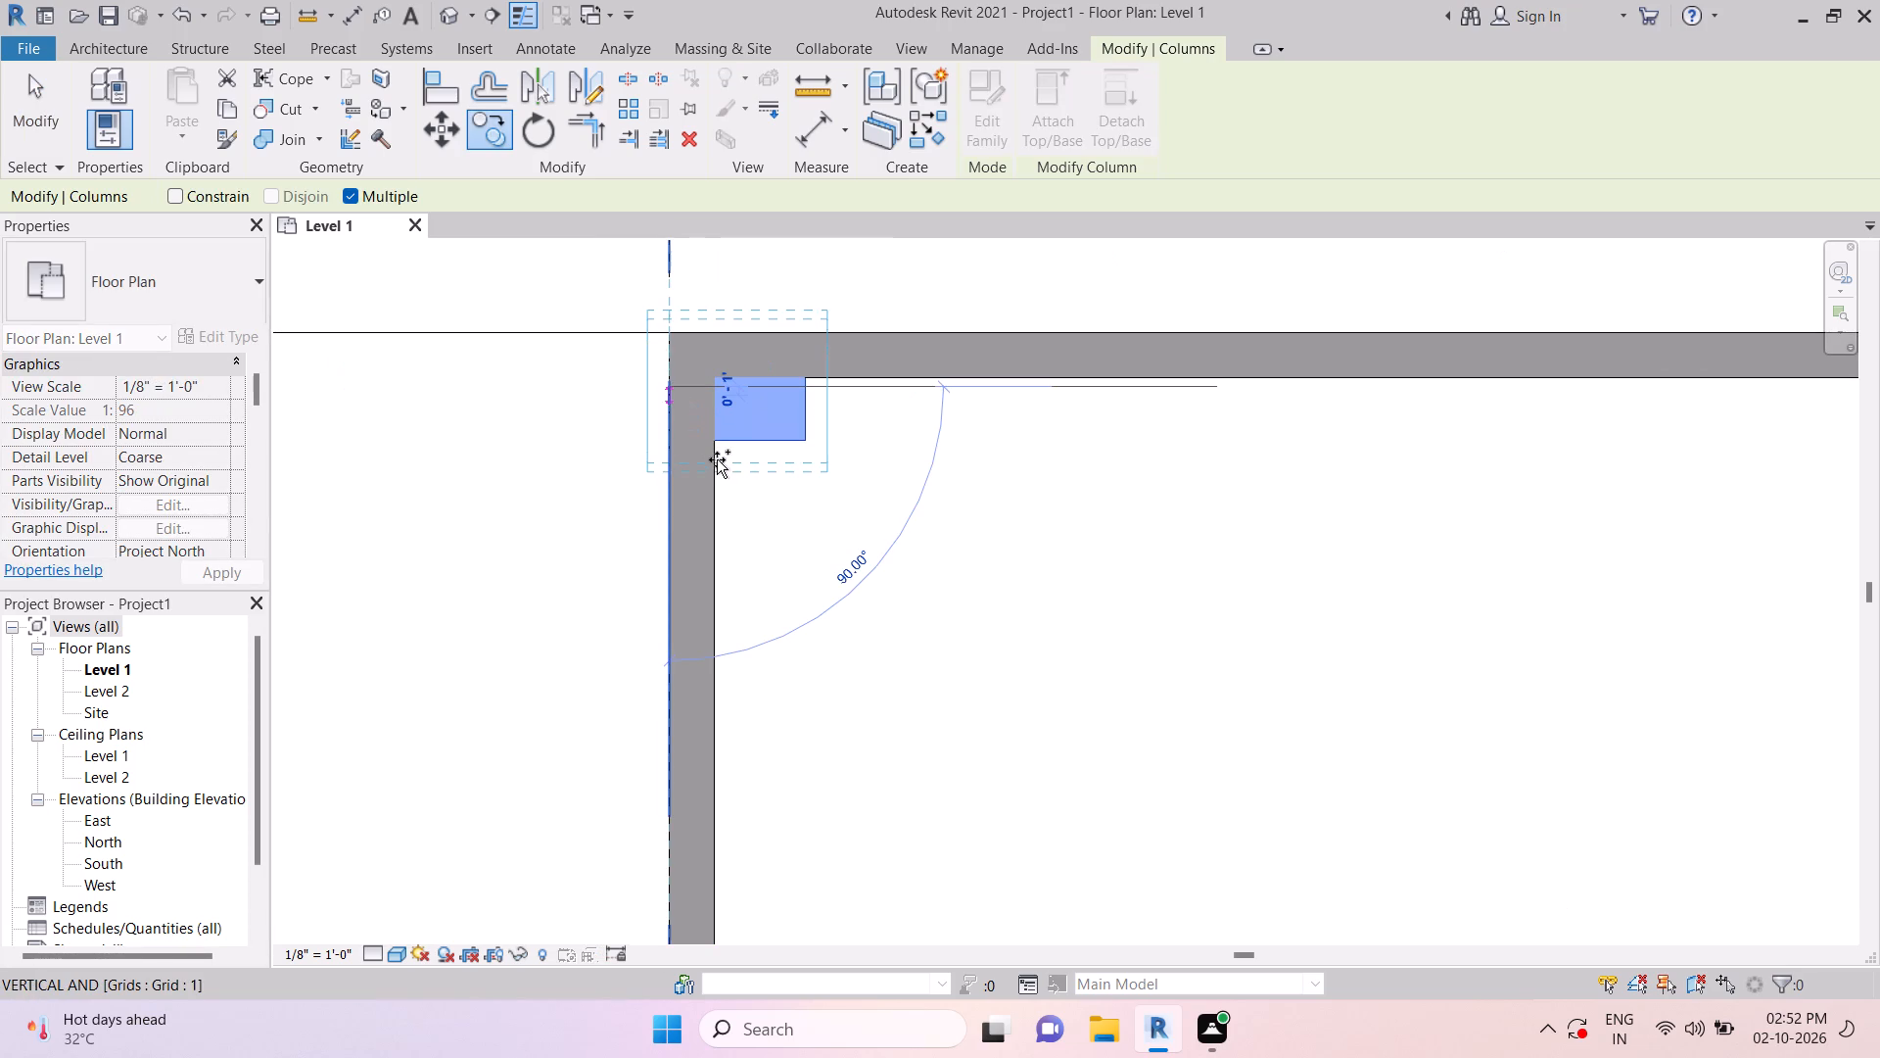
scroll(717, 459, "down", 7)
middle_click_drag(821, 818, 823, 598)
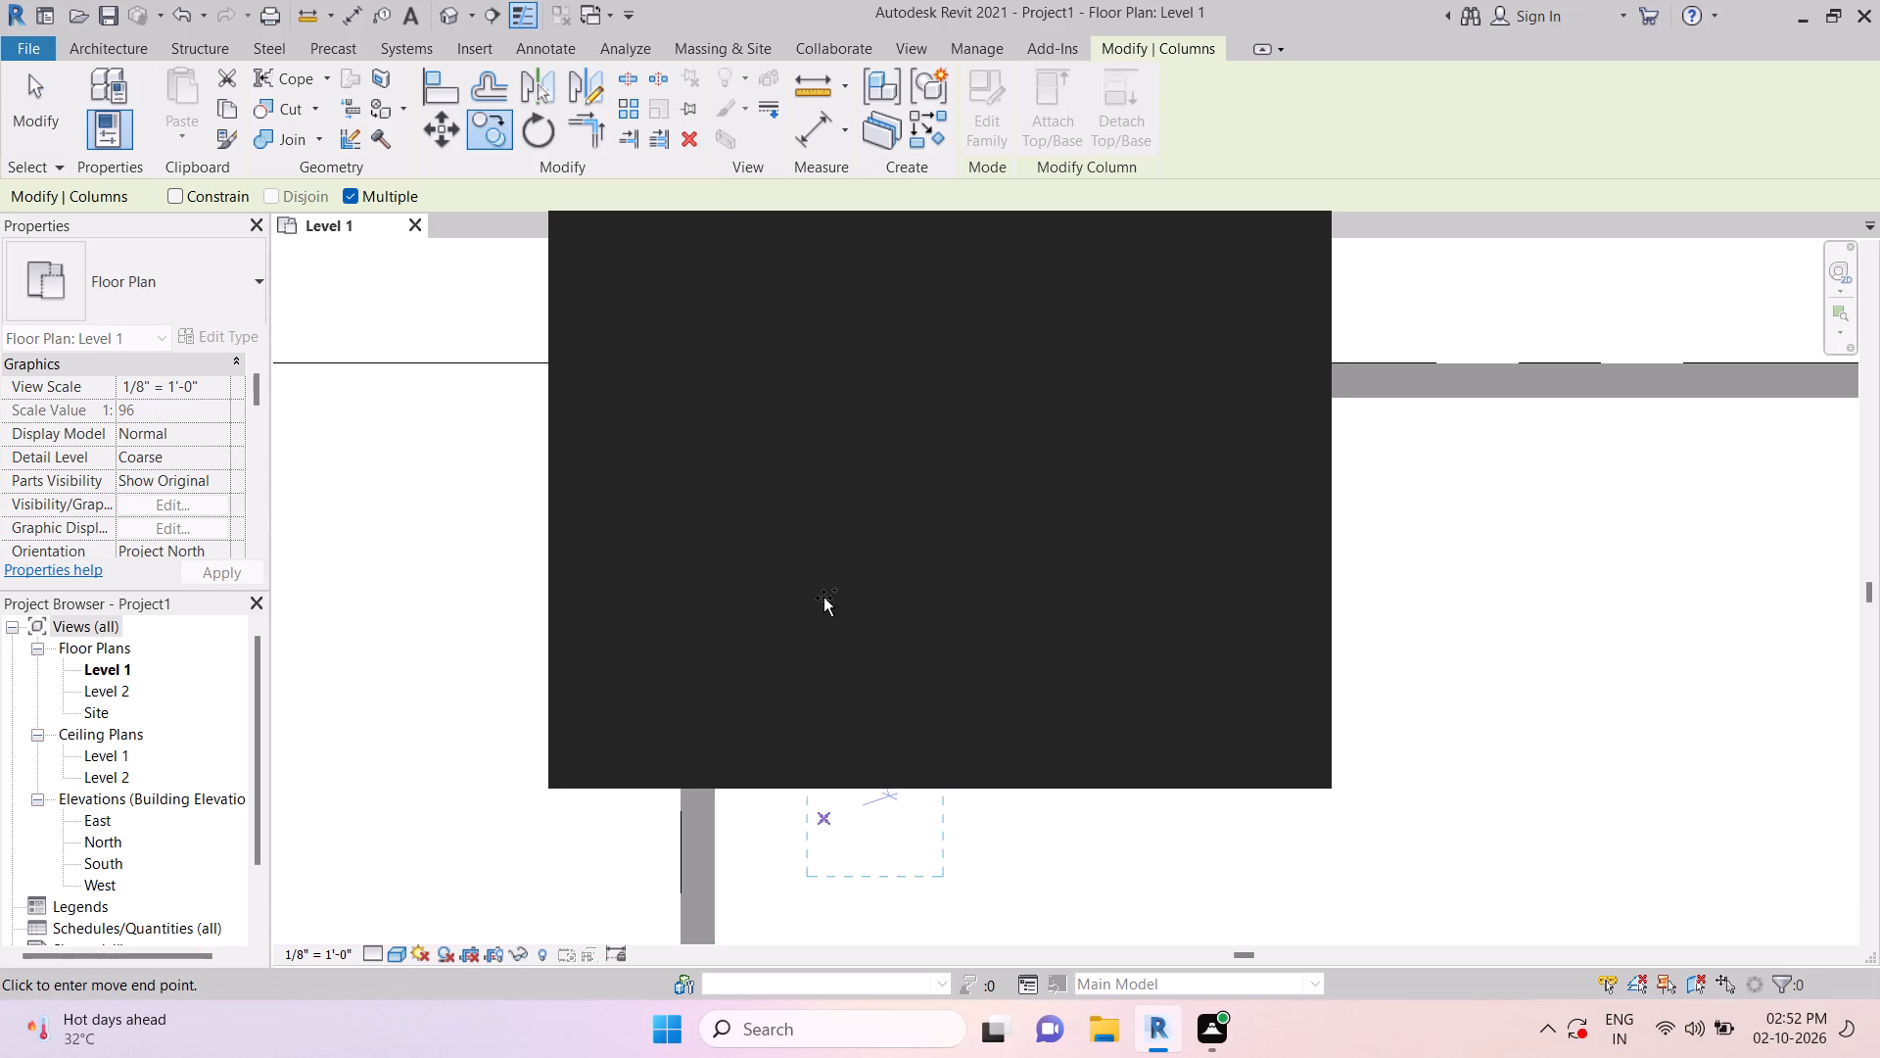
middle_click_drag(823, 598, 834, 532)
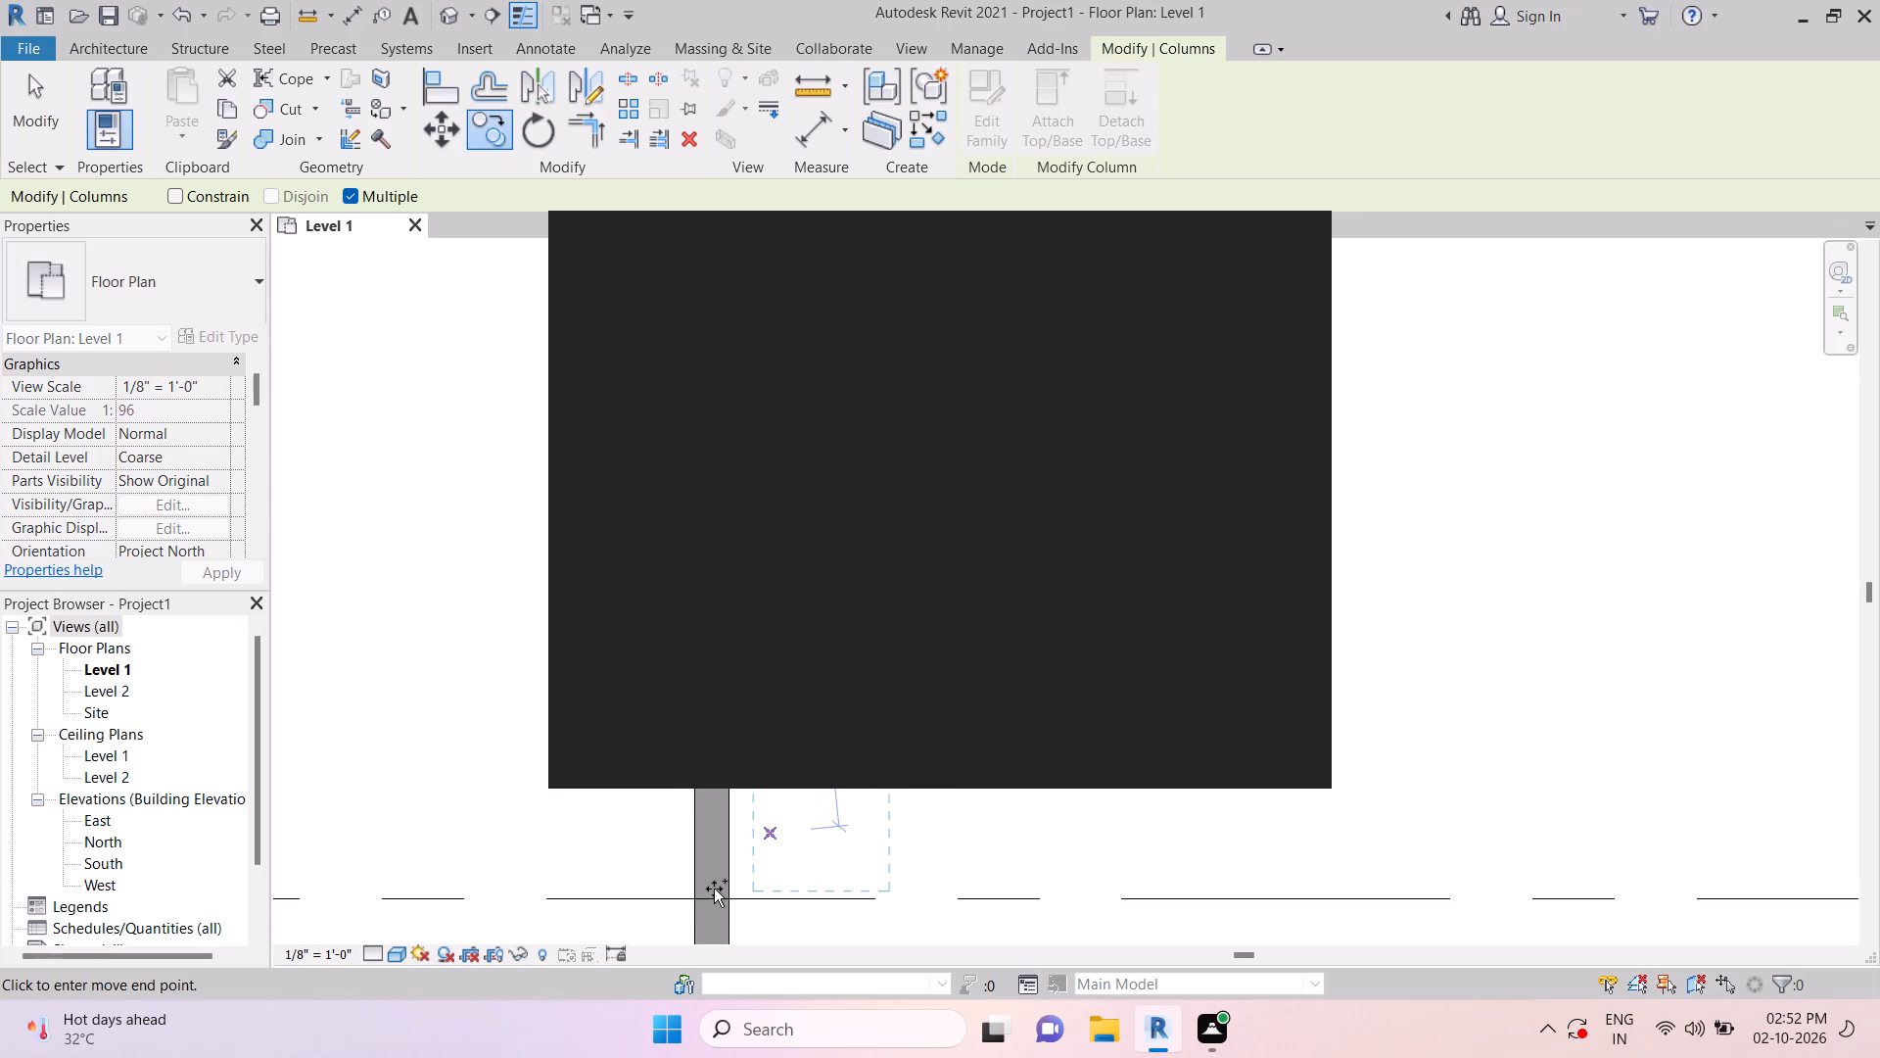
scroll(701, 897, "up", 4)
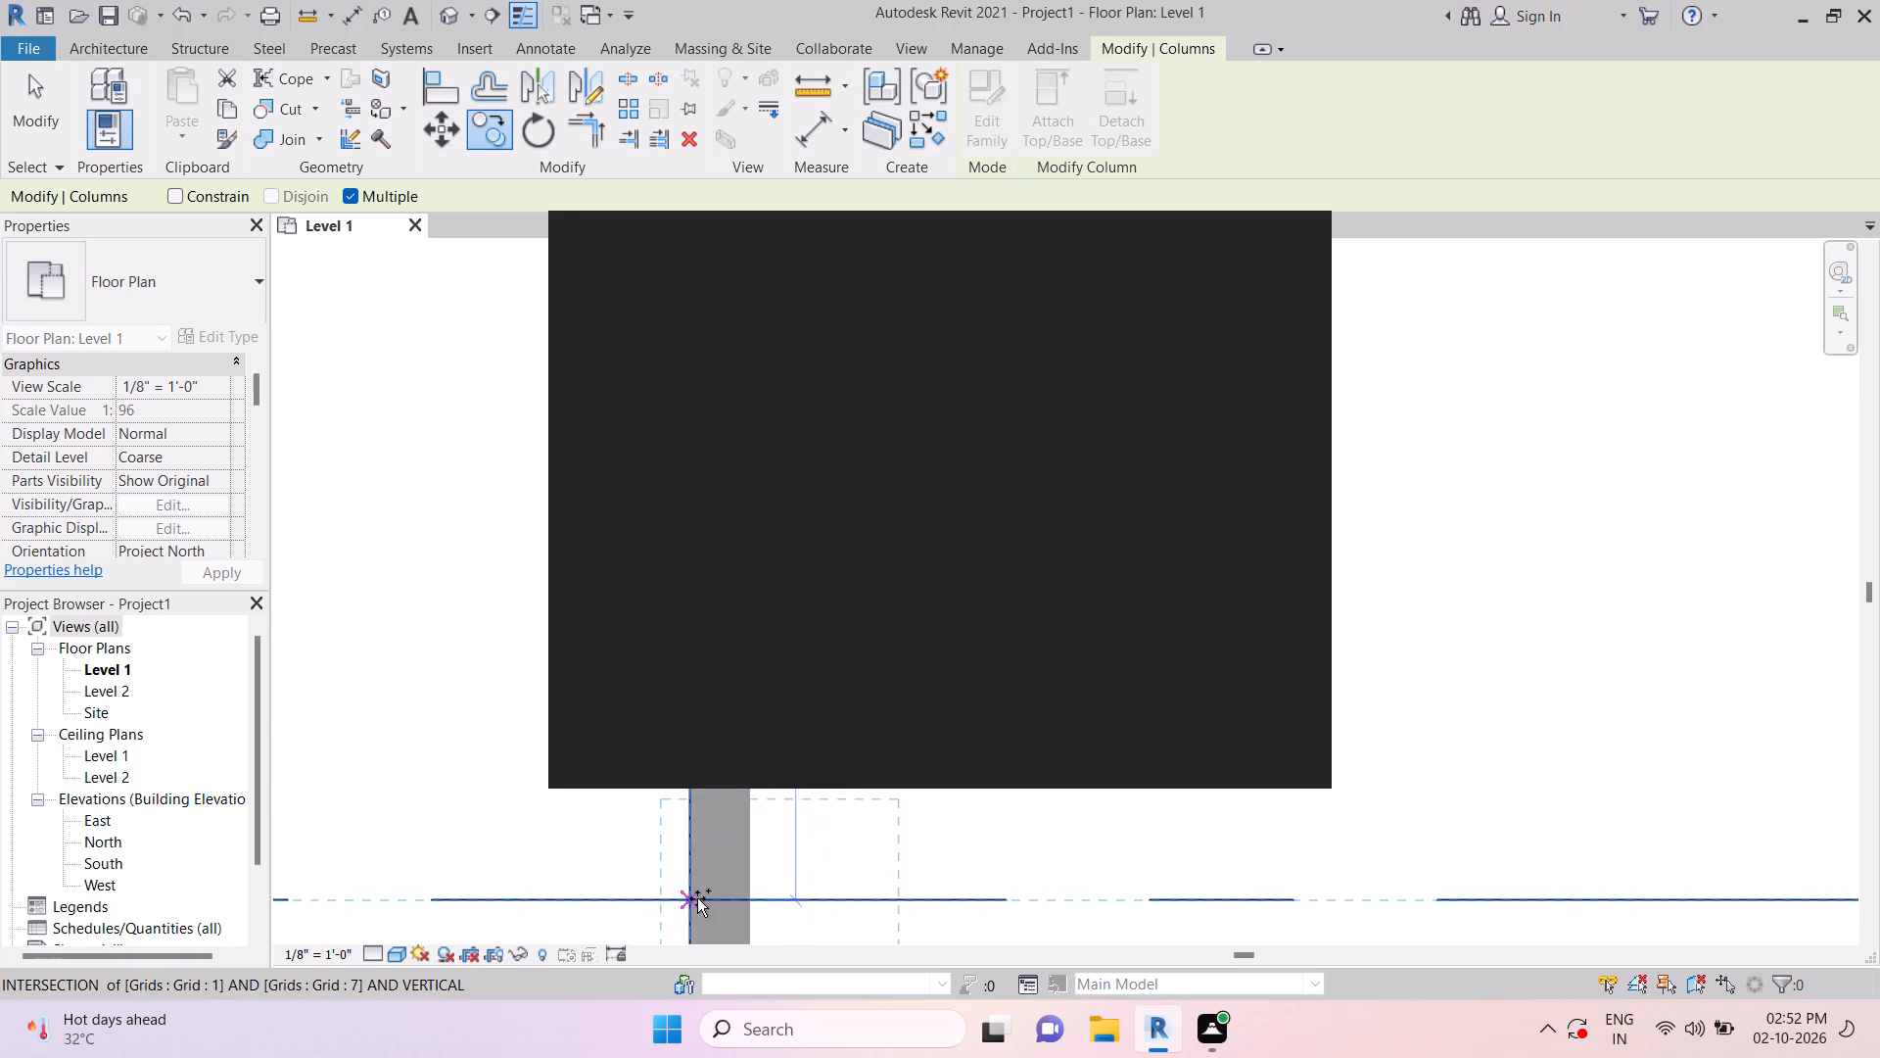
left_click(684, 898)
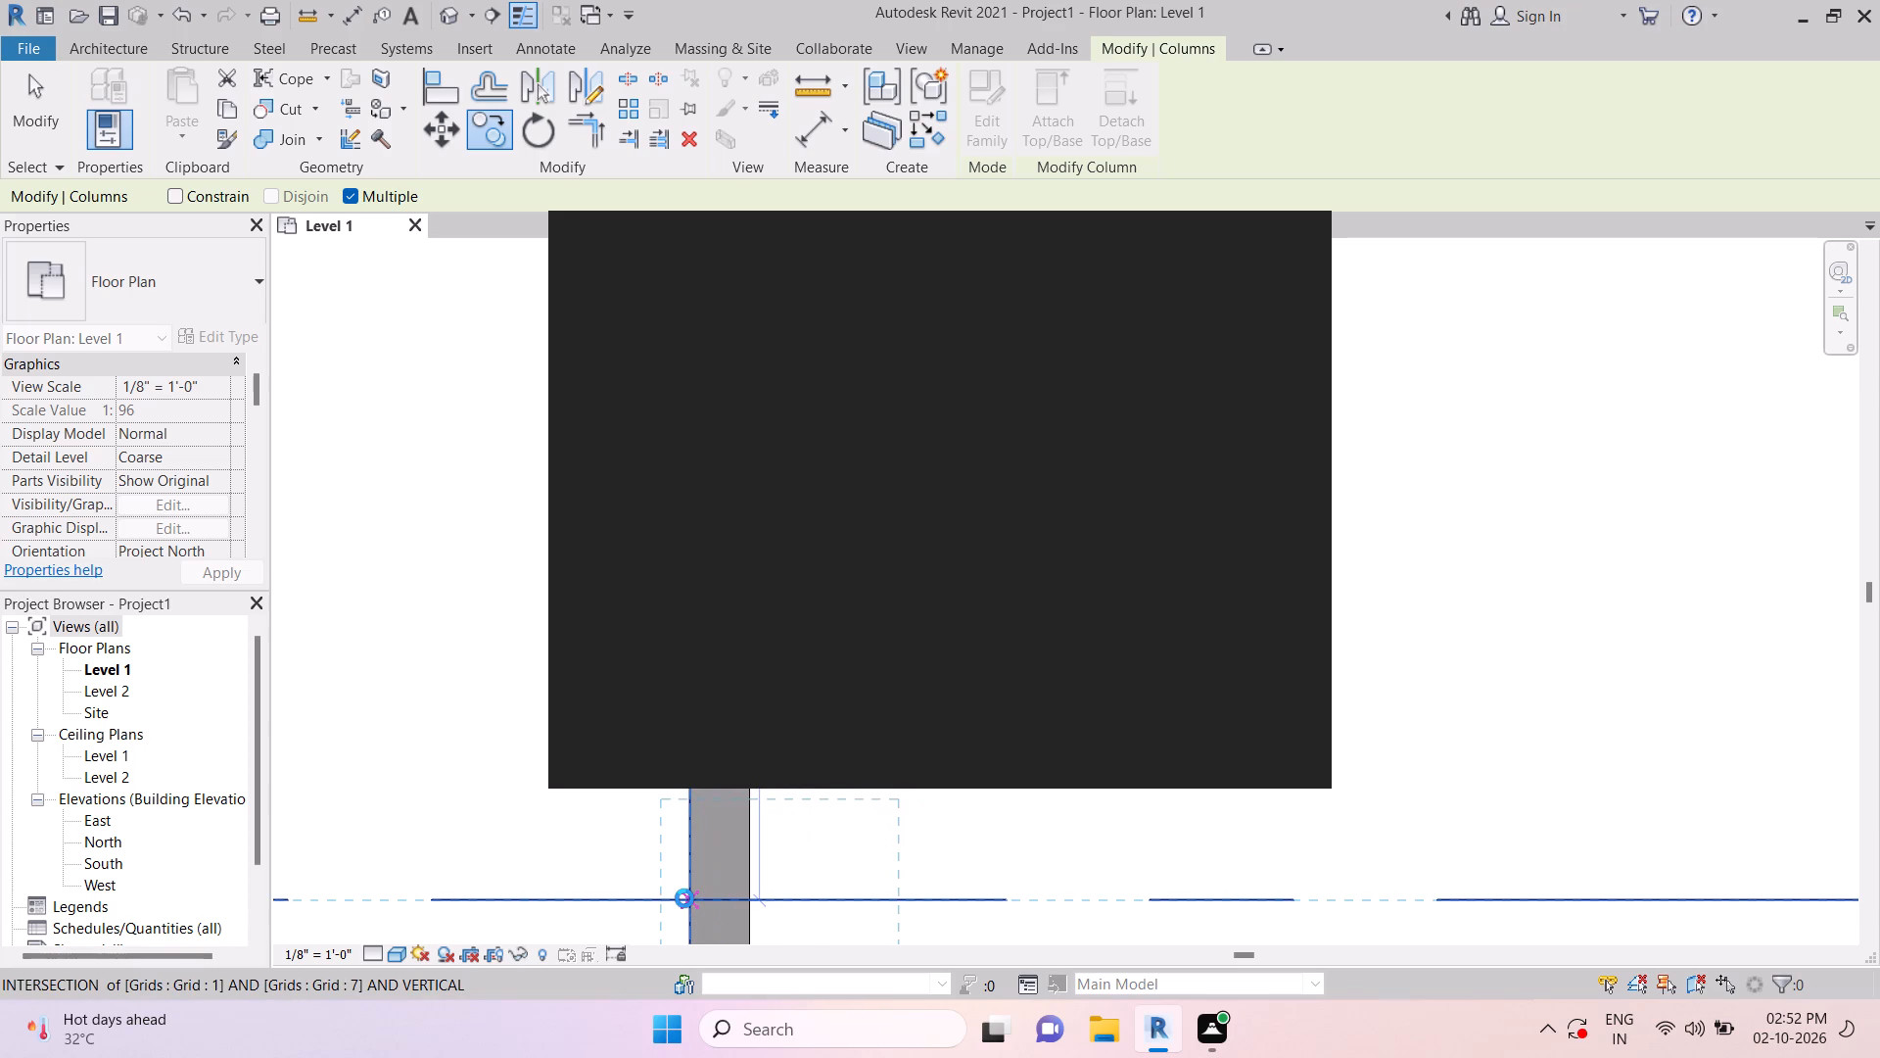
key("Escape")
key("Escape")
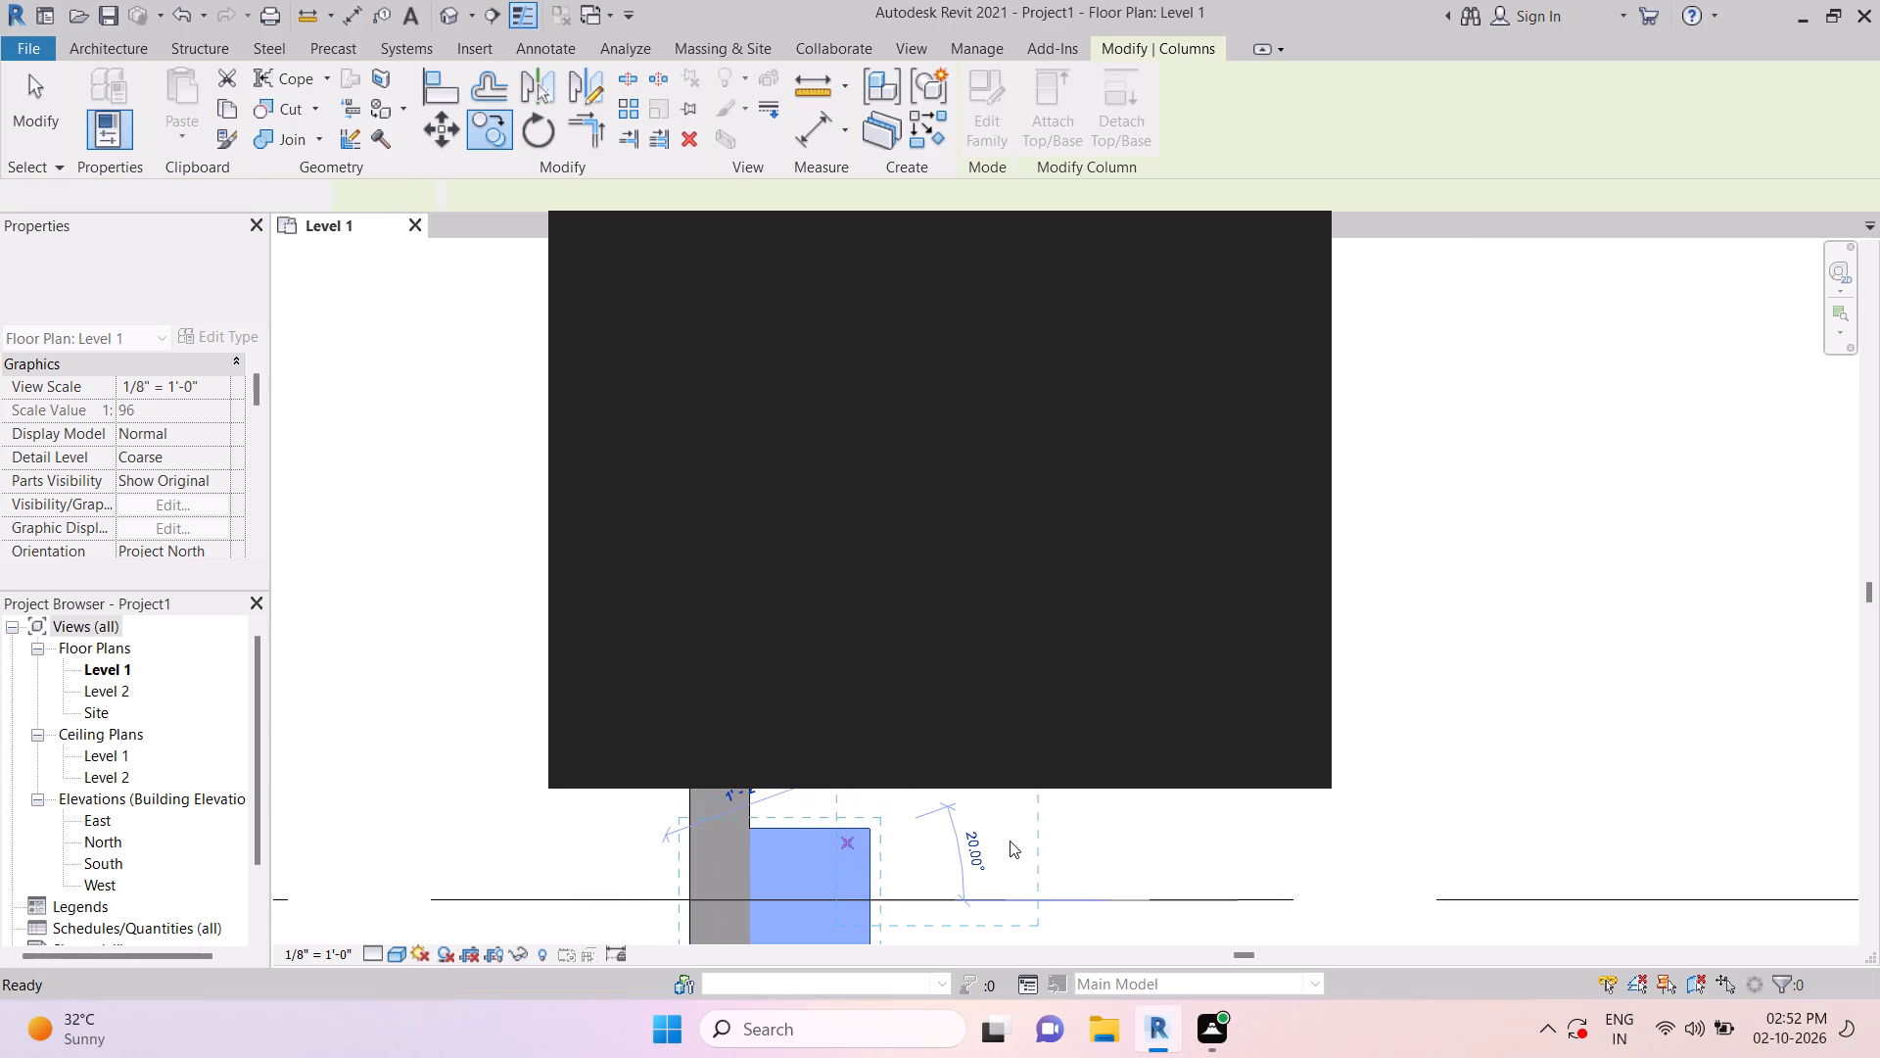
Dismiss the Autodesk access notification covering the floor plan.
key("Escape")
key("Escape")
key("Escape")
key("Escape")
key("Escape")
key("Escape")
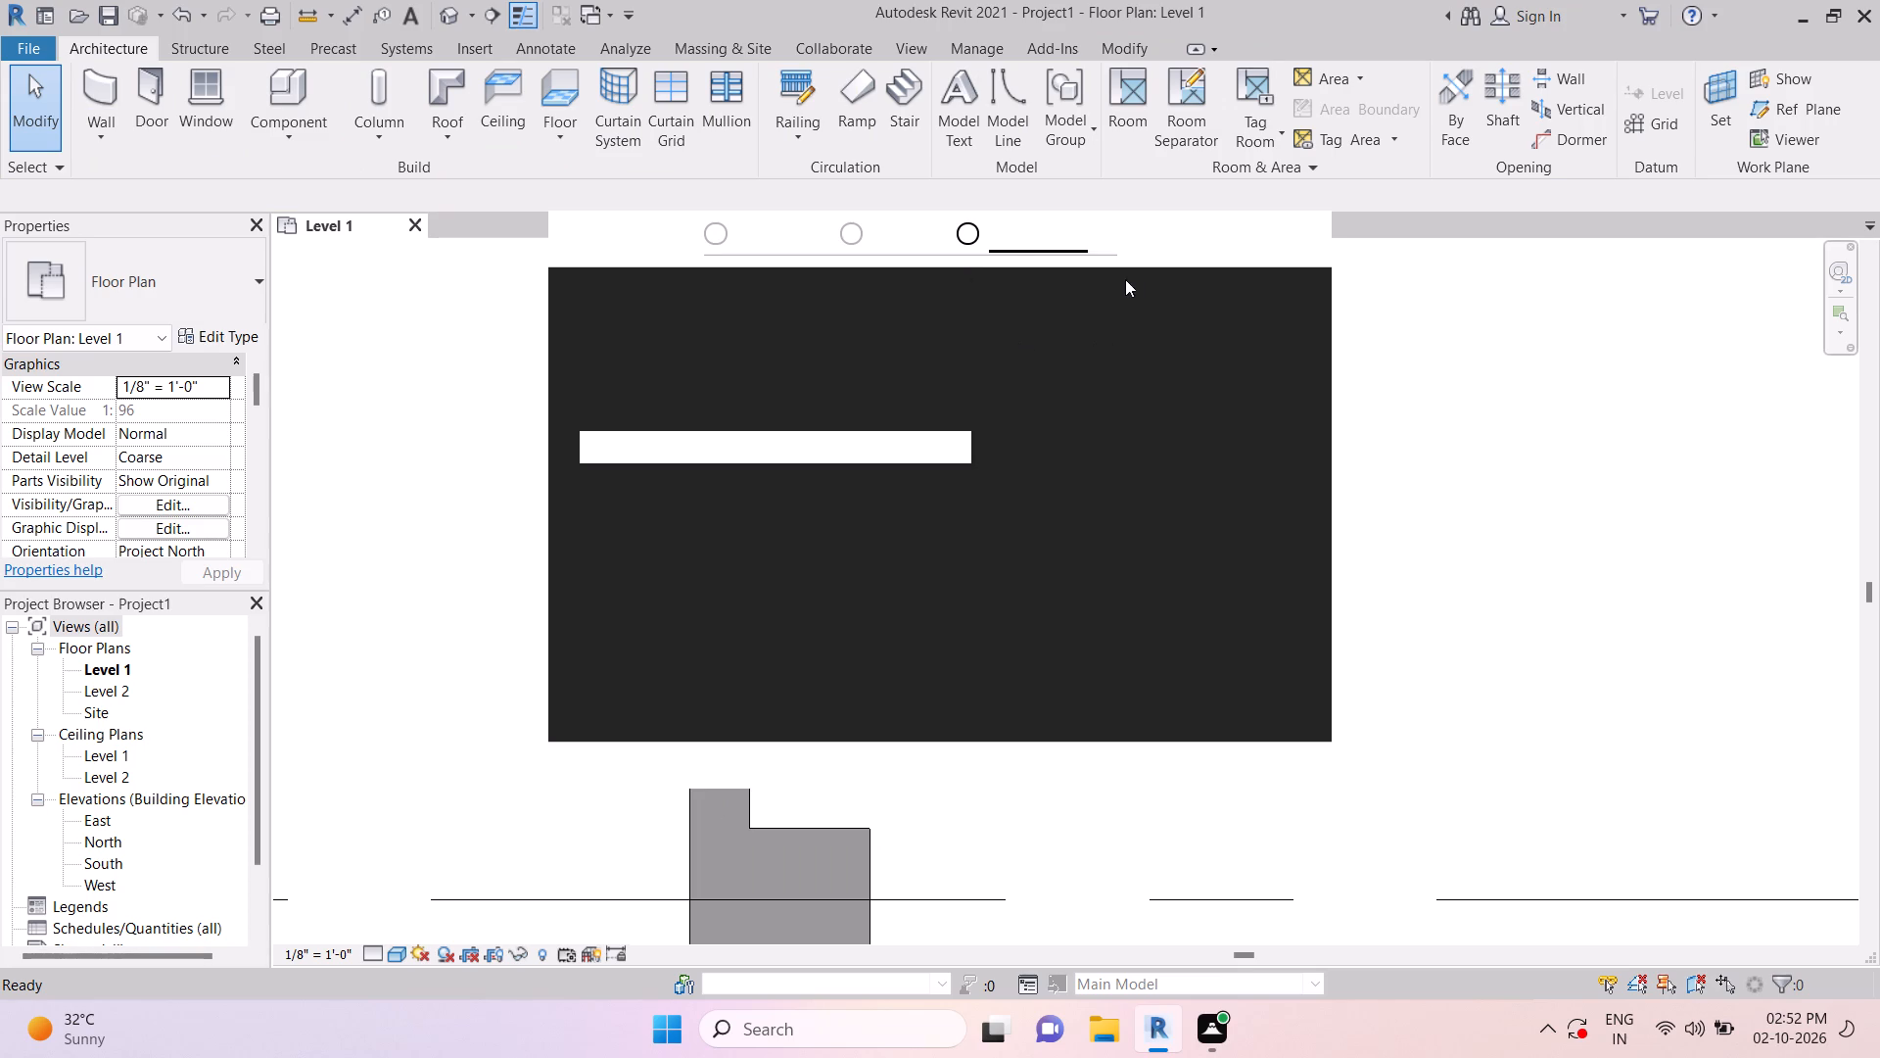
left_click(1307, 229)
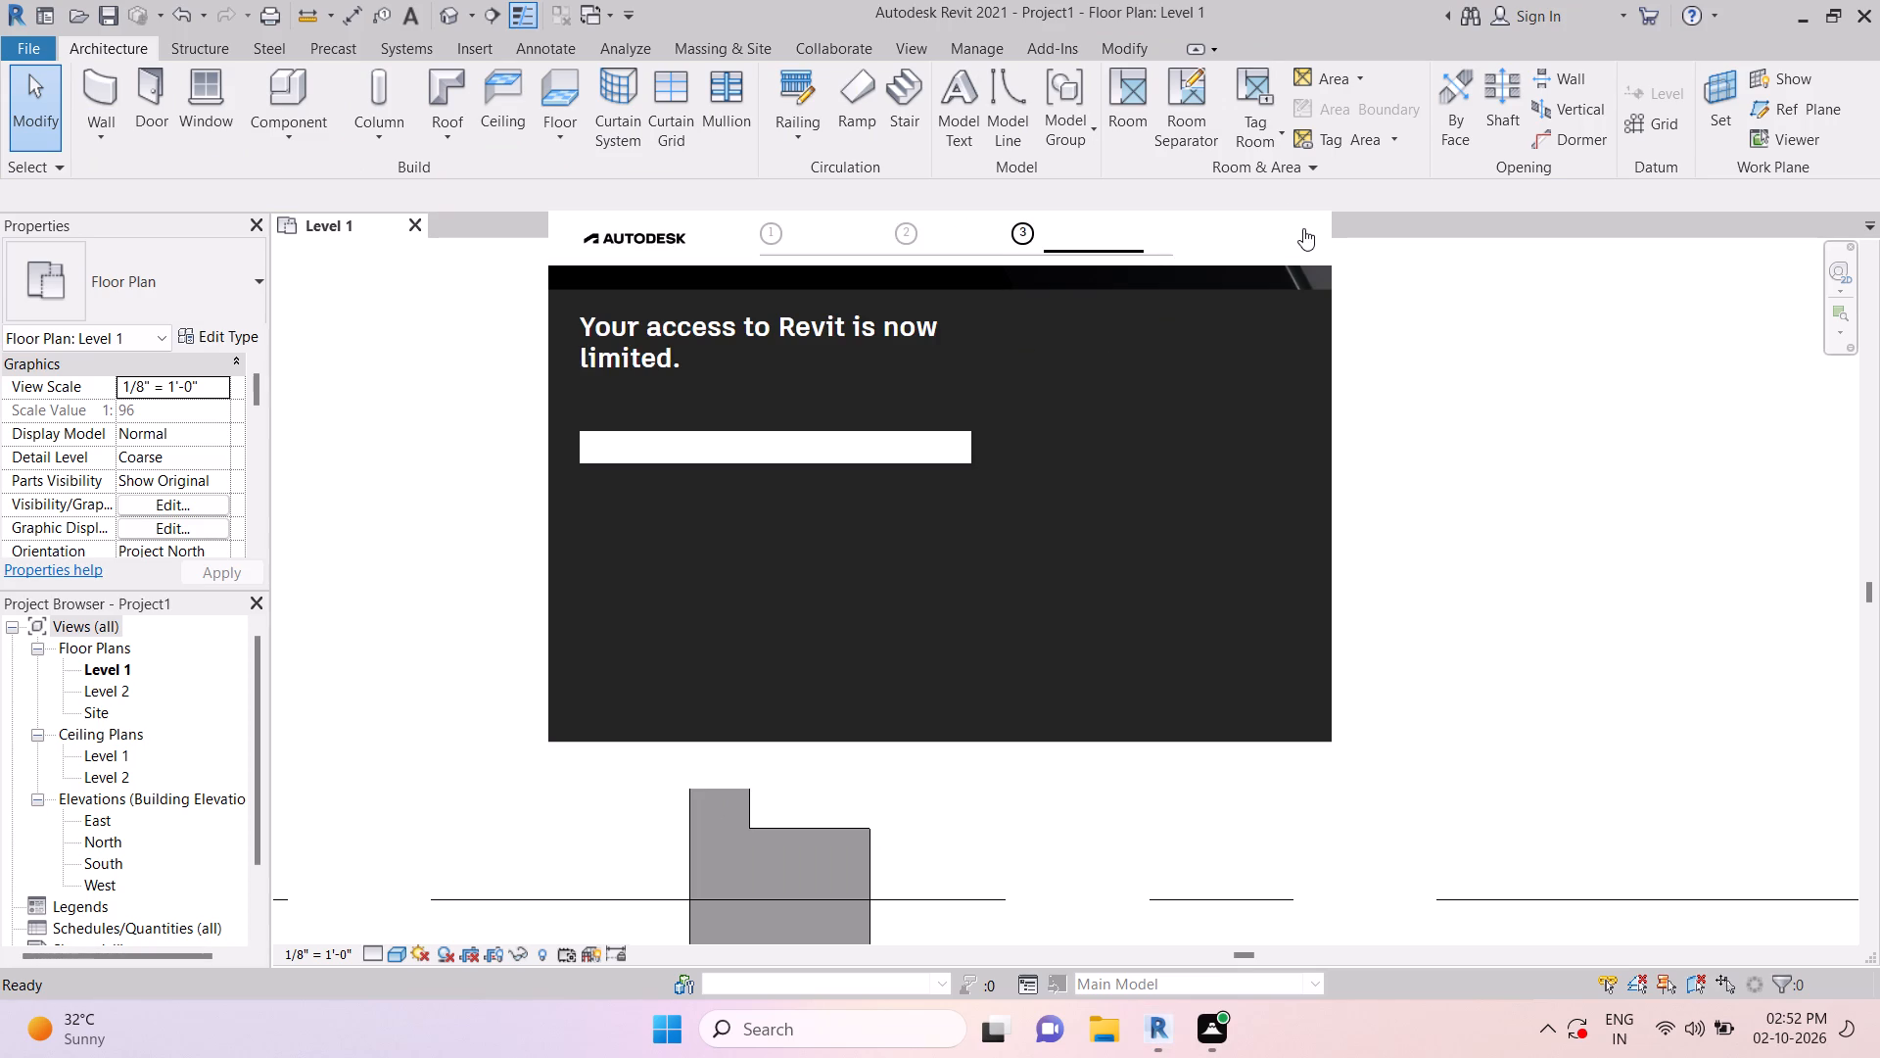
Copy the column at grids 1 and 7 by its left-edge midpoint to the intersection of grids 1 and 8.
key("Escape")
scroll(1090, 397, "down", 8)
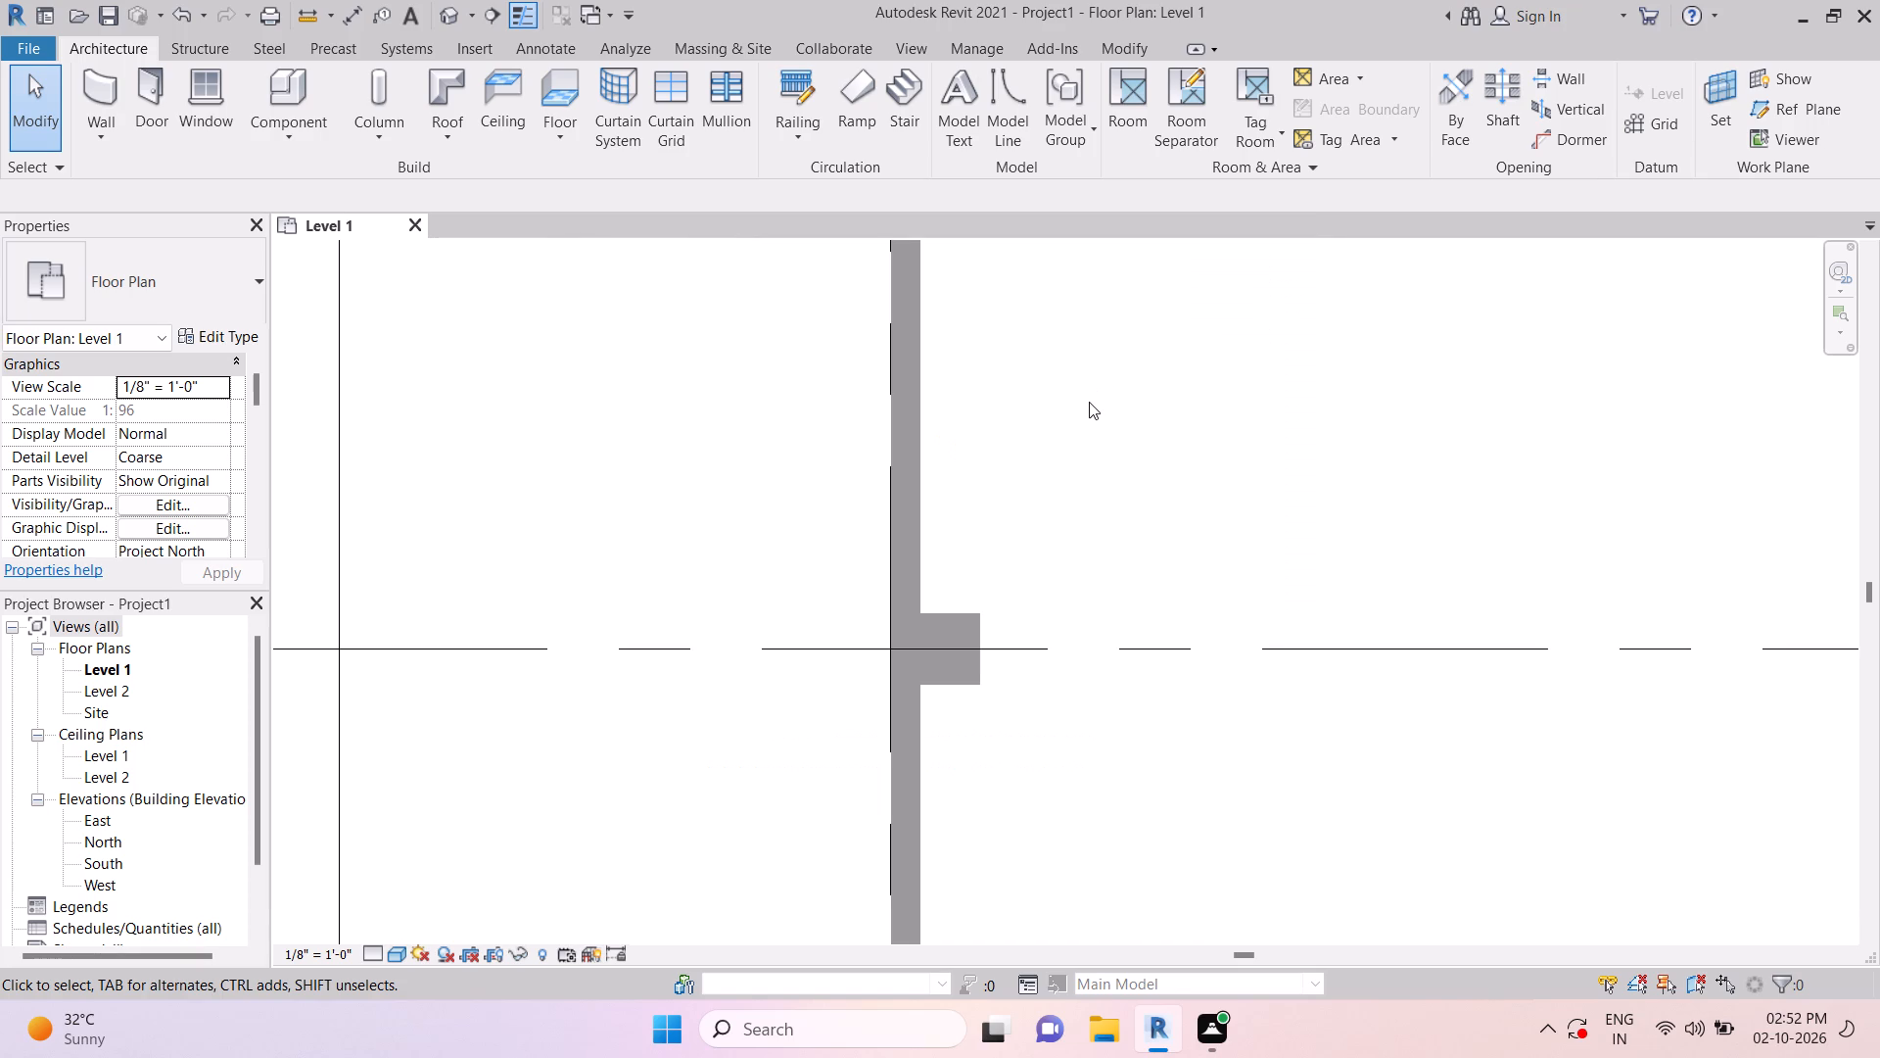
key("Escape")
scroll(1133, 567, "down", 4)
middle_click_drag(1210, 744, 1090, 663)
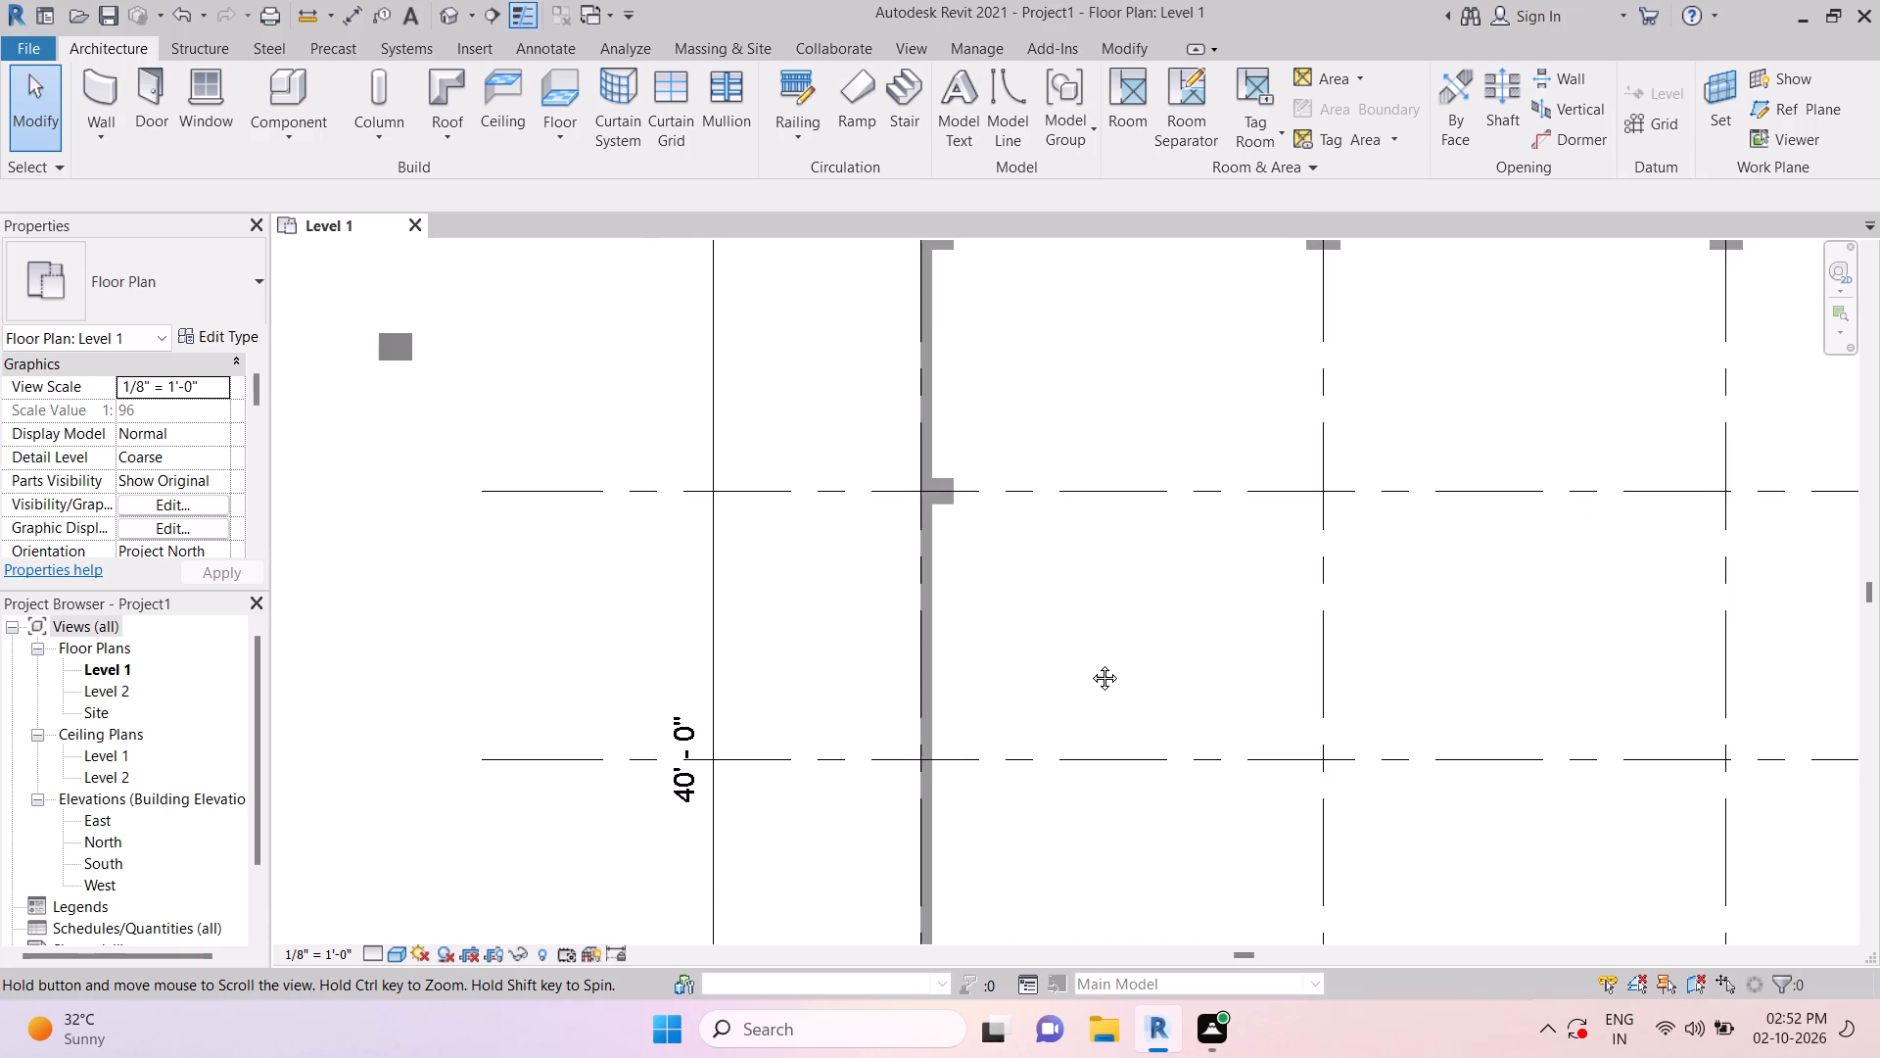
middle_click_drag(1090, 663, 1086, 659)
scroll(1007, 614, "down", 2)
key("Escape")
key("Escape")
scroll(1047, 657, "down", 3)
key("Escape")
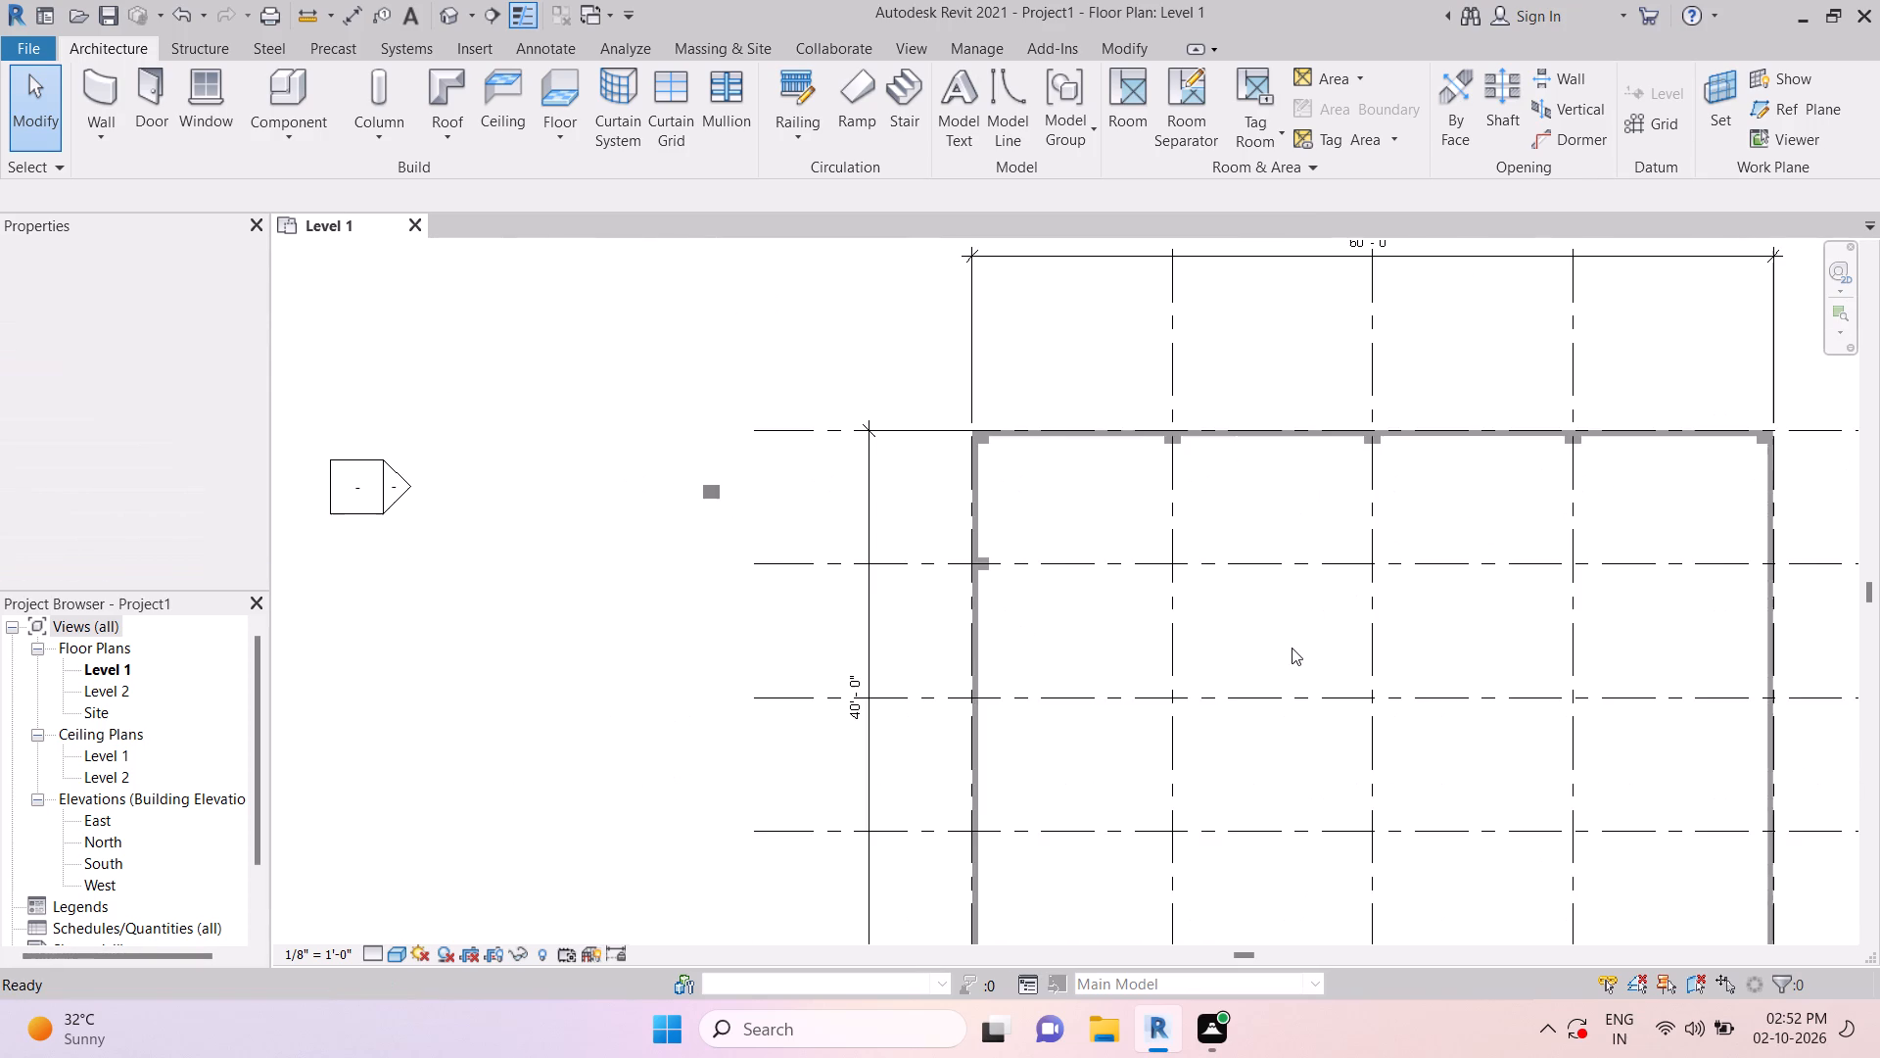
key("Escape")
scroll(1000, 563, "up", 9)
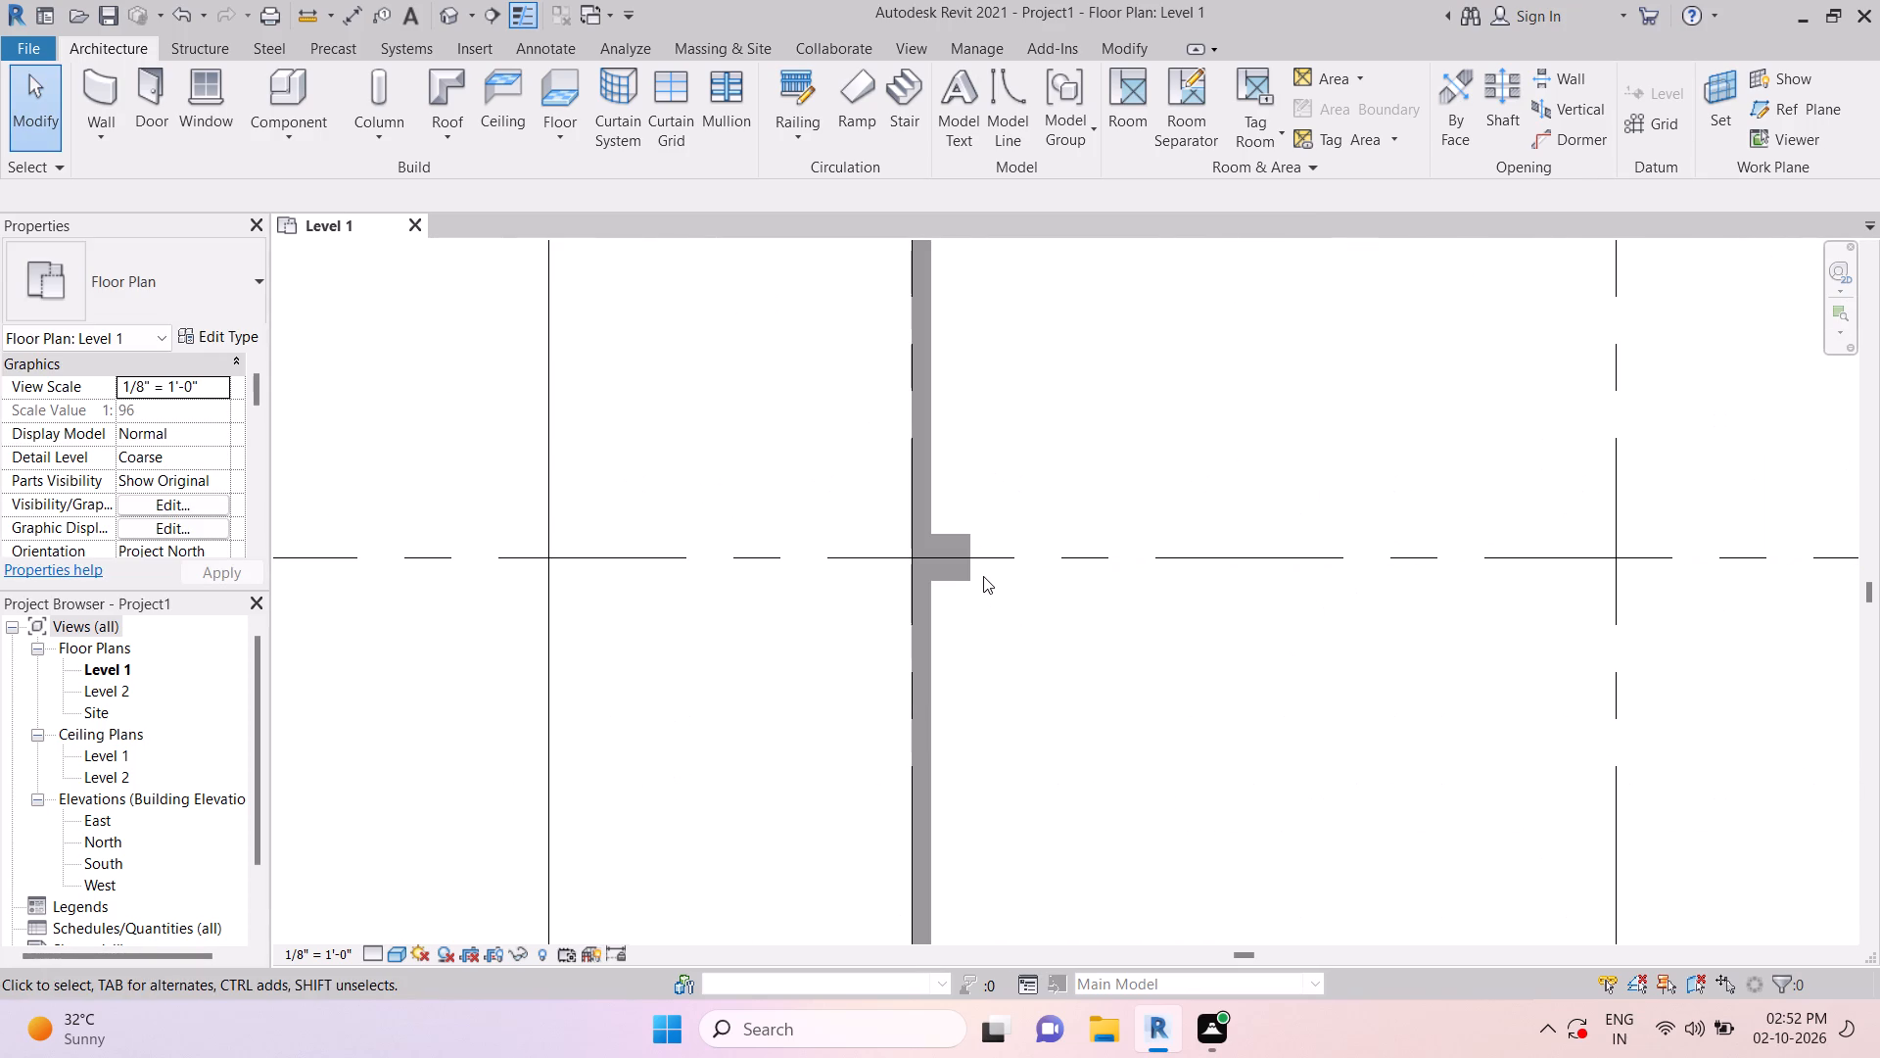
key("Escape")
left_click(954, 586)
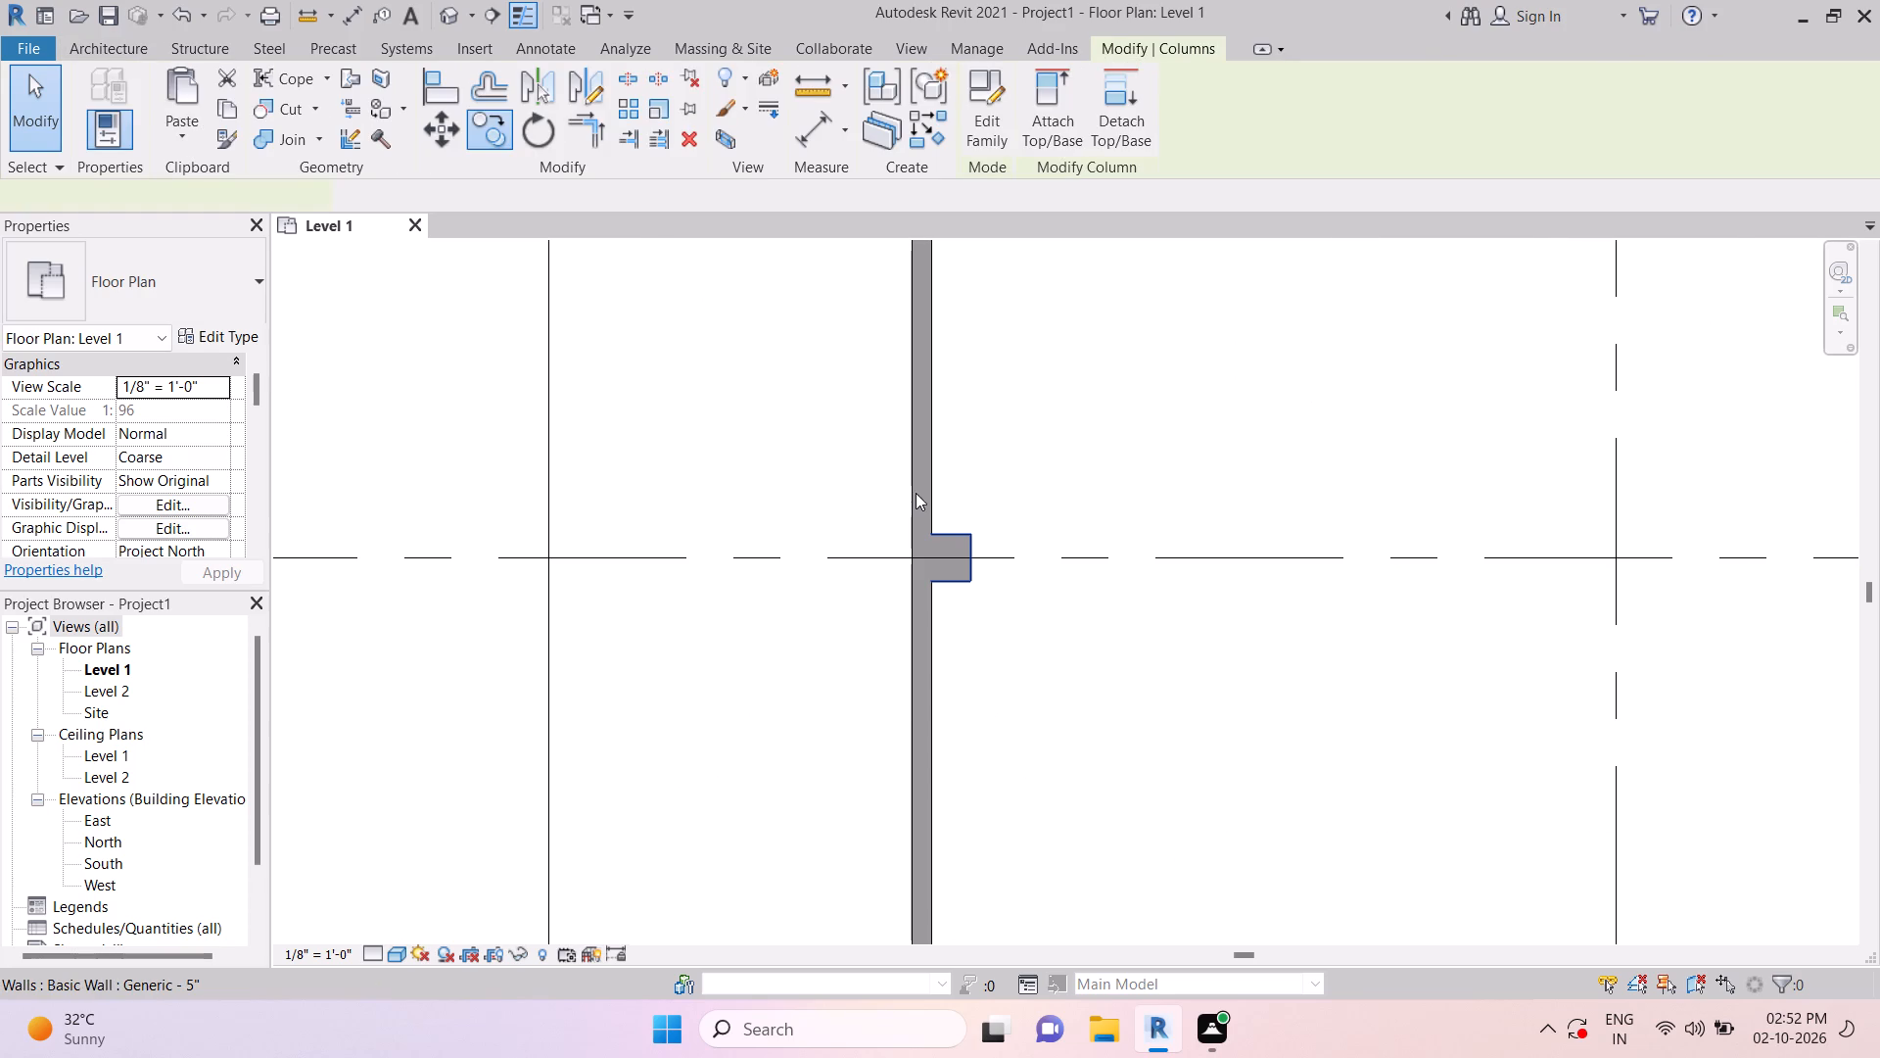
left_click(489, 136)
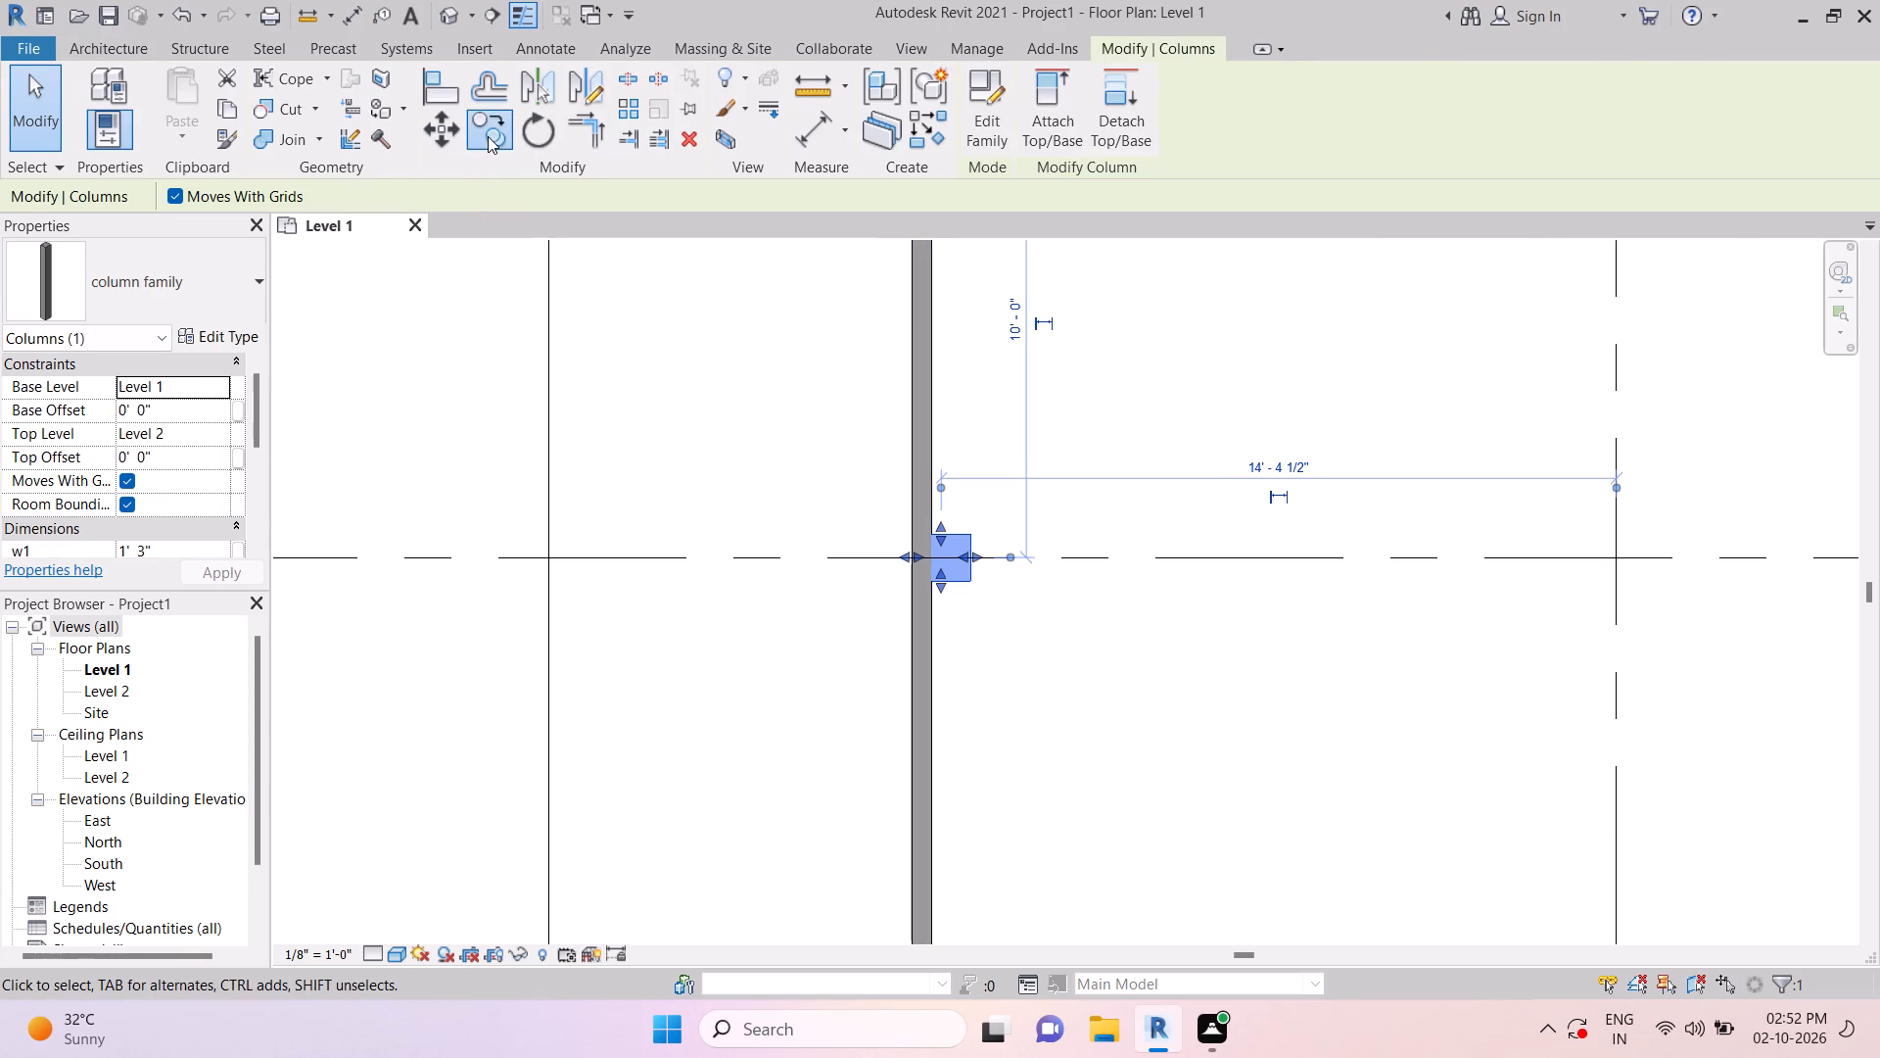
scroll(965, 579, "up", 11)
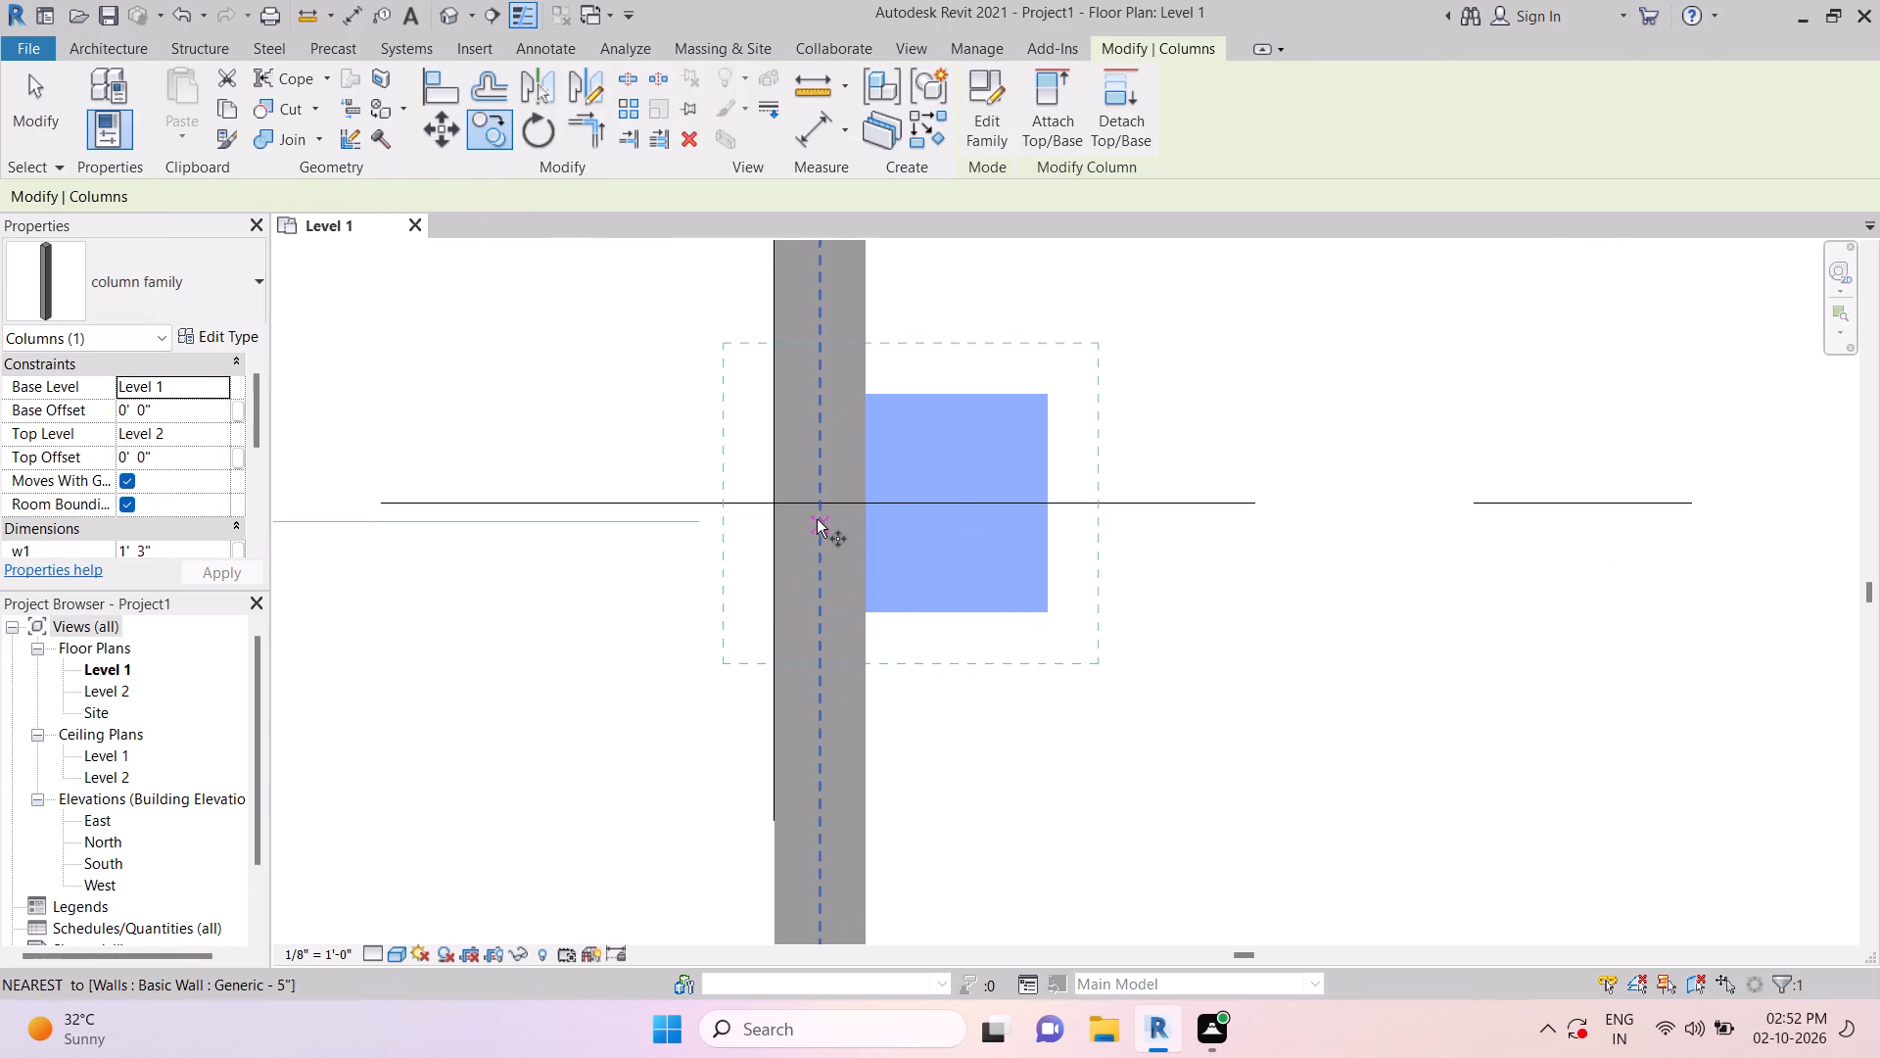
left_click(775, 501)
scroll(838, 537, "down", 13)
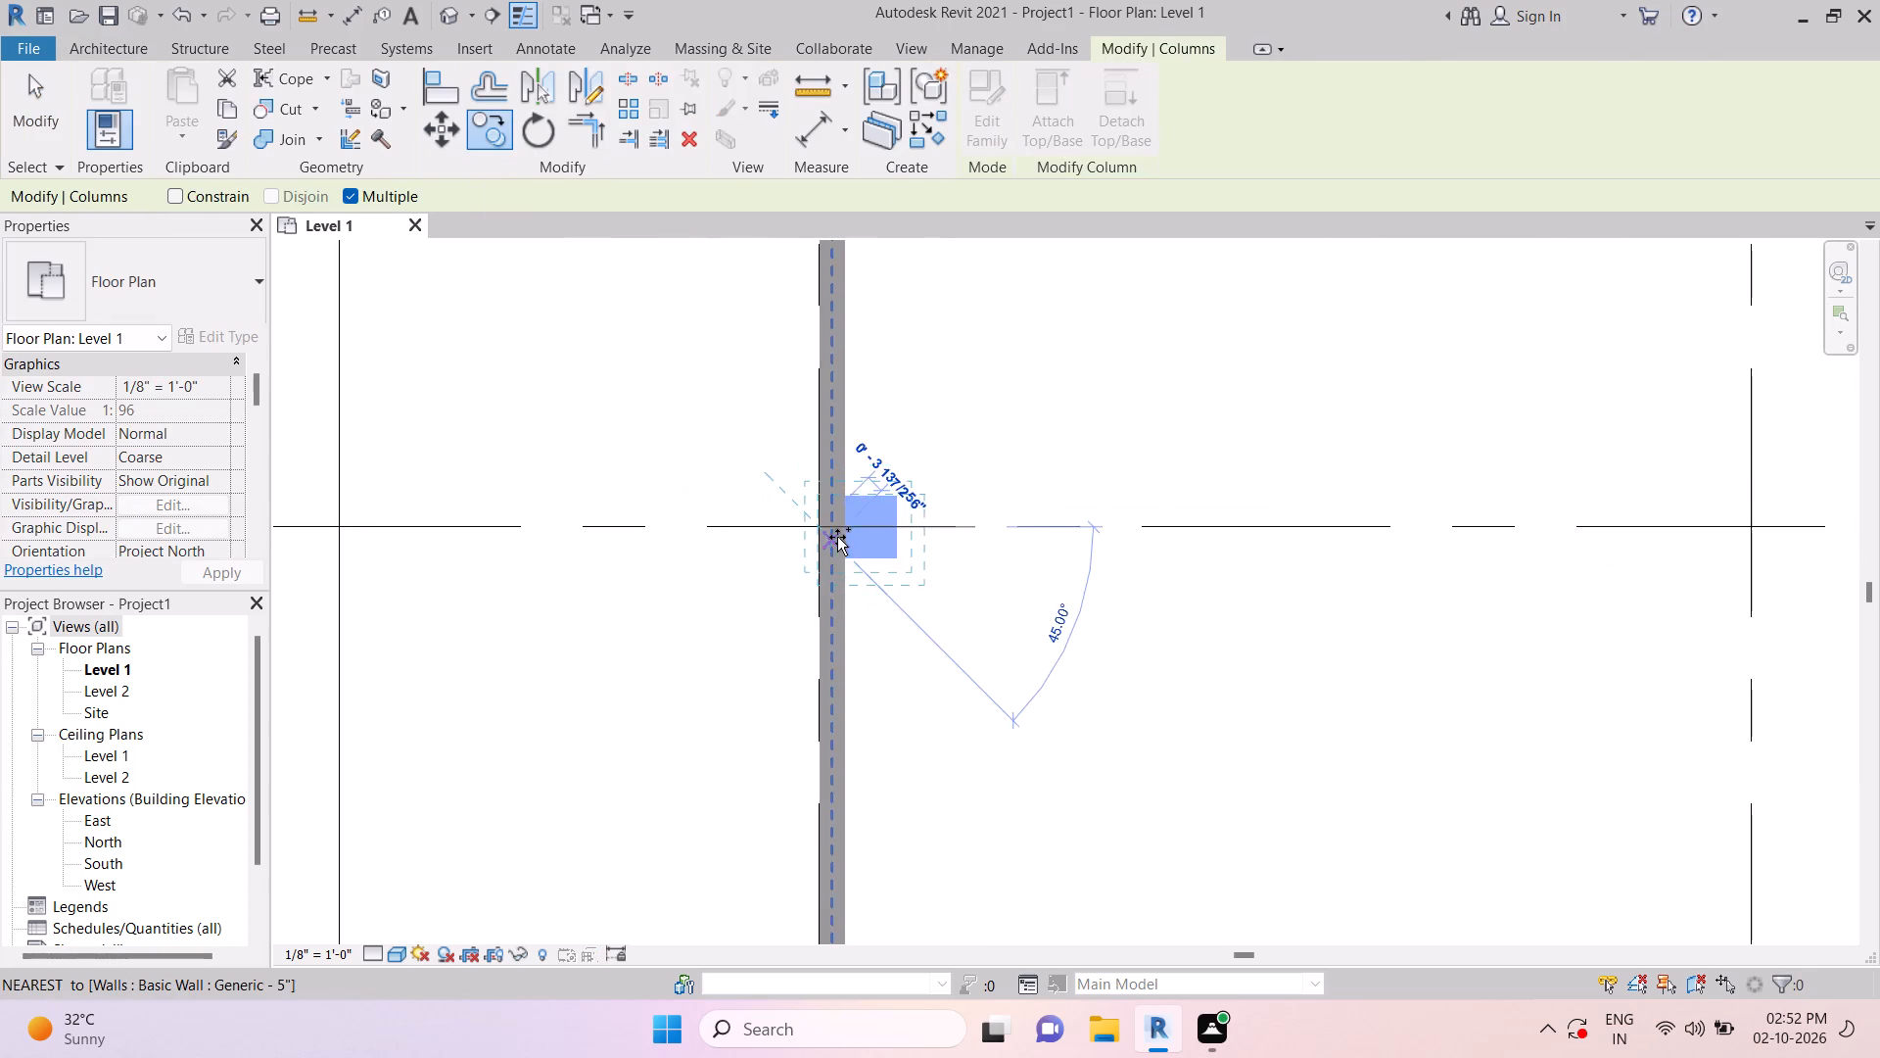
scroll(837, 537, "down", 5)
scroll(836, 718, "up", 6)
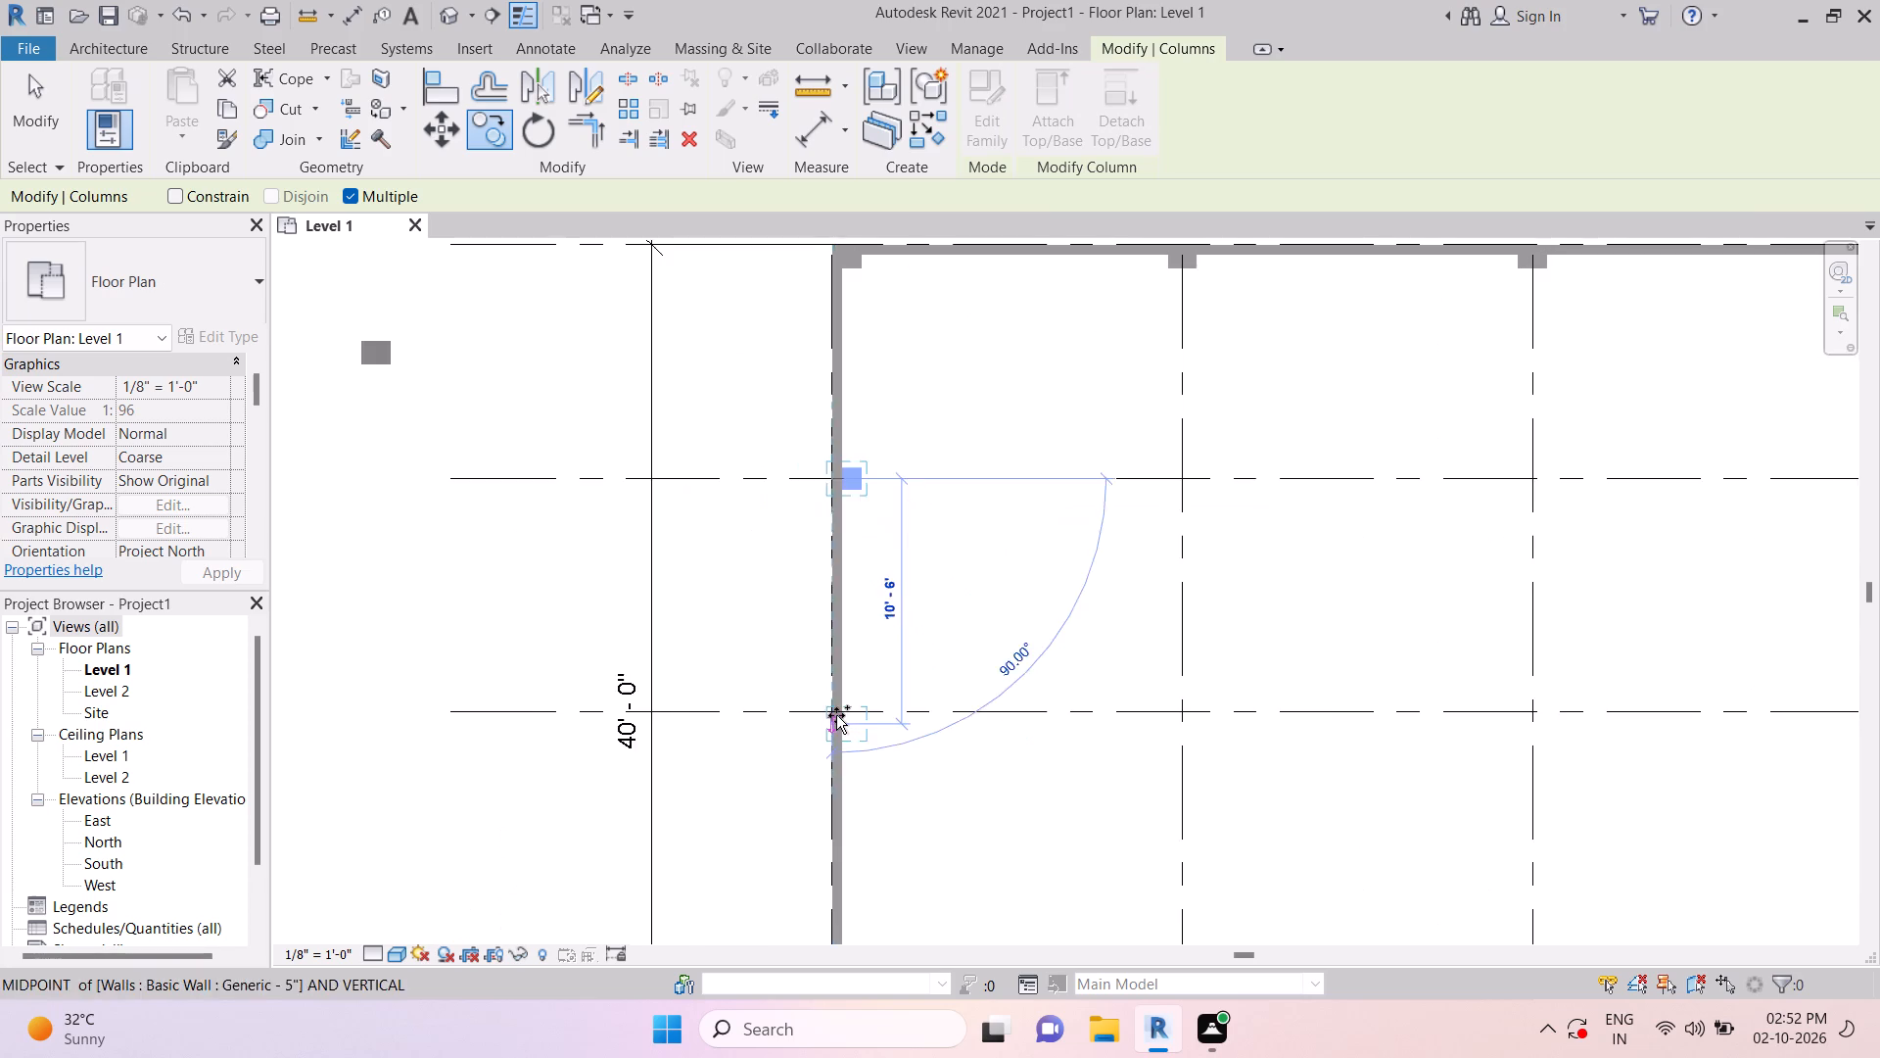
scroll(836, 715, "up", 12)
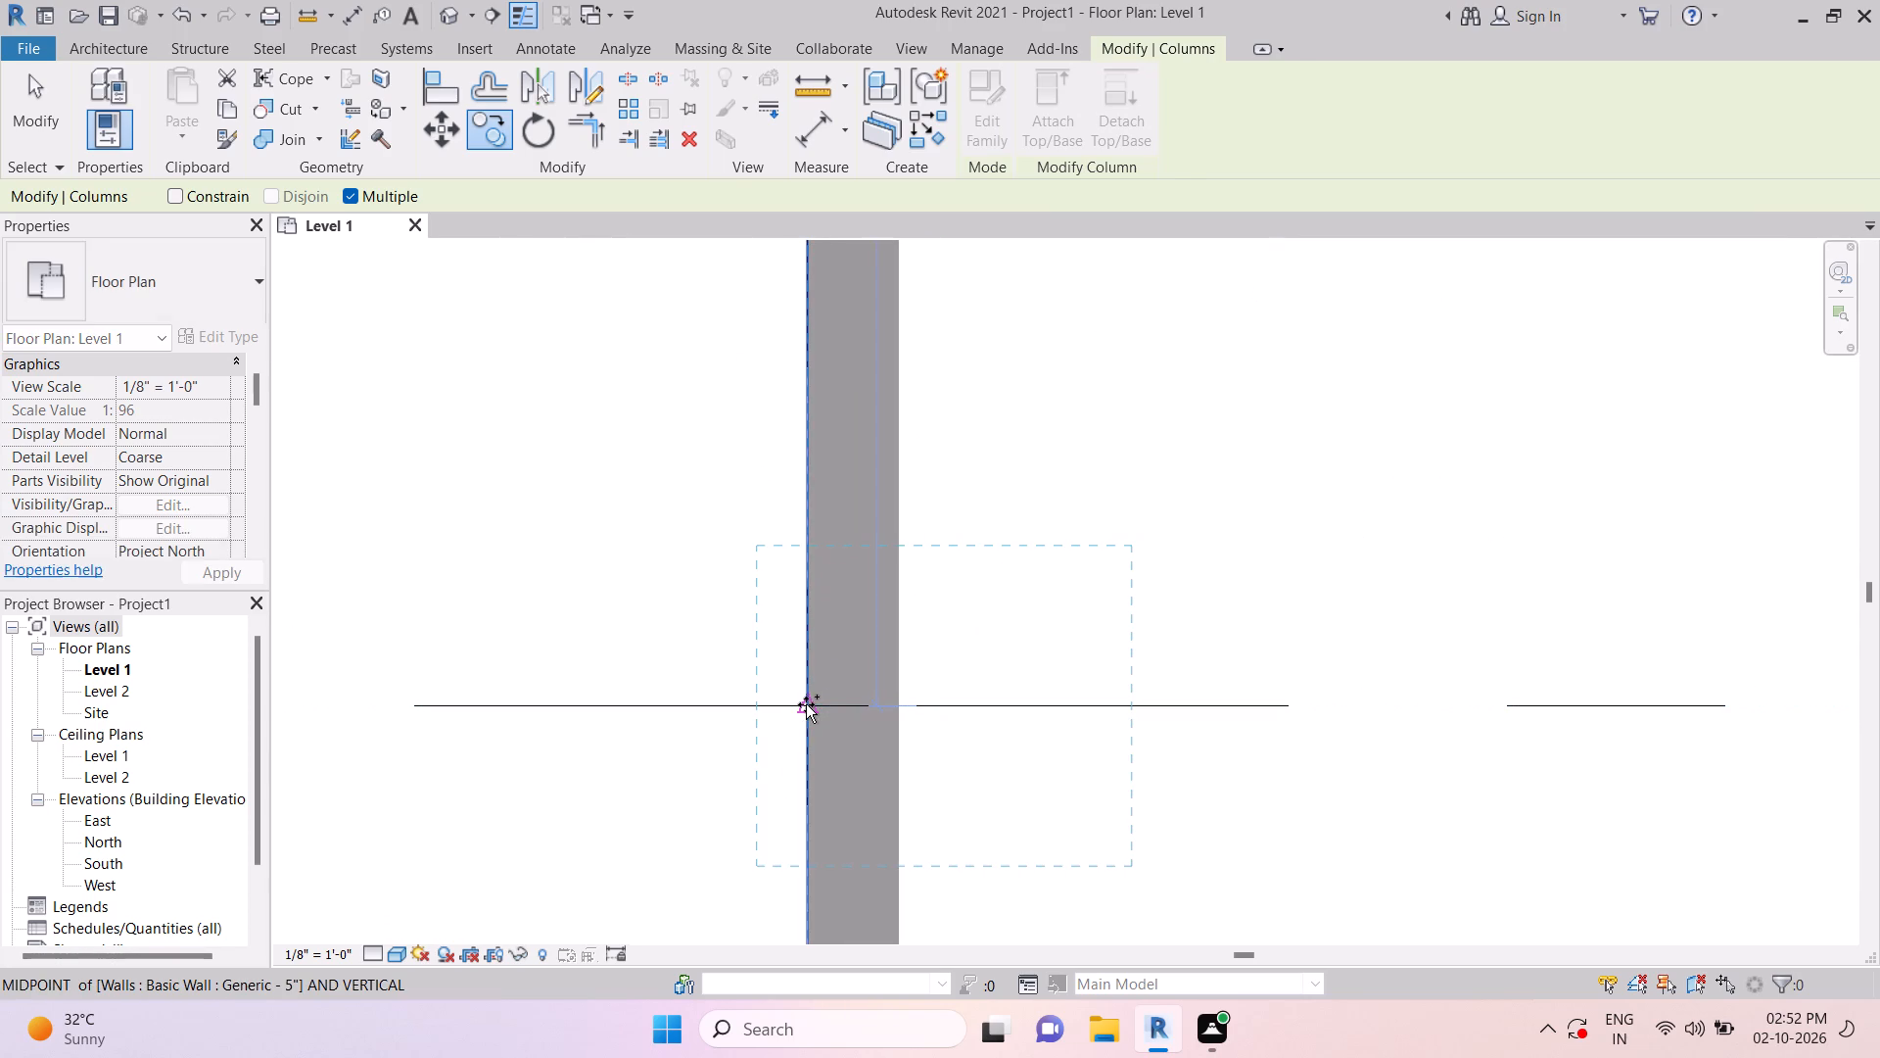
left_click(806, 704)
Place another column copy at the intersection of grids 1 and 9 on the left wall and finish copying.
scroll(906, 558, "down", 7)
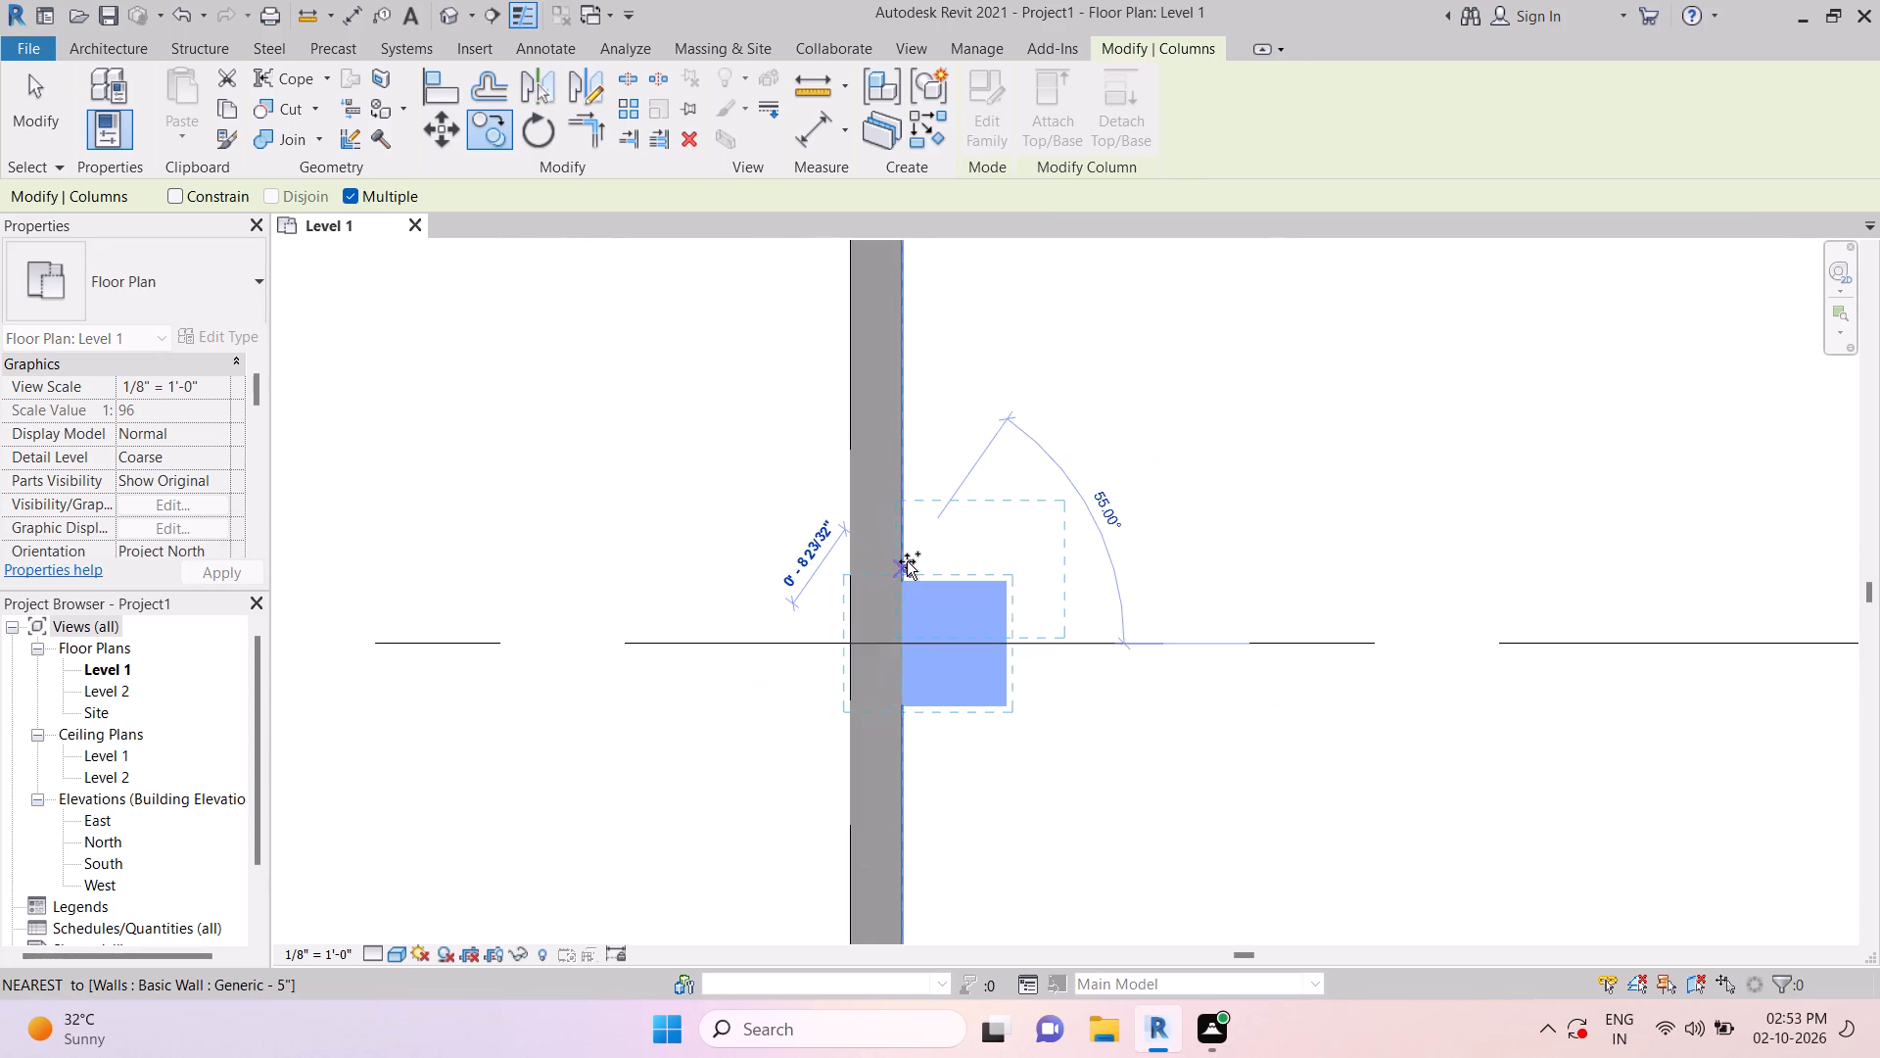
scroll(907, 561, "down", 5)
middle_click_drag(949, 740, 955, 374)
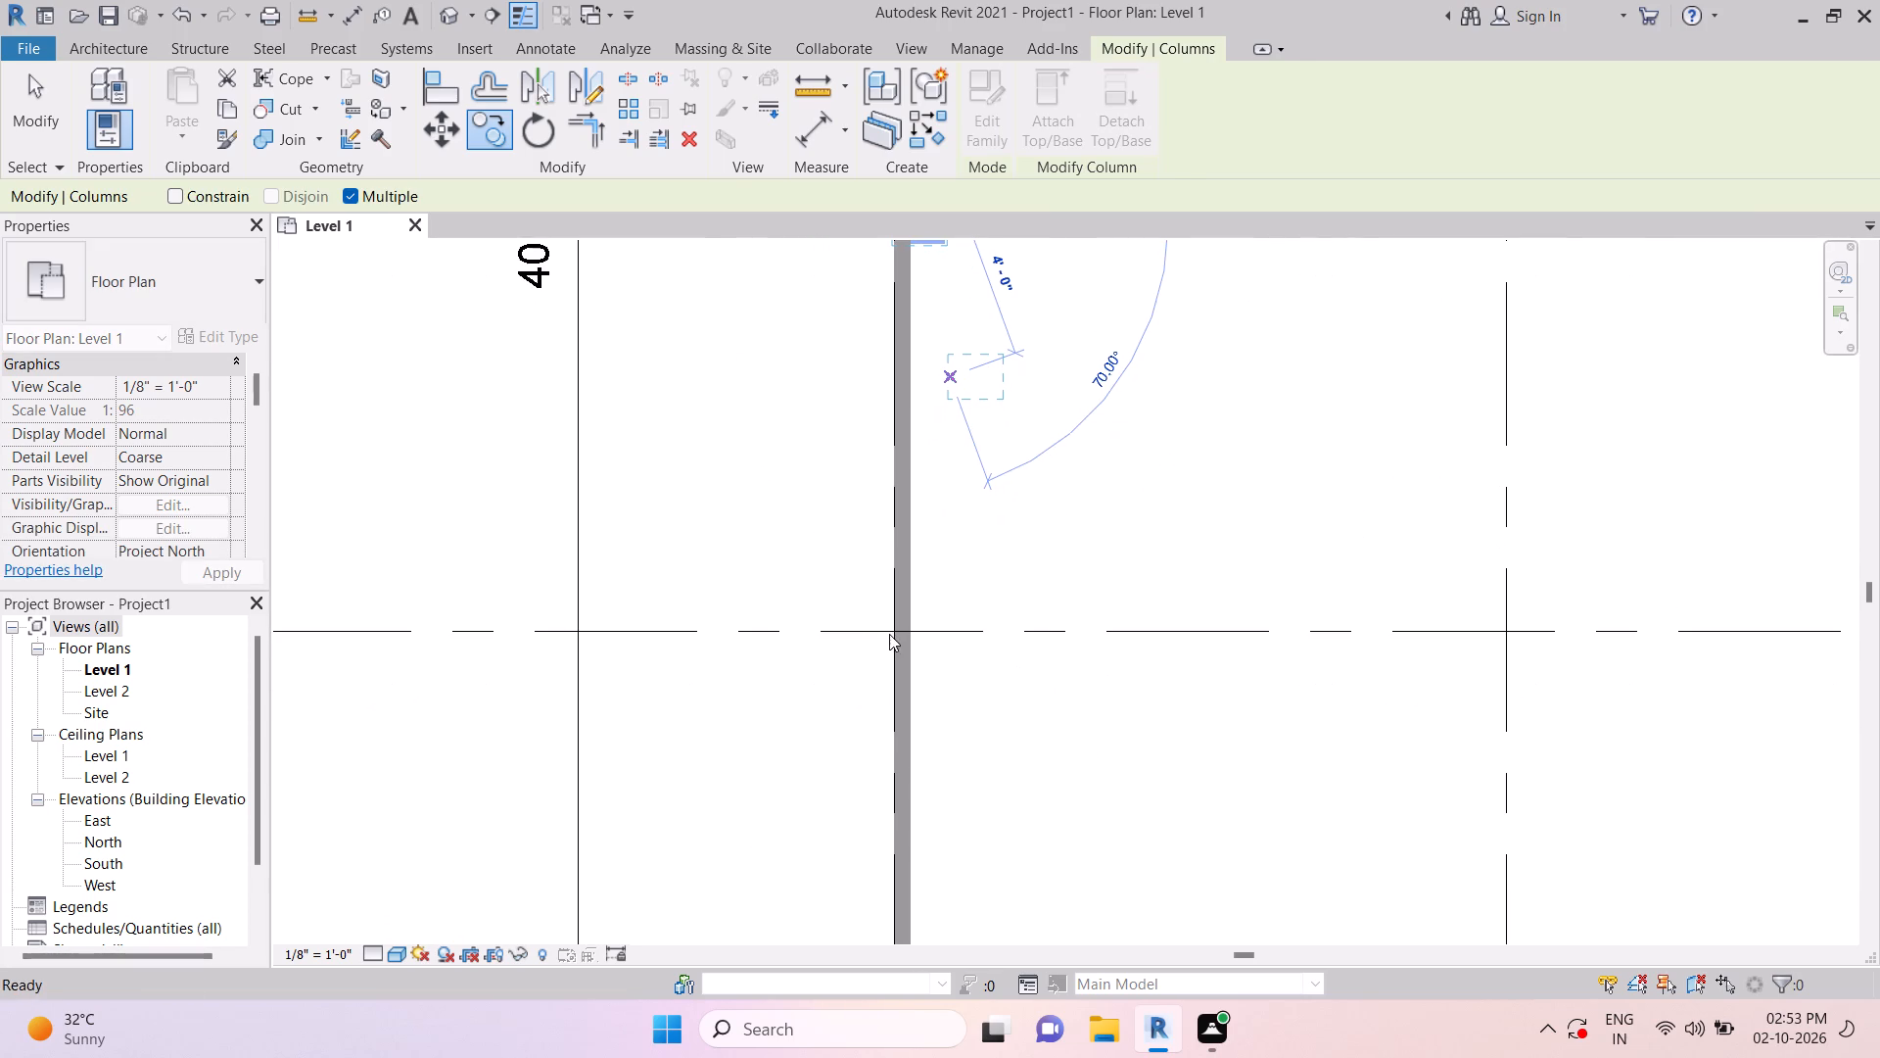
scroll(894, 643, "up", 14)
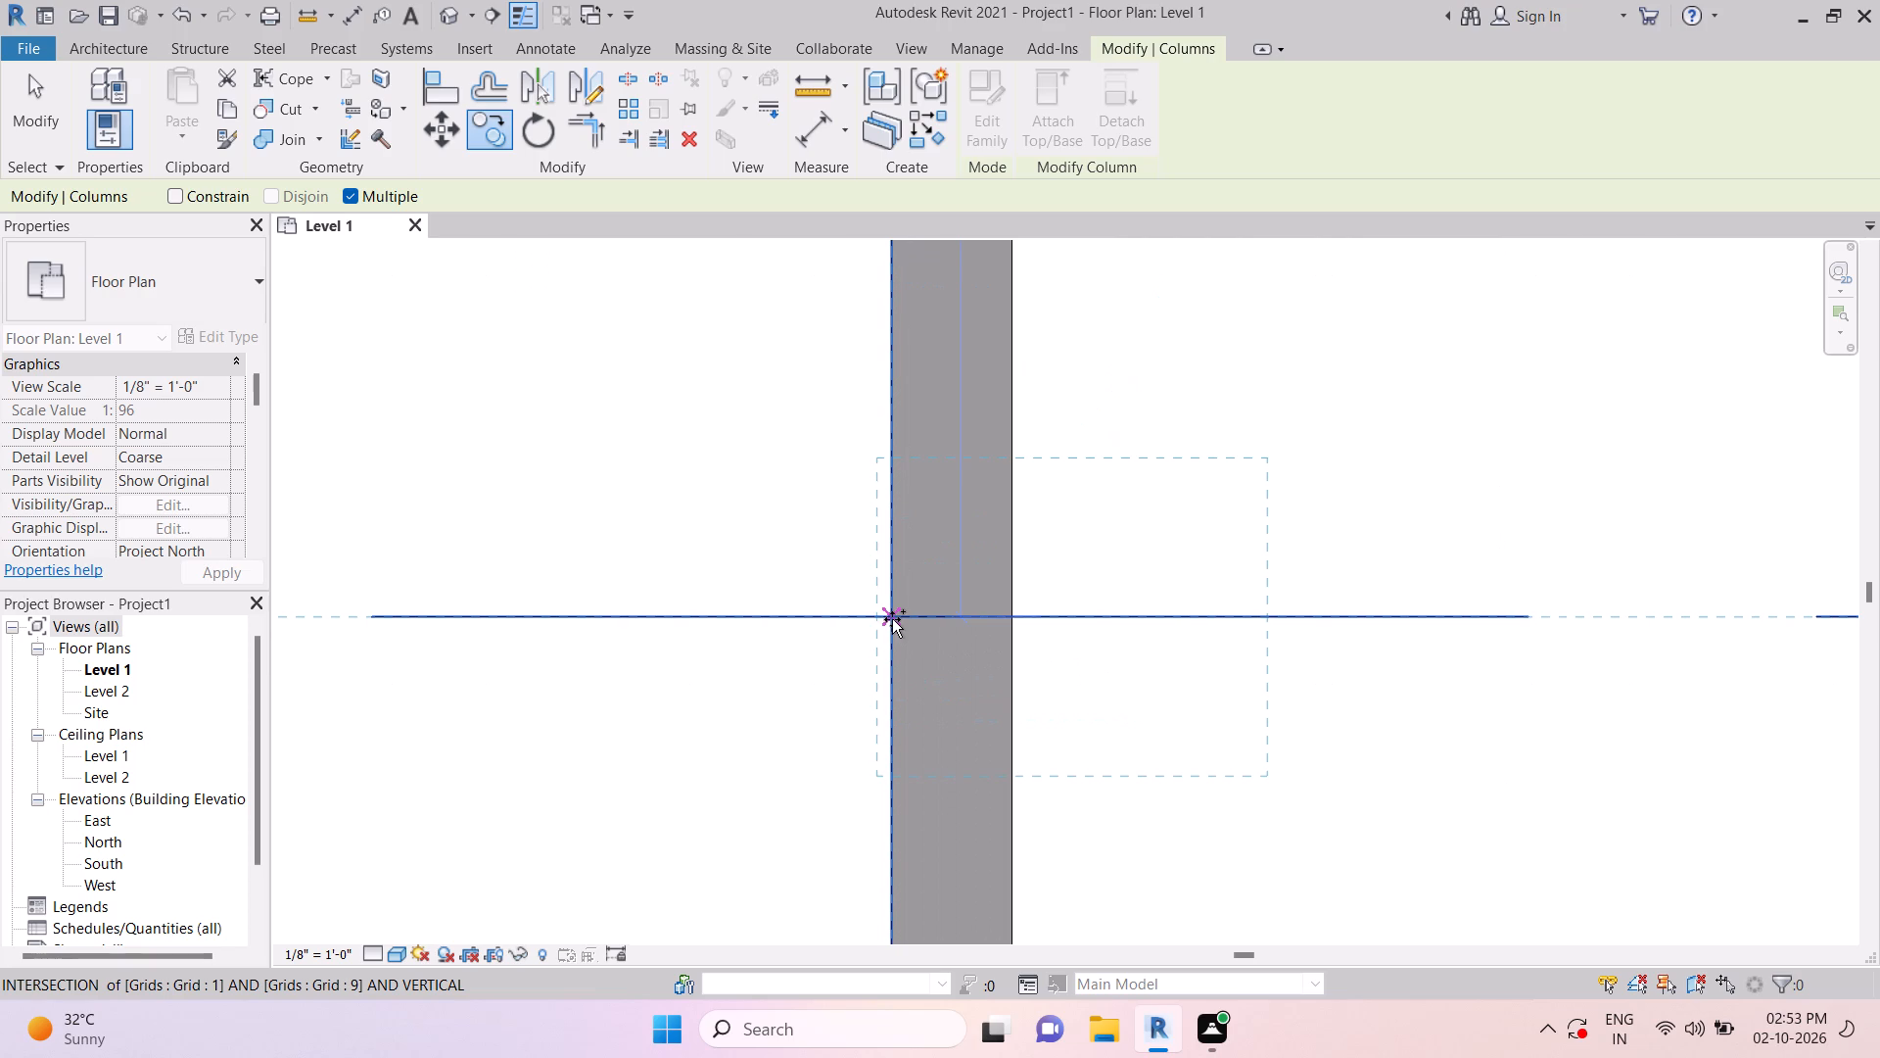
left_click(892, 616)
scroll(1002, 606, "down", 4)
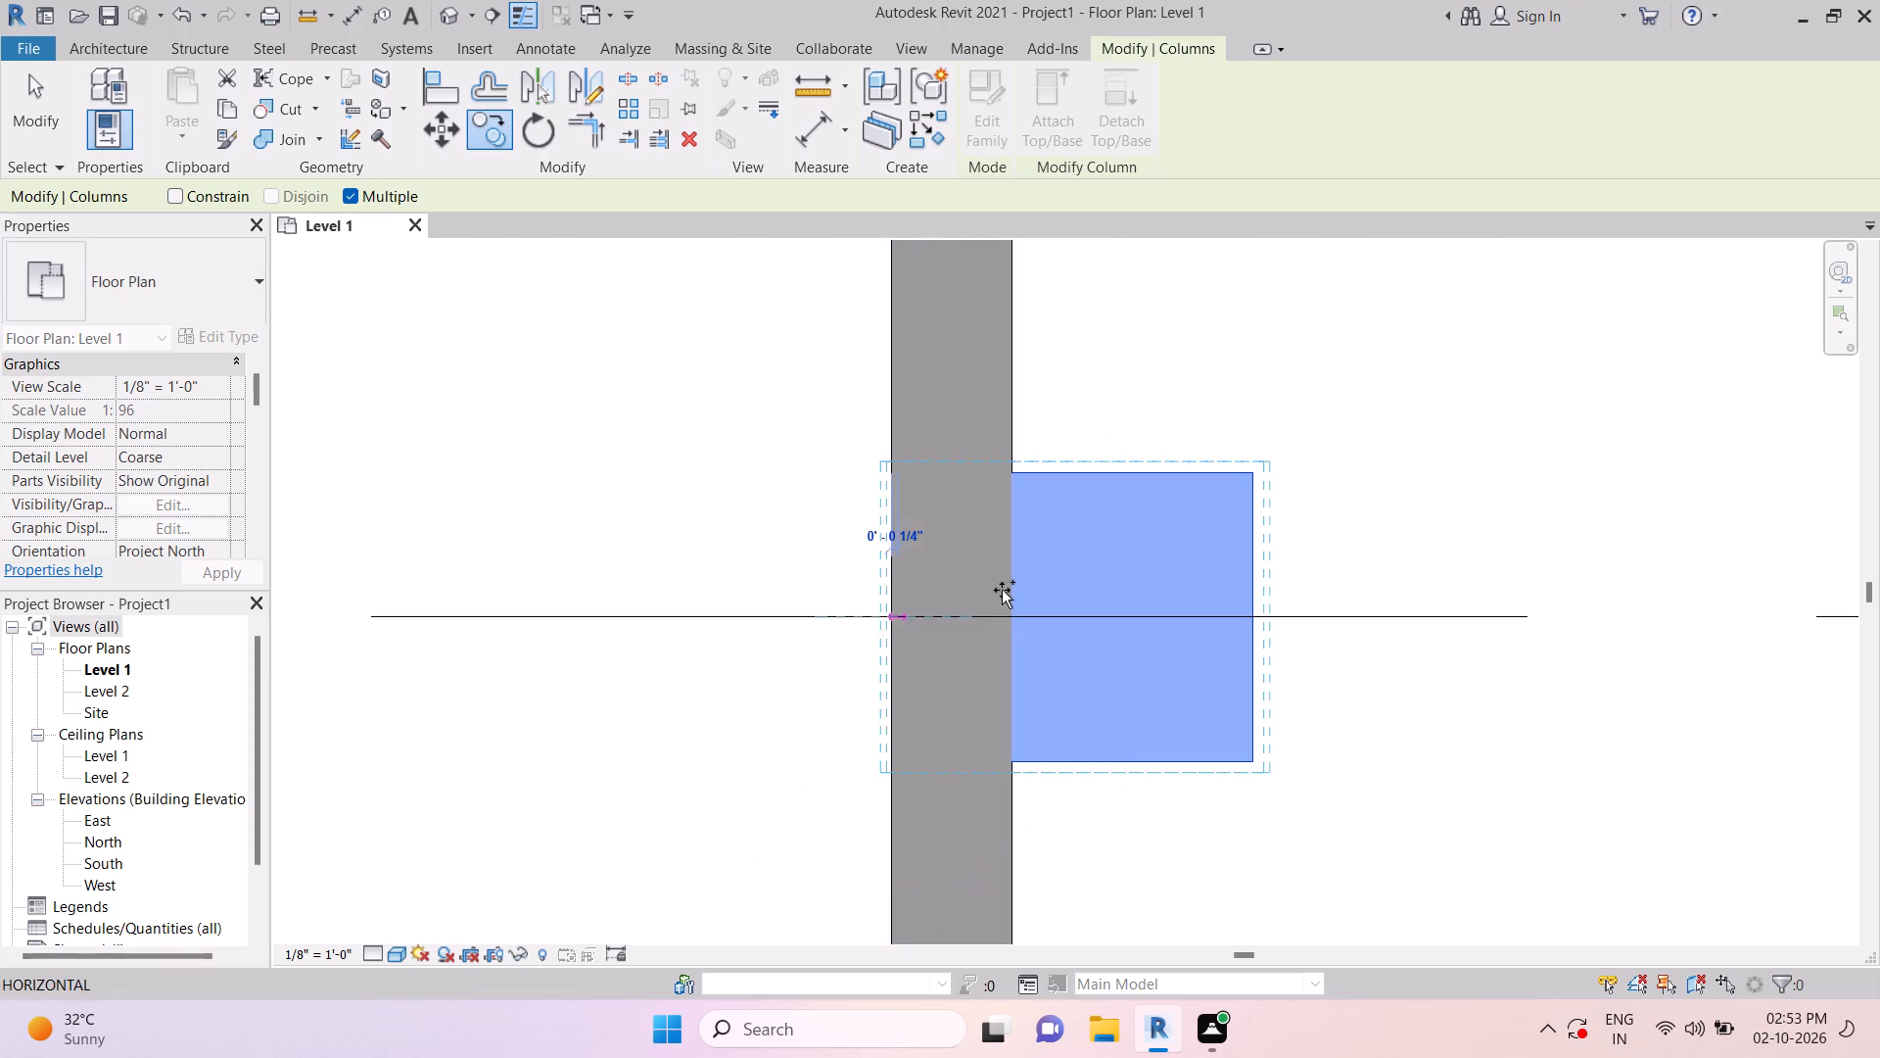
scroll(1002, 590, "down", 14)
scroll(1022, 703, "down", 1)
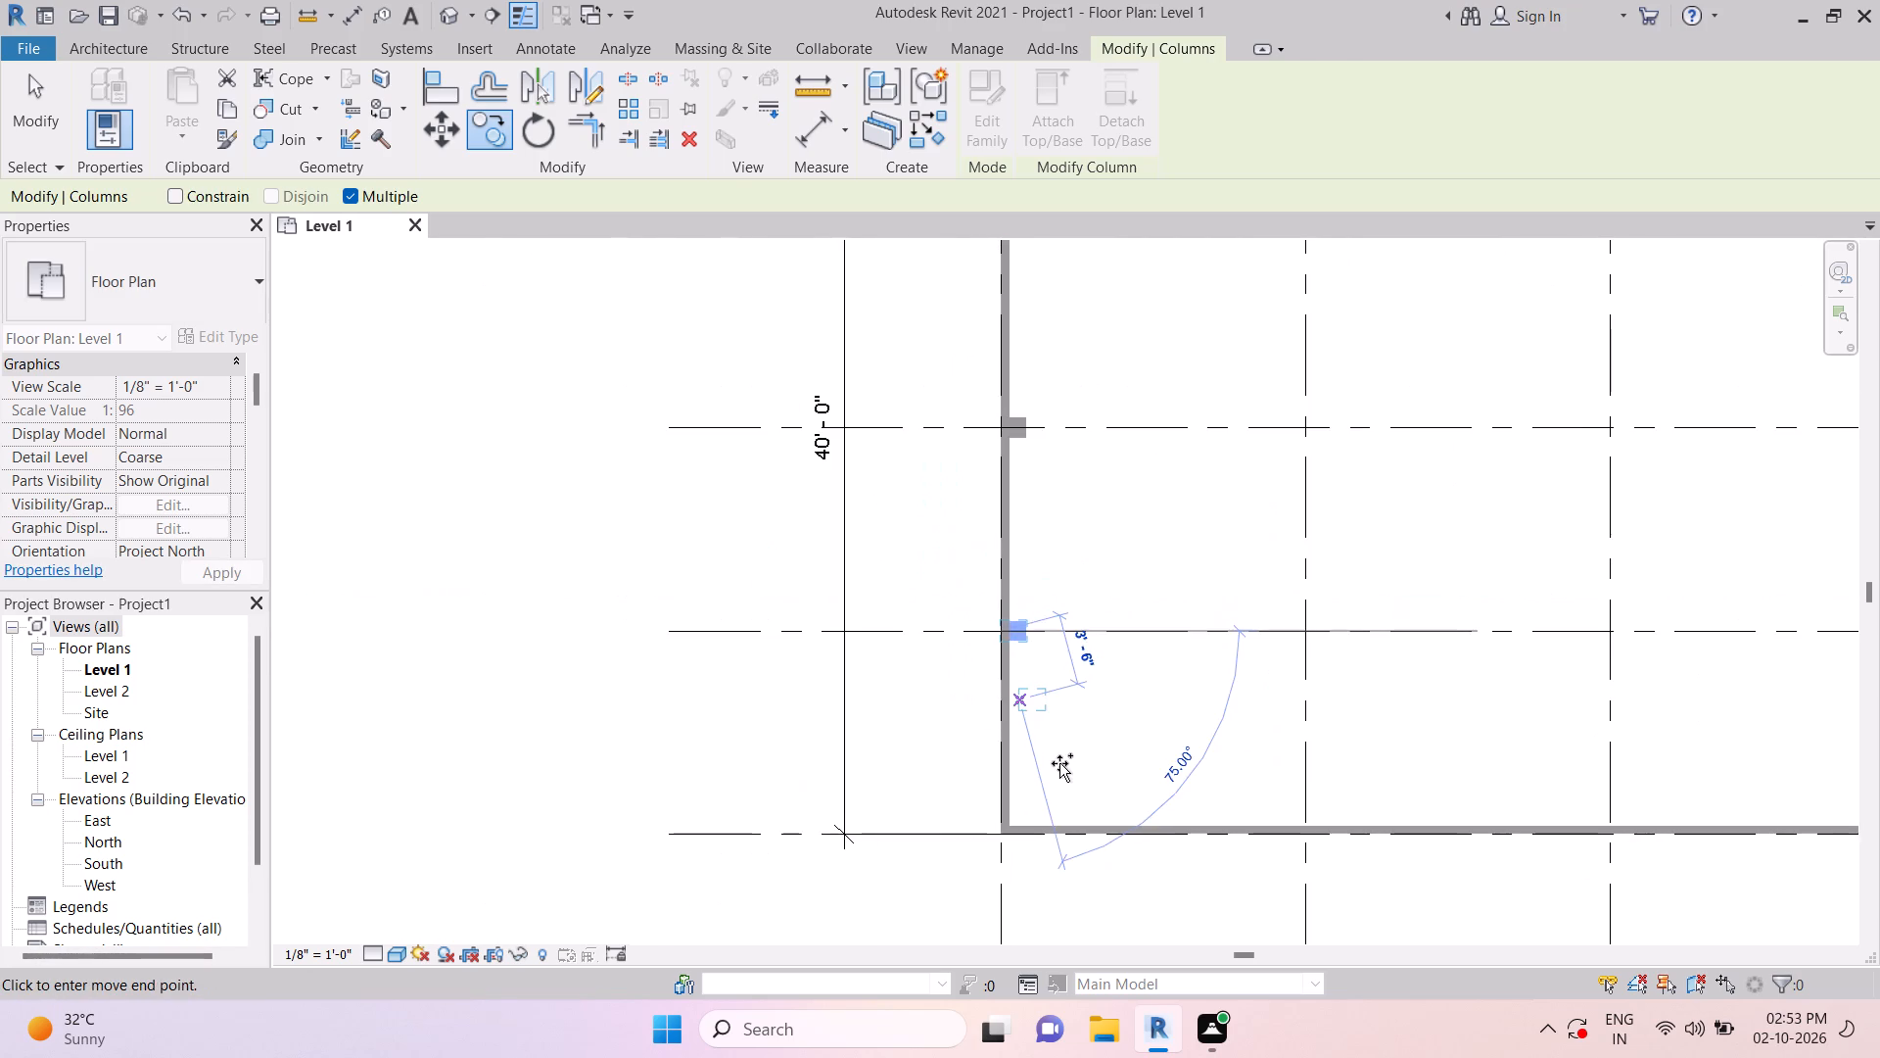
middle_click_drag(1055, 756, 1060, 659)
key("Escape")
key("Escape")
key("Escape")
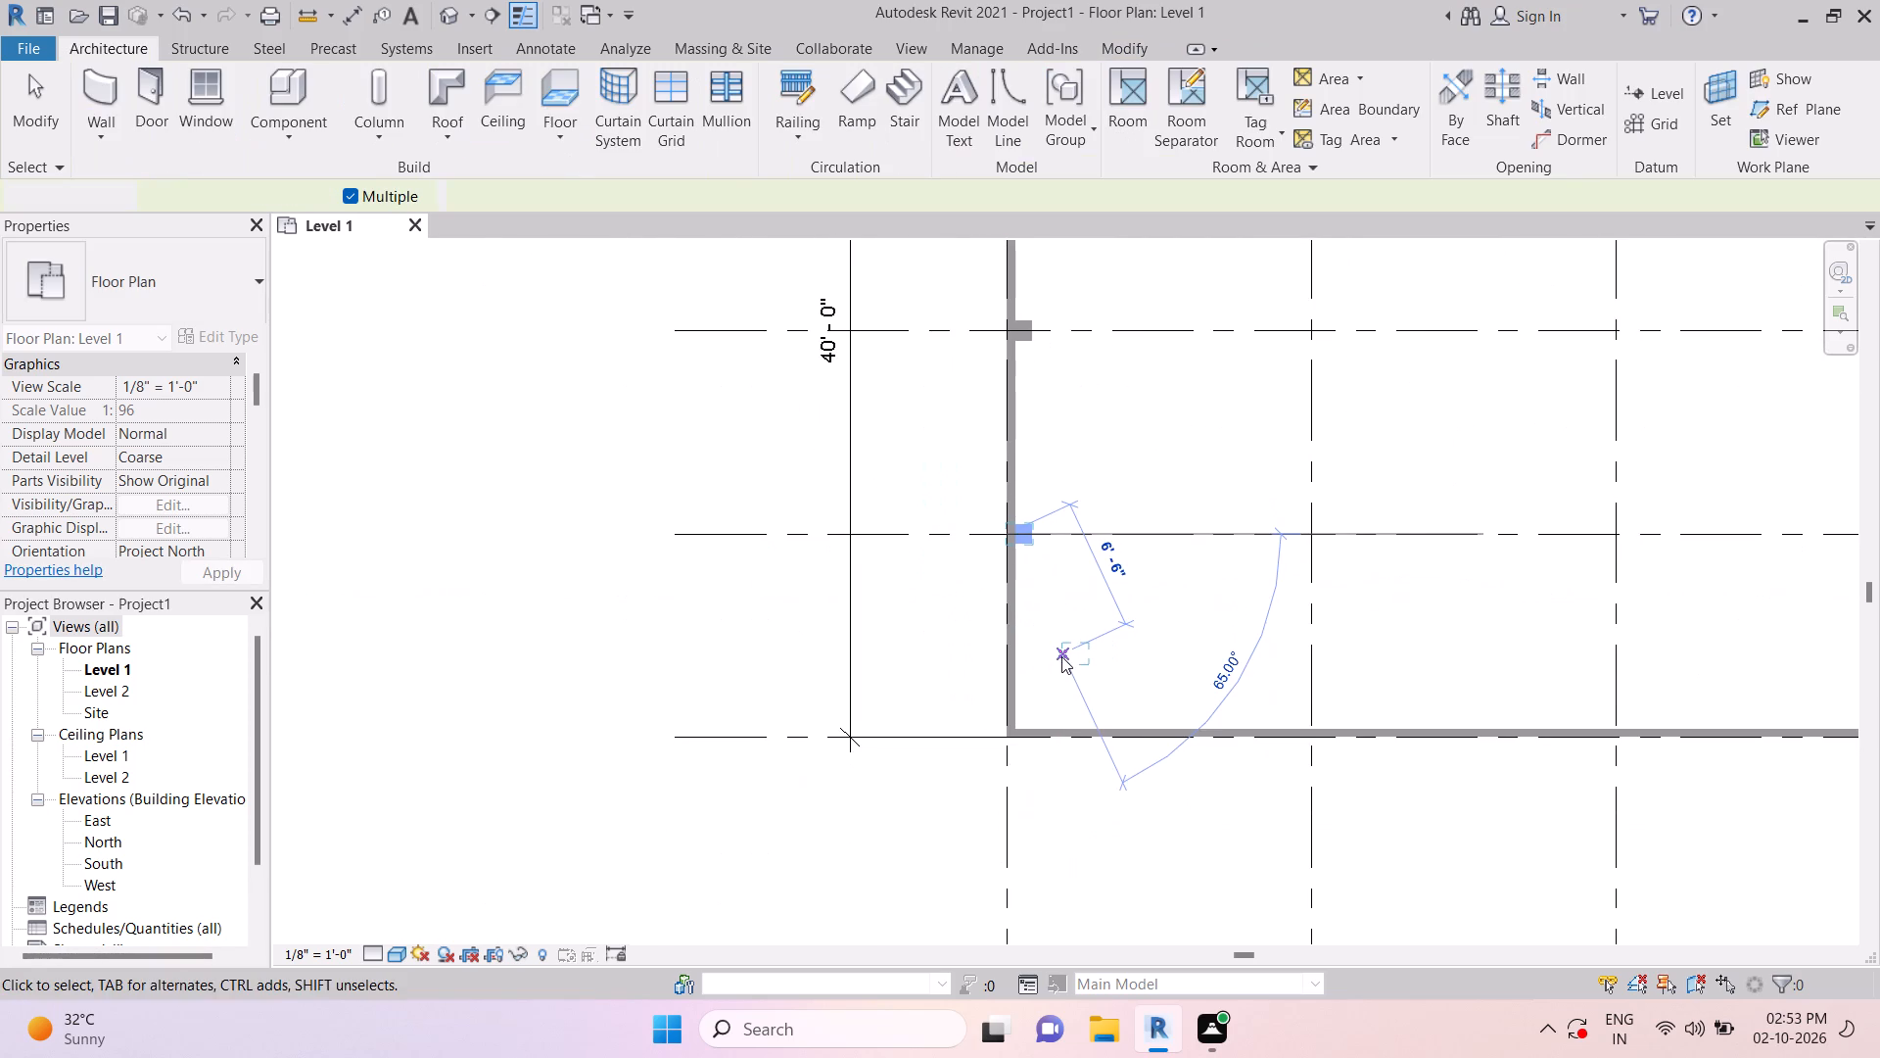
key("Escape")
key("Escape")
Copy the column at grids 1 and 9 by its lower-left corner to the building's lower-left outer wall corner, and finish copying.
scroll(1023, 528, "up", 4)
key("Escape")
left_click(1031, 553)
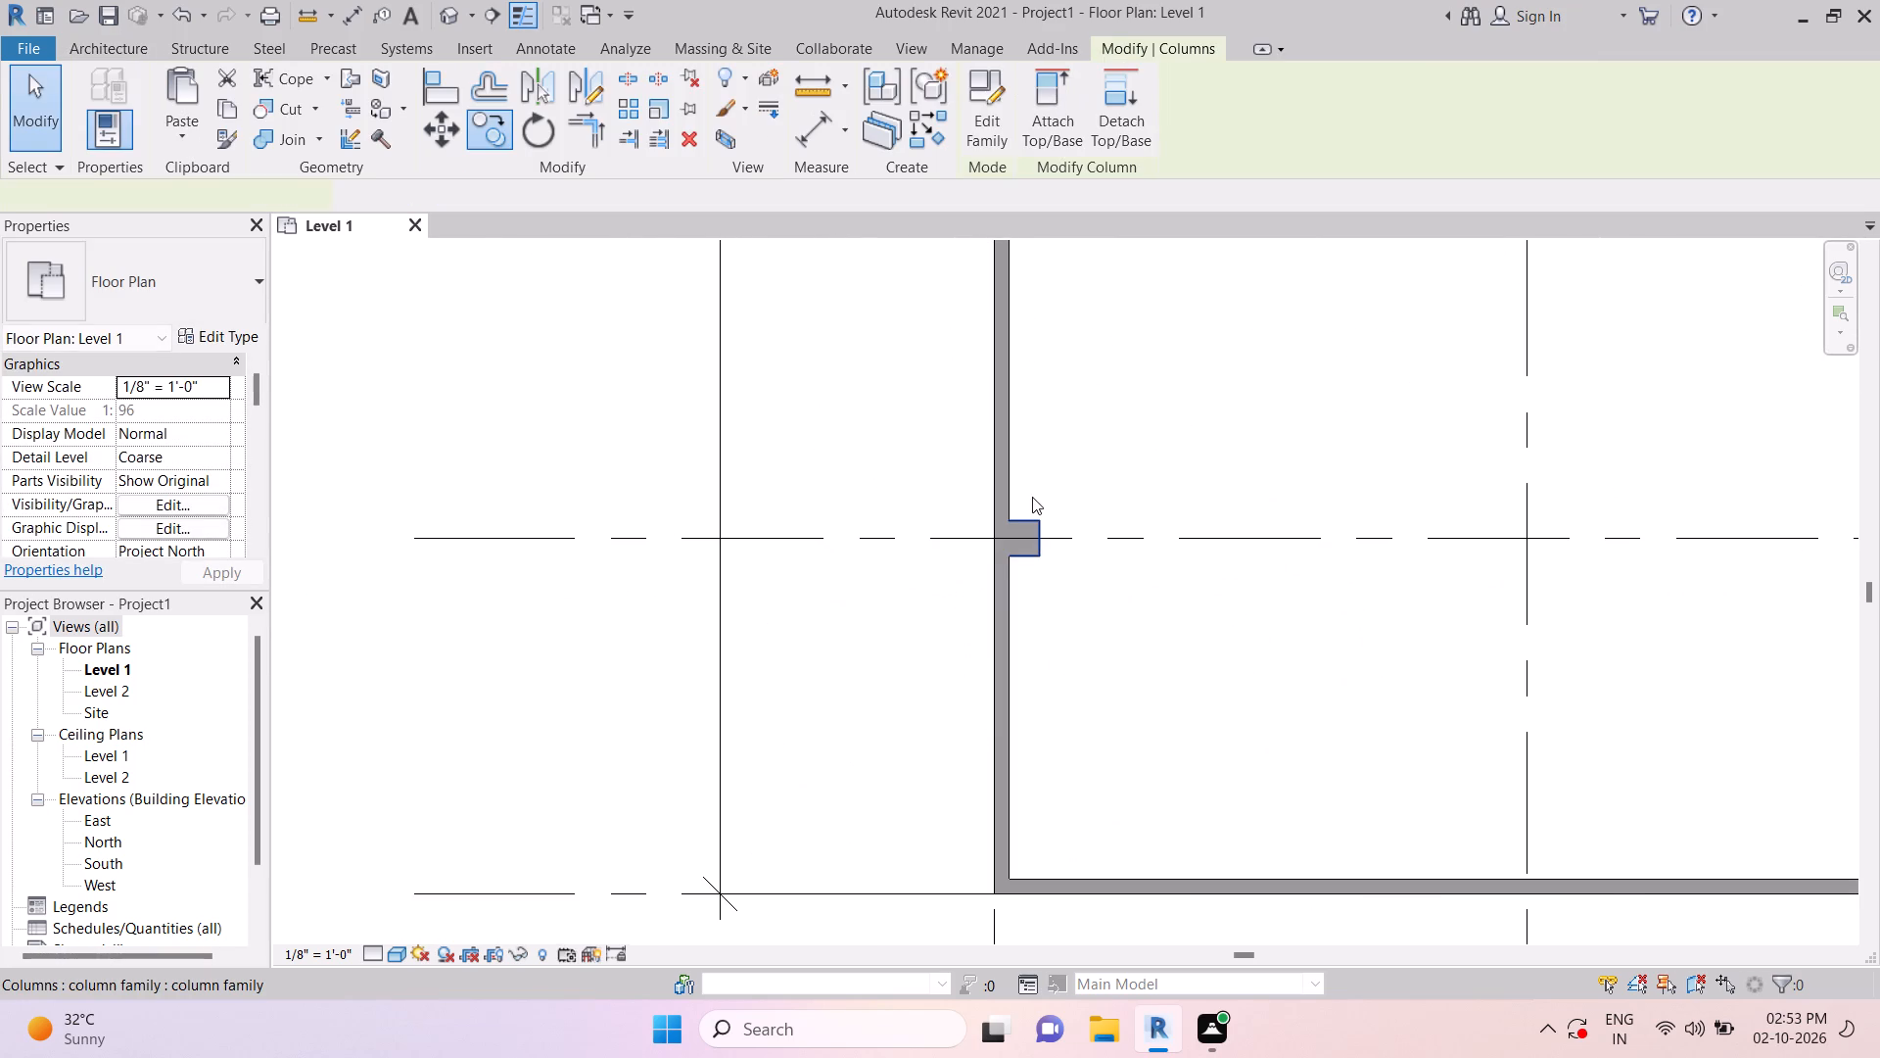
left_click(488, 123)
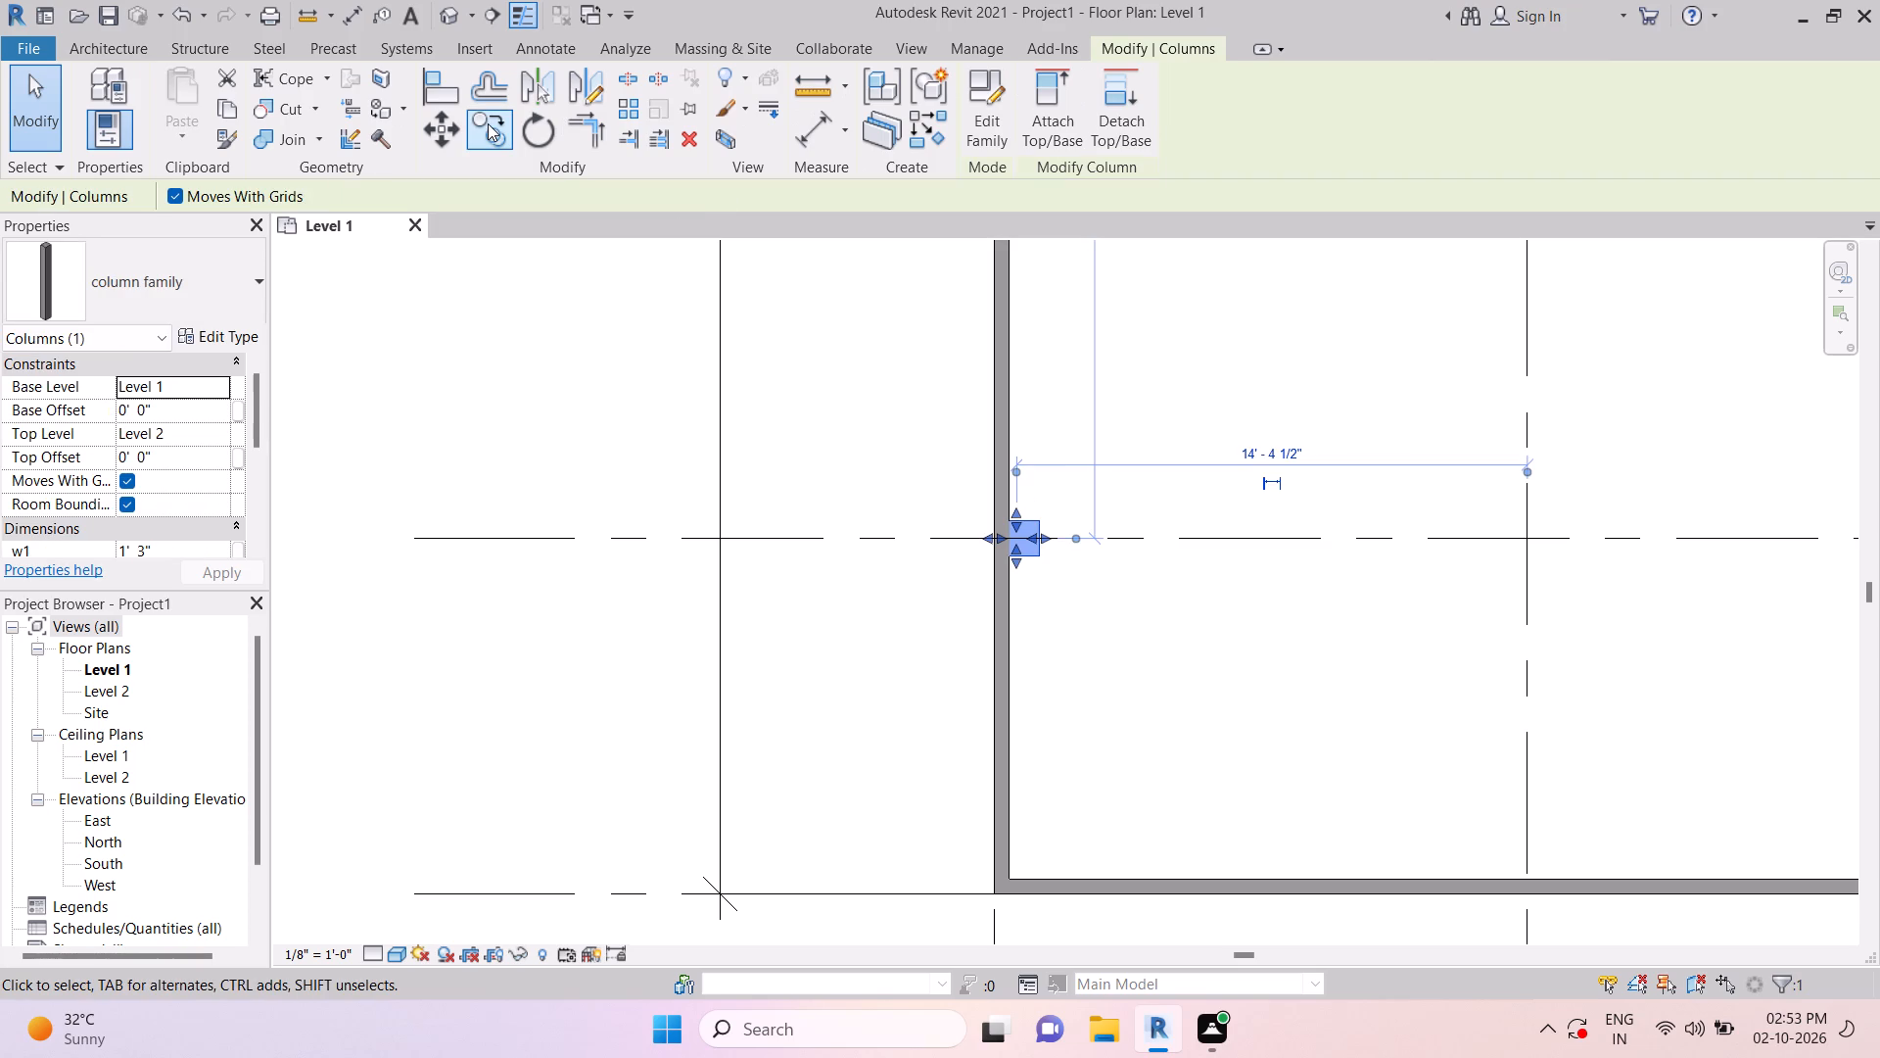
scroll(1026, 545, "up", 14)
left_click(894, 571)
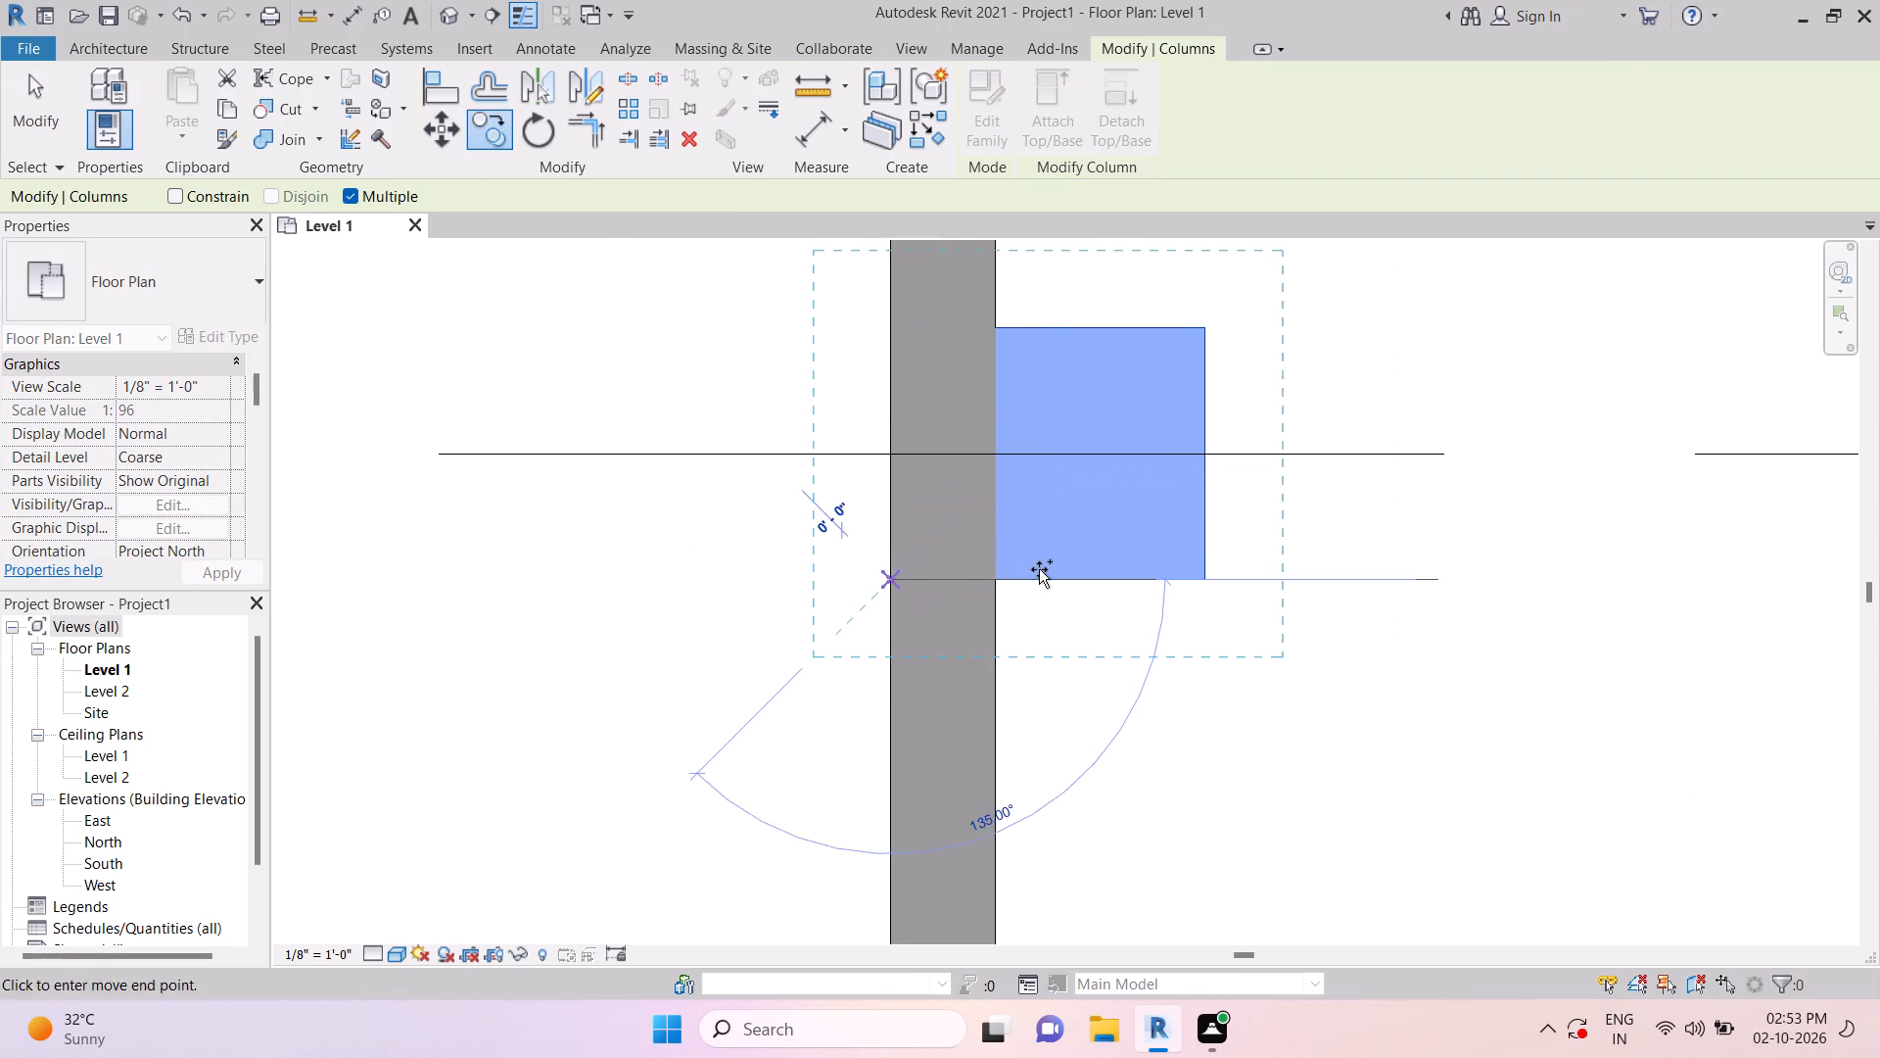
scroll(1039, 569, "down", 13)
middle_click_drag(1129, 828, 1129, 820)
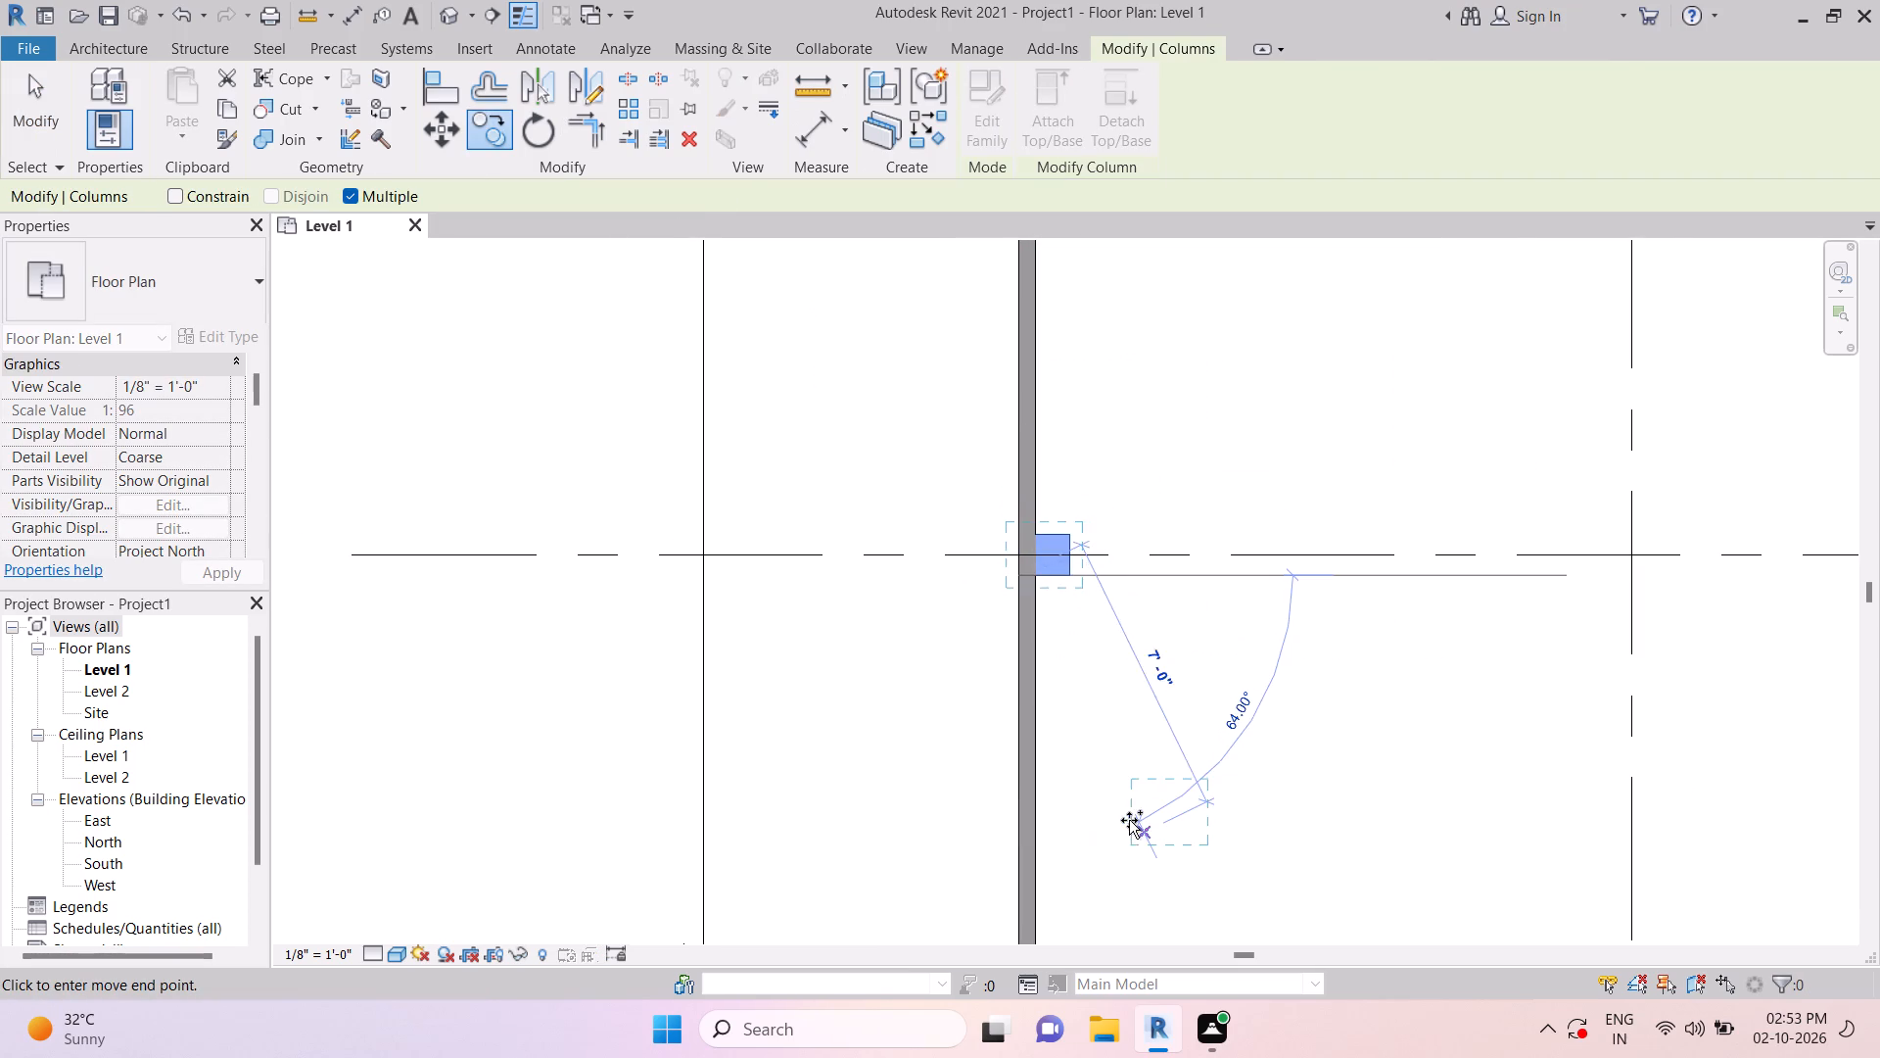
middle_click_drag(1129, 820, 1104, 474)
scroll(1005, 599, "up", 7)
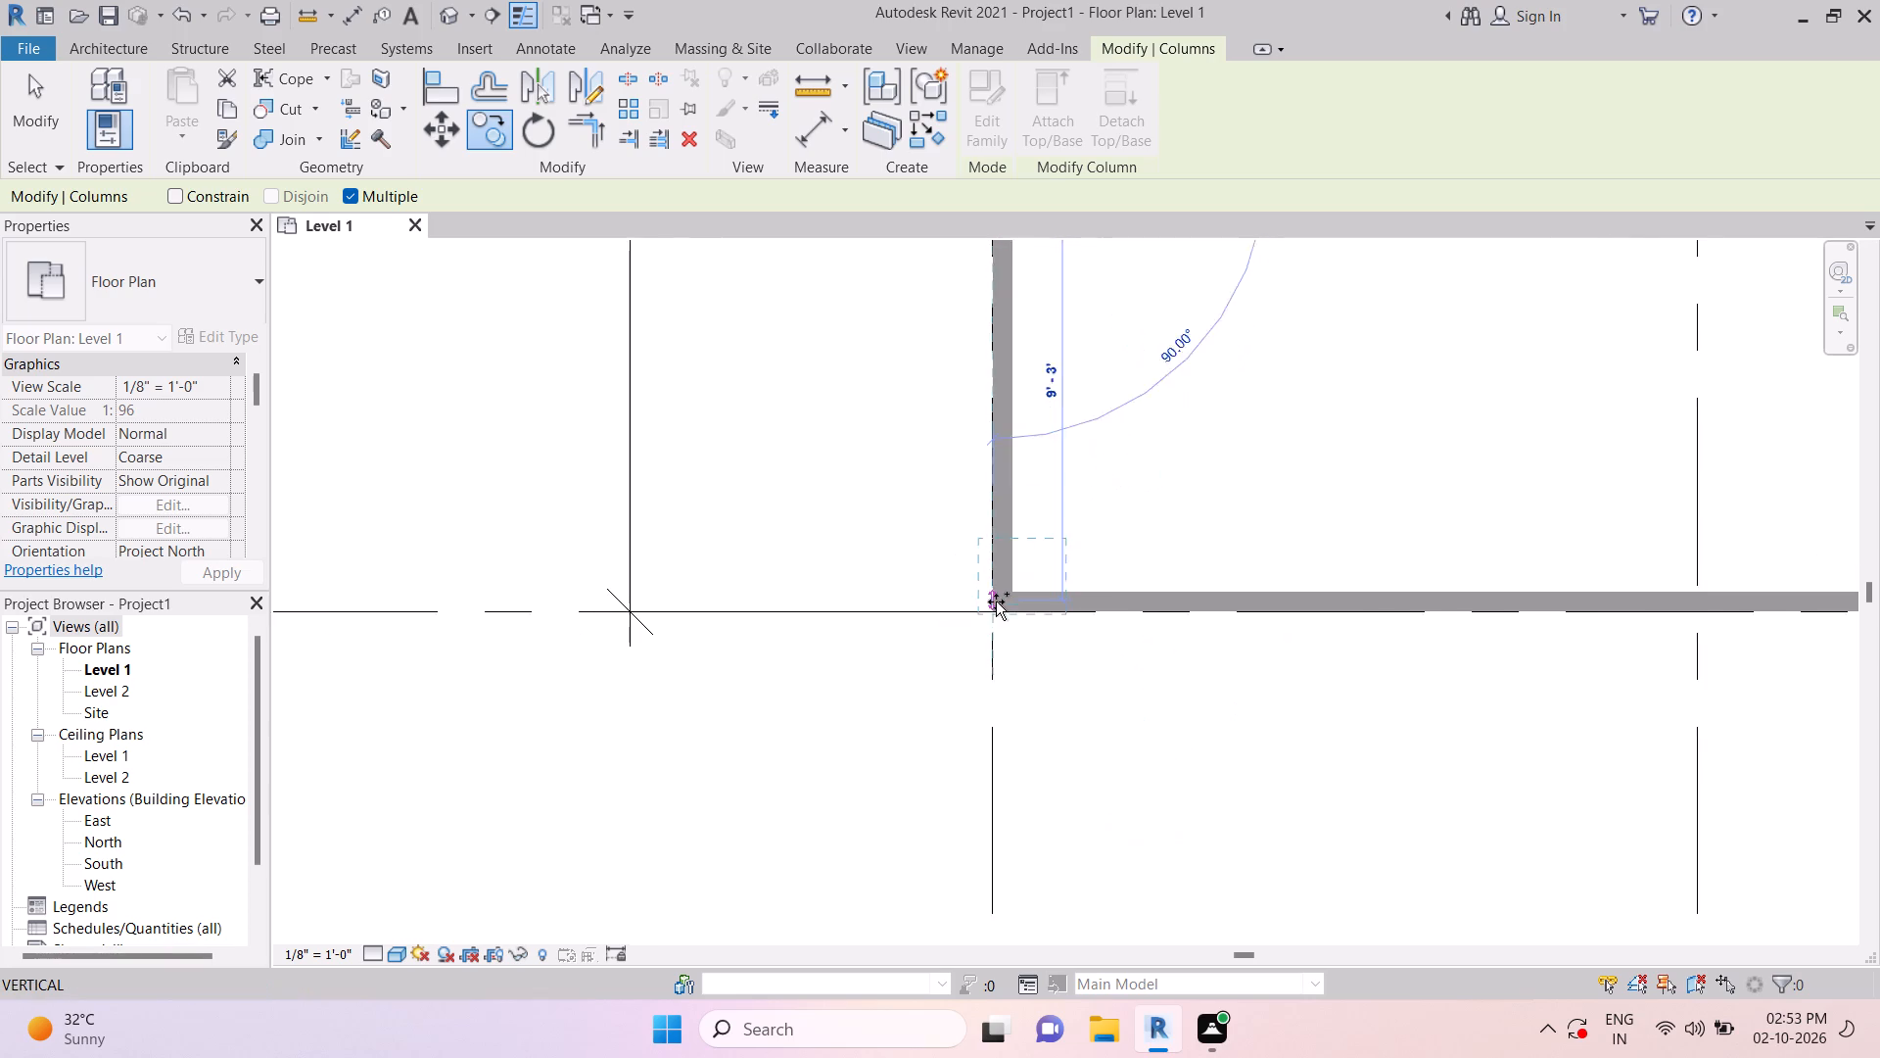
scroll(996, 601, "up", 11)
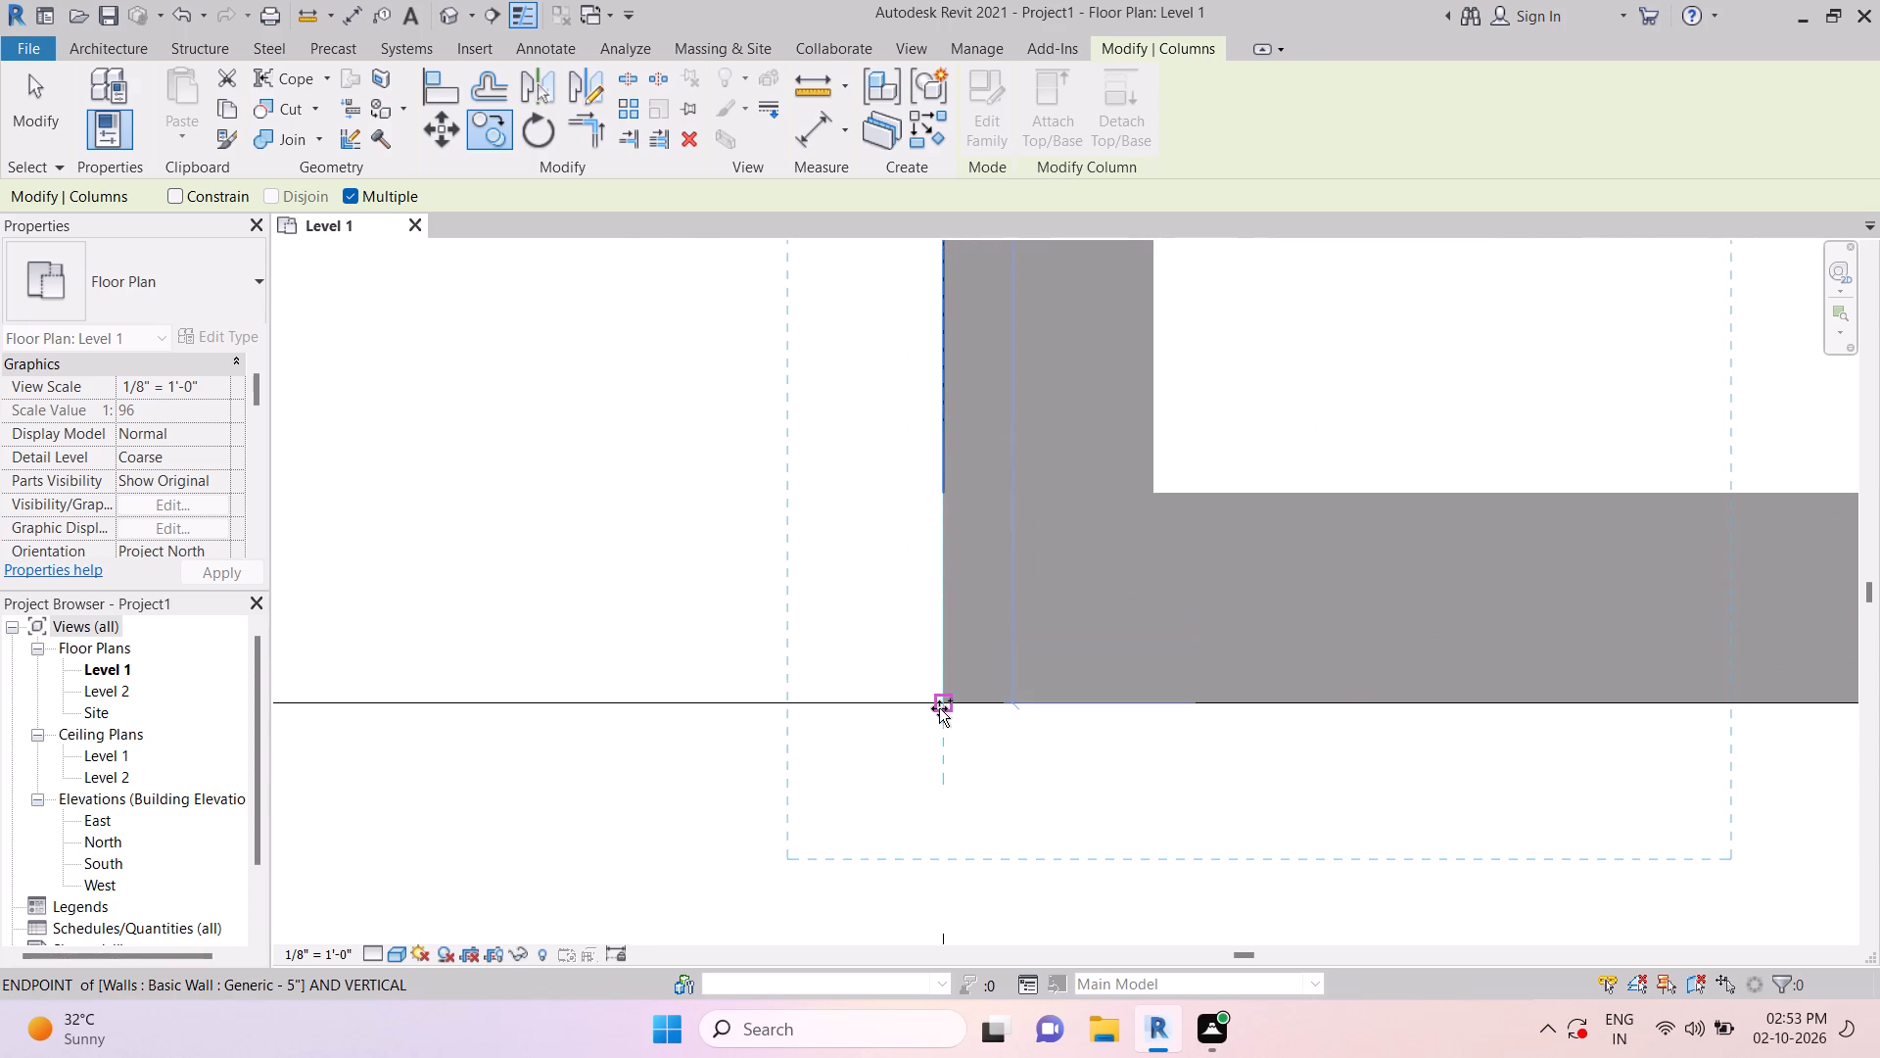
left_click(938, 706)
key("Escape")
key("Escape")
scroll(1037, 691, "down", 3)
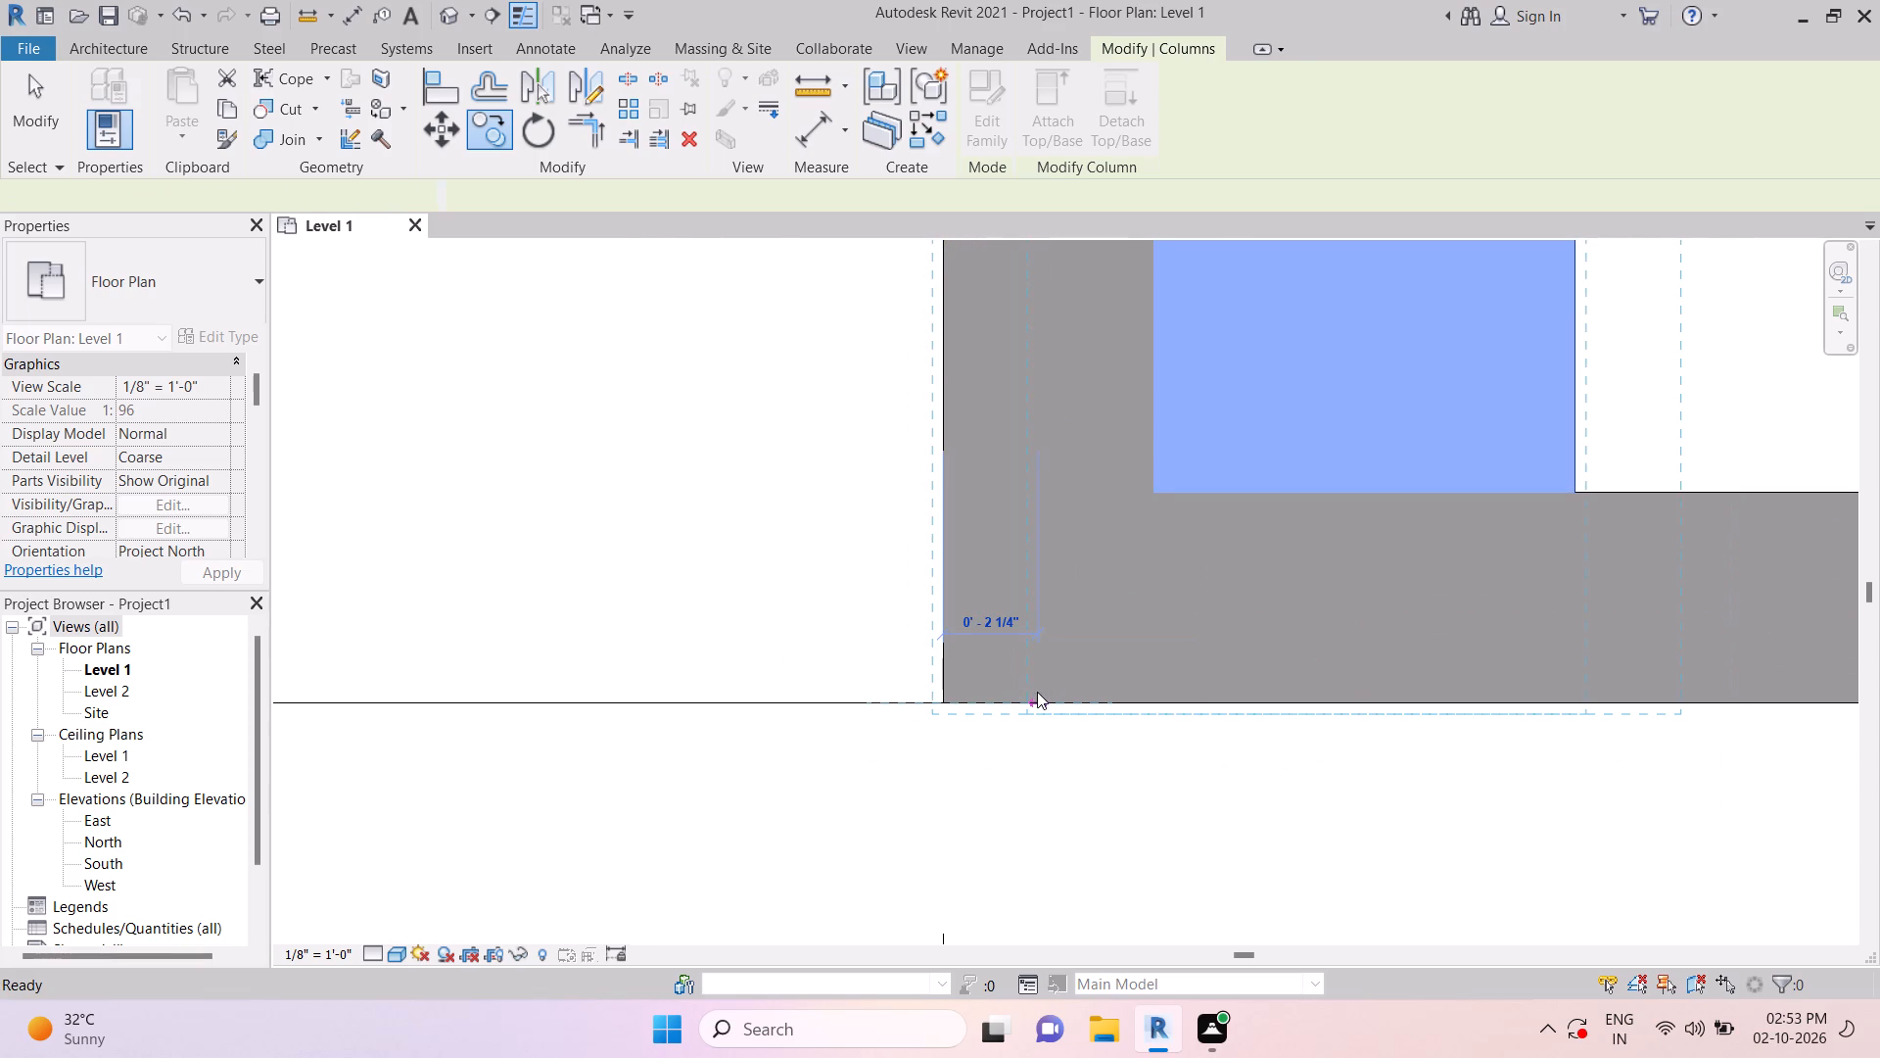
key("Escape")
scroll(1037, 692, "down", 2)
key("Escape")
scroll(1036, 694, "down", 19)
key("Escape")
key("Escape")
key("Escape")
key("Escape")
key("Escape")
key("Escape")
key("Escape")
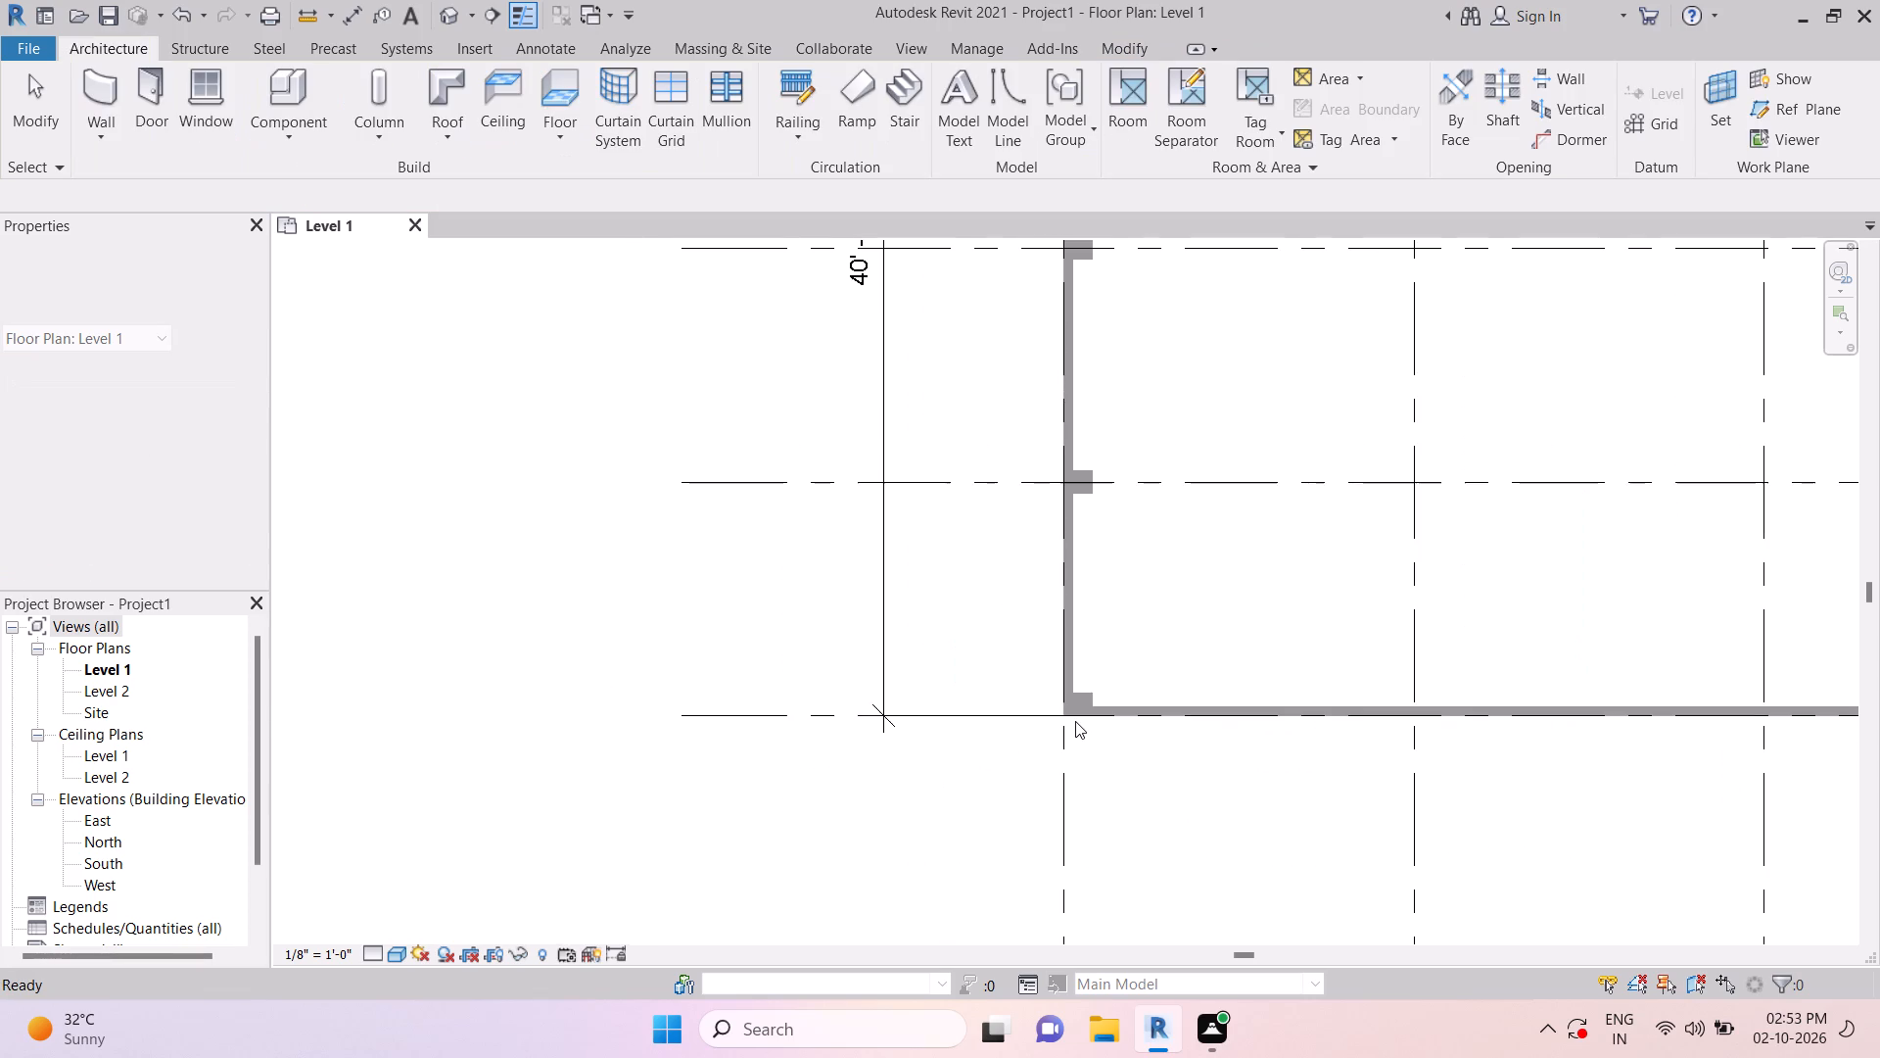
key("Escape")
key("Escape")
Copy the building's upper-right corner column by its right-edge midpoint to the intersection of grids 5 and 7 on the right wall.
middle_click_drag(1364, 662, 1029, 829)
key("Escape")
middle_click_drag(1033, 462, 1074, 725)
middle_click_drag(1107, 401, 1163, 762)
key("Escape")
key("Escape")
scroll(1057, 545, "up", 5)
key("Escape")
scroll(1063, 547, "down", 3)
key("Escape")
scroll(1111, 600, "down", 2)
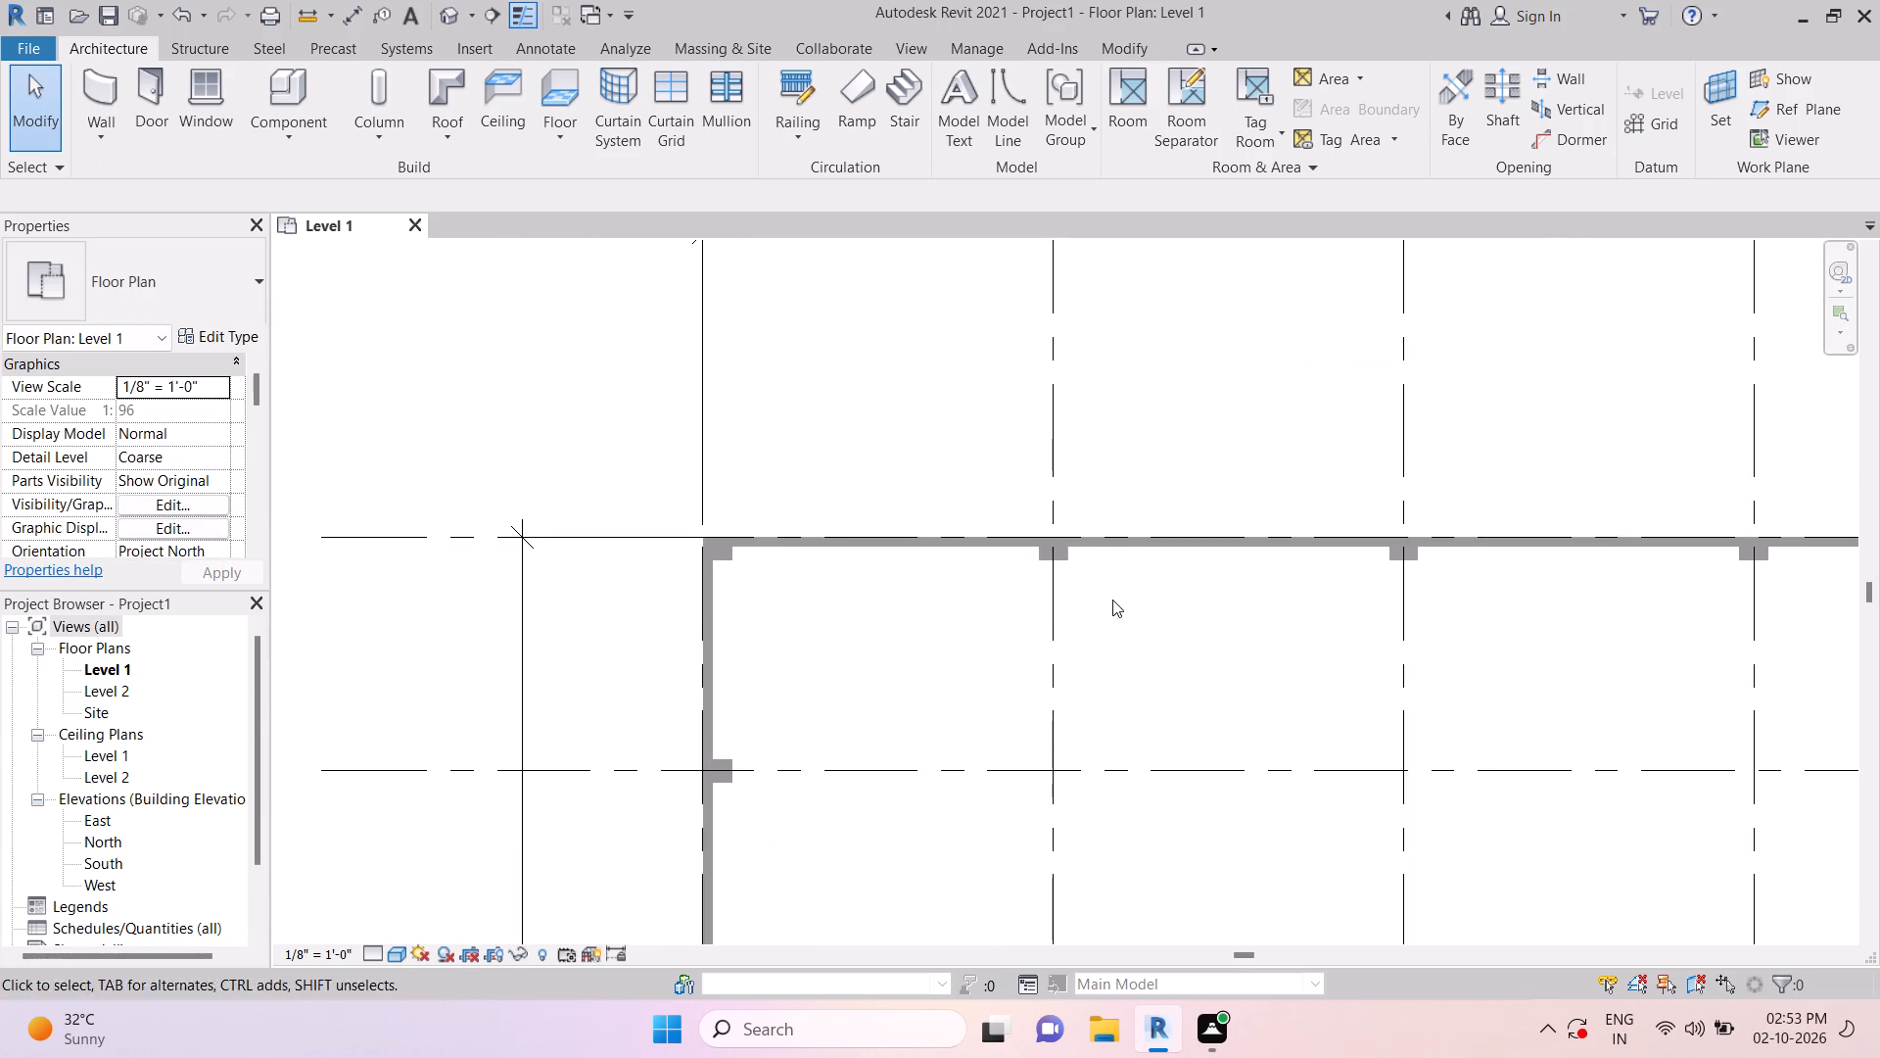
scroll(1112, 600, "down", 3)
middle_click_drag(1168, 825, 1187, 460)
key("Escape")
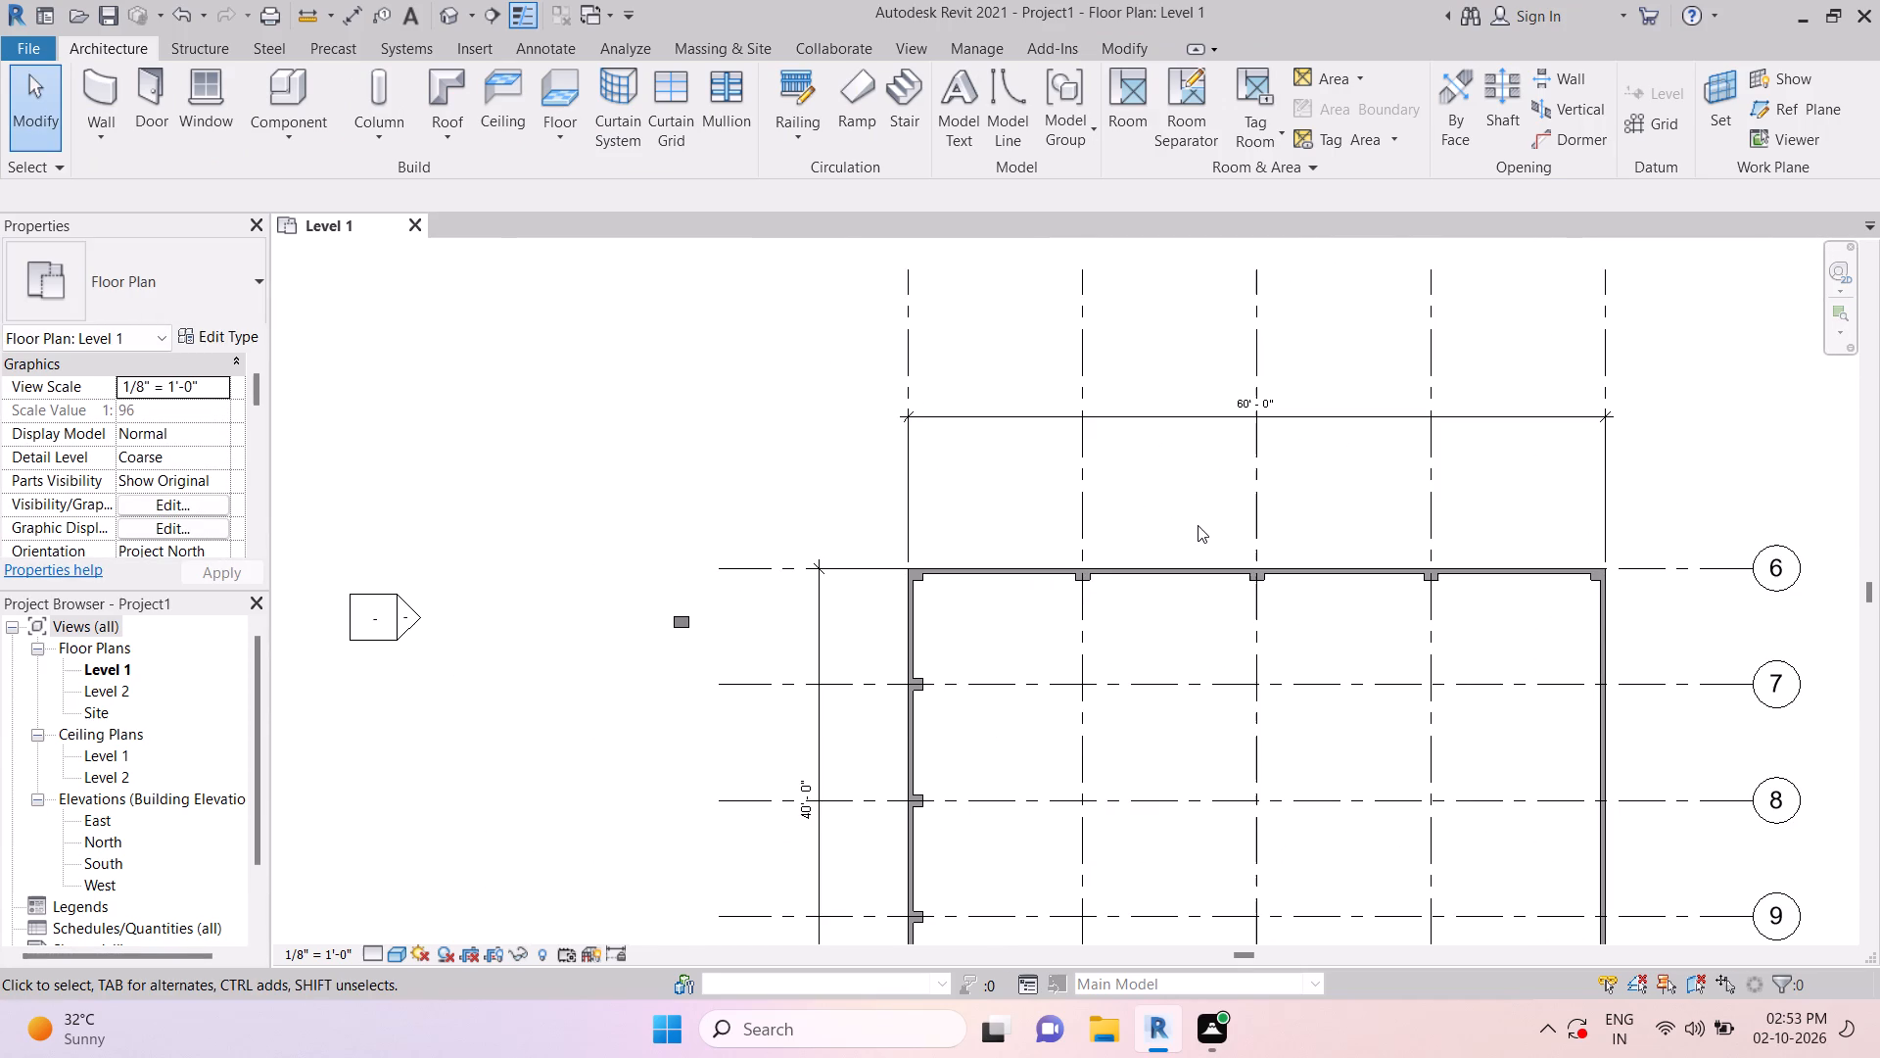
scroll(1596, 567, "up", 10)
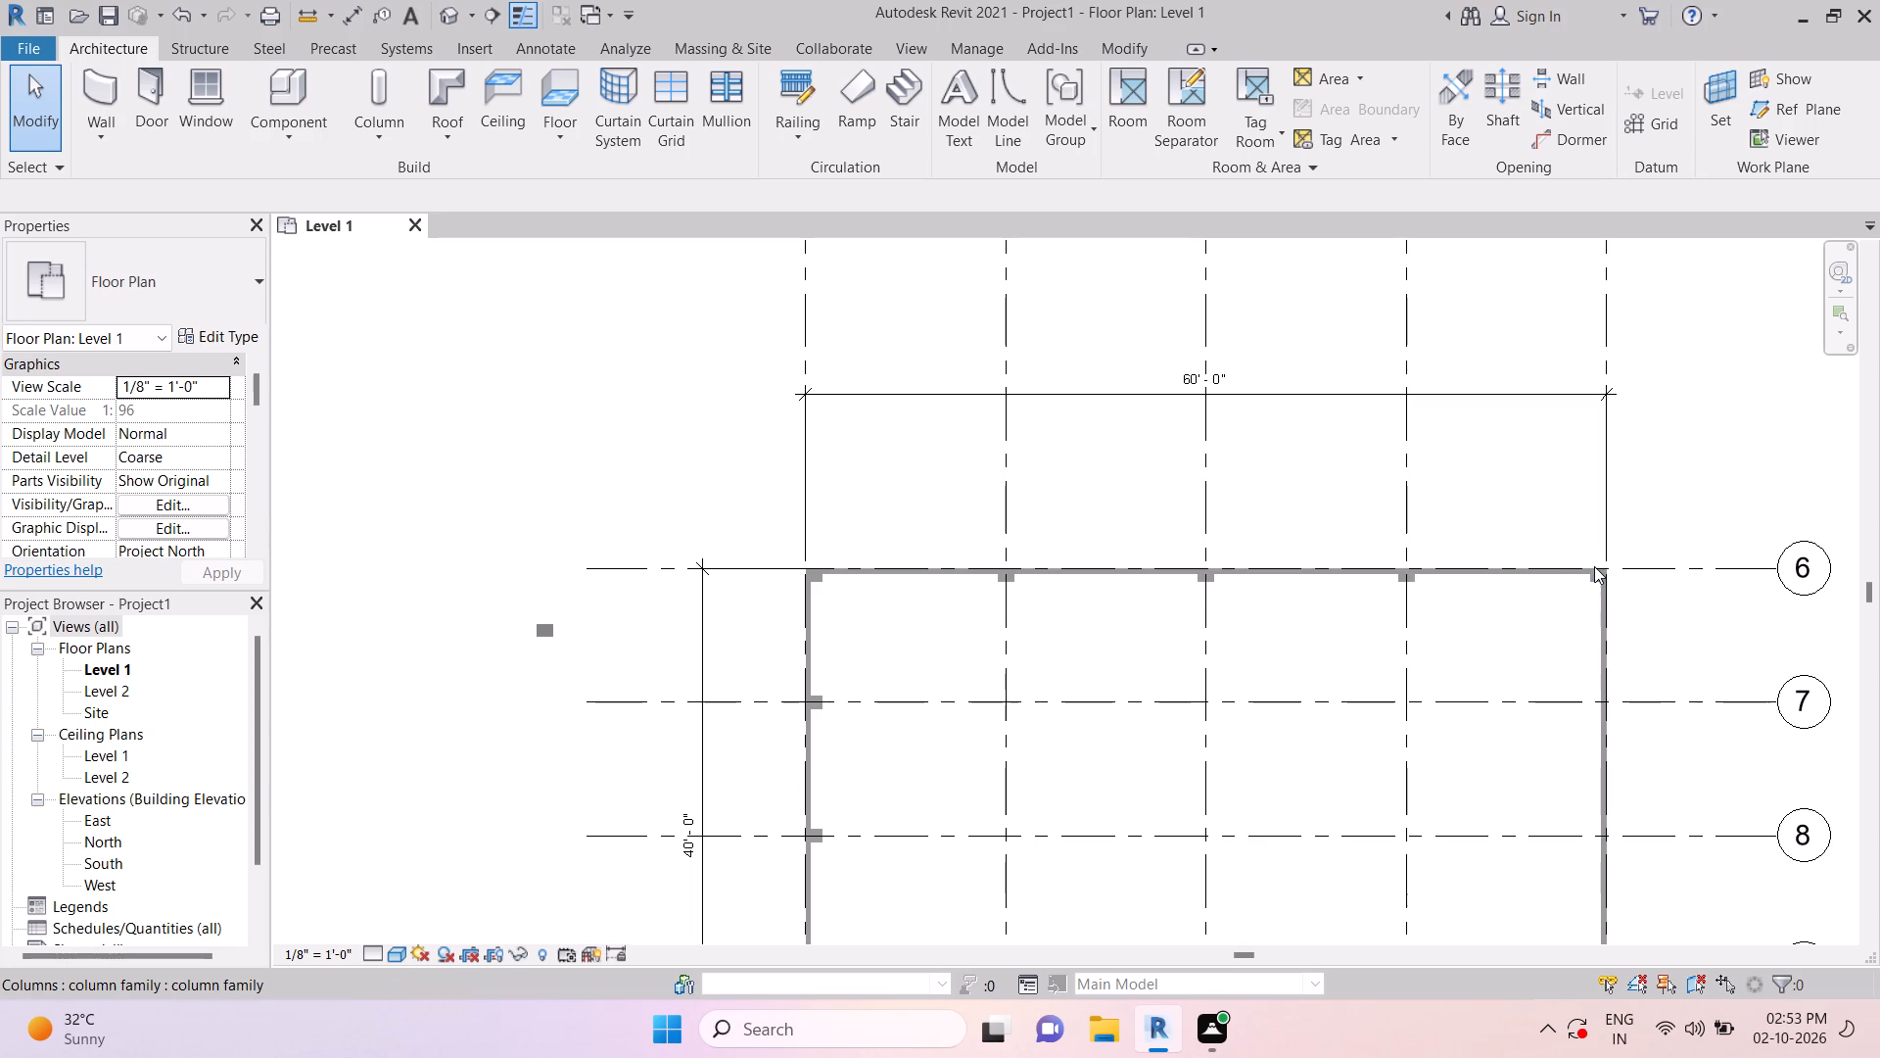
scroll(1594, 566, "up", 2)
key("Escape")
left_click(1595, 601)
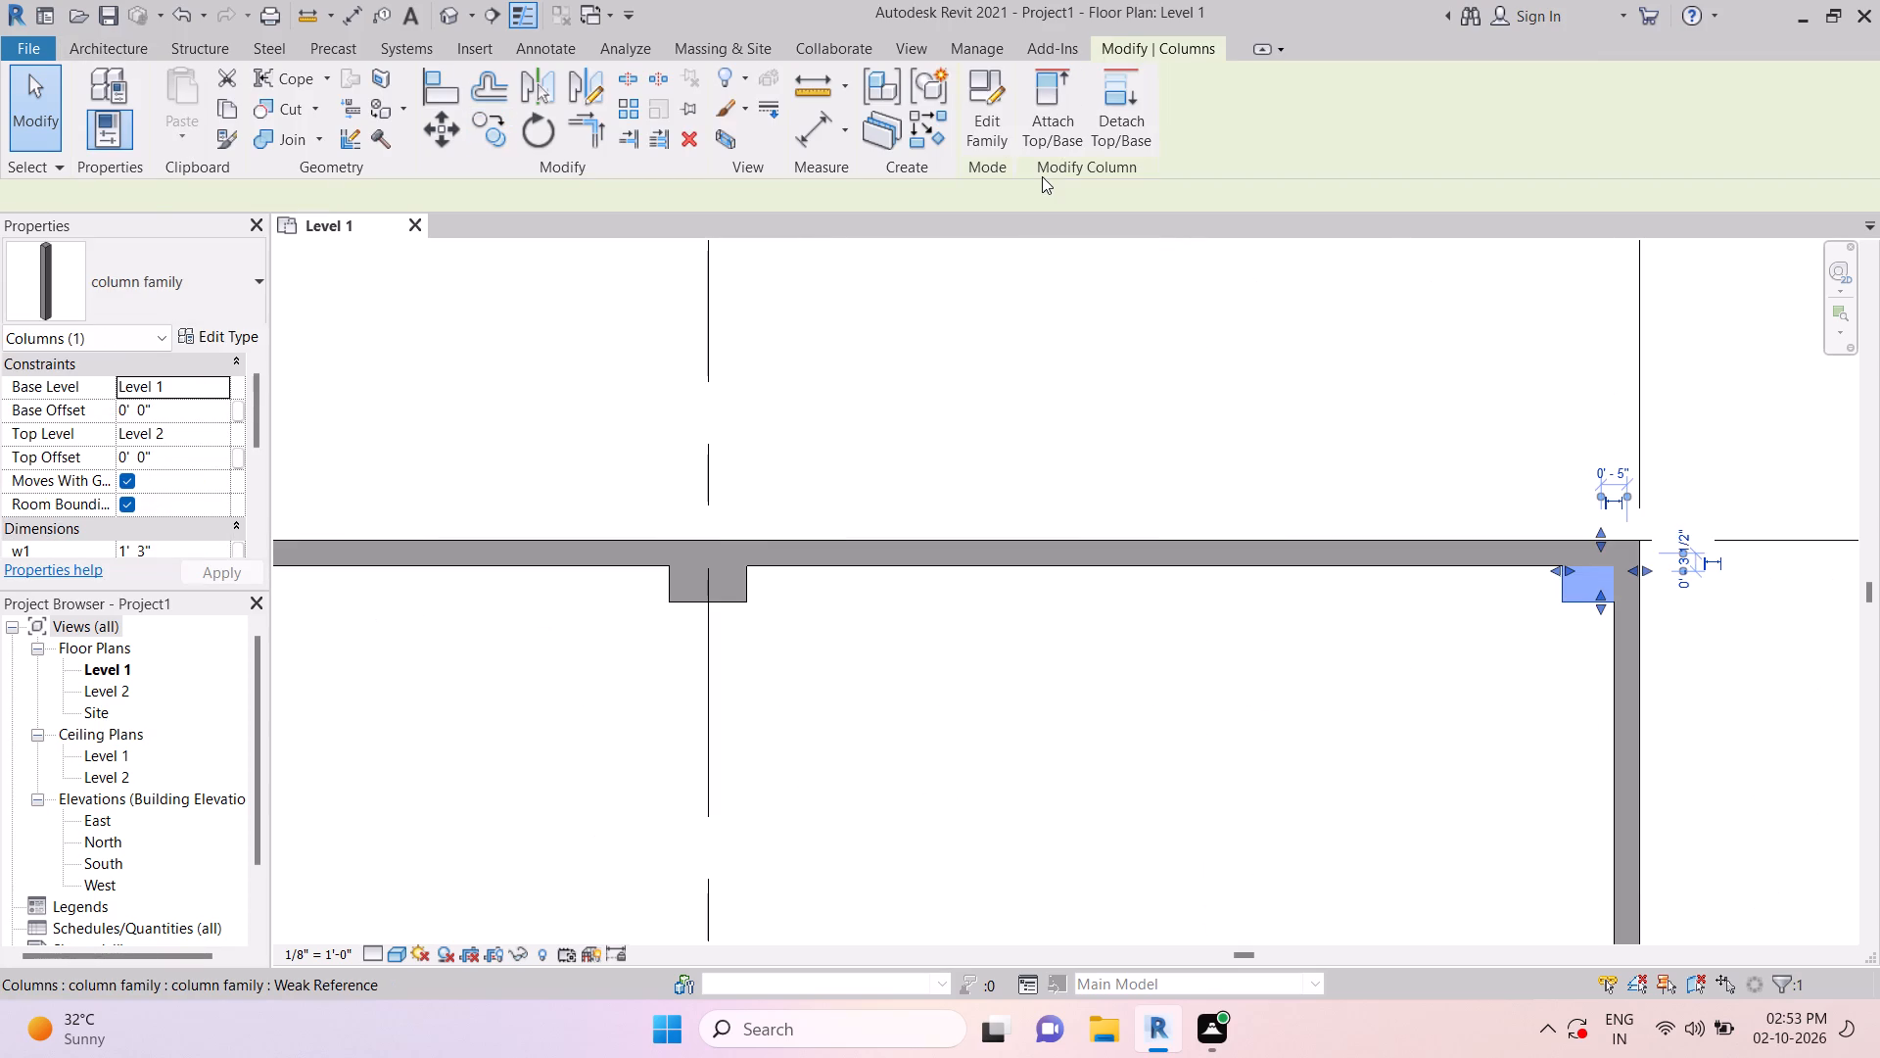
left_click(500, 132)
scroll(1667, 581, "up", 6)
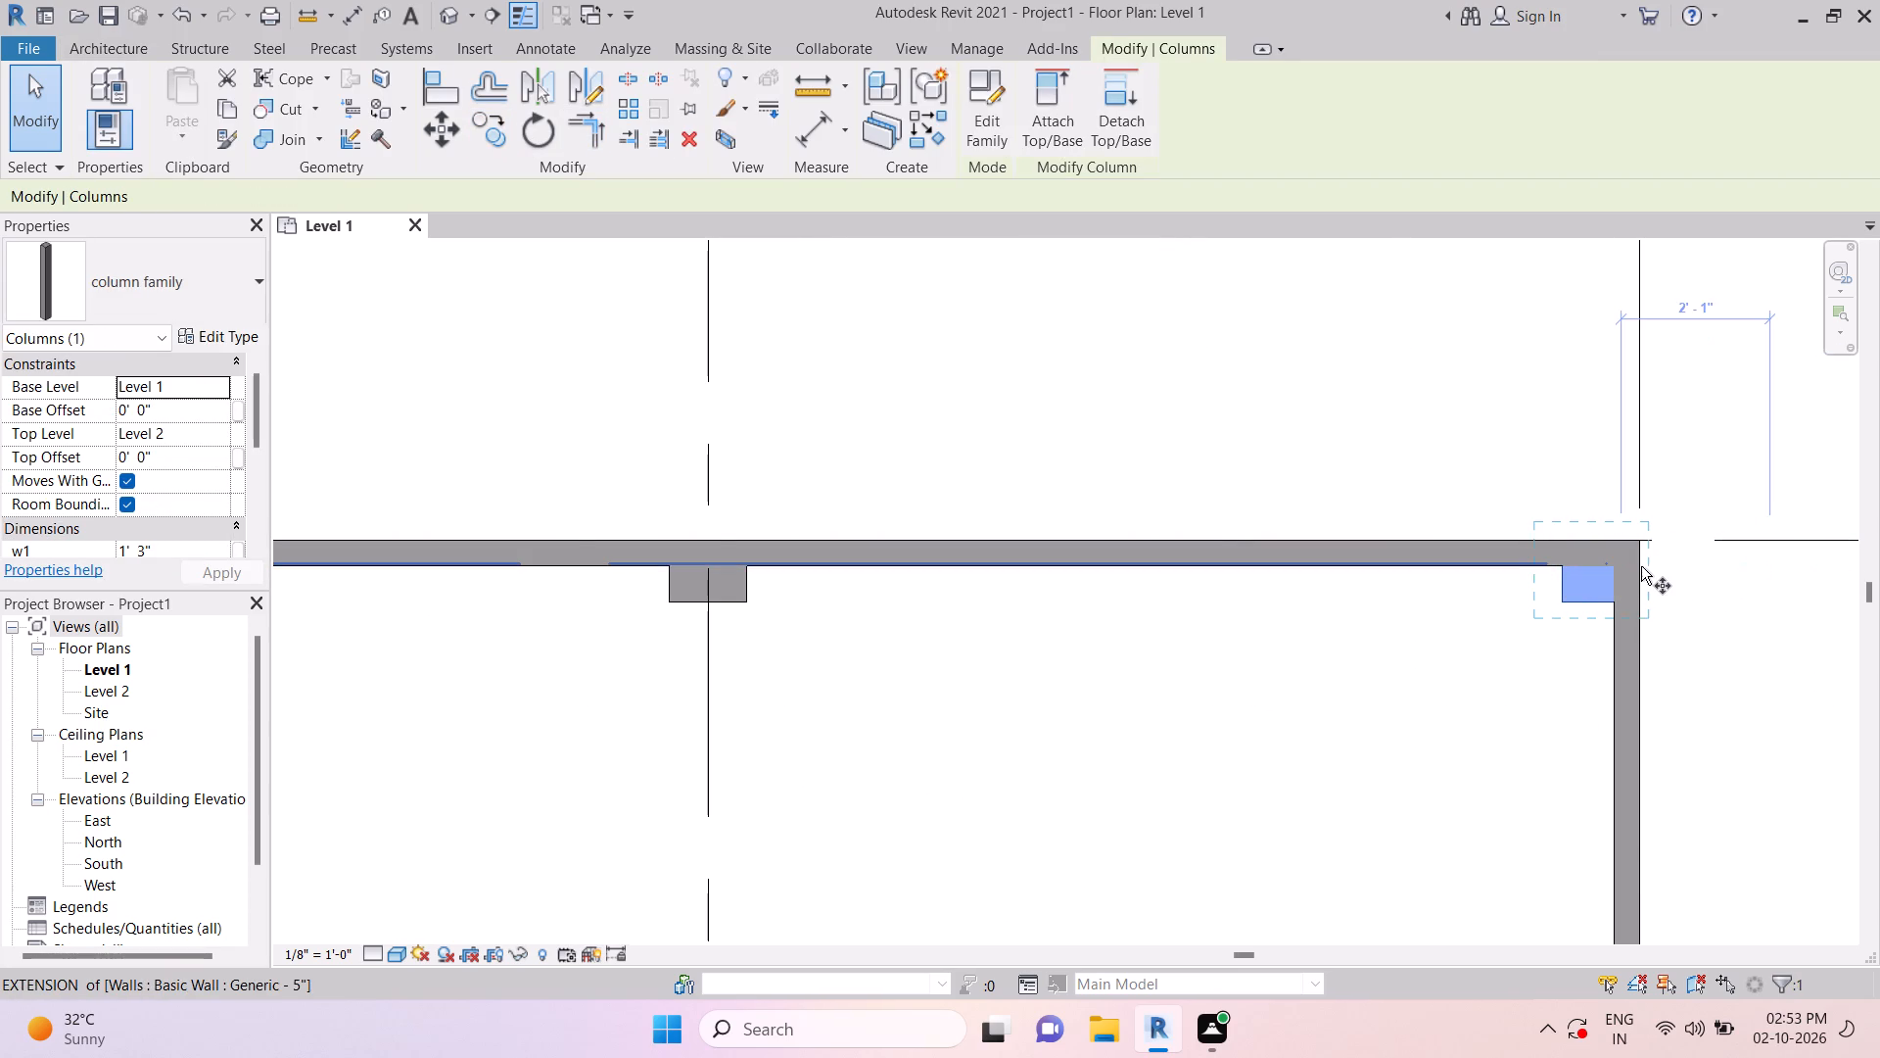
scroll(1641, 566, "up", 5)
left_click(1579, 553)
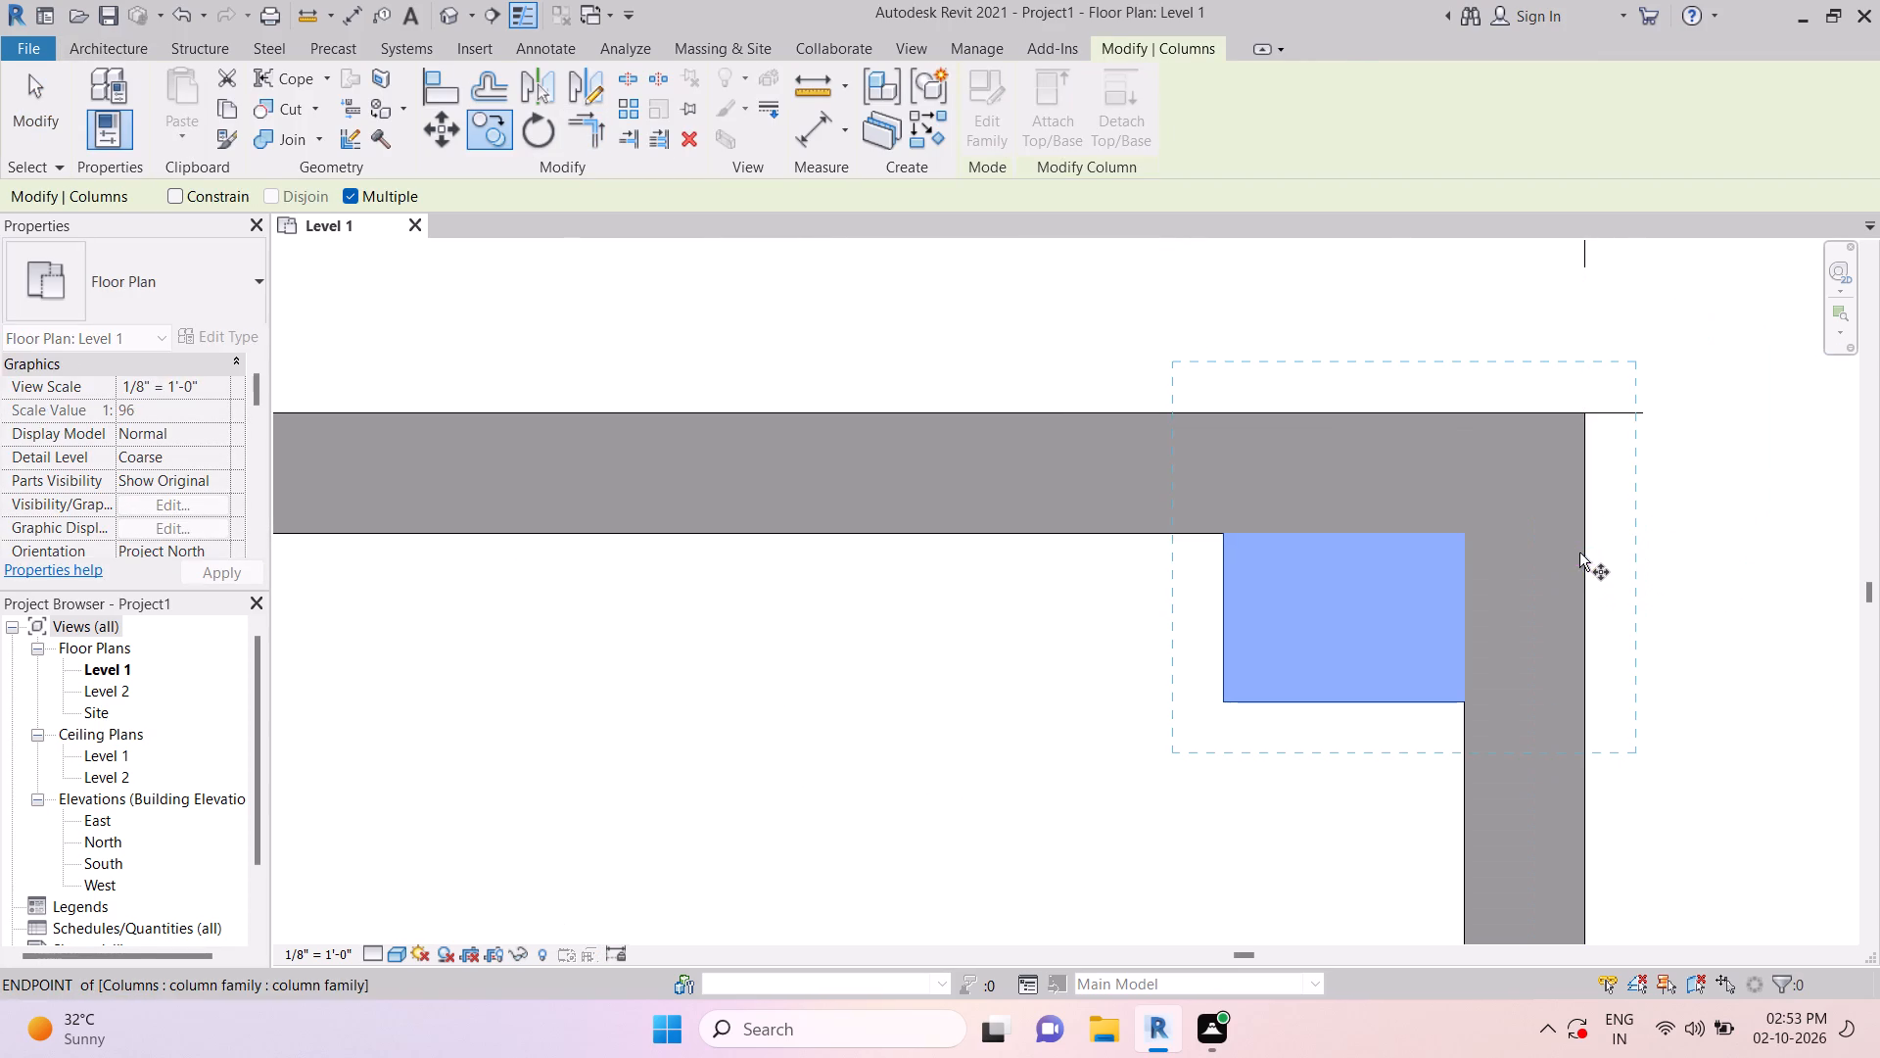
scroll(1547, 534, "down", 14)
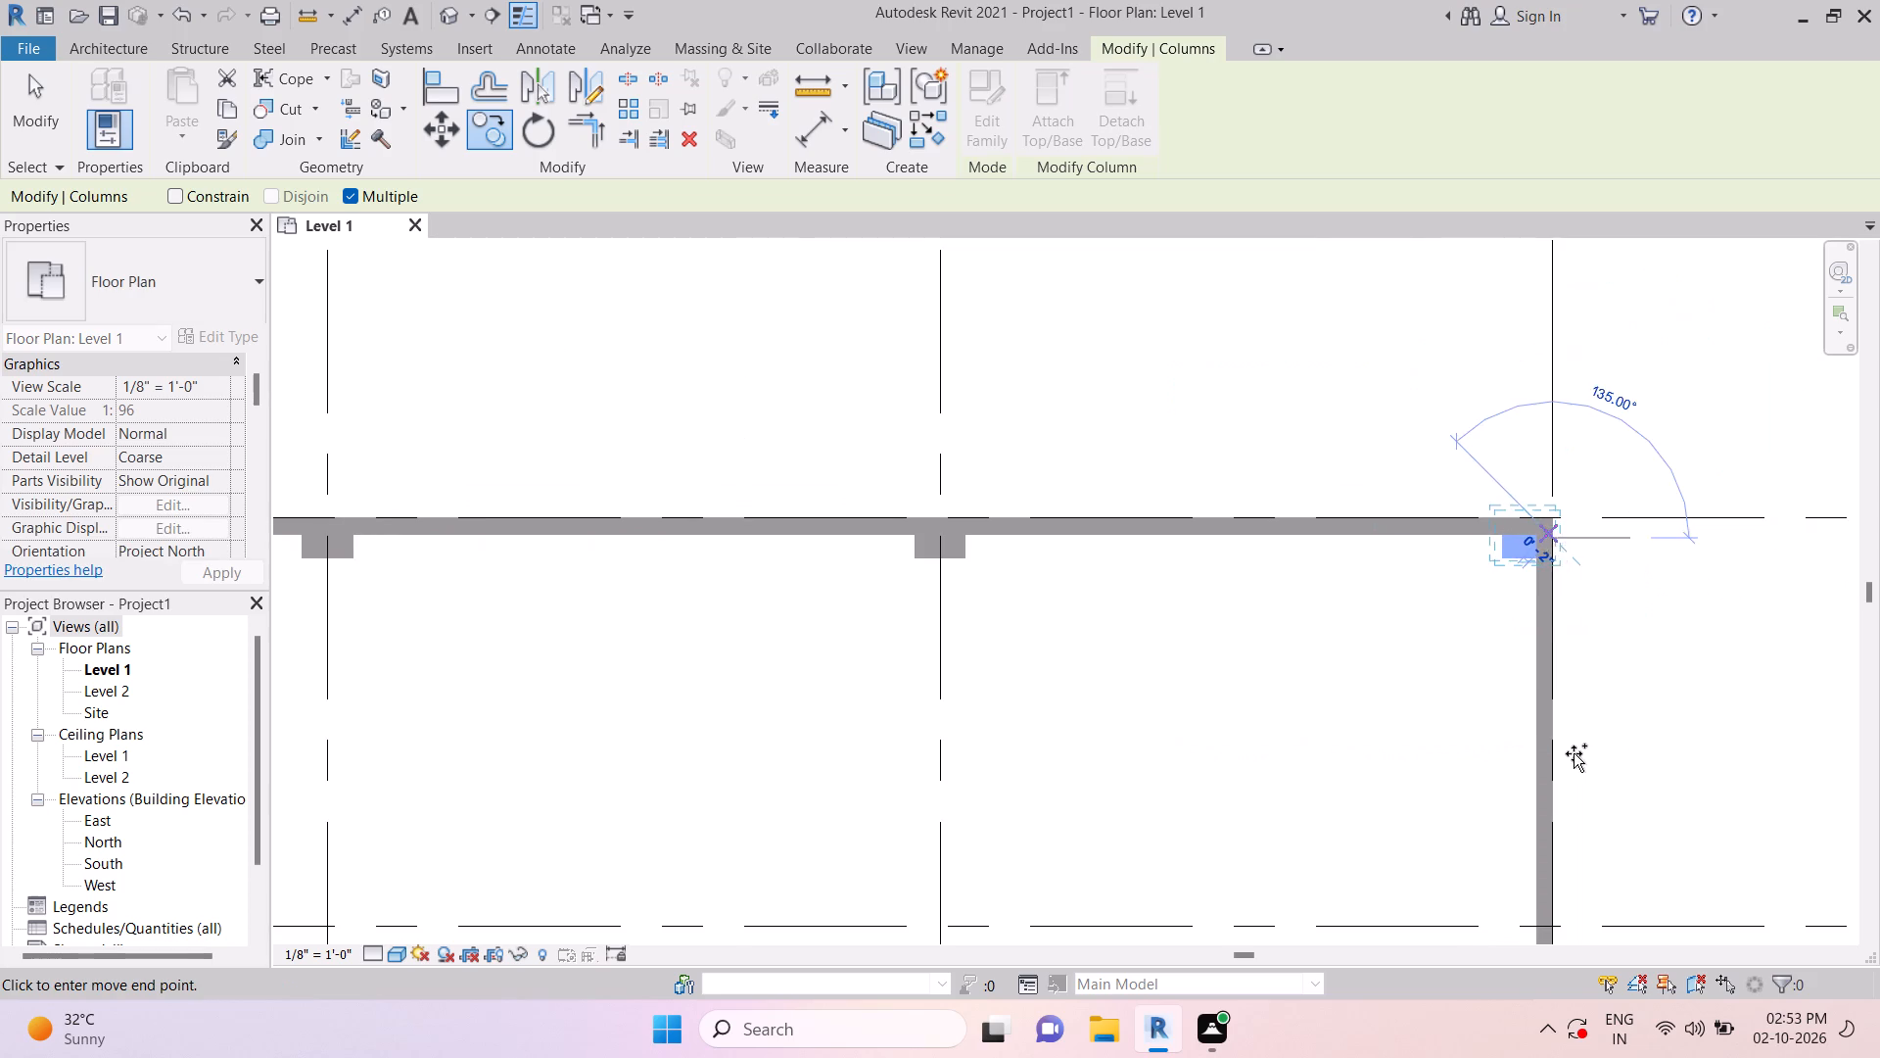
middle_click_drag(1573, 747, 1554, 571)
scroll(1530, 758, "up", 5)
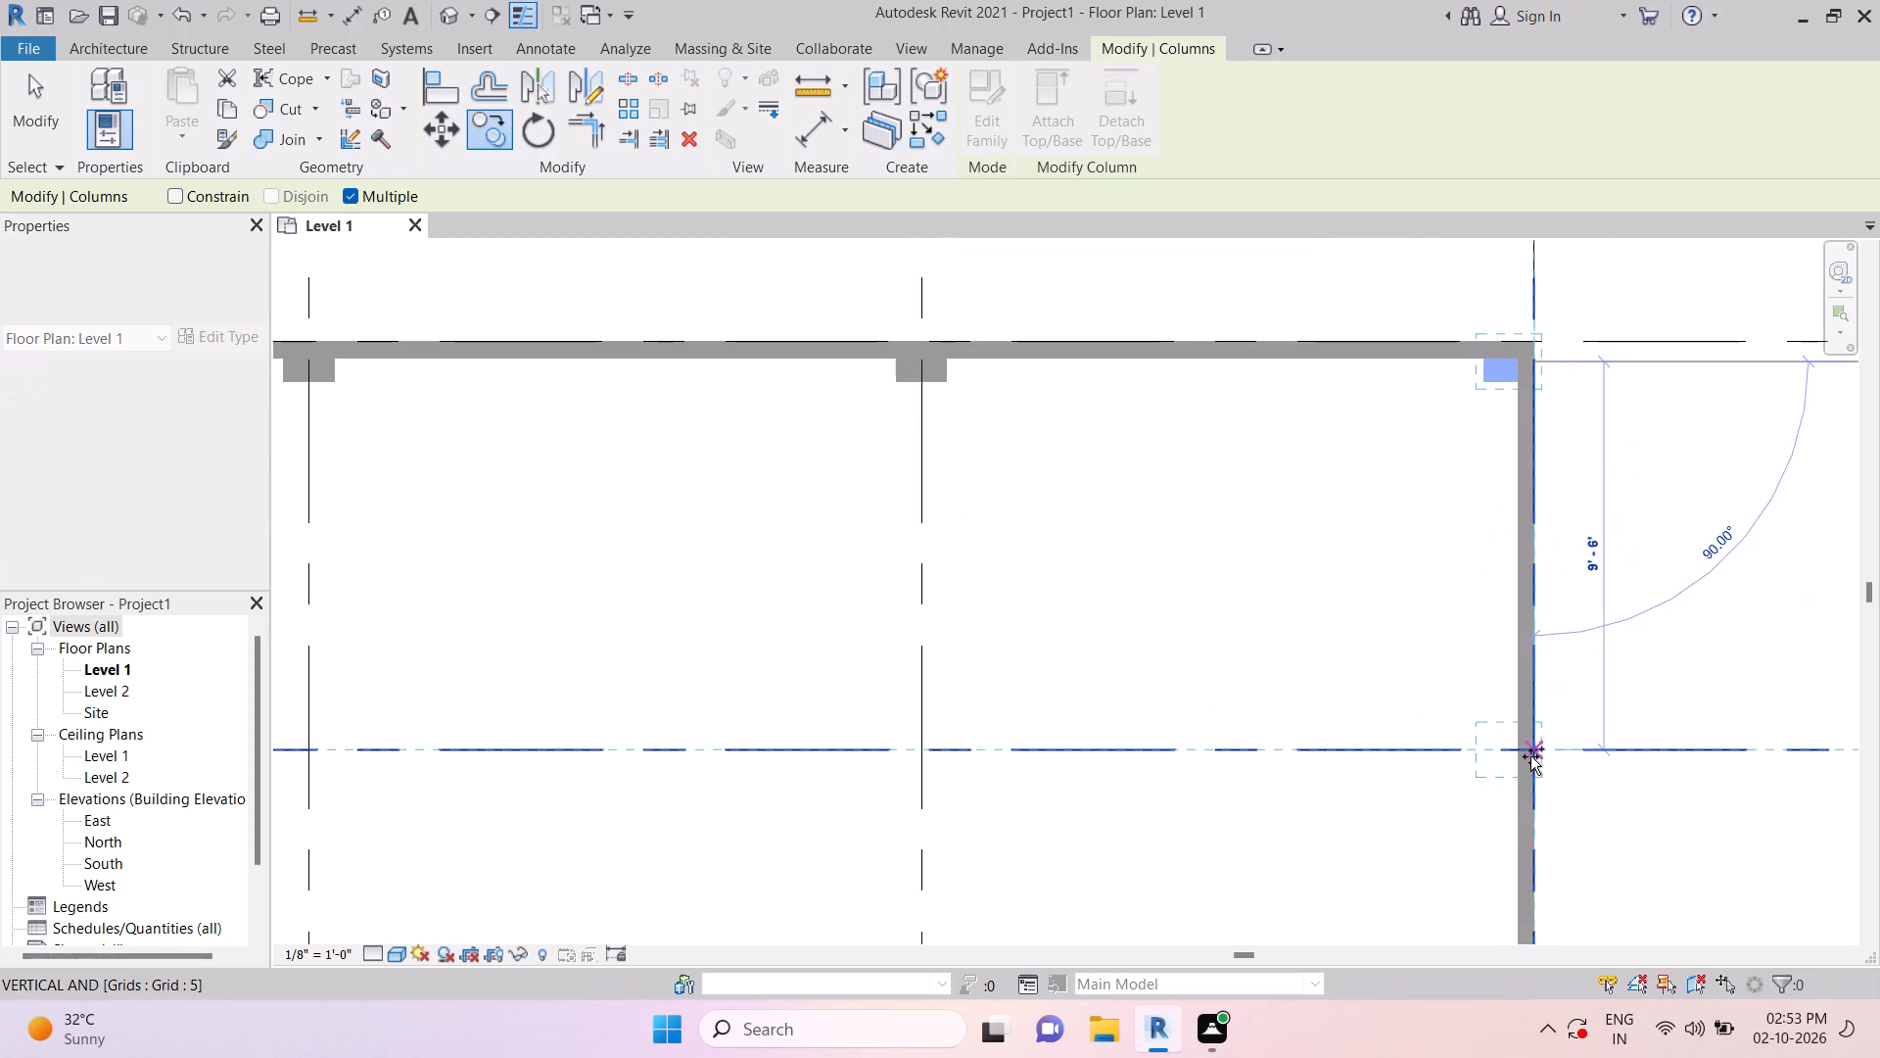
scroll(1530, 756, "up", 10)
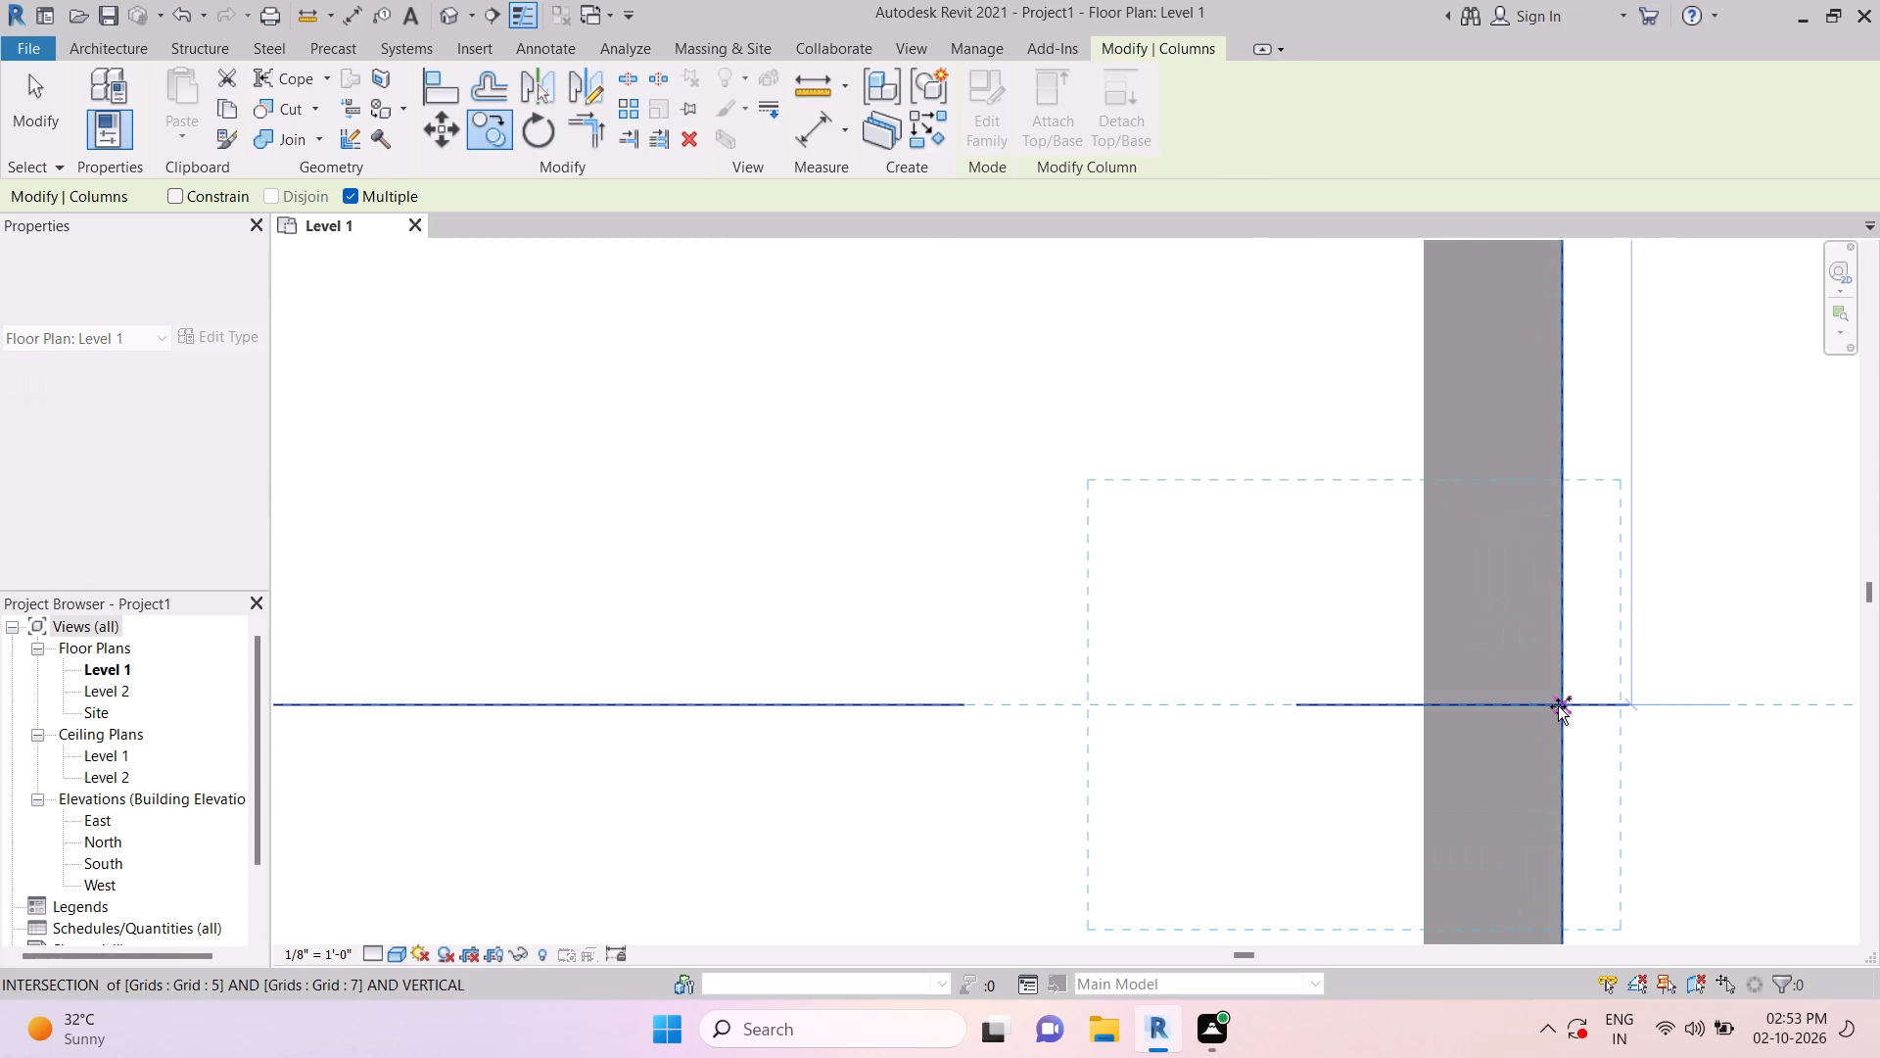
left_click(1558, 705)
Place another column copy at the intersection of grids 5 and 8 on the right wall.
scroll(1559, 705, "down", 11)
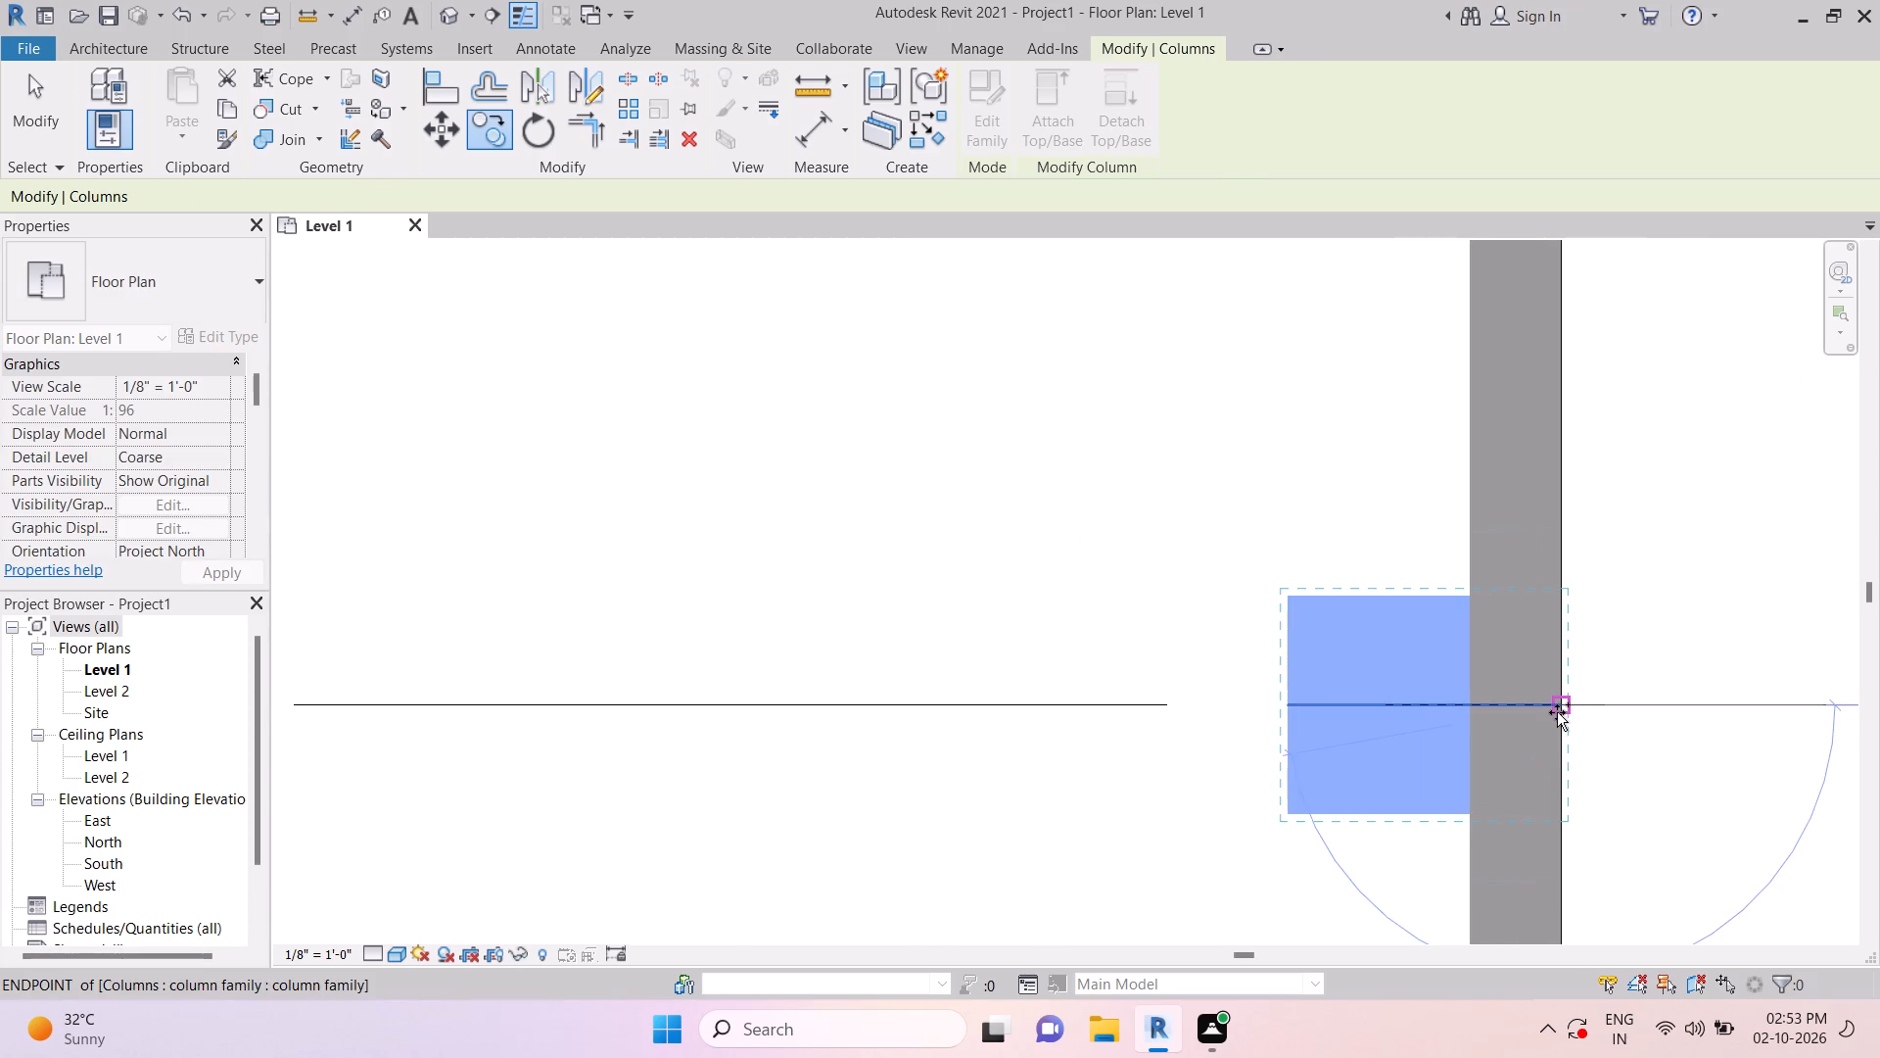
scroll(1557, 712, "down", 5)
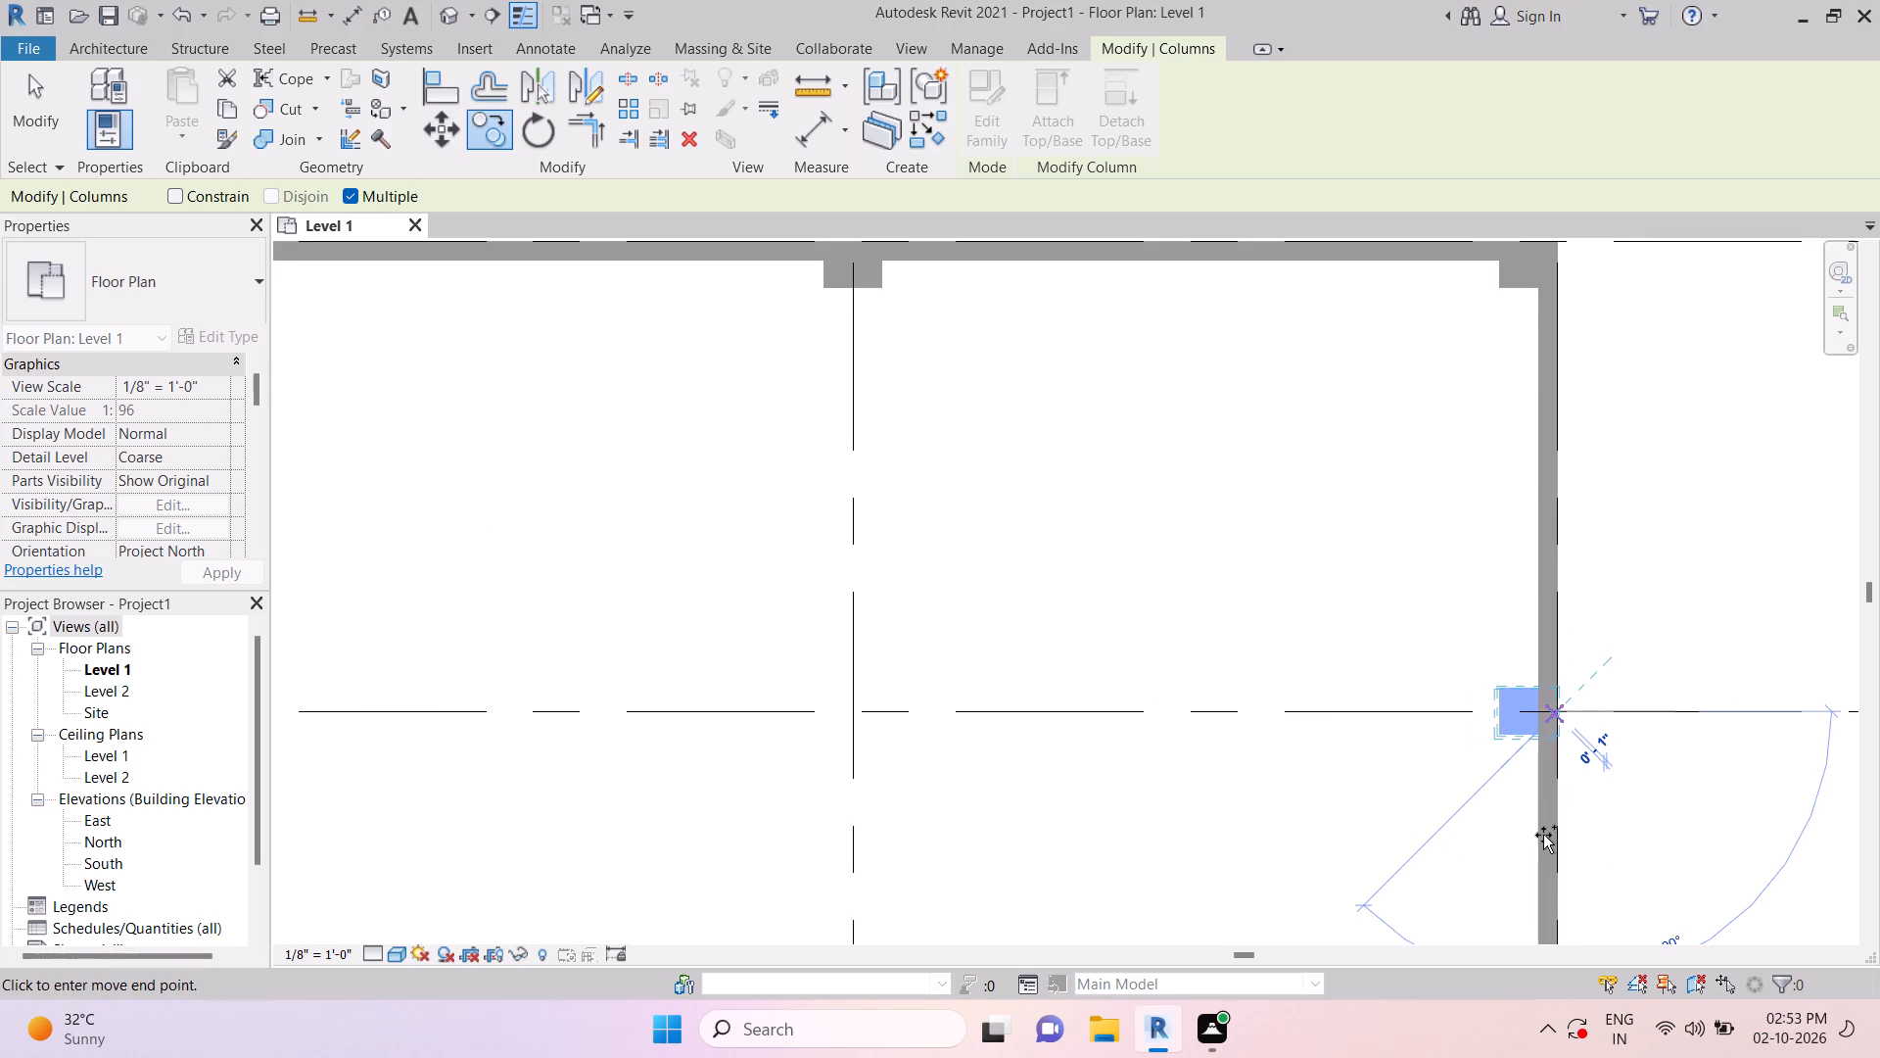
middle_click_drag(1556, 823, 1543, 504)
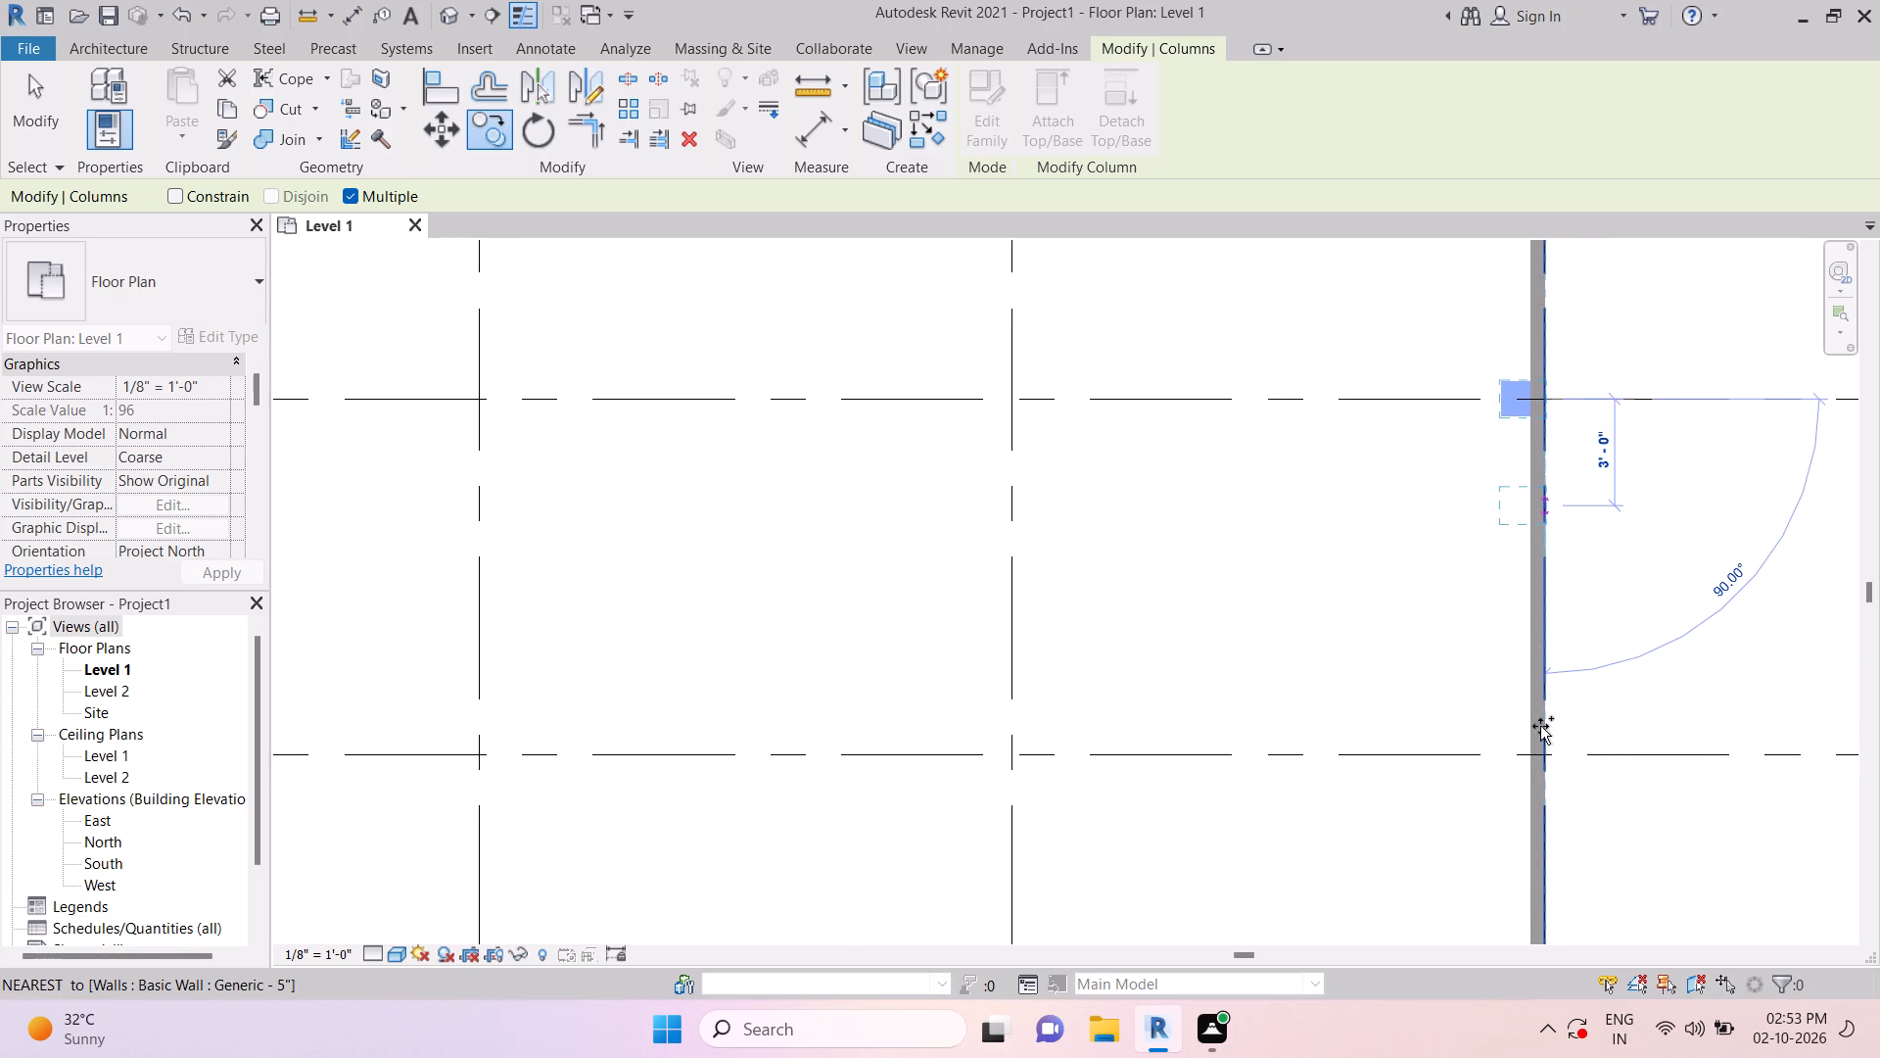
scroll(1546, 753, "up", 9)
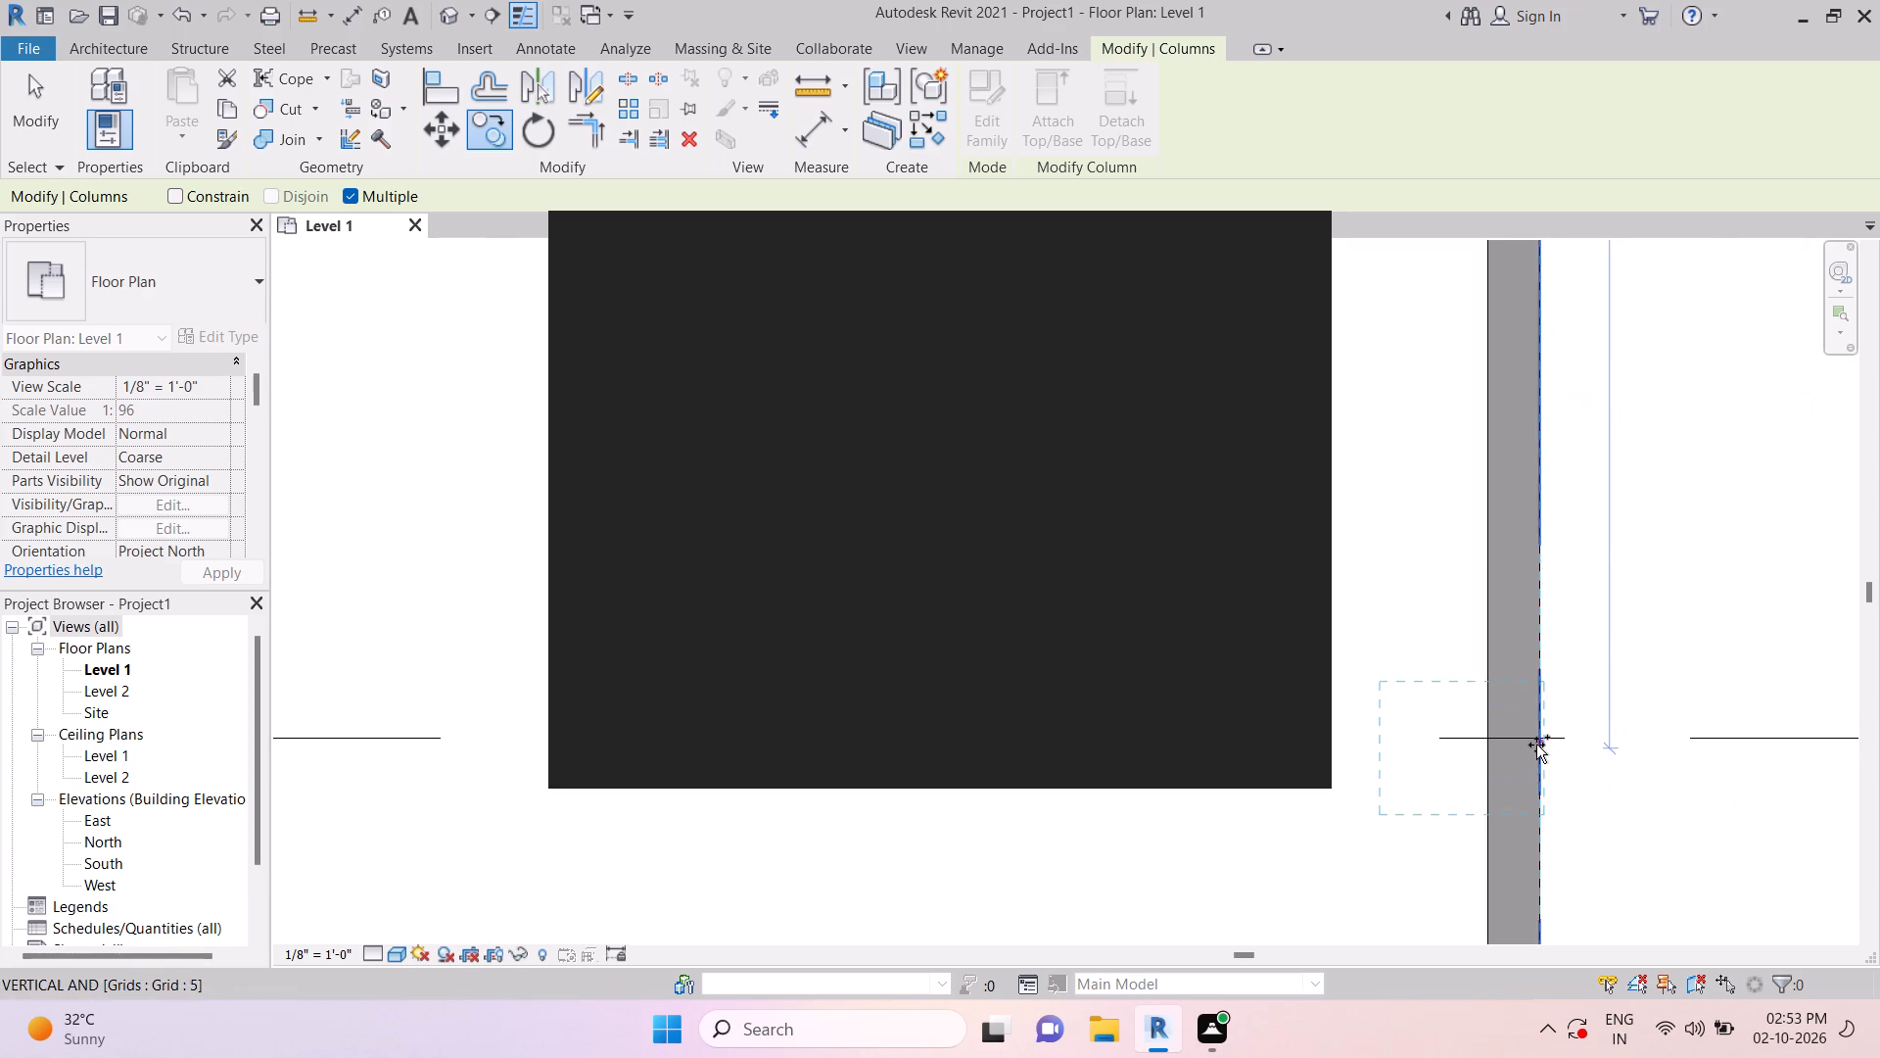
left_click(1536, 738)
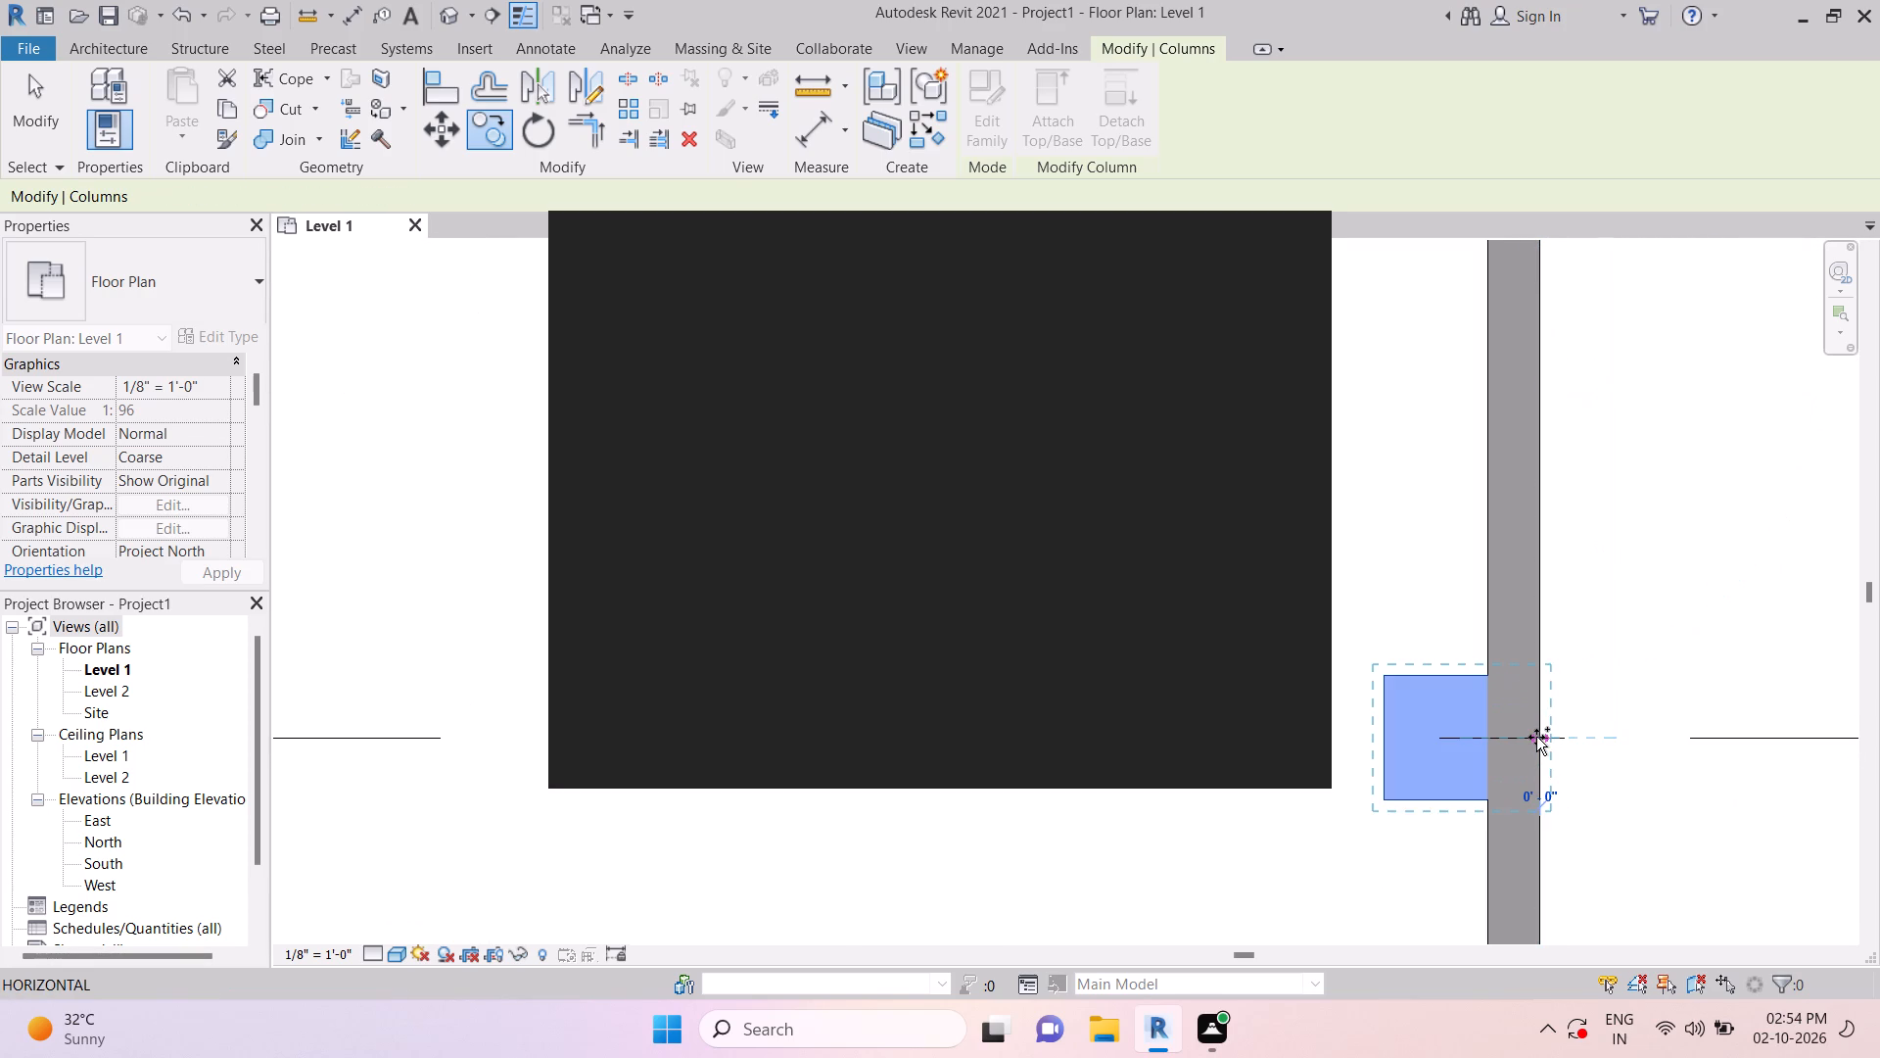
Place another column copy at the intersection of grids 5 and 9 on the right wall and finish copying.
scroll(1536, 737, "down", 12)
middle_click_drag(1550, 857, 1554, 835)
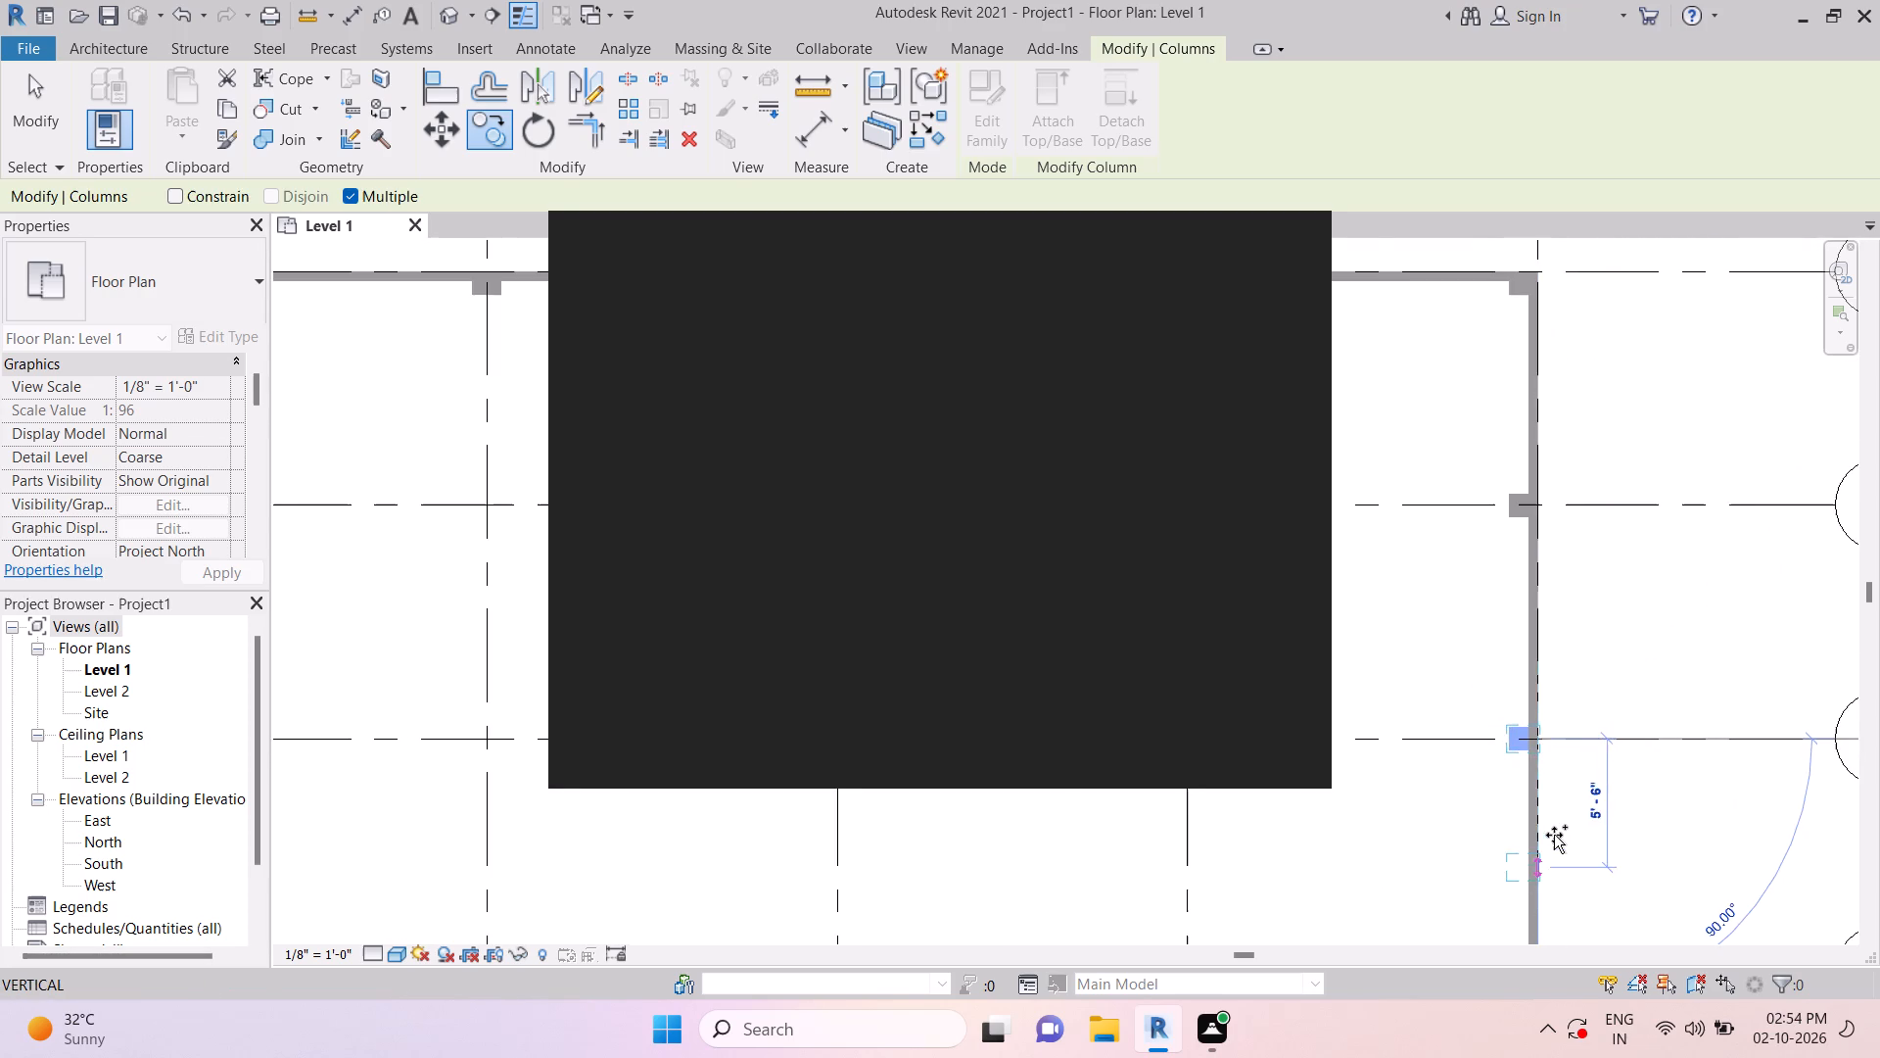
middle_click_drag(1554, 835, 1559, 562)
scroll(1538, 669, "up", 6)
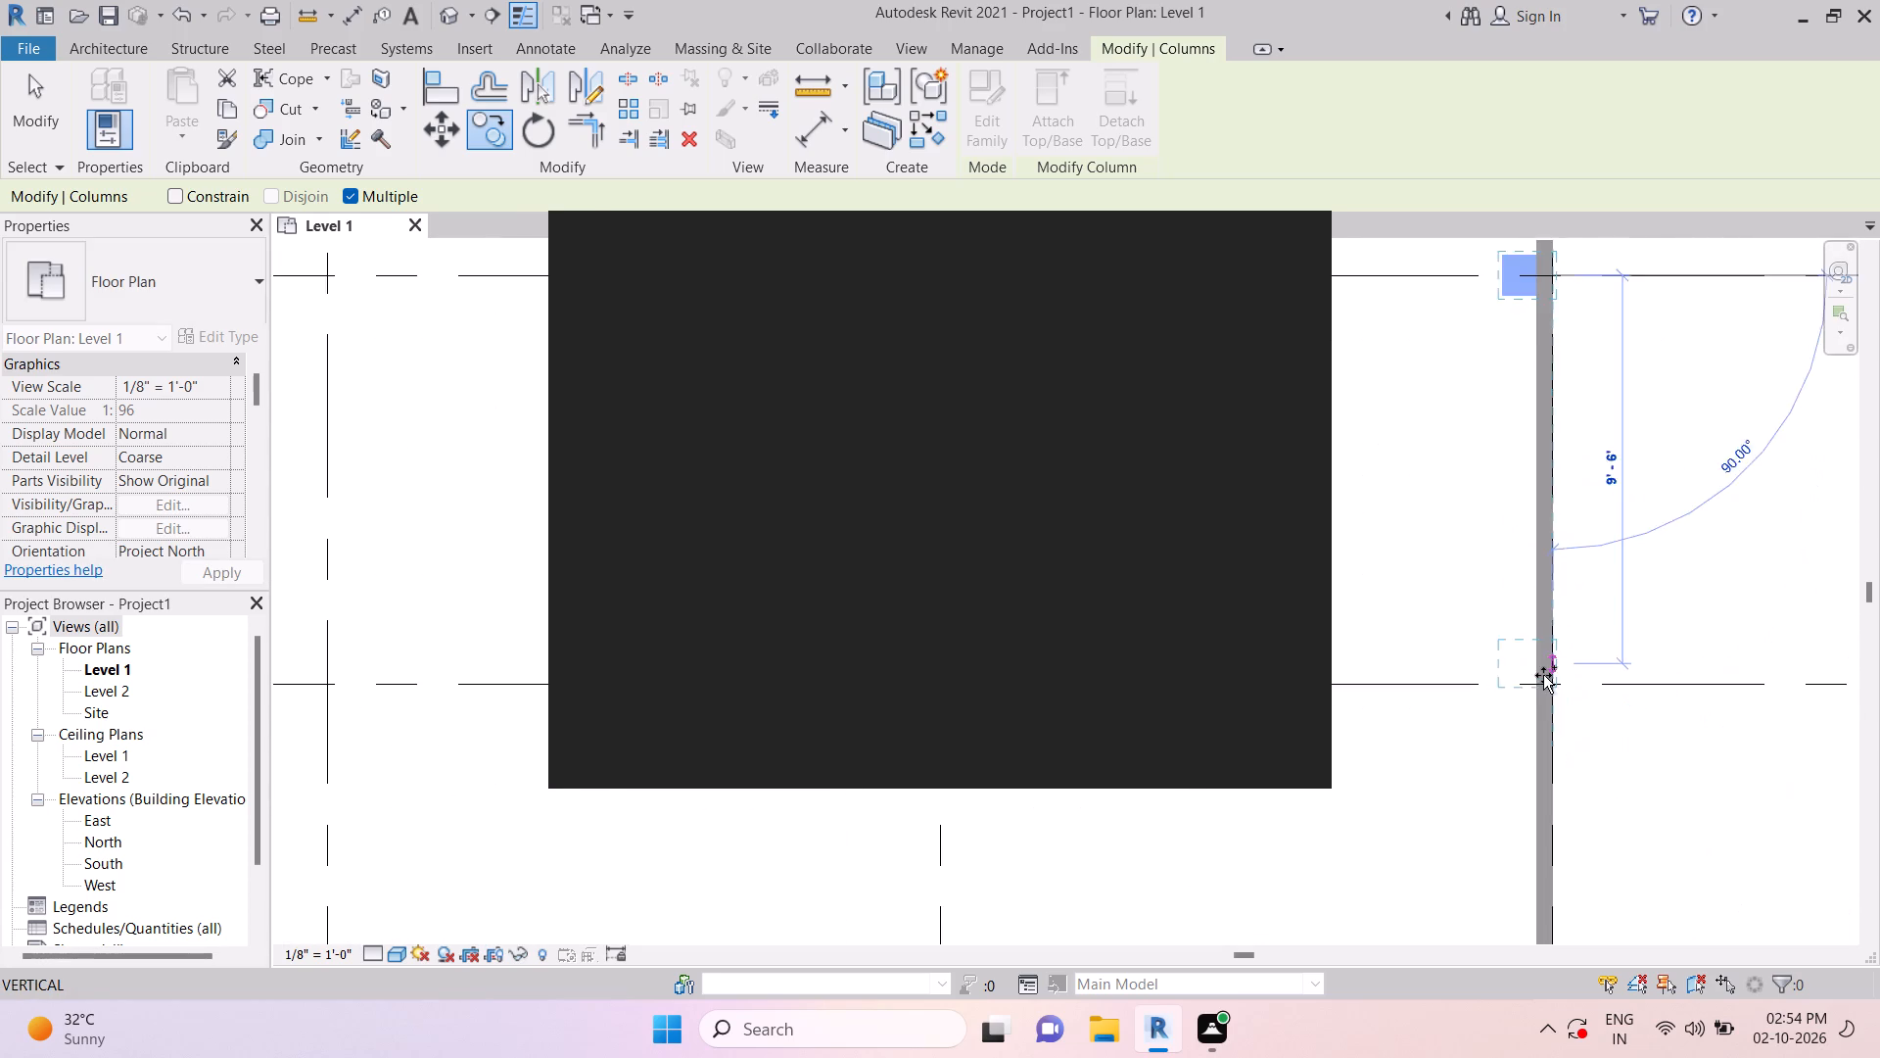
scroll(1543, 675, "up", 7)
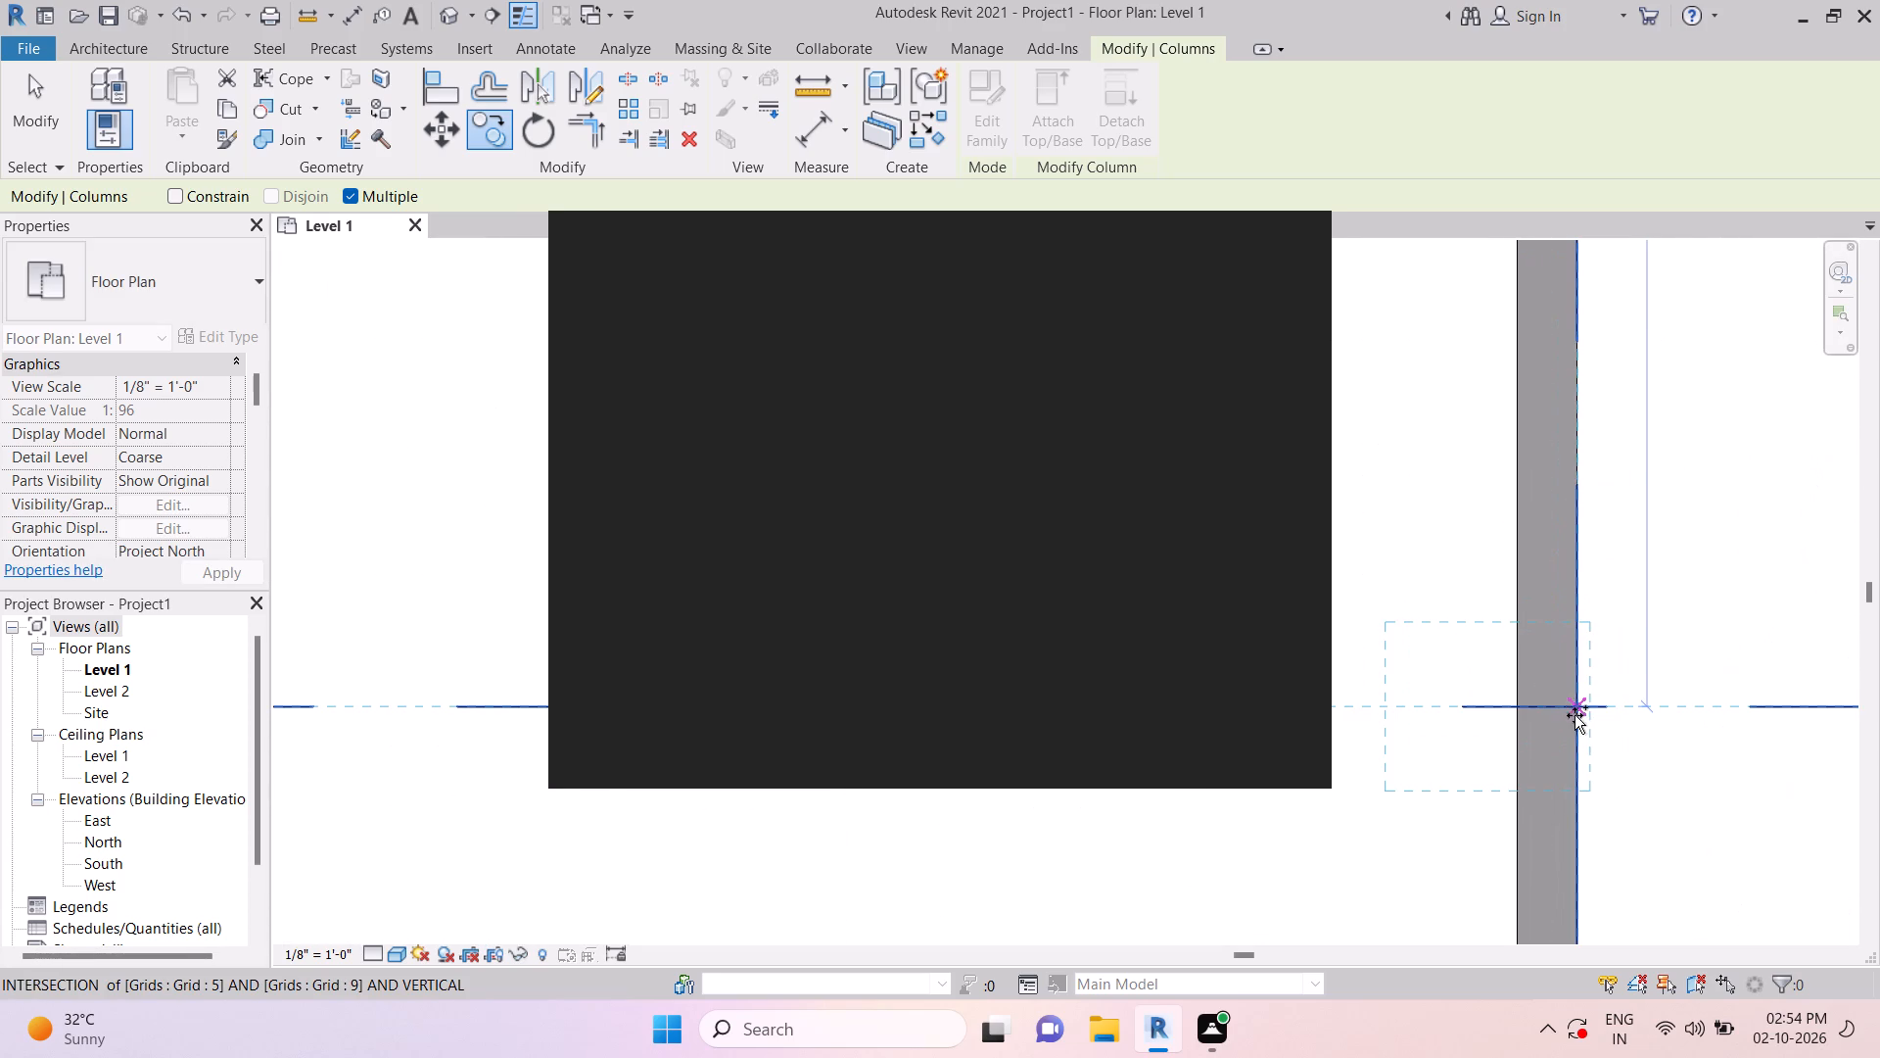
left_click(1573, 708)
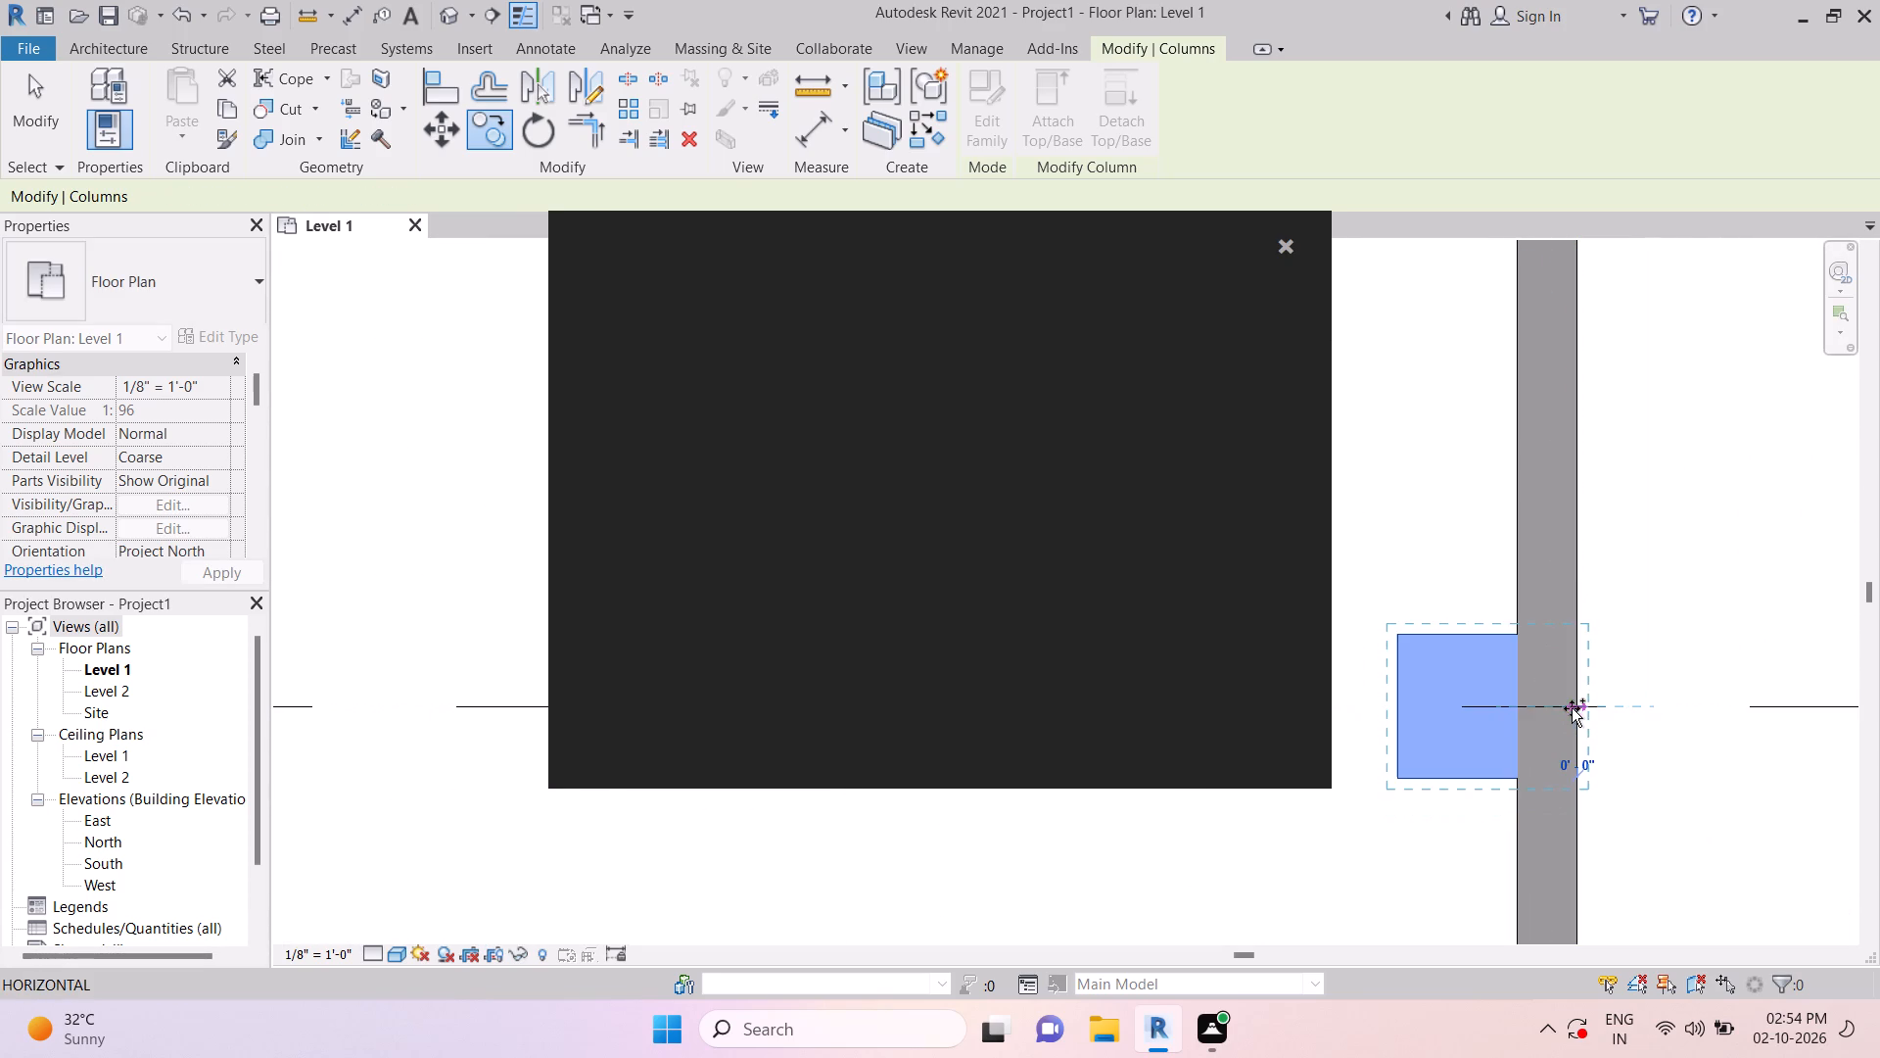
key("Escape")
key("Escape")
key("Escape")
key("Escape")
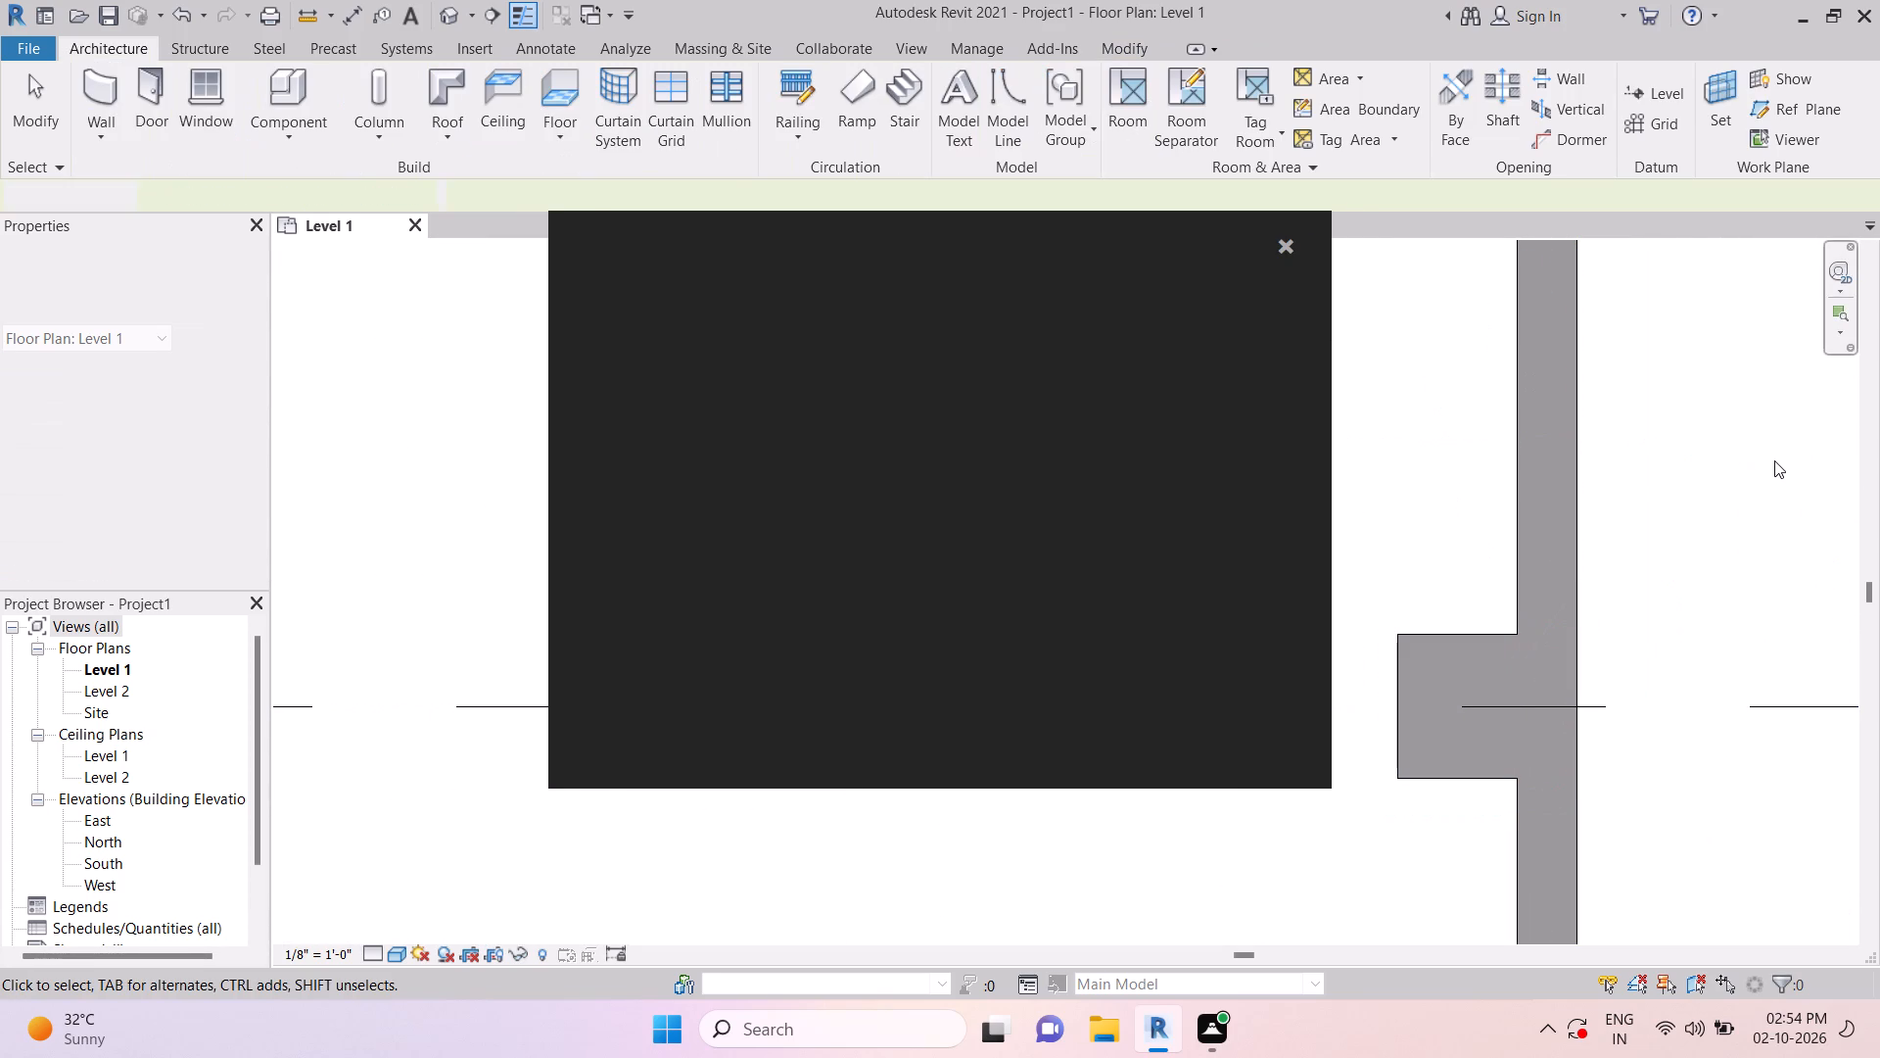
key("Escape")
key("Escape")
Dismiss the Autodesk notification covering the floor plan.
left_click(1286, 246)
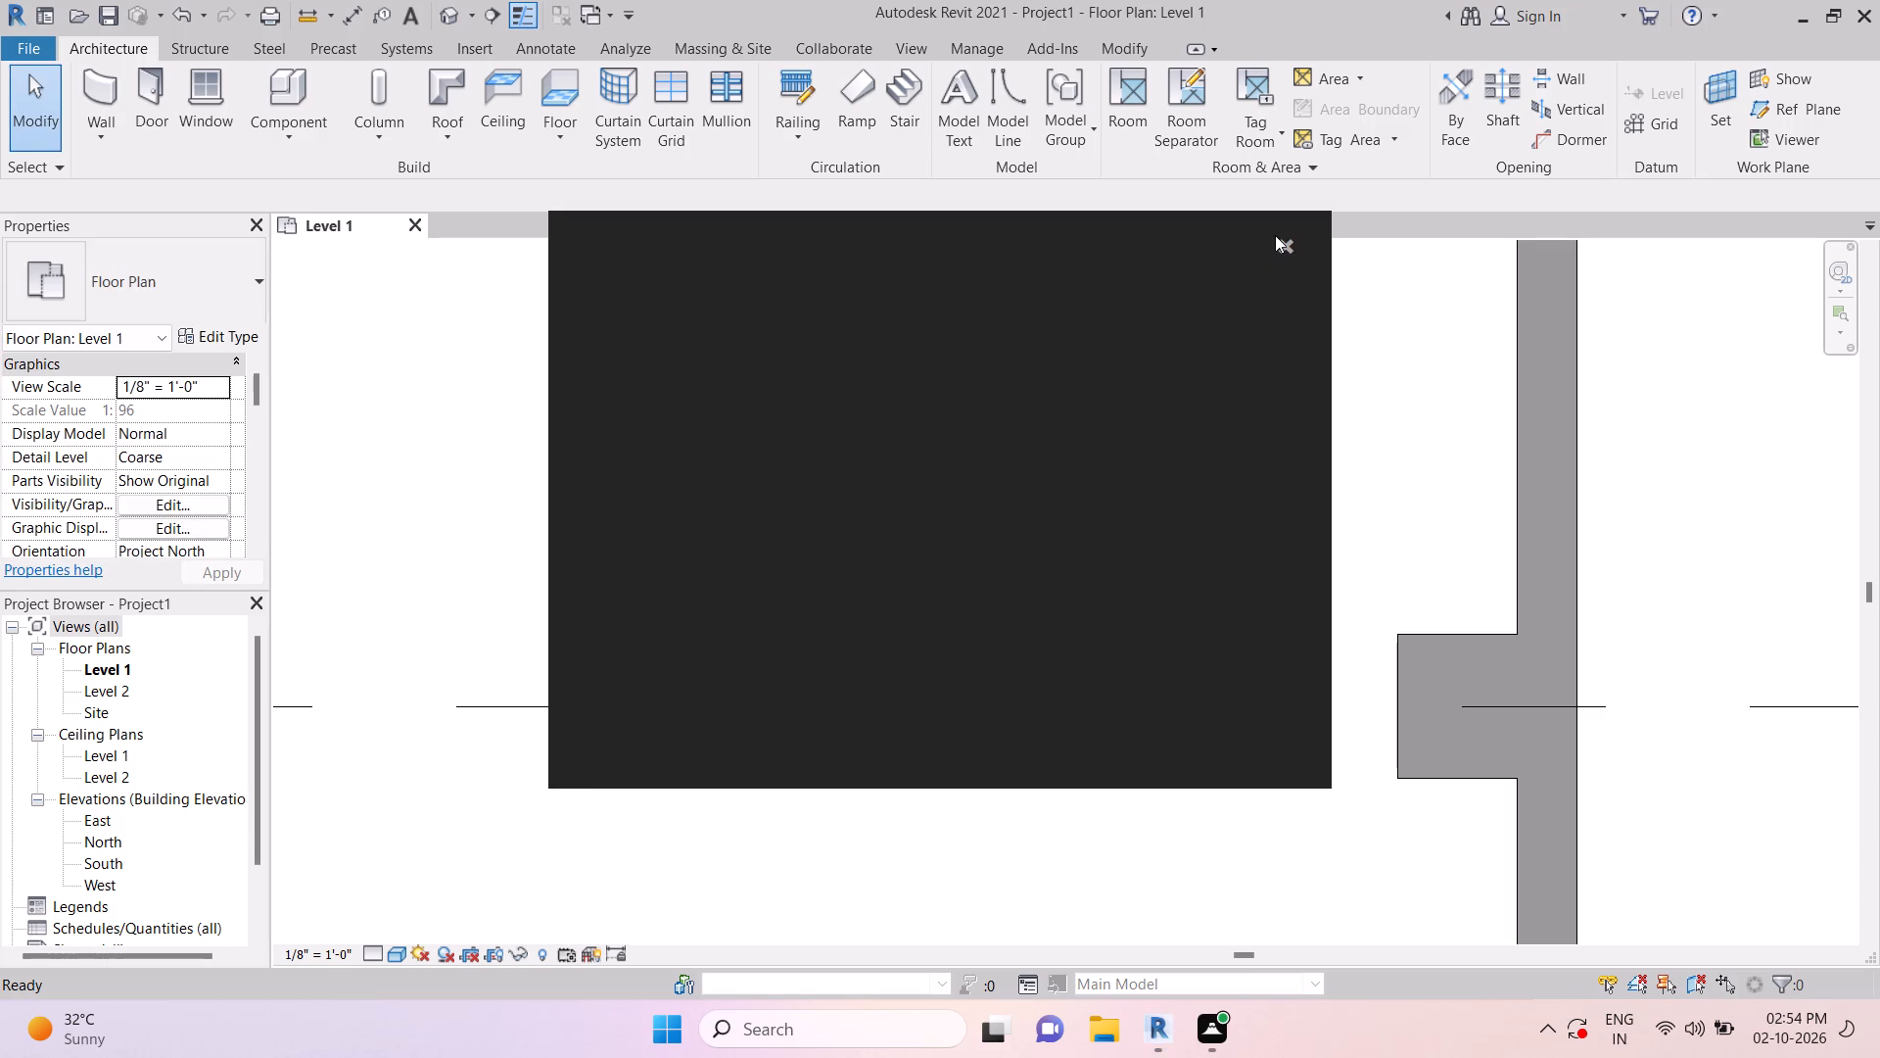
key("Escape")
key("Escape")
Copy the column at grids 5 and 9 by its lower-right corner to the building's lower-right wall corner at grids 5 and 10.
scroll(1469, 524, "down", 13)
key("Escape")
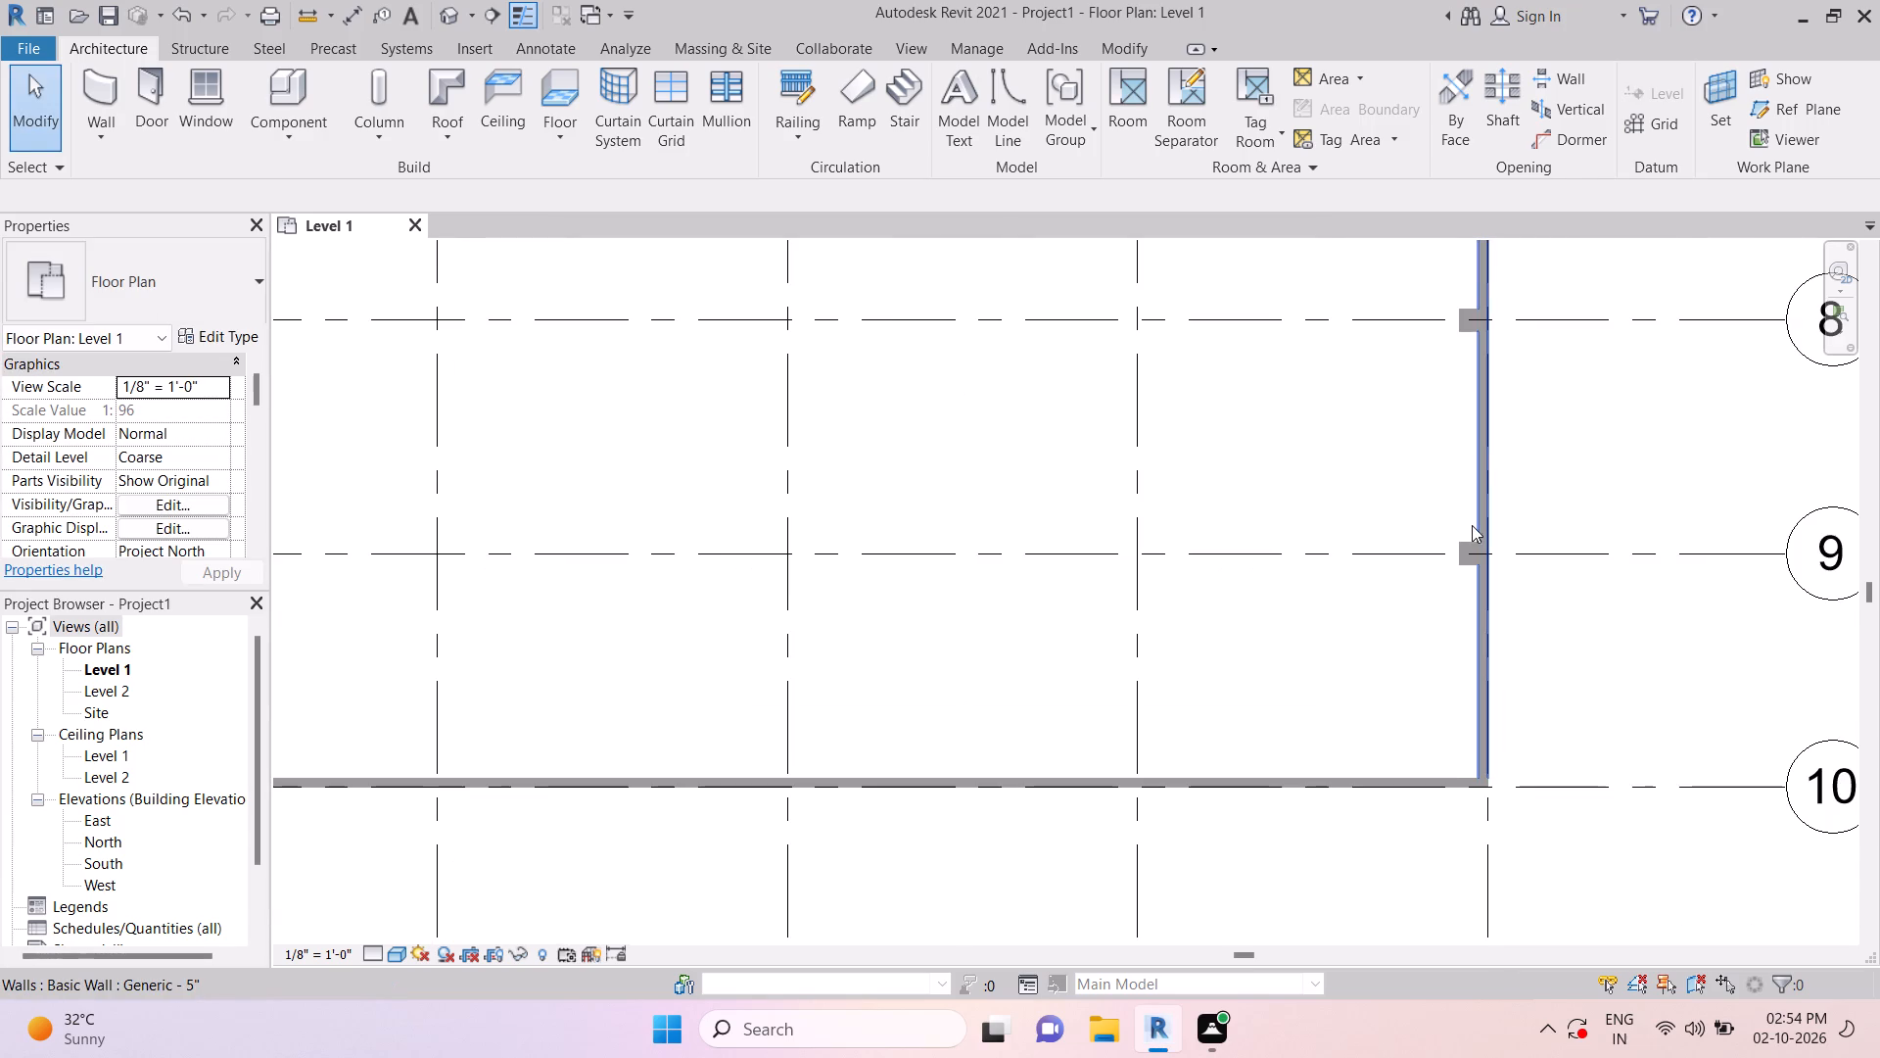
key("Escape")
scroll(1467, 603, "up", 4)
key("Escape")
scroll(1462, 575, "up", 3)
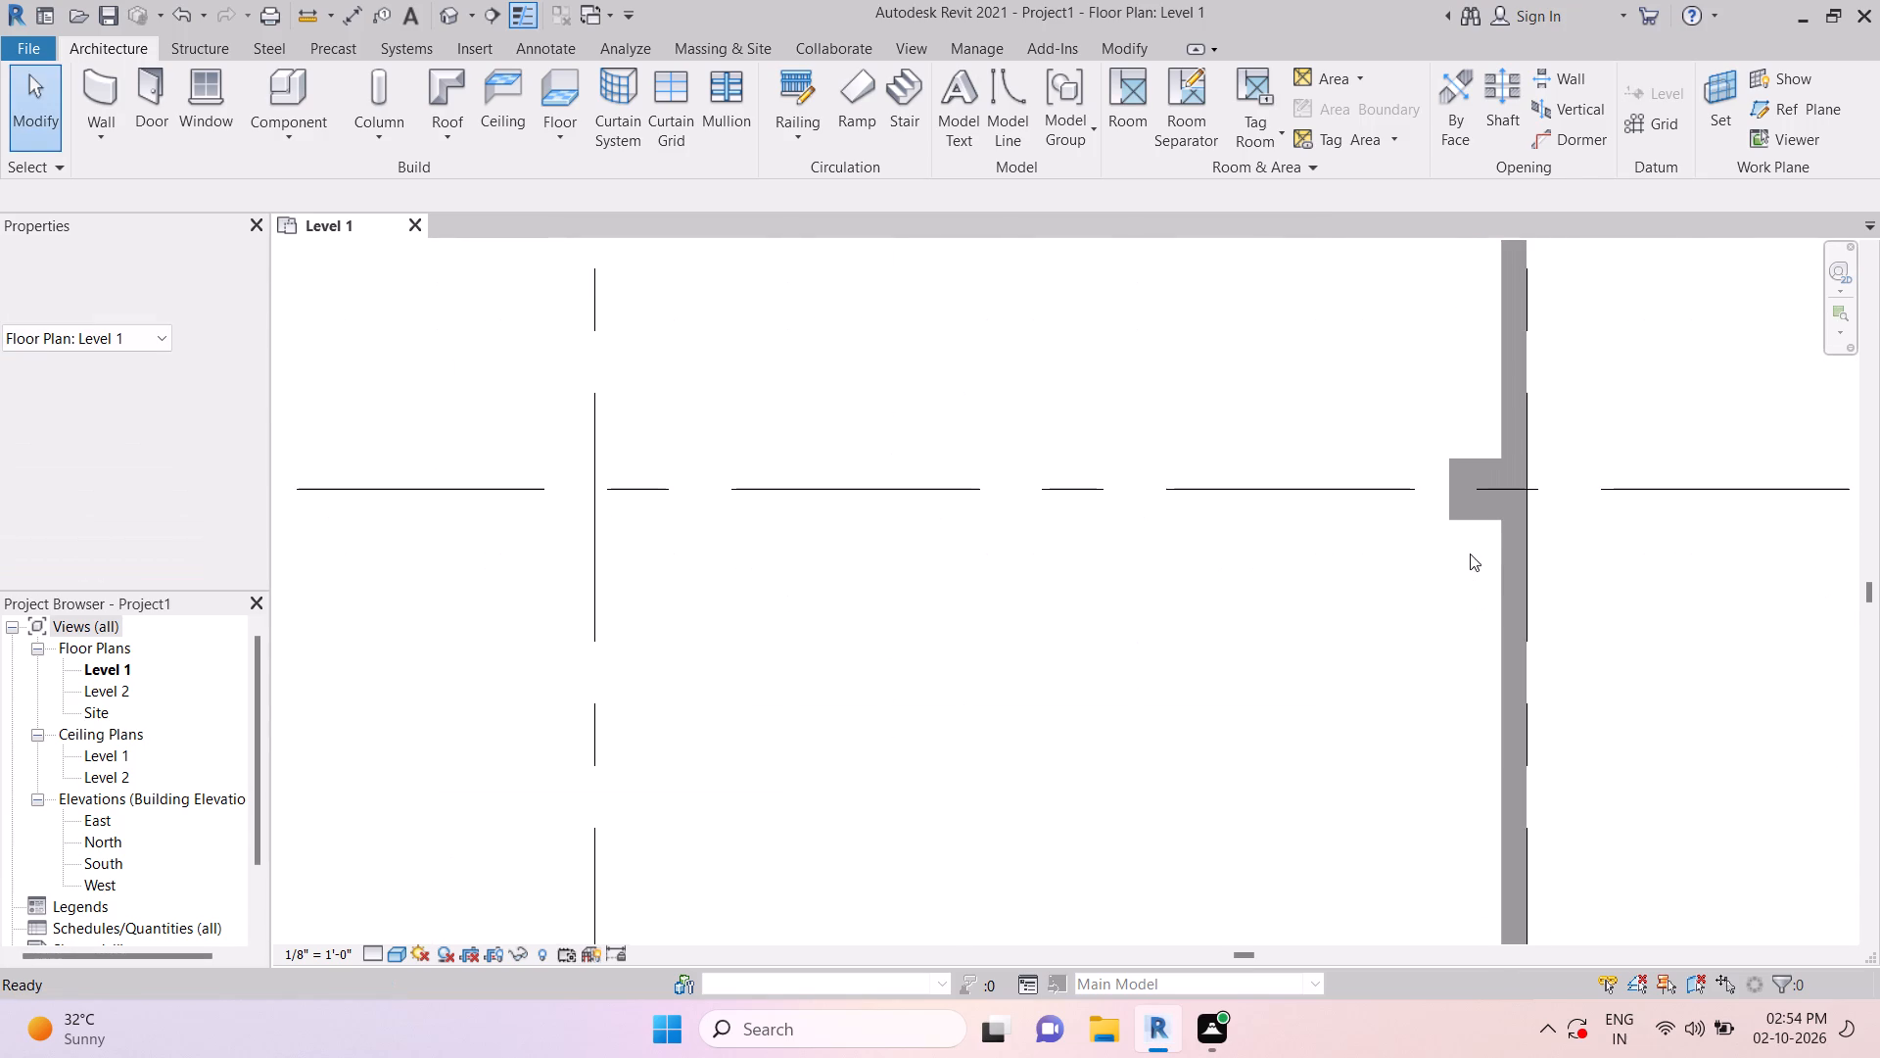
left_click(1478, 520)
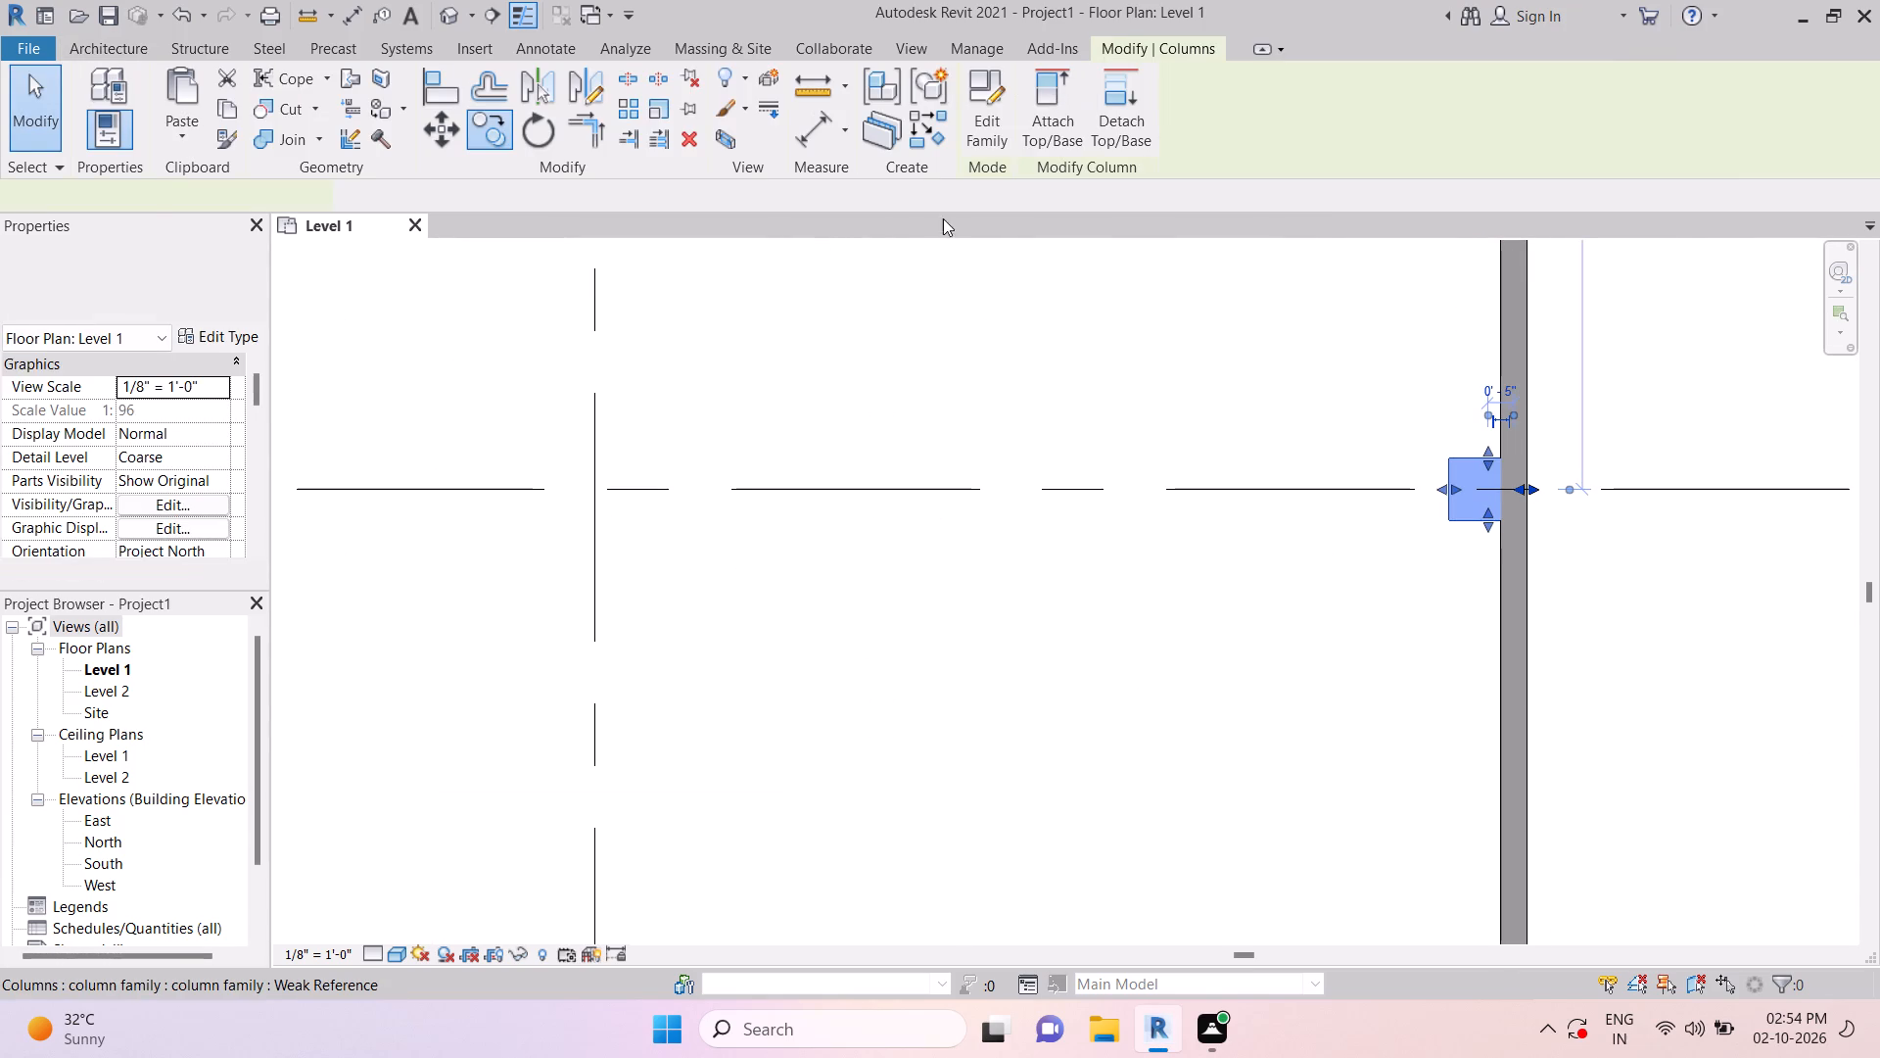
left_click(480, 120)
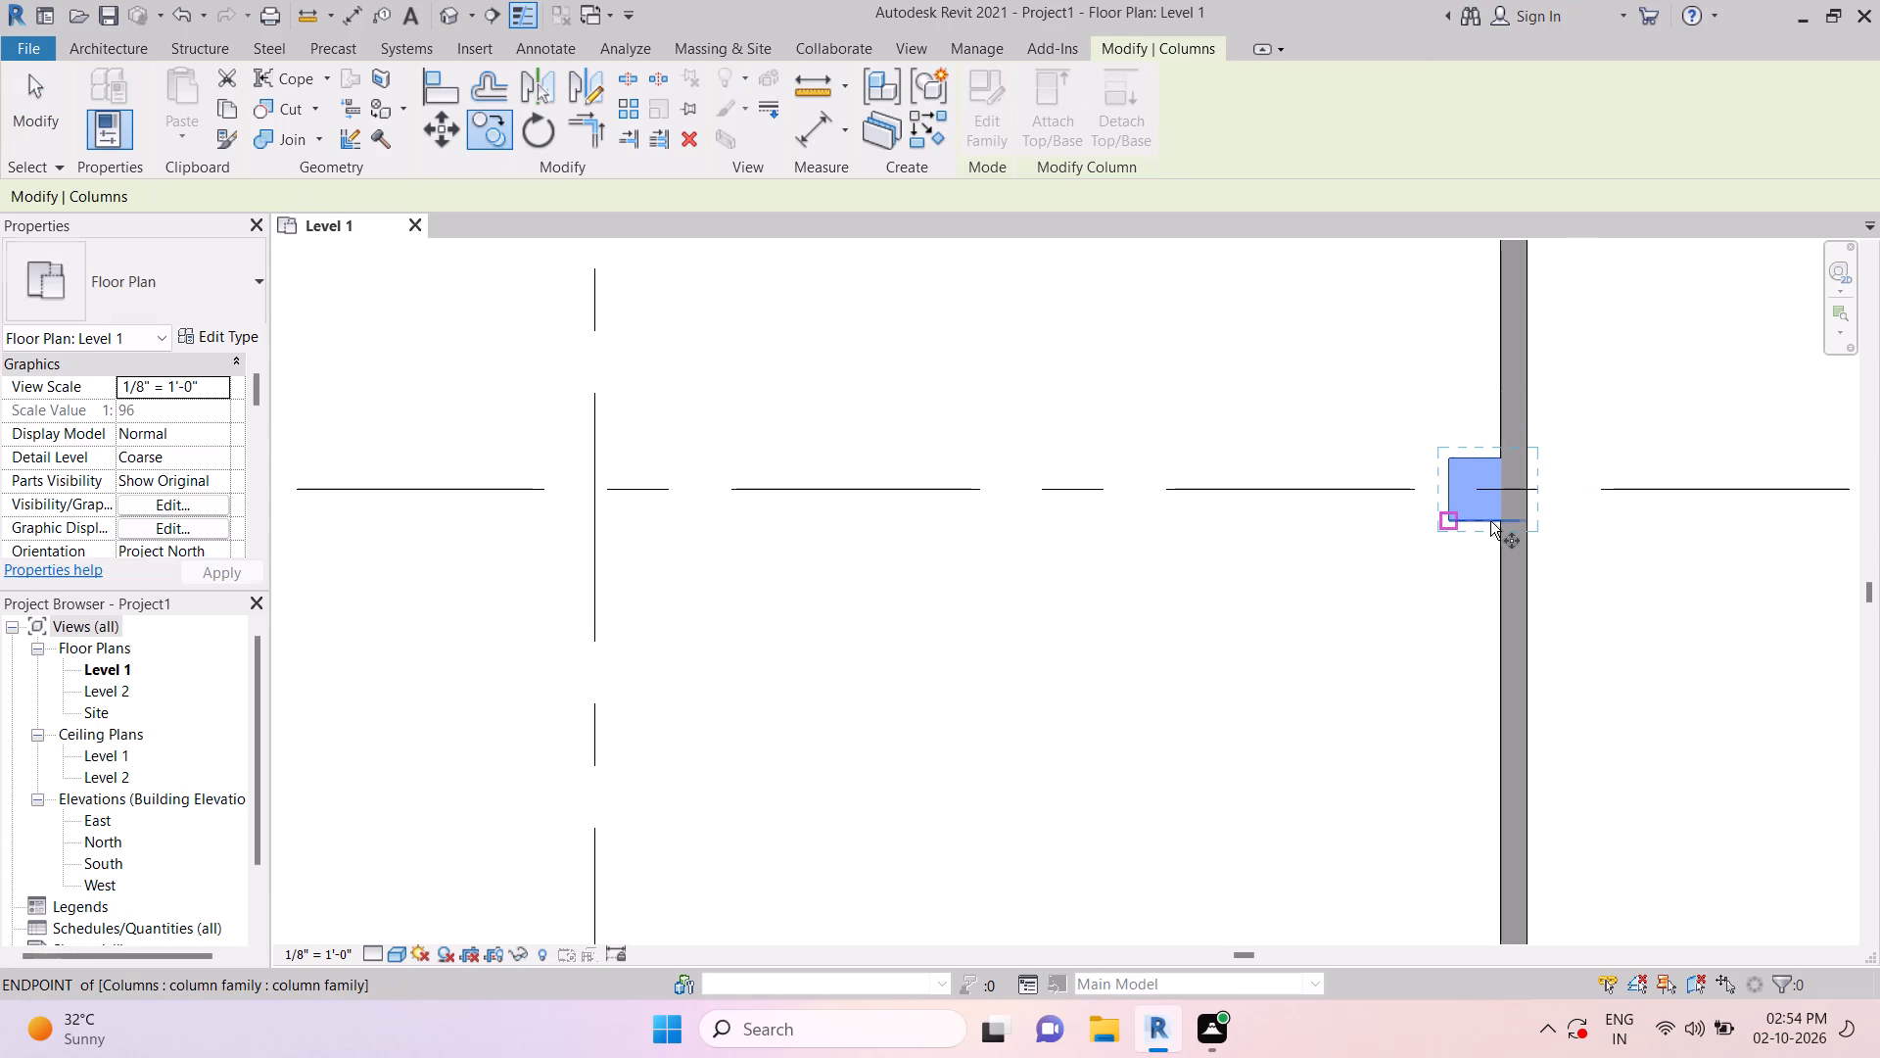
scroll(1500, 525, "up", 10)
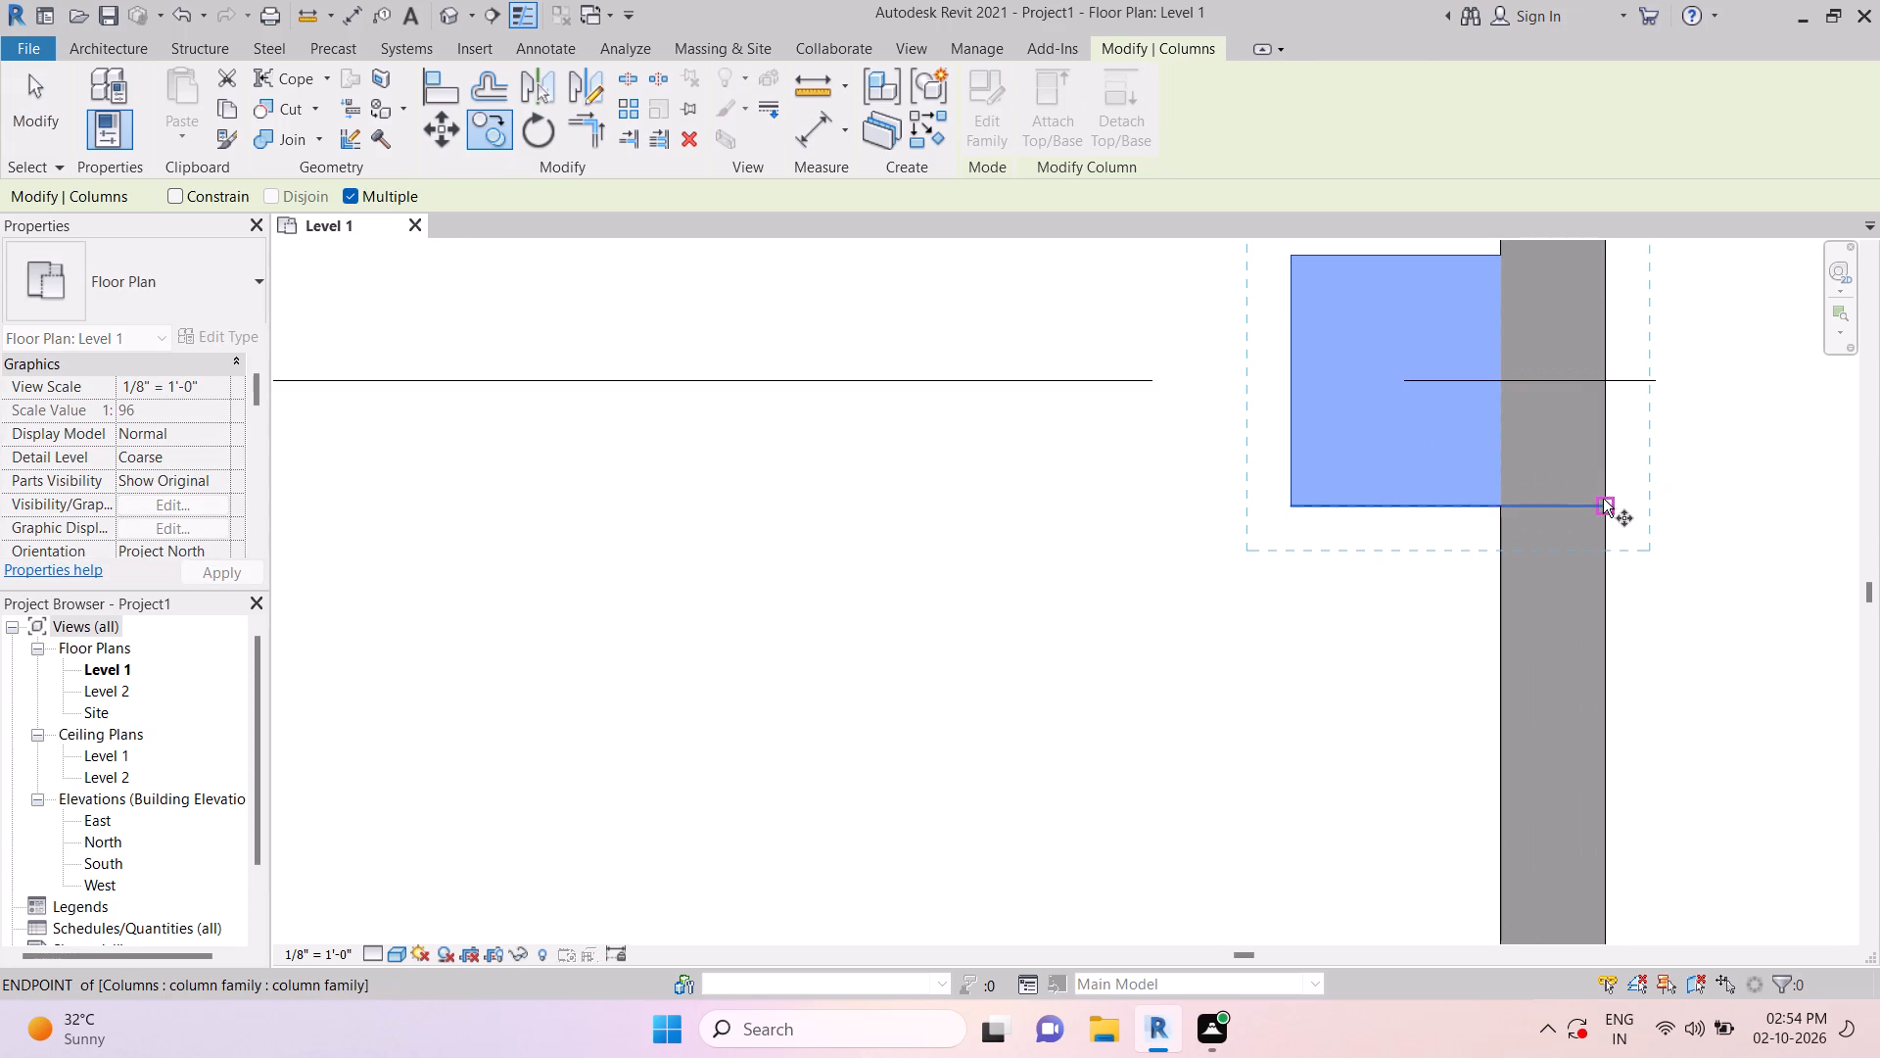
left_click(1602, 498)
scroll(1608, 526, "down", 12)
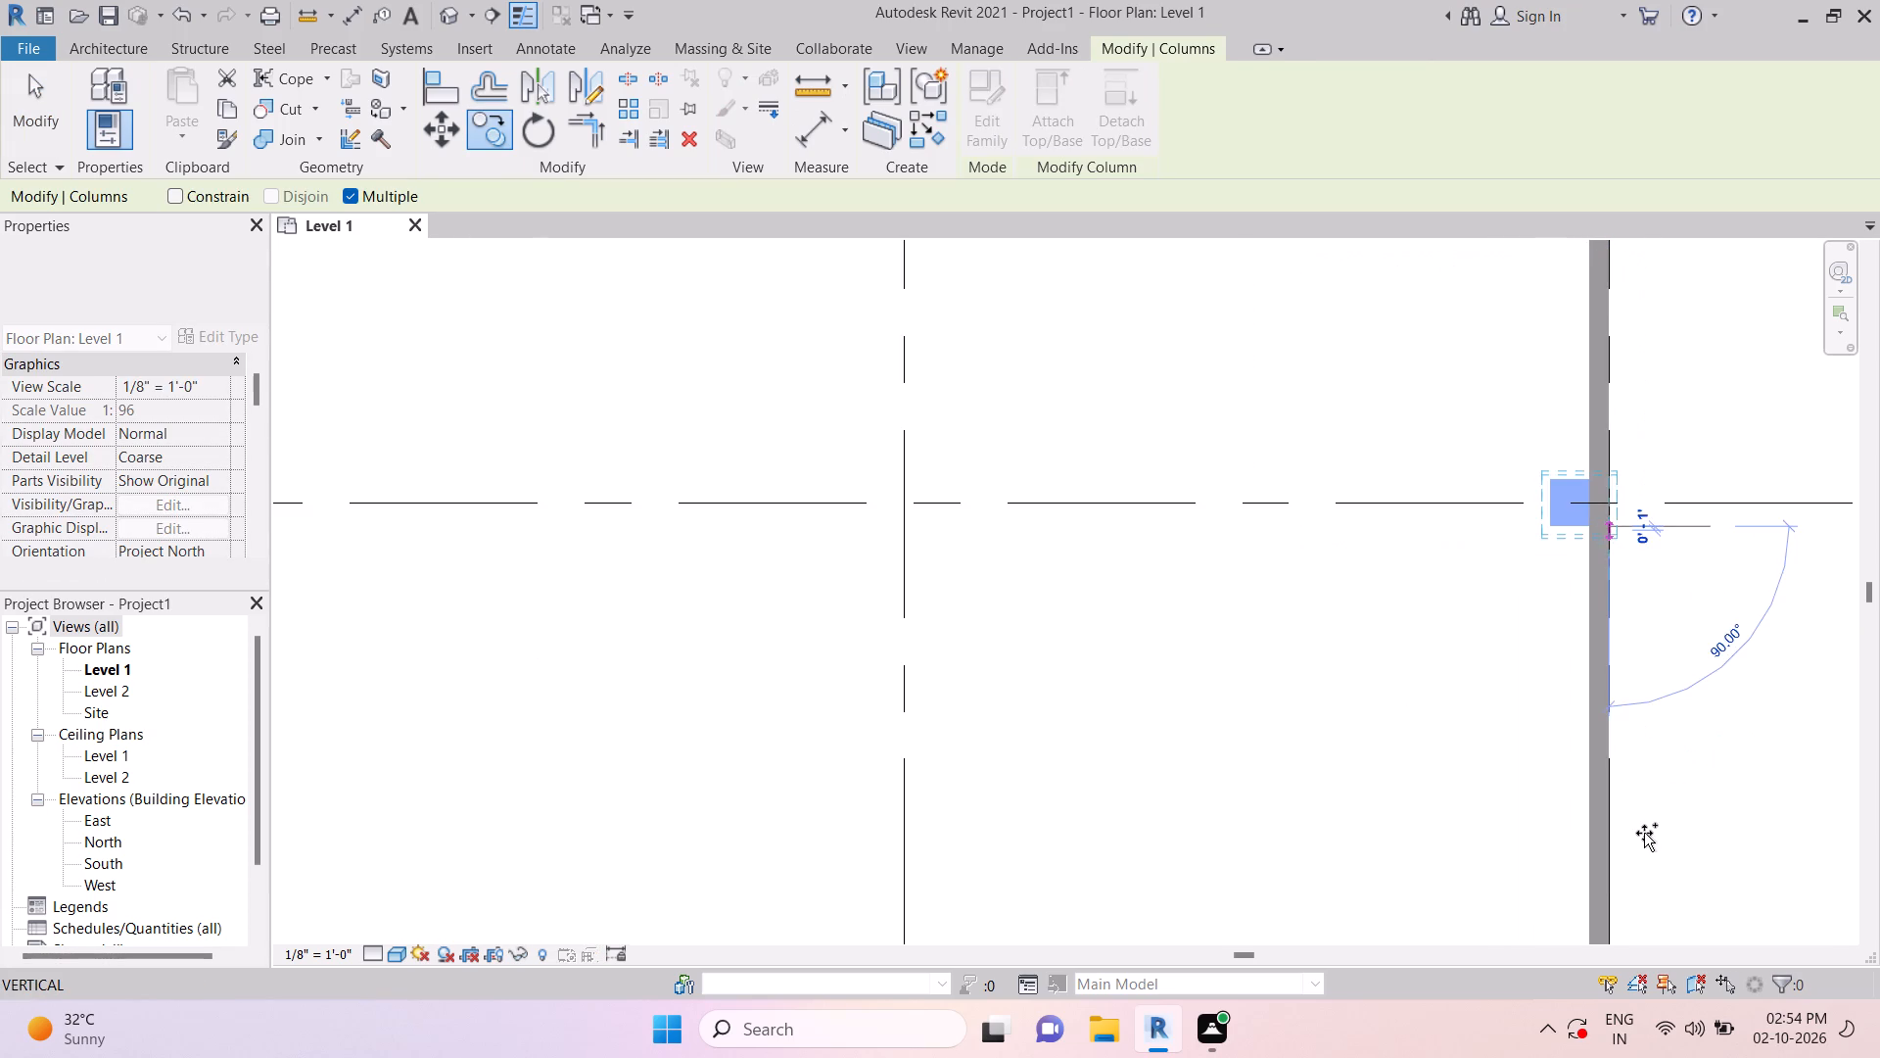
middle_click_drag(1639, 825, 1565, 403)
scroll(1544, 553, "up", 10)
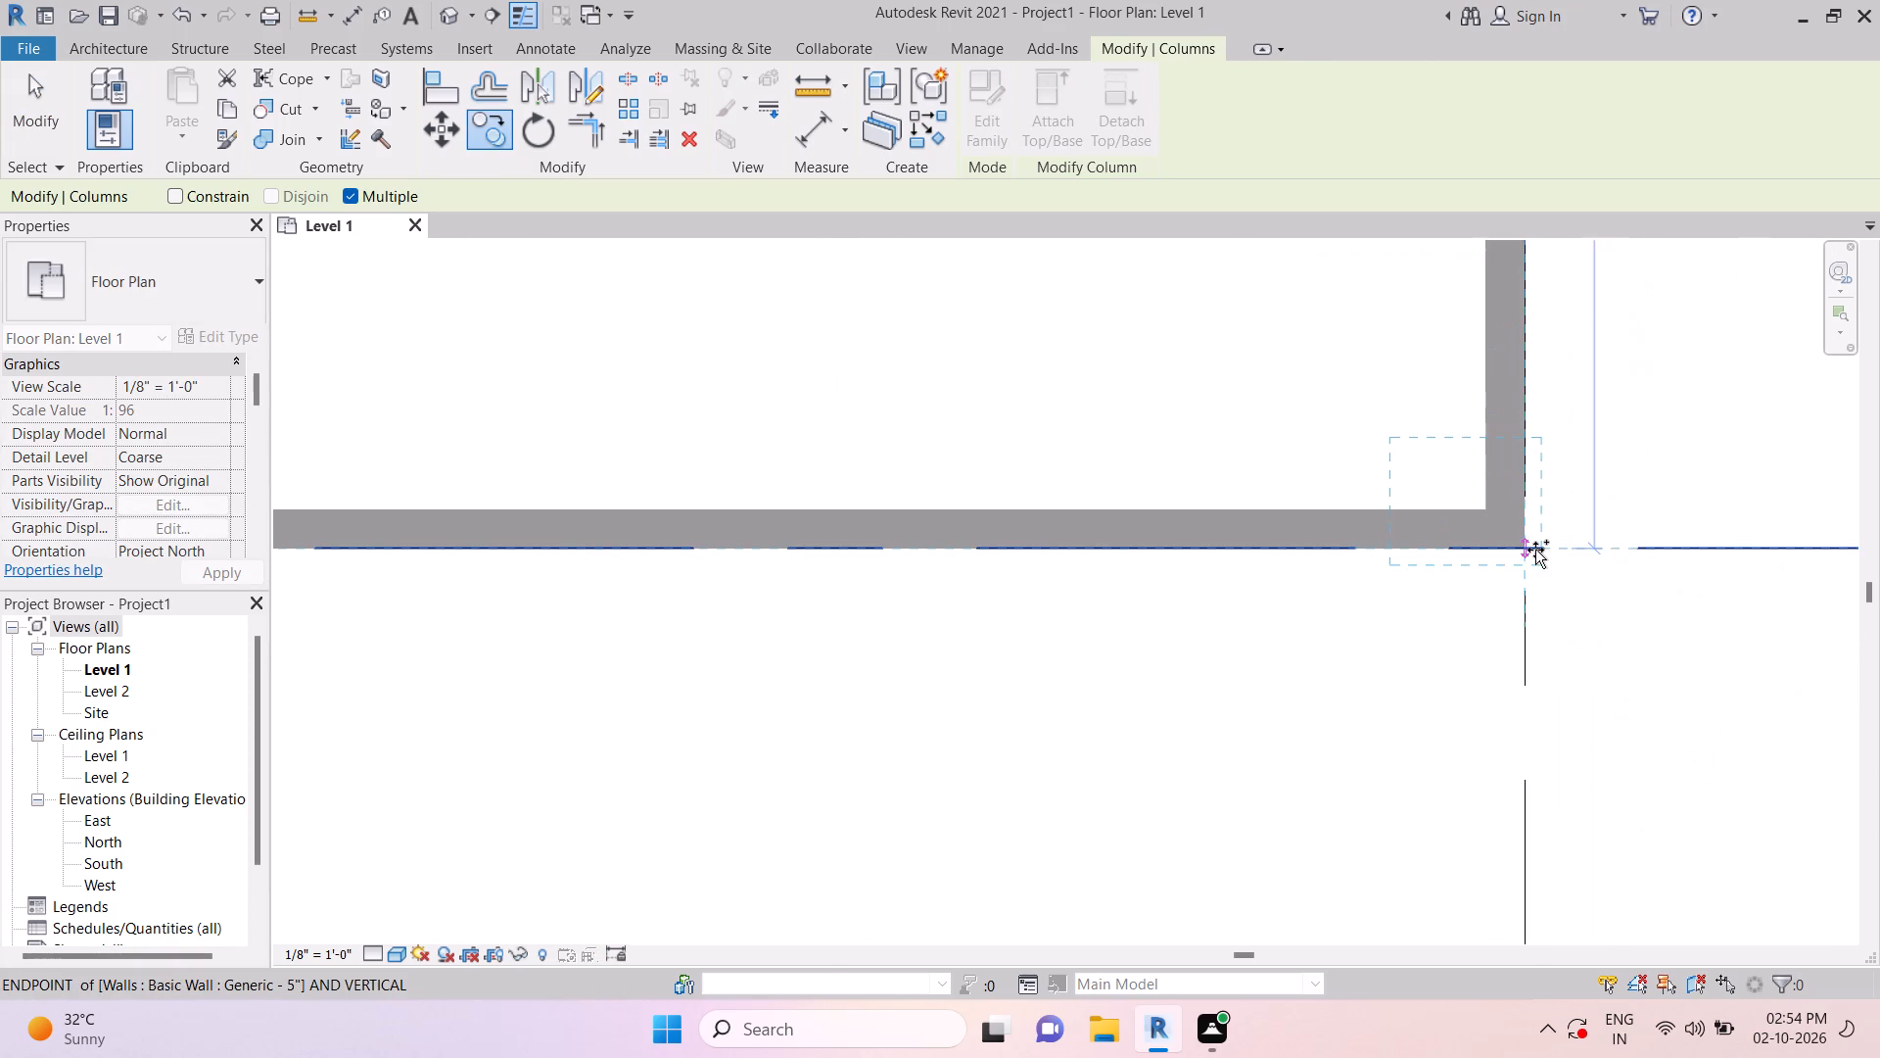
scroll(1535, 550, "up", 4)
left_click(1498, 538)
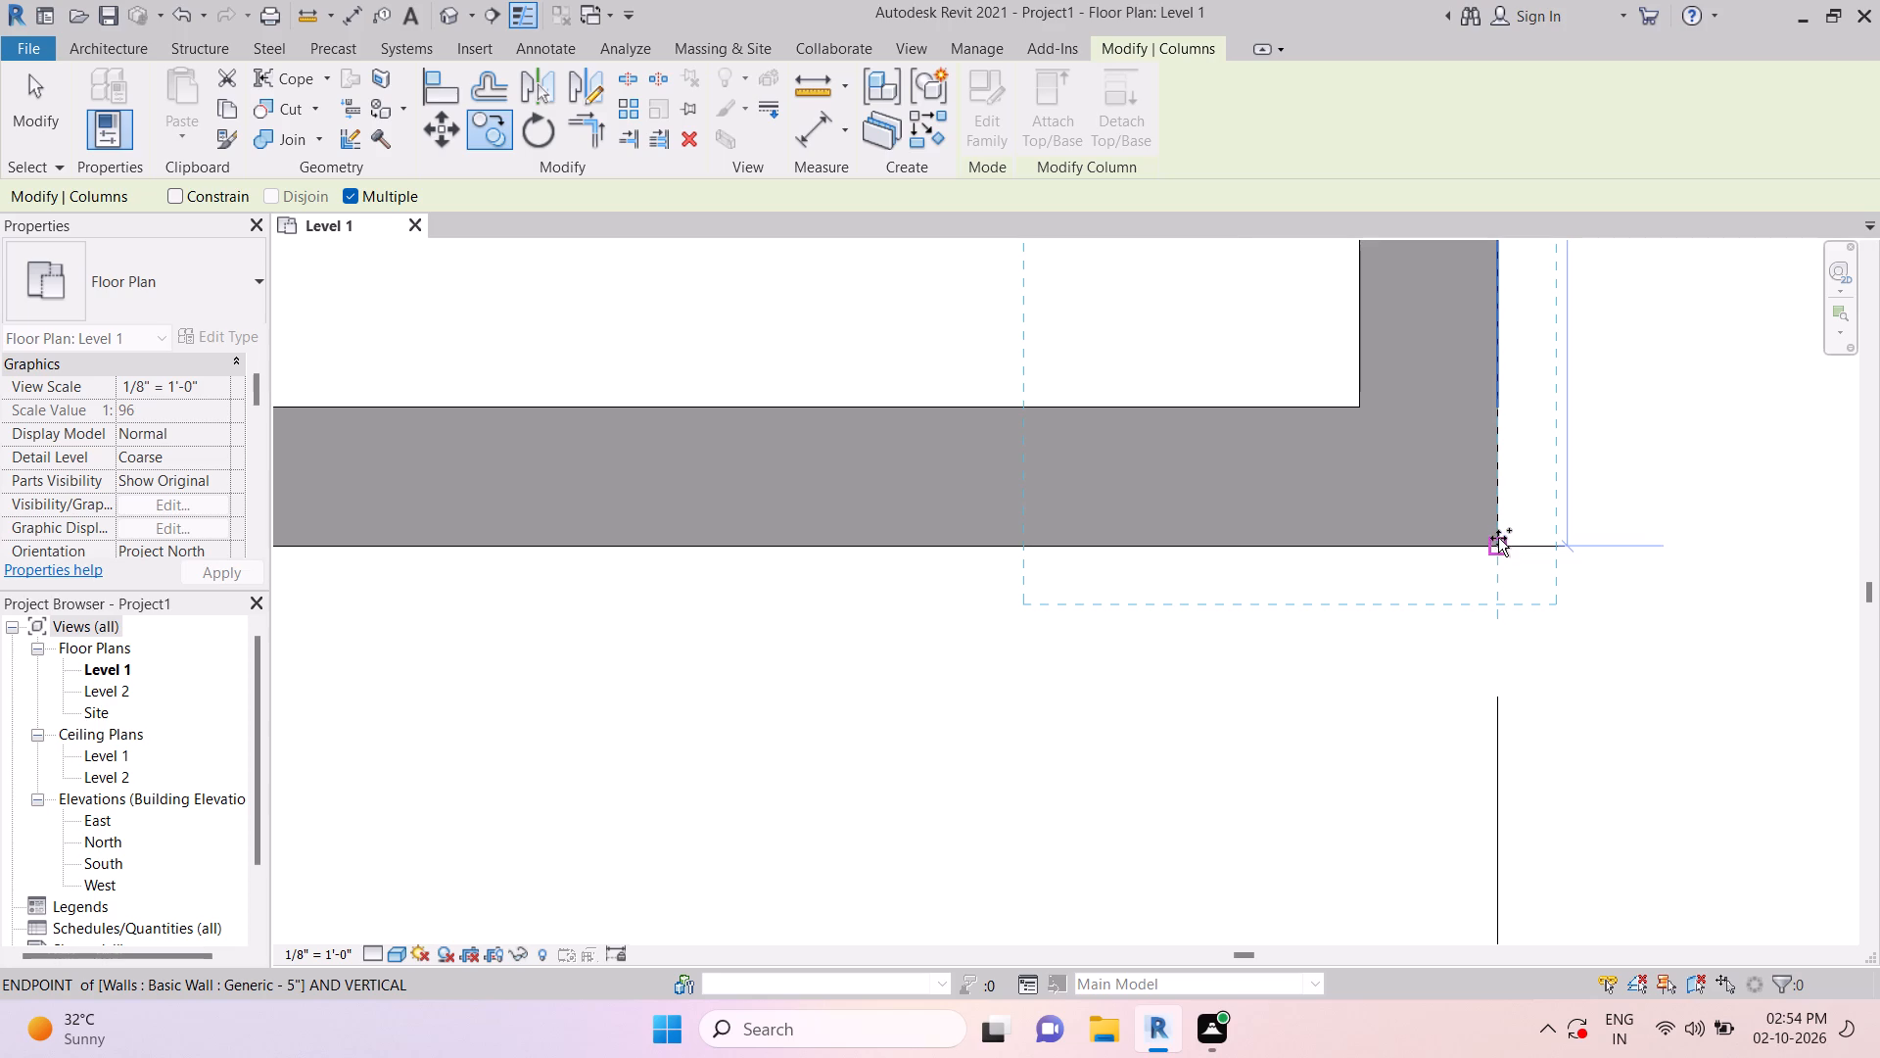
scroll(1491, 580, "down", 4)
key("Escape")
key("Escape")
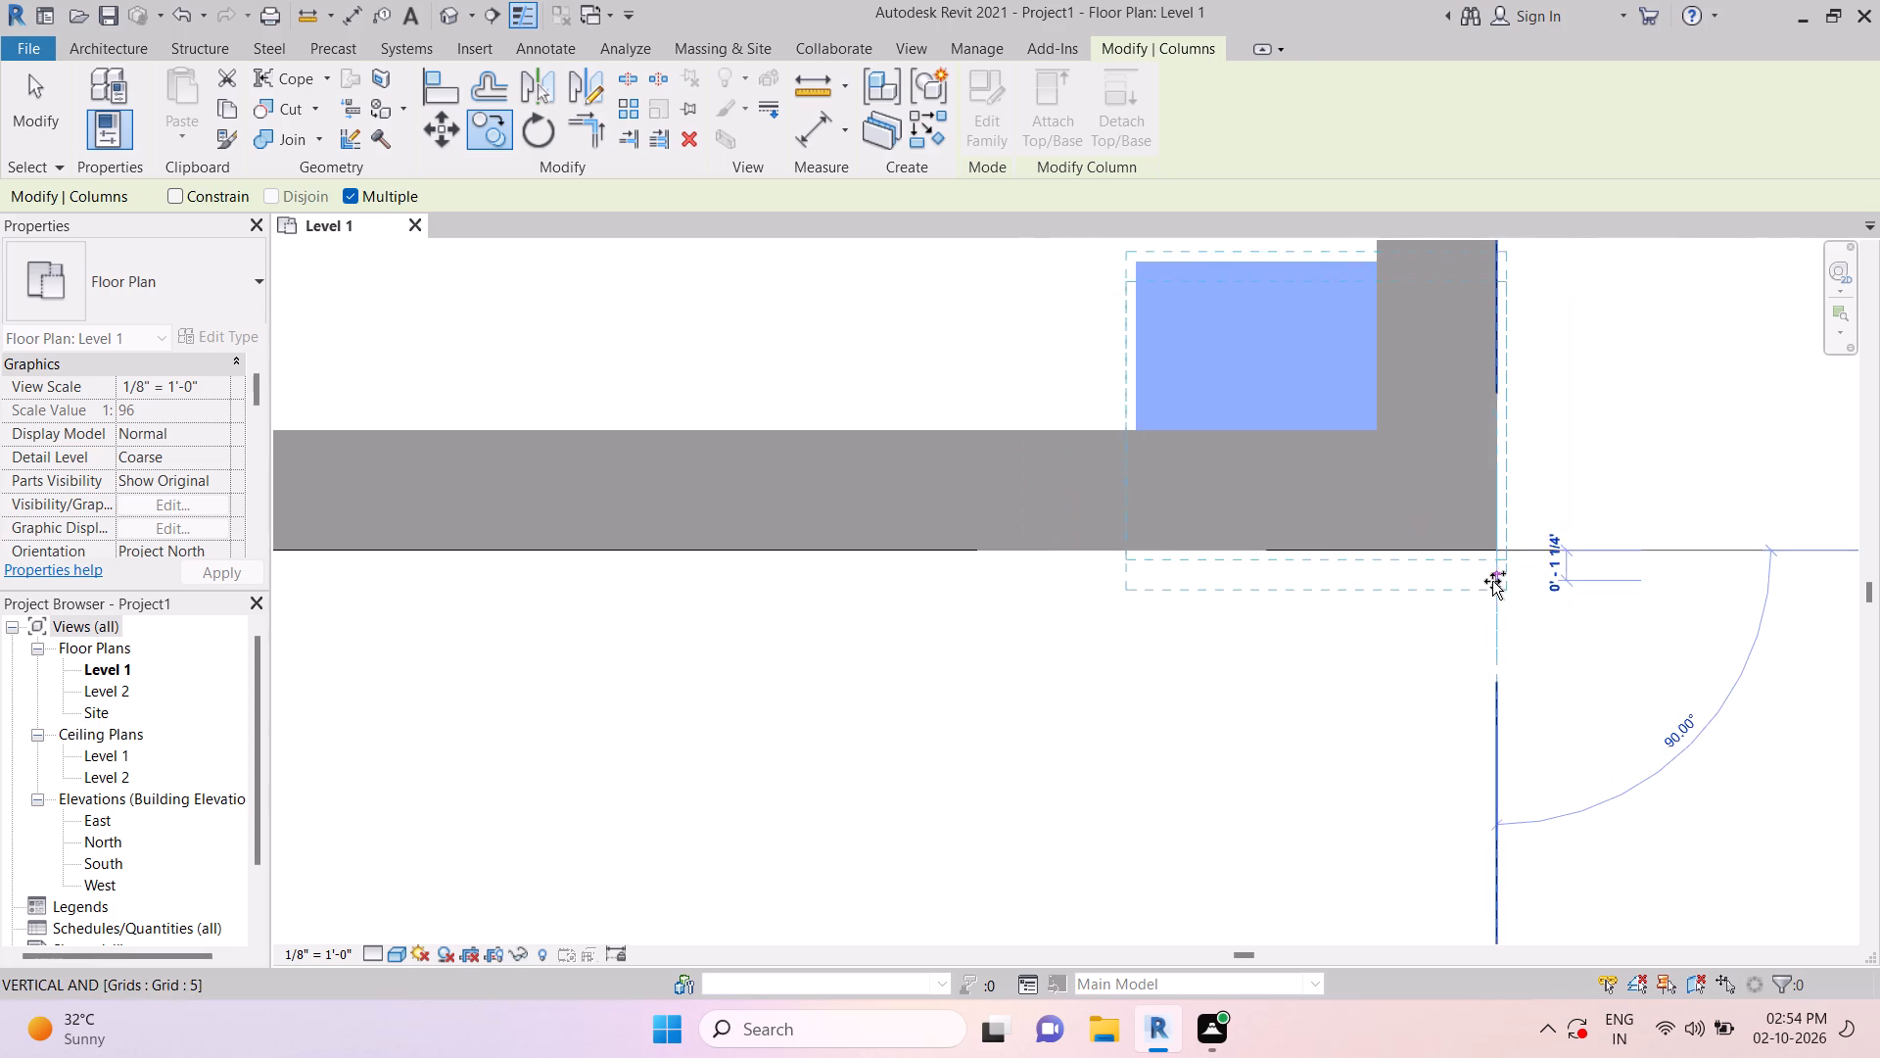
key("Escape")
scroll(1493, 582, "down", 2)
key("Escape")
key("Escape")
key("Escape")
key("Escape")
key("Escape")
key("Escape")
scroll(1456, 600, "down", 7)
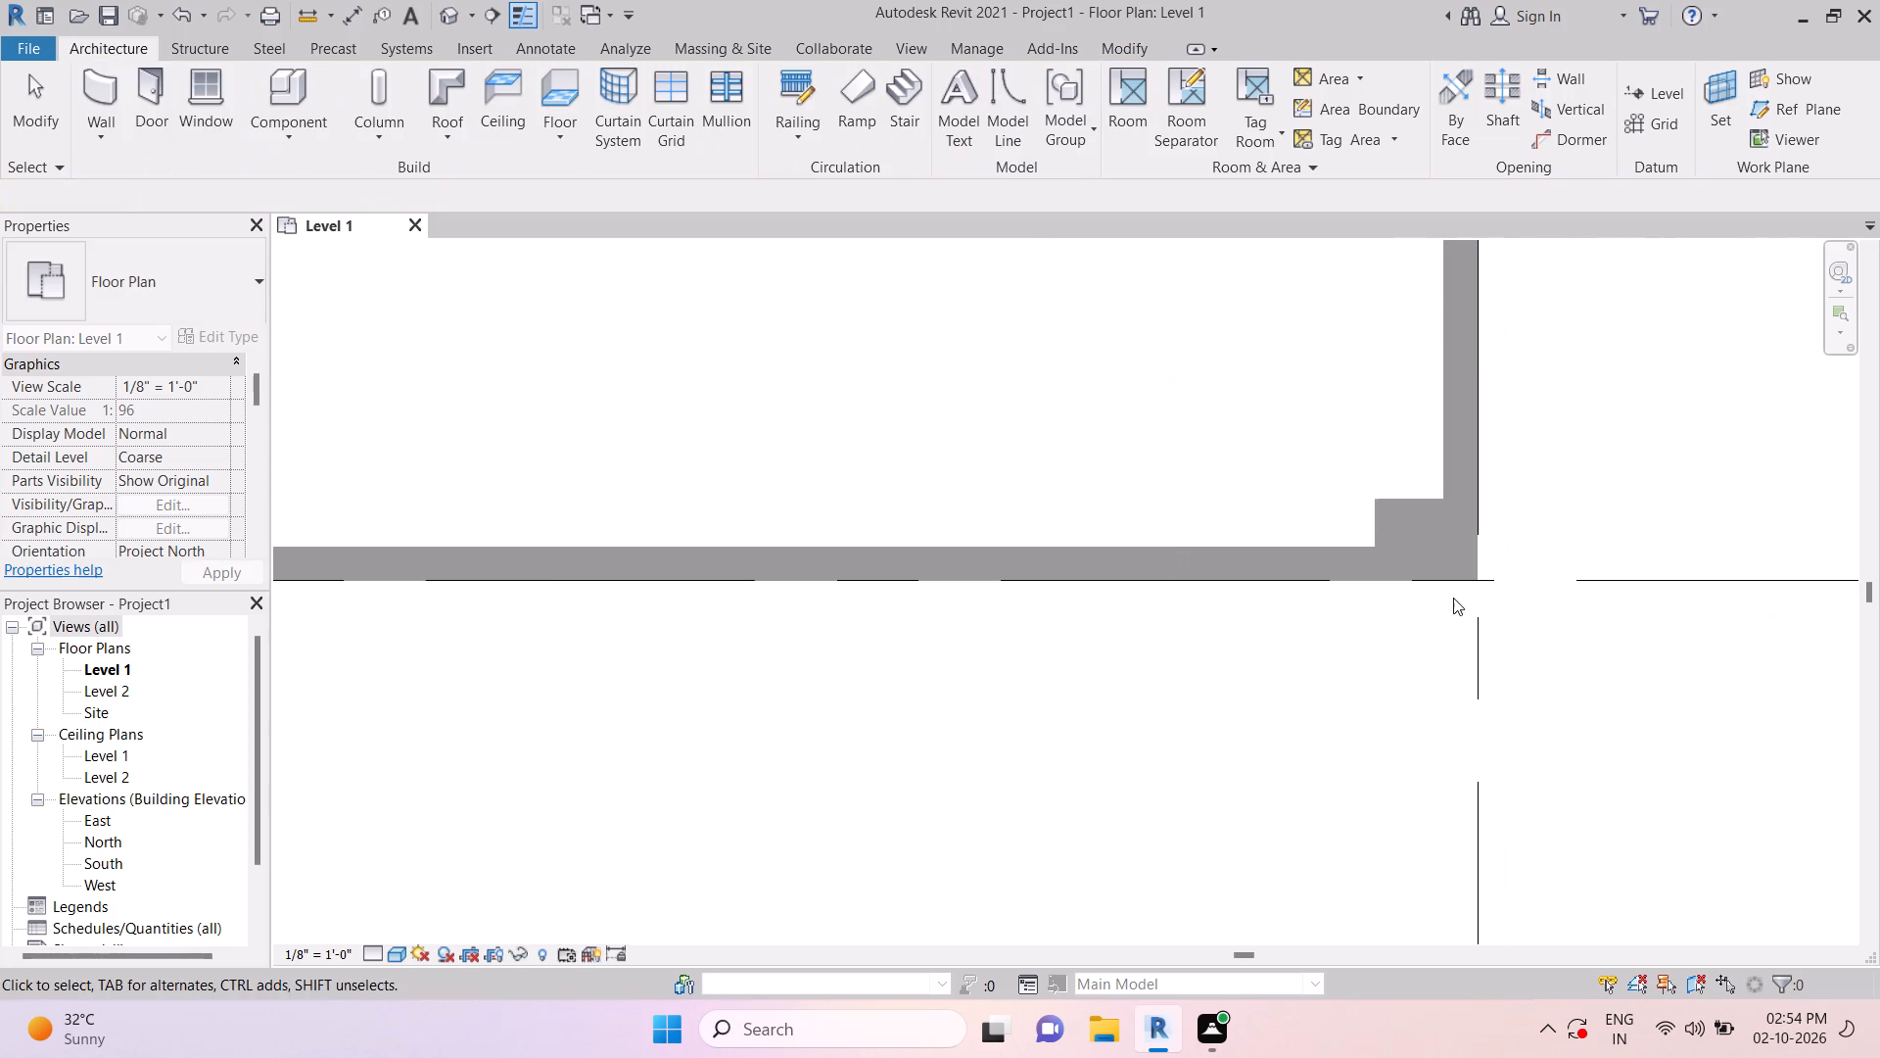
scroll(1453, 598, "down", 2)
scroll(1339, 594, "down", 6)
key("Escape")
key("Escape")
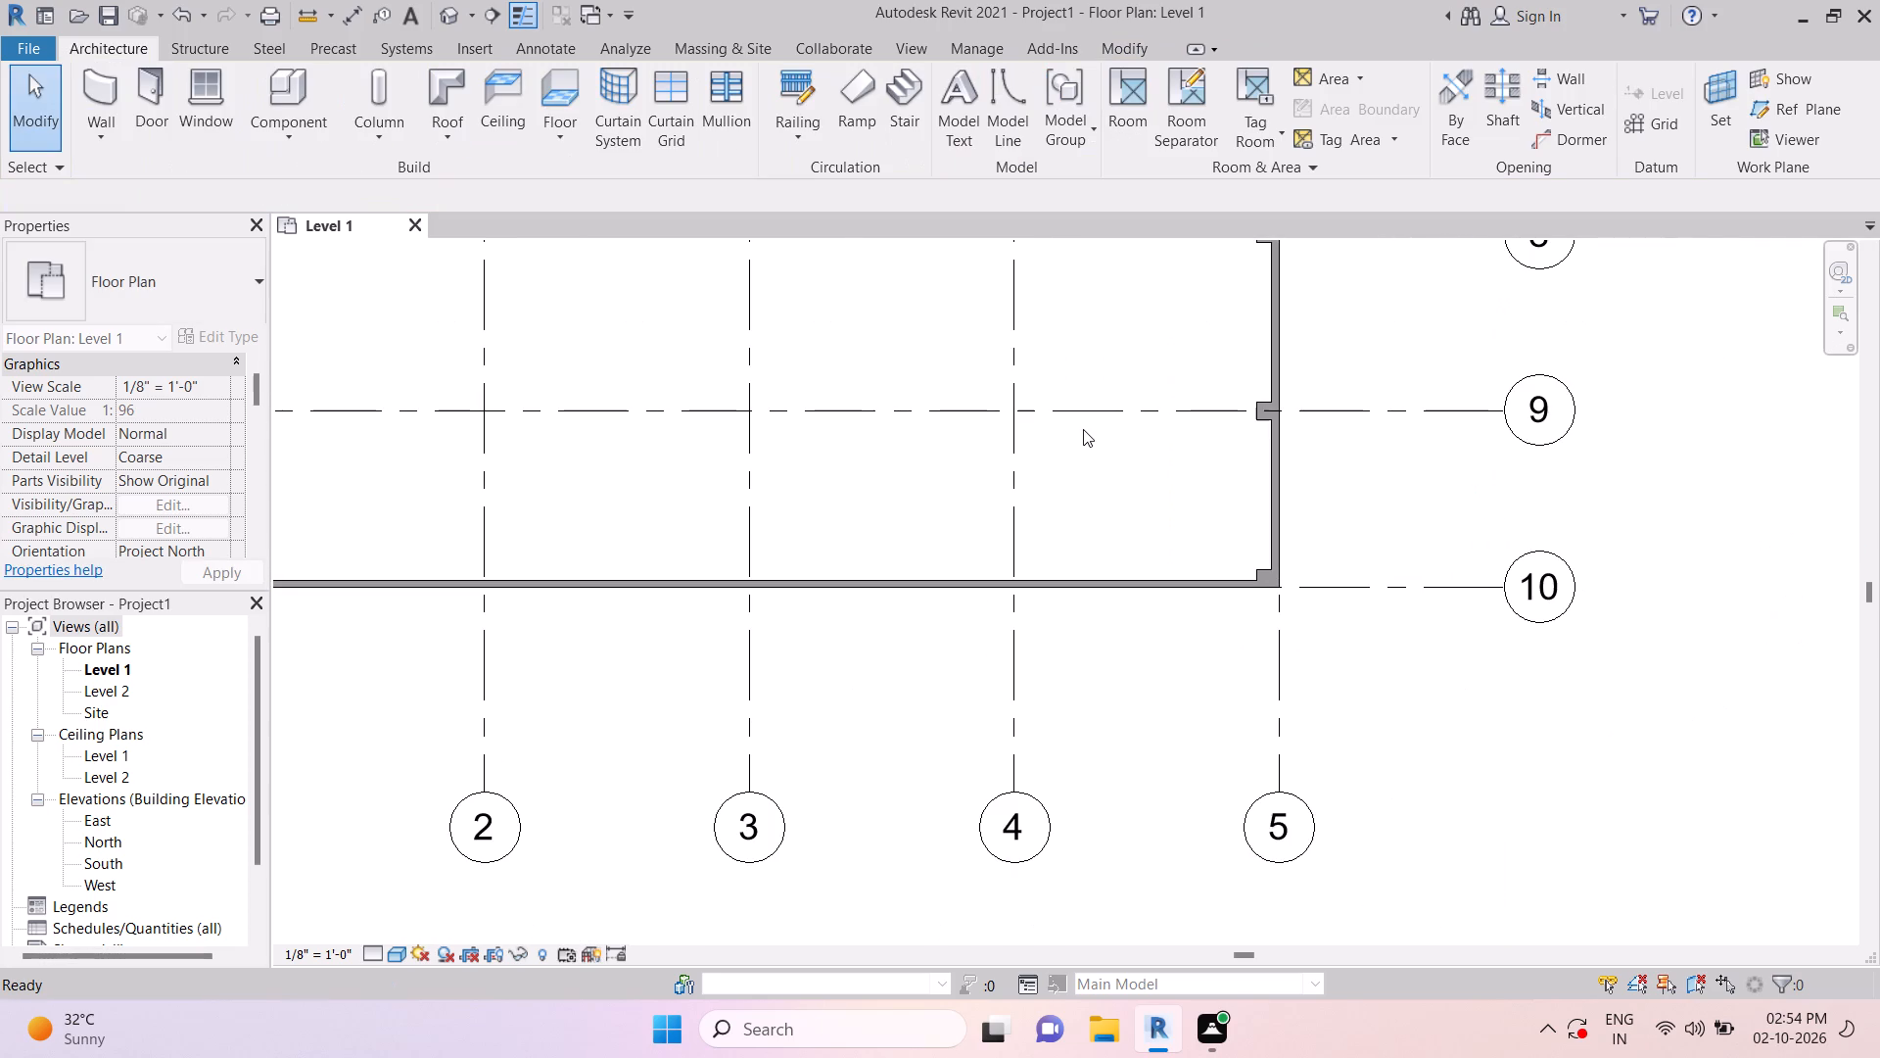
Copy the building's lower-left corner column by its bottom-edge midpoint to the intersection of grids 2 and 10 on the bottom wall.
middle_click_drag(1094, 428, 1297, 665)
key("Escape")
key("Escape")
key("Escape")
middle_click_drag(791, 552, 989, 540)
key("Escape")
key("Escape")
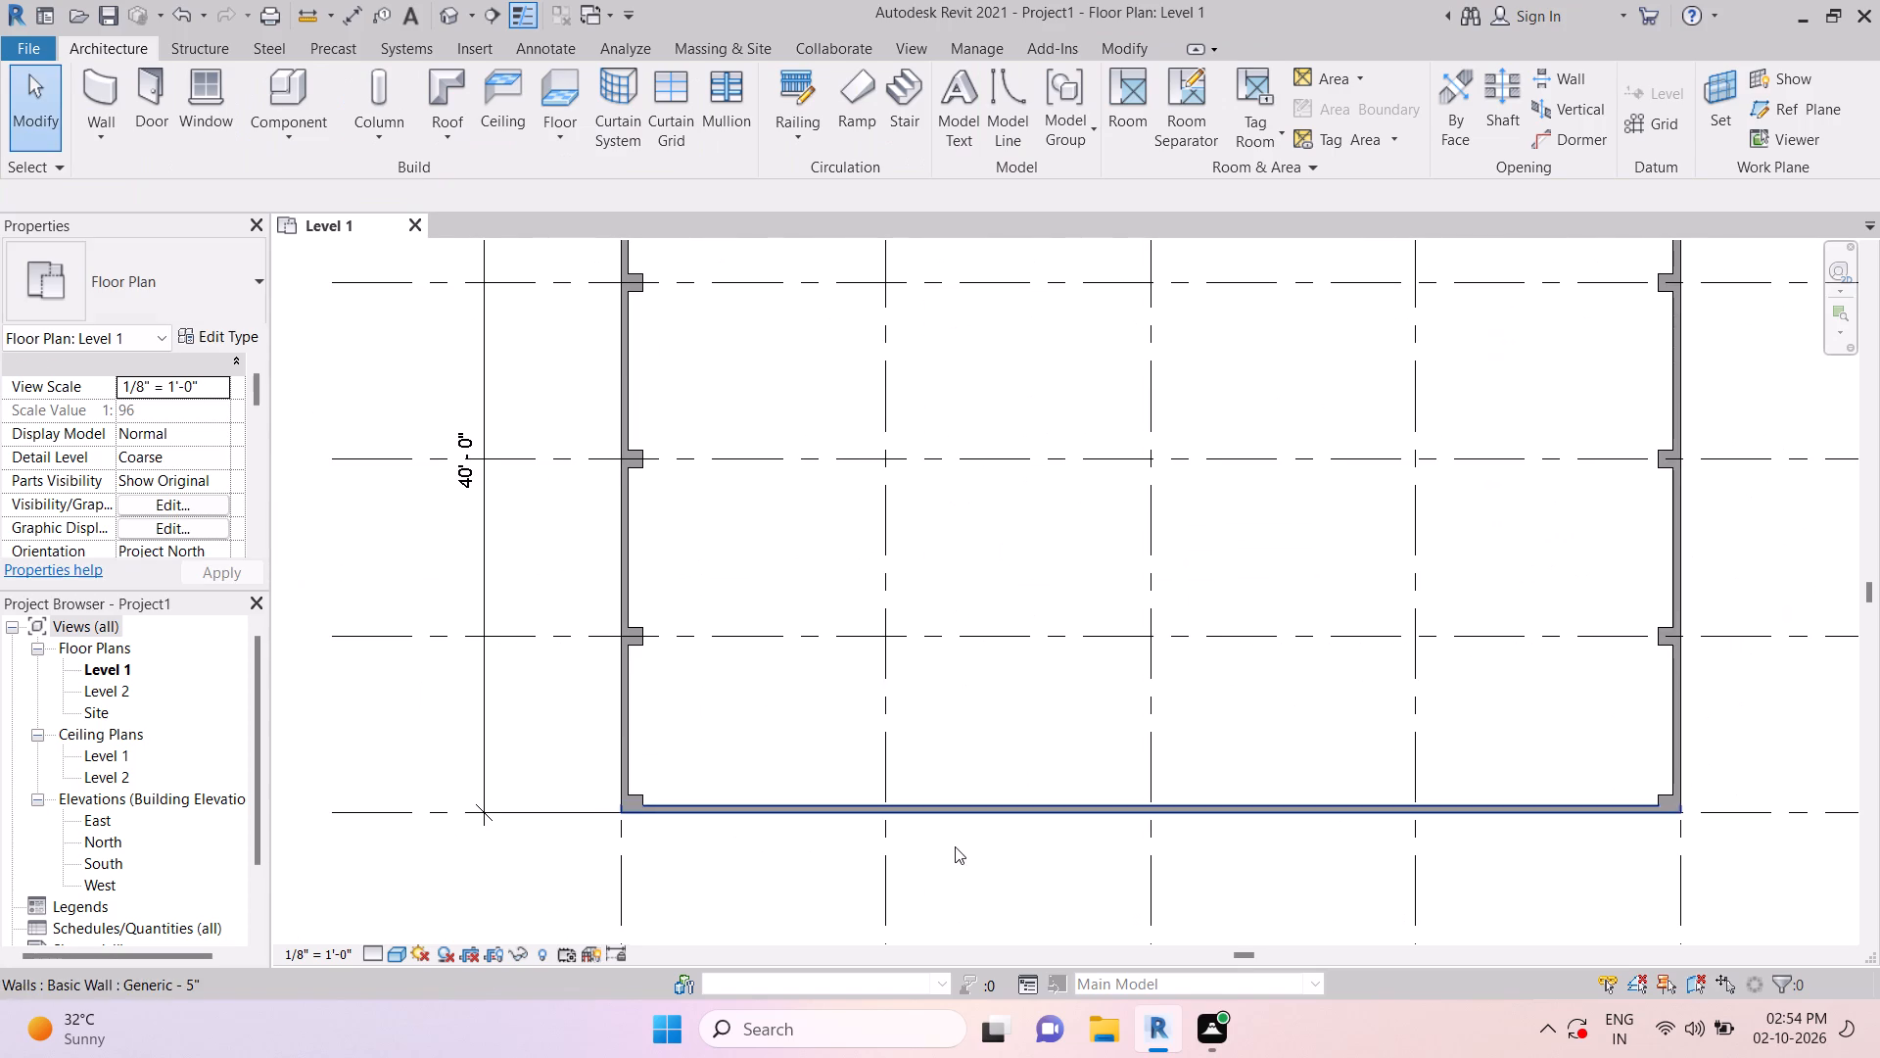
scroll(1134, 761, "down", 3)
key("Escape")
key("Escape")
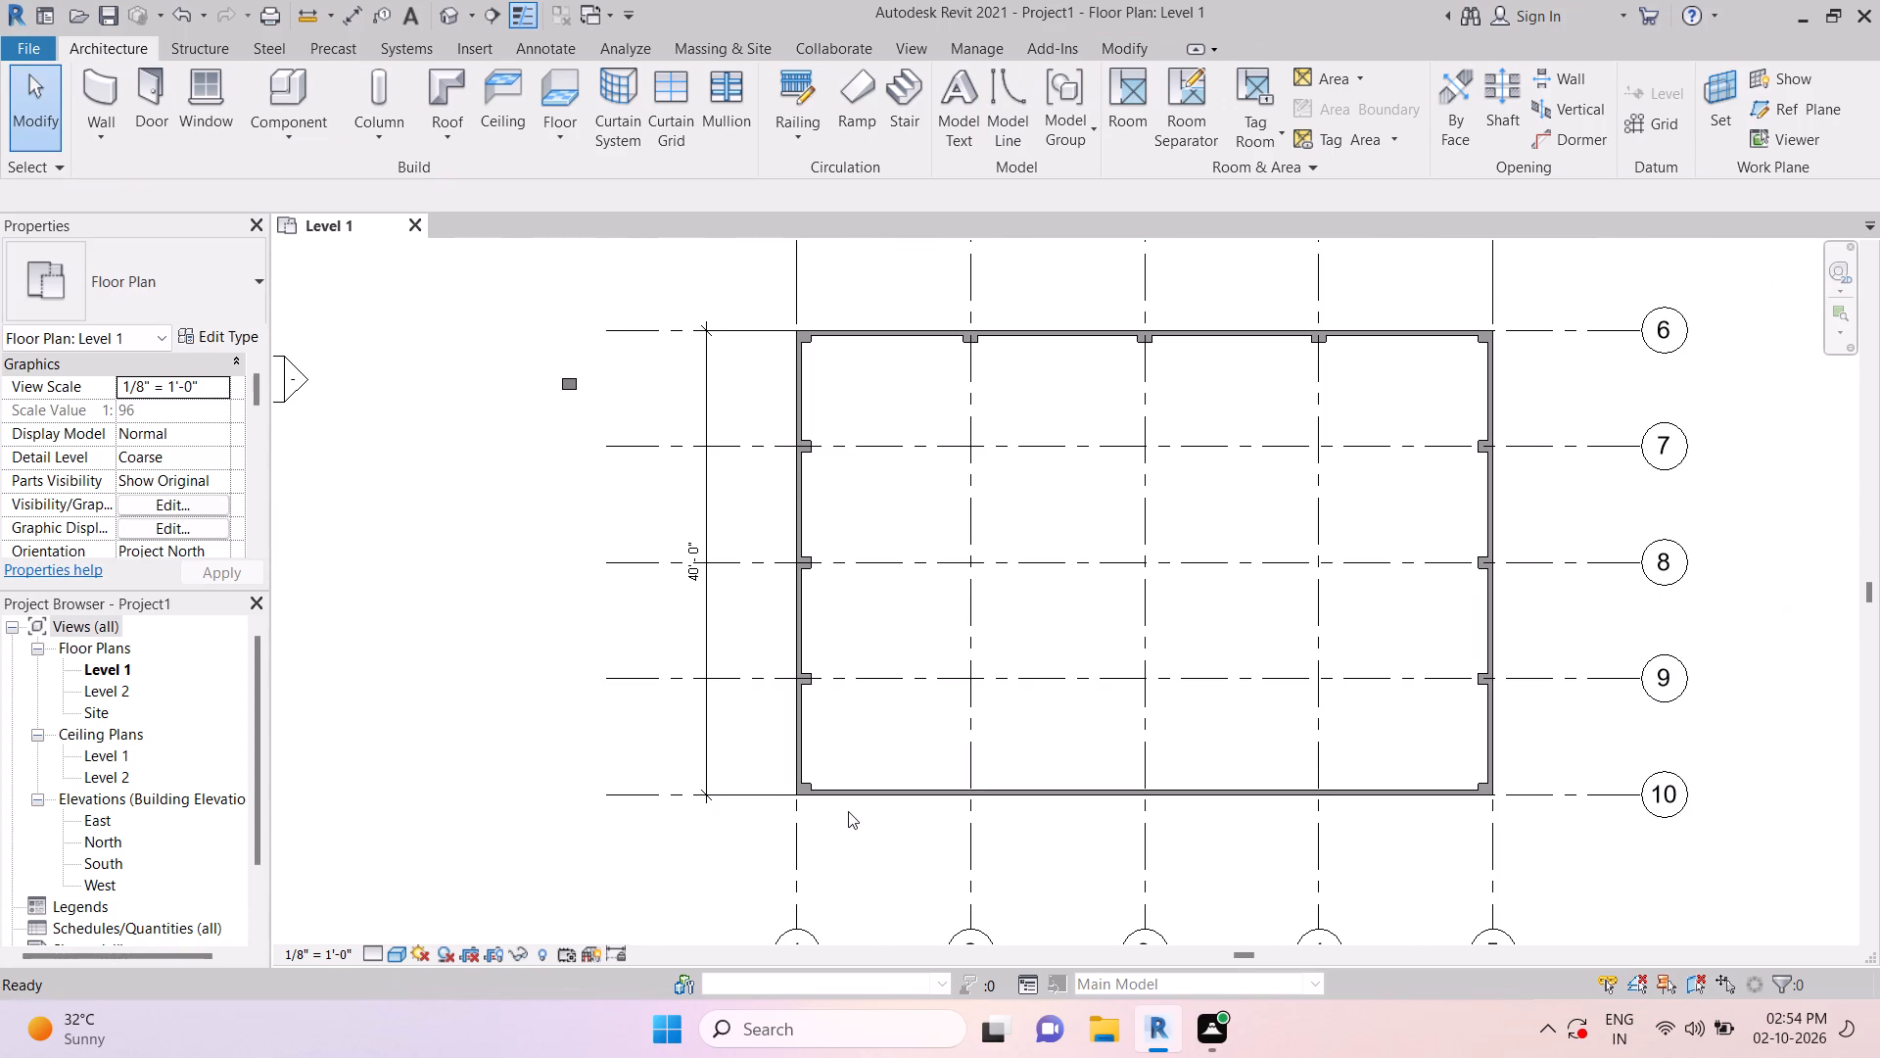
scroll(808, 799, "up", 18)
key("Escape")
key("Escape")
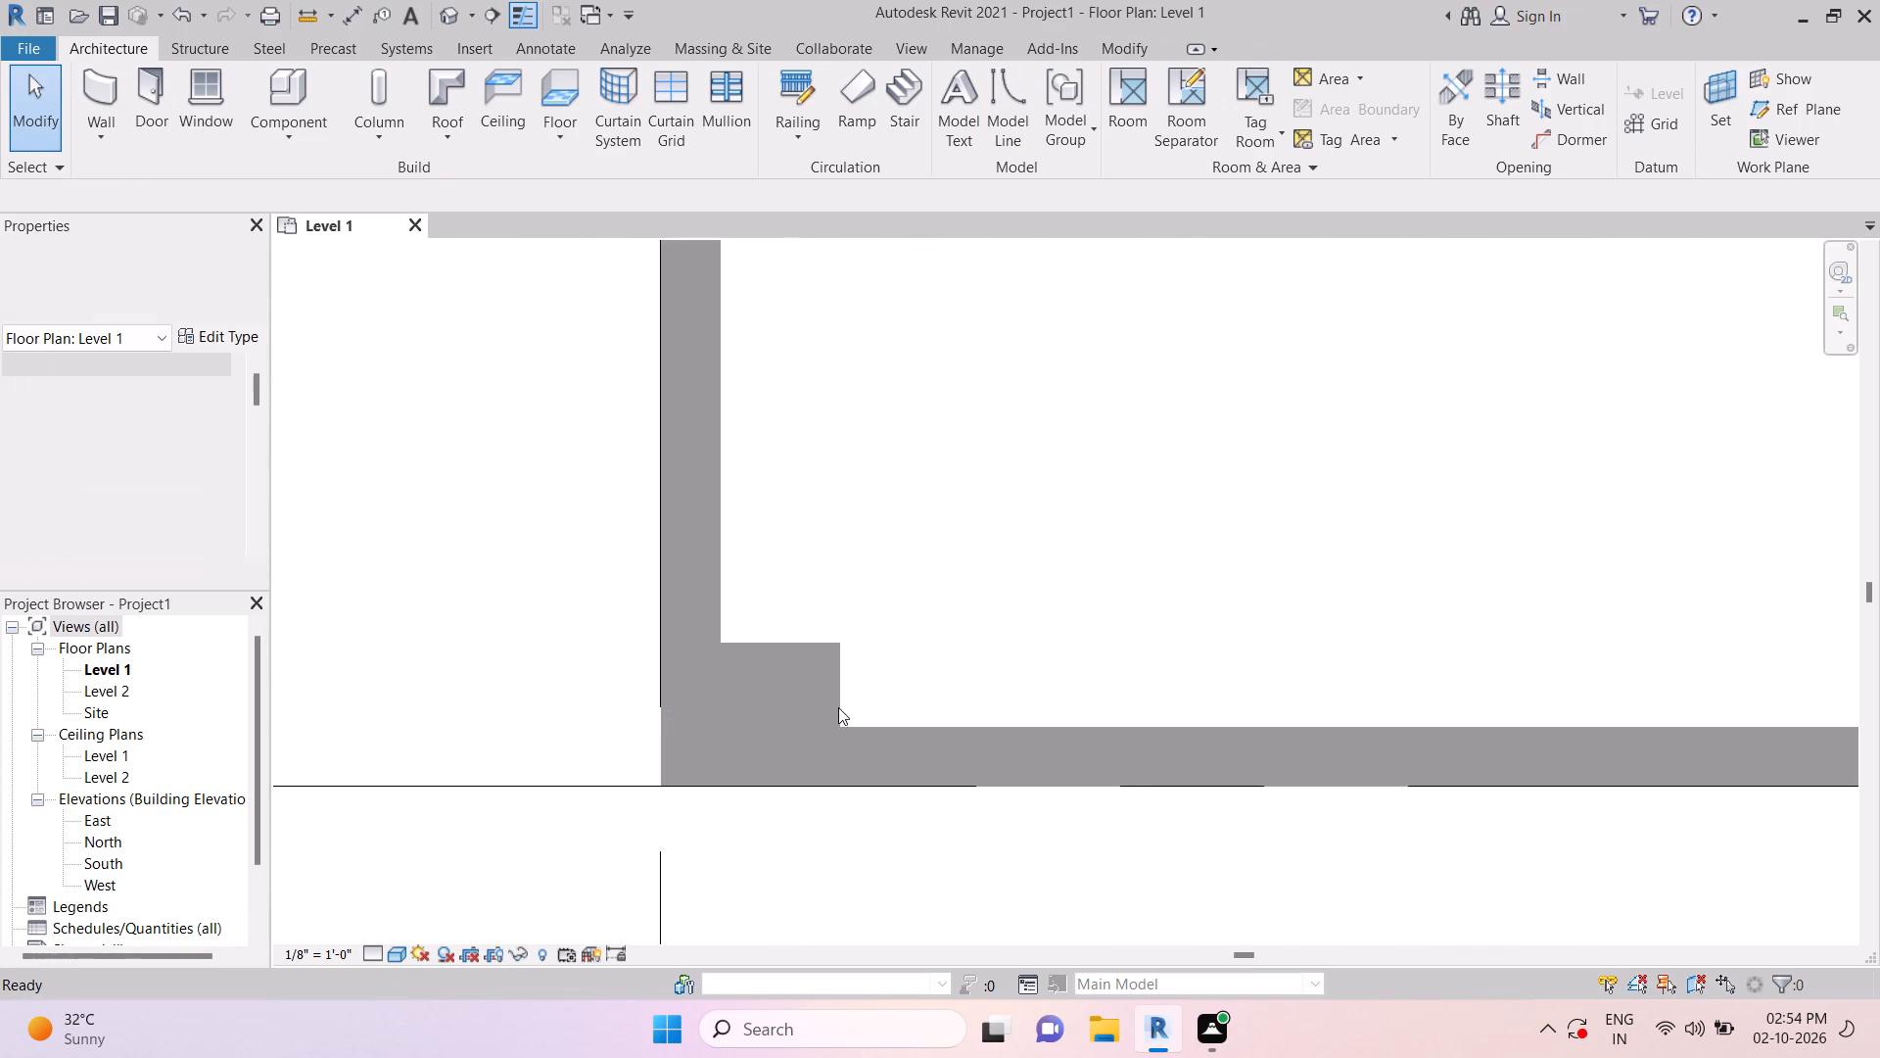
left_click(838, 705)
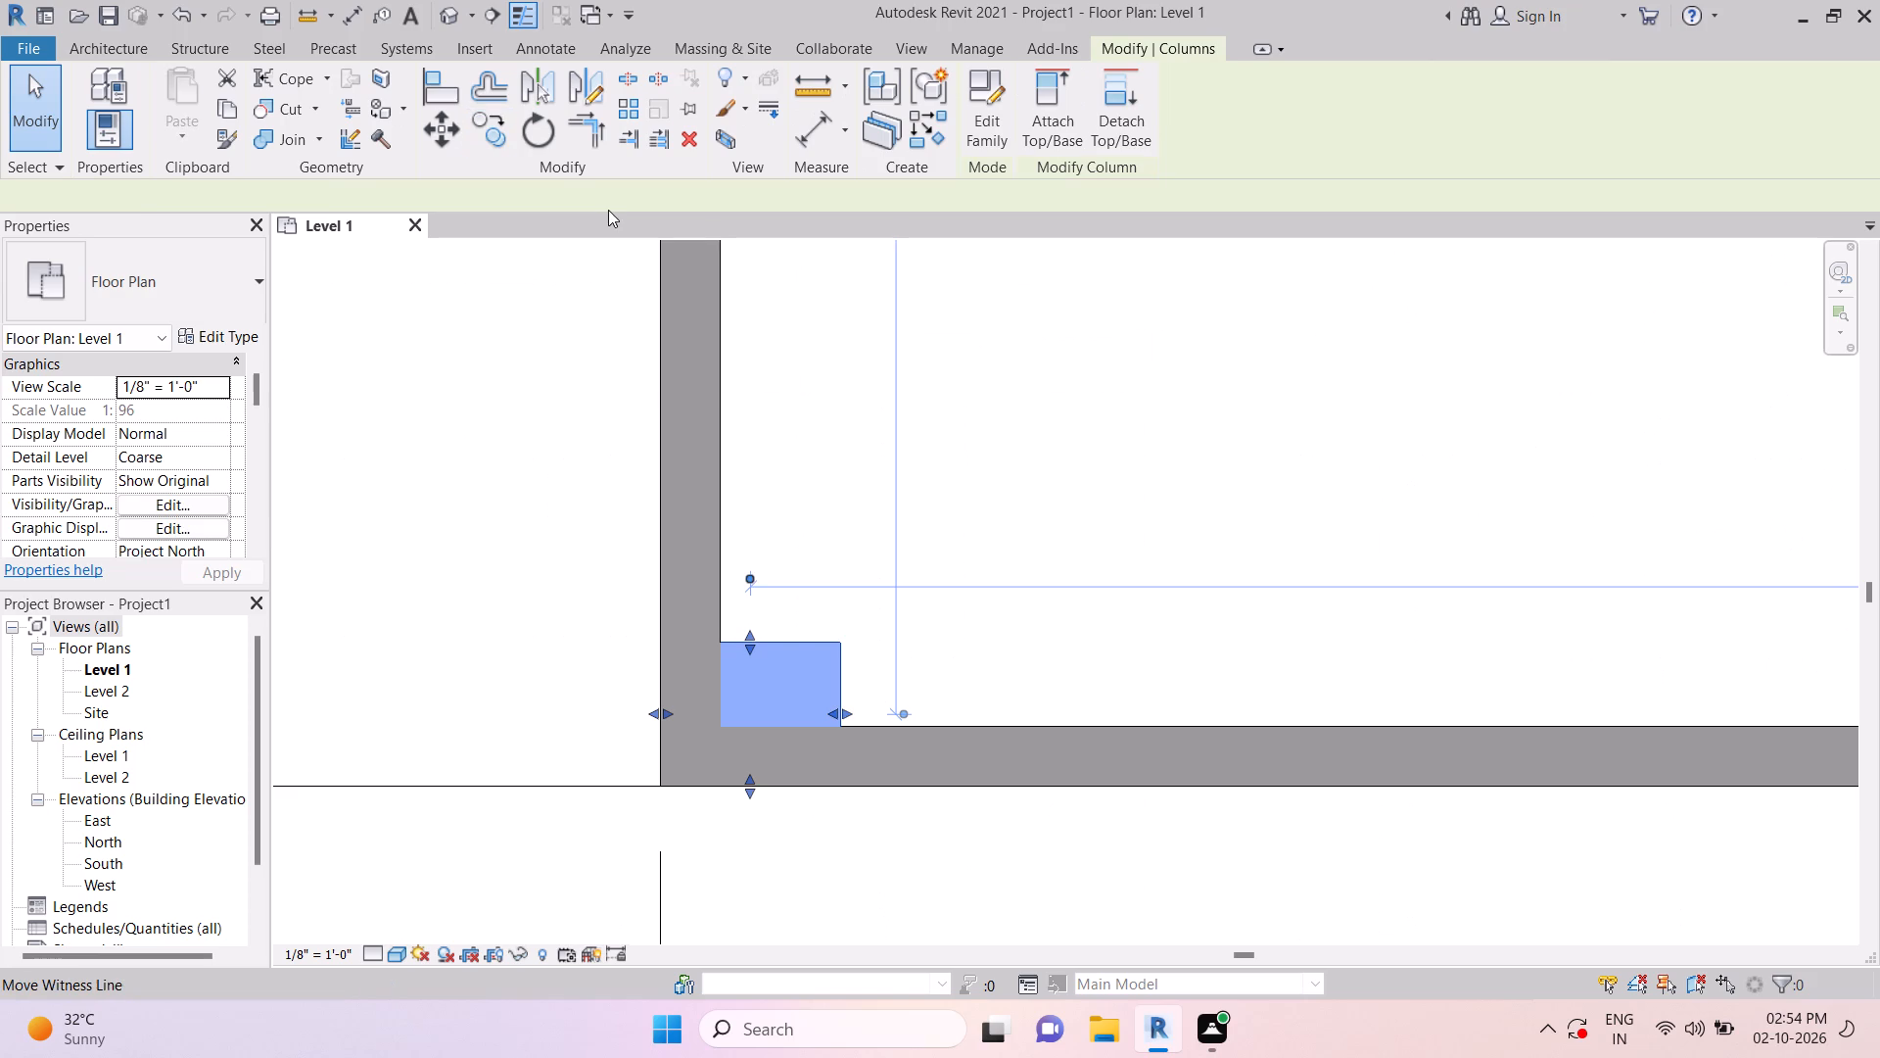
left_click(491, 121)
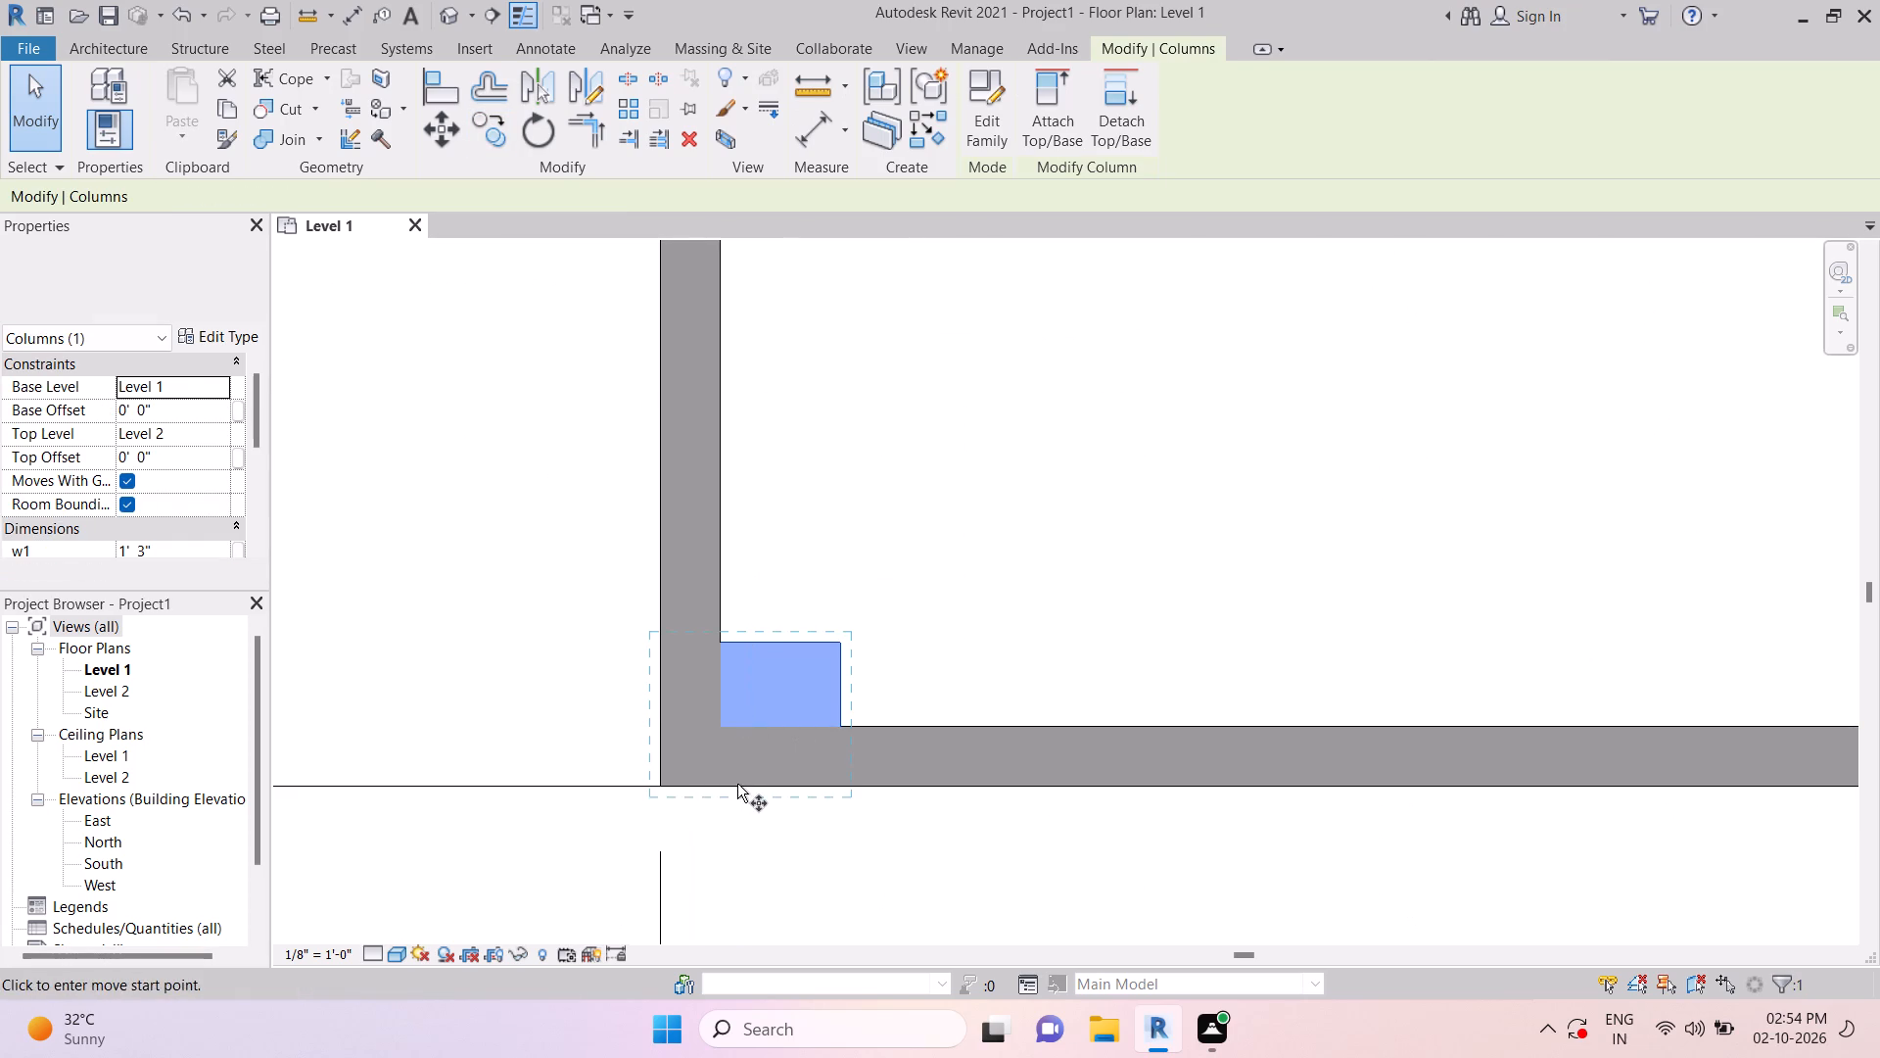
left_click(742, 781)
scroll(745, 781, "down", 8)
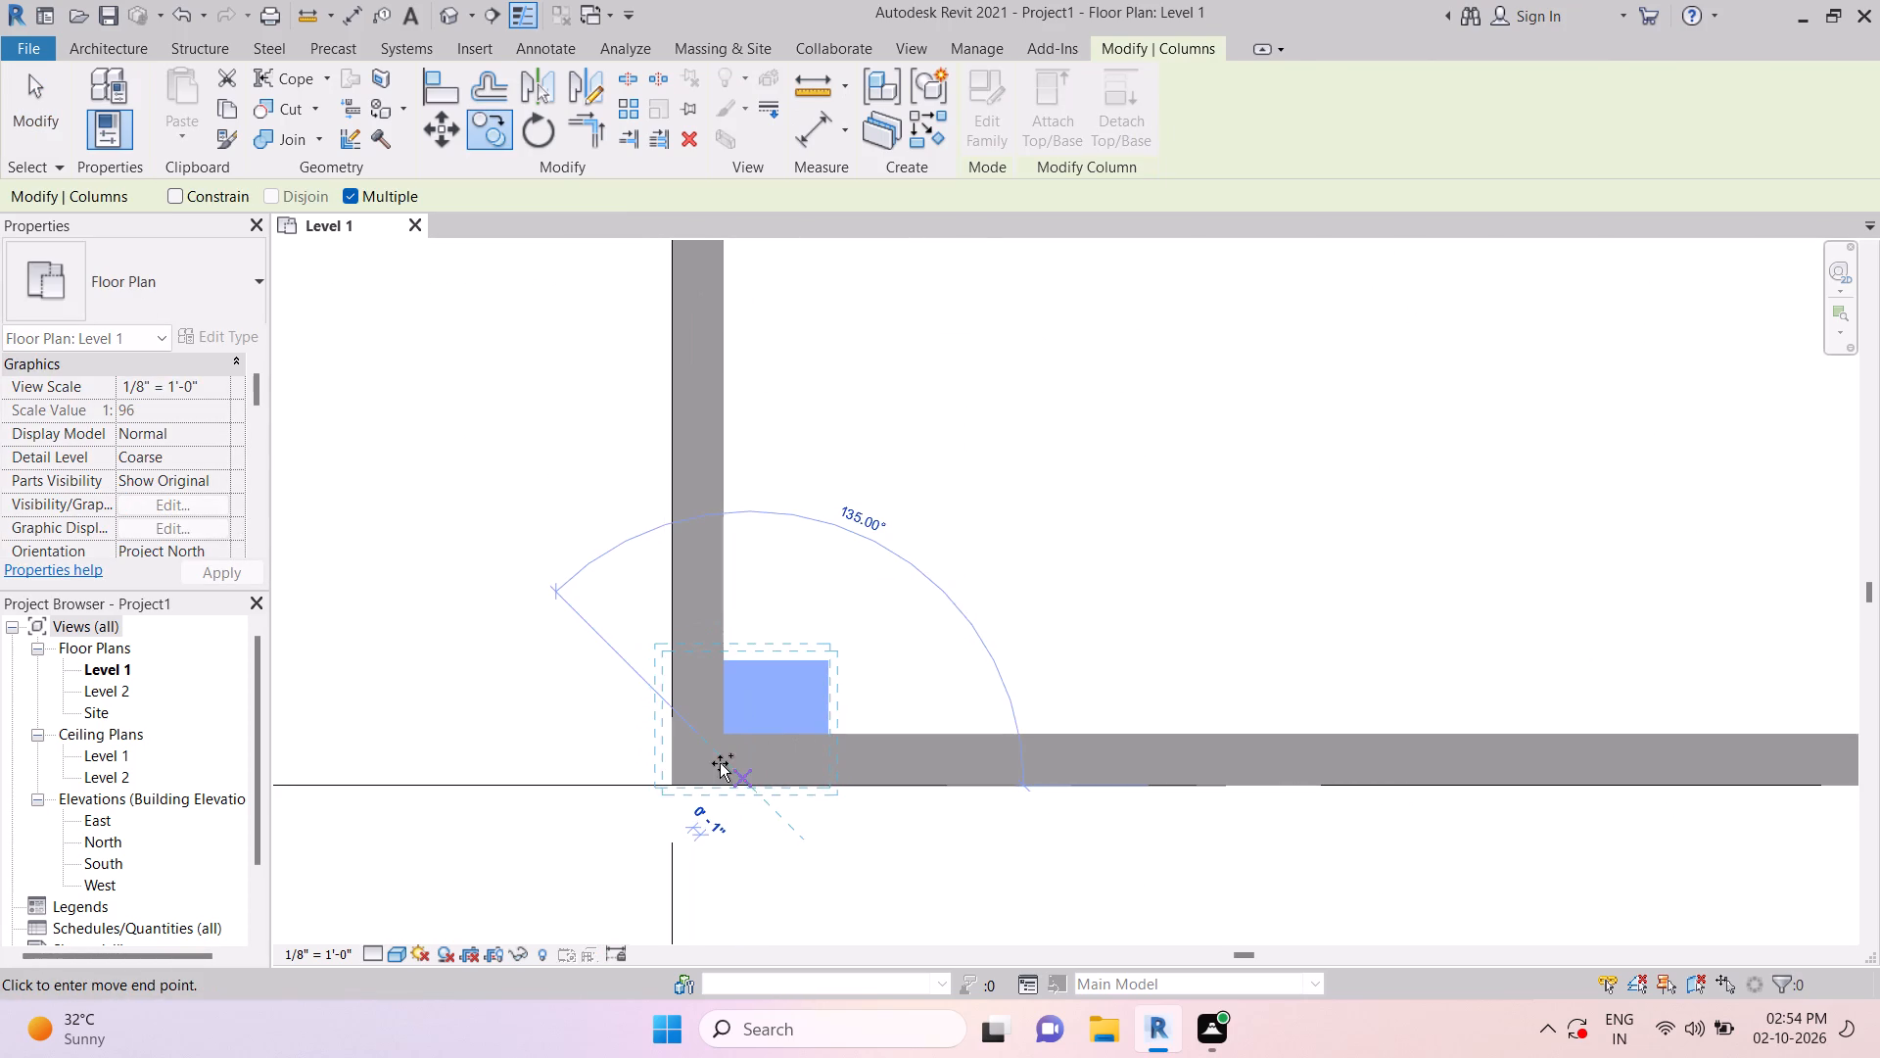
middle_click_drag(1541, 755, 1211, 699)
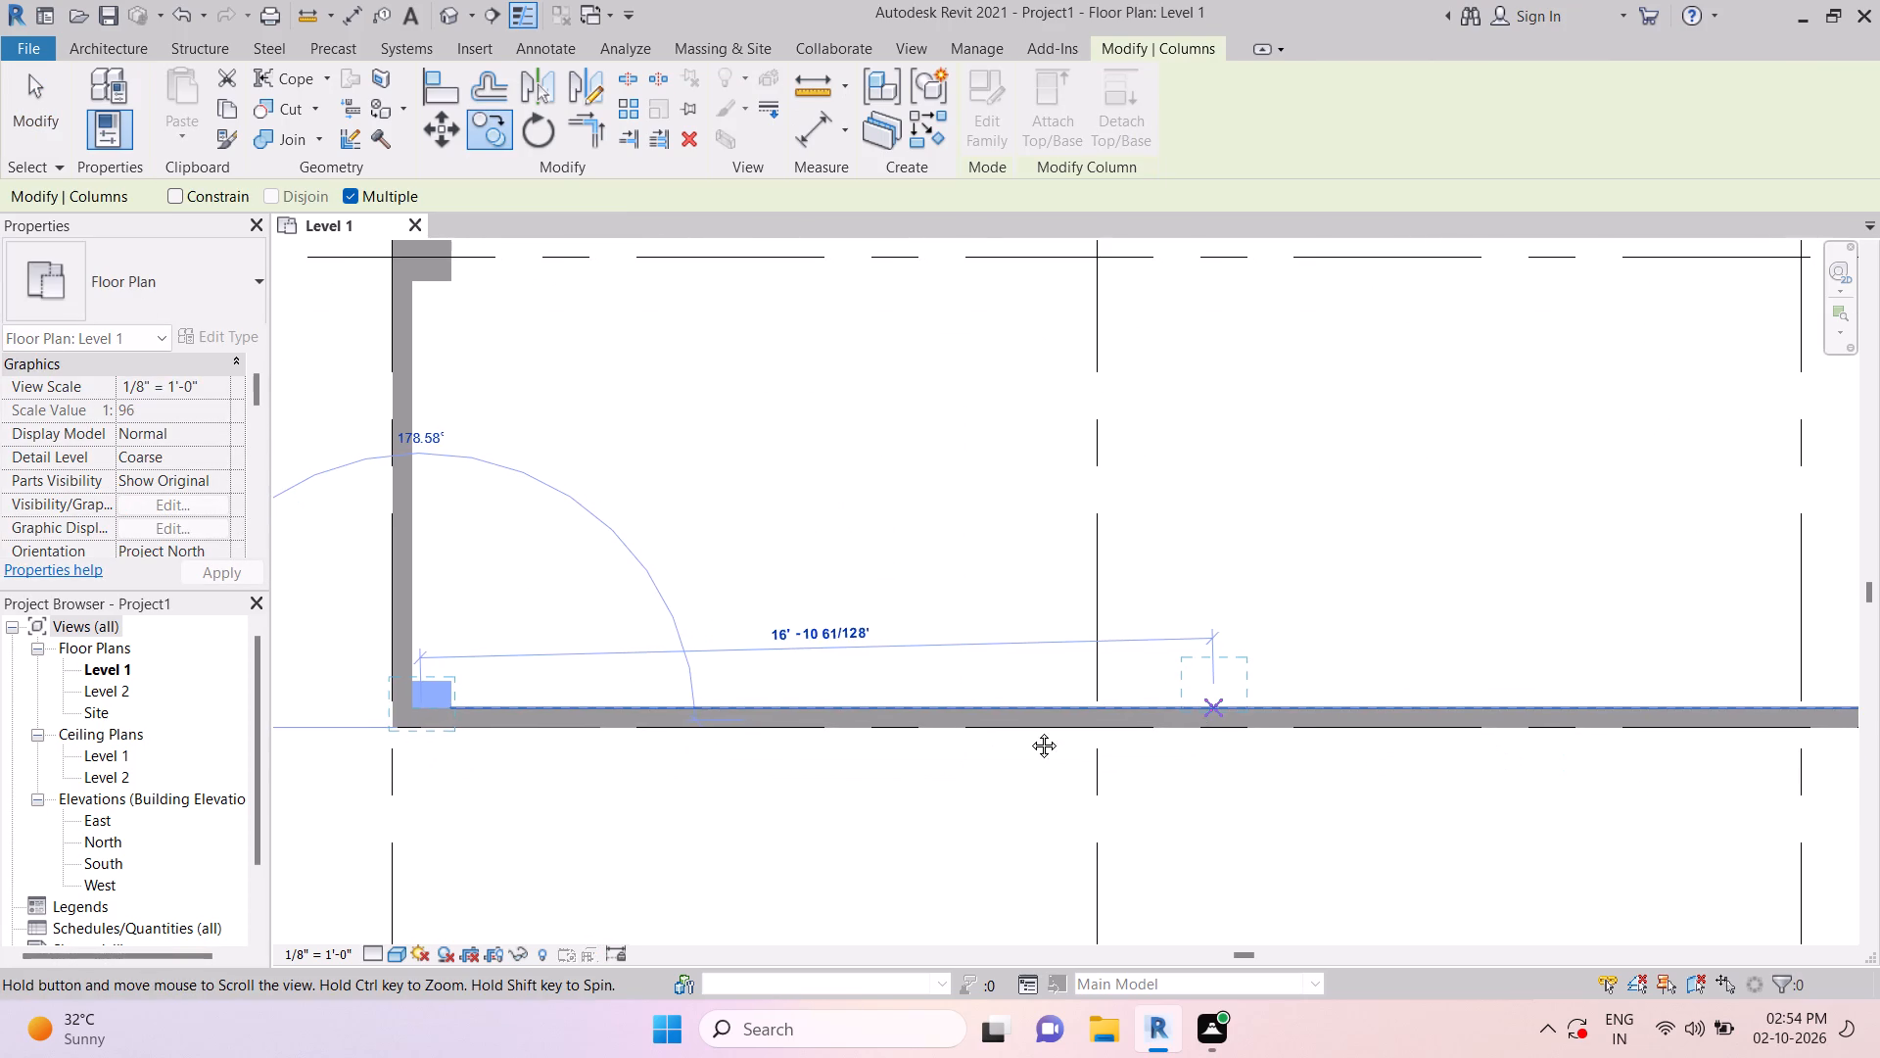
scroll(1052, 725, "up", 10)
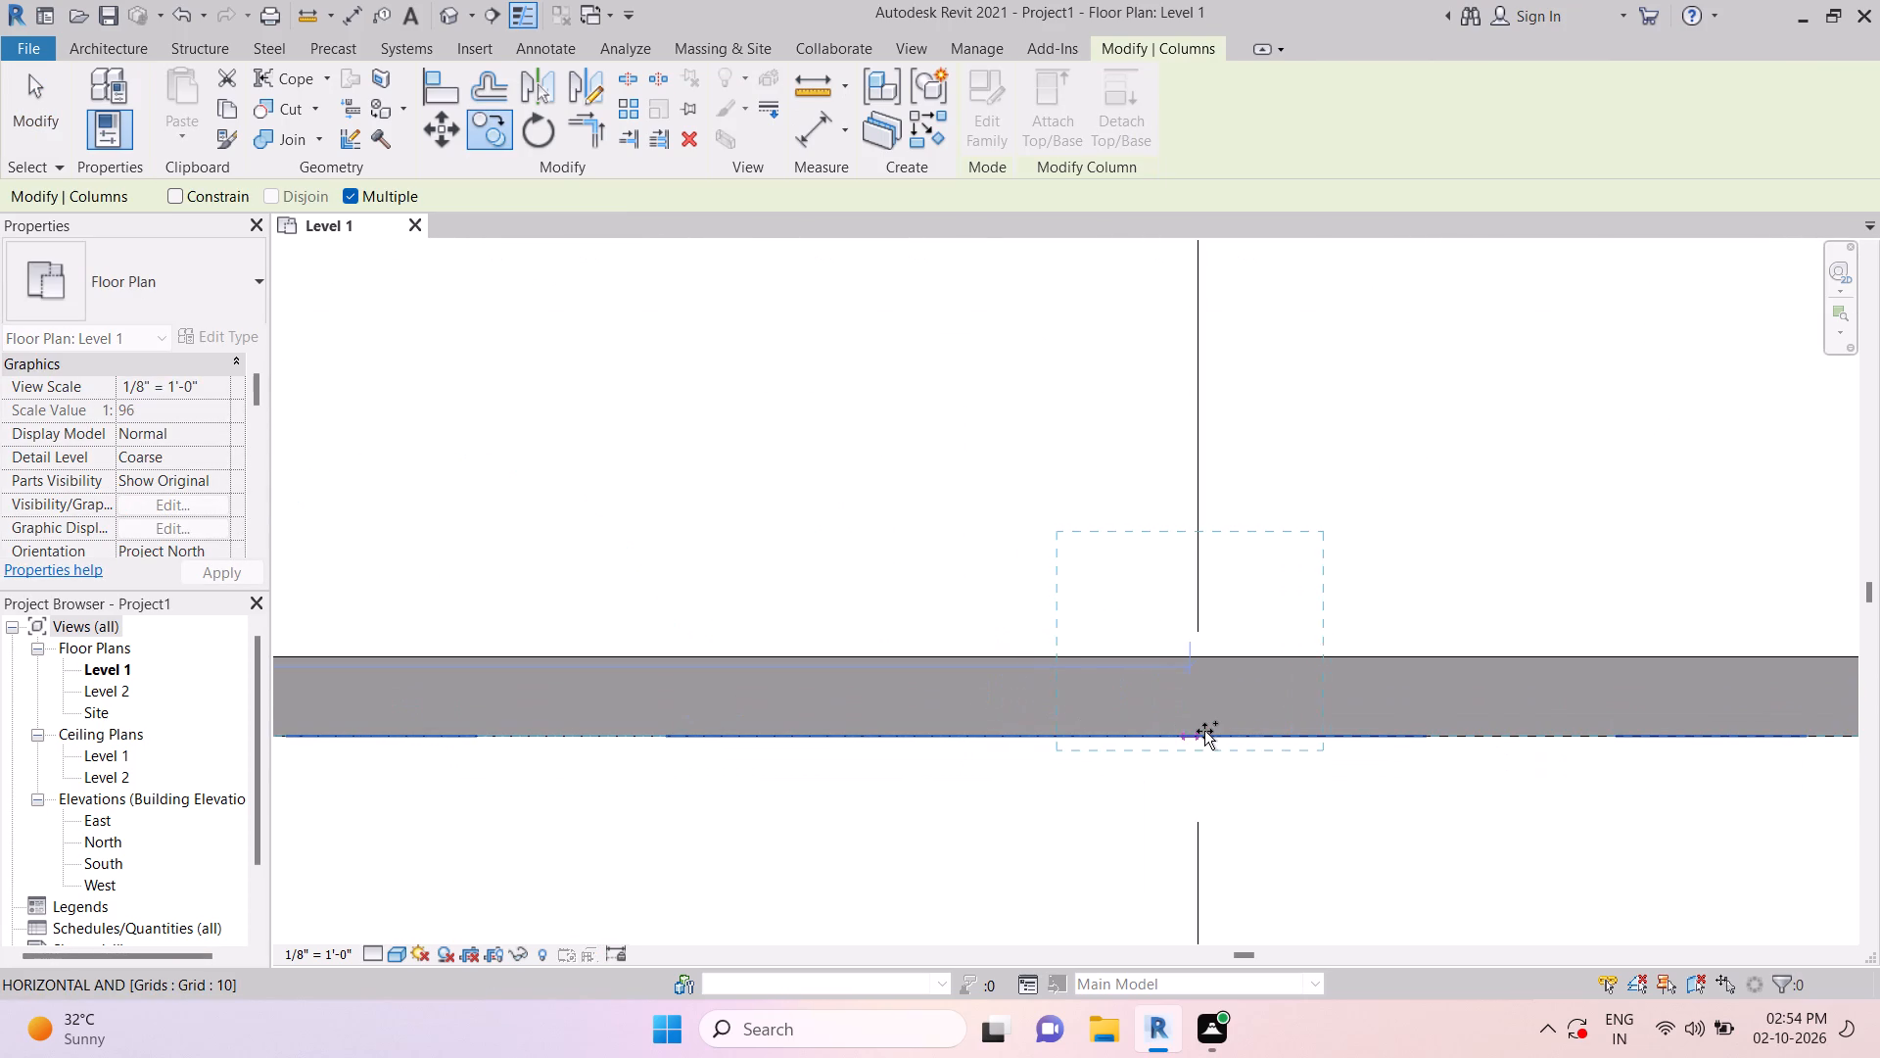
left_click(1200, 731)
Place another column copy at the intersection of grids 3 and 10 on the bottom wall.
middle_click_drag(1575, 732, 1566, 731)
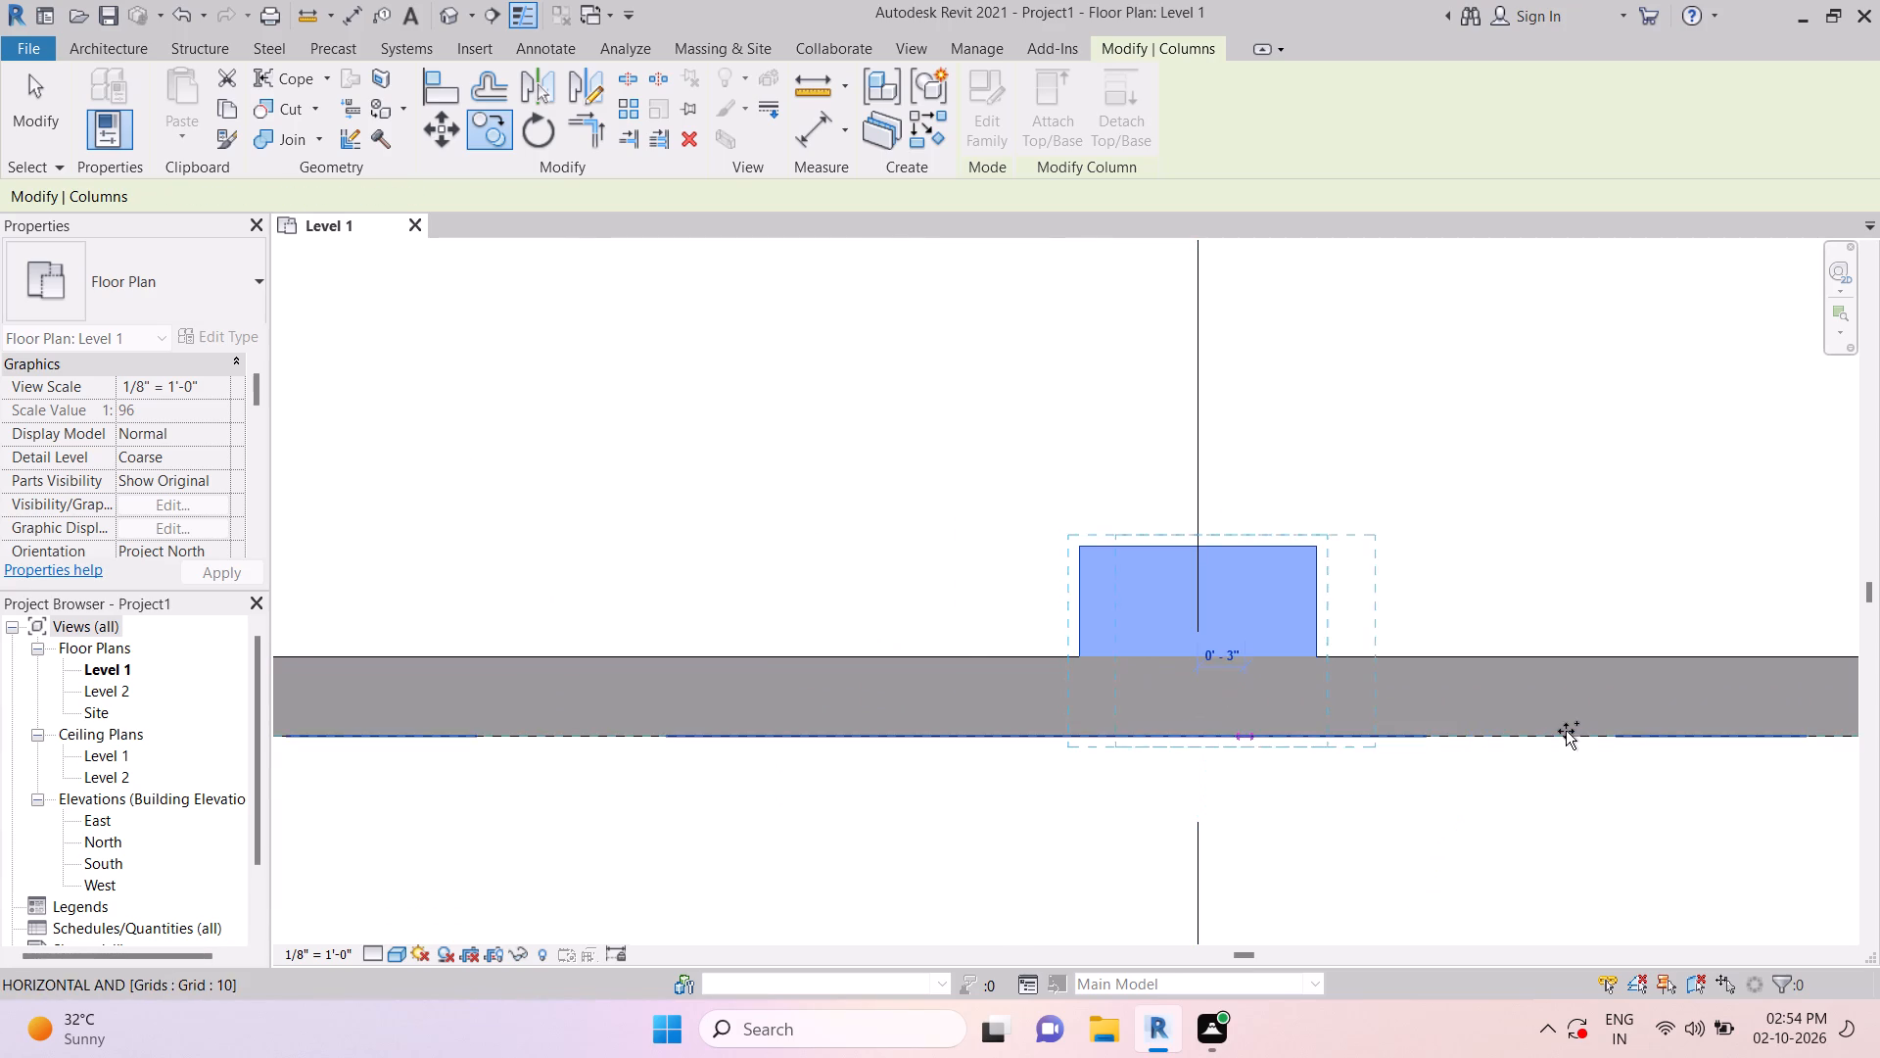
middle_click_drag(1566, 731, 994, 624)
middle_click_drag(1612, 733, 1296, 763)
scroll(1479, 716, "down", 5)
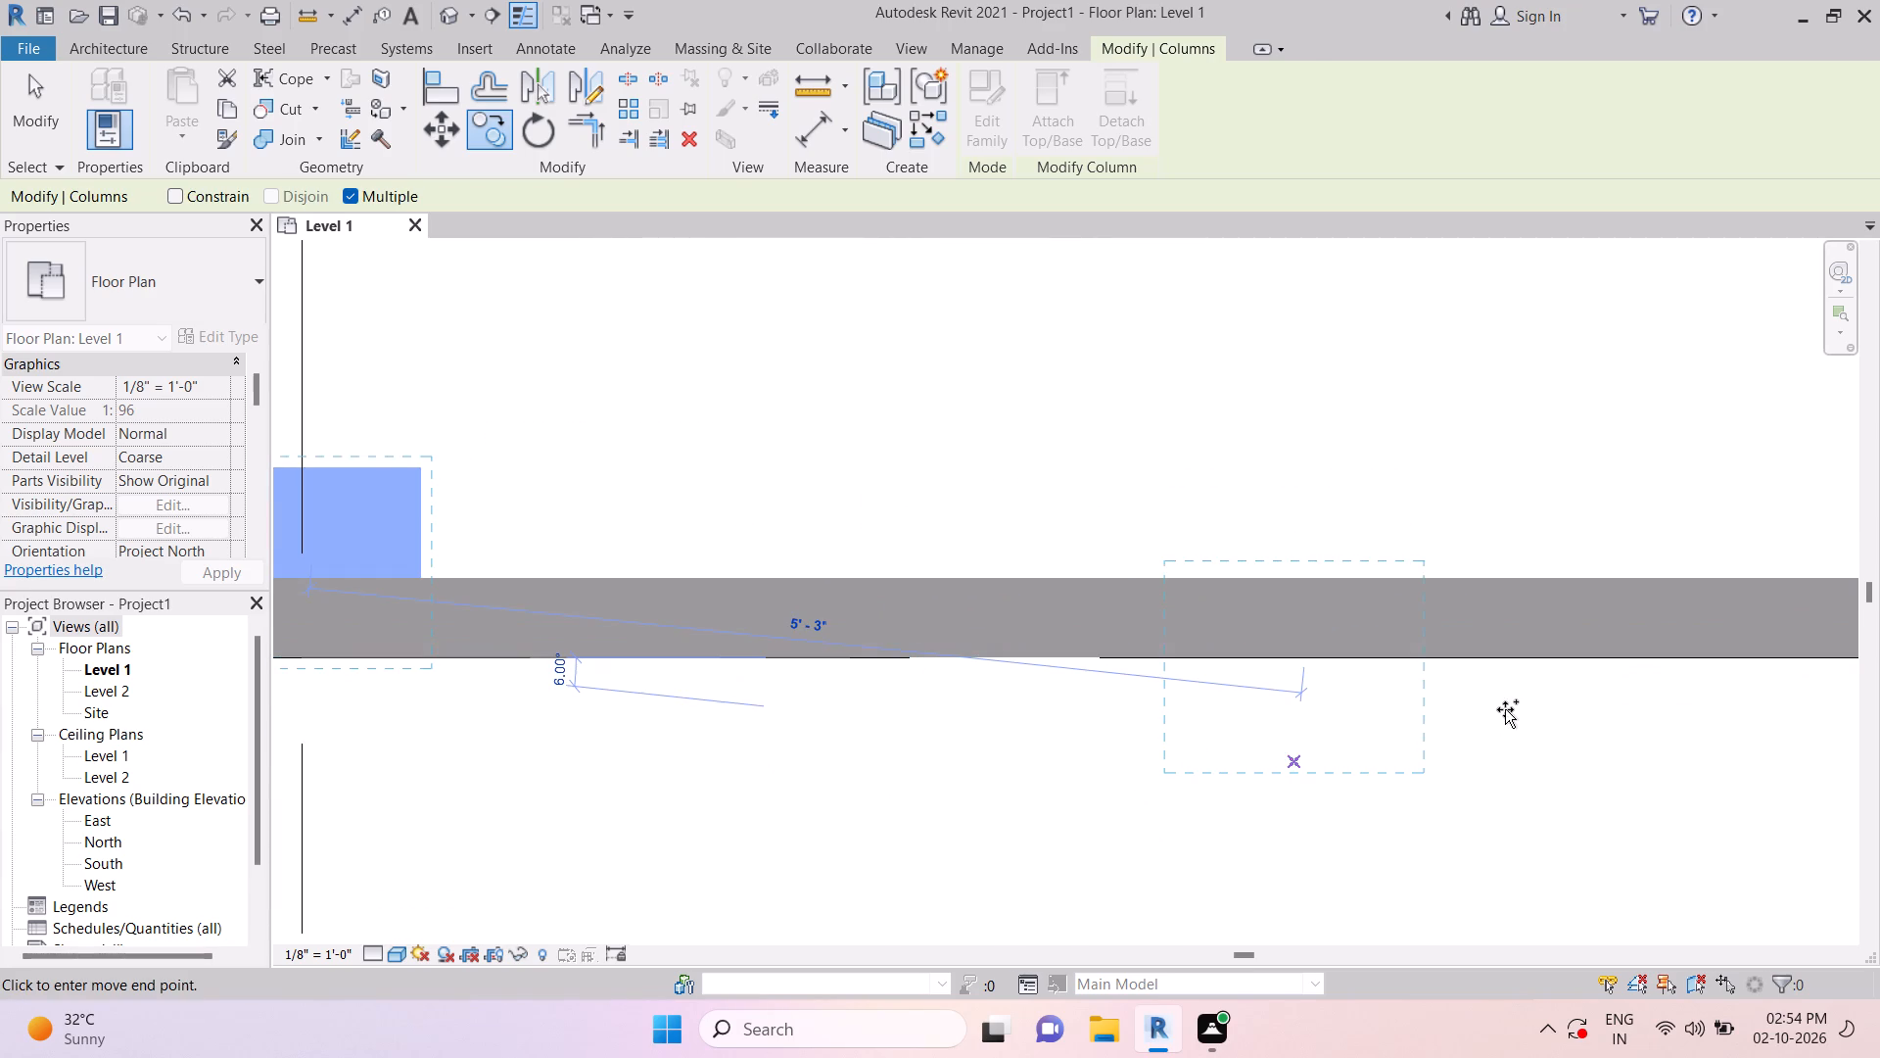
middle_click_drag(1580, 718, 1076, 681)
middle_click_drag(1526, 695, 1231, 695)
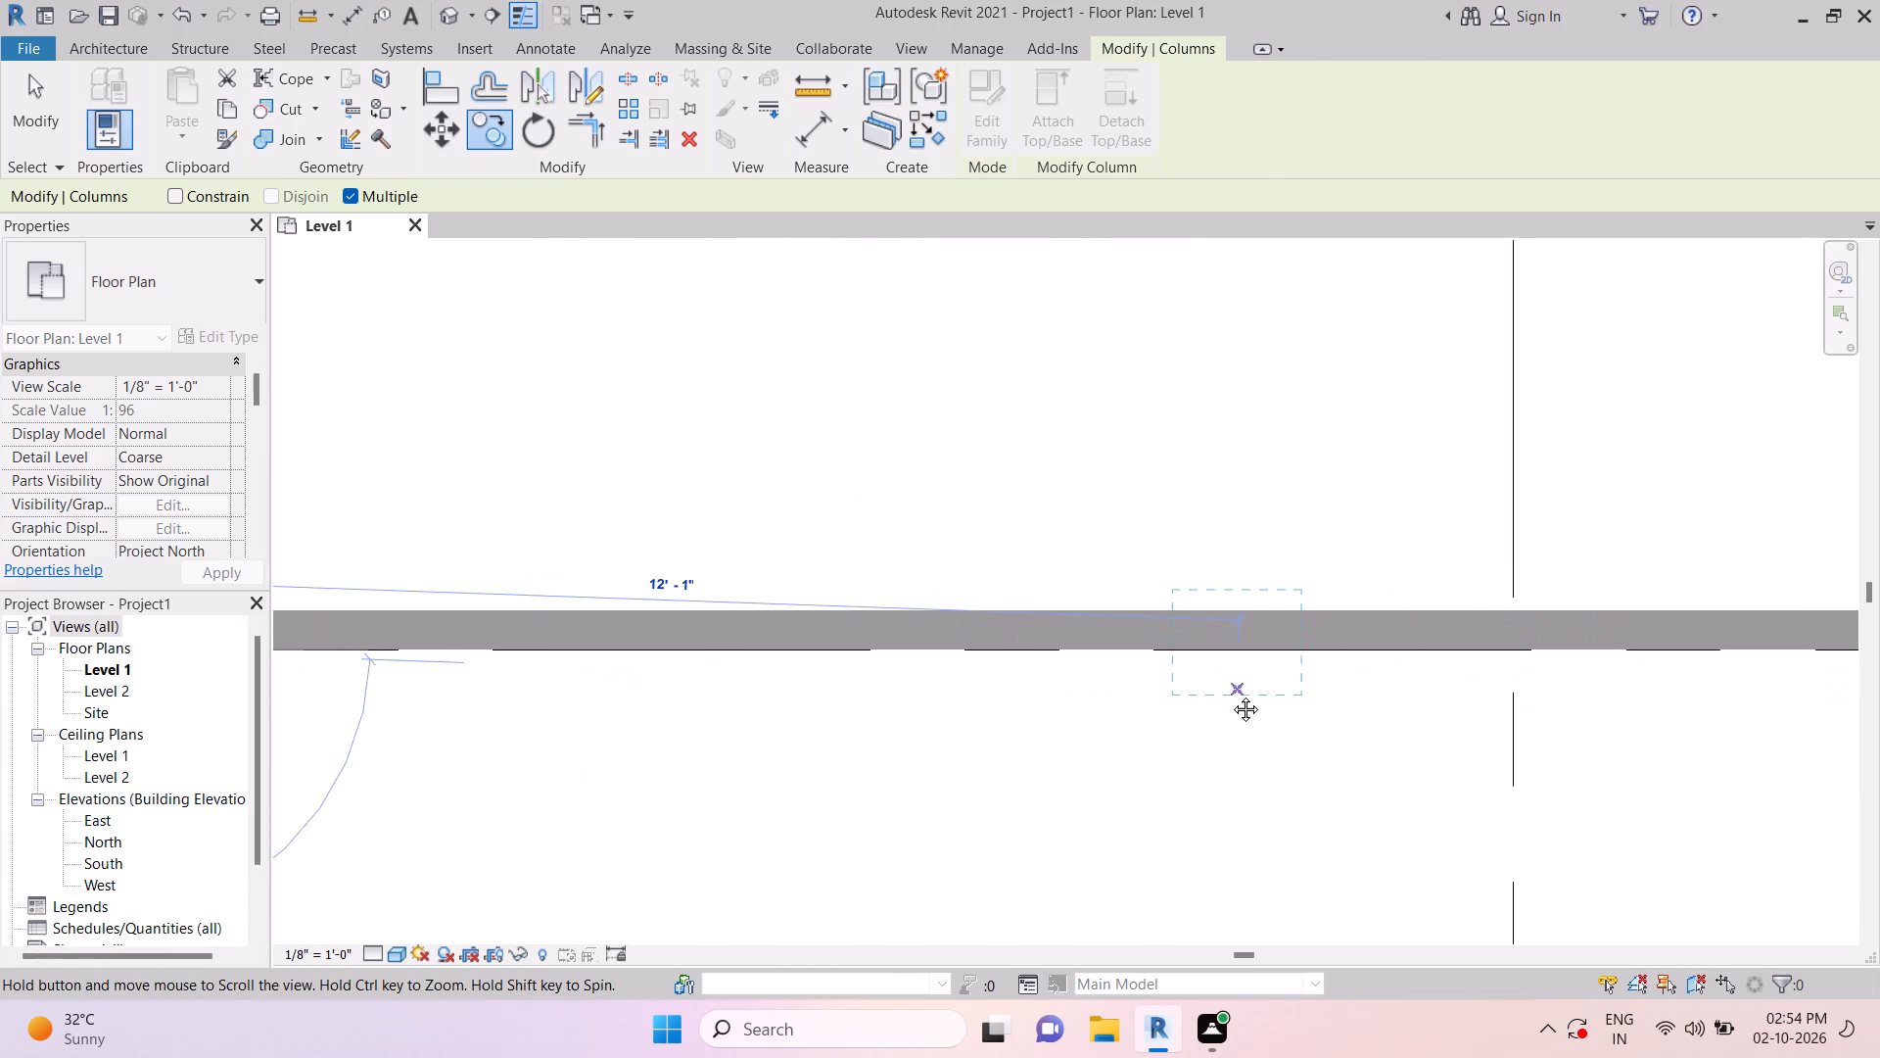
middle_click_drag(1231, 695, 1229, 692)
scroll(1495, 641, "up", 4)
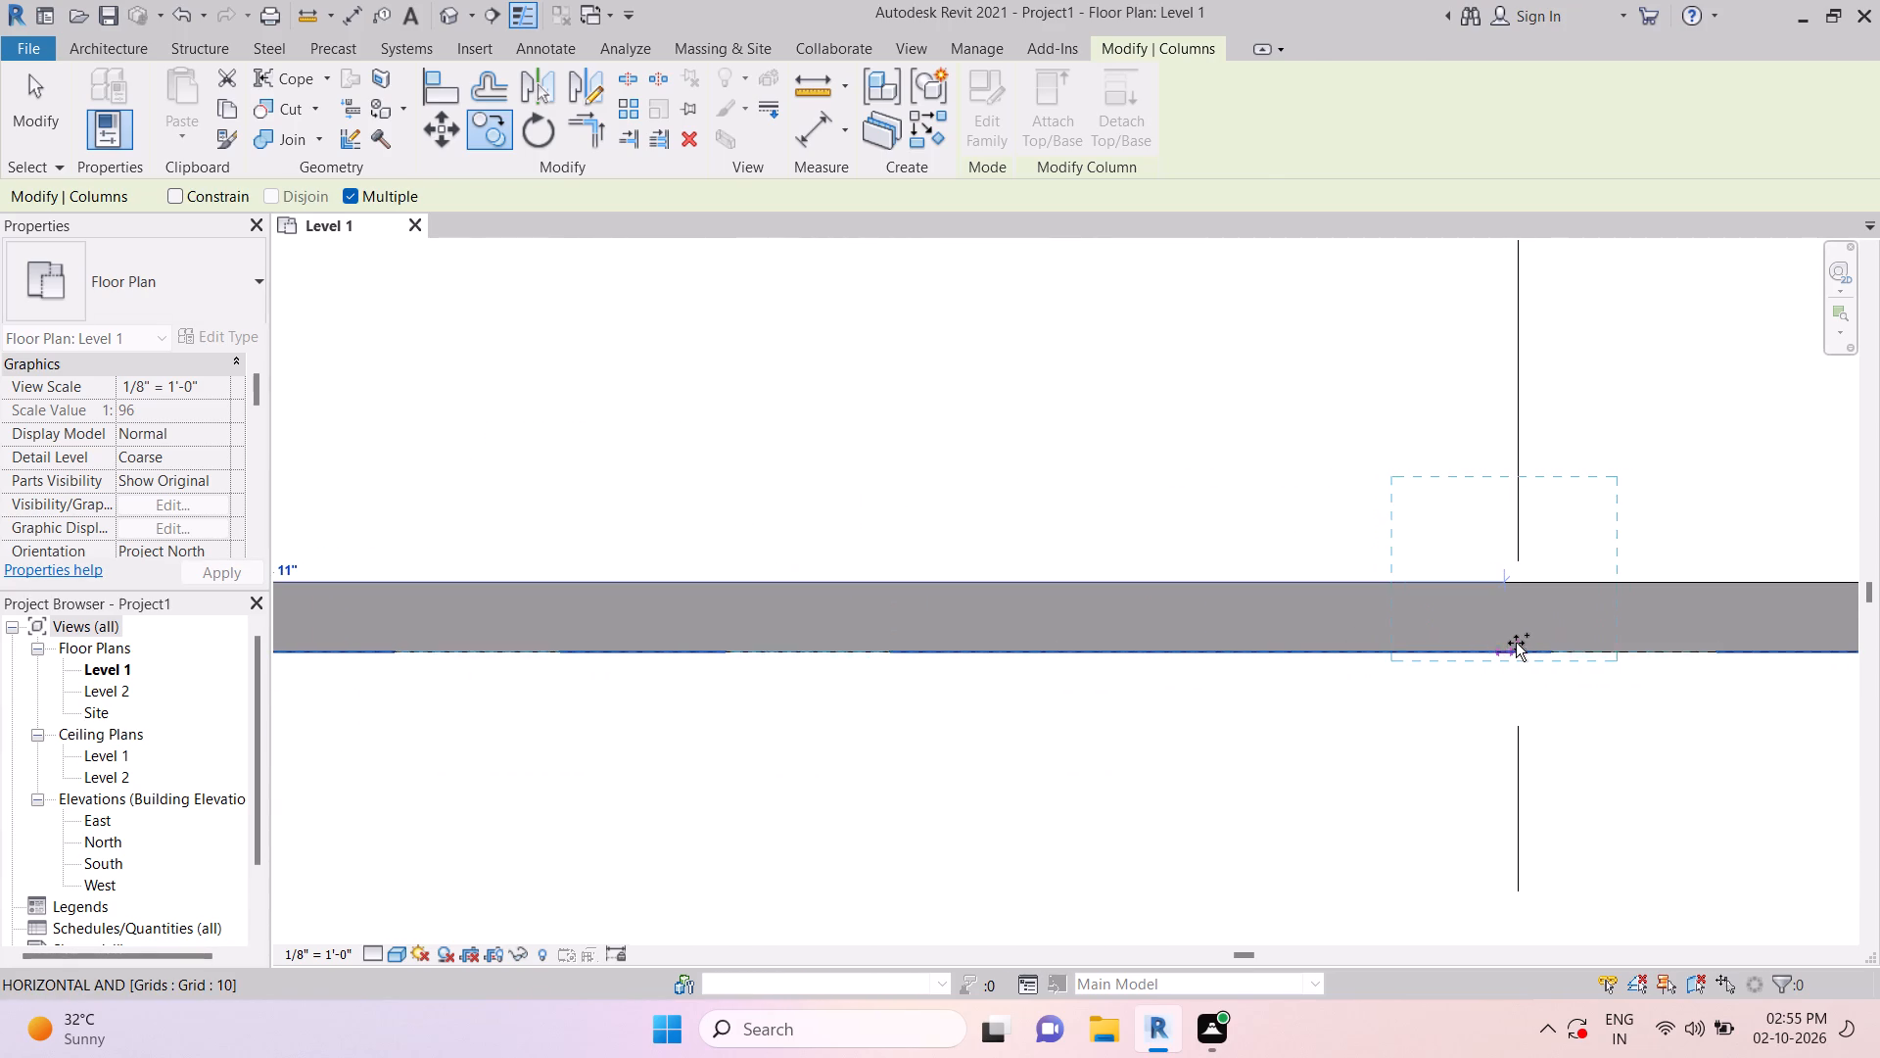
left_click(1518, 640)
Place another column copy at the intersection of grids 4 and 10 on the bottom wall and finish copying.
middle_click_drag(1661, 701, 1091, 651)
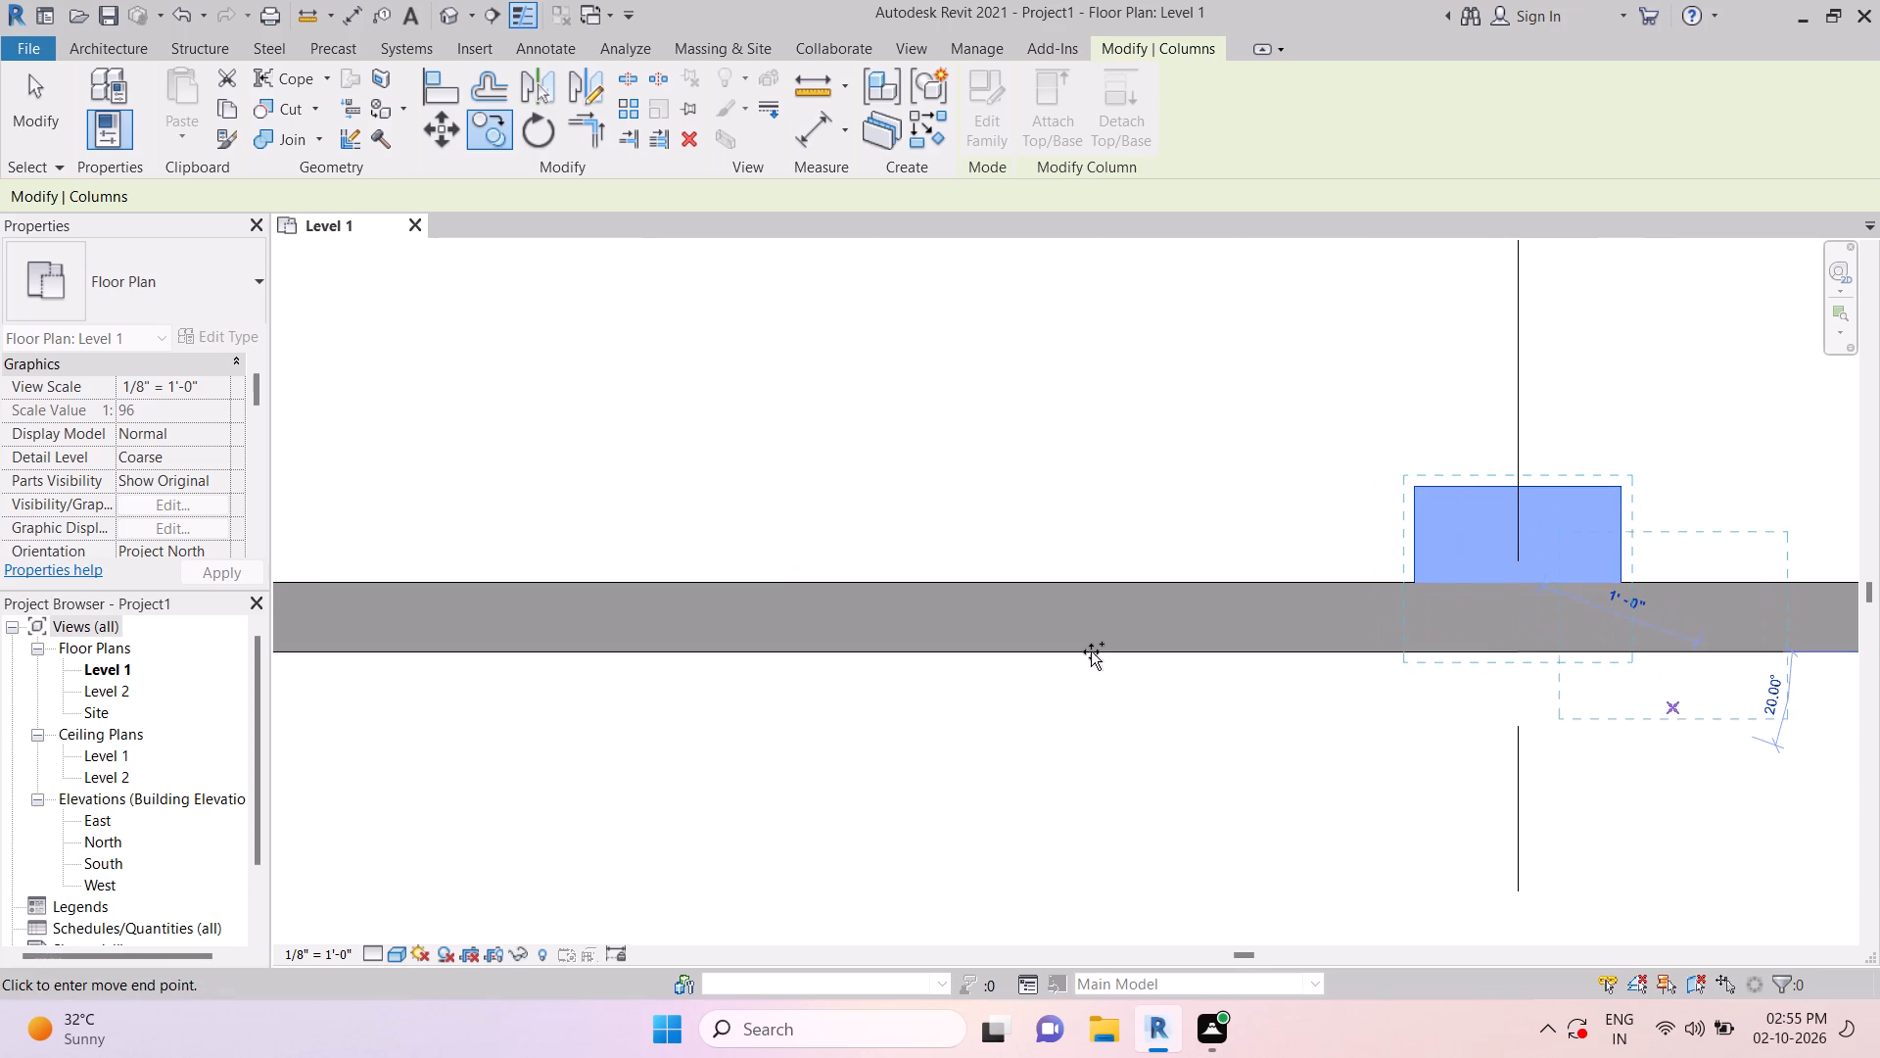
middle_click_drag(1091, 651, 963, 651)
scroll(1520, 654, "up", 1)
middle_click_drag(1514, 653, 1173, 653)
middle_click_drag(1581, 642, 1254, 640)
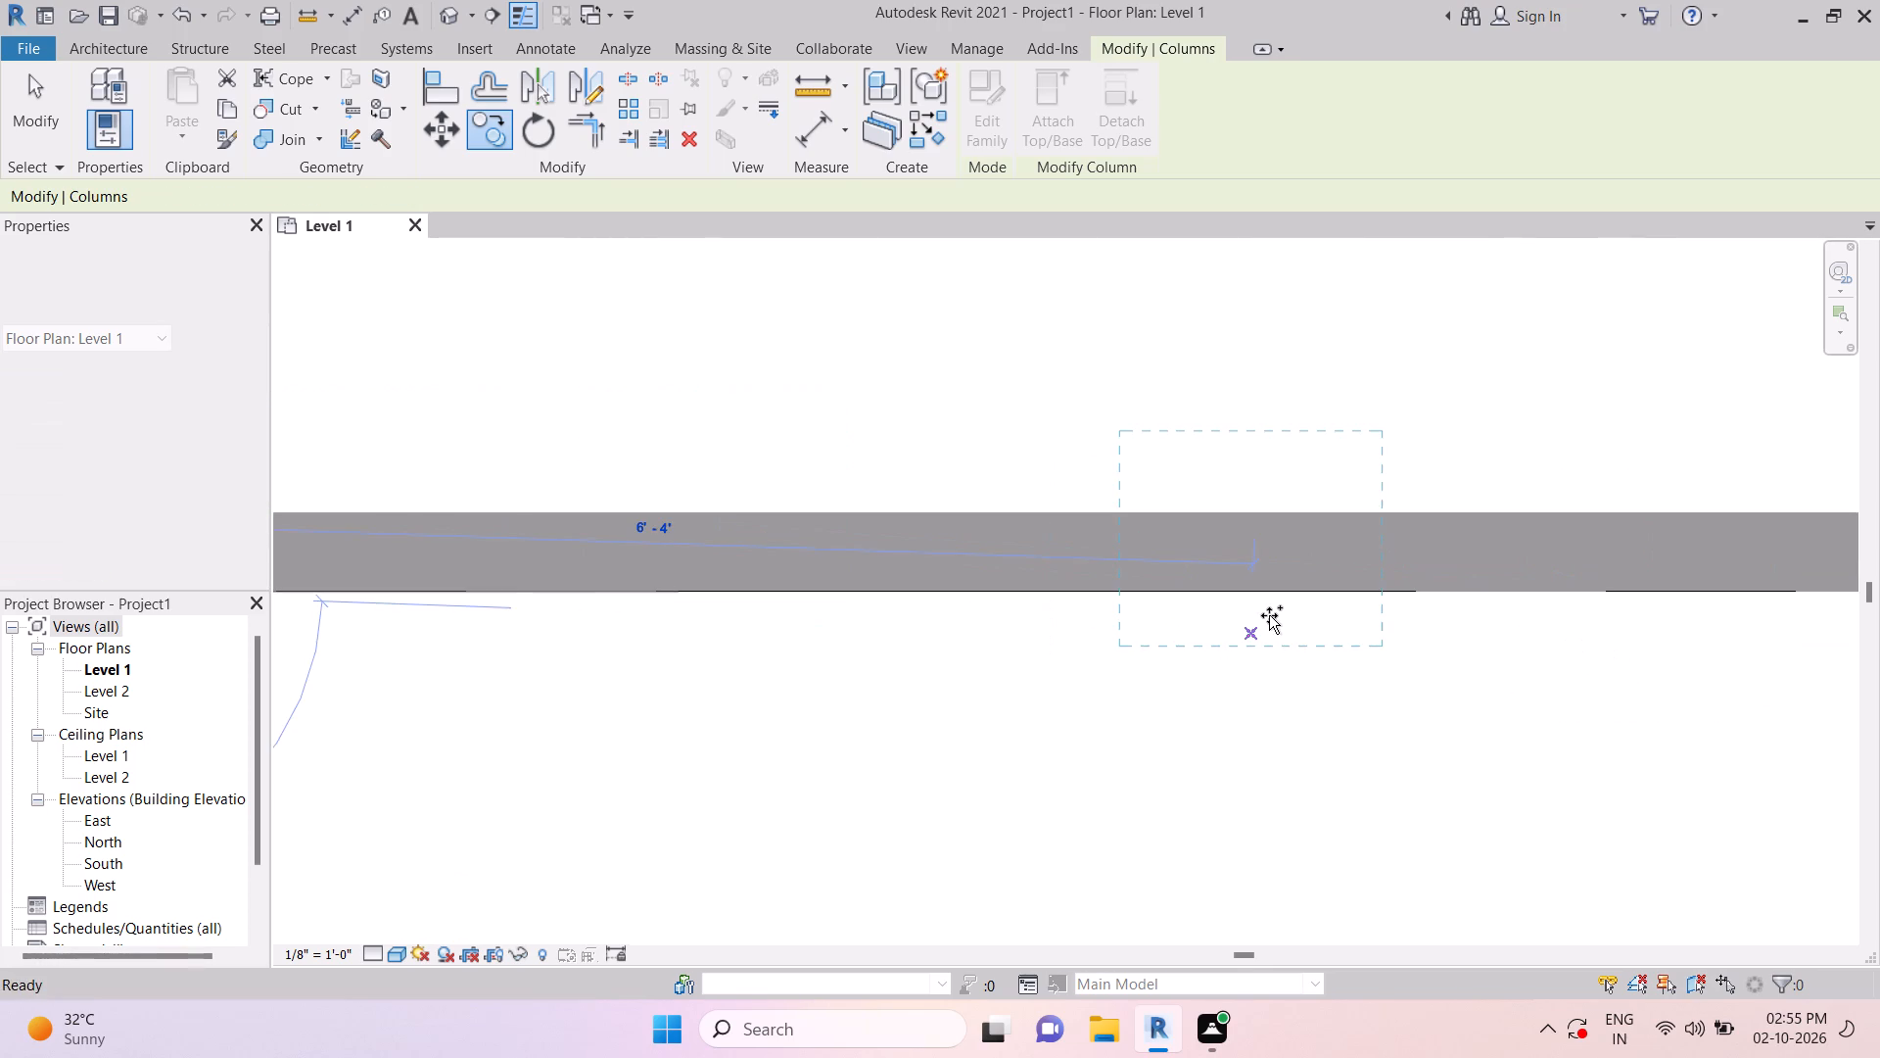
scroll(1272, 606, "down", 10)
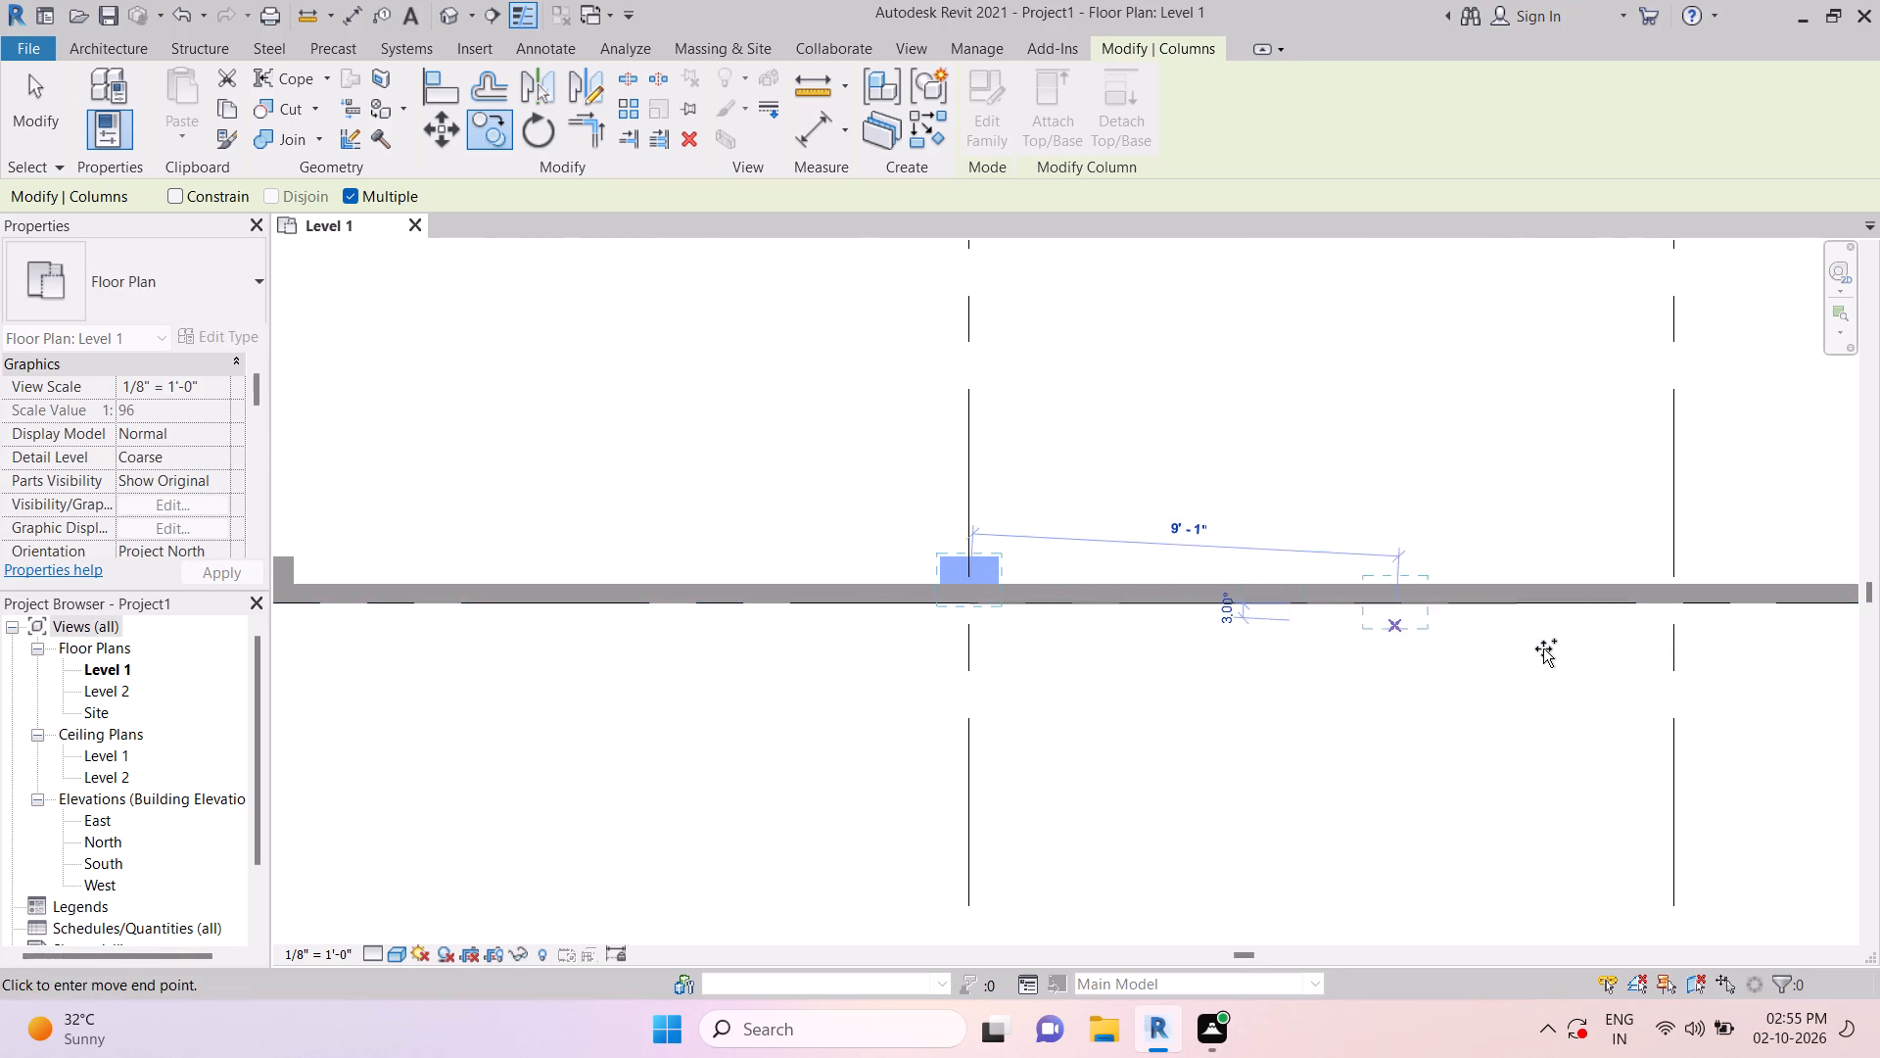
middle_click_drag(1534, 645, 1172, 707)
scroll(1308, 655, "up", 12)
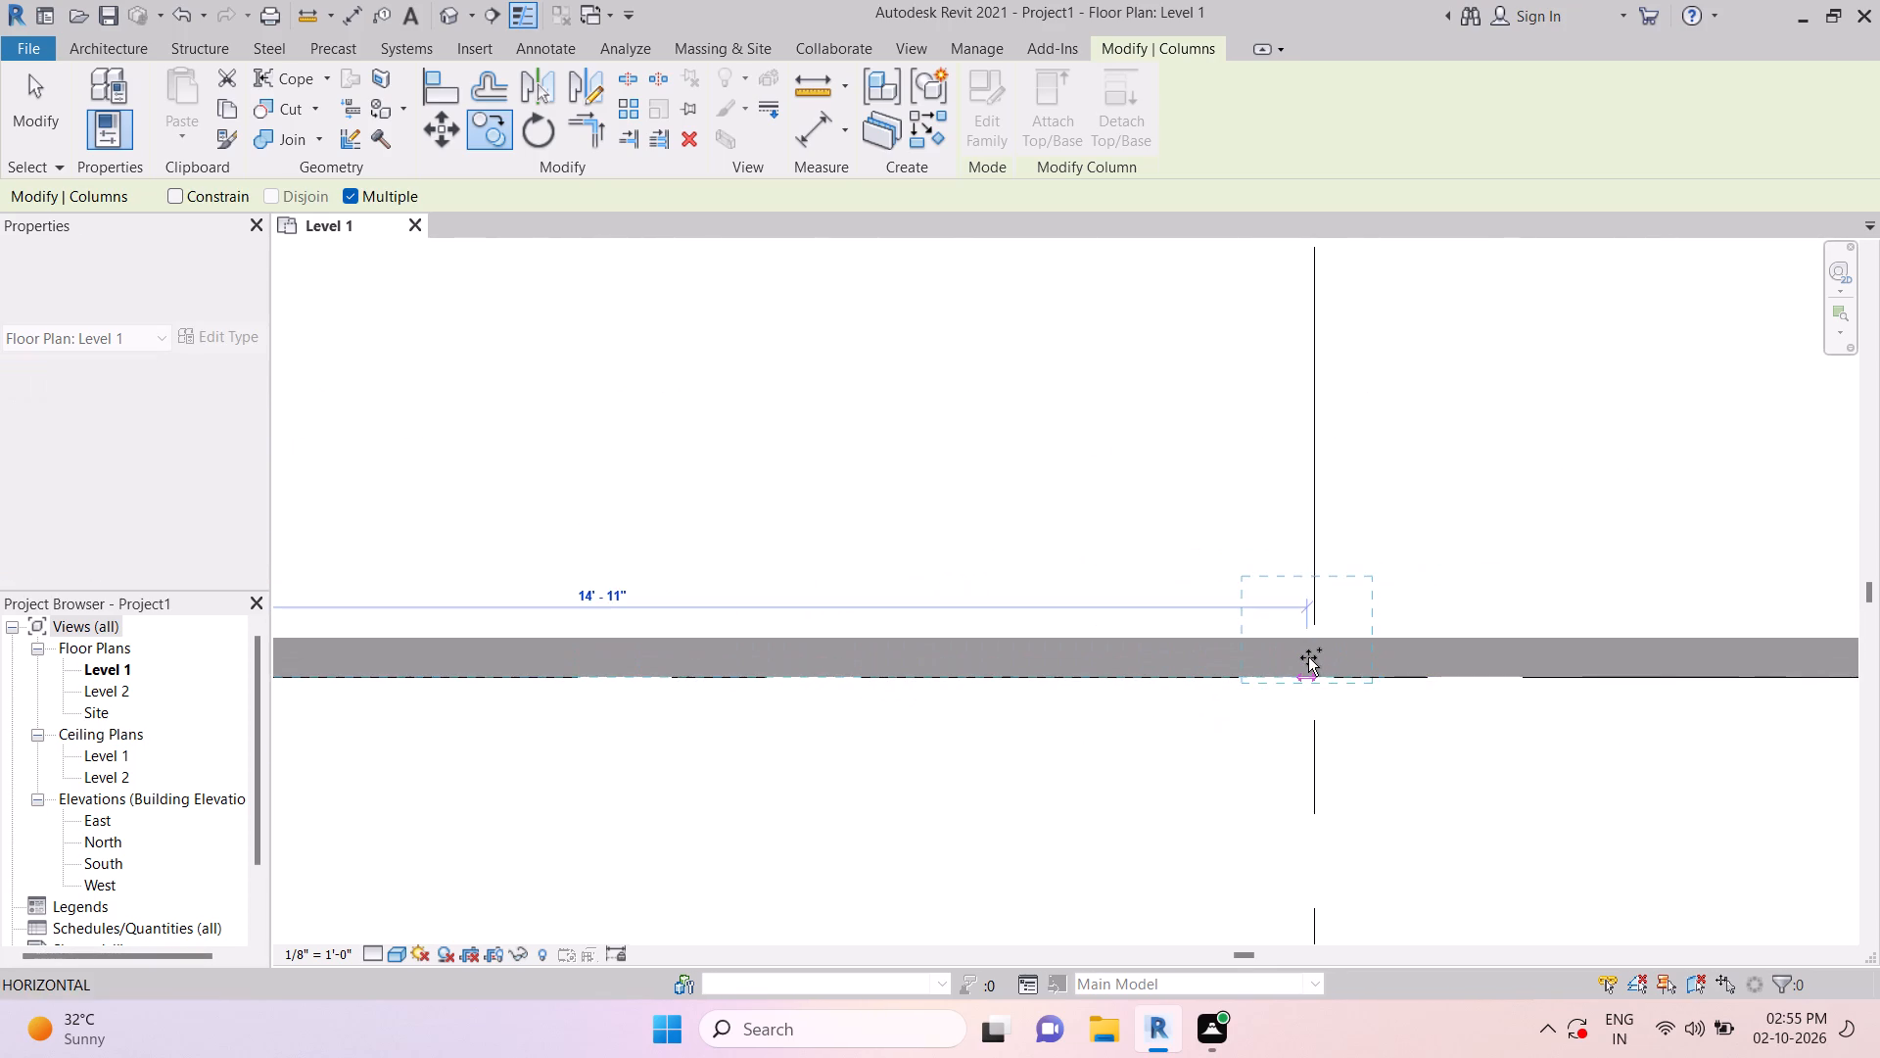
scroll(1308, 657, "up", 4)
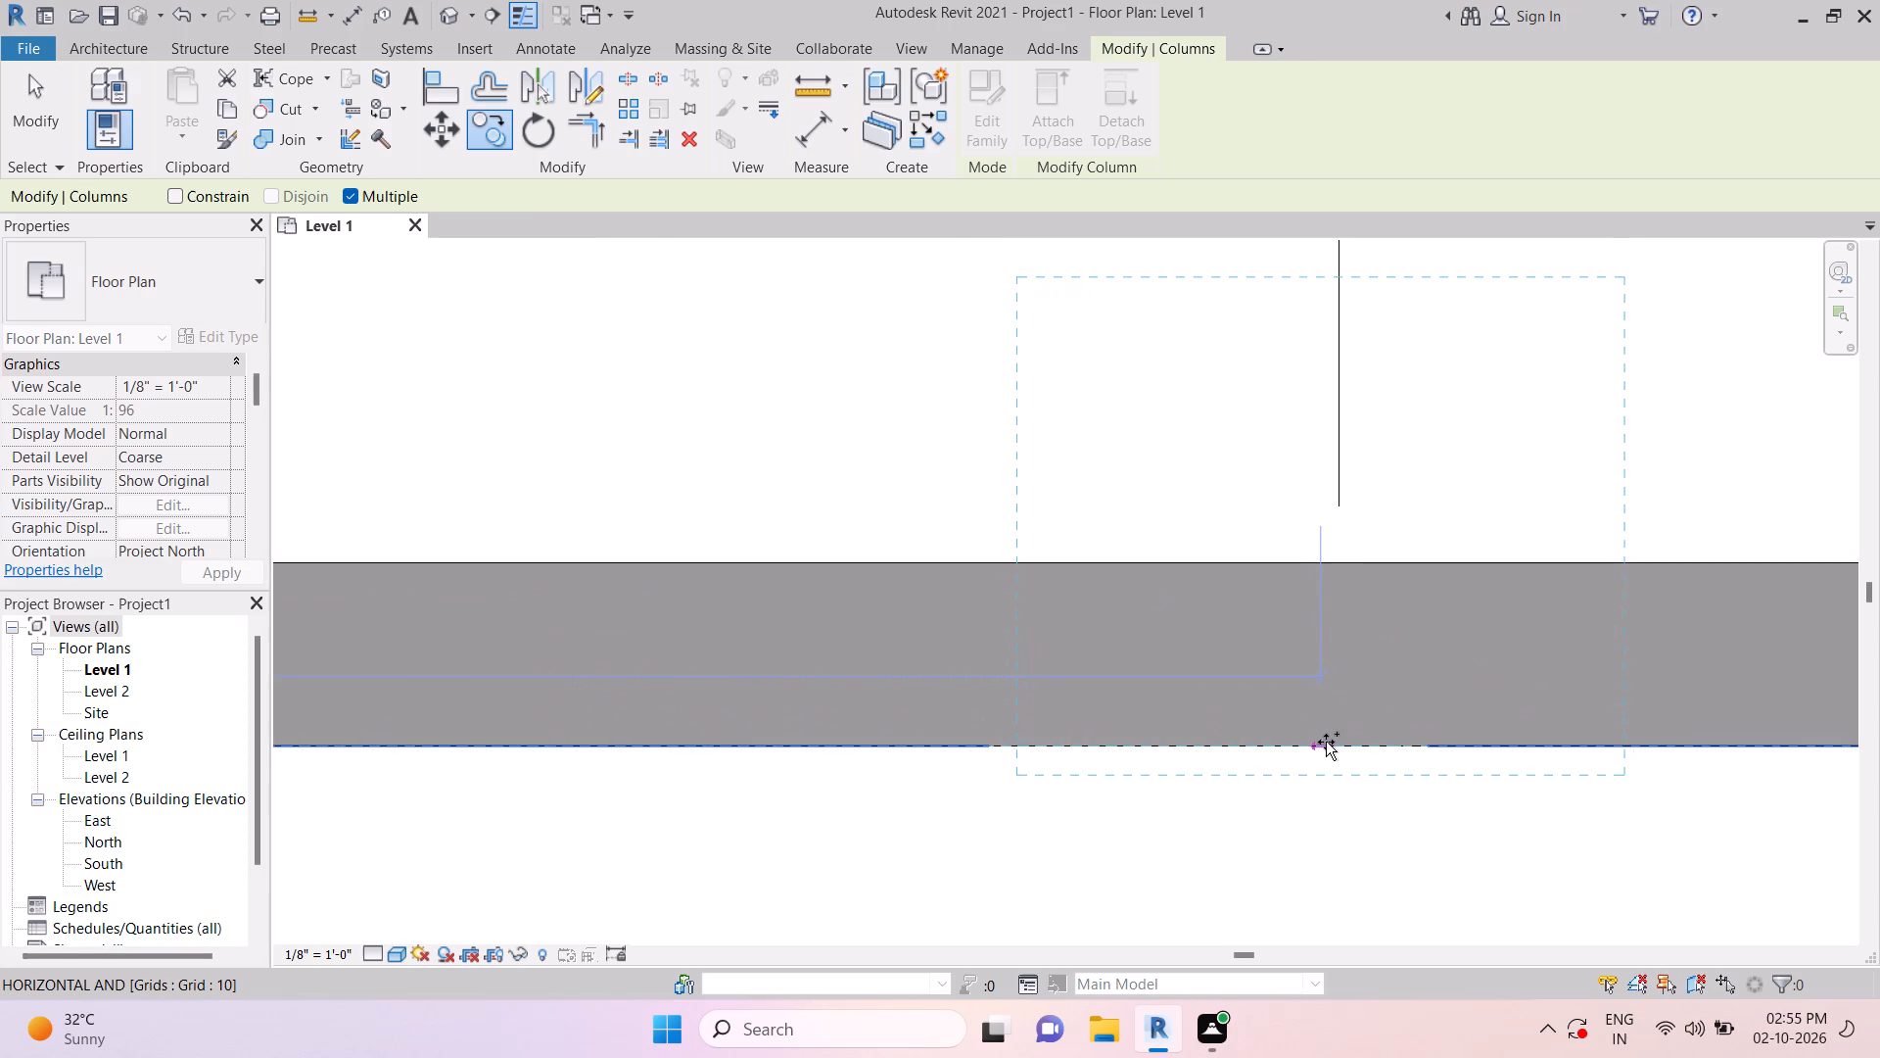
left_click(1343, 744)
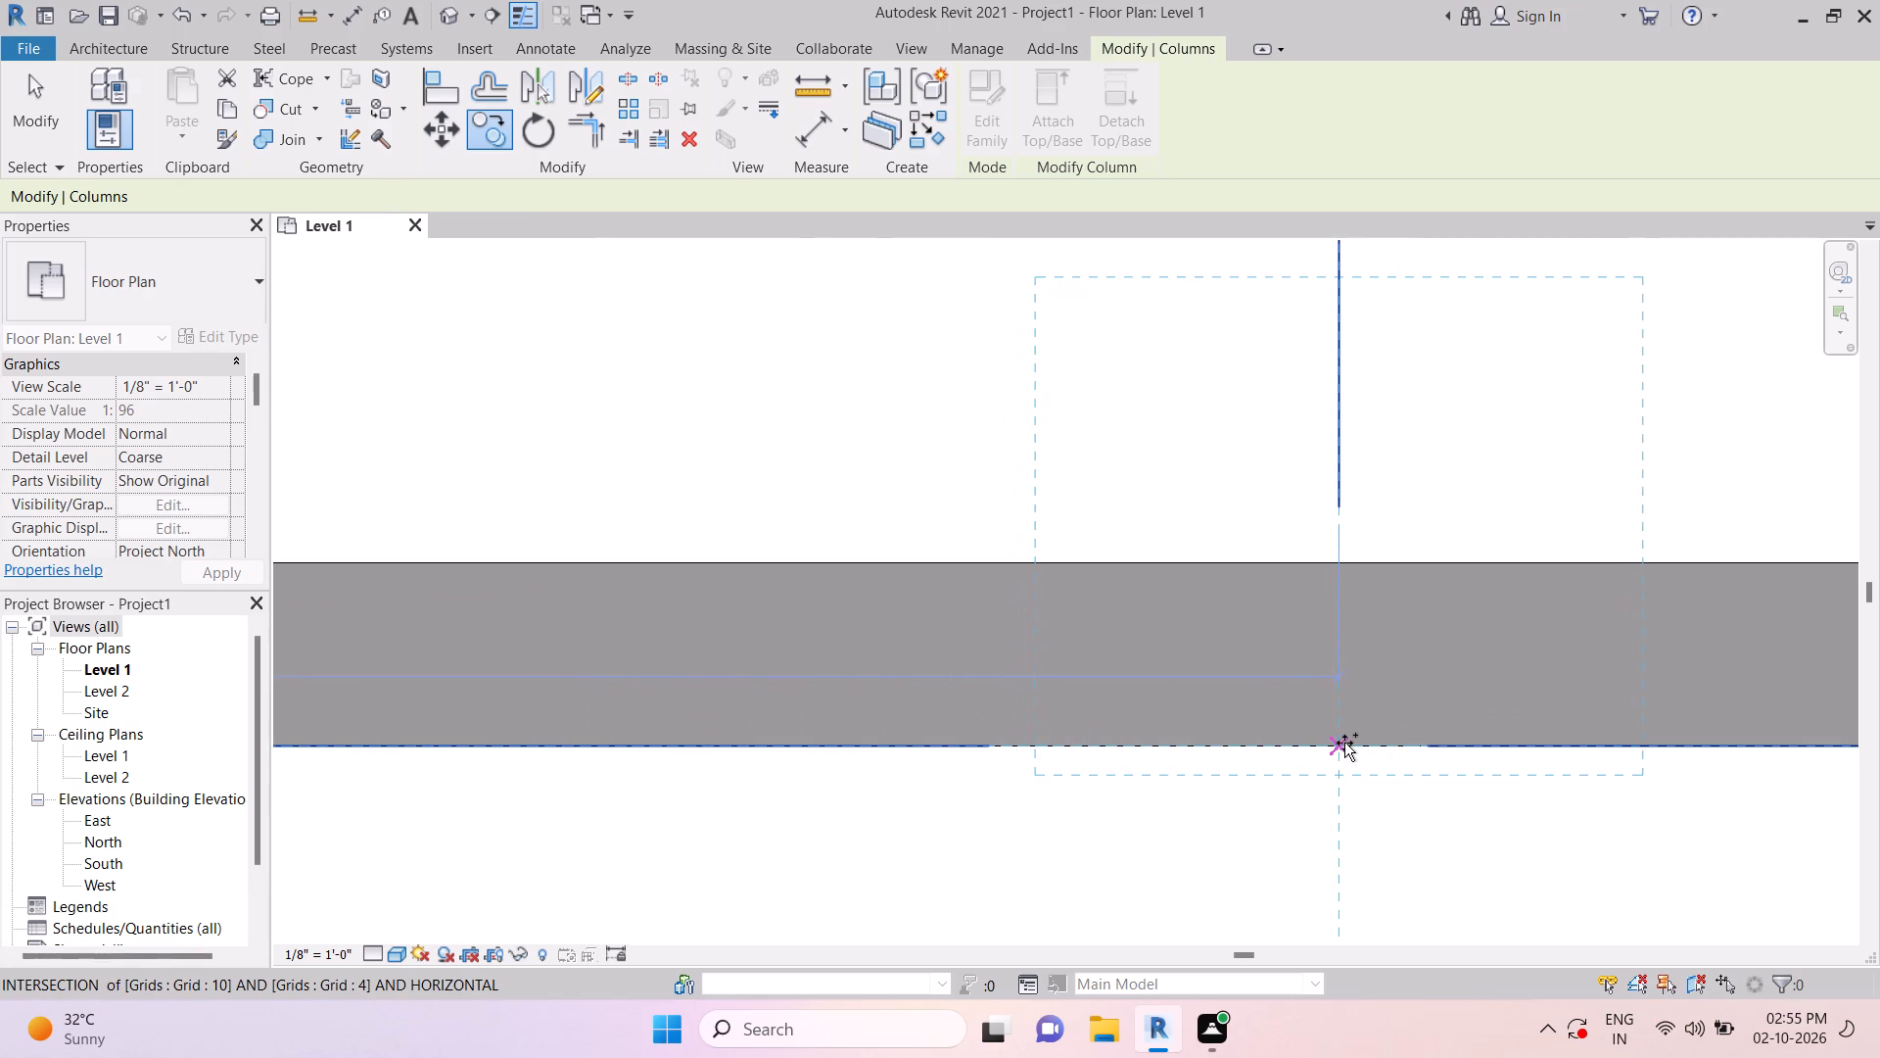
scroll(1347, 742, "down", 2)
key("Escape")
scroll(1347, 742, "down", 9)
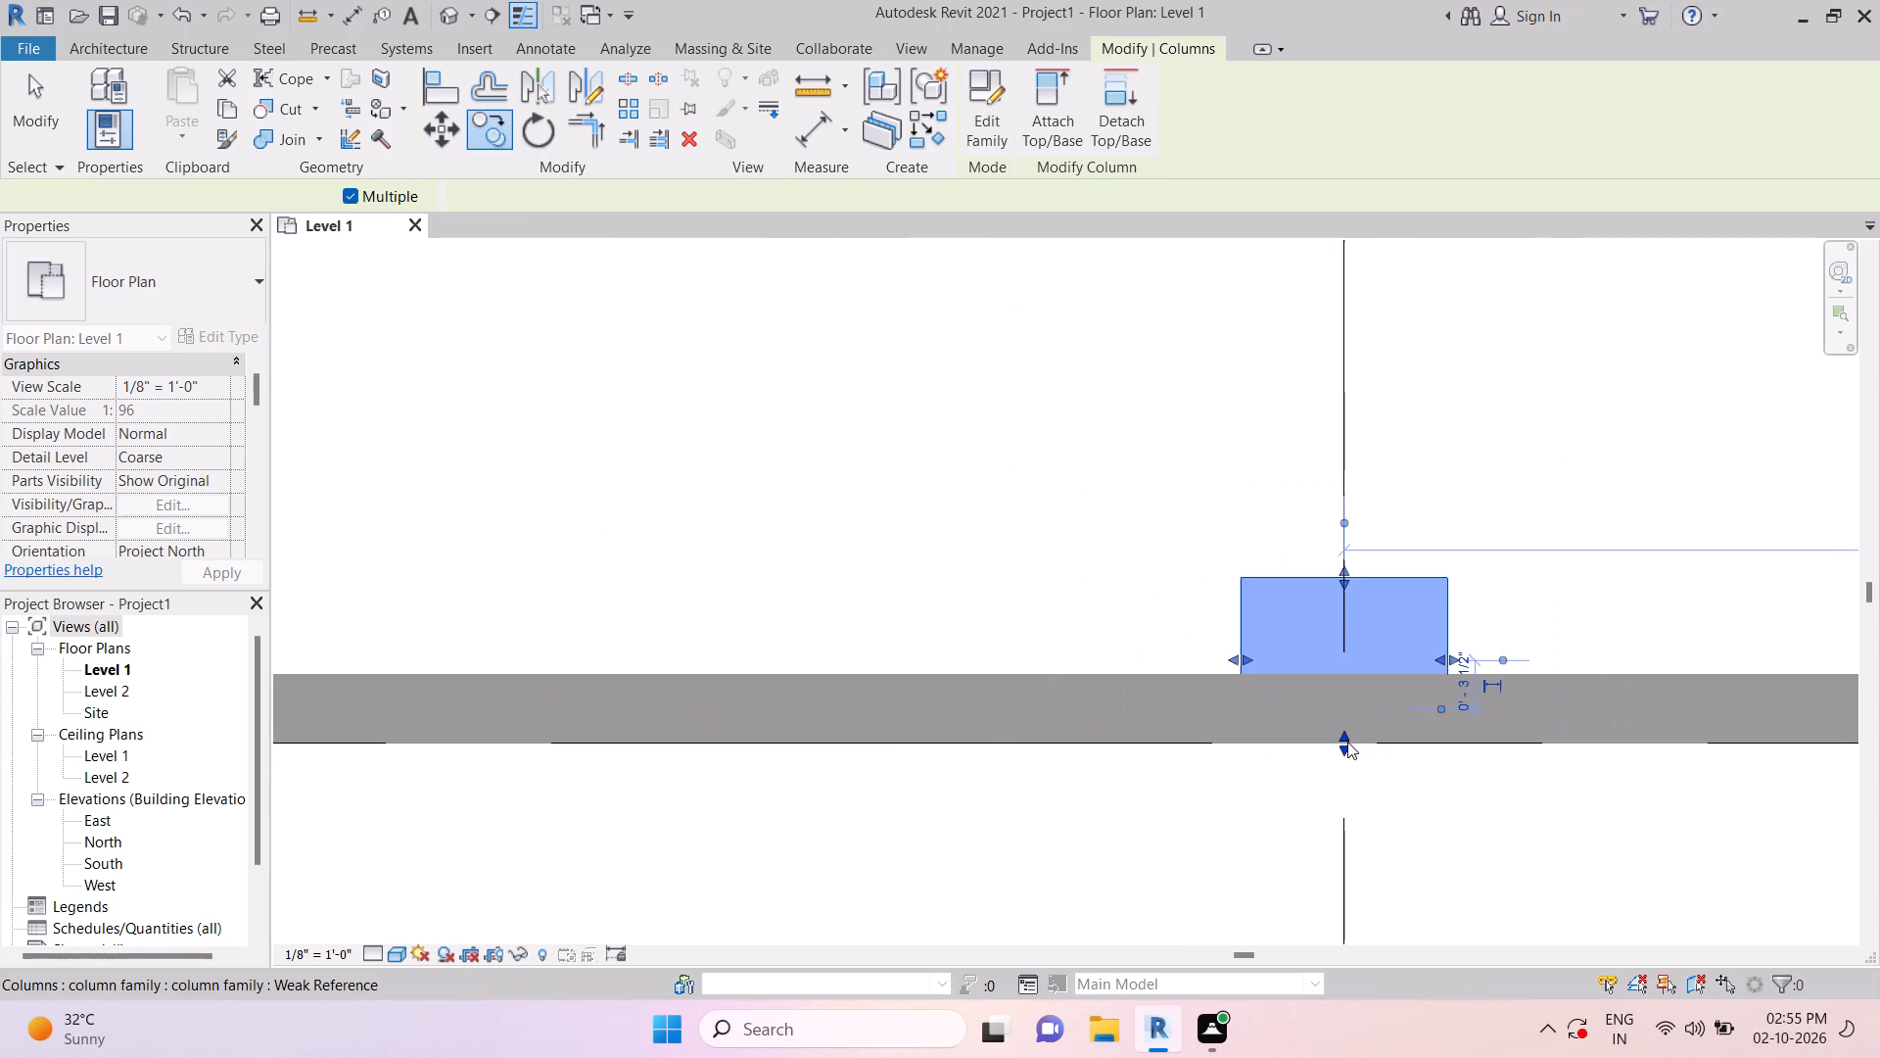
scroll(1347, 742, "down", 3)
middle_click_drag(1567, 780, 1198, 656)
key("Escape")
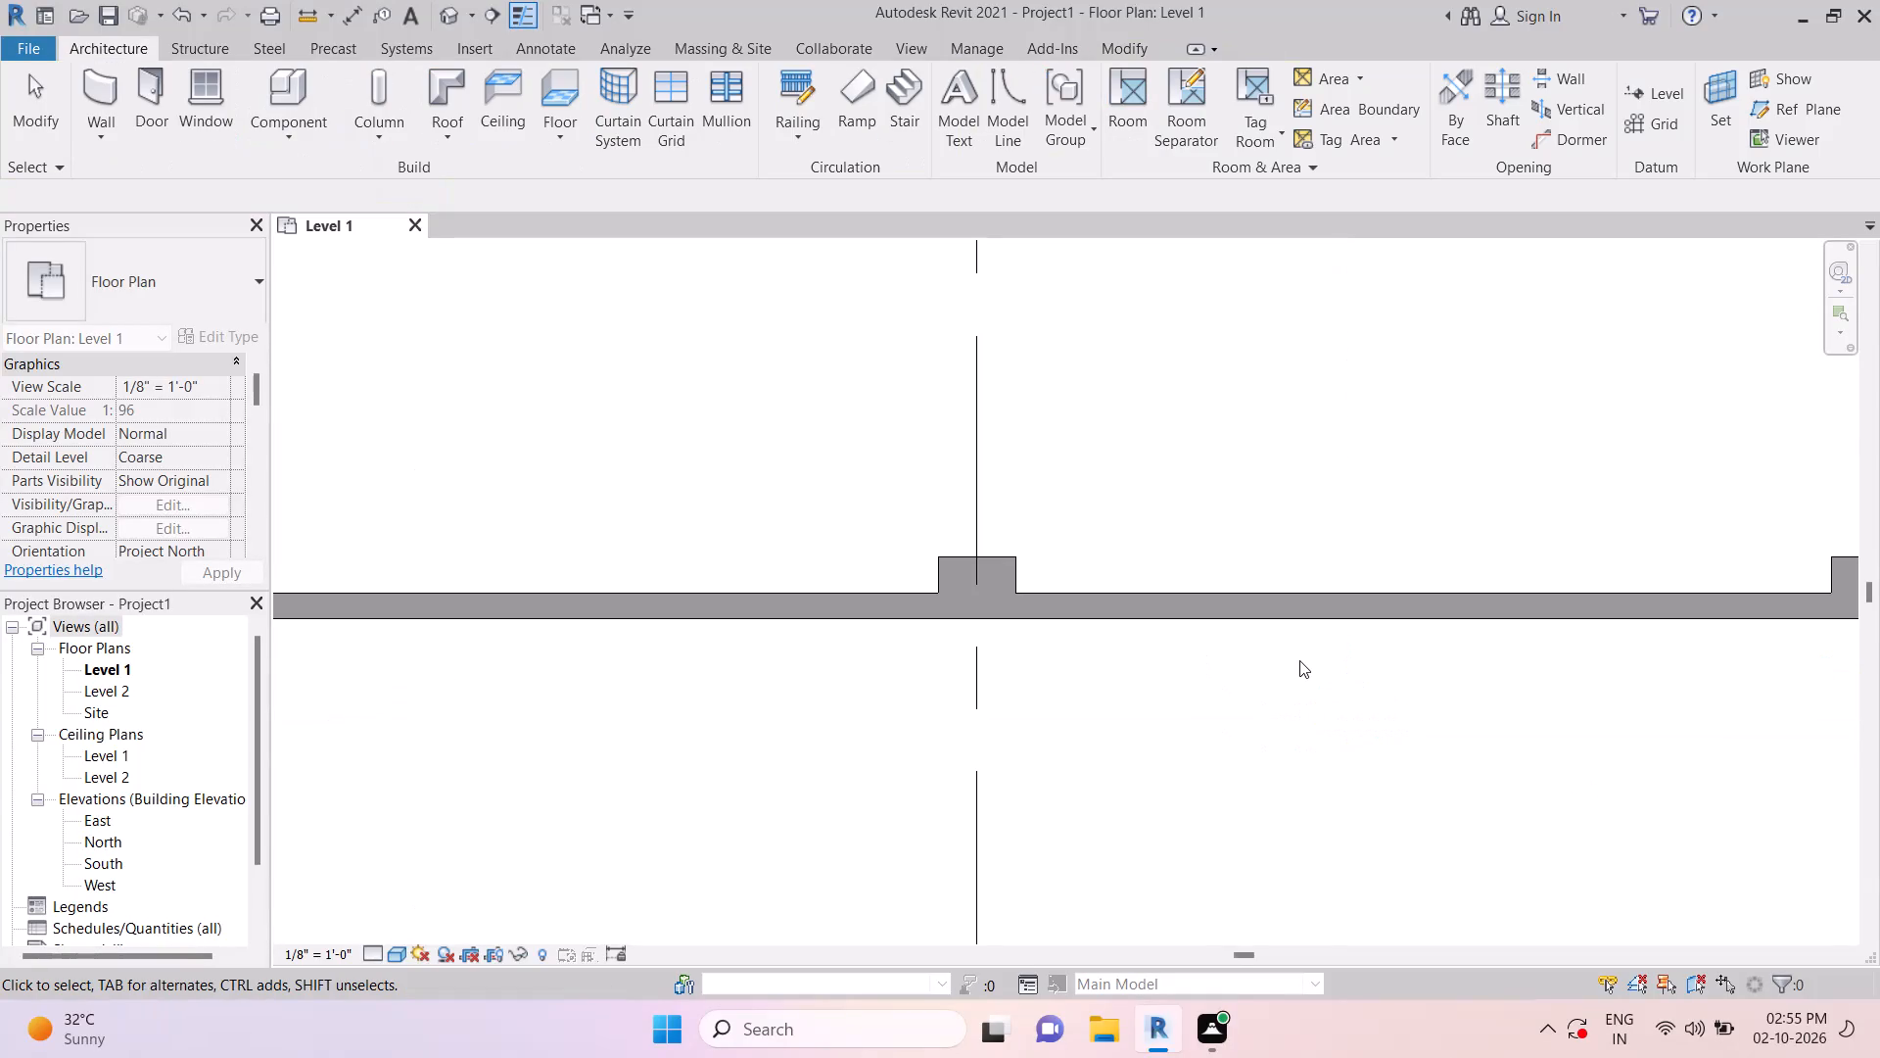
key("Escape")
scroll(1316, 664, "down", 5)
key("Escape")
scroll(1104, 551, "down", 3)
key("Escape")
key("Escape")
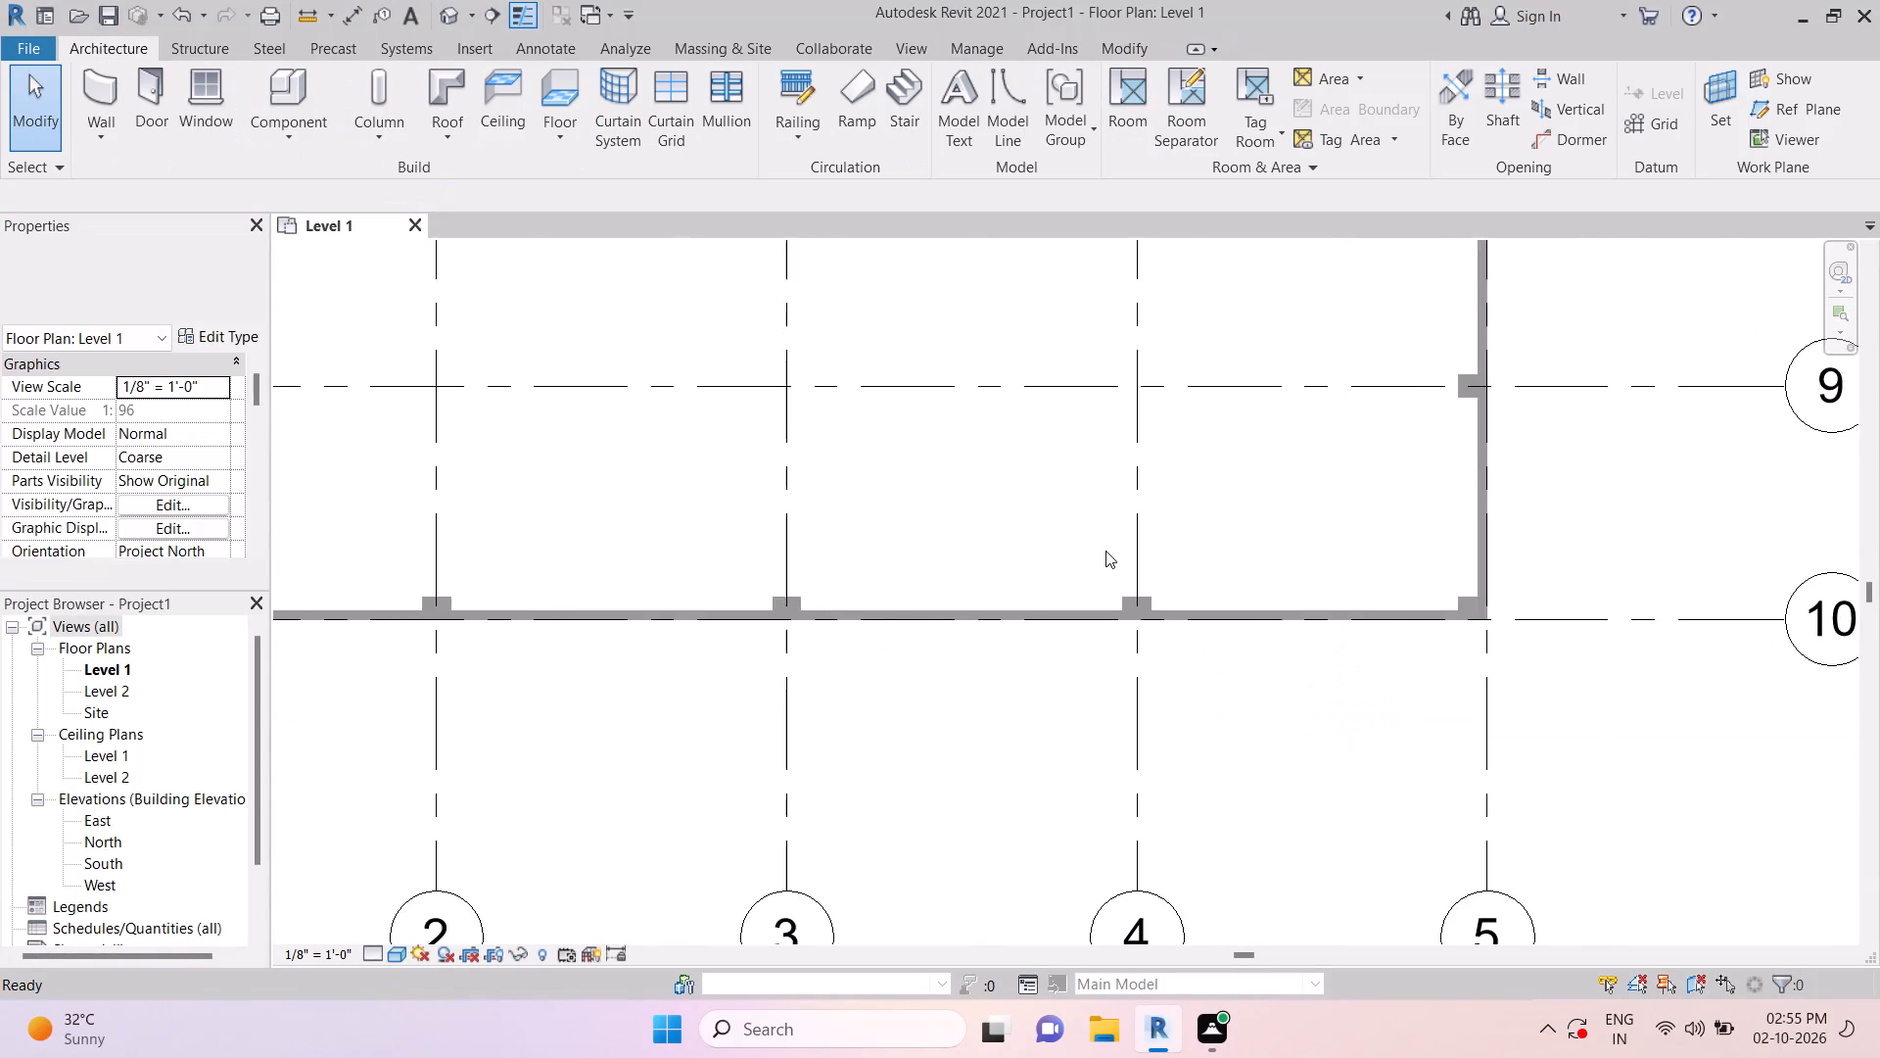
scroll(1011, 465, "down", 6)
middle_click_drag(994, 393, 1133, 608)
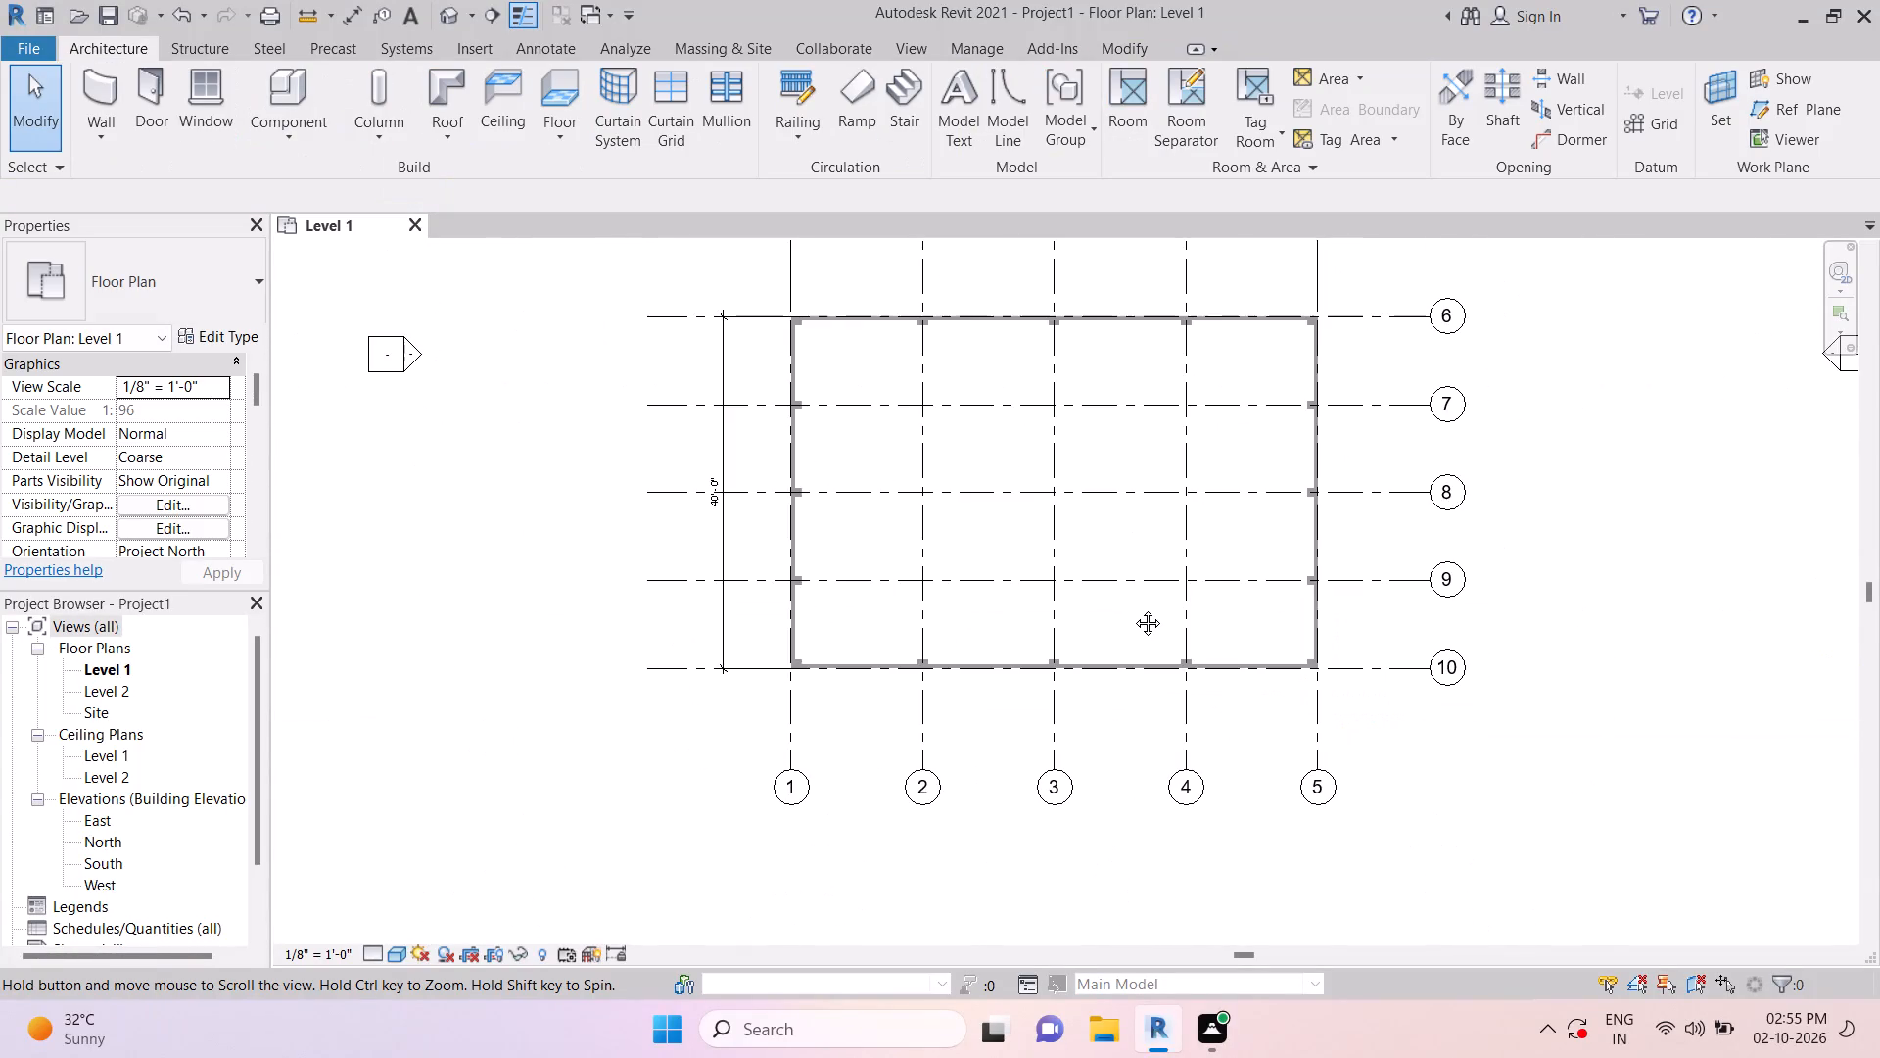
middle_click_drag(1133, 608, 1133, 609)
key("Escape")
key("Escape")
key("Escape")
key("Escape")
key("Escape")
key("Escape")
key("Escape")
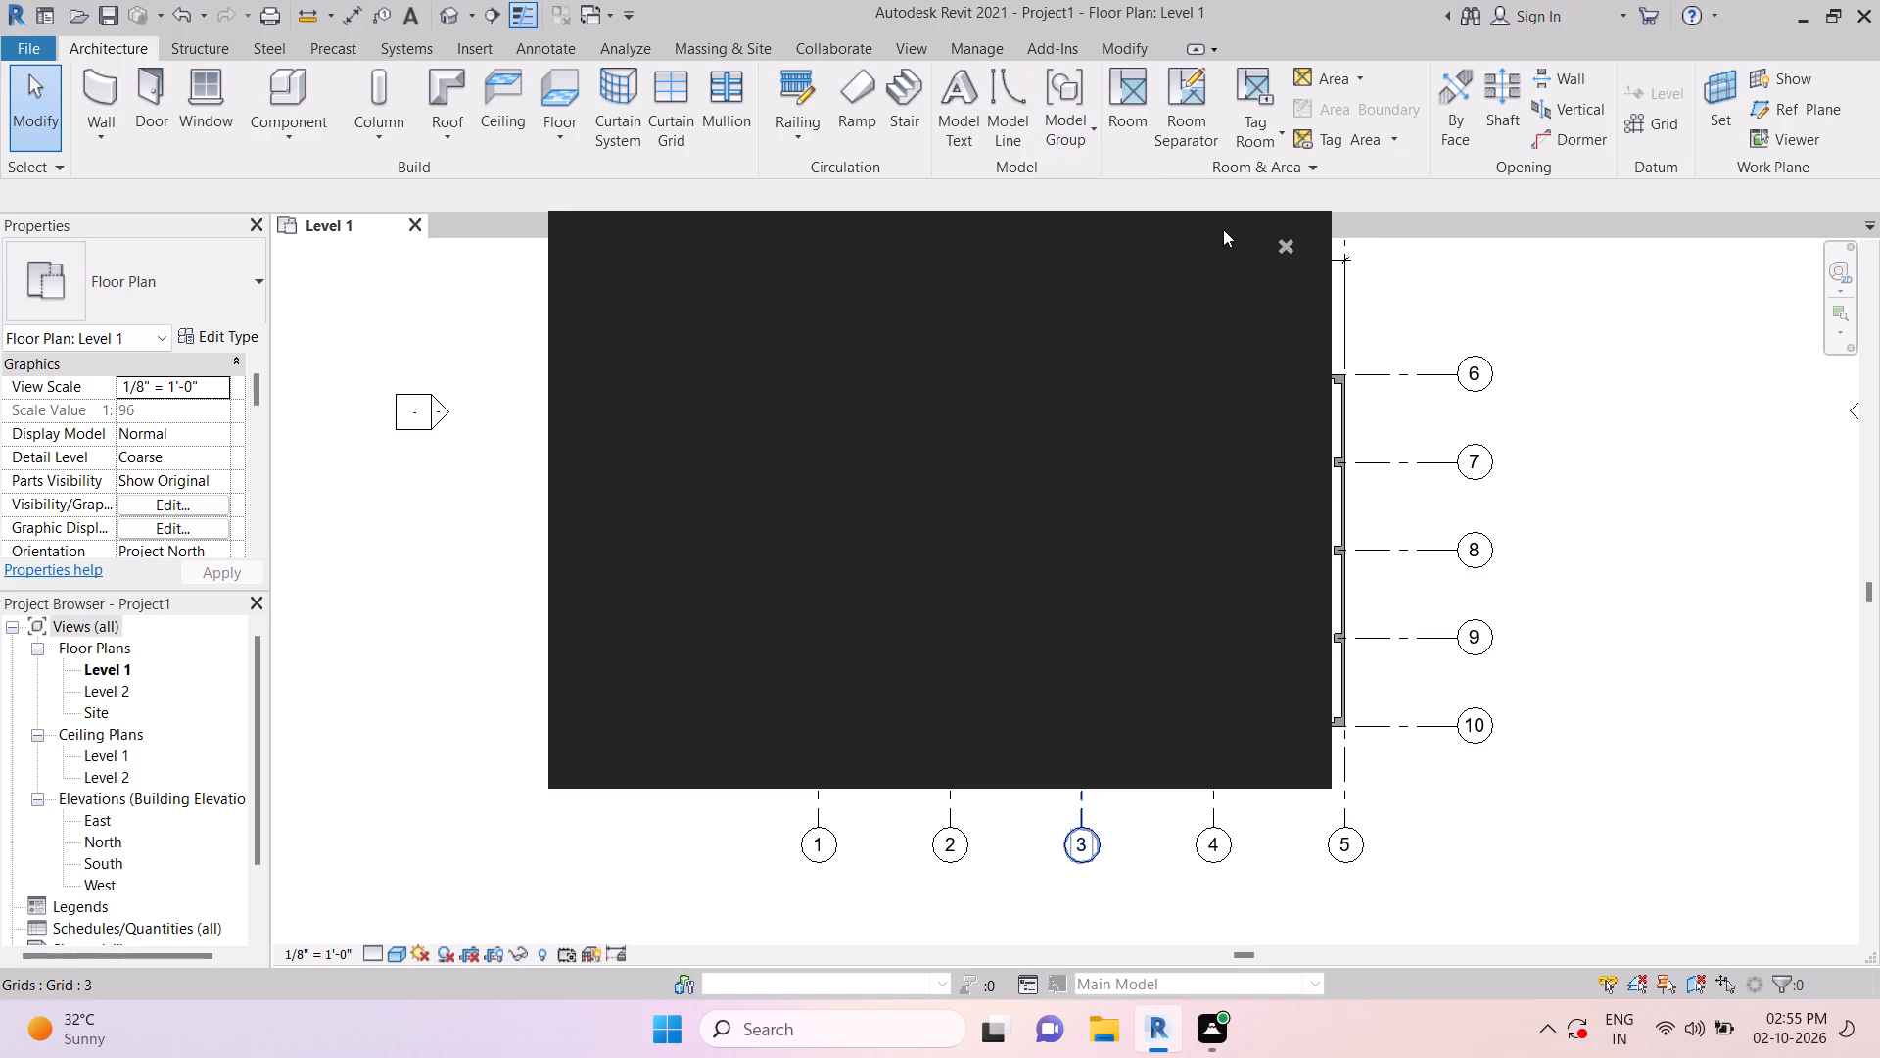
Dismiss the Autodesk notification covering the floor plan.
left_click(1282, 242)
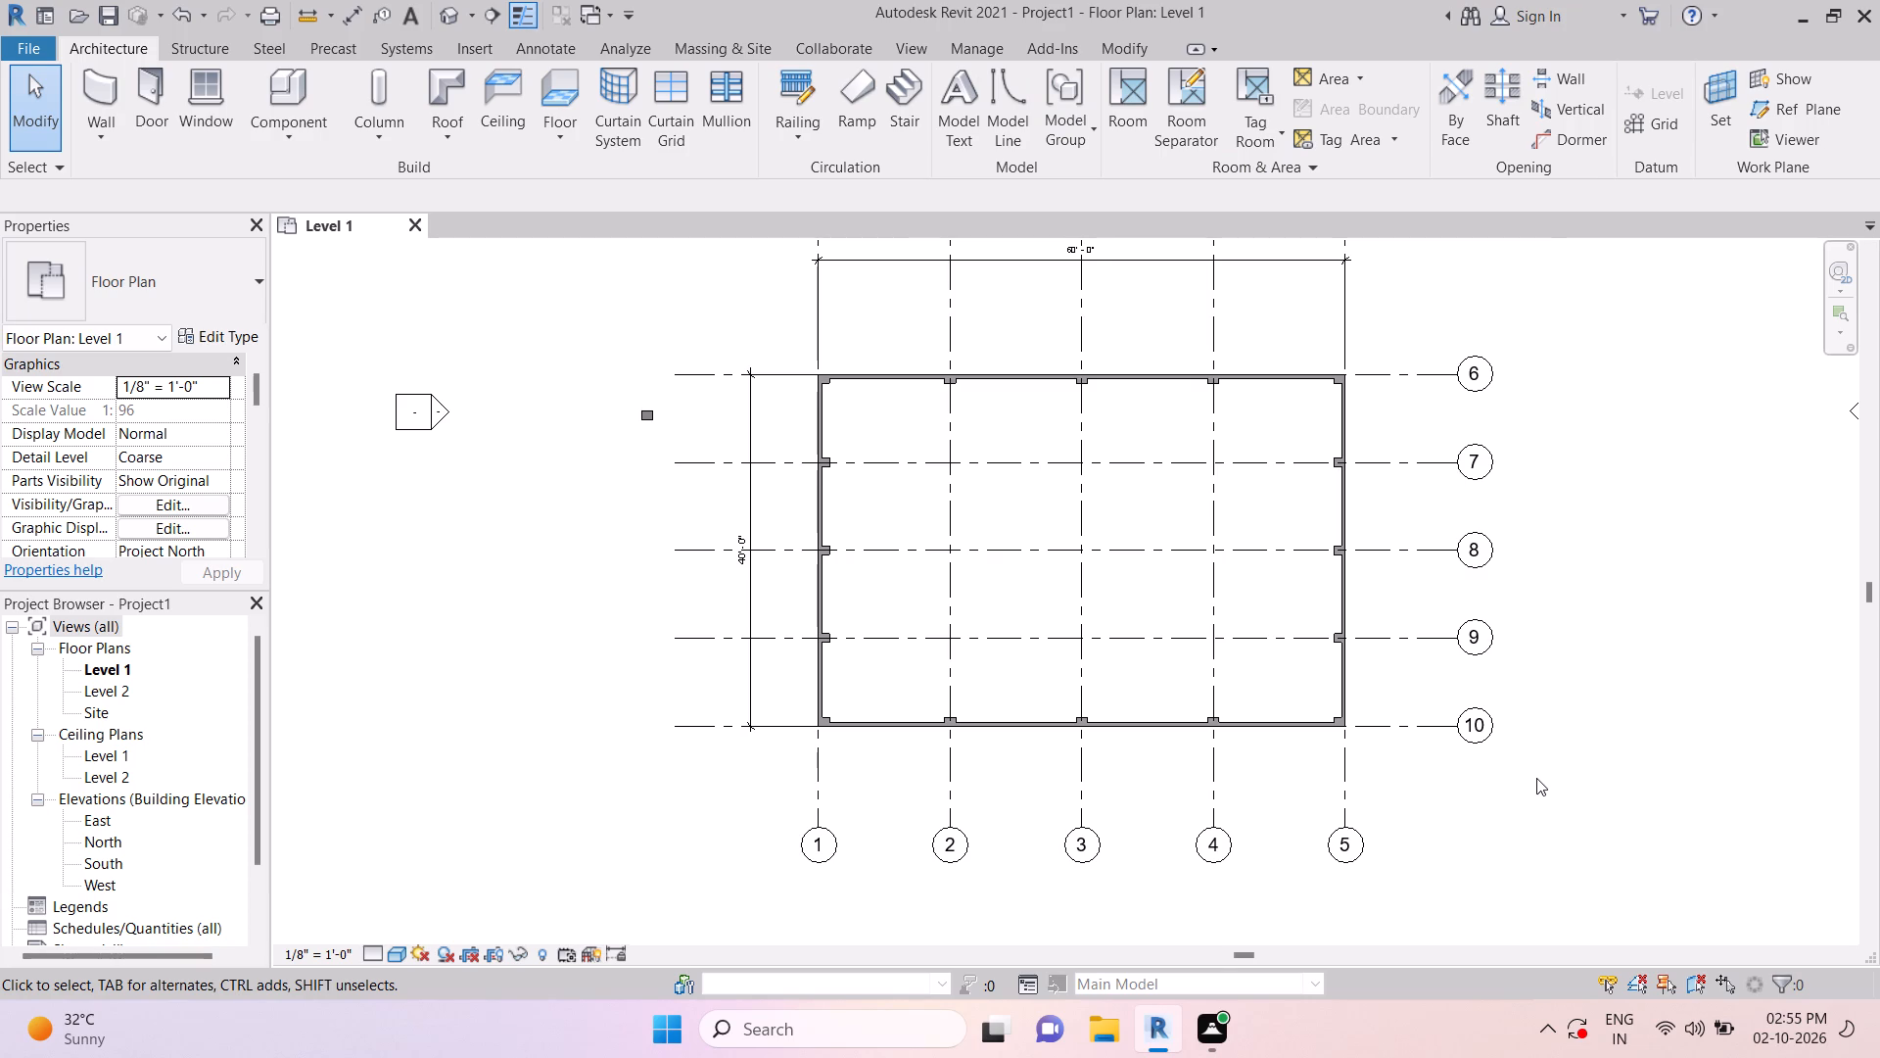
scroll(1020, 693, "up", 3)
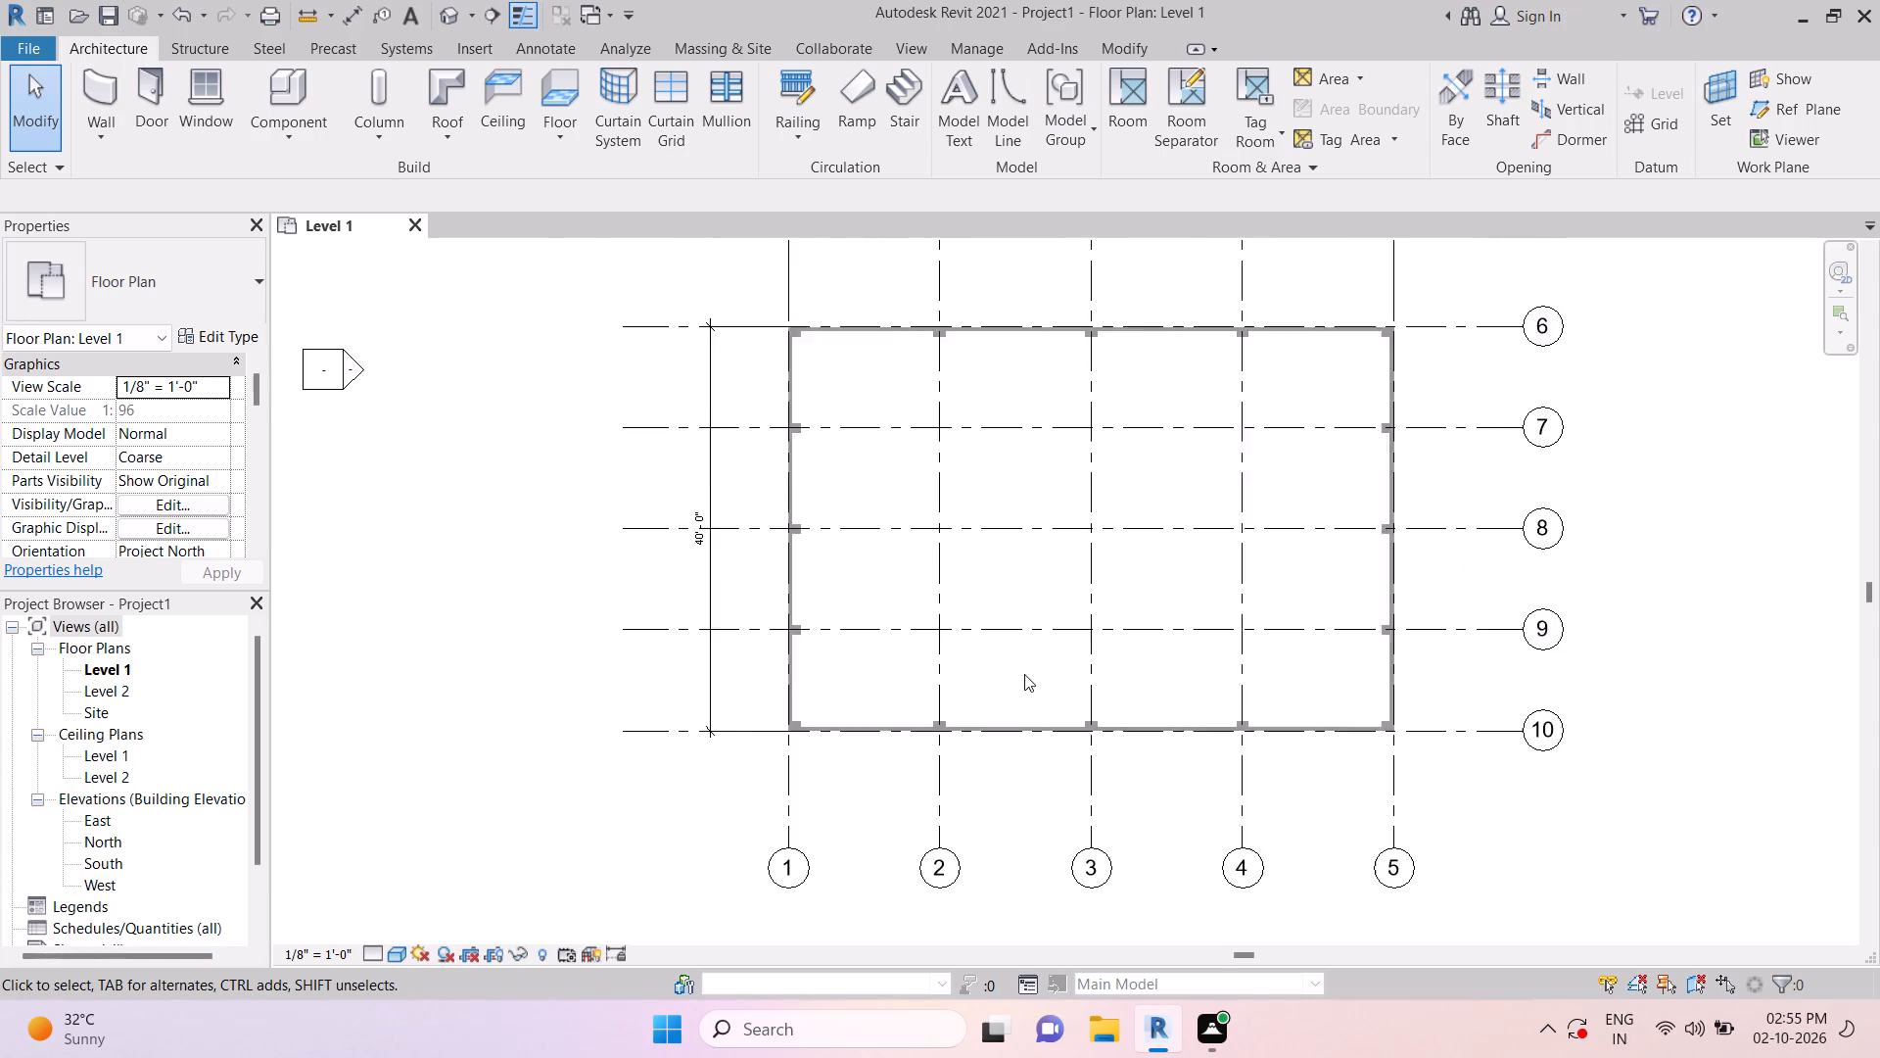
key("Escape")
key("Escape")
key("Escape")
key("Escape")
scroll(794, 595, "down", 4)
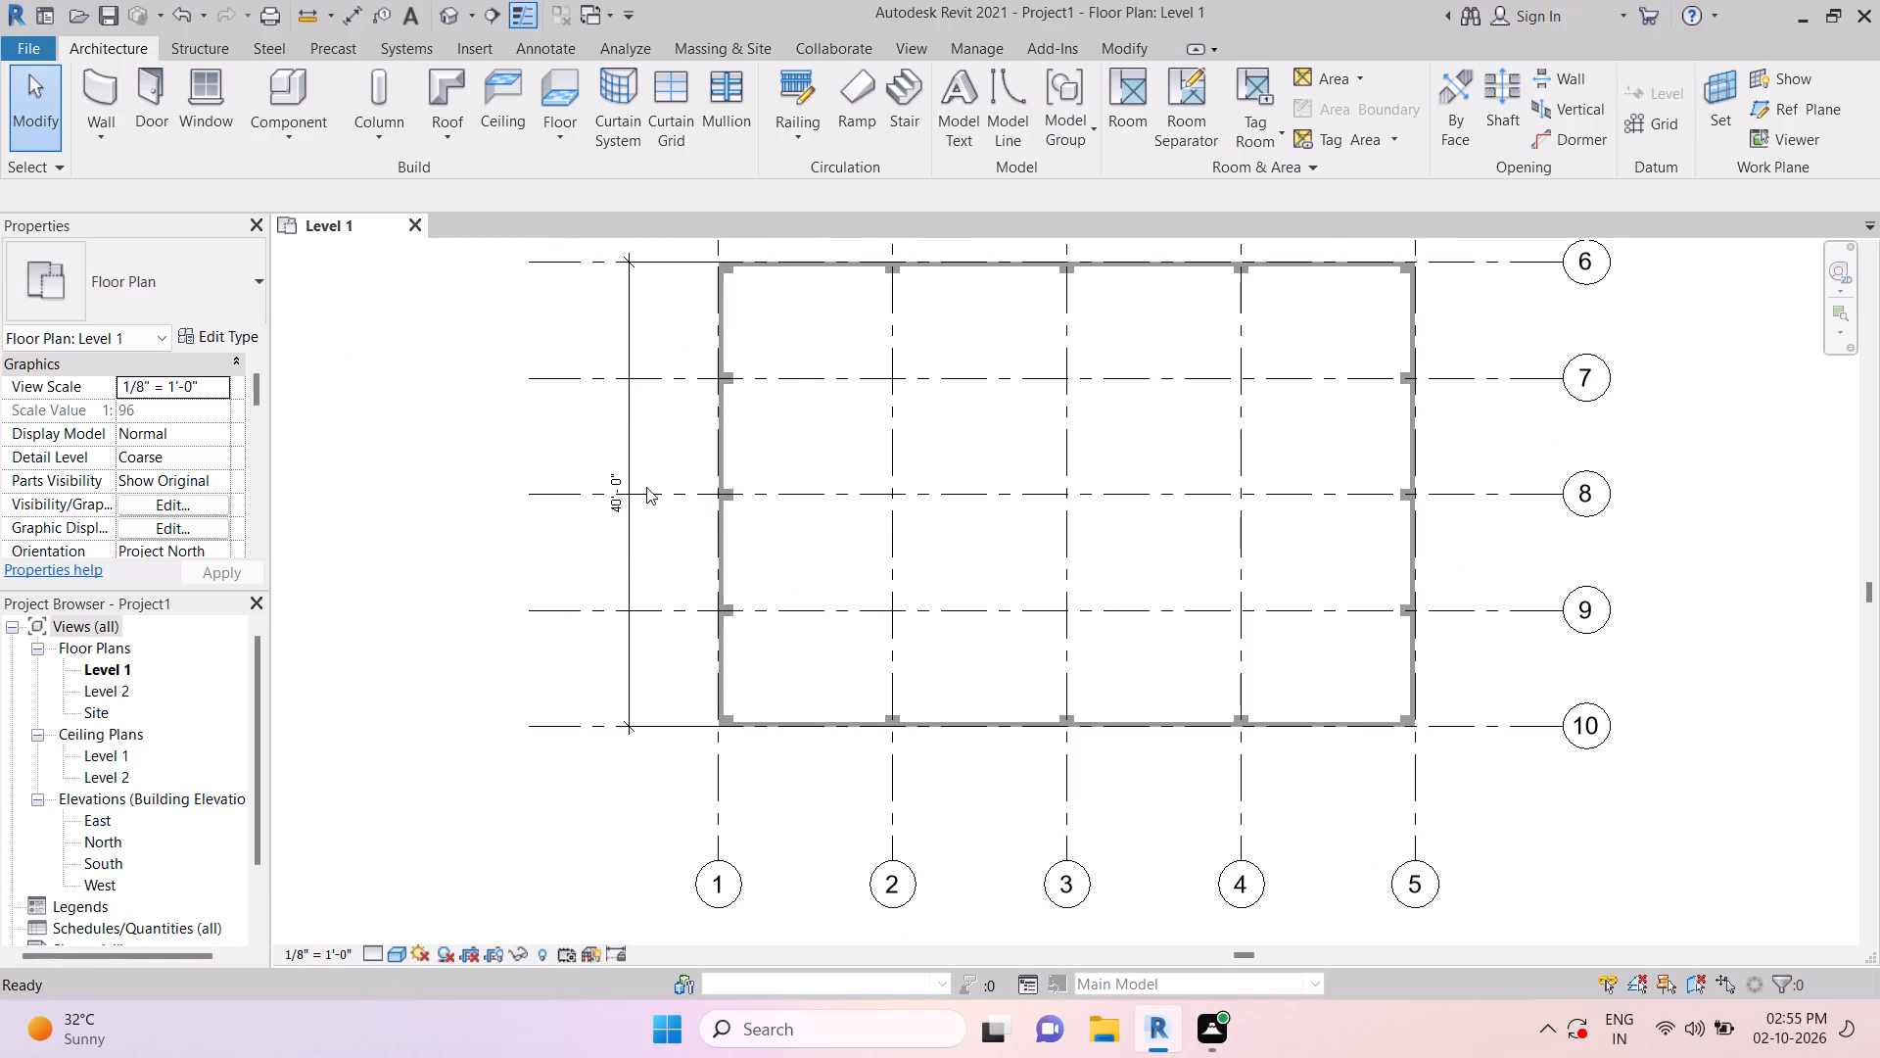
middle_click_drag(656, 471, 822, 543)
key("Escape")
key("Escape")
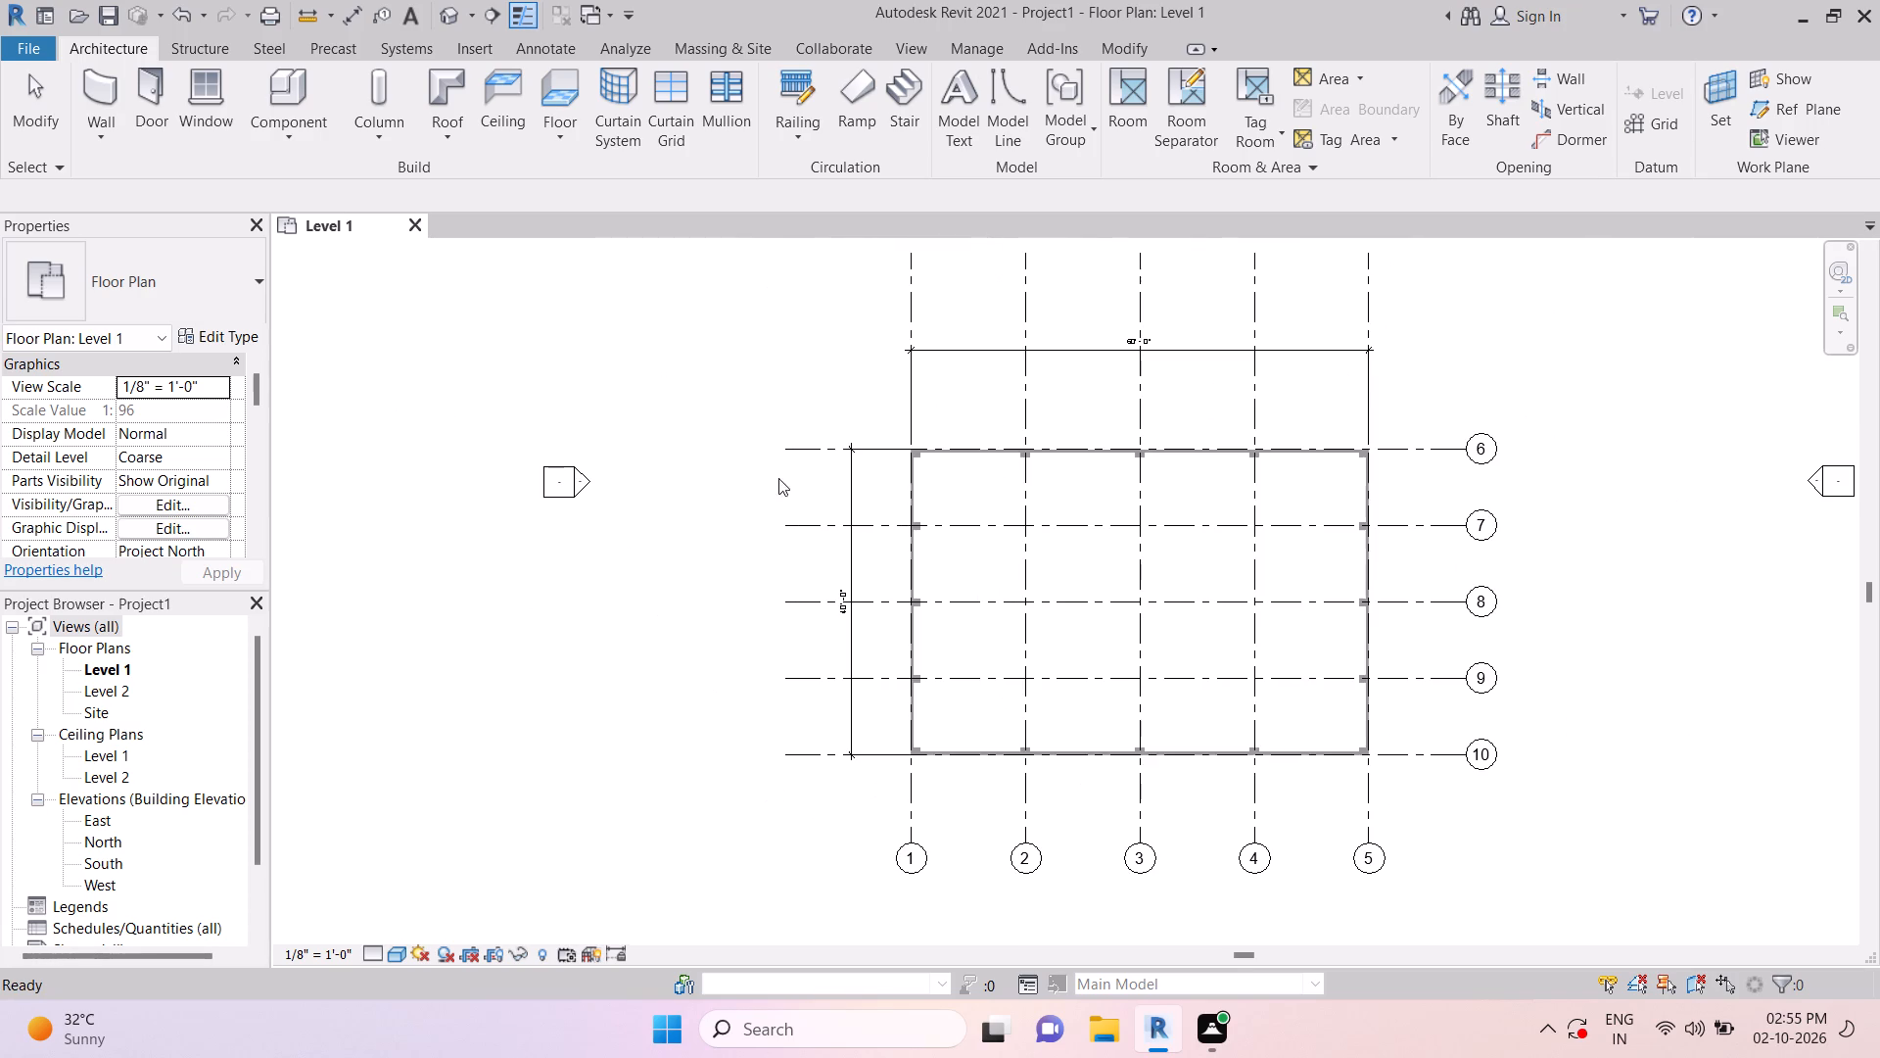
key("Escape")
Copy the freestanding column outside the building, using its center as the base point and multiple copies, to the intersection of grids 2 and 7.
scroll(788, 472, "up", 5)
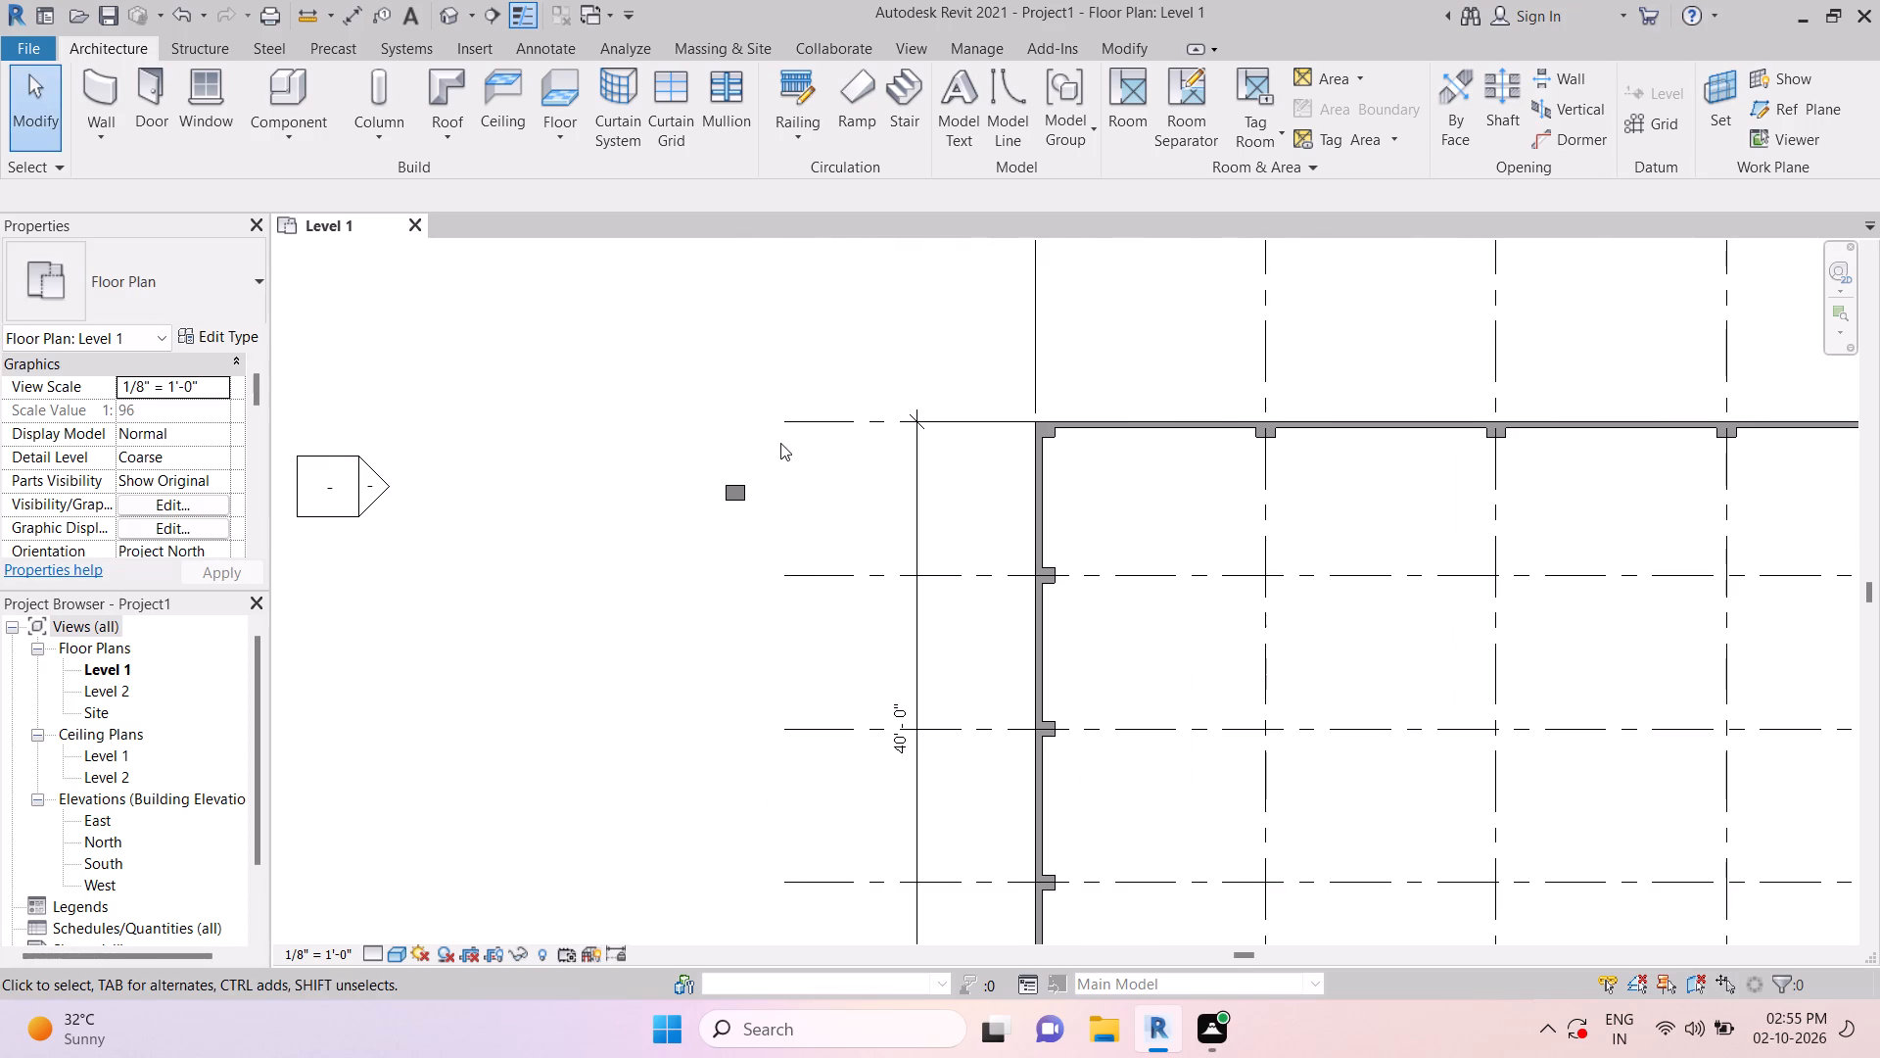
left_click(740, 494)
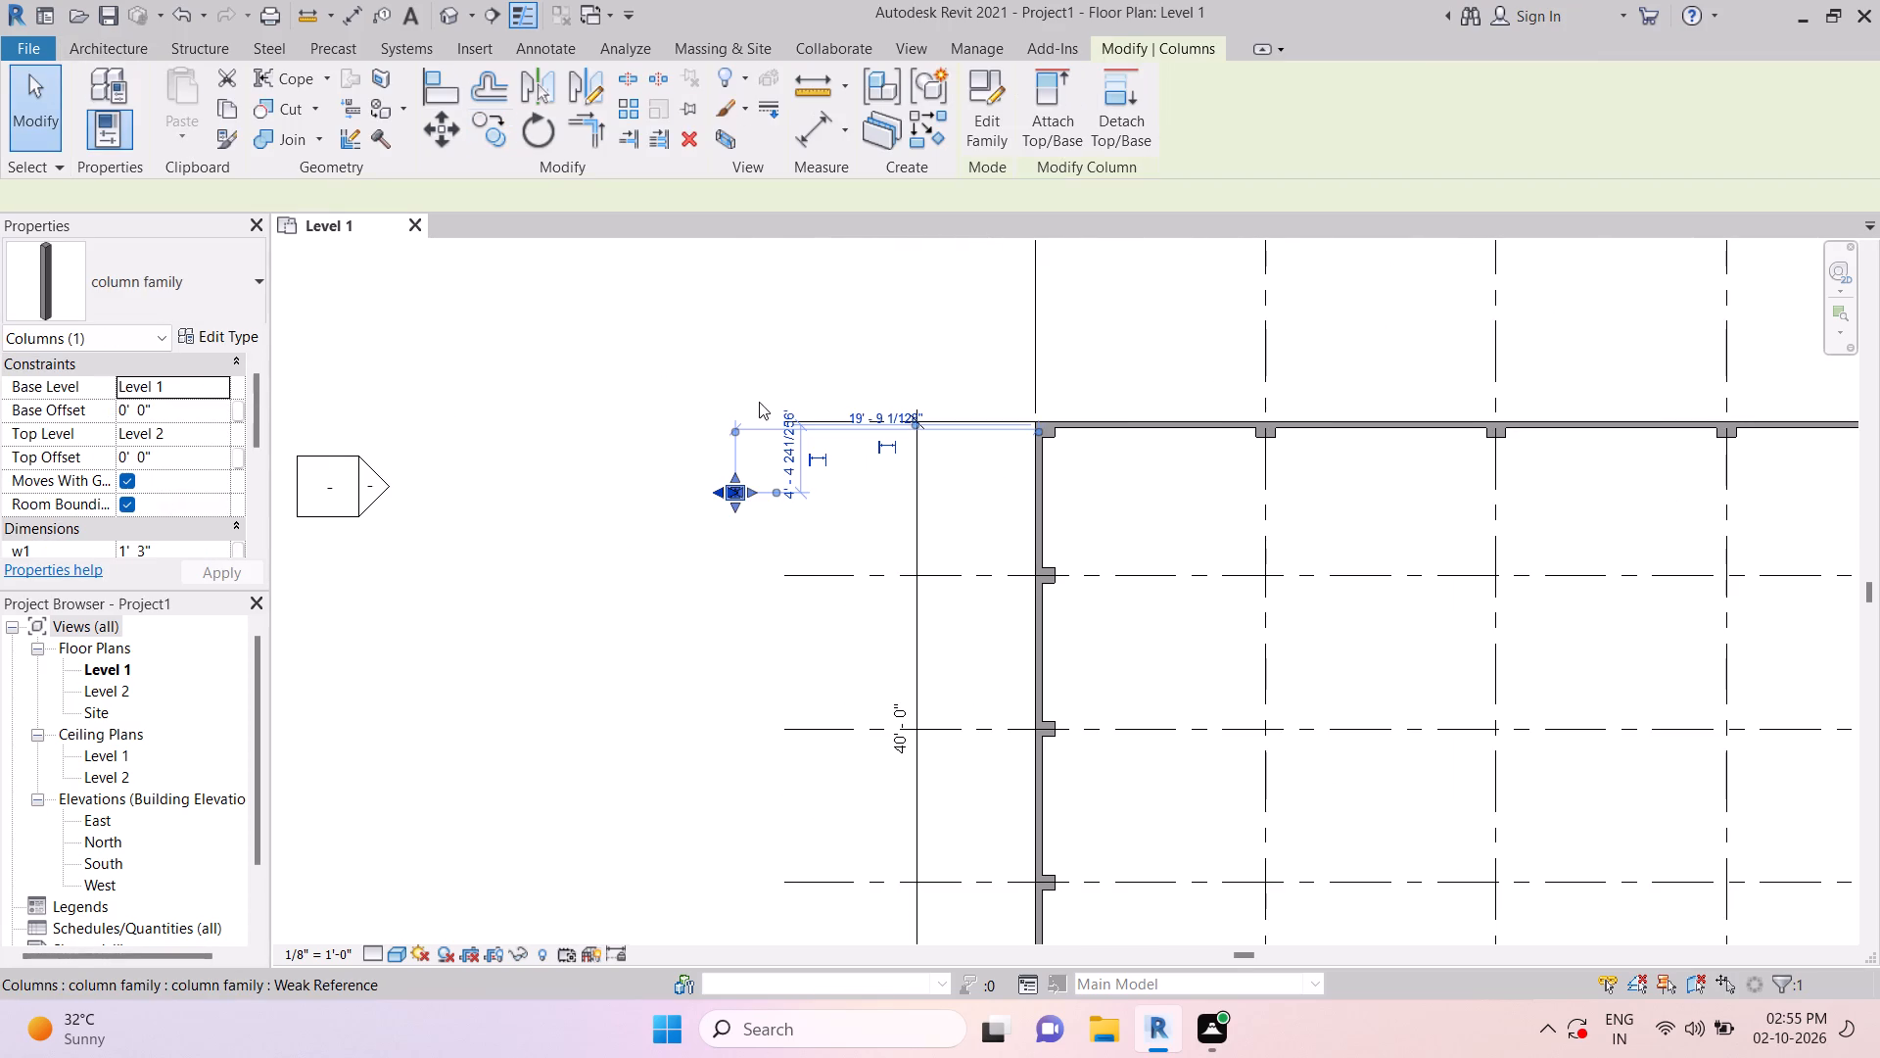
left_click(505, 129)
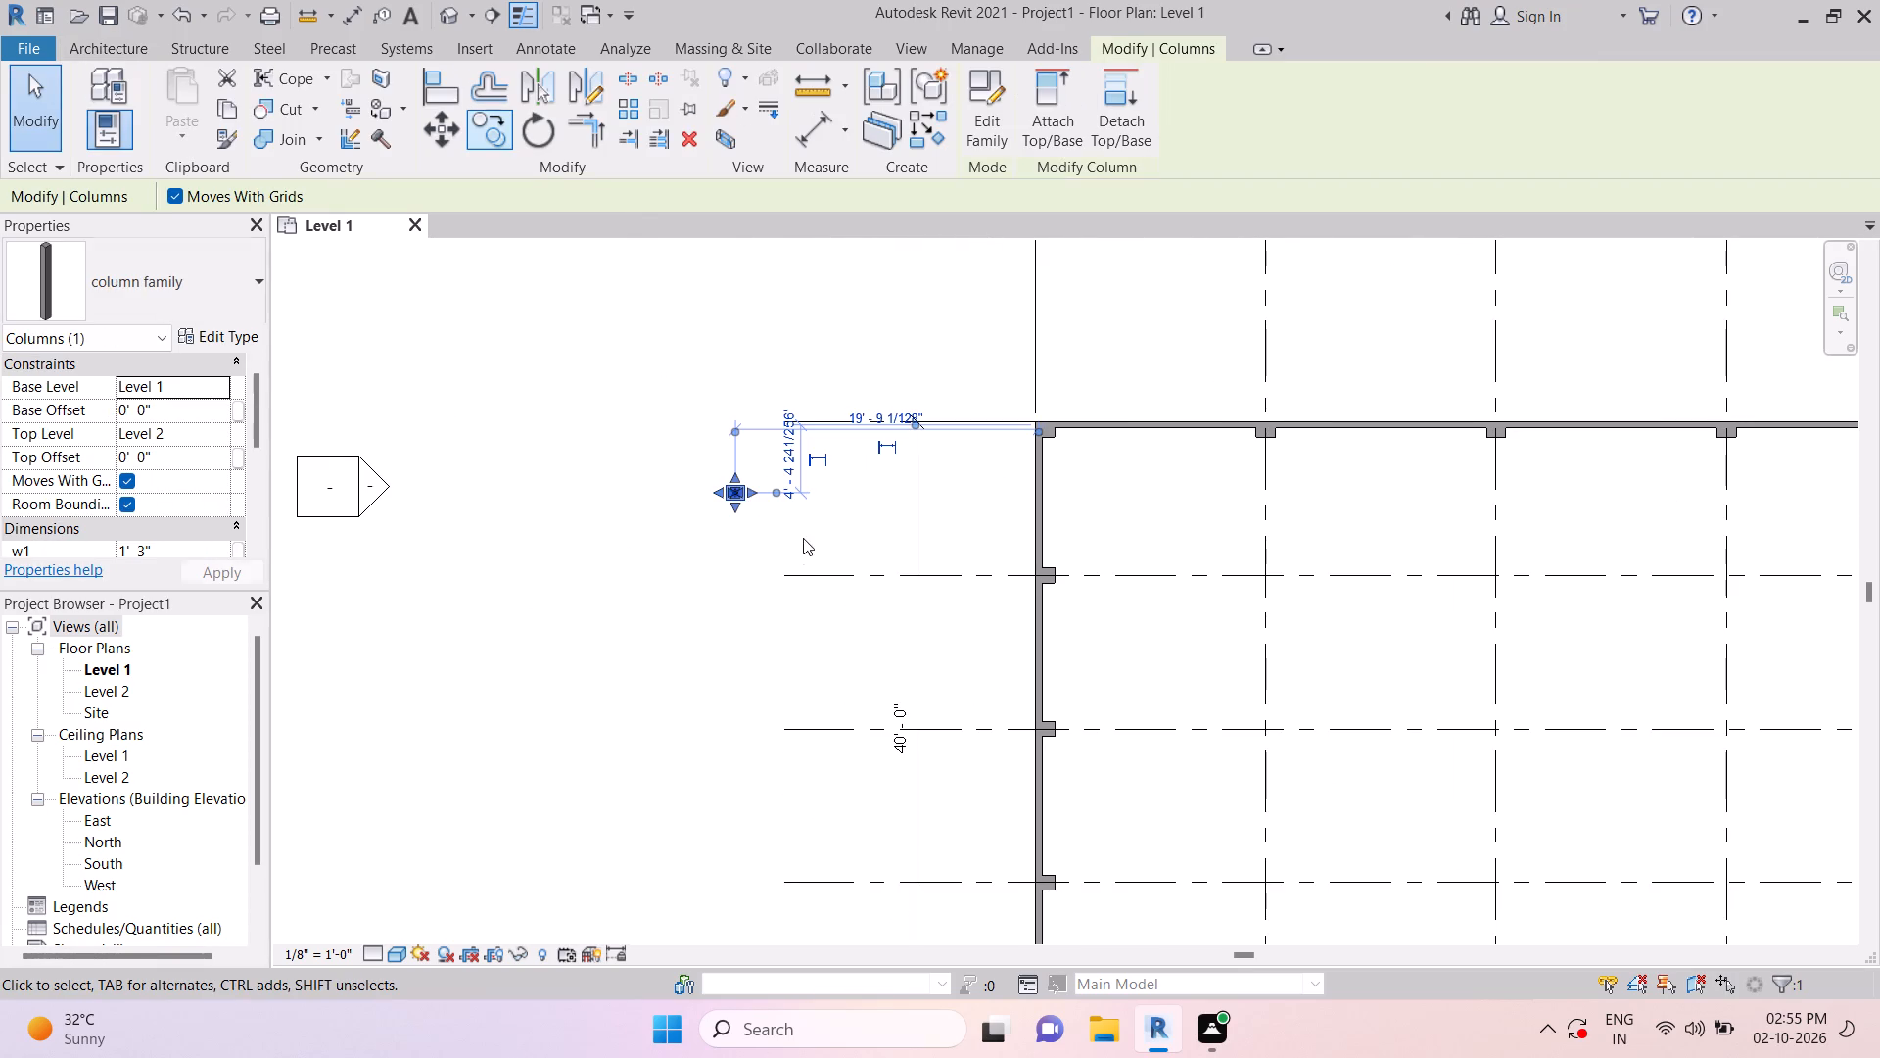
scroll(720, 487, "up", 15)
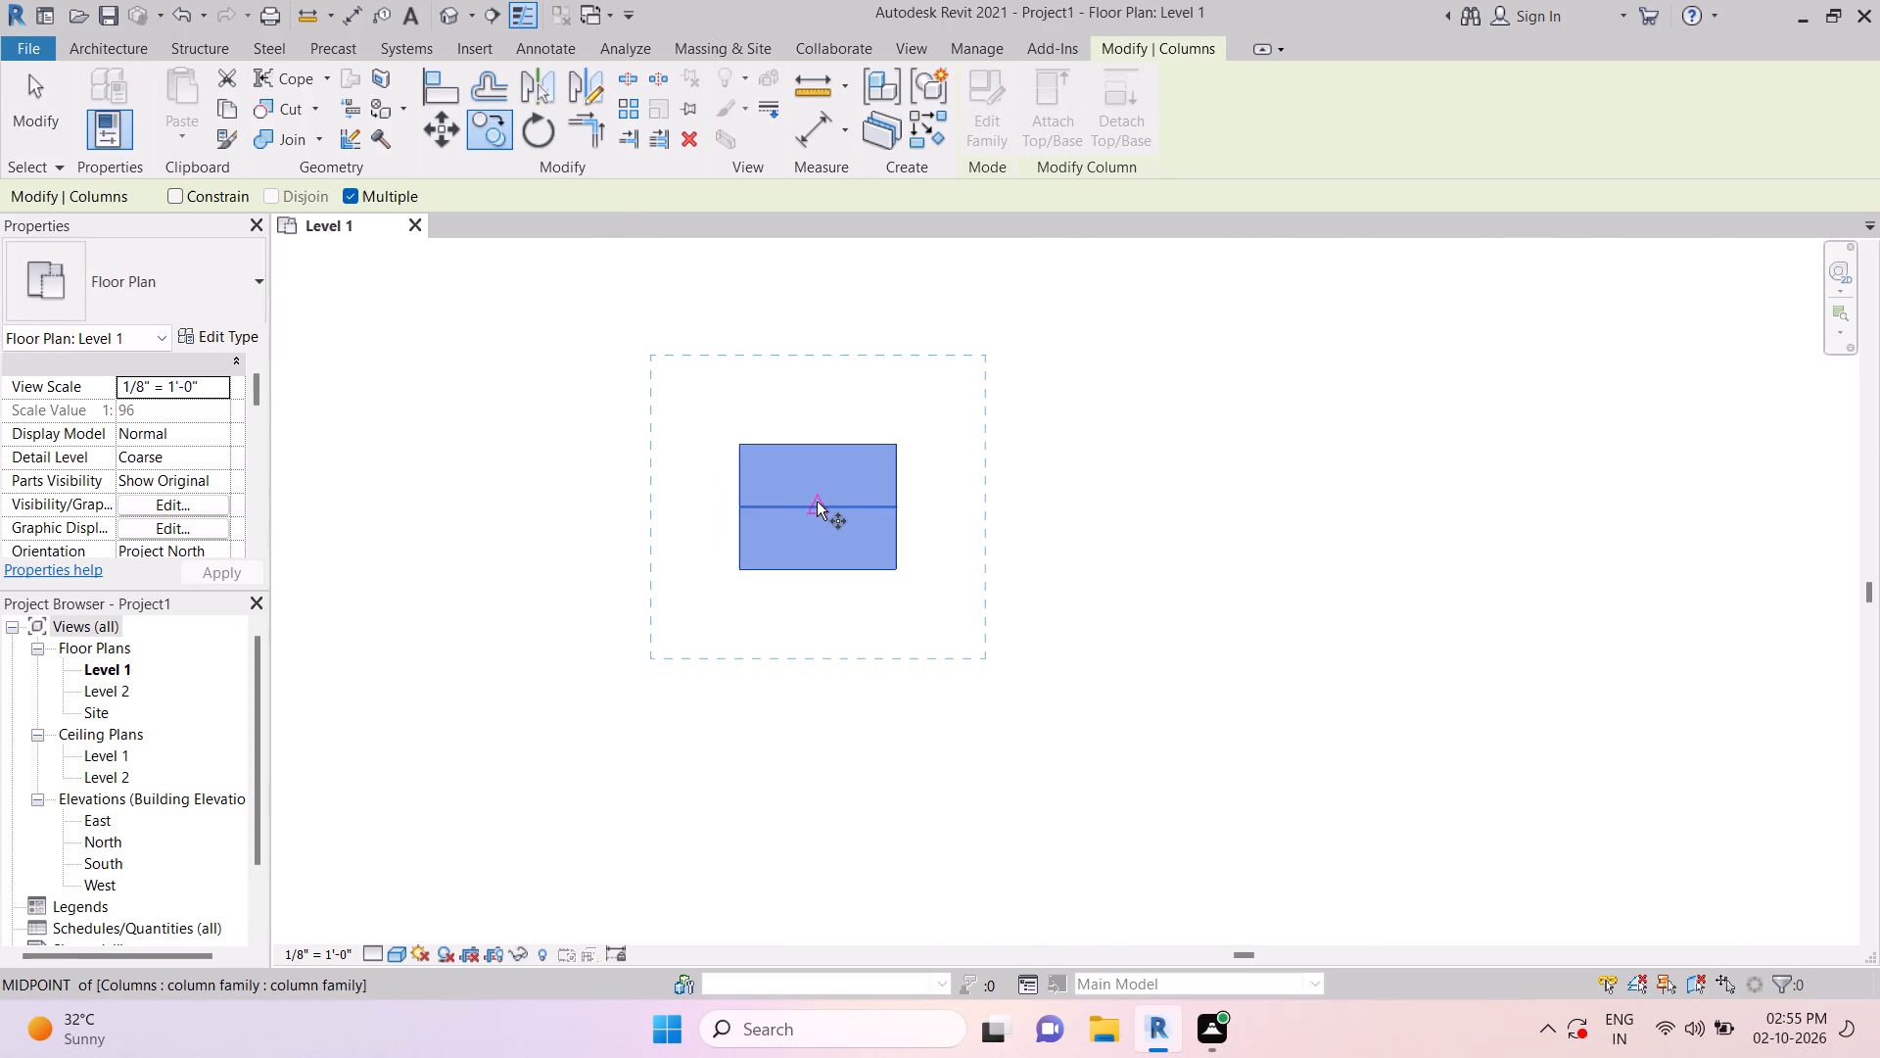
left_click(816, 501)
scroll(814, 501, "down", 12)
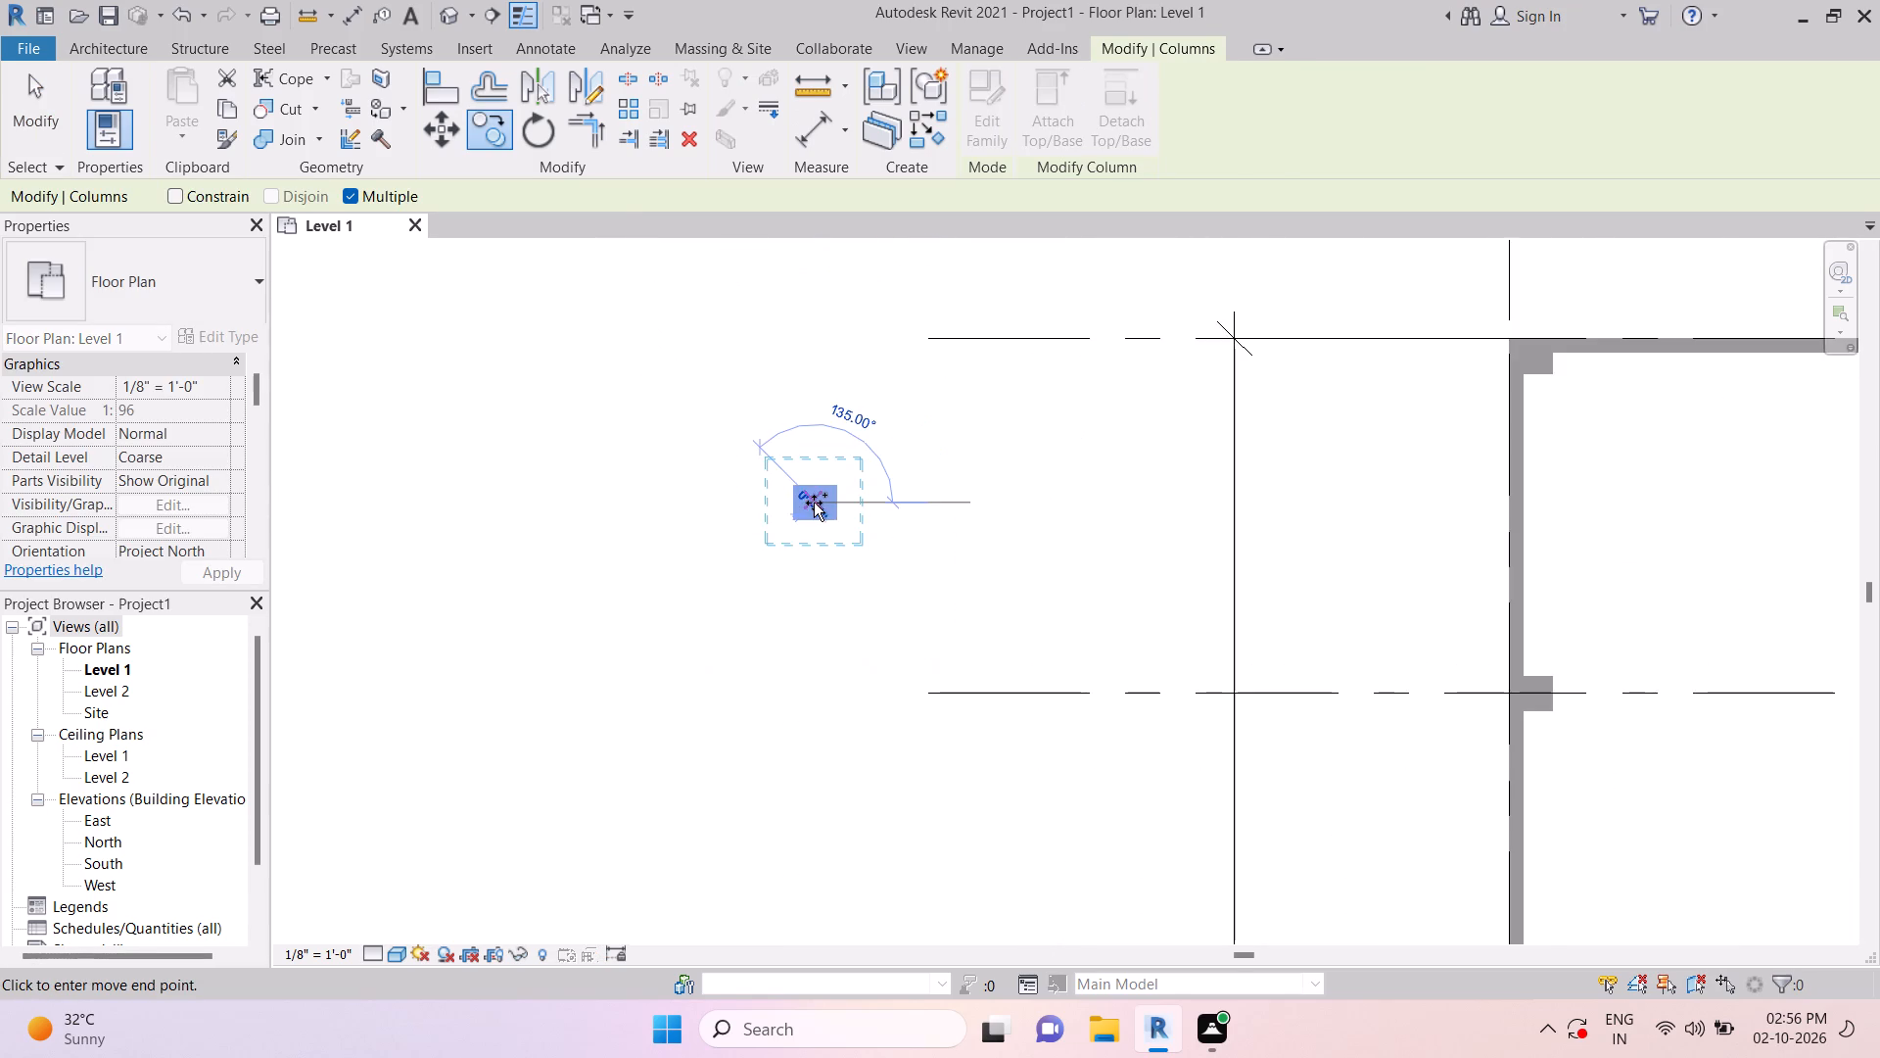
middle_click_drag(1450, 649, 1168, 640)
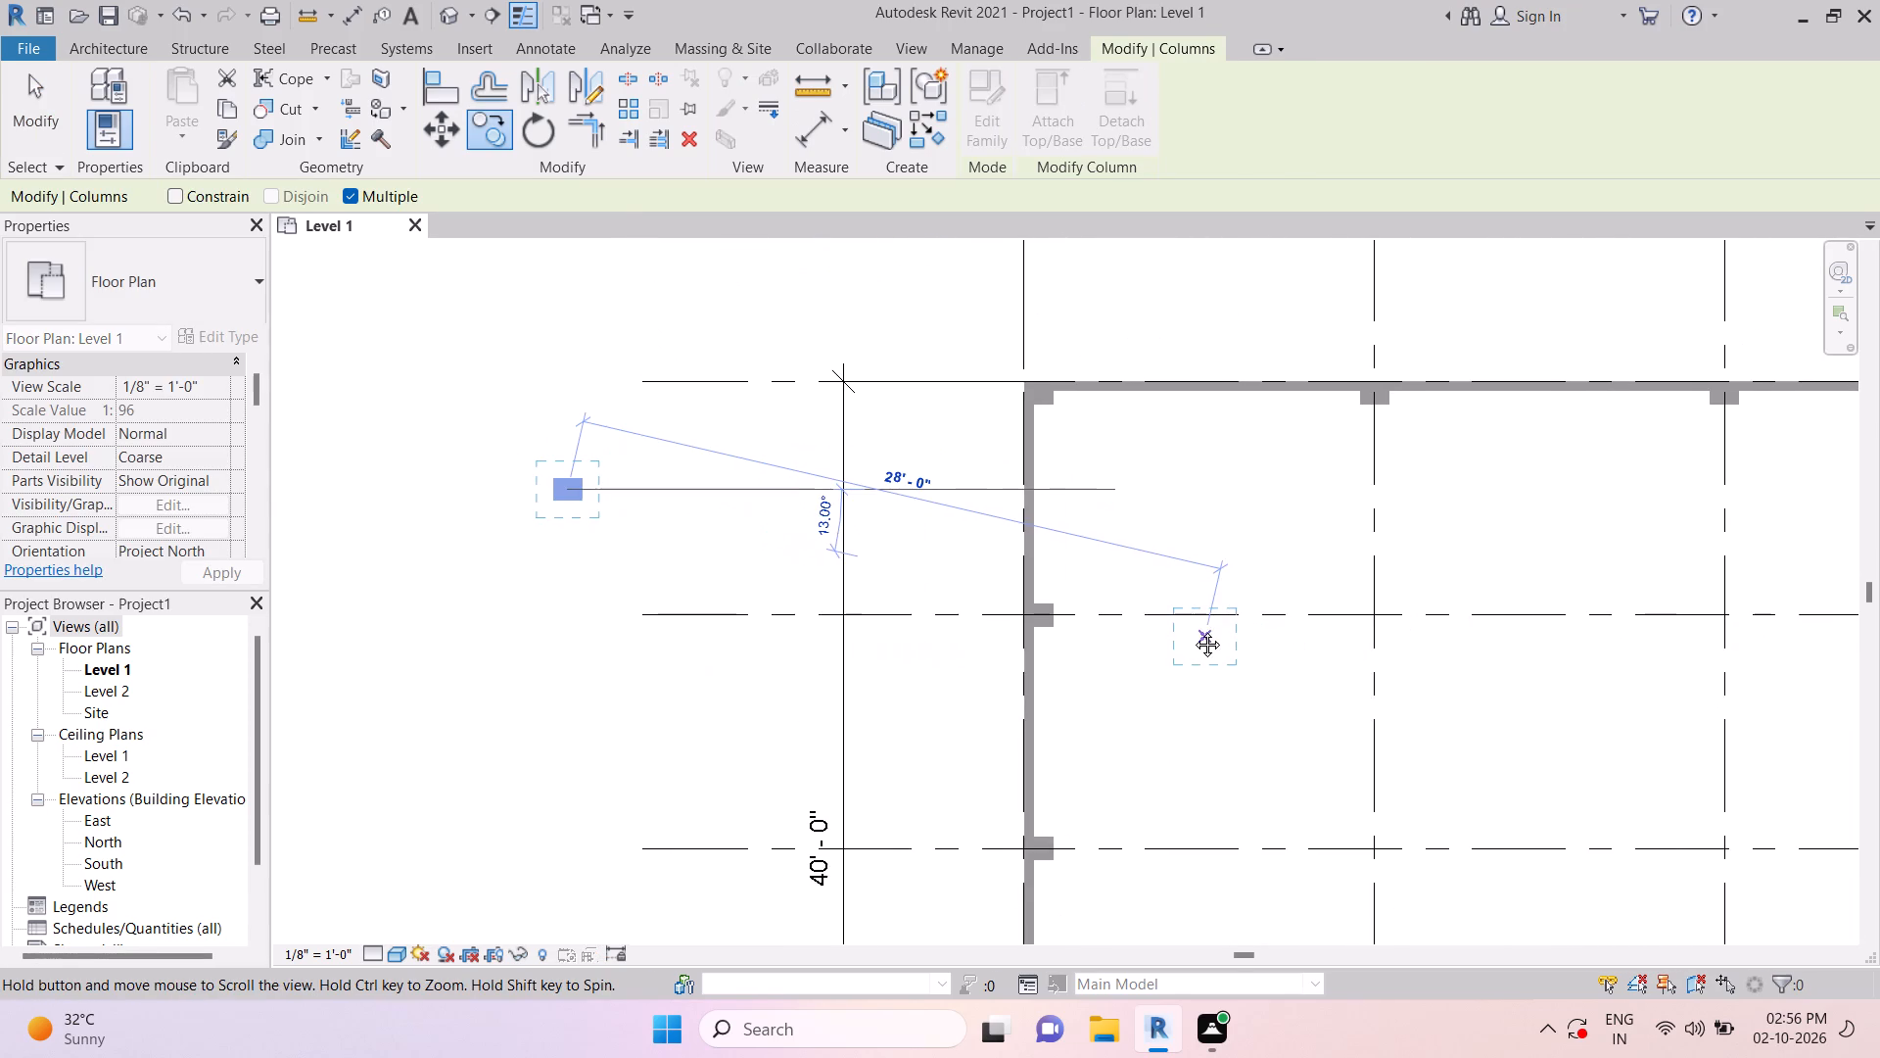
scroll(1347, 616, "up", 8)
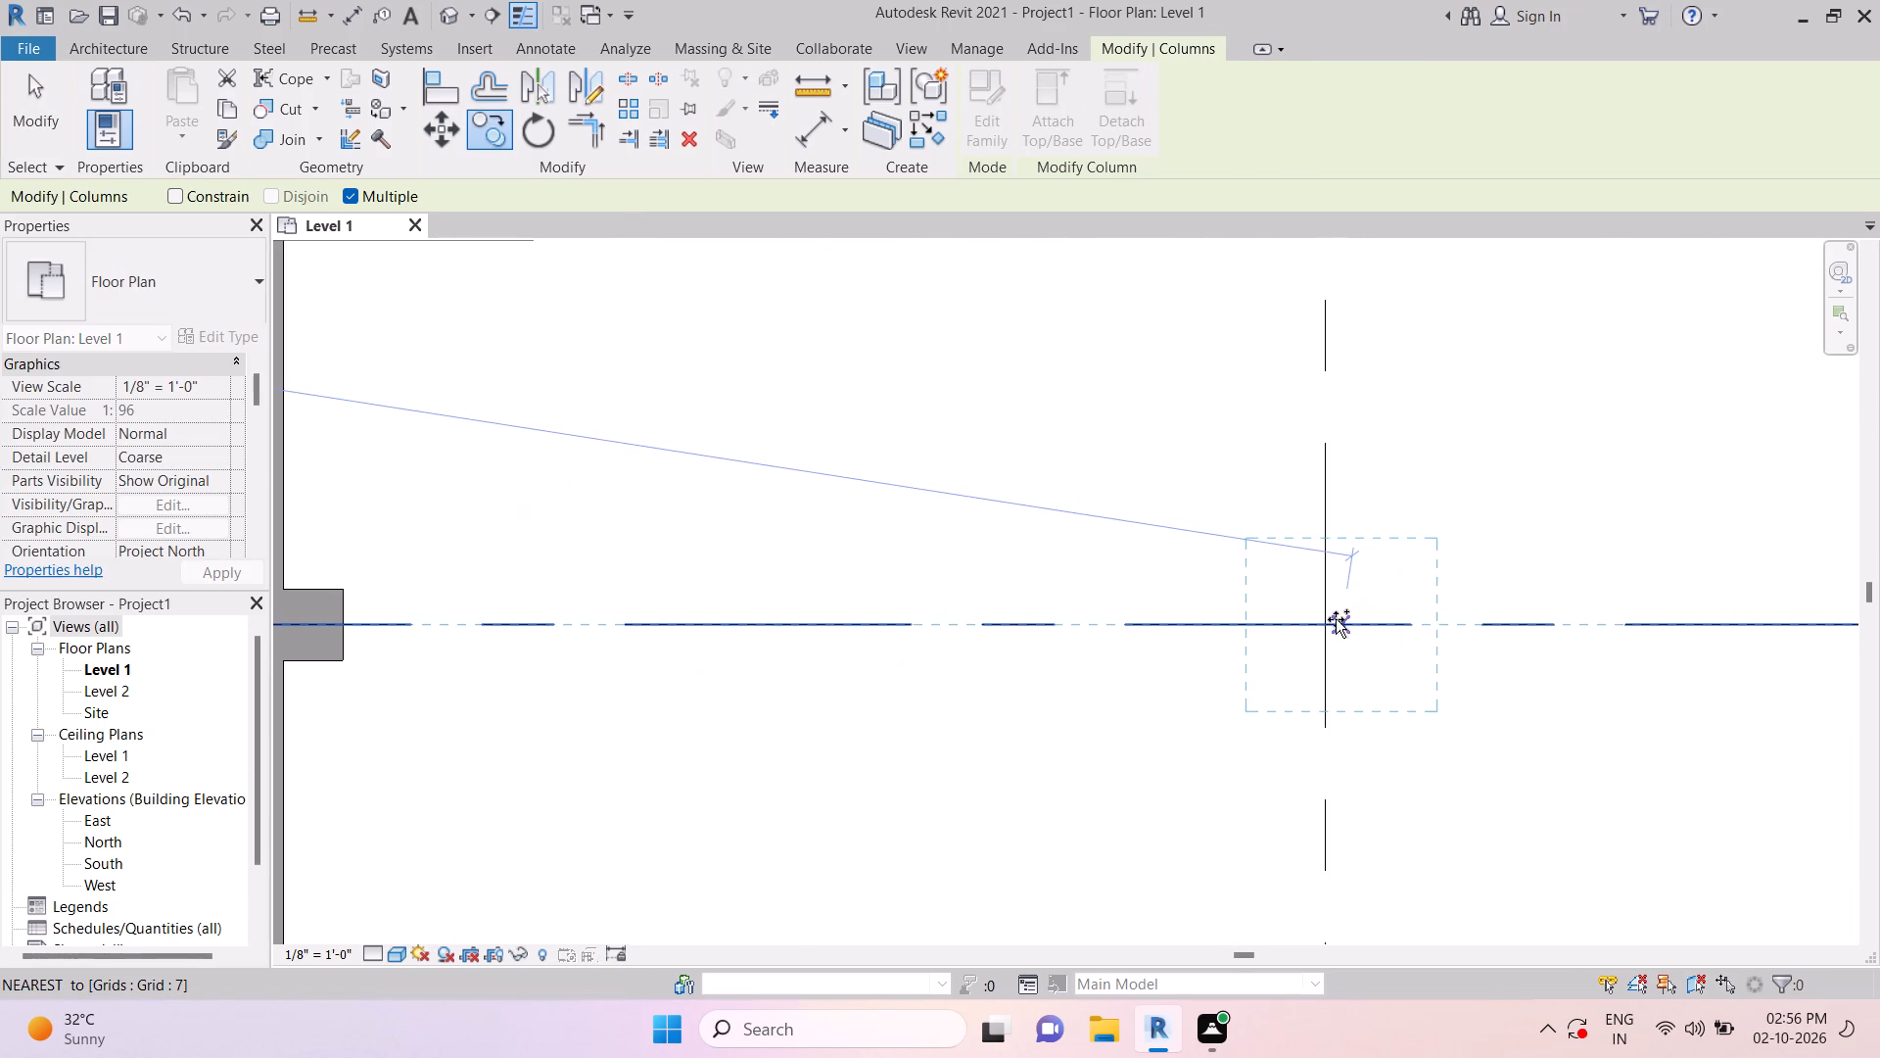
left_click(1327, 624)
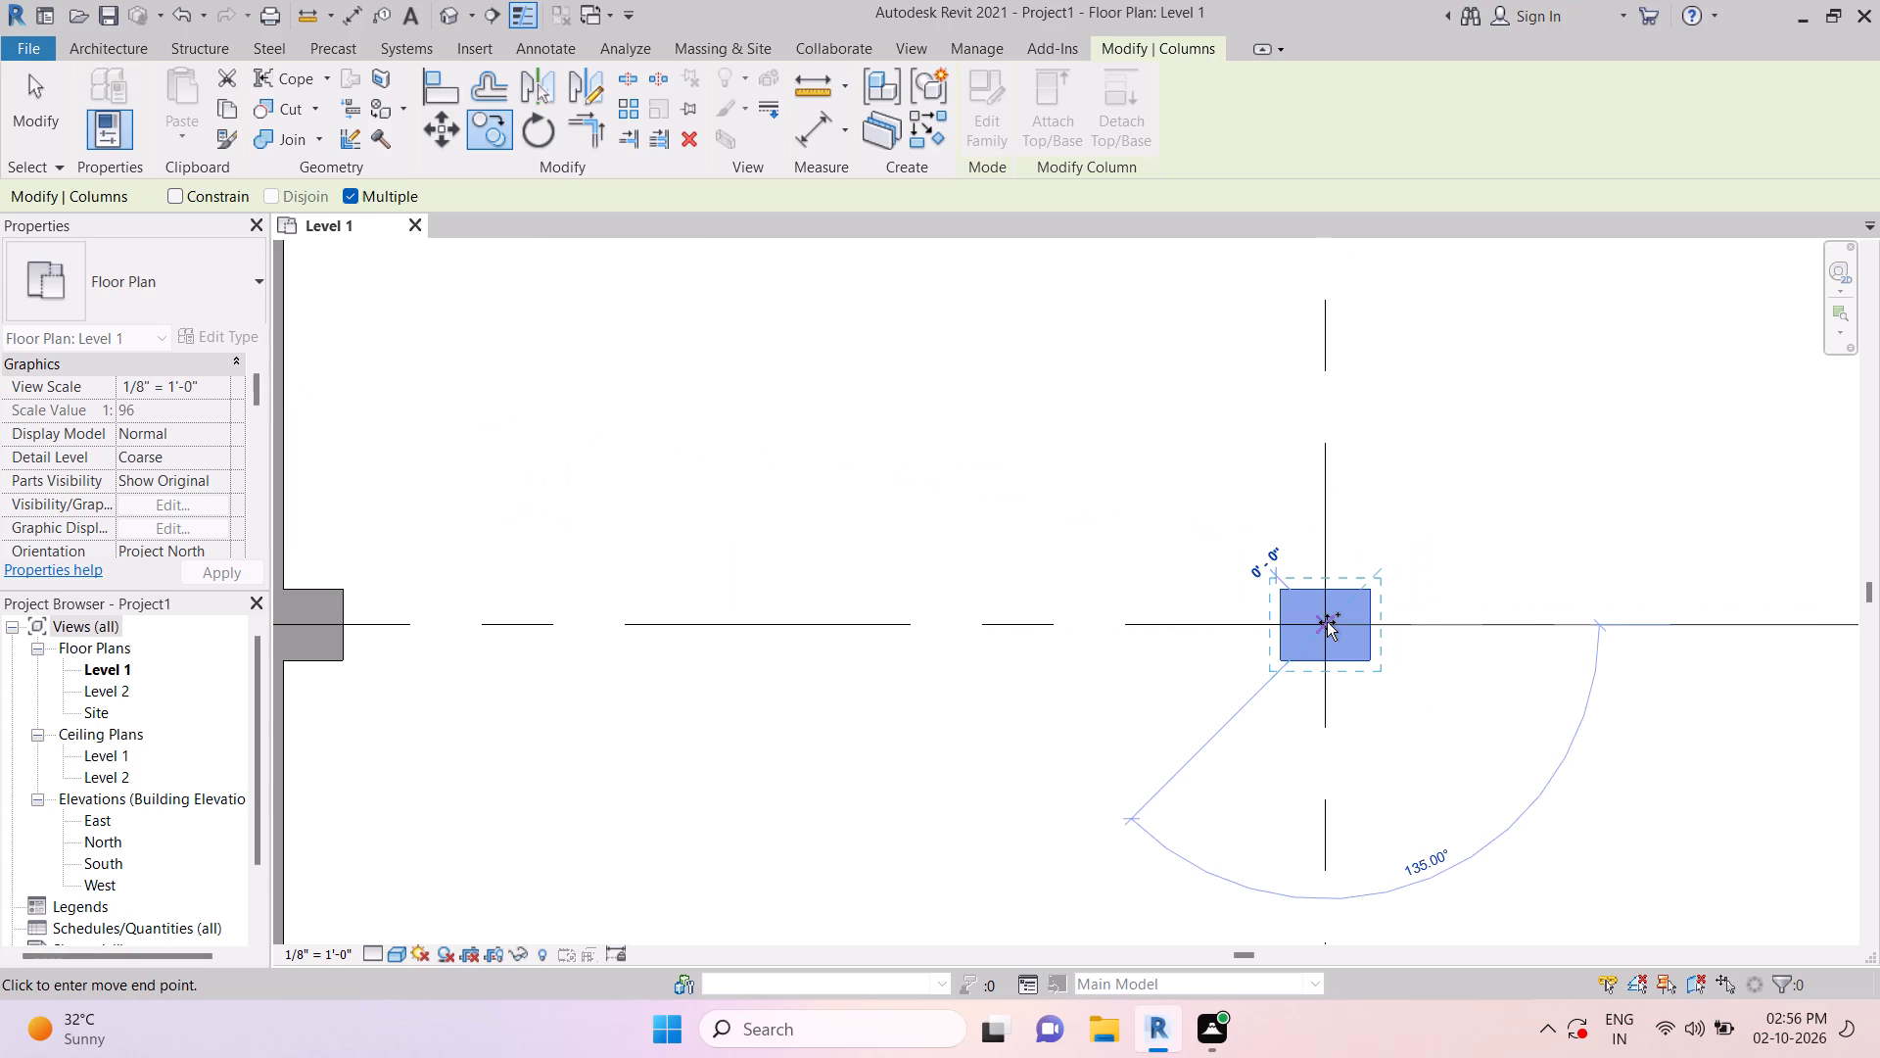
Place another column copy centered on the intersection of grids 3 and 7.
scroll(1327, 622, "down", 4)
middle_click_drag(1572, 655, 914, 654)
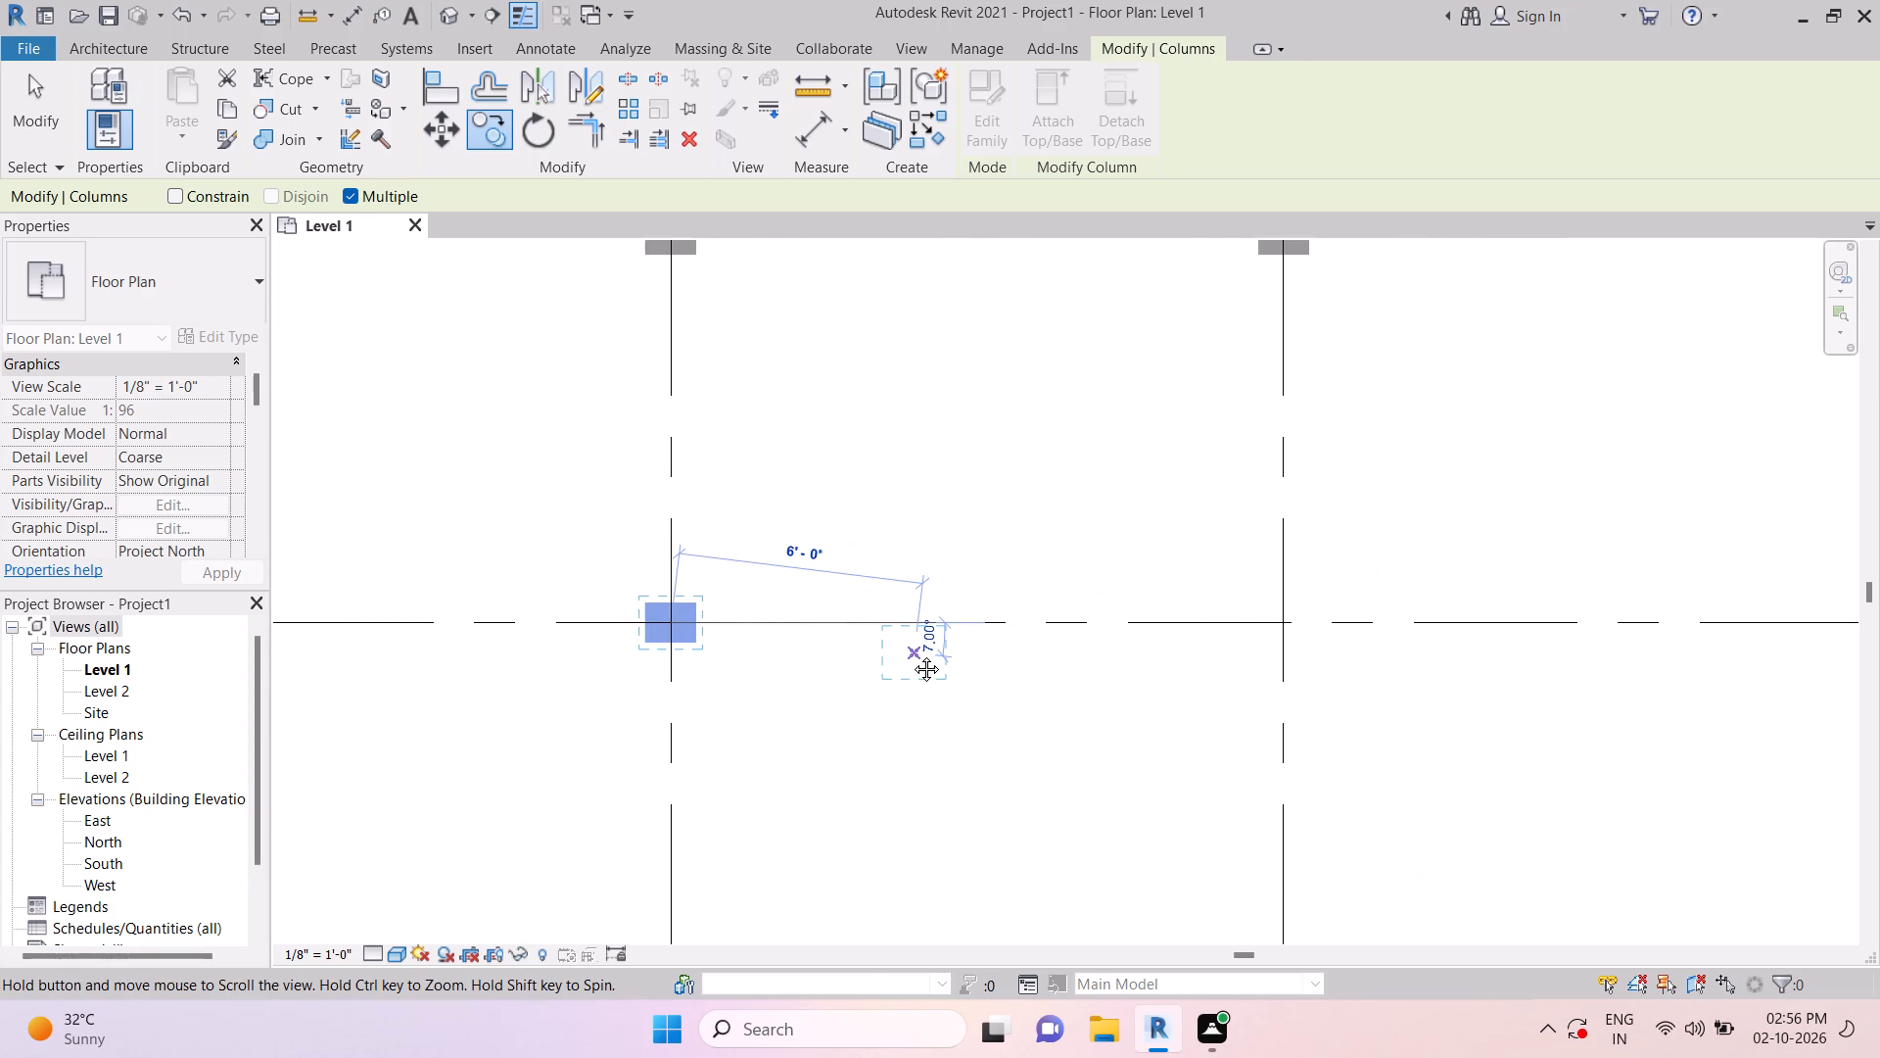
scroll(1293, 622, "up", 11)
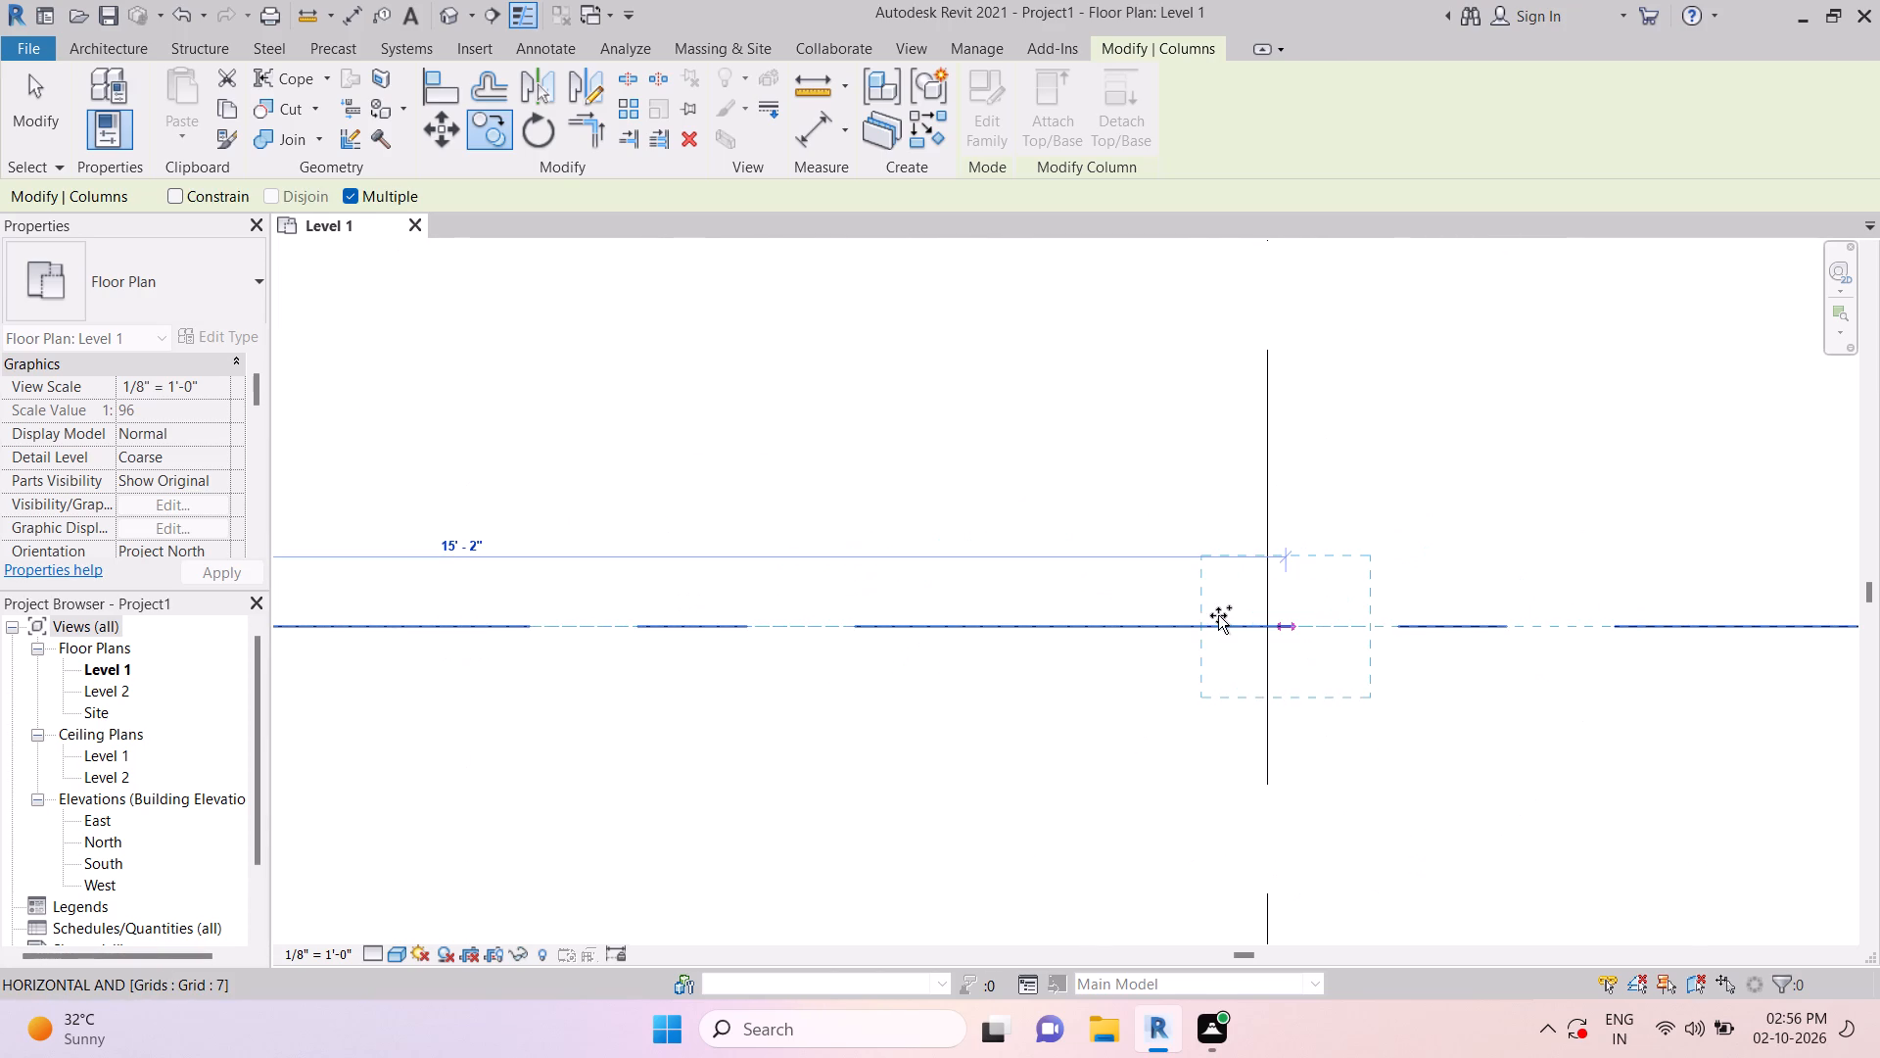
left_click(1255, 628)
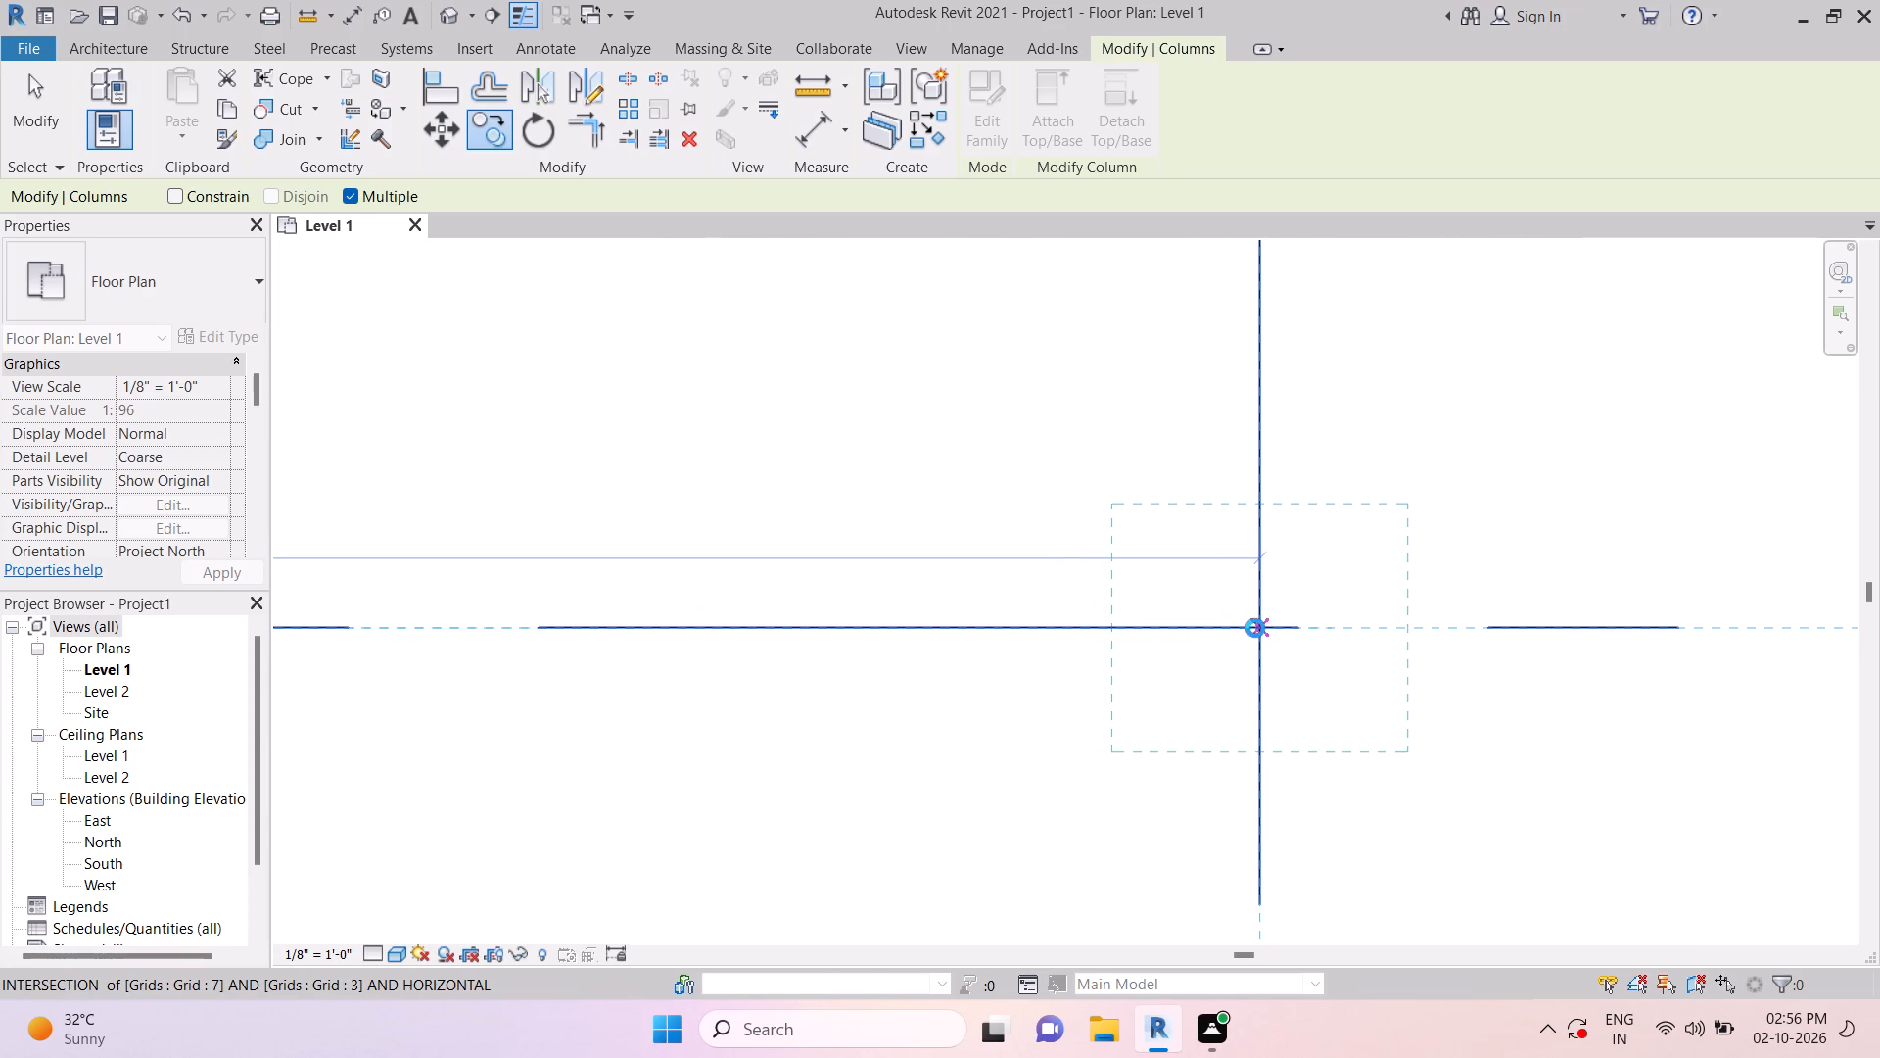
Place another column copy centered on the intersection of grids 4 and 7.
scroll(1256, 620, "down", 13)
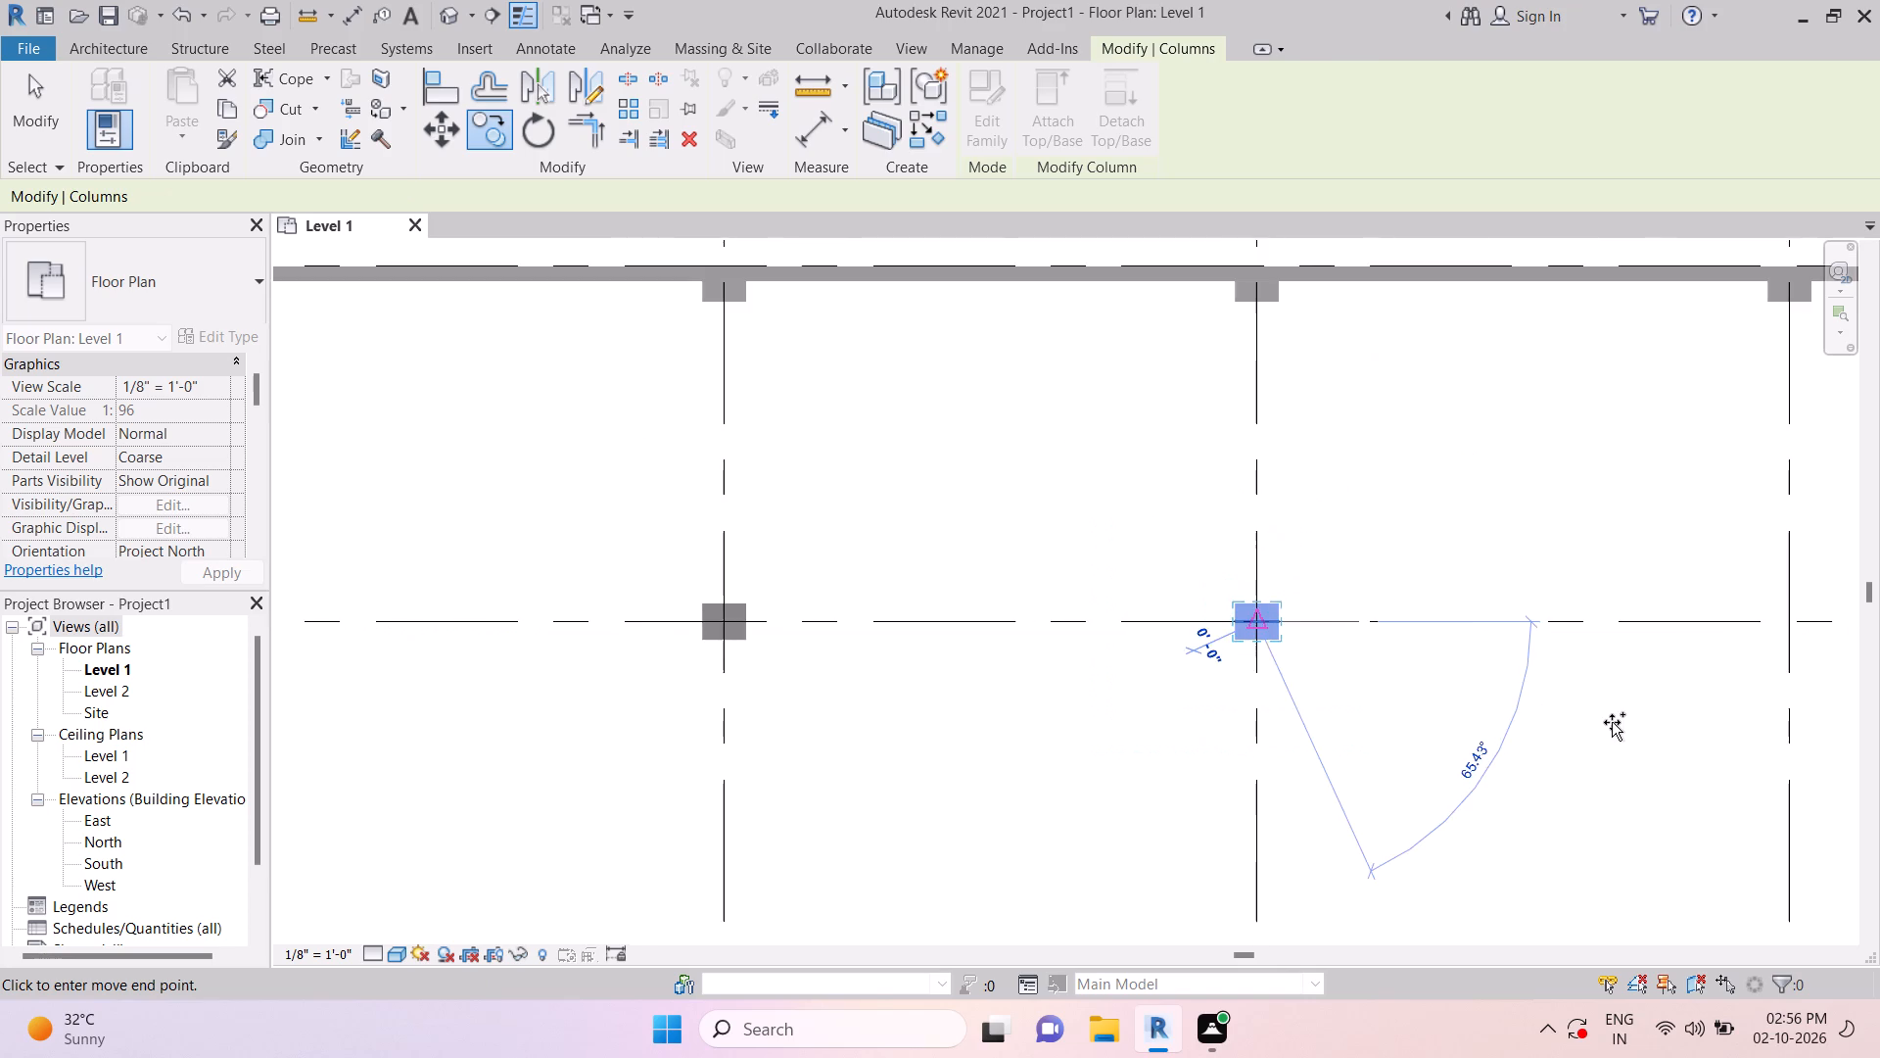
middle_click_drag(1565, 718, 1117, 744)
scroll(1275, 649, "up", 4)
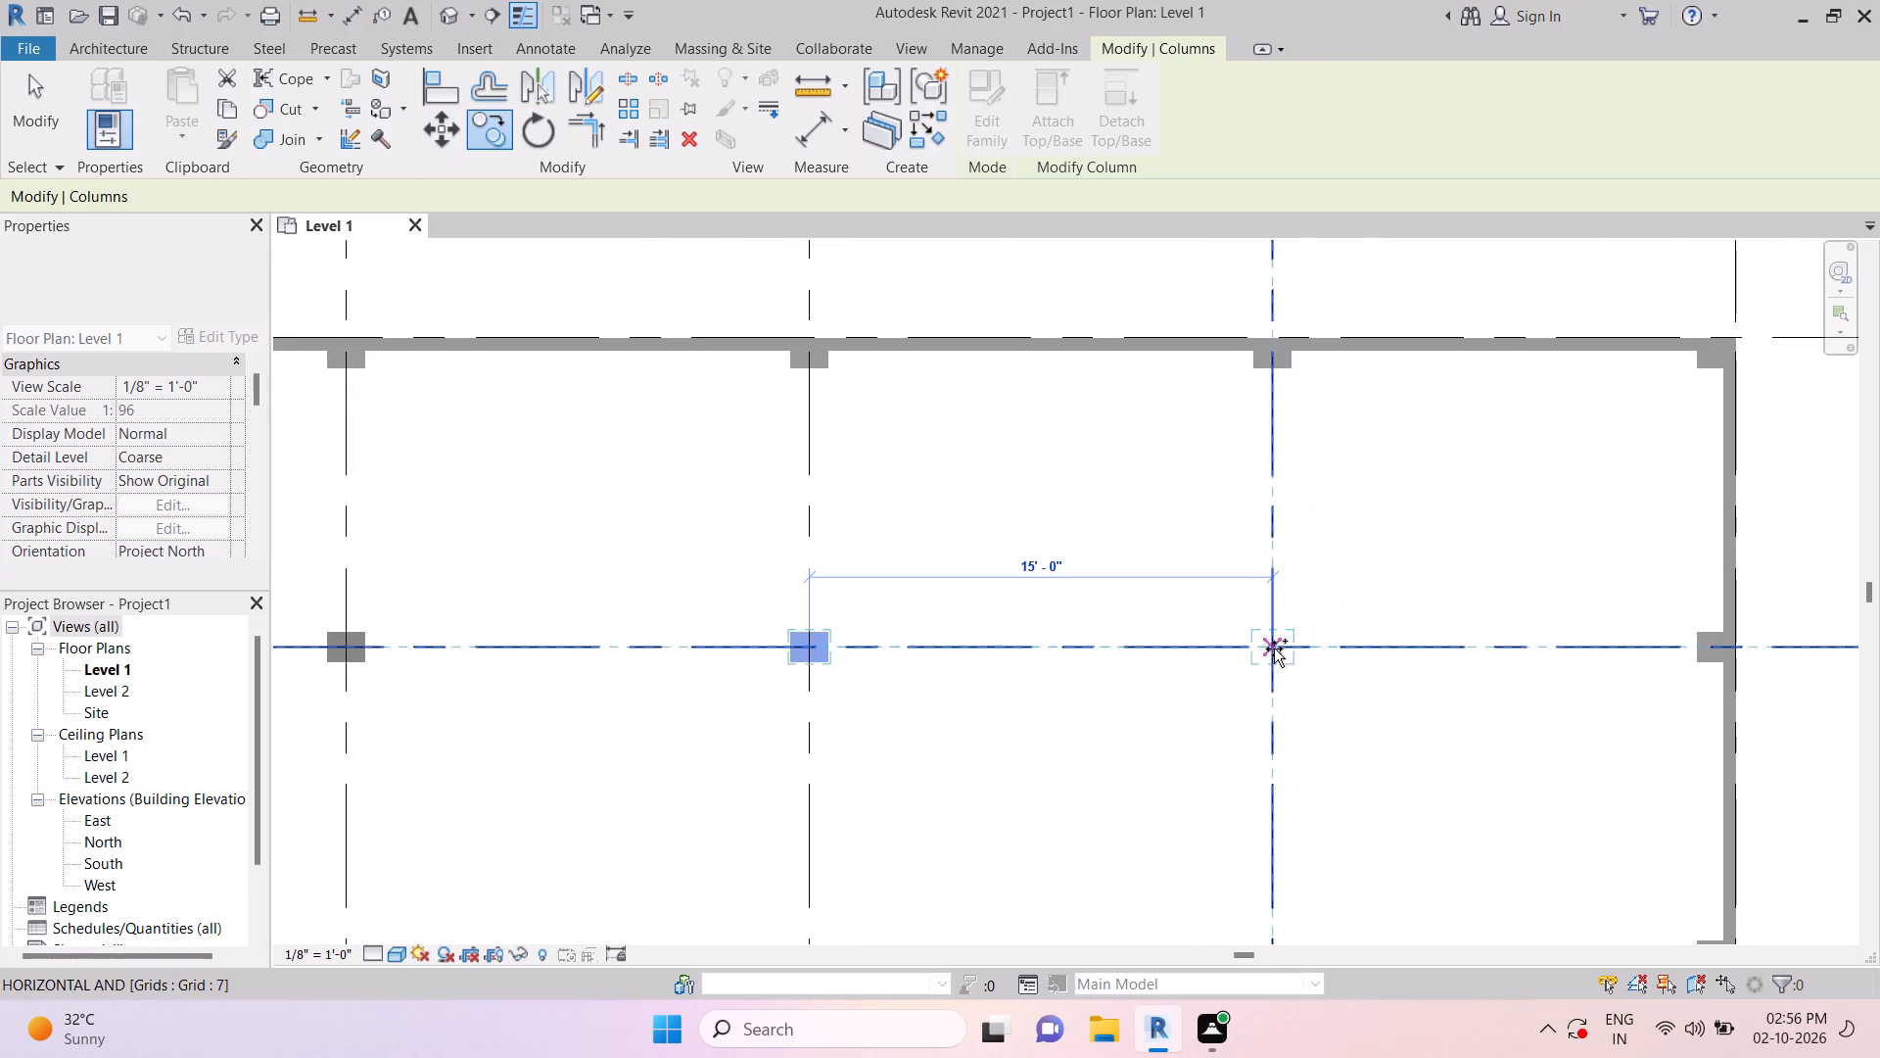
scroll(1274, 649, "up", 5)
left_click(1266, 640)
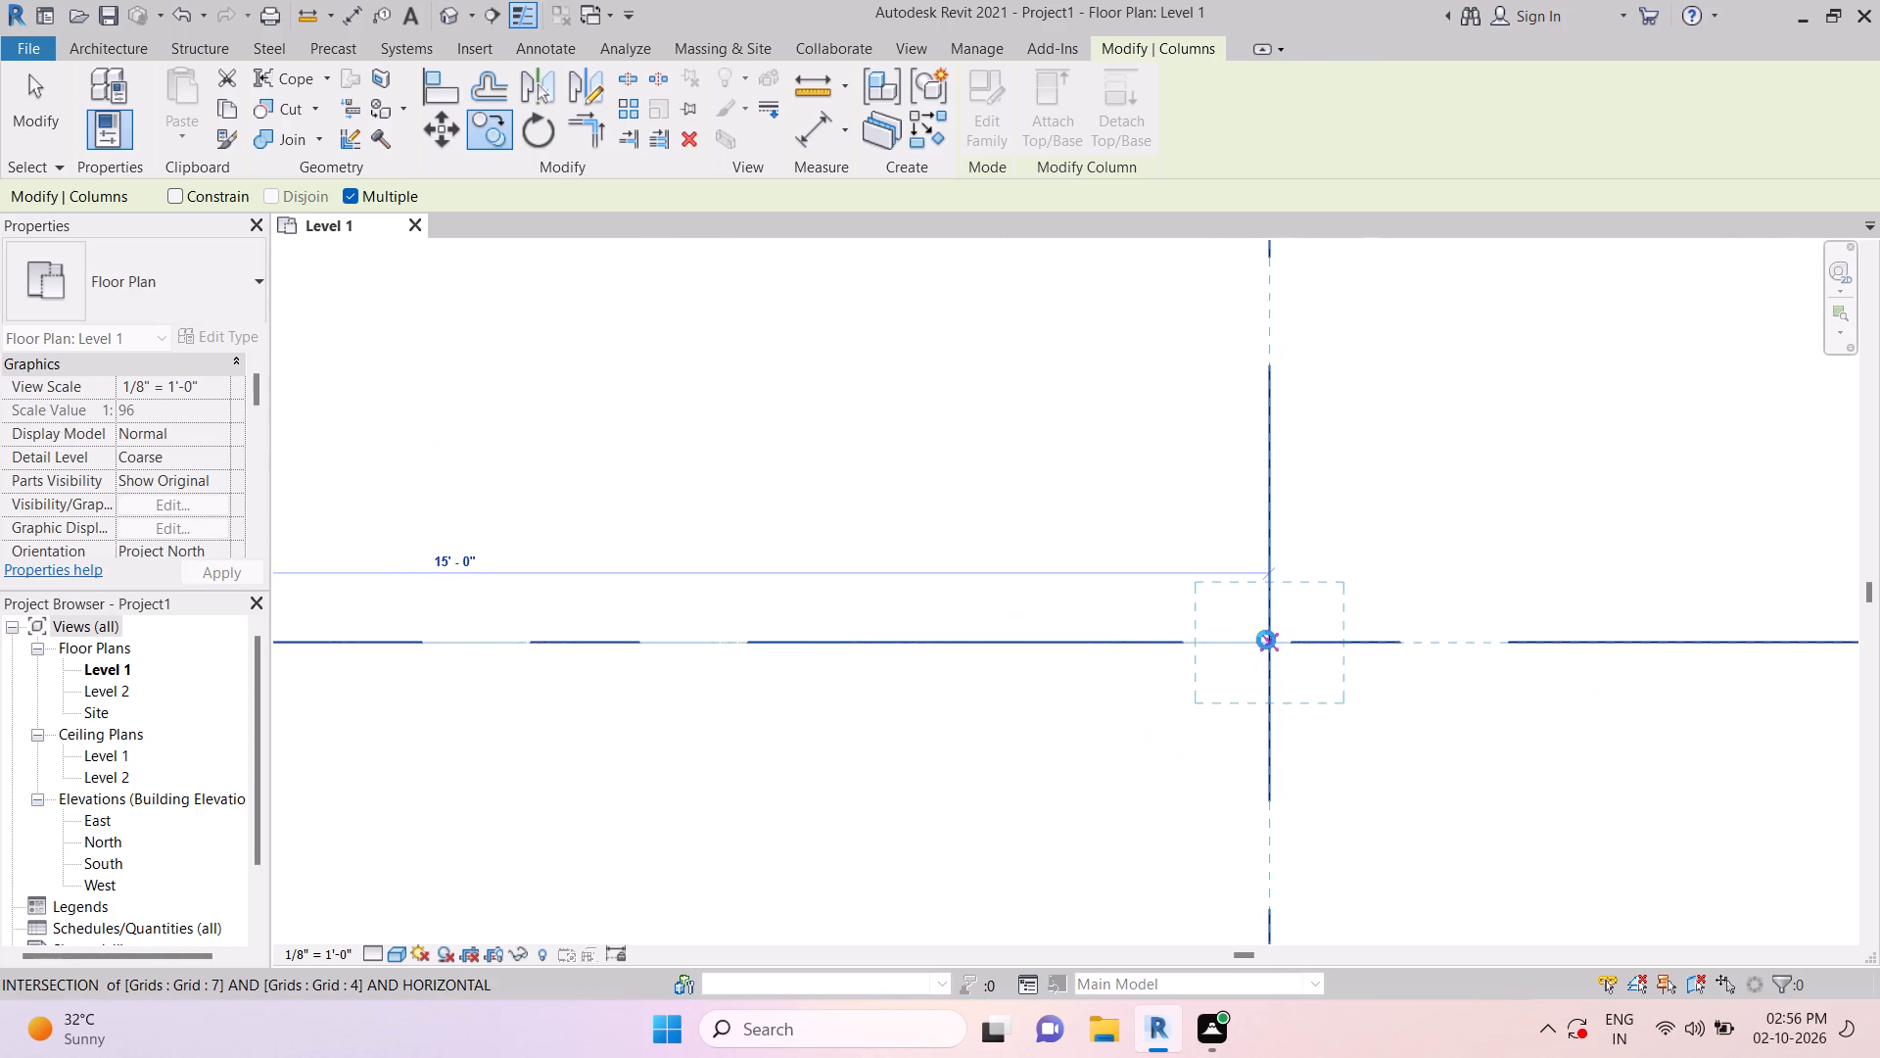
Place another column copy centered on the intersection of grids 4 and 8.
scroll(1266, 640, "down", 15)
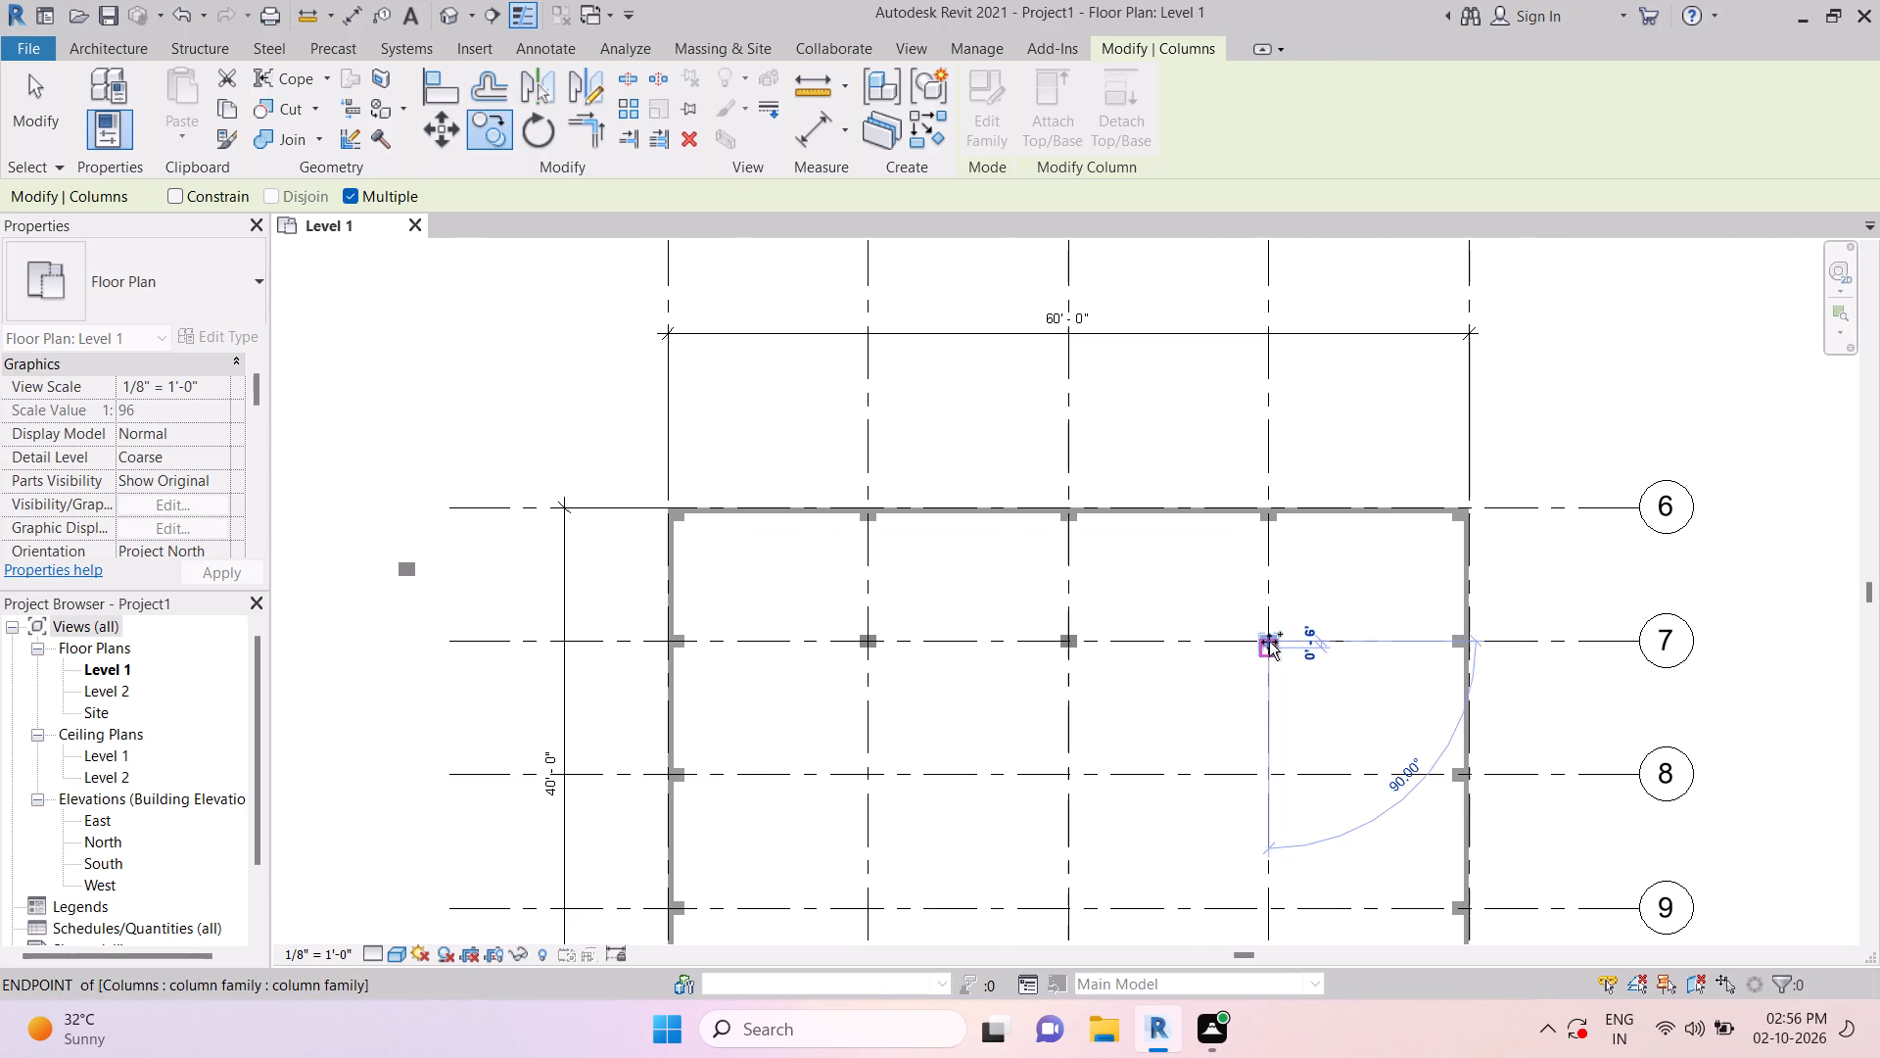
middle_click_drag(1291, 792, 1304, 688)
scroll(1286, 660, "up", 5)
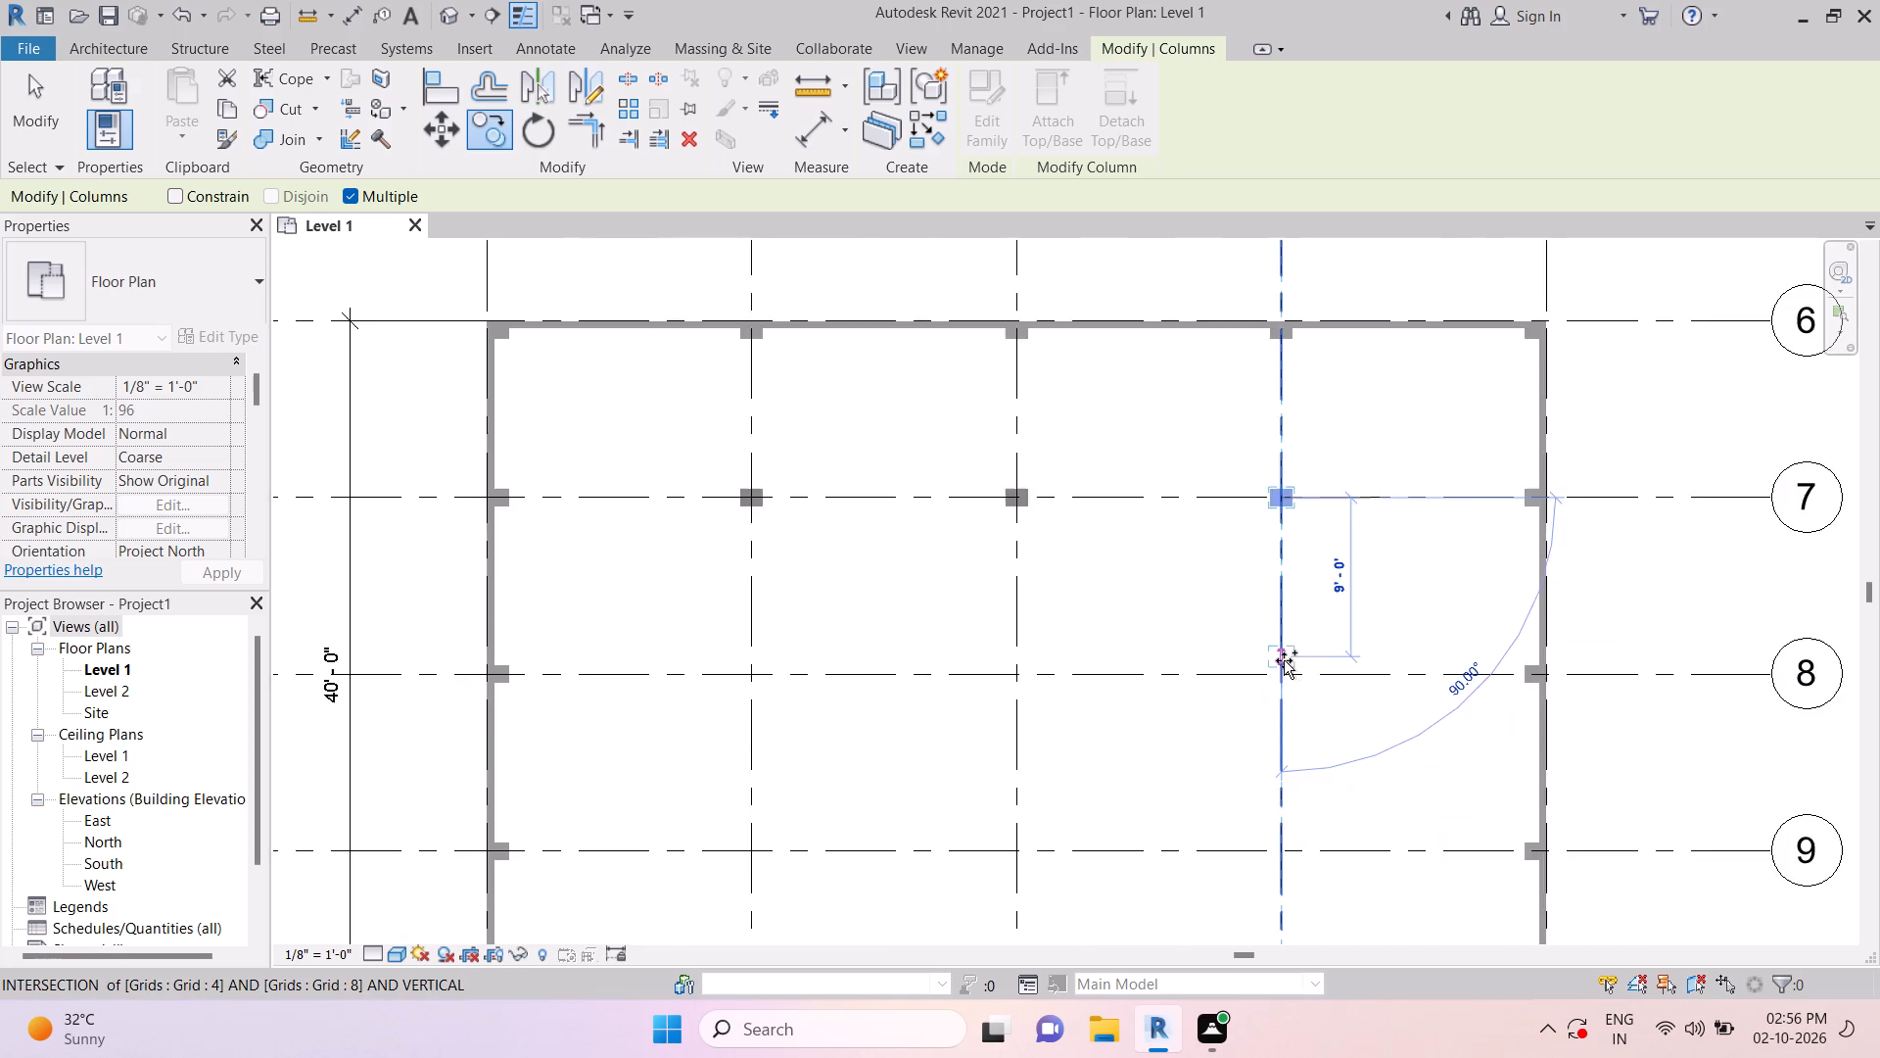
scroll(1284, 660, "up", 10)
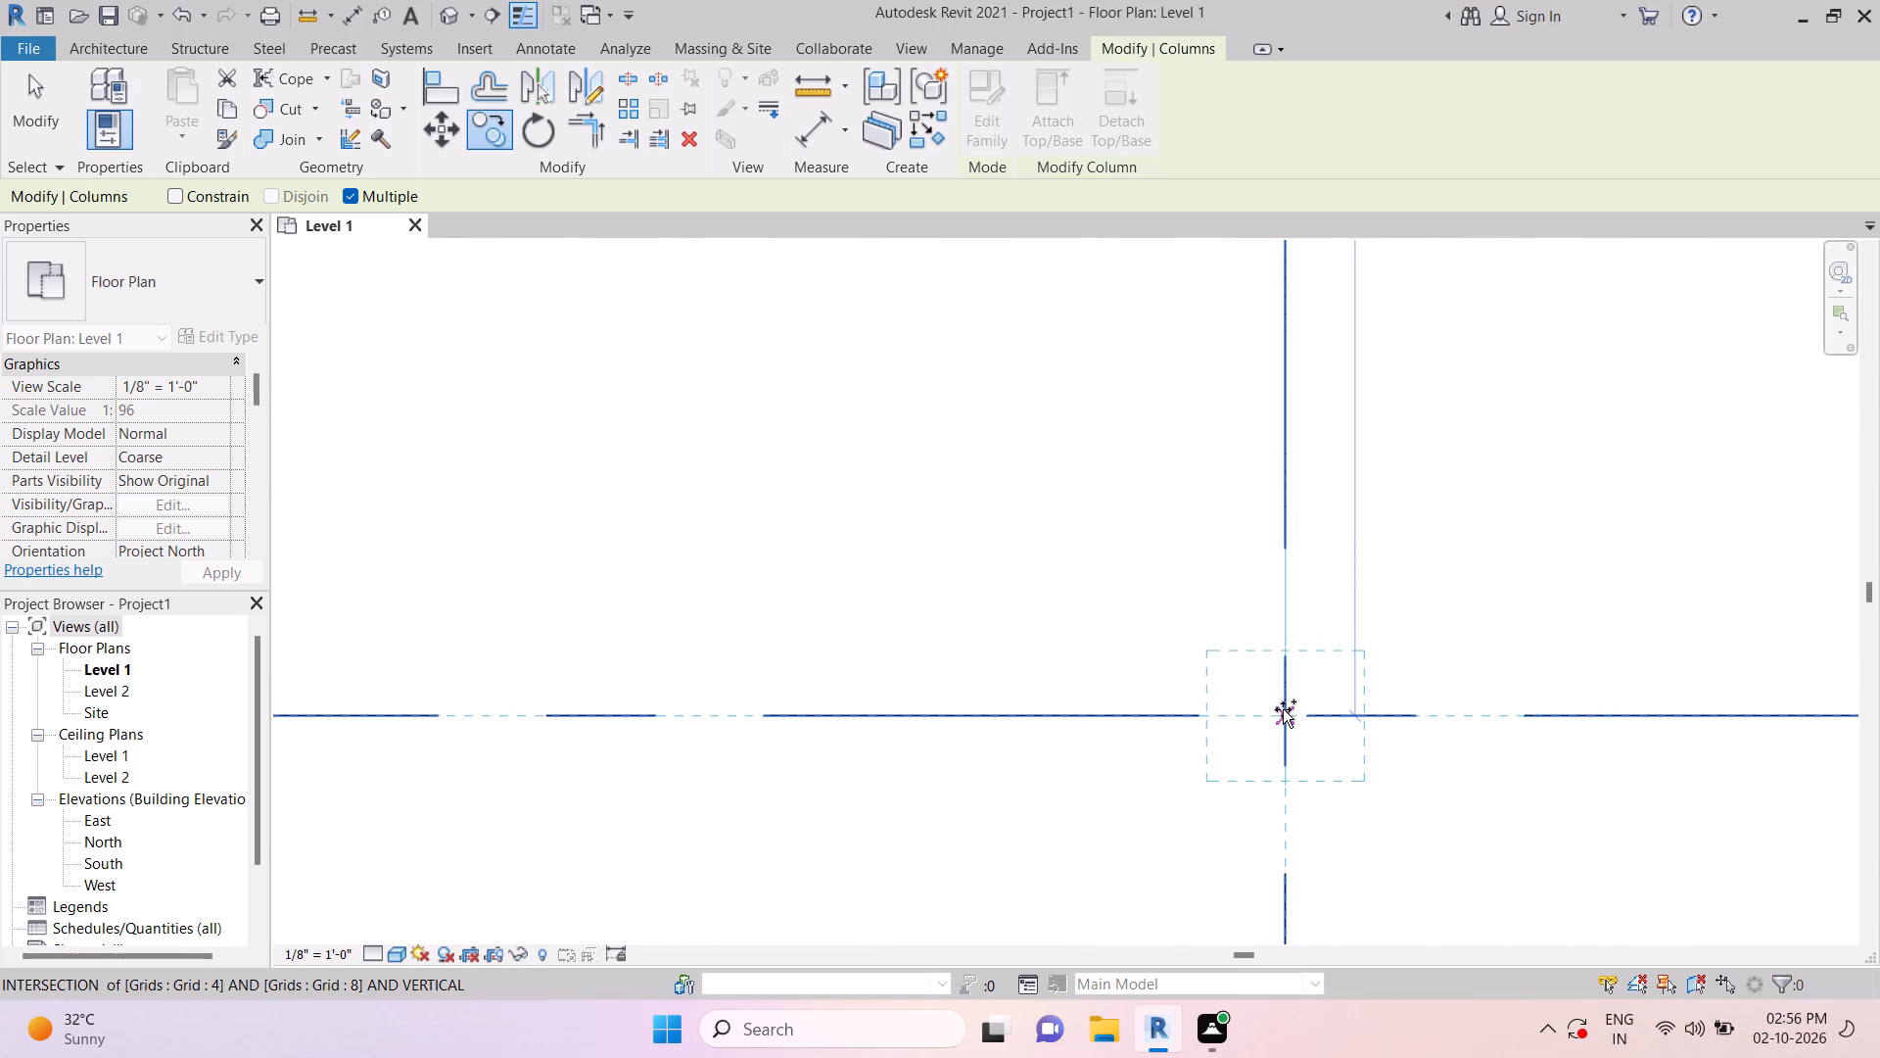
left_click(1283, 709)
Place another column copy centered on the intersection of grids 3 and 8.
scroll(1319, 637, "down", 5)
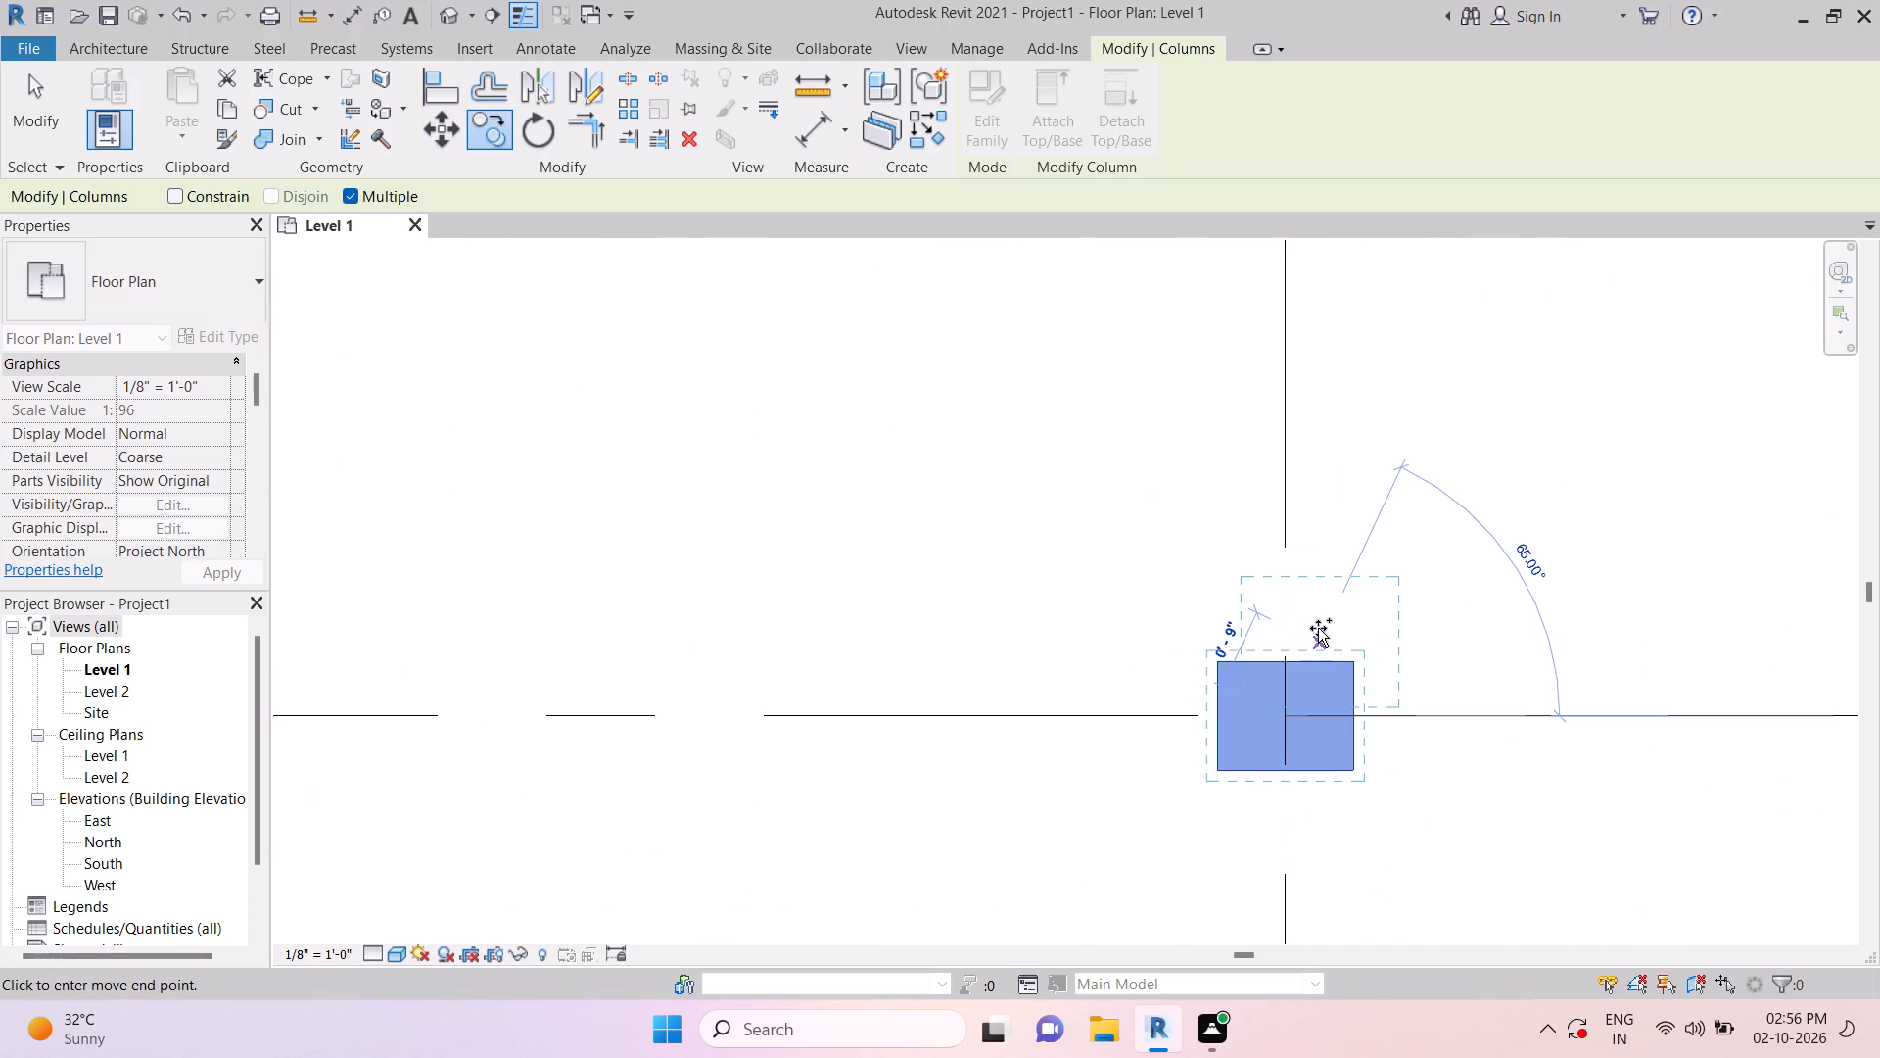
scroll(1319, 626, "down", 3)
scroll(1432, 605, "down", 2)
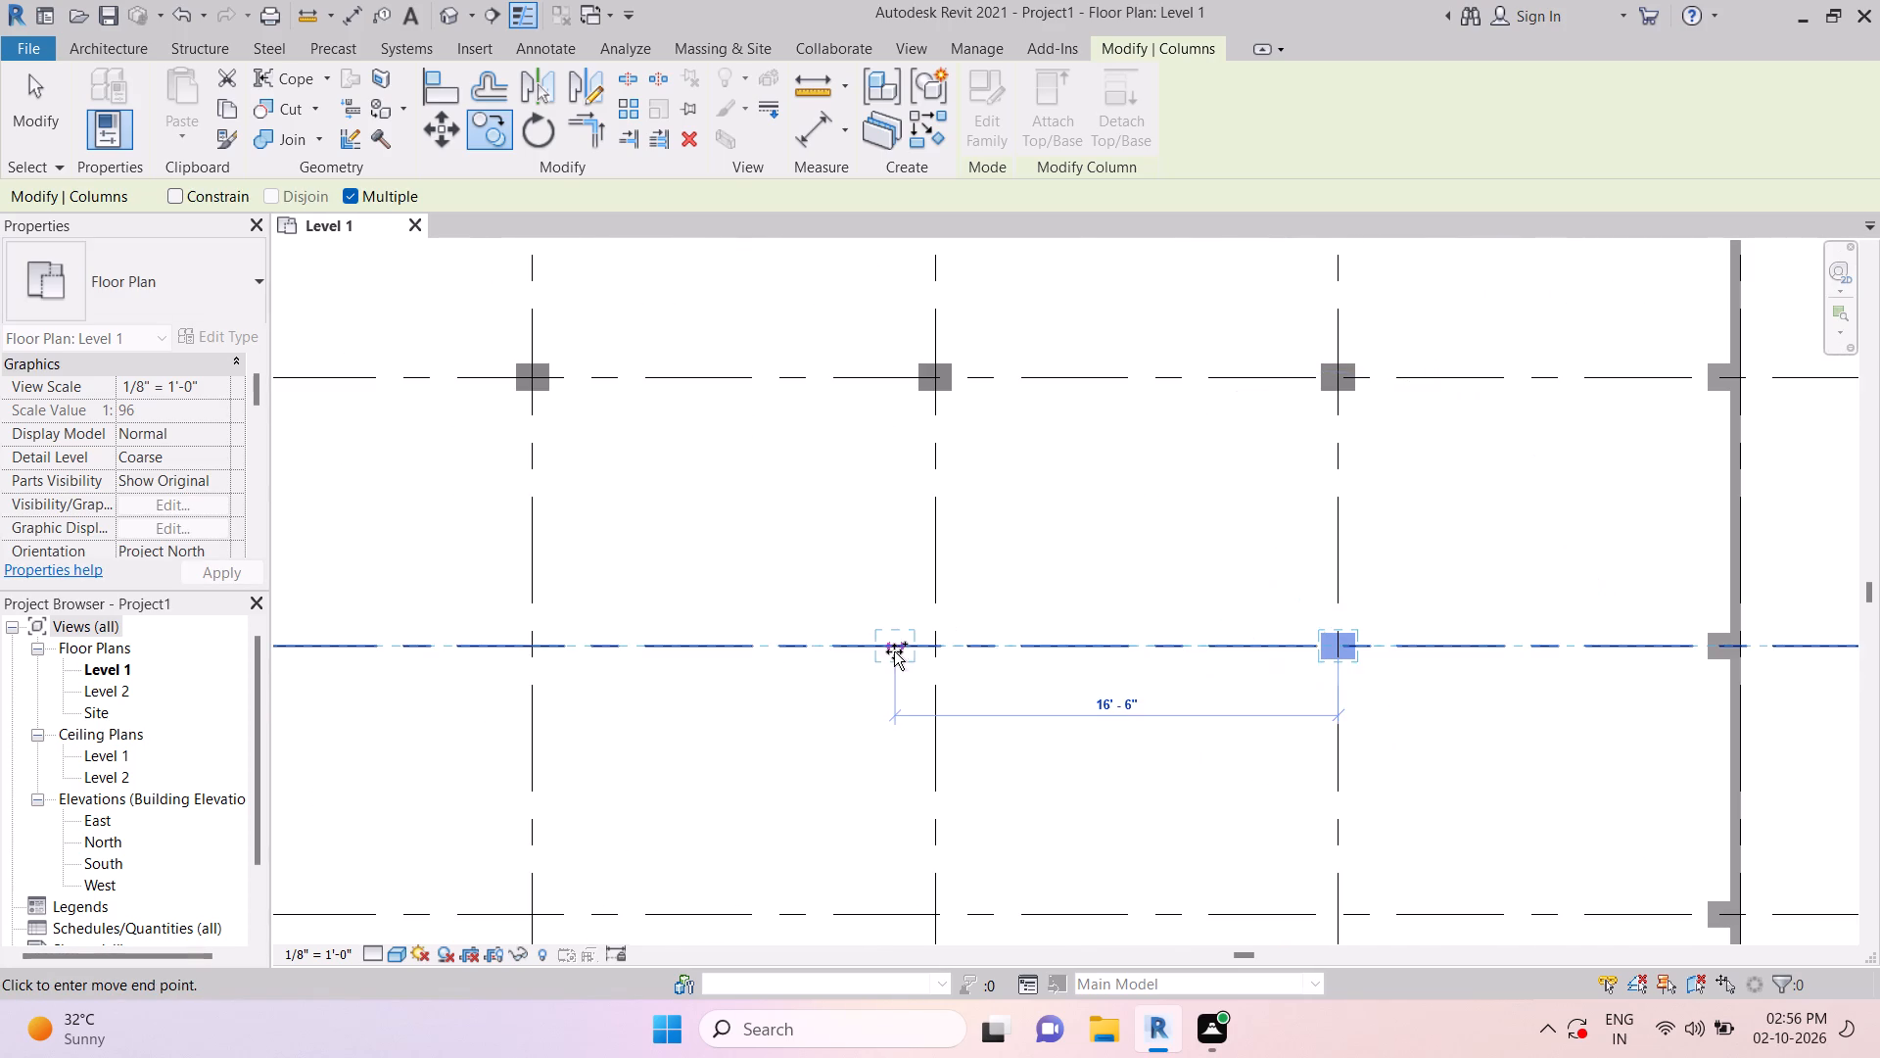
scroll(907, 654, "up", 14)
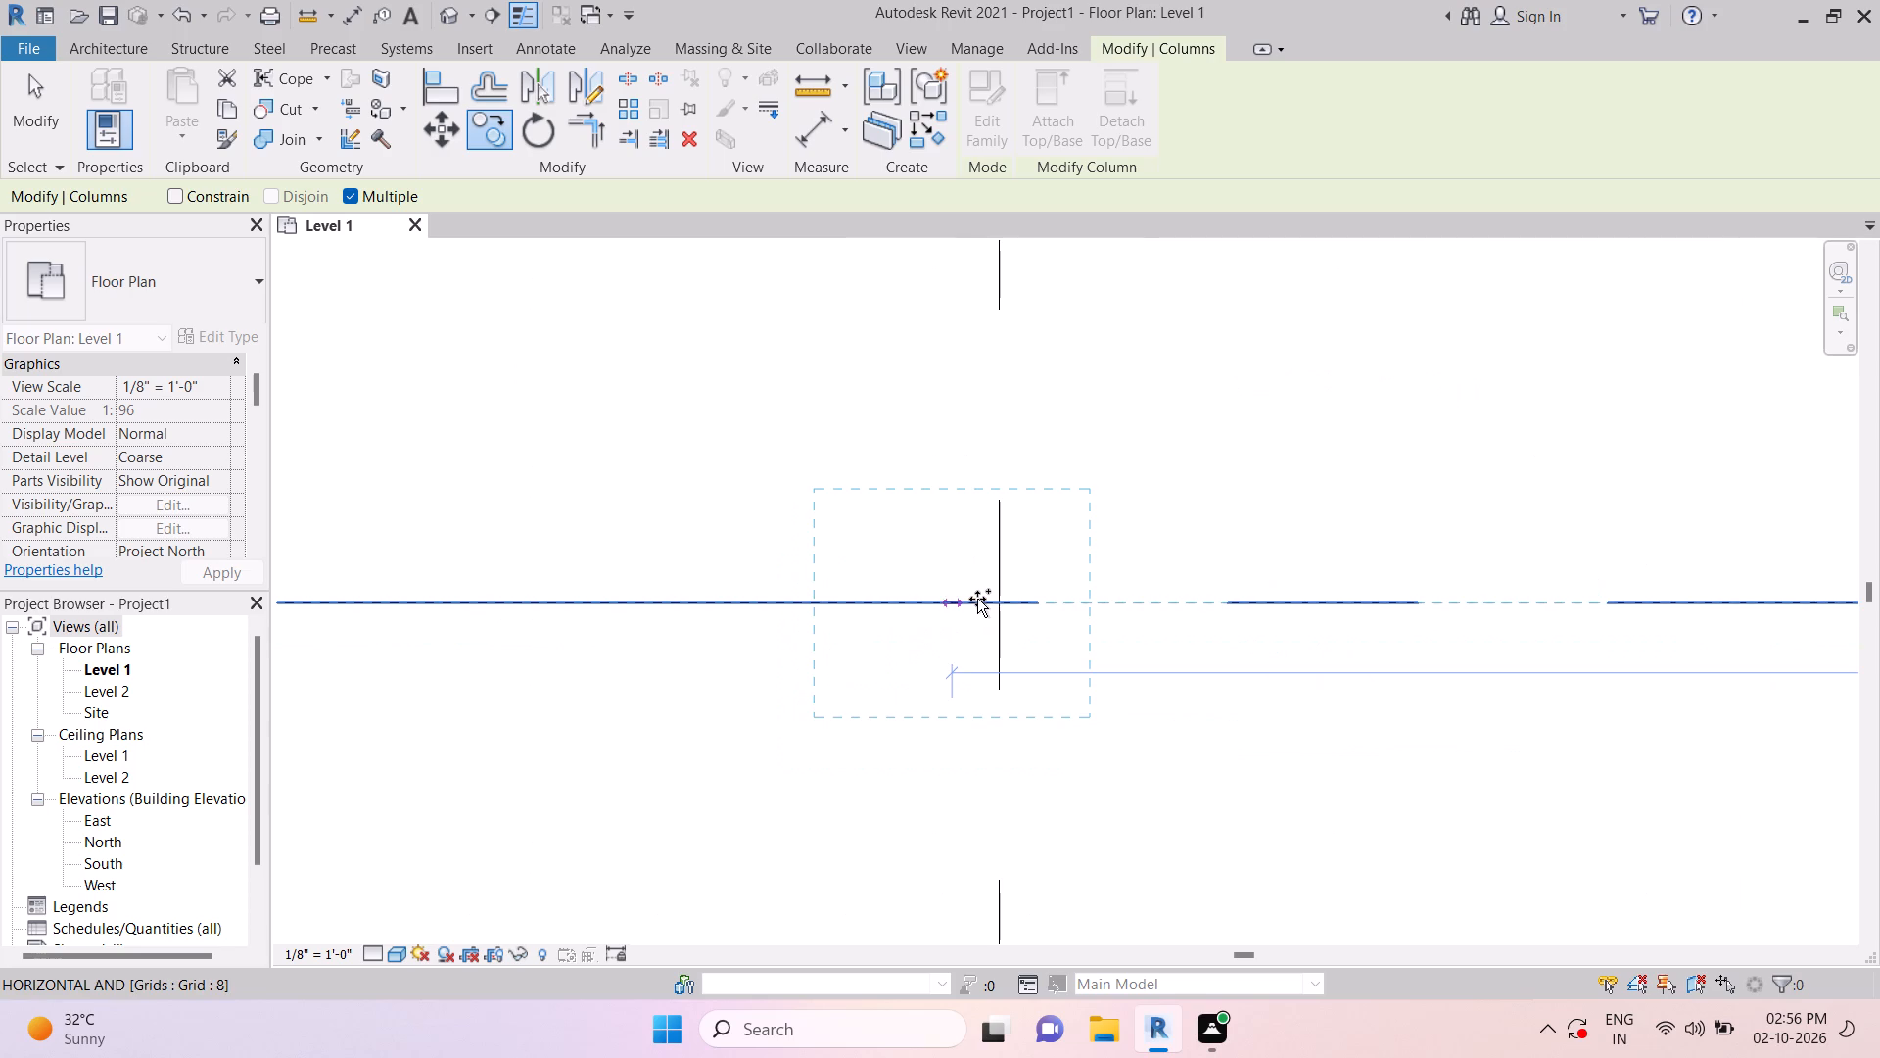
left_click(997, 598)
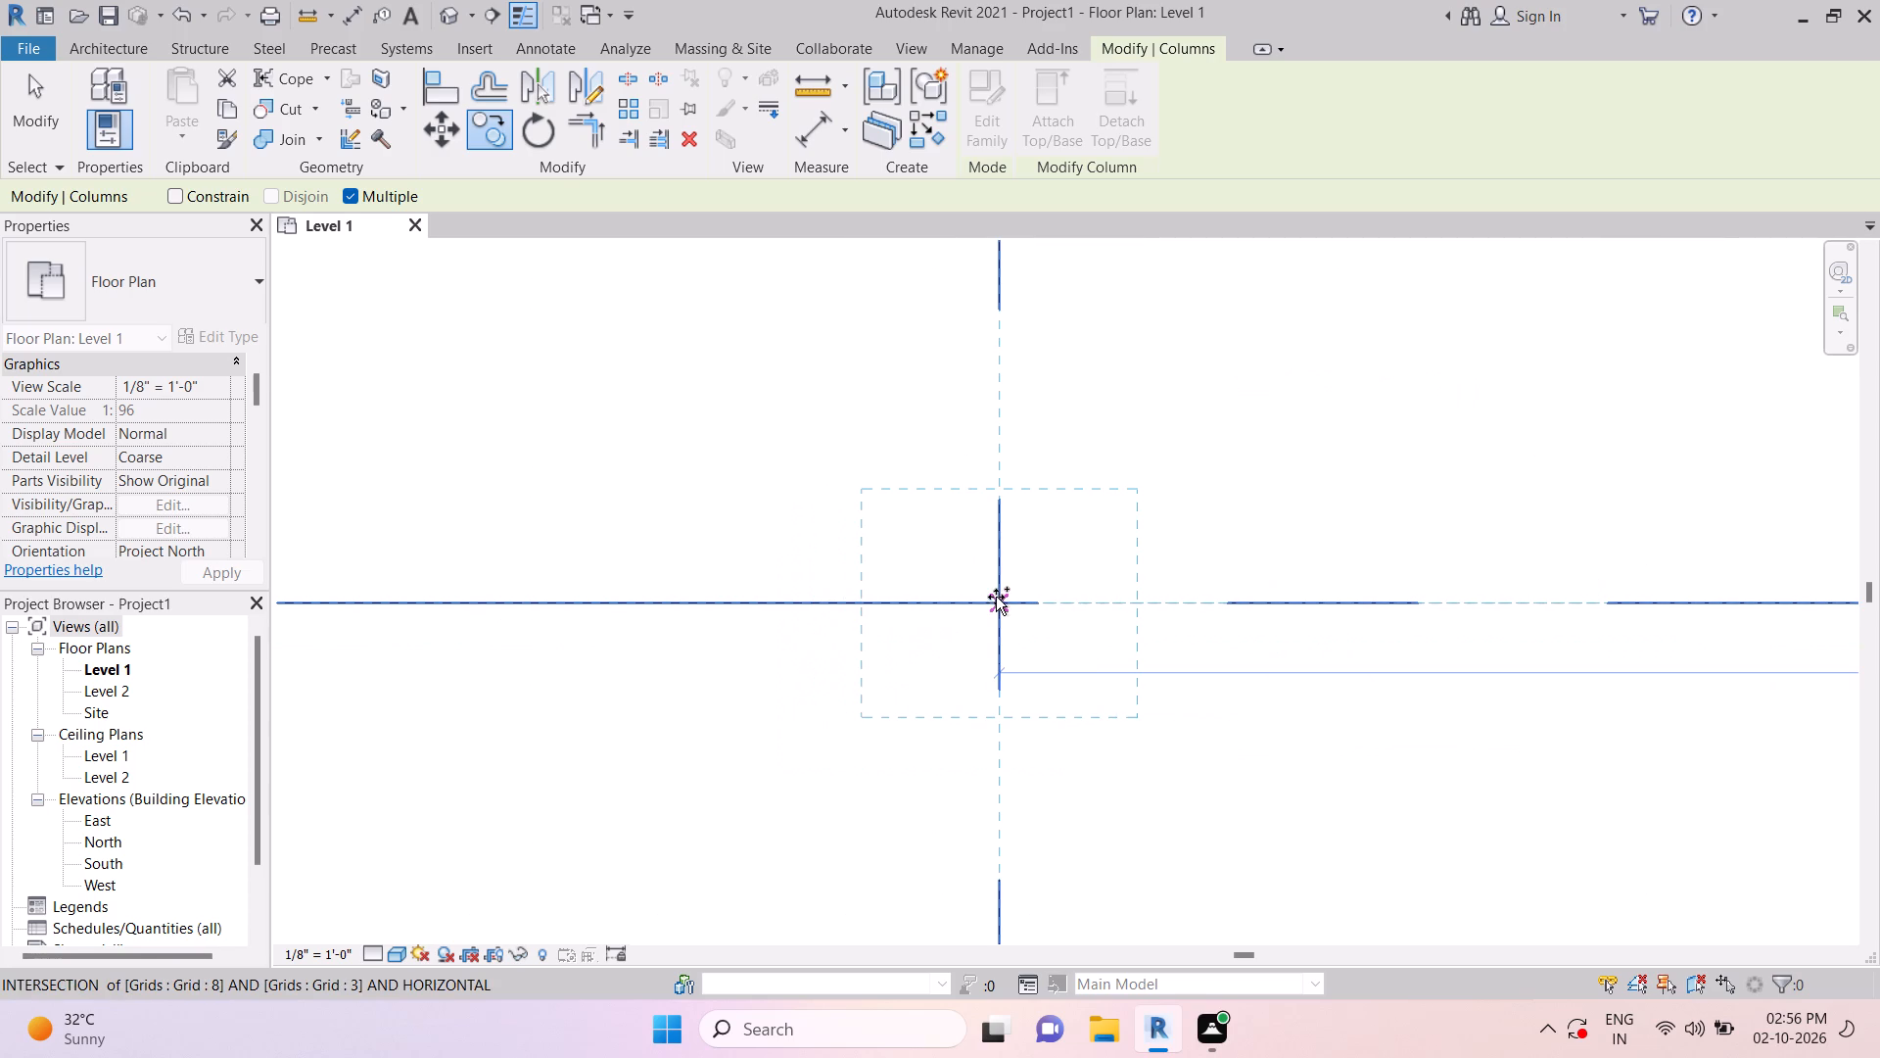
Place another column copy centered on the intersection of grids 2 and 8.
scroll(1083, 582, "down", 11)
middle_click_drag(818, 605, 819, 605)
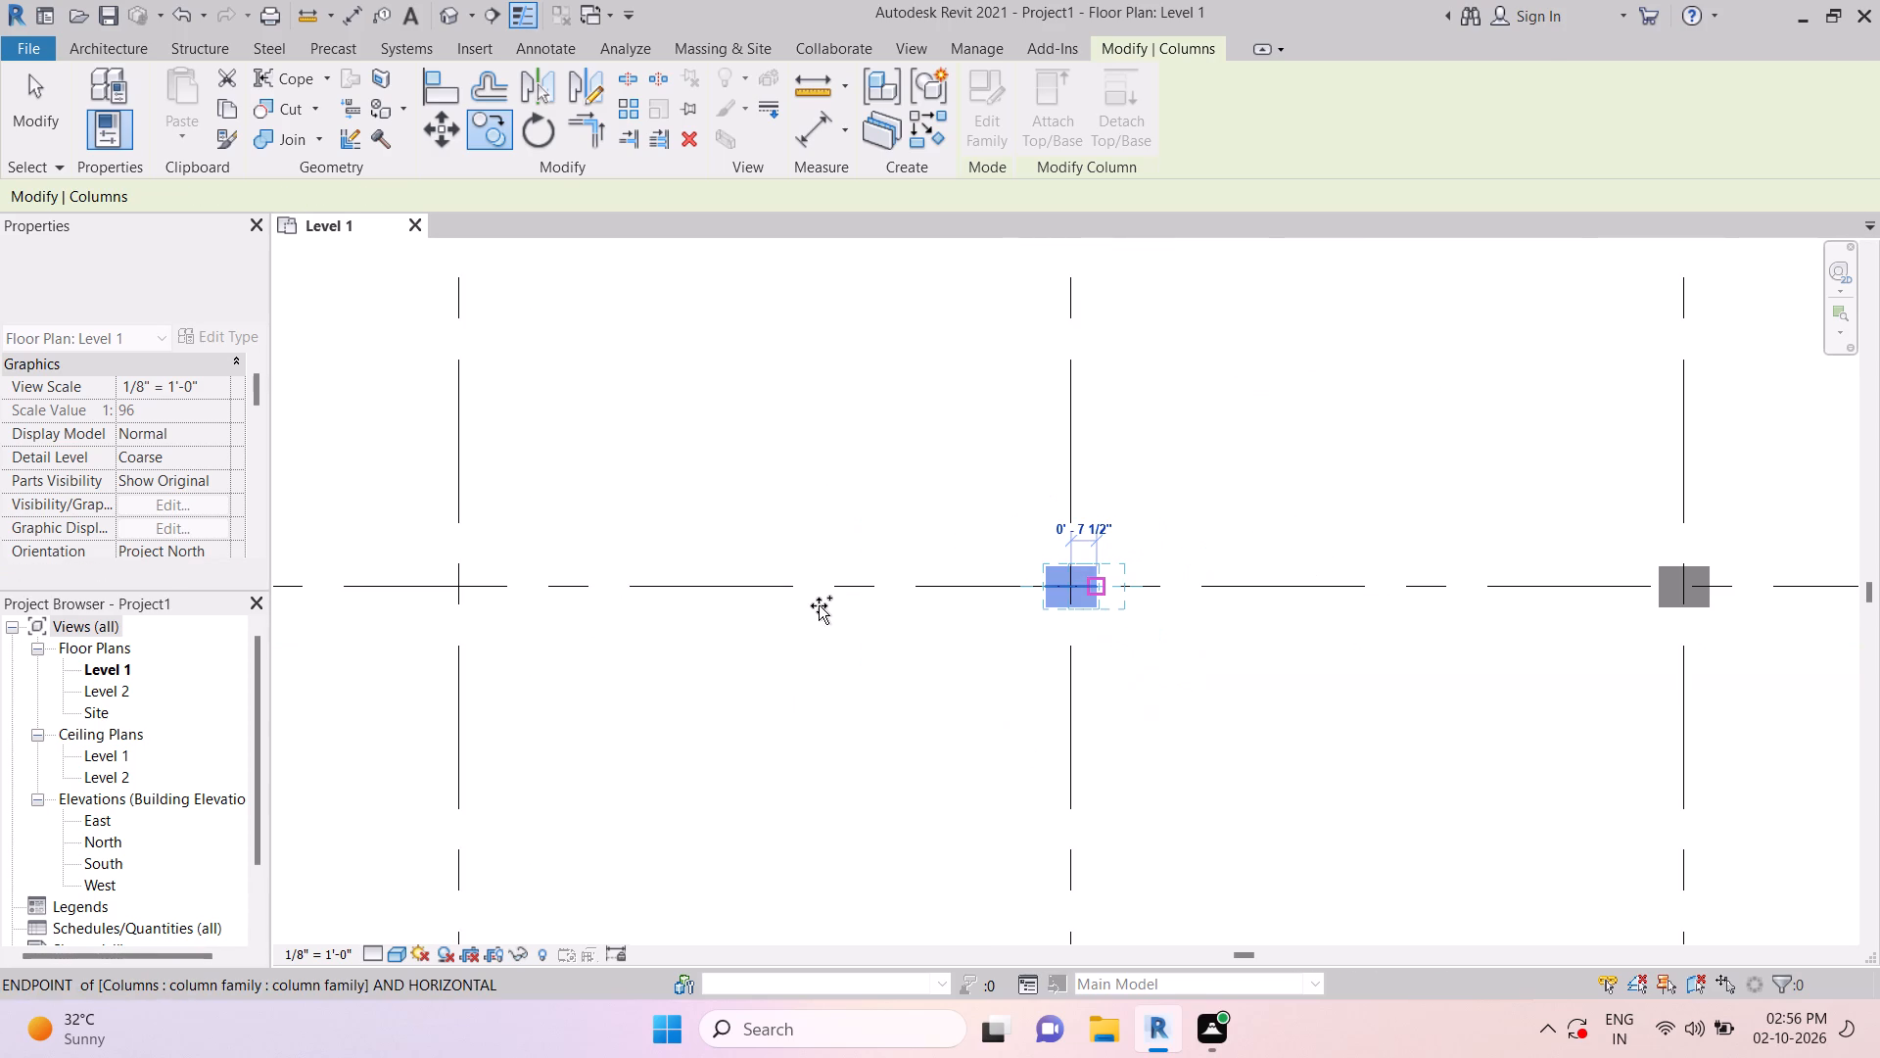
middle_click_drag(819, 605, 1229, 649)
scroll(819, 604, "down", 1)
scroll(923, 631, "up", 7)
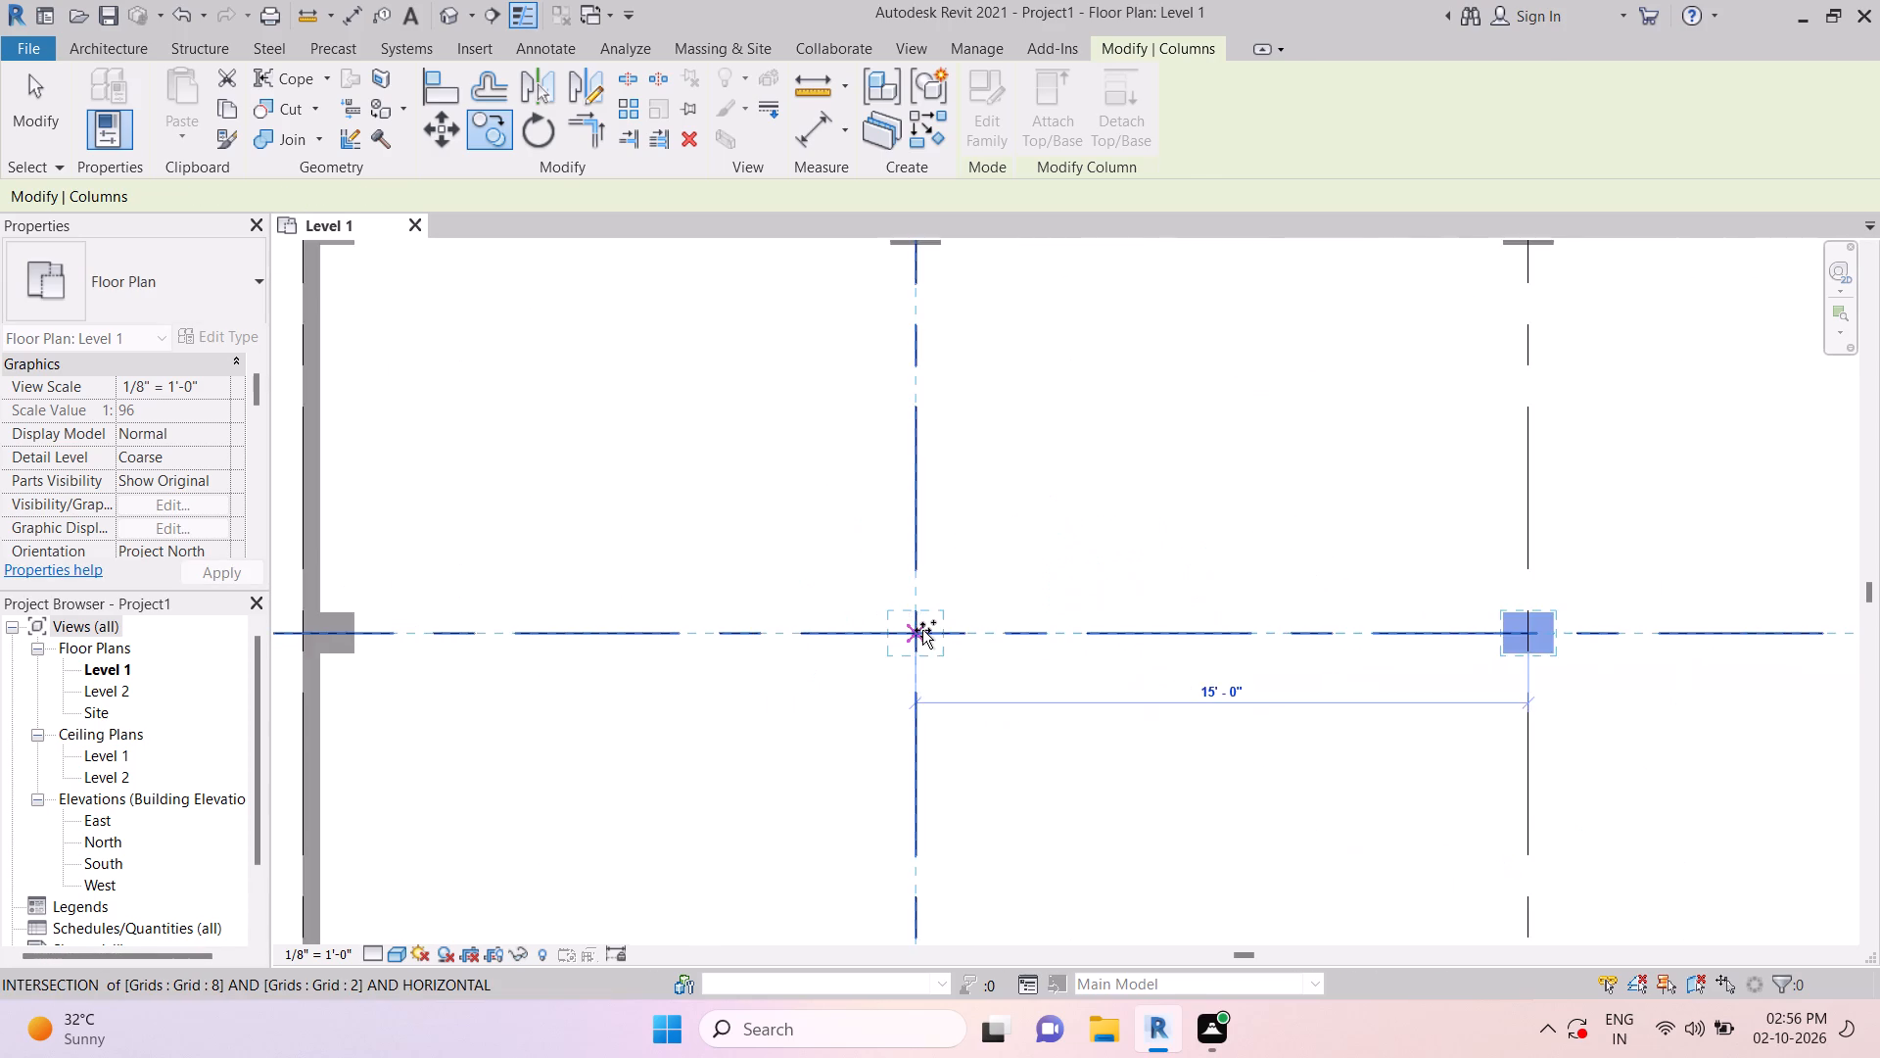
scroll(922, 630, "up", 8)
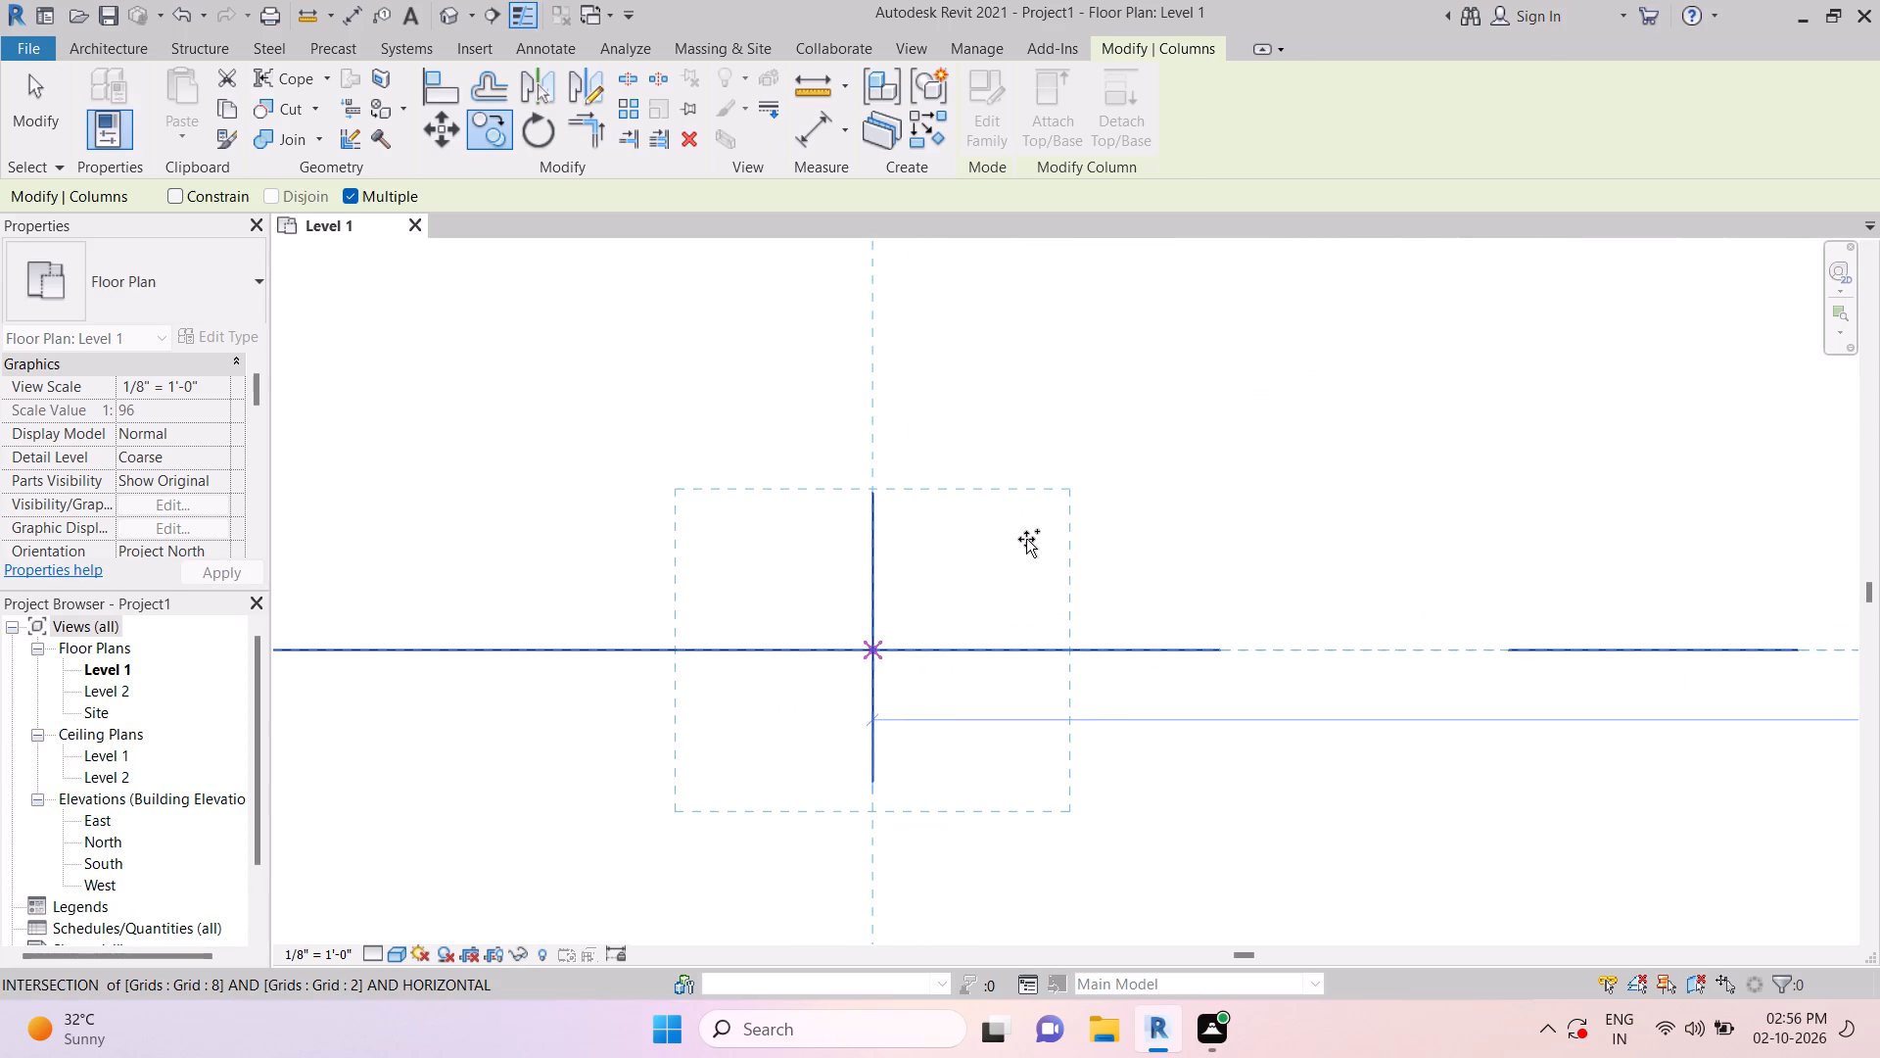
left_click(875, 647)
Place another column copy centered on the intersection of grids 2 and 9.
scroll(1042, 421, "down", 9)
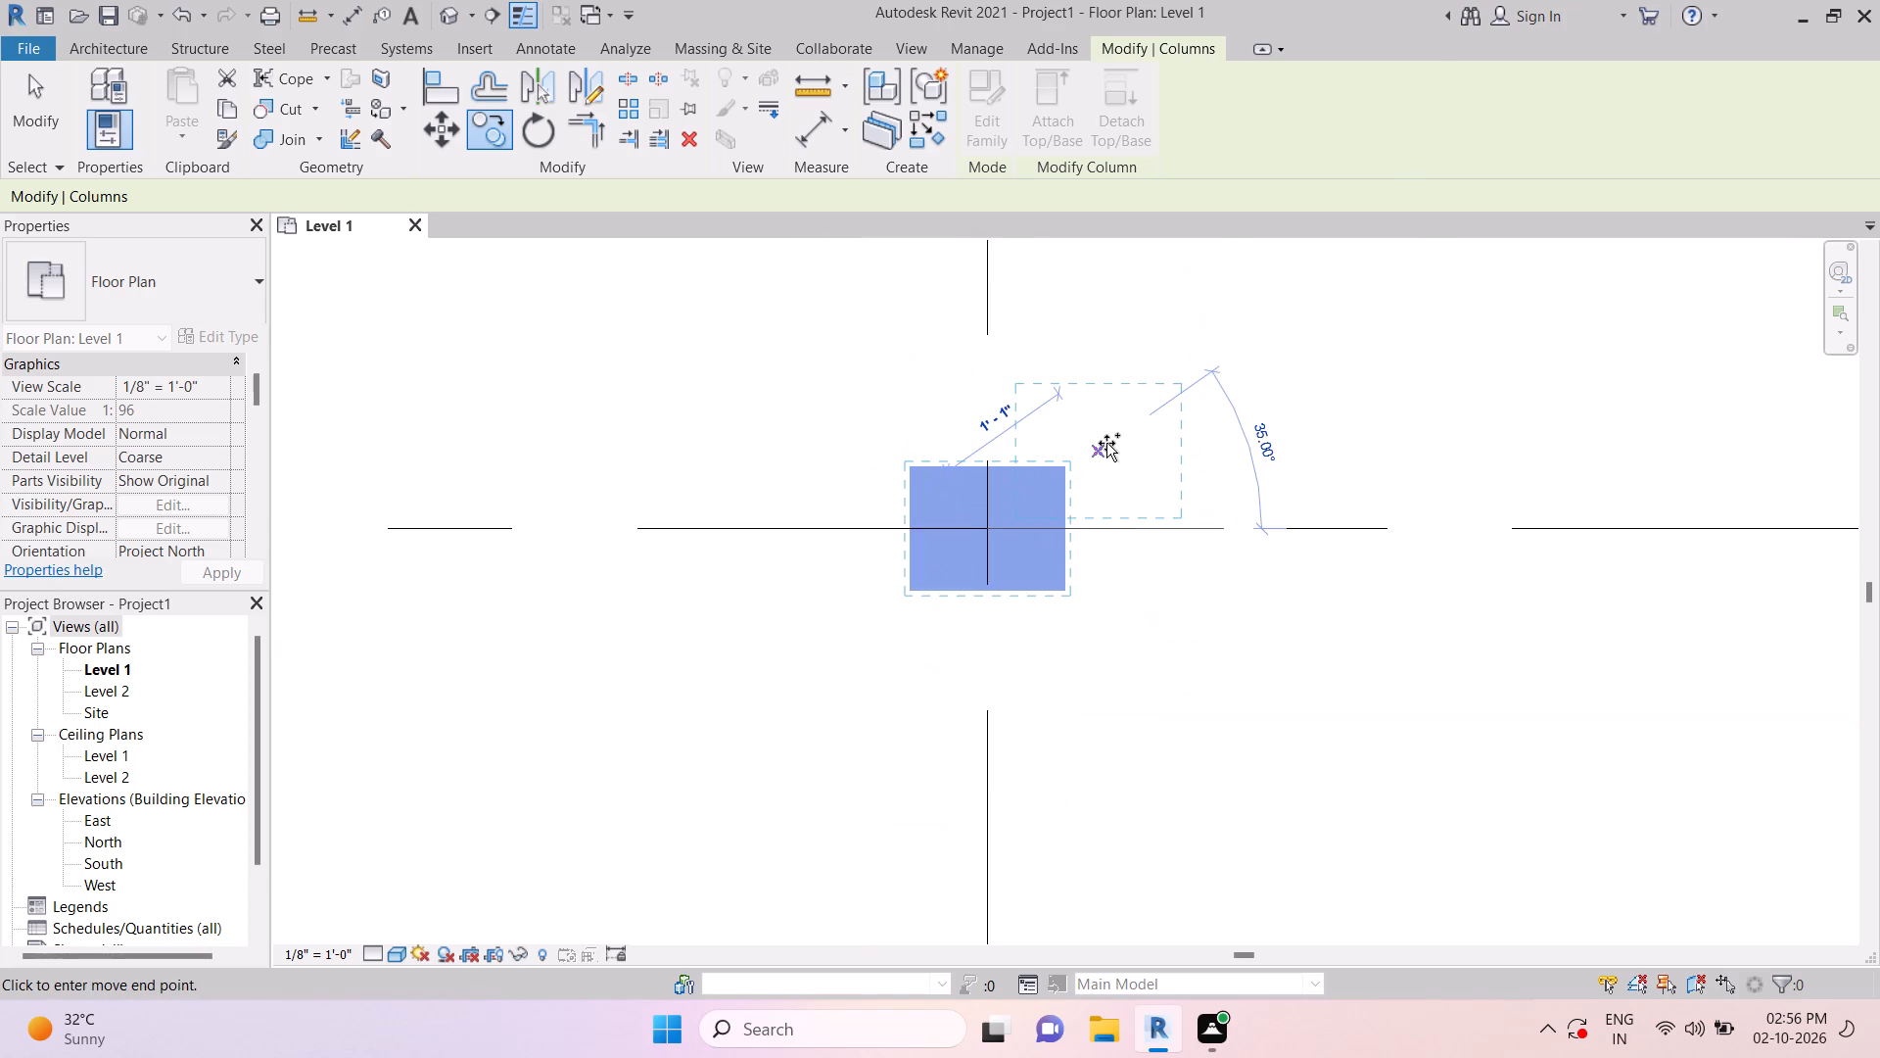
scroll(1106, 443, "down", 6)
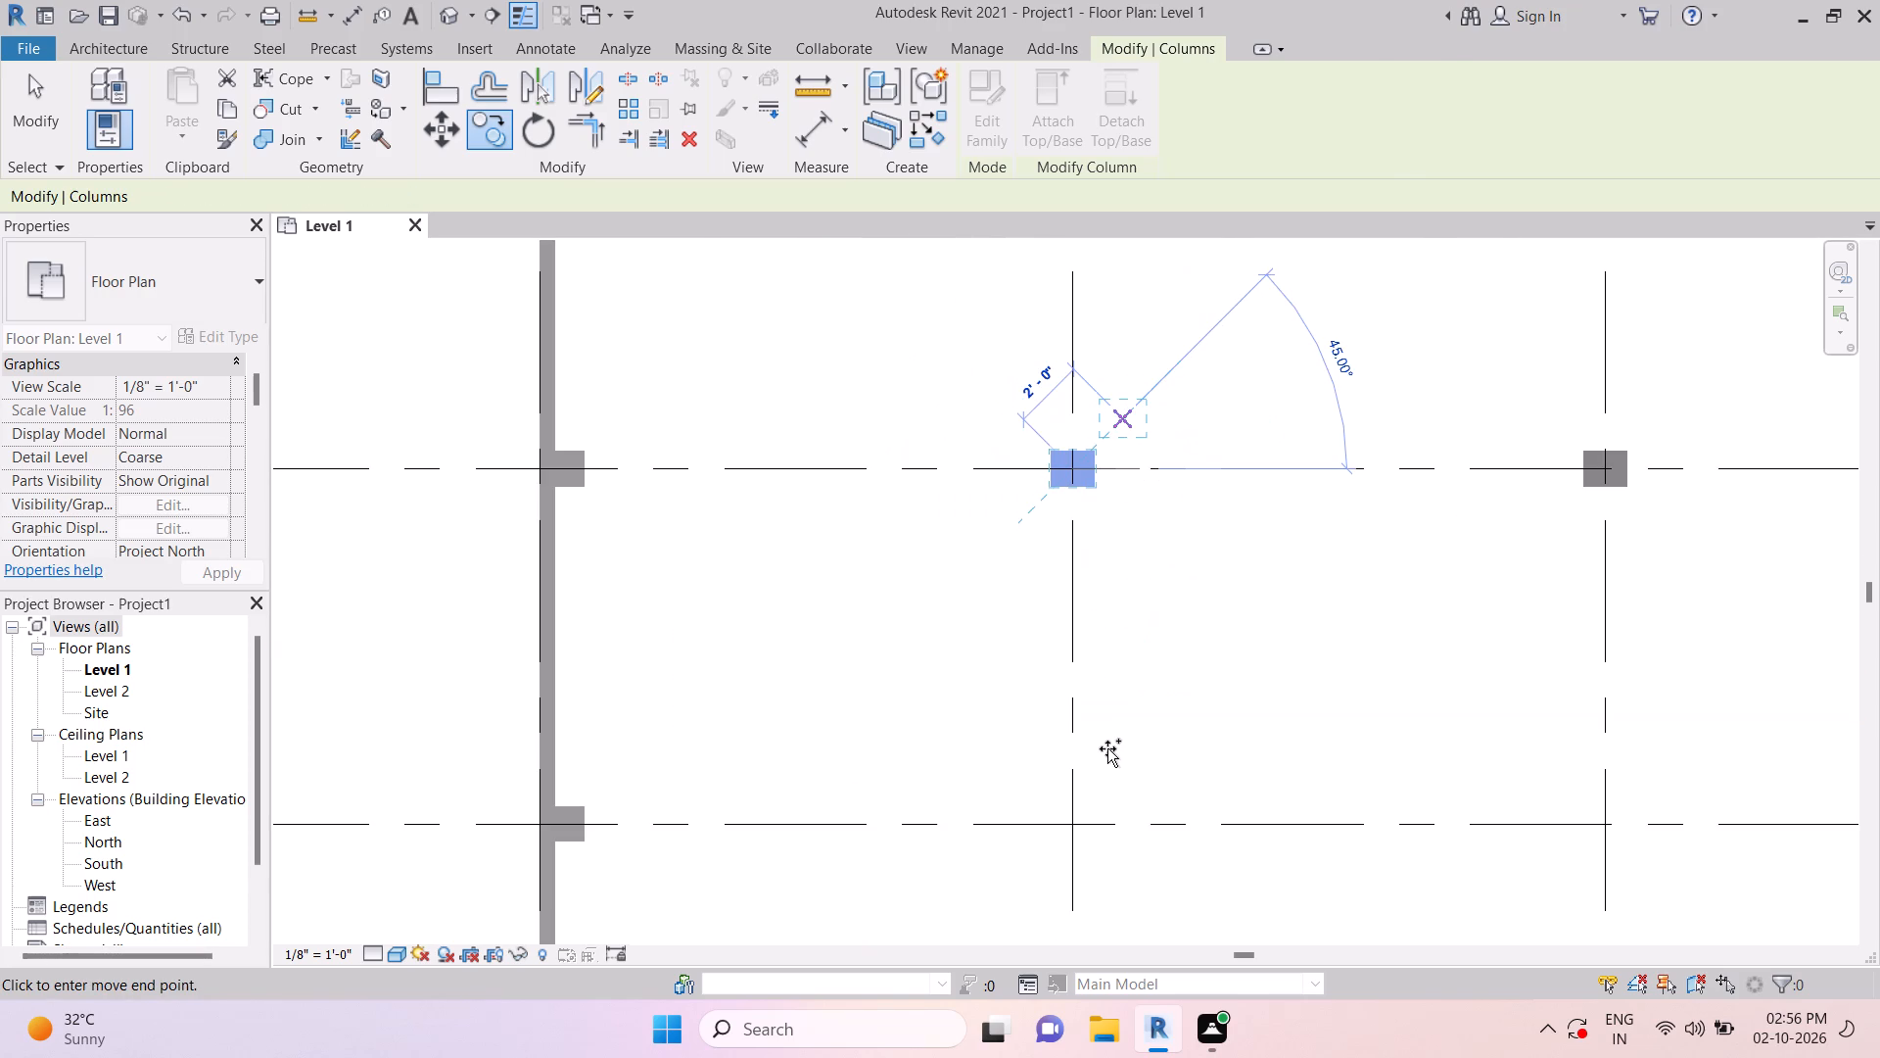
middle_click_drag(1106, 741, 1122, 558)
scroll(1074, 638, "up", 10)
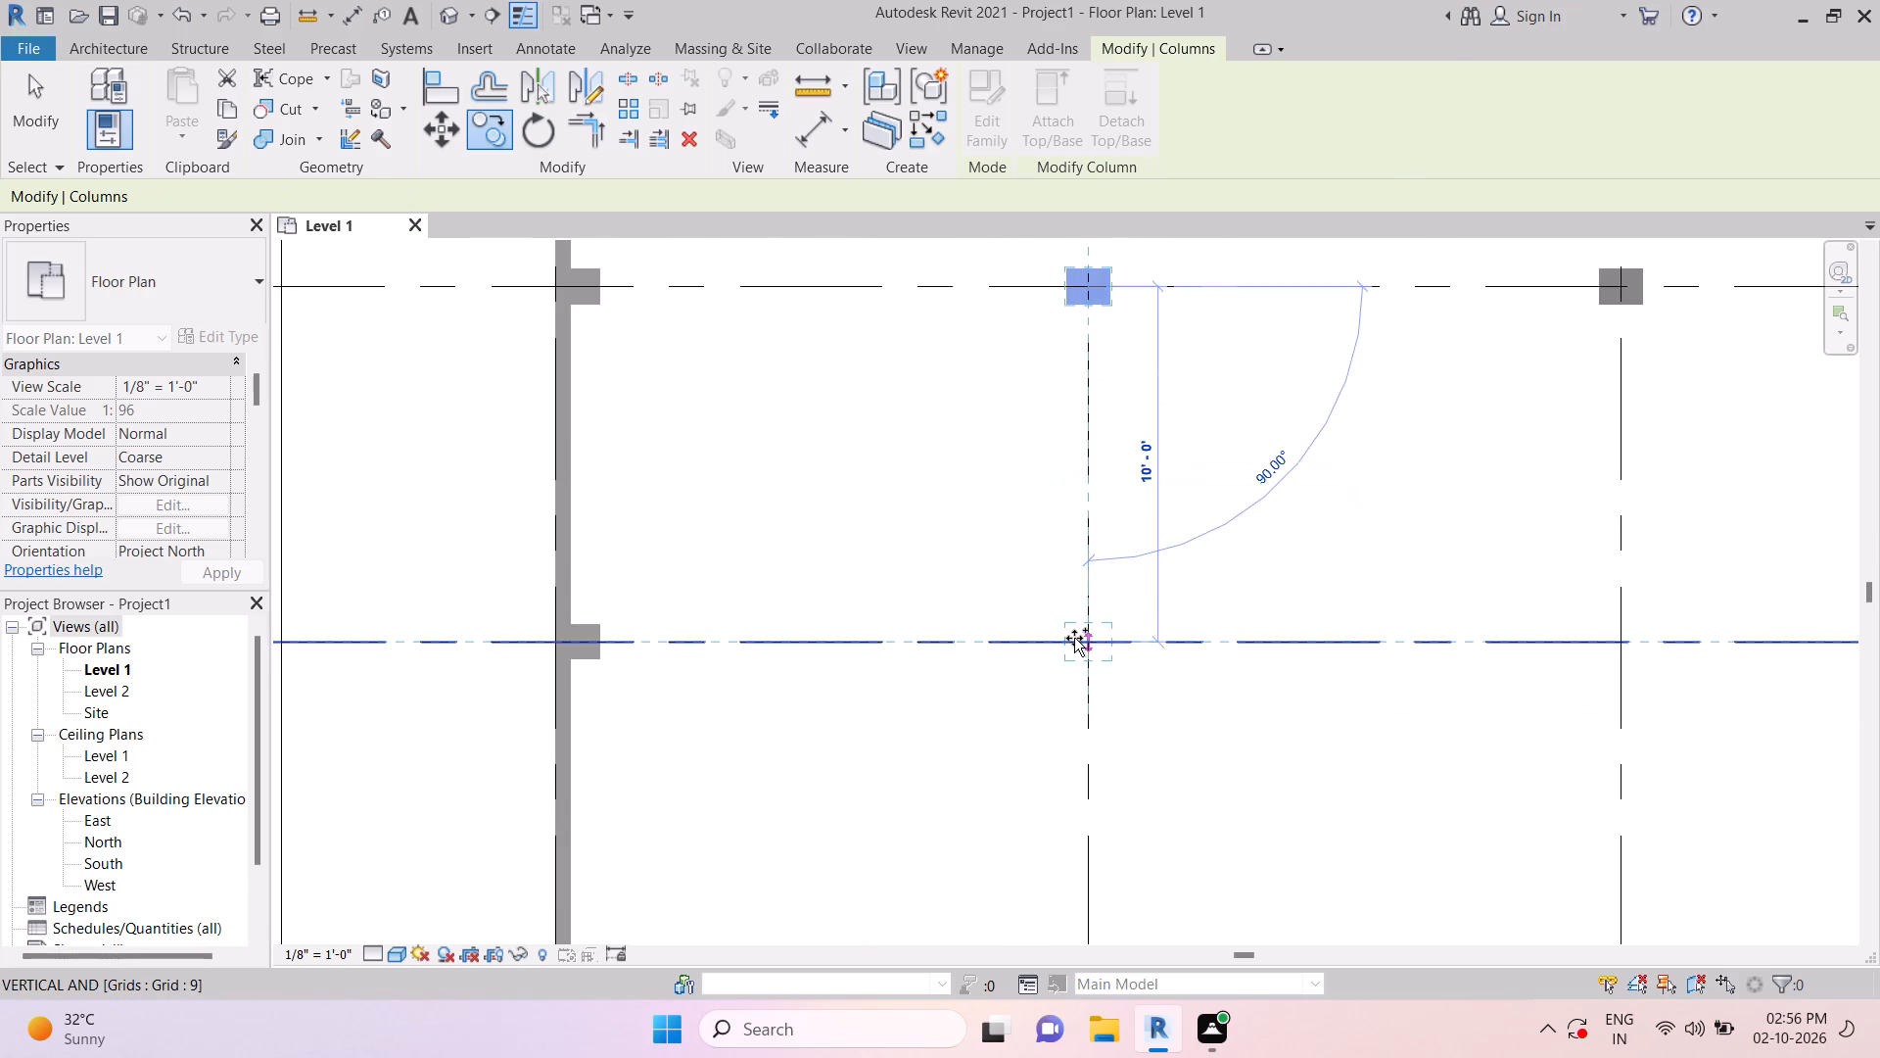
left_click(1128, 651)
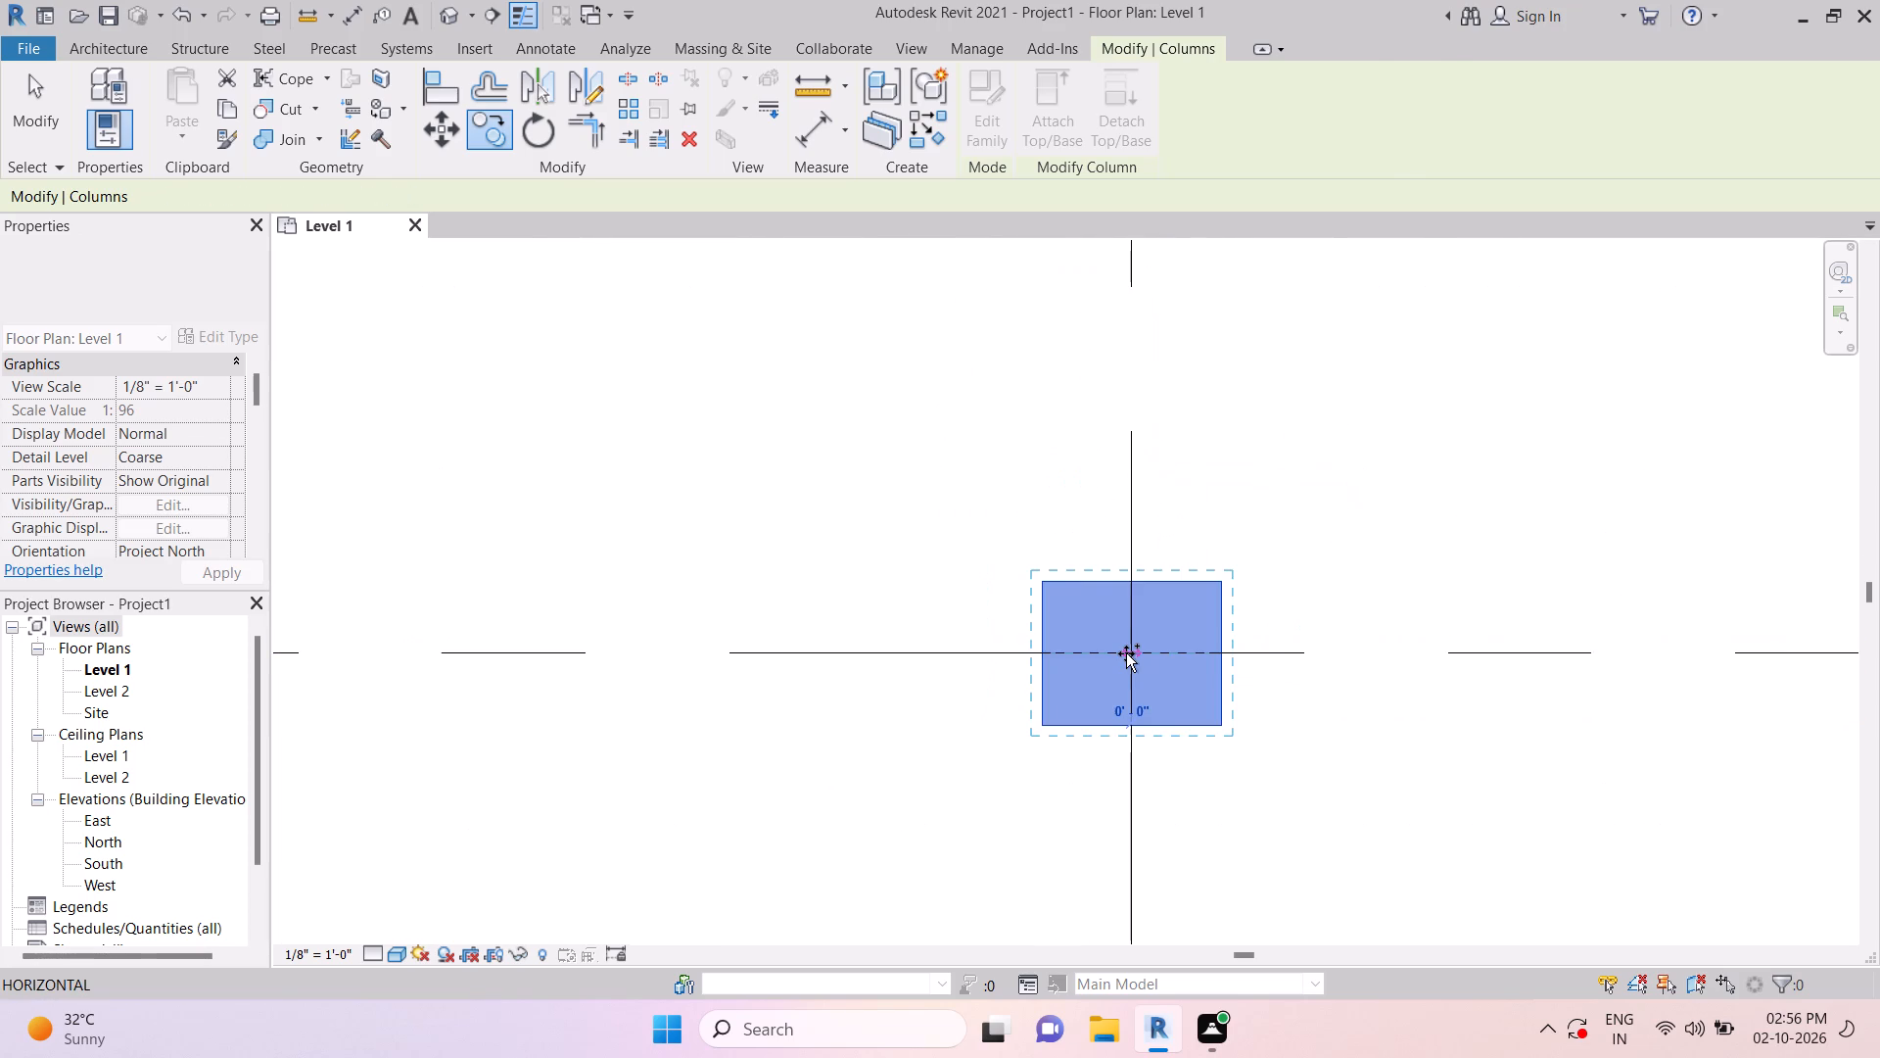
Place another column copy centered on the intersection of grids 3 and 9.
scroll(1126, 653, "down", 11)
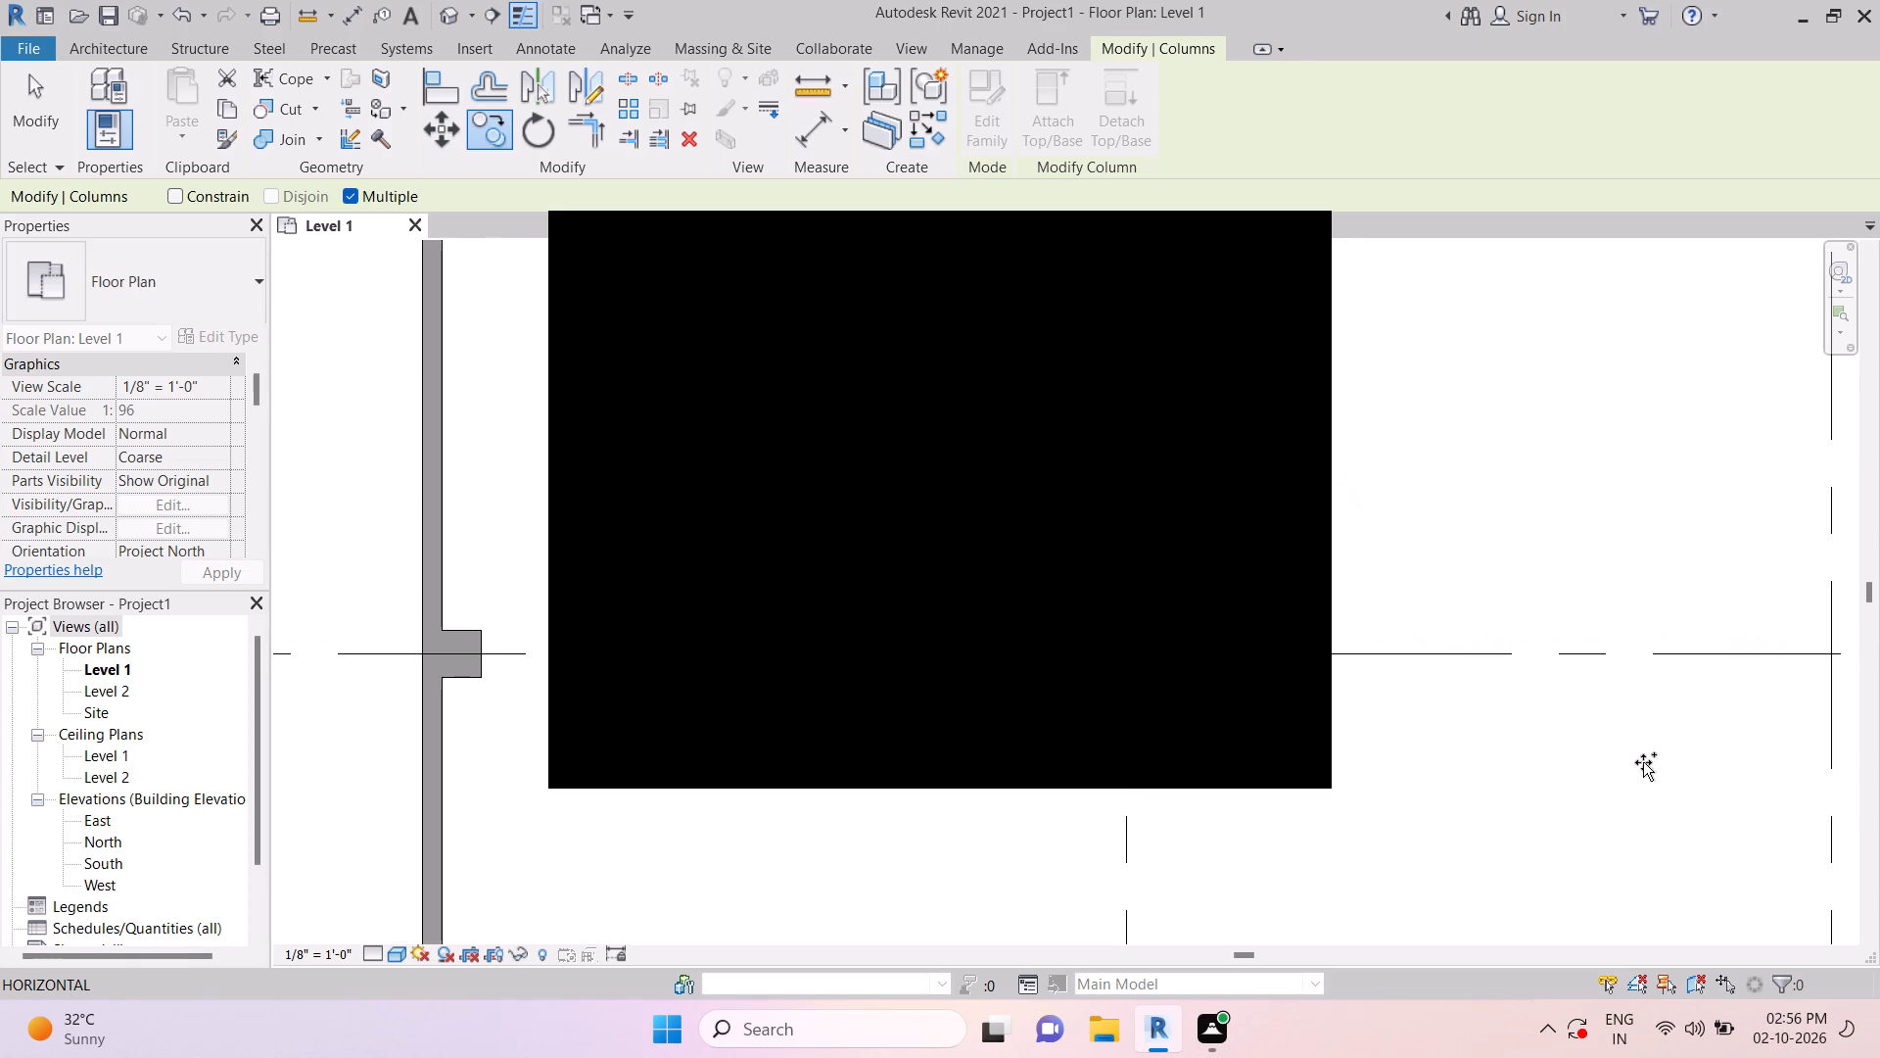
middle_click_drag(1623, 759, 1327, 831)
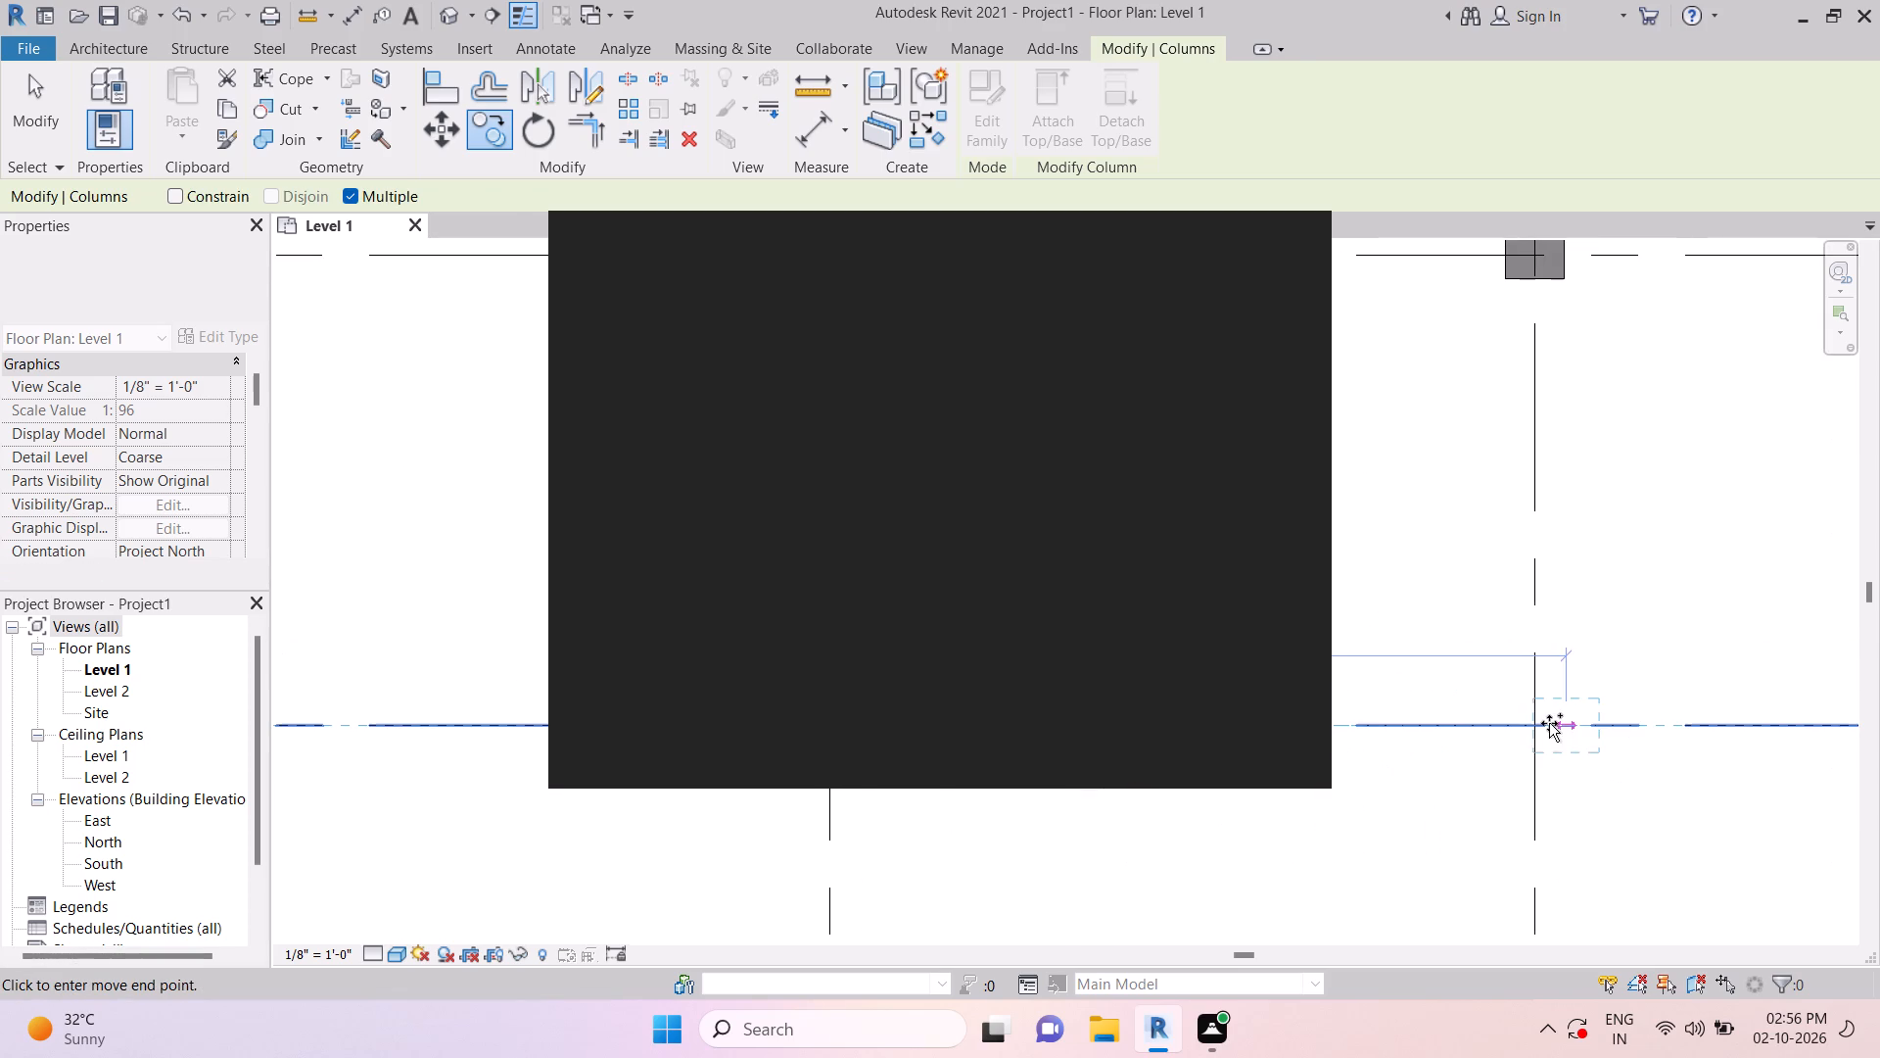
scroll(1530, 728, "up", 7)
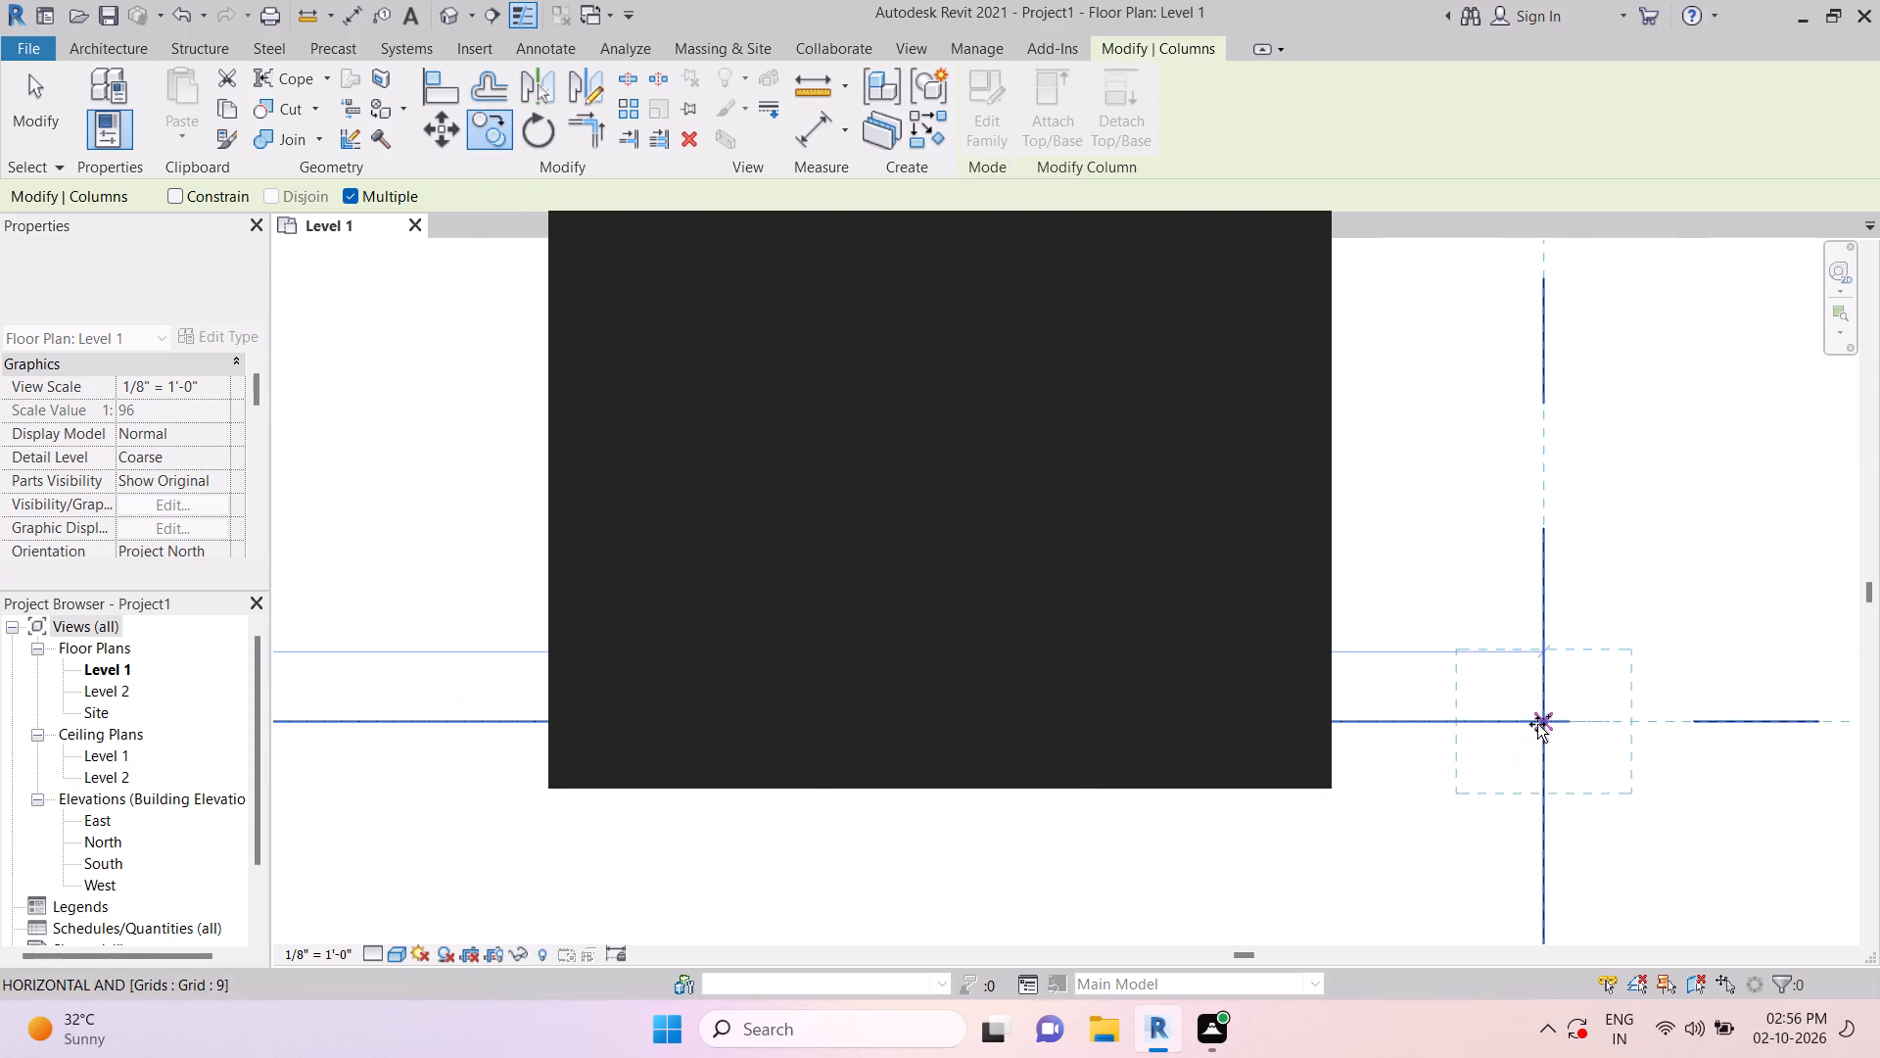
left_click(1537, 722)
scroll(1536, 722, "down", 4)
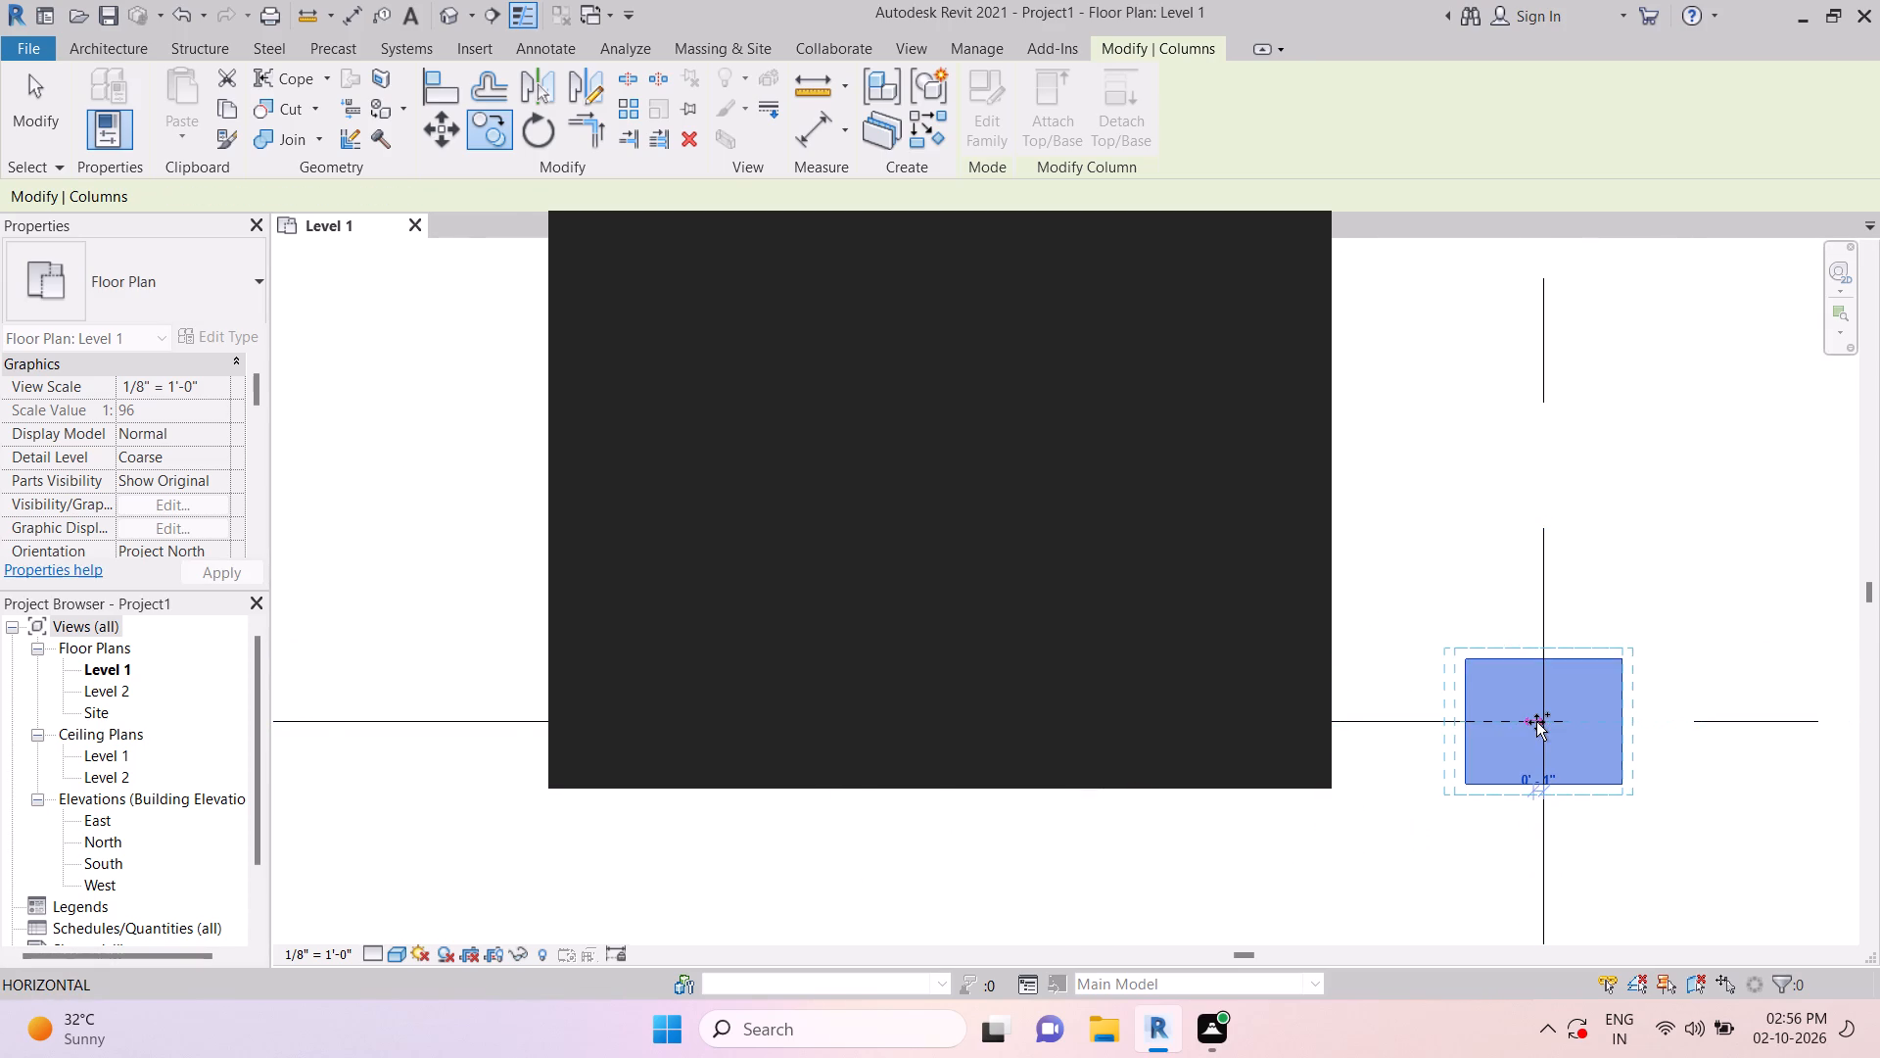
Place another column copy centered on the intersection of grids 4 and 9, and finish copying.
scroll(1601, 704, "down", 3)
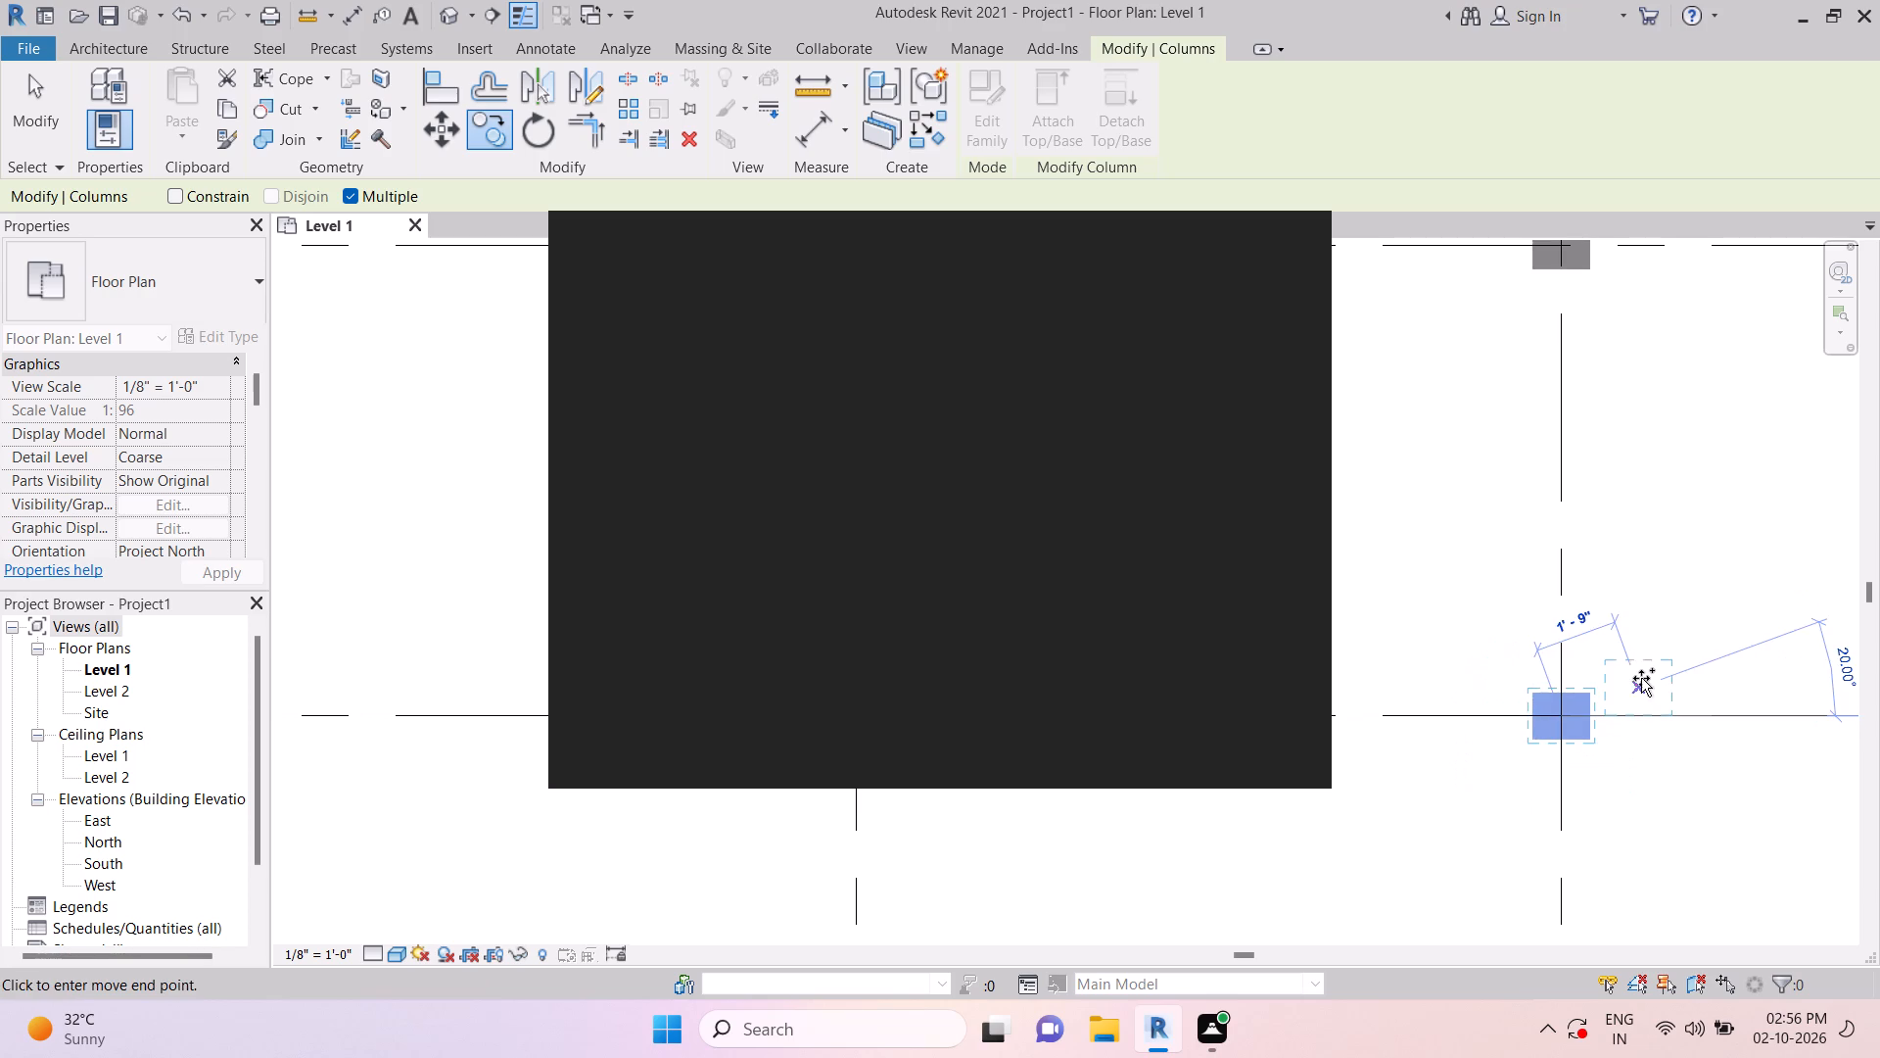
middle_click_drag(1636, 678, 1476, 695)
scroll(1679, 716, "down", 3)
middle_click_drag(1701, 720, 1686, 725)
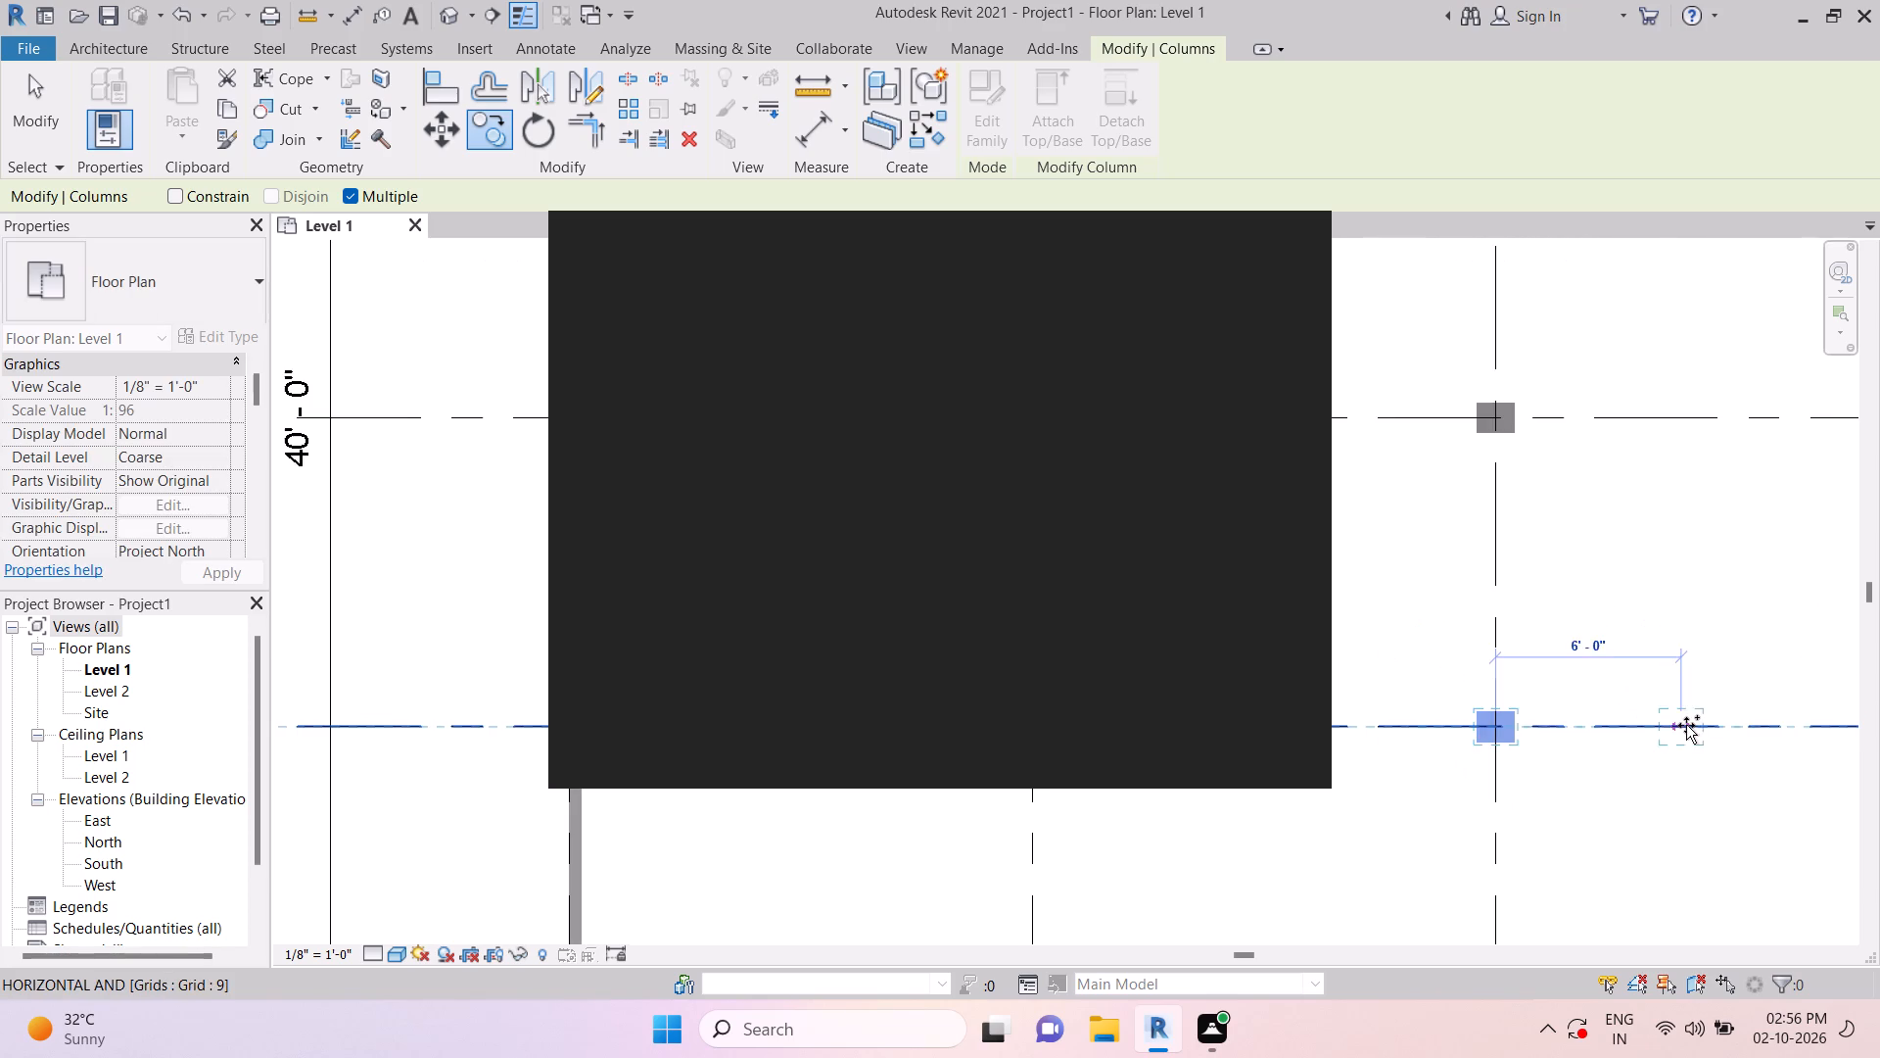
middle_click_drag(1686, 725, 1446, 751)
scroll(1709, 760, "up", 5)
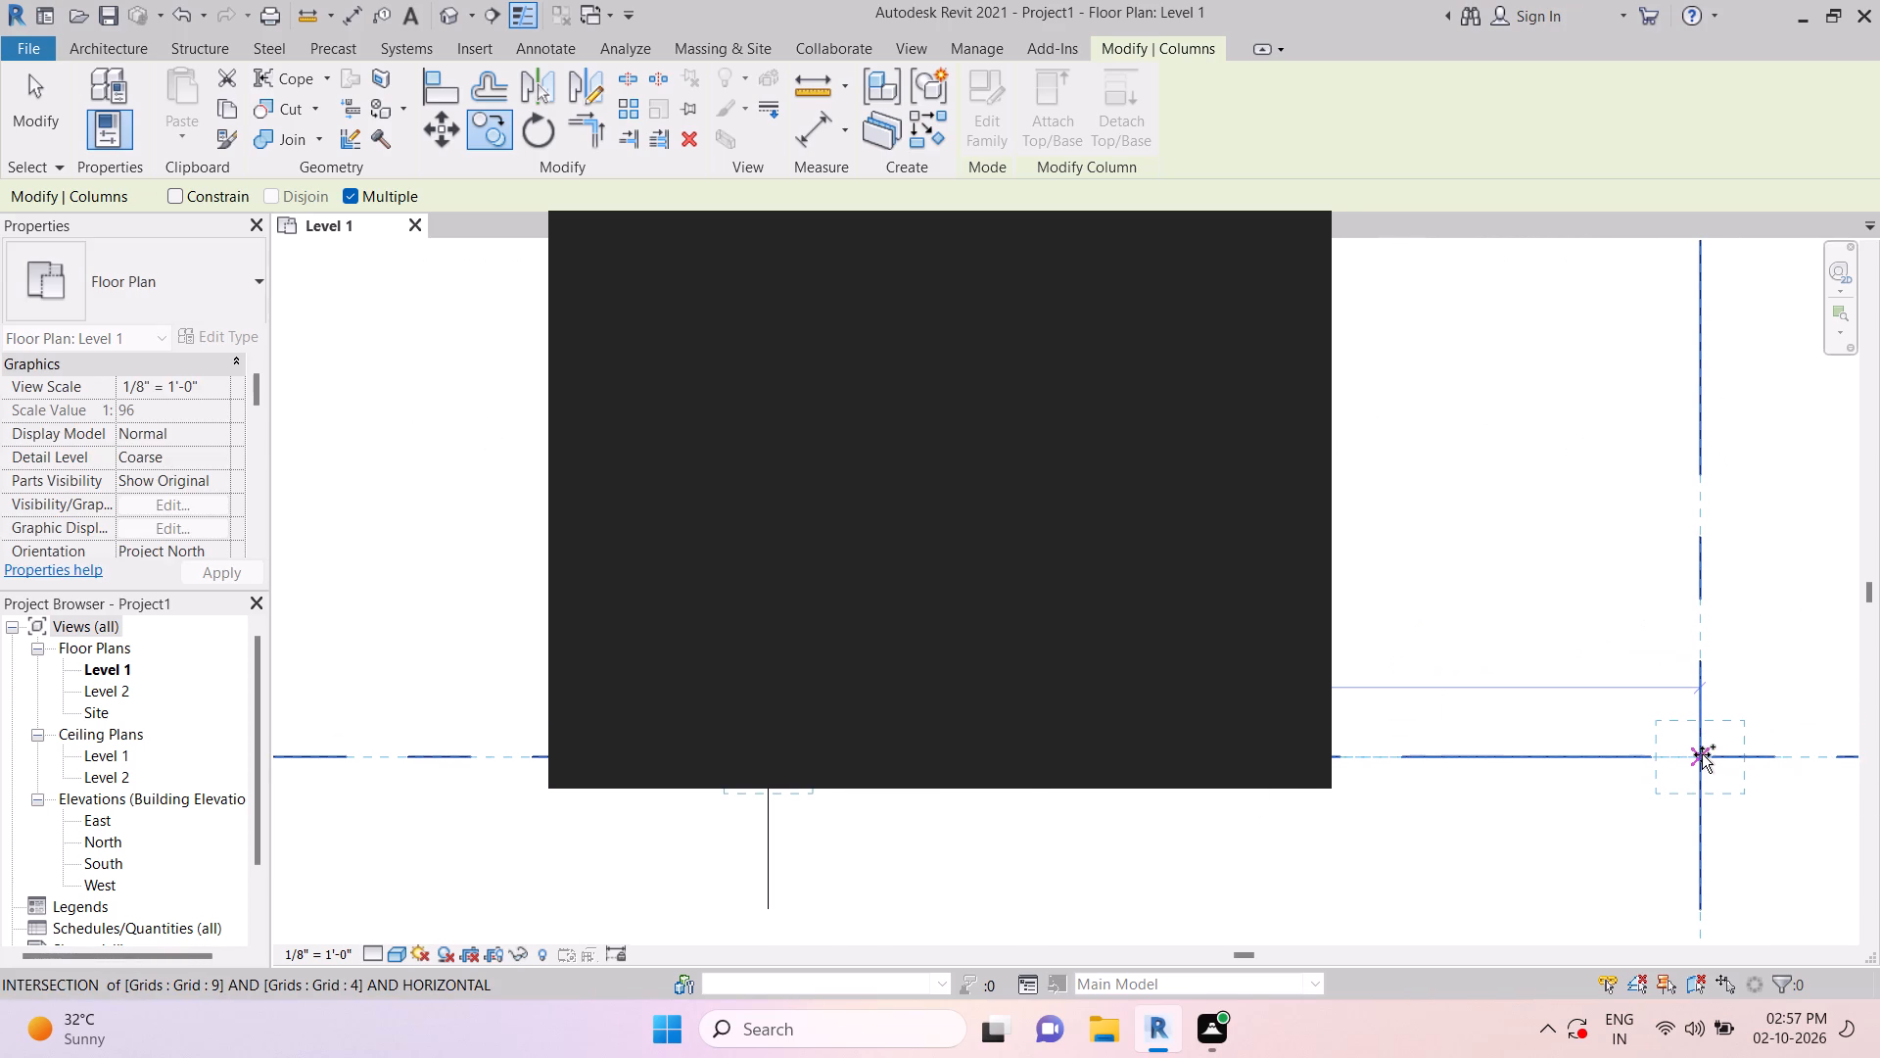
left_click(1699, 754)
scroll(1573, 689, "down", 10)
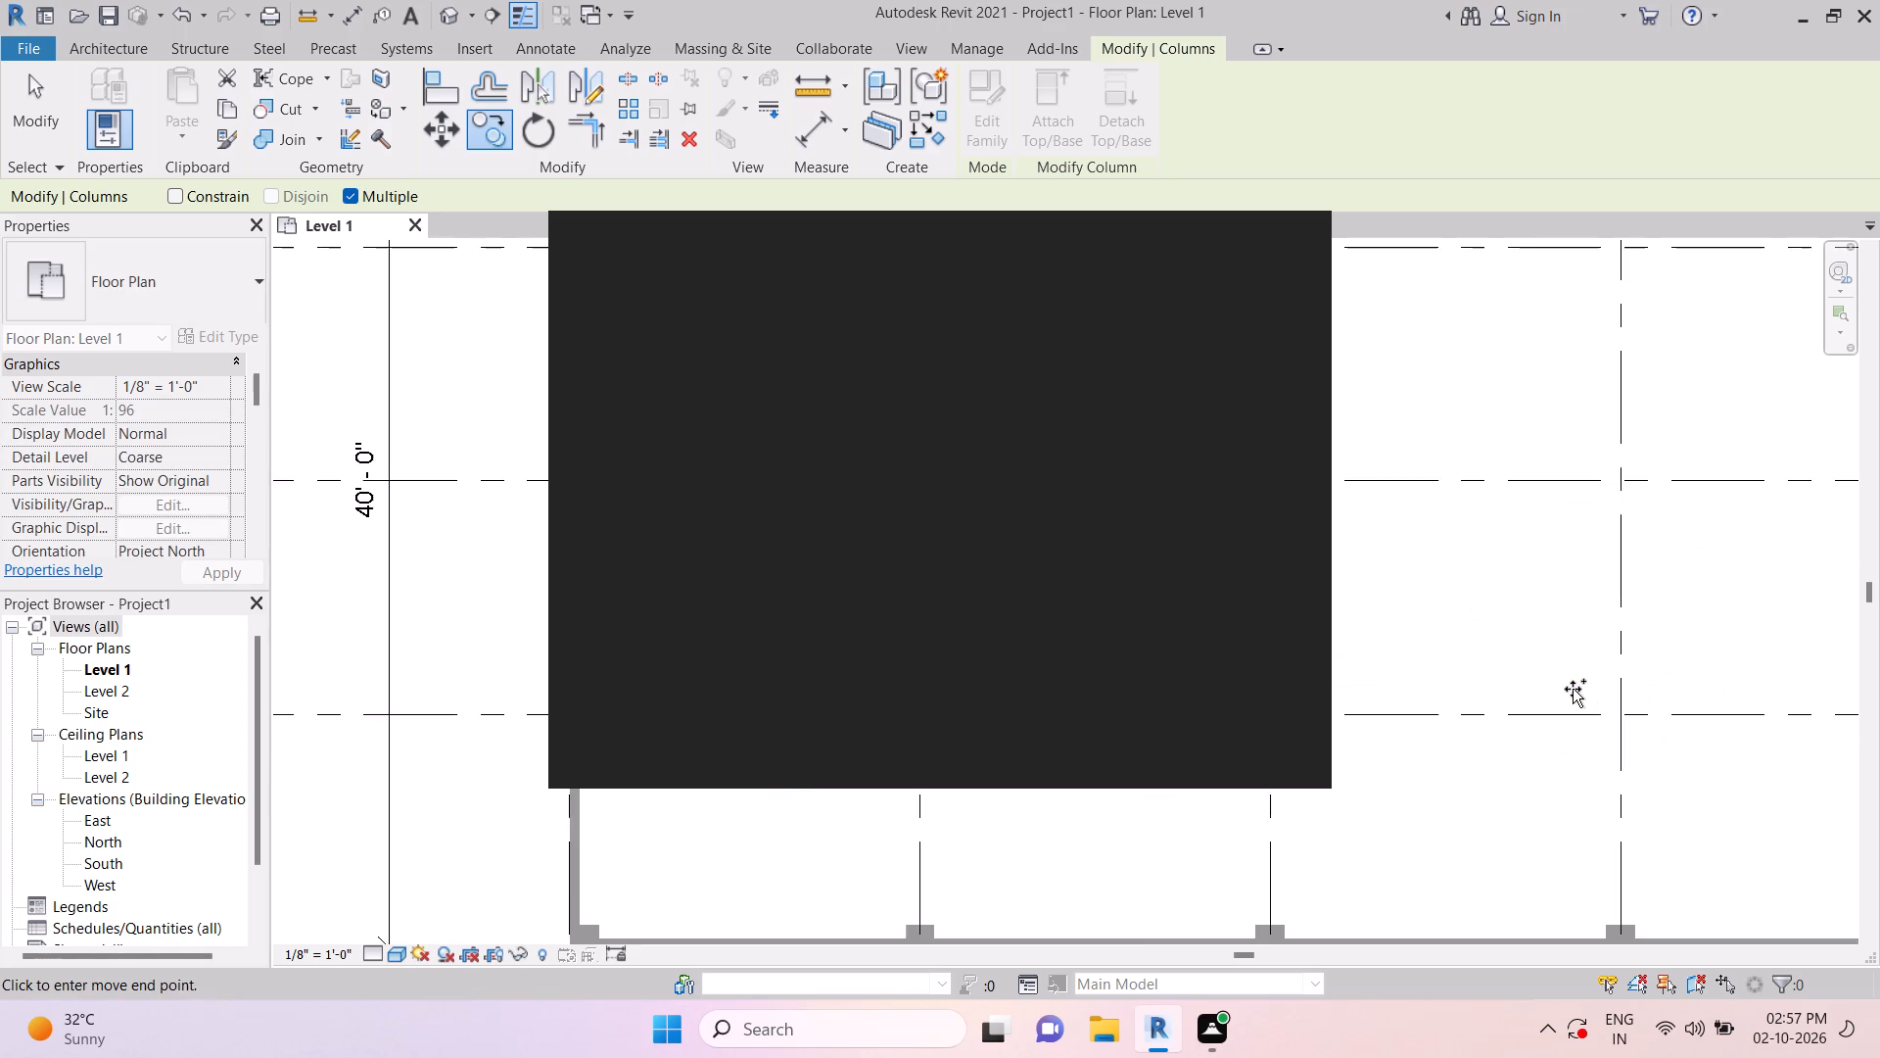
scroll(1573, 689, "down", 3)
key("Escape")
key("Escape")
key("Escape")
key("Escape")
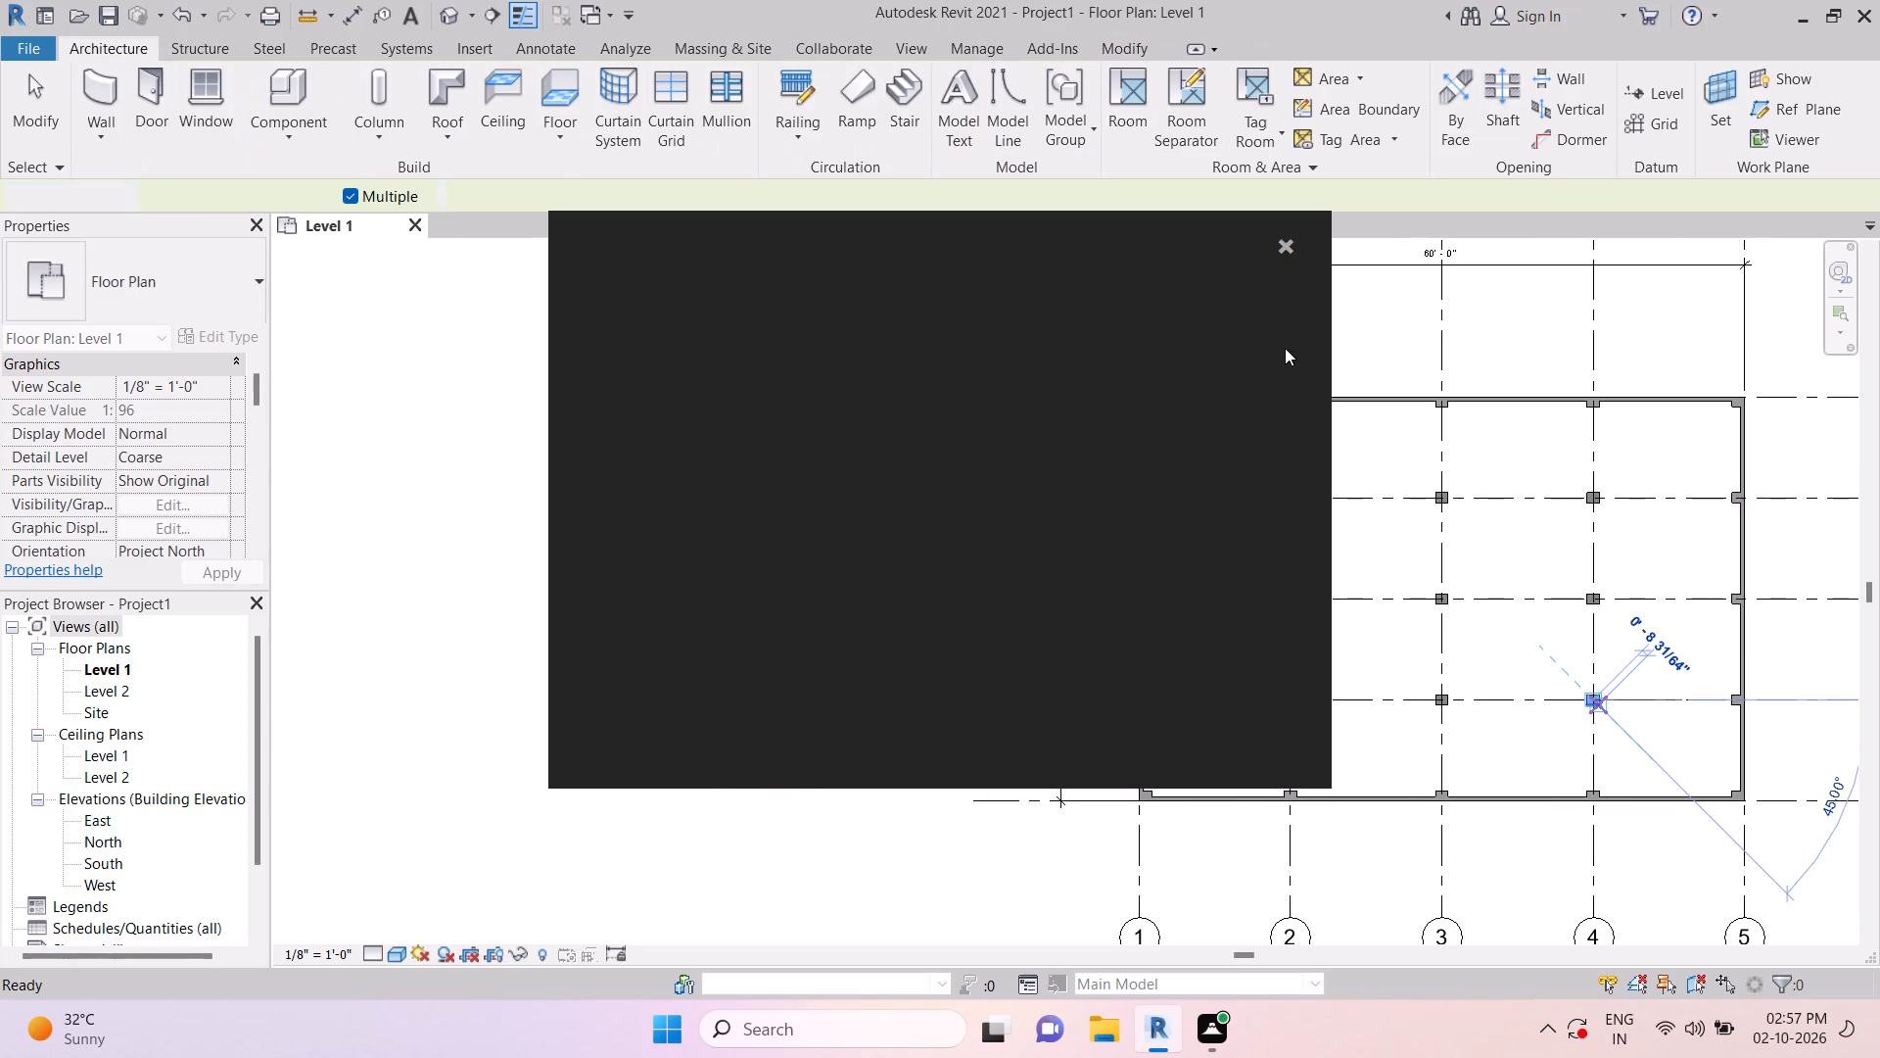
key("Escape")
key("Escape")
Dismiss the notification card covering the Level 1 plan.
left_click(1280, 241)
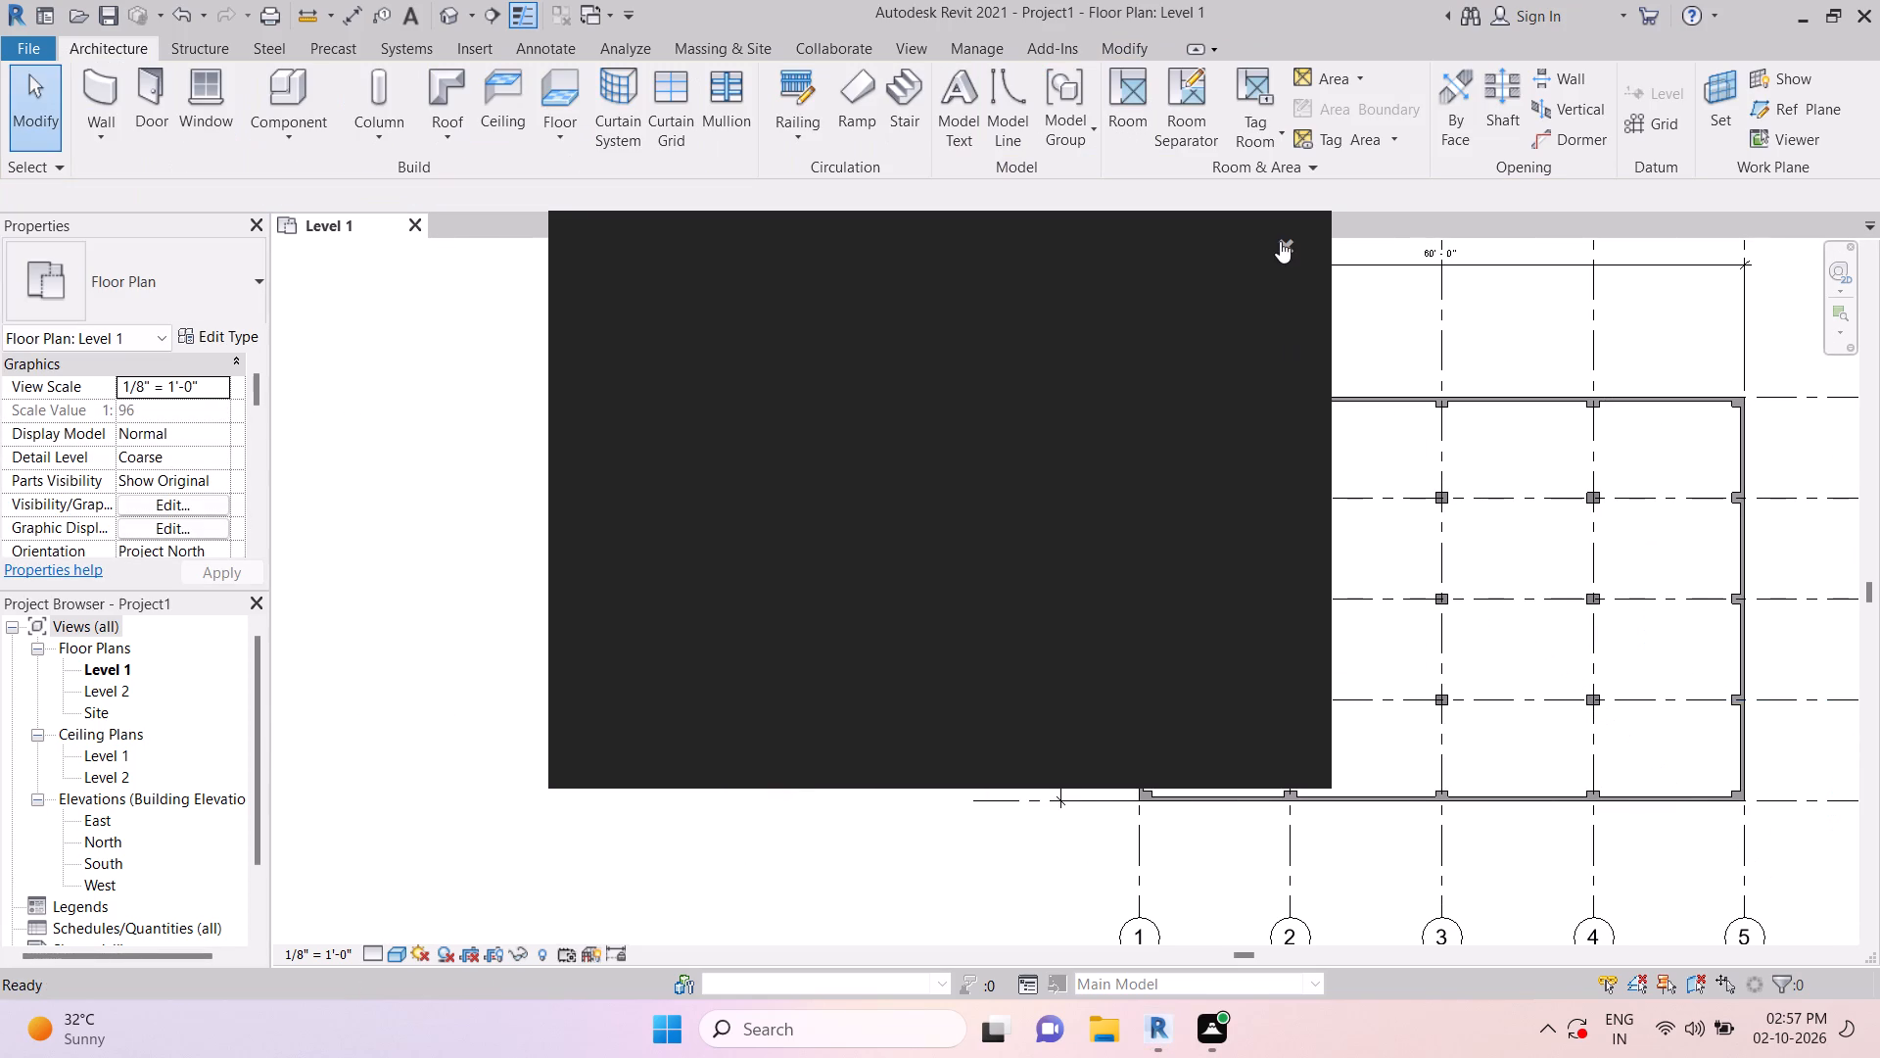
key("Escape")
key("Escape")
key("Escape")
key("Escape")
key("Escape")
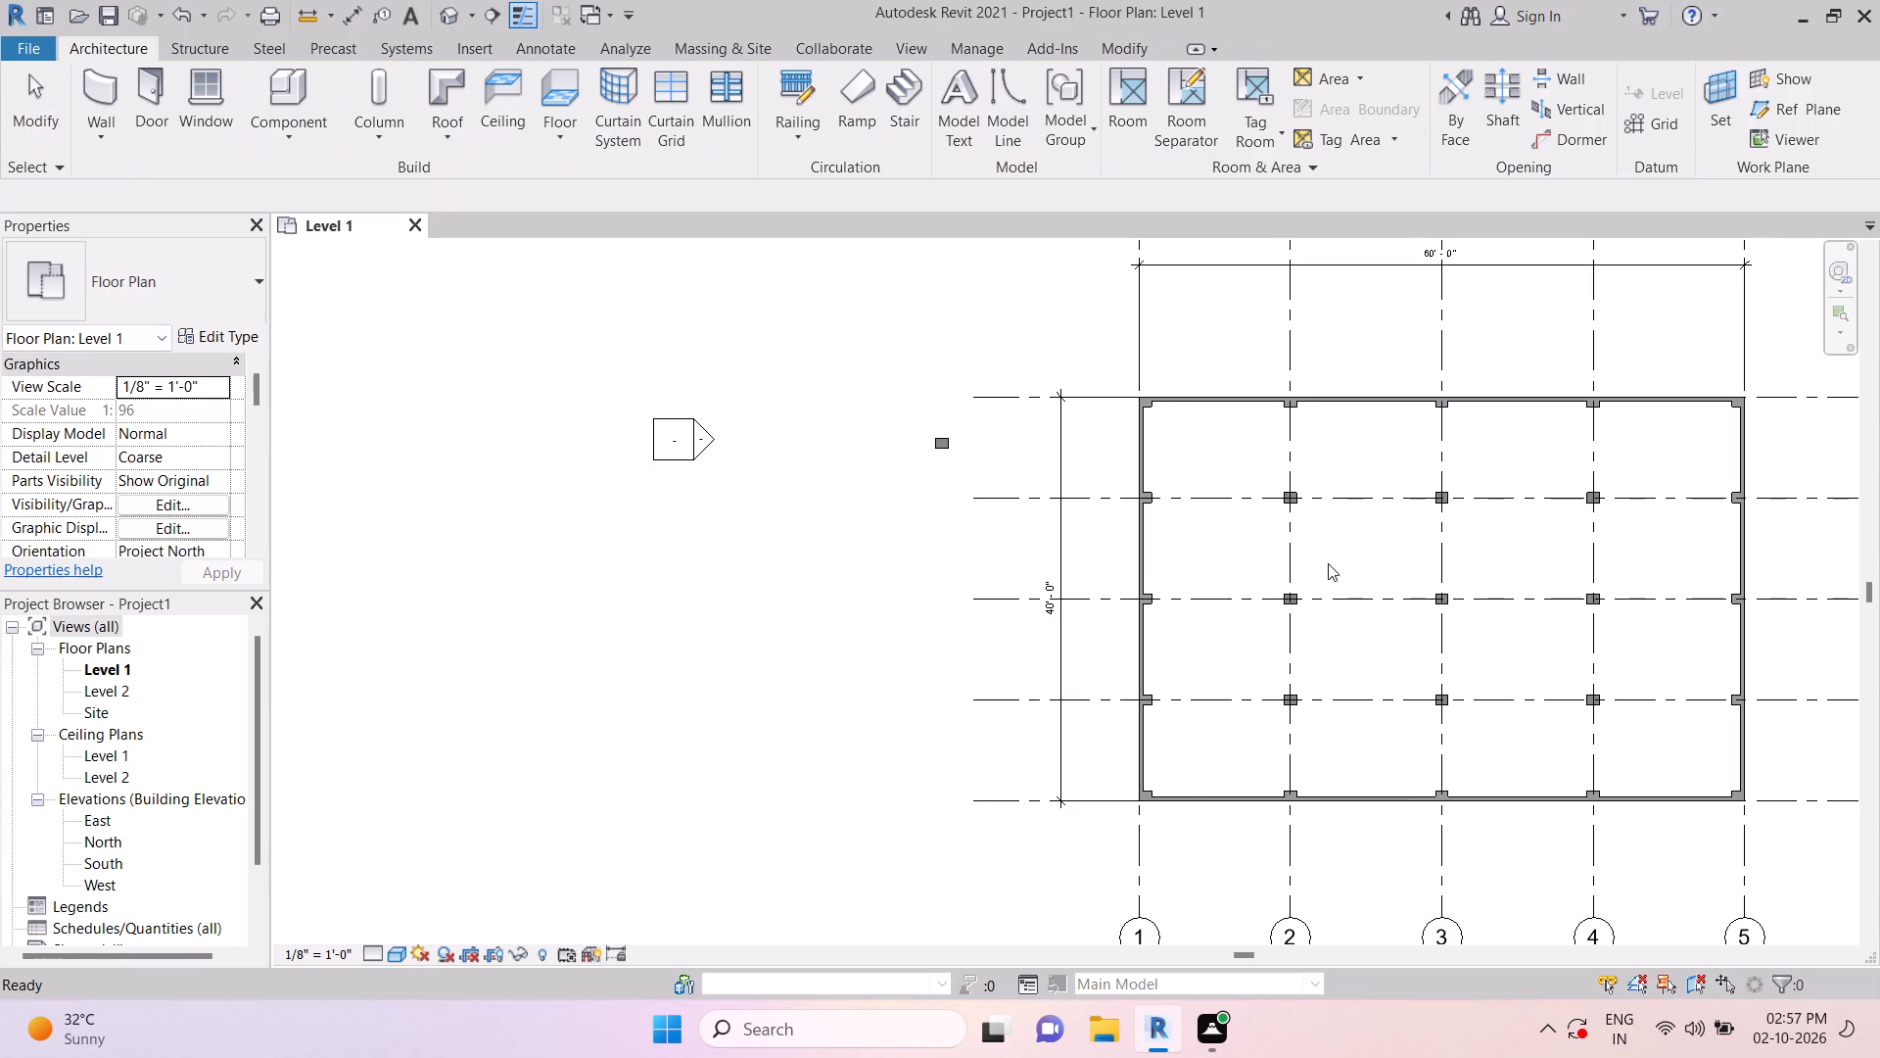
scroll(1365, 423, "down", 3)
key("Escape")
key("Escape")
key("Escape")
key("Escape")
key("Escape")
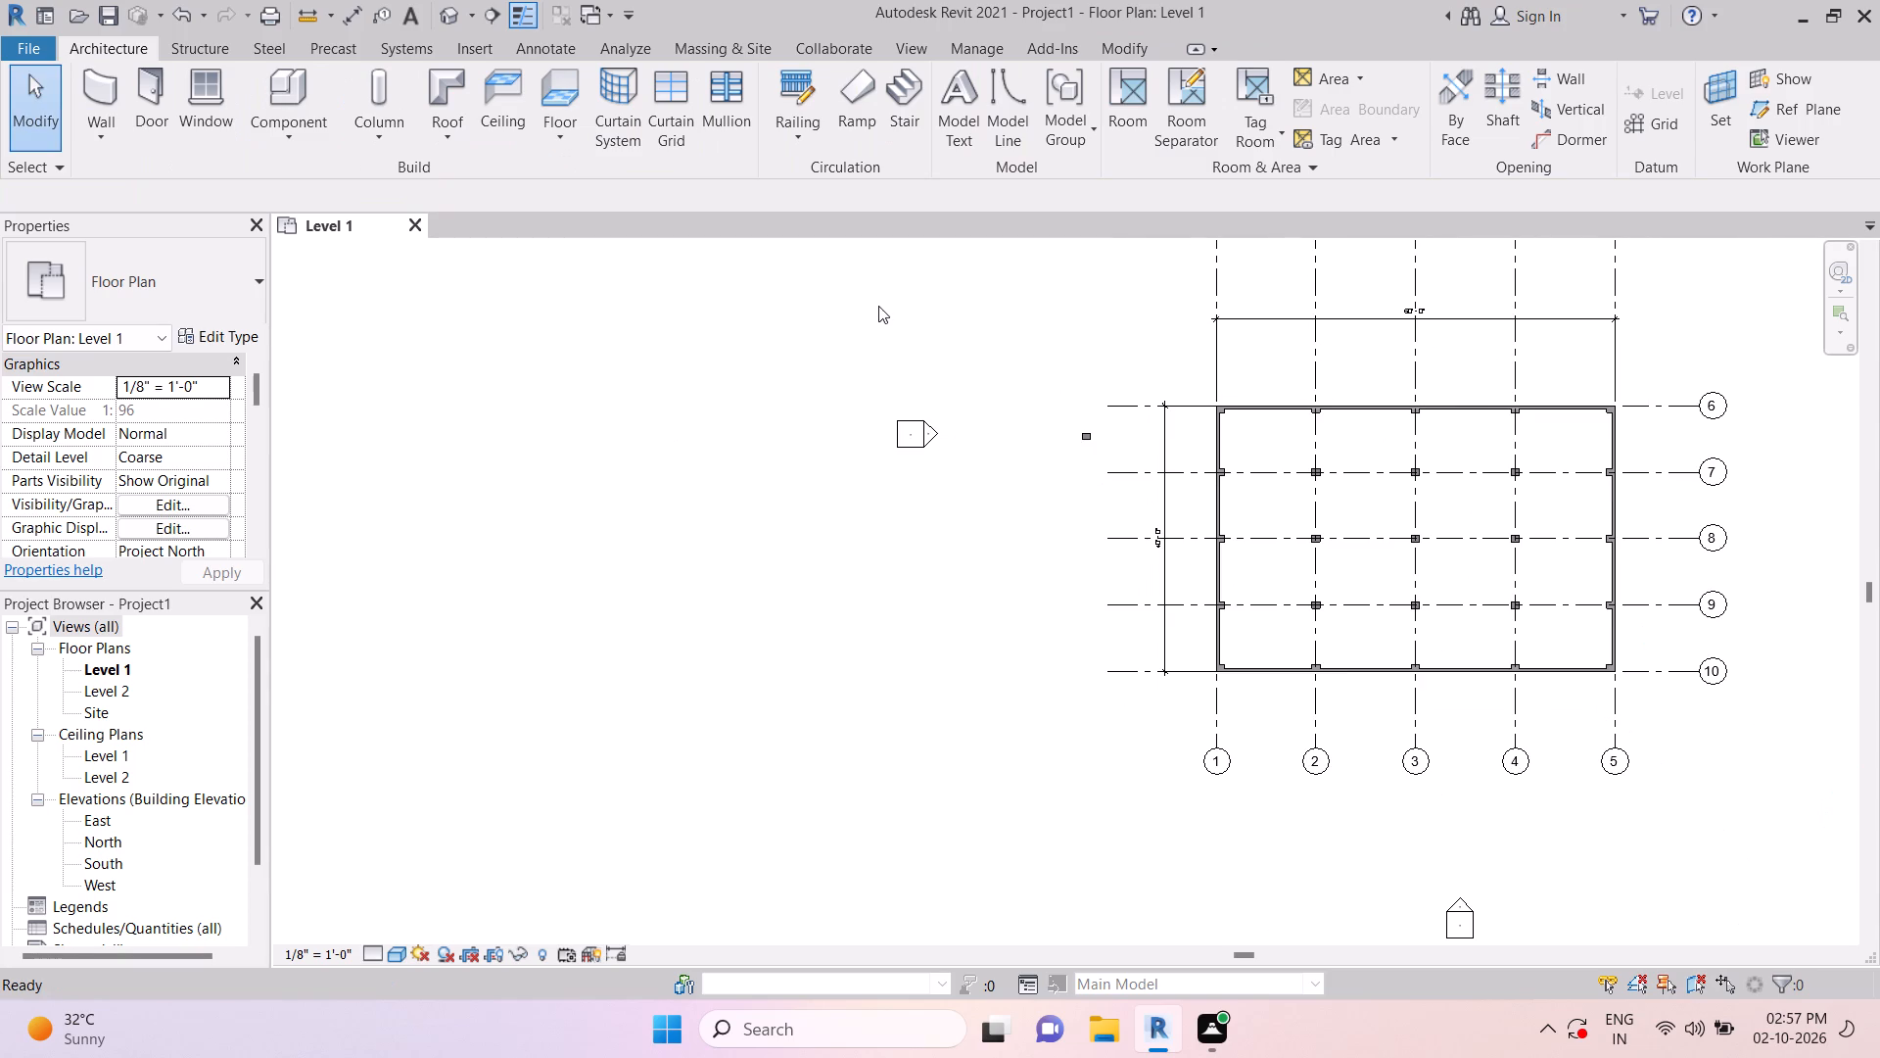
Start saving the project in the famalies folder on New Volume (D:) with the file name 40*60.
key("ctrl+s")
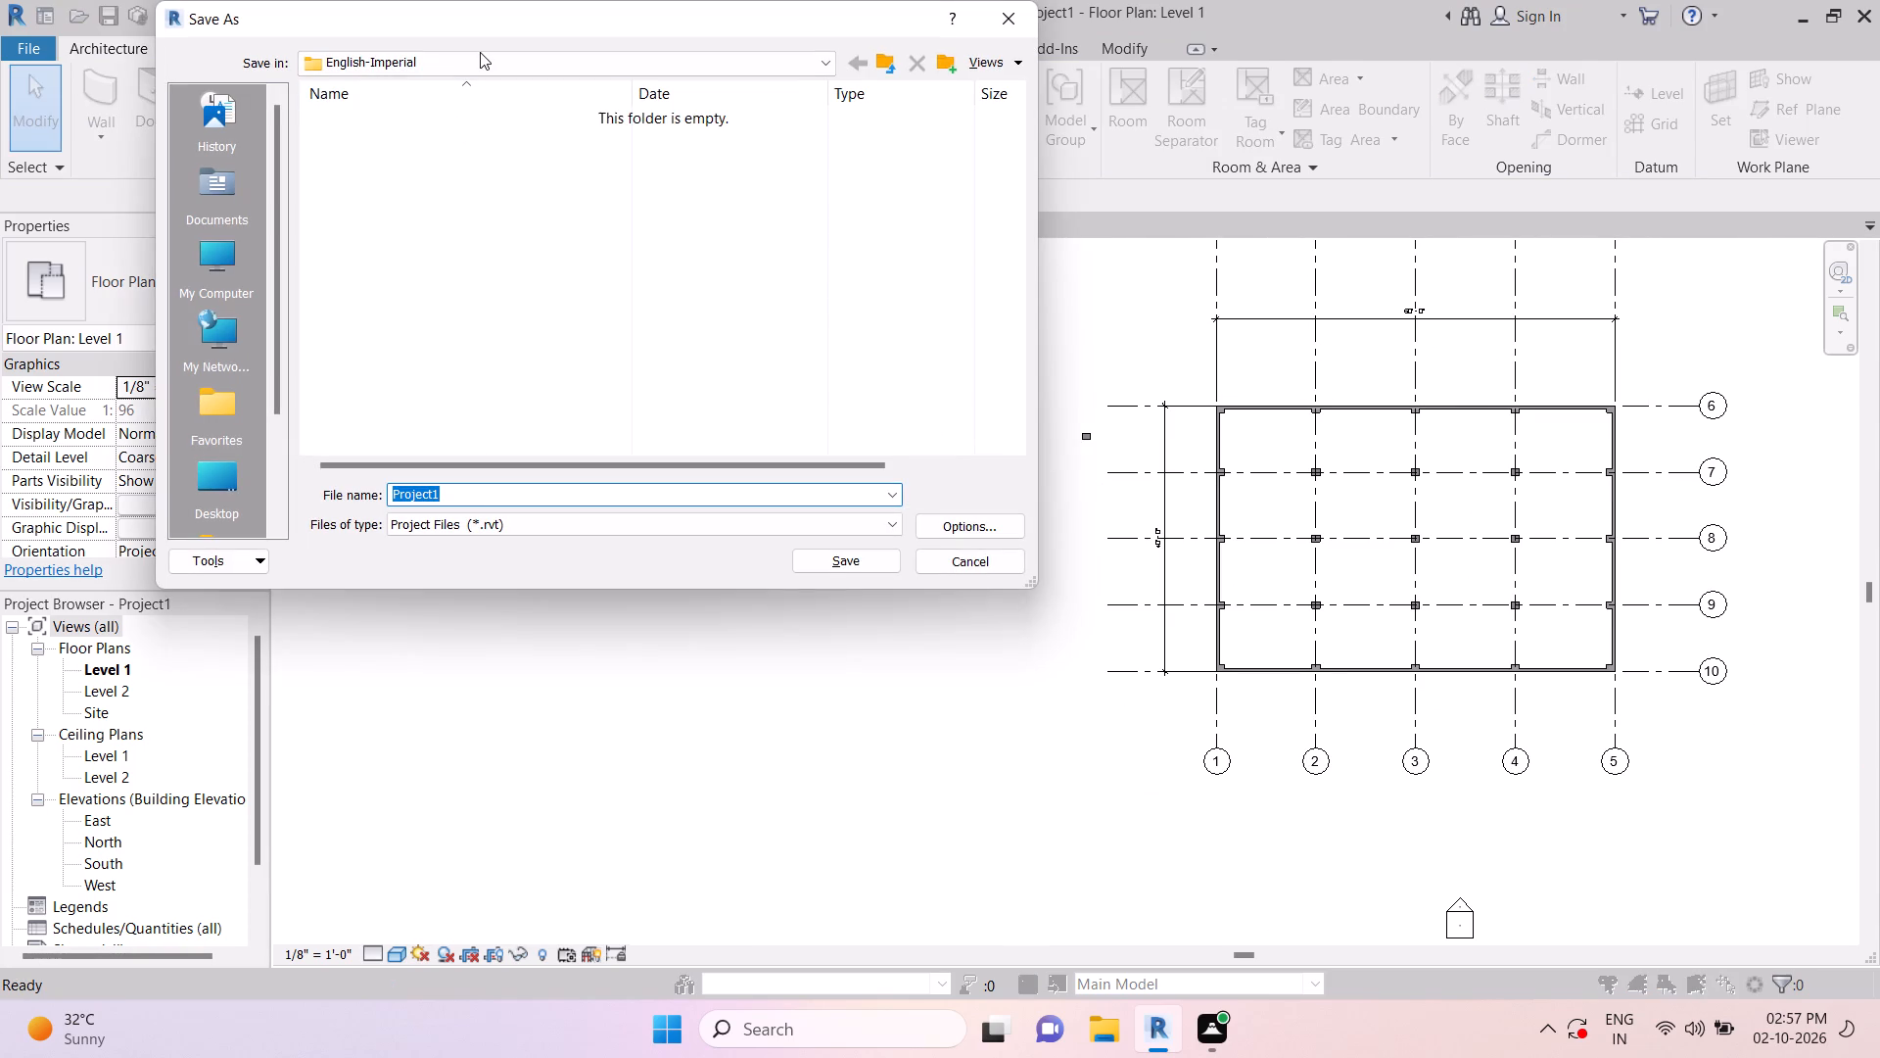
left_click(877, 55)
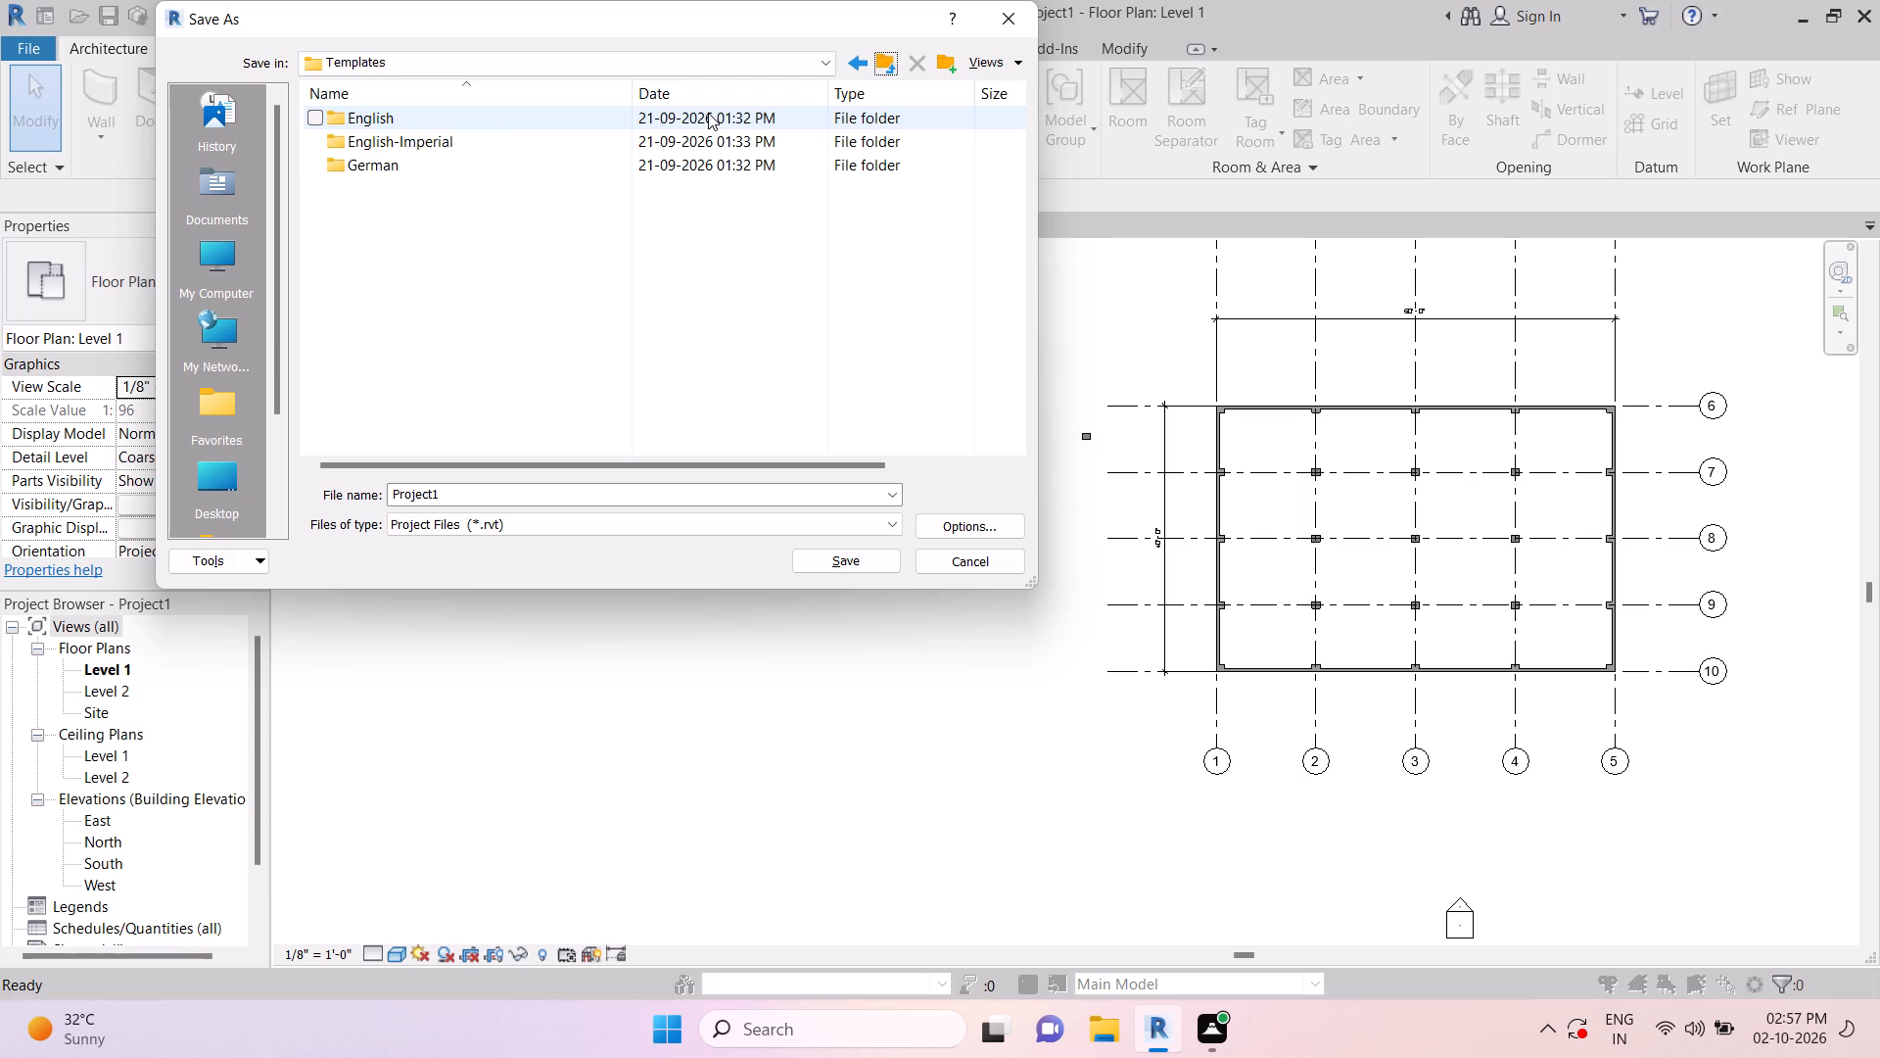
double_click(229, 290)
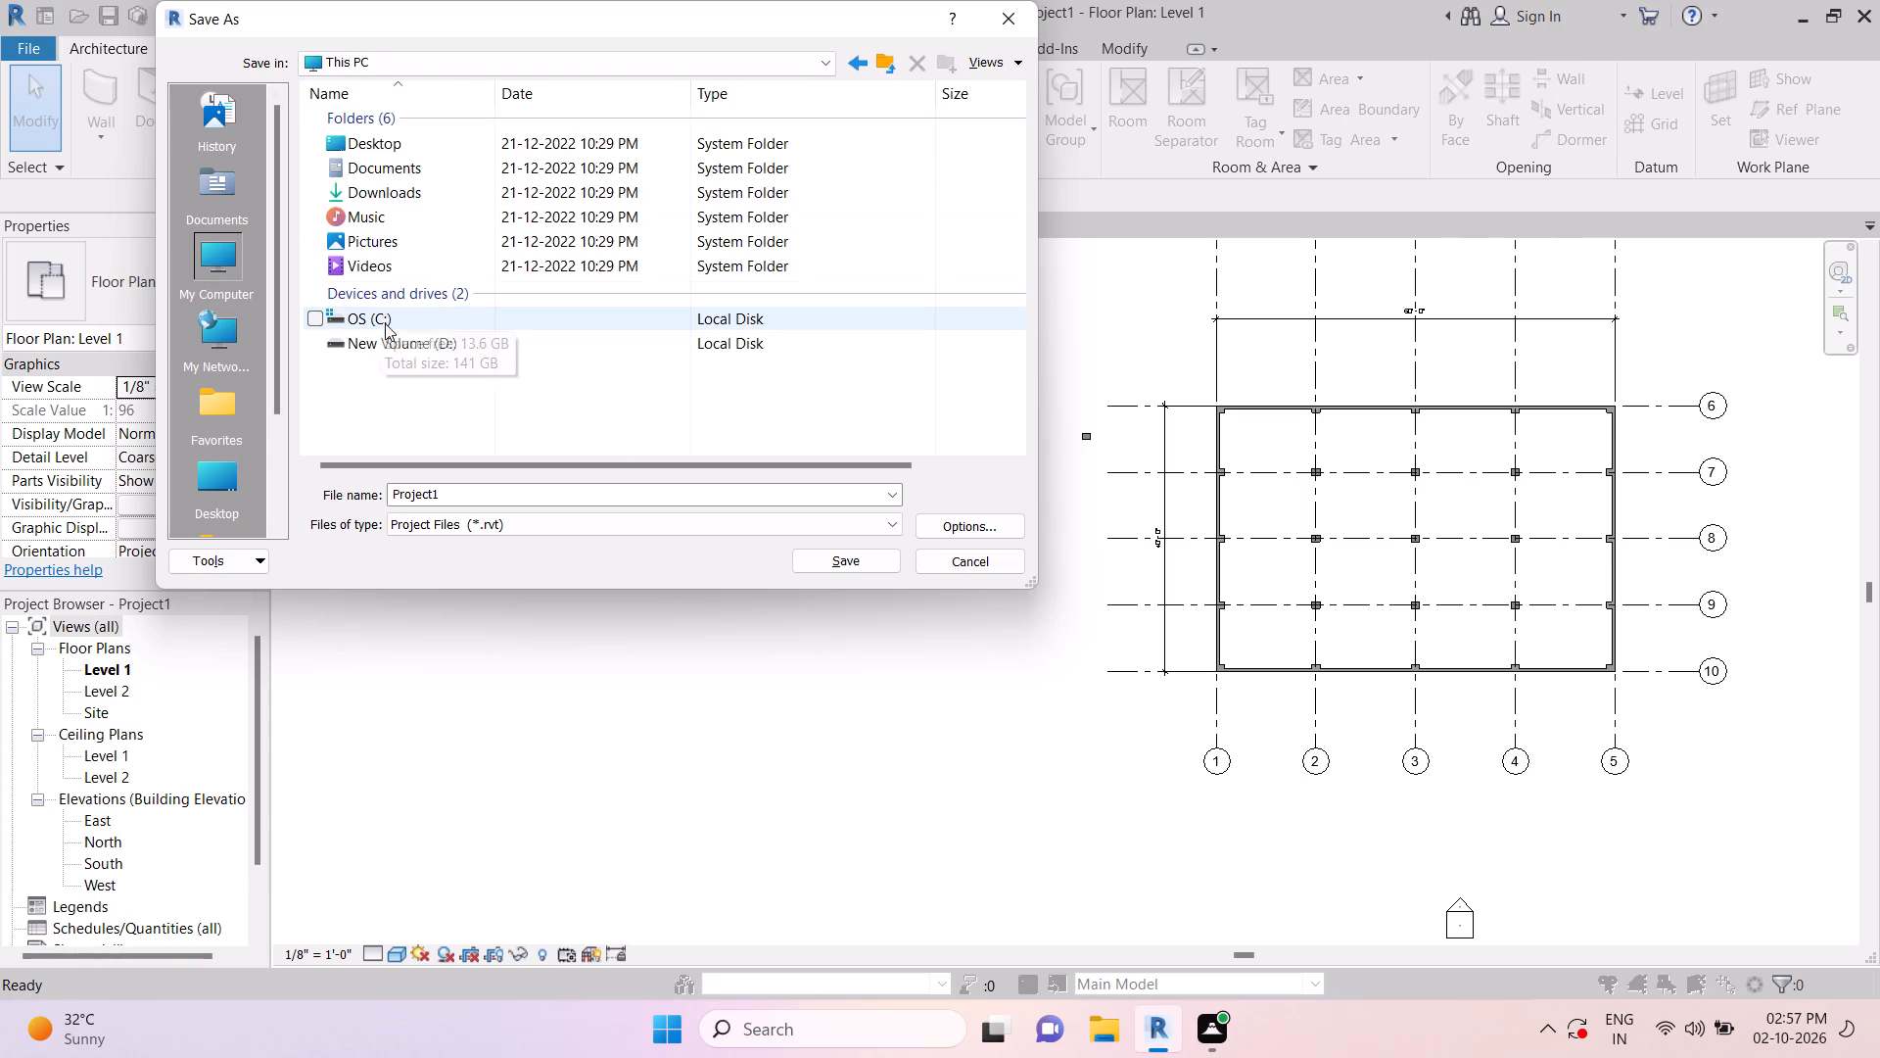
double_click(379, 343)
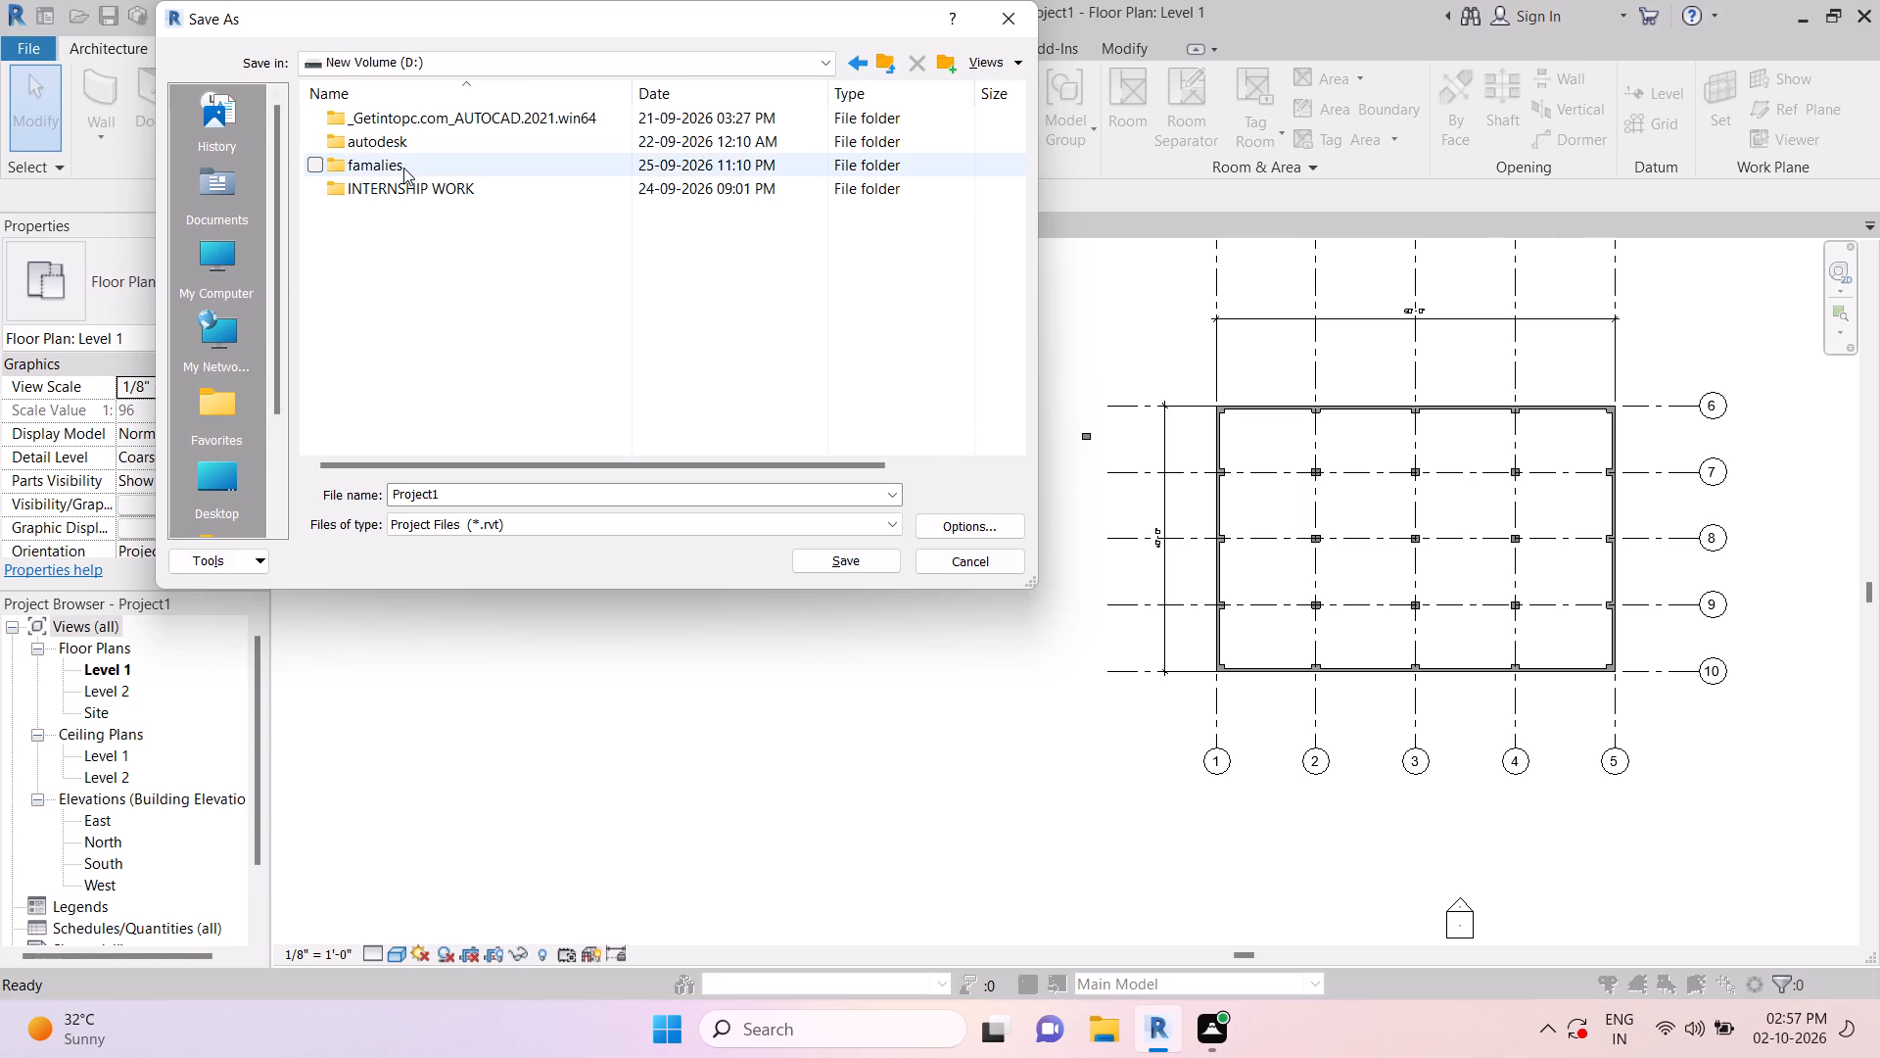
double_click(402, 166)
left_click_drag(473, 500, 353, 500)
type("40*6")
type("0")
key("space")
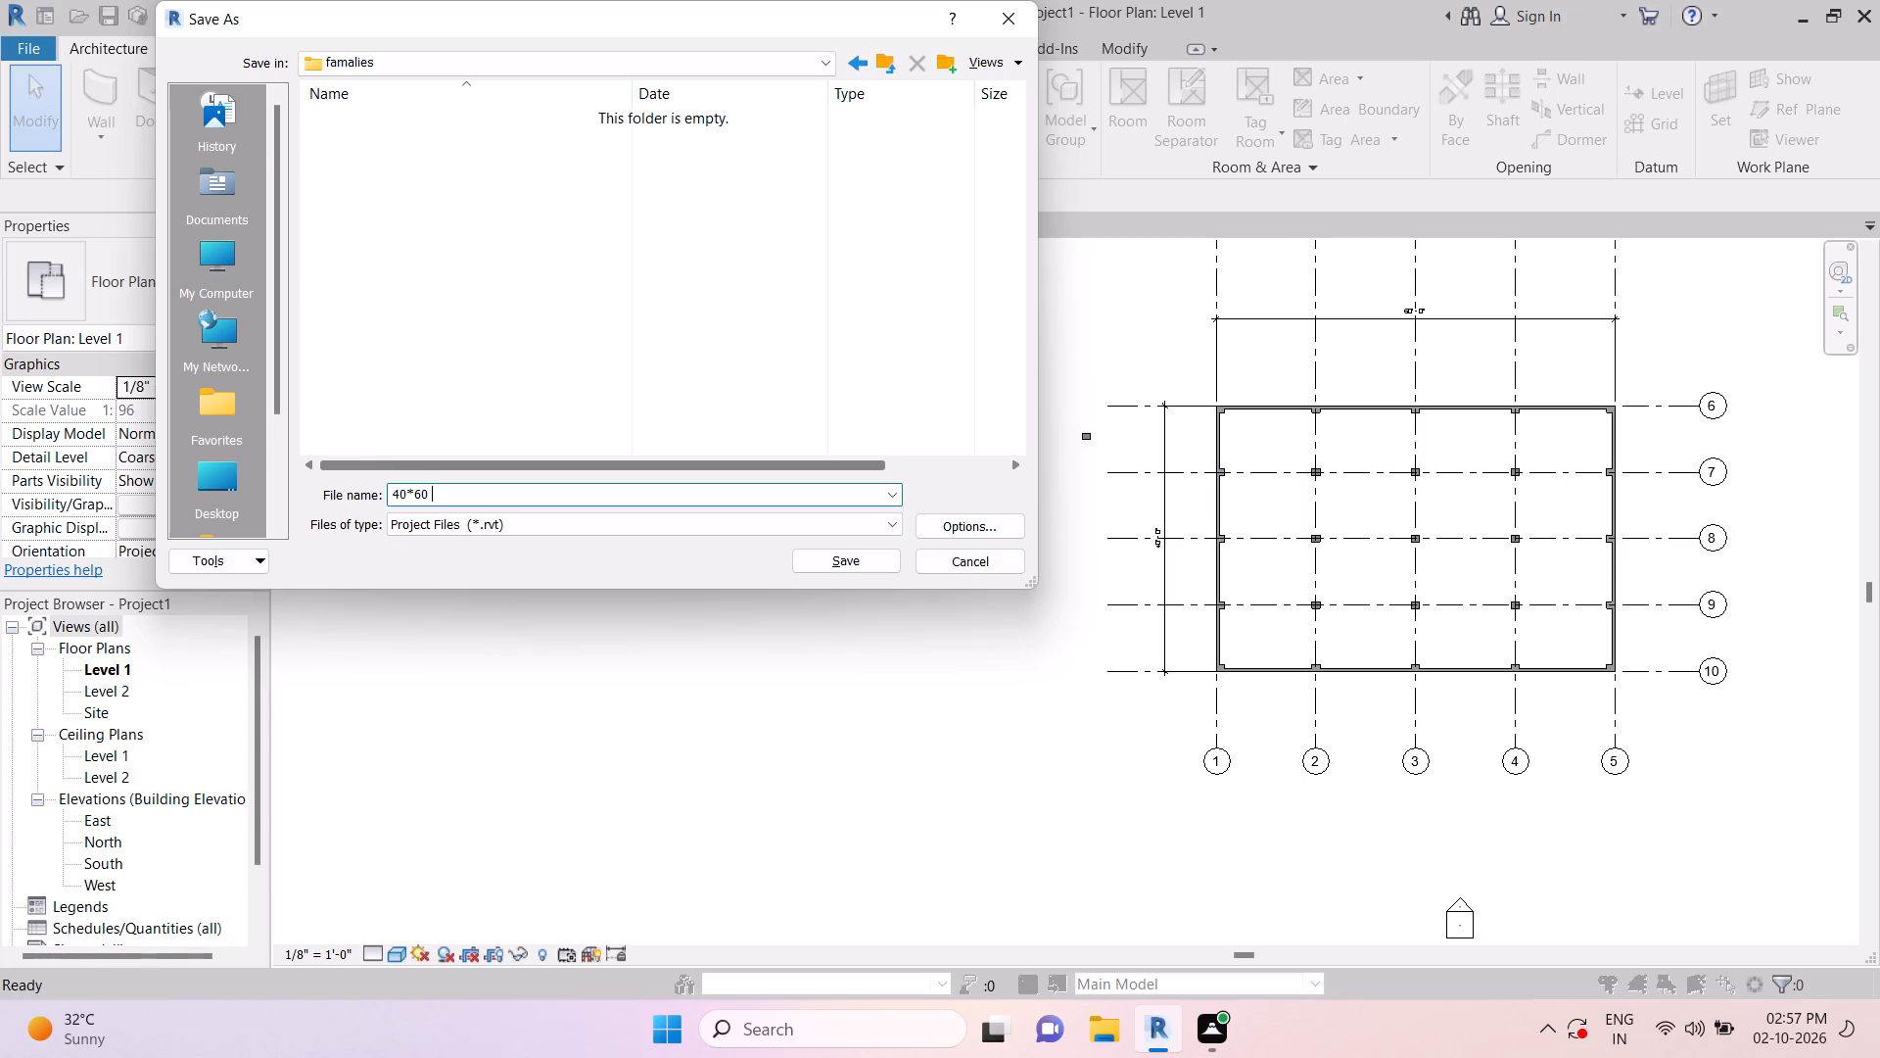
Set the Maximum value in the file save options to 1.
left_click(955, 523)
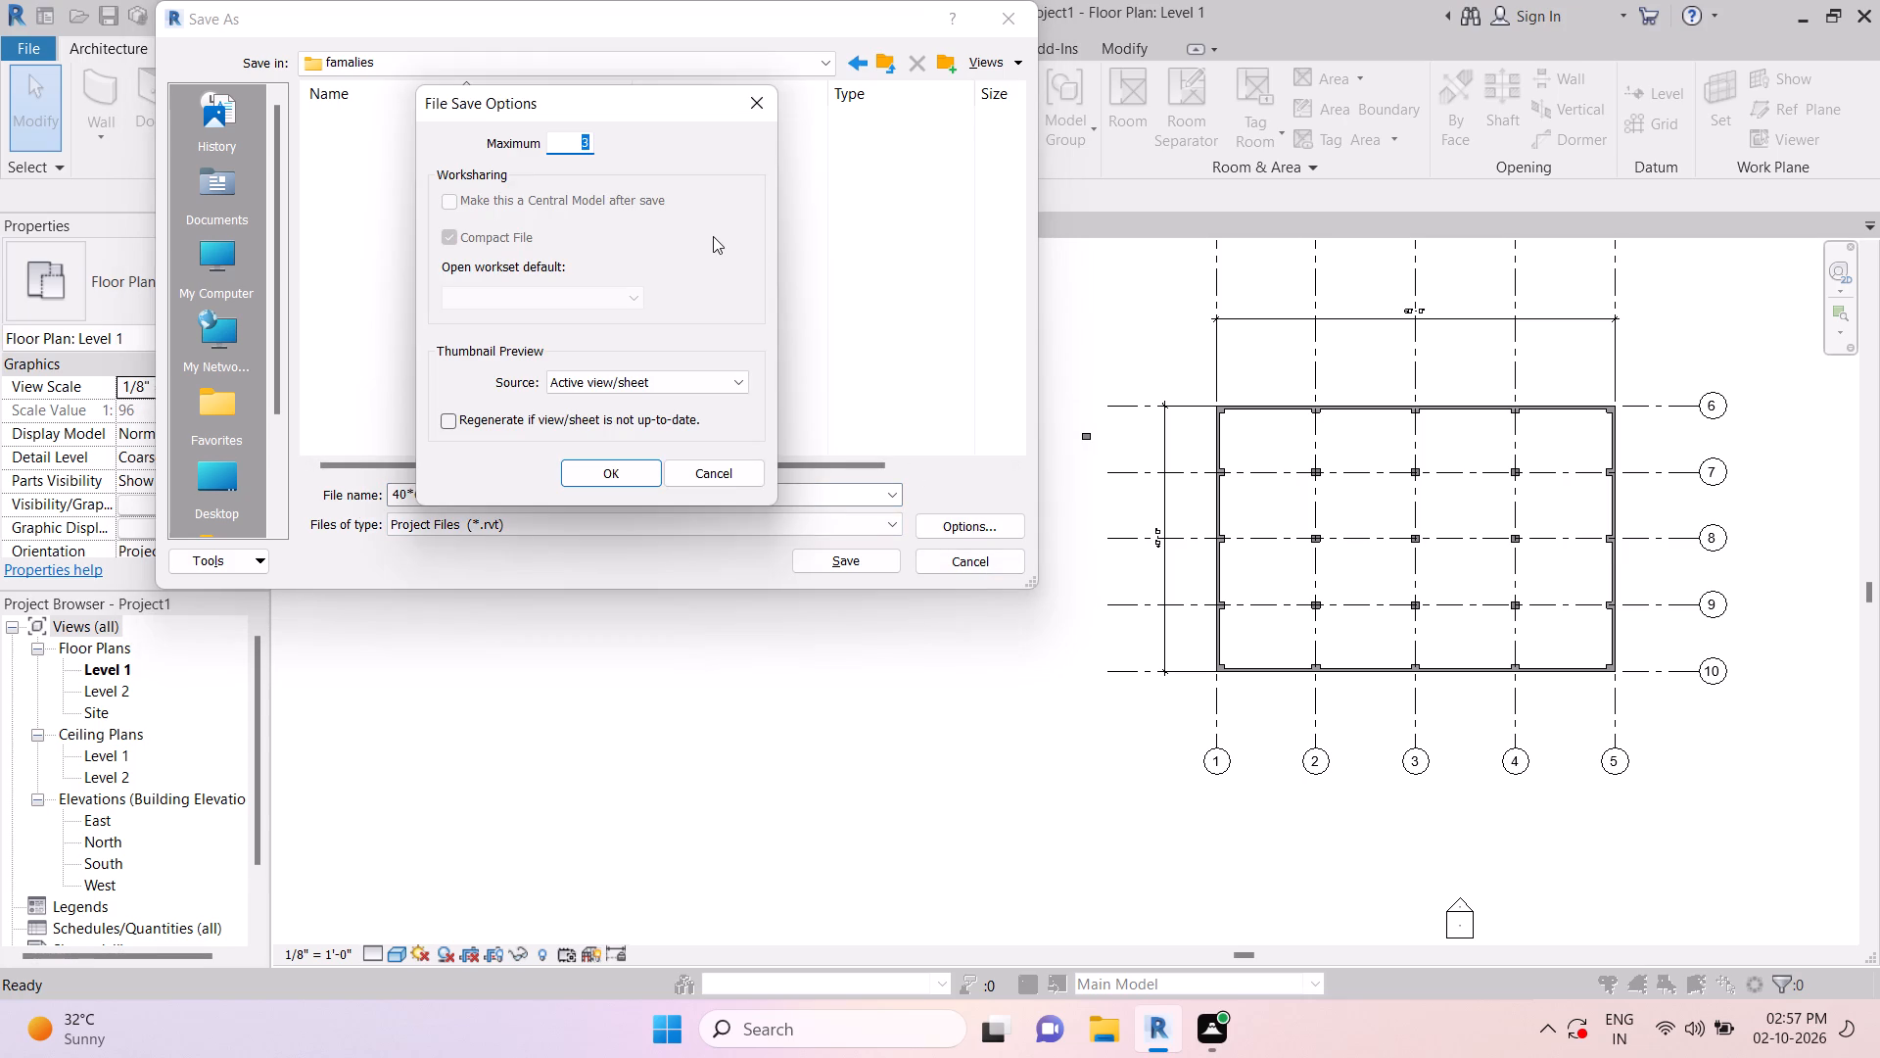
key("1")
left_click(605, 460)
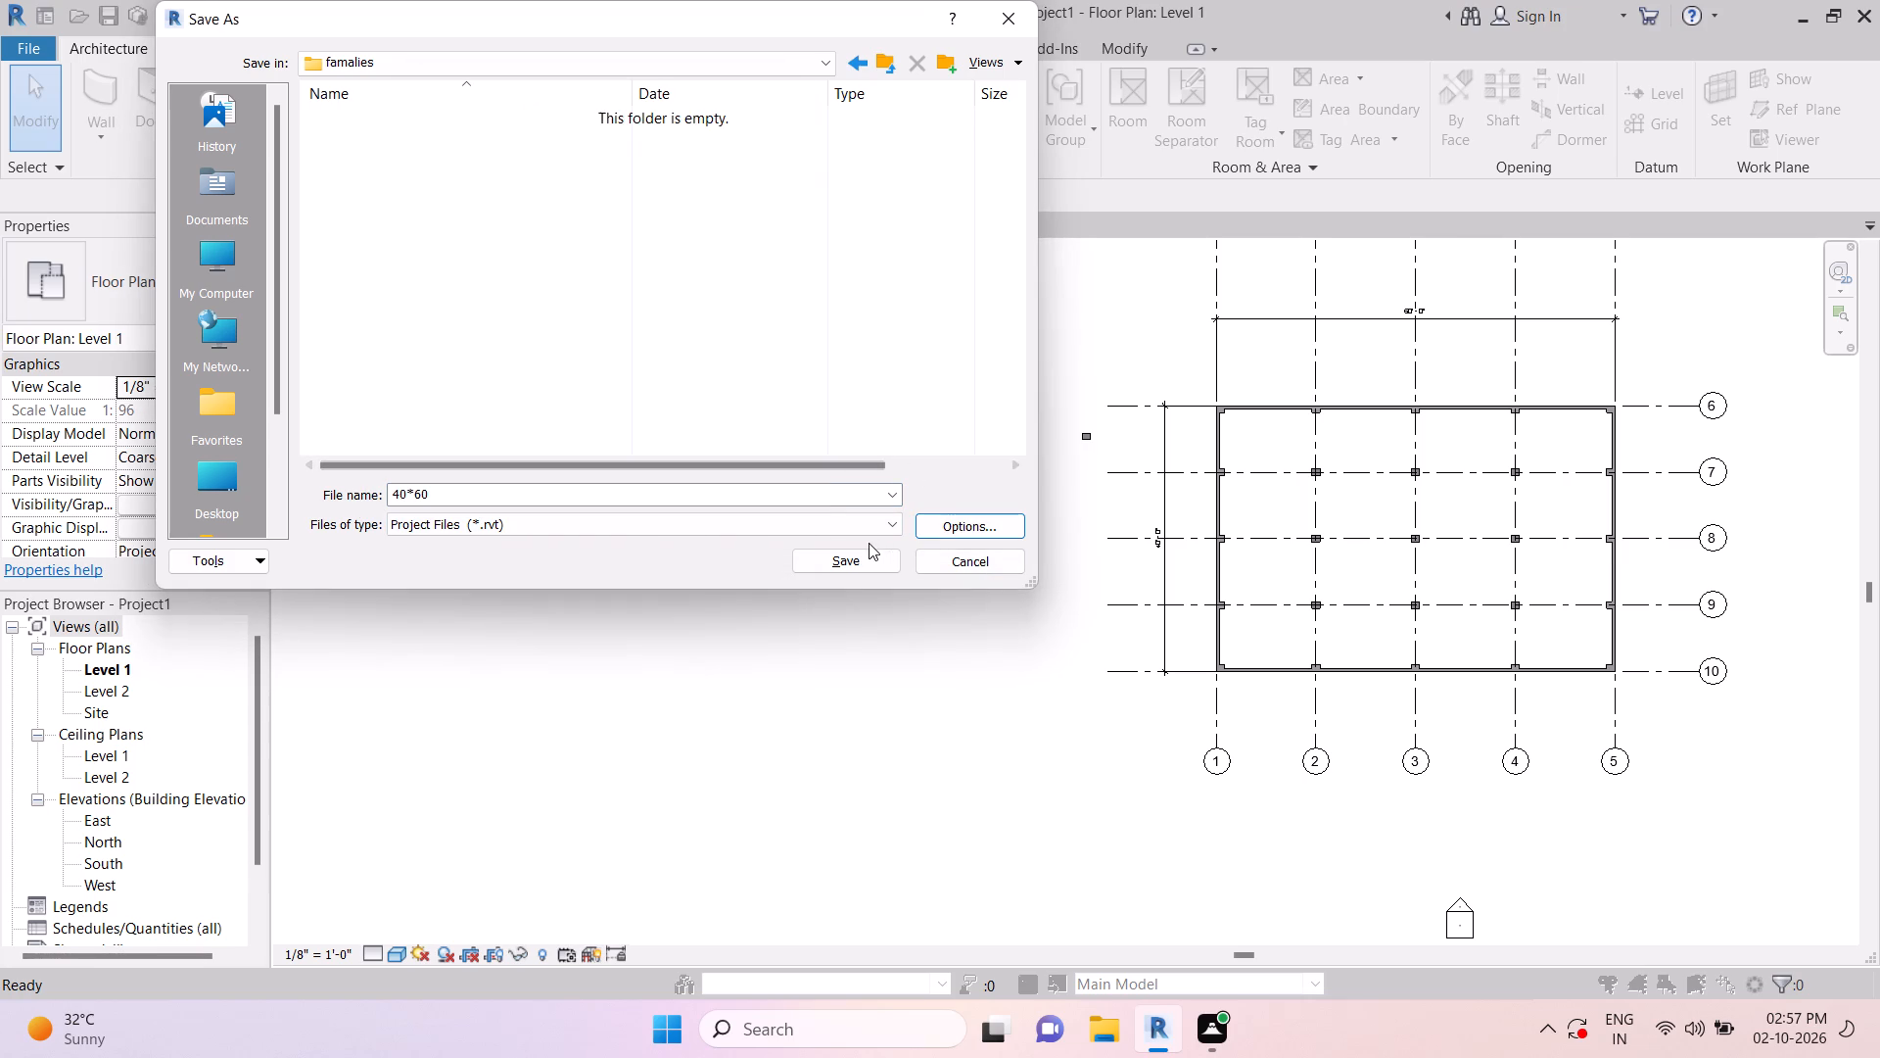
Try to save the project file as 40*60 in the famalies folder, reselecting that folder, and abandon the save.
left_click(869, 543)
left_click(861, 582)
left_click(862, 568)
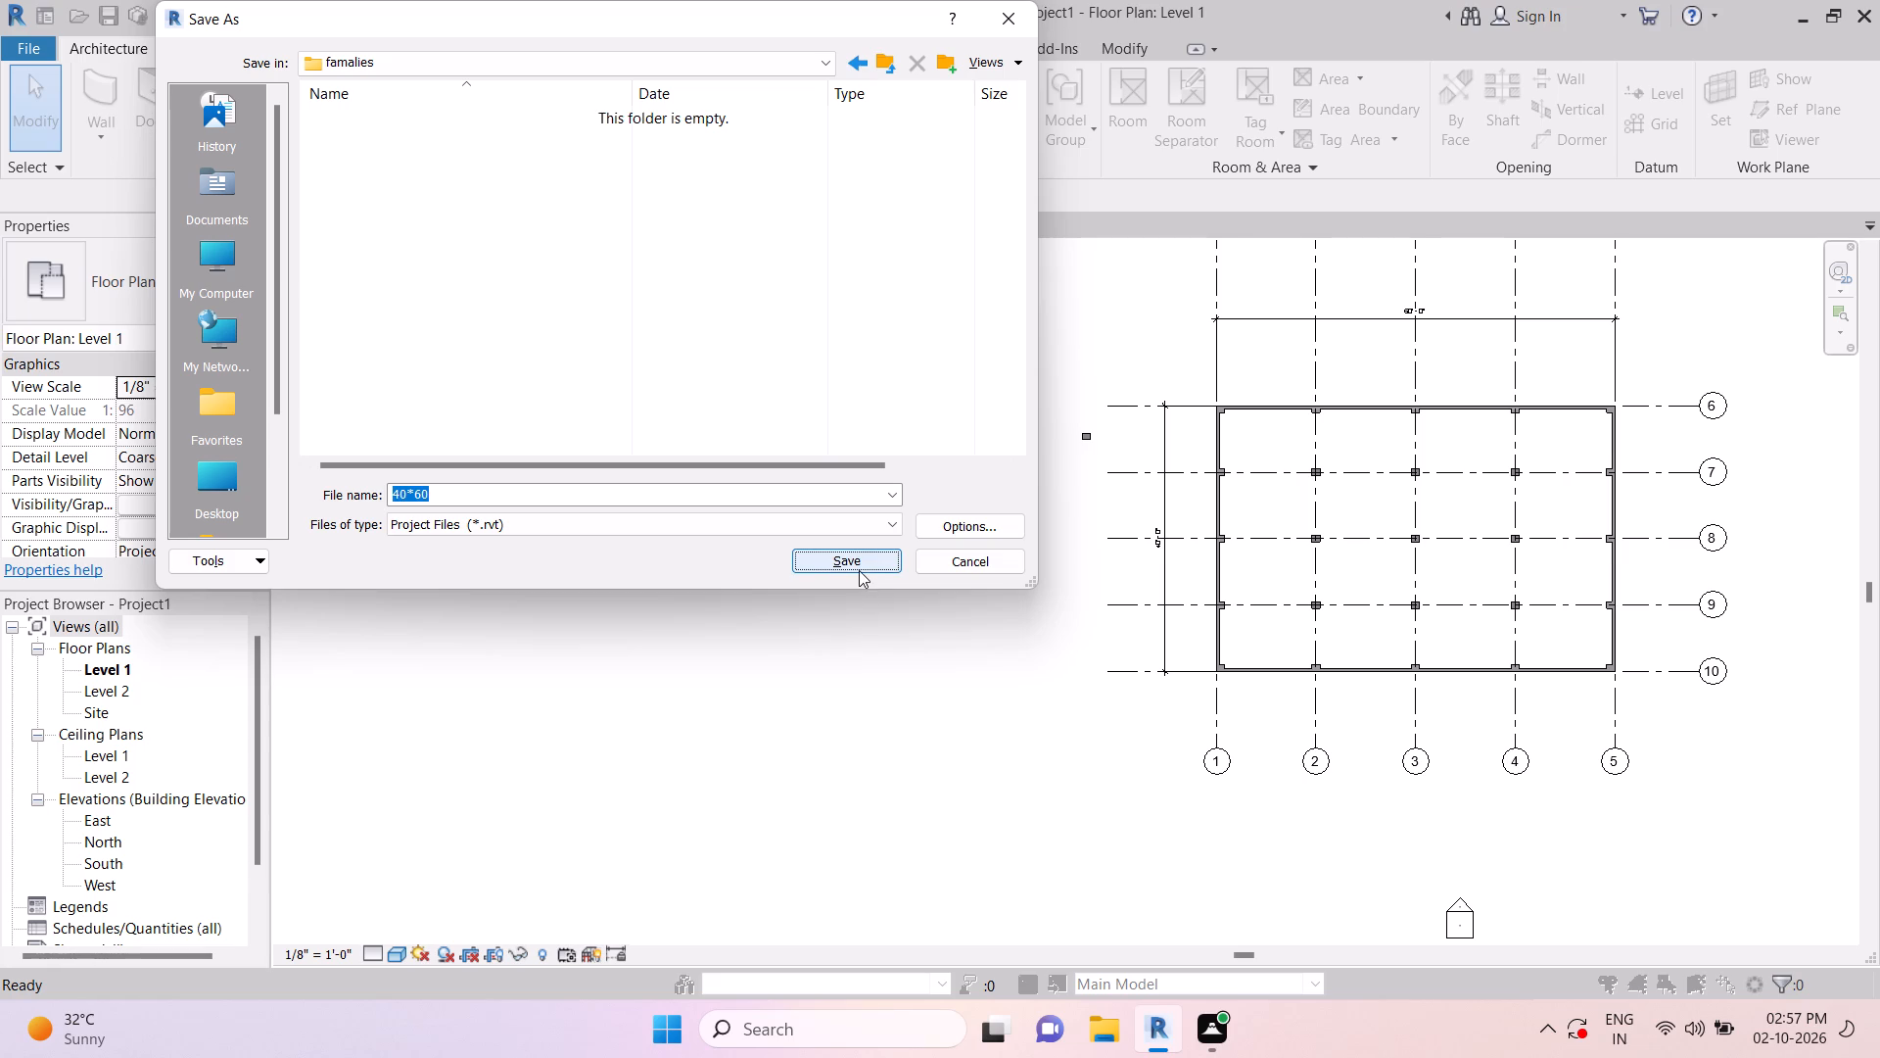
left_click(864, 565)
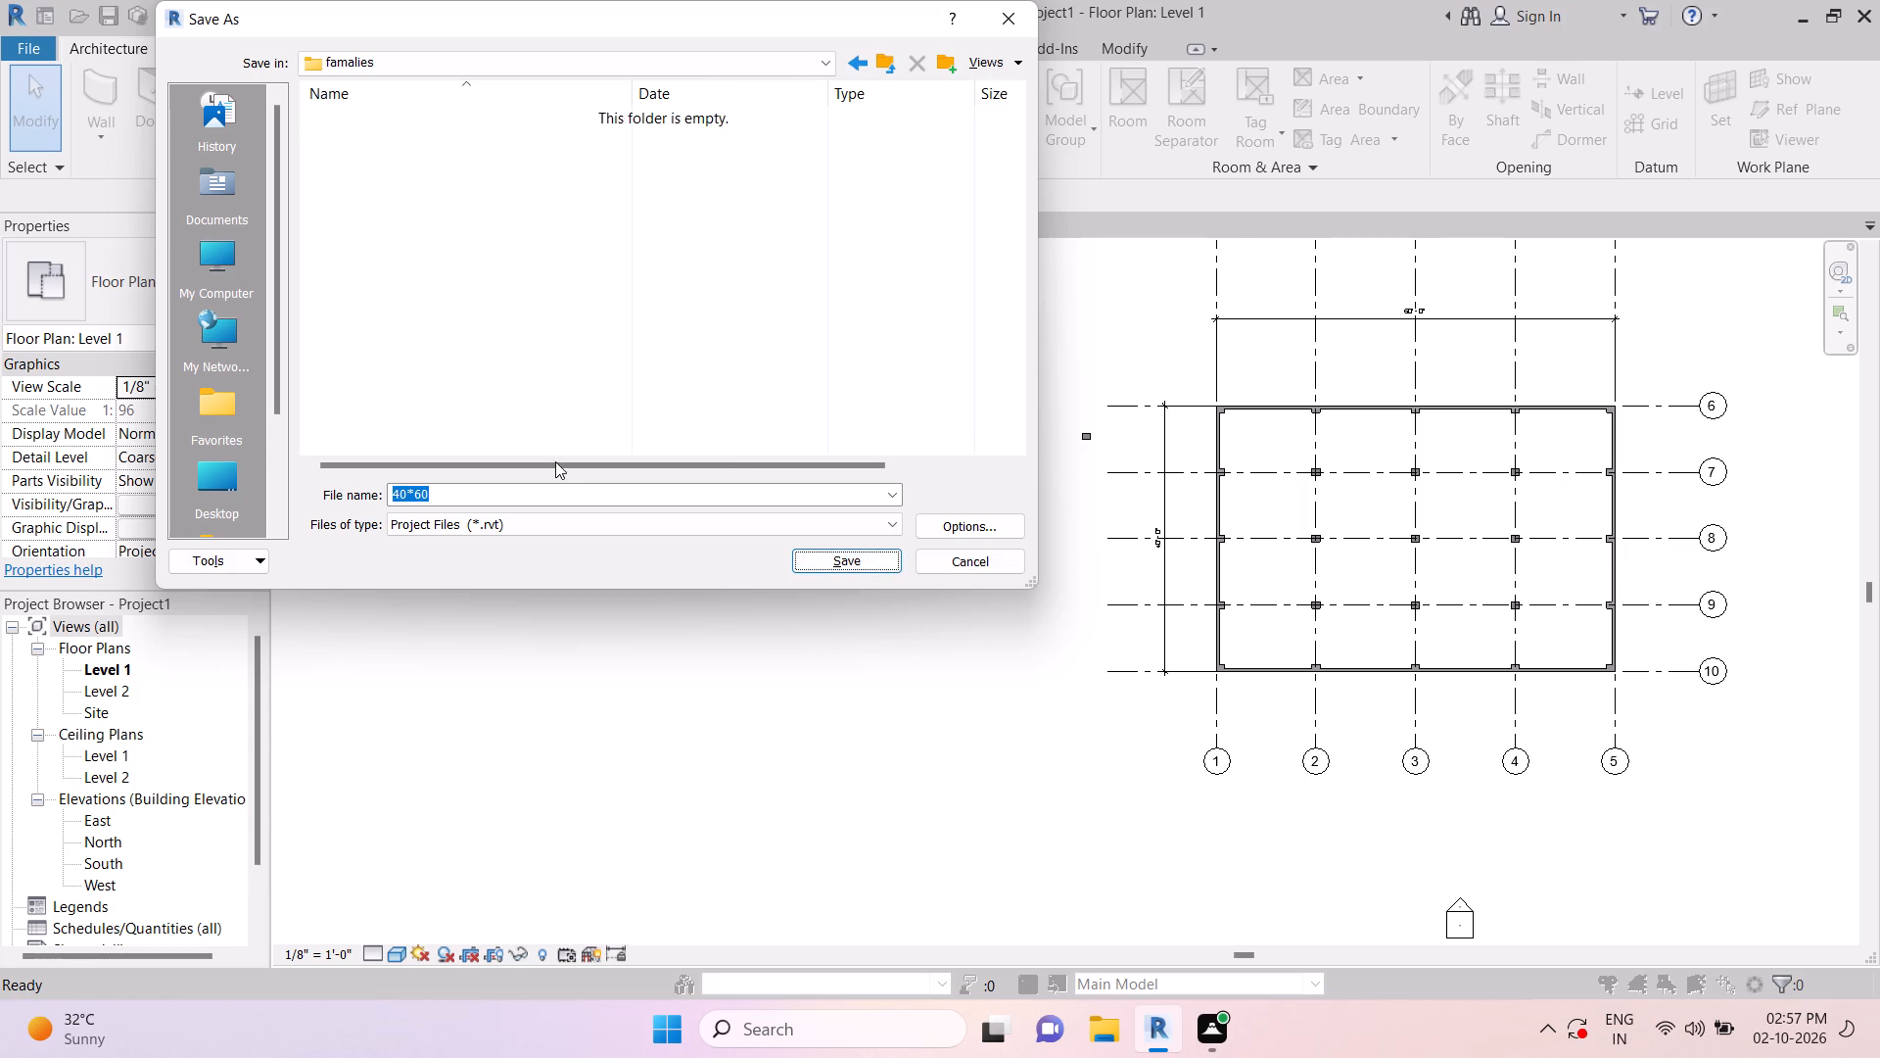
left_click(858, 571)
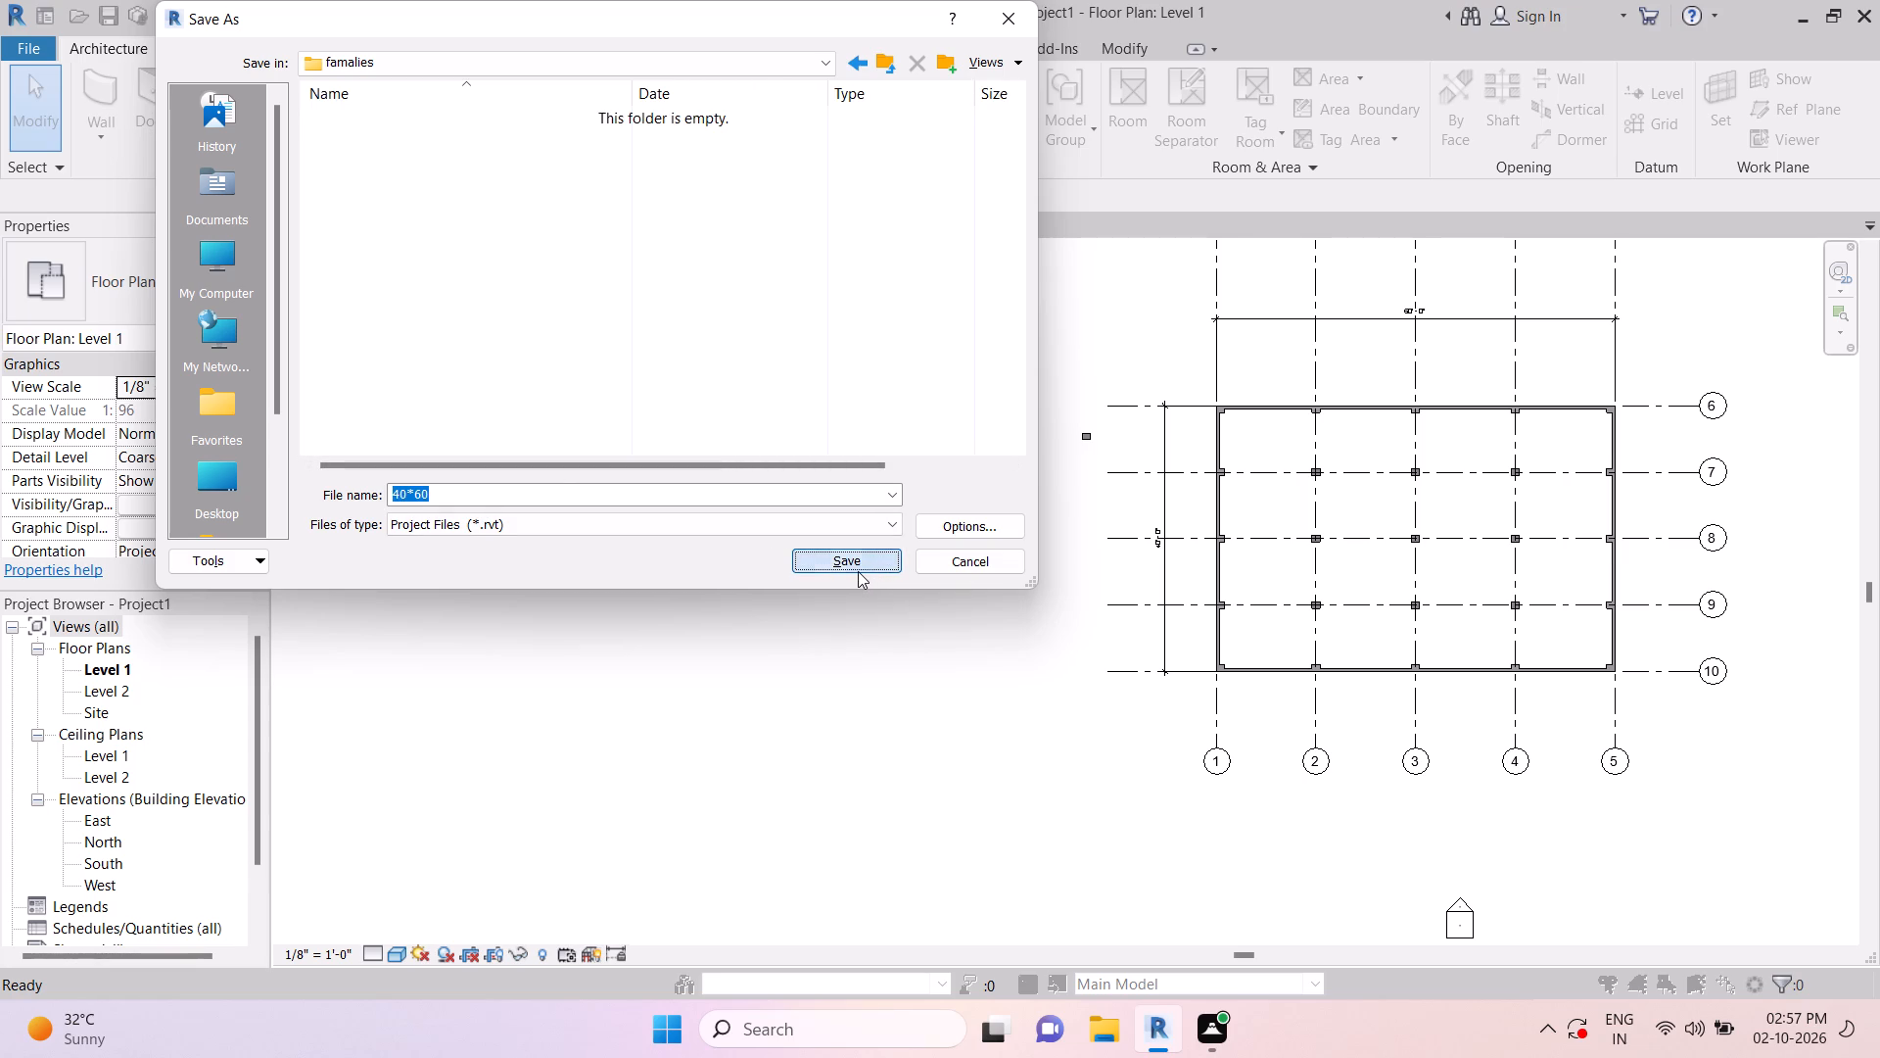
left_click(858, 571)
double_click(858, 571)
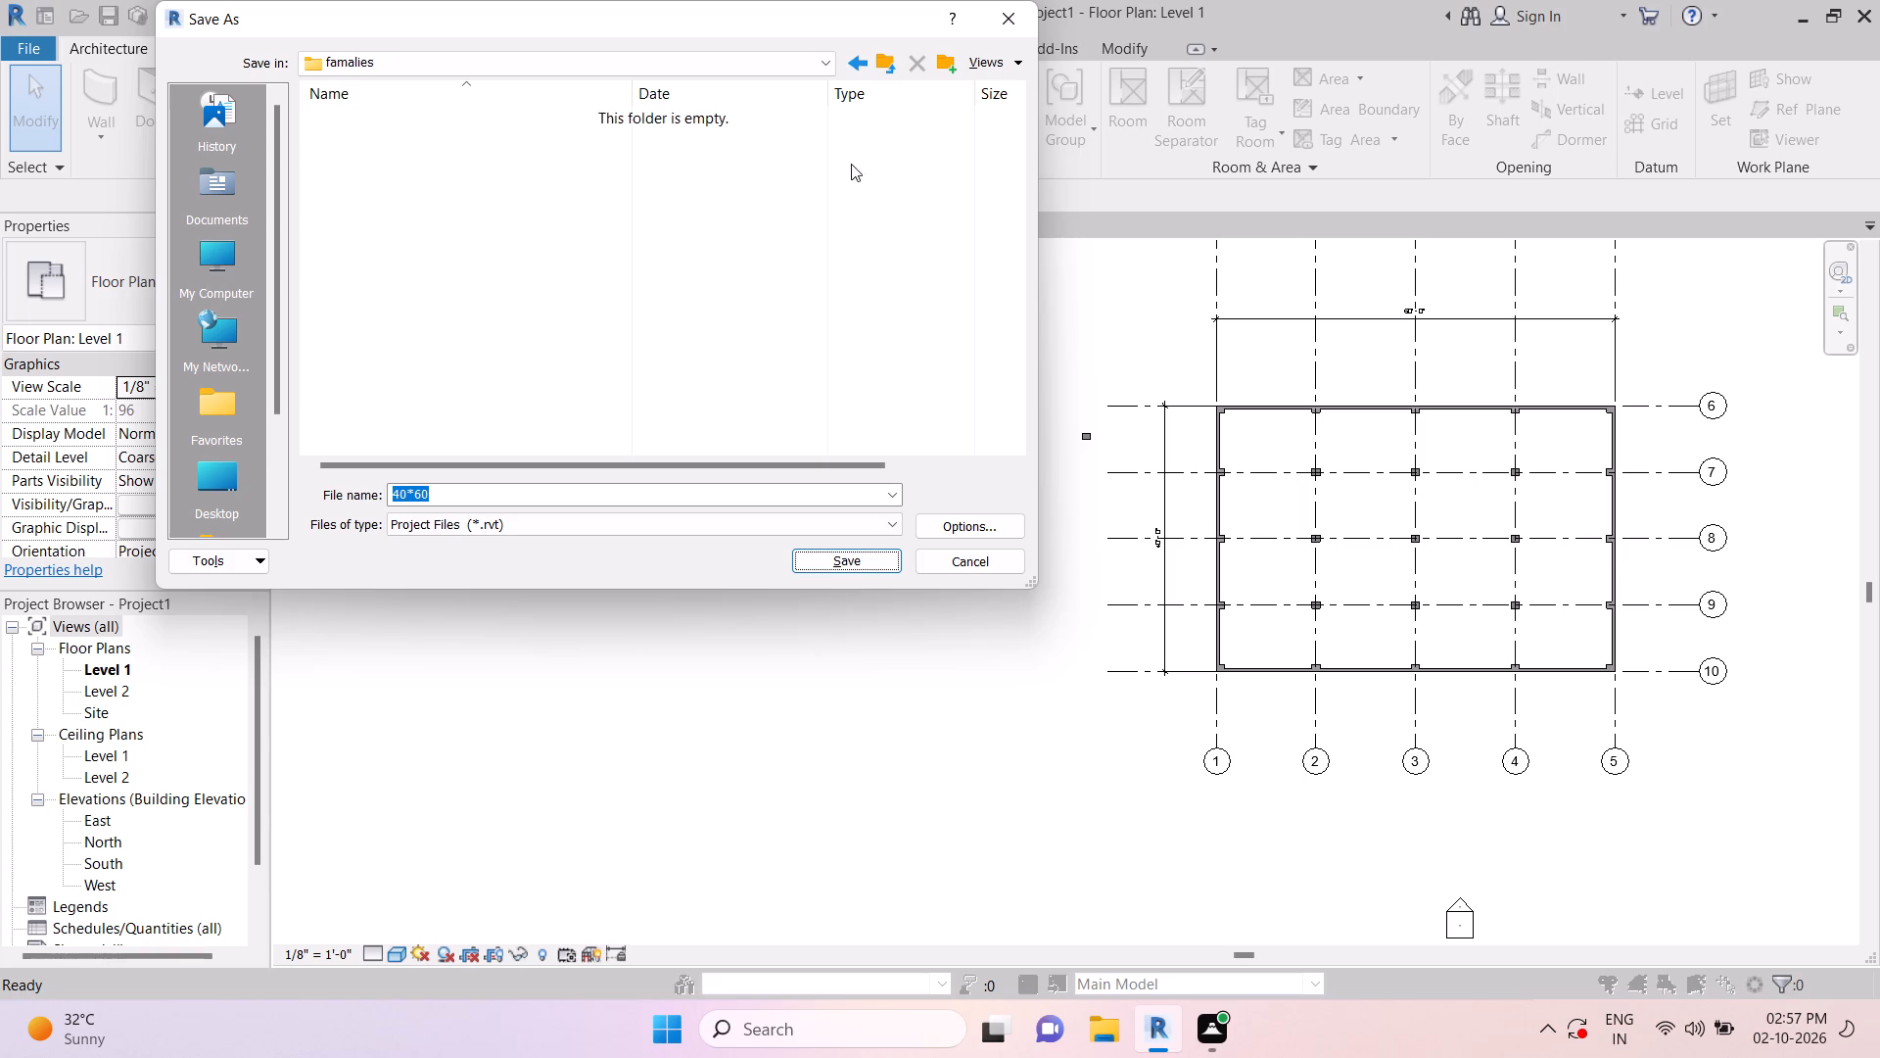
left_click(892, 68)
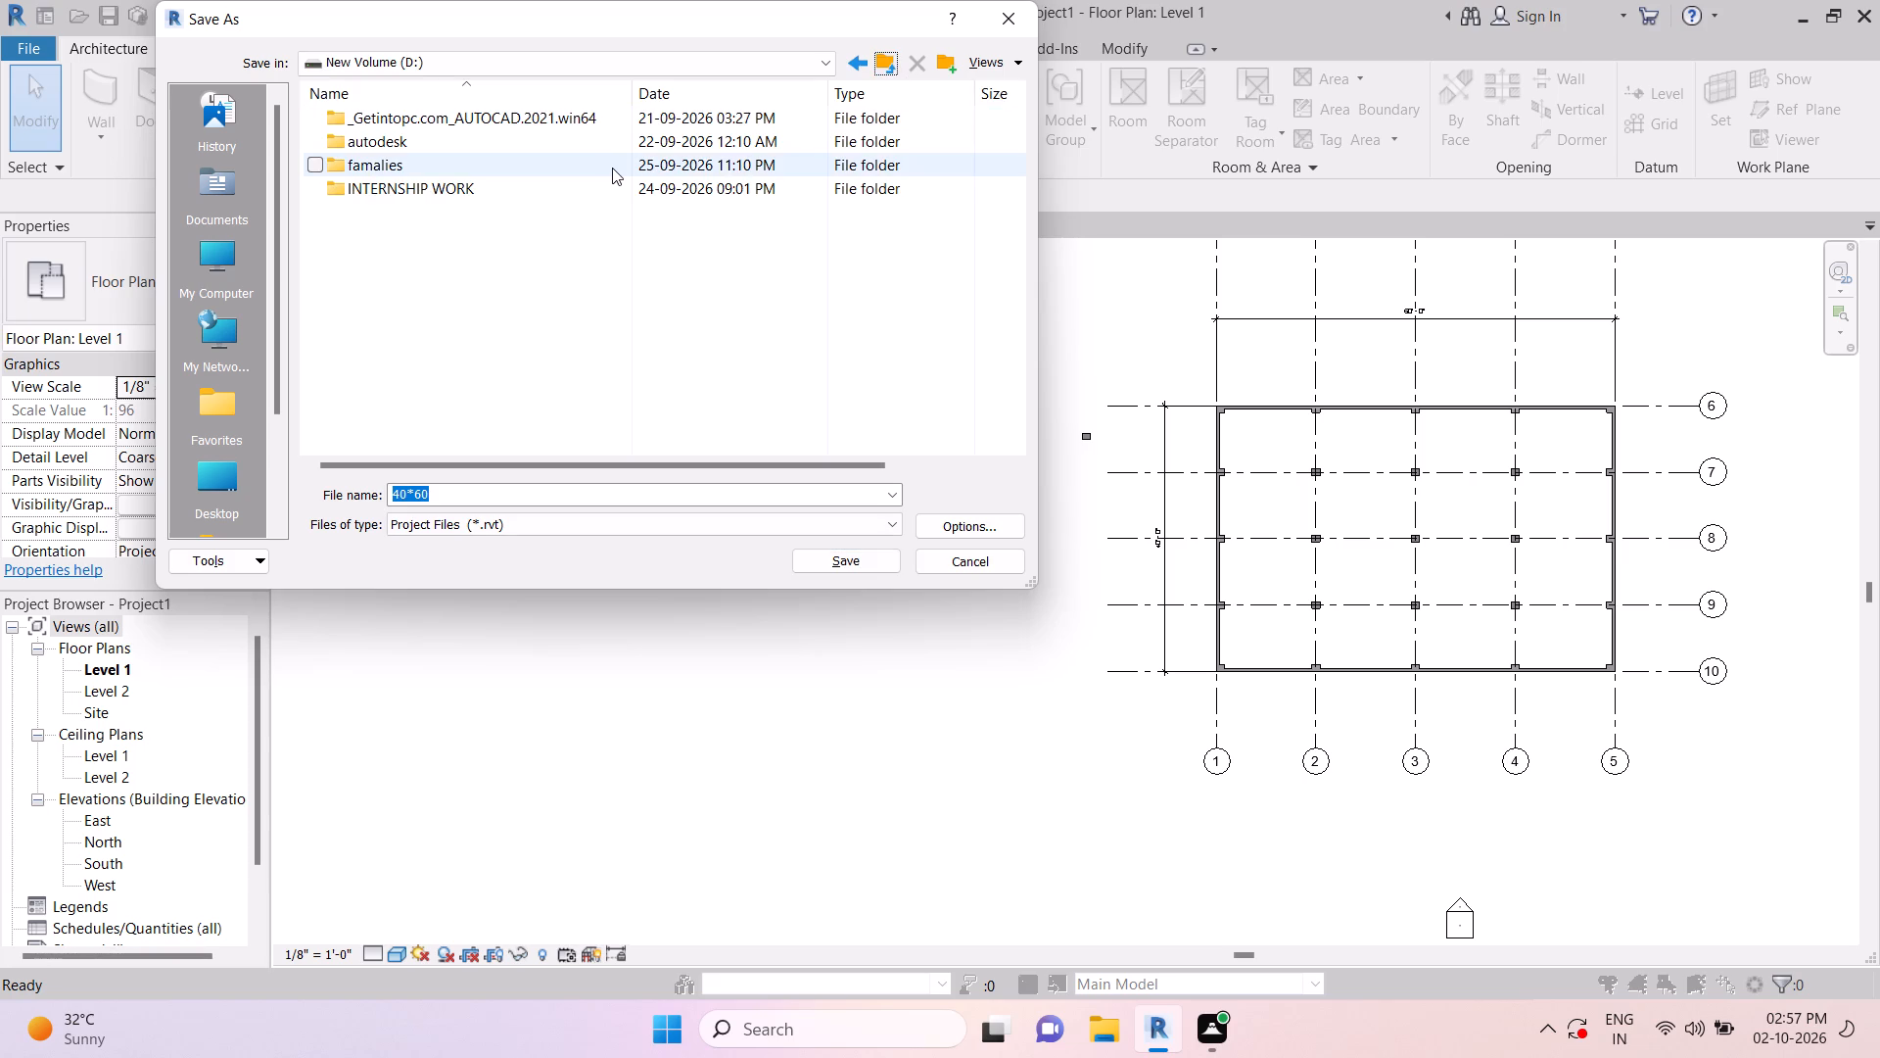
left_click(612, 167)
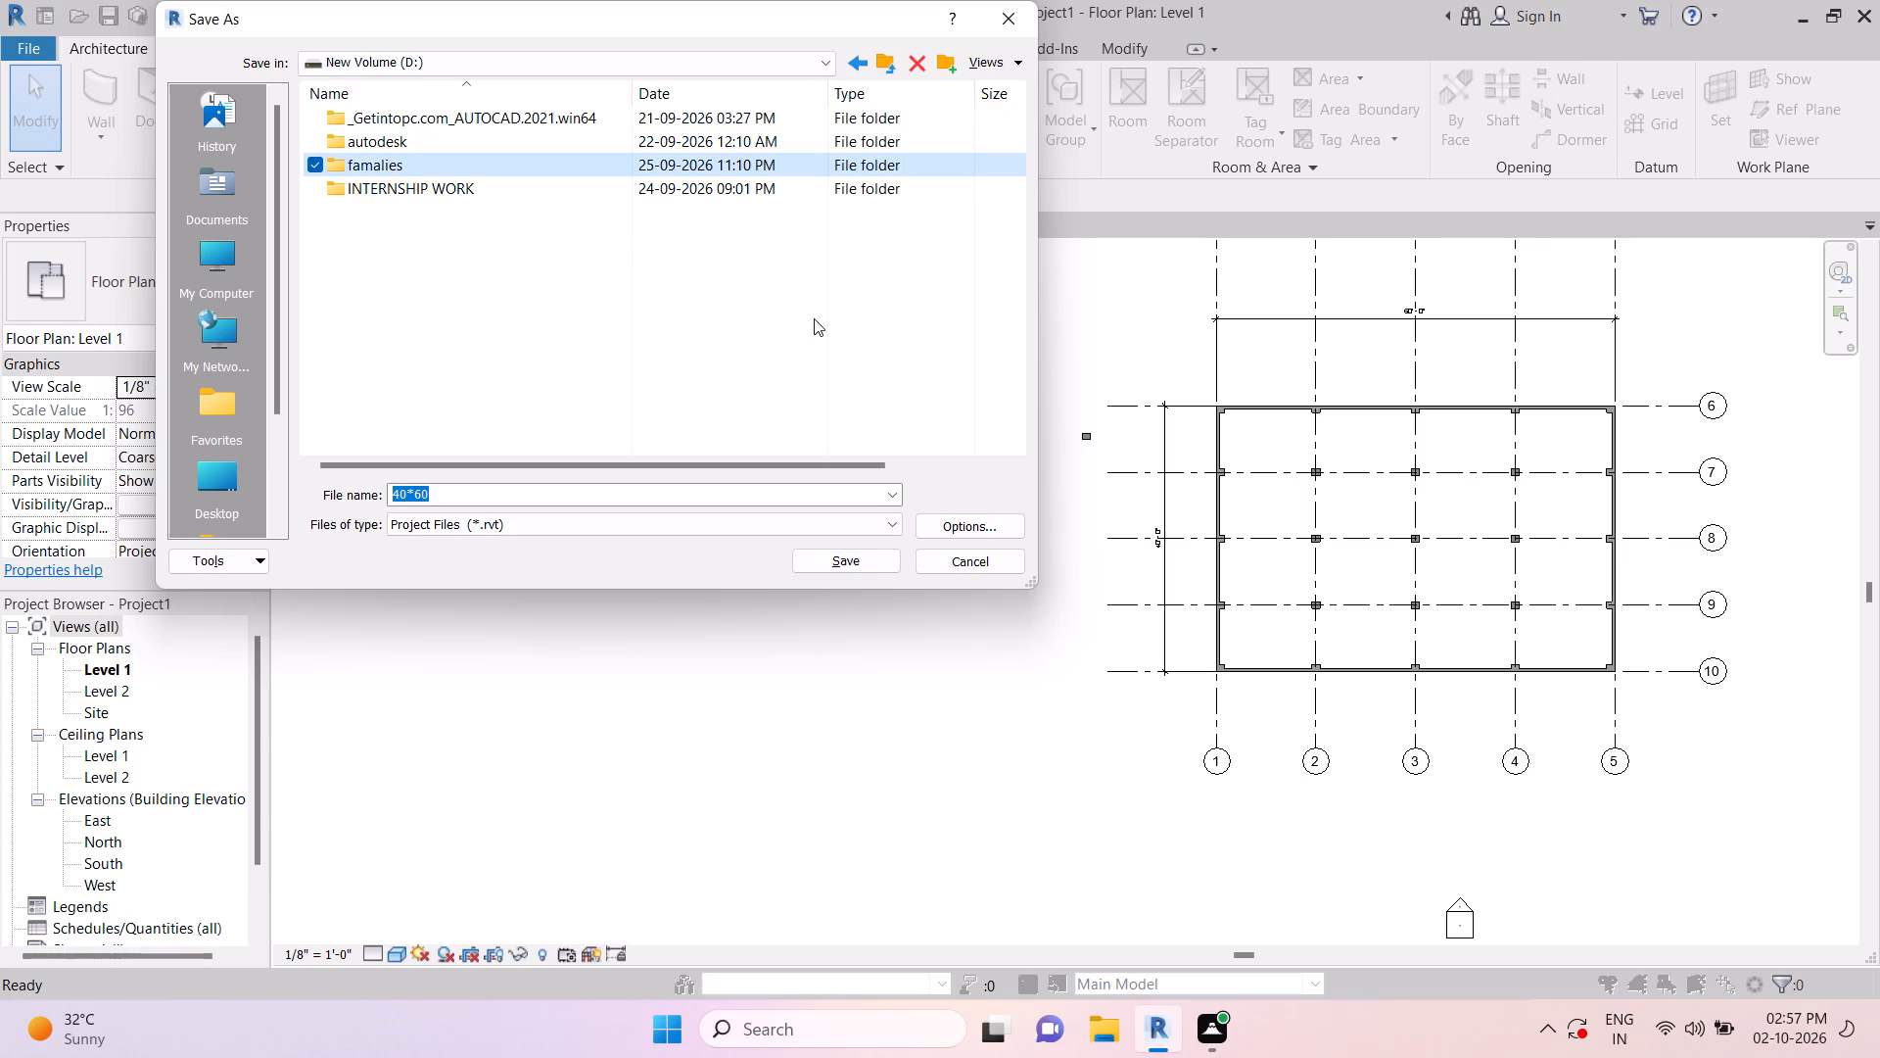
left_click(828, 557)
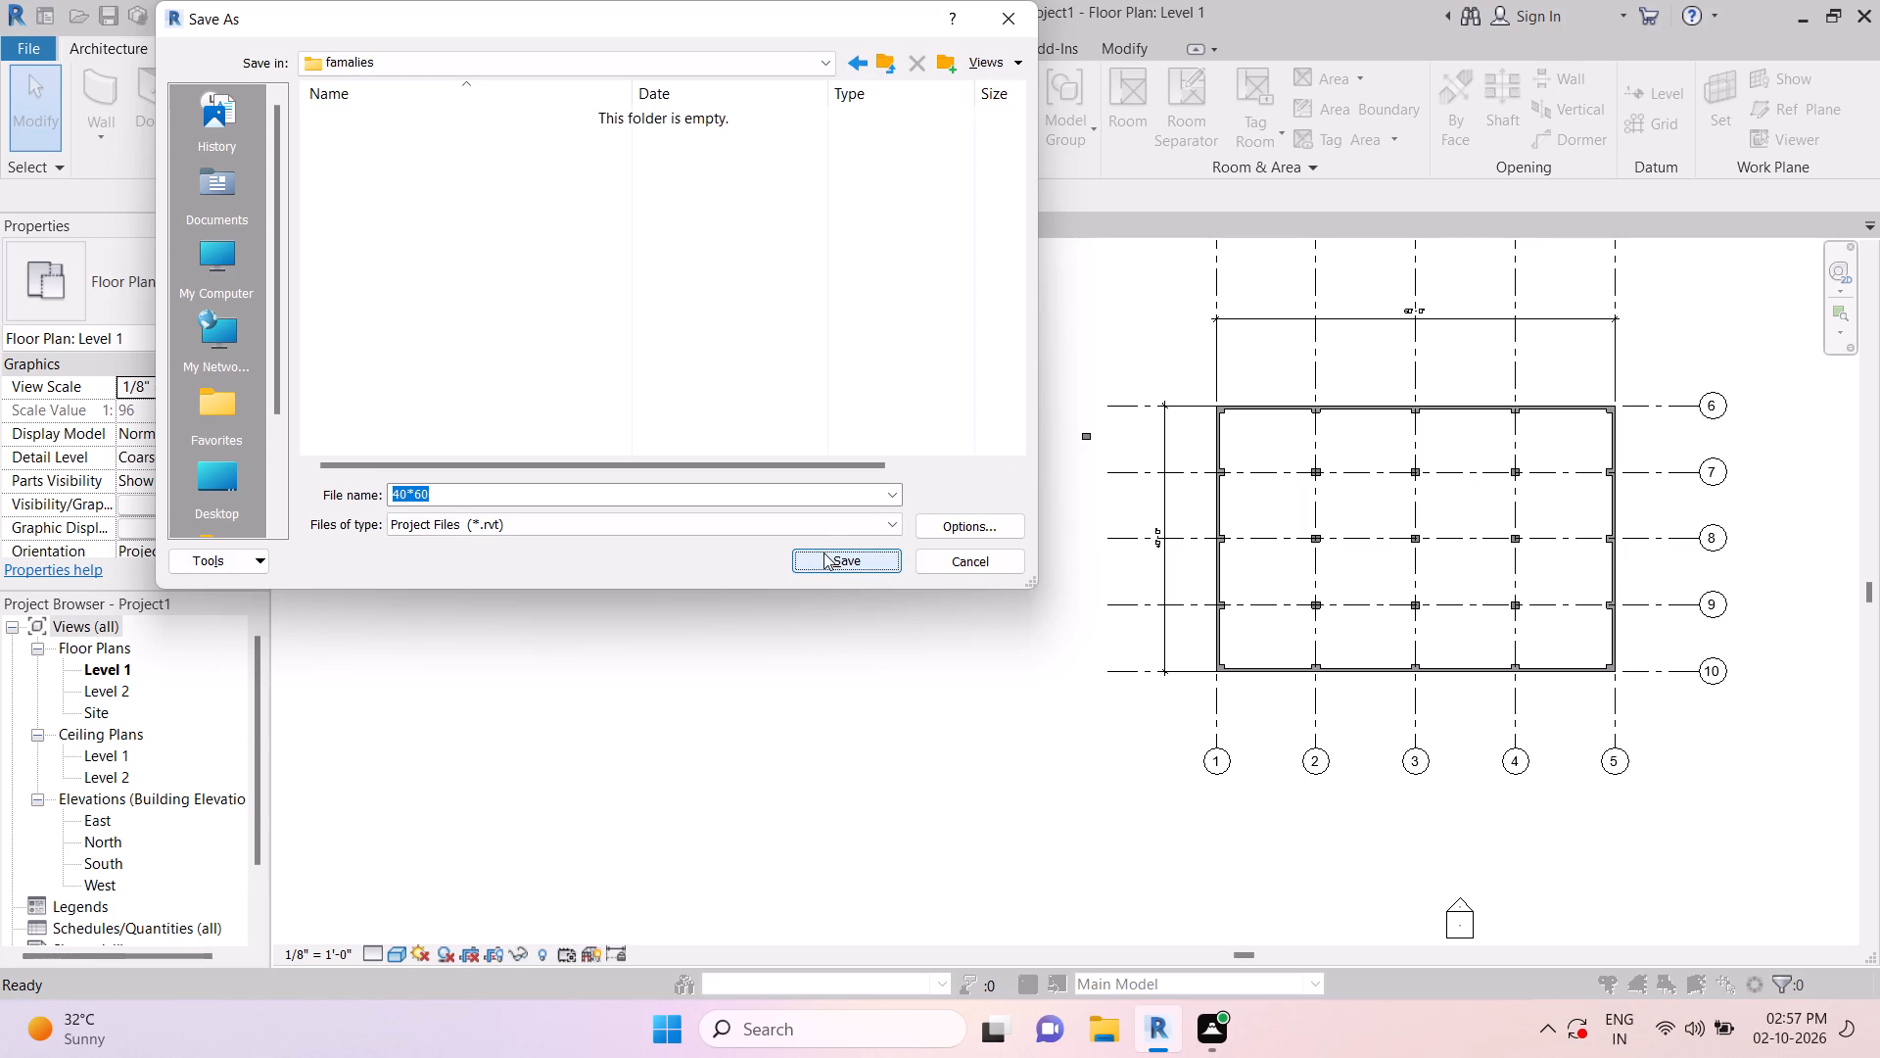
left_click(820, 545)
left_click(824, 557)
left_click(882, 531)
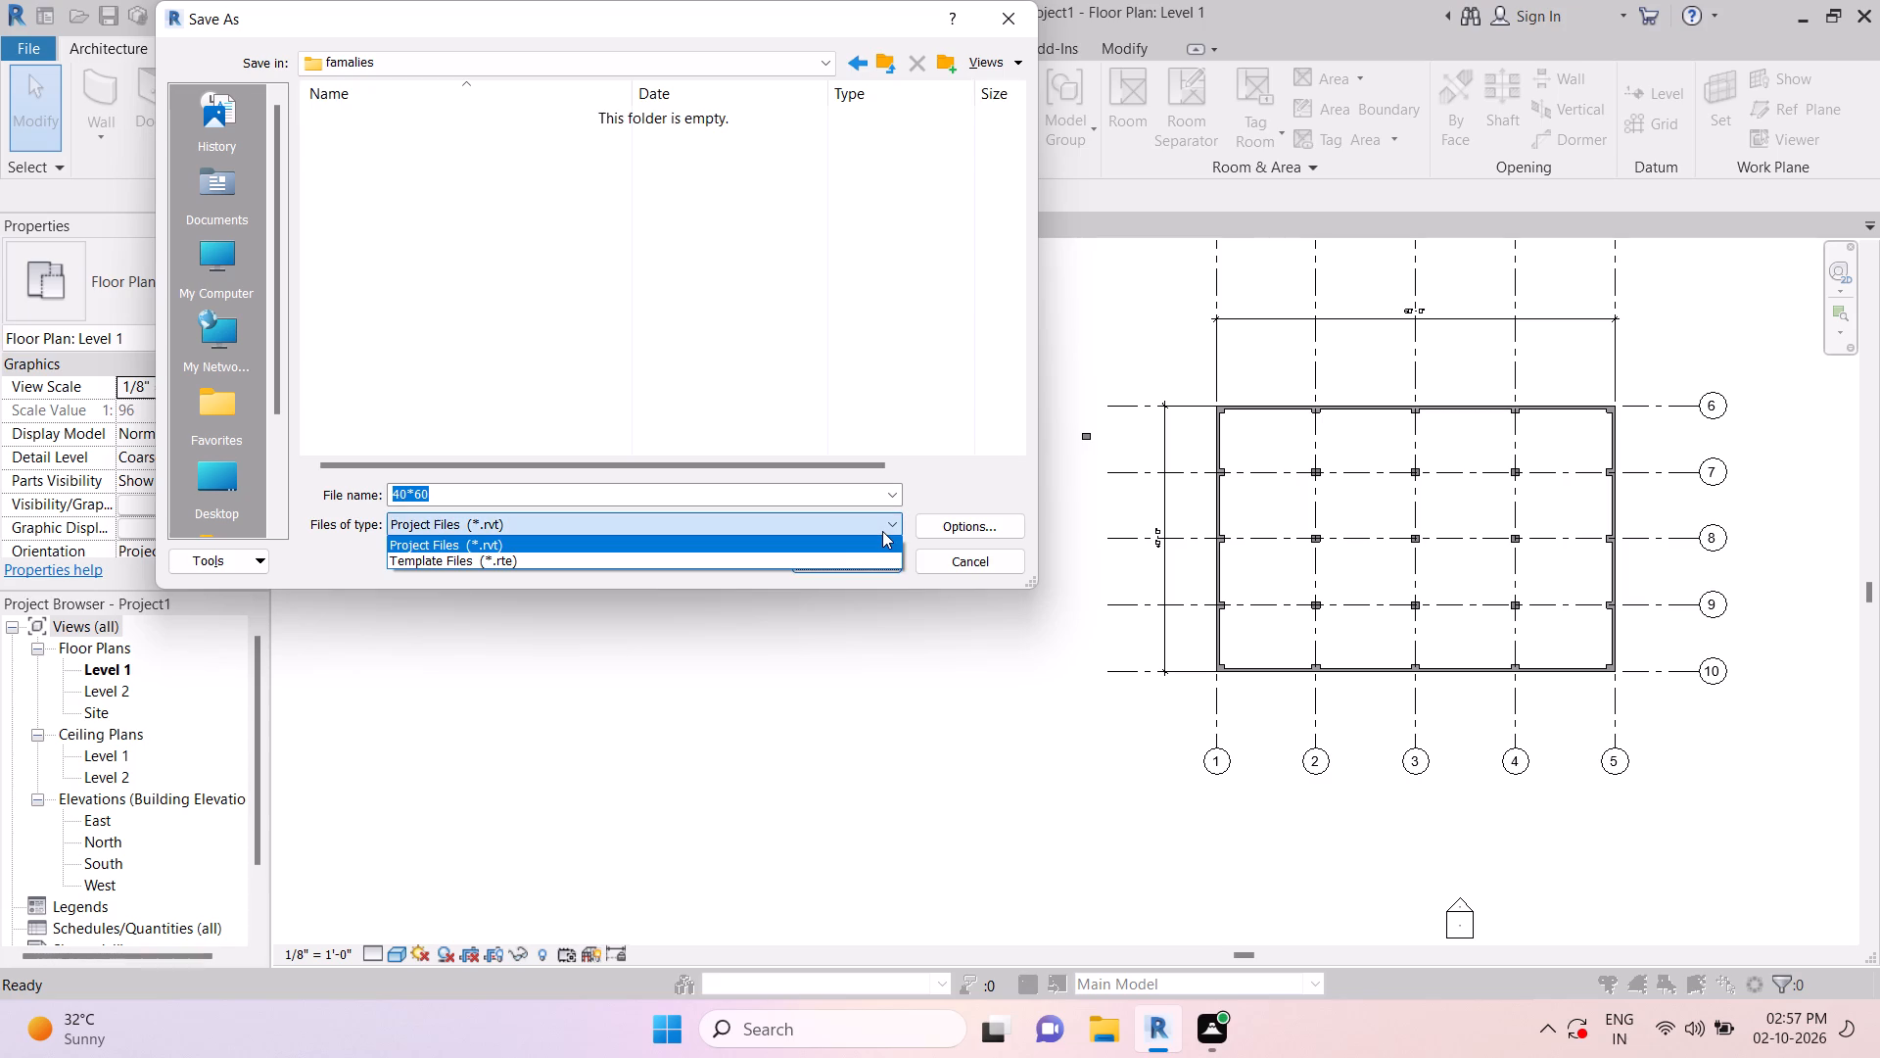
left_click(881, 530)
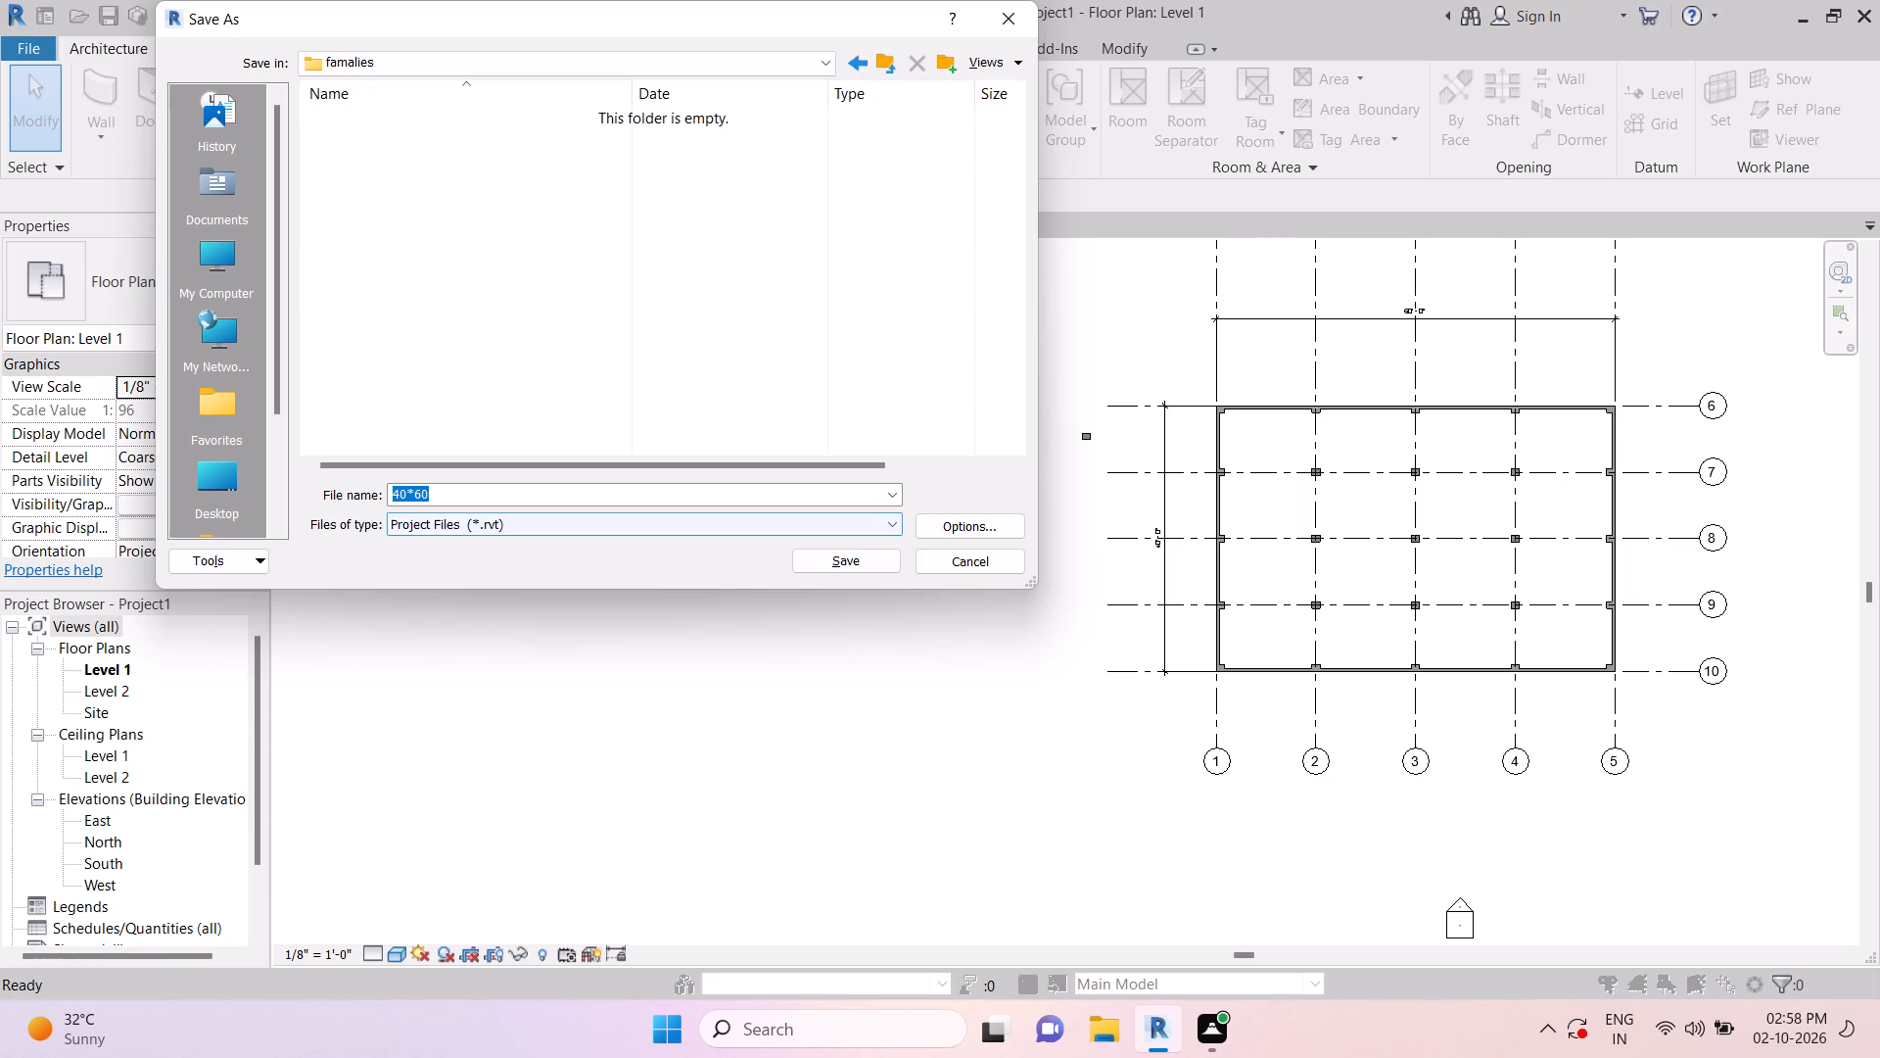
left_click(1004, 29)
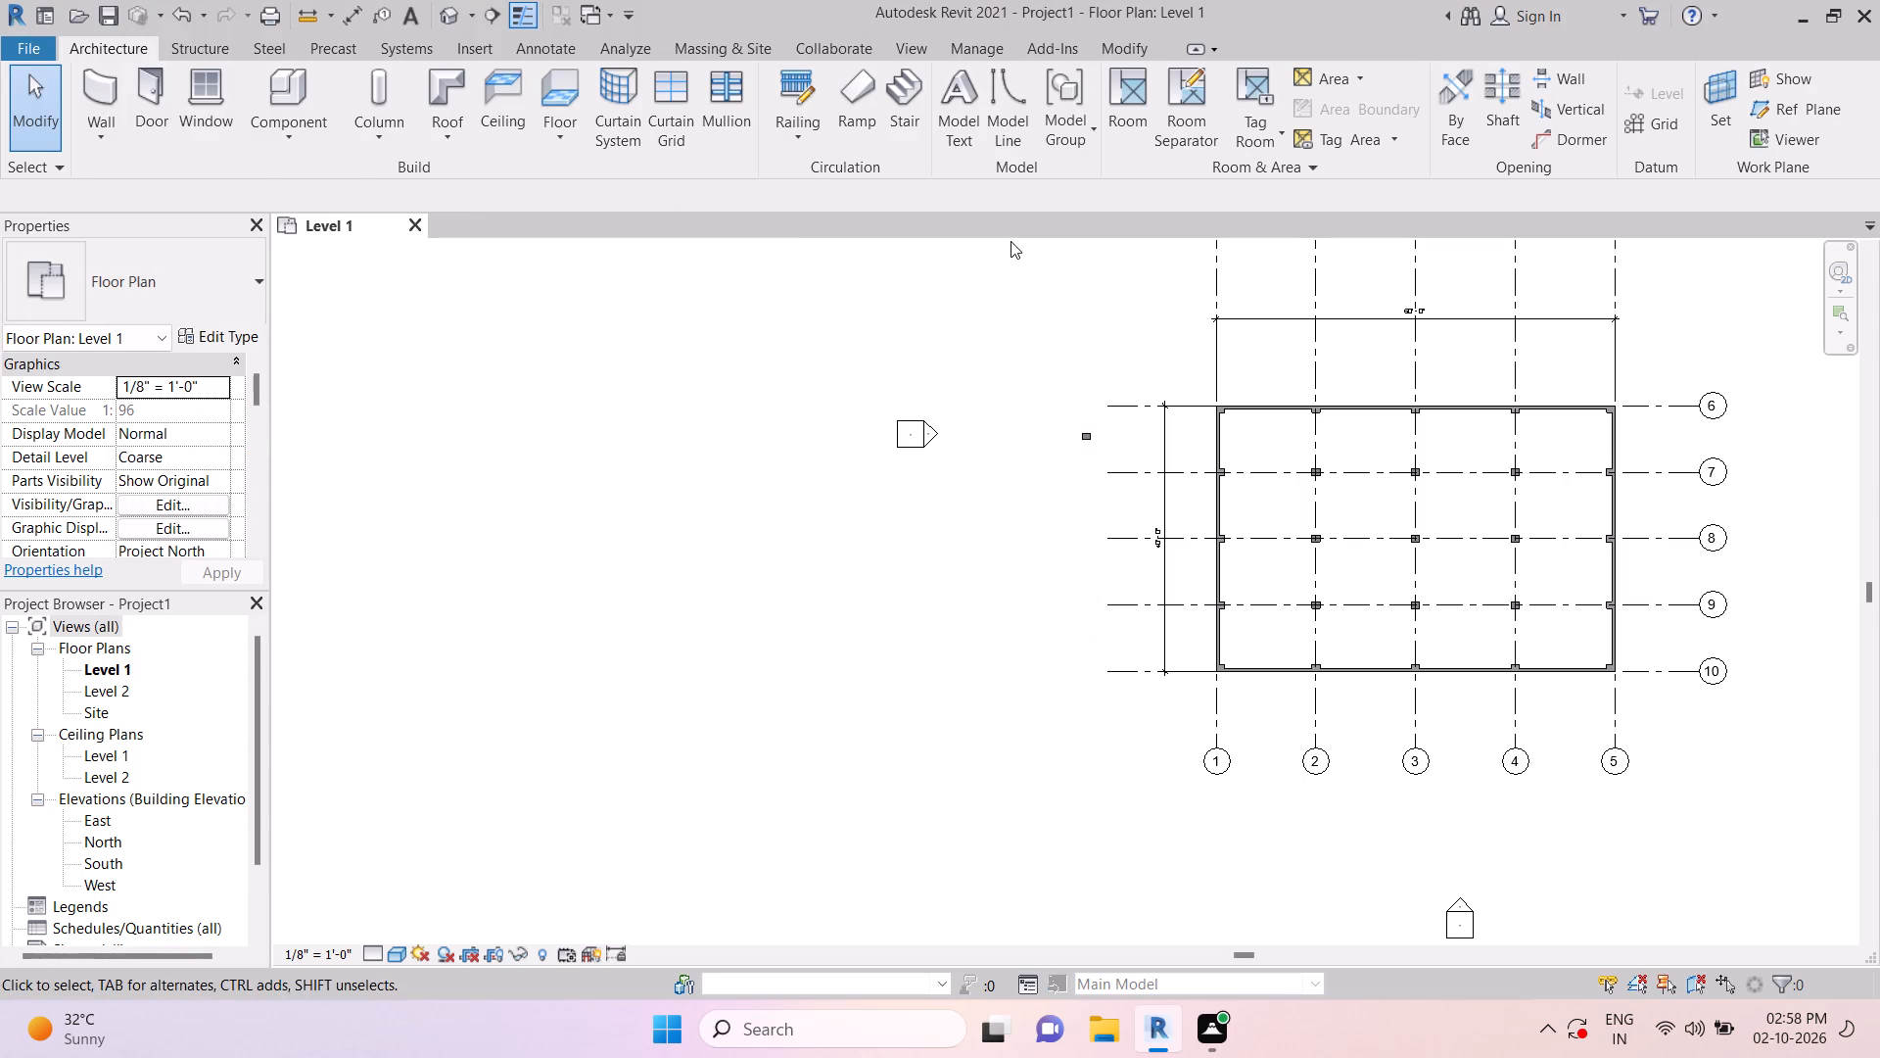
Start saving the project again and select the famalies folder on New Volume (D:) as the destination.
key("ctrl+s")
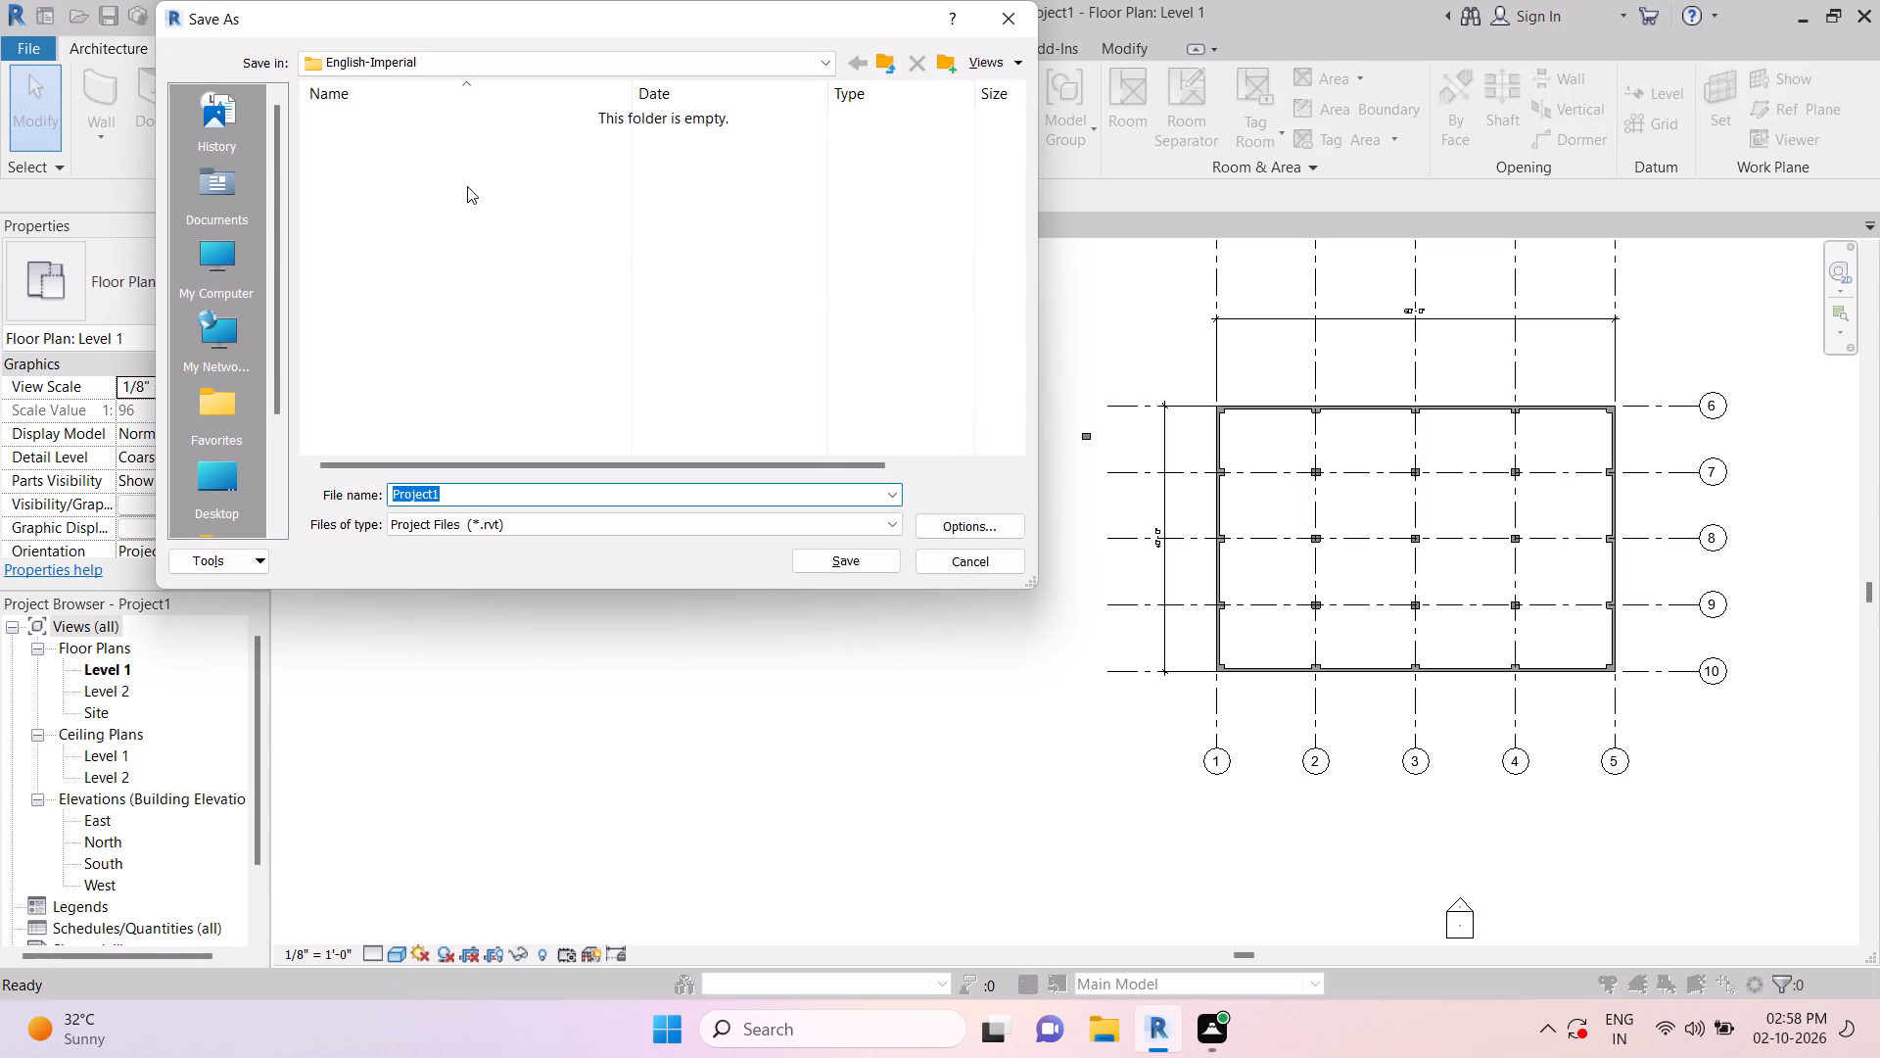
left_click(728, 68)
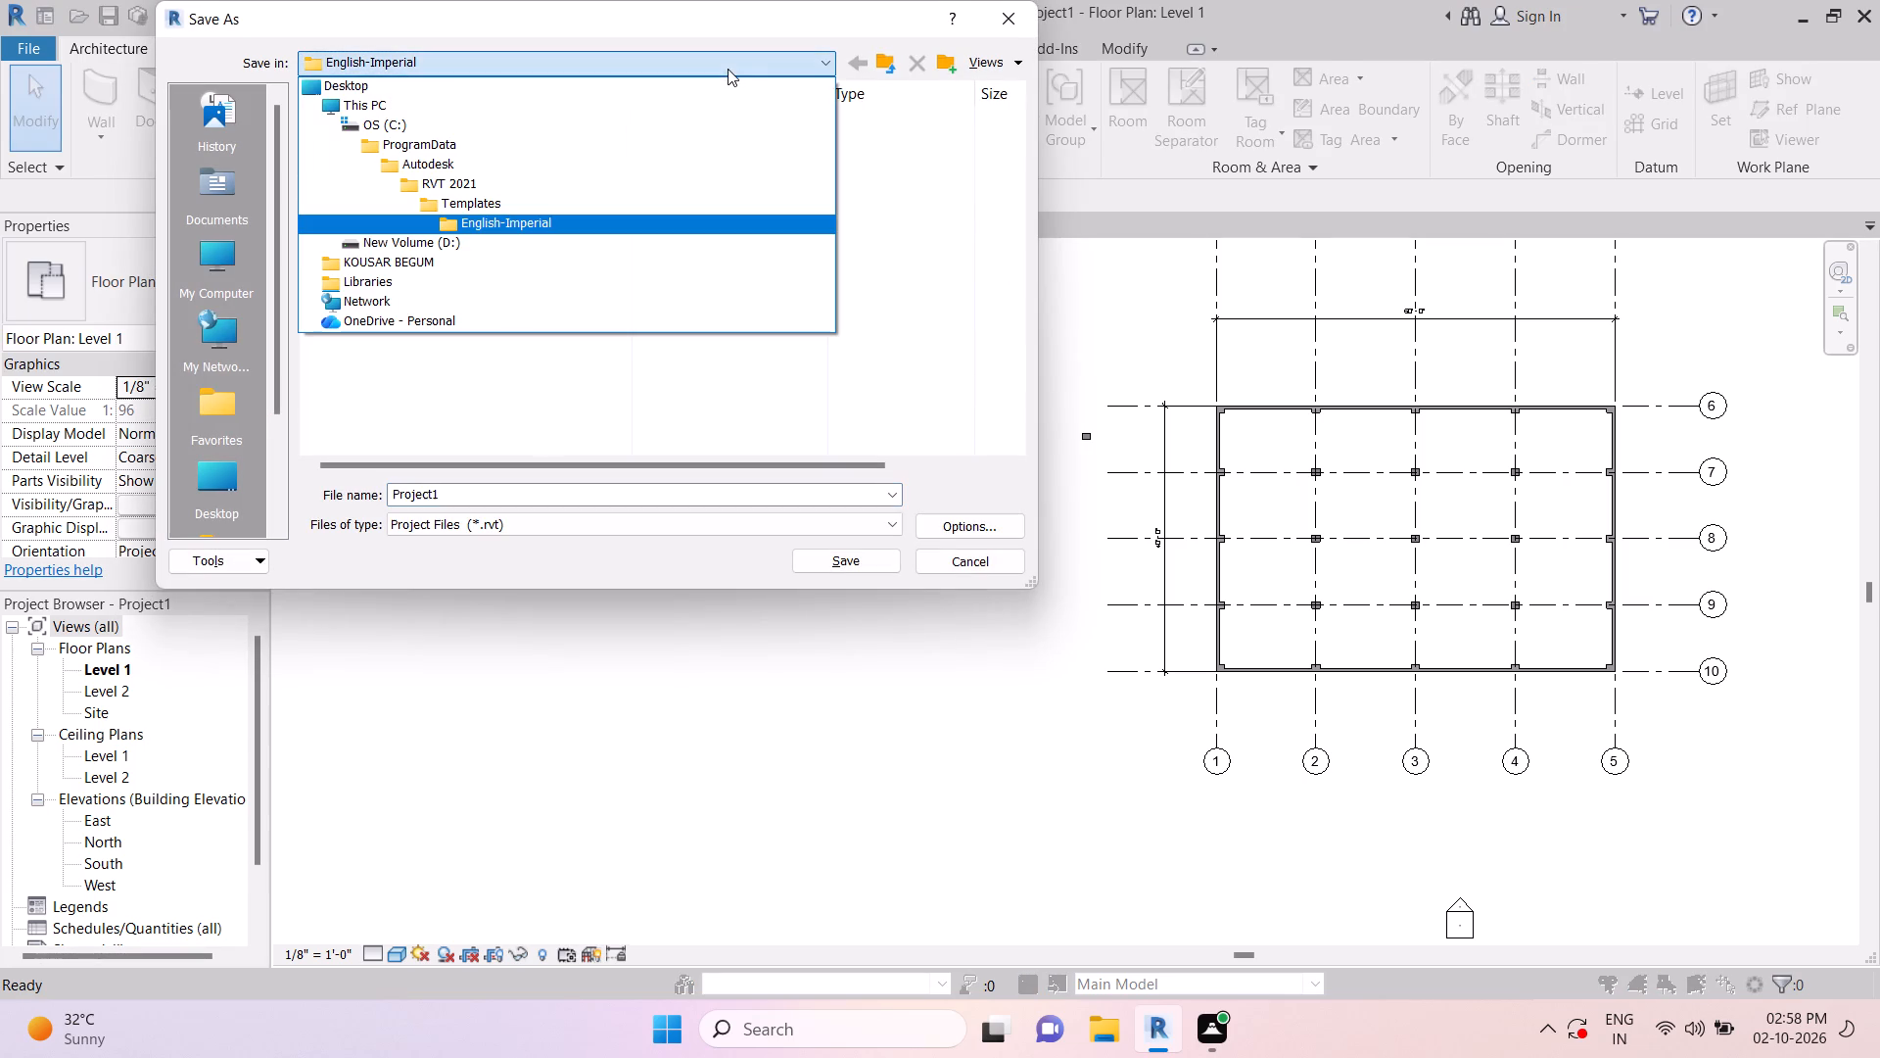
left_click(492, 122)
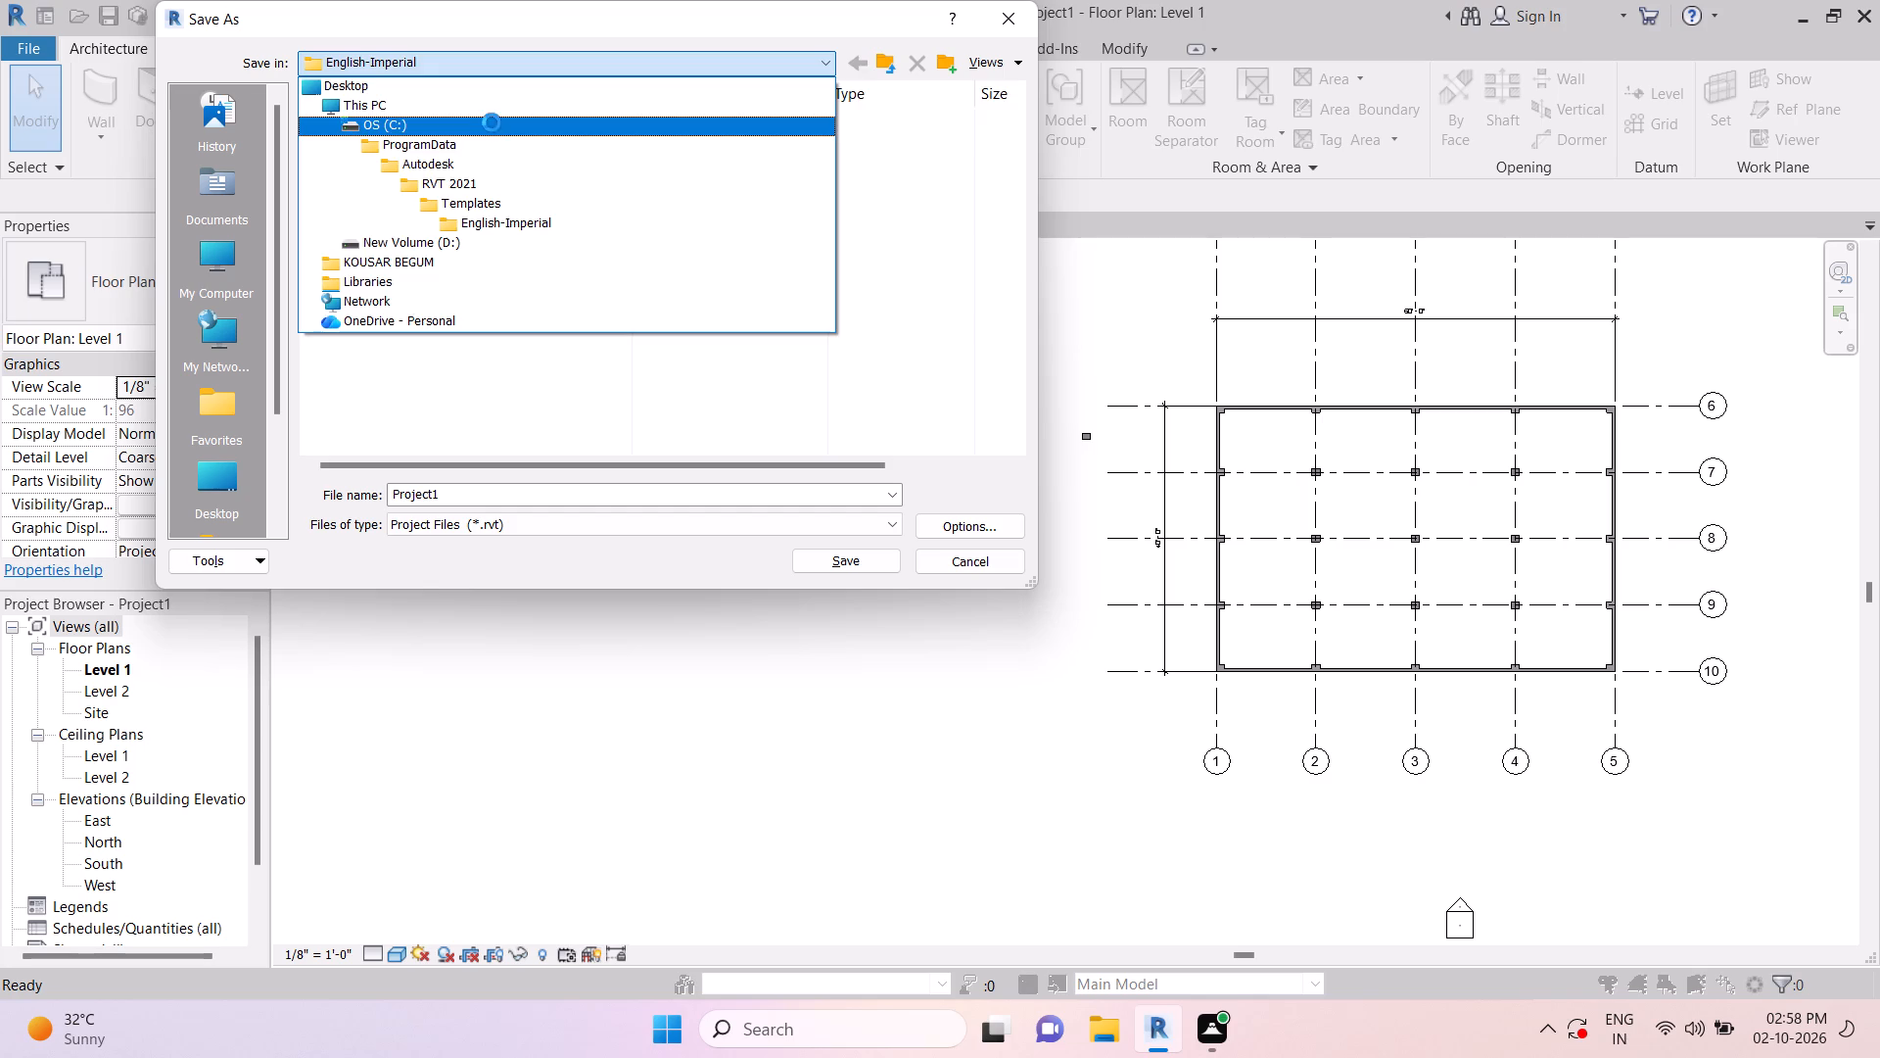
left_click(610, 71)
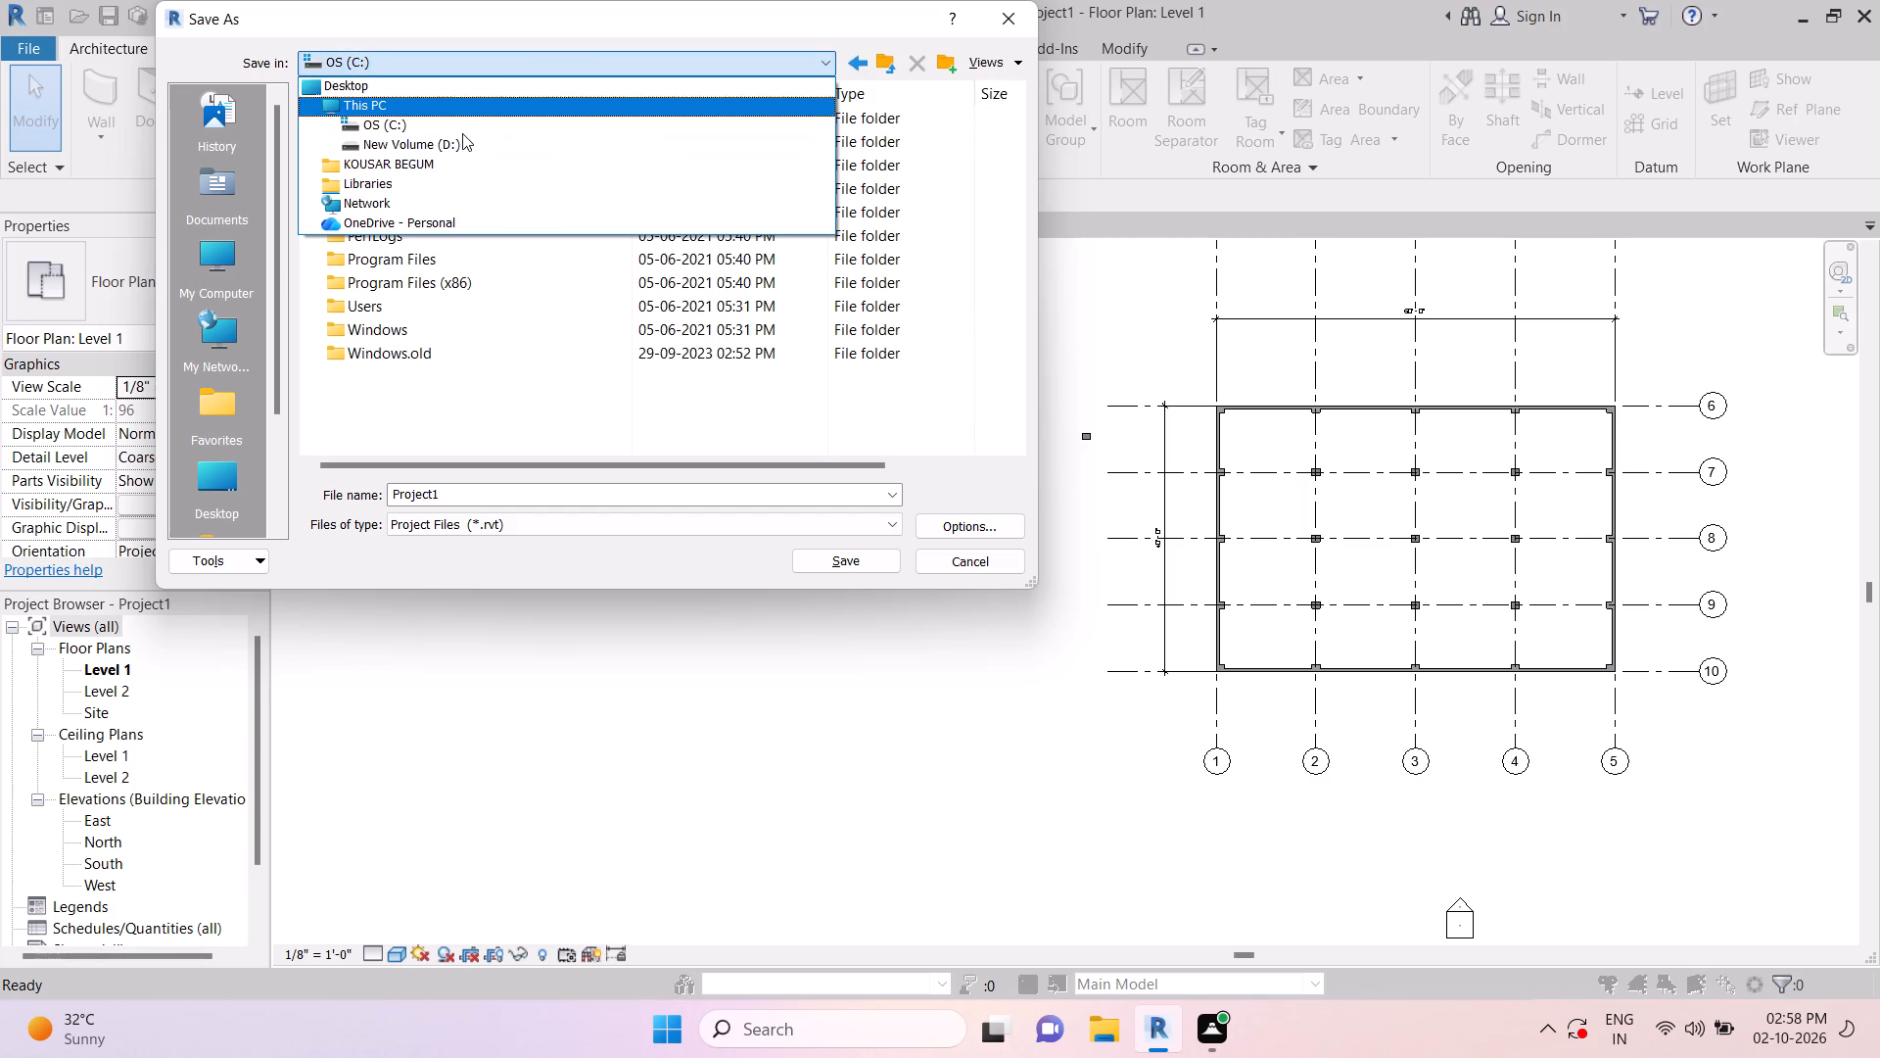
left_click(468, 106)
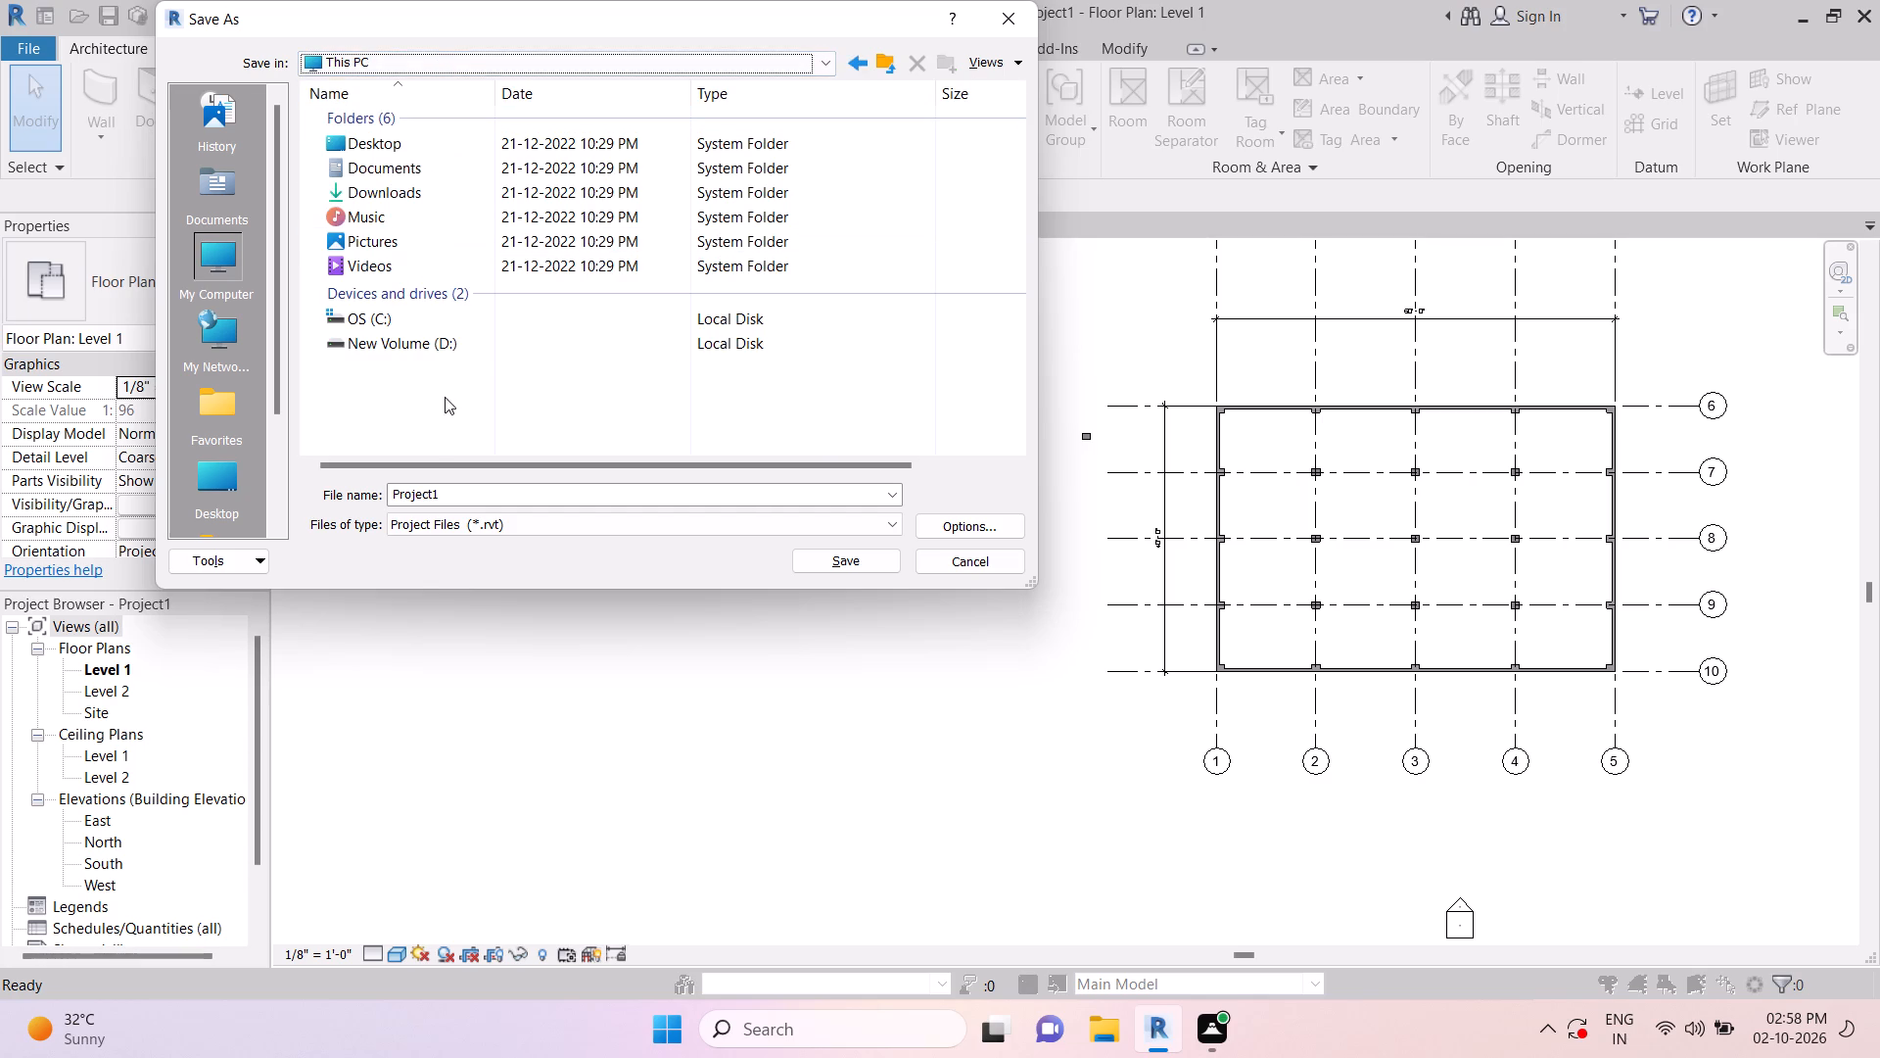
left_click(446, 352)
double_click(447, 348)
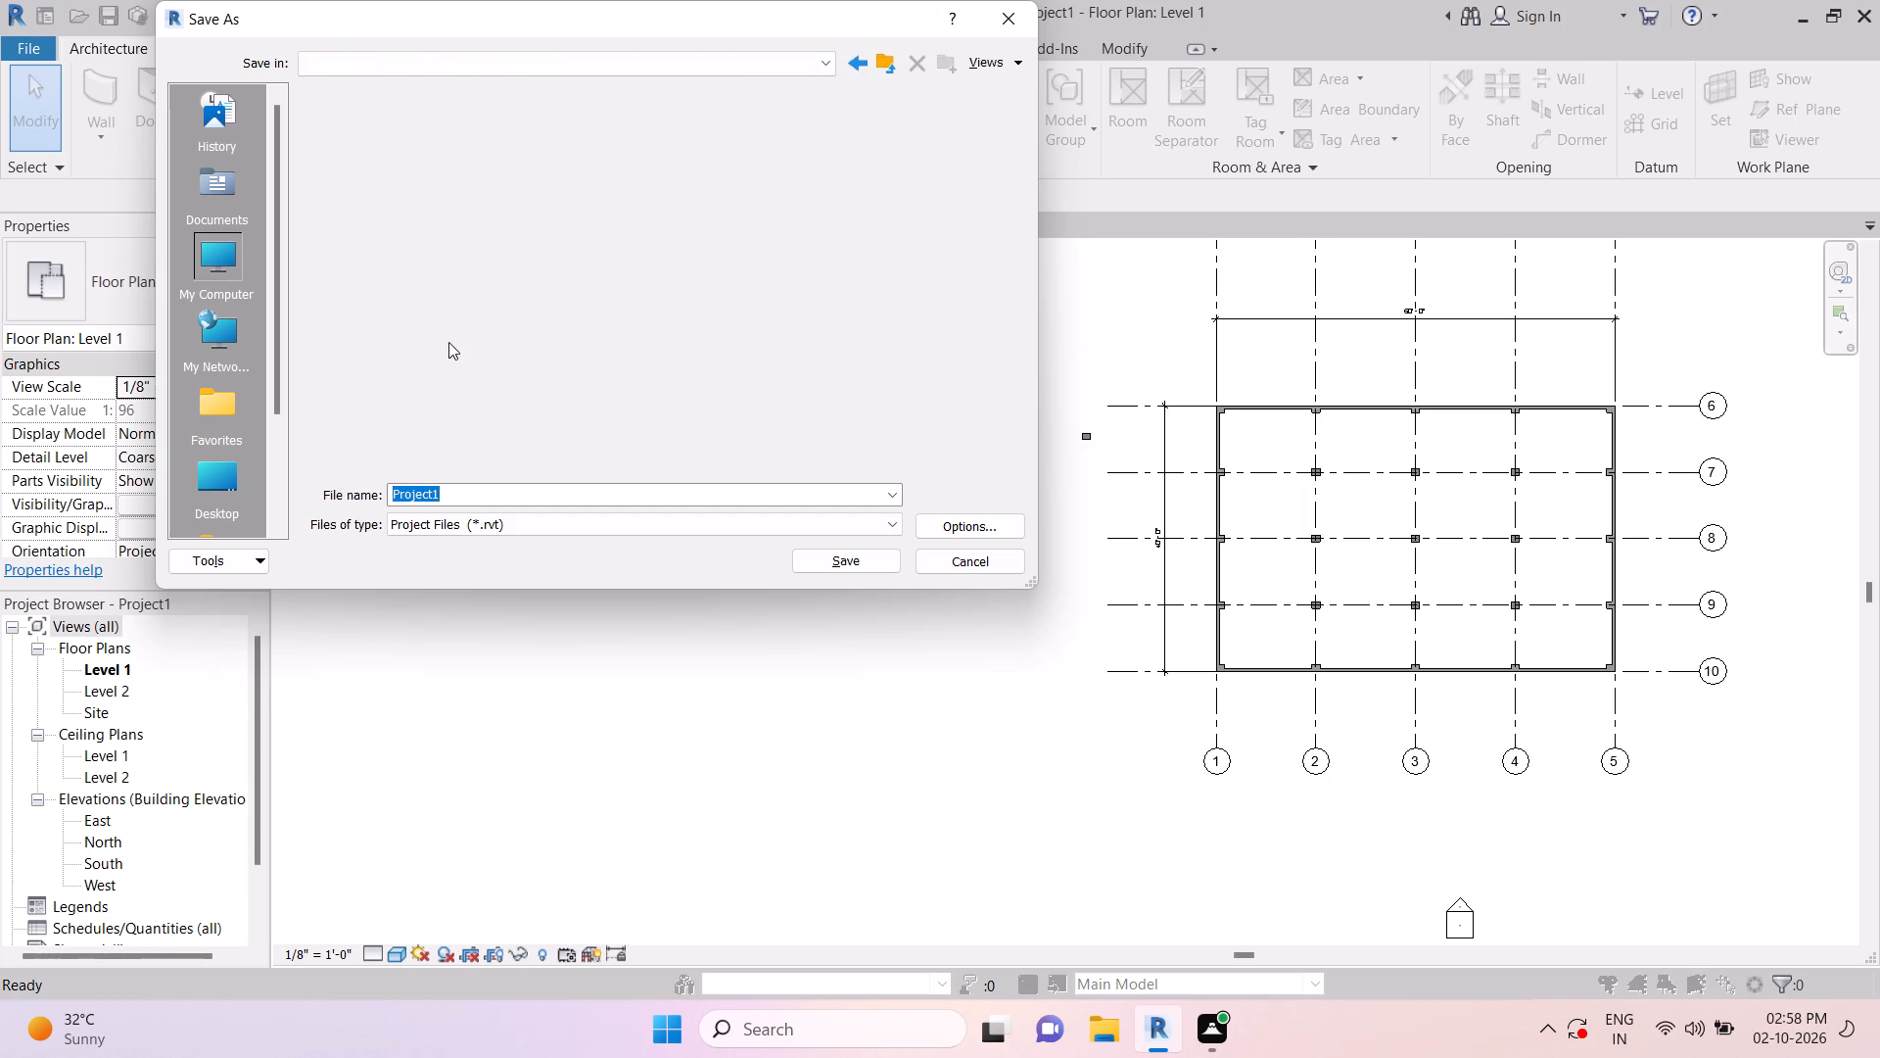
left_click(431, 163)
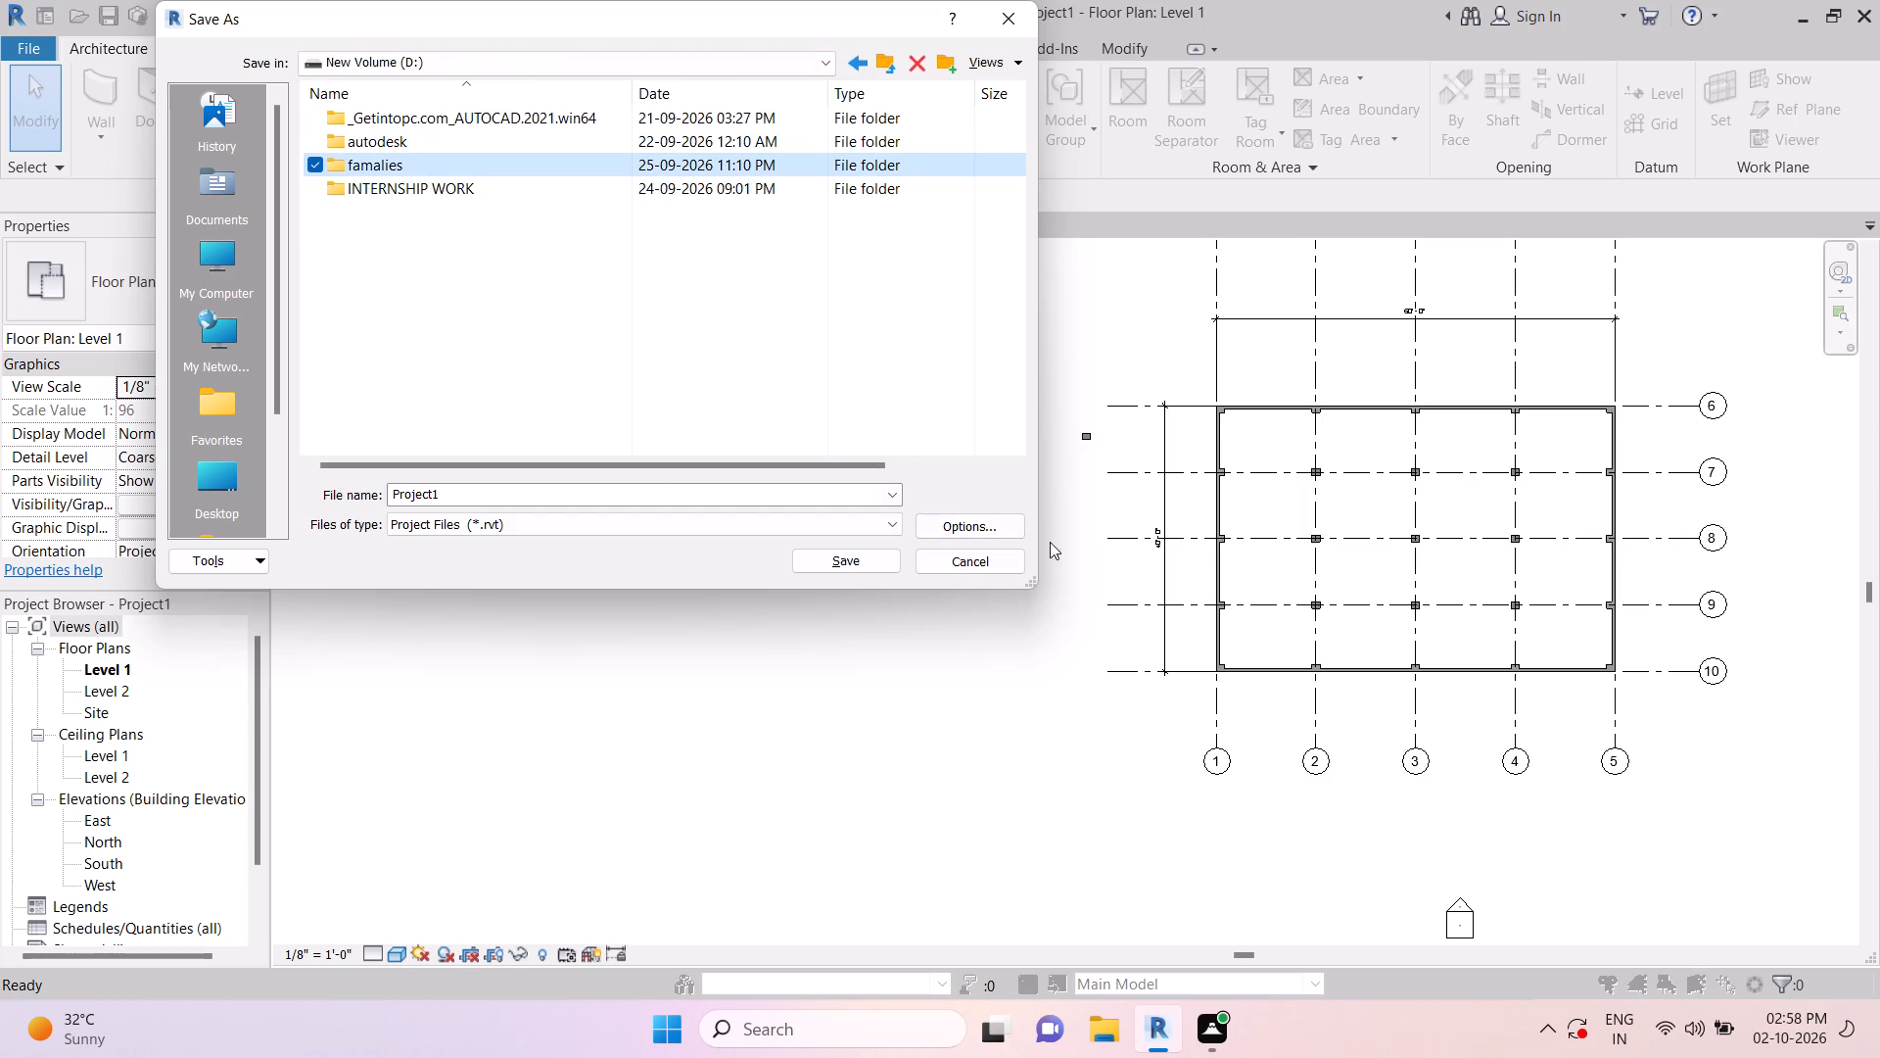
Set the maximum backups to 1 in the file save options and save the project as Project1 in the famalies folder.
left_click(979, 506)
left_click(972, 530)
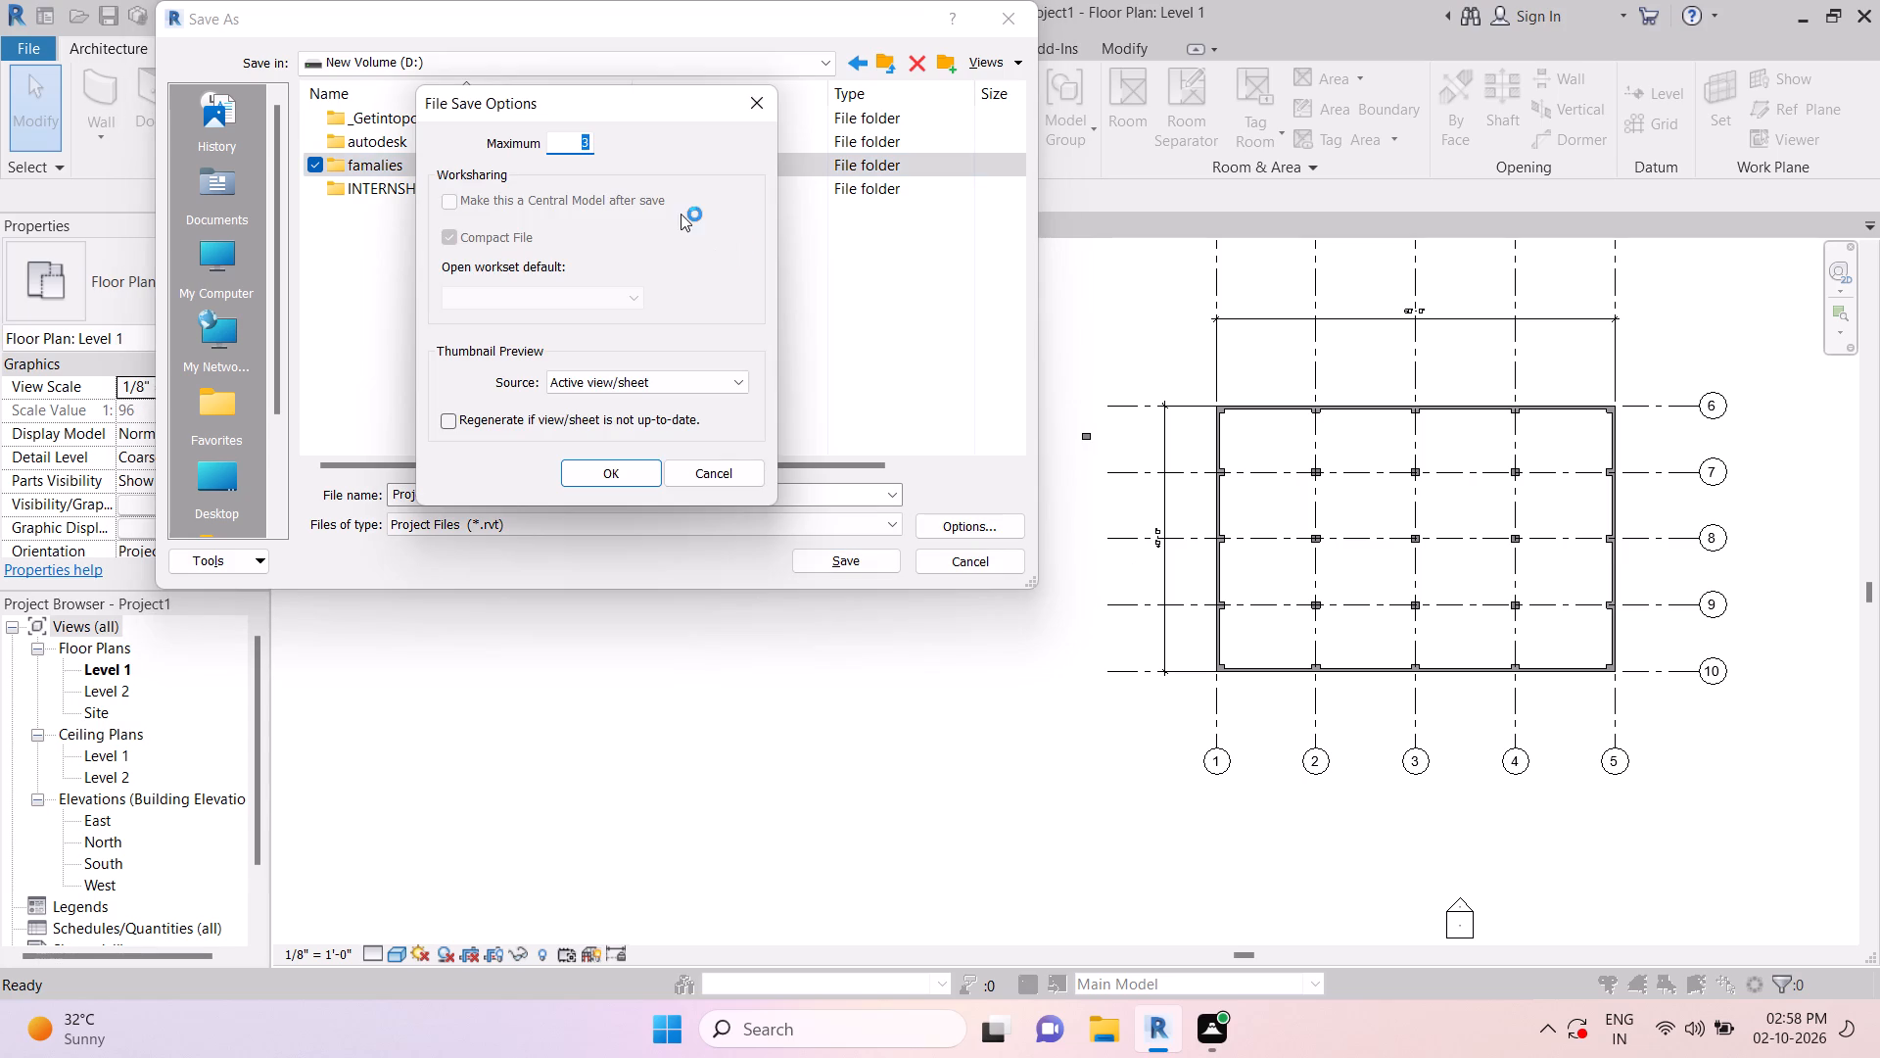
key("1")
left_click(650, 484)
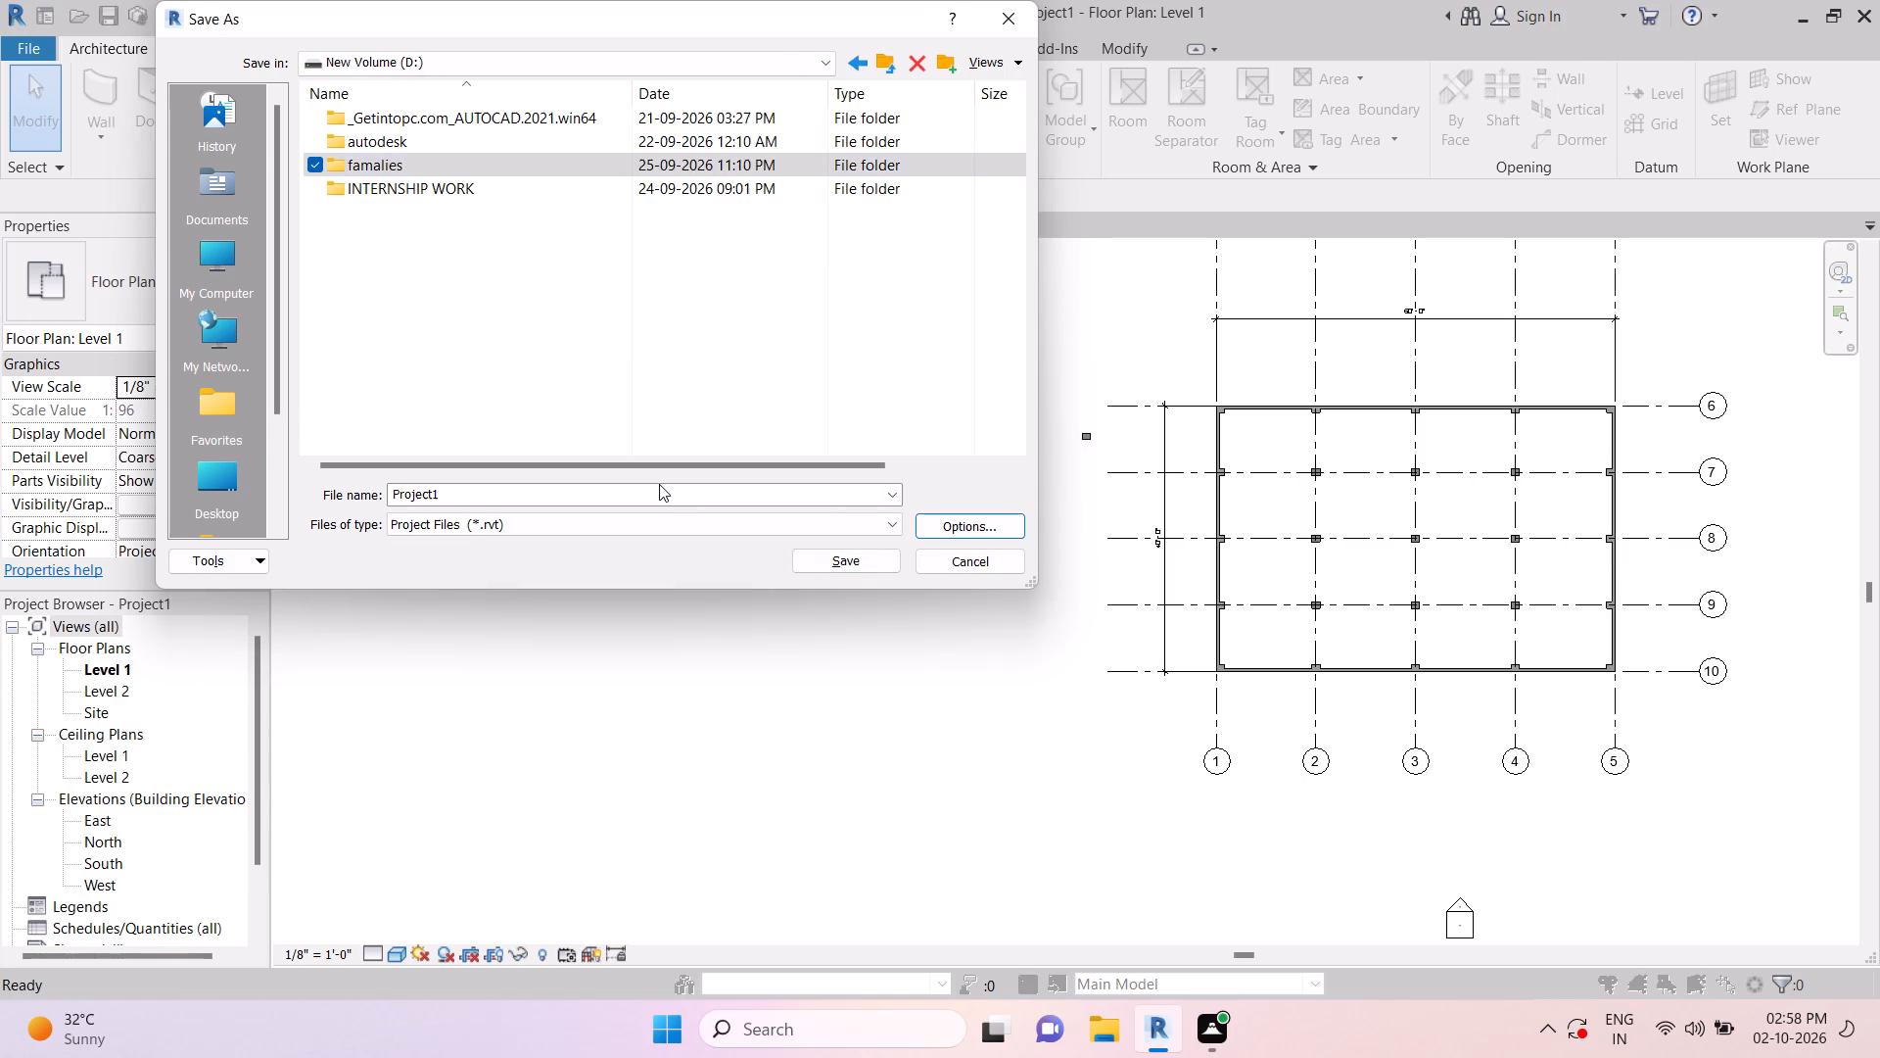
left_click(822, 552)
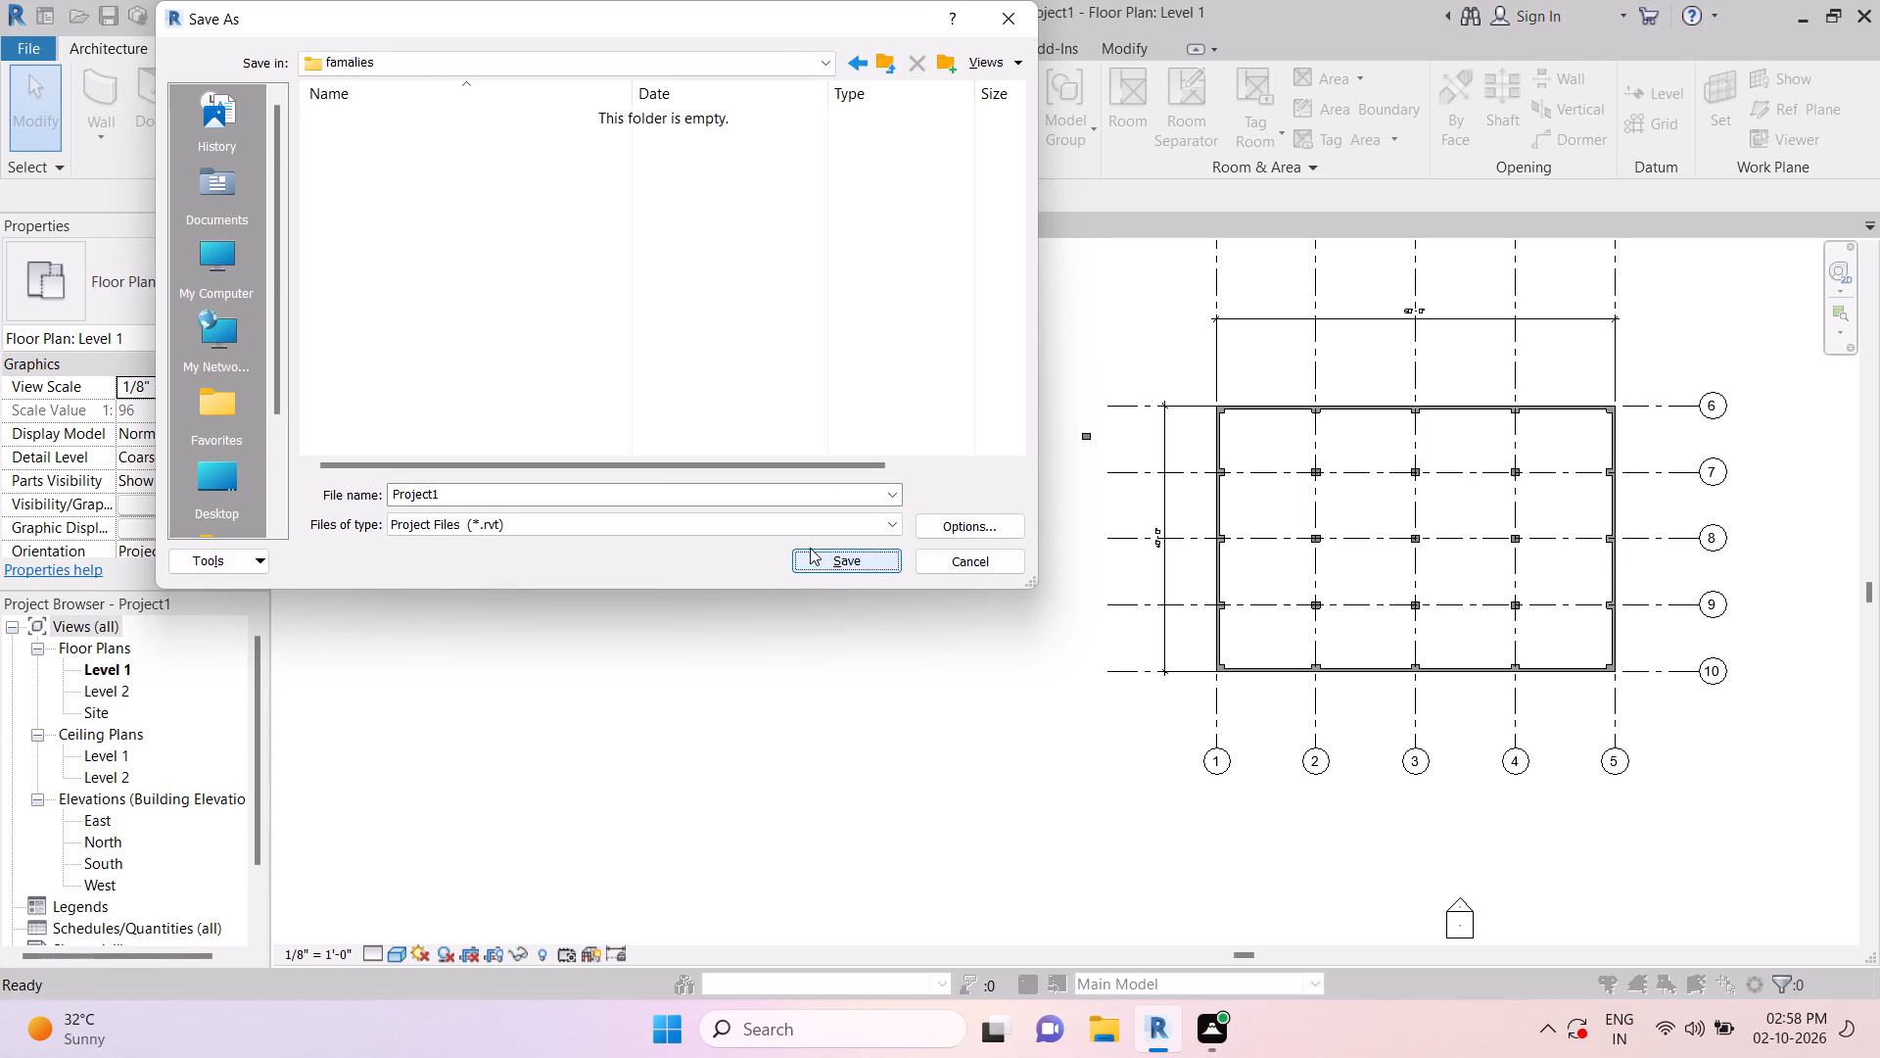
left_click(822, 568)
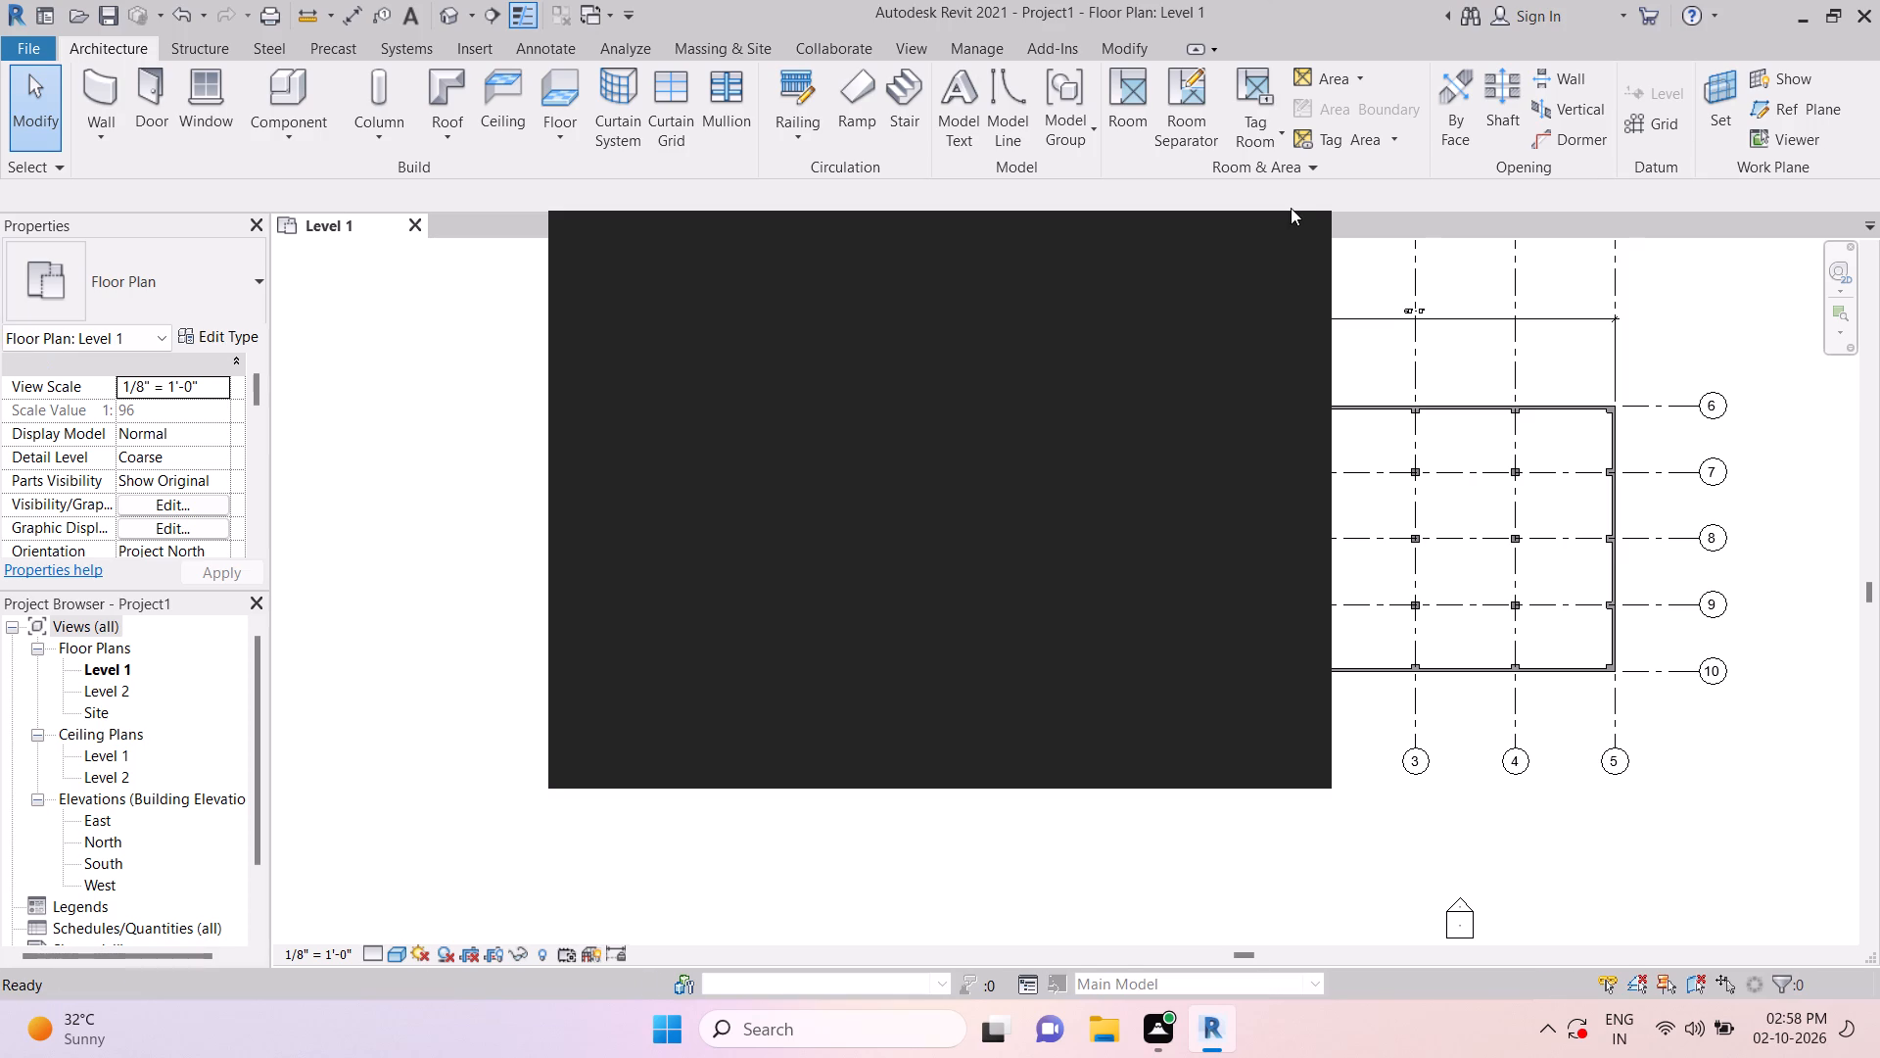
left_click(1279, 249)
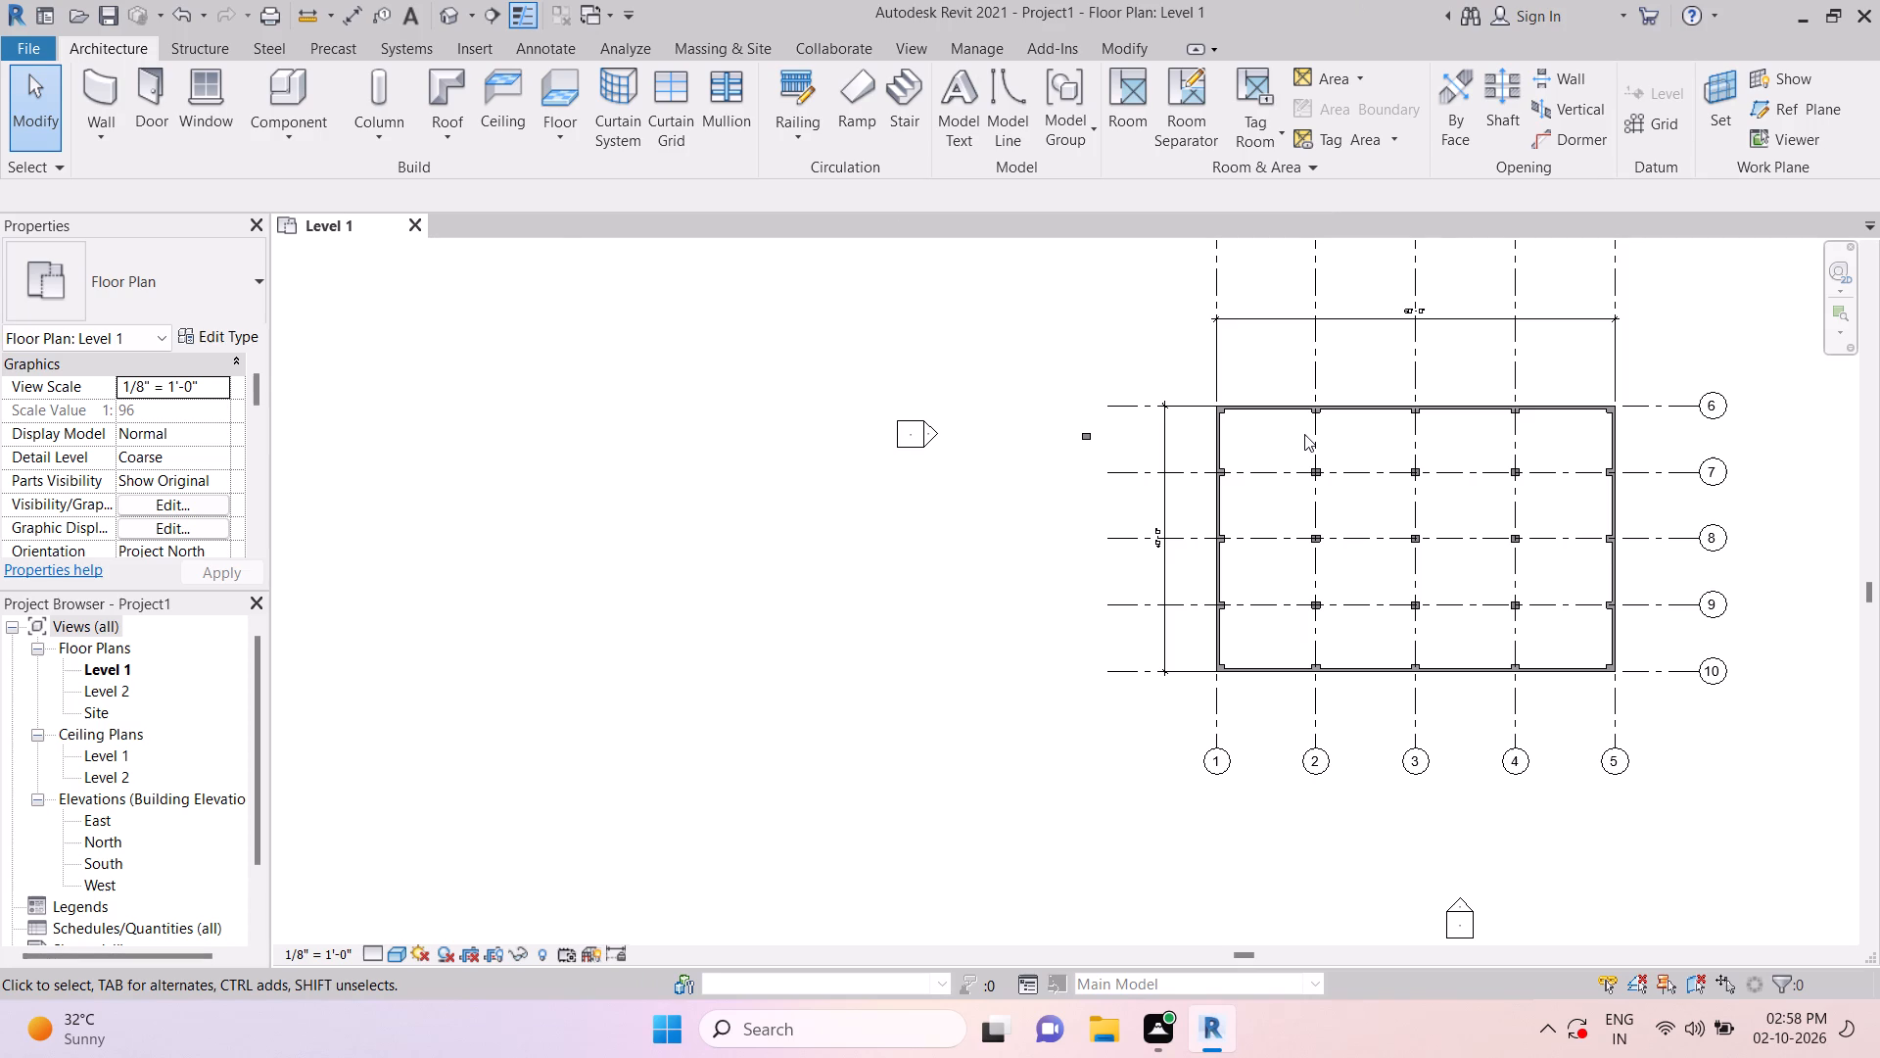
Open the default 3D view of the building and set its visual style to Shaded.
left_click(455, 8)
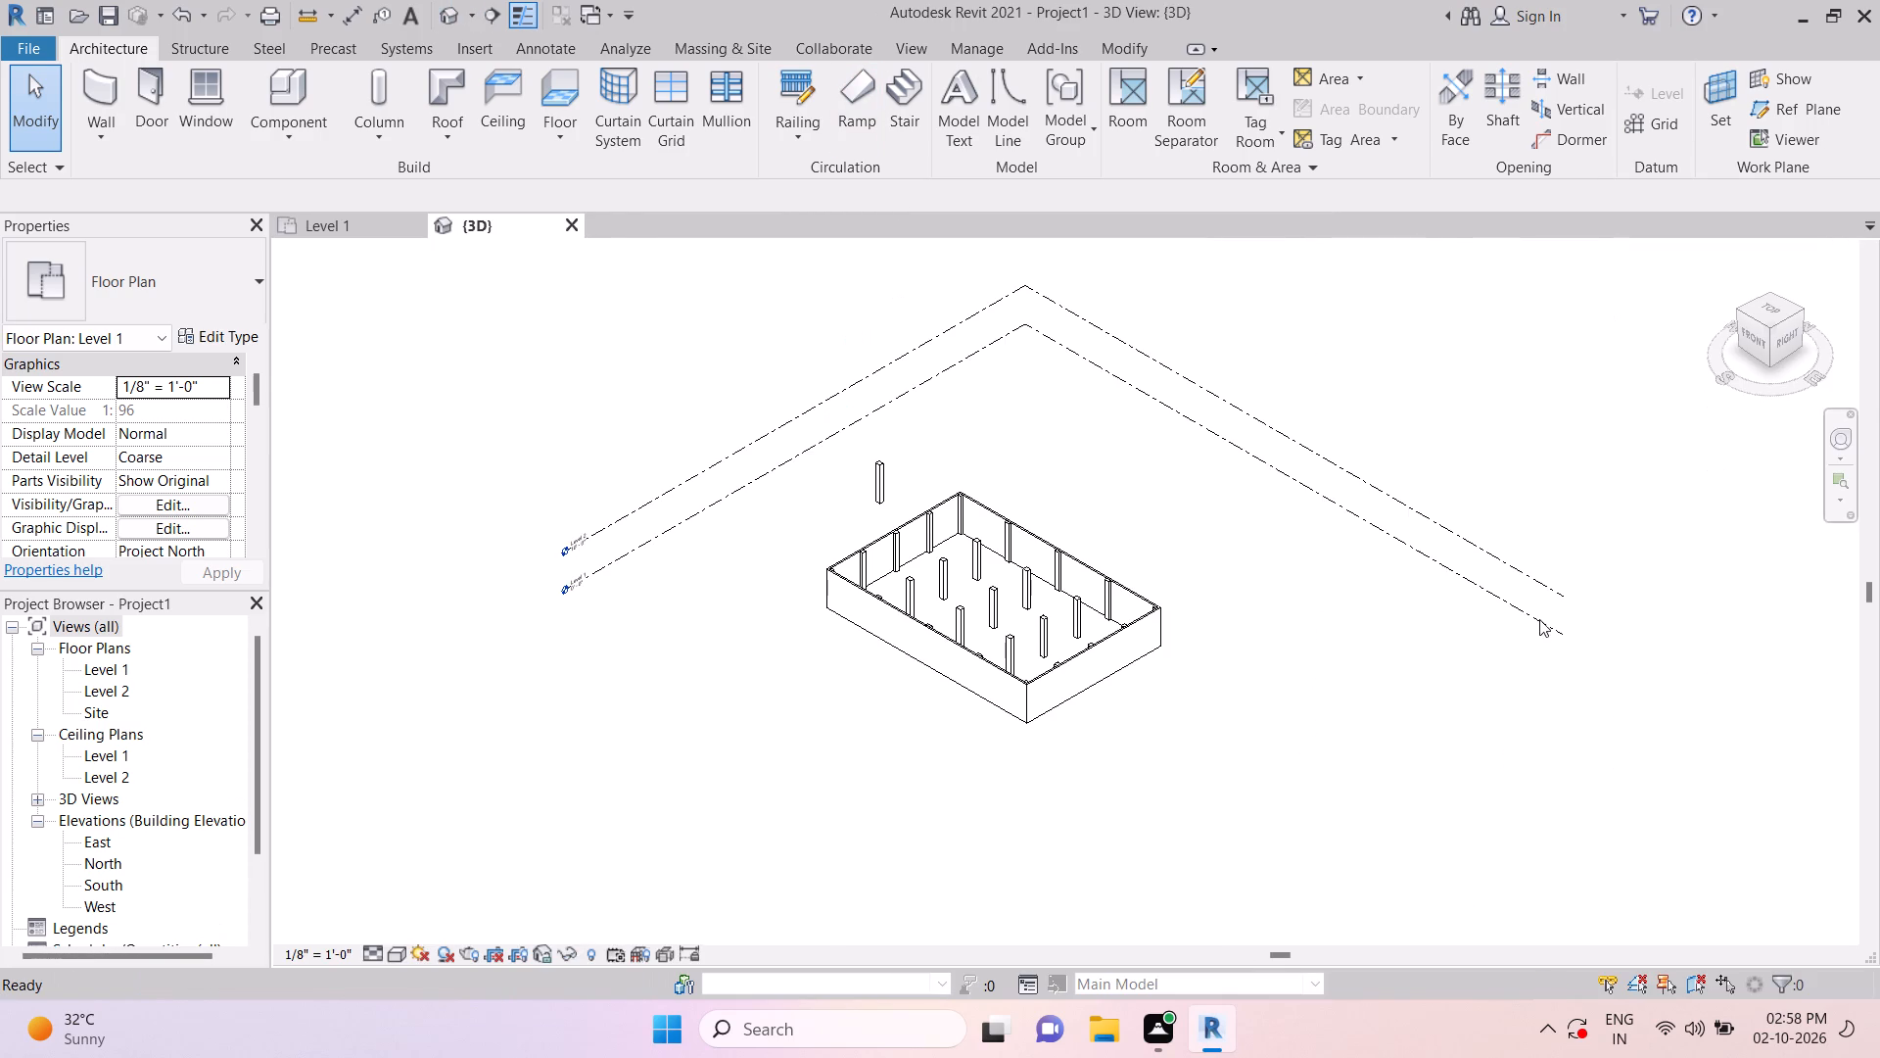
middle_click_drag(928, 643, 992, 687, "shift")
key("Escape")
scroll(904, 643, "up", 10)
key("Escape")
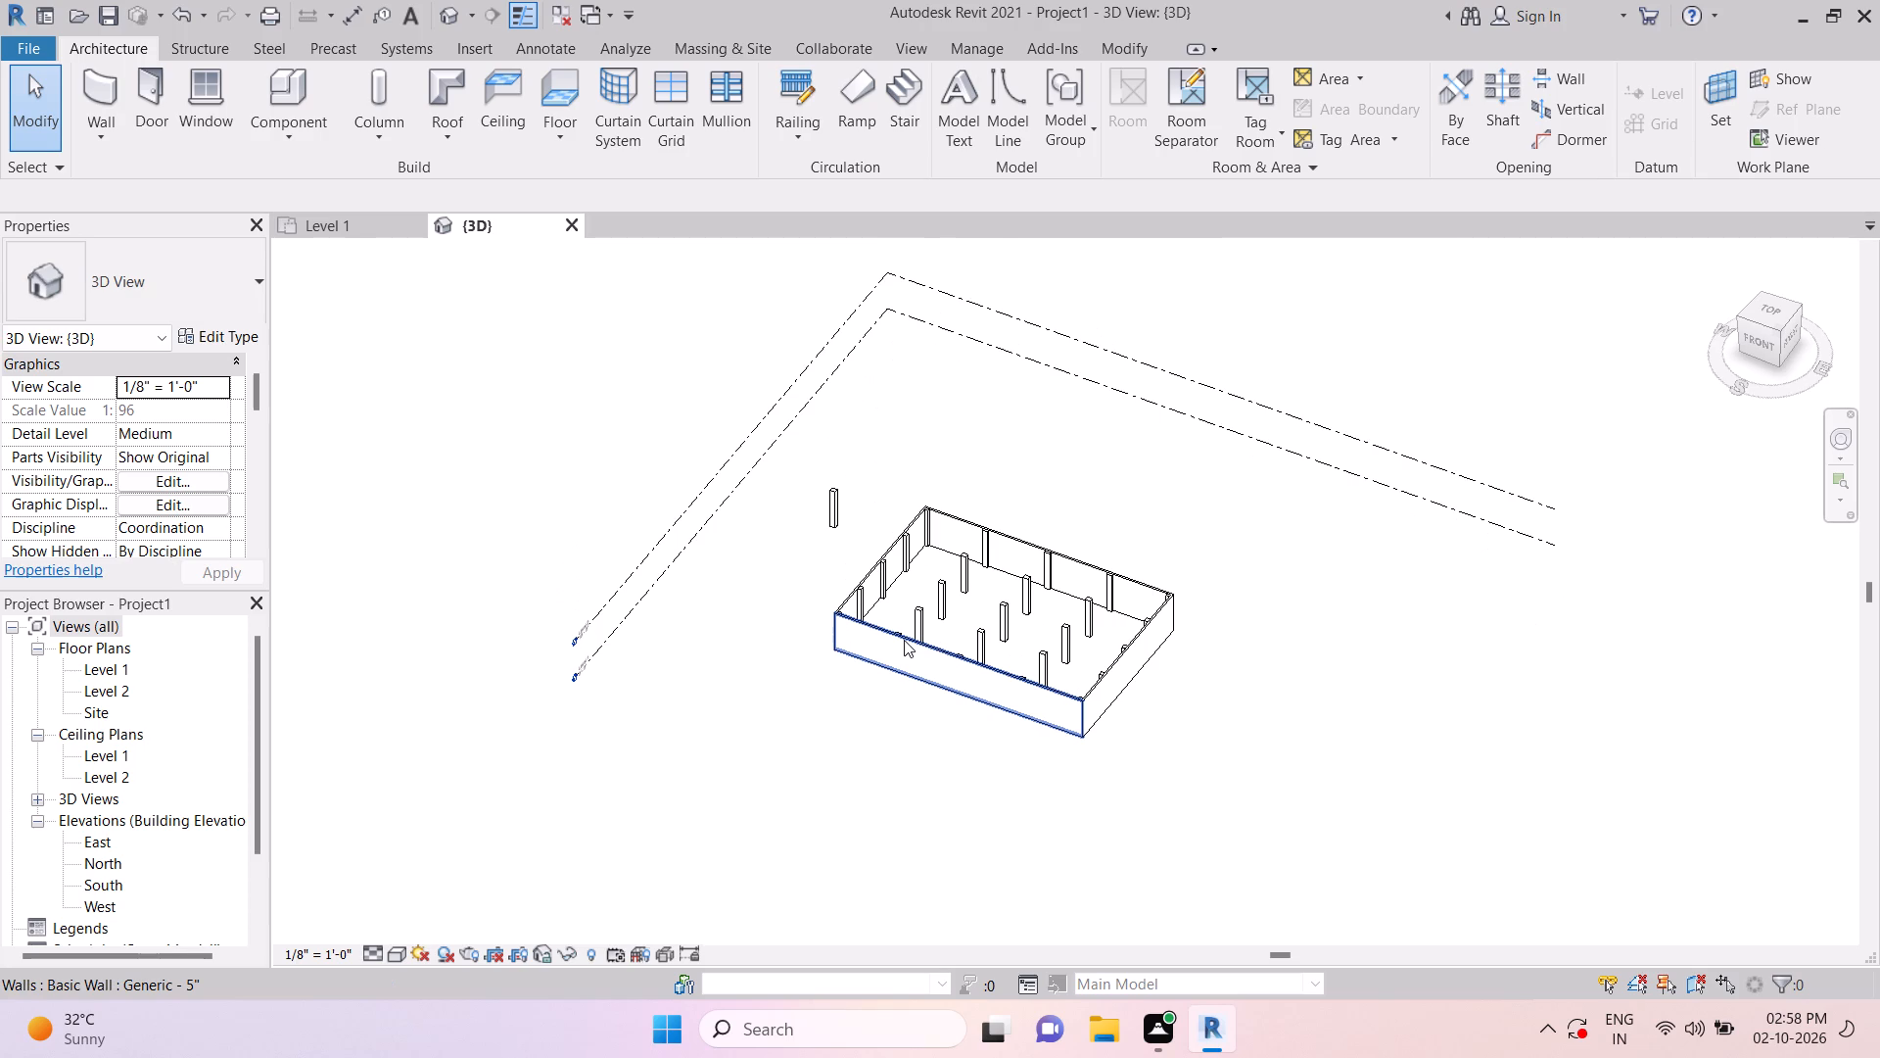
key("Escape")
type("sd")
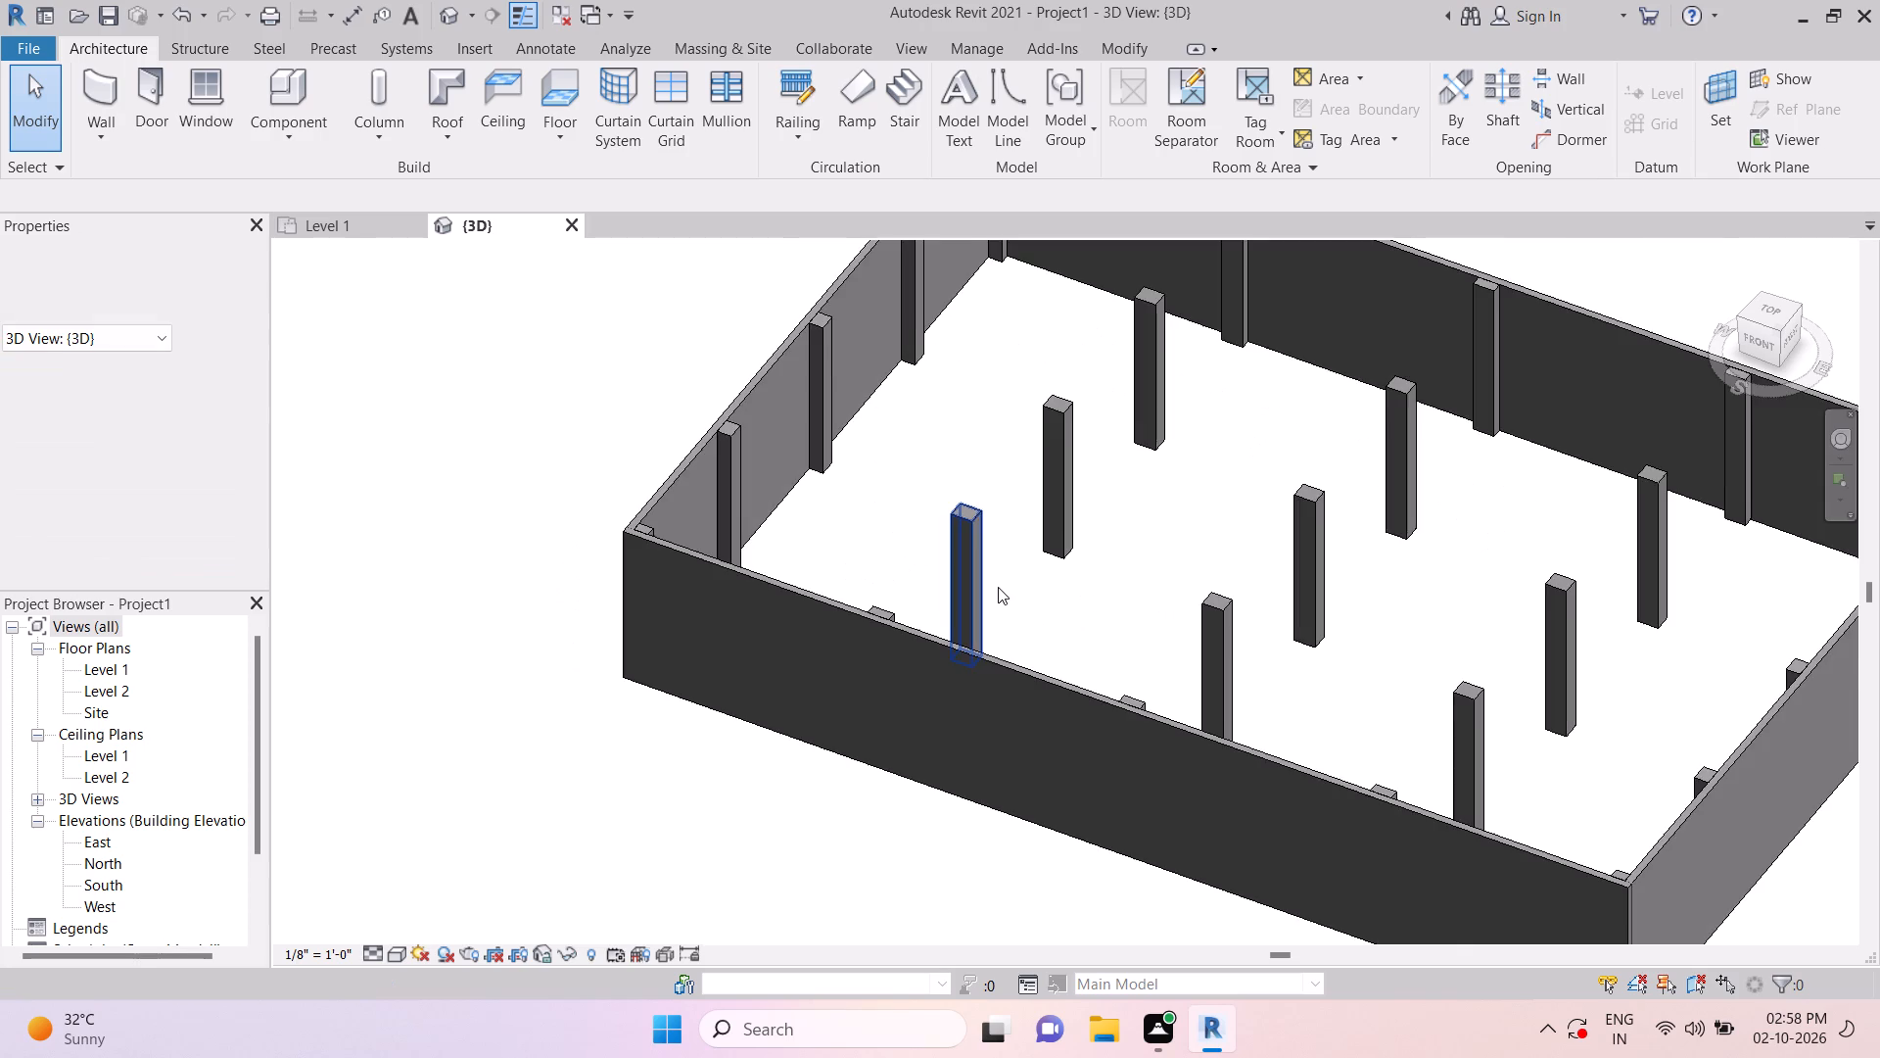
Examine the walls and columns of the shaded building from several sides in the 3D view.
scroll(1031, 574, "down", 1)
scroll(1266, 611, "down", 2)
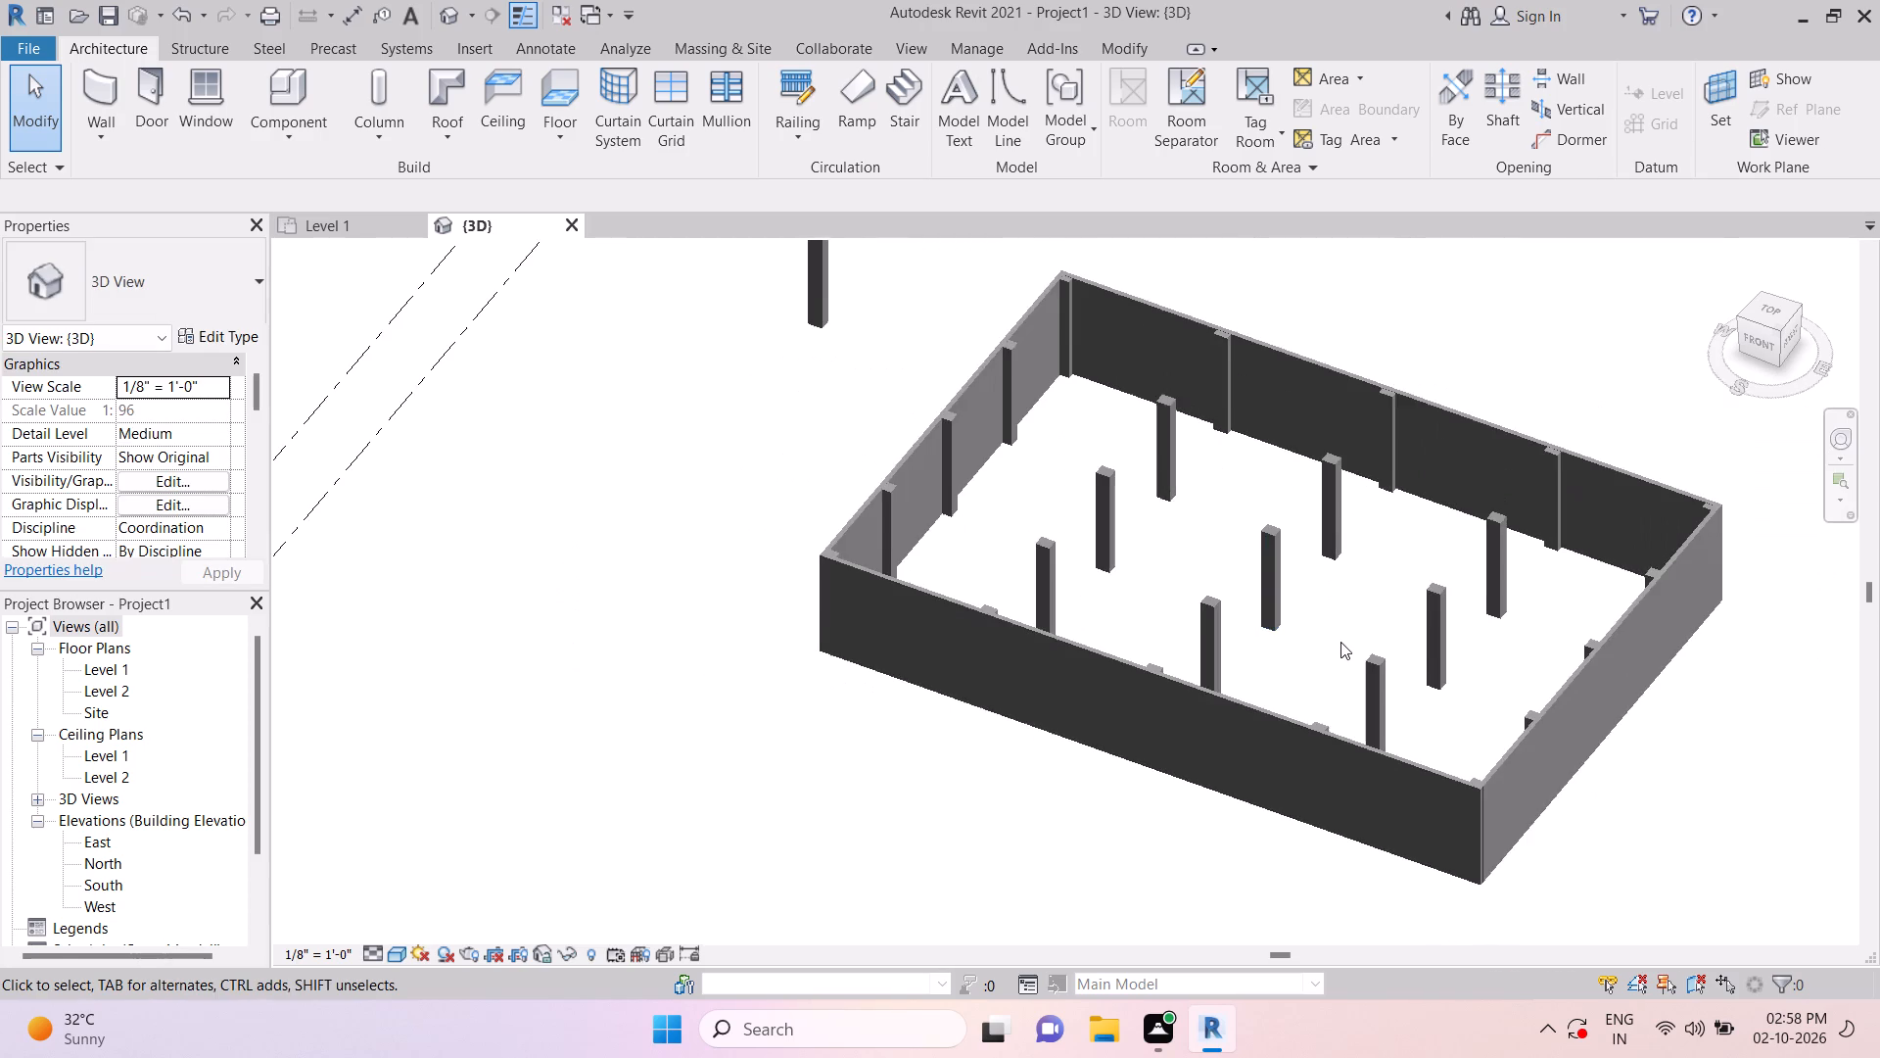
scroll(1489, 682, "down", 1)
middle_click_drag(1417, 689, 1058, 648, "shift")
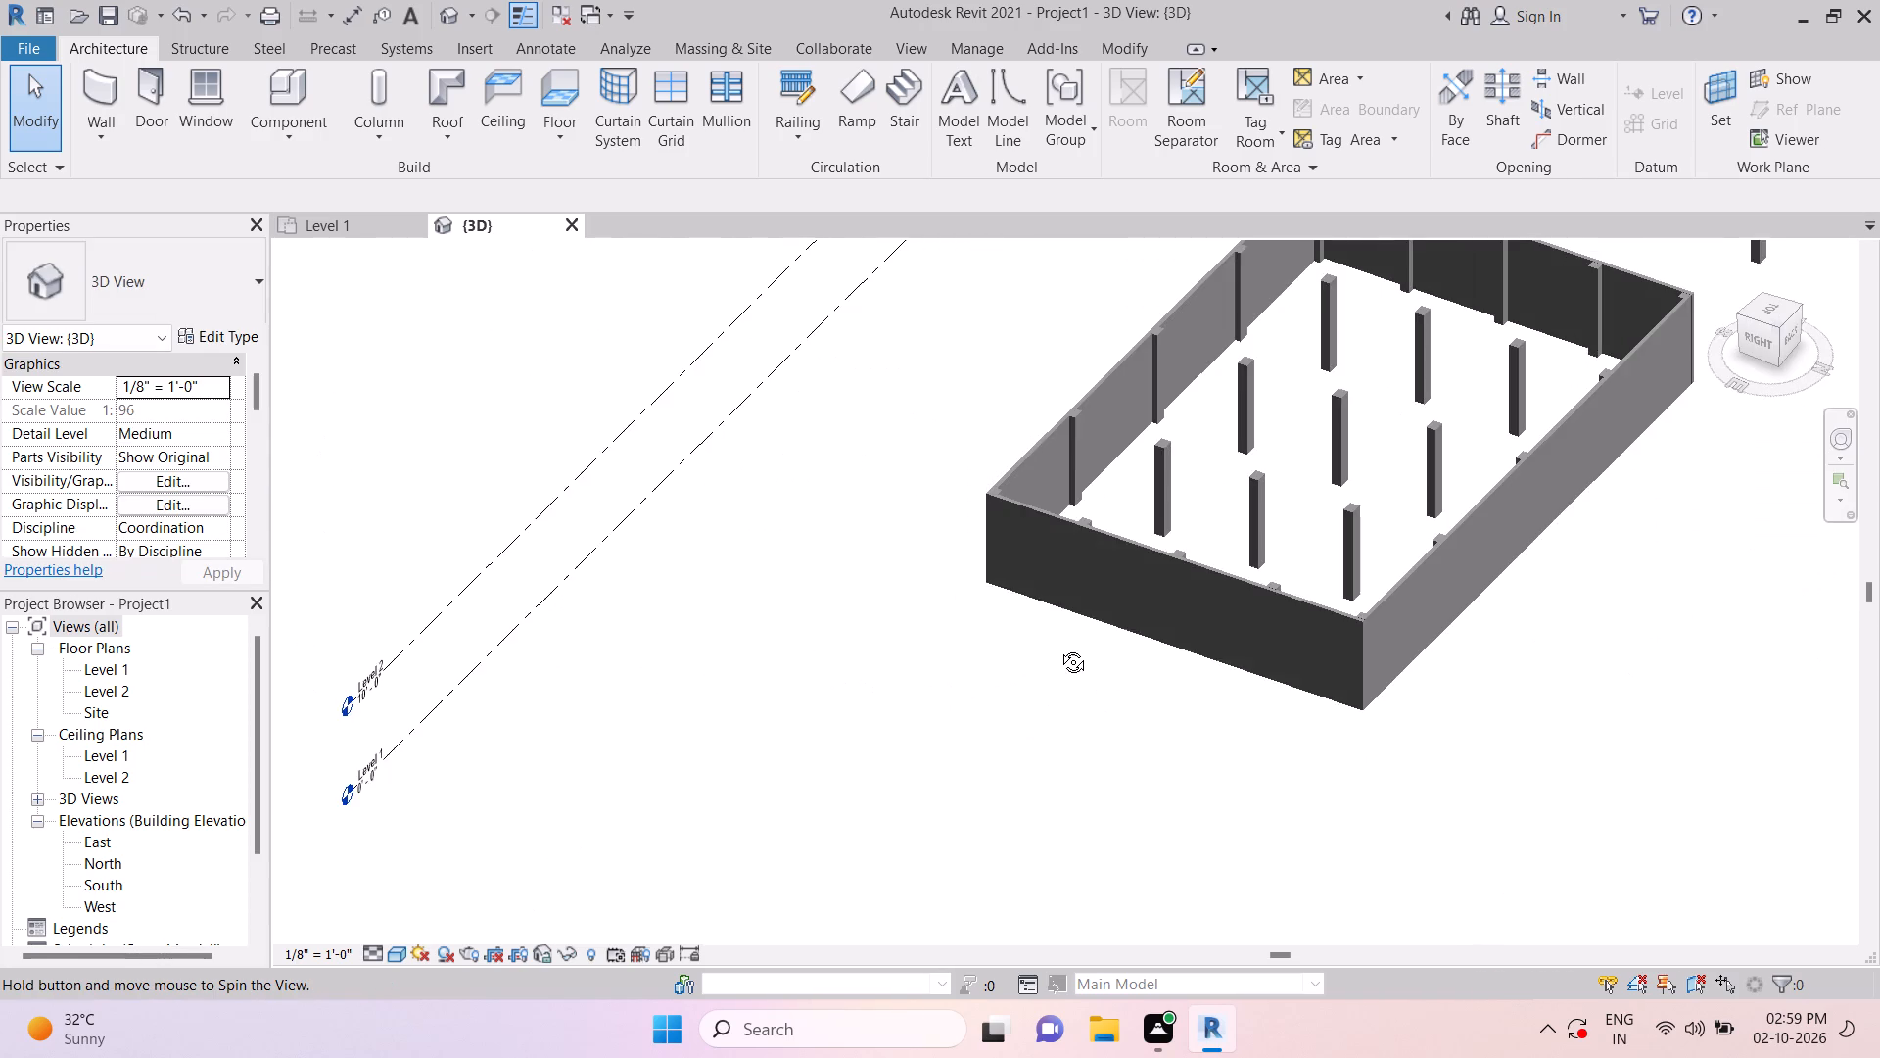
middle_click_drag(1058, 648, 987, 693, "shift")
middle_click_drag(1095, 706, 1254, 716, "shift")
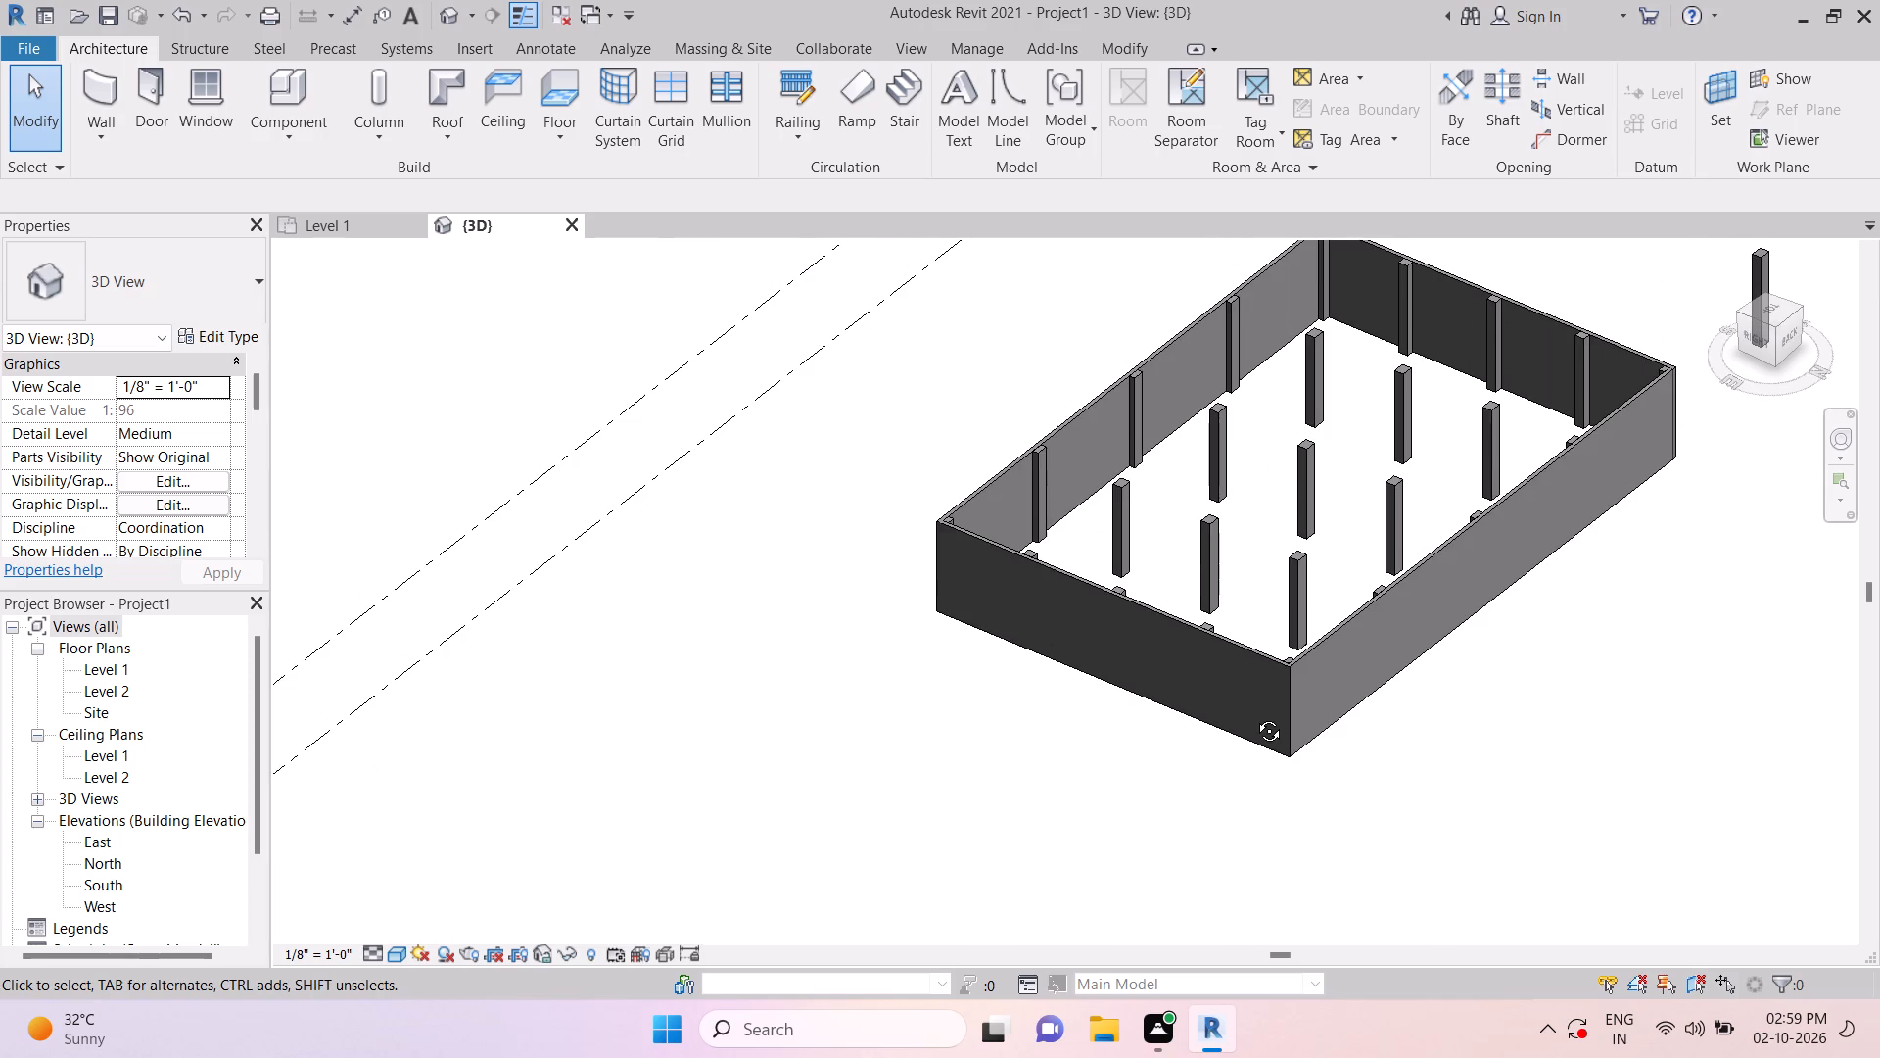
middle_click_drag(1254, 716, 1400, 638, "shift")
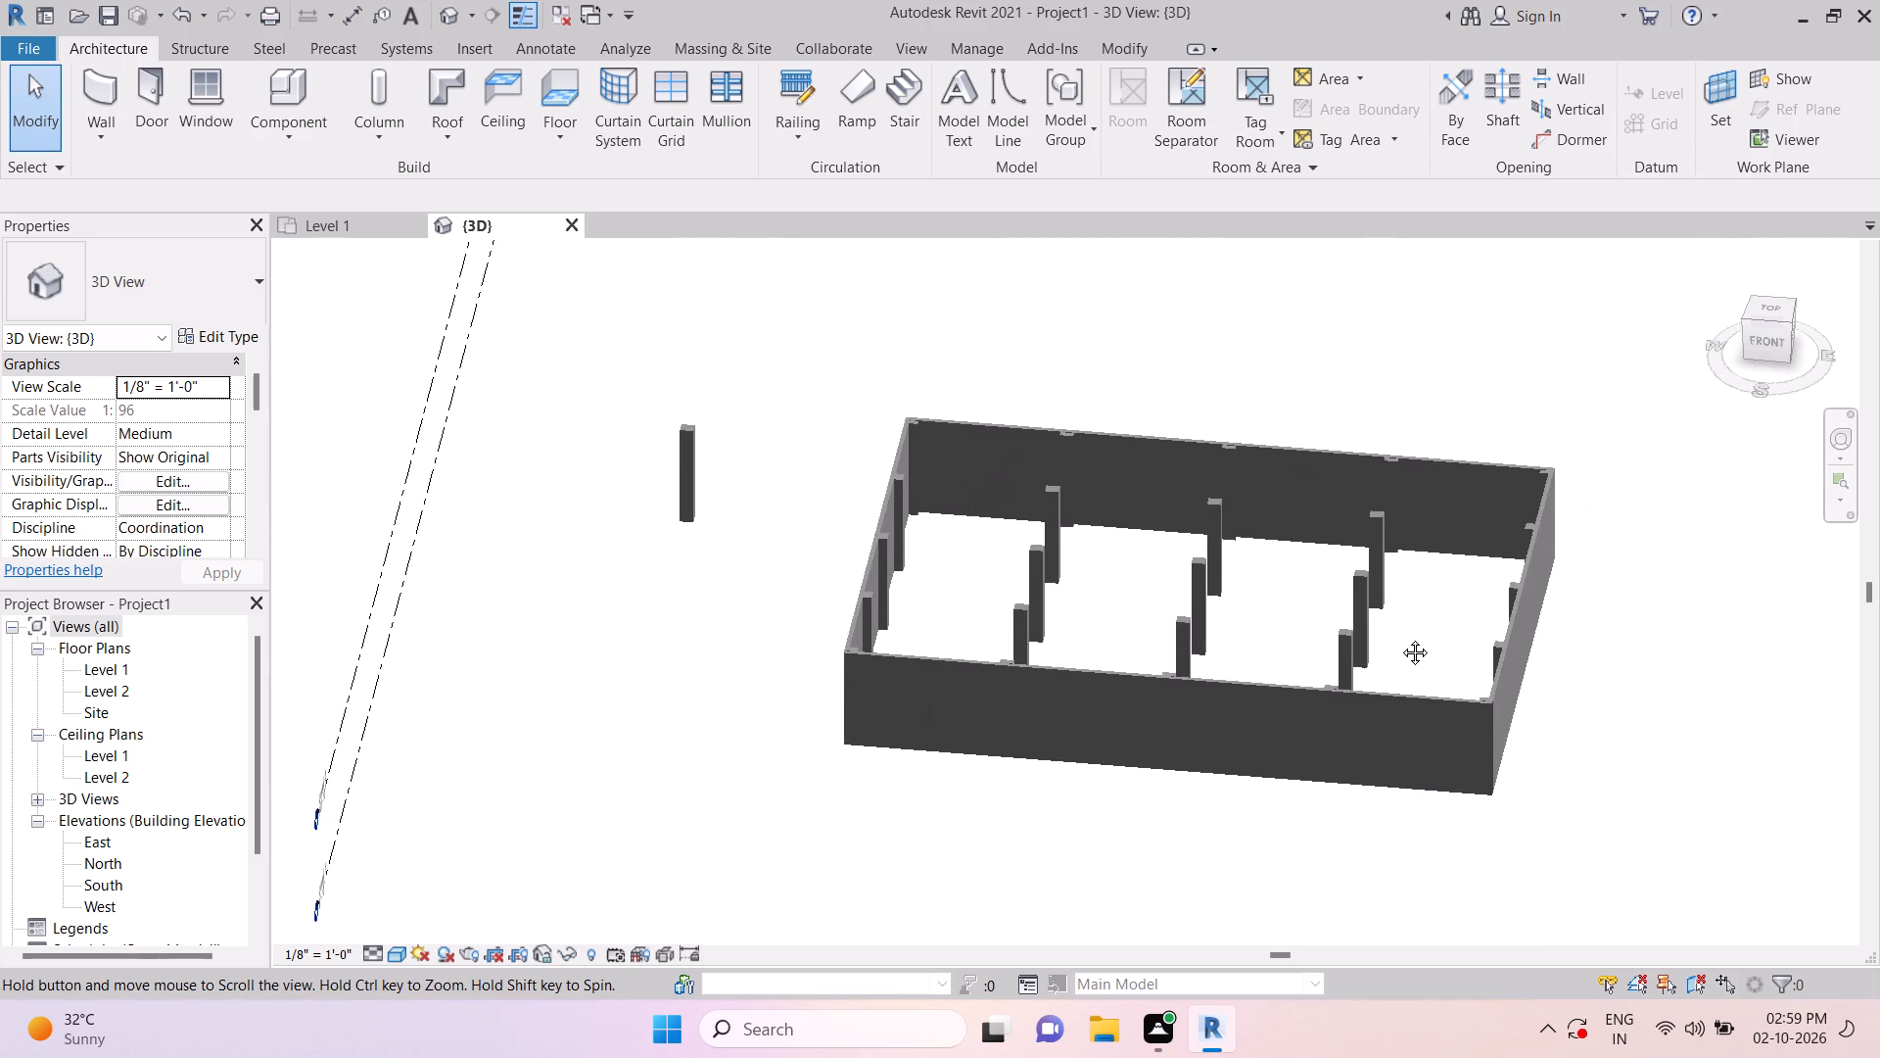
middle_click_drag(1400, 638, 1344, 670, "shift")
key("Escape")
key("Escape")
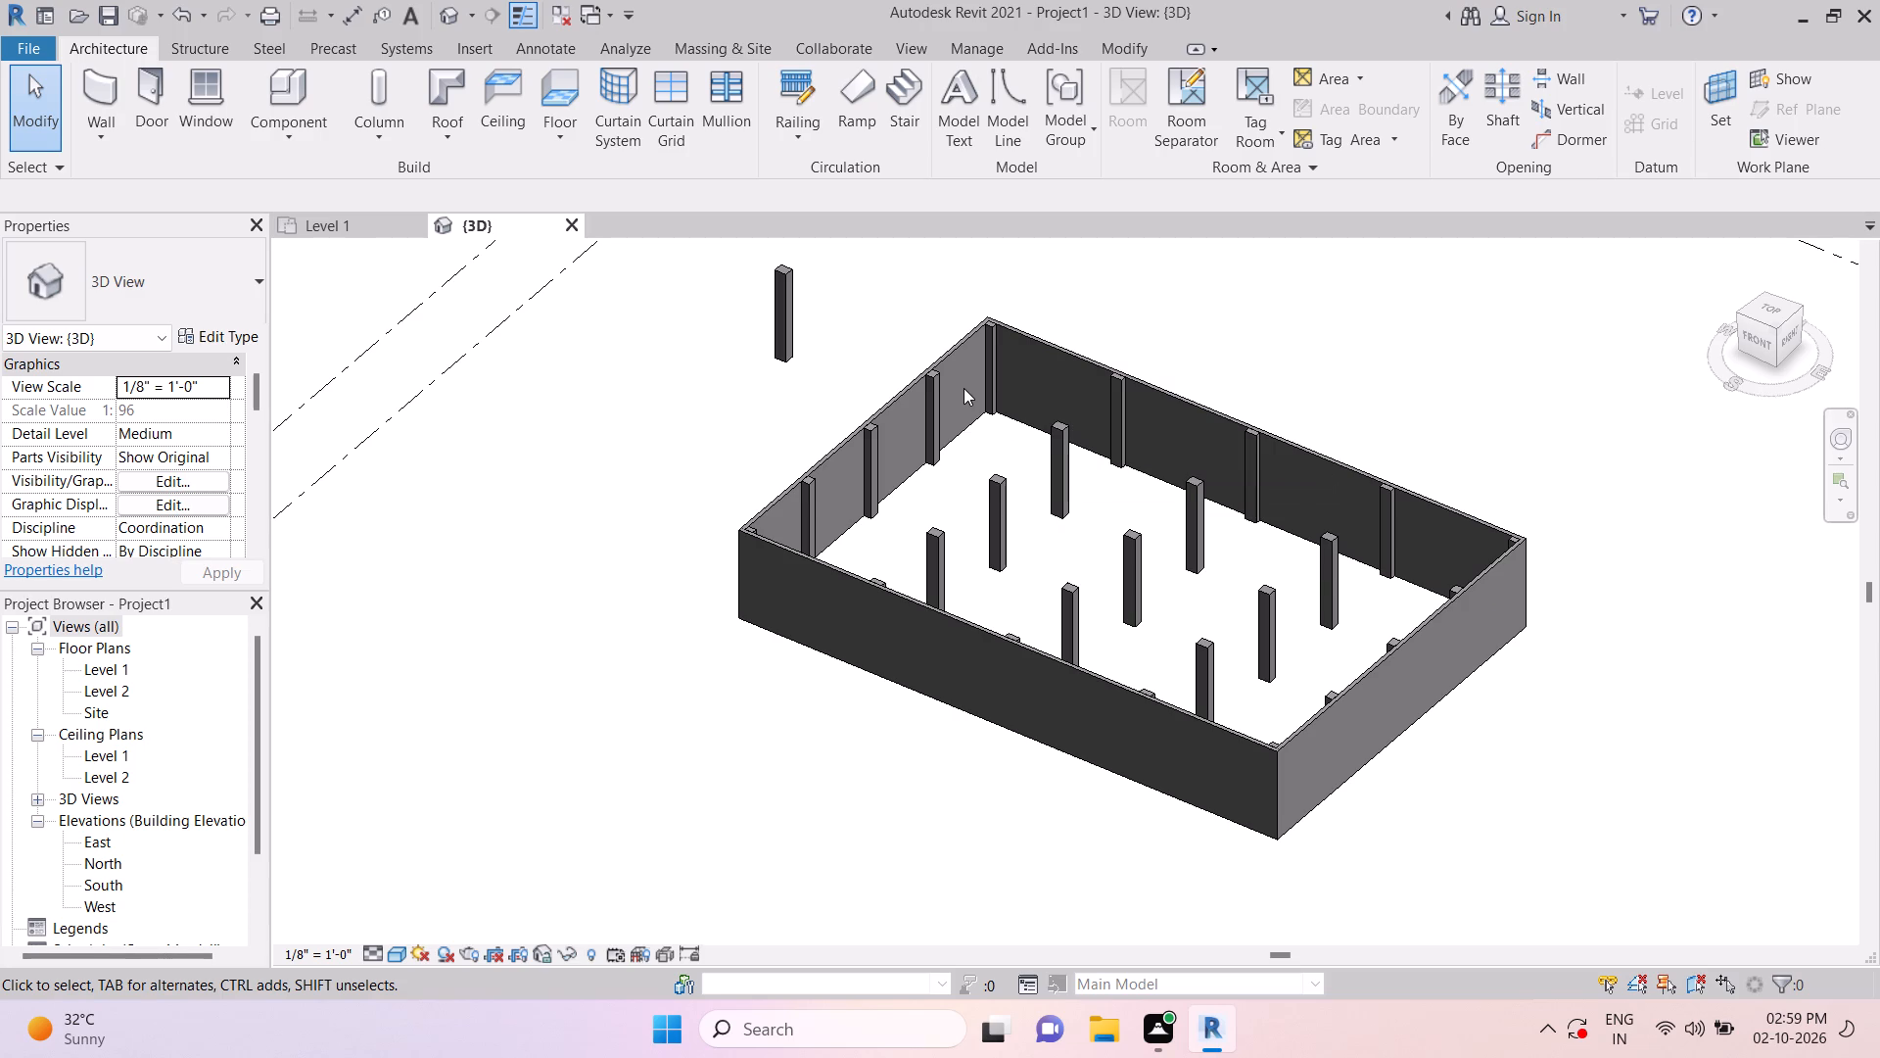
Delete the stray column standing outside the building walls.
left_click(781, 302)
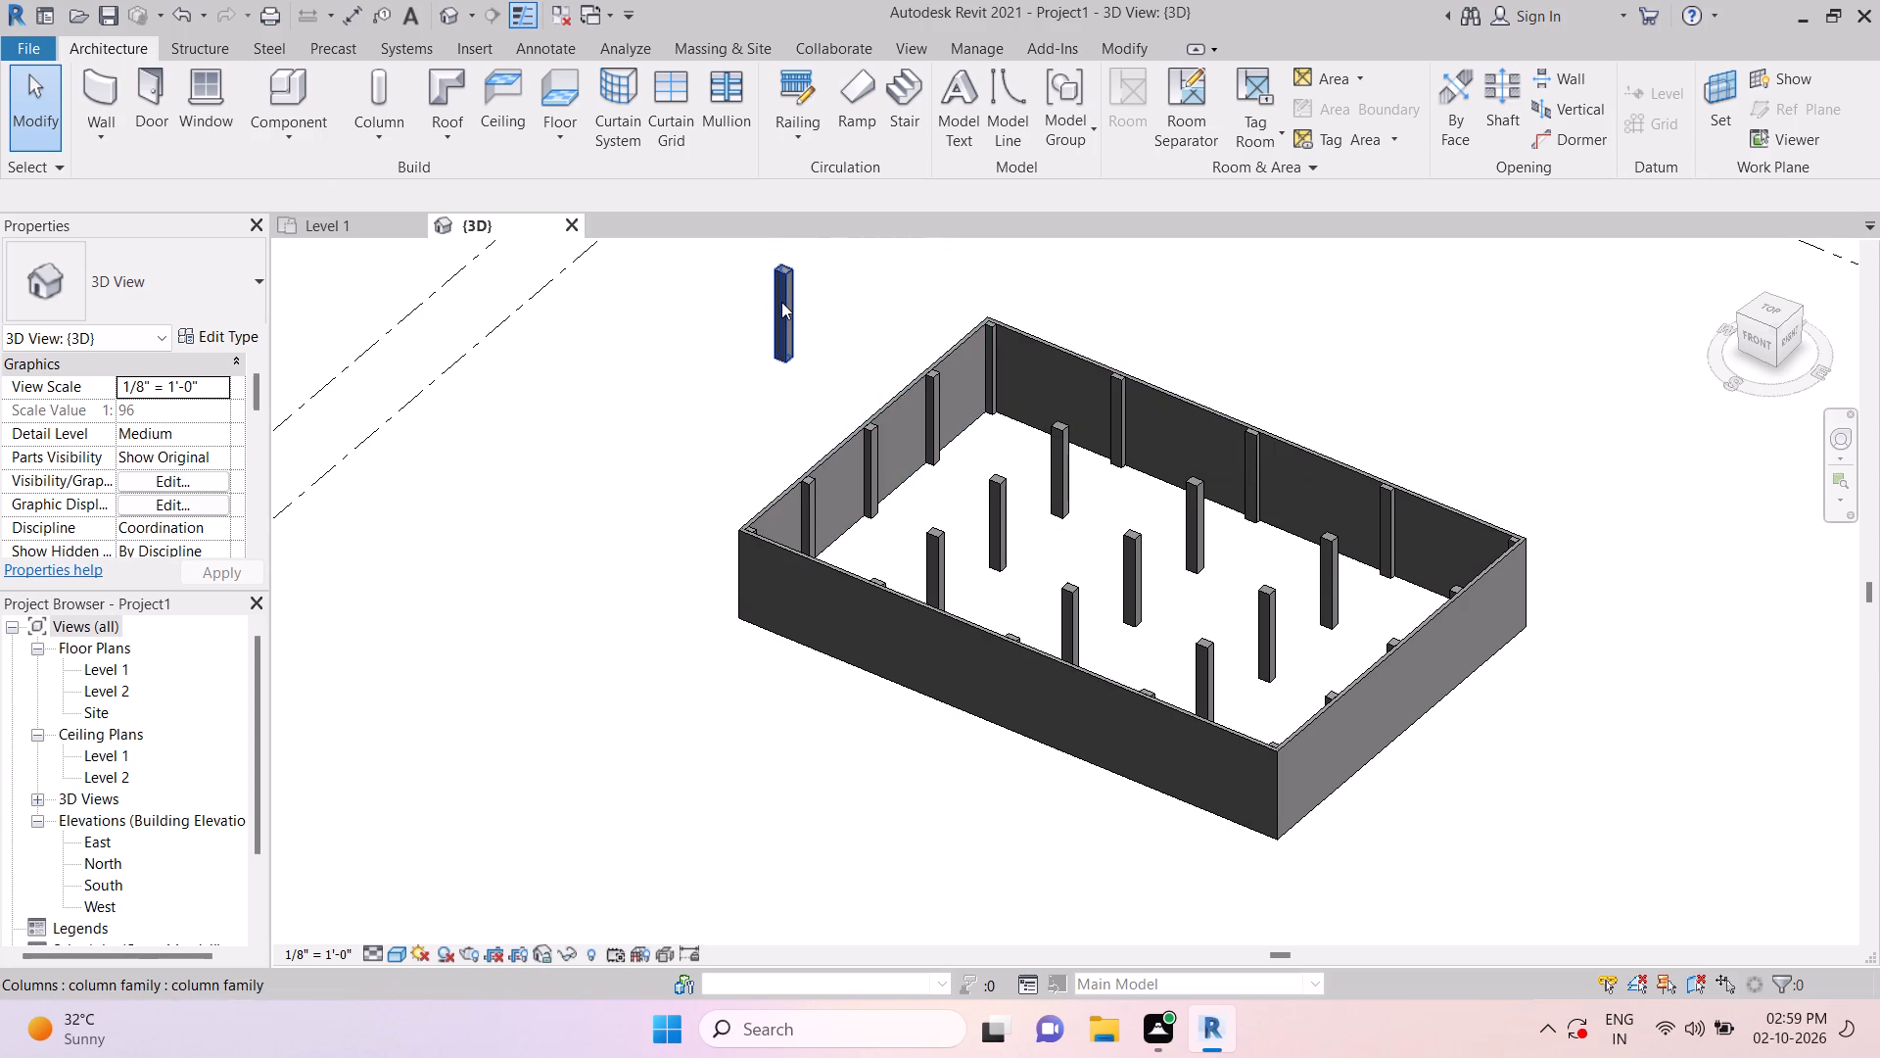
key("Delete")
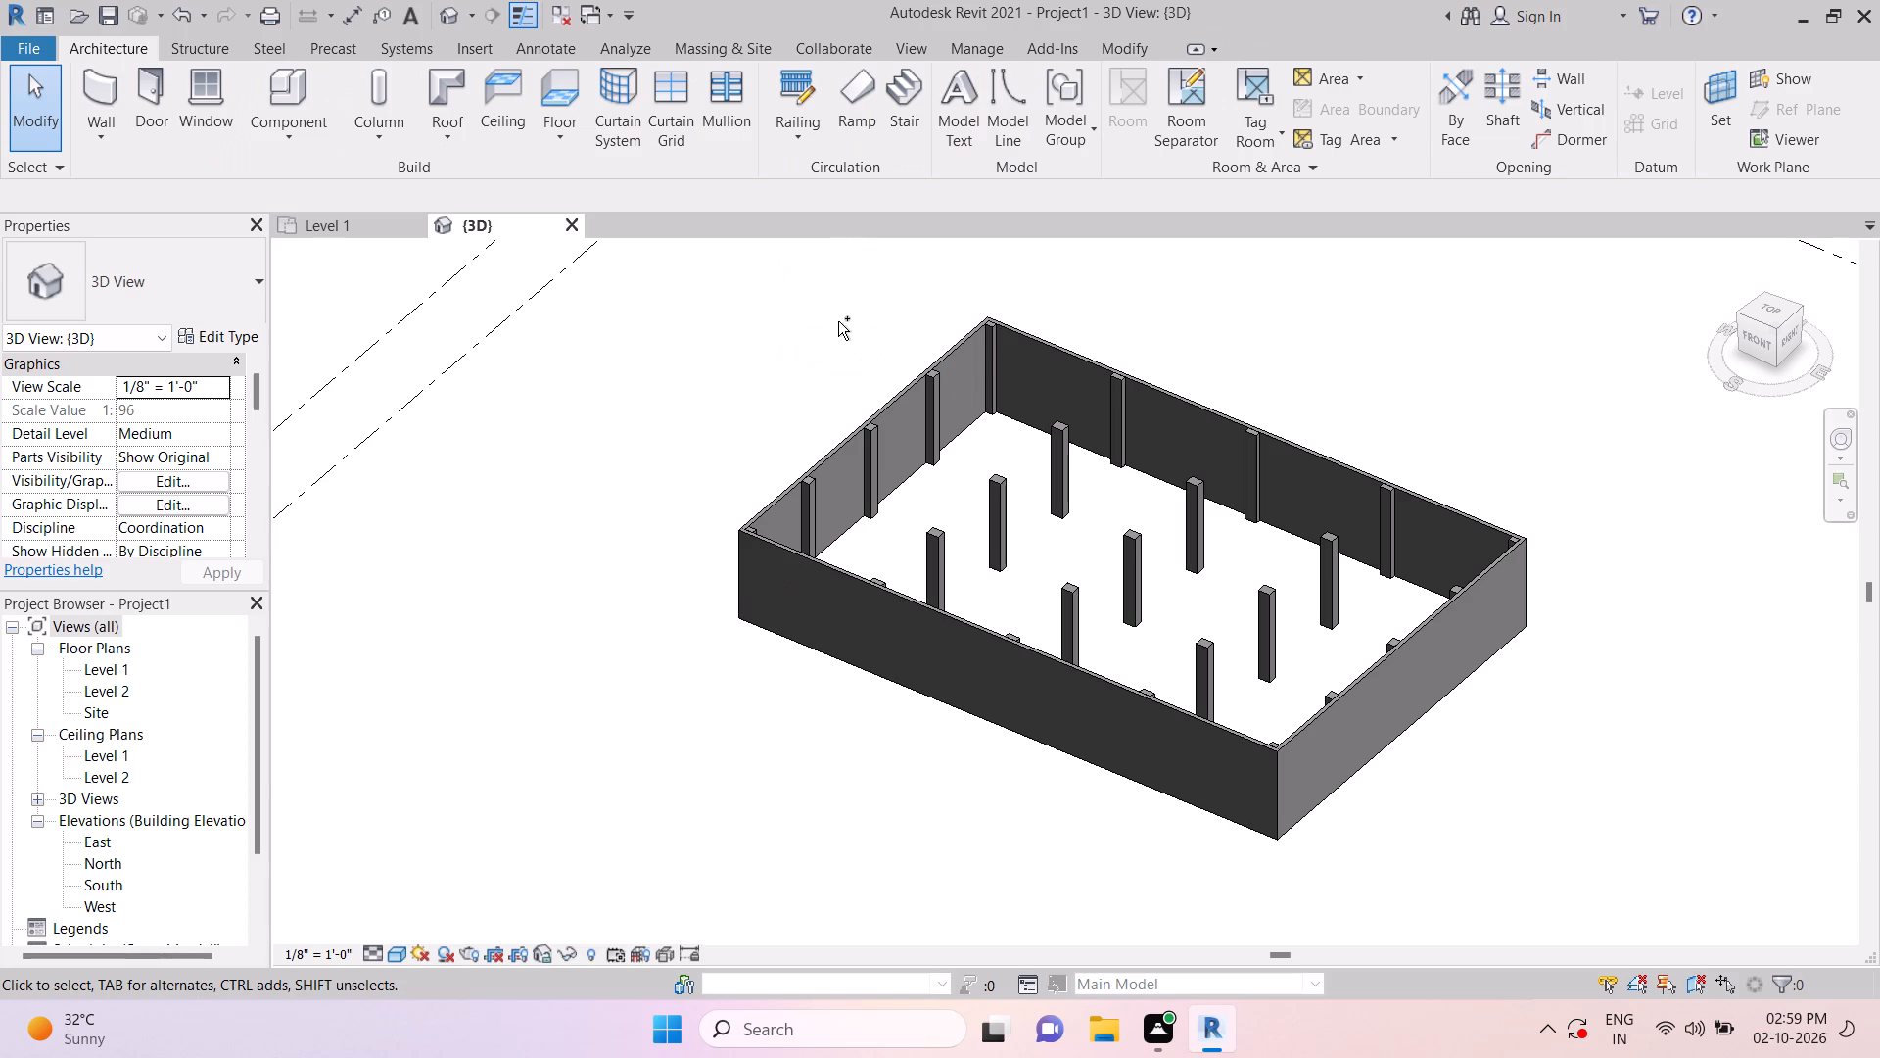
key("Escape")
Open an interior column's family in the Family Editor and close it without saving changes.
left_click(995, 491)
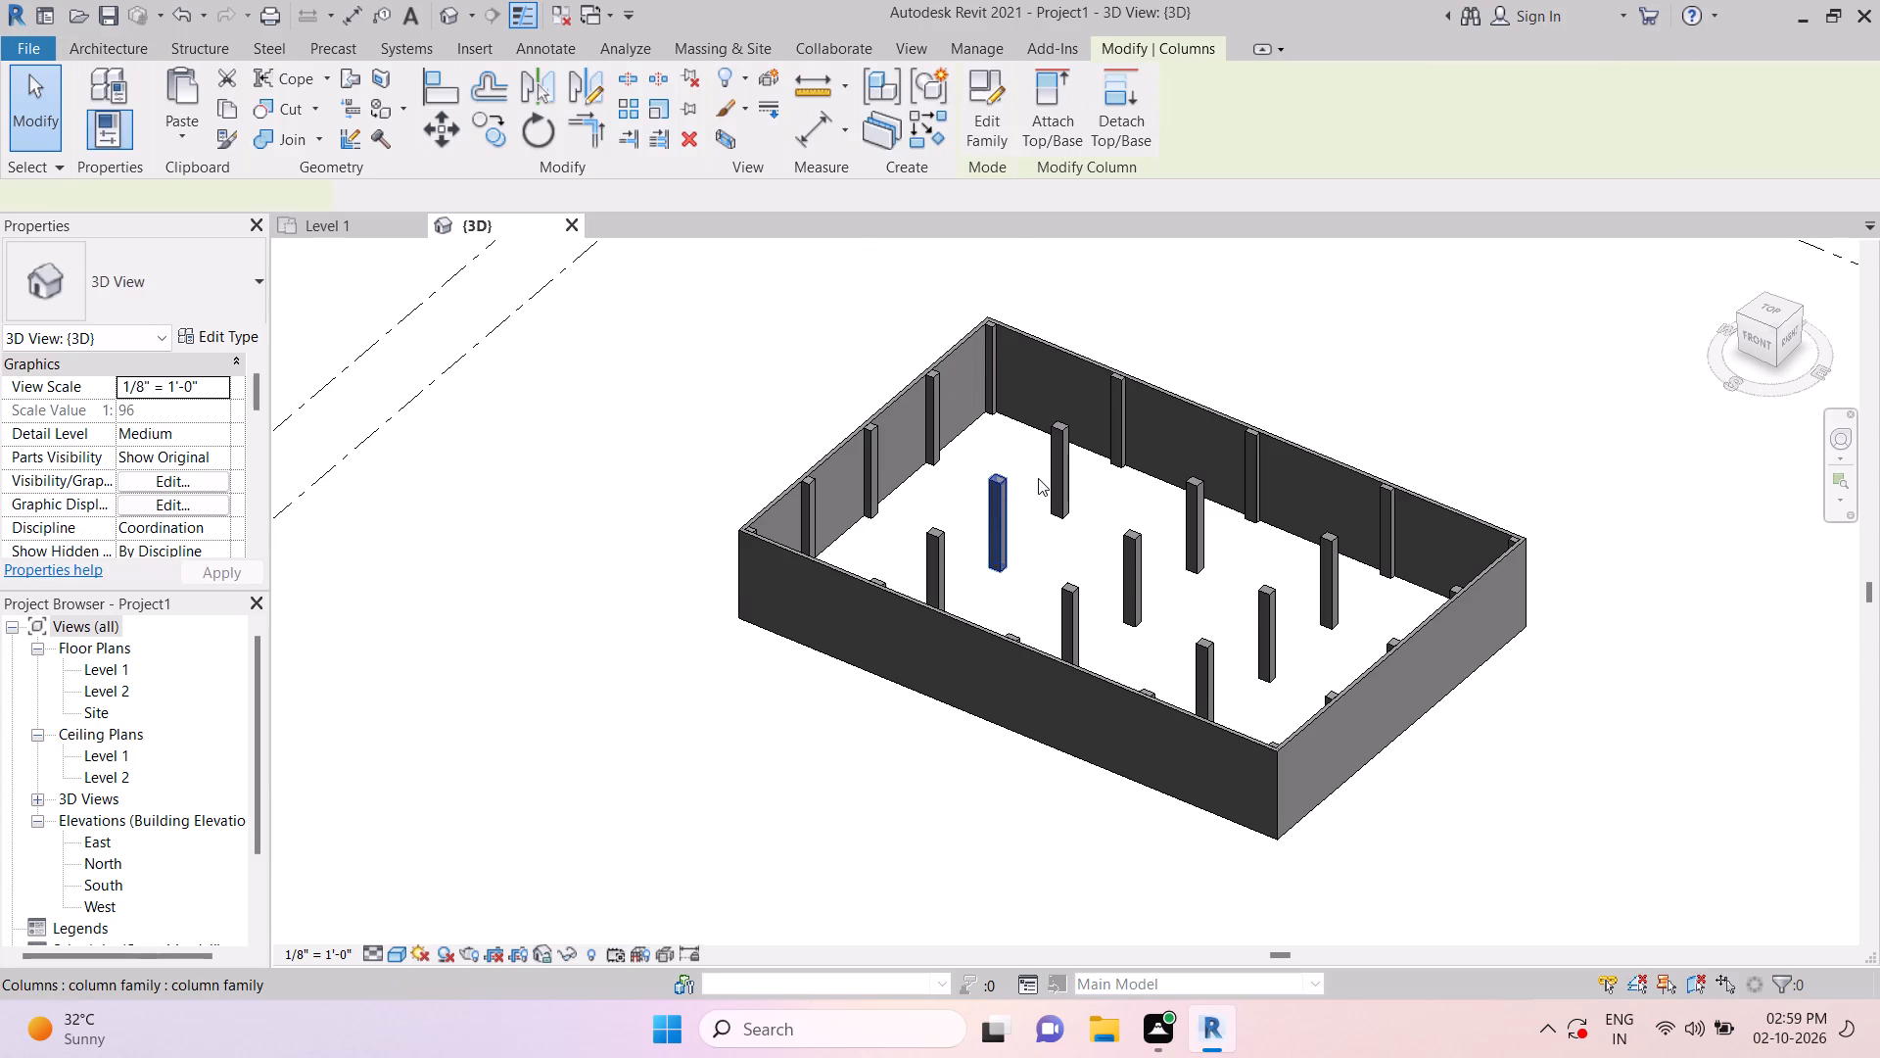
left_click(995, 138)
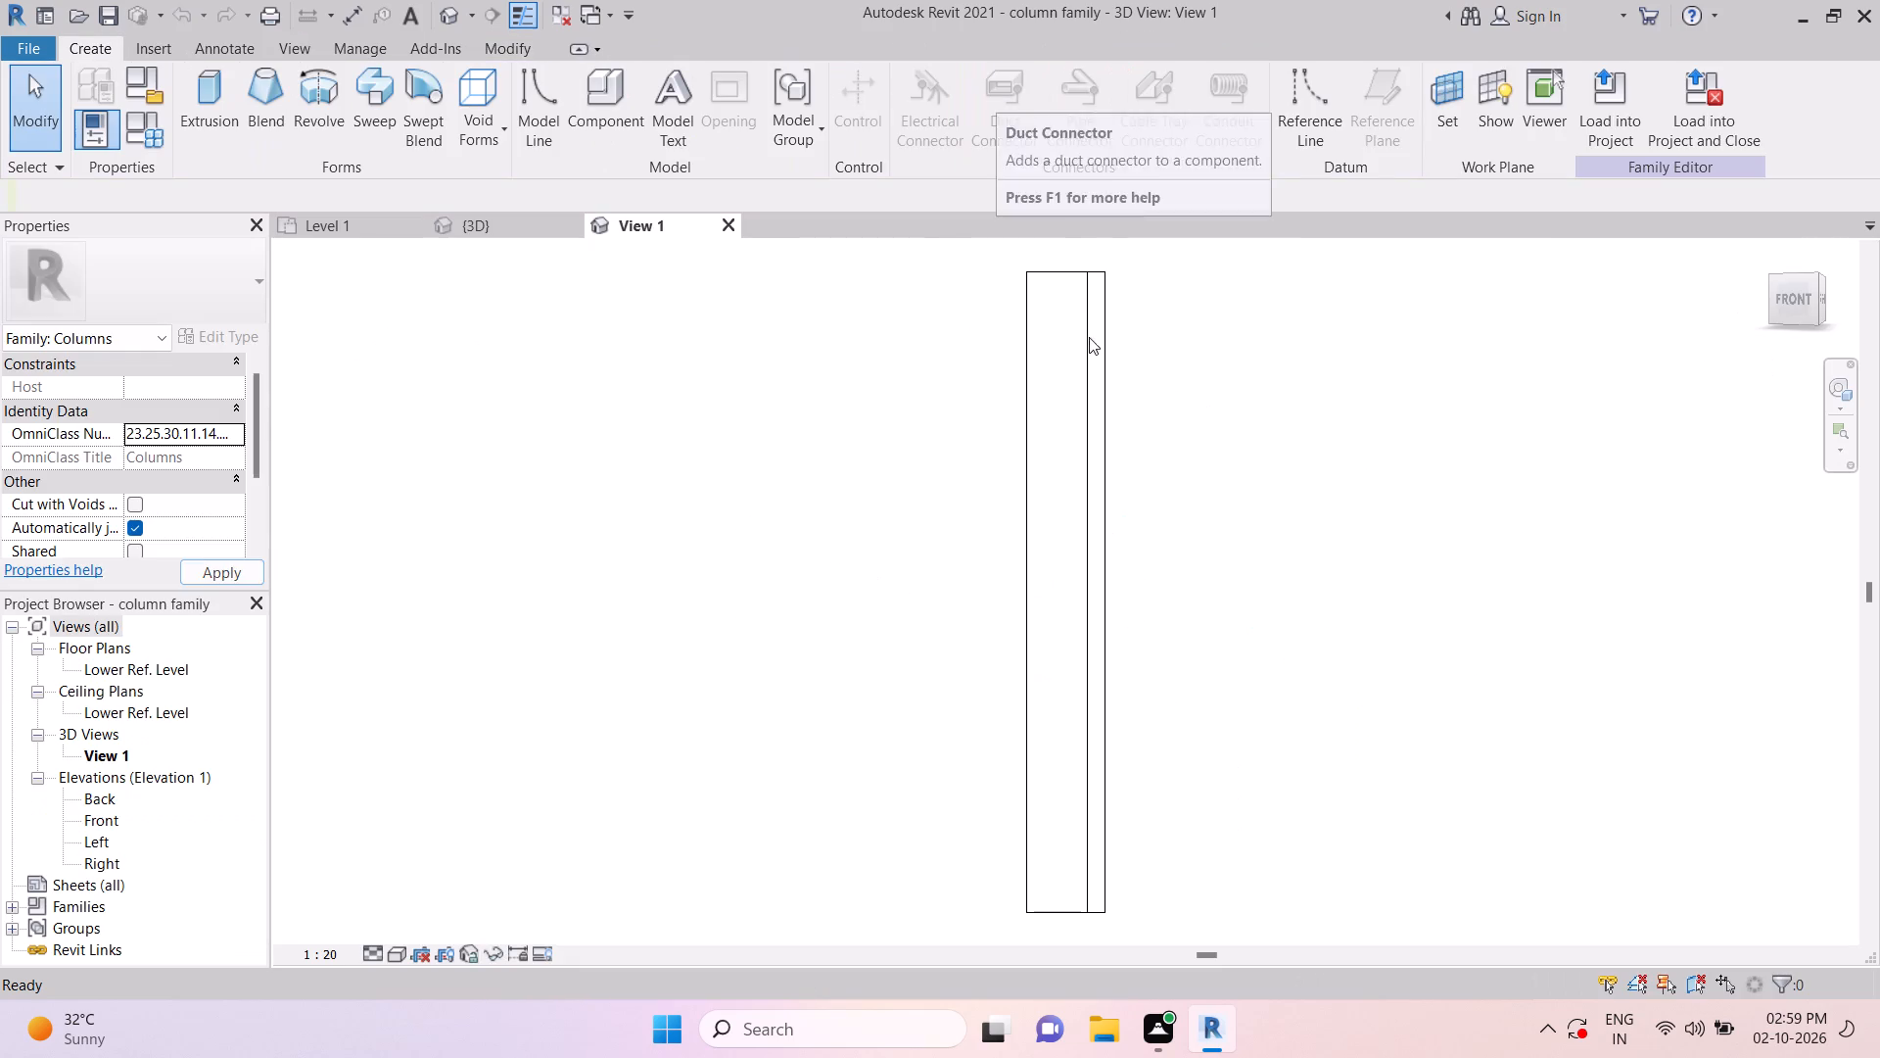
key("Escape")
left_click(731, 221)
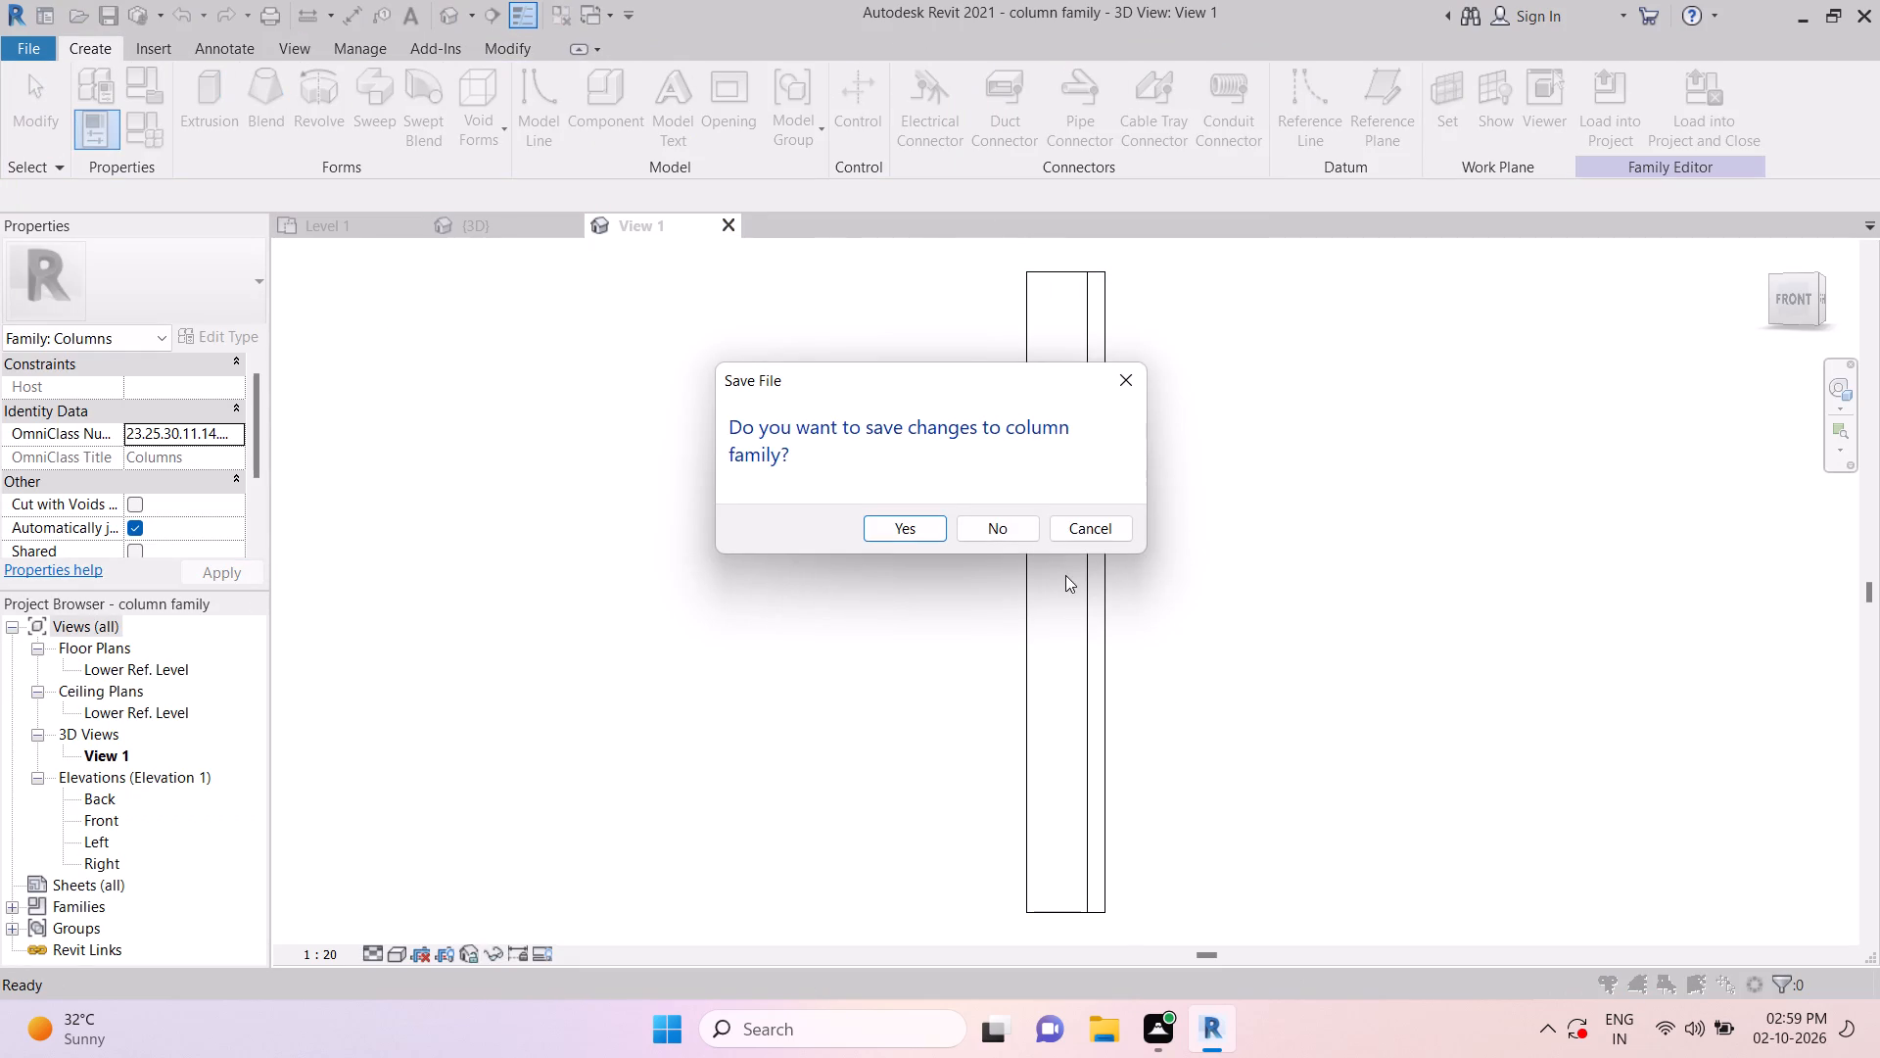
left_click(1011, 527)
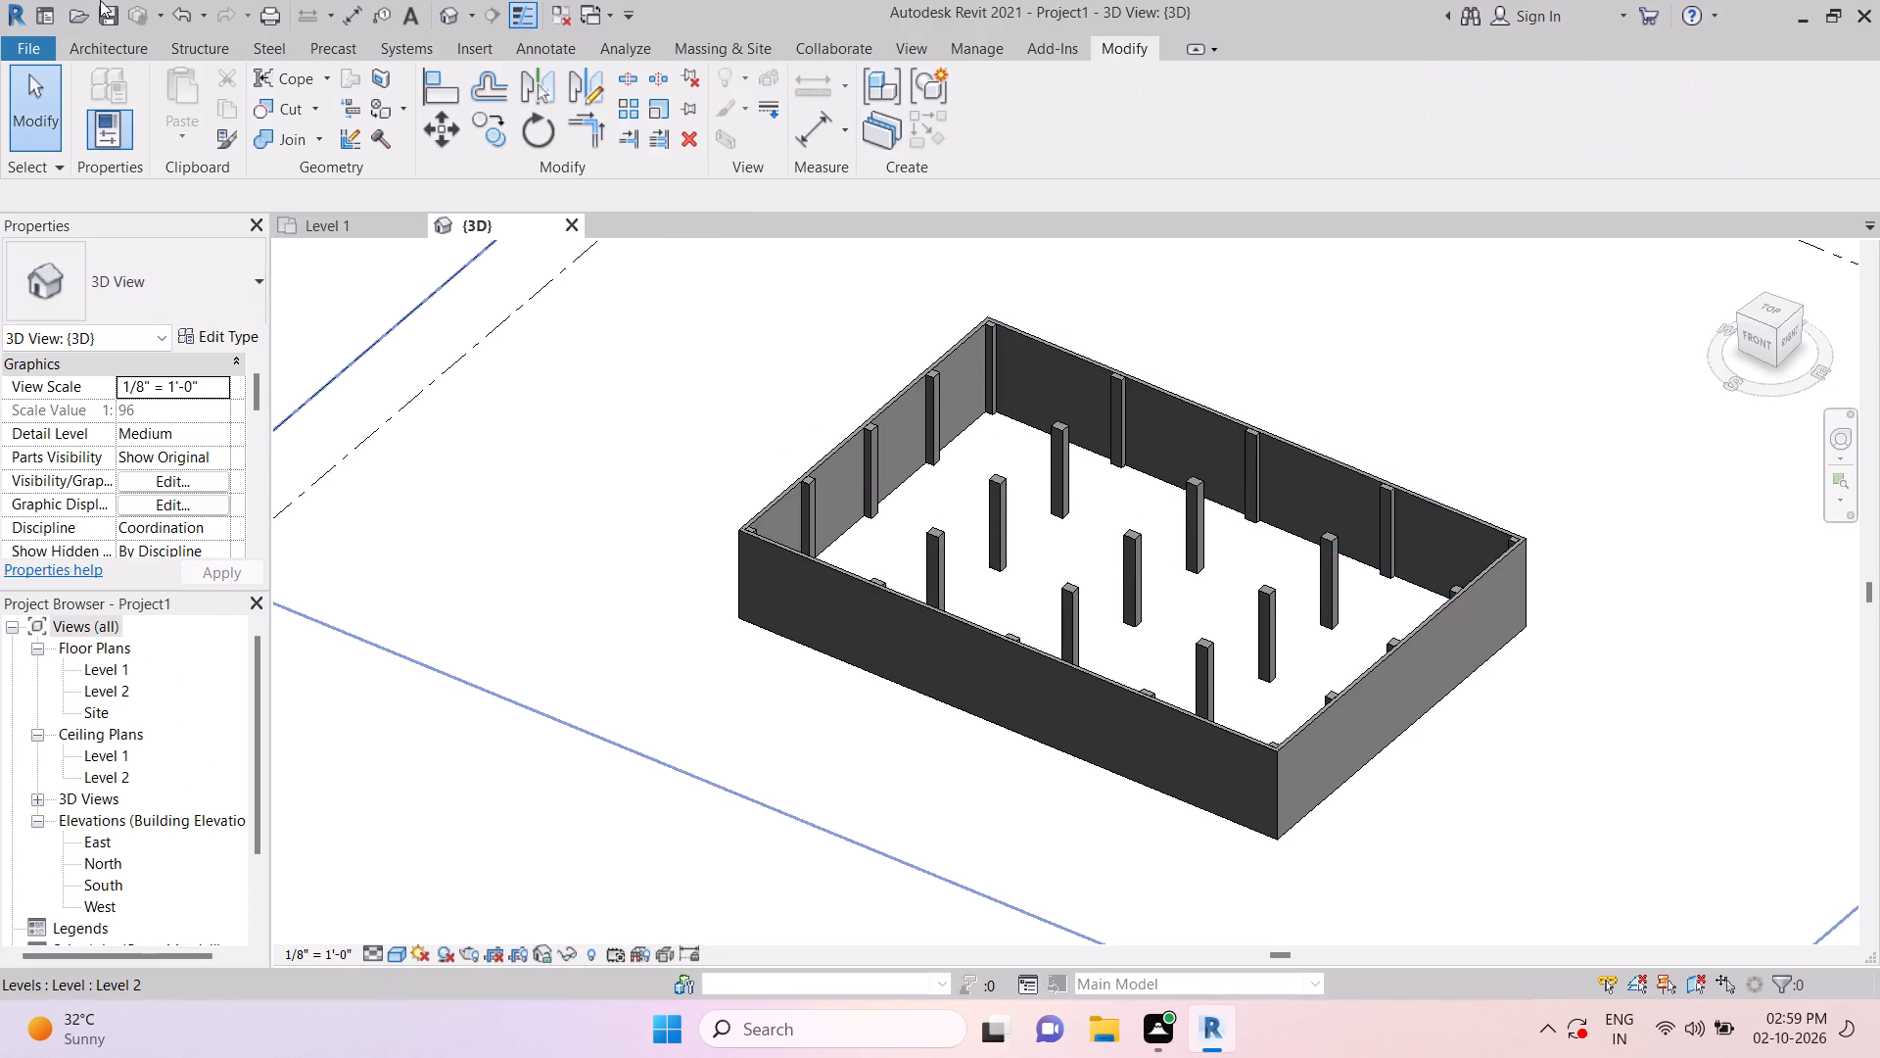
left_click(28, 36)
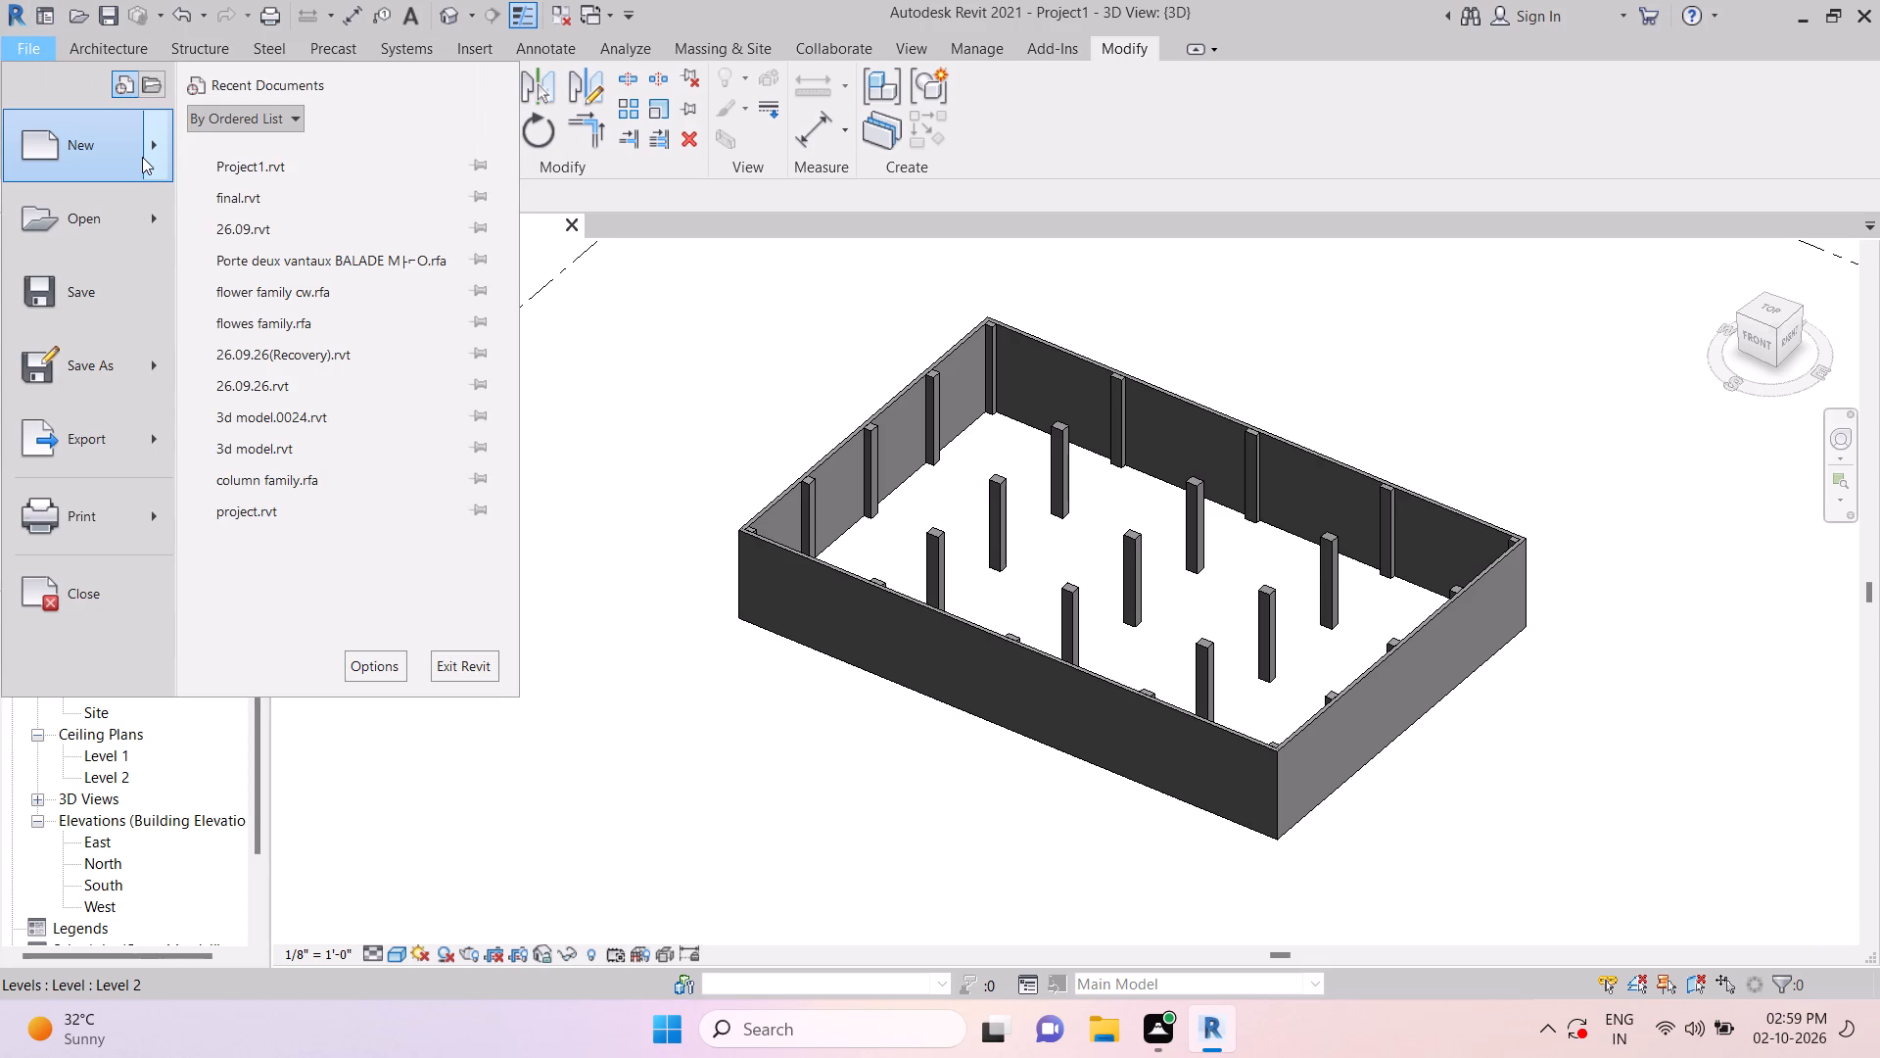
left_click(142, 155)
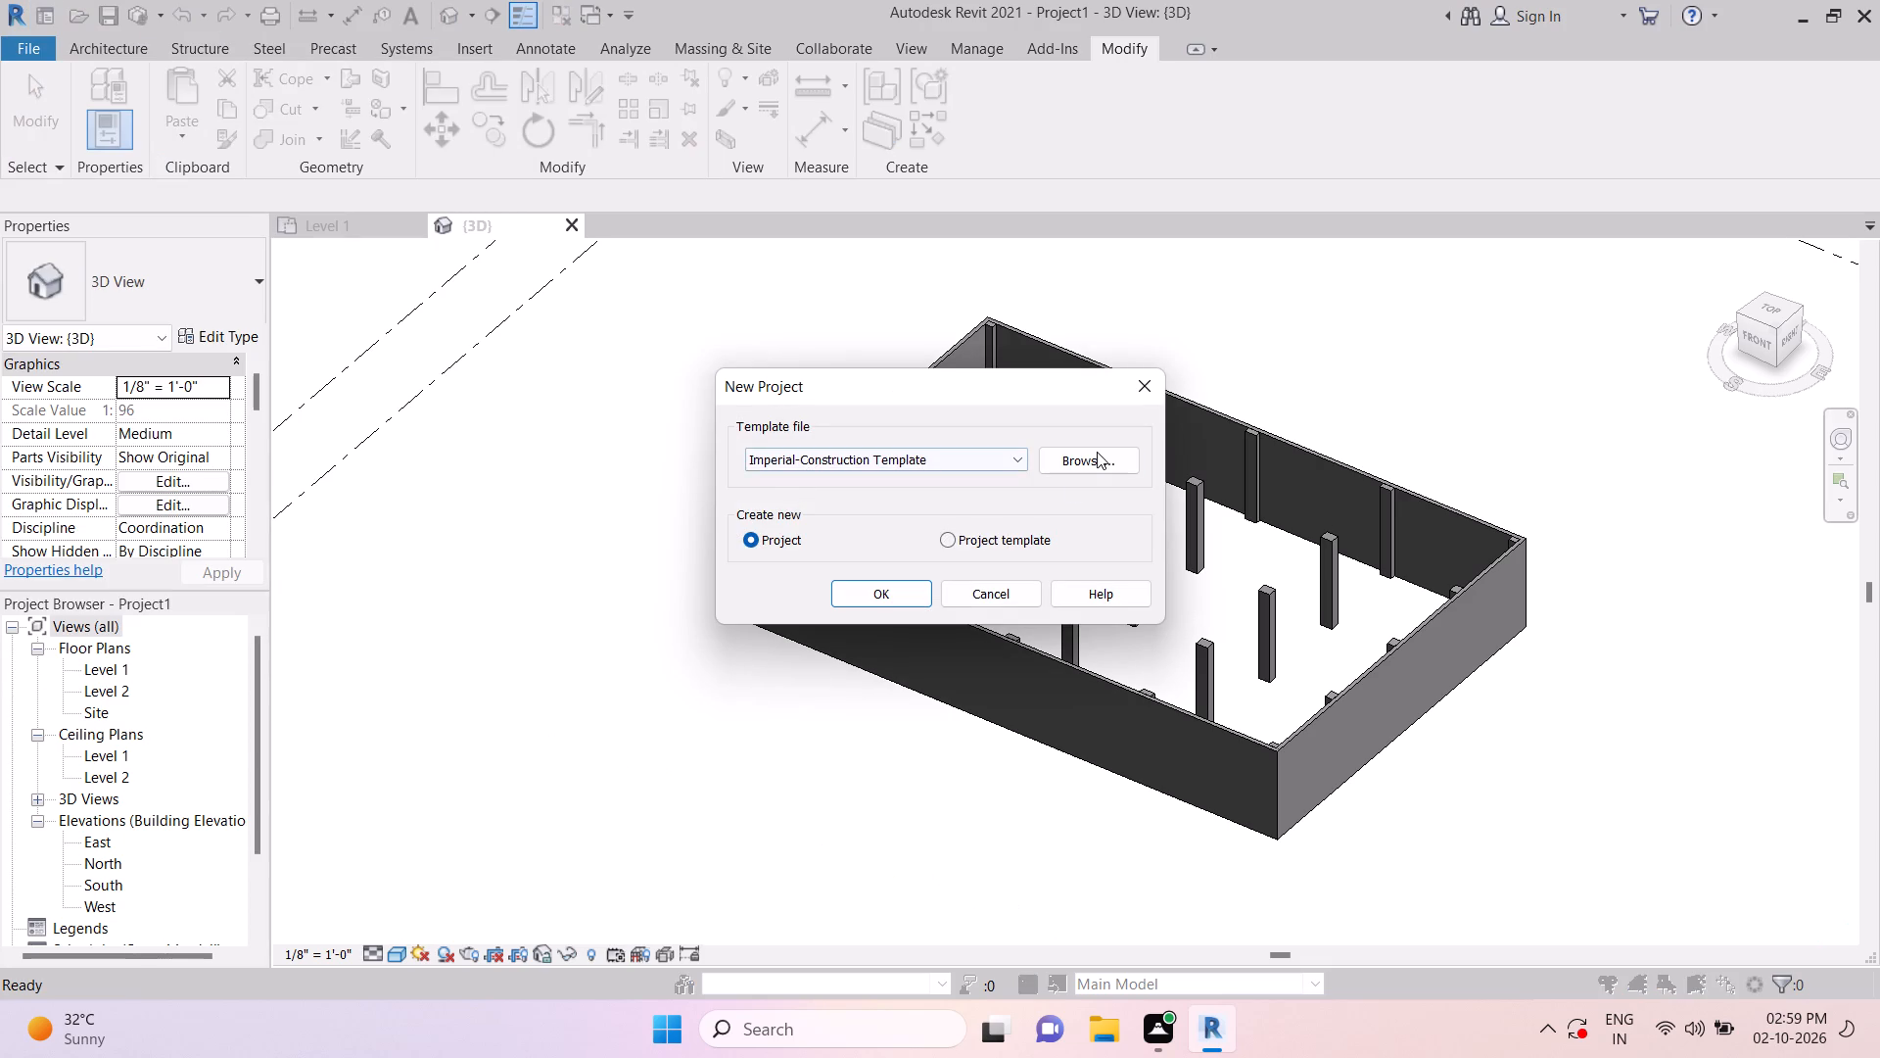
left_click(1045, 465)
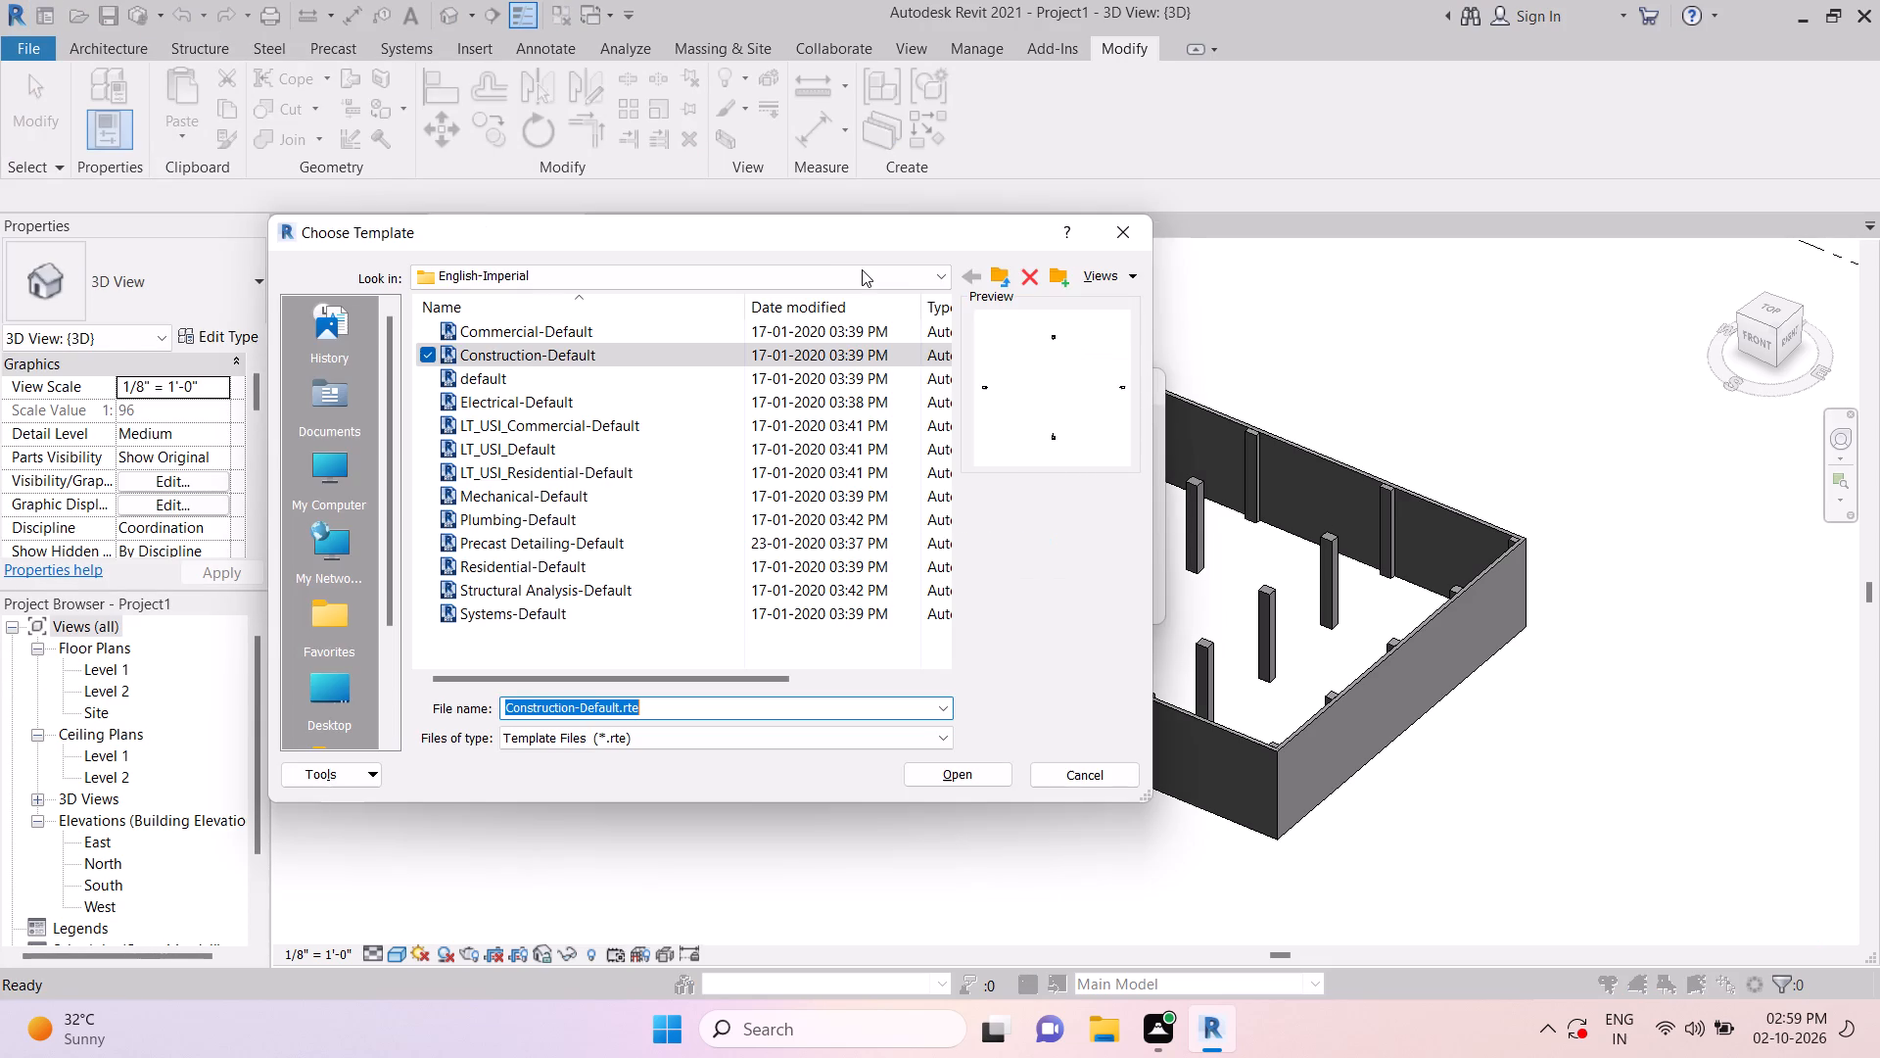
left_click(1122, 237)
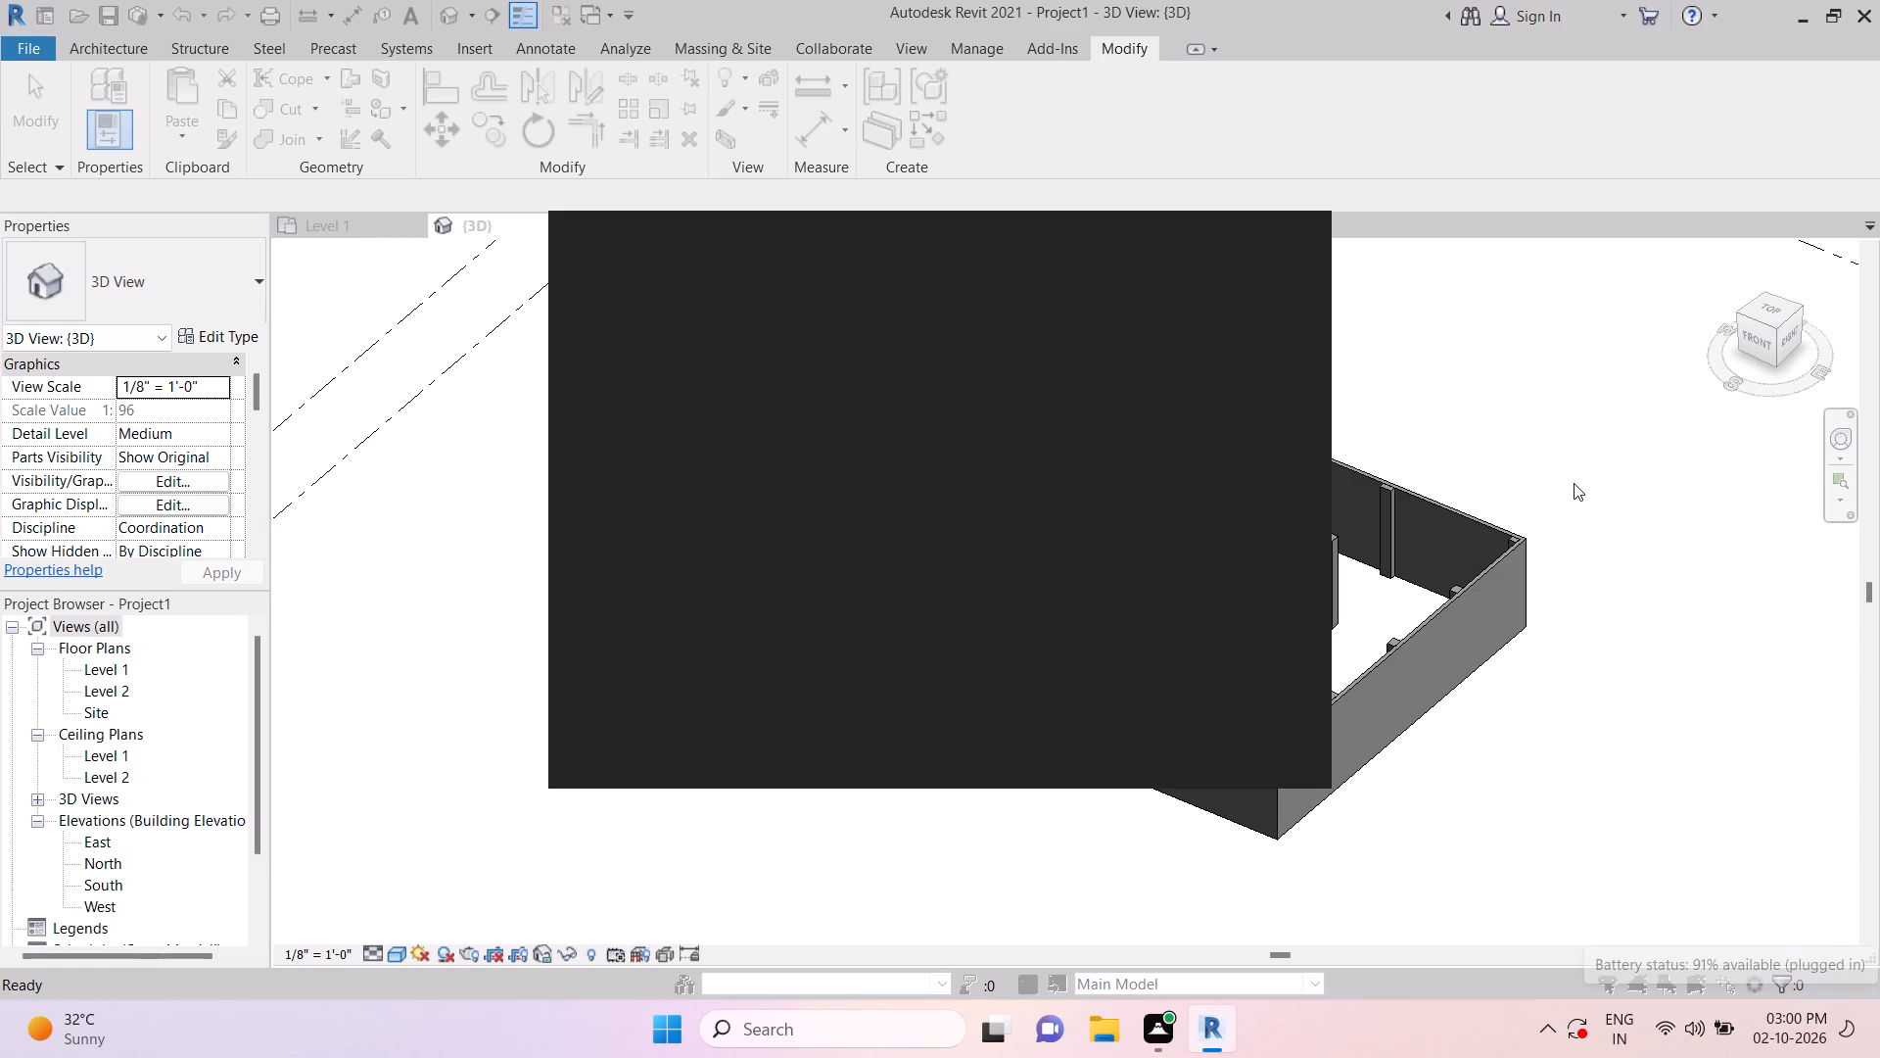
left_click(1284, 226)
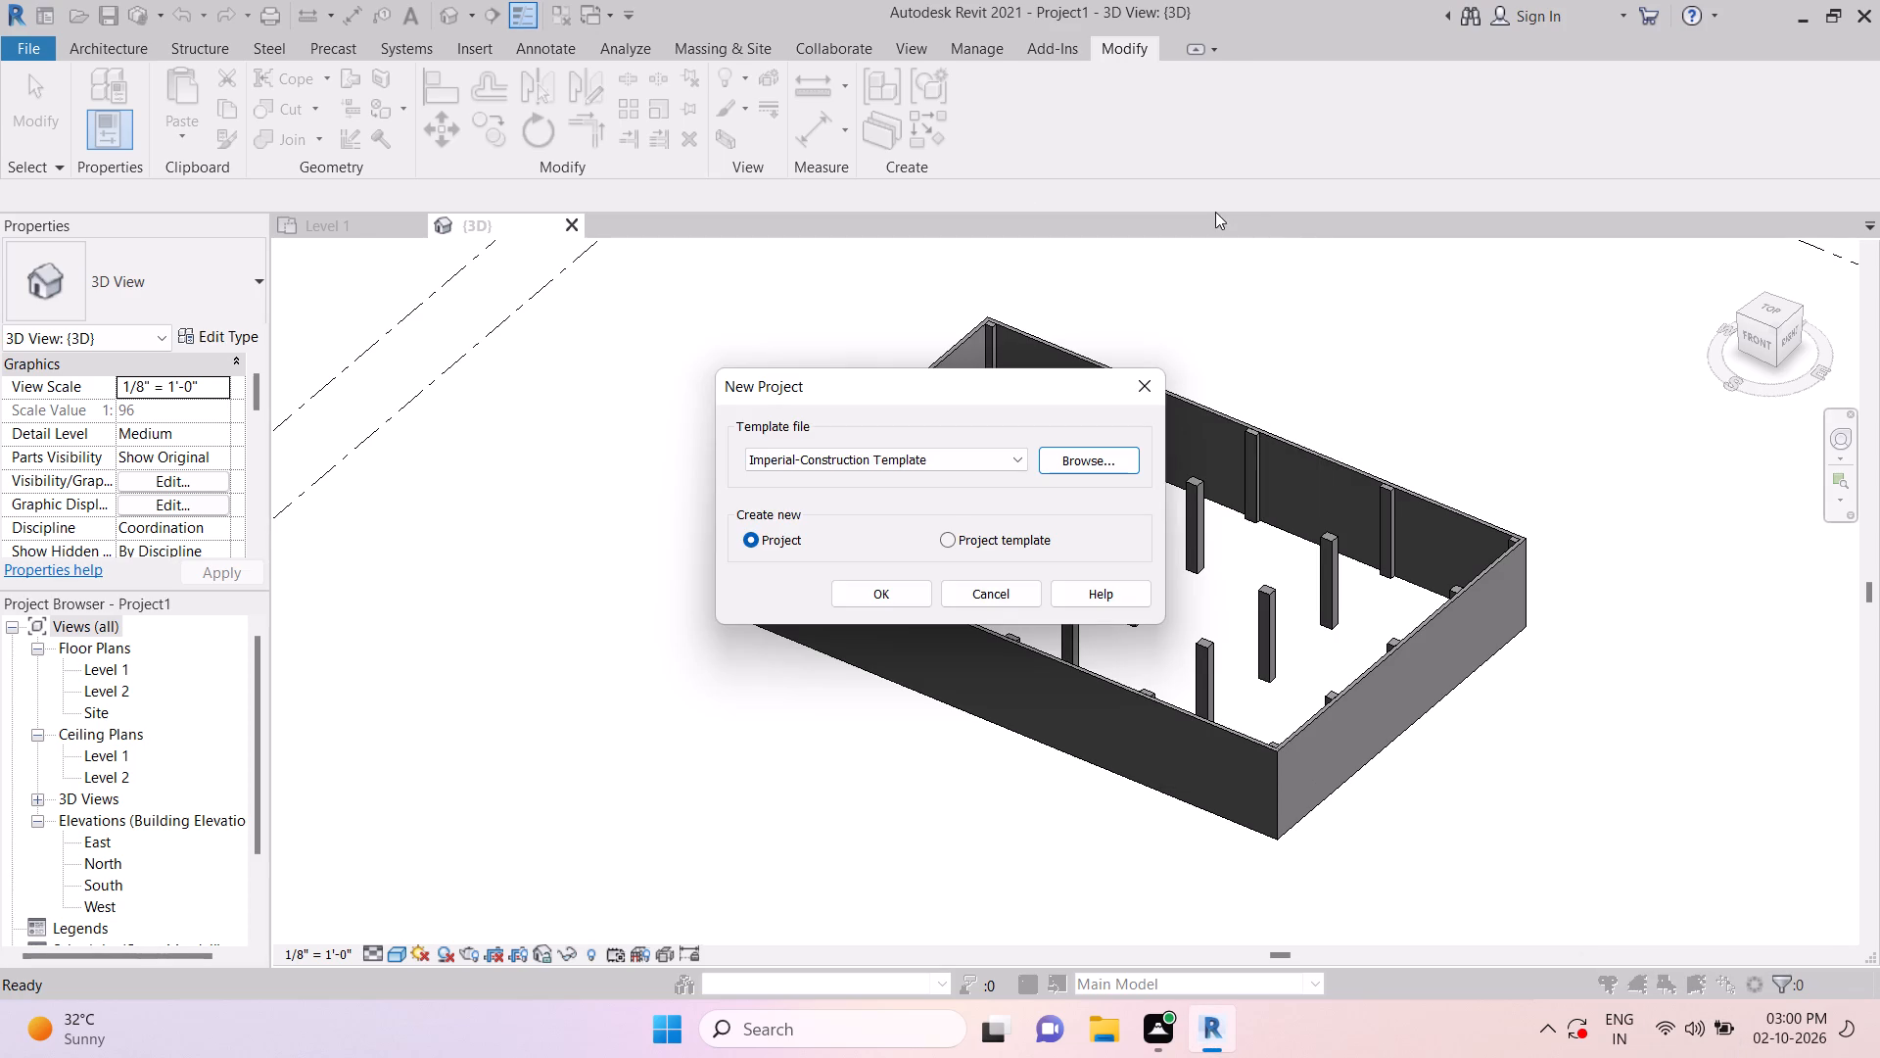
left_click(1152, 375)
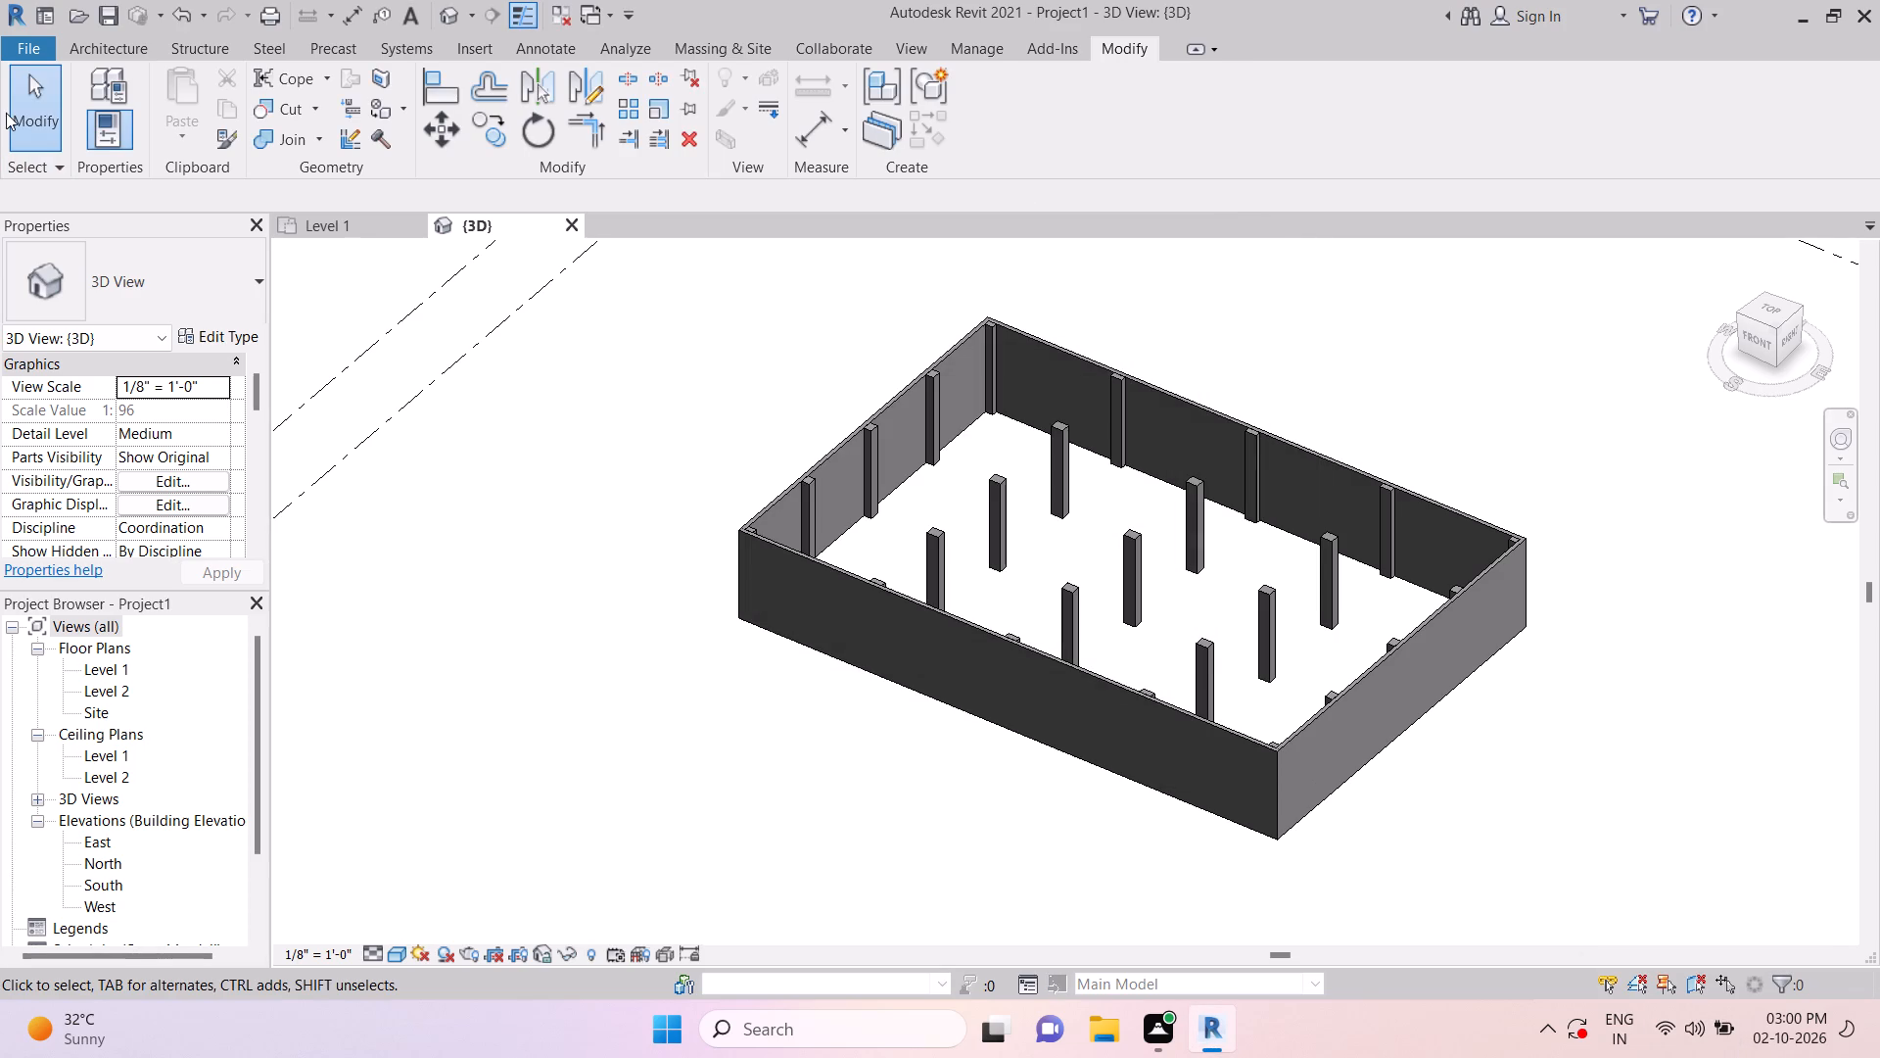
Open the project's file commands again.
left_click(32, 53)
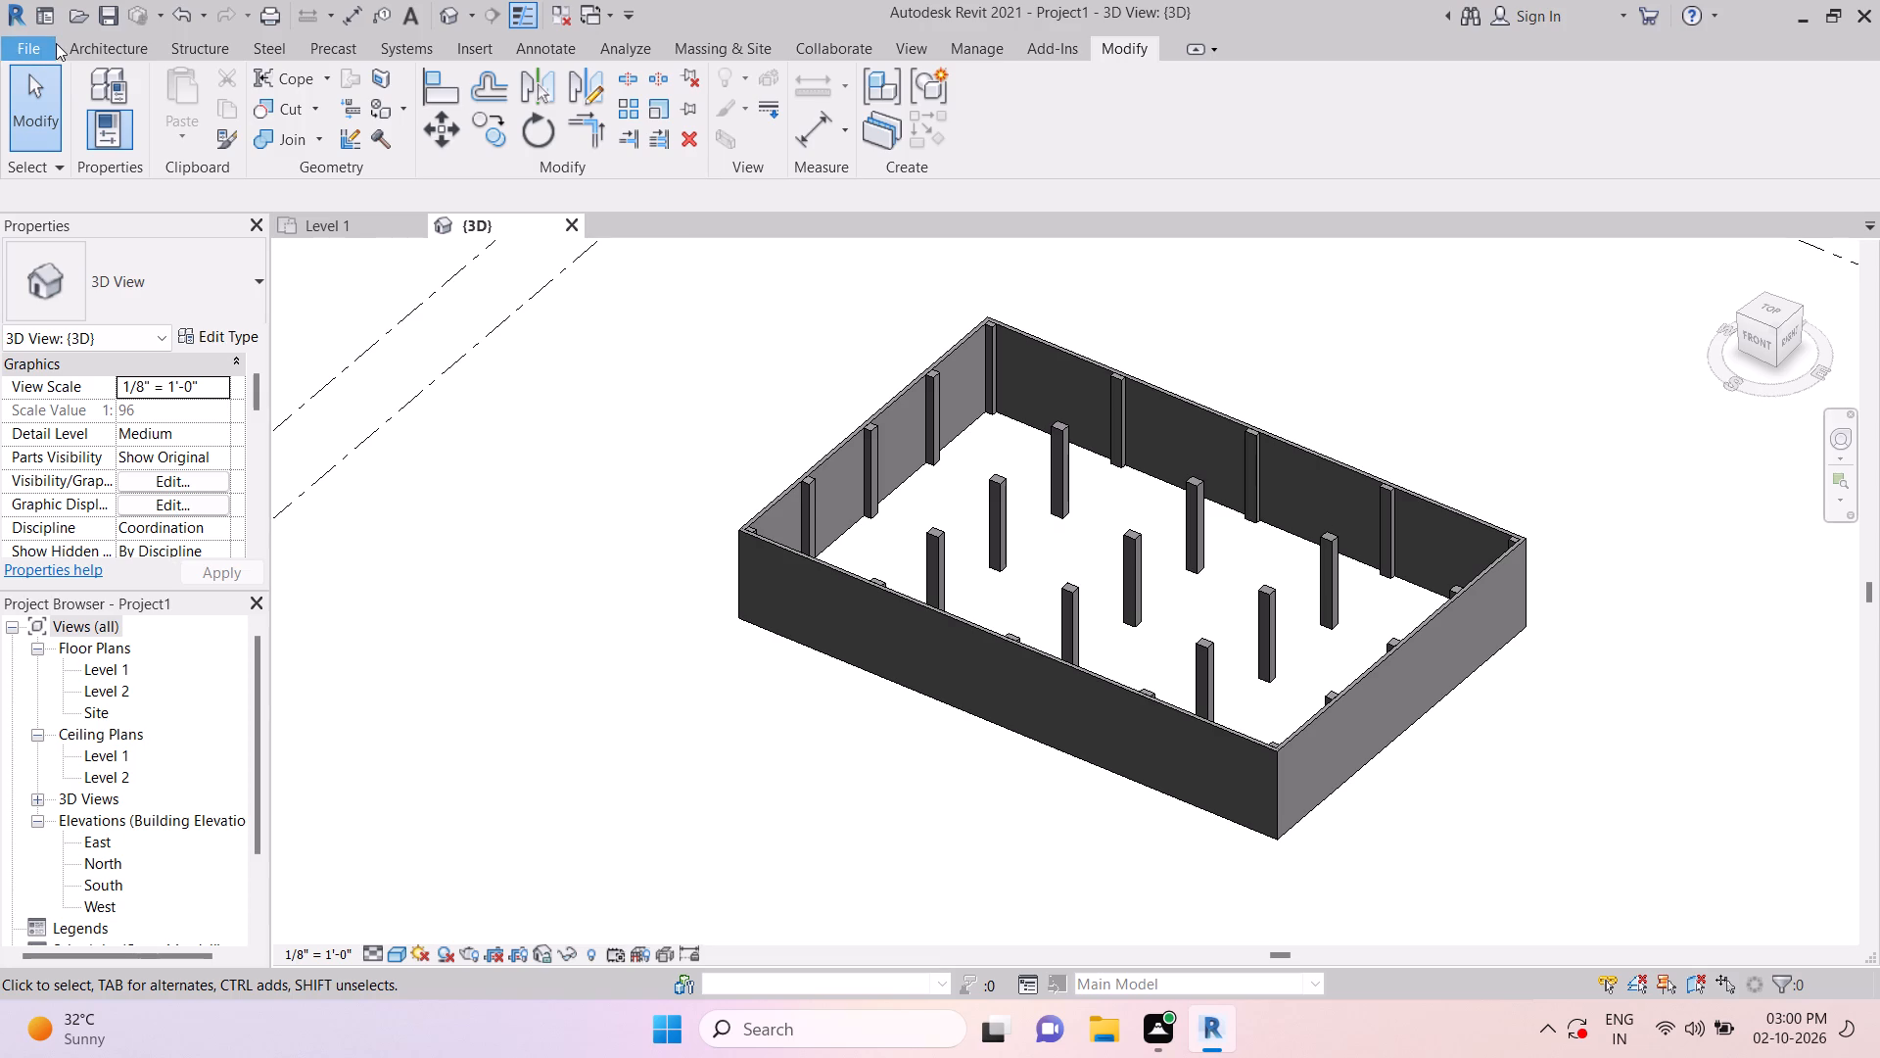
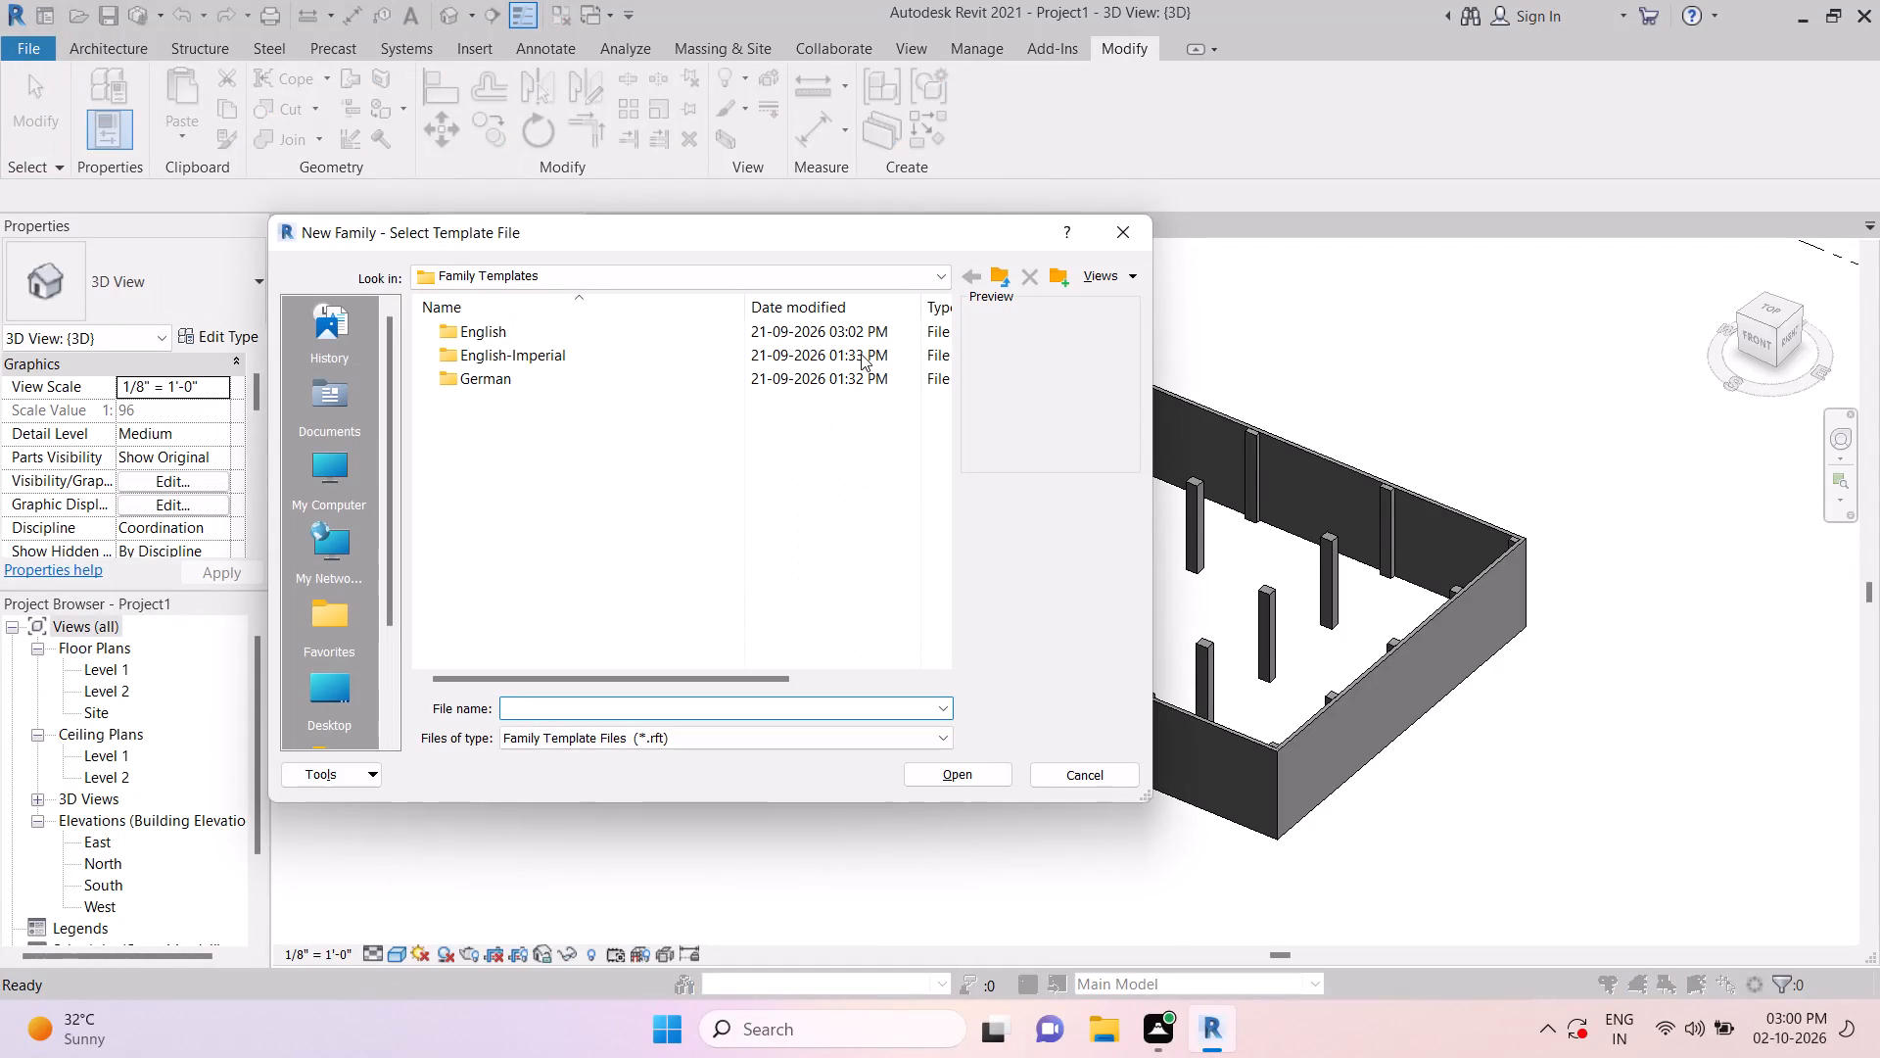
Open the English folder inside Family Templates to choose a template for the new family.
left_click(543, 334)
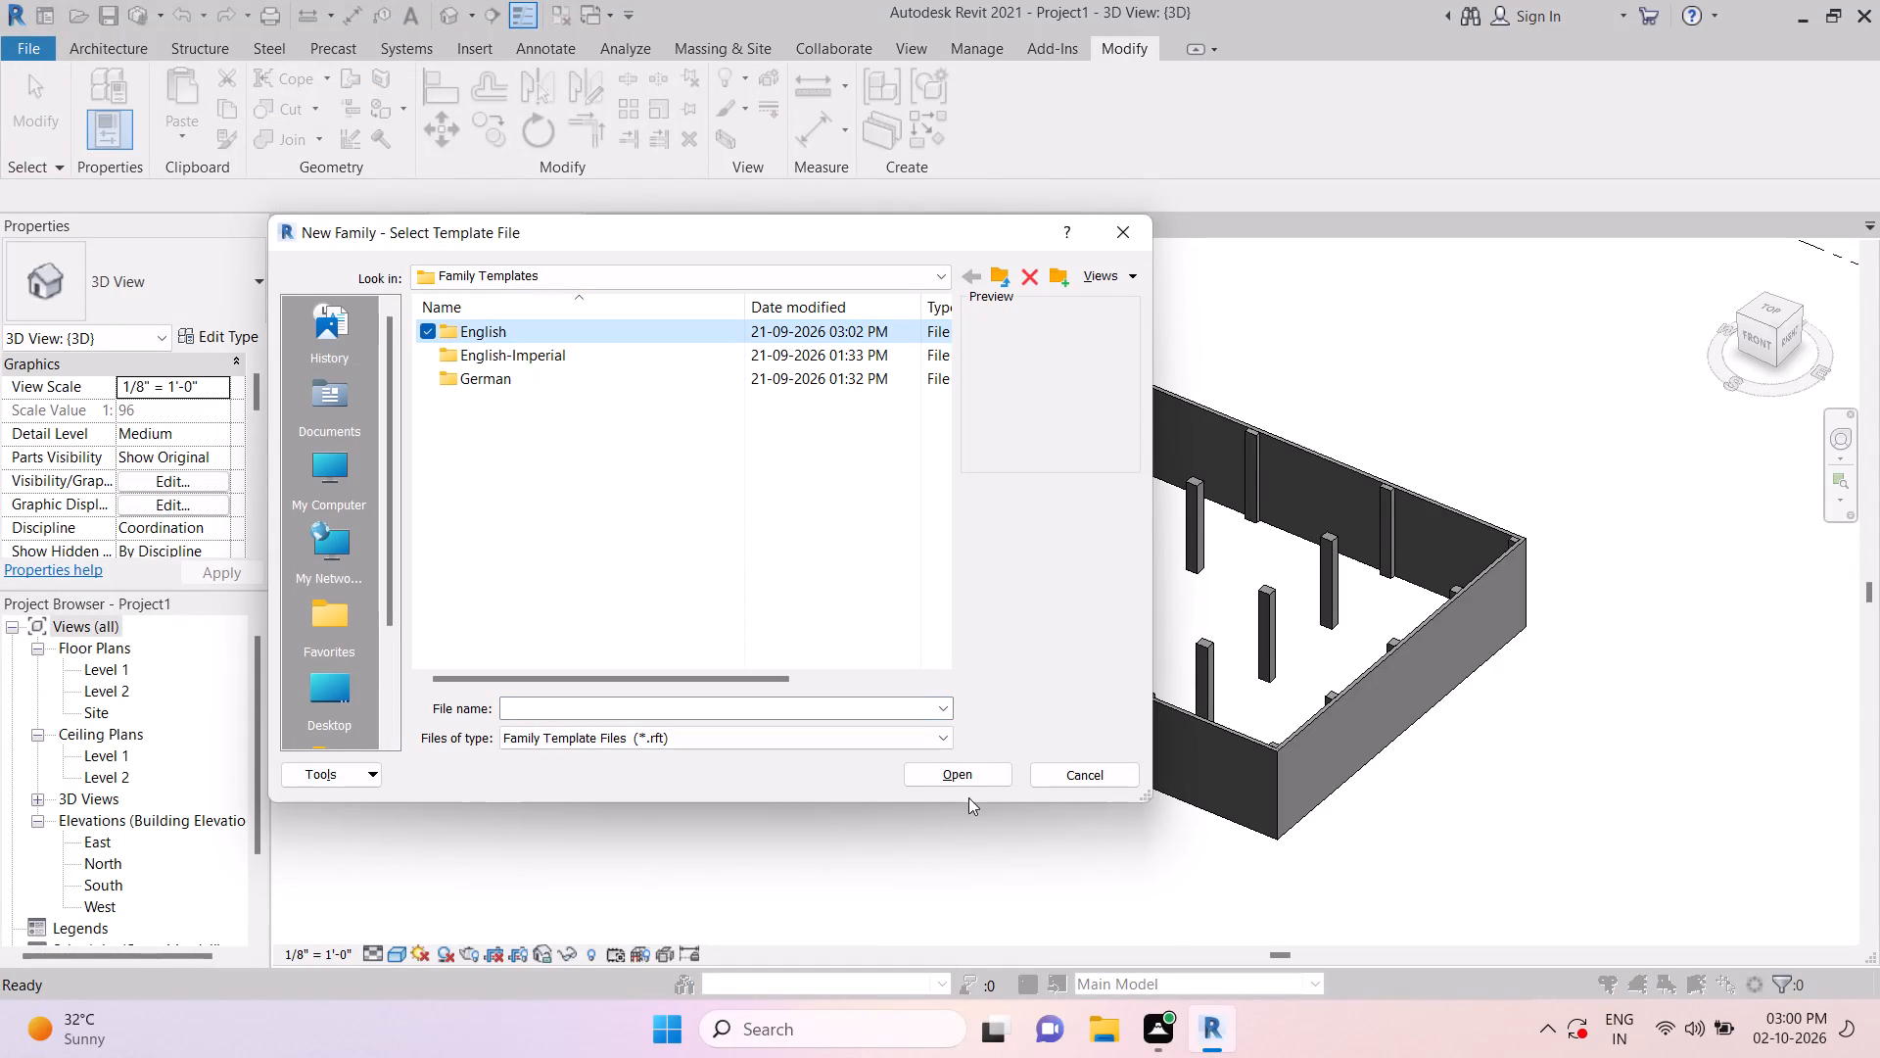
left_click(1008, 275)
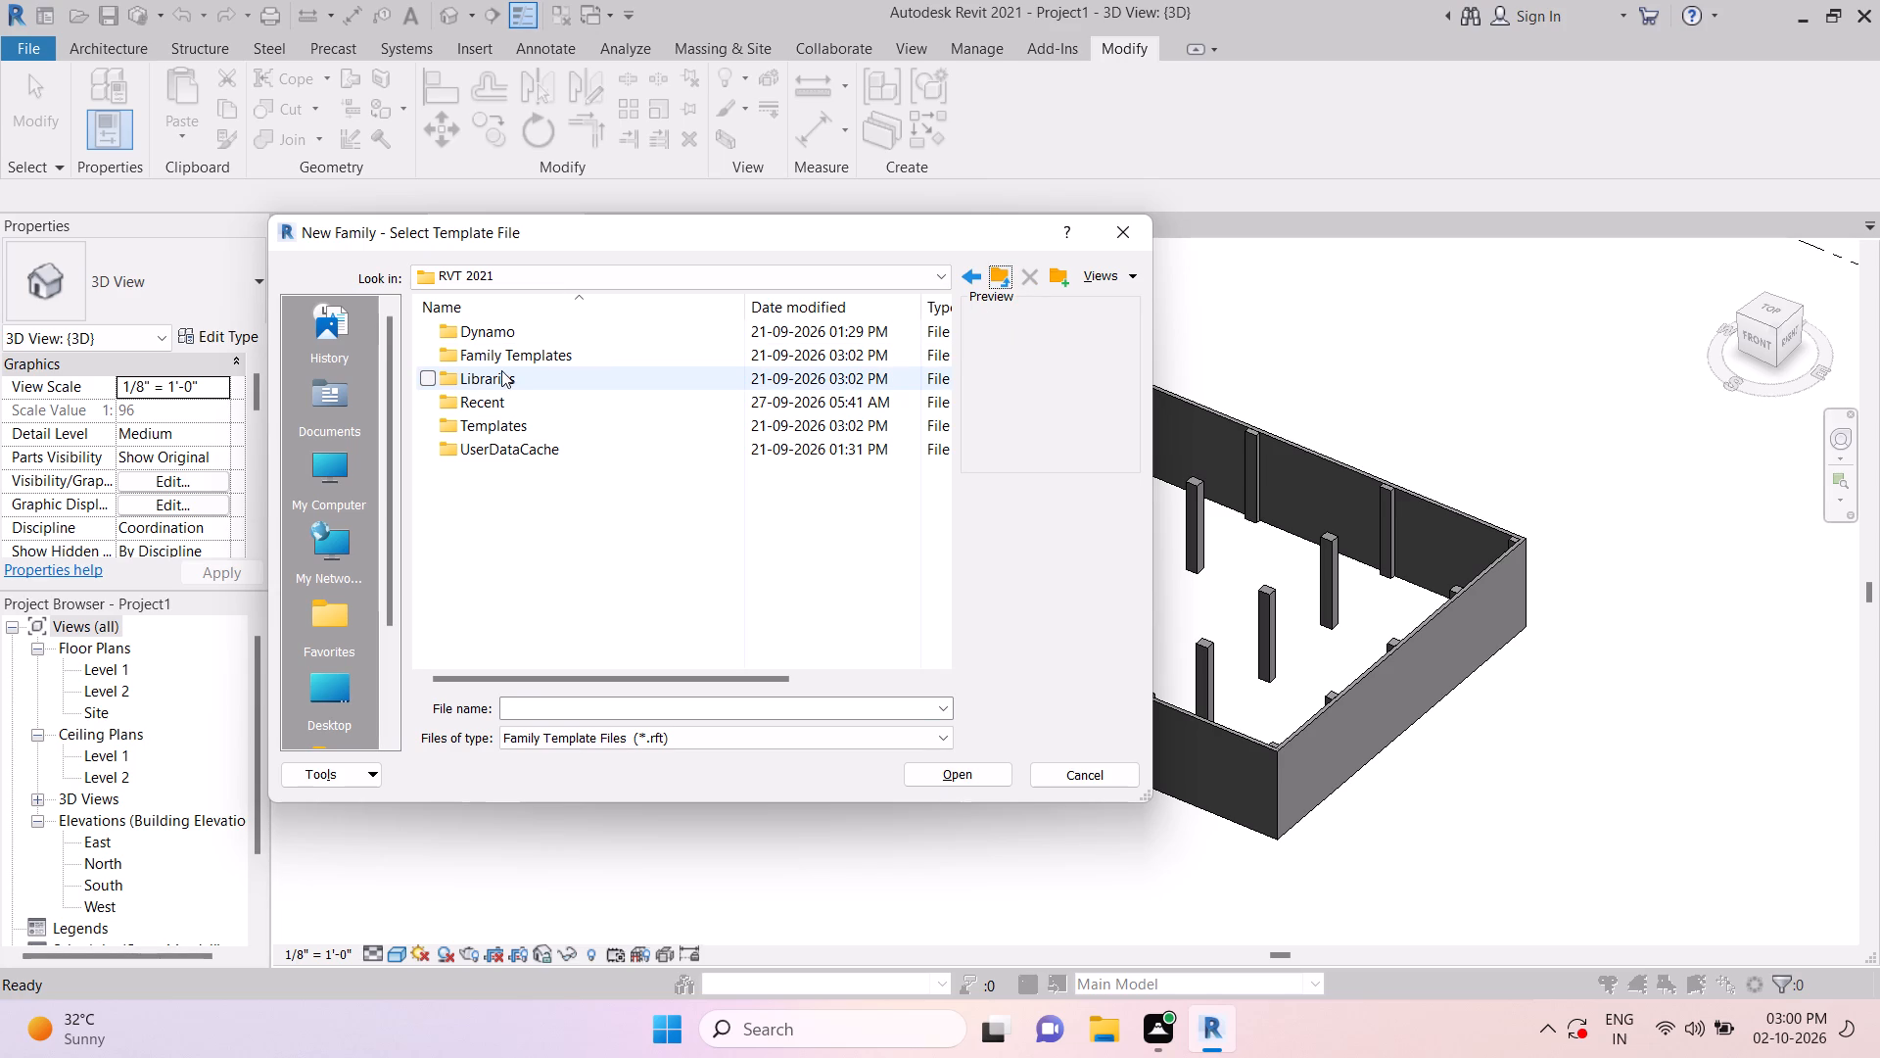
triple_click(547, 353)
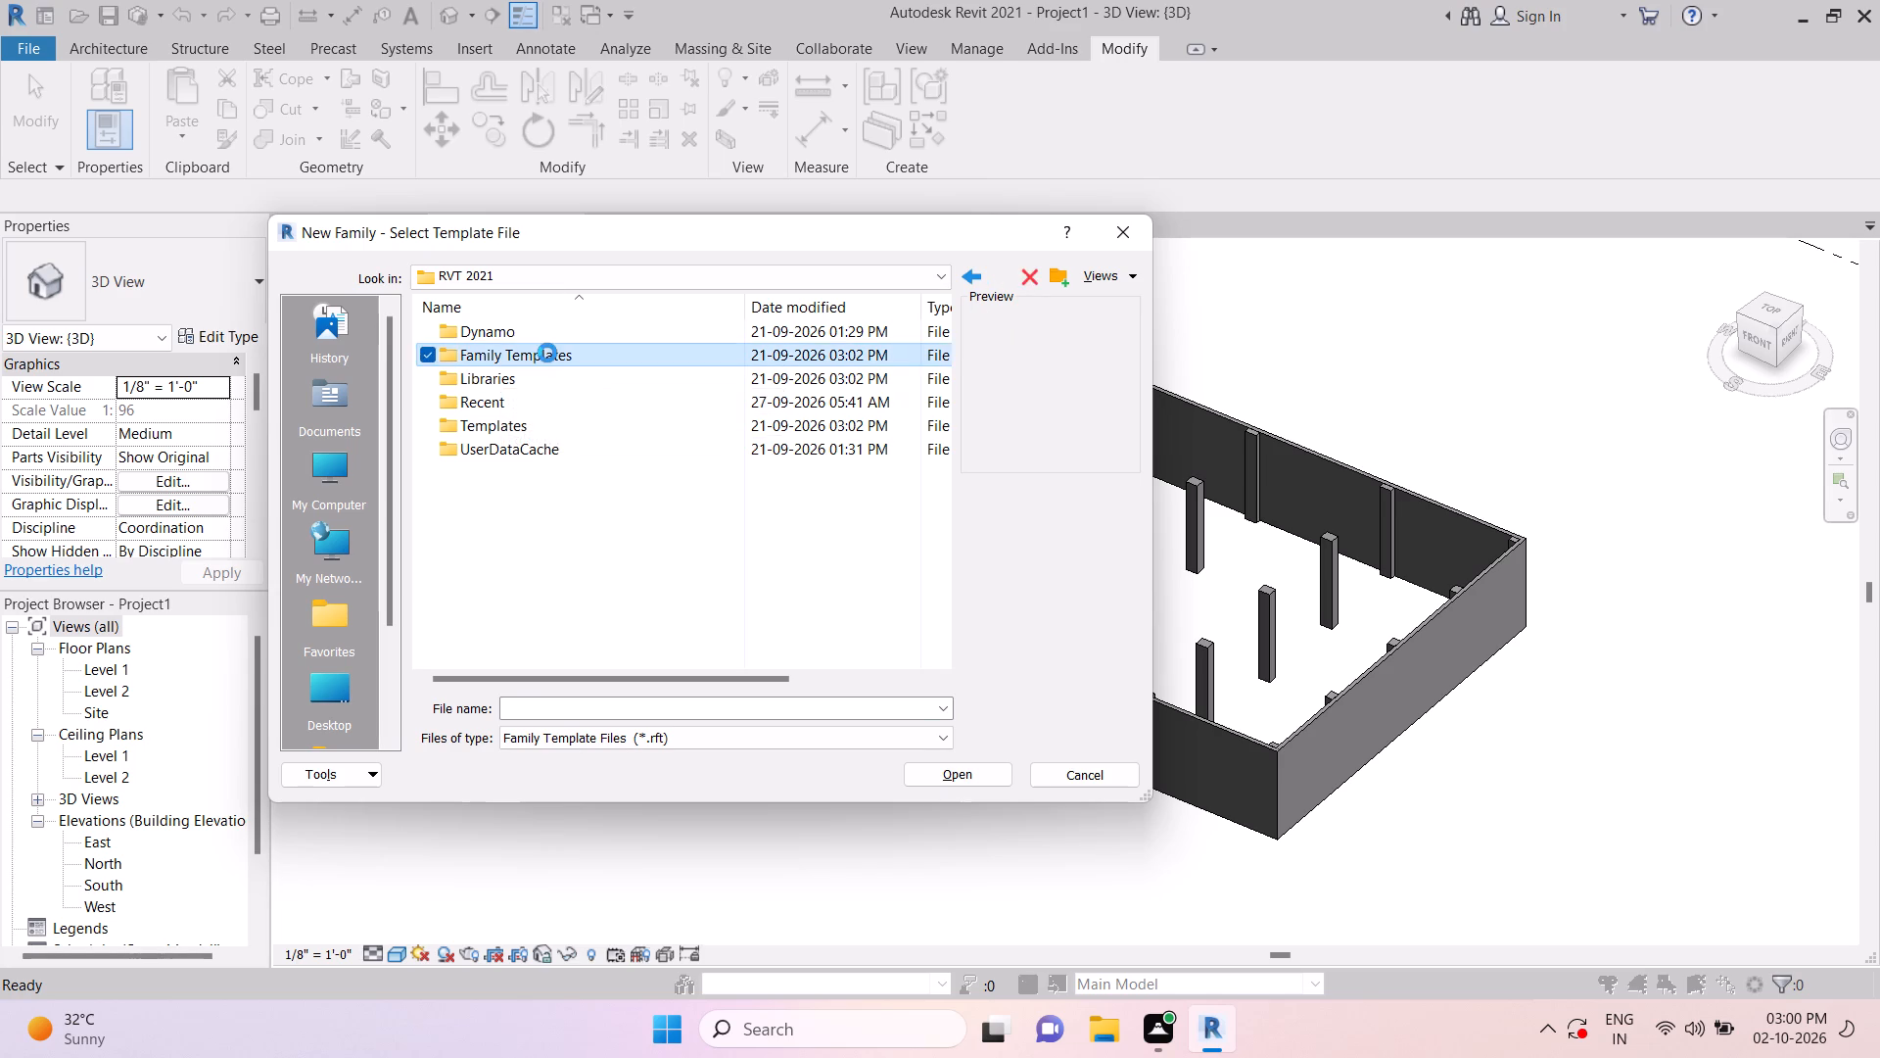
left_click(508, 325)
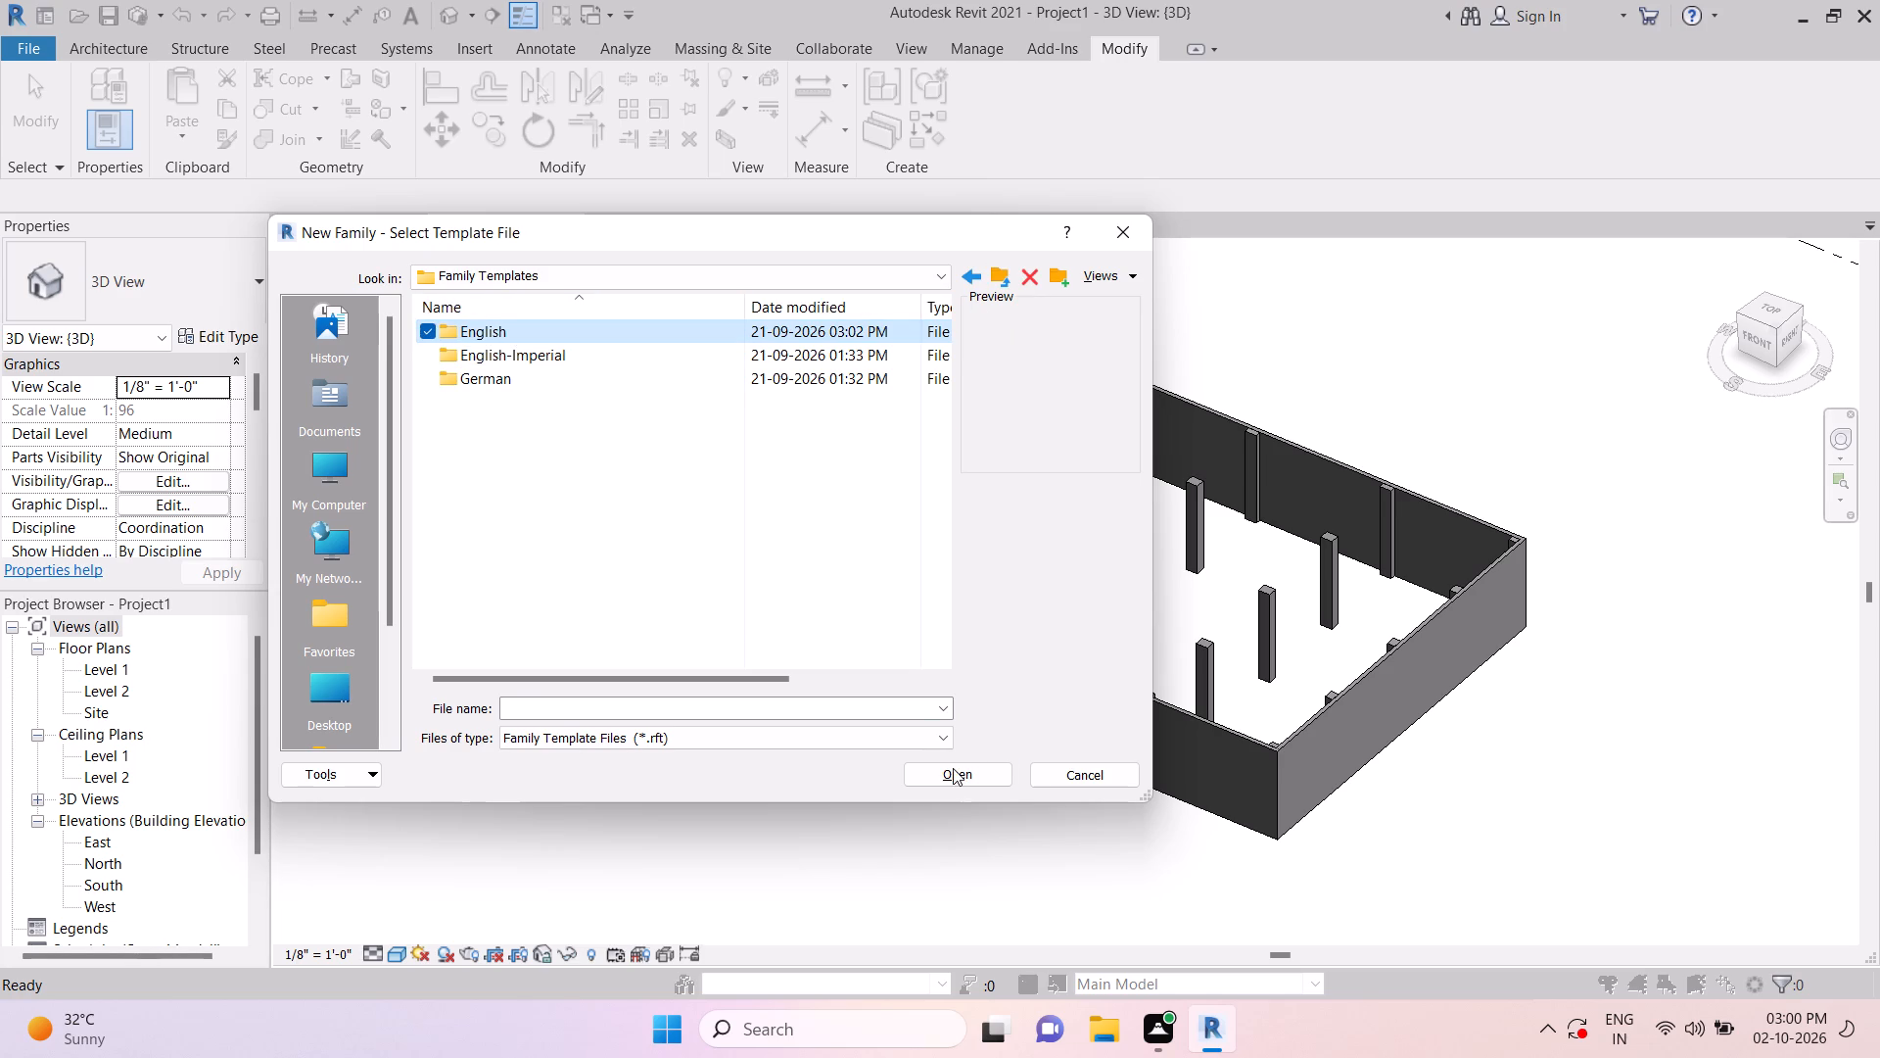
left_click(952, 766)
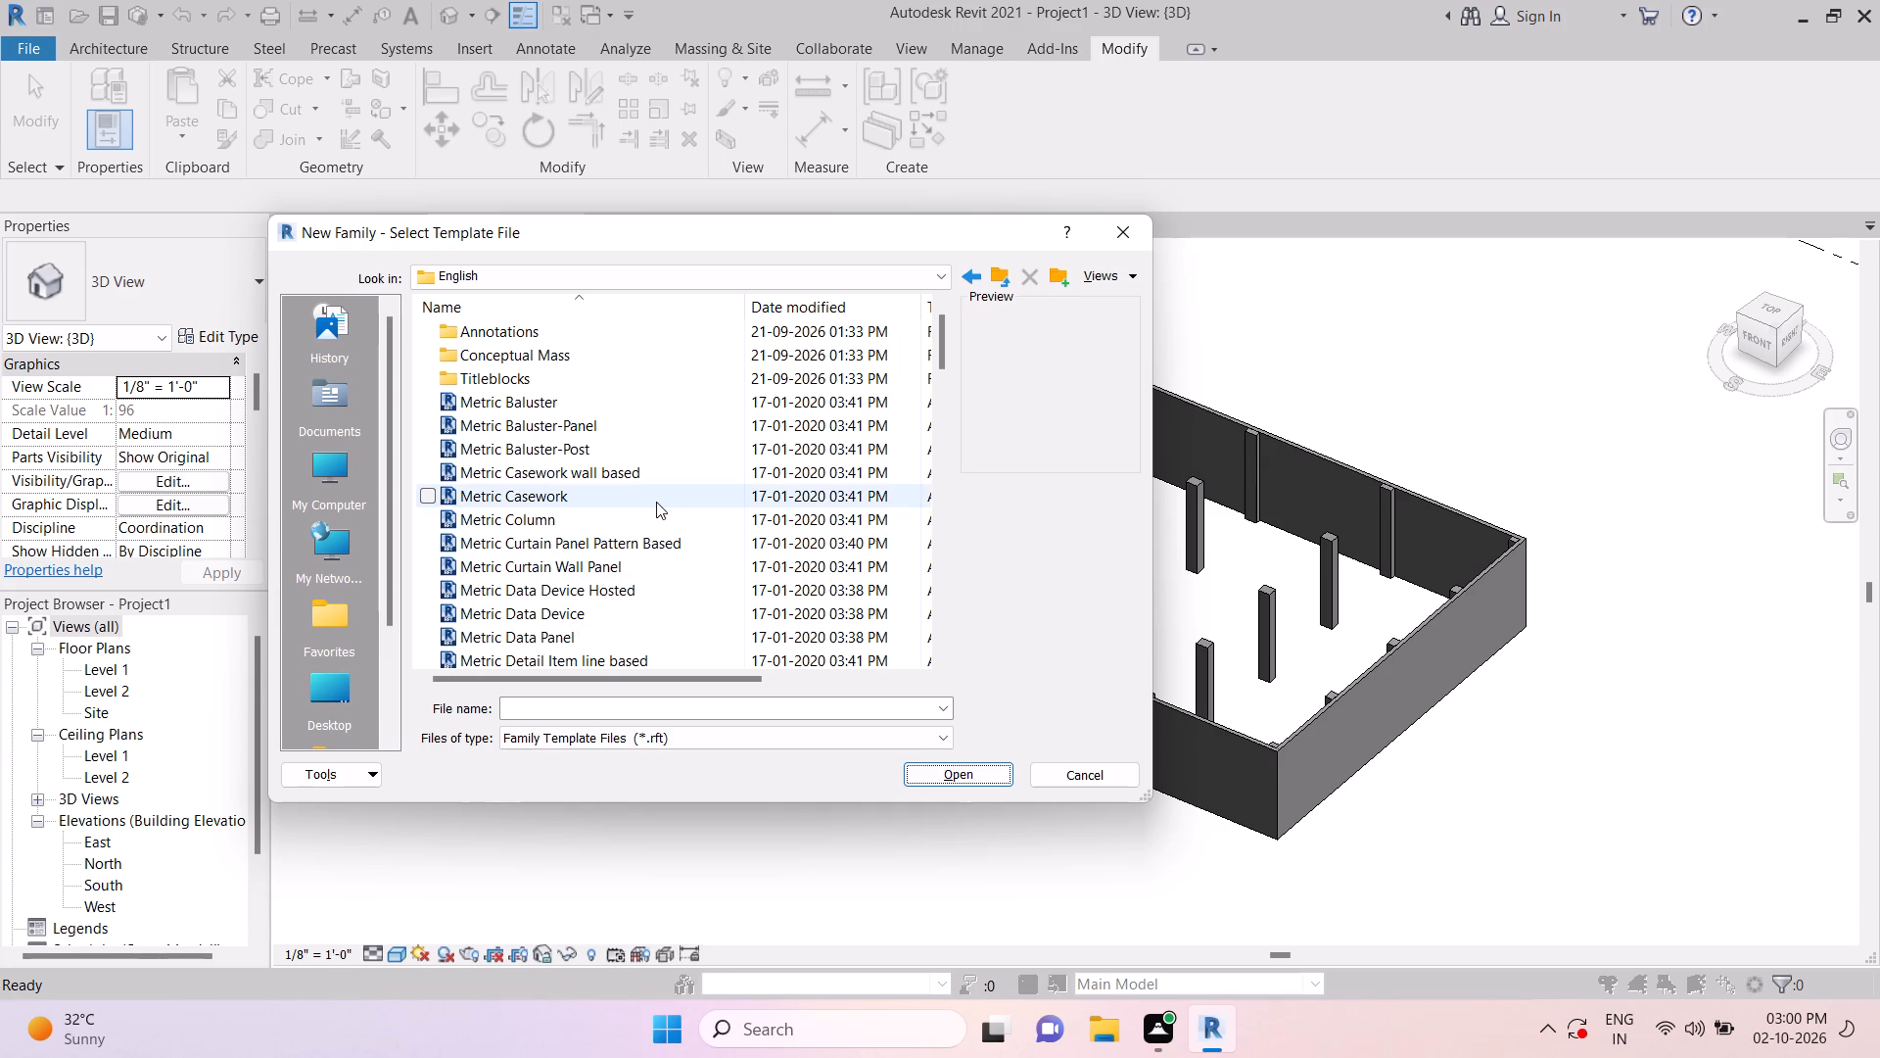
Look through the English metric family templates for a column template, dismissing the notification window that interrupts.
scroll(658, 481, "down", 4)
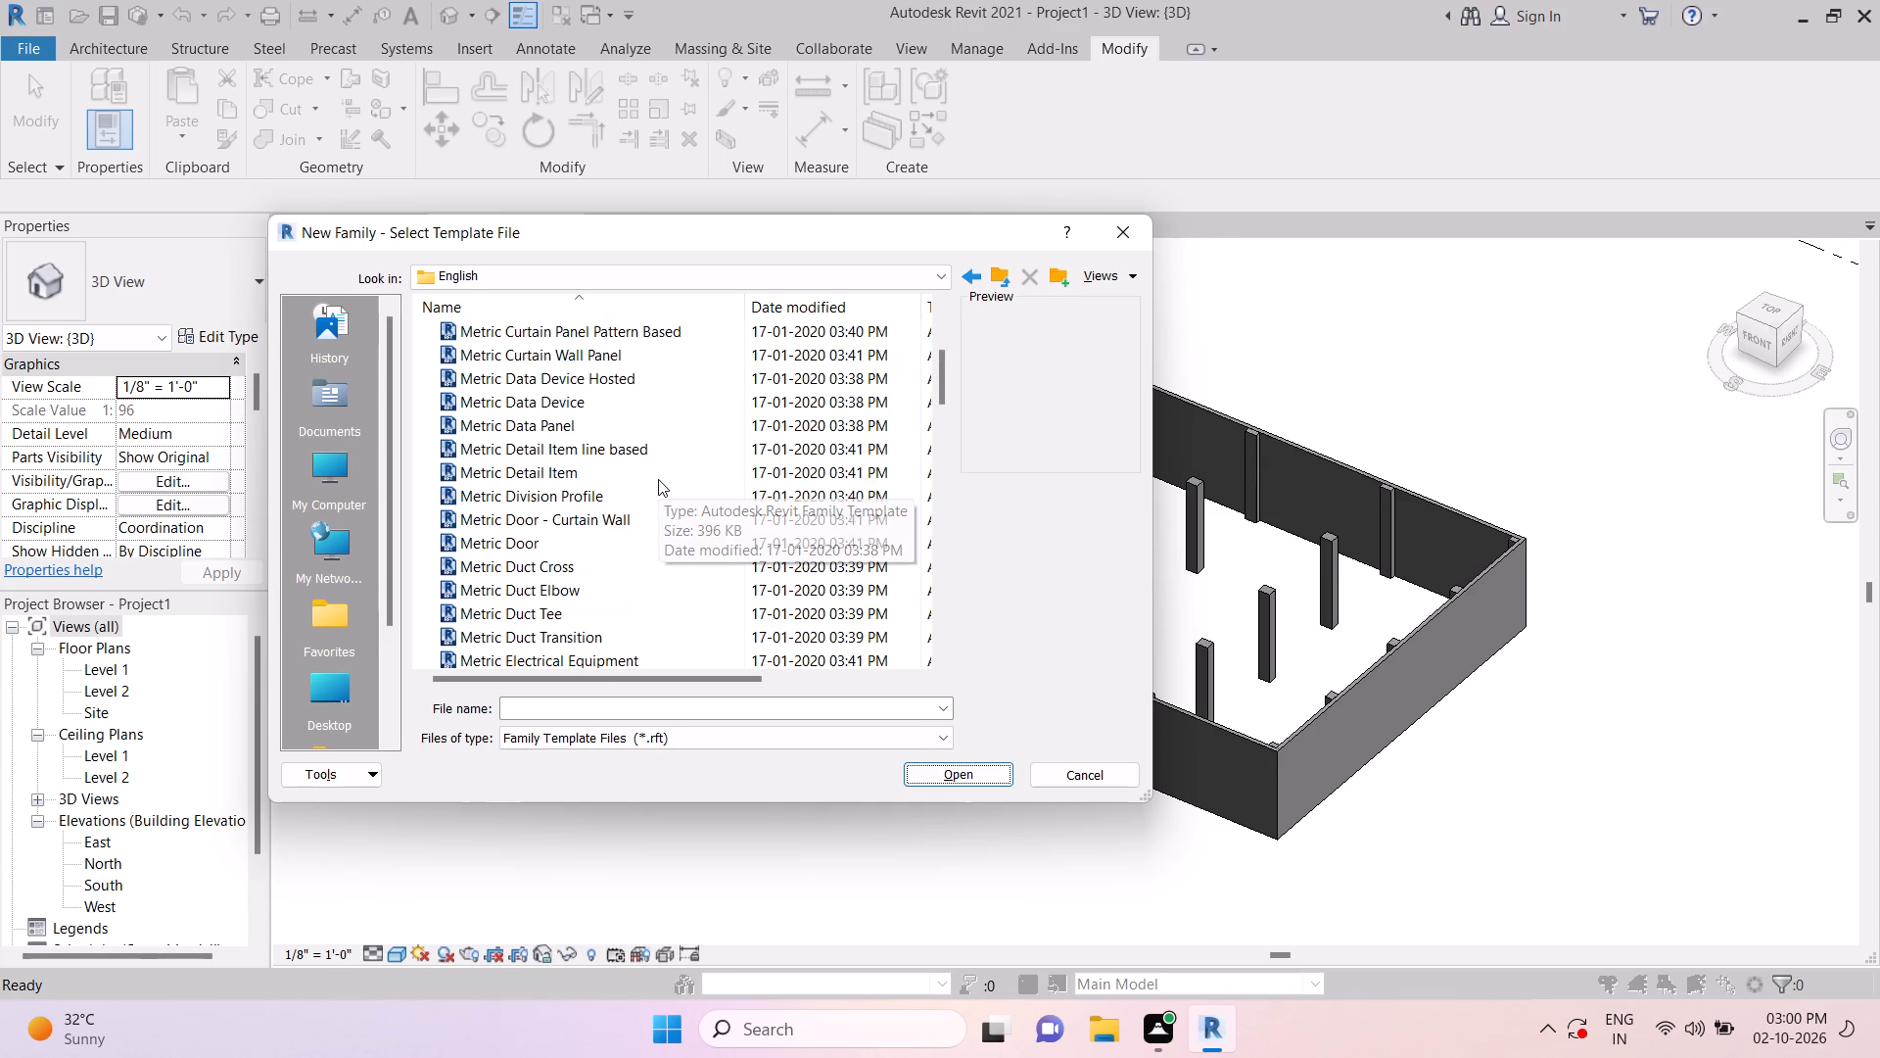
scroll(658, 479, "down", 6)
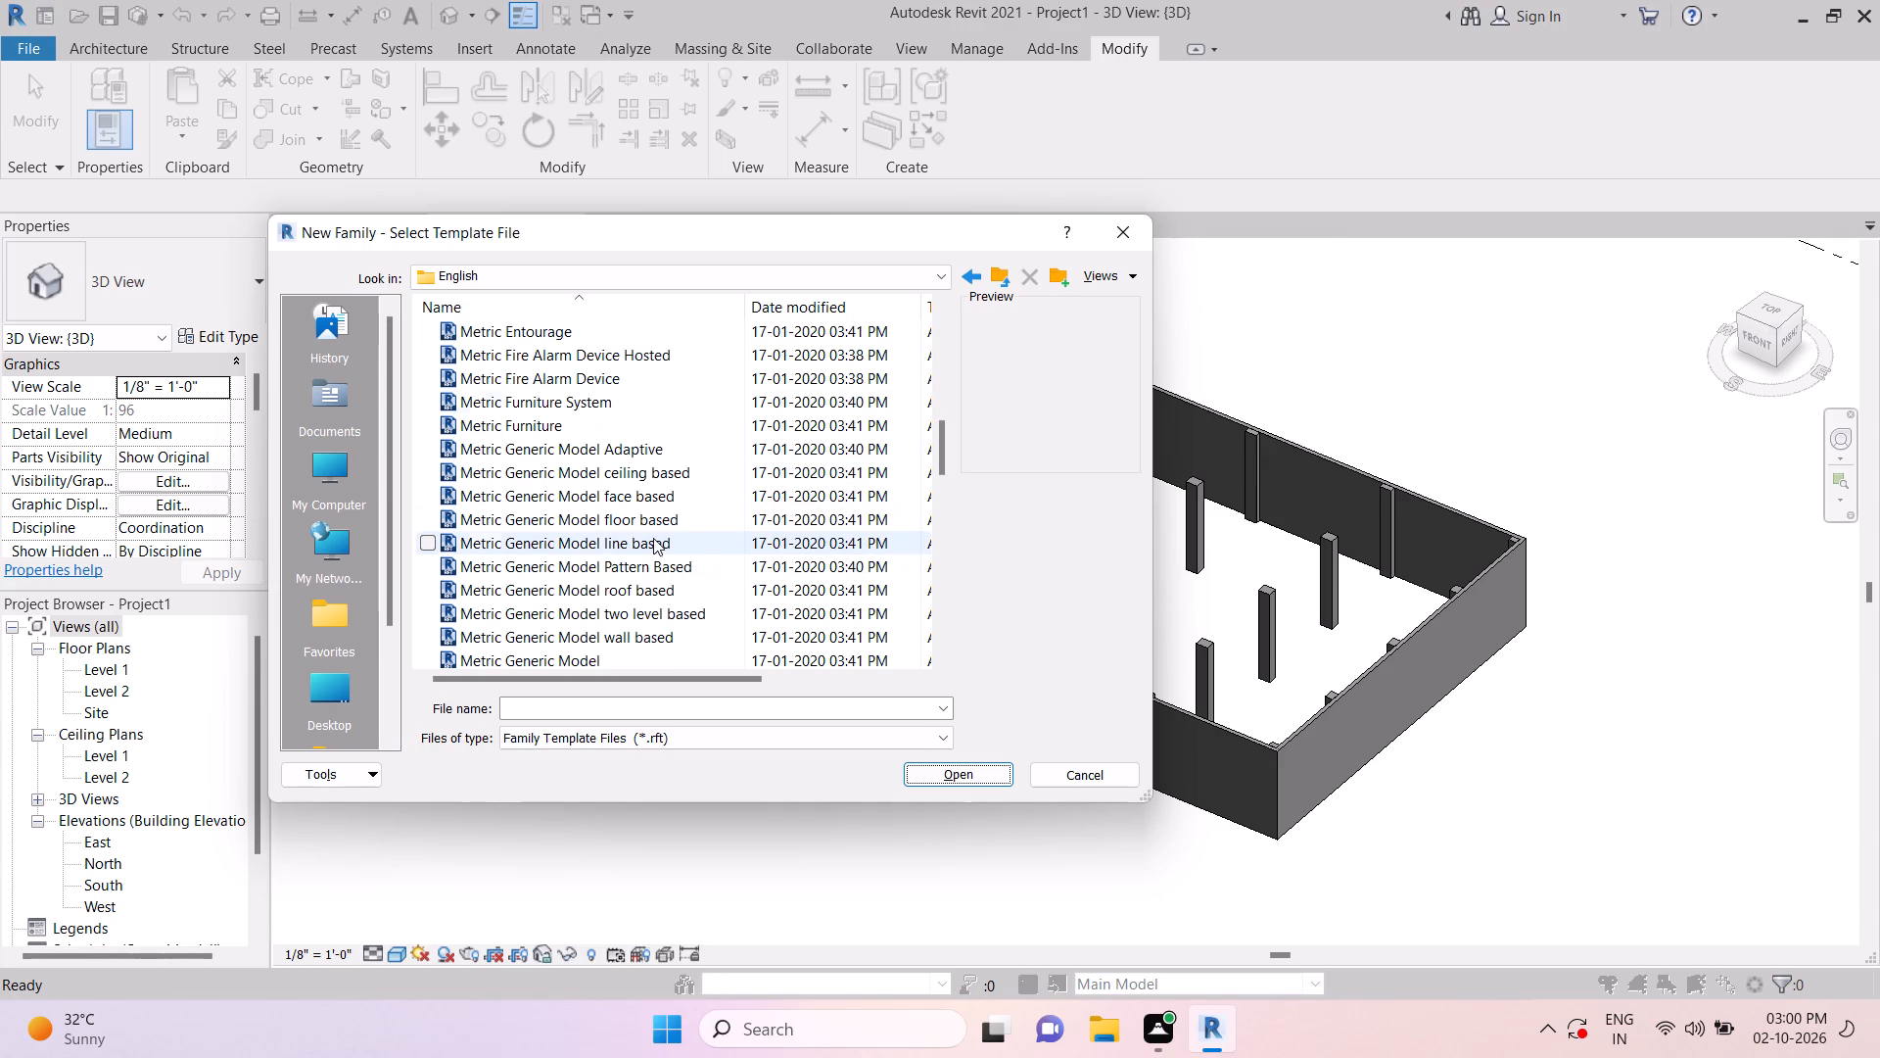
scroll(653, 538, "down", 6)
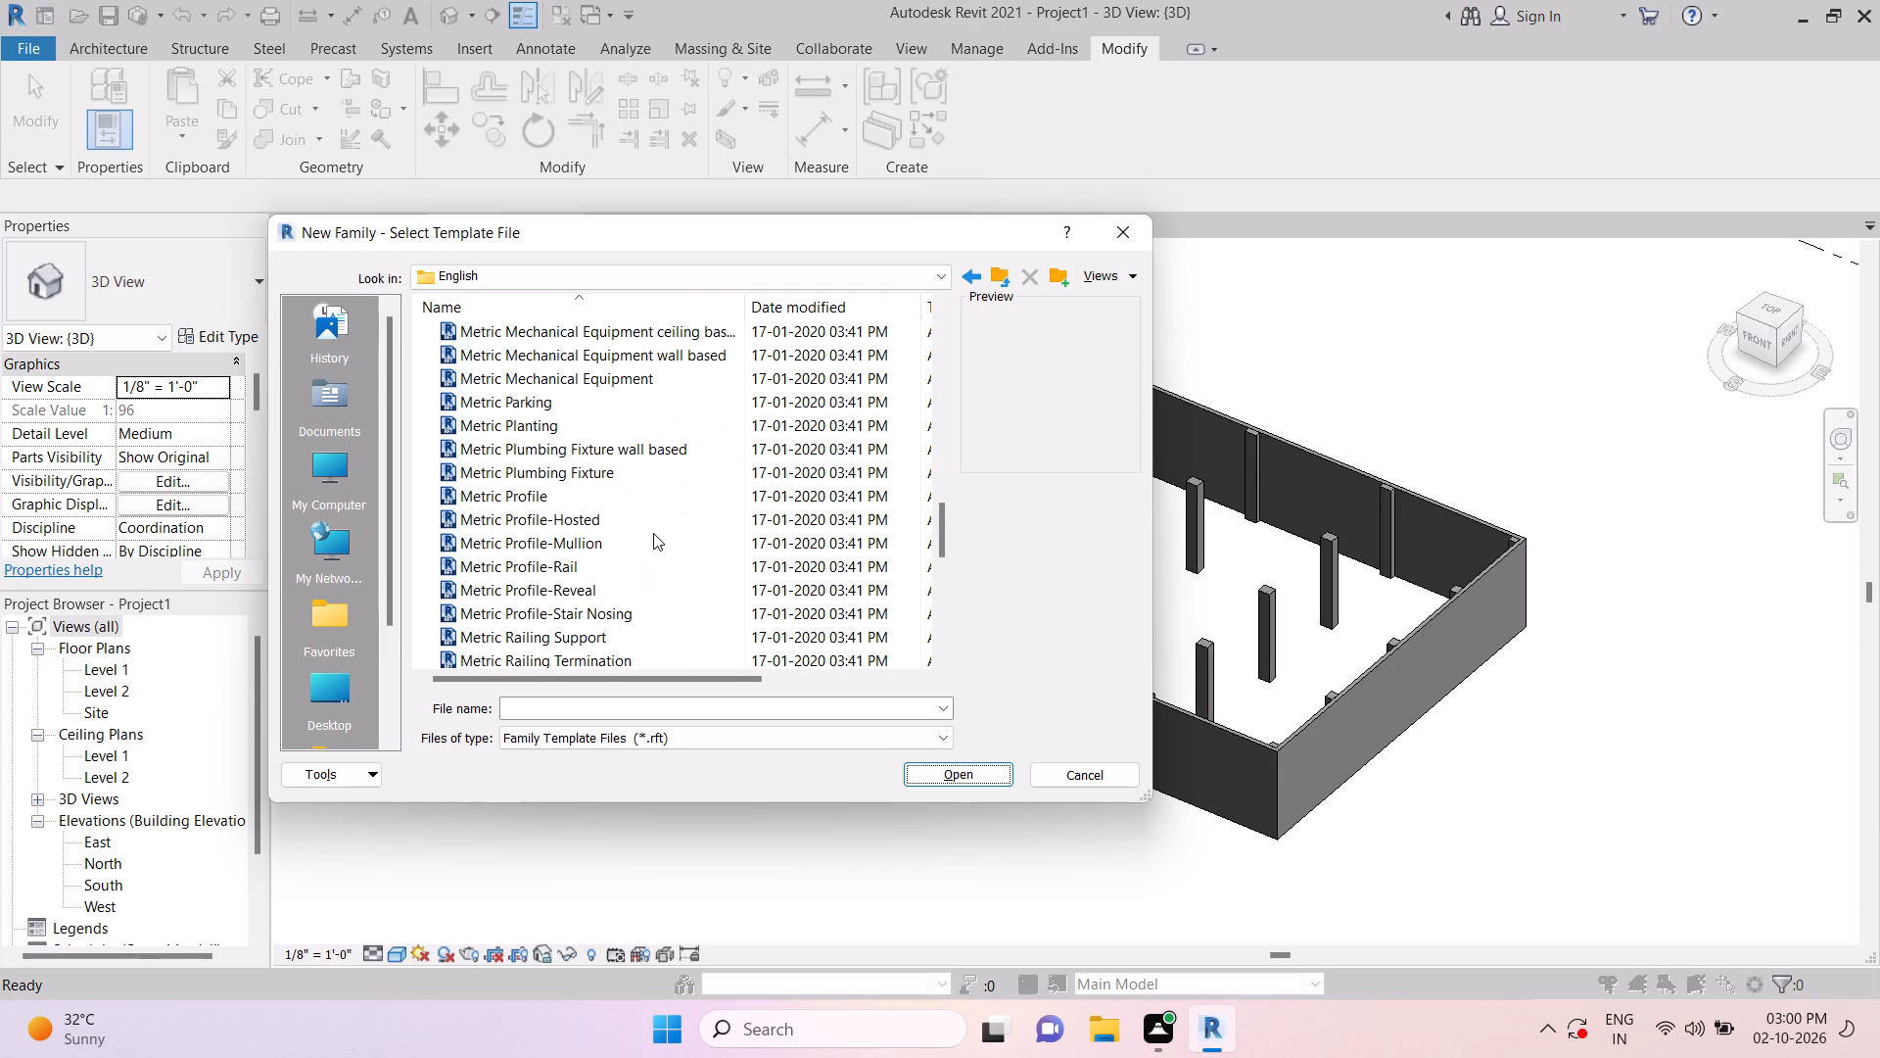
scroll(558, 401, "down", 1)
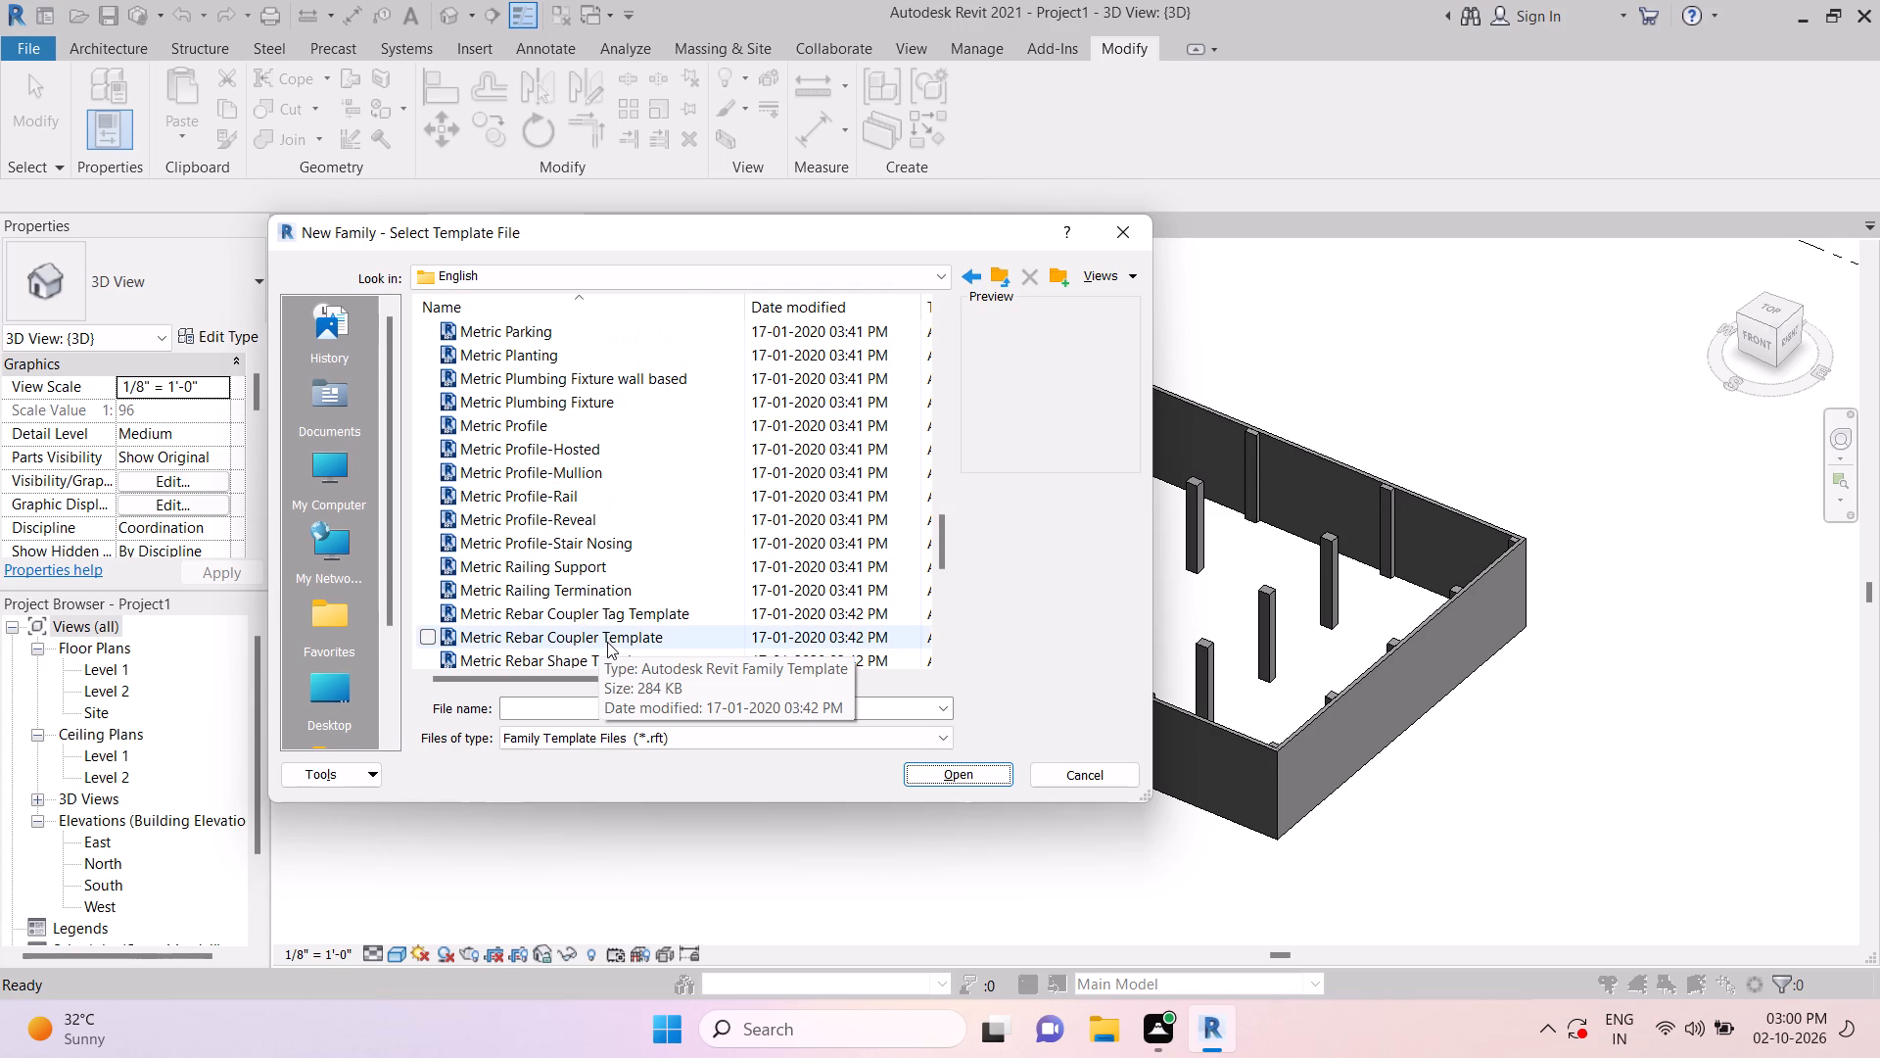
scroll(696, 496, "down", 2)
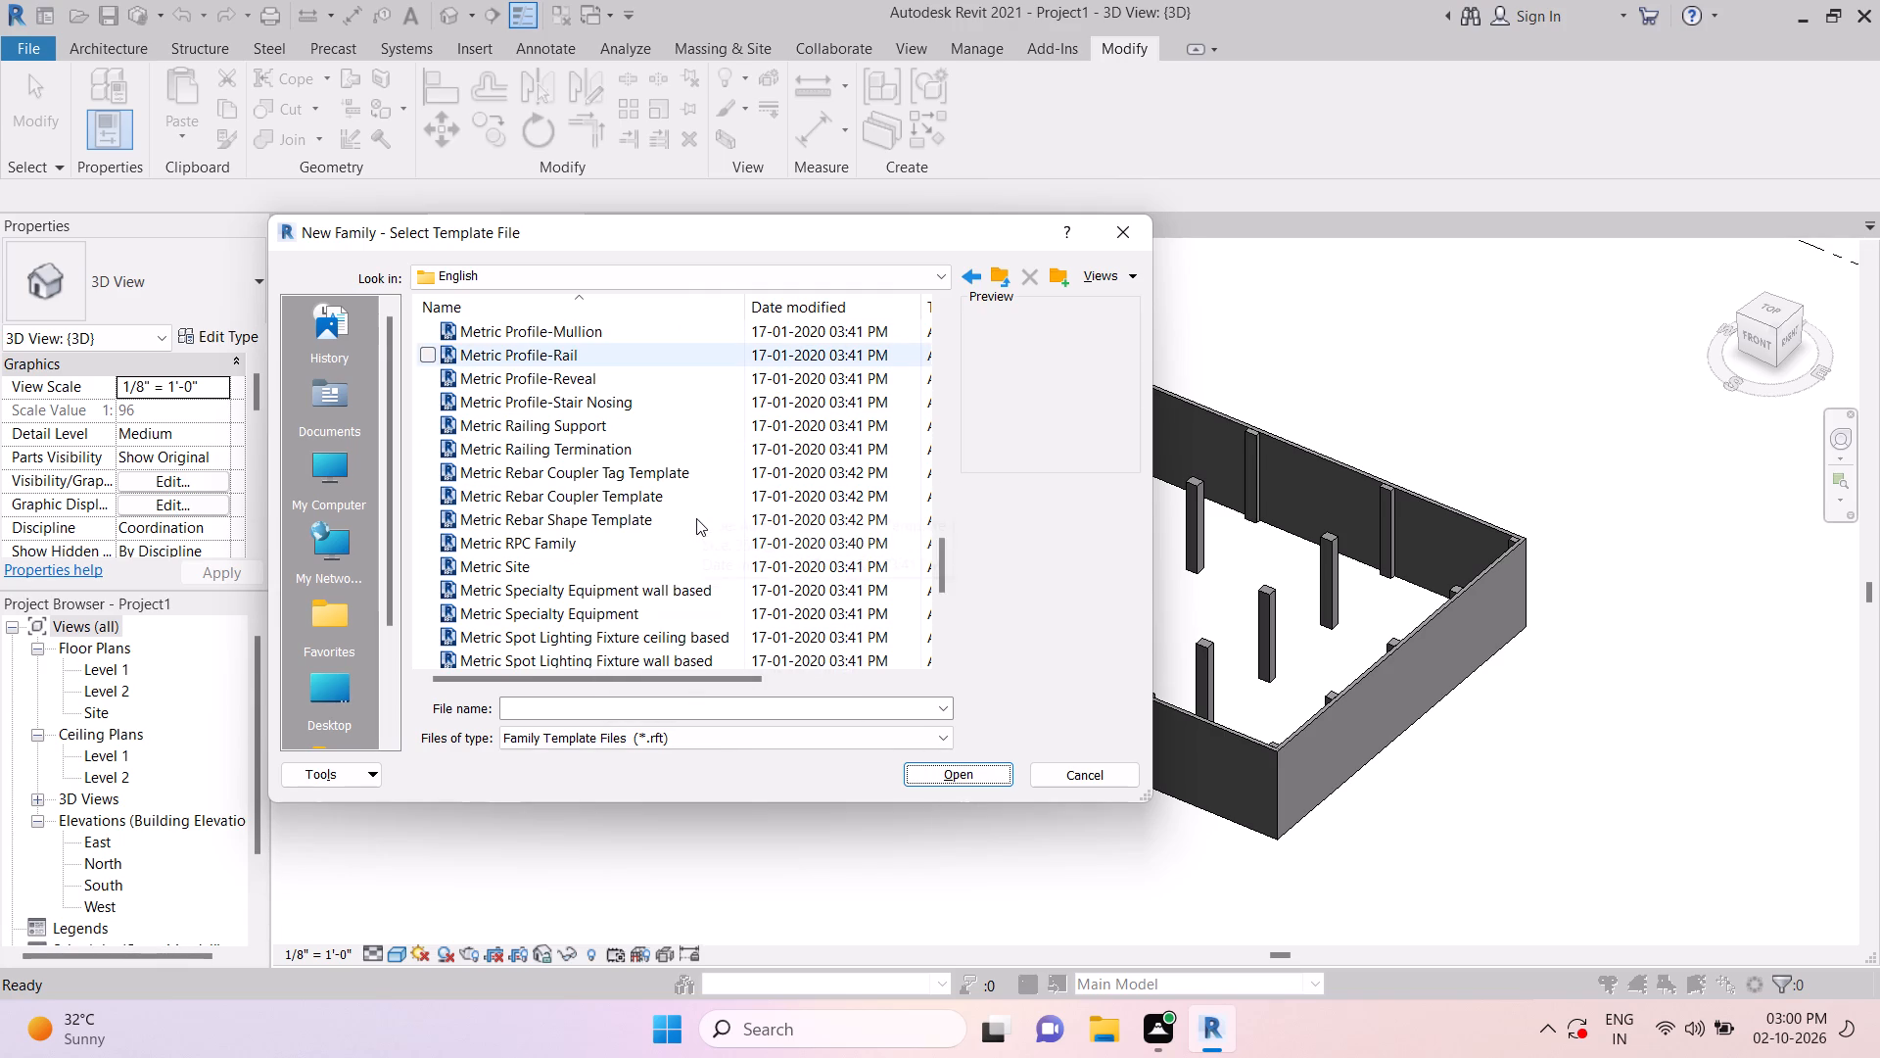
scroll(696, 521, "down", 1)
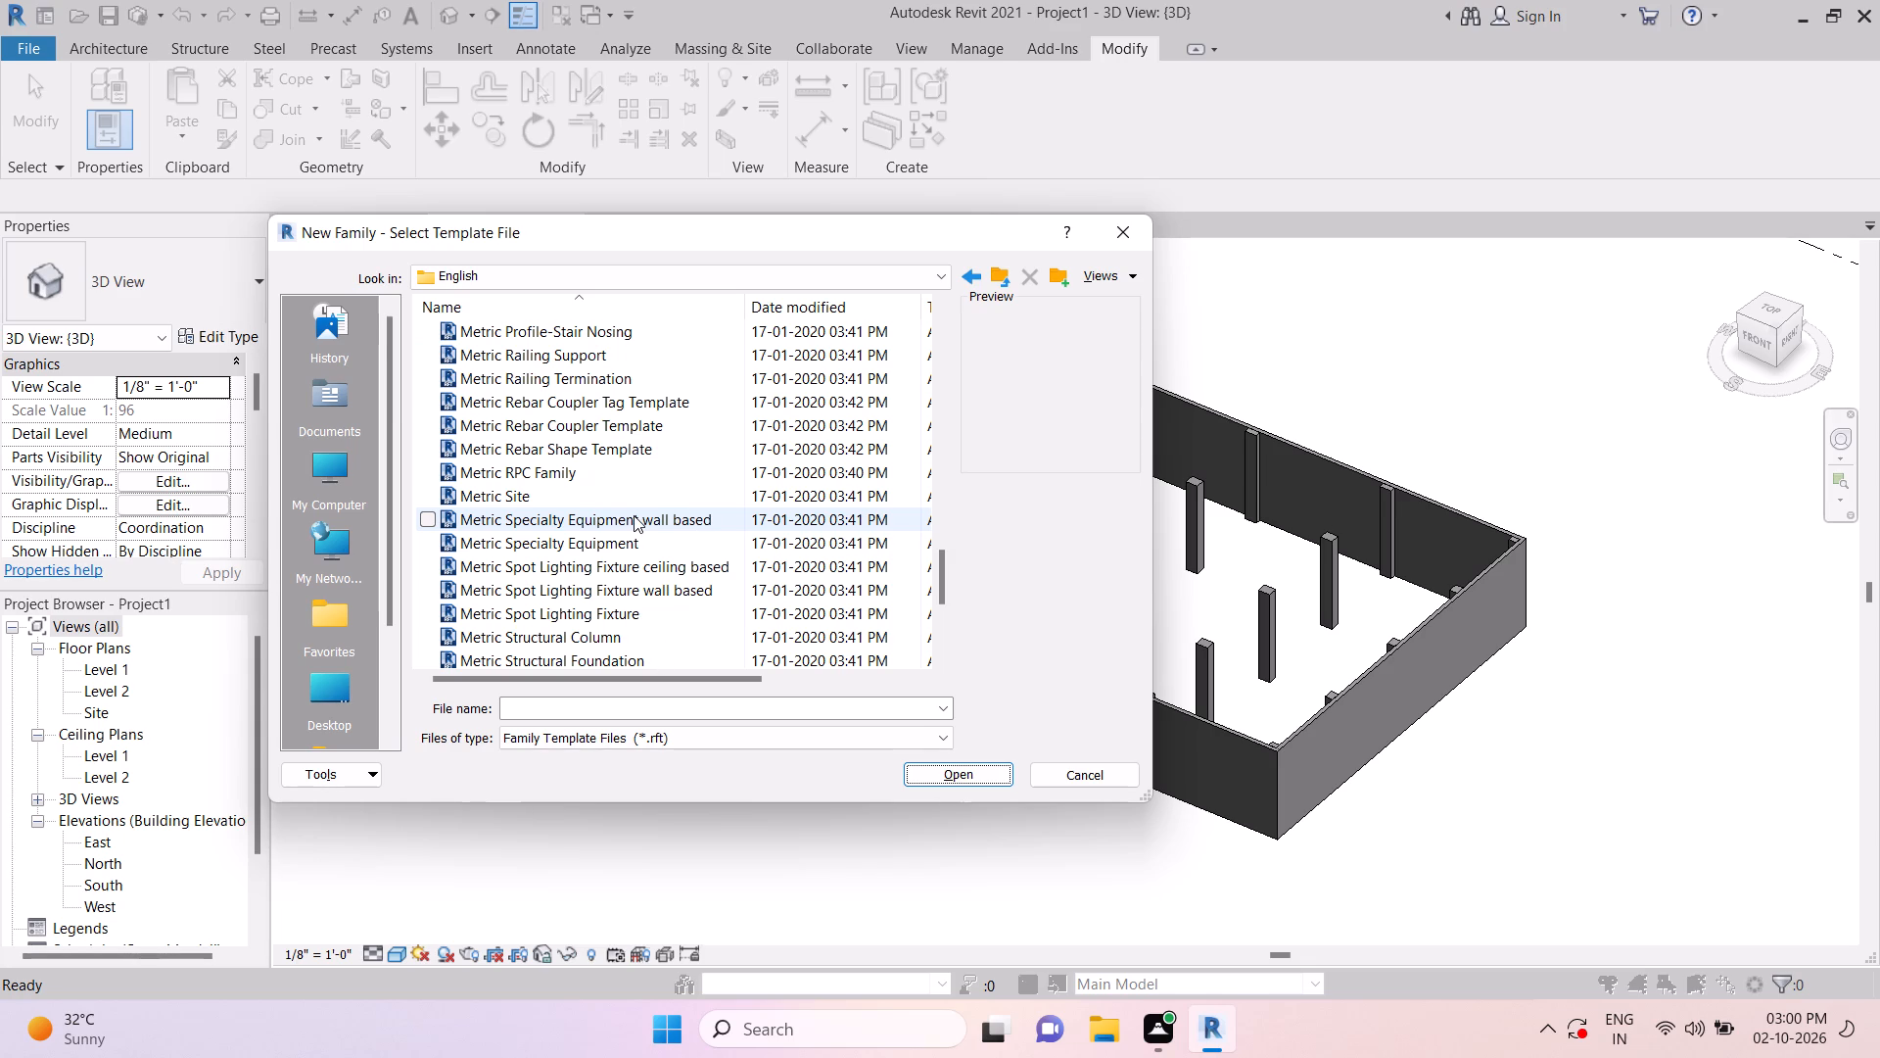
scroll(634, 515, "down", 1)
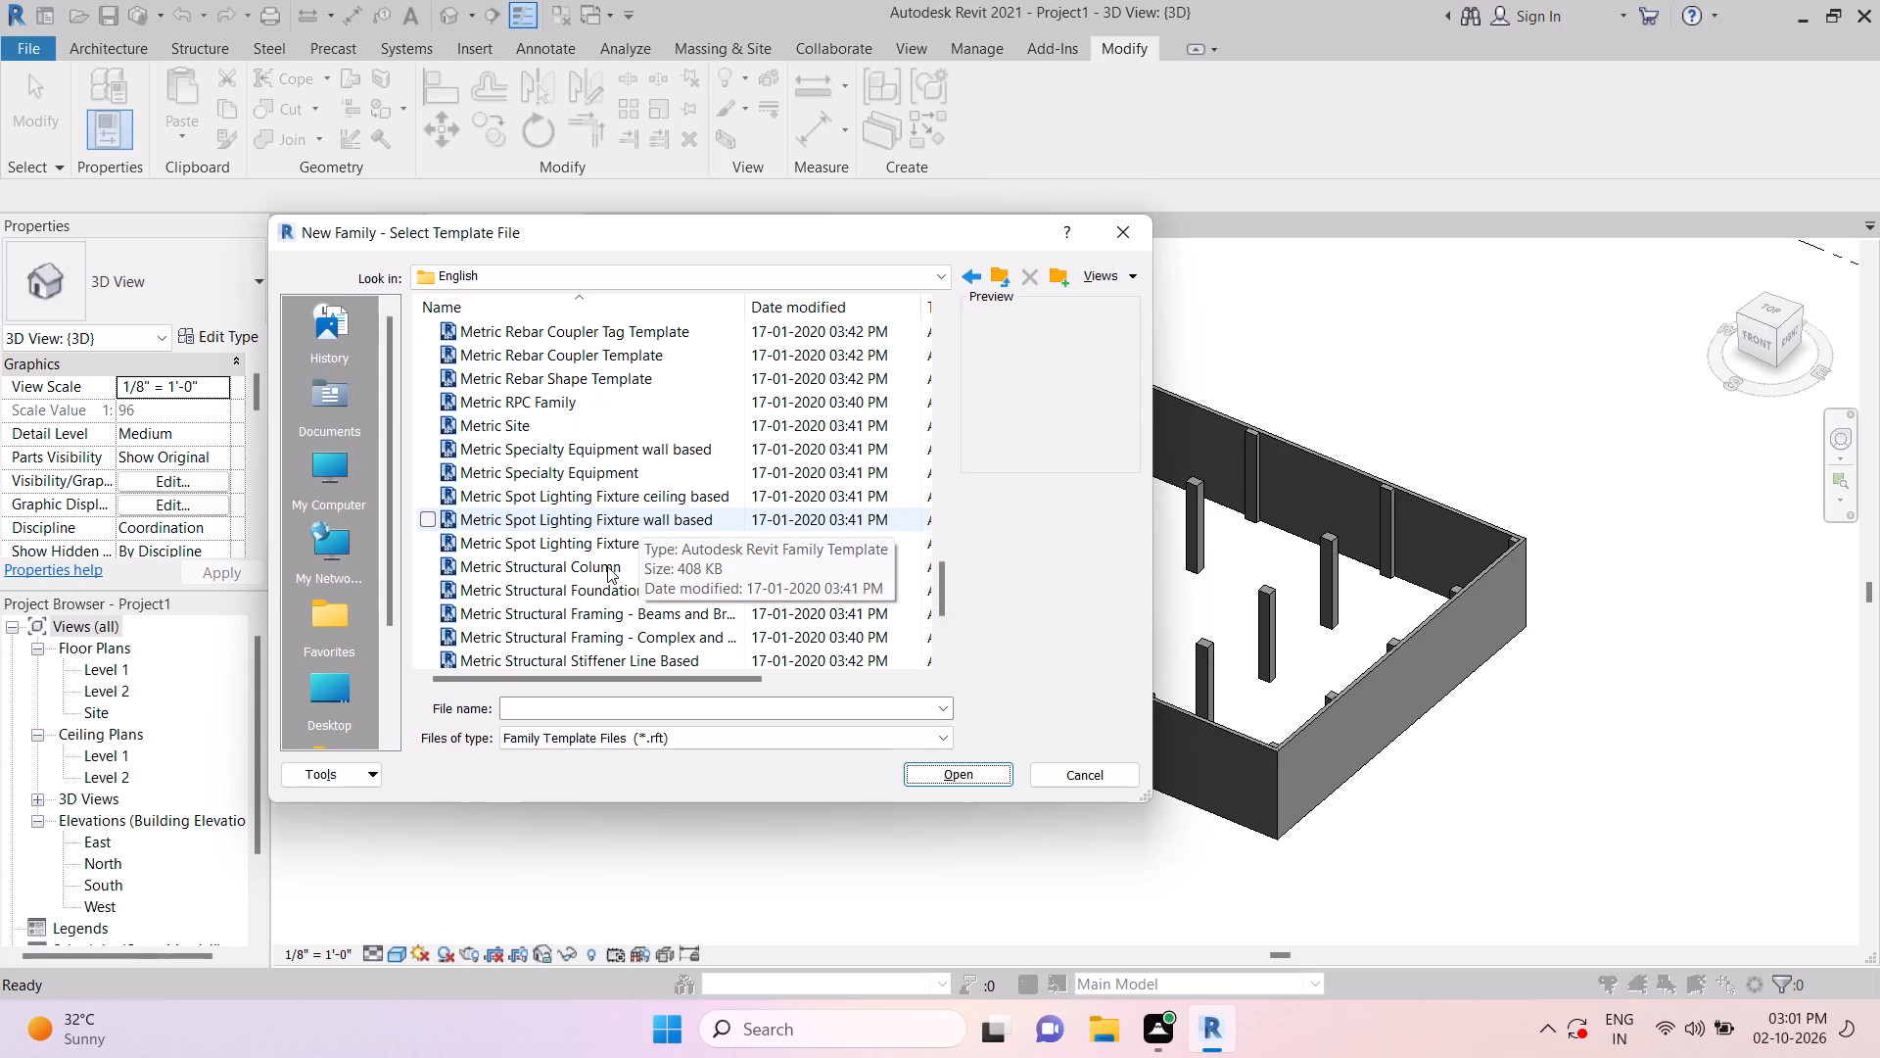
scroll(664, 569, "down", 1)
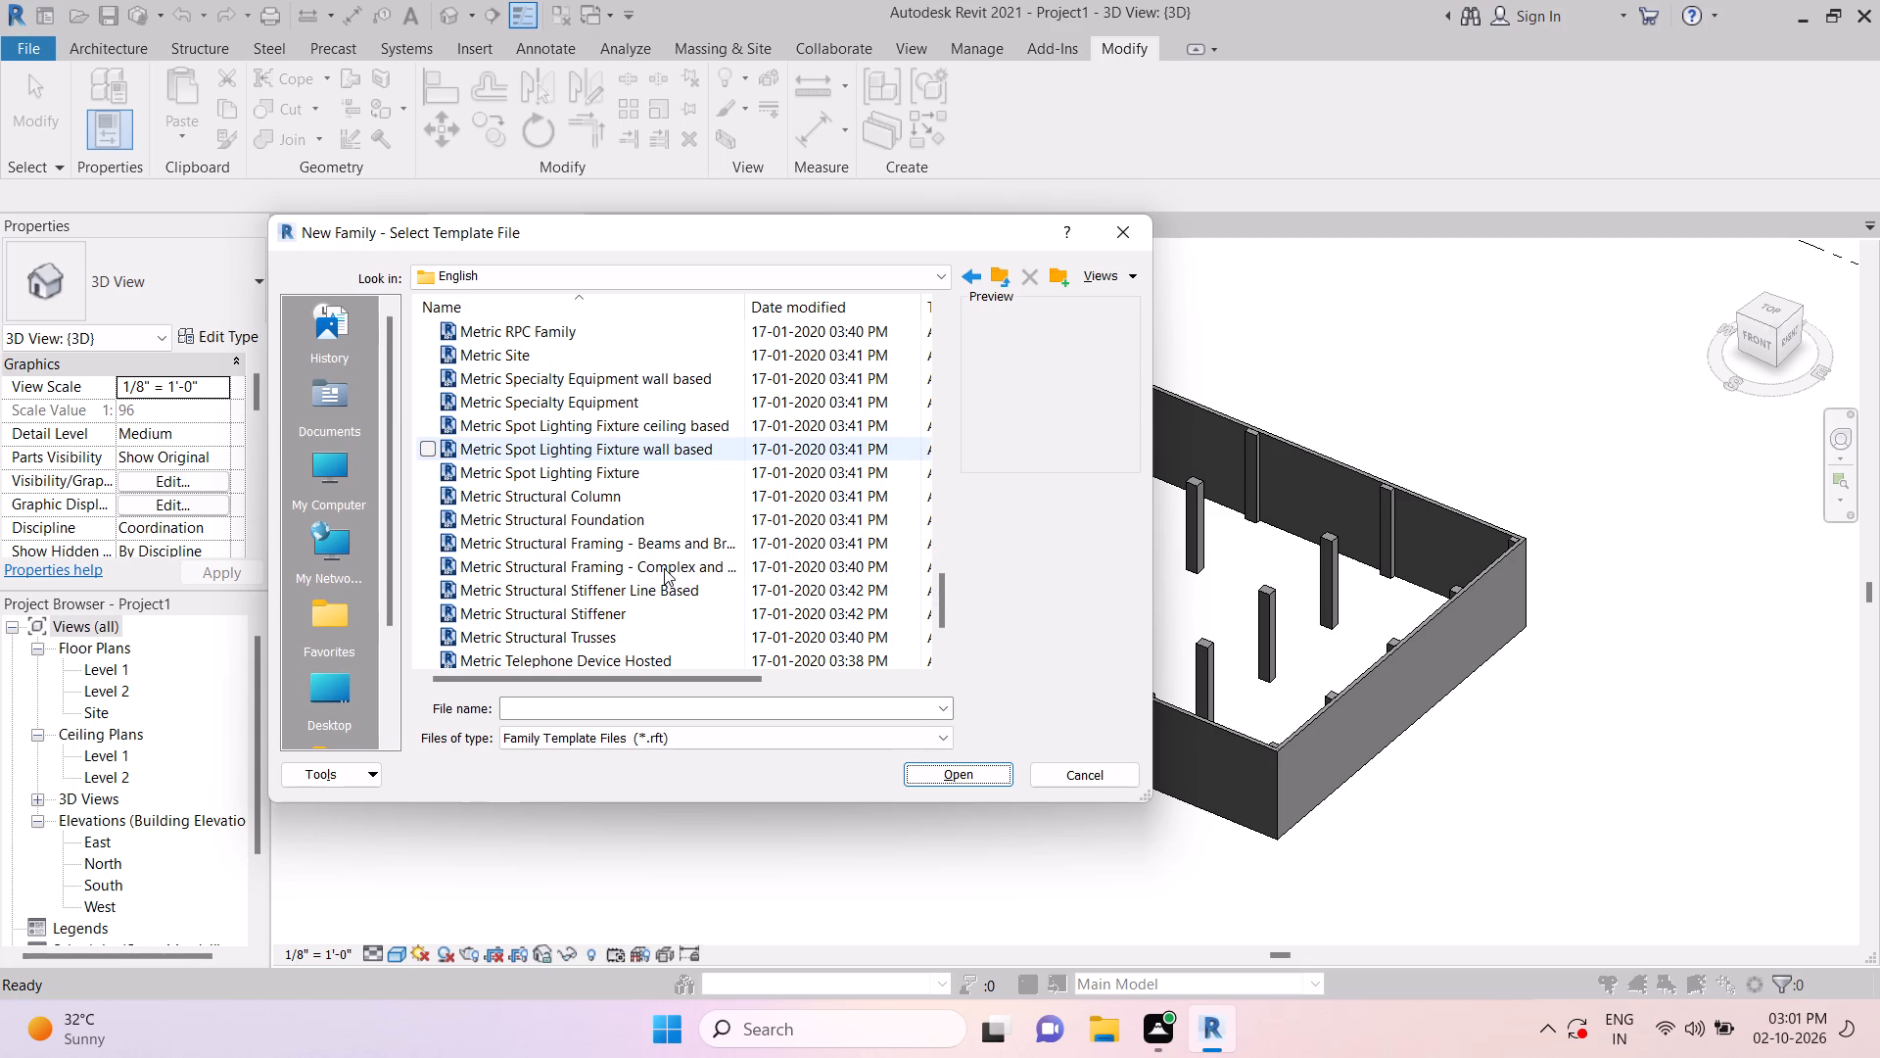
scroll(625, 602, "down", 1)
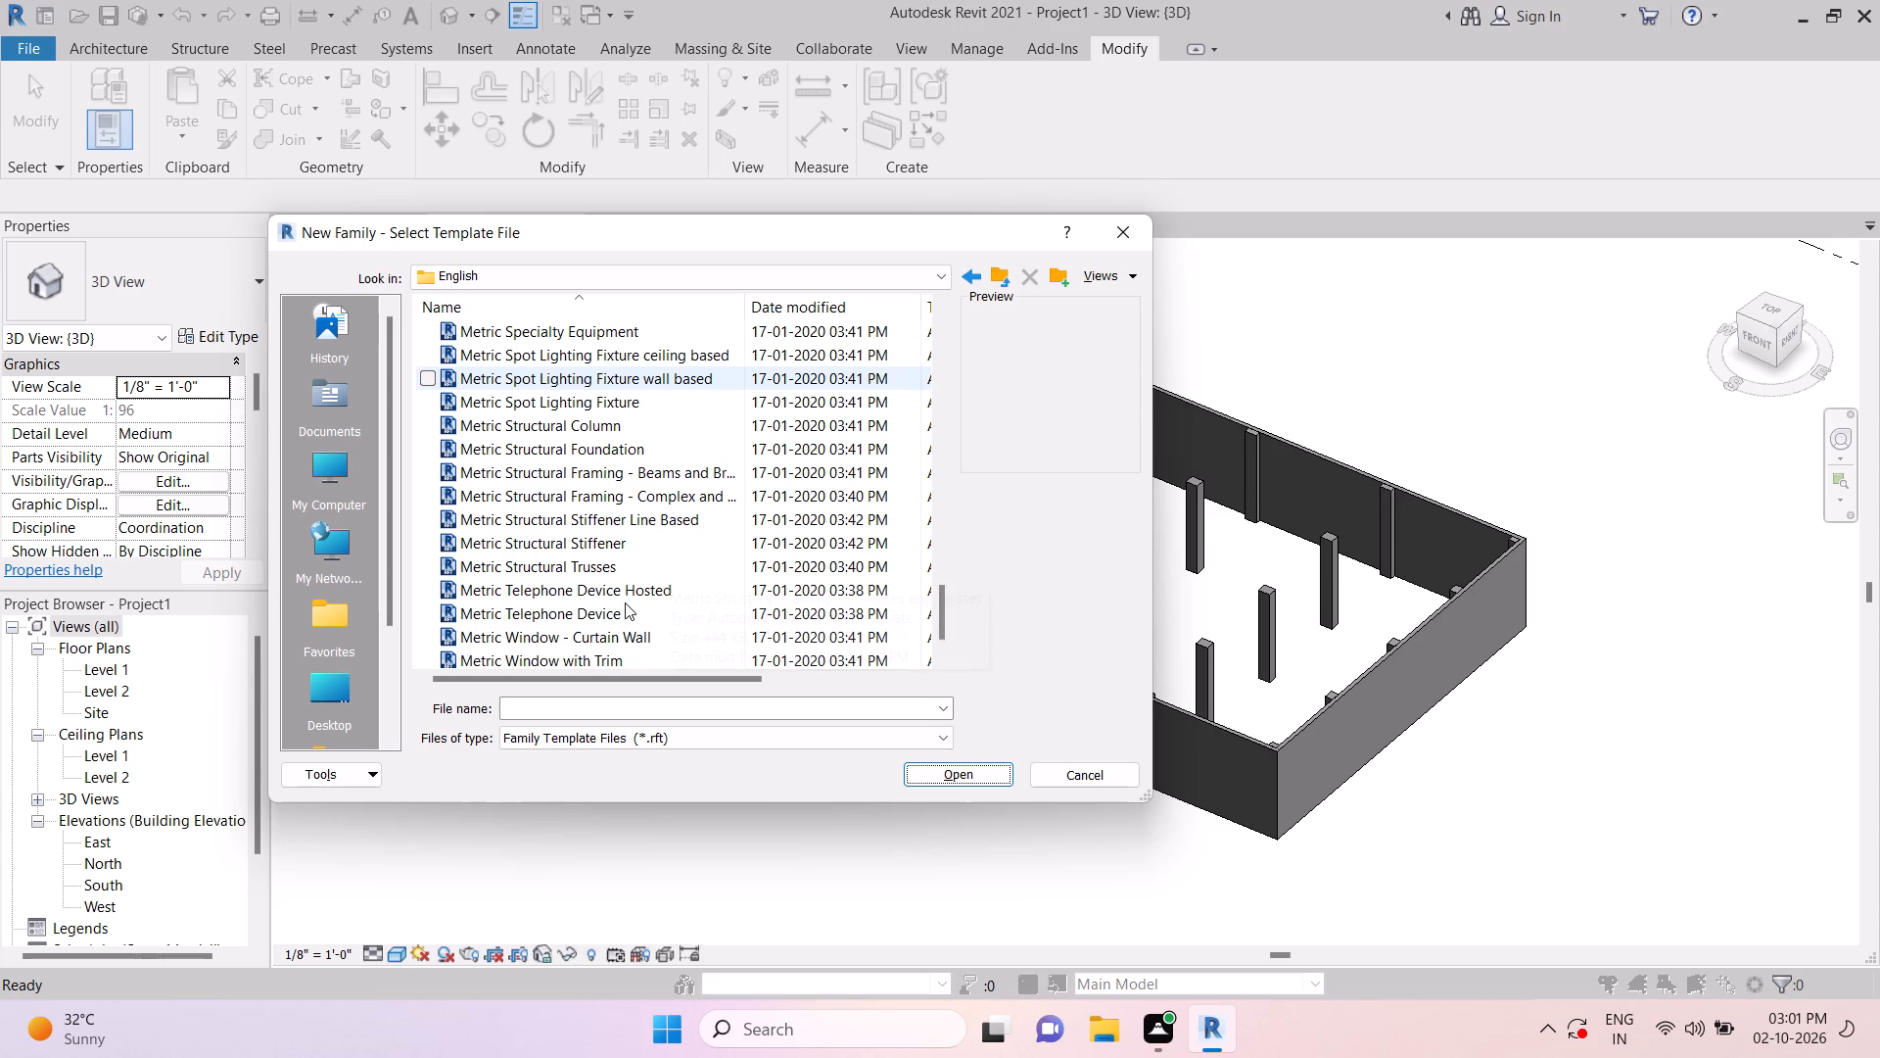
scroll(623, 592, "down", 1)
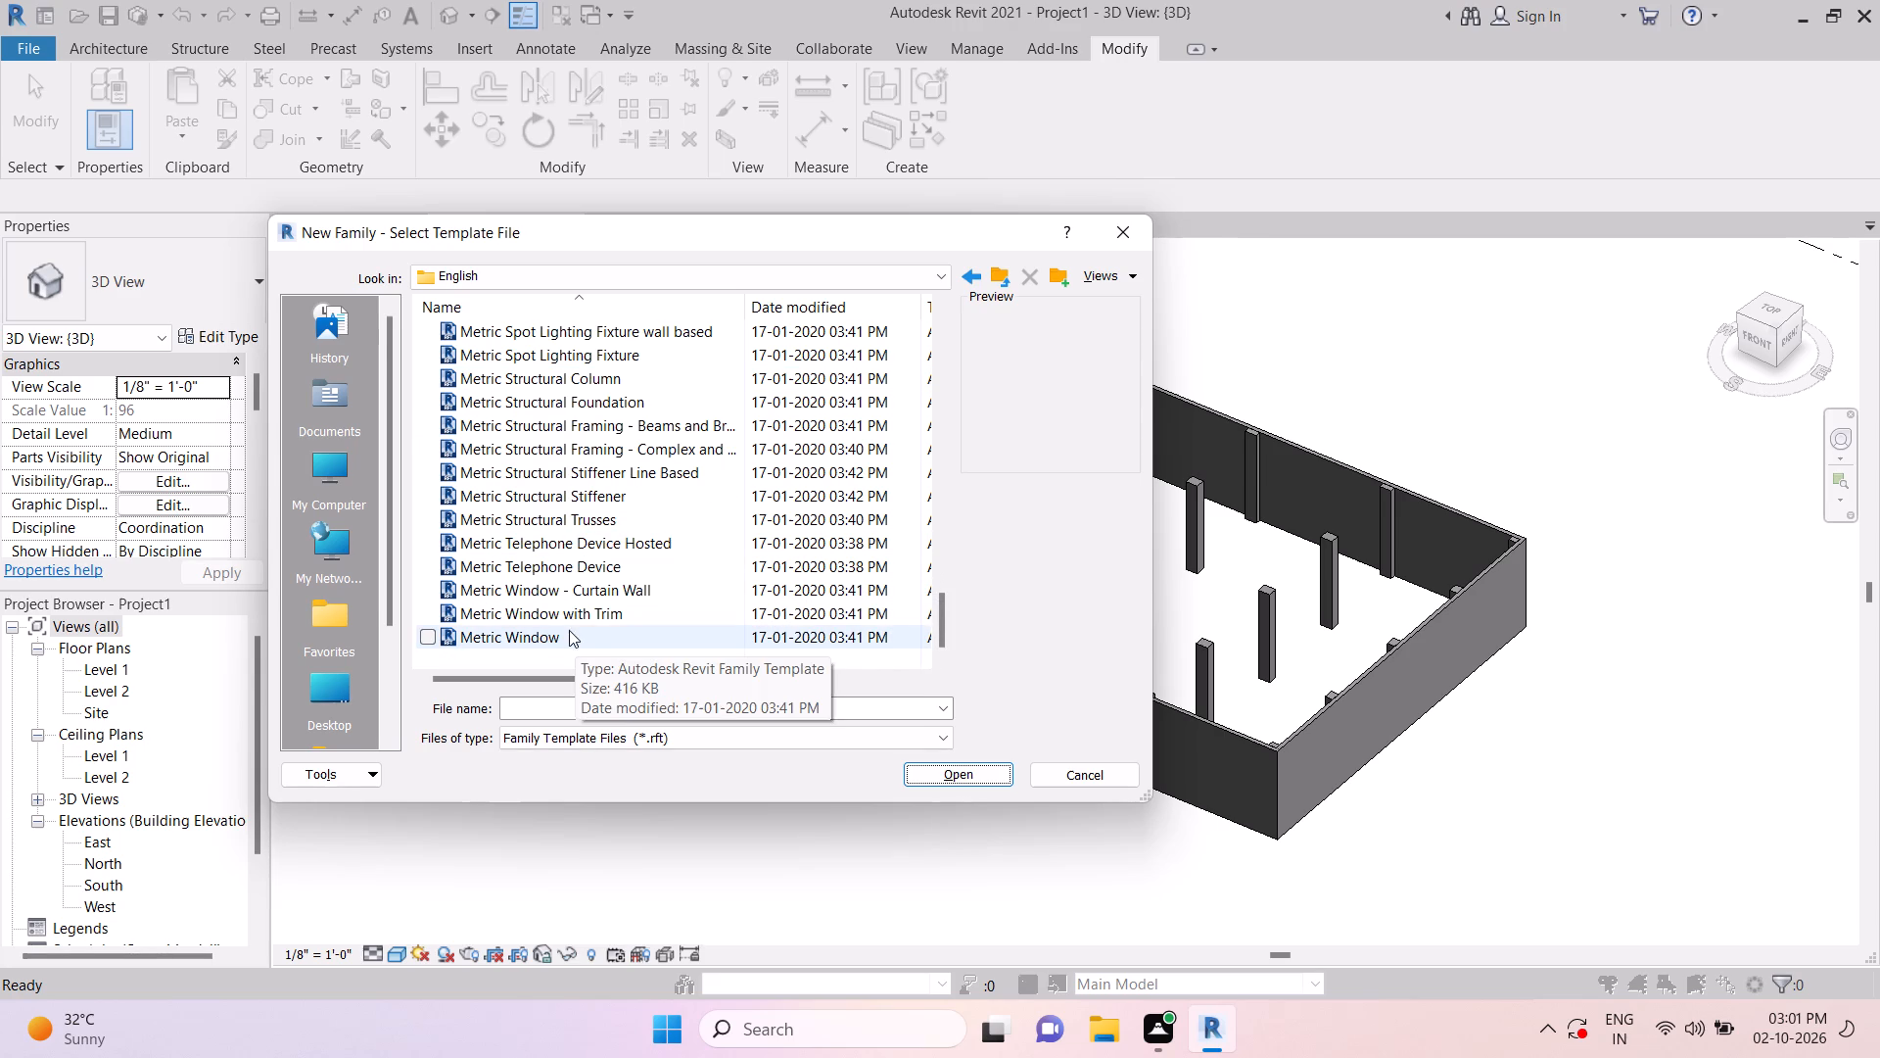
scroll(630, 549, "up", 1)
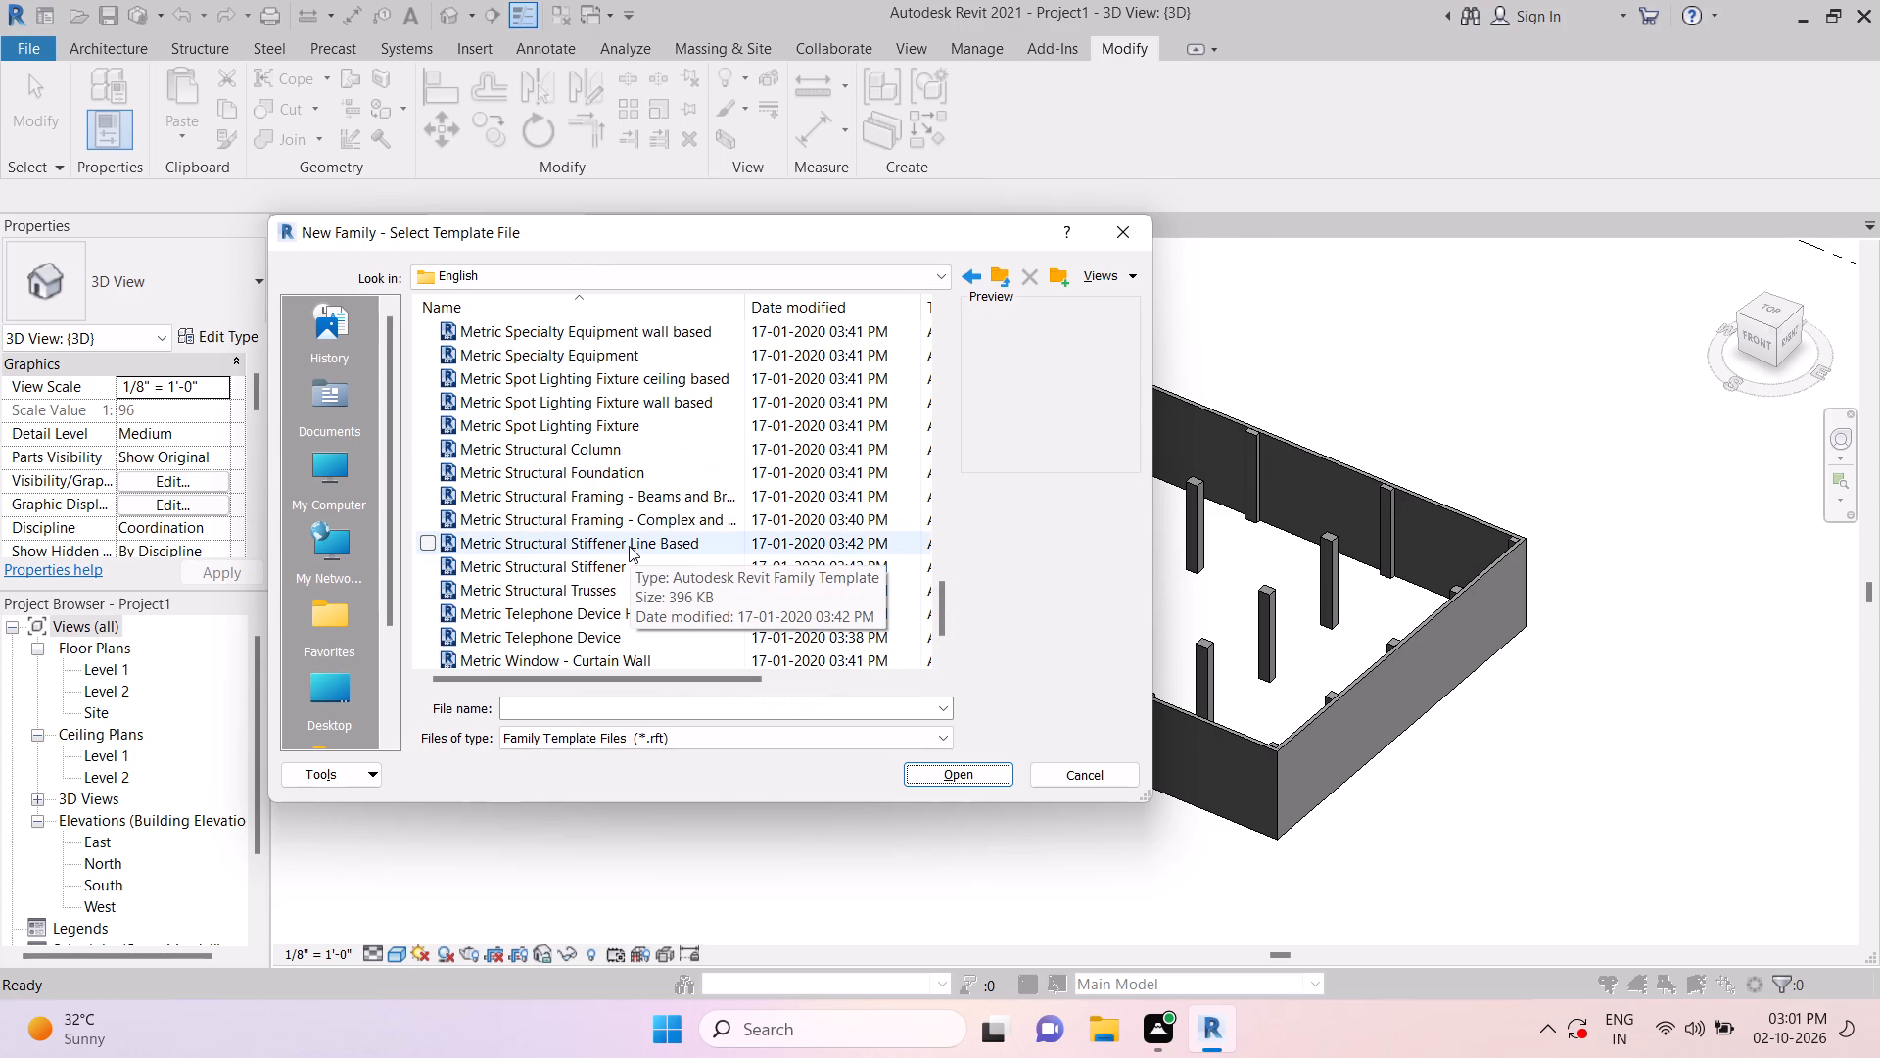
scroll(587, 522, "up", 1)
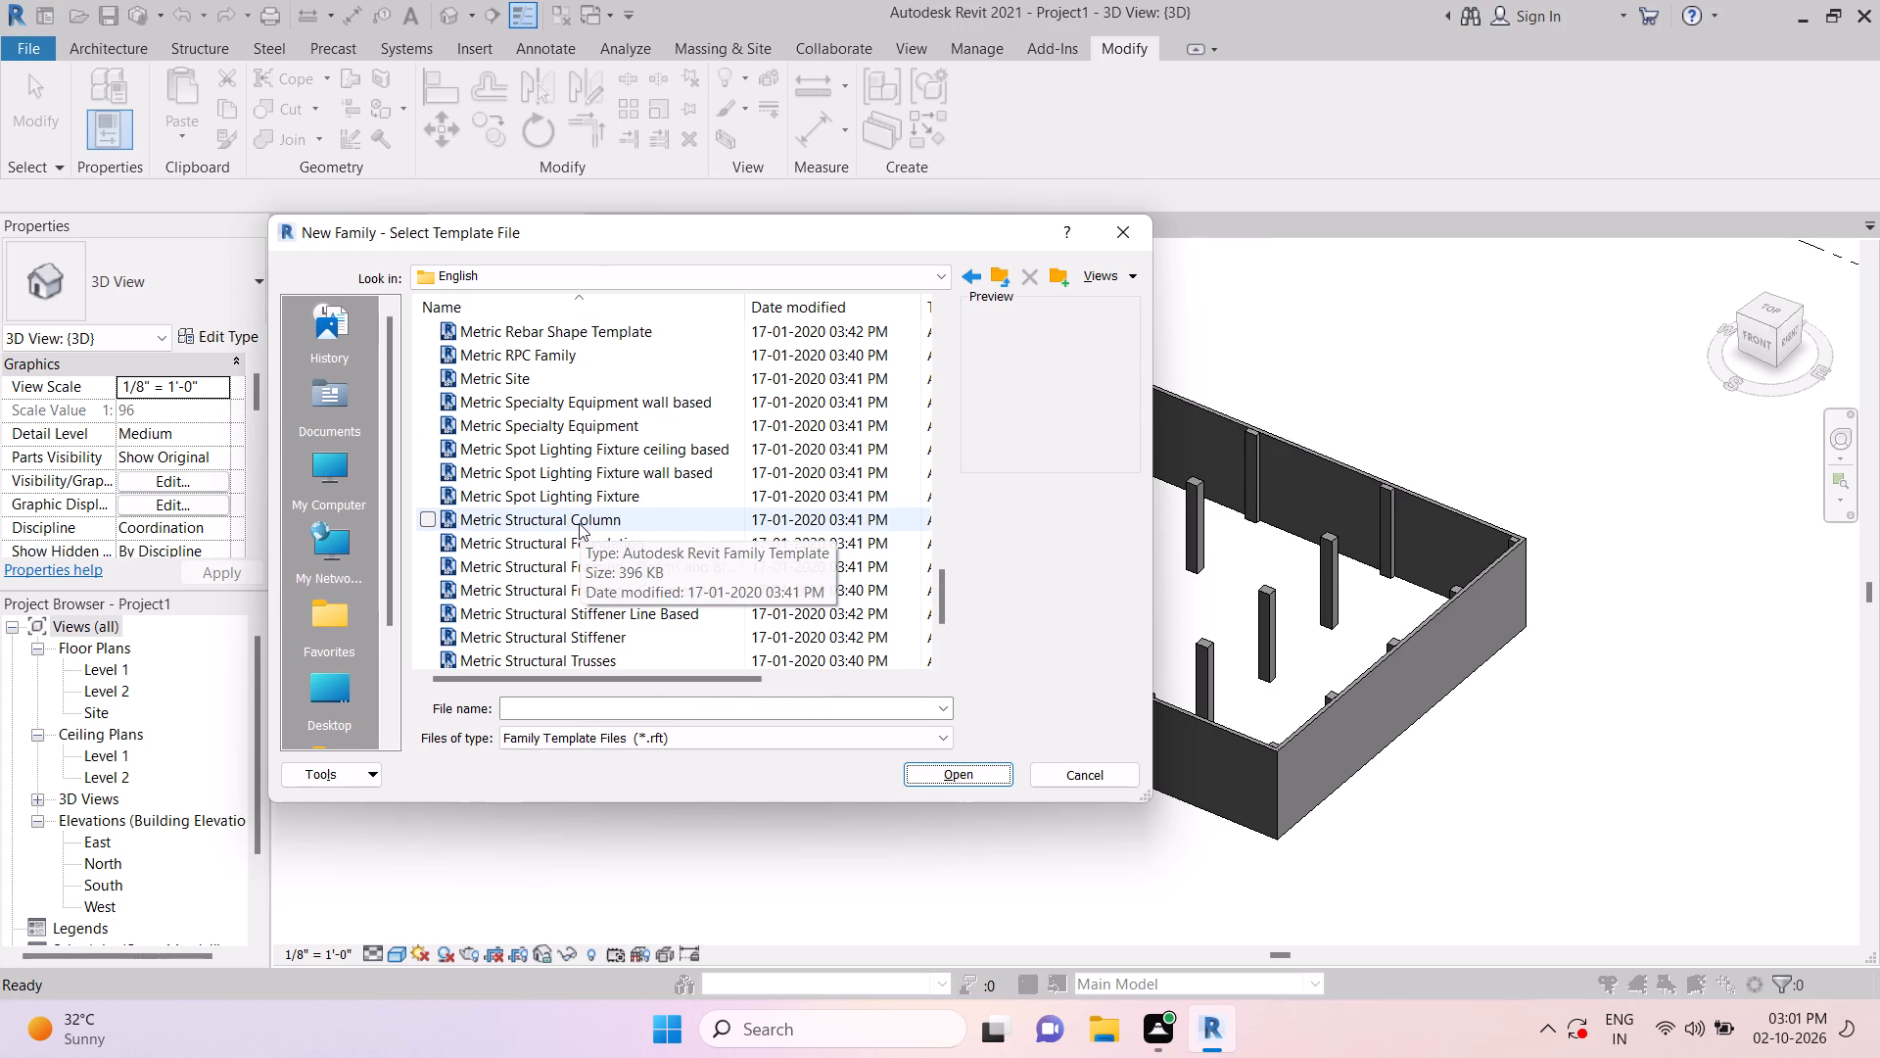
scroll(529, 409, "up", 1)
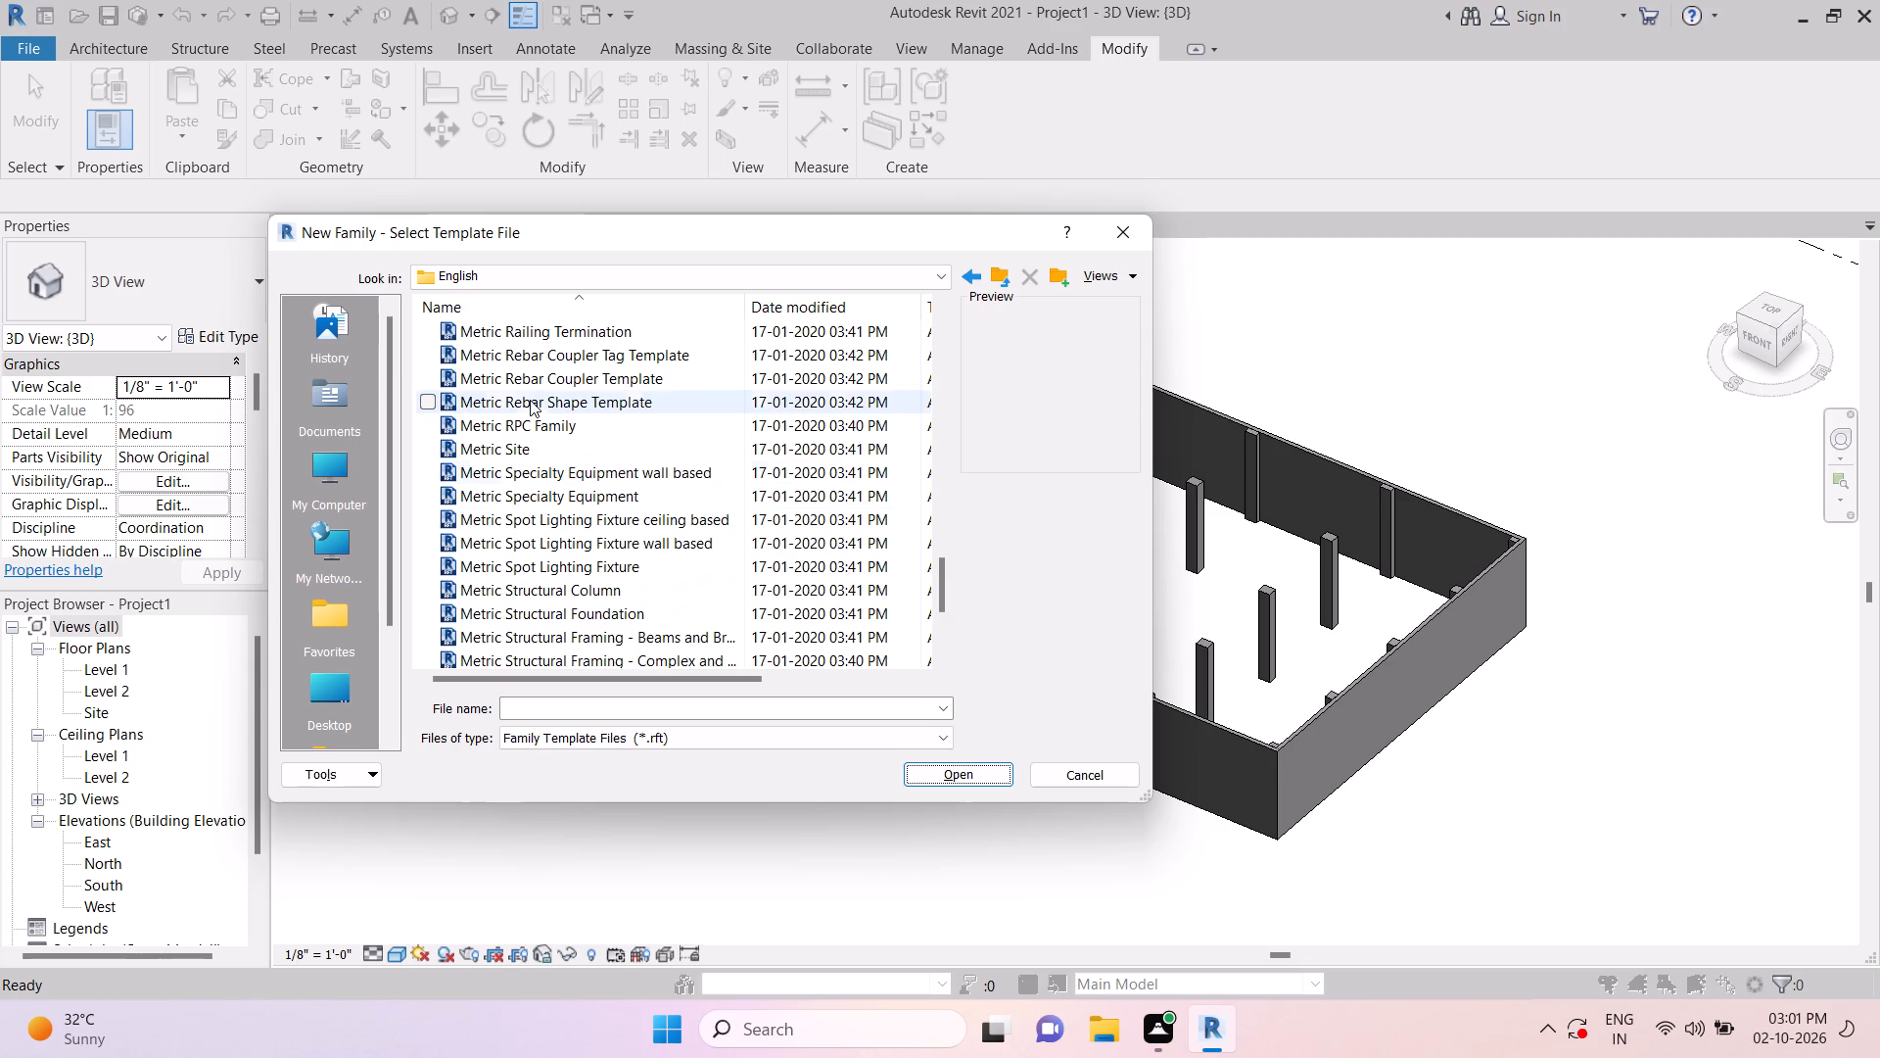
scroll(535, 450, "up", 2)
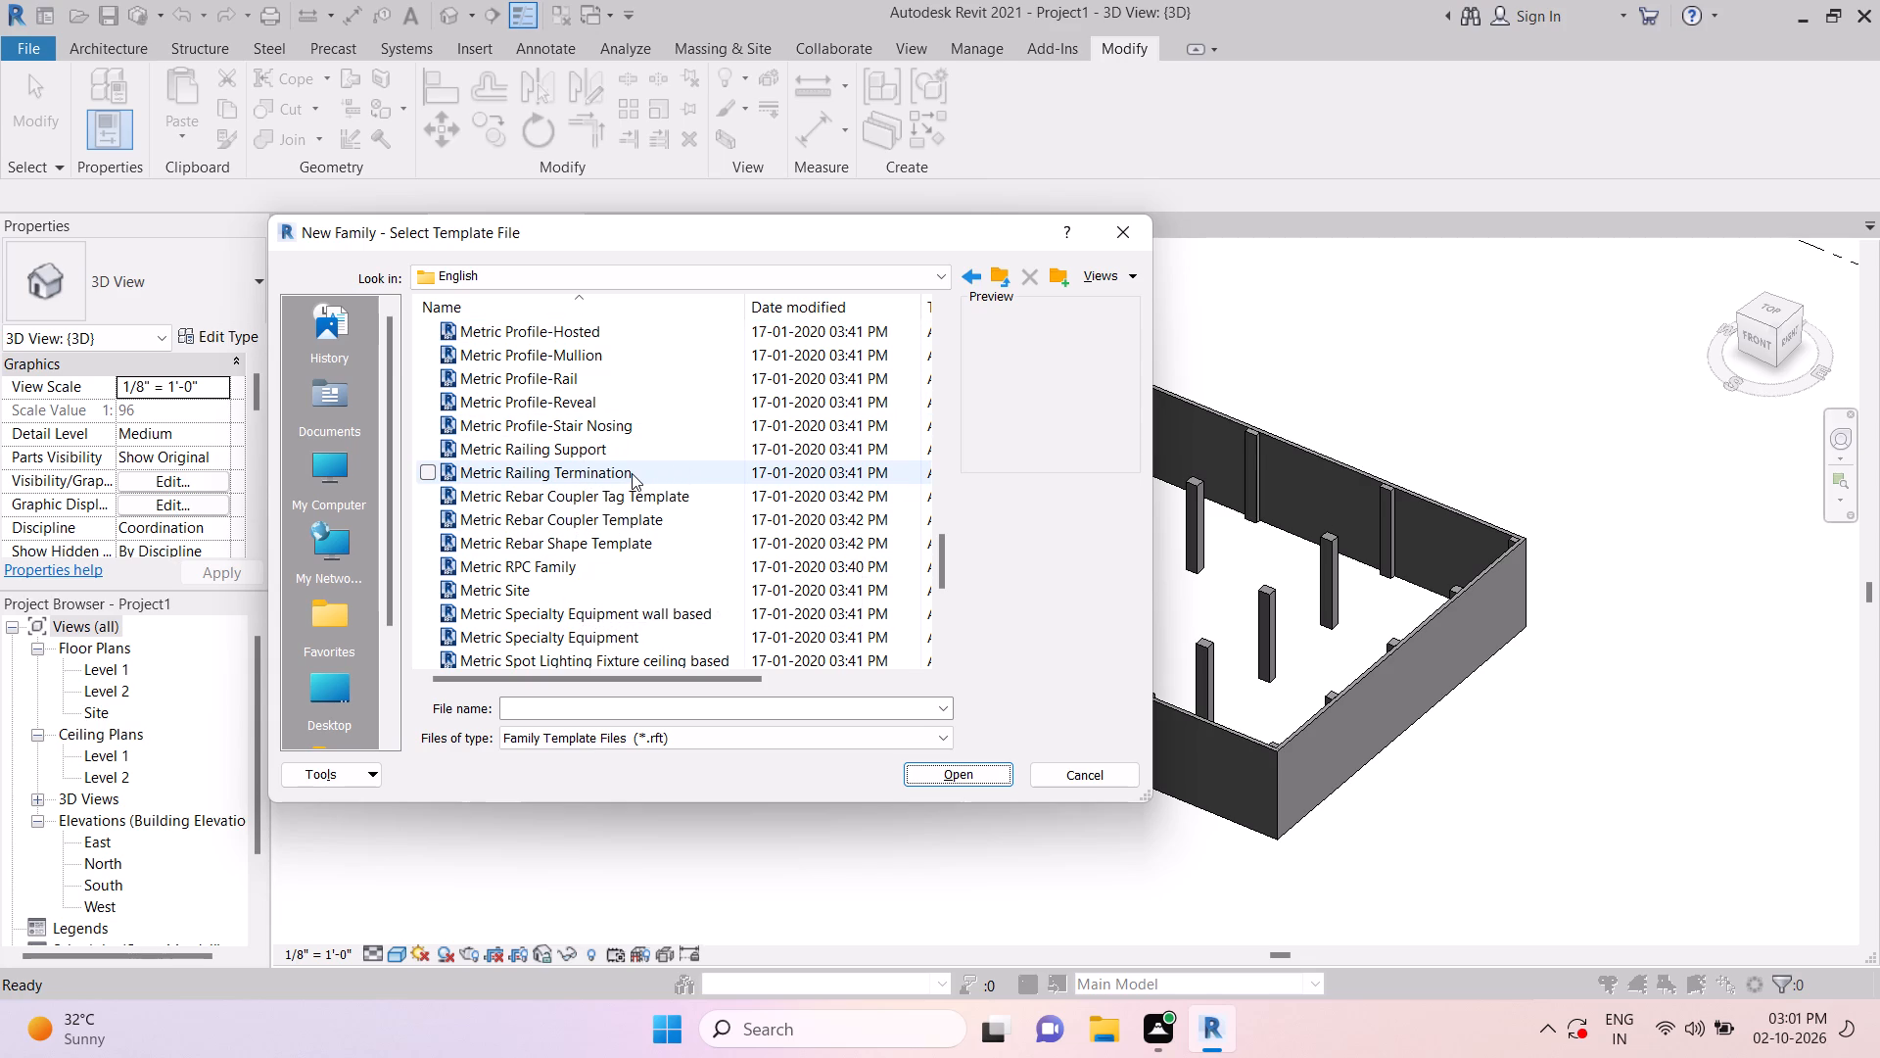
scroll(631, 472, "up", 1)
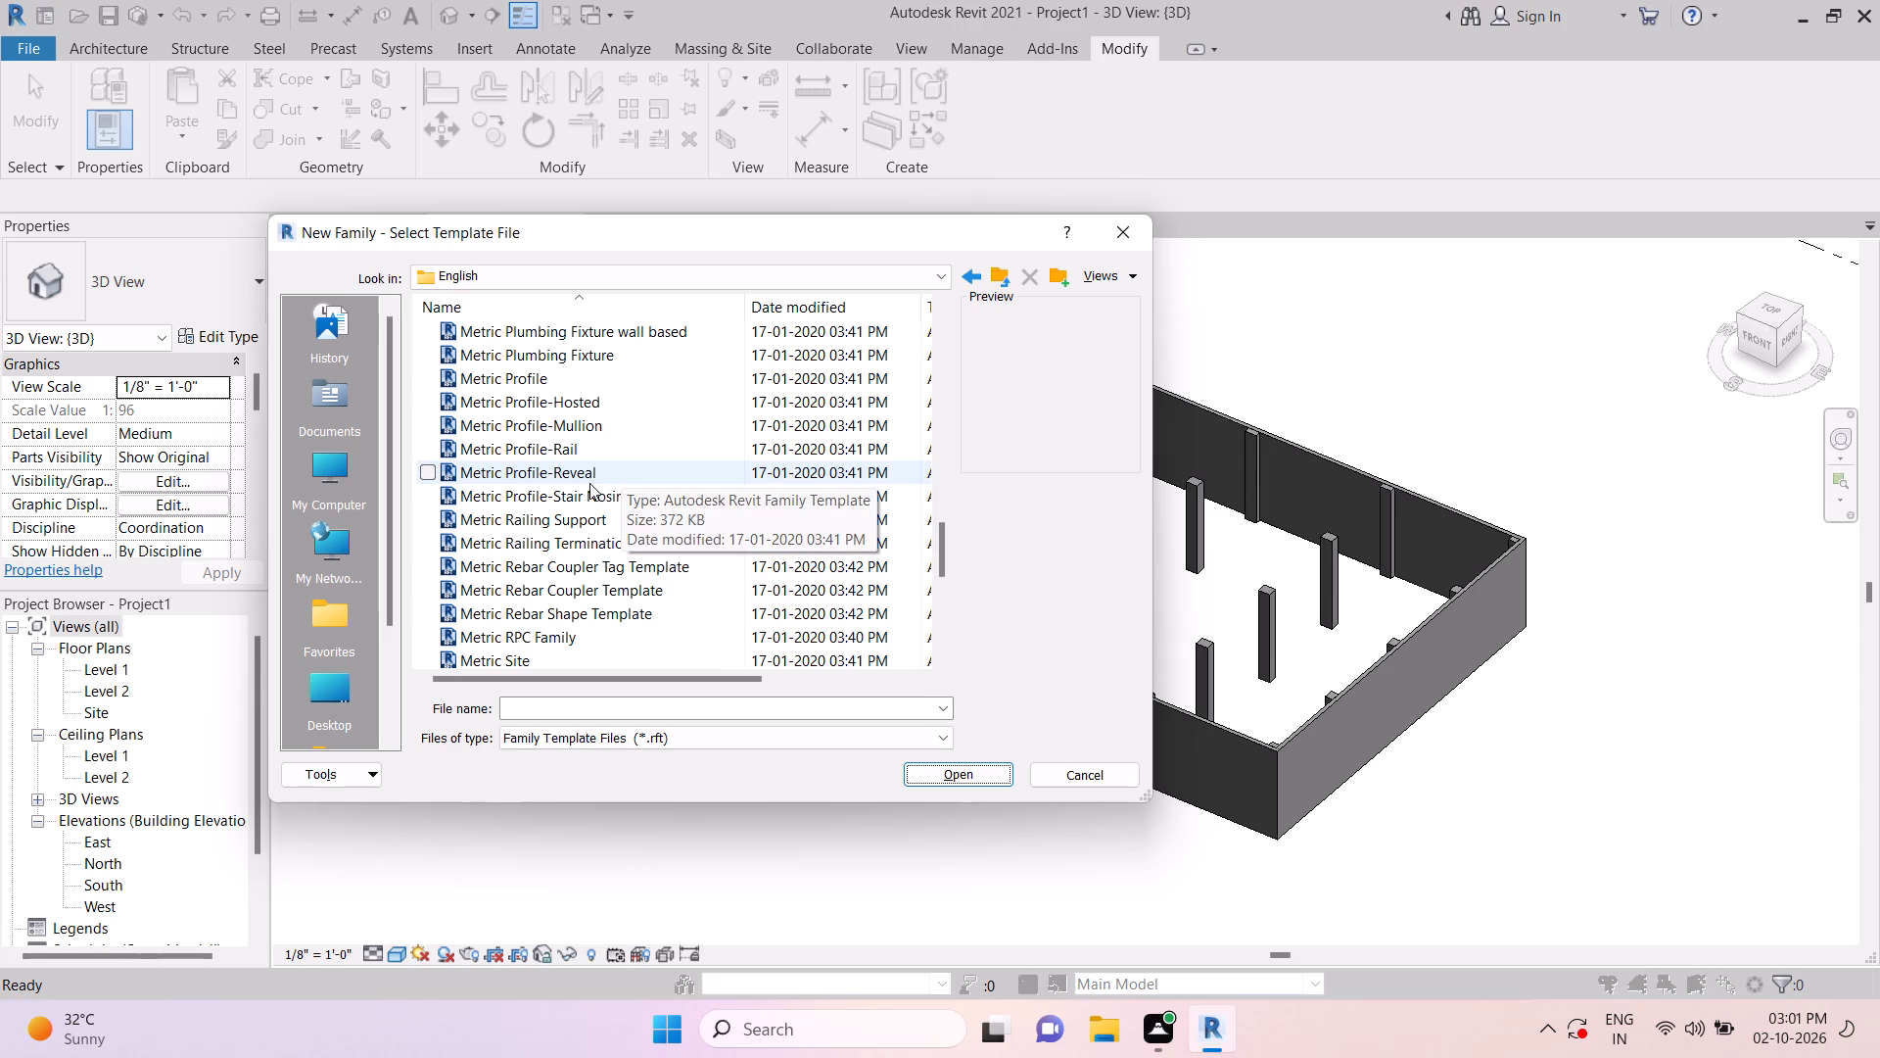
scroll(527, 450, "up", 2)
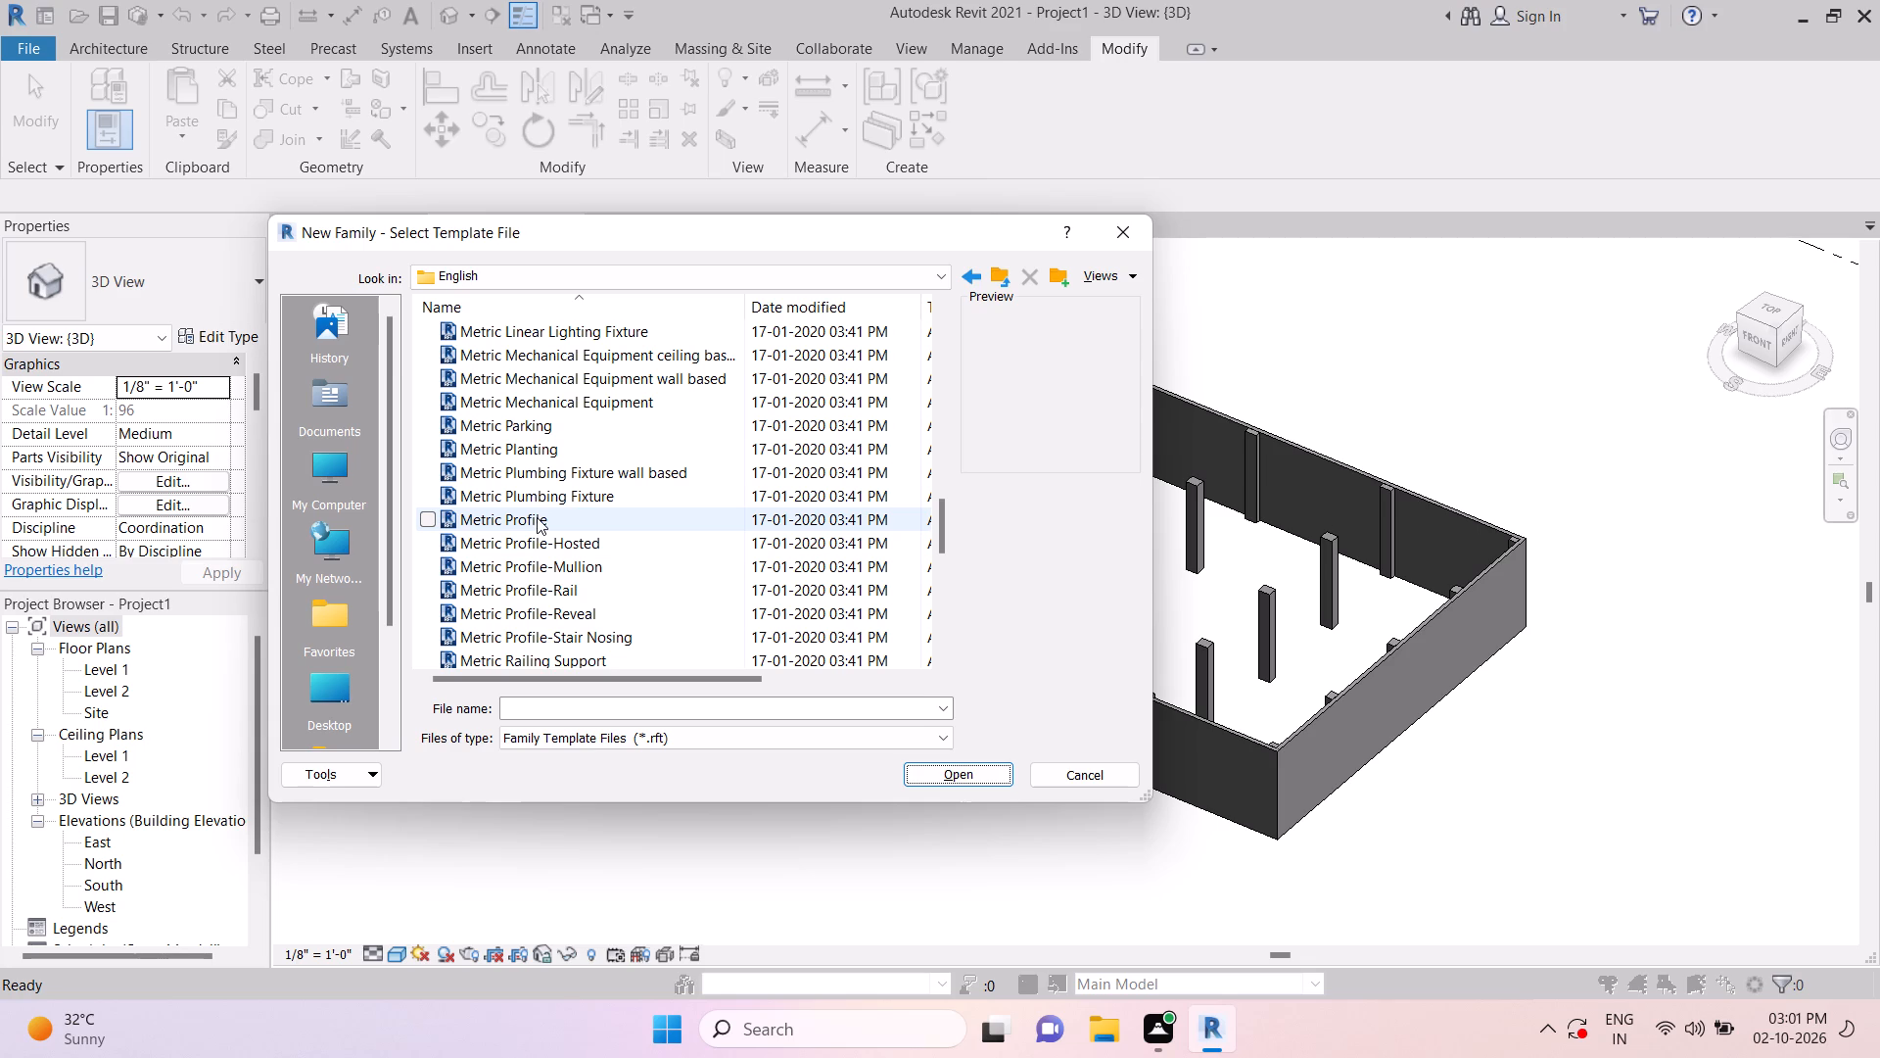
scroll(533, 501, "up", 1)
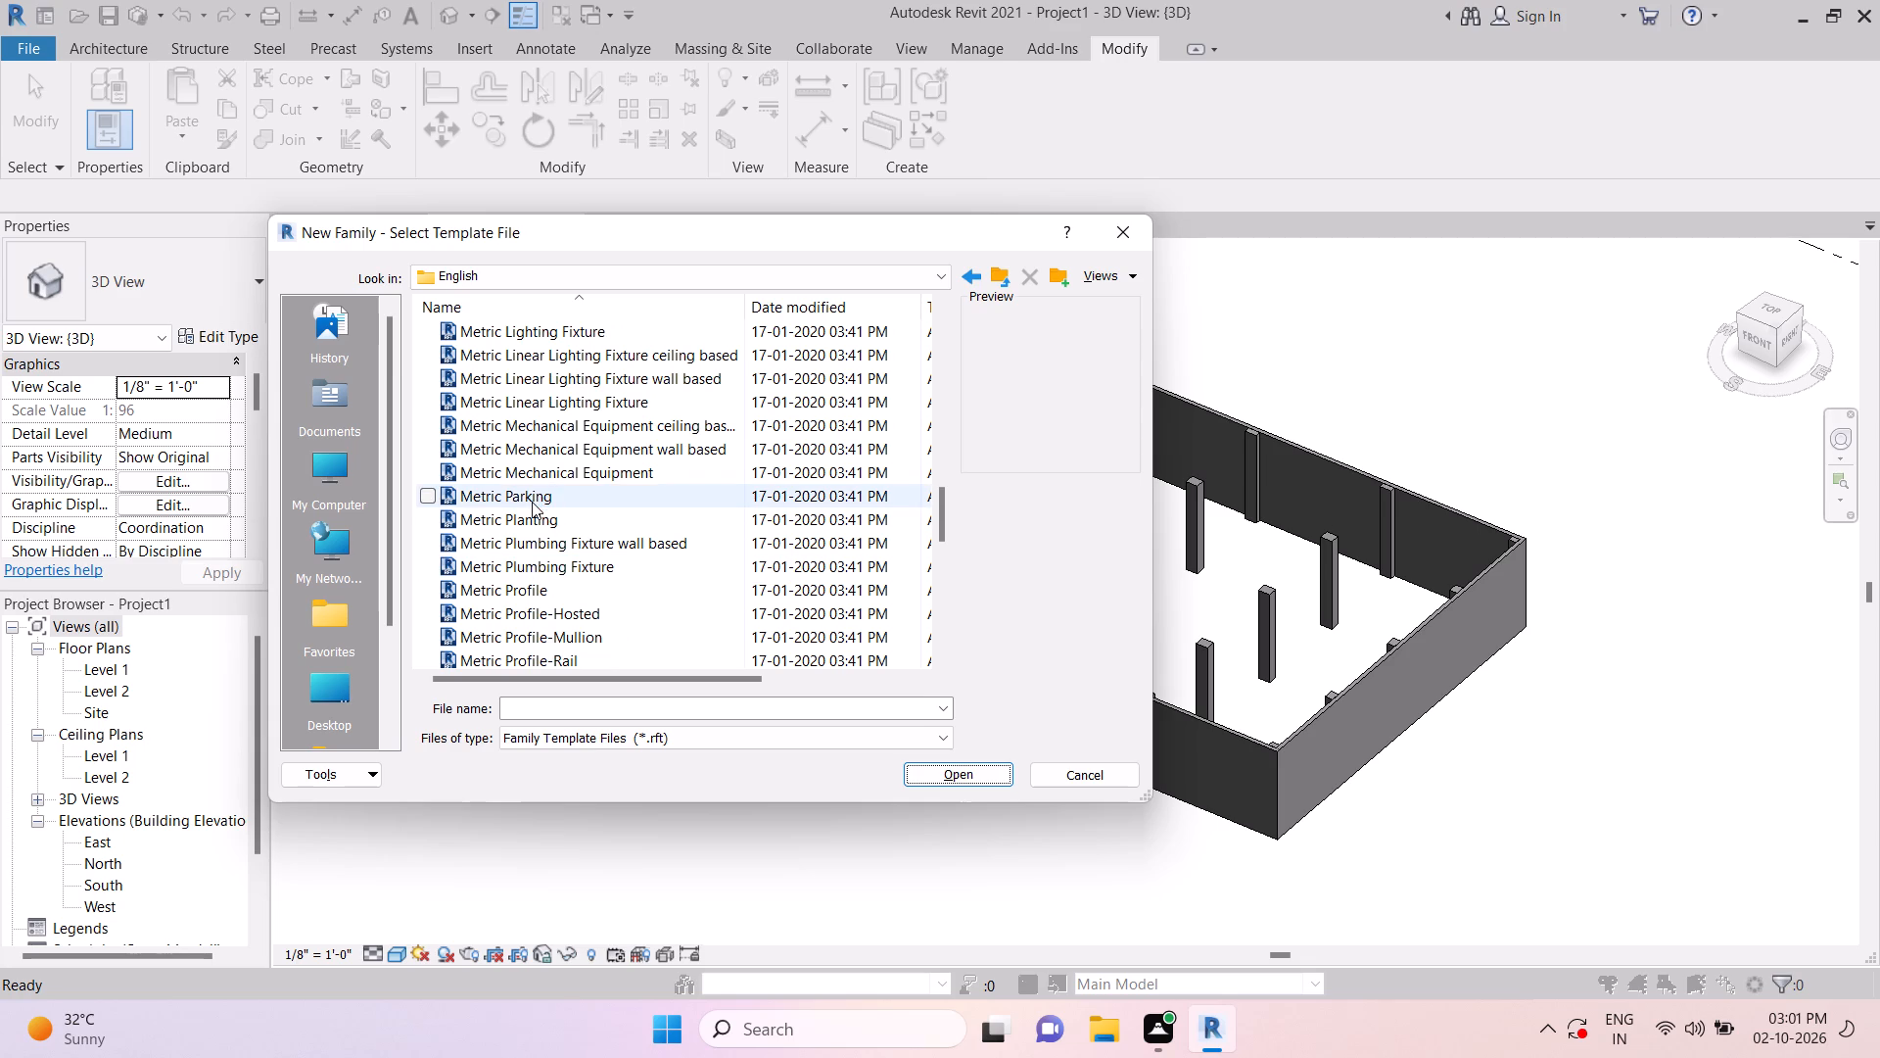
scroll(576, 472, "up", 1)
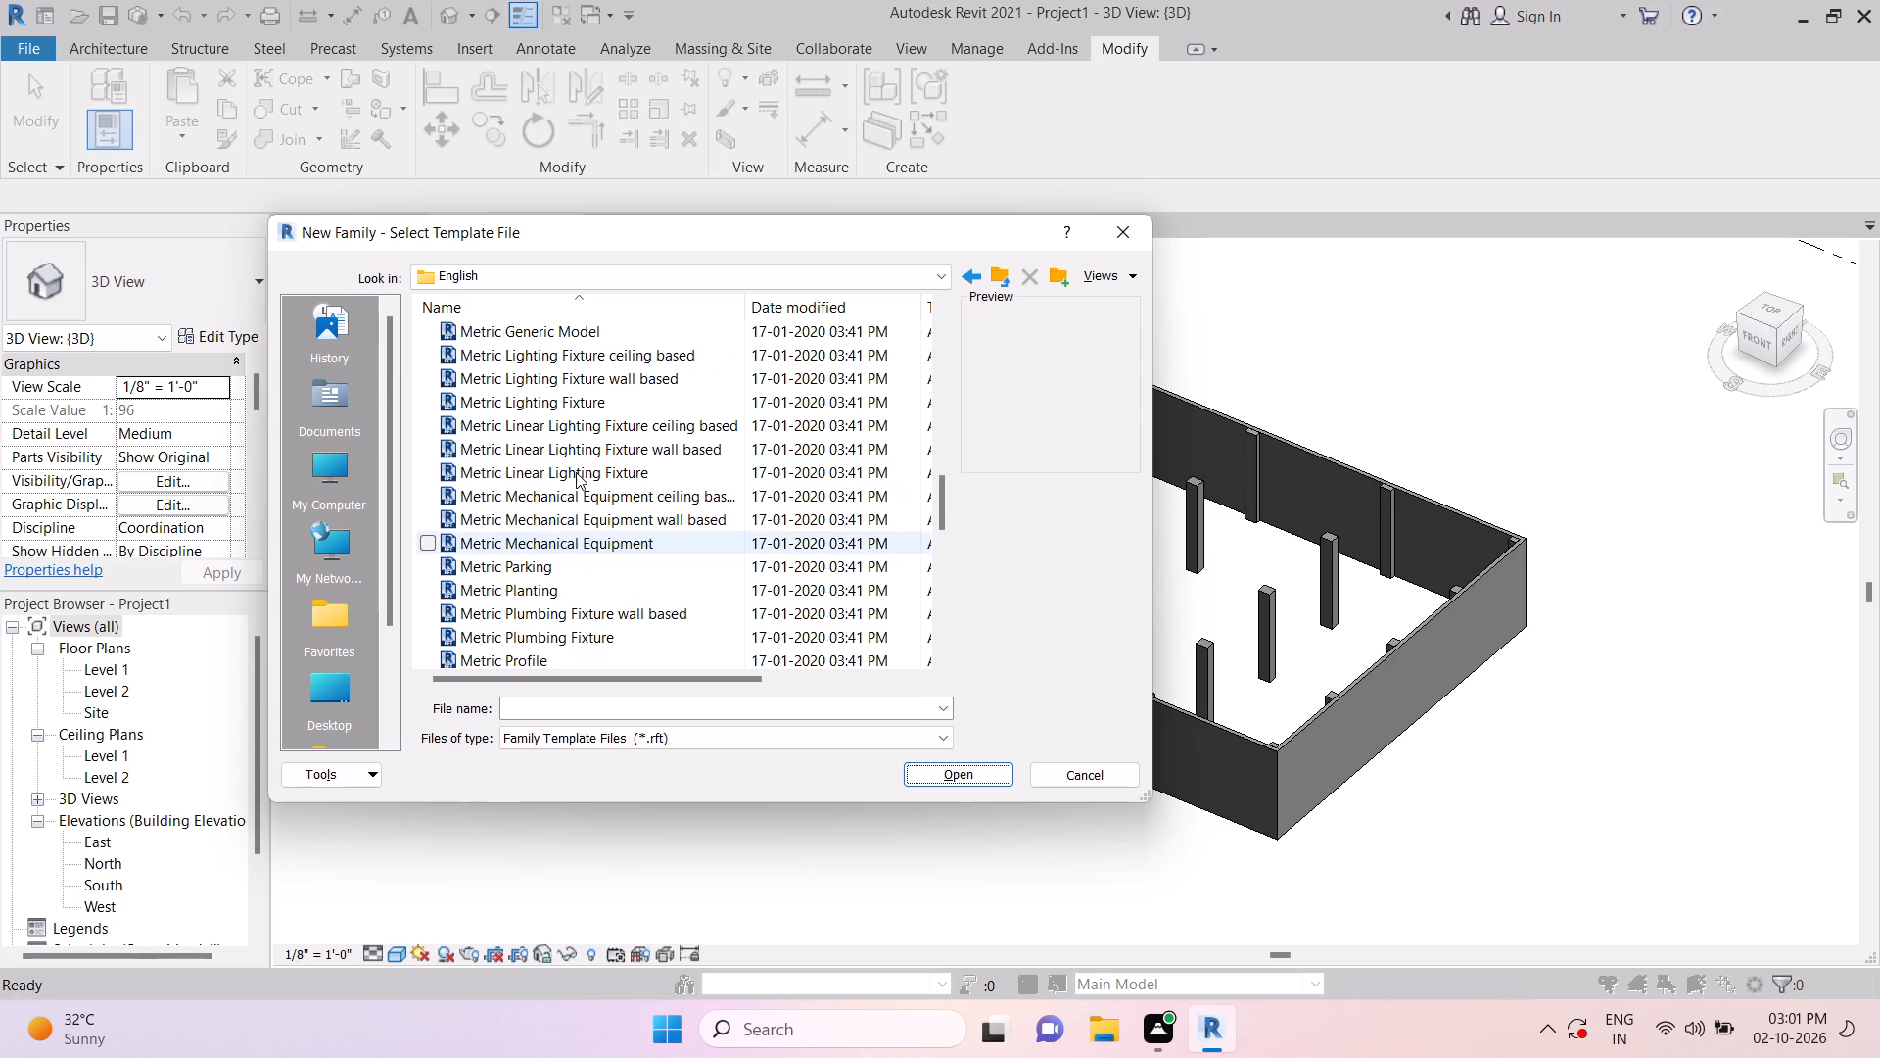
scroll(575, 471, "up", 3)
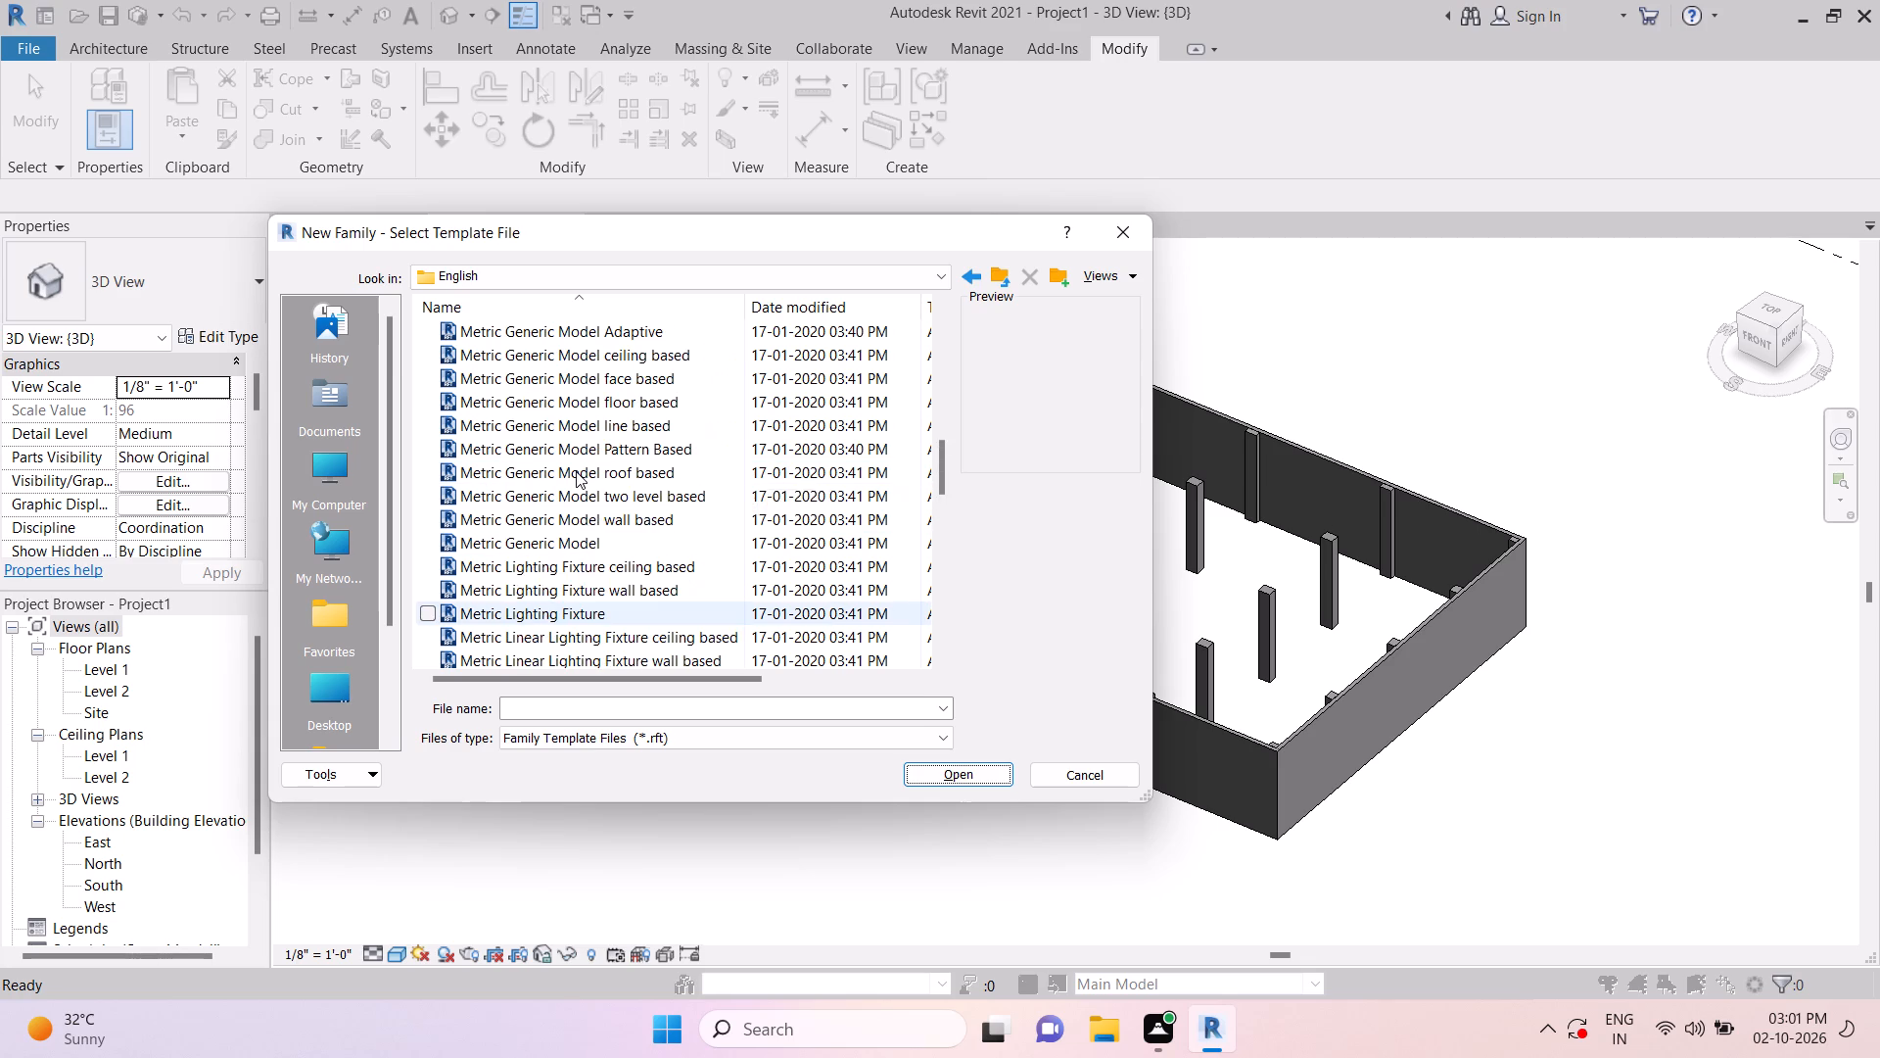
scroll(576, 470, "up", 1)
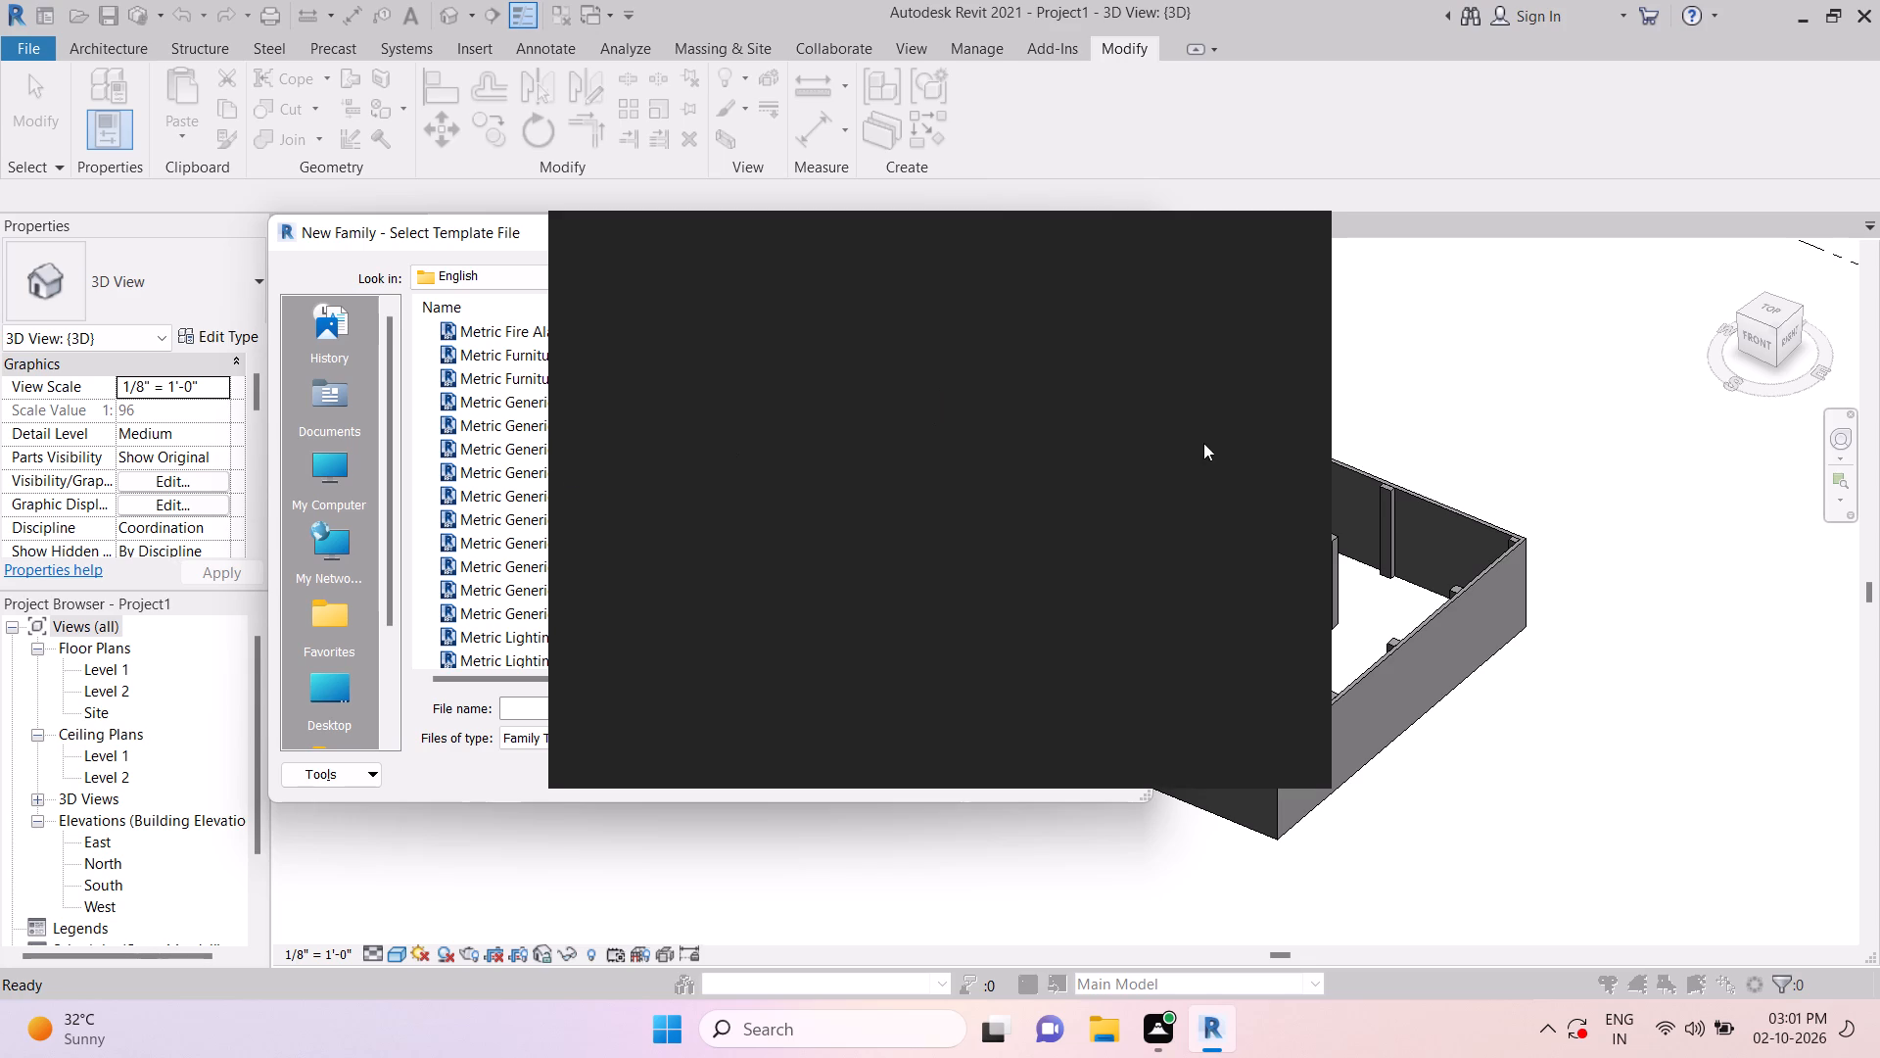
left_click(1295, 229)
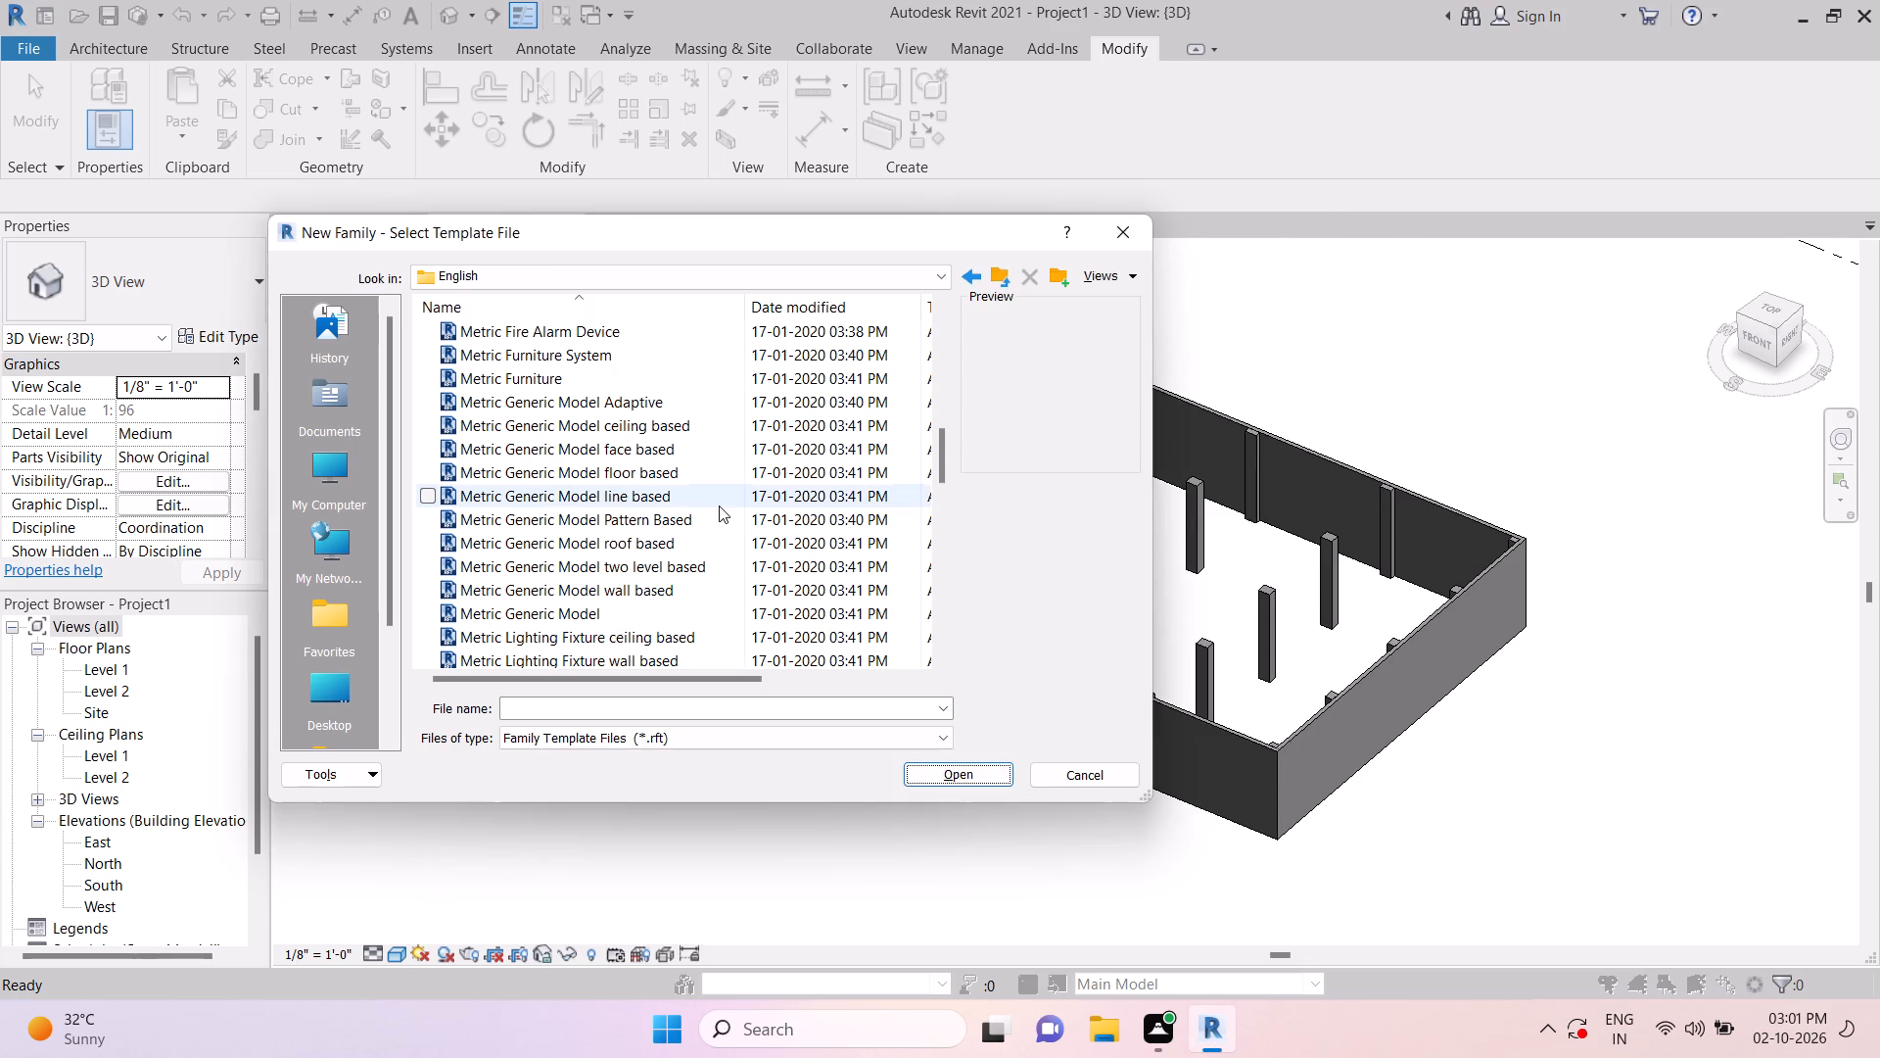
scroll(562, 472, "up", 3)
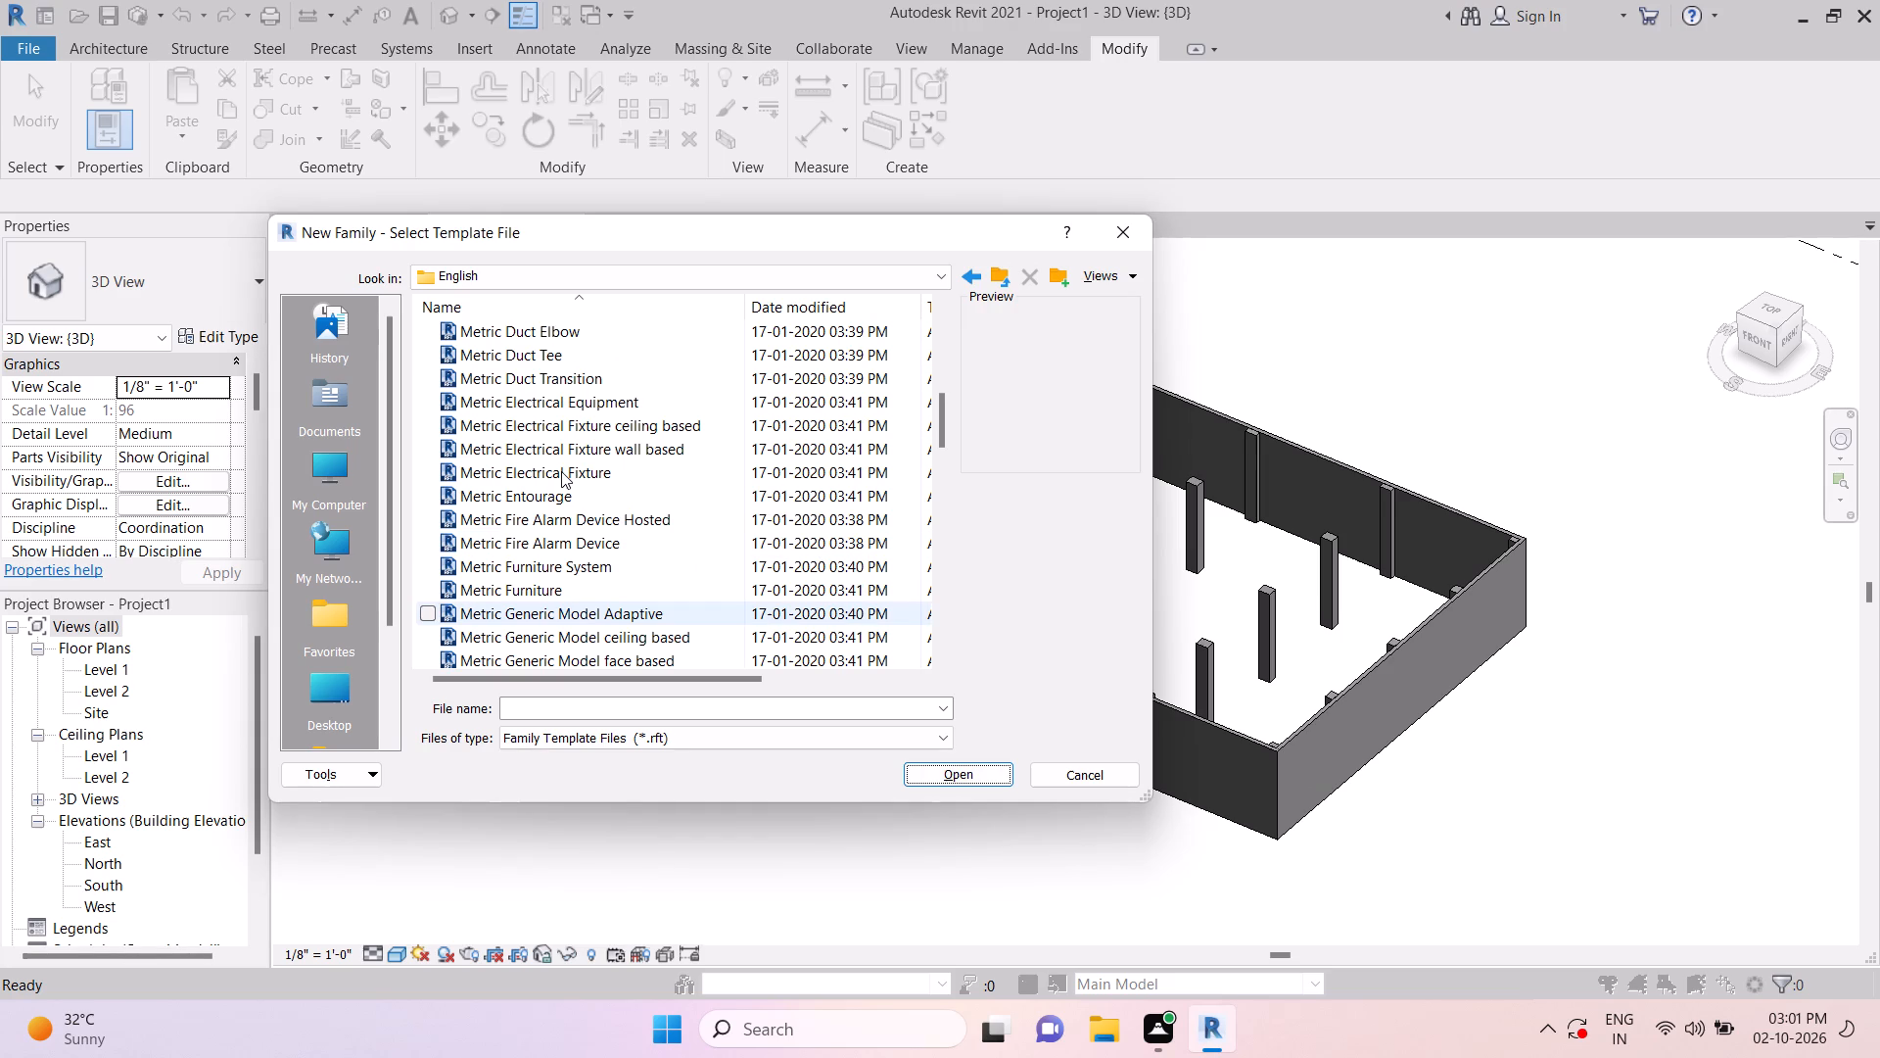
scroll(560, 470, "up", 2)
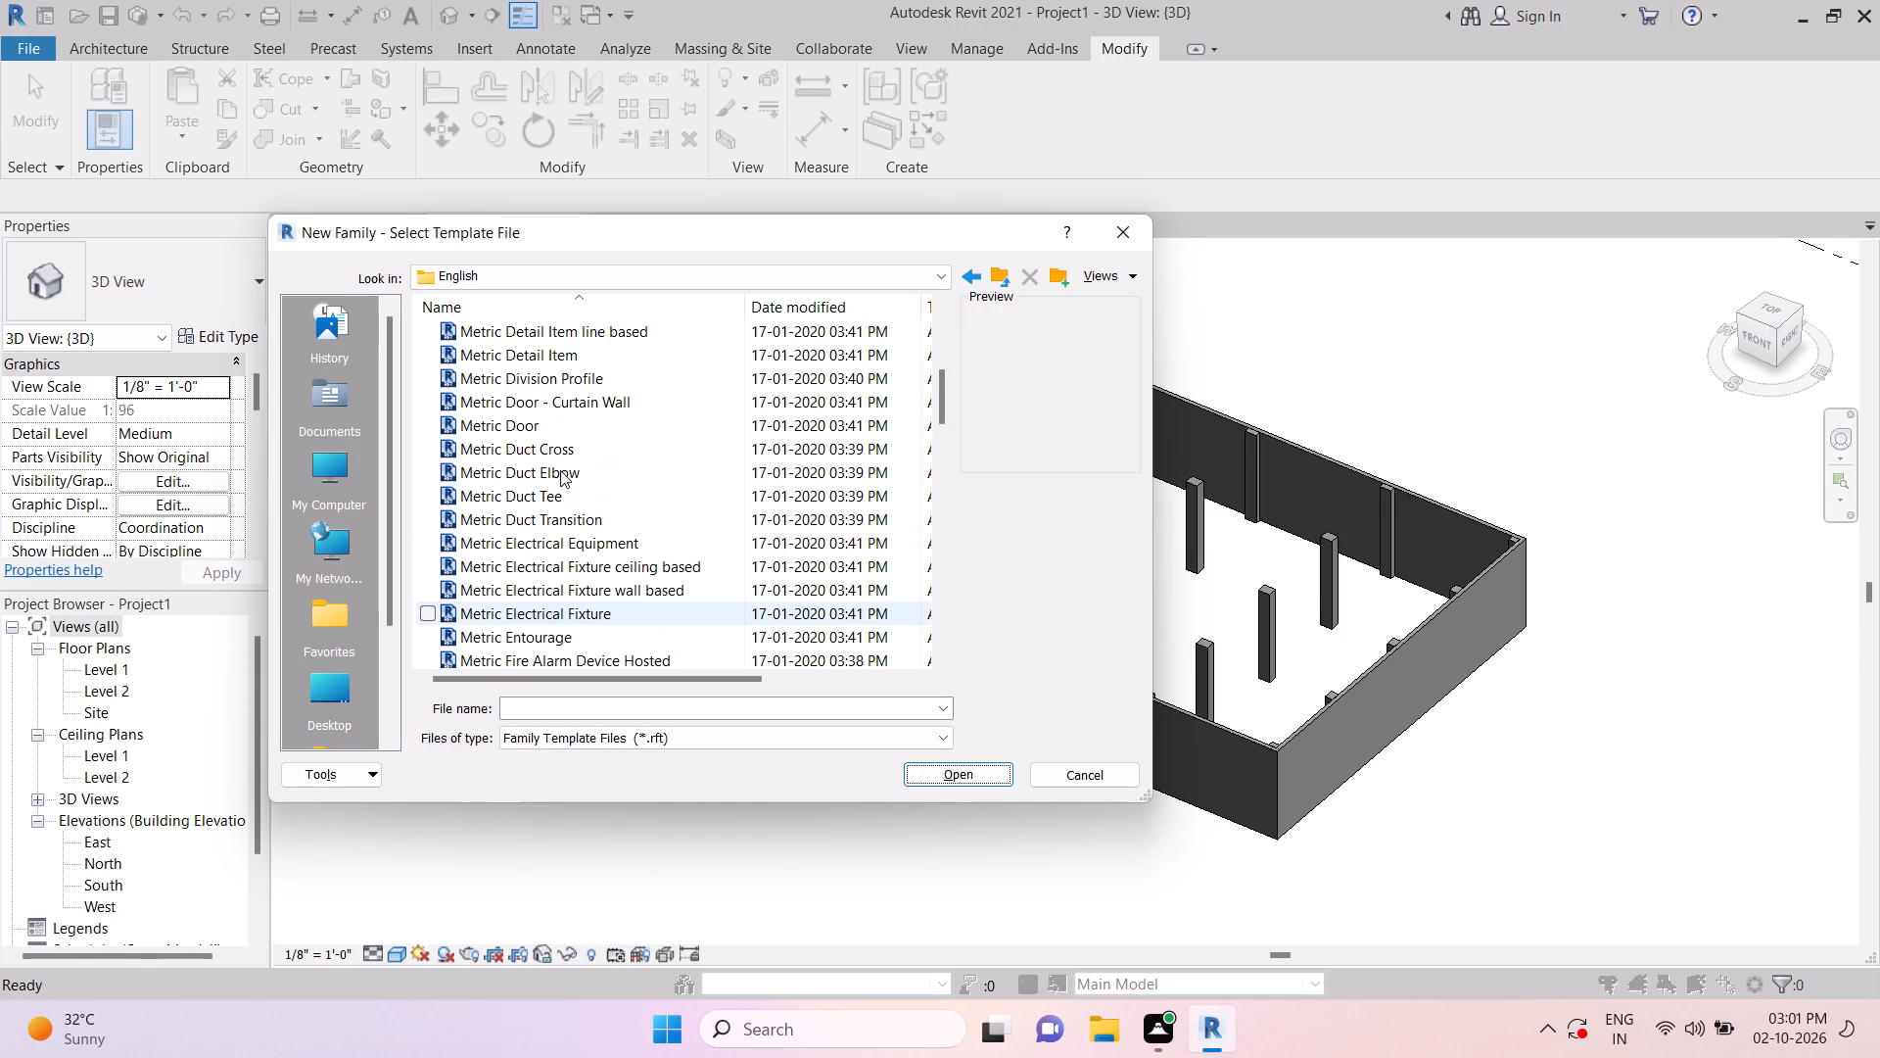
scroll(559, 468, "up", 1)
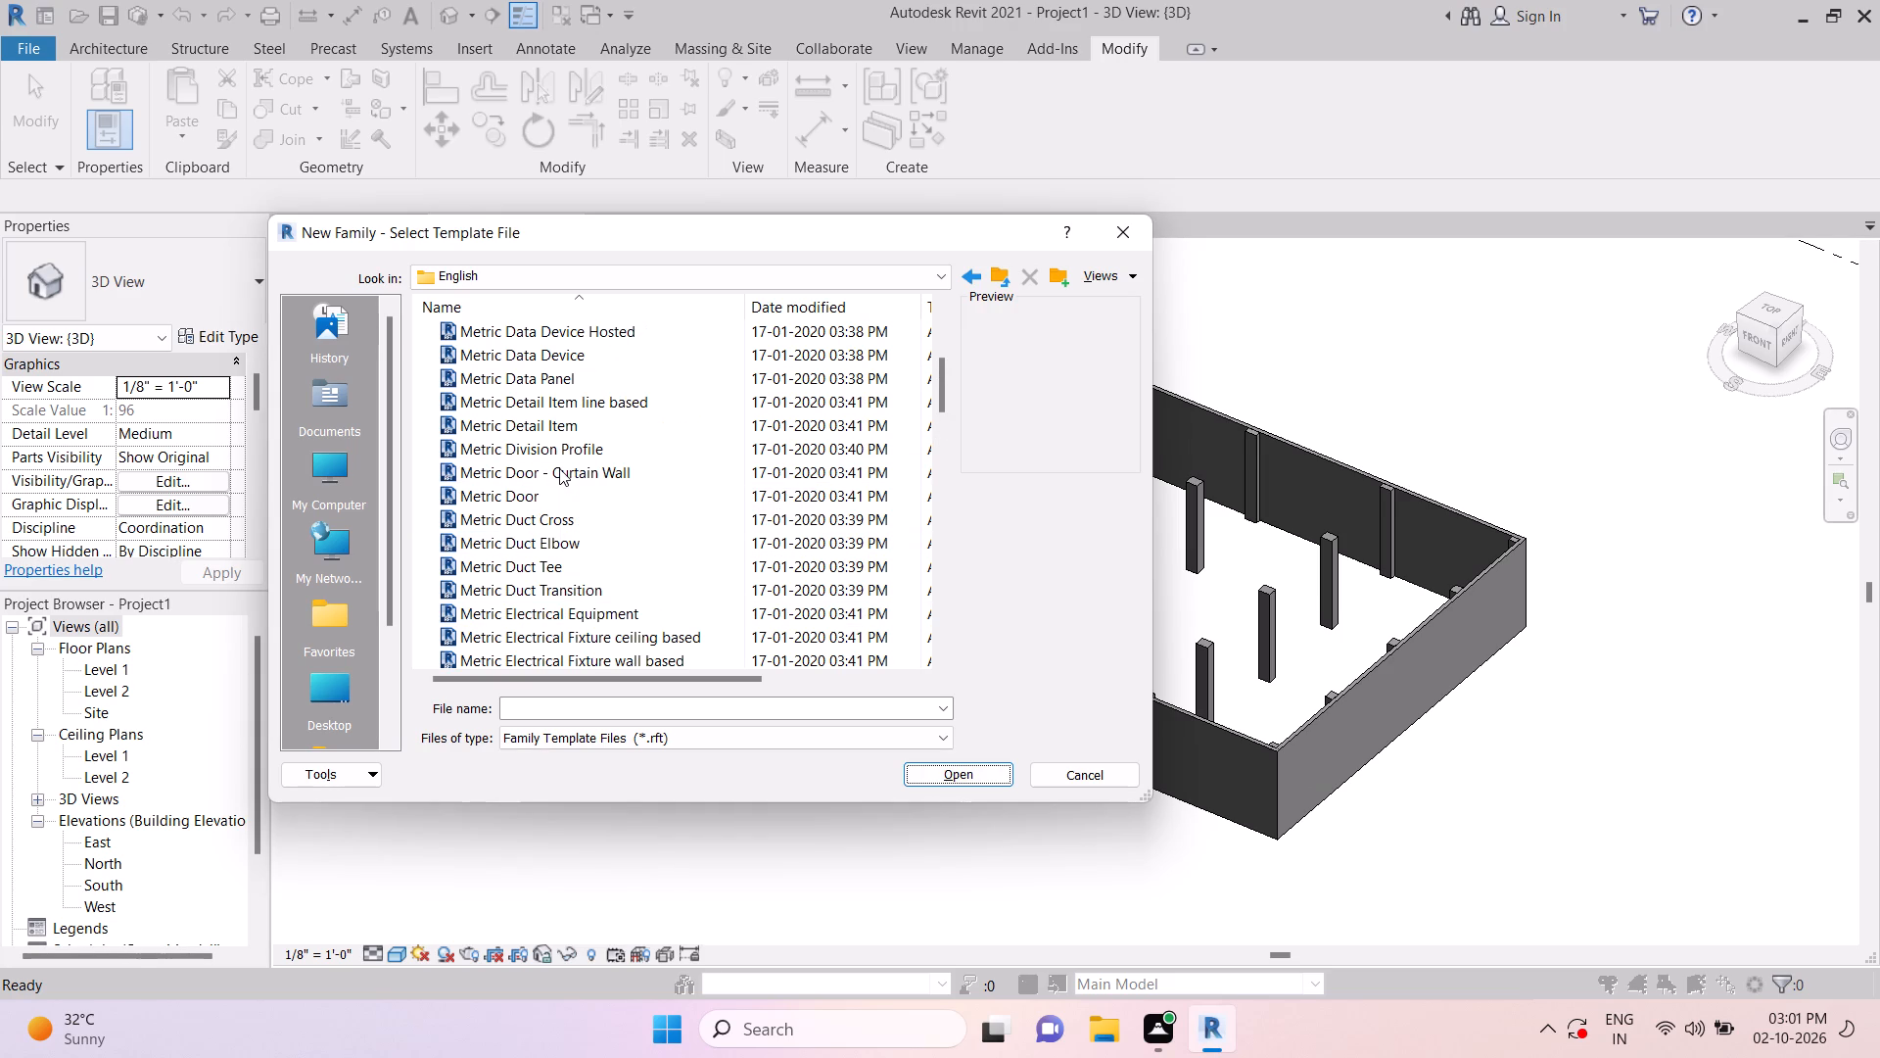
scroll(541, 403, "up", 2)
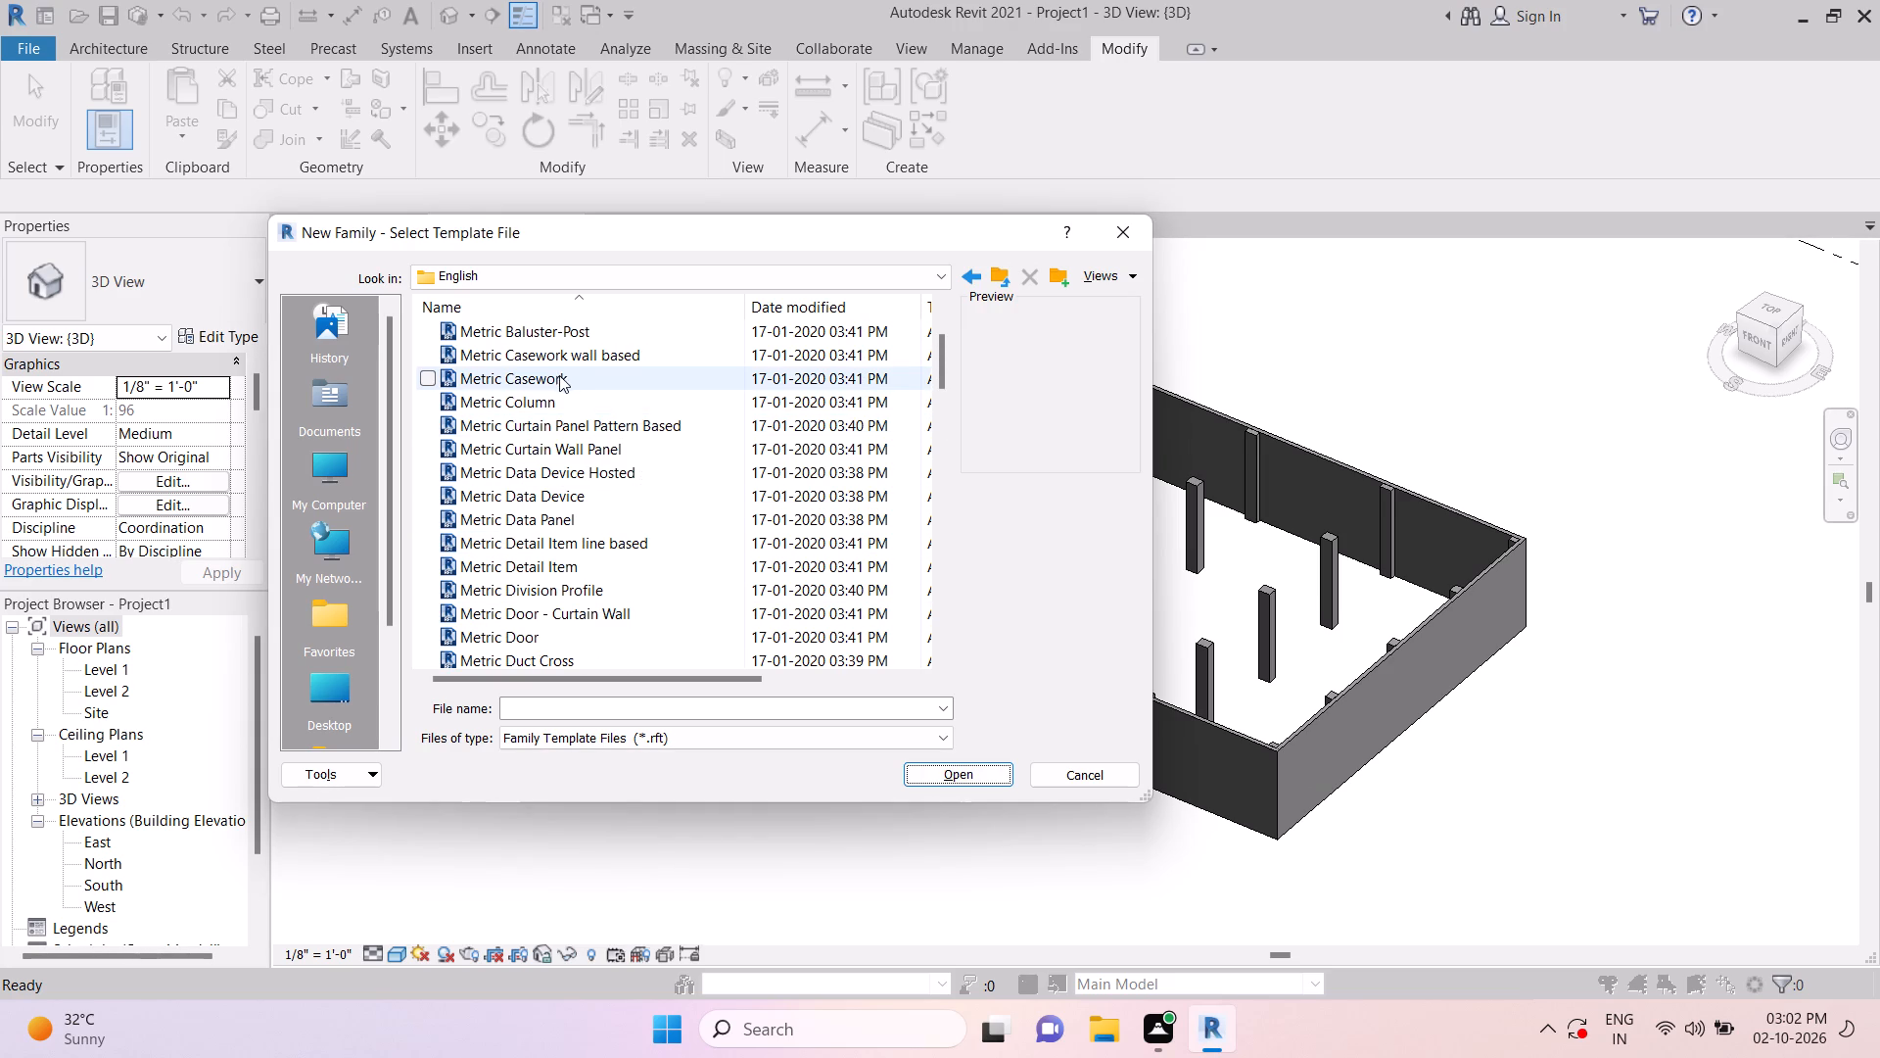
Preview the Metric Column, Metric Casework and Metric Casework wall based templates in the English folder.
left_click(501, 355)
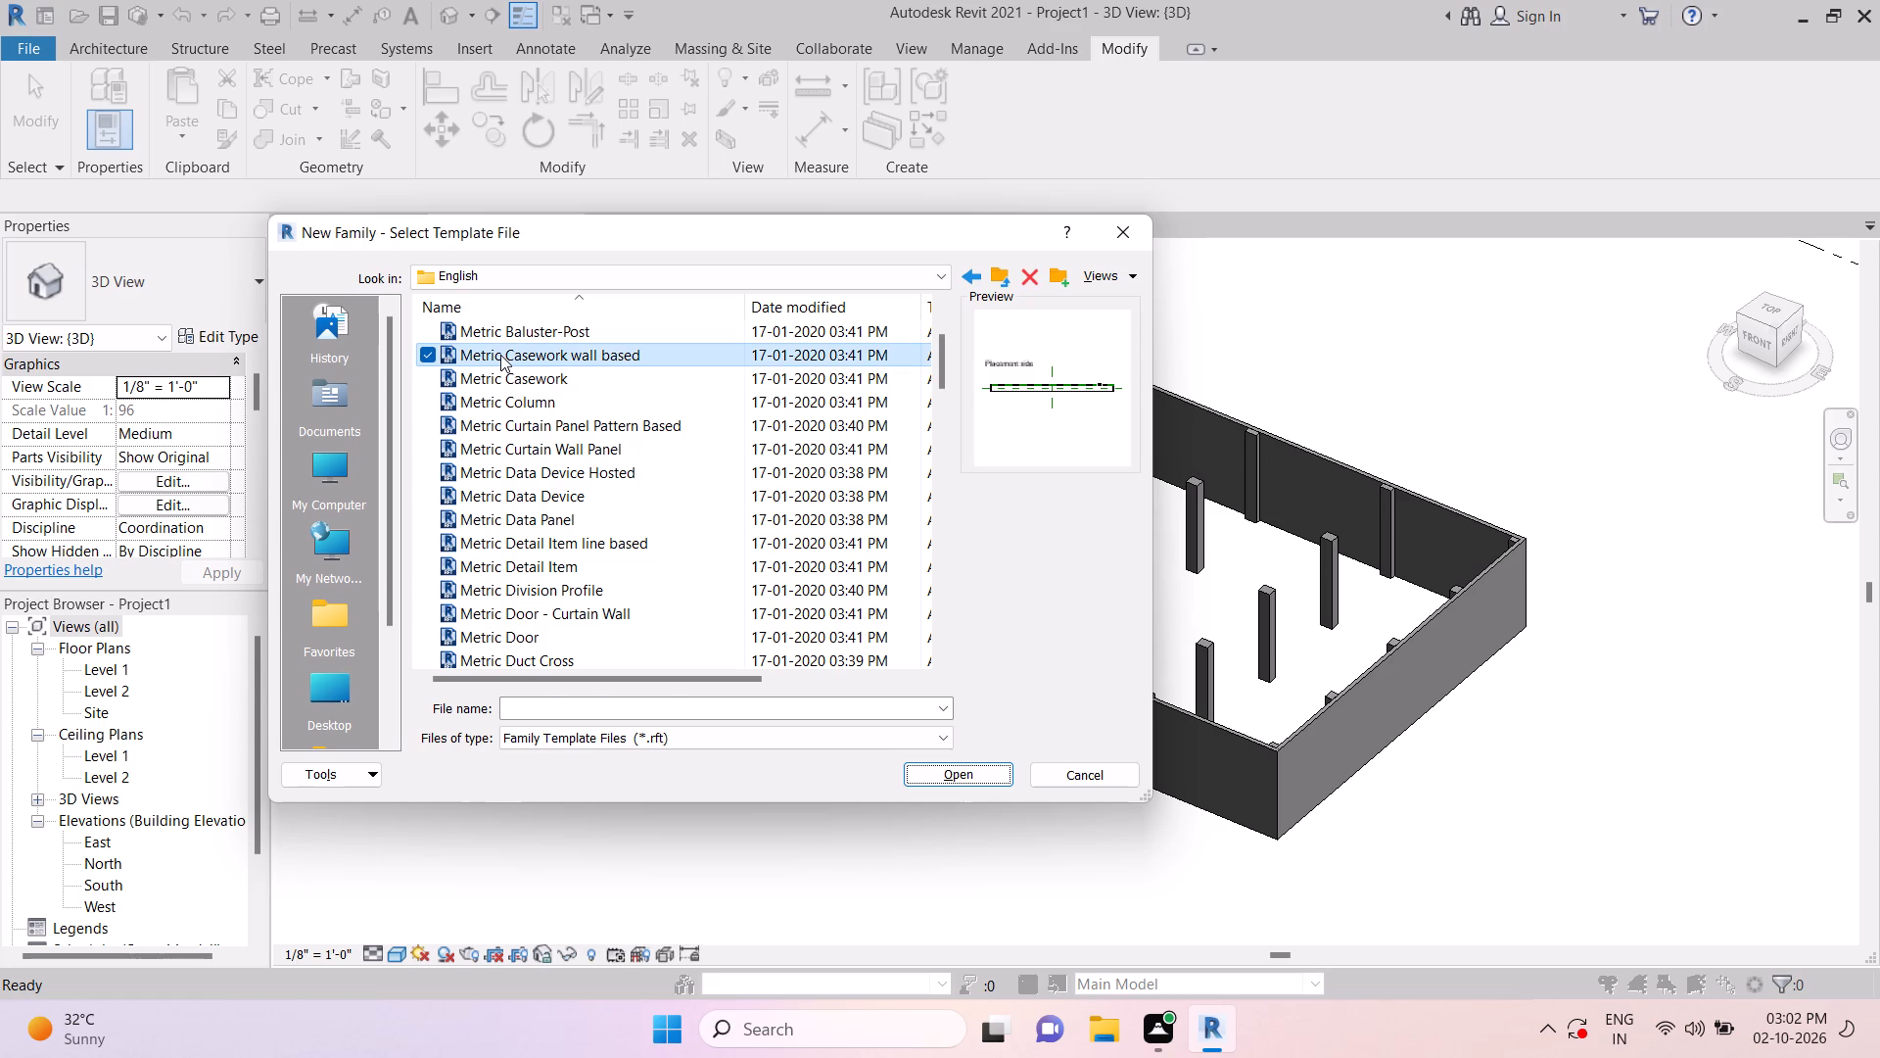
left_click(497, 380)
left_click(502, 403)
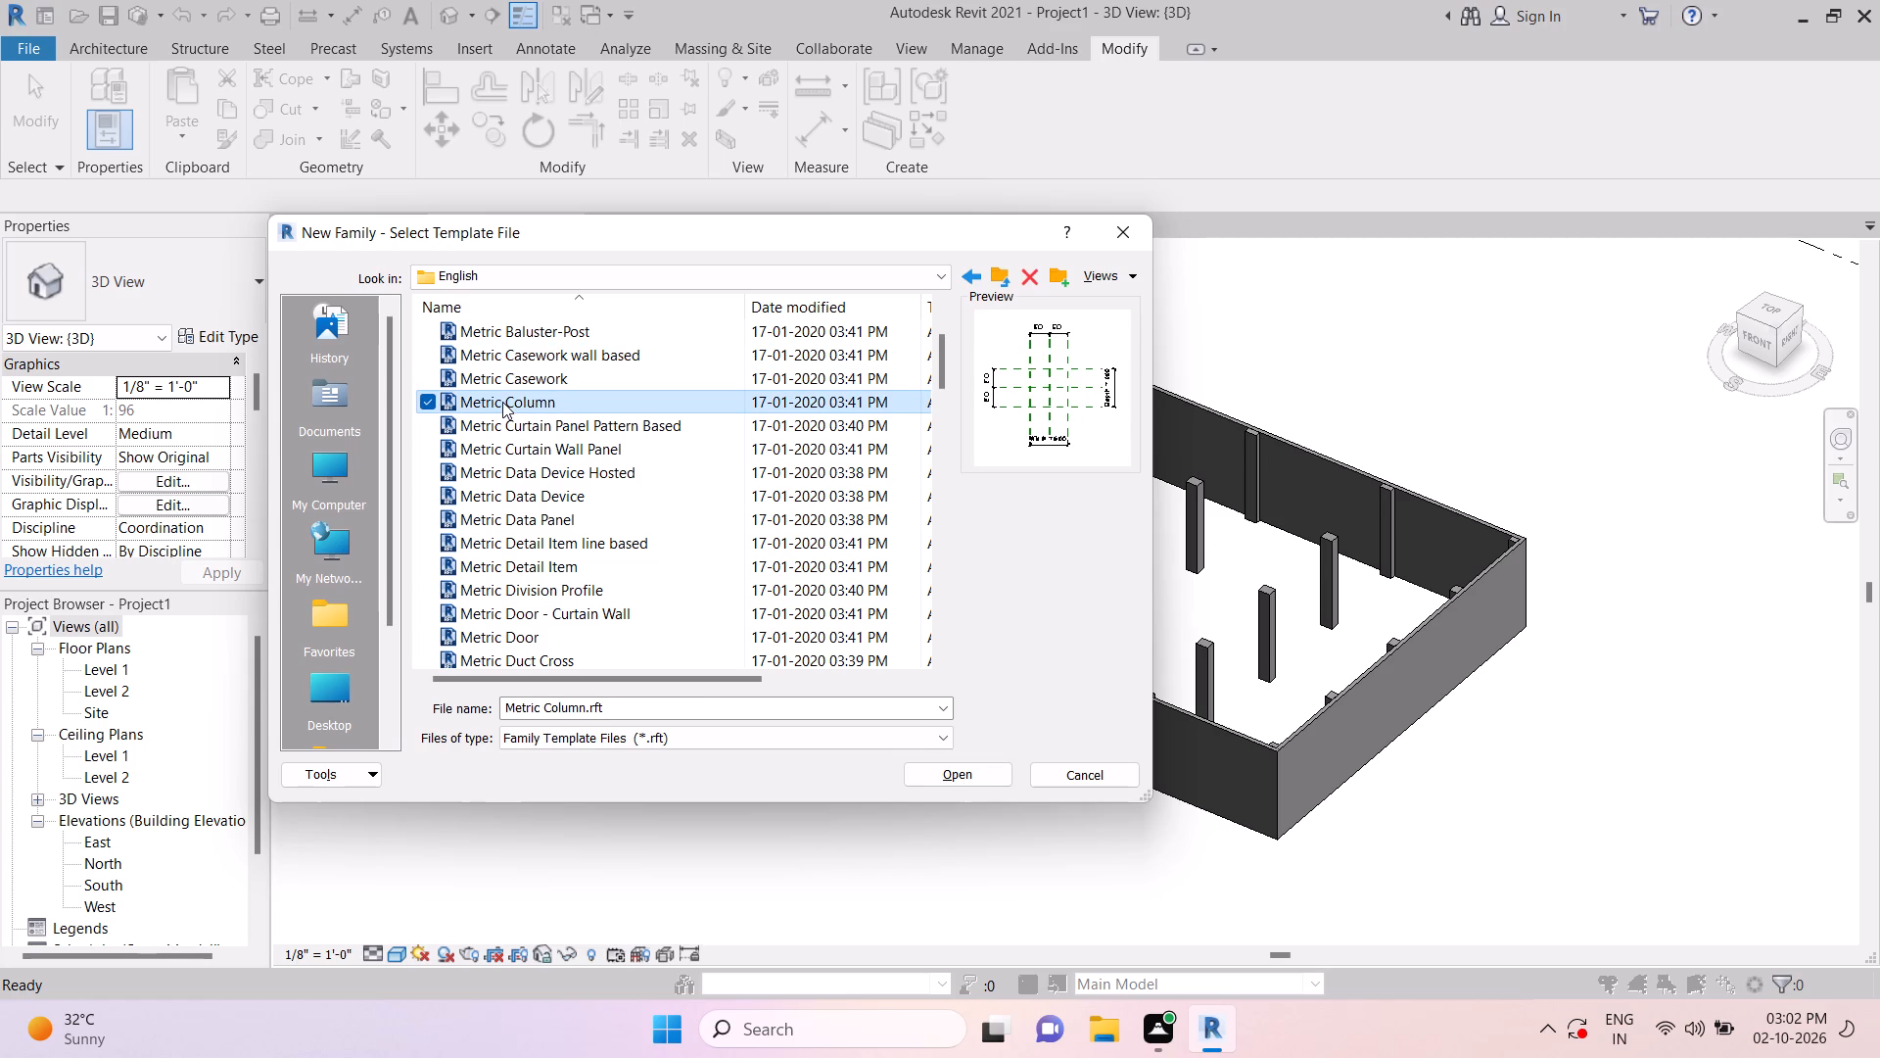
scroll(522, 371, "up", 3)
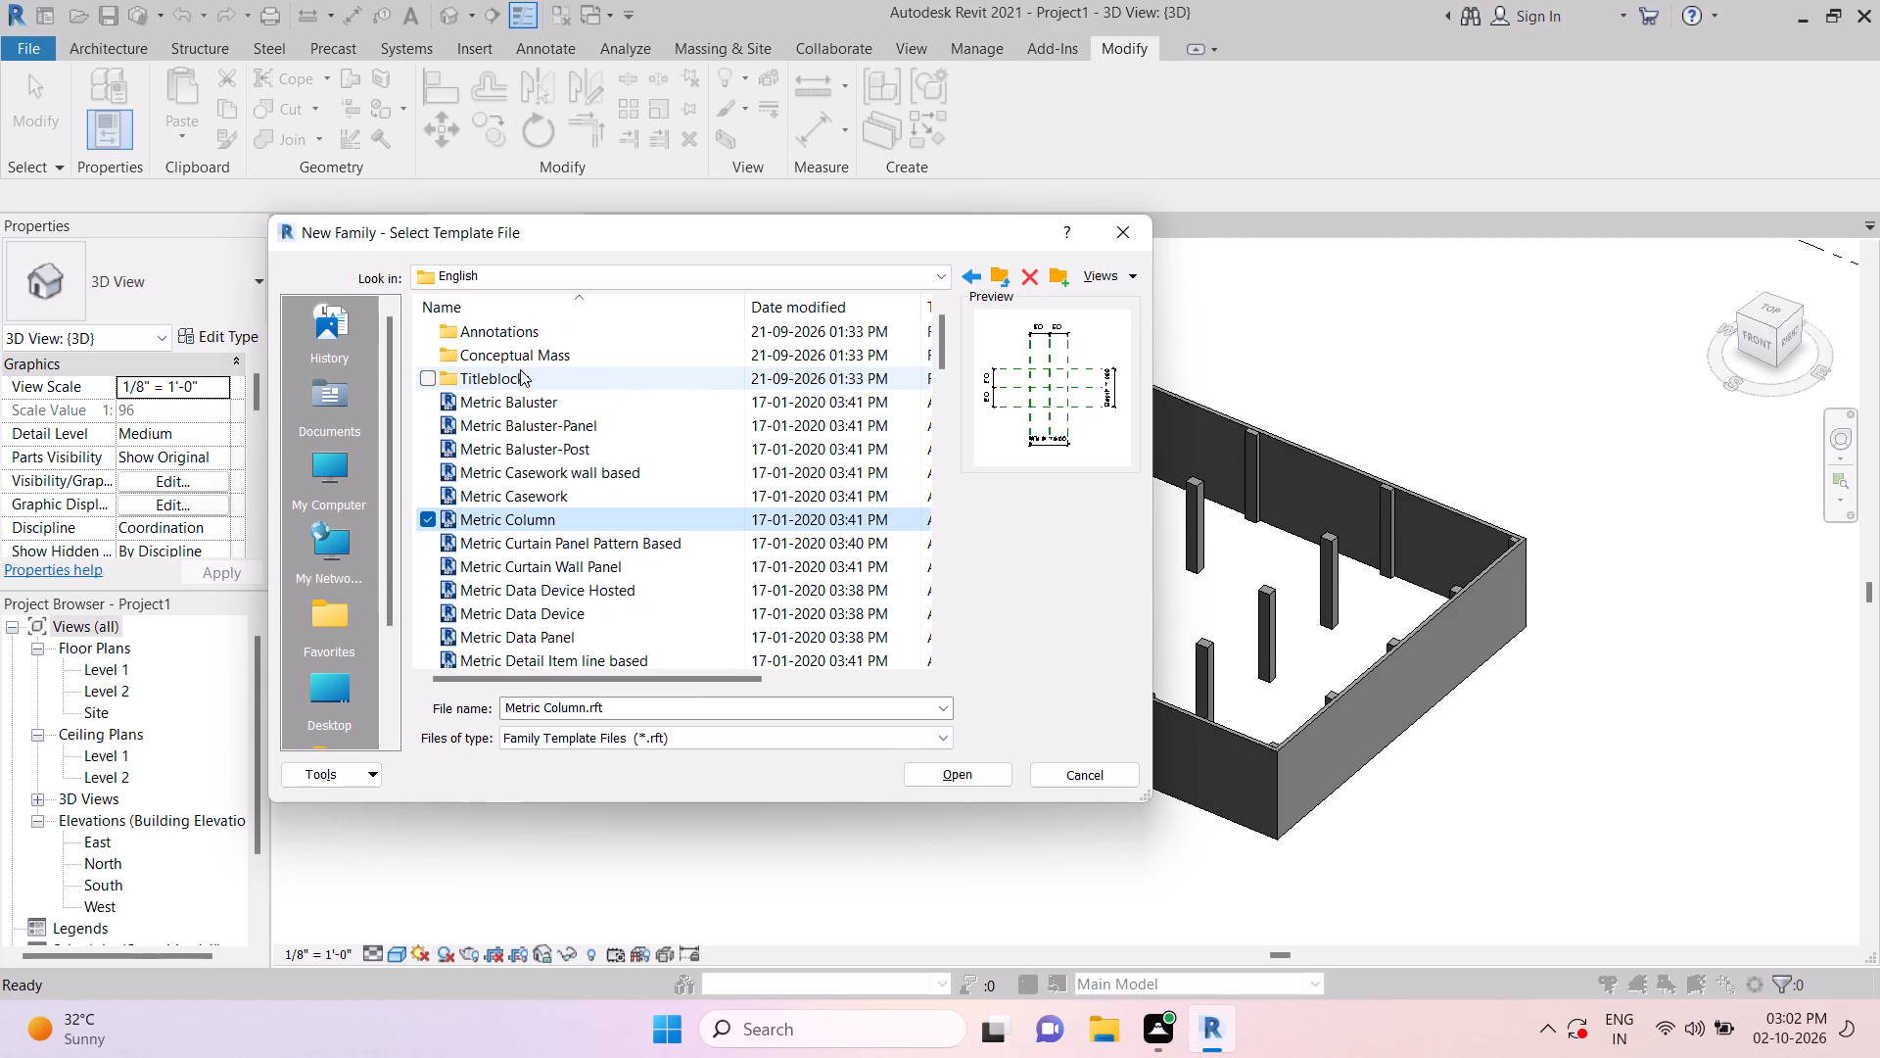
scroll(562, 484, "down", 1)
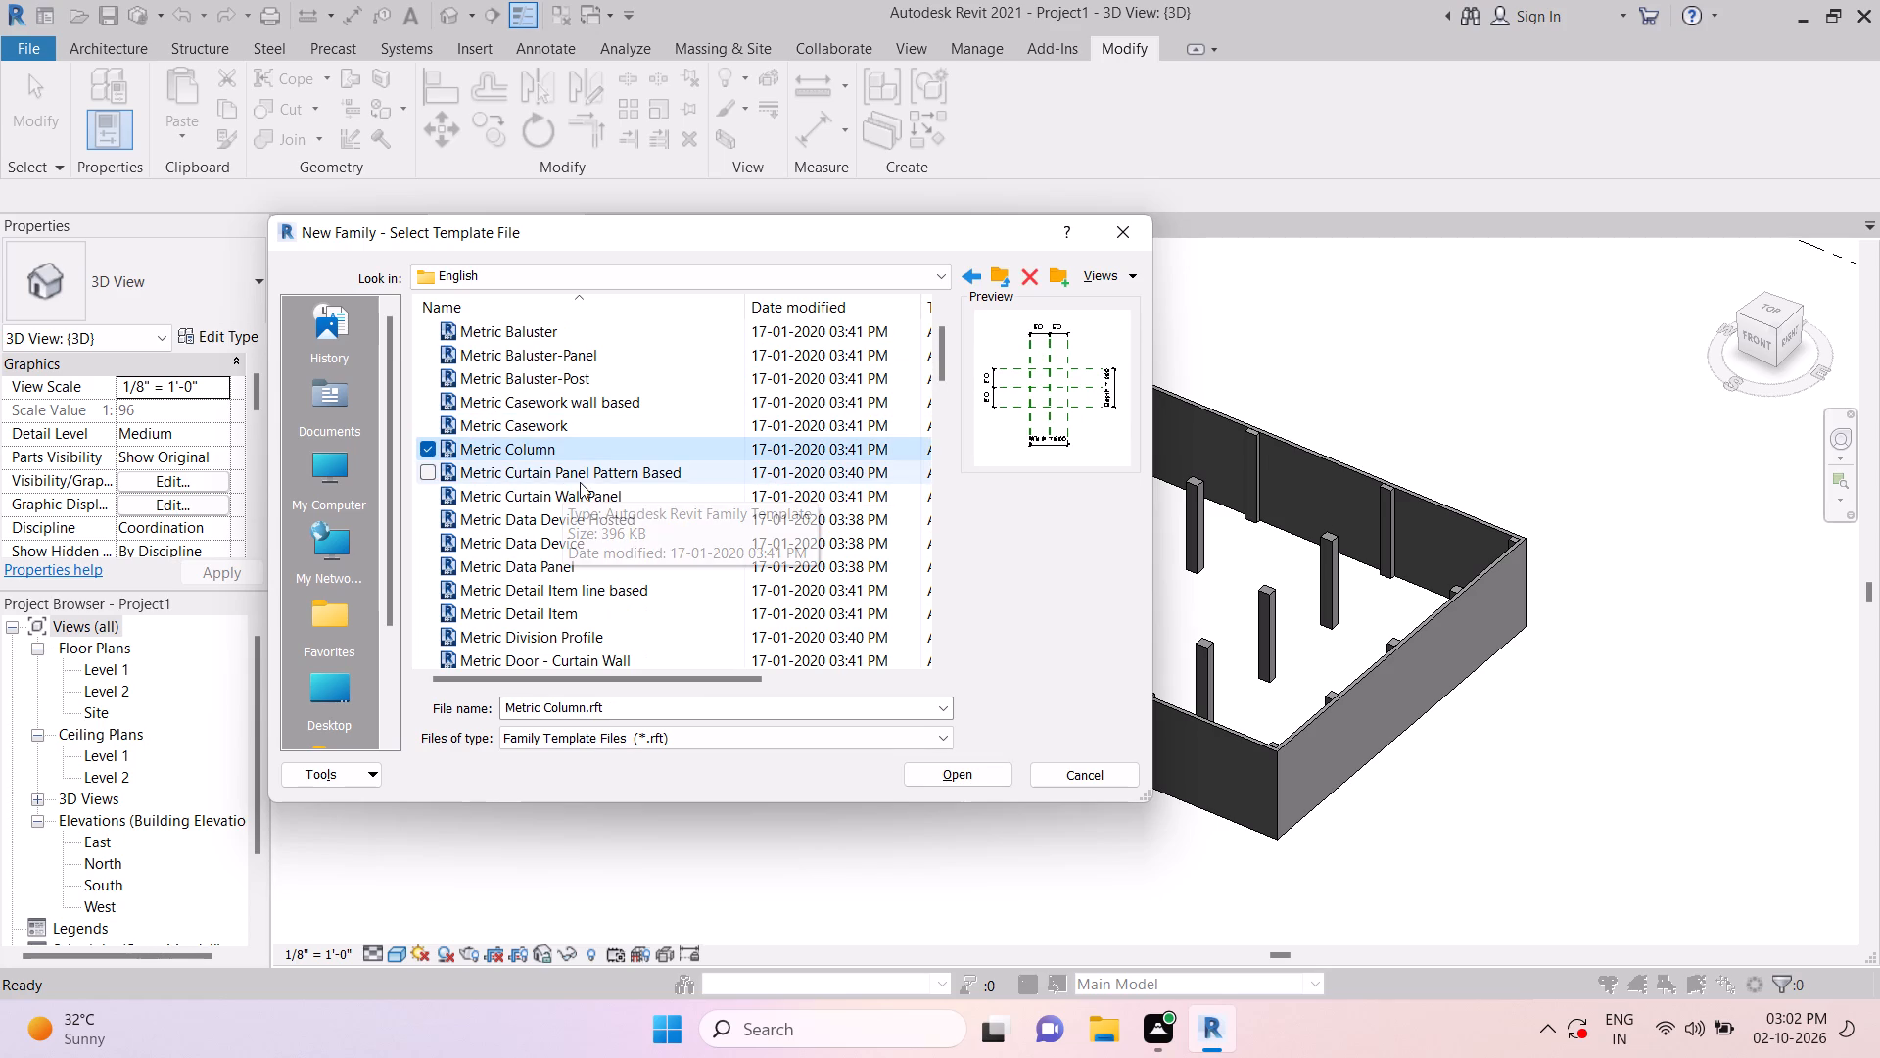
left_click(566, 455)
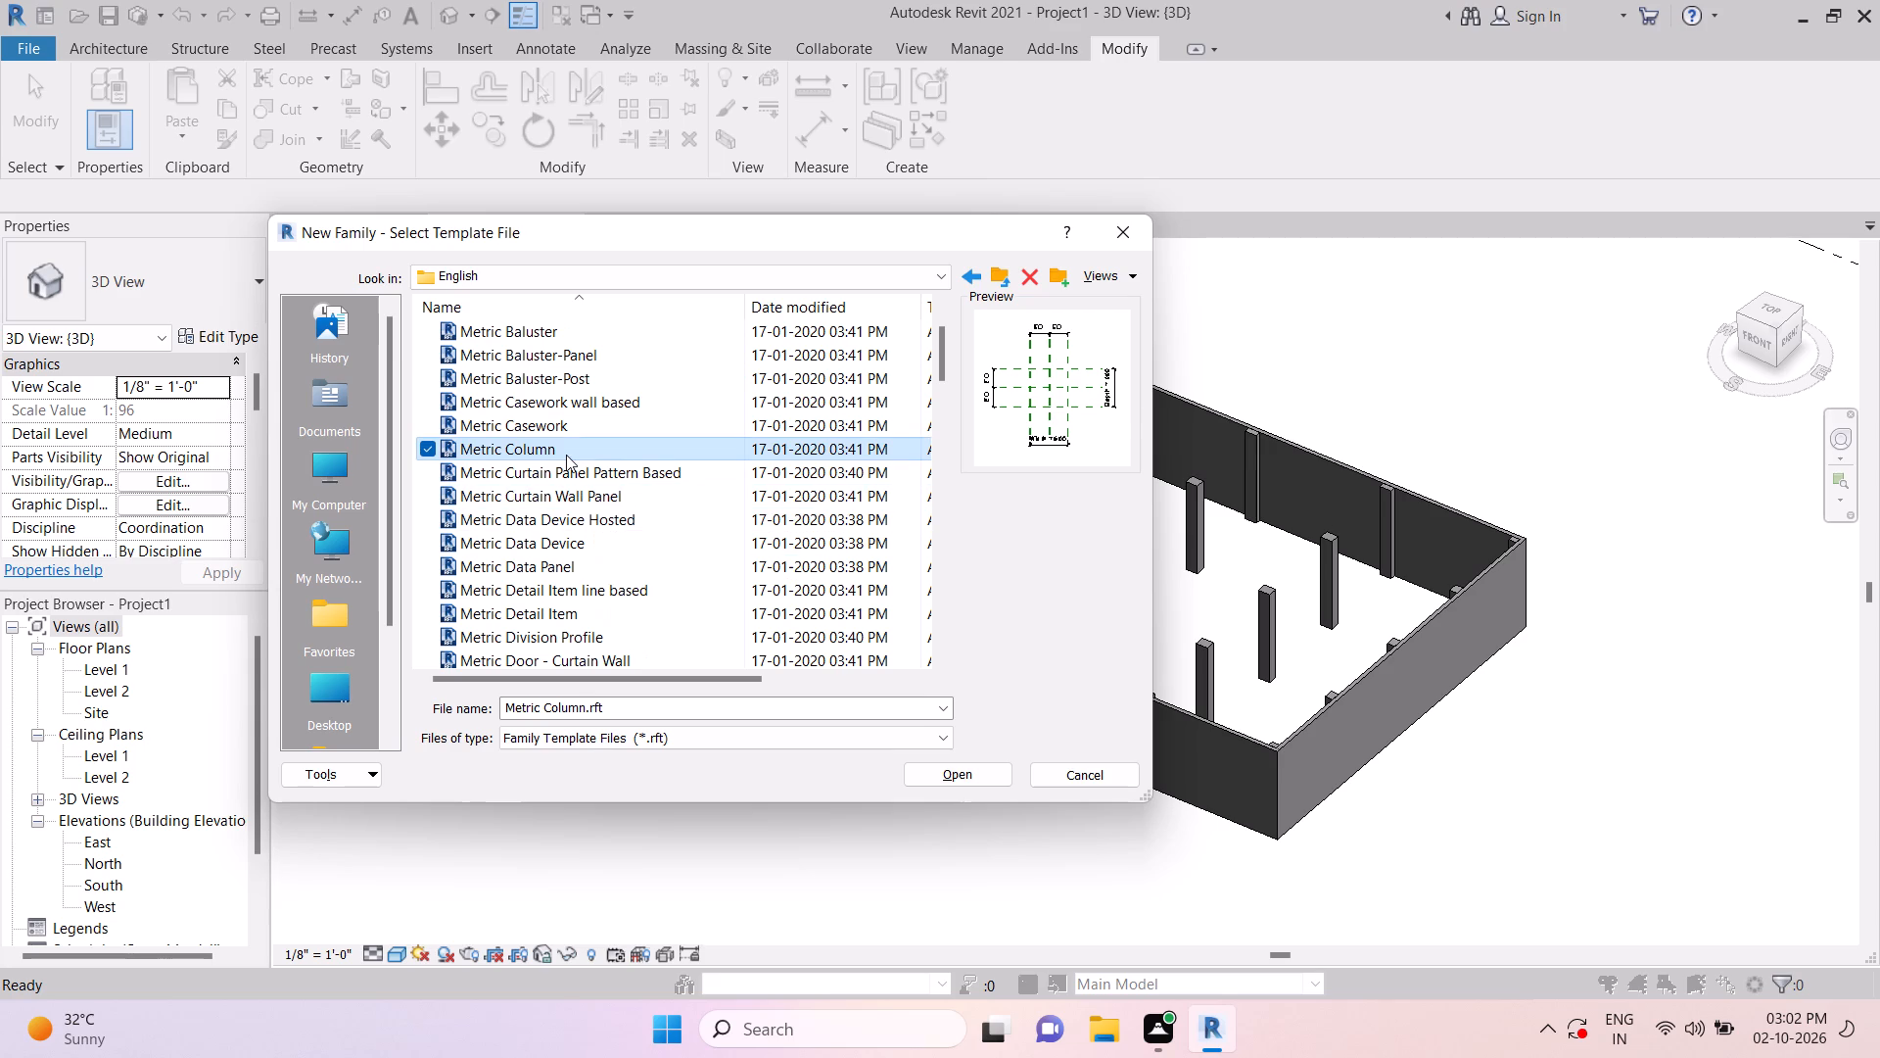
left_click(577, 430)
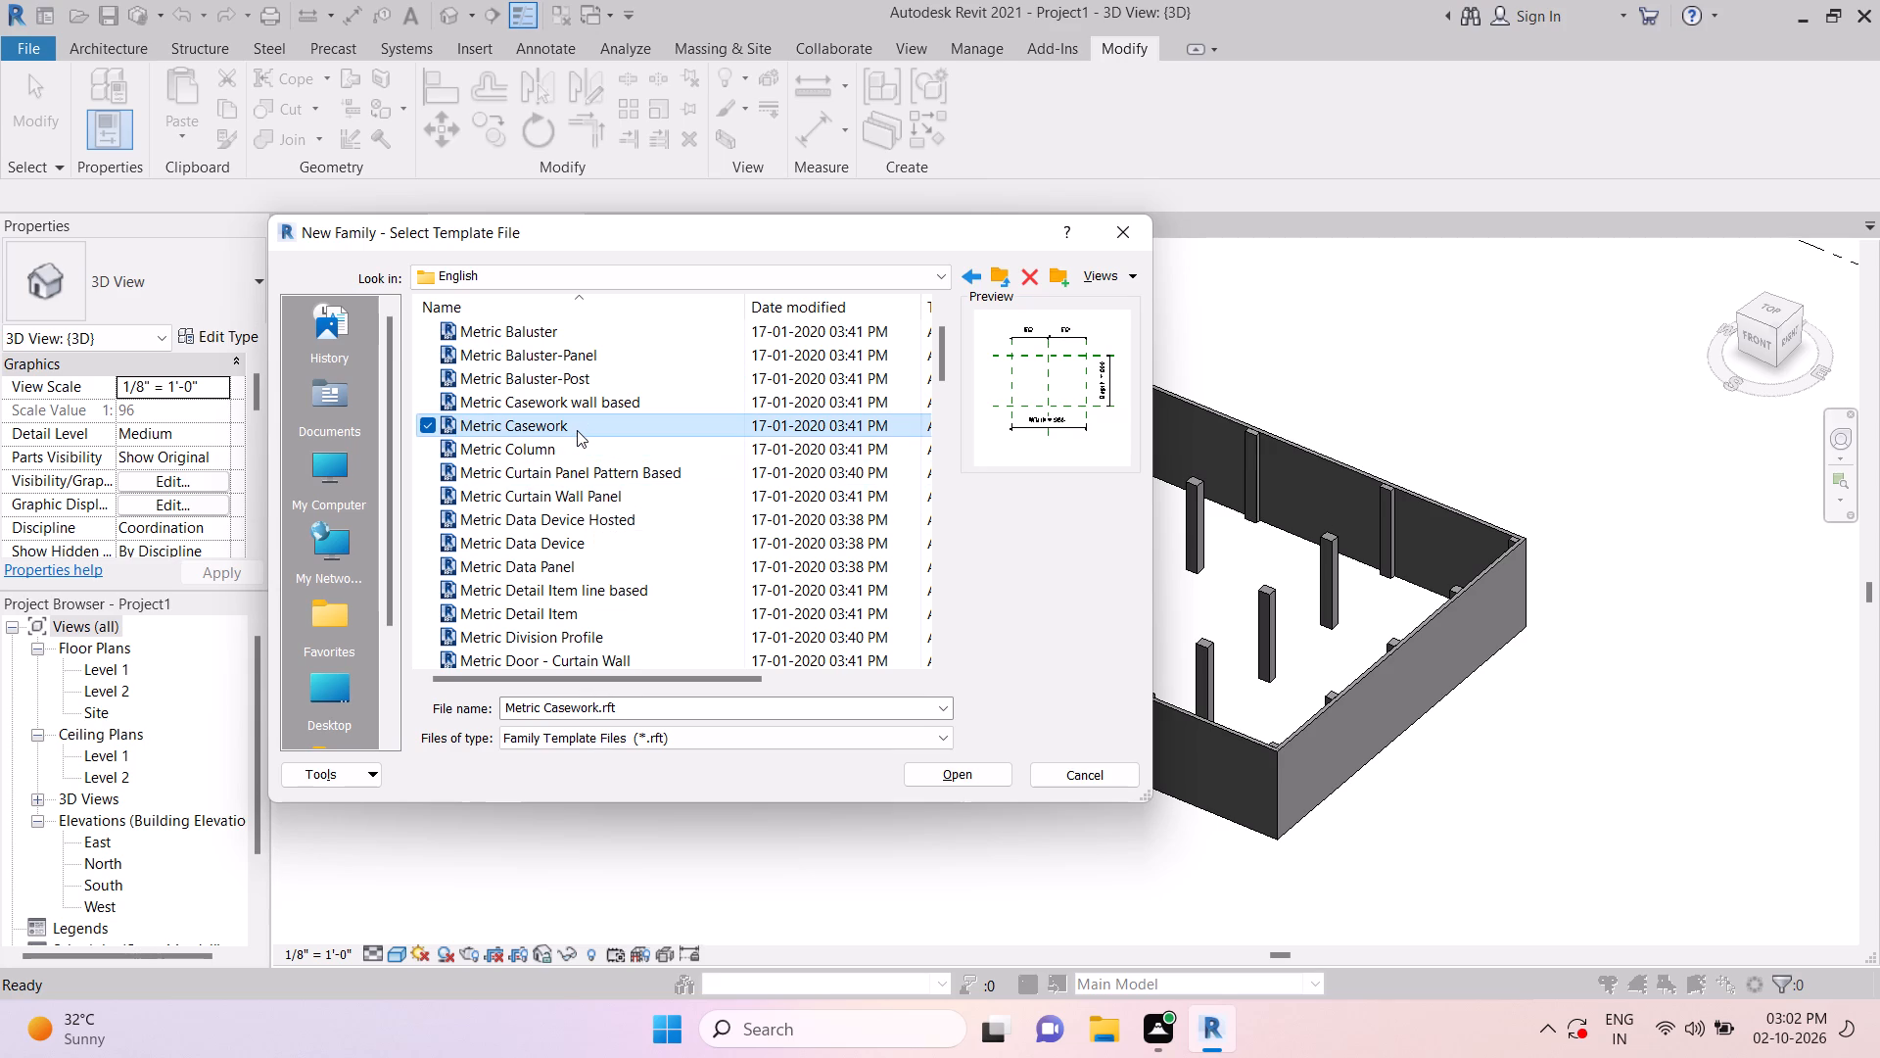
left_click(570, 402)
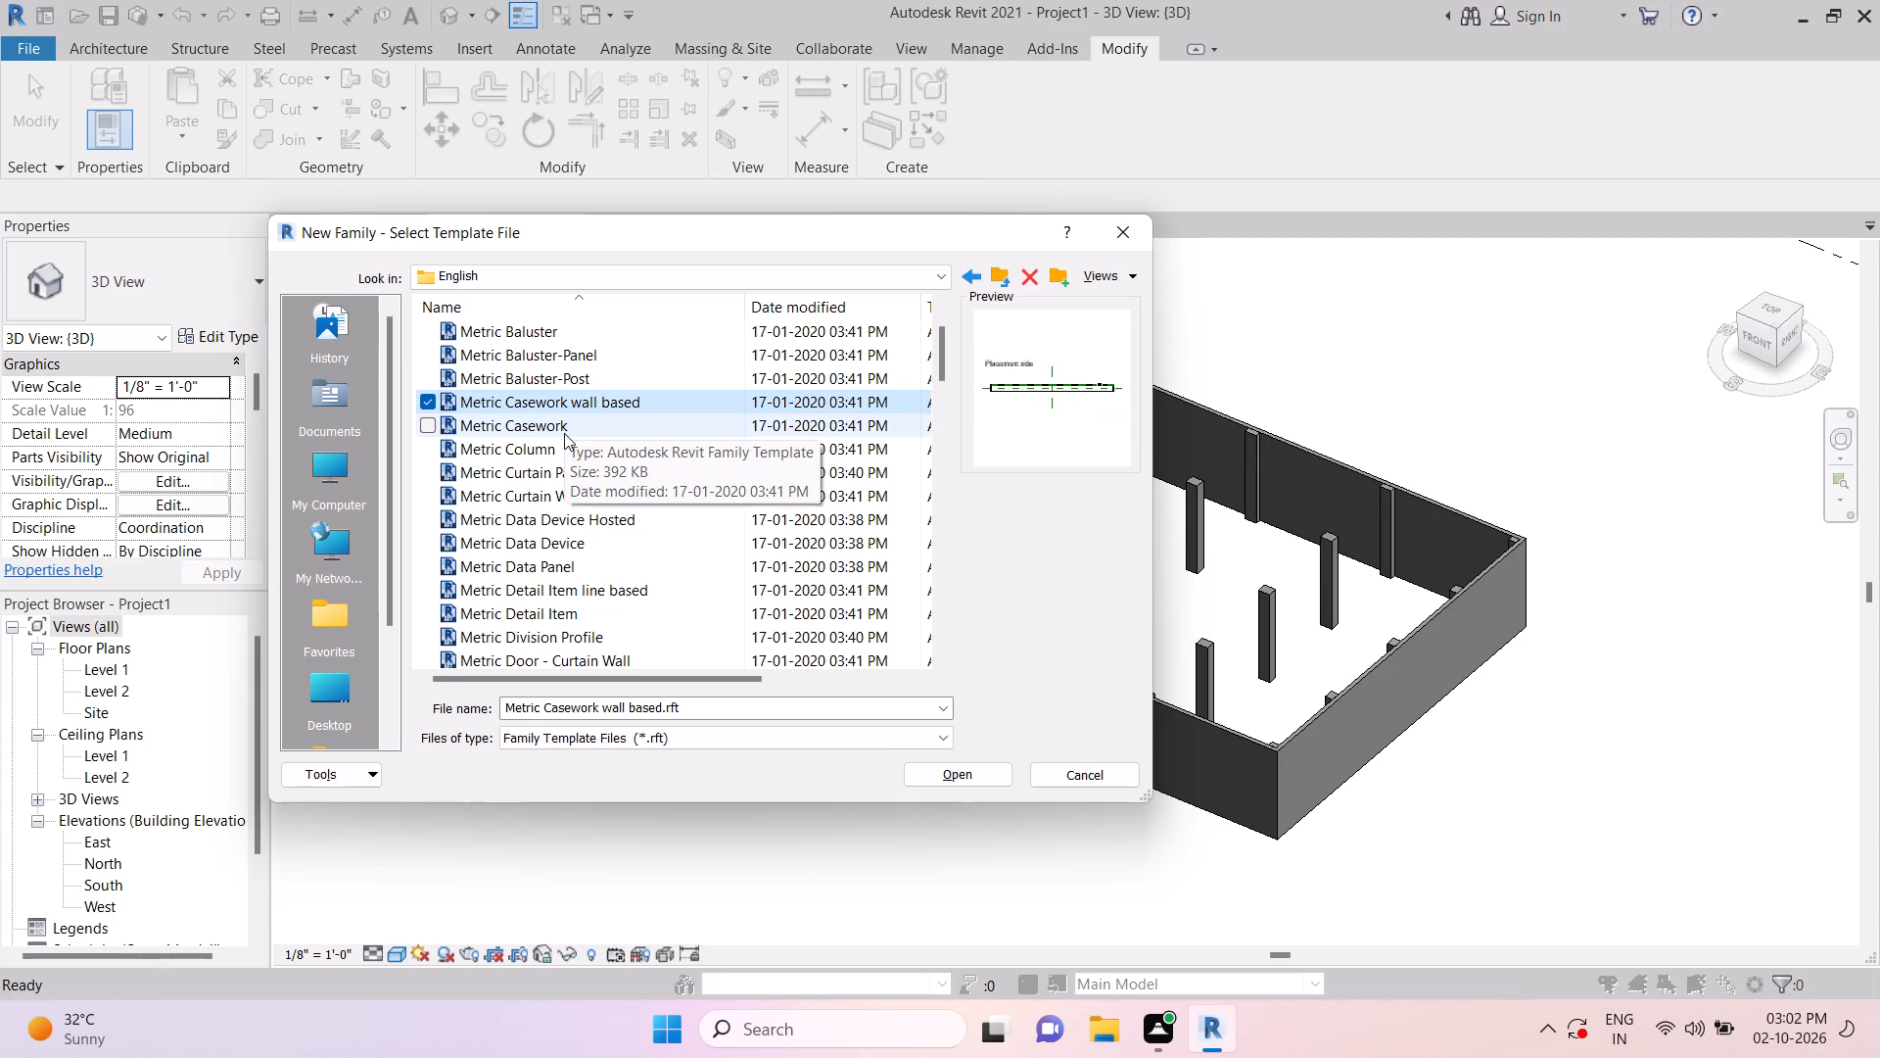
Look through the Annotations and Titleblocks template subfolders, previewing the Metric Grid Head template.
scroll(564, 433, "up", 7)
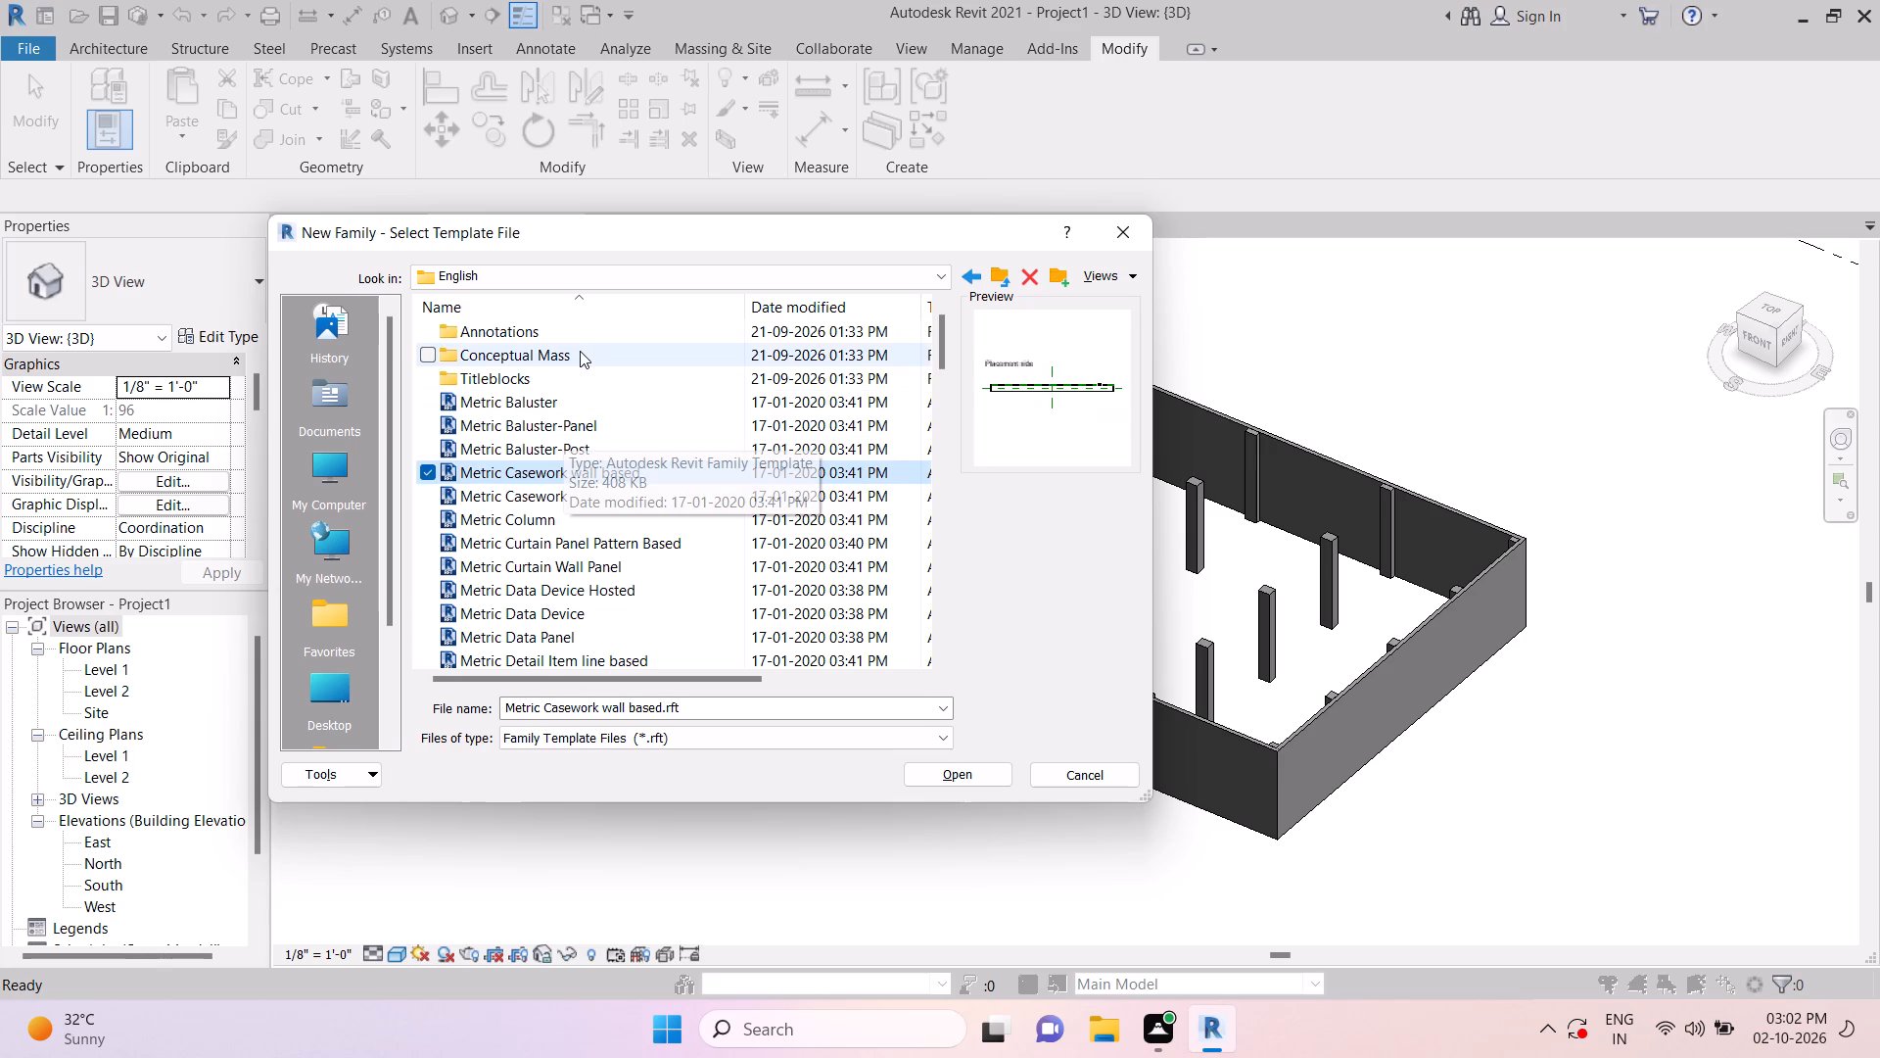
left_click(559, 340)
left_click(559, 340)
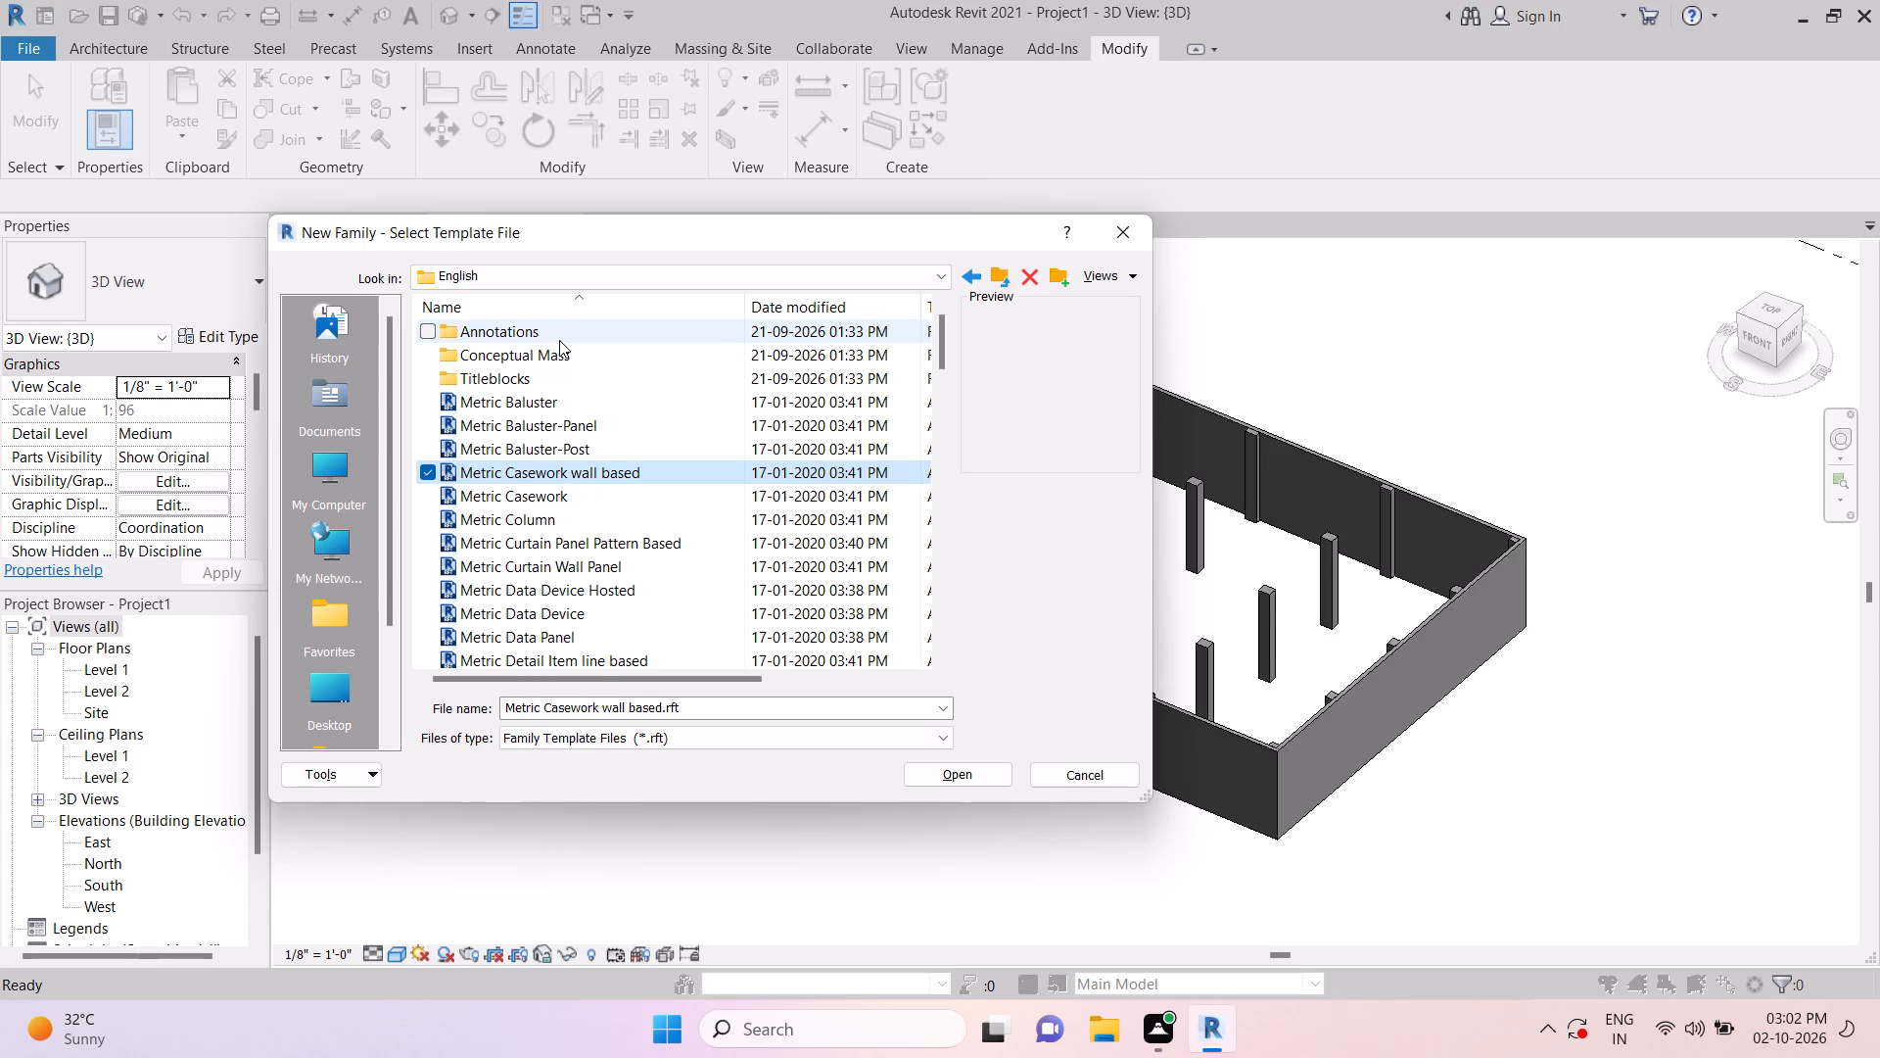
left_click(559, 340)
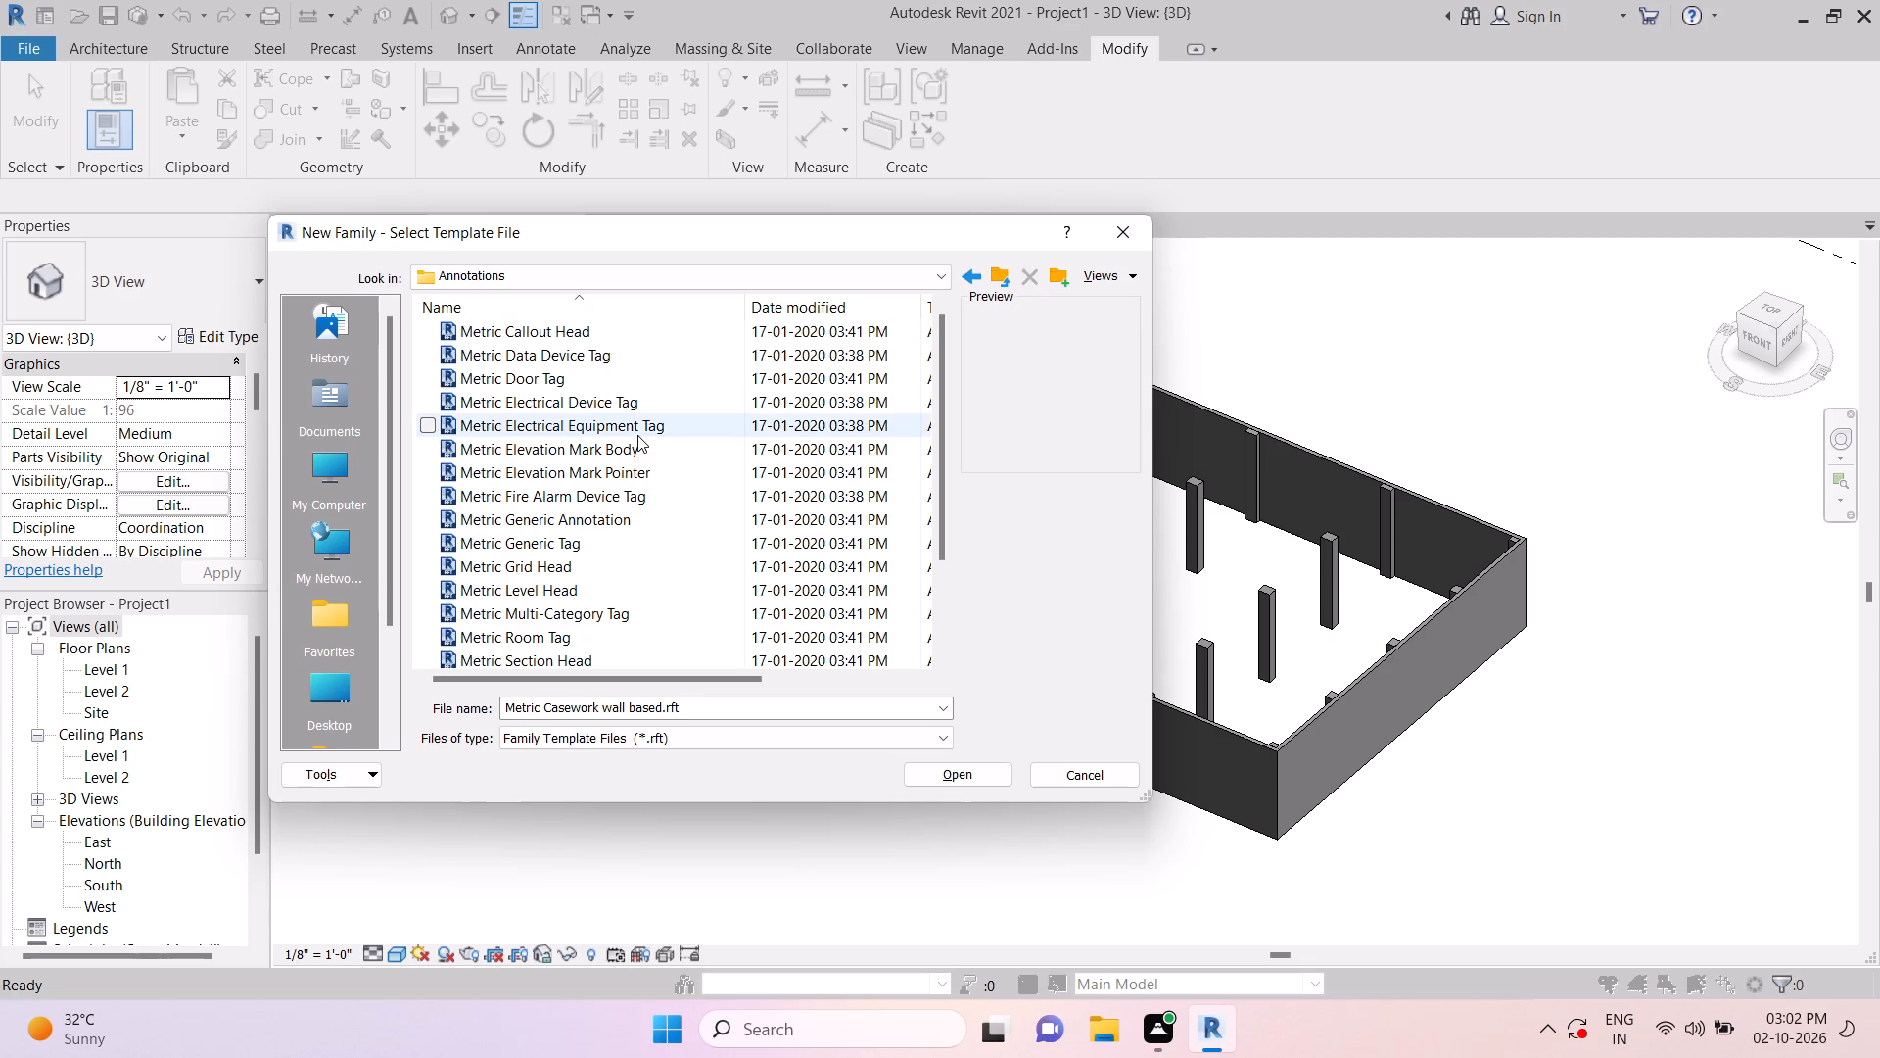
left_click(580, 572)
scroll(580, 572, "down", 2)
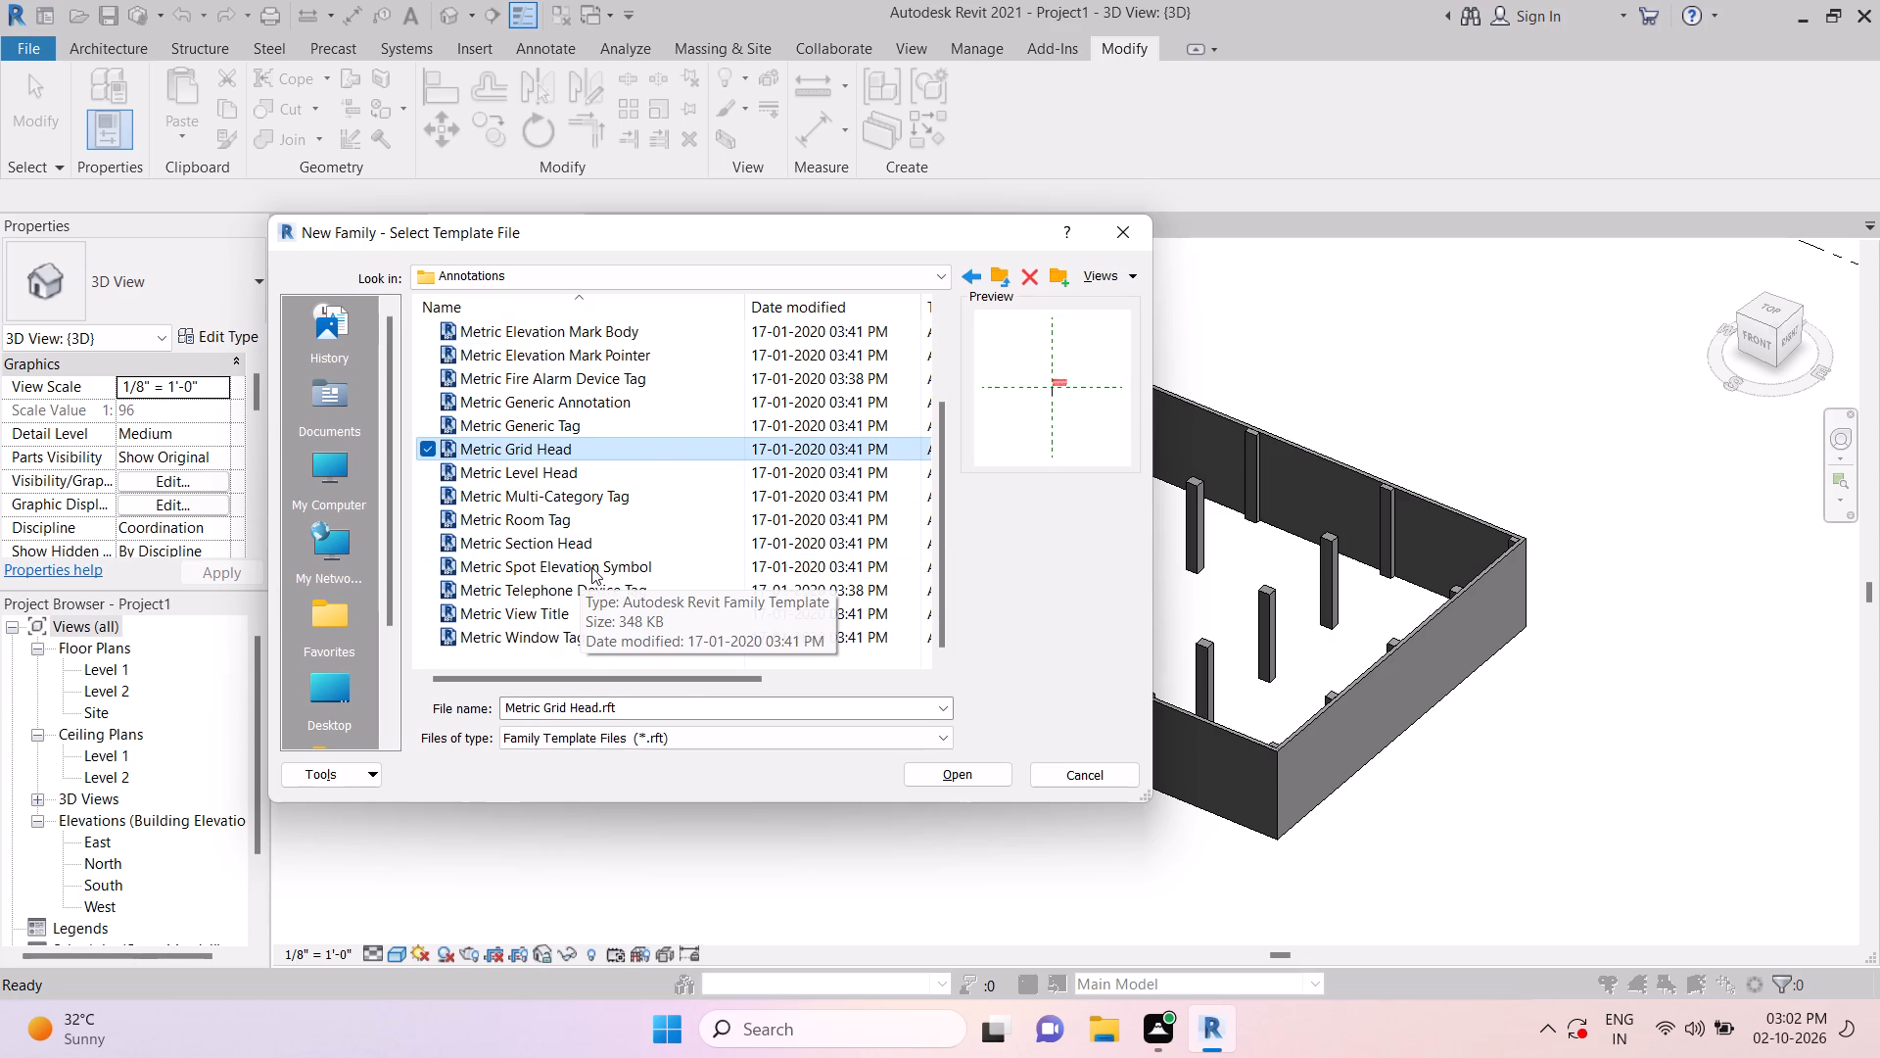
left_click(983, 269)
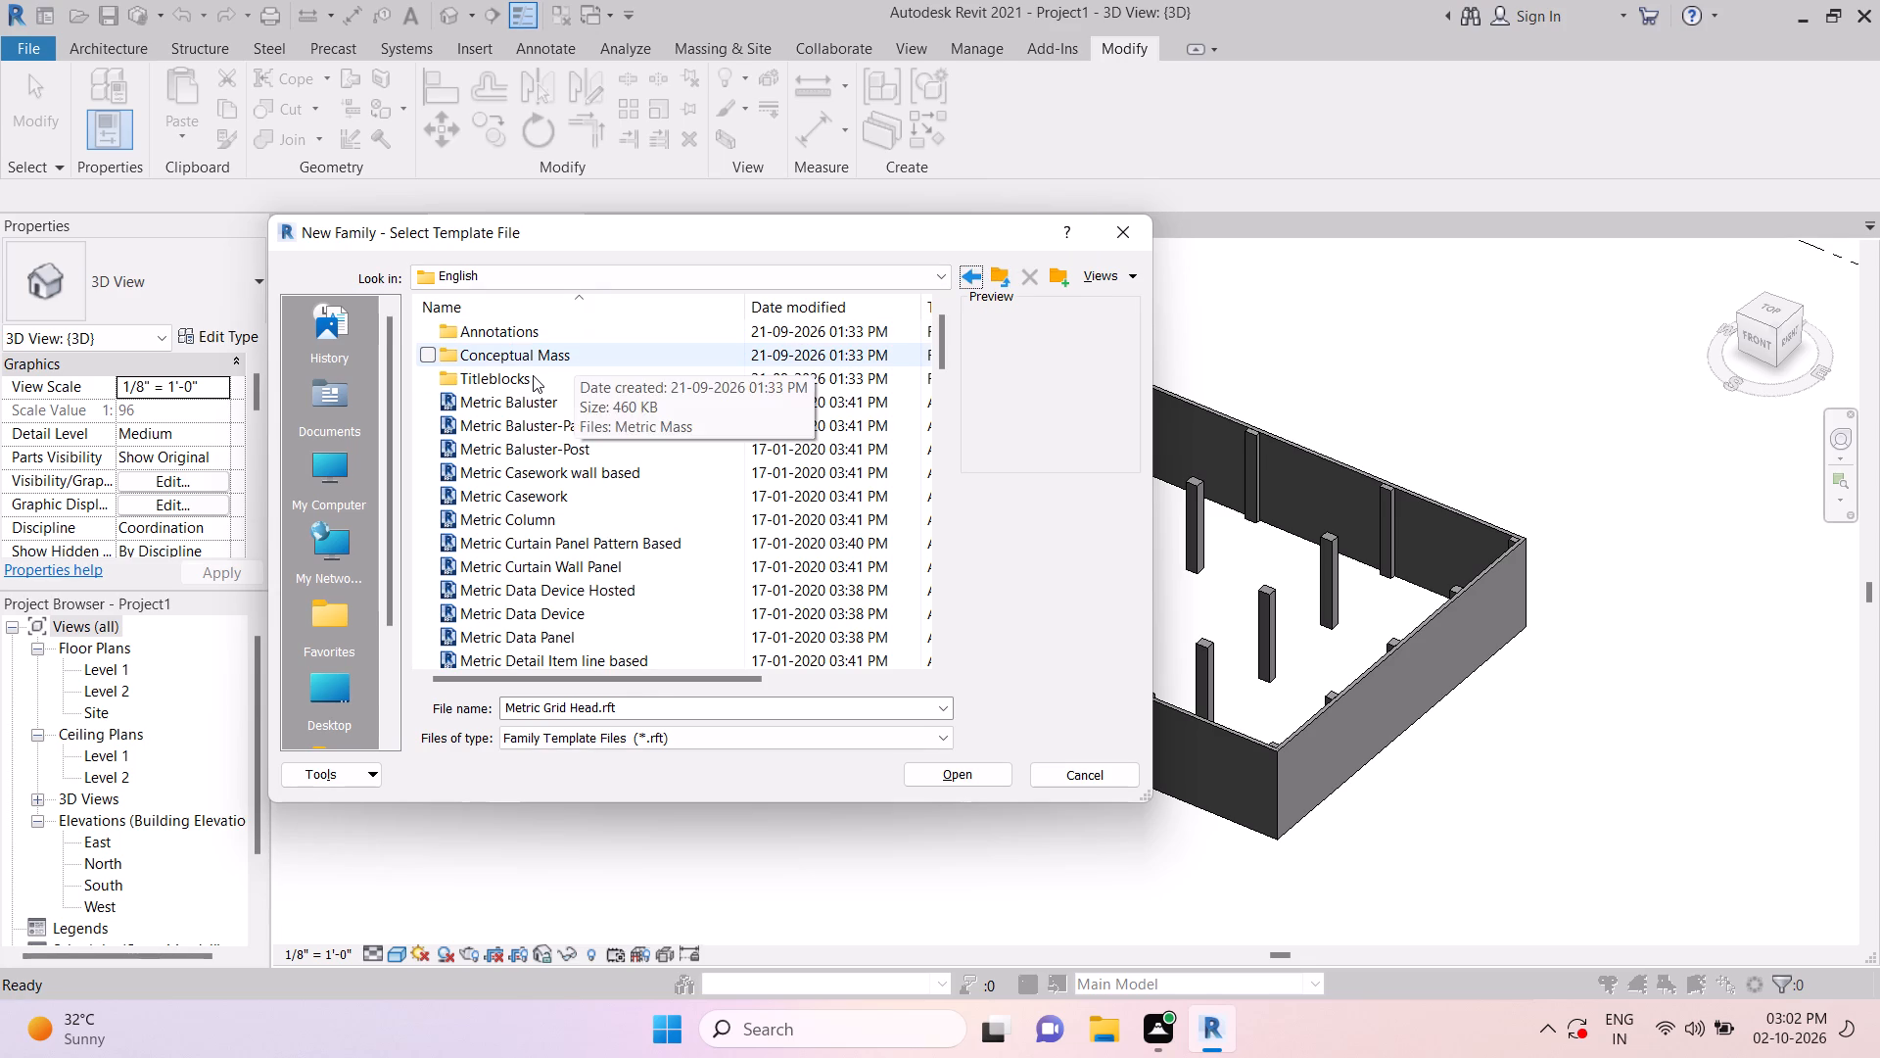
double_click(533, 375)
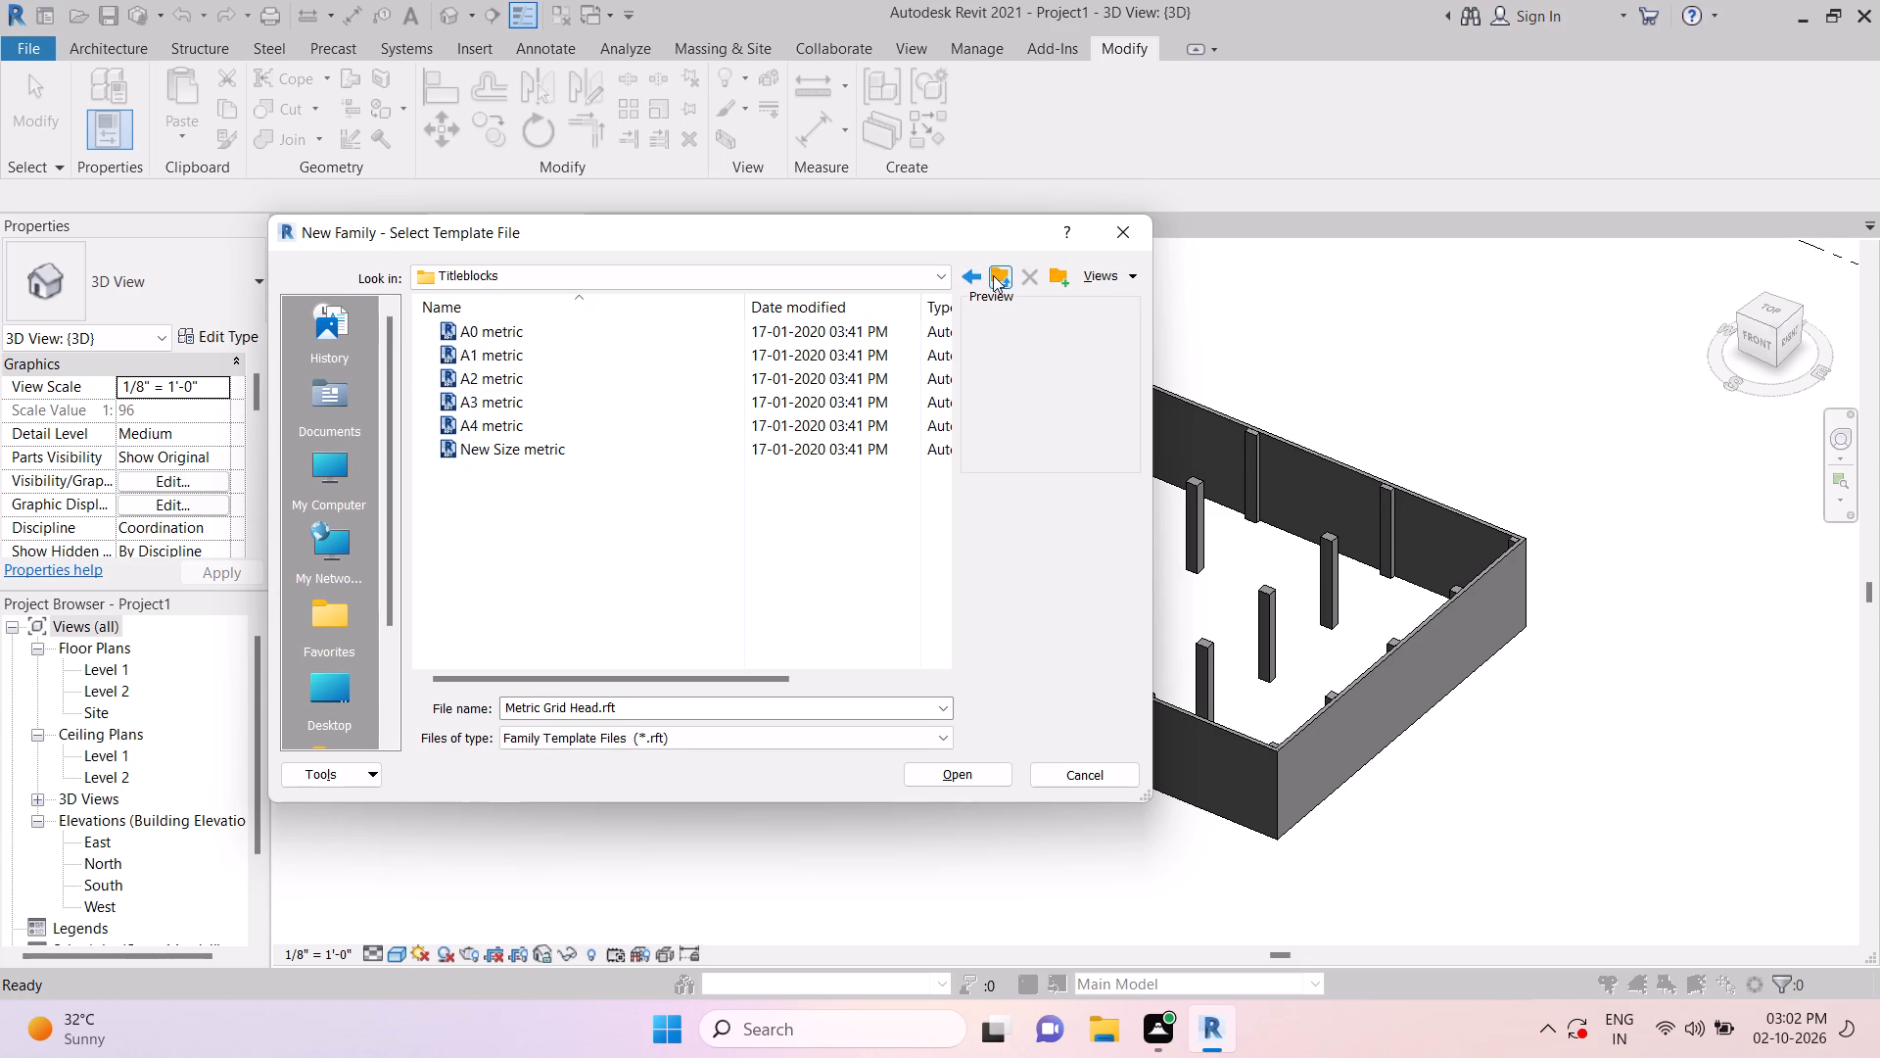
left_click(966, 280)
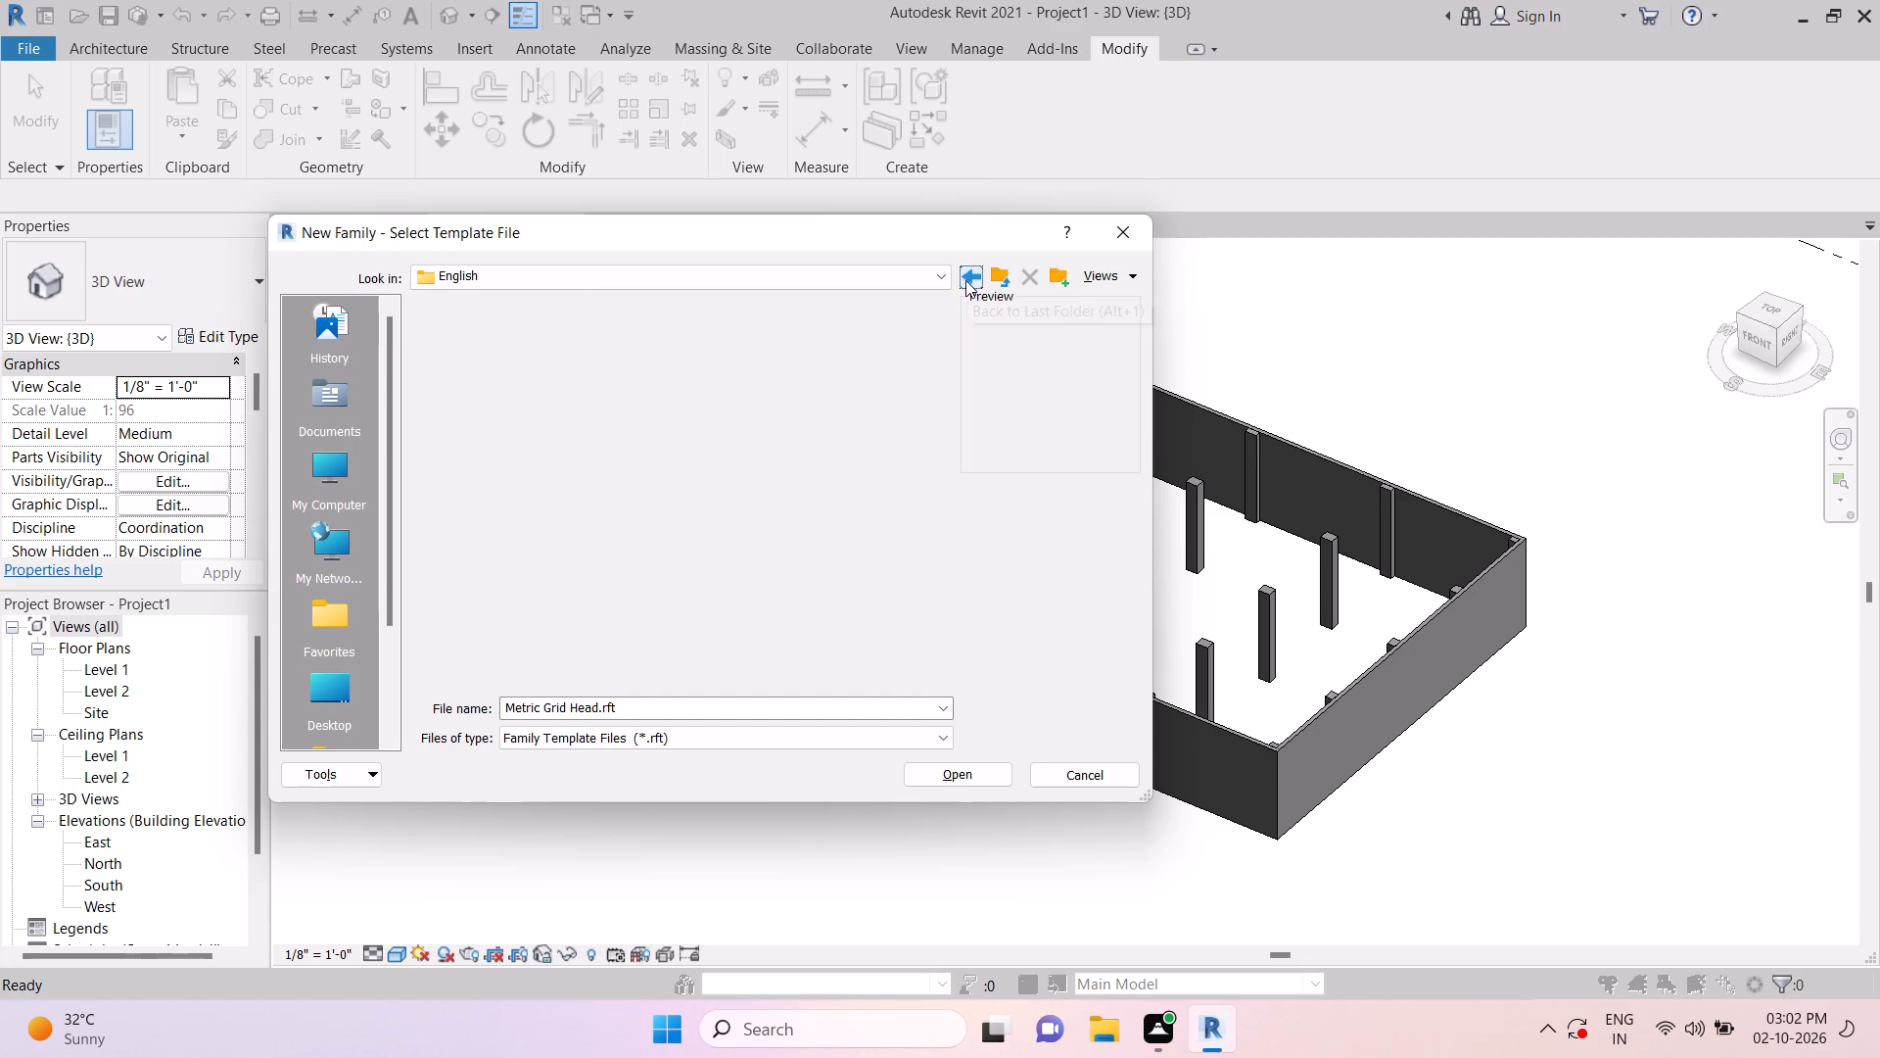
Examine the English and English-Imperial folders in Libraries, including Structural Precast subfolders, and close the template selection without choosing one.
left_click(975, 267)
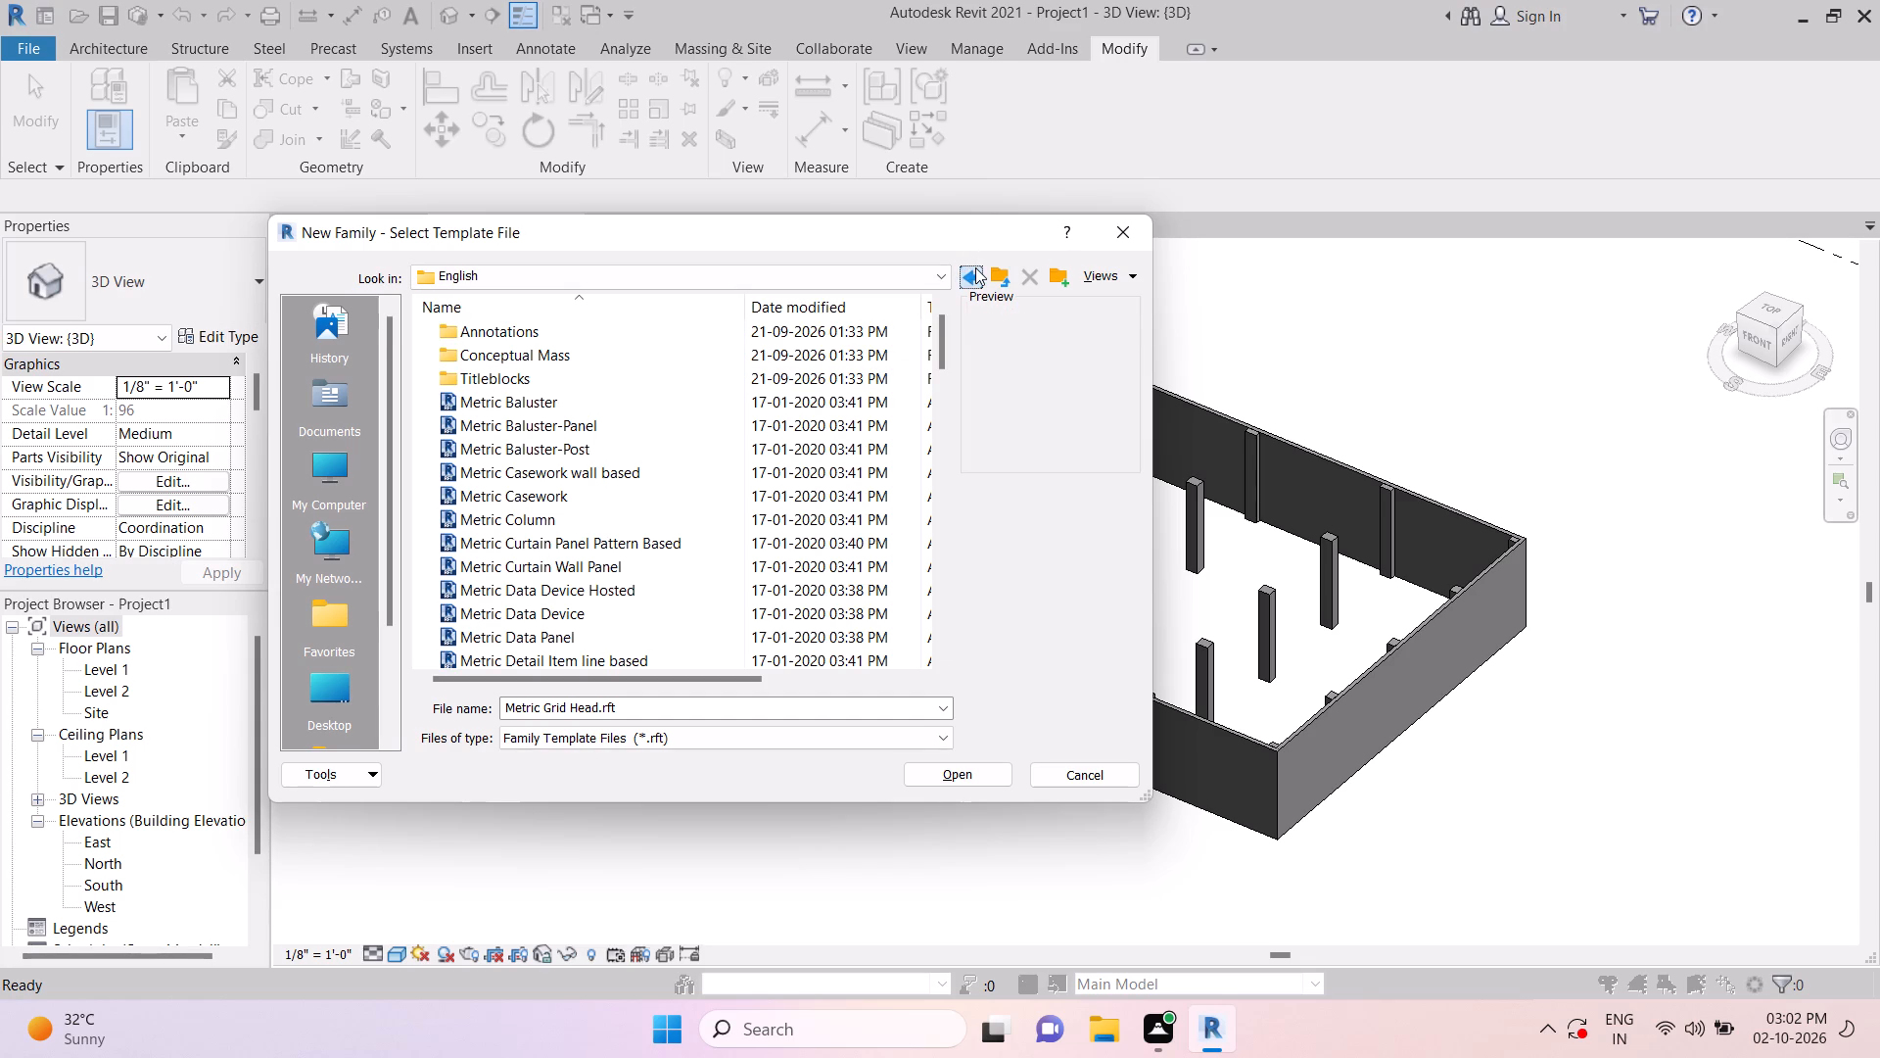
left_click(968, 282)
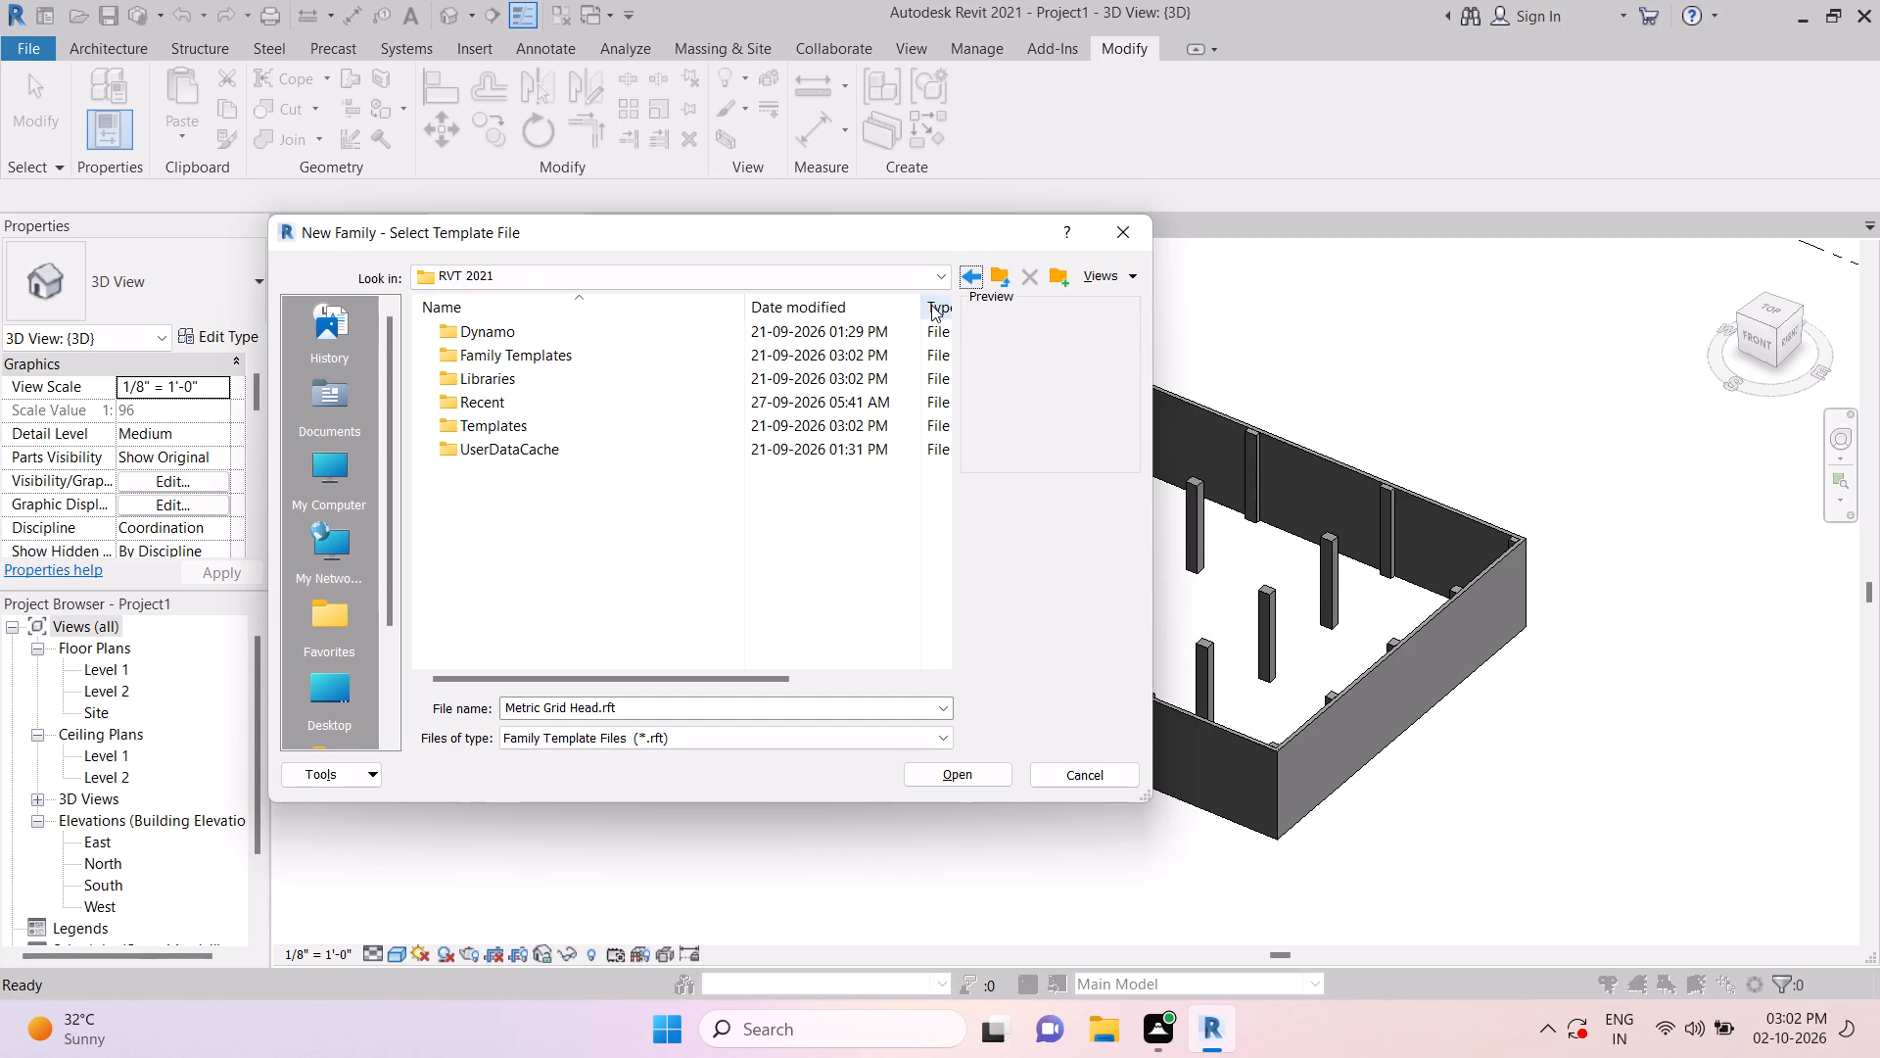
double_click(534, 379)
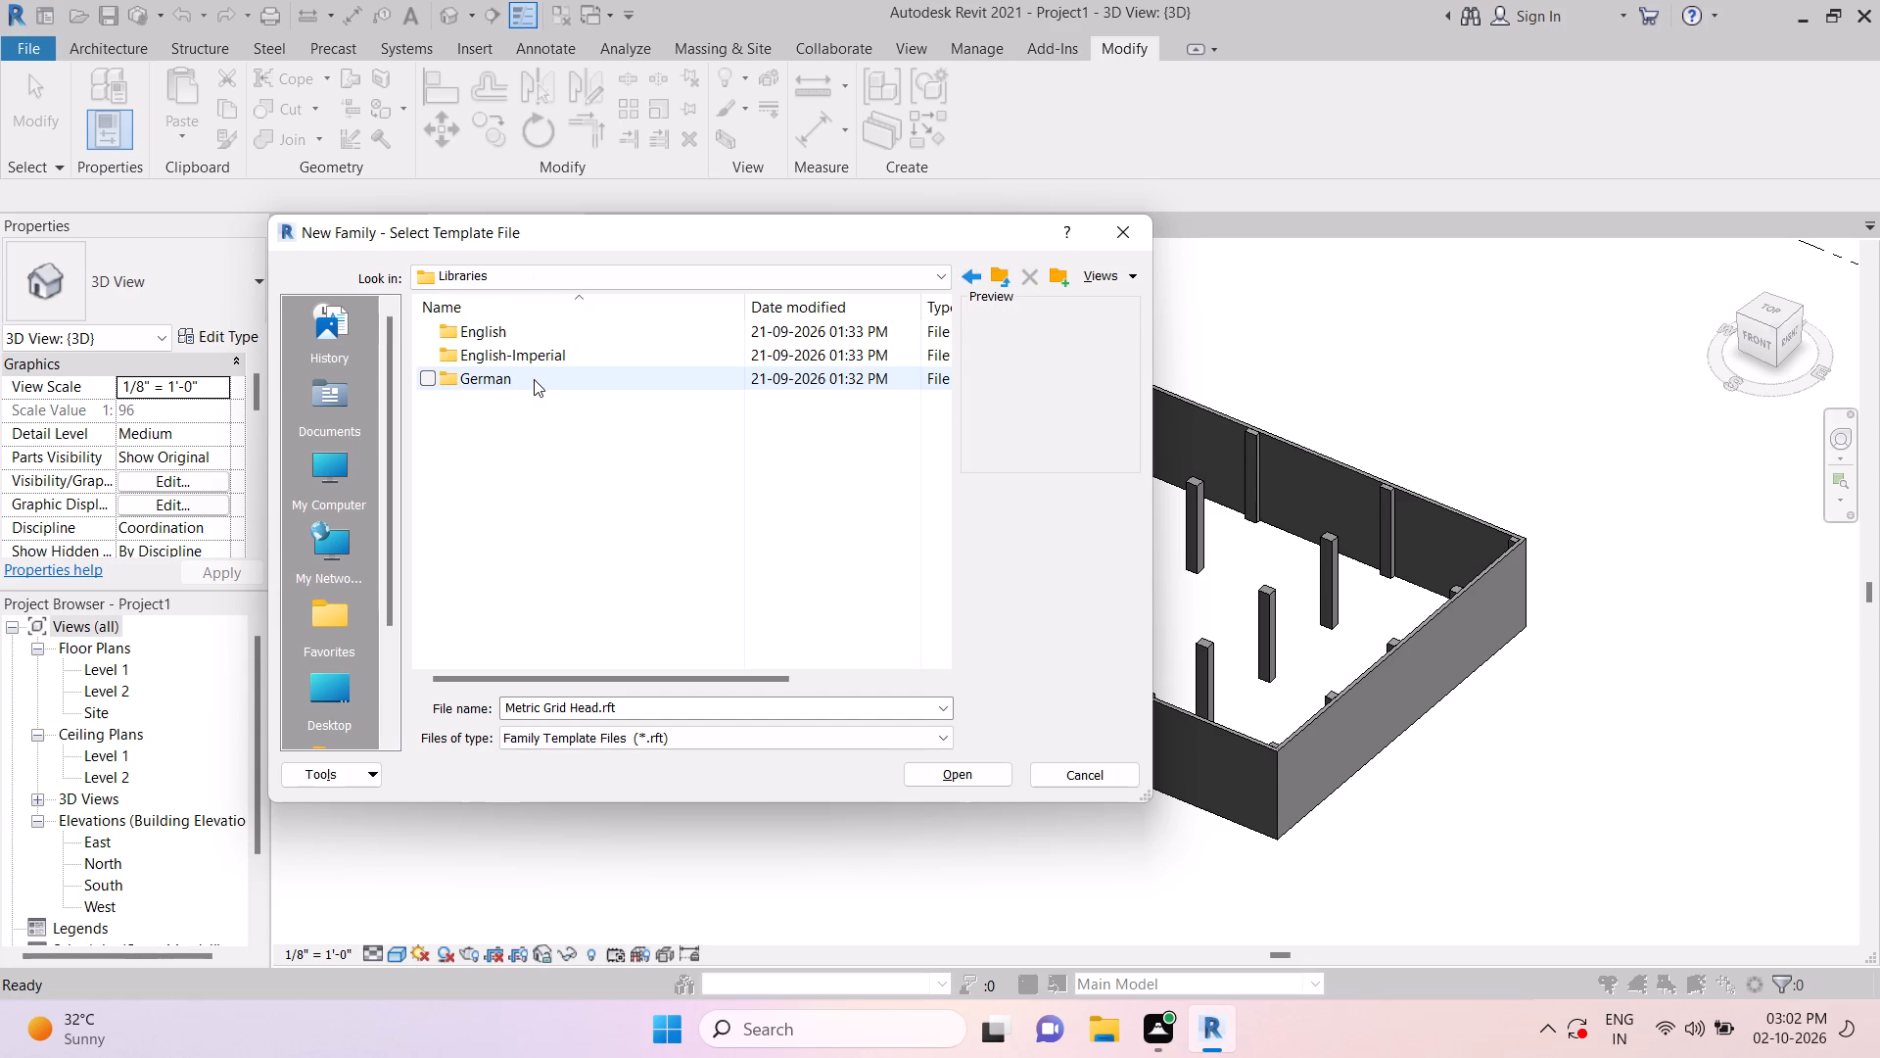
double_click(524, 334)
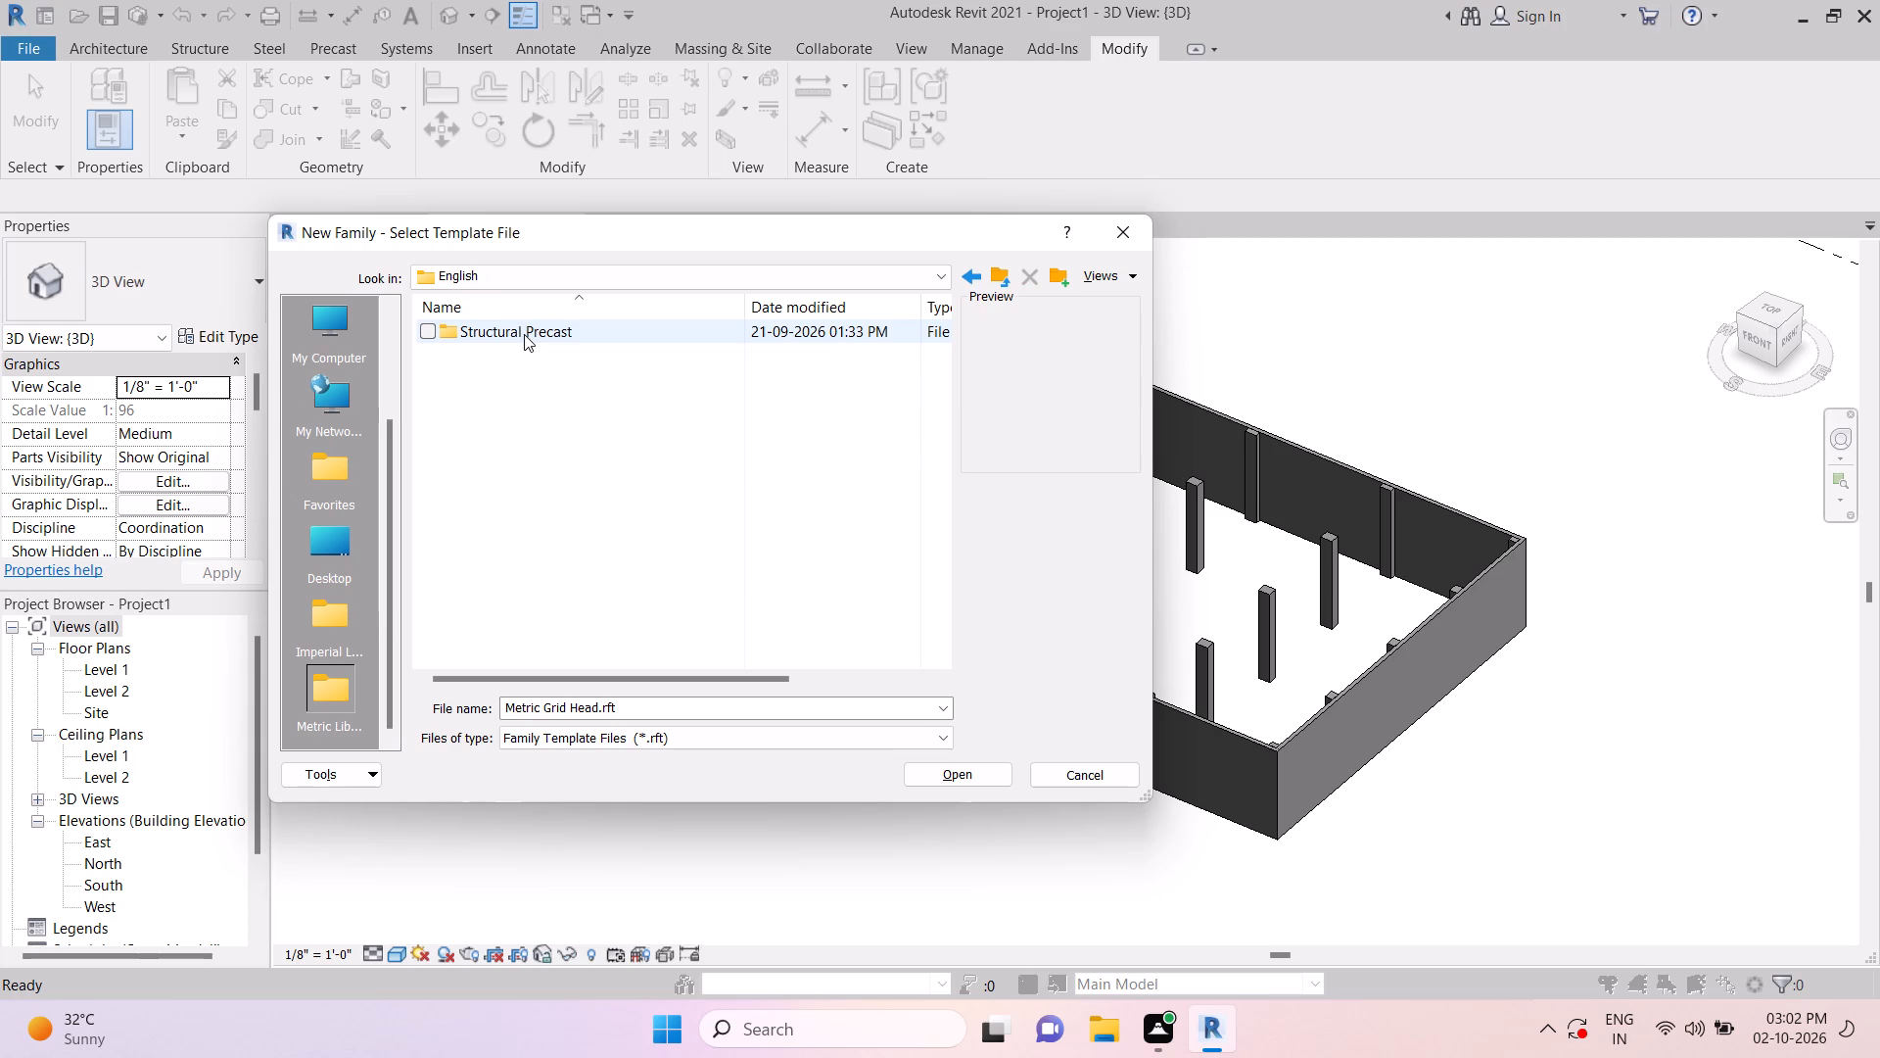
left_click(973, 279)
double_click(534, 353)
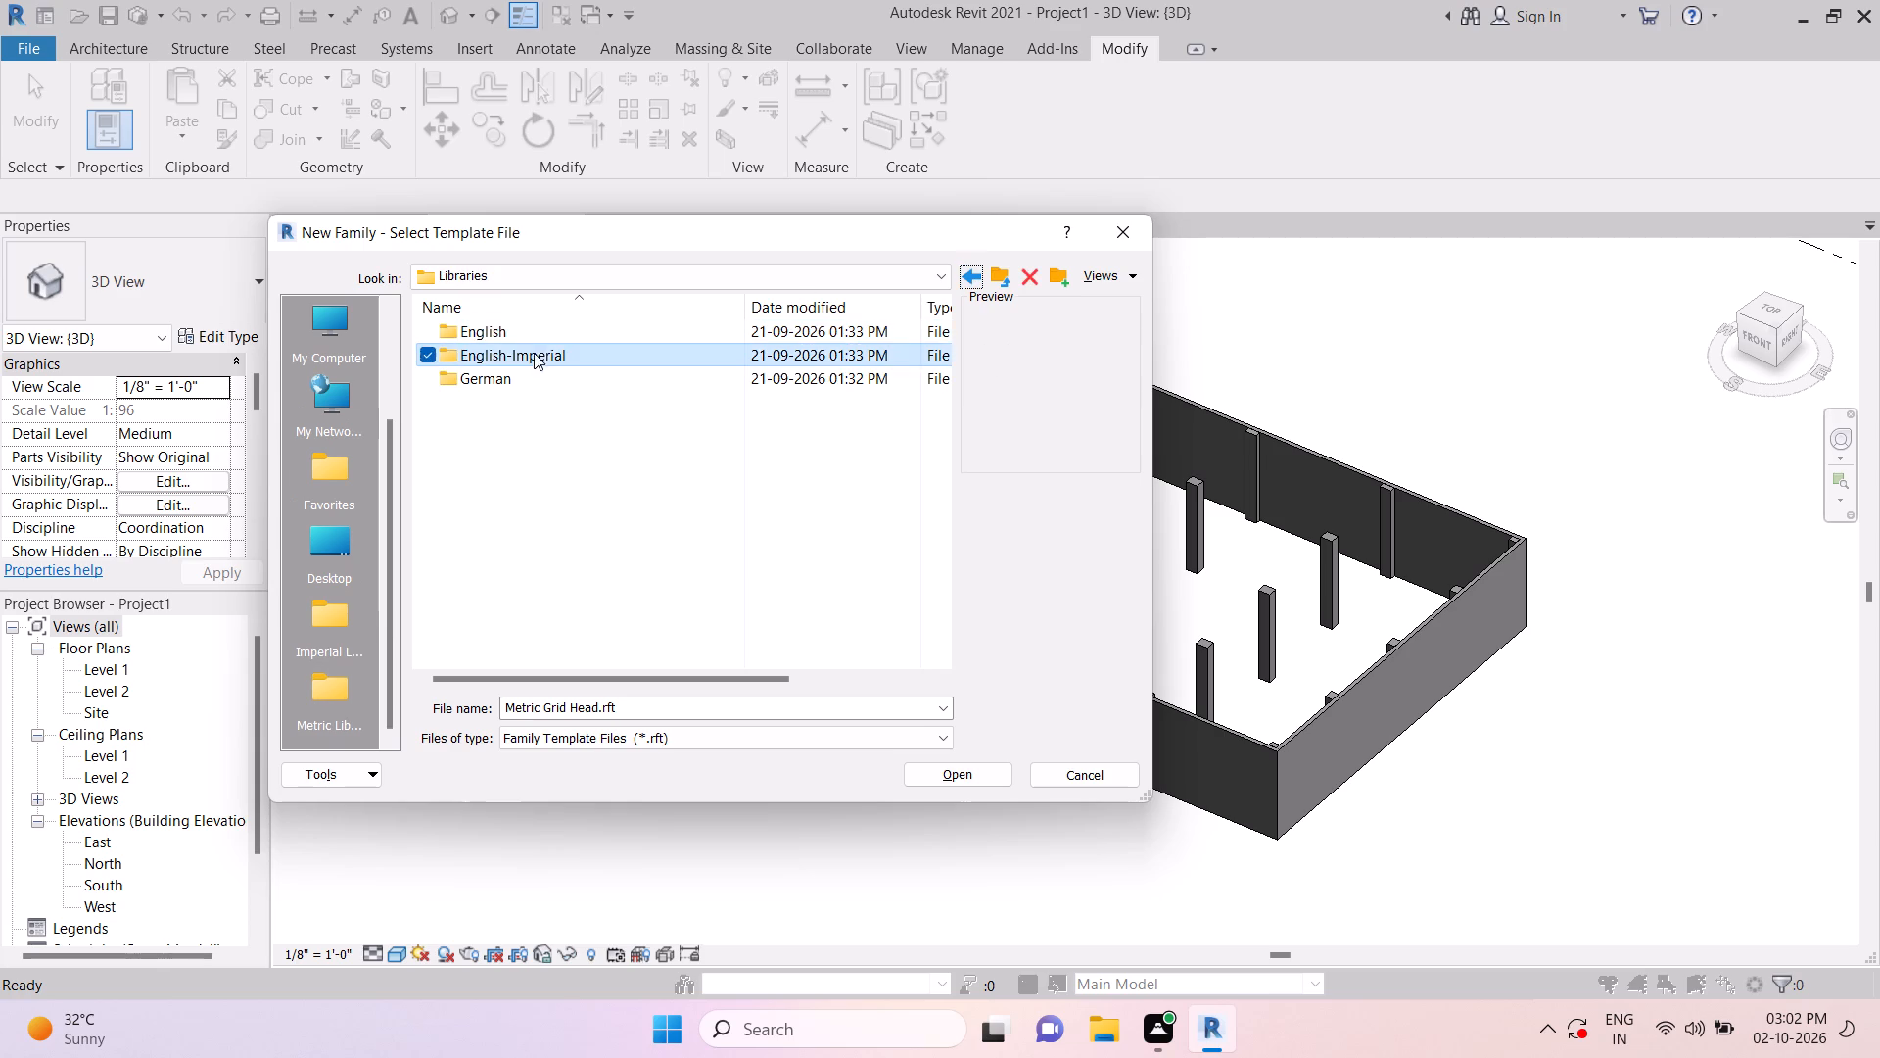
double_click(584, 333)
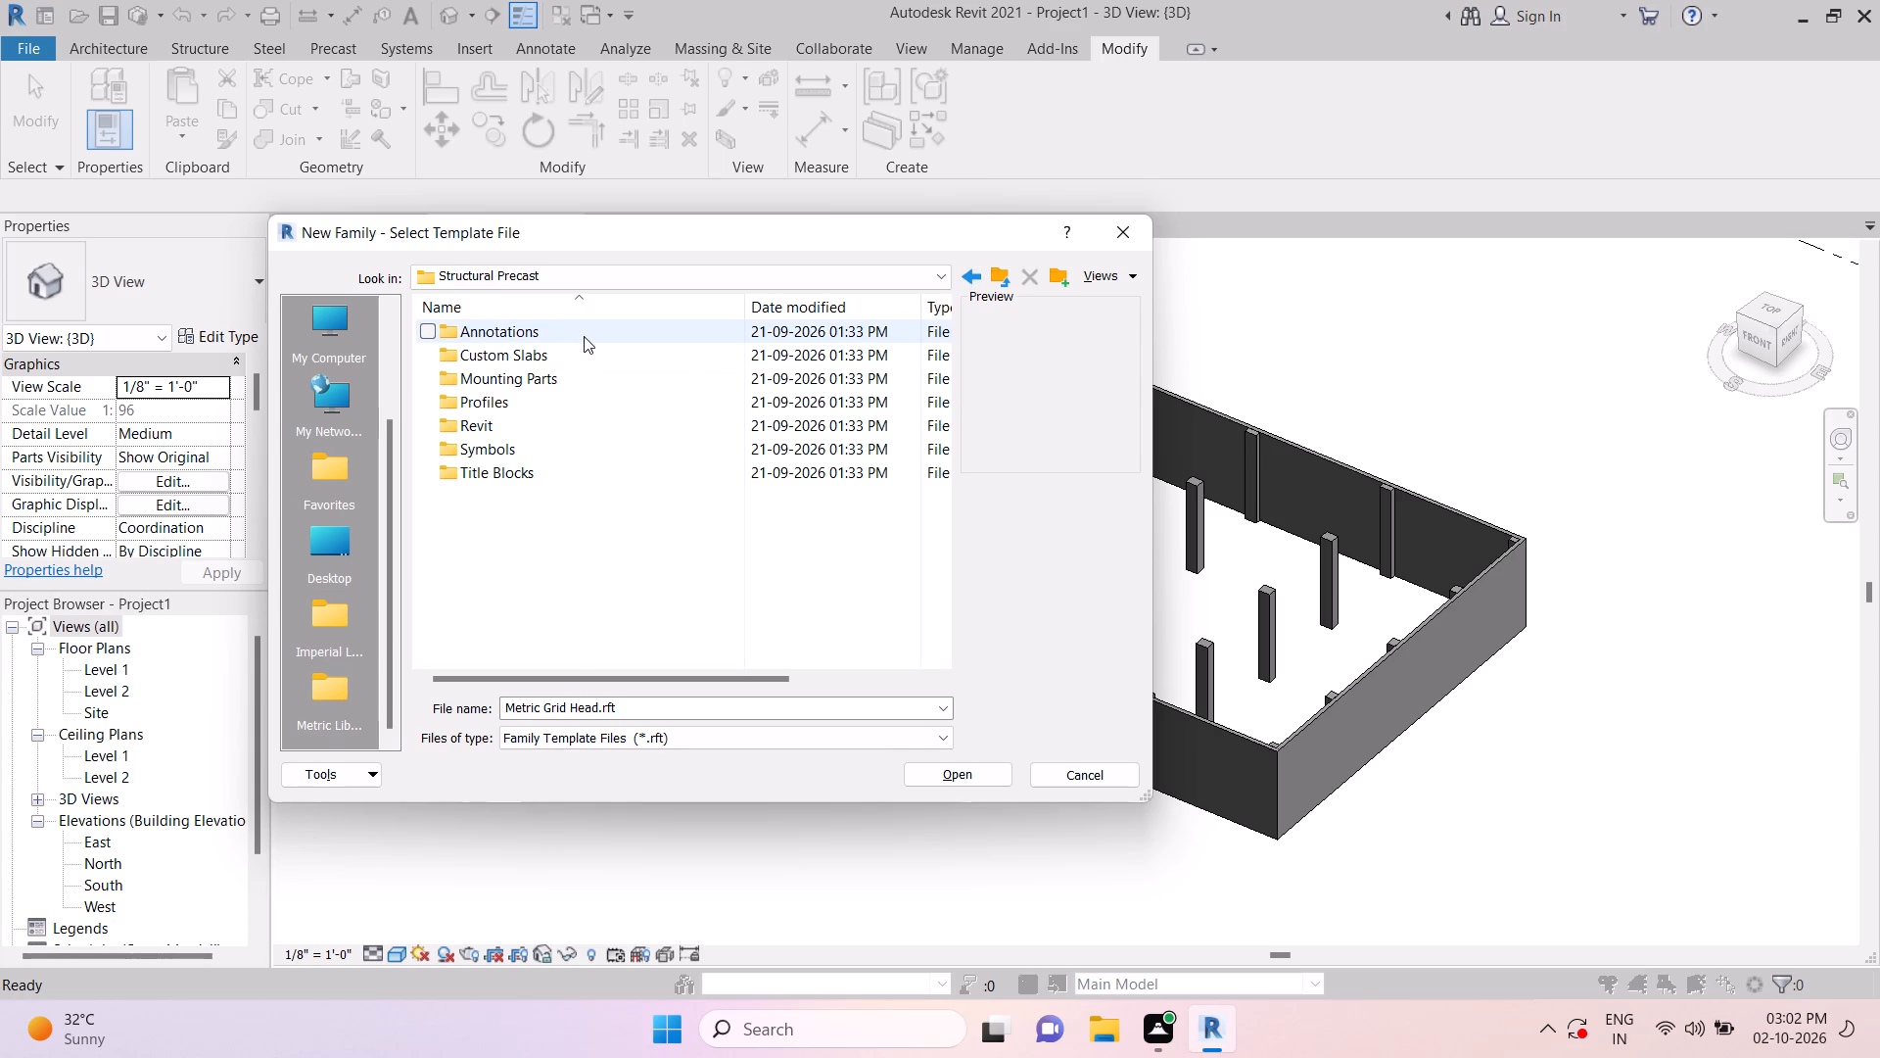
double_click(499, 409)
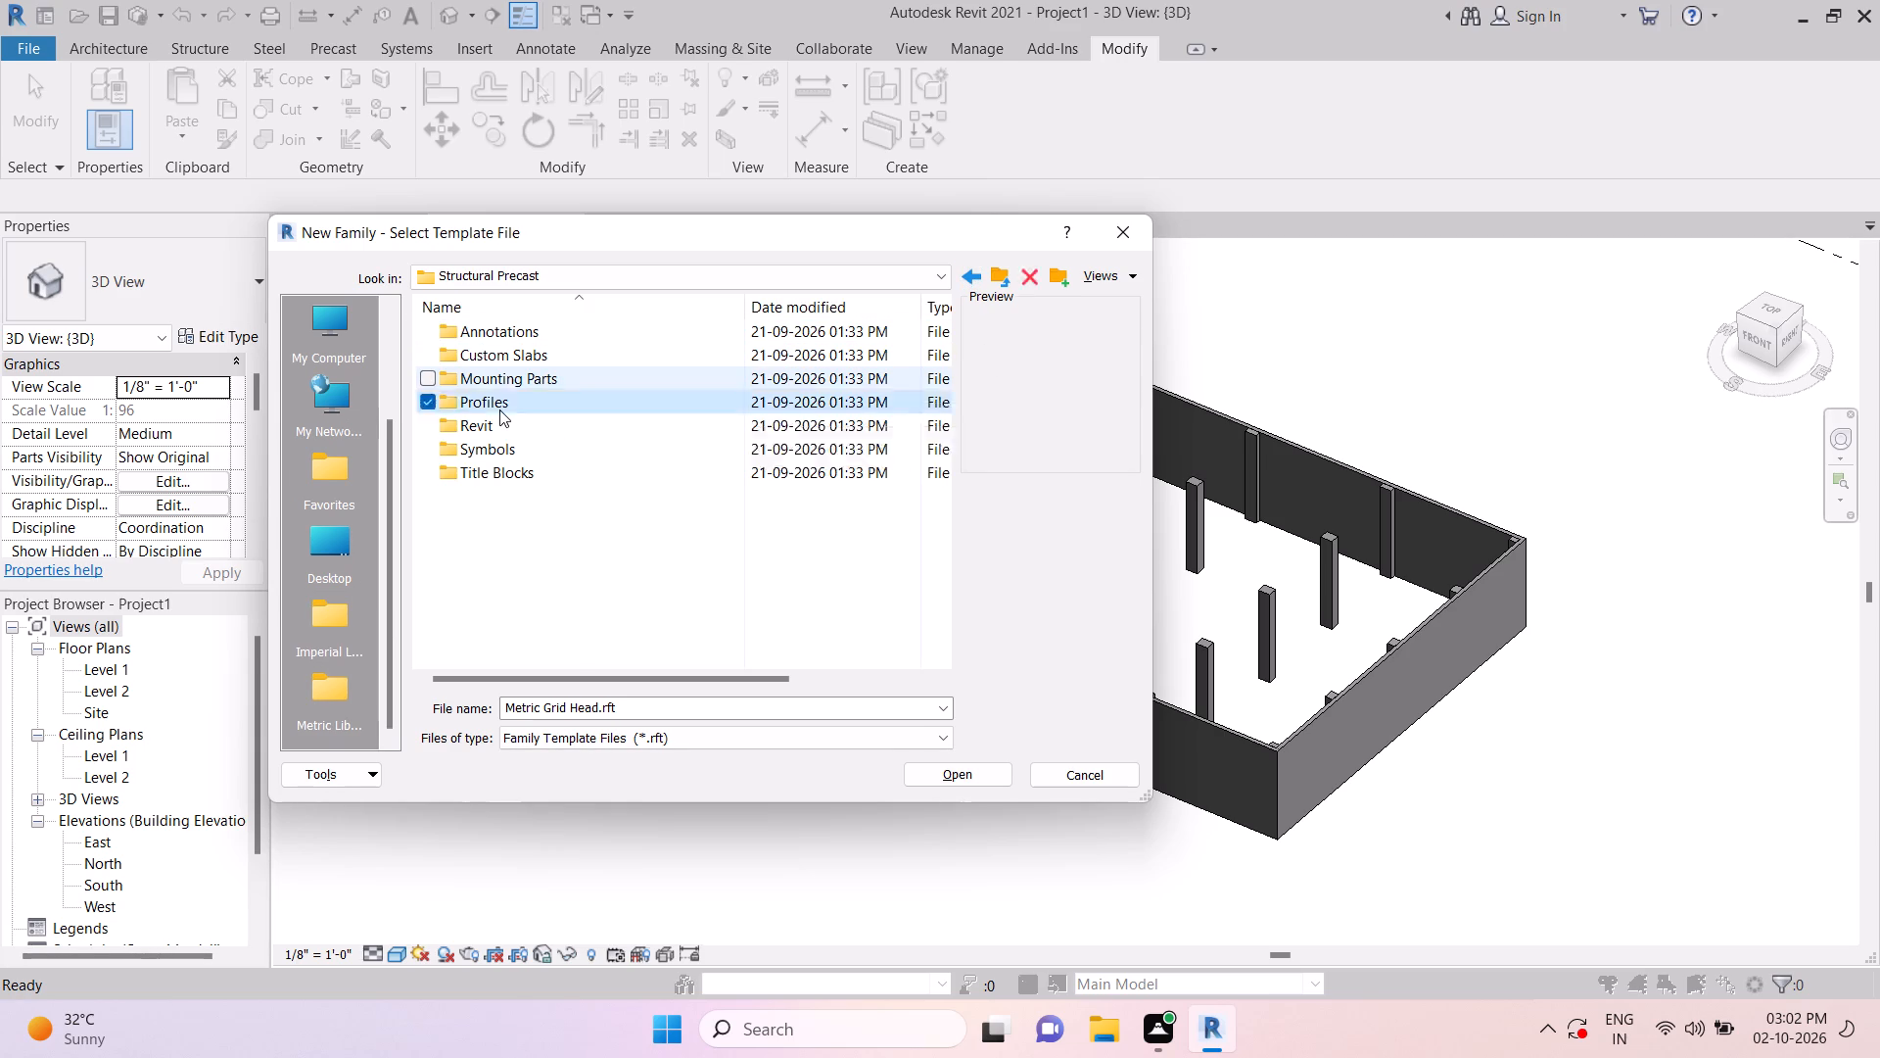
left_click(956, 276)
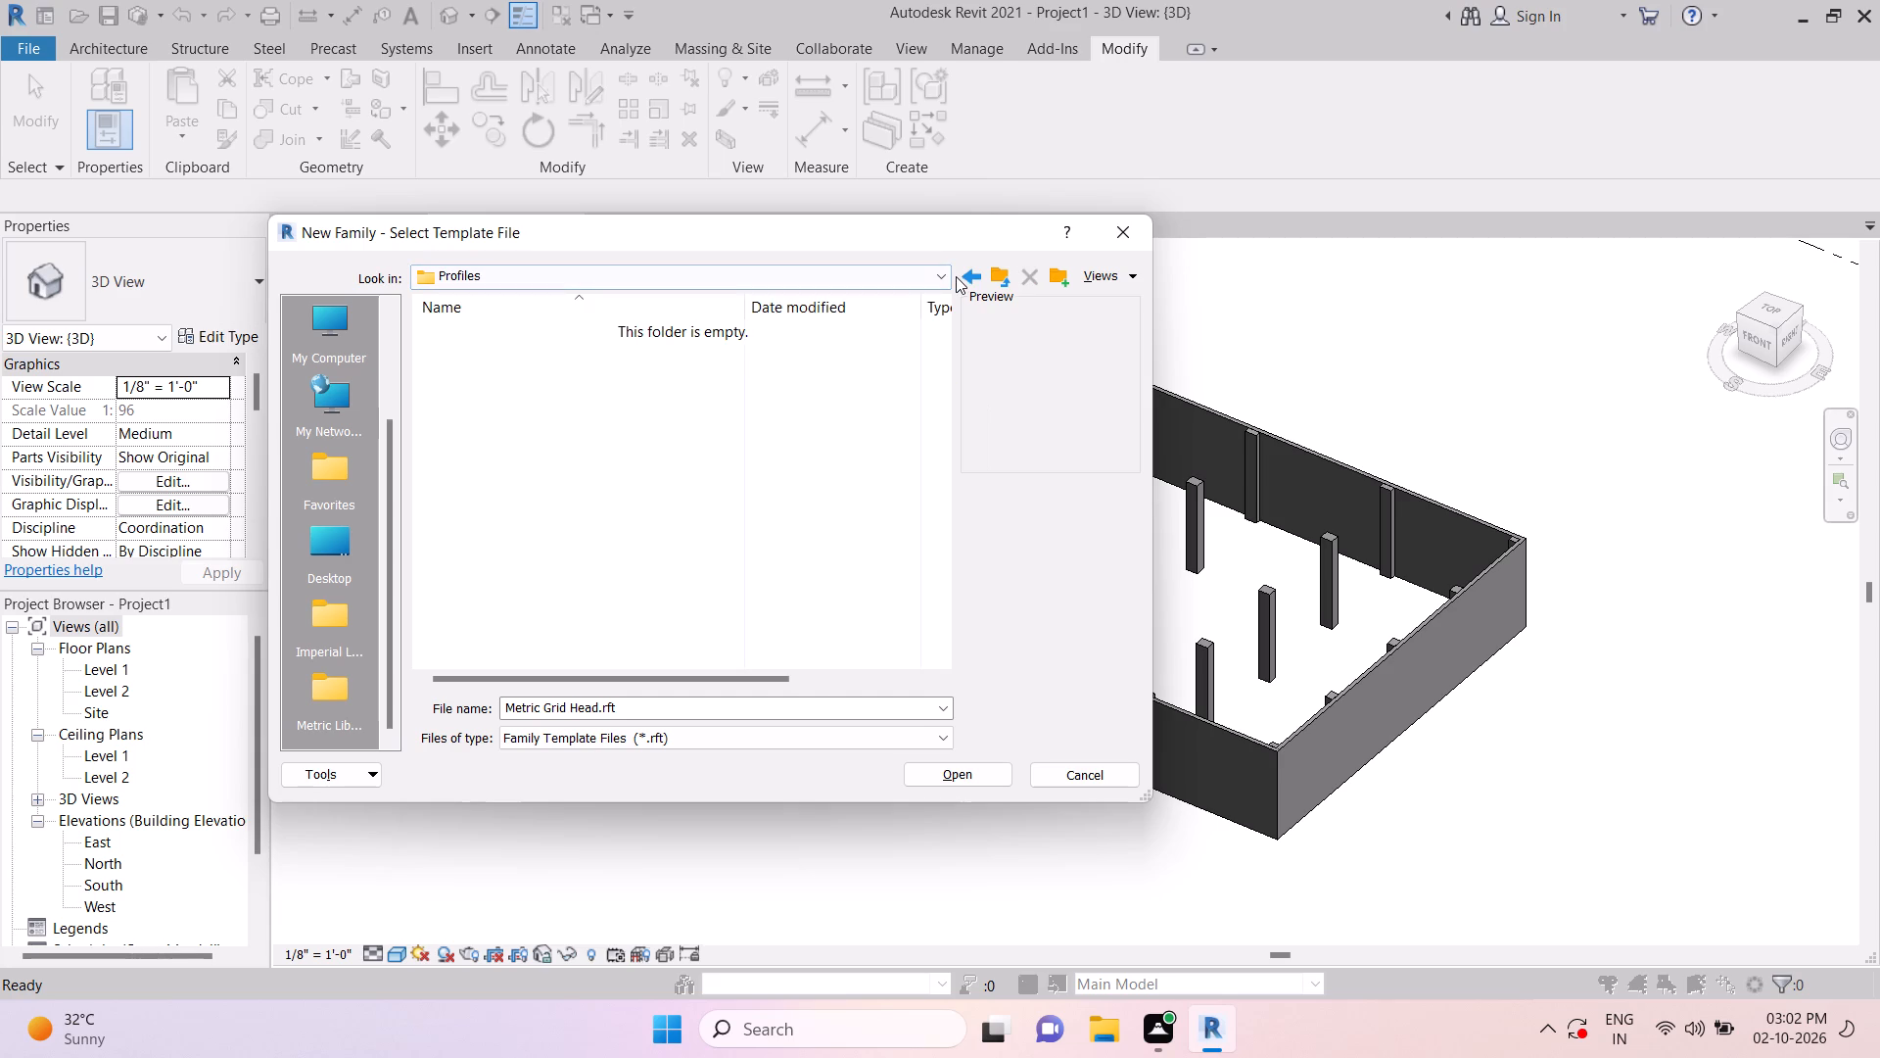
left_click(964, 277)
double_click(510, 424)
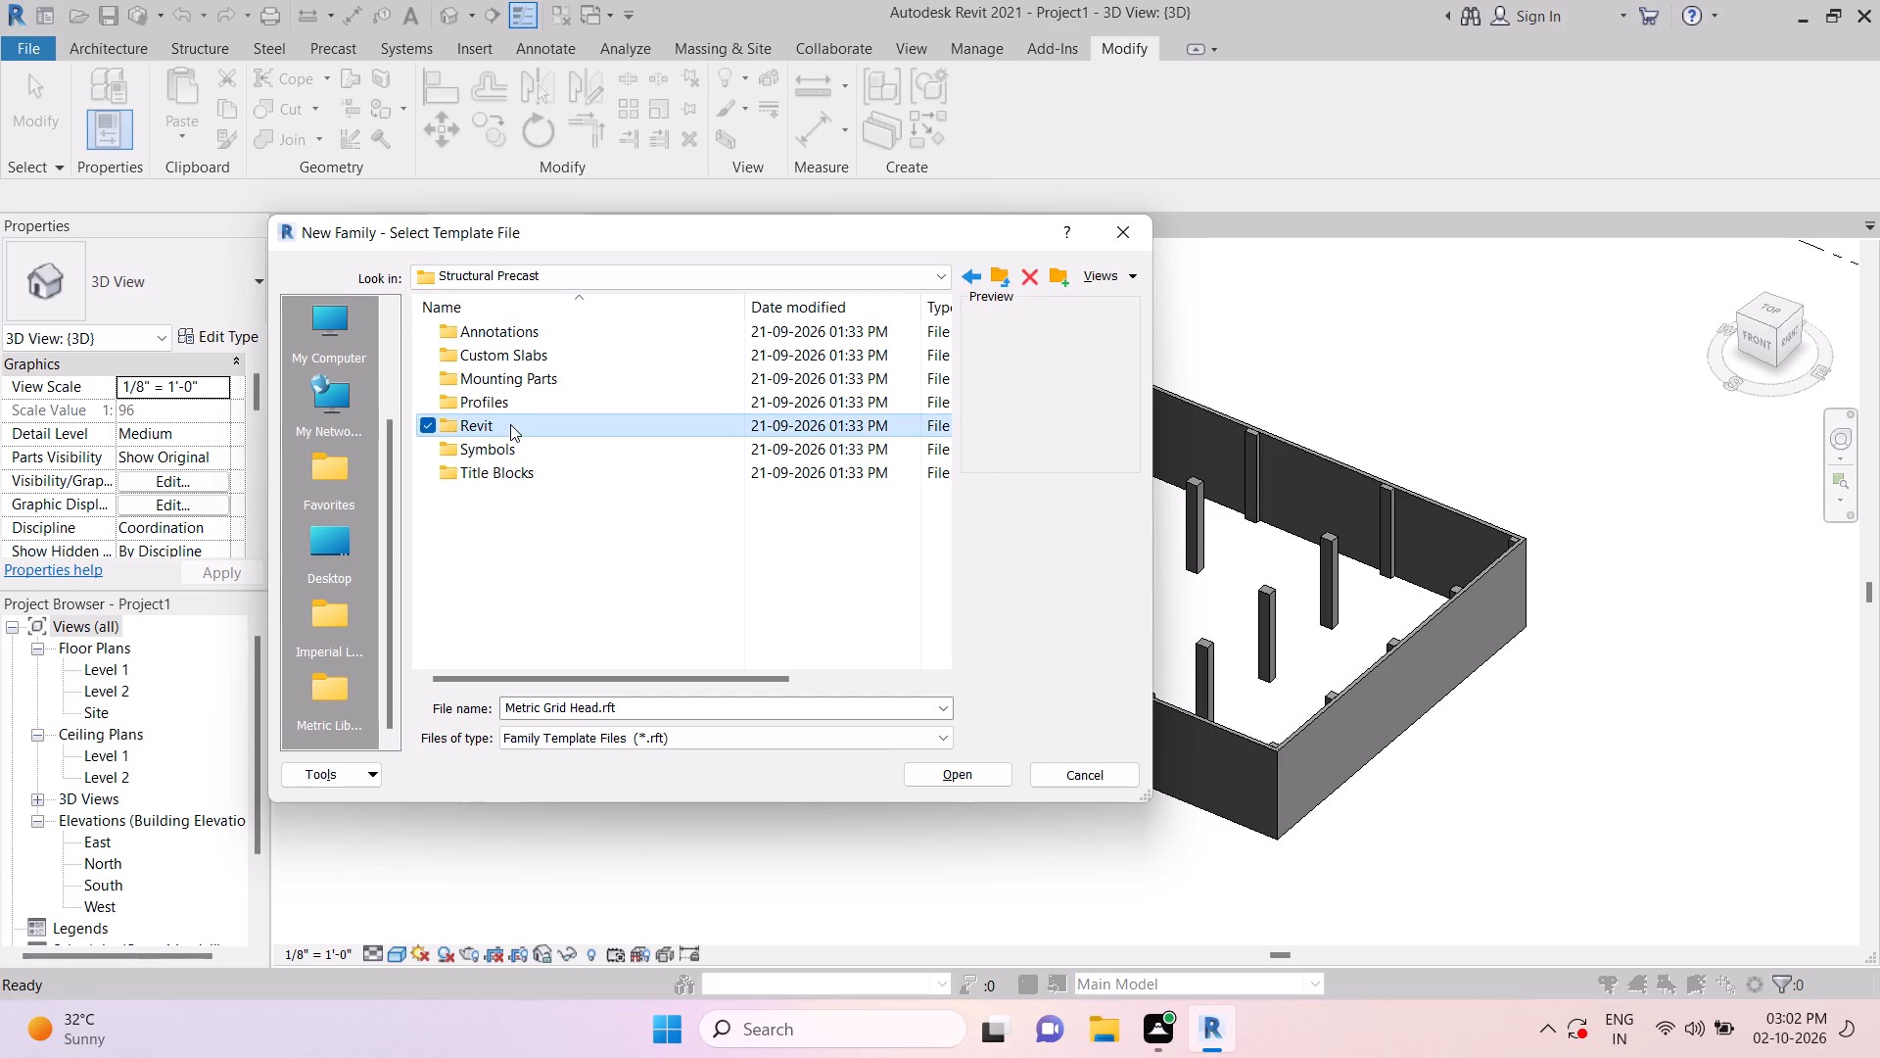
left_click(976, 274)
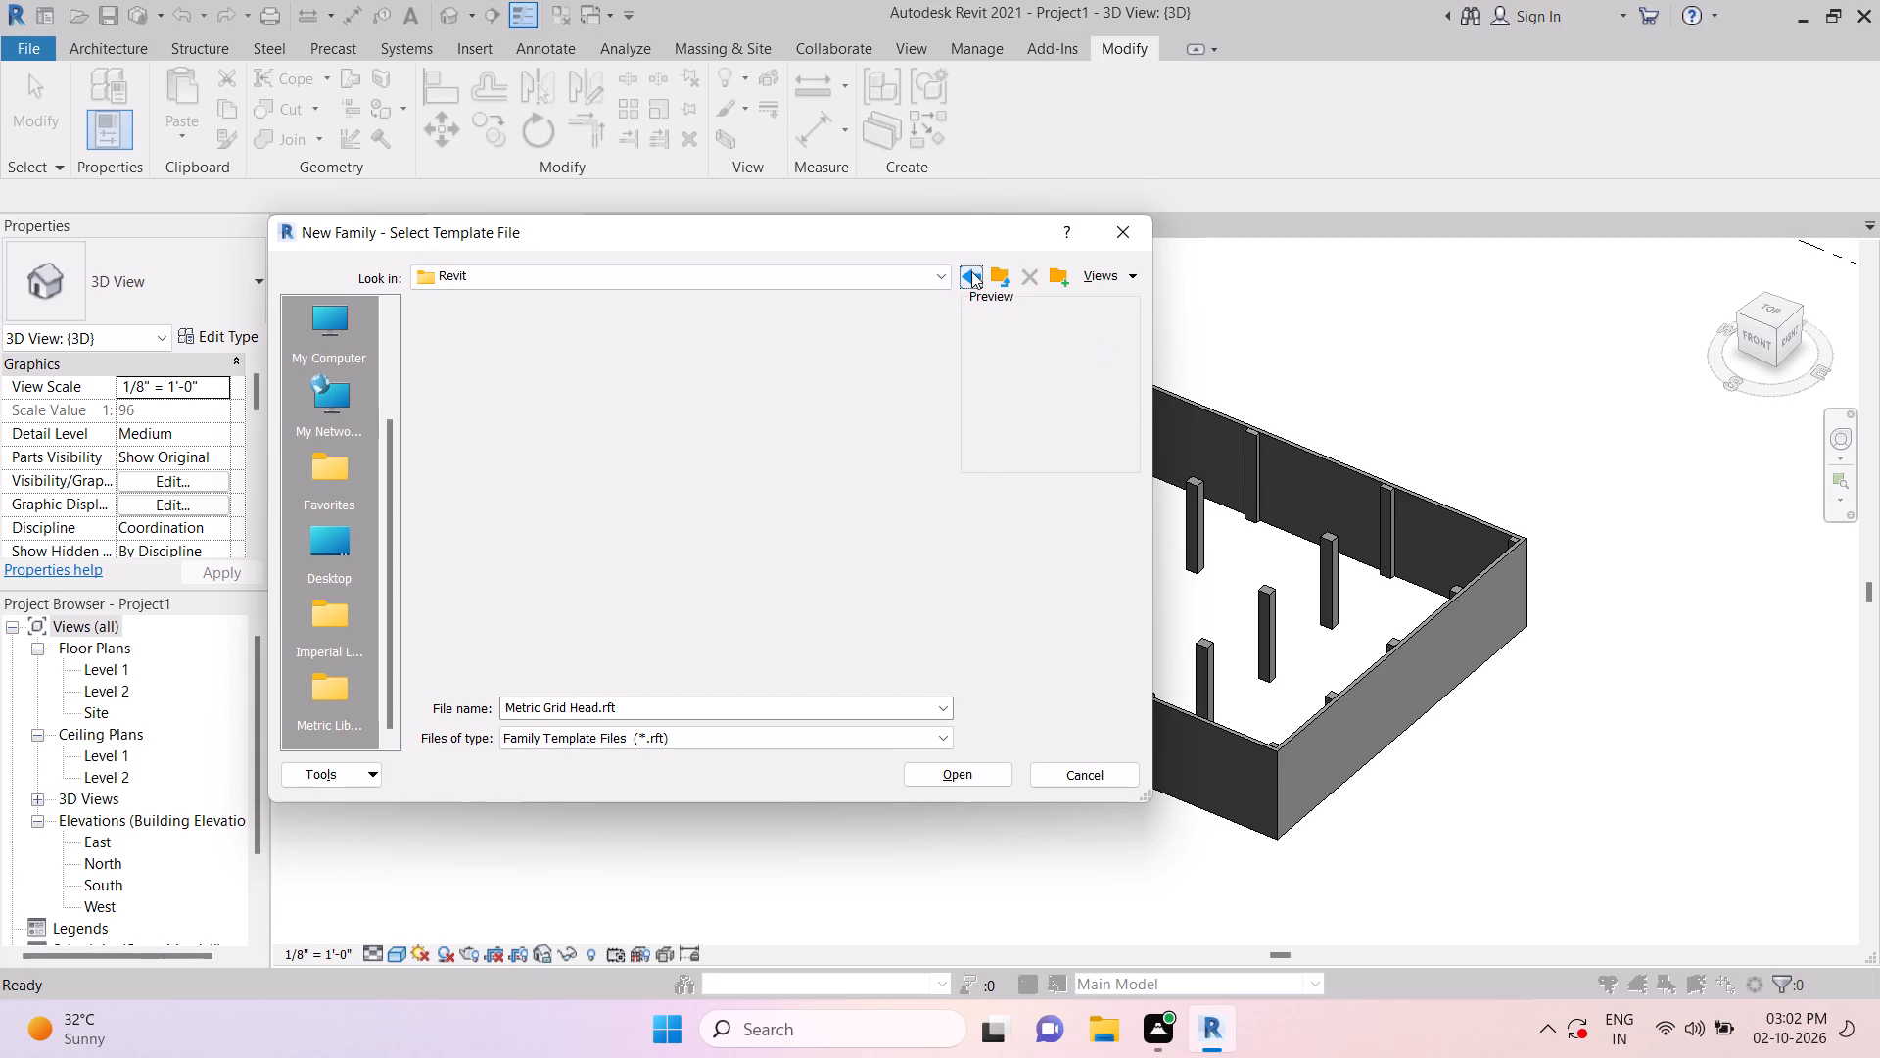
double_click(555, 464)
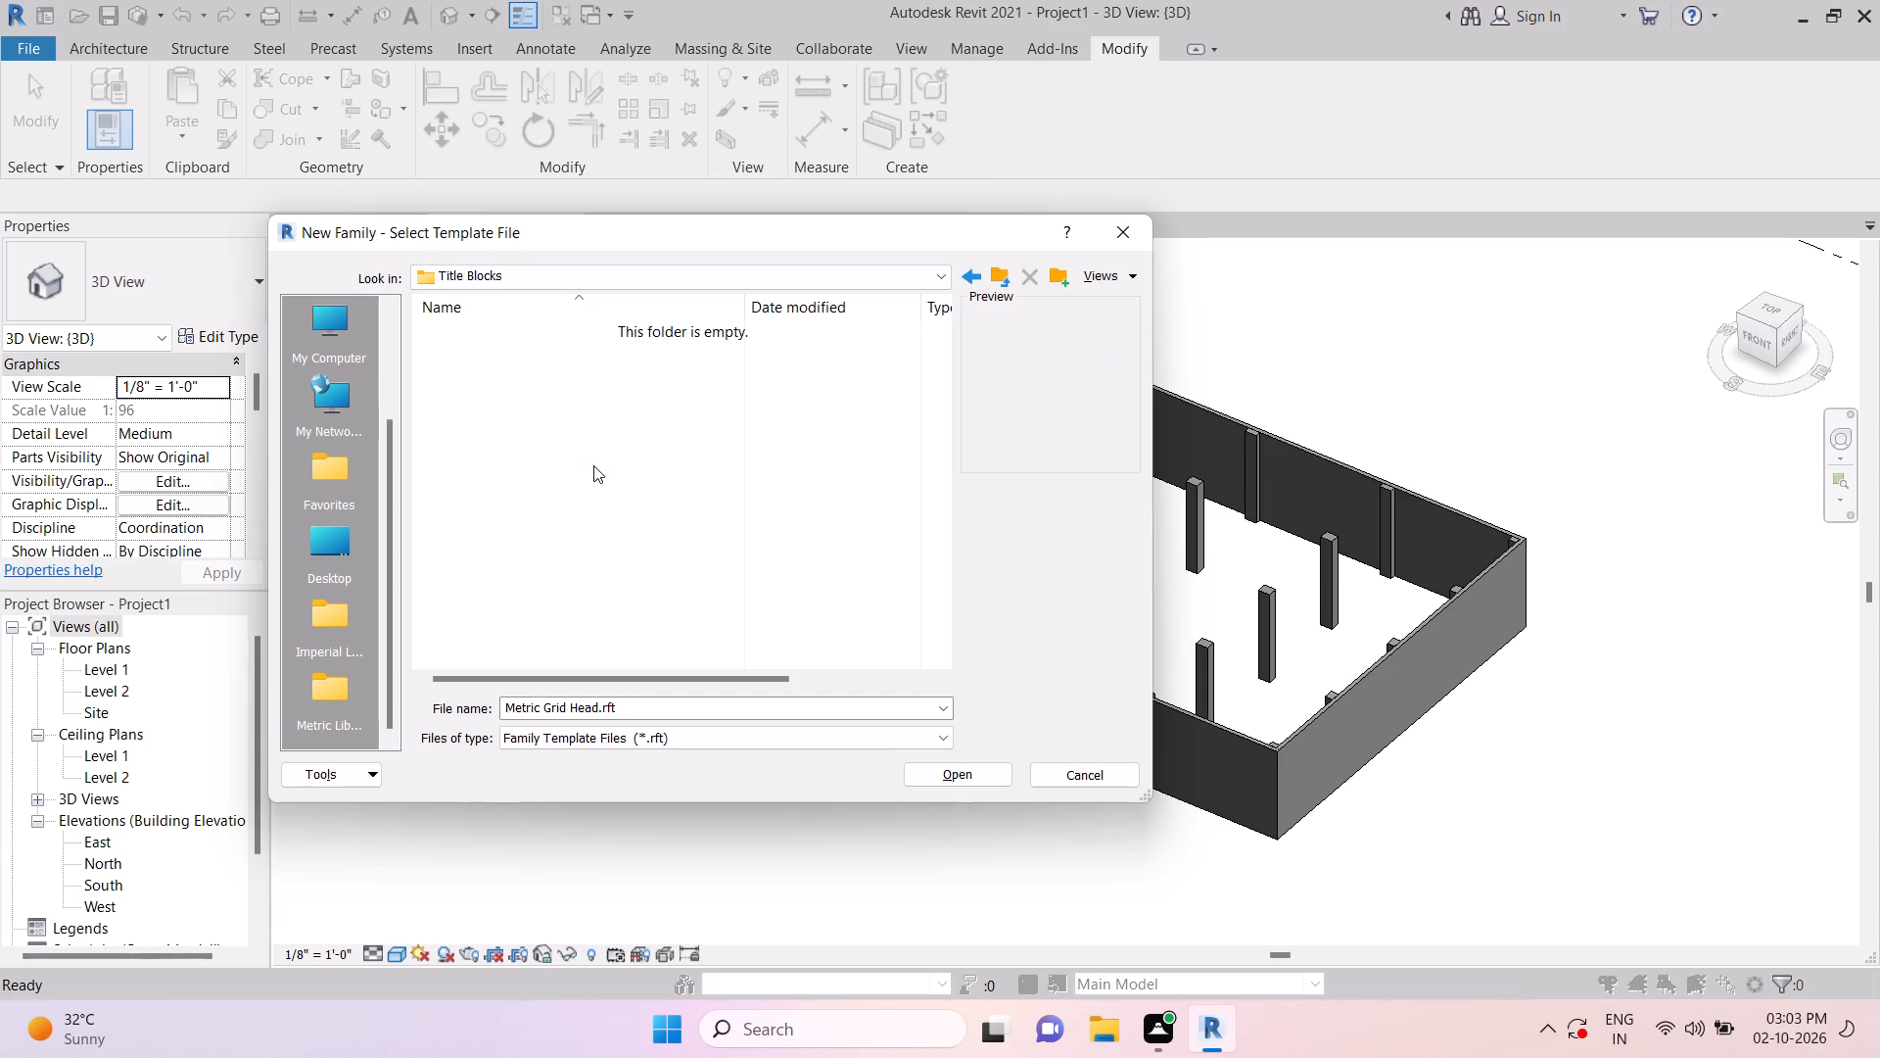
left_click(973, 281)
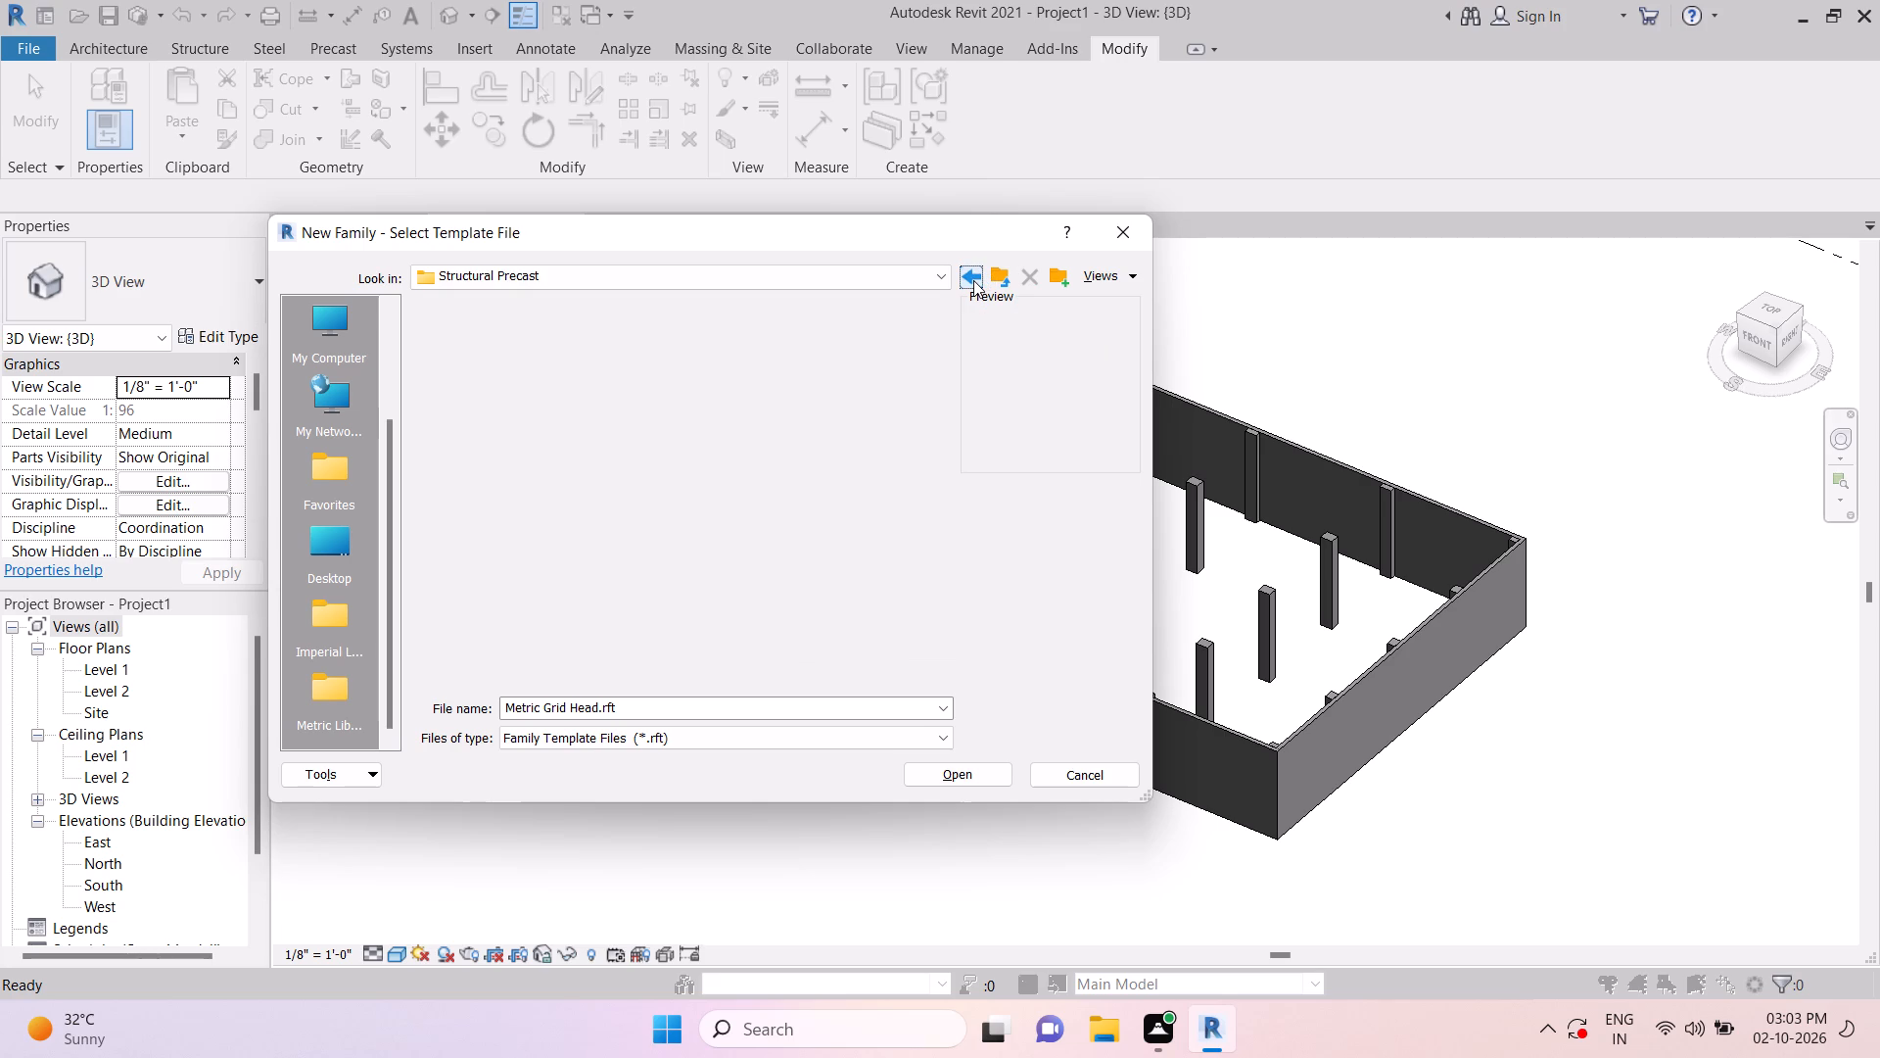
left_click(972, 278)
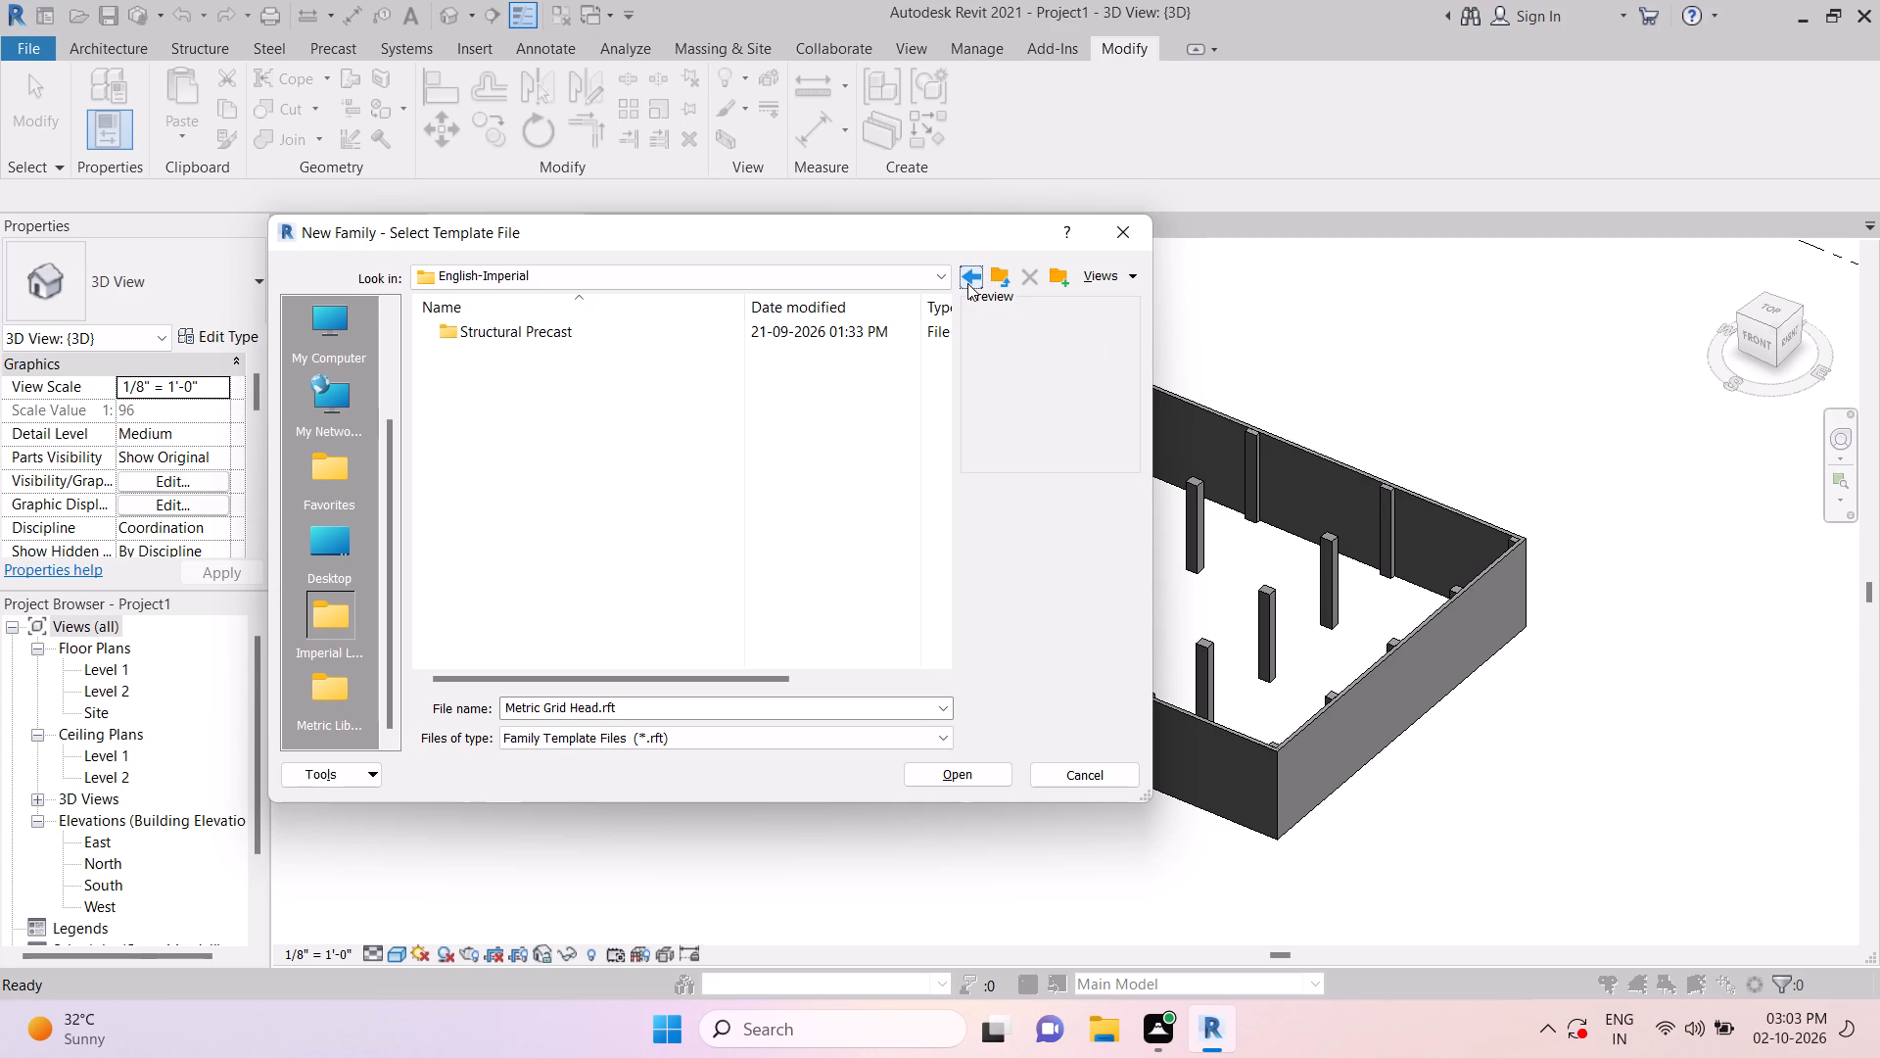
left_click(966, 283)
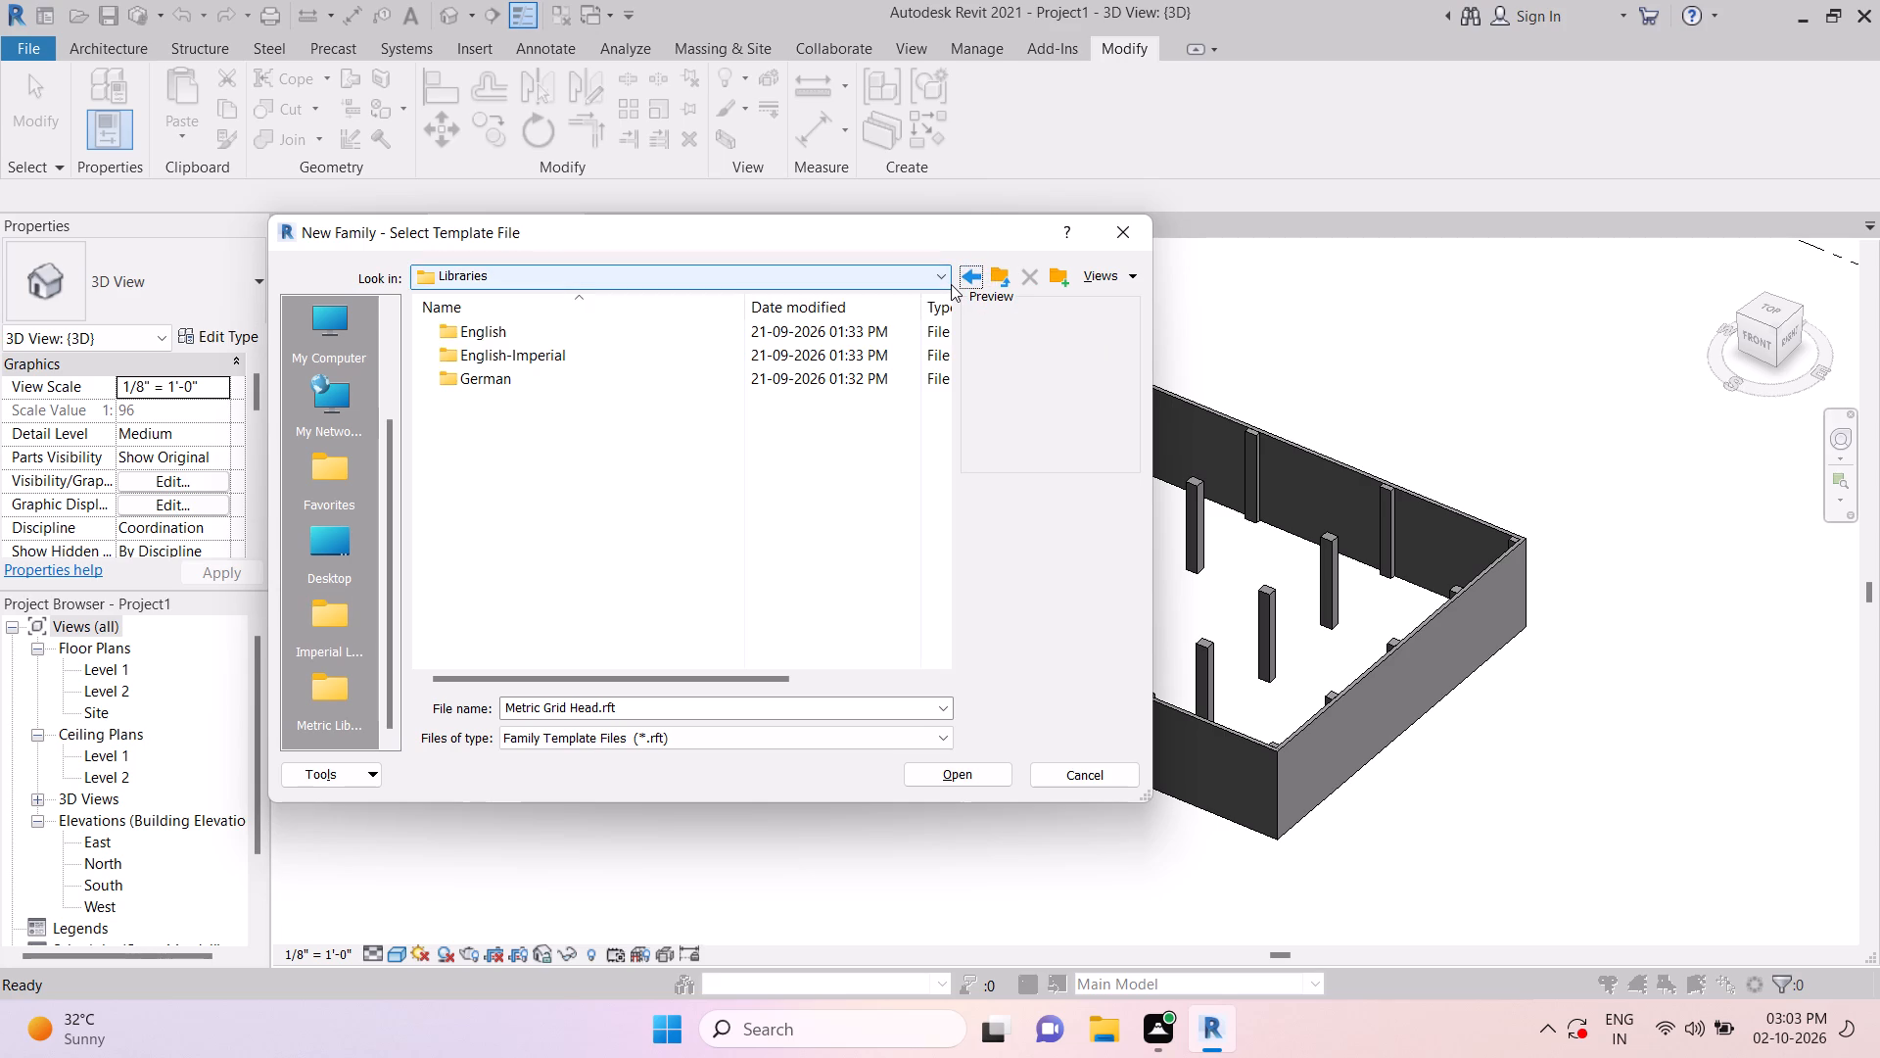
left_click(1115, 228)
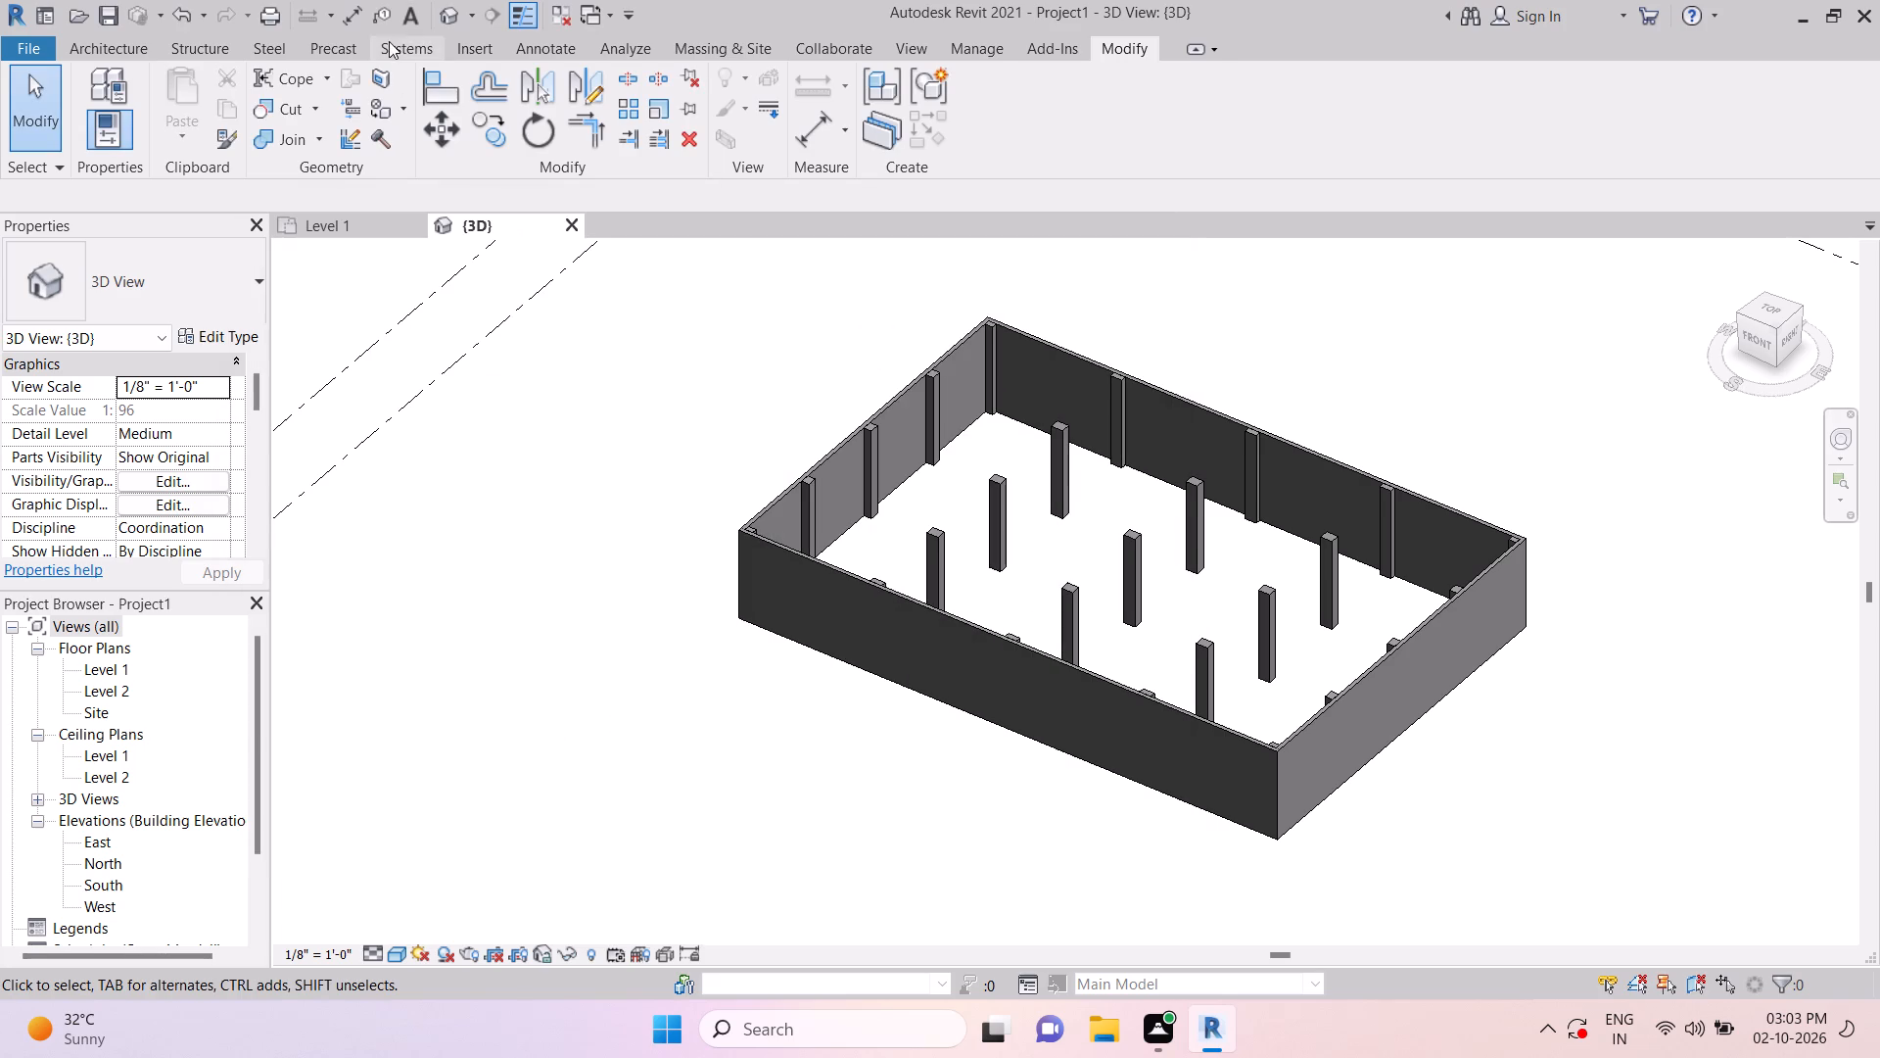
key("Escape")
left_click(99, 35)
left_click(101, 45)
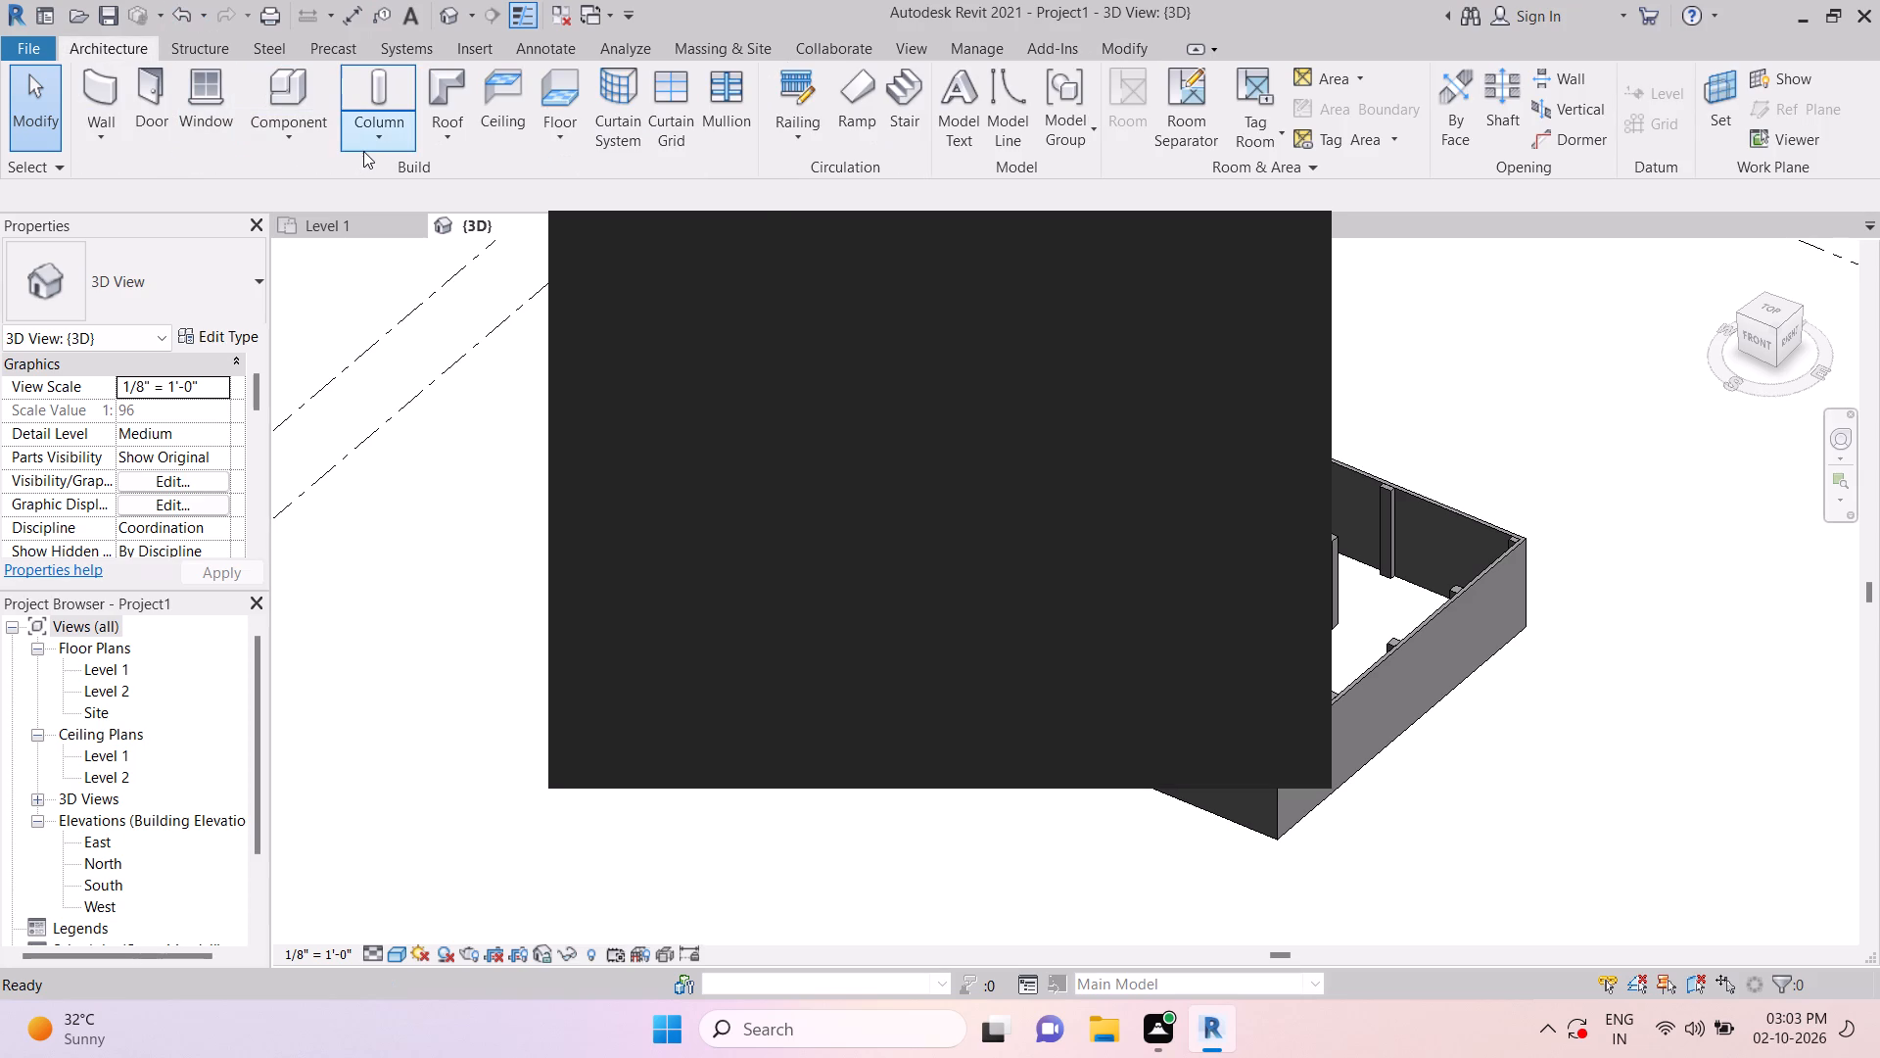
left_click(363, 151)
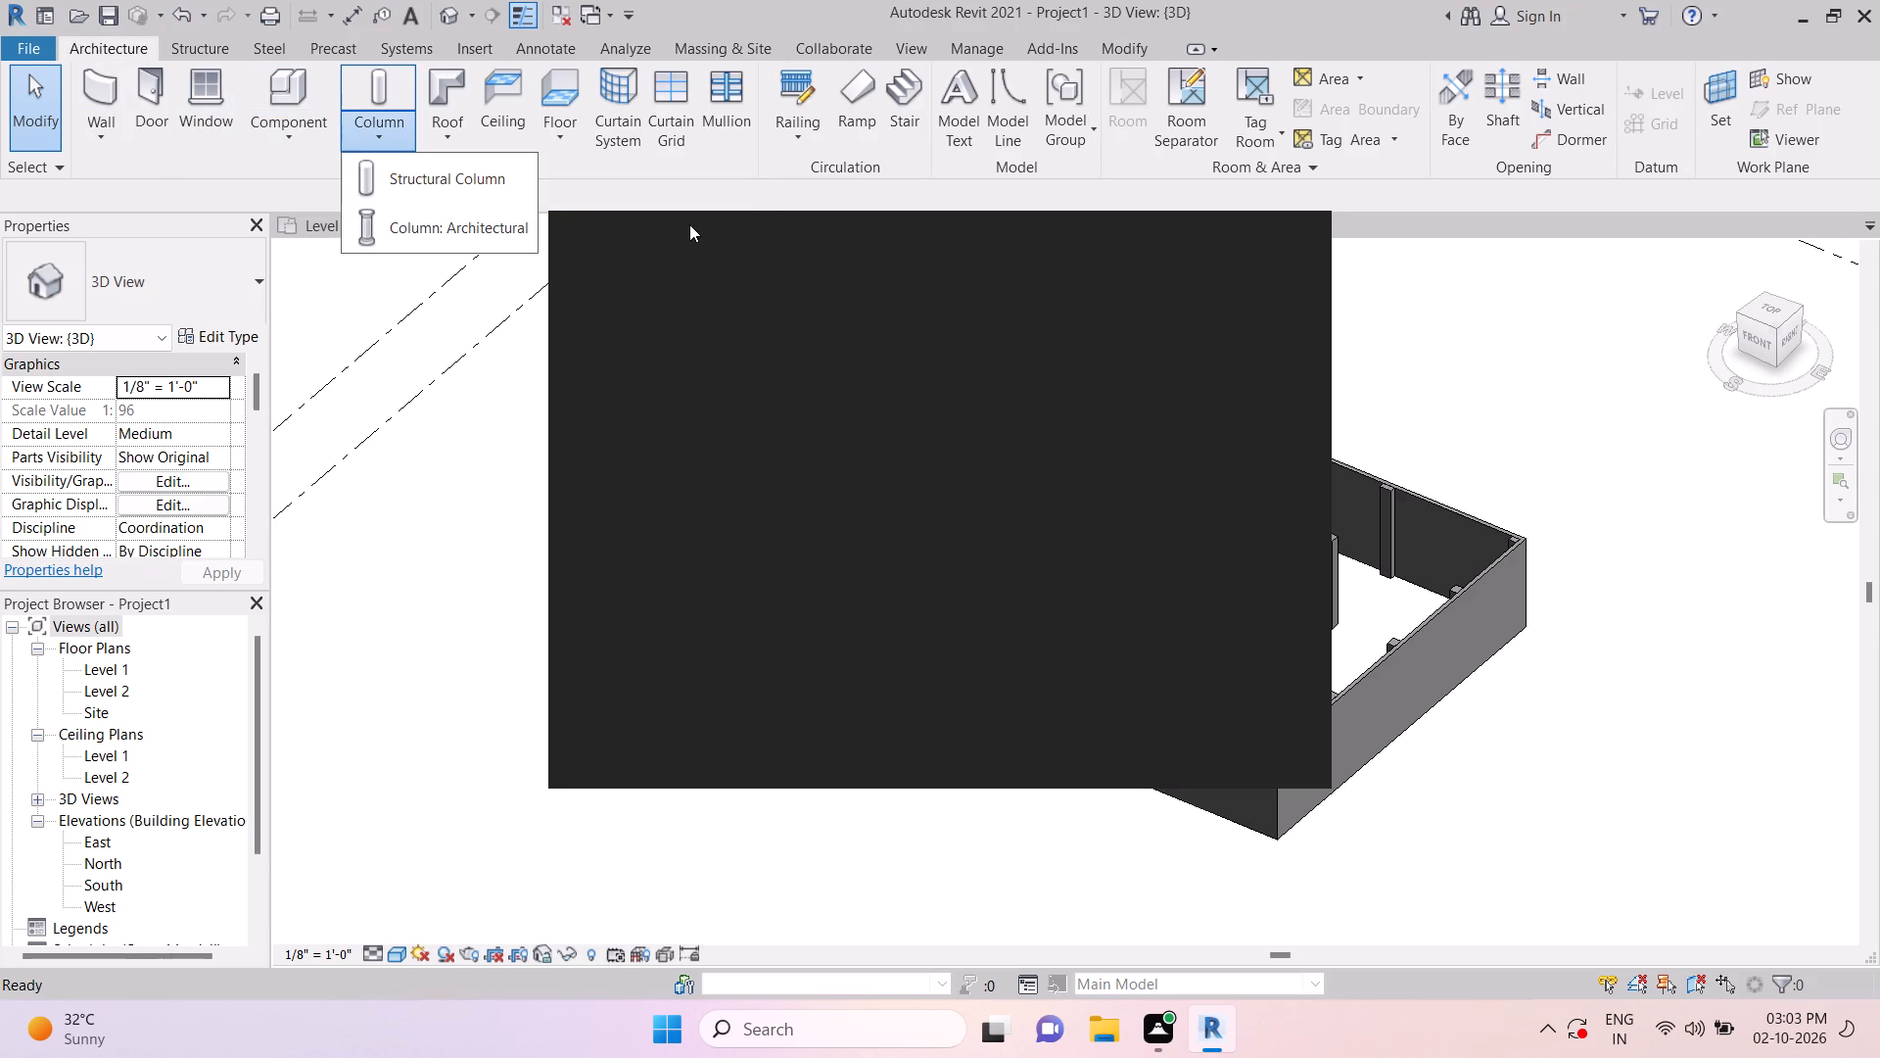
Dismiss the notification window covering the 3D view.
left_click(1309, 229)
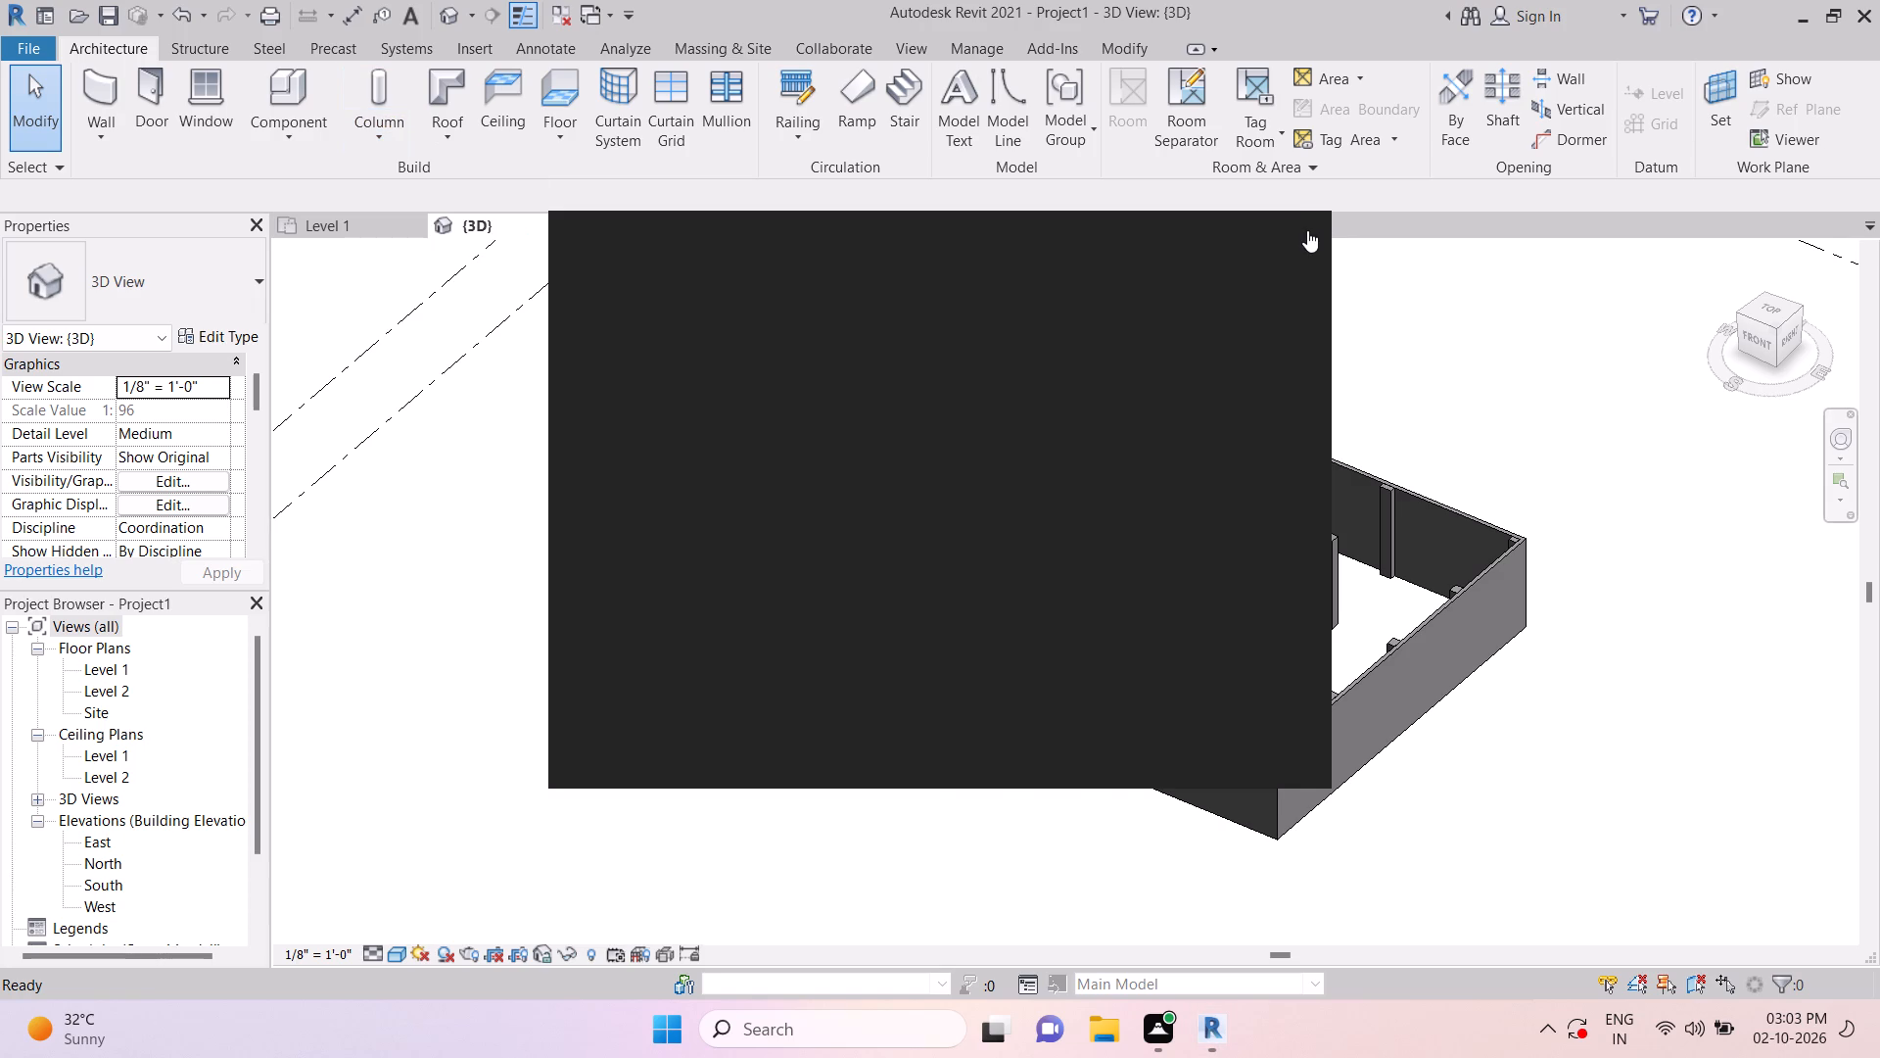
left_click(1307, 230)
key("Escape")
key("Escape")
key("Escape")
Open the family of the interior column nearest the building's rear corner in the Family Editor.
left_click(1198, 497)
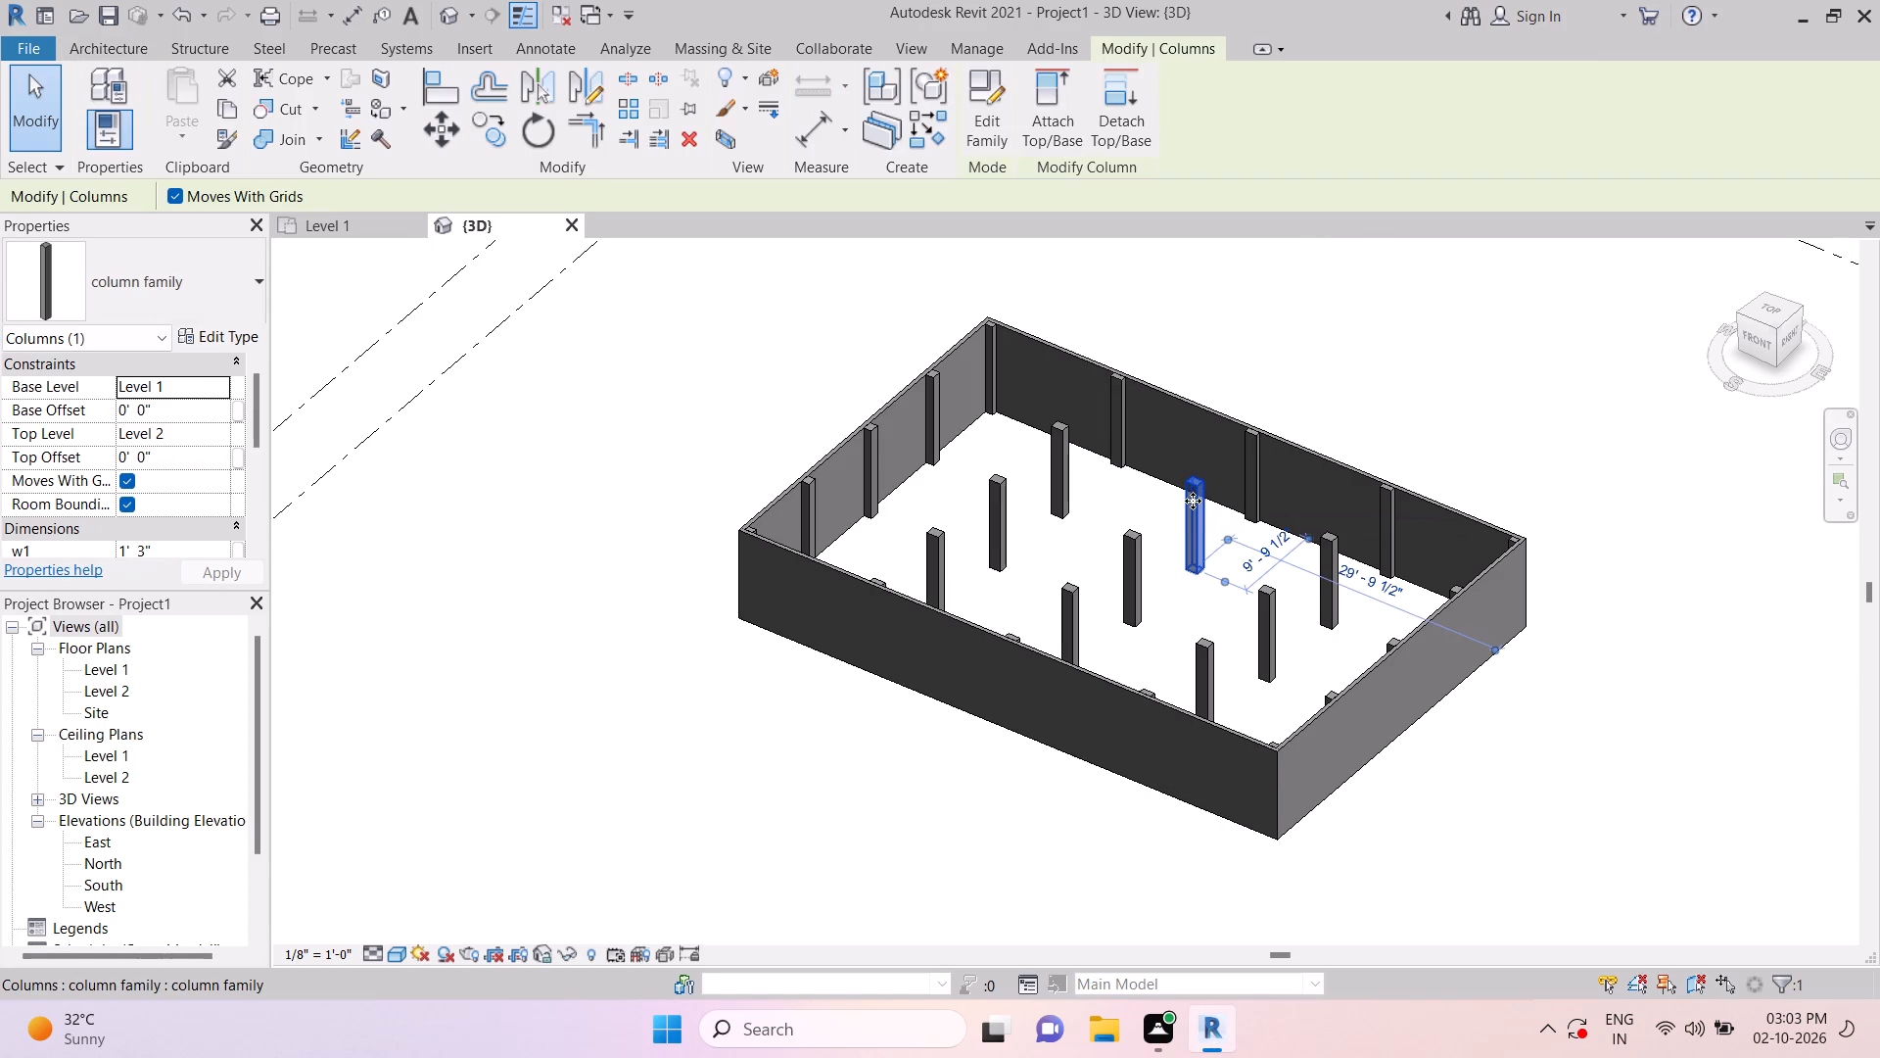
key("Escape")
key("Escape")
key("Escape")
left_click(1057, 438)
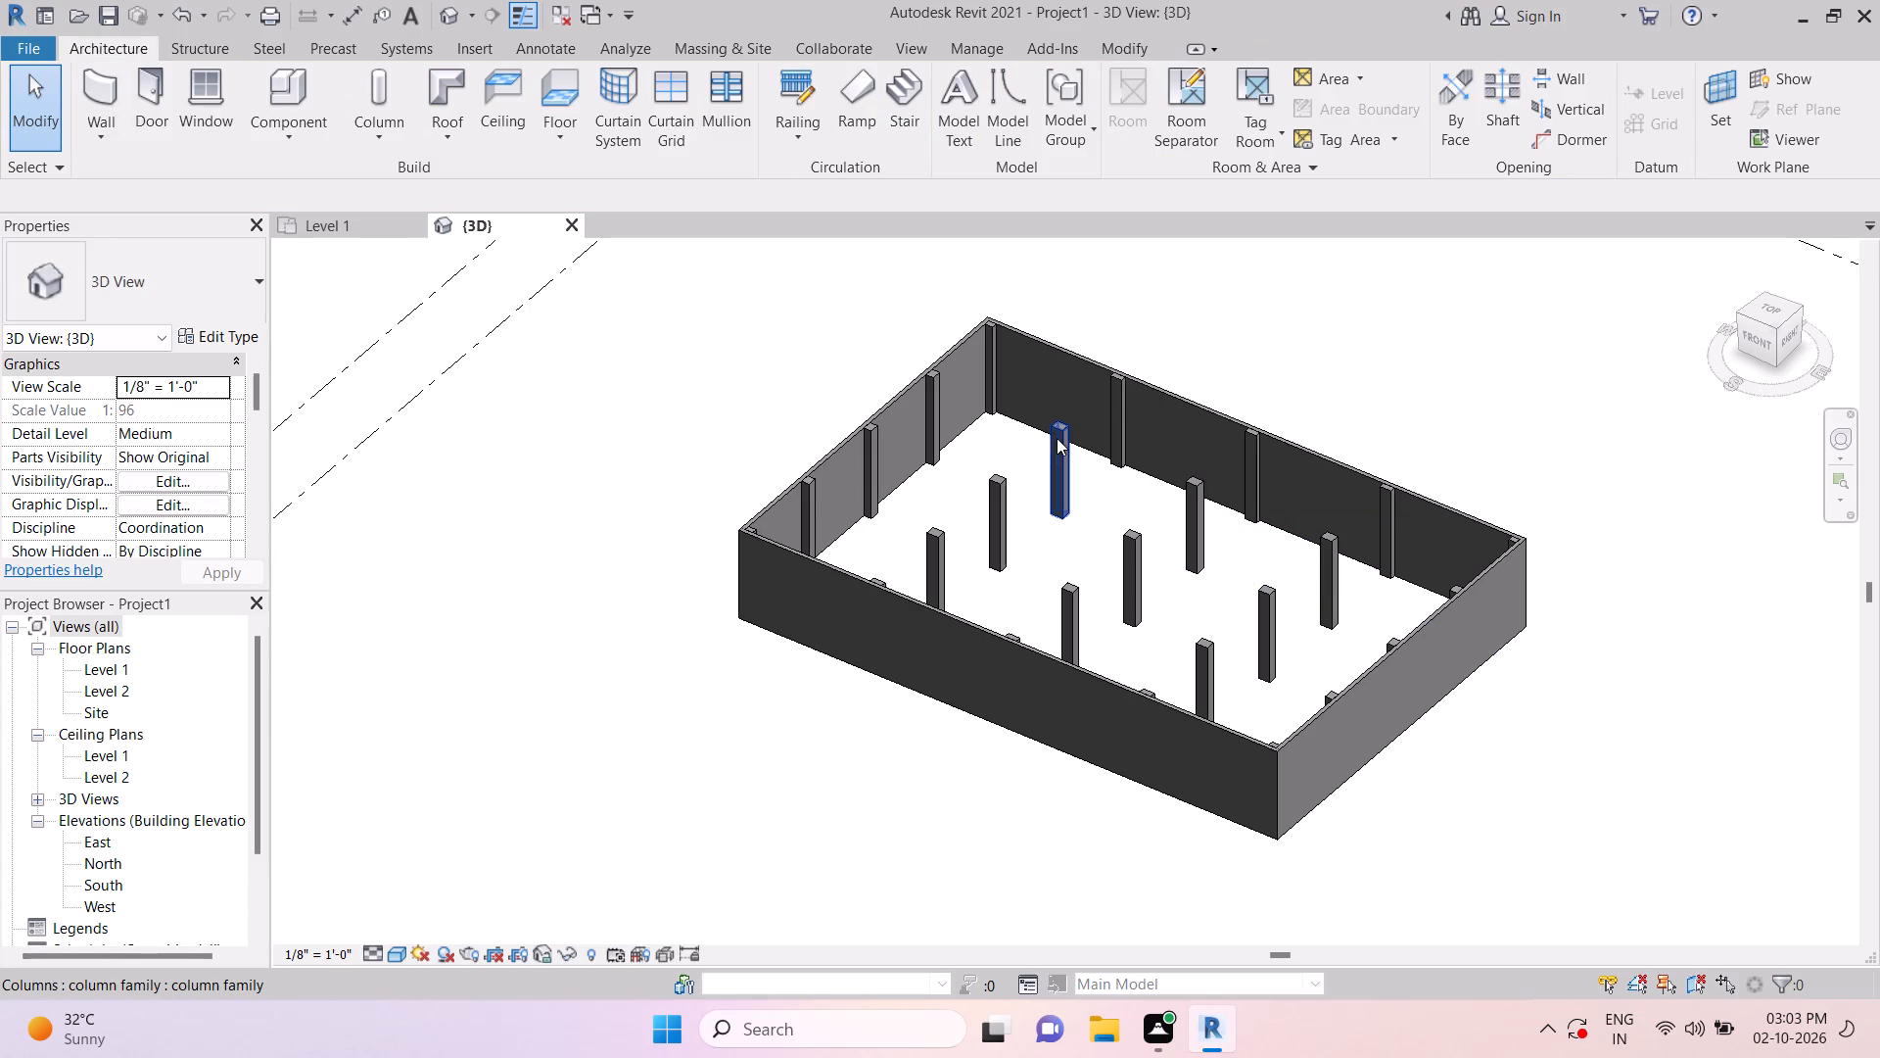
left_click(1002, 128)
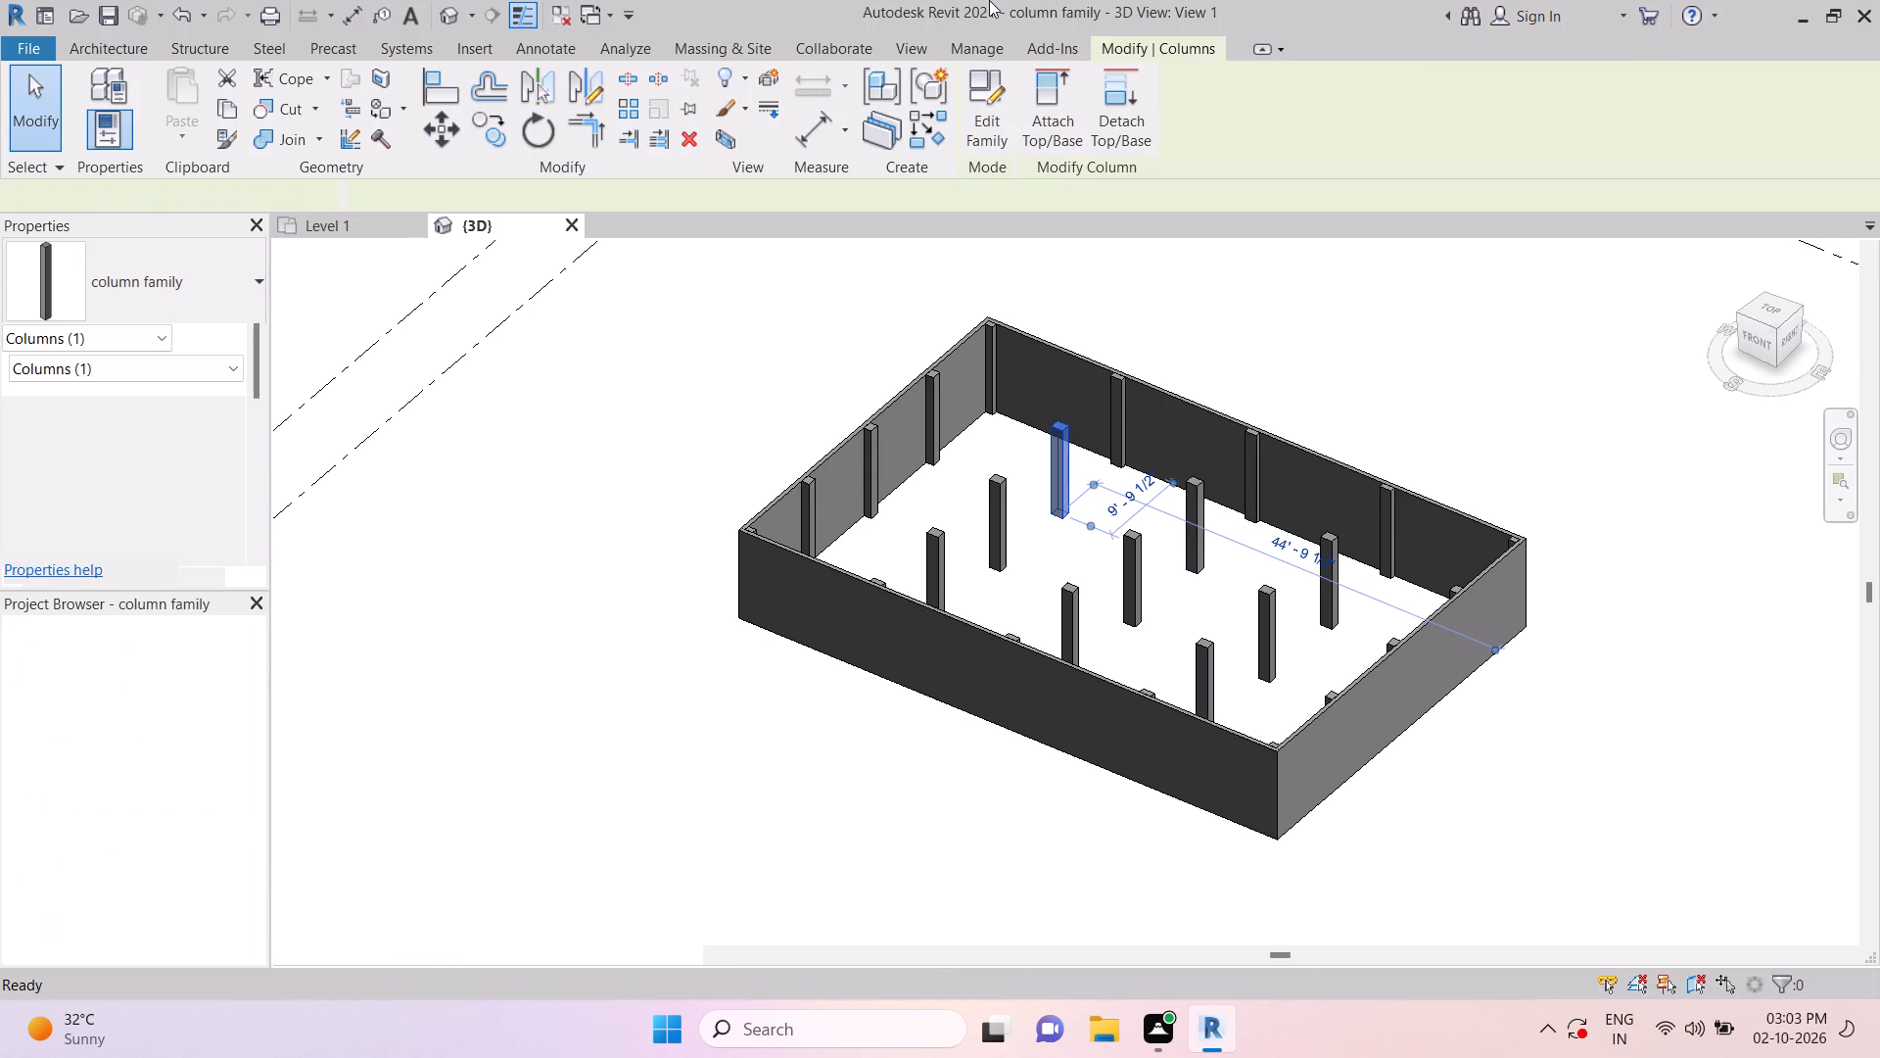
Examine the column family's Lower Ref. Level plan, including its w1 and w2 width dimensions, and close the family's 3D view.
scroll(912, 404, "down", 2)
key("Escape")
key("Escape")
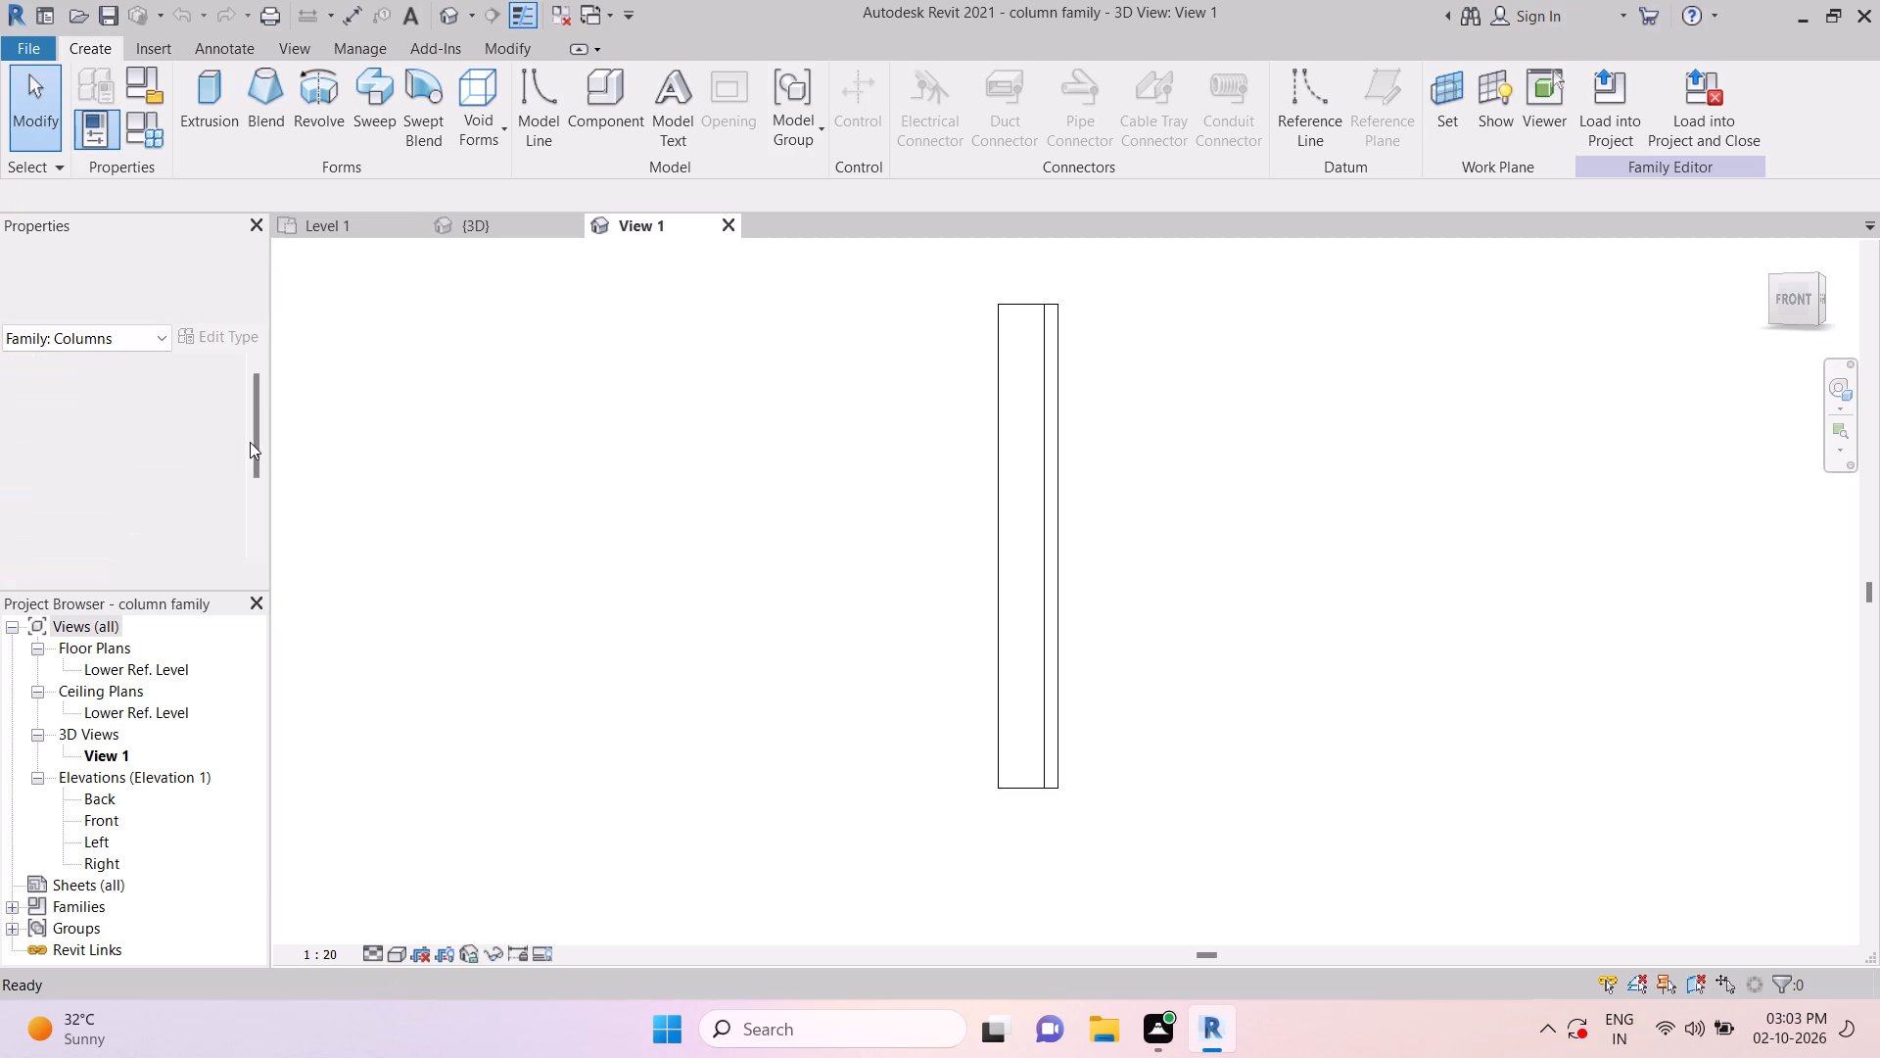
double_click(123, 670)
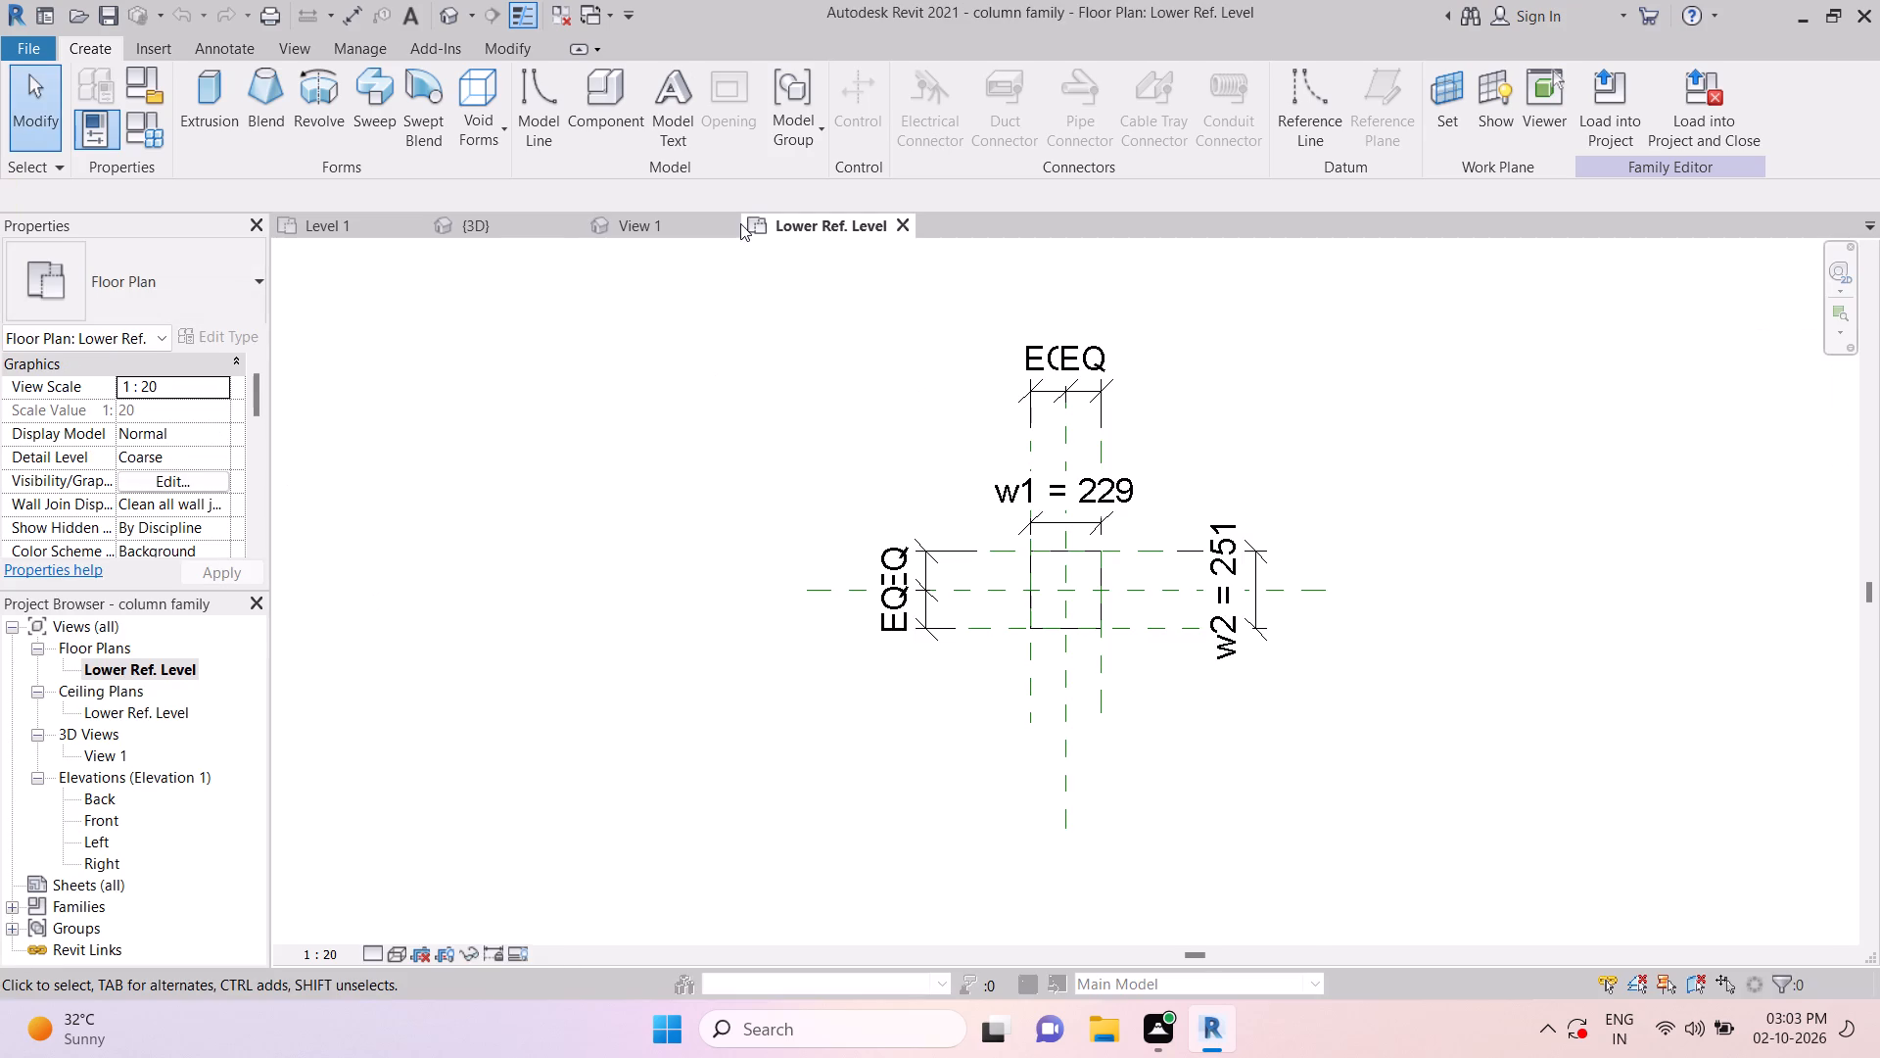
left_click(731, 223)
key("Escape")
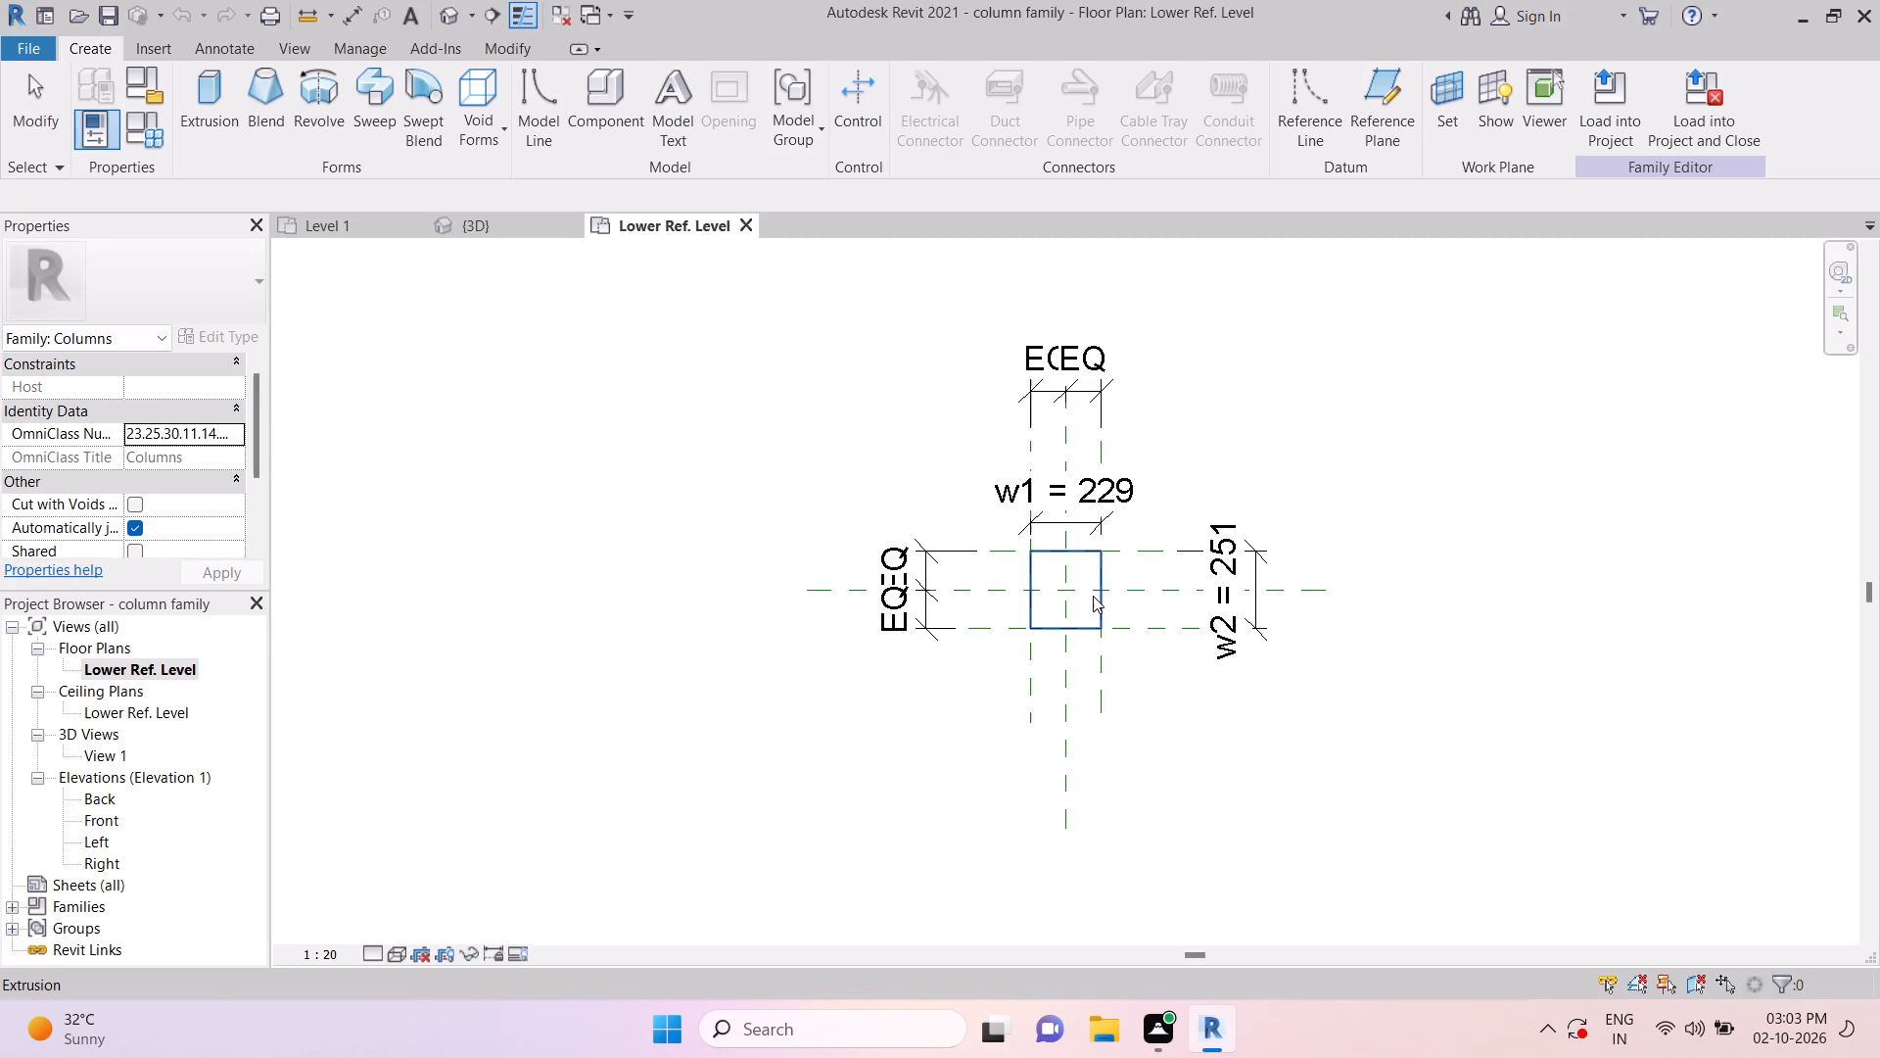
scroll(1093, 596, "up", 3)
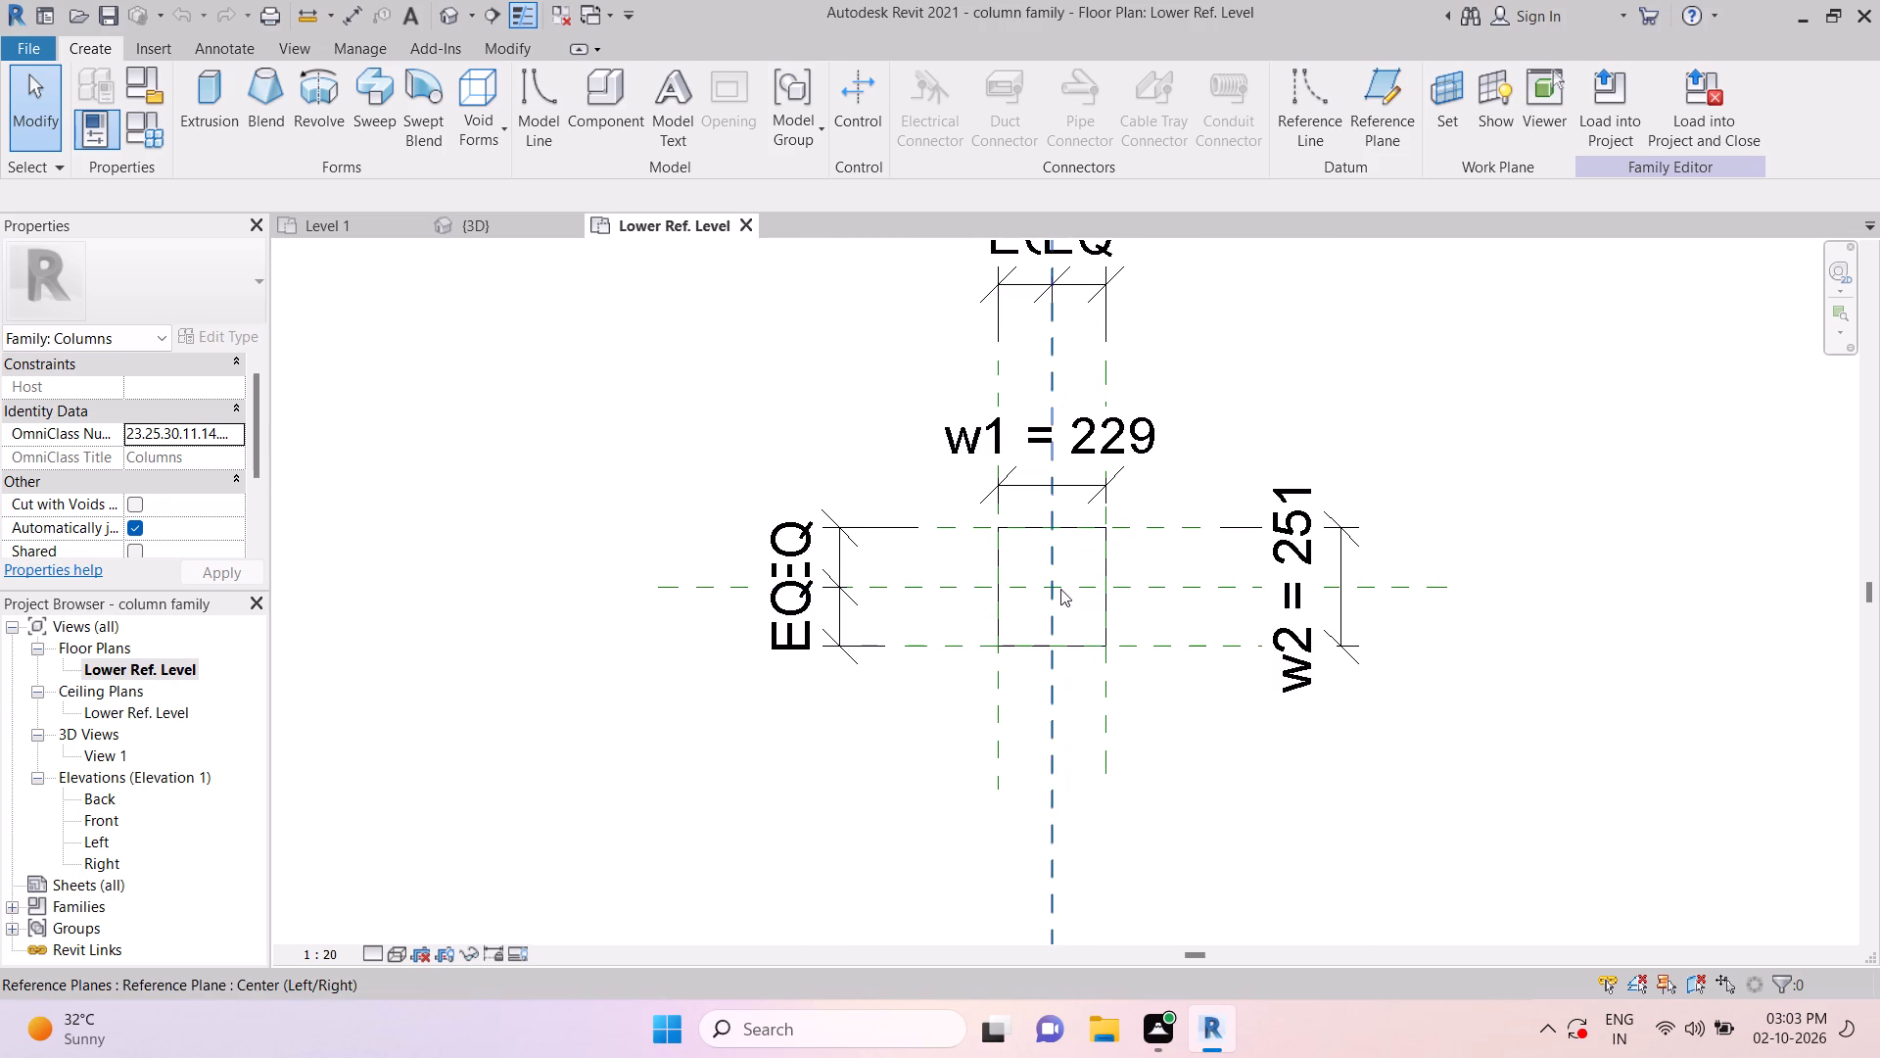
key("Escape")
key("Escape")
key("Escape")
key("Escape")
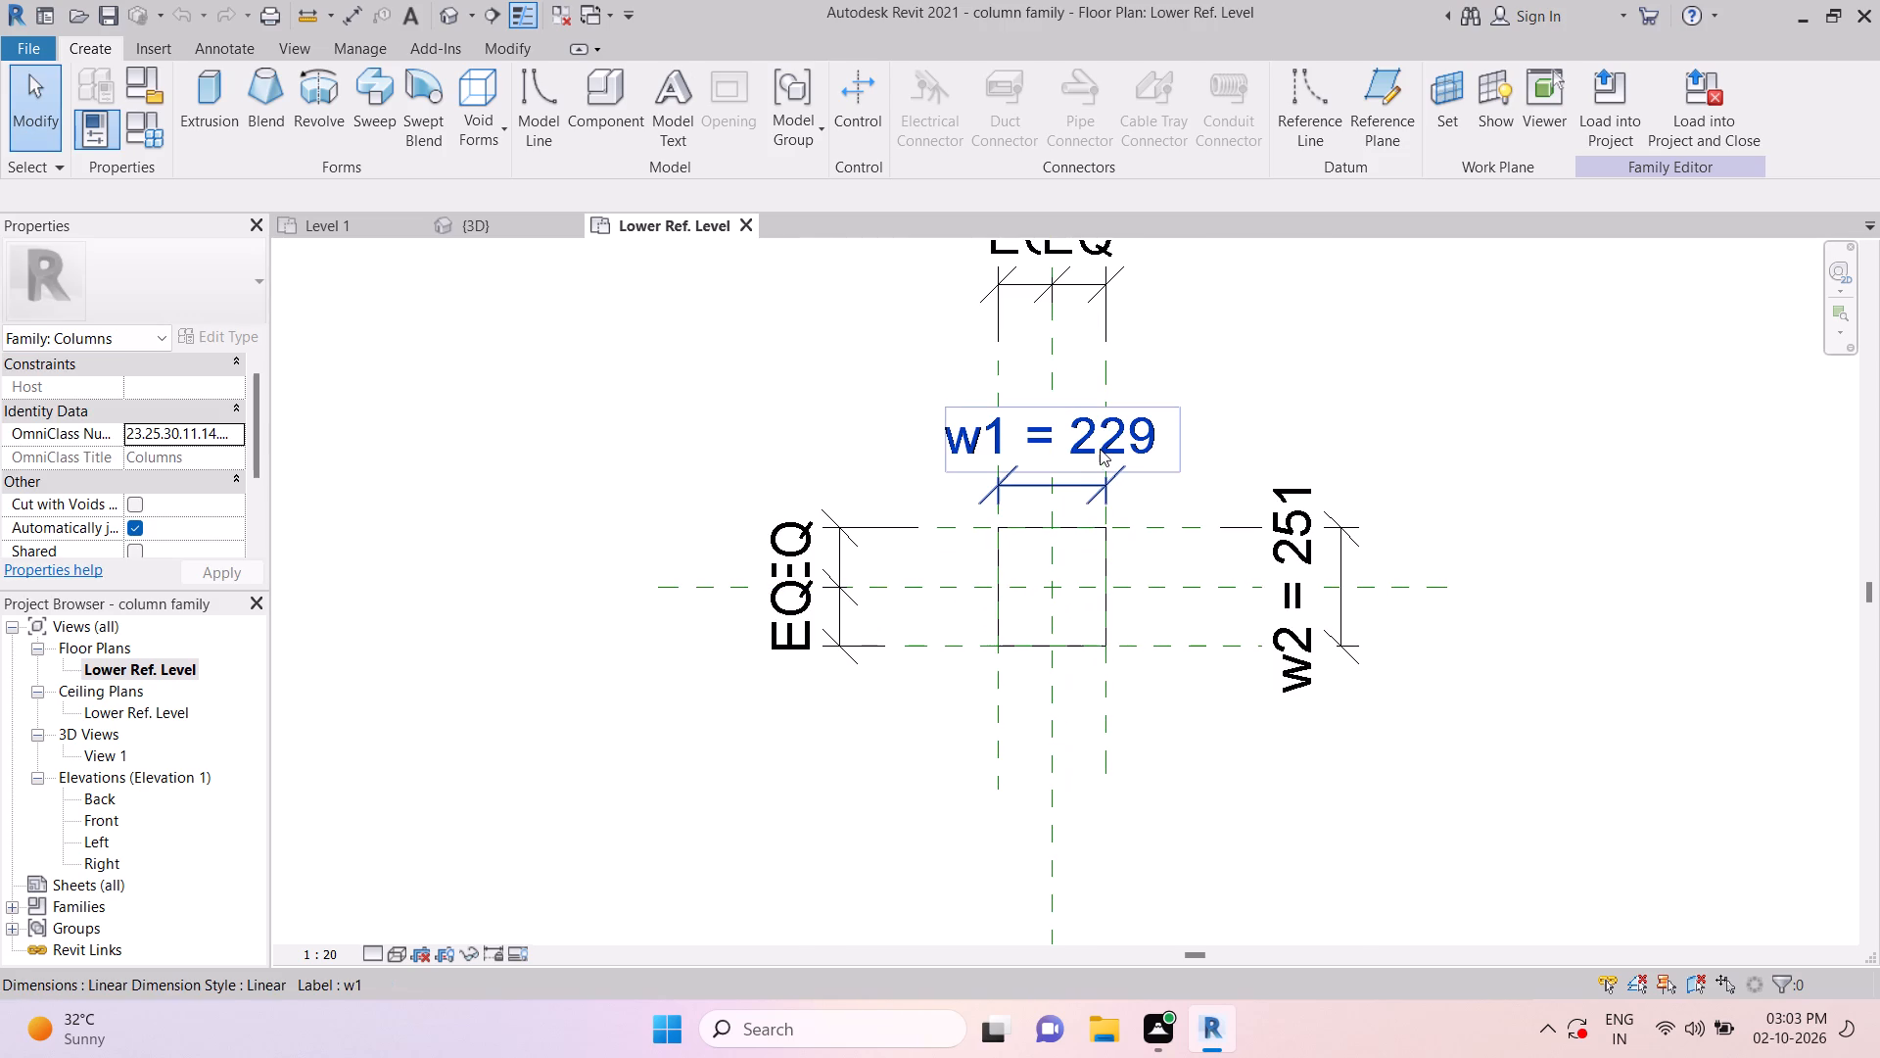
key("Escape")
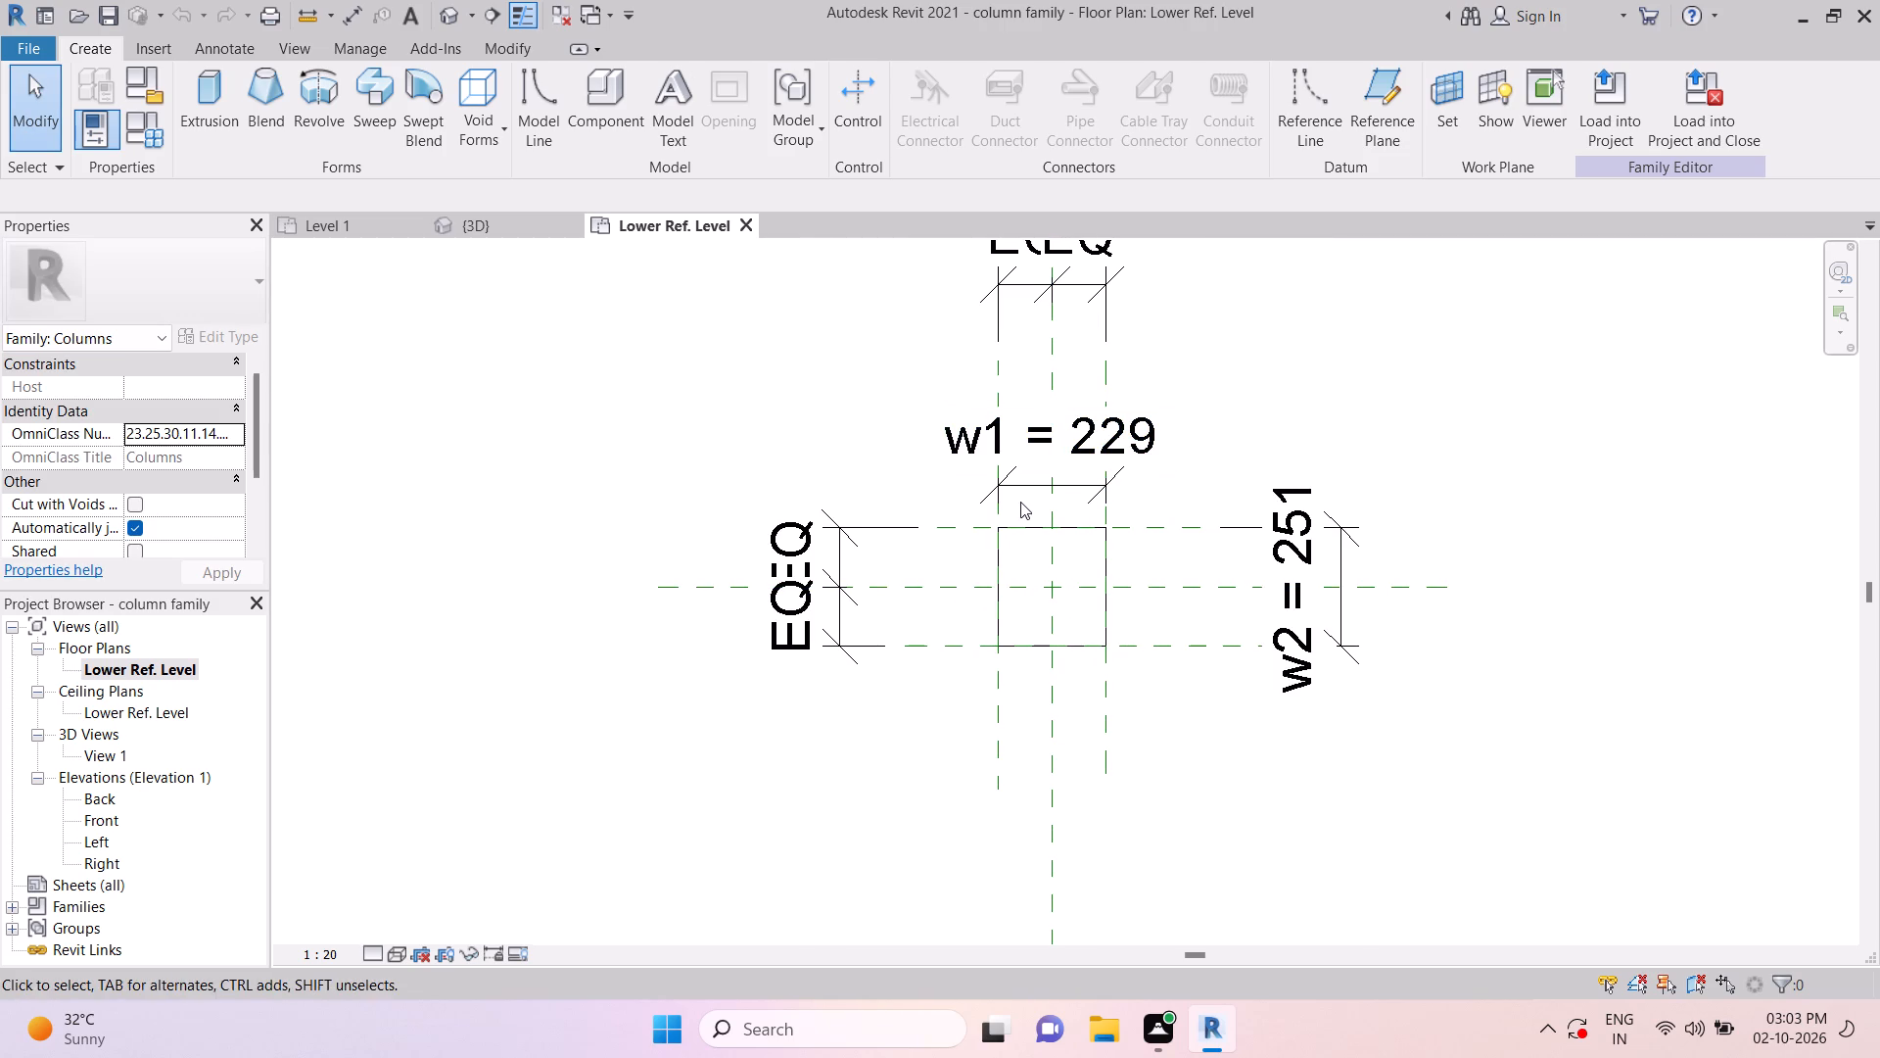
key("Escape")
key("Escape")
key("Escape")
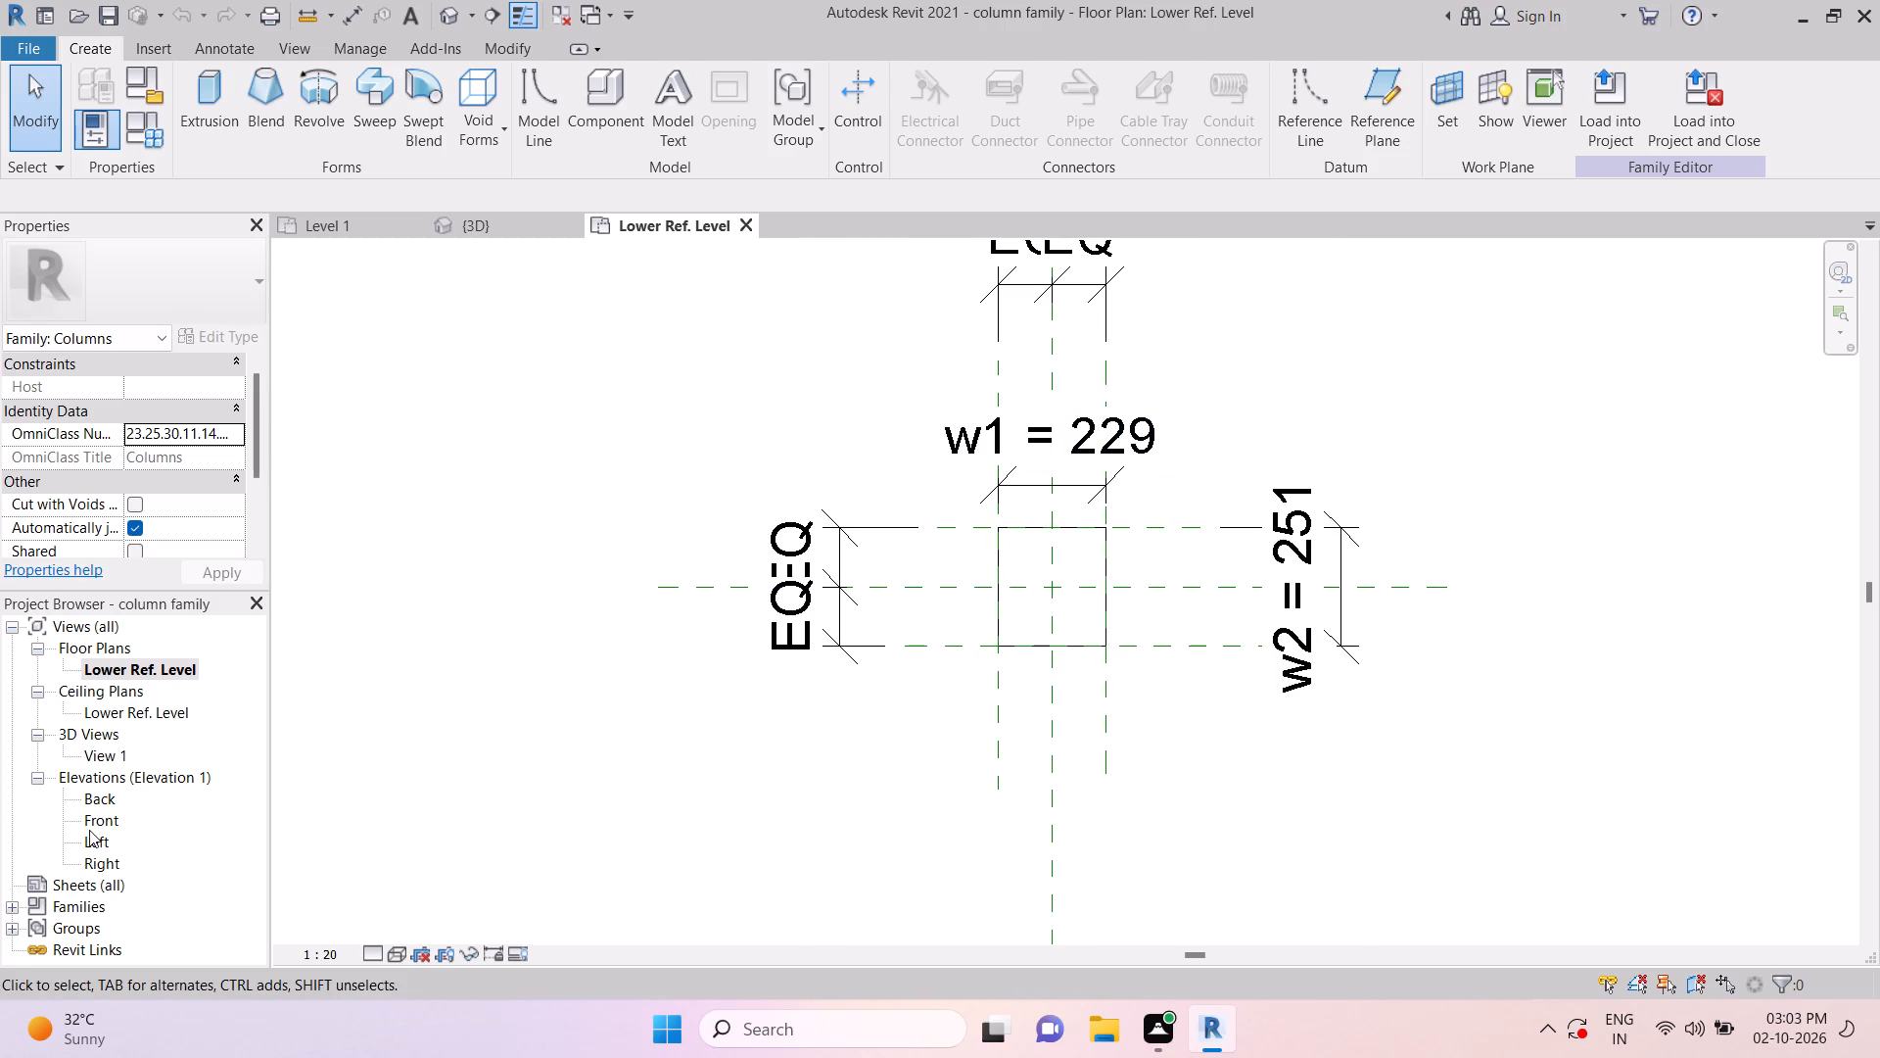
Examine the column family's Left elevation, checking the shaft between the Lower and Upper Ref. Levels.
triple_click(94, 846)
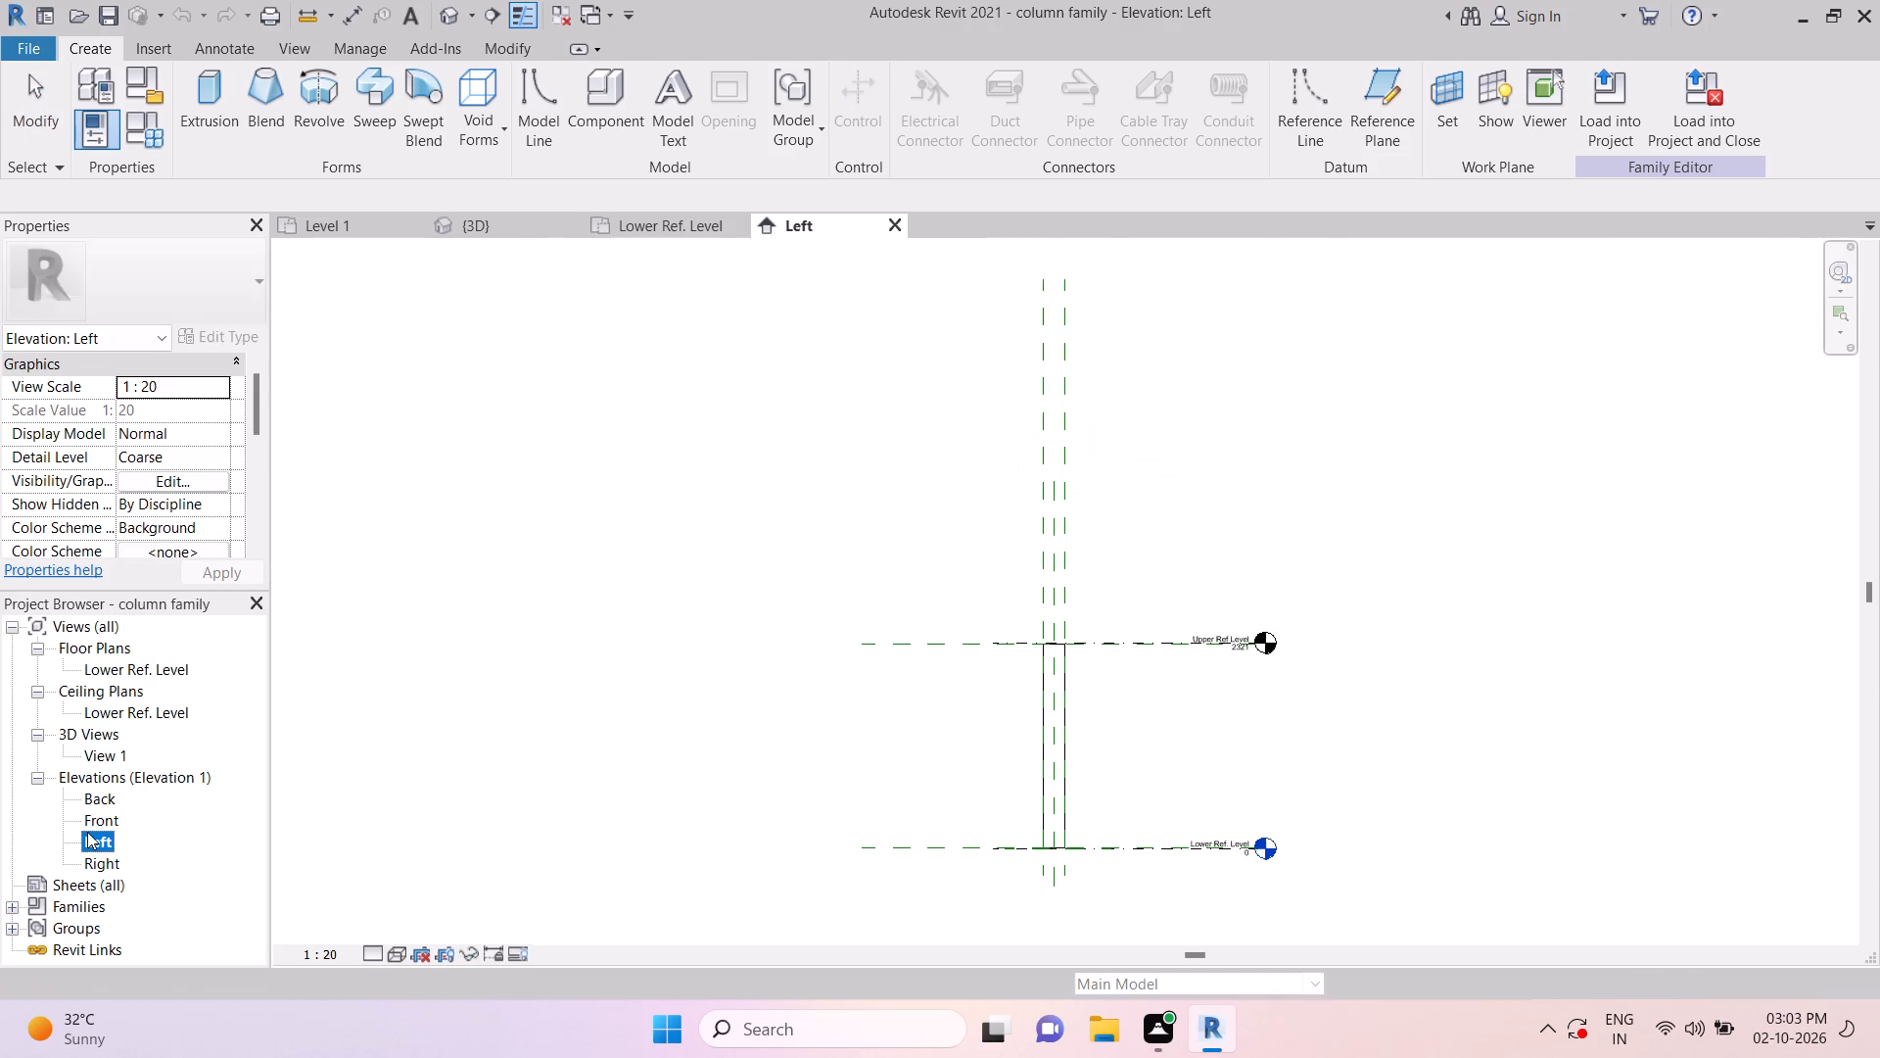
key("Escape")
key("Escape")
scroll(1081, 664, "up", 10)
key("Escape")
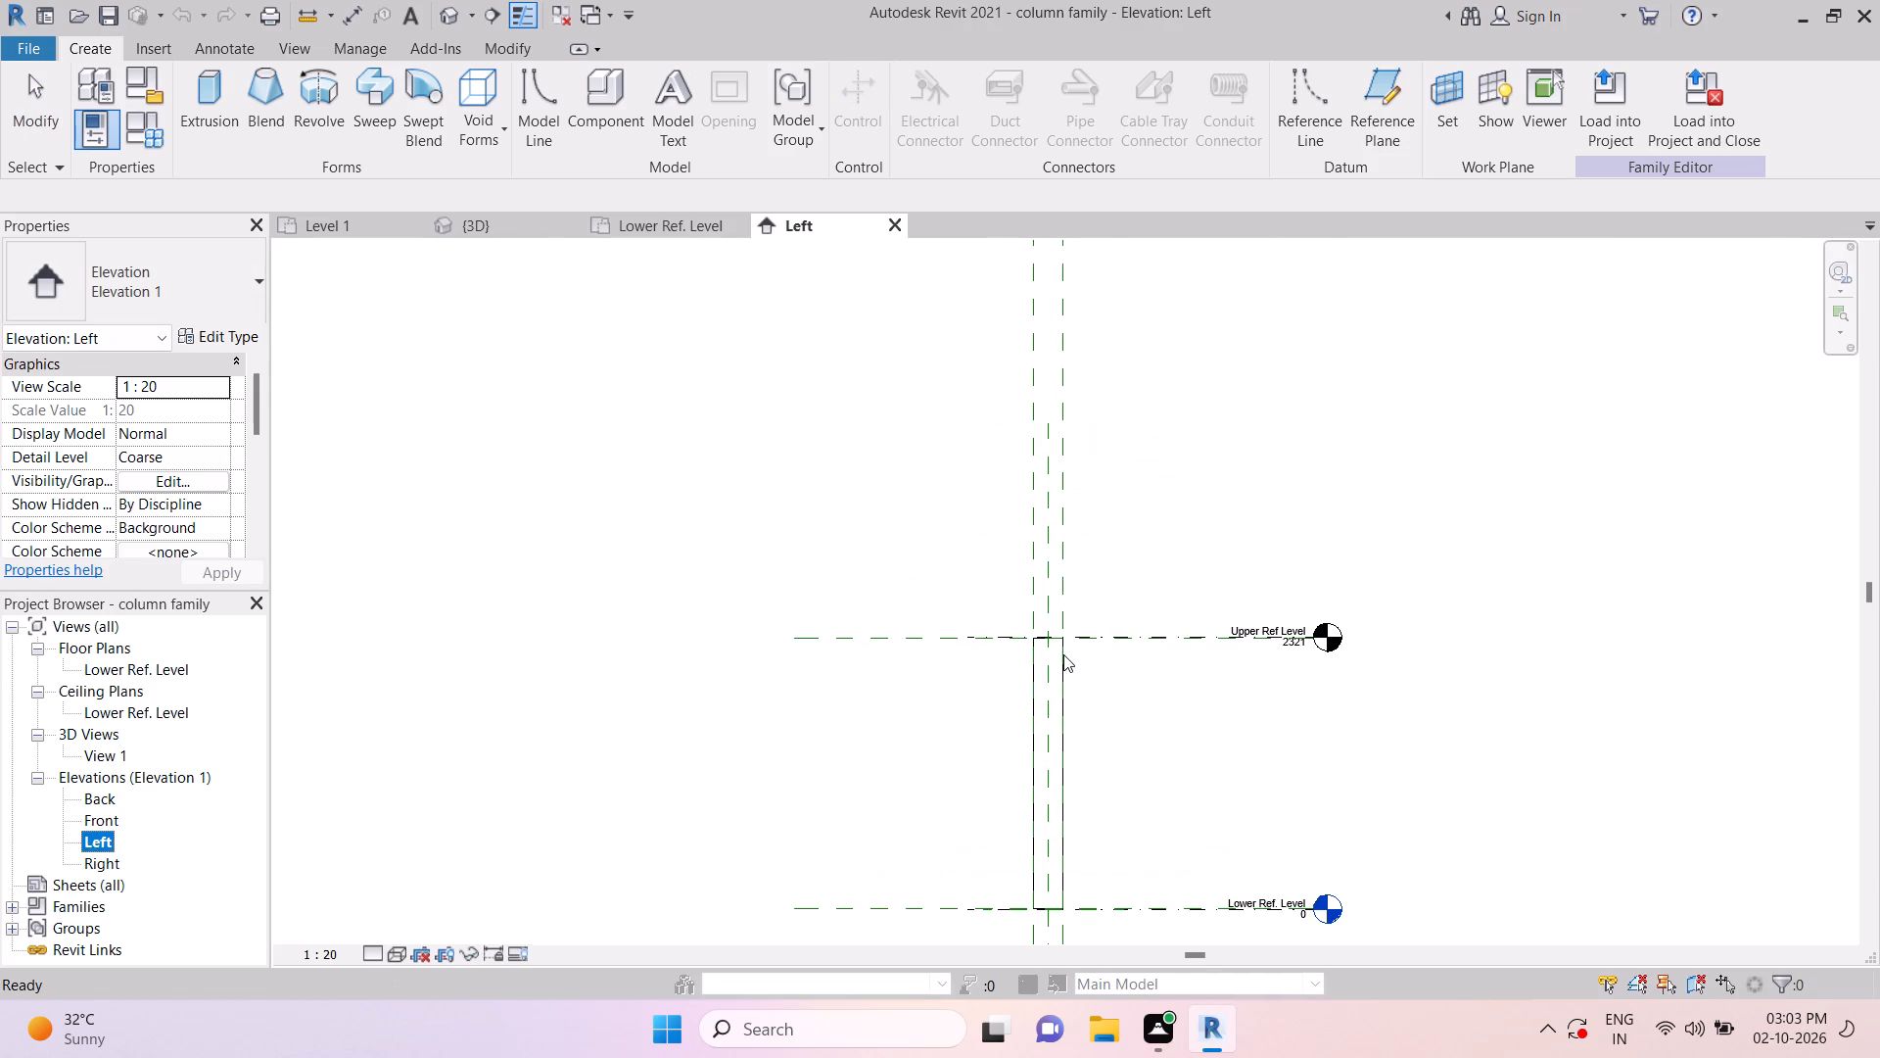
key("Escape")
key("Escape")
scroll(1002, 596, "up", 4)
key("Escape")
key("Escape")
scroll(944, 606, "up", 4)
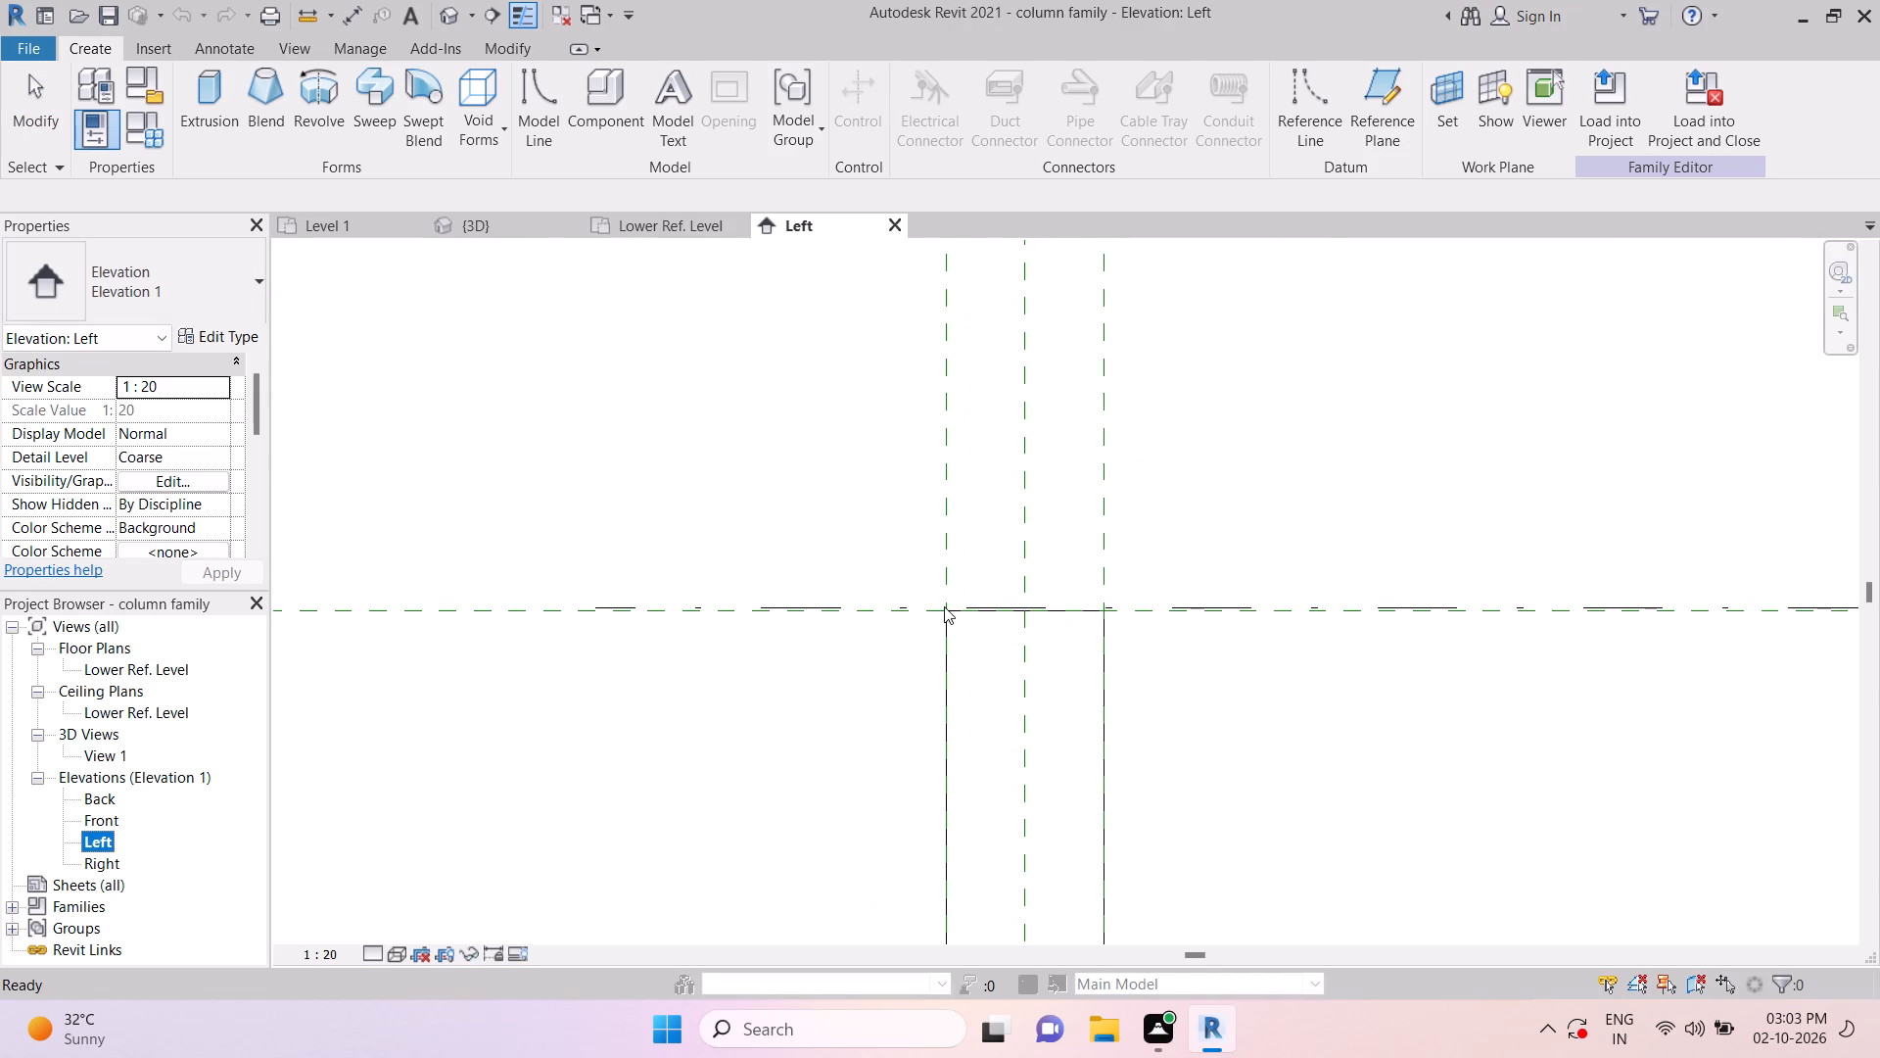
key("Escape")
key("Escape")
scroll(1384, 606, "down", 14)
key("Escape")
key("Escape")
scroll(1587, 595, "up", 4)
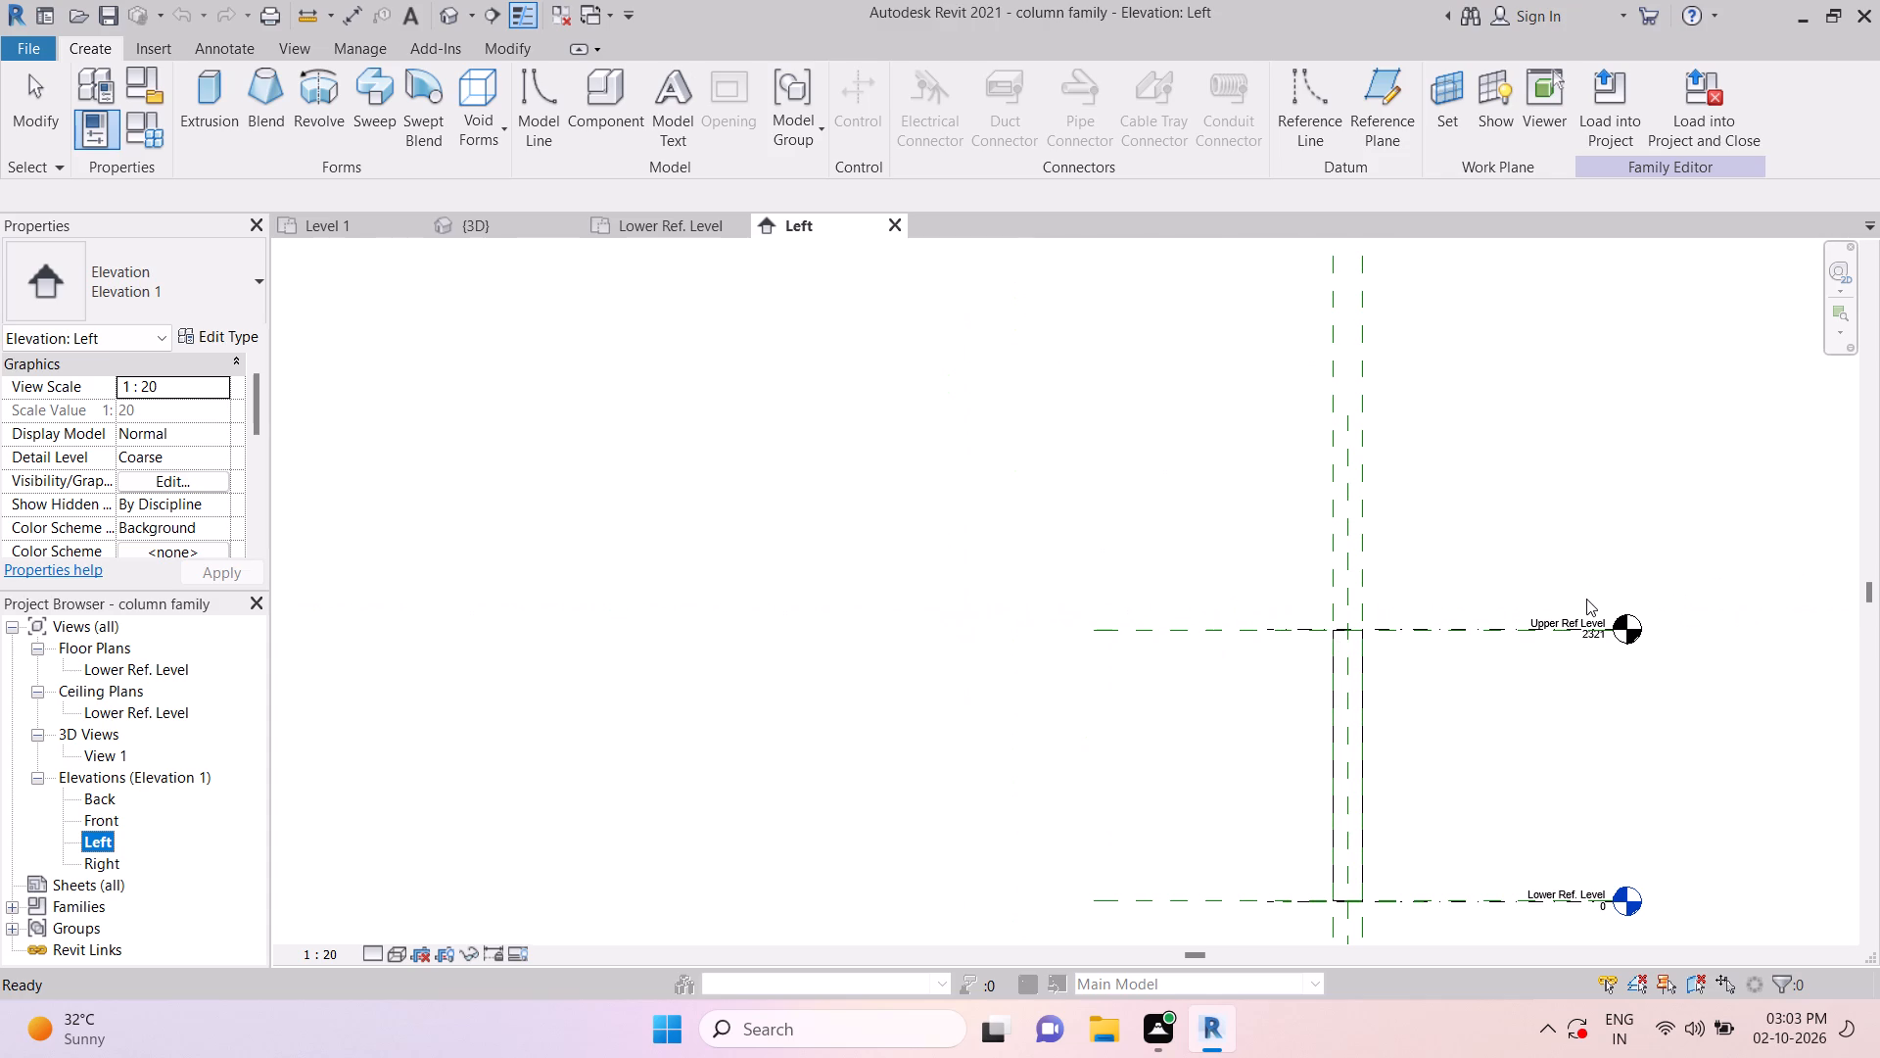
key("Escape")
scroll(1564, 638, "up", 14)
key("Escape")
middle_click_drag(1318, 611, 1319, 475)
key("Escape")
key("Escape")
Close the column family's open views and return to the project's 3D view.
left_click(900, 224)
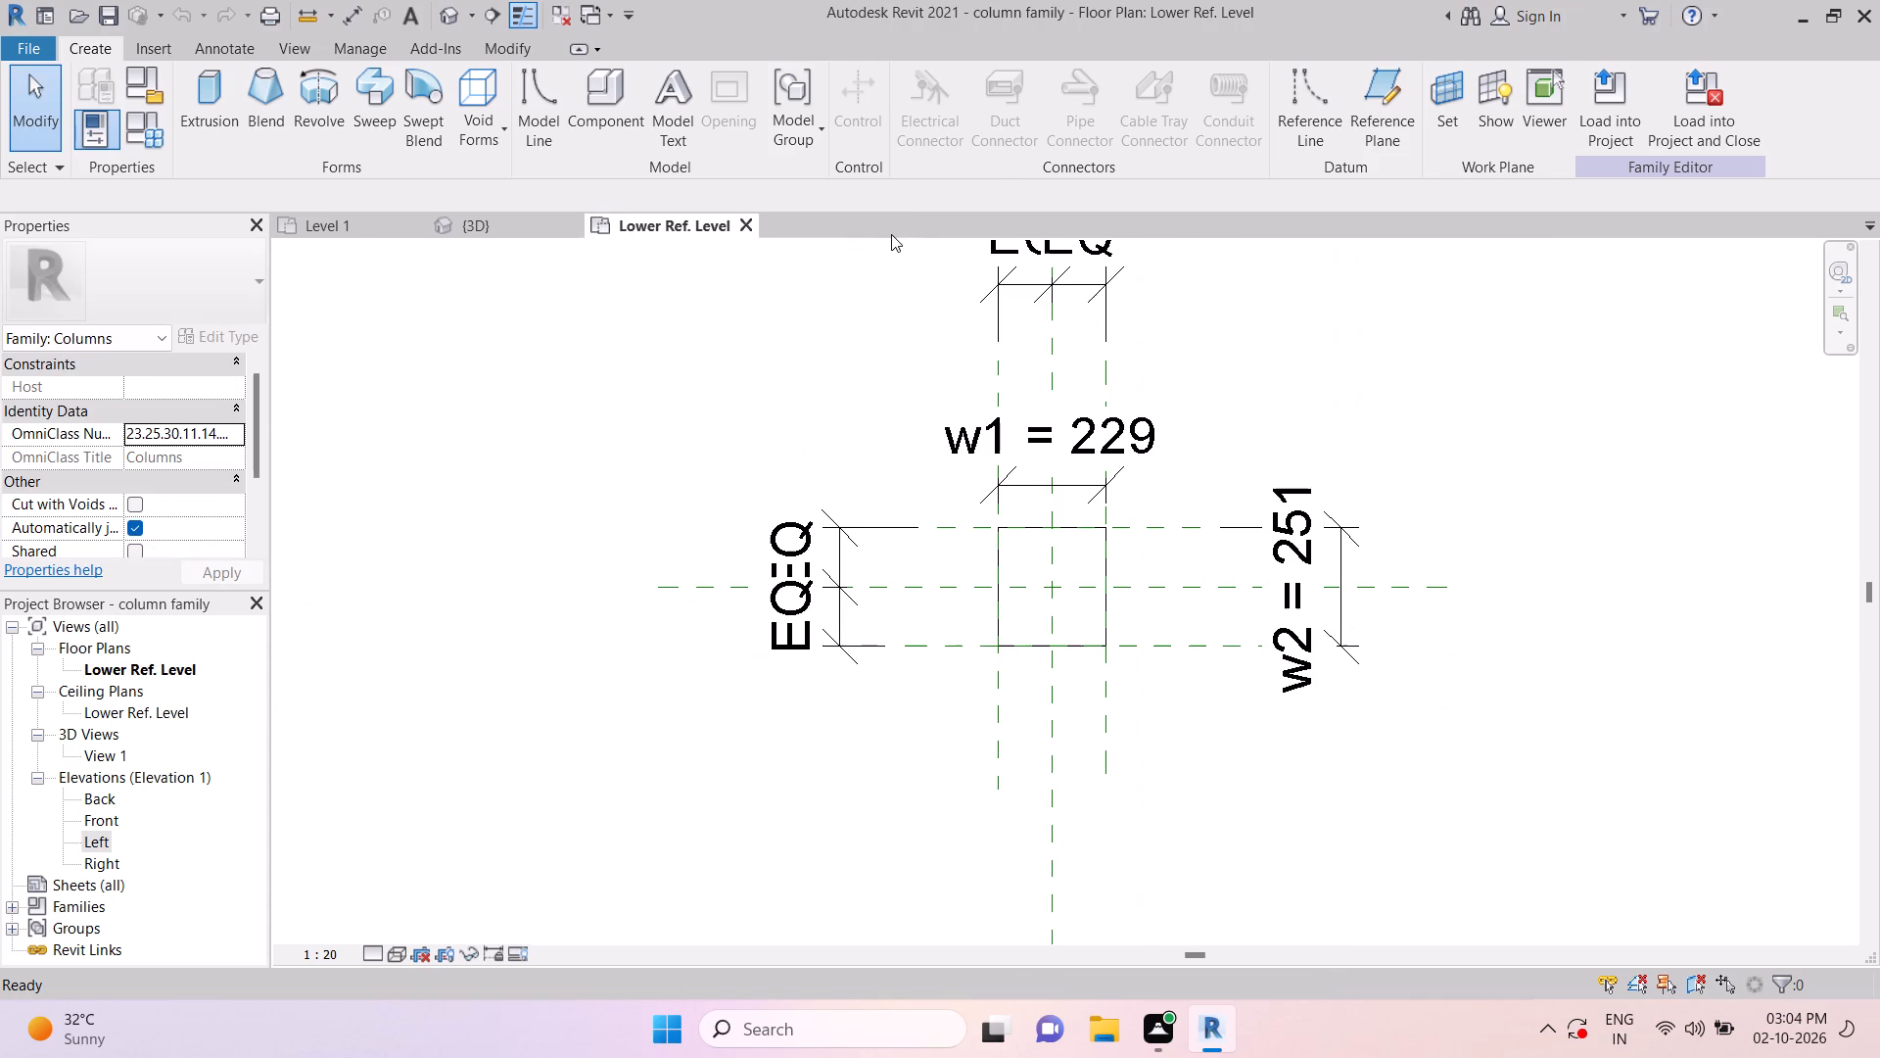
key("Escape")
key("Escape")
left_click(745, 222)
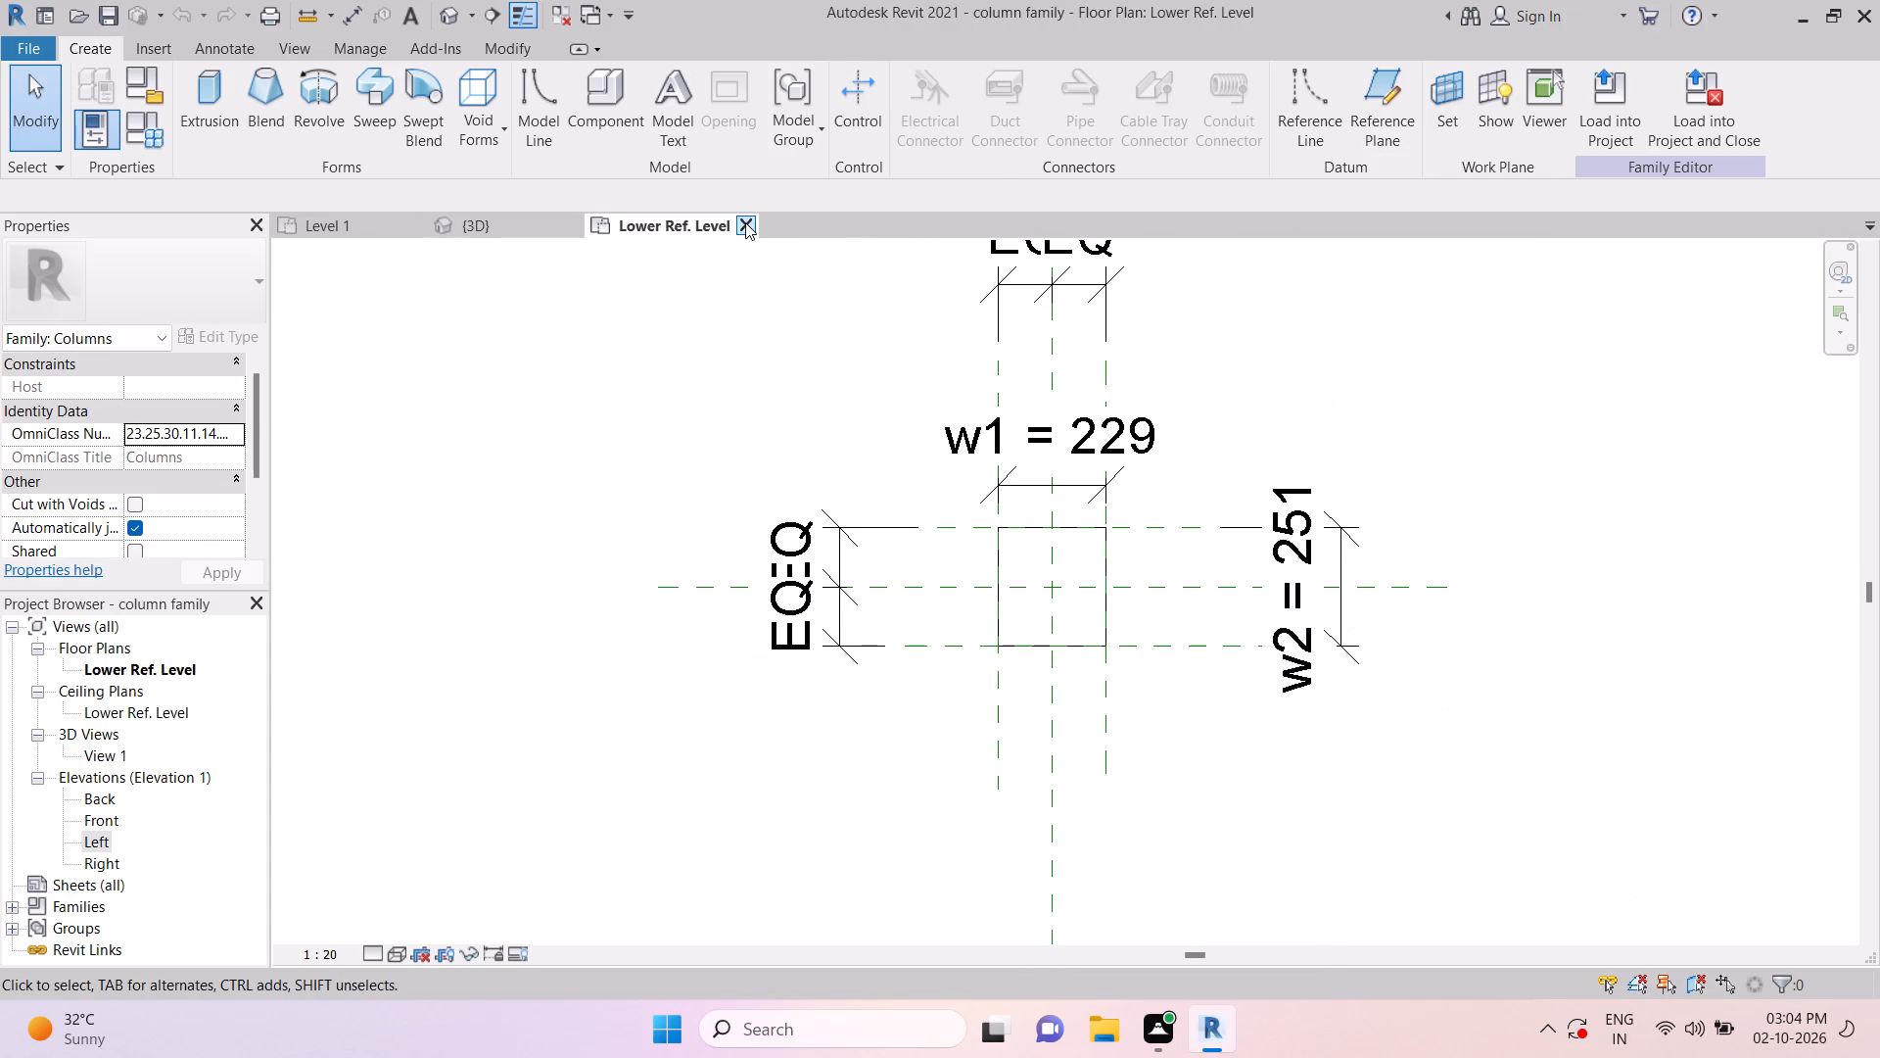
left_click(1021, 531)
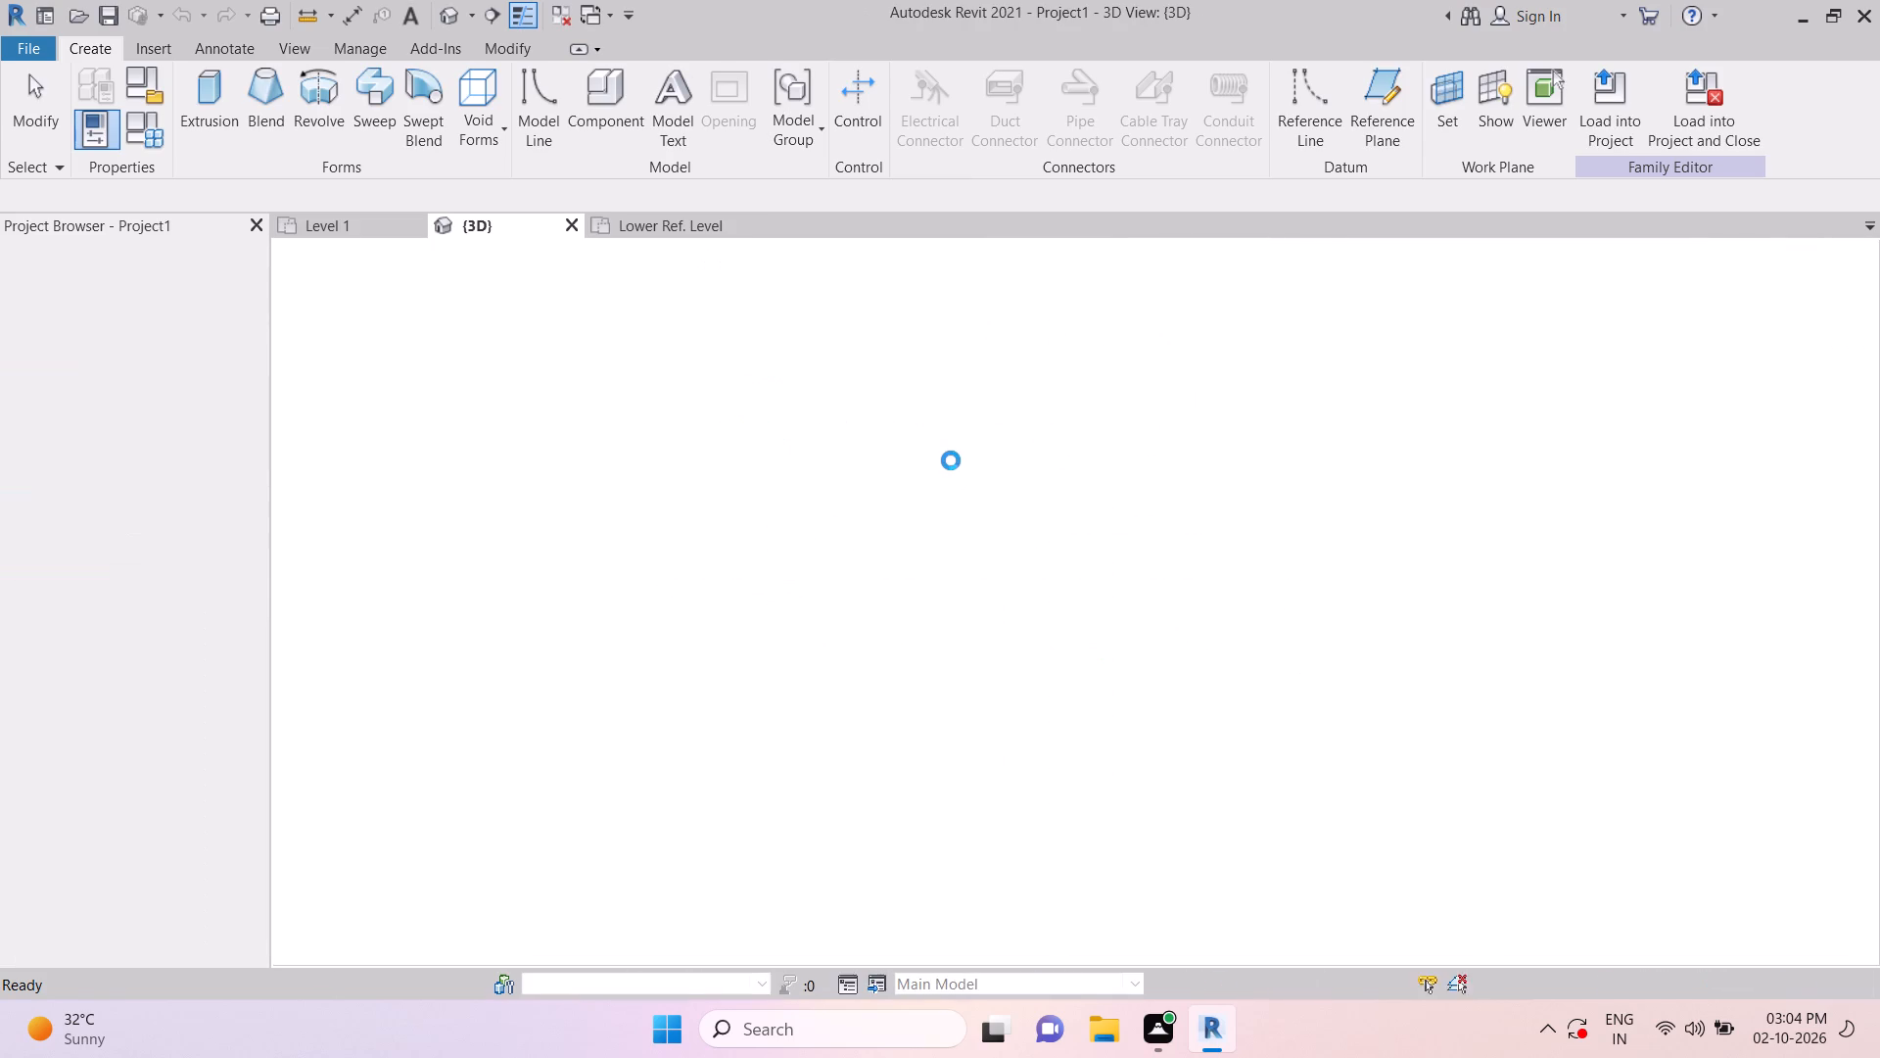
key("Escape")
key("Escape")
key("Escape")
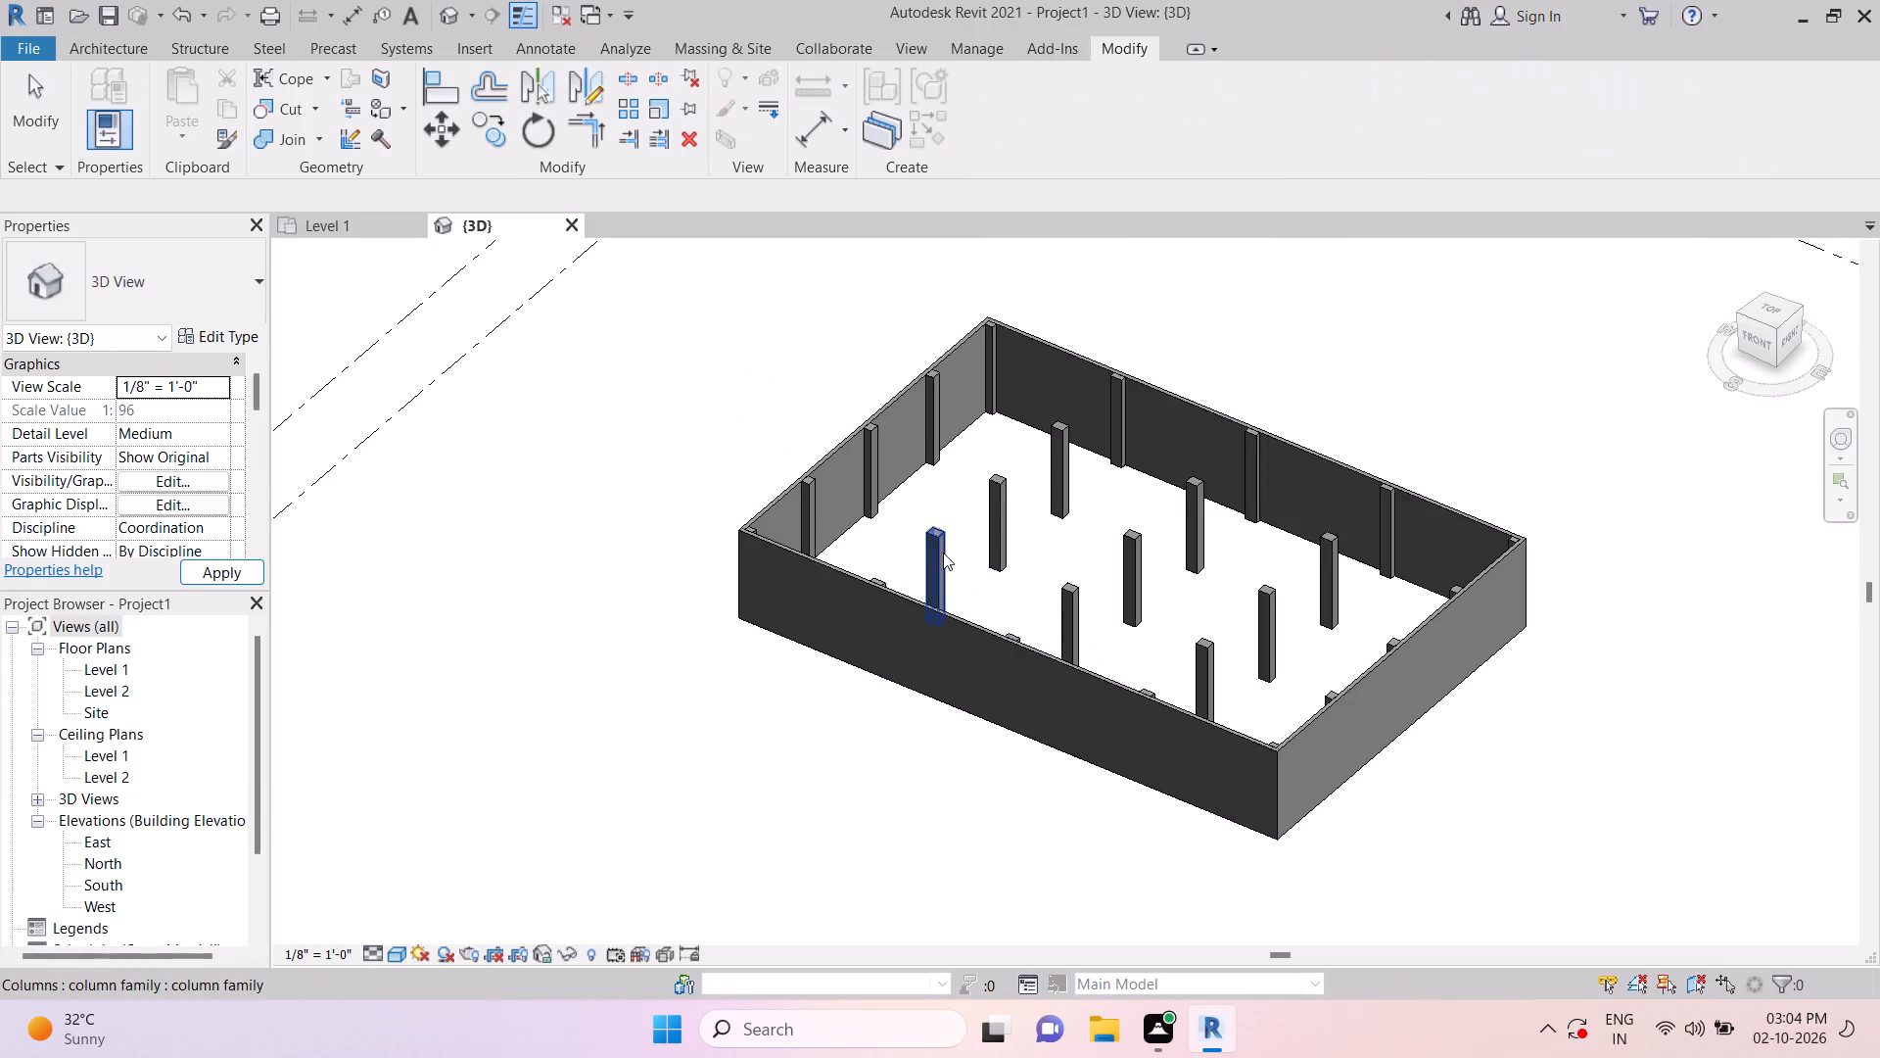
On the Level 1 plan, copy the middle column of the west wall along its grid line to about 26'-6" outside the building.
key("Escape")
key("Escape")
left_click(326, 225)
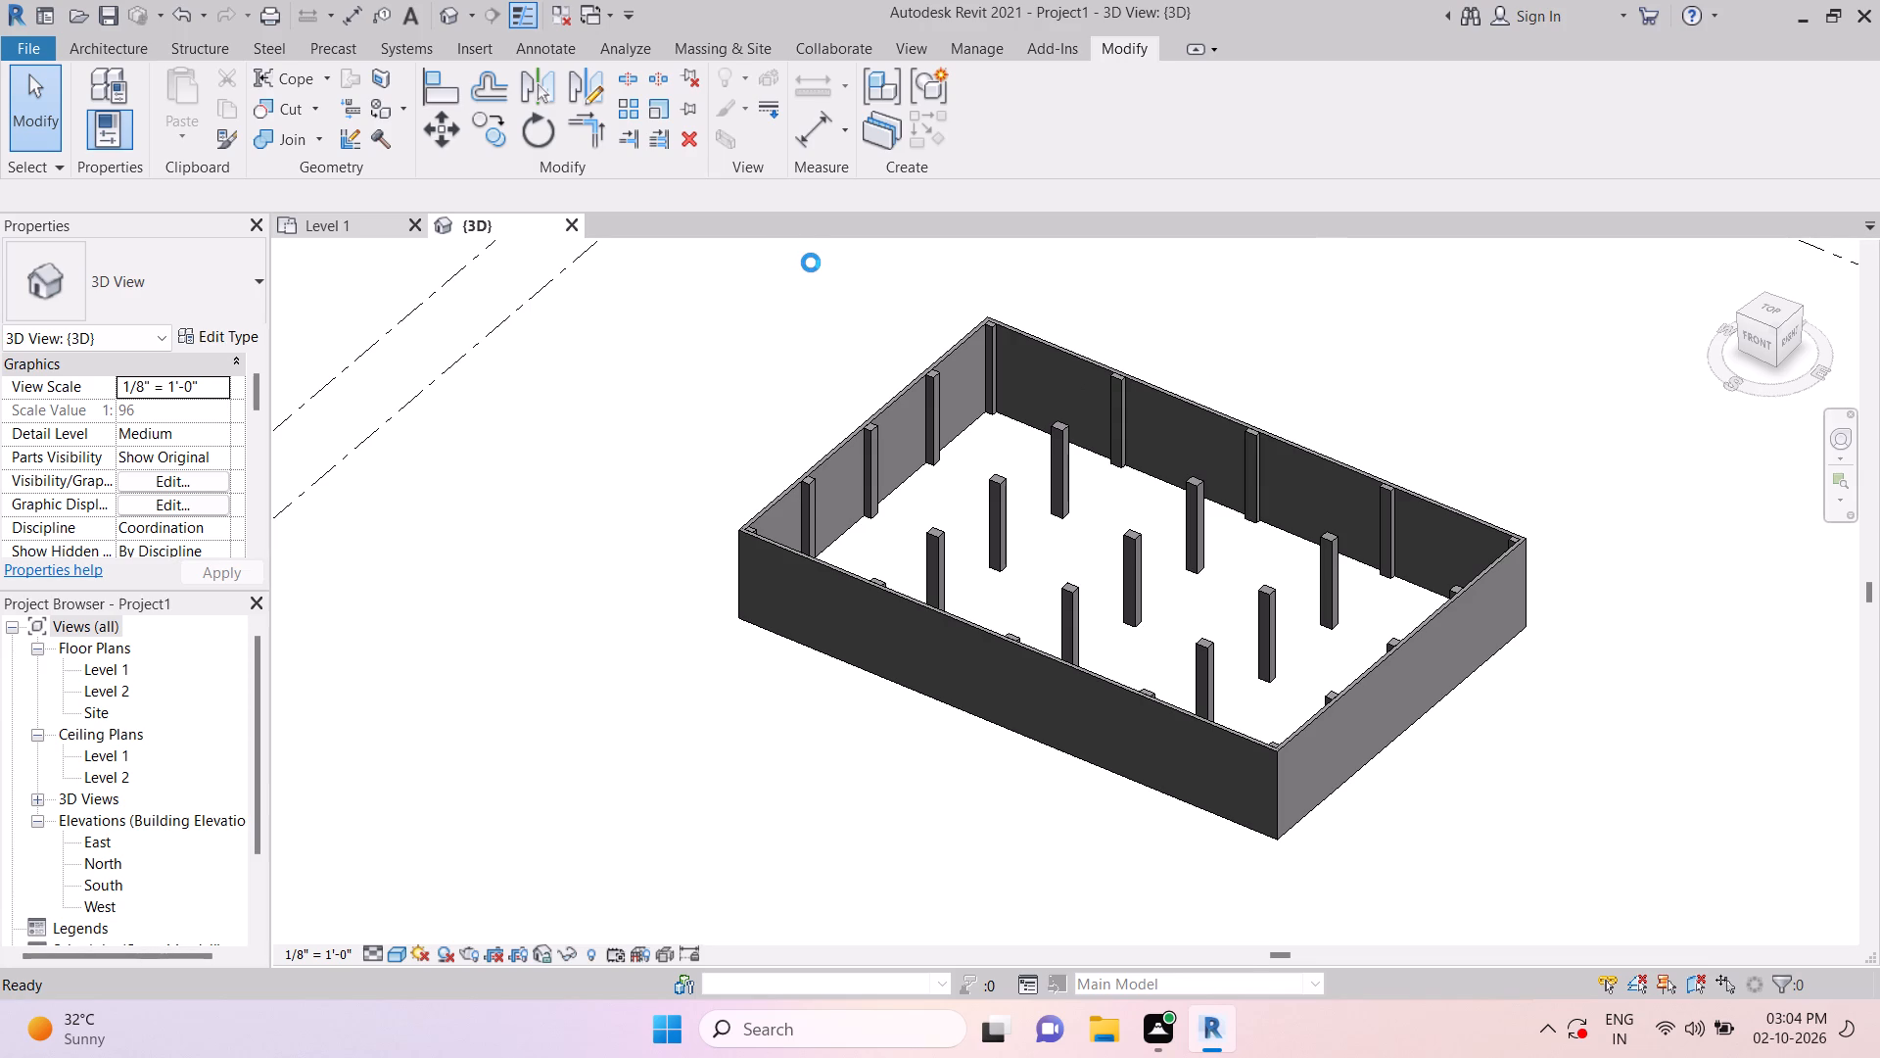
scroll(1245, 556, "up", 9)
key("Escape")
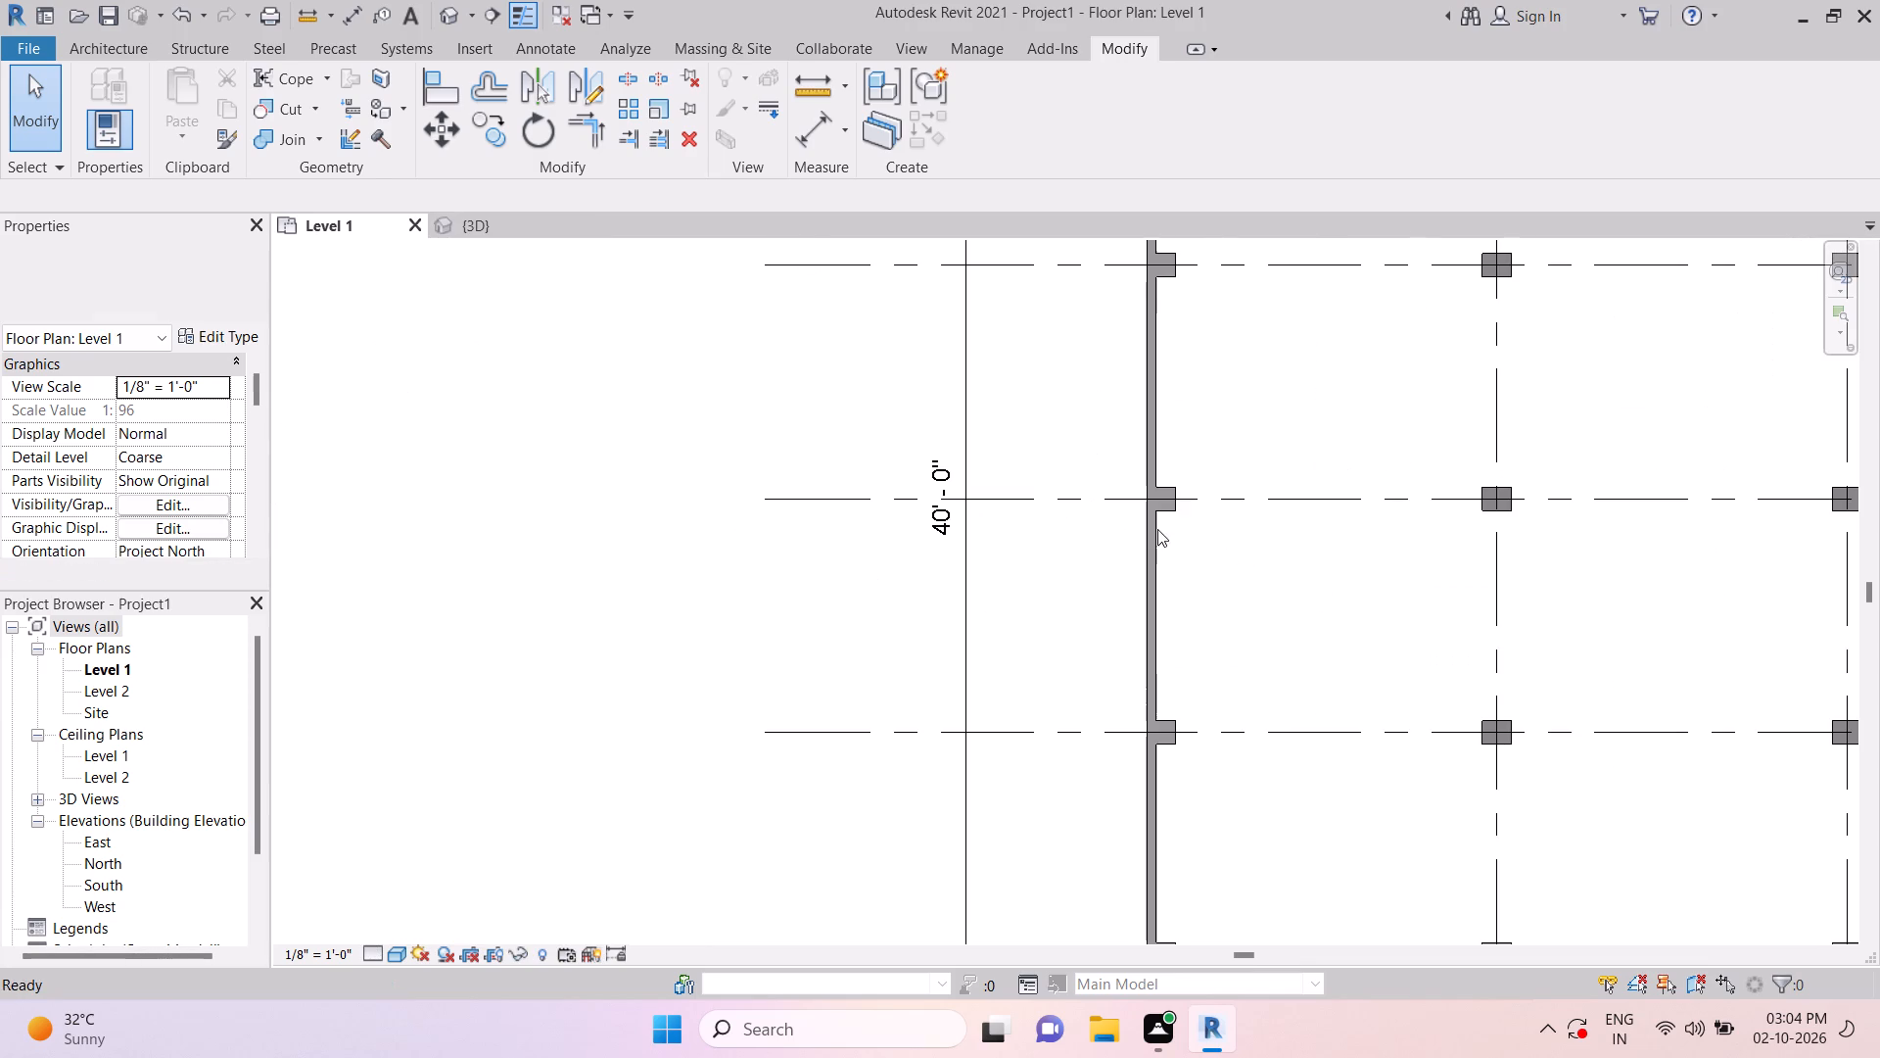
left_click(1168, 511)
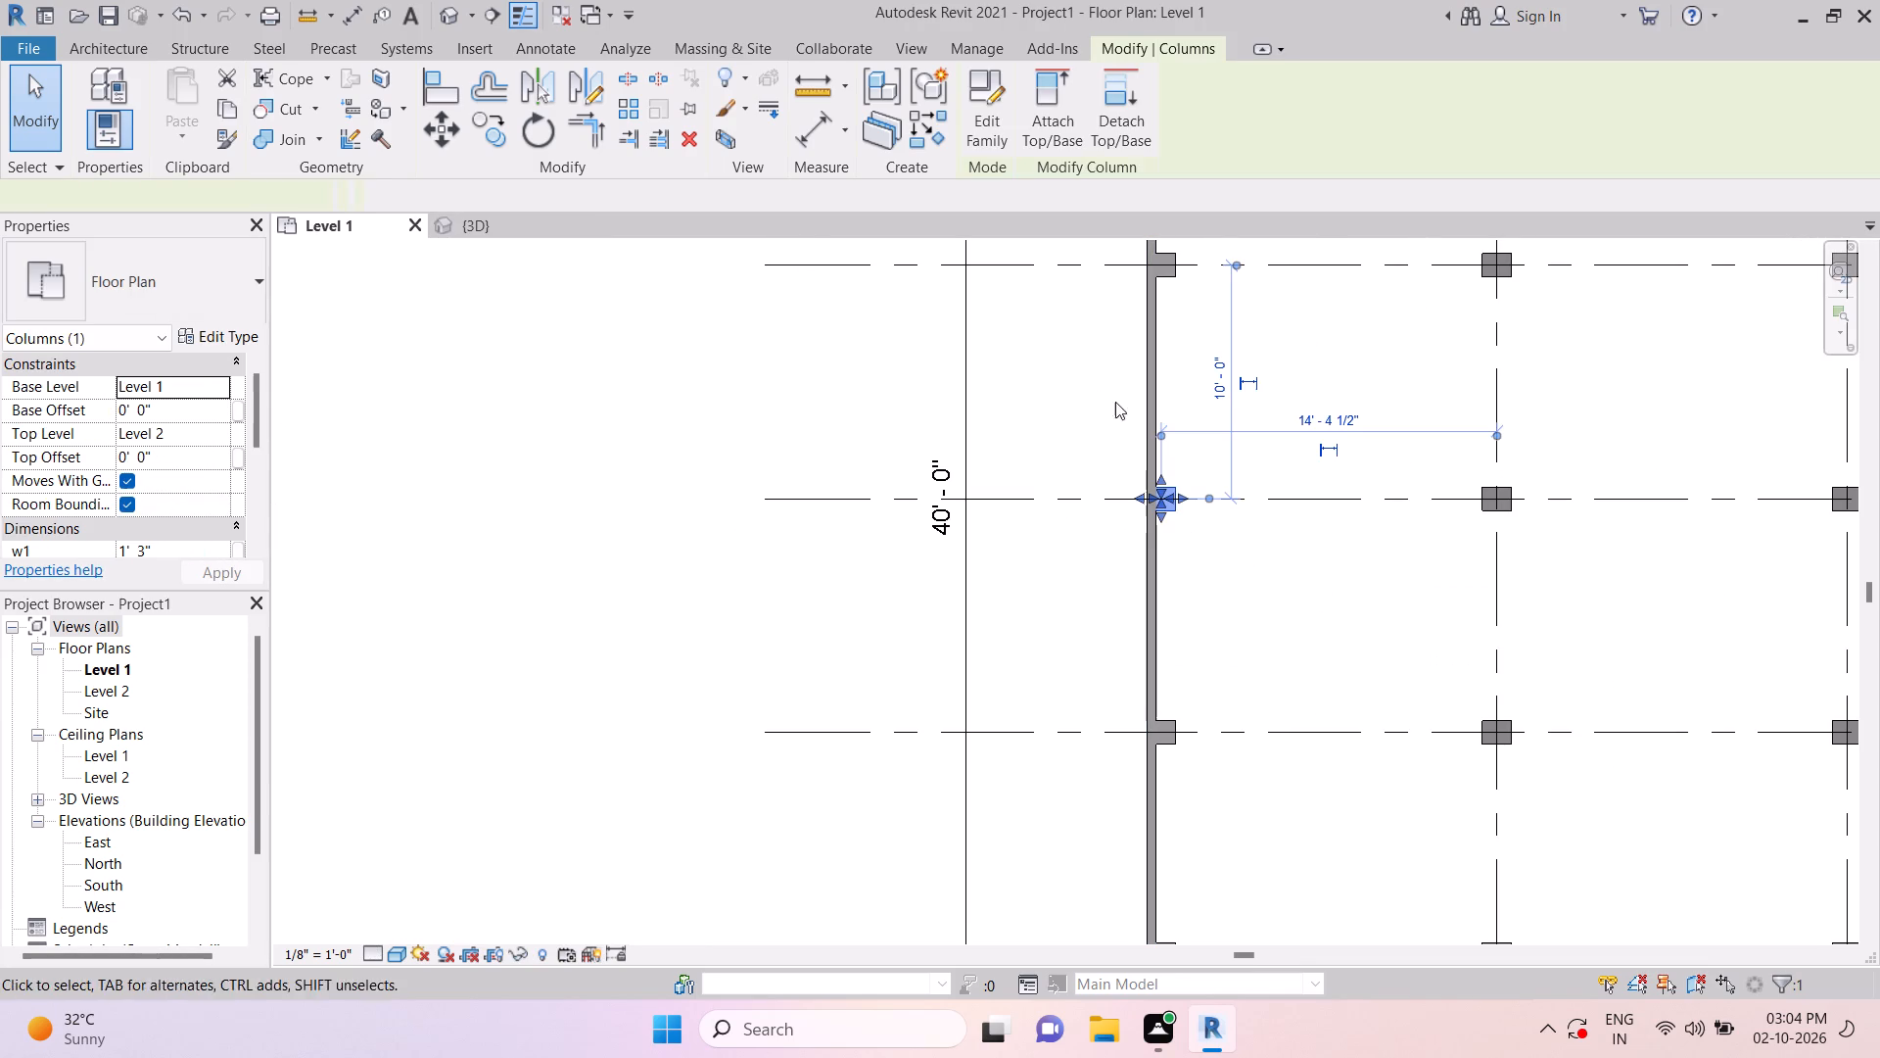
left_click(476, 134)
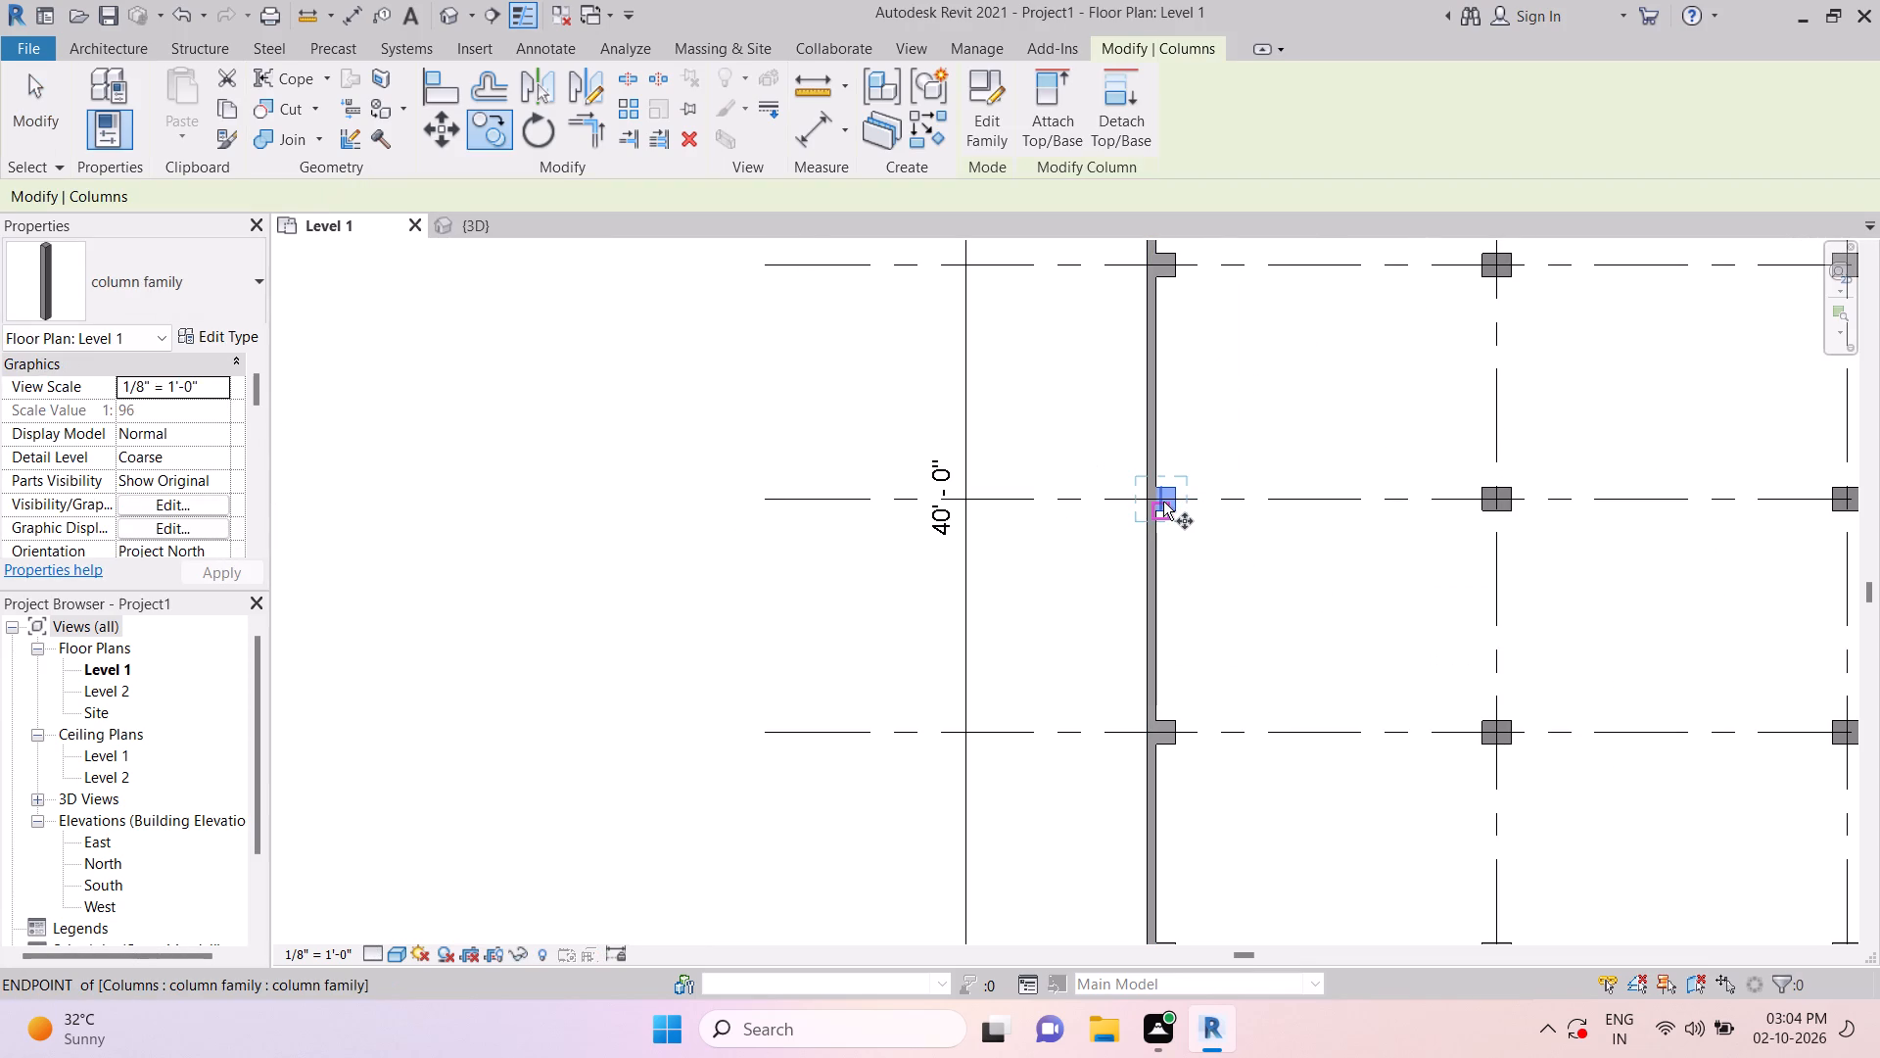
scroll(1160, 500, "up", 6)
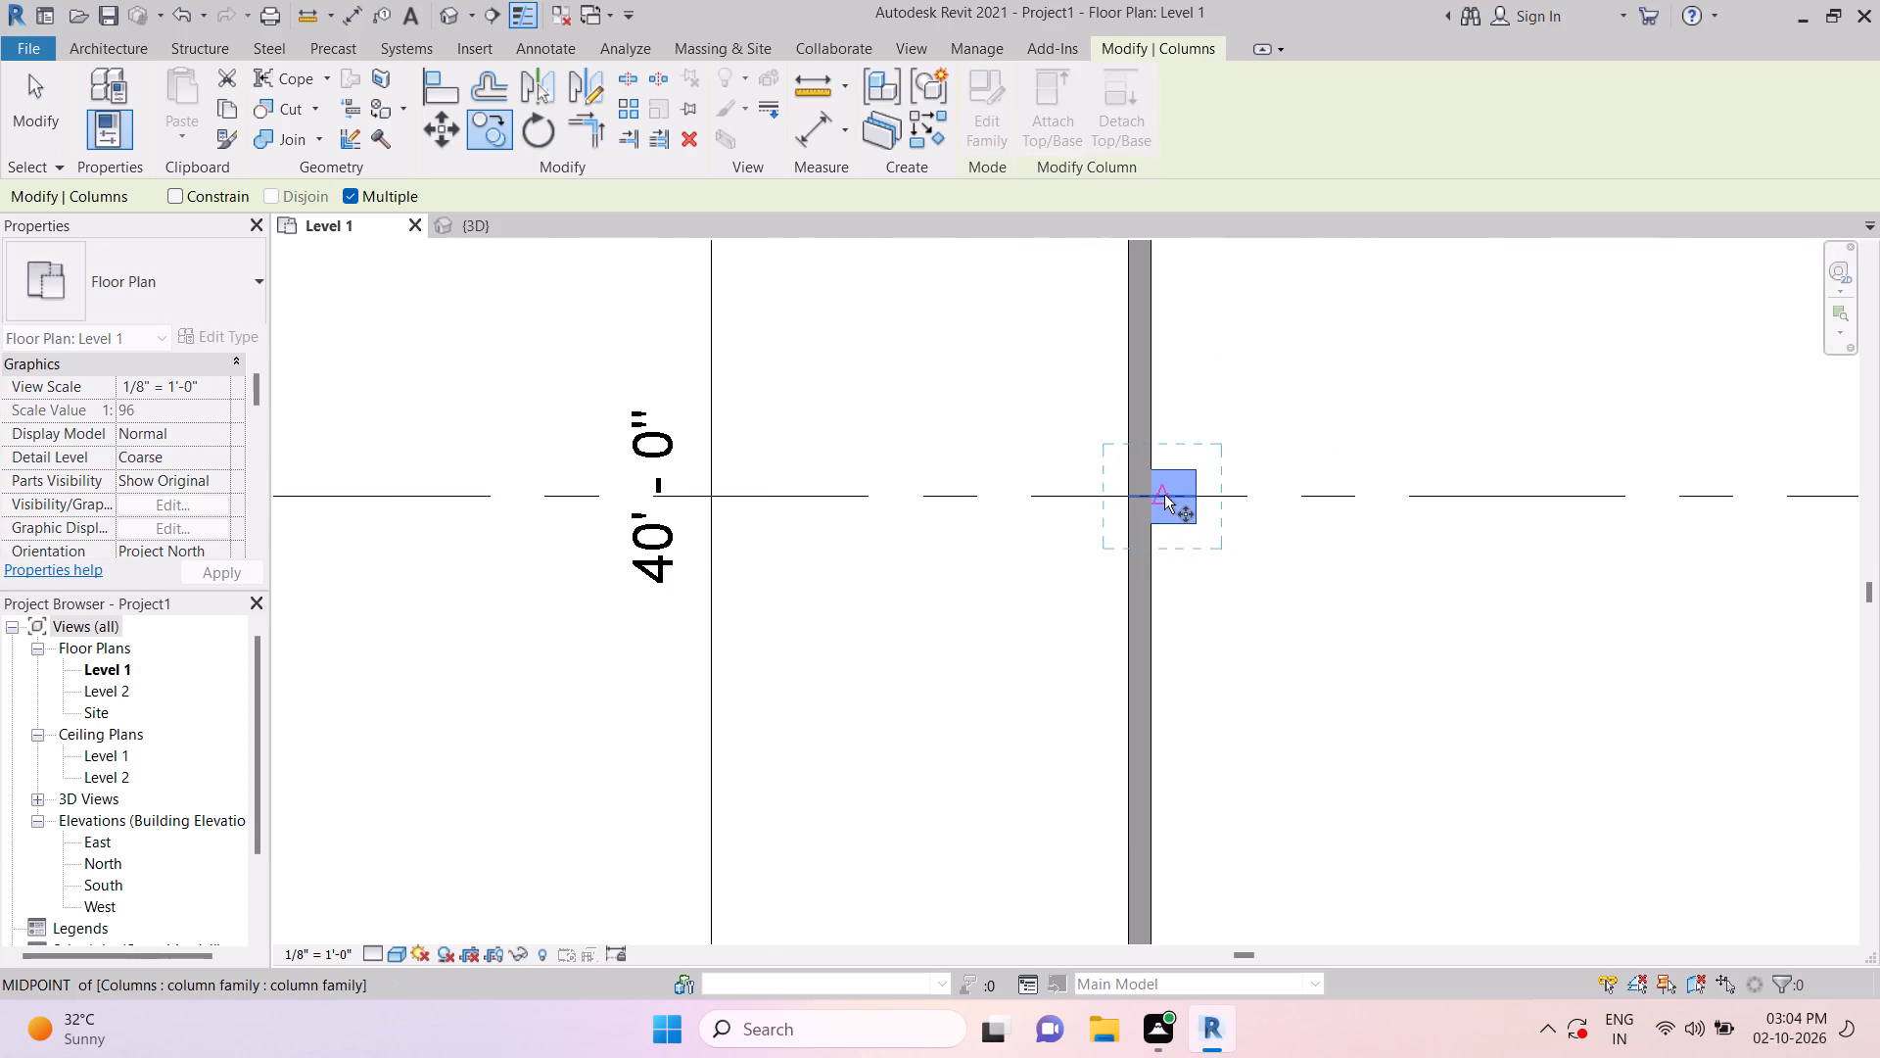
left_click(1164, 495)
scroll(1163, 496, "down", 9)
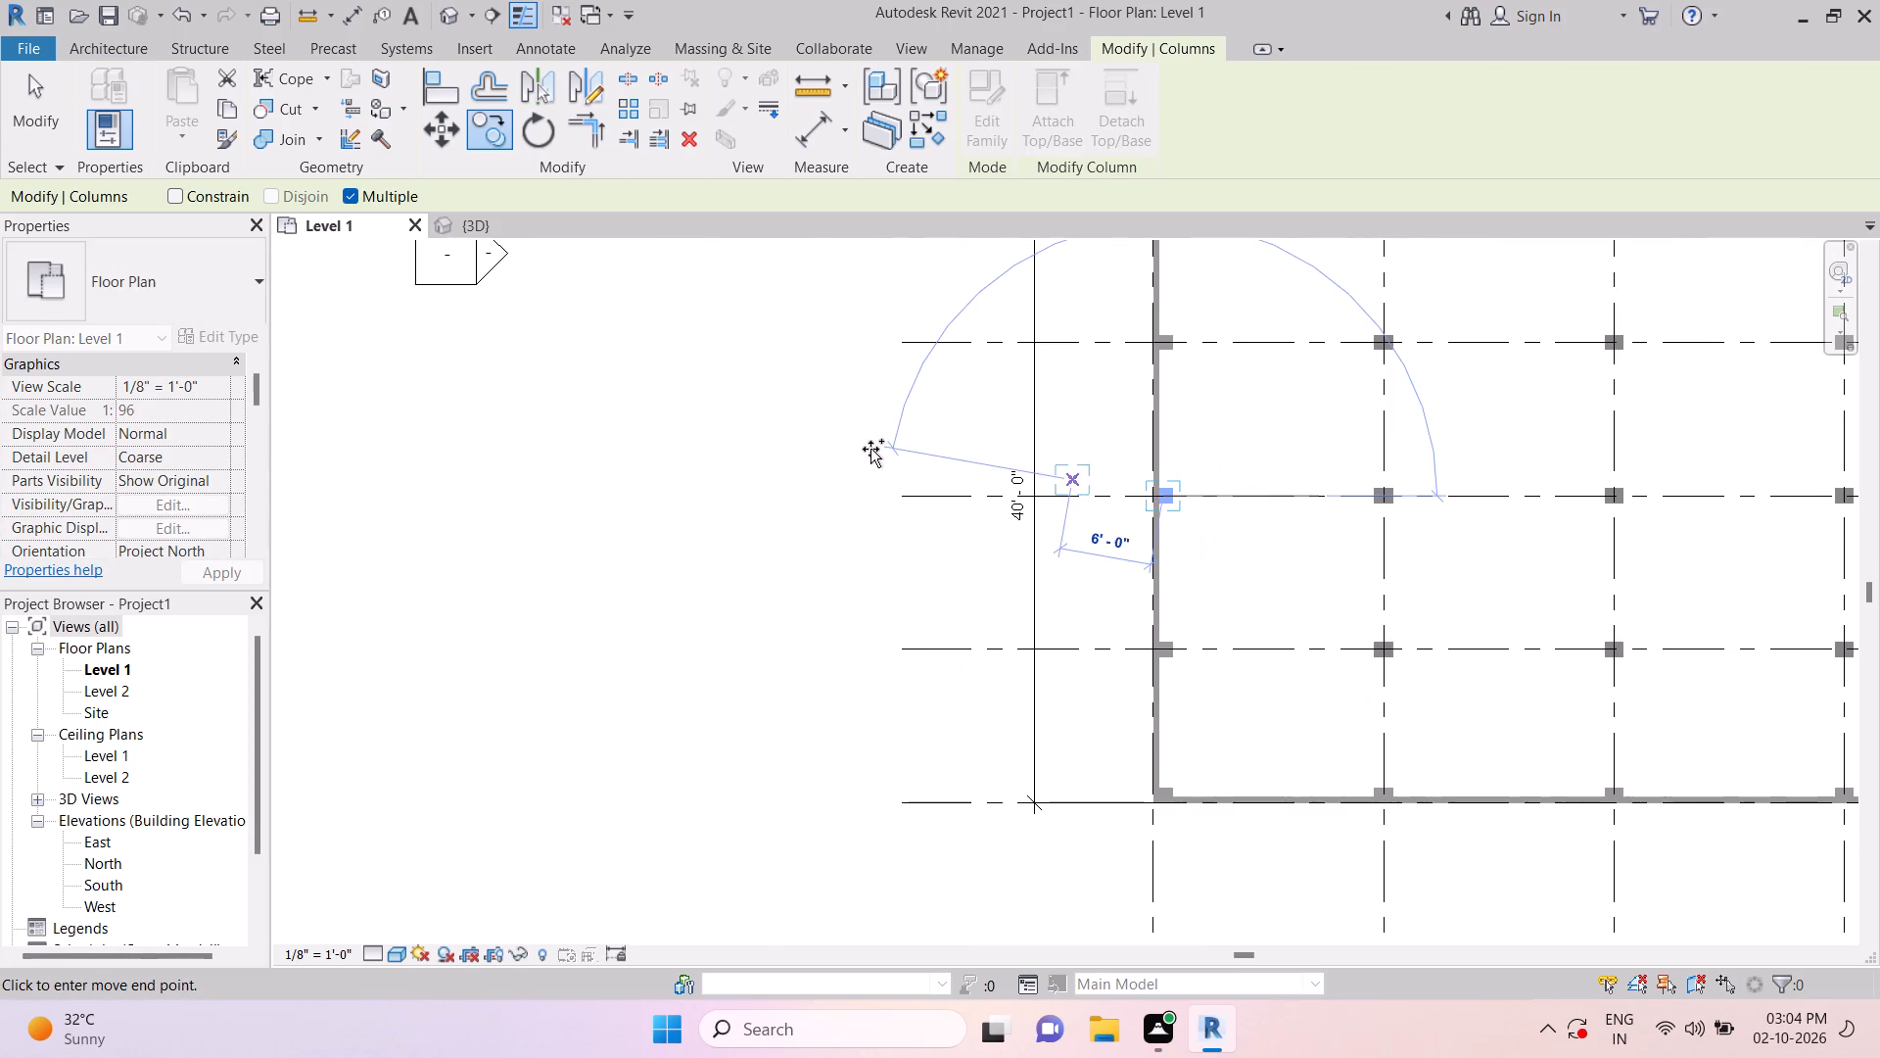
left_click(759, 493)
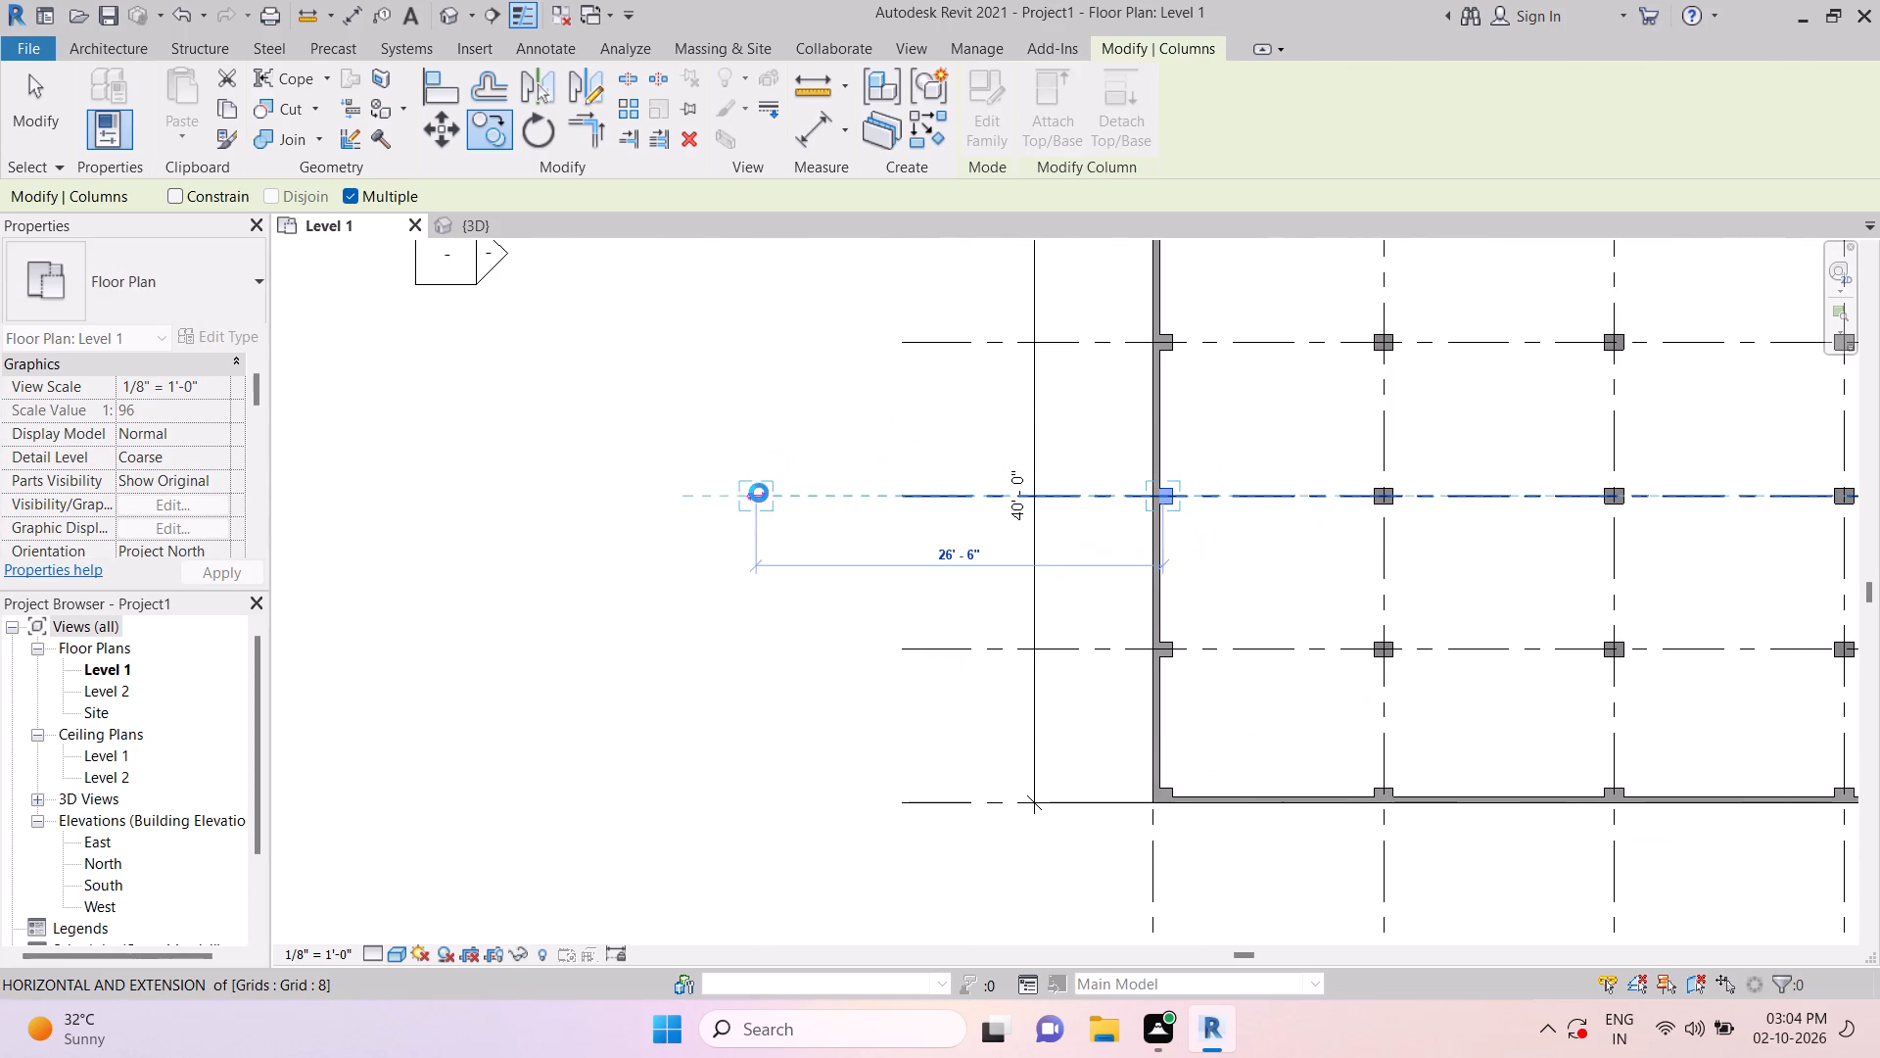
key("Escape")
key("Escape")
key("Escape")
scroll(756, 515, "up", 3)
key("Escape")
key("Escape")
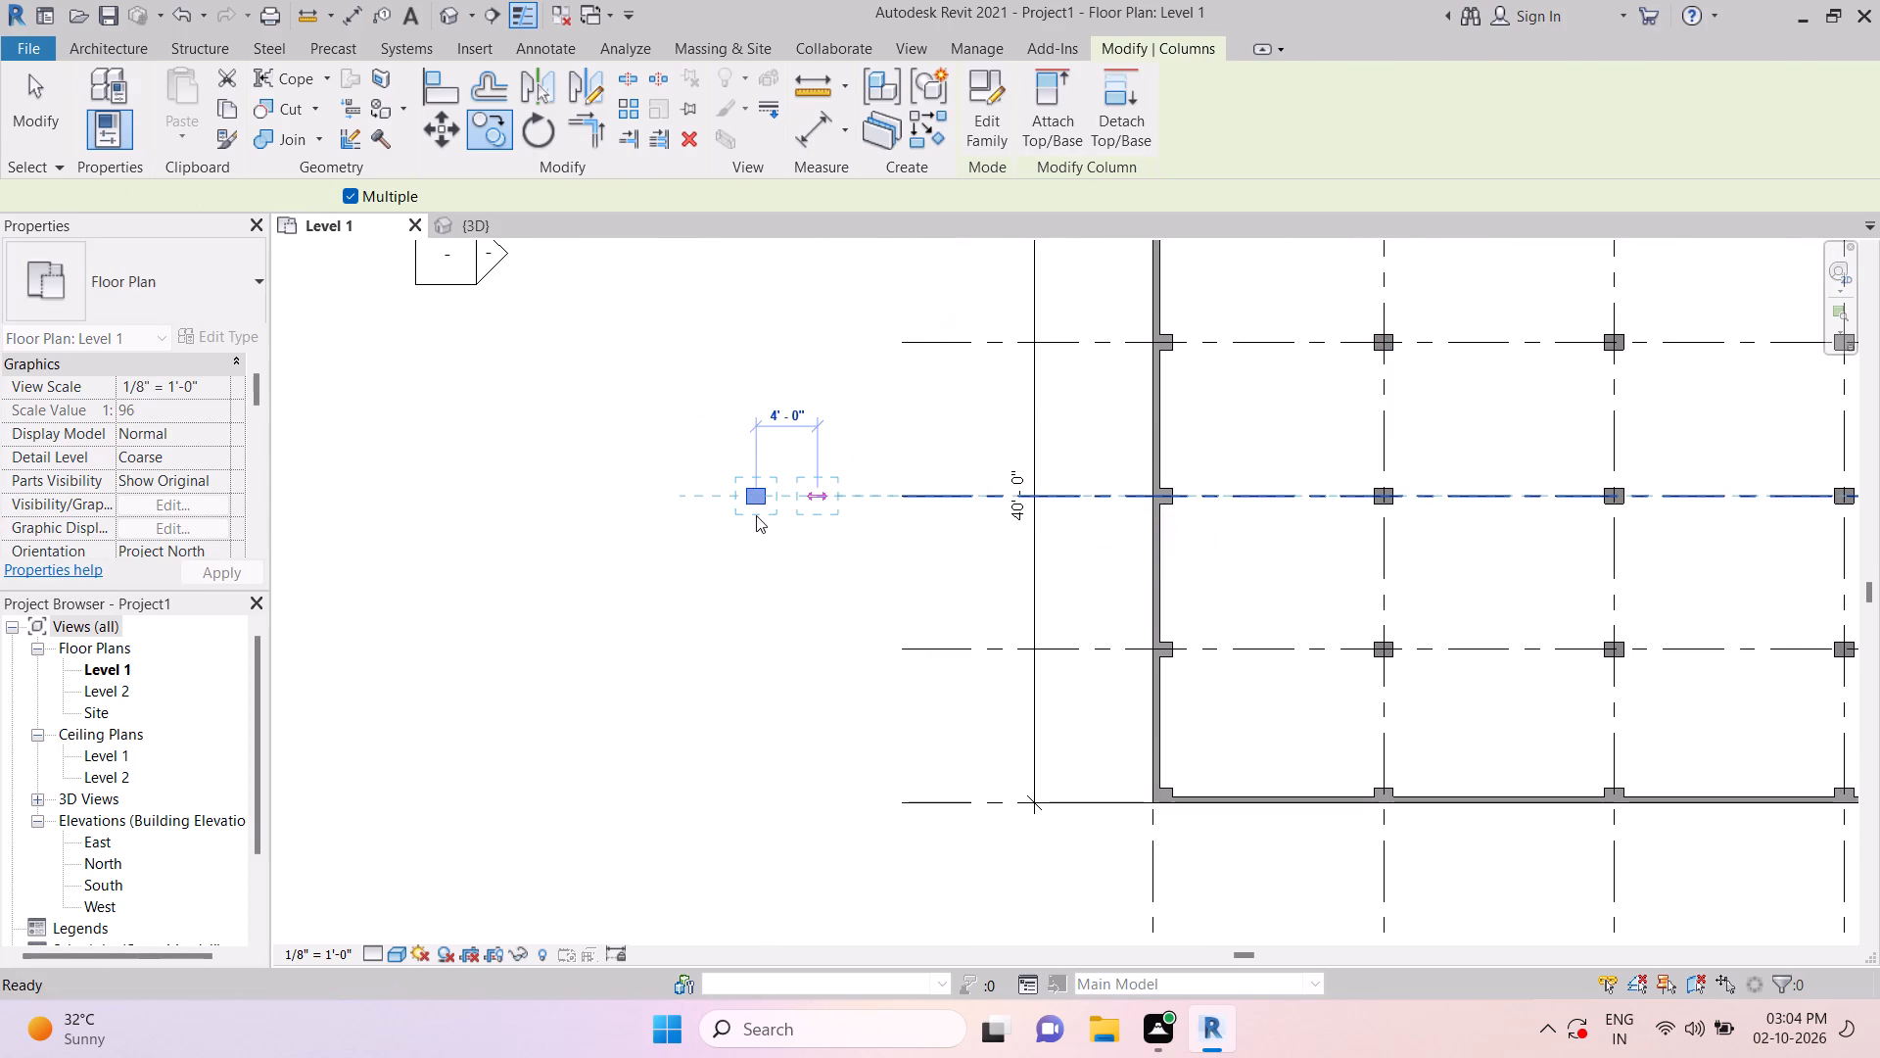
scroll(756, 515, "up", 1)
key("Escape")
key("Escape")
key("Escape")
key("Escape")
Duplicate the copied column's type under the name beam and apply it to that column.
left_click(772, 498)
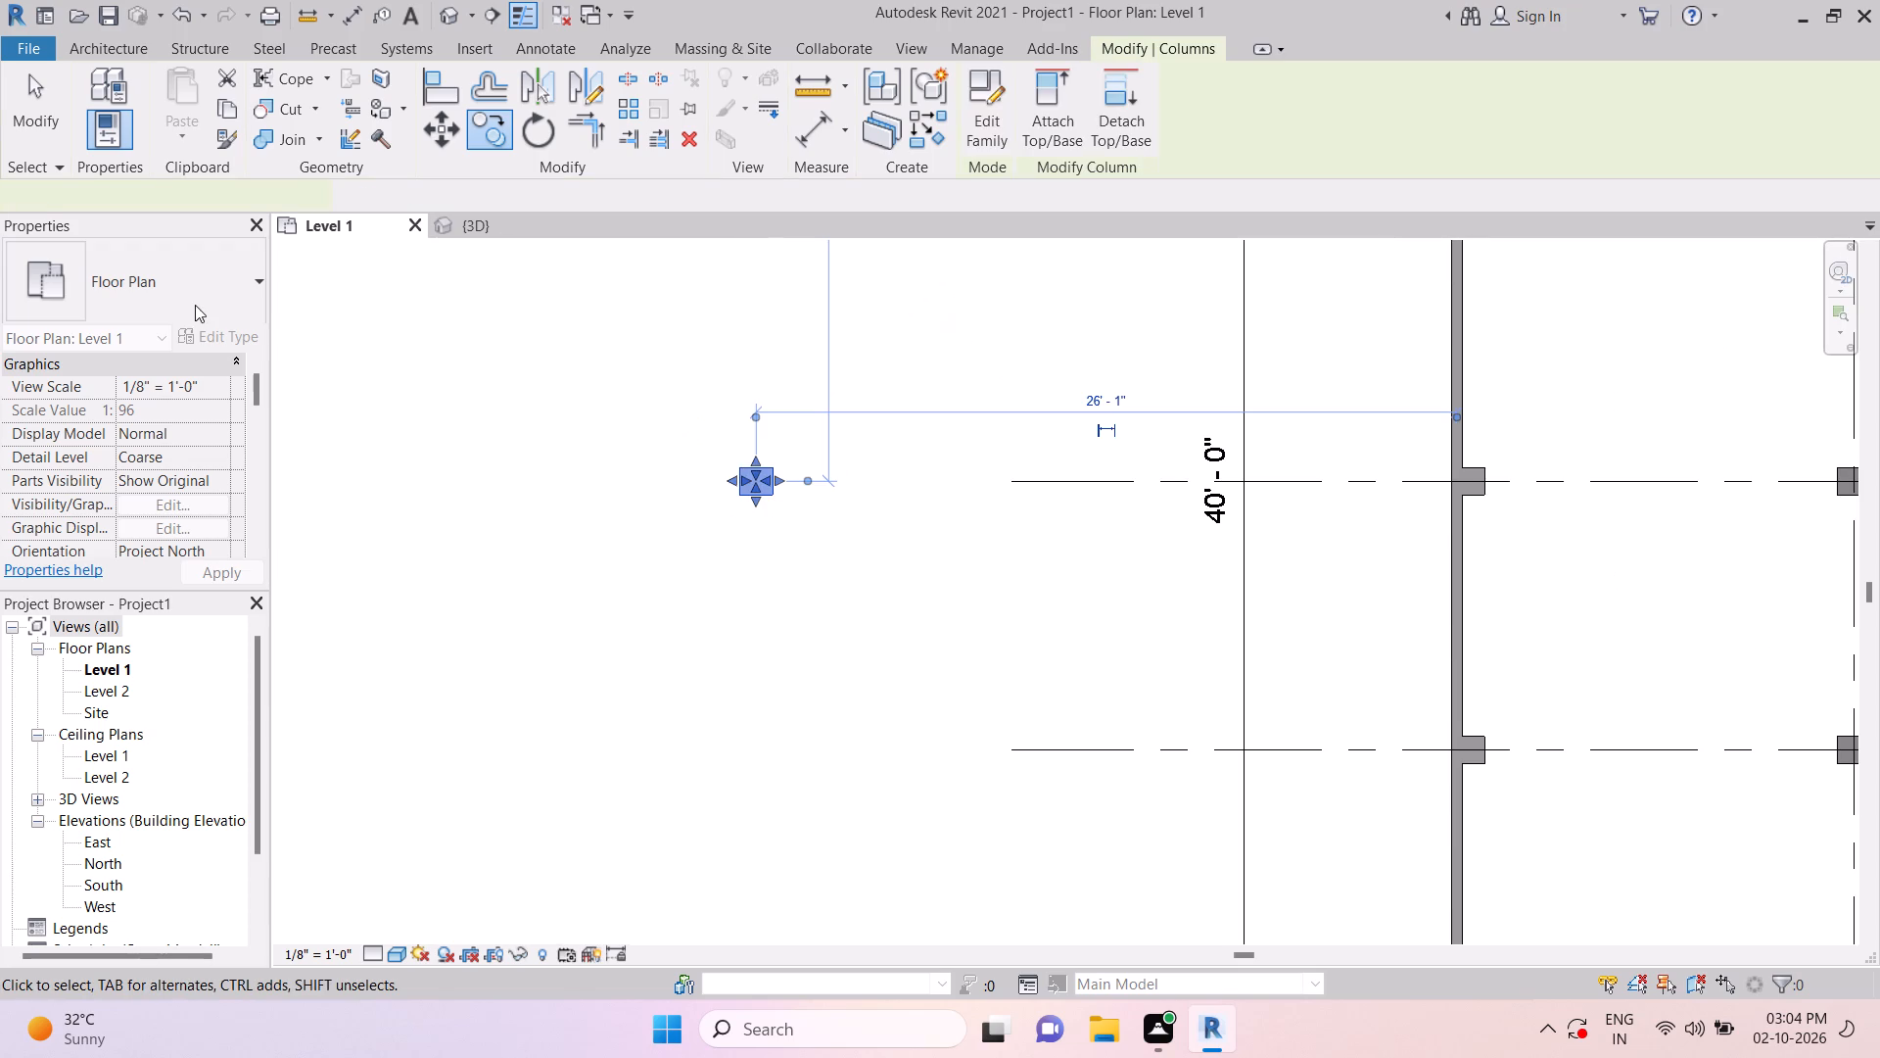
left_click(225, 340)
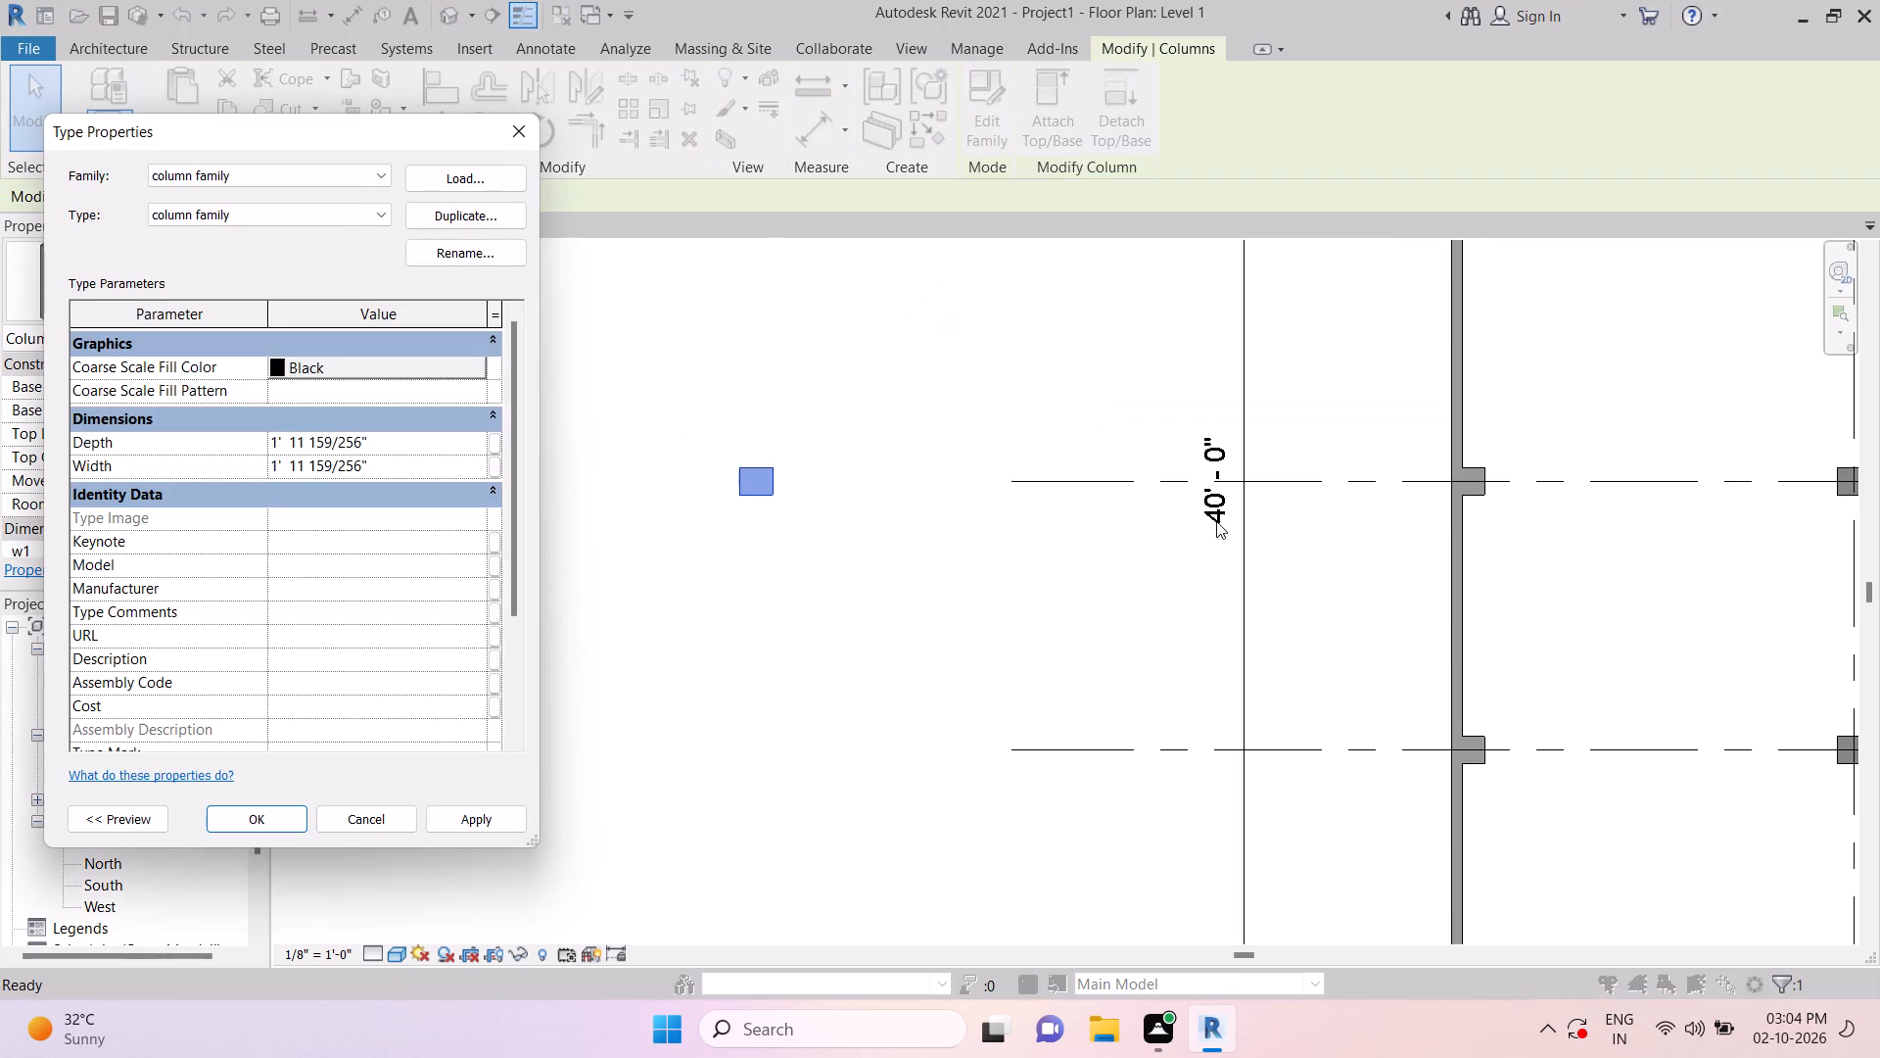
left_click(487, 225)
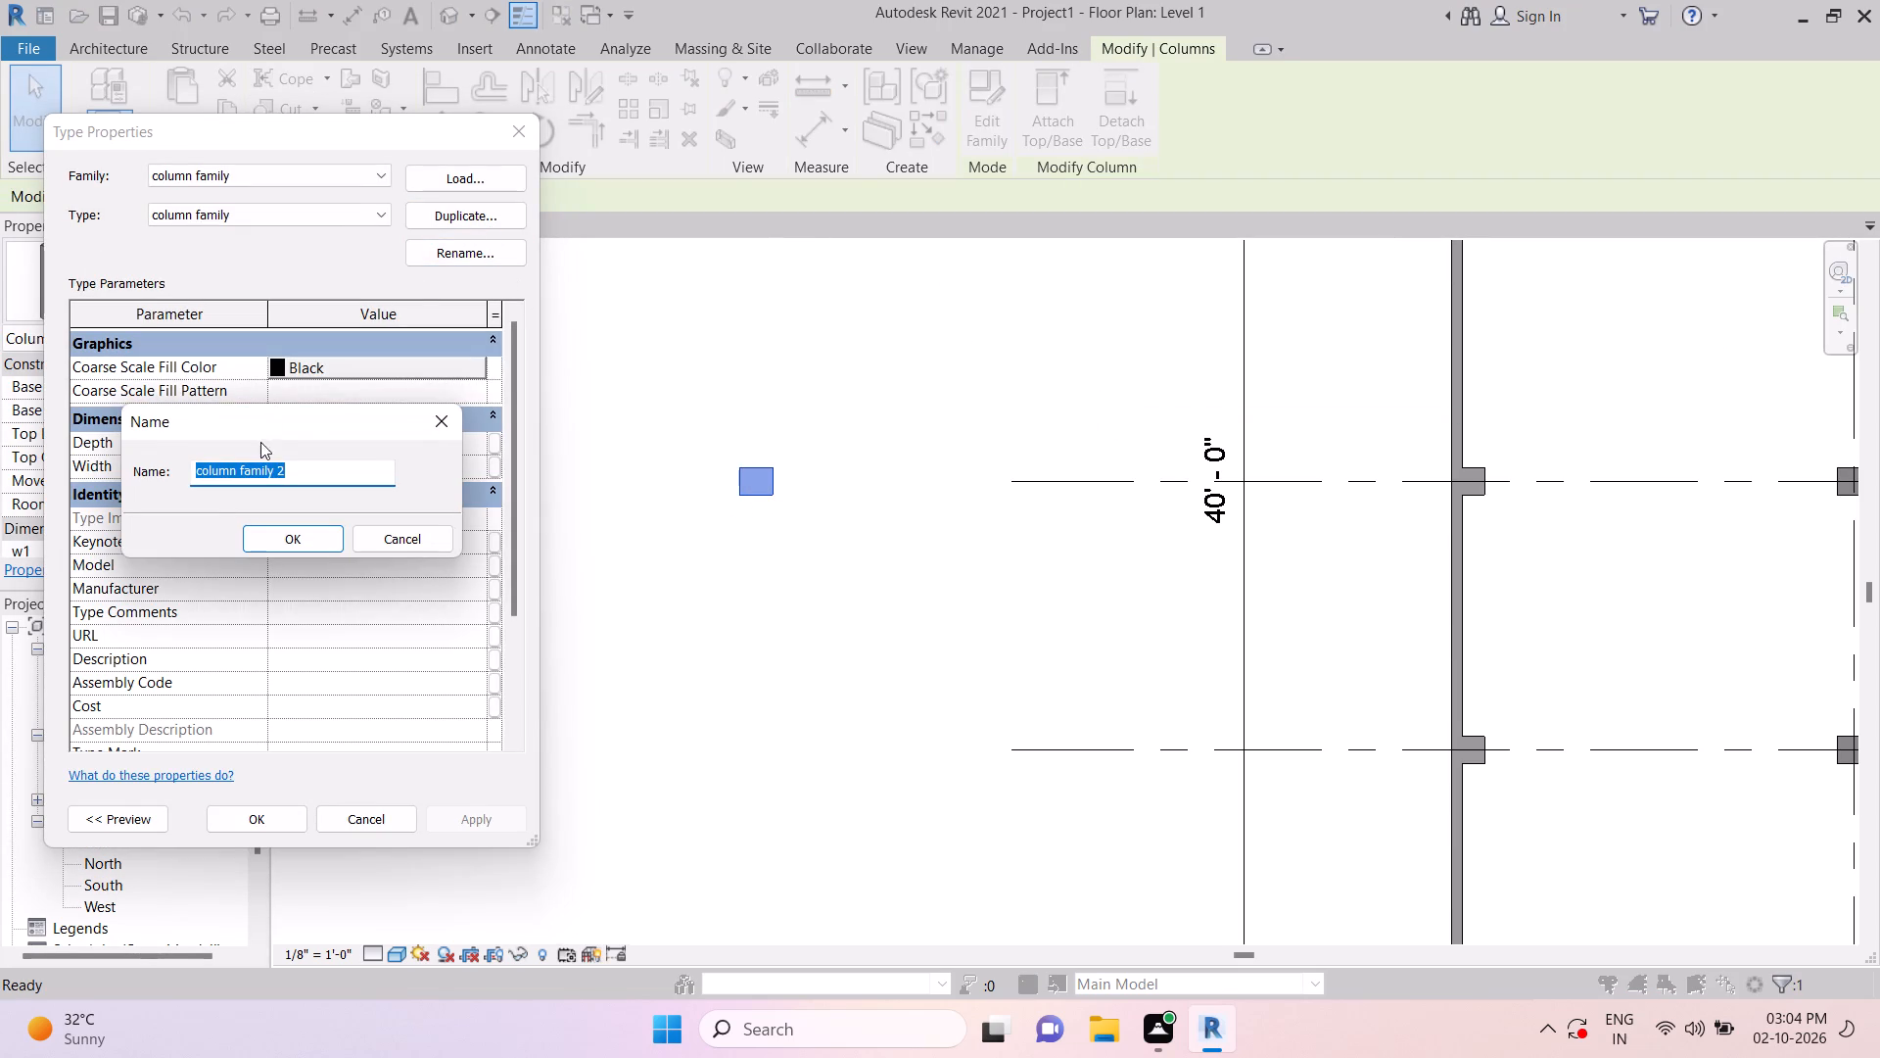
type("beam")
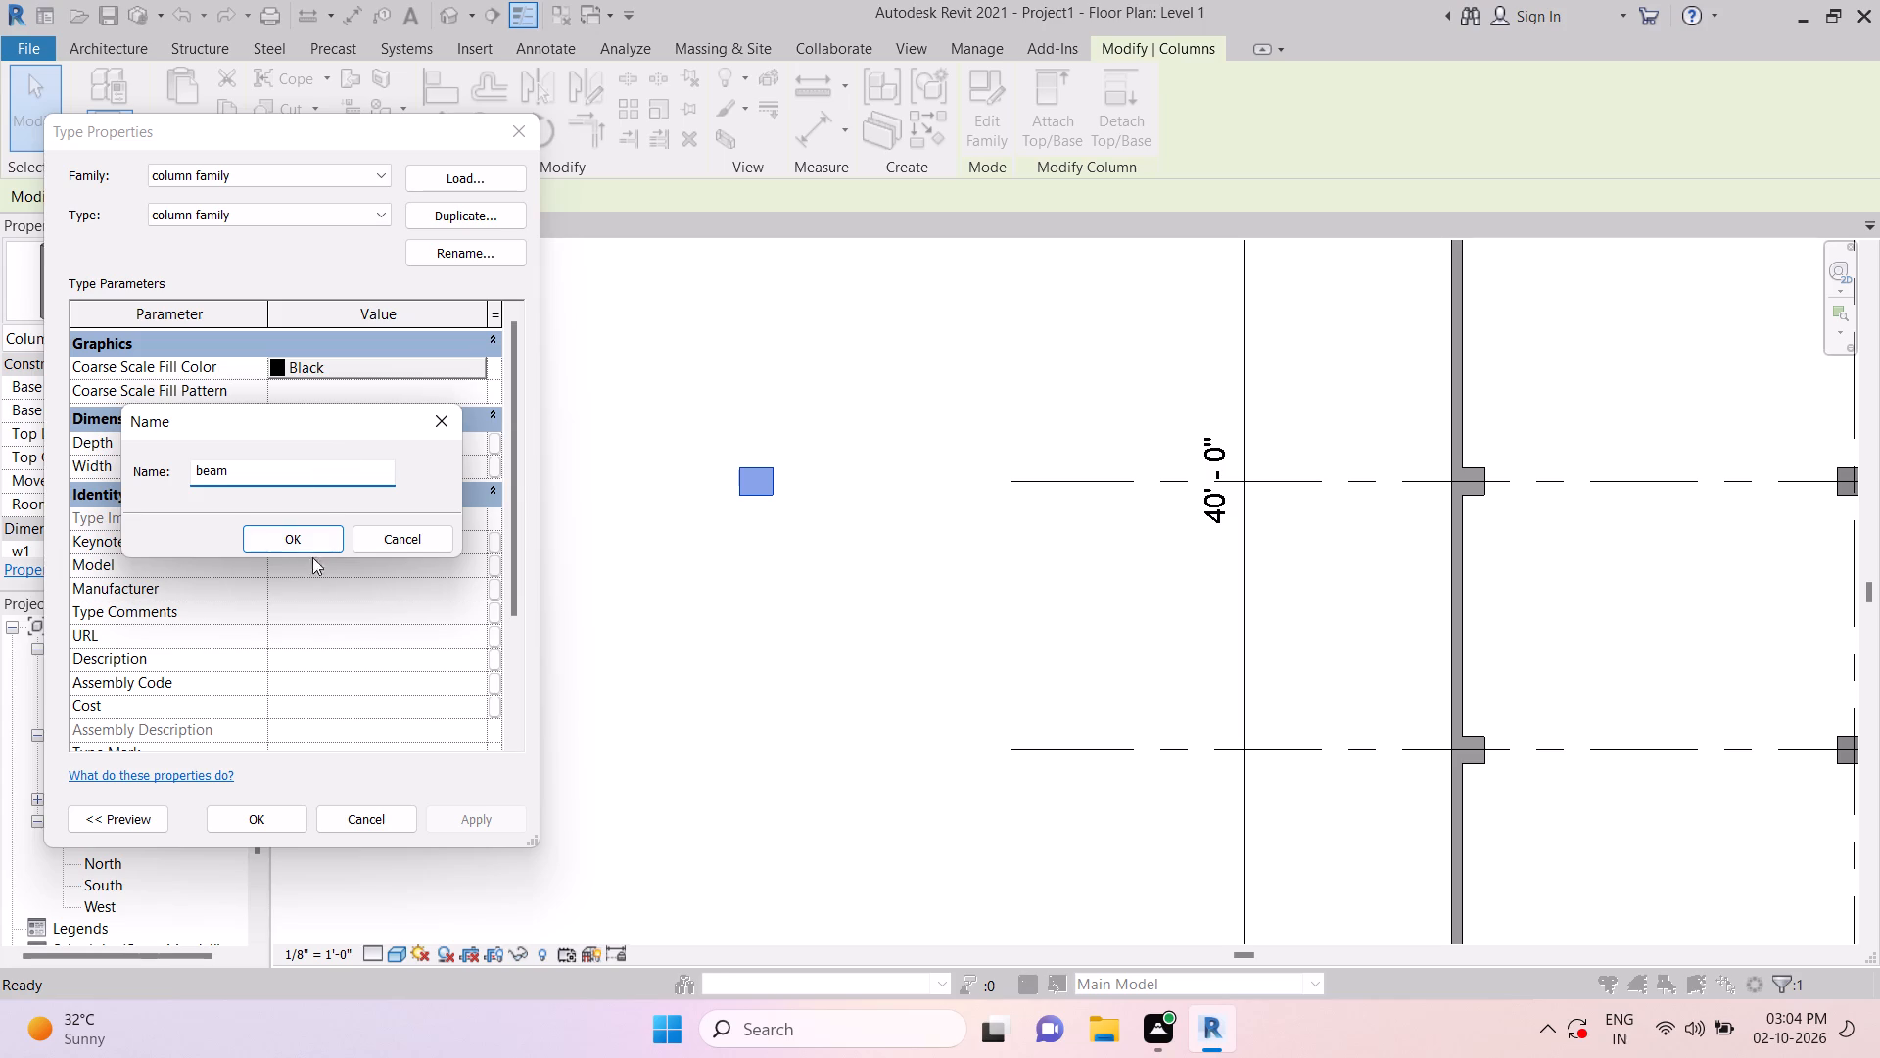
left_click(313, 550)
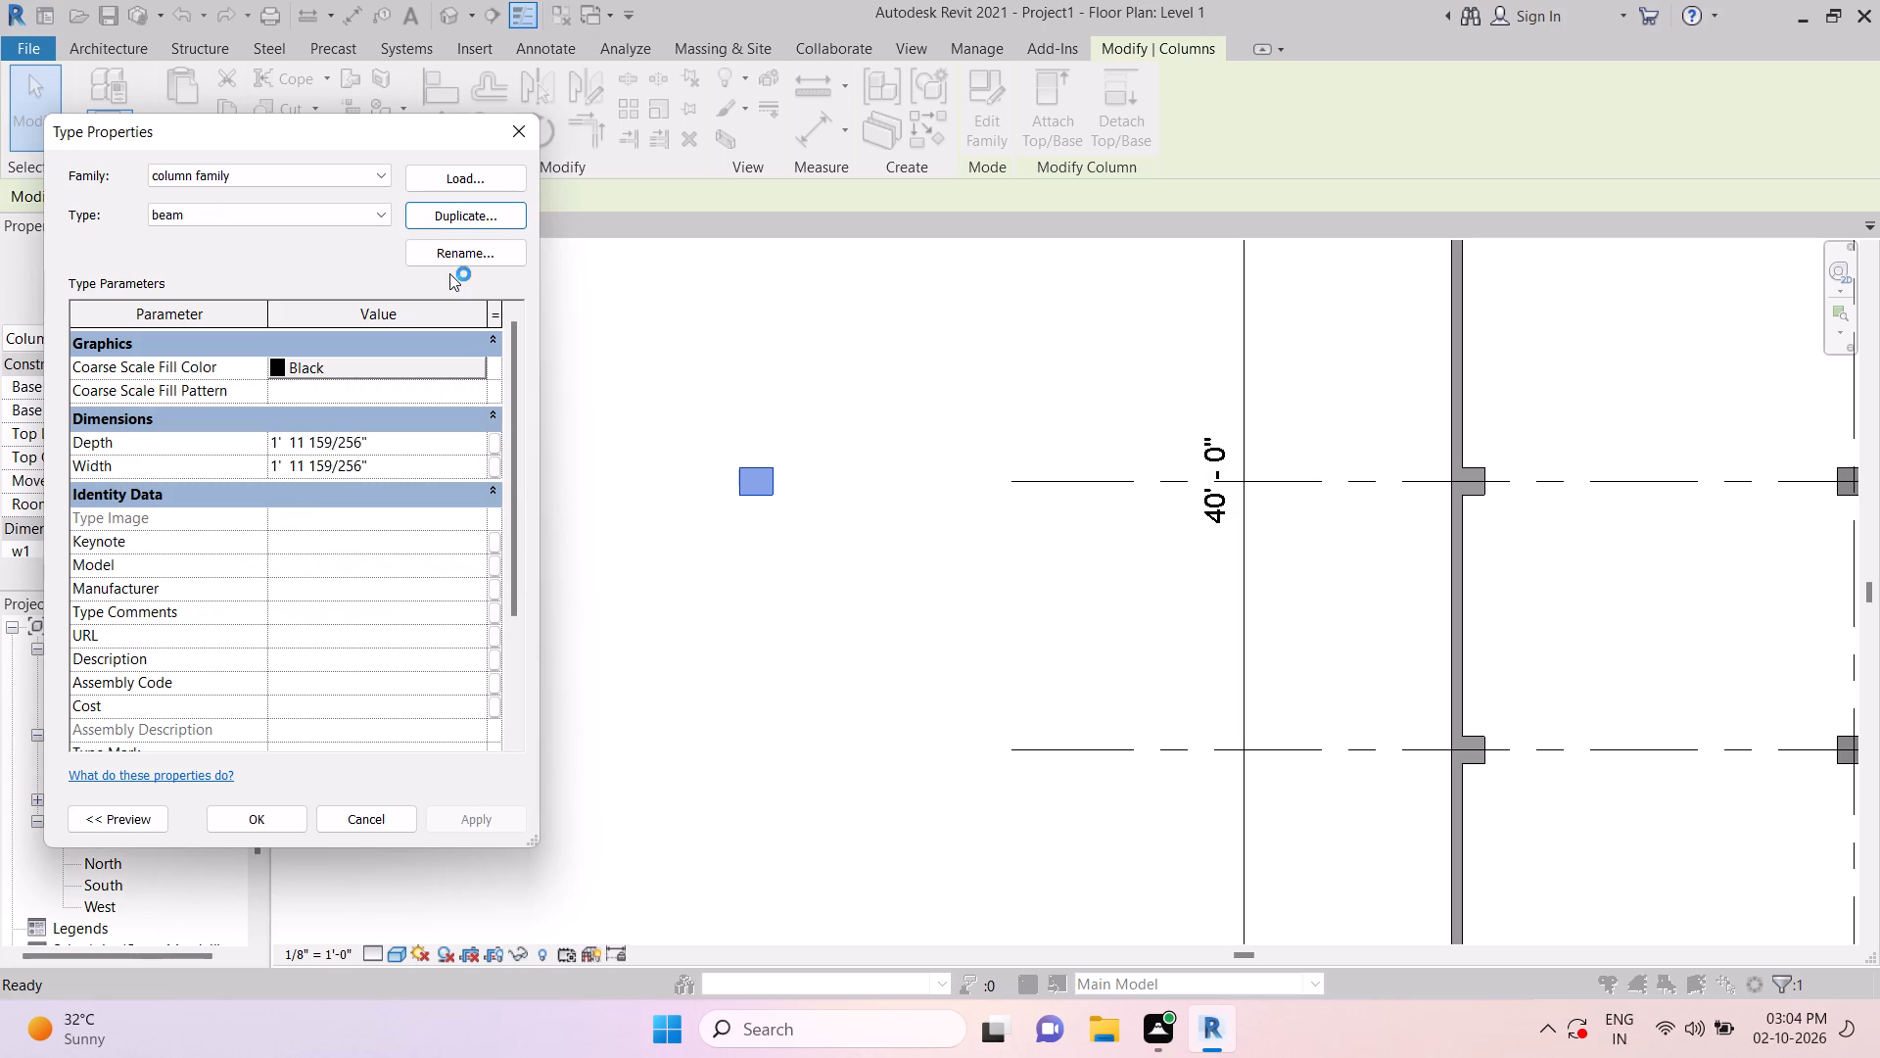
left_click(289, 819)
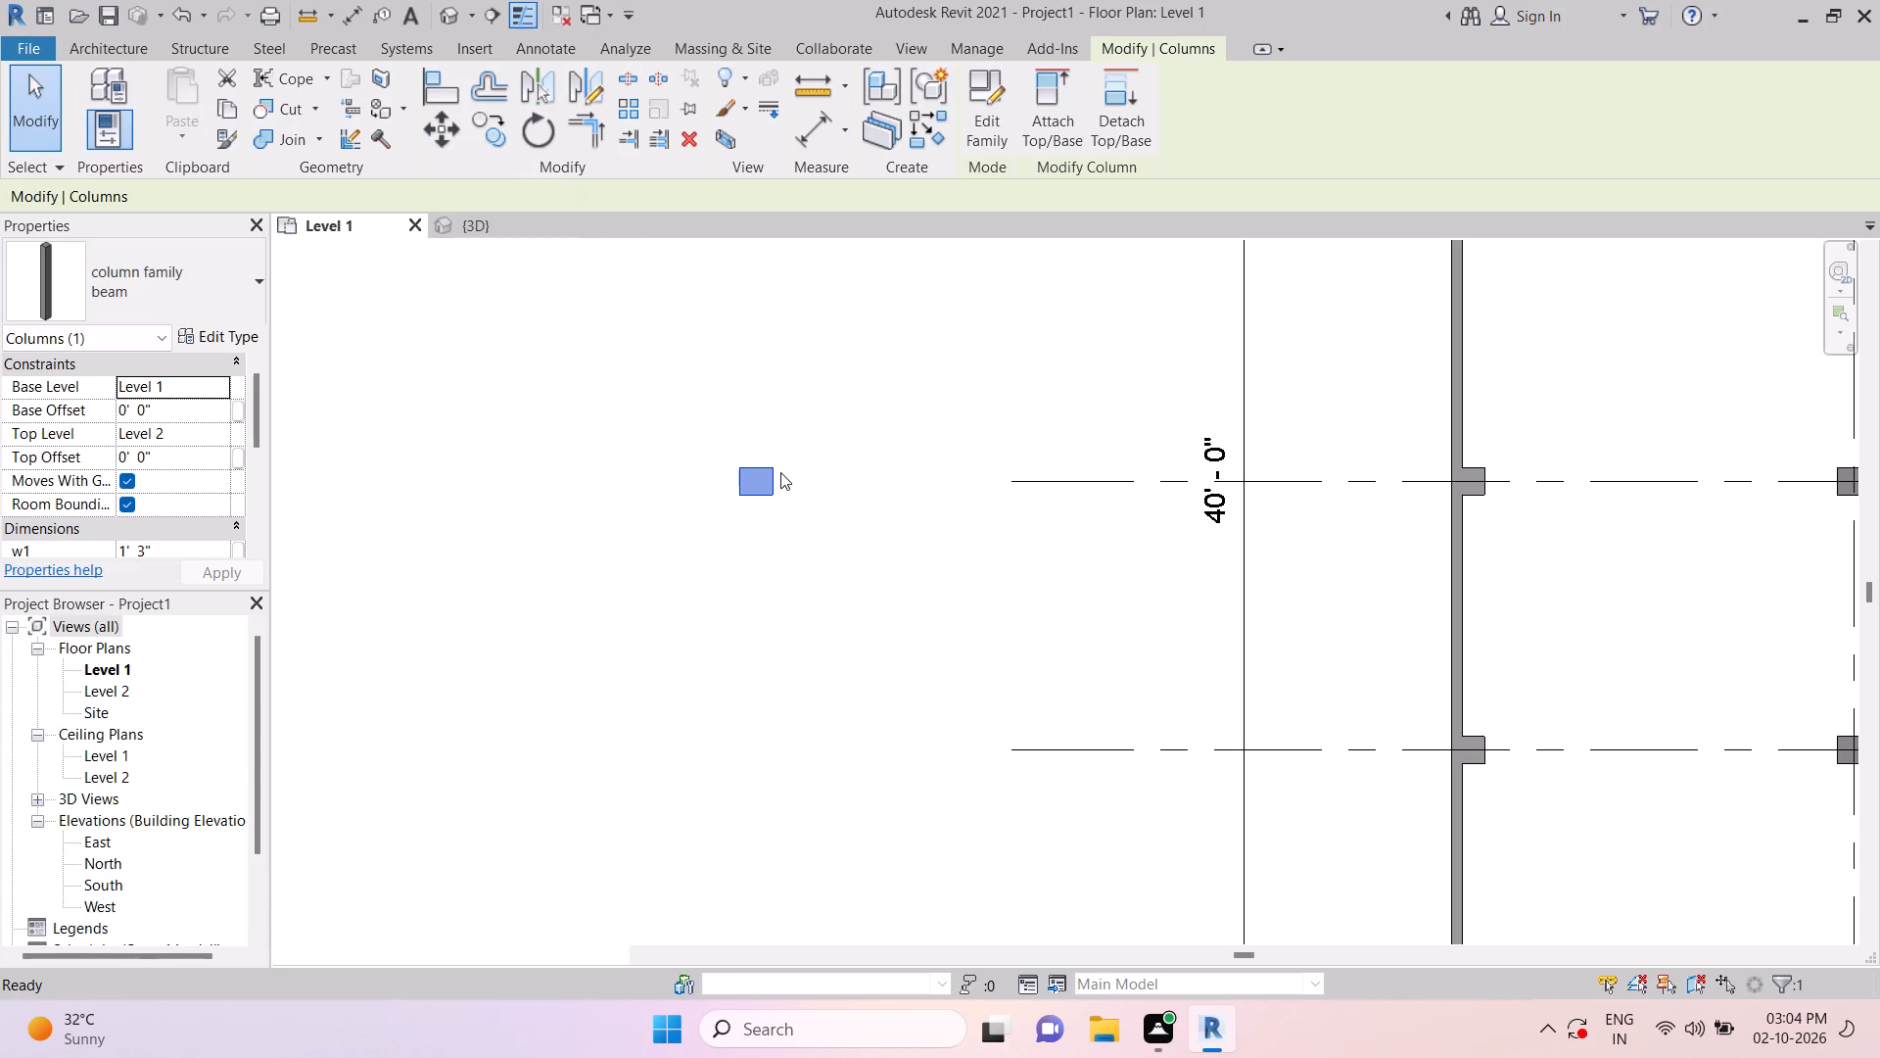
key("Escape")
scroll(778, 482, "up", 4)
key("Escape")
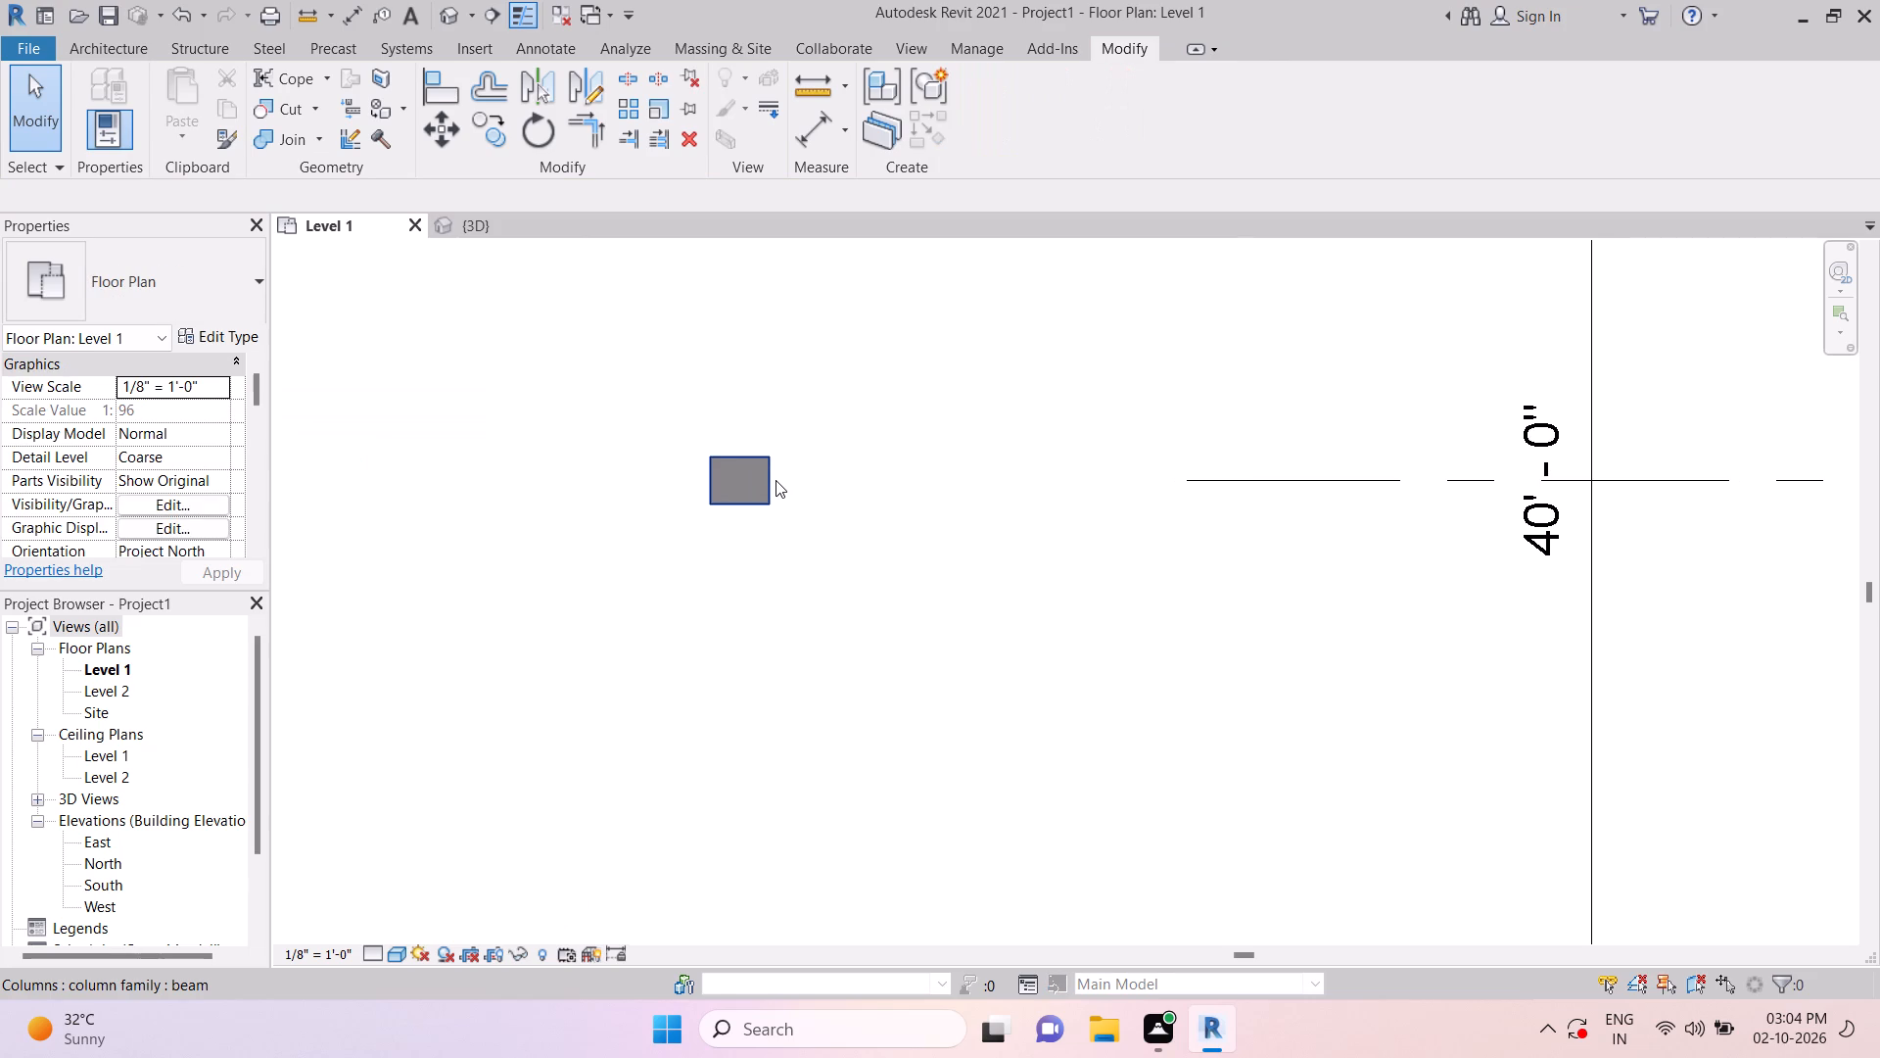
Open the South elevation and examine the beam-type column outside grid 1, checking its extent between the two levels.
left_click(772, 480)
scroll(811, 497, "down", 3)
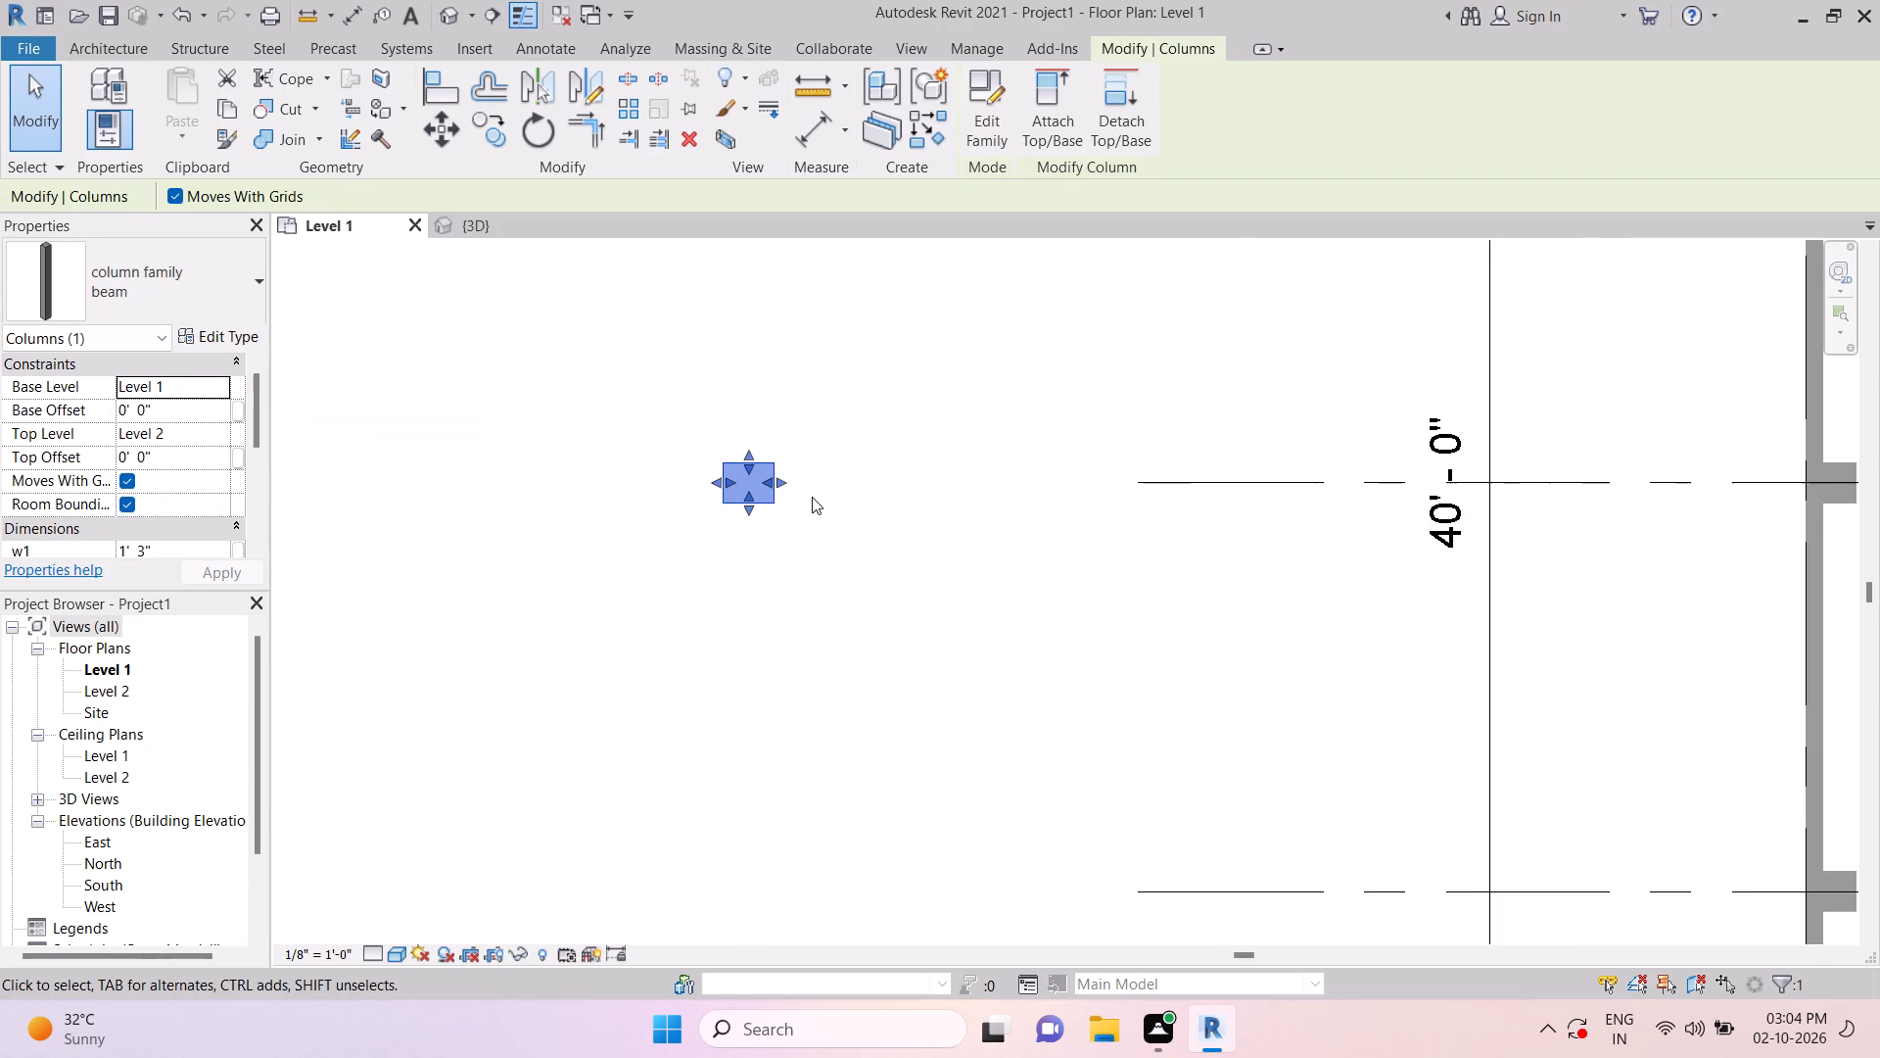
scroll(812, 497, "down", 3)
middle_click_drag(959, 523, 858, 545)
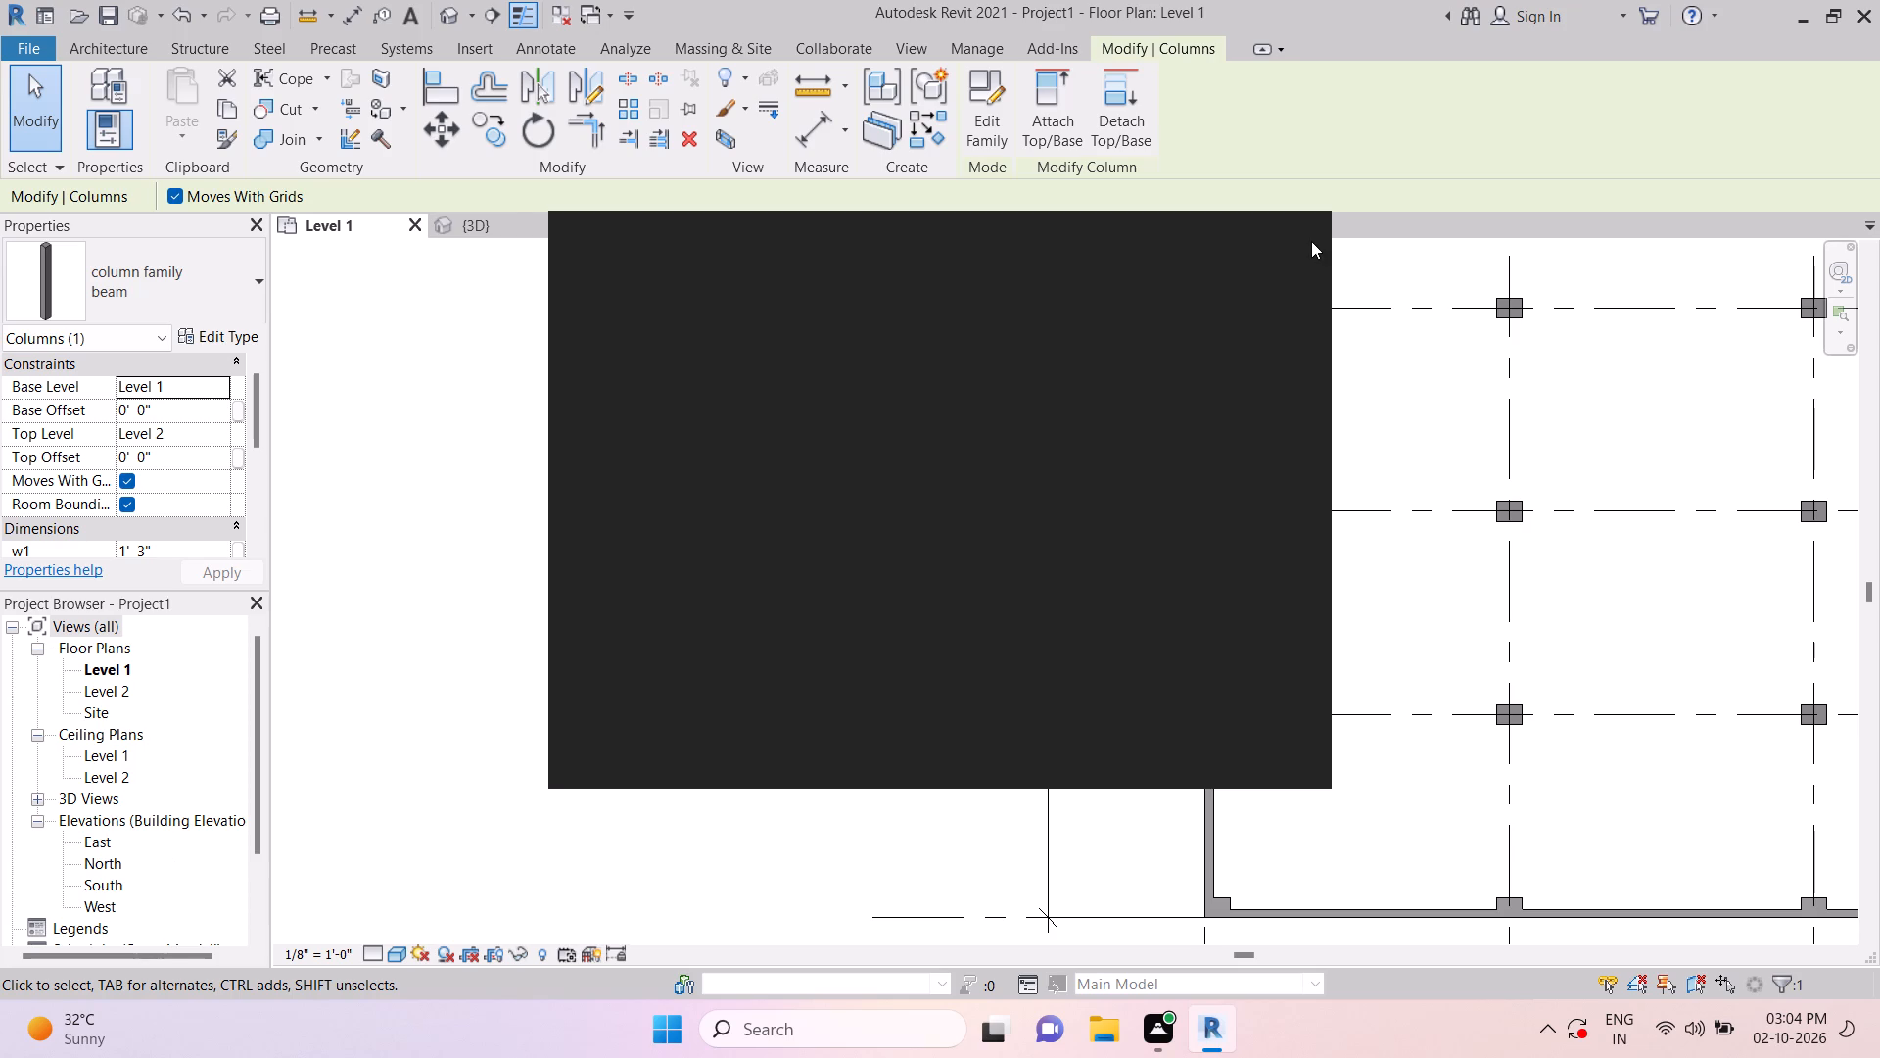
left_click(1311, 231)
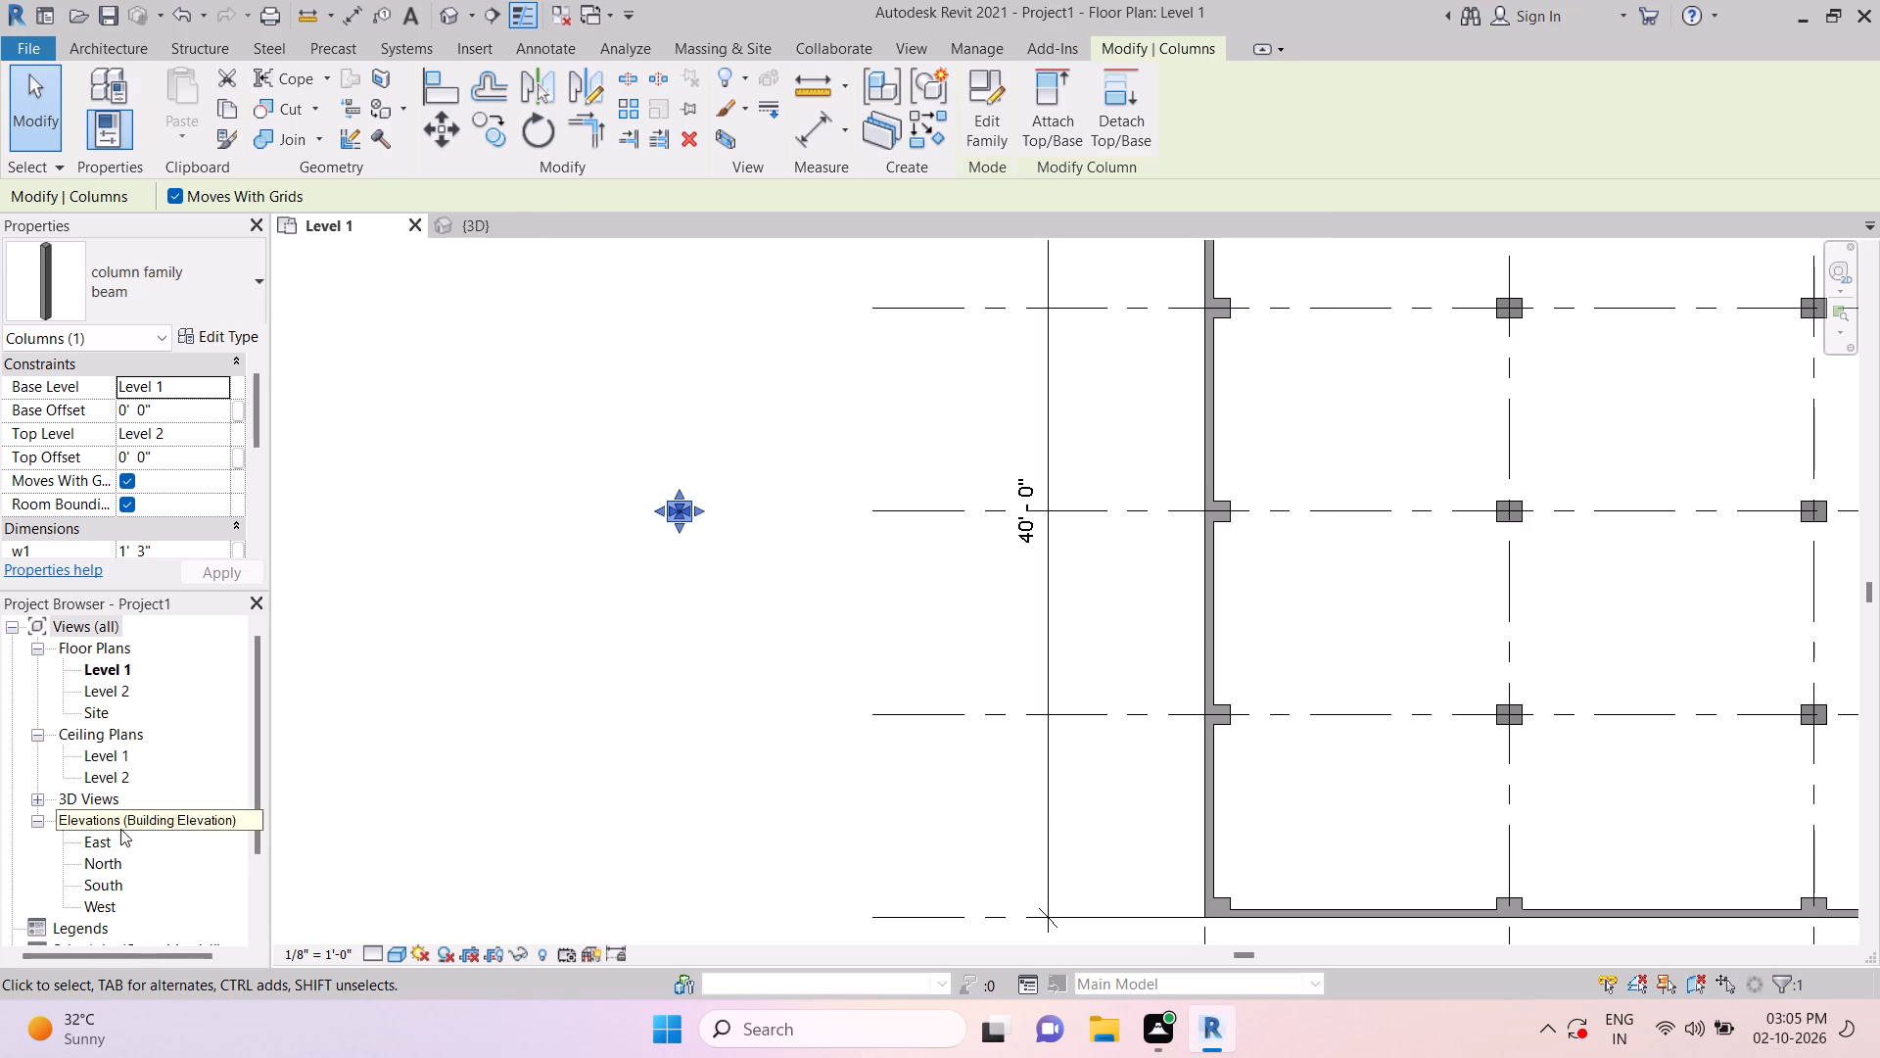
double_click(102, 883)
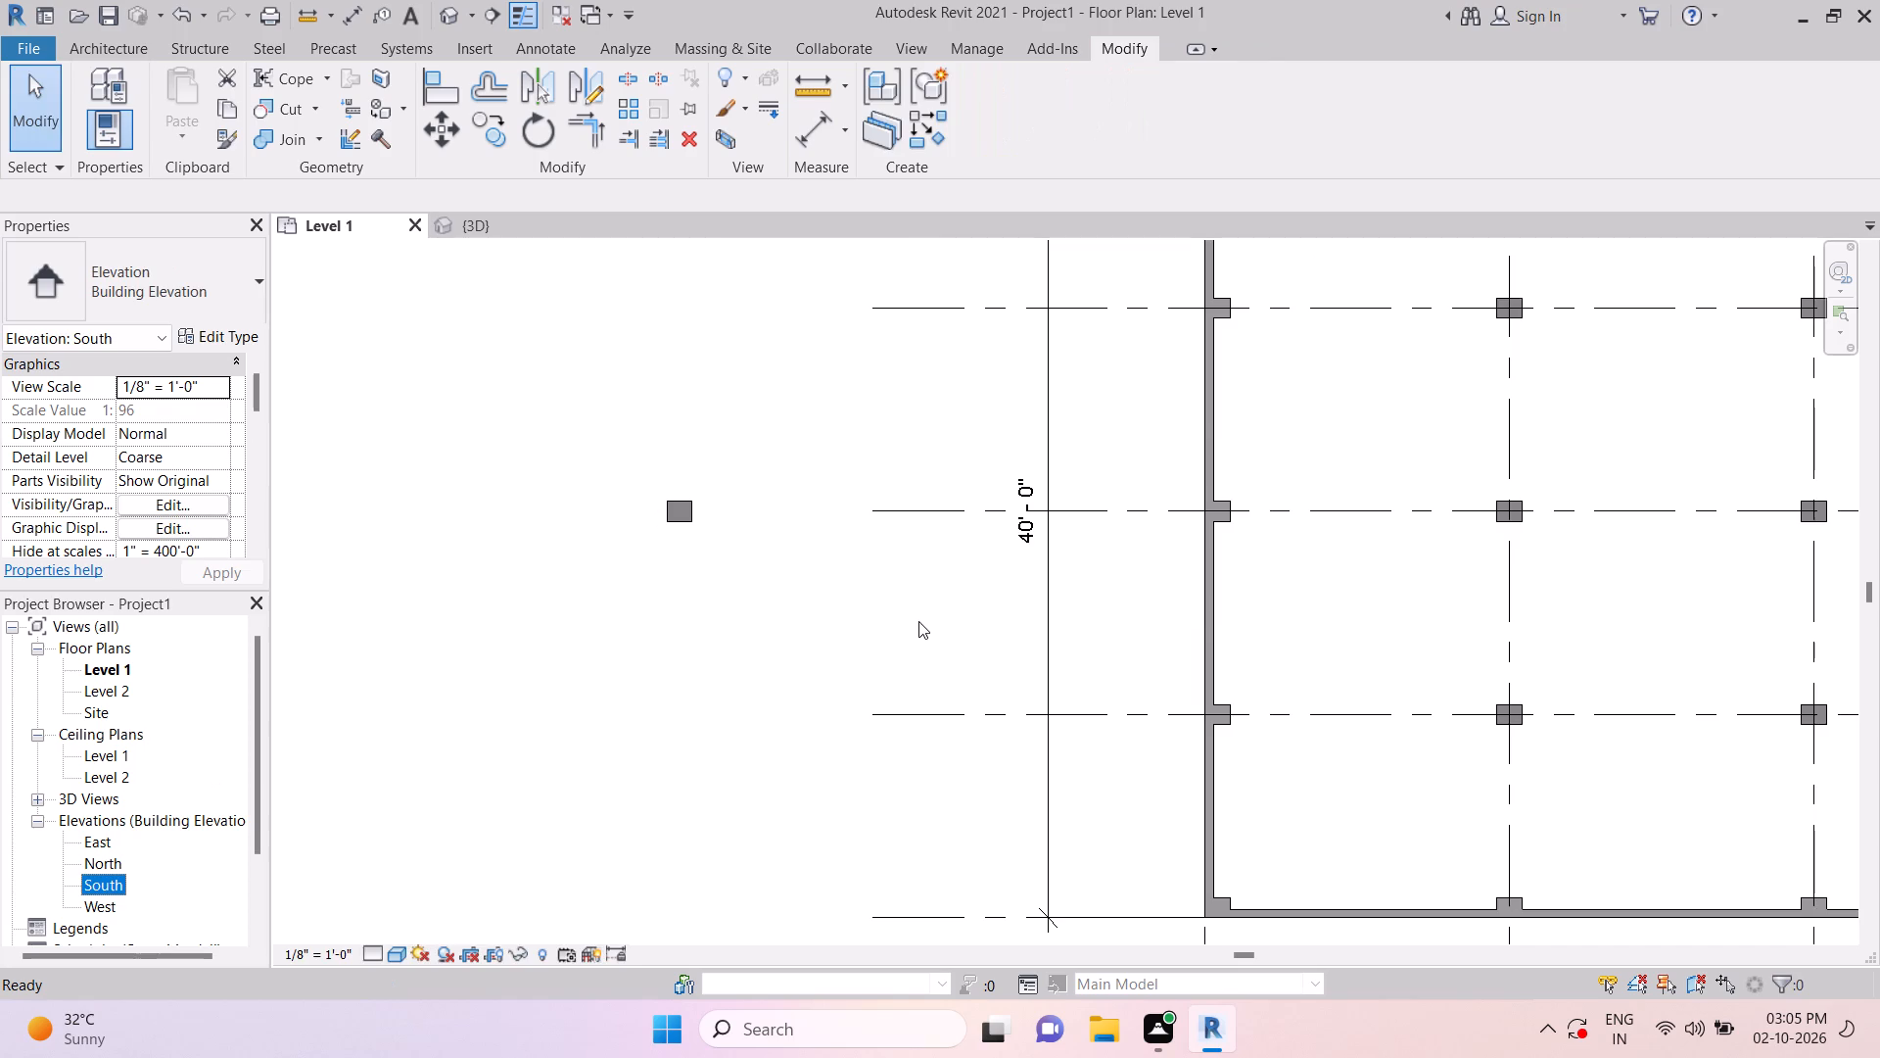
scroll(1051, 854, "up", 3)
key("Escape")
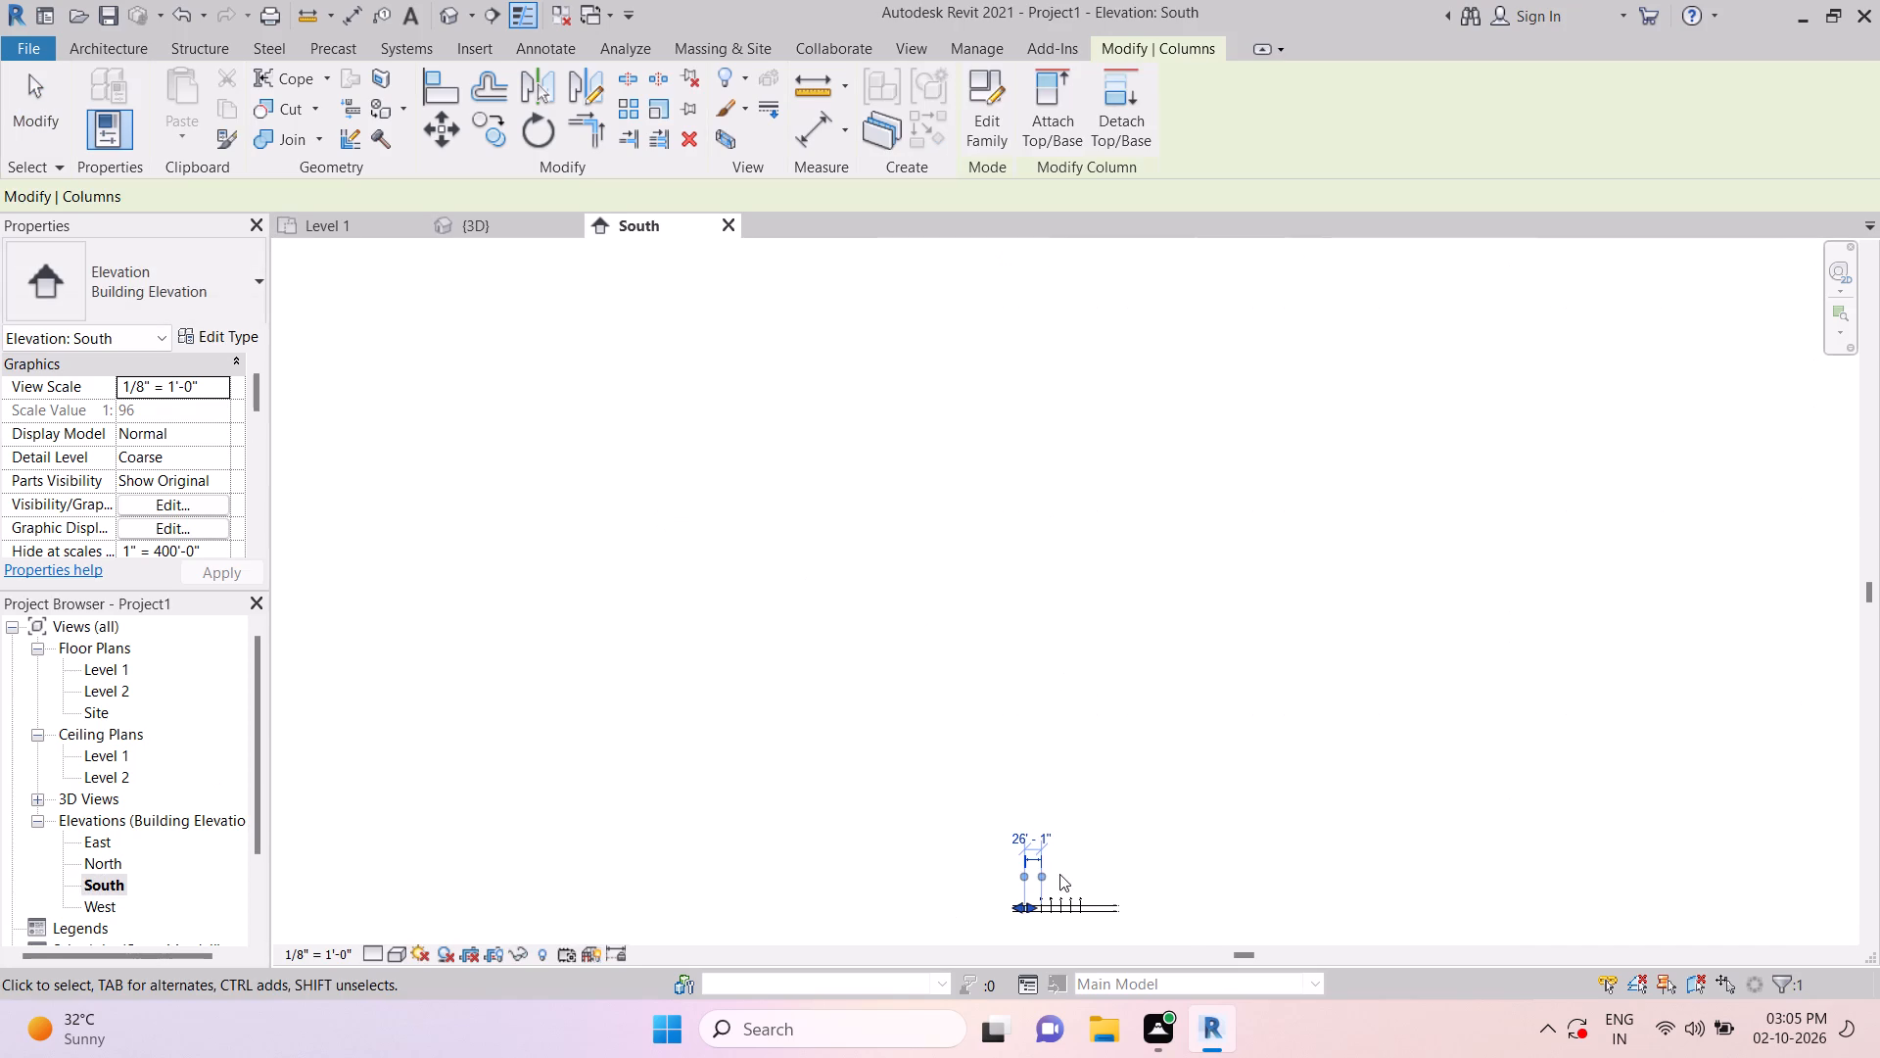
key("Escape")
key("Escape")
middle_click_drag(1035, 813, 1076, 572)
middle_click_drag(1041, 830, 1076, 571)
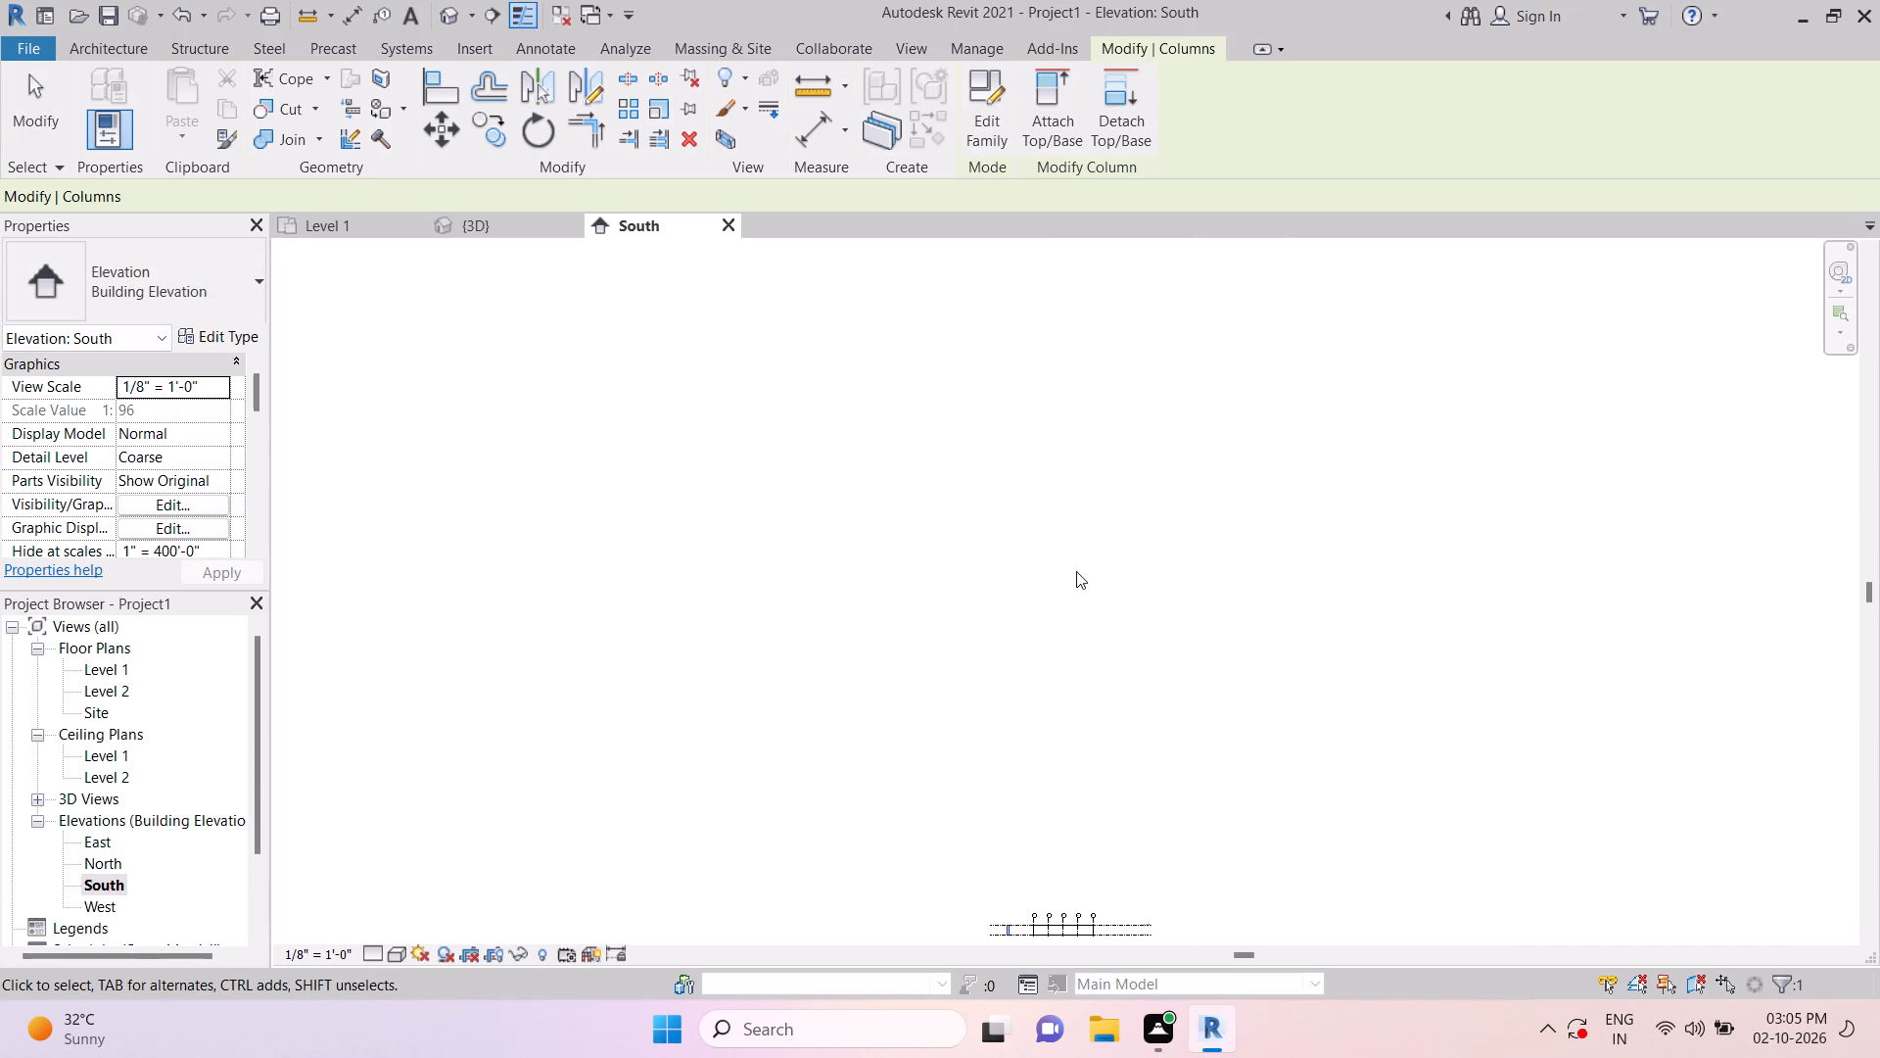
middle_click_drag(1076, 571, 1085, 612)
scroll(1086, 612, "up", 1)
middle_click_drag(1081, 826, 1089, 657)
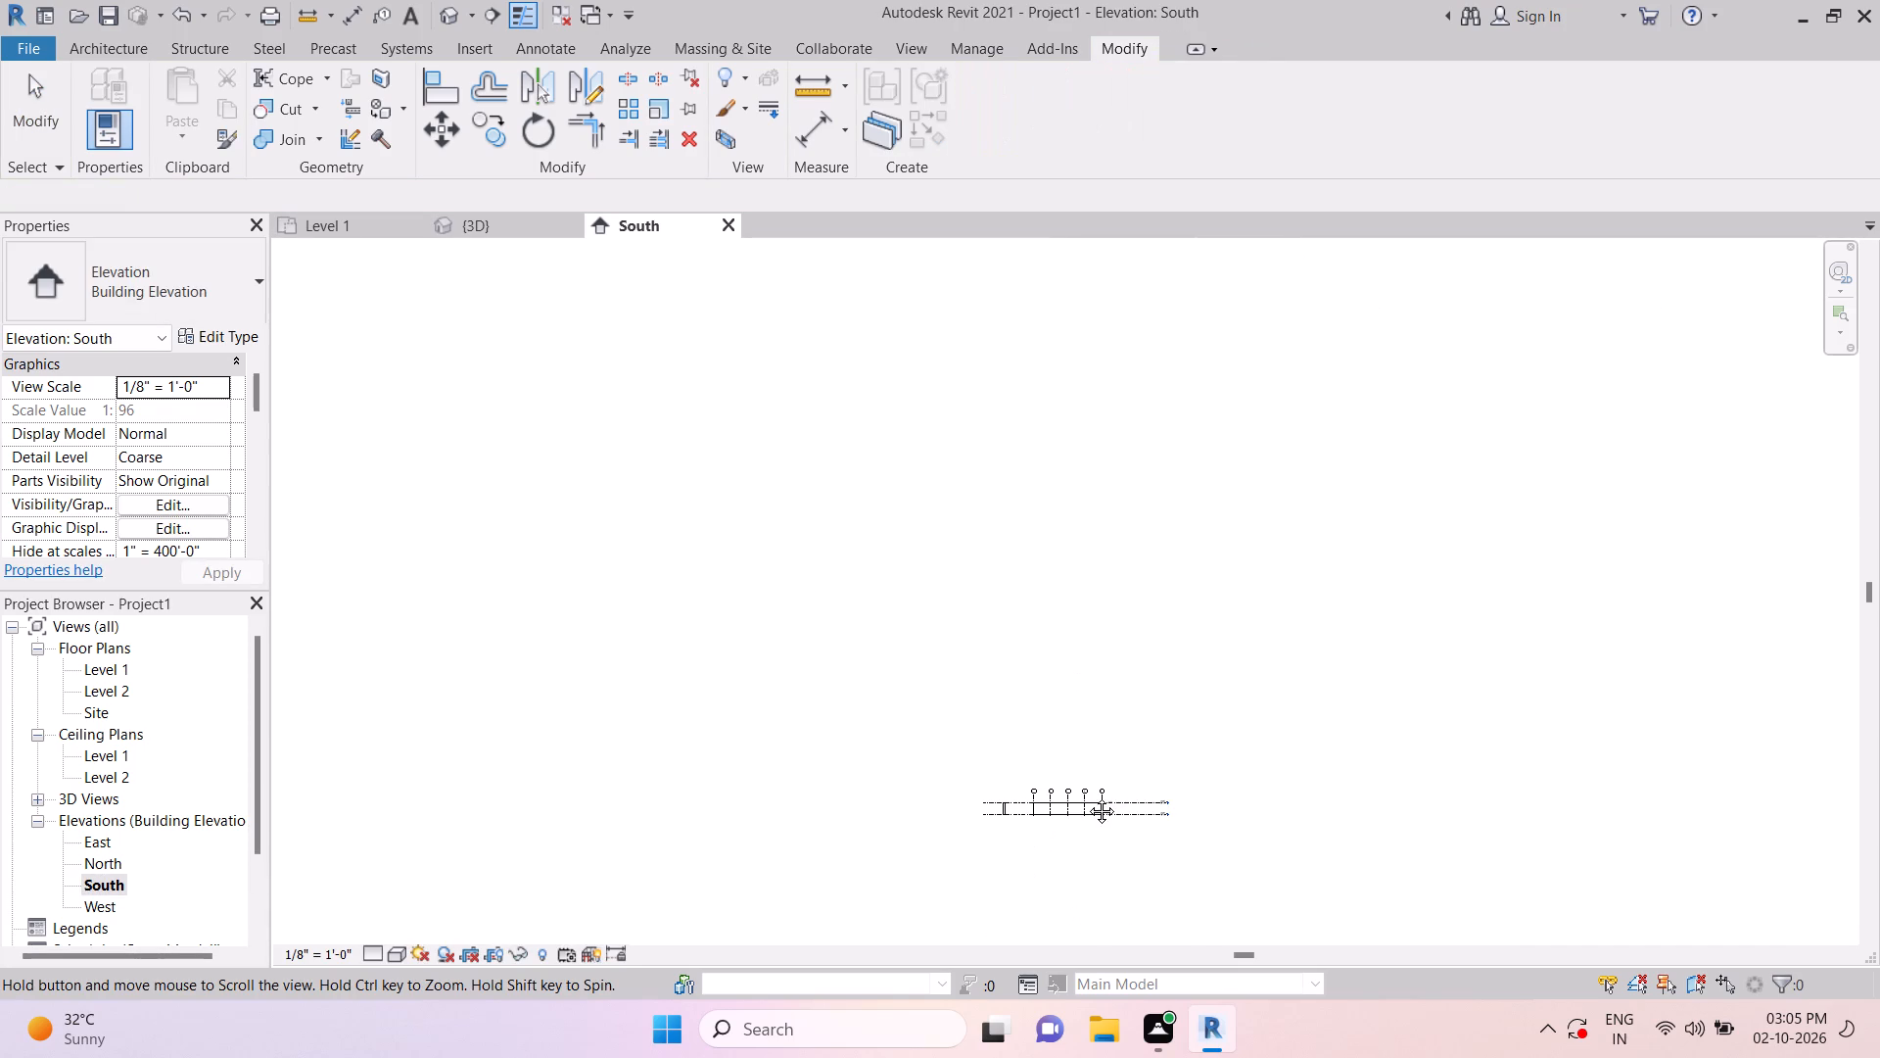
scroll(1036, 787, "up", 19)
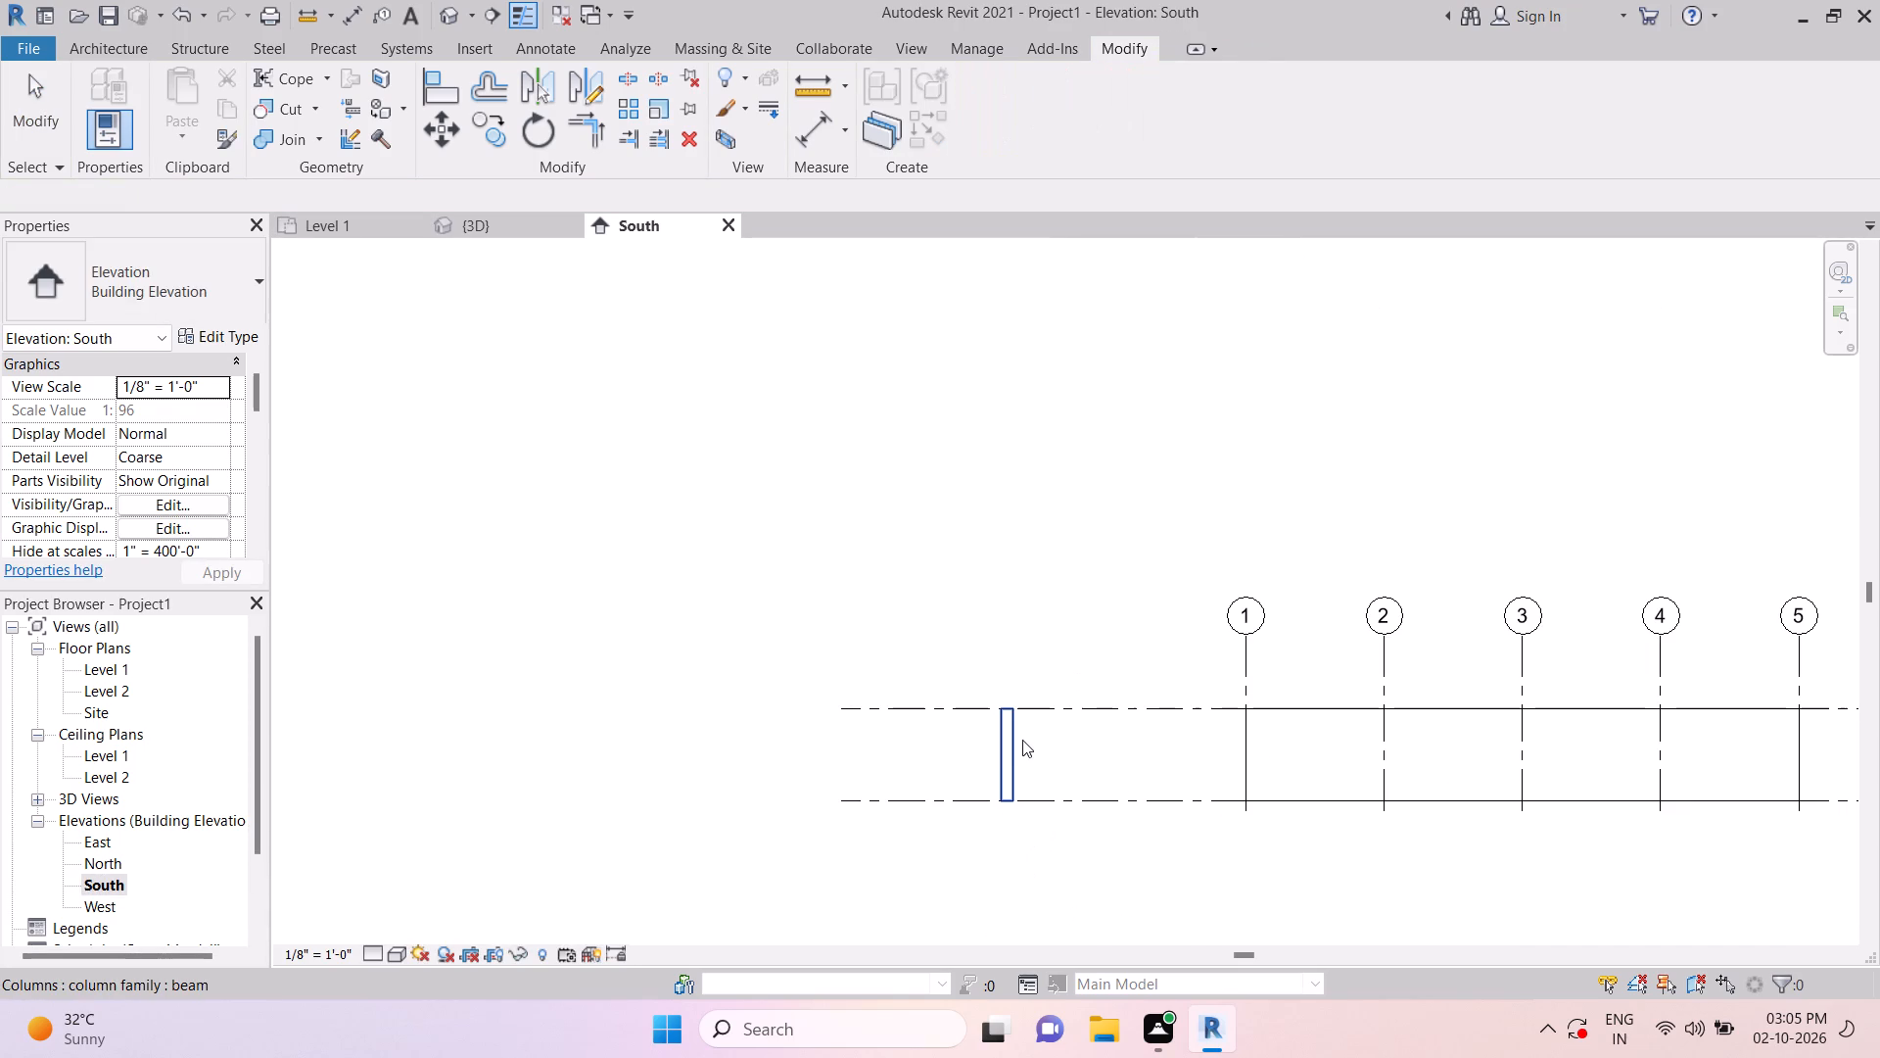
key("Escape")
key("Escape")
left_click(1018, 712)
scroll(1008, 673, "up", 2)
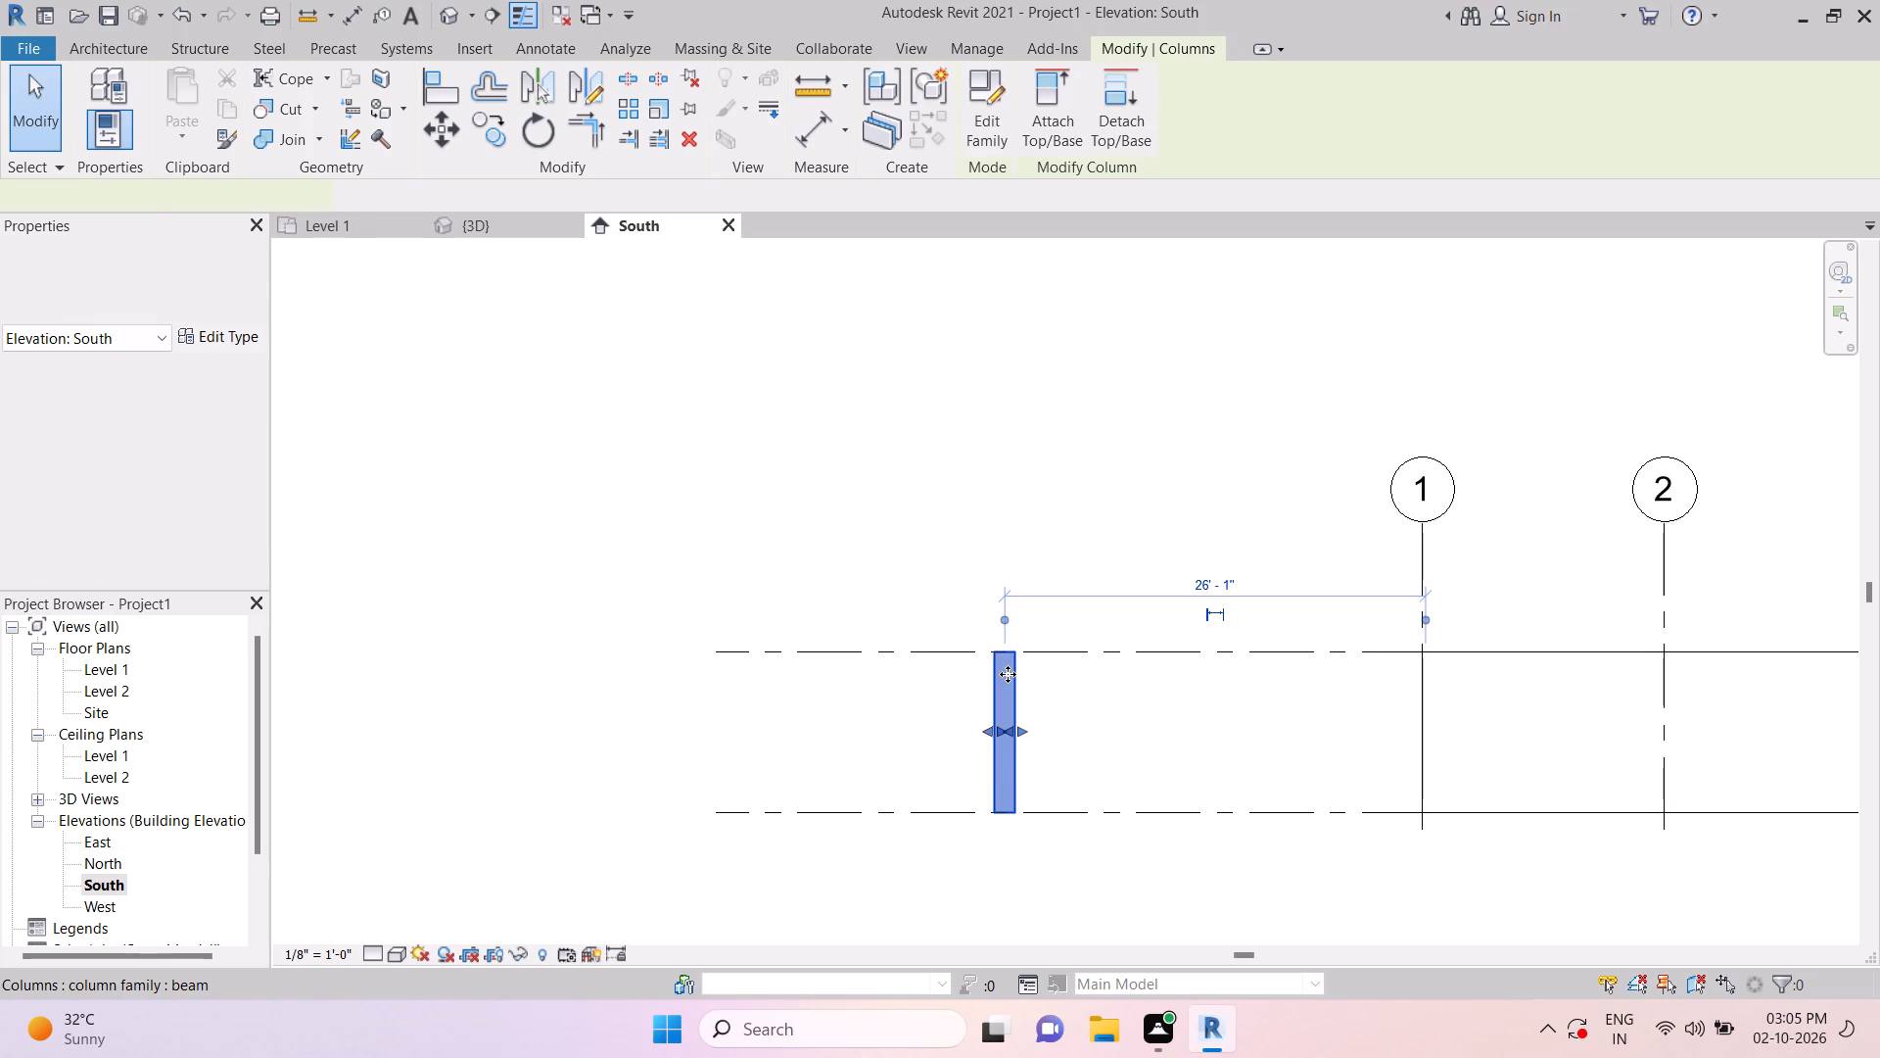
scroll(1008, 674, "up", 3)
key("Escape")
key("Escape")
key("Escape")
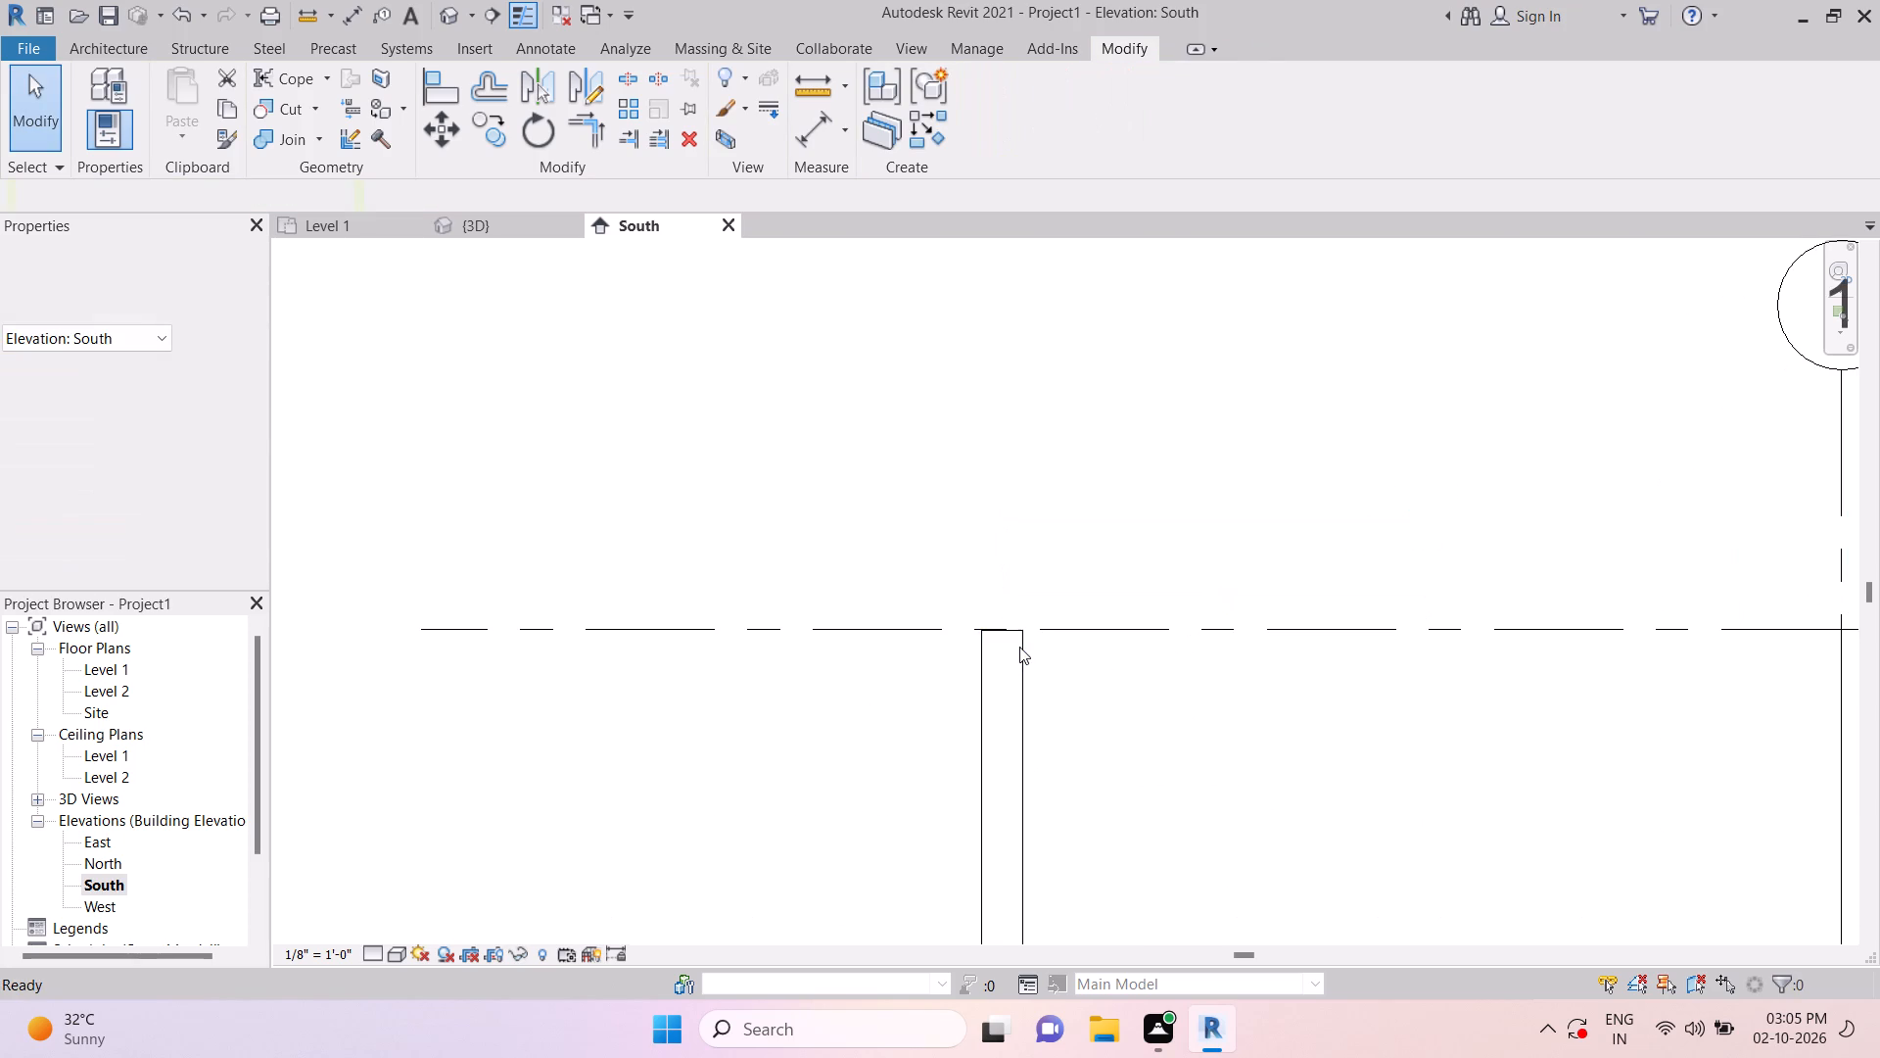
Open the beam-type column's family for editing and bring up its Lower Ref. Level floor plan.
left_click(1019, 647)
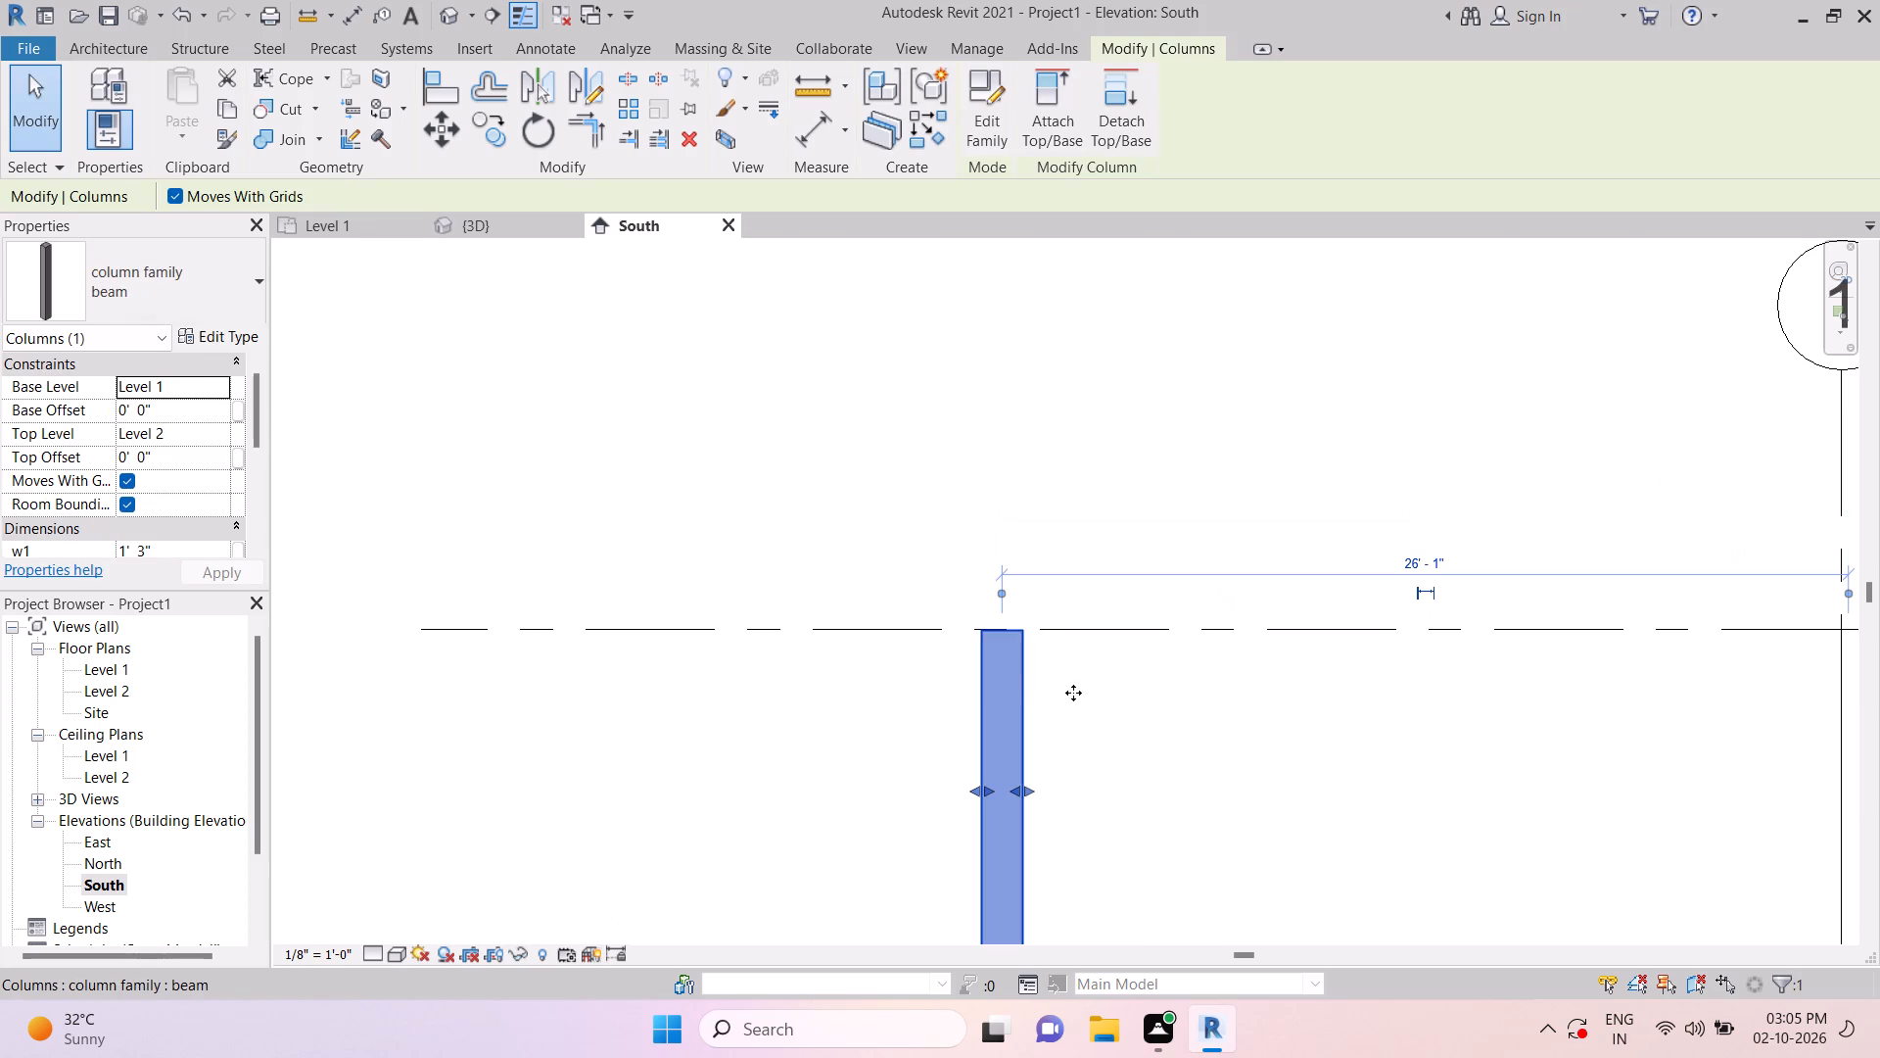
scroll(1069, 697, "down", 2)
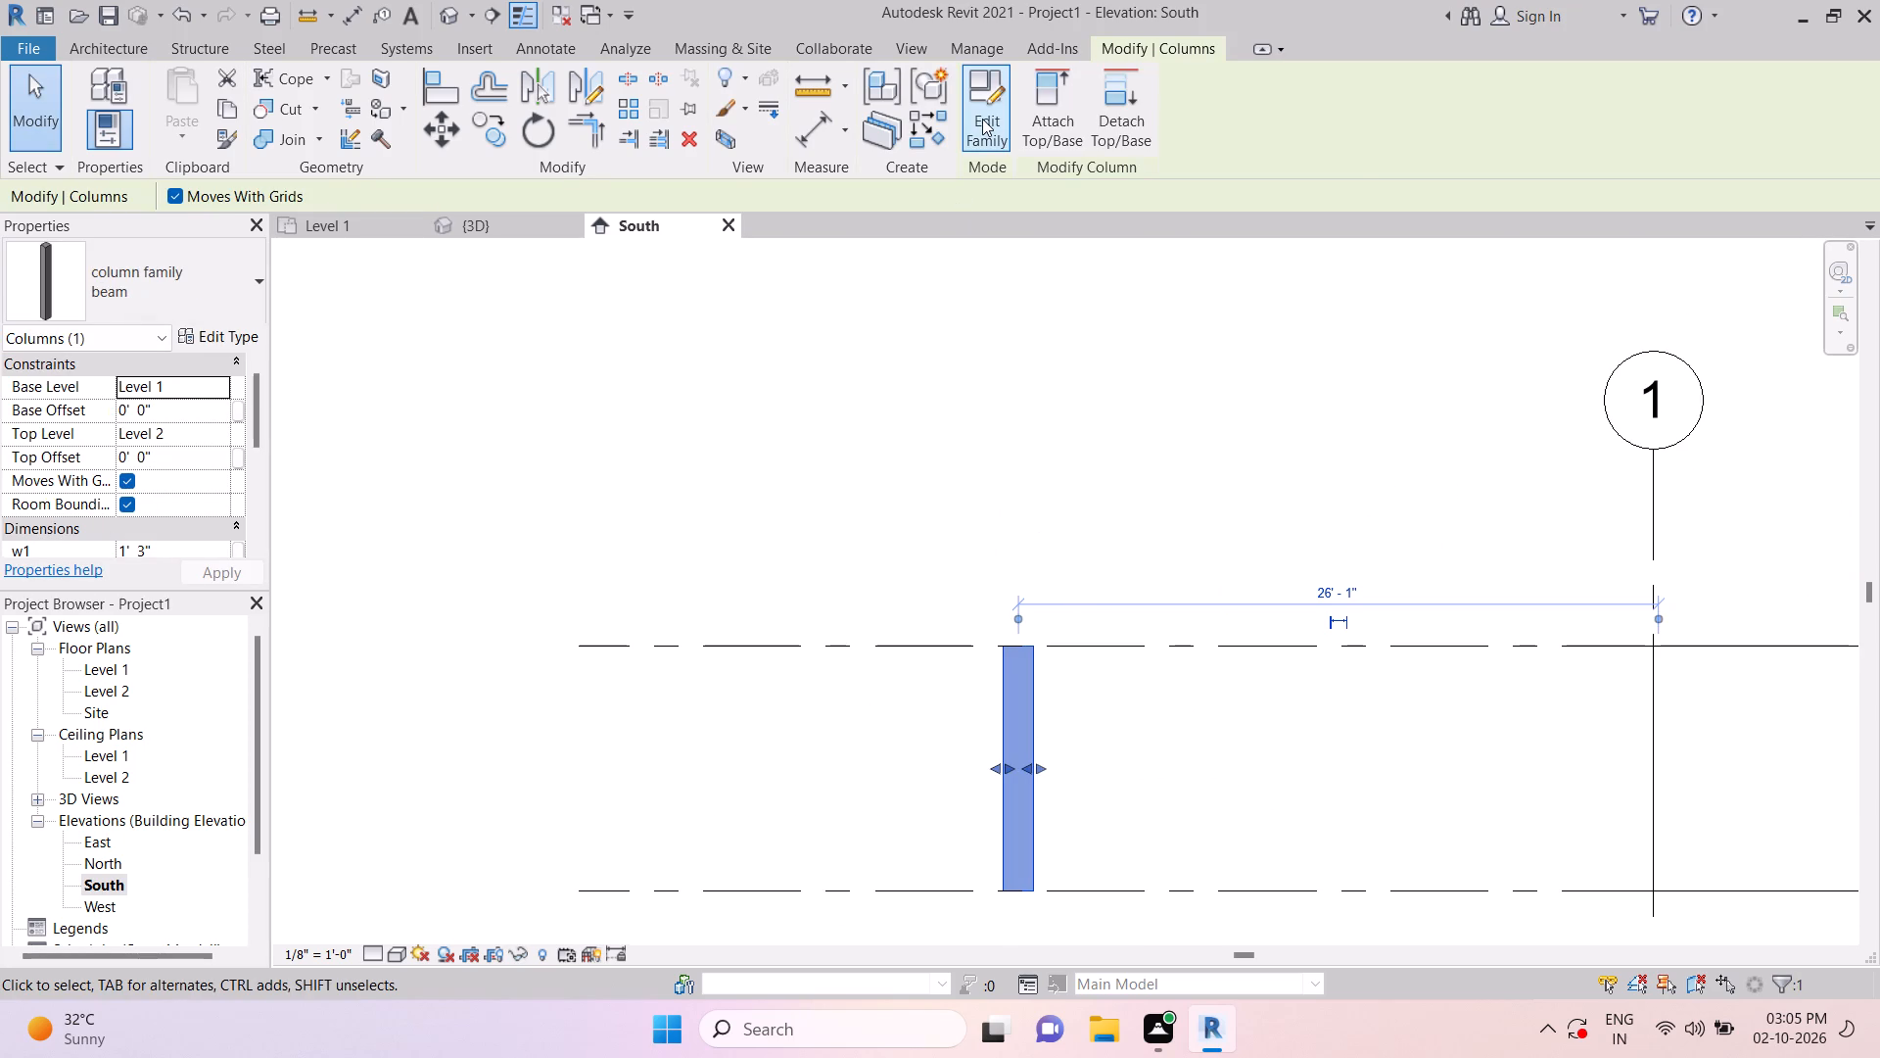
left_click(982, 118)
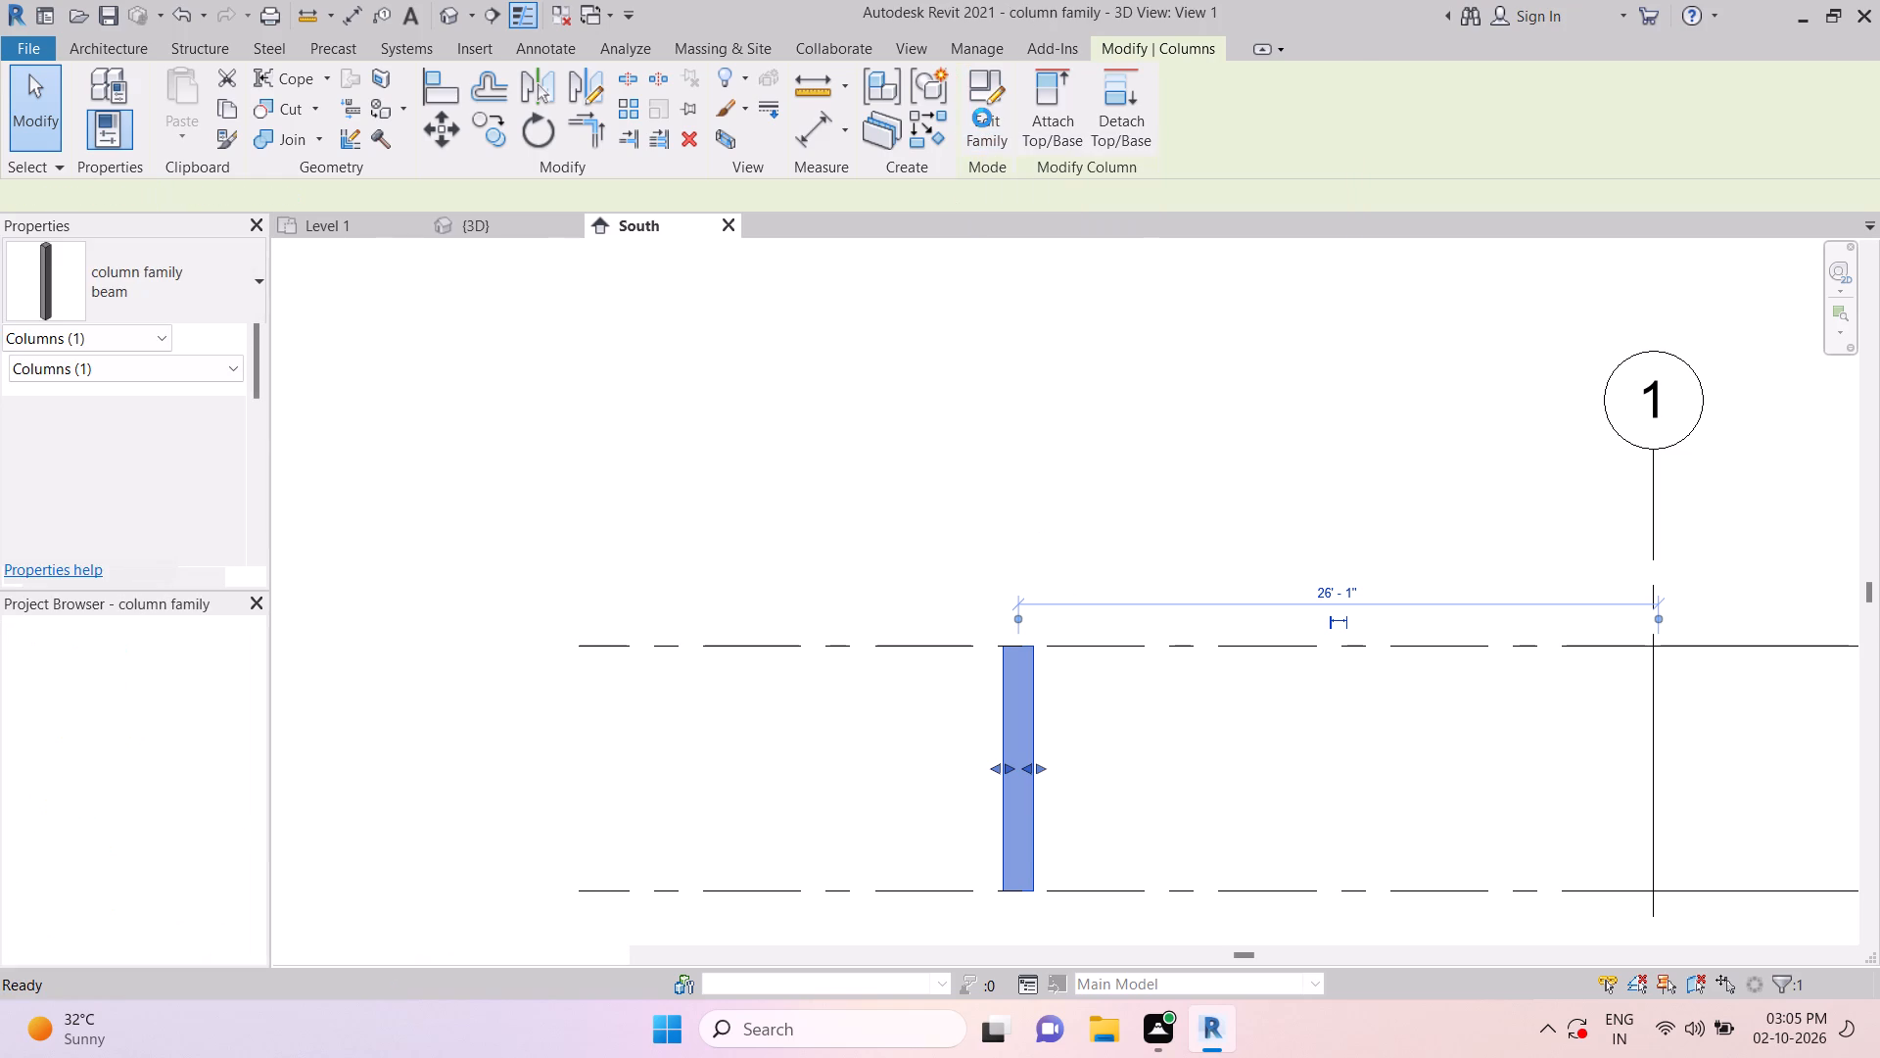
scroll(1048, 390, "down", 2)
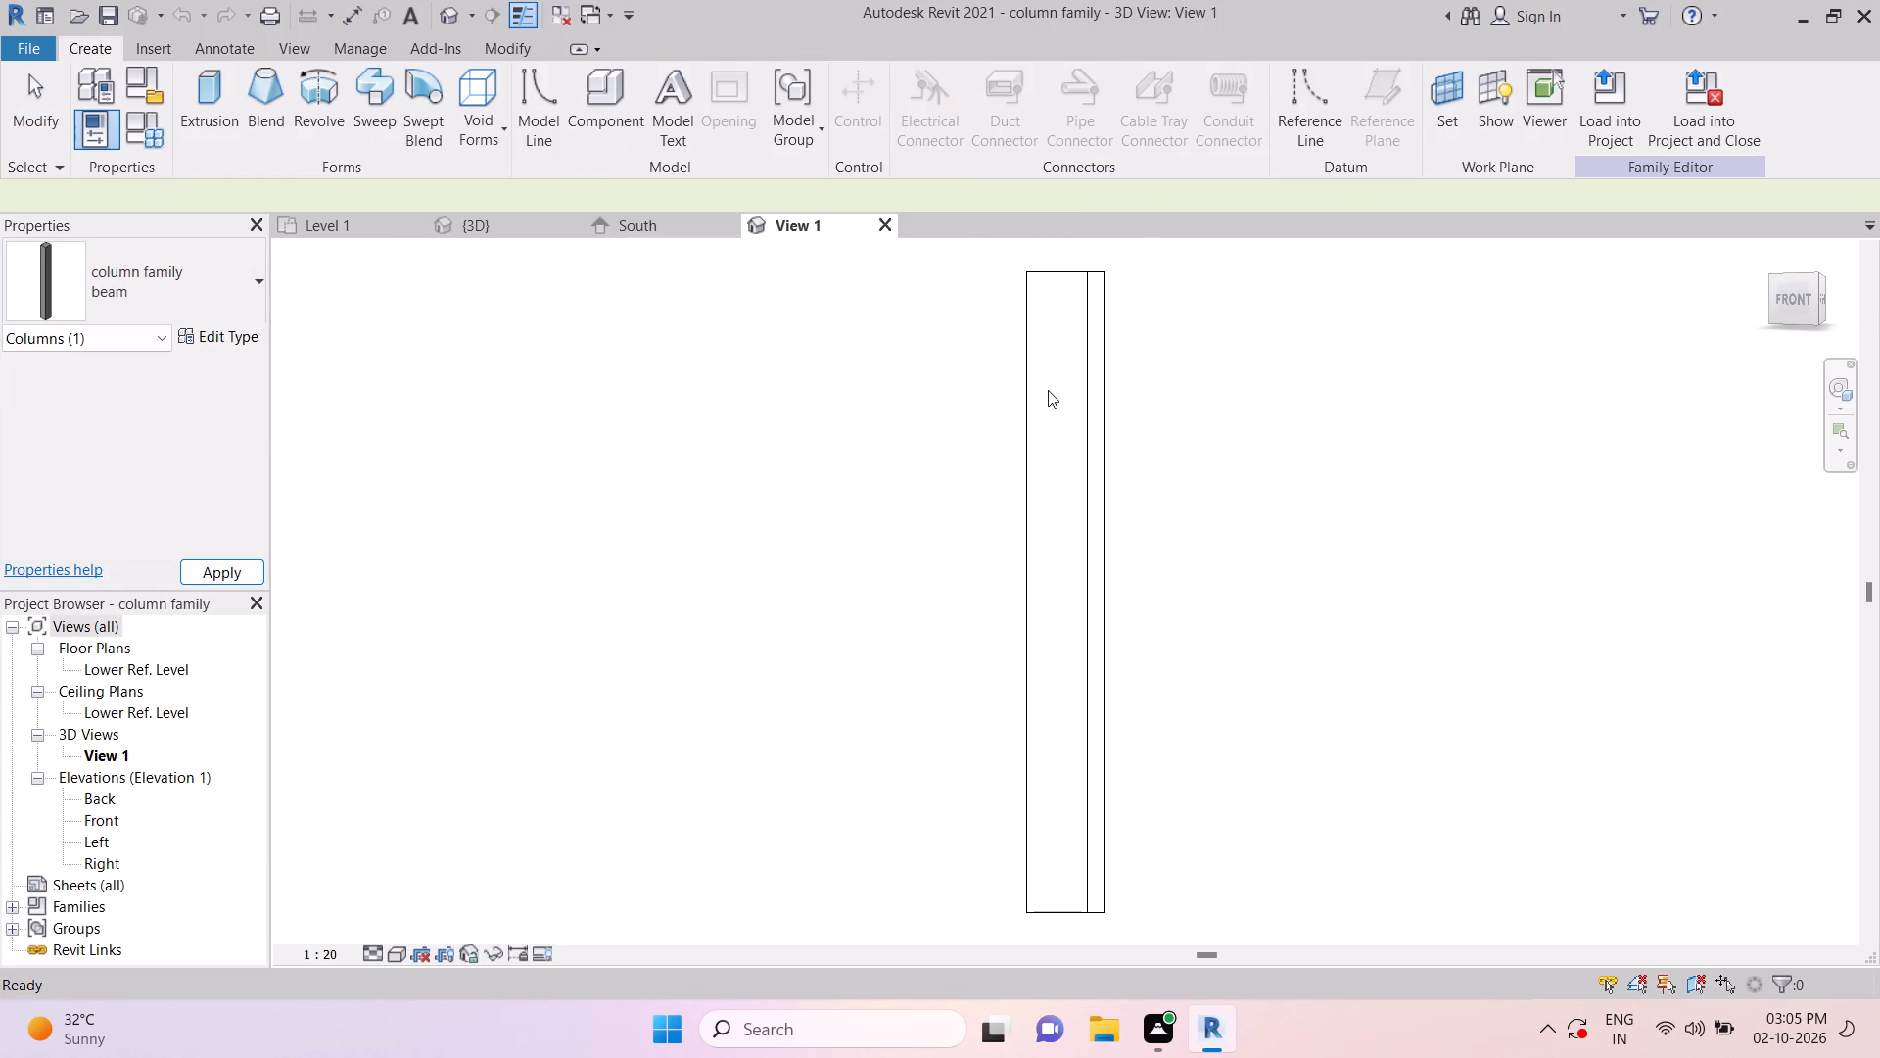
scroll(1048, 390, "down", 1)
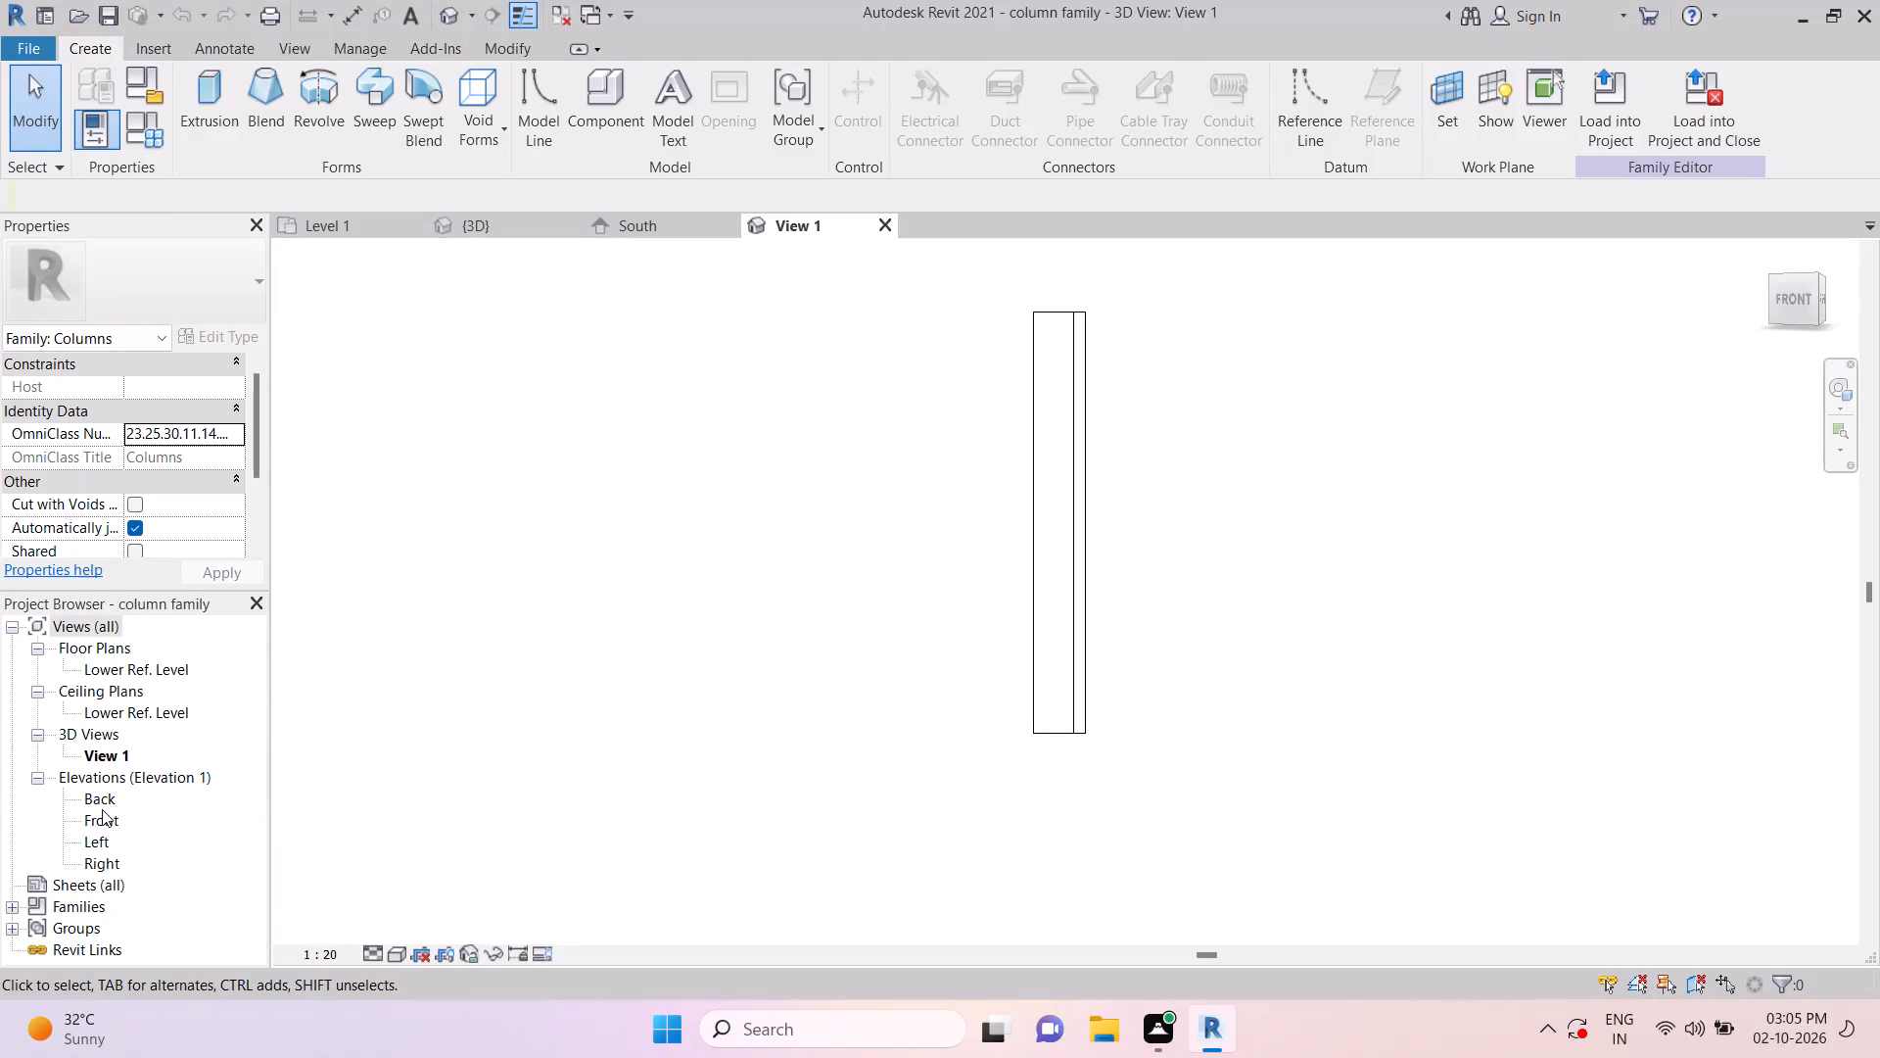
double_click(128, 667)
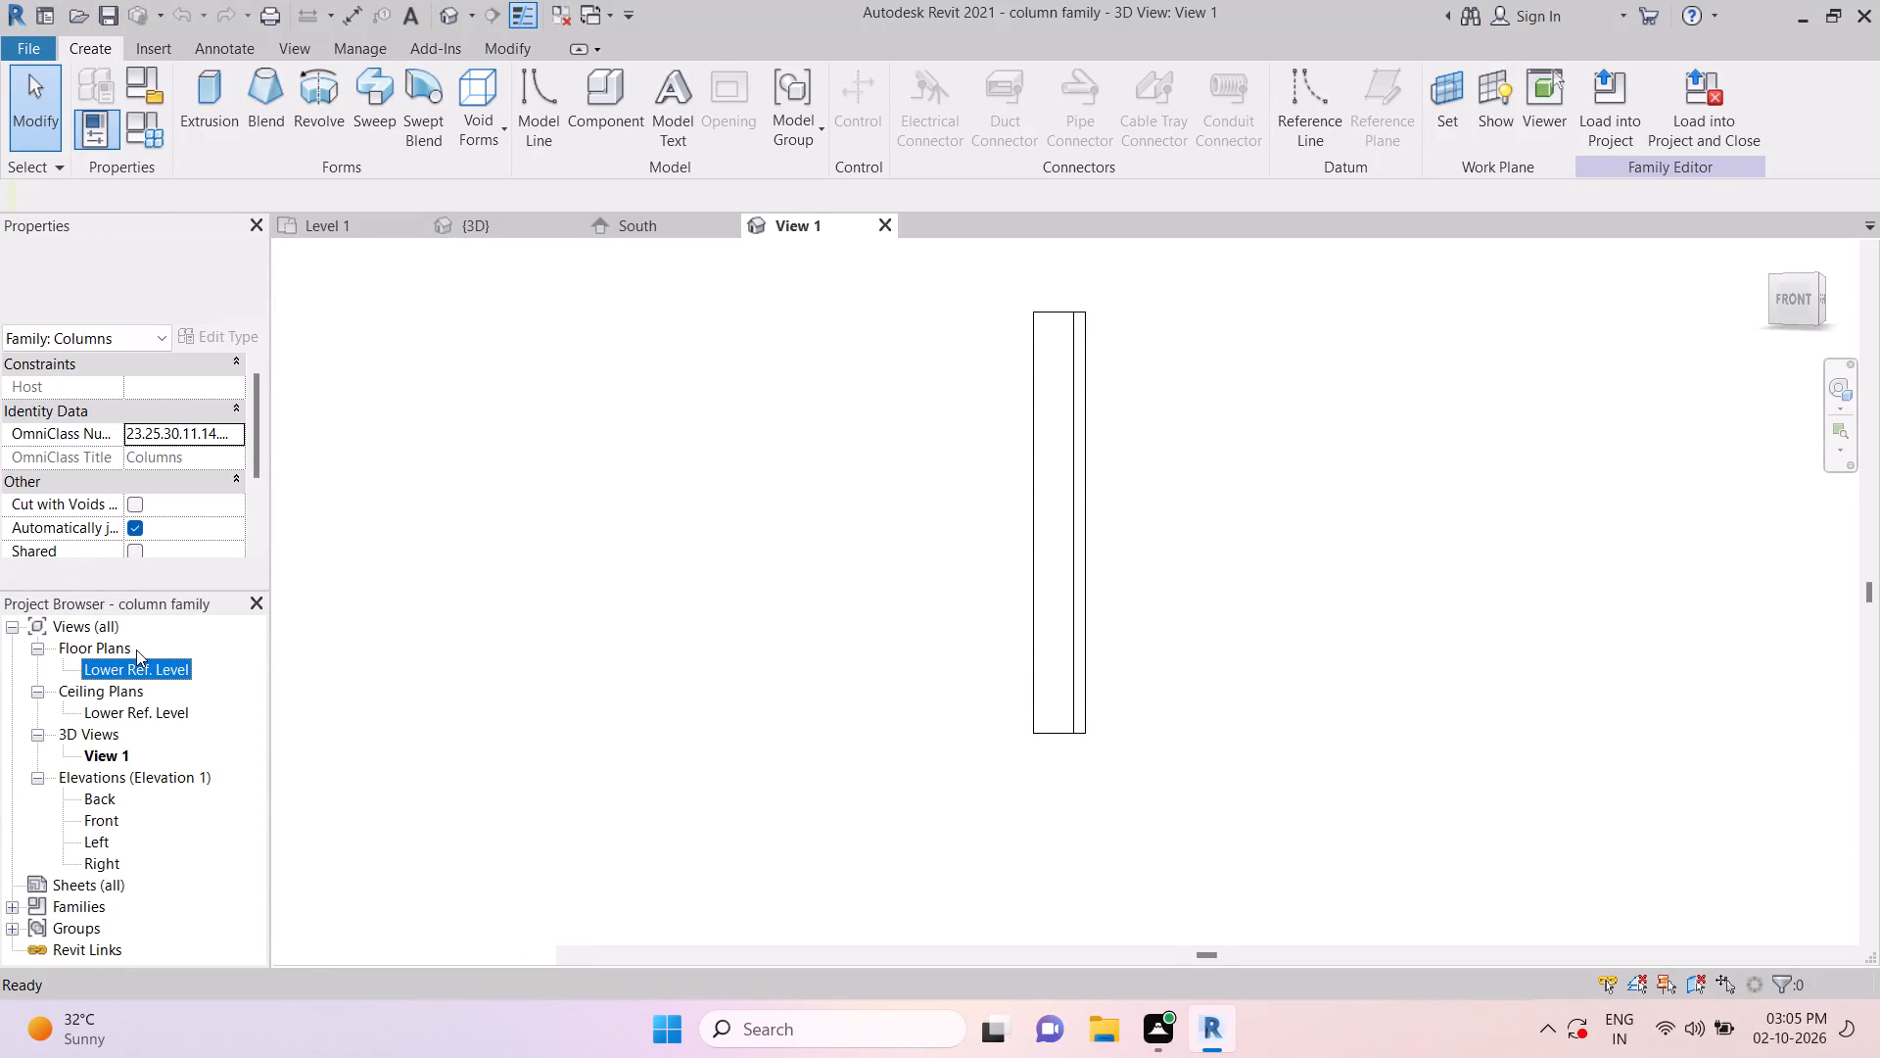
key("Escape")
scroll(1089, 603, "up", 1)
key("Escape")
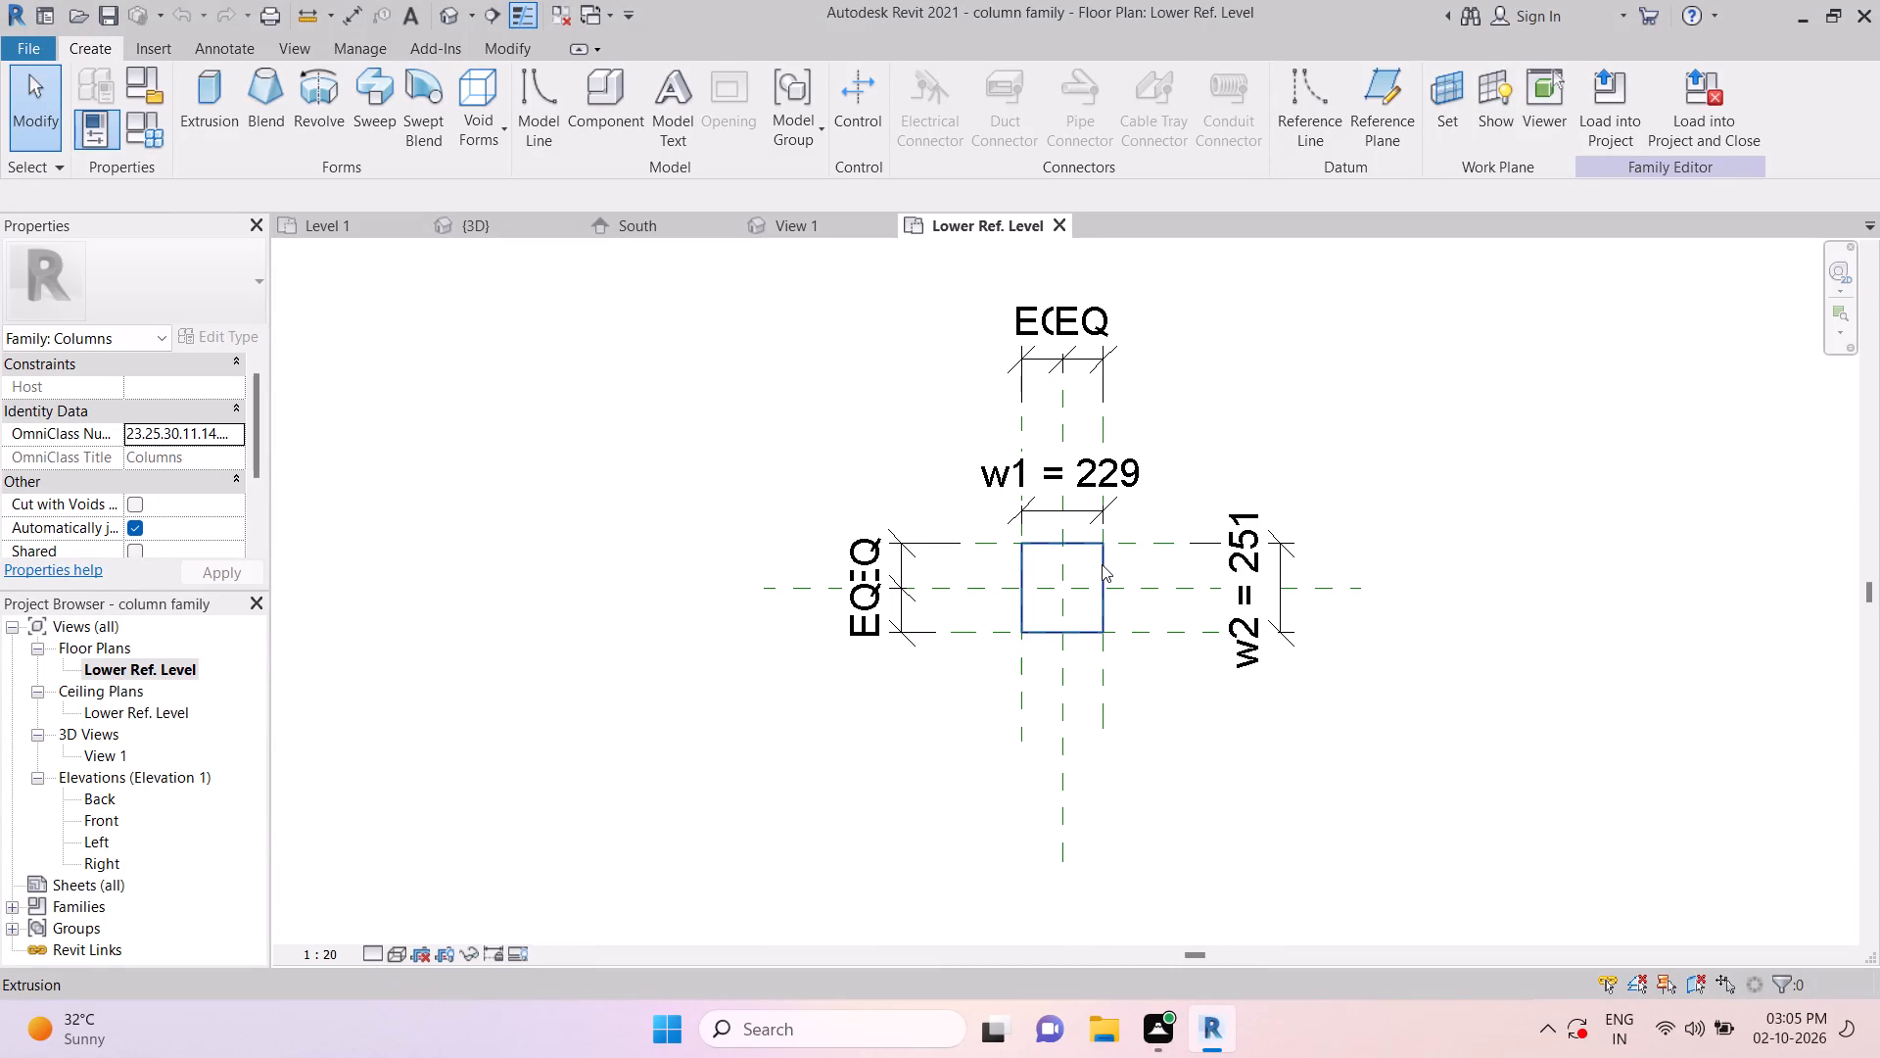
left_click(1102, 563)
key("Escape")
key("Escape")
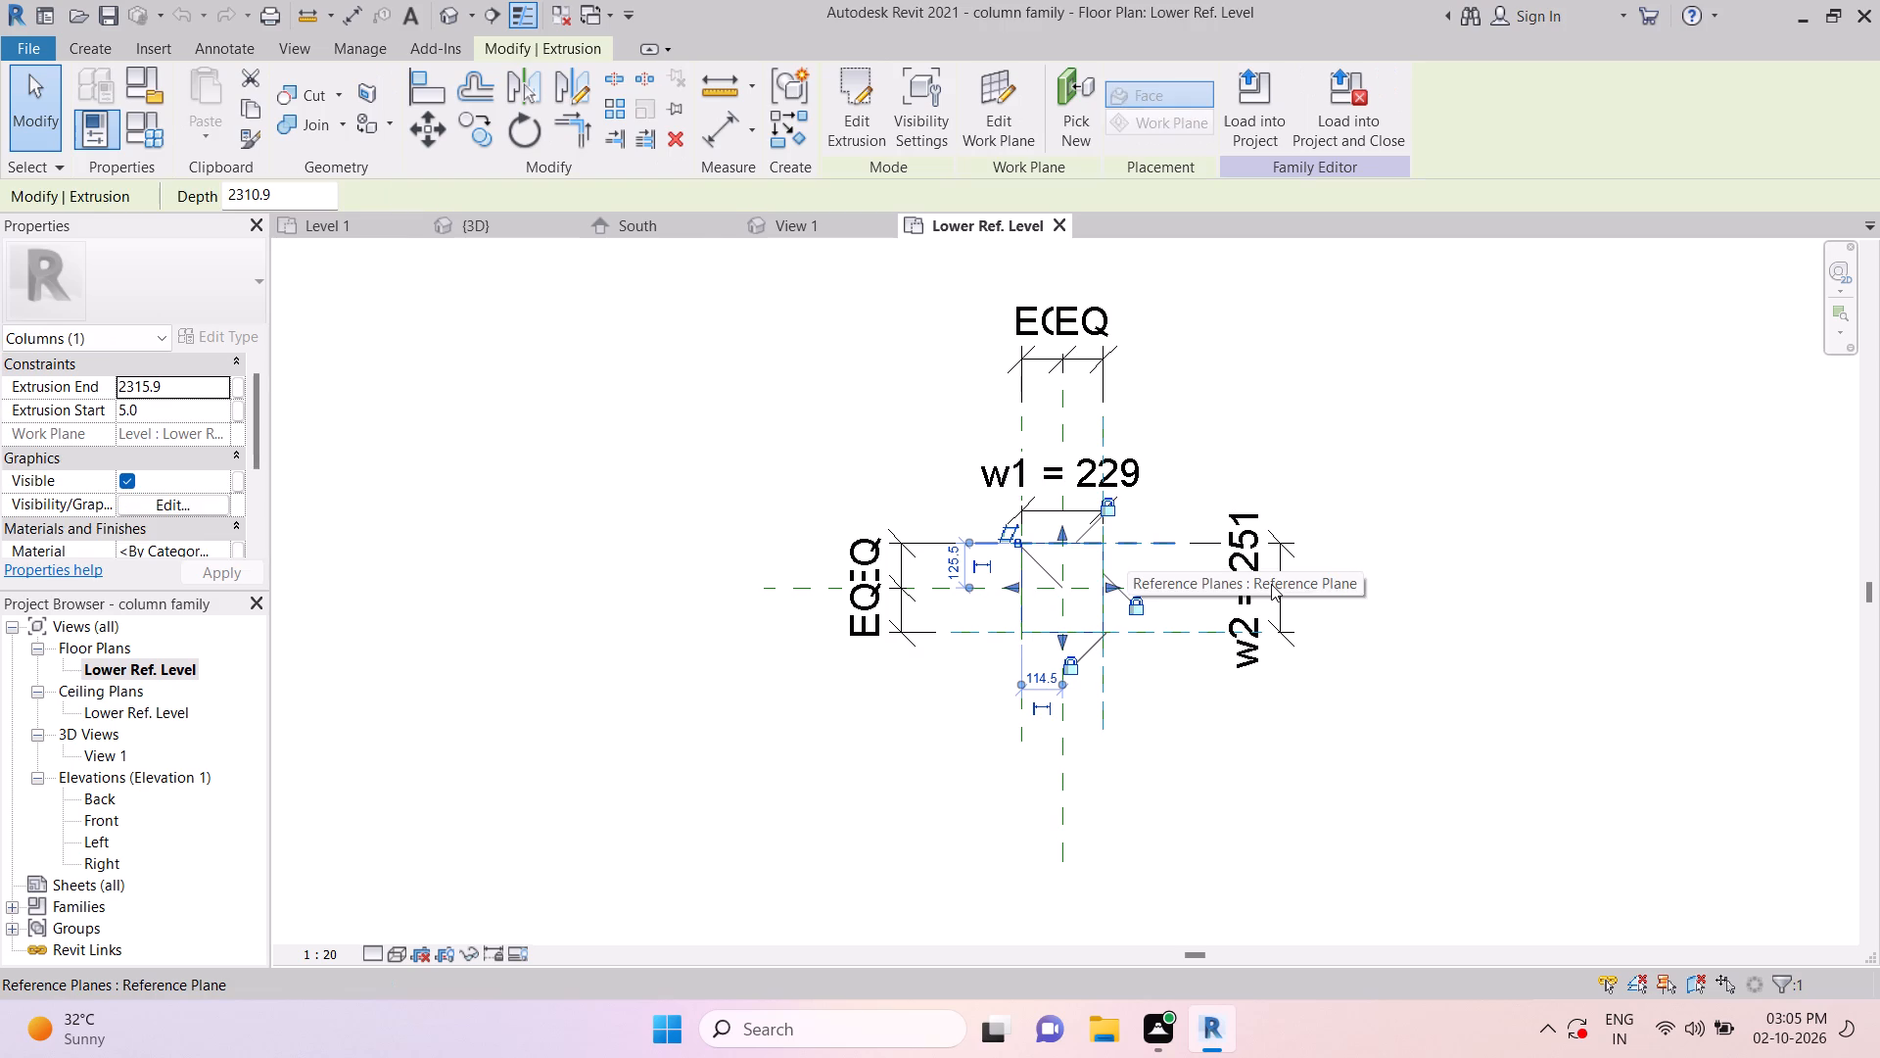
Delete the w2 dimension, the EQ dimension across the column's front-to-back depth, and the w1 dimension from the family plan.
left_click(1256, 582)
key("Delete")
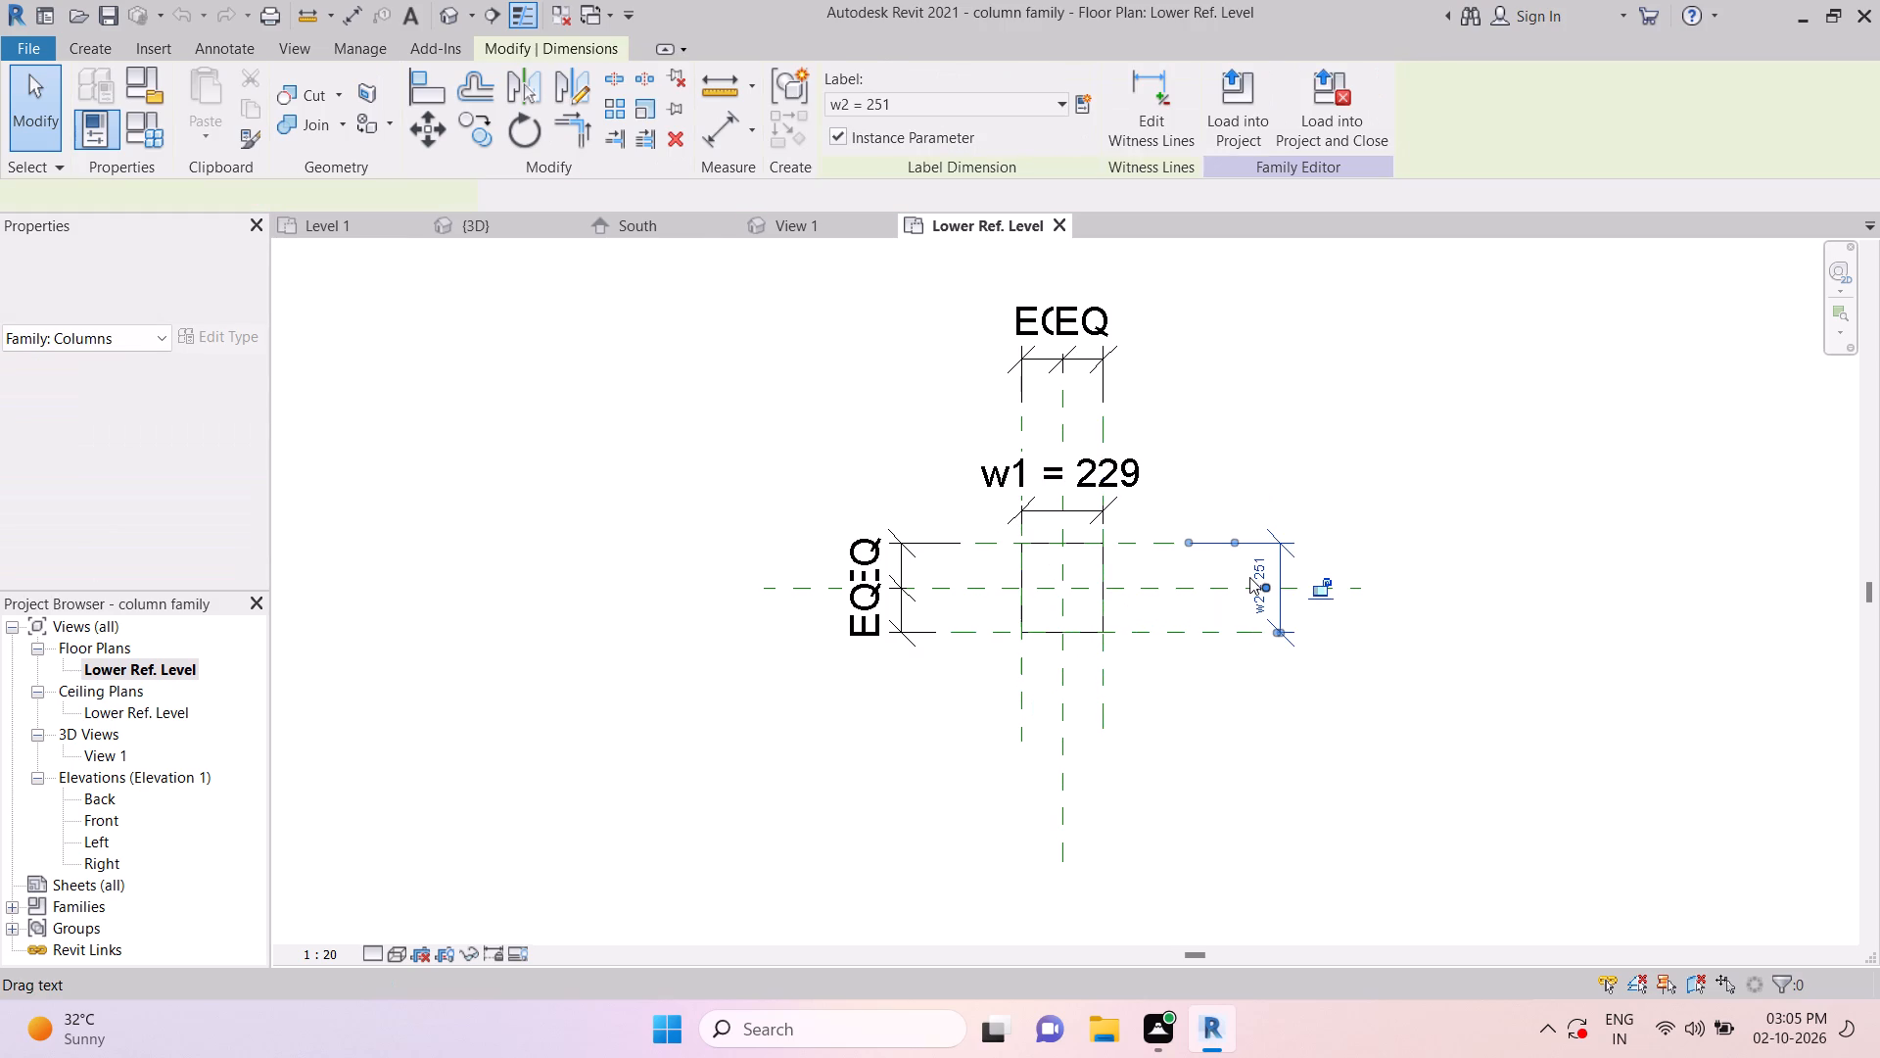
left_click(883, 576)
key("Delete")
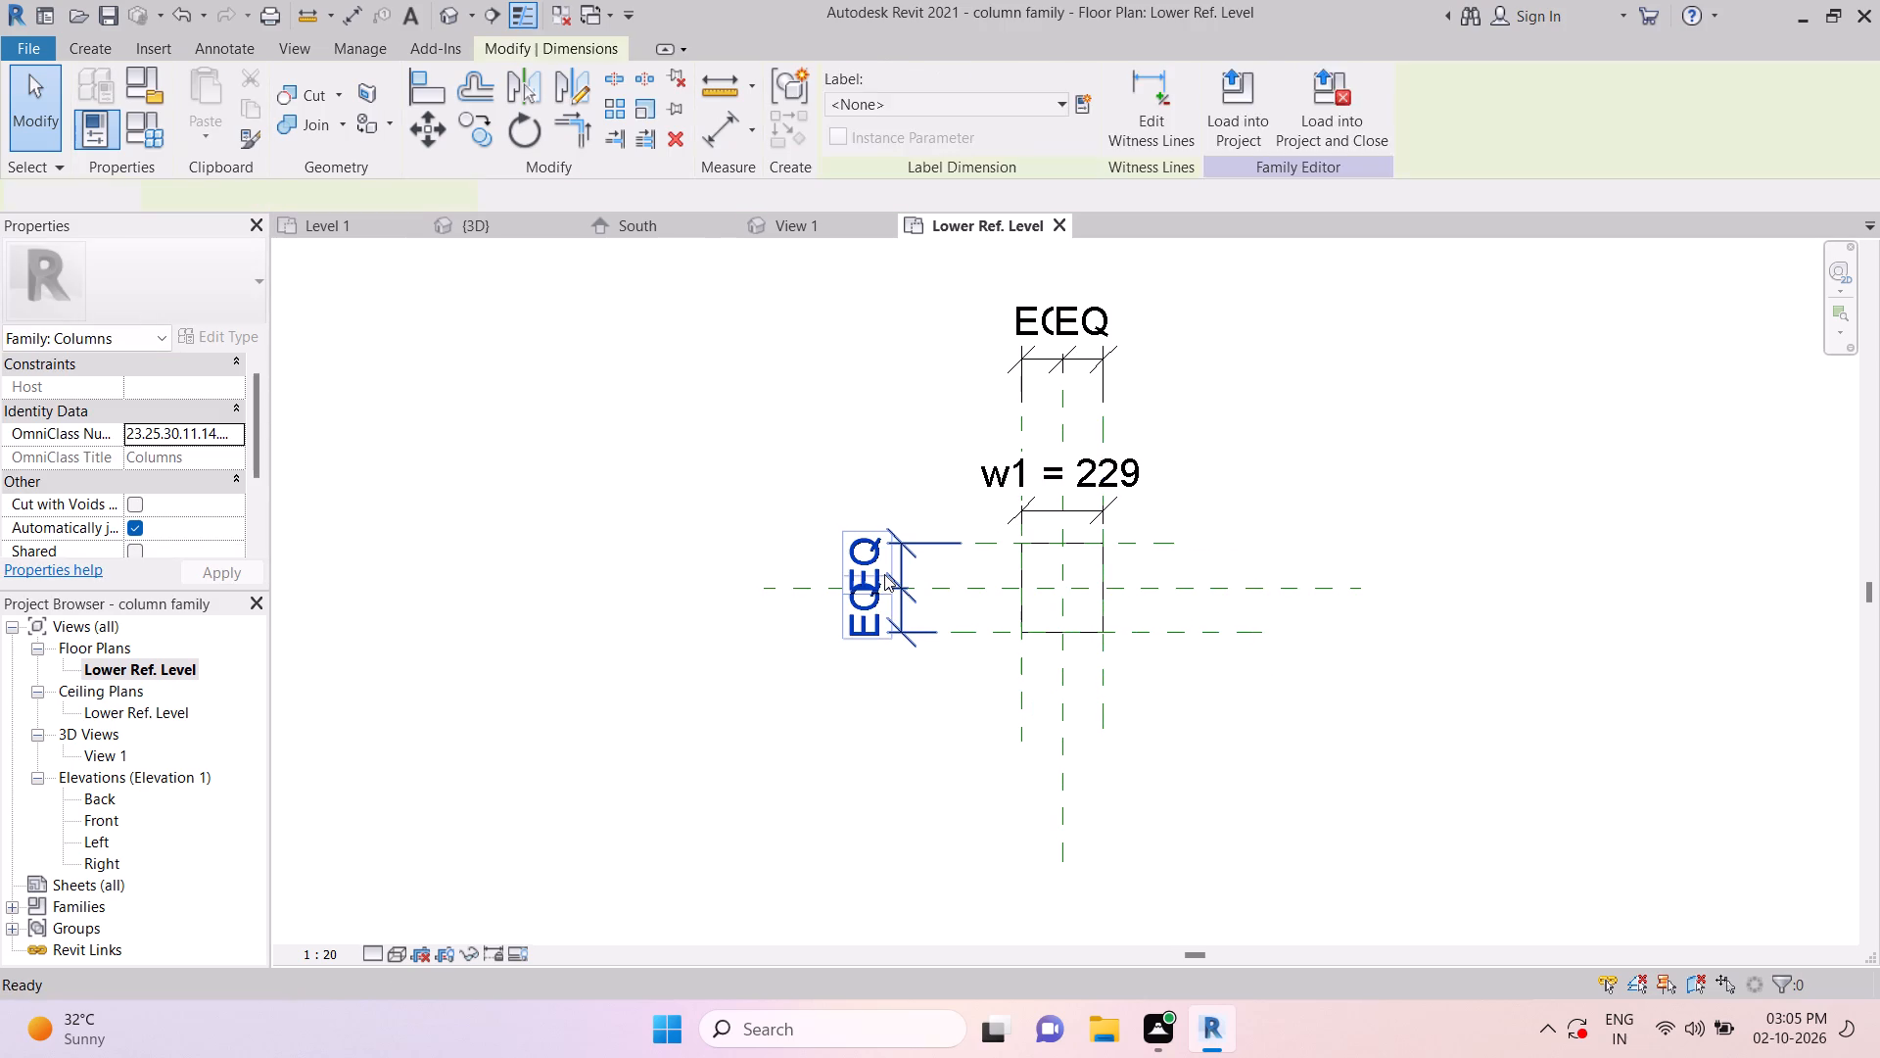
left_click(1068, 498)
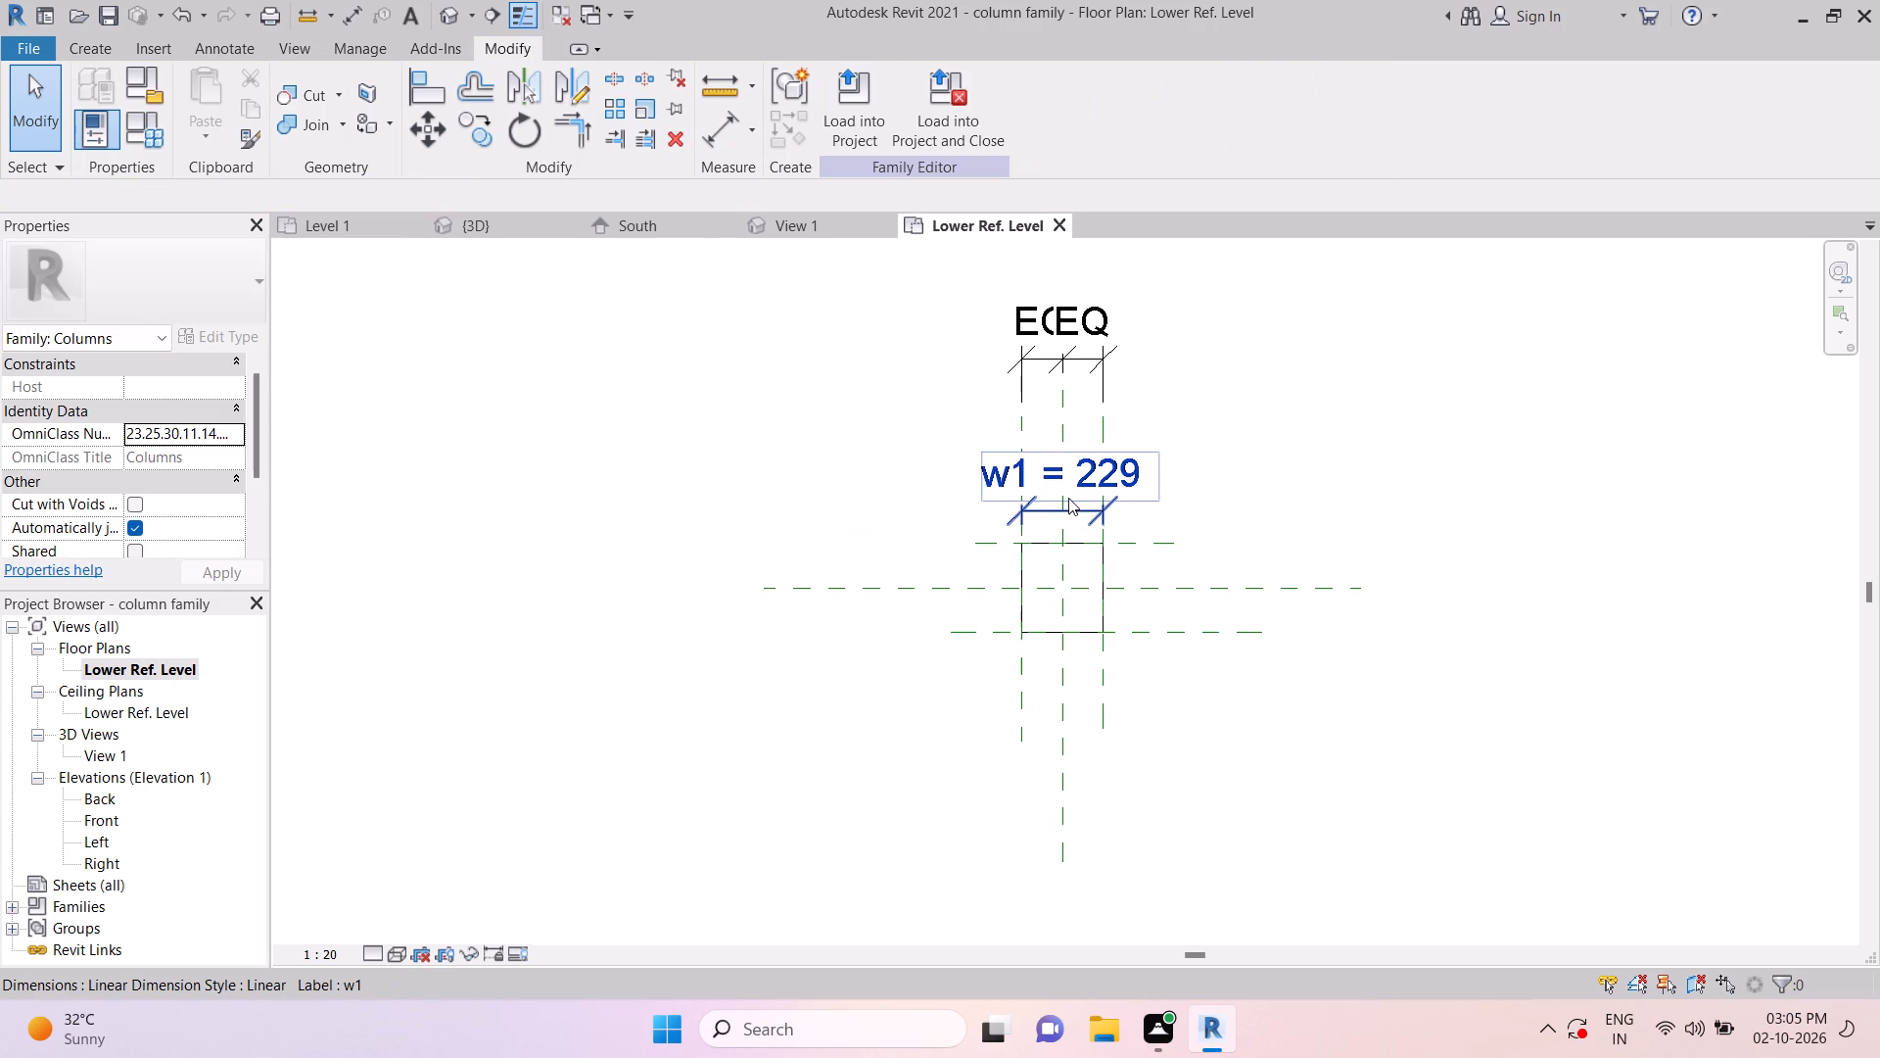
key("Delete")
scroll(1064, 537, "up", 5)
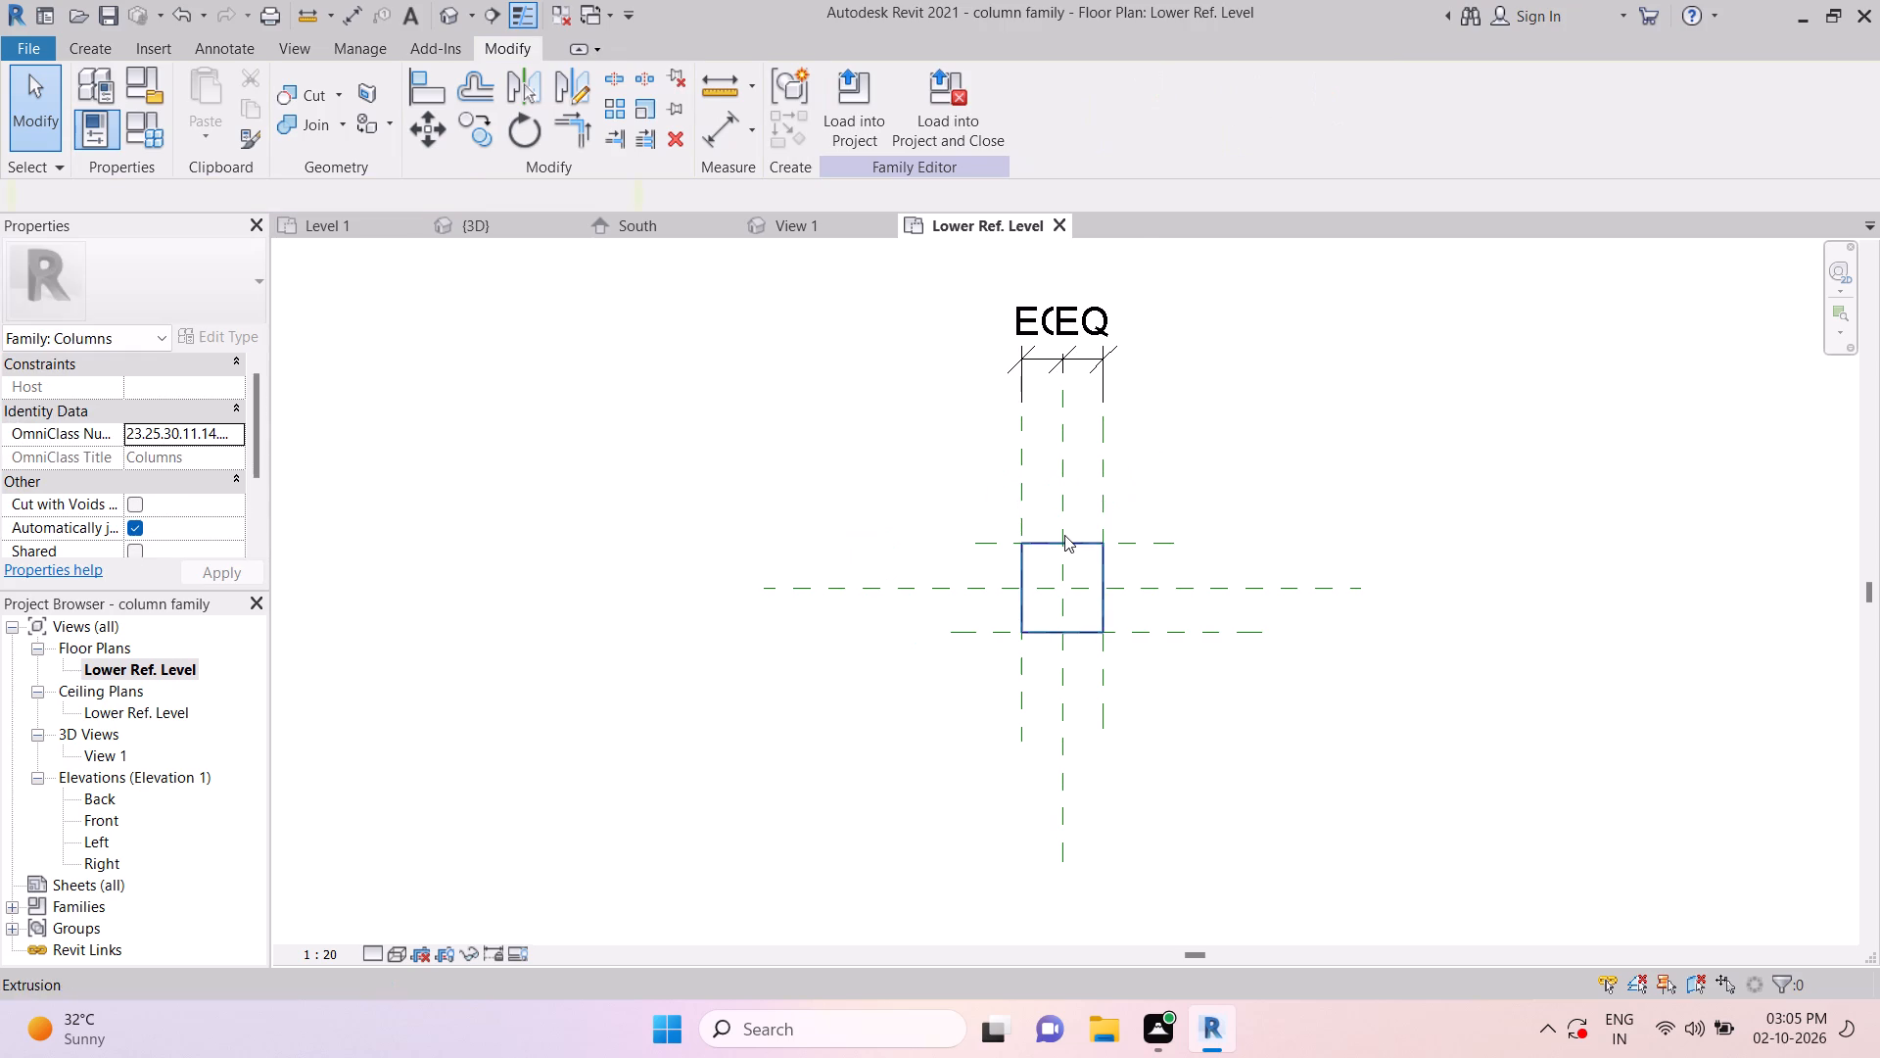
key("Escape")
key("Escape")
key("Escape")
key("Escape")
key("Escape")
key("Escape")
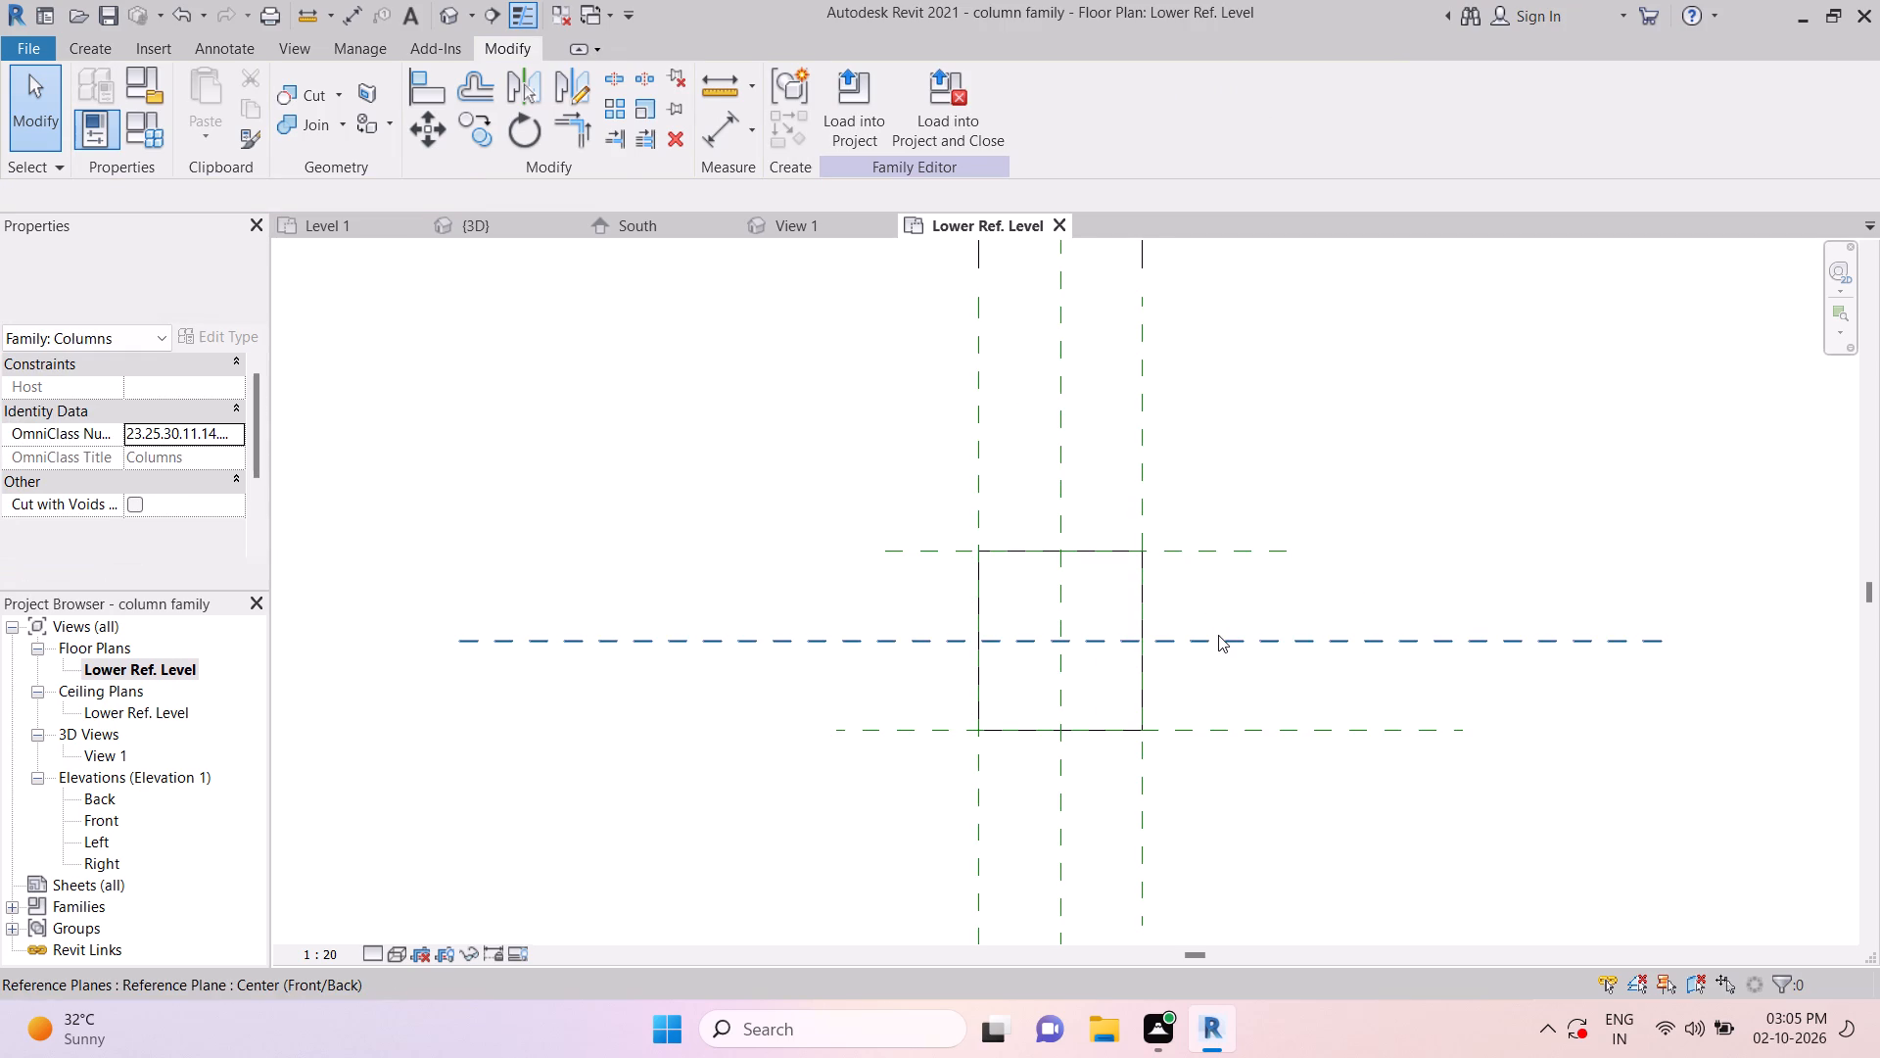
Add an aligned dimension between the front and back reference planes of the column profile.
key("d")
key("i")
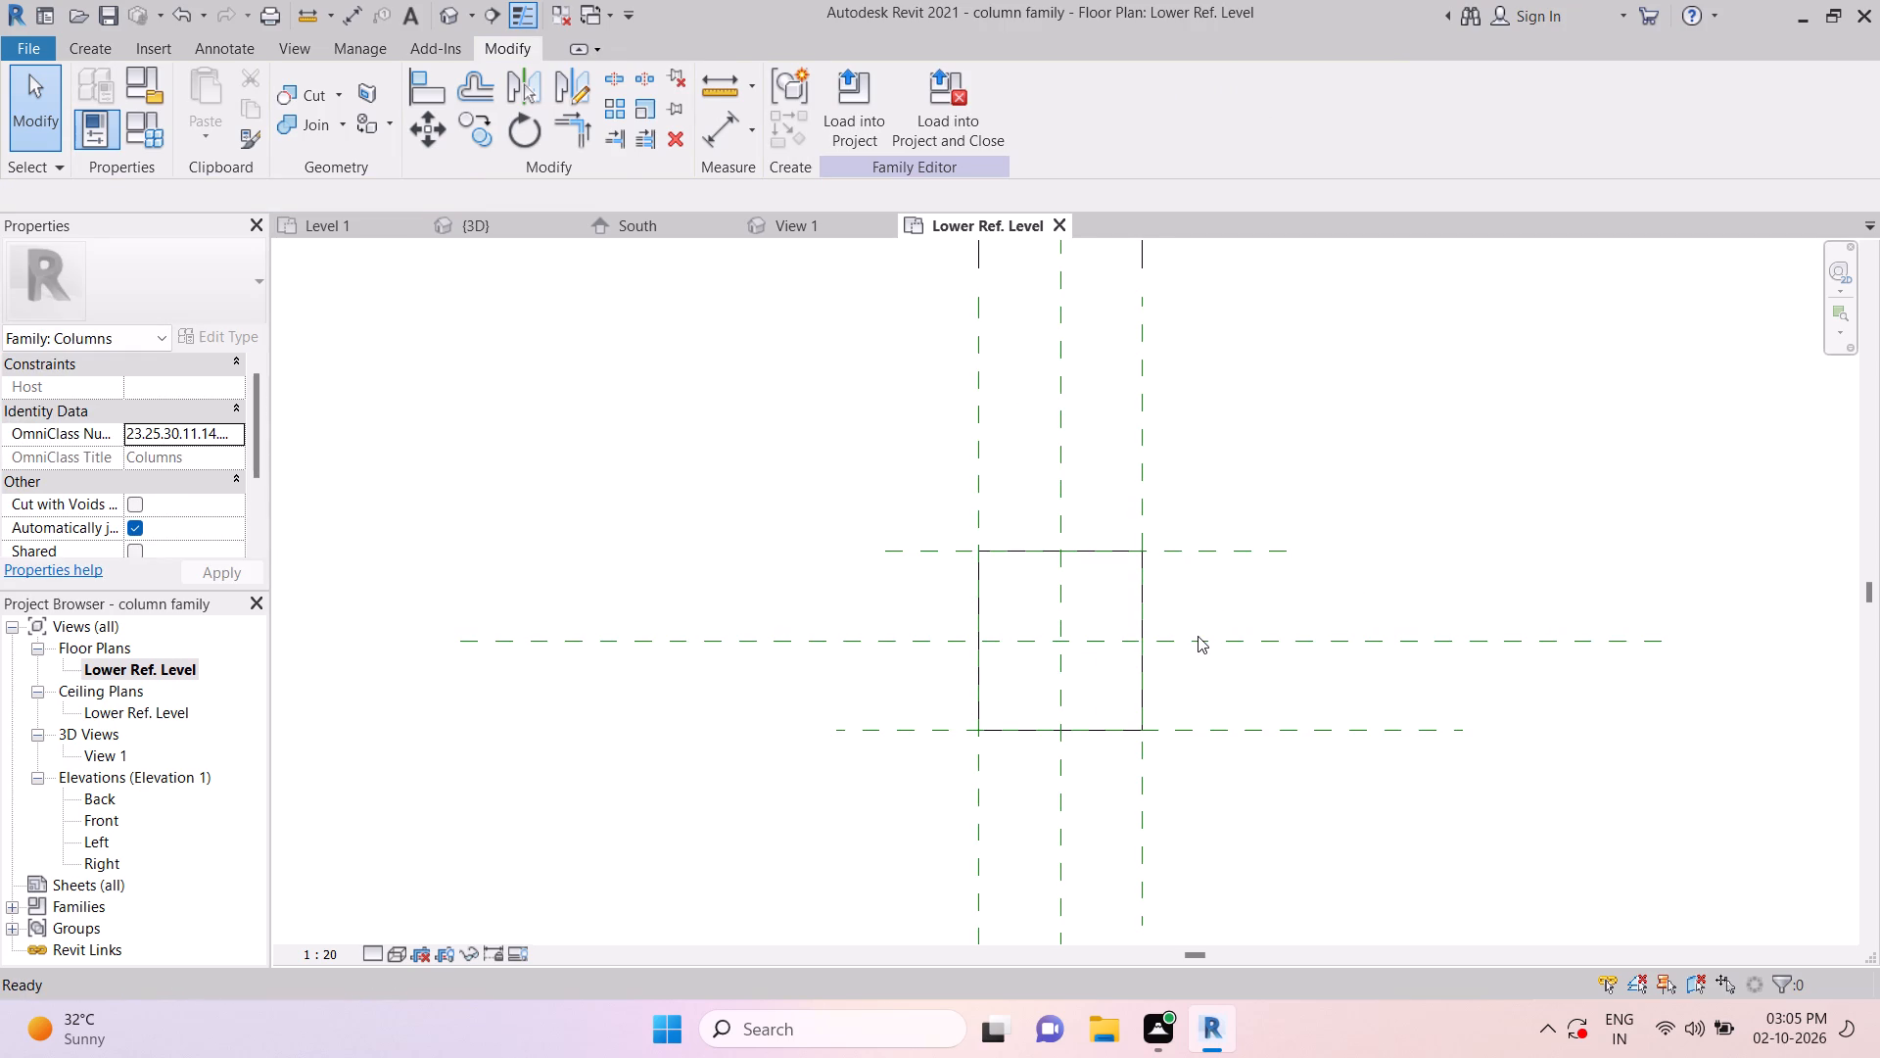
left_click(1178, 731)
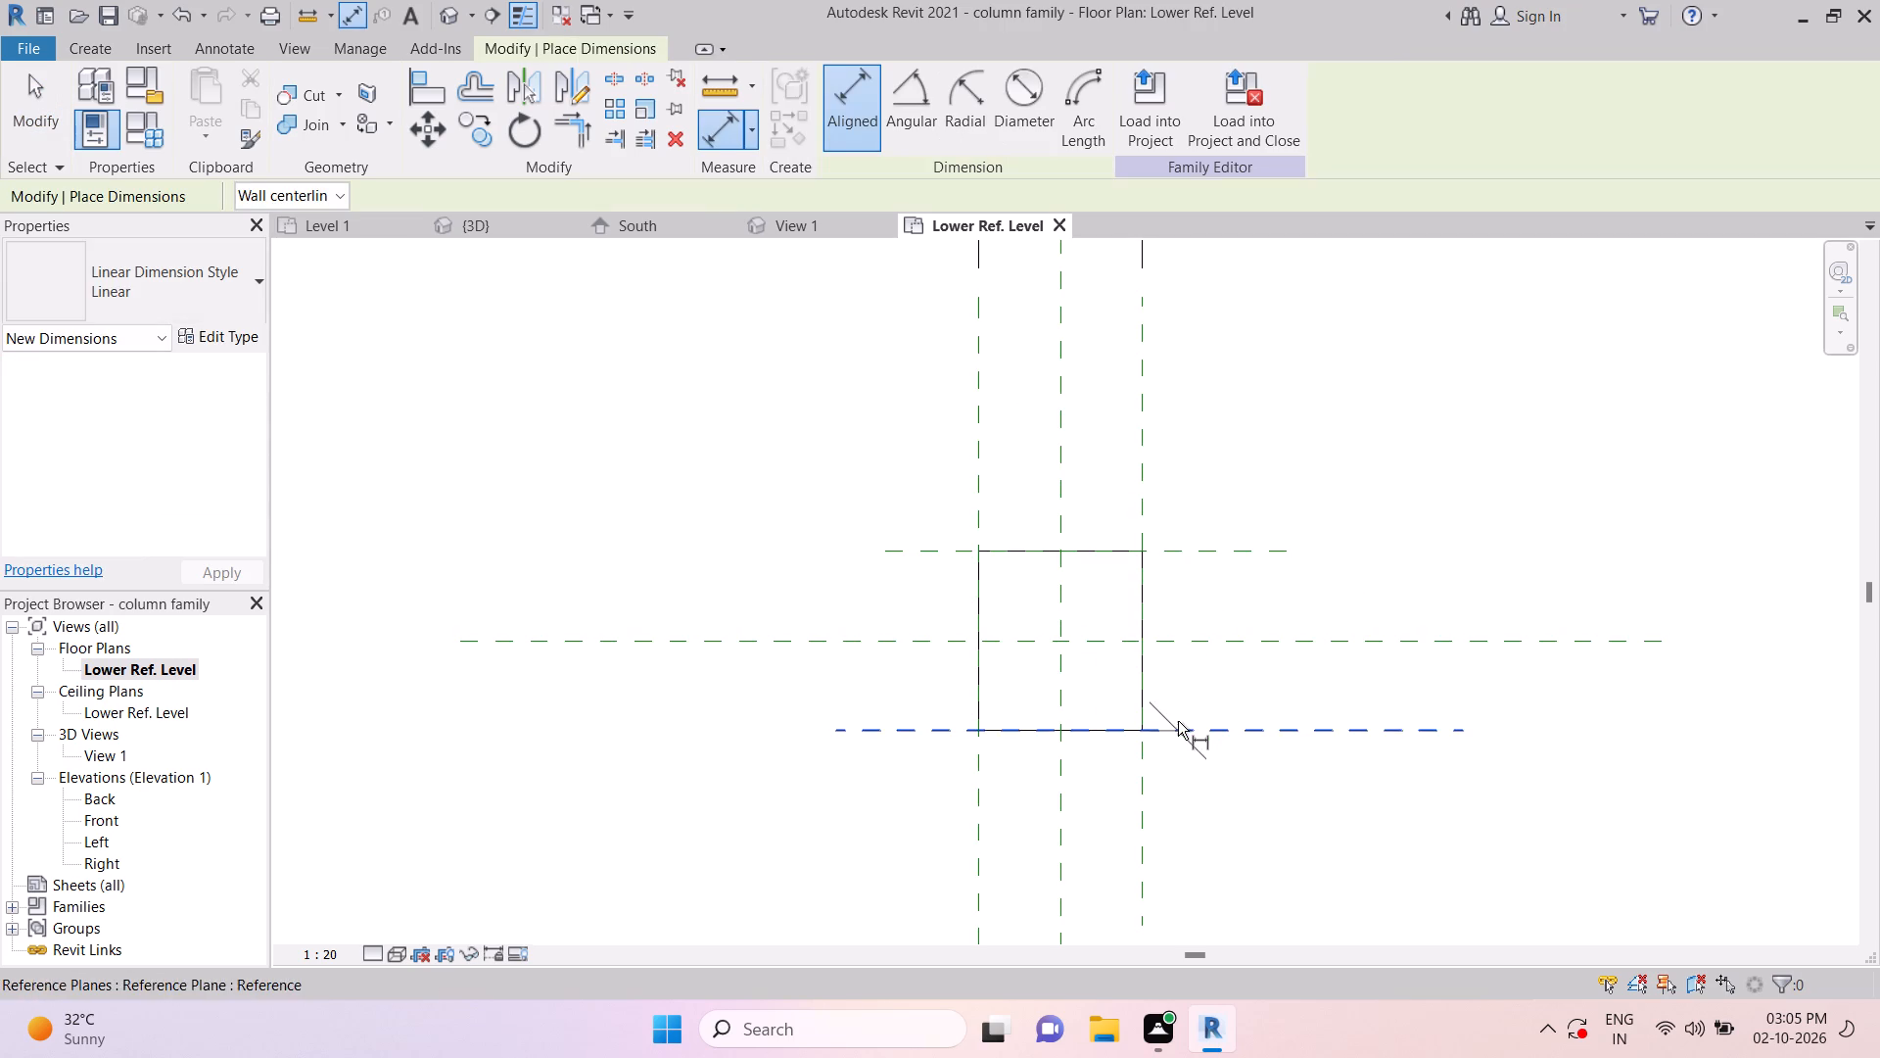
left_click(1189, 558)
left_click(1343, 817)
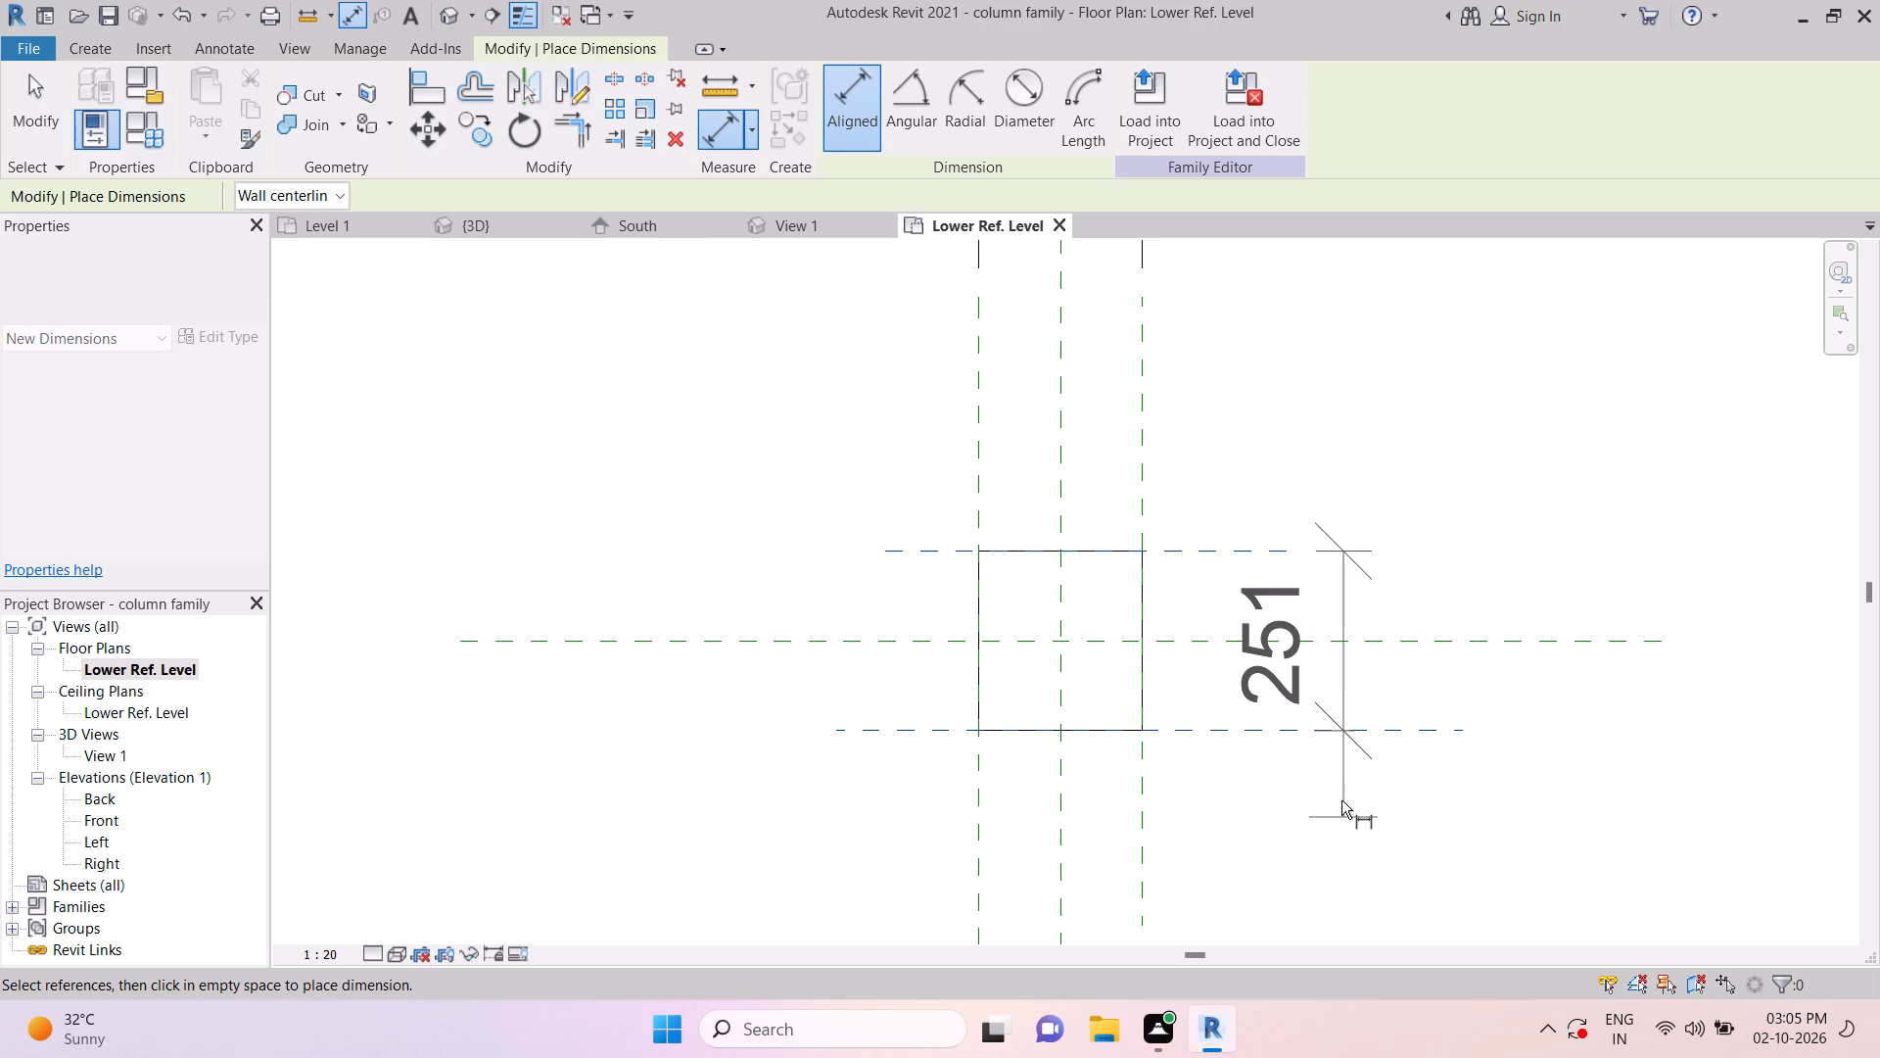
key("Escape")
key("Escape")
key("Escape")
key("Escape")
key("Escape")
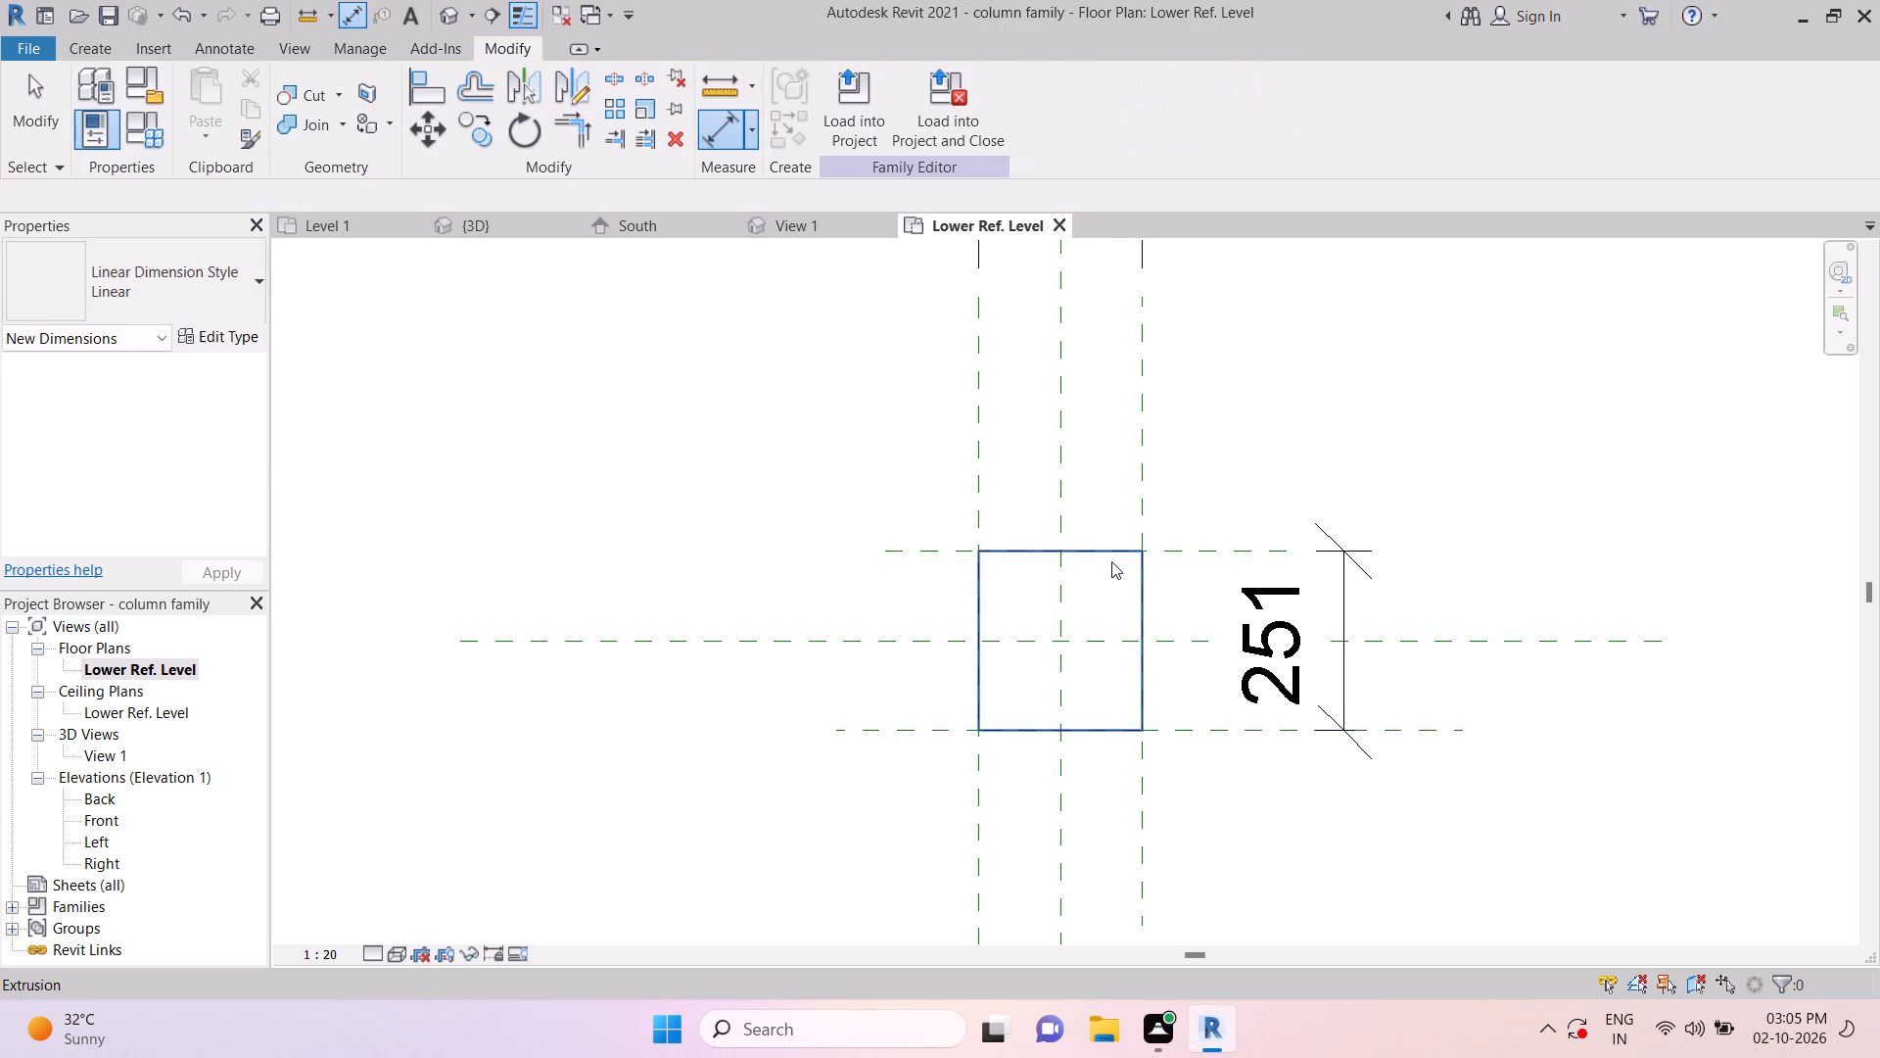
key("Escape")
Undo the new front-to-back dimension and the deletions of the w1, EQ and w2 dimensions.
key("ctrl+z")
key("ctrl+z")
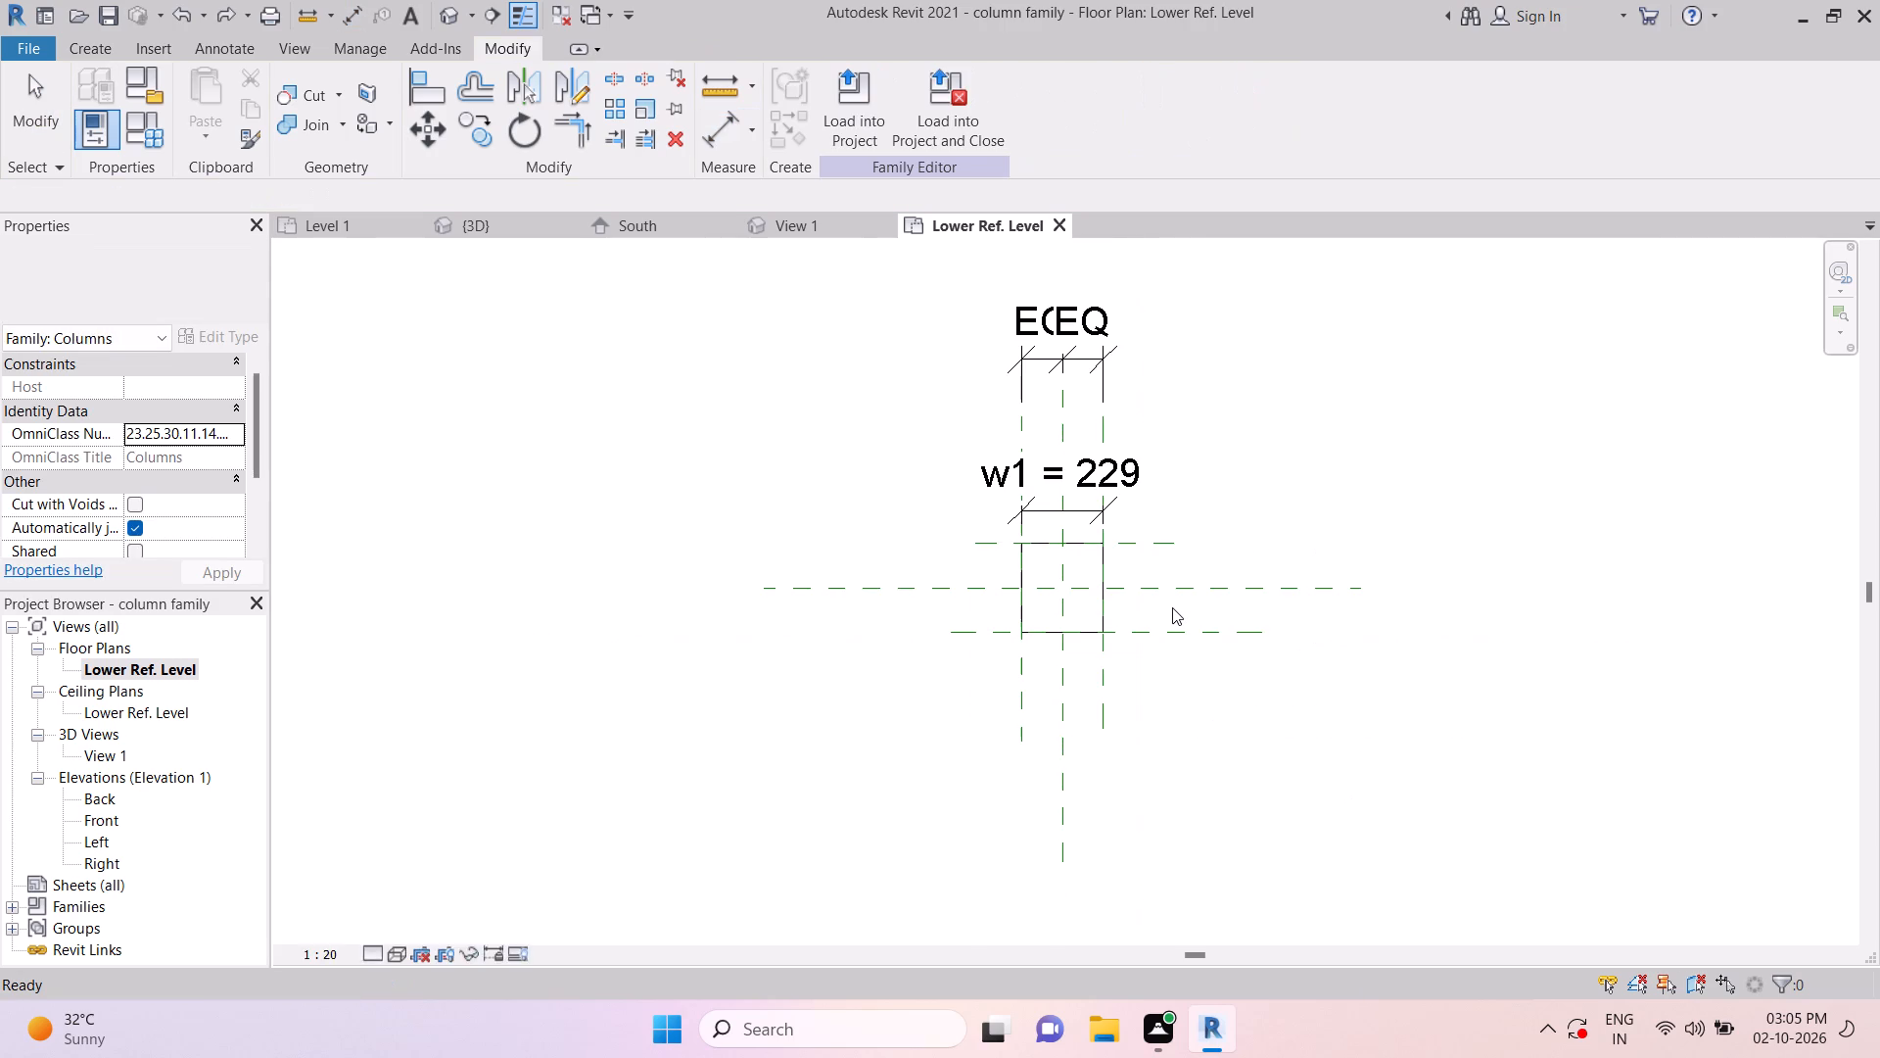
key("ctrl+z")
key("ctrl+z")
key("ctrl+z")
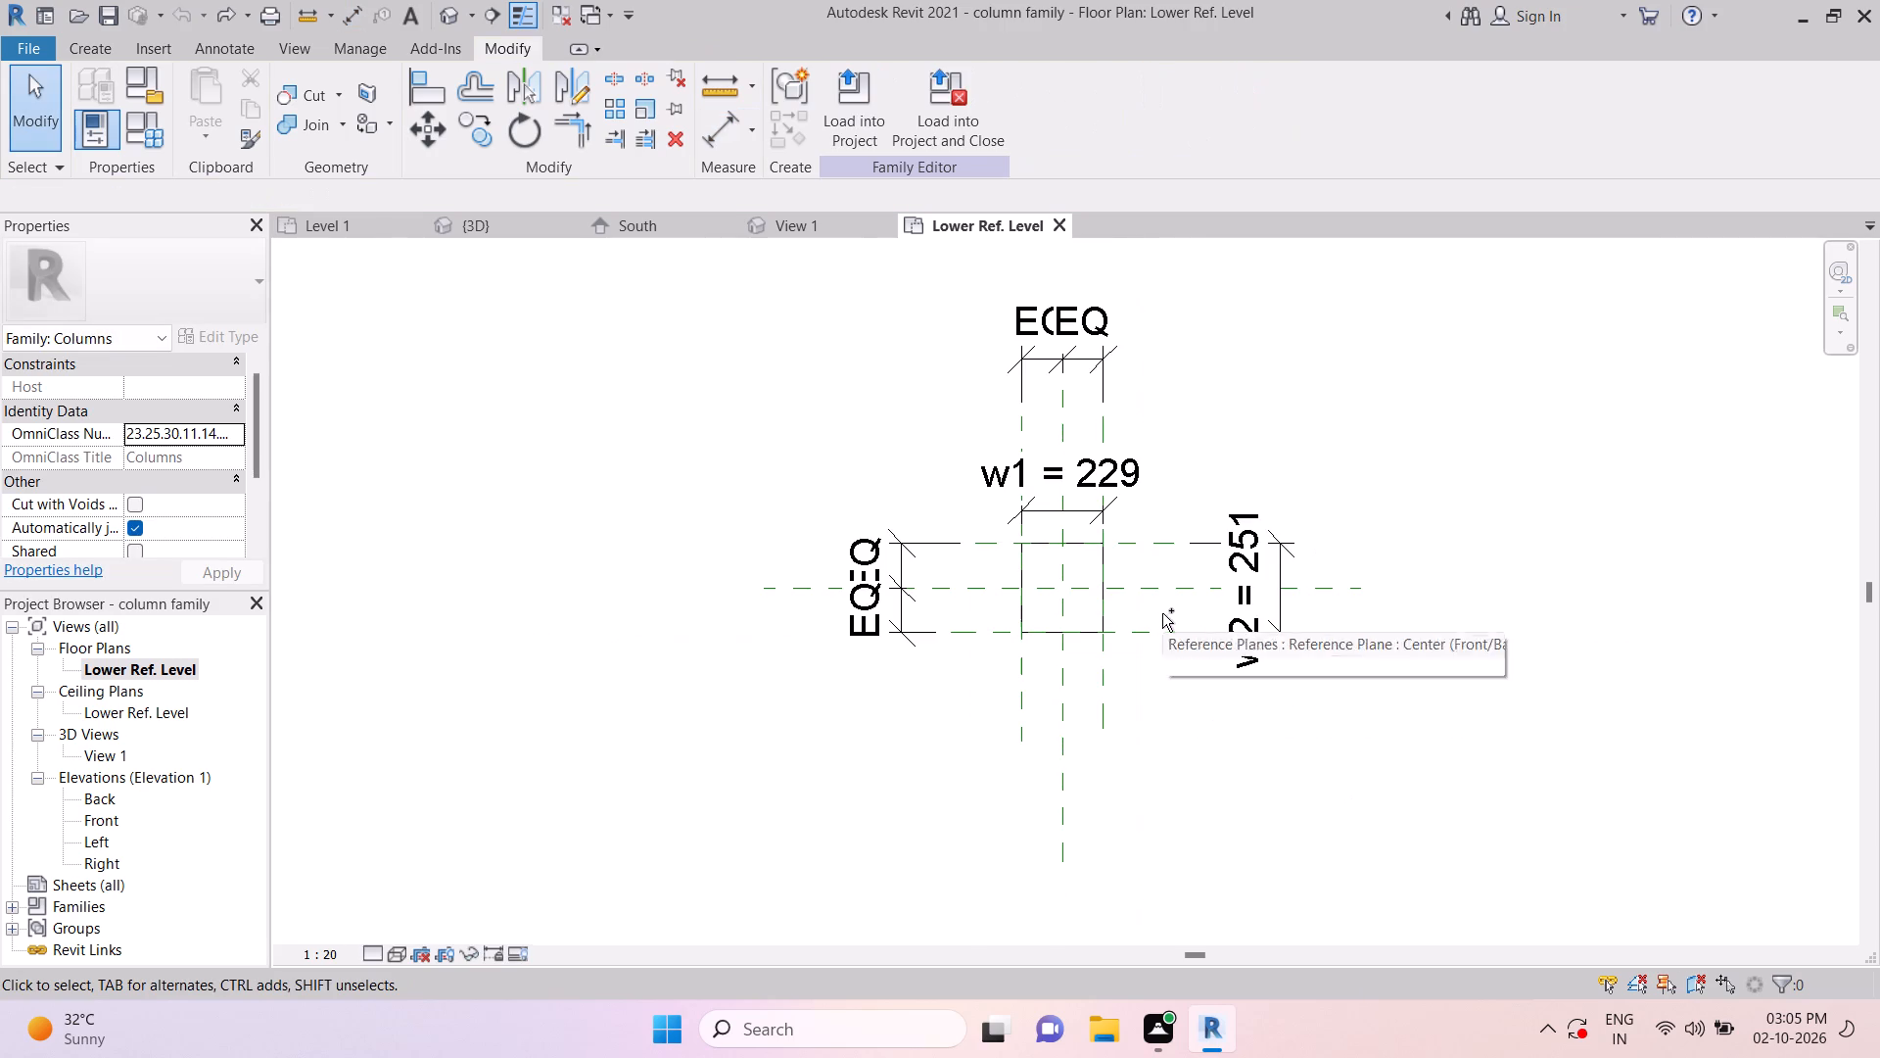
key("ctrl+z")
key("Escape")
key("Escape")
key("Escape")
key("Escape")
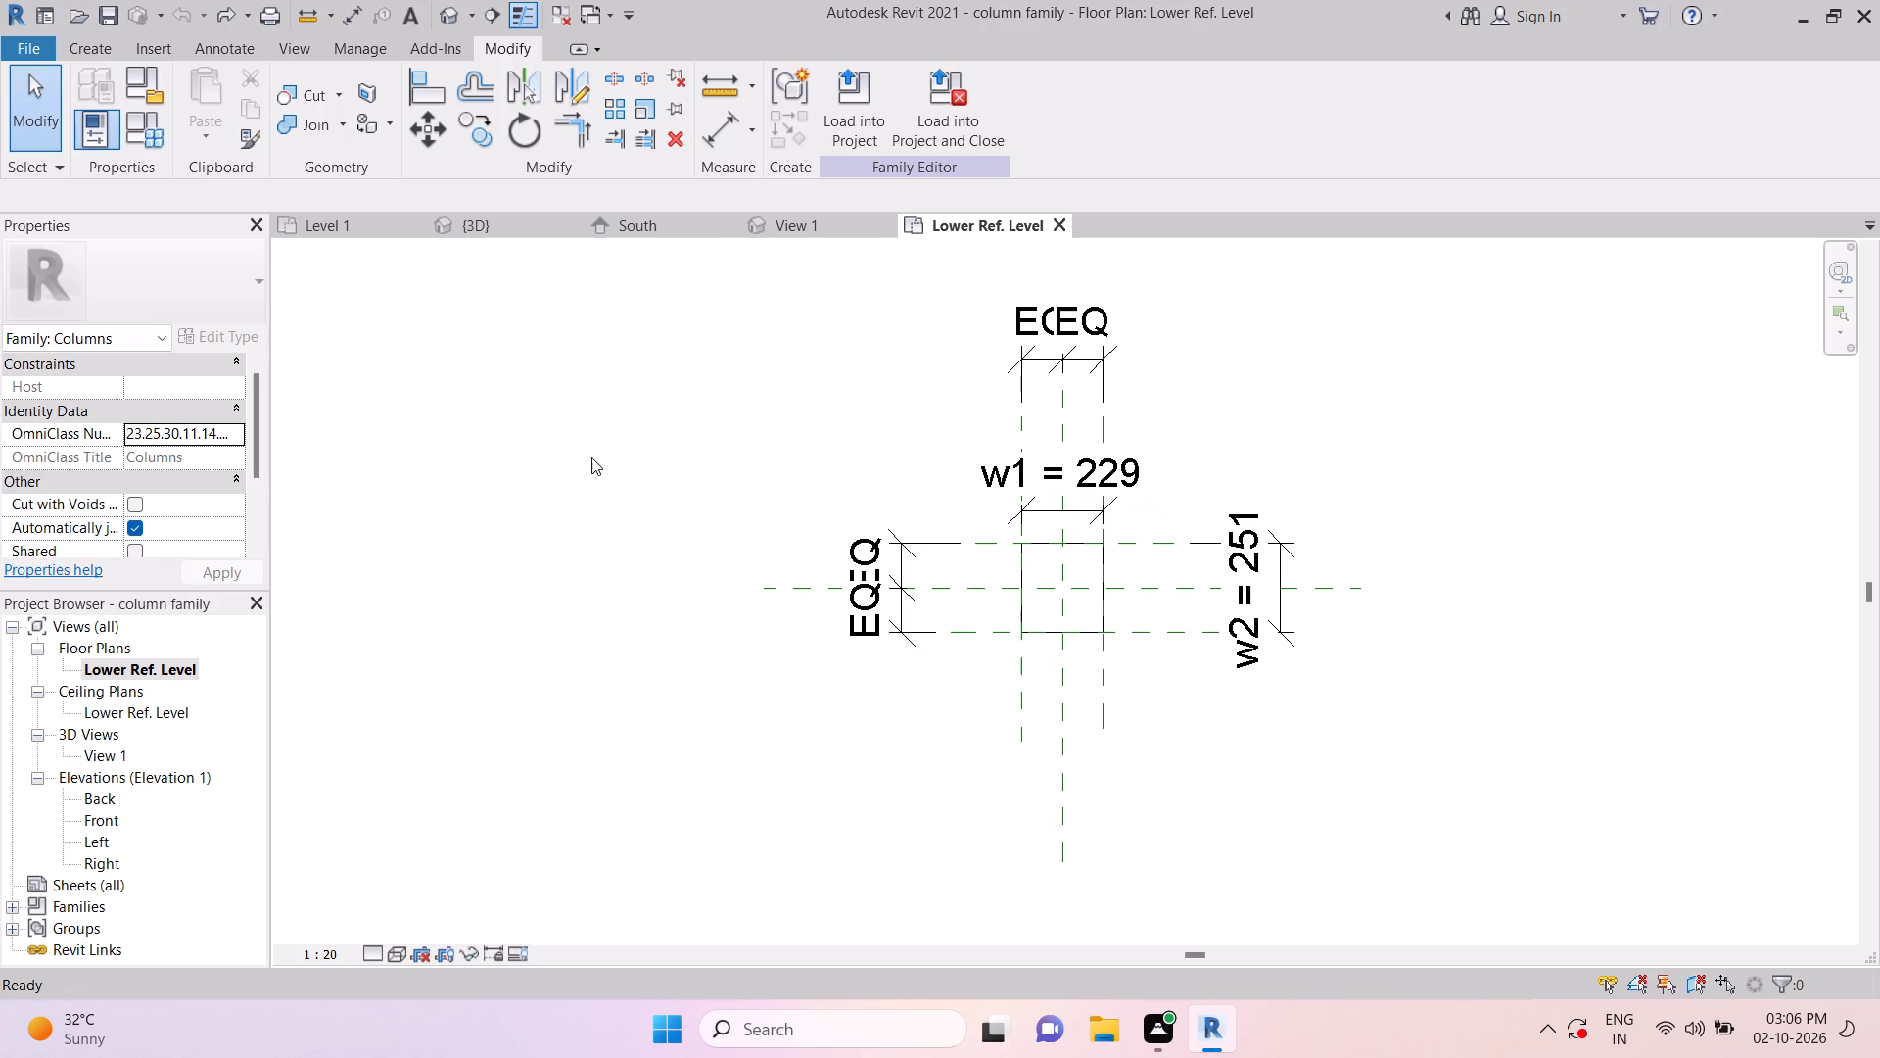
Open the family's Back elevation and examine the base of the column extrusion against the Lower Ref. Level.
double_click(97, 806)
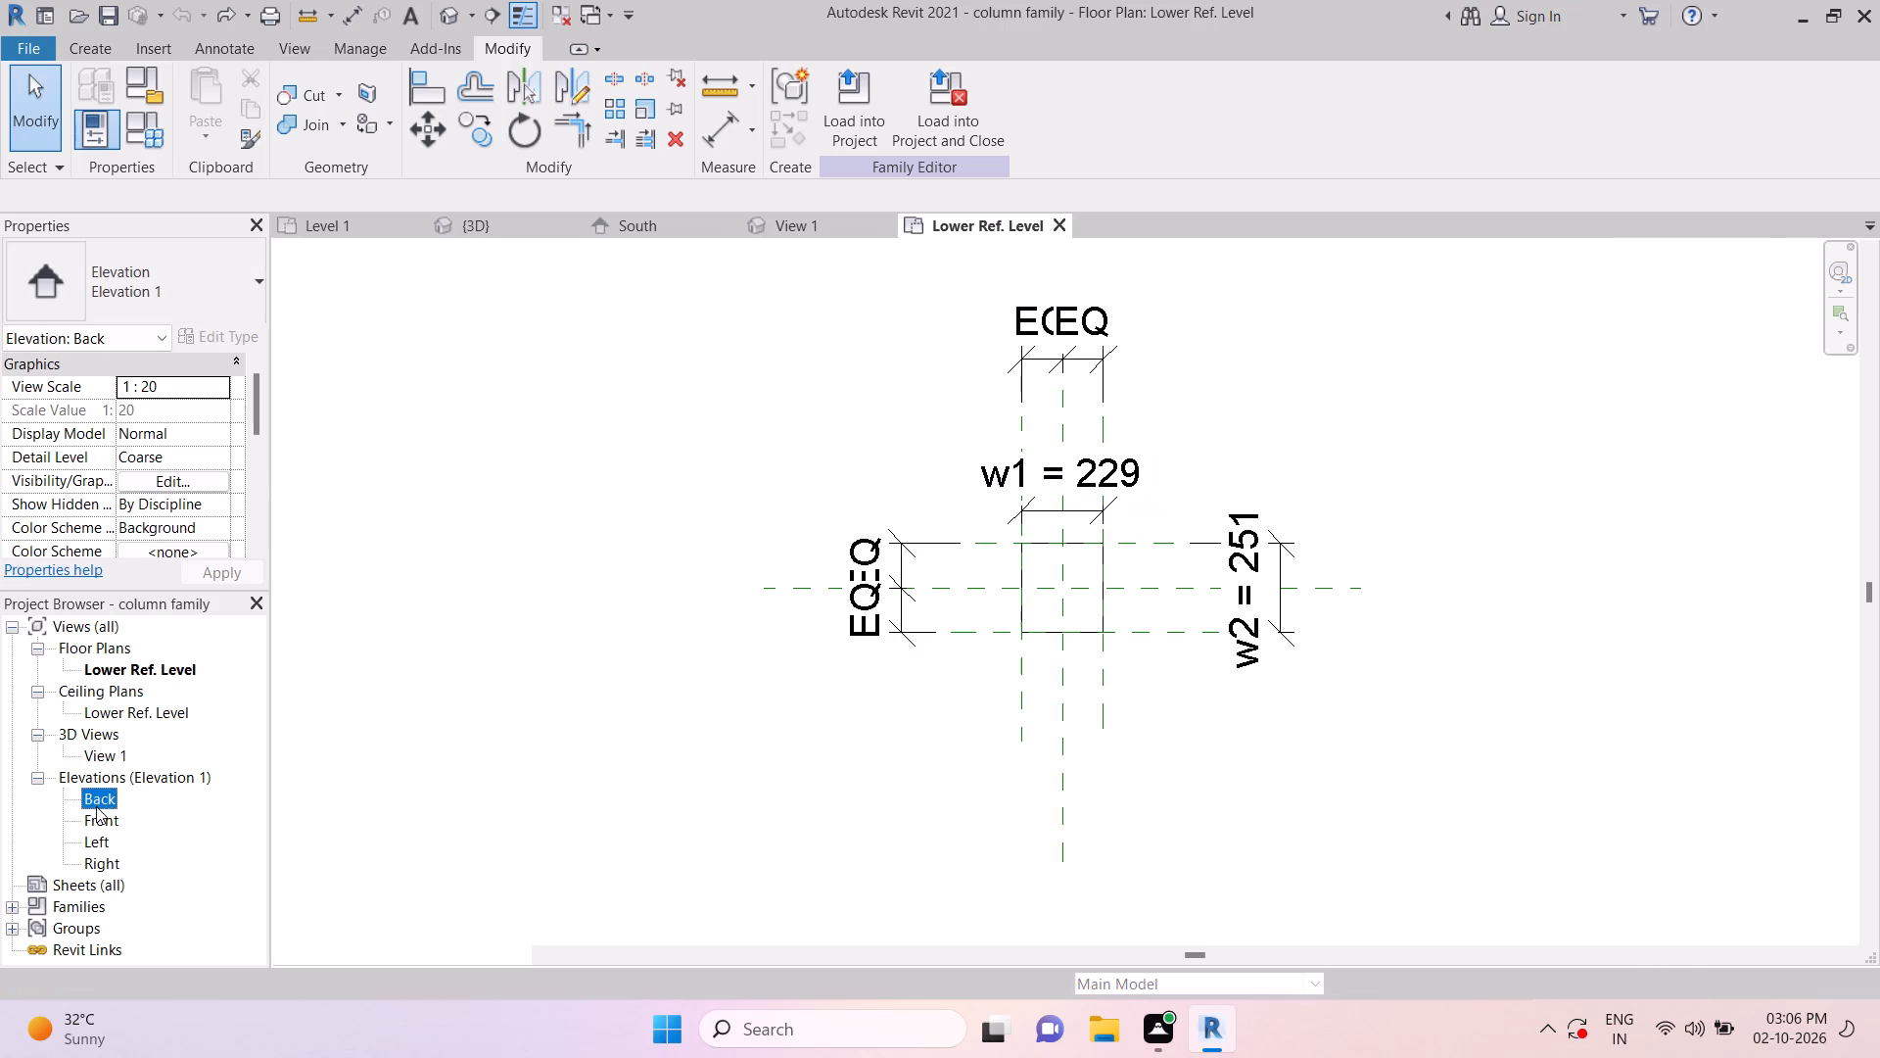
key("Escape")
key("Escape")
key("Escape")
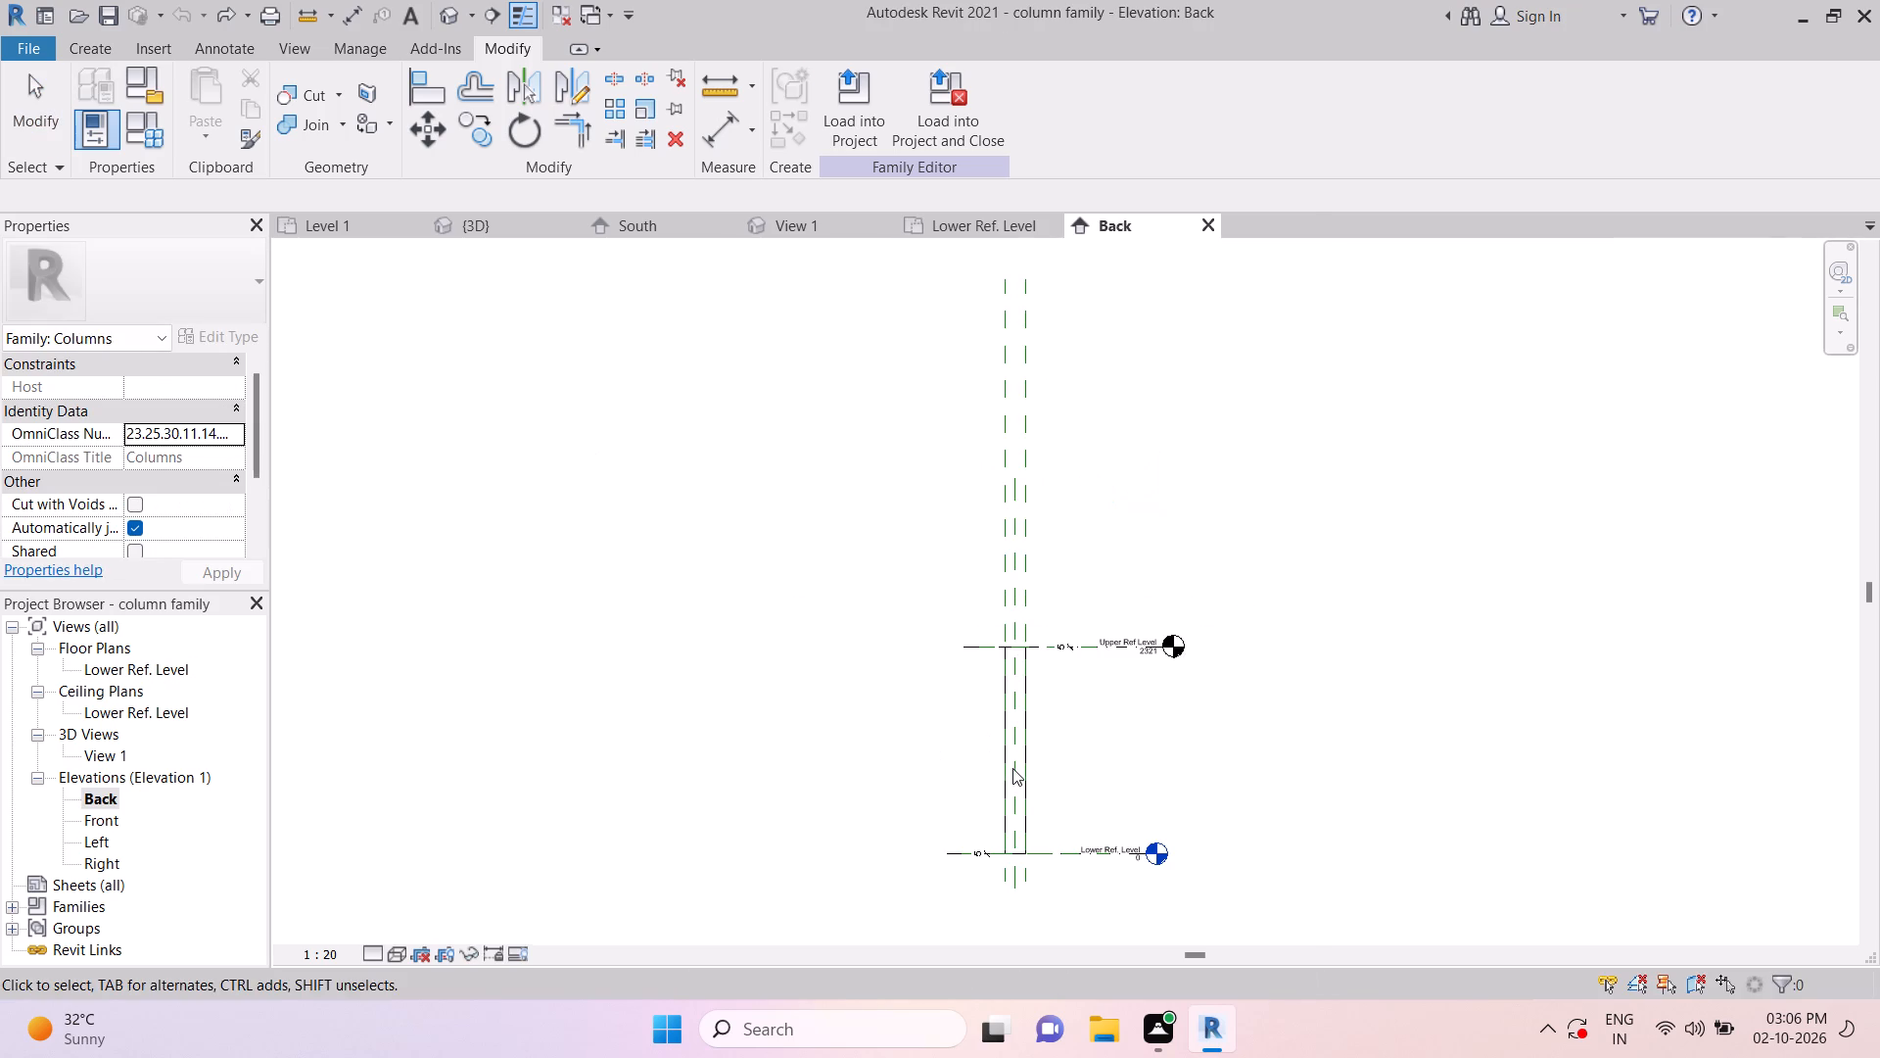
left_click(1010, 762)
scroll(1028, 857, "up", 16)
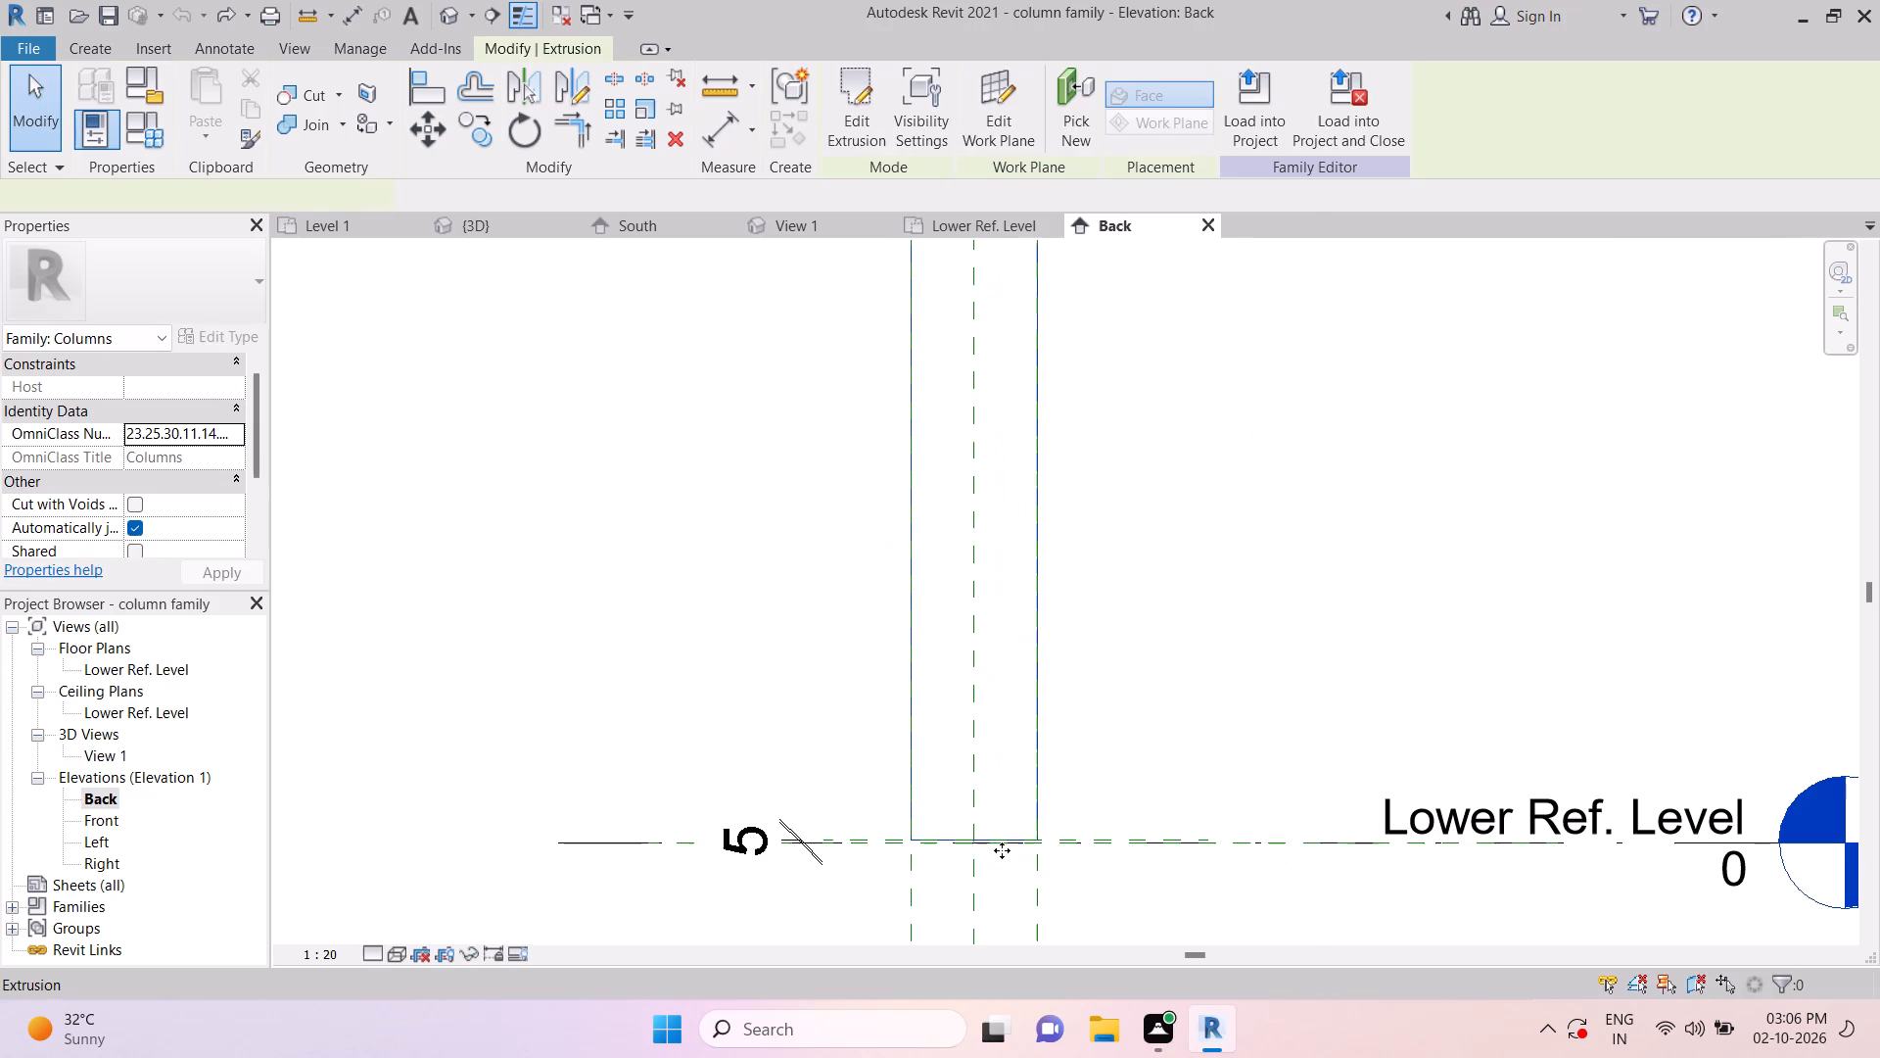
scroll(1002, 850, "up", 7)
key("Escape")
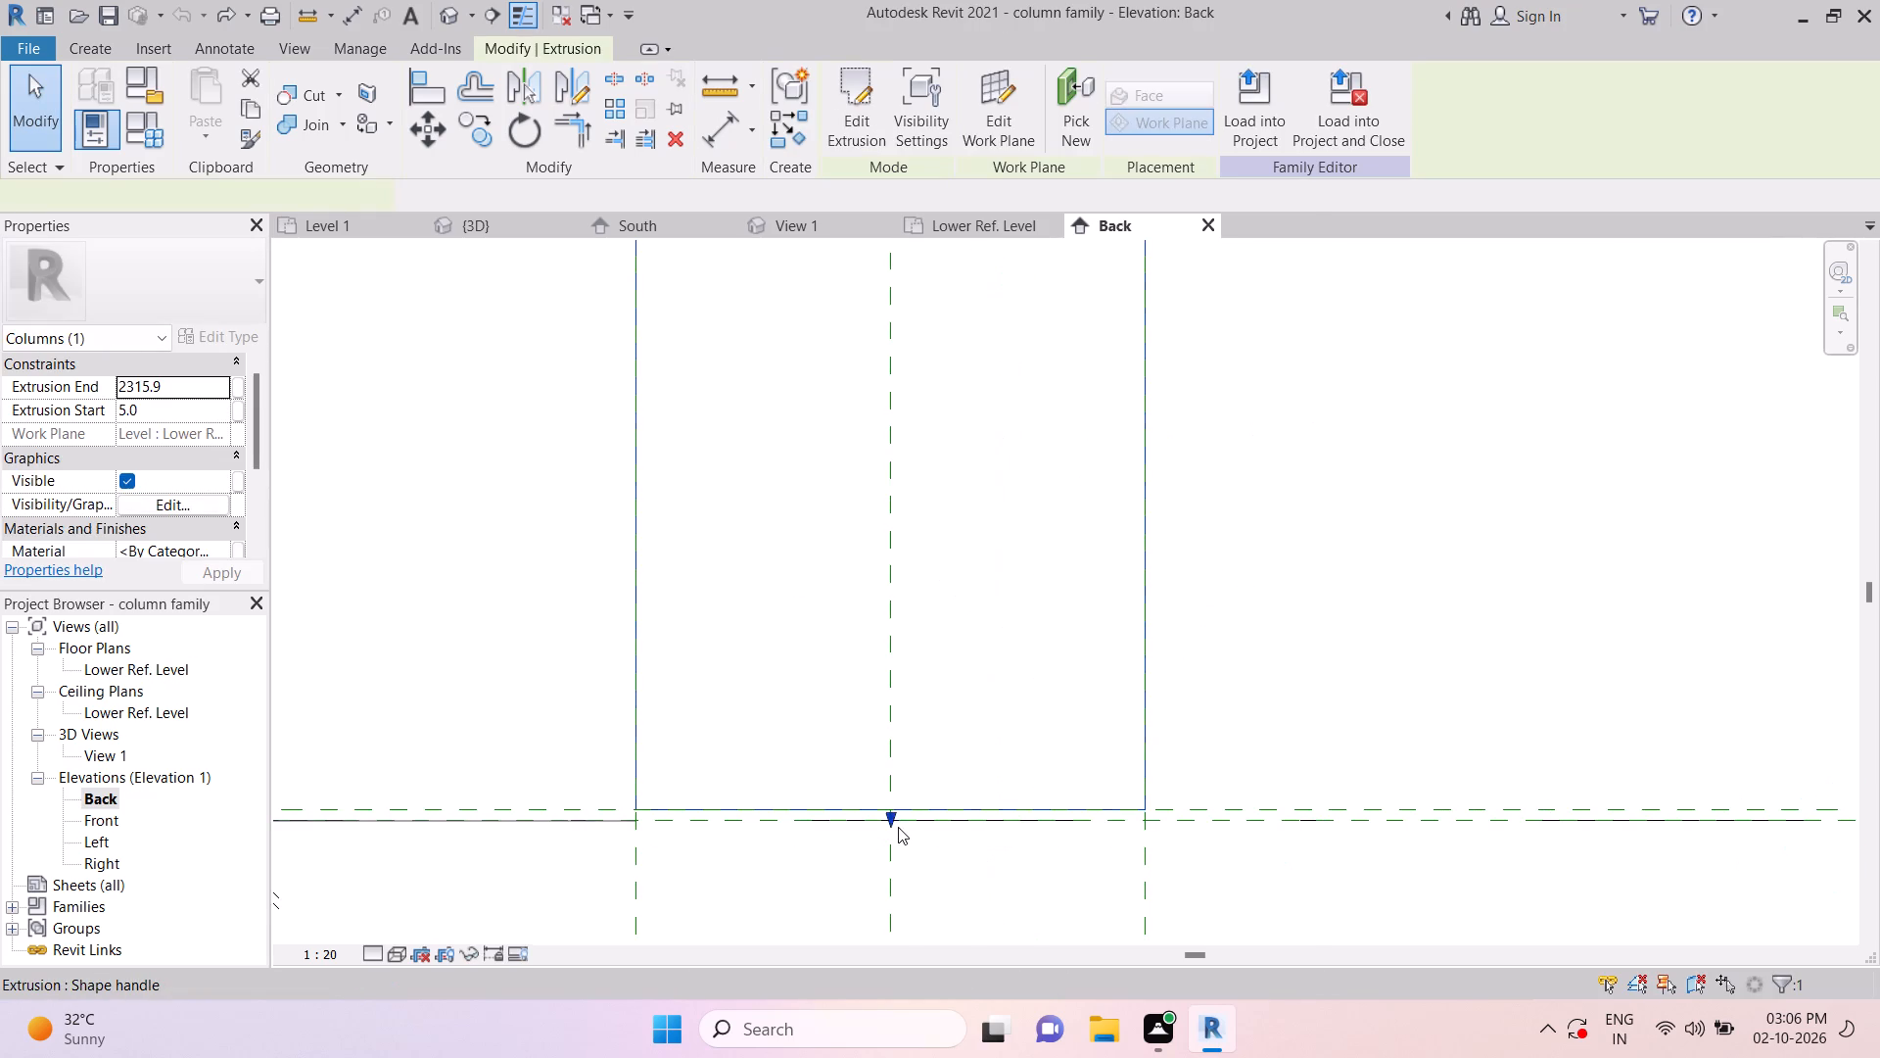
key("Escape")
scroll(957, 685, "down", 11)
key("Escape")
scroll(857, 653, "down", 3)
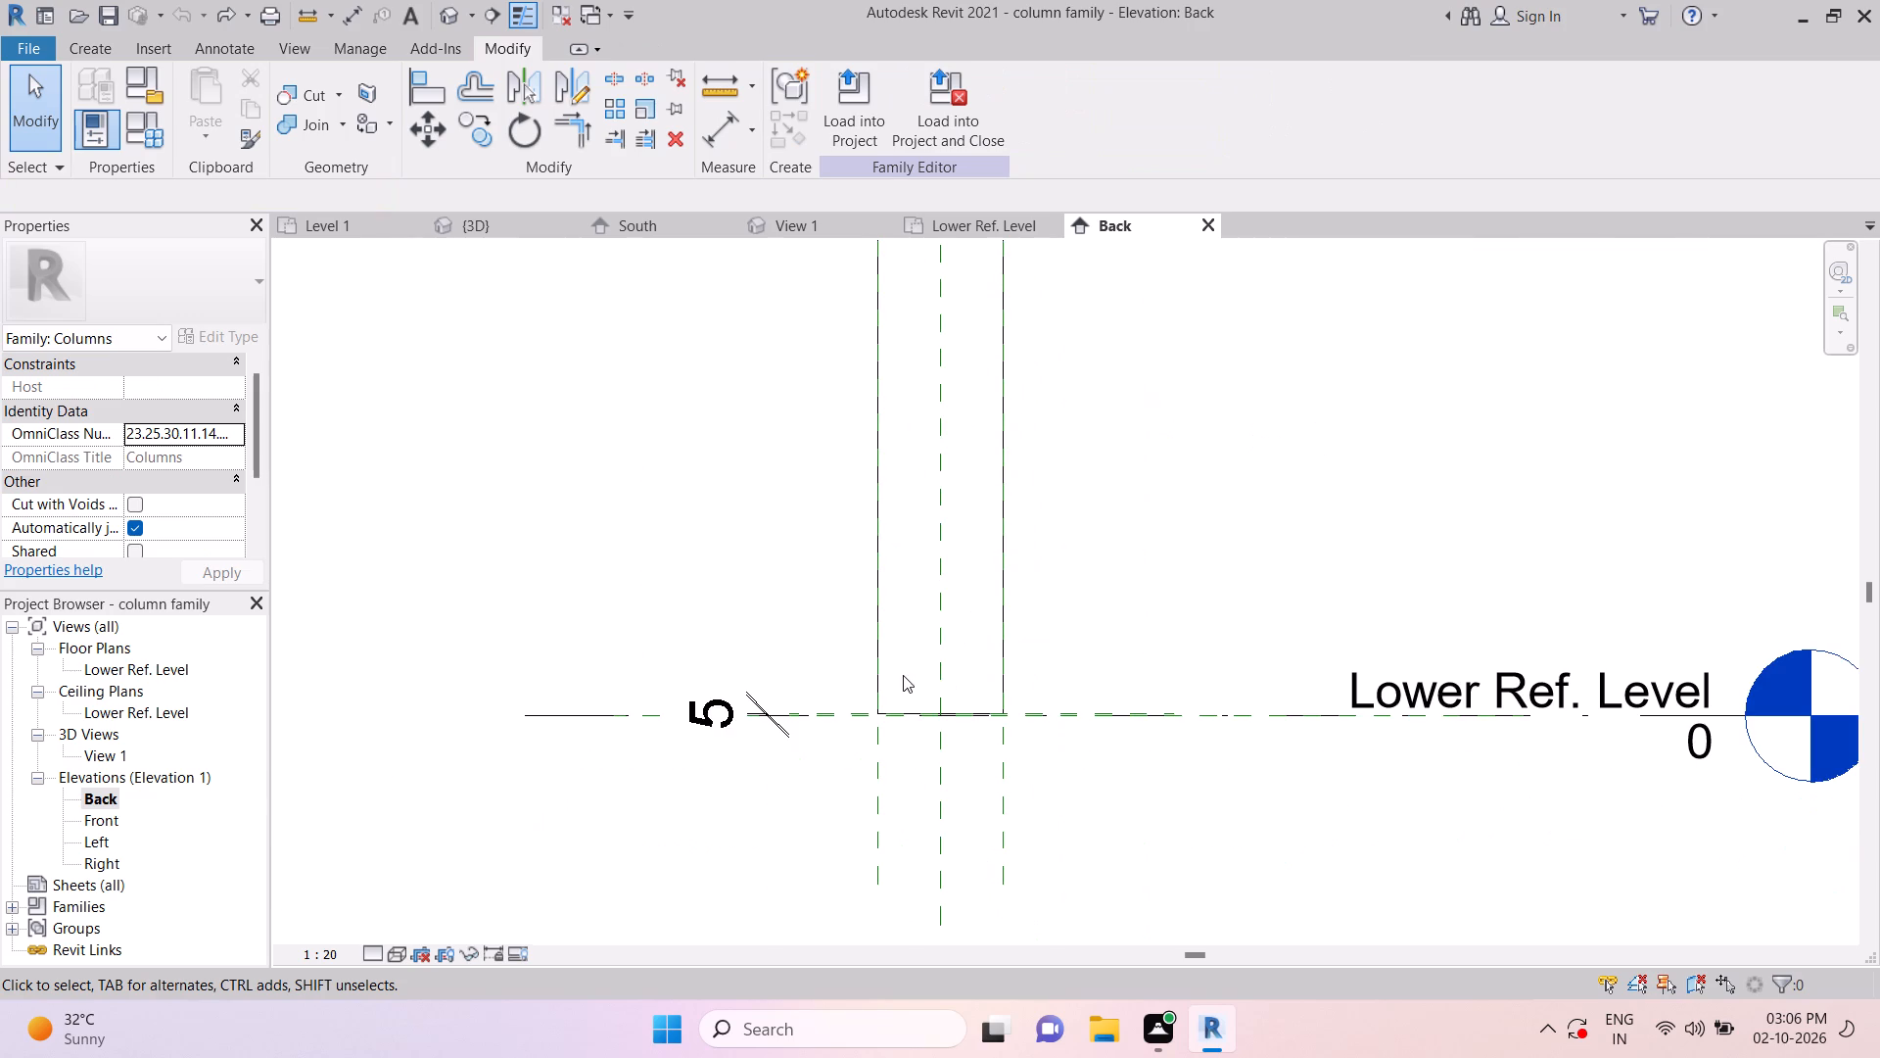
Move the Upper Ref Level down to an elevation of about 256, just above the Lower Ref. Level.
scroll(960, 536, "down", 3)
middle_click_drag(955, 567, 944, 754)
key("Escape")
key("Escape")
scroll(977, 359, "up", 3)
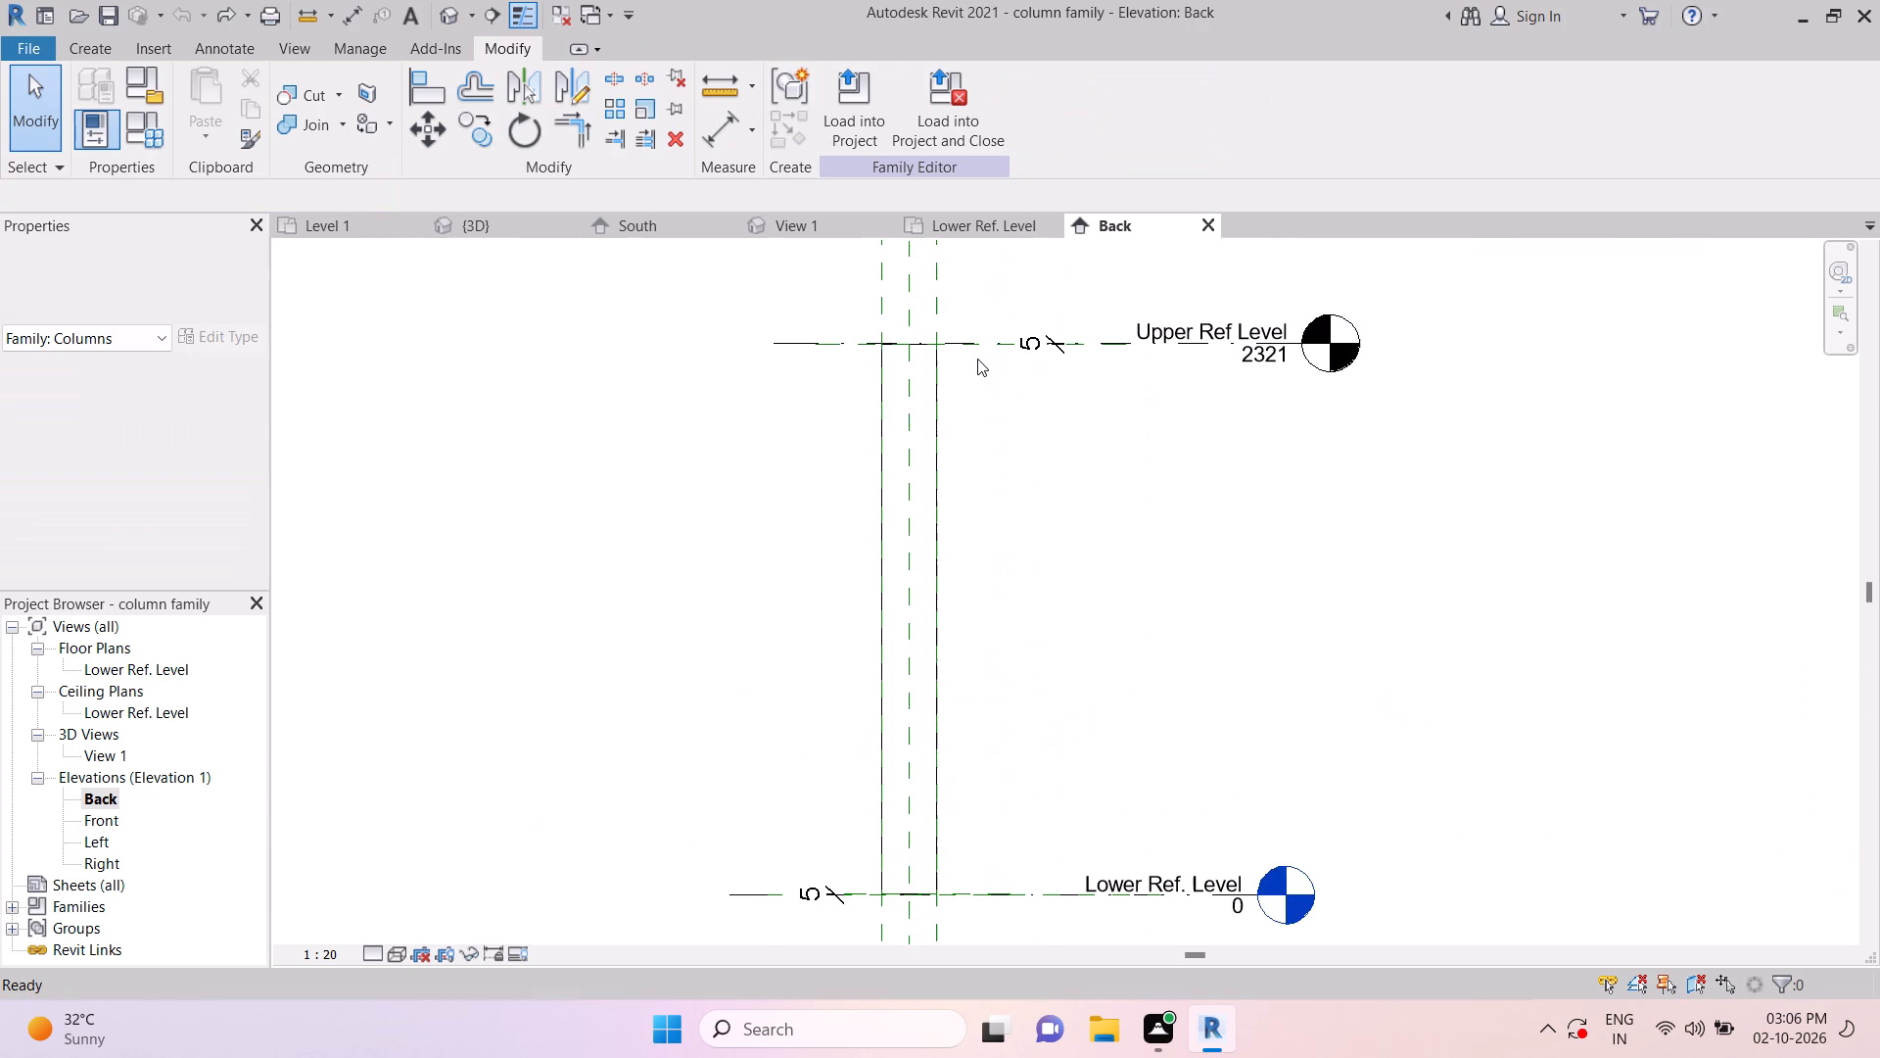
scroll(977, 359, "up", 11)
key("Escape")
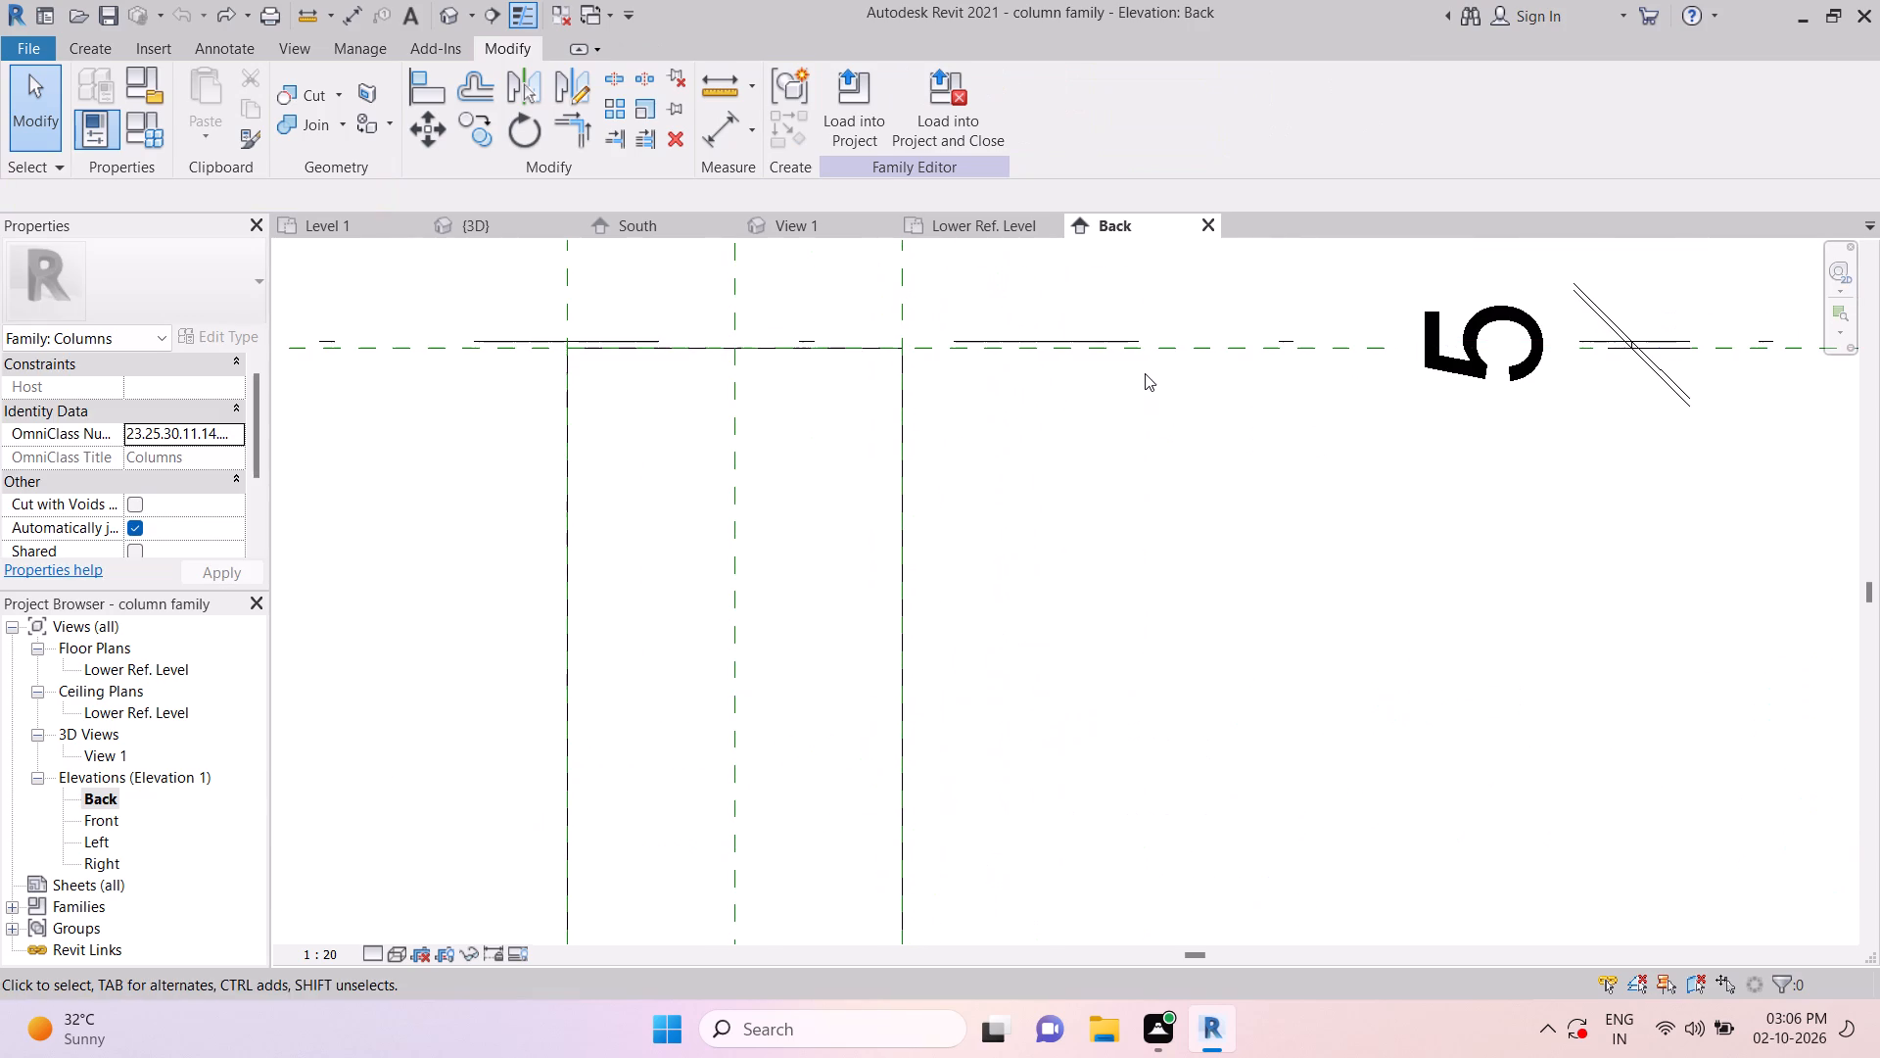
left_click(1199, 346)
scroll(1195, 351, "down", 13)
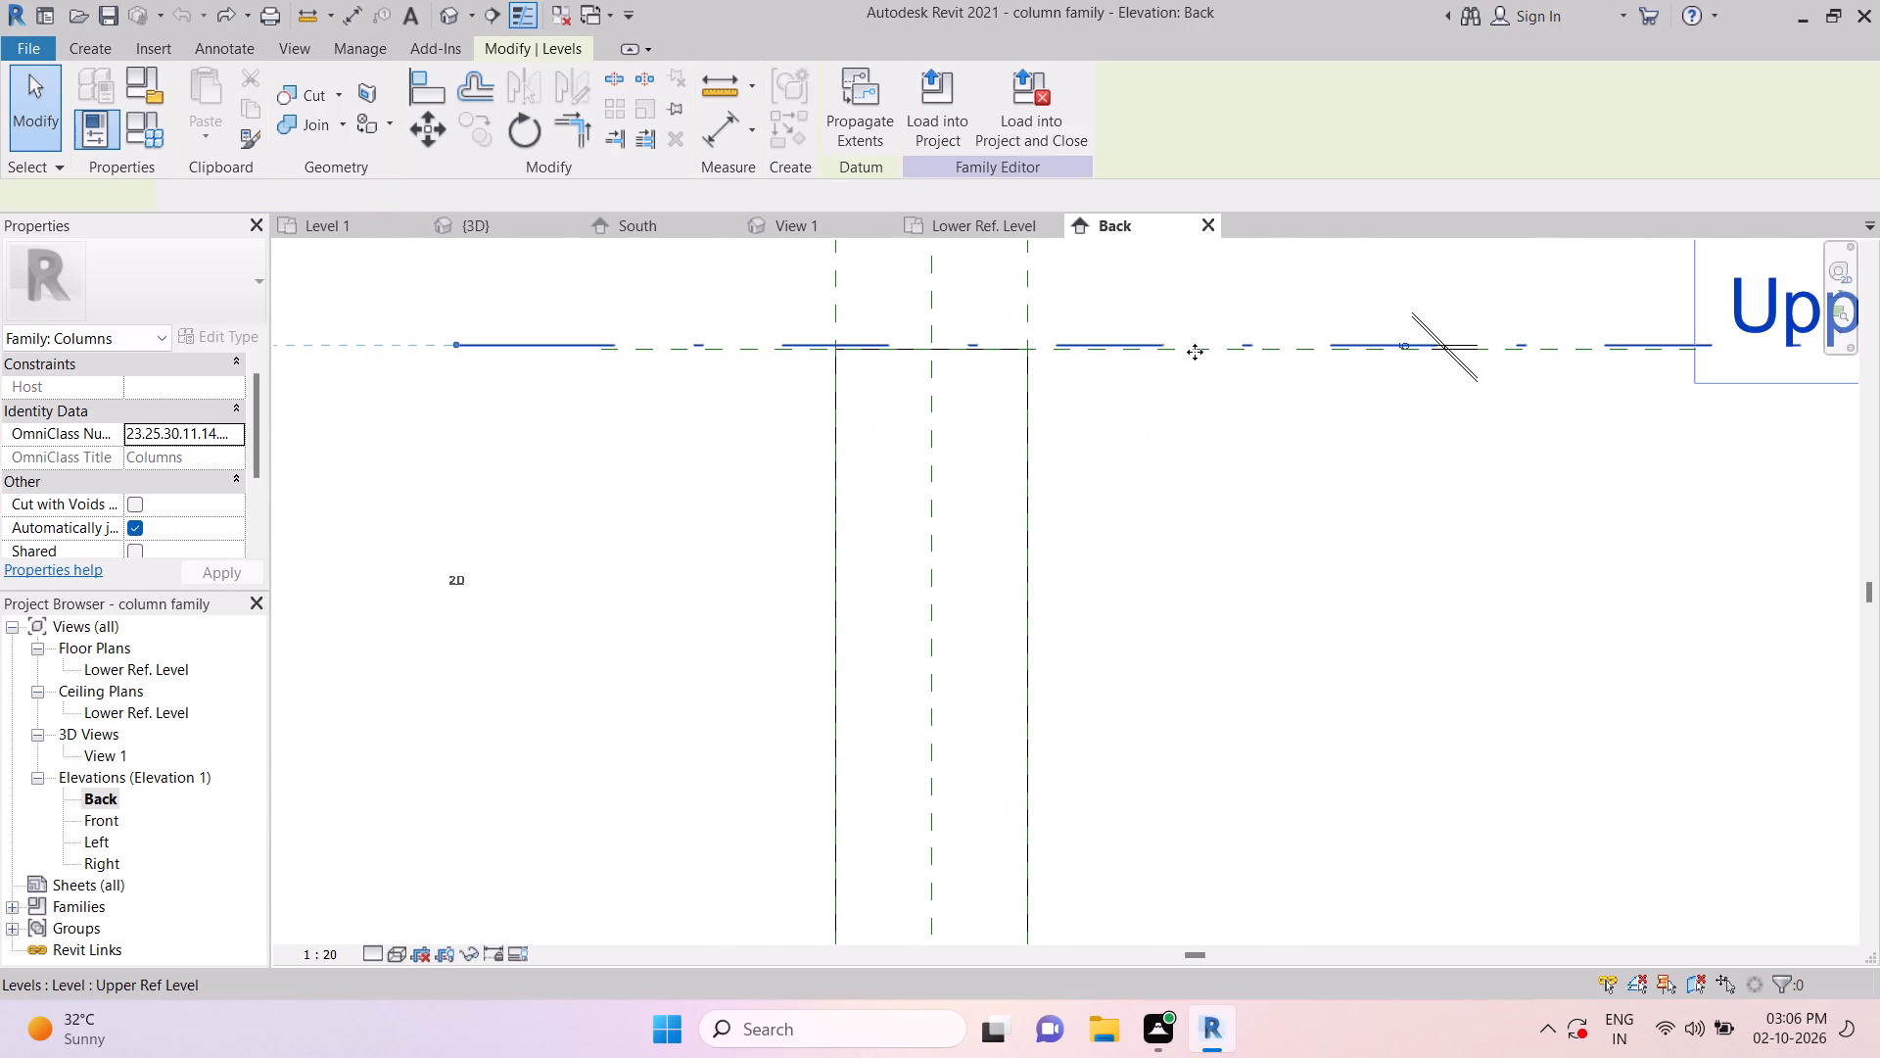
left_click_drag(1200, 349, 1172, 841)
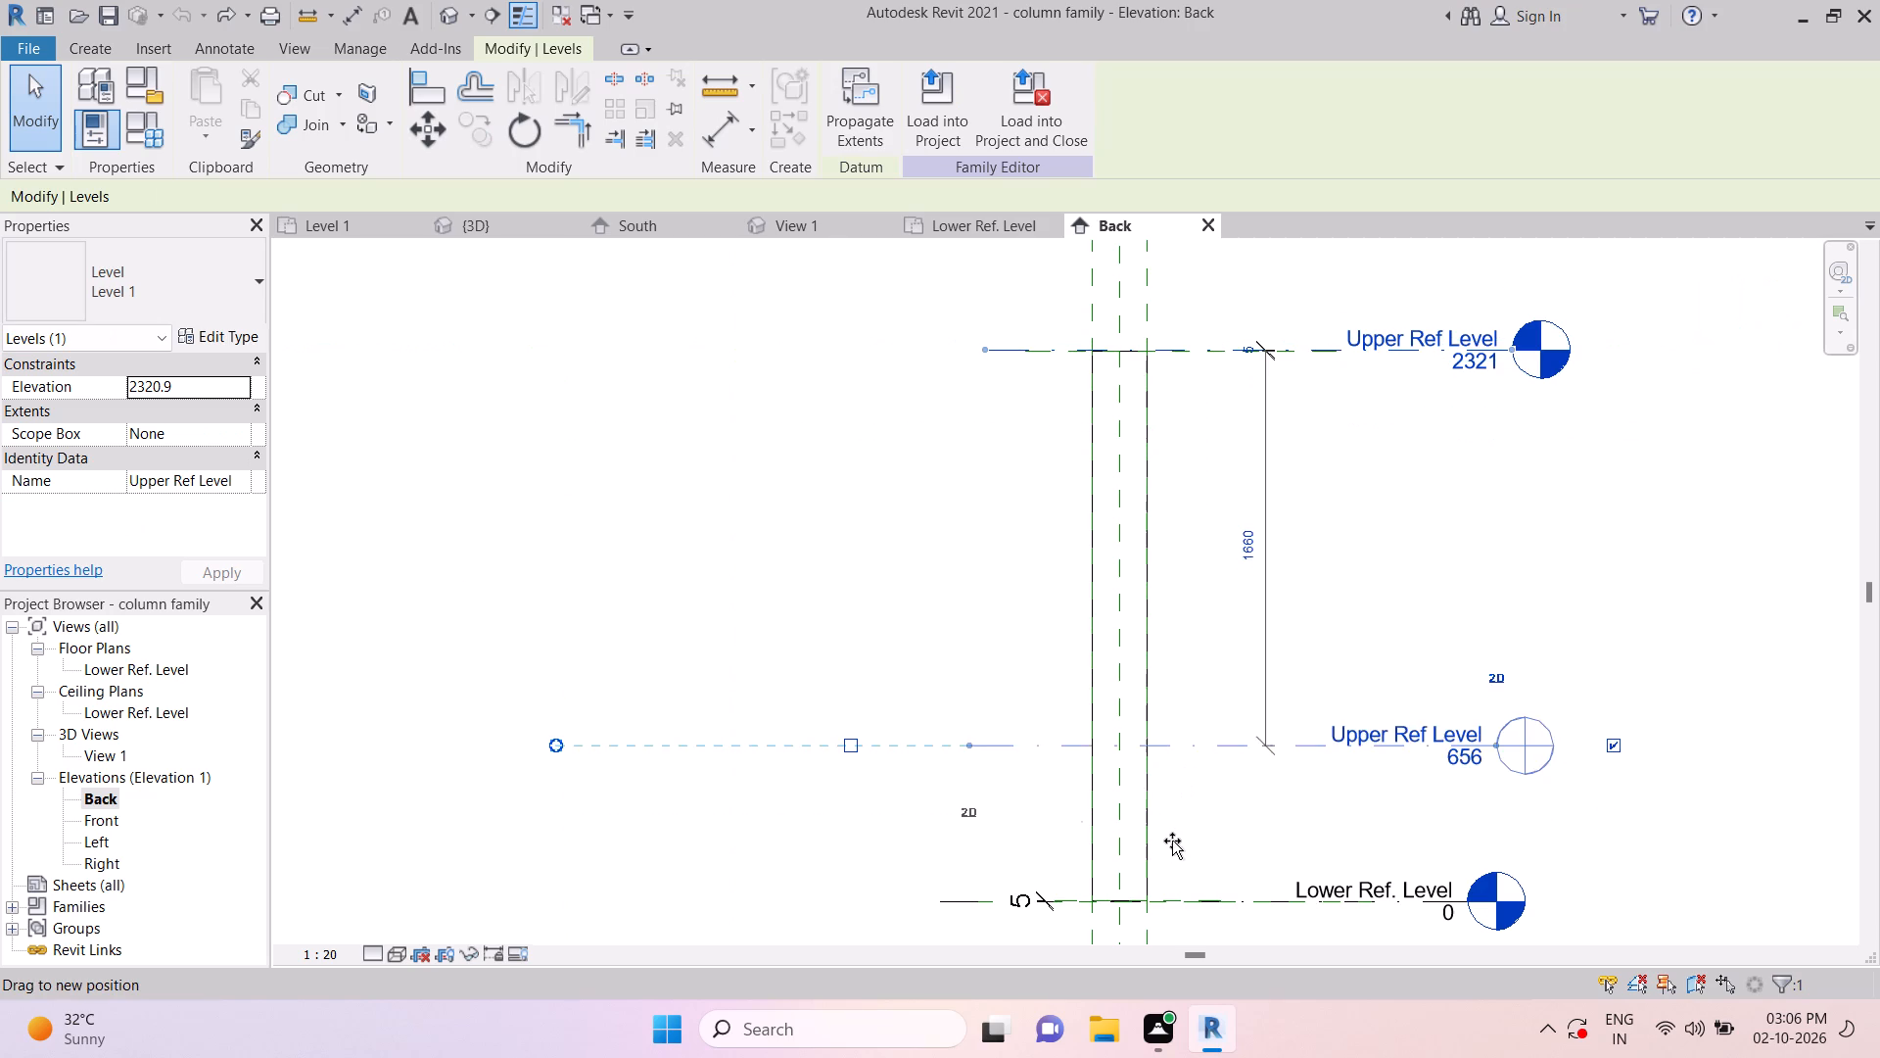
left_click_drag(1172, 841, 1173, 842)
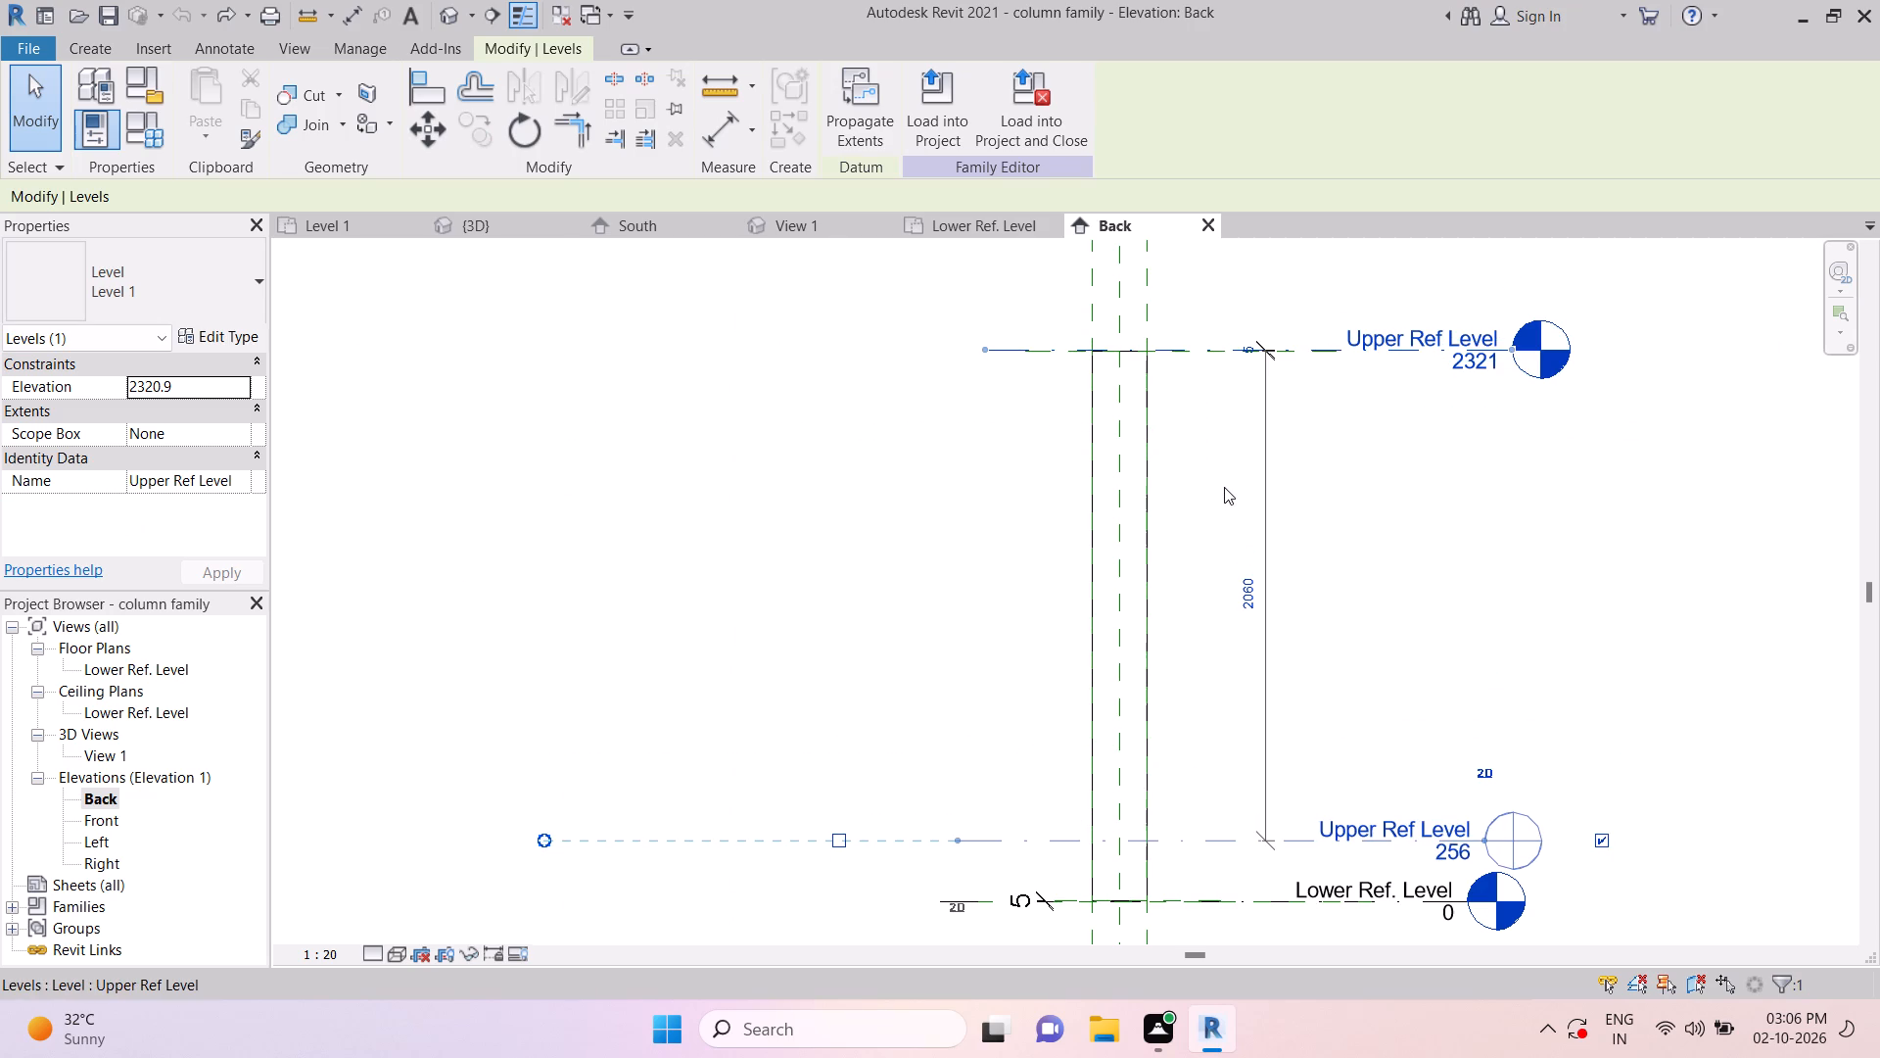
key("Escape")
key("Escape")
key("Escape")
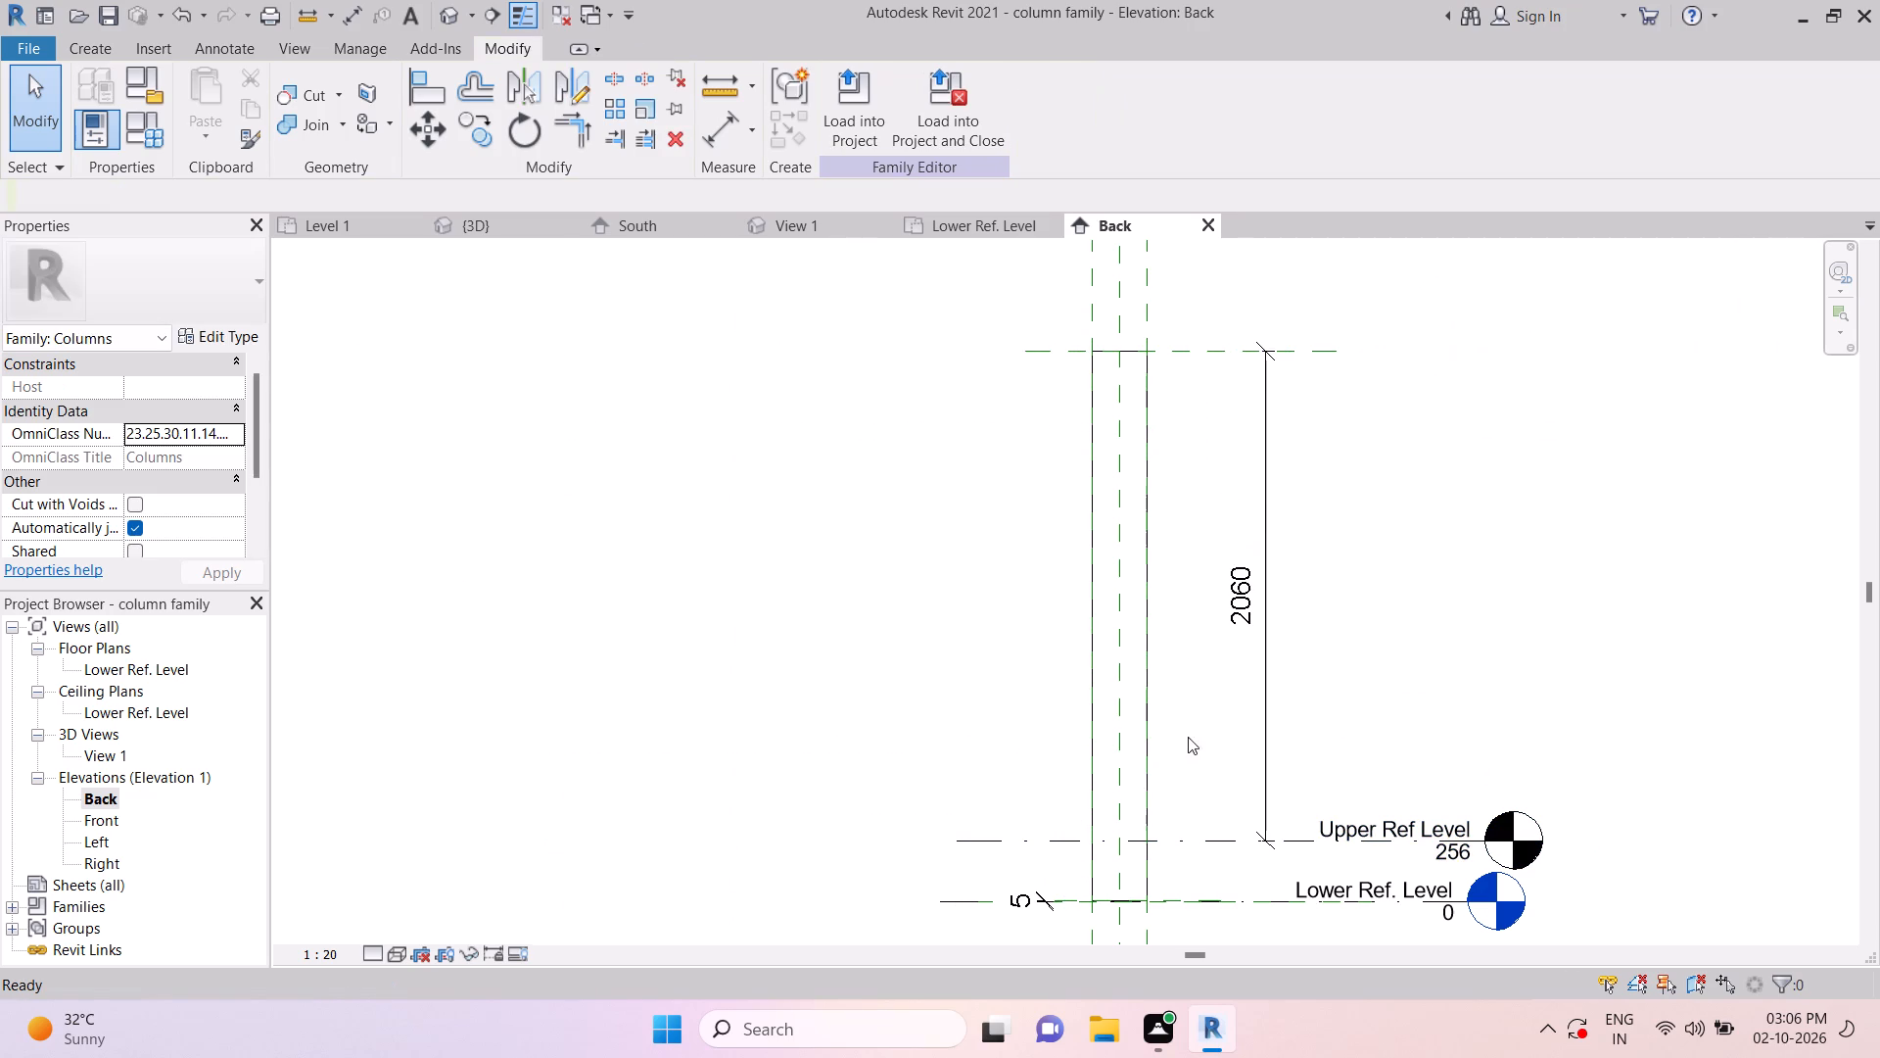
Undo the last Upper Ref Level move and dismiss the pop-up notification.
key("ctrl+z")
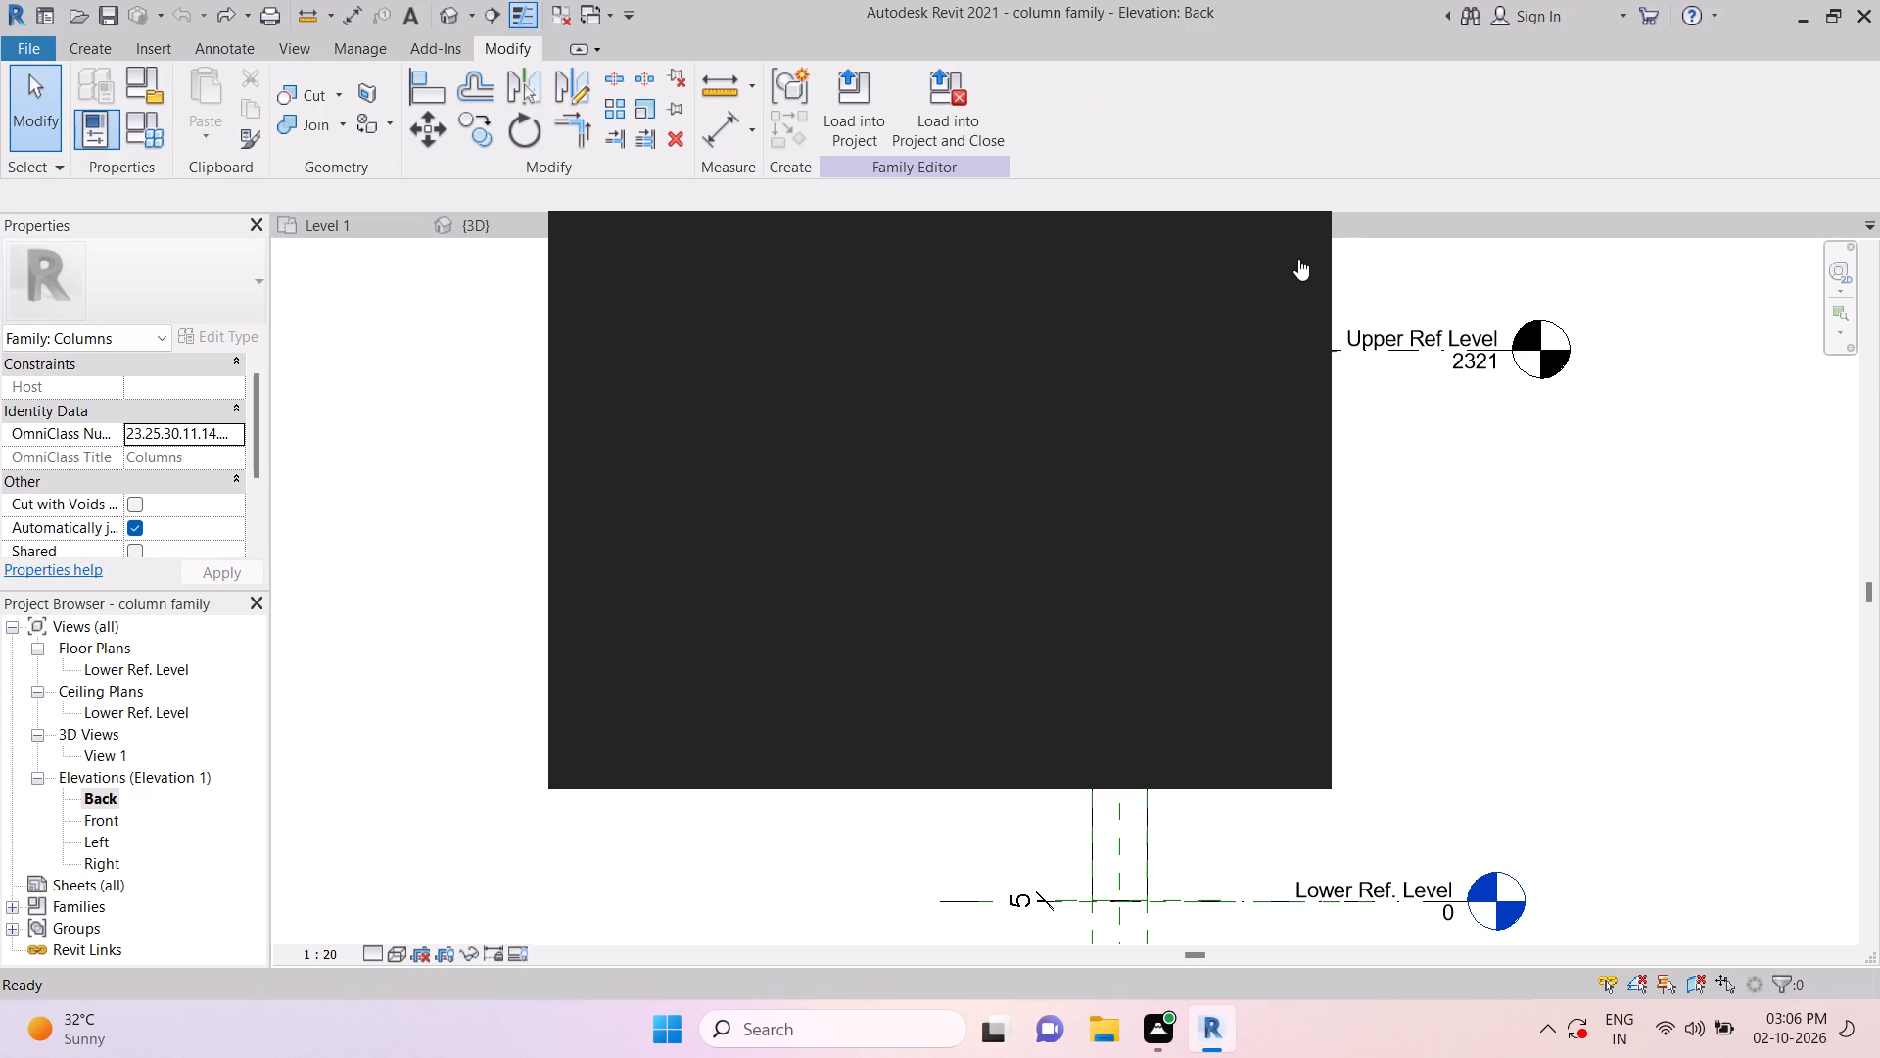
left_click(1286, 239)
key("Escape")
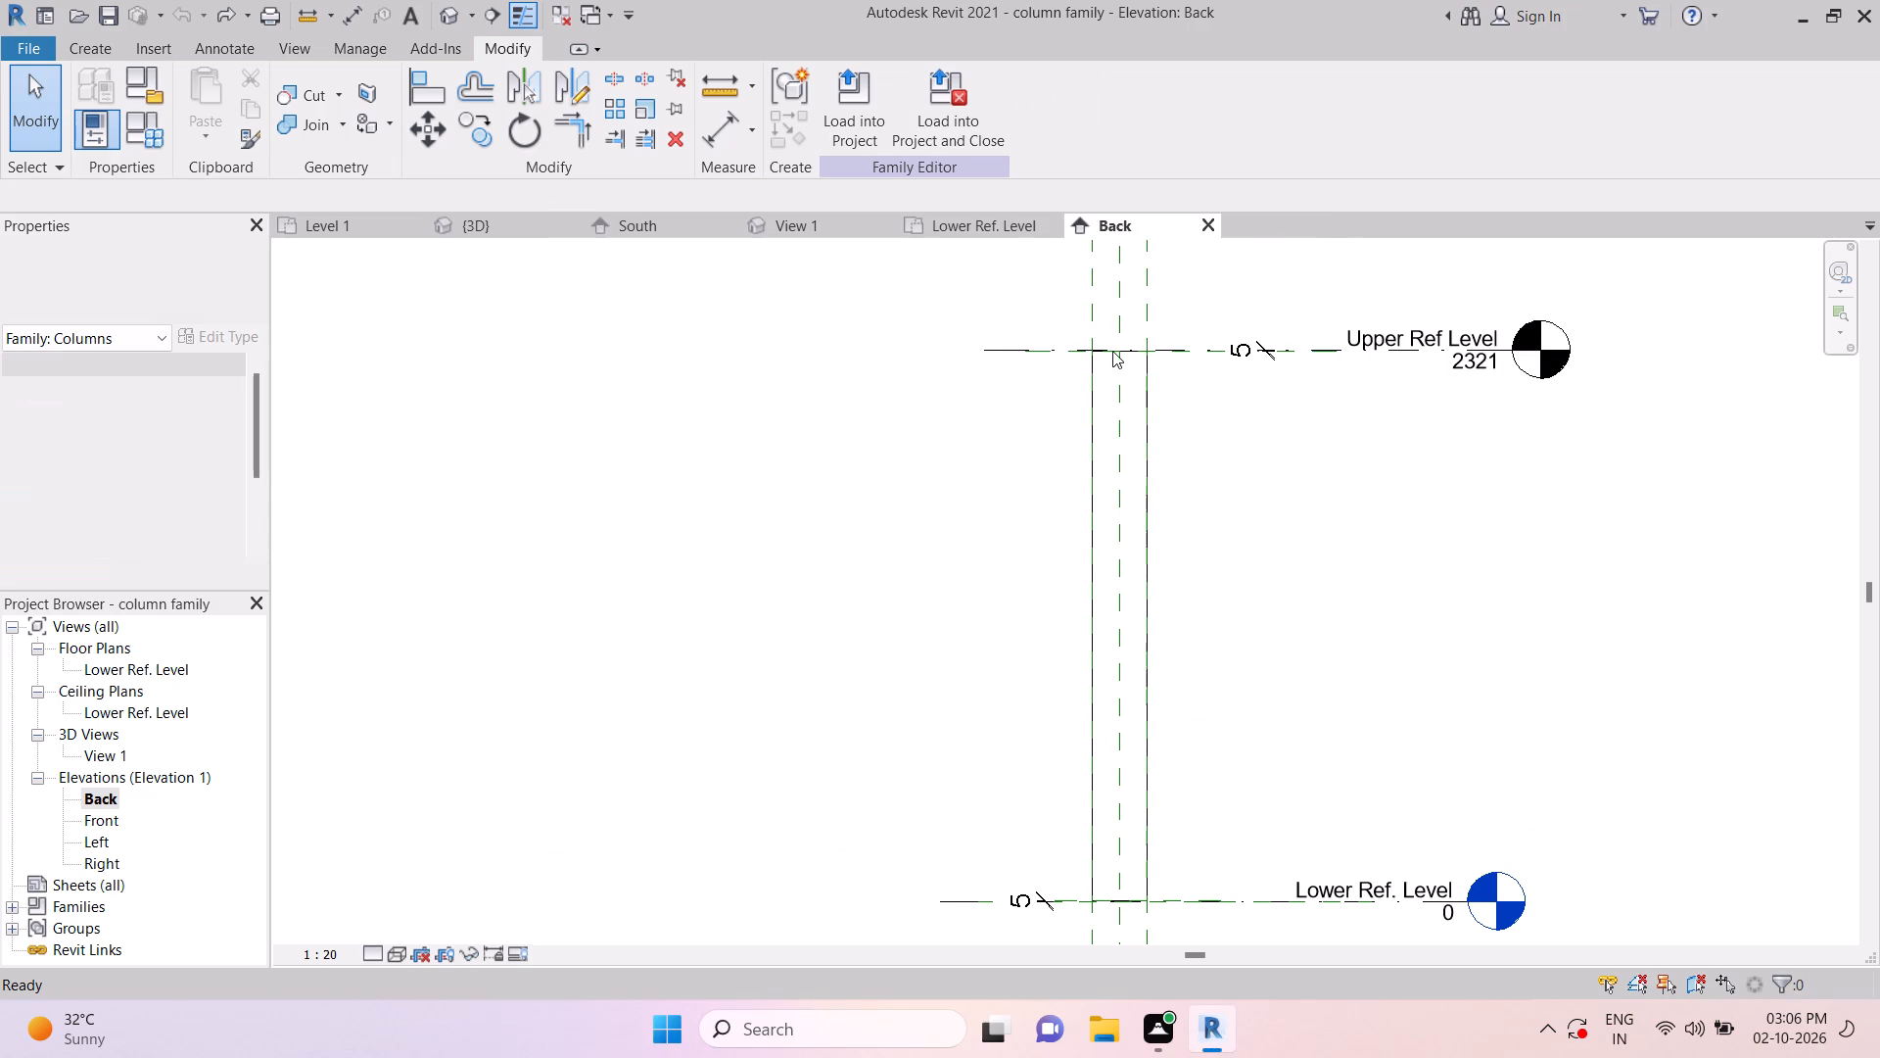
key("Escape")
Move the Upper Ref Level down to an elevation of about 376, leaving the column's top reference plane in place.
scroll(1147, 348, "up", 9)
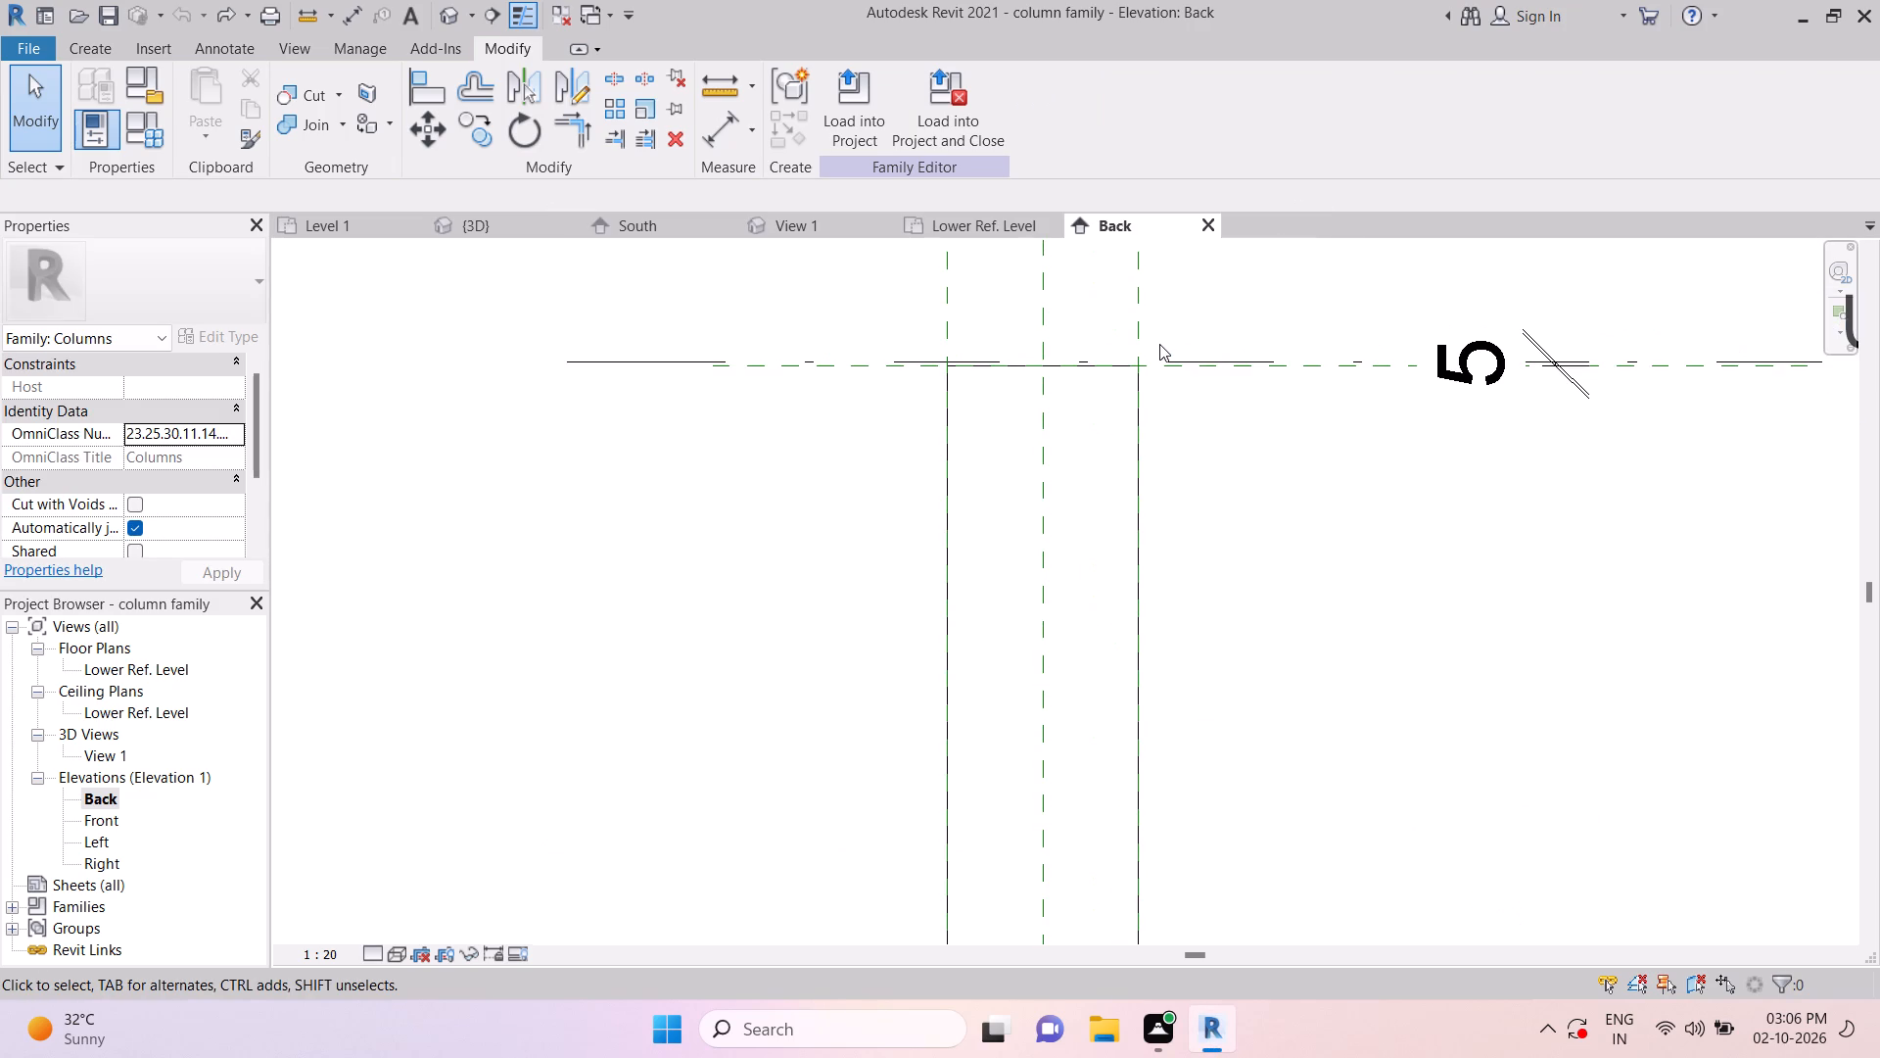
scroll(1246, 382, "up", 1)
scroll(1154, 353, "up", 3)
key("Escape")
left_click(1198, 355)
scroll(1204, 367, "down", 3)
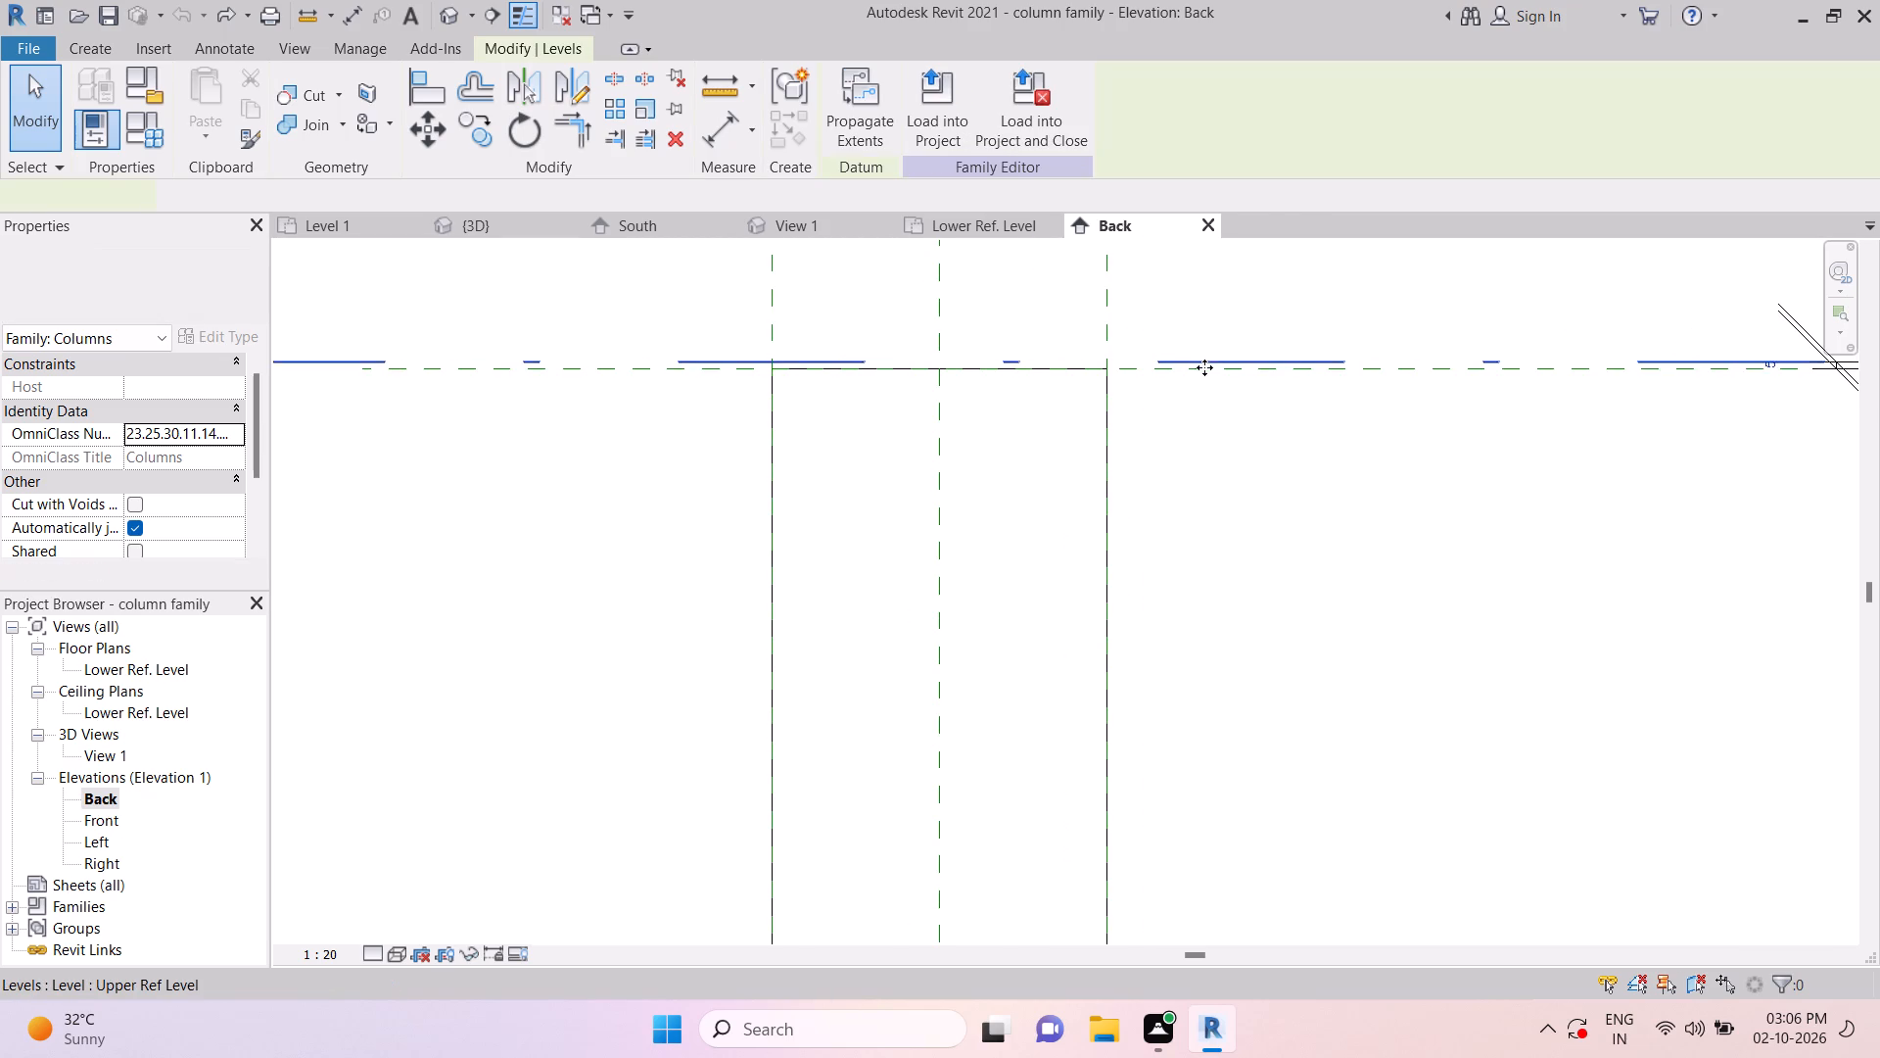
left_click_drag(1209, 364, 1221, 463)
scroll(1209, 364, "down", 10)
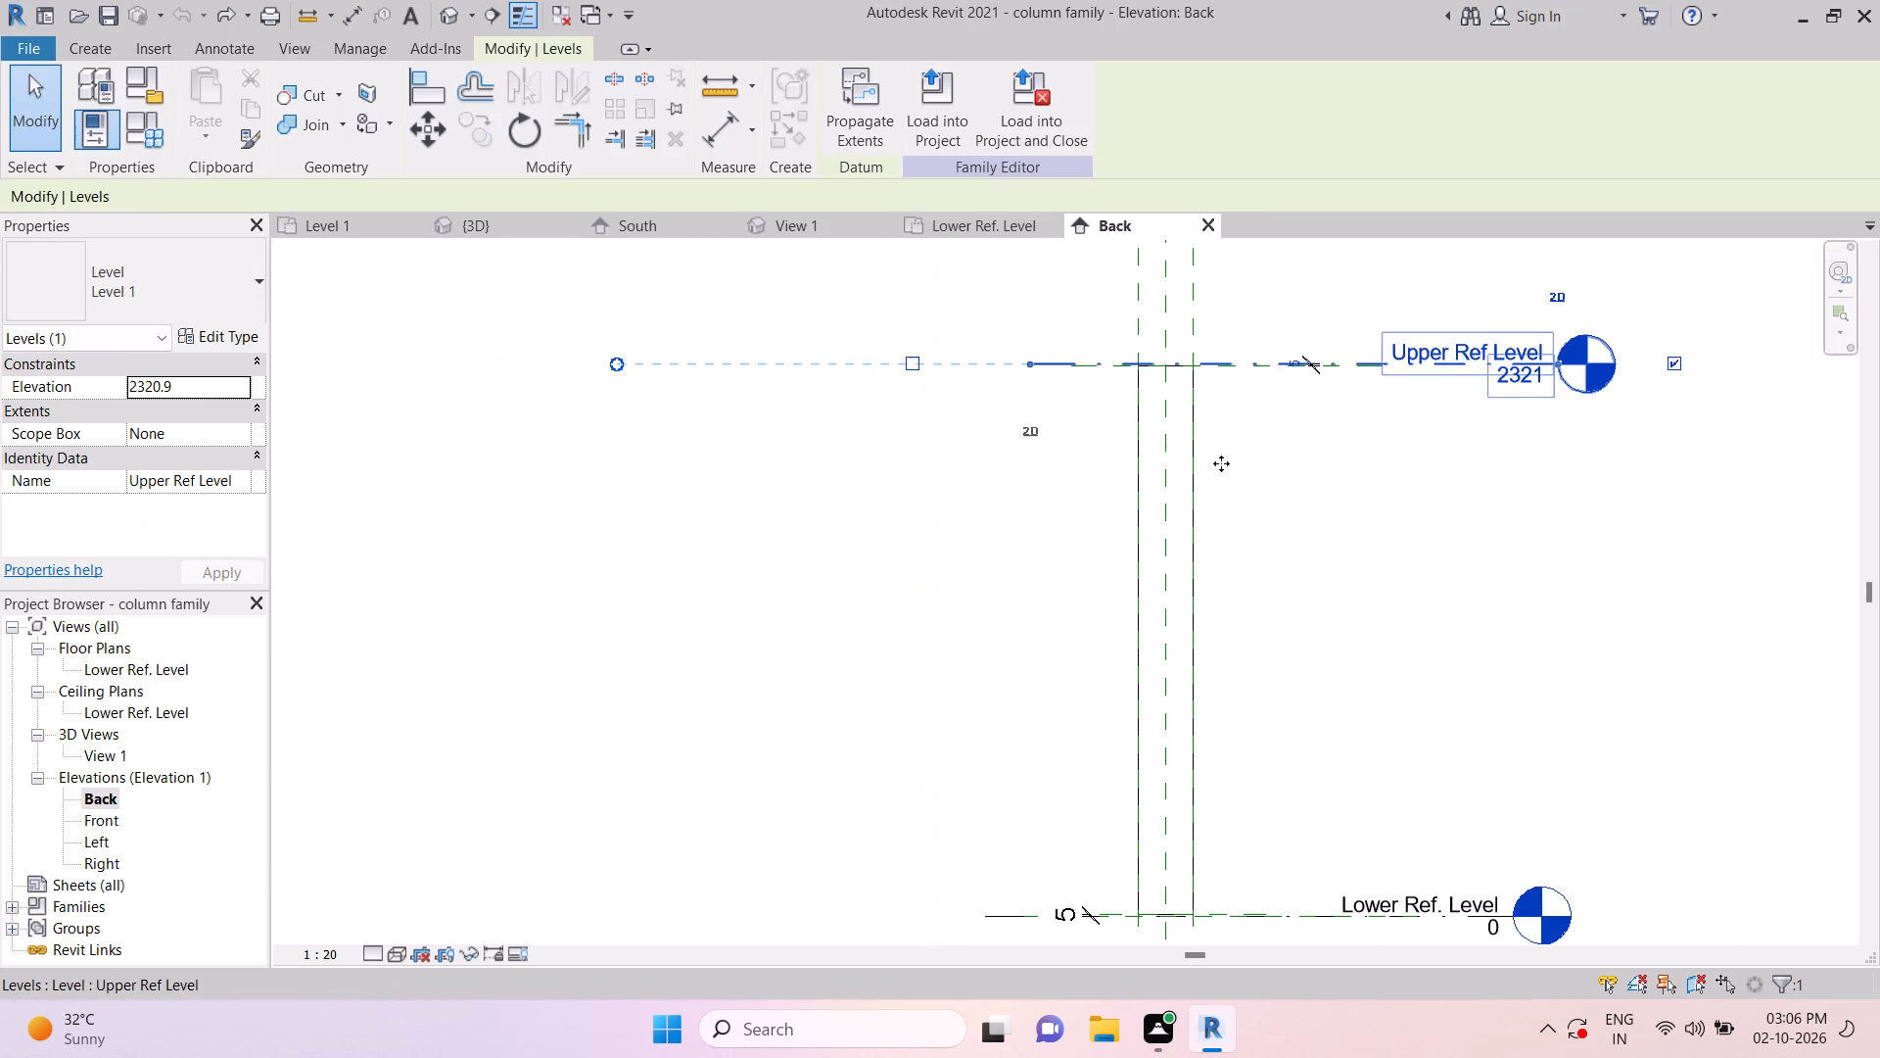
left_click_drag(1221, 463, 1190, 826)
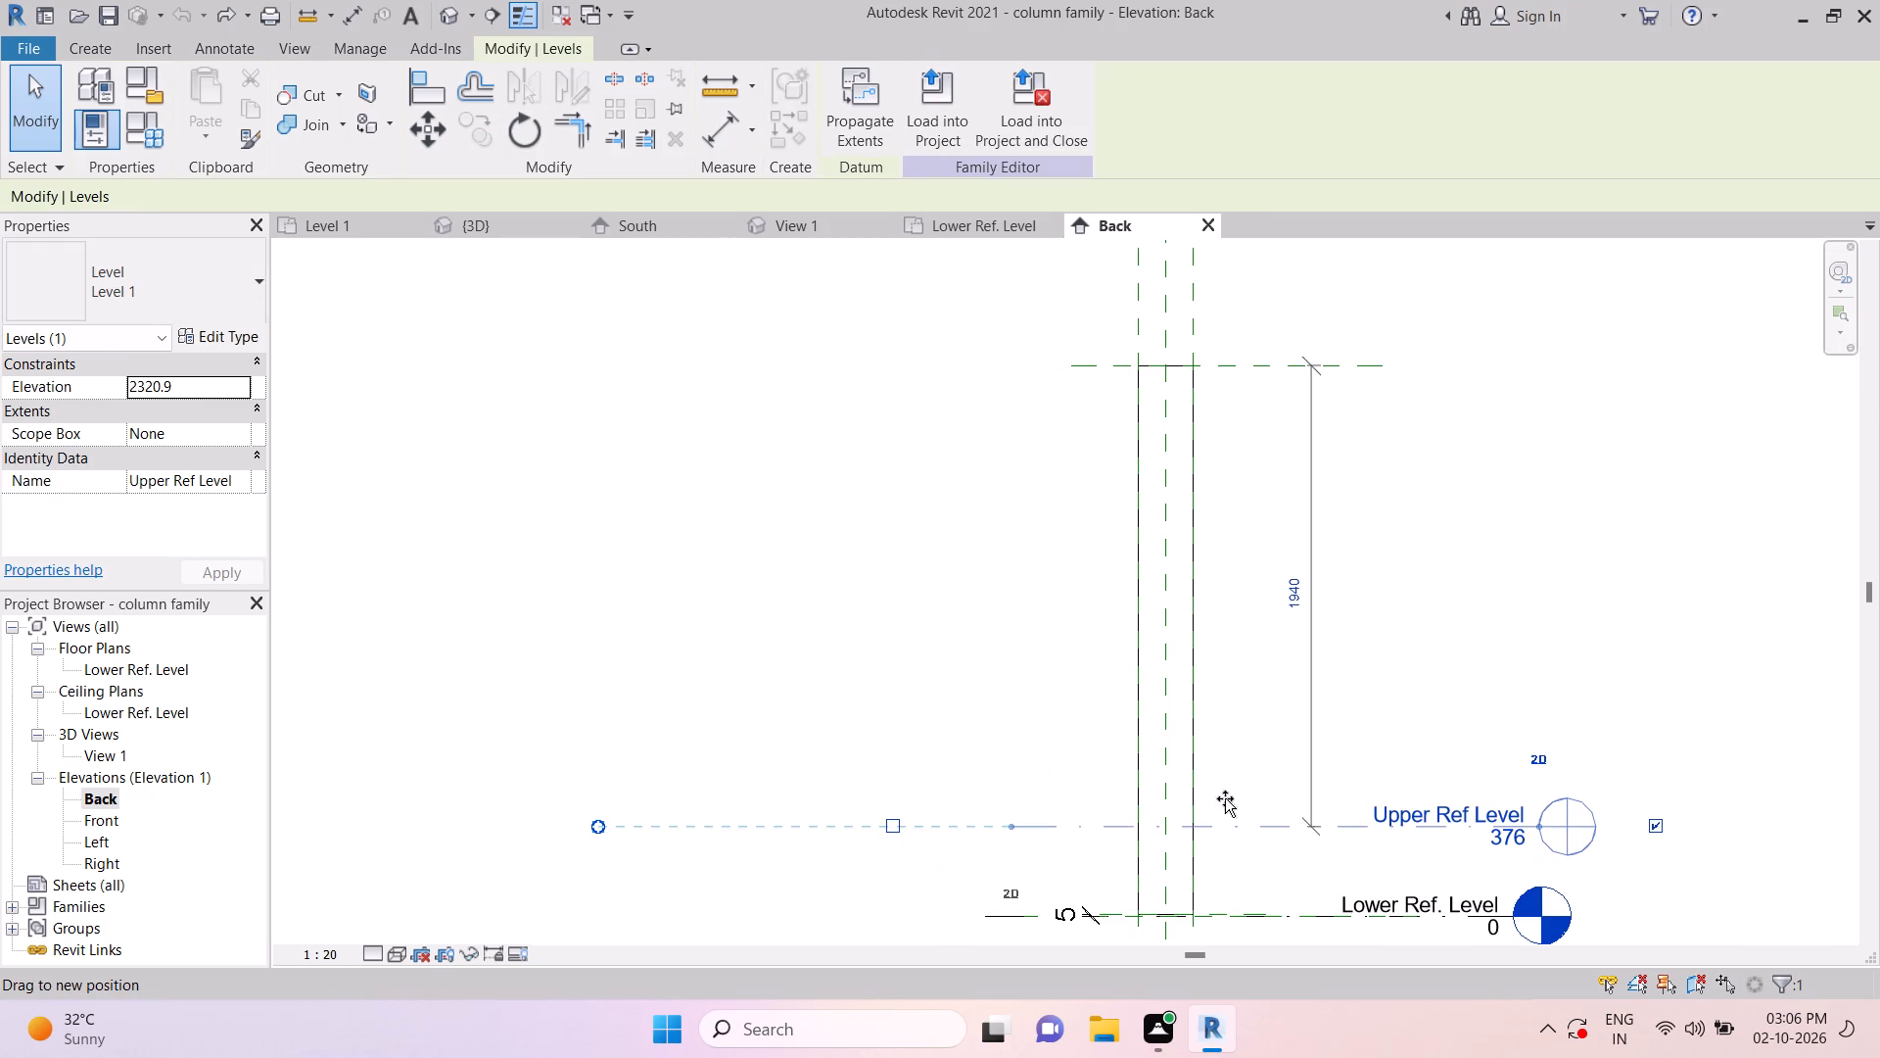
key("Escape")
key("Escape")
key("Escape")
key("Escape")
key("Escape")
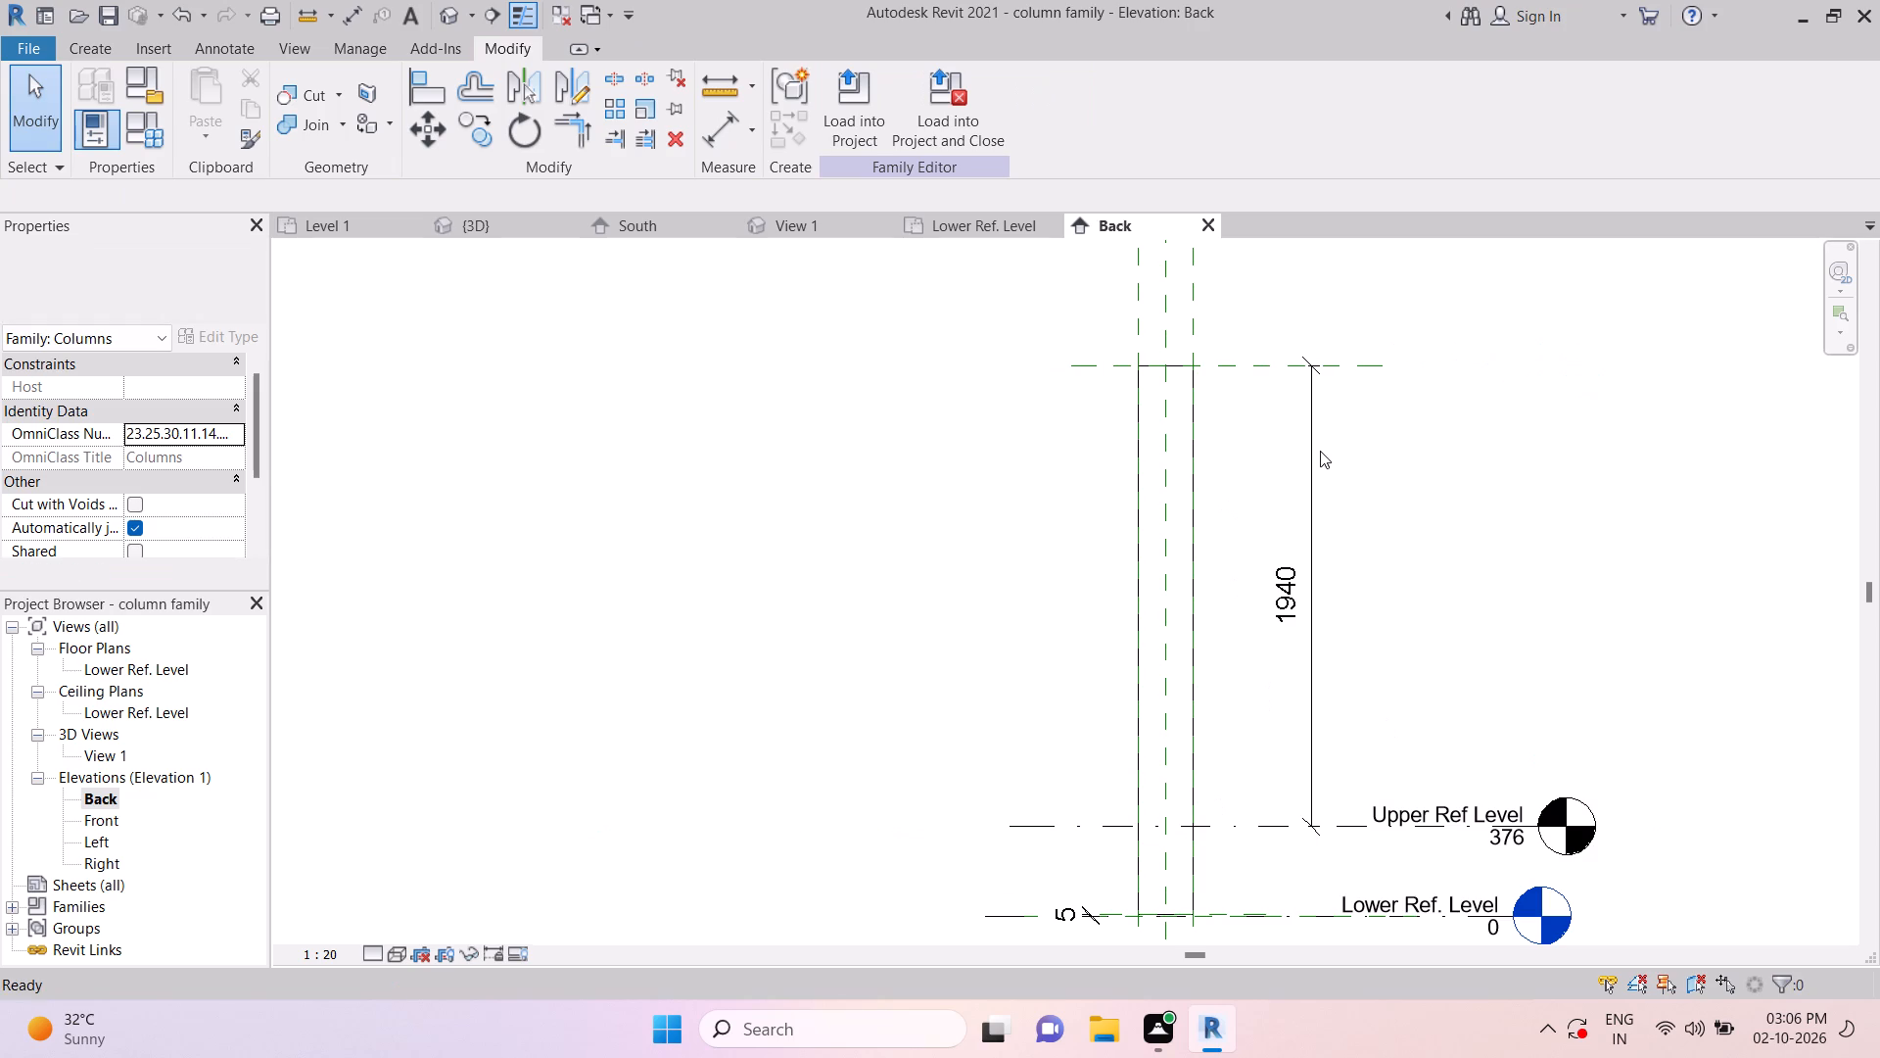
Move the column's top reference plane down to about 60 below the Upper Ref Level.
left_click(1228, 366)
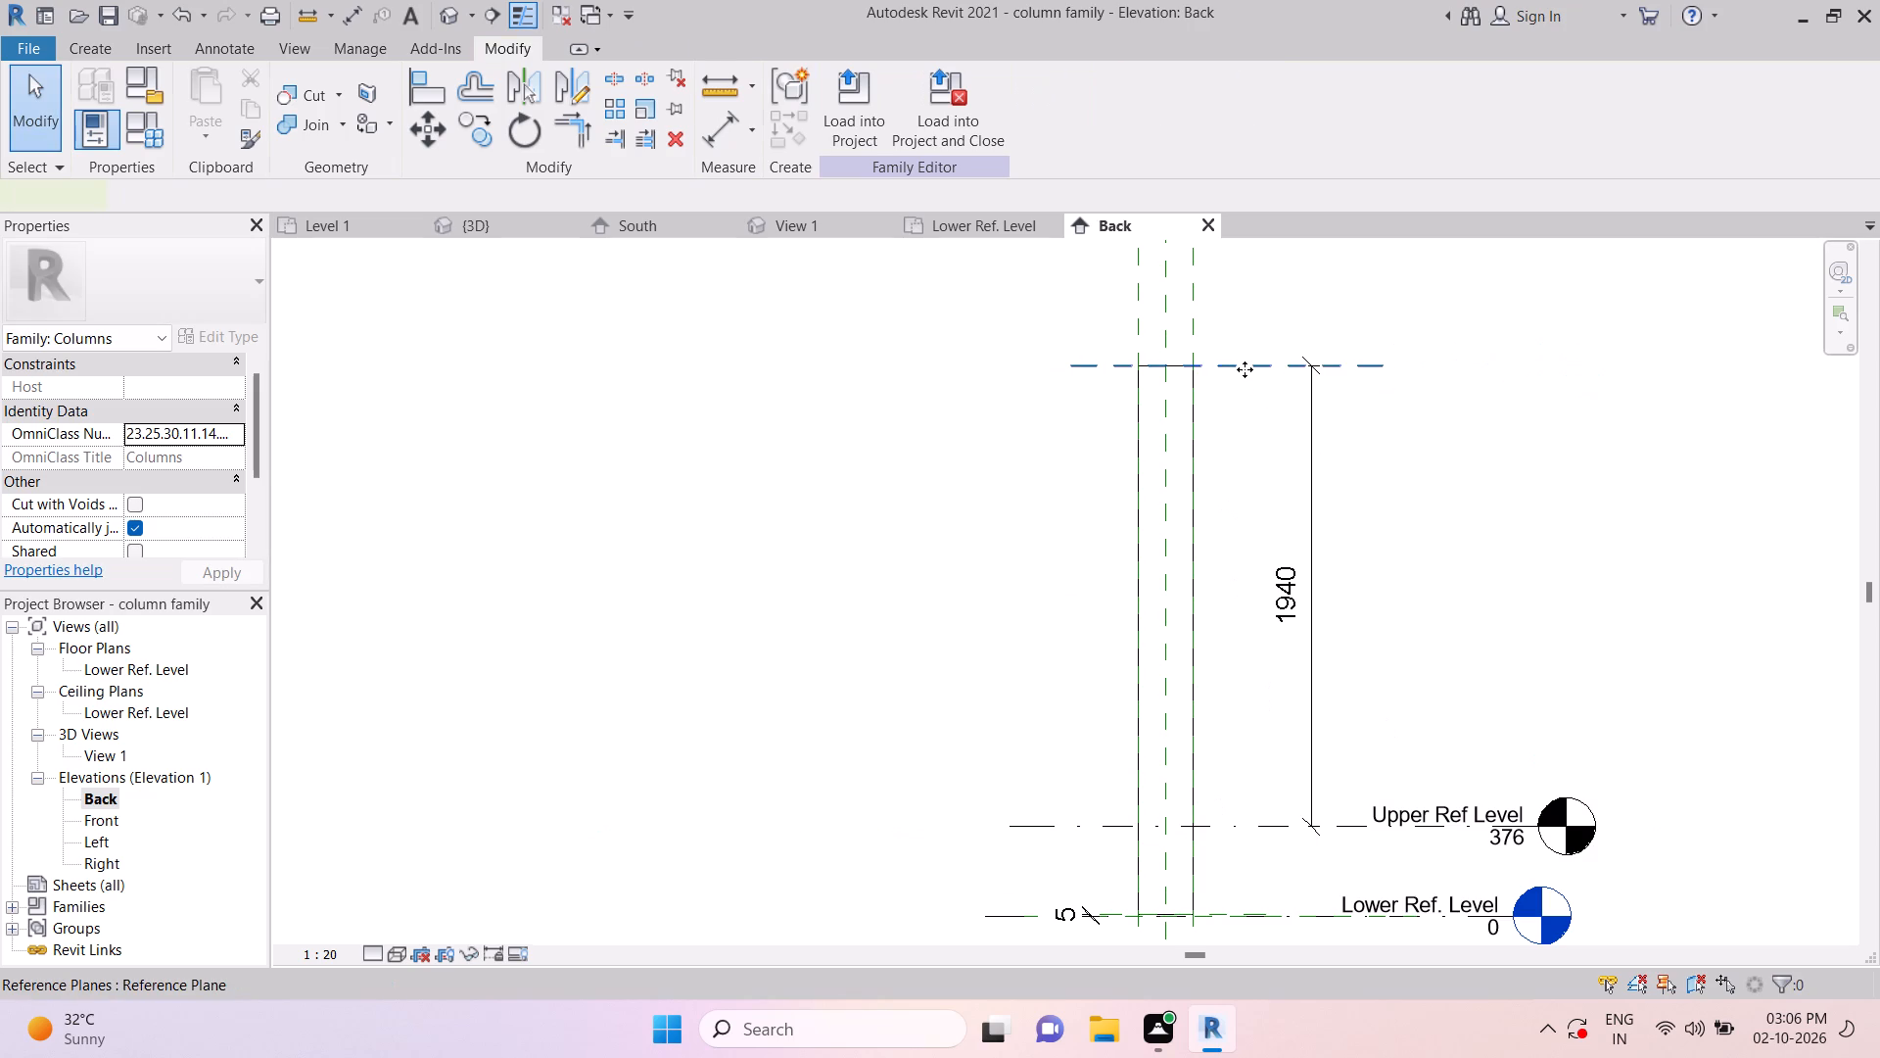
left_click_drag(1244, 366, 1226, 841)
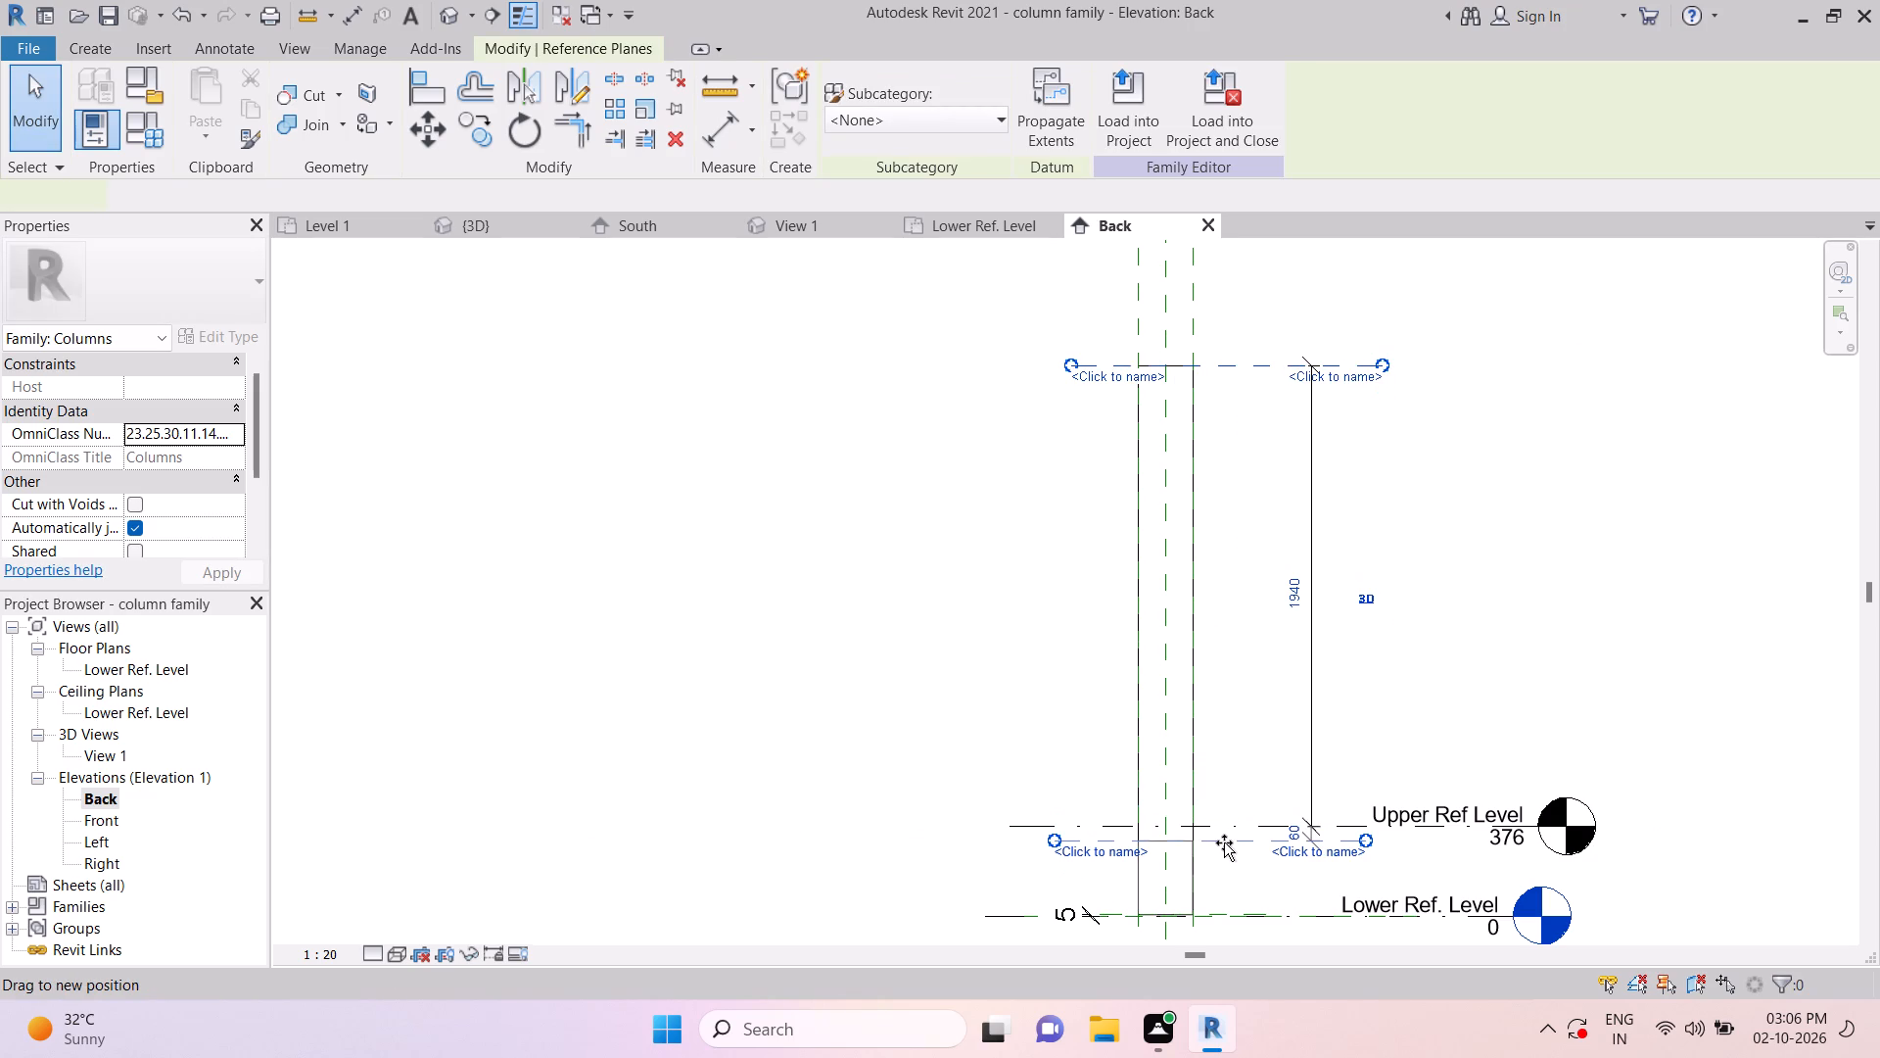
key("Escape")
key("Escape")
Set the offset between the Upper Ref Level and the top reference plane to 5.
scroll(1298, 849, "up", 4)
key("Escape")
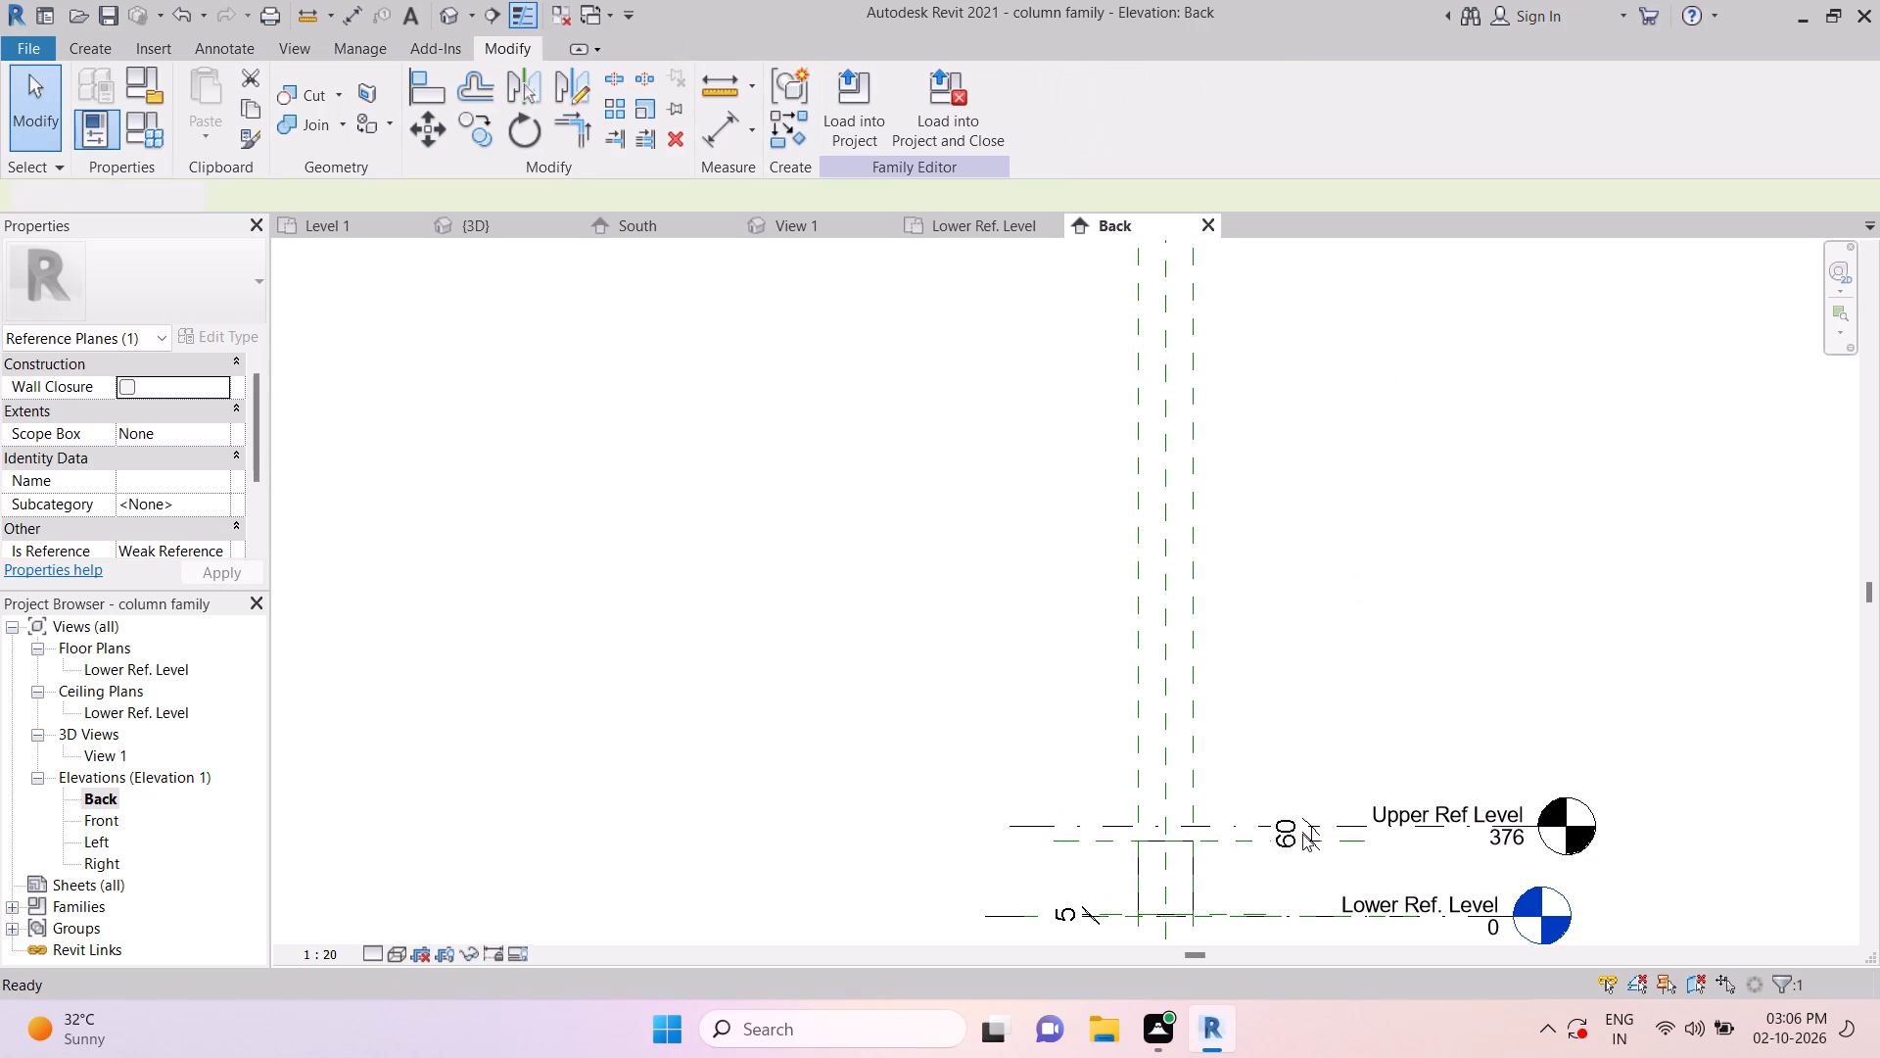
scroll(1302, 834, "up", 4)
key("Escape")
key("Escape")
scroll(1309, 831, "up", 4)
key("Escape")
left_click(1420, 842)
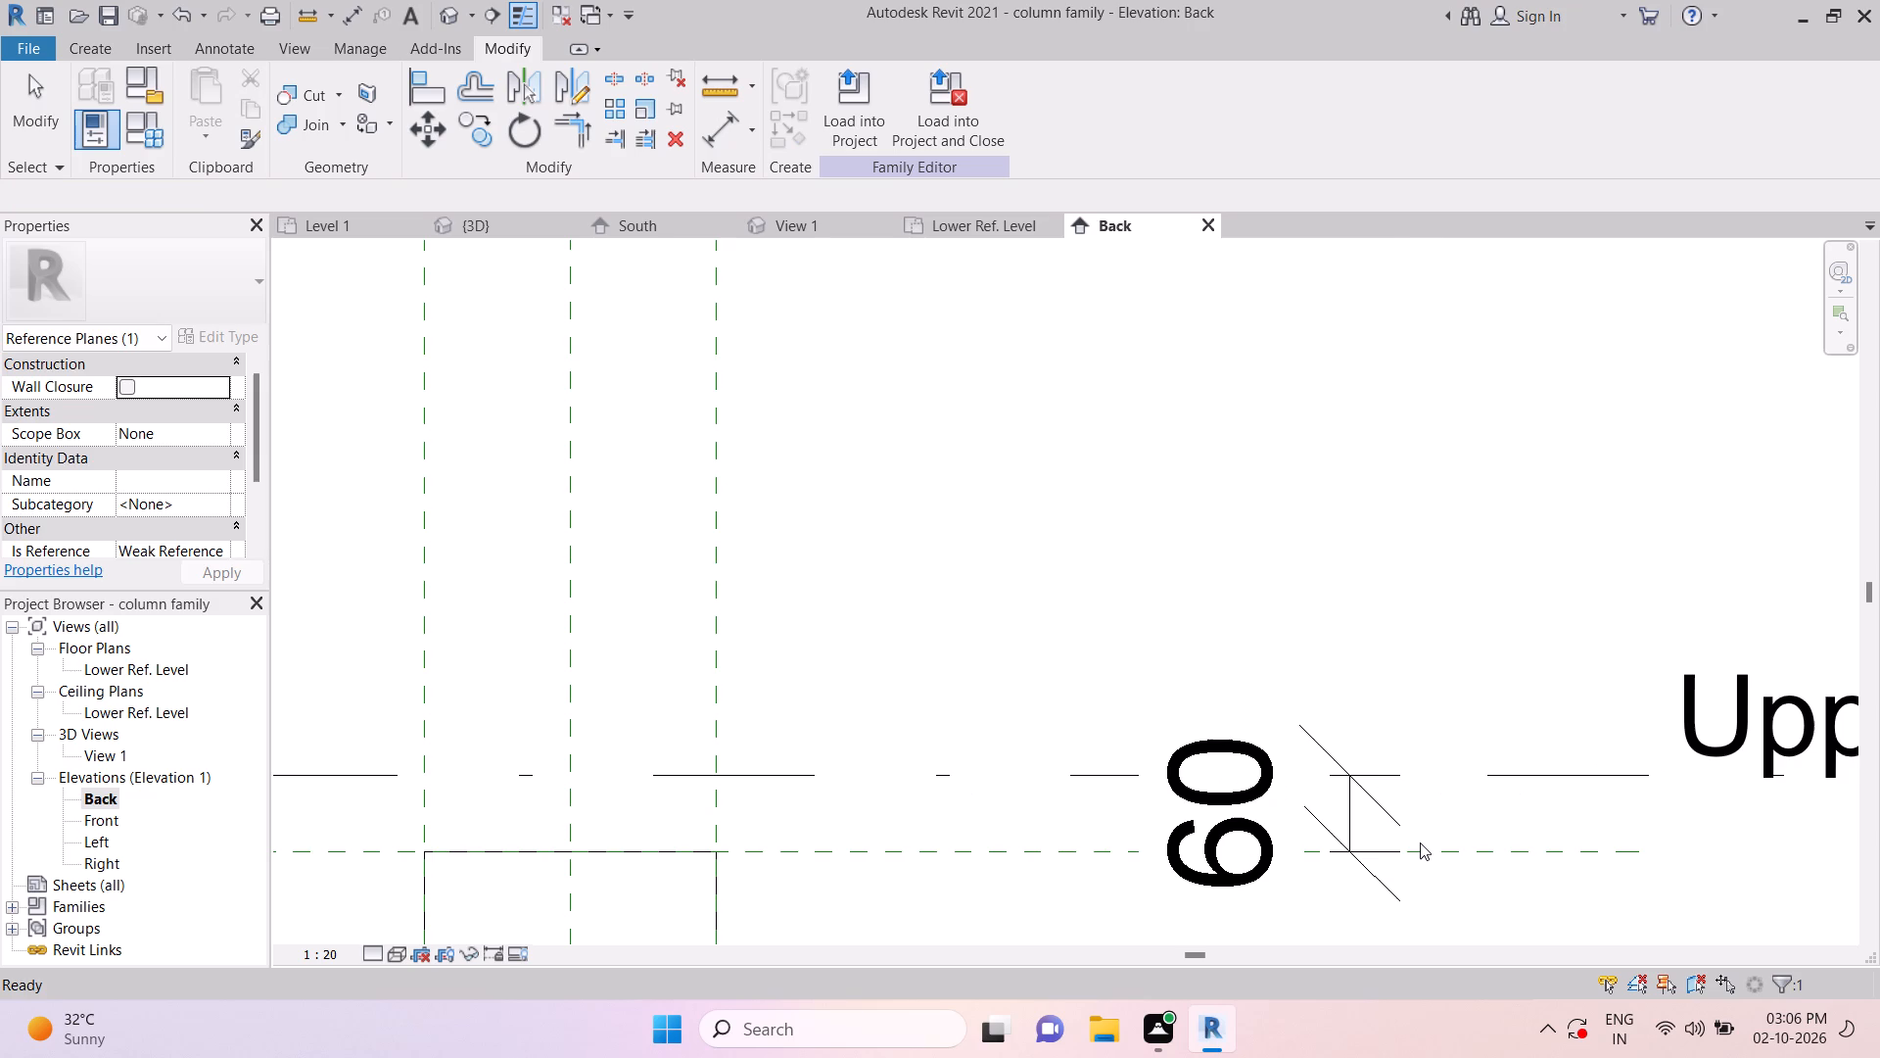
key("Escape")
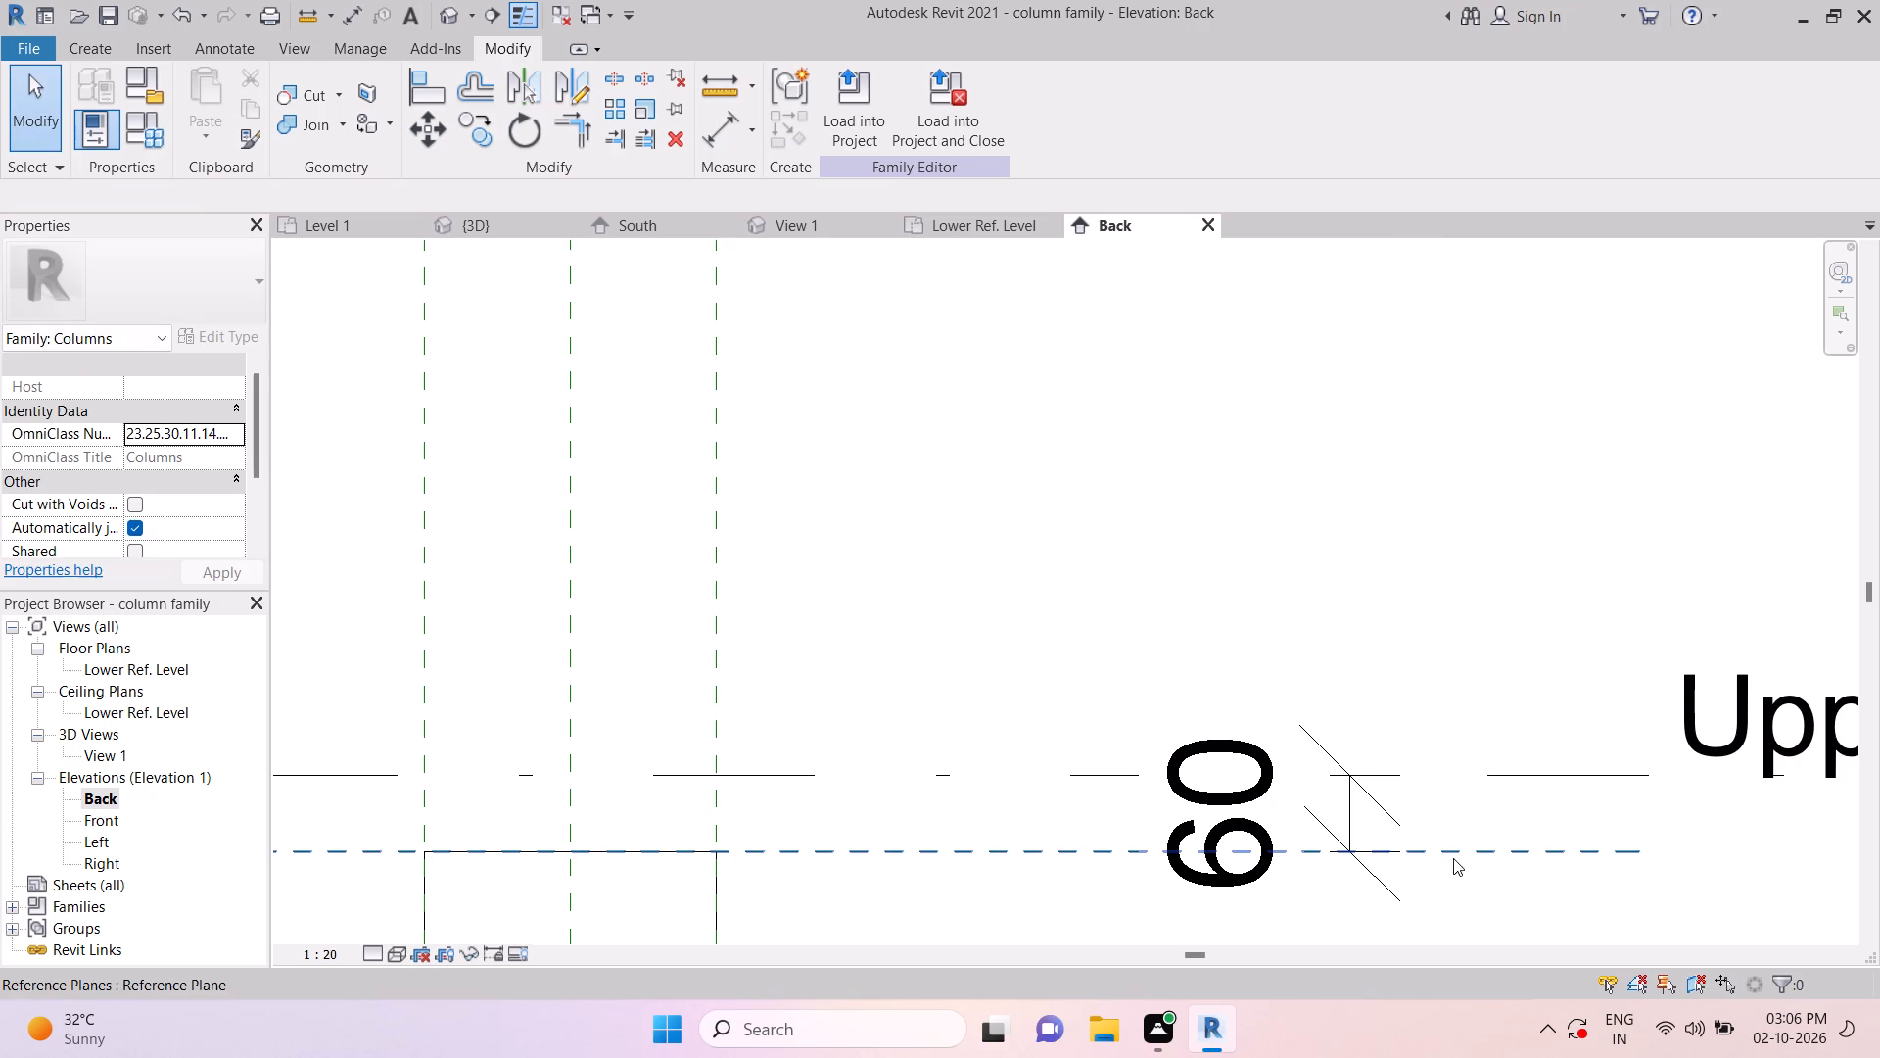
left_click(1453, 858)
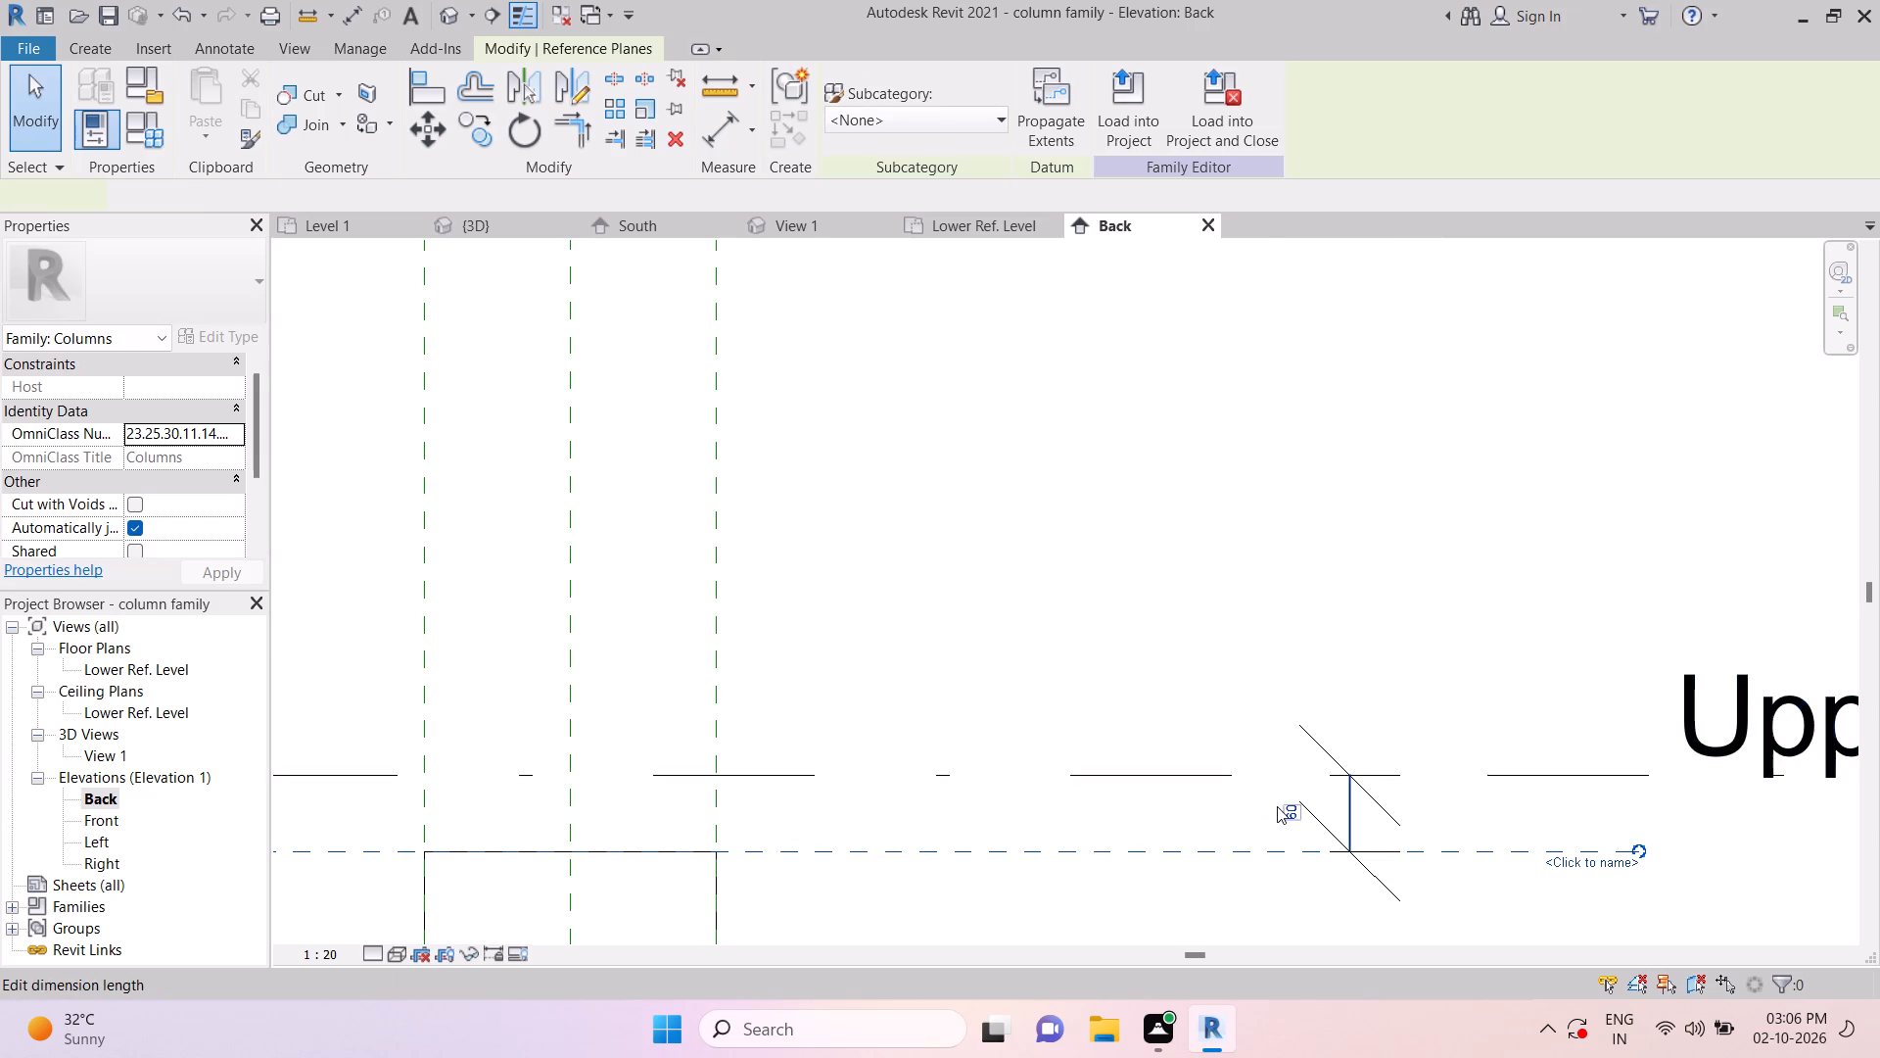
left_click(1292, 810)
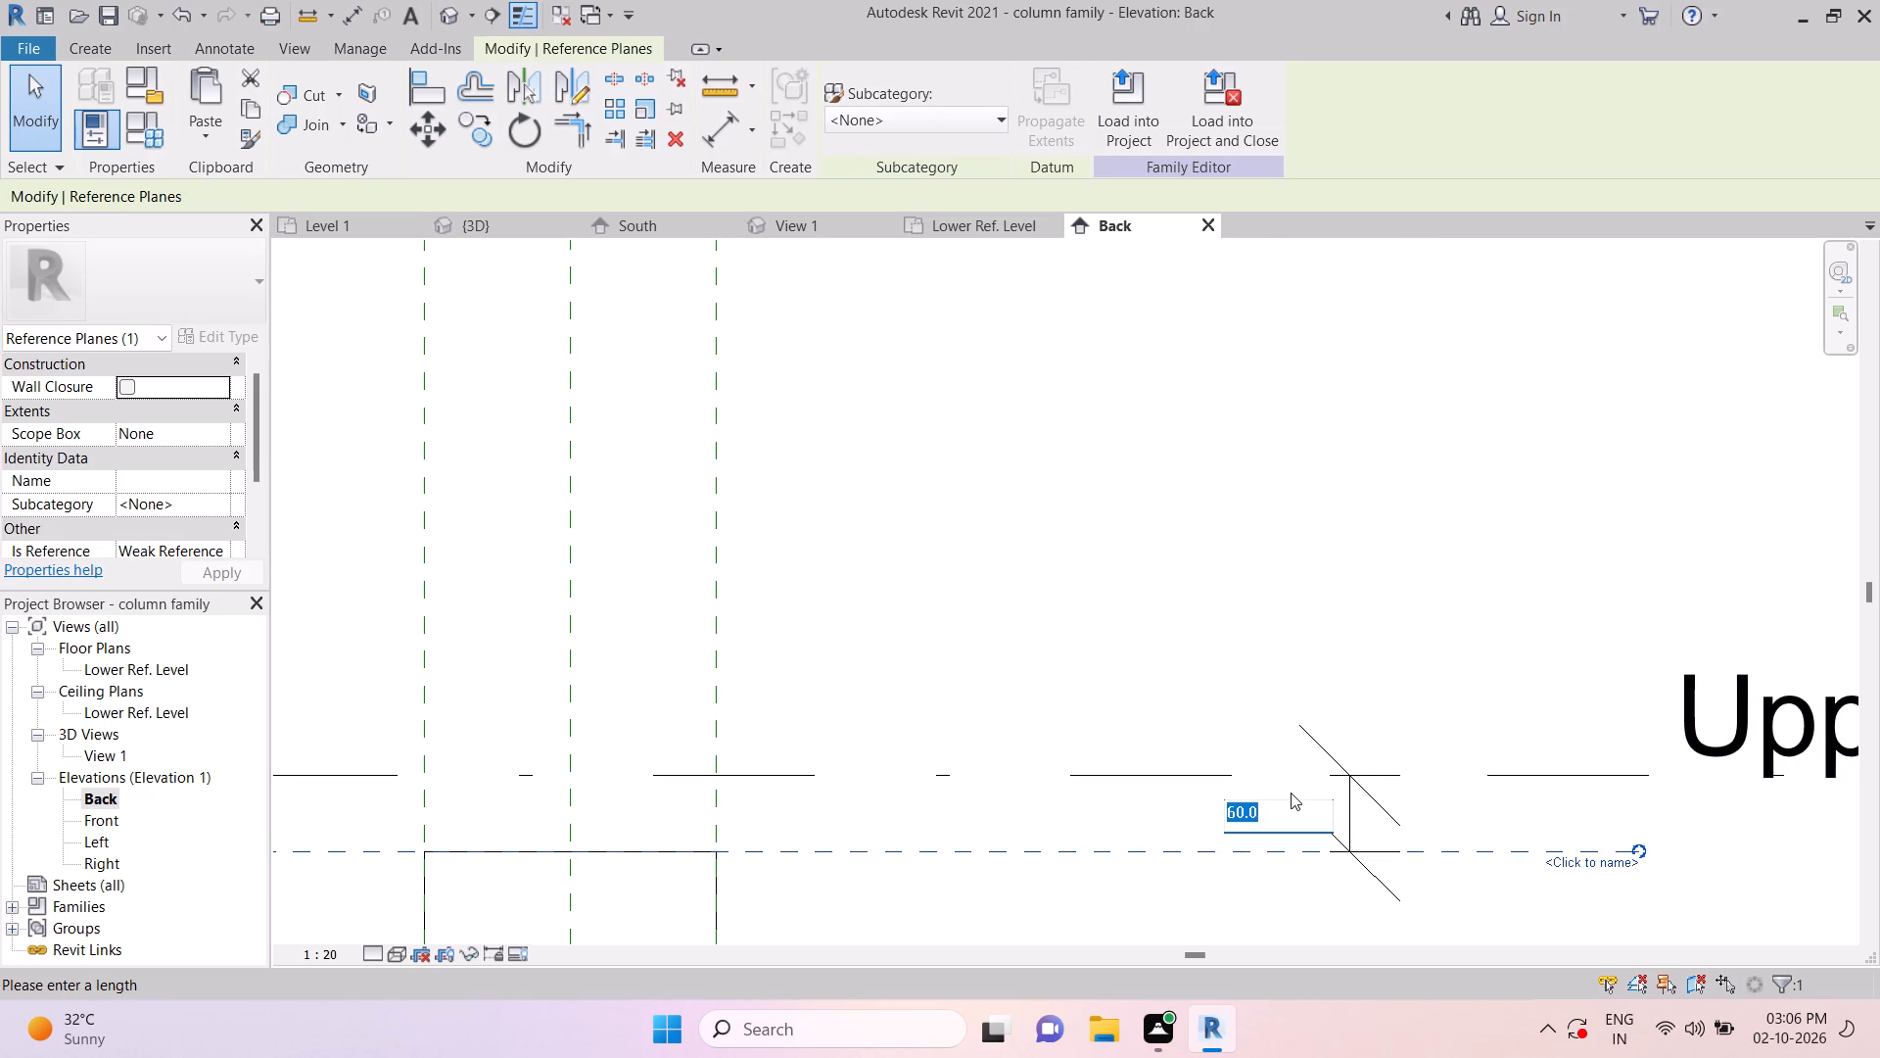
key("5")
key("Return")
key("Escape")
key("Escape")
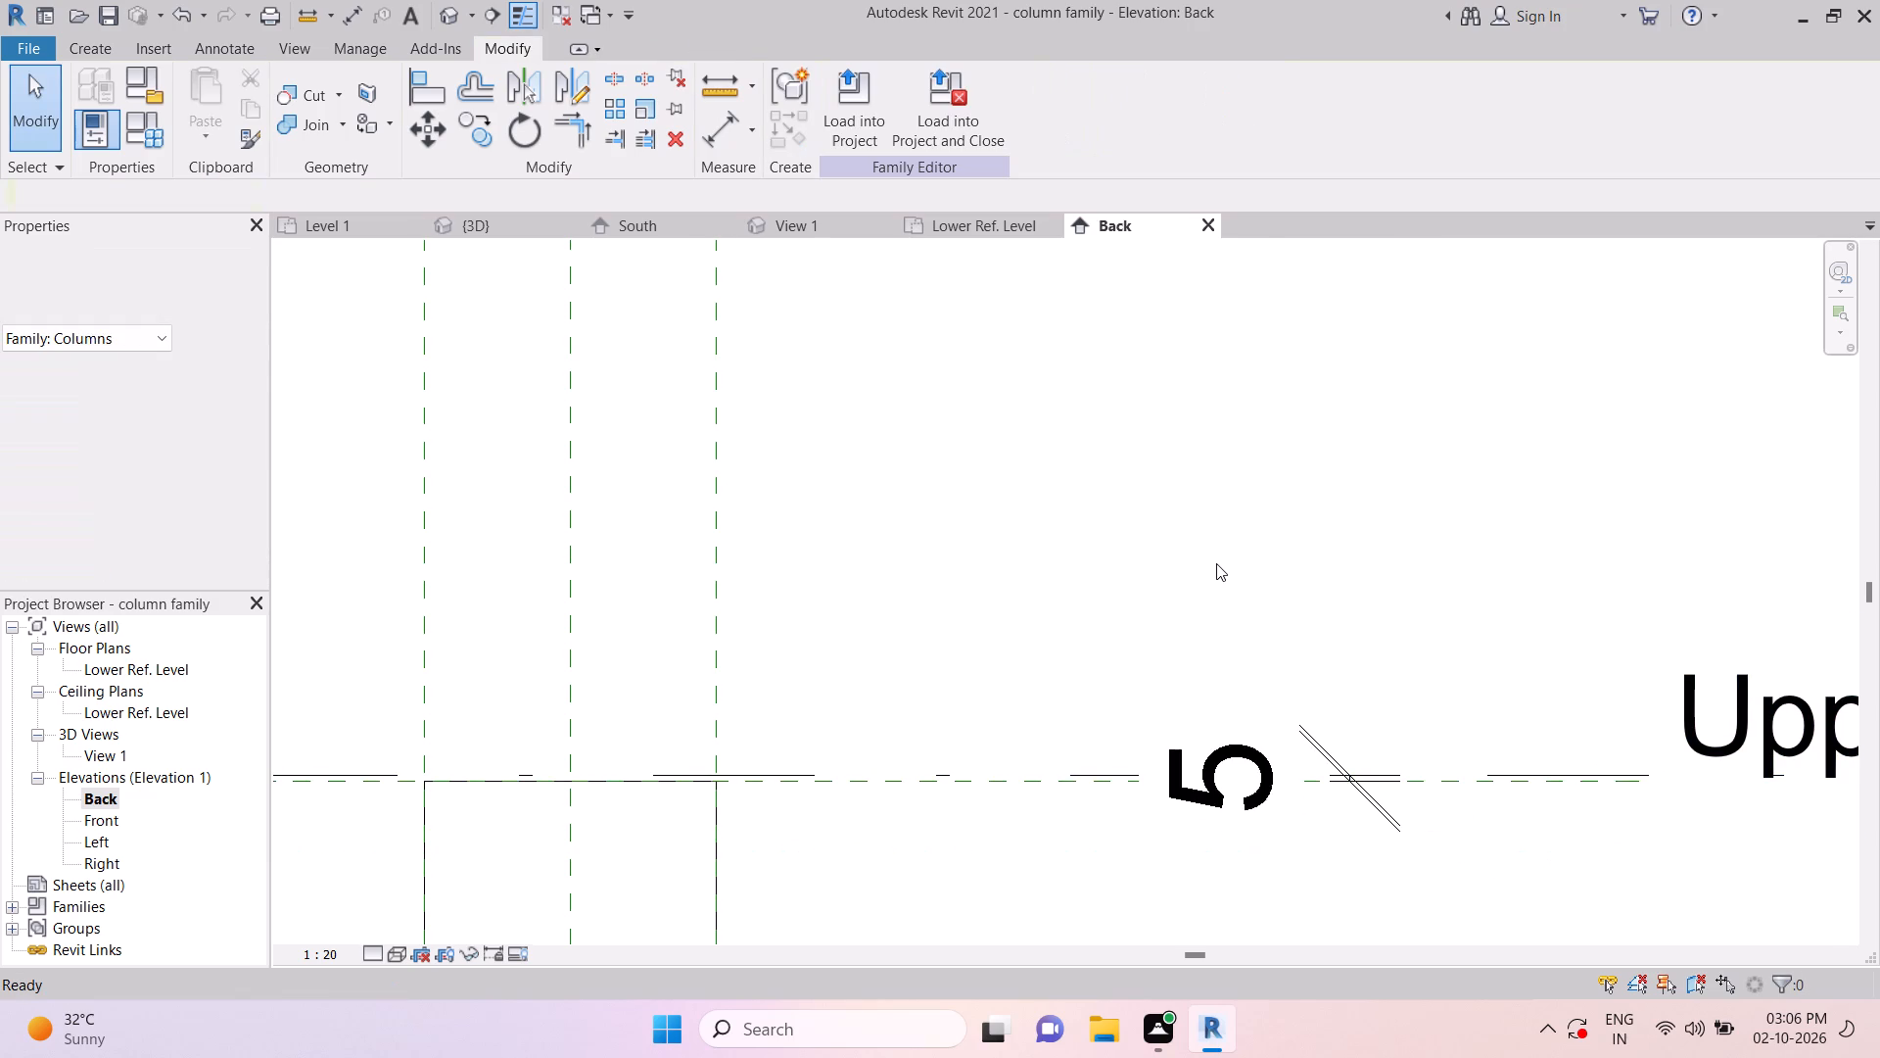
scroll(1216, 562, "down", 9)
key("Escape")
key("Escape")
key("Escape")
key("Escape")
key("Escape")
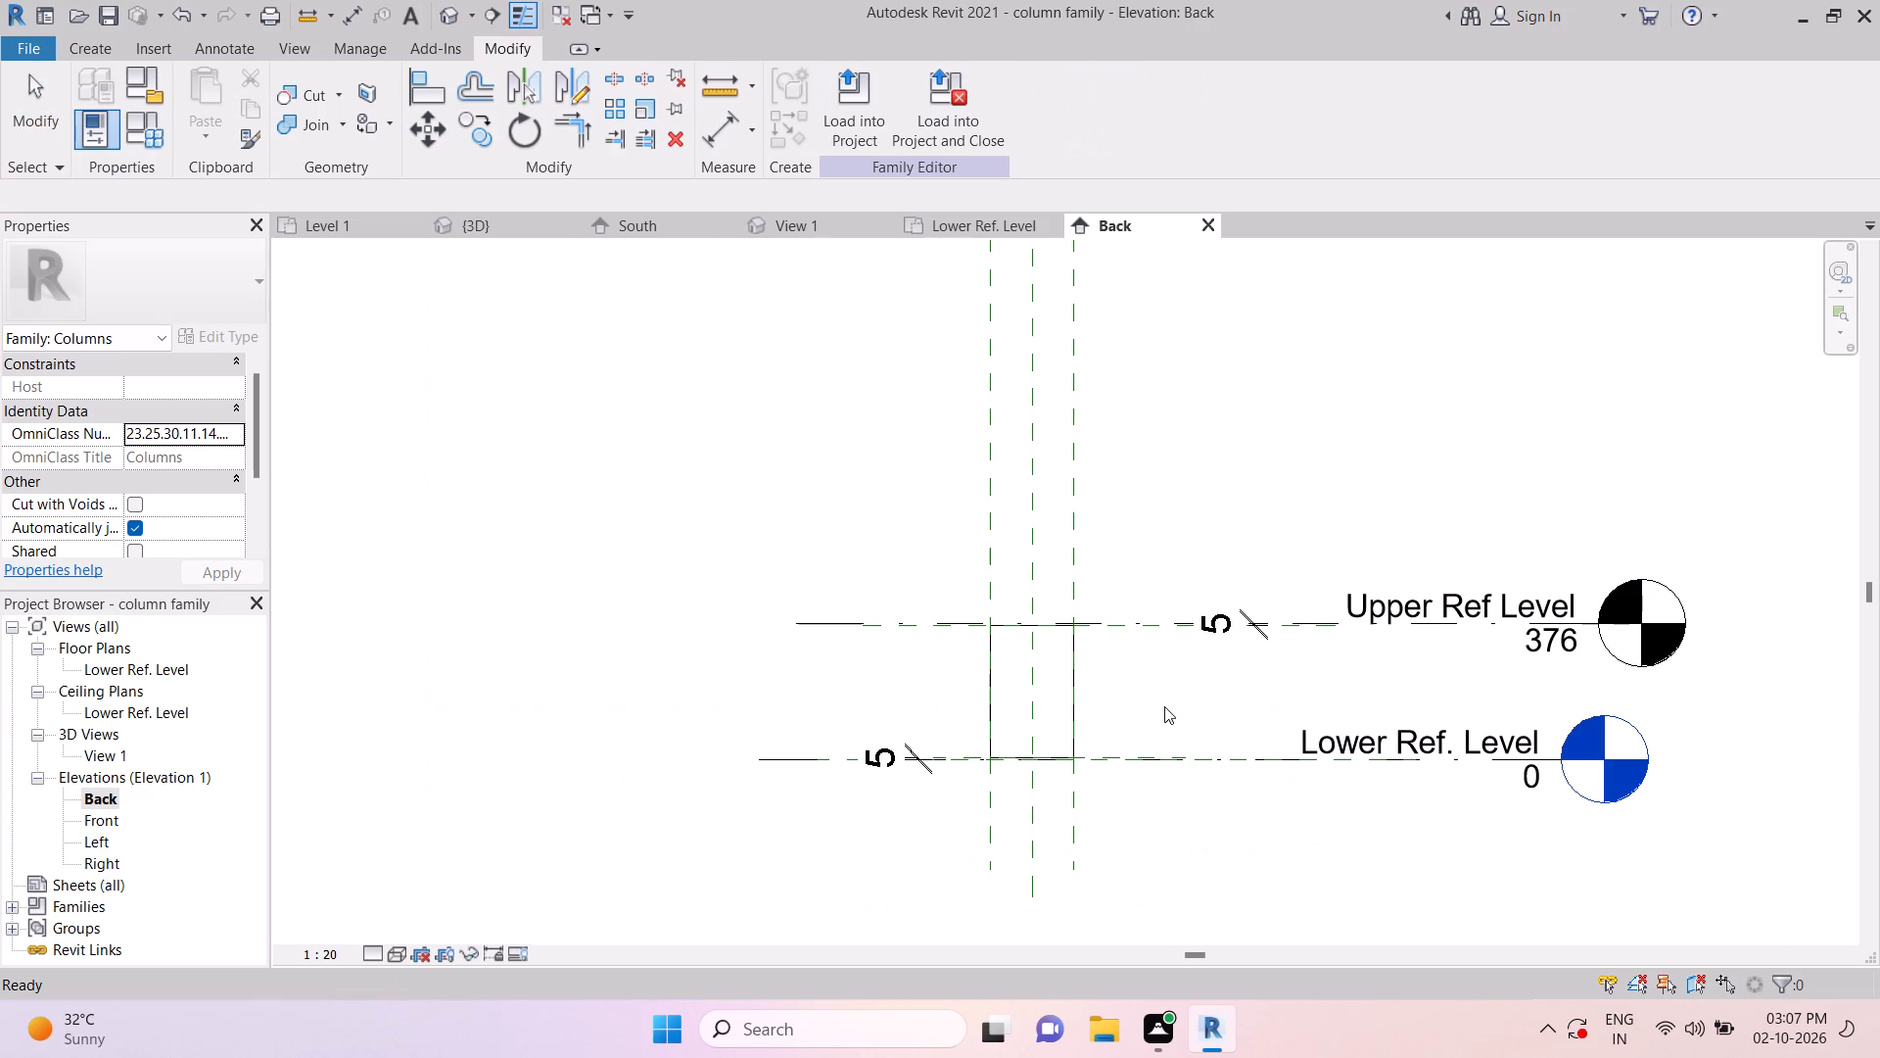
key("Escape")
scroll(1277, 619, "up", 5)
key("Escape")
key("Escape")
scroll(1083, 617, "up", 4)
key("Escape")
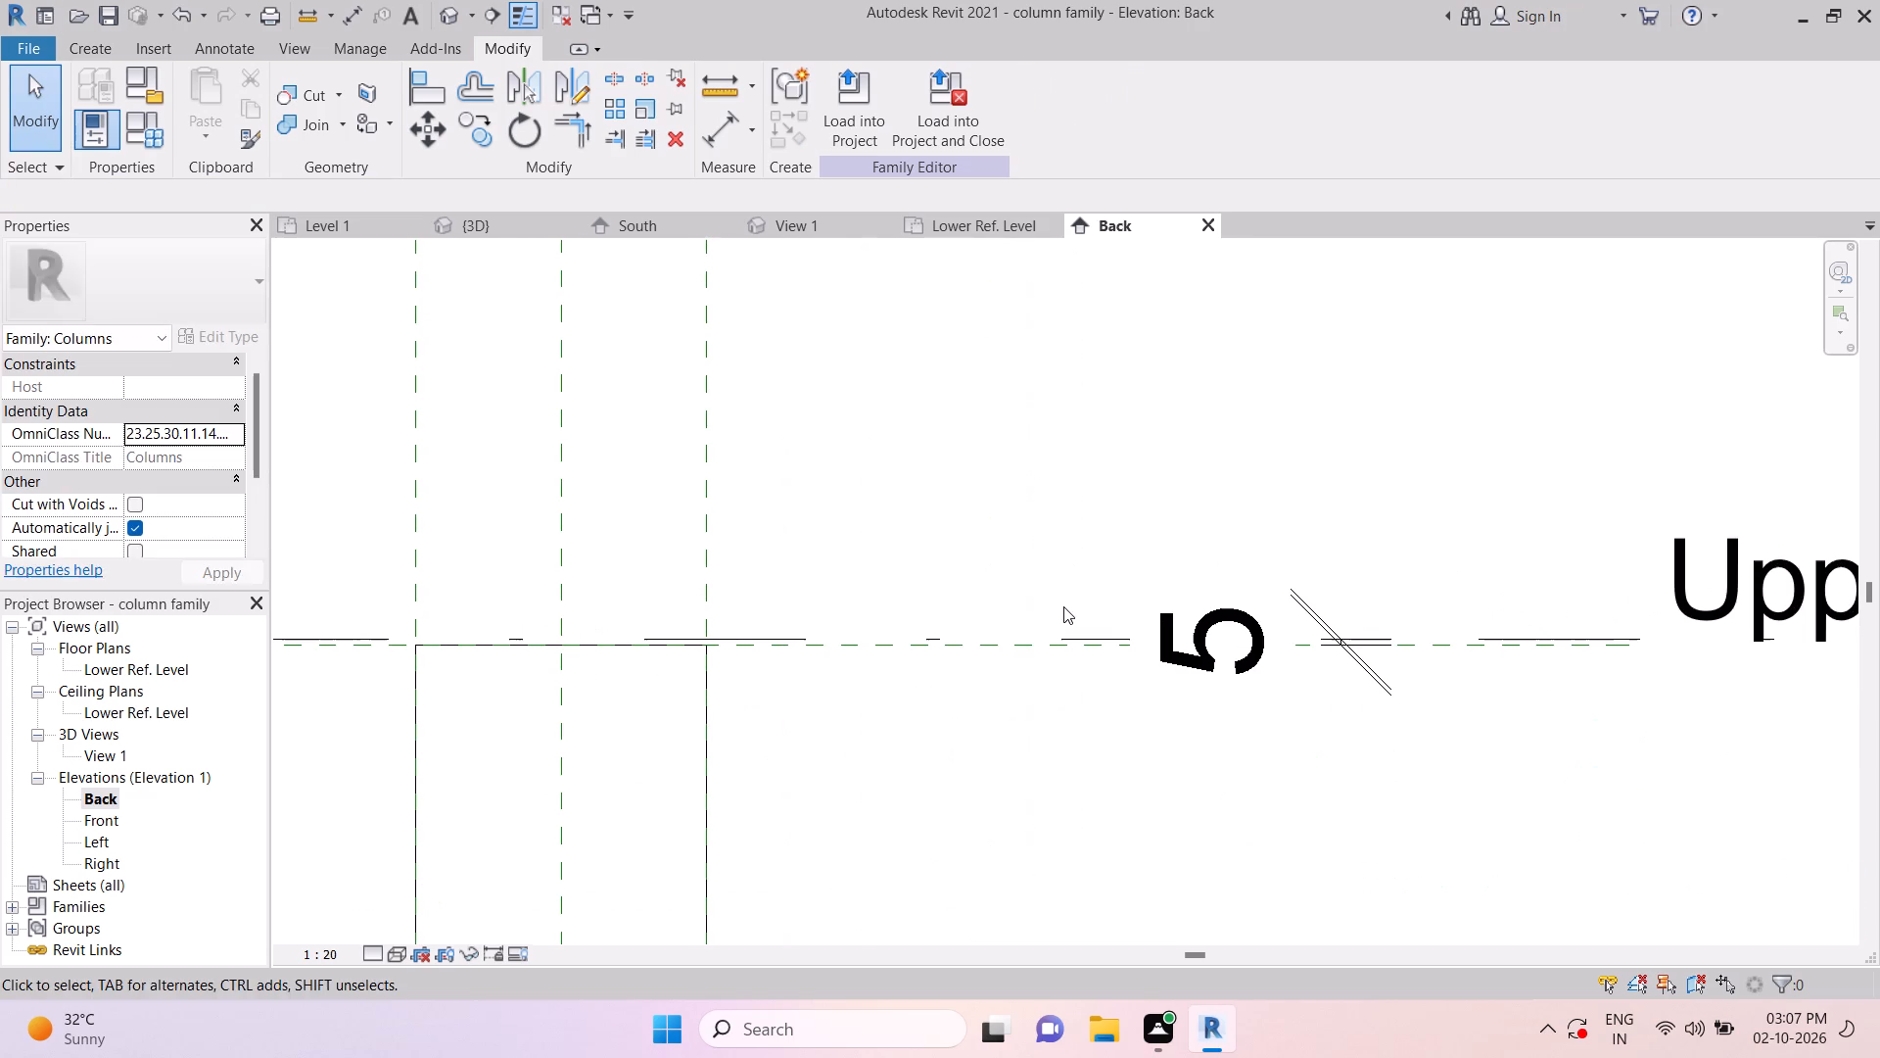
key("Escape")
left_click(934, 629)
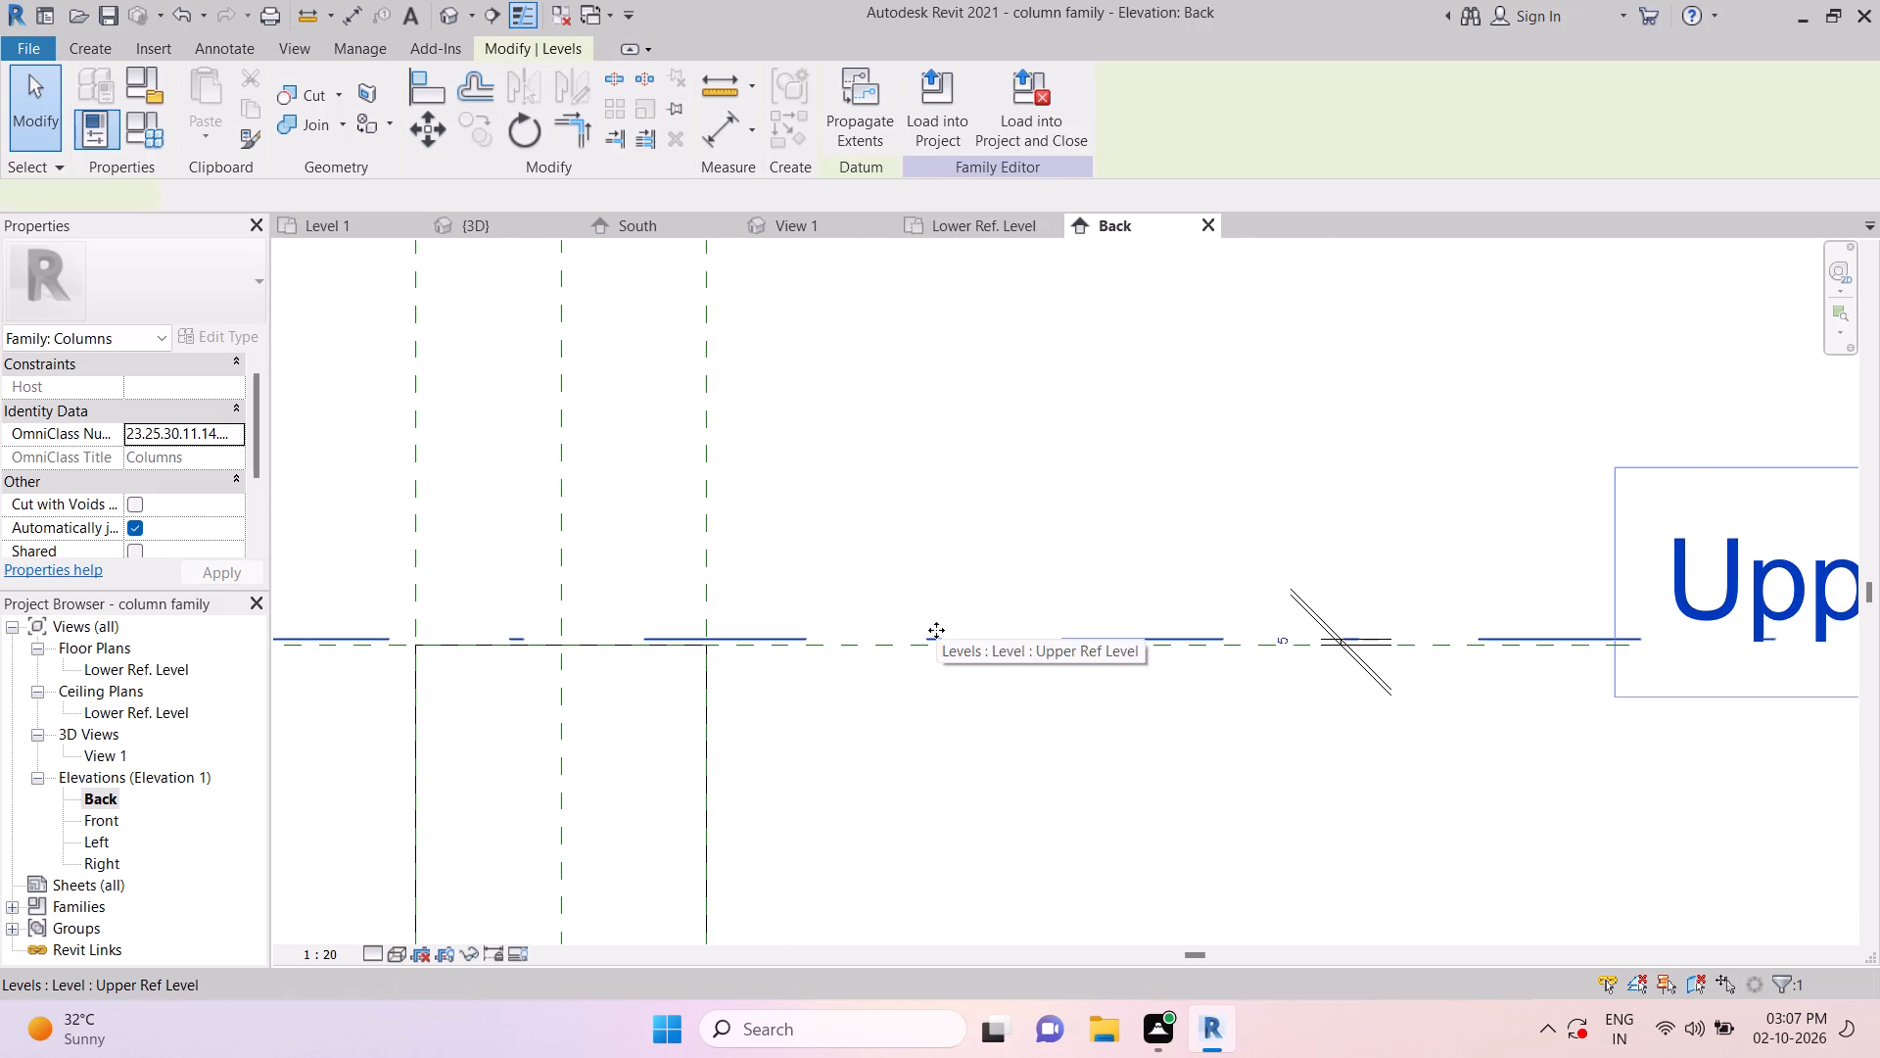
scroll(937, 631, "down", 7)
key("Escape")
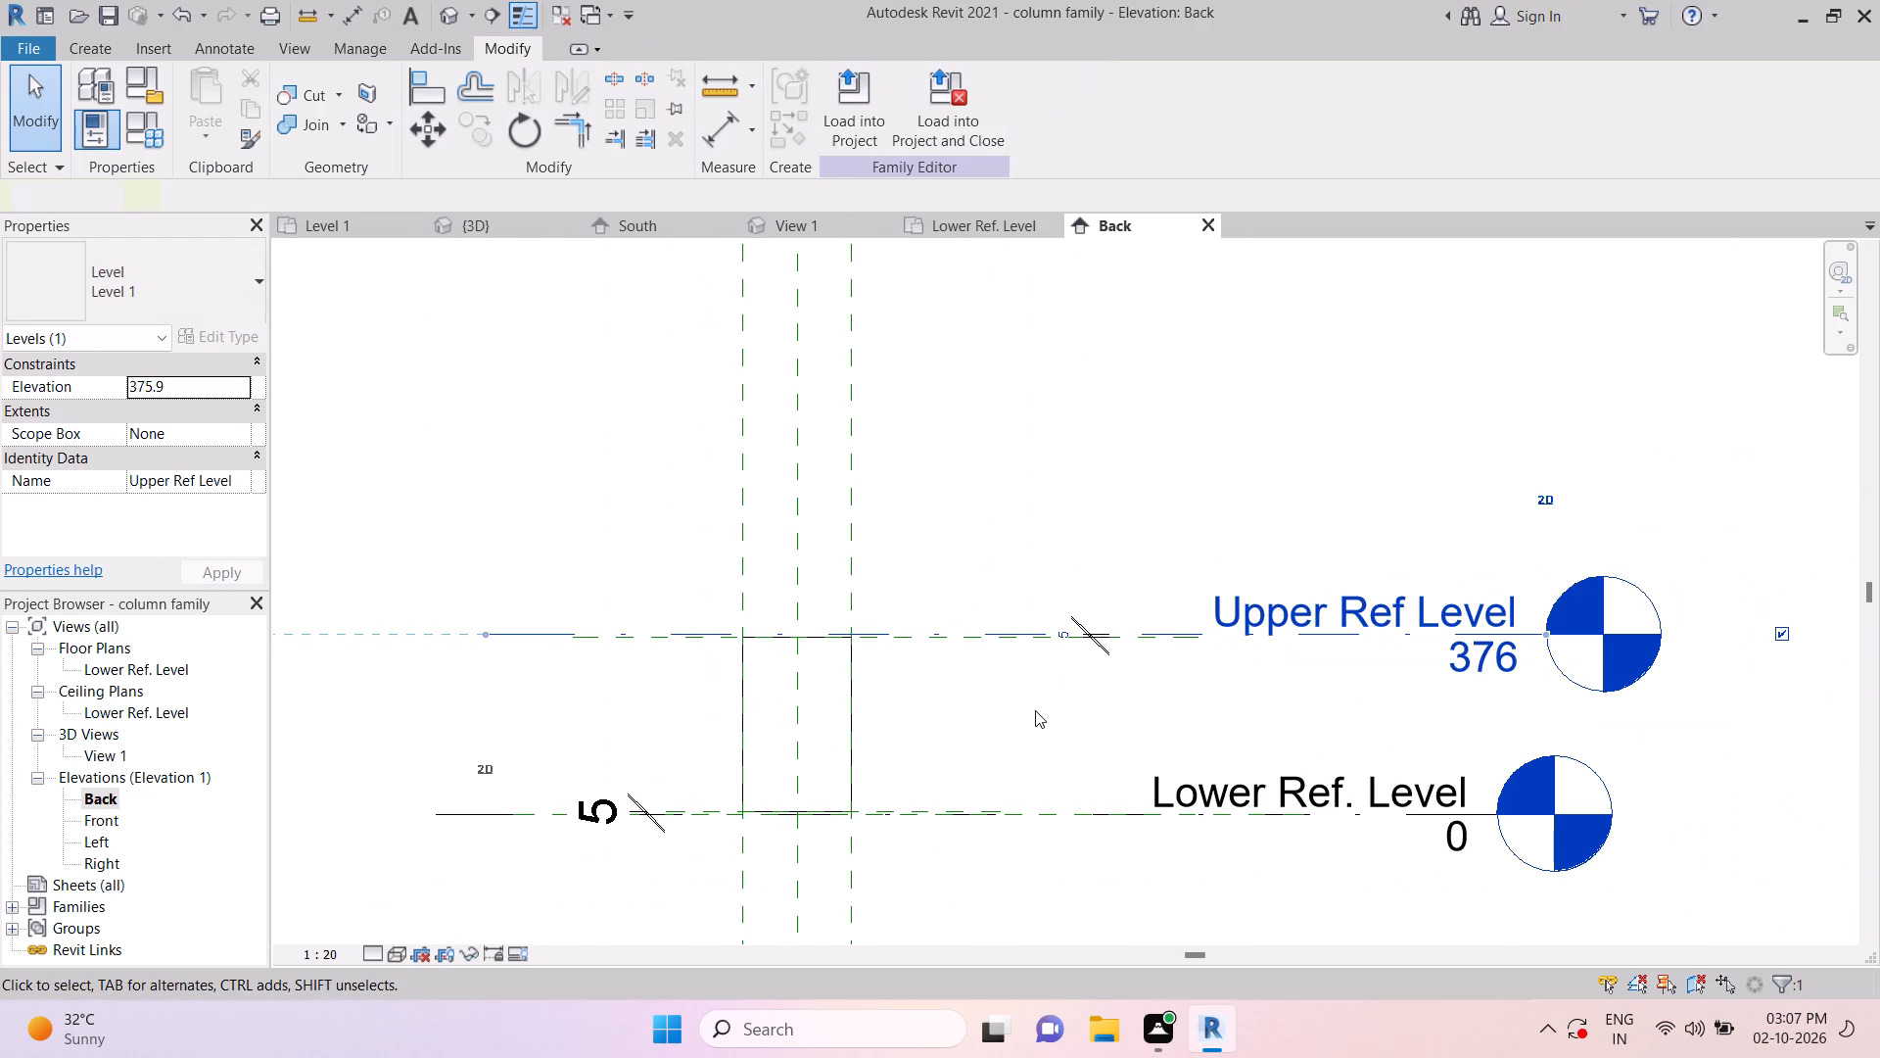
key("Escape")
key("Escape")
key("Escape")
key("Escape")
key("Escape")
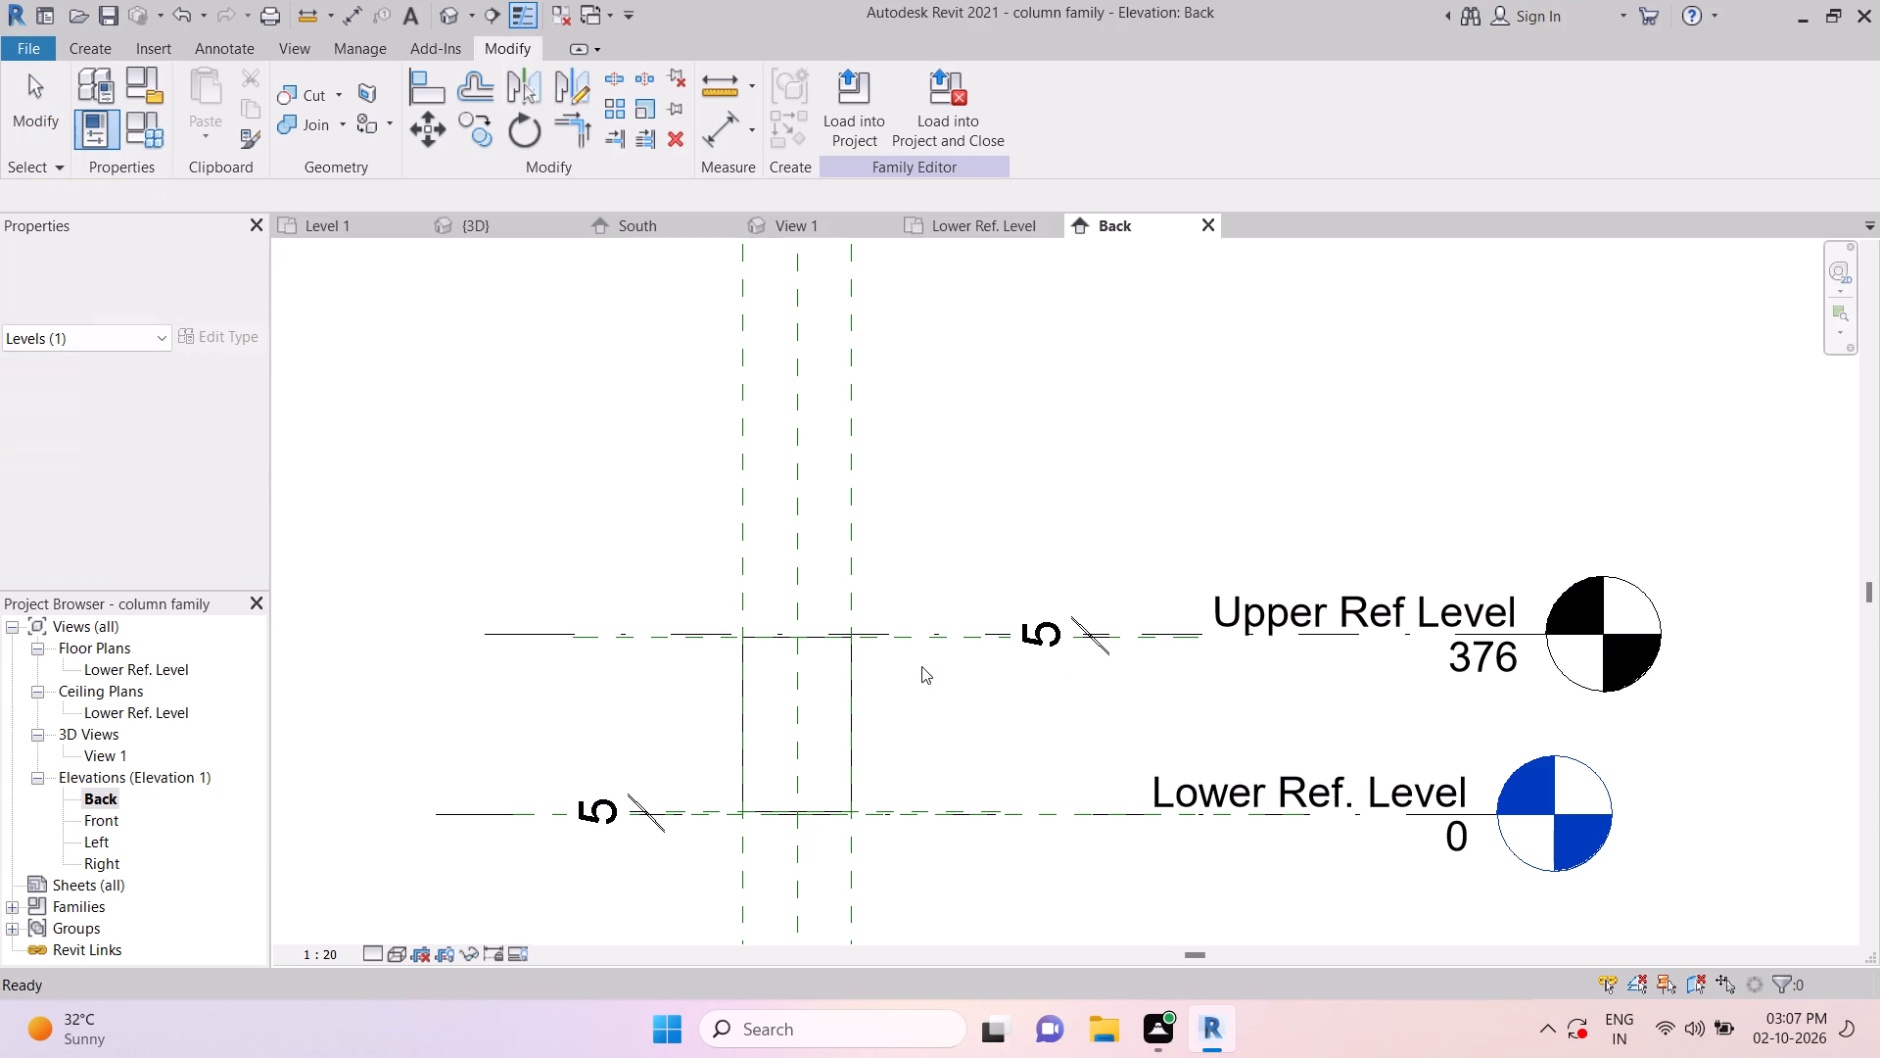
Add an aligned dimension between the bottom and top reference planes of the shortened extrusion, placed beside the profile.
key("Escape")
key("d")
key("i")
scroll(888, 796, "up", 4)
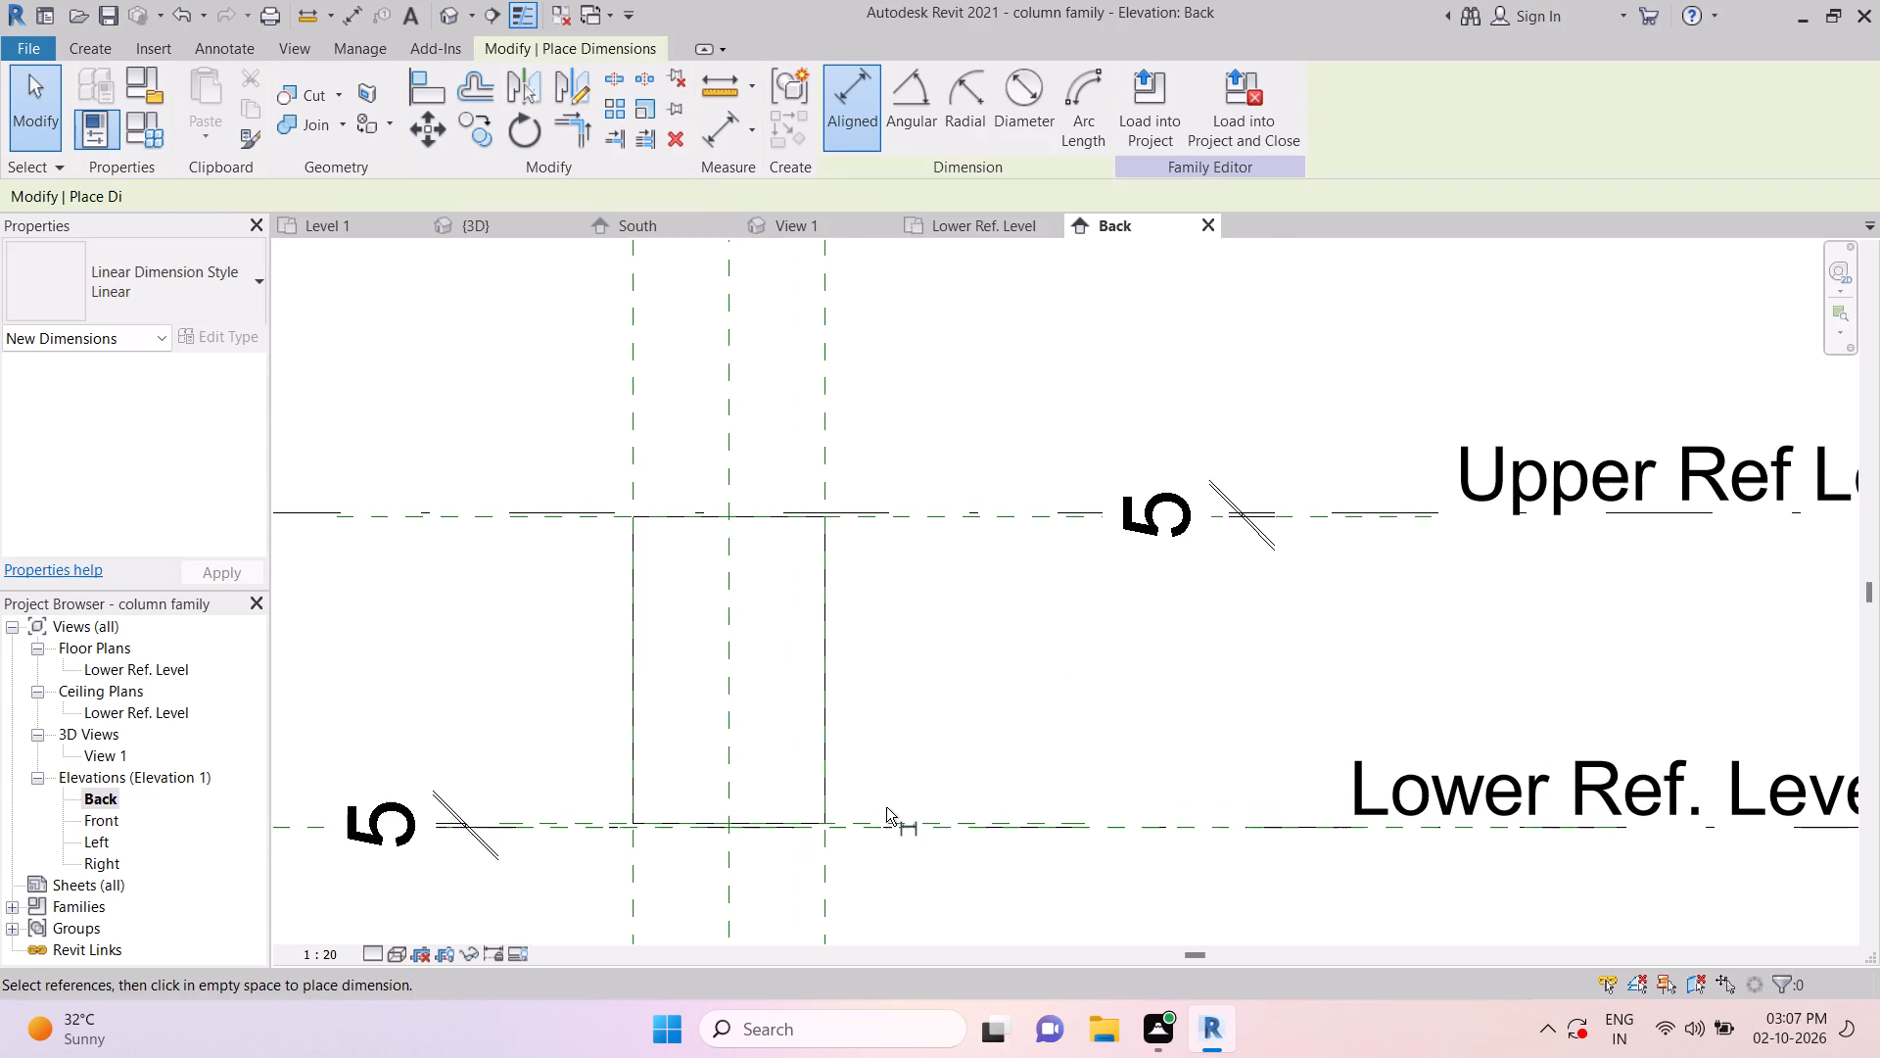
left_click(872, 816)
left_click(923, 524)
scroll(946, 618, "down", 5)
left_click(540, 778)
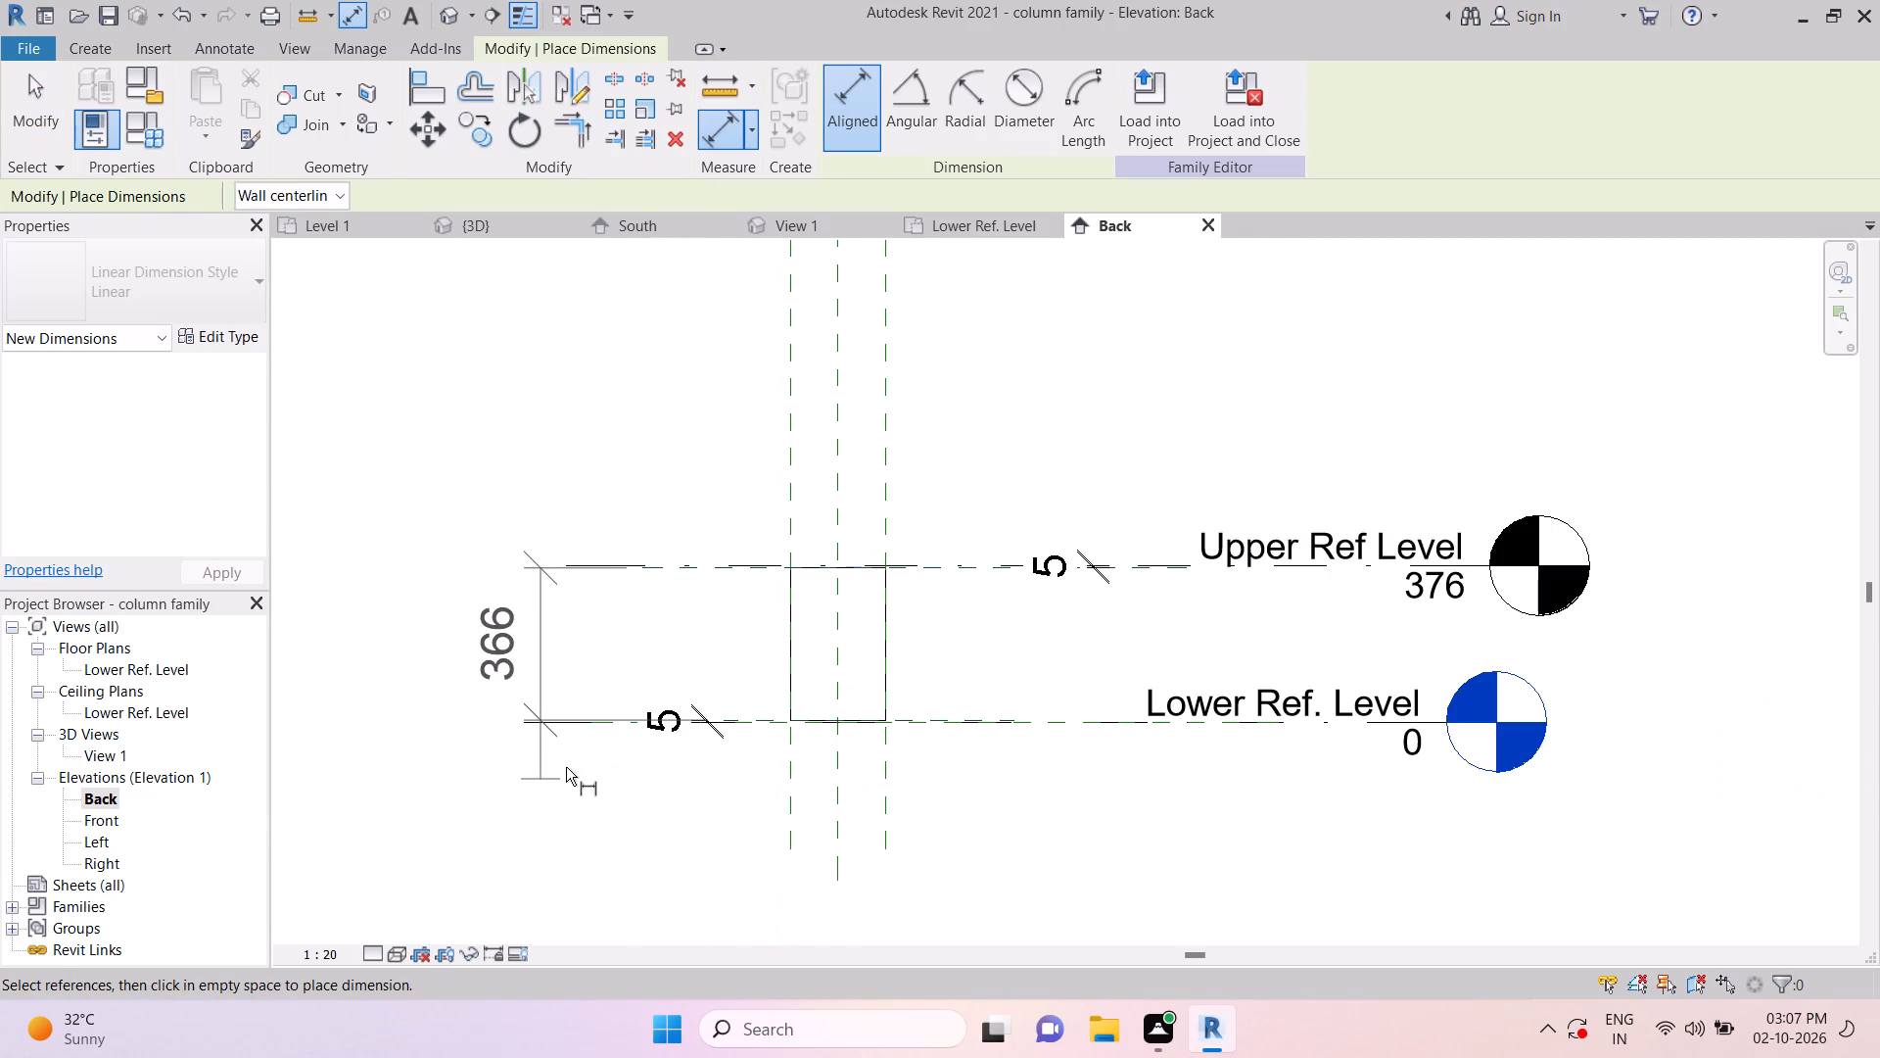
key("Escape")
key("Escape")
key("Escape")
key("Escape")
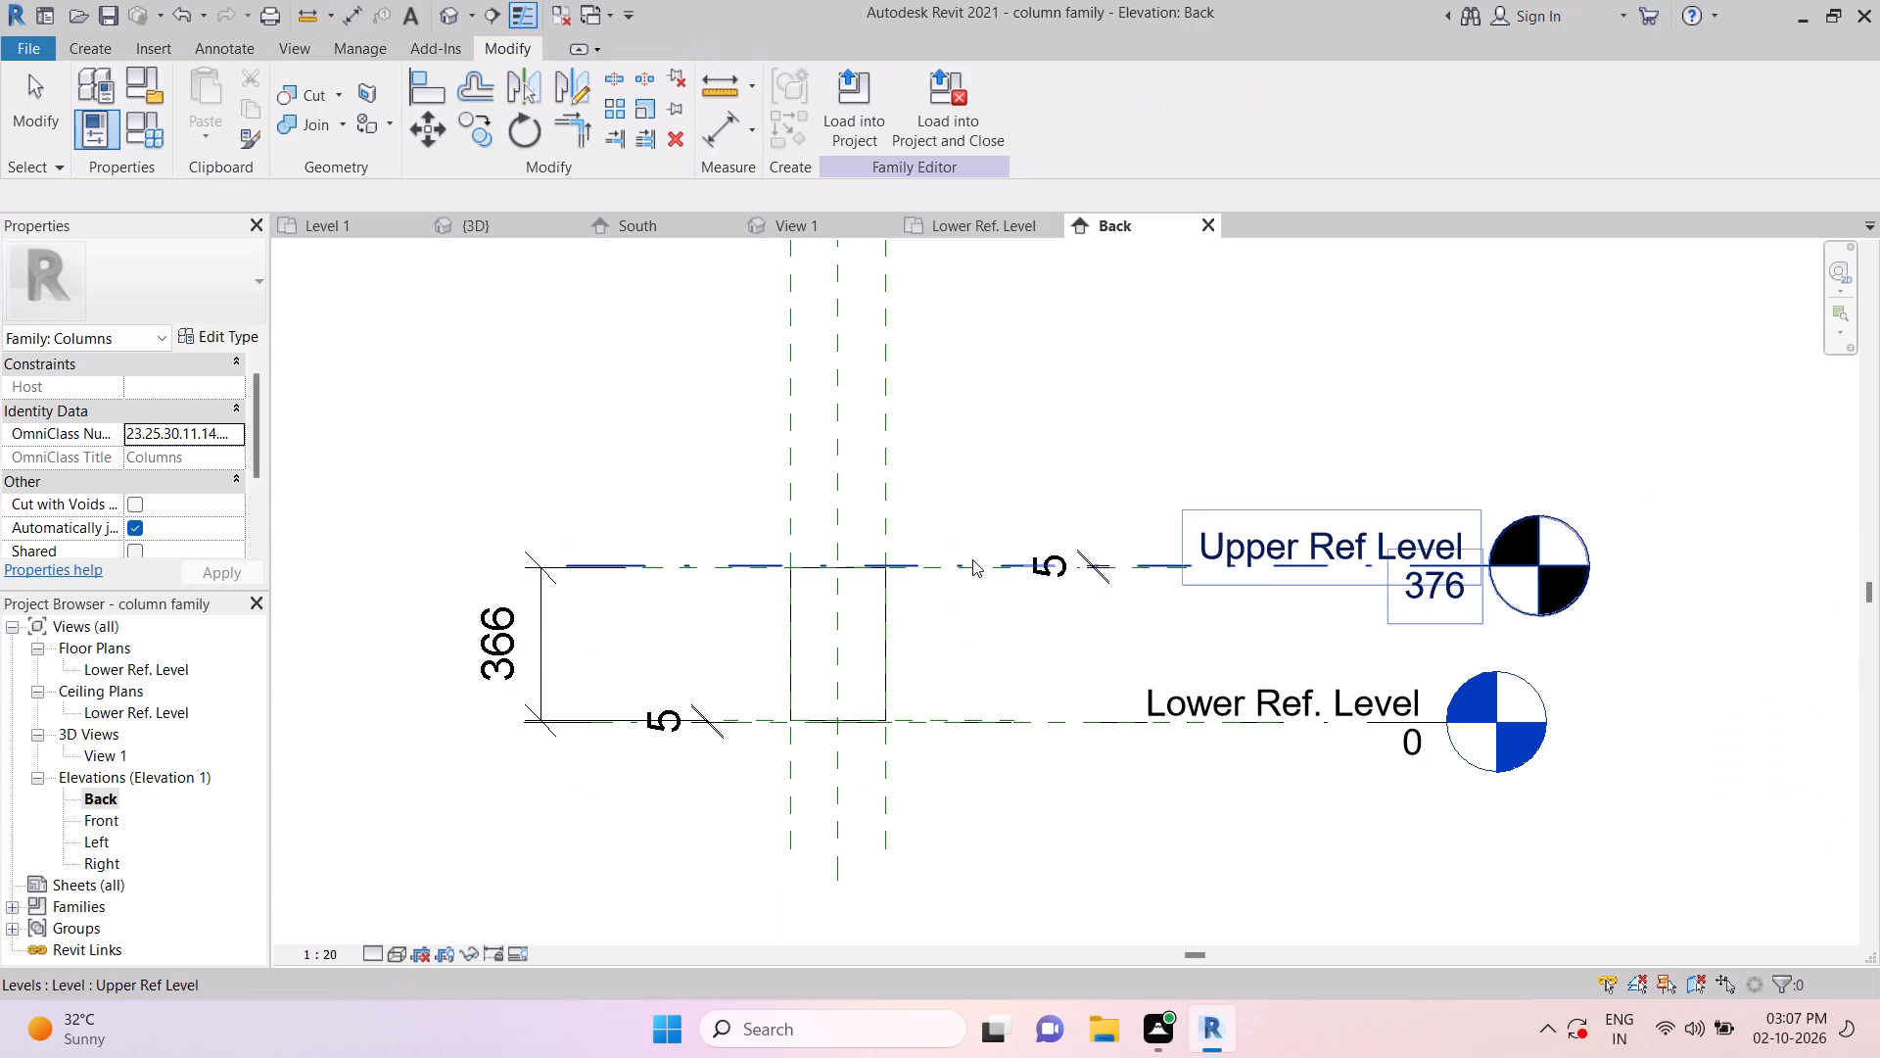
key("Escape")
Set the distance between the bottom and top reference planes of the extrusion to 50.
scroll(927, 579, "up", 4)
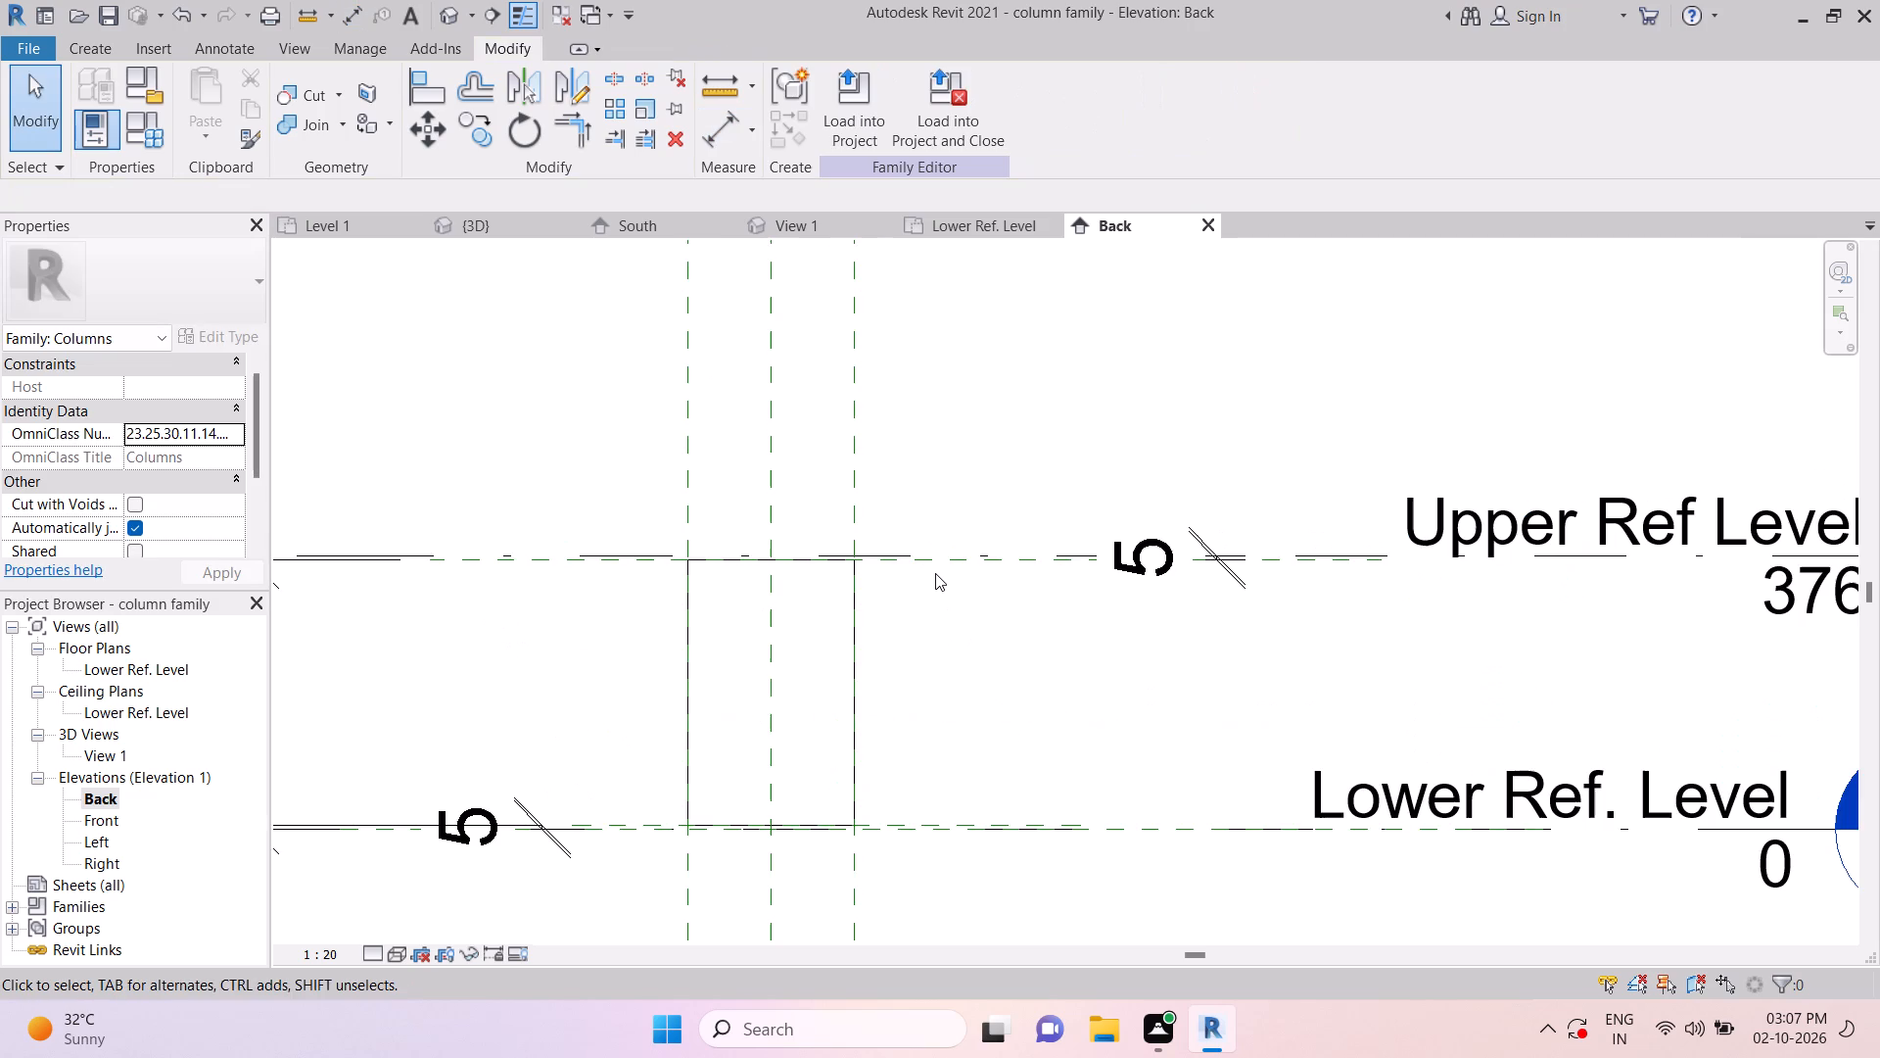
left_click(937, 568)
scroll(943, 610, "down", 4)
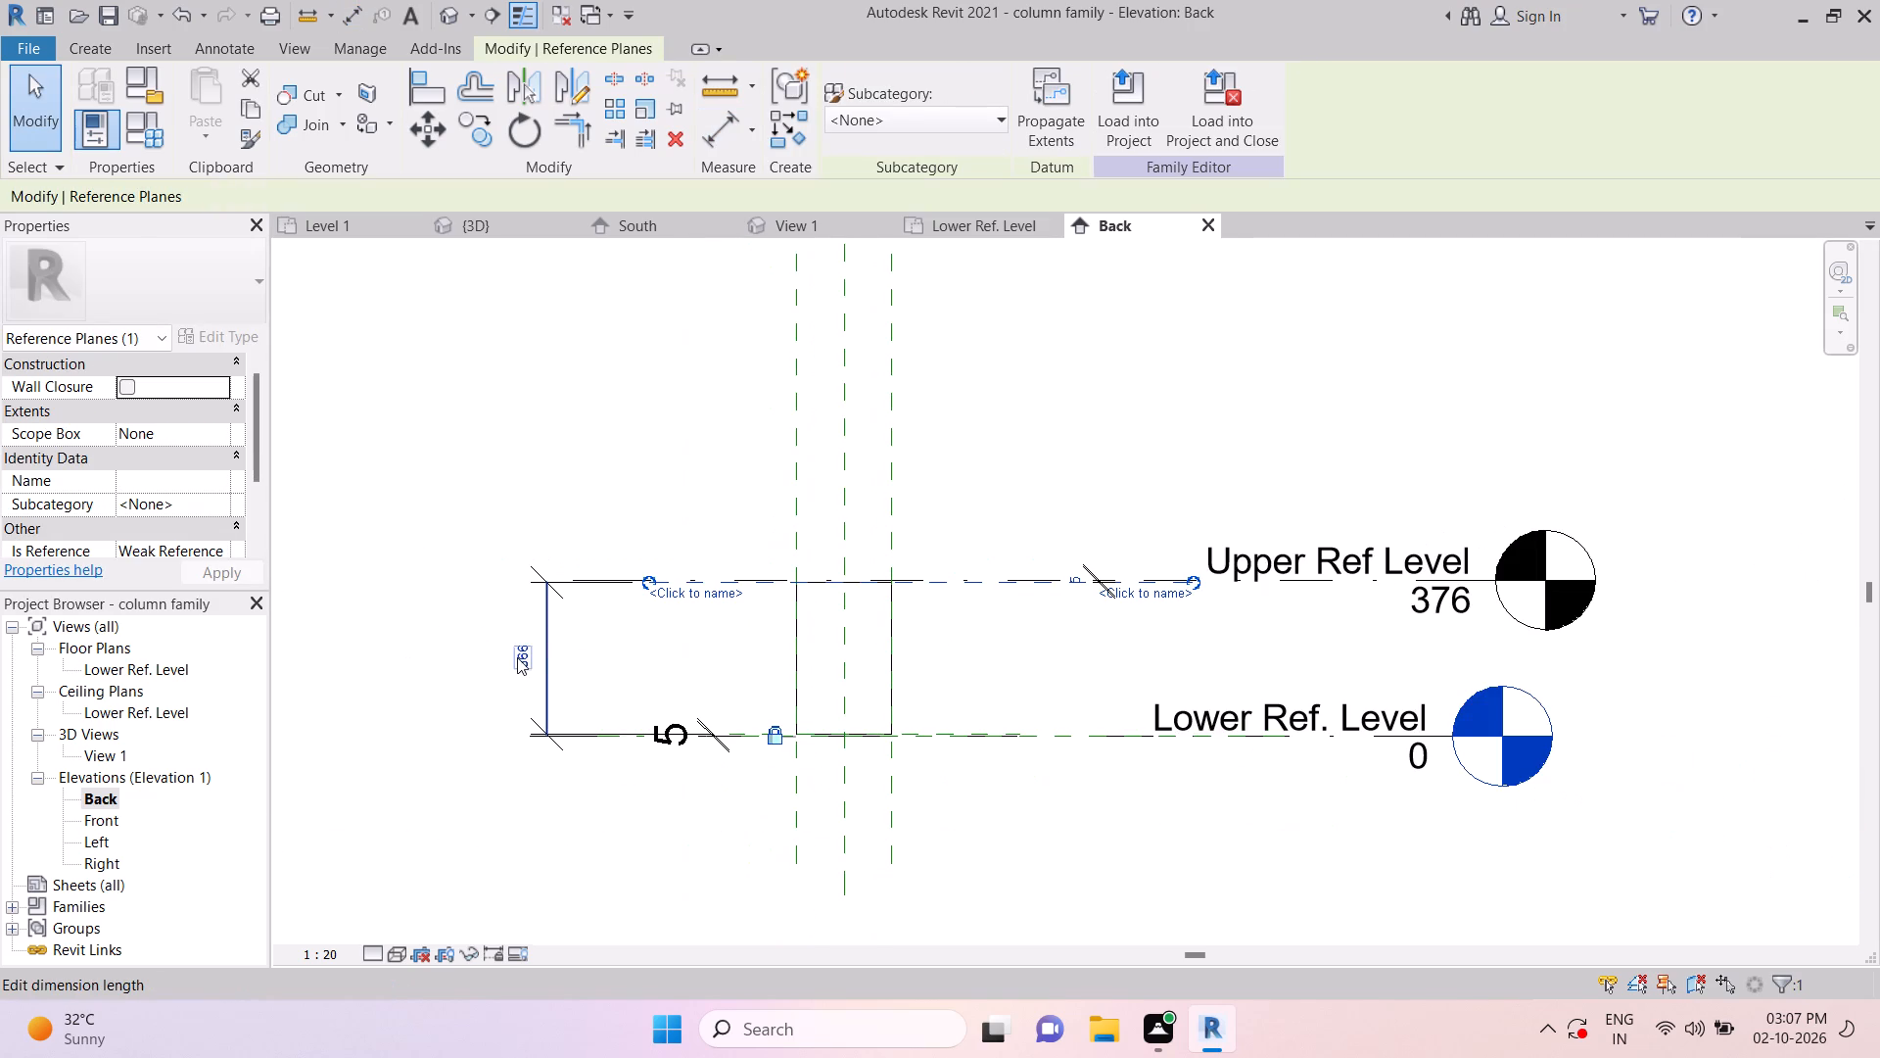
left_click(517, 657)
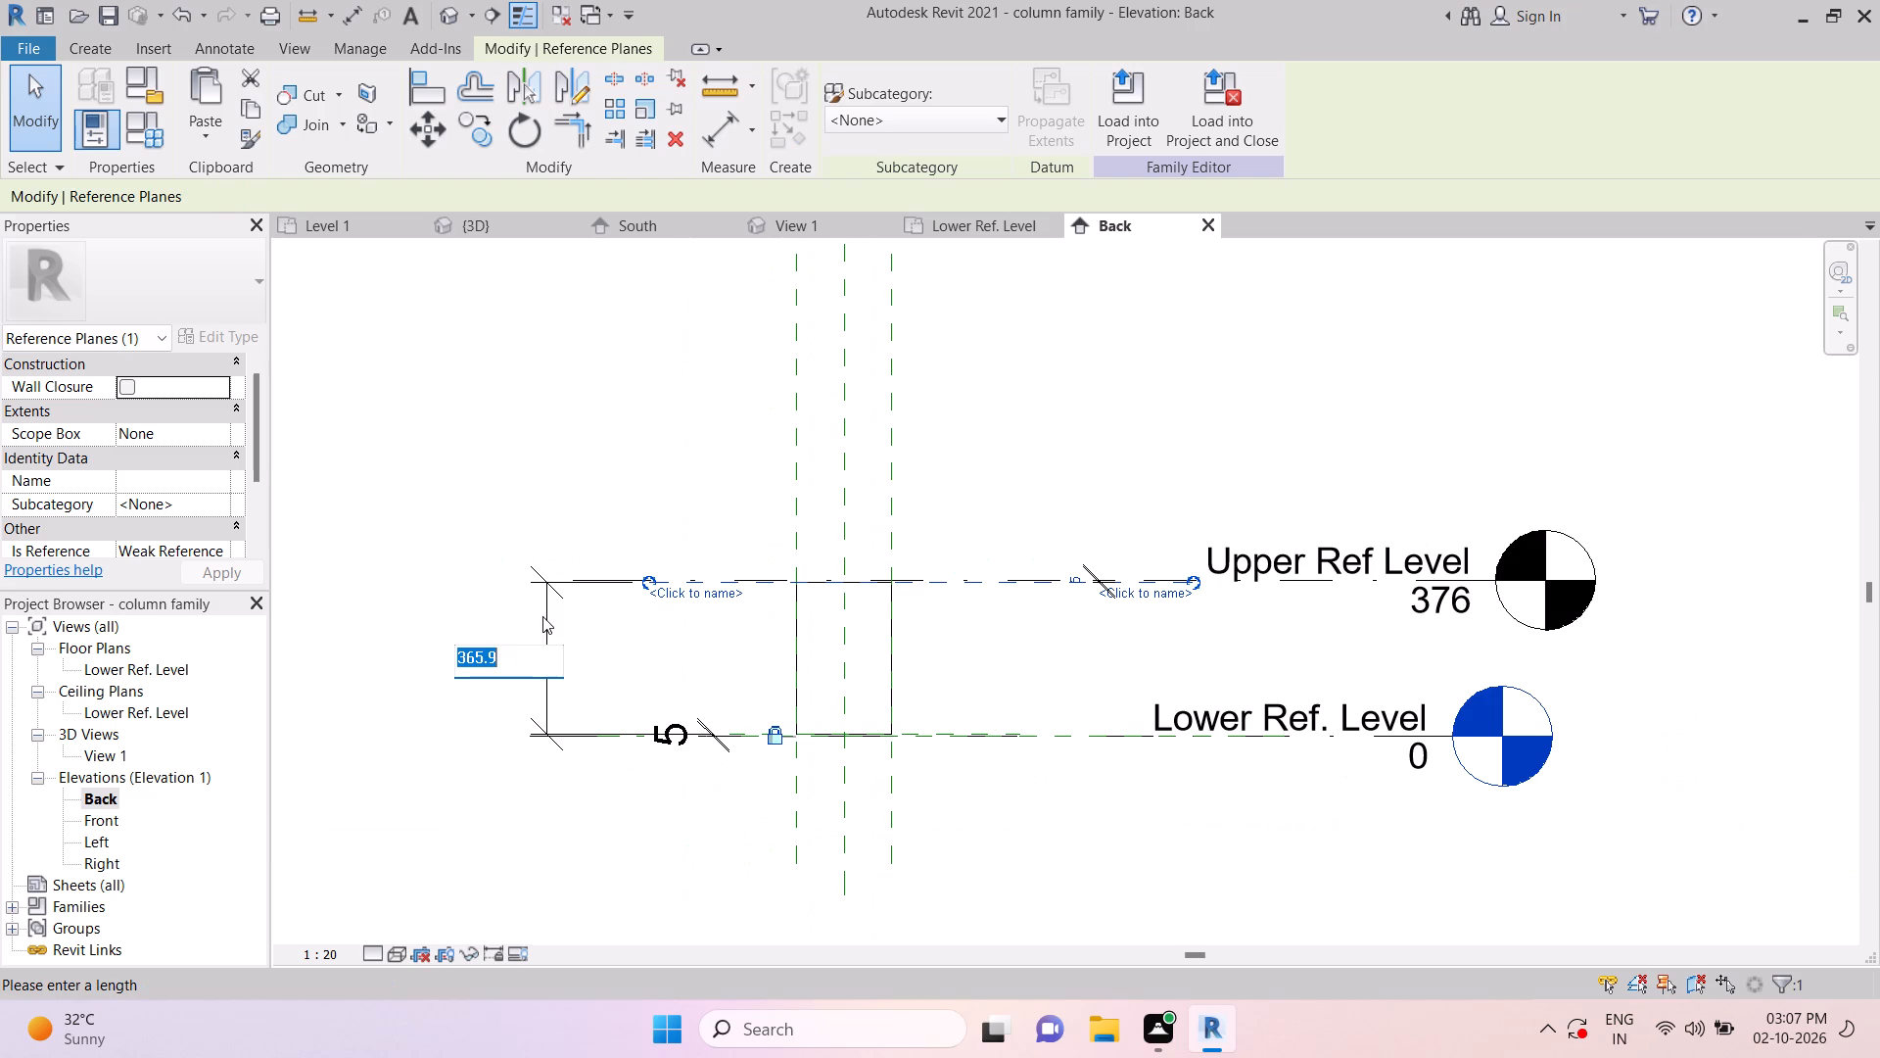
type("10")
key("BackSpace")
key("BackSpace")
type("50")
key("Return")
key("Escape")
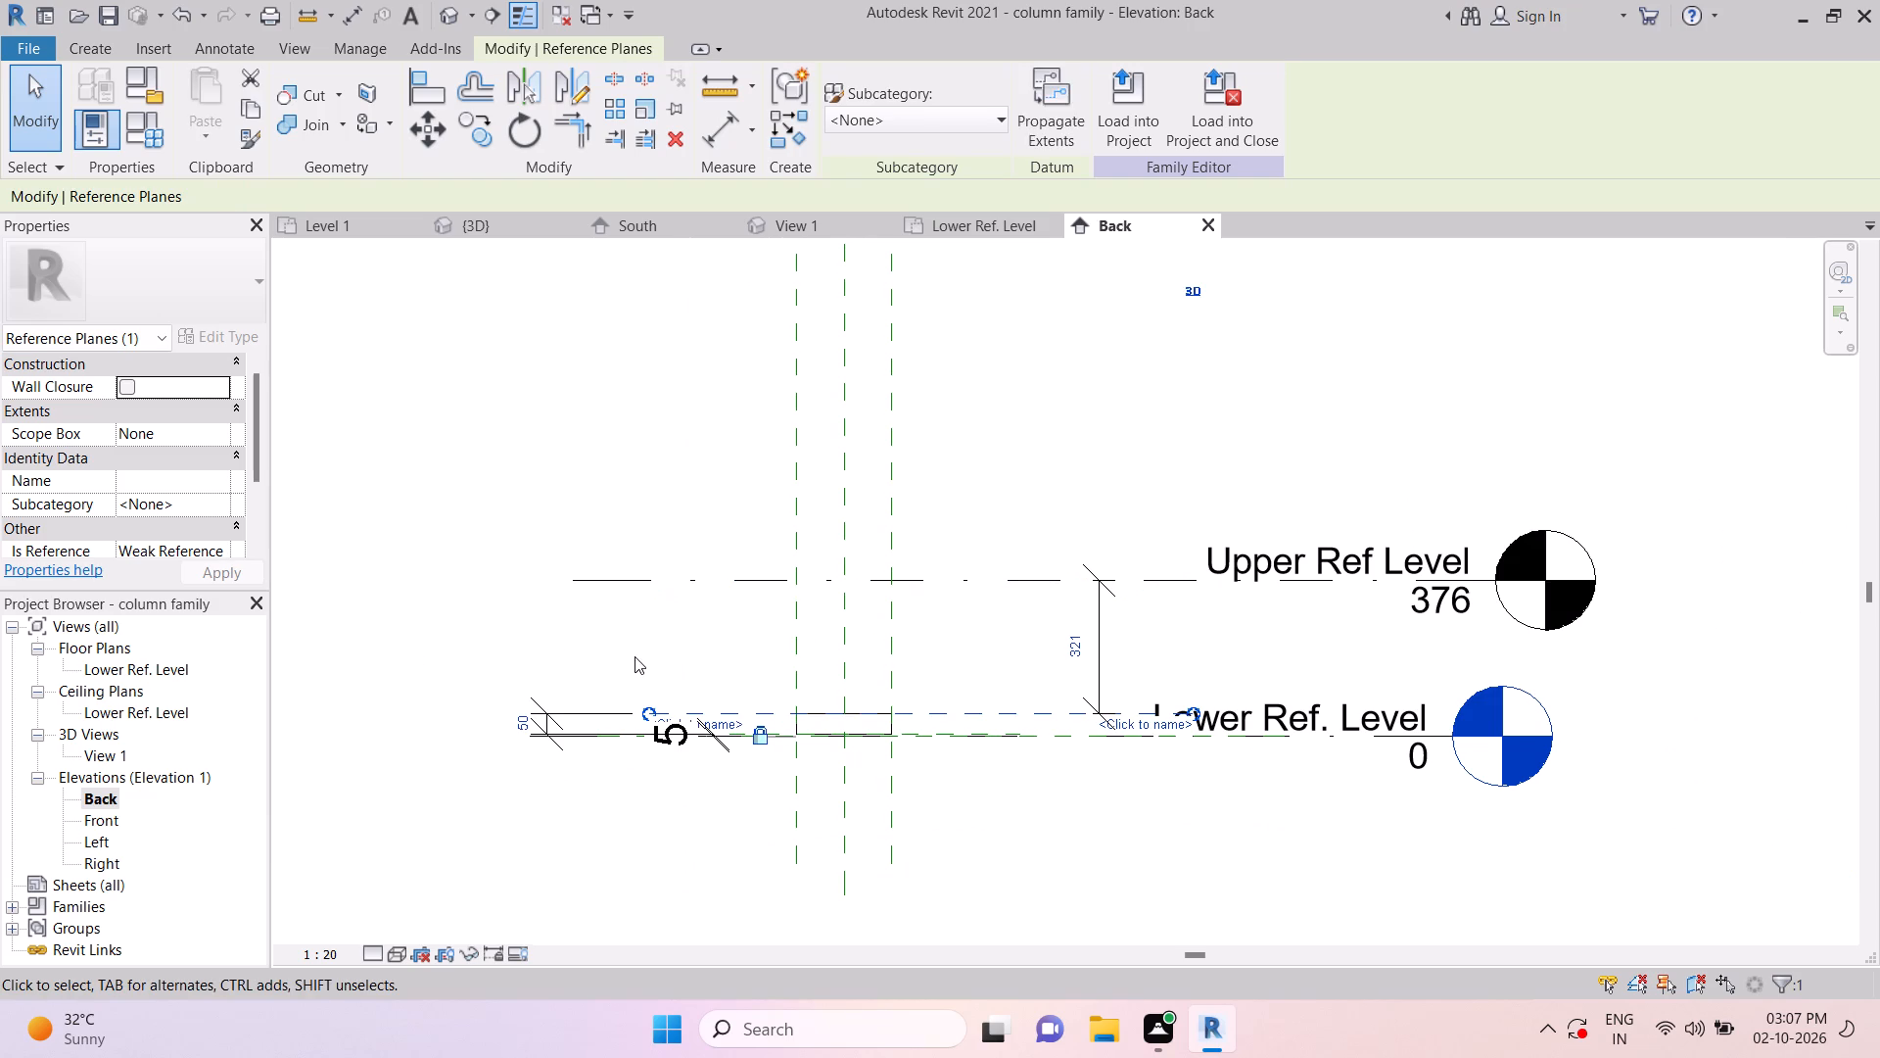
key("Escape")
key("Escape")
key("Escape")
key("Escape")
scroll(897, 580, "up", 2)
key("Escape")
key("Escape")
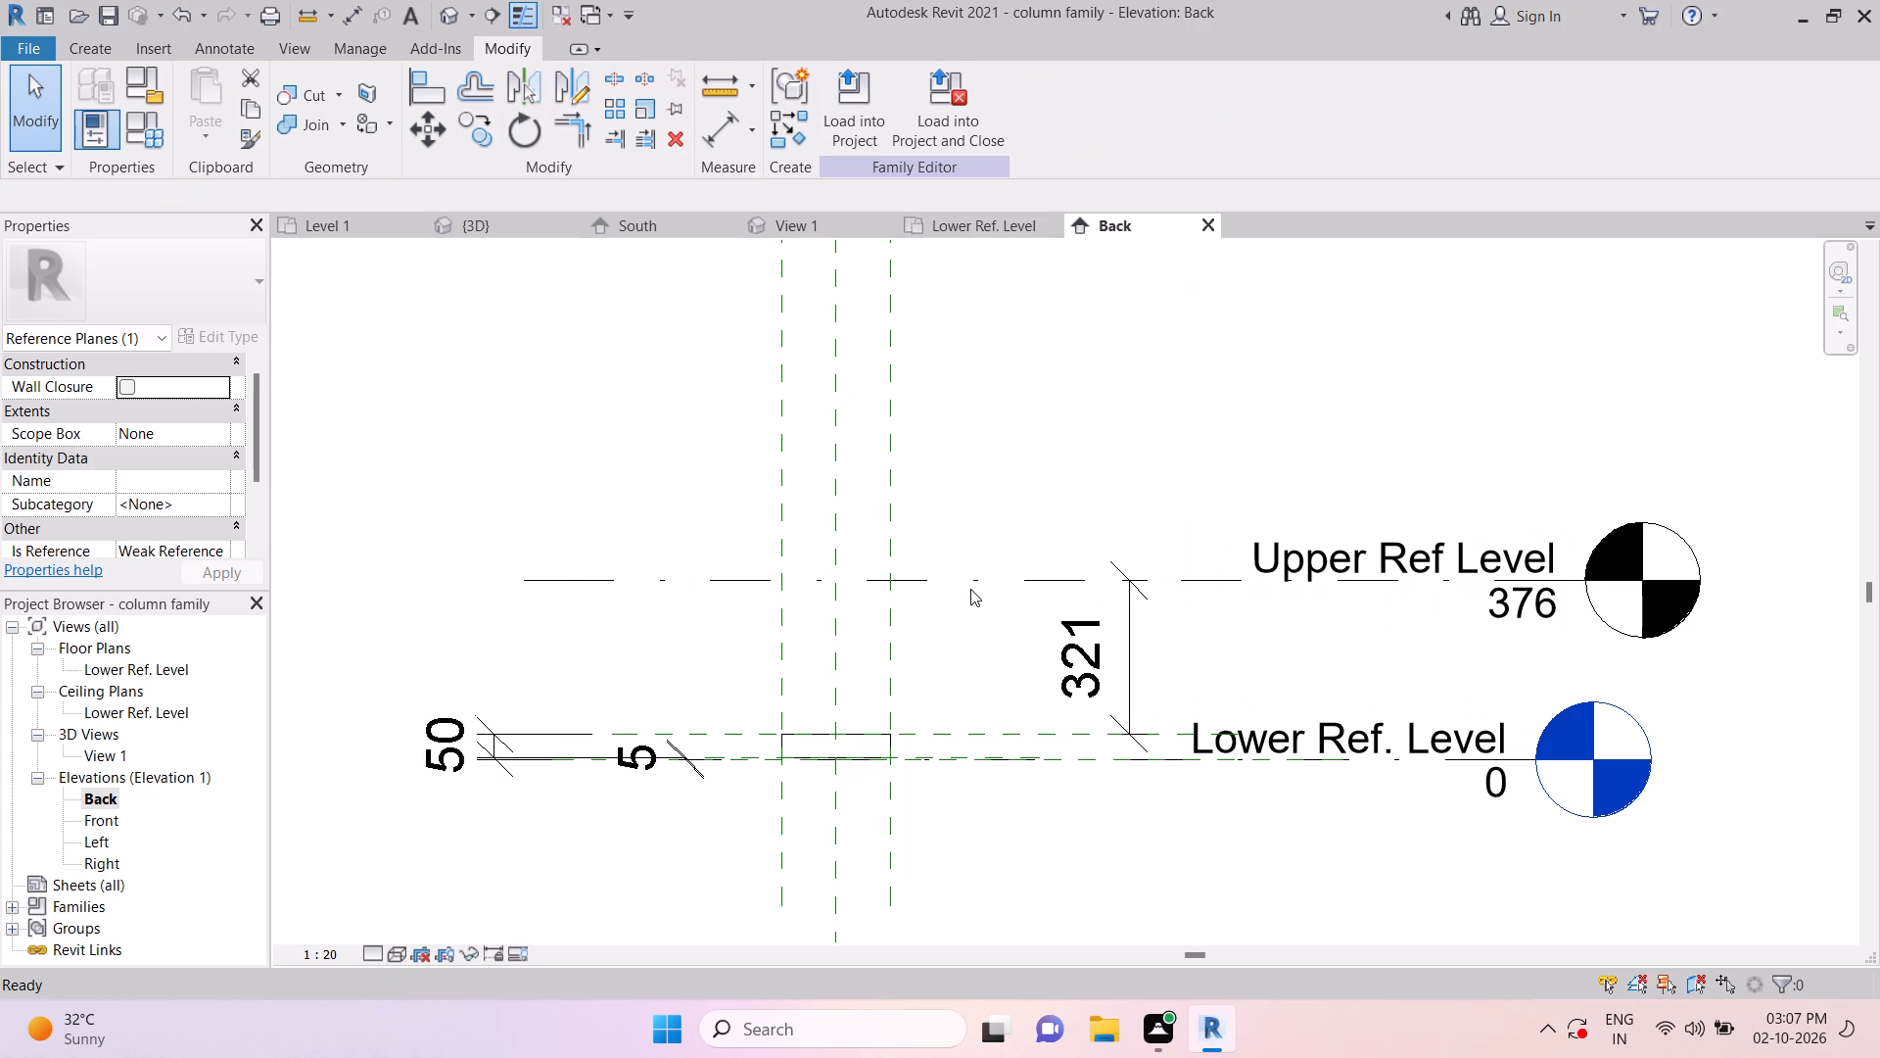
Lower the Upper Ref Level so its offset from the extrusion's top reference plane is 5.
key("Escape")
left_click(1074, 577)
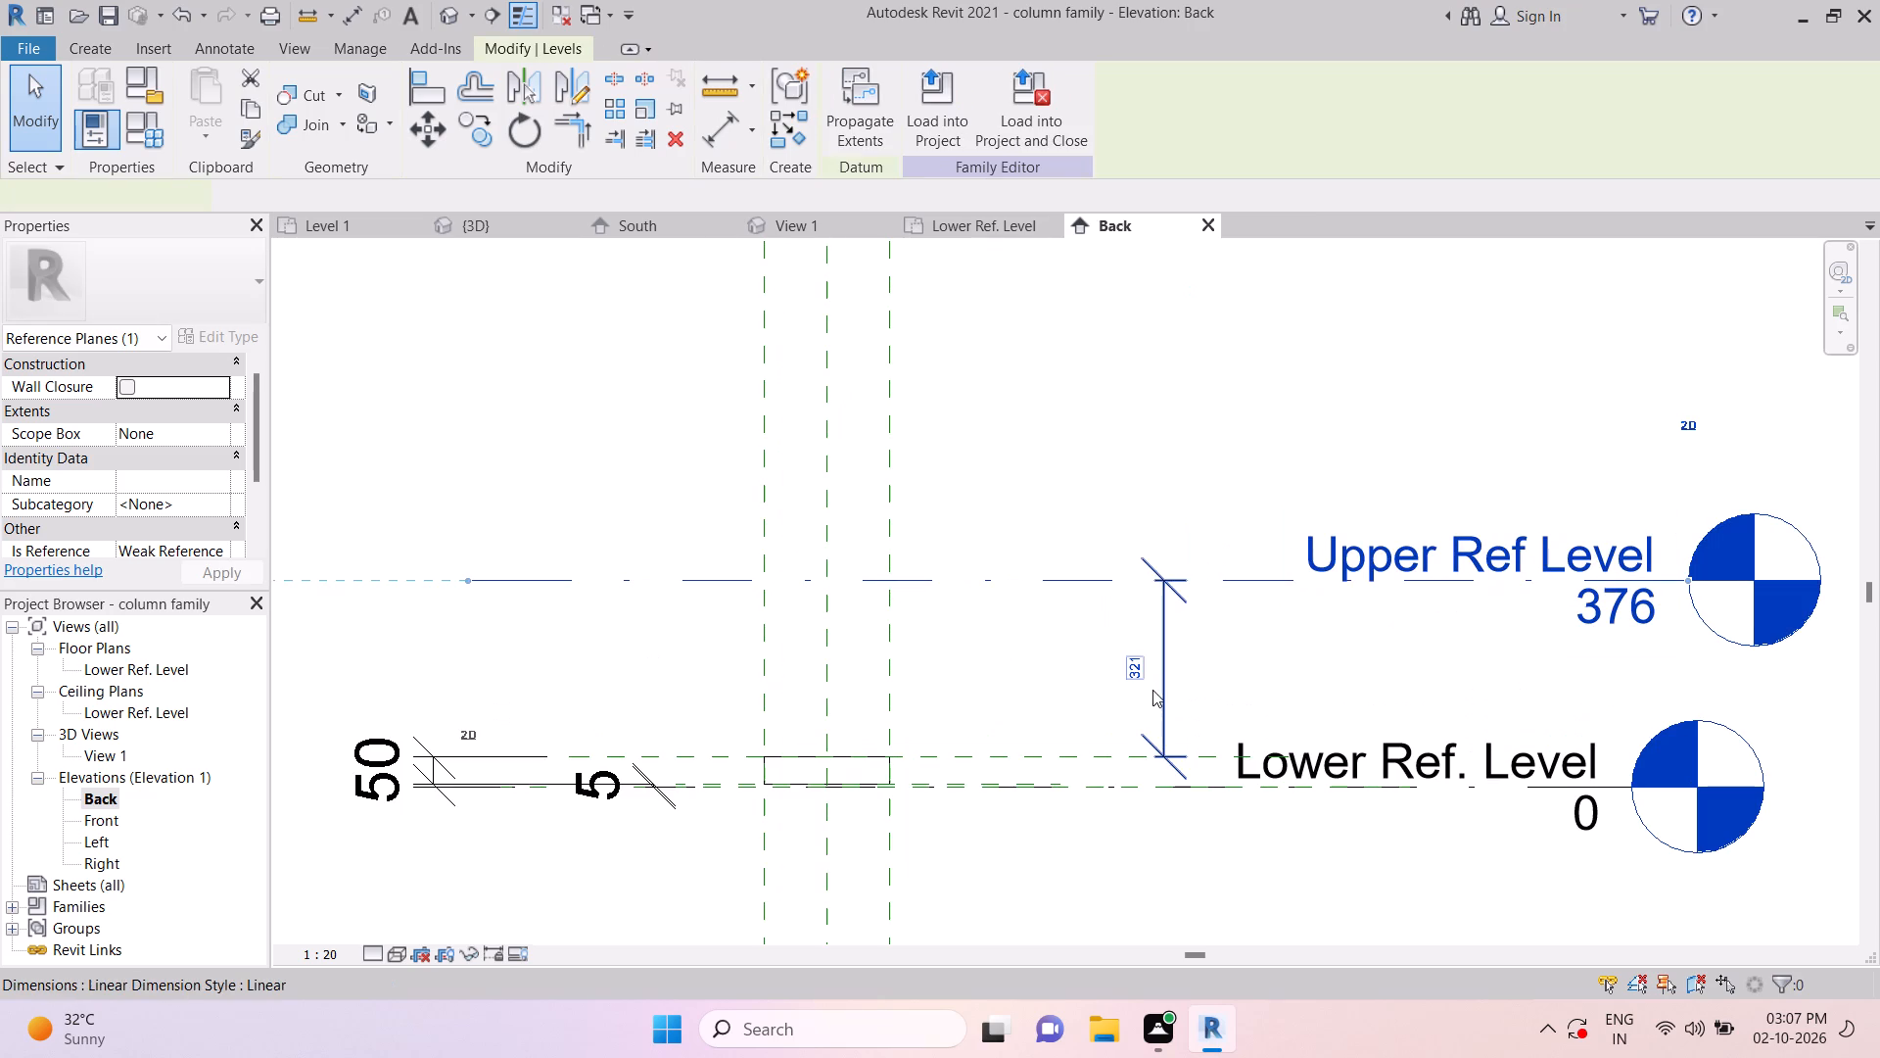
left_click(1135, 673)
key("5")
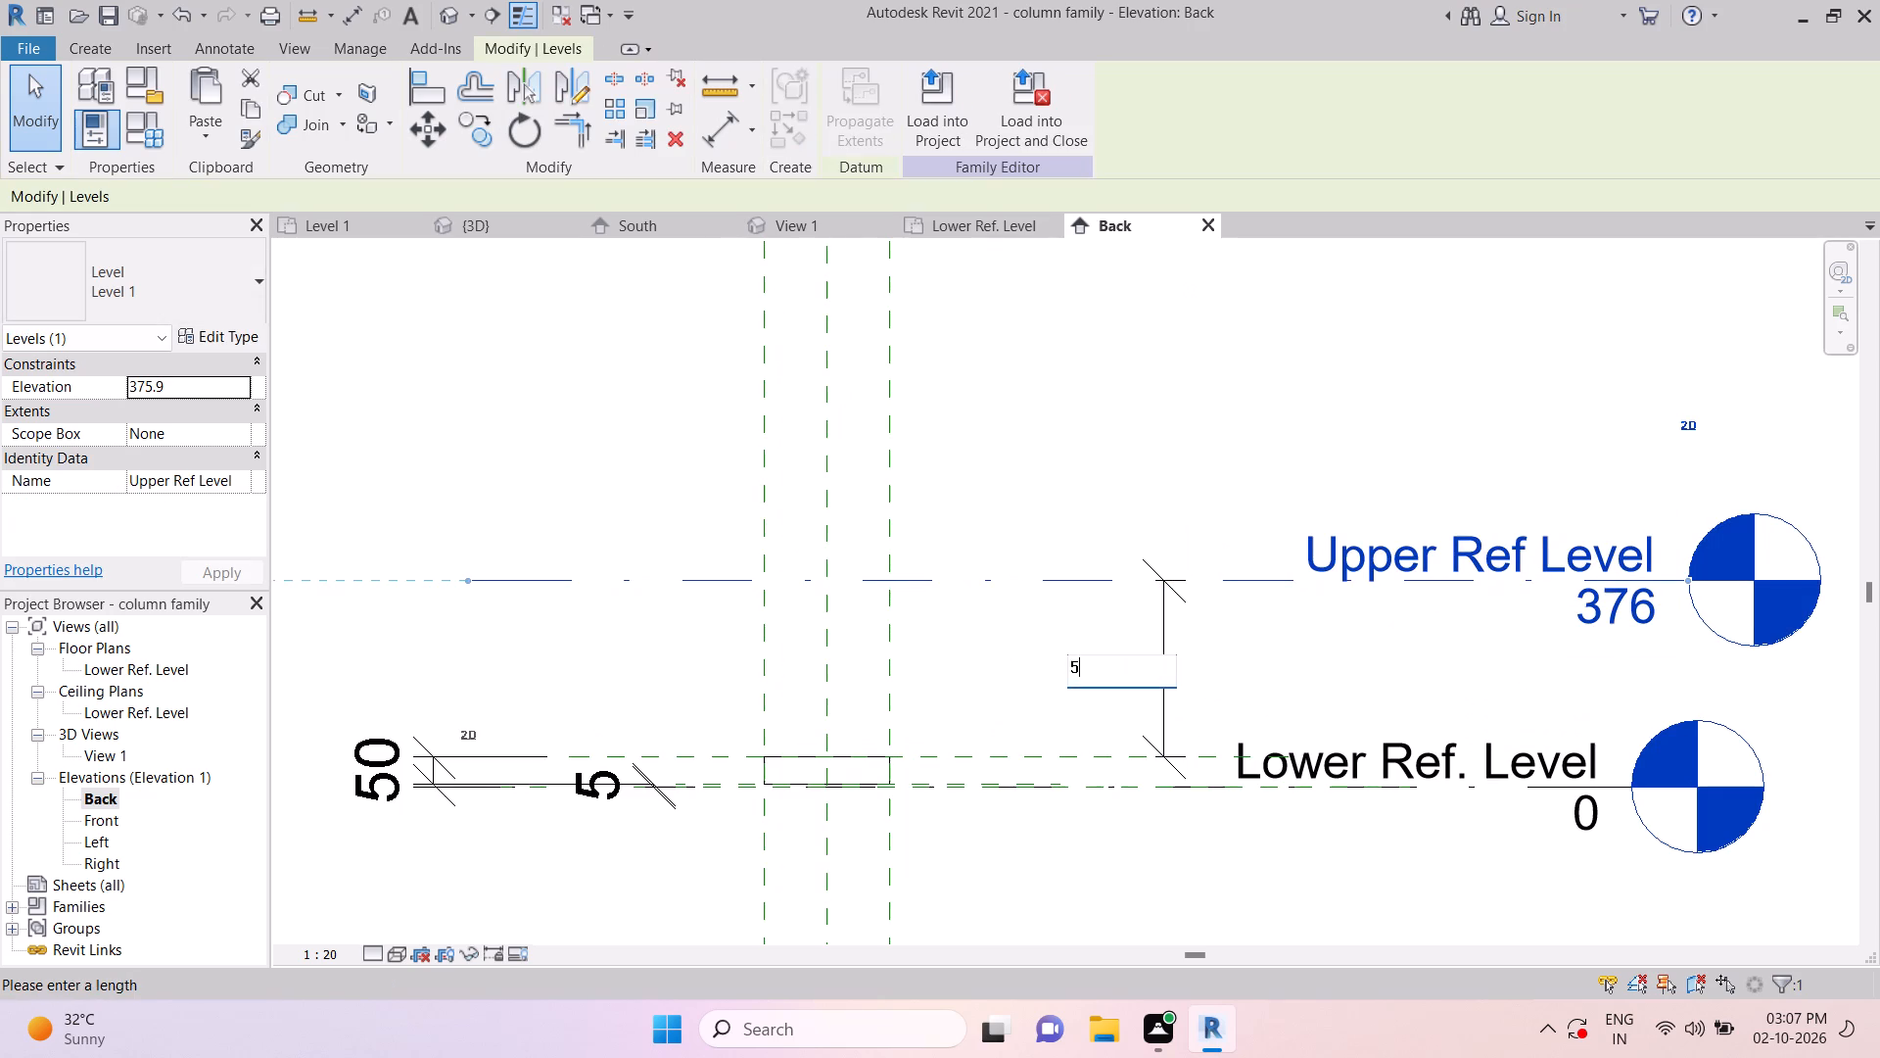
key("Return")
key("Escape")
key("Escape")
key("Escape")
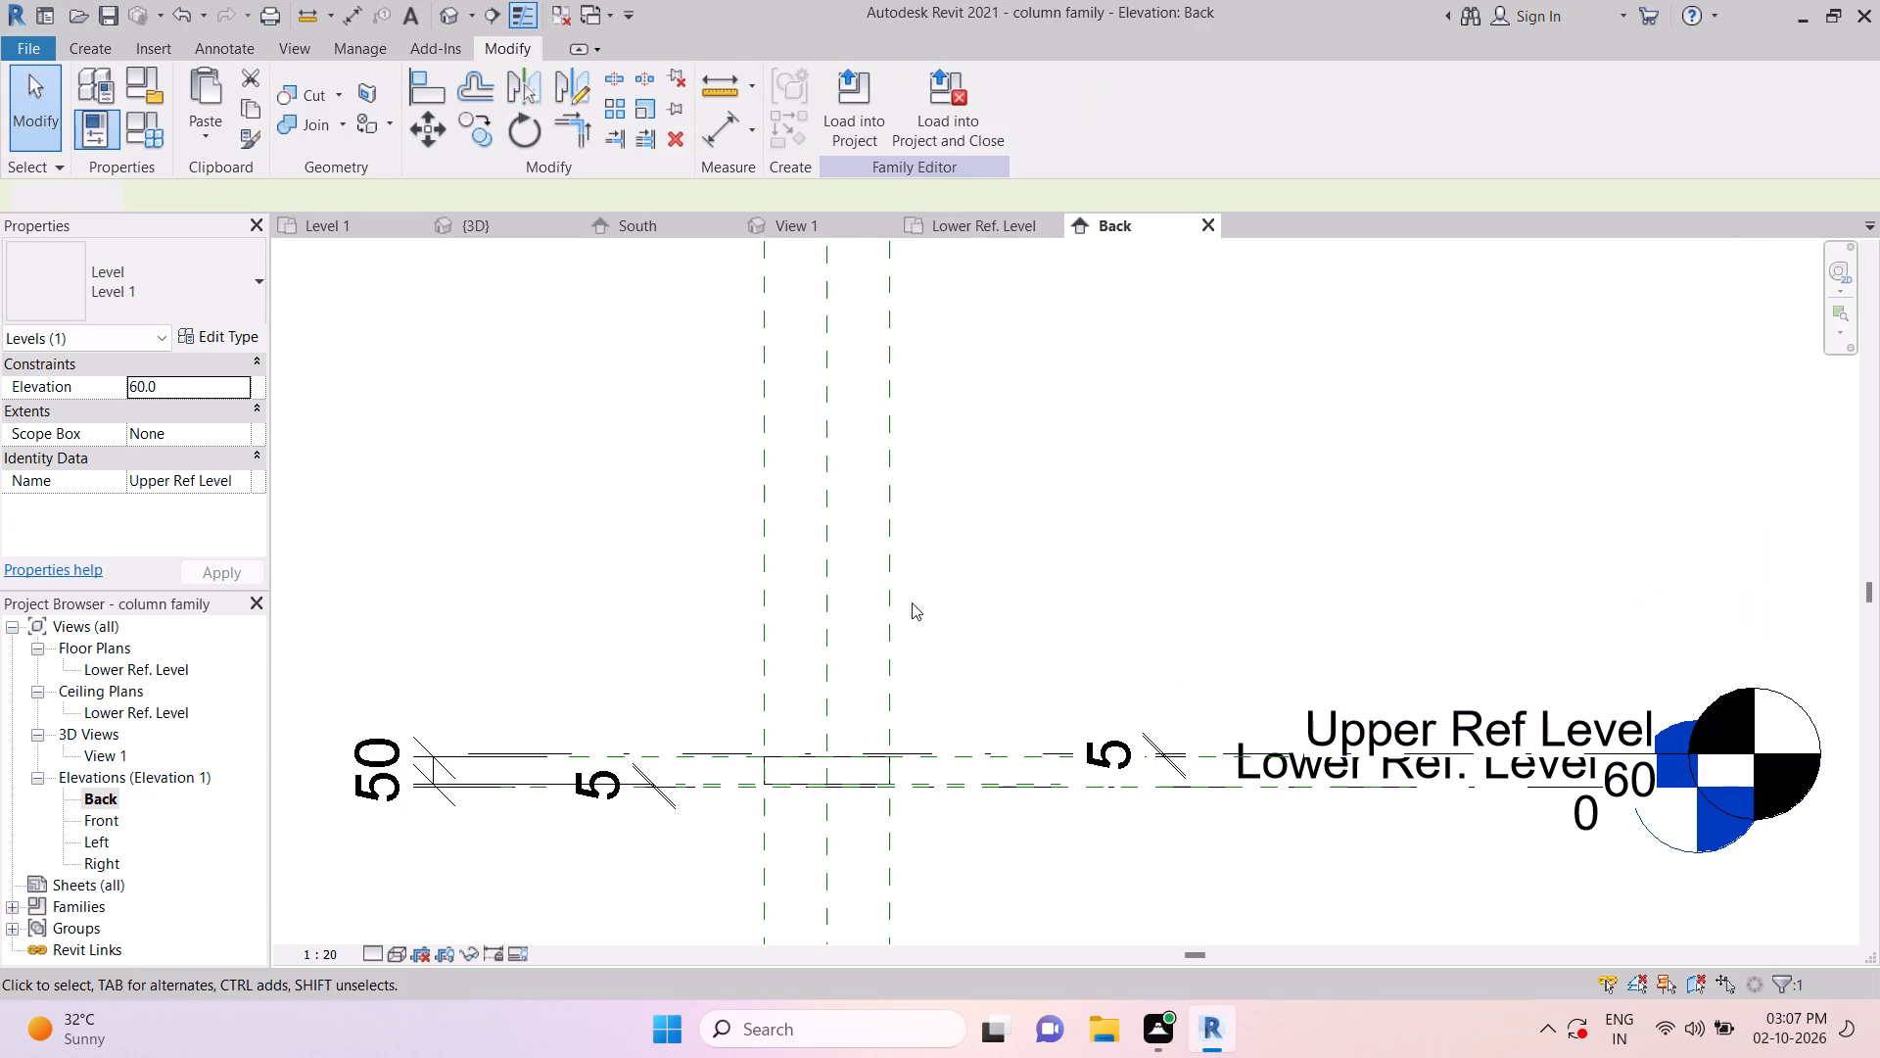
key("Escape")
scroll(775, 768, "up", 11)
key("Escape")
key("Escape")
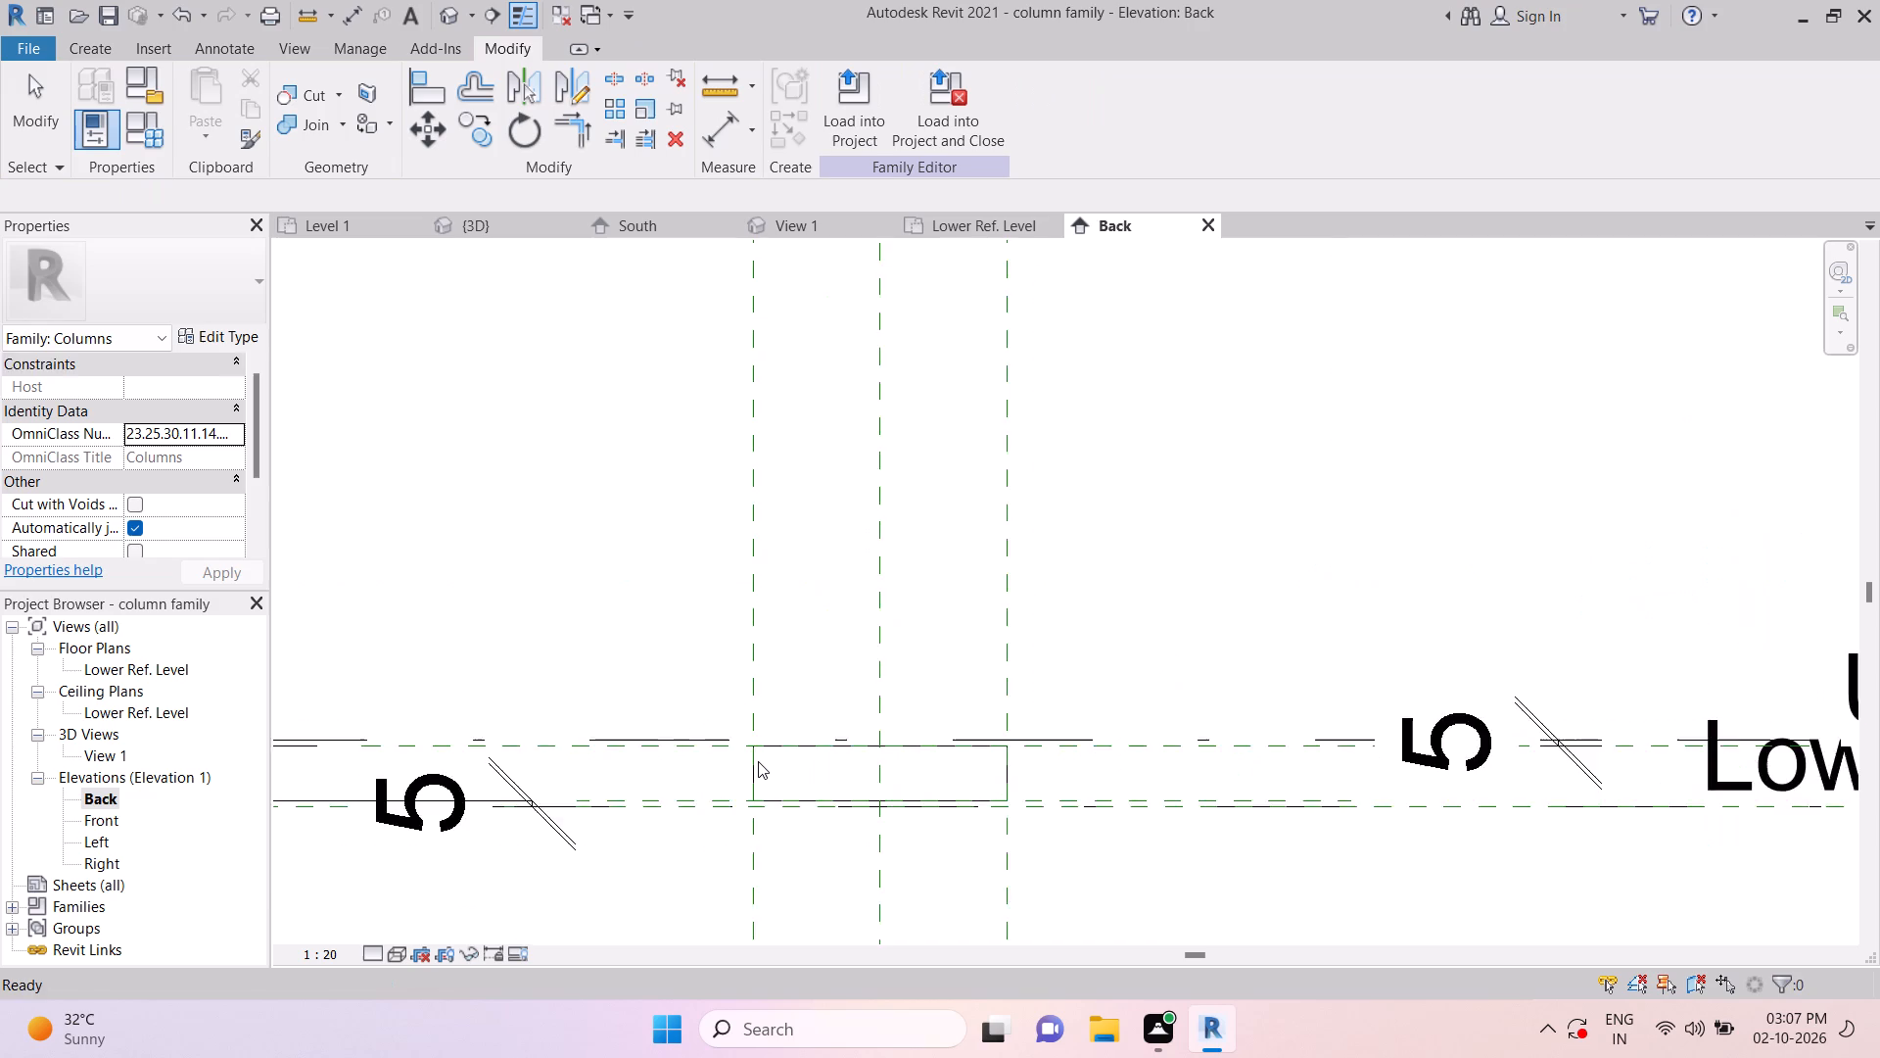
key("Escape")
scroll(906, 694, "down", 5)
key("Escape")
key("Escape")
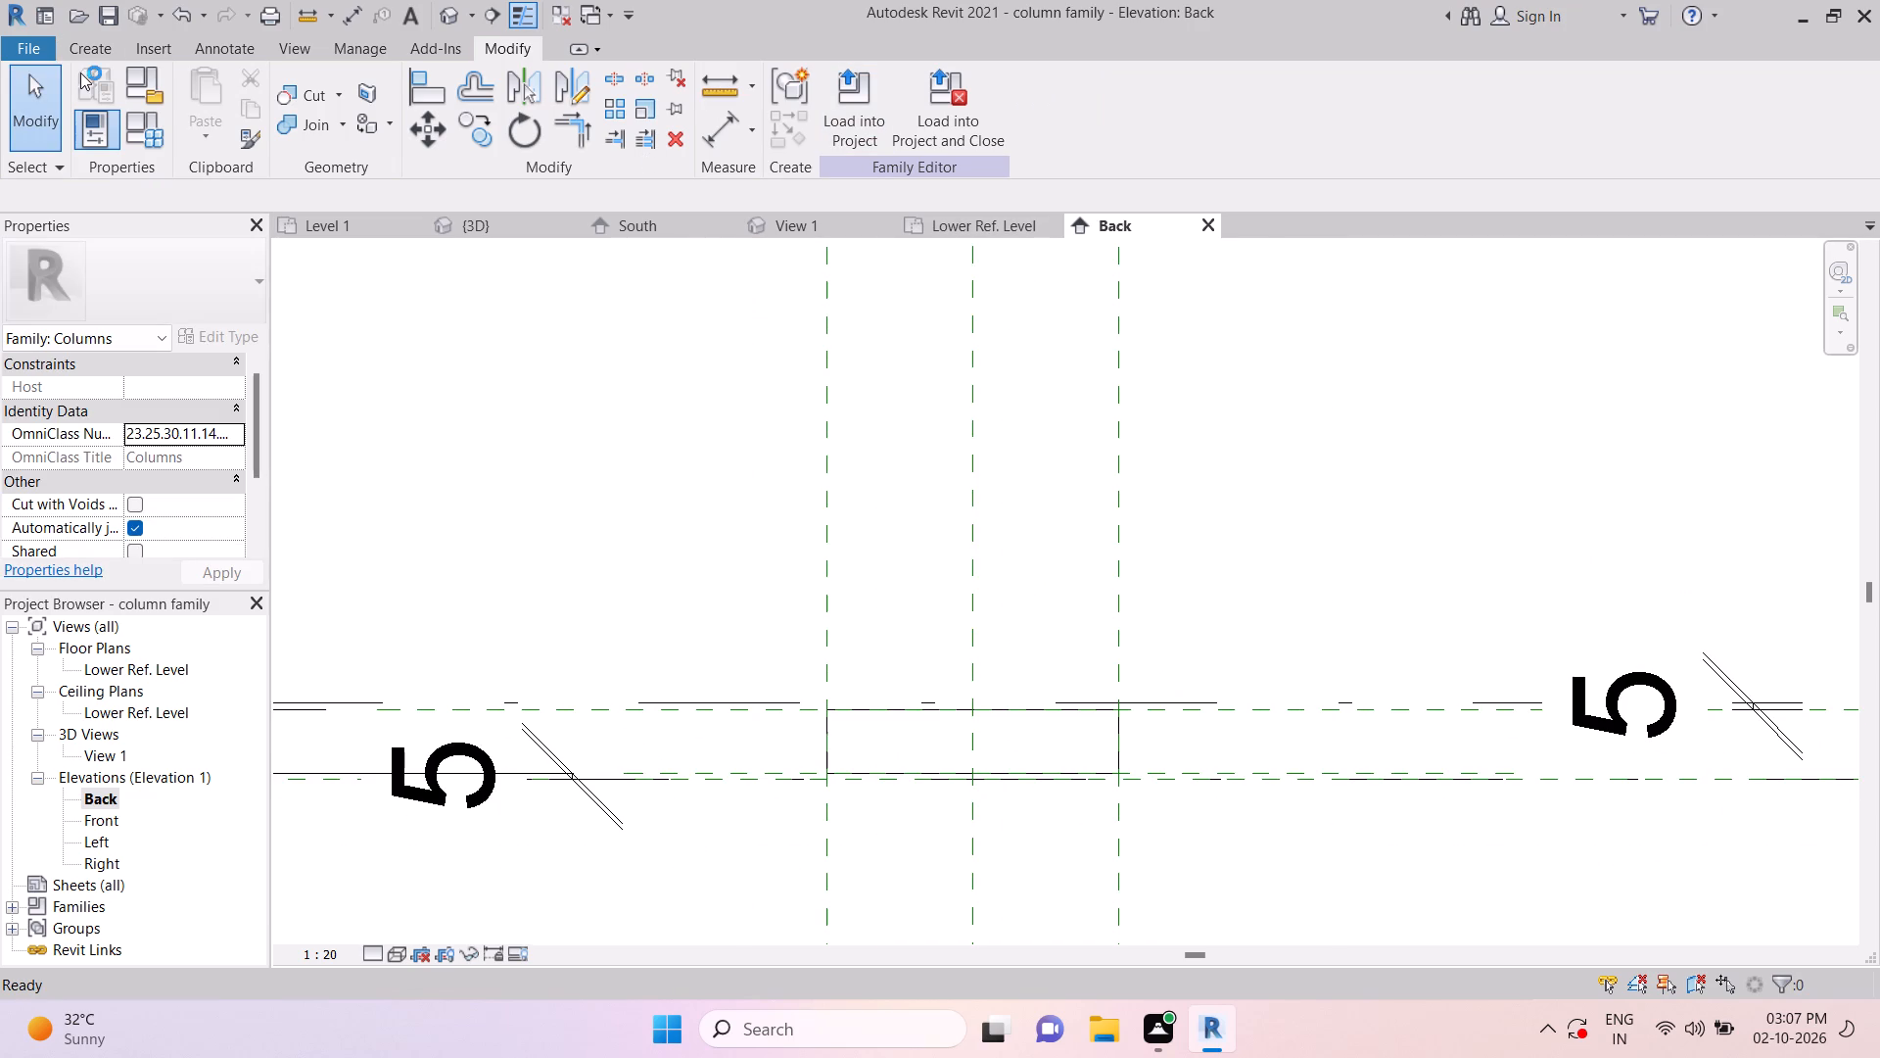
Save the family as a new file named beam in the famalies folder, with a maximum of 1 backup.
left_click(41, 49)
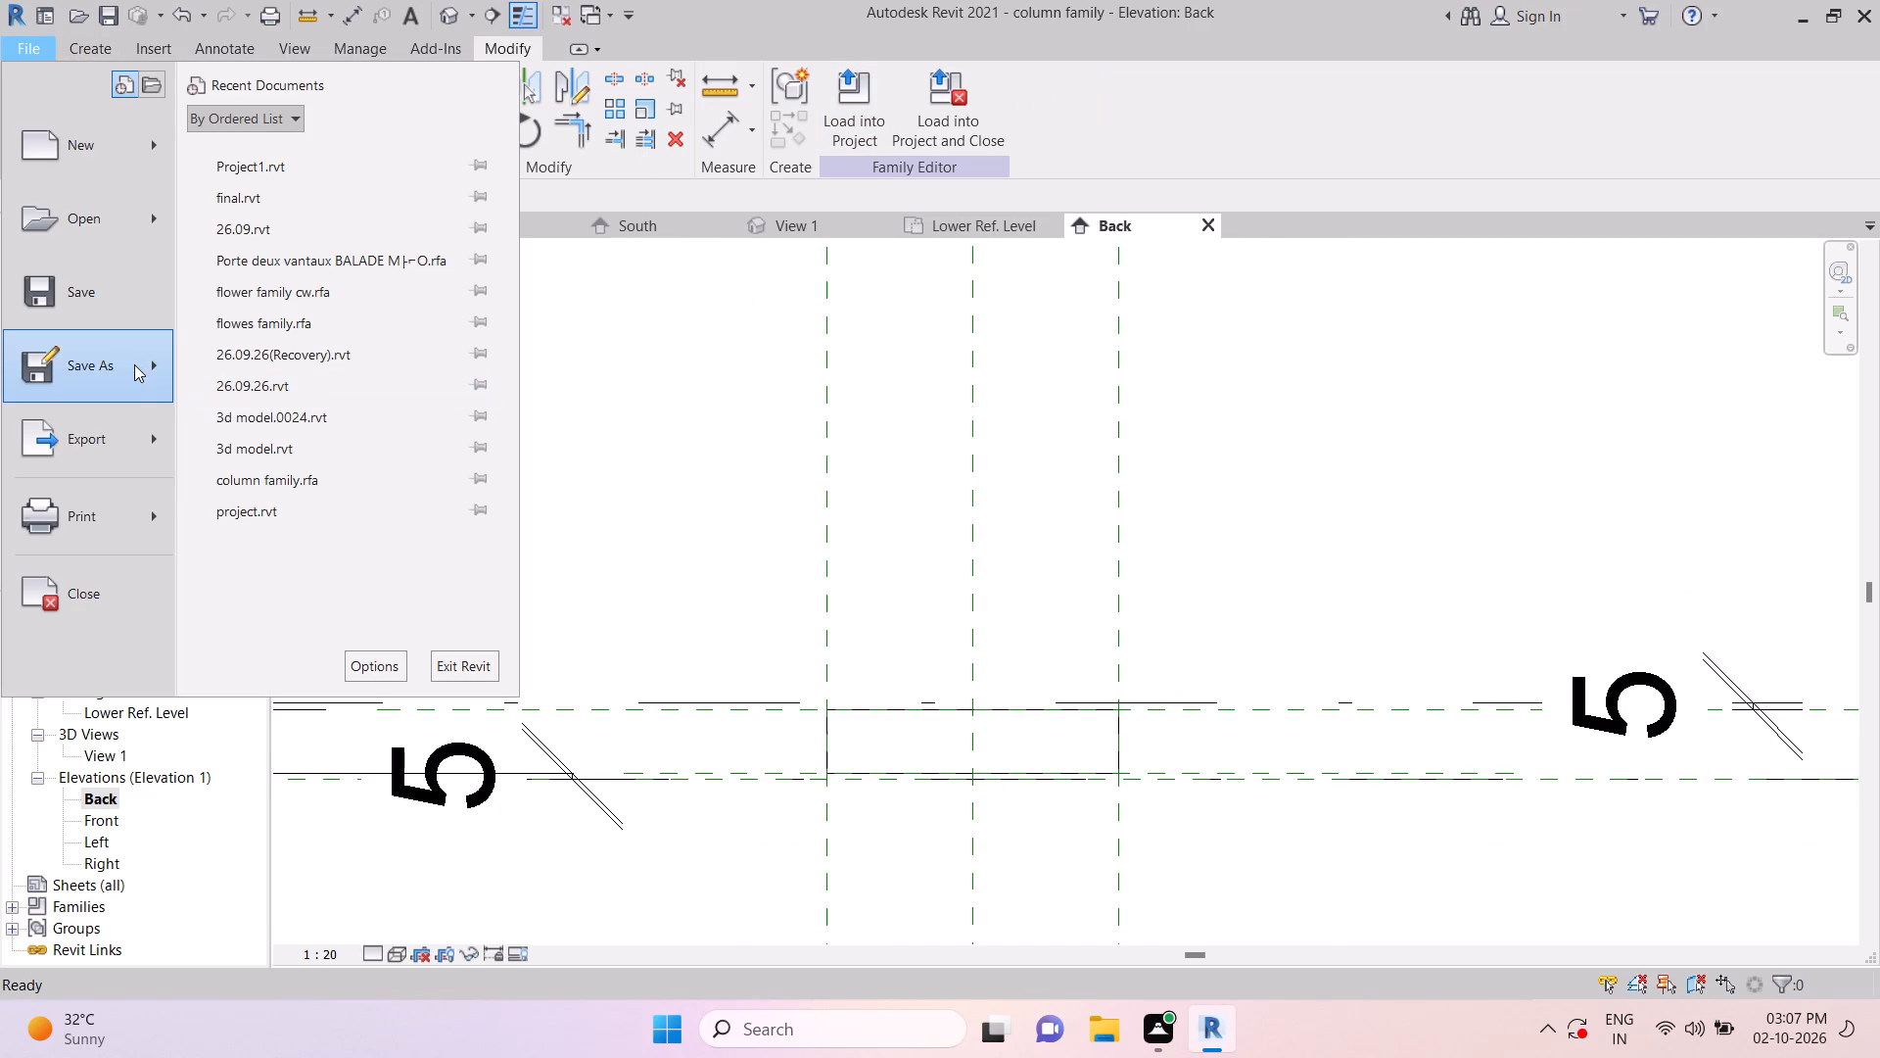
left_click(144, 361)
left_click(294, 339)
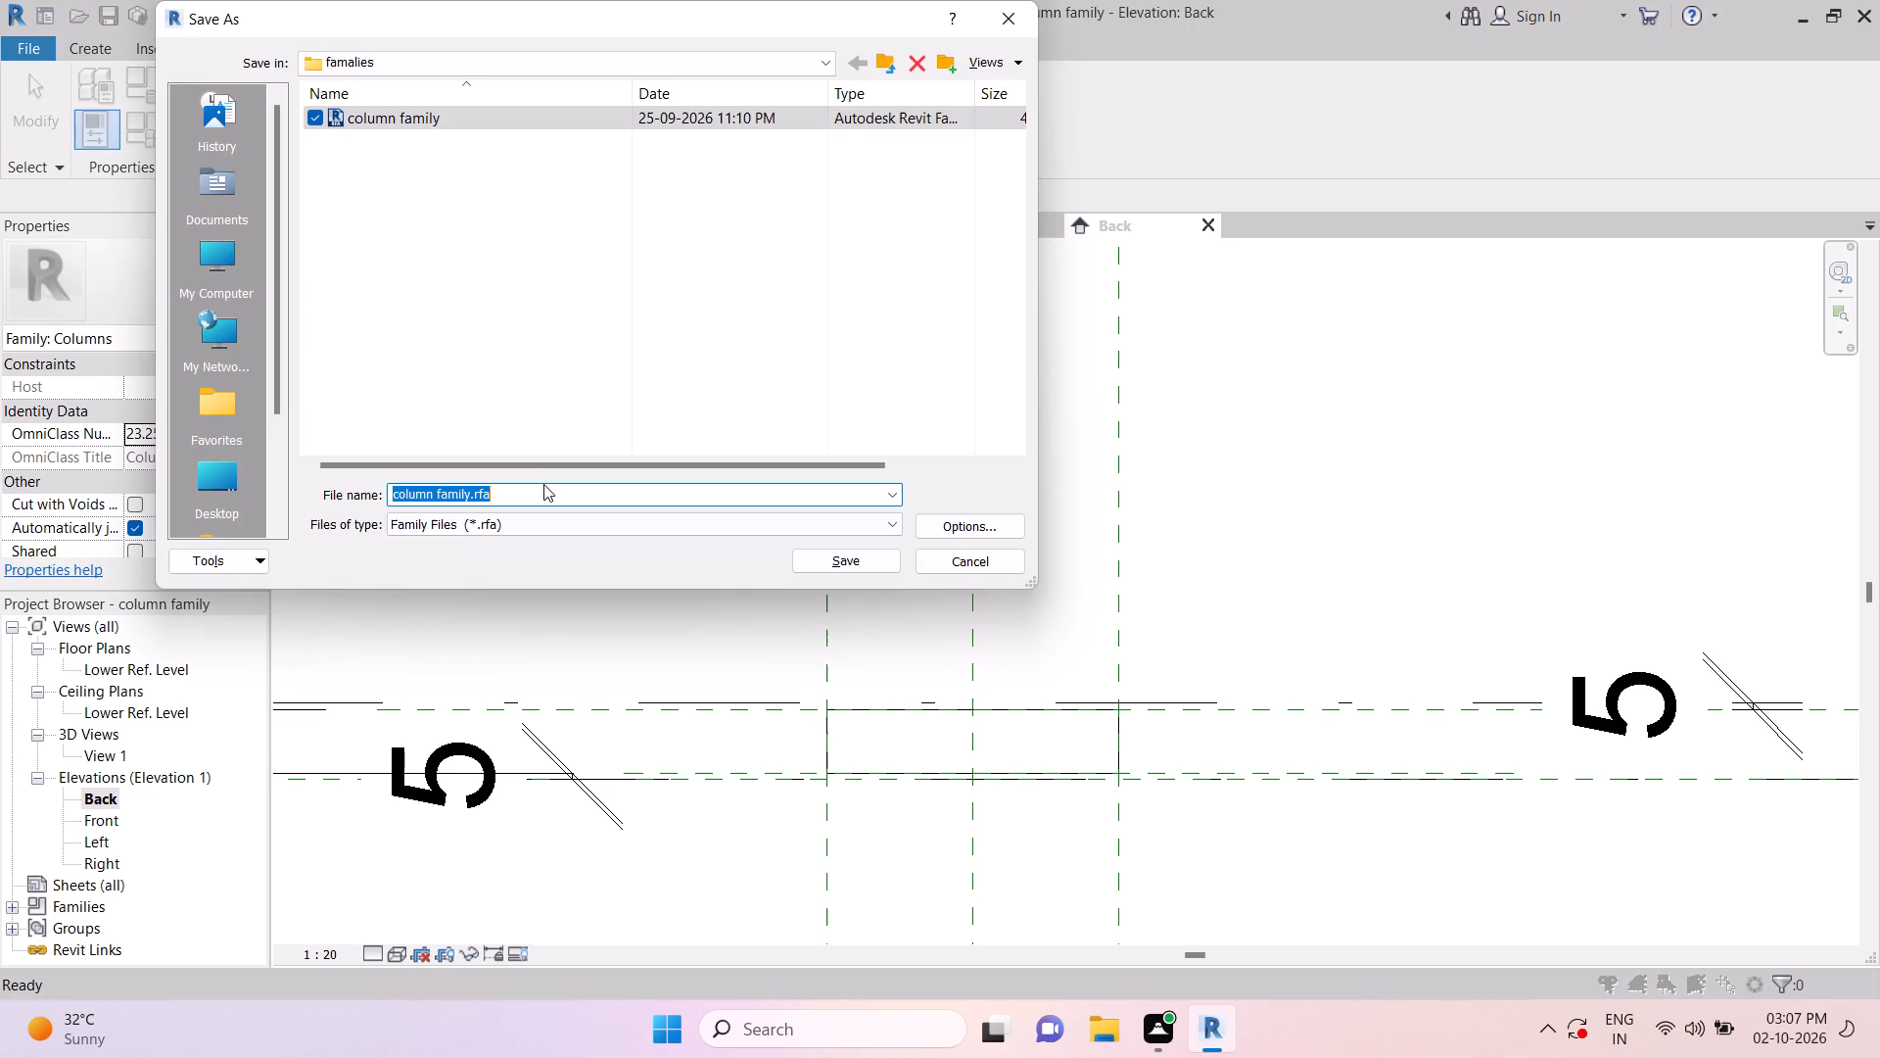
type("be")
type("am")
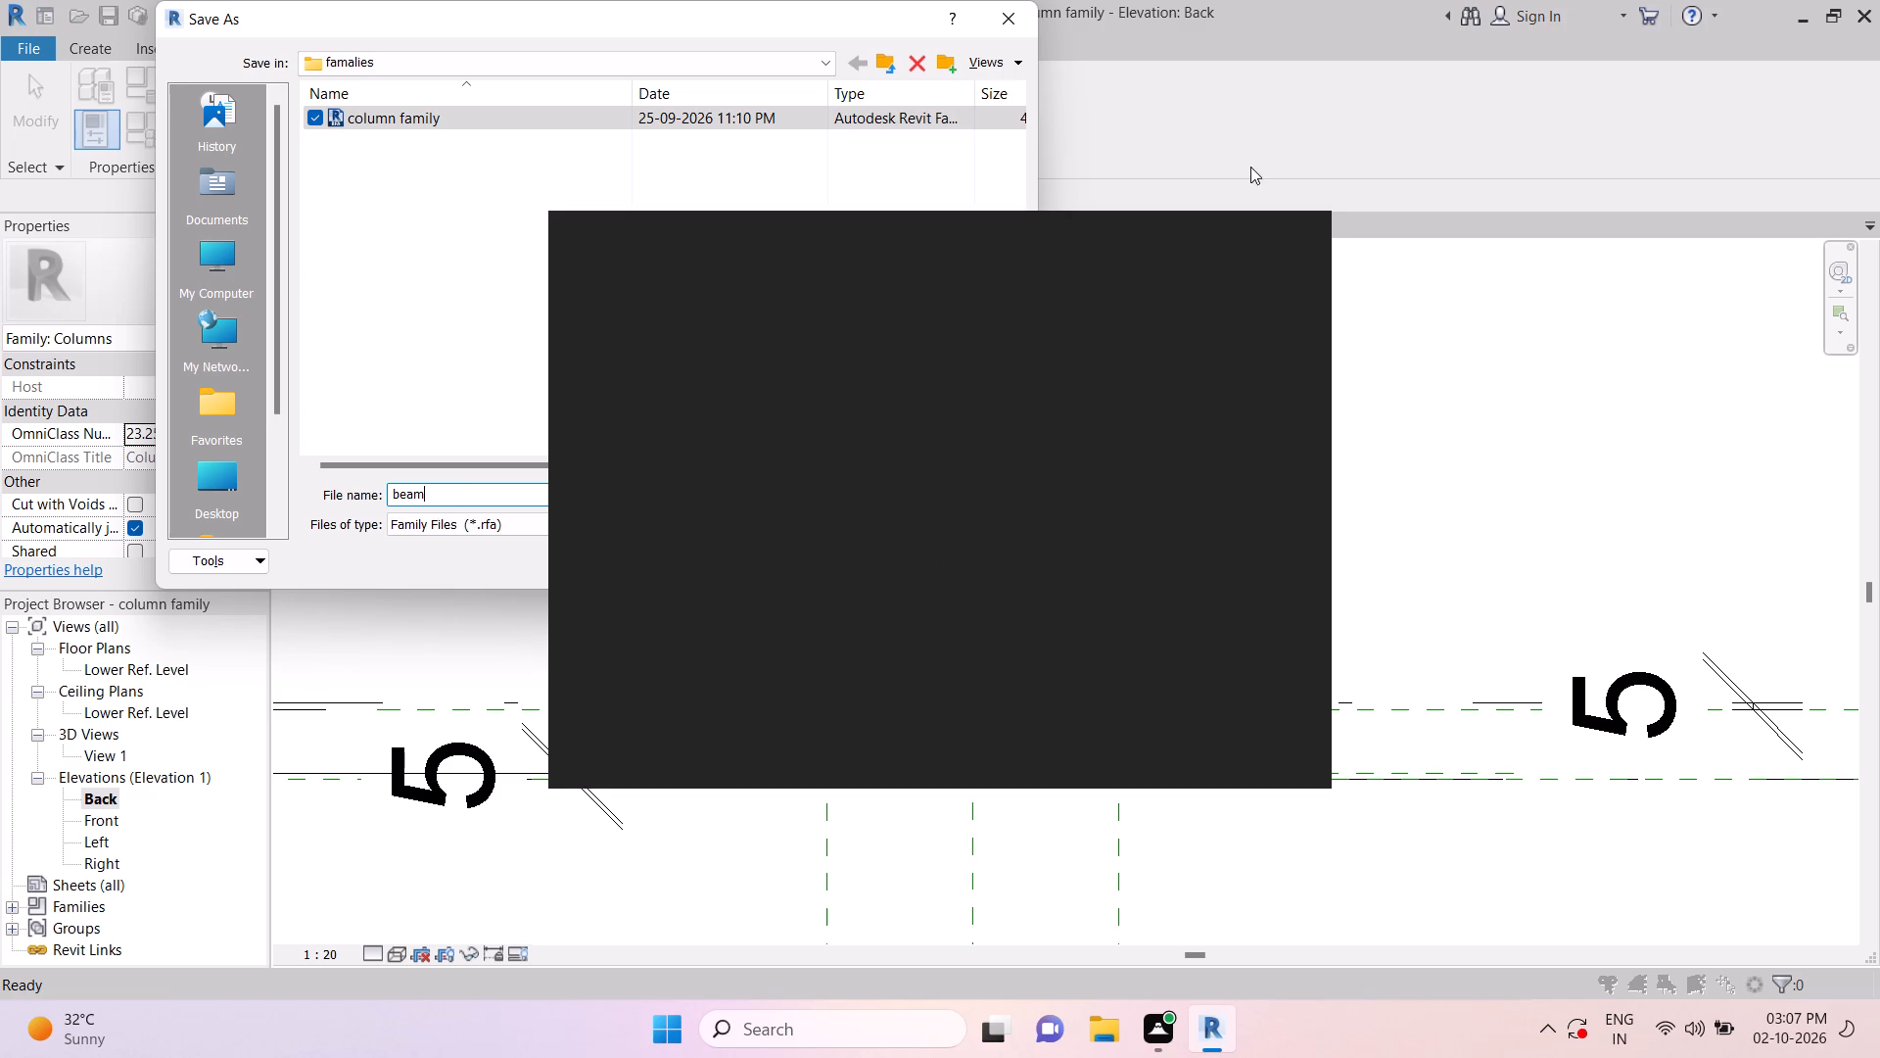
left_click(1302, 229)
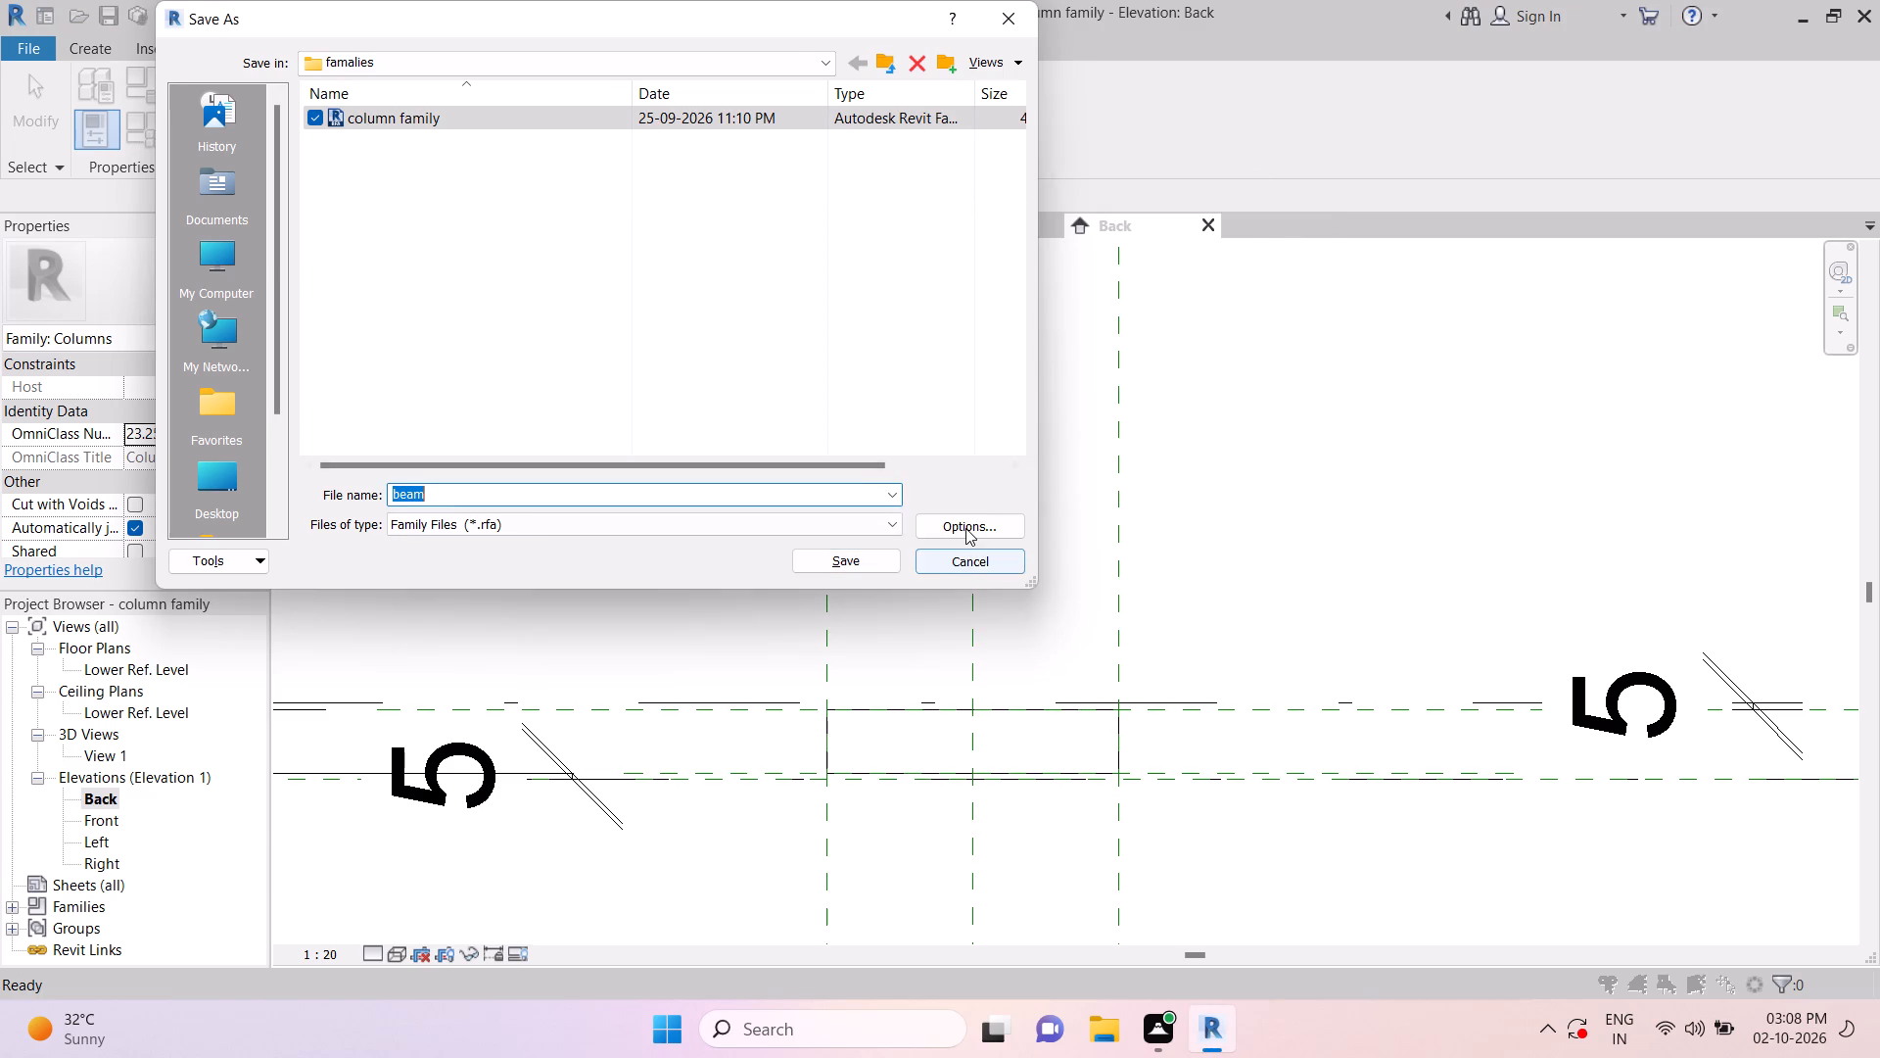
left_click(966, 525)
key("1")
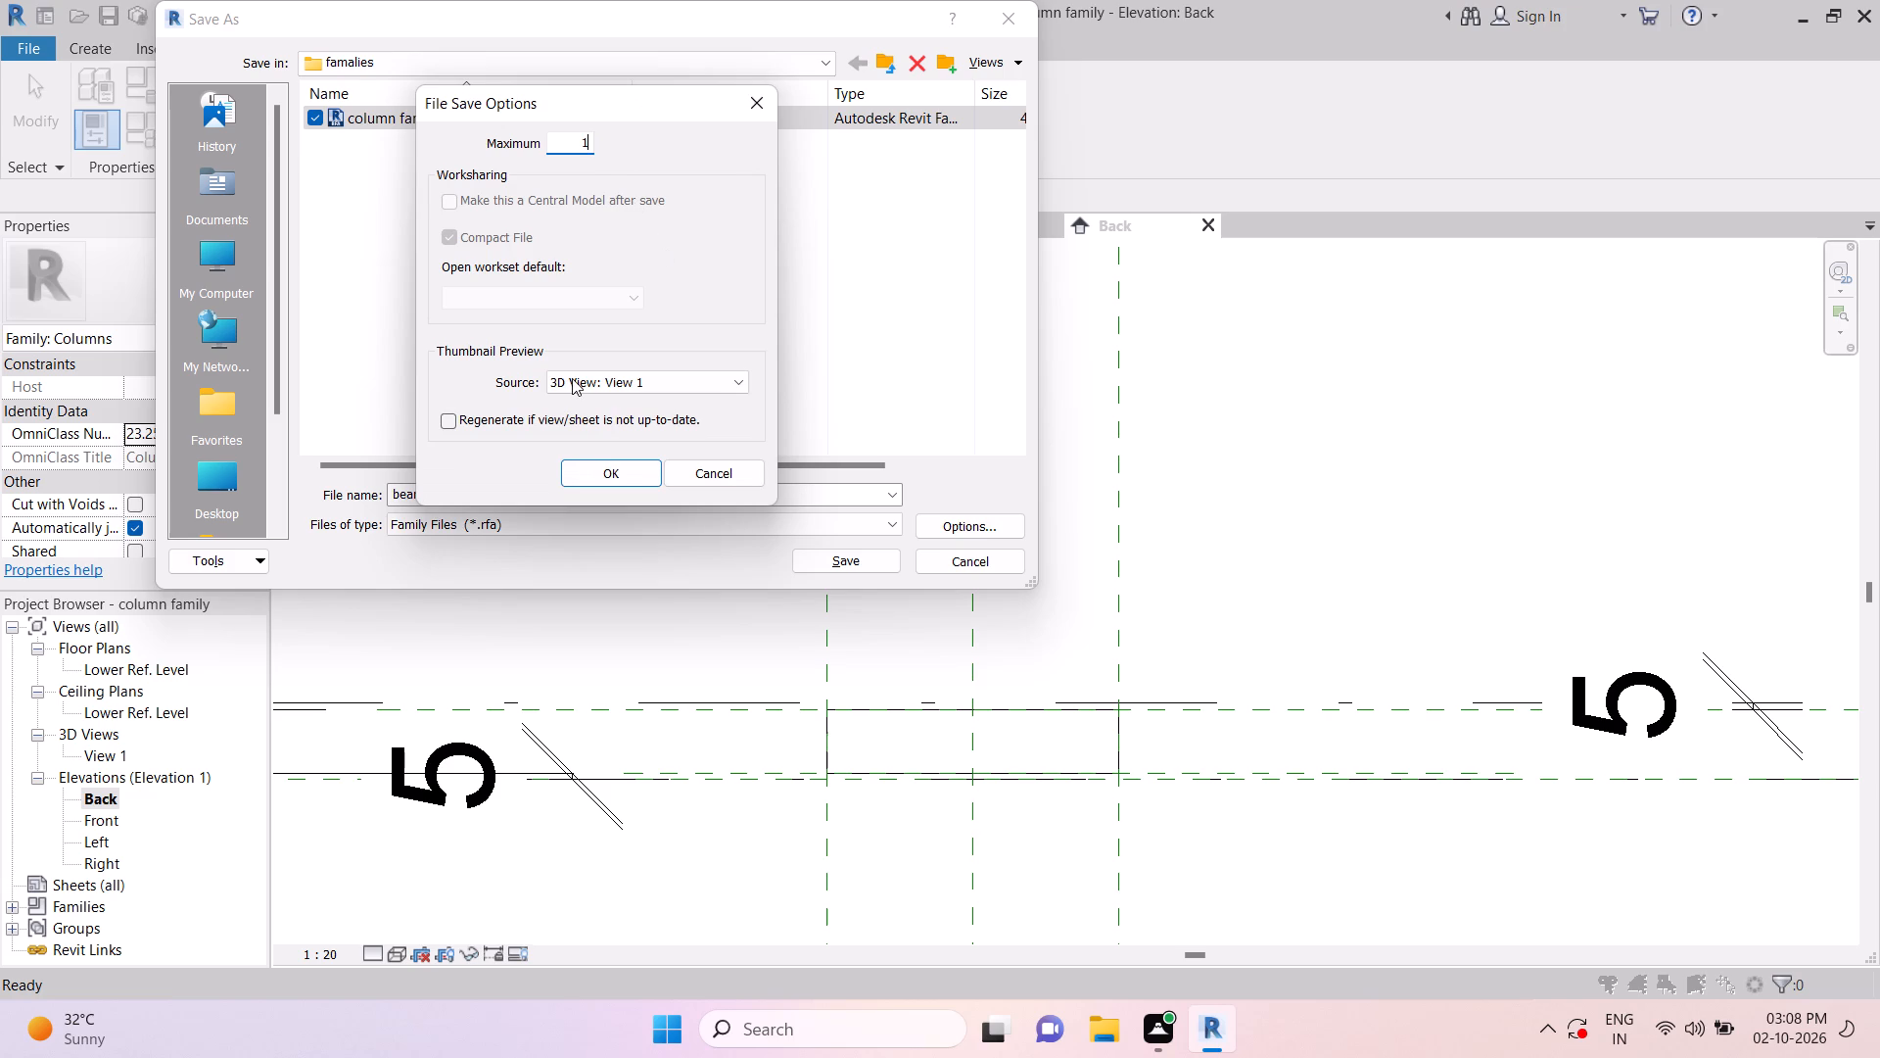
left_click(581, 467)
left_click(793, 552)
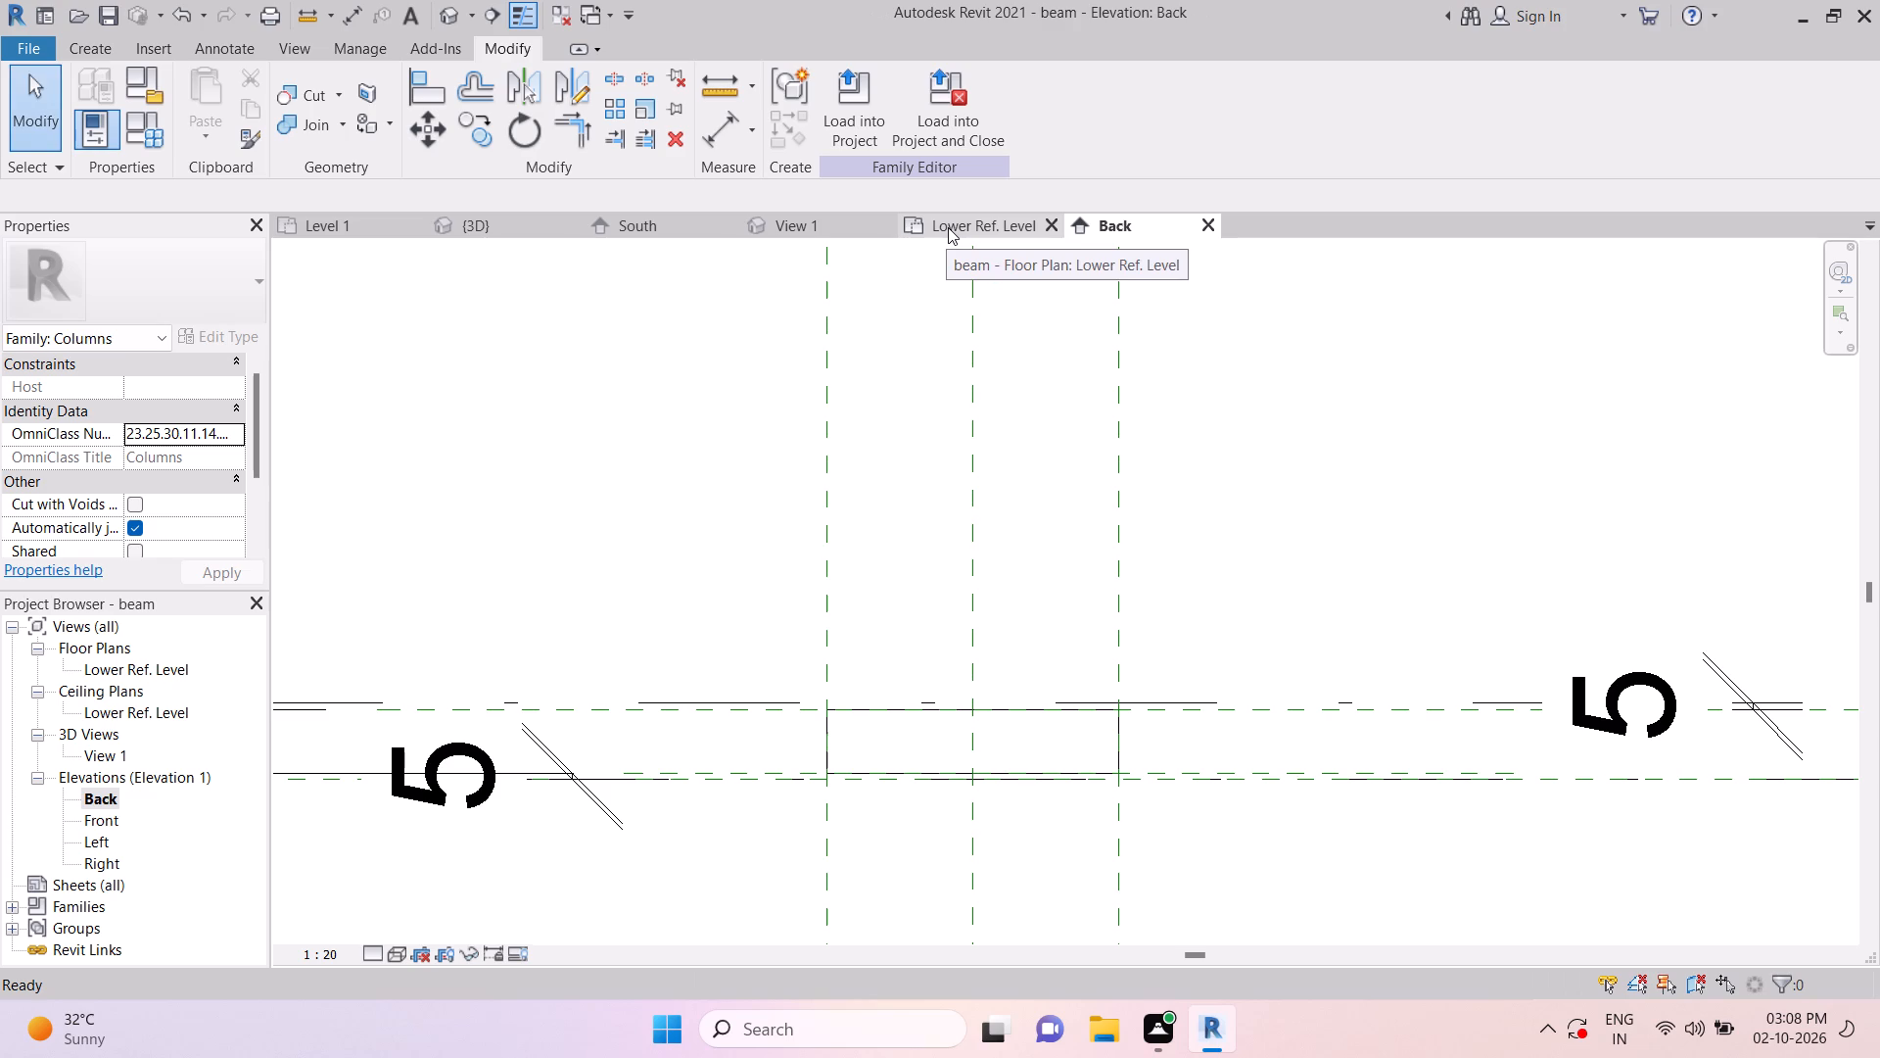
Load the beam family into Project1 and place one instance on Level 1 outside the building, about 13' from the west wall.
scroll(948, 226, "up", 1)
left_click(829, 130)
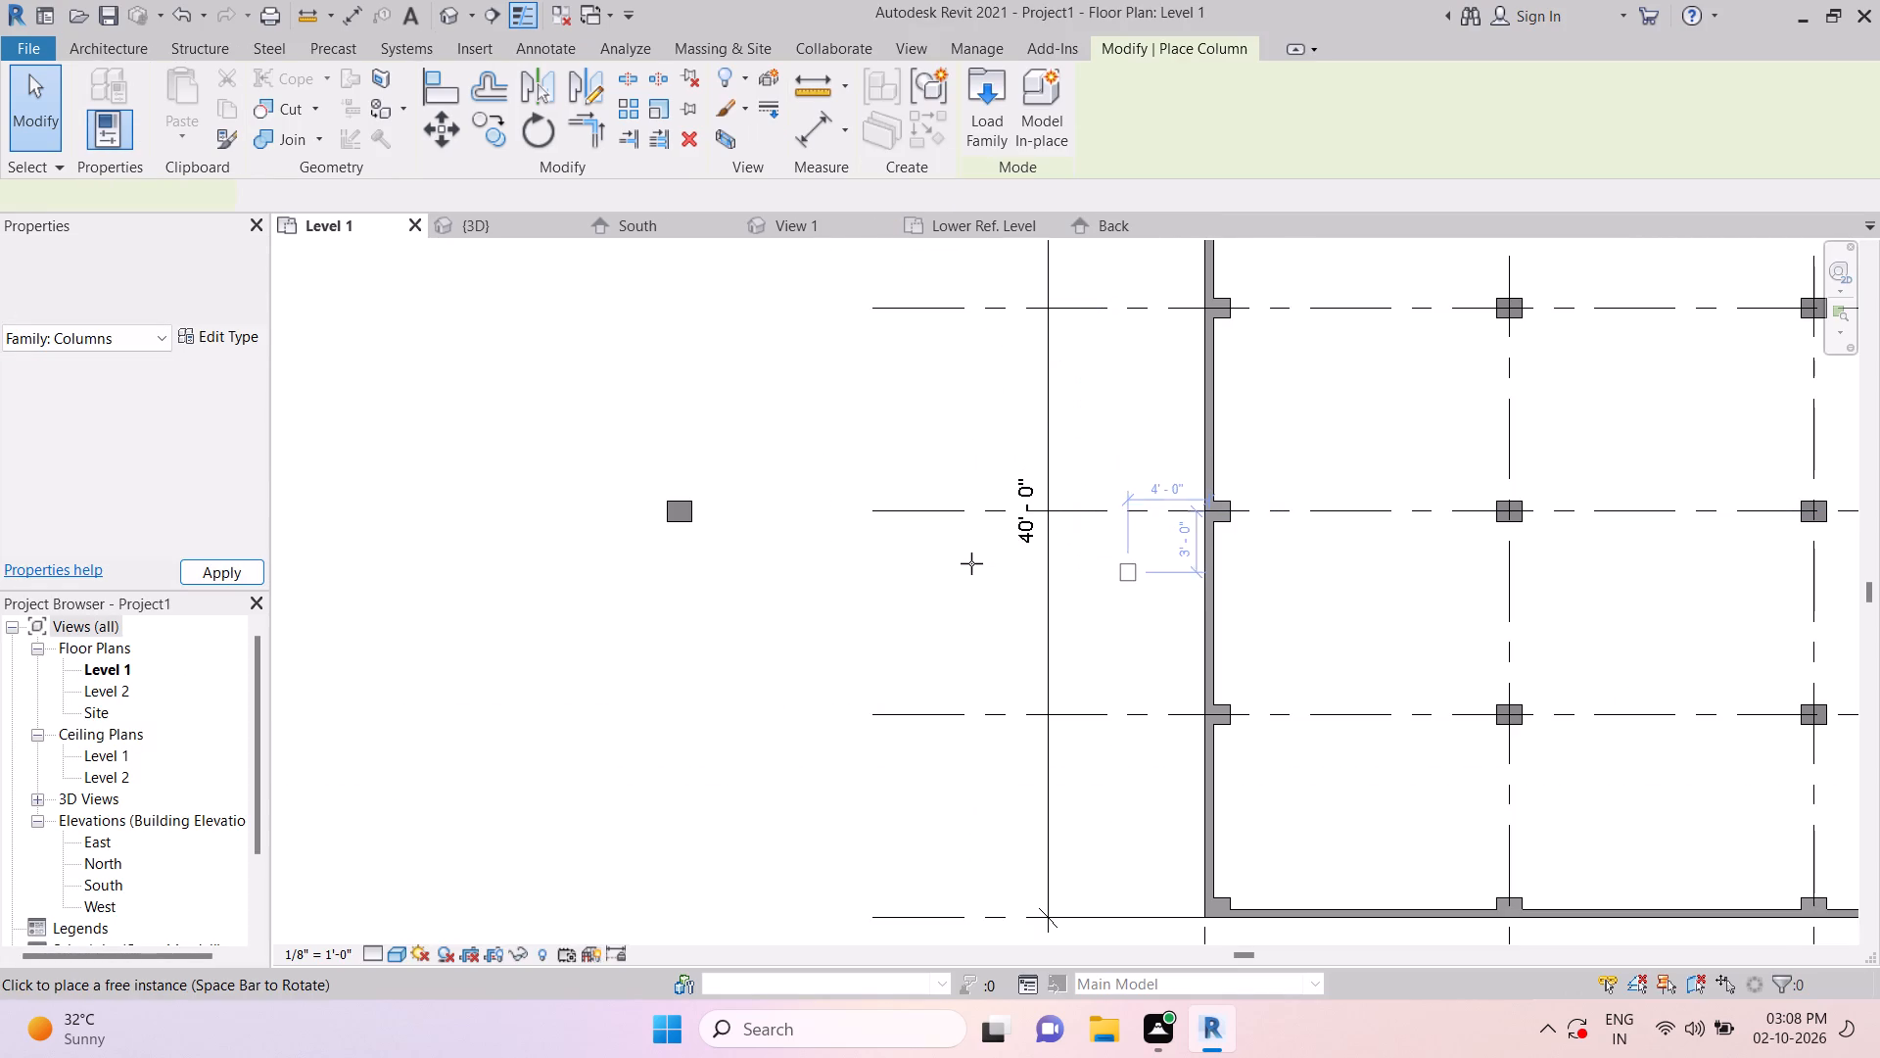
left_click(940, 600)
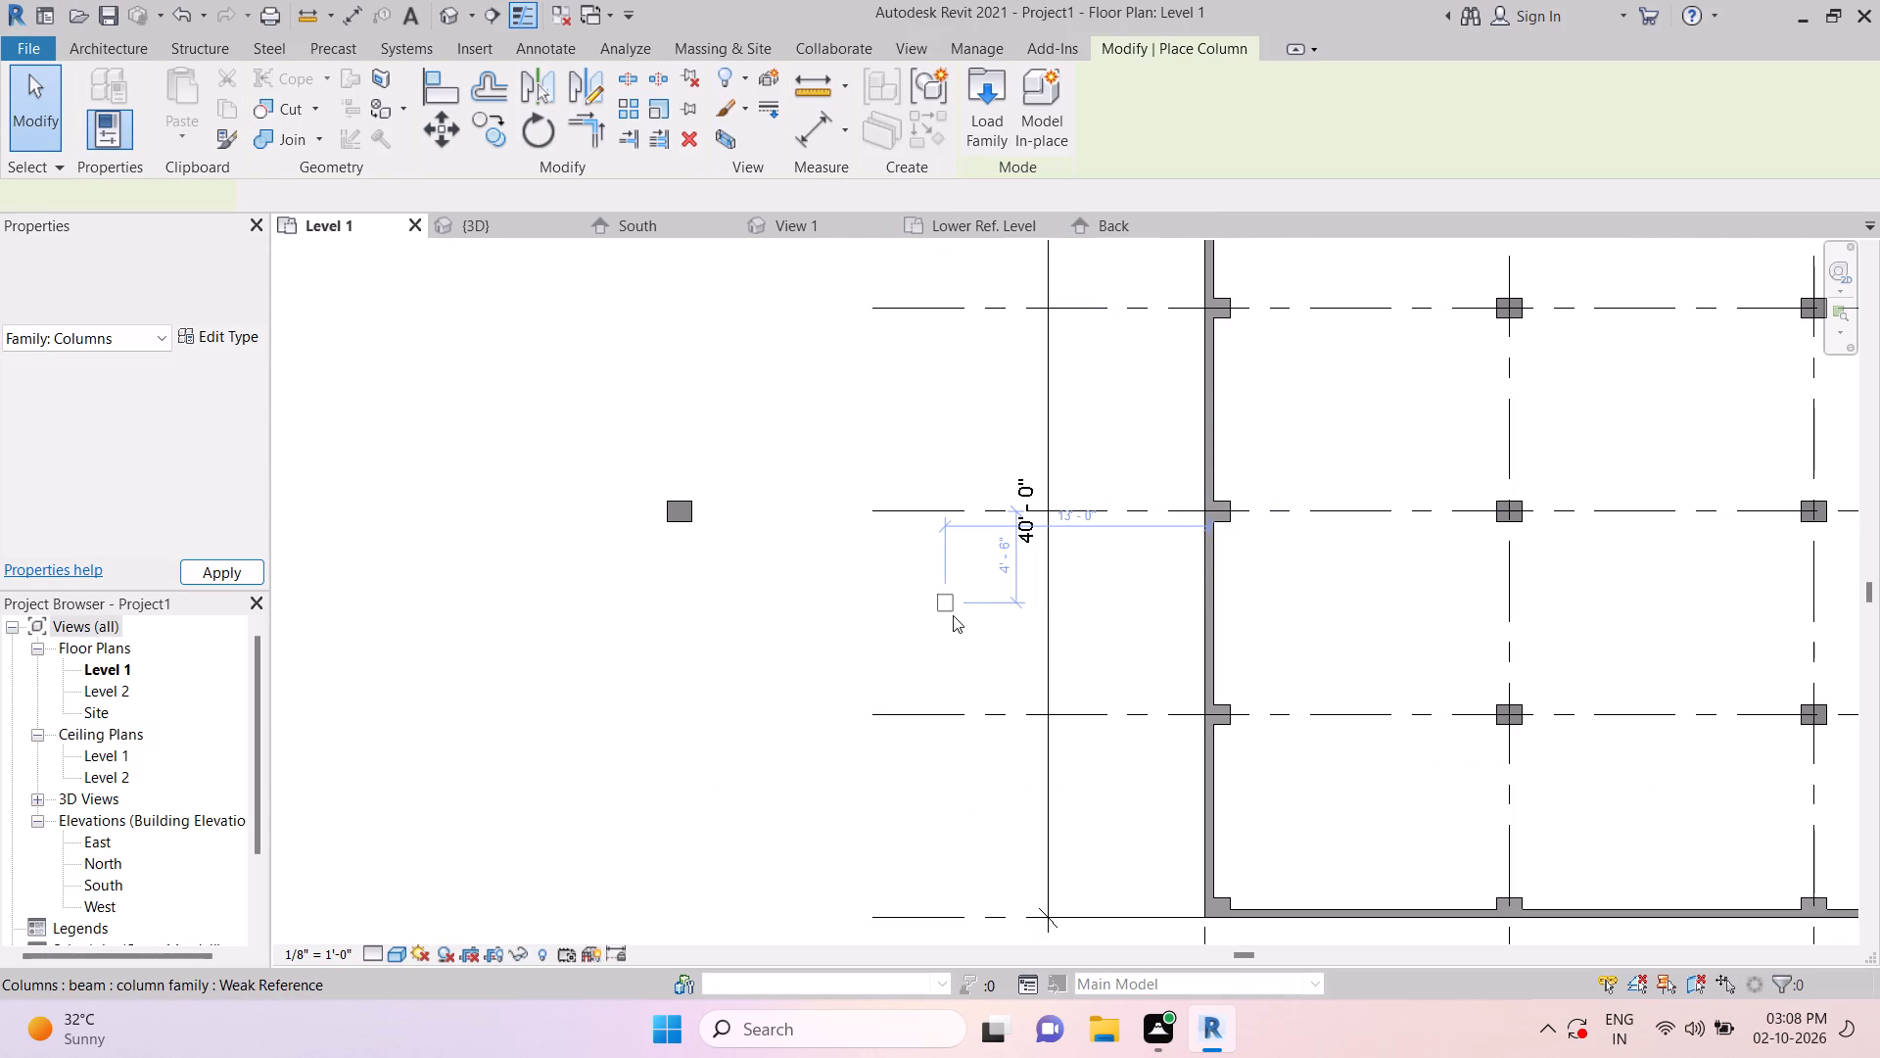
scroll(953, 615, "up", 5)
key("Escape")
scroll(953, 606, "up", 1)
key("Escape")
key("Escape")
key("Escape")
key("Escape")
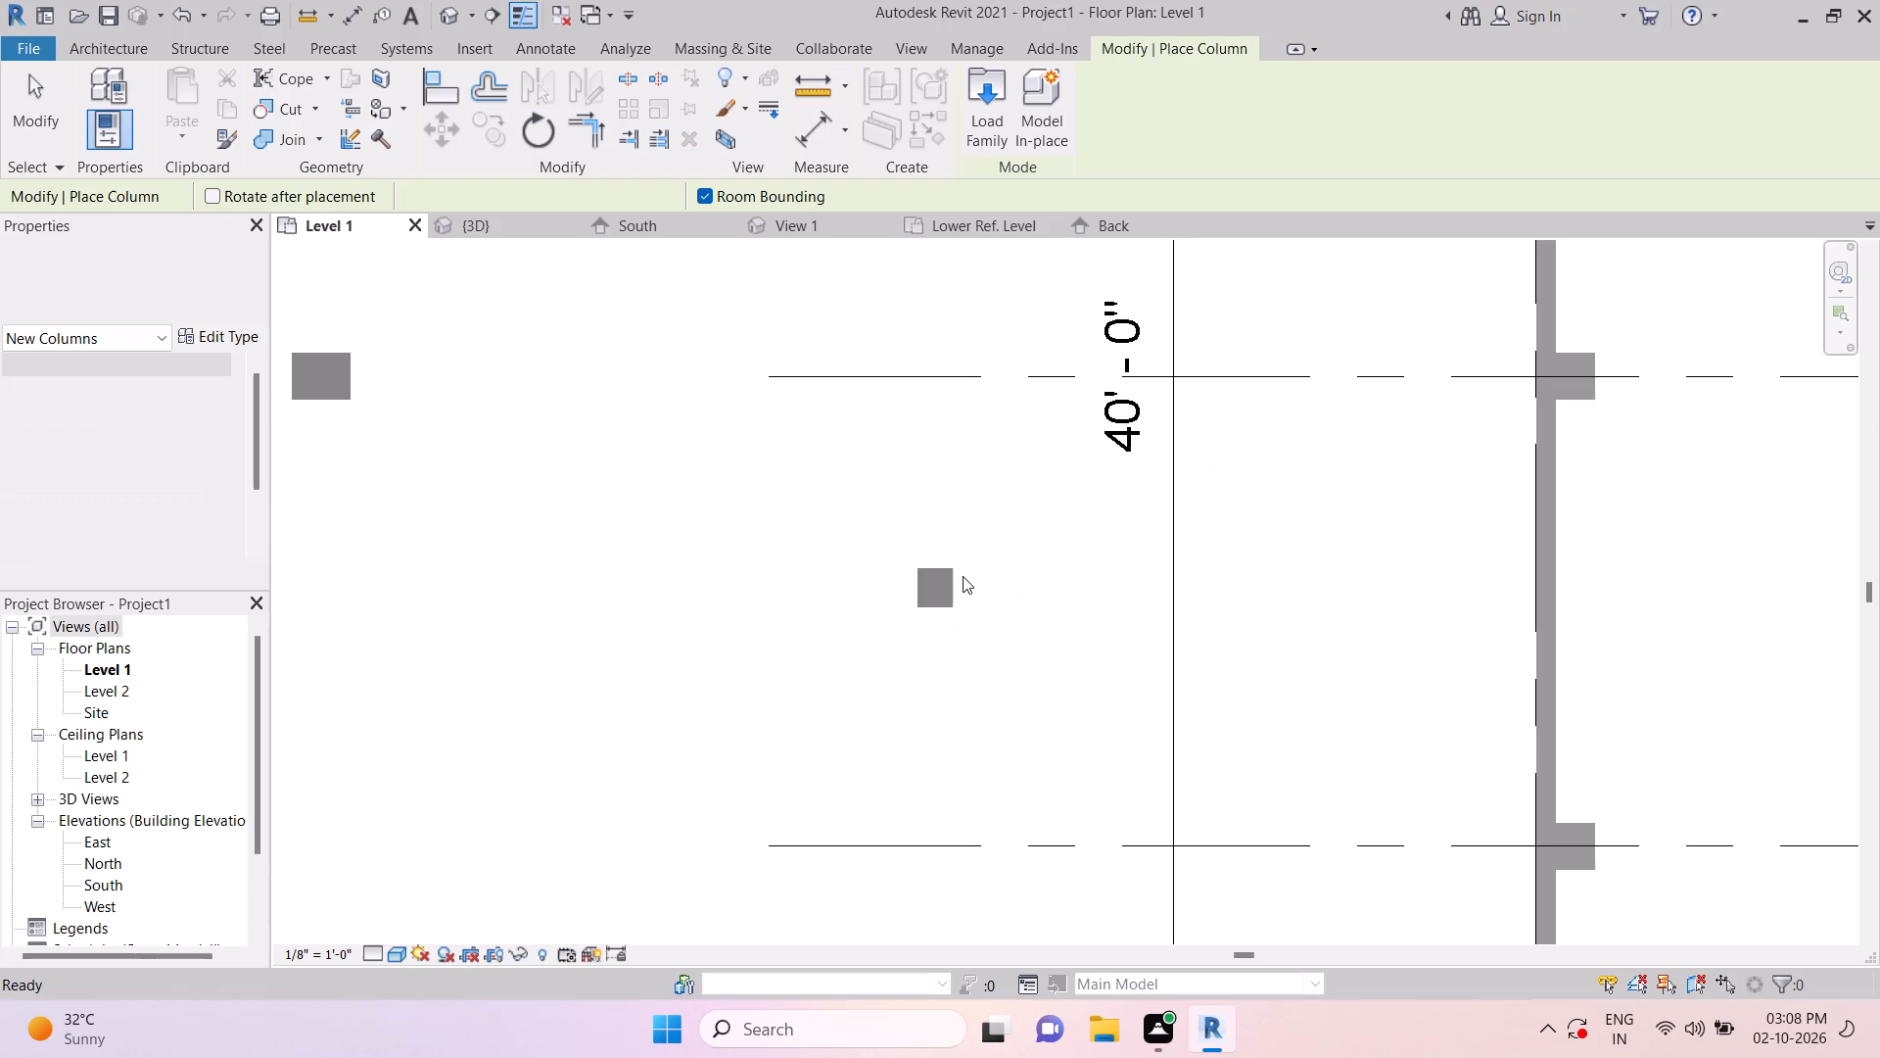
key("Escape")
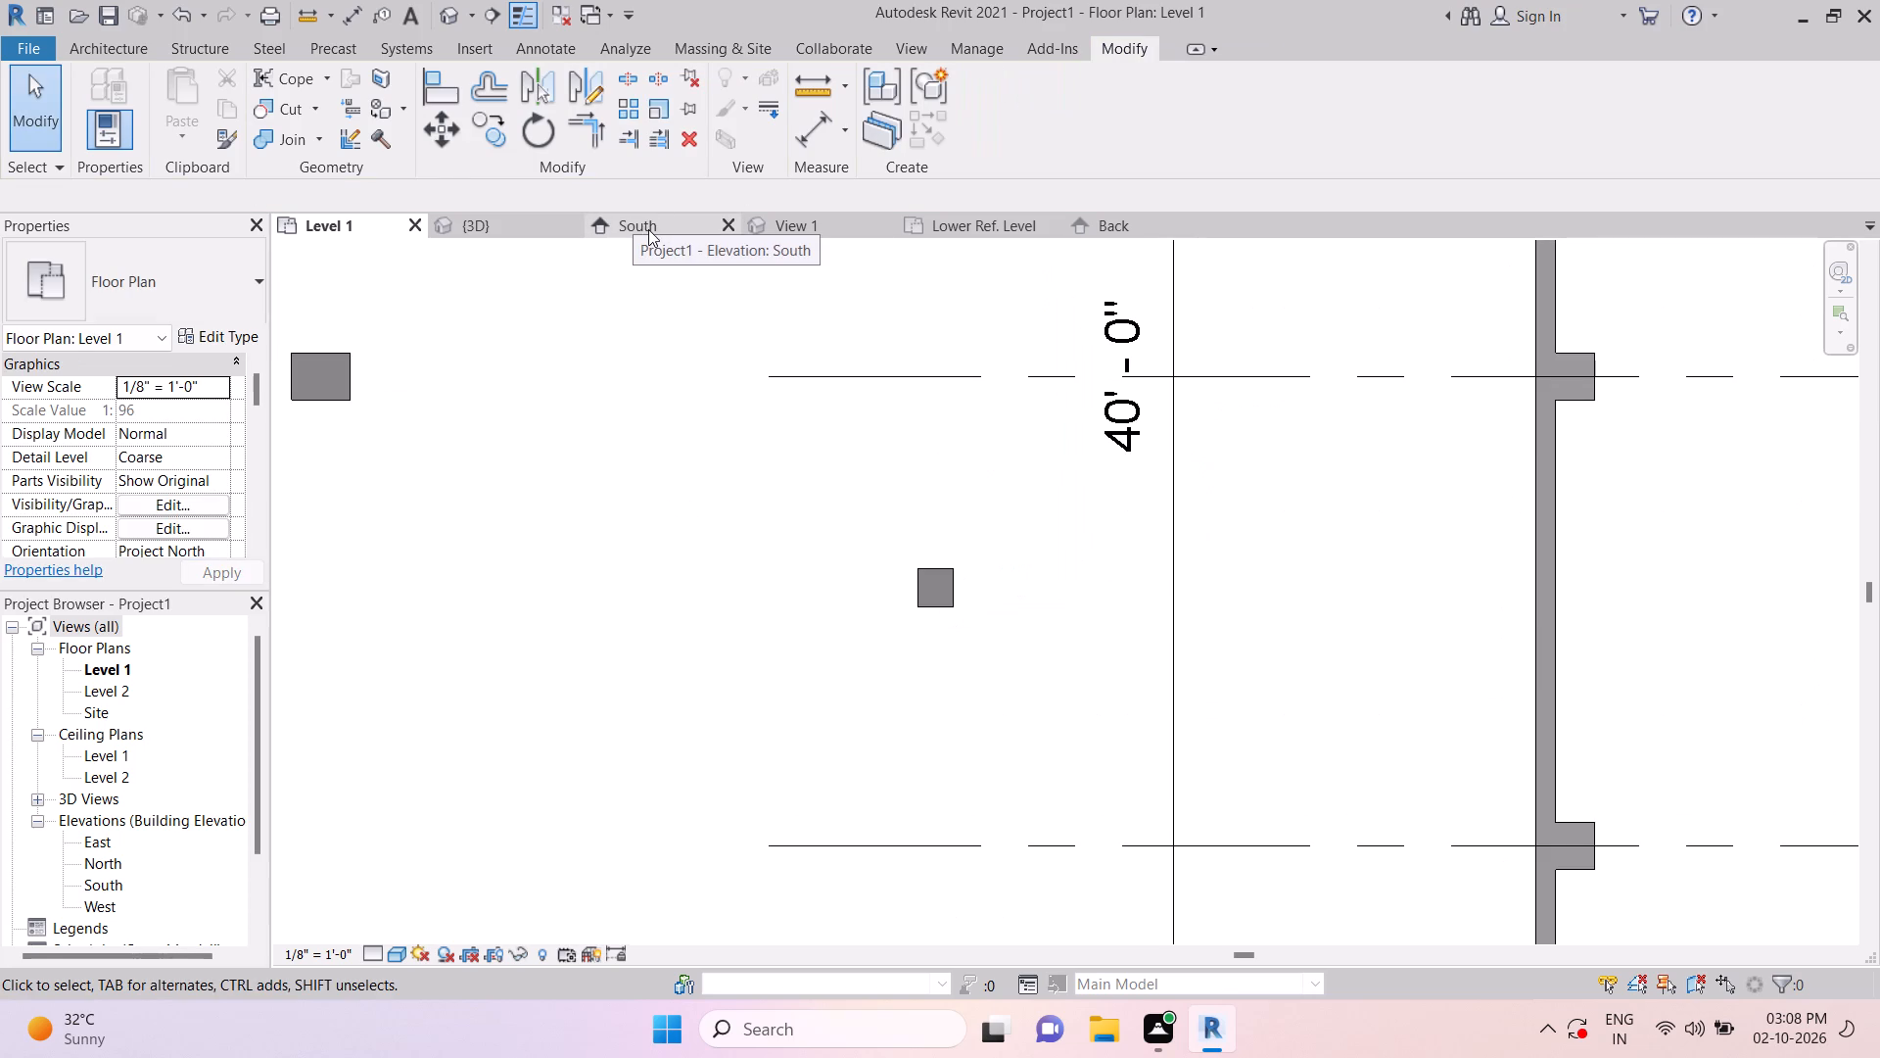
Examine the heights of the two free-standing column instances outside the building in the South elevation.
left_click(649, 228)
scroll(878, 521, "down", 7)
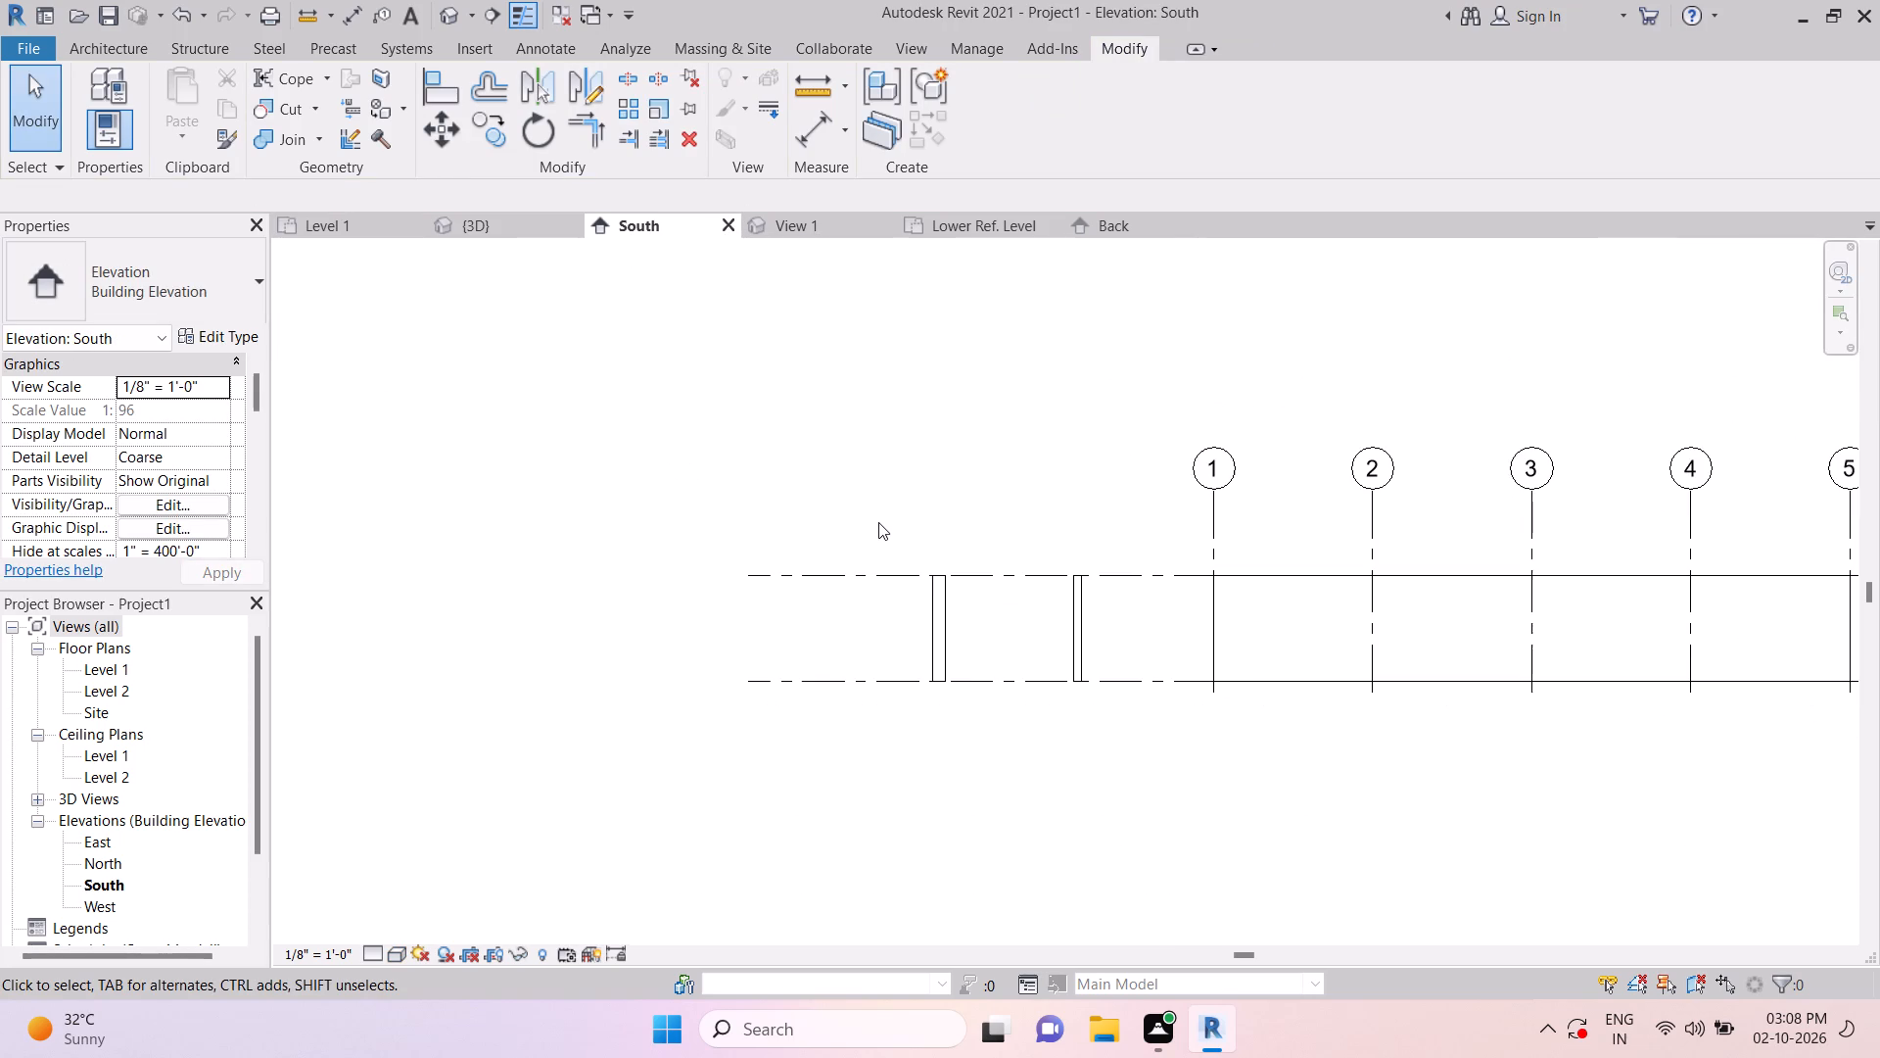
scroll(878, 522, "down", 4)
key("Escape")
key("Escape")
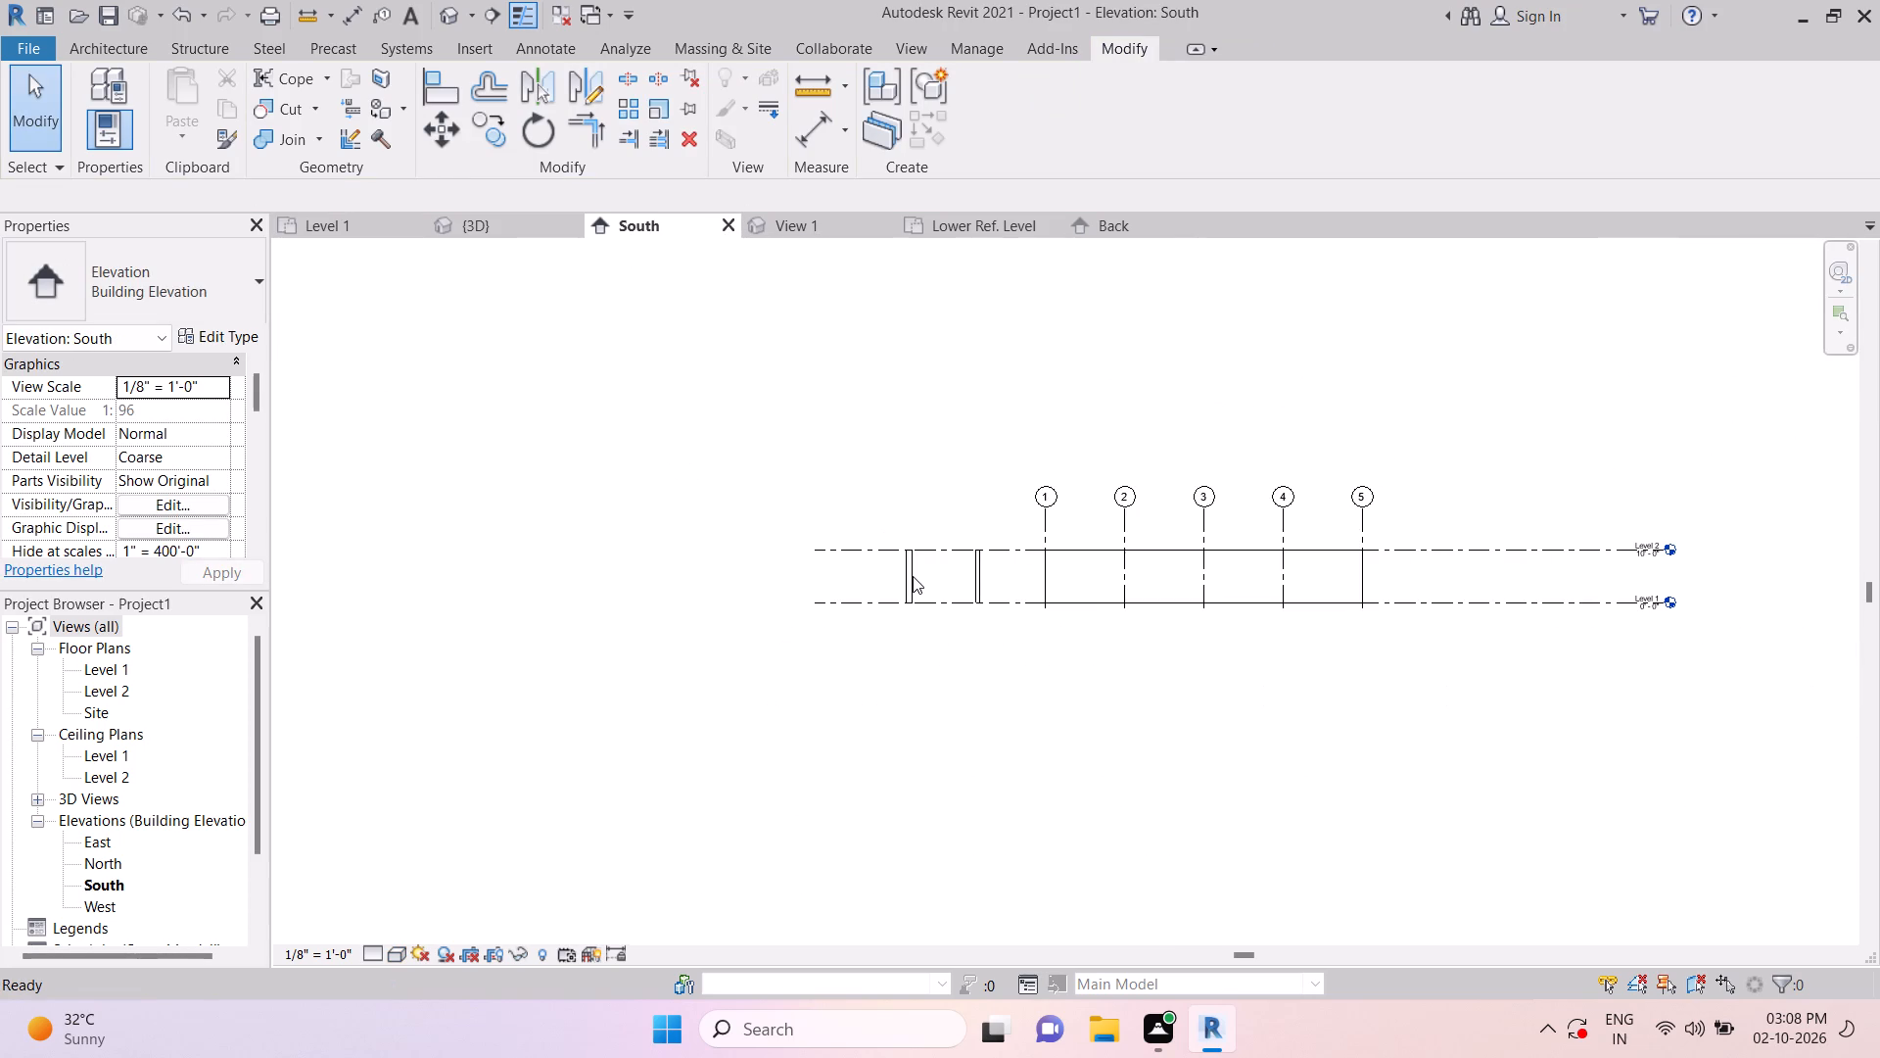
left_click(913, 572)
scroll(911, 575, "up", 4)
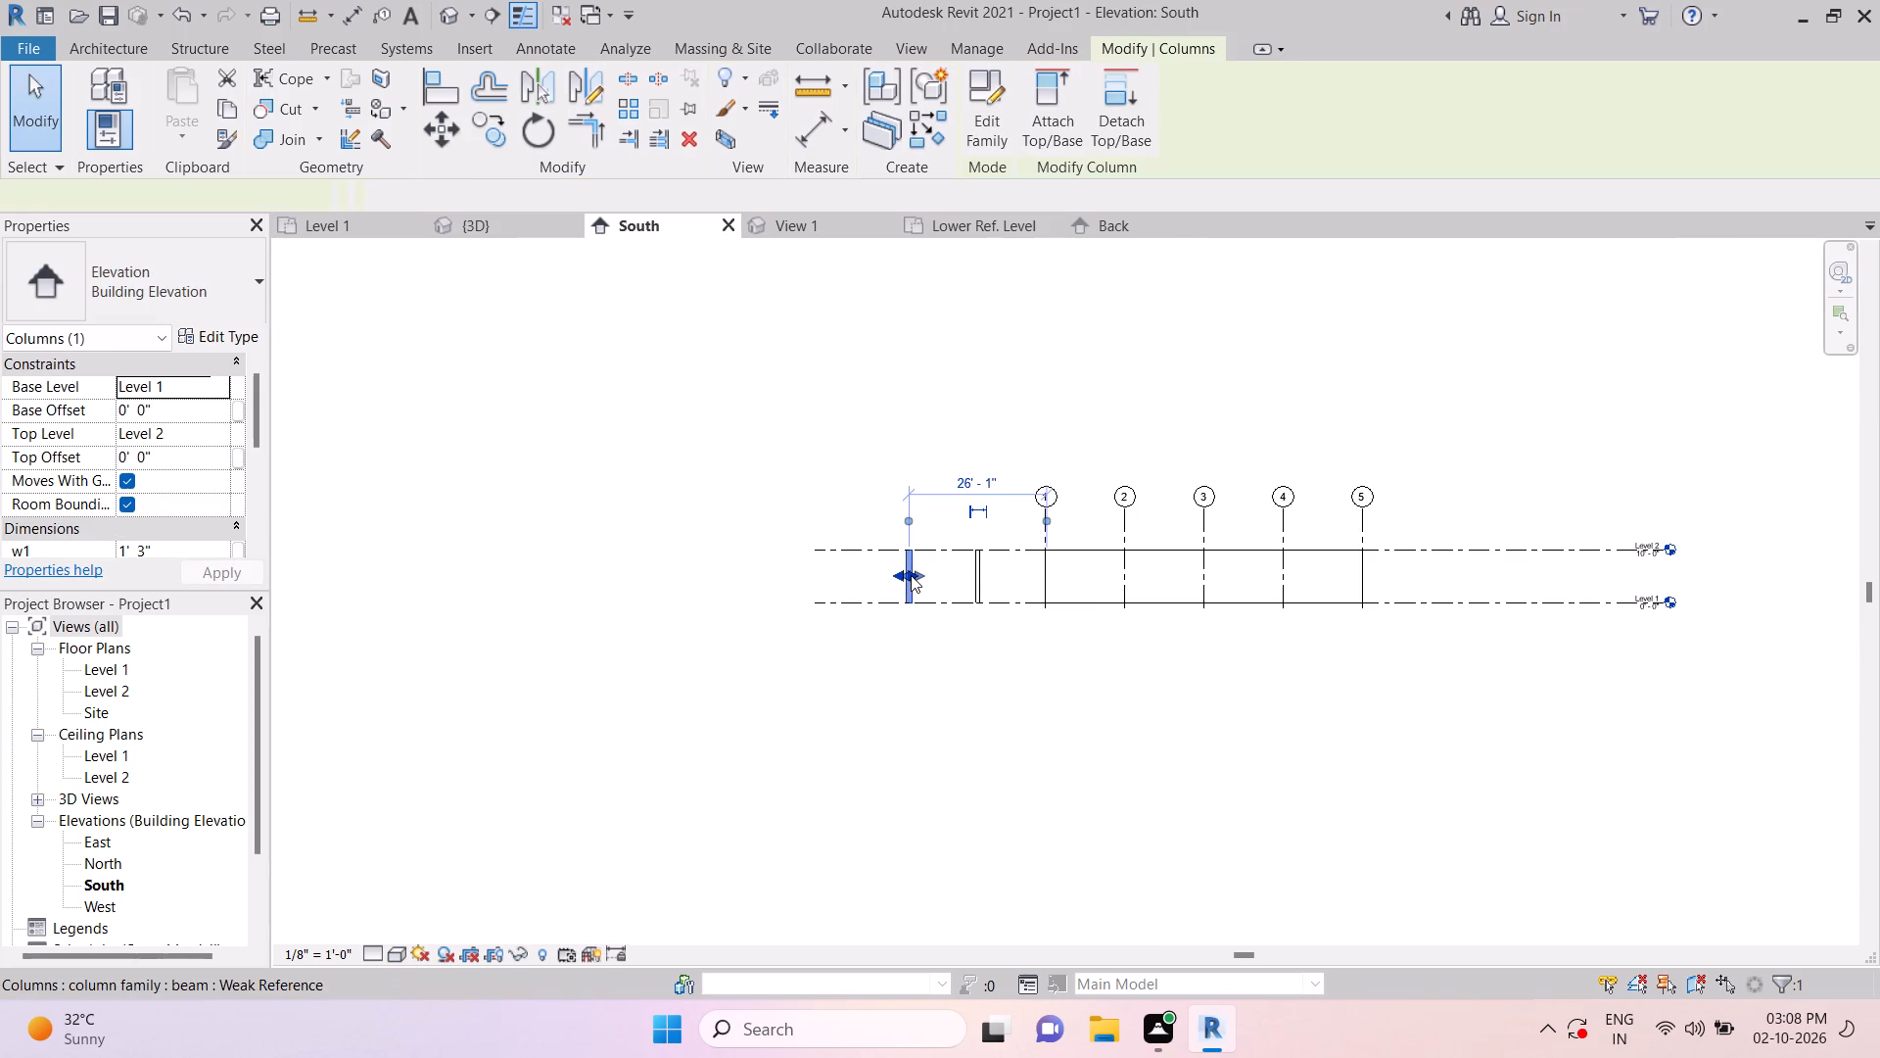
scroll(911, 572, "up", 8)
key("Escape")
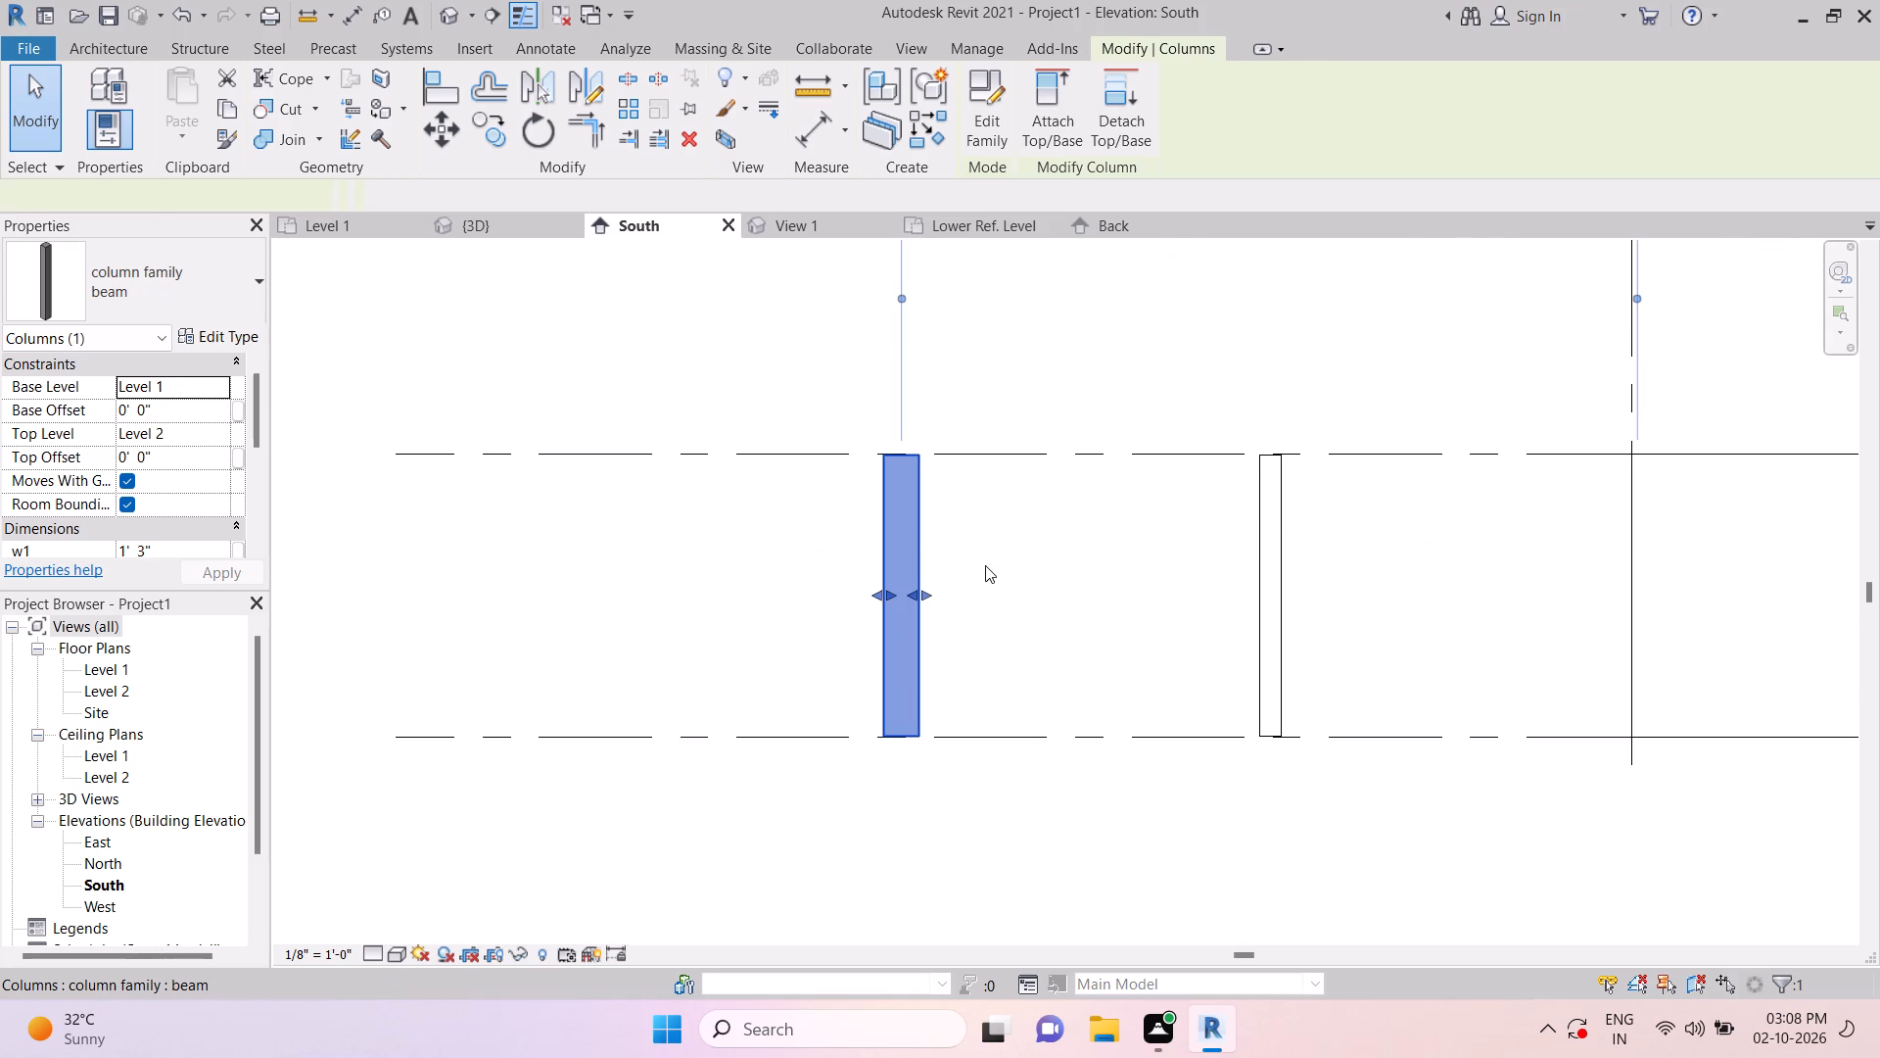
scroll(1059, 580, "down", 8)
key("Escape")
key("Escape")
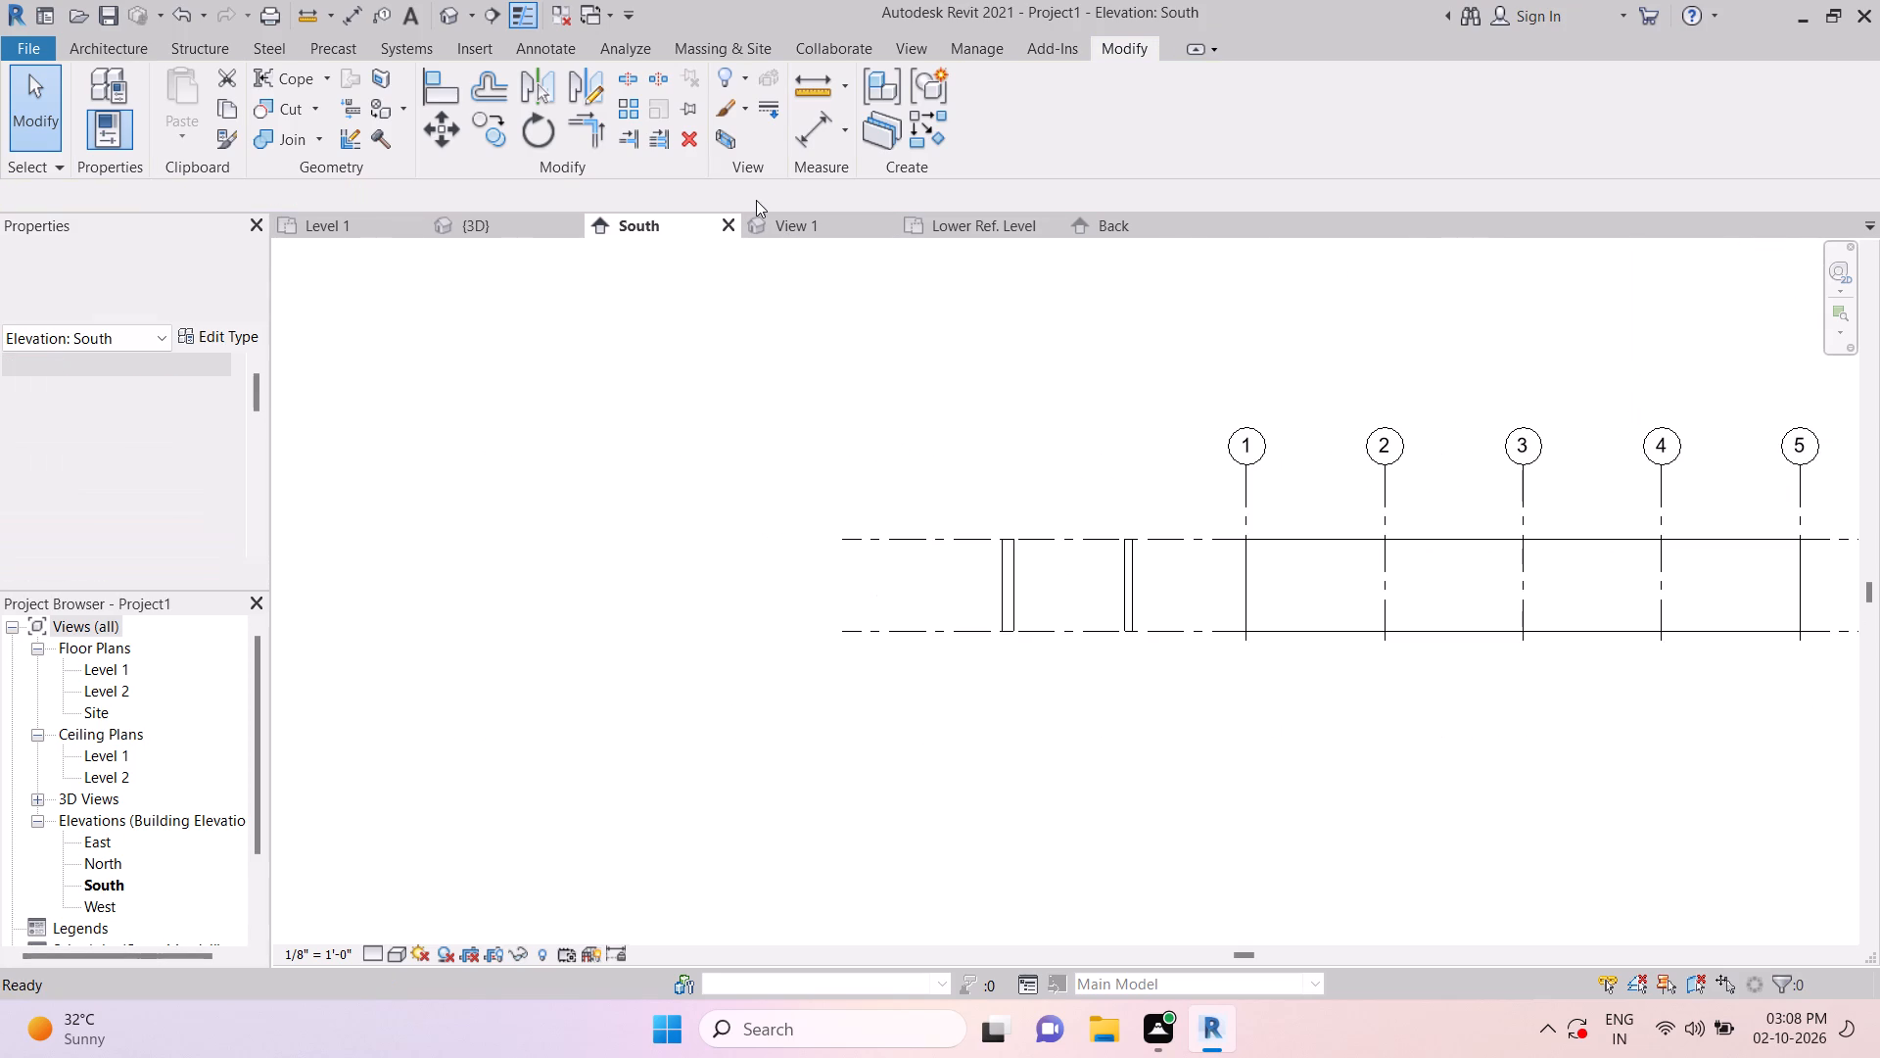
Examine the two free-standing instances beside the building in 3D and from the front.
left_click(451, 18)
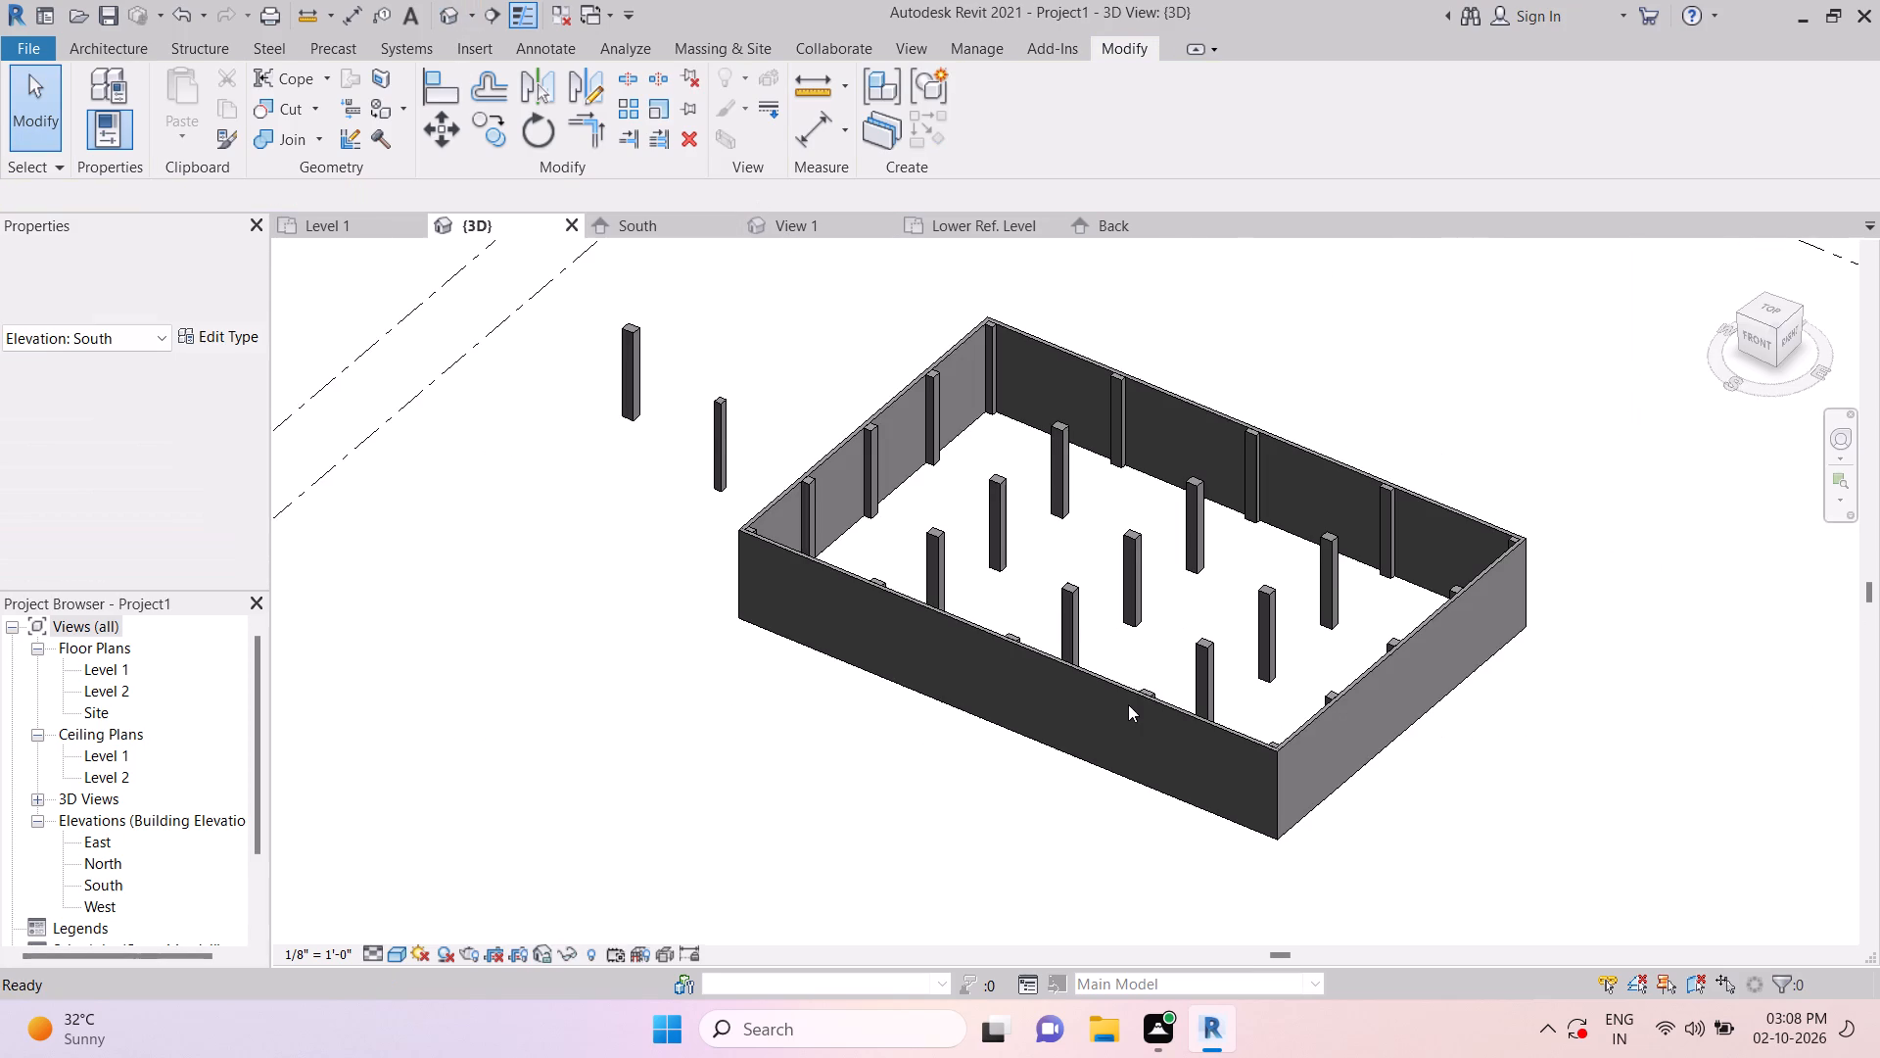
middle_click_drag(941, 716, 1010, 712, "shift")
key("Escape")
left_click(597, 480)
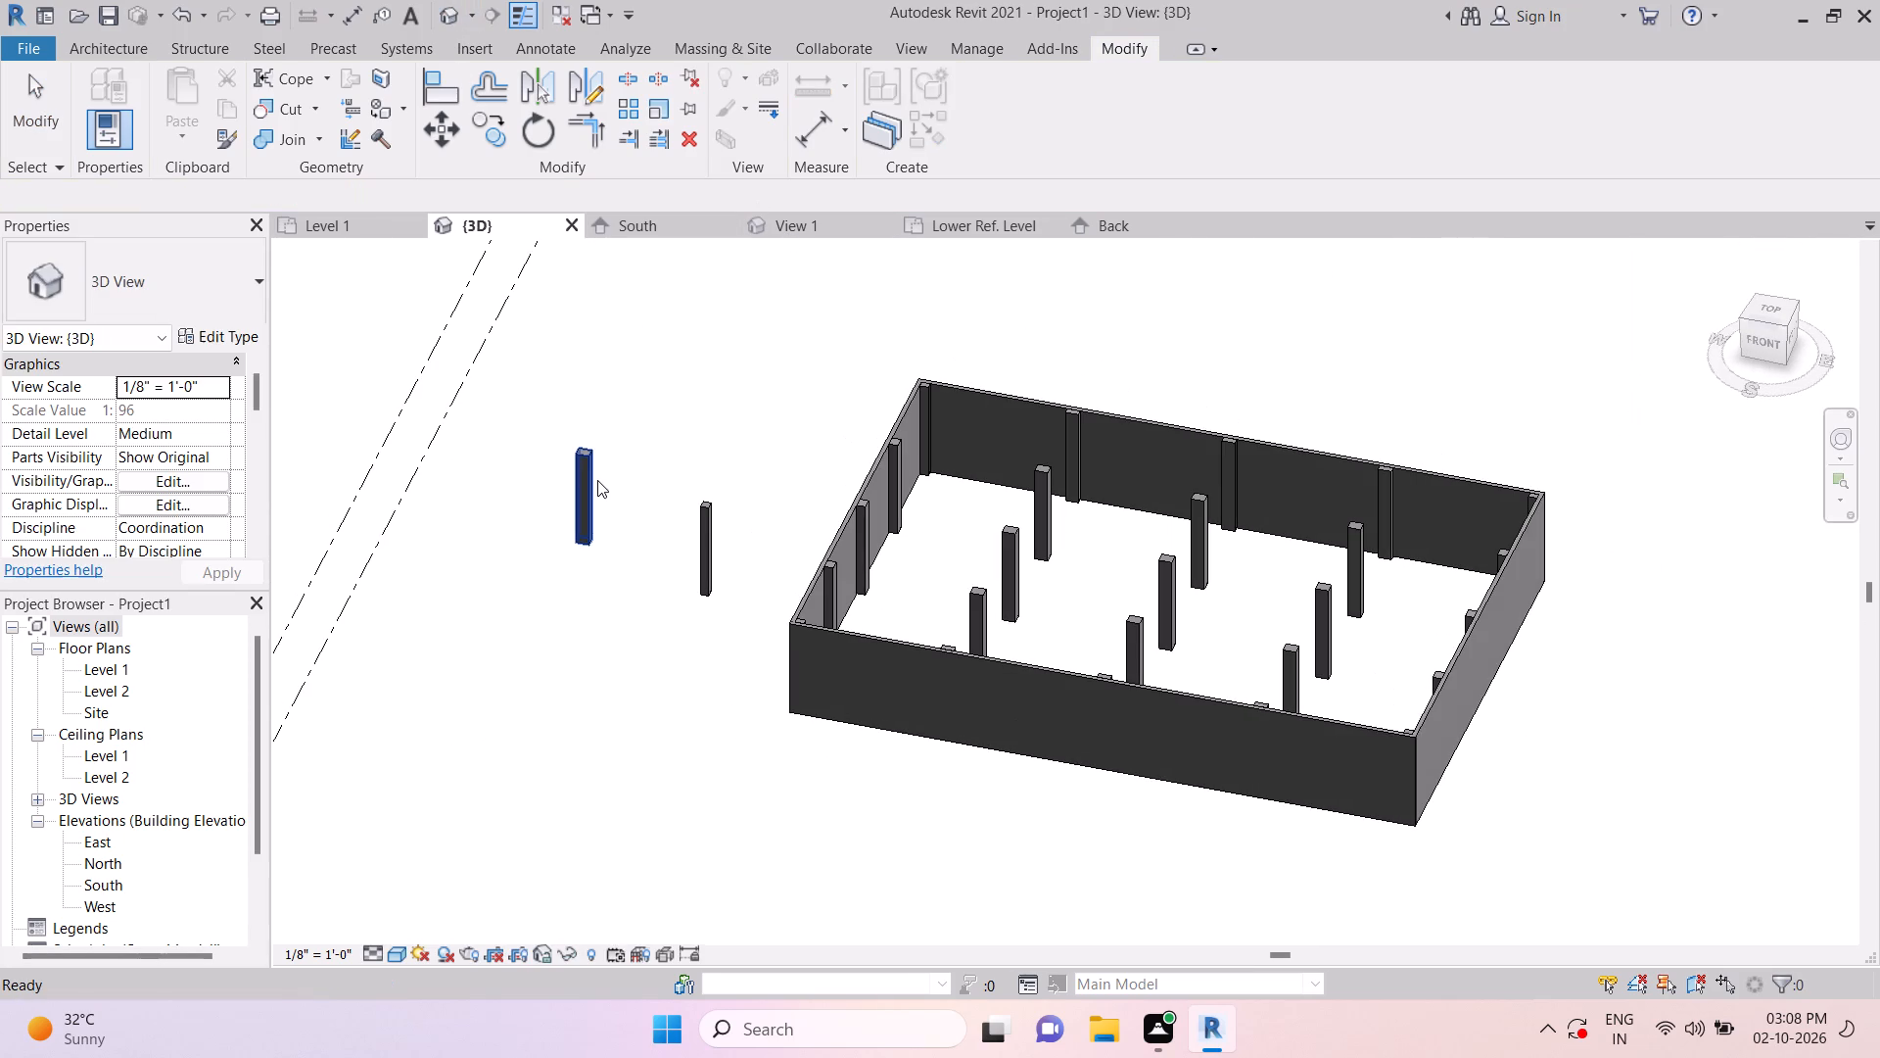
scroll(596, 494, "up", 4)
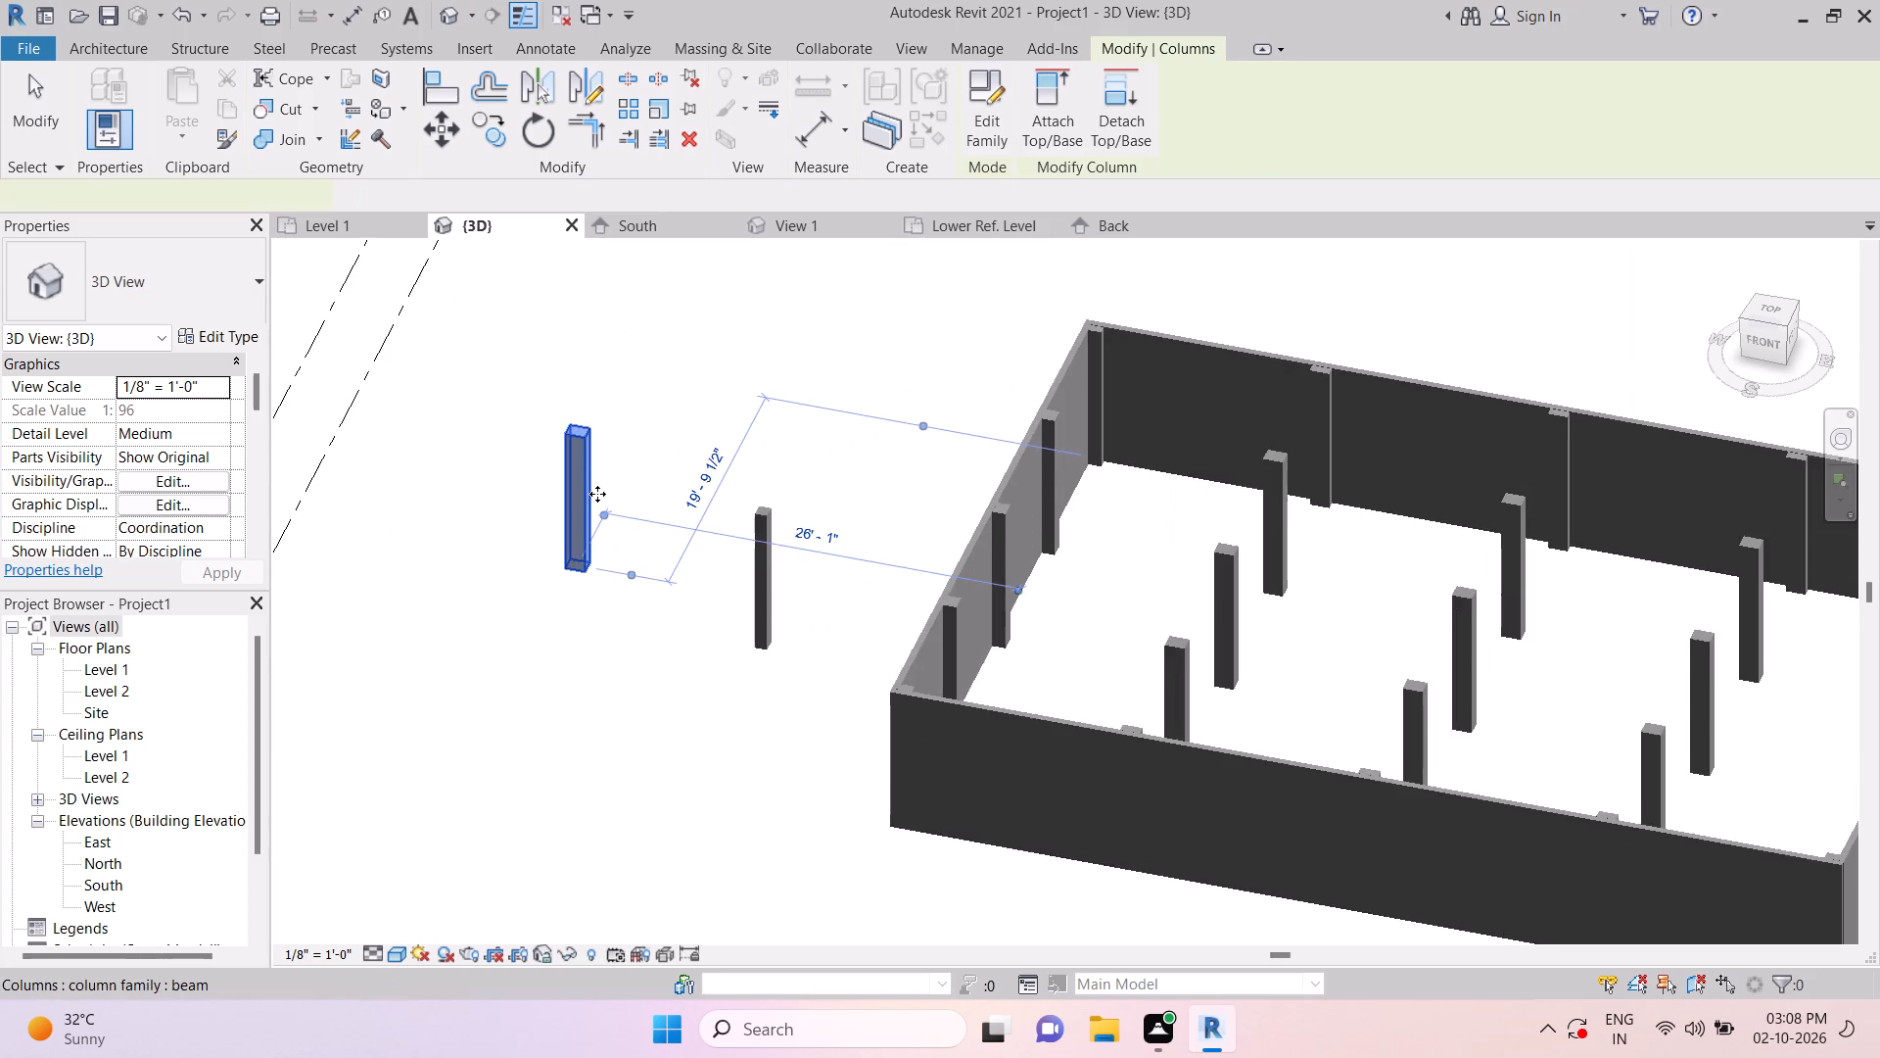
key("Escape")
key("Escape")
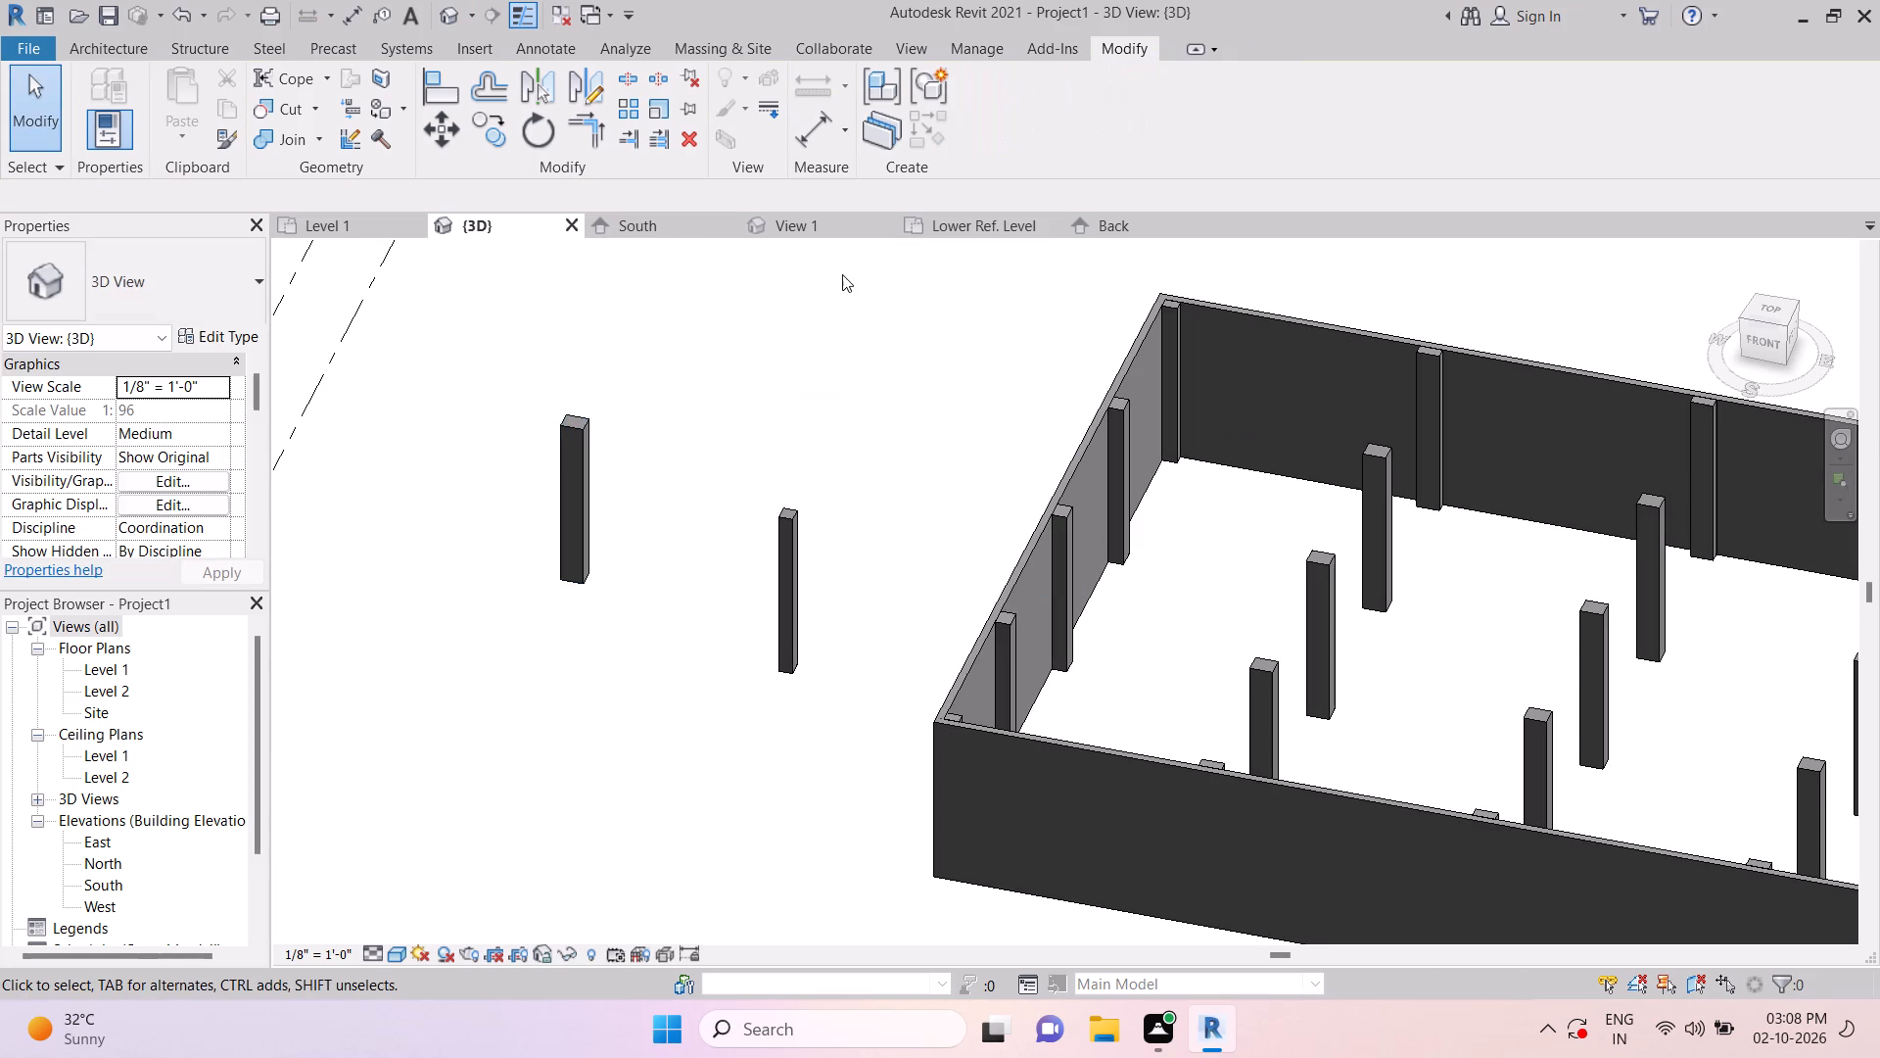
scroll(808, 407, "down", 3)
key("Escape")
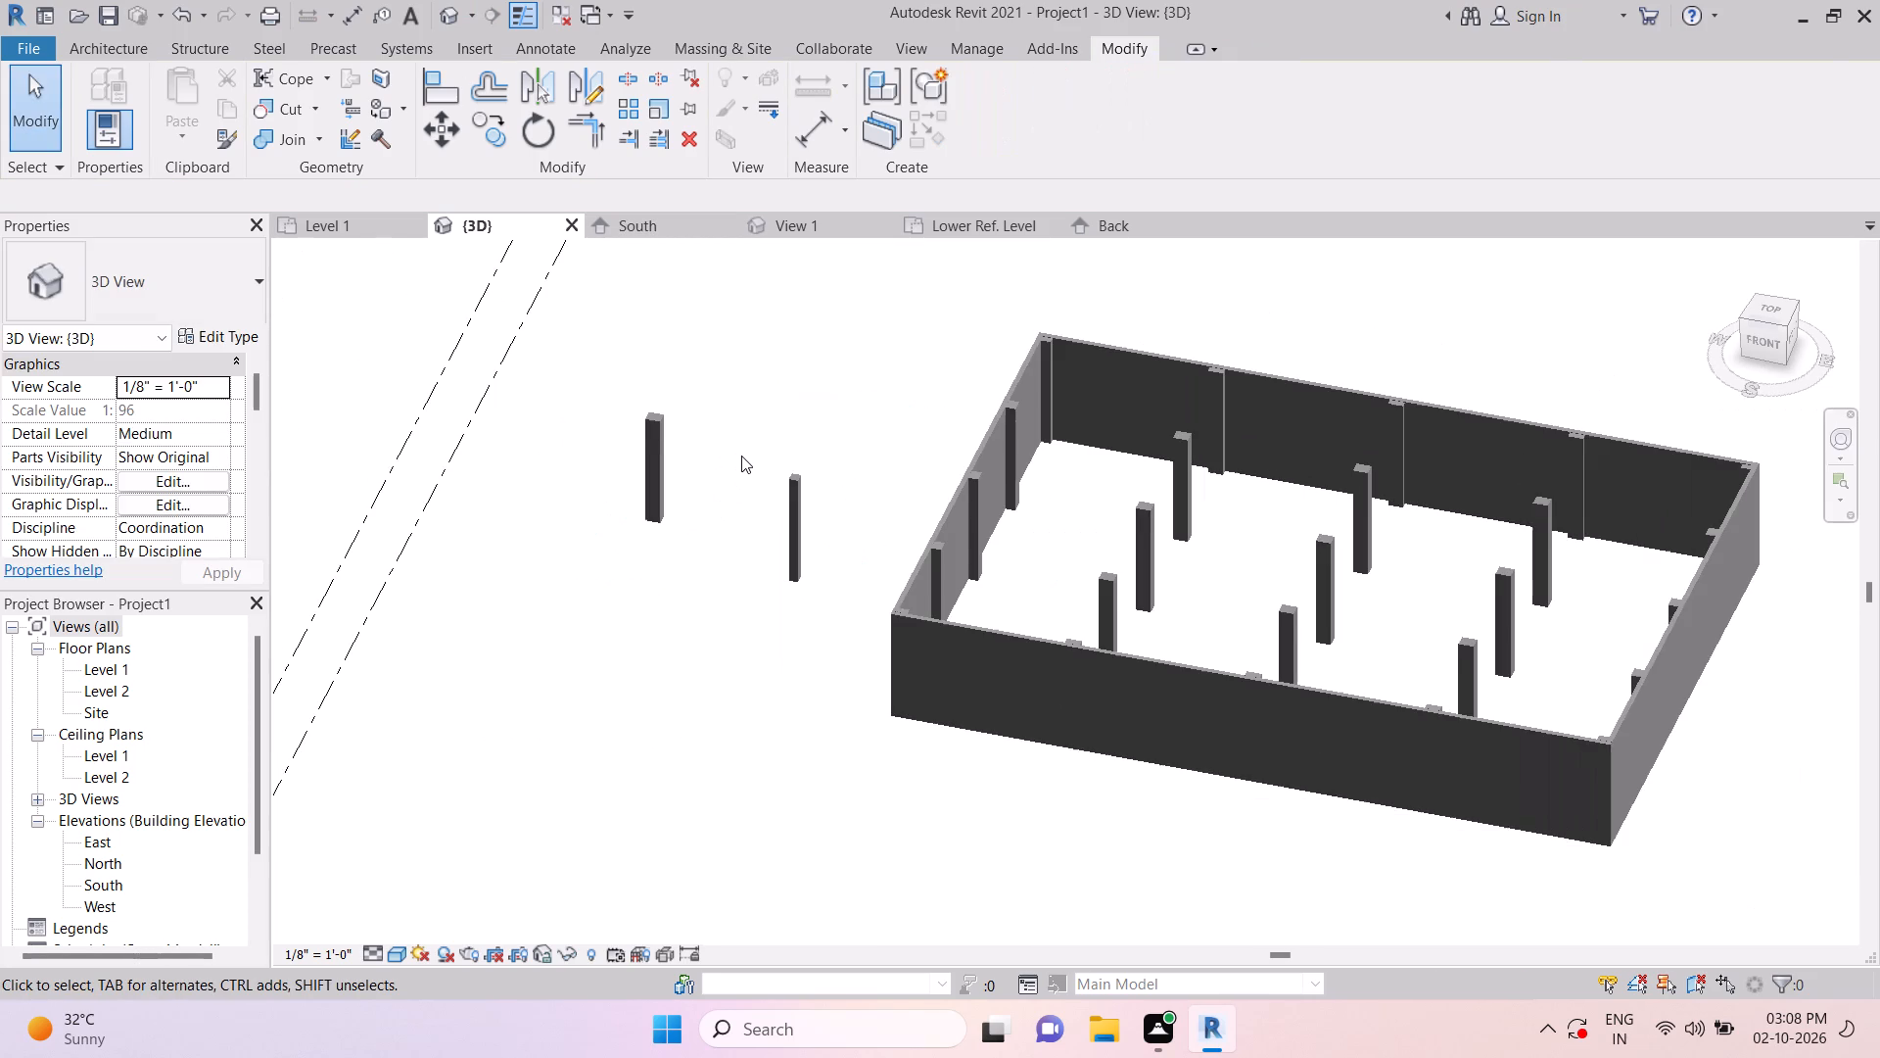
scroll(792, 461, "down", 2)
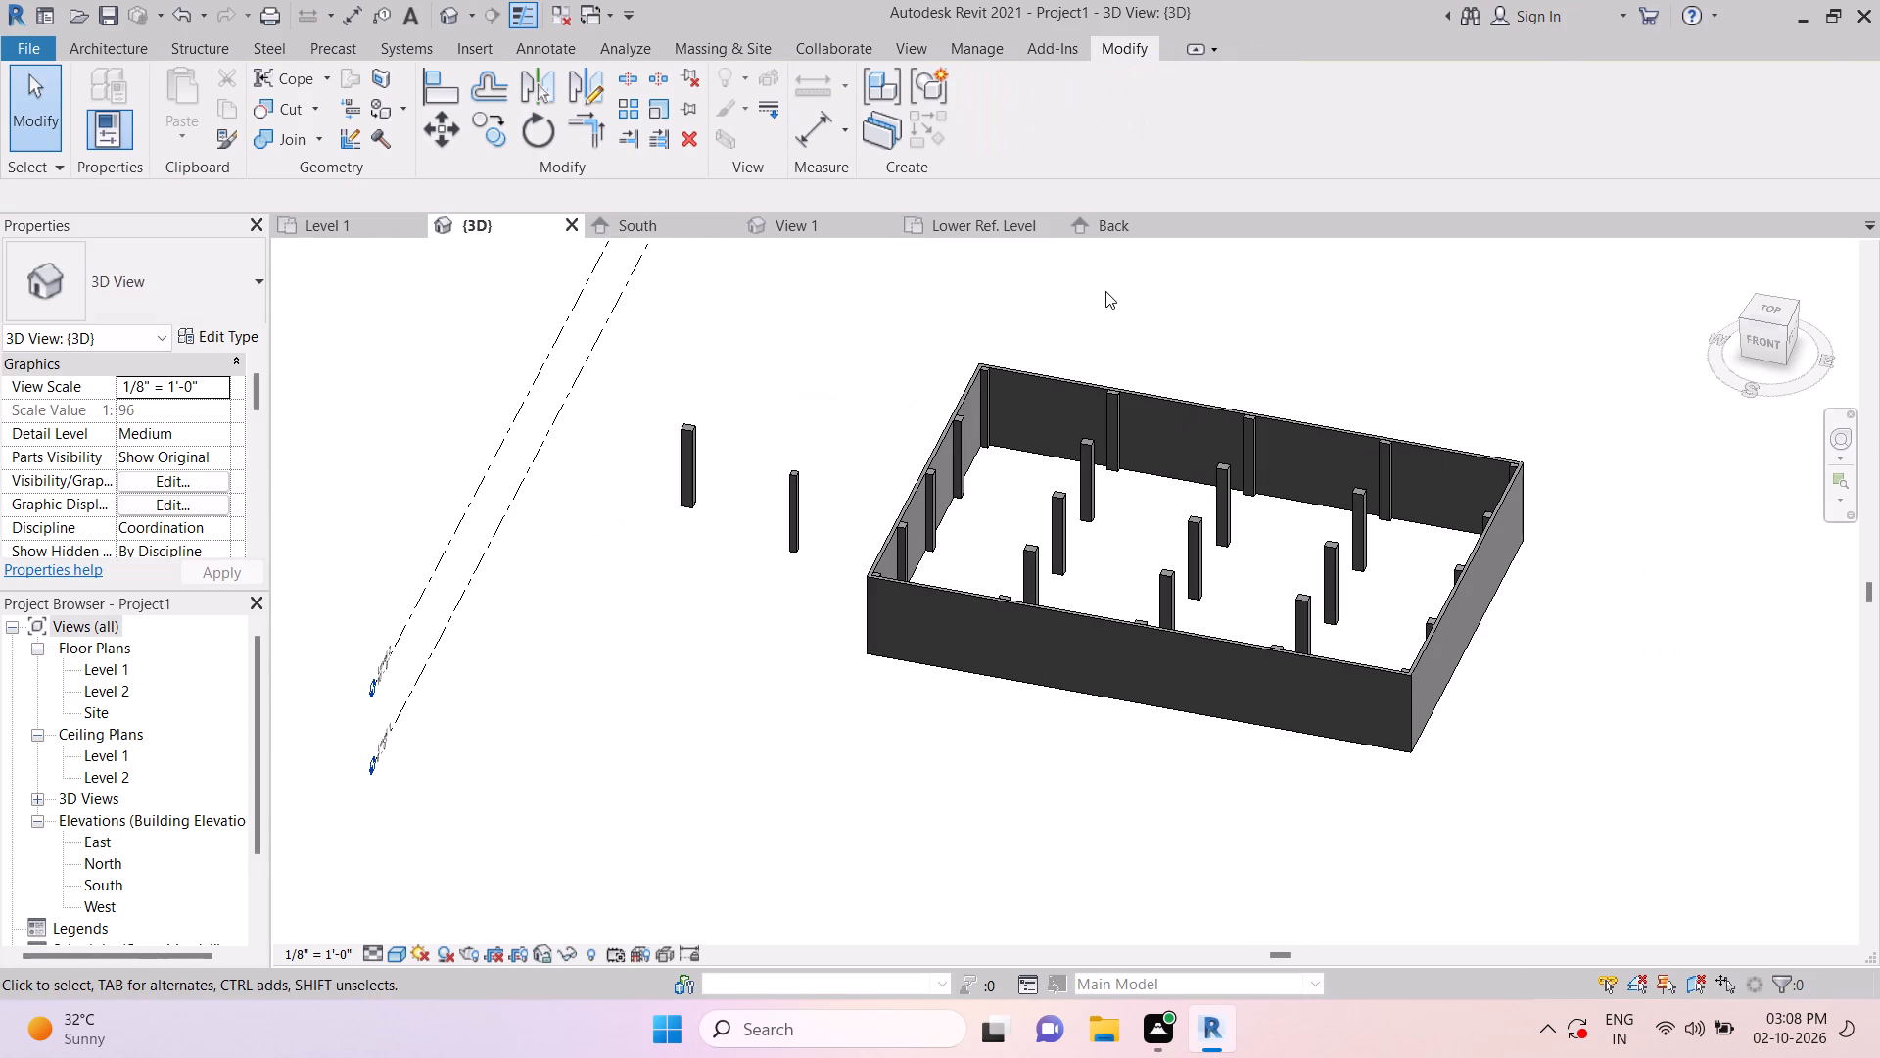
left_click(1771, 339)
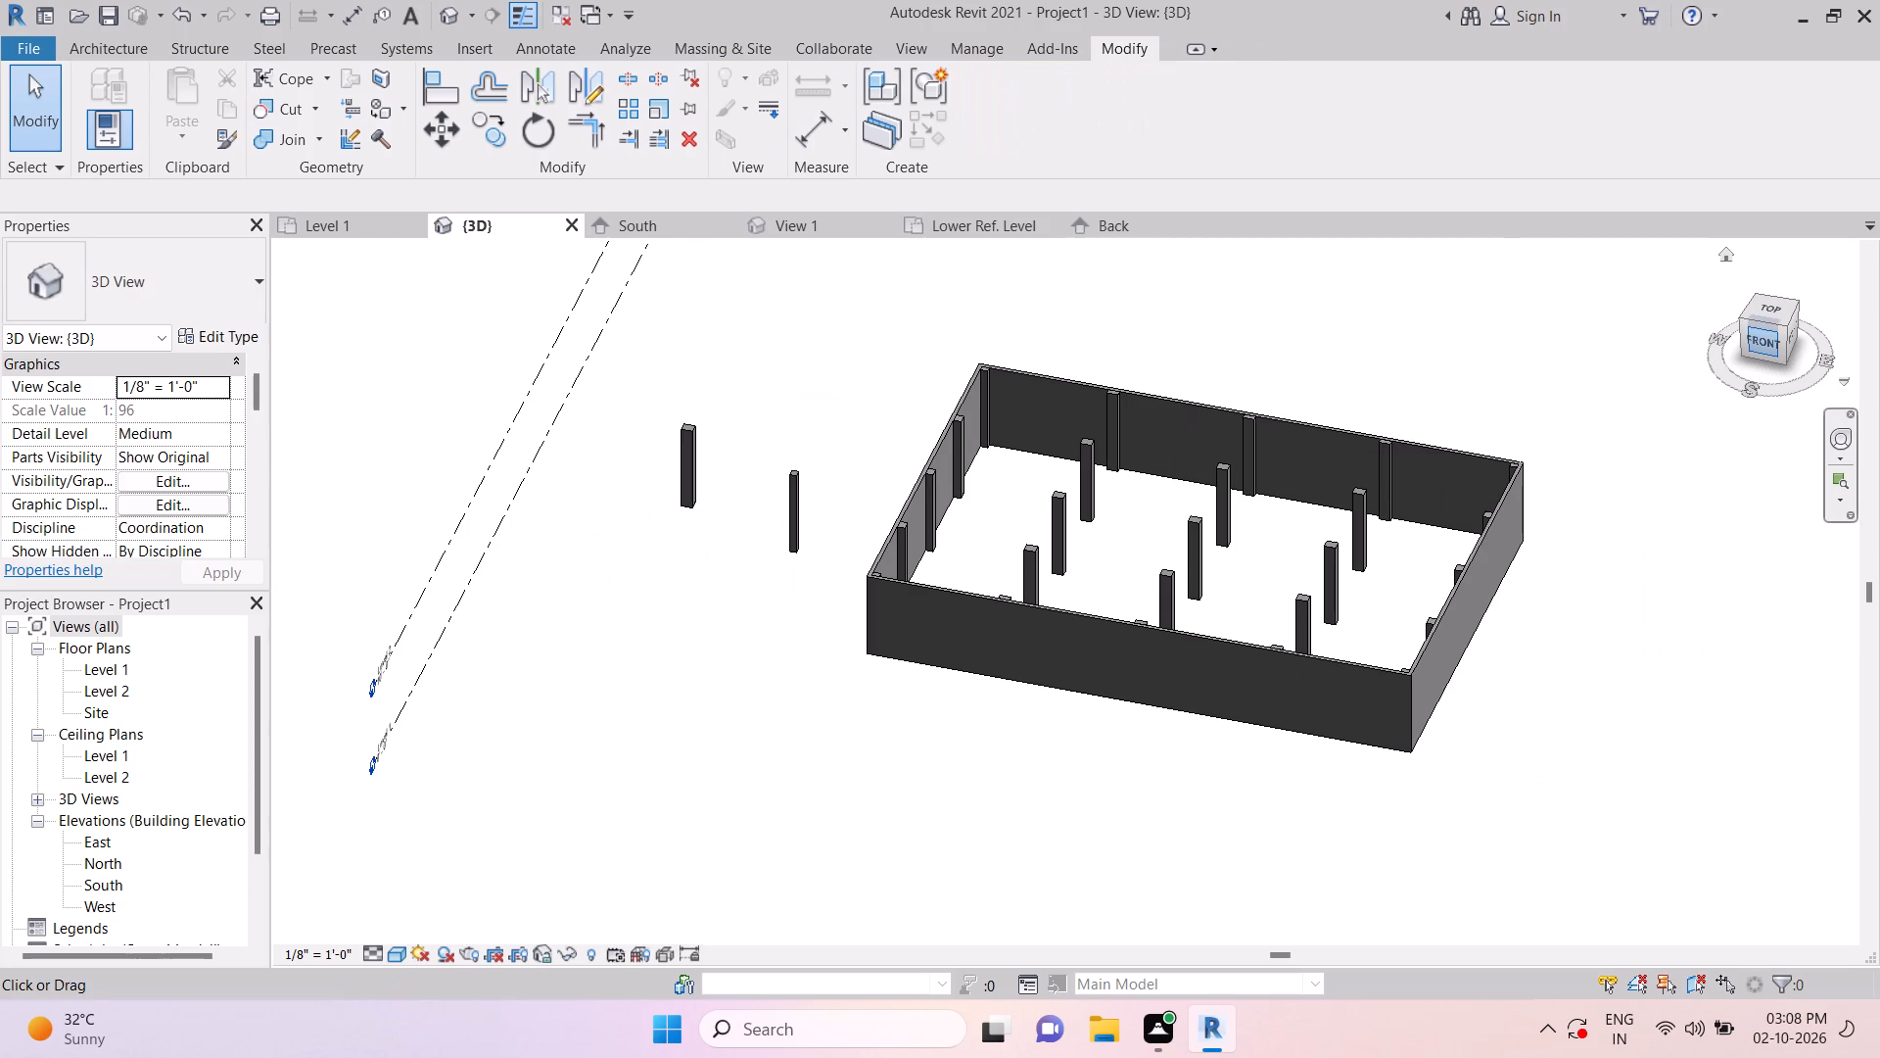
scroll(989, 596, "up", 2)
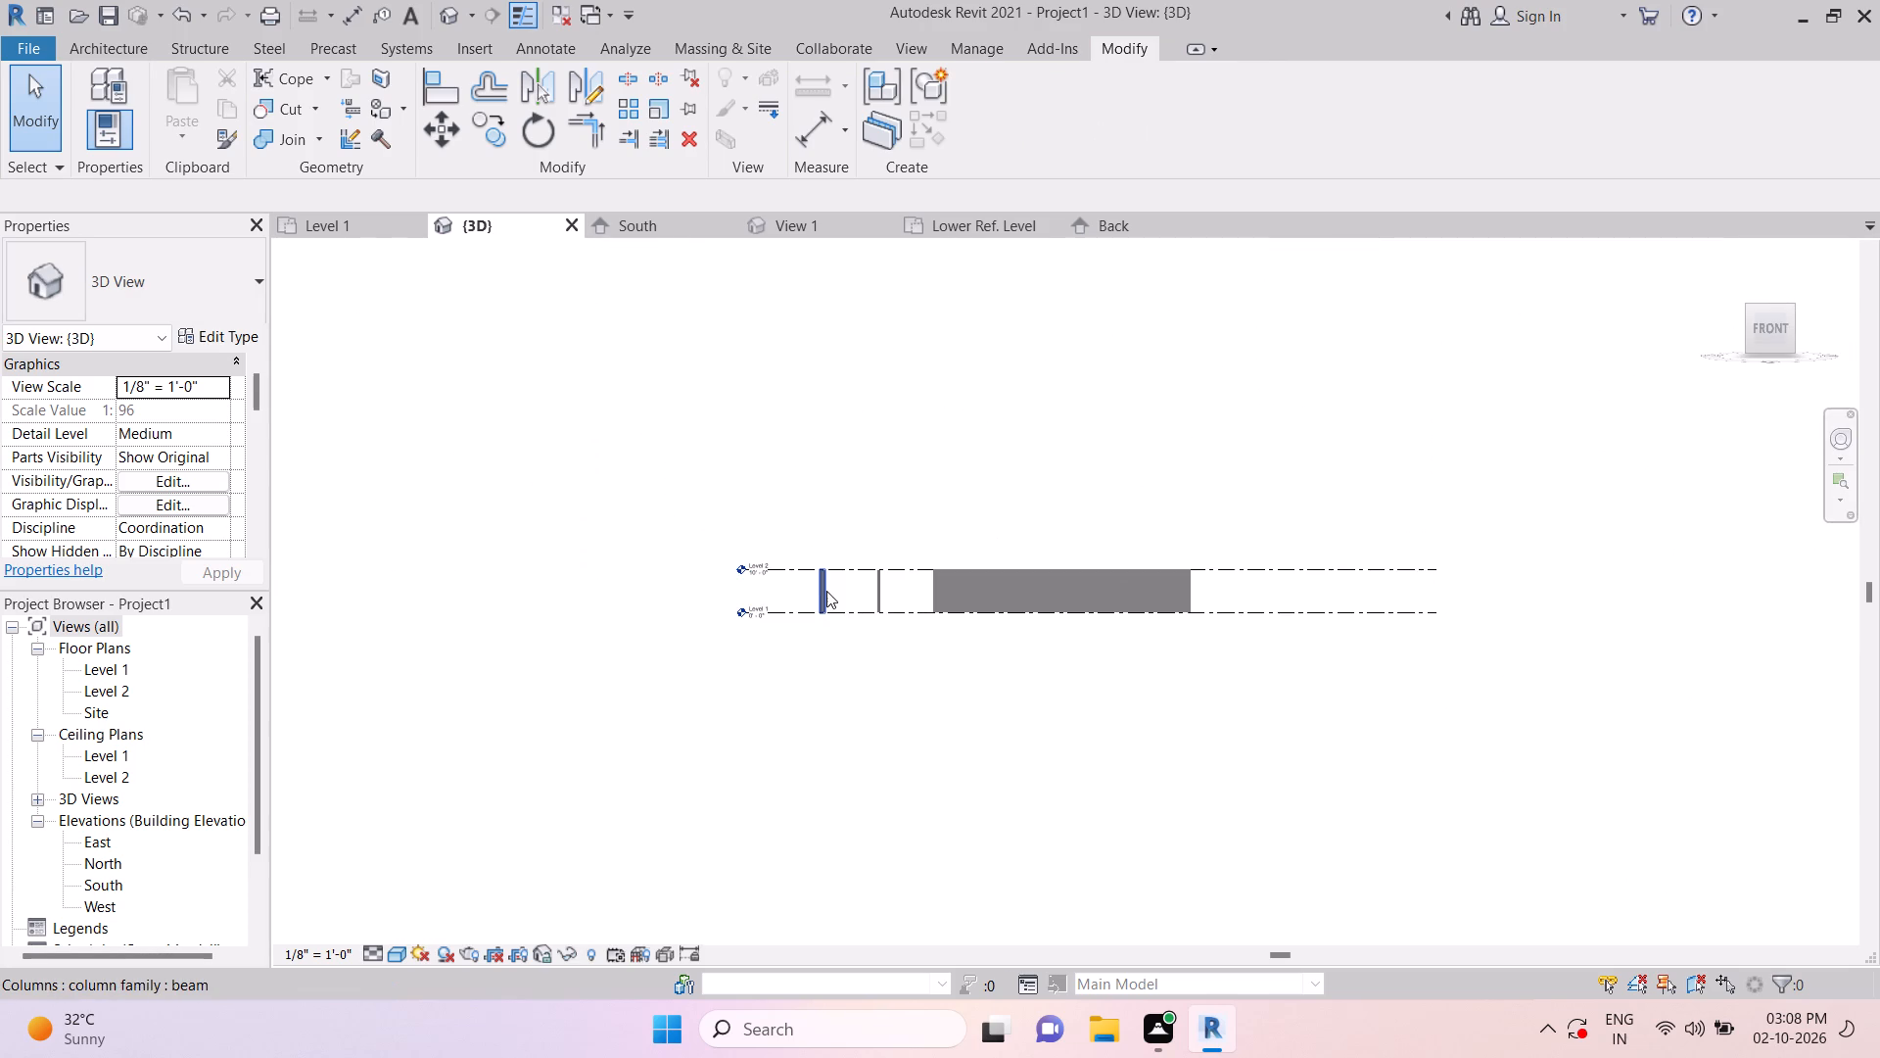
scroll(826, 589, "up", 9)
key("Escape")
scroll(935, 602, "up", 4)
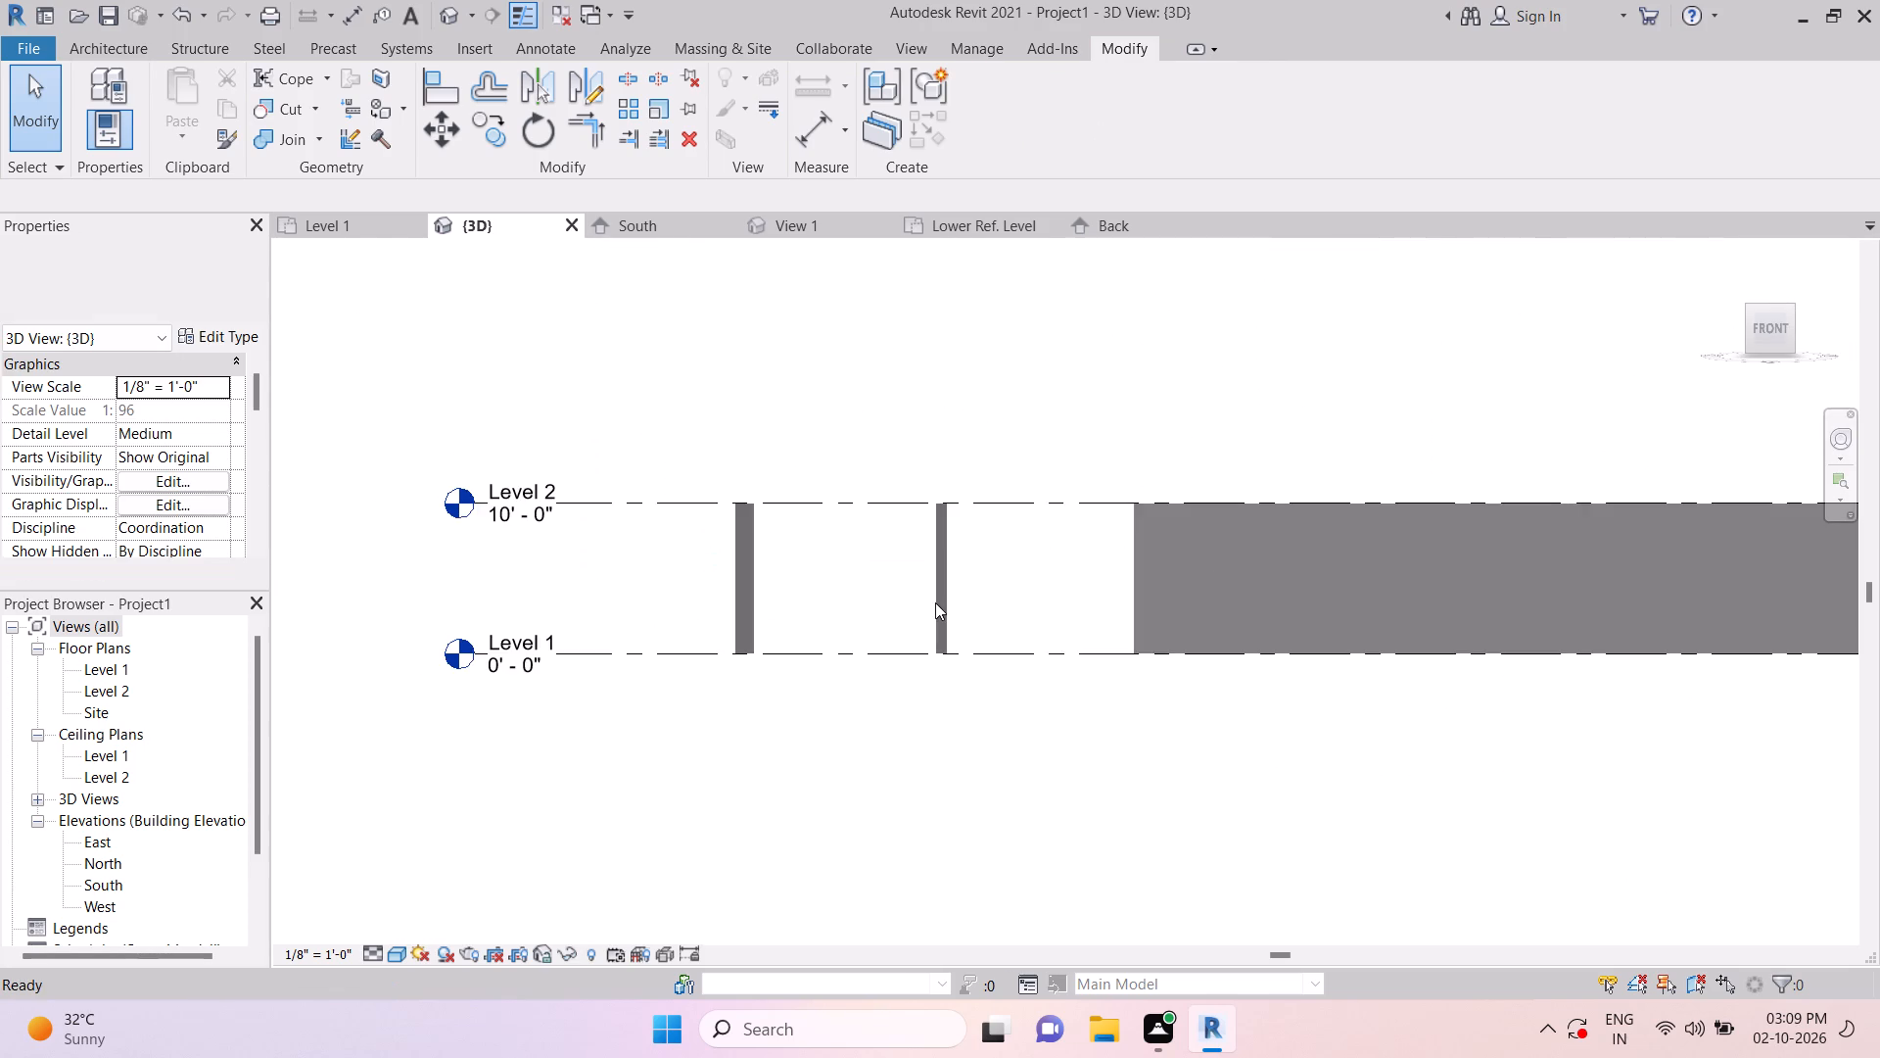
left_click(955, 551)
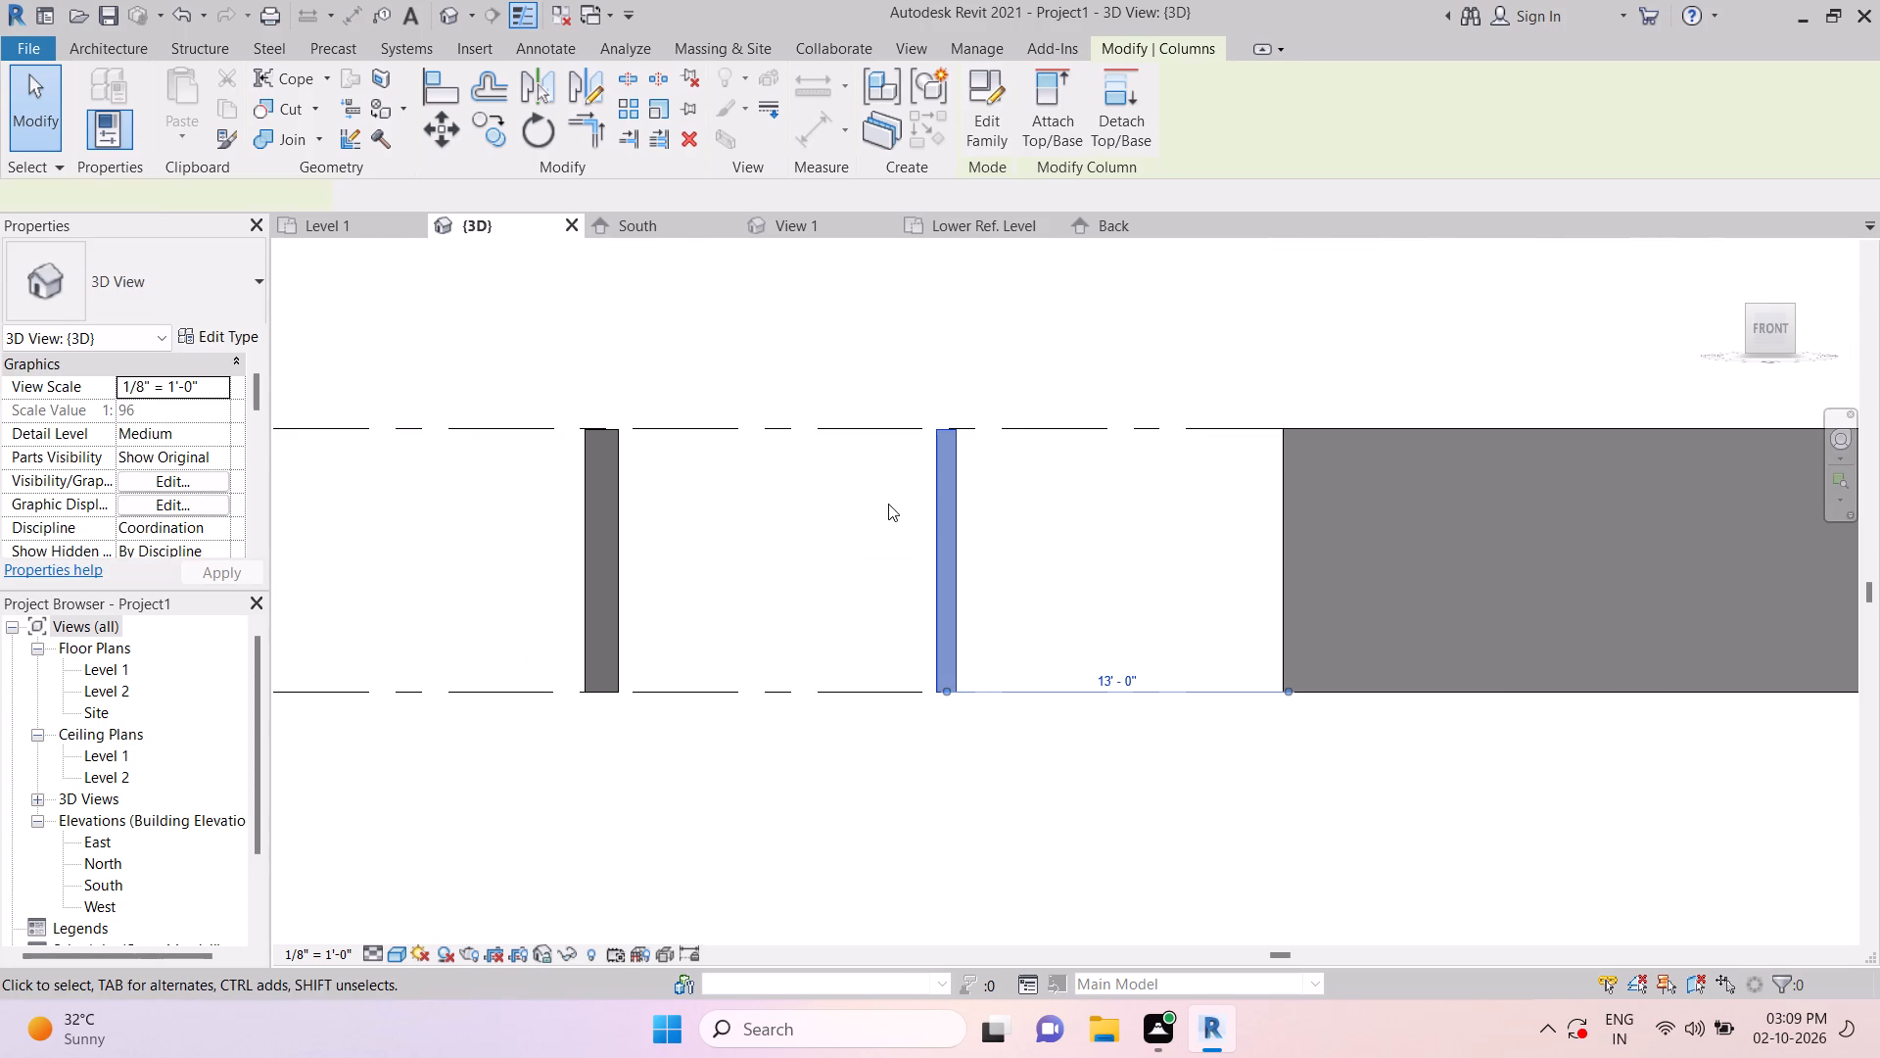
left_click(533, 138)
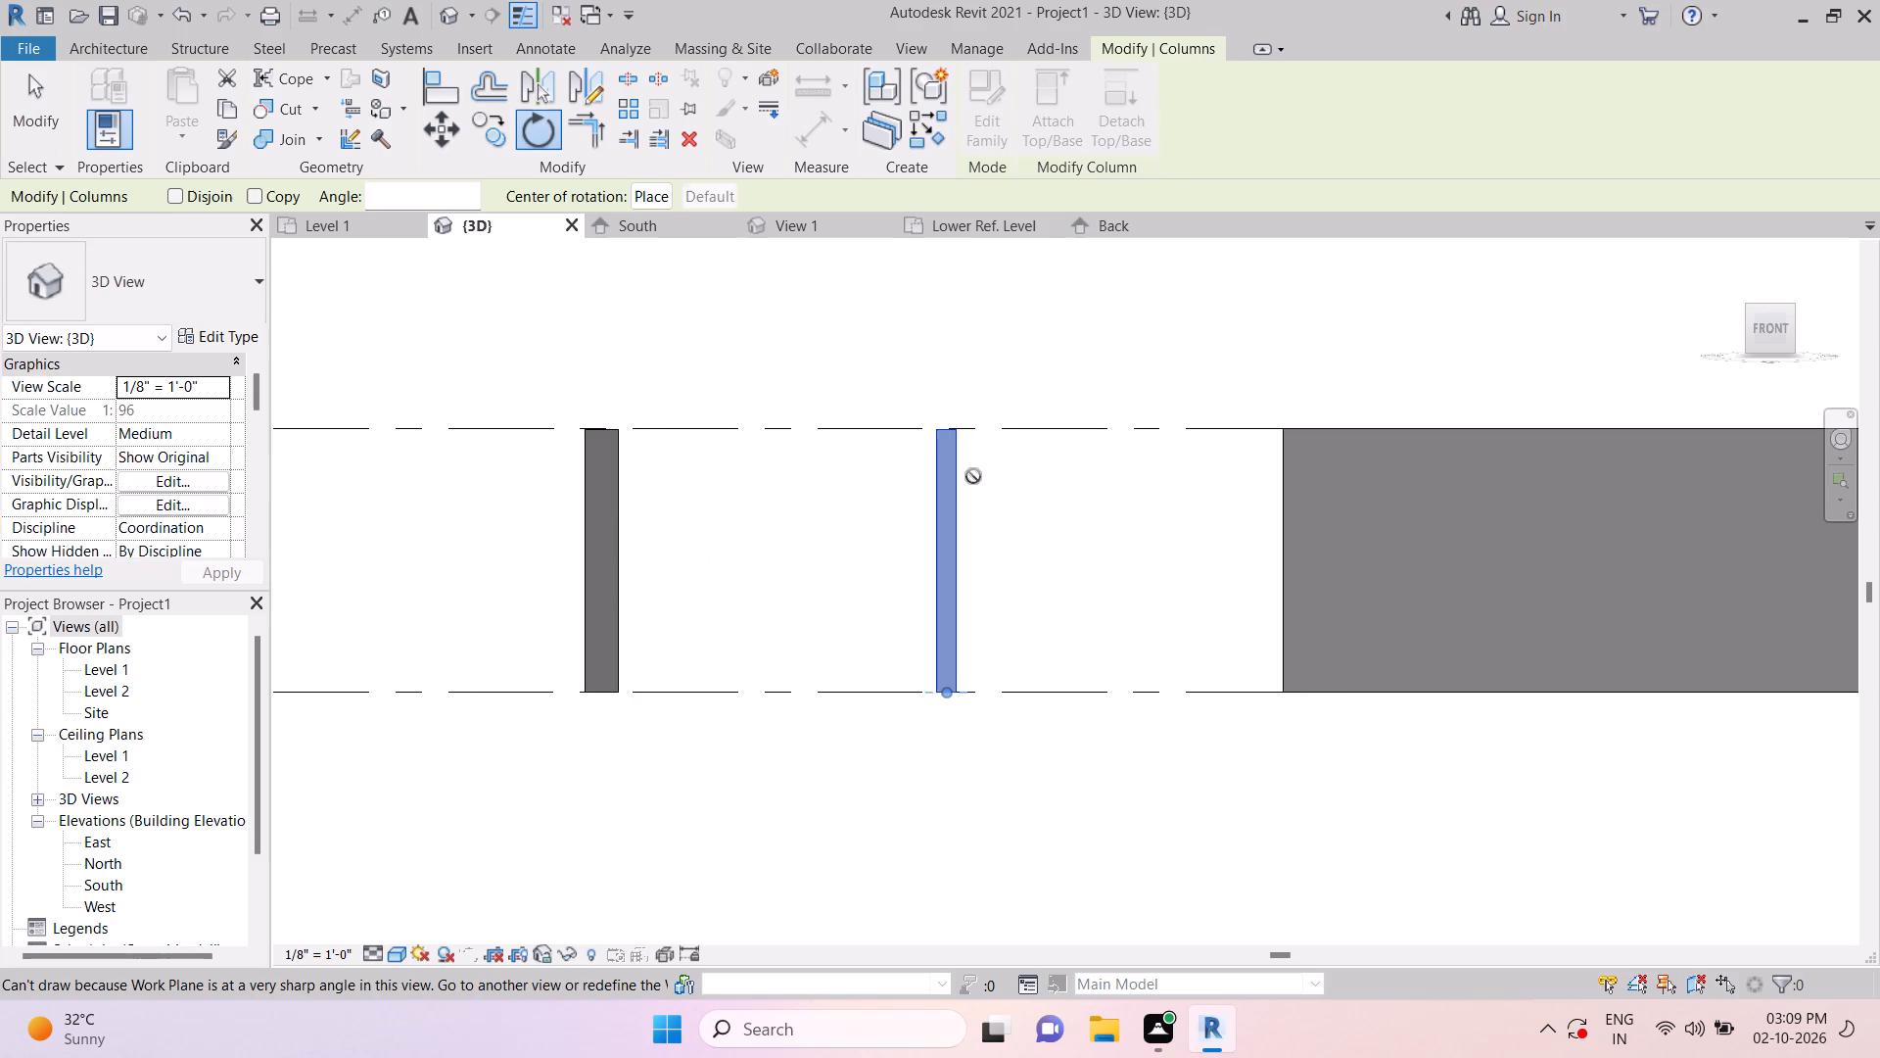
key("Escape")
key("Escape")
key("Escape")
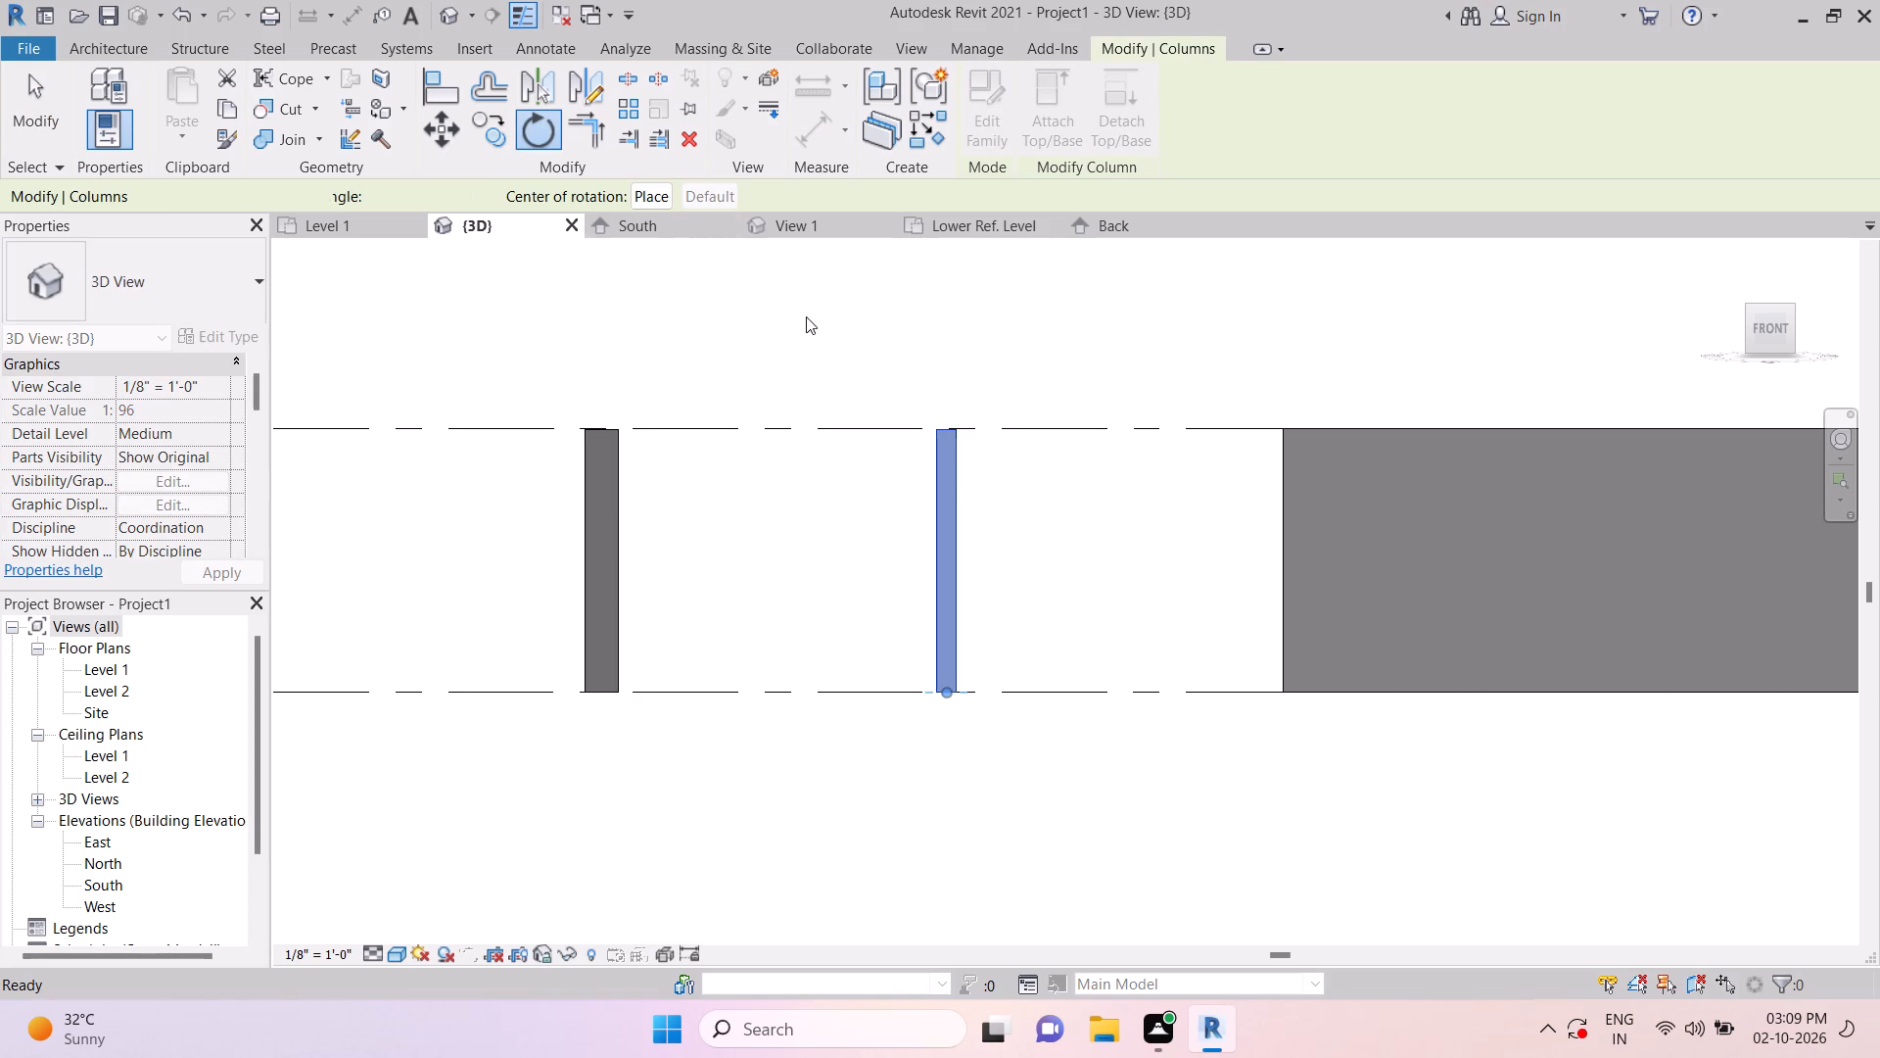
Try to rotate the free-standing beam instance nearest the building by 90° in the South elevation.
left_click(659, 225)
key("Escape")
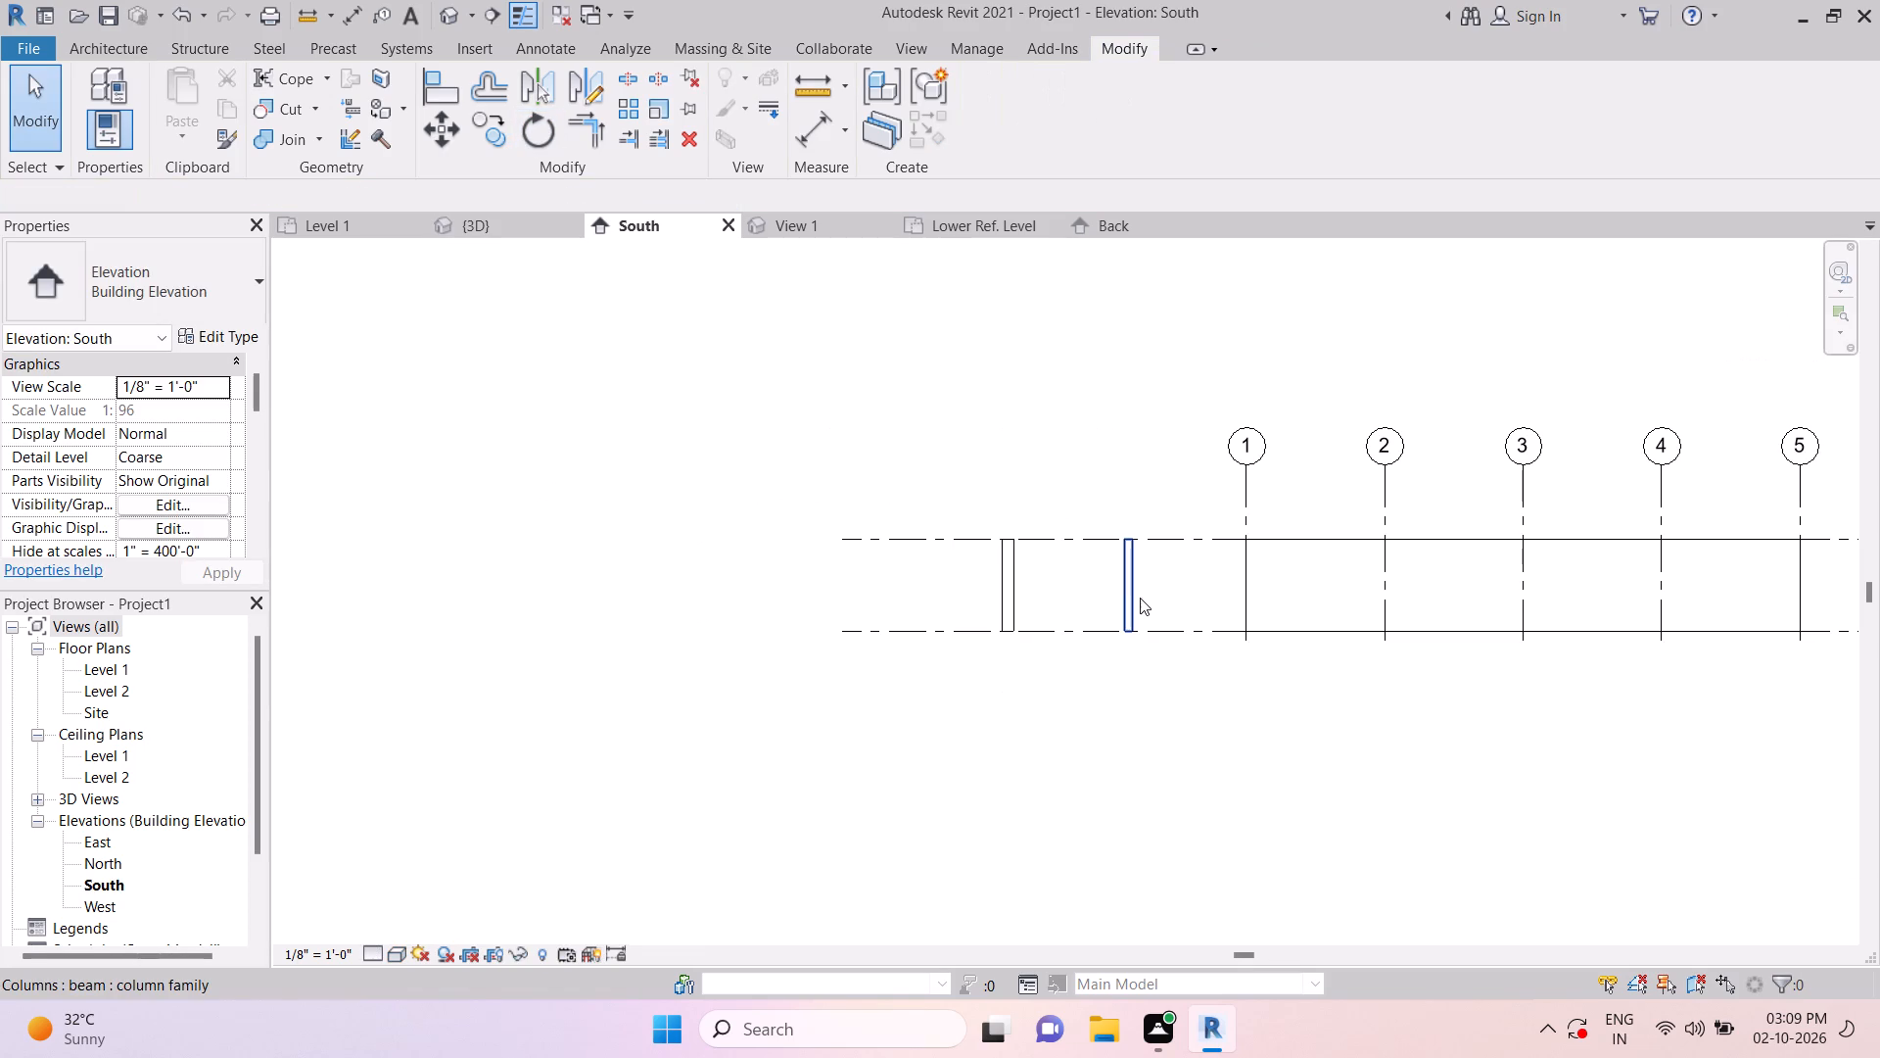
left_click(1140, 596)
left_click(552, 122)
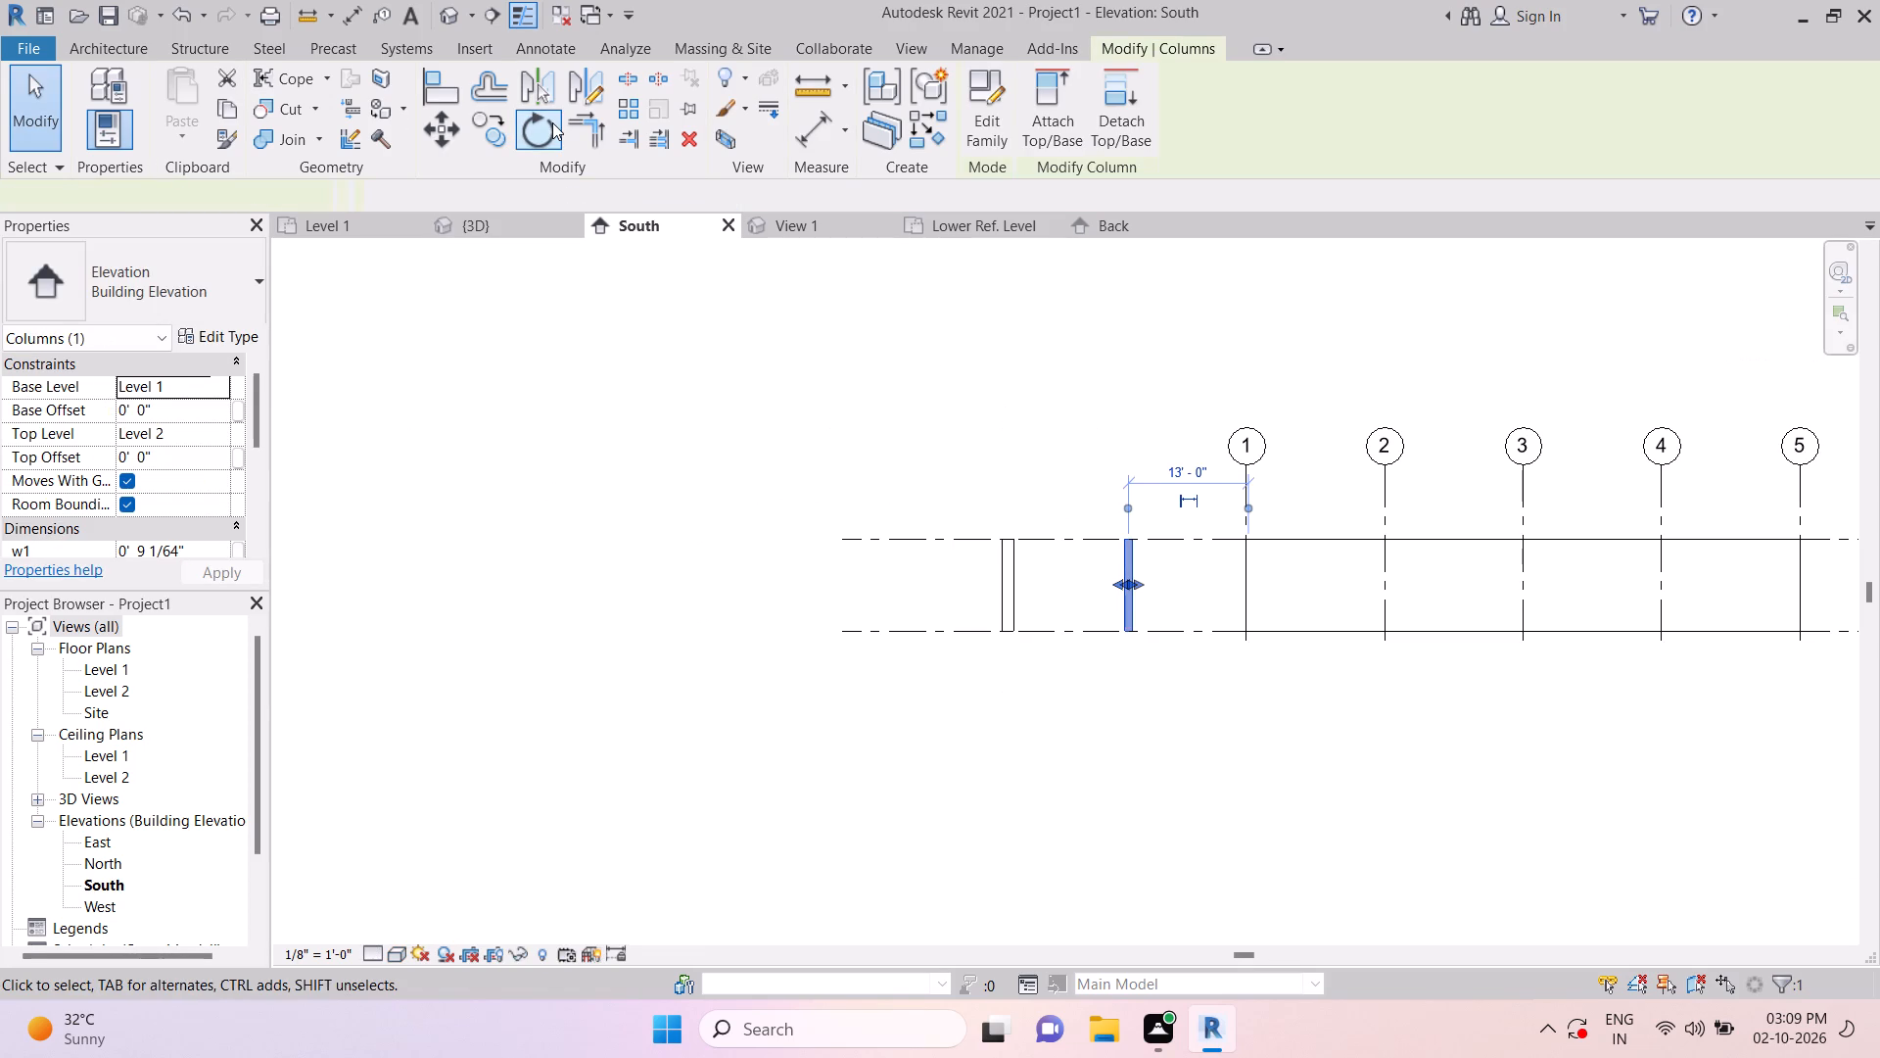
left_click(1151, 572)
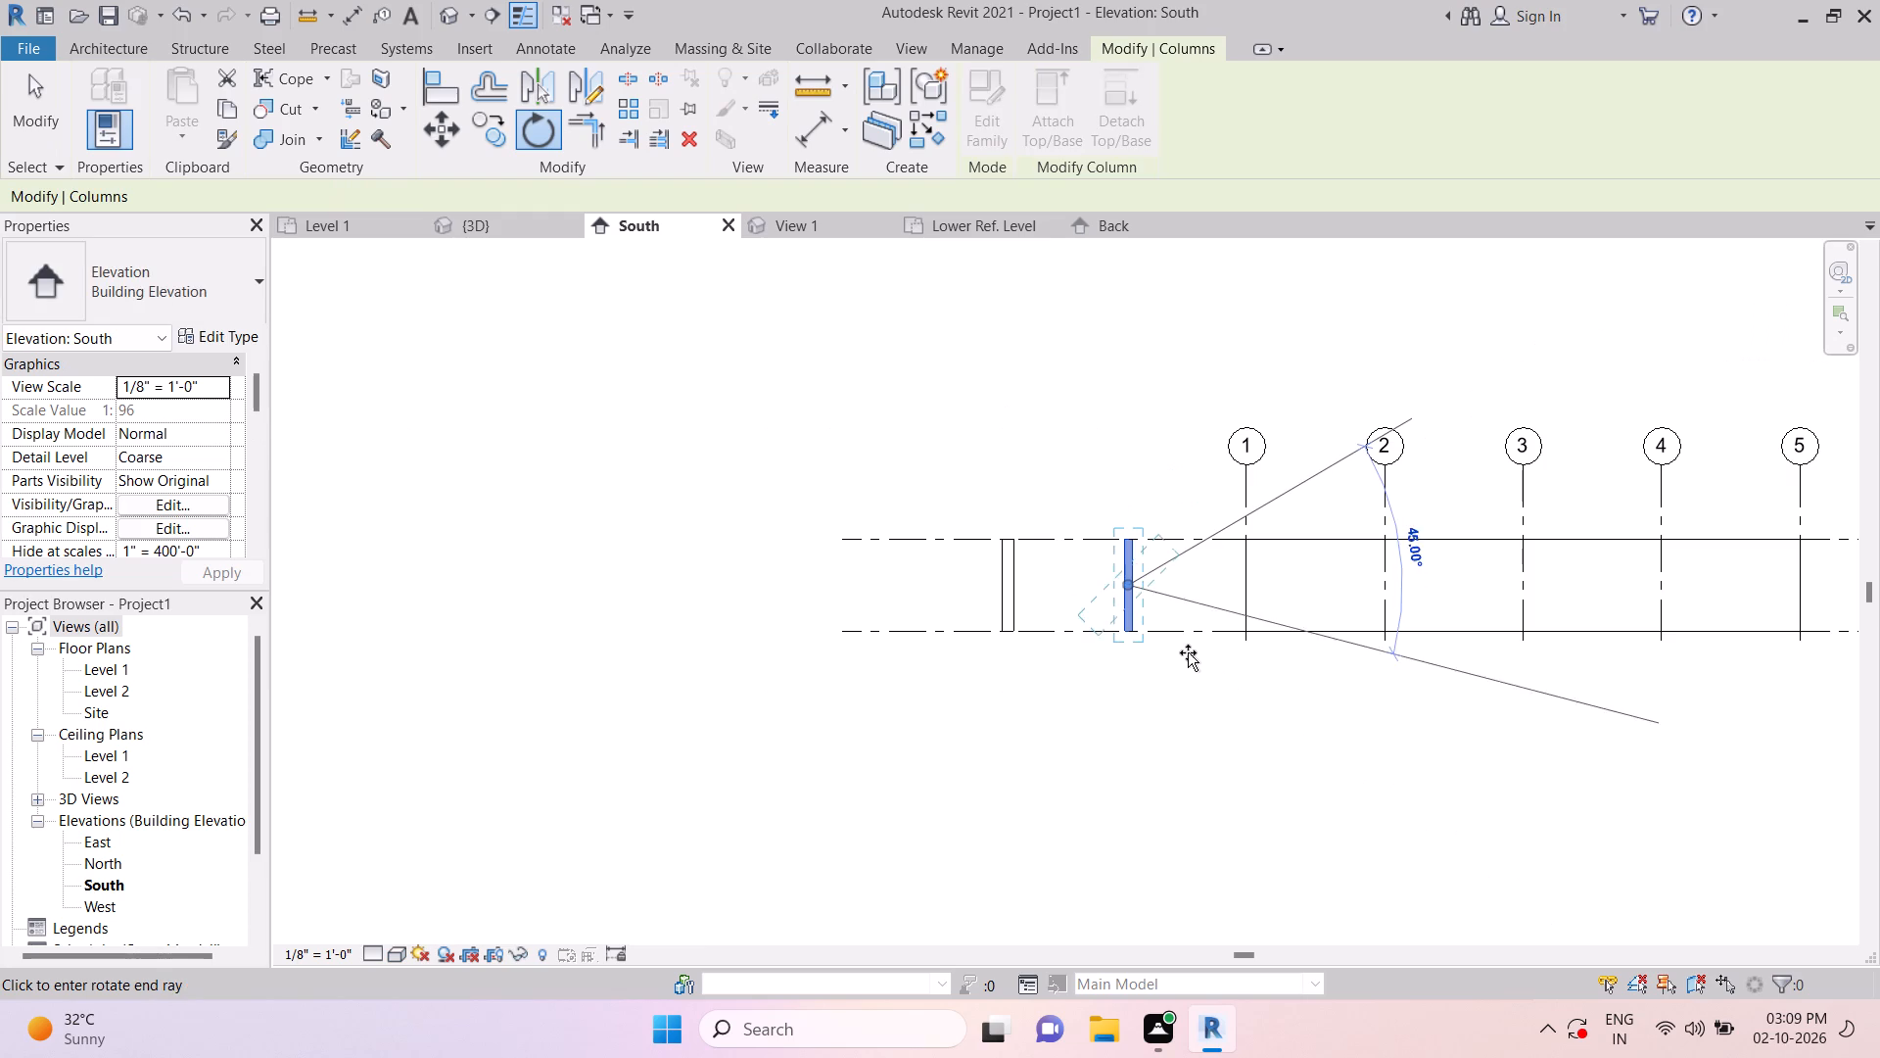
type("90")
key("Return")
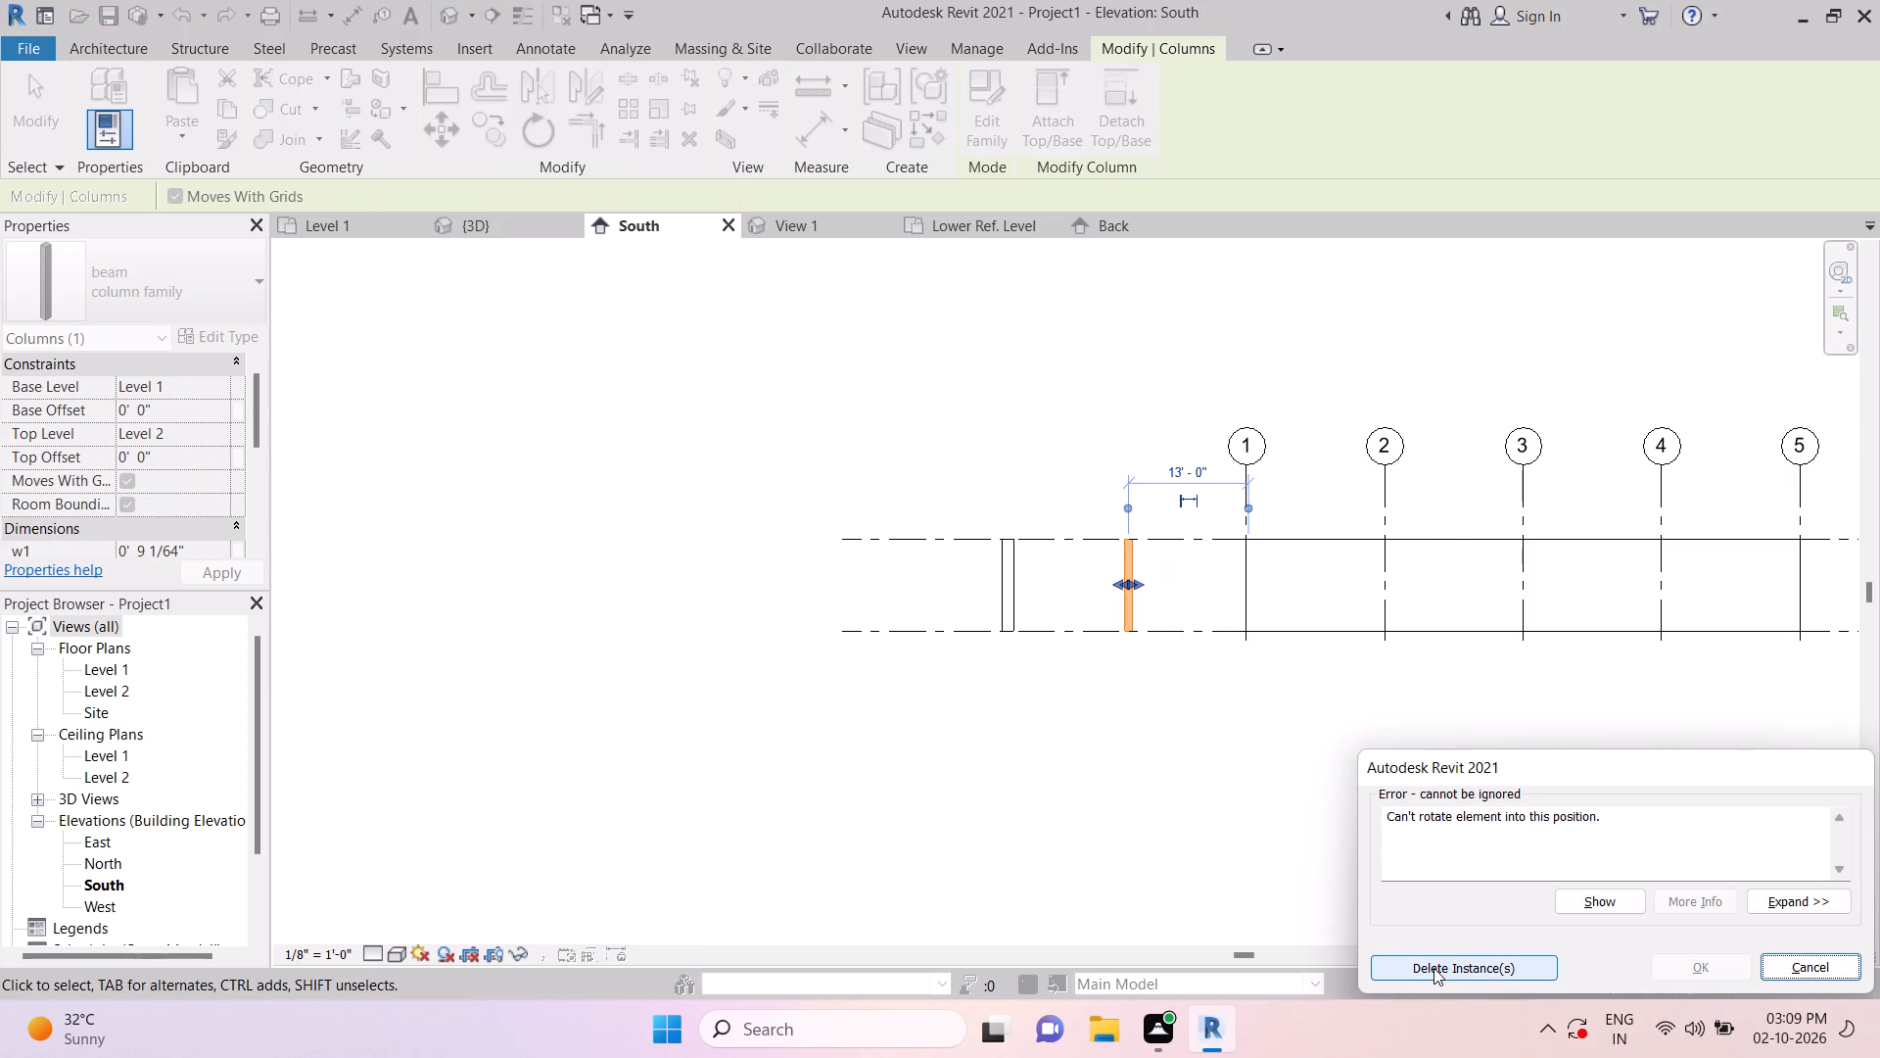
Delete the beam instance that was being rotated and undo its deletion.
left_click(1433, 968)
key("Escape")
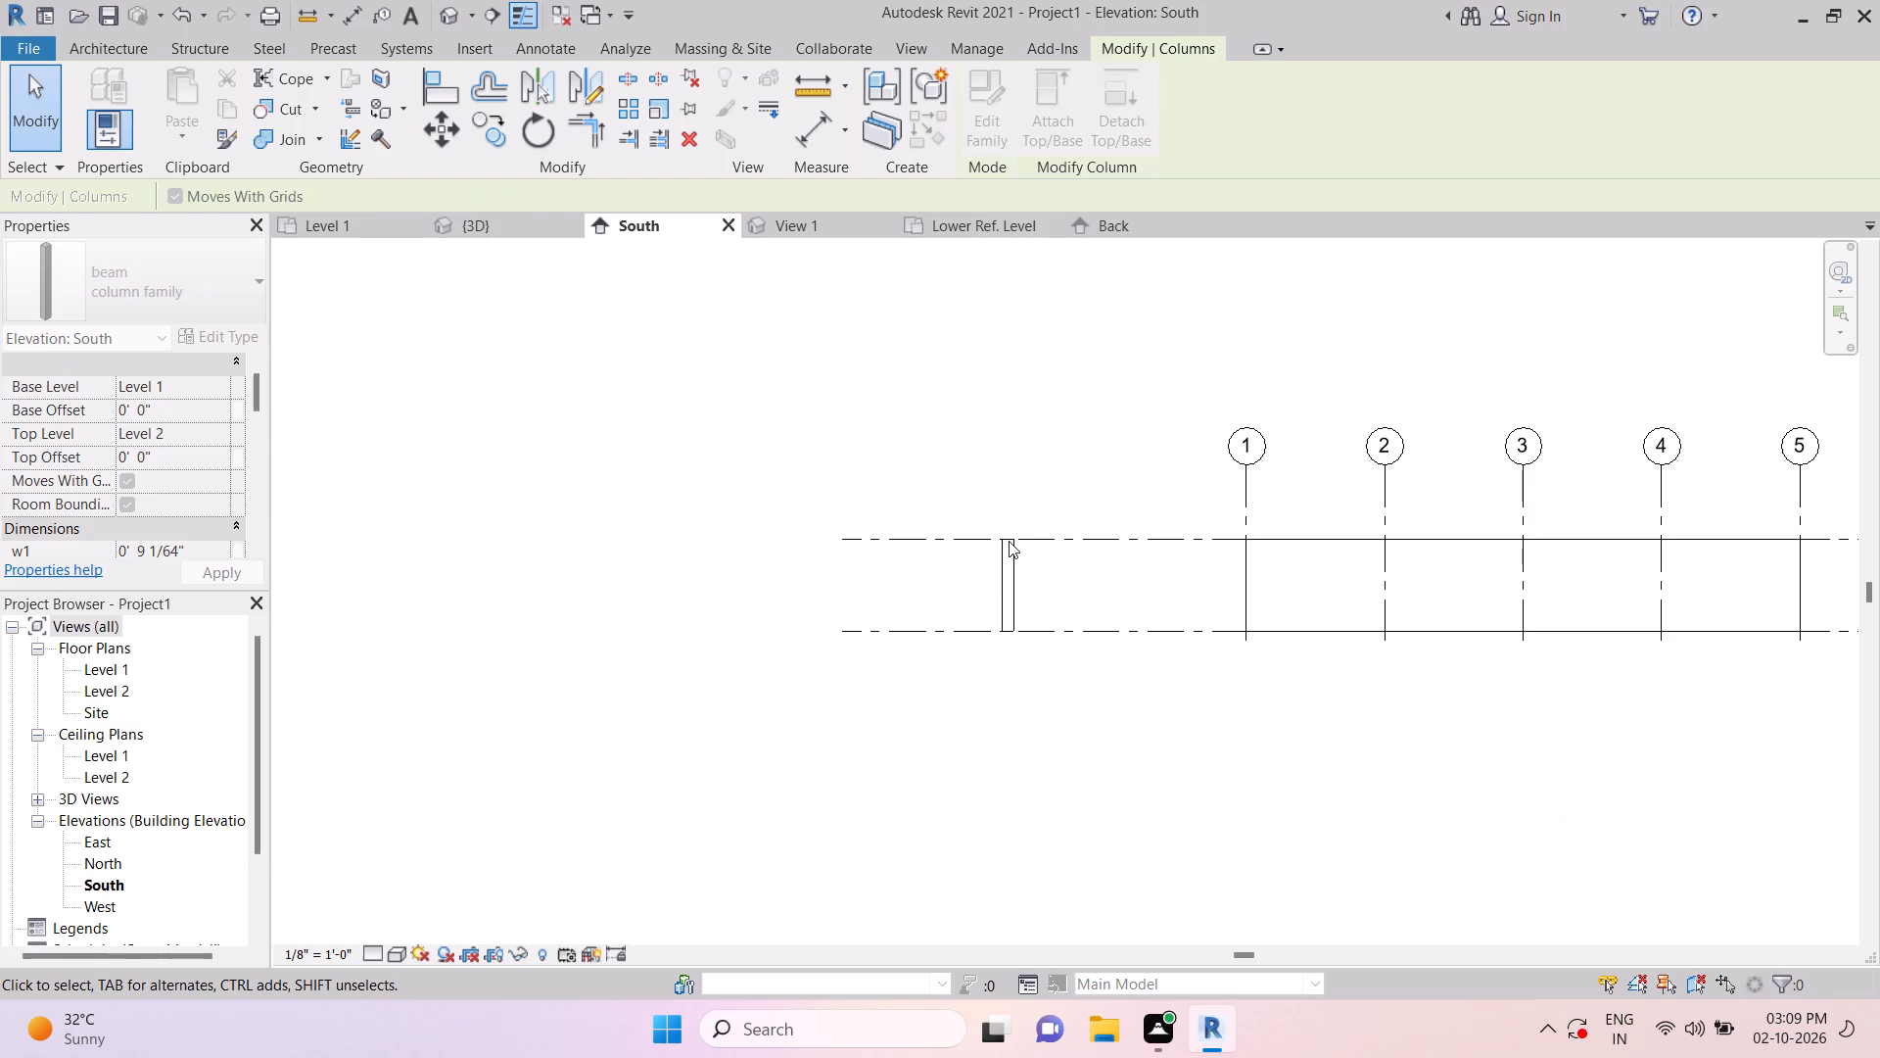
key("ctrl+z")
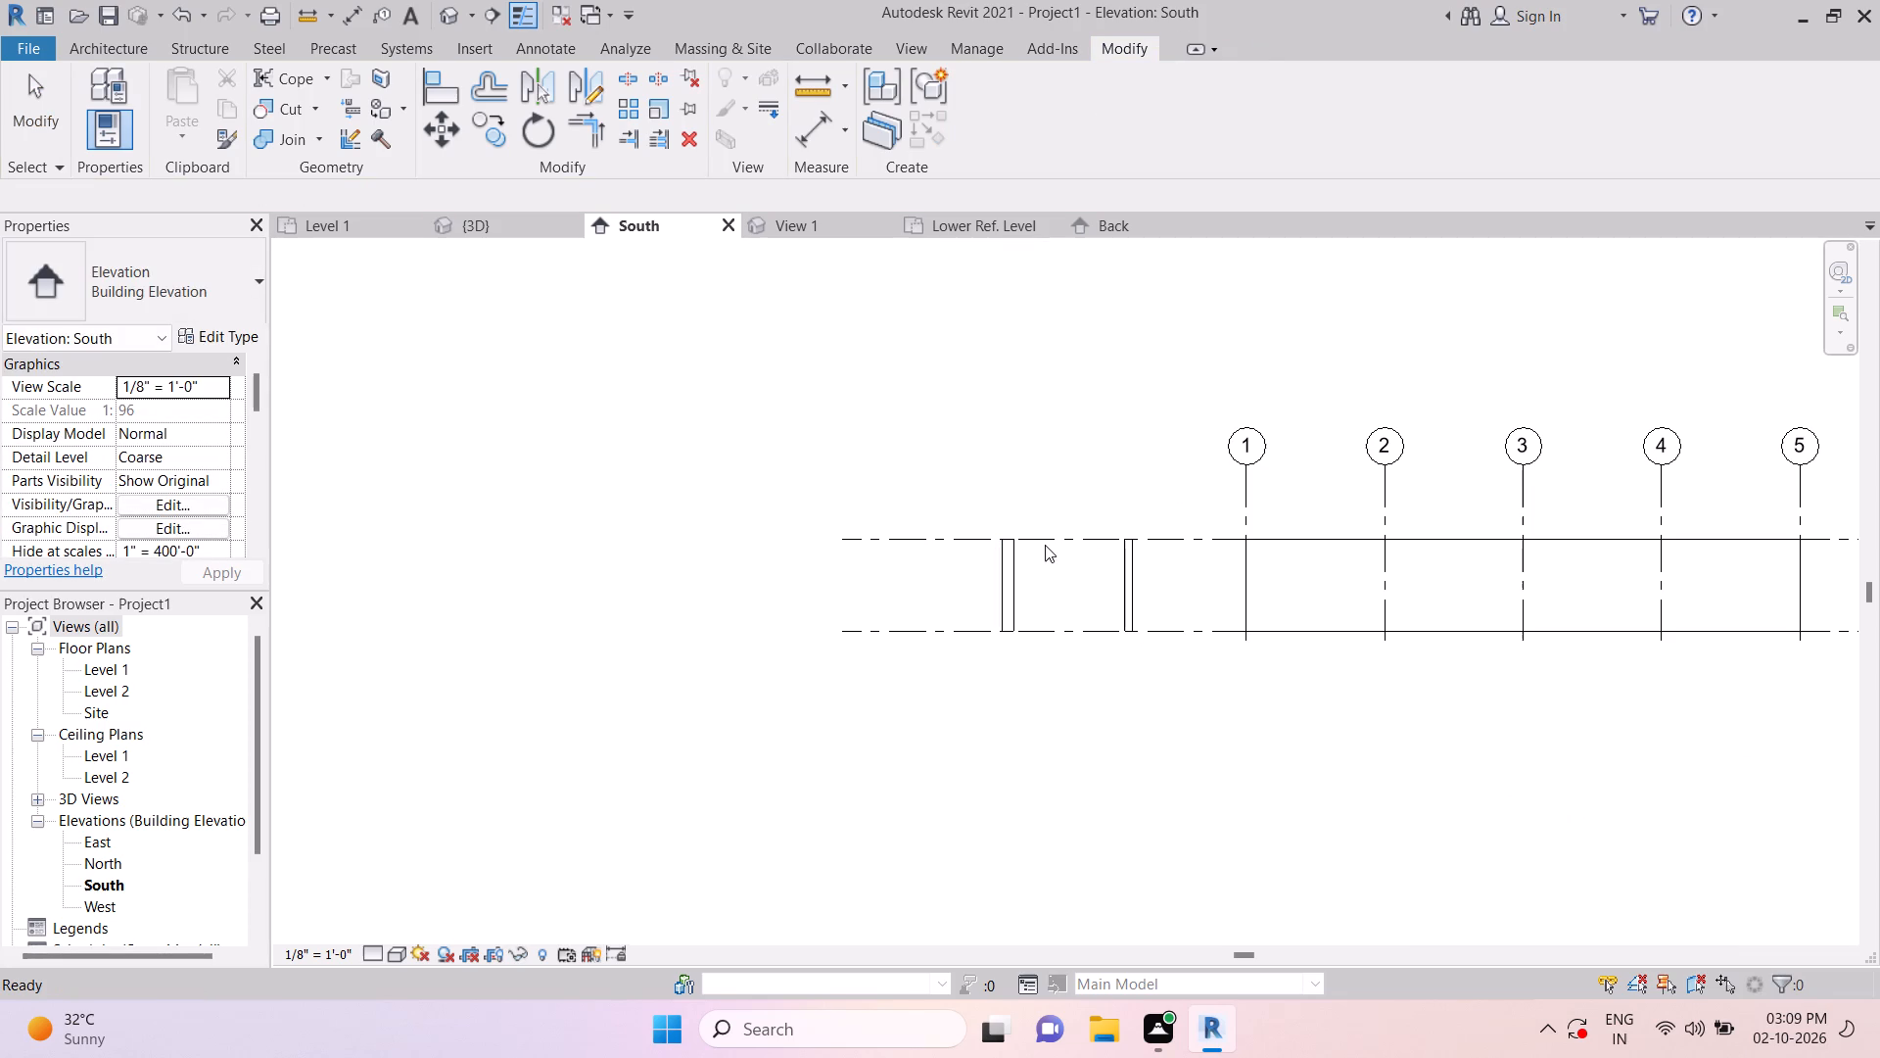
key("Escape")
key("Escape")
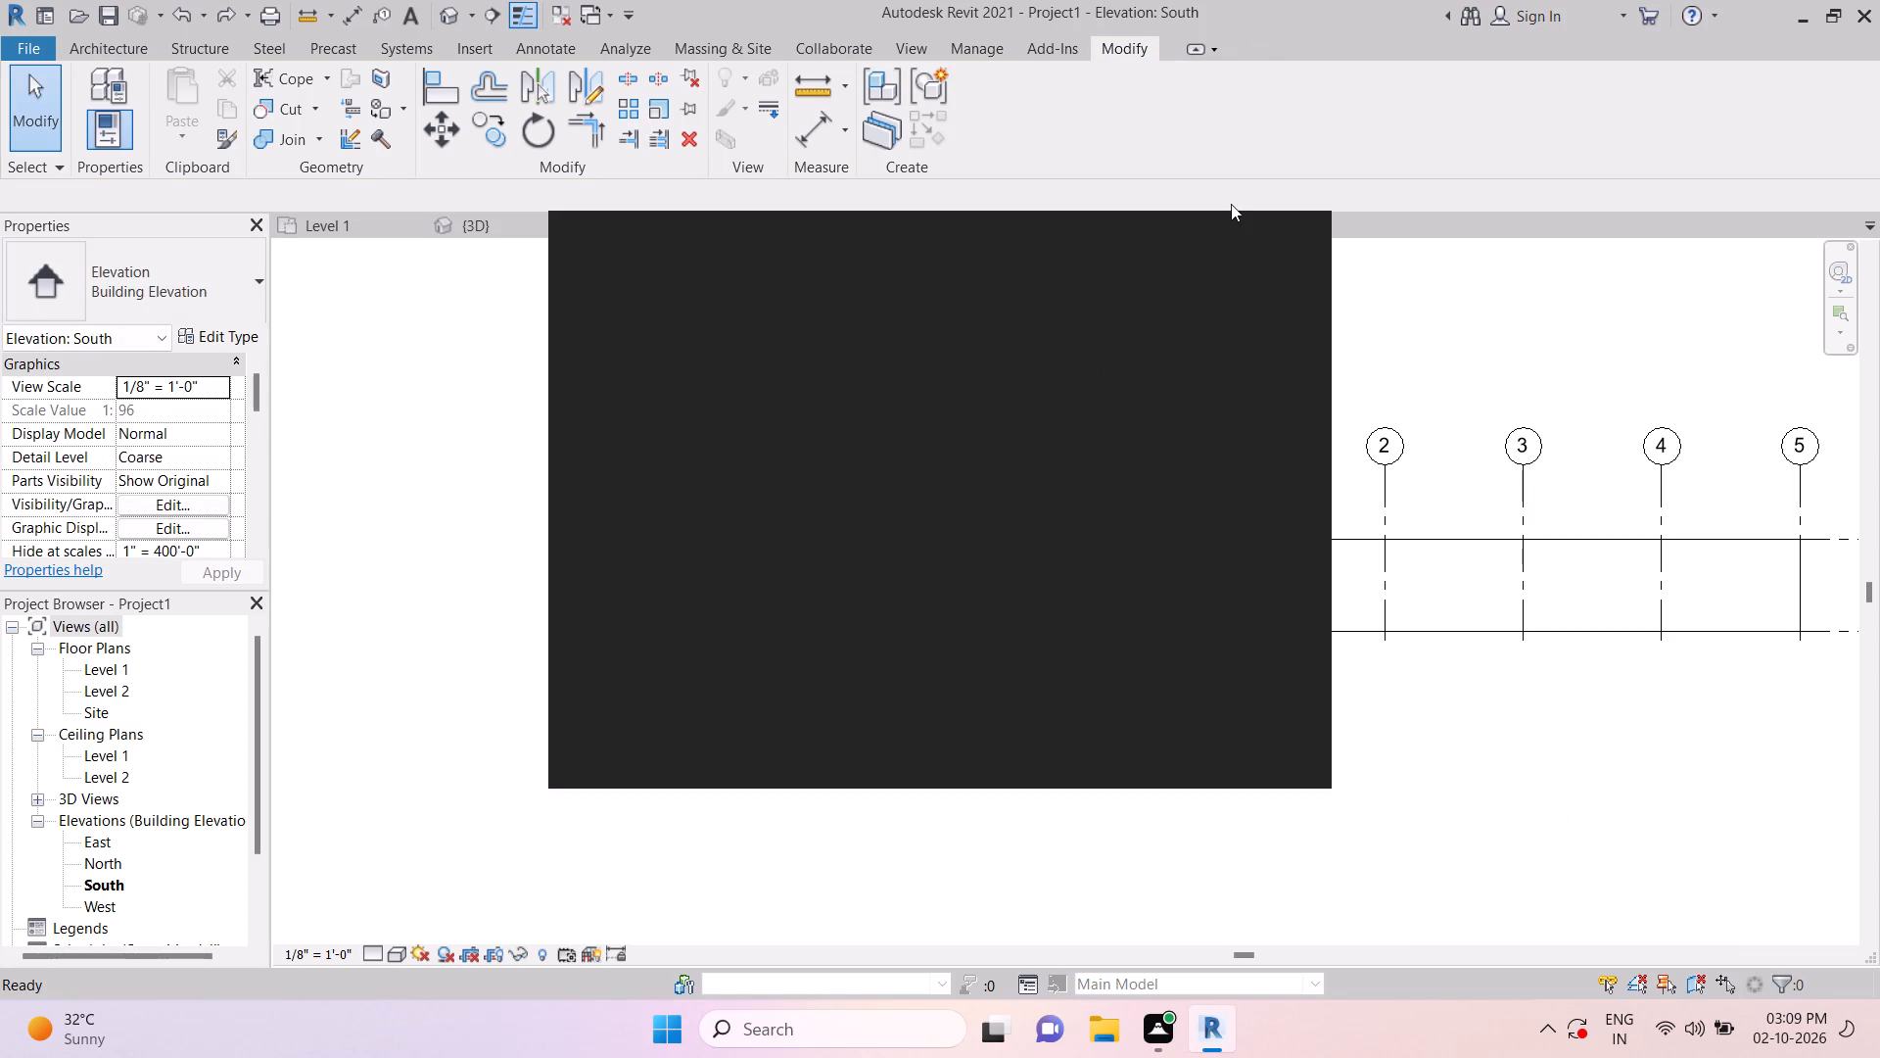
Delete the free-standing instance farthest from the building, about 26' west of grid 1, in the South elevation.
left_click(1308, 224)
key("Escape")
key("Escape")
scroll(1222, 550, "down", 5)
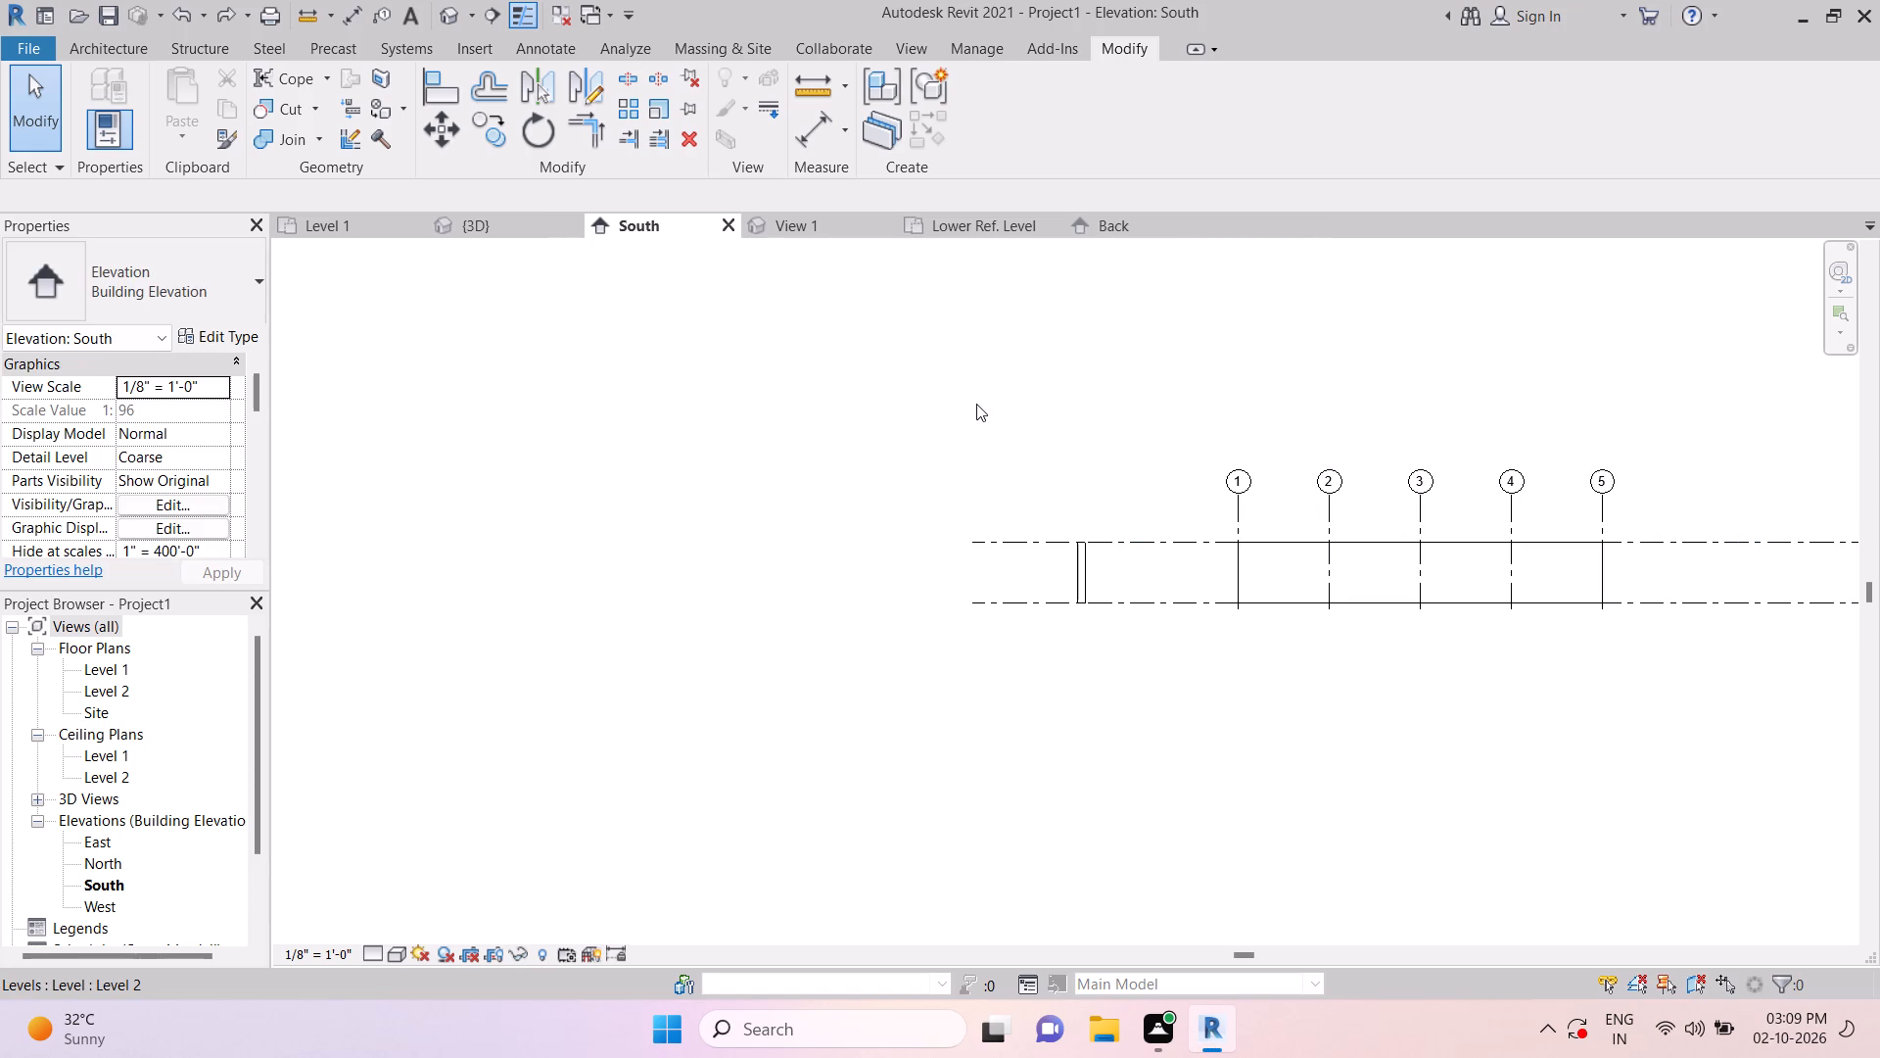
key("Escape")
scroll(1103, 558, "up", 1)
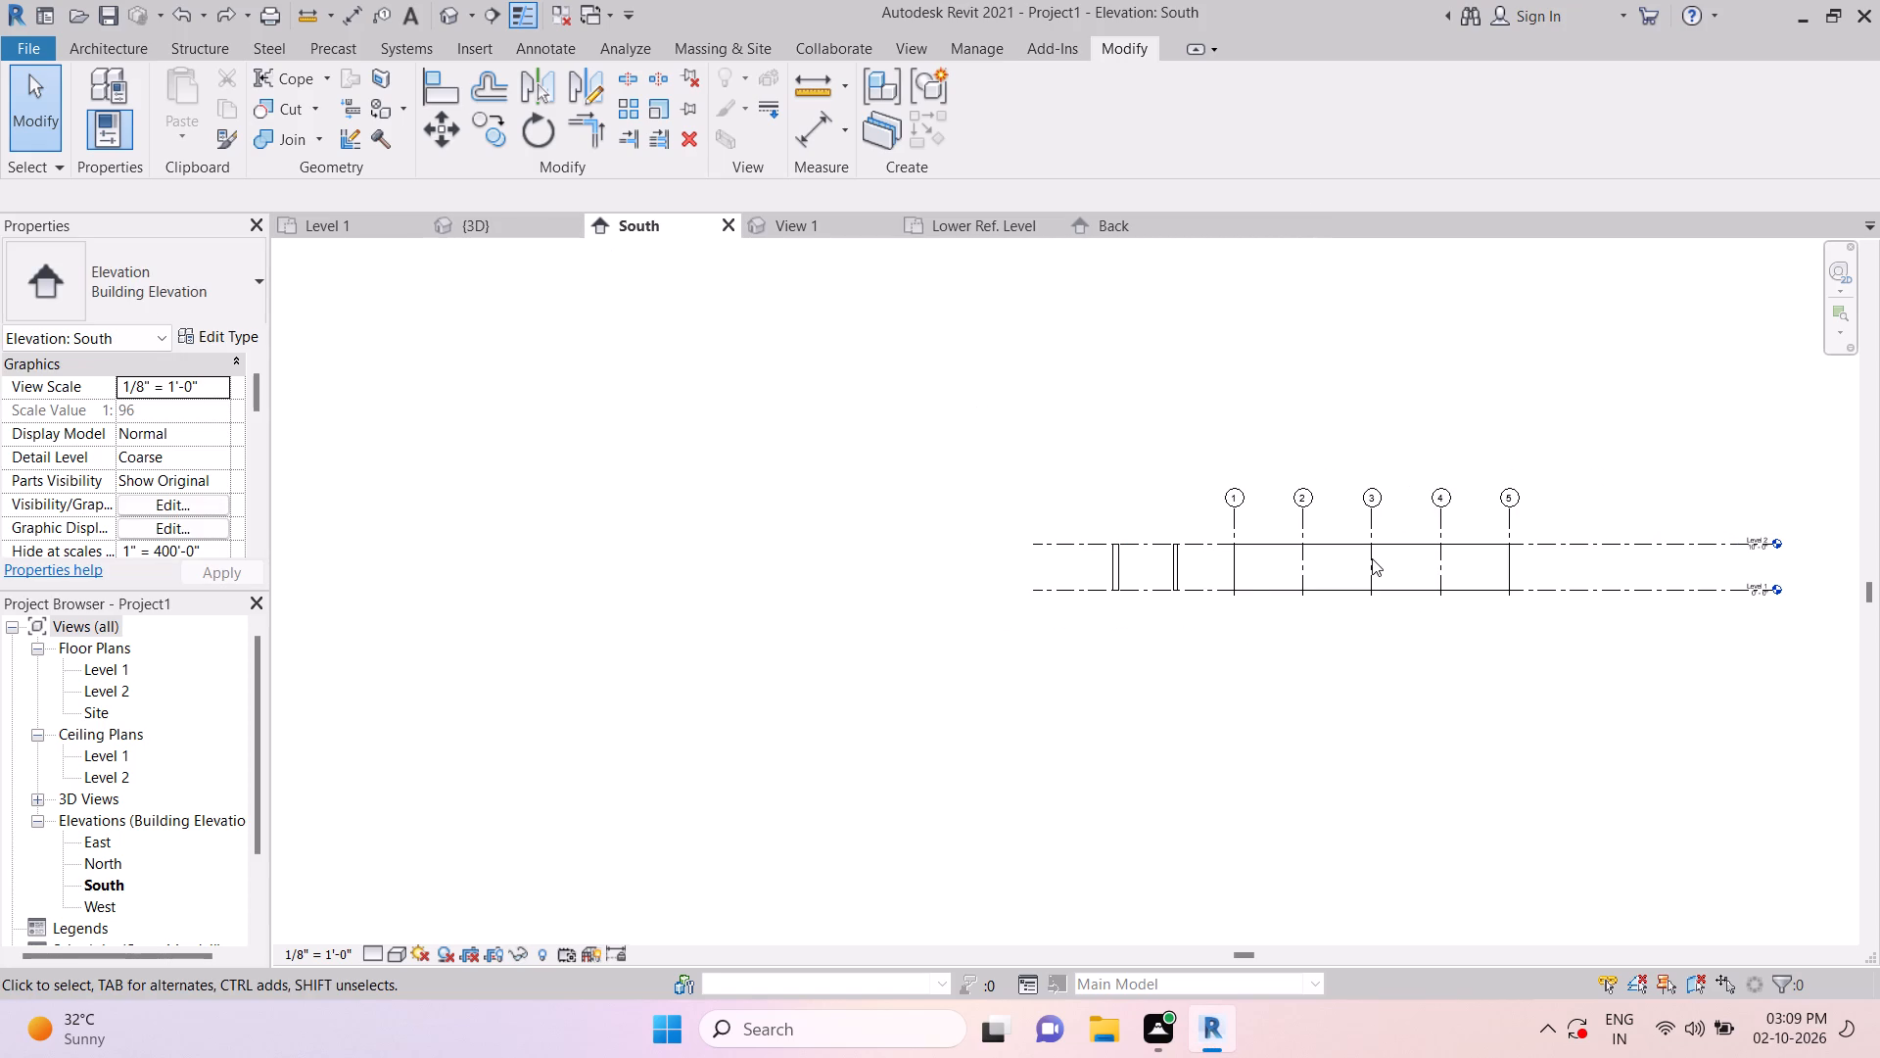
scroll(1372, 558, "up", 3)
key("Escape")
left_click(1133, 565)
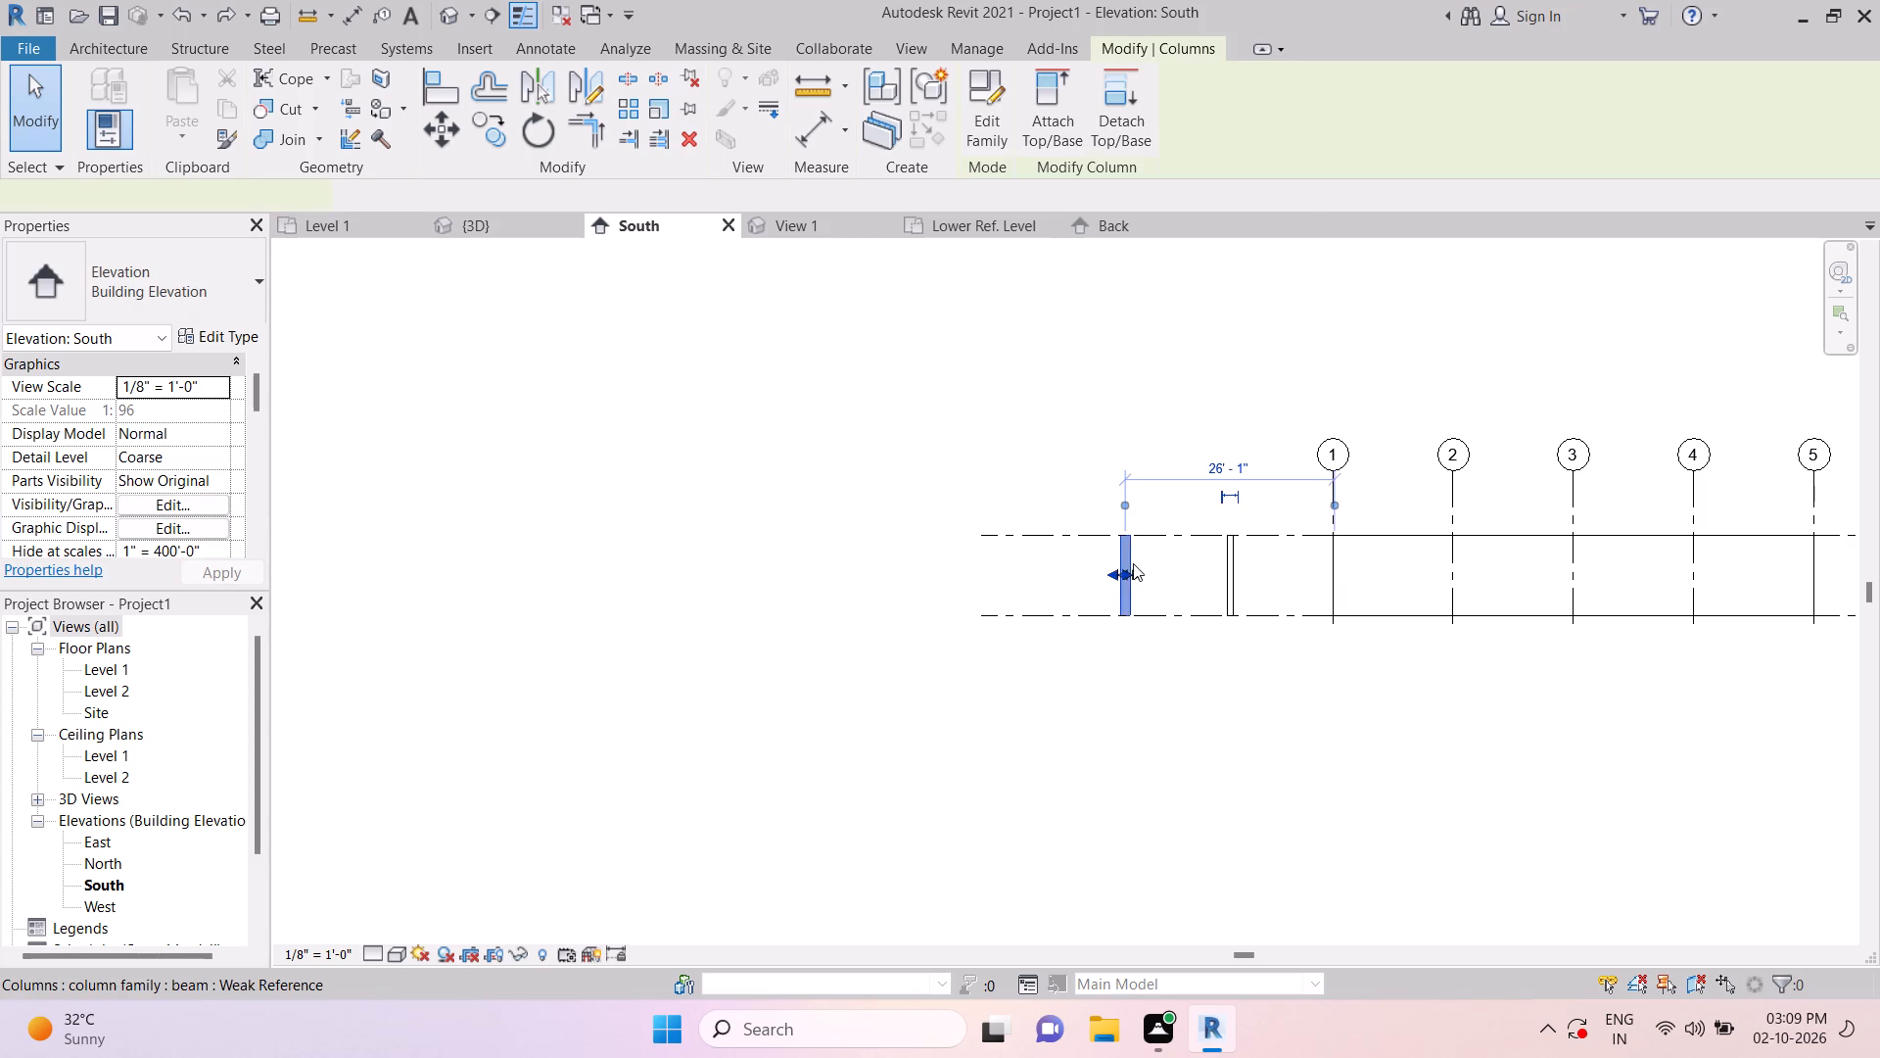
key("Delete")
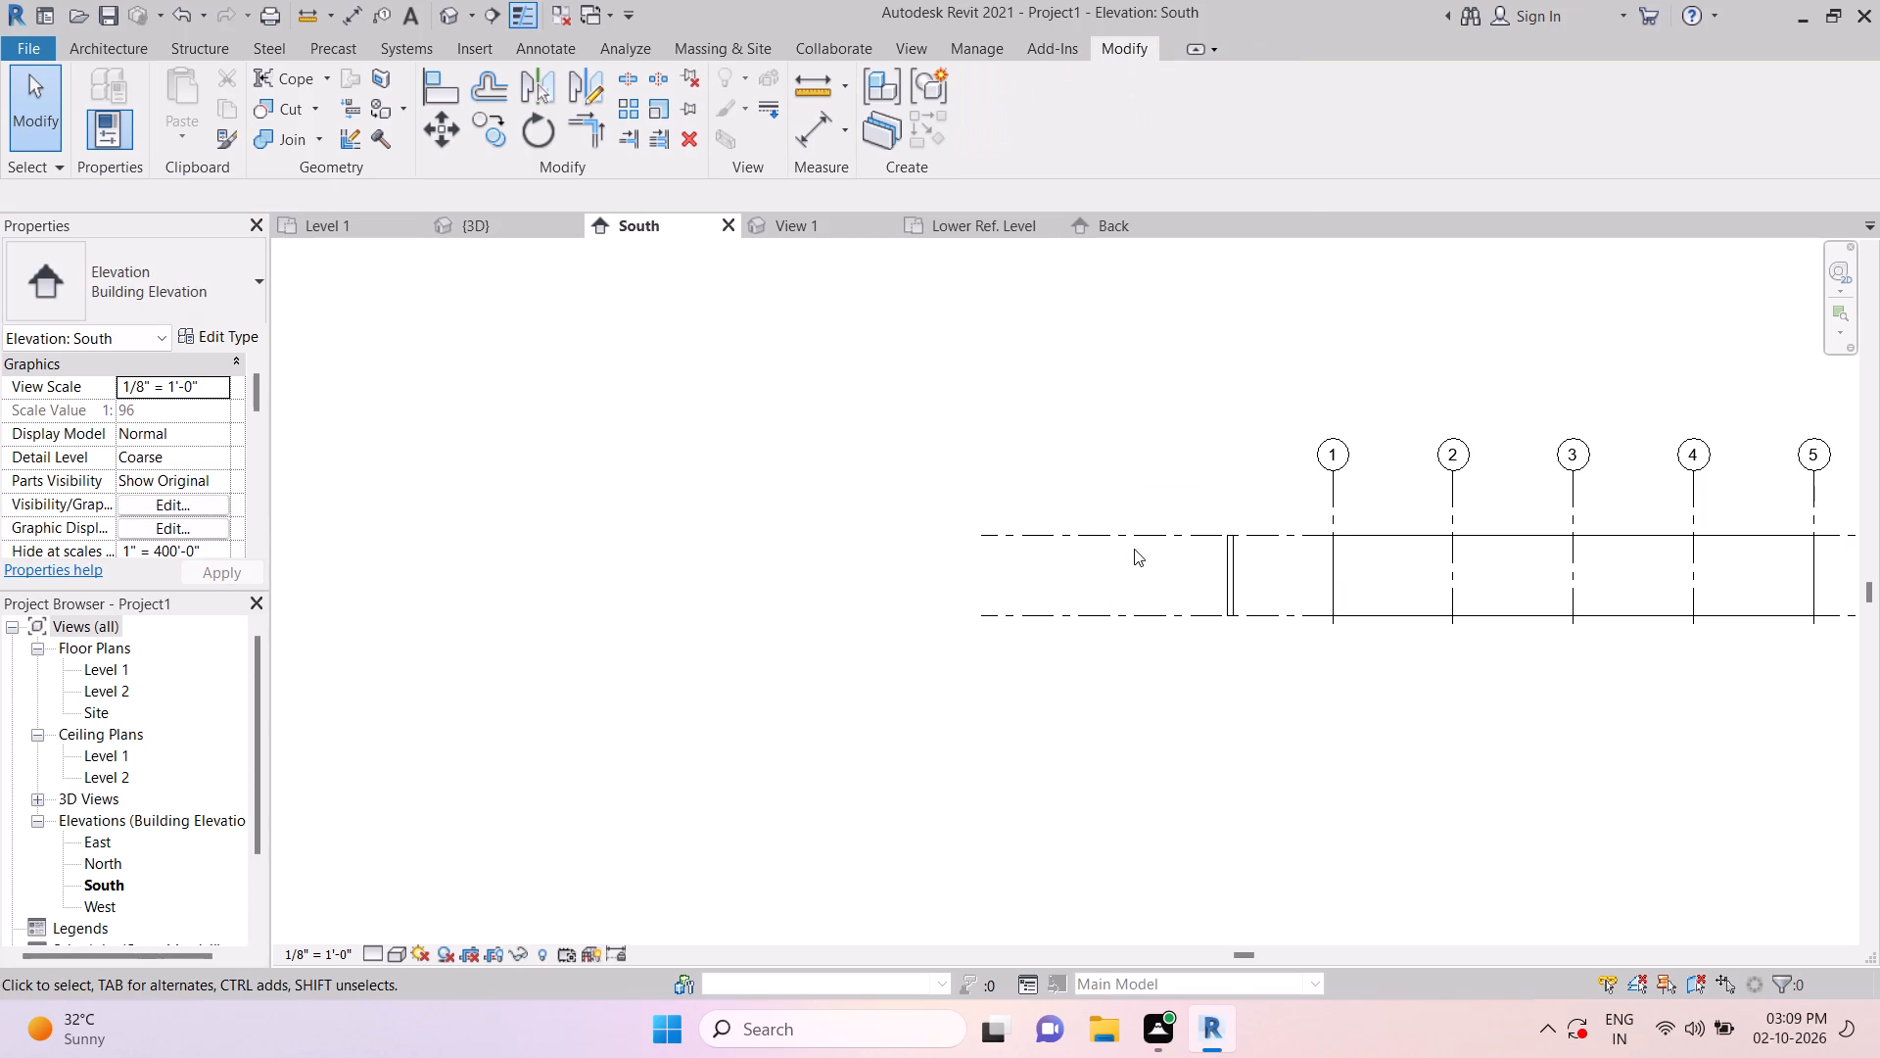
key("Escape")
key("Escape")
key("Escape")
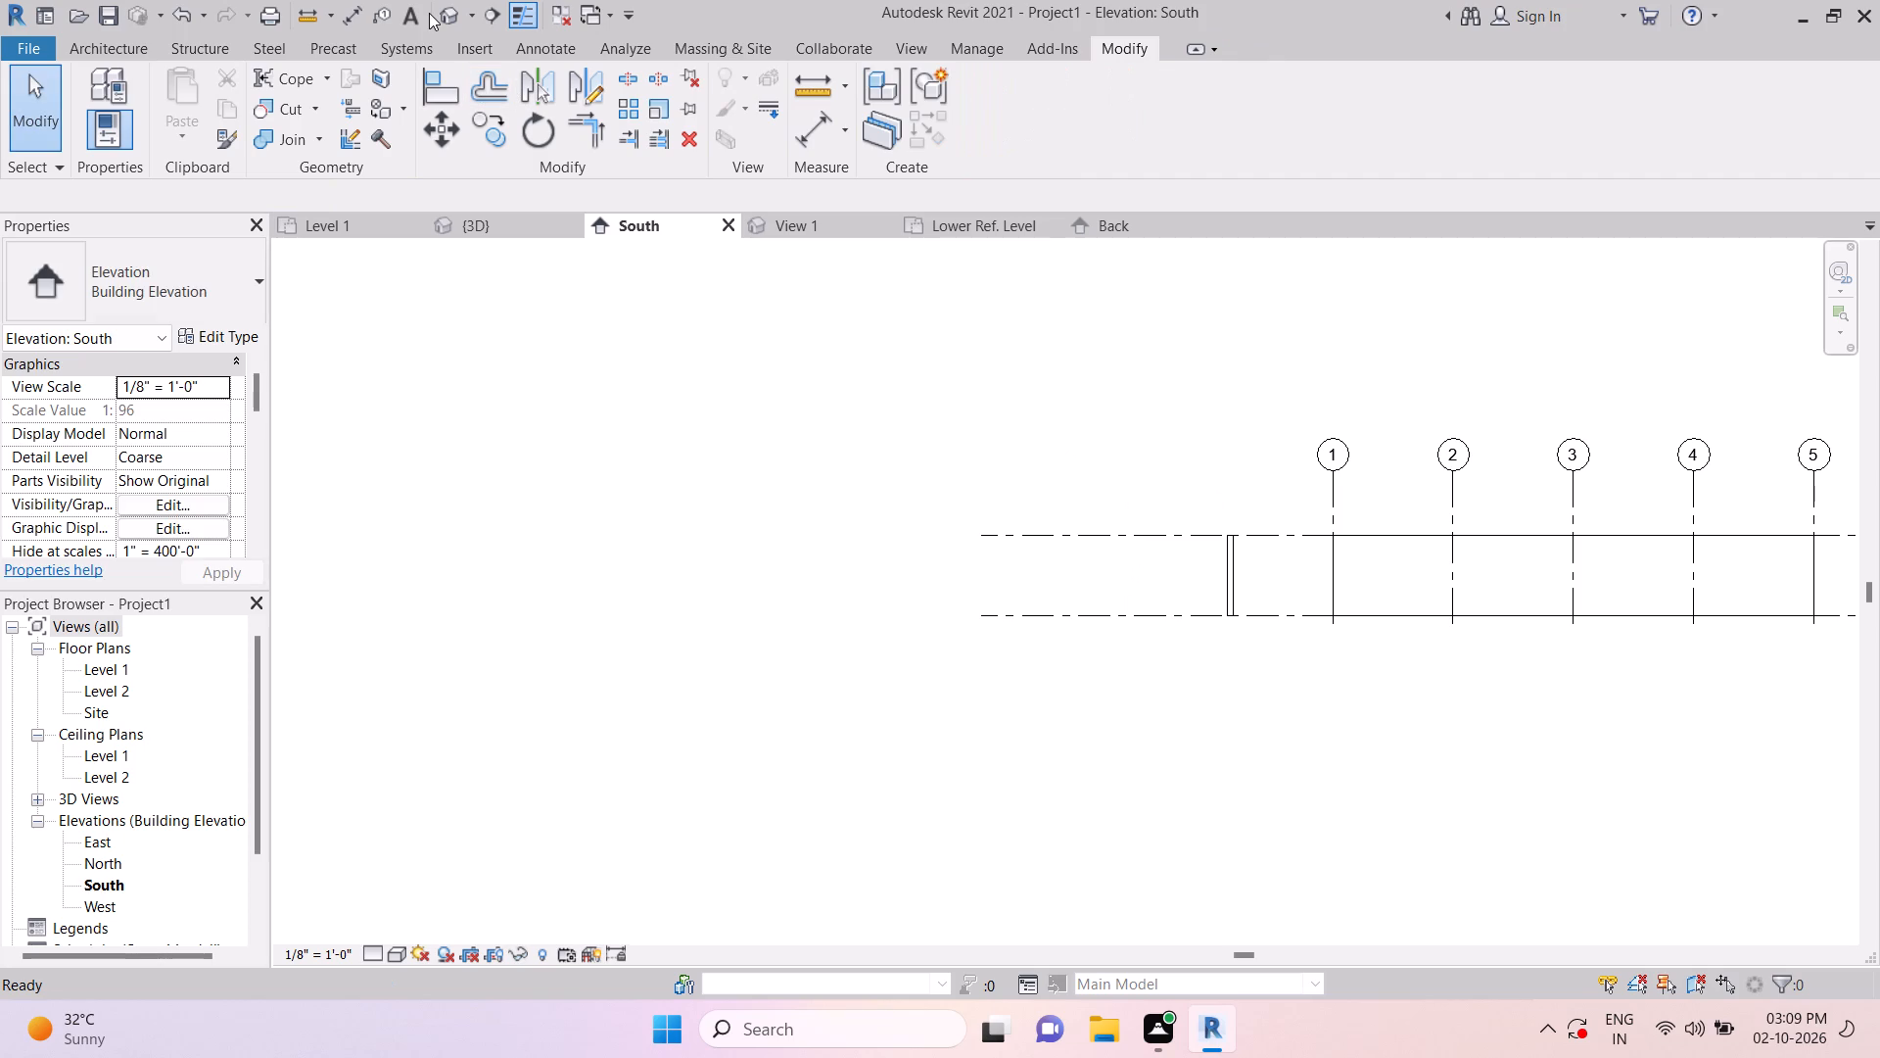
Examine the building's walls, columns and the remaining free-standing beam instance in 3D from several sides.
left_click(449, 12)
scroll(1110, 560, "down", 5)
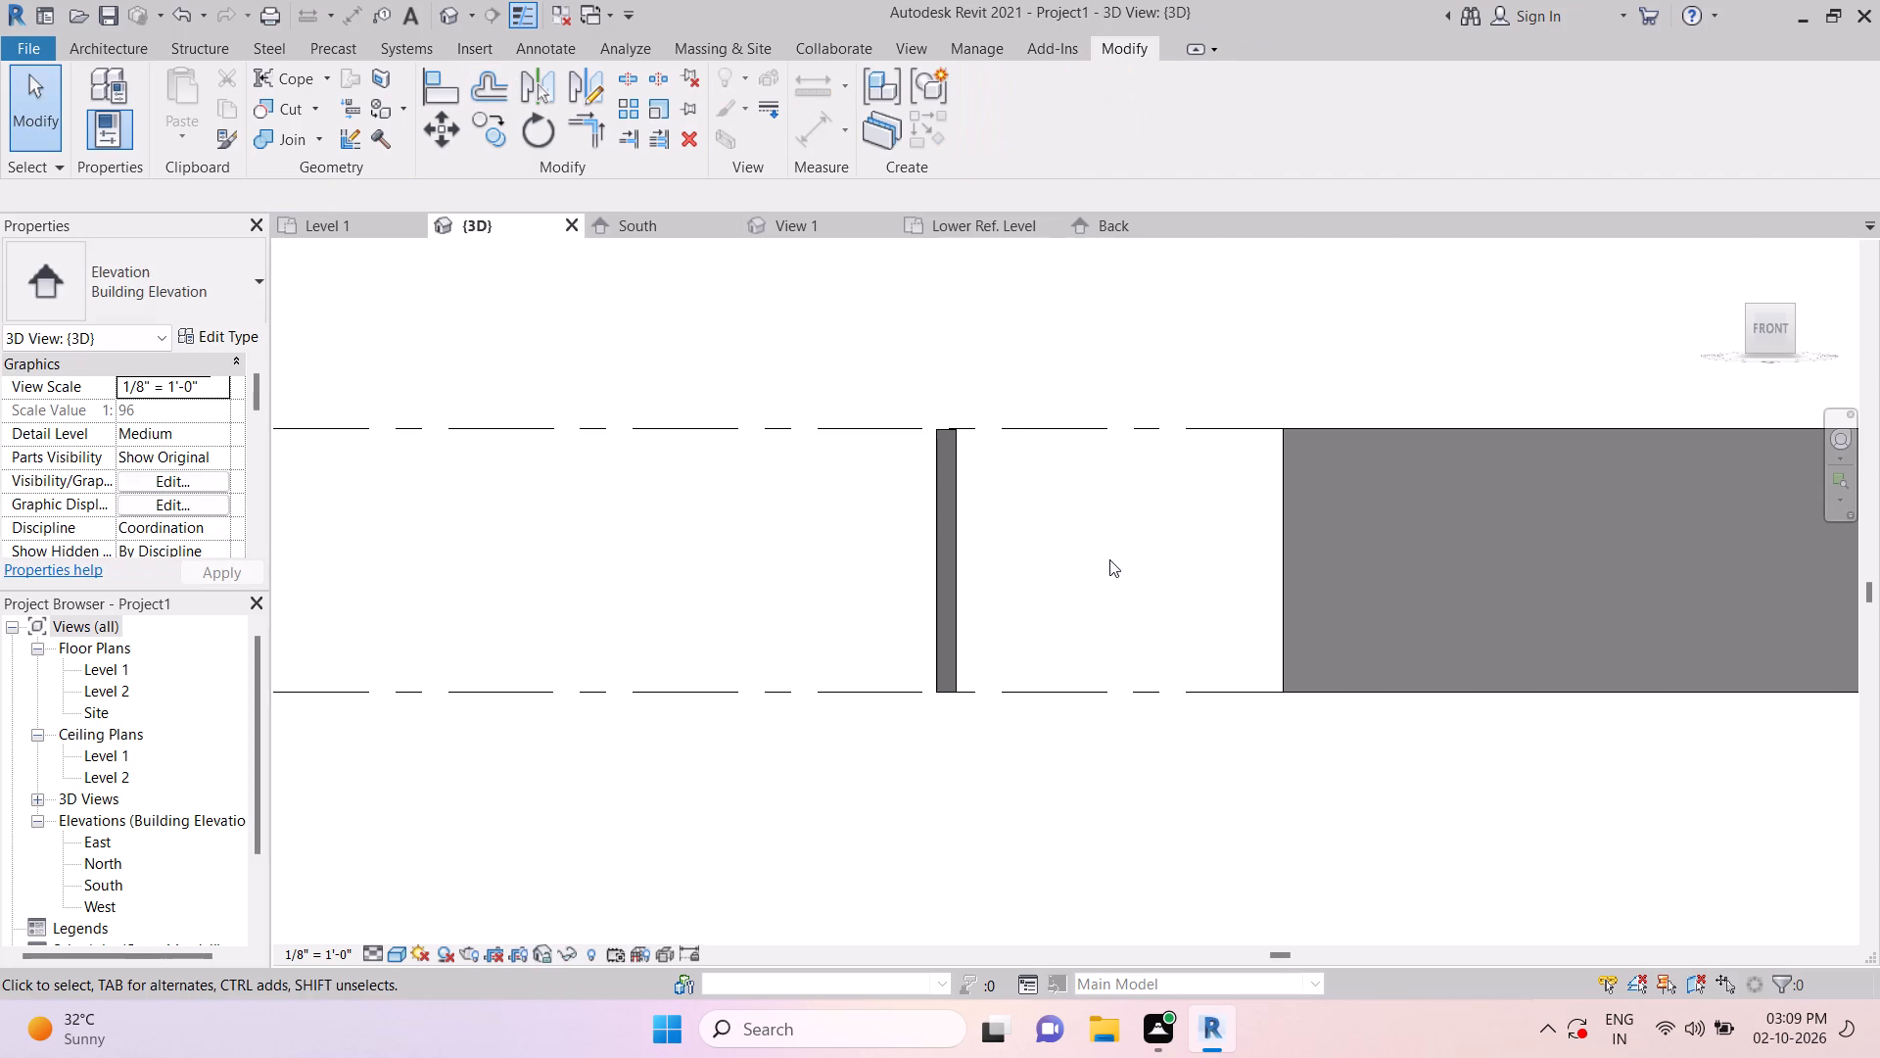
middle_click_drag(1263, 585, 1100, 720, "shift")
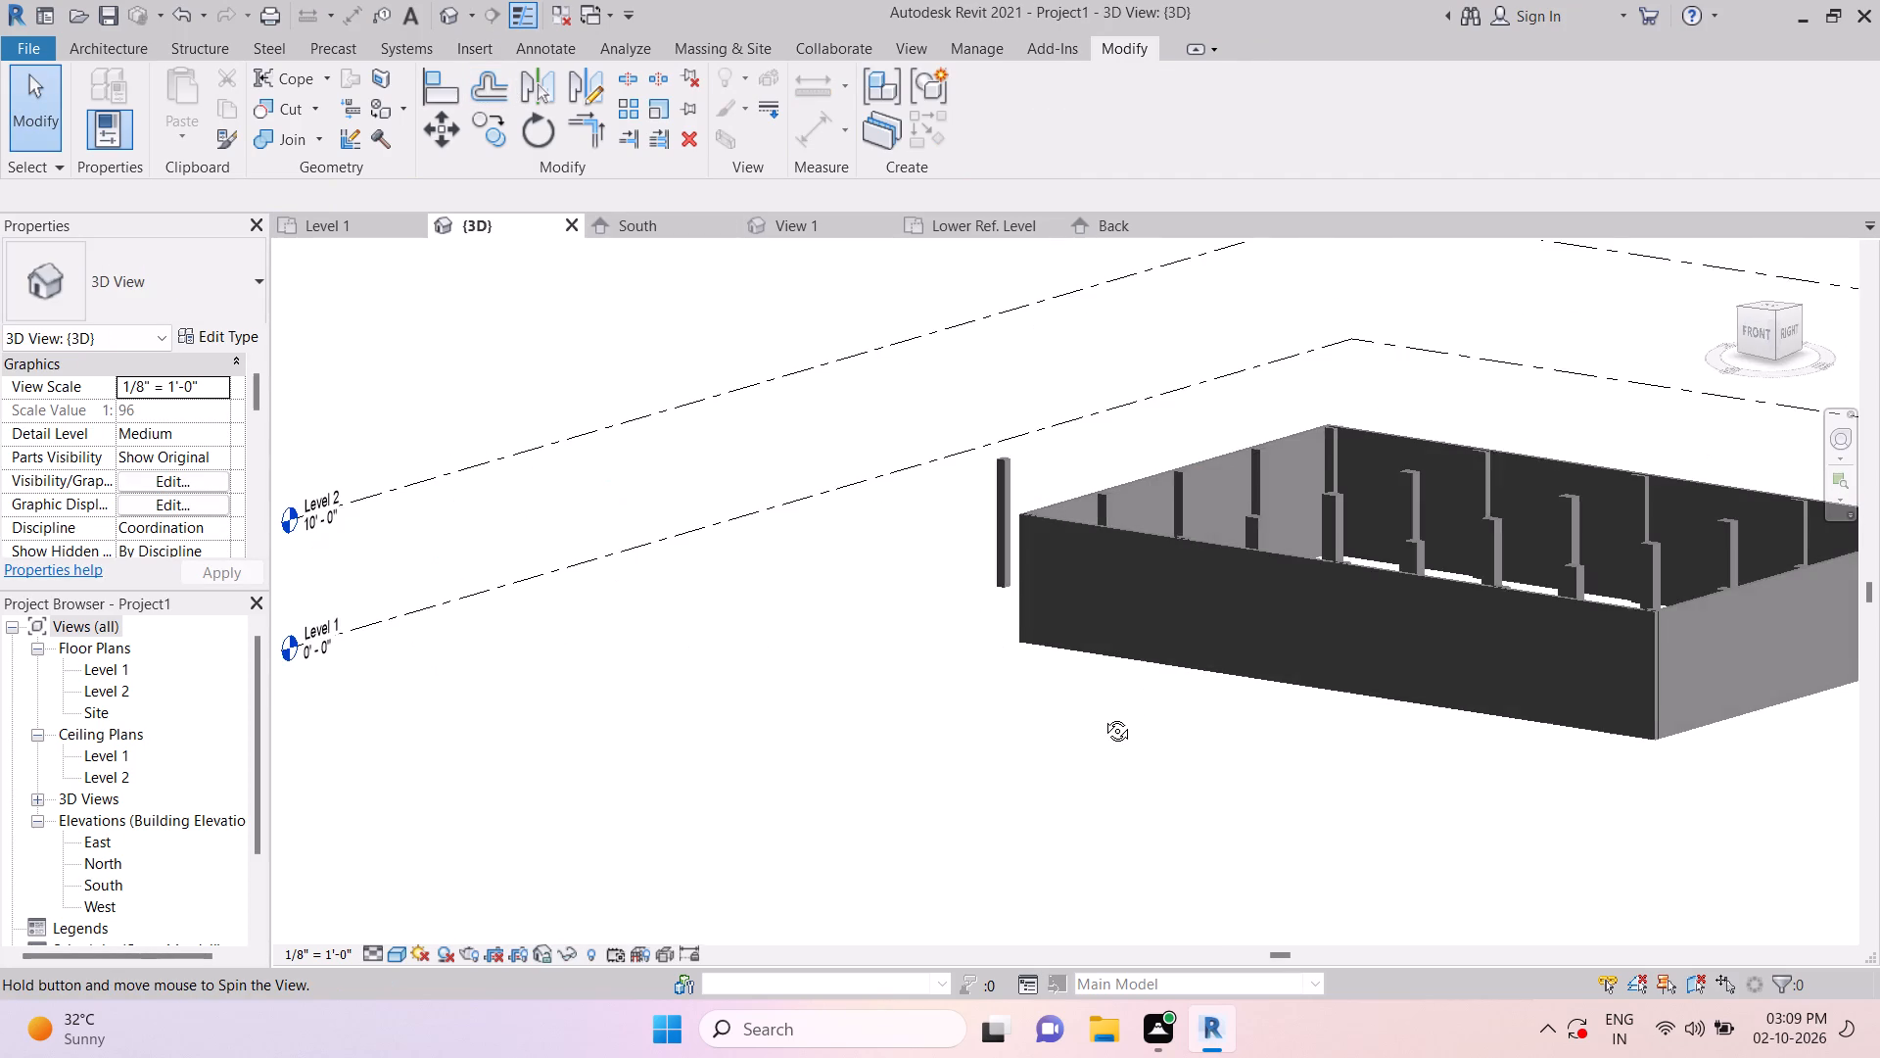
middle_click_drag(1221, 665, 870, 642)
scroll(869, 641, "up", 1)
middle_click_drag(1083, 711, 1082, 711, "shift")
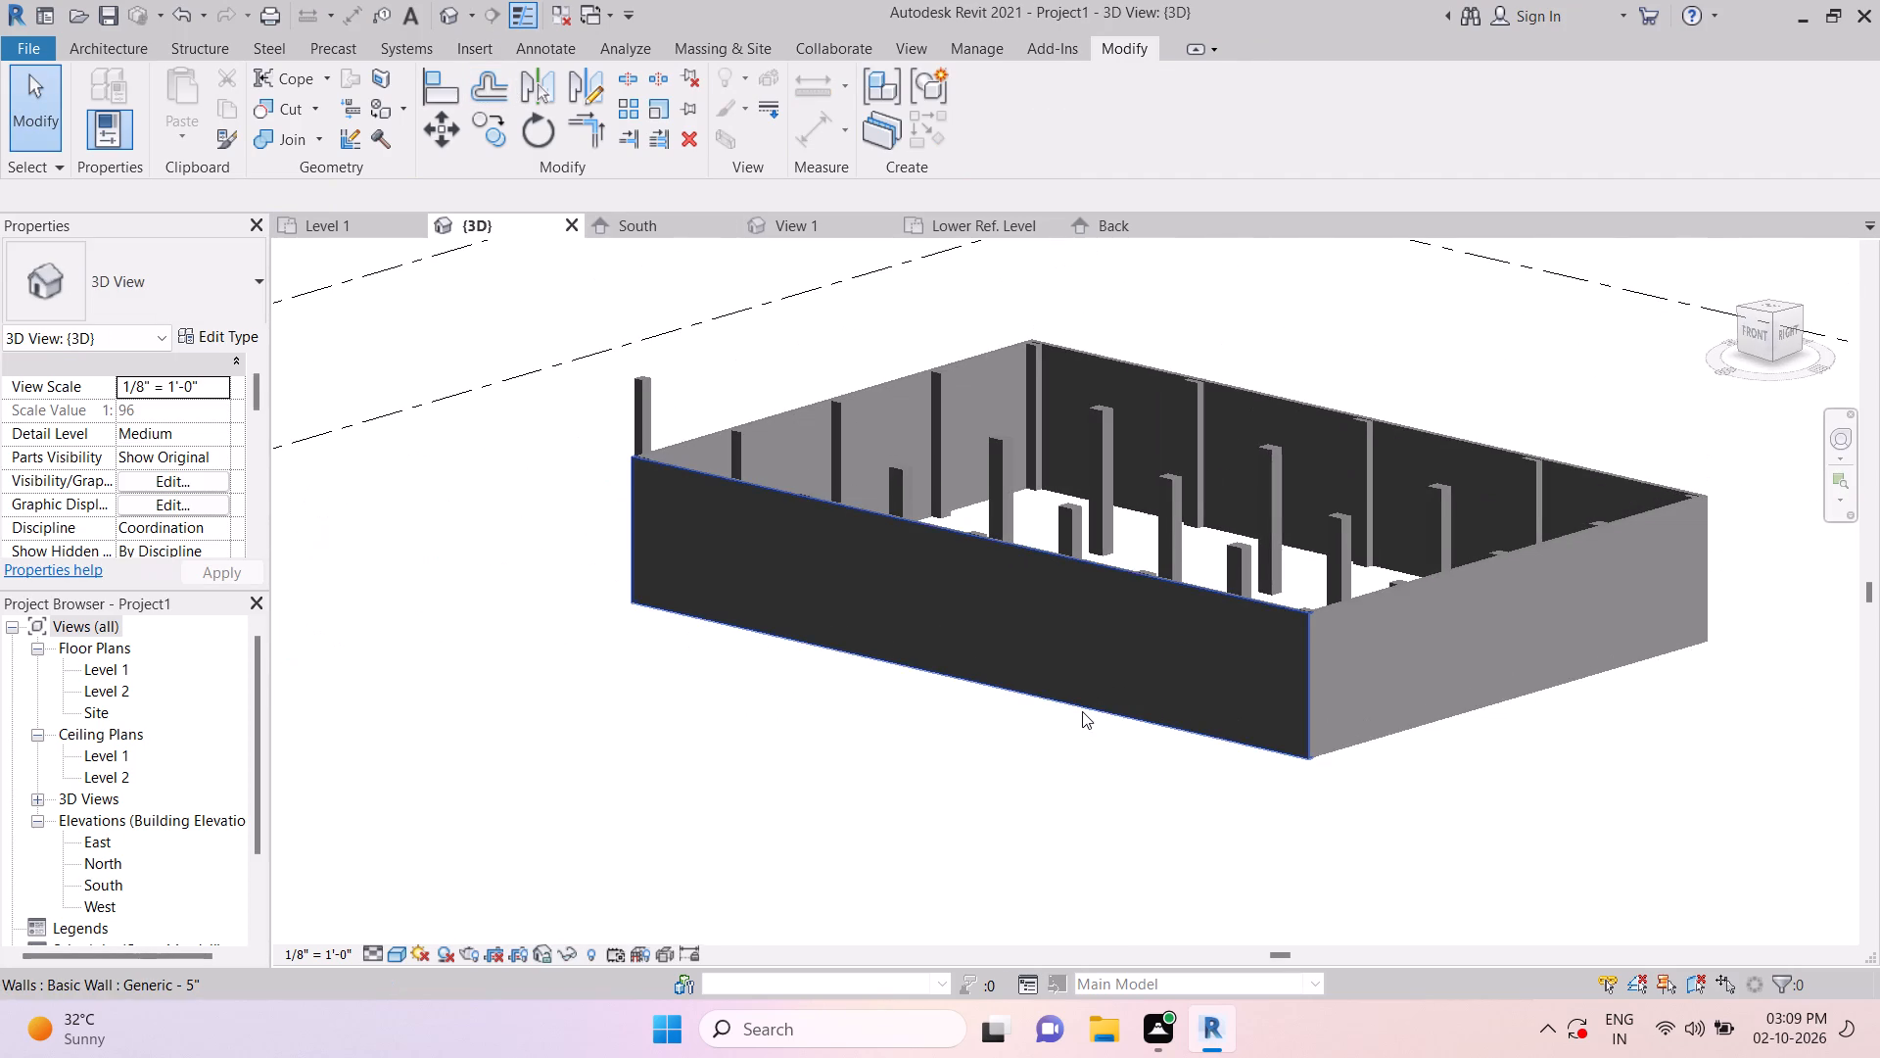
middle_click_drag(1082, 711, 1515, 865, "shift")
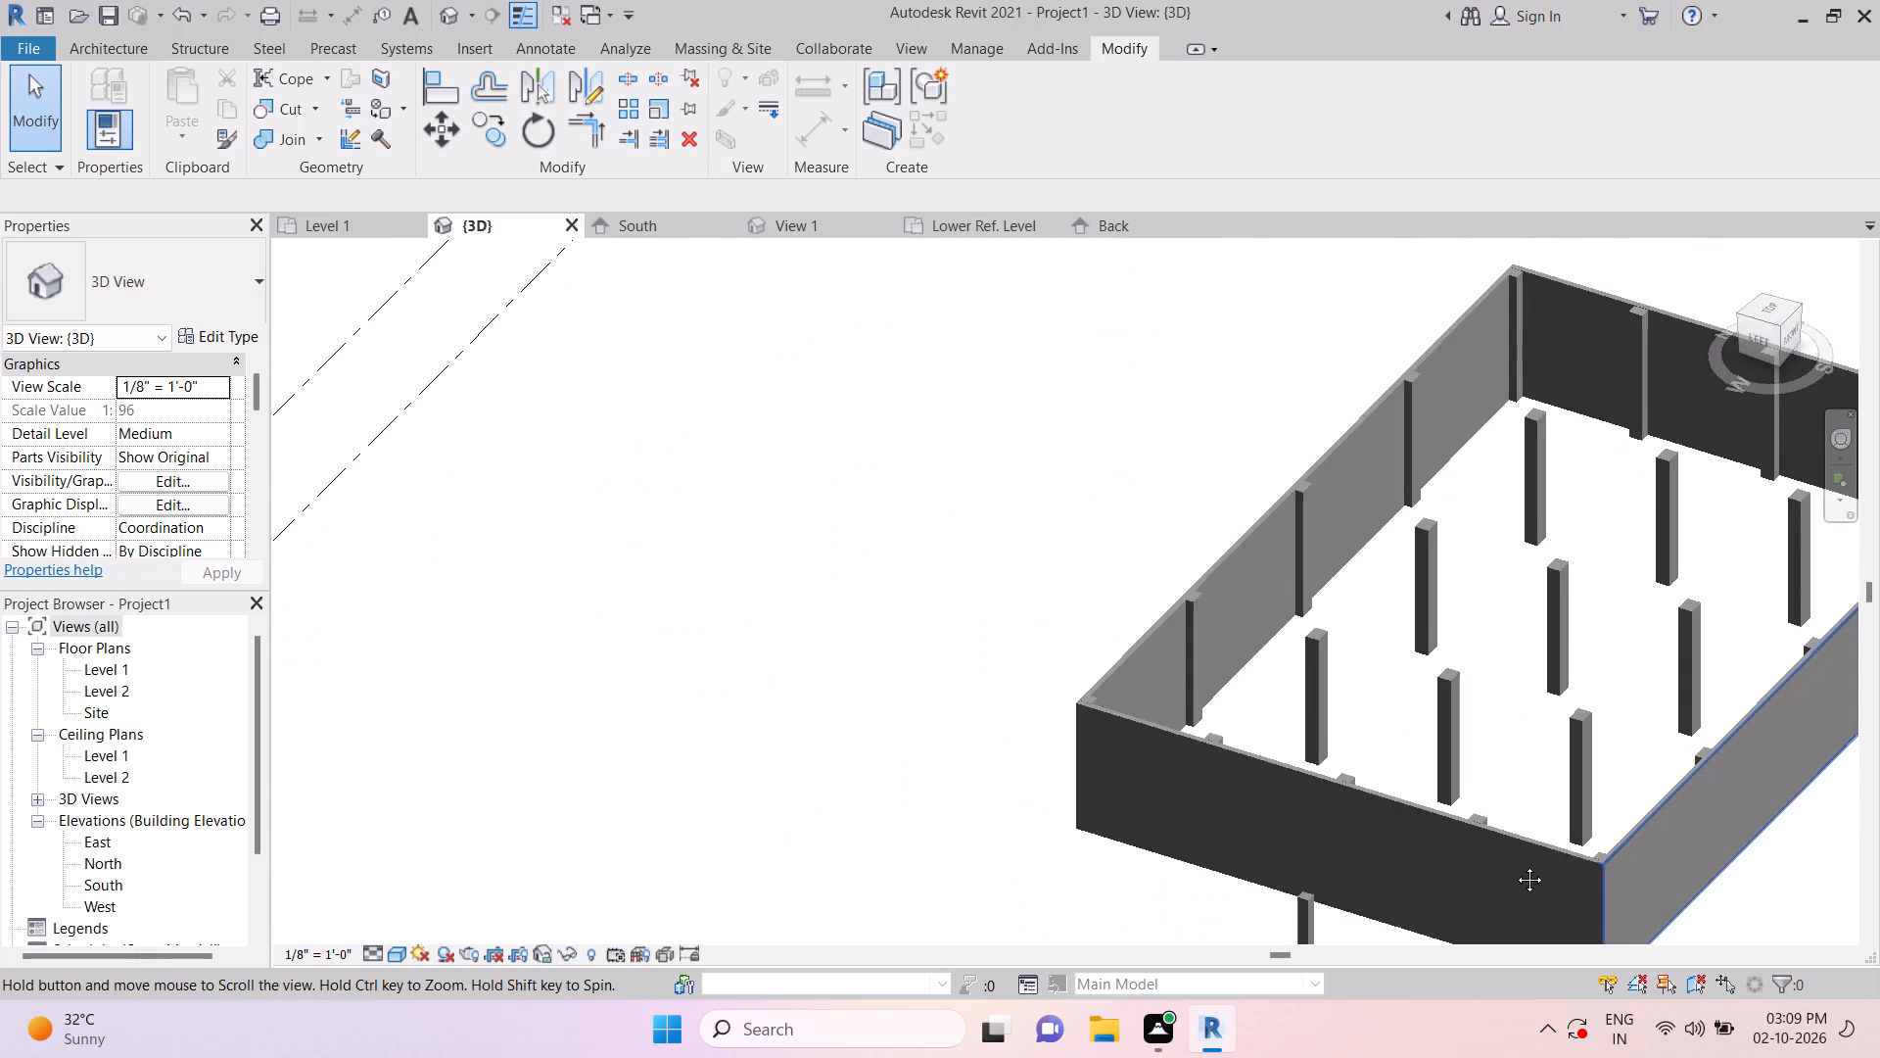
middle_click_drag(1515, 865, 1270, 689, "shift")
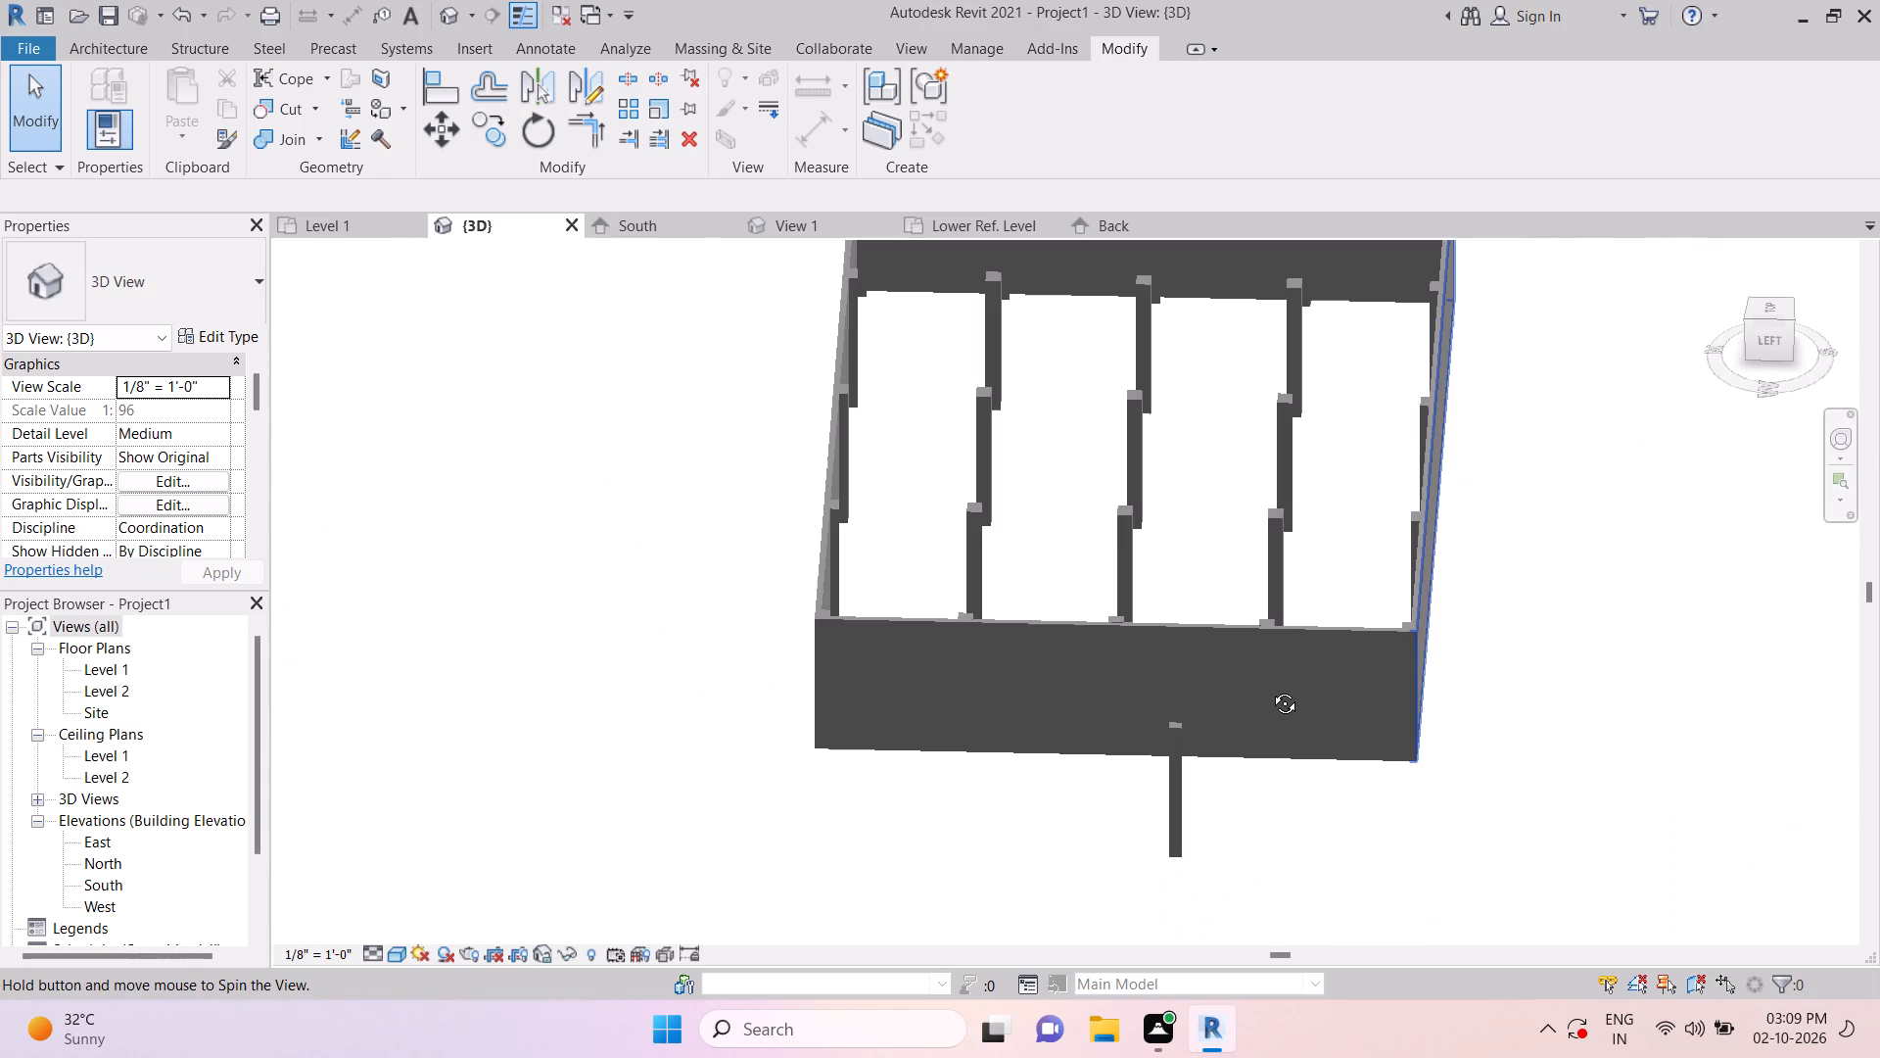
middle_click_drag(1270, 689, 818, 663, "shift")
middle_click_drag(1300, 852, 1433, 900, "shift")
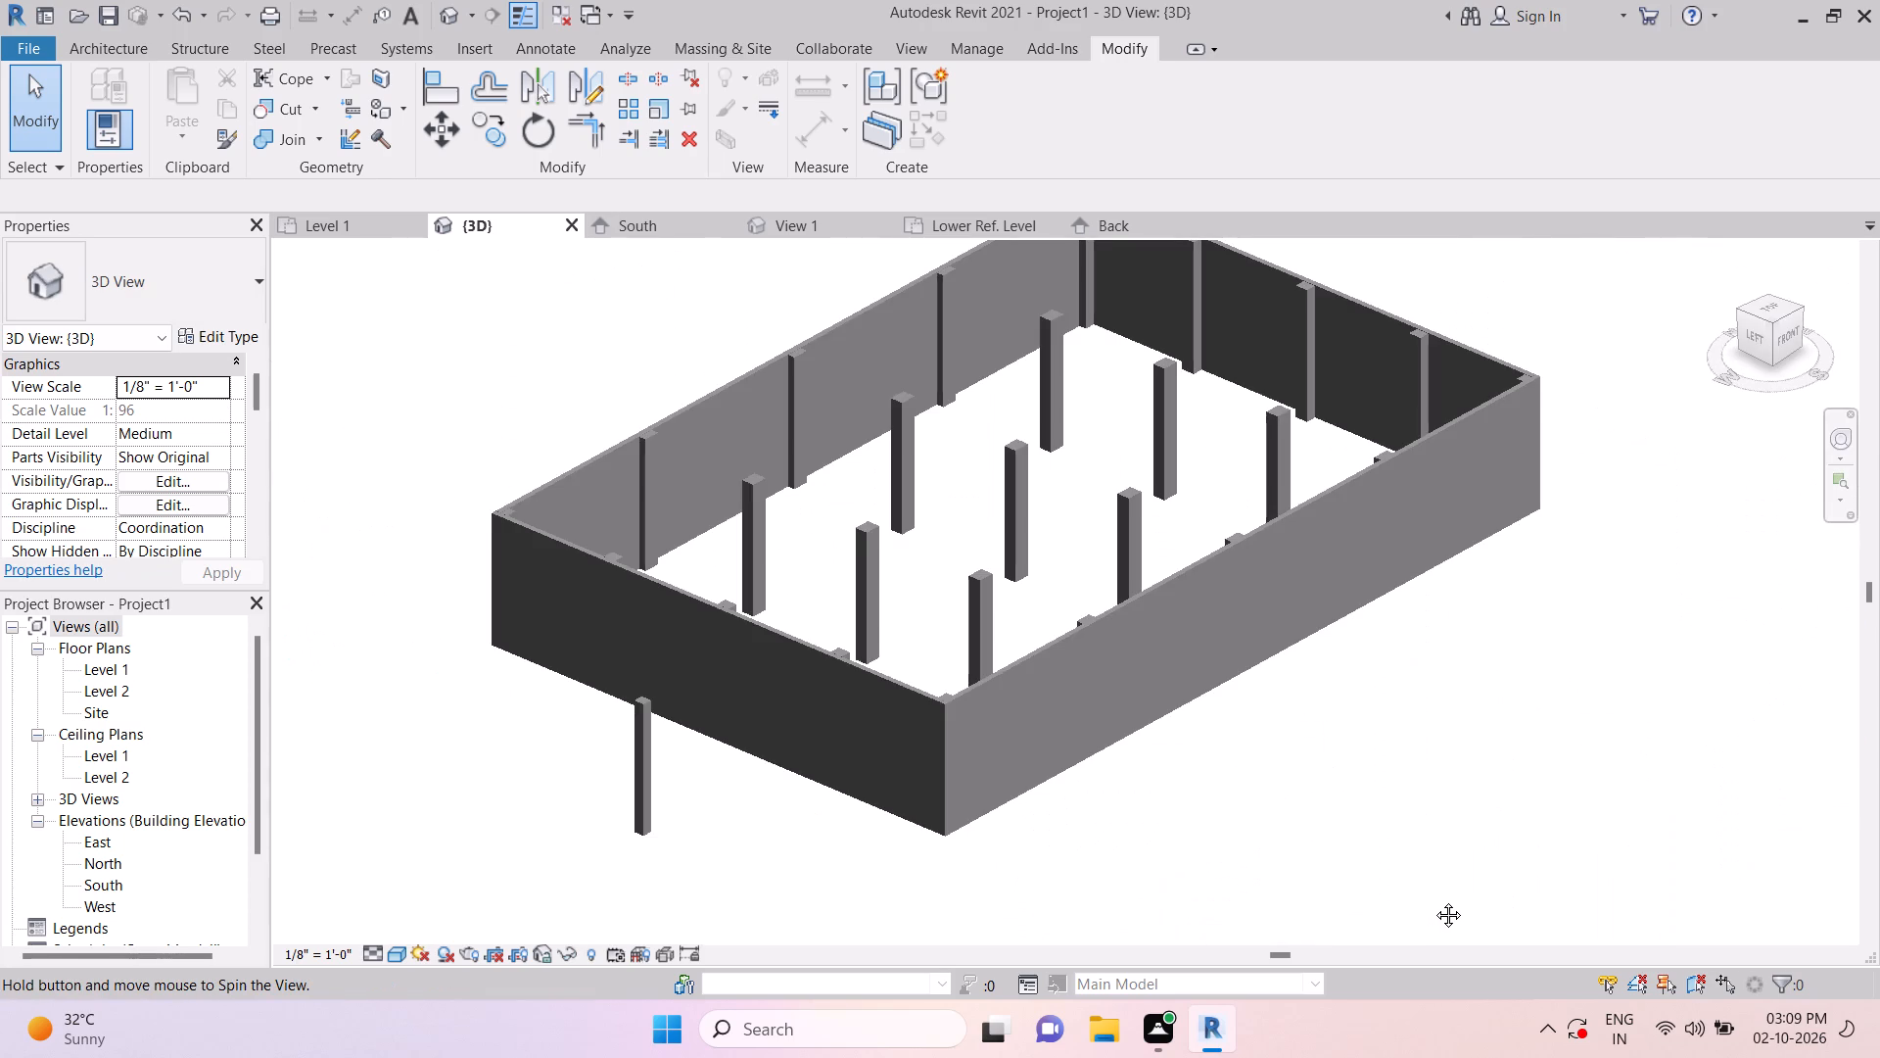
middle_click_drag(1433, 900, 1412, 934, "shift")
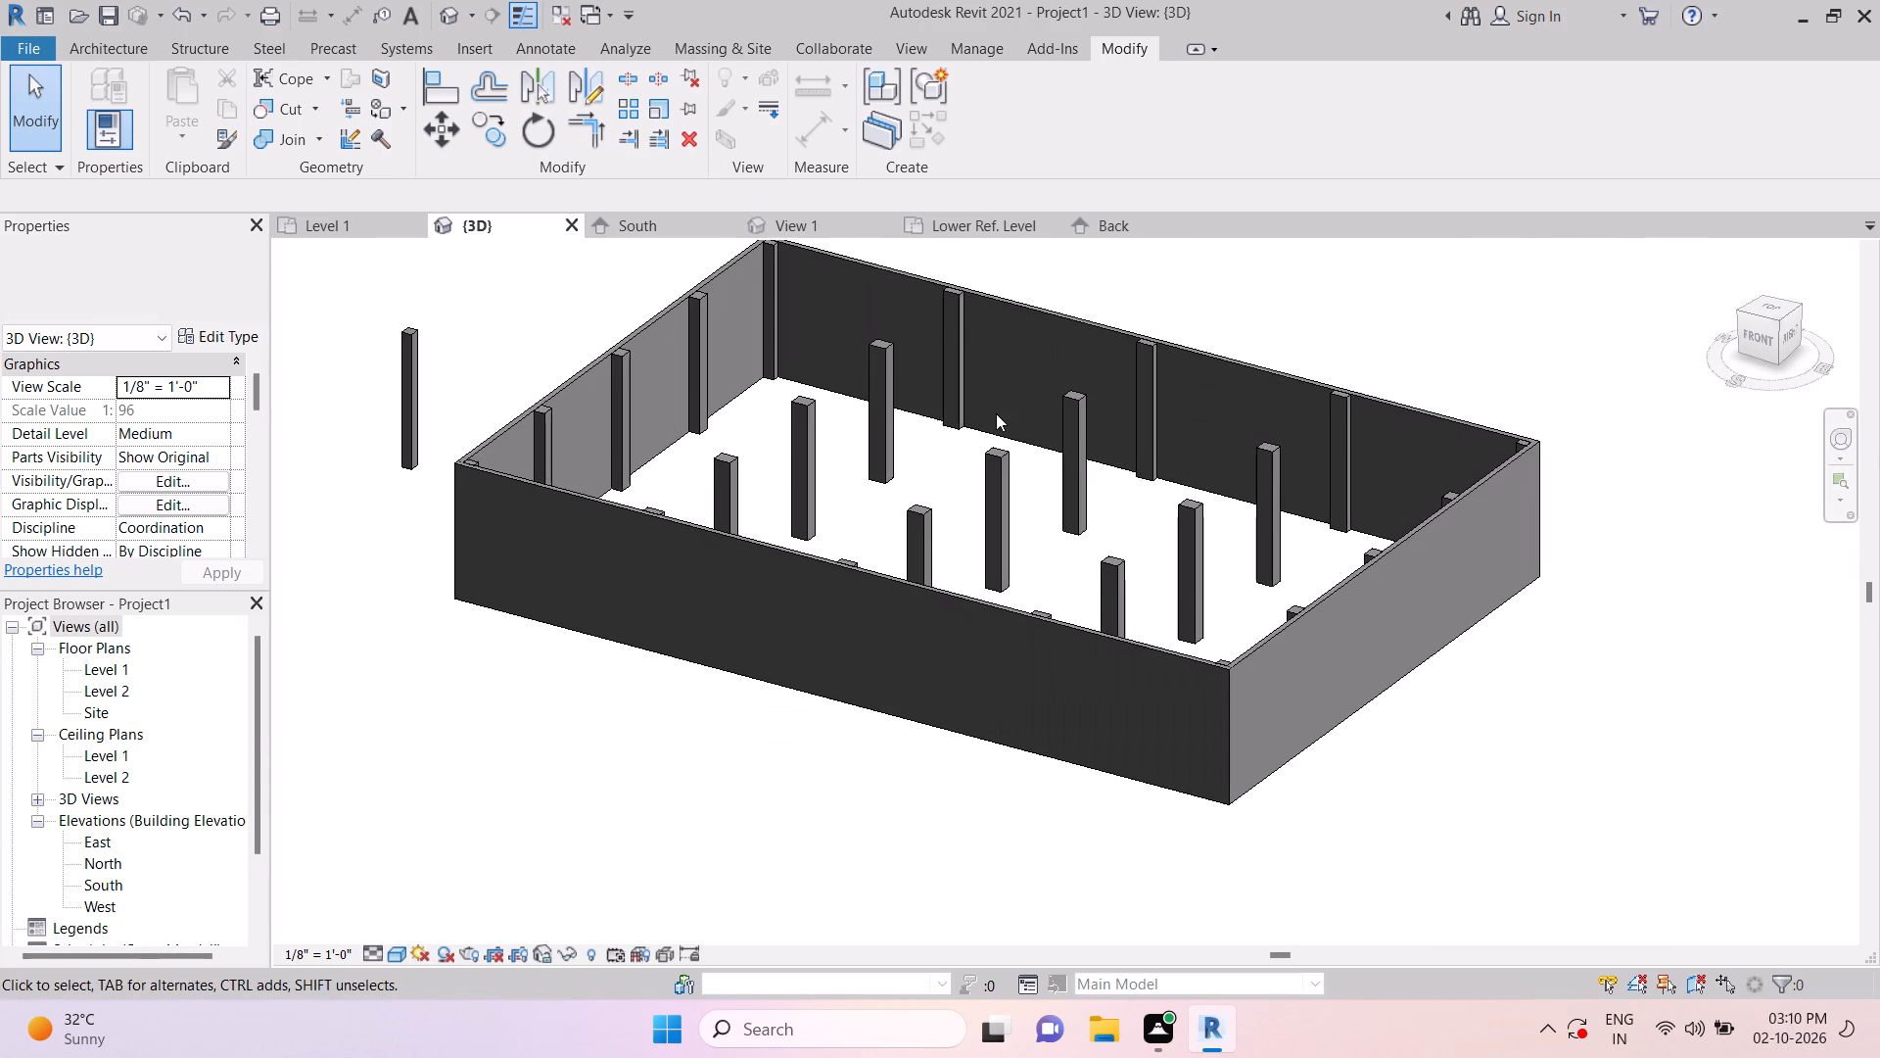
middle_click_drag(955, 448, 803, 555, "shift")
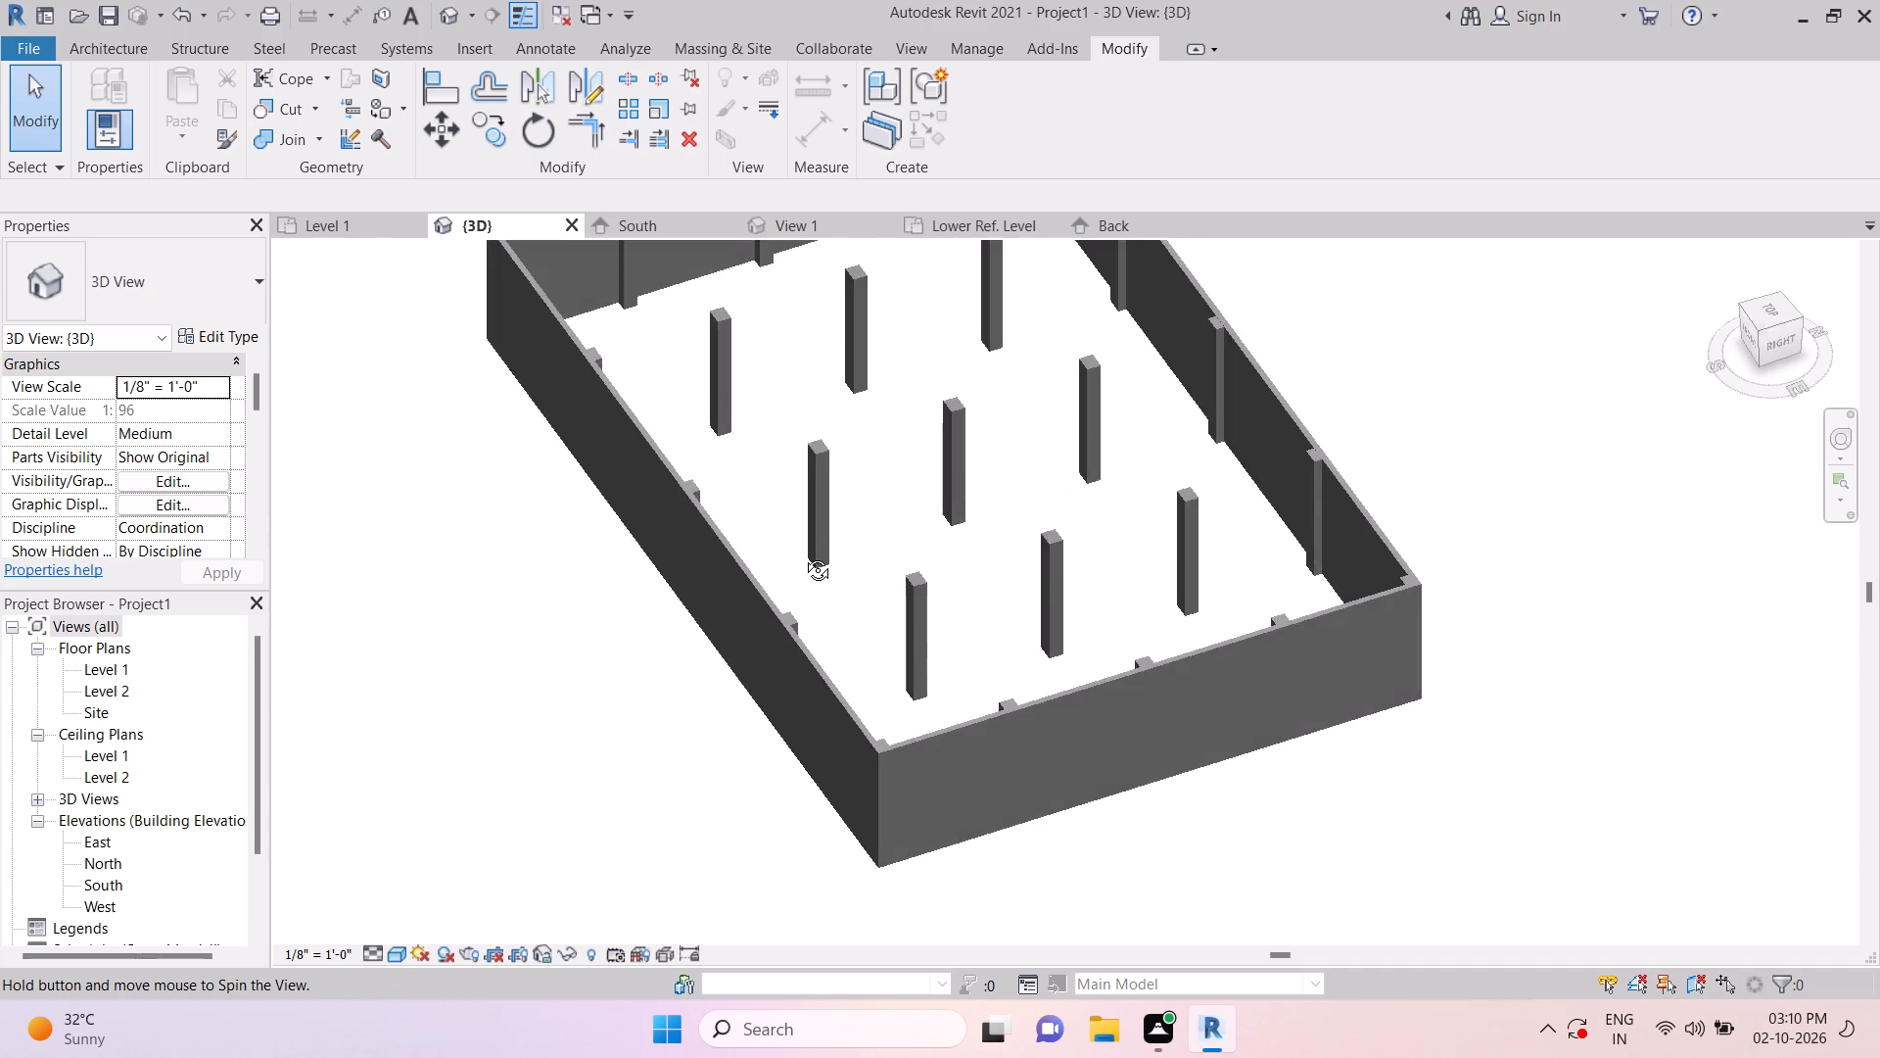
middle_click_drag(803, 555, 788, 546, "shift")
middle_click_drag(1101, 533, 935, 489, "shift")
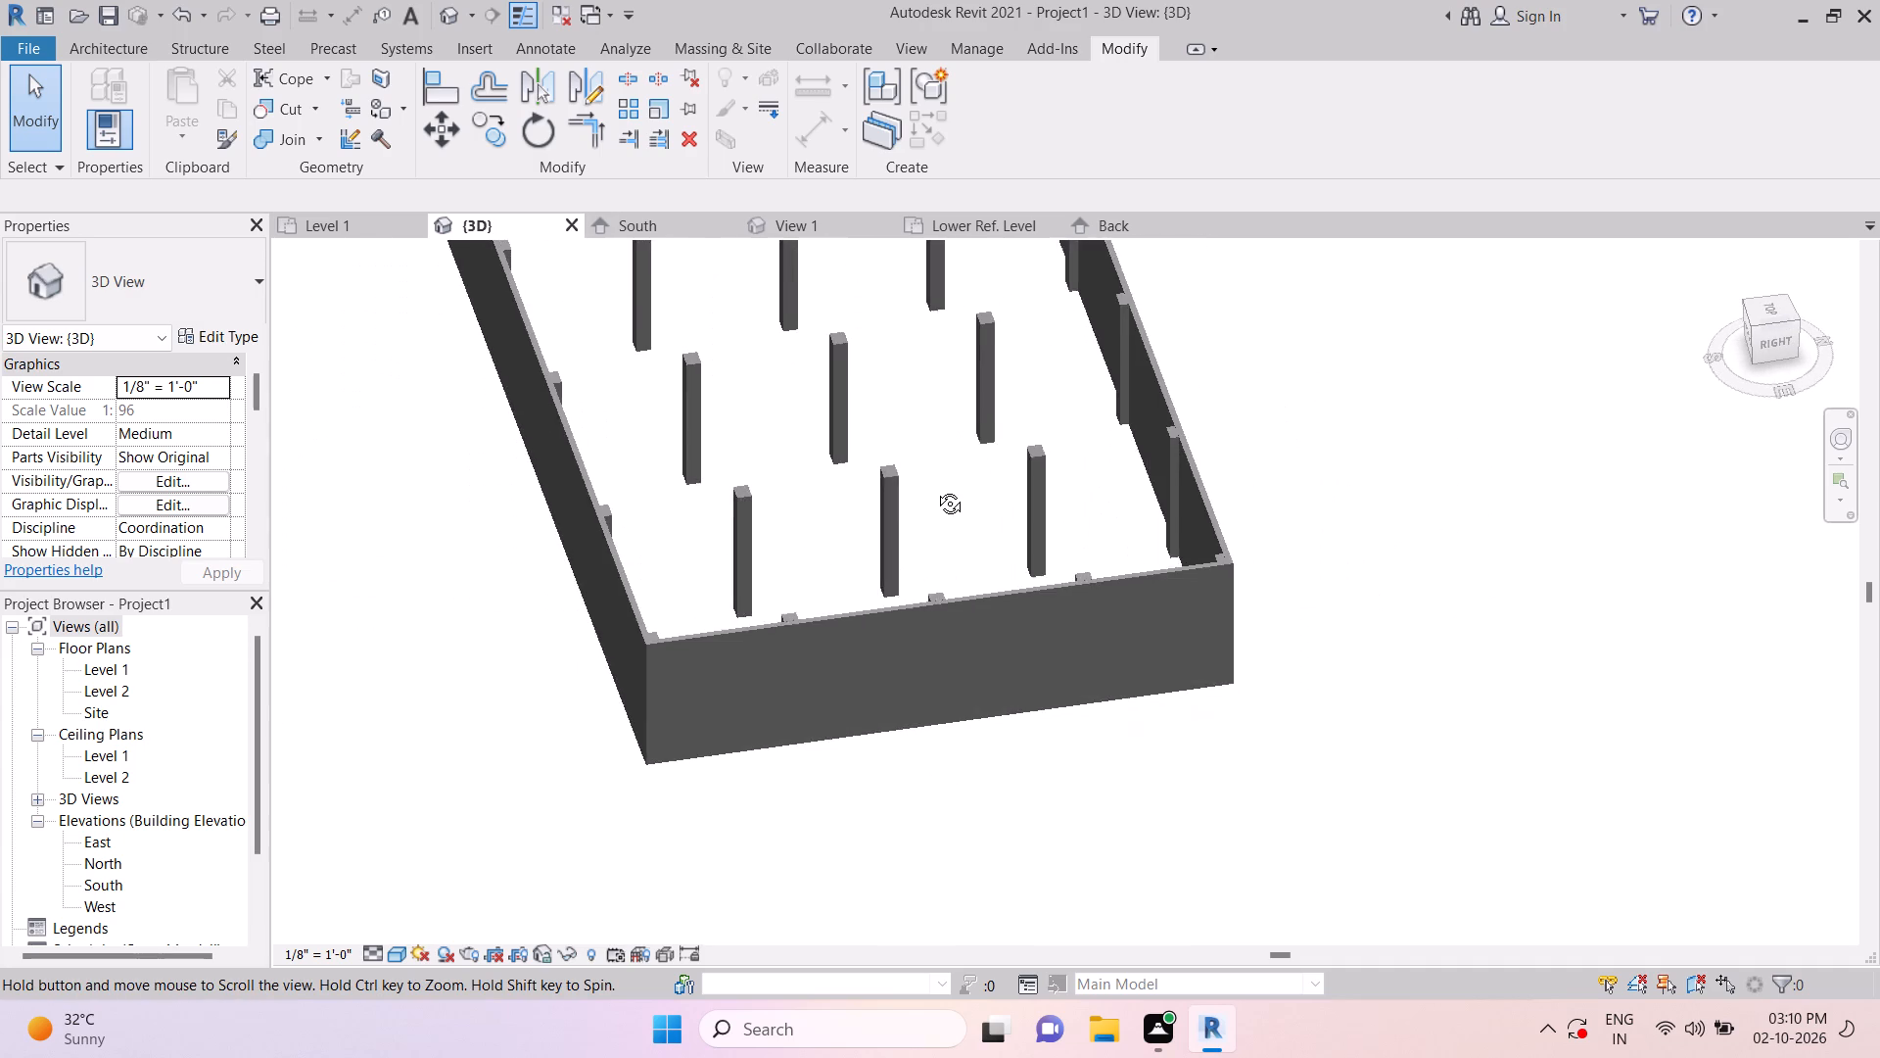
middle_click_drag(935, 489, 967, 677, "shift")
Examine the top of the column near the east end of the south wall and how it meets the wall.
scroll(753, 370, "up", 15)
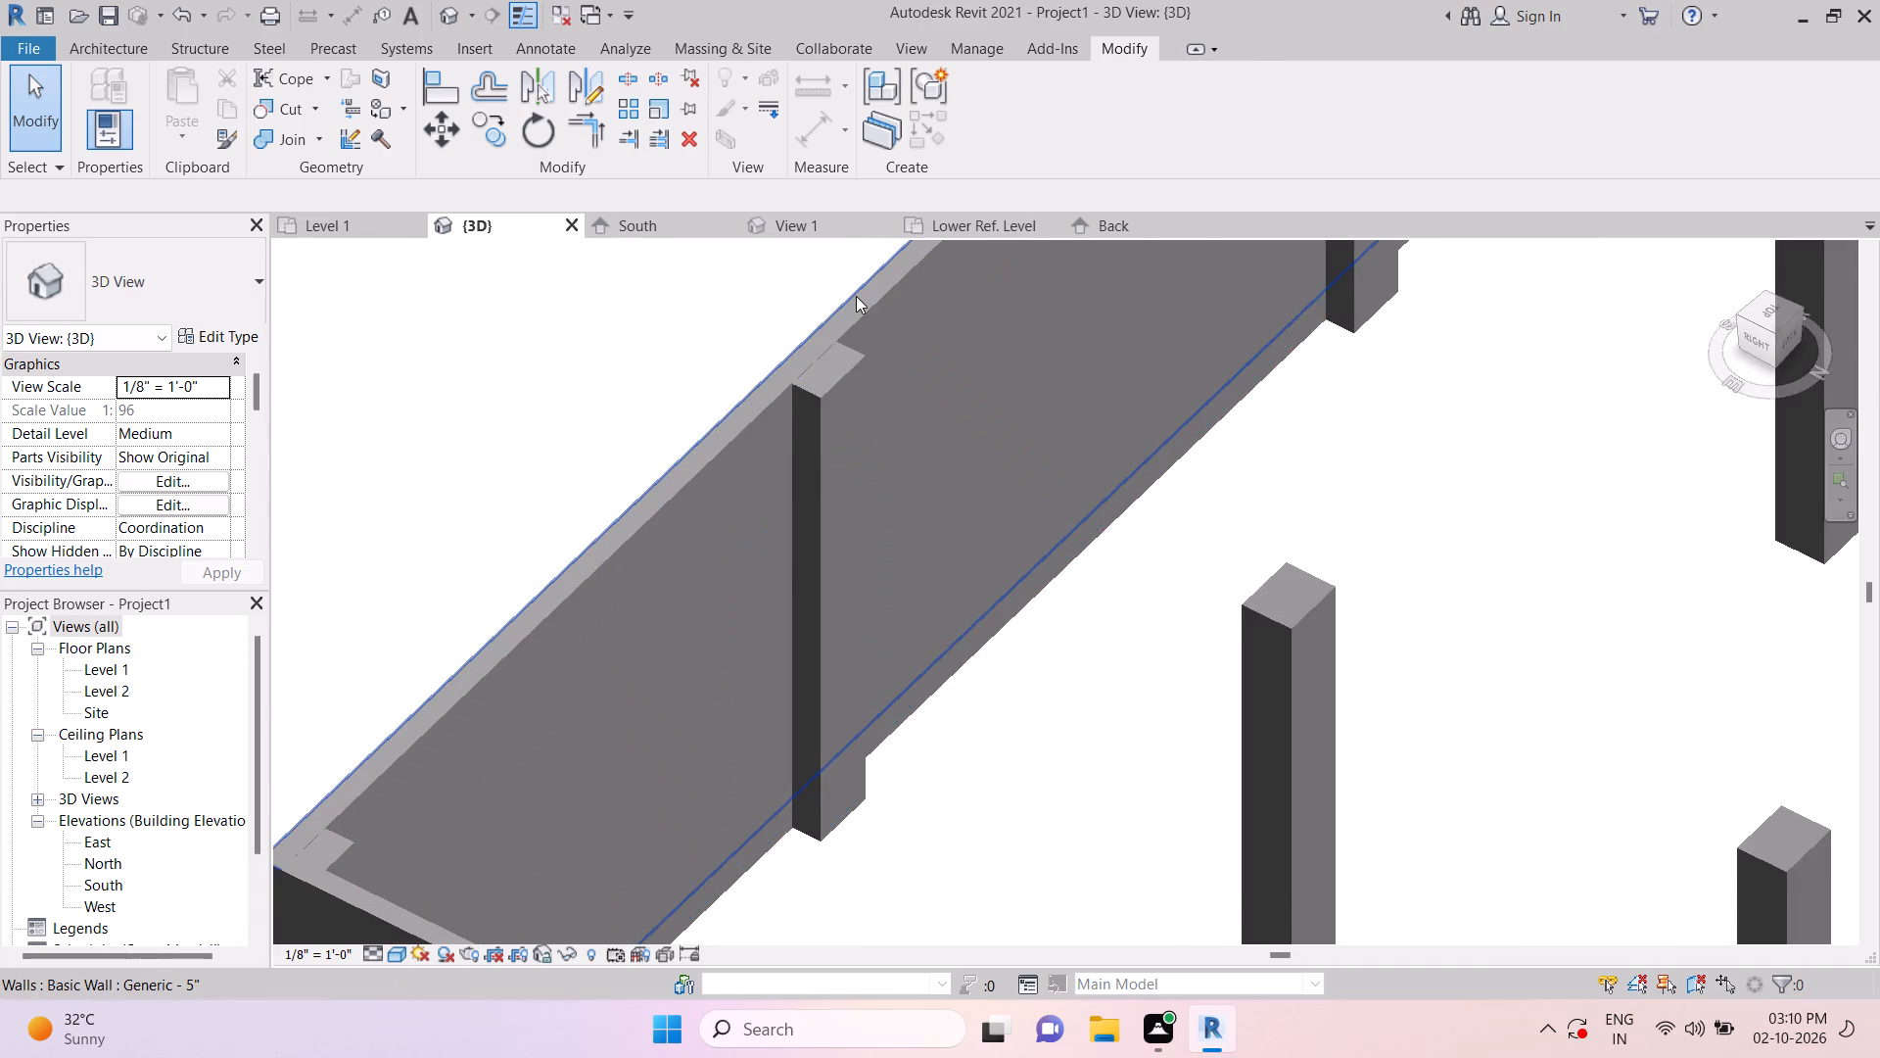
key("Escape")
scroll(832, 368, "down", 2)
key("Escape")
scroll(786, 431, "up", 13)
key("Escape")
scroll(786, 426, "up", 3)
key("Escape")
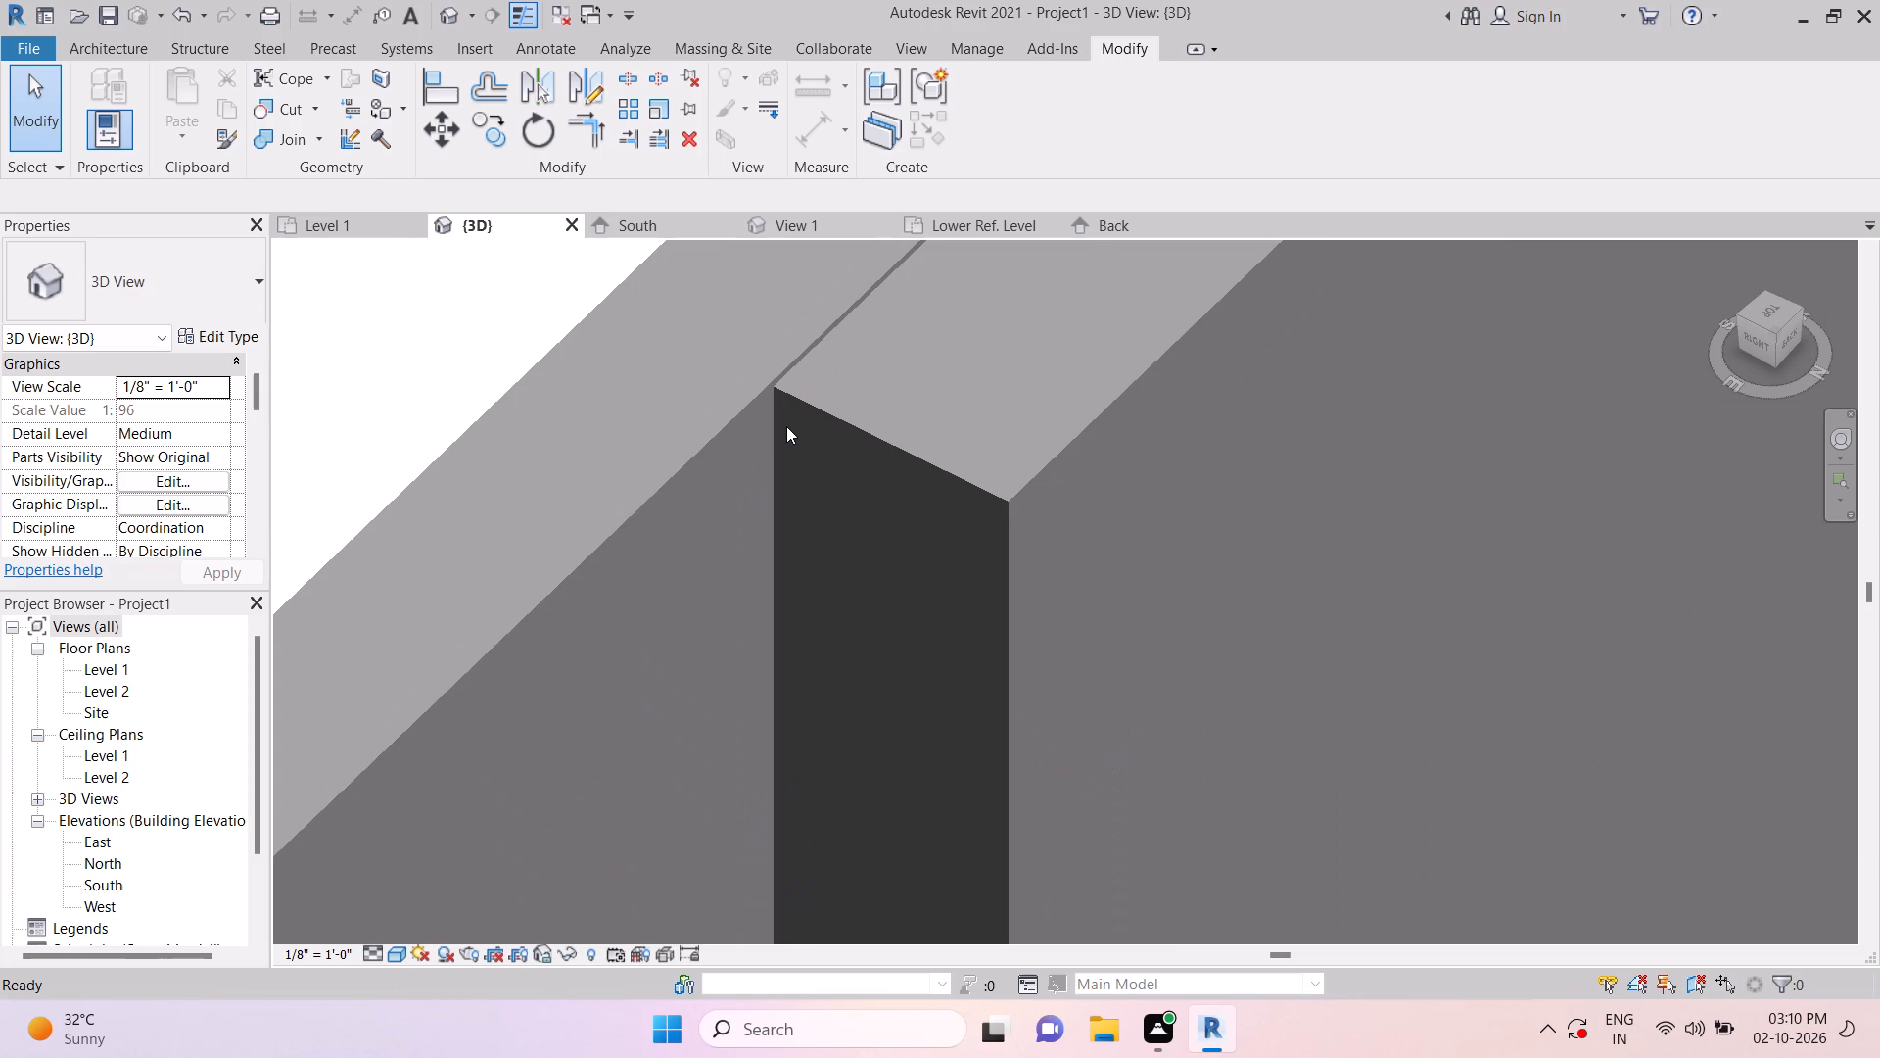
left_click(974, 463)
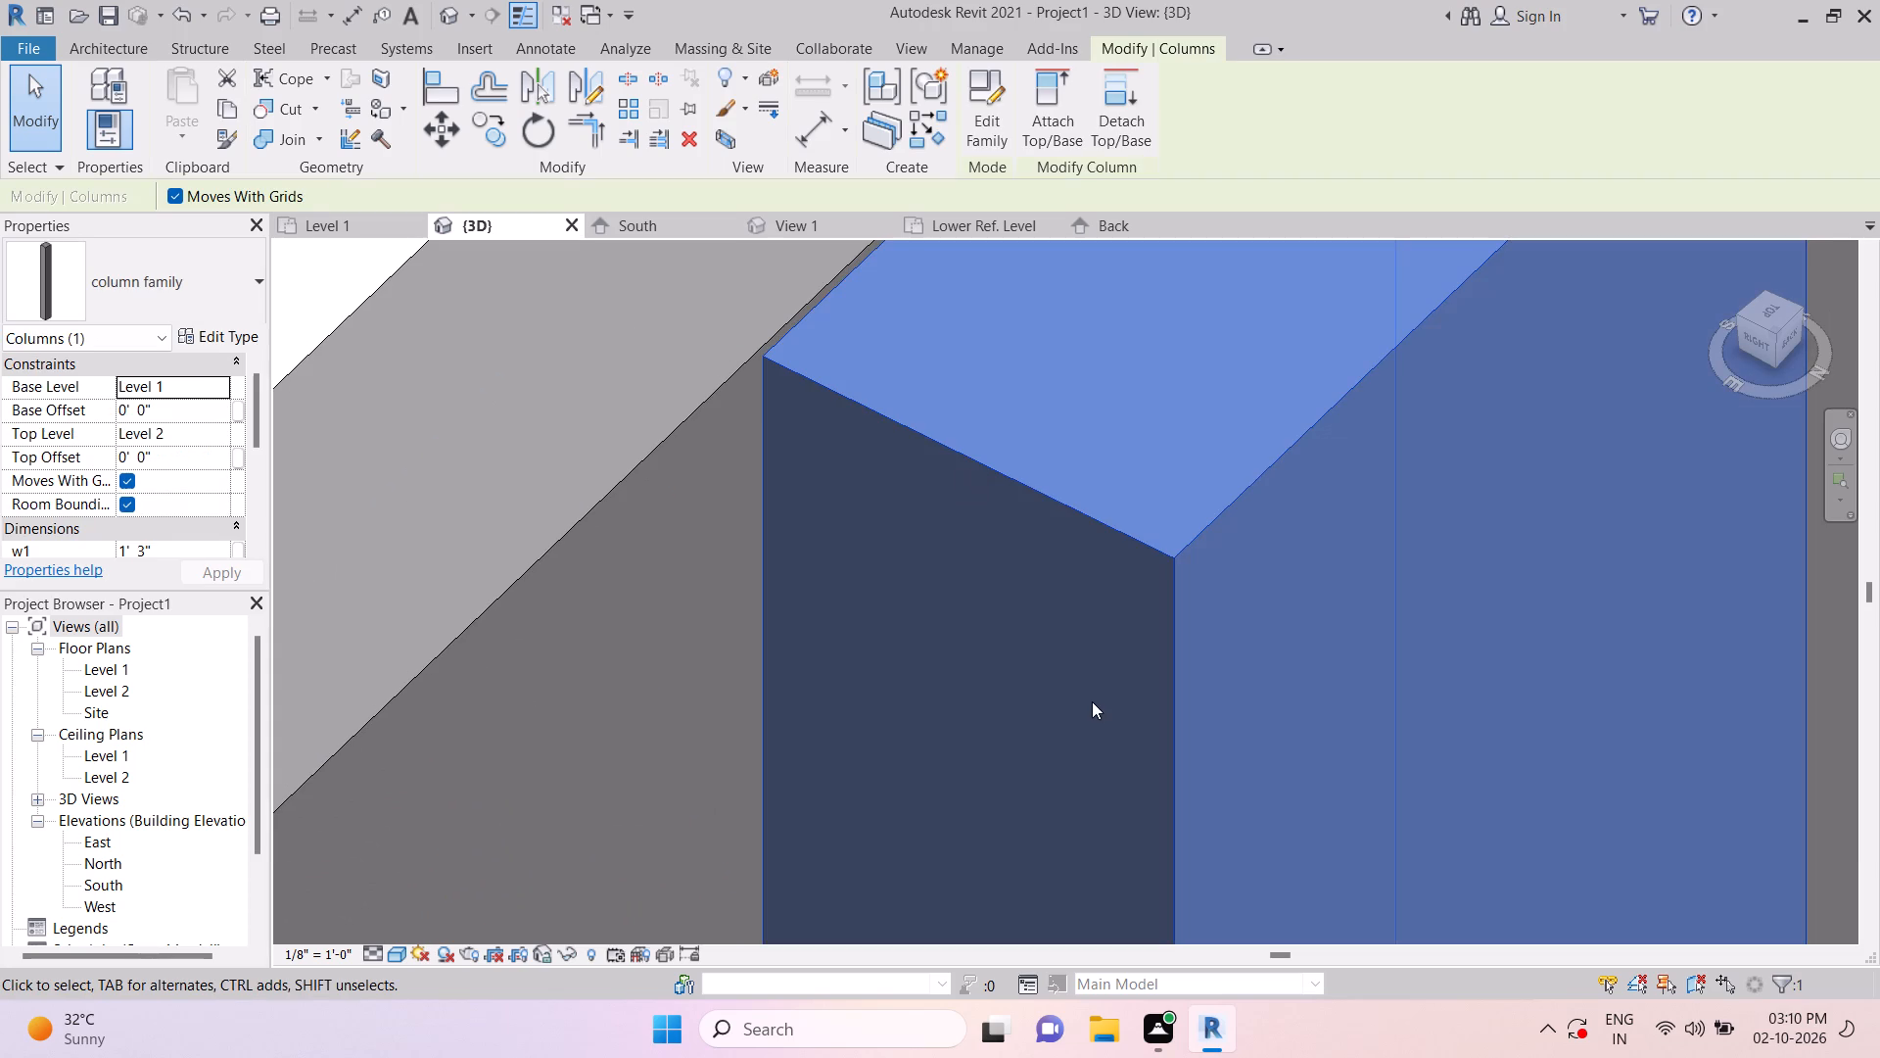
key("Escape")
scroll(1085, 701, "down", 8)
key("Escape")
key("Escape")
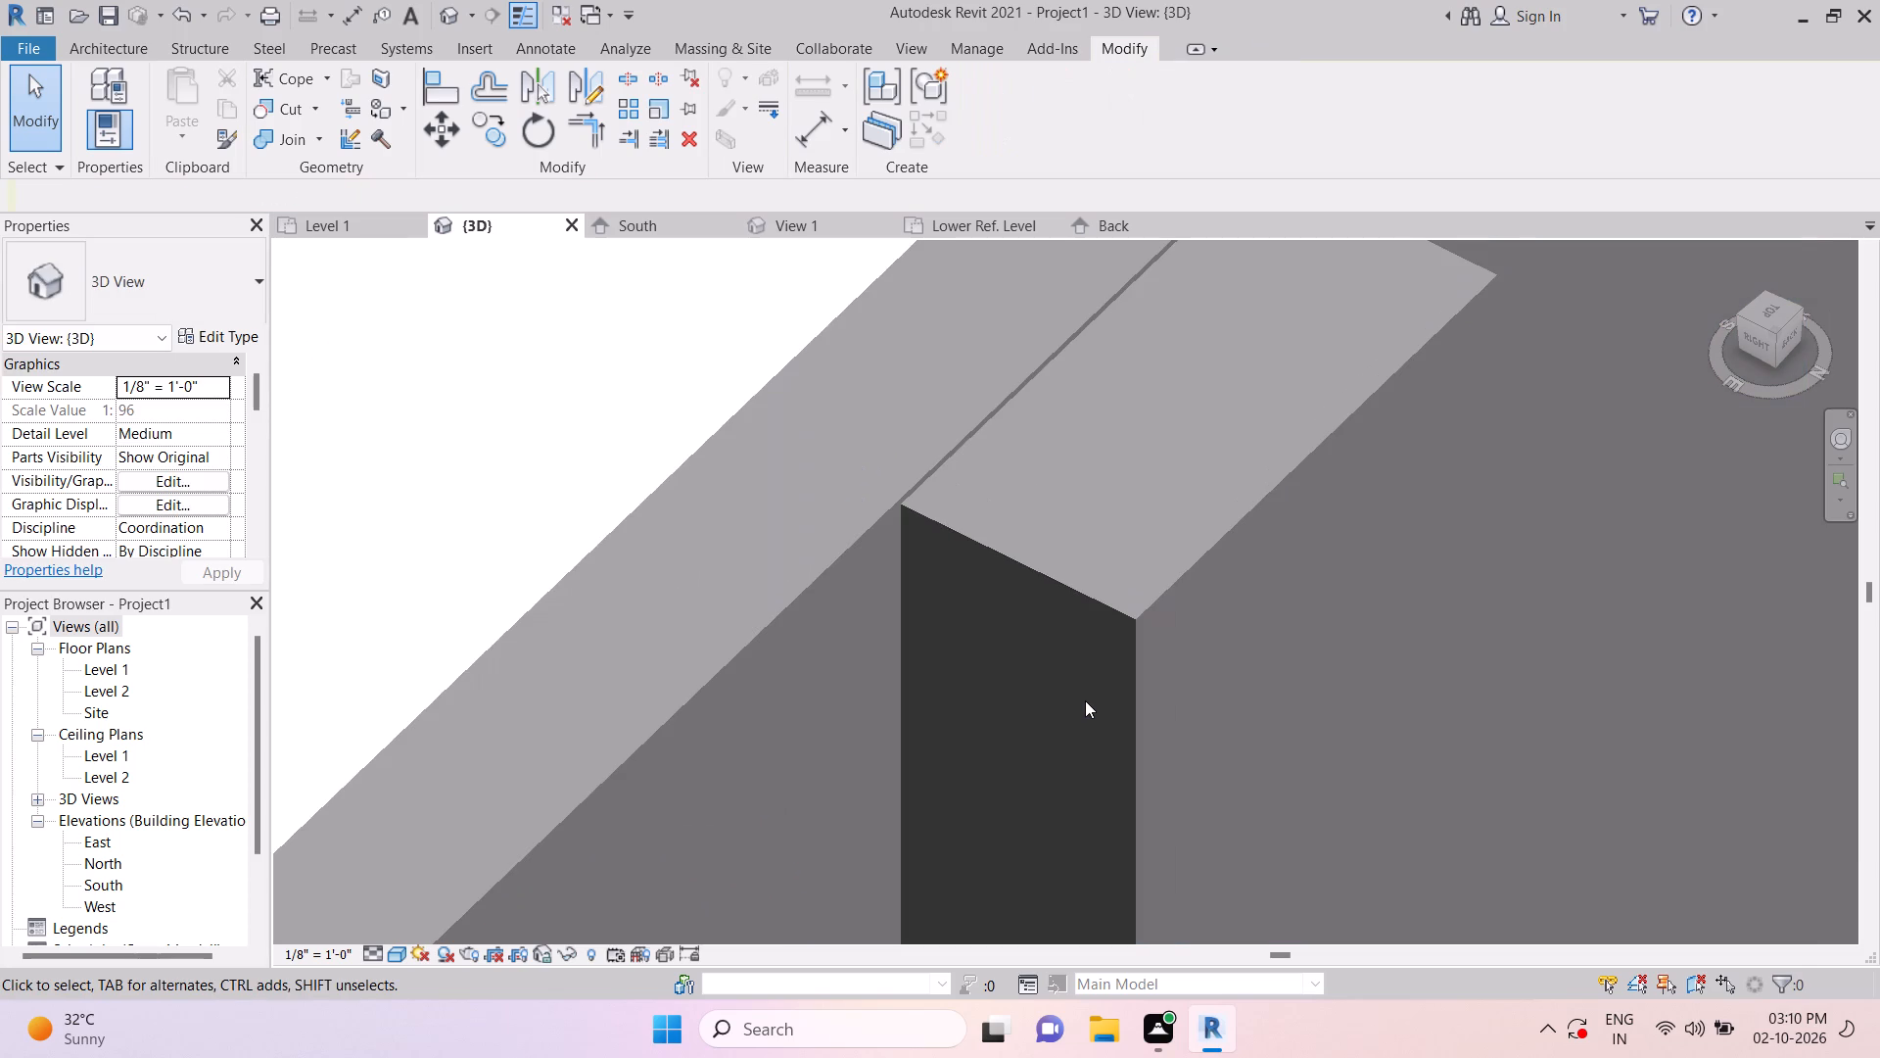
scroll(1172, 649, "down", 9)
left_click(1156, 639)
scroll(1156, 643, "down", 4)
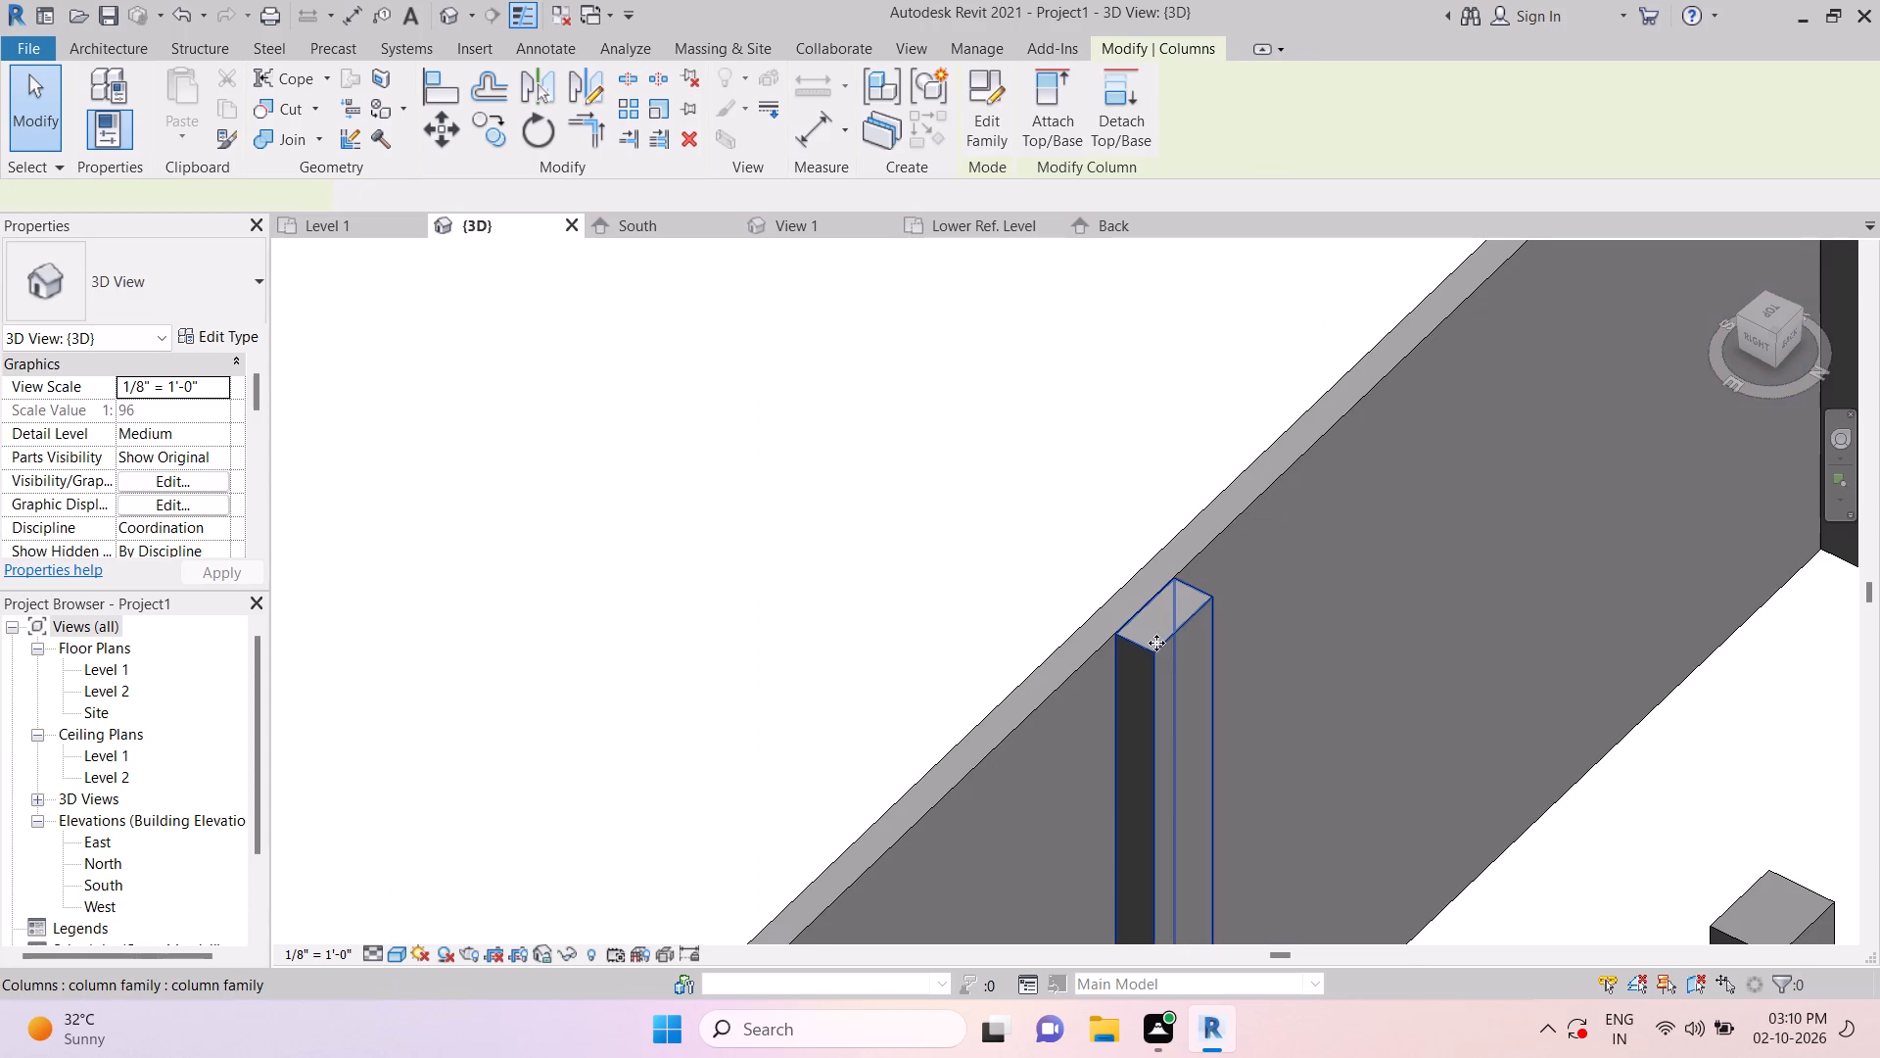
scroll(1161, 647, "down", 9)
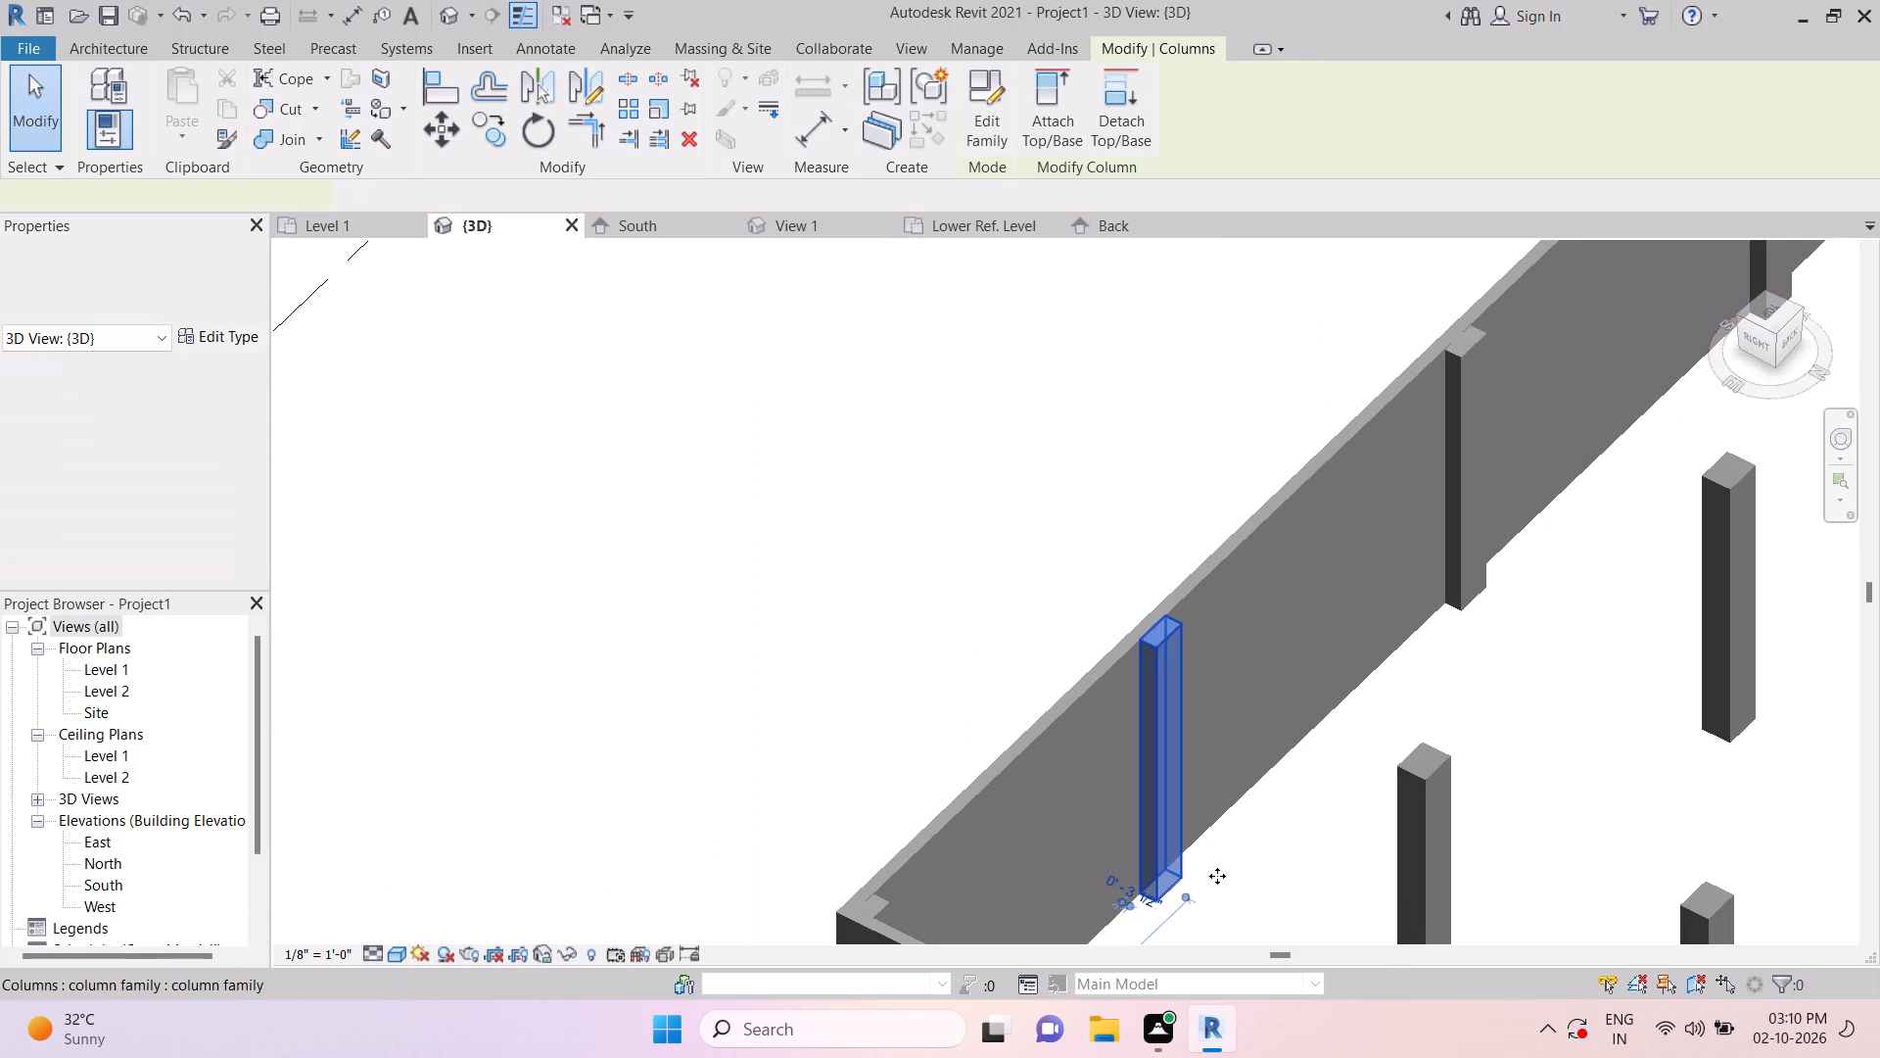
Examine the same south-wall column in 3D from the building's east end and from outside the wall.
middle_click_drag(1296, 823, 1375, 799, "shift")
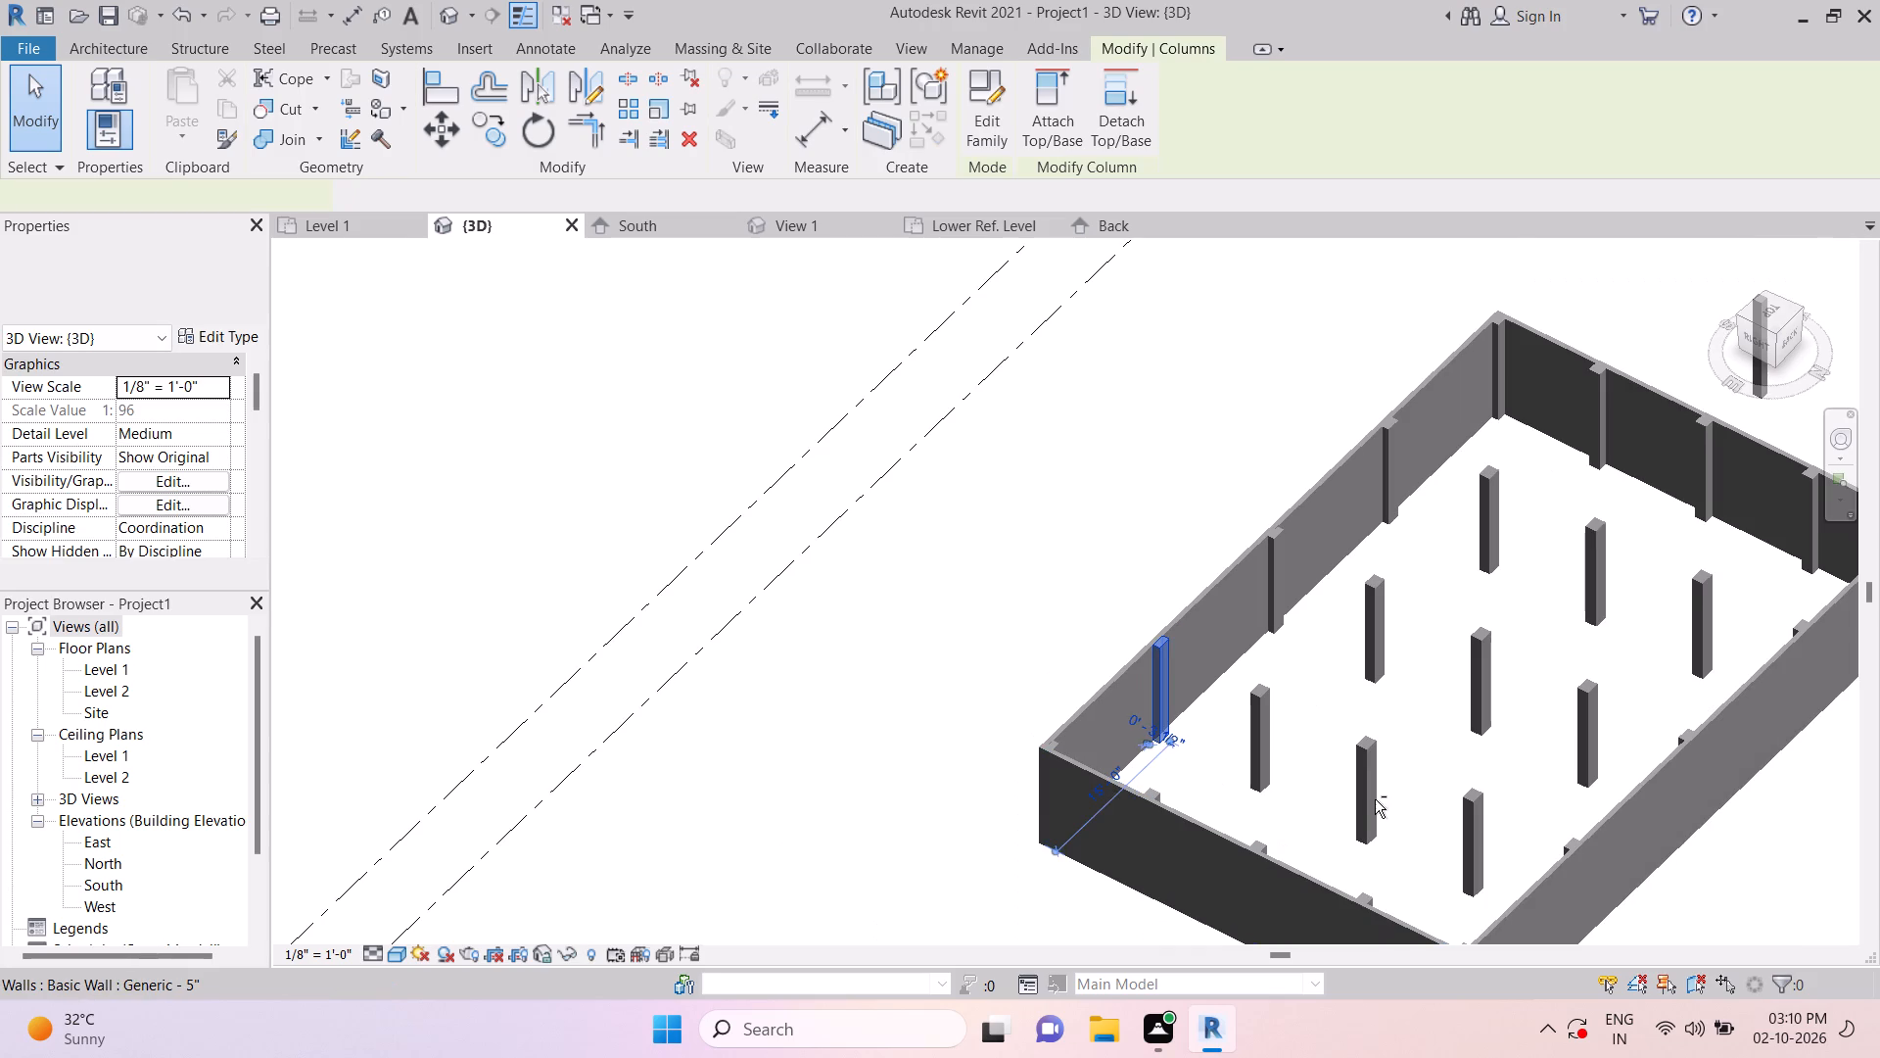
middle_click_drag(1375, 799, 1435, 775, "shift")
middle_click_drag(1349, 682, 1428, 645, "shift")
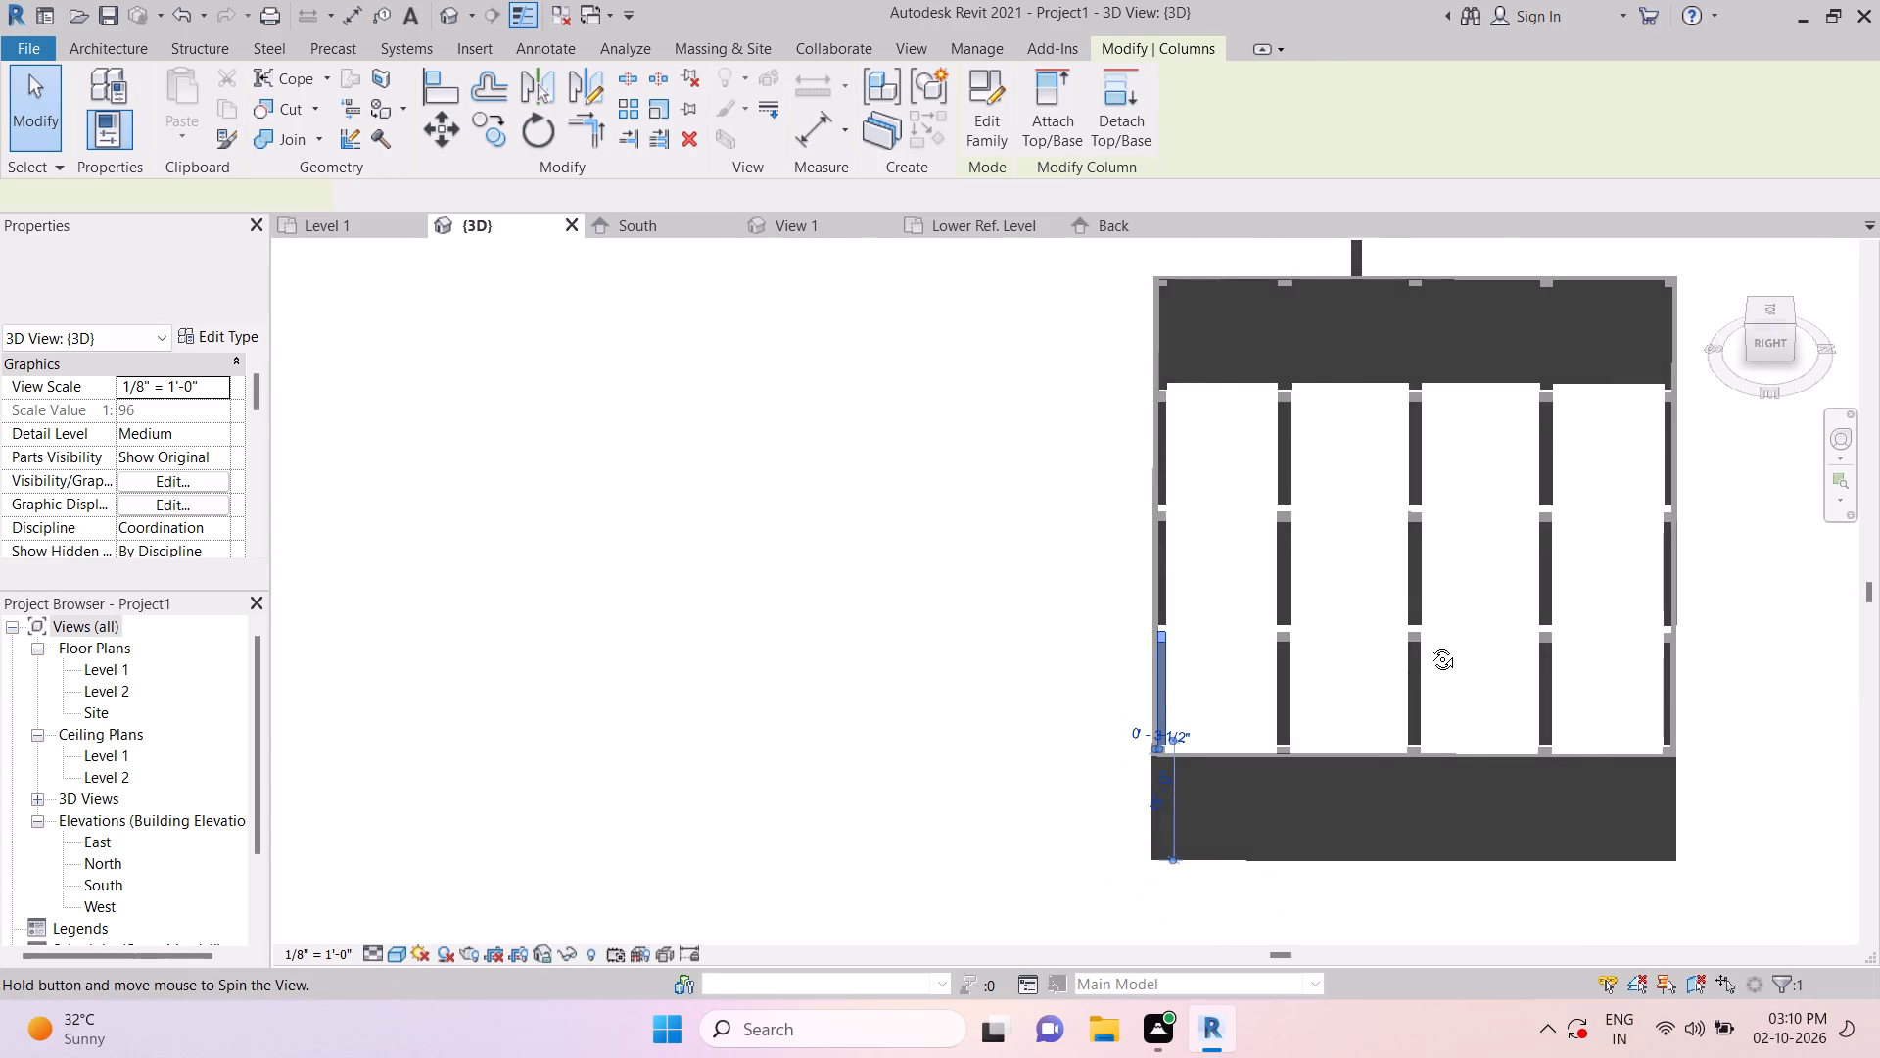
middle_click_drag(1428, 645, 1433, 643, "shift")
scroll(1152, 631, "up", 6)
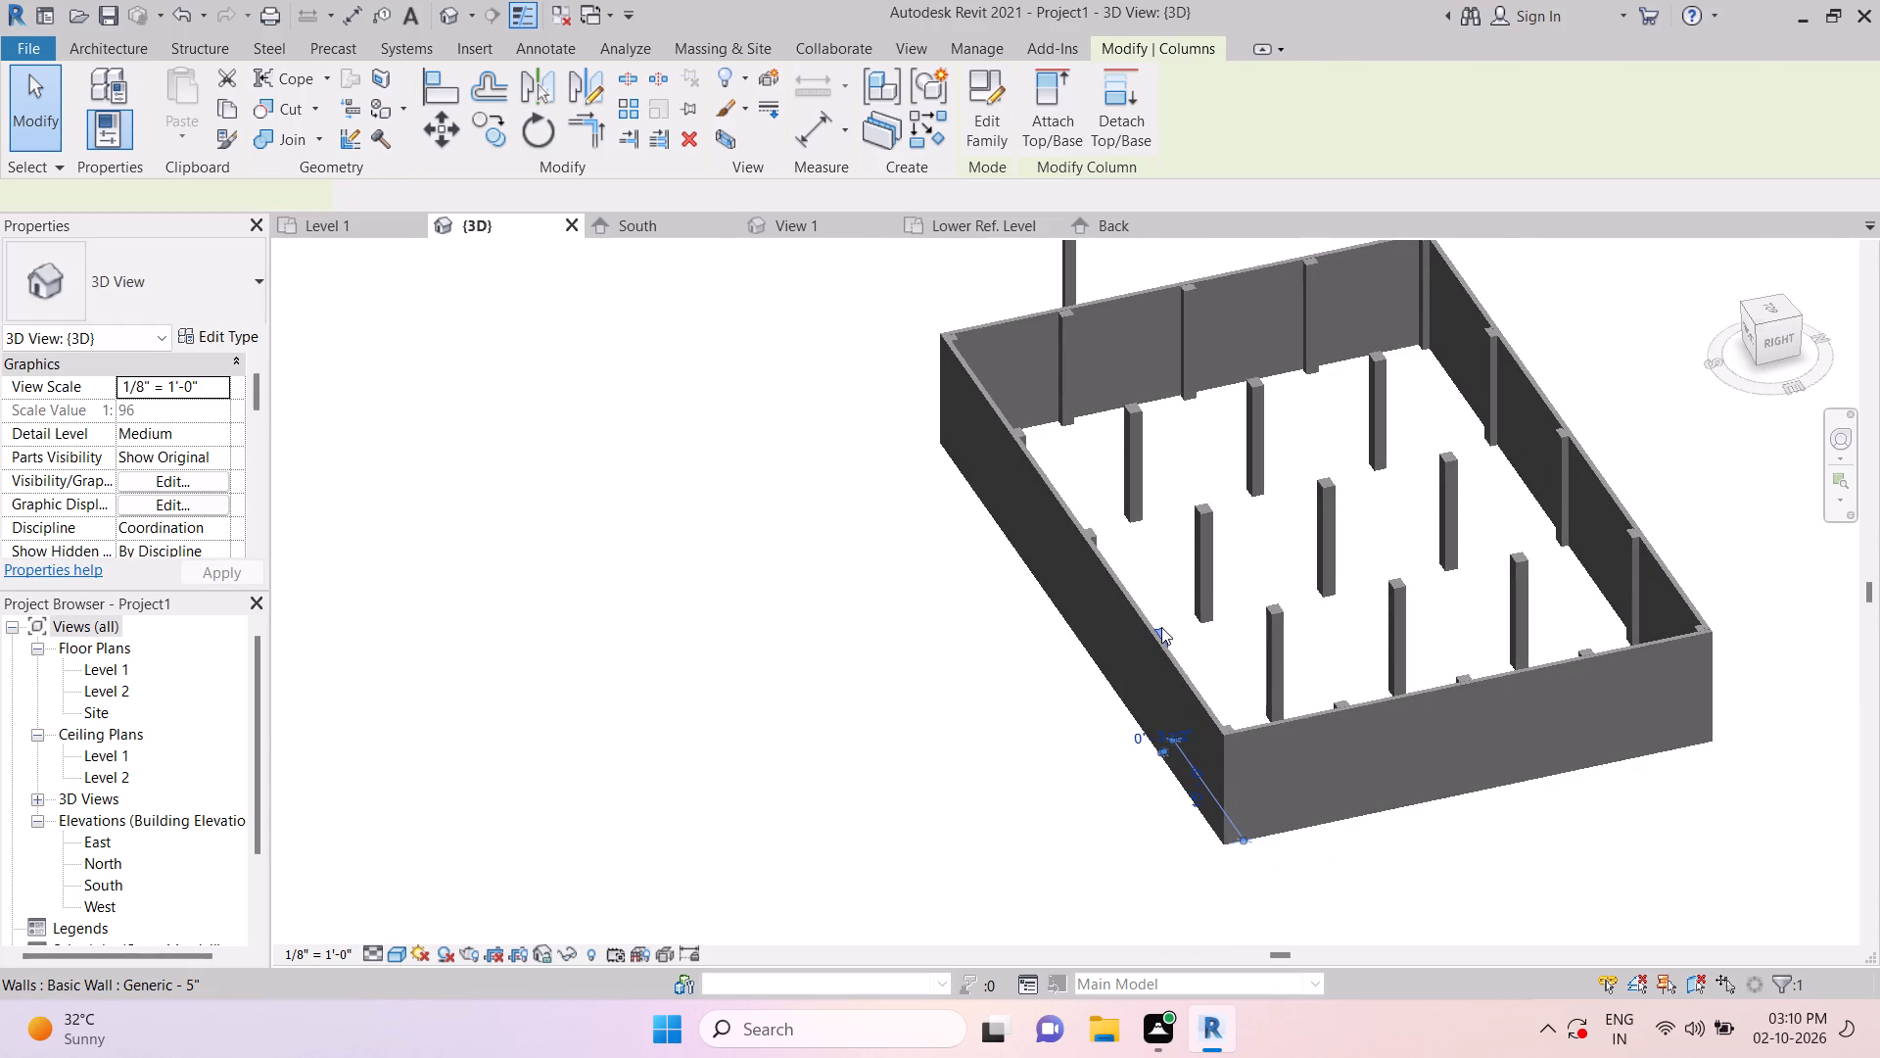
scroll(1161, 627, "up", 8)
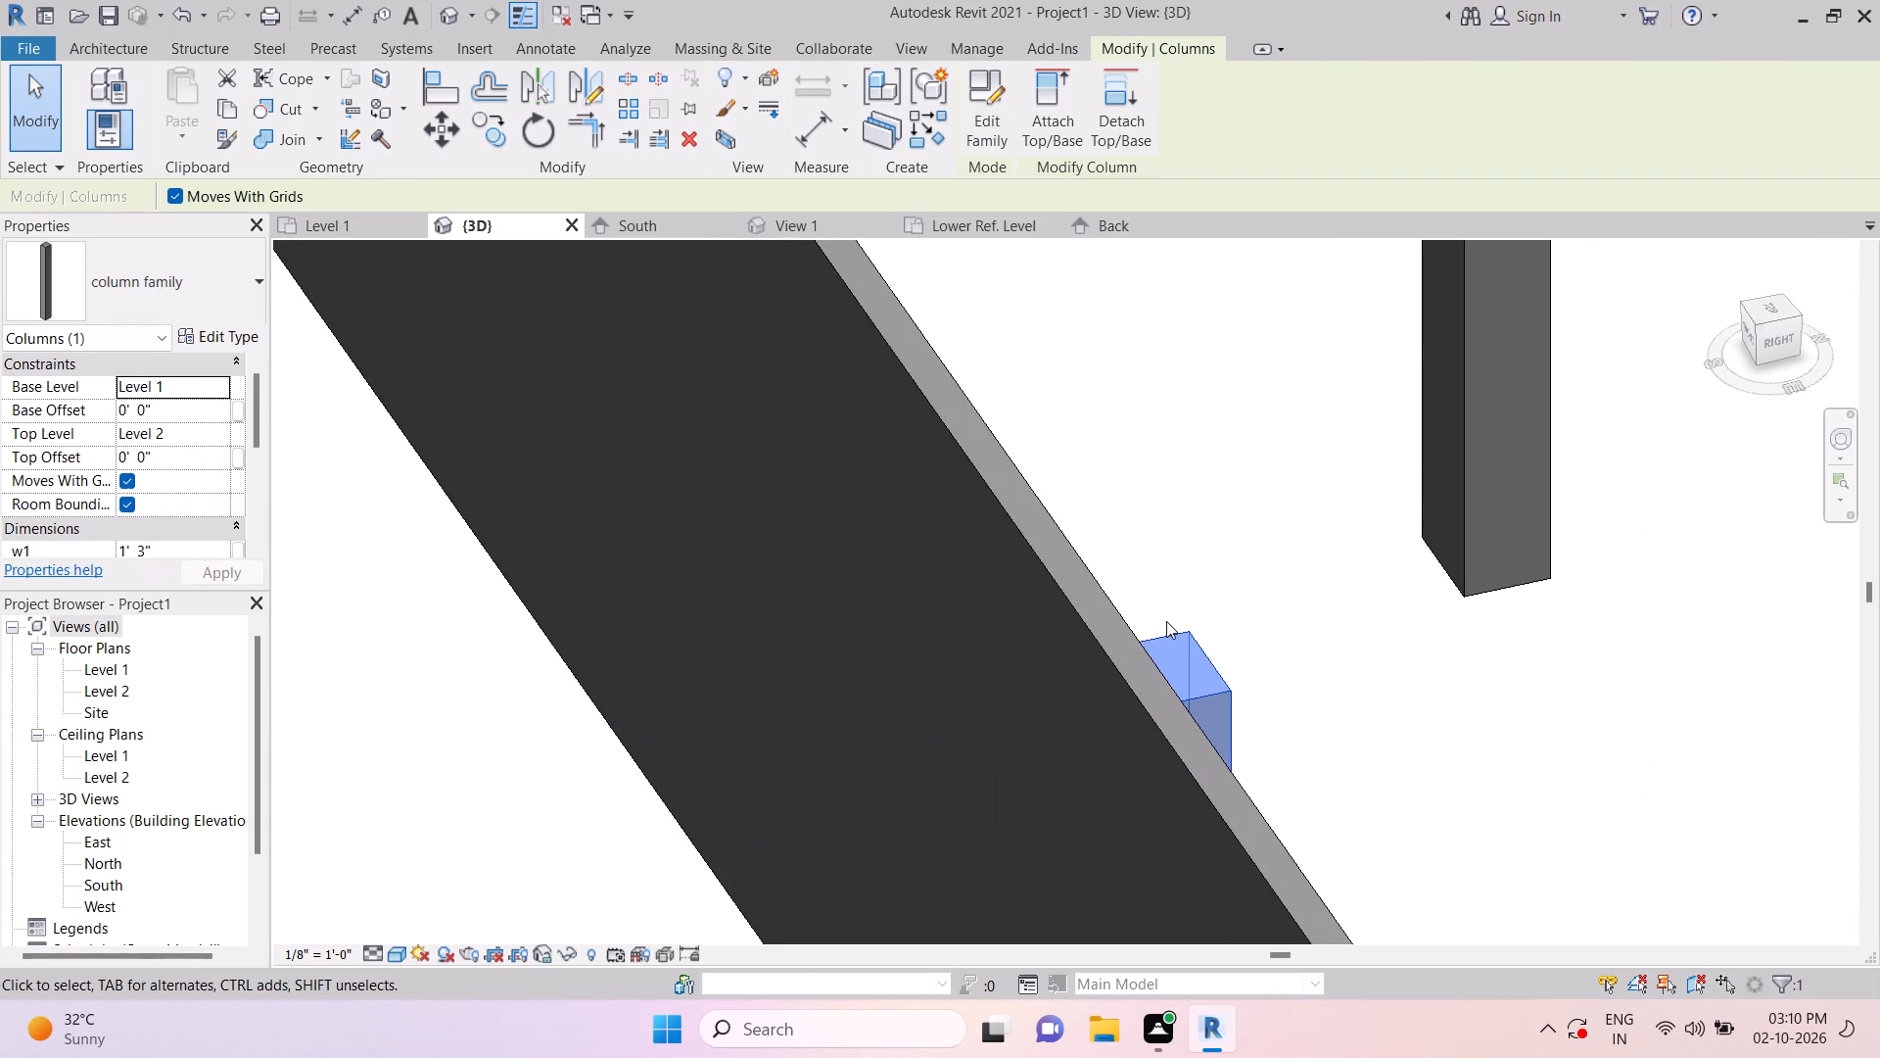
key("Escape")
key("Escape")
left_click(1212, 685)
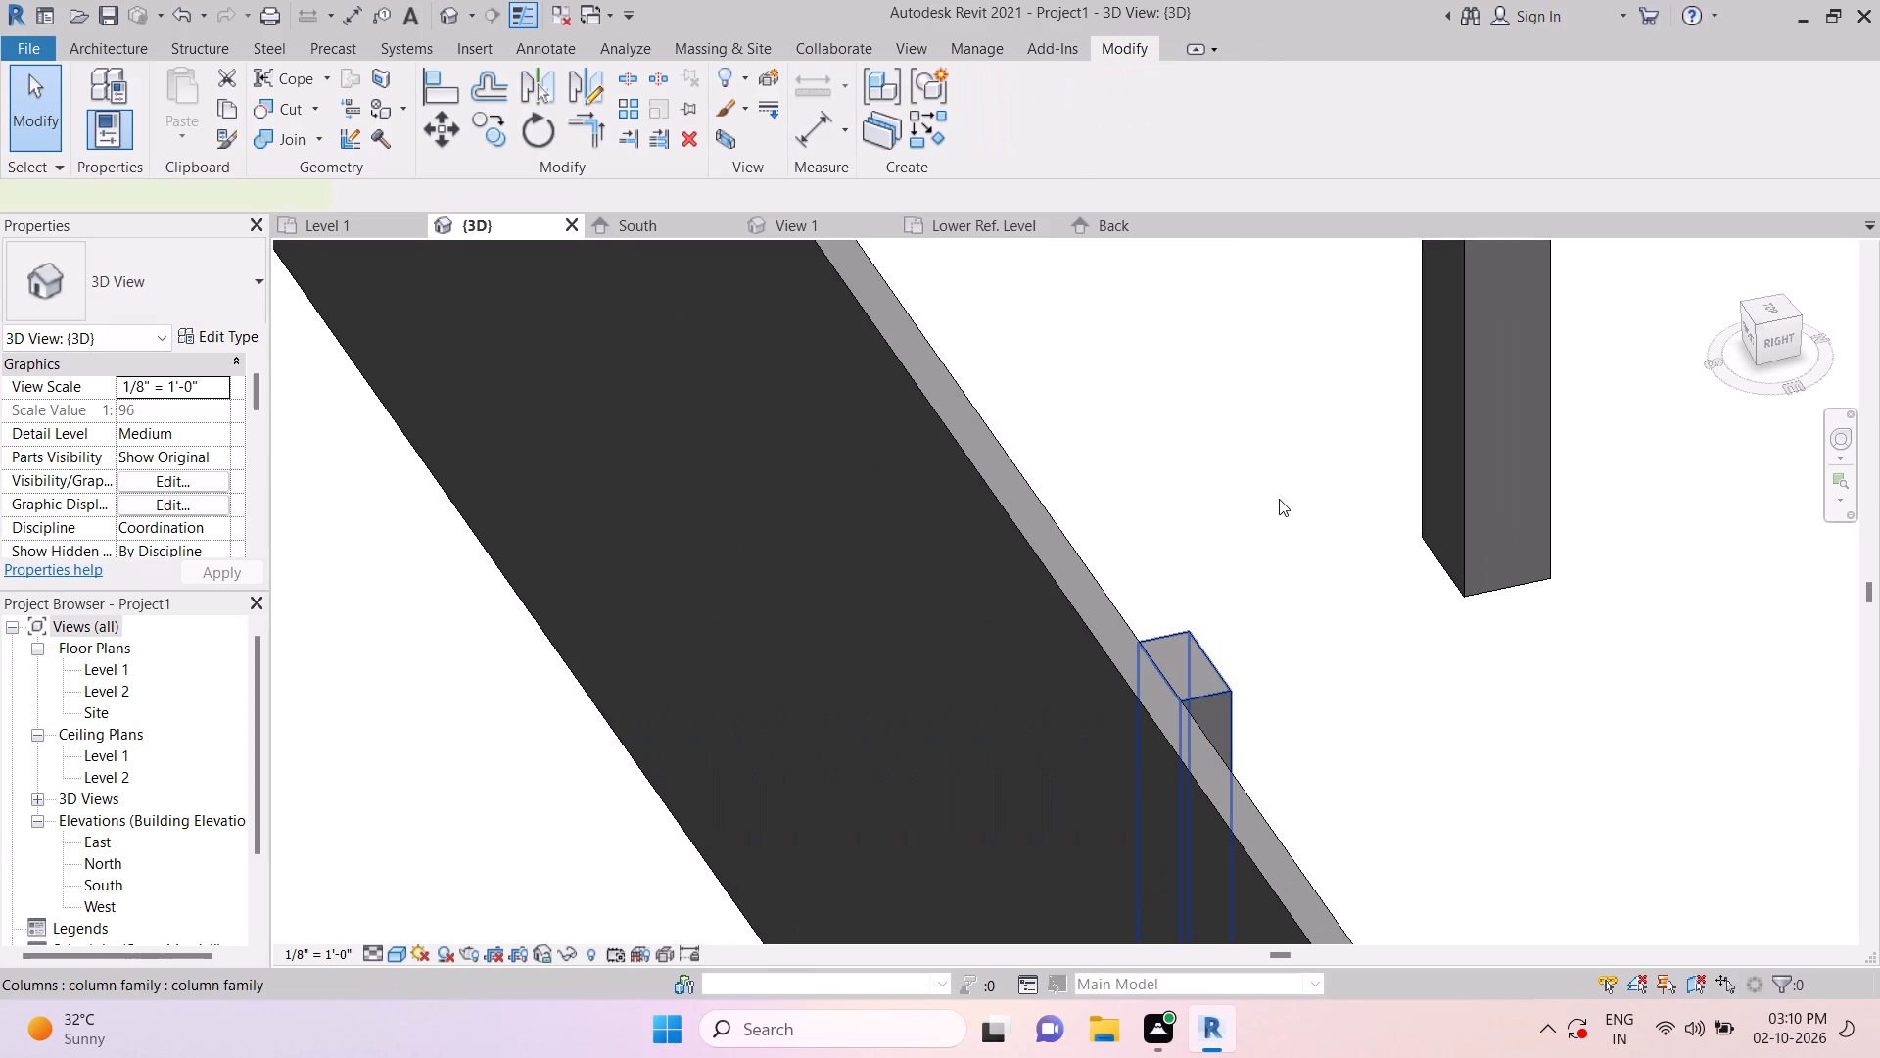
key("Escape")
key("Escape")
key("Escape")
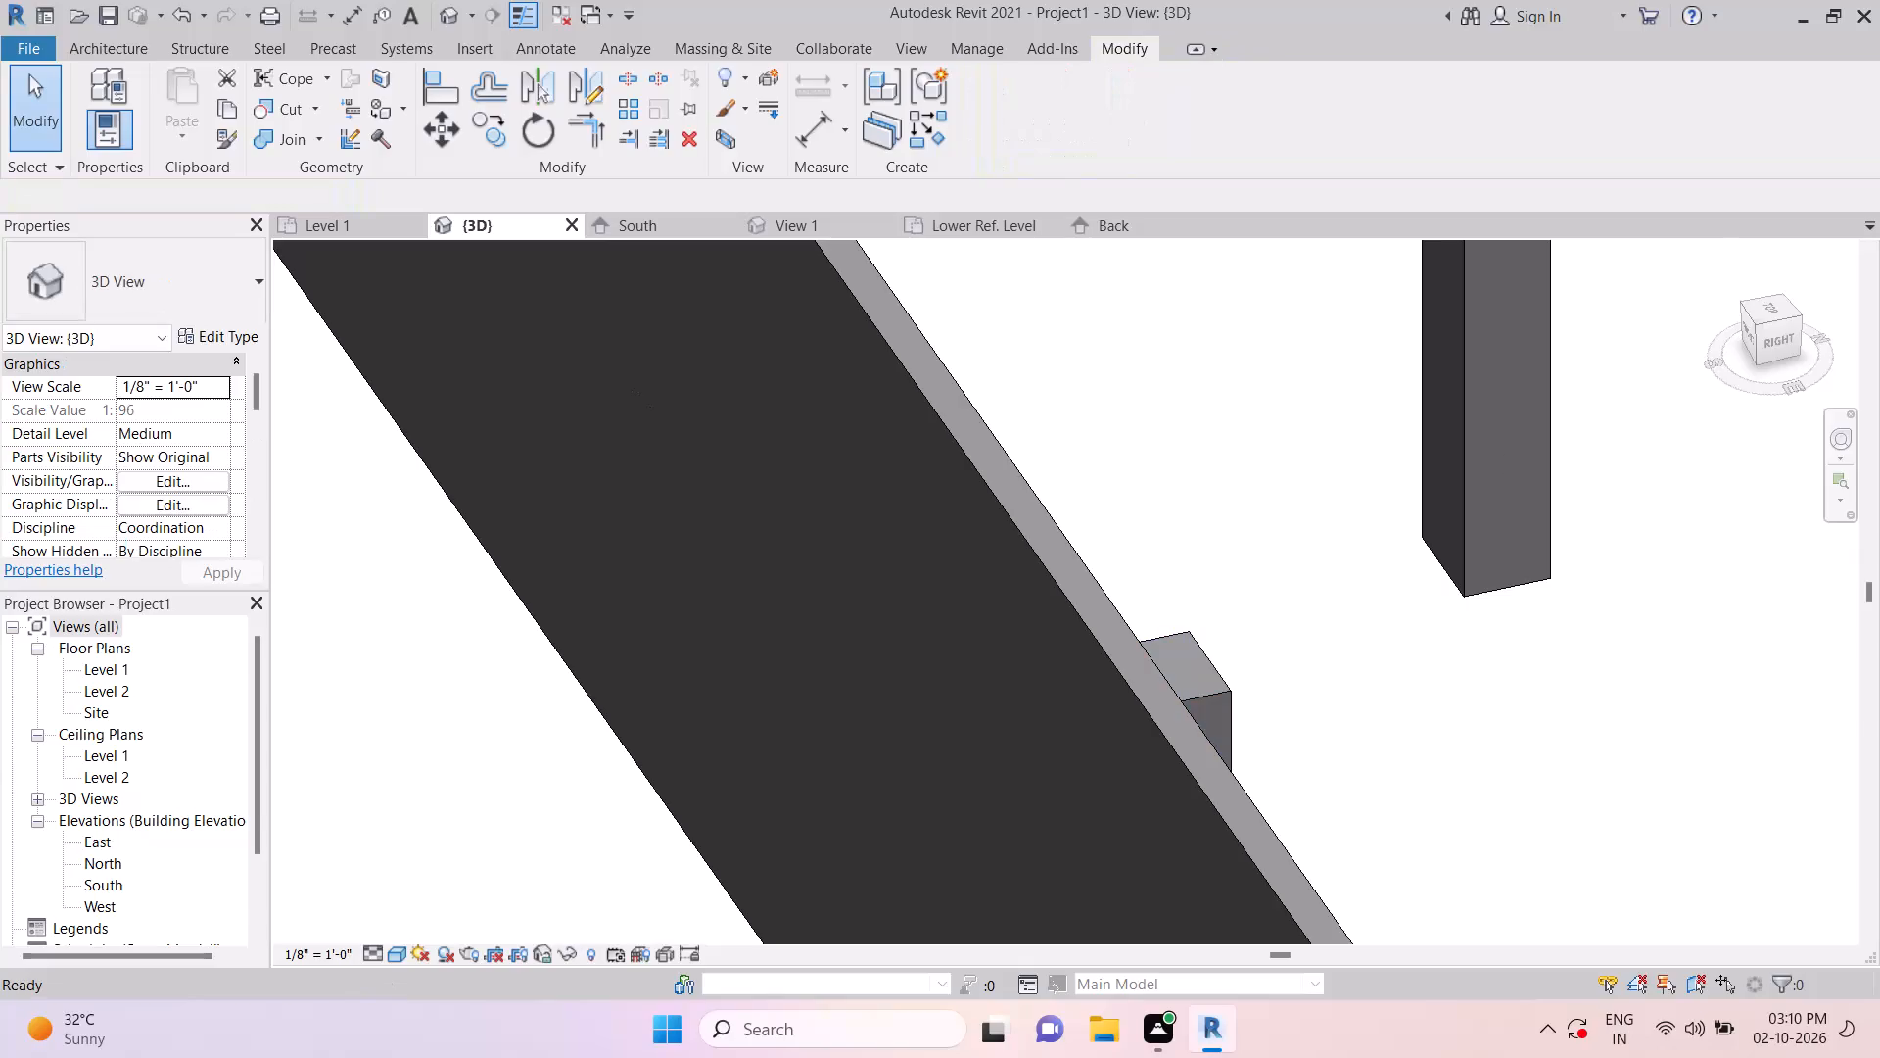
Delete the remaining free-standing beam instance west of the building in the top 3D view.
left_click(1773, 304)
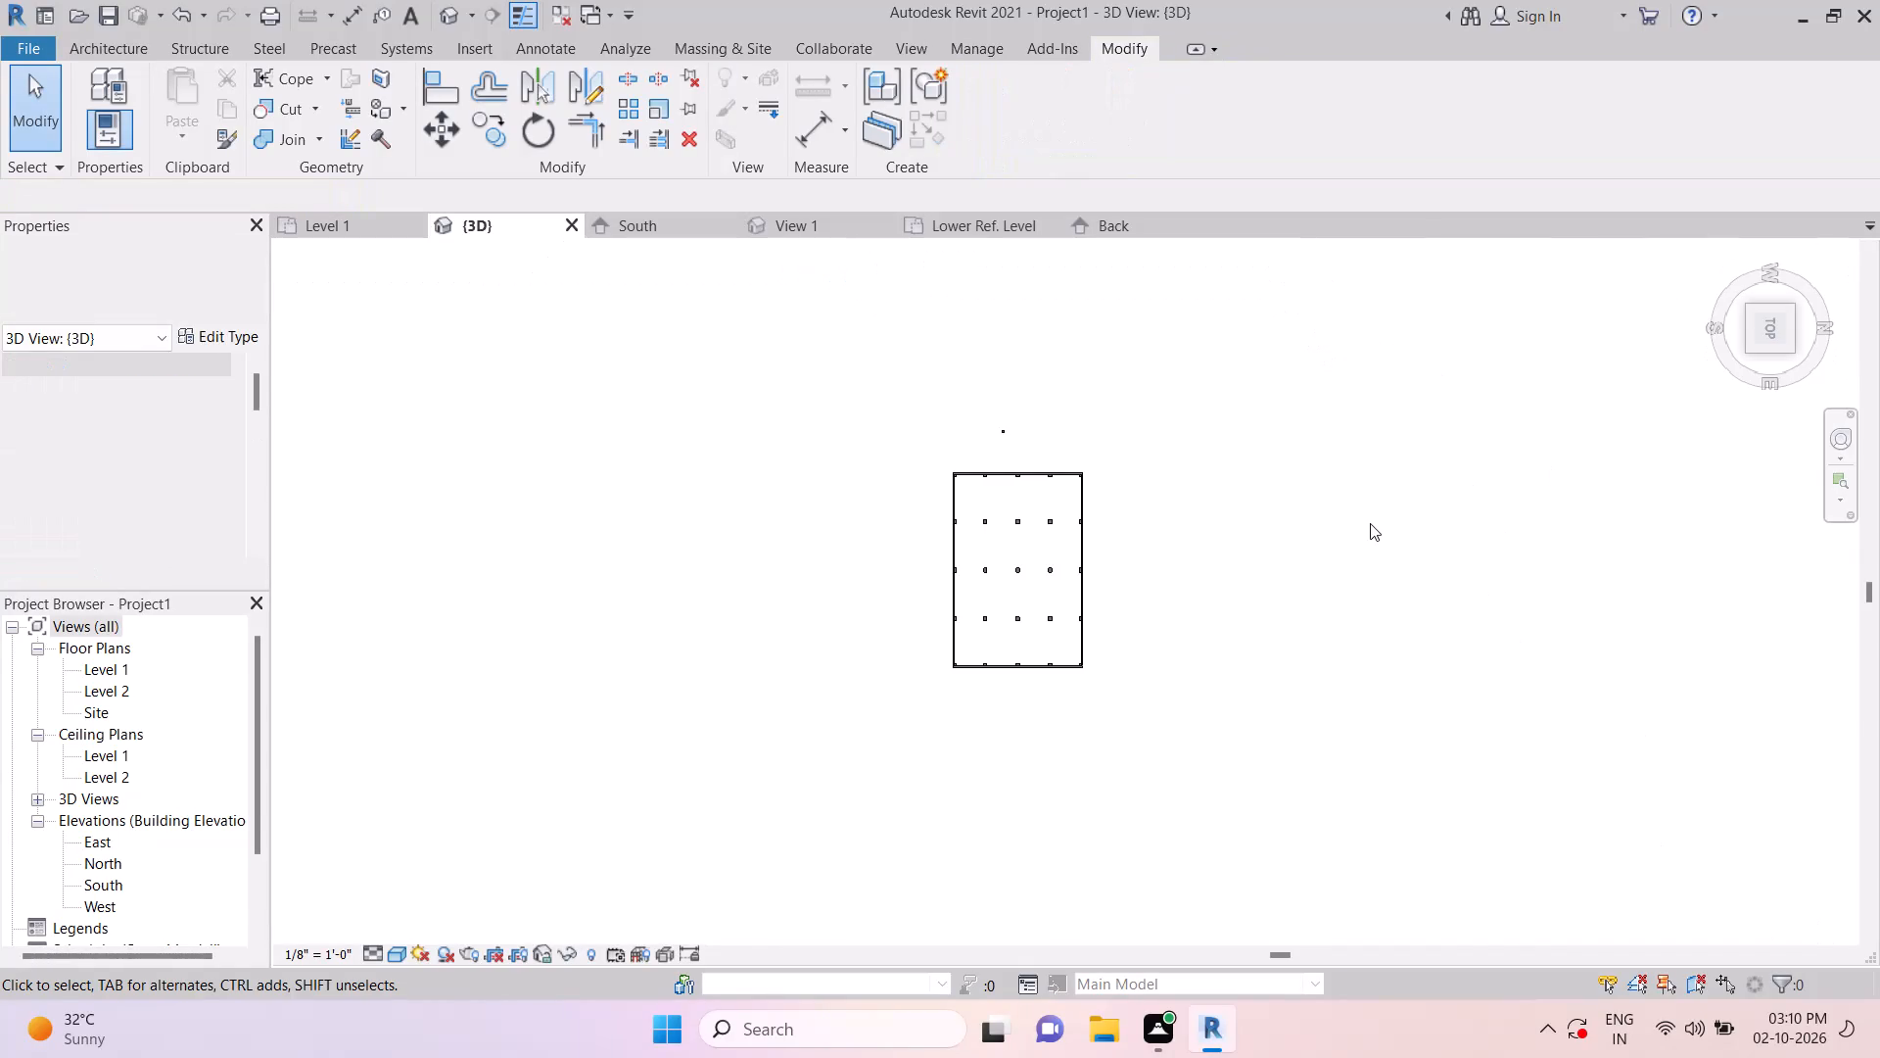
scroll(1010, 428, "up", 13)
key("Escape")
key("Escape")
key("Escape")
left_click_drag(1031, 454, 903, 352)
key("Escape")
left_click(978, 398)
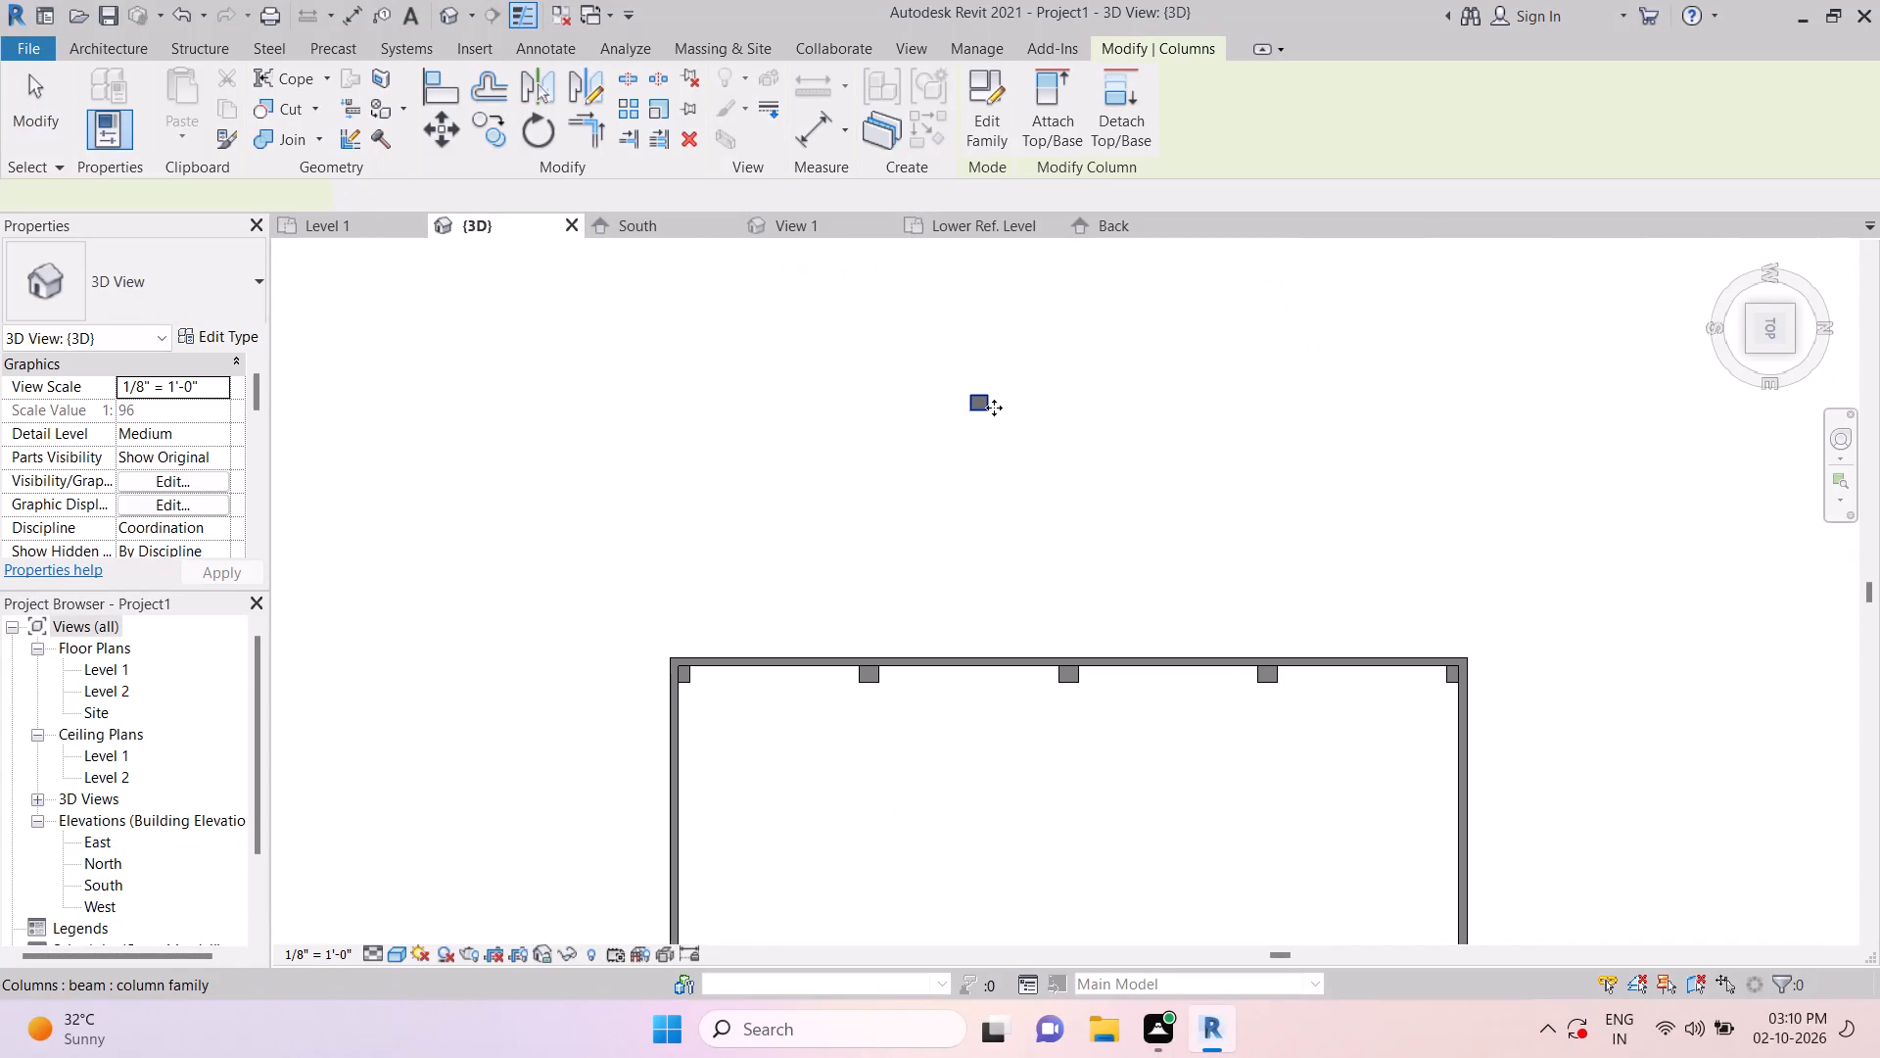
key("Delete")
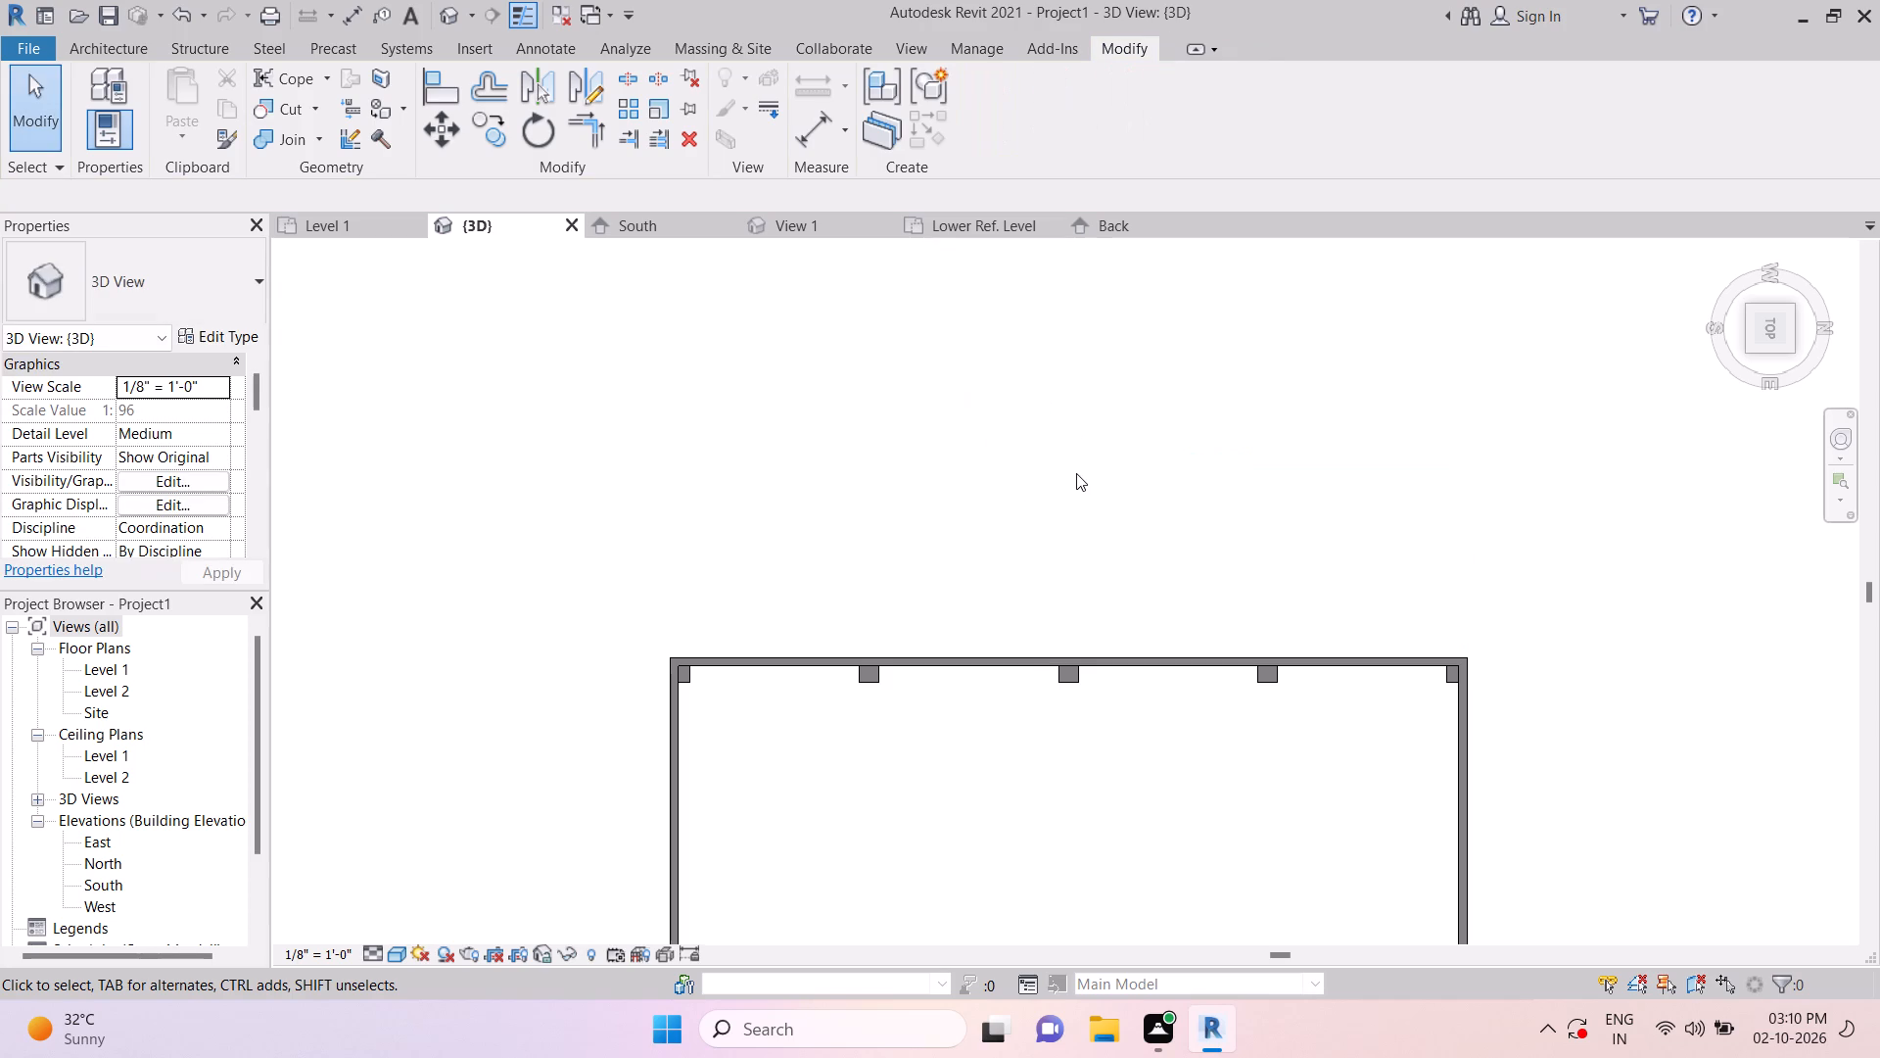
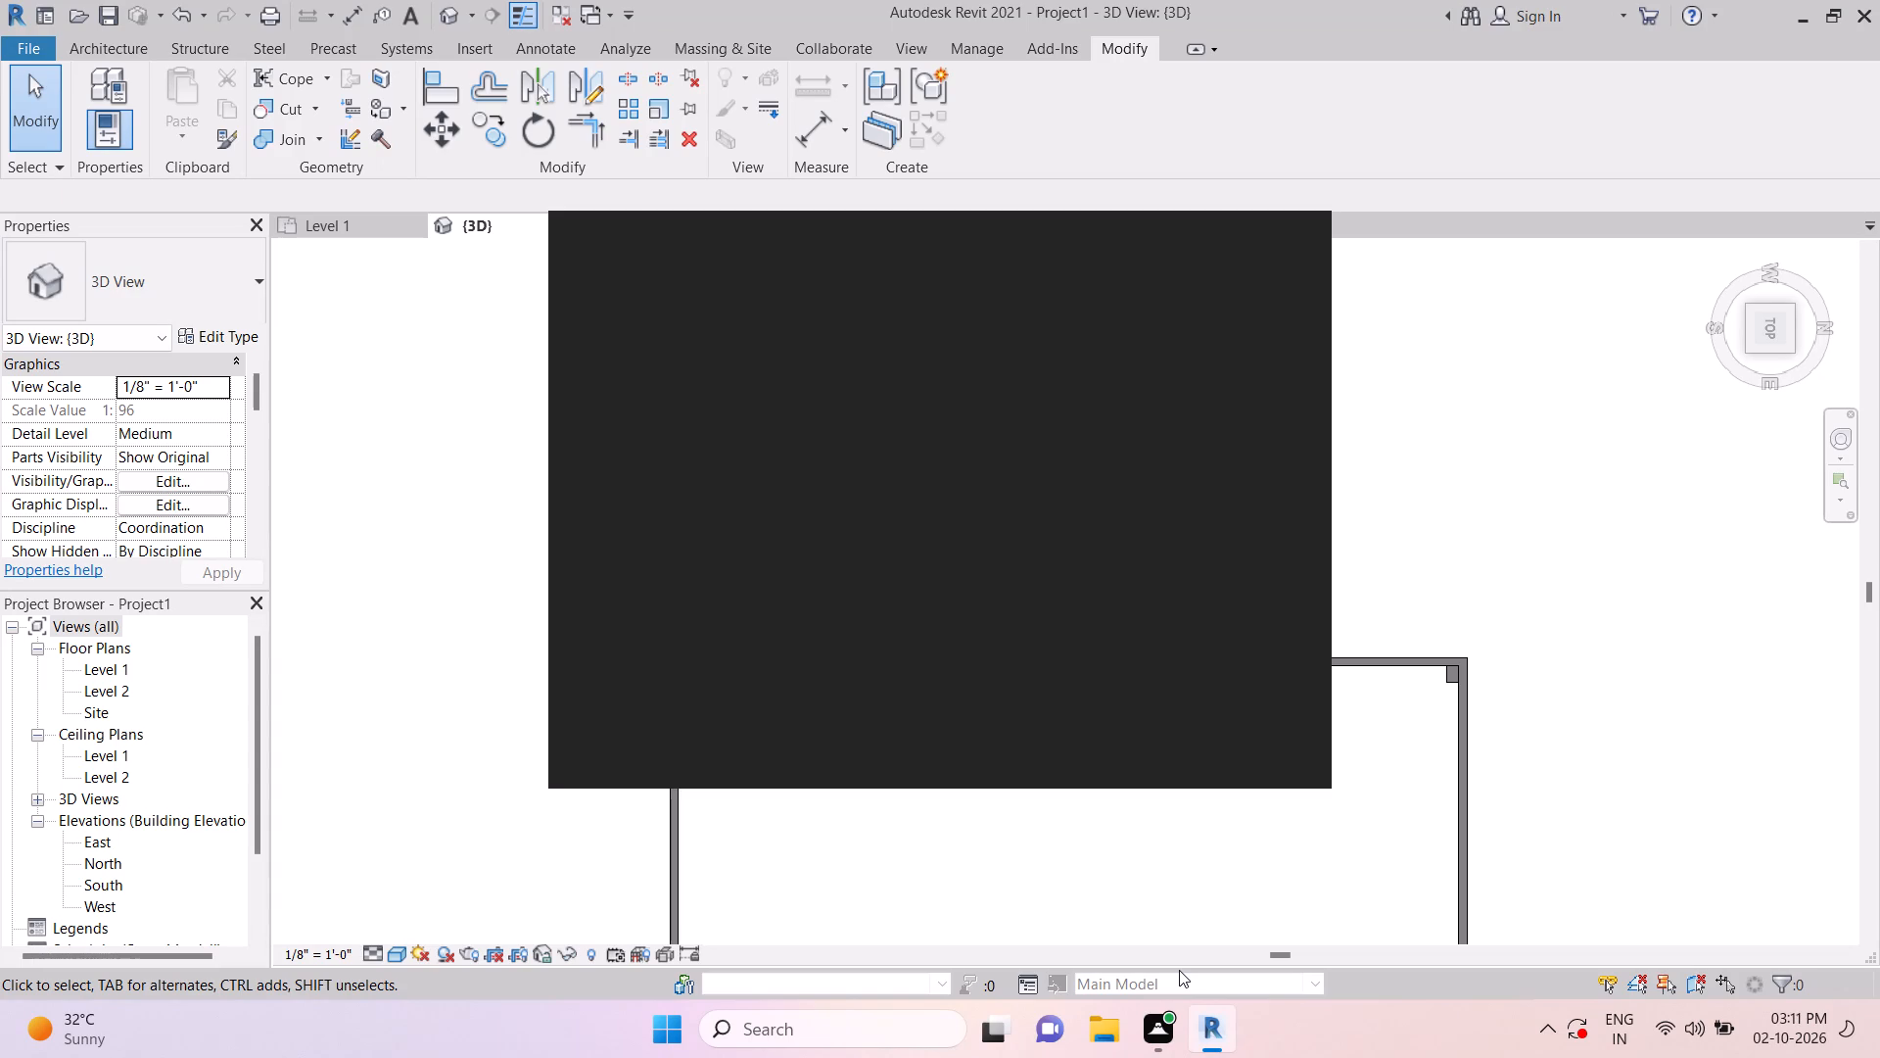
Close the notification window covering the 3D view.
key("Escape")
key("Escape")
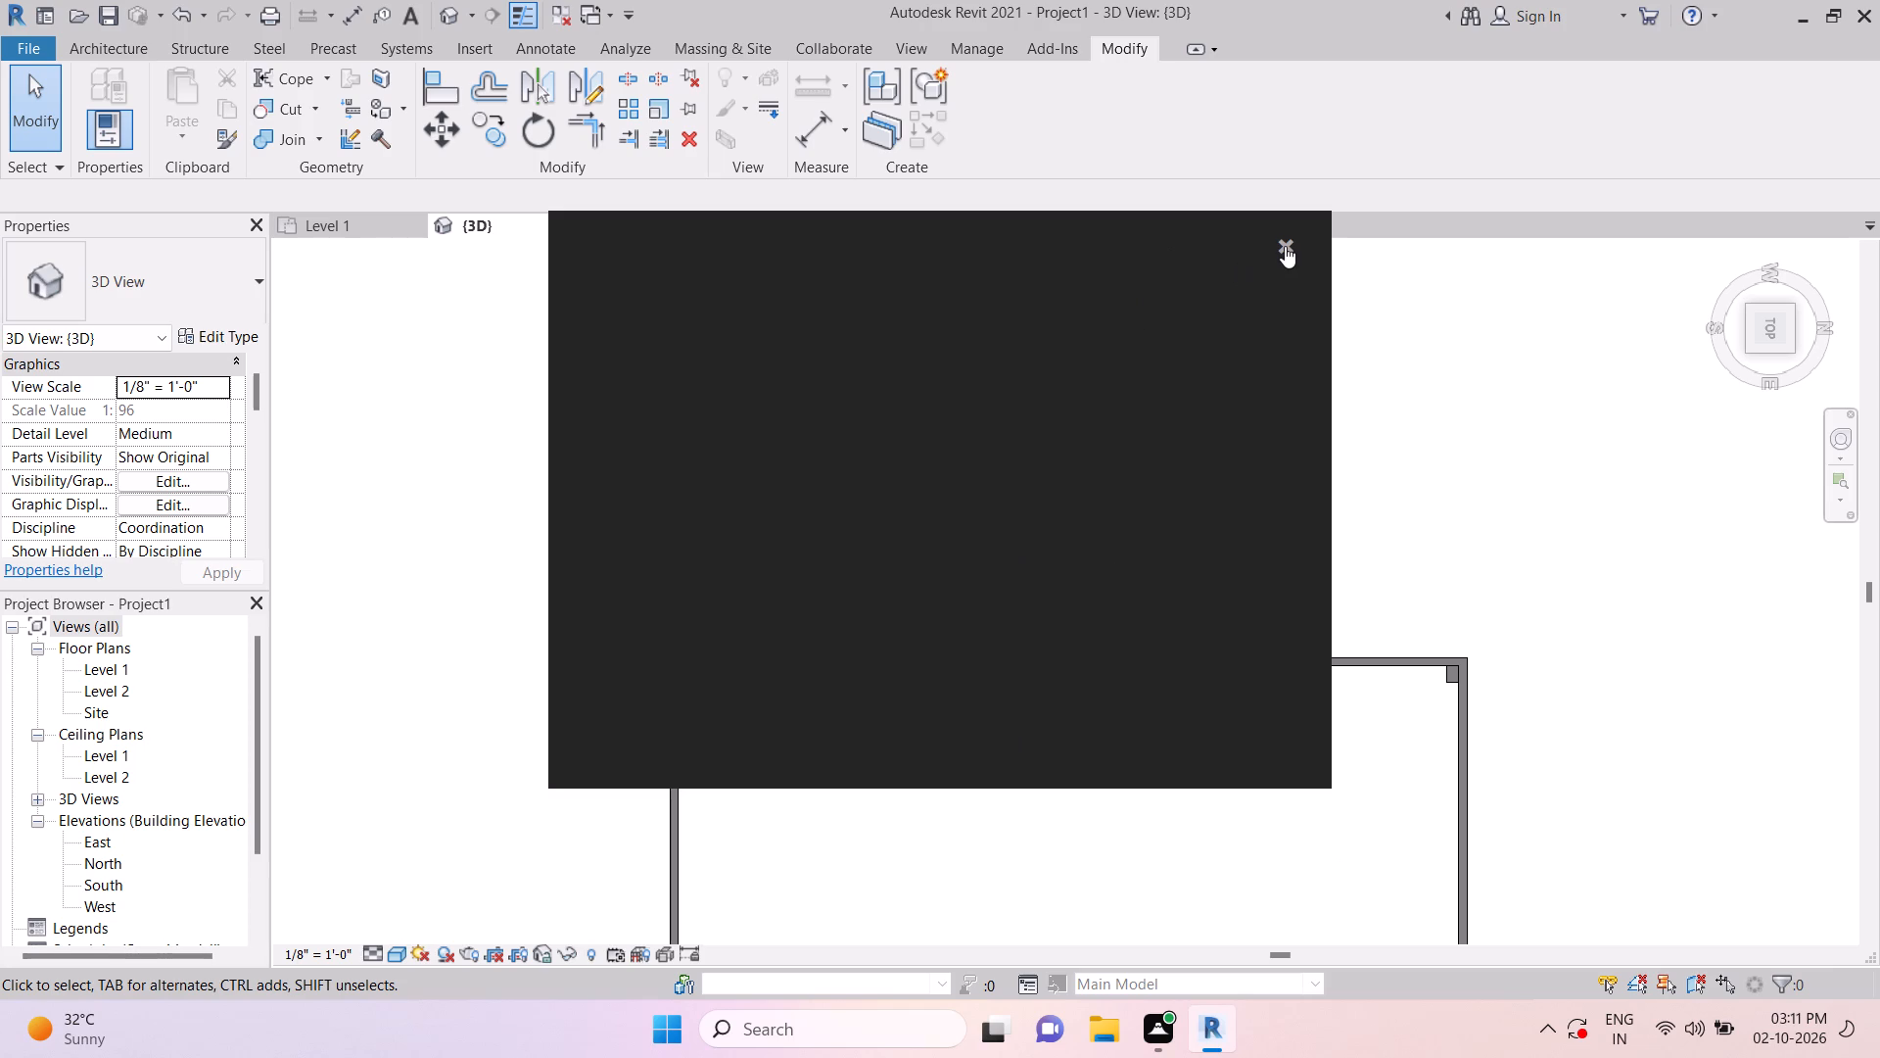
left_click(1285, 246)
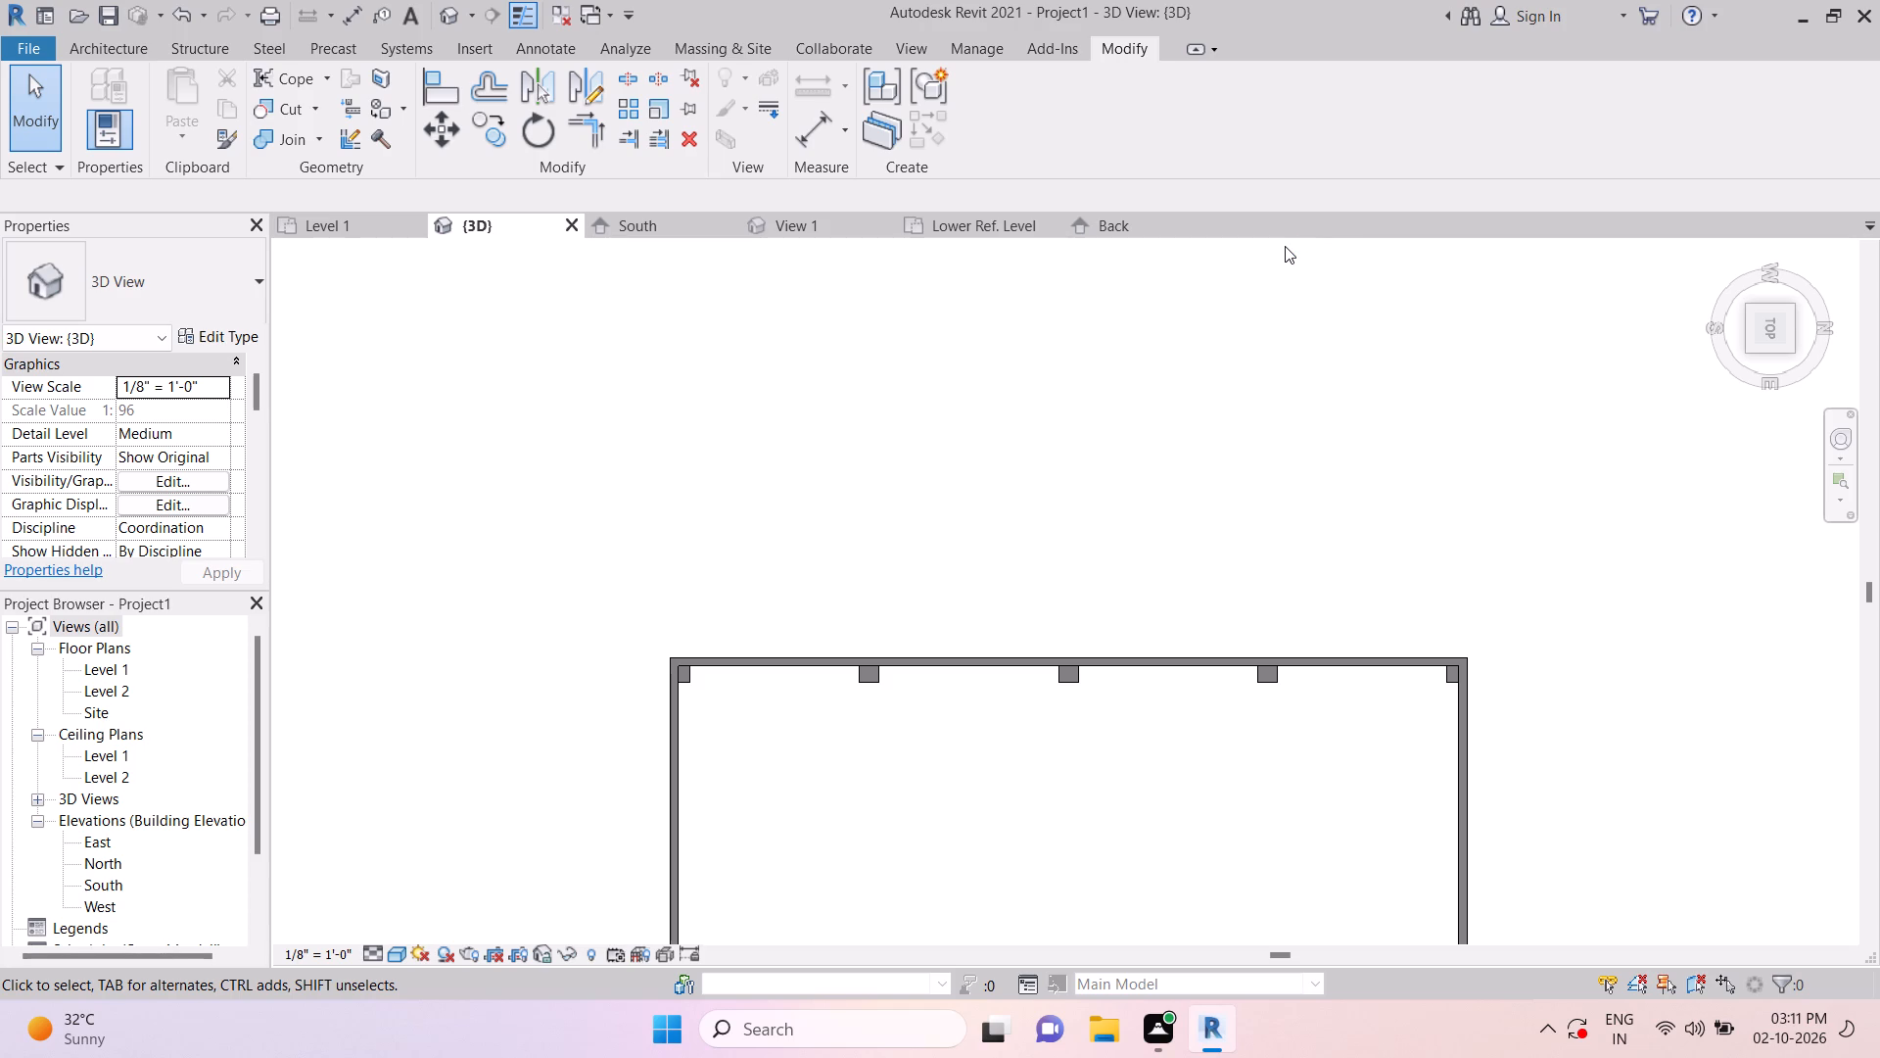
Split the east wall with a 1" gap at the north face of the column next to the northeast corner column.
scroll(1287, 249, "up", 1)
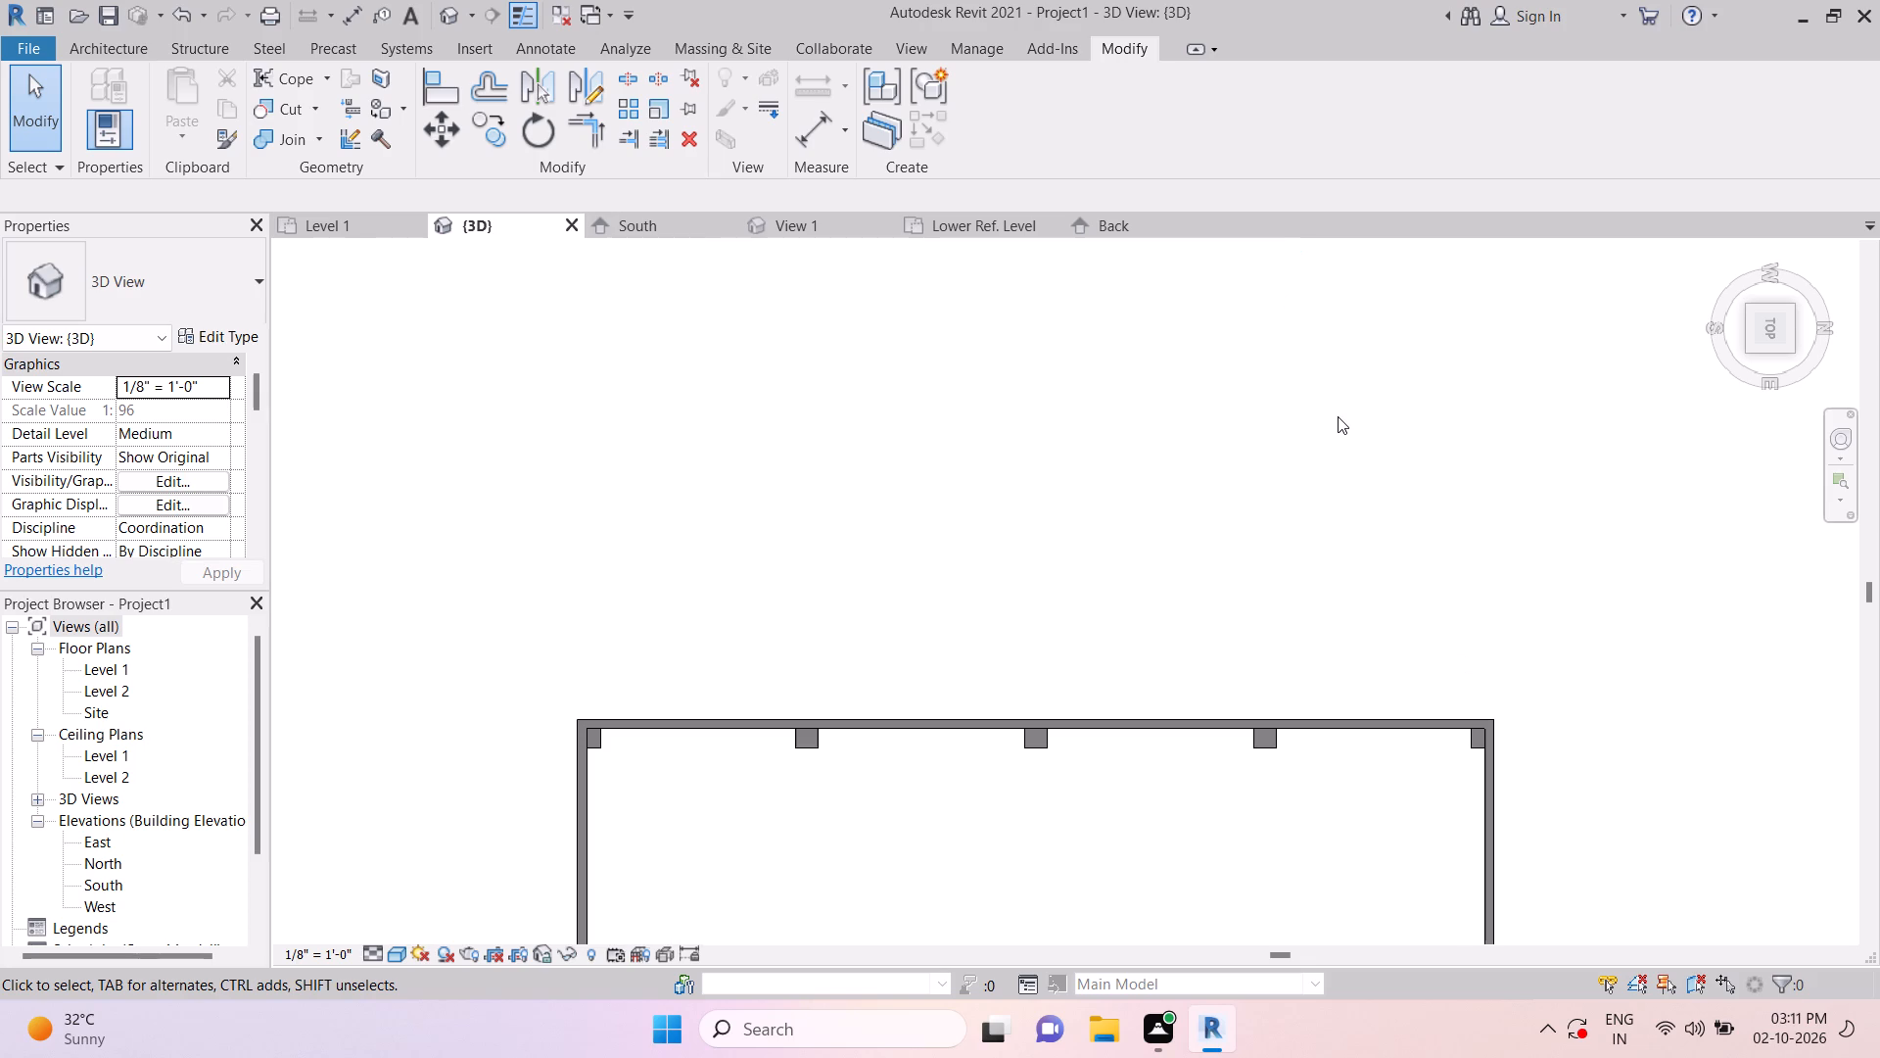
key("Escape")
key("Escape")
scroll(1009, 728, "up", 6)
key("Escape")
key("Escape")
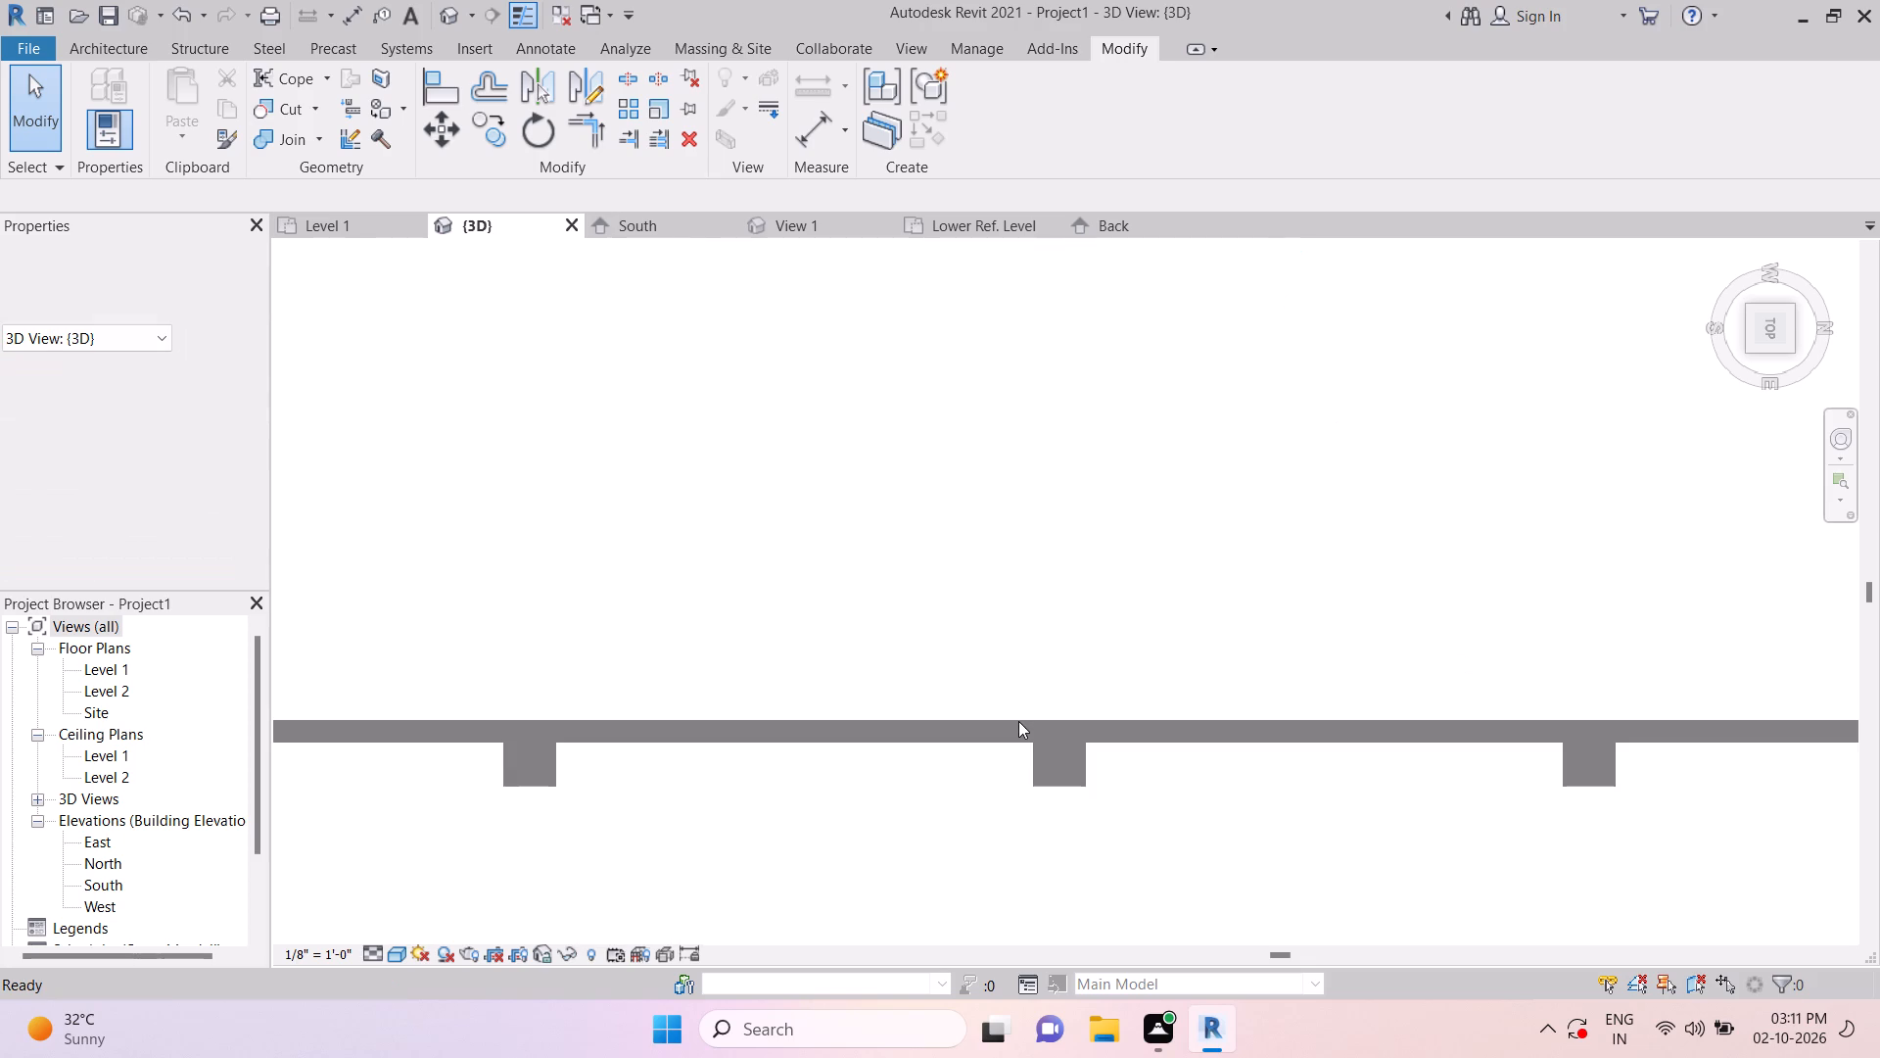
scroll(999, 294, "down", 11)
scroll(1020, 403, "down", 1)
key("Escape")
key("Escape")
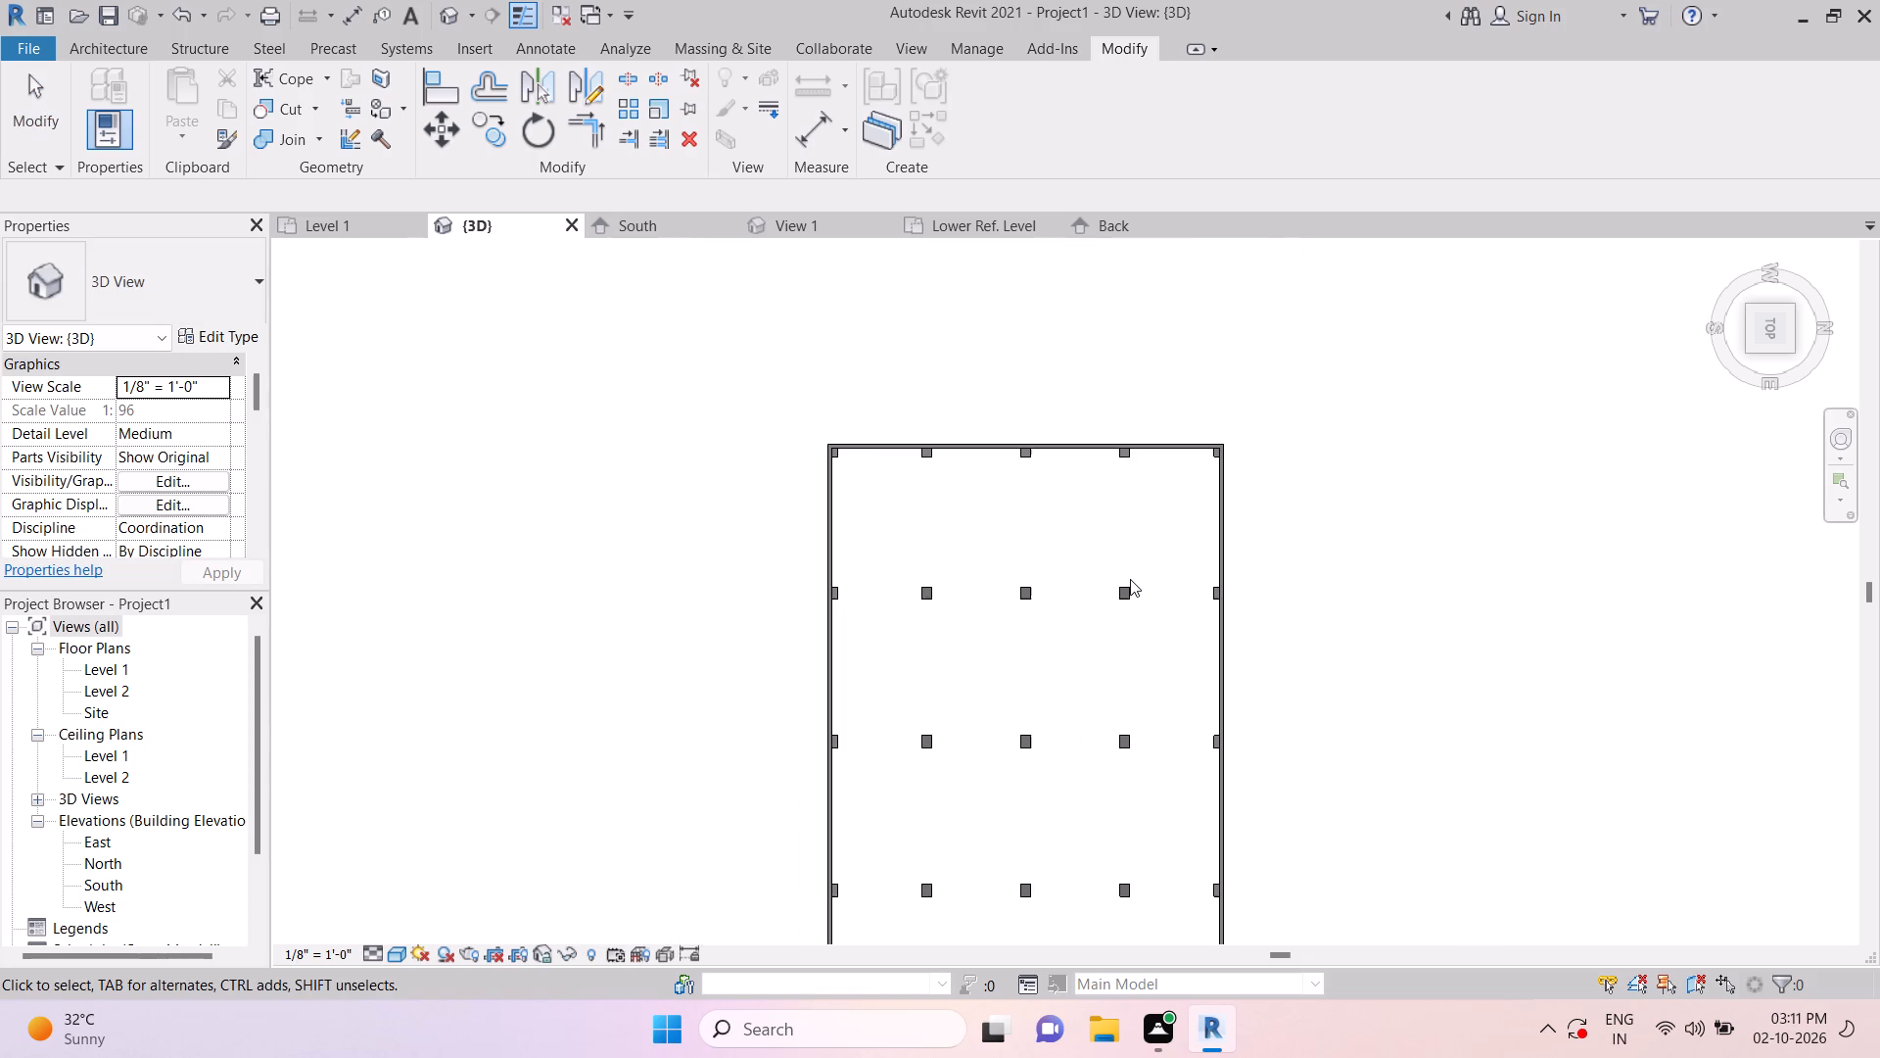
key("Escape")
scroll(1130, 577, "down", 3)
middle_click_drag(1127, 592, 1145, 402)
key("Escape")
key("Escape")
scroll(1171, 646, "up", 5)
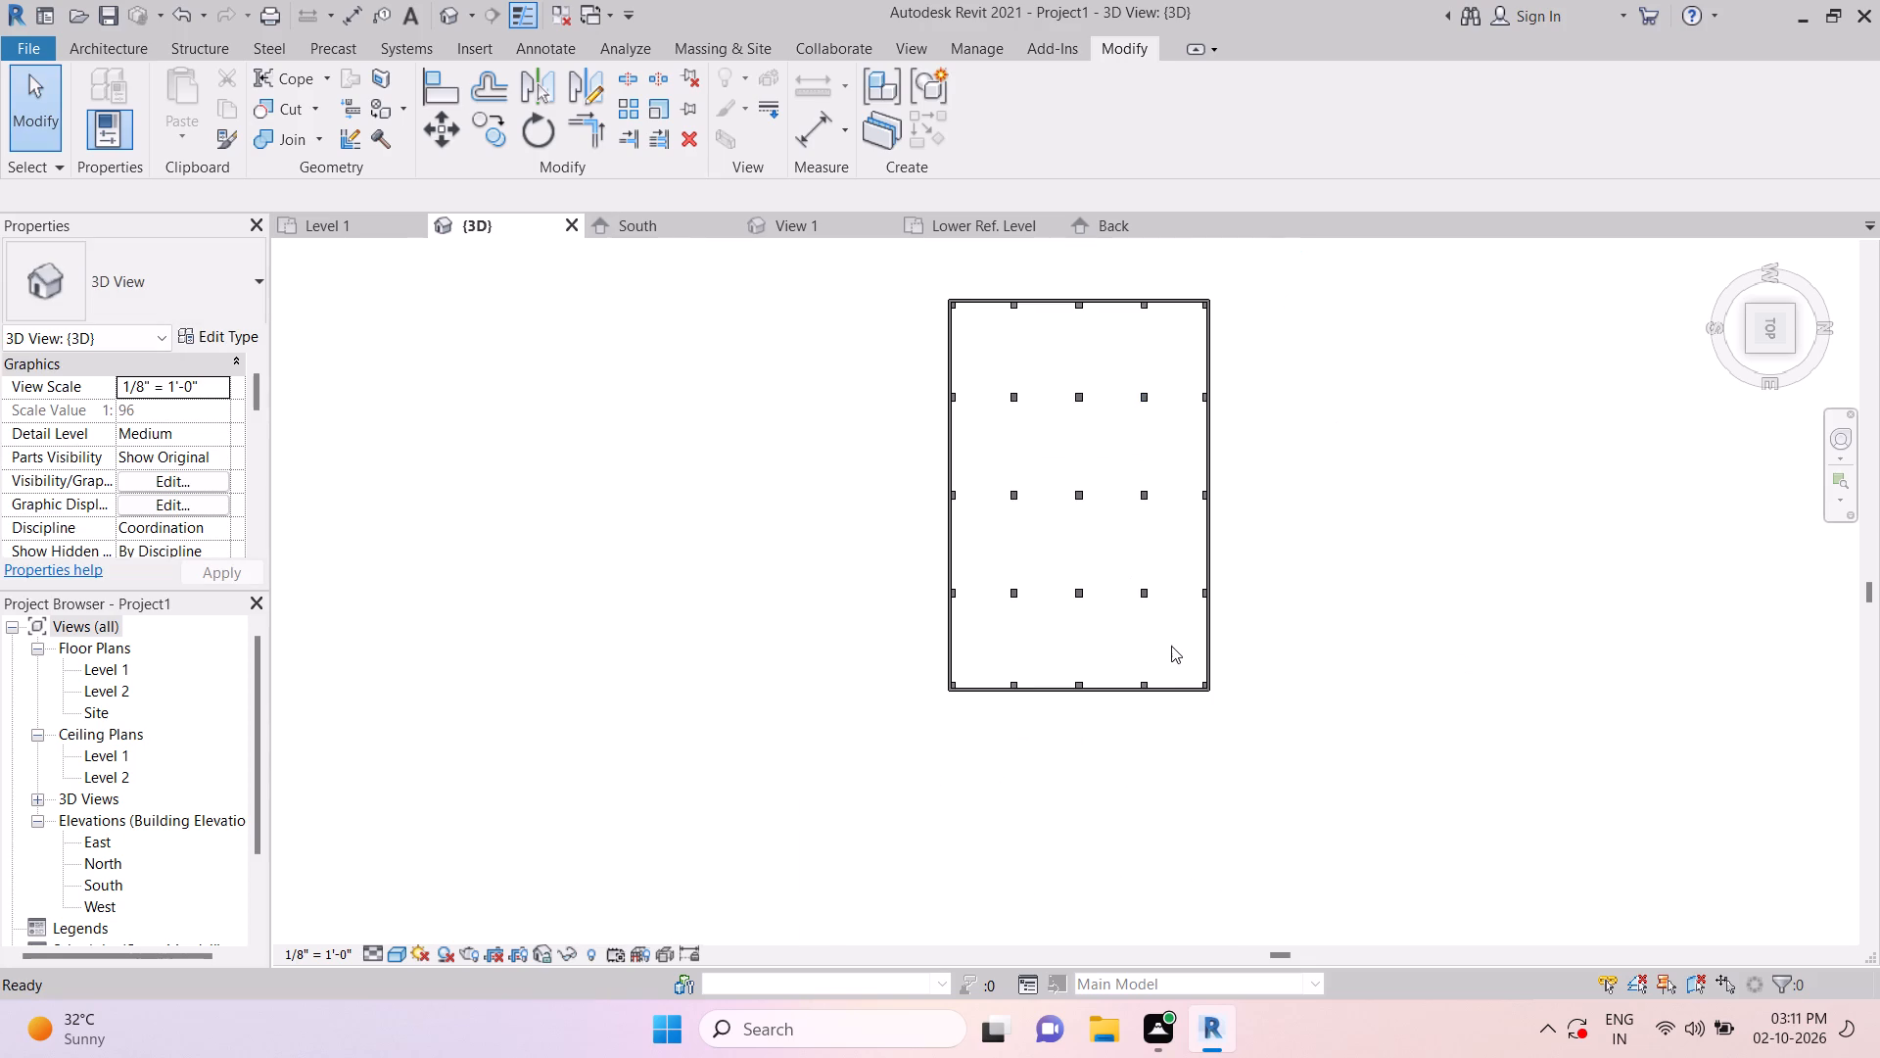
scroll(1171, 646, "up", 1)
key("Escape")
key("Escape")
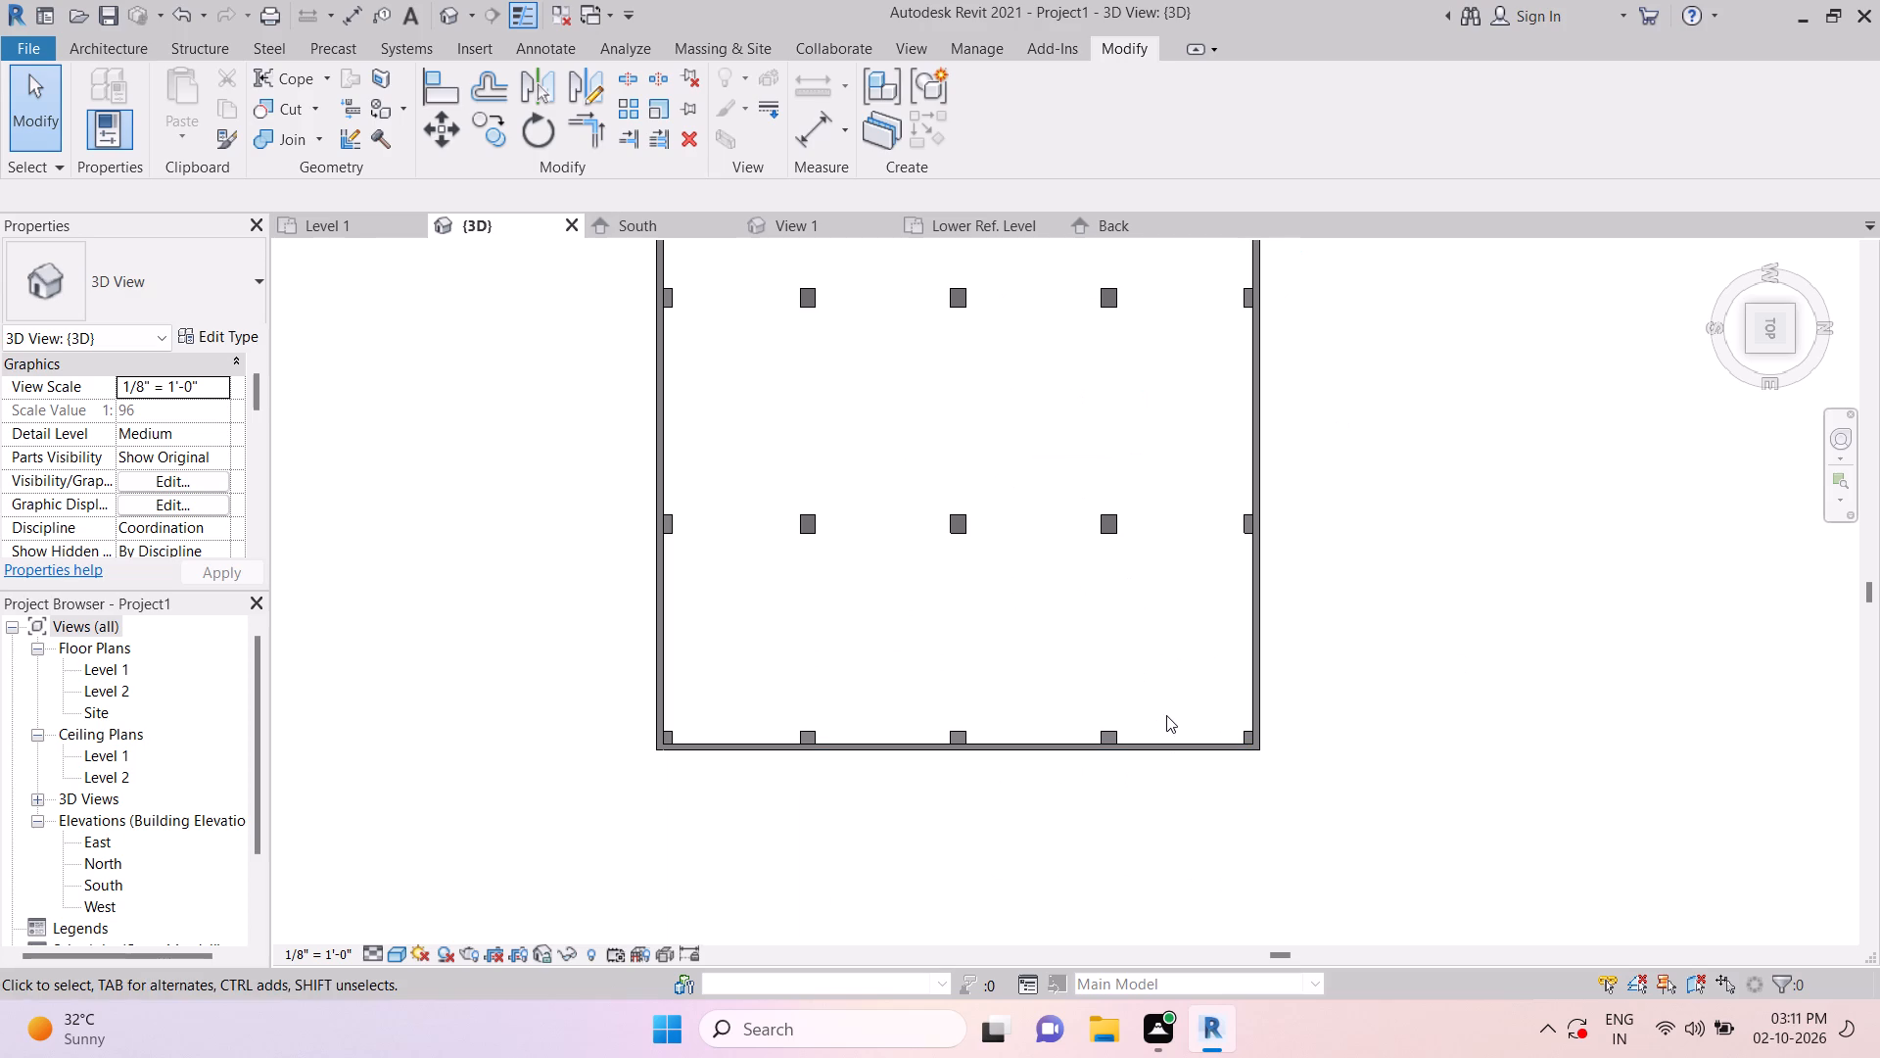
scroll(1145, 758, "up", 5)
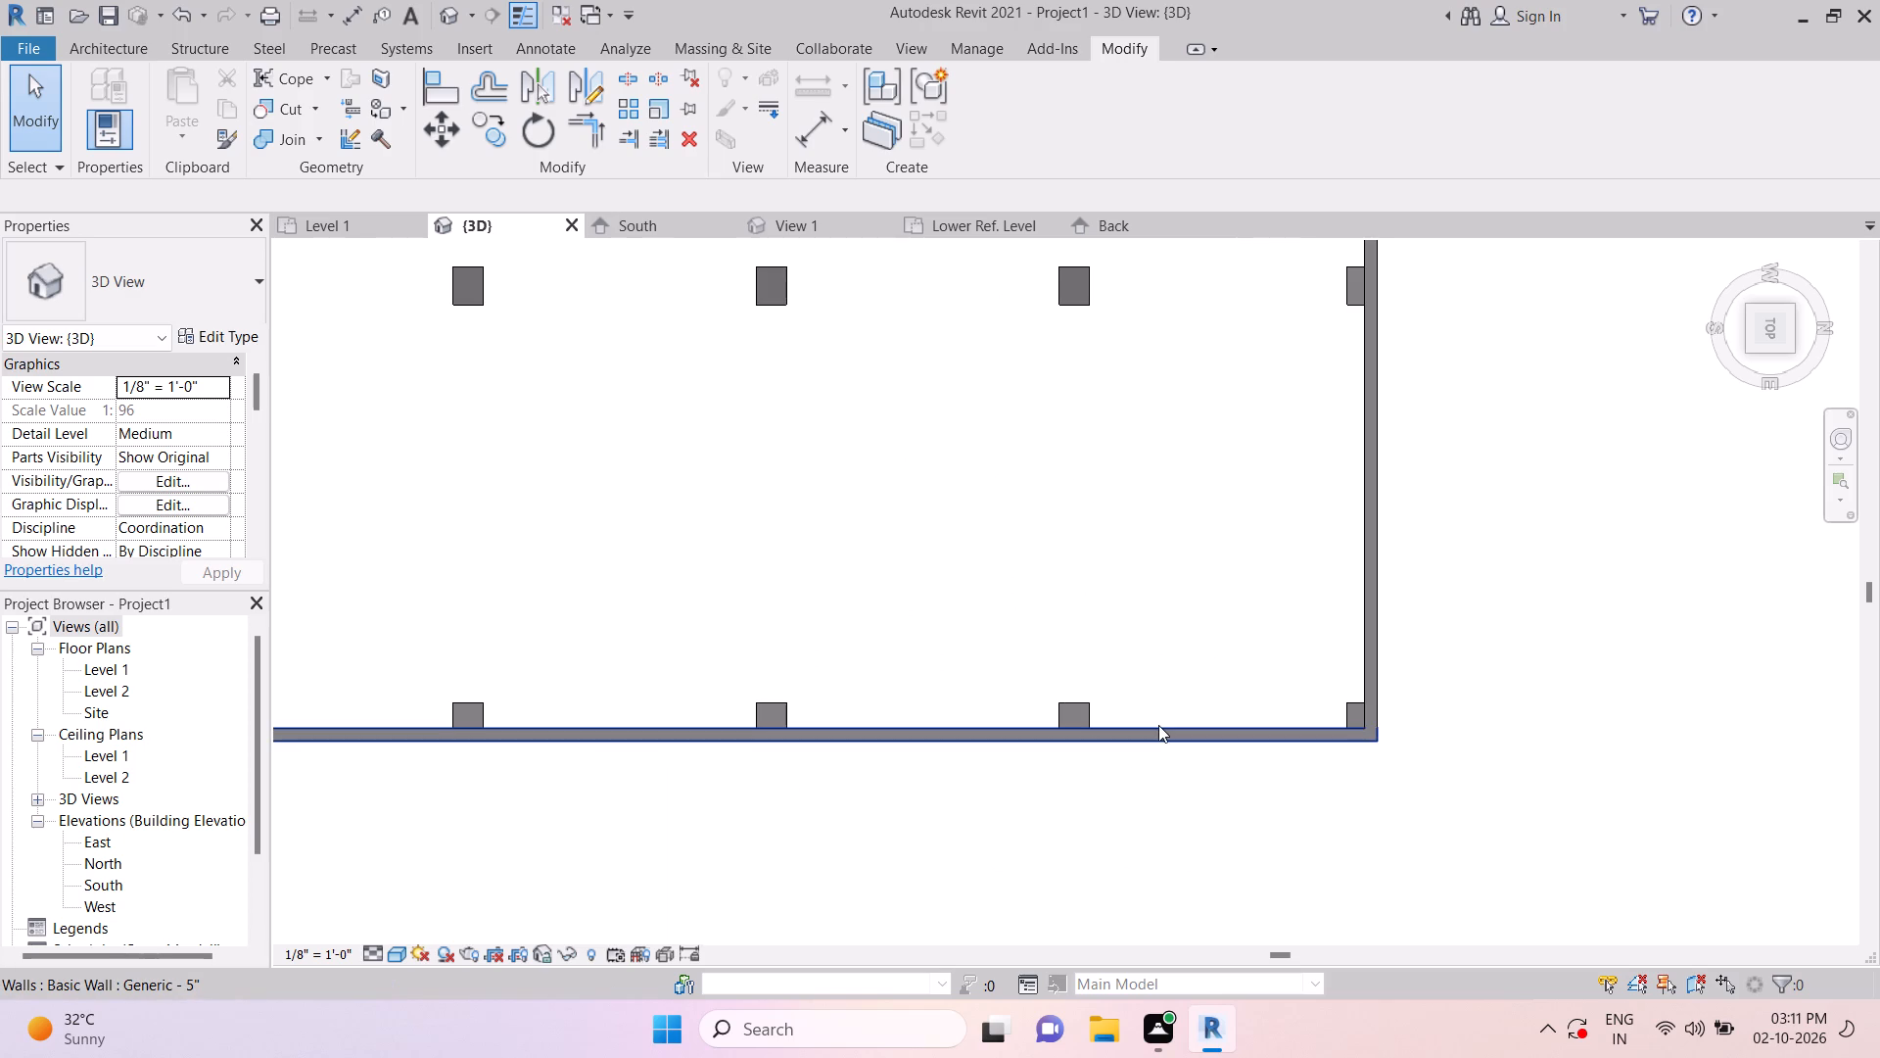
left_click(1147, 733)
key("Escape")
key("Escape")
key("Escape")
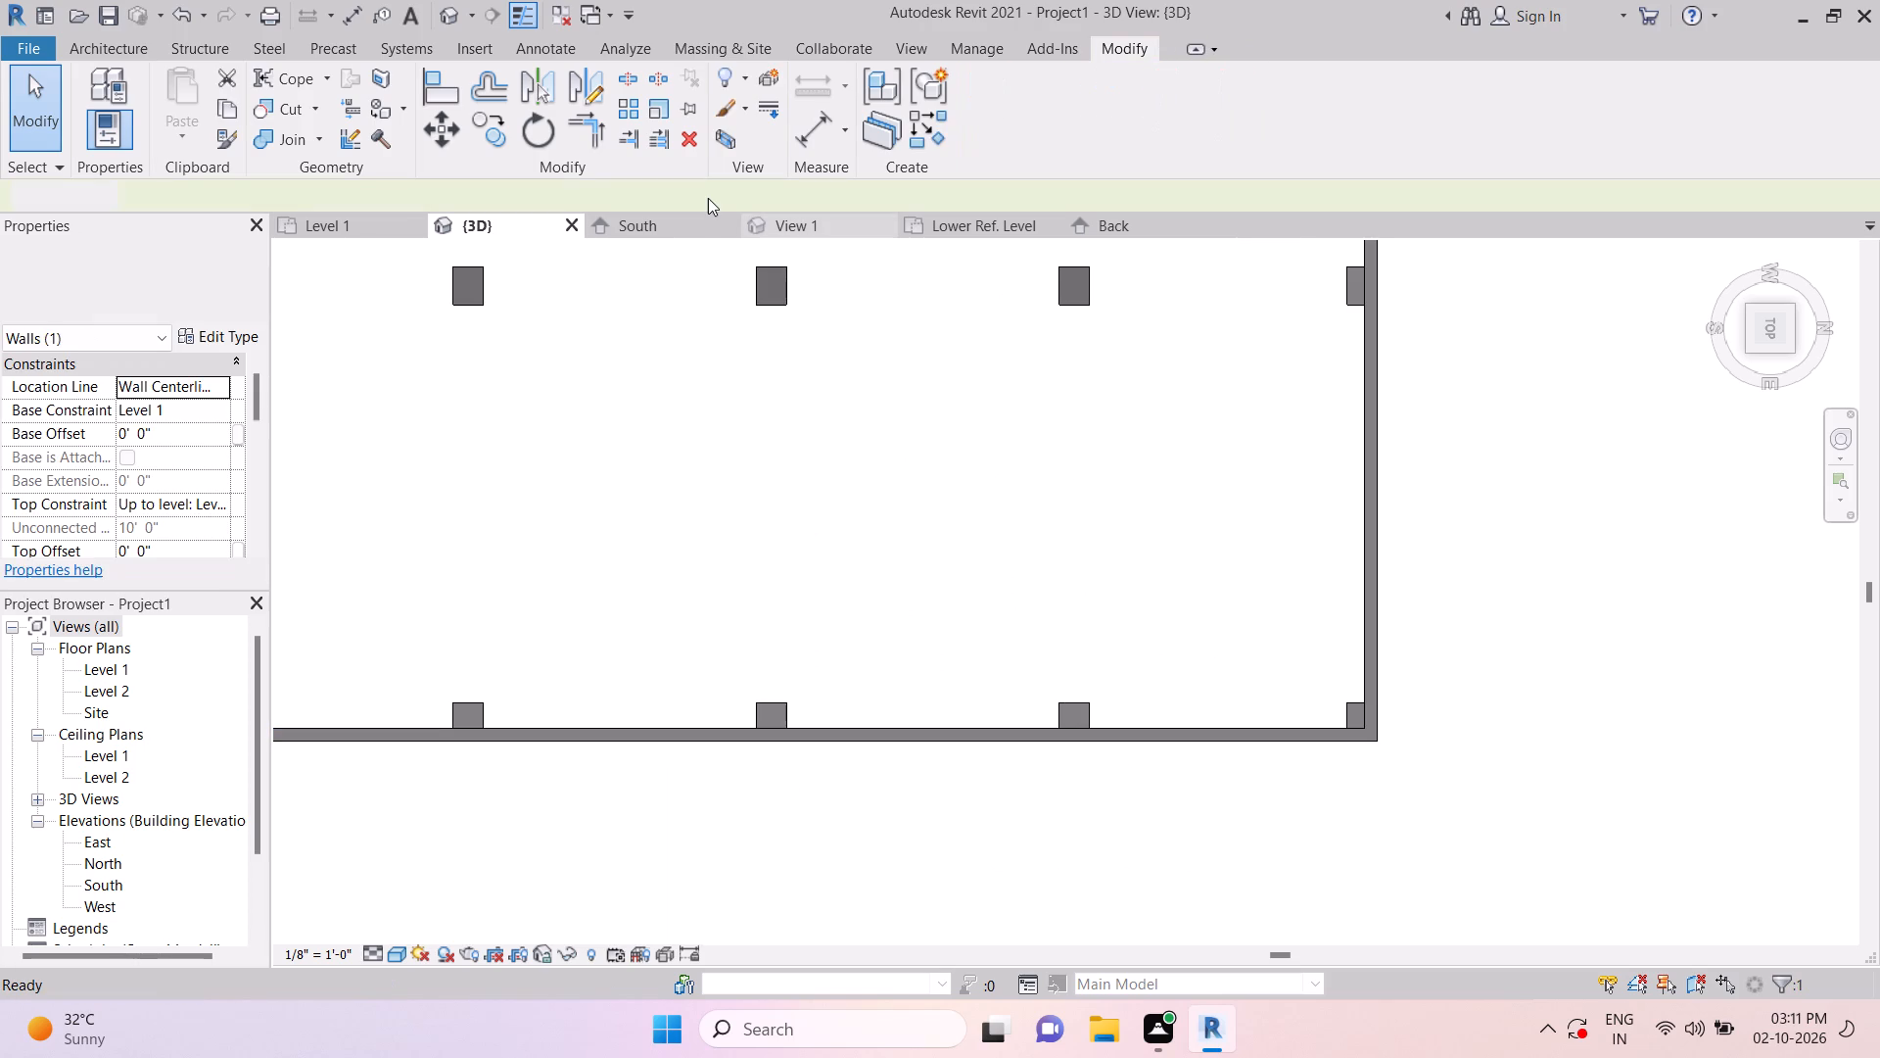
key("Escape")
left_click(646, 80)
scroll(1101, 745, "up", 4)
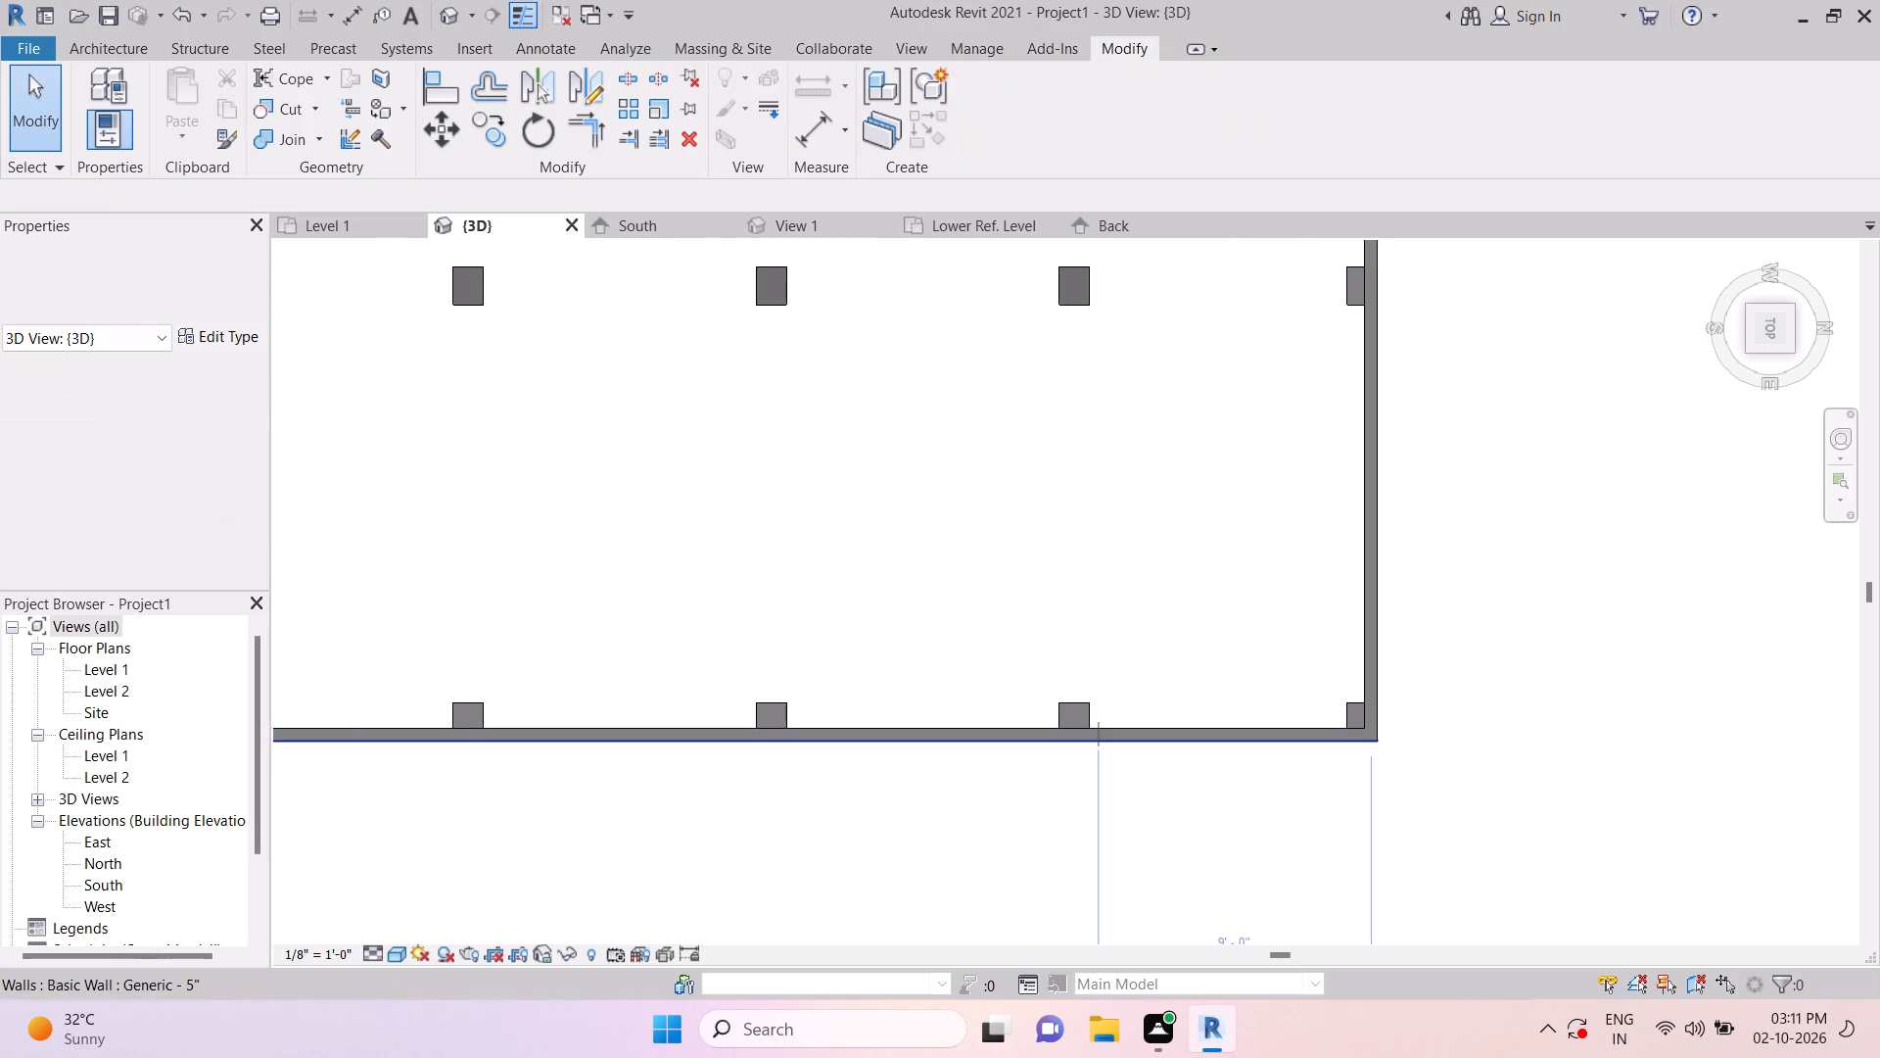
scroll(1101, 745, "up", 8)
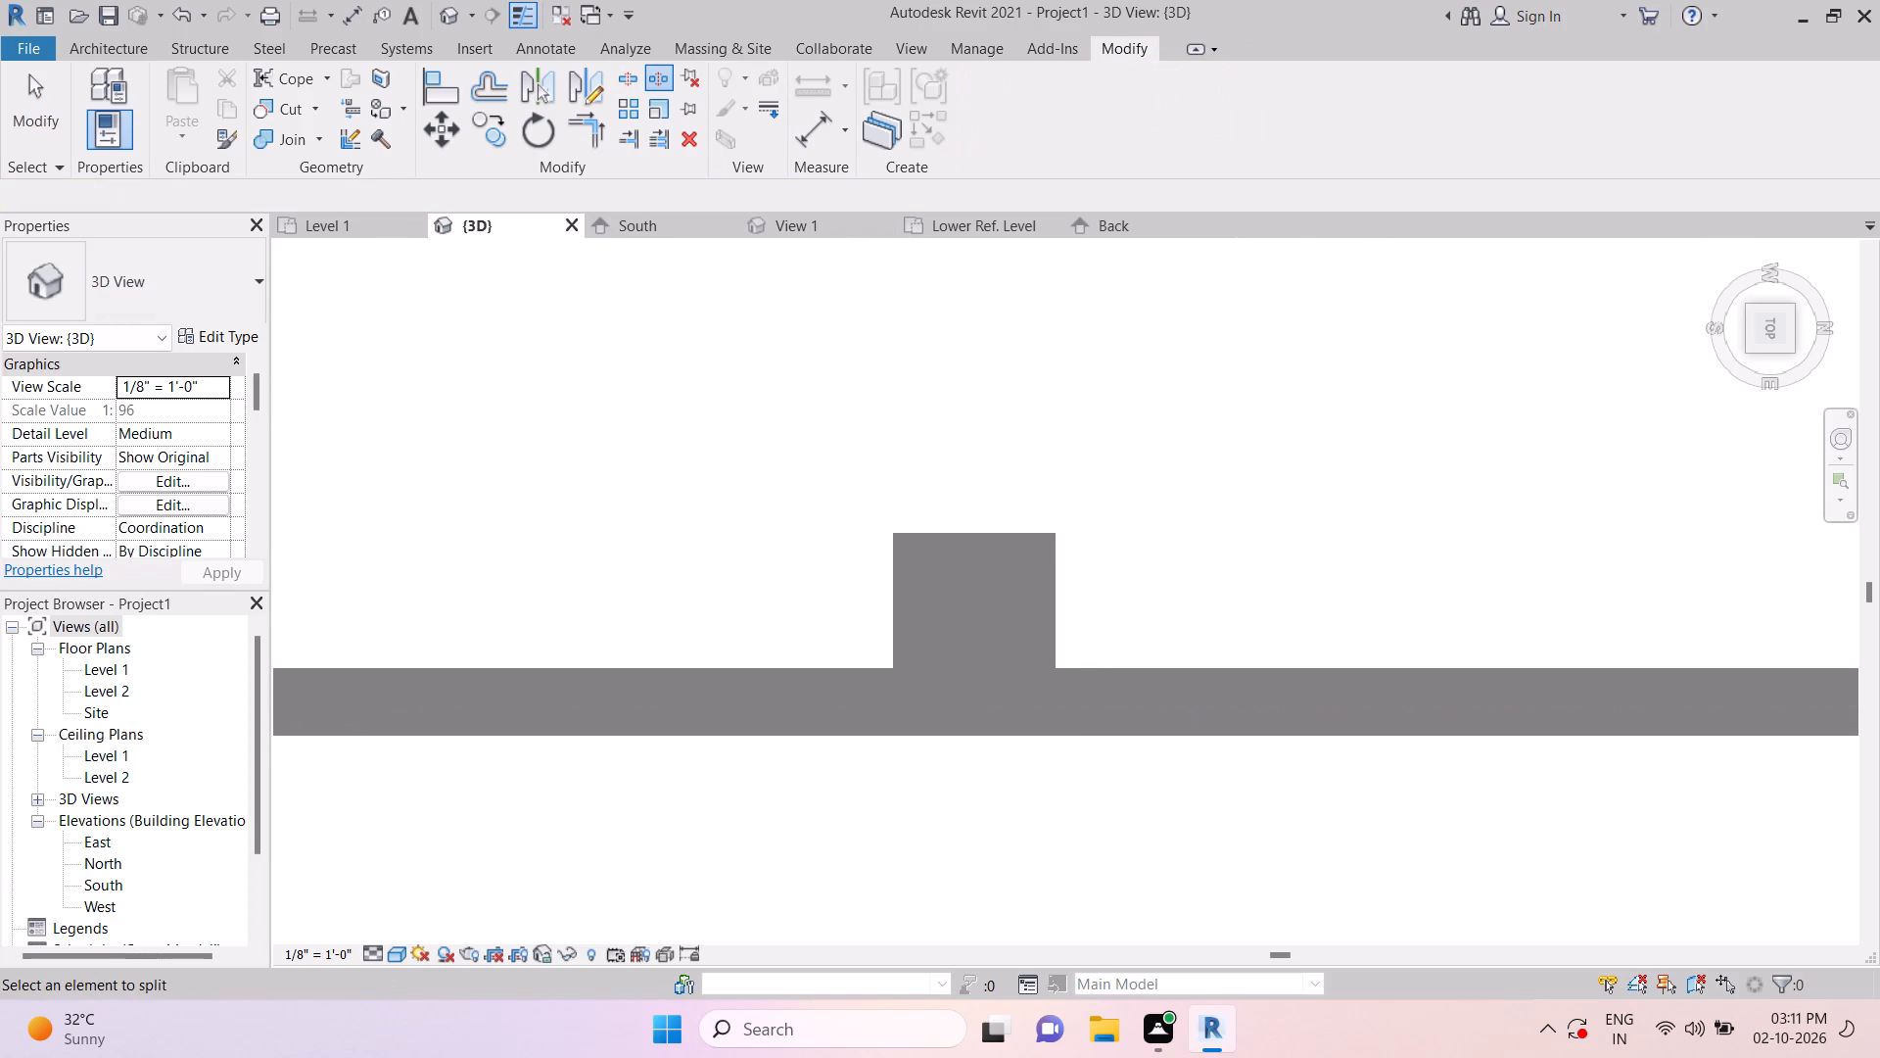
scroll(1061, 680, "up", 4)
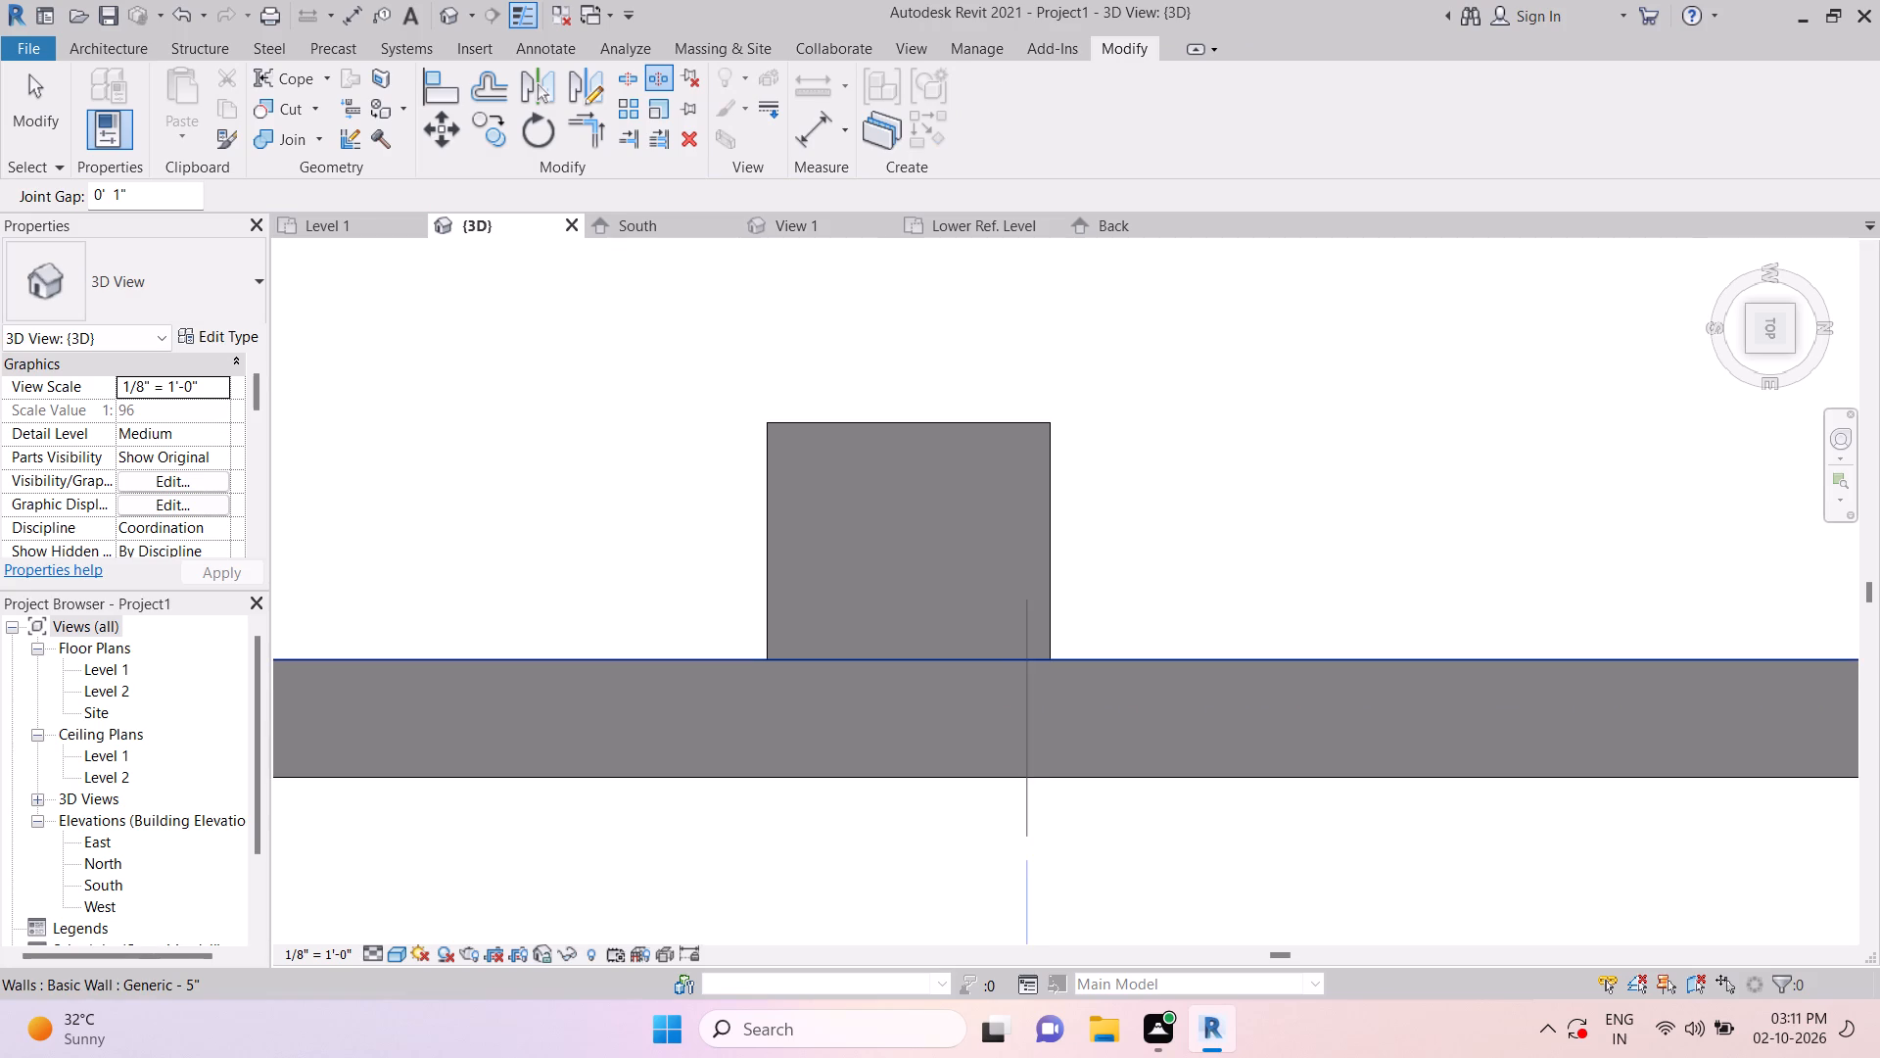
left_click(1057, 667)
key("Escape")
key("Escape")
key("Escape")
key("Escape")
key("Escape")
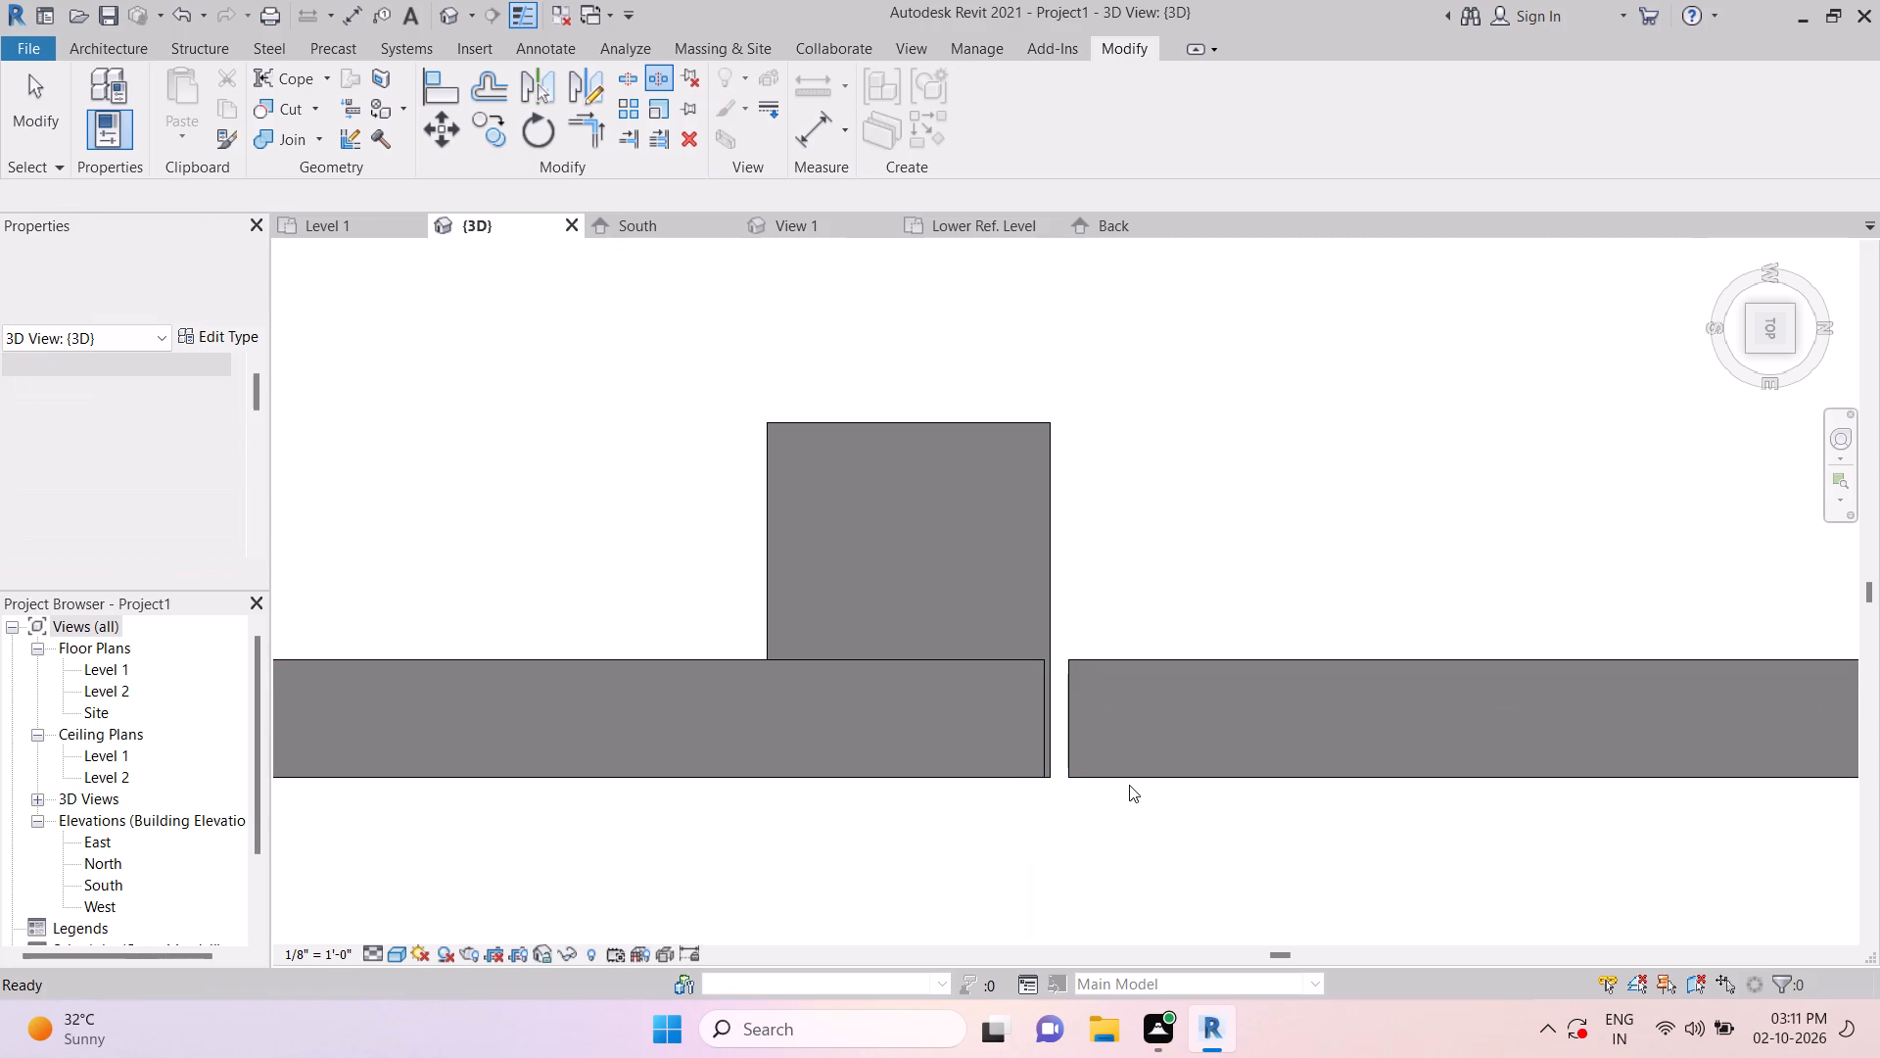
Delete the short east wall segment between the split and the northeast corner column.
left_click(1131, 777)
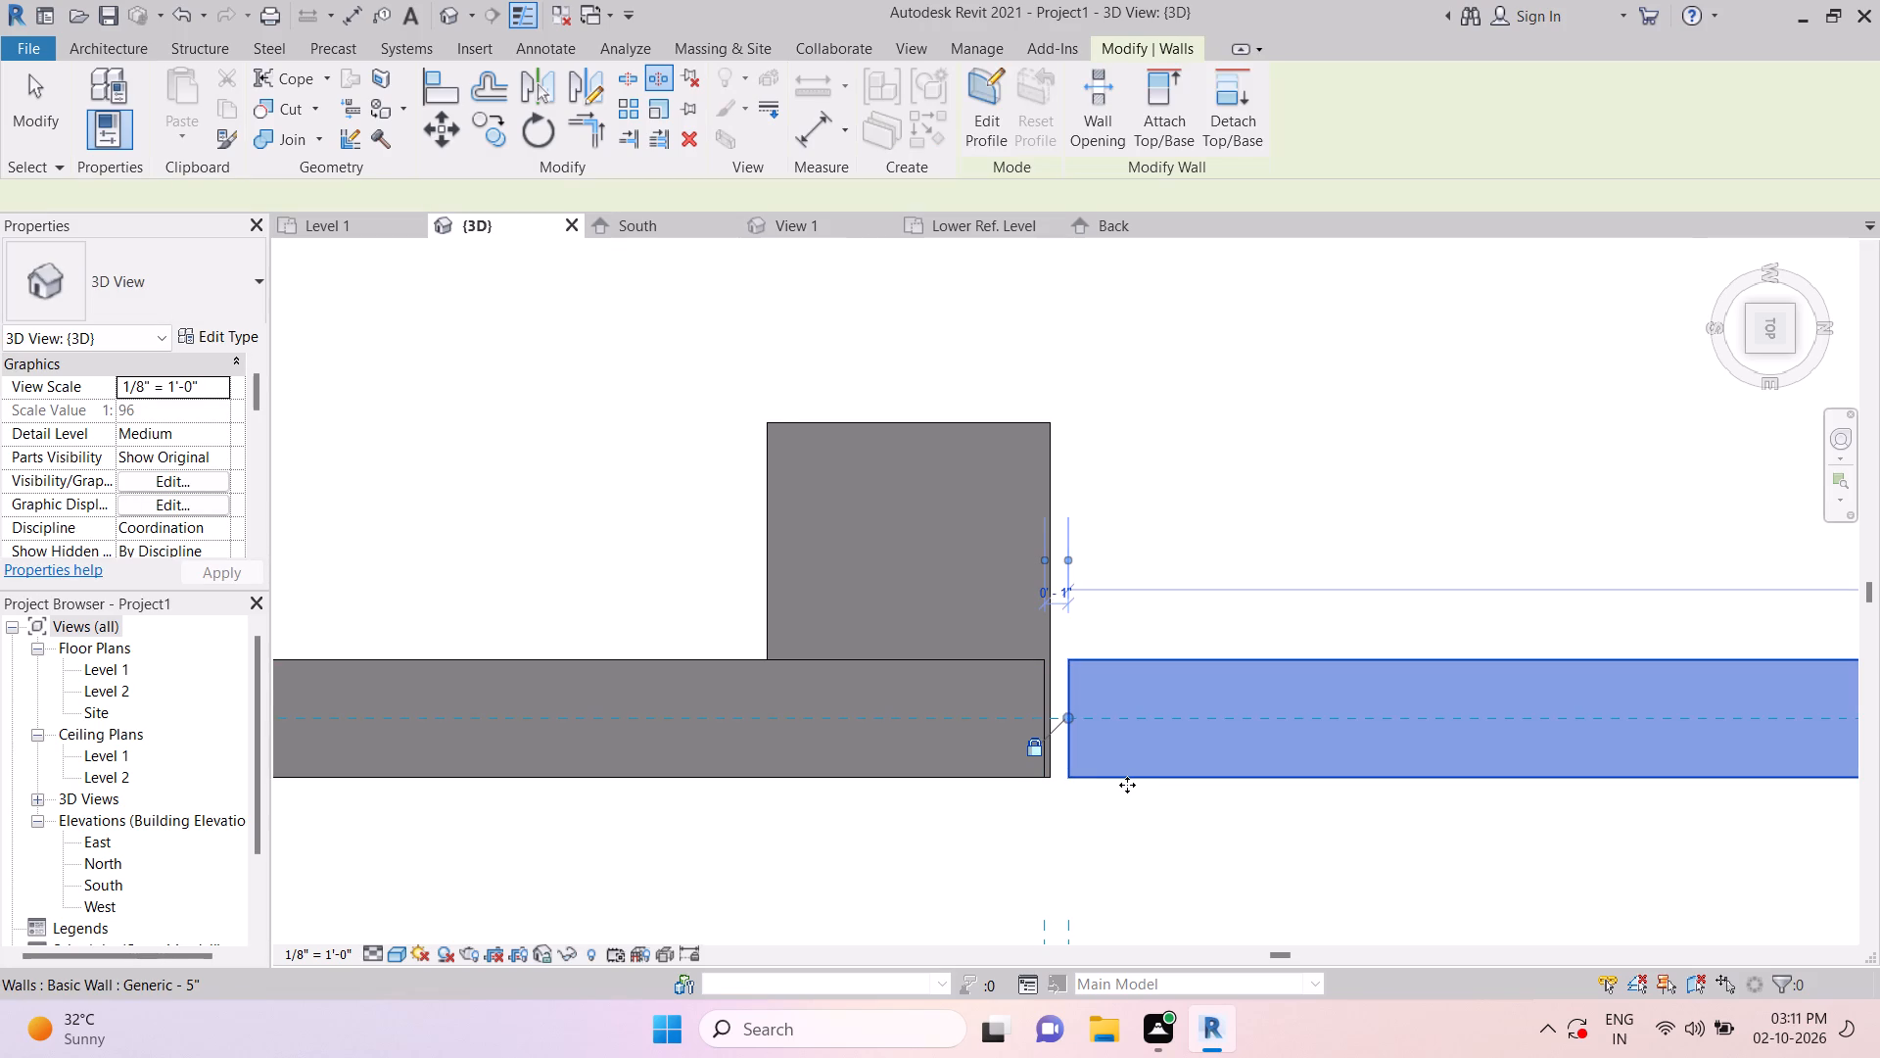
key("Delete")
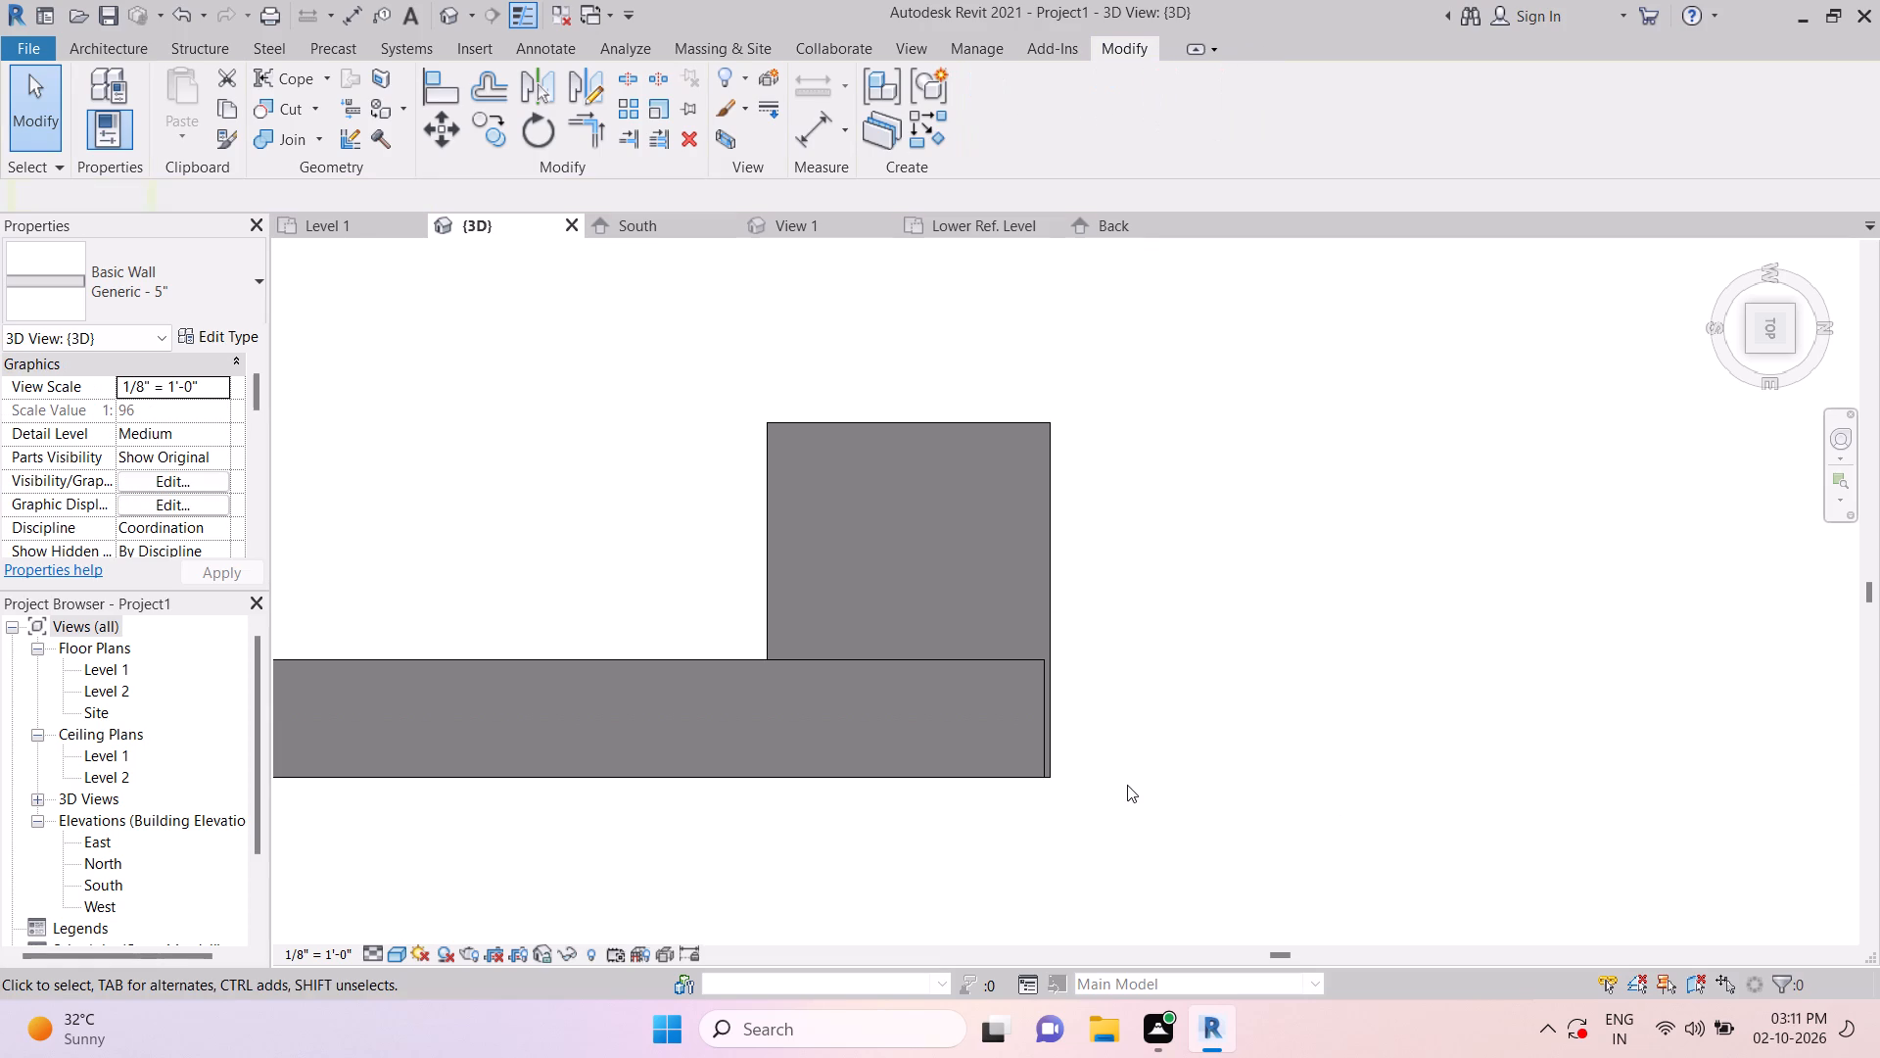
key("Escape")
key("Escape")
Extend the free end of the remaining east wall flush with the north face of the adjoining column.
scroll(1045, 669, "up", 5)
key("Escape")
key("Escape")
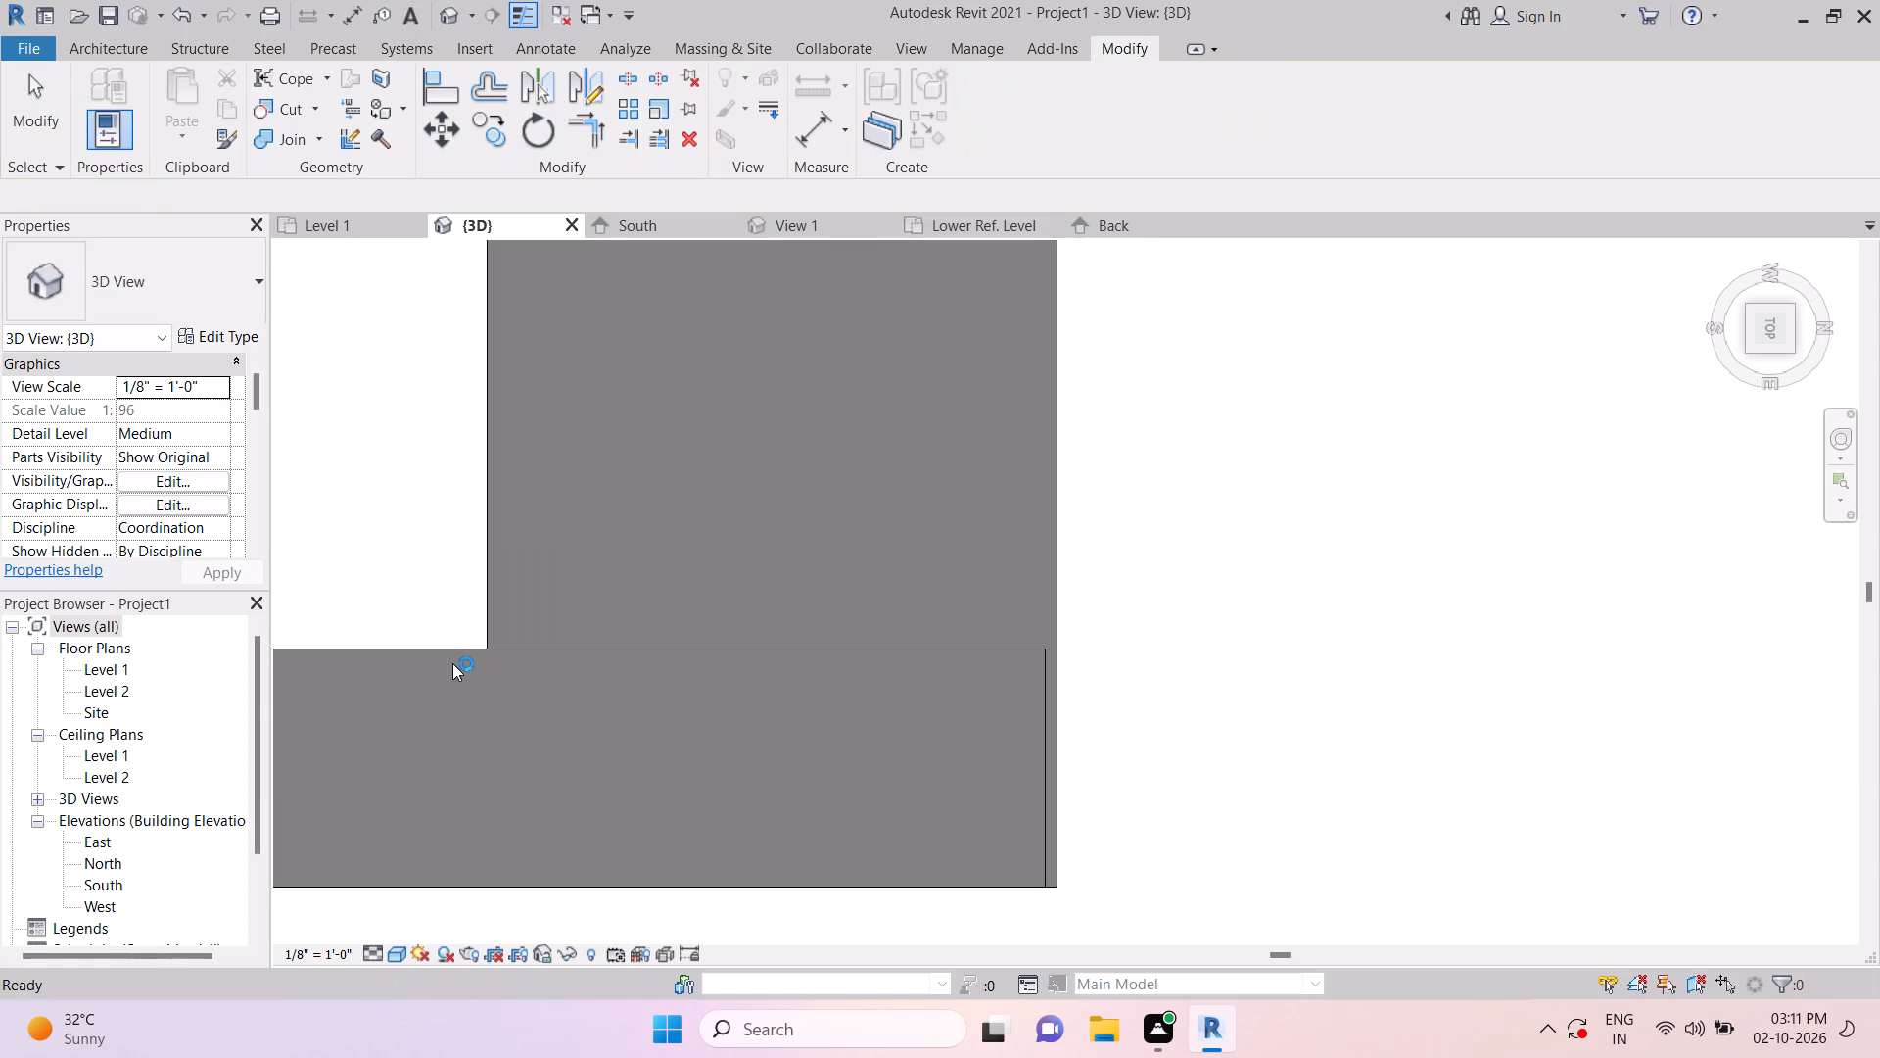
key("Escape")
left_click(450, 647)
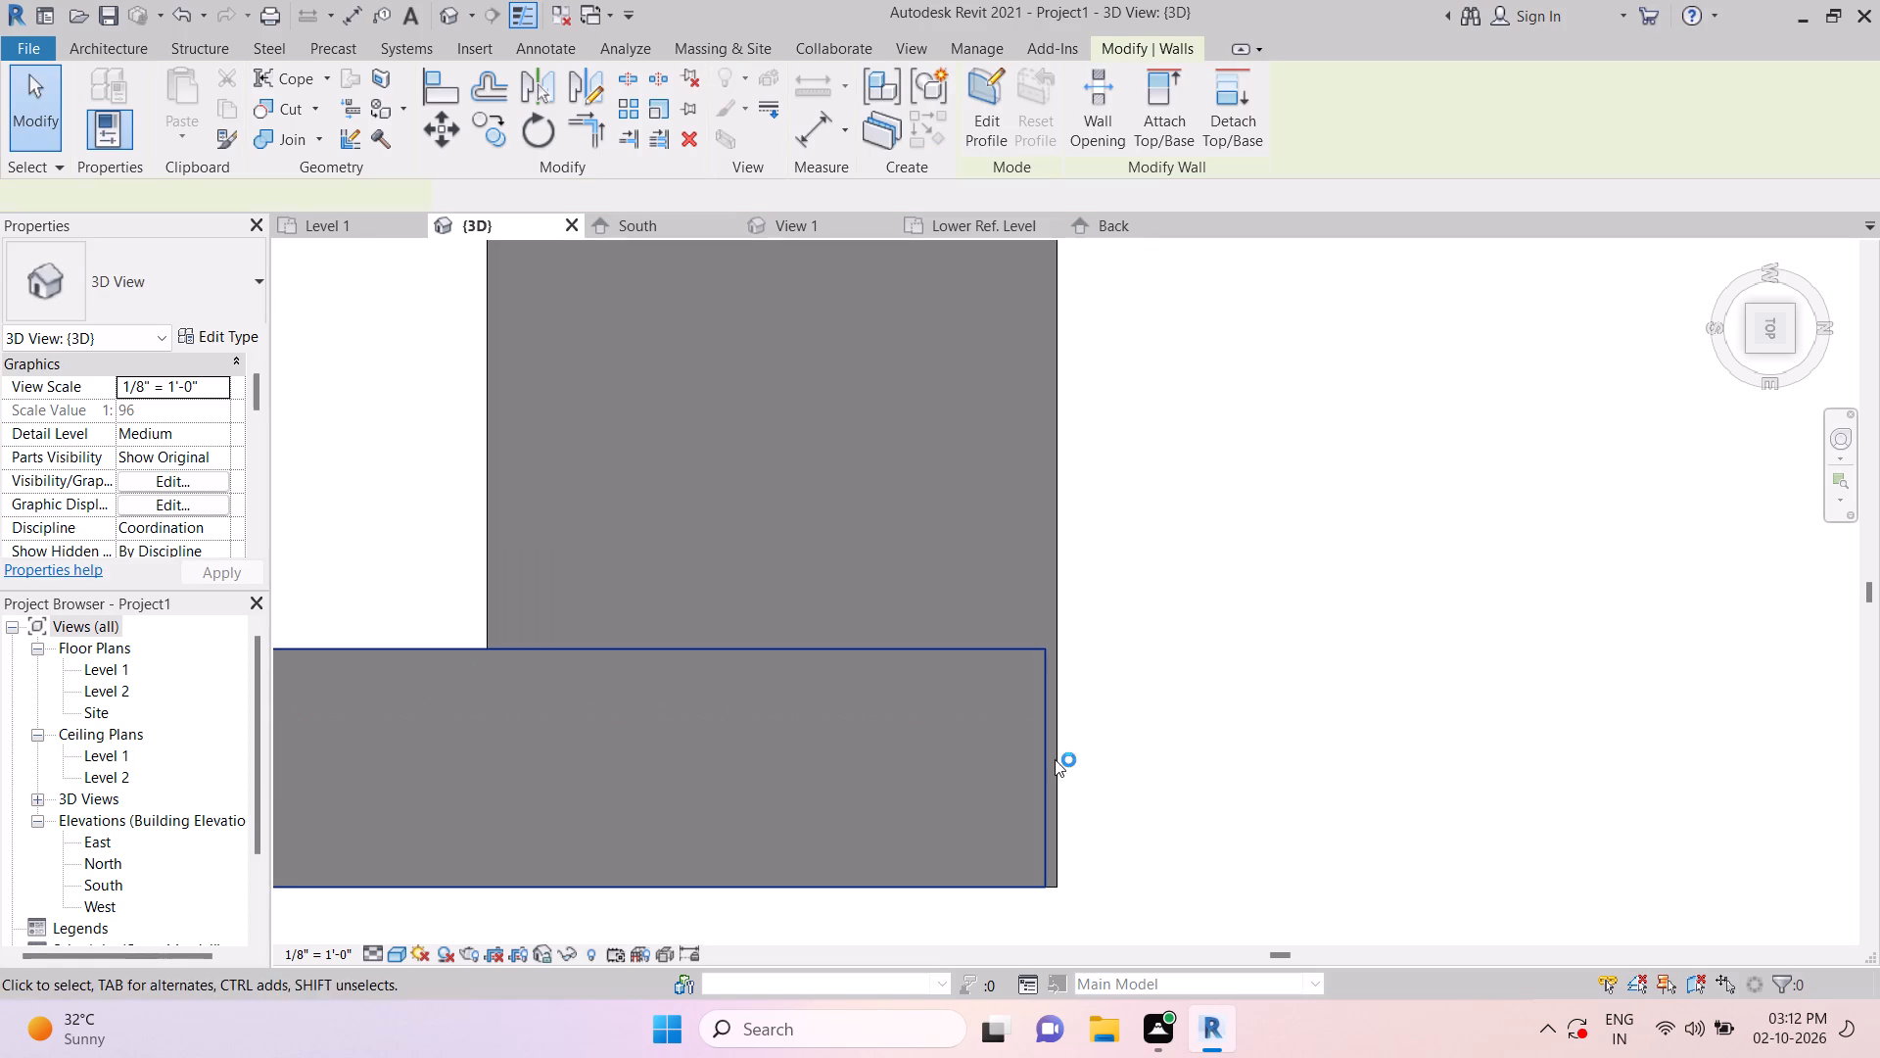
scroll(1049, 759, "up", 8)
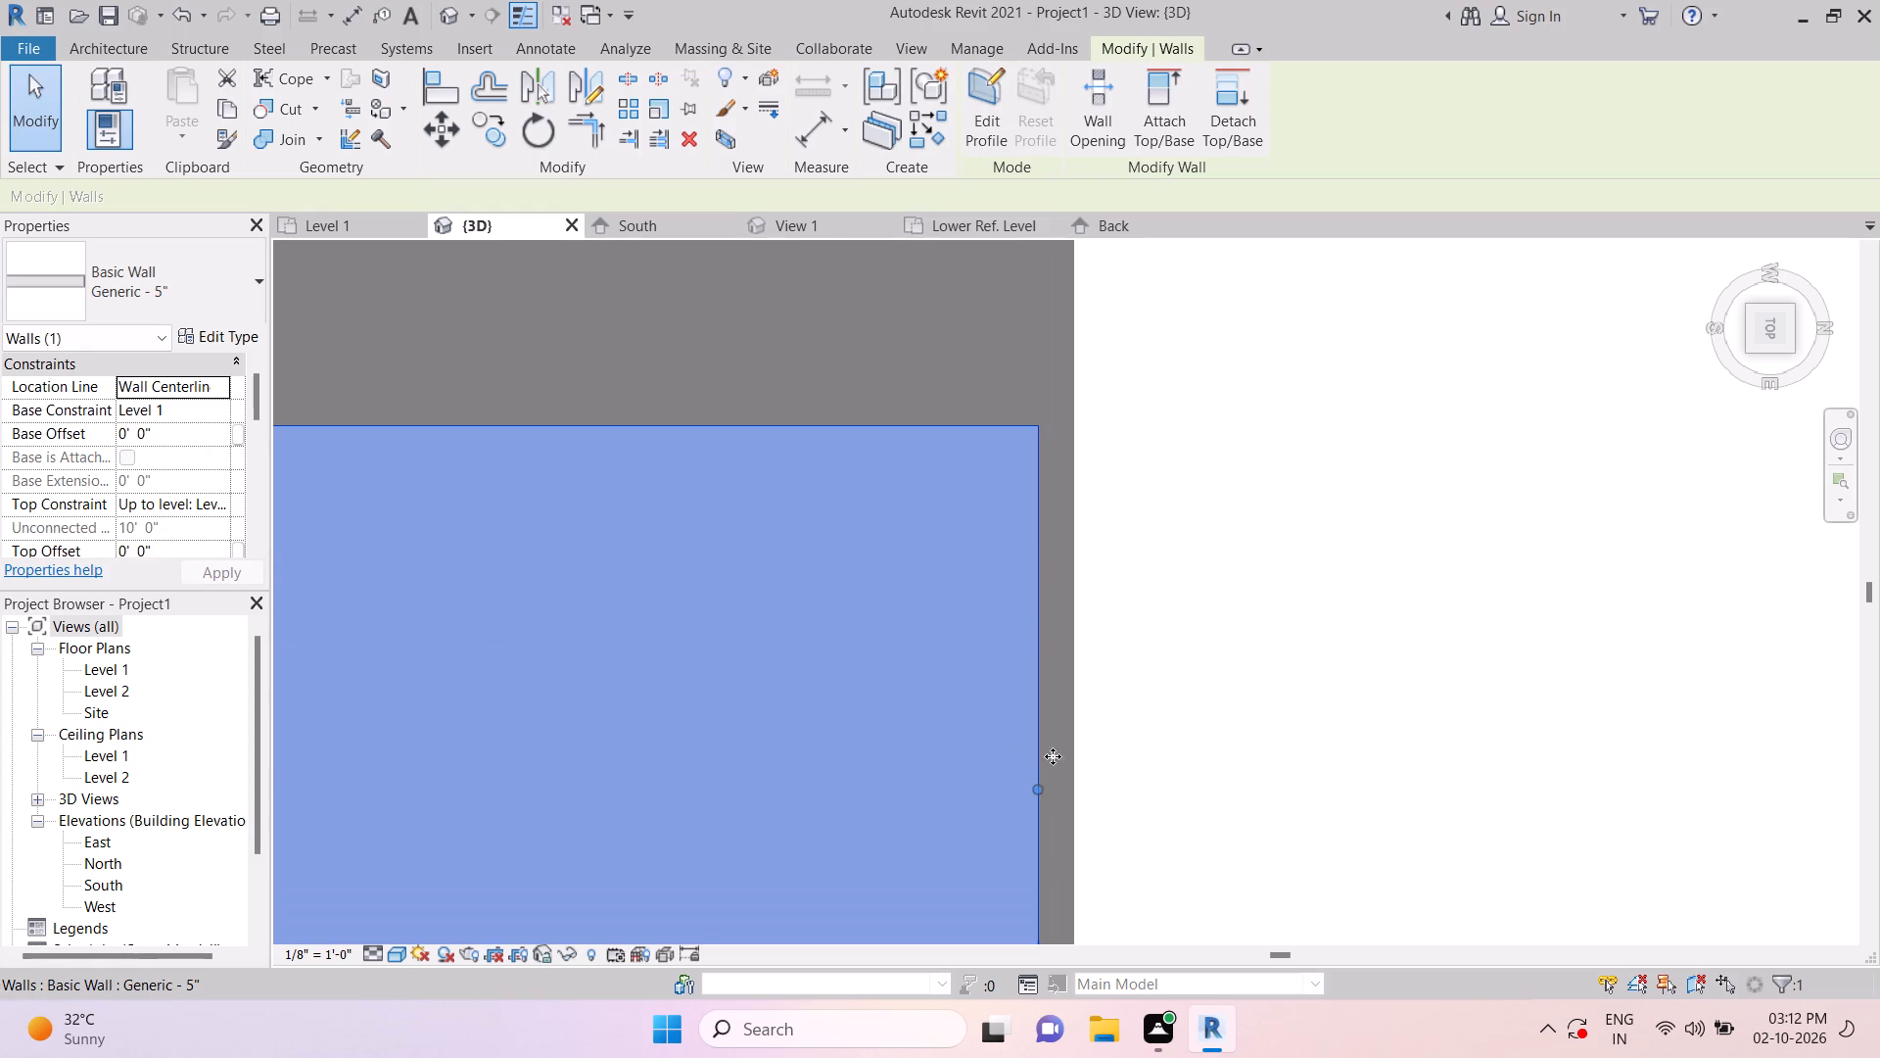
left_click_drag(1039, 786, 1071, 789)
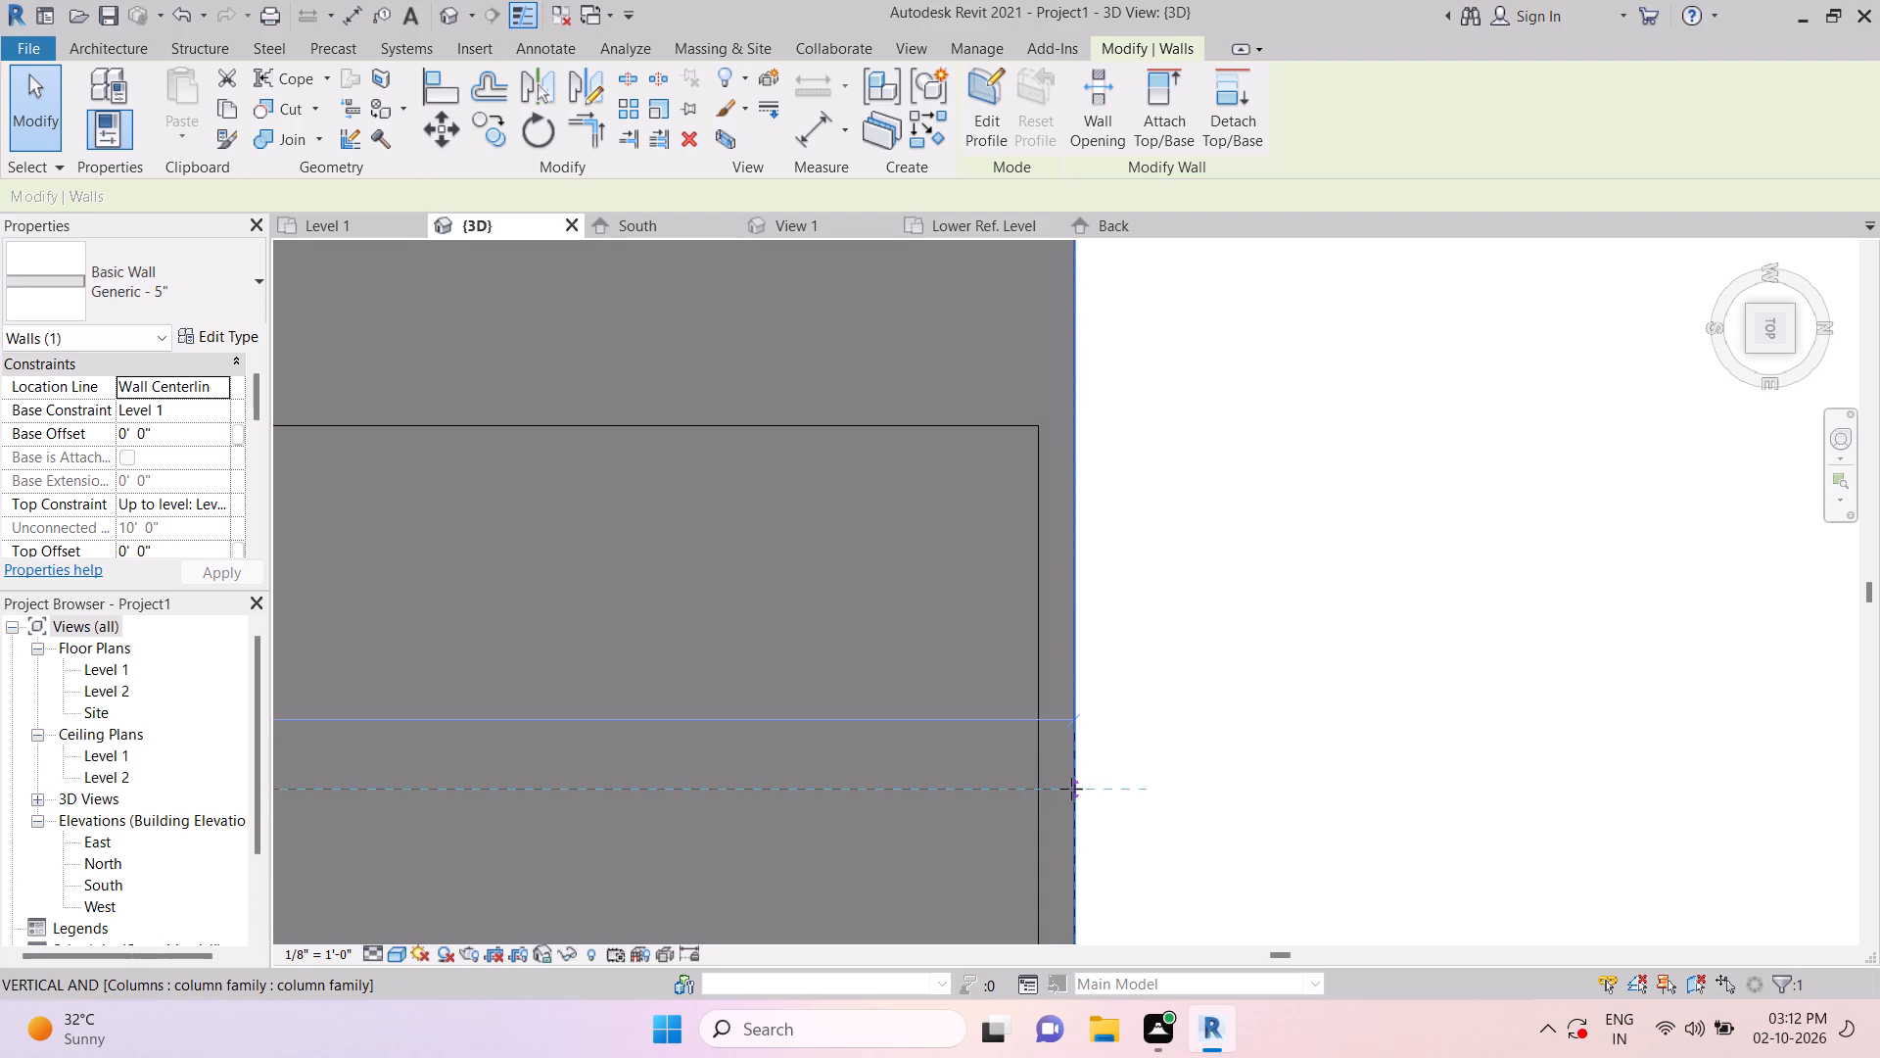
left_click_drag(1071, 789, 1072, 790)
key("Escape")
key("Escape")
key("Escape")
Extend the north wall's east end flush with the outer face of the northeast corner column.
scroll(1043, 776, "down", 4)
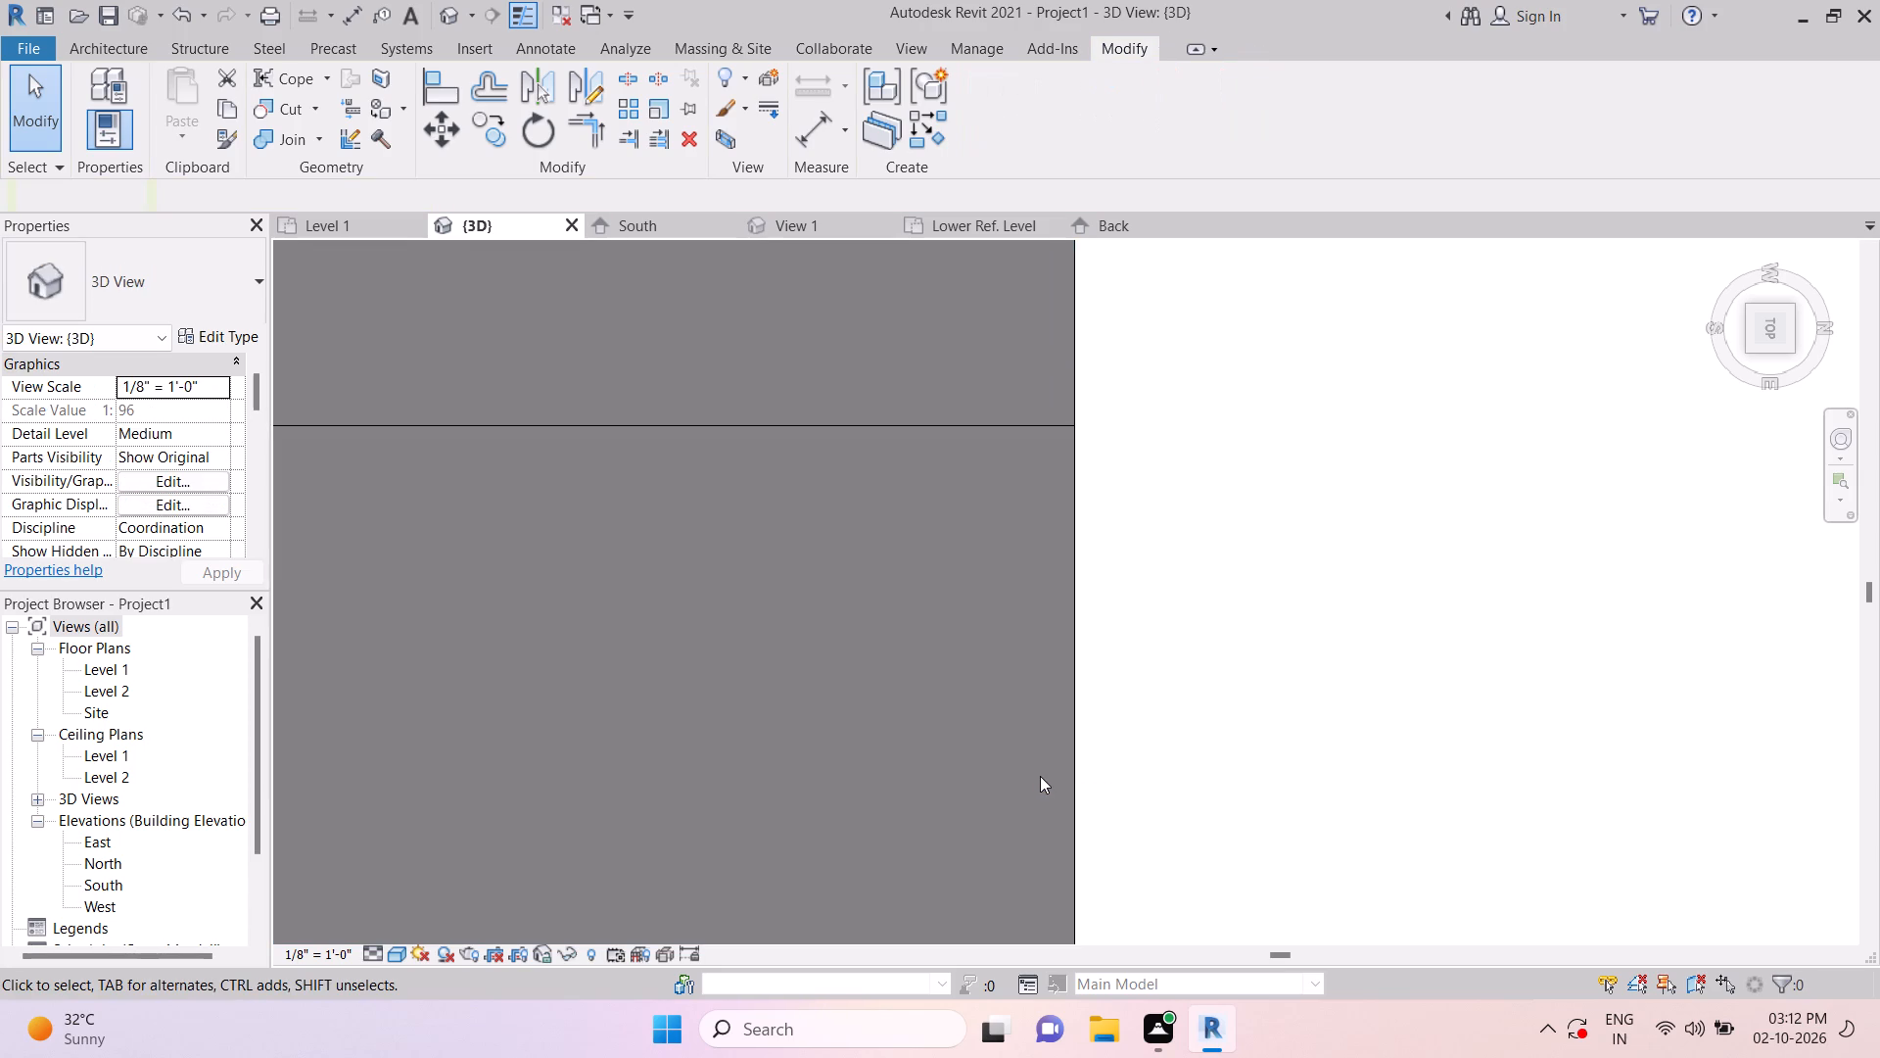
scroll(1040, 776, "down", 11)
key("Escape")
key("Escape")
scroll(1043, 786, "down", 8)
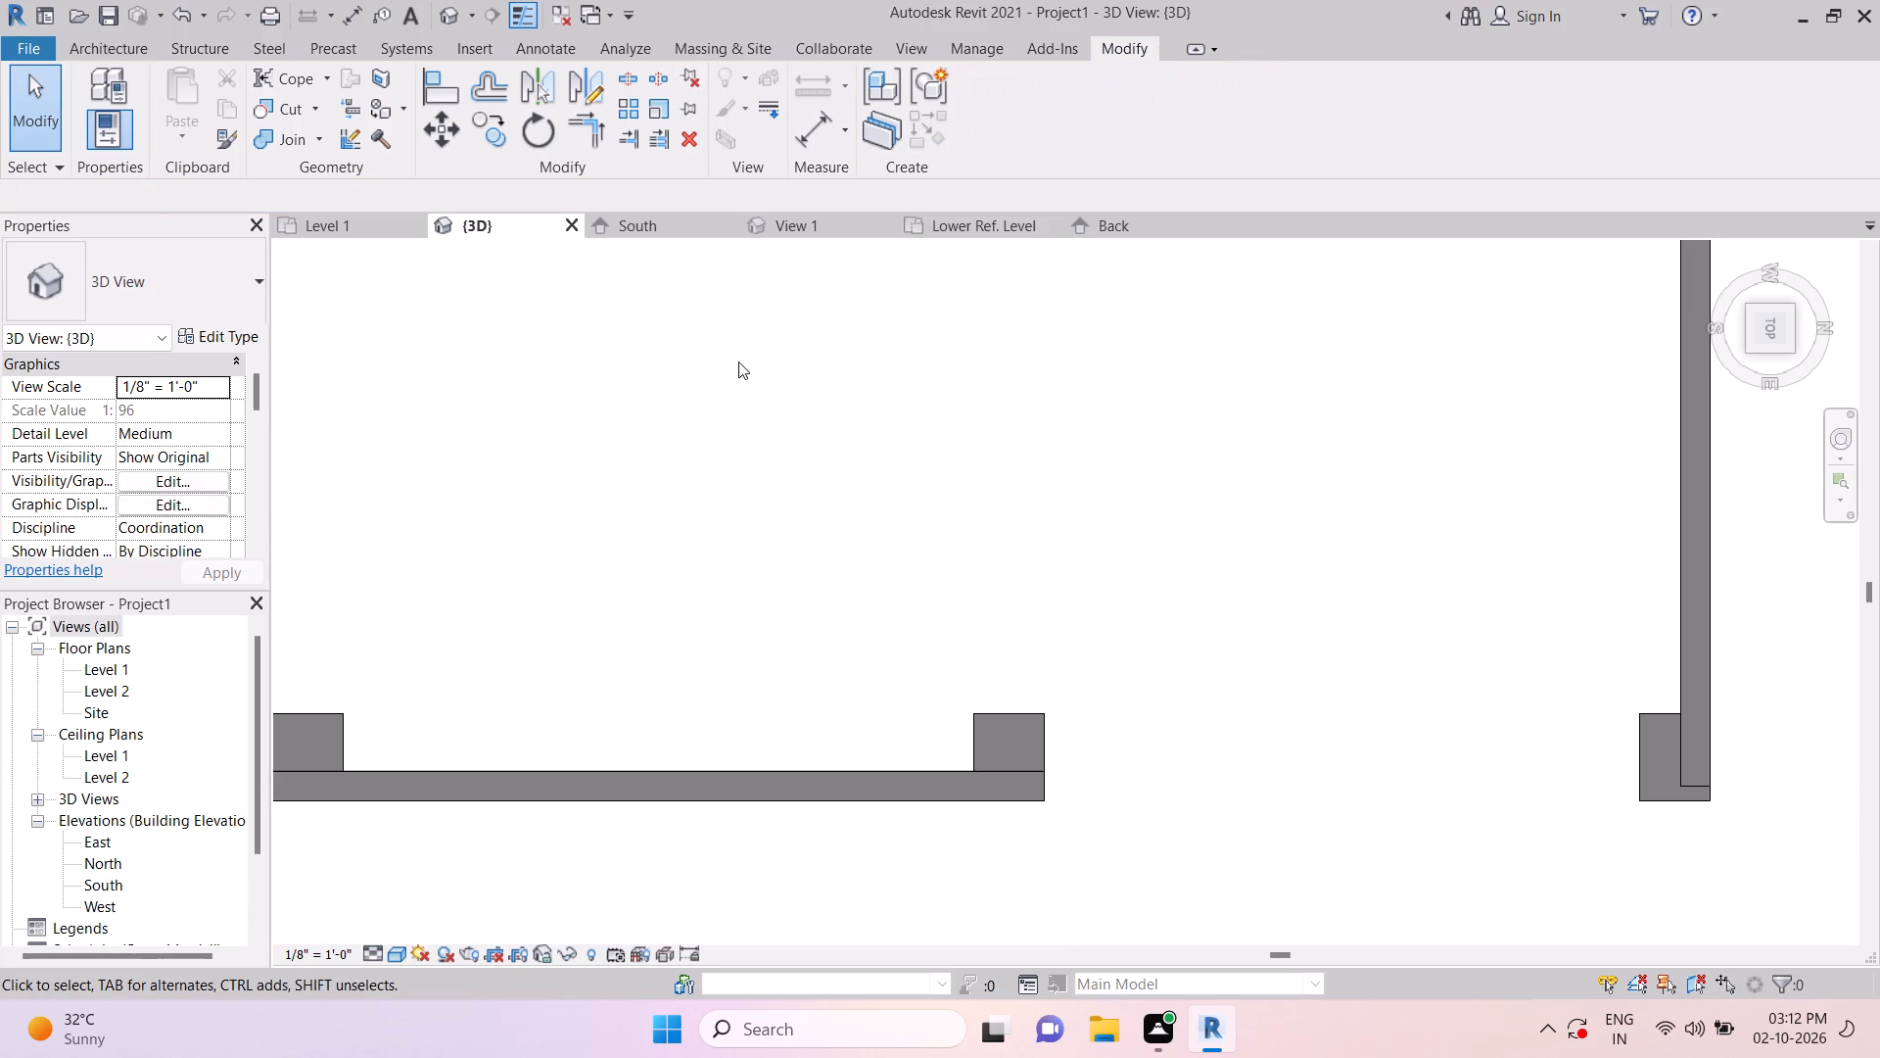
middle_click_drag(1686, 853, 1405, 797)
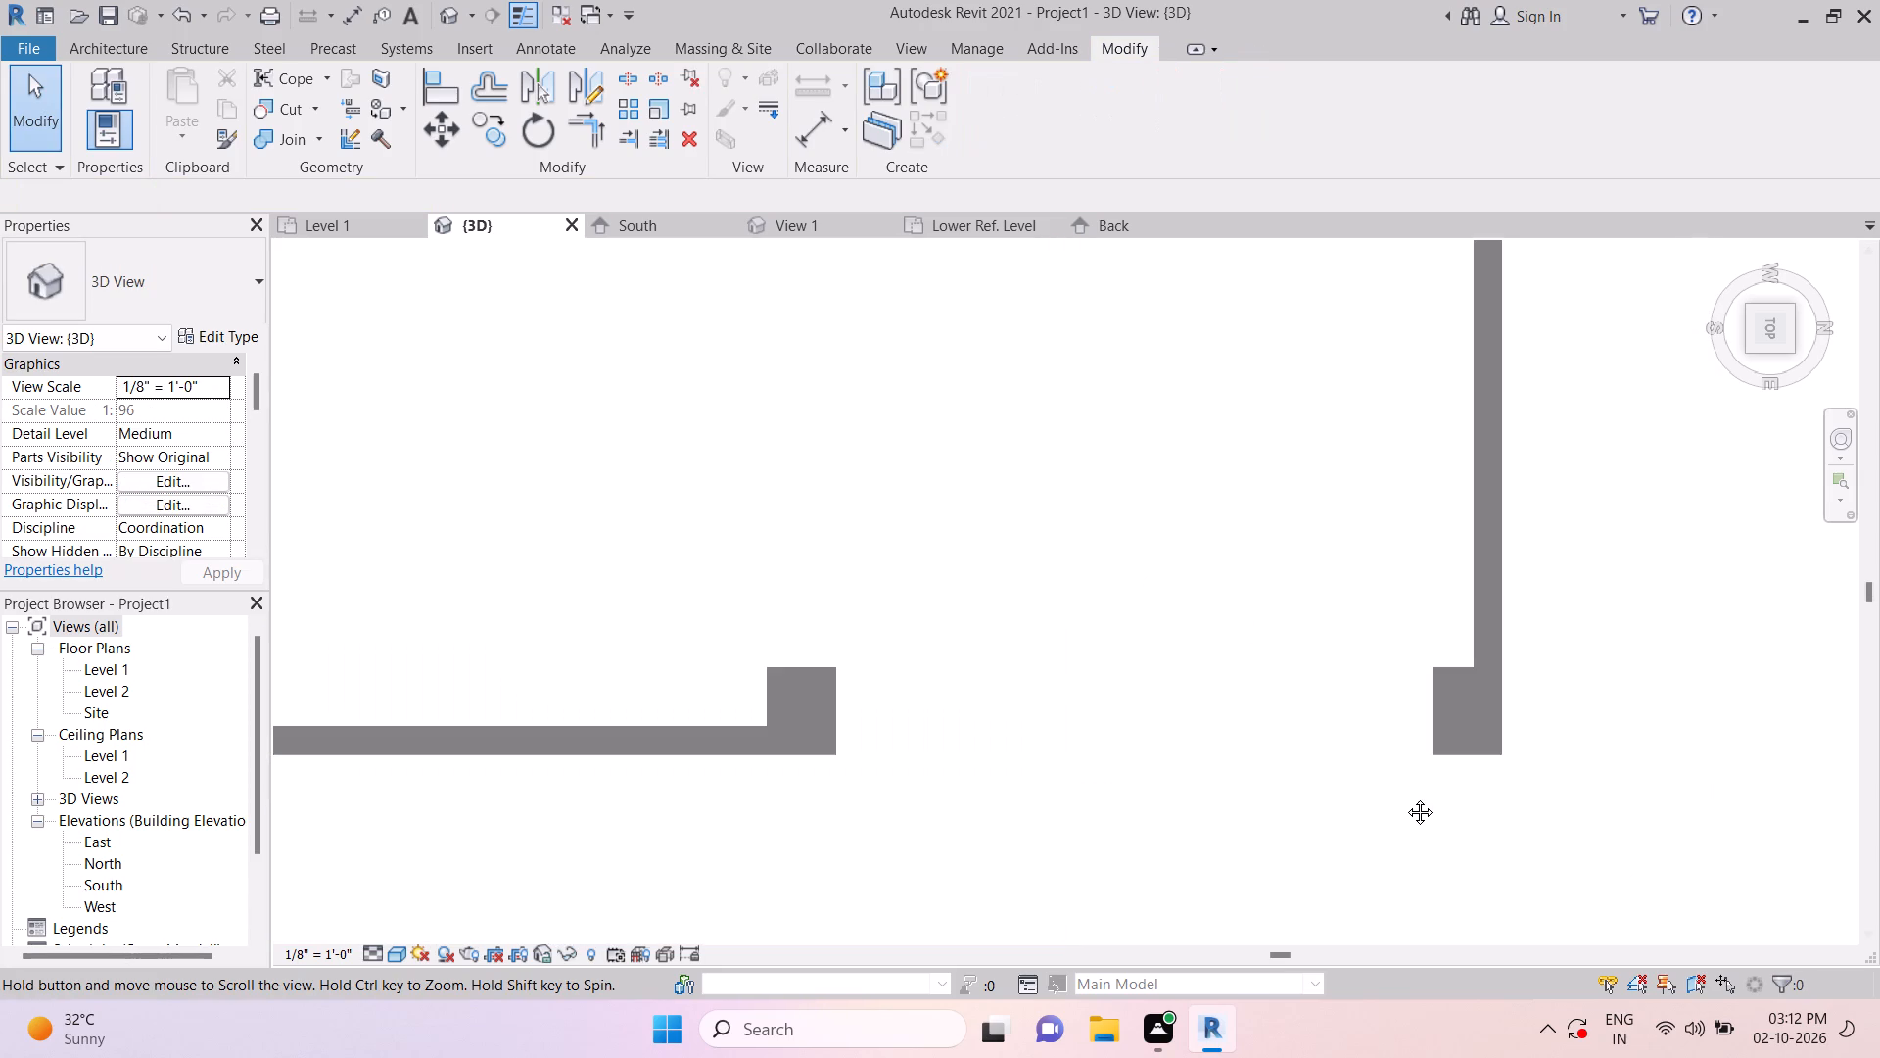
middle_click_drag(1405, 797, 1354, 794)
scroll(1340, 752, "up", 10)
key("Escape")
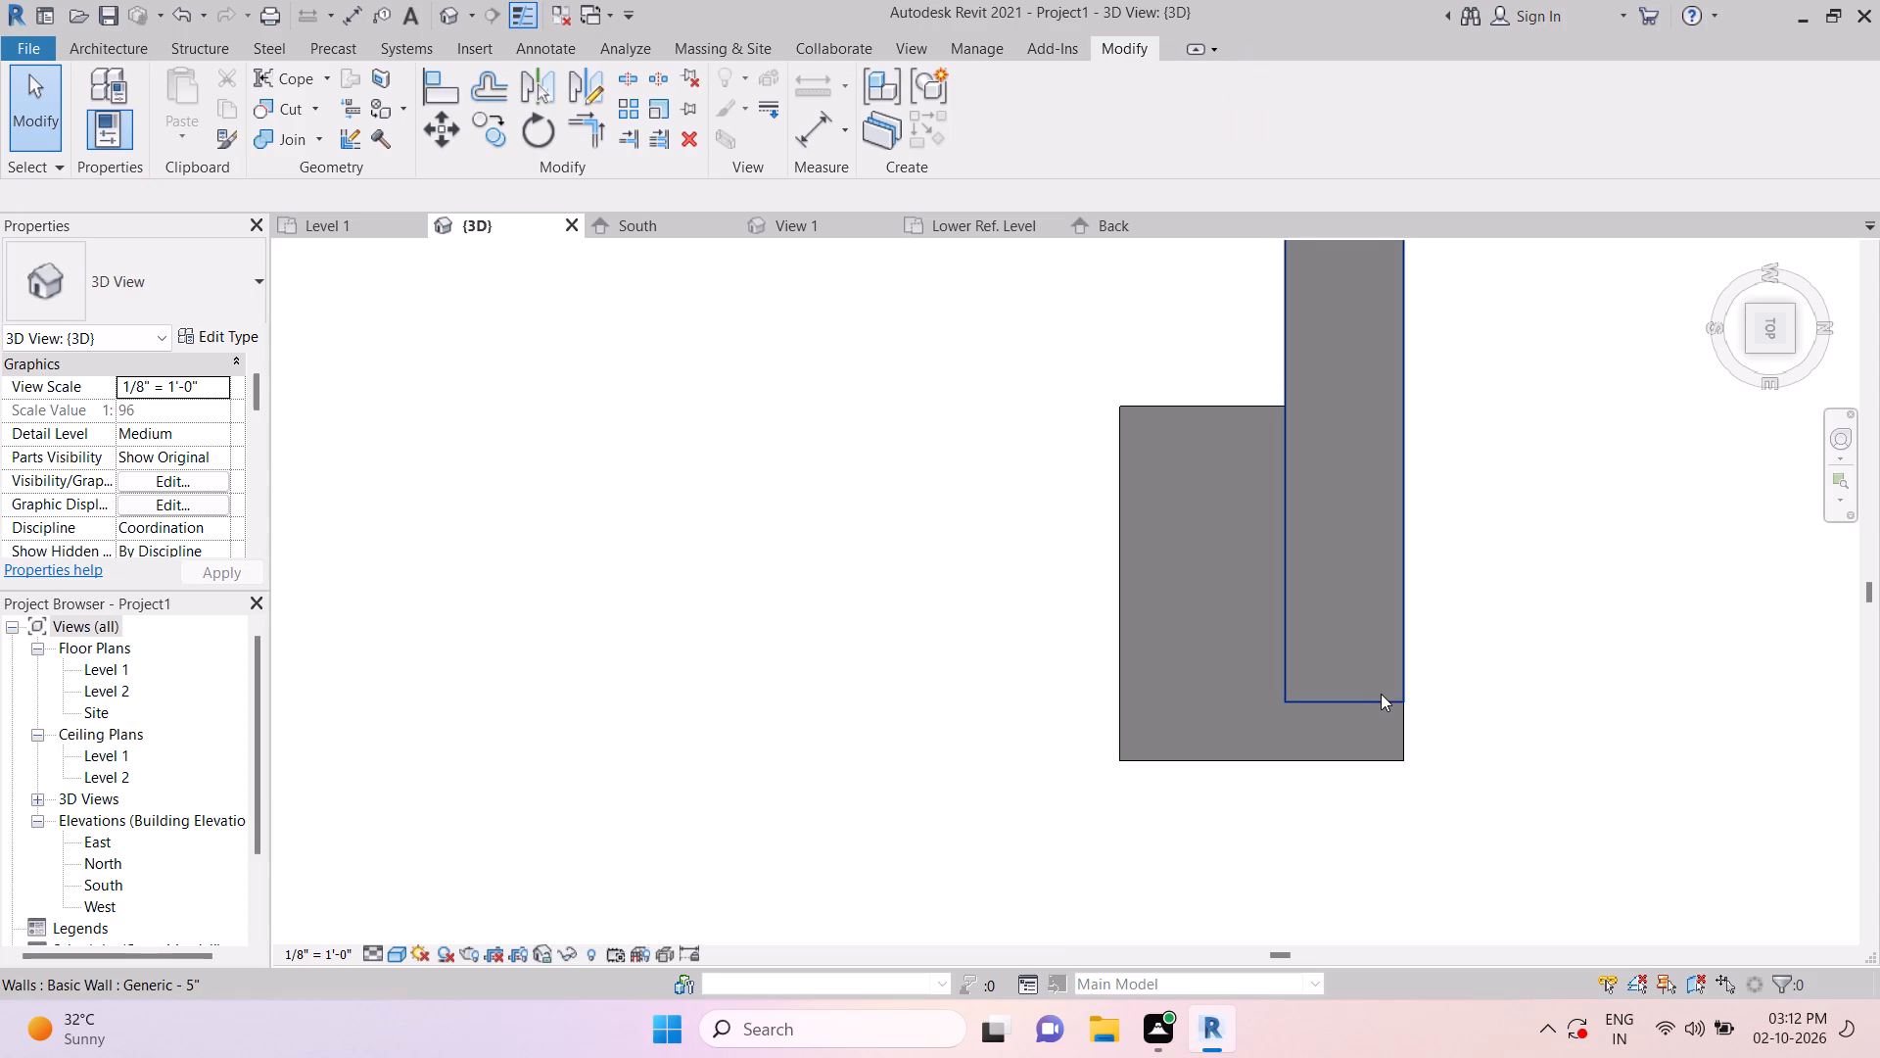
left_click(1381, 695)
left_click_drag(1343, 700, 1343, 745)
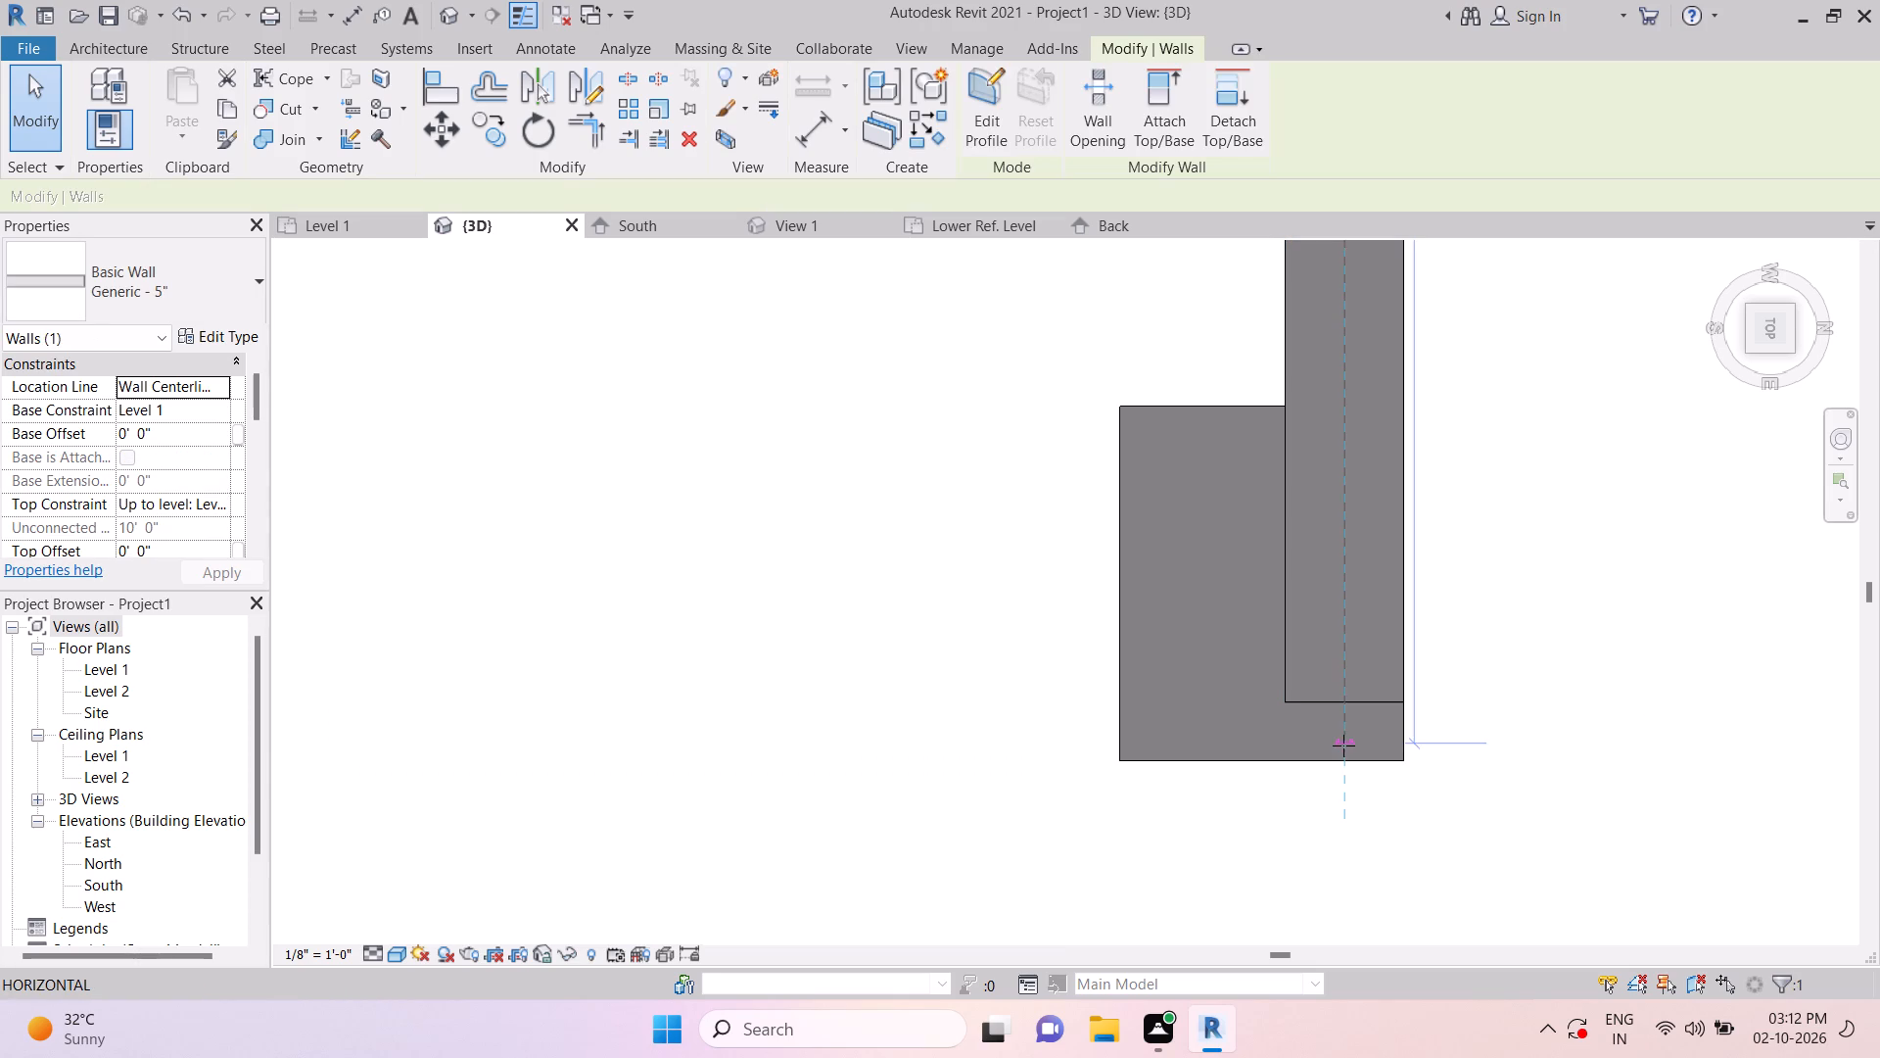
left_click_drag(1343, 745, 1343, 760)
key("Escape")
key("Escape")
key("Escape")
Examine the new wall opening and the surrounding walls and columns from several 3D angles.
scroll(899, 540, "down", 16)
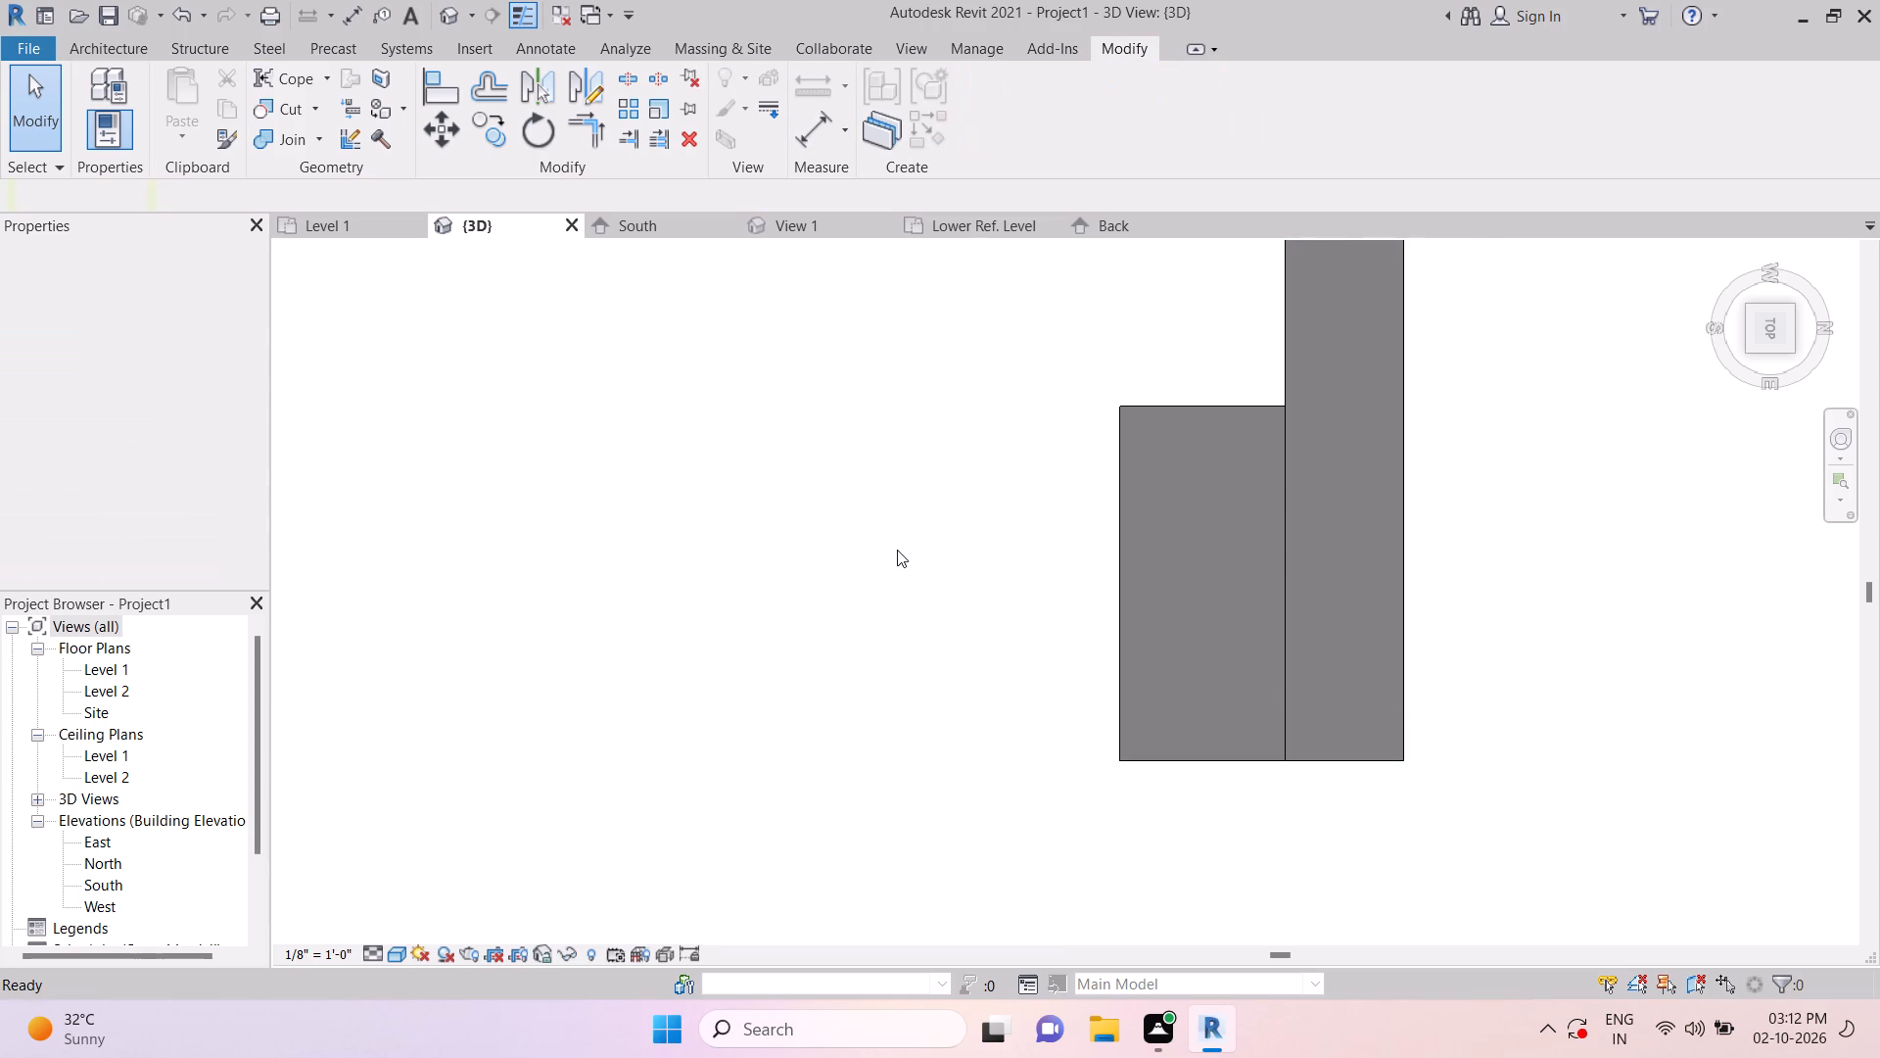
scroll(869, 487, "down", 5)
middle_click_drag(985, 697, 867, 558, "shift")
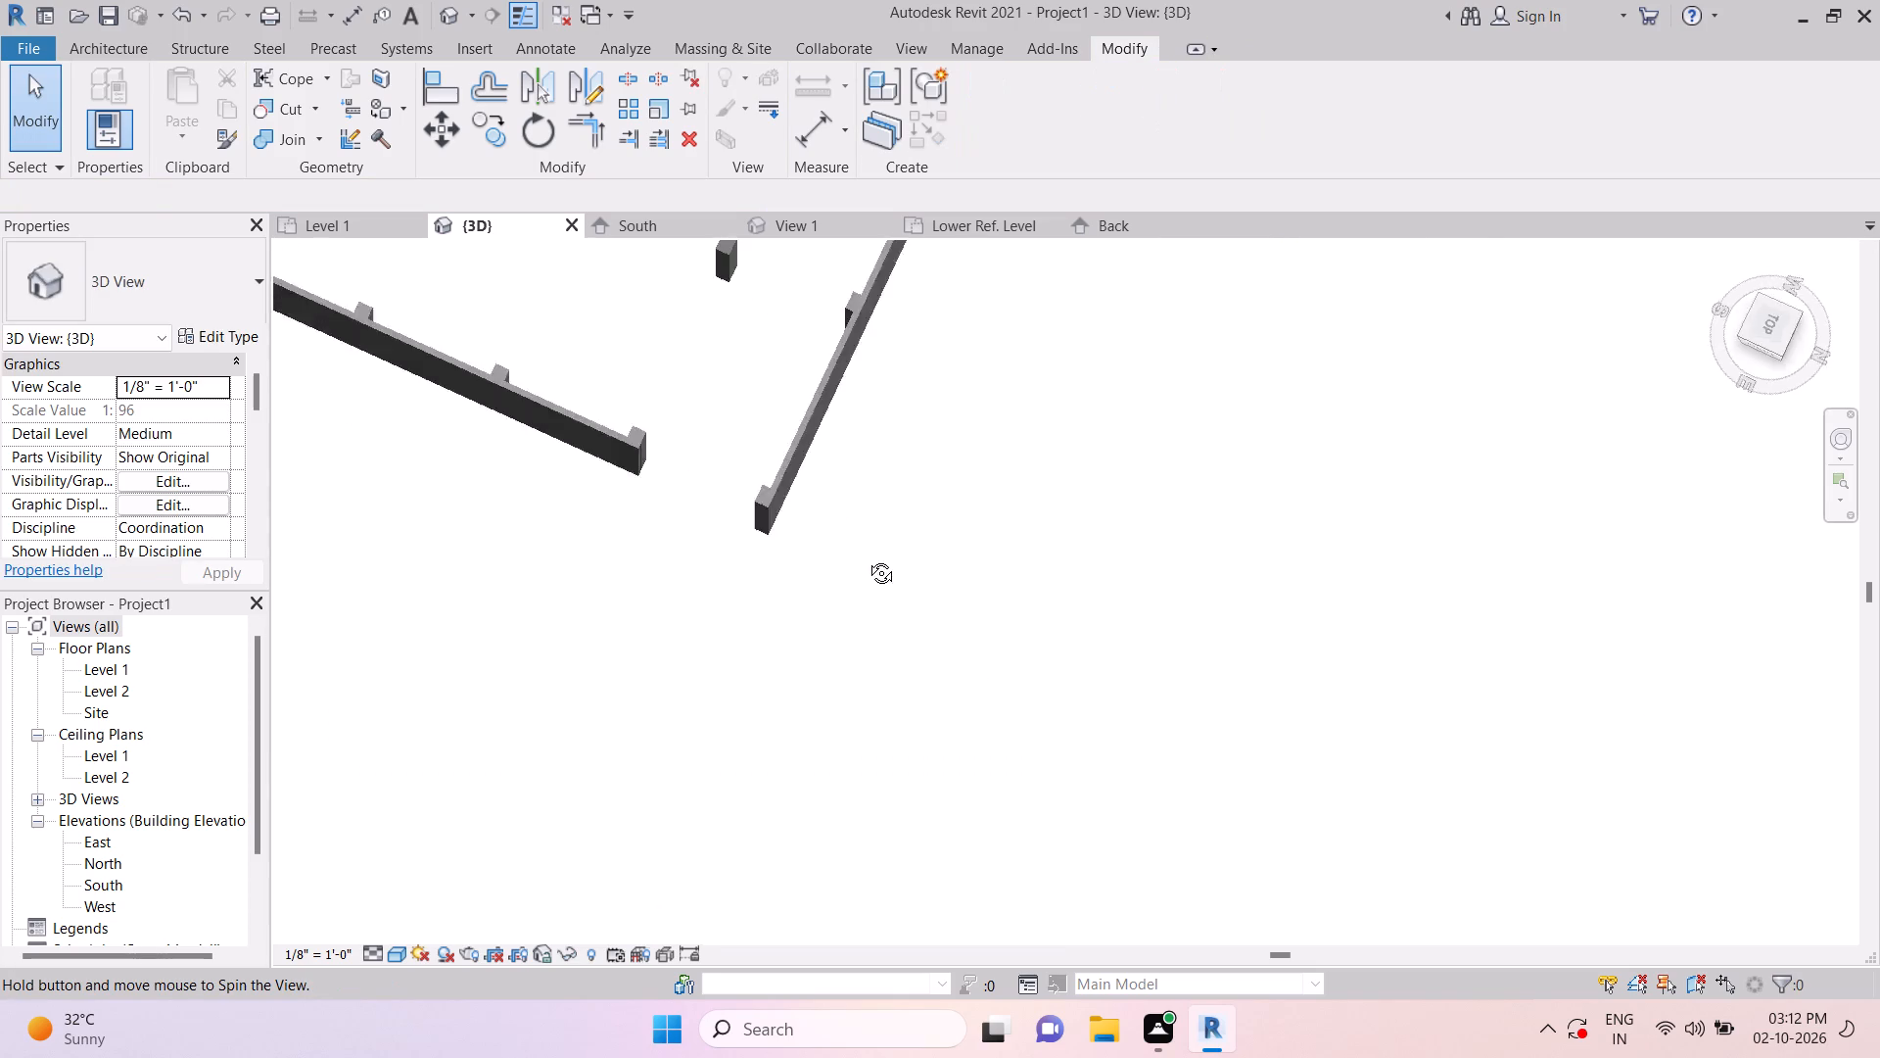
middle_click_drag(867, 558, 1155, 455, "shift")
scroll(671, 541, "down", 3)
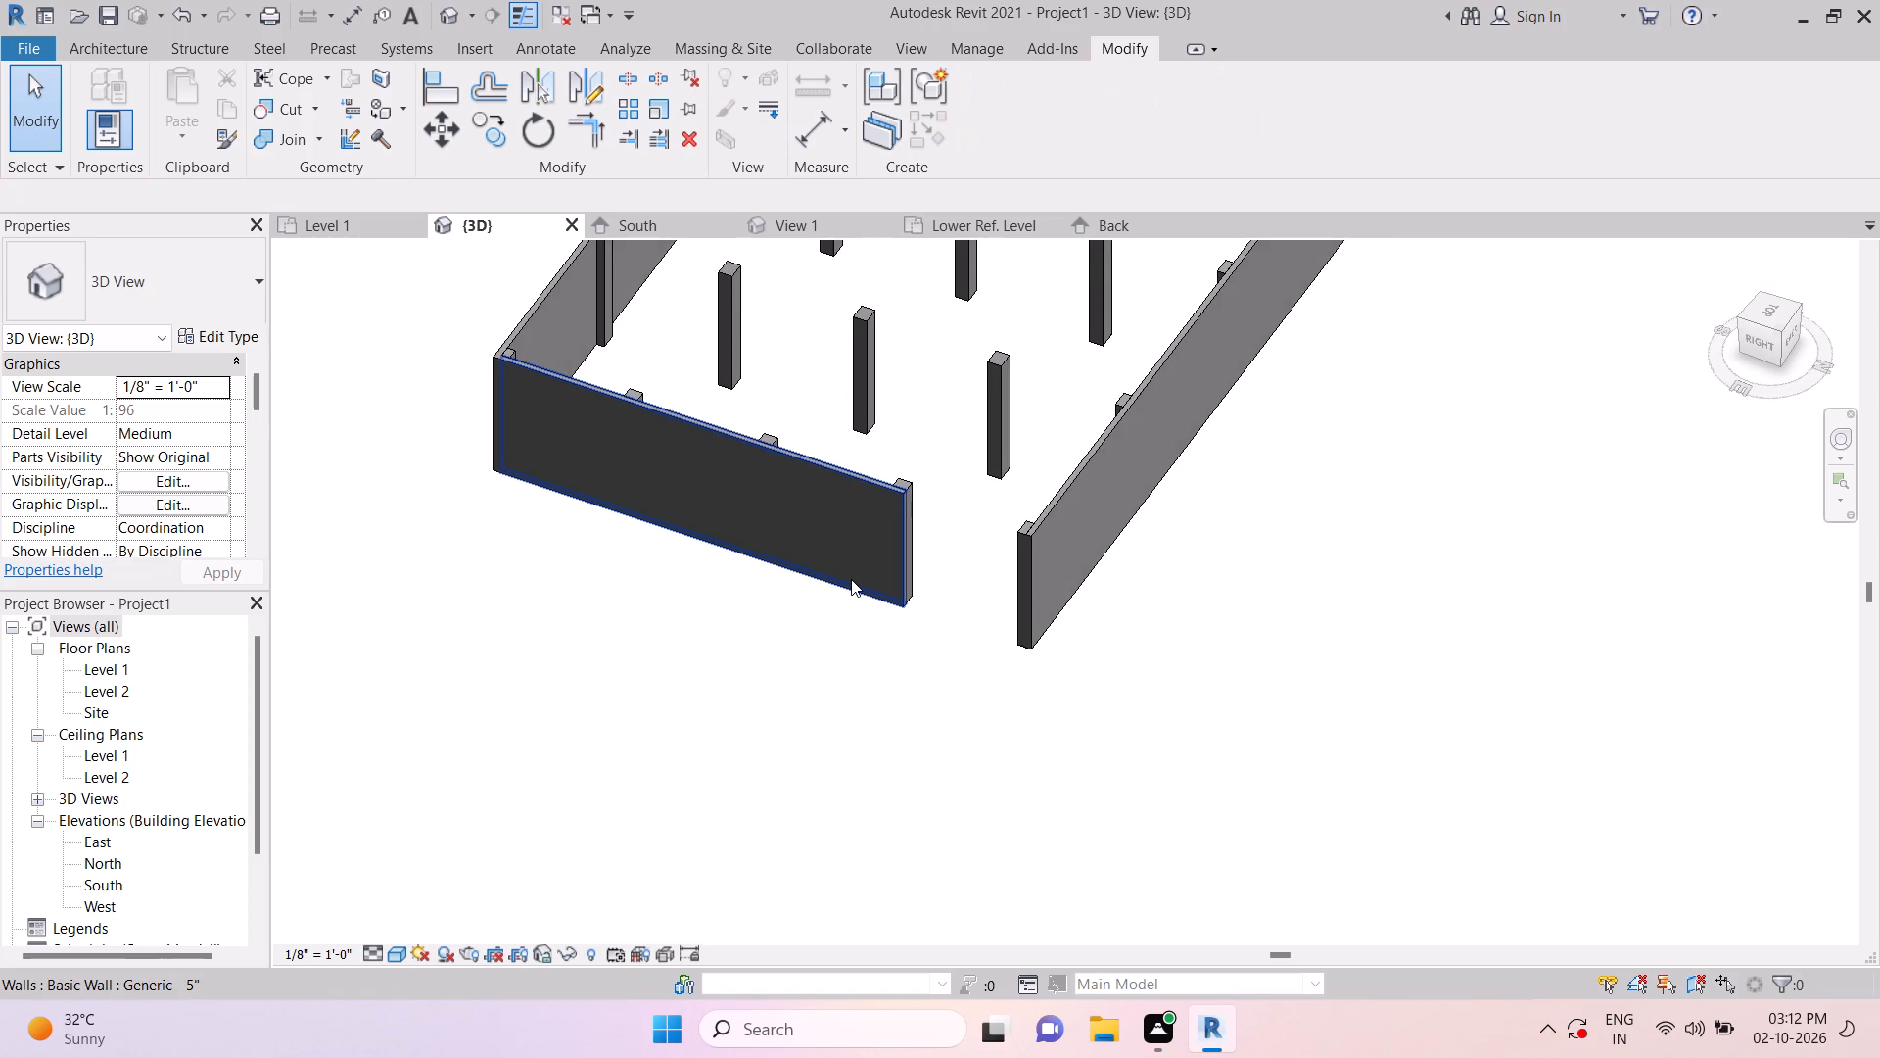
key("Escape")
key("Escape")
middle_click_drag(828, 660, 983, 542, "shift")
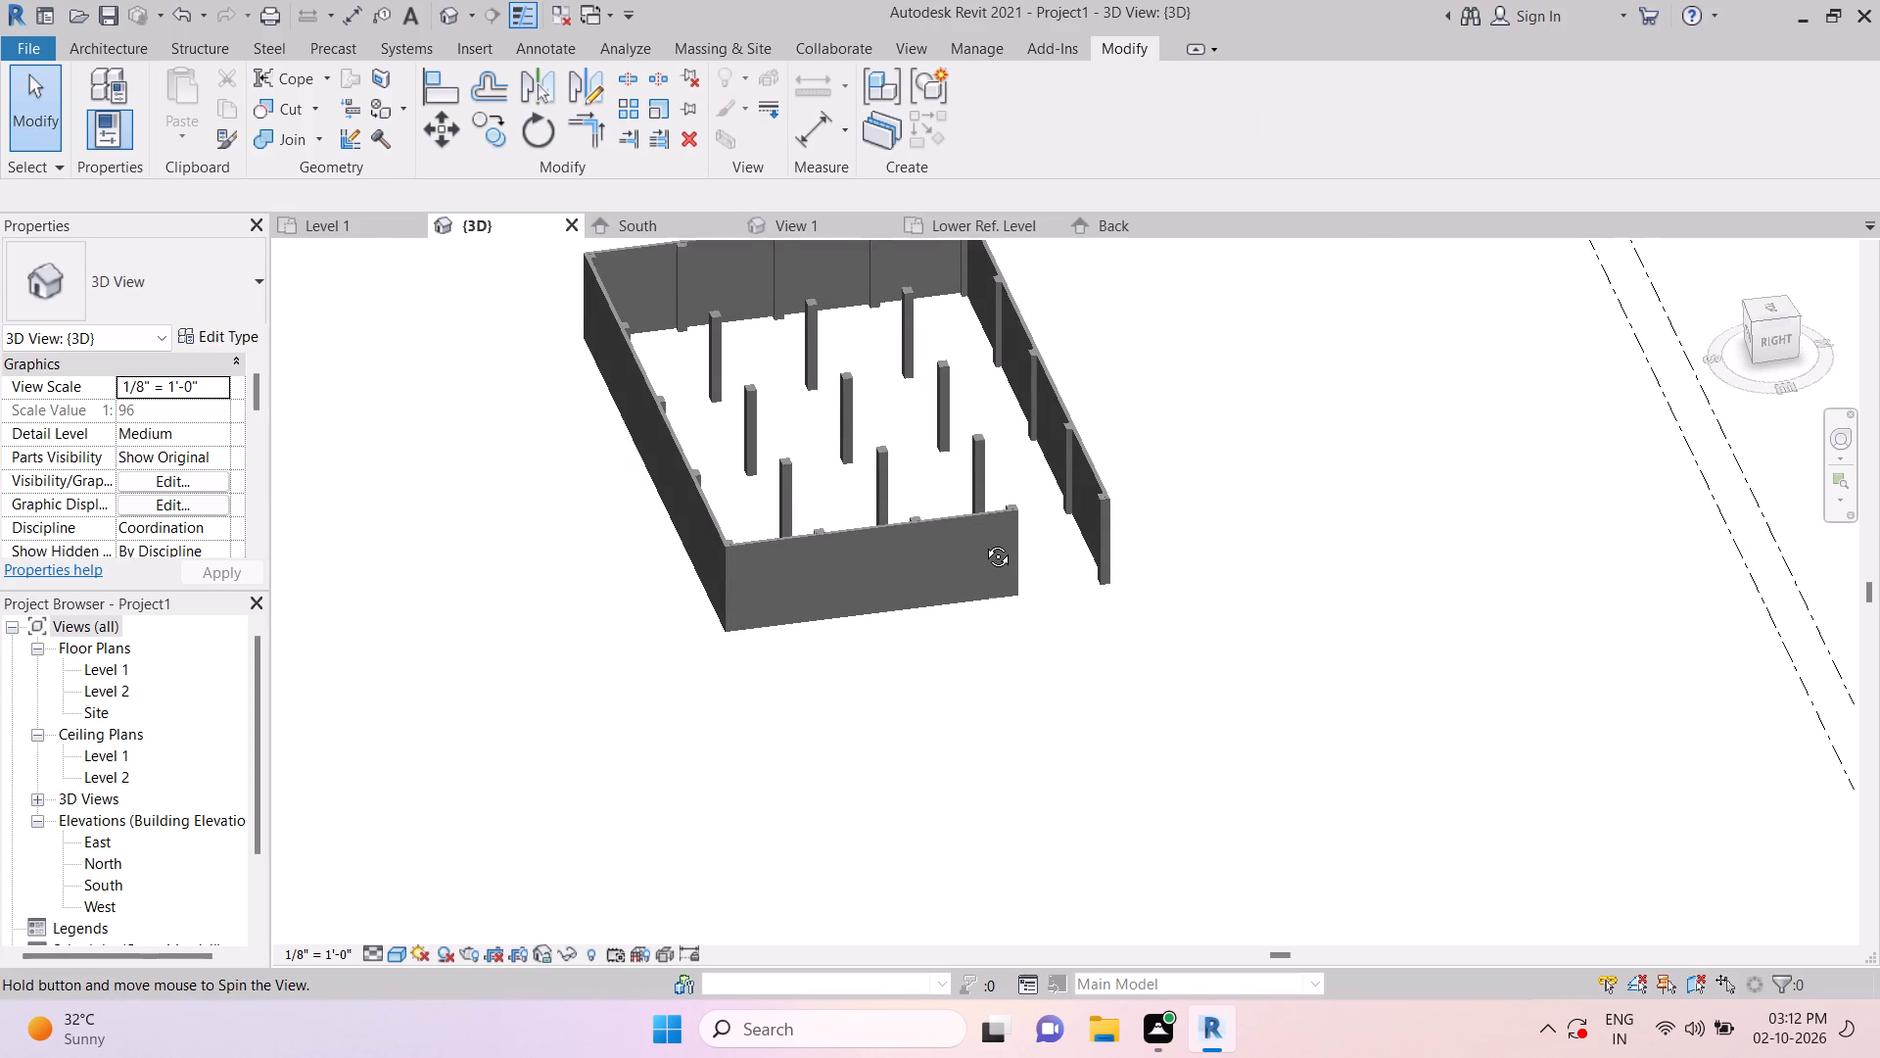
middle_click_drag(983, 542, 891, 682, "shift")
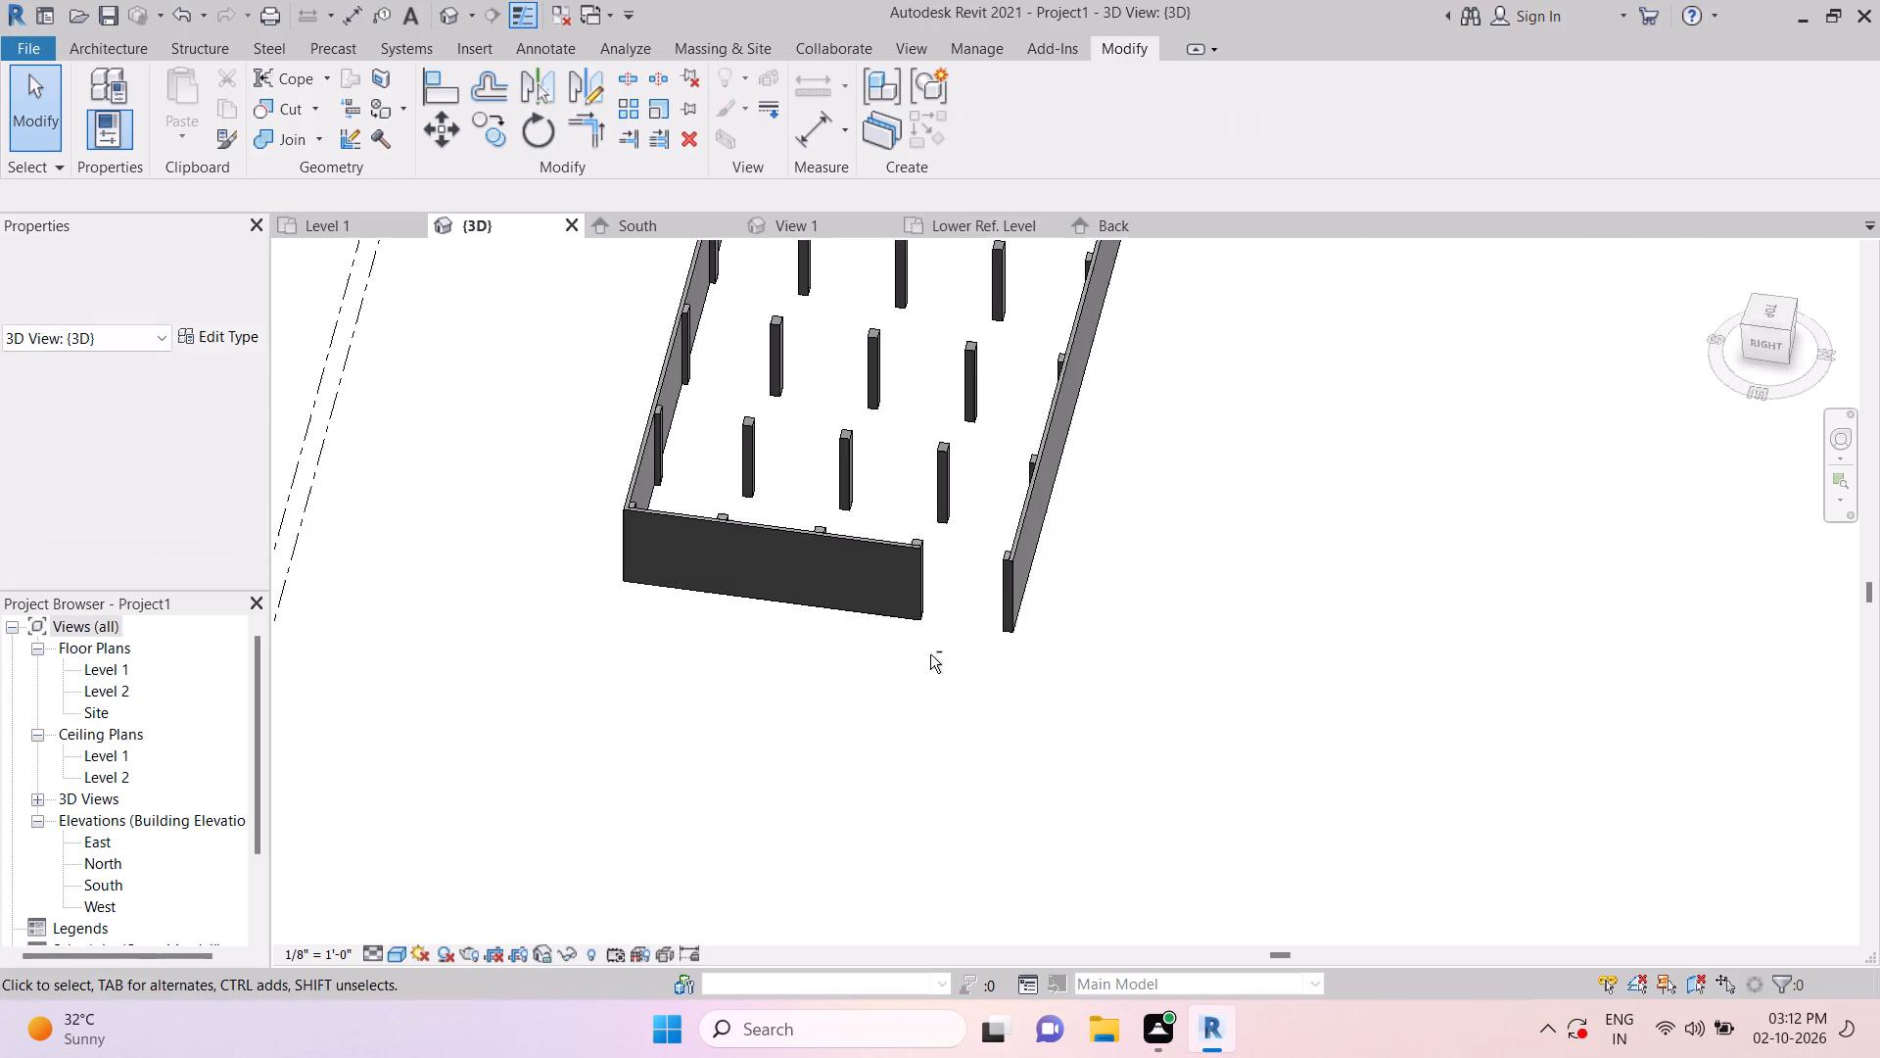
middle_click_drag(920, 658, 907, 666, "shift")
scroll(854, 504, "up", 1)
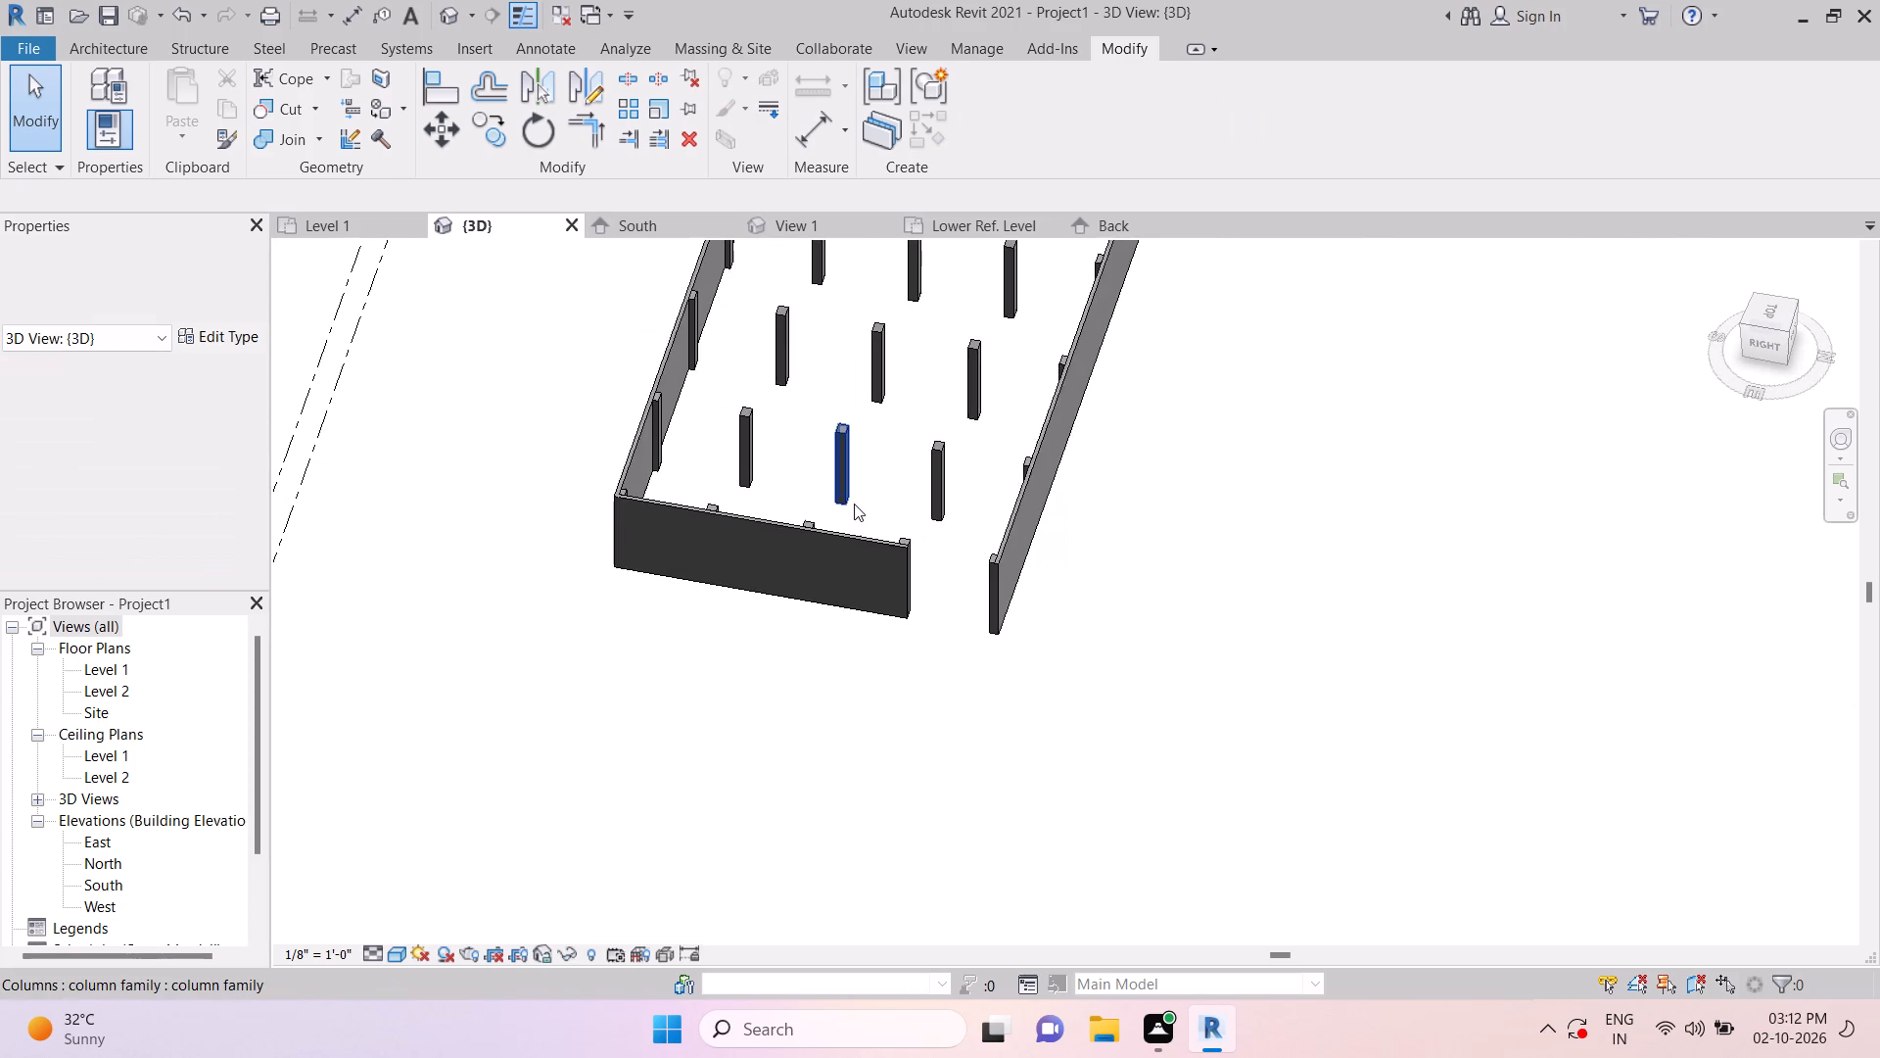
Split the remaining east wall with a 0' 1" joint gap at the north face of its middle column.
left_click(1778, 322)
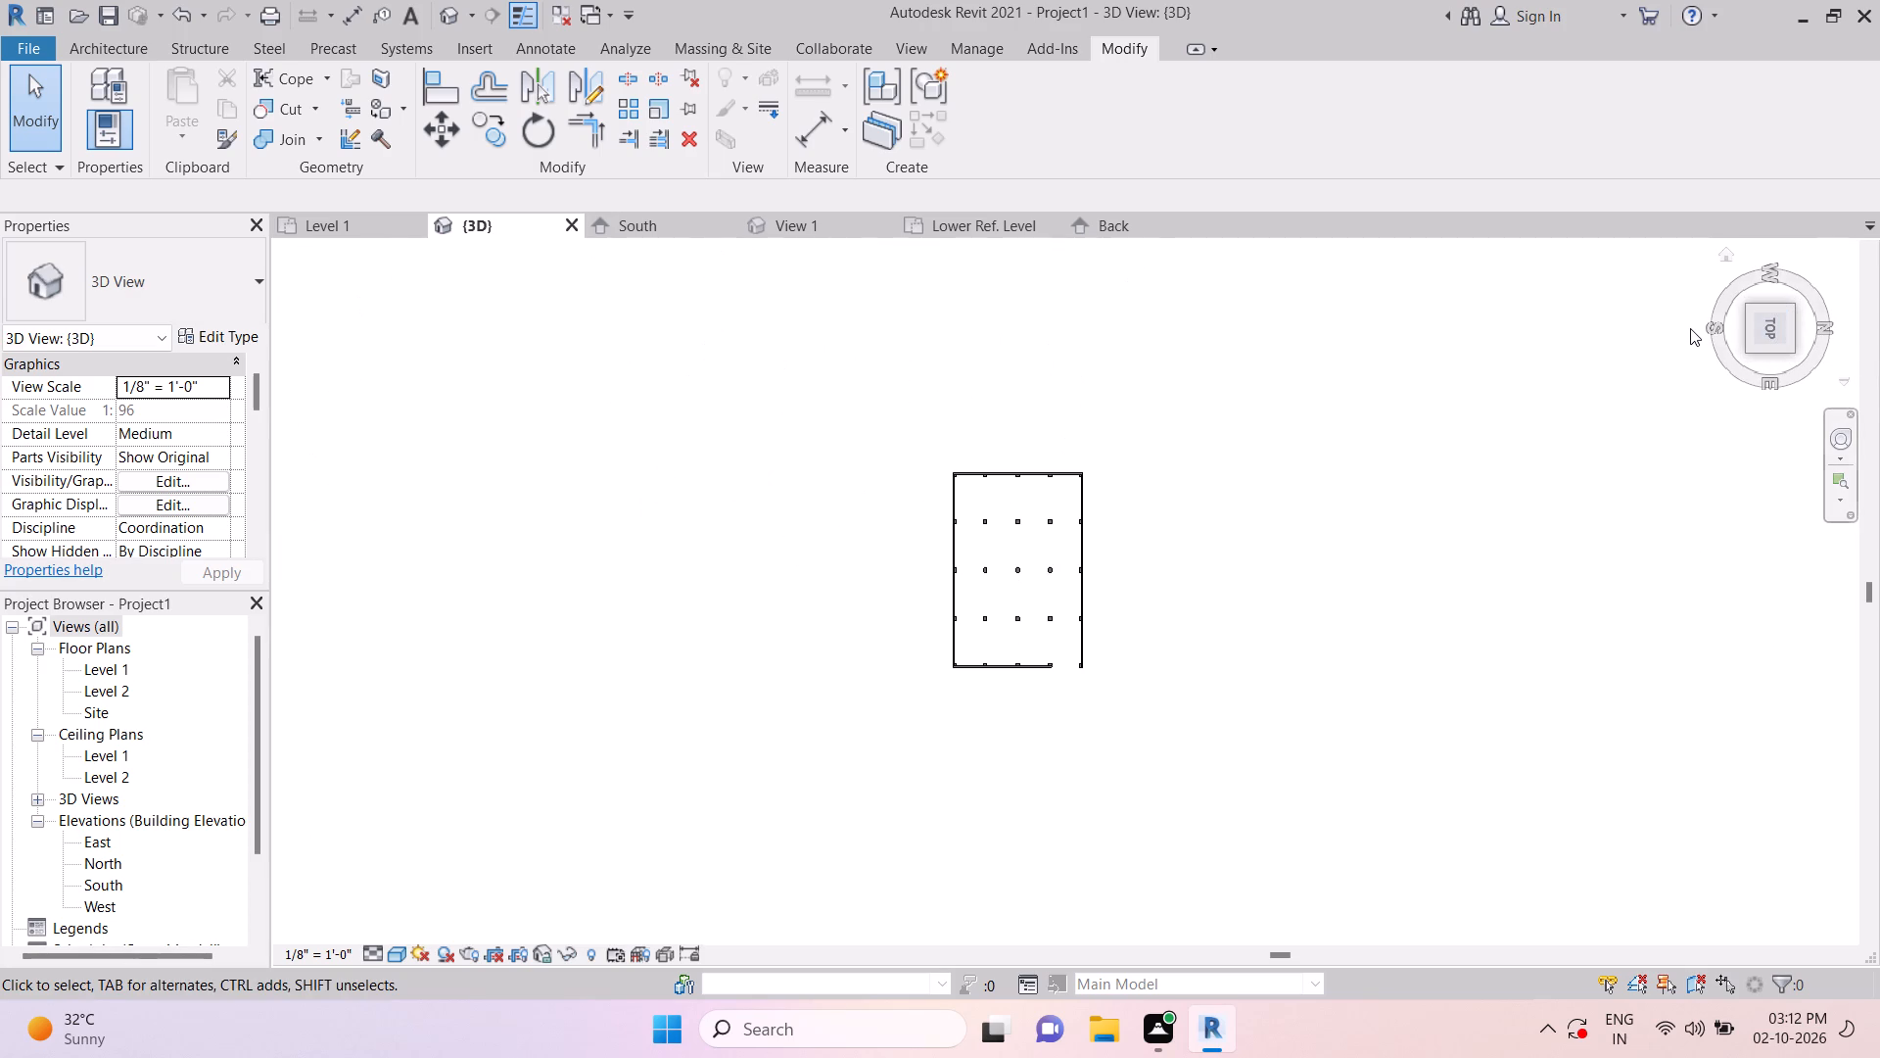
scroll(1045, 665, "up", 12)
scroll(920, 659, "up", 4)
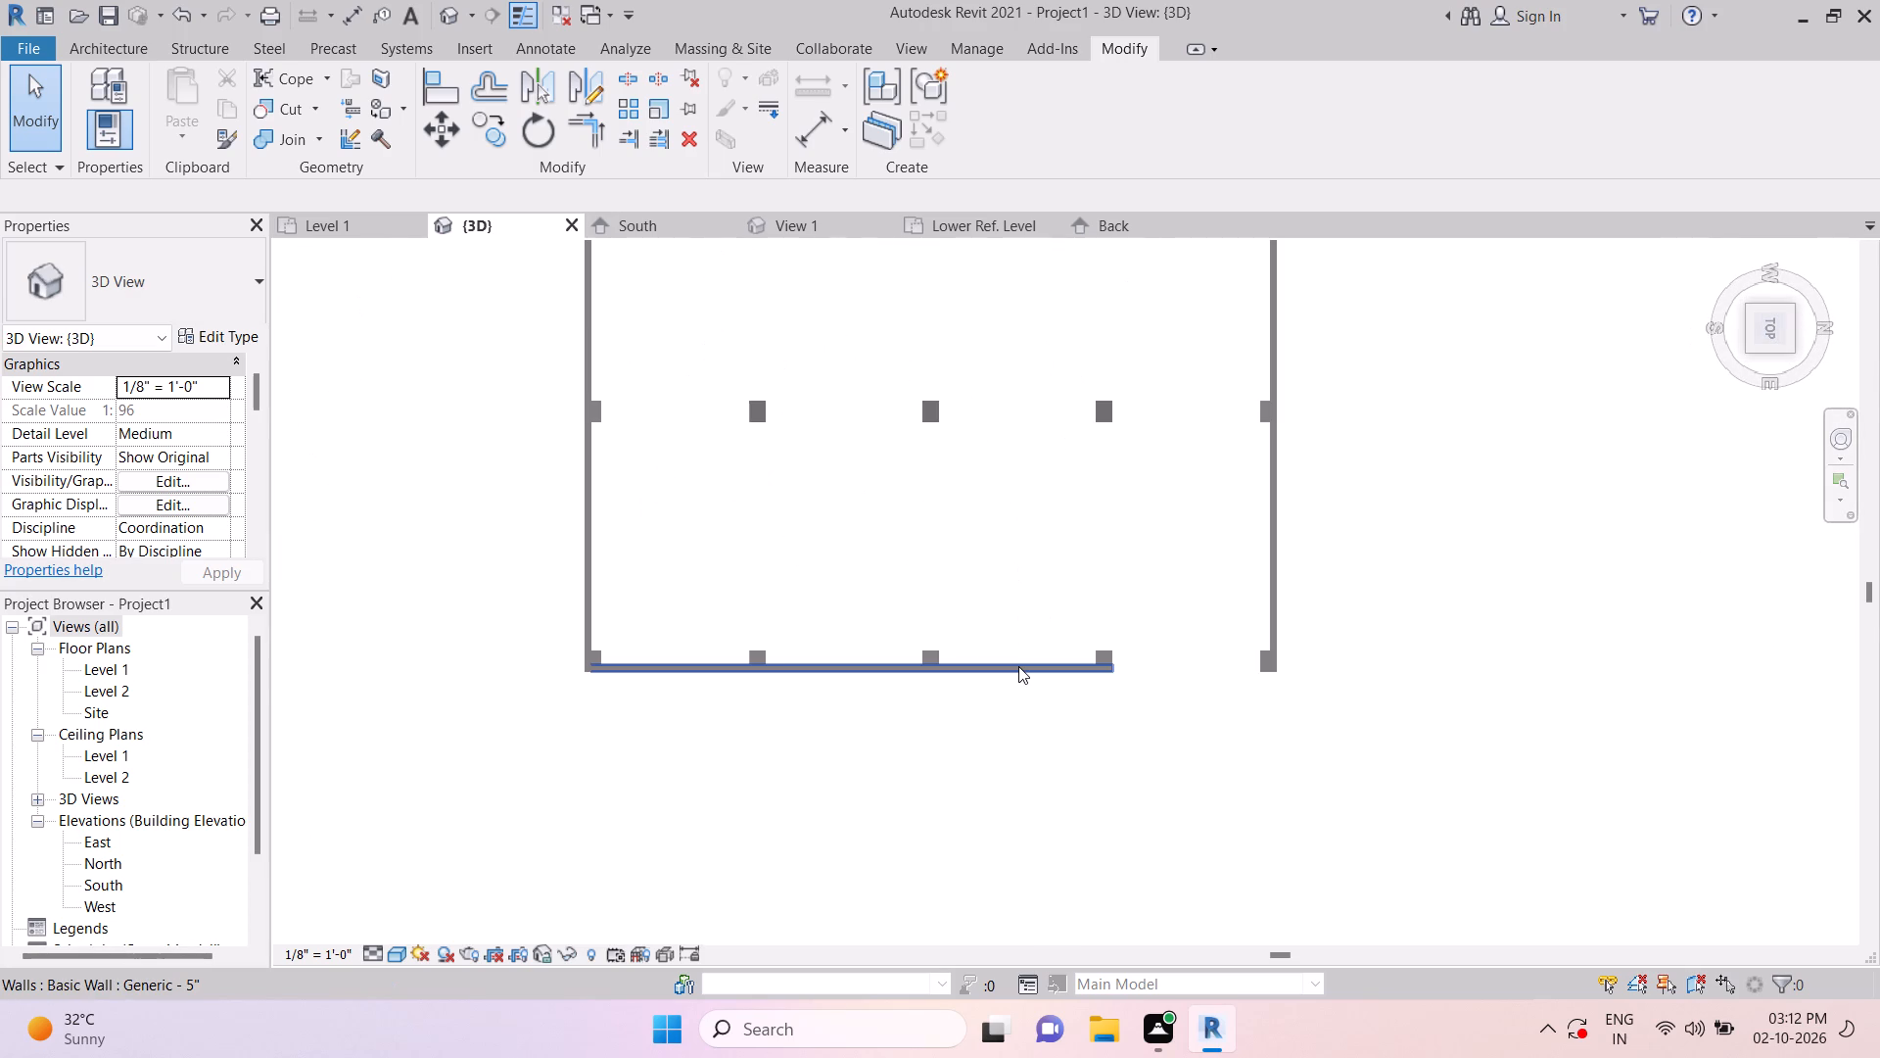
scroll(1018, 666, "up", 8)
key("Escape")
key("Escape")
key("Escape")
left_click(660, 73)
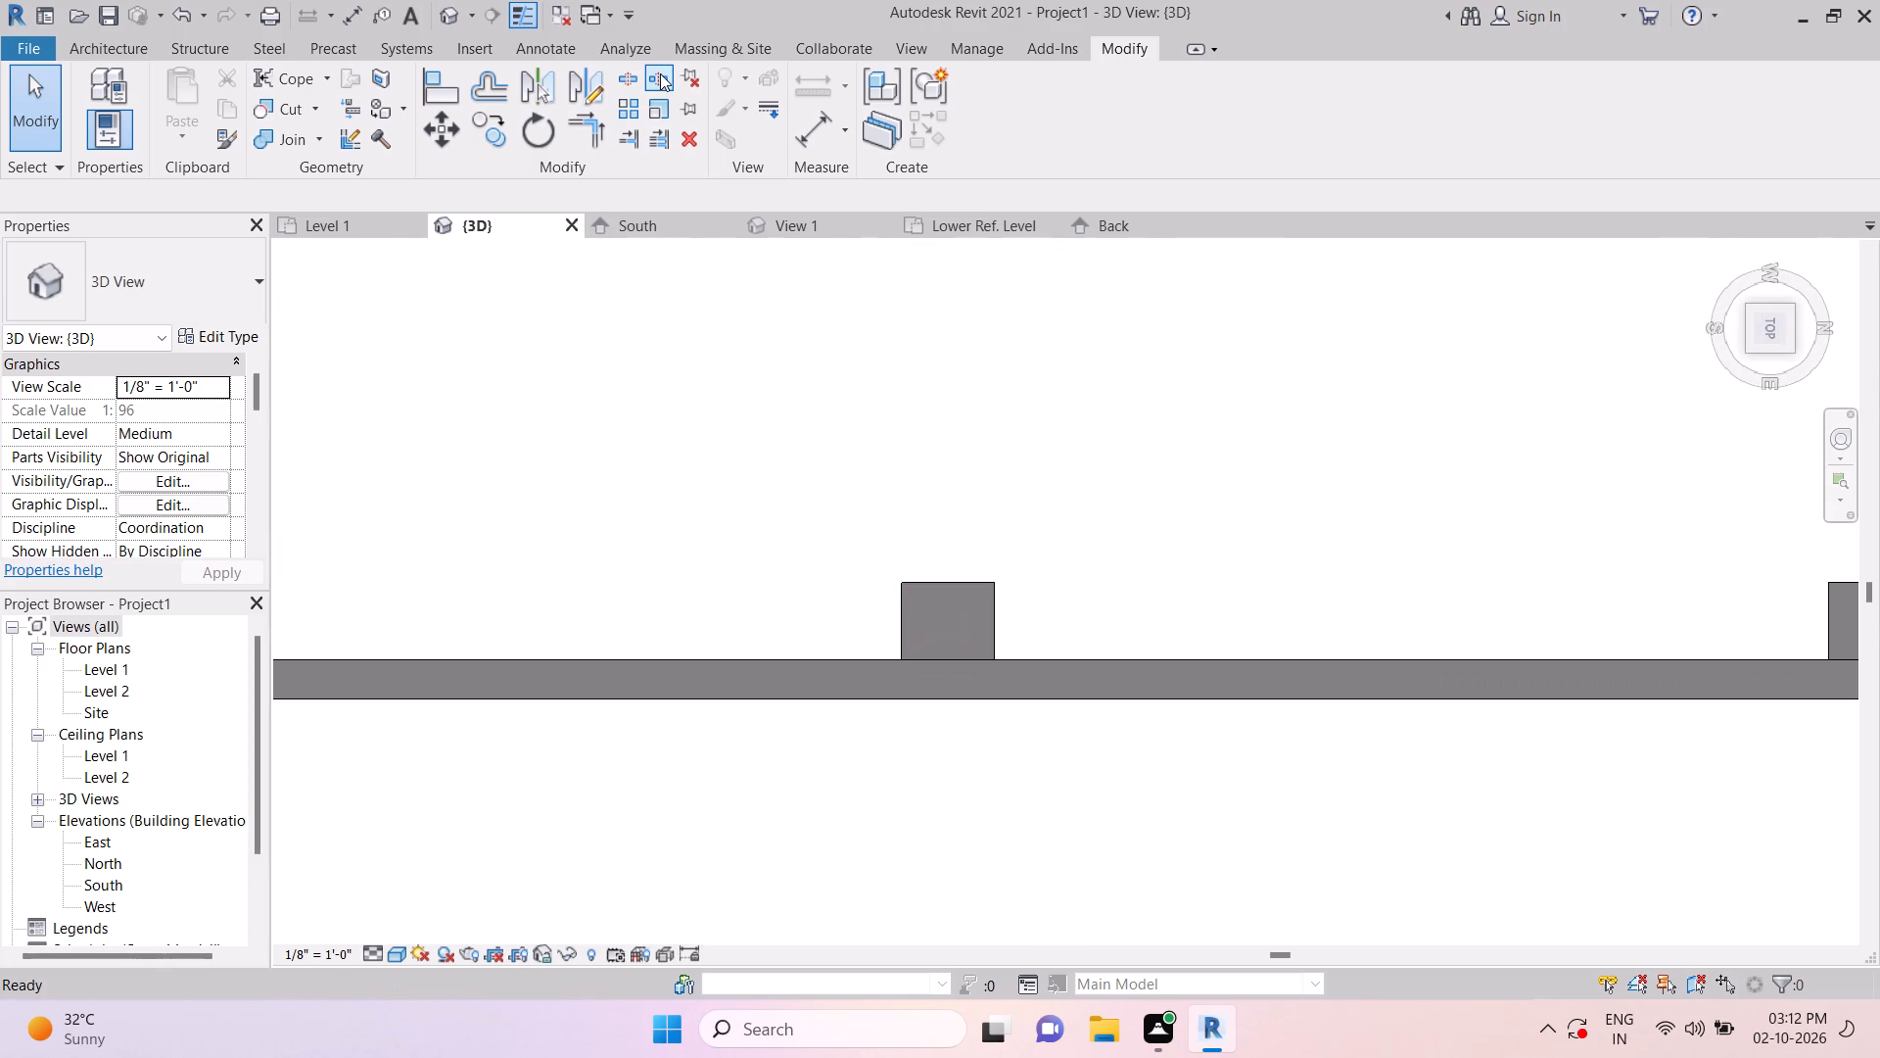
scroll(1023, 697, "up", 8)
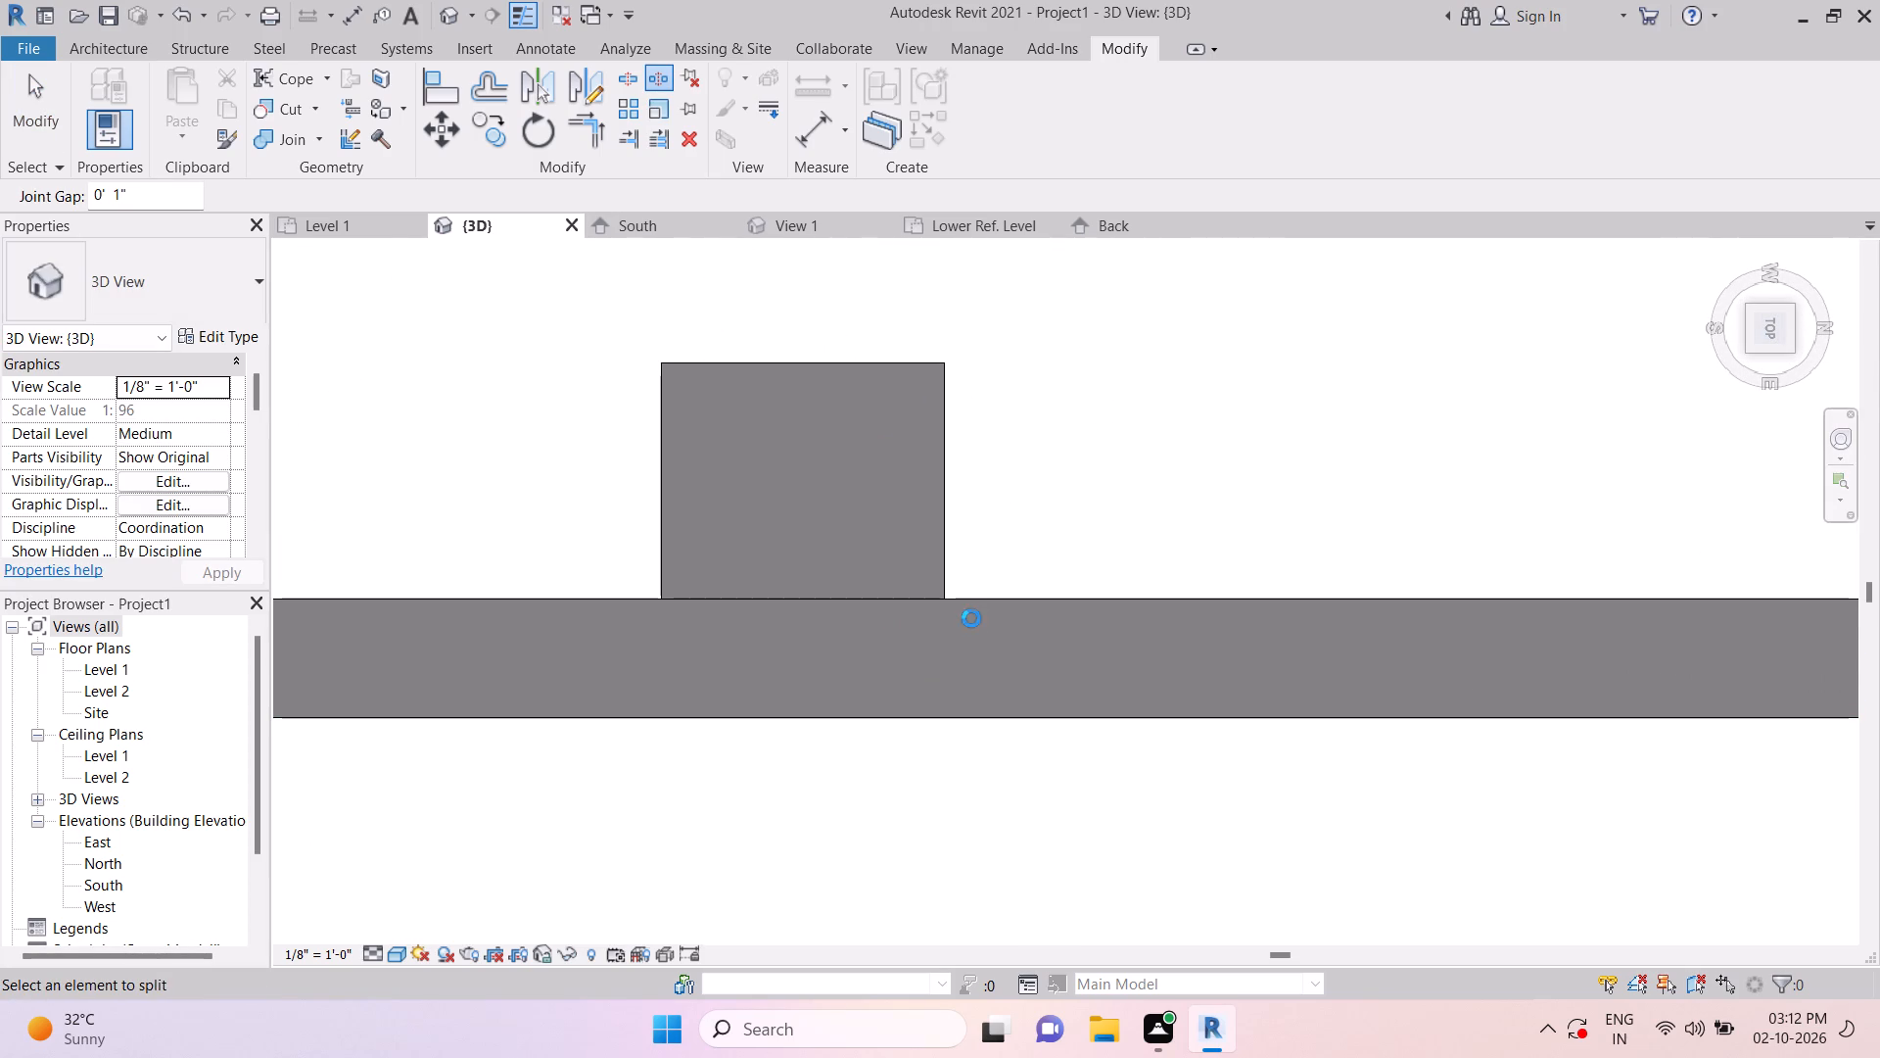
scroll(971, 618, "up", 4)
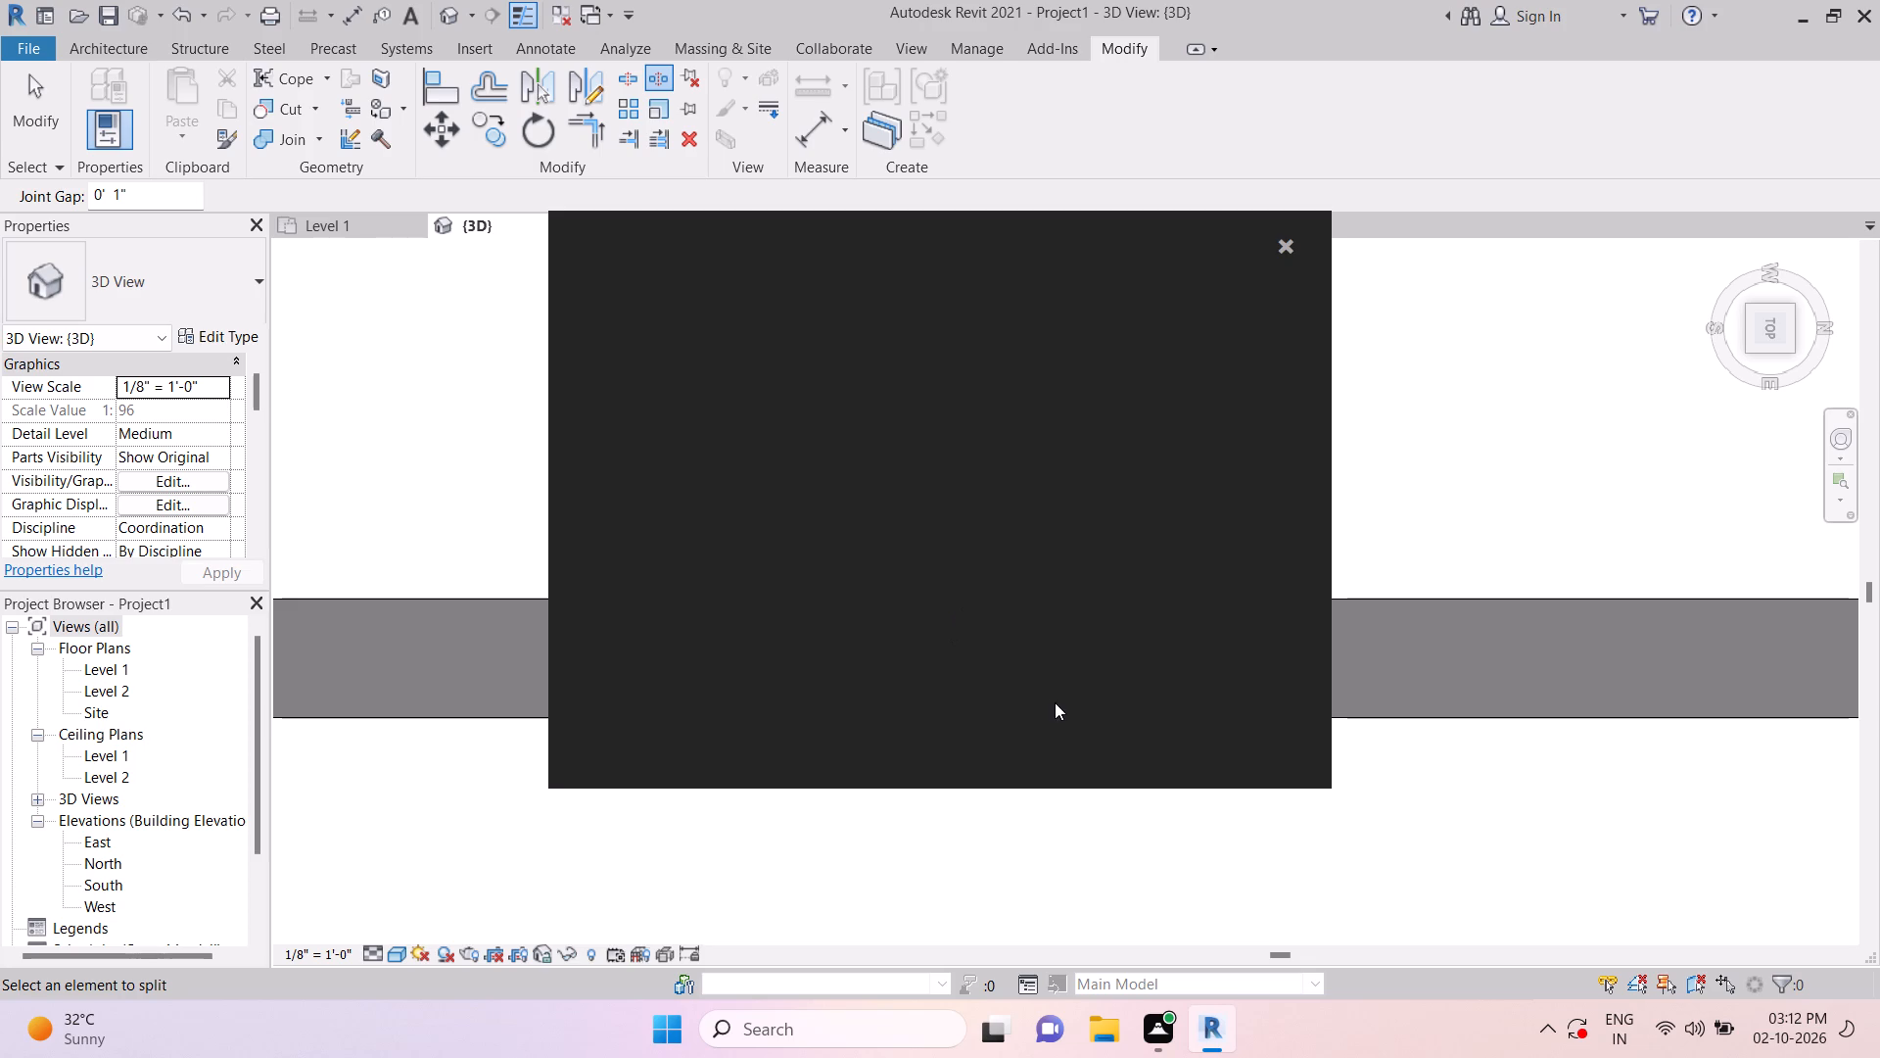
left_click(1286, 245)
scroll(987, 601, "up", 4)
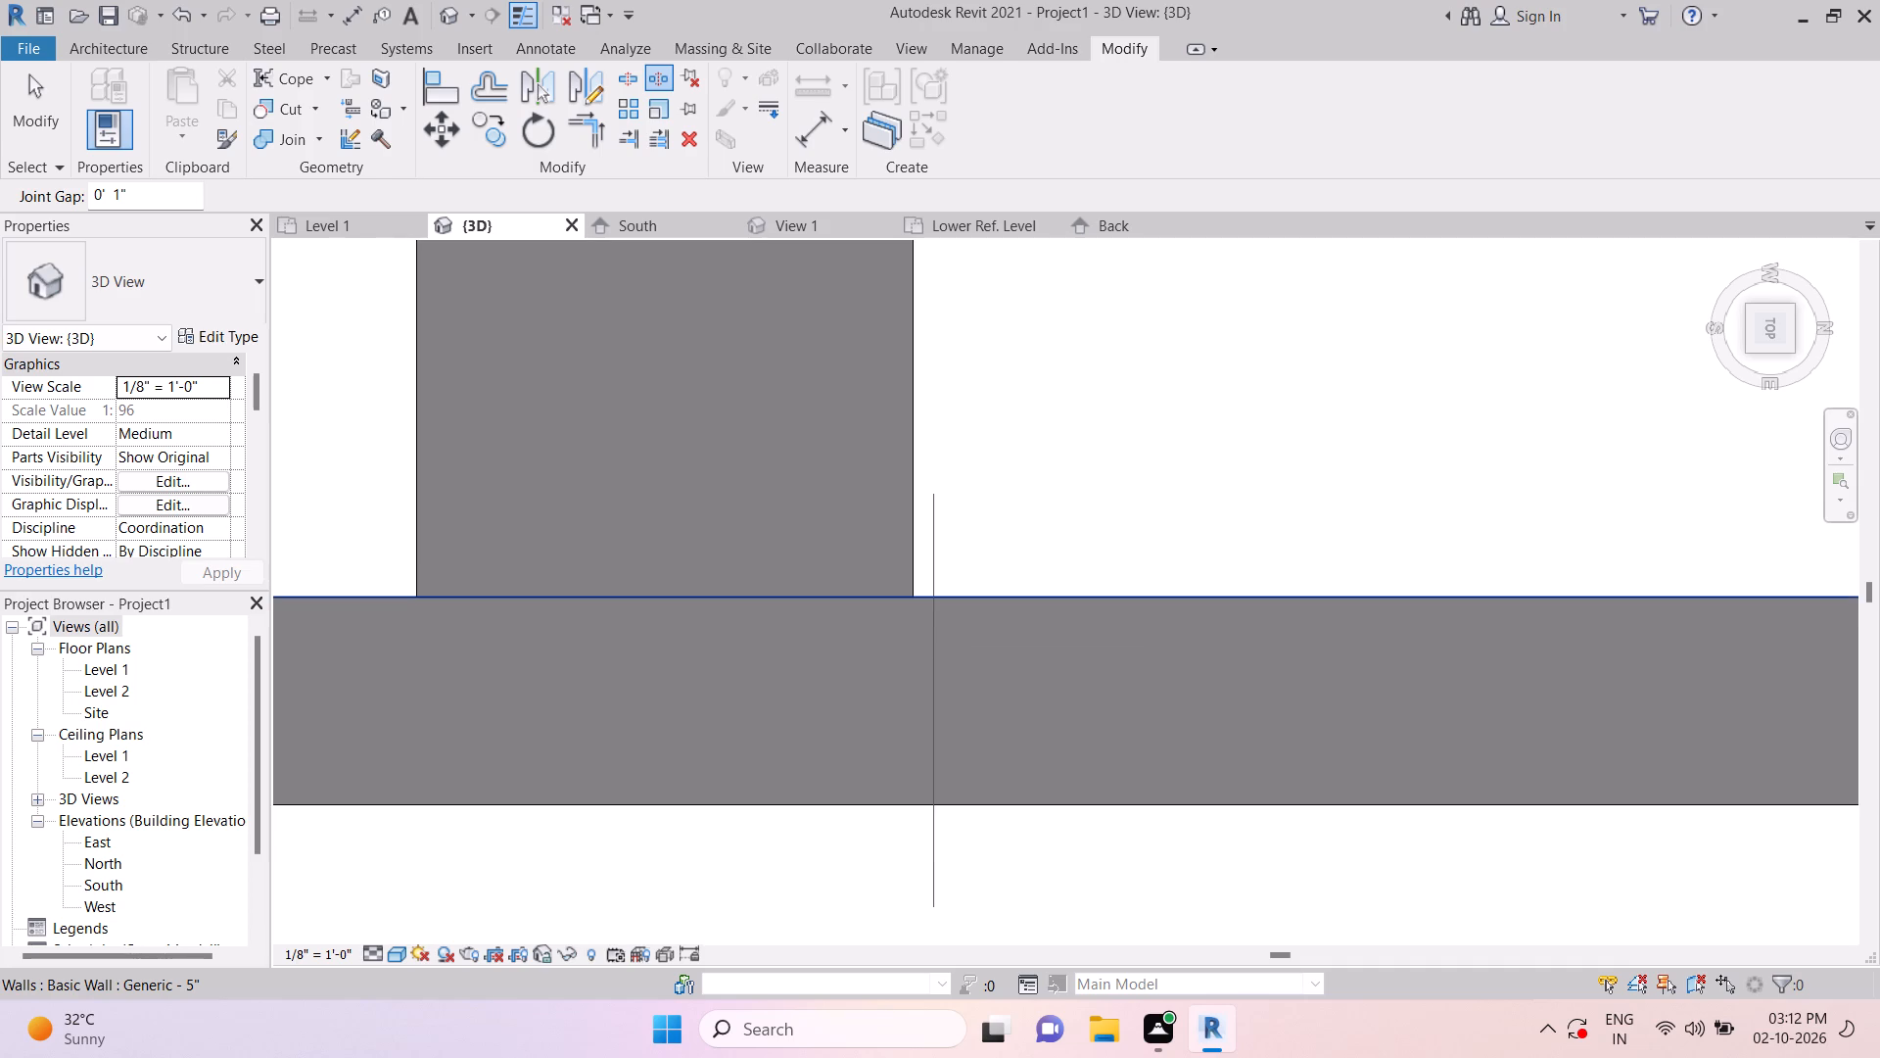
left_click(912, 813)
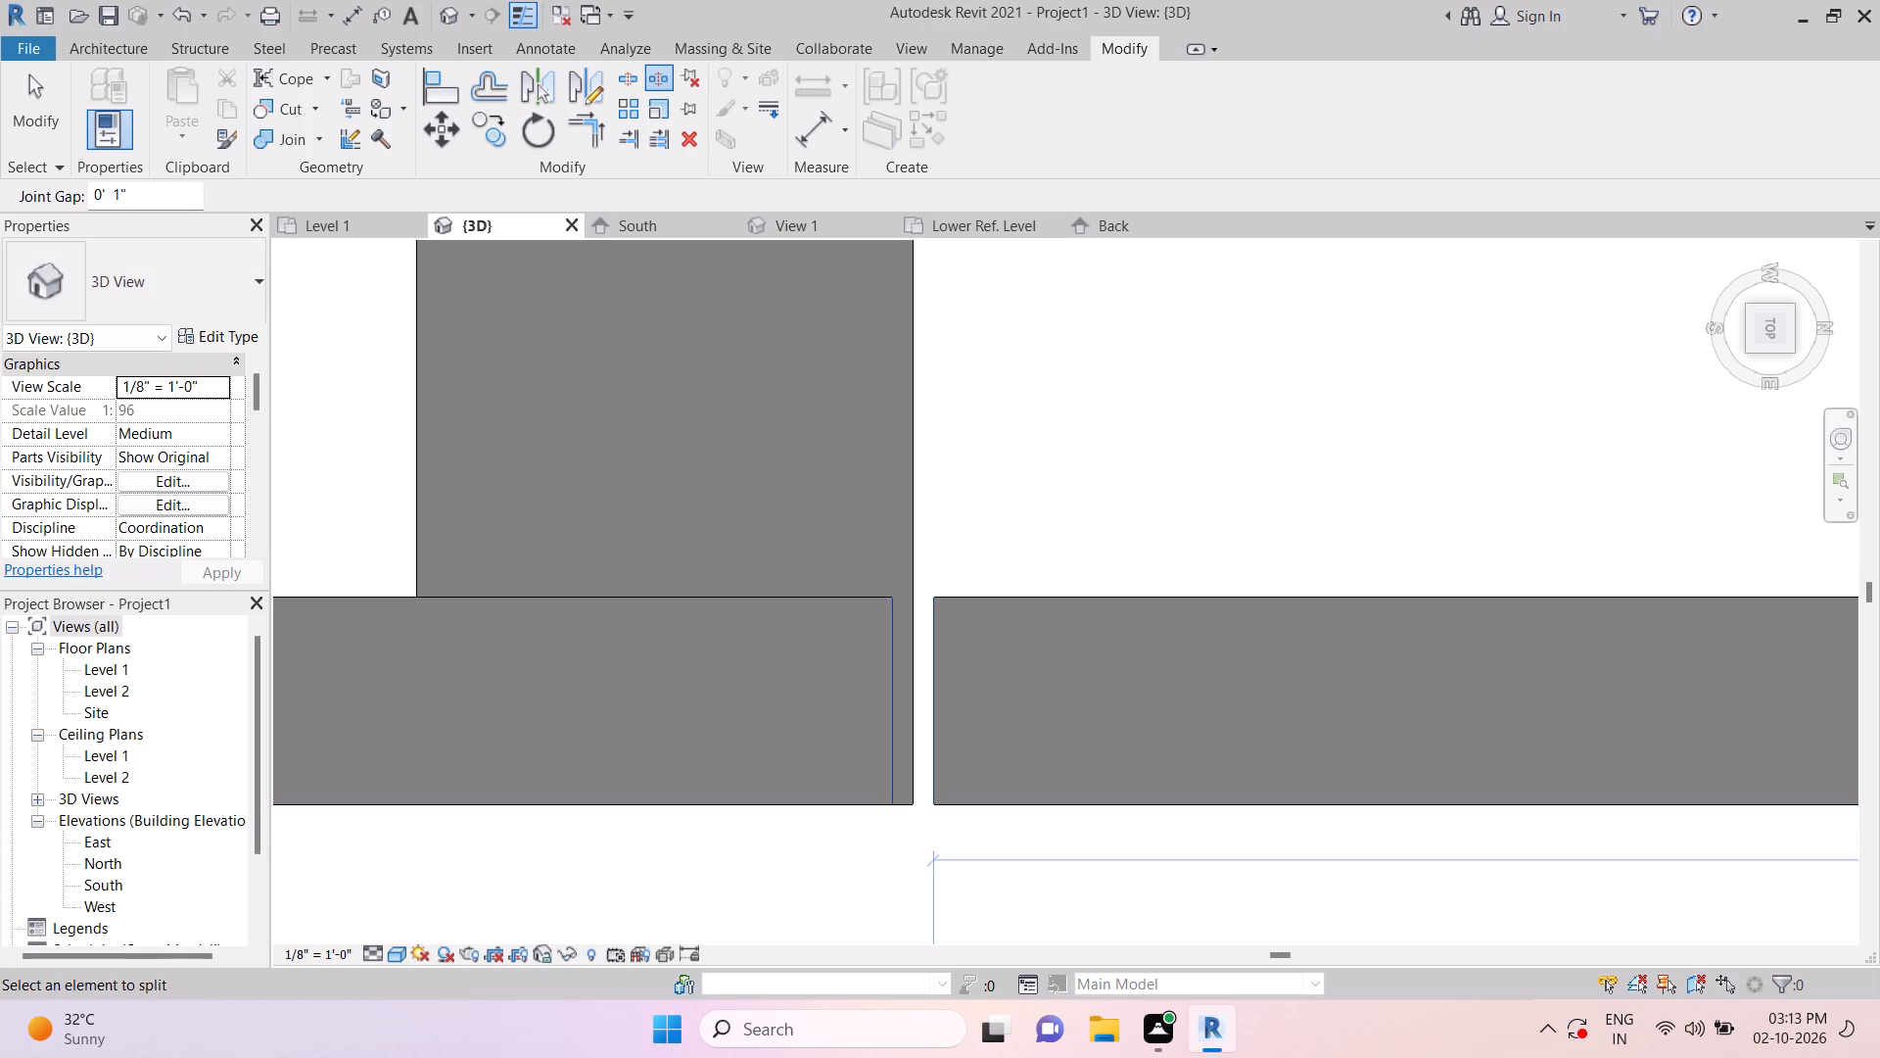
key("Escape")
key("Escape")
key("Escape")
key("Escape")
key("Escape")
Make the top constraint of the wall segment north of the split Unconnected and set its height to 4'.
left_click(1041, 592)
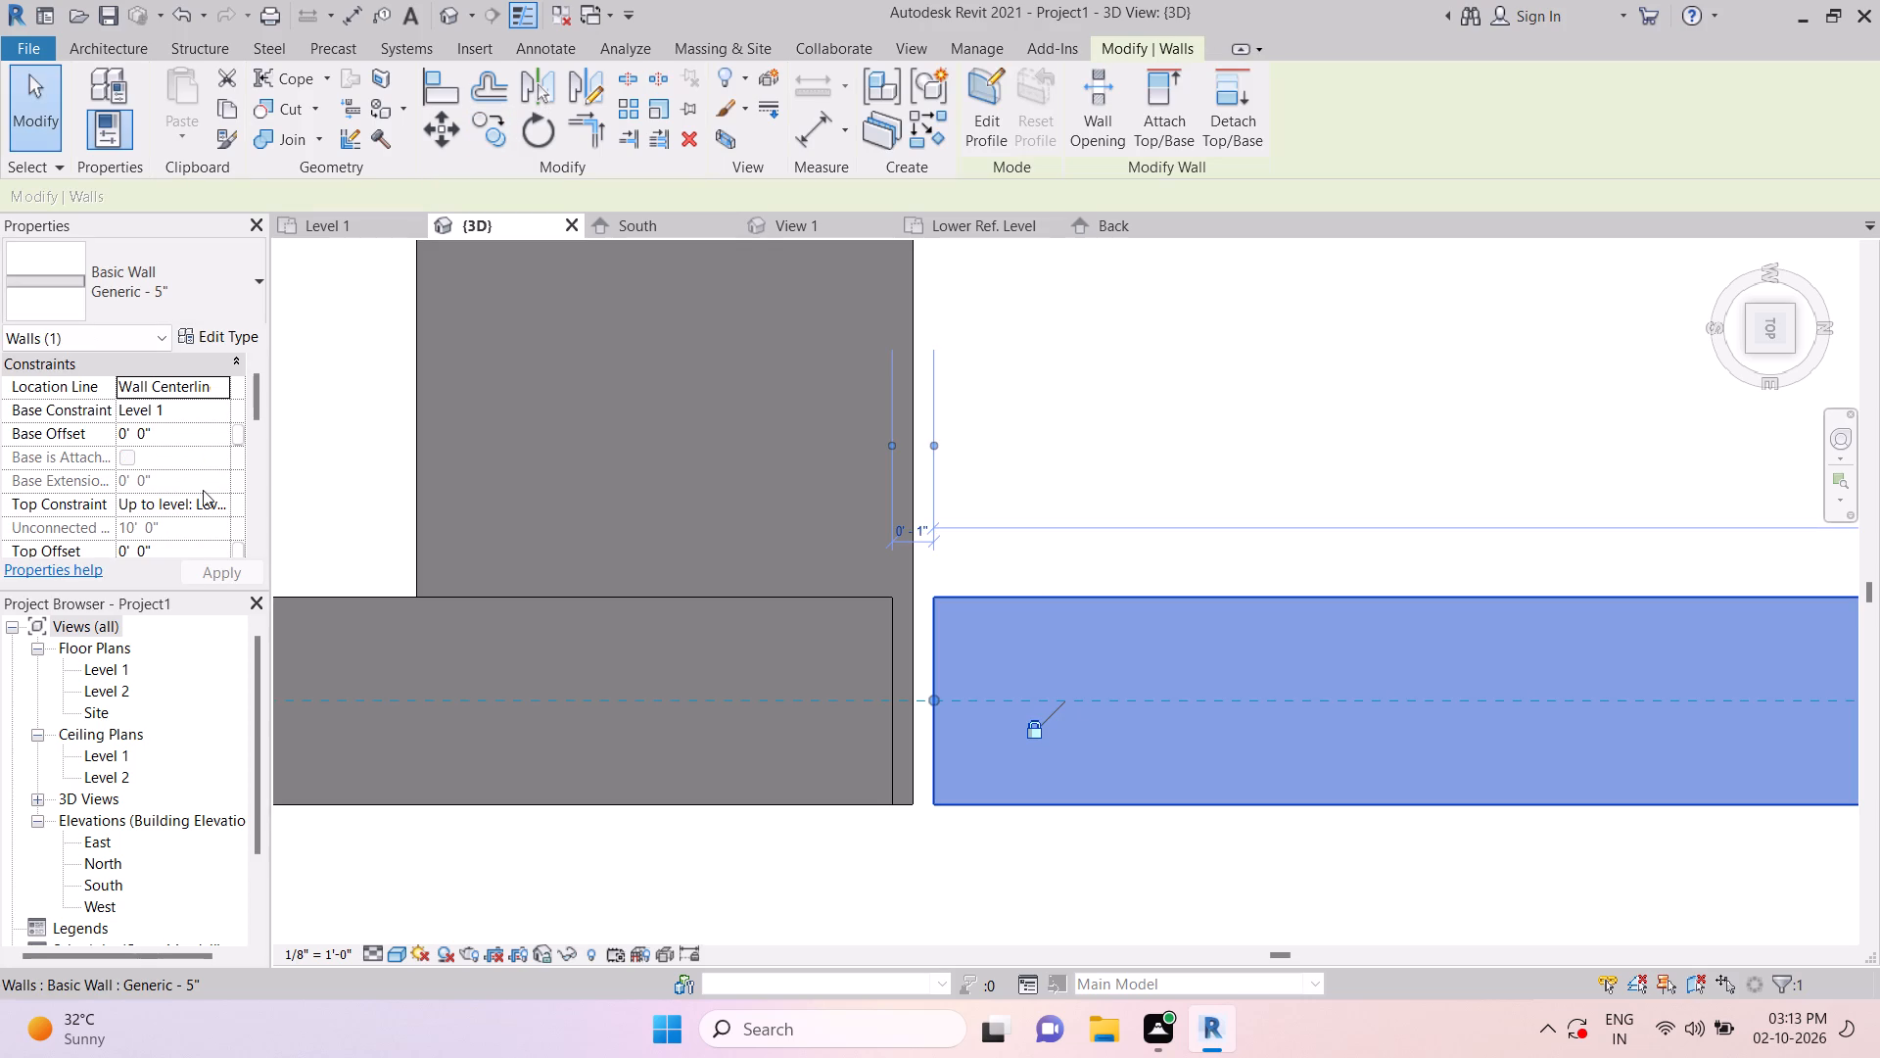
left_click(220, 502)
left_click(195, 531)
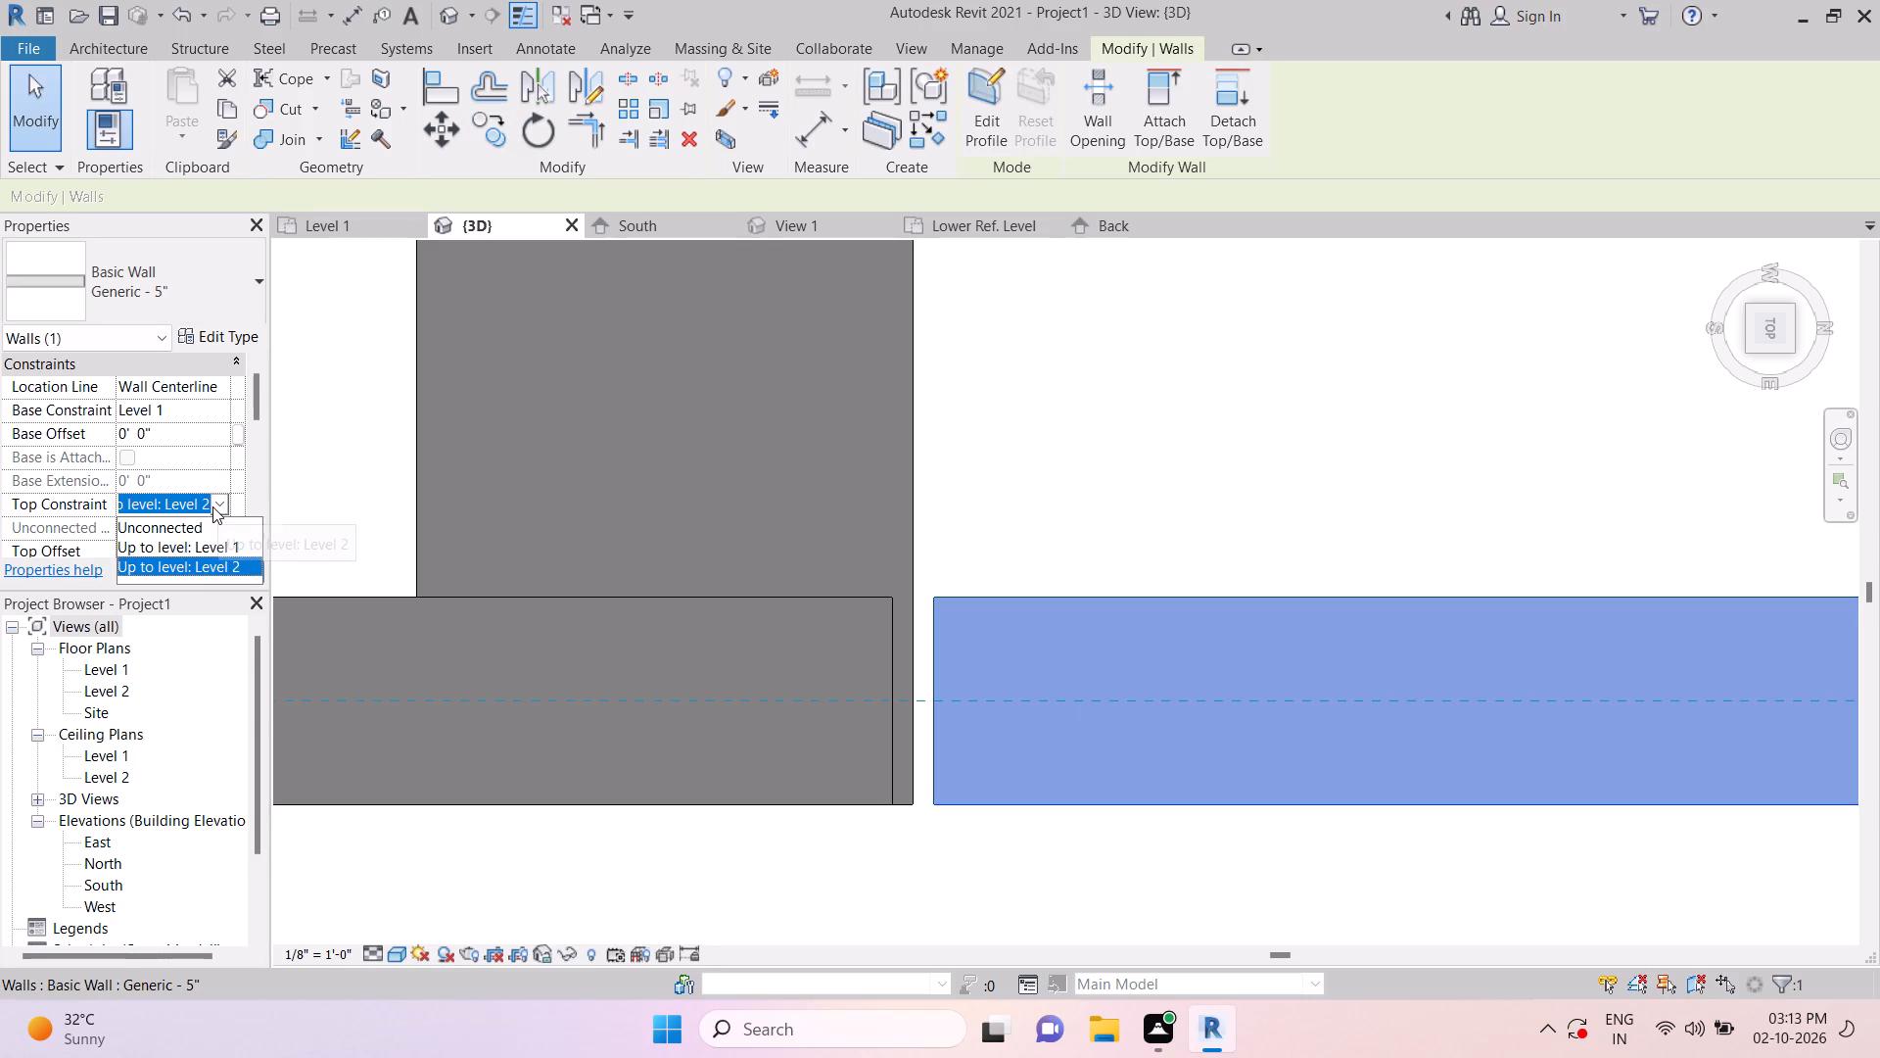
left_click(167, 535)
left_click_drag(168, 535, 96, 536)
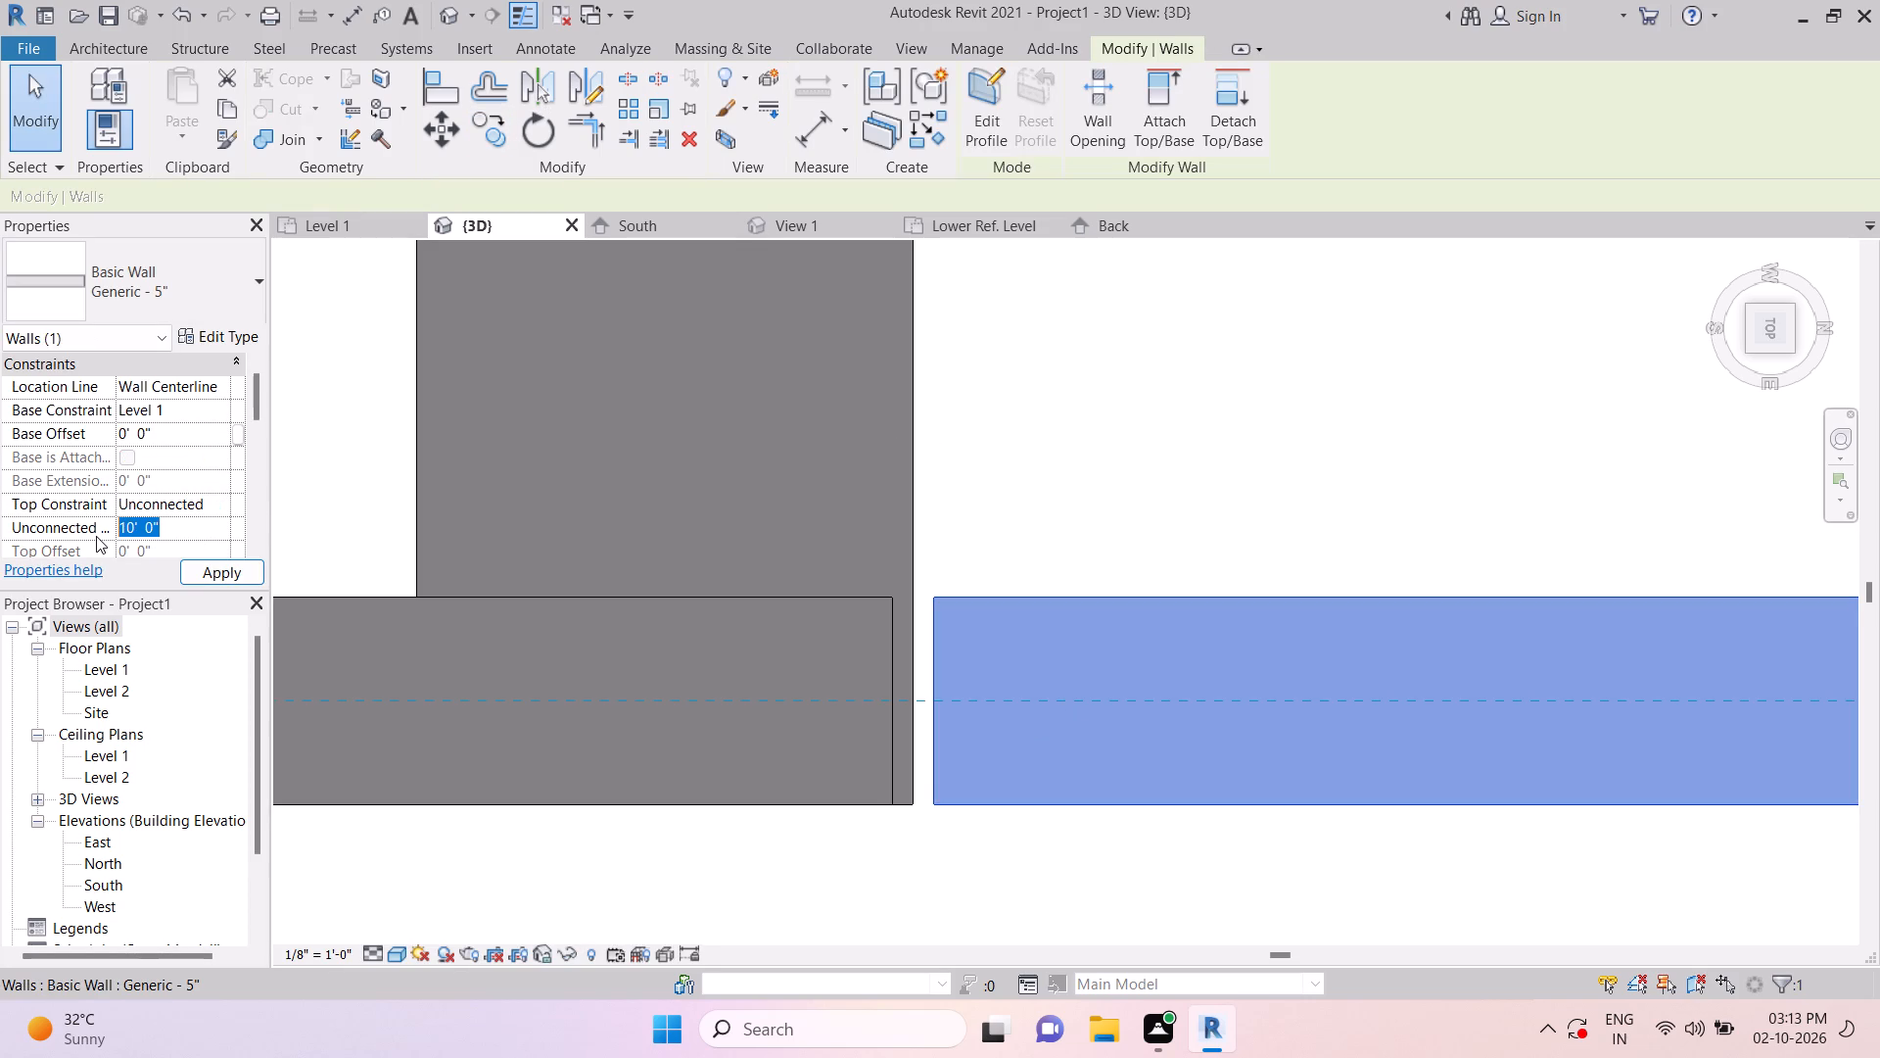
left_click_drag(96, 536, 83, 537)
type("4'")
key("Return")
key("Escape")
key("Escape")
key("Escape")
key("Escape")
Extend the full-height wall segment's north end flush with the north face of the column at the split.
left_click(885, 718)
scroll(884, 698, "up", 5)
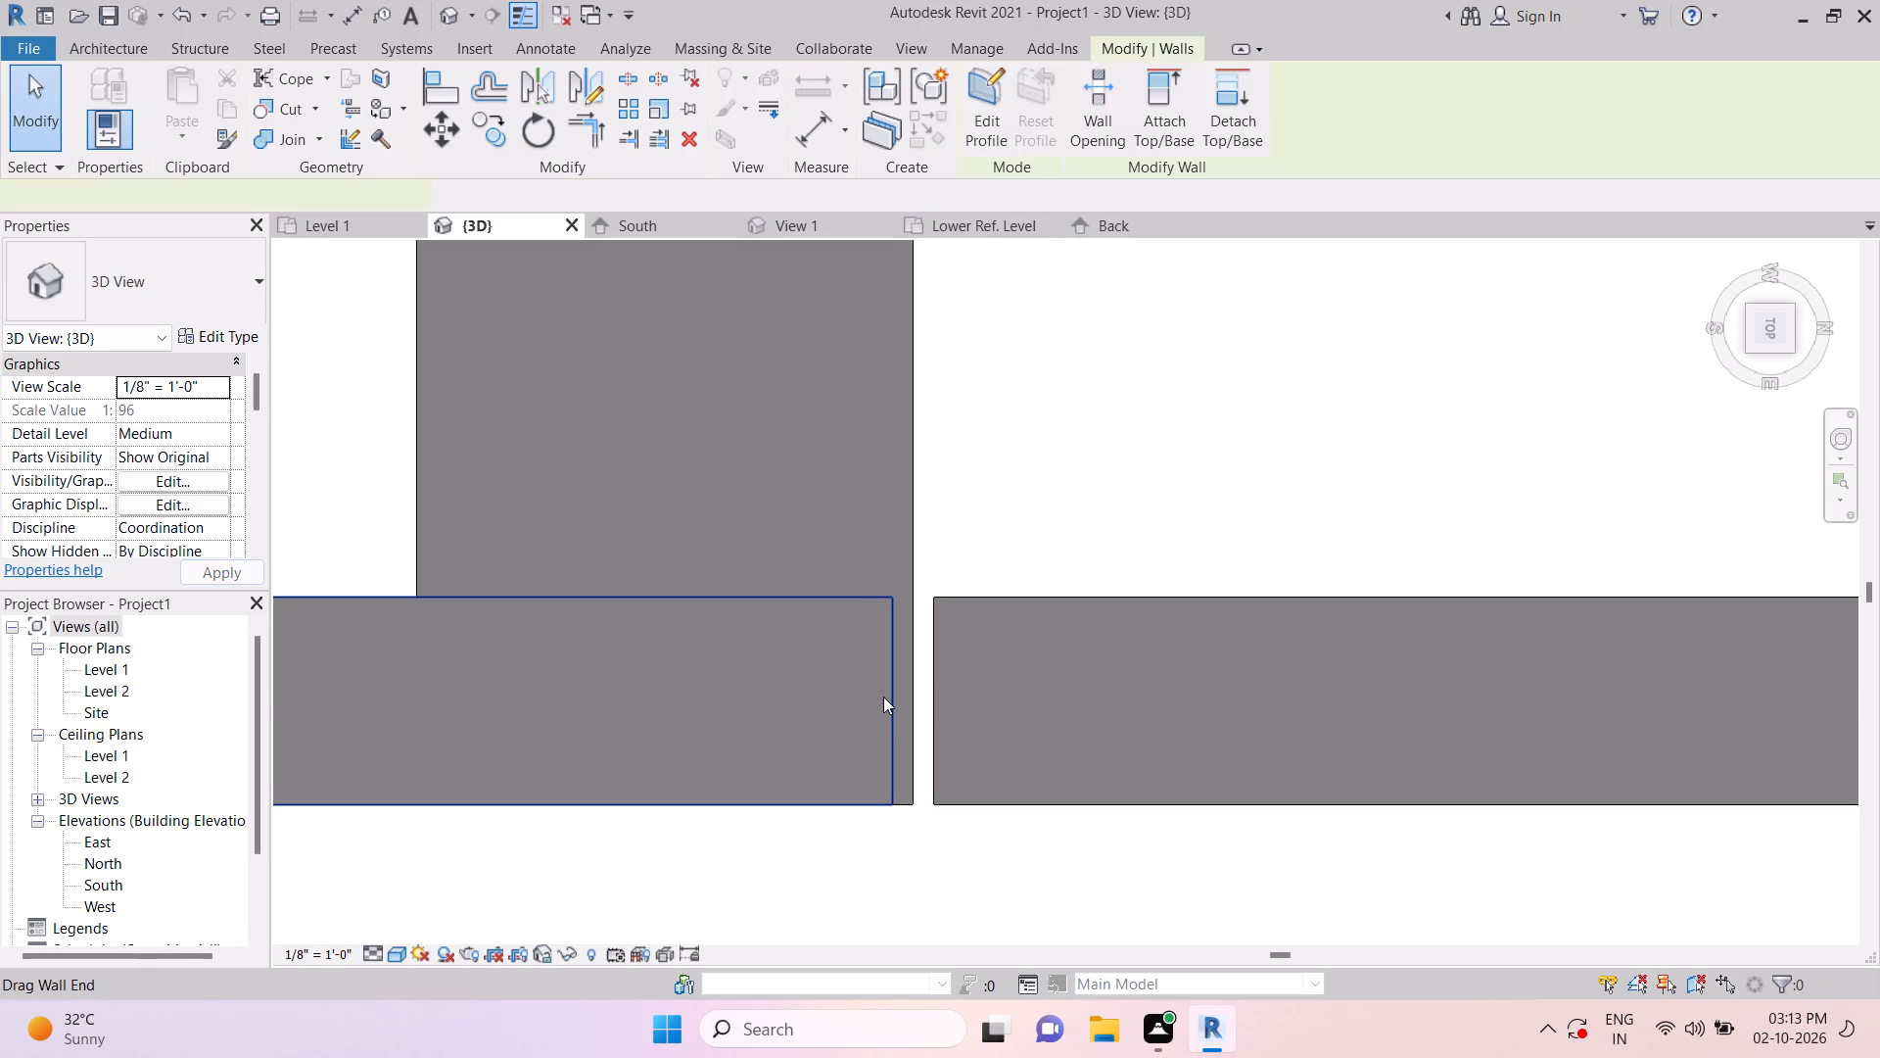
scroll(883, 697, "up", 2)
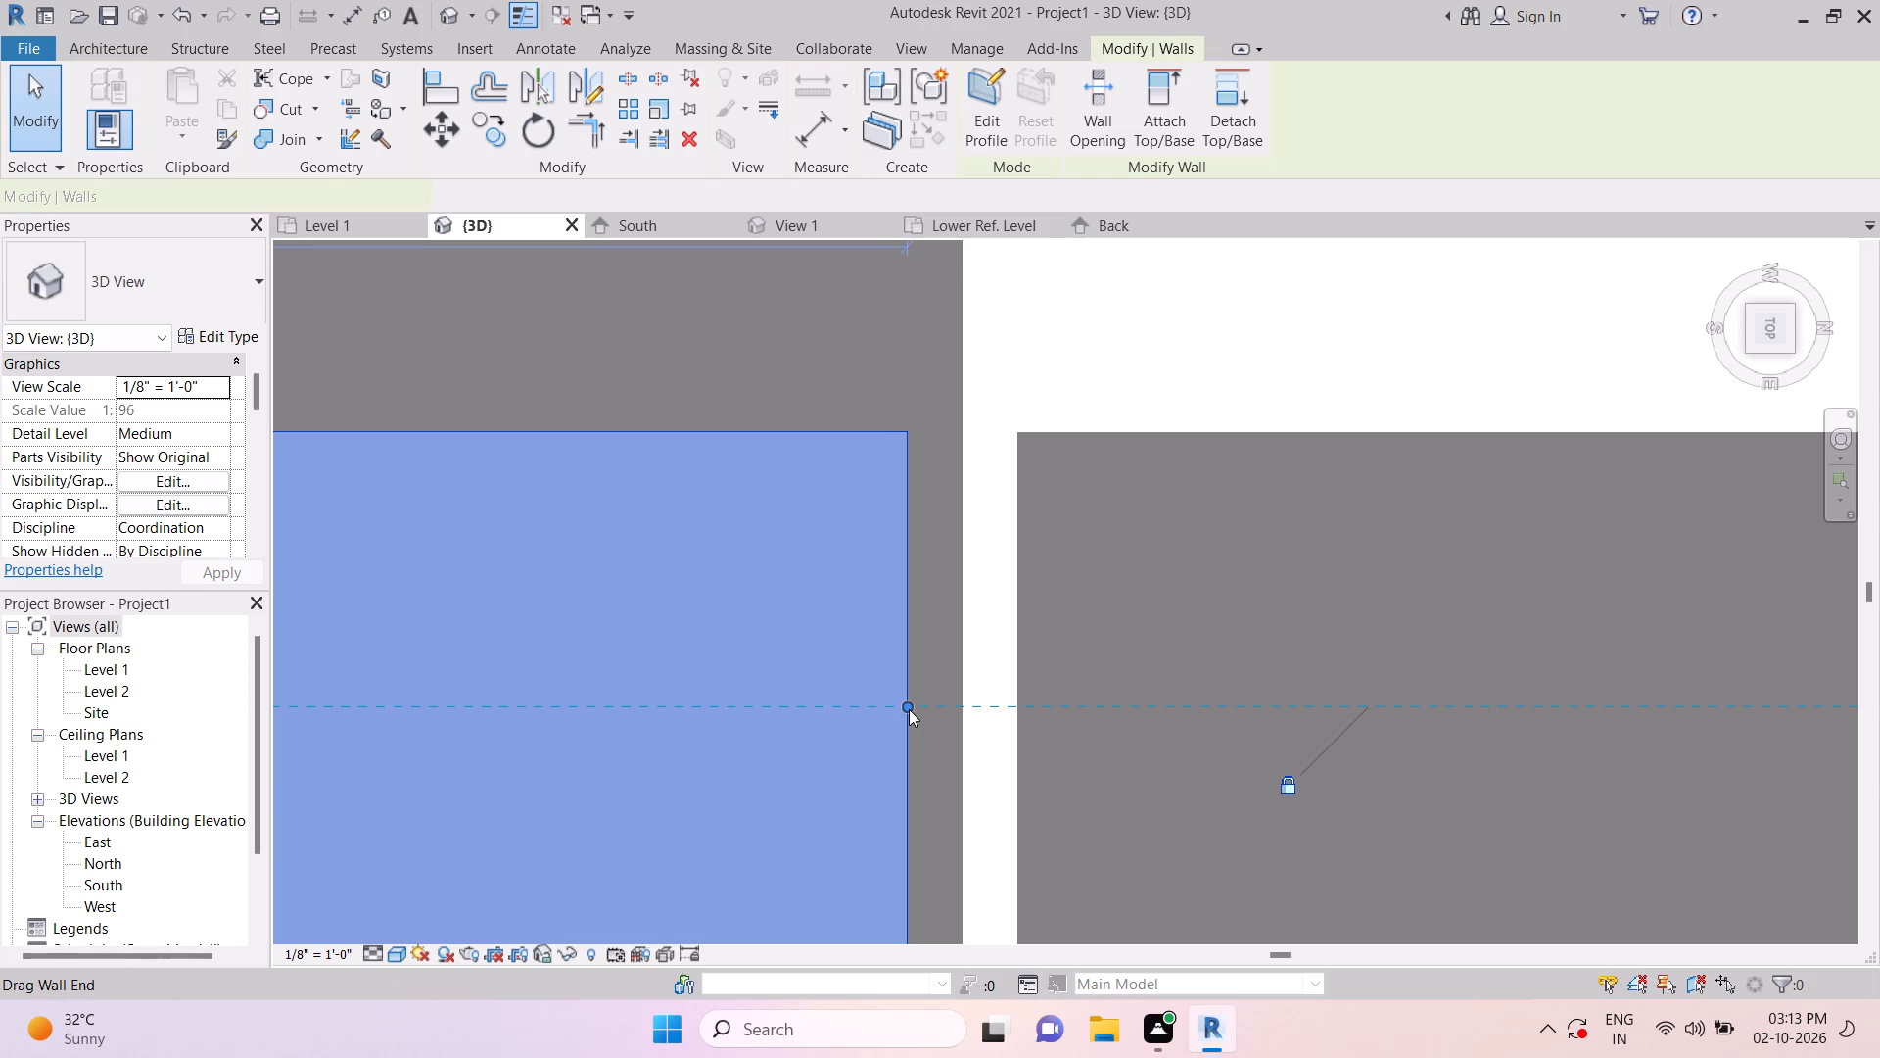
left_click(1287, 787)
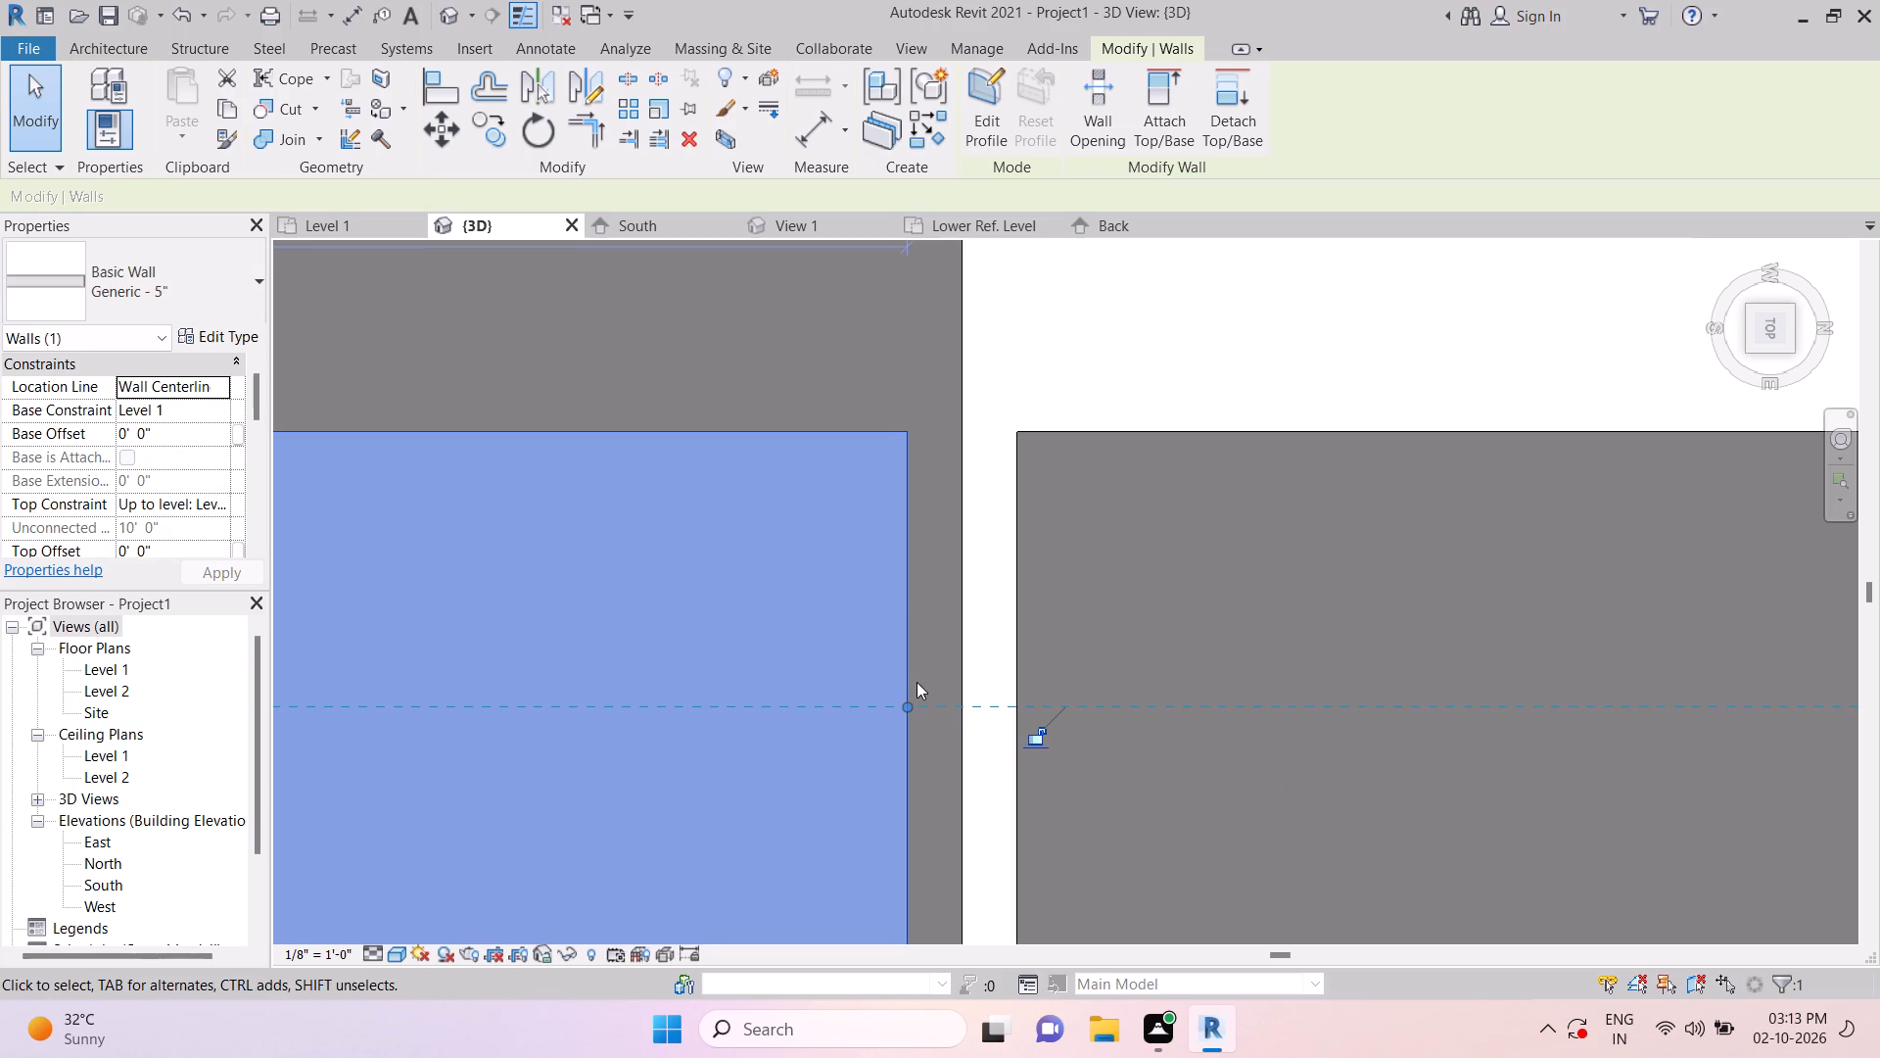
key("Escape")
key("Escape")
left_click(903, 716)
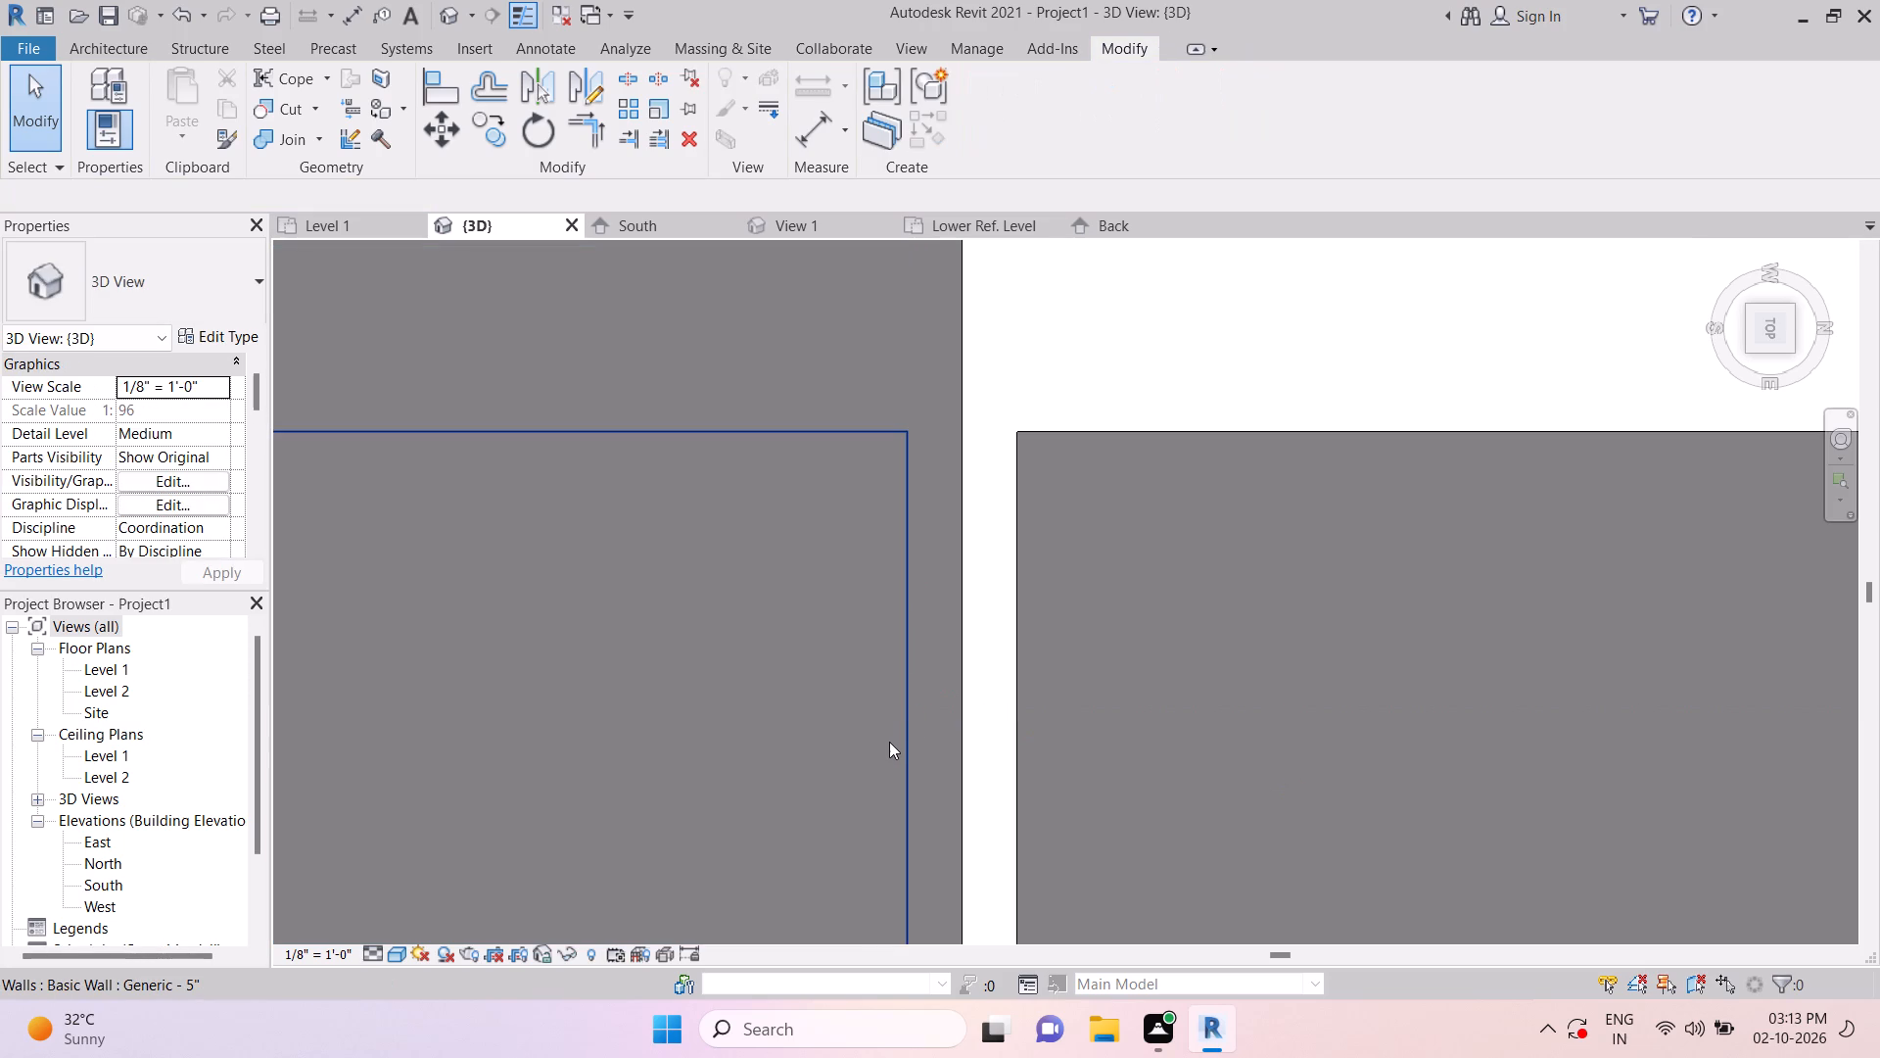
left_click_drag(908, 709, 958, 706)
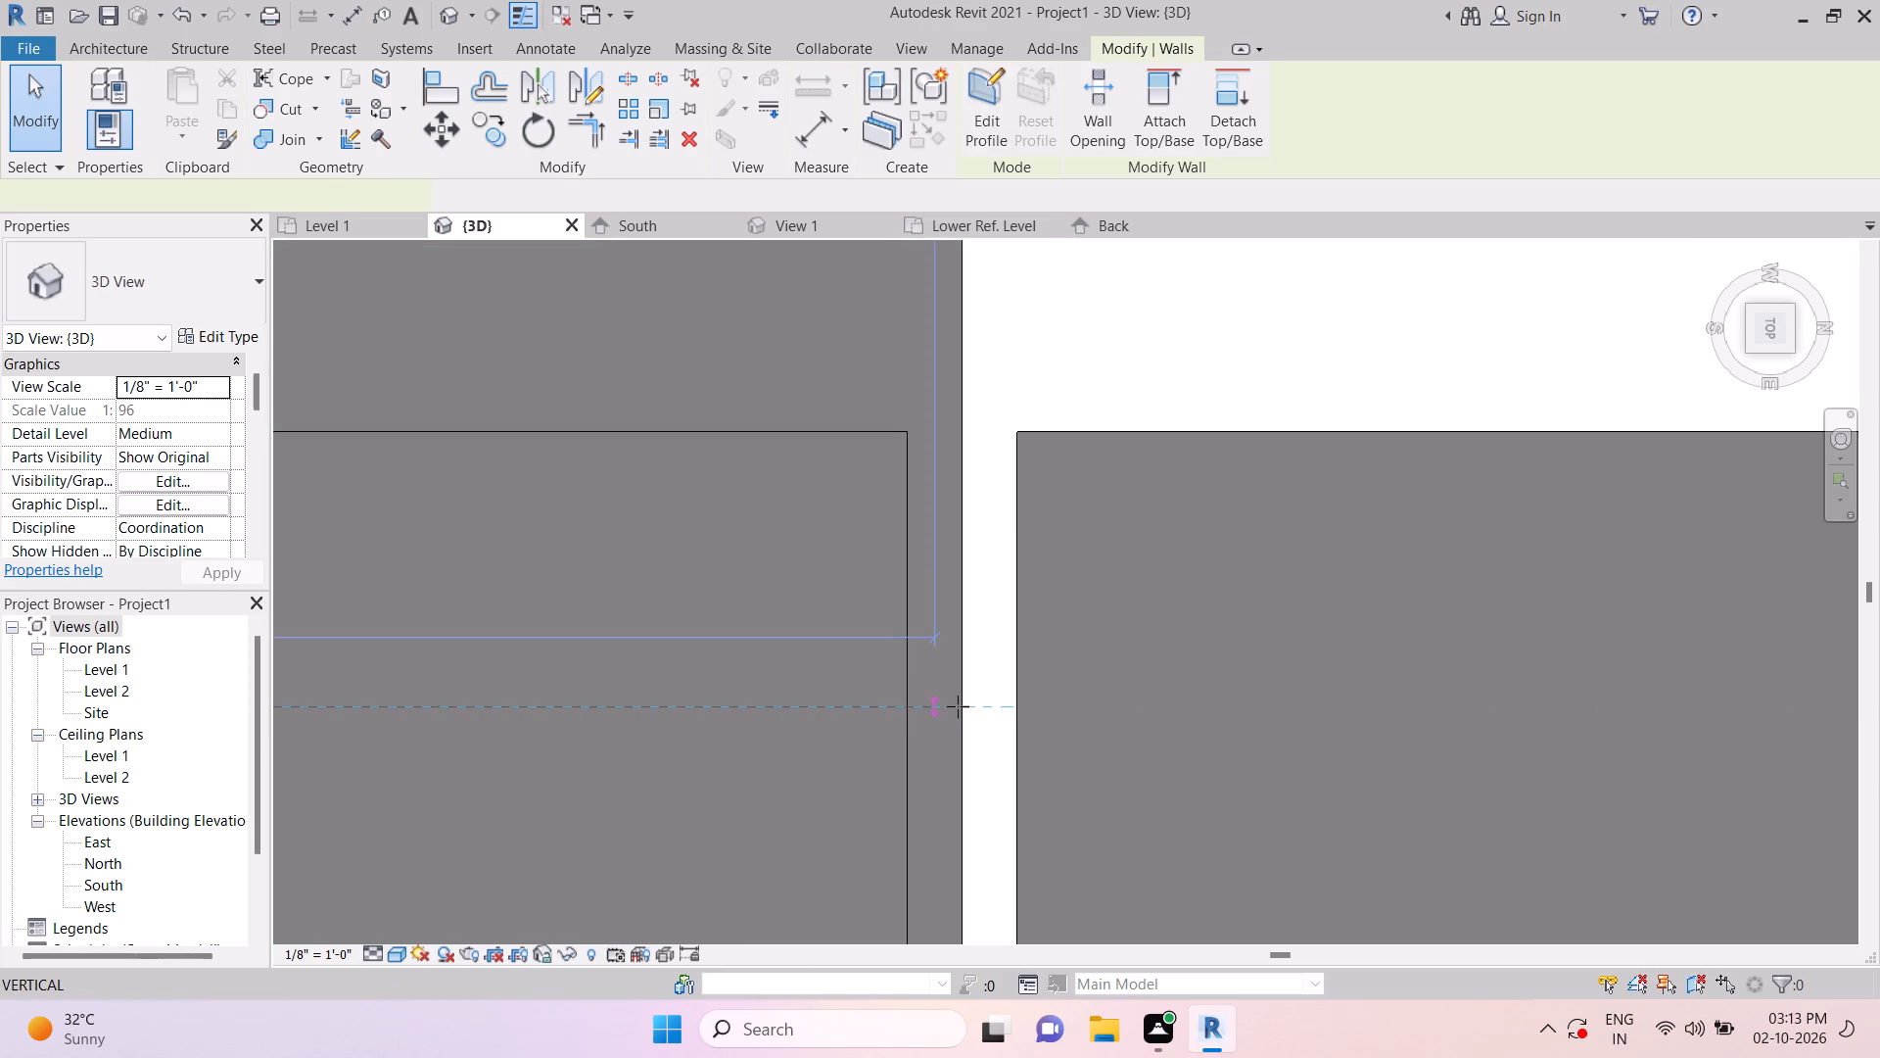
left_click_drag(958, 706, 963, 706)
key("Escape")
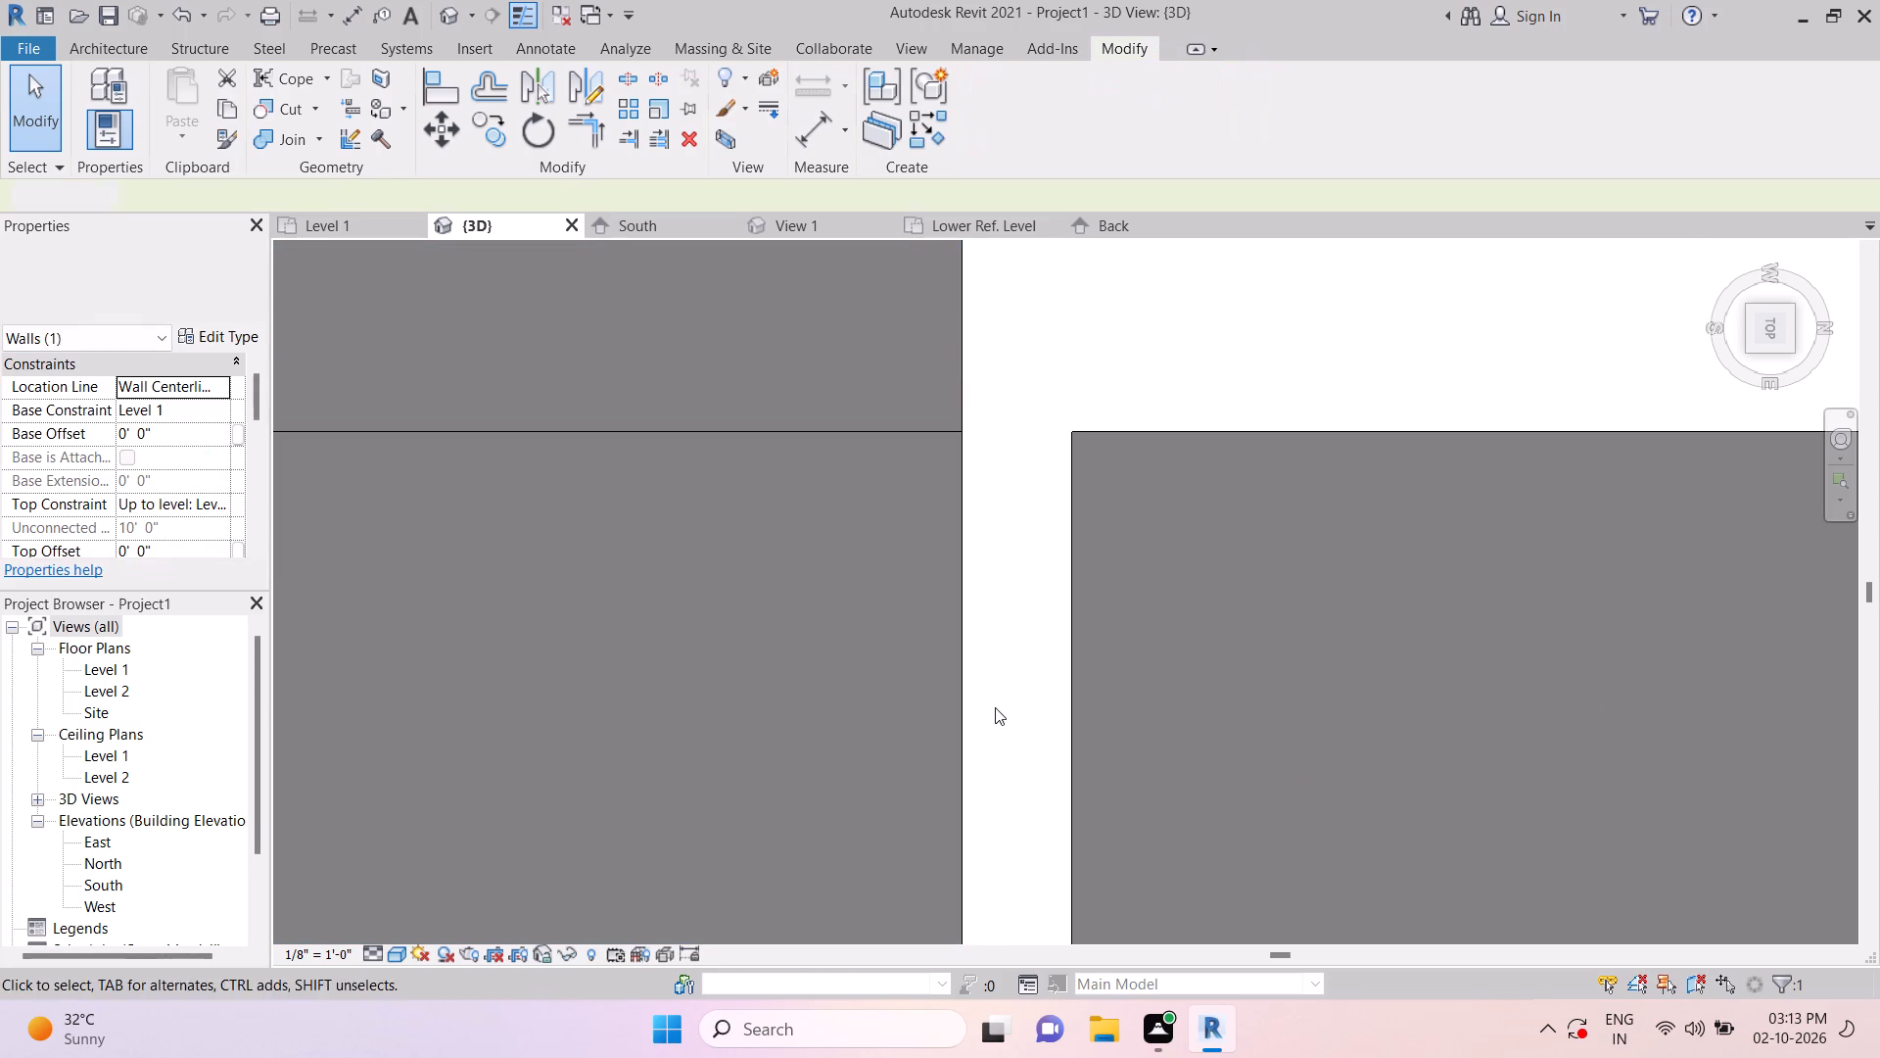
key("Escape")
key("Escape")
Move the 4' high wall segment's south end onto the north face of the column at the split.
left_click(1066, 705)
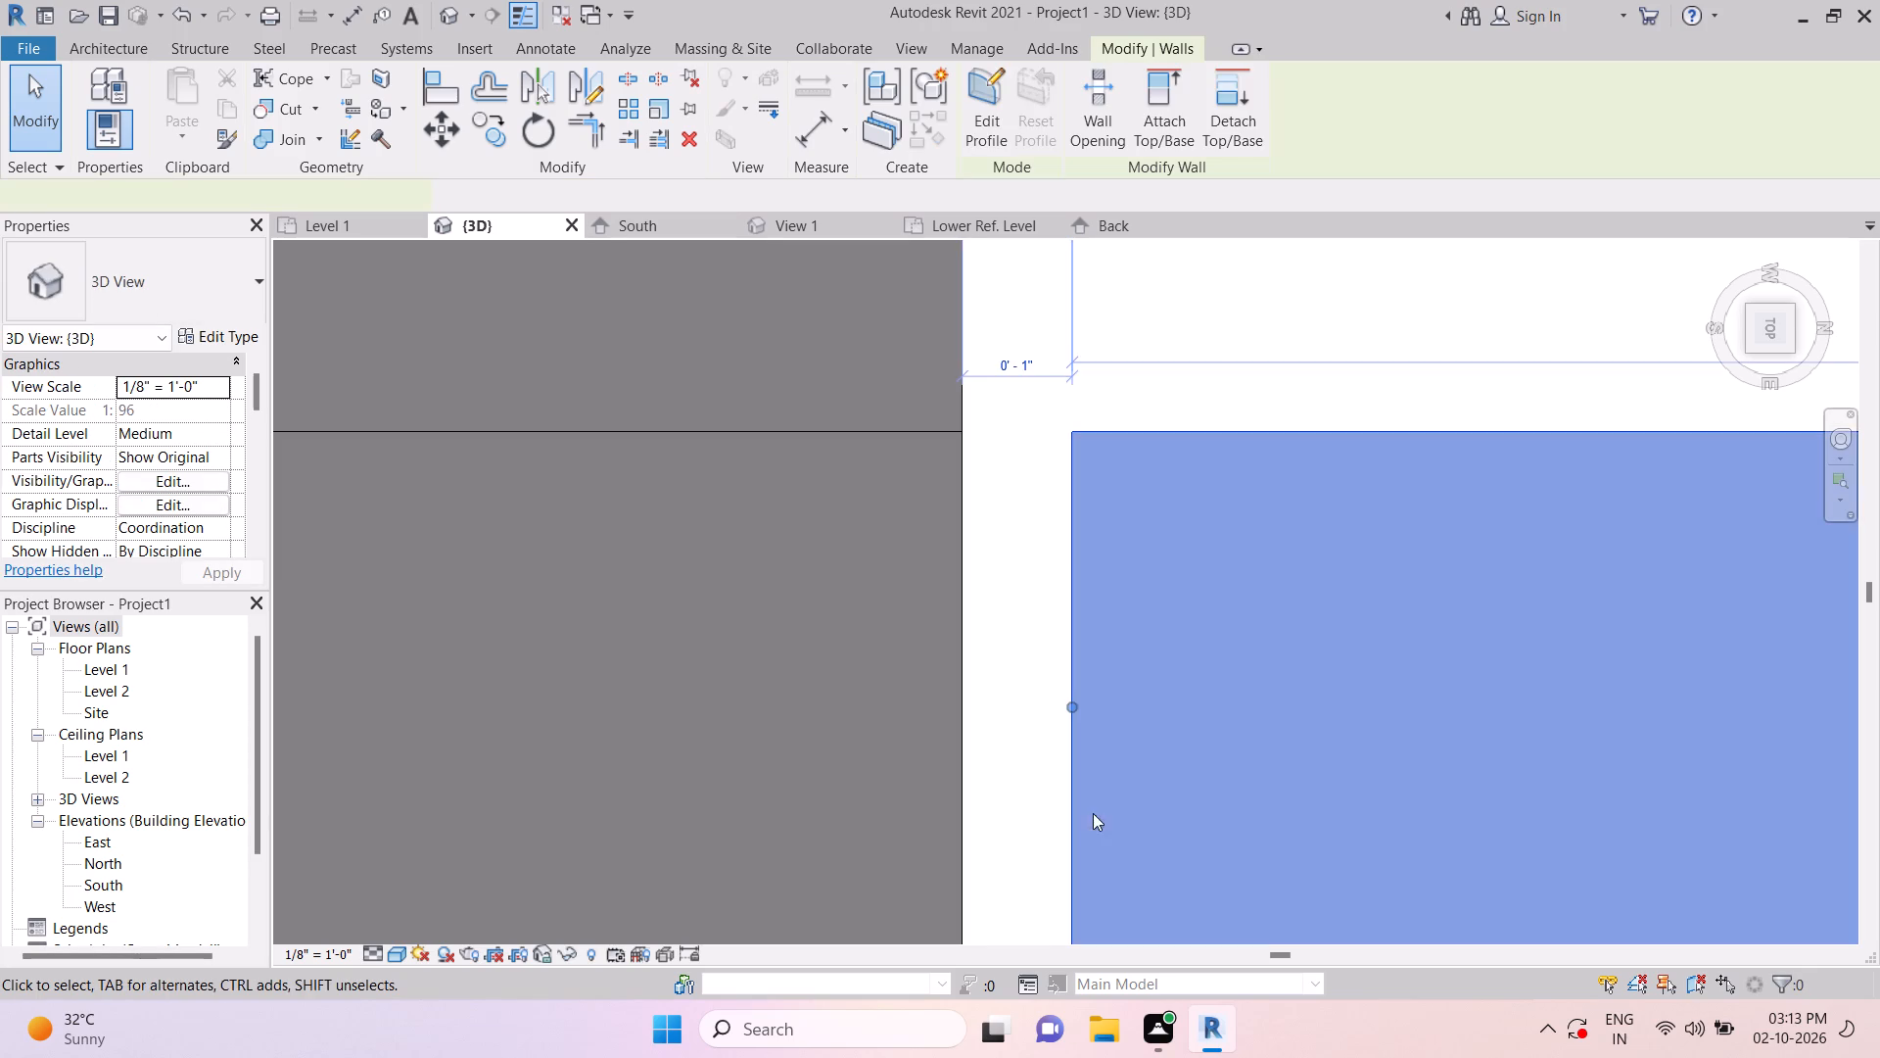
middle_click_drag(1120, 821, 1123, 566)
scroll(1078, 457, "up", 3)
middle_click_drag(1078, 457, 1116, 706)
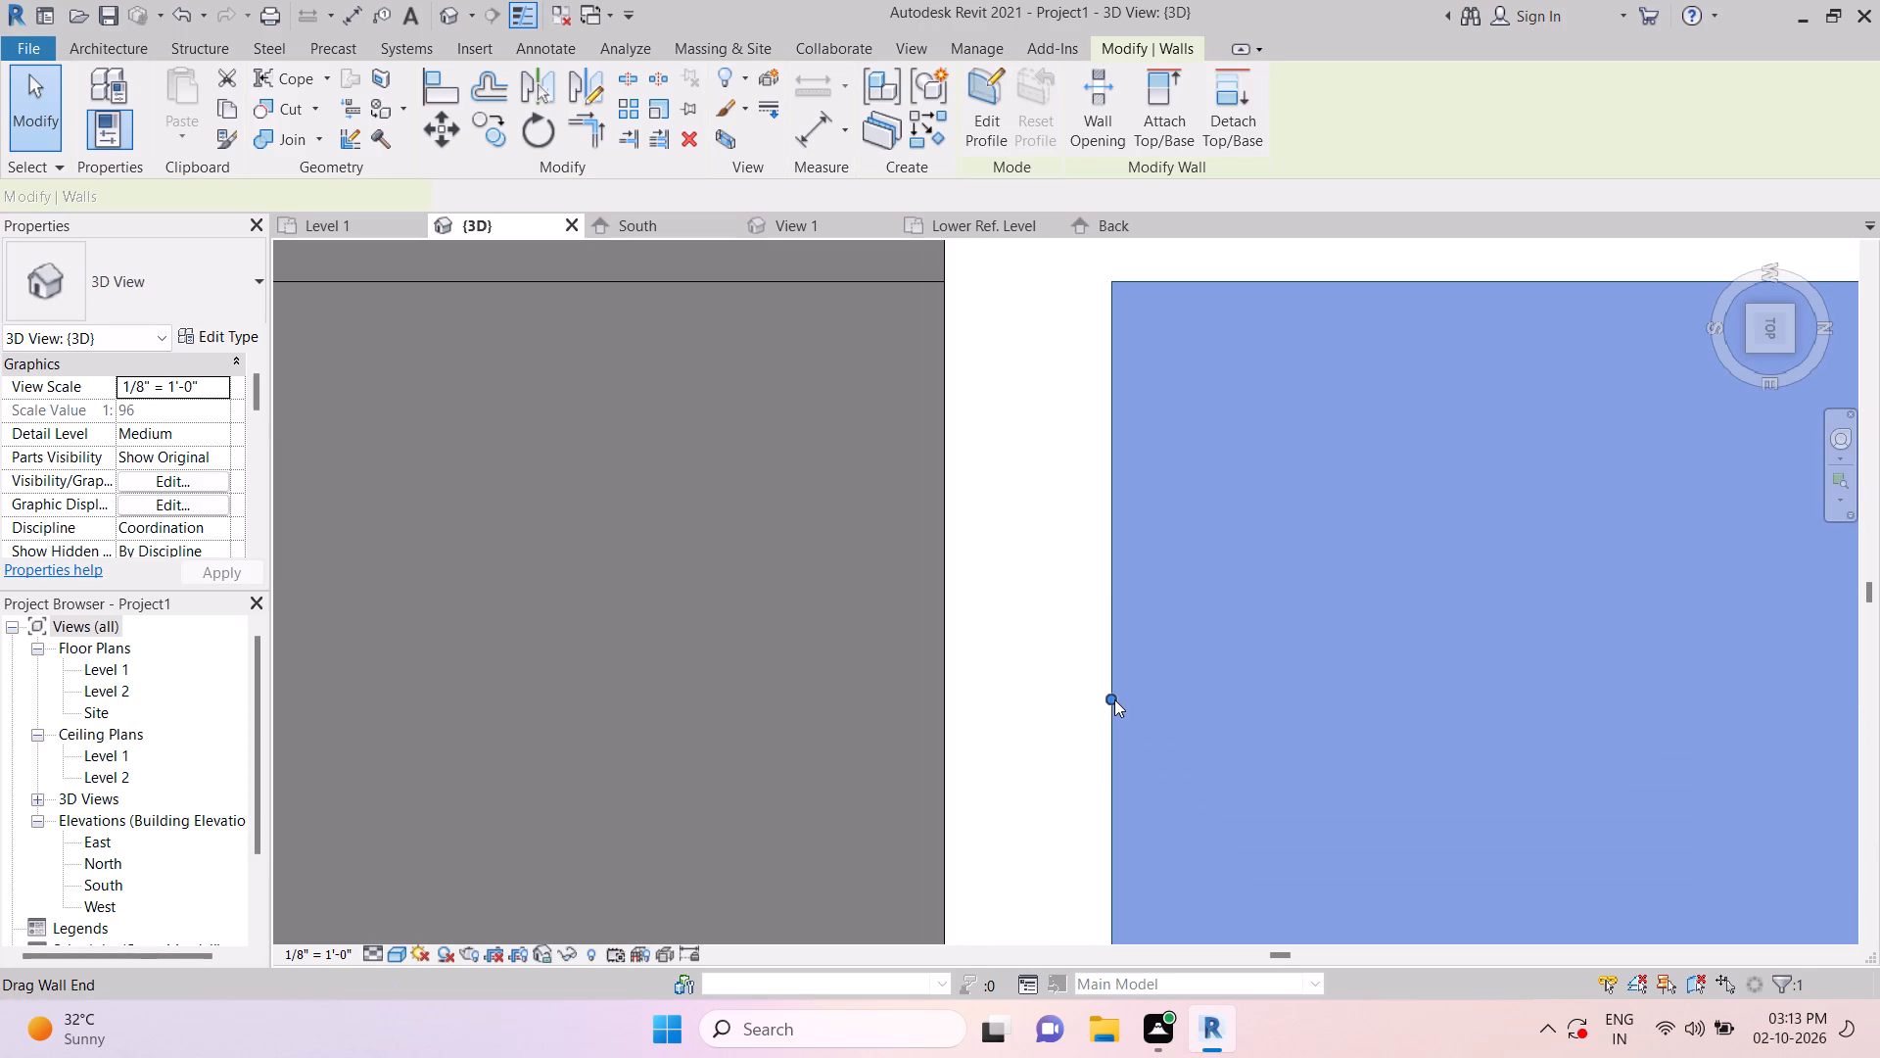
left_click_drag(1114, 697, 952, 707)
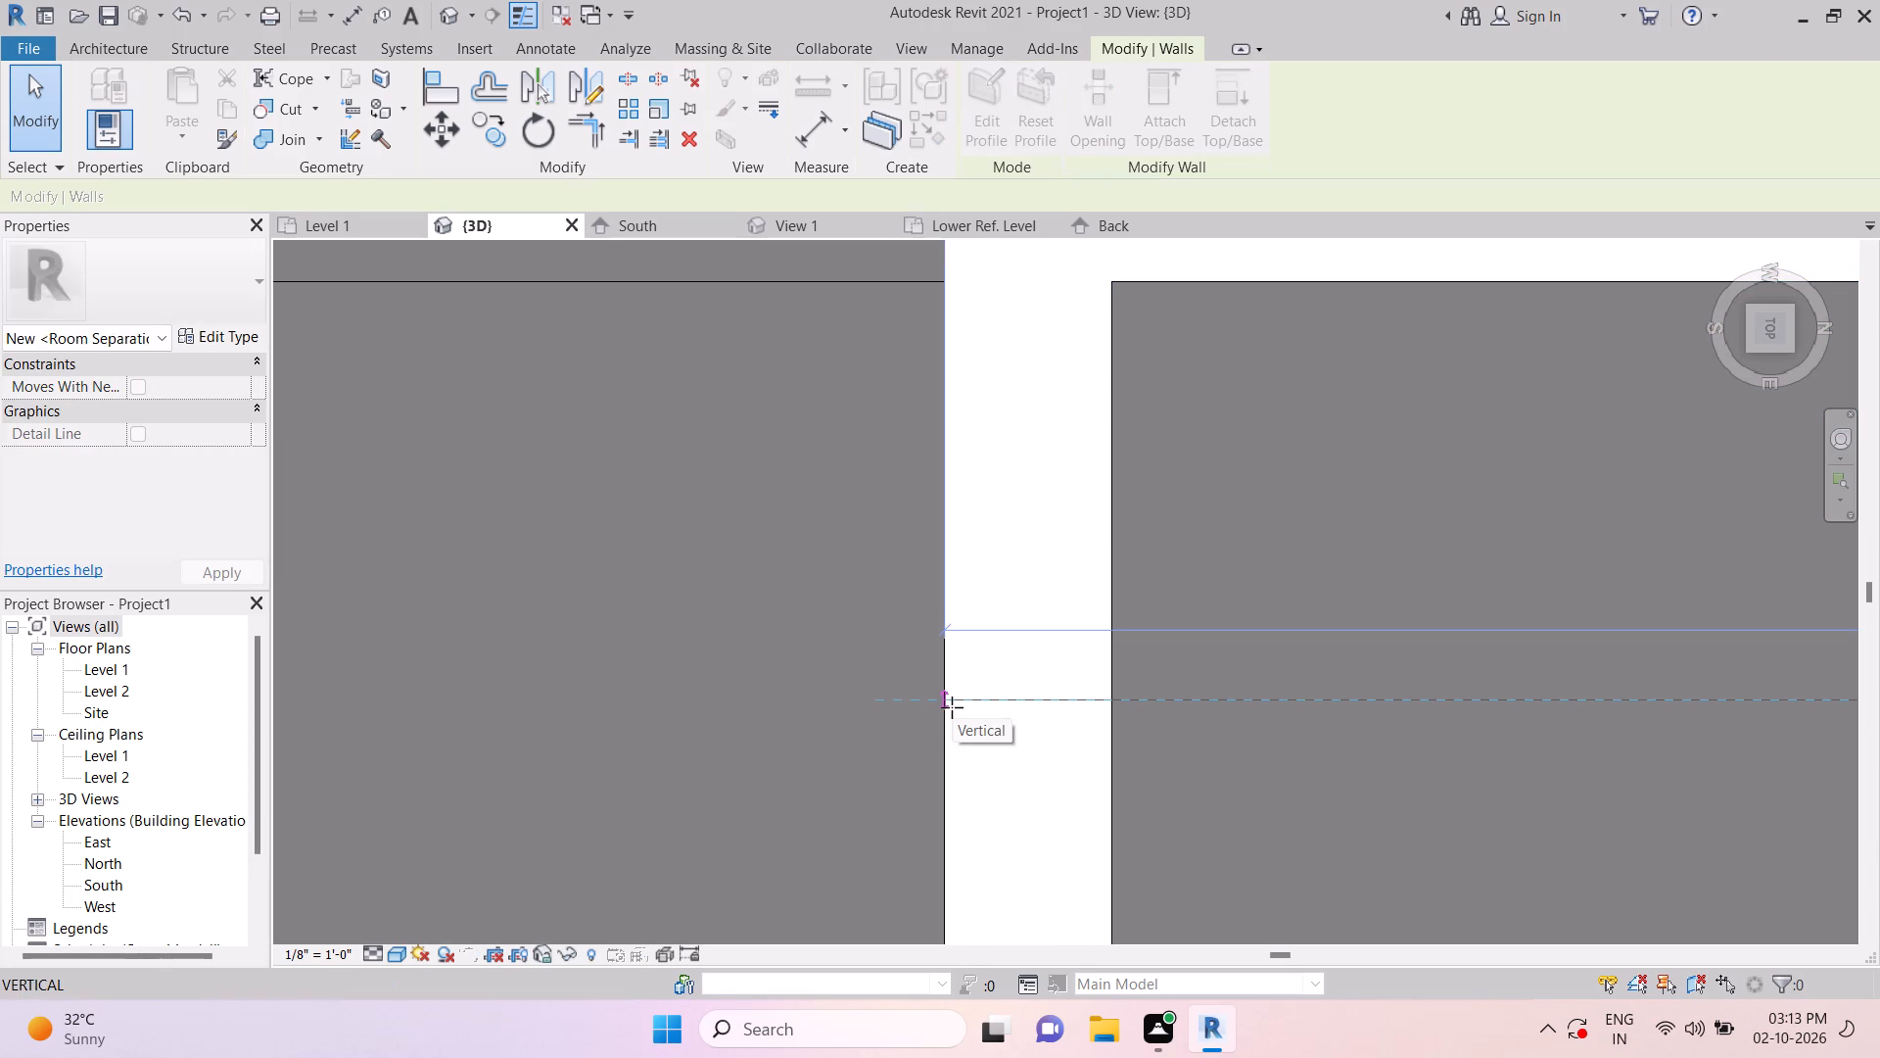
left_click_drag(952, 707, 952, 708)
key("Escape")
Examine the lowered east wall segment and its meeting points with the adjoining columns in 3D.
scroll(958, 649, "down", 5)
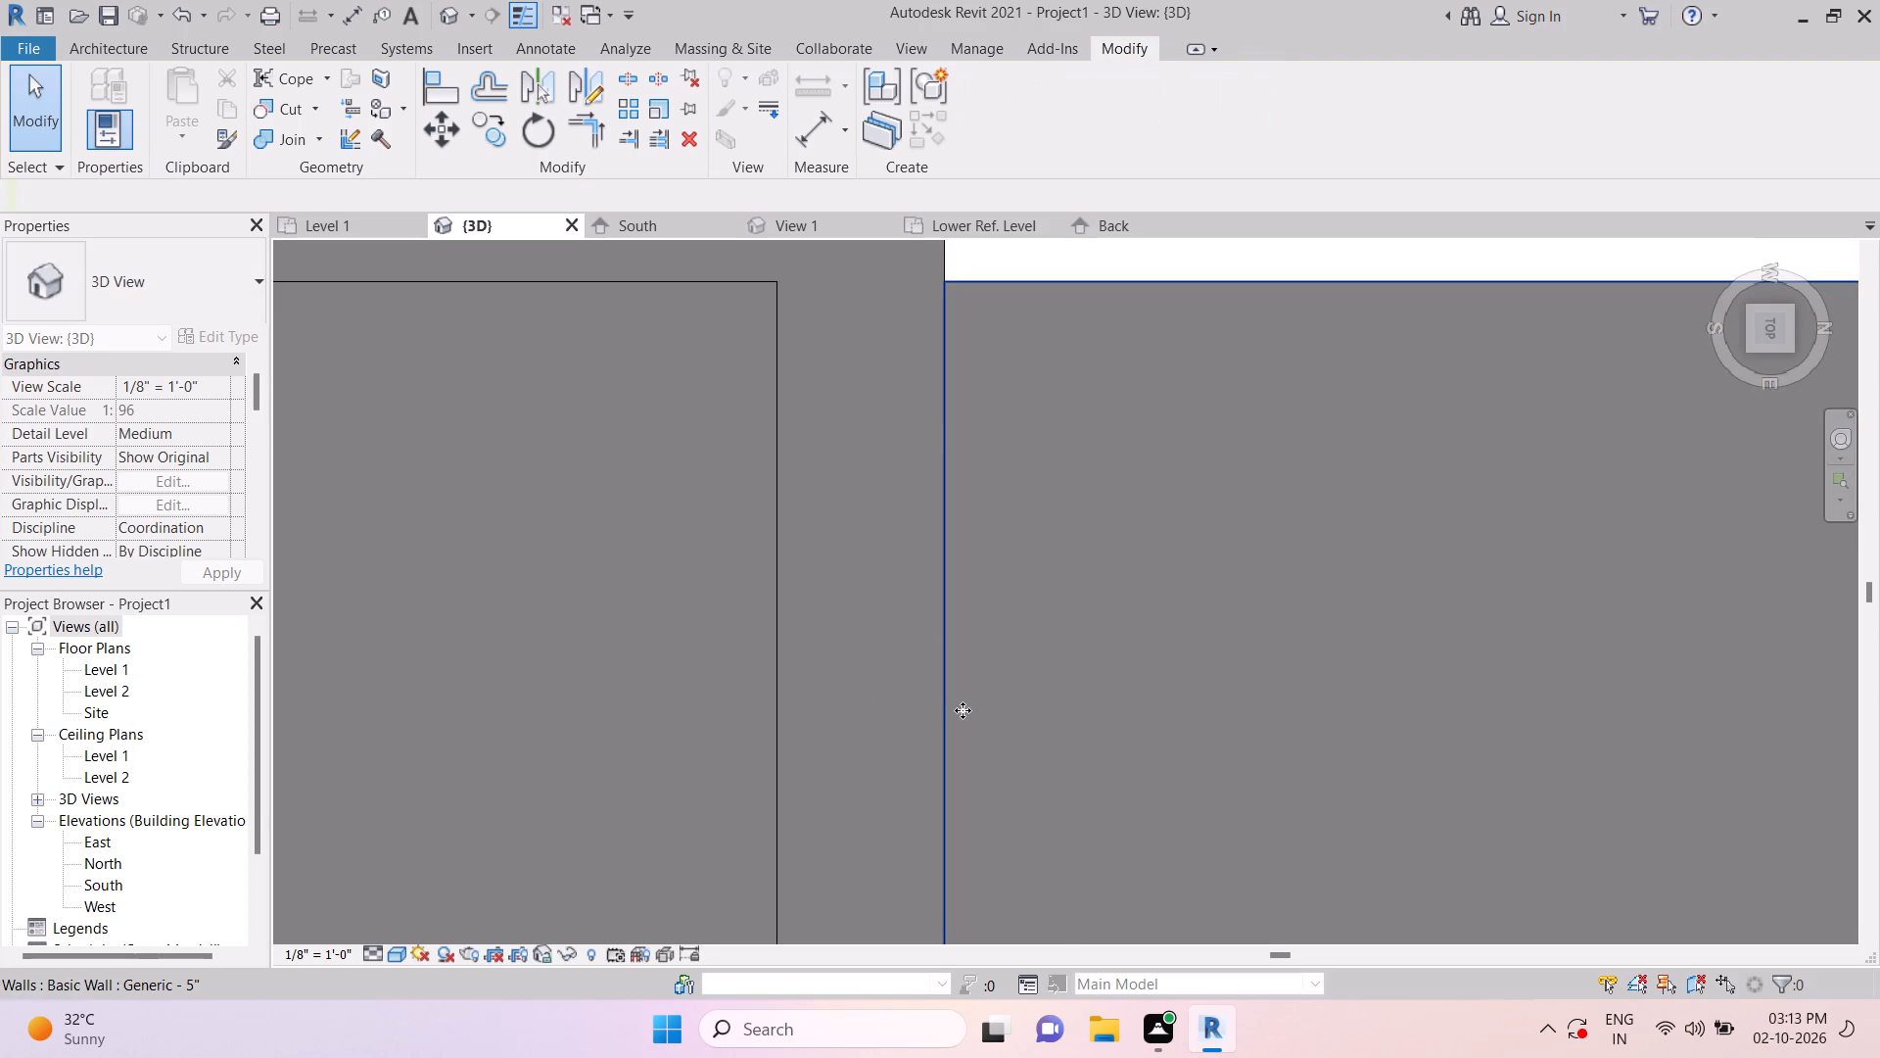
scroll(963, 710, "down", 4)
key("Escape")
scroll(961, 645, "down", 14)
middle_click_drag(1008, 782, 1010, 441, "shift")
key("Escape")
middle_click_drag(1030, 629, 1003, 792)
scroll(1019, 749, "down", 7)
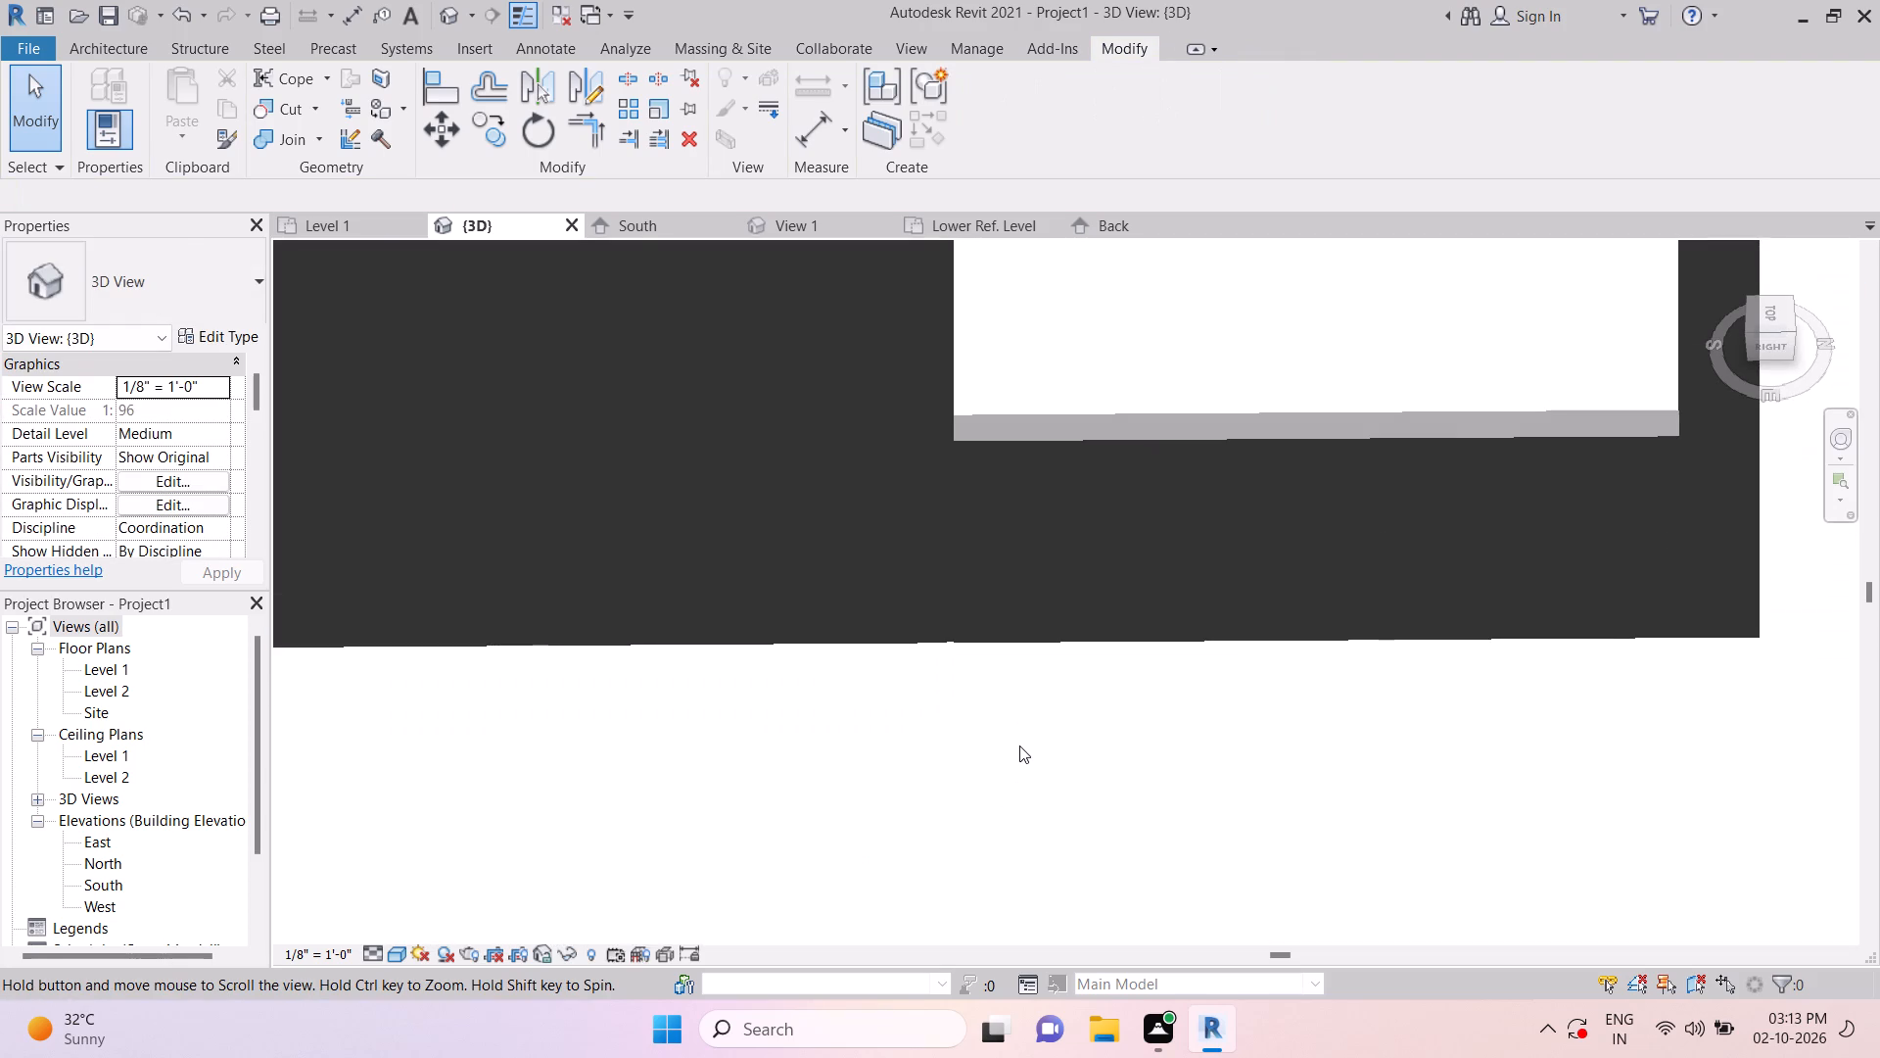
middle_click_drag(1186, 800, 1061, 554, "shift")
scroll(1061, 554, "down", 7)
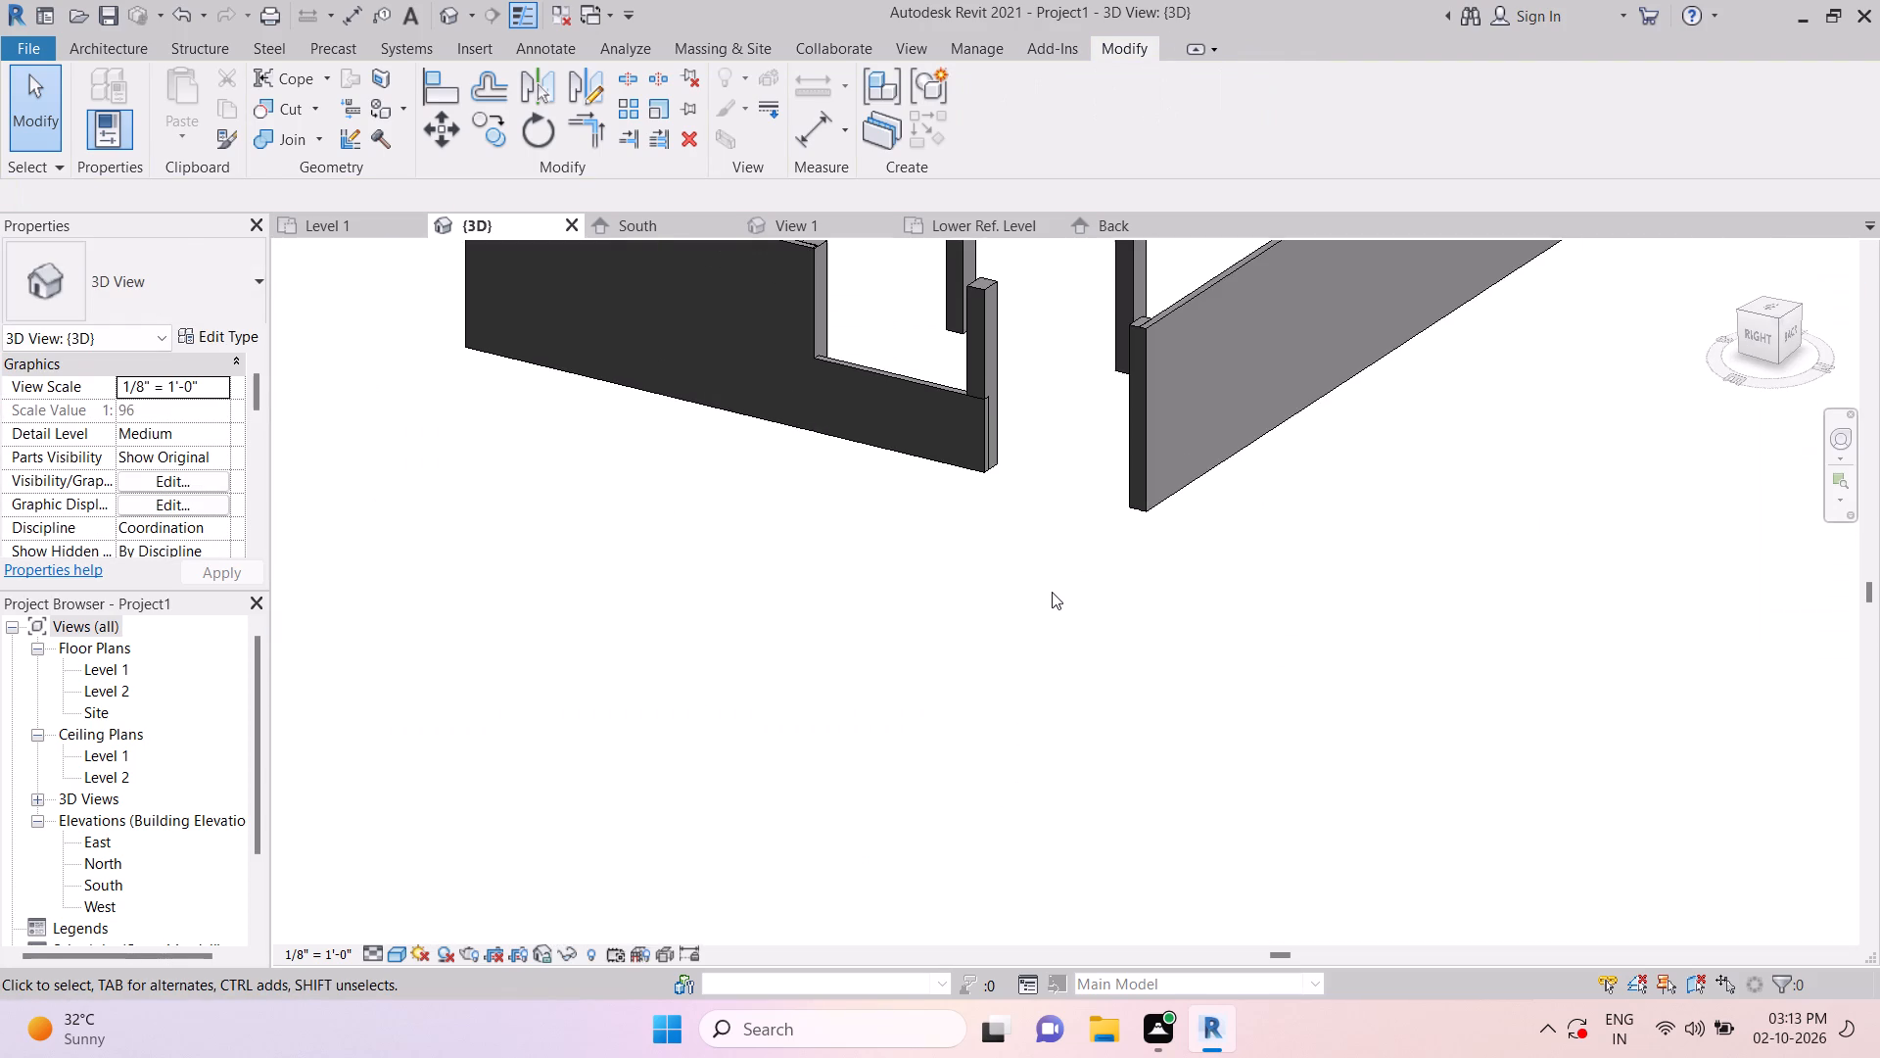
scroll(1024, 447, "up", 10)
key("Escape")
Shorten the low wall segment to 9' - 0" by moving its north end to the south face of the next column.
left_click(981, 535)
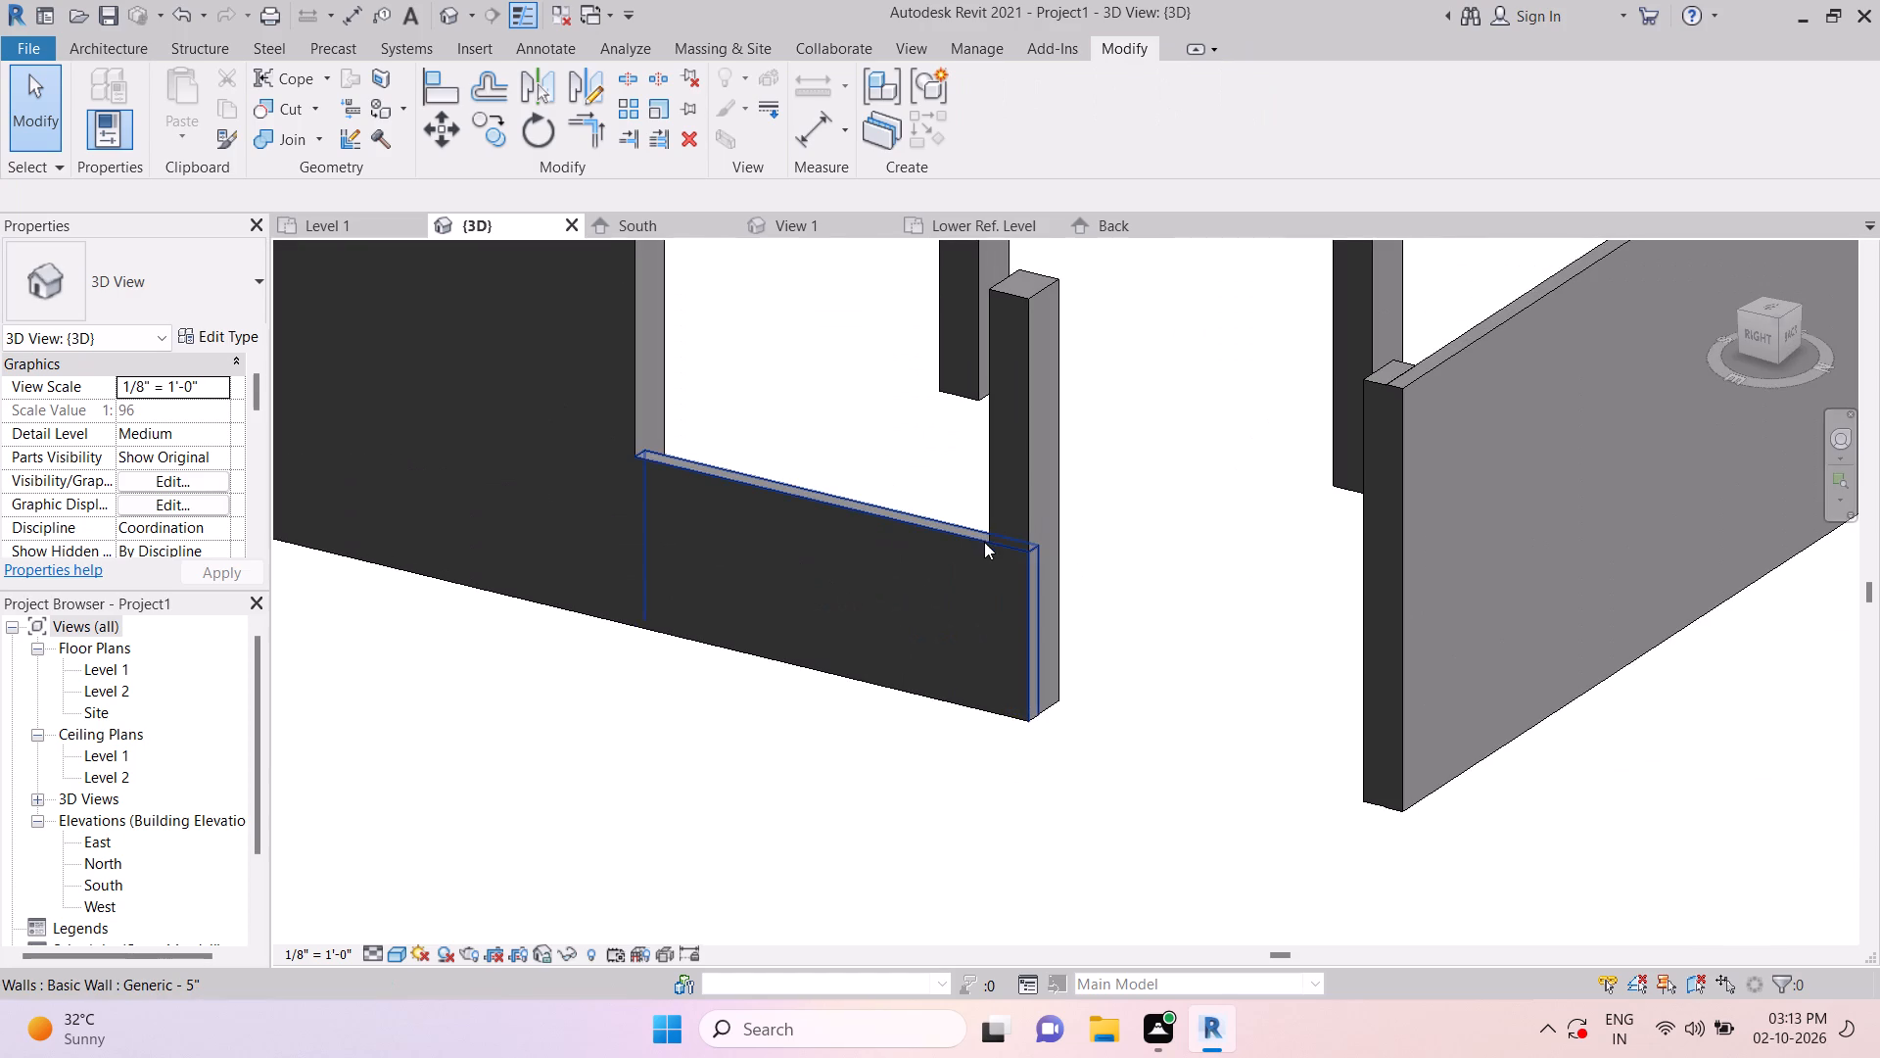
scroll(876, 678, "down", 5)
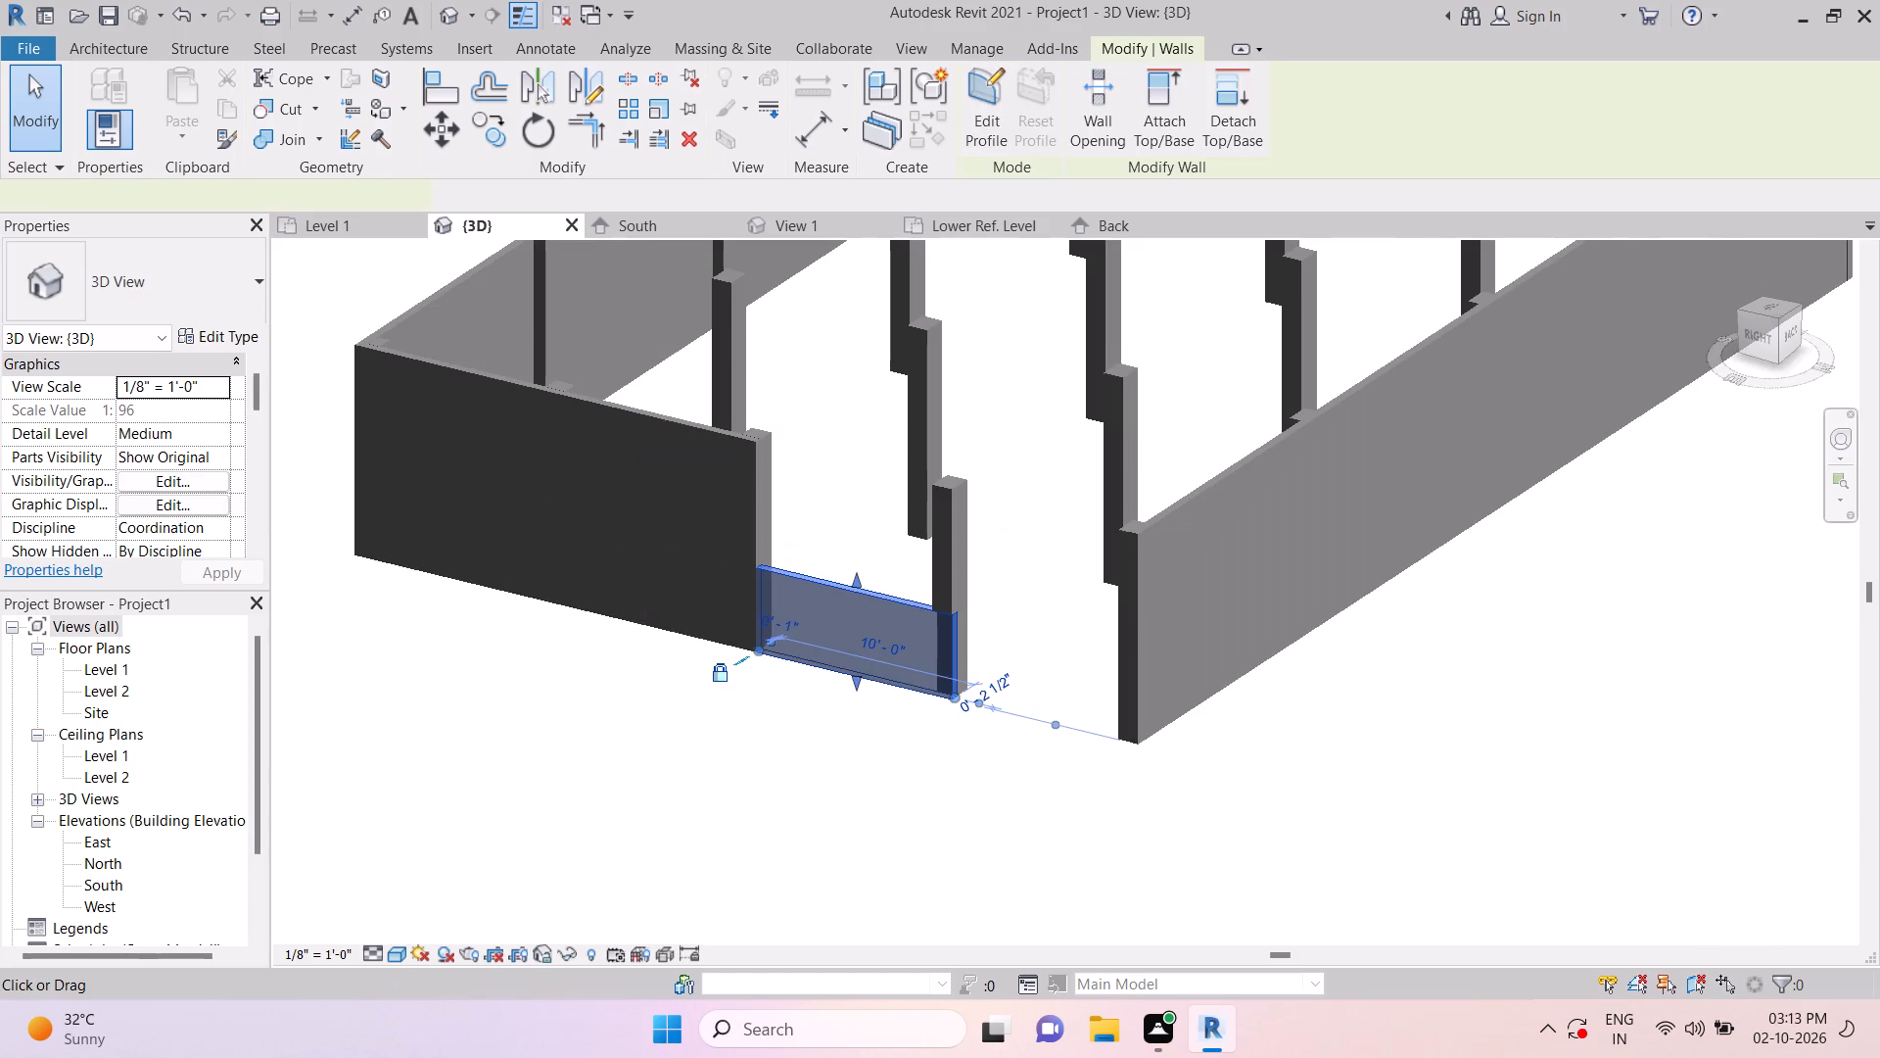
left_click(1771, 307)
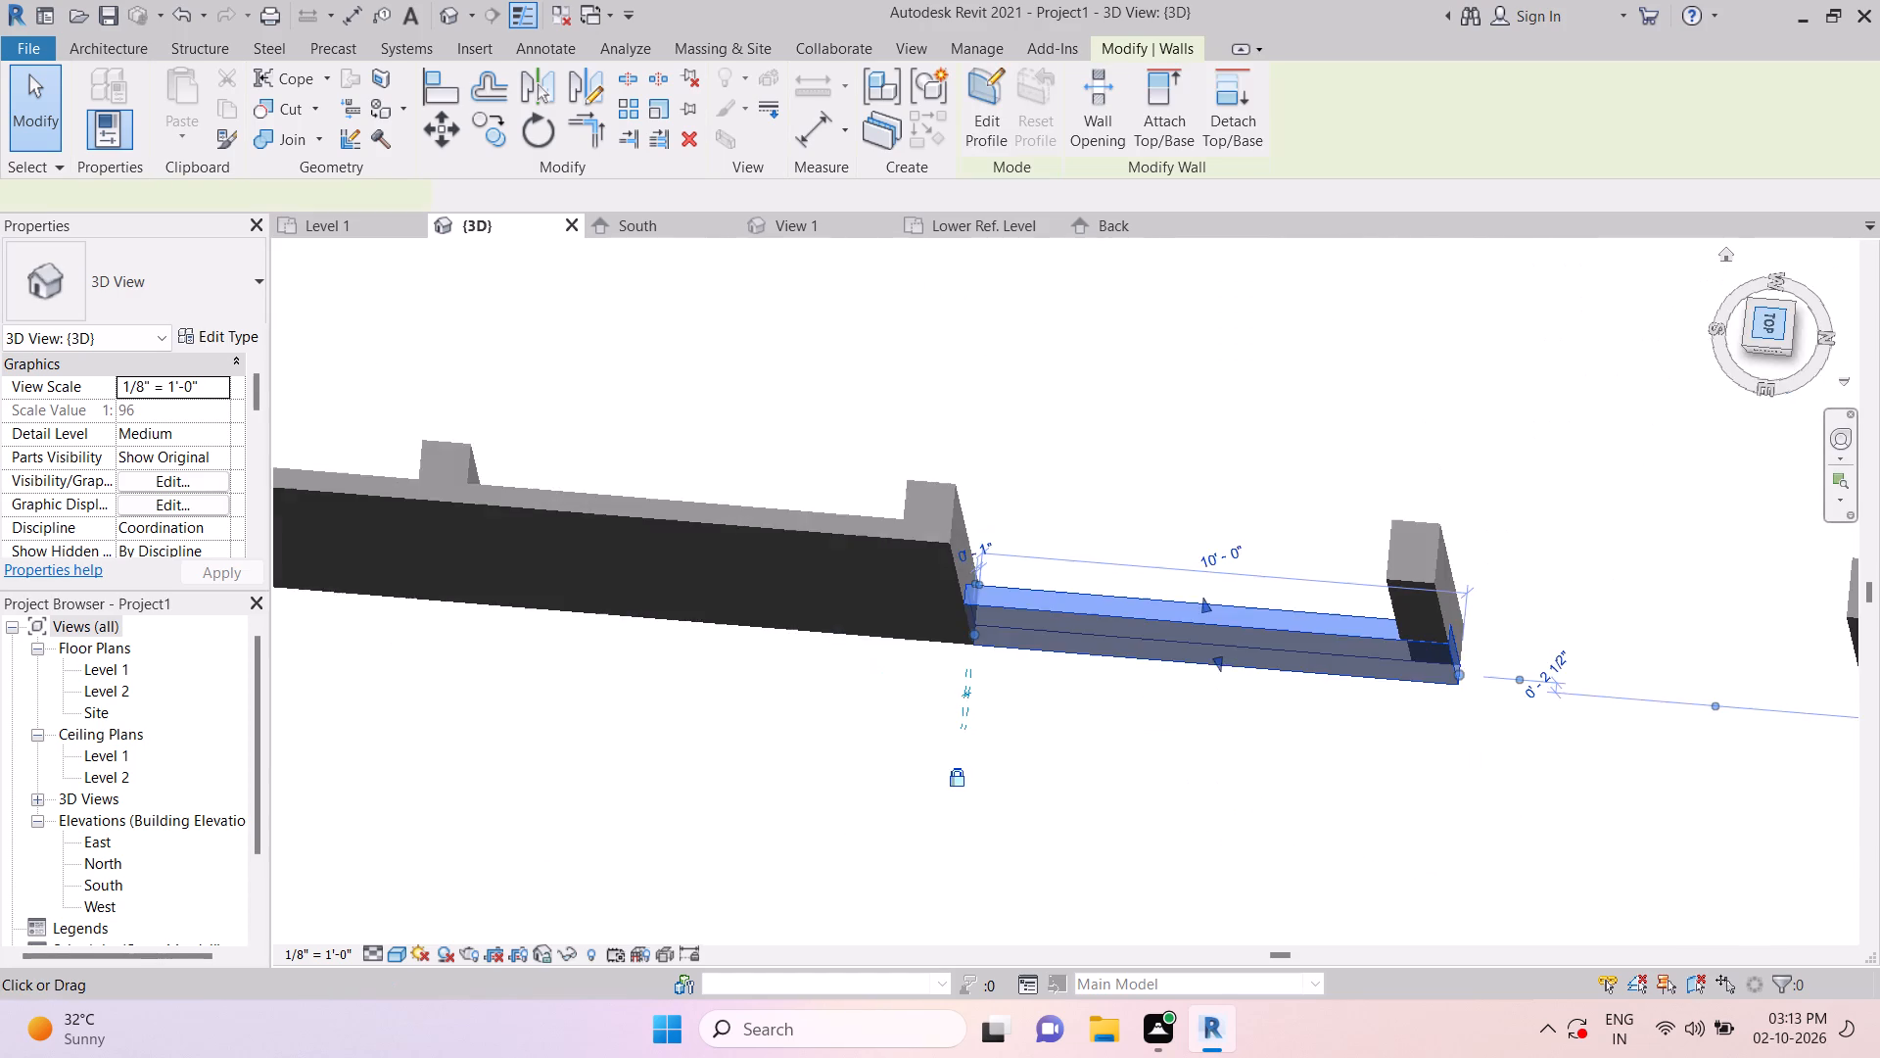
scroll(1643, 427, "up", 7)
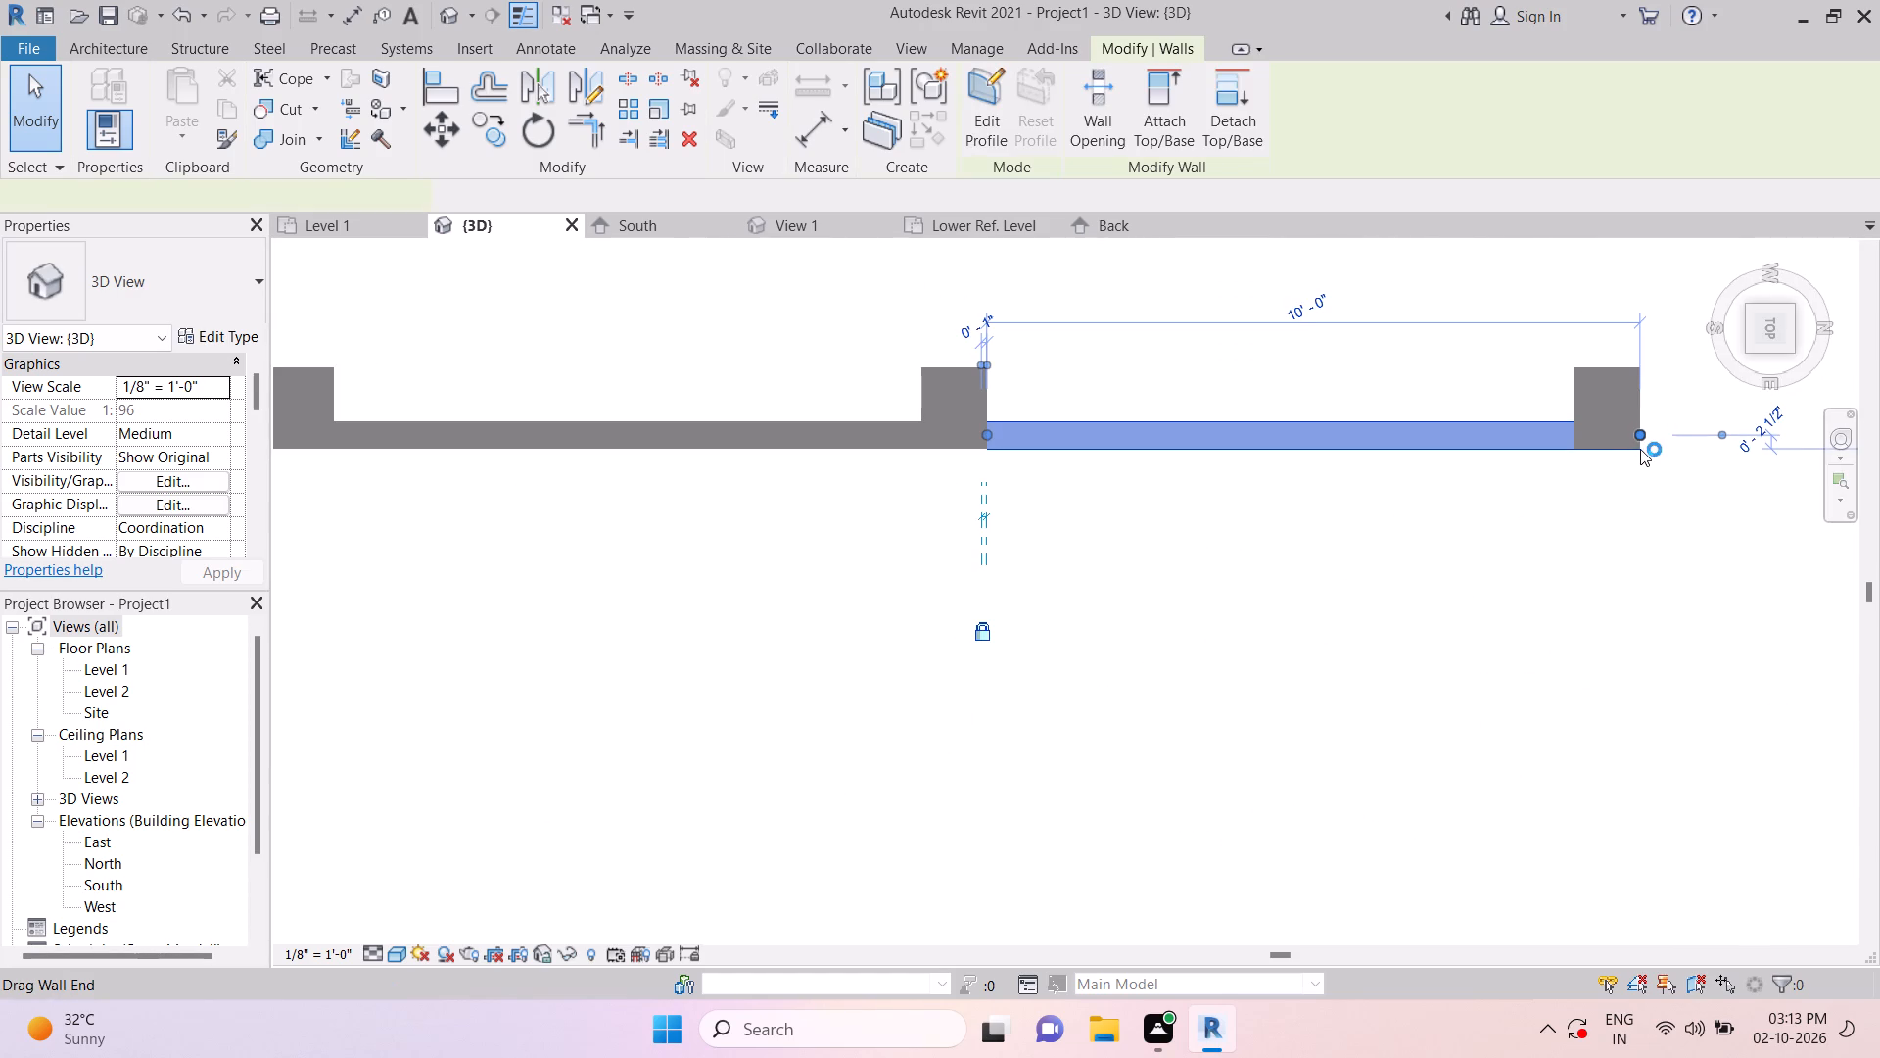
middle_click_drag(1590, 484, 1444, 576)
scroll(1662, 586, "up", 1)
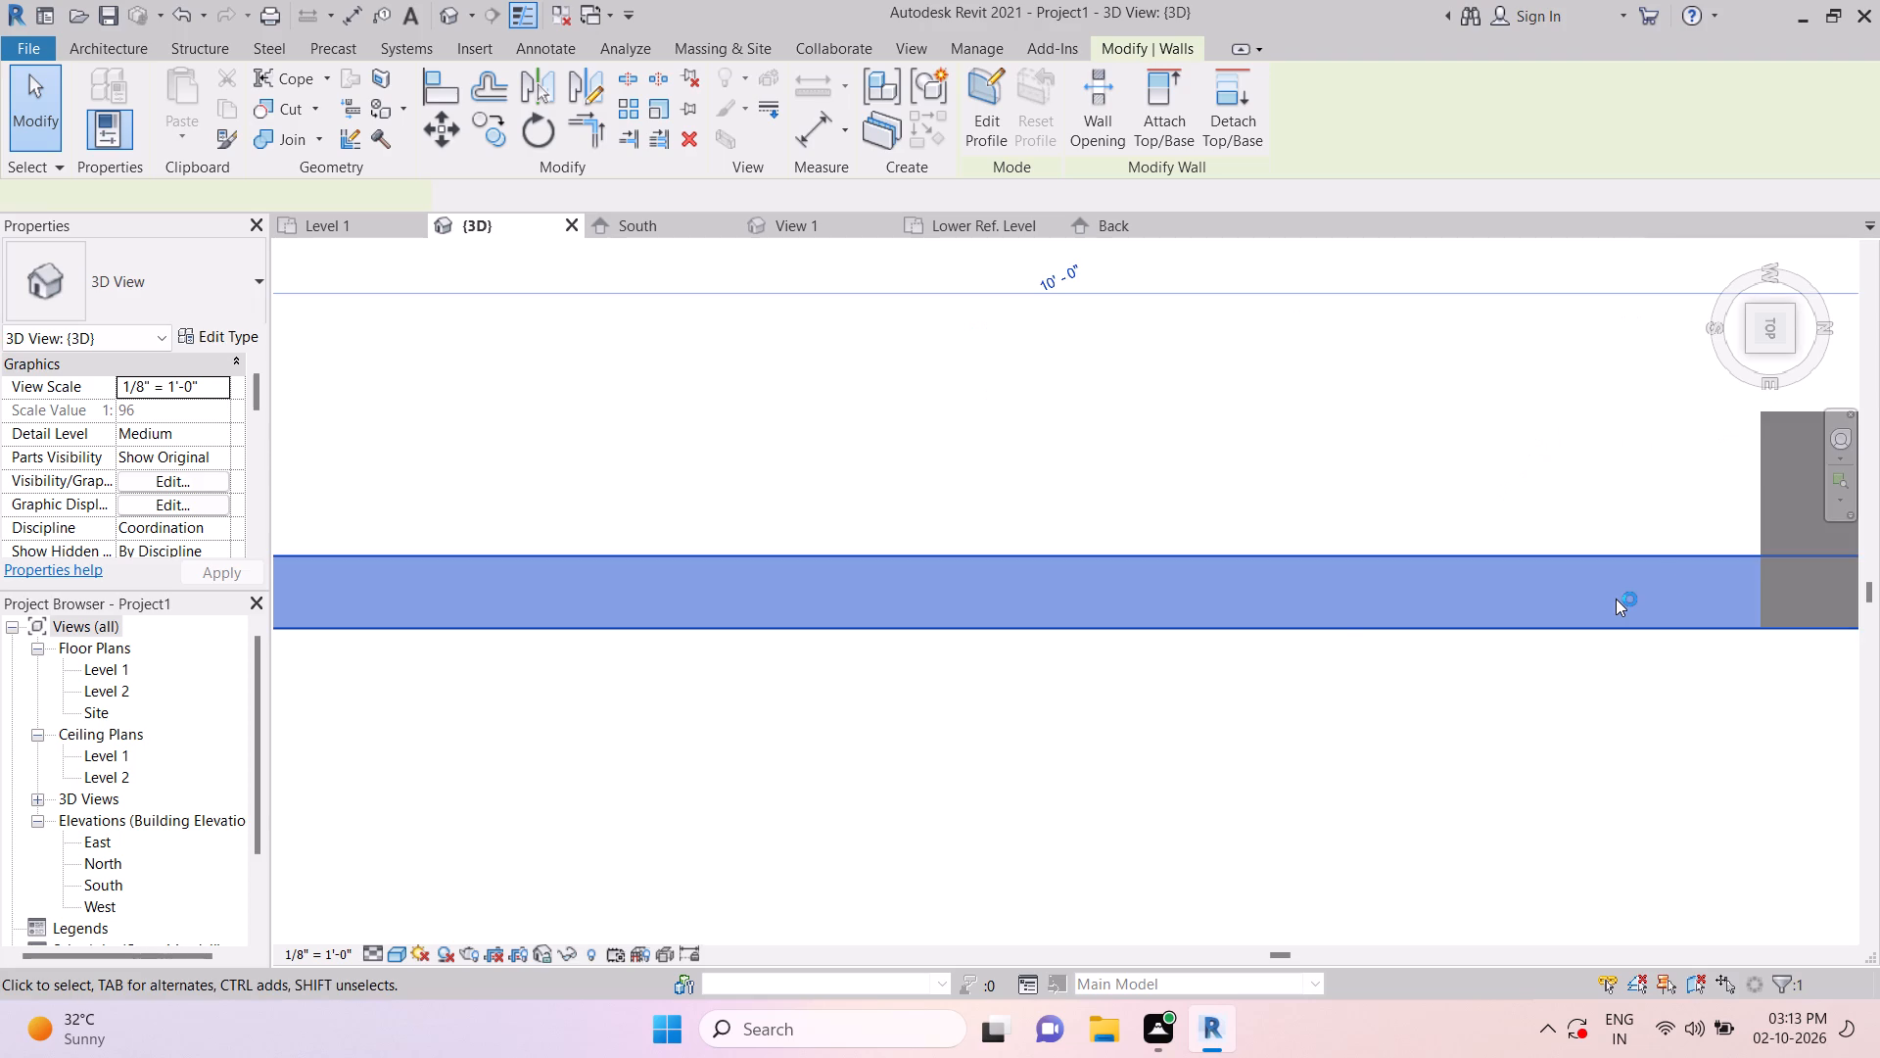
middle_click_drag(1660, 586, 1320, 622)
key("Escape")
key("Escape")
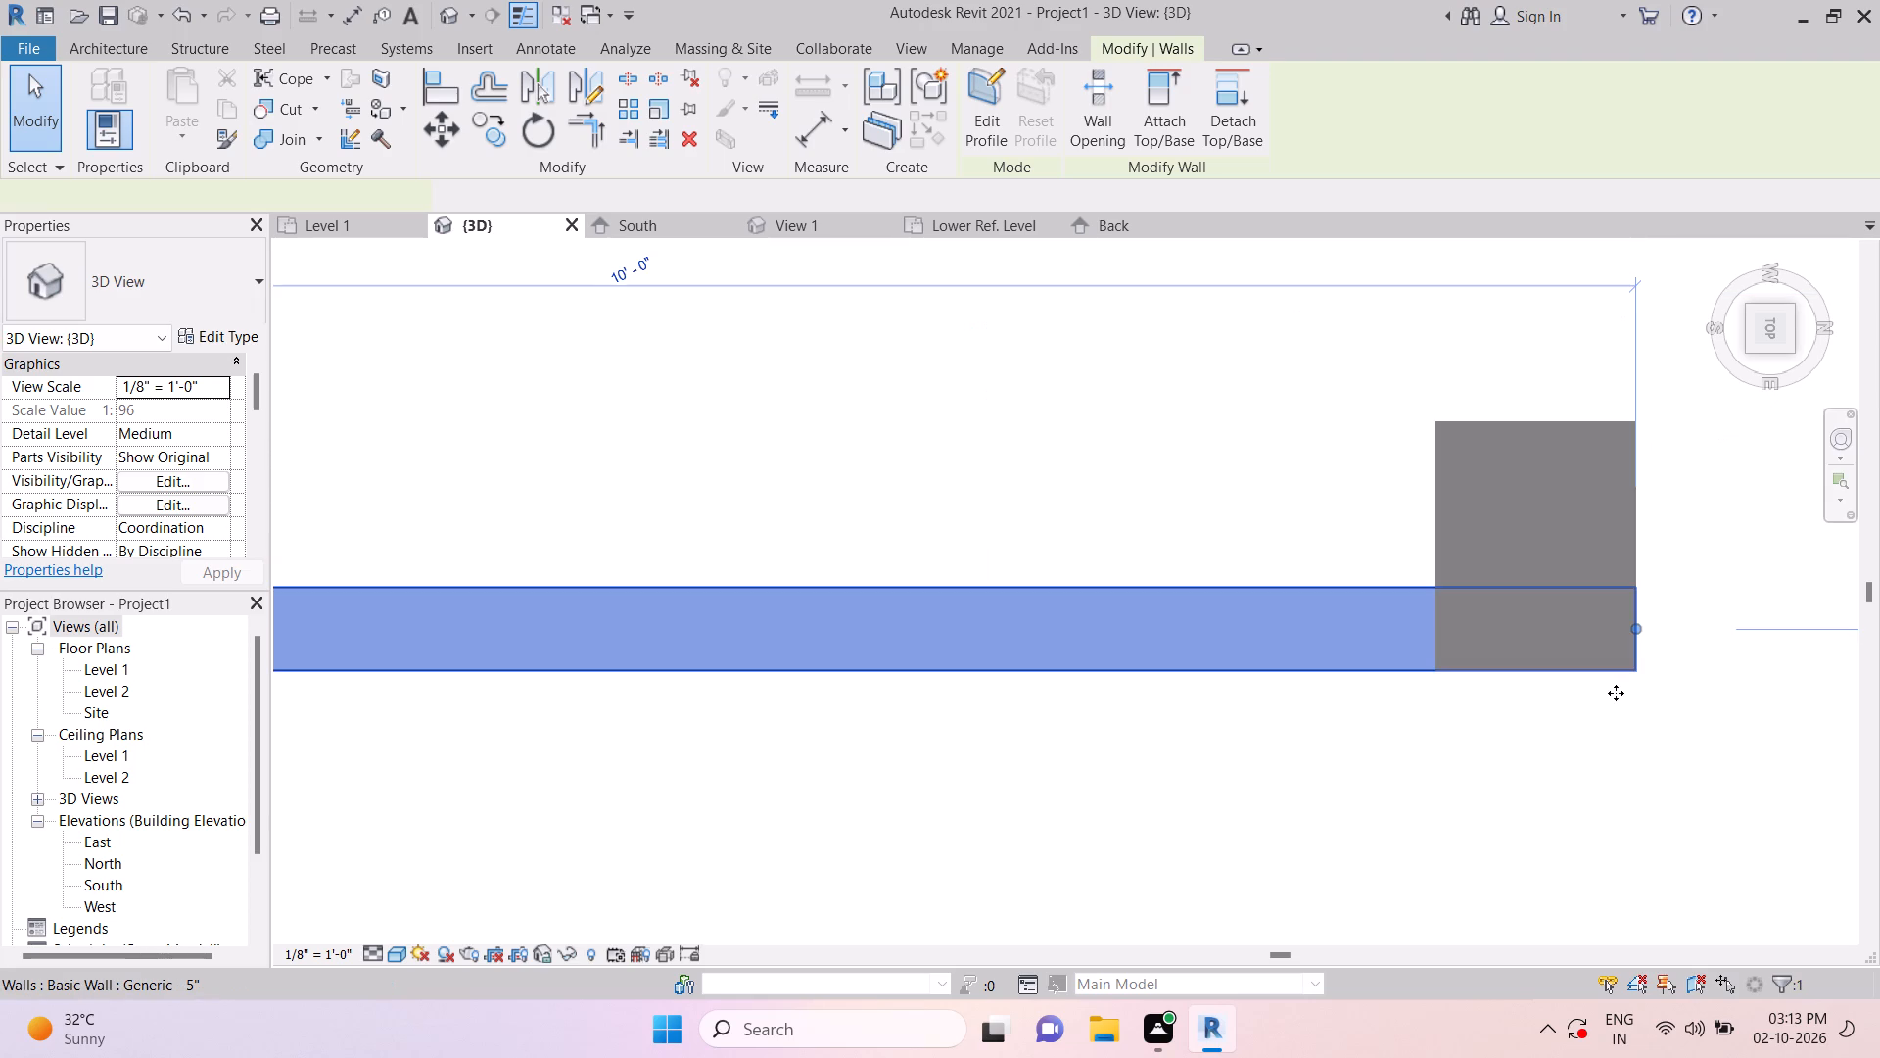
left_click(1372, 586)
left_click_drag(1633, 626, 1554, 638)
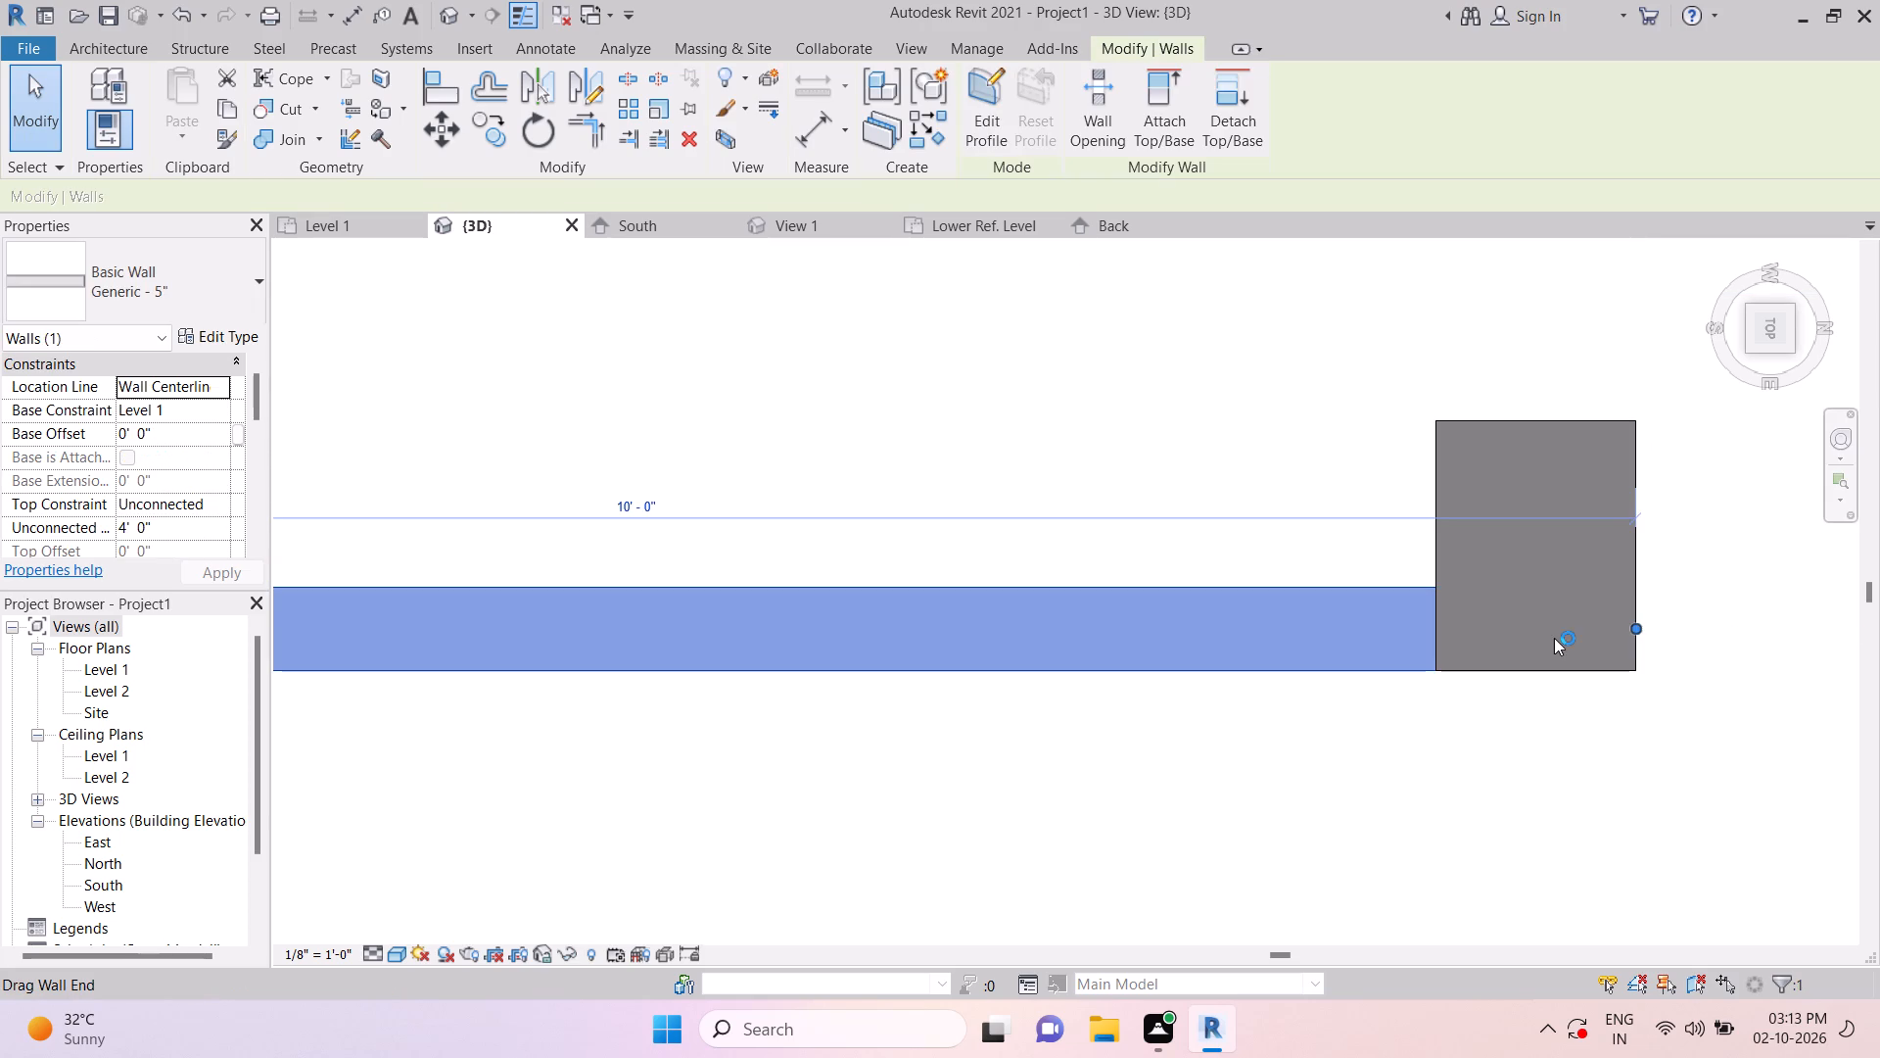
left_click_drag(1554, 638, 1437, 630)
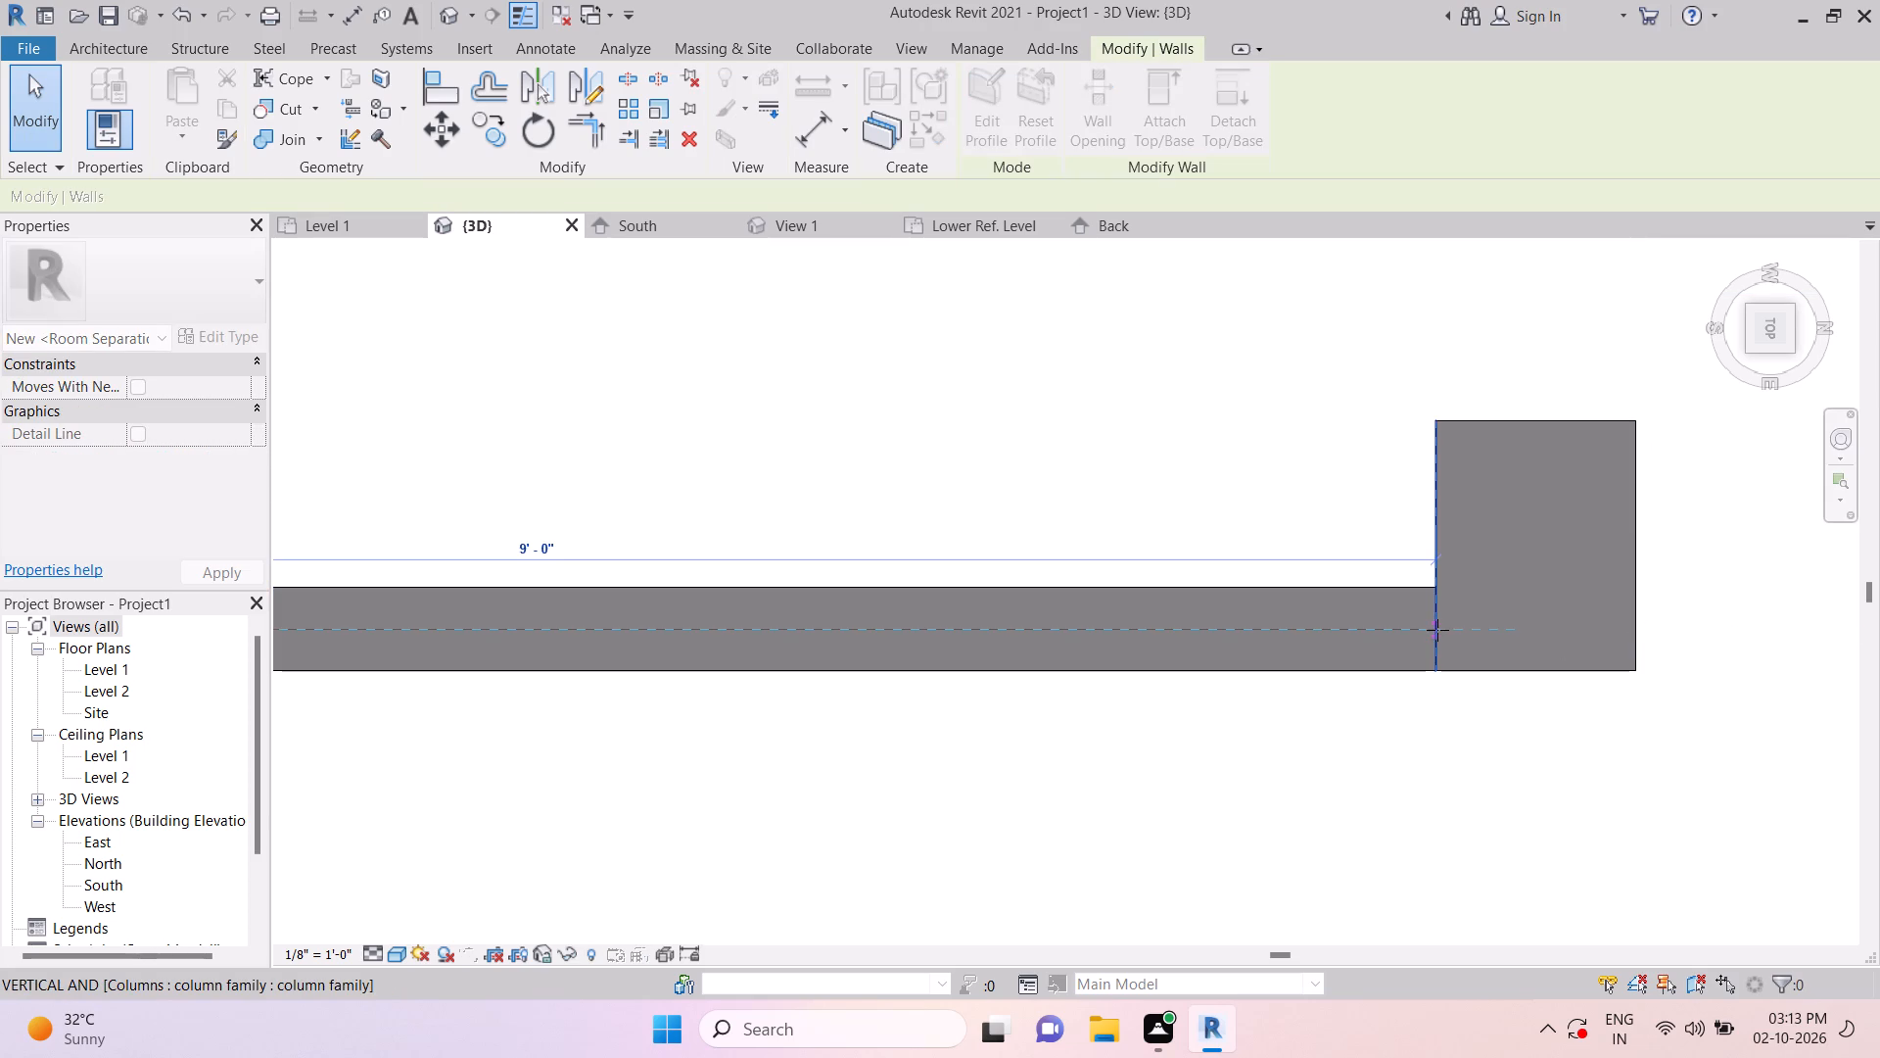
left_click_drag(1437, 630, 1438, 628)
key("Escape")
key("Escape")
key("Escape")
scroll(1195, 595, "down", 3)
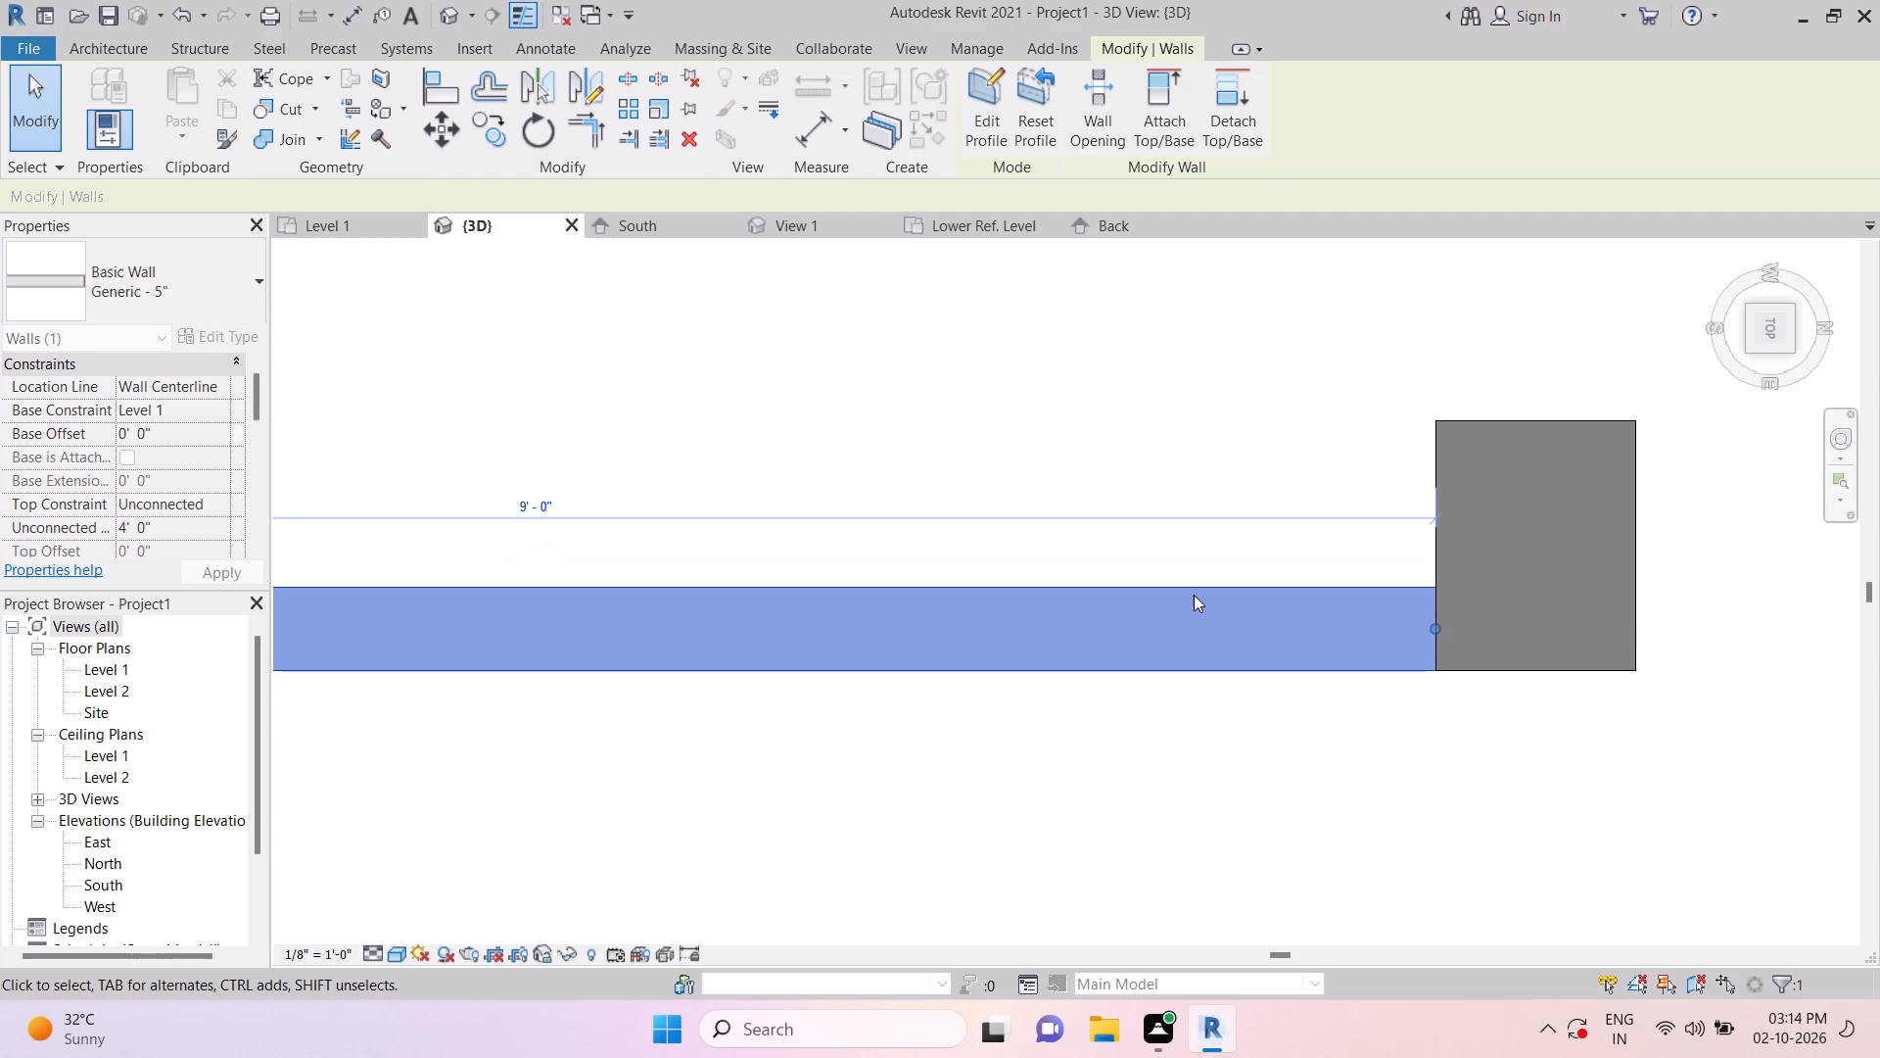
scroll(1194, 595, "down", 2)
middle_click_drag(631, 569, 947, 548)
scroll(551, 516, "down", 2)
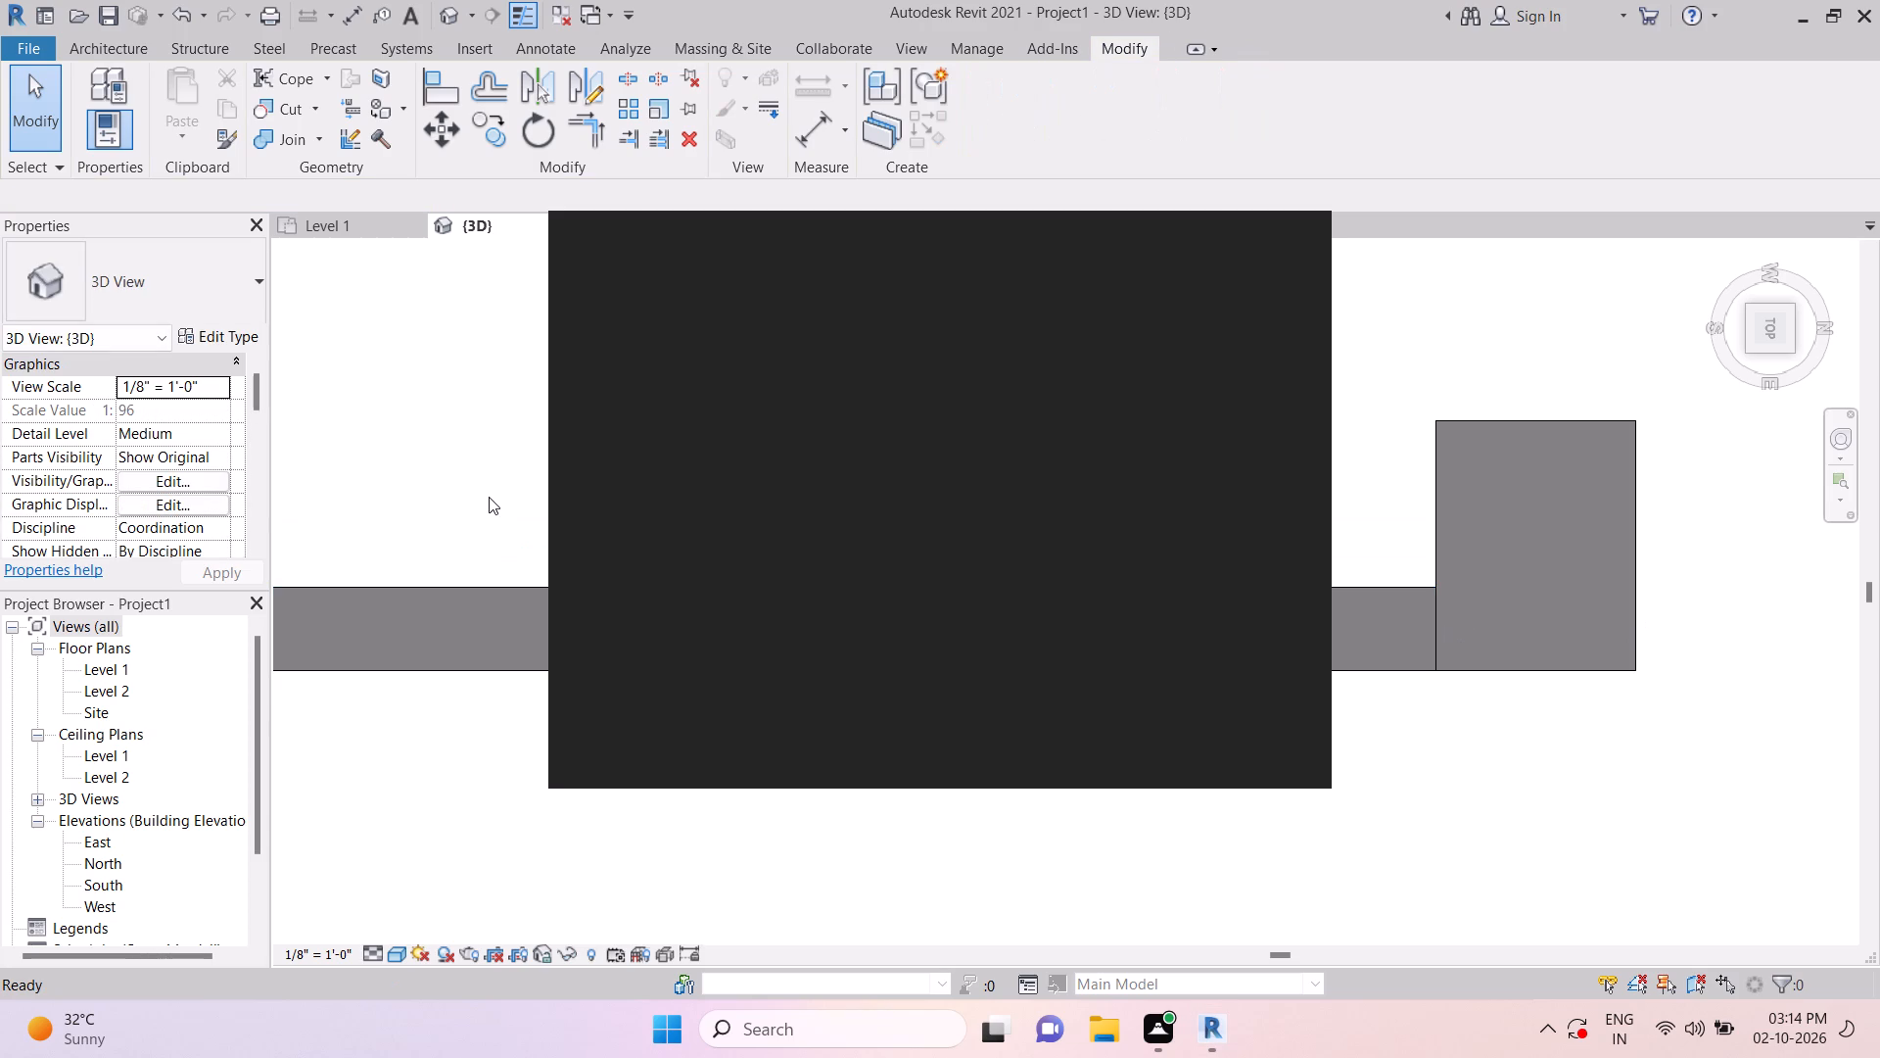
Pull the full-height east wall segment's north end back to the south face of the column at the split.
middle_click_drag(489, 495, 641, 491)
scroll(1480, 745, "down", 4)
key("Escape")
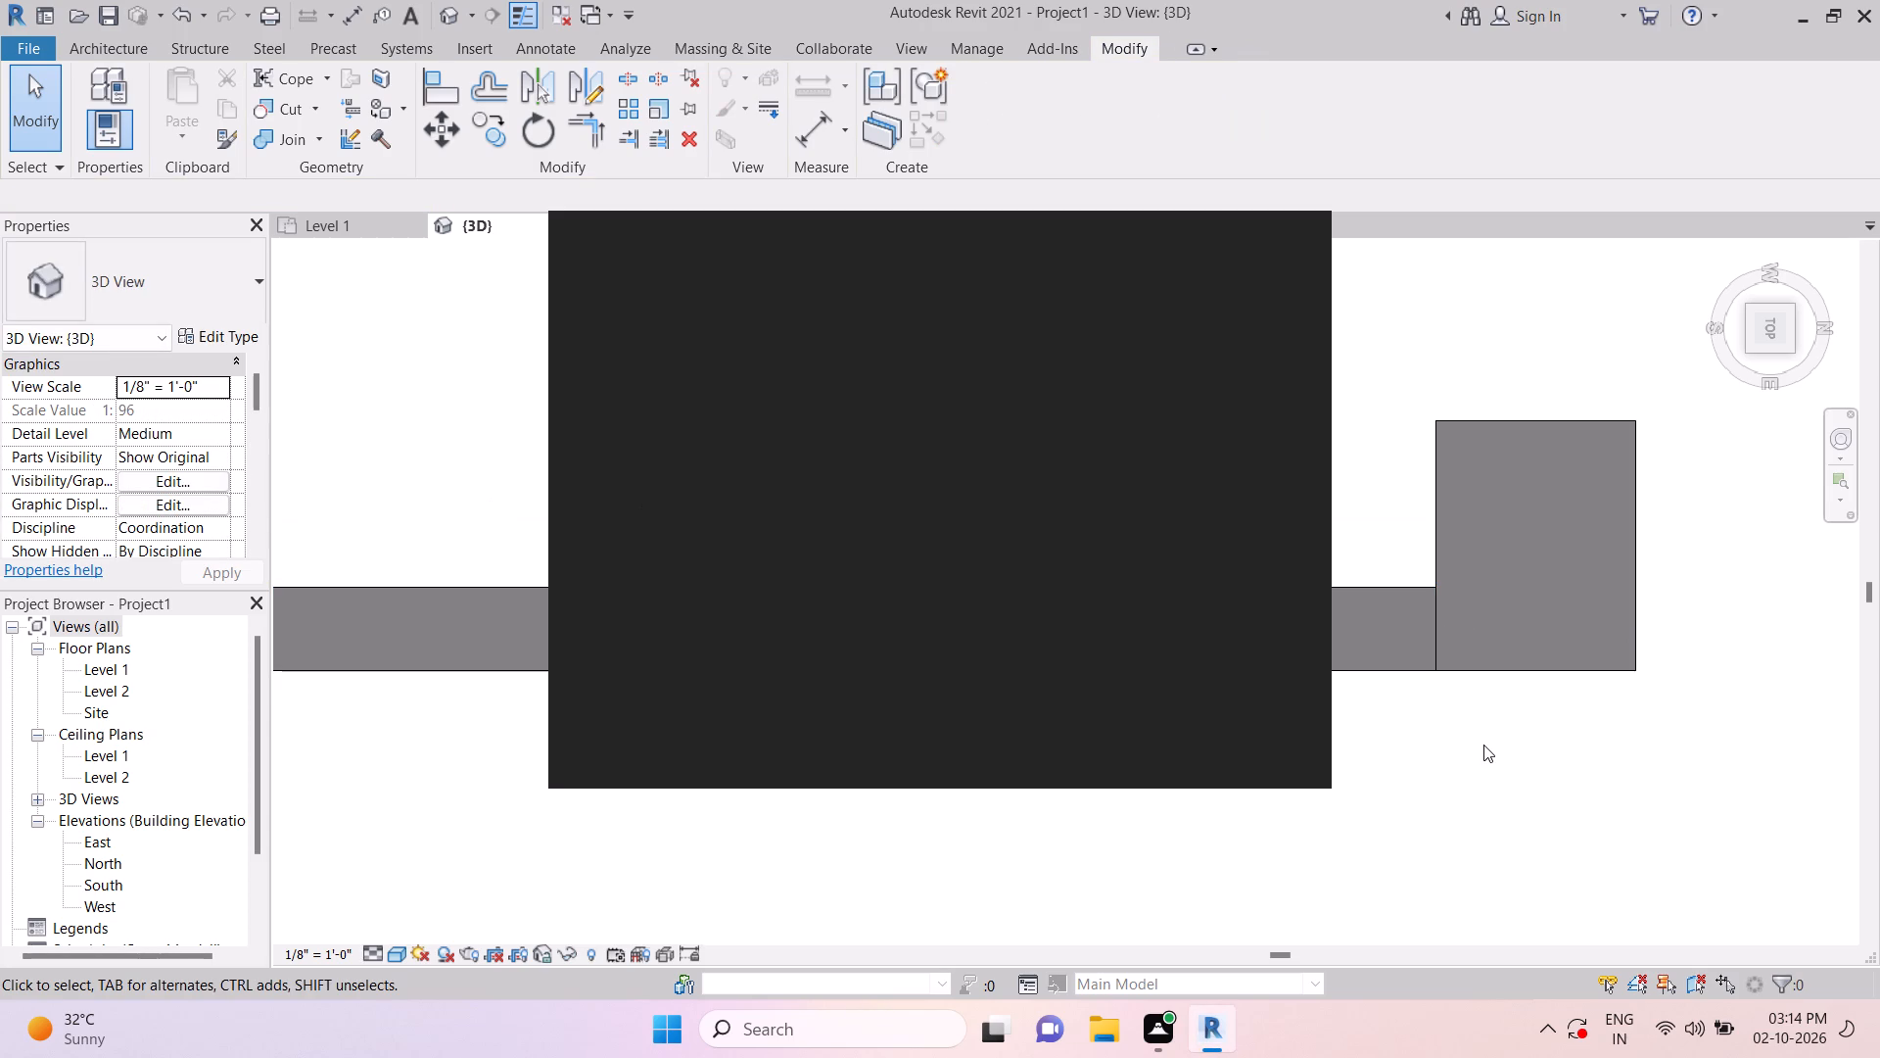
scroll(1352, 864, "down", 1)
middle_click_drag(779, 891, 1428, 888)
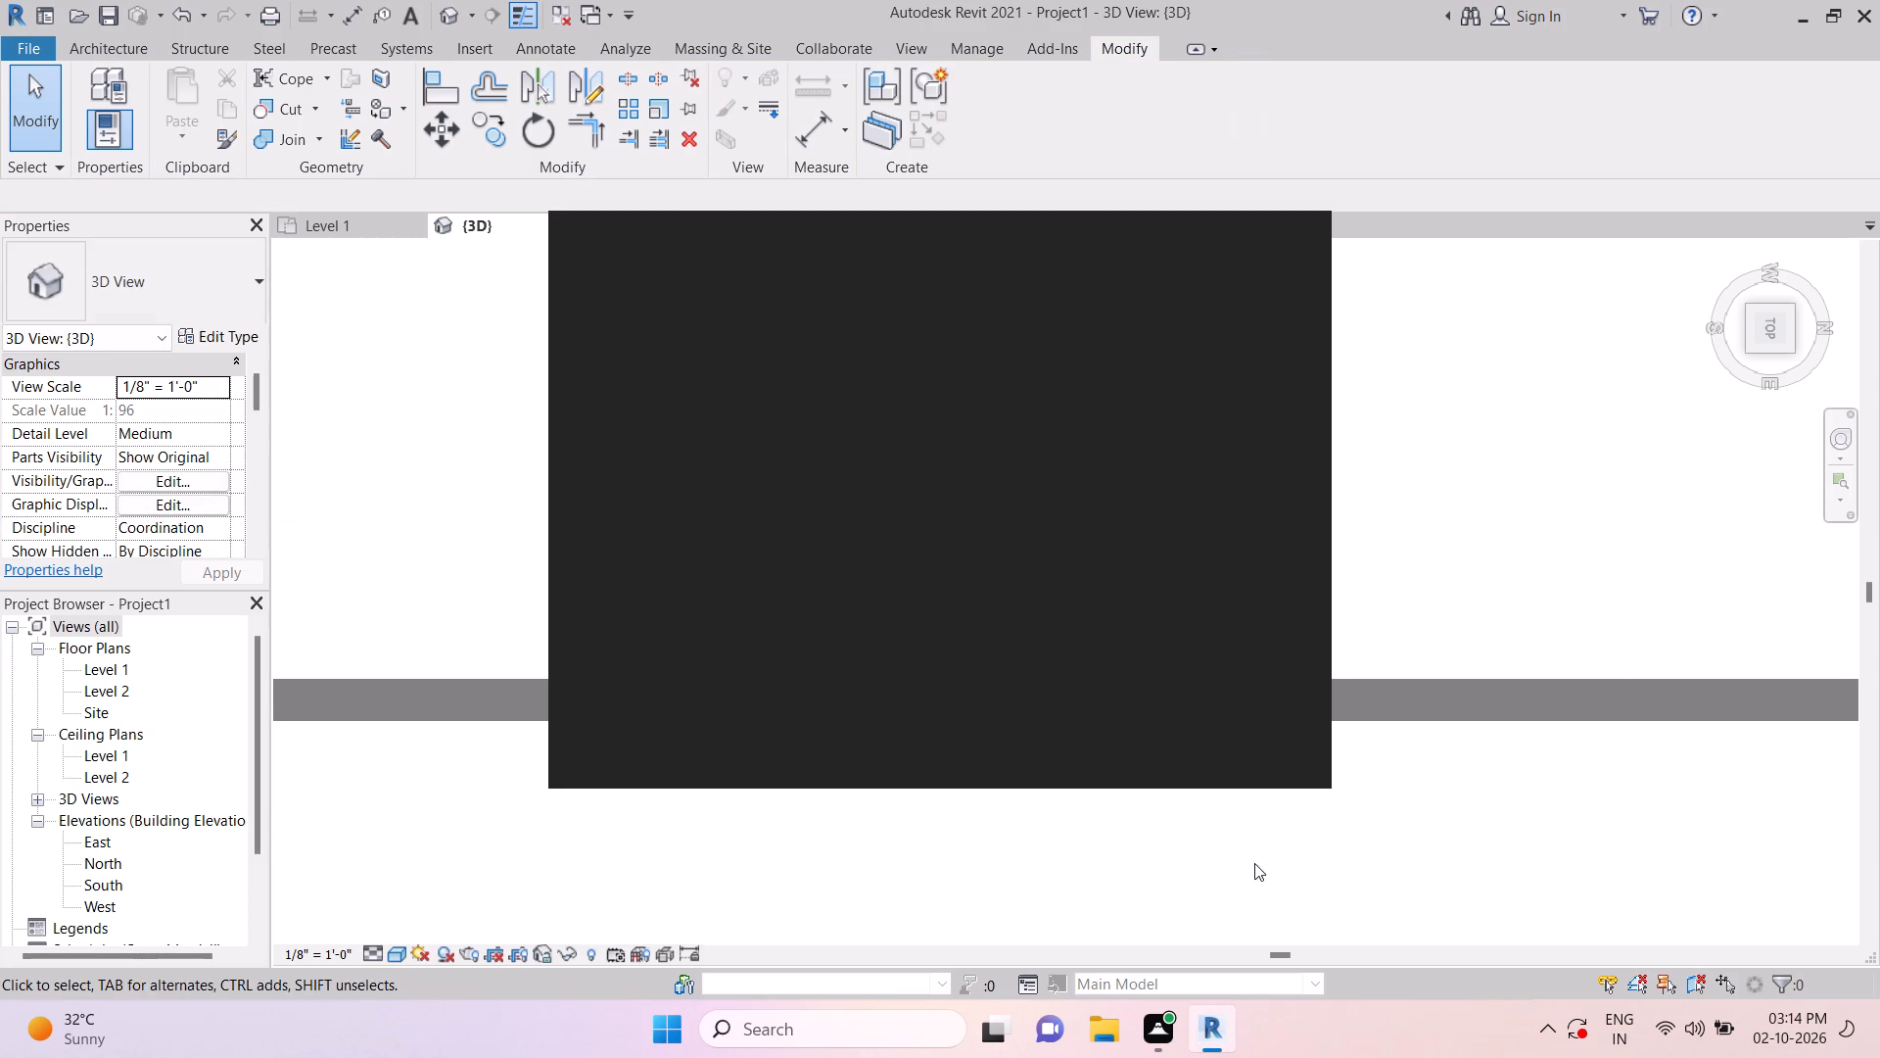
middle_click_drag(1459, 845, 1729, 849)
middle_click_drag(1350, 837, 1454, 875)
scroll(1602, 735, "up", 5)
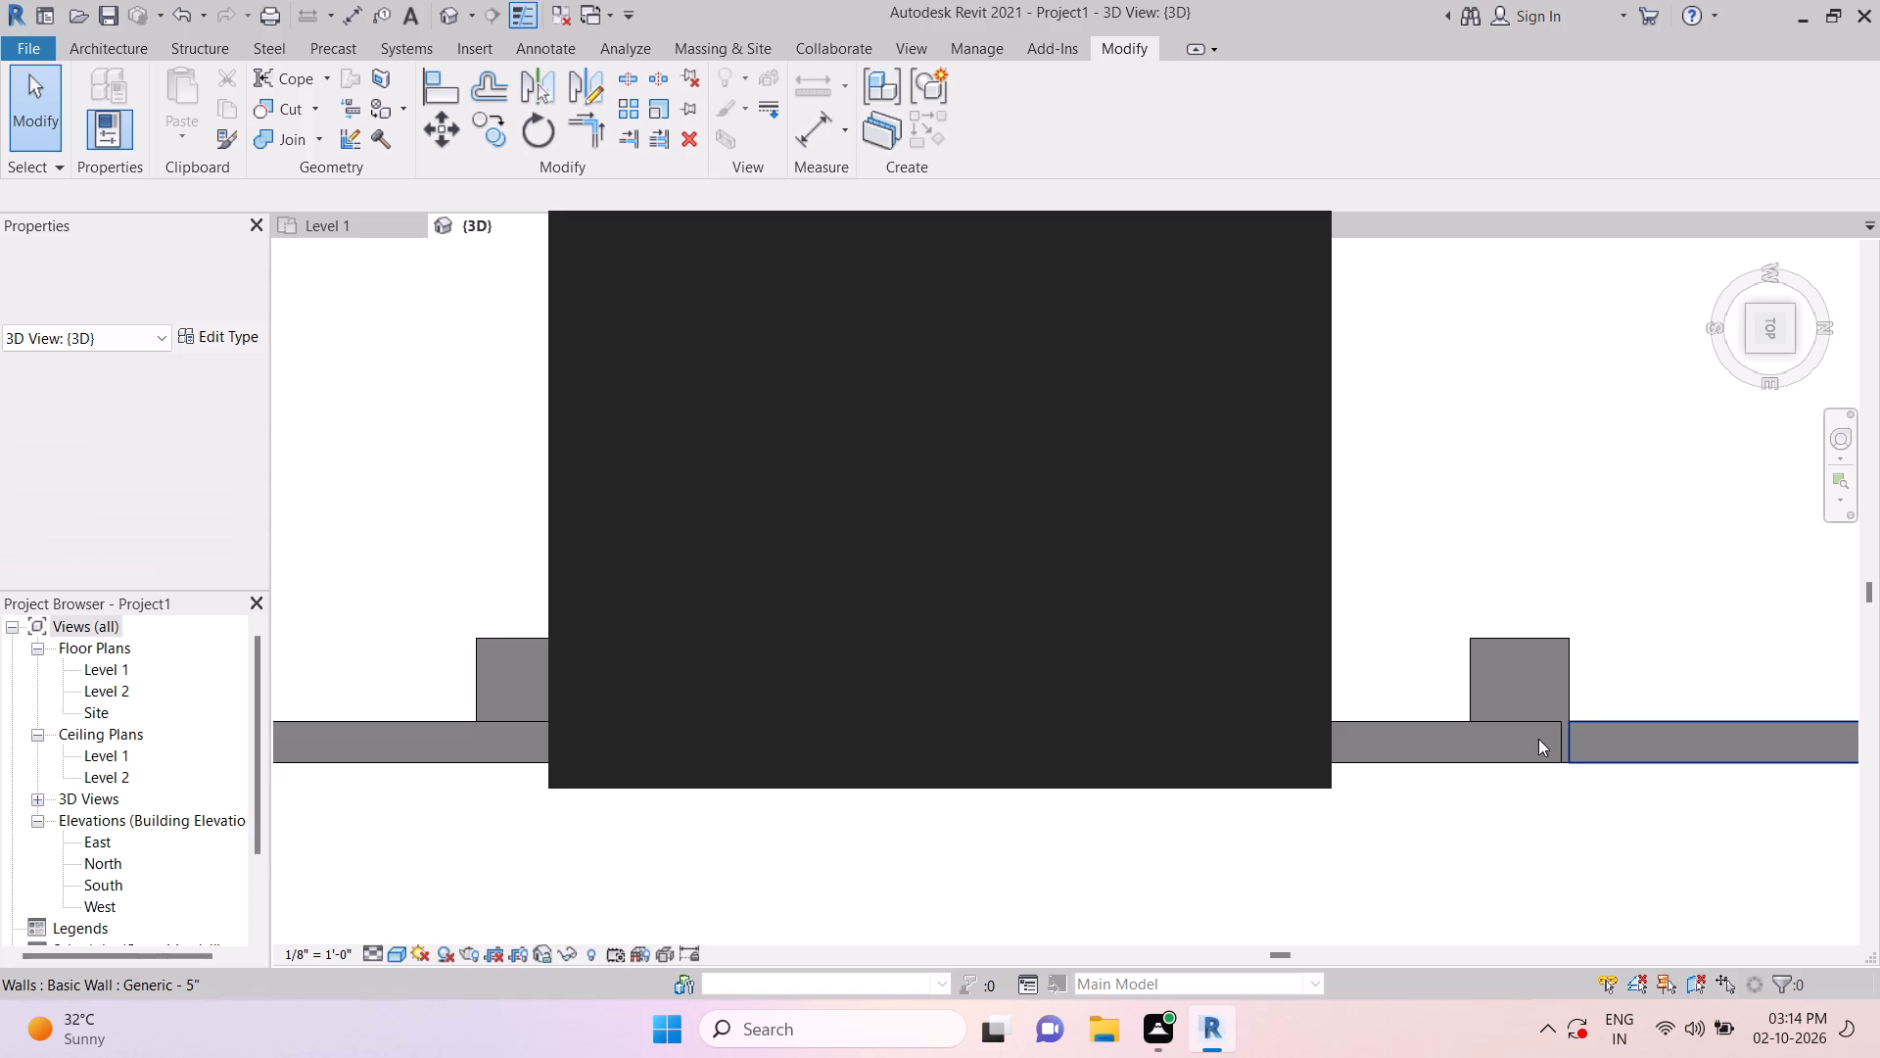
key("Escape")
left_click(1483, 700)
middle_click_drag(1416, 827, 1554, 828)
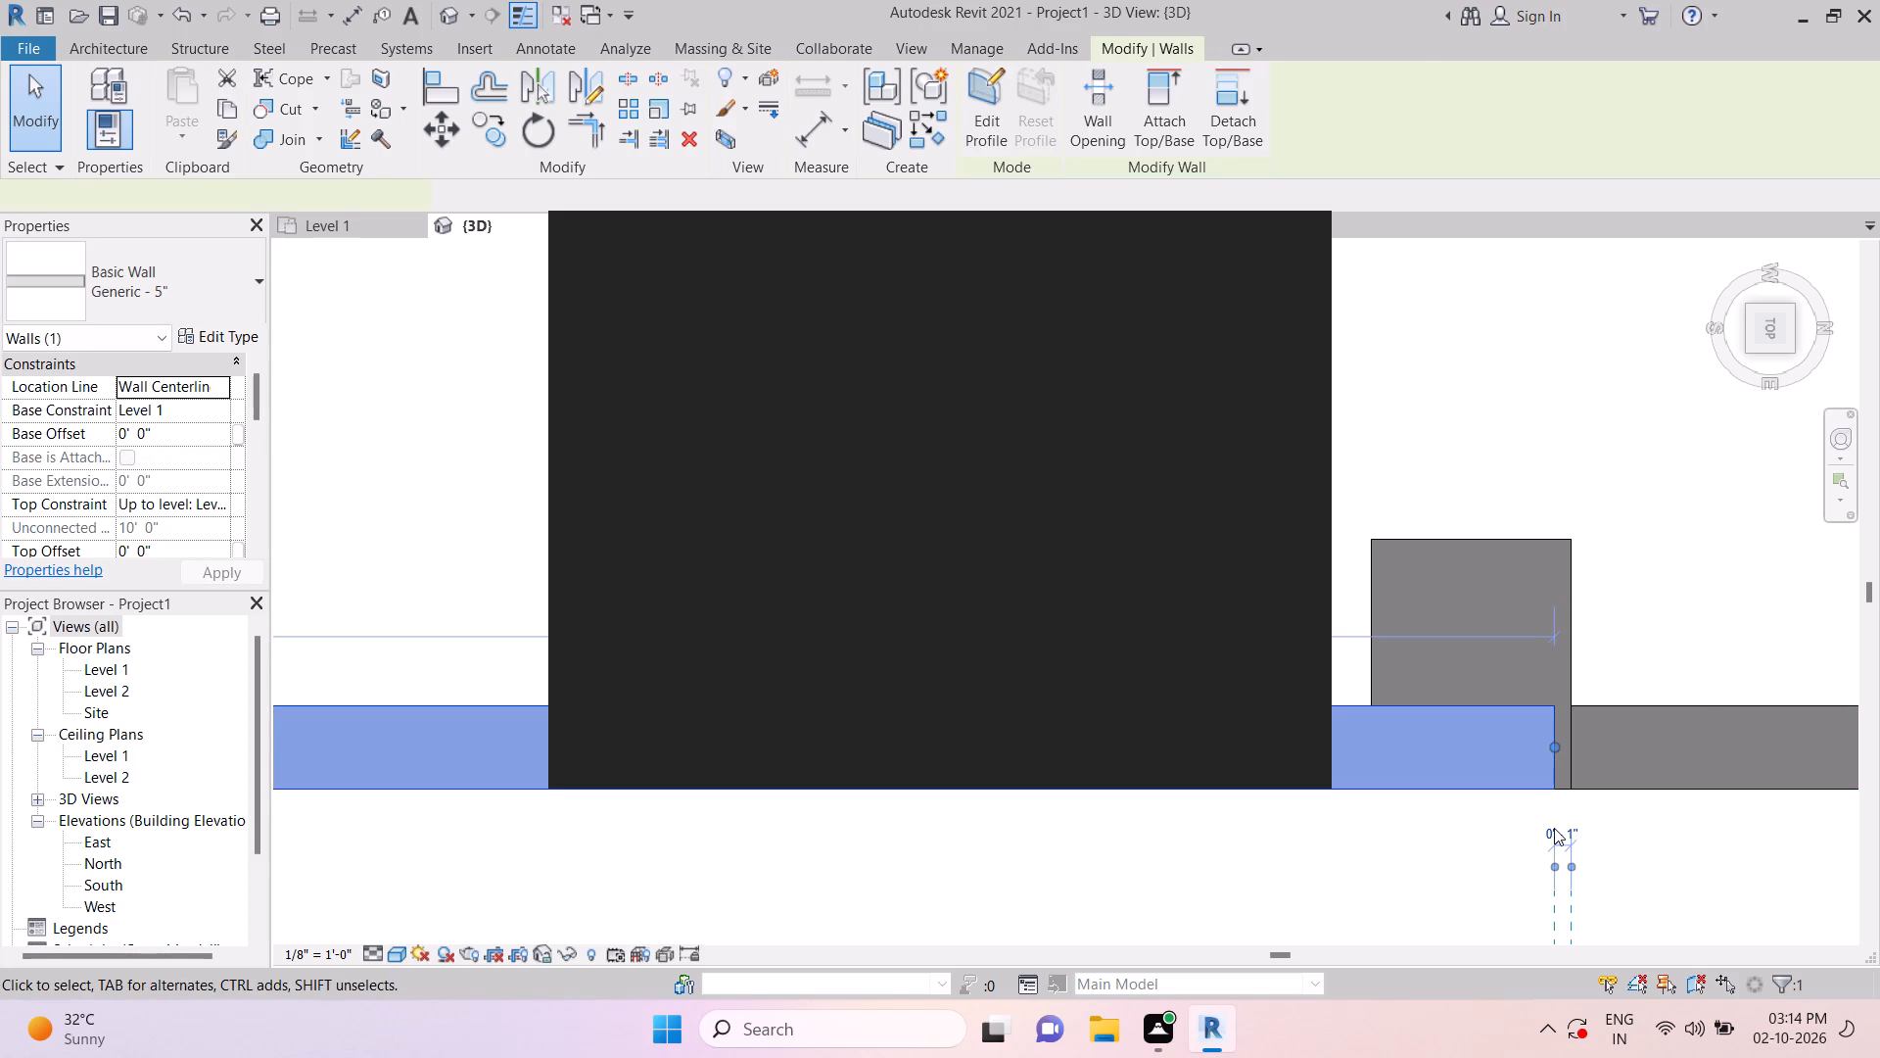
middle_click_drag(1554, 828, 1597, 829)
scroll(1720, 746, "up", 5)
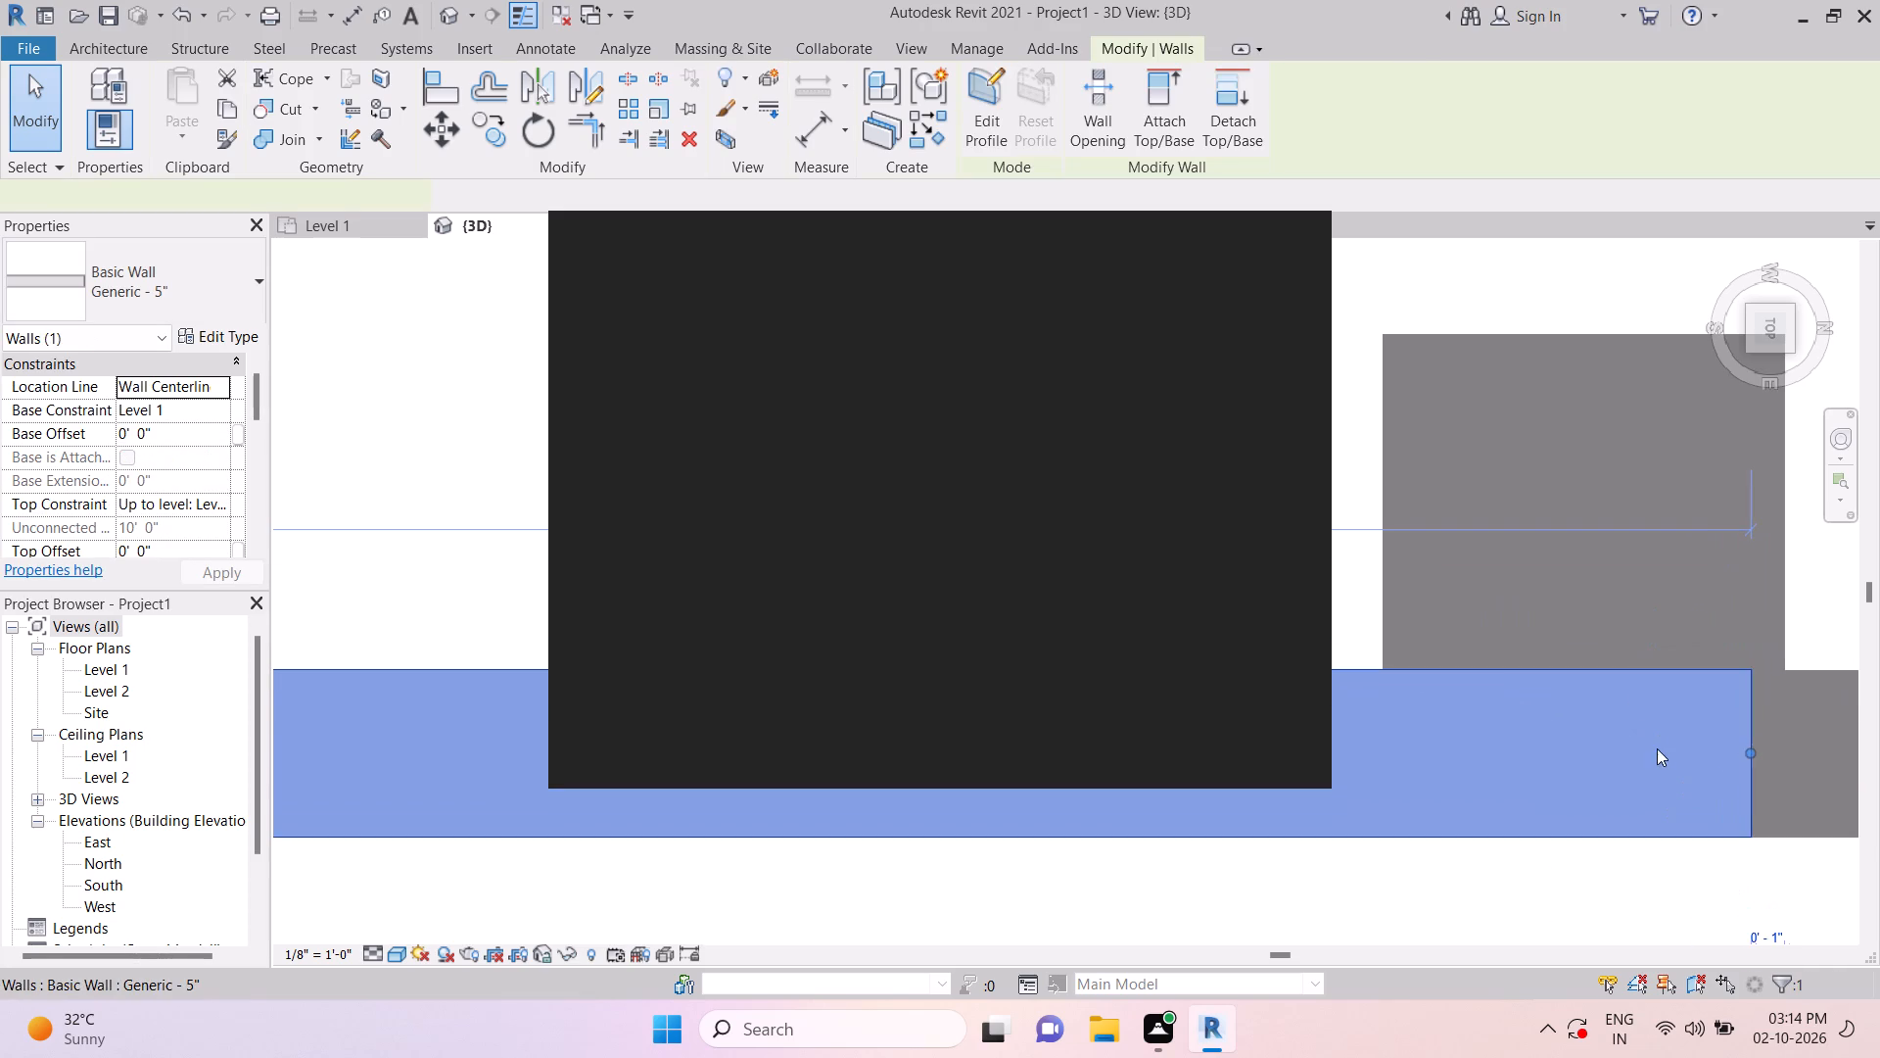
left_click_drag(1746, 749, 1417, 737)
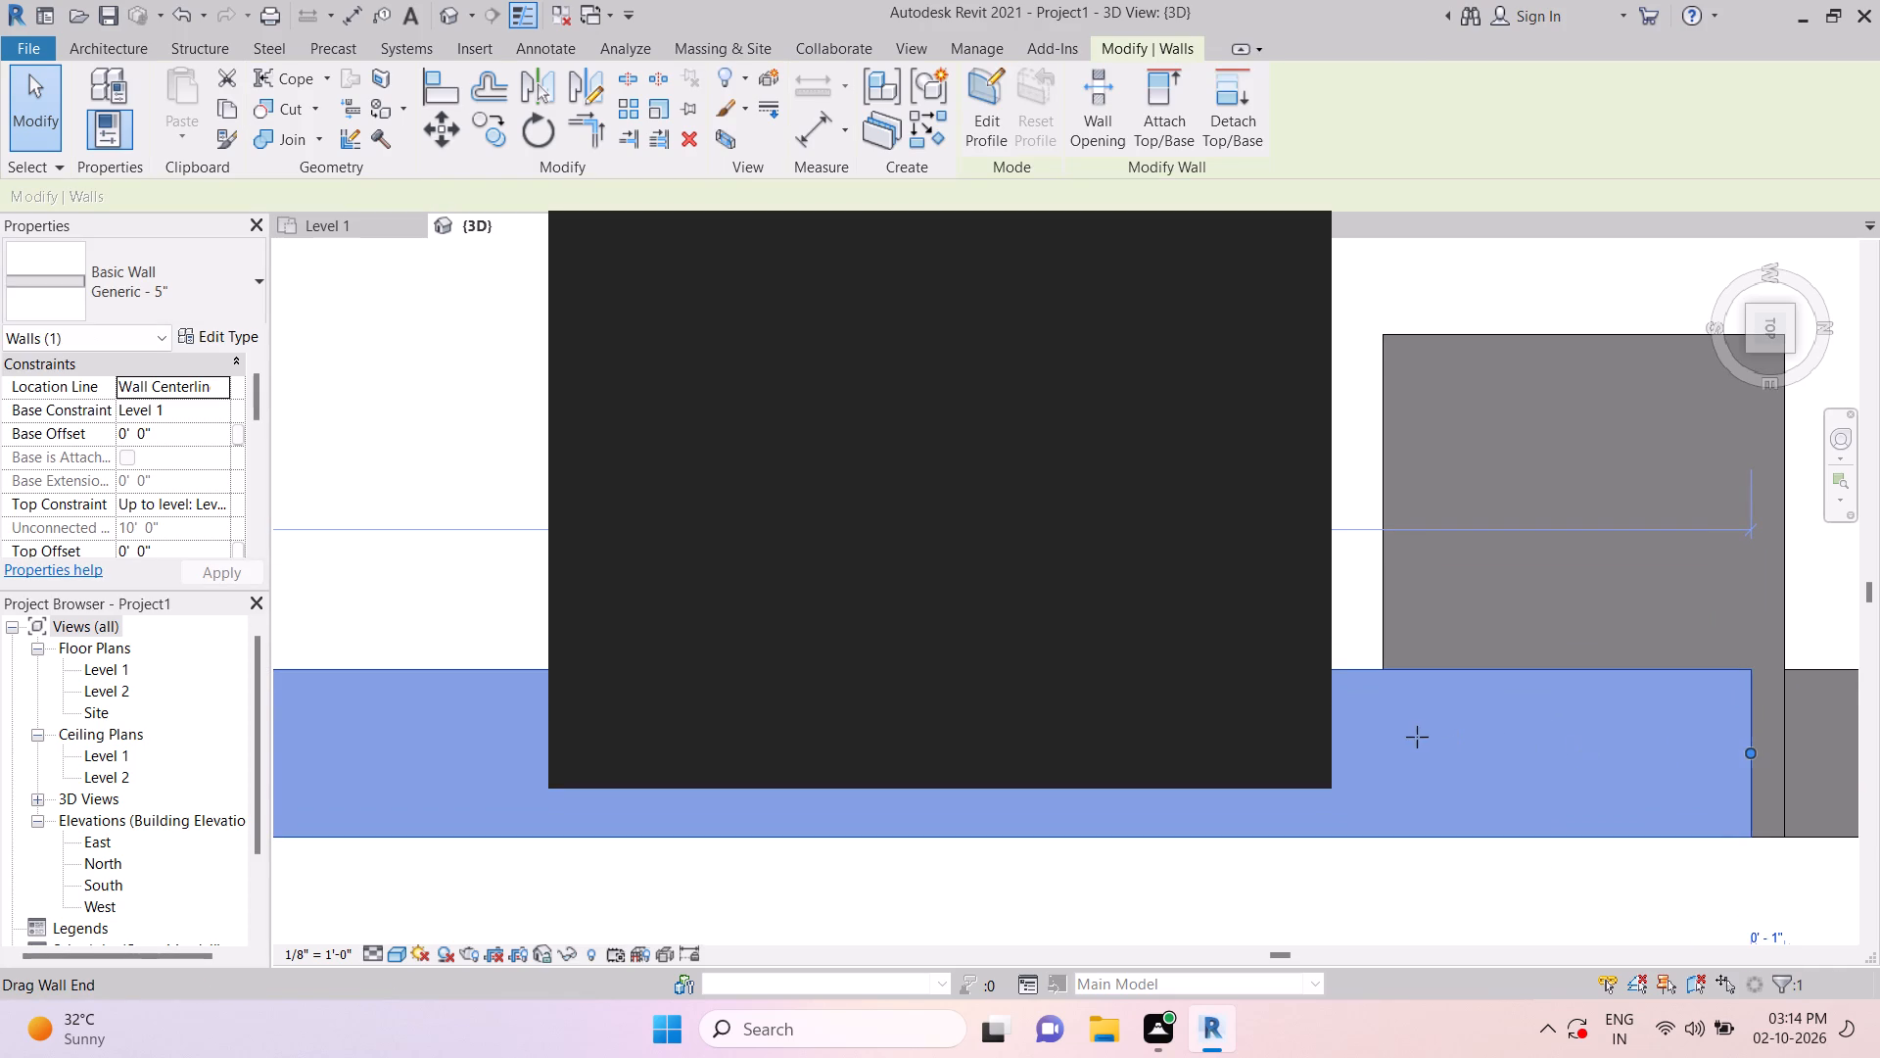
left_click_drag(1417, 737, 1384, 737)
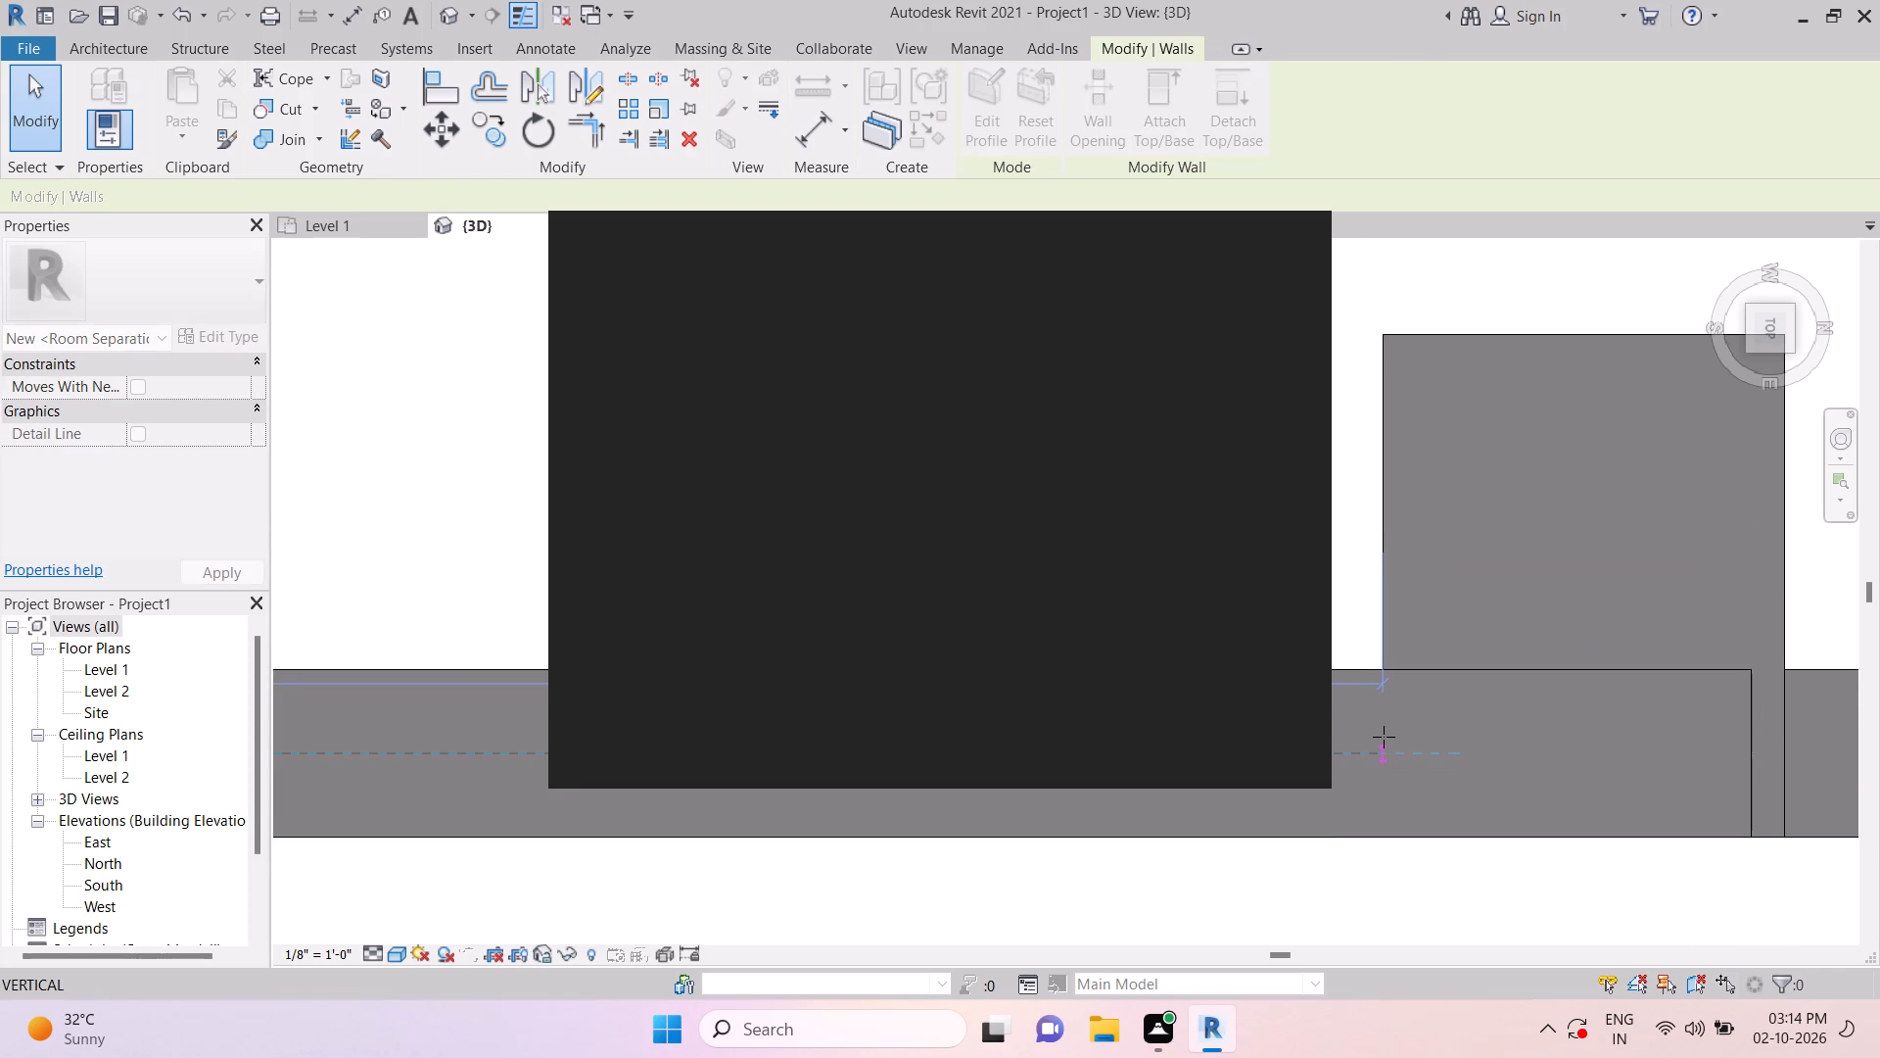
left_click_drag(1384, 737, 1384, 738)
key("Escape")
key("Escape")
key("Escape")
Dismiss the notification card covering the 3D view.
left_click(1280, 244)
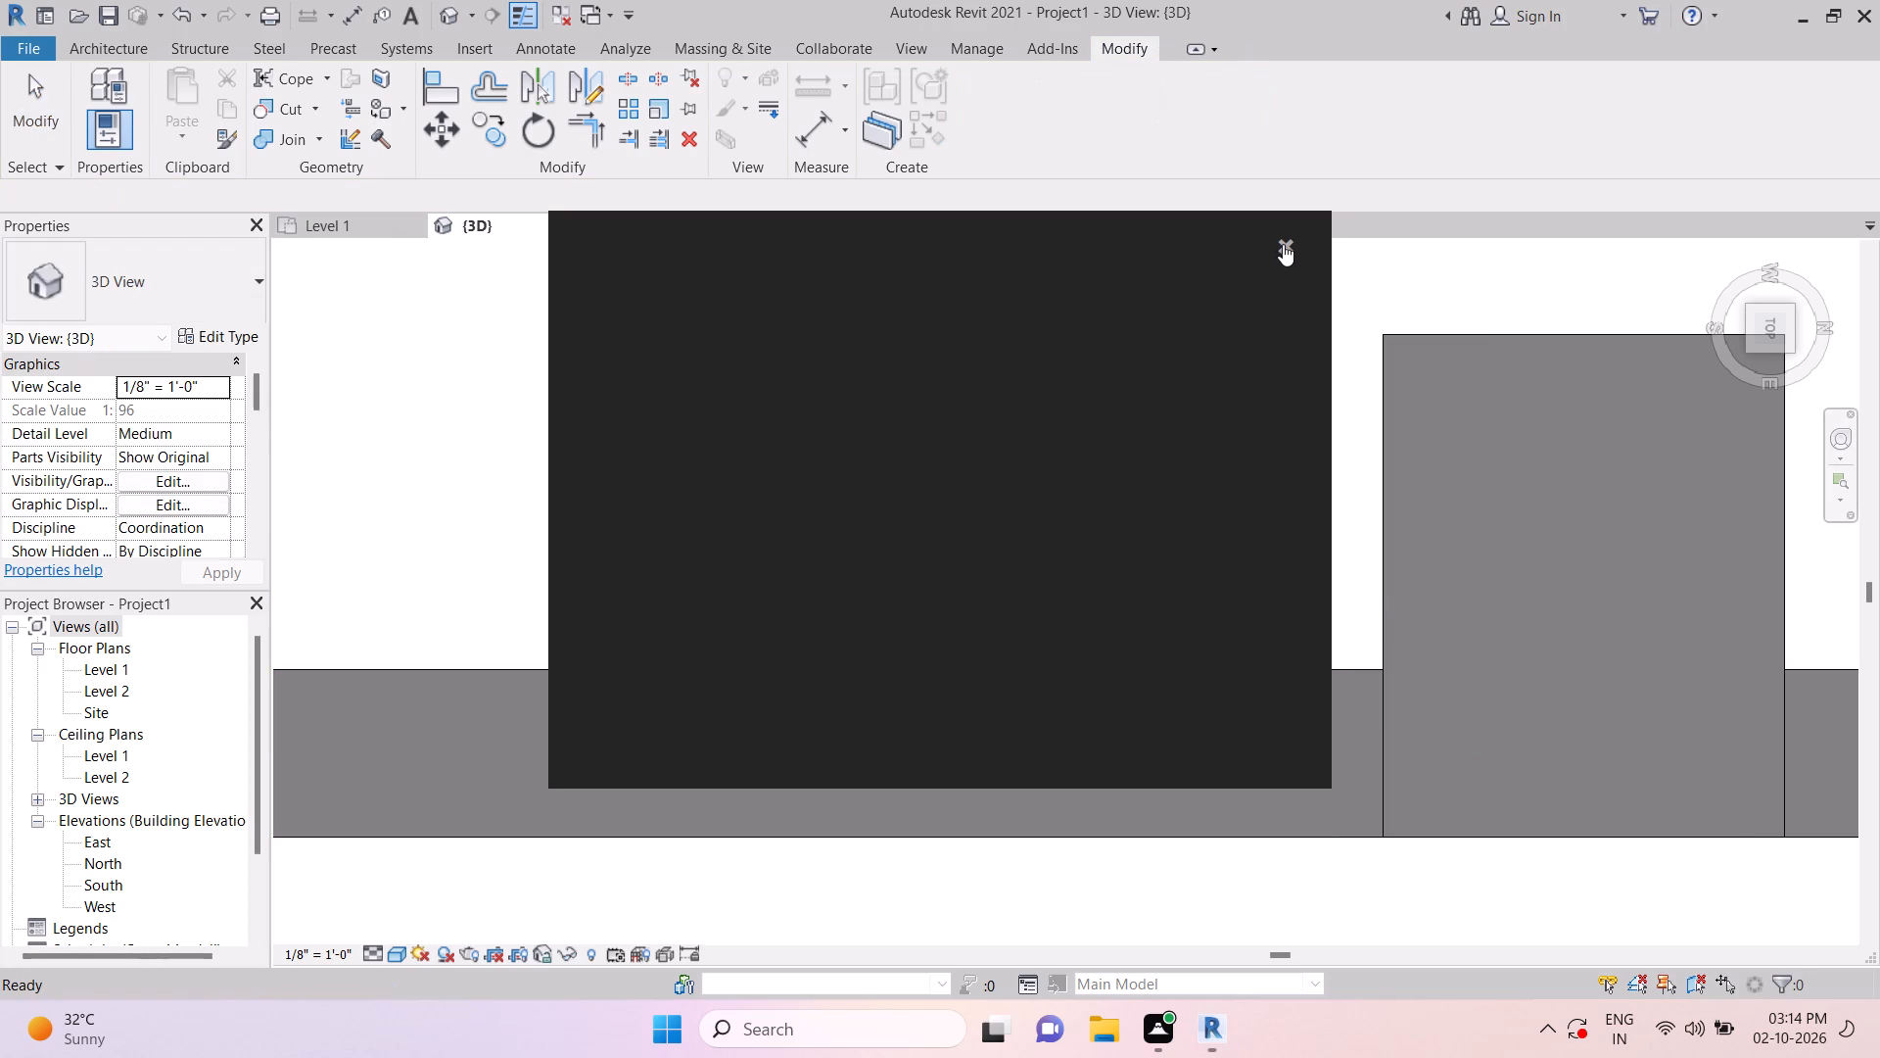
key("Escape")
key("Escape")
key("Escape")
key("Escape")
Examine the reworked east wall, its lowered bay and the open northeast bay around the building in 3D.
scroll(875, 410, "down", 14)
middle_click_drag(1271, 740, 1135, 465, "shift")
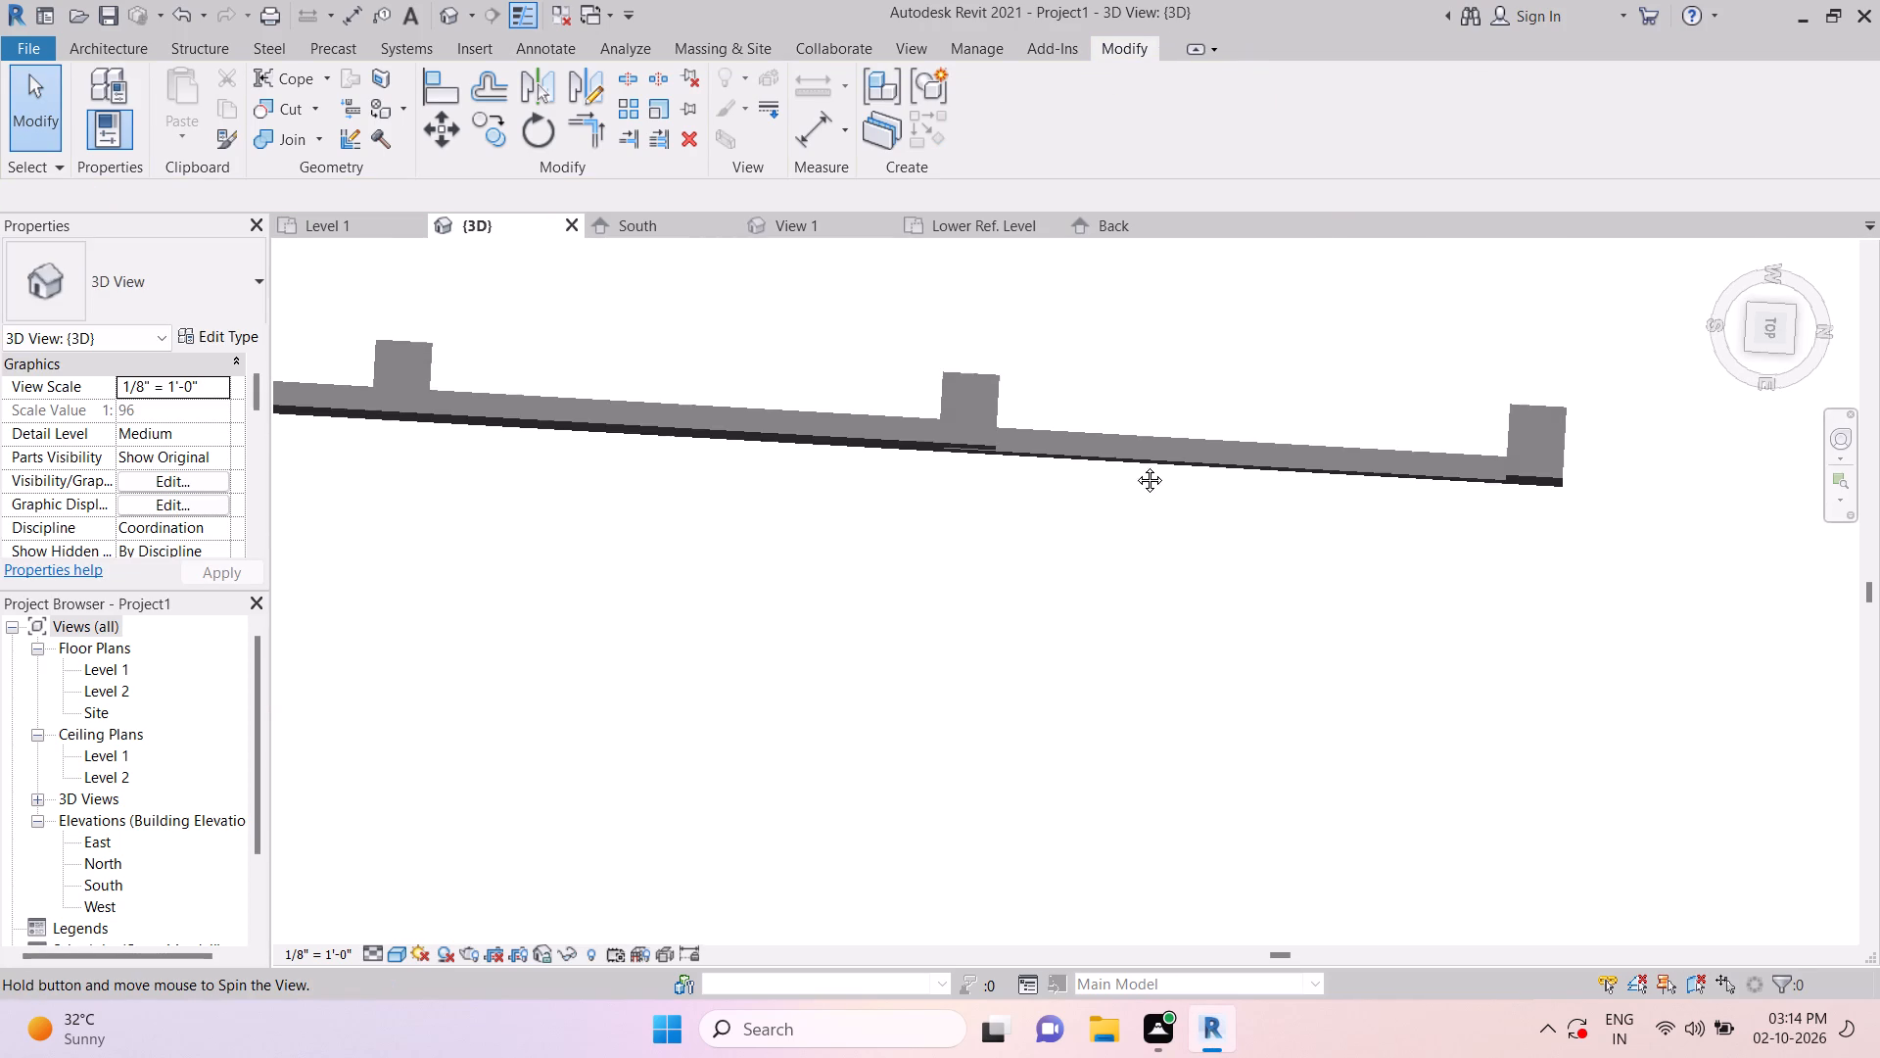
middle_click_drag(1135, 465, 1279, 455, "shift")
key("Escape")
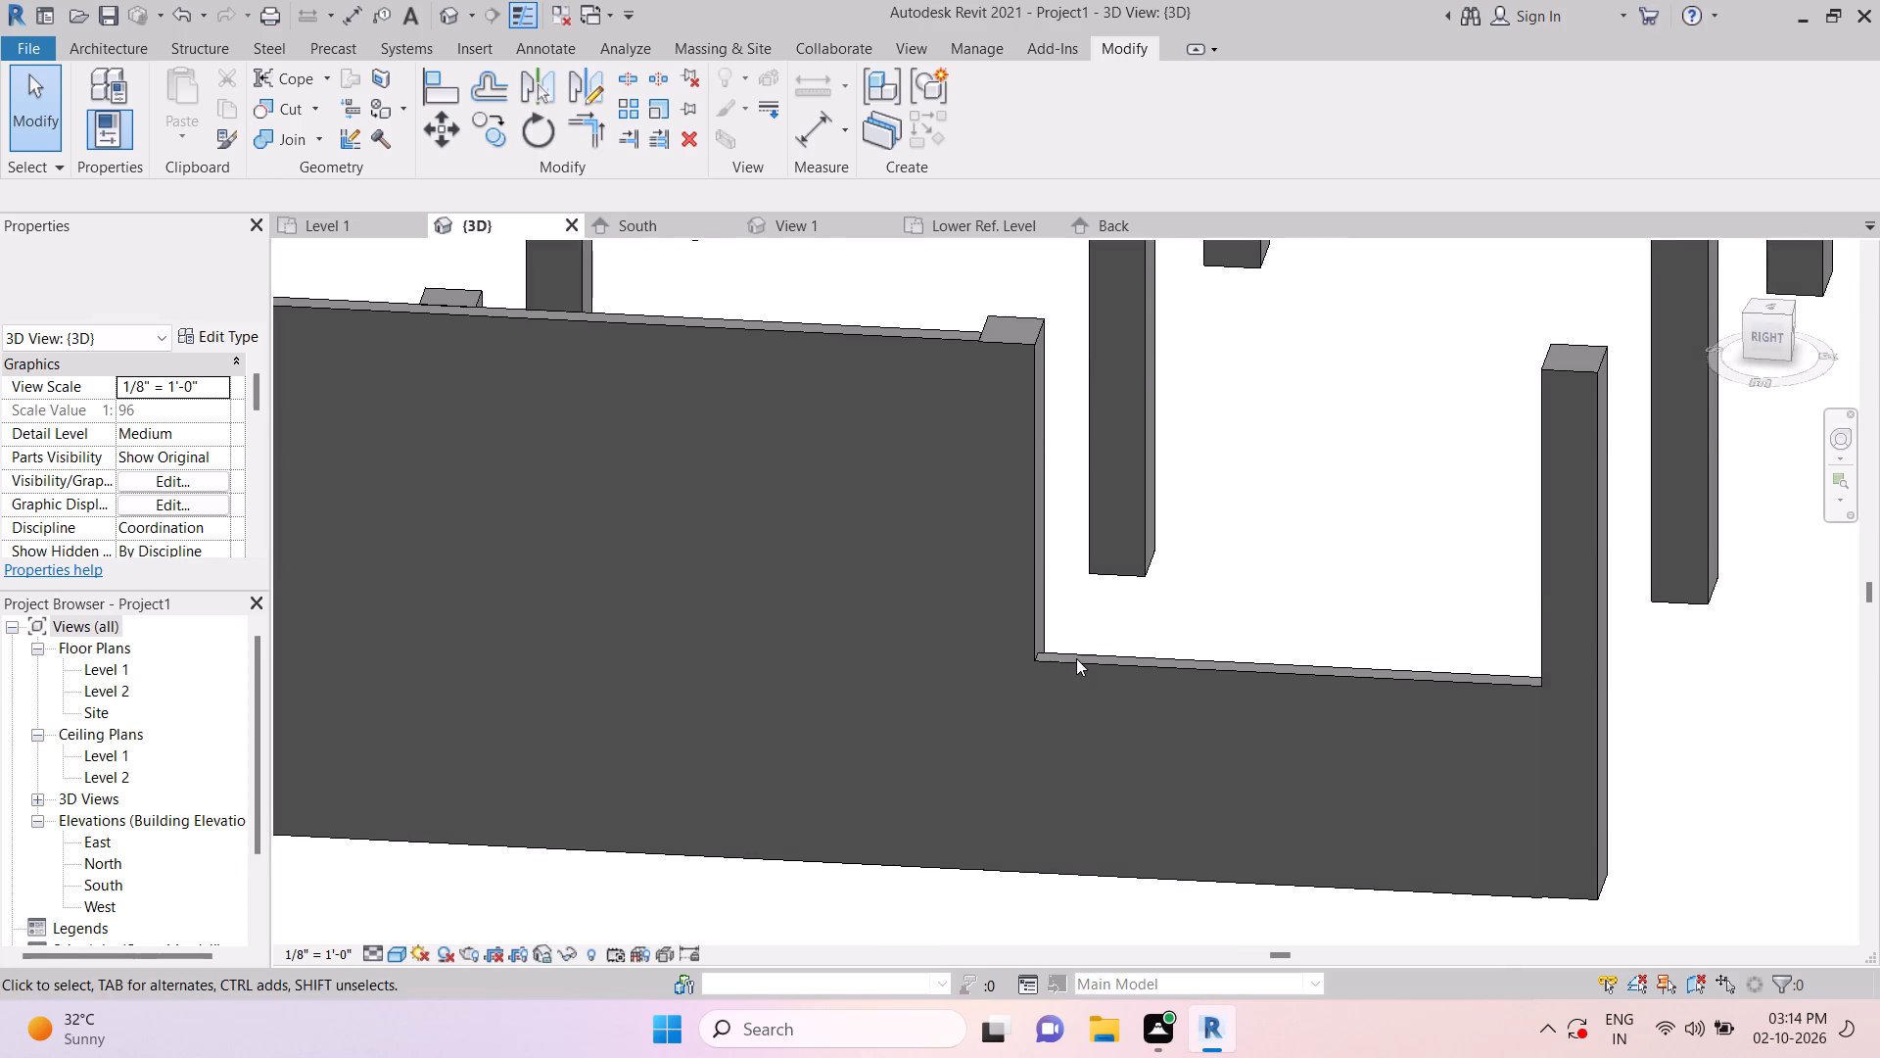
key("Escape")
scroll(1087, 649, "down", 6)
scroll(852, 774, "up", 1)
middle_click_drag(852, 773, 1044, 604)
scroll(1046, 600, "down", 4)
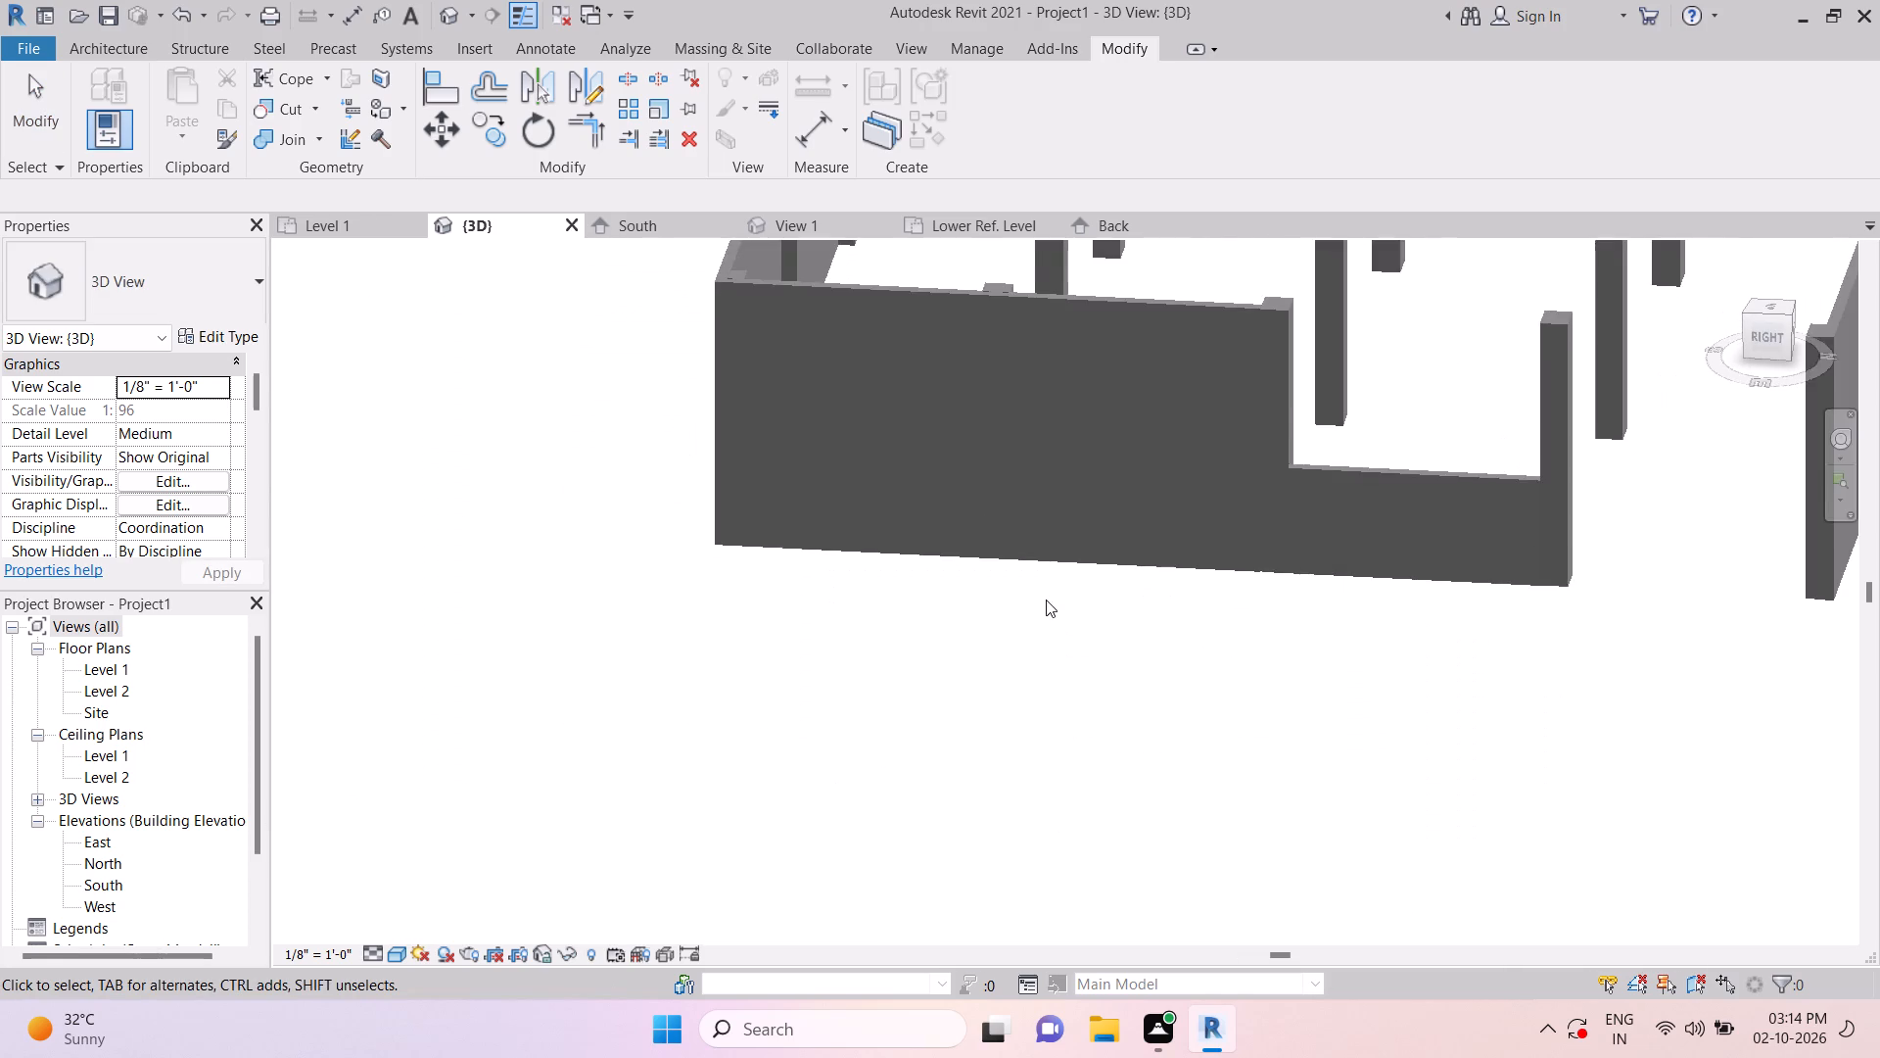
scroll(1046, 600, "down", 6)
middle_click_drag(1261, 697, 1104, 553, "shift")
middle_click_drag(1187, 663, 1049, 687, "shift")
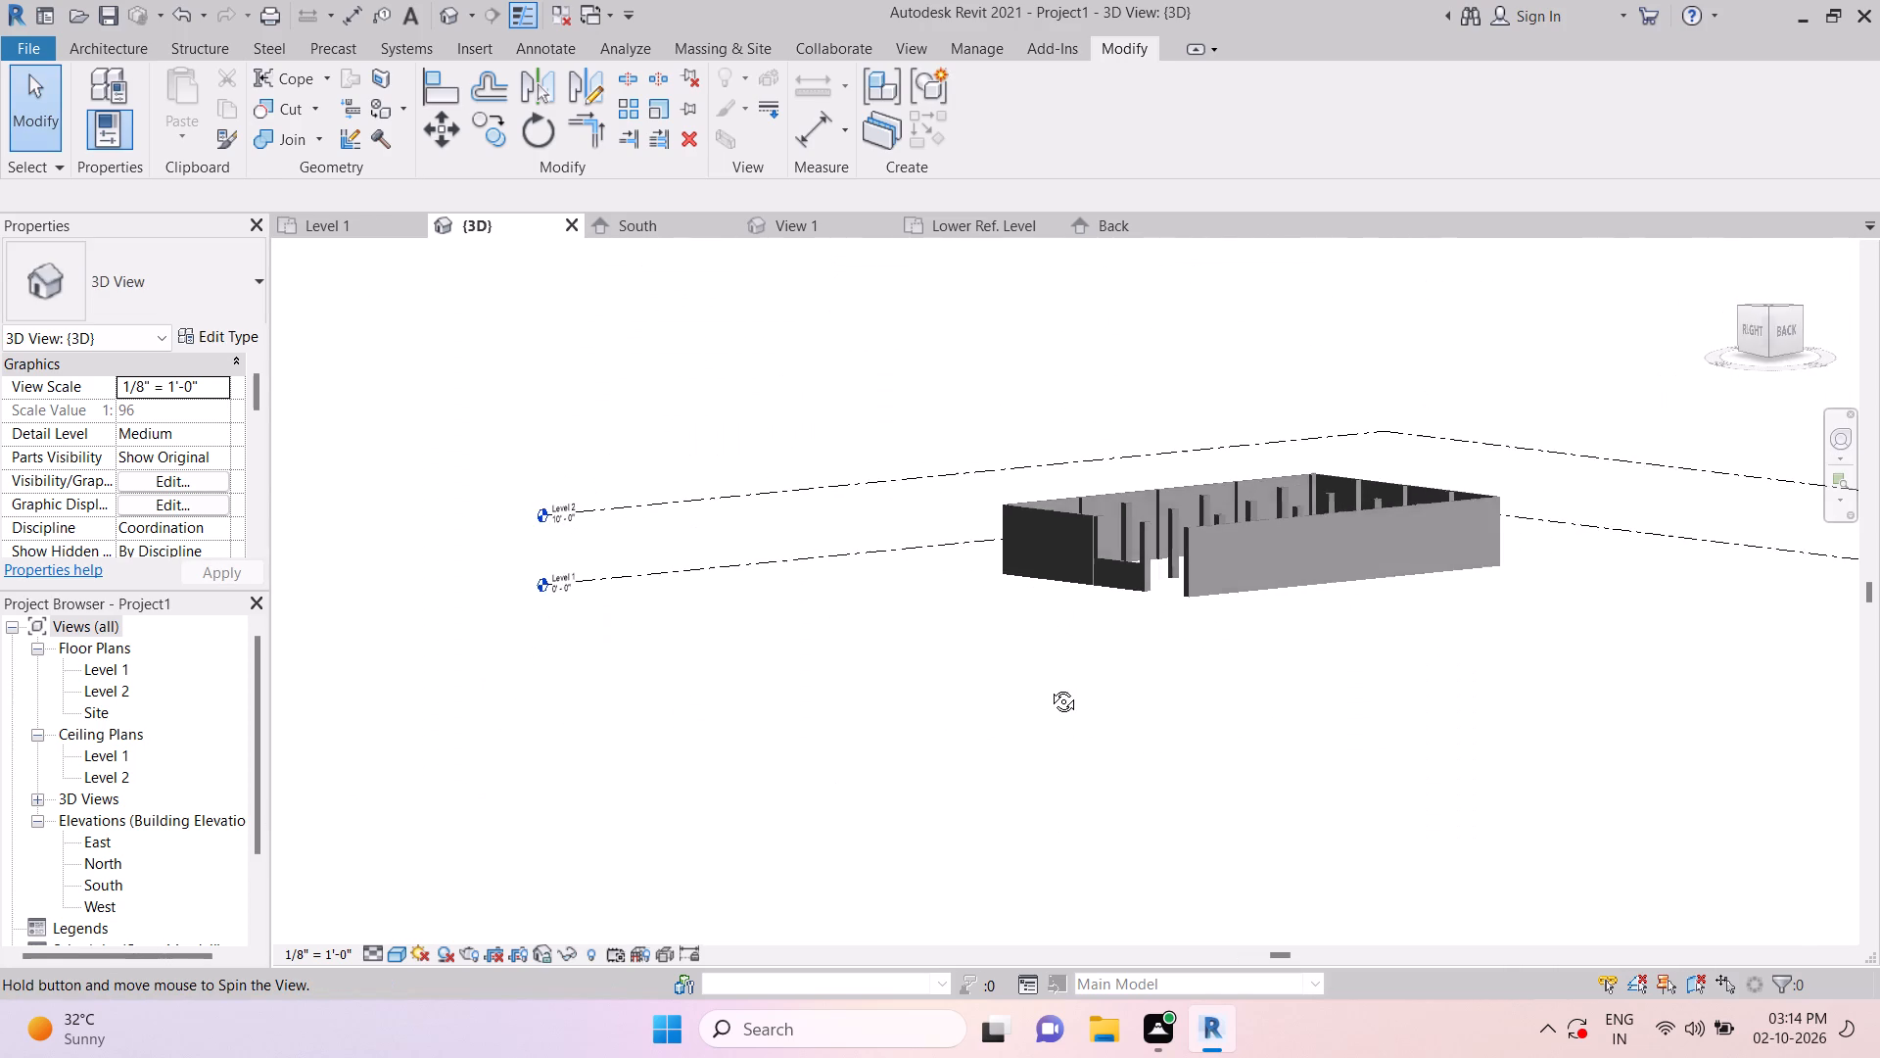
middle_click_drag(1049, 687, 1332, 790, "shift")
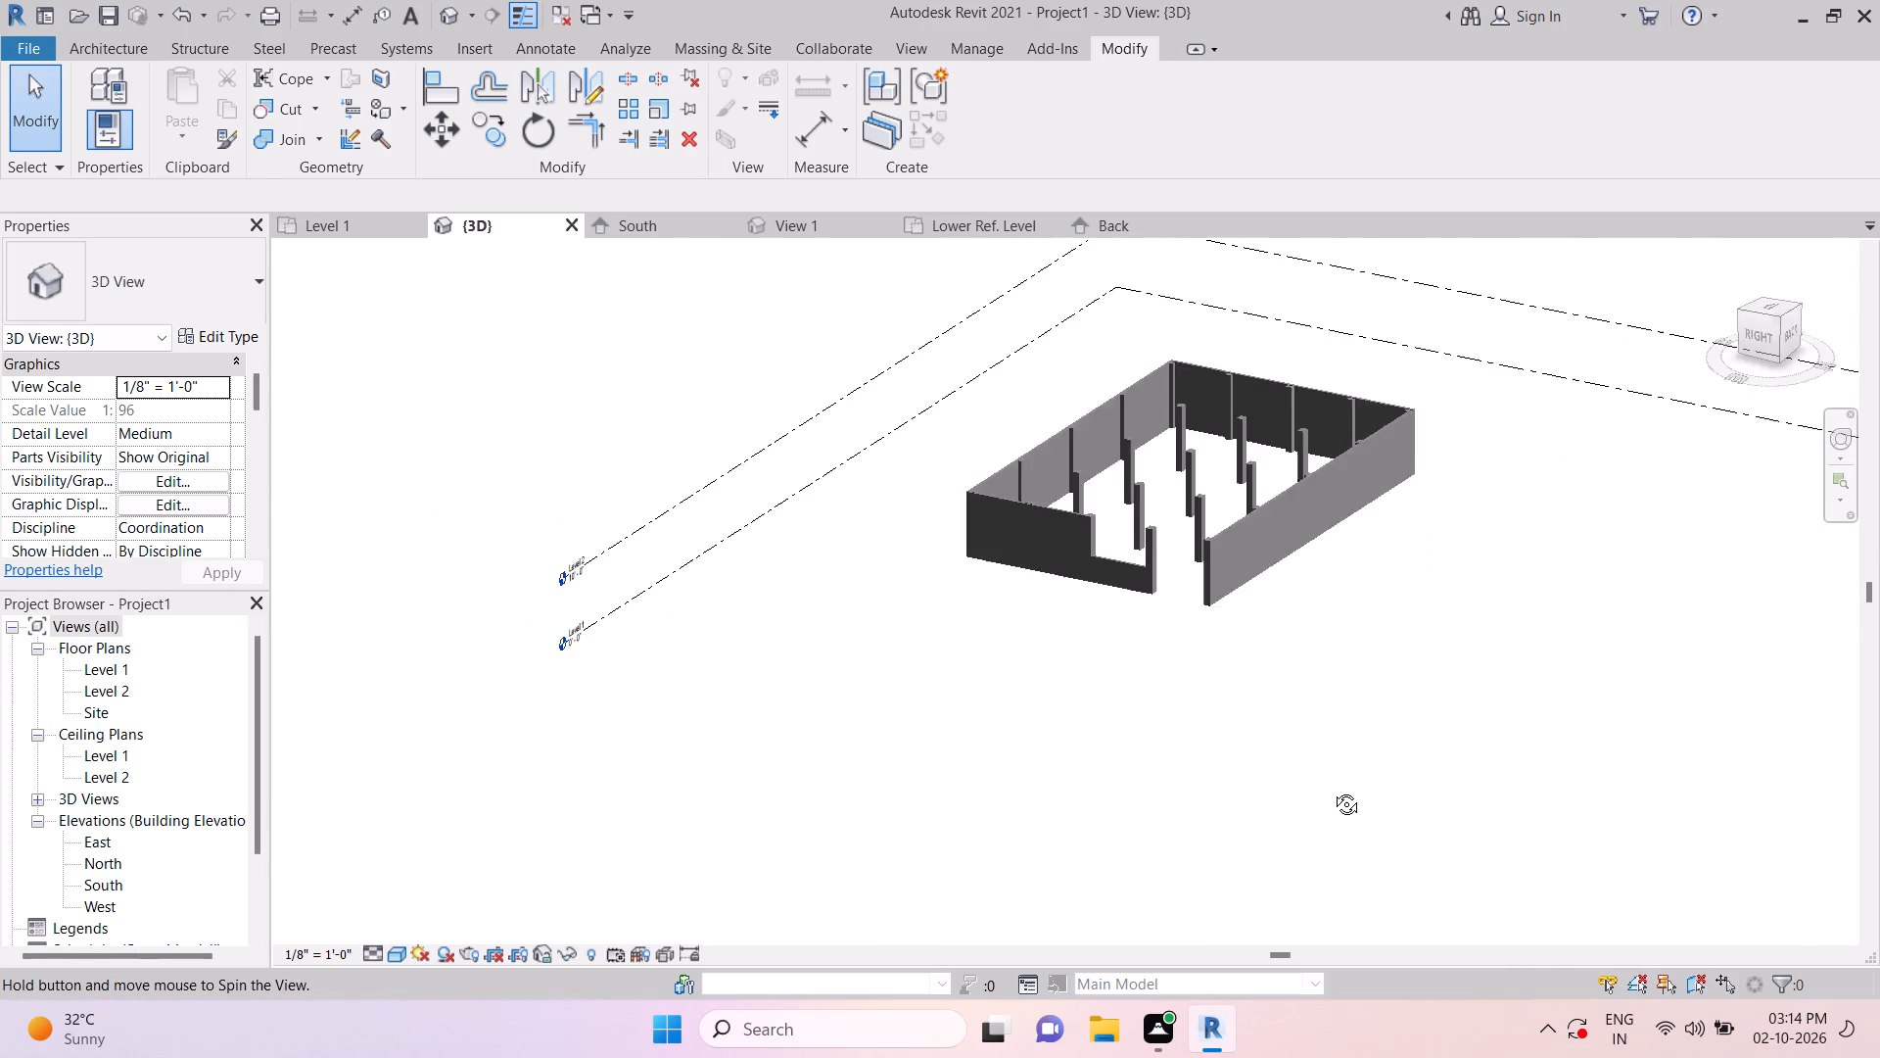
middle_click_drag(1332, 790, 1369, 767, "shift")
key("Escape")
key("Escape")
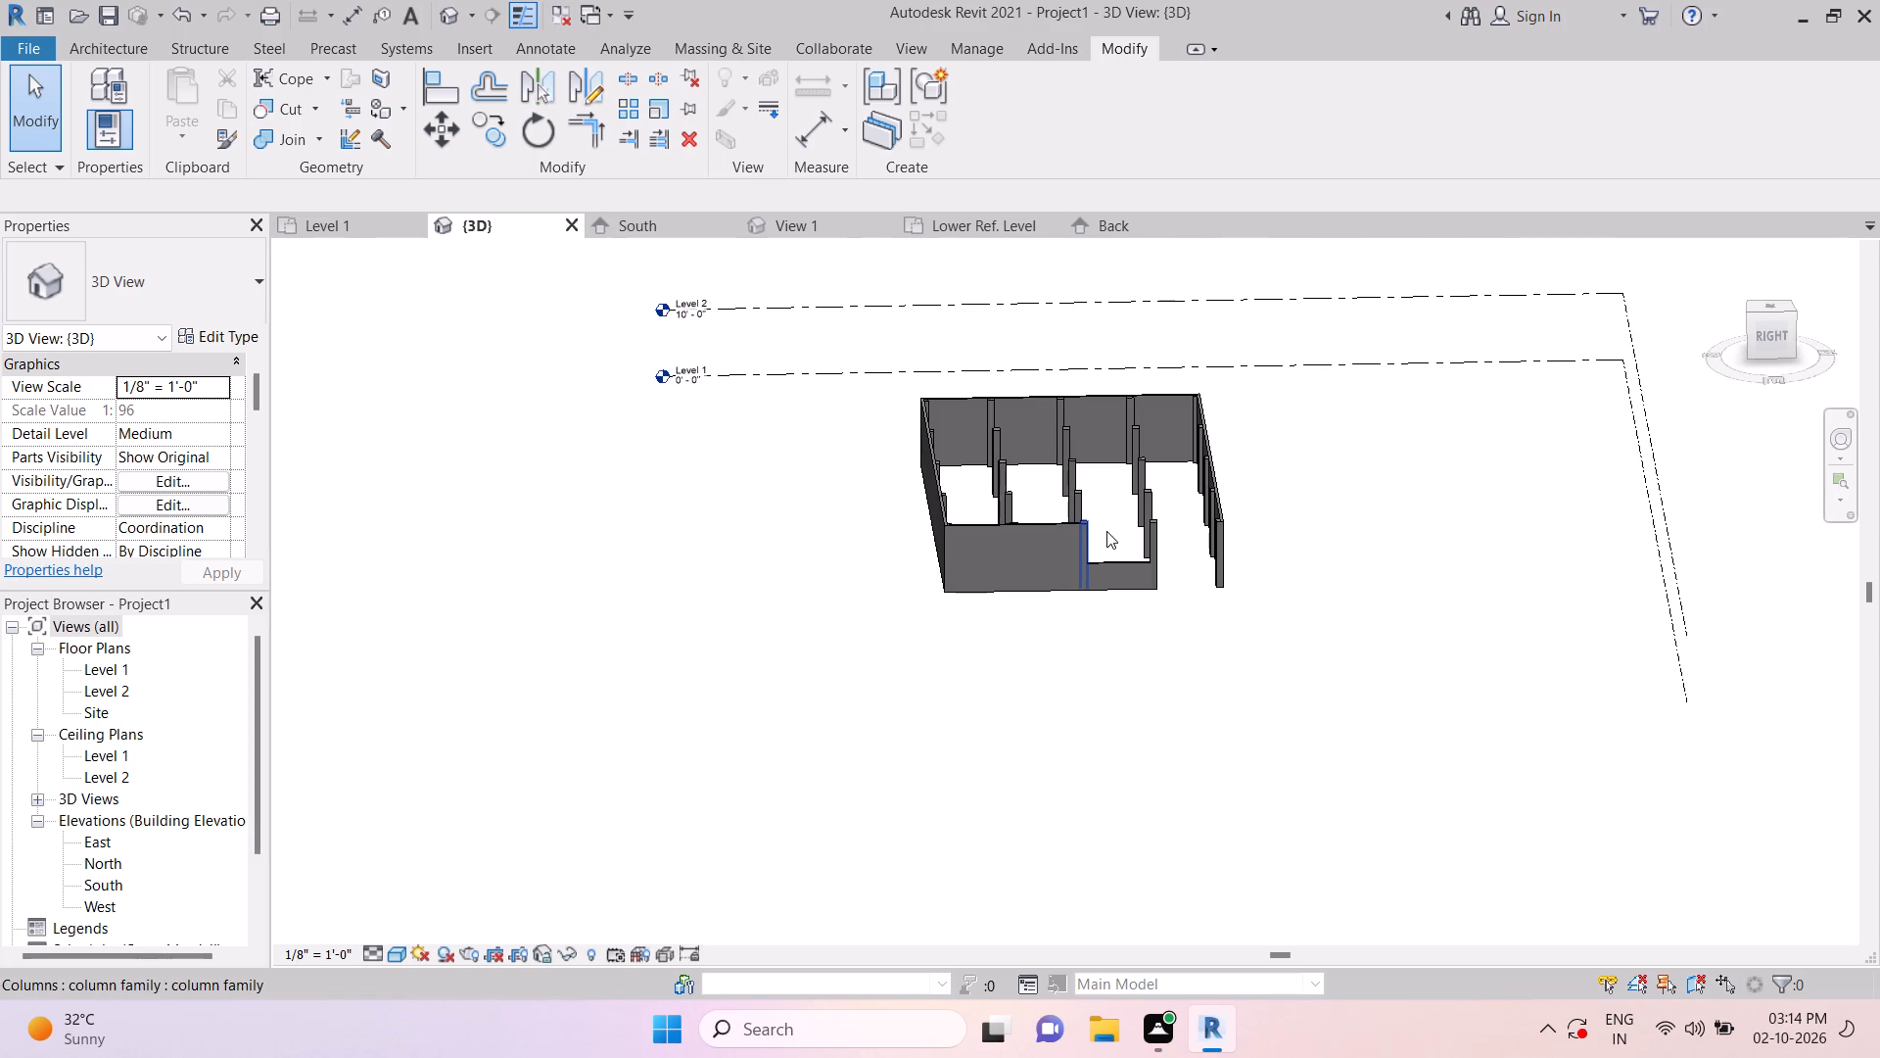
middle_click_drag(1101, 675, 1122, 787, "shift")
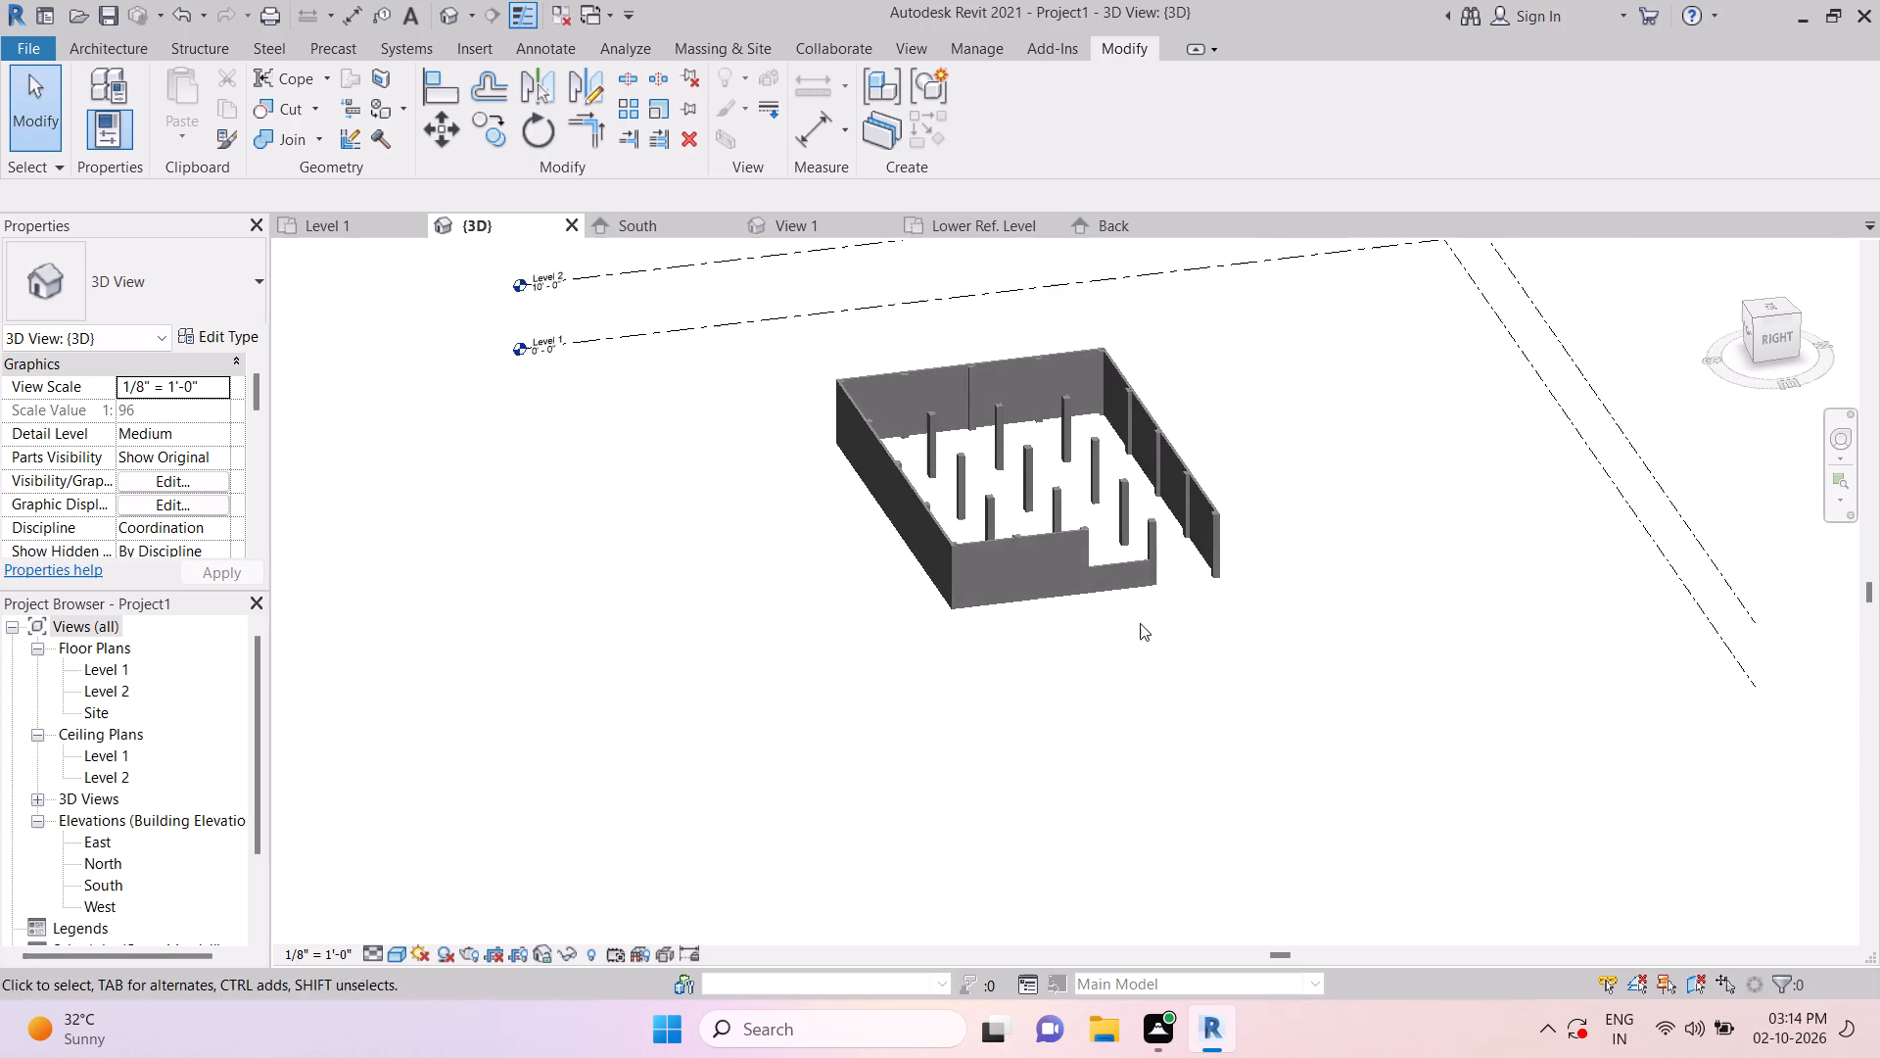
middle_click_drag(1245, 625, 1234, 668, "shift")
key("Escape")
key("Escape")
key("Escape")
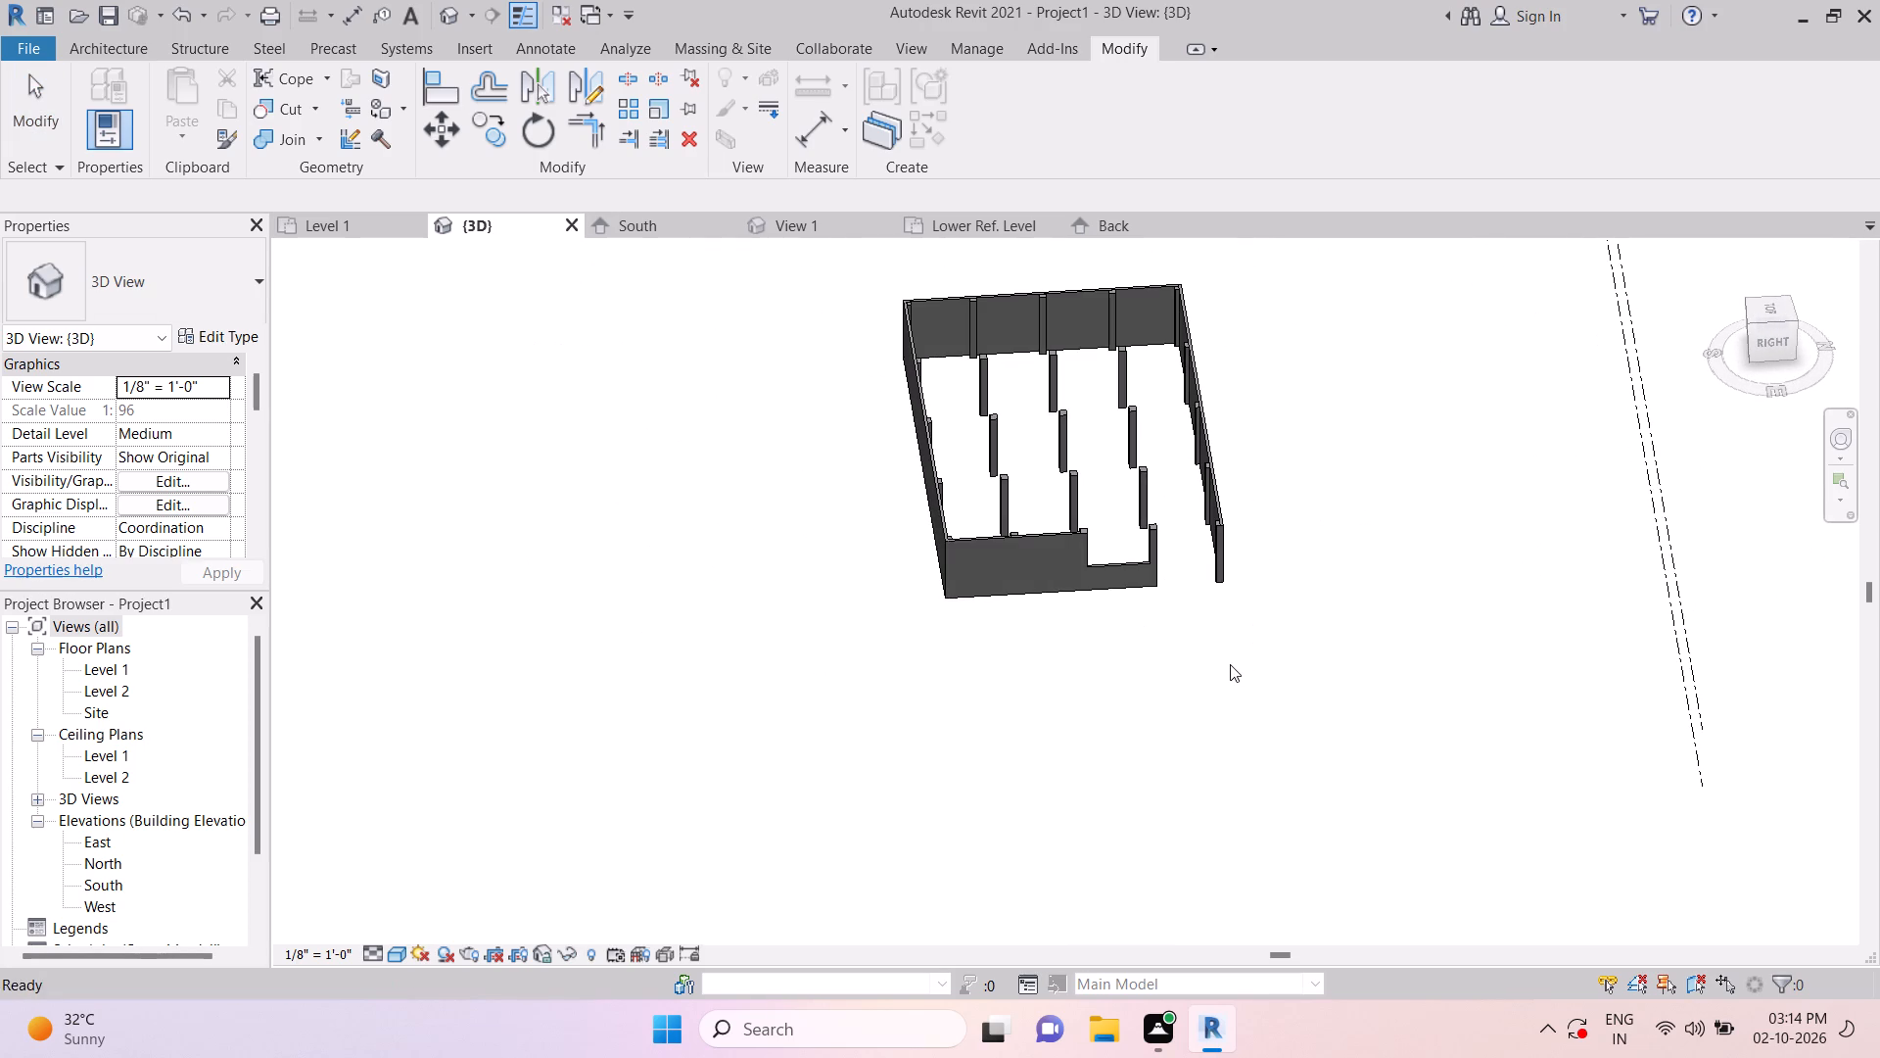
key("Escape")
middle_click_drag(1286, 626, 1240, 745, "shift")
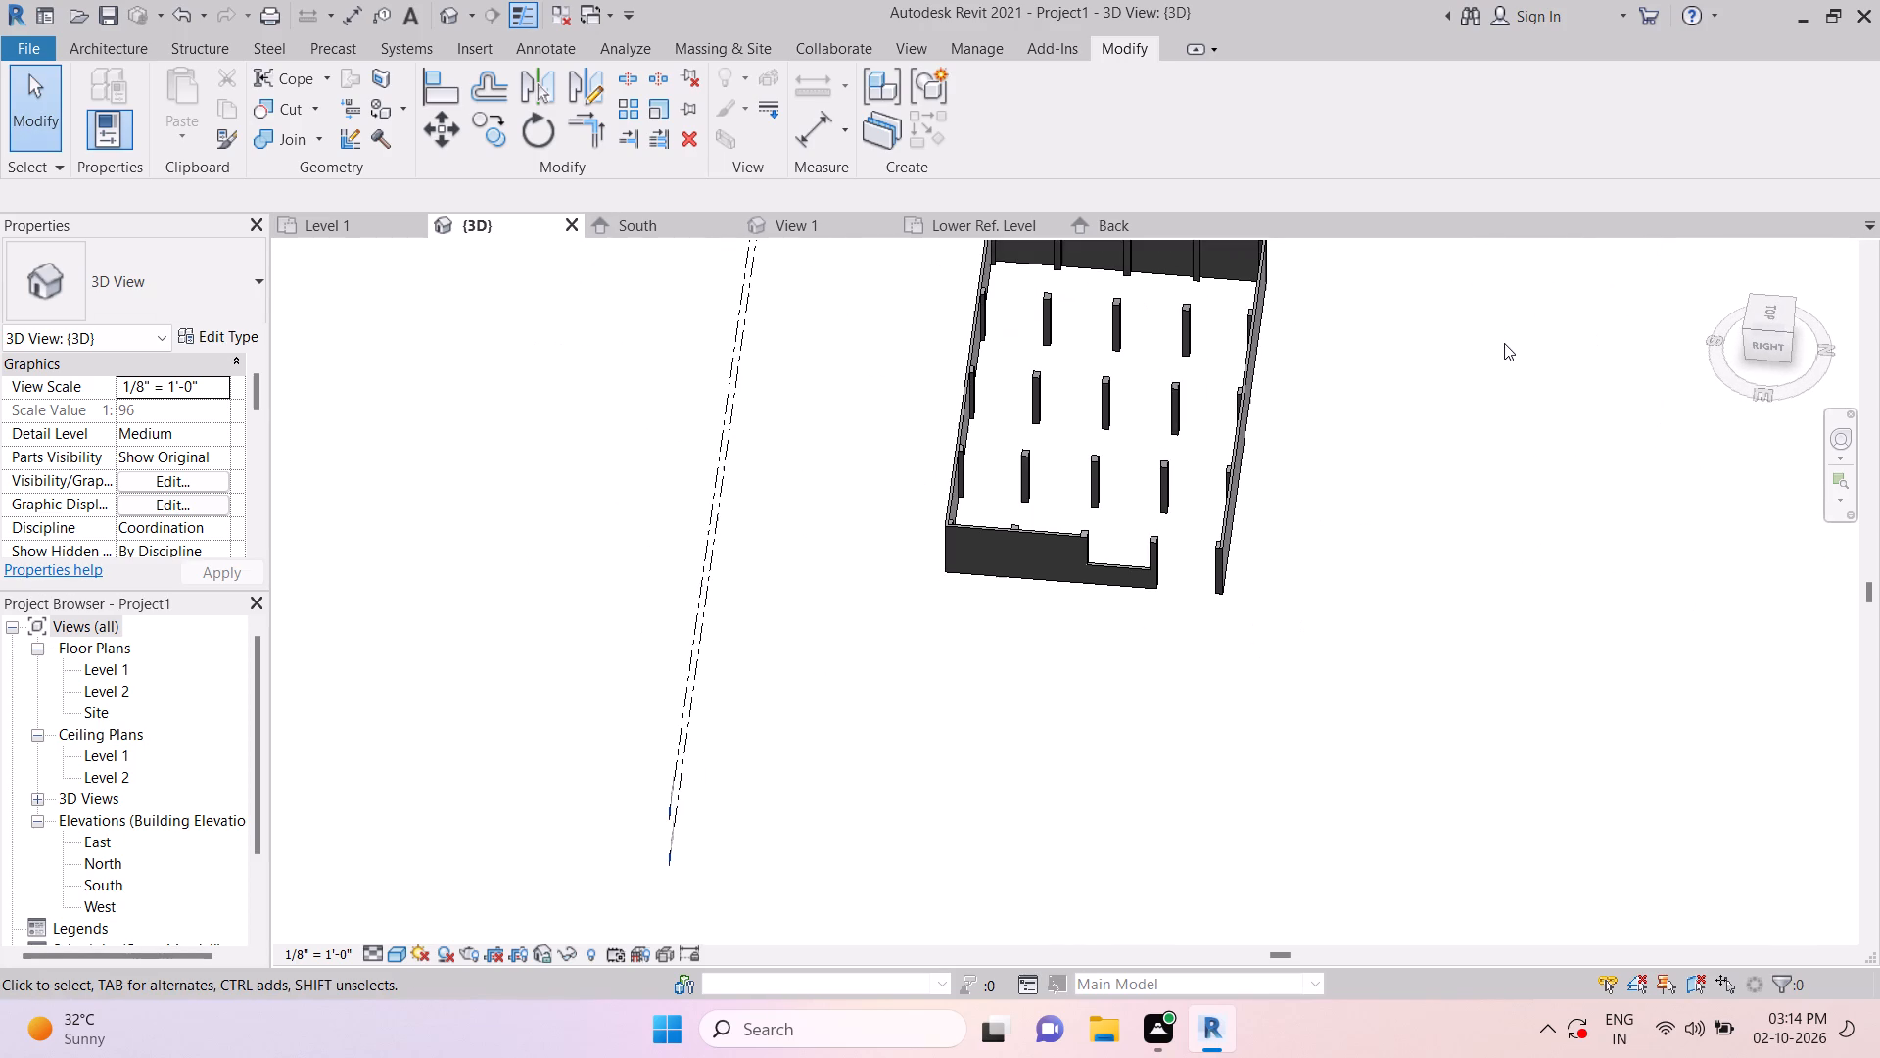
Return to the Level 1 floor plan with the whole column grid in view.
left_click(353, 229)
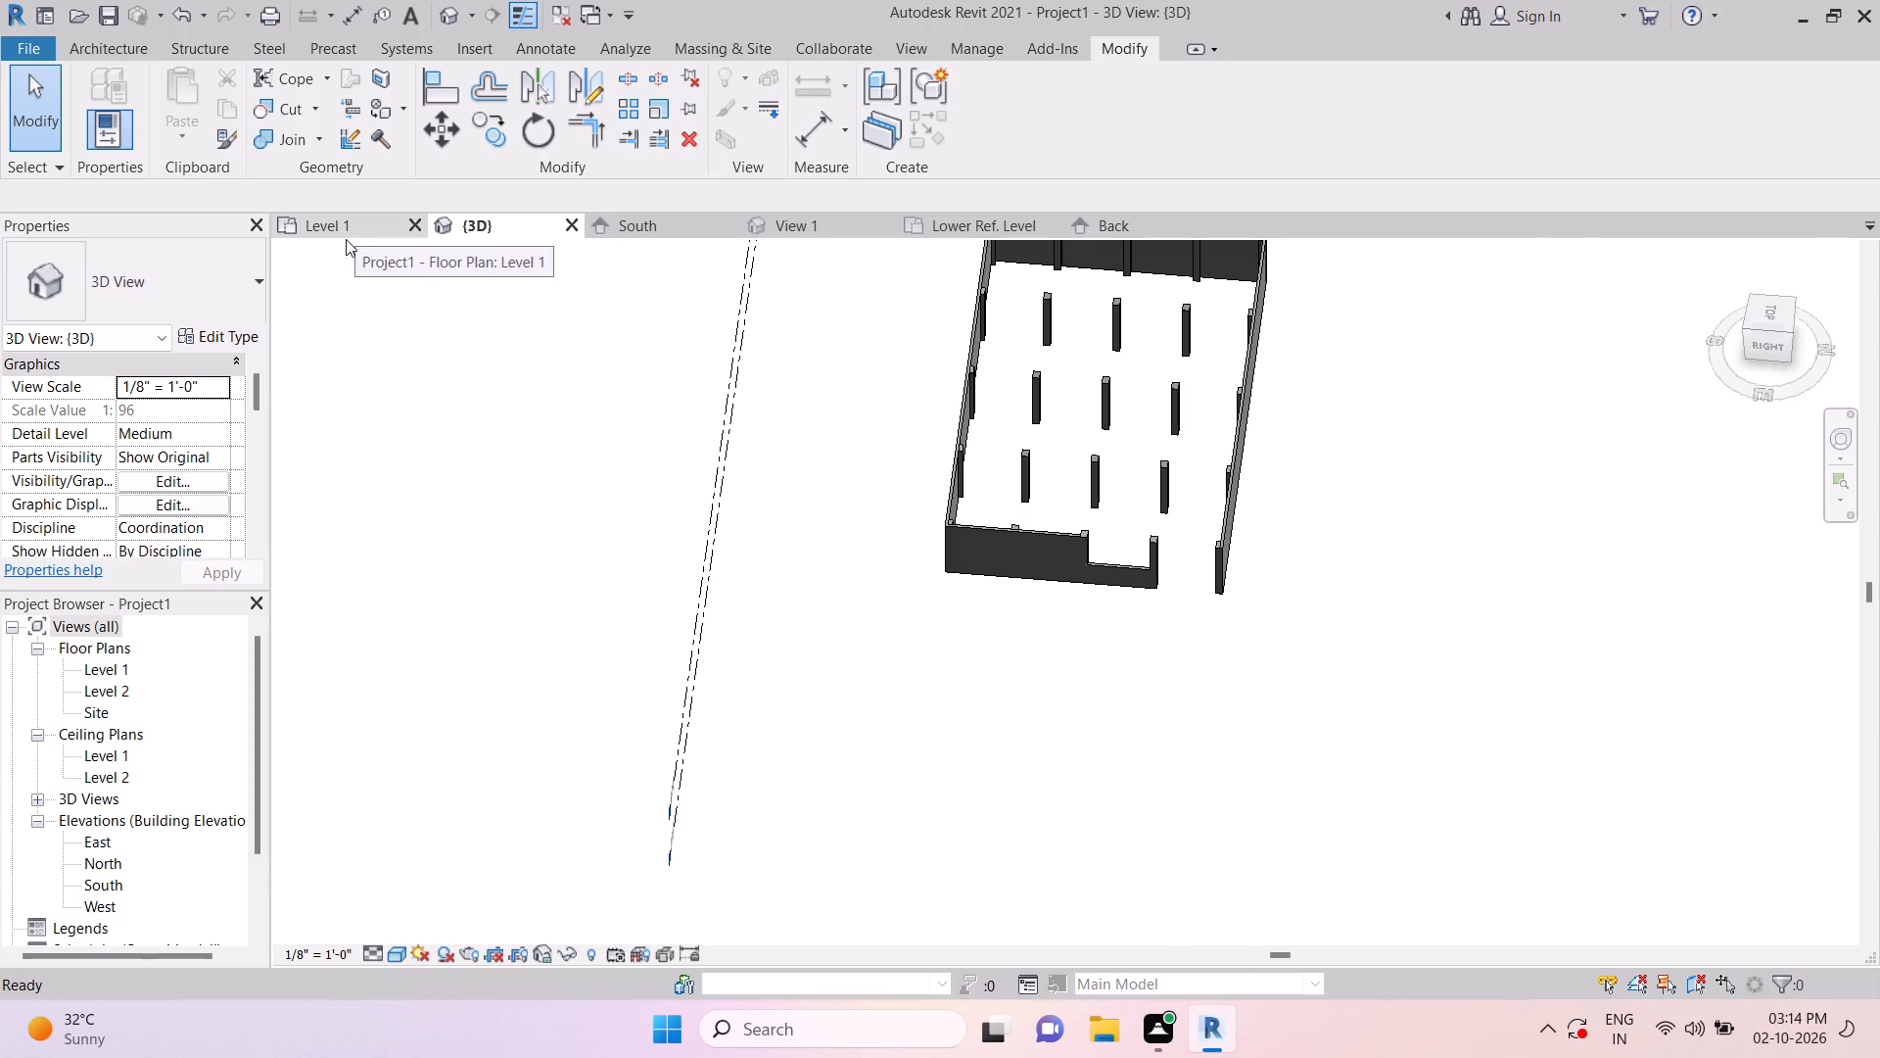
scroll(1322, 371, "down", 5)
scroll(1233, 361, "down", 6)
key("Escape")
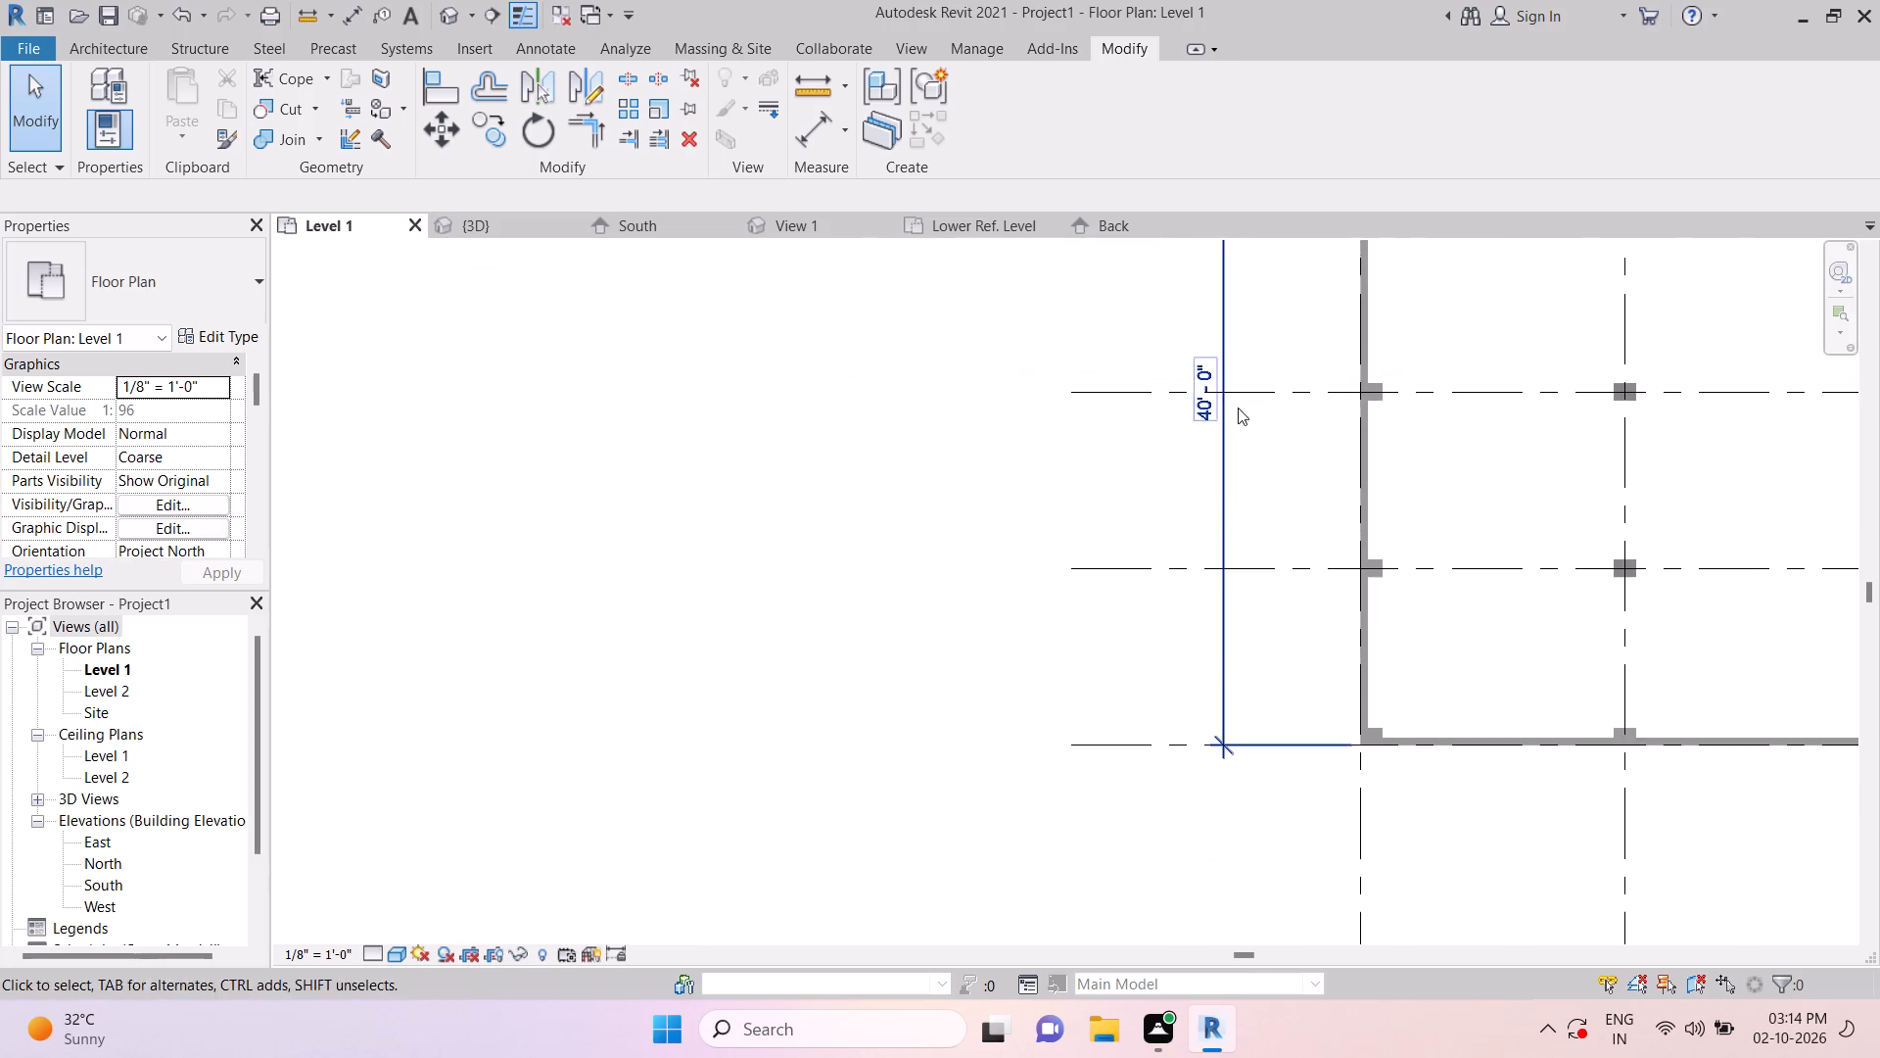
key("Escape")
scroll(1288, 451, "down", 5)
middle_click_drag(1572, 424, 1182, 602)
middle_click_drag(1497, 473, 1488, 480)
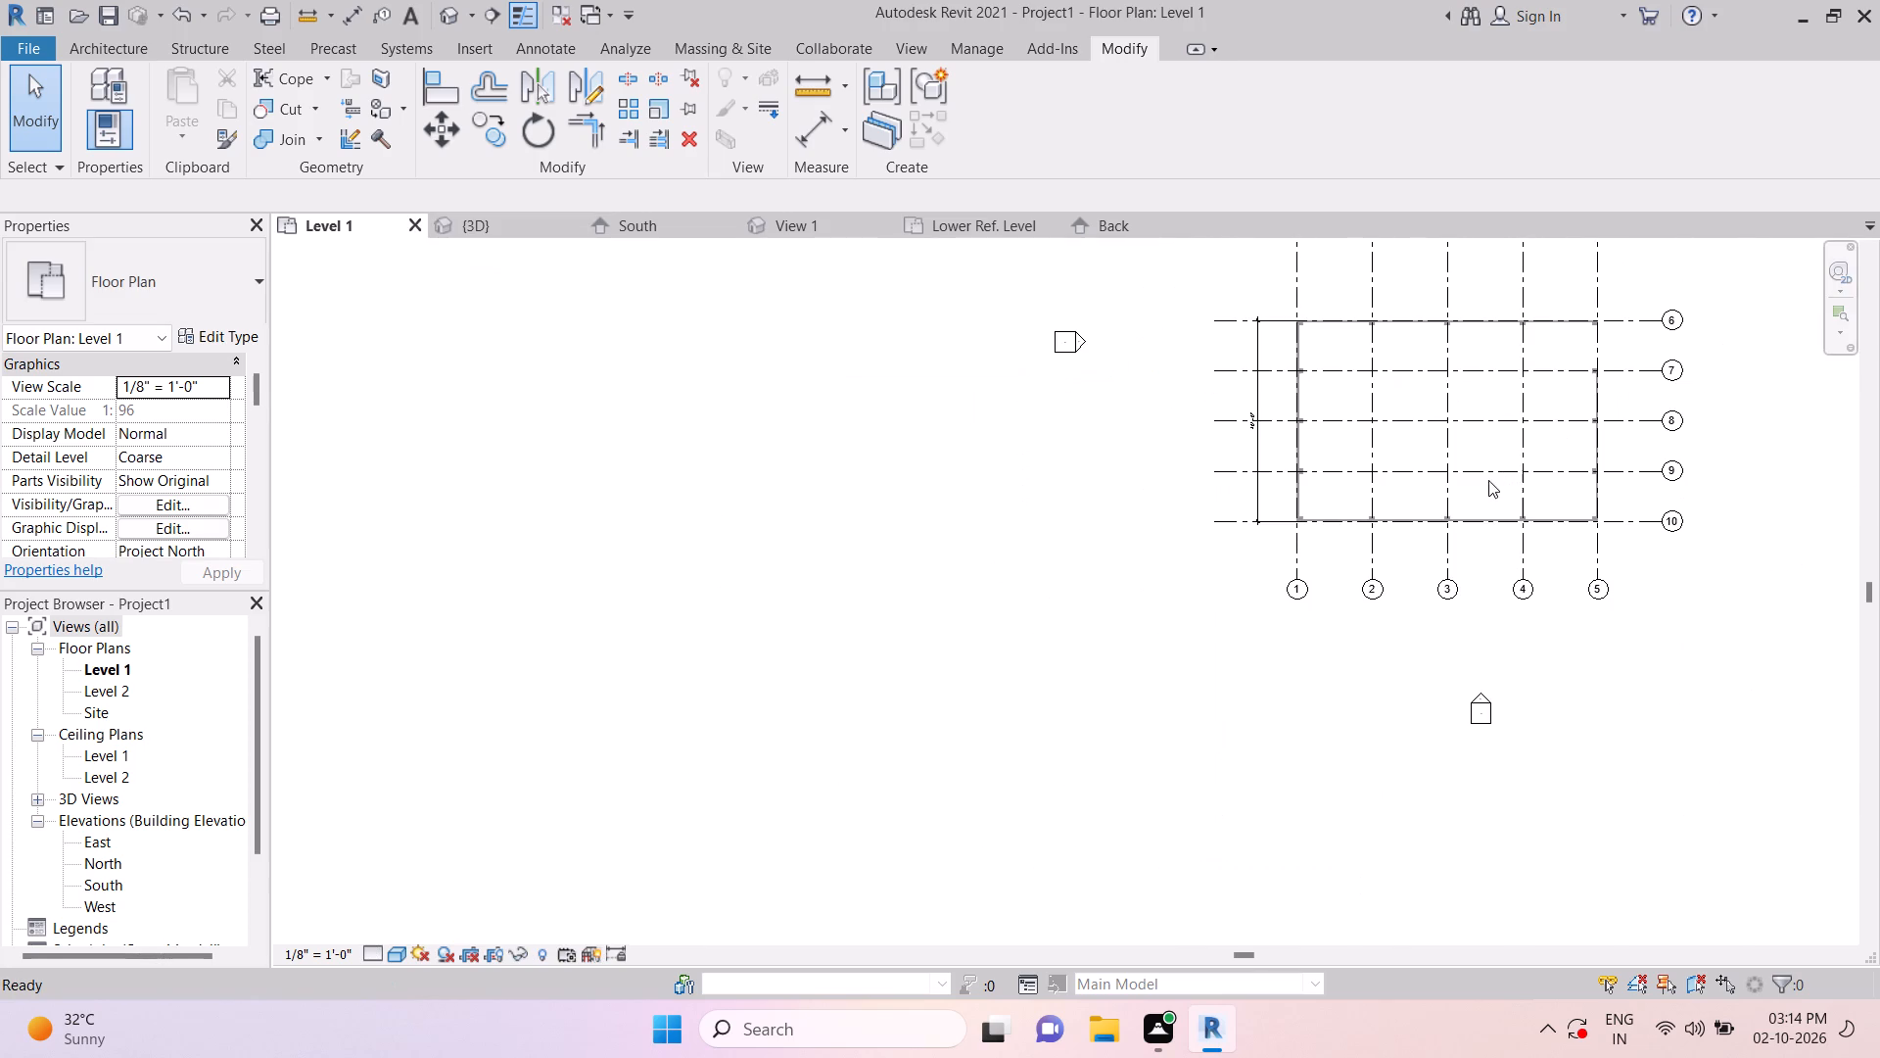
middle_click_drag(1488, 480, 1309, 609)
middle_click_drag(1472, 414, 1361, 480)
key("Escape")
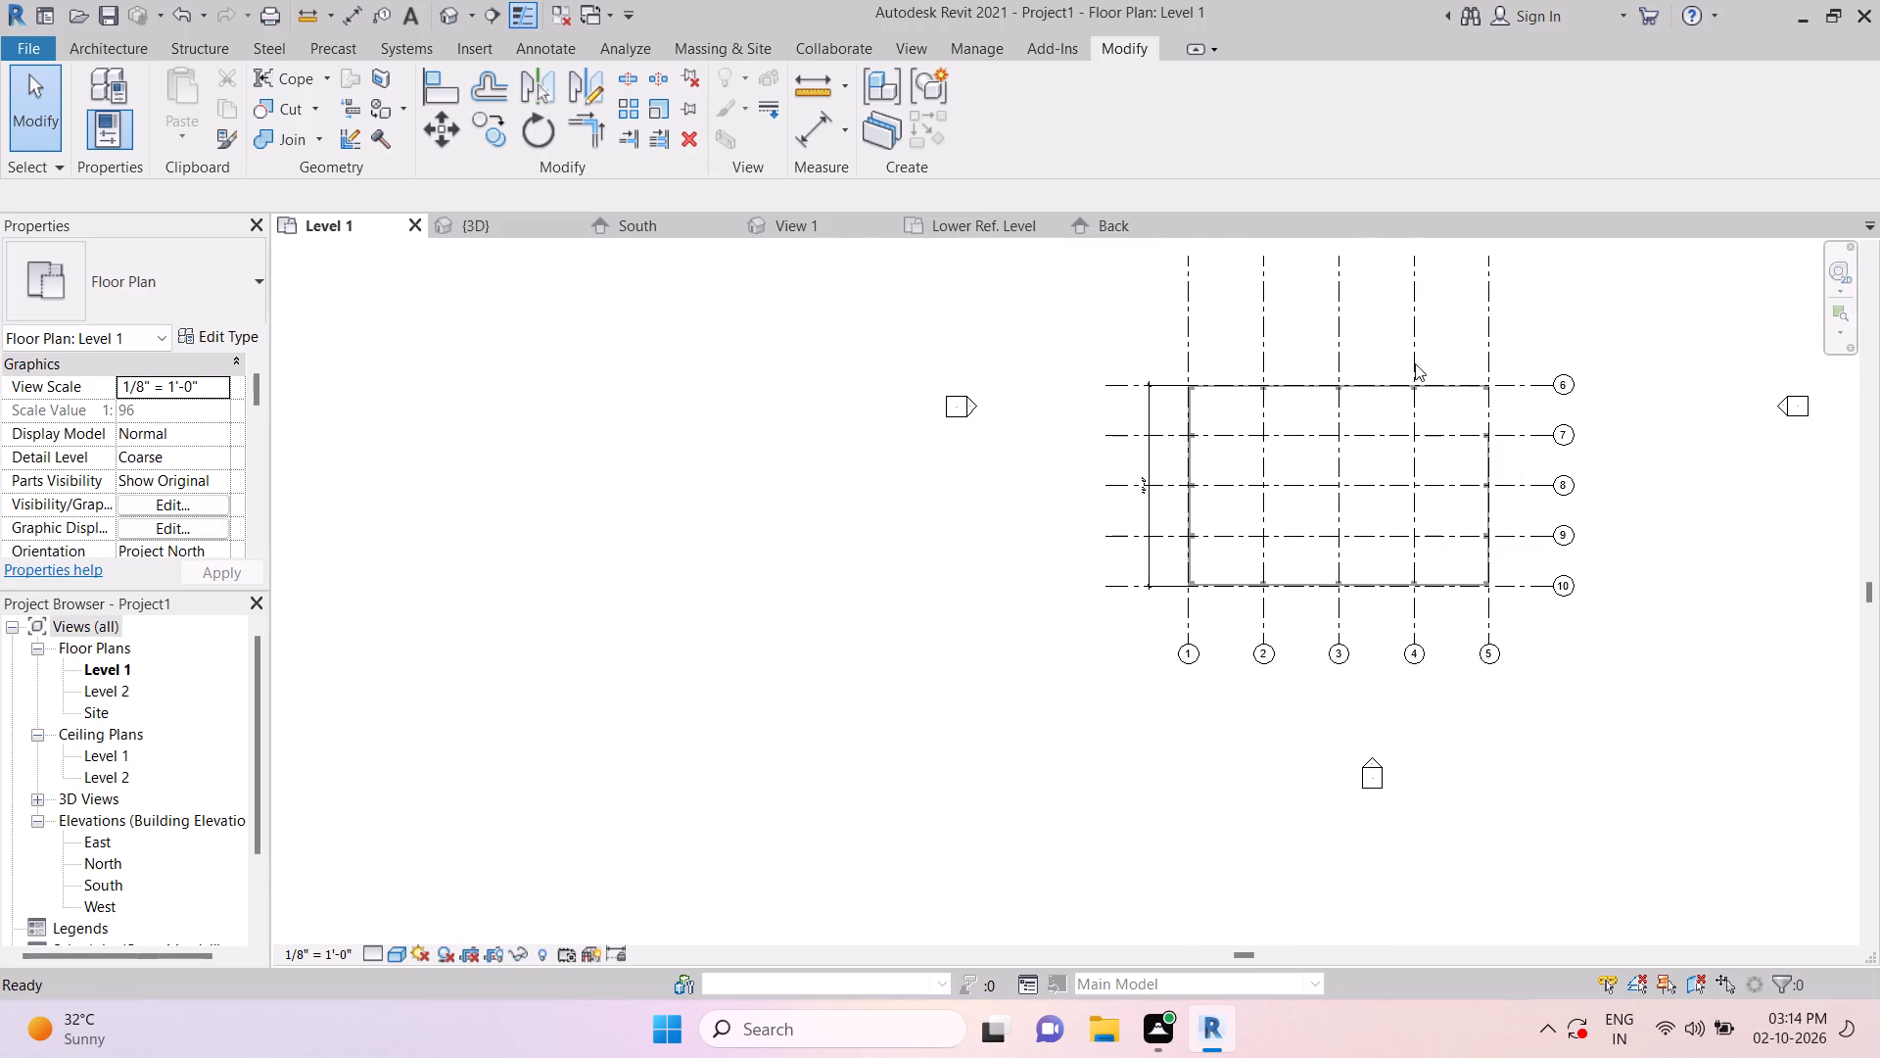
key("Escape")
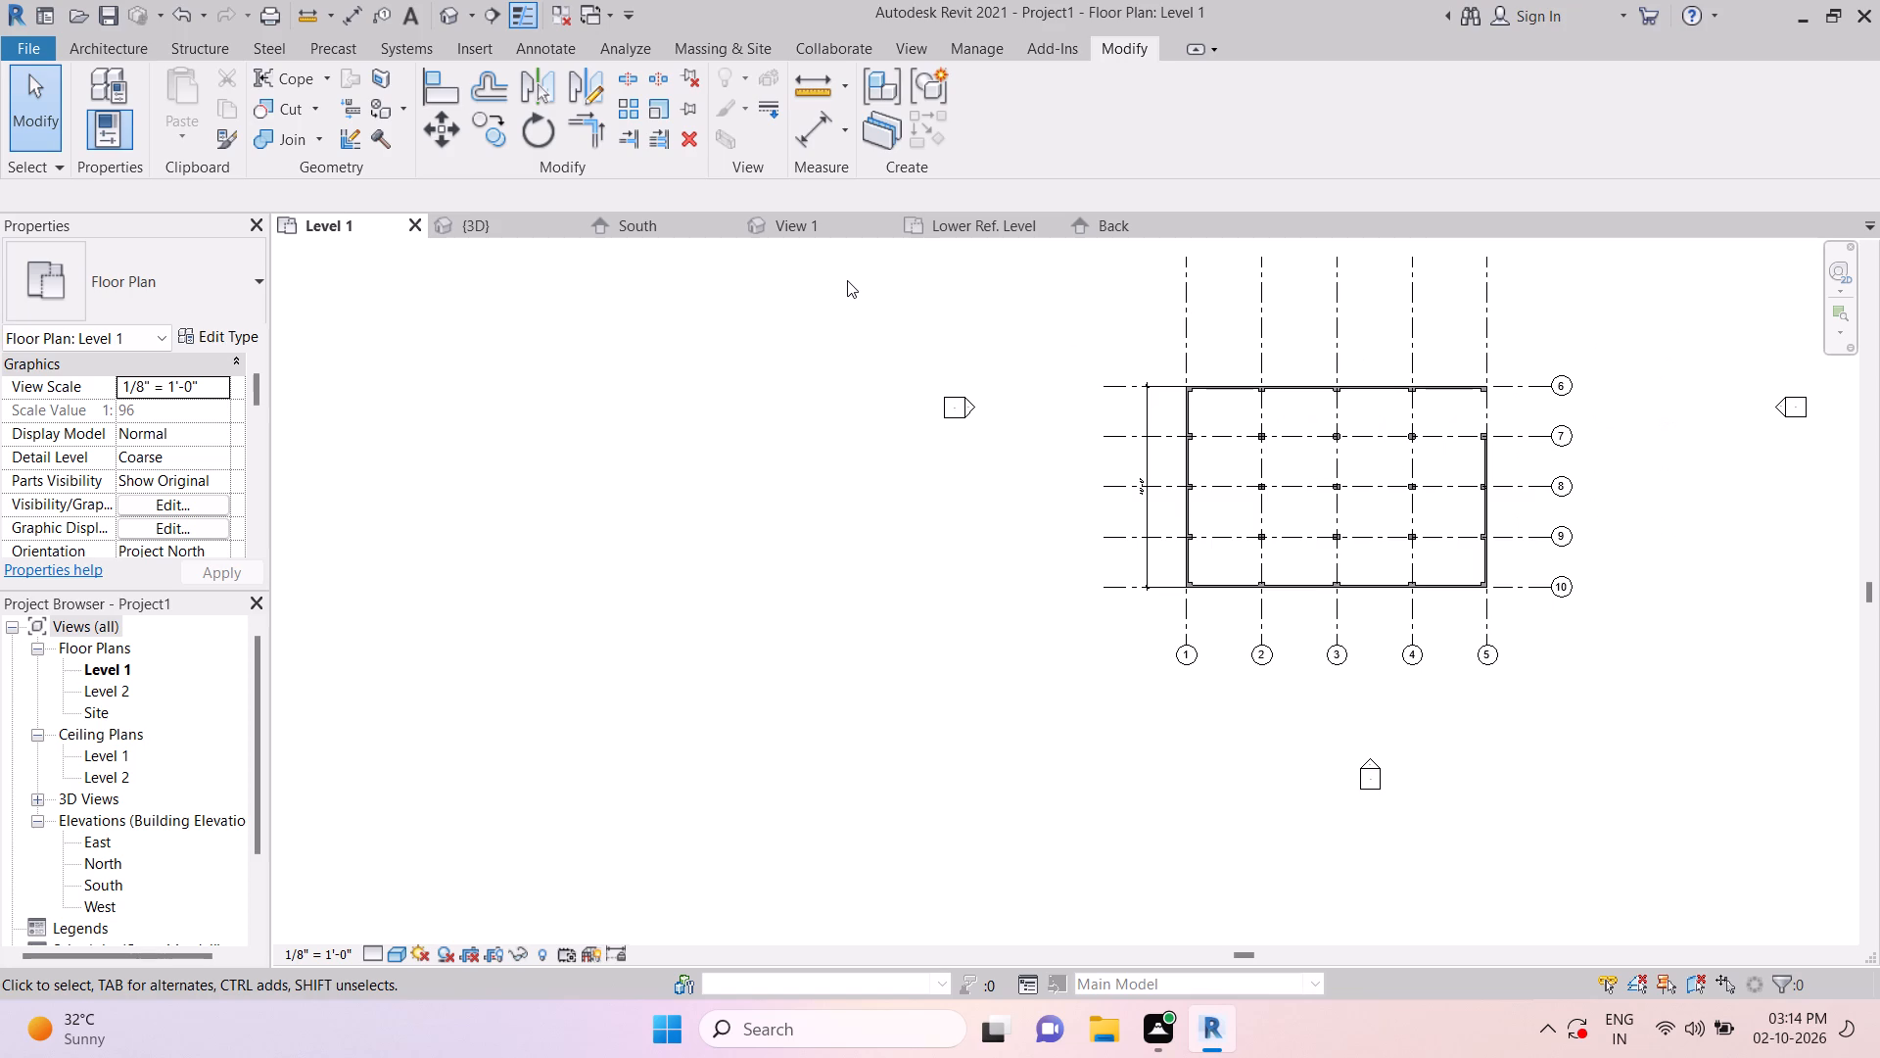
middle_click_drag(1394, 455, 1279, 618)
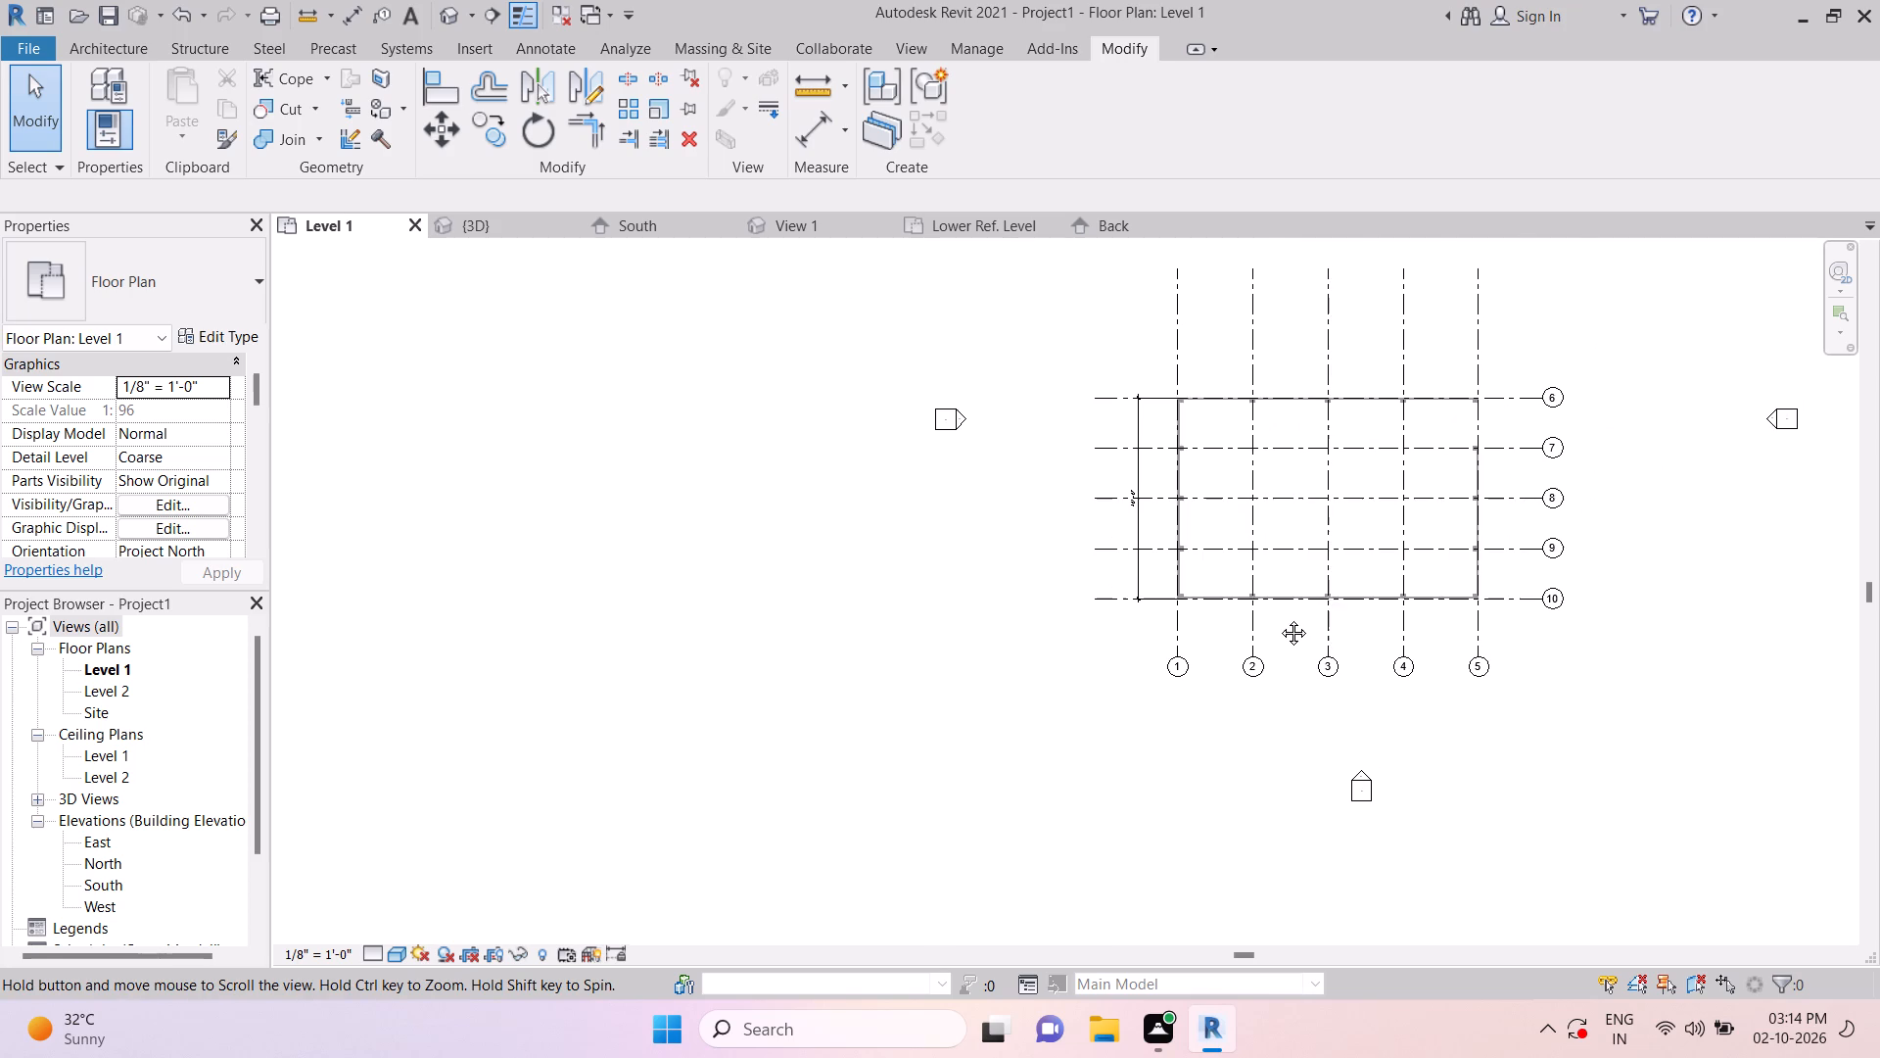
middle_click_drag(1411, 541, 1148, 515)
key("Escape")
key("Escape")
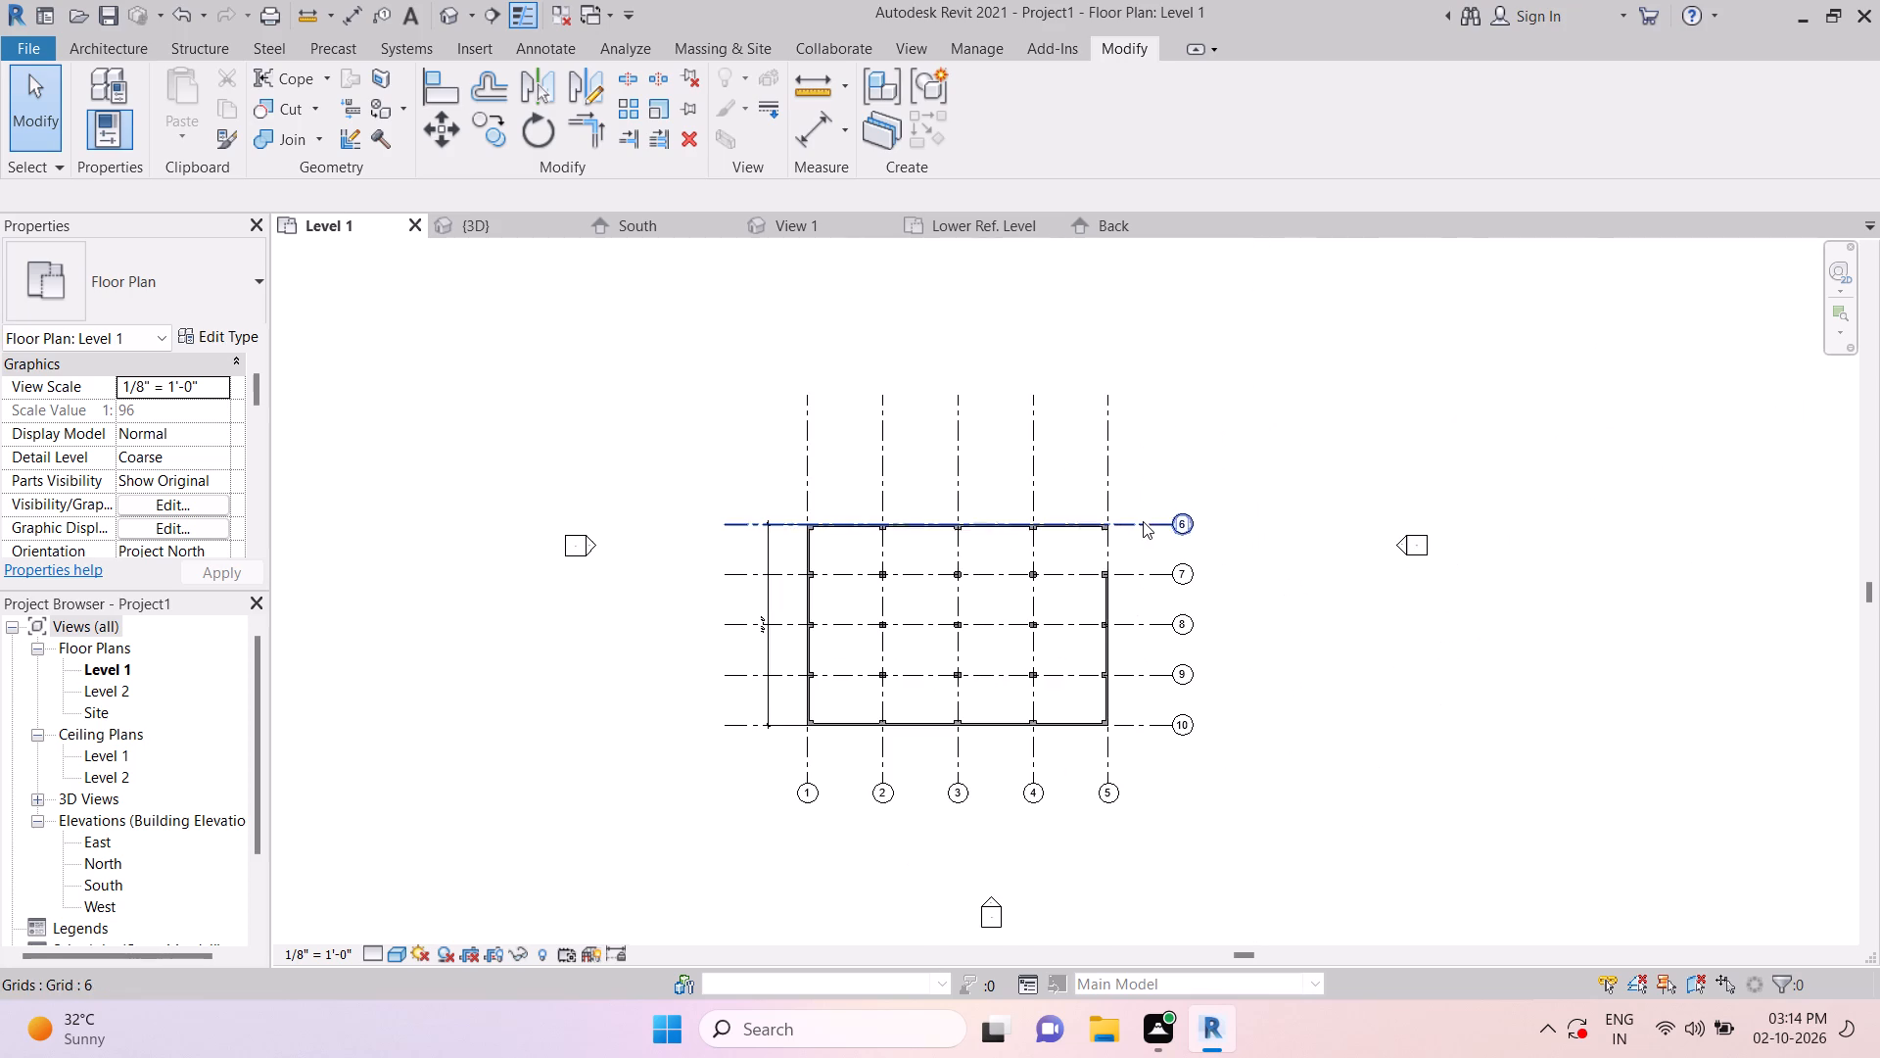
key("Escape")
key("Escape")
key("Escape")
Save the project.
key("ctrl+s")
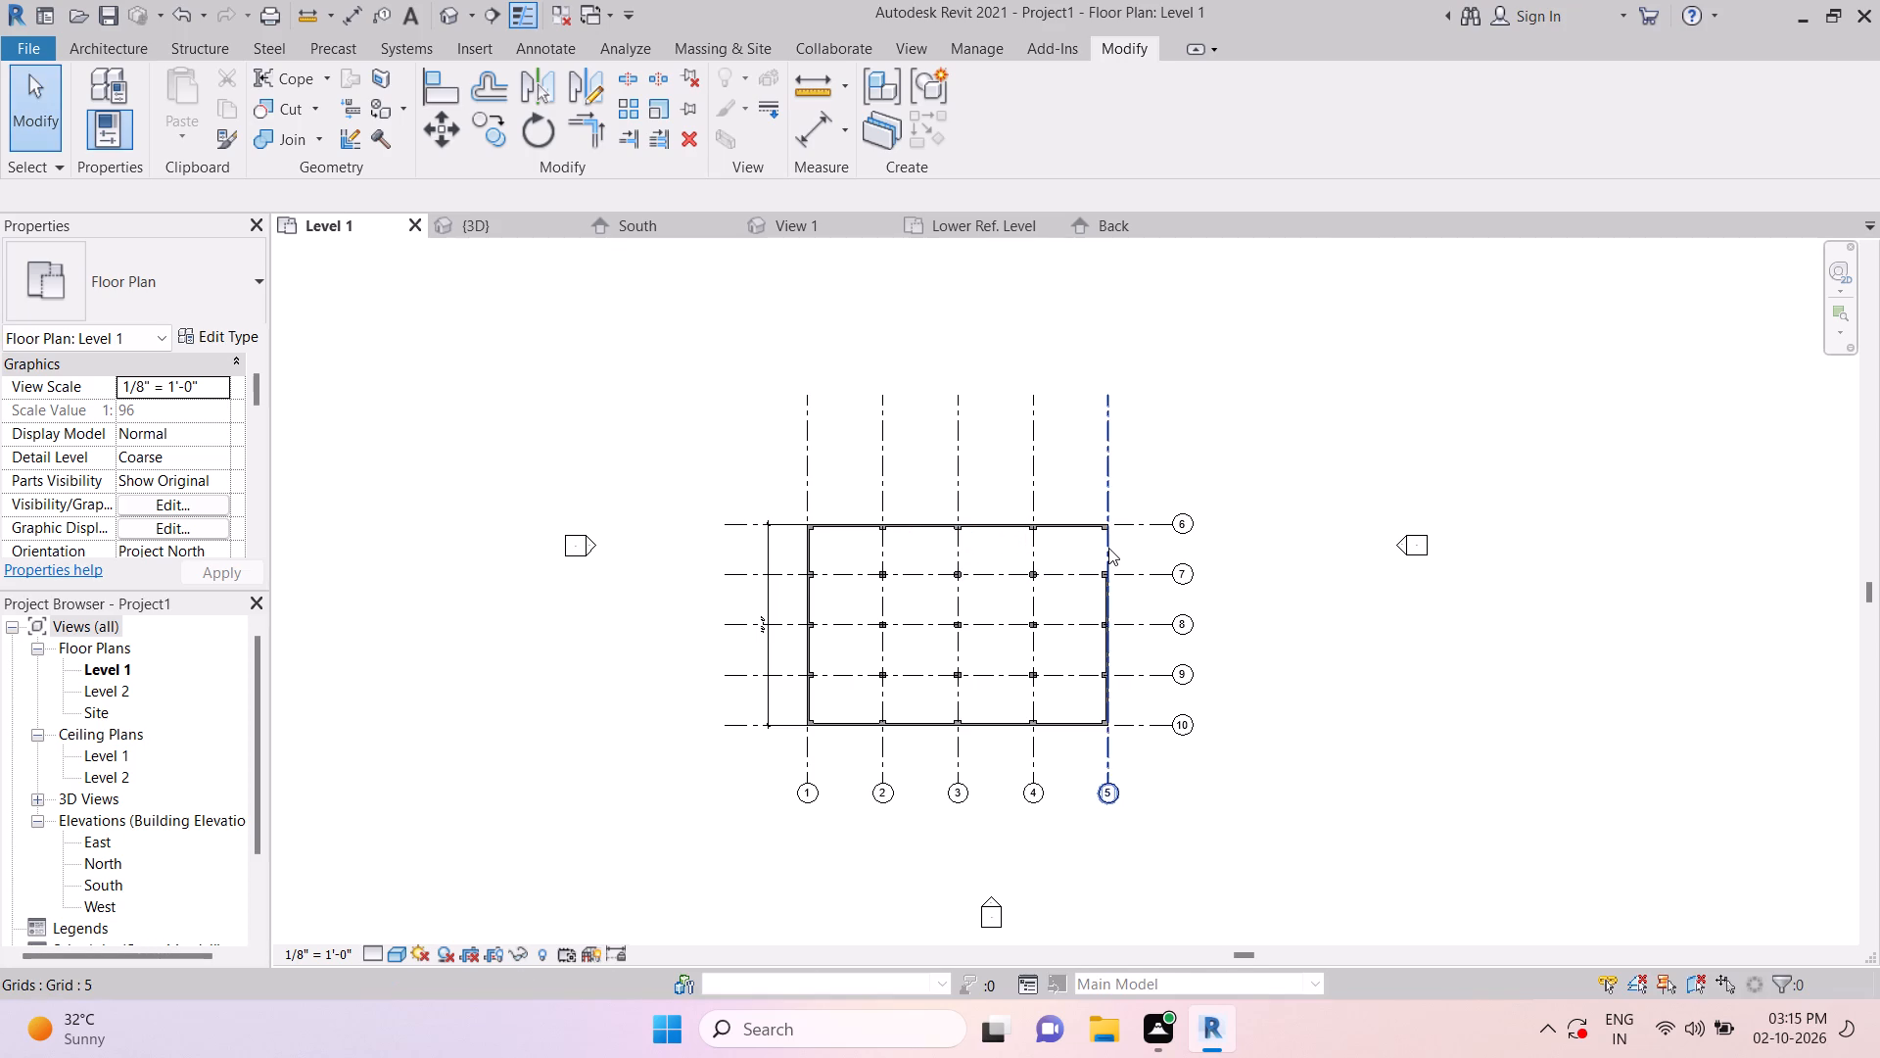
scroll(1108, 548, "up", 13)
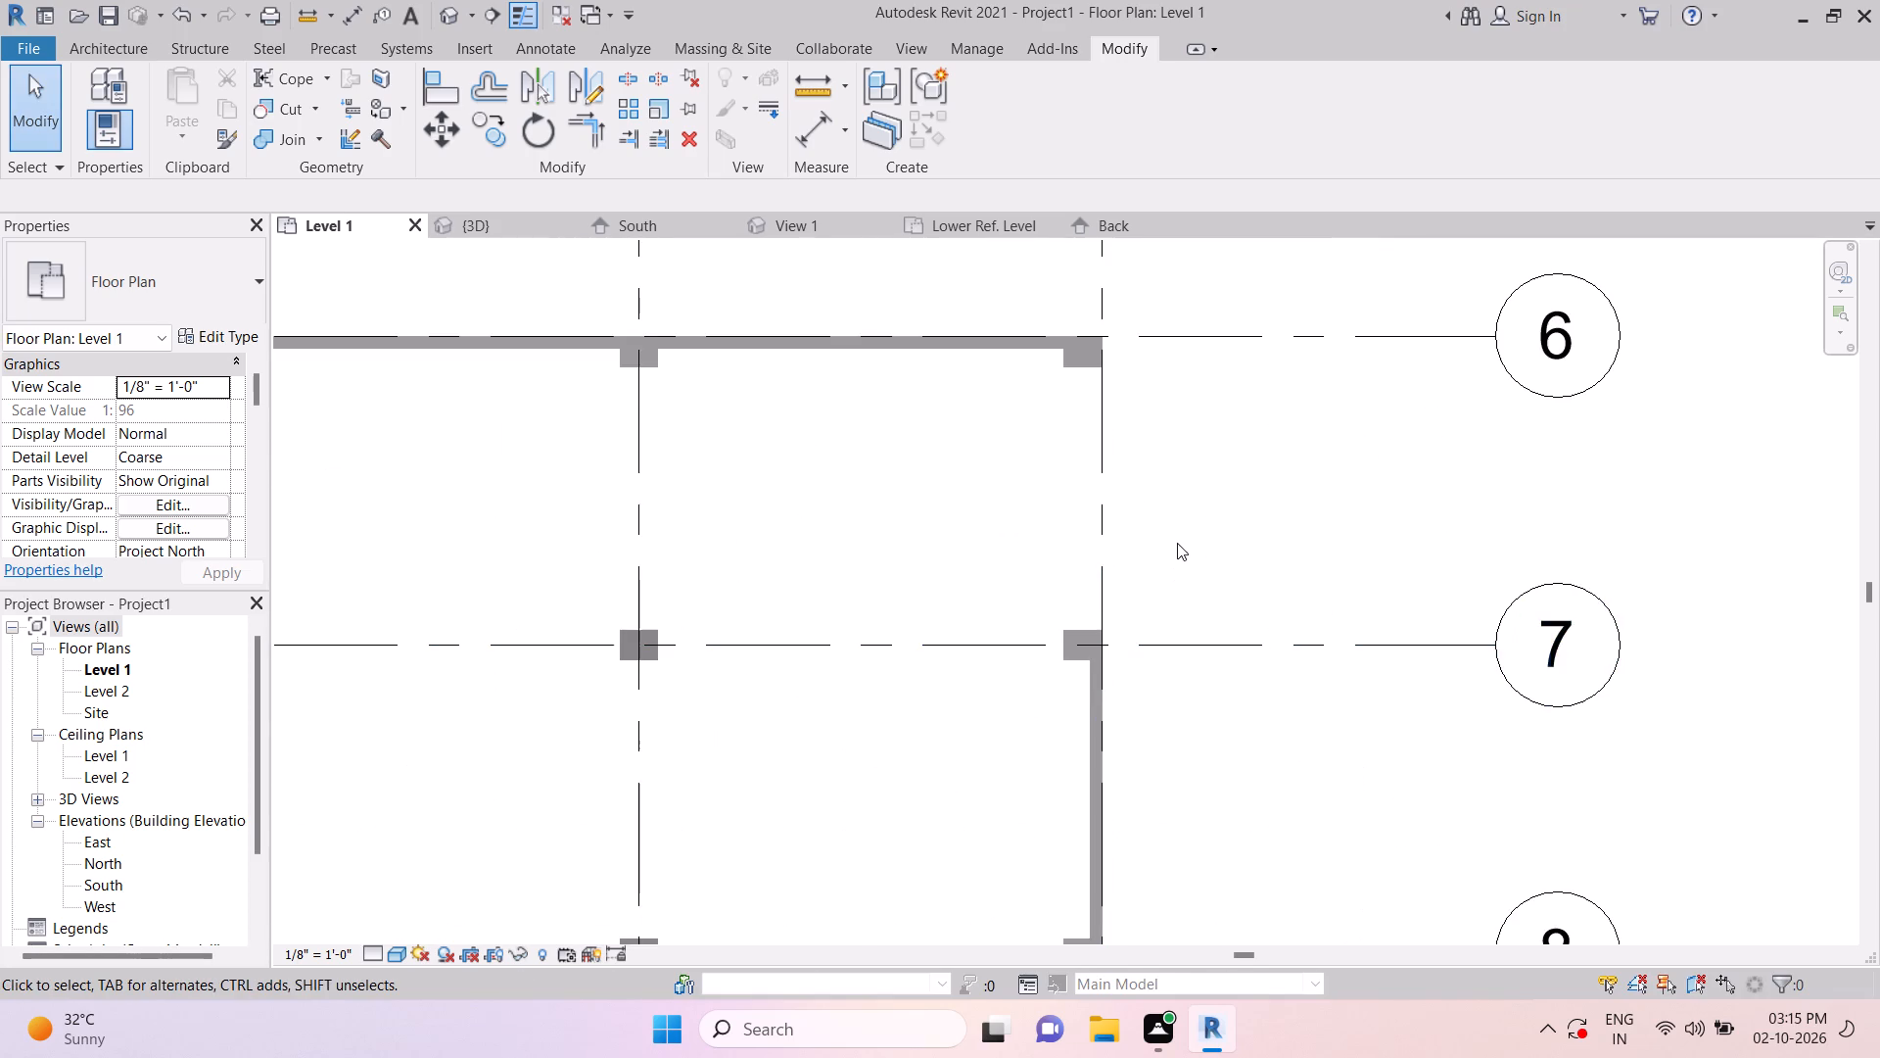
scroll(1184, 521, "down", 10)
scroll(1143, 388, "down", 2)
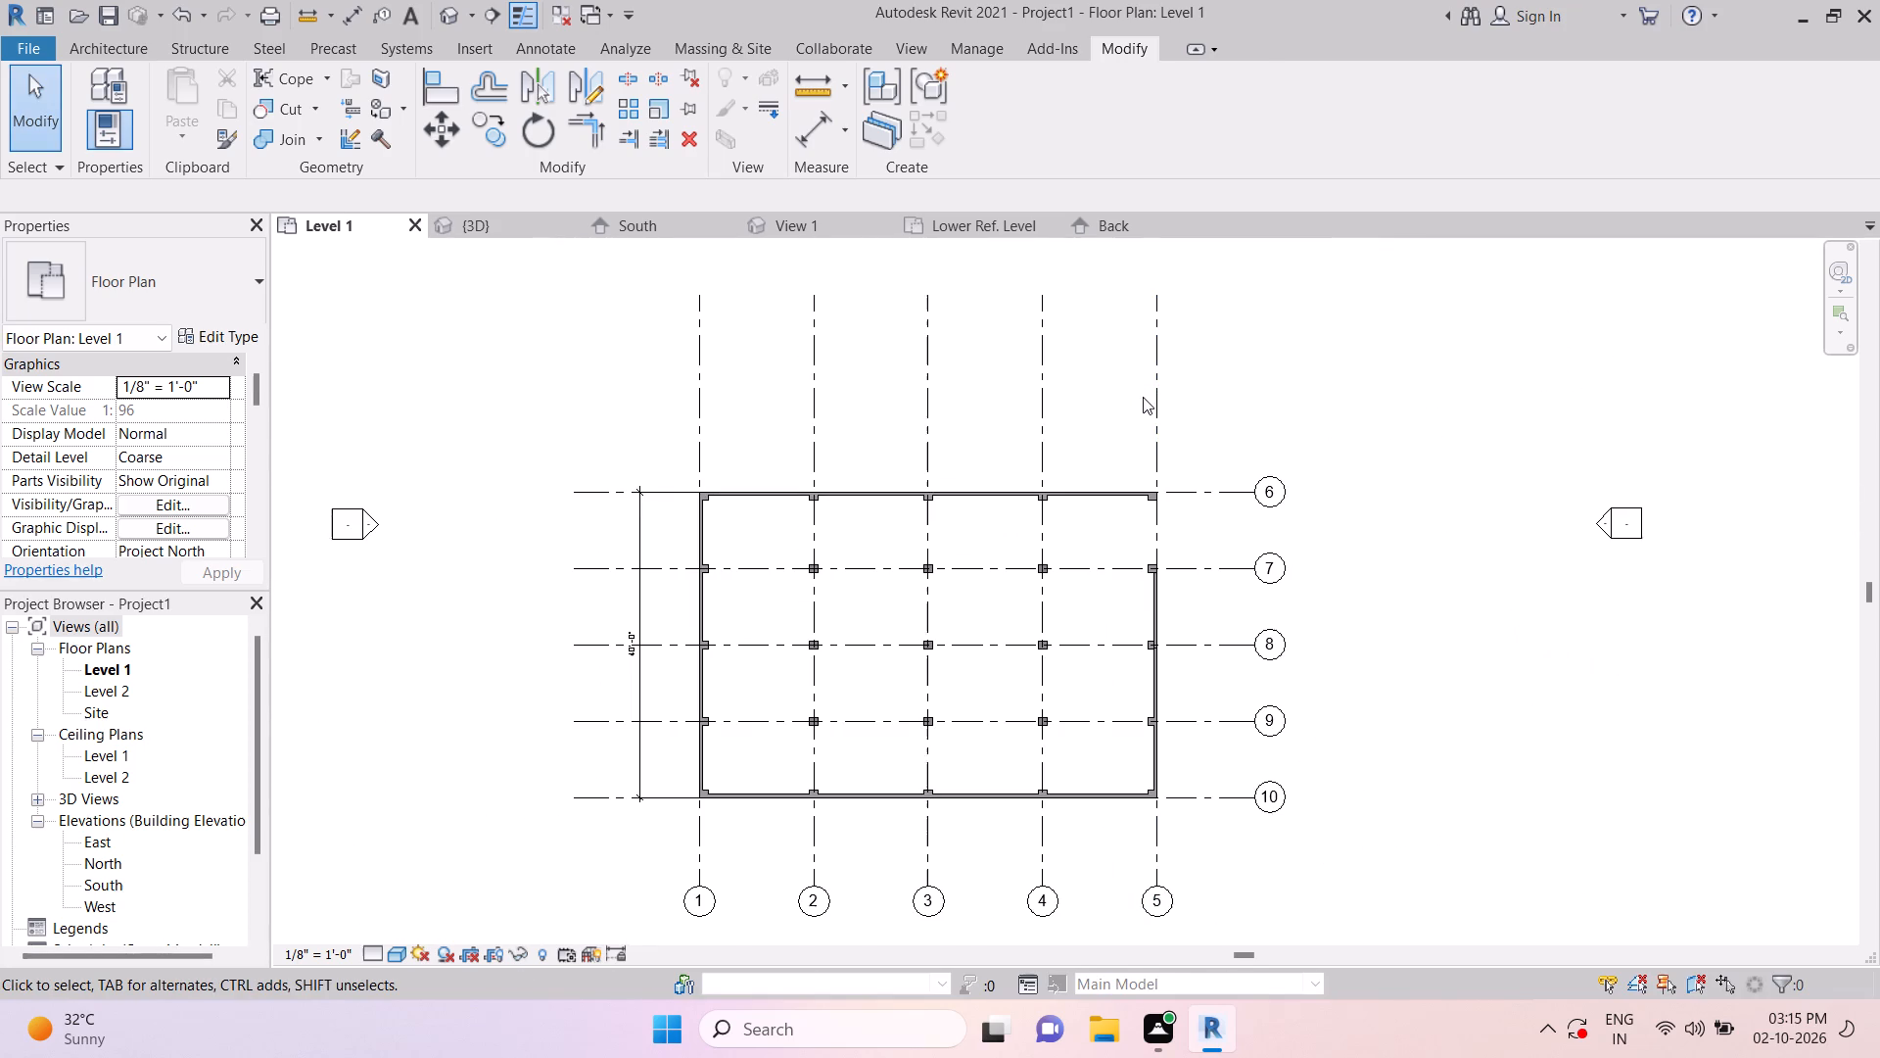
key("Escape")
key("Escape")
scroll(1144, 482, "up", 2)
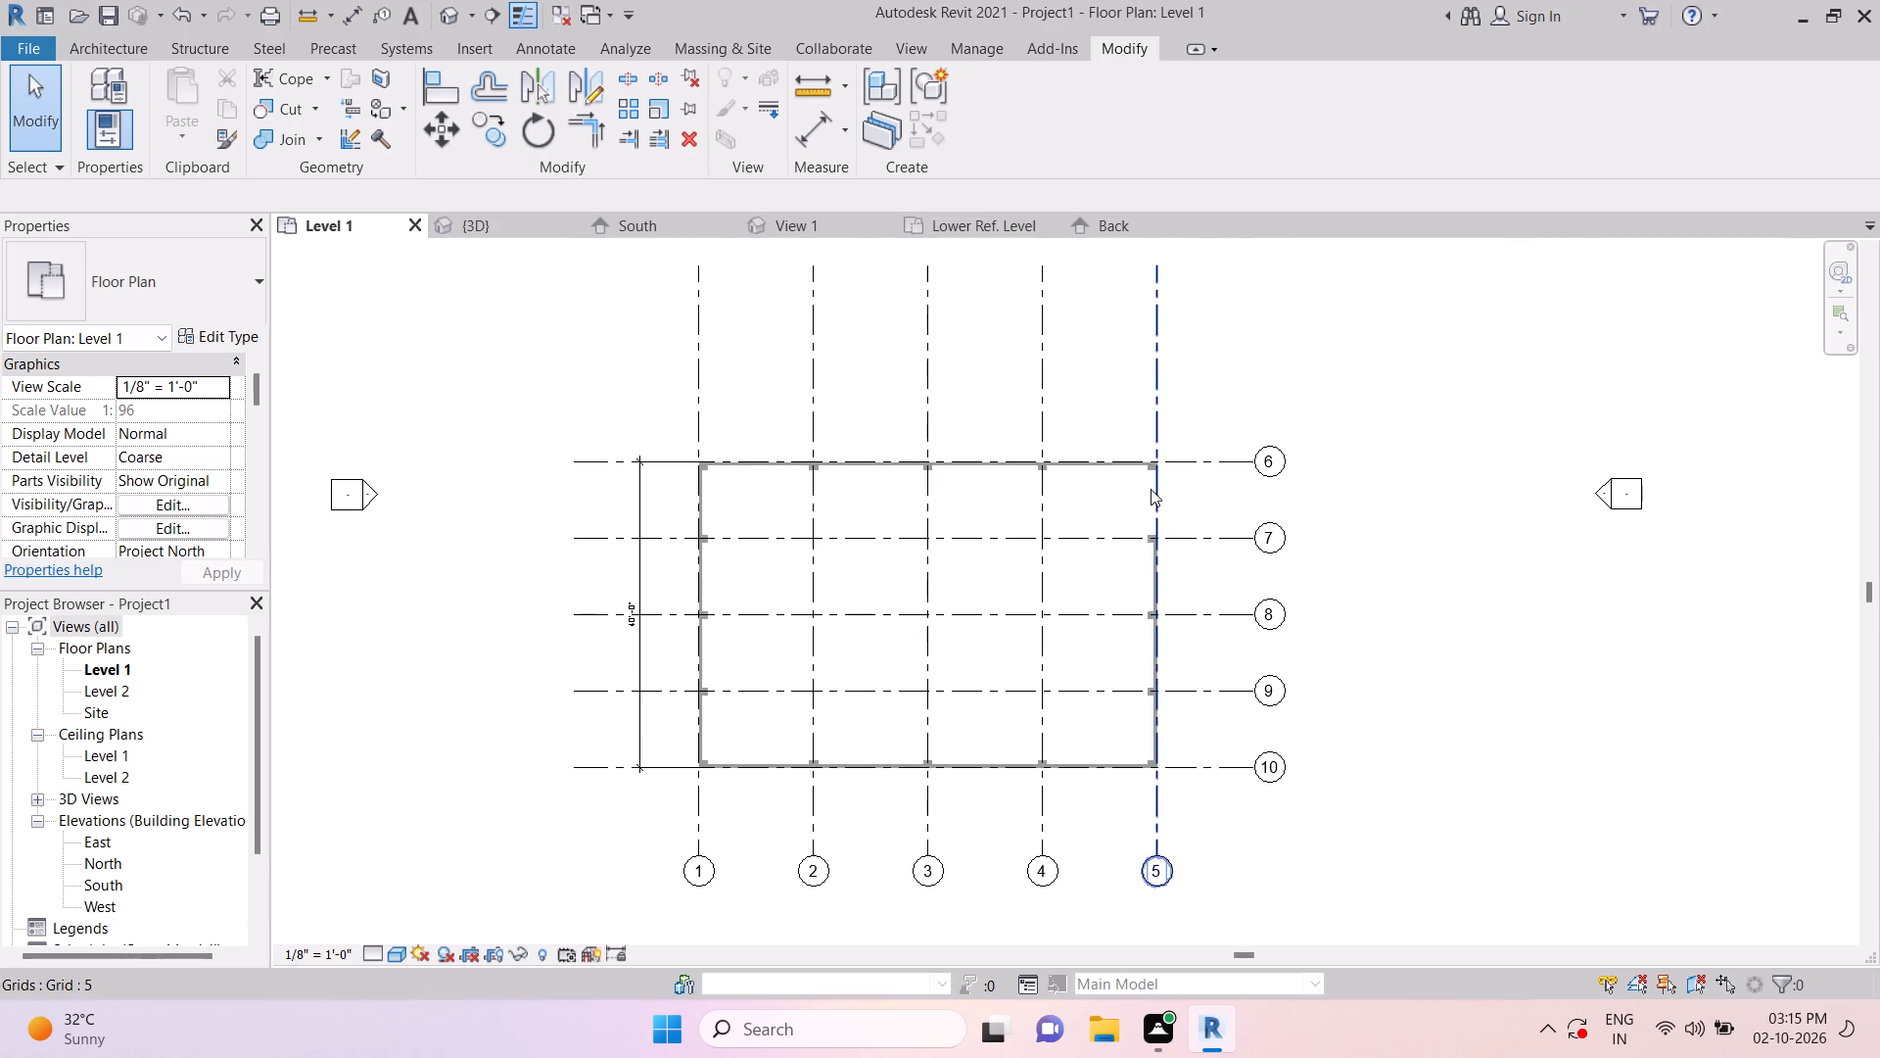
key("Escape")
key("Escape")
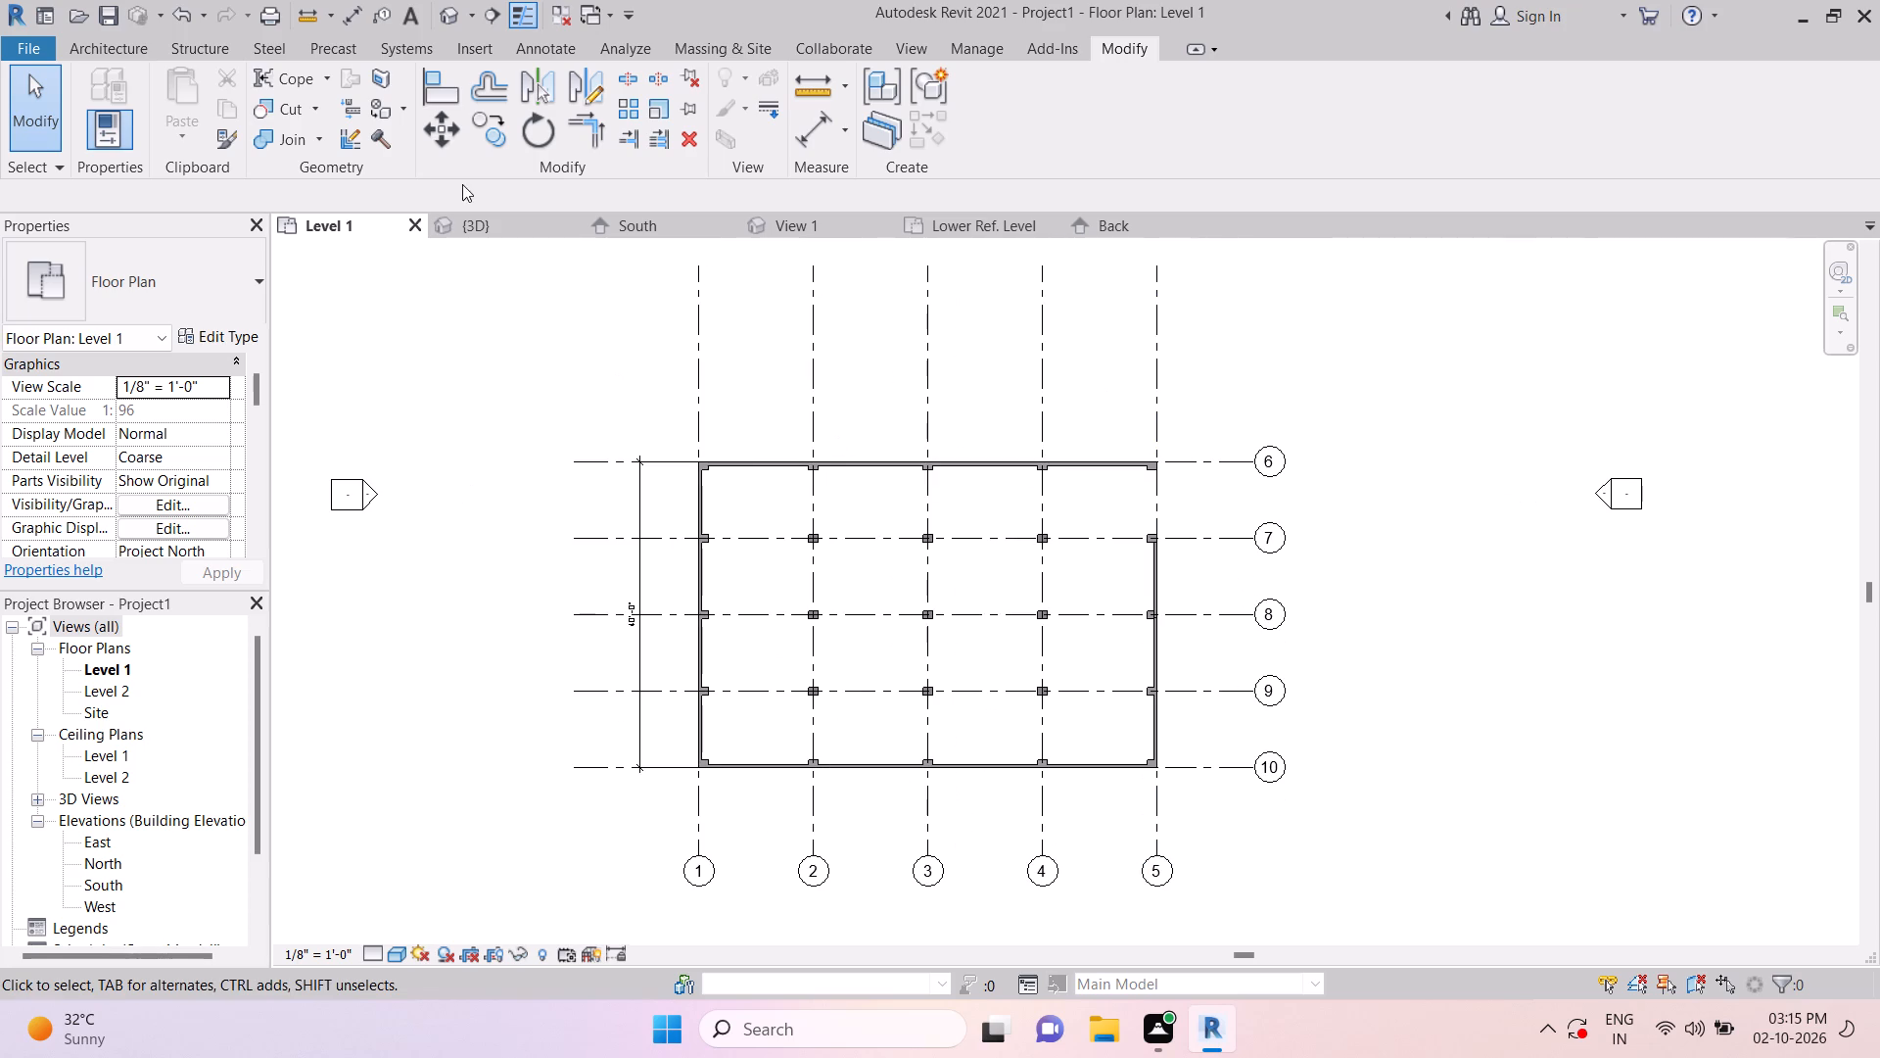
Start an architectural floor boundary sketch on Level 1 using the Generic - 12" floor type.
left_click(118, 40)
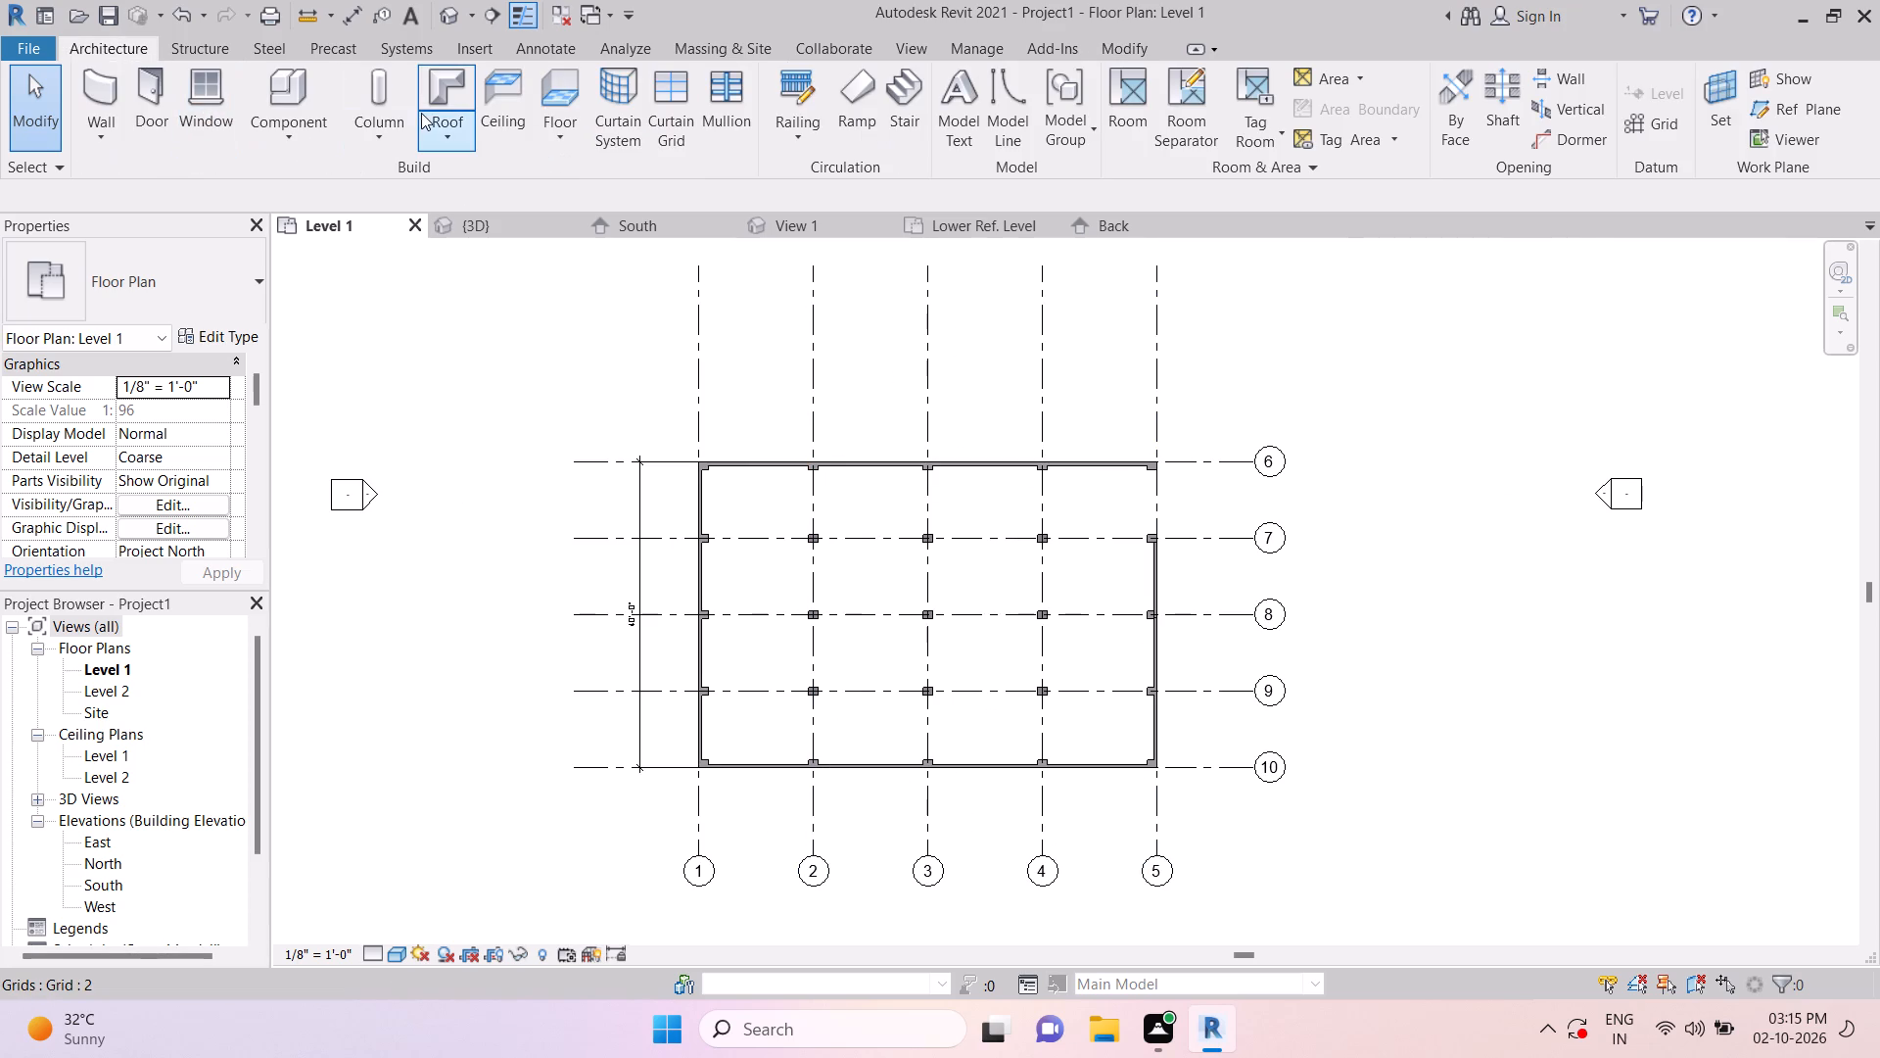
left_click(547, 141)
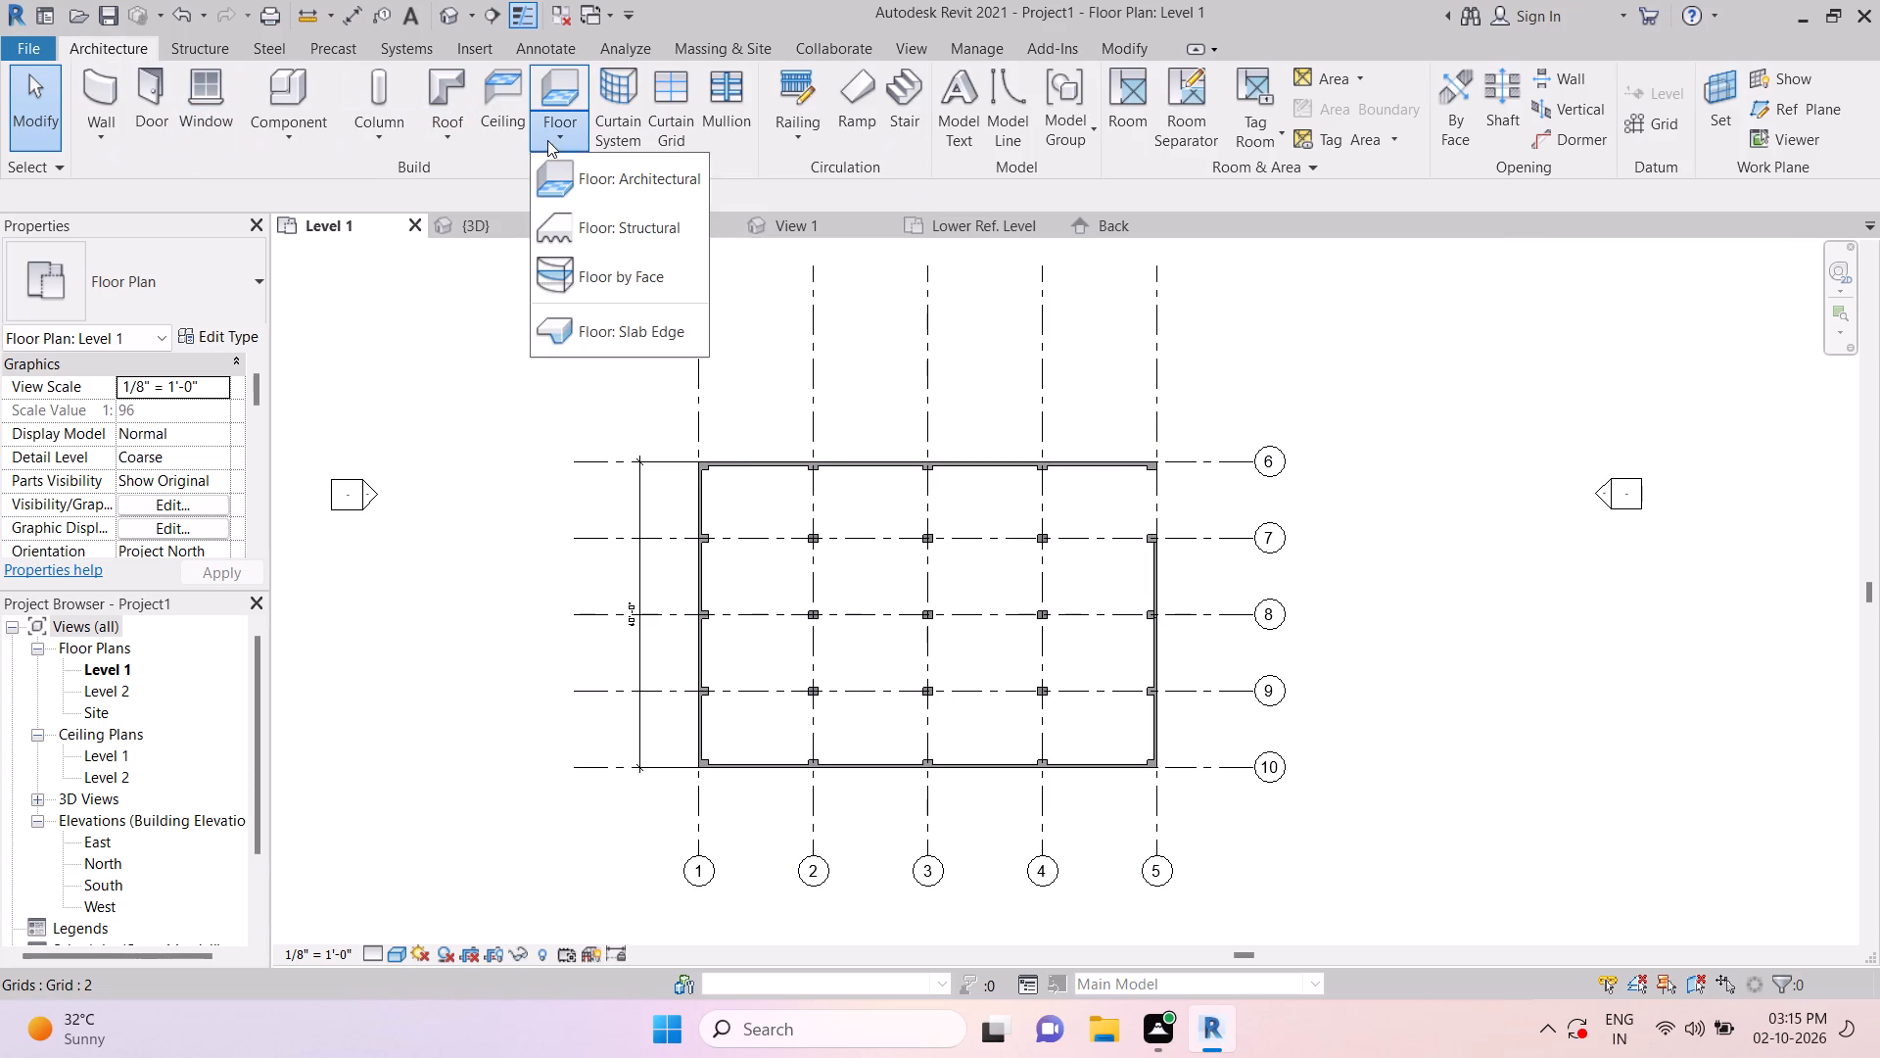
left_click(633, 190)
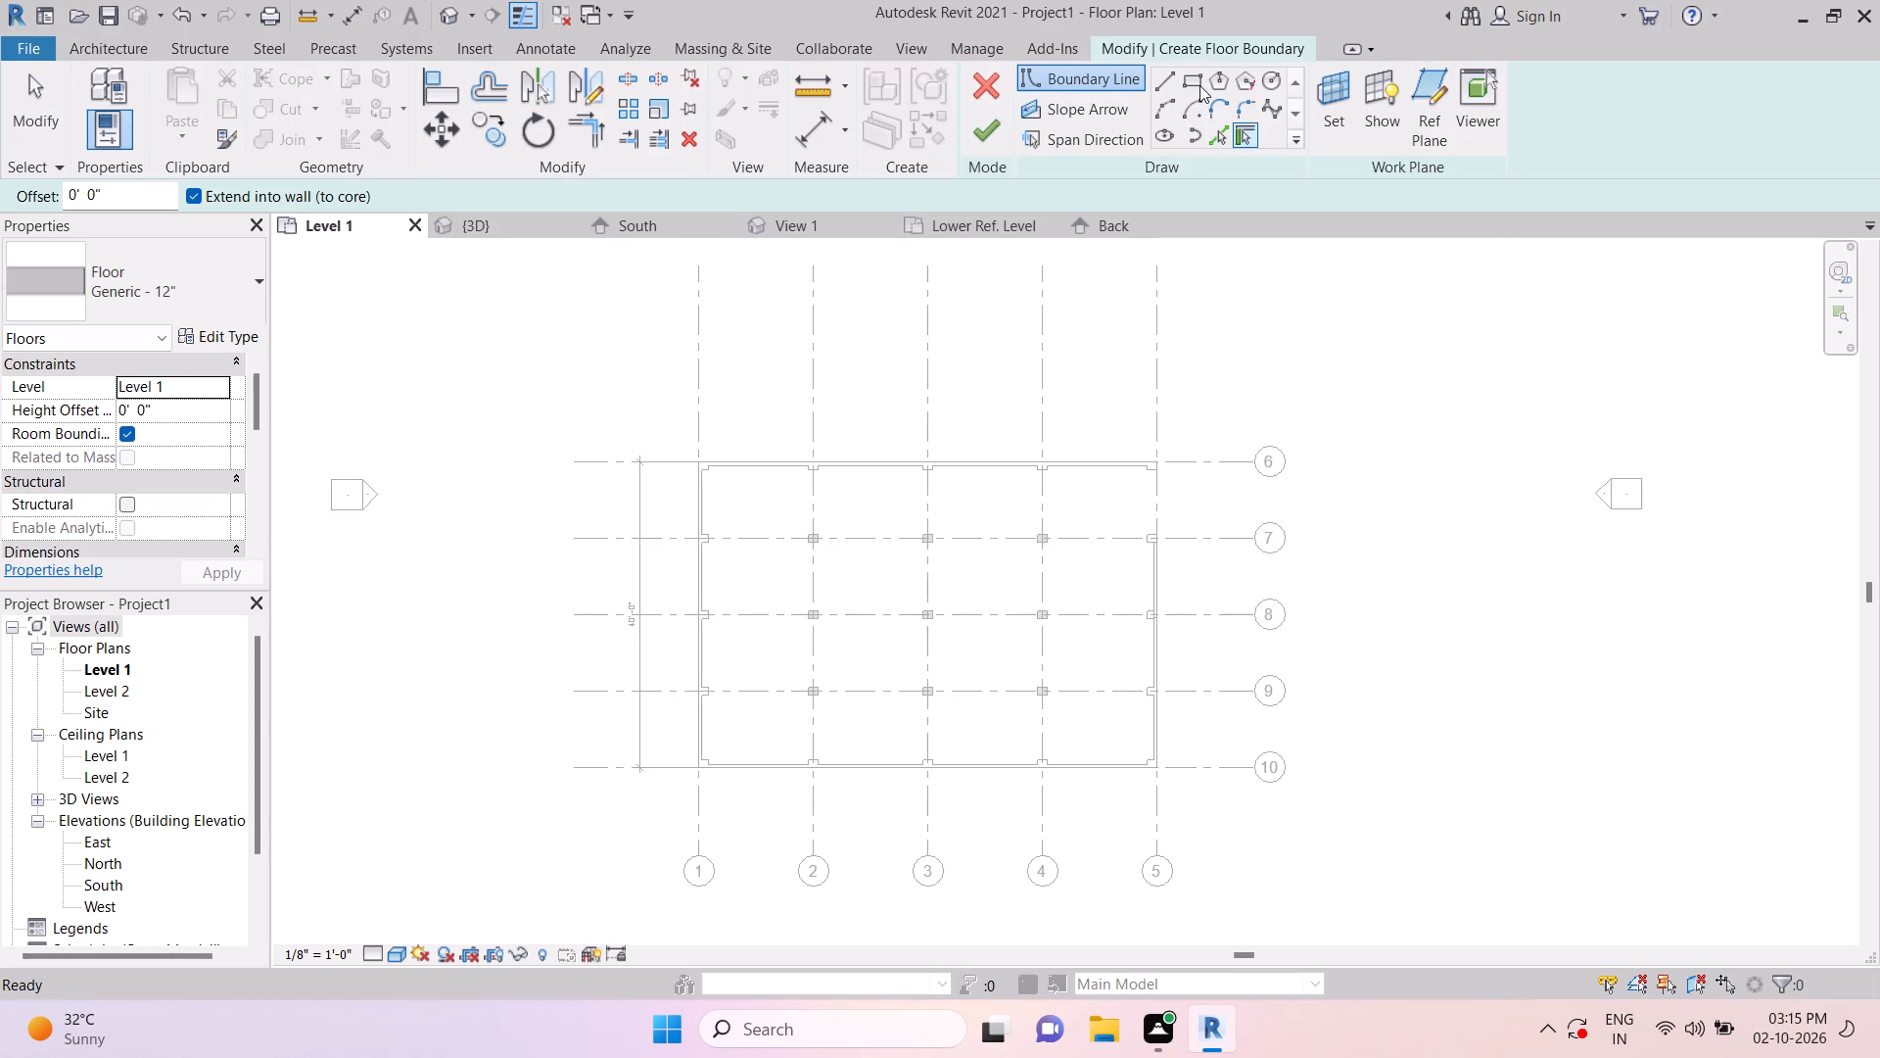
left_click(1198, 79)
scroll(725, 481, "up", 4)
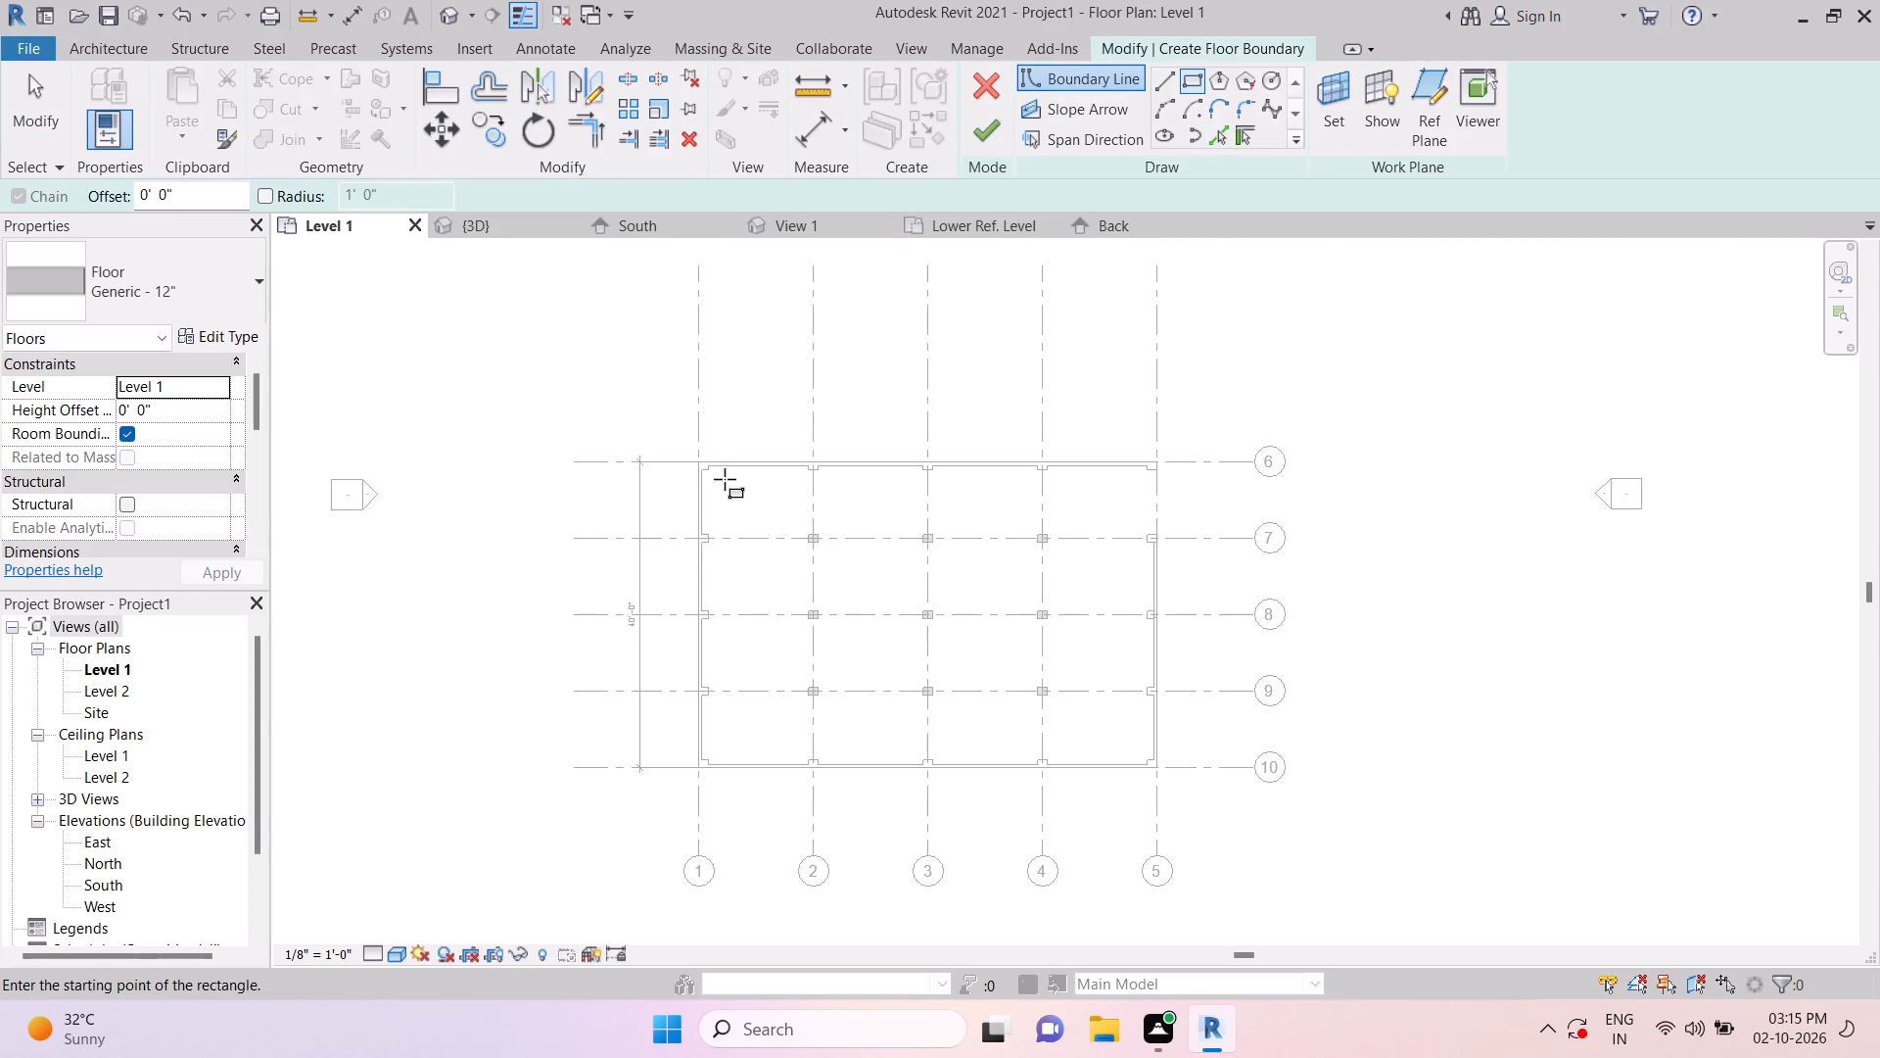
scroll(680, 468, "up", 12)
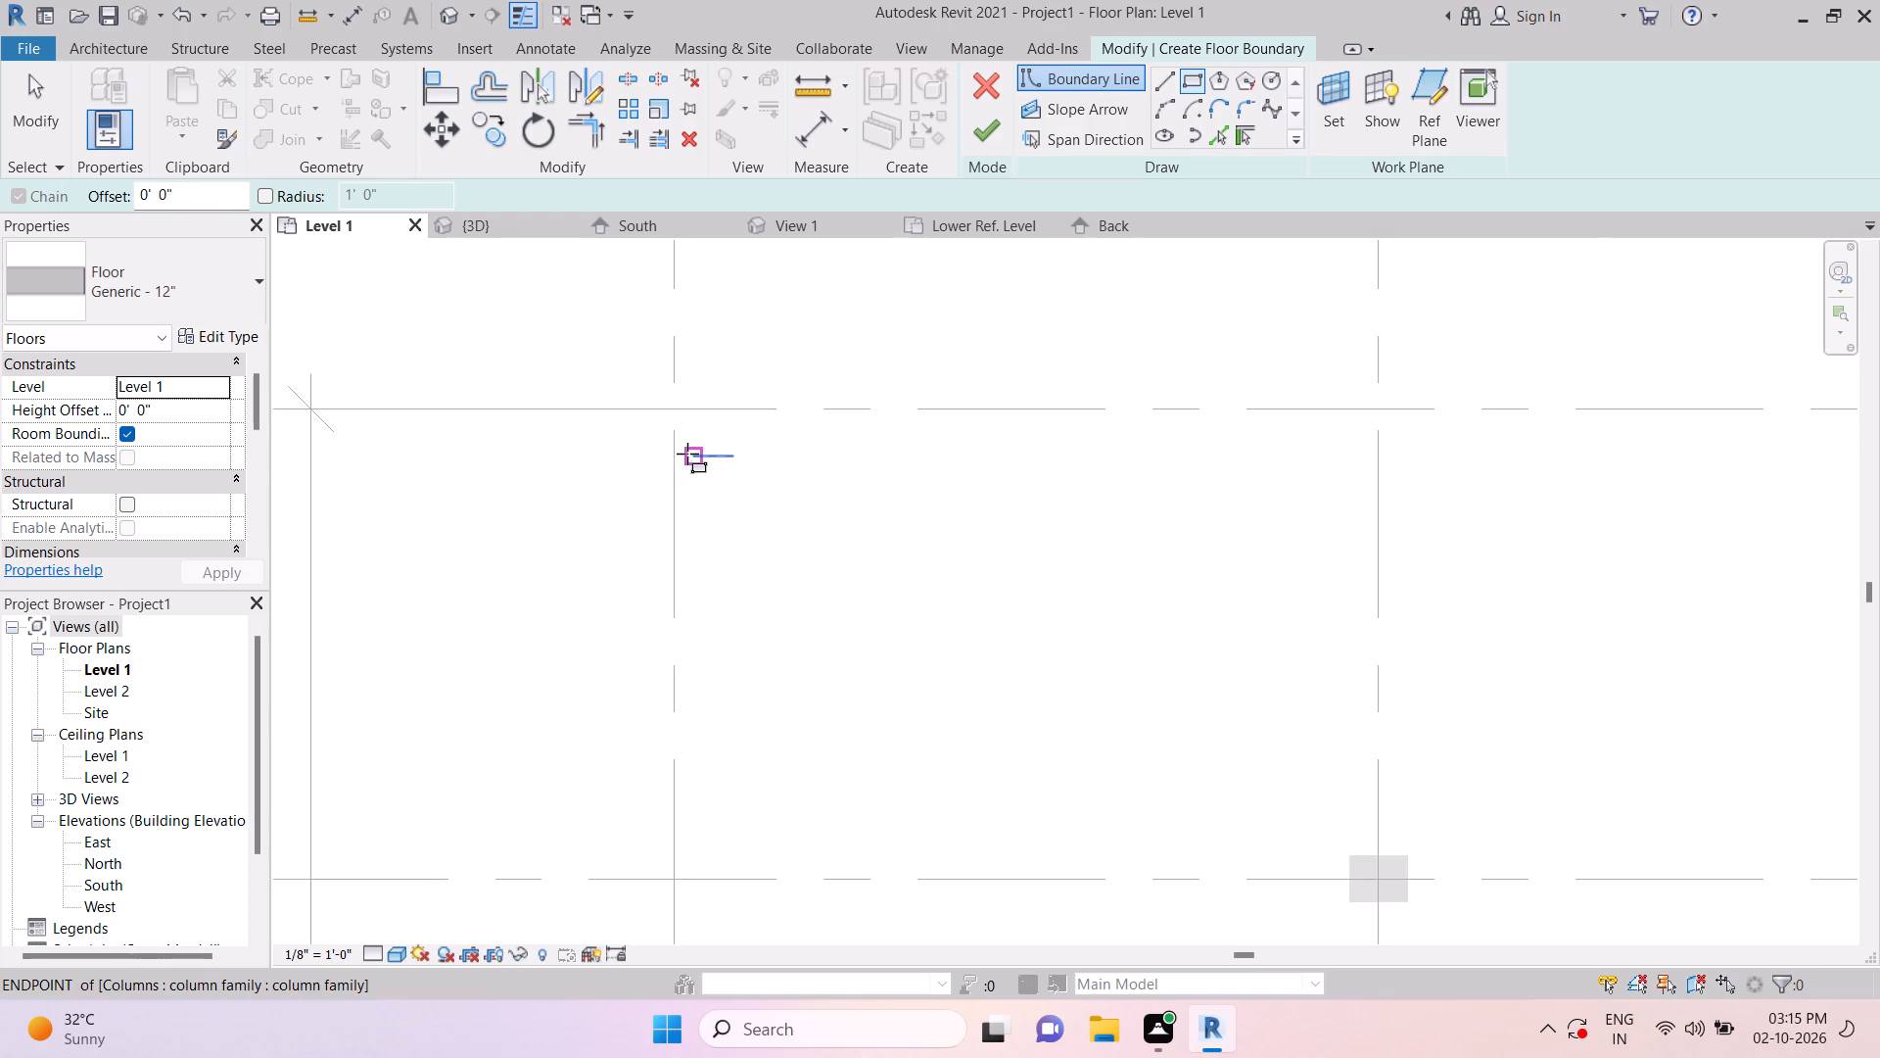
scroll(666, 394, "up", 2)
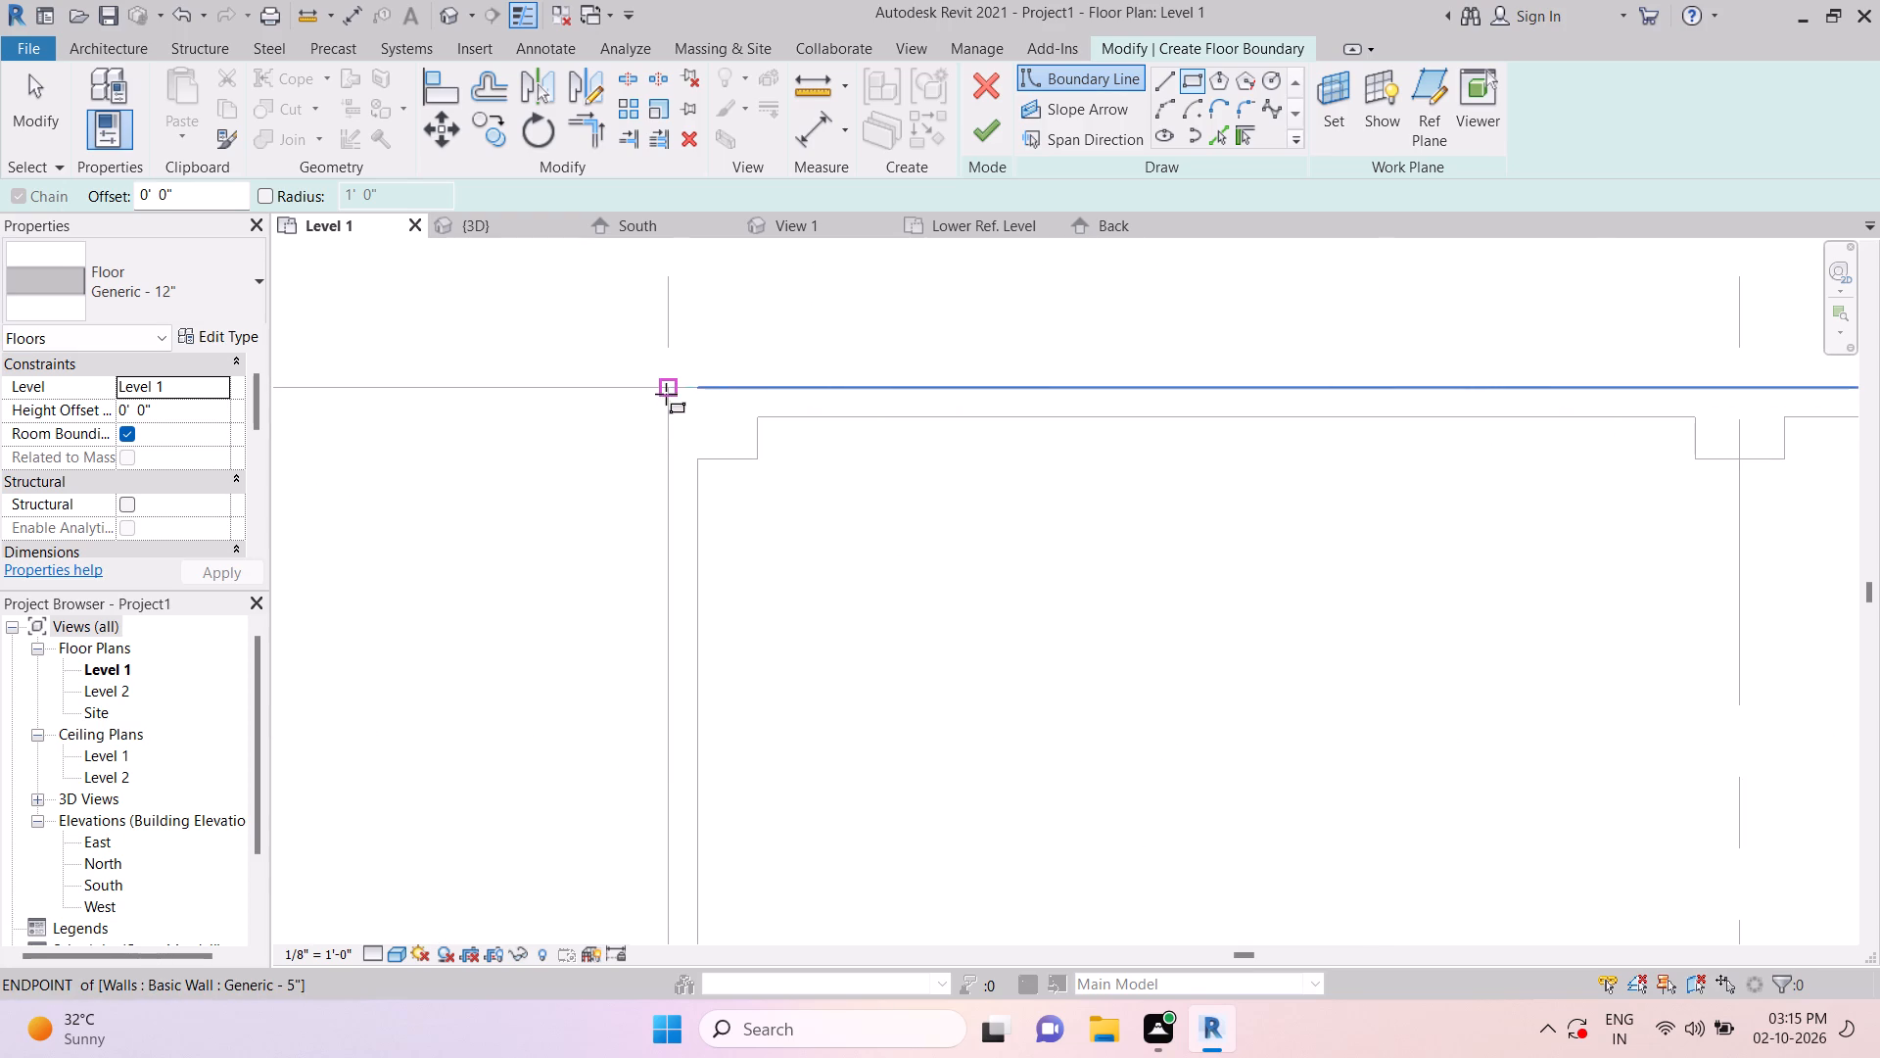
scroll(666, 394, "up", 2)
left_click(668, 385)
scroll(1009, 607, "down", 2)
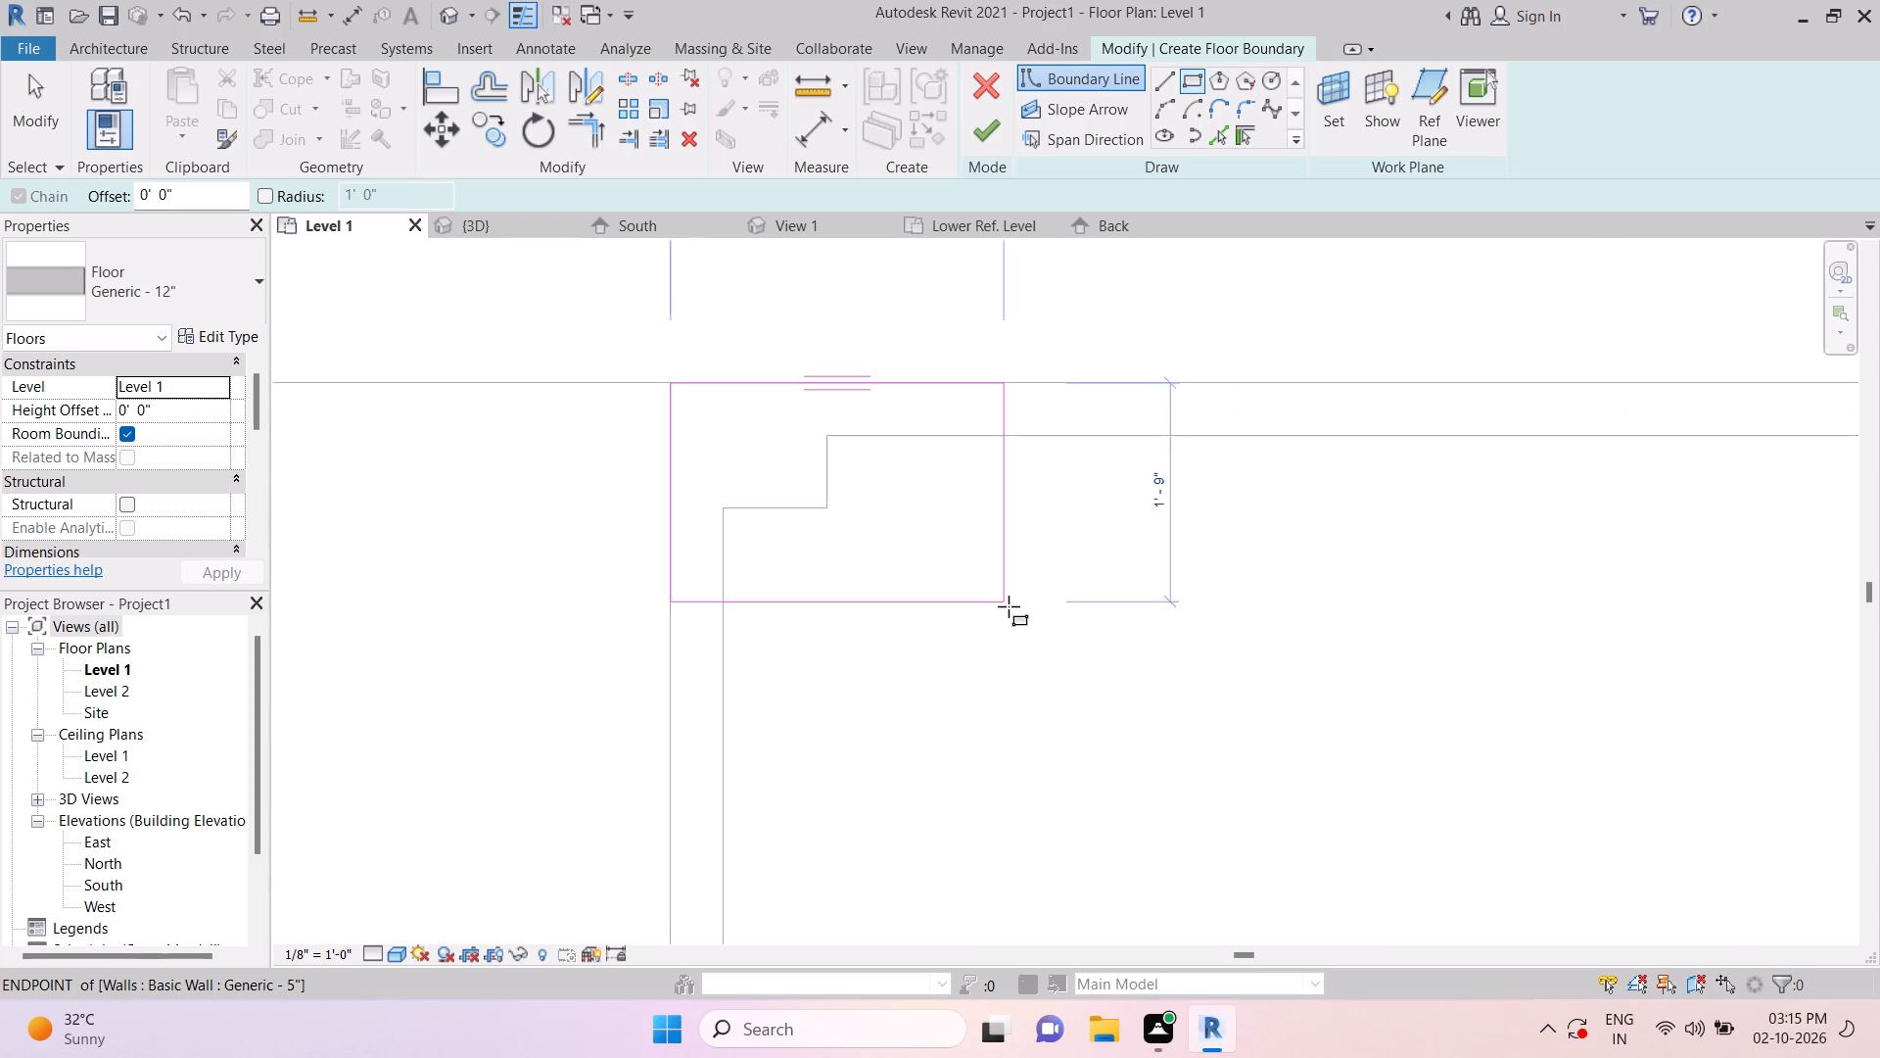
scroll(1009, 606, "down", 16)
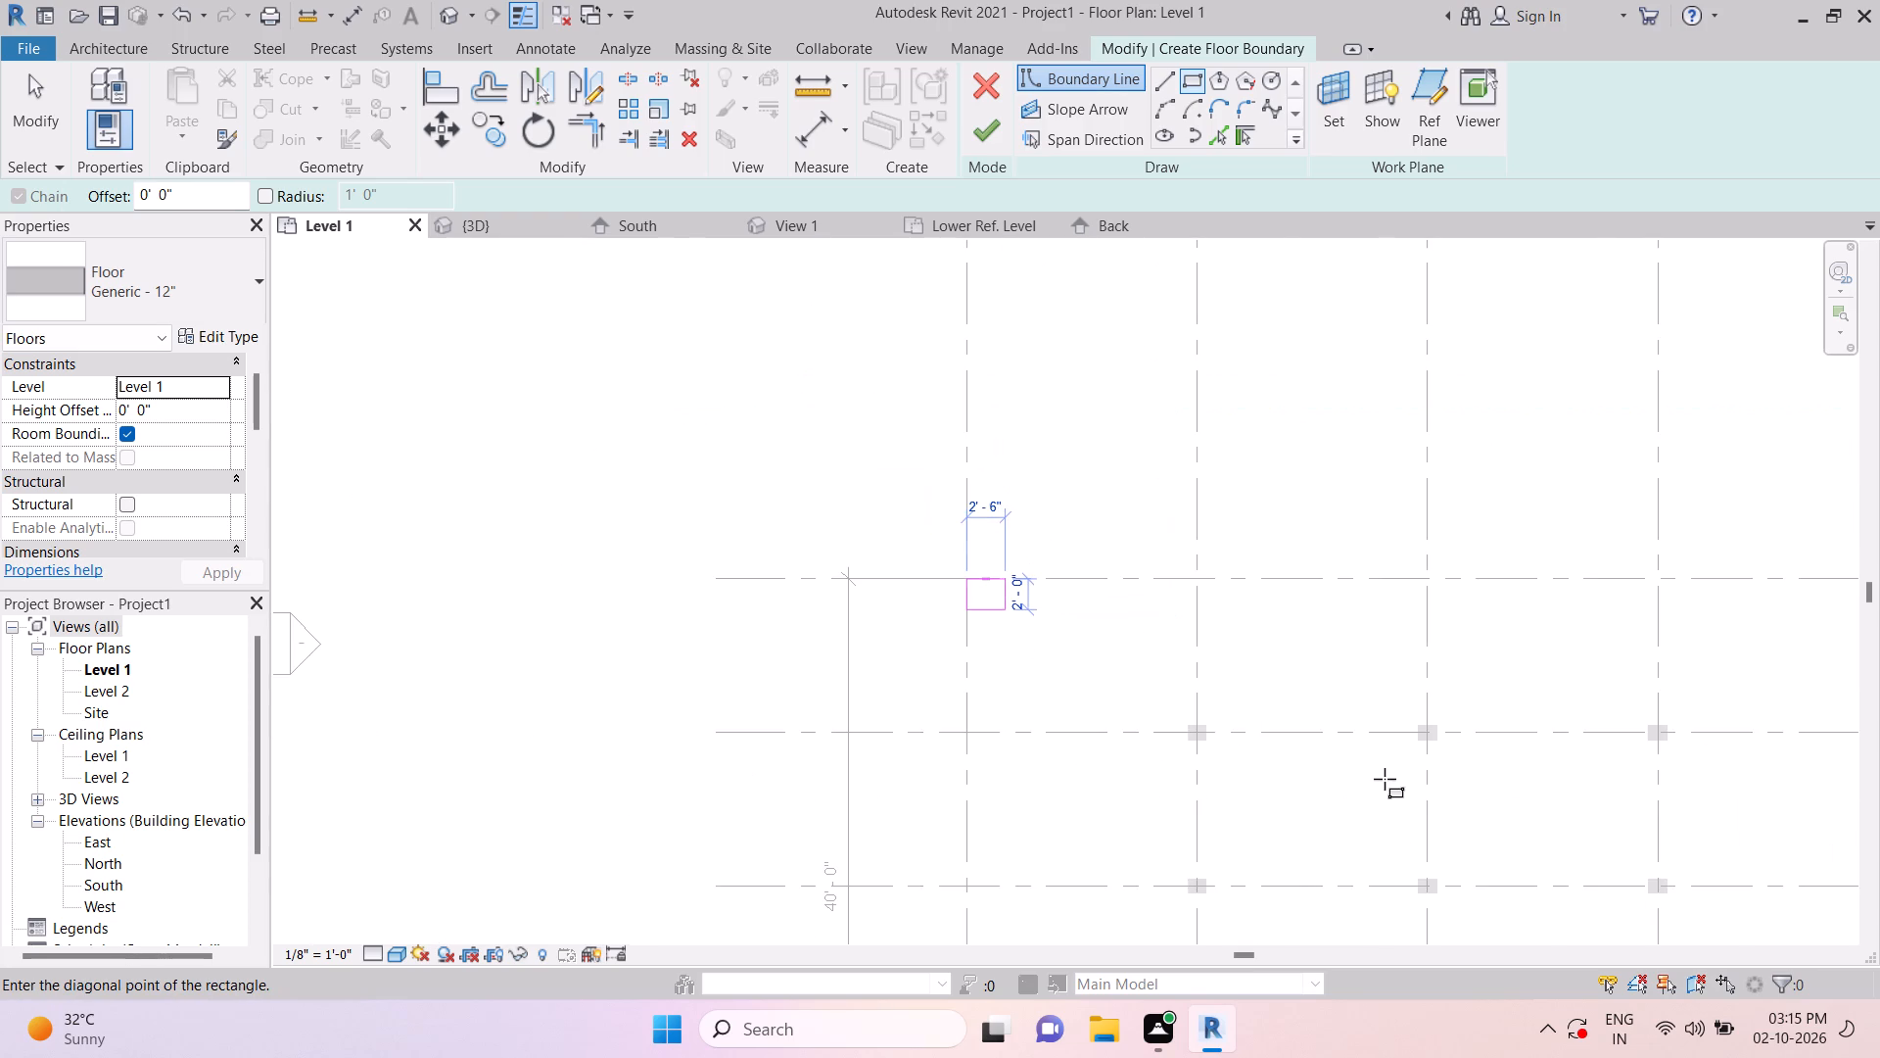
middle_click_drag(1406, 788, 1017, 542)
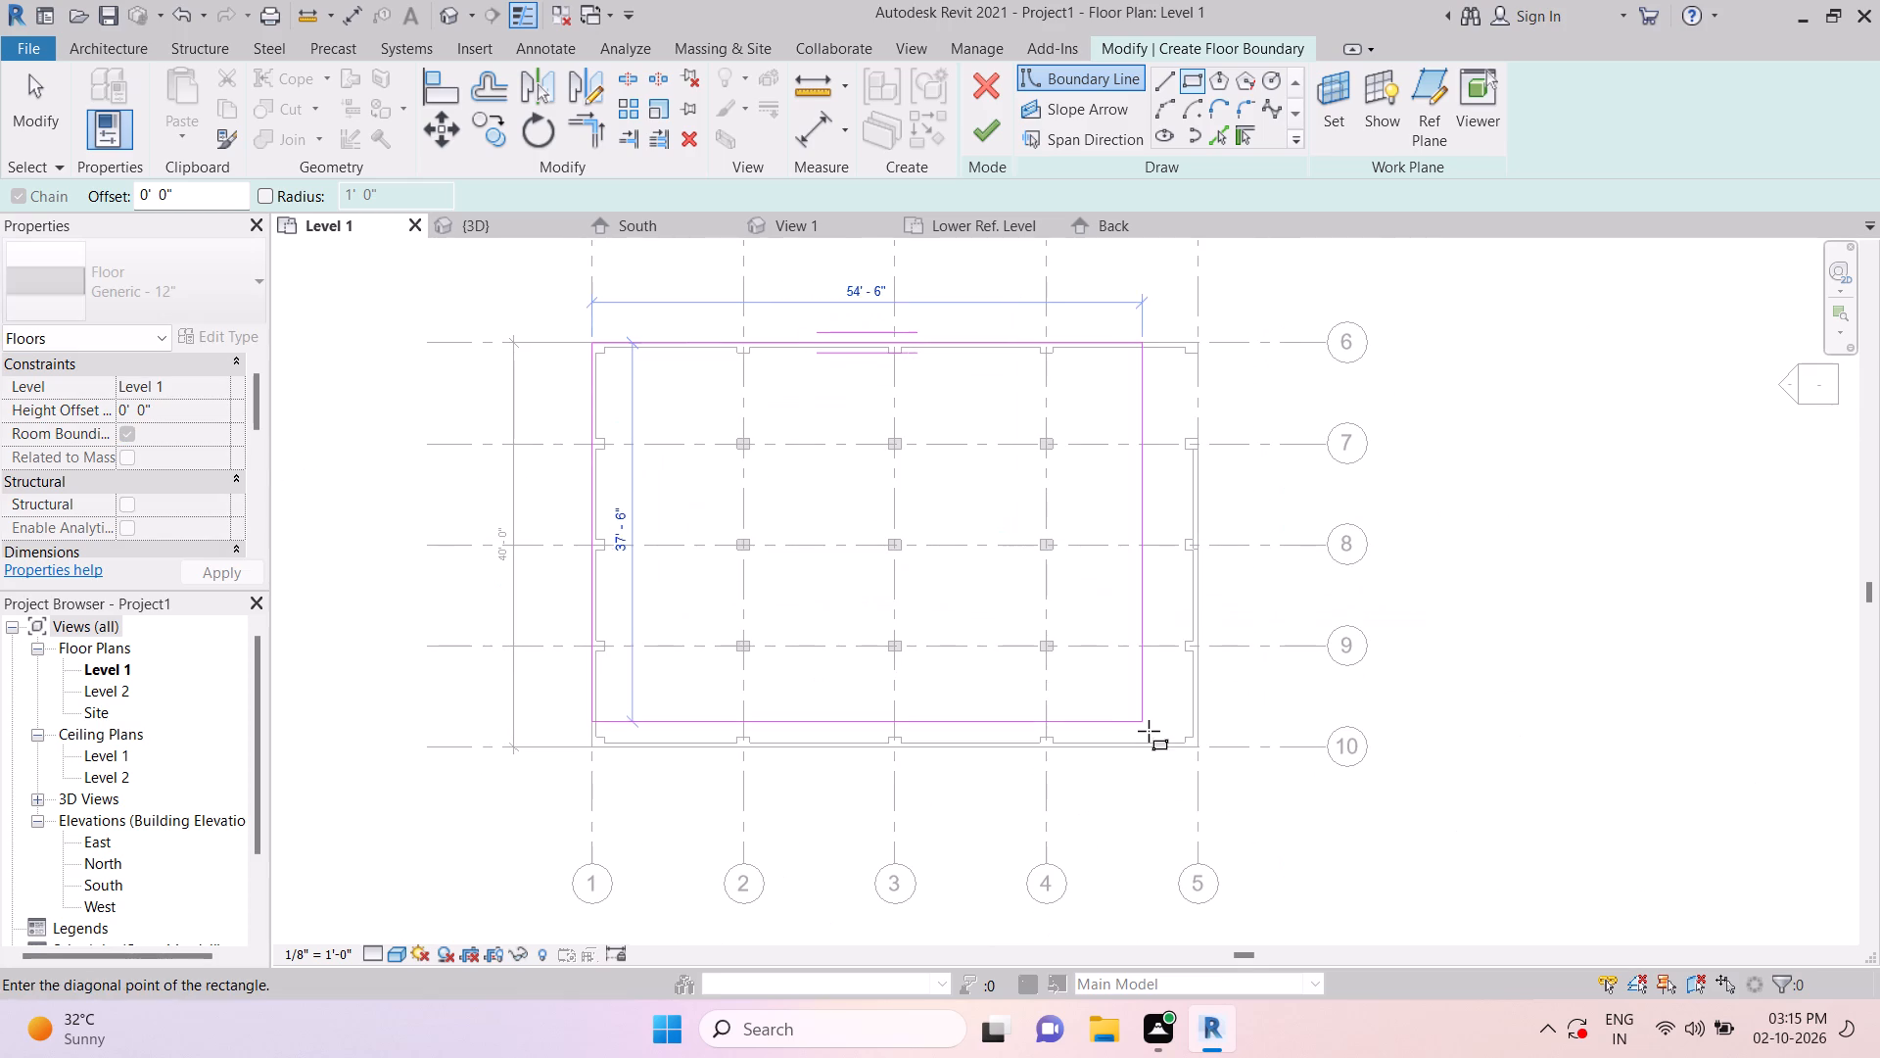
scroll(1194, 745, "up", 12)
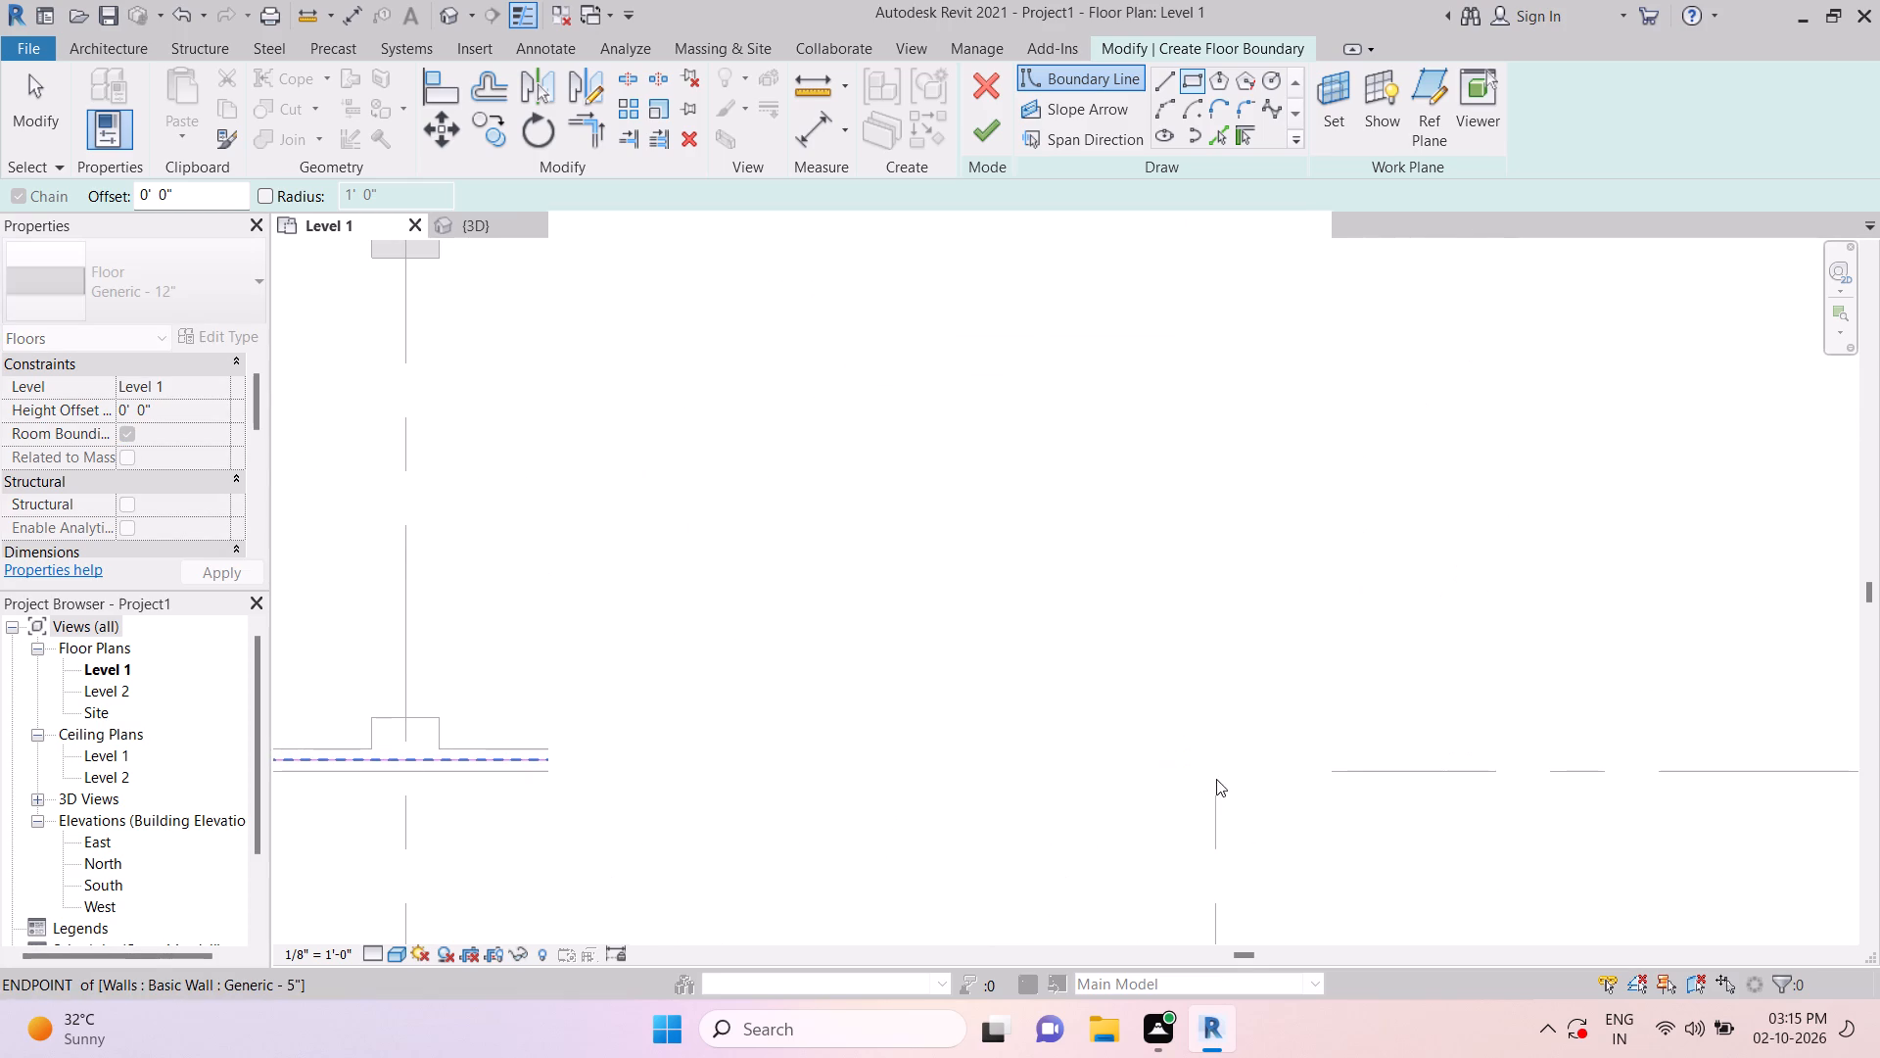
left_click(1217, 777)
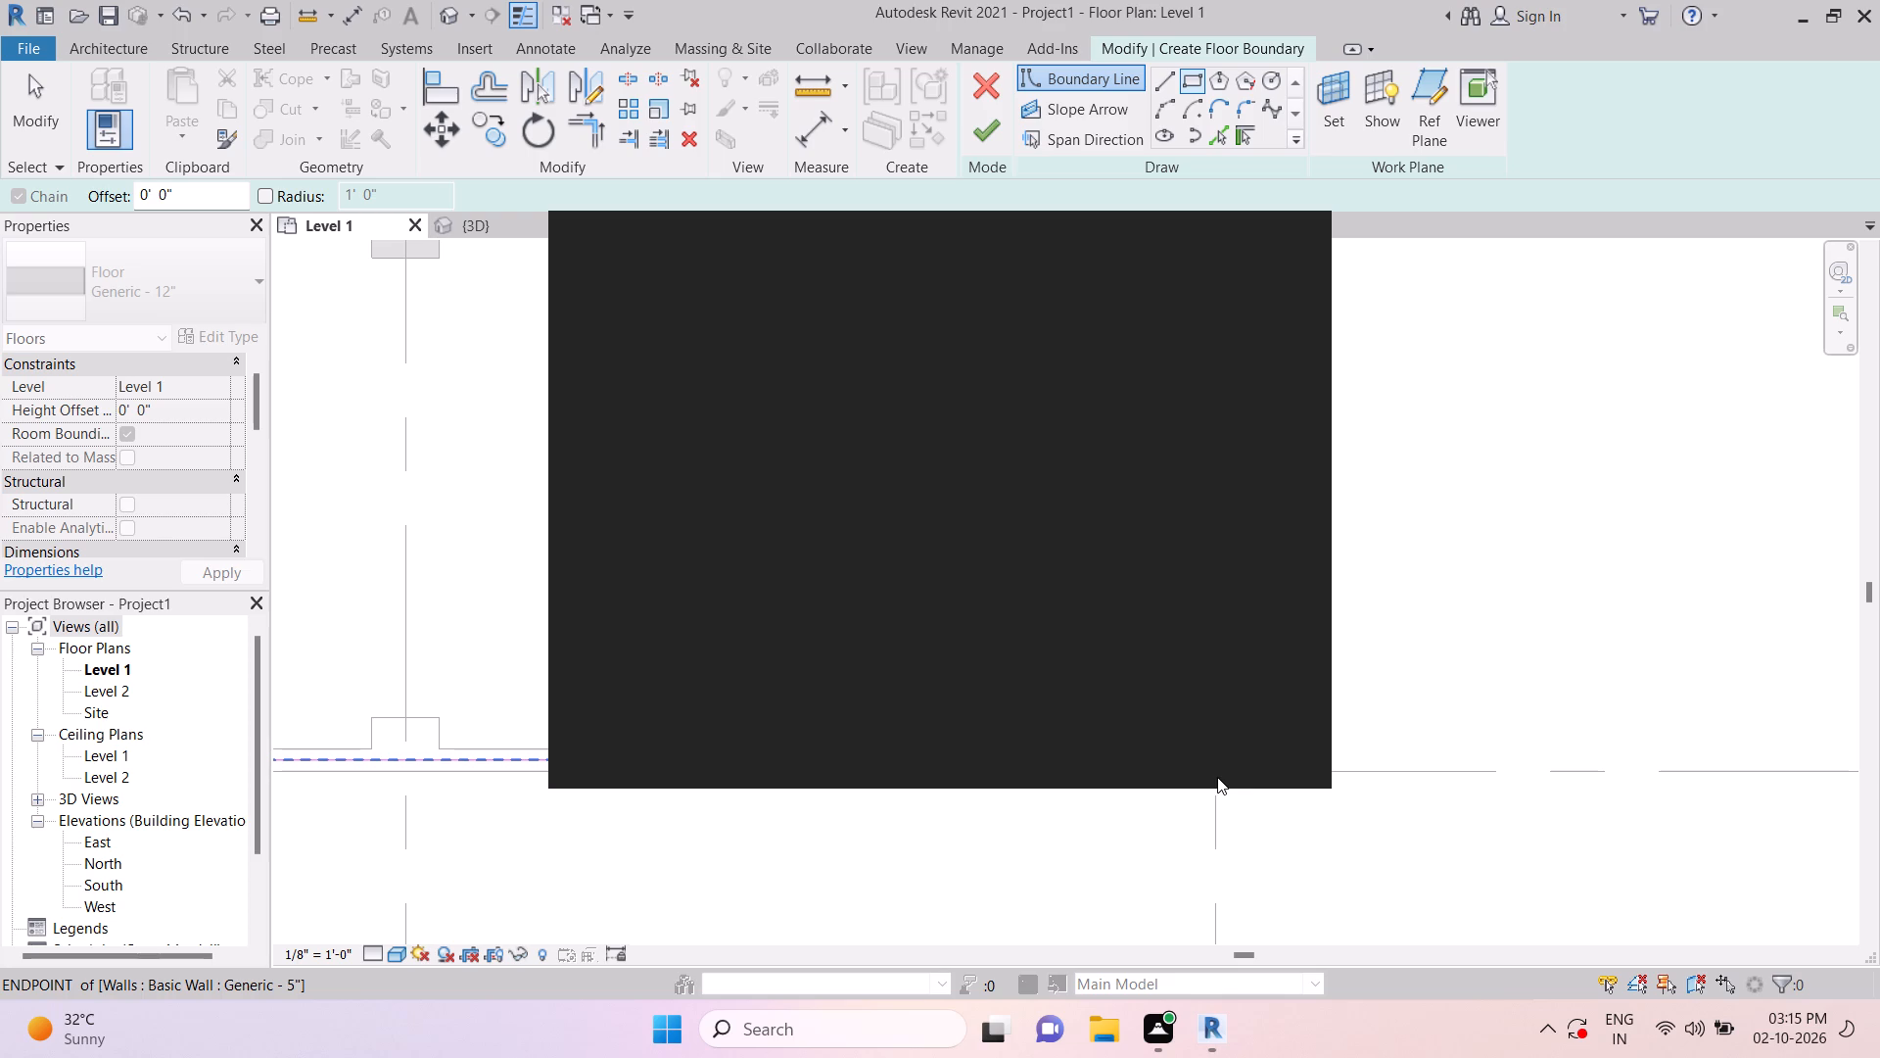
Dismiss the notification card covering the floor plan and cancel the pending boundary rectangle.
key("Escape")
key("Escape")
key("Escape")
key("Escape")
left_click(1287, 248)
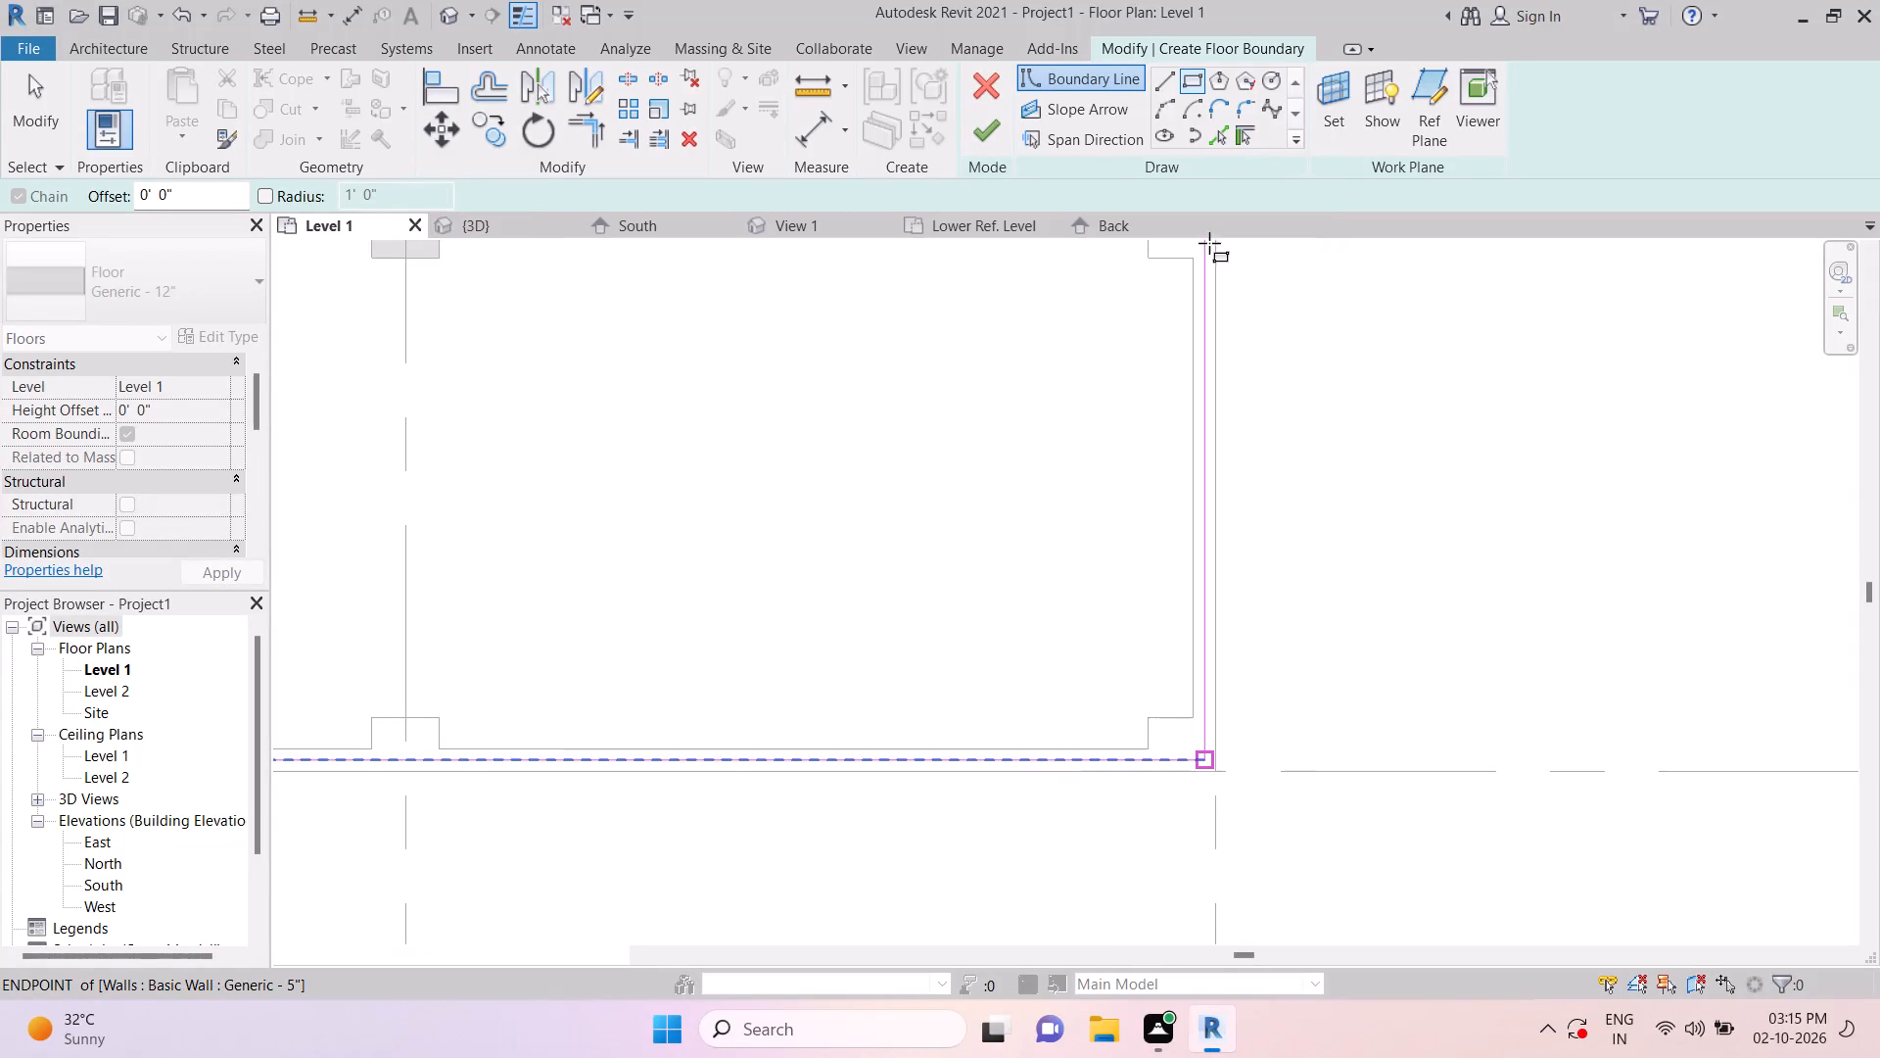
key("Escape")
key("Escape")
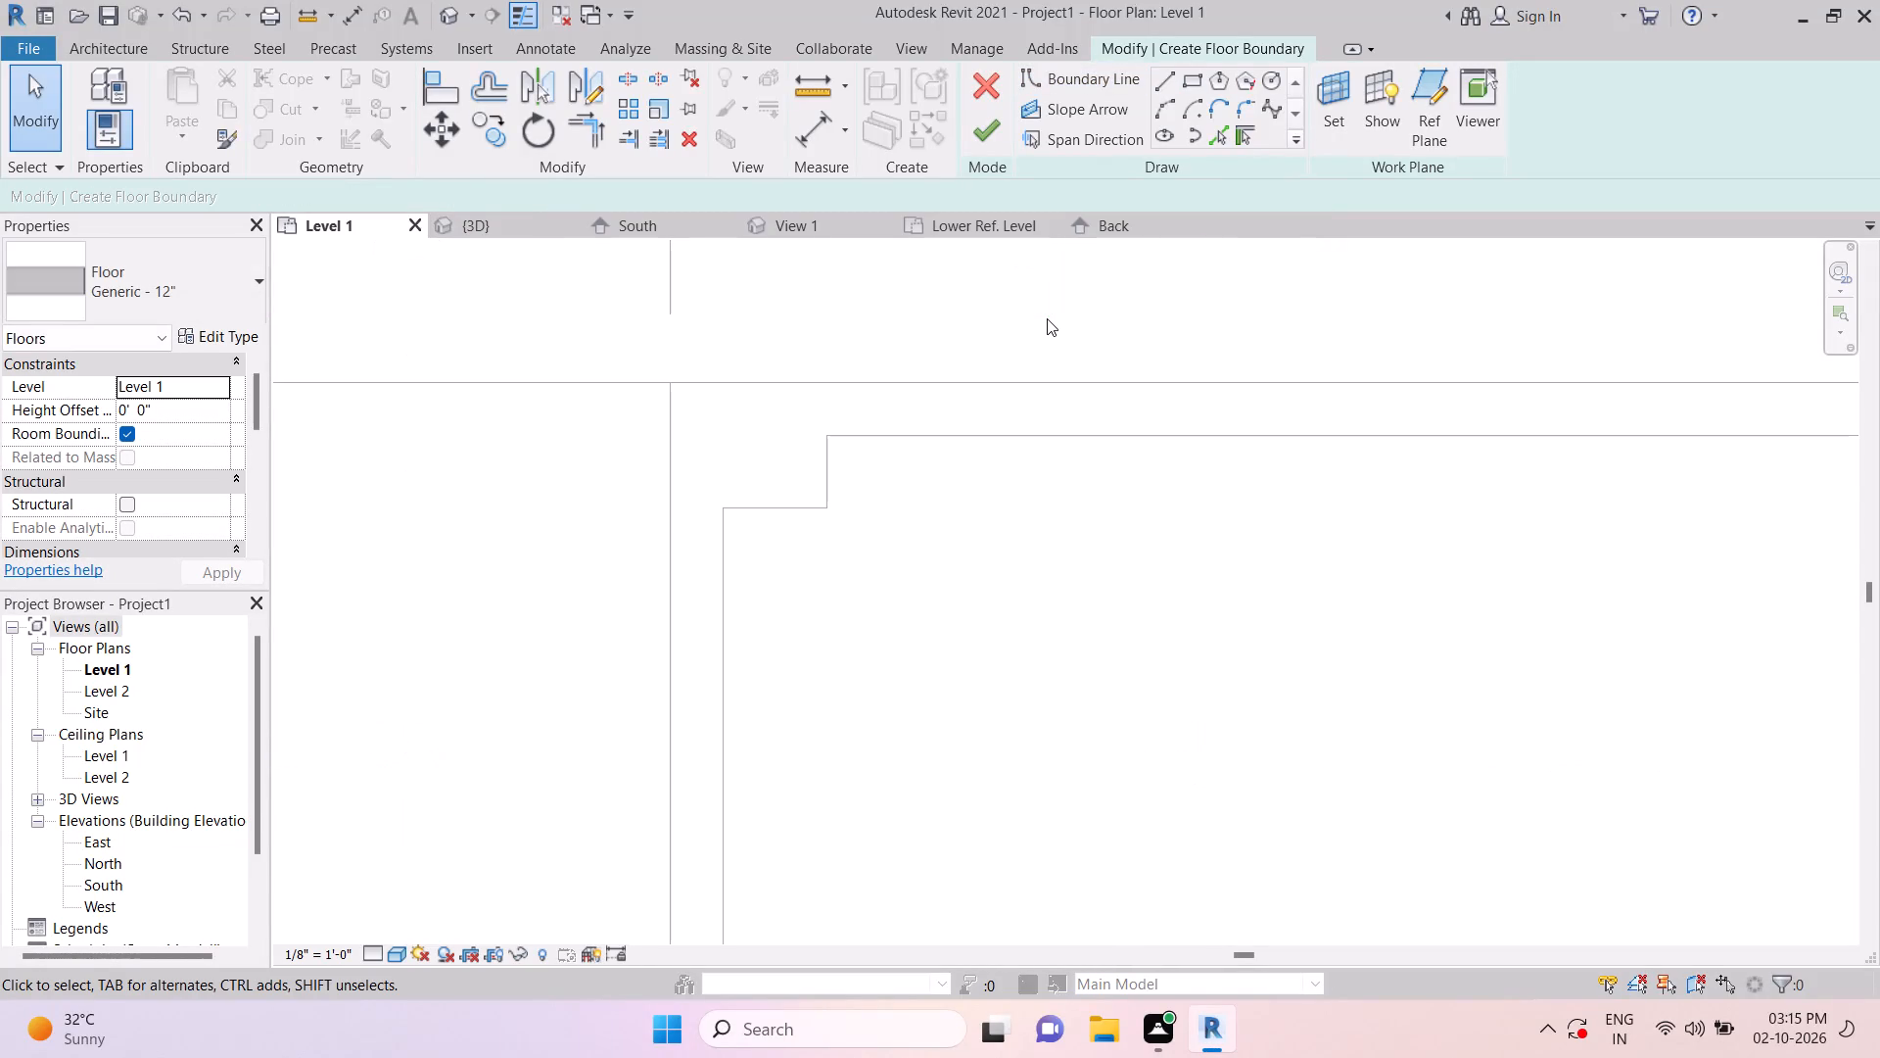
key("Escape")
key("Escape")
key("Escape")
key("Escape")
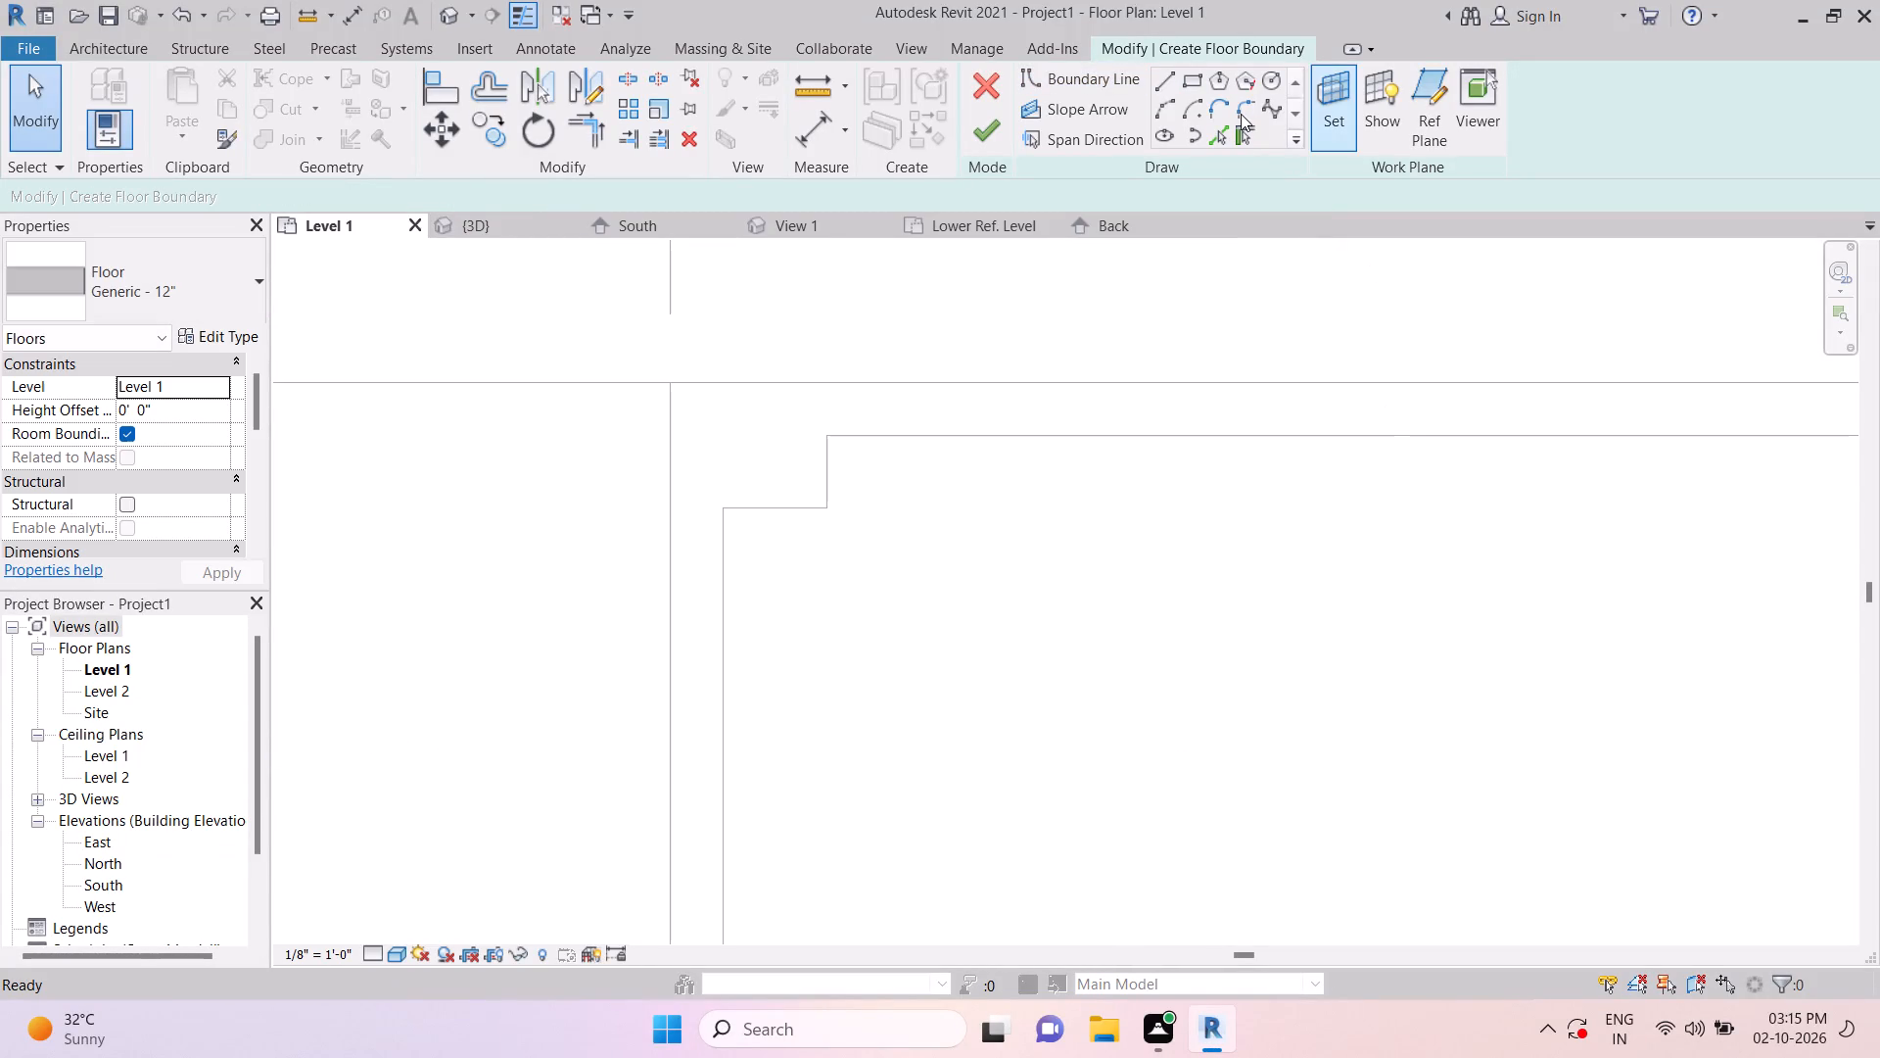
Sketch a rectangular floor boundary from the grid 1/6 corner to the grid 5/10 corner along the outer wall faces.
left_click(1224, 129)
scroll(1203, 450, "down", 10)
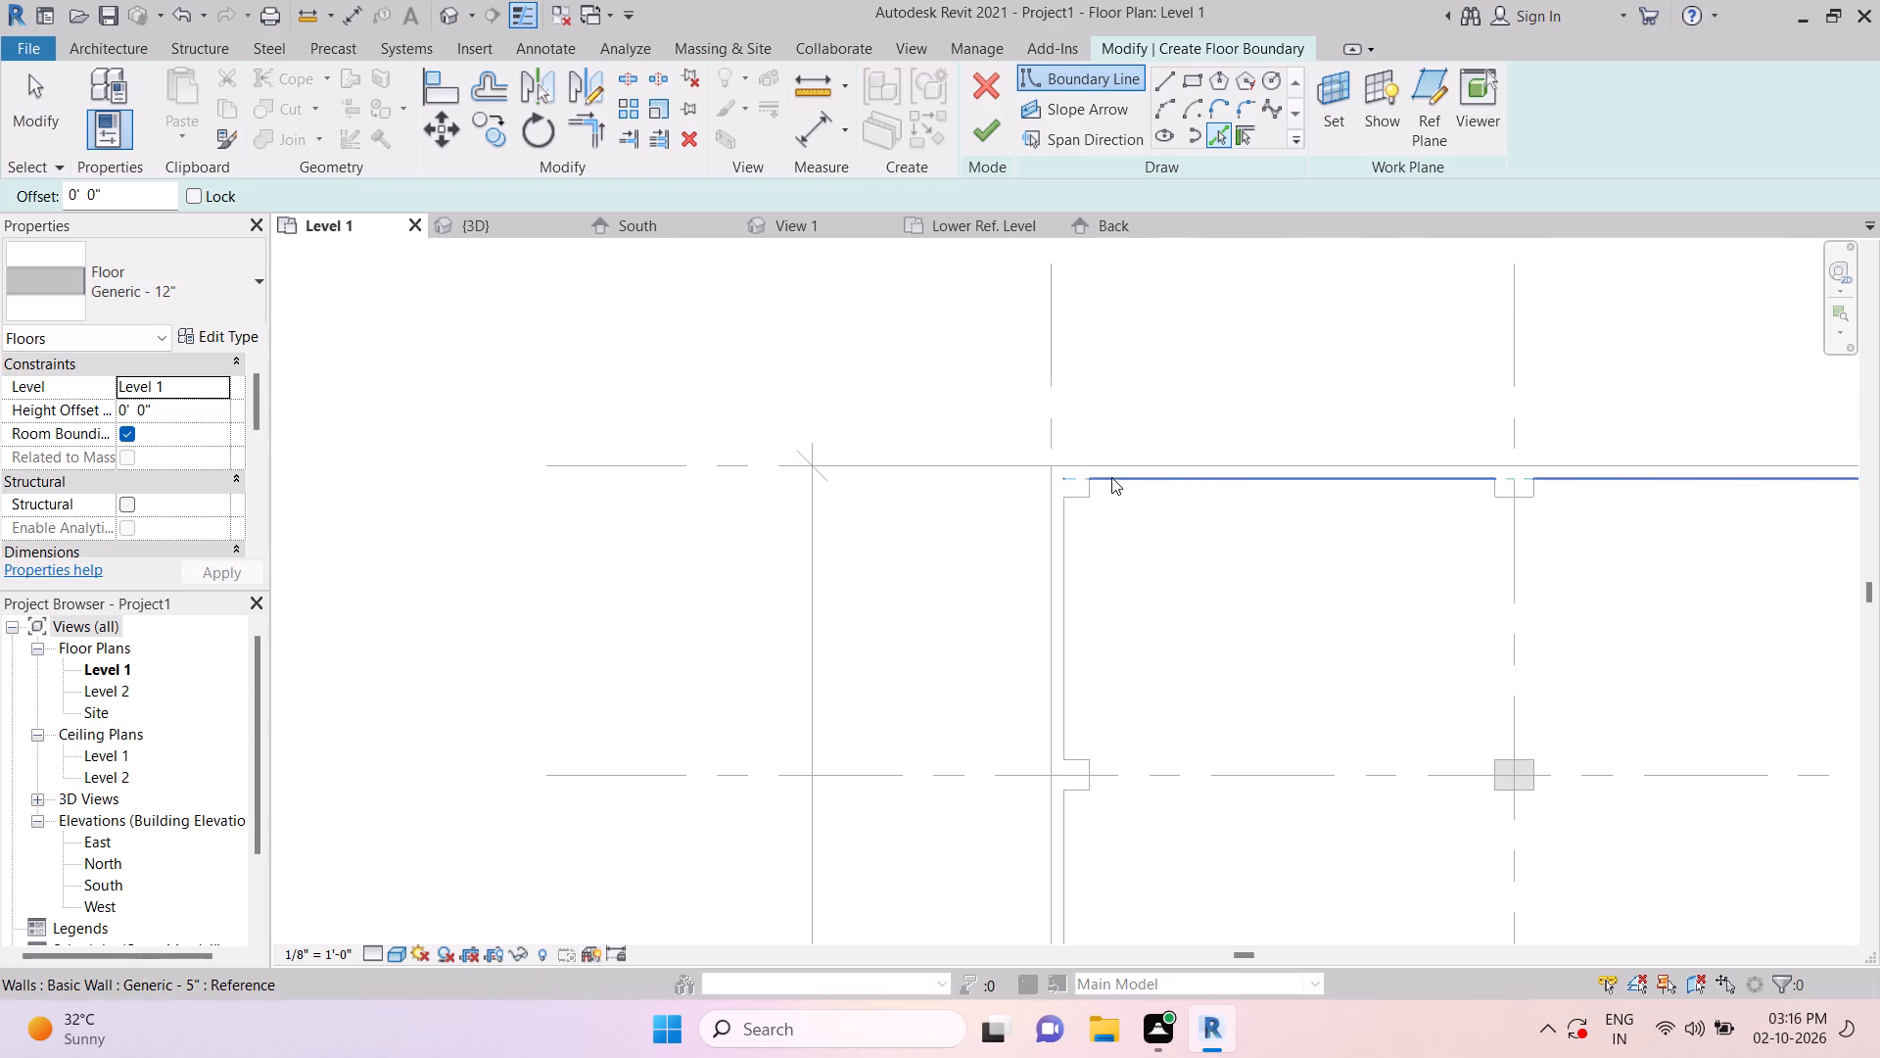
left_click(1186, 83)
left_click(1057, 458)
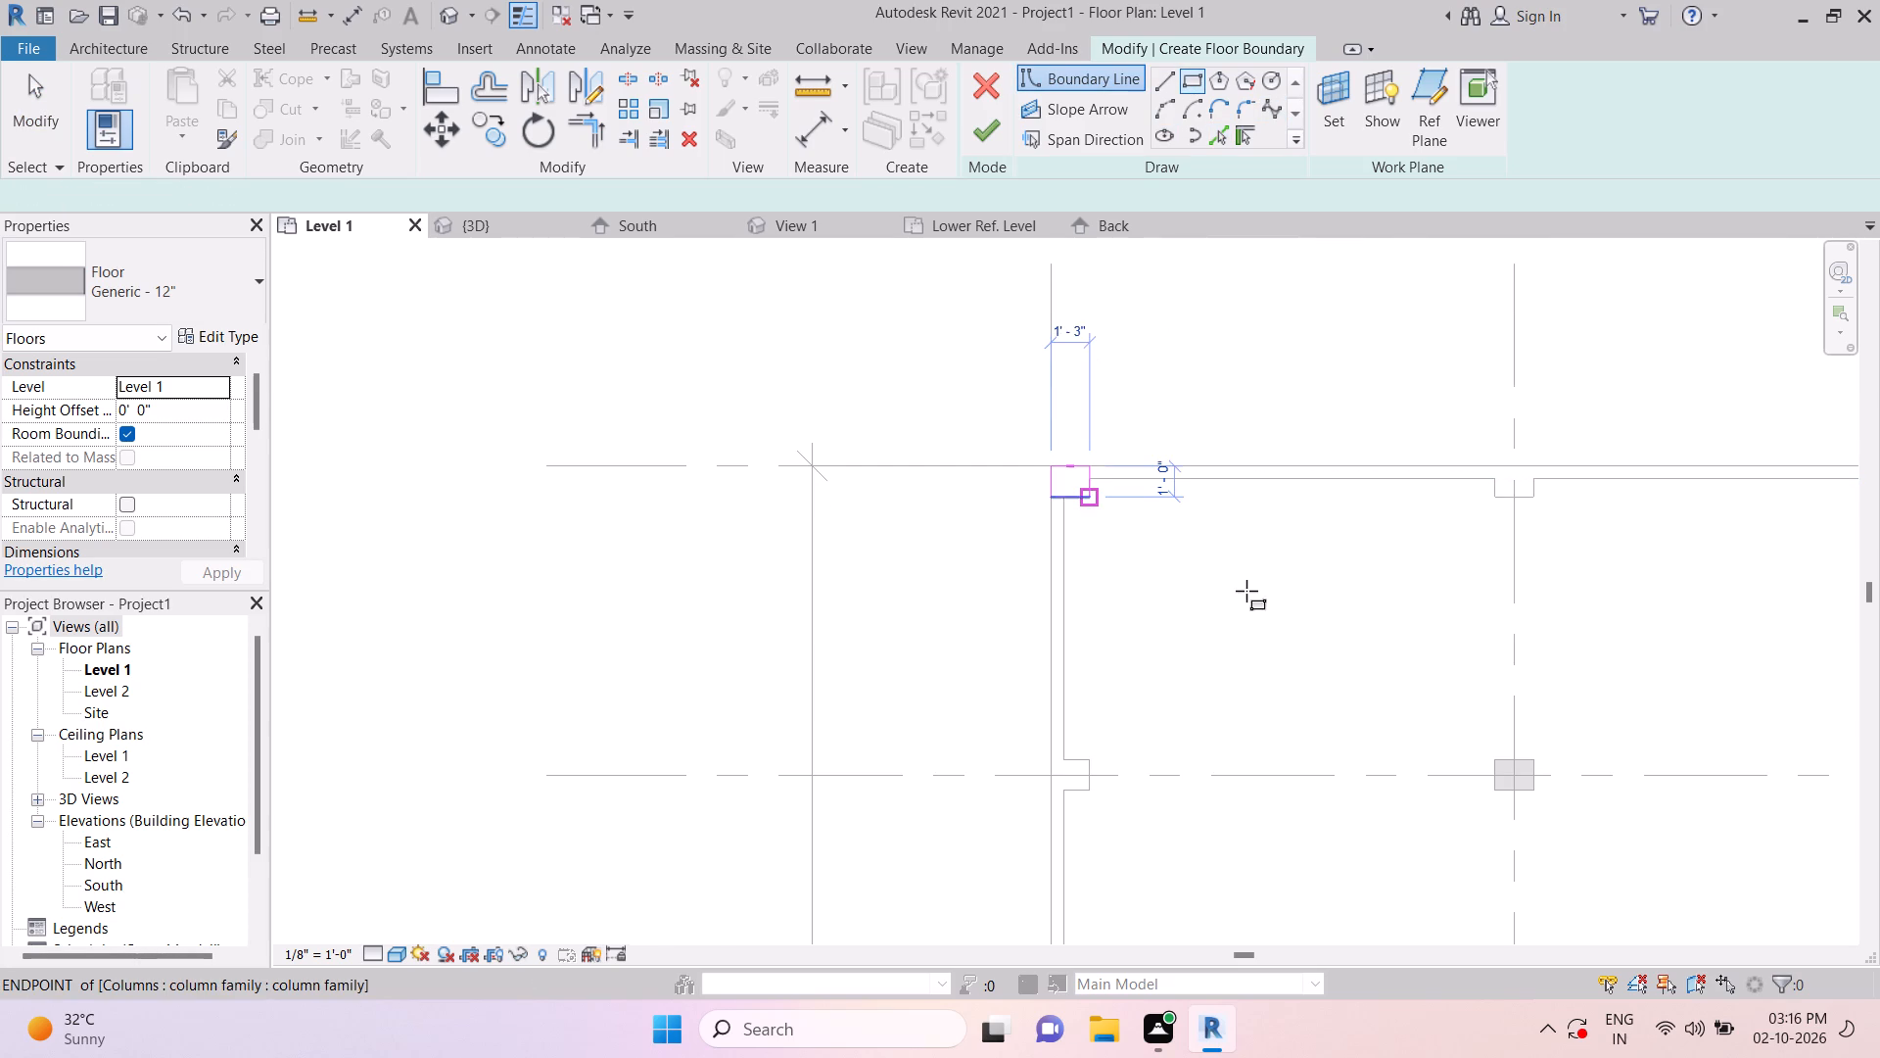
scroll(1357, 649, "down", 9)
middle_click_drag(1557, 803, 1289, 568)
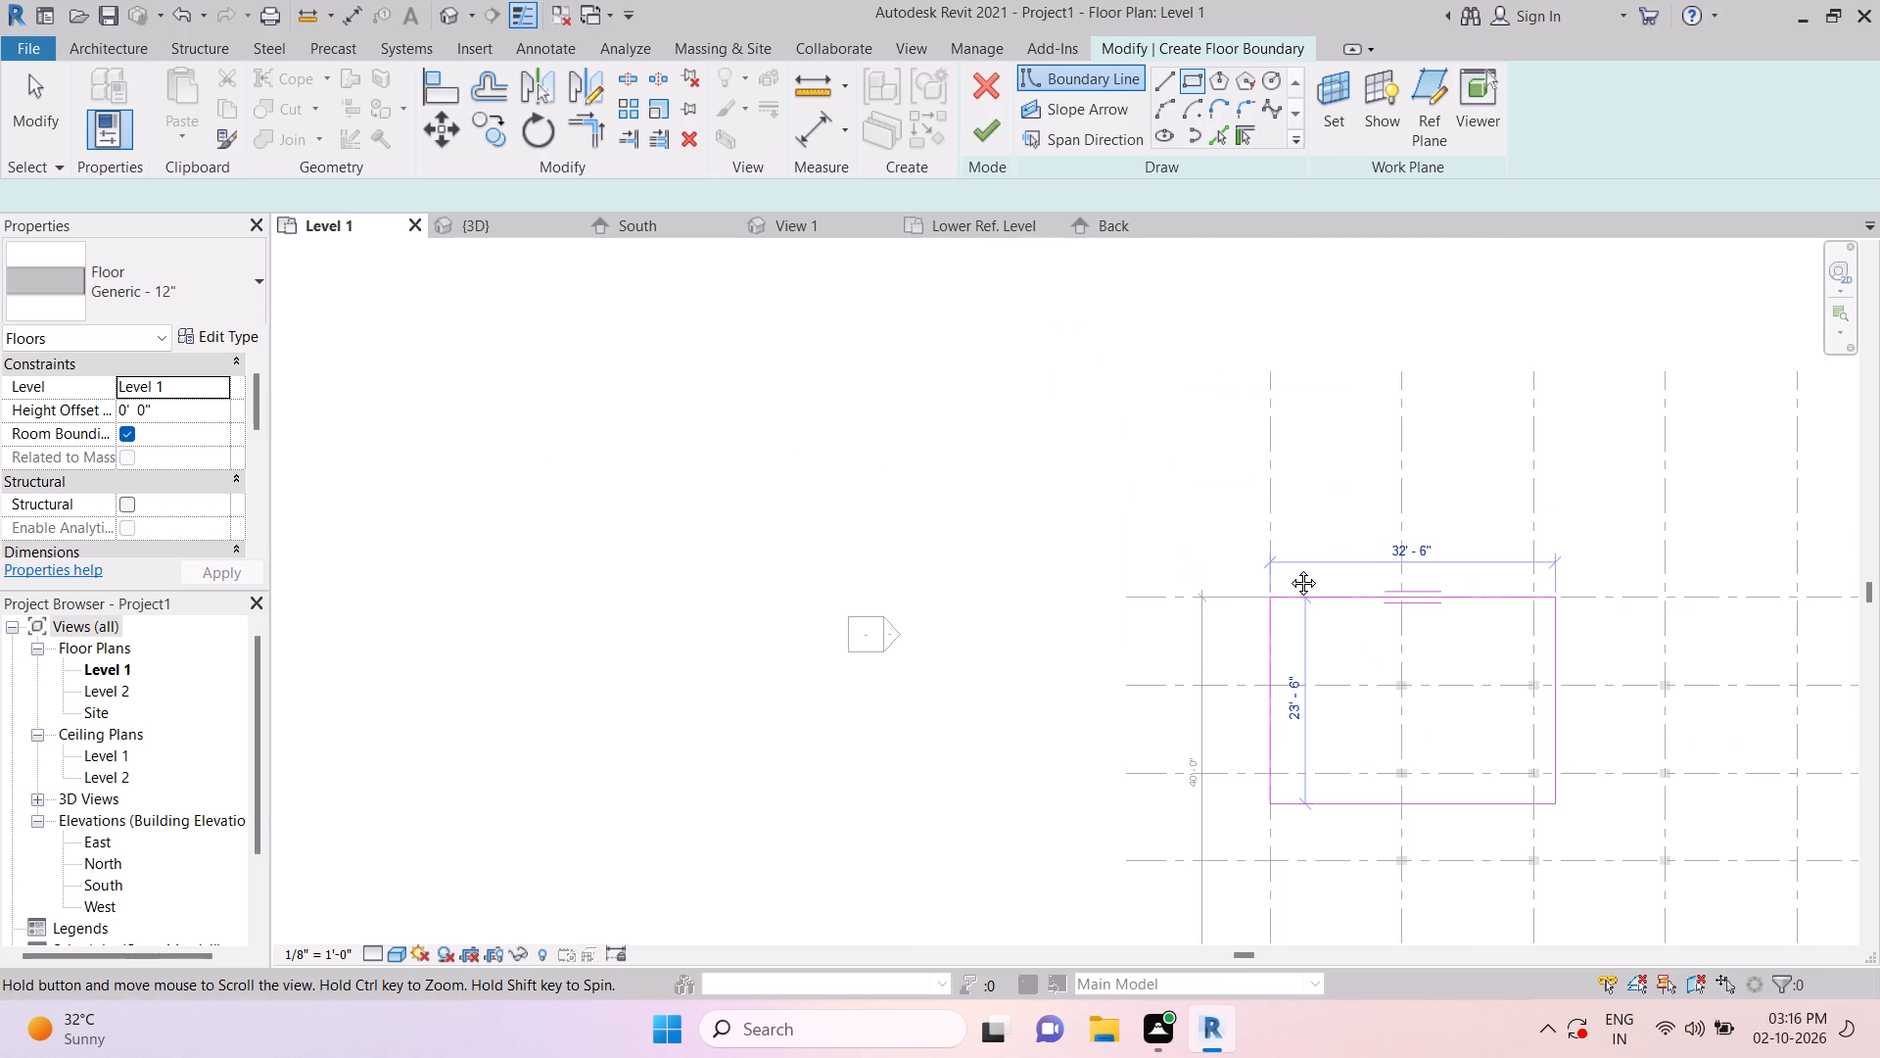
middle_click_drag(1289, 568, 1159, 480)
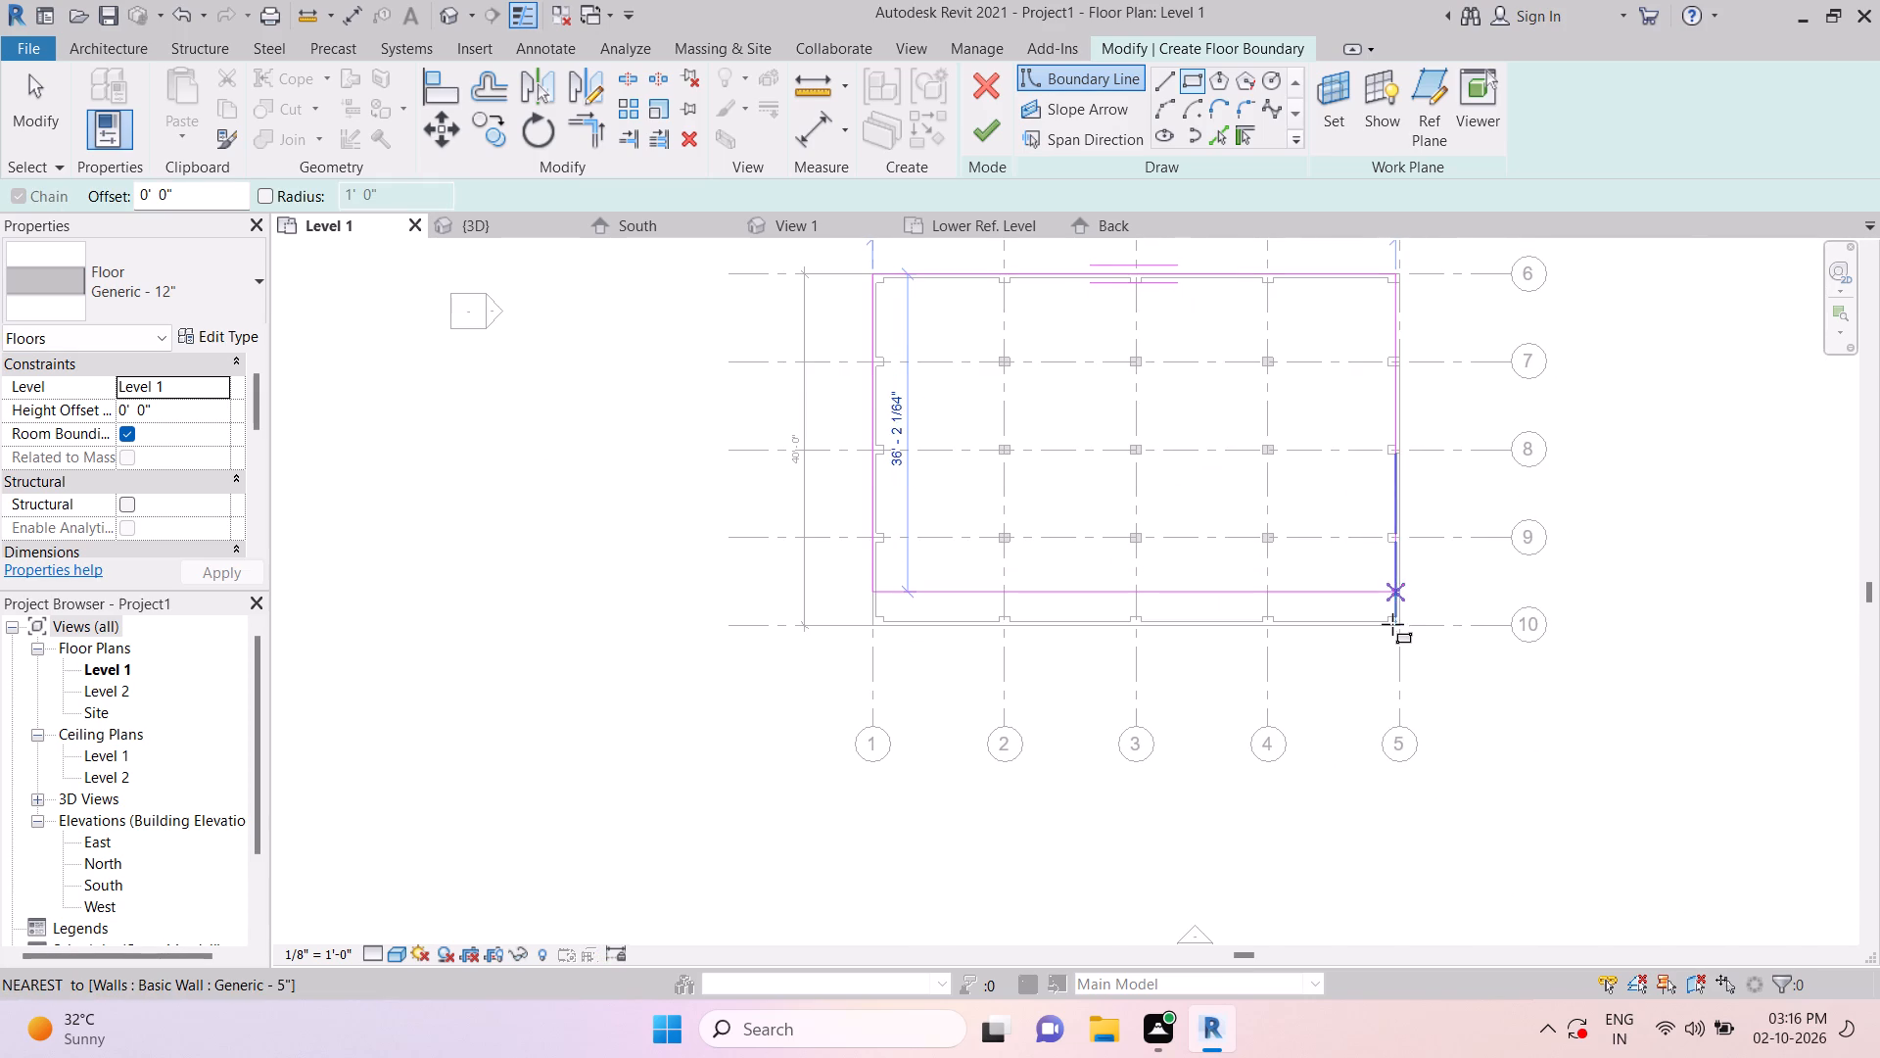
scroll(1390, 625, "up", 14)
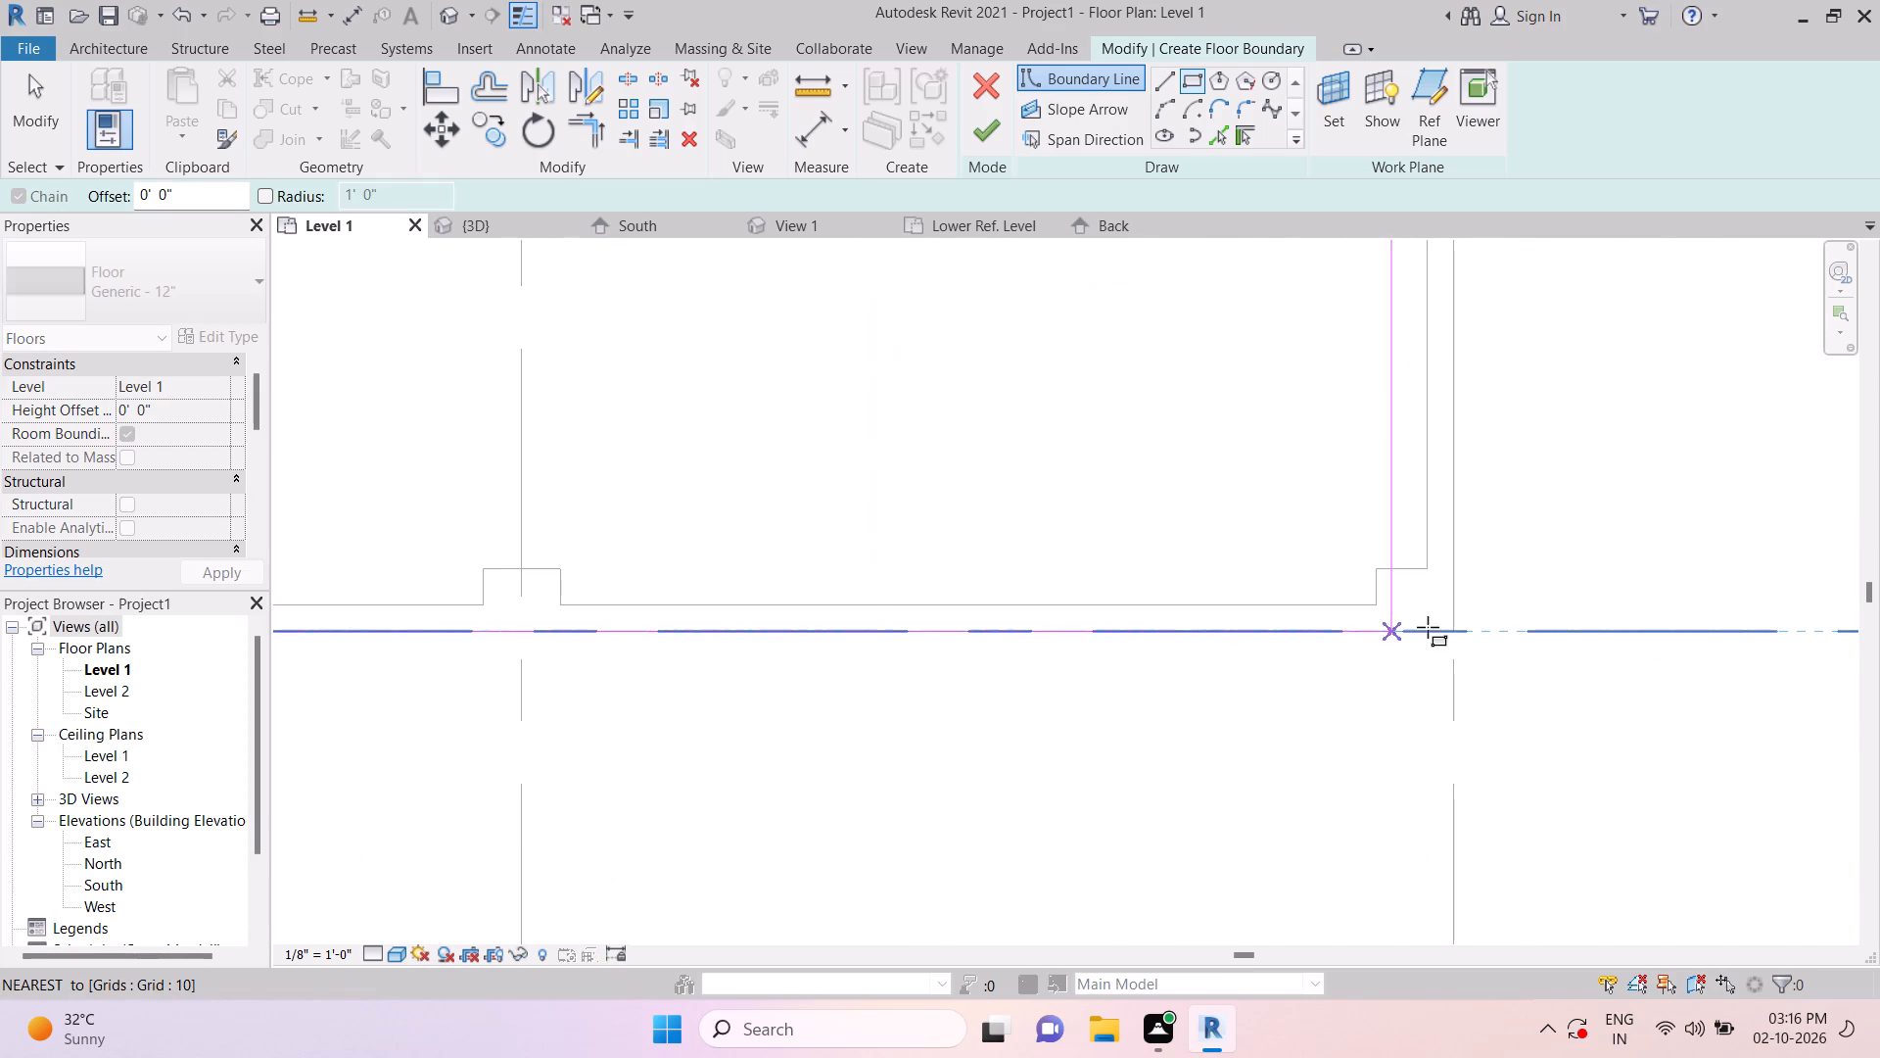
left_click(1450, 629)
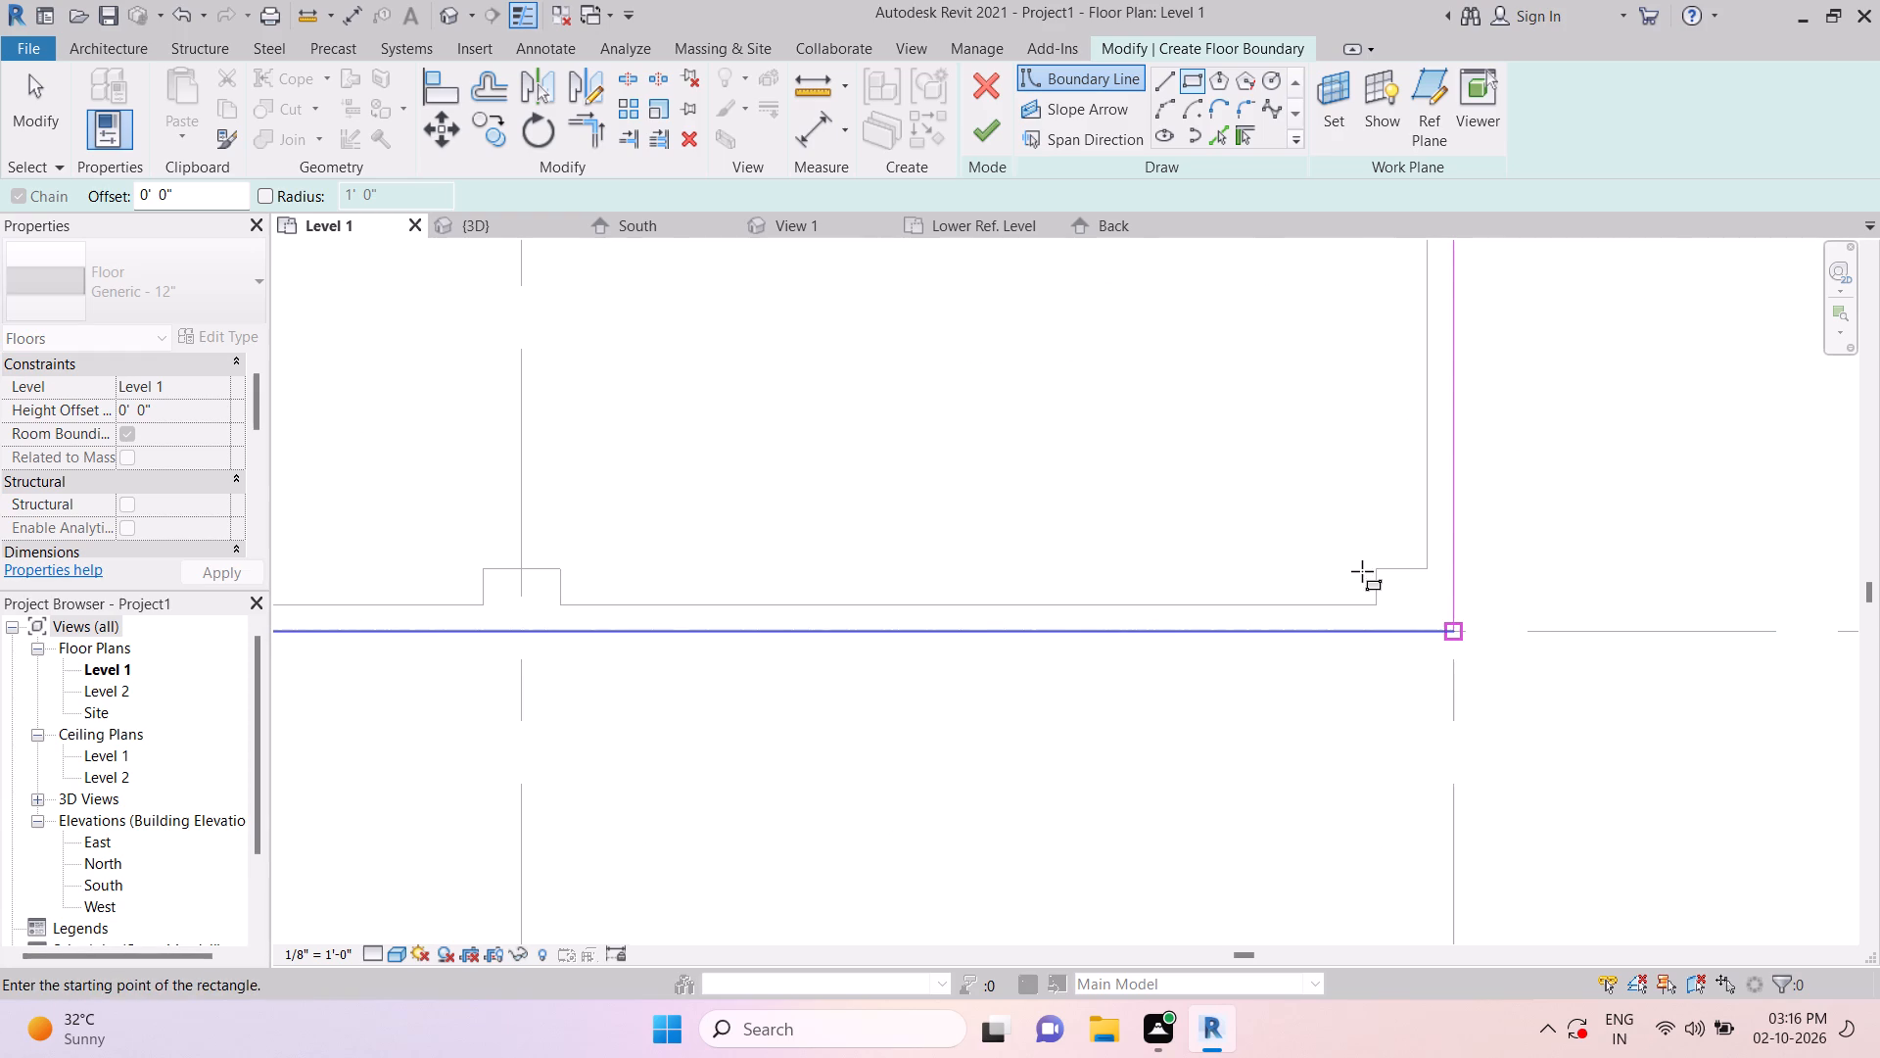
key("Escape")
key("Escape")
scroll(1242, 629, "down", 10)
key("Escape")
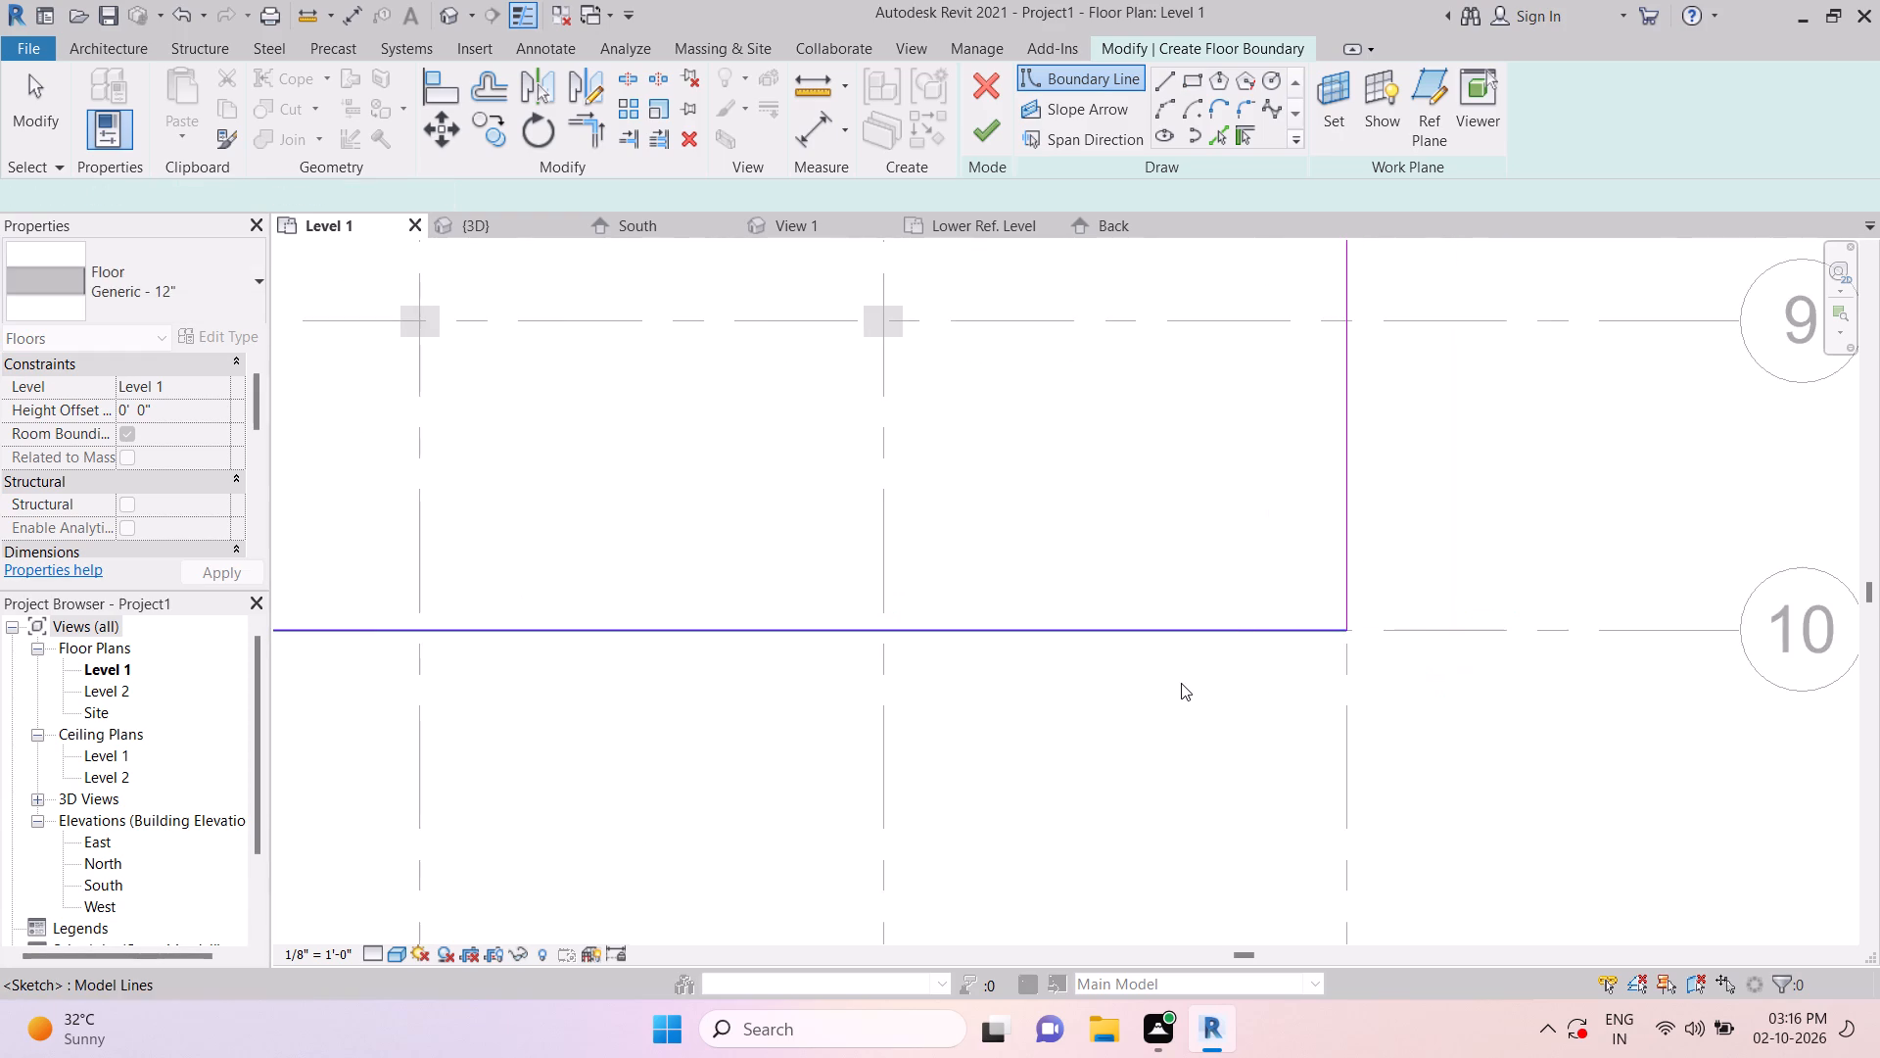
scroll(1181, 683, "down", 9)
key("Escape")
key("Escape")
key("Escape")
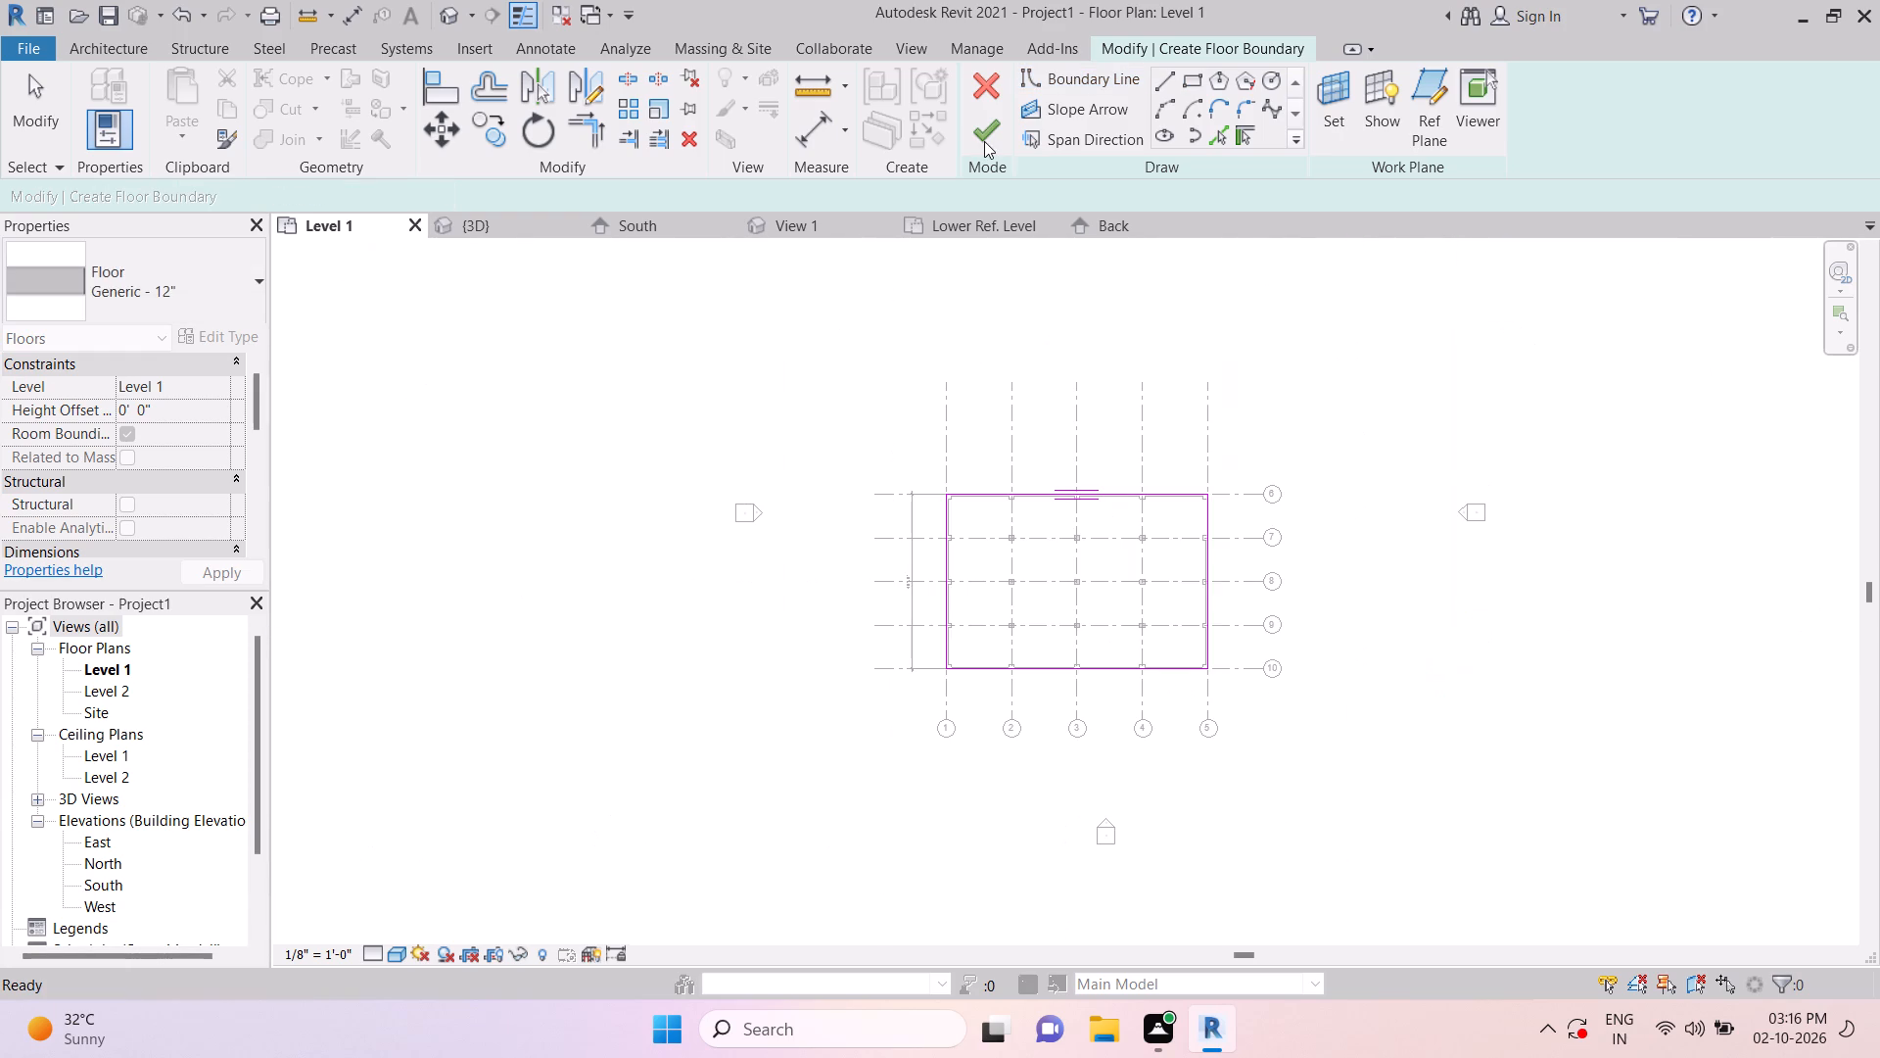
Finish the boundary sketch to create the Level 1 floor, and leave it deselected.
left_click(984, 140)
key("Escape")
key("Escape")
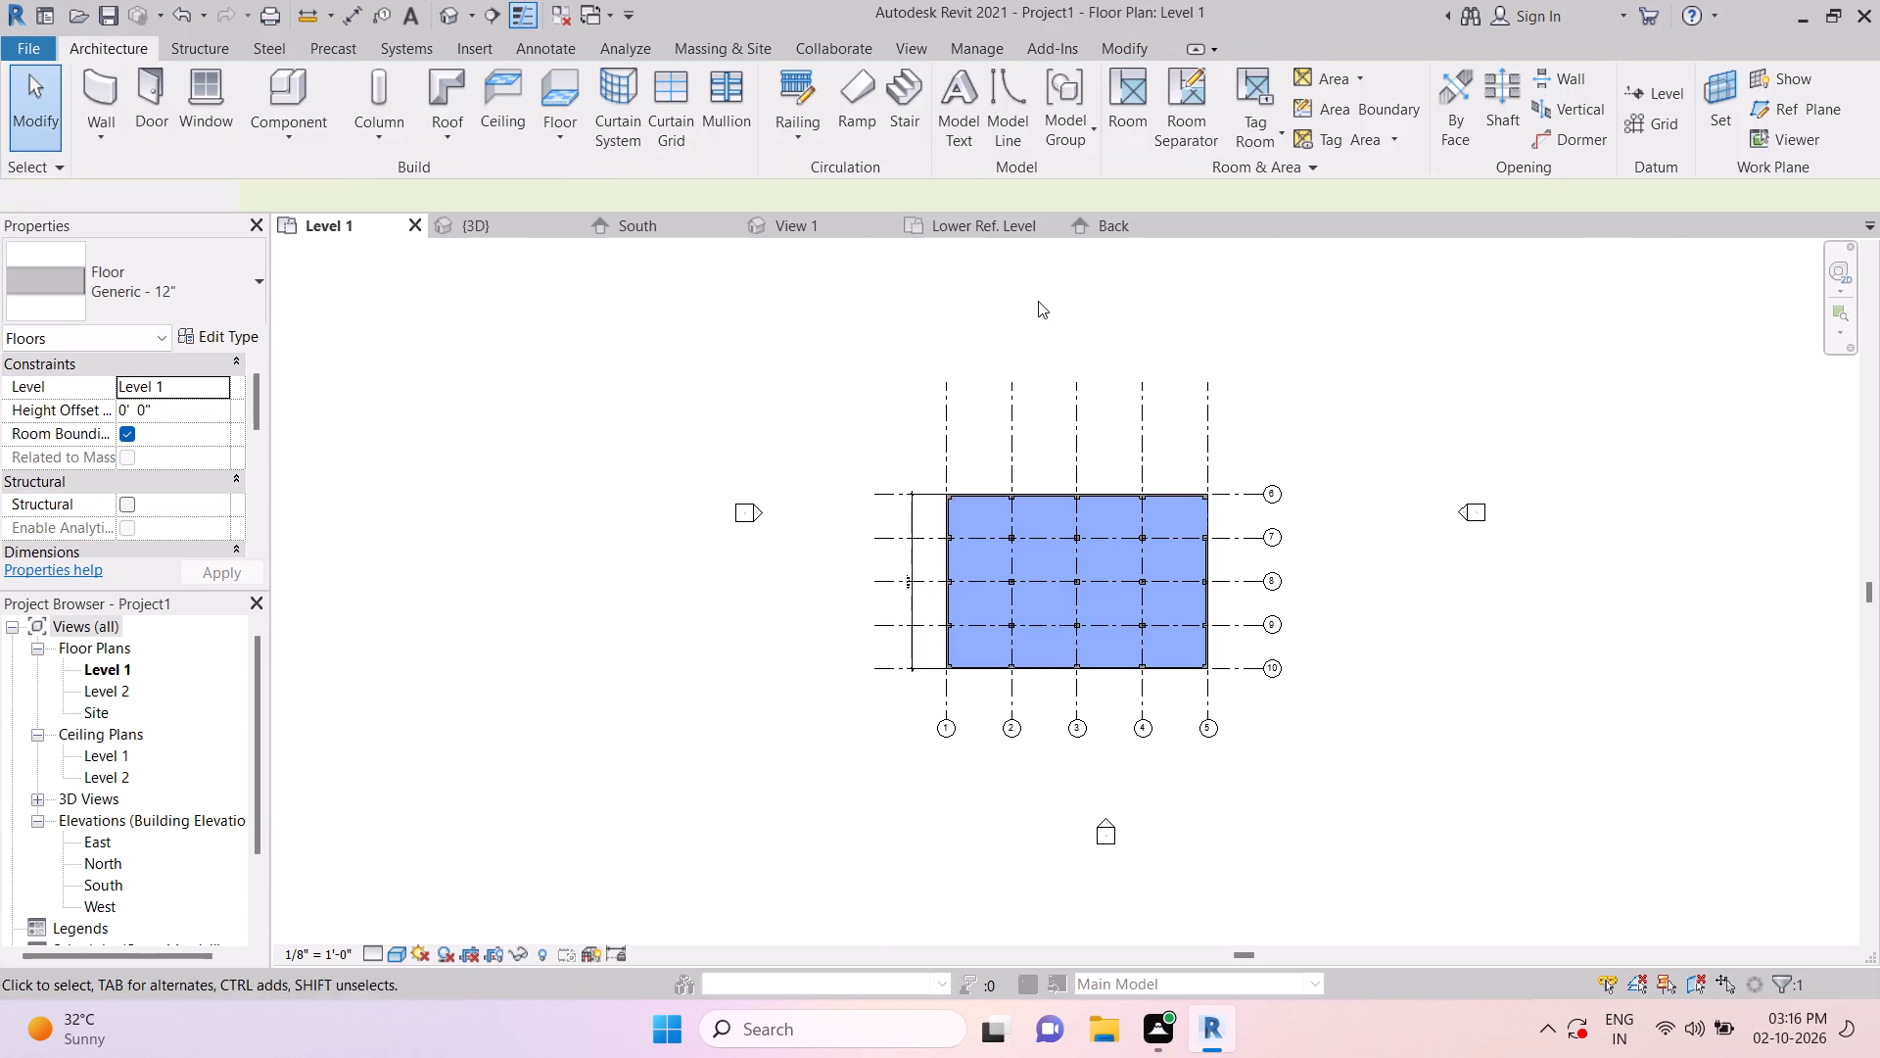
key("Escape")
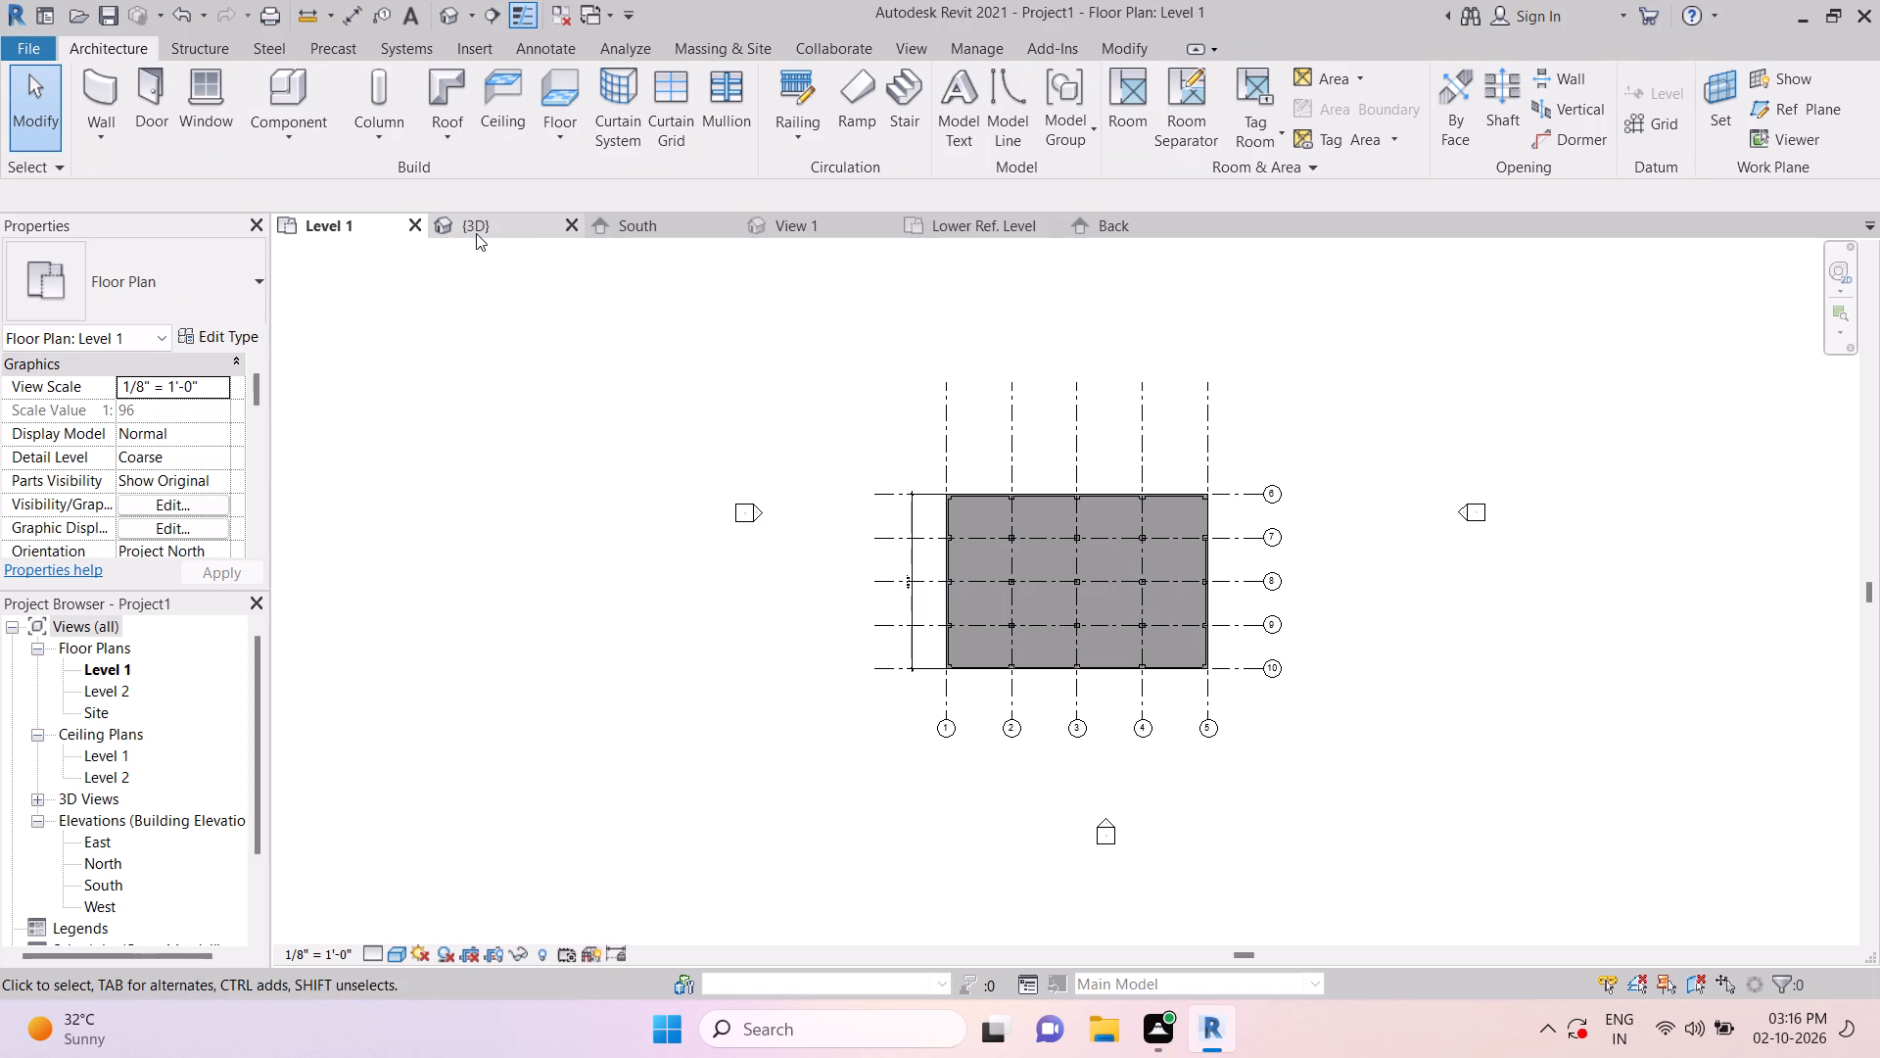
Examine the new floor slab in 3D, checking its edge beneath the east wall and the open northeast bay.
left_click(477, 229)
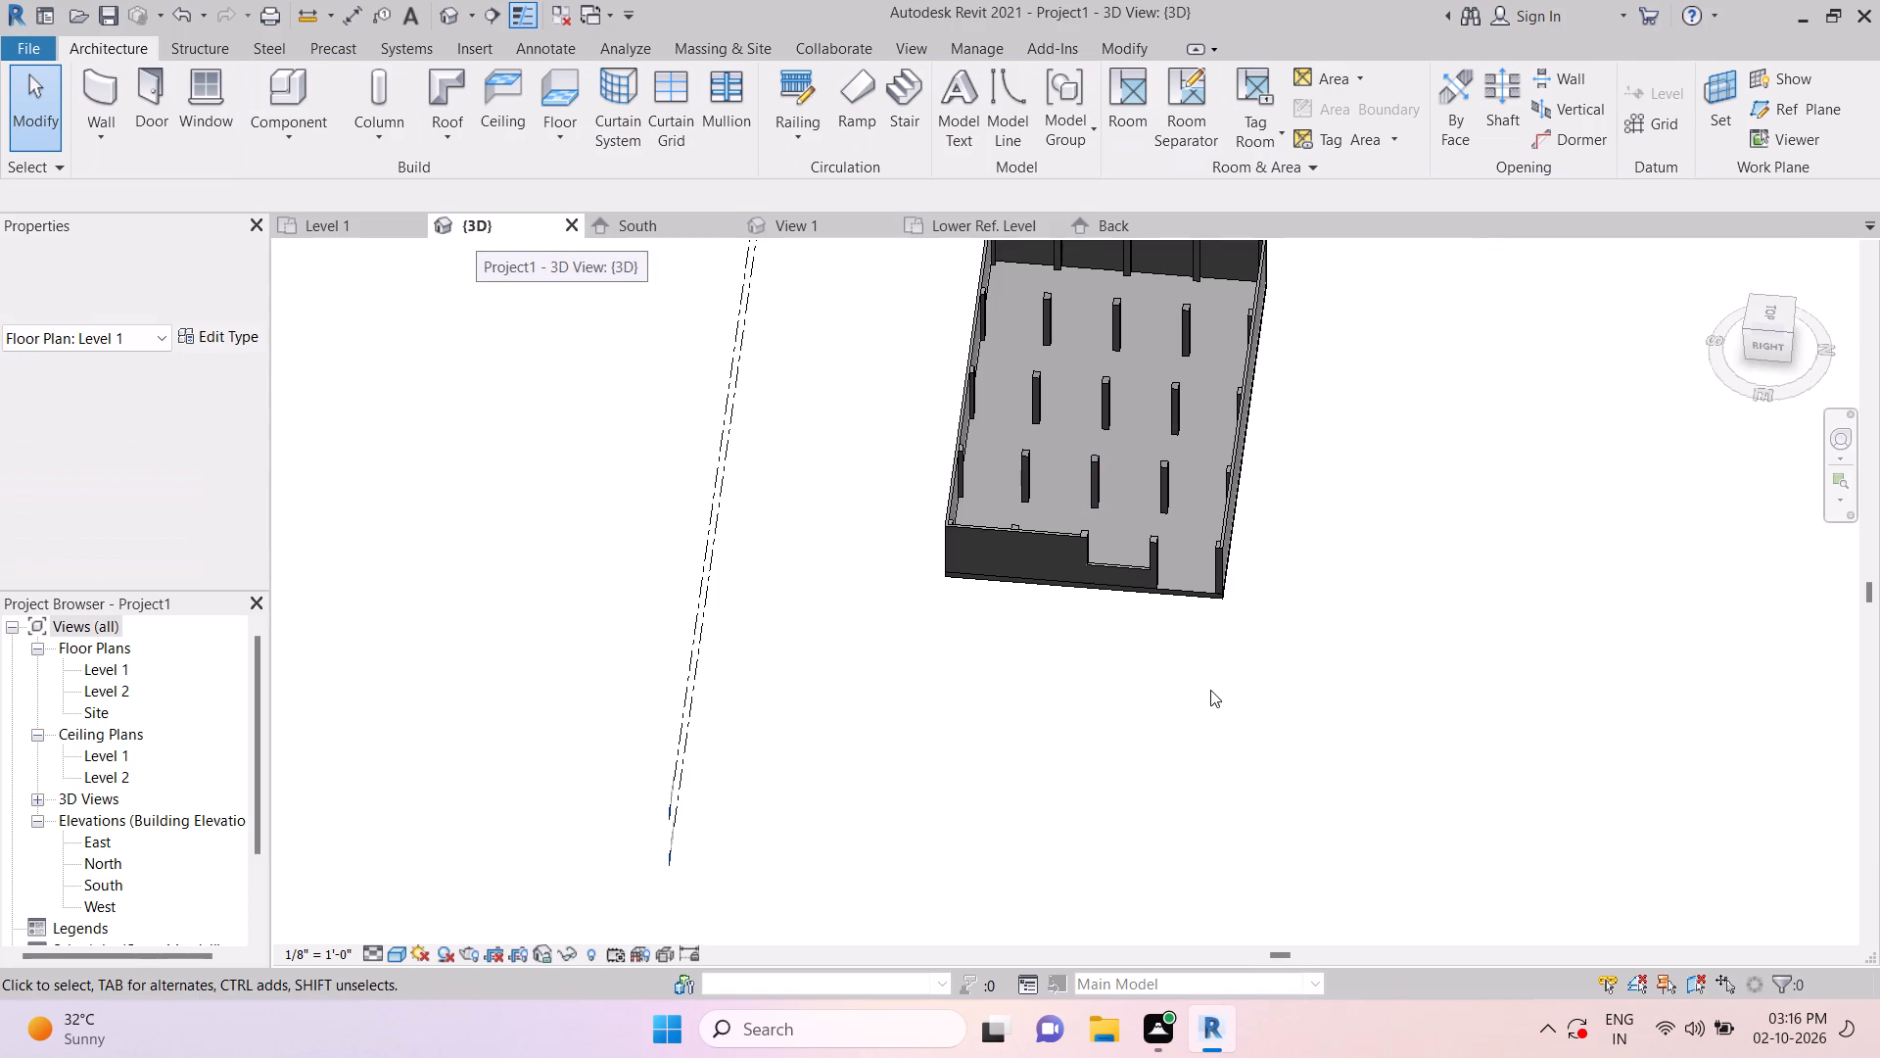
middle_click_drag(1348, 848, 1257, 578, "shift")
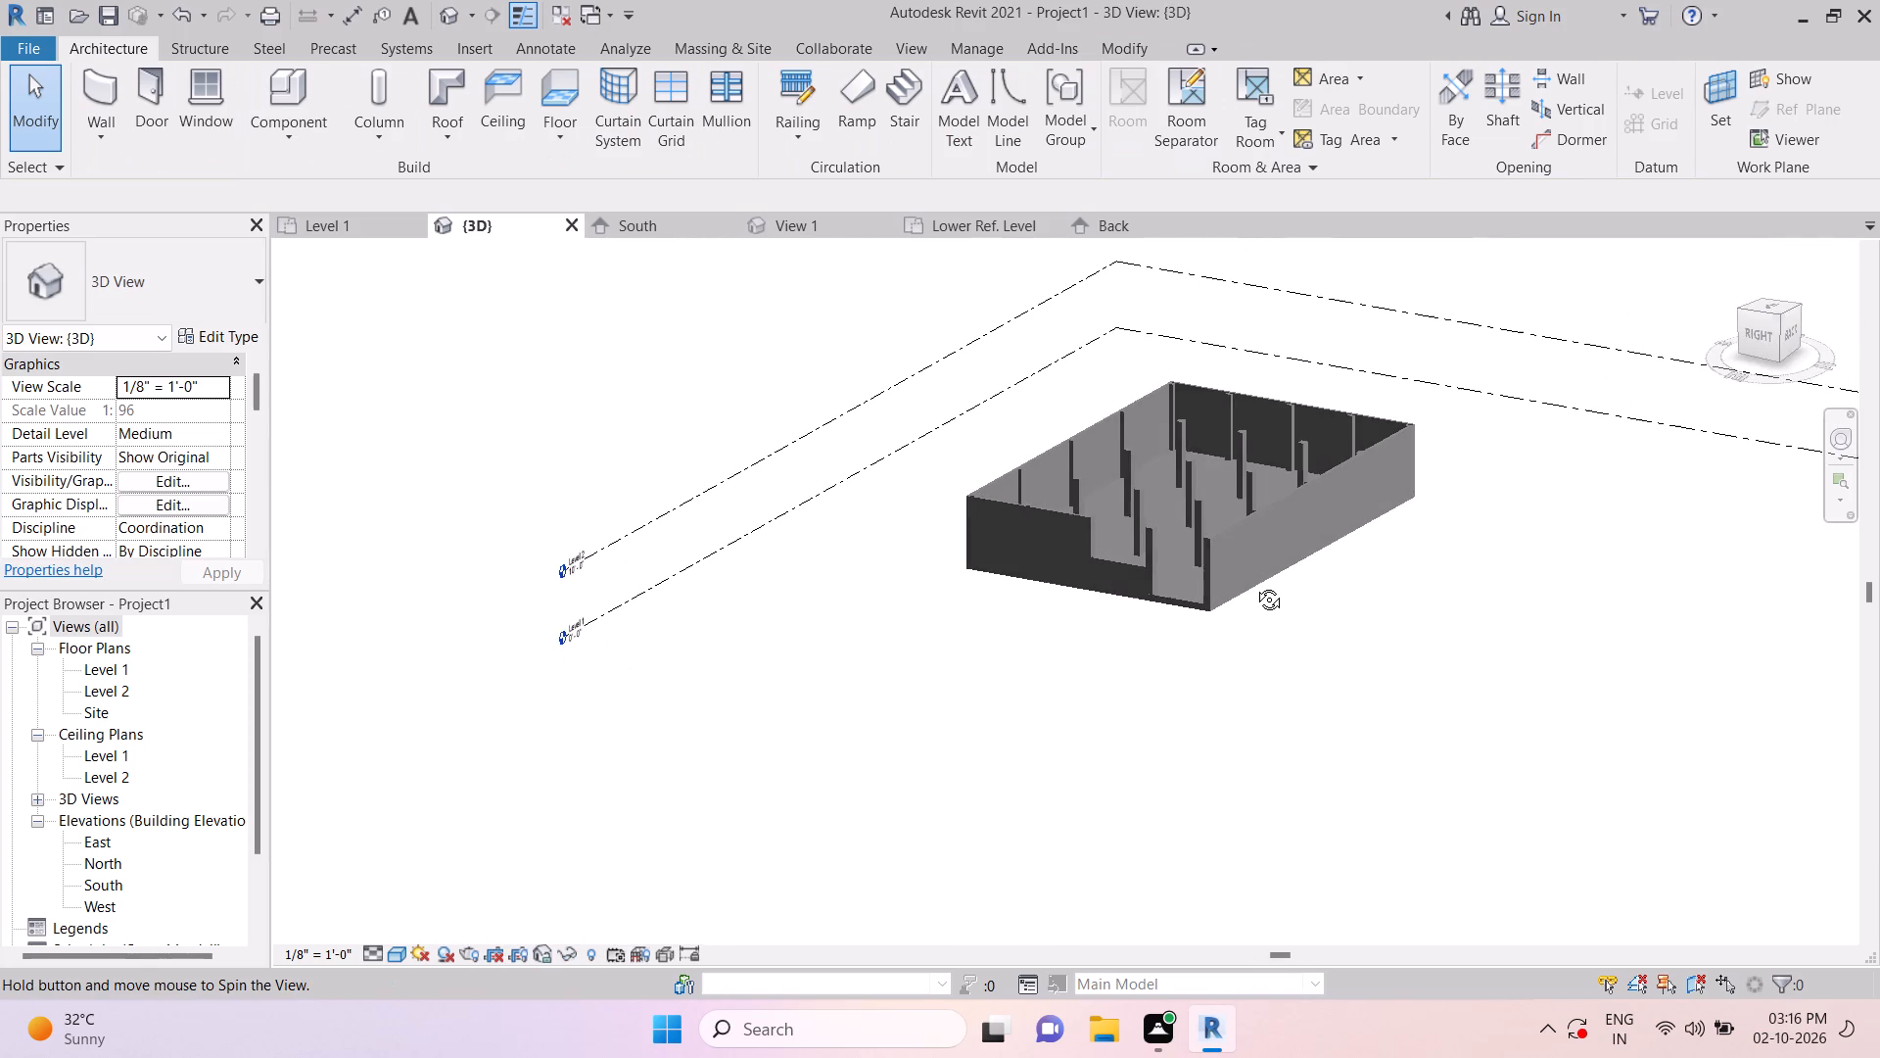
key("Escape")
scroll(1163, 589, "up", 4)
key("Escape")
scroll(1153, 600, "up", 2)
key("Escape")
scroll(1190, 628, "up", 4)
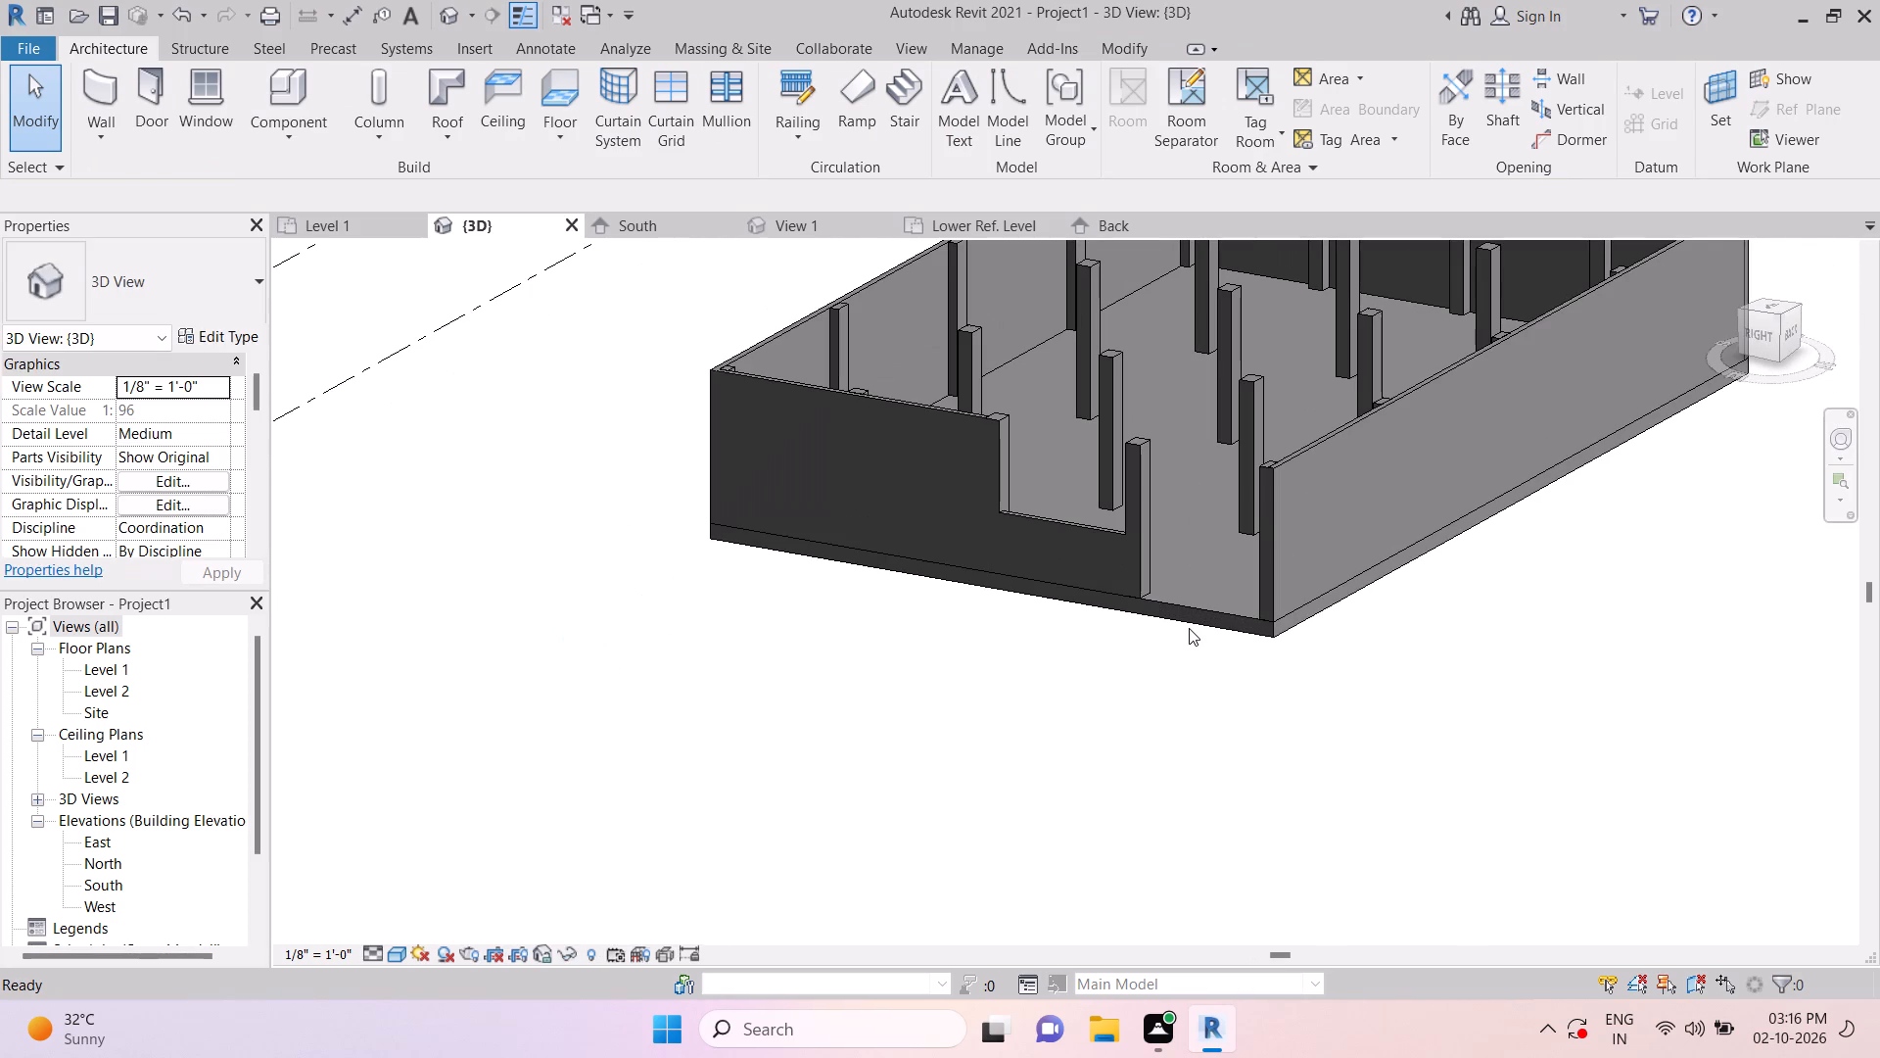
key("Escape")
left_click(1217, 602)
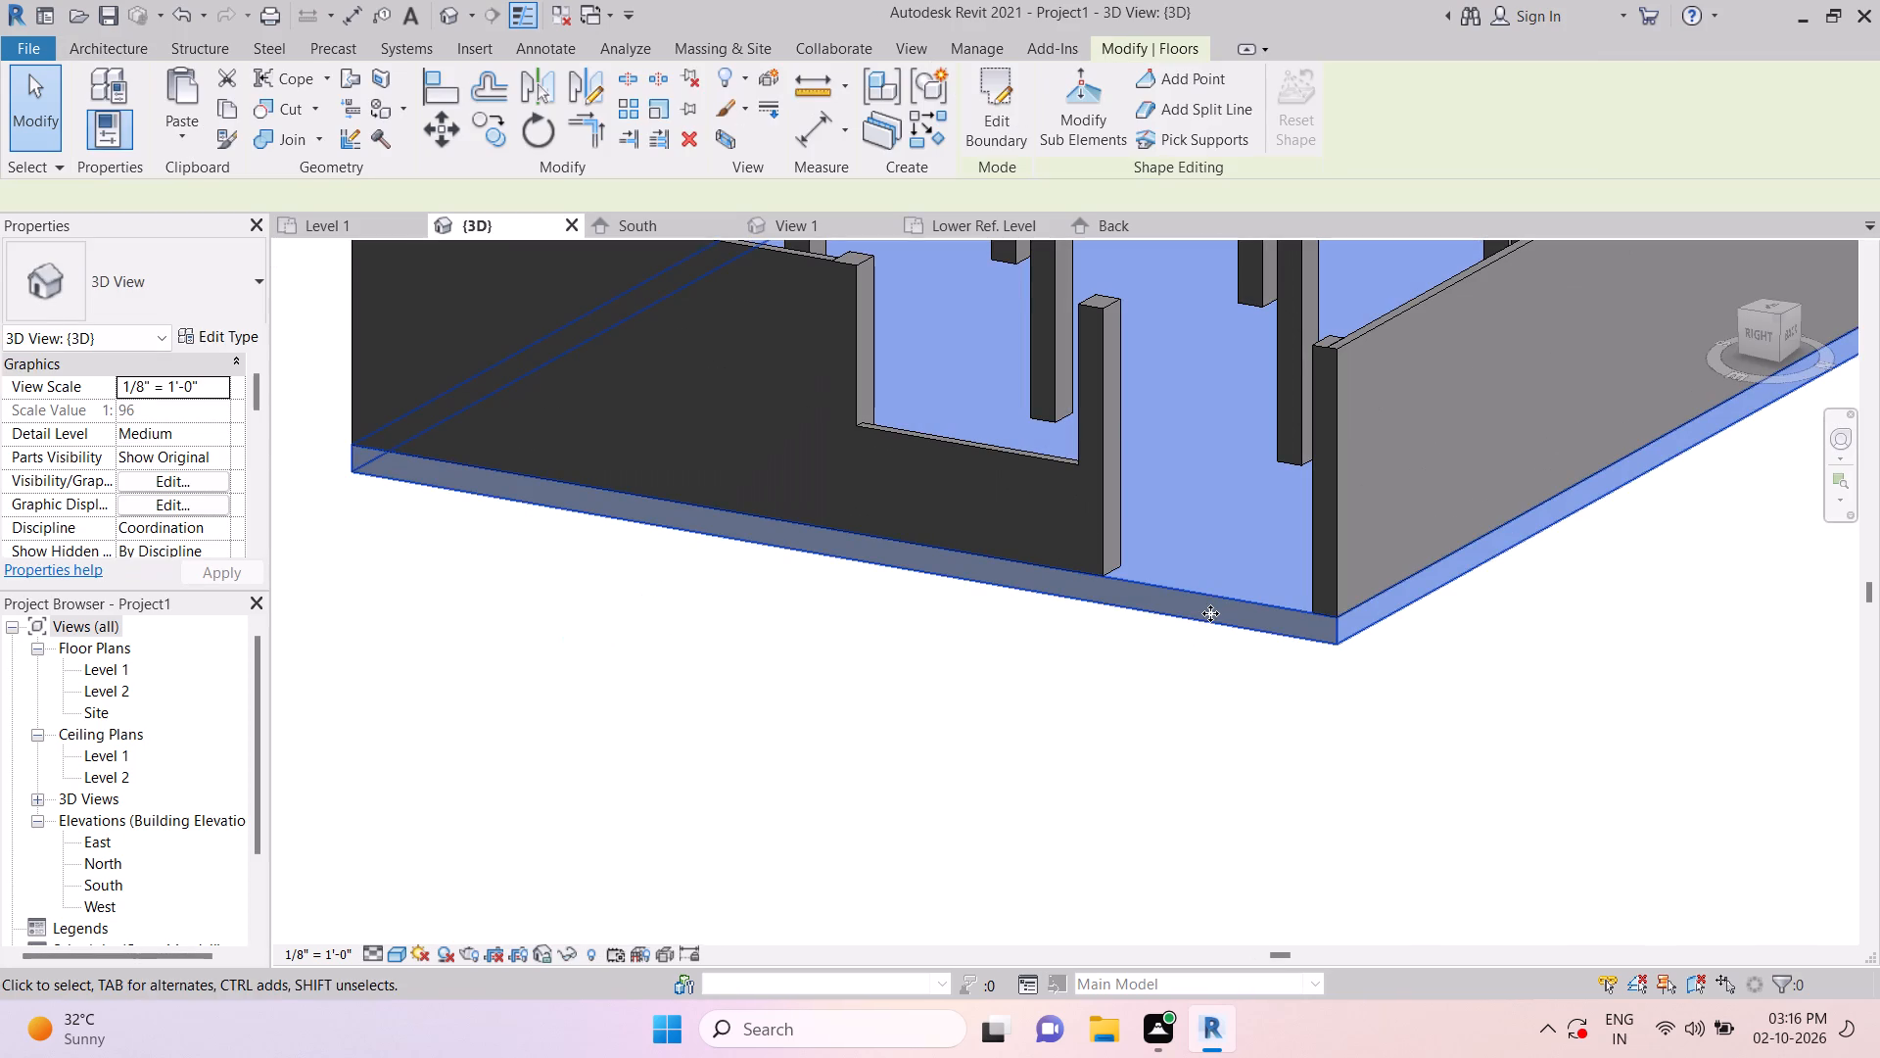
scroll(778, 531, "up", 1)
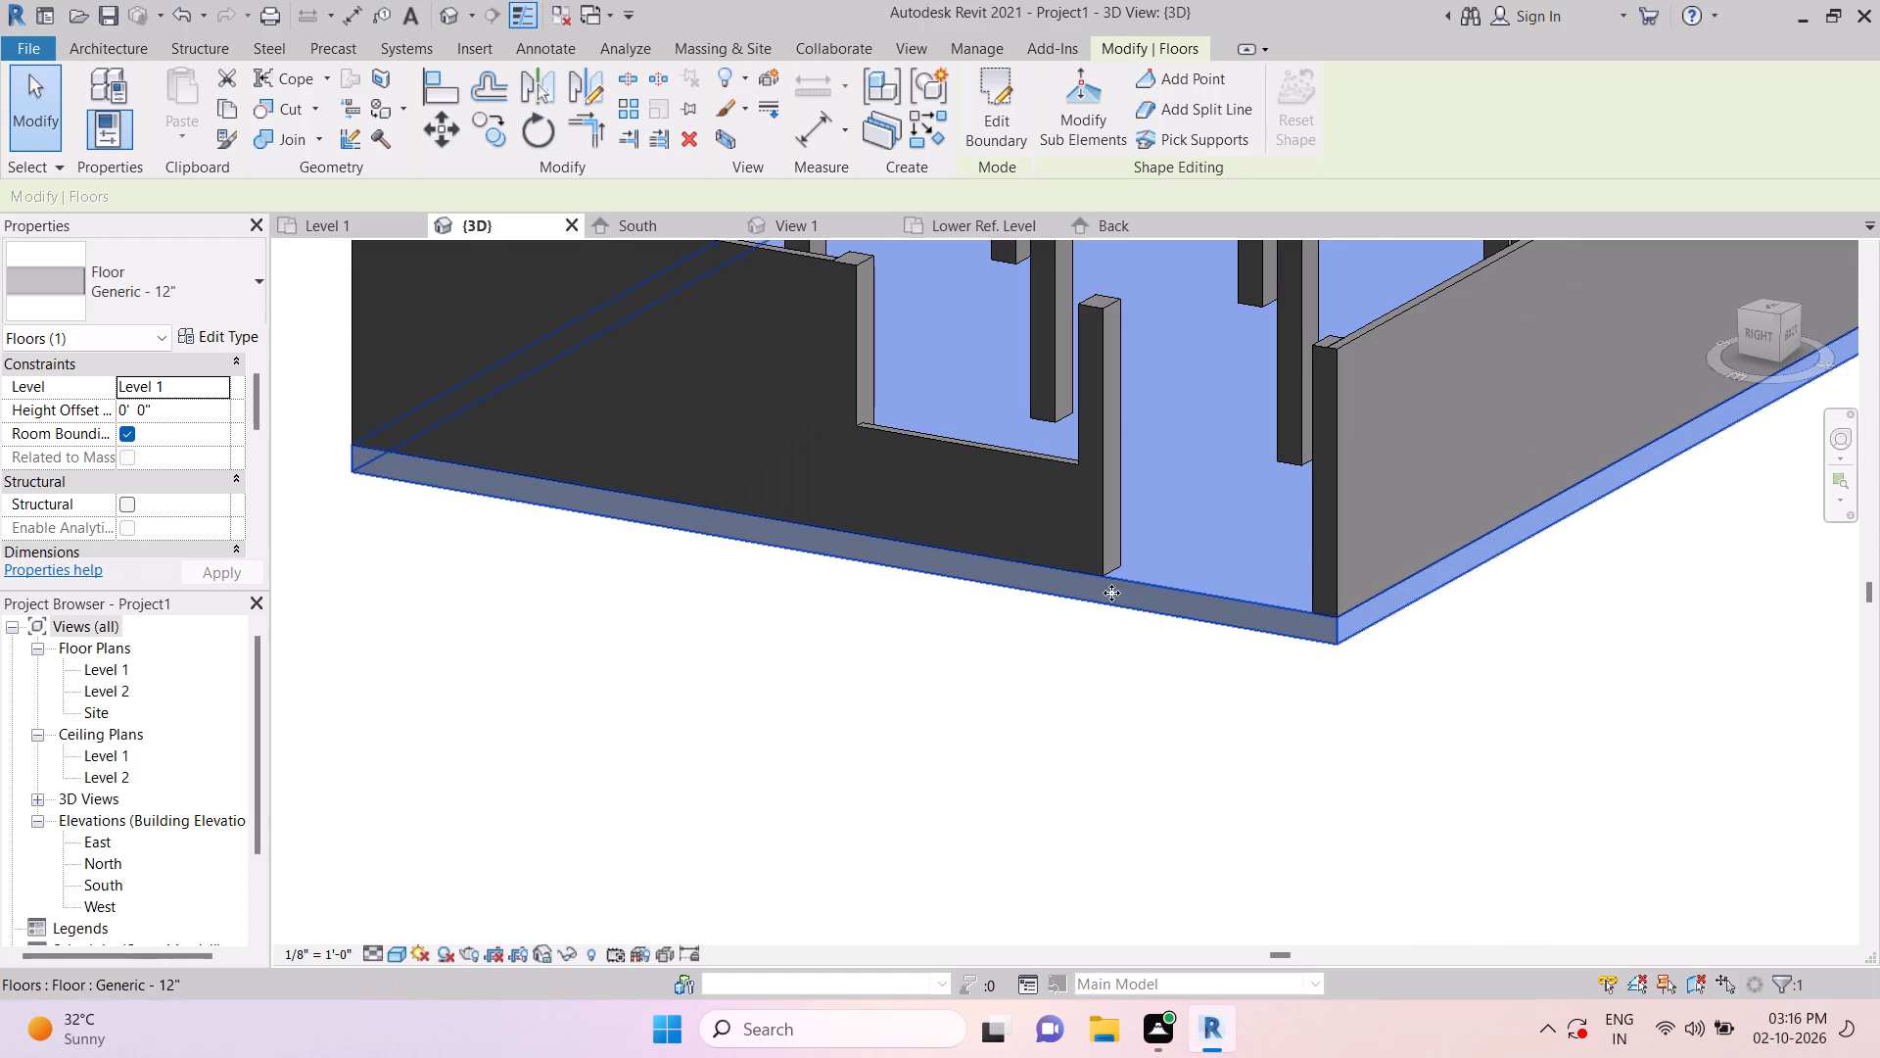
key("Escape")
key("Escape")
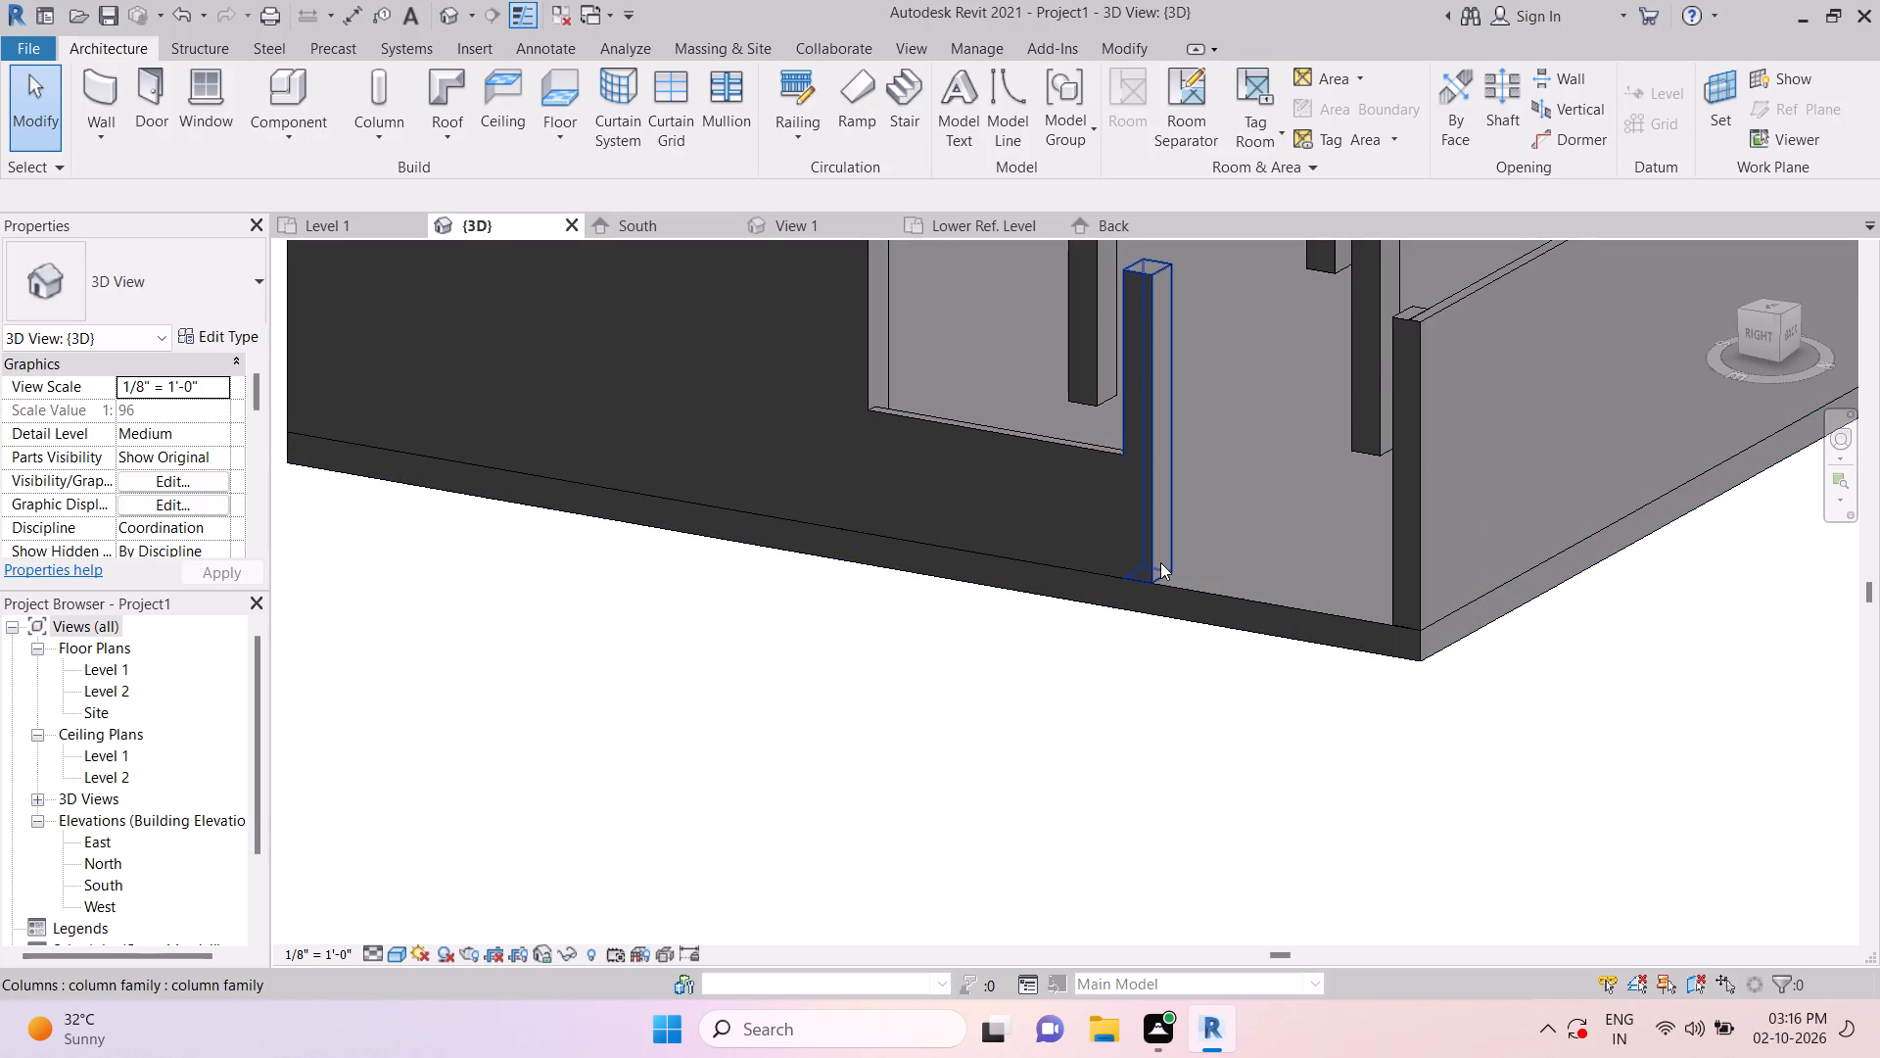
key("Escape")
scroll(1177, 584, "down", 9)
middle_click_drag(1183, 606, 1314, 641, "shift")
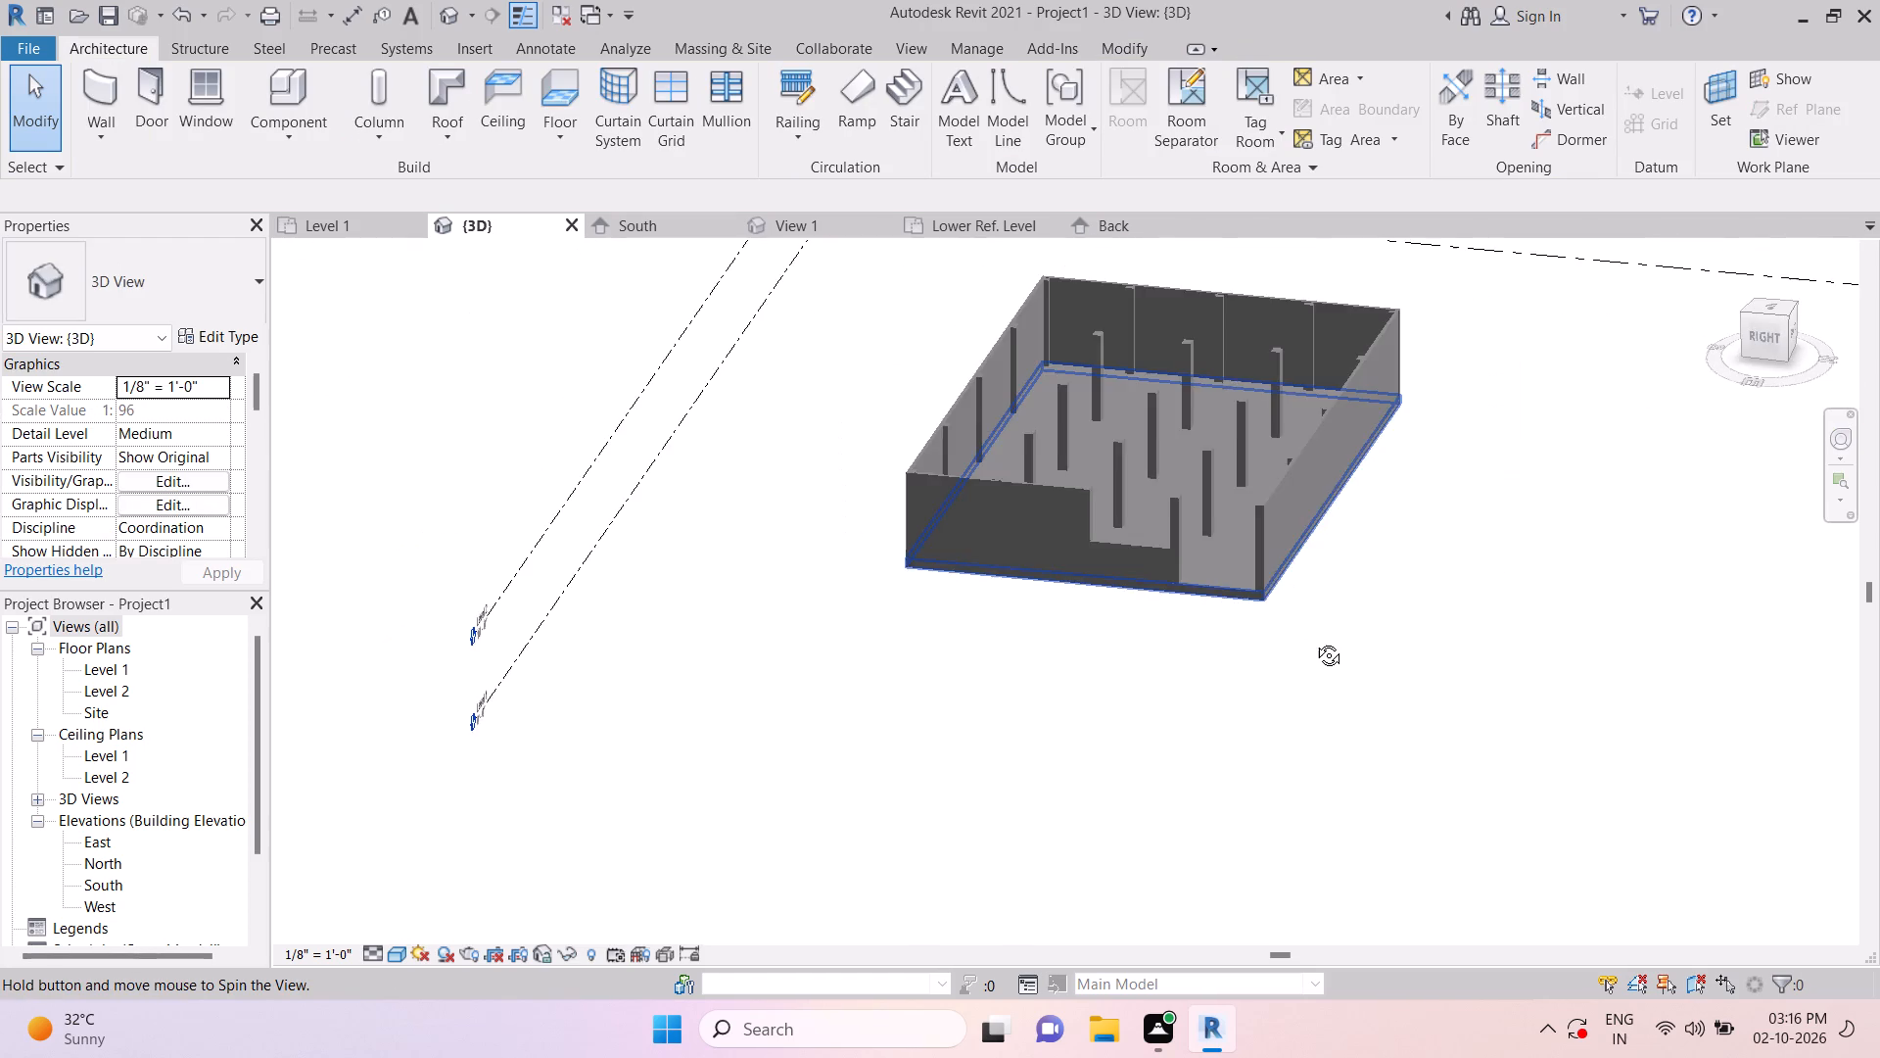
middle_click_drag(1314, 641, 1306, 621, "shift")
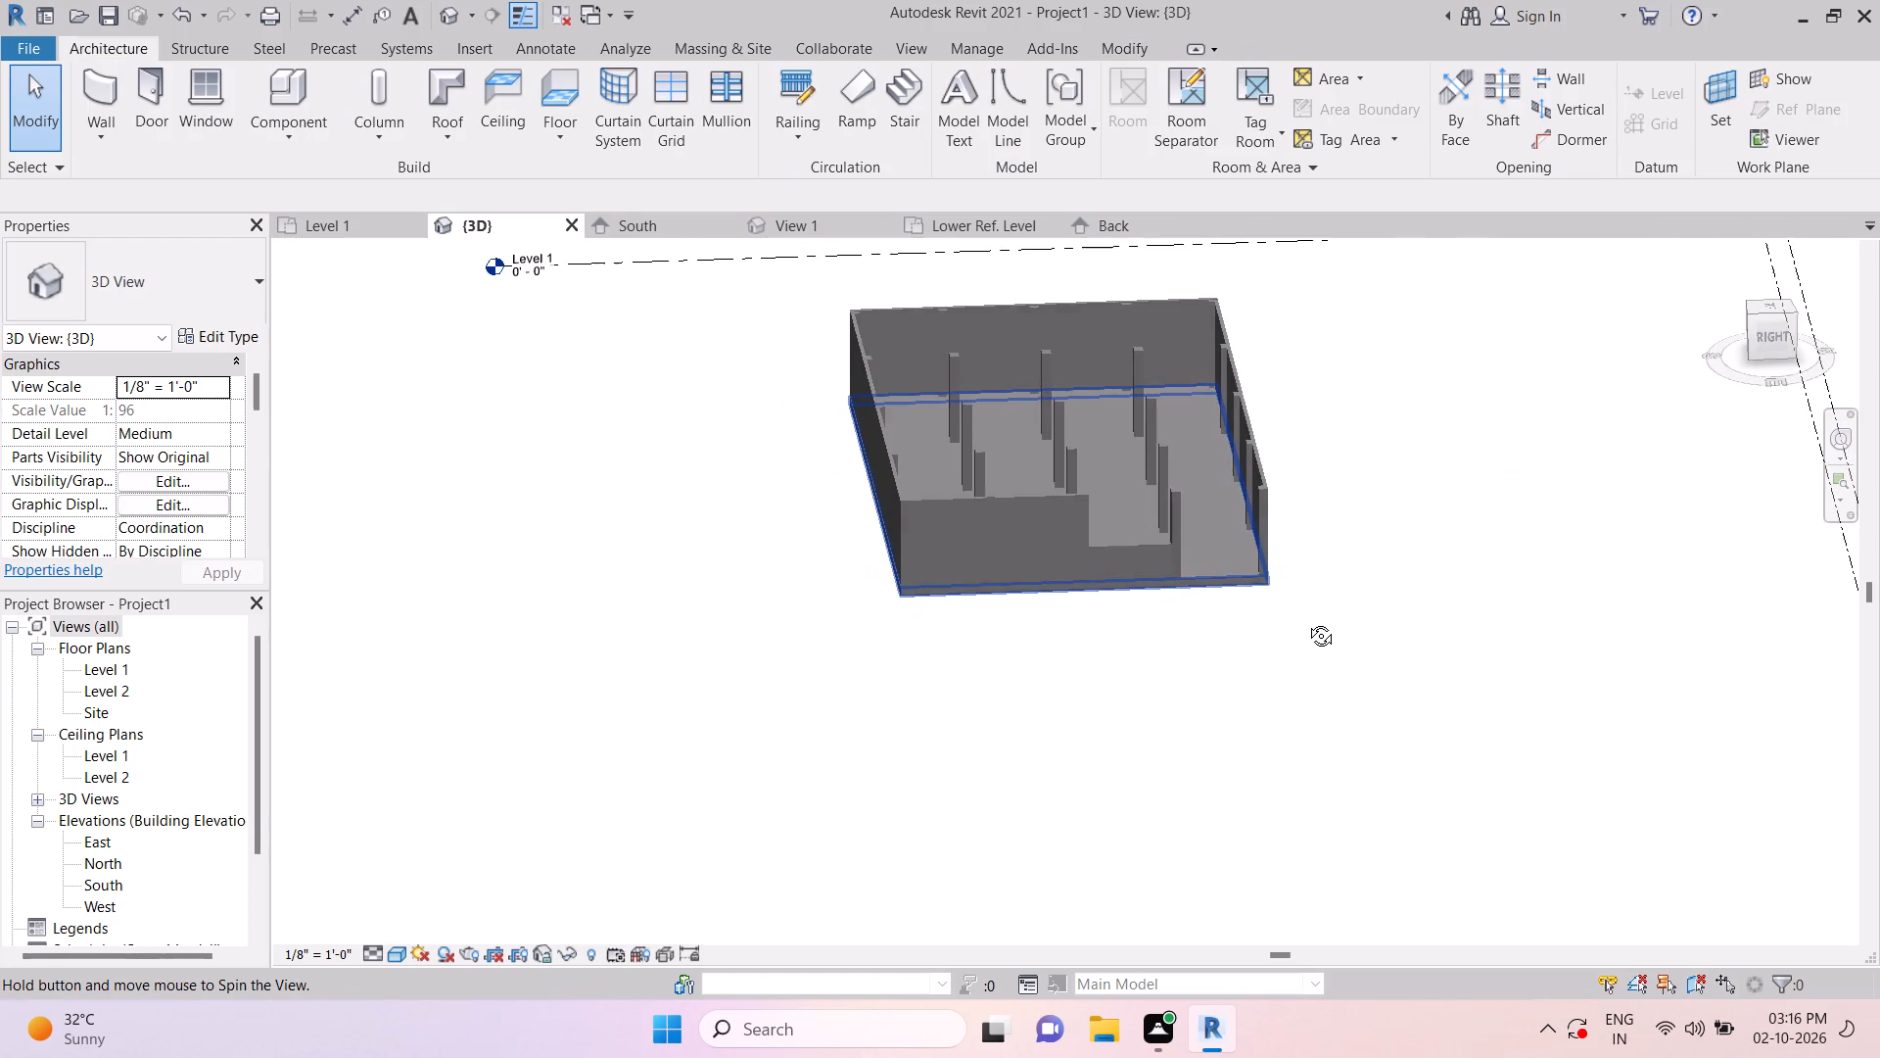
middle_click_drag(1306, 621, 1304, 619, "shift")
Copy the Level 1 Generic - 12" floor and paste a duplicate aligned to the same place.
left_click(1217, 567)
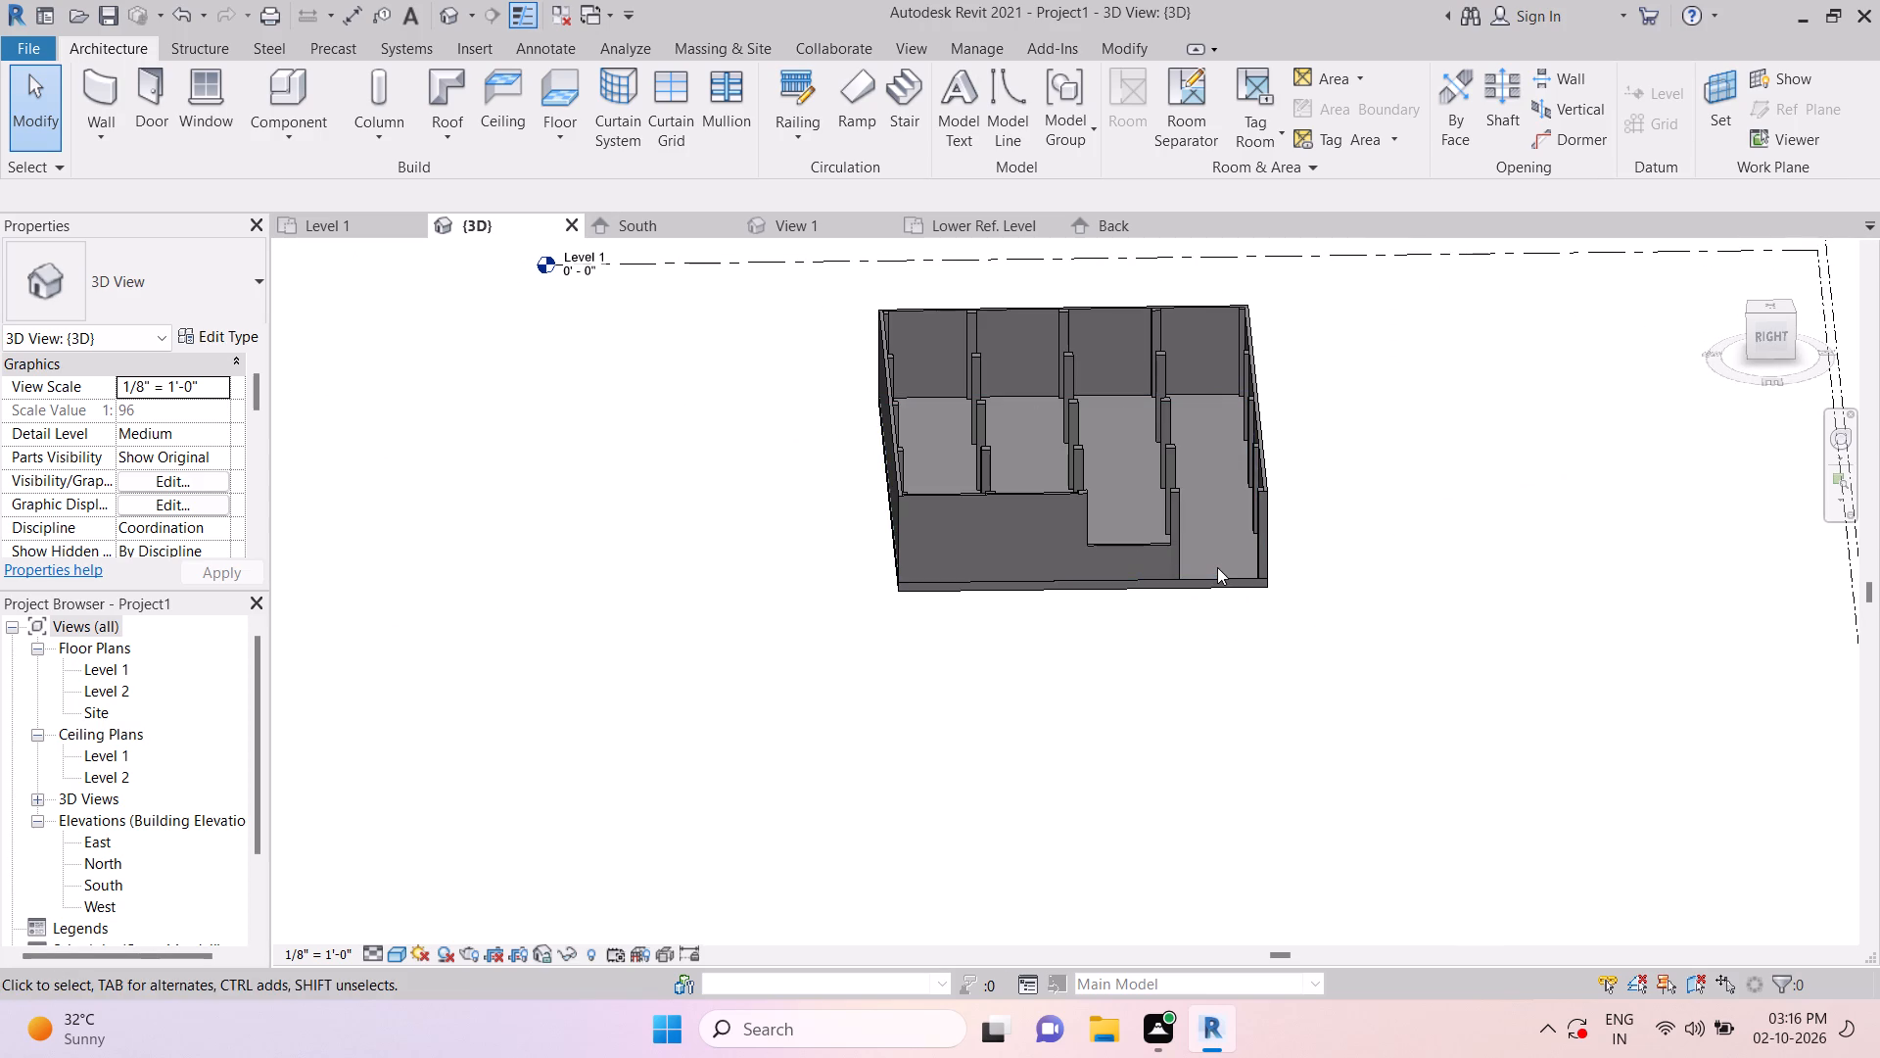
left_click(1216, 572)
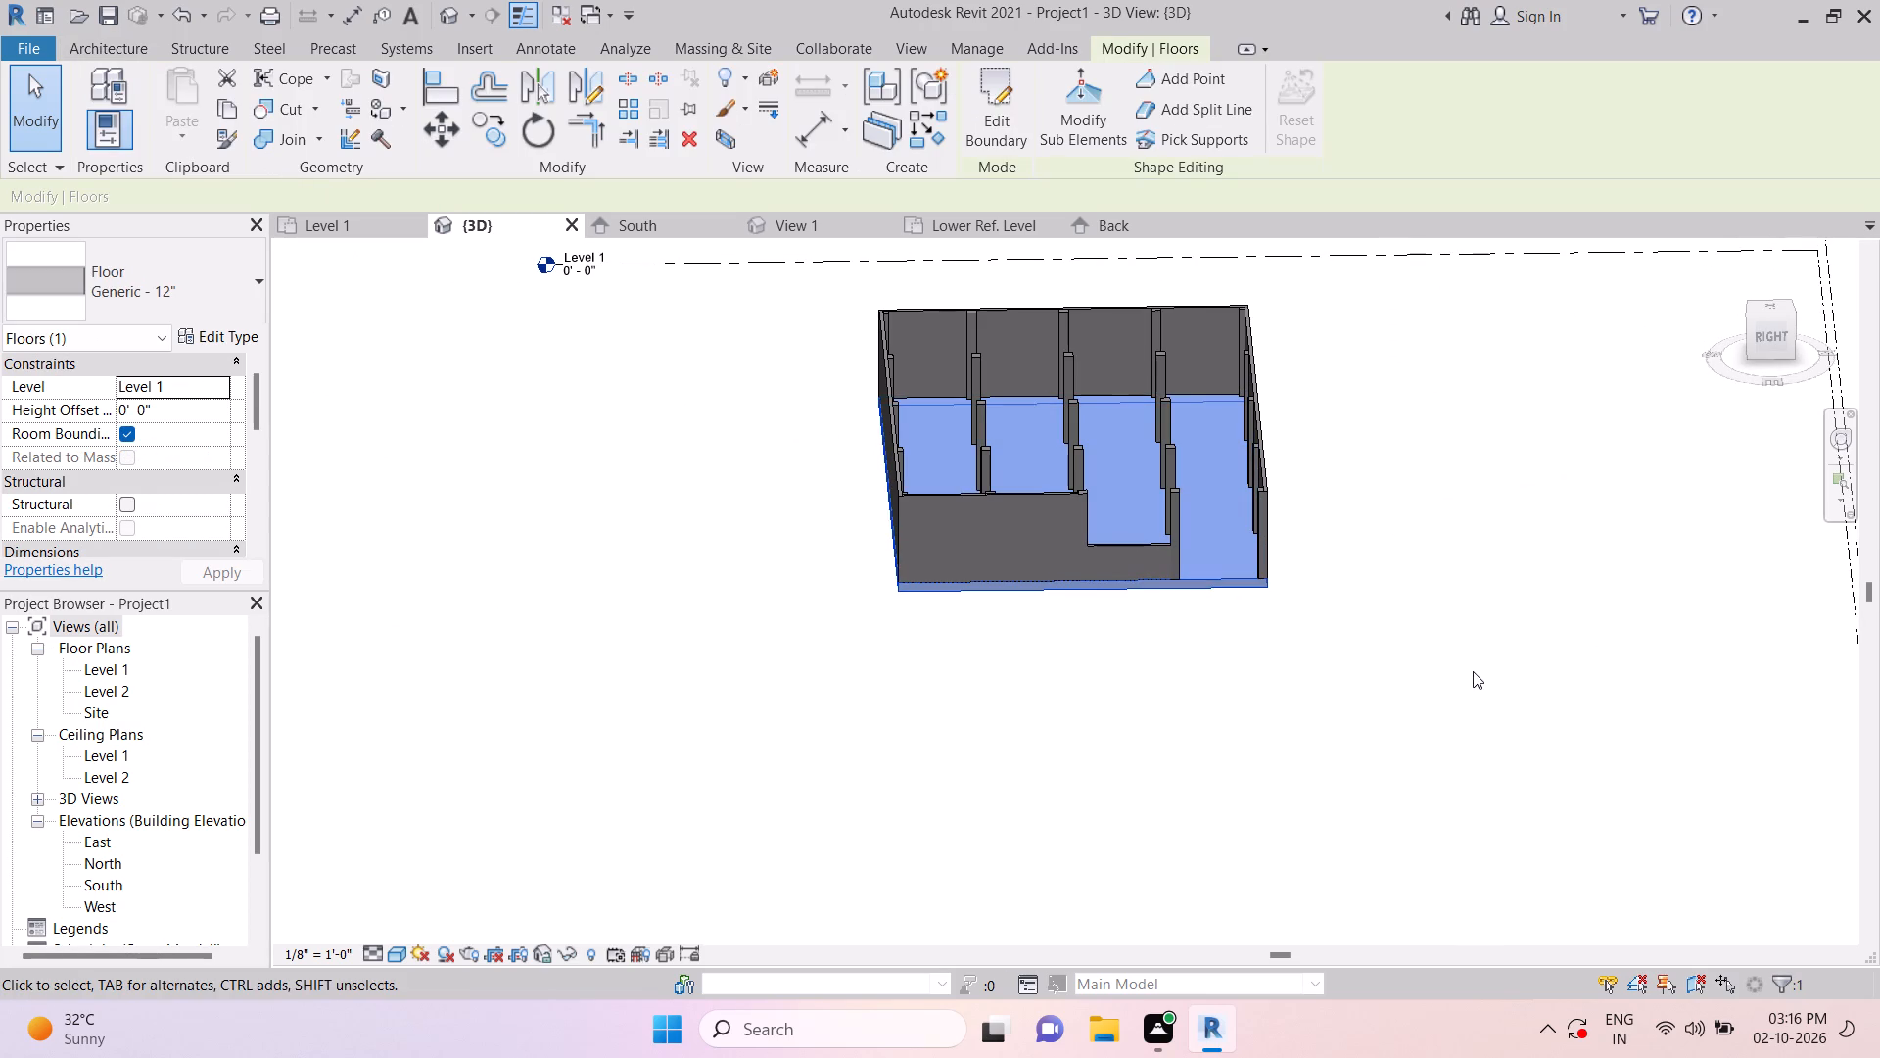
left_click(1776, 347)
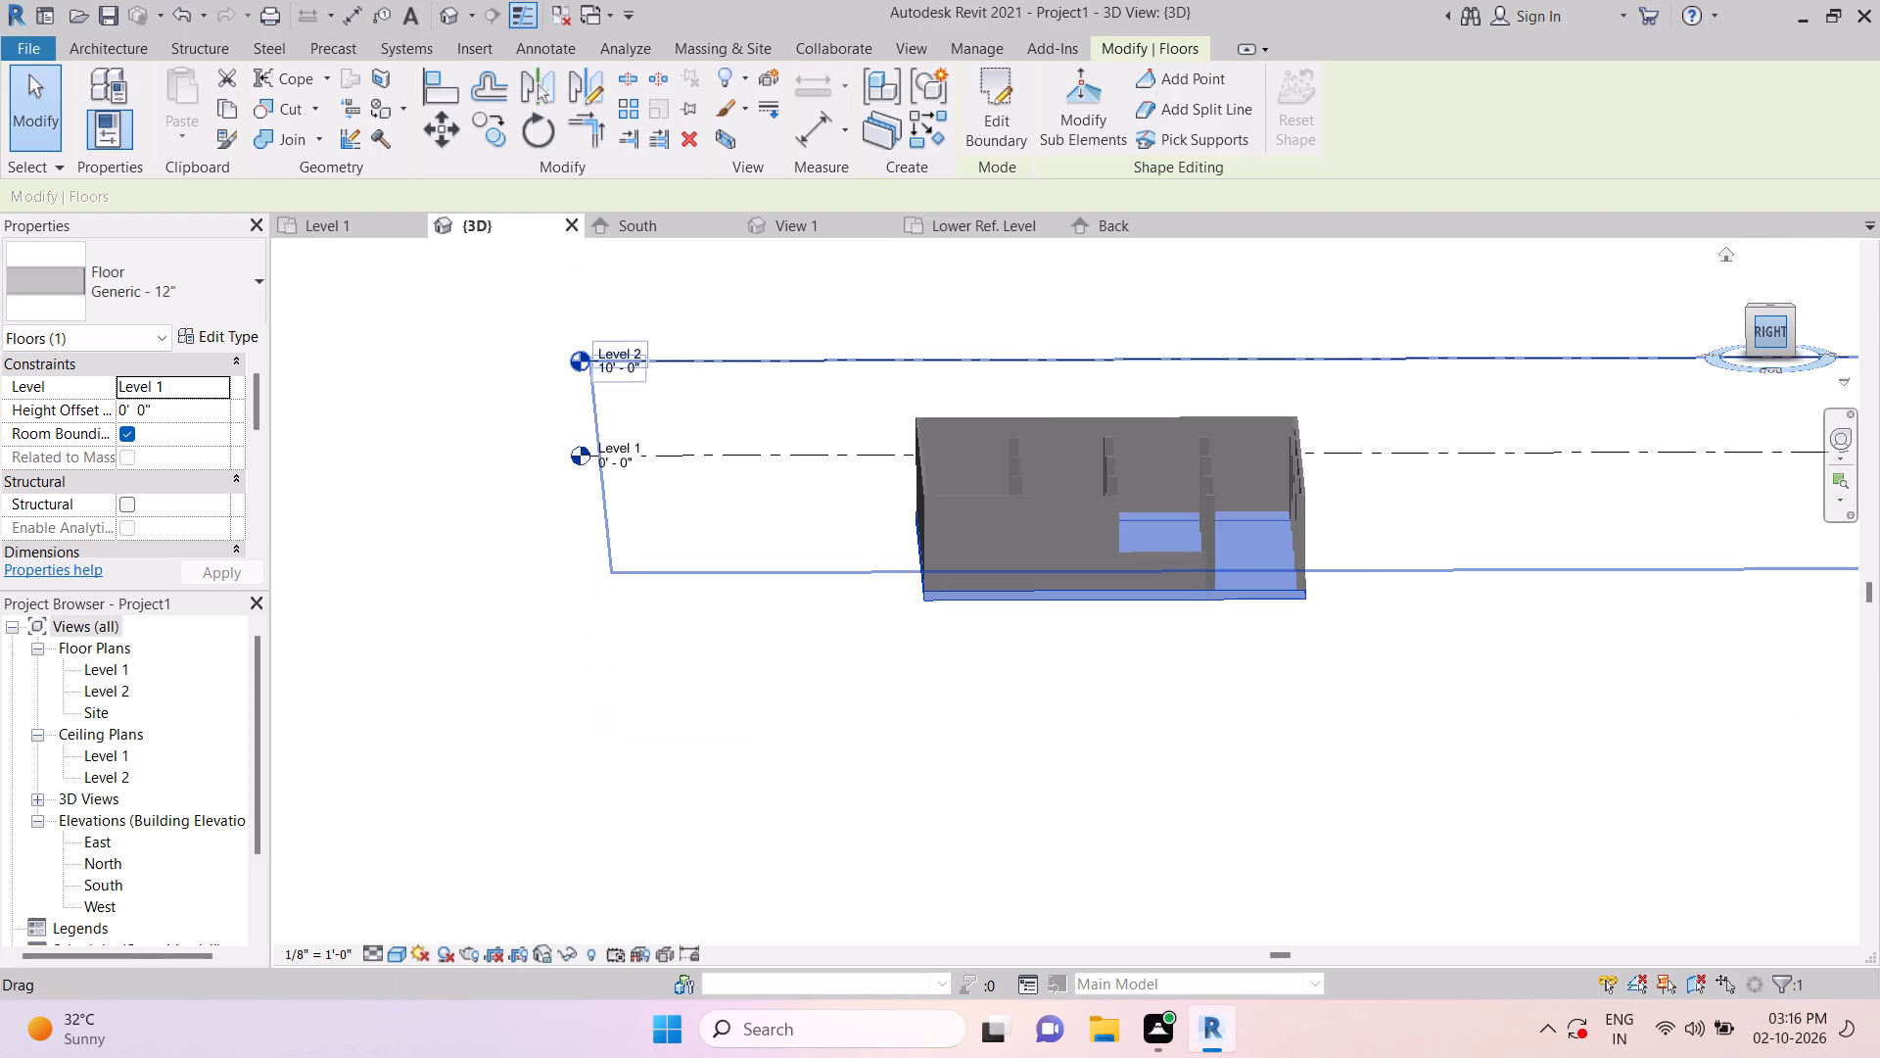
scroll(1245, 599, "up", 8)
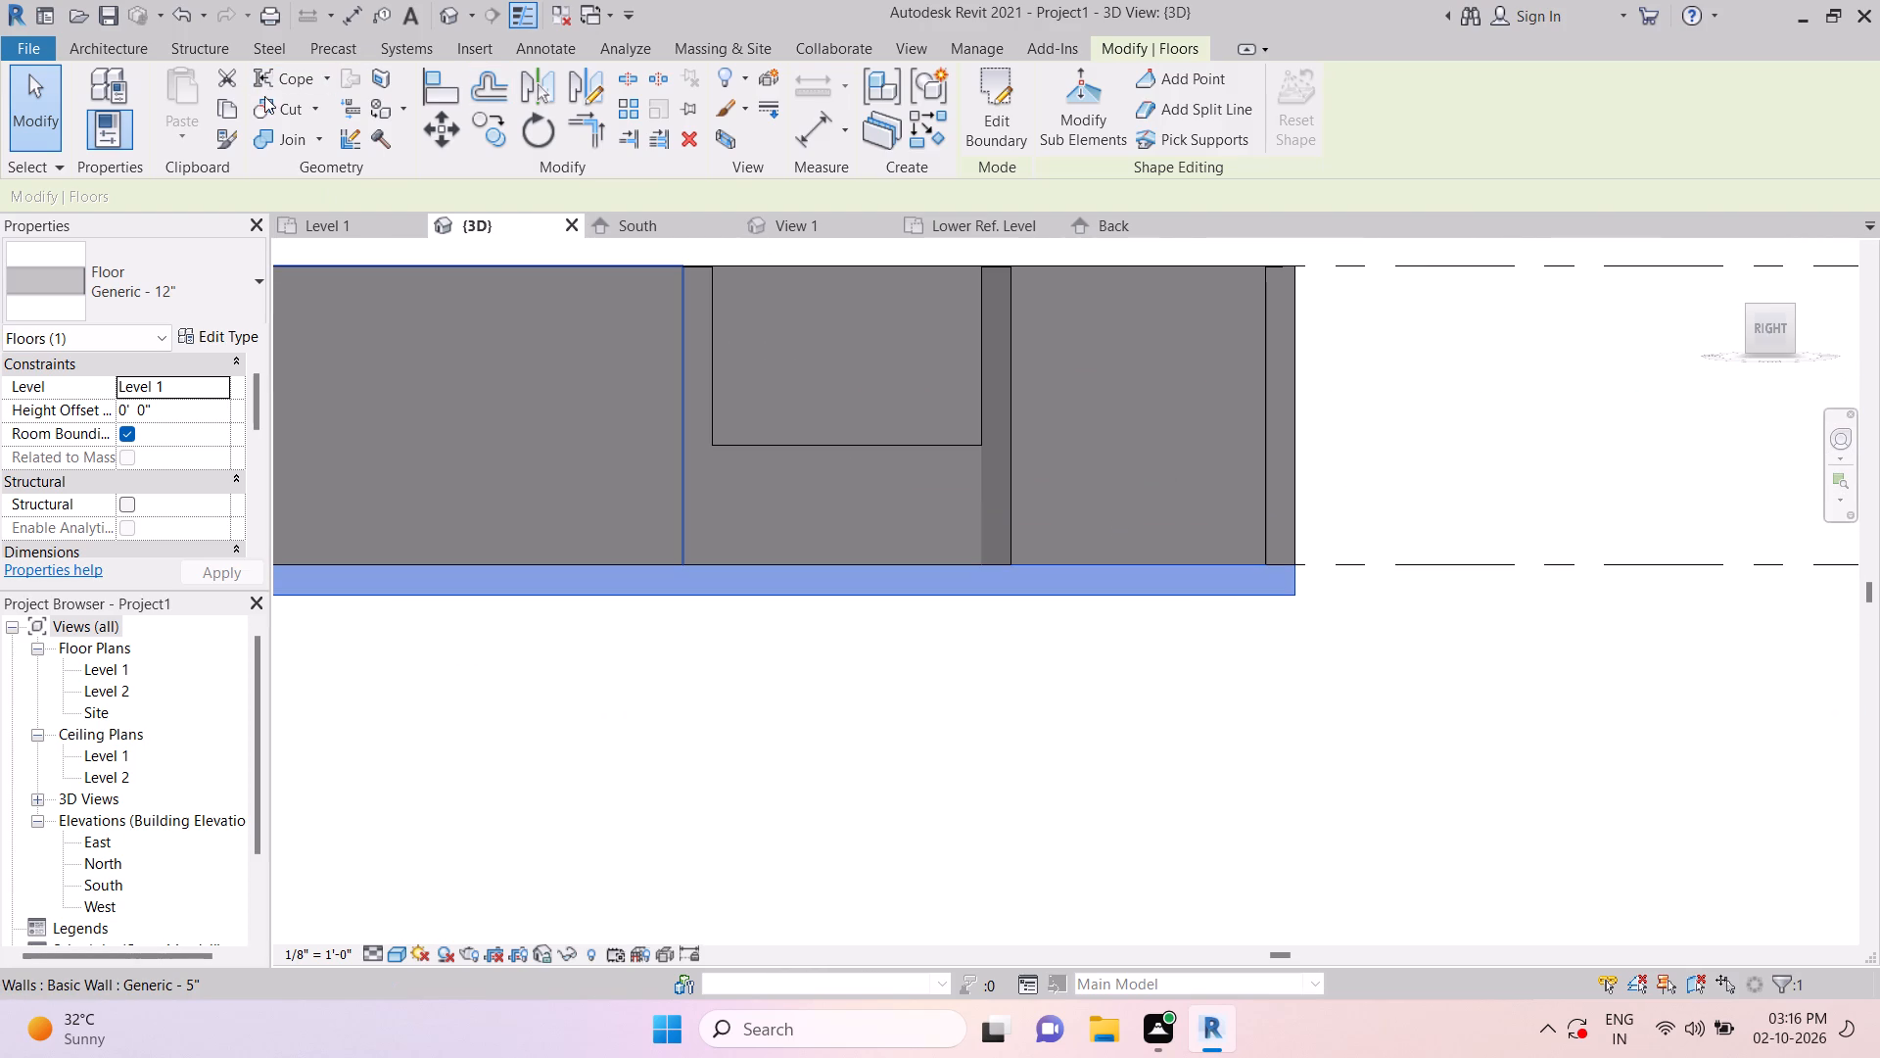
left_click(233, 102)
left_click(184, 136)
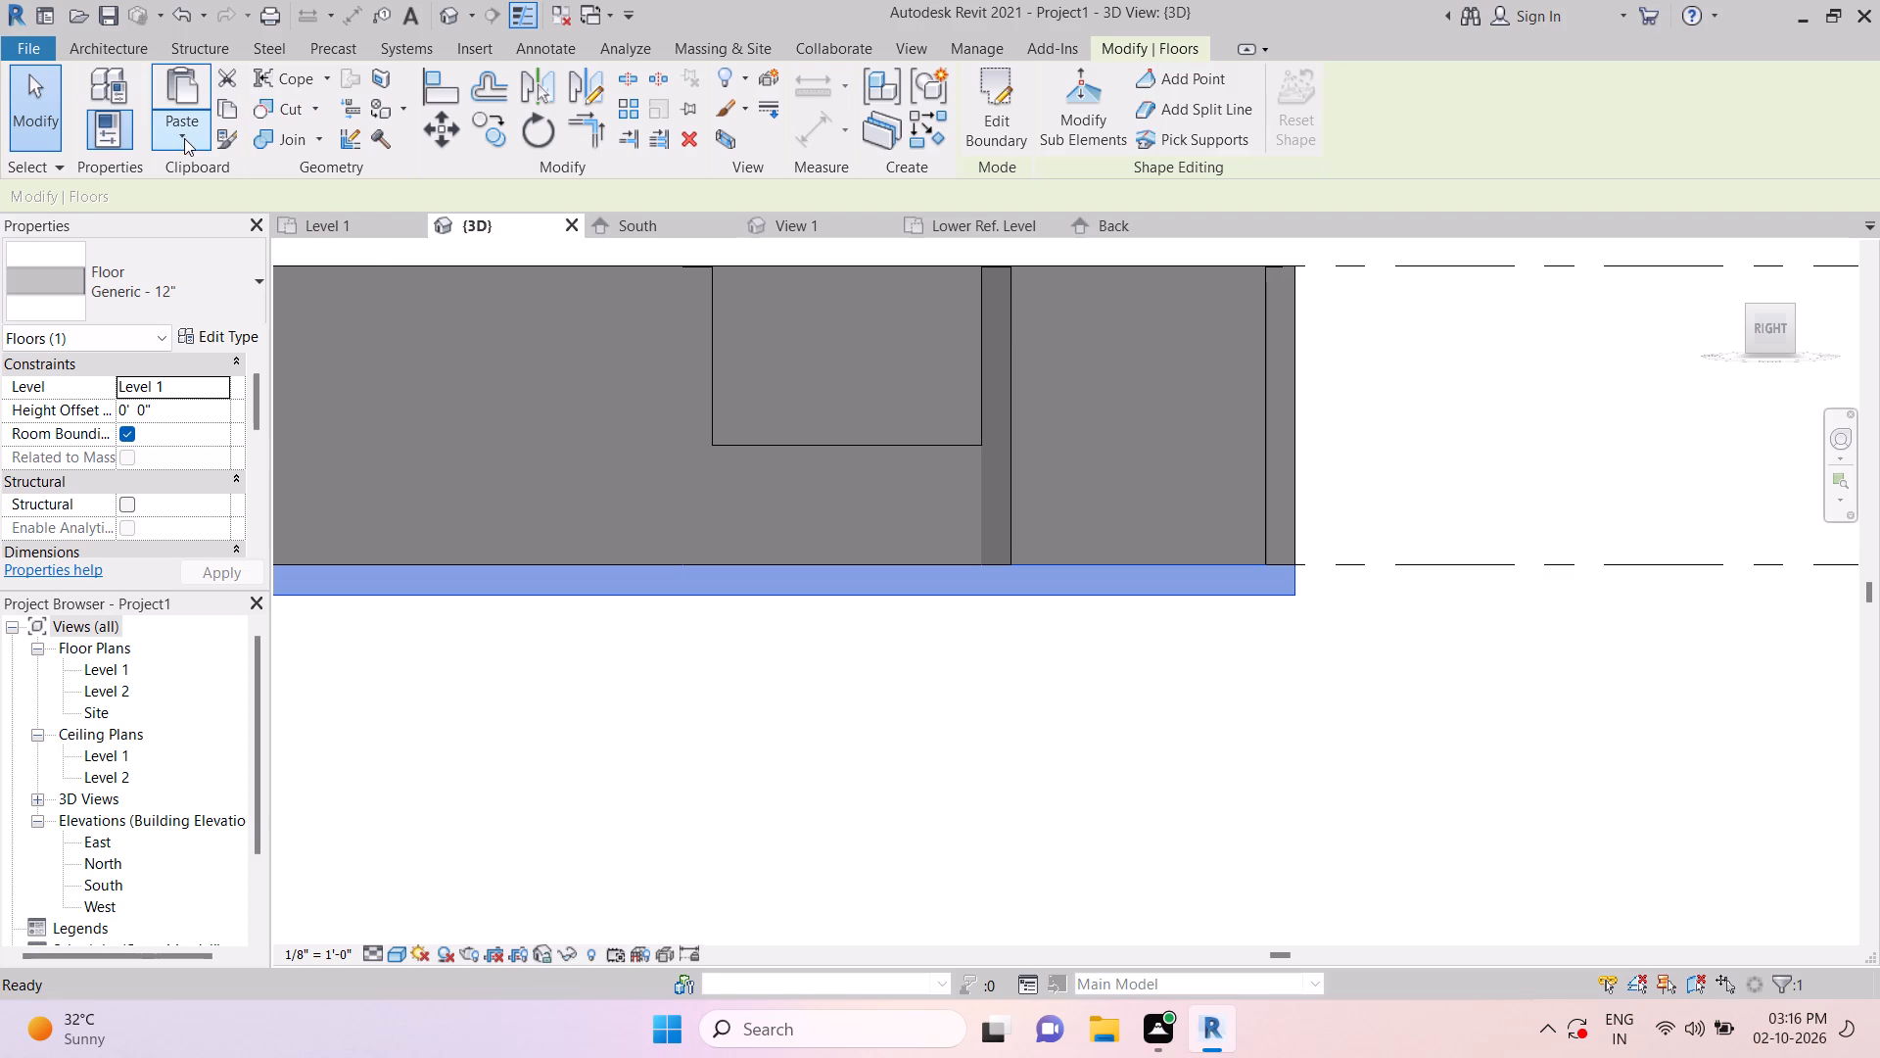
left_click(305, 366)
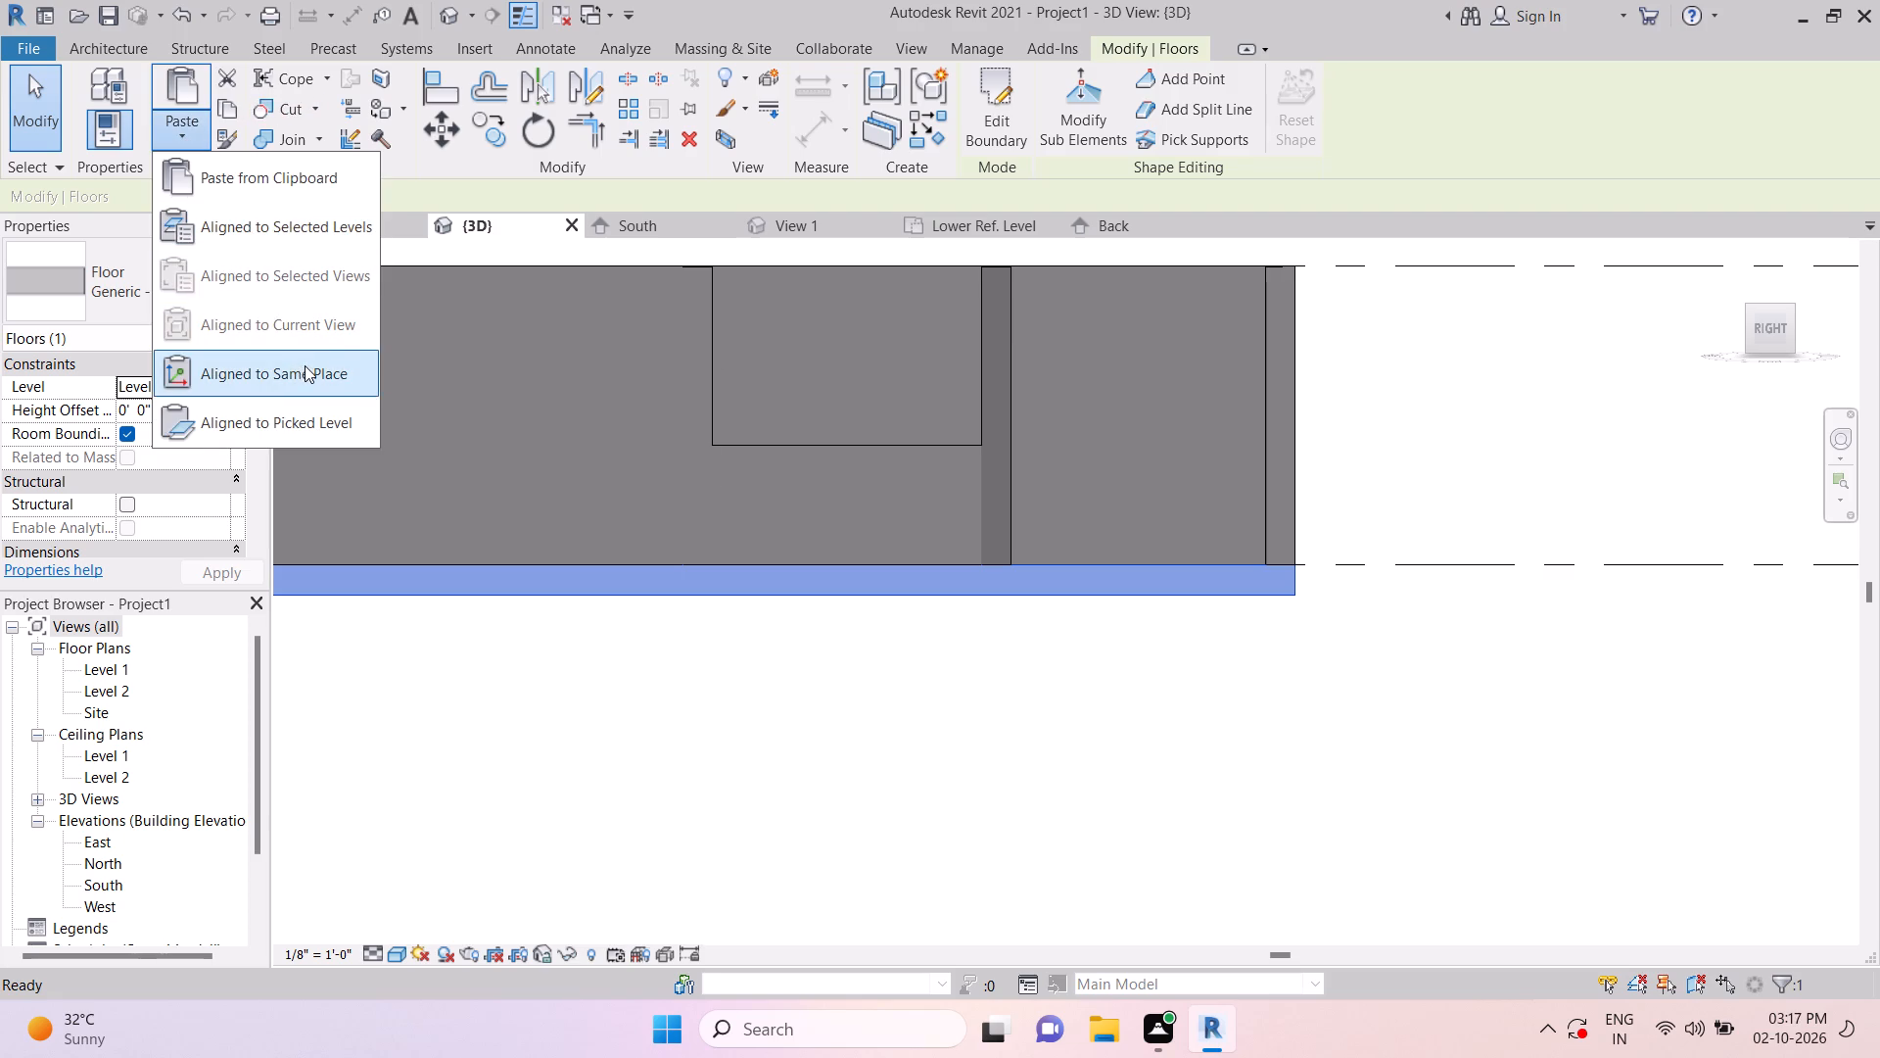
Open the duplicate floor's boundary for editing in a top-down 3D view and dismiss the notification card covering it.
left_click(1007, 107)
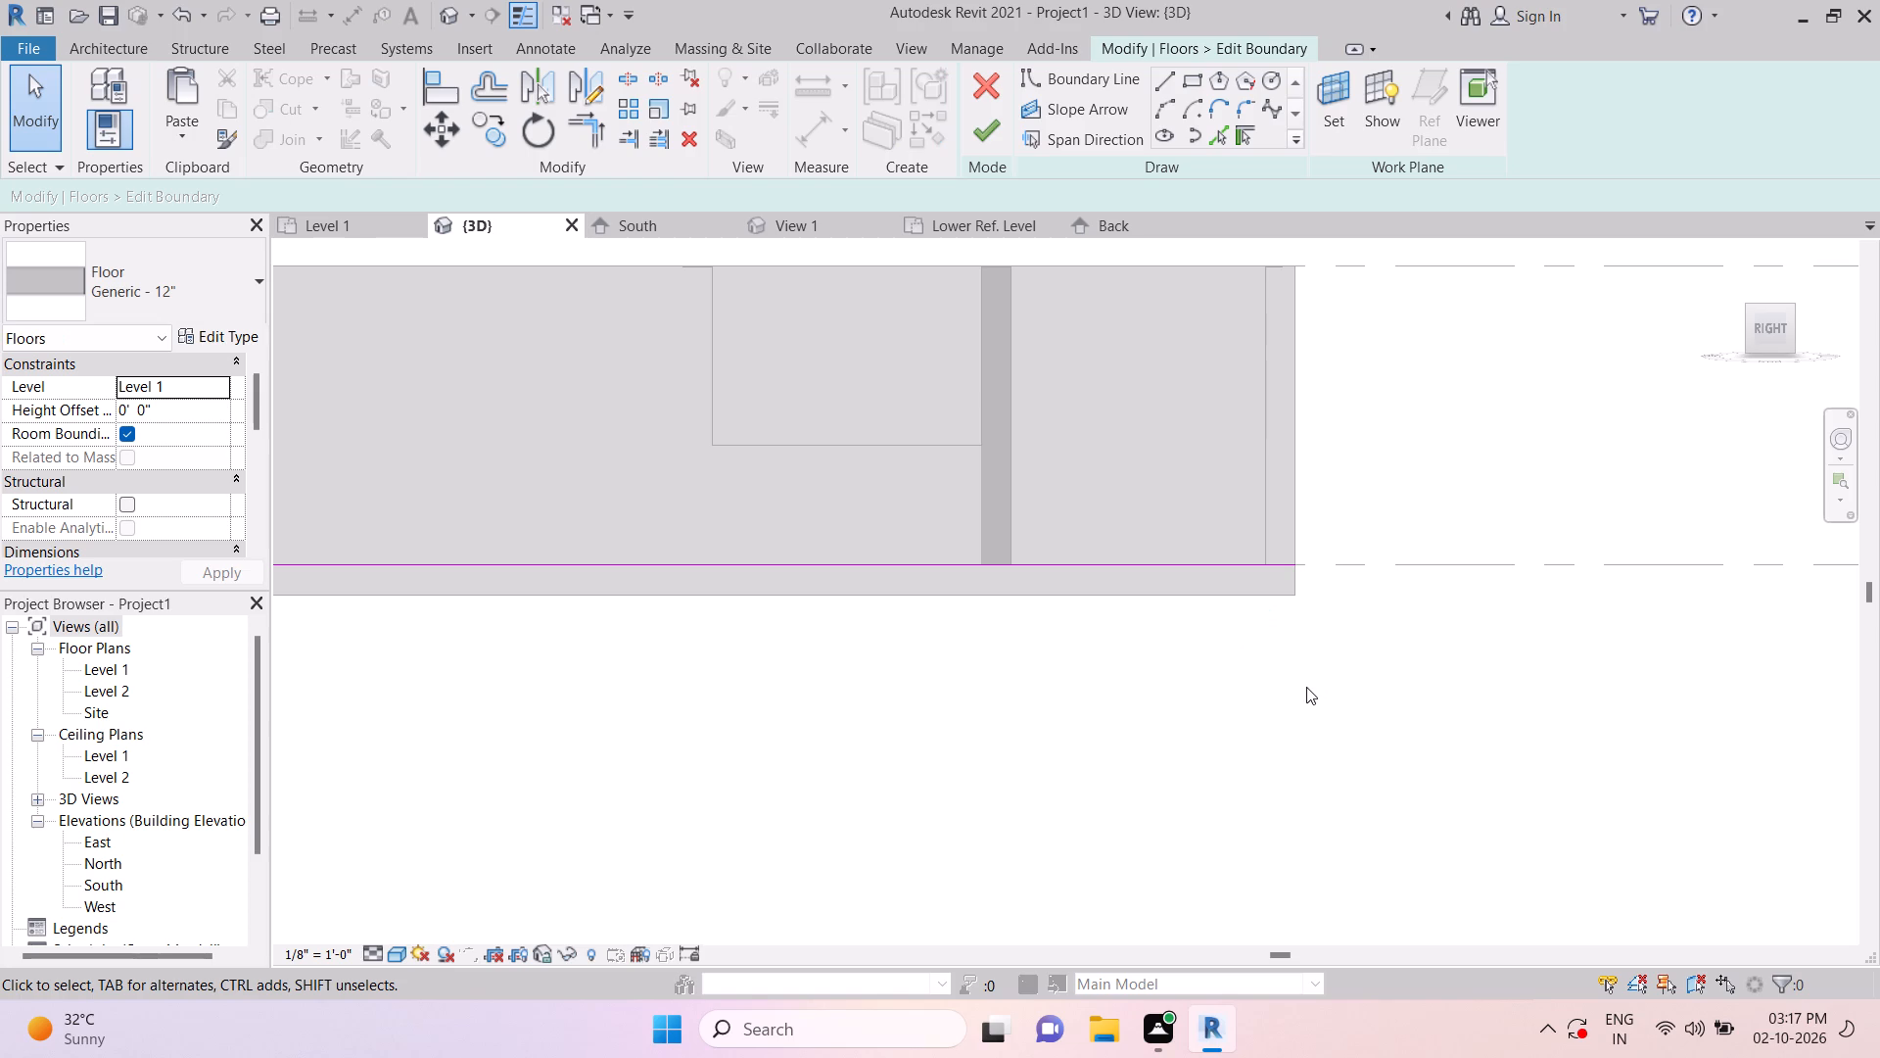
scroll(1229, 604, "down", 5)
middle_click_drag(1336, 627, 1340, 837, "shift")
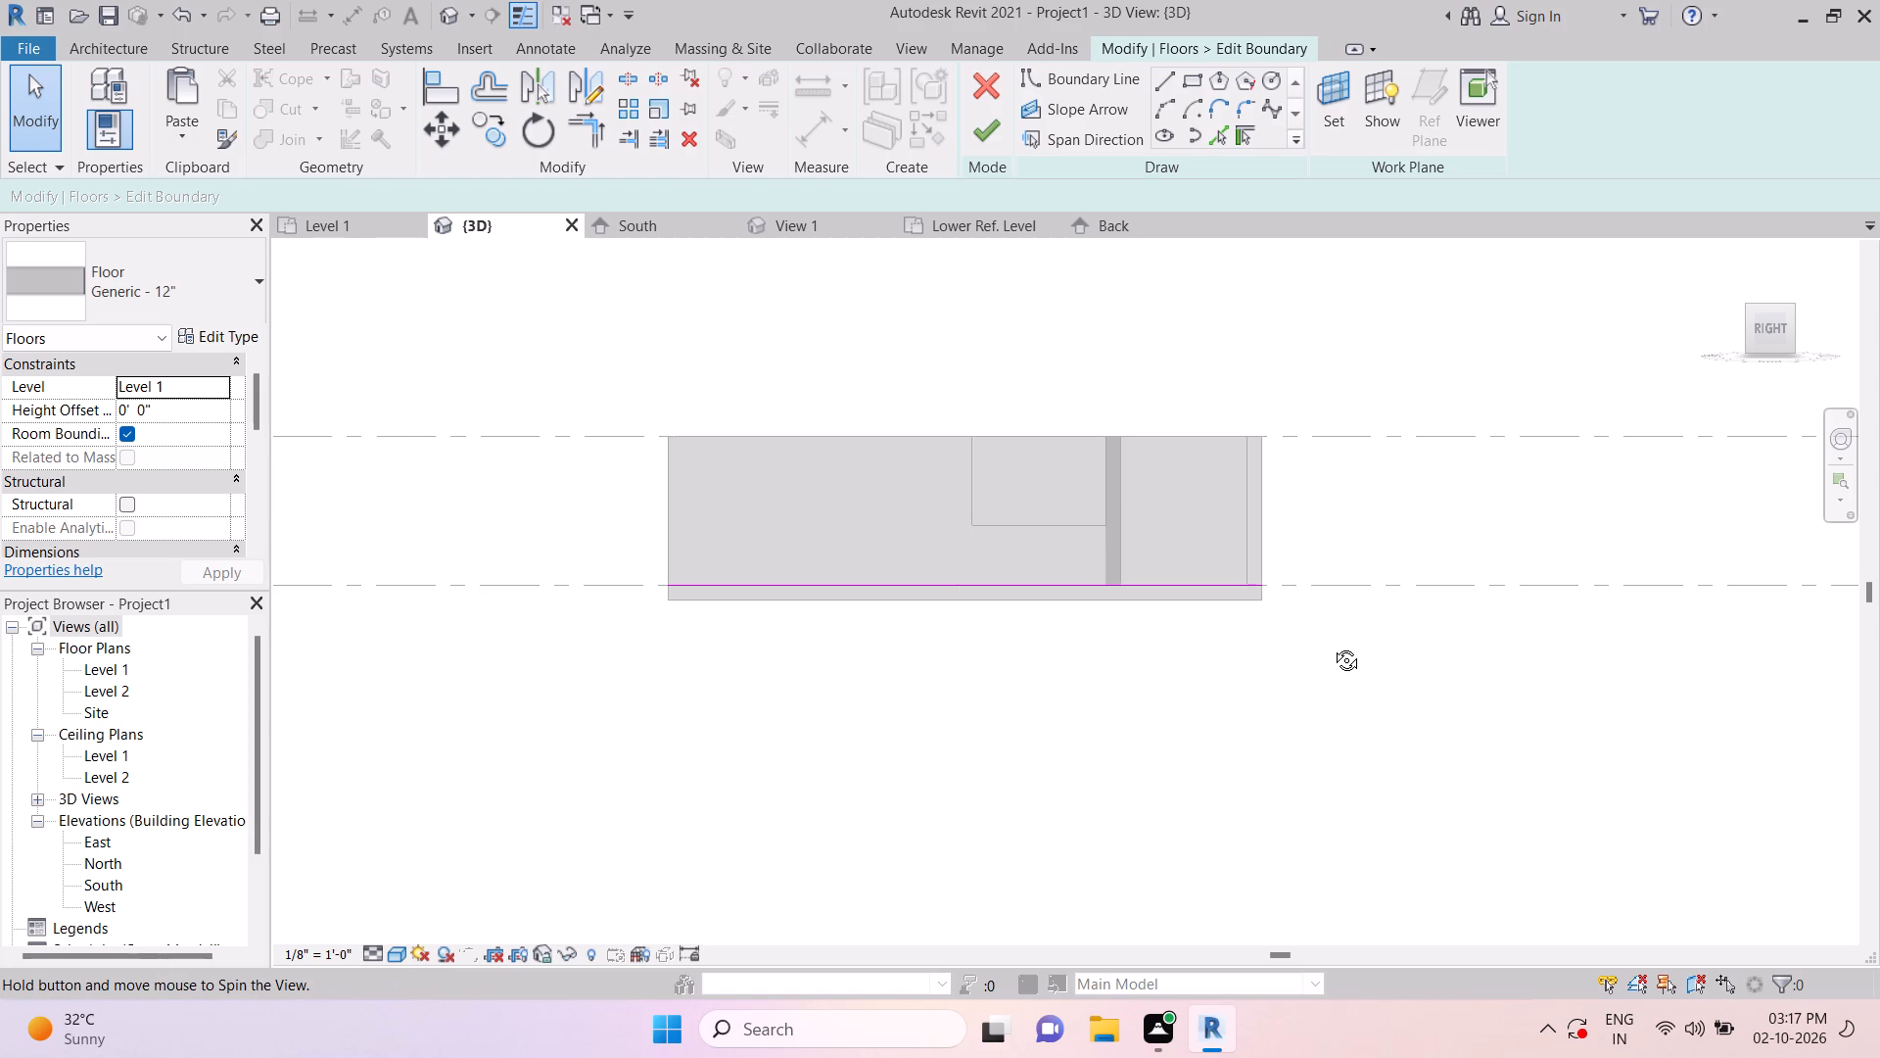
left_click(1765, 303)
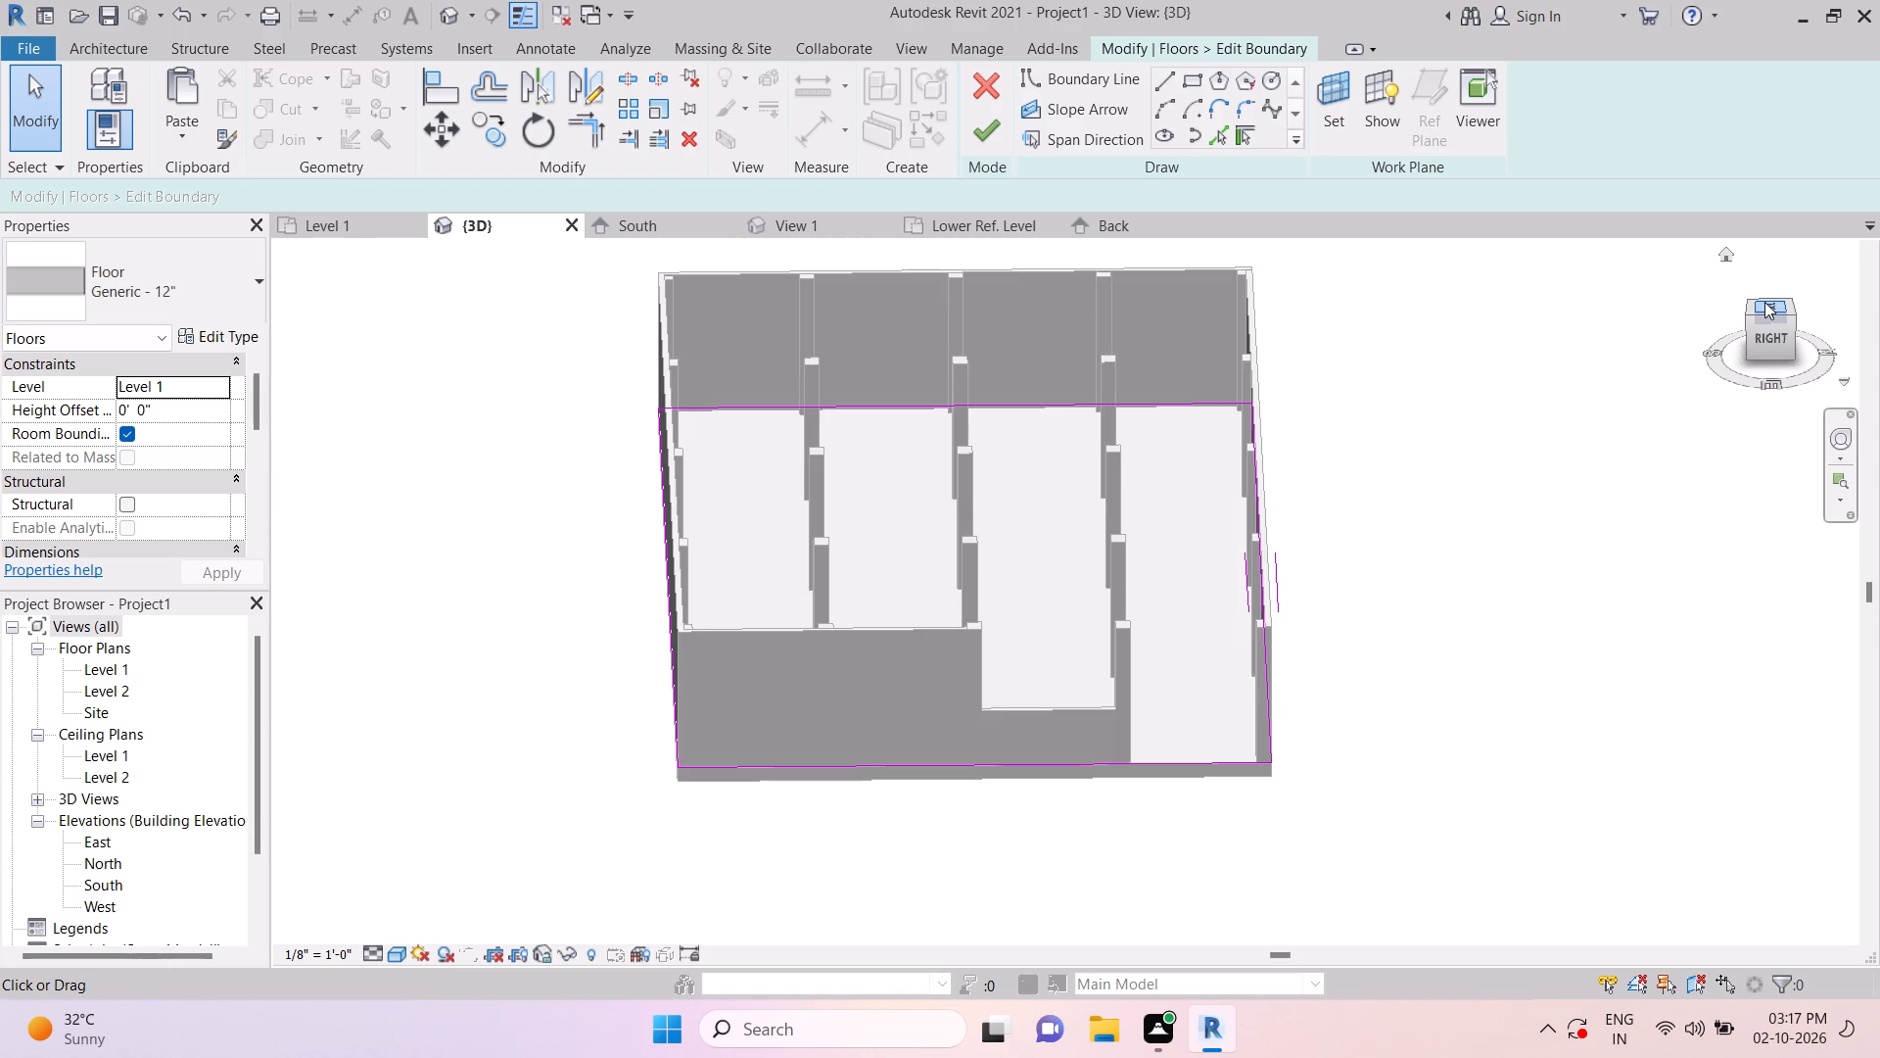
scroll(1048, 617, "up", 7)
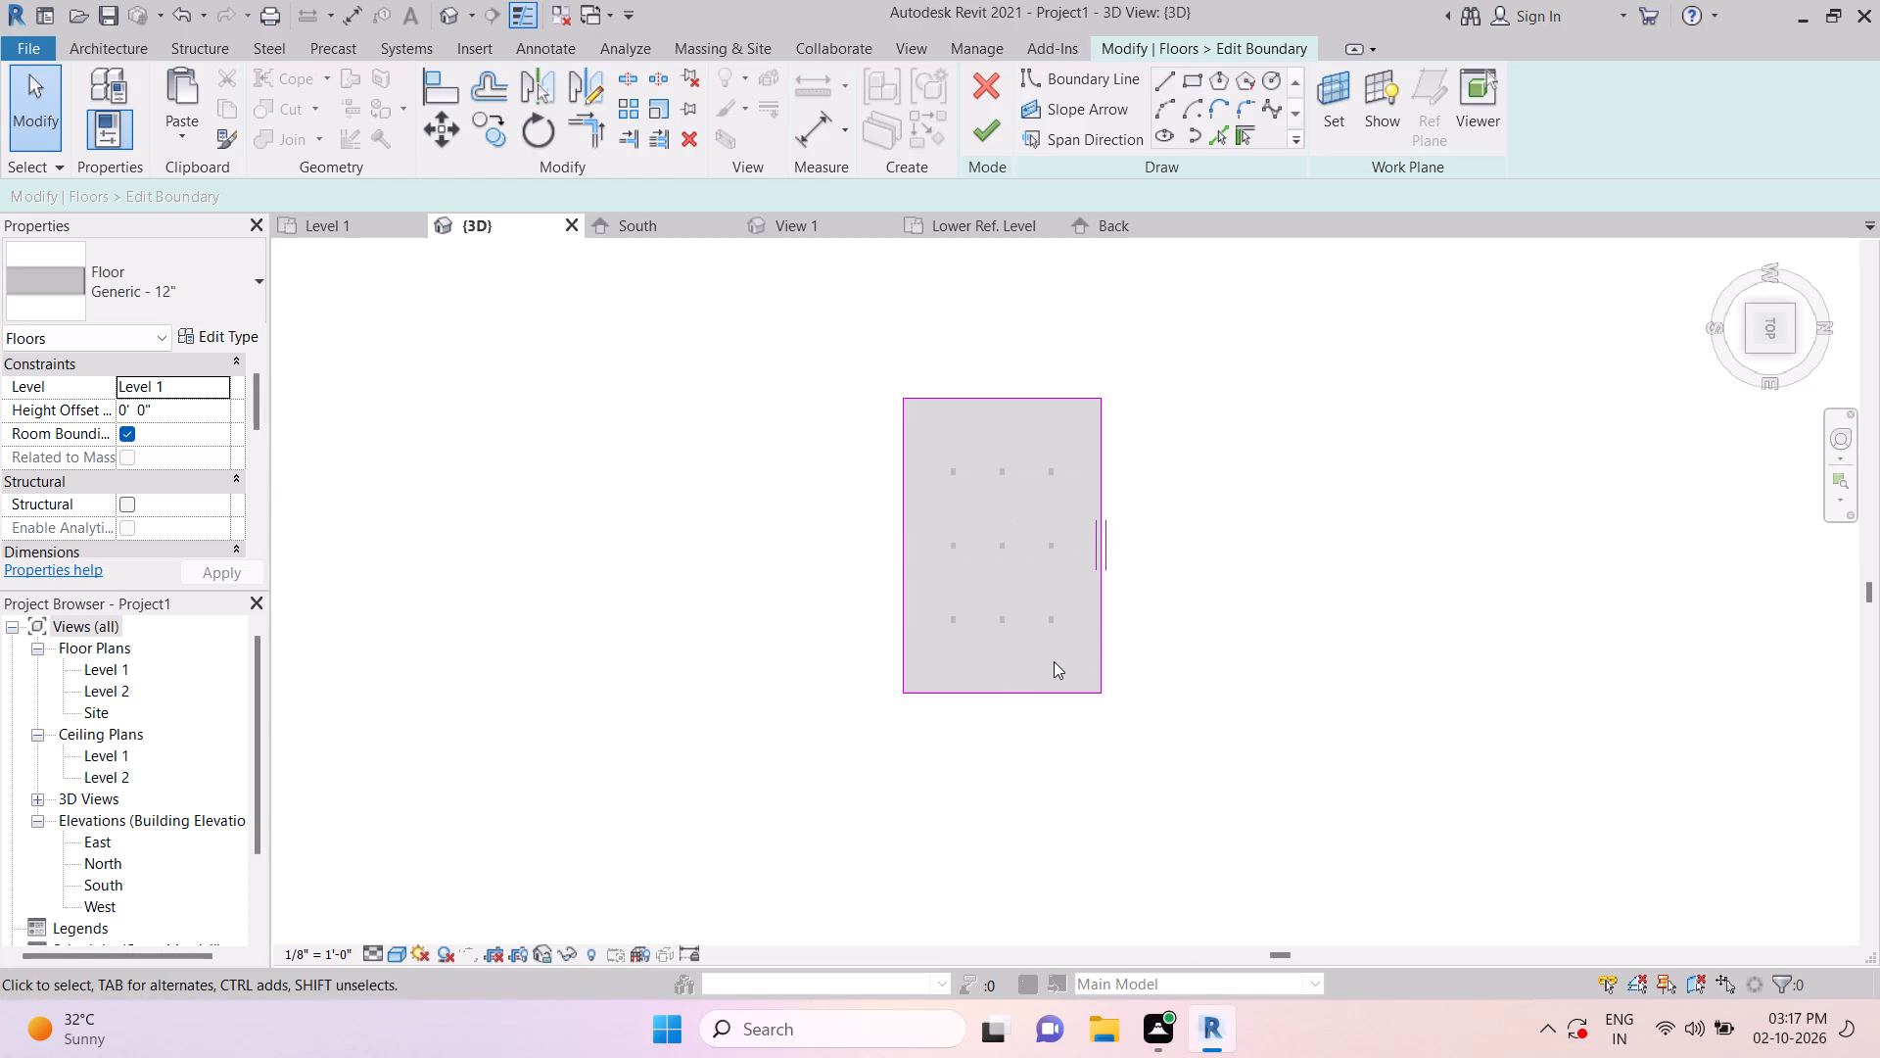
scroll(1054, 661, "up", 5)
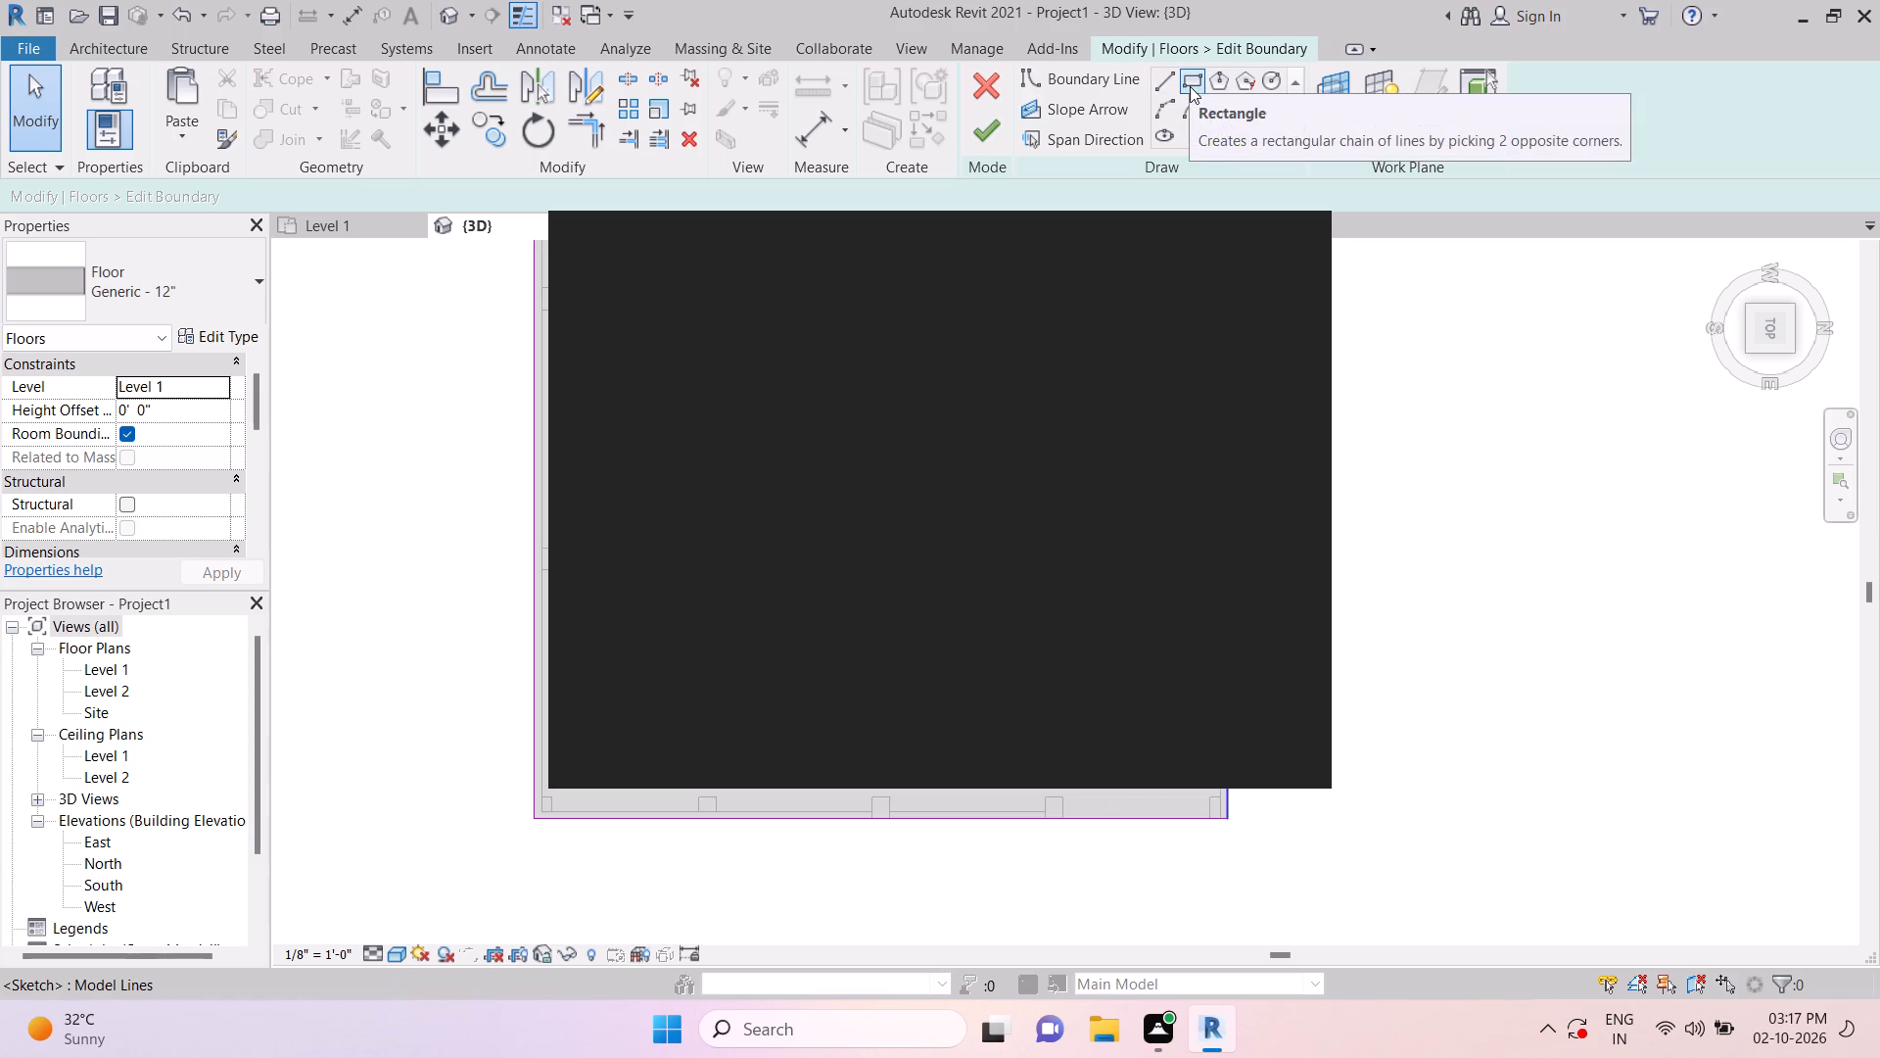
key("Escape")
key("Escape")
key("Escape")
key("Escape")
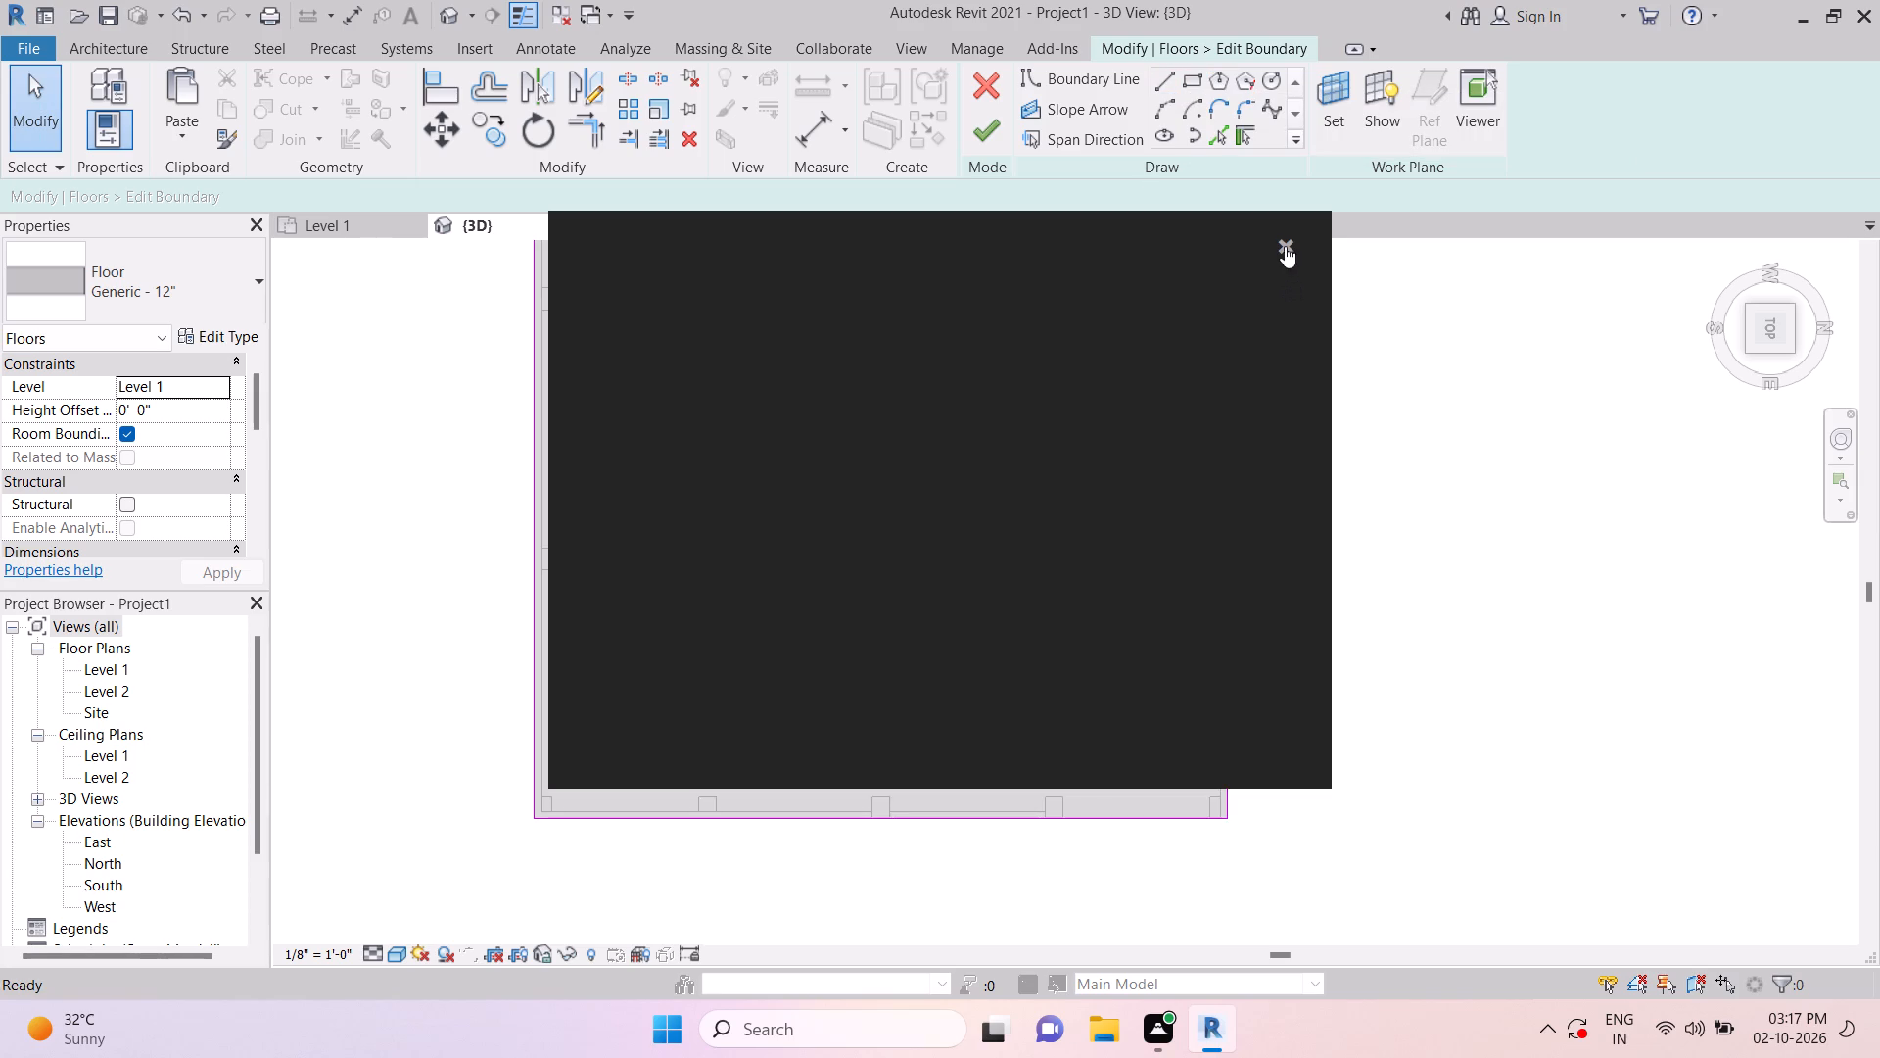
left_click(1283, 237)
key("Escape")
key("Escape")
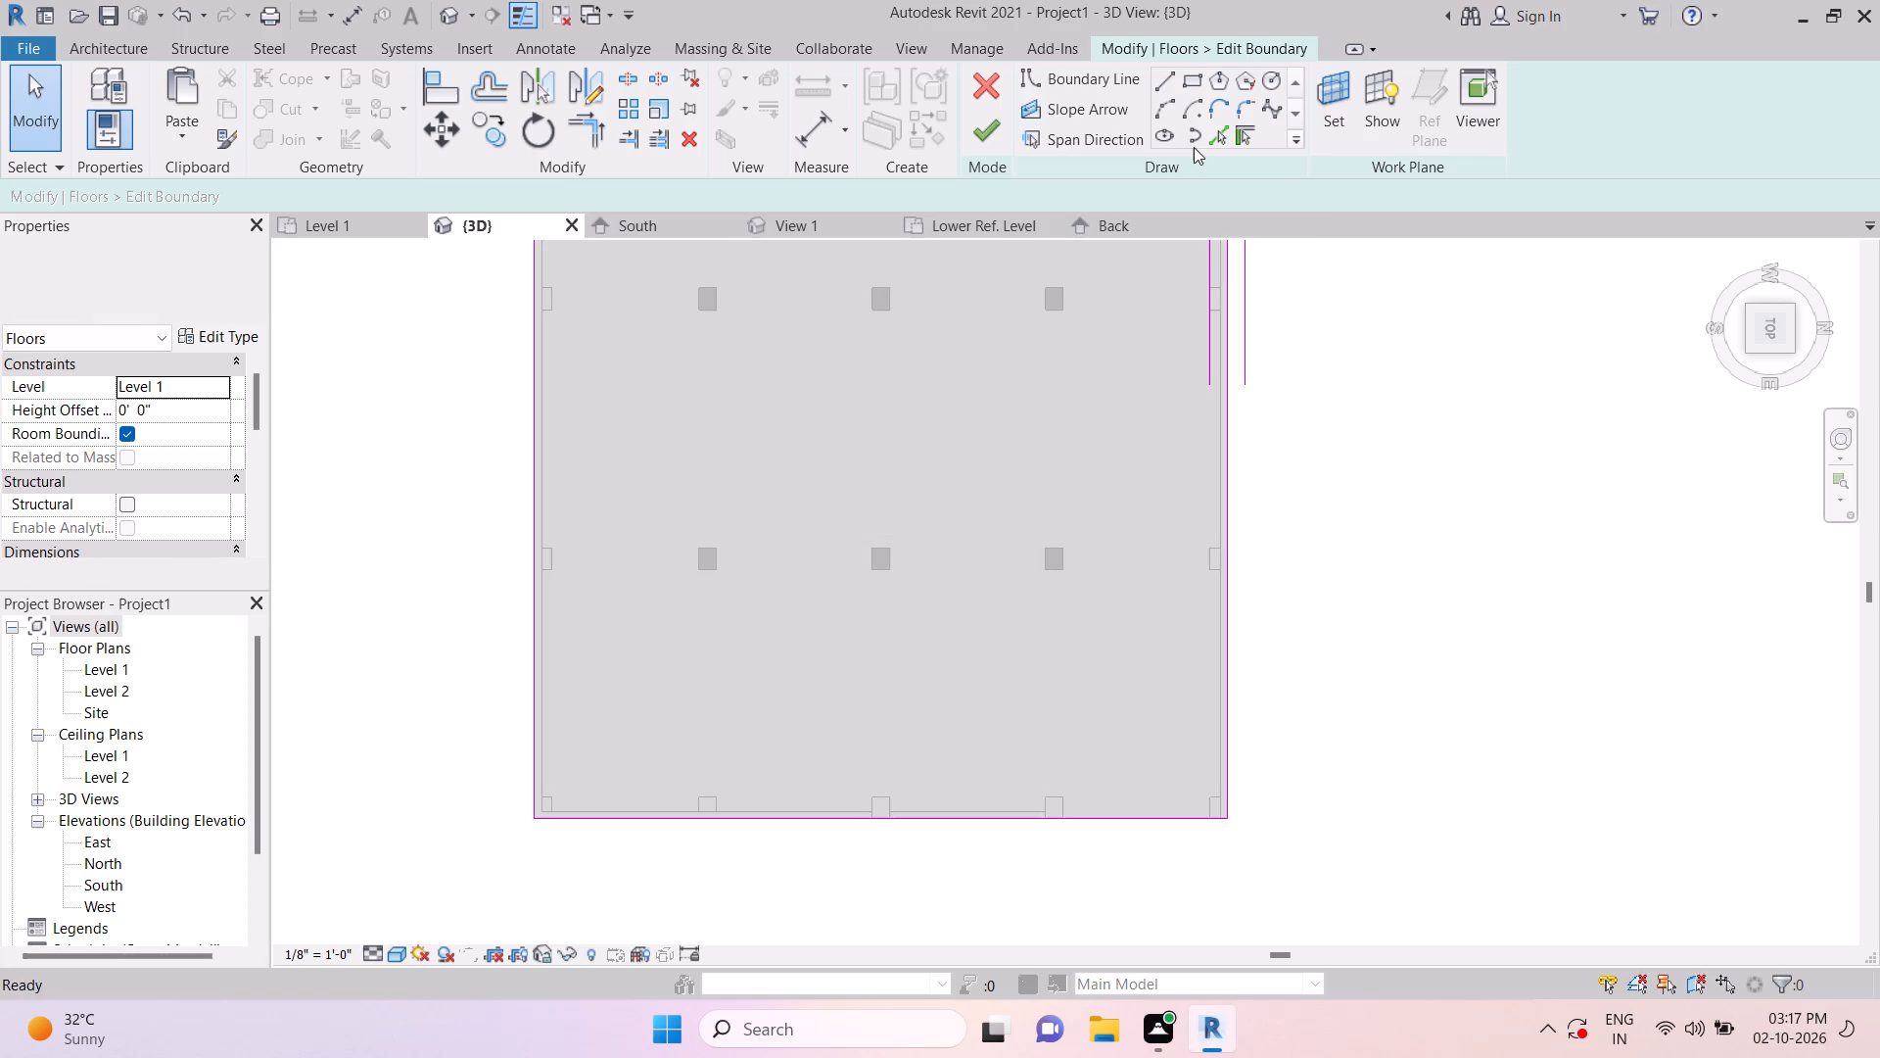
Sketch boundary lines around the northeast bay, running about 15' 7 1/2" inward from the east-edge column corner and about 8' 6" toward the north wall.
left_click(1169, 86)
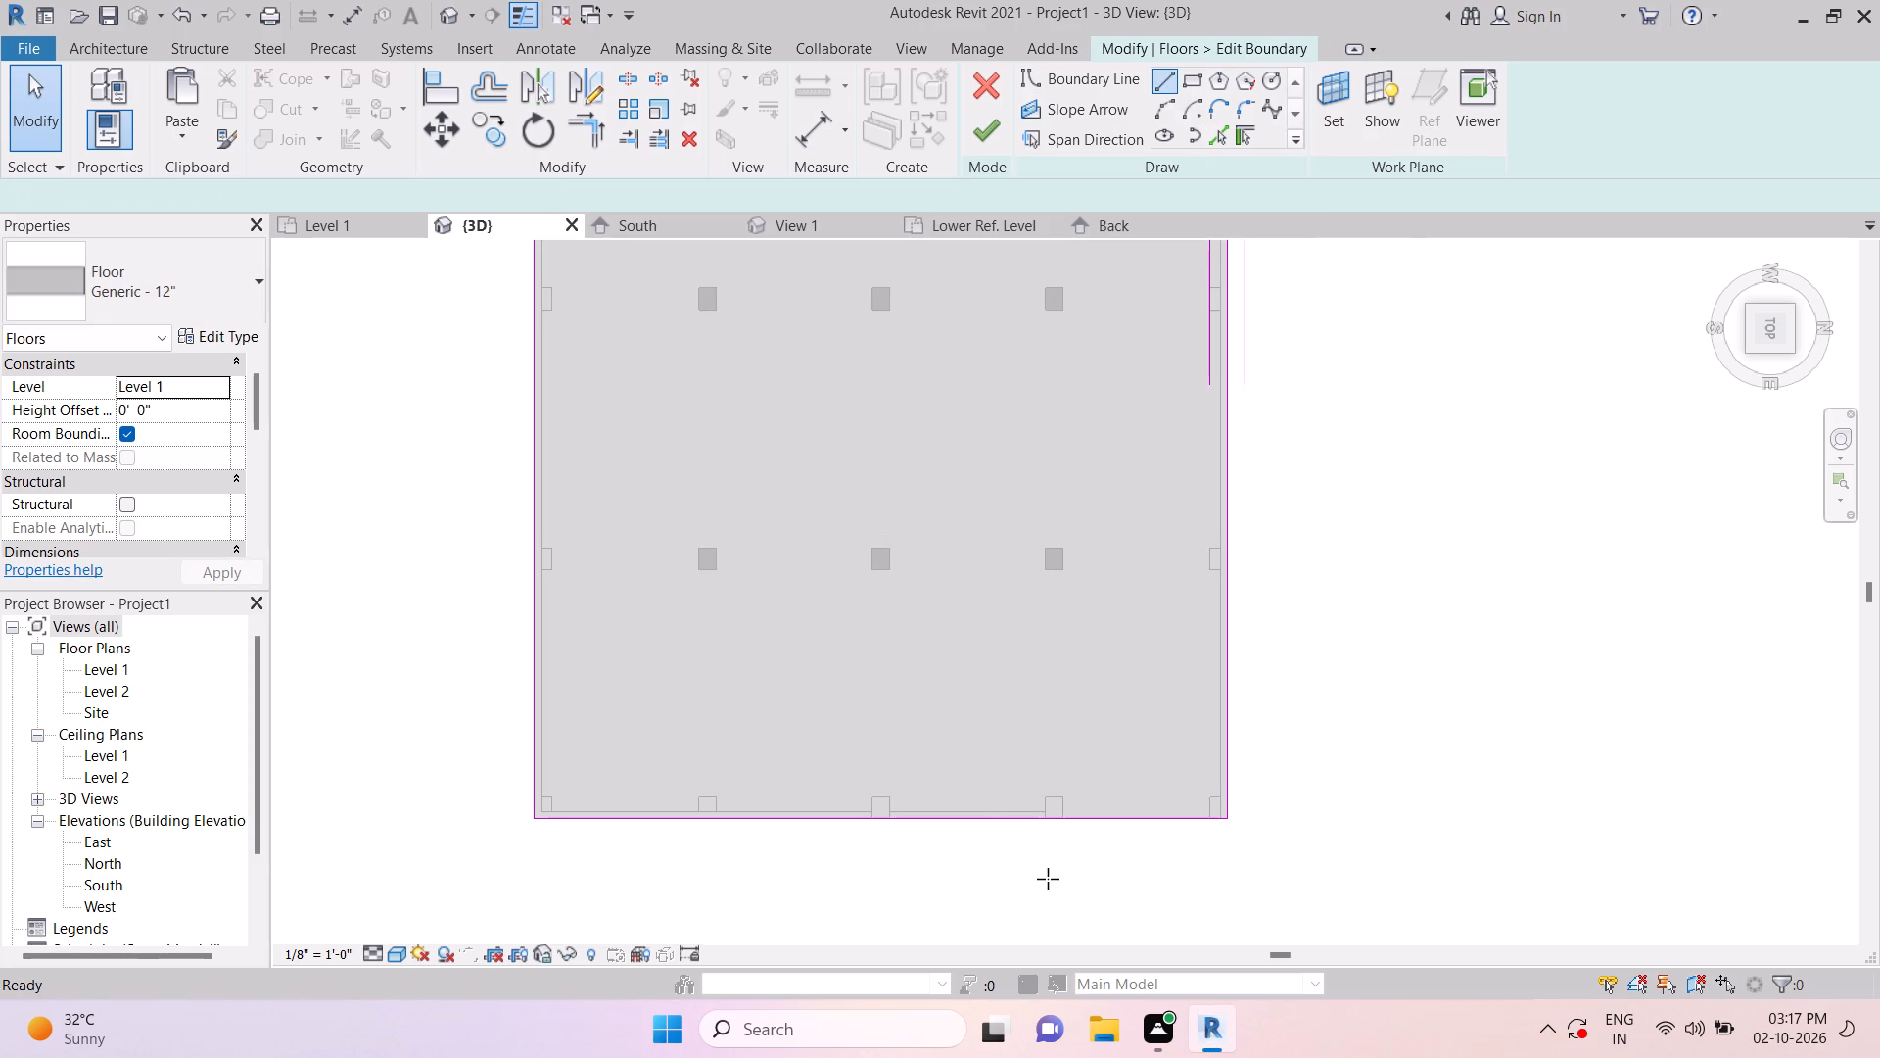
scroll(1057, 776, "up", 9)
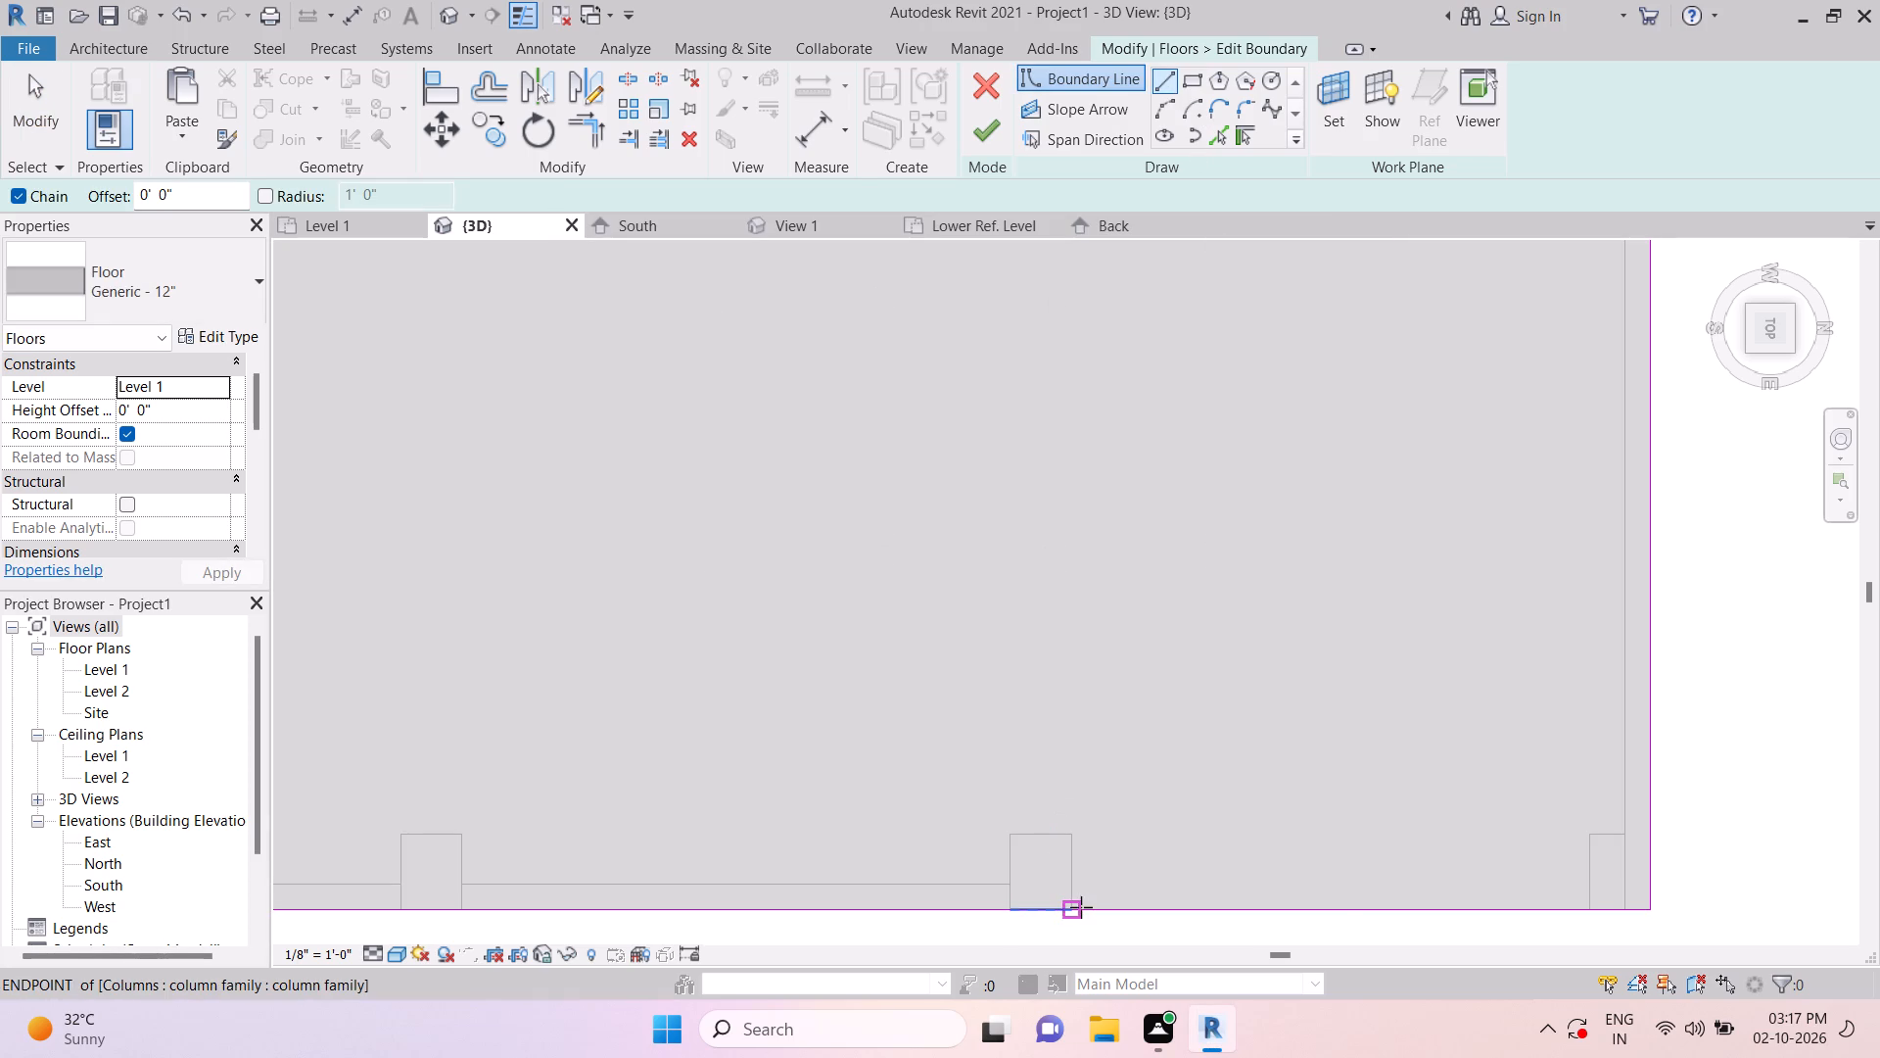
left_click(1080, 906)
scroll(1152, 836, "down", 10)
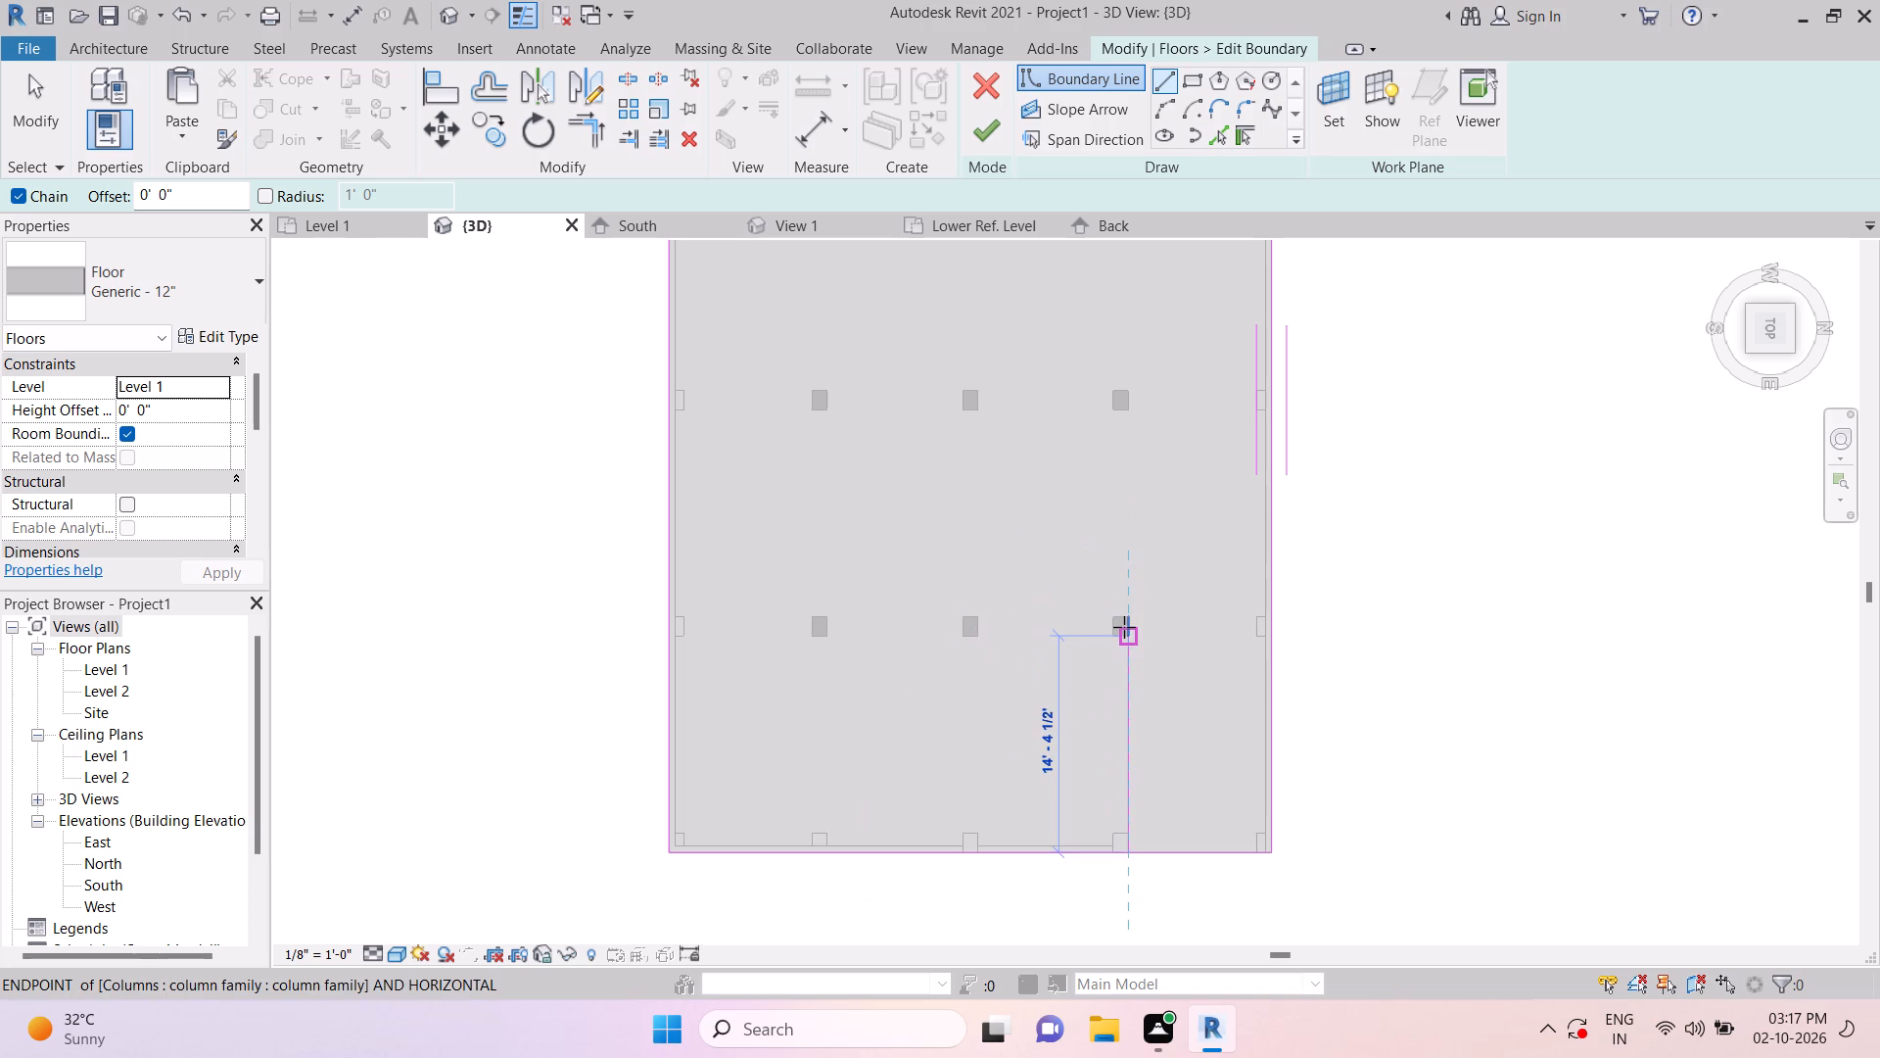
scroll(1124, 624, "up", 3)
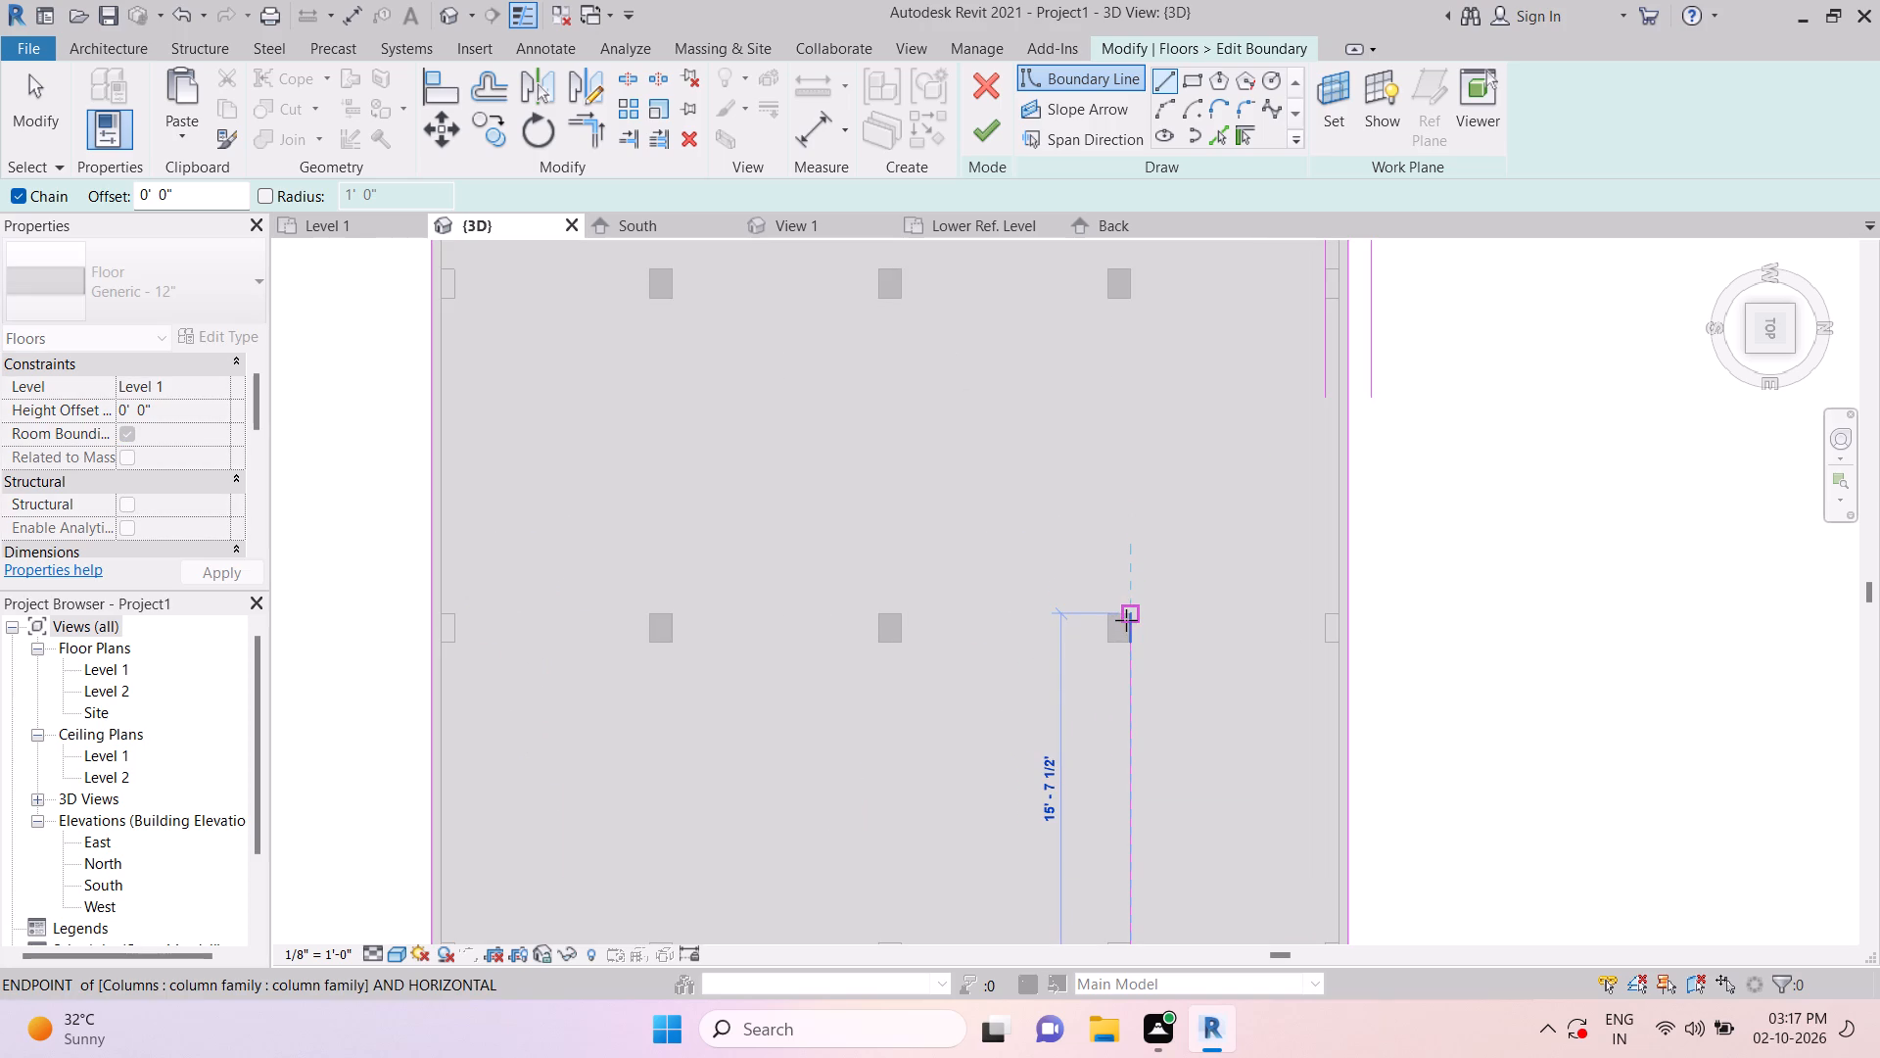
left_click(1127, 616)
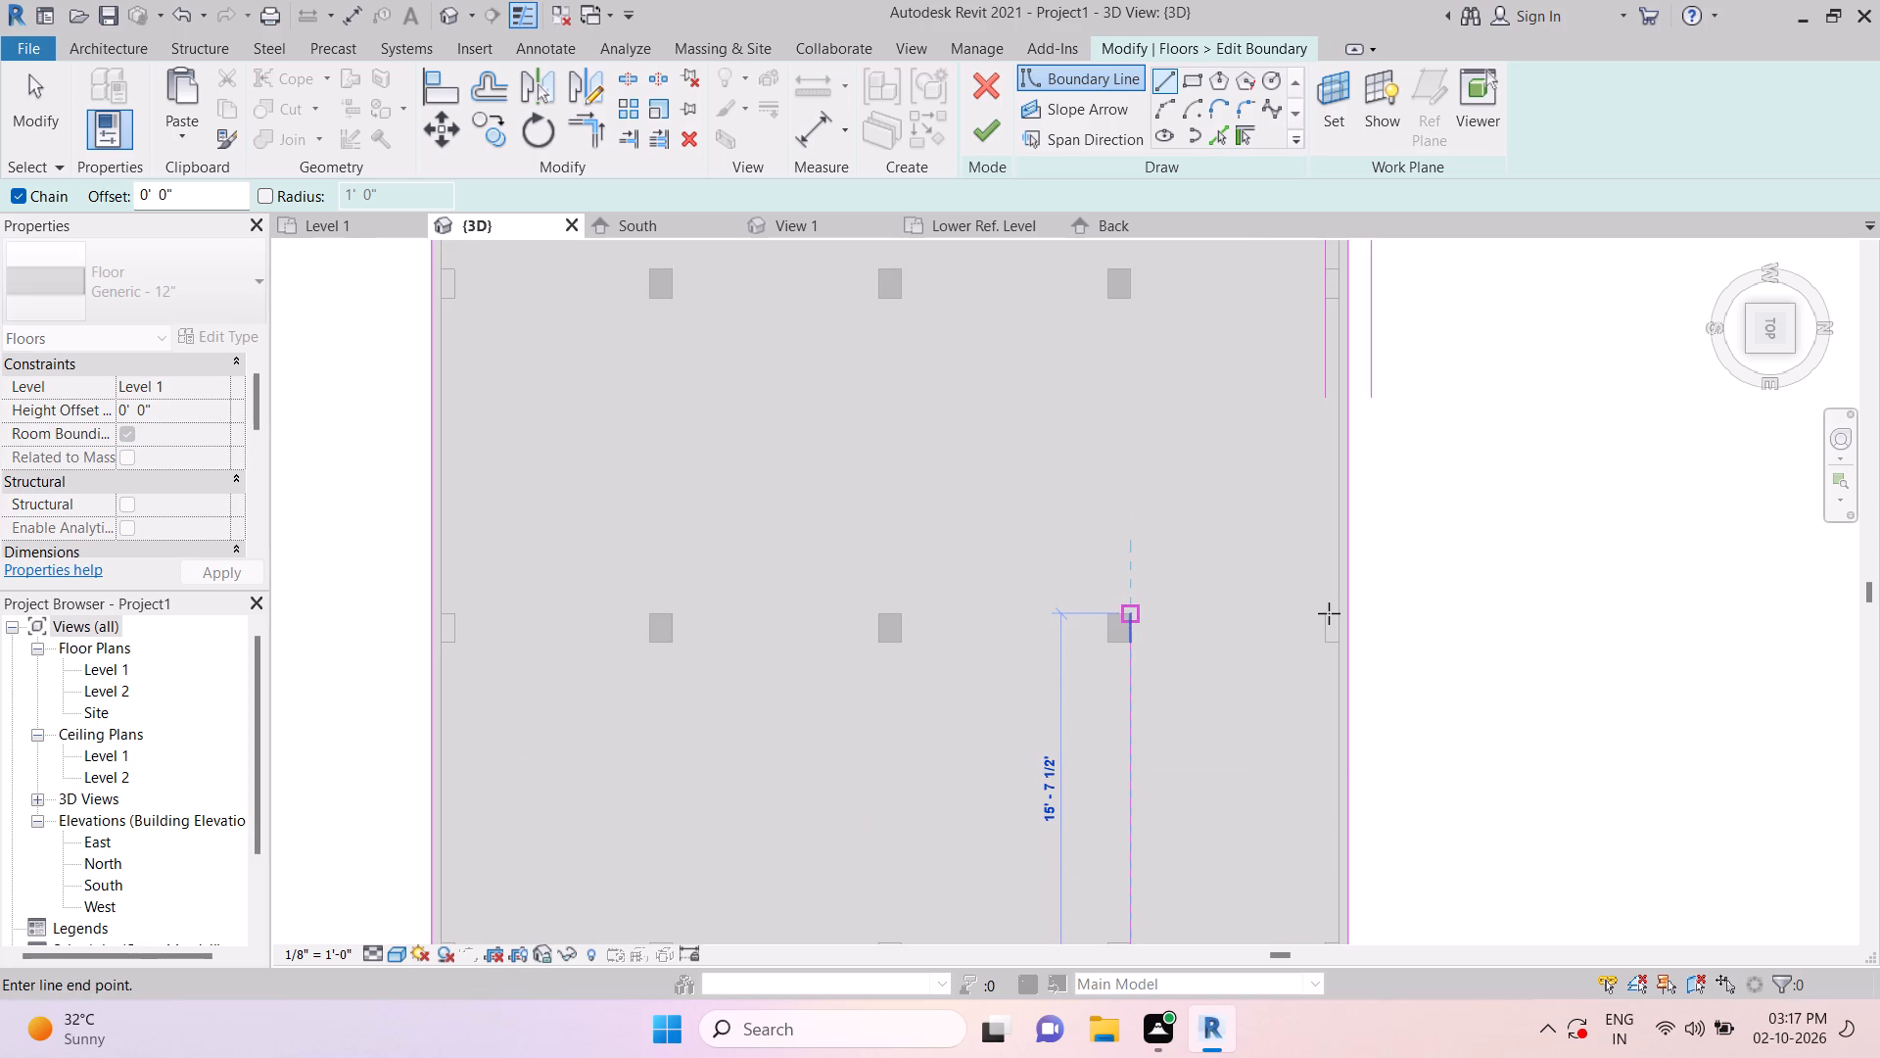
left_click(1319, 615)
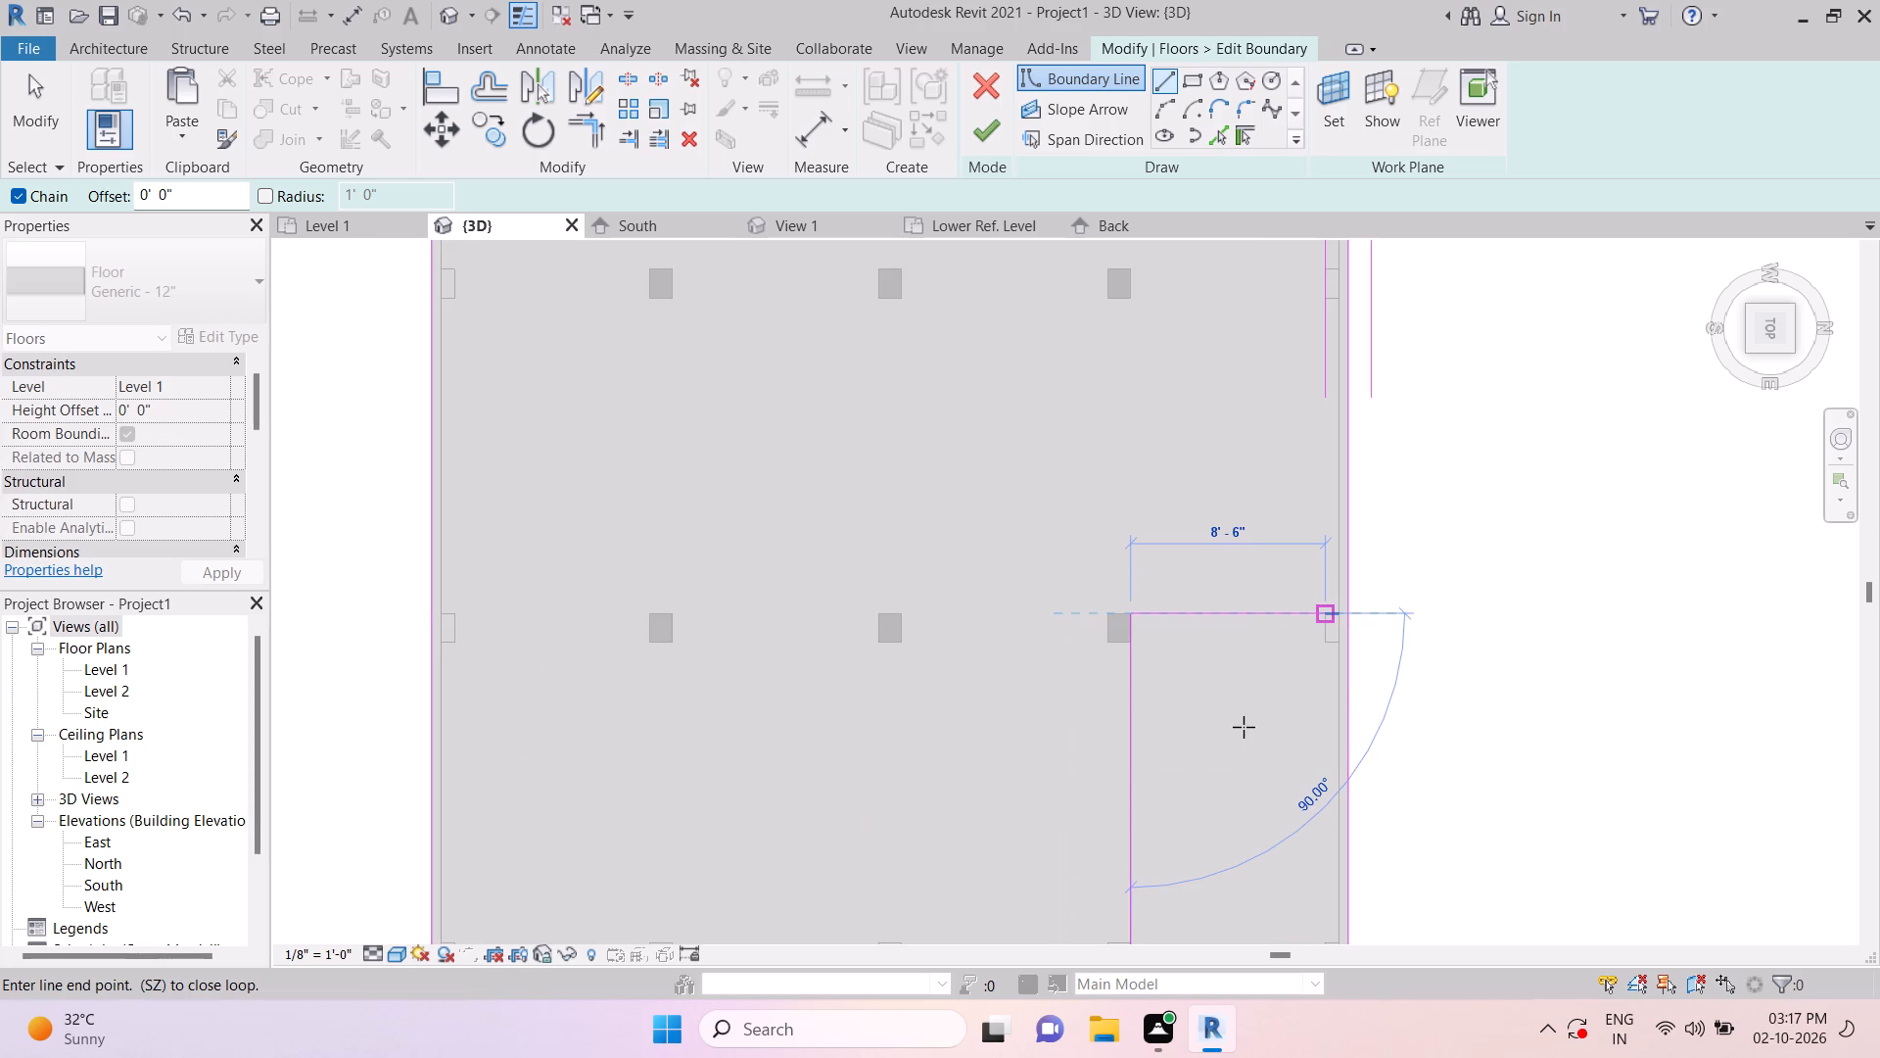
key("Escape")
key("Escape")
key("Escape")
key("Escape")
key("Escape")
key("Escape")
key("Escape")
key("Escape")
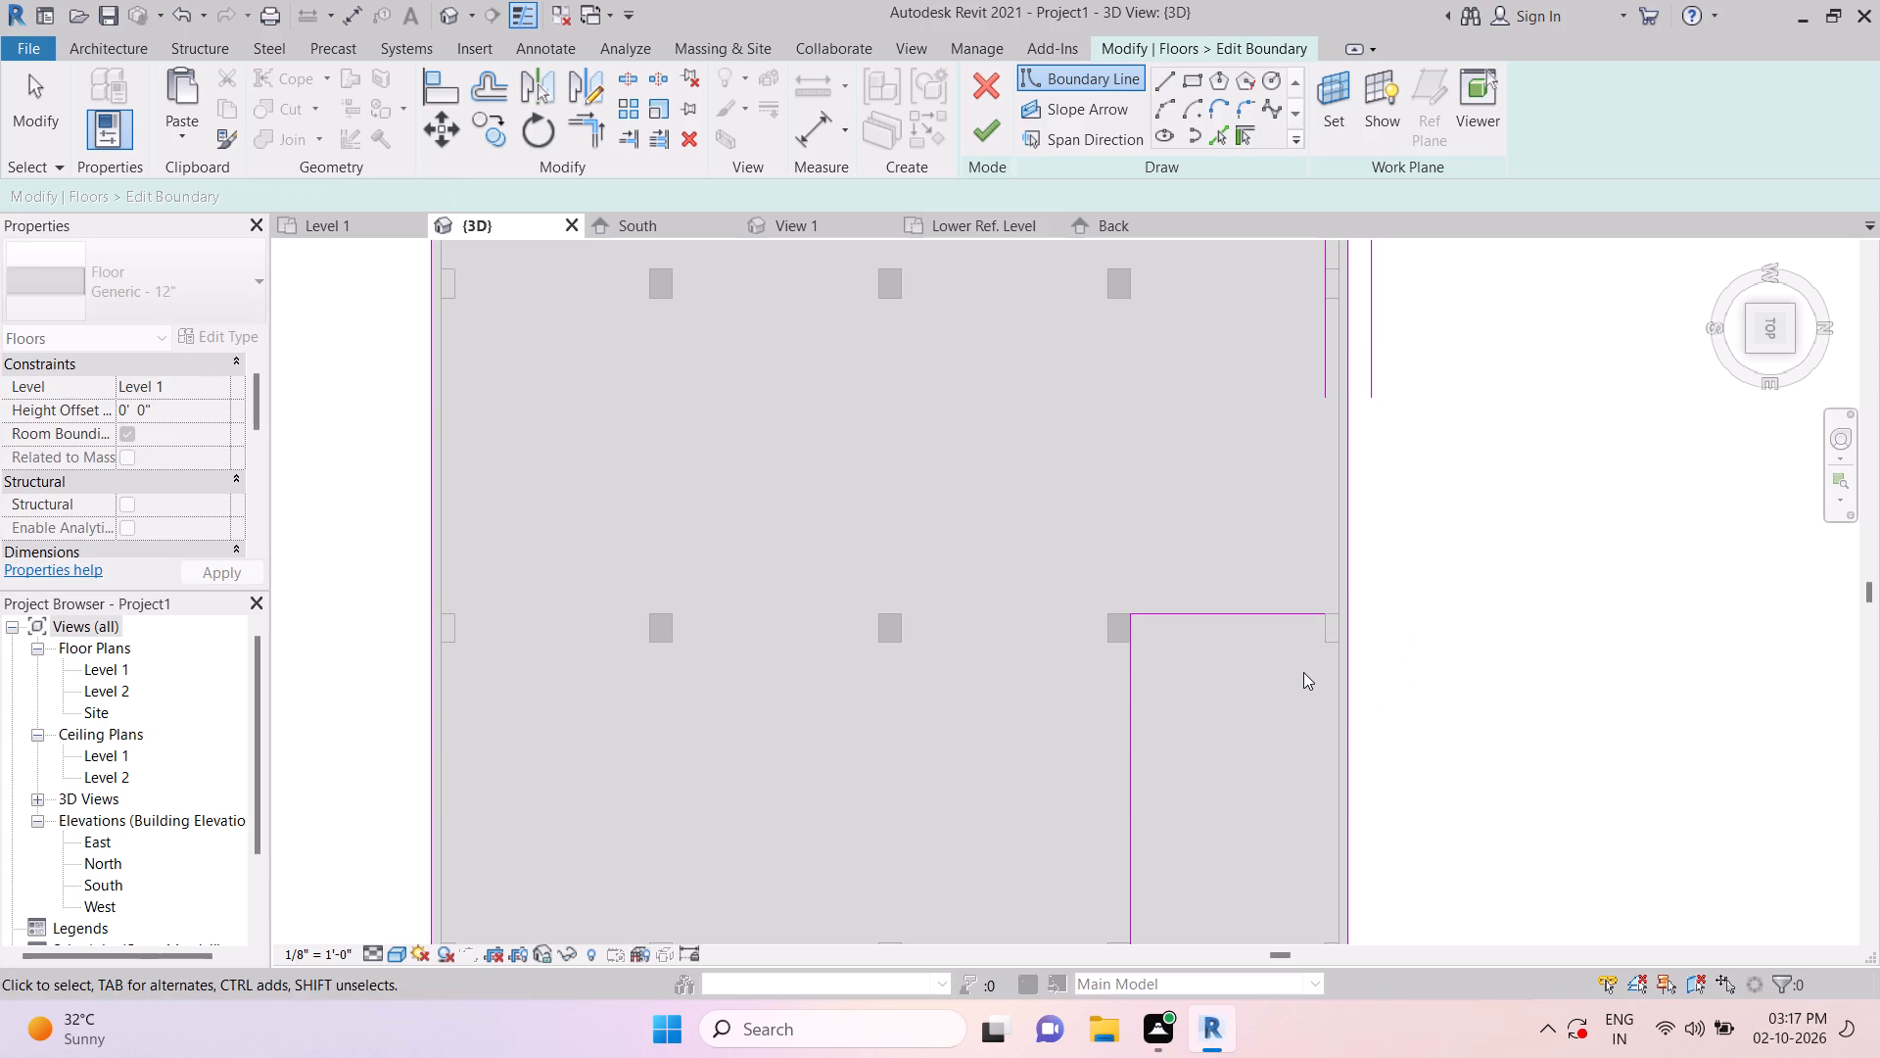
Trim the new lines to the north and east boundary edges, leaving out the northeast bay, and finish the duplicate floor's sketch.
key("t")
key("r")
left_click(1303, 618)
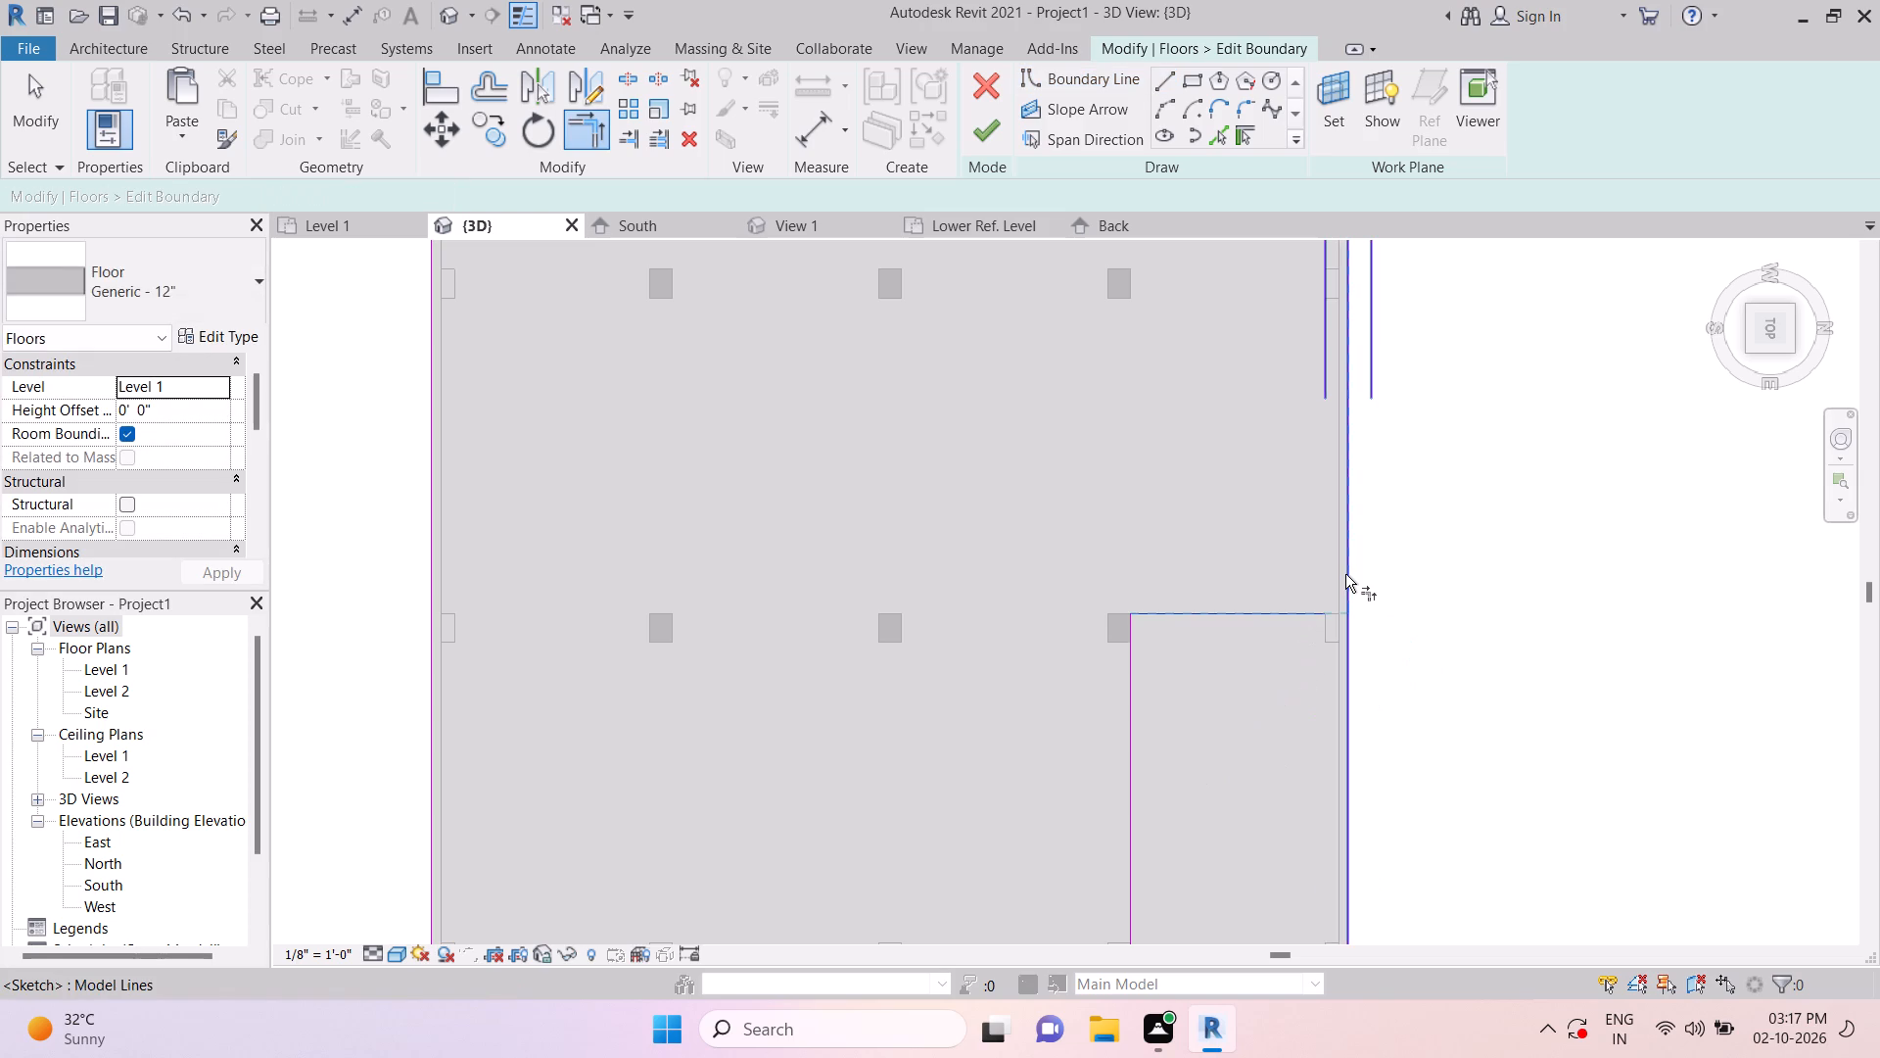
left_click(1345, 571)
scroll(1154, 552, "down", 5)
left_click(1141, 679)
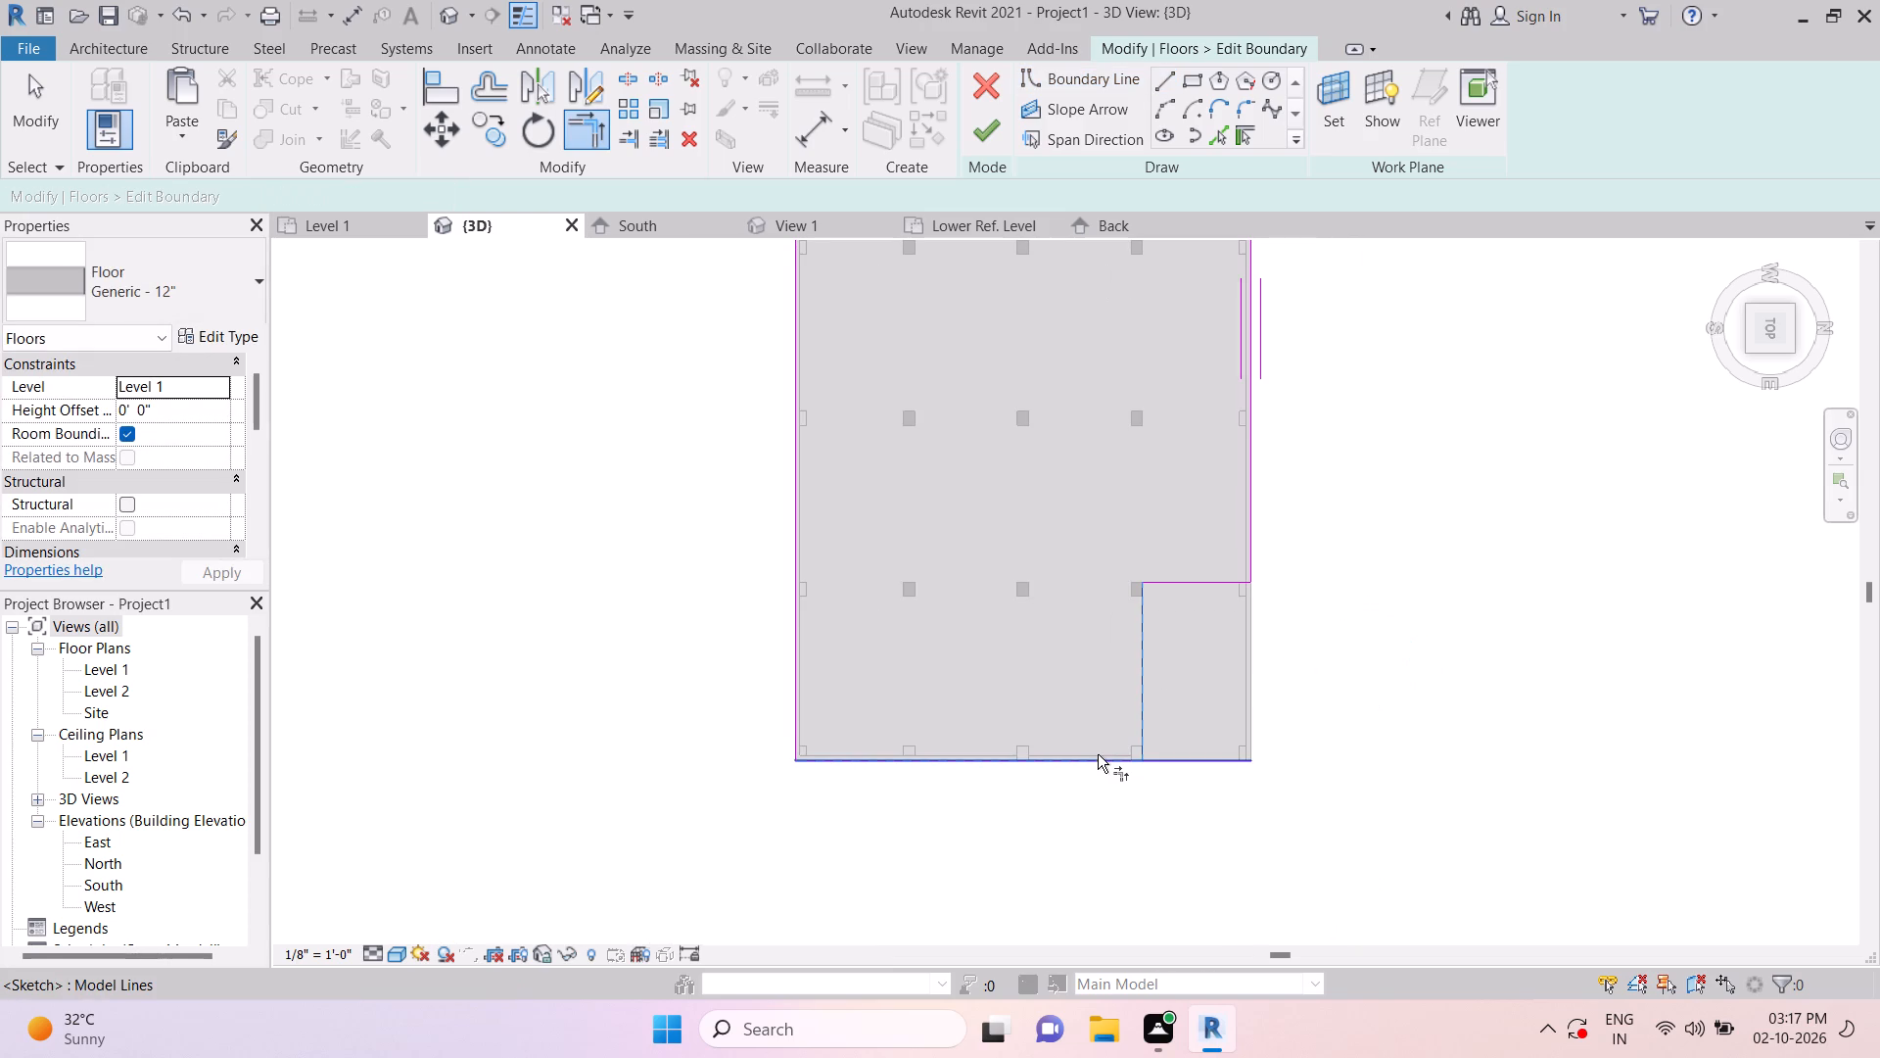
left_click(1098, 755)
key("Escape")
left_click(993, 140)
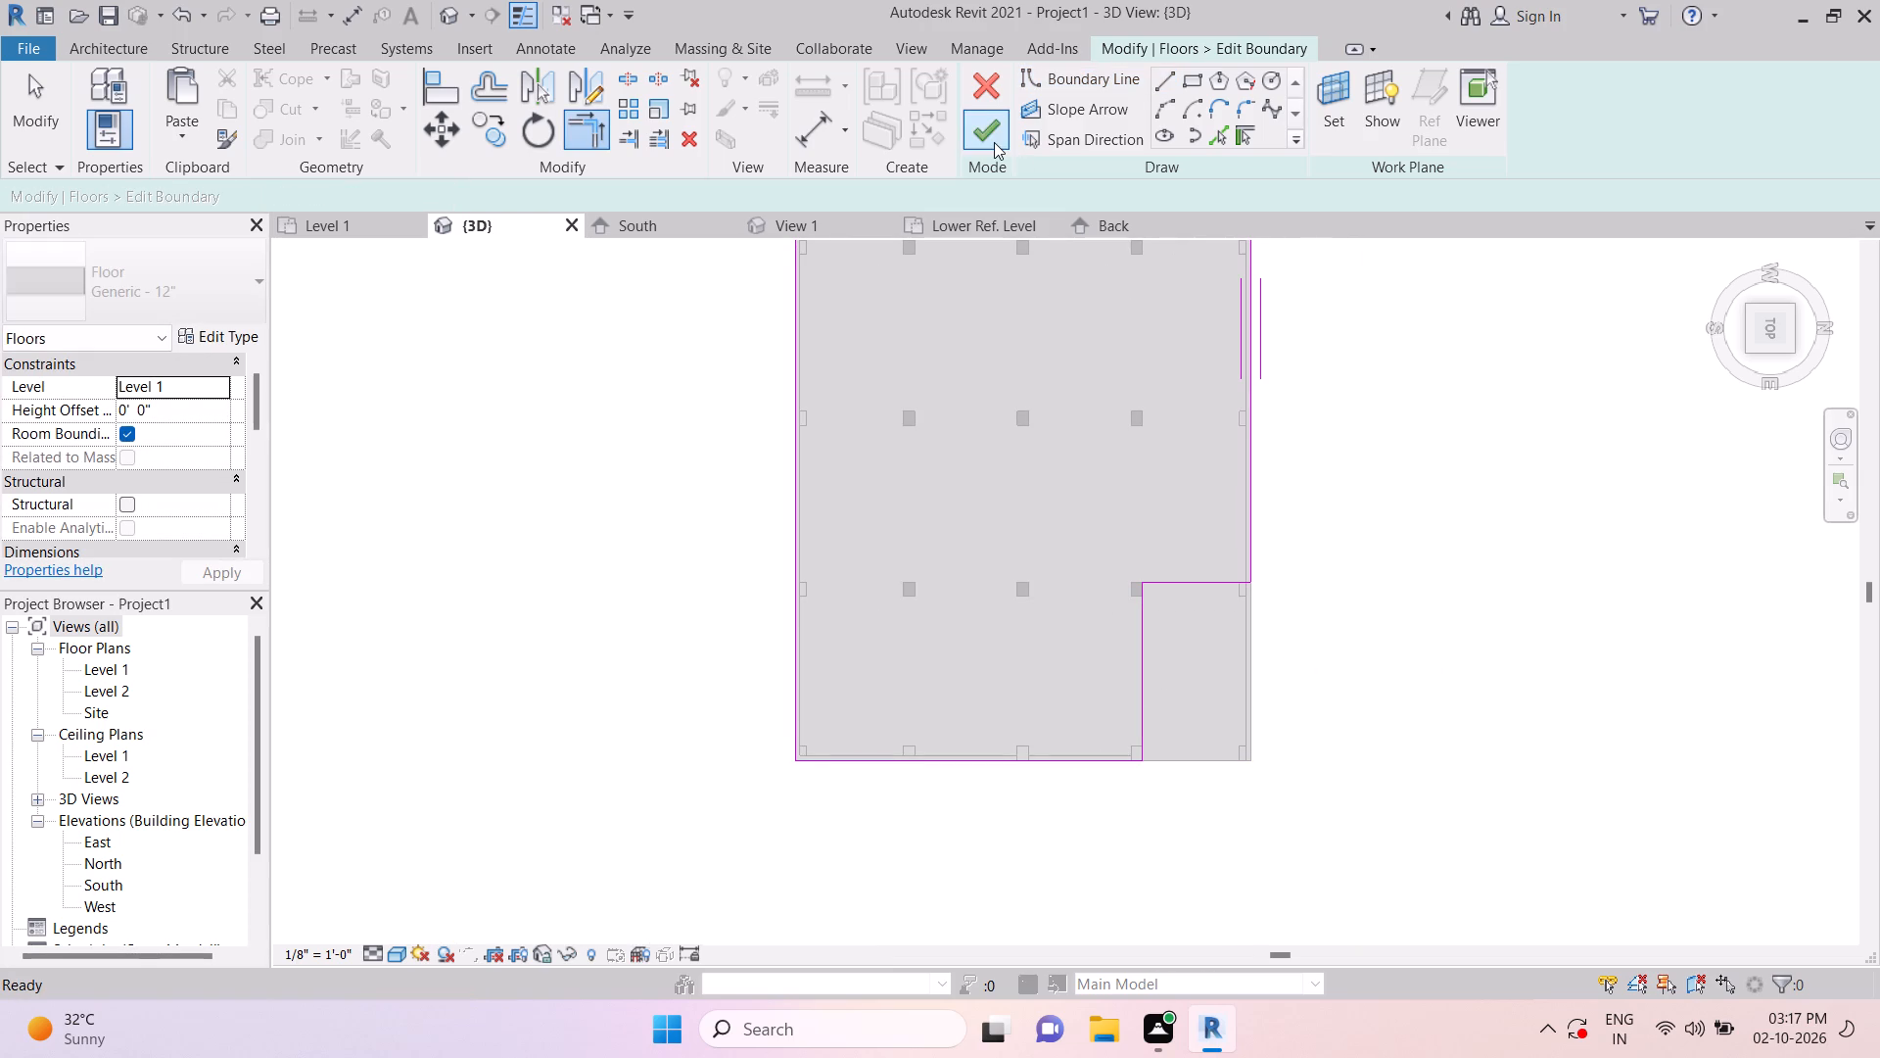
Move the duplicate floor up 1' 0" so its underside sits on the Level 1 line, and leave it deselected.
scroll(1270, 636, "down", 3)
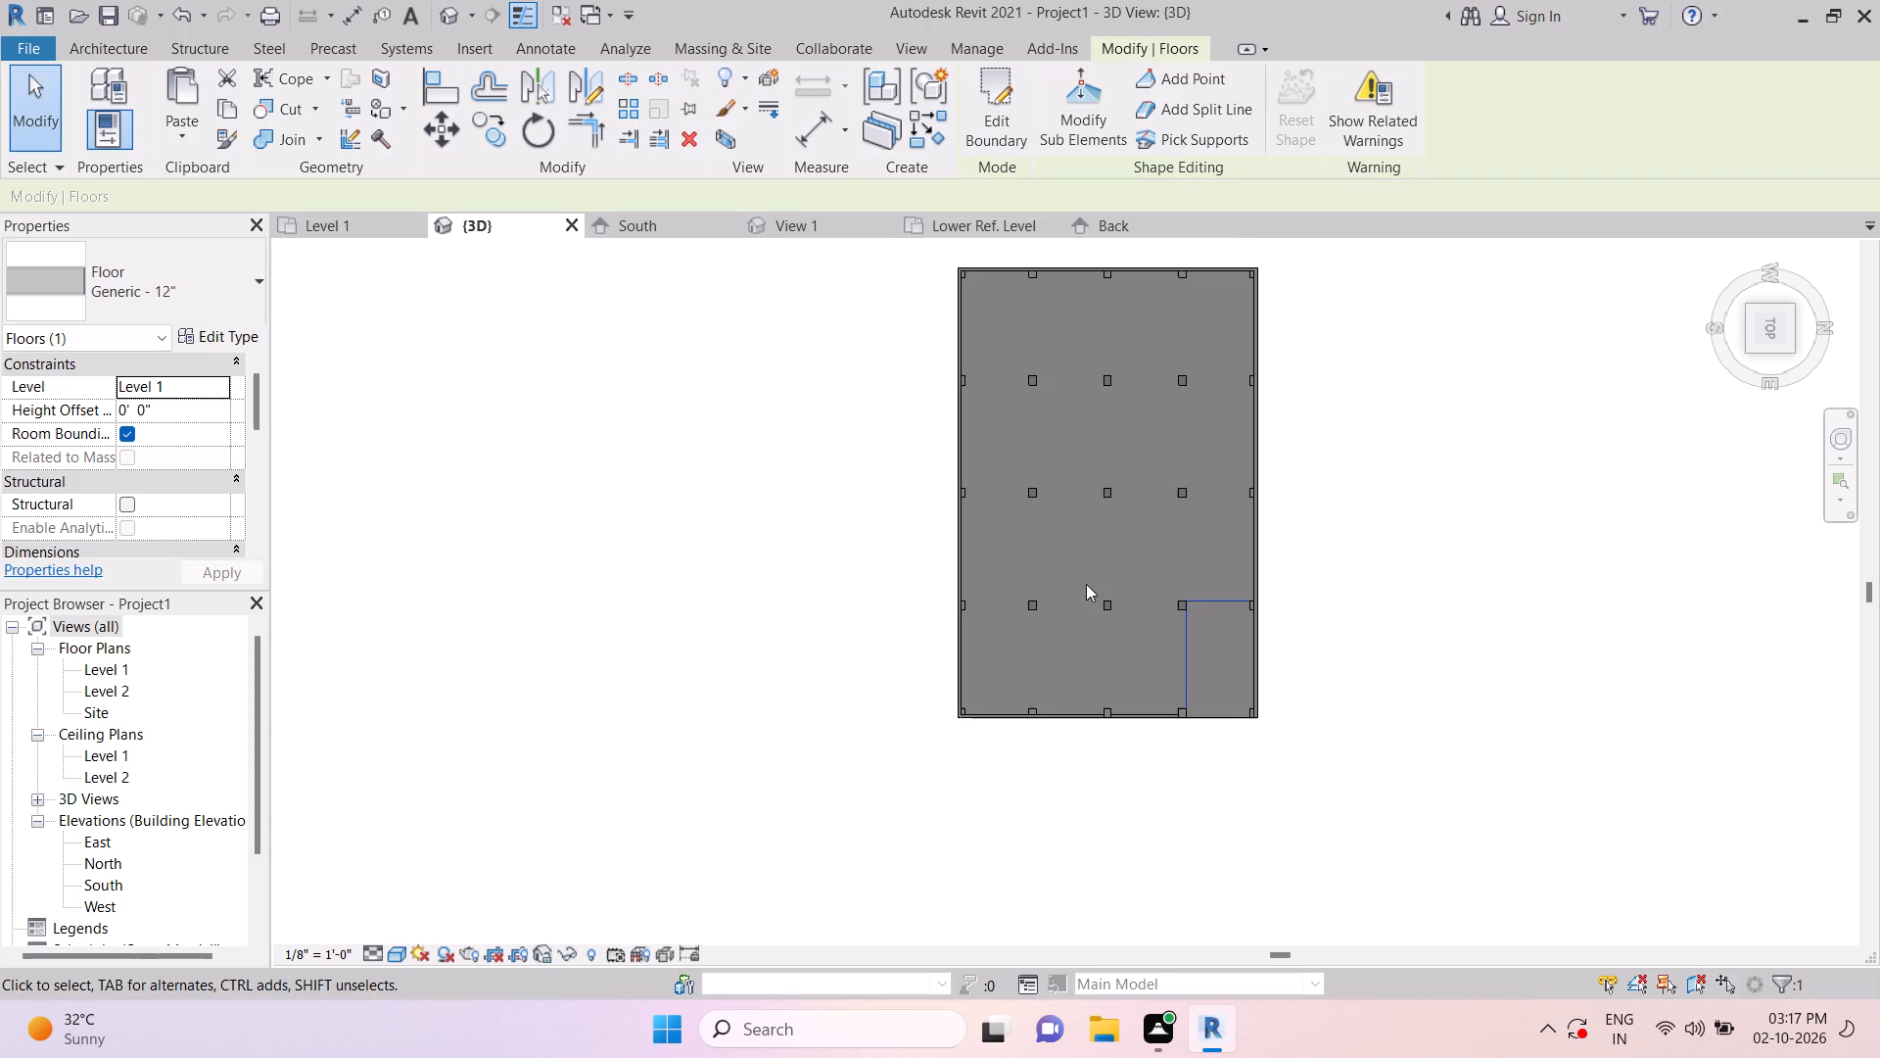
middle_click_drag(1655, 575, 1637, 338, "shift")
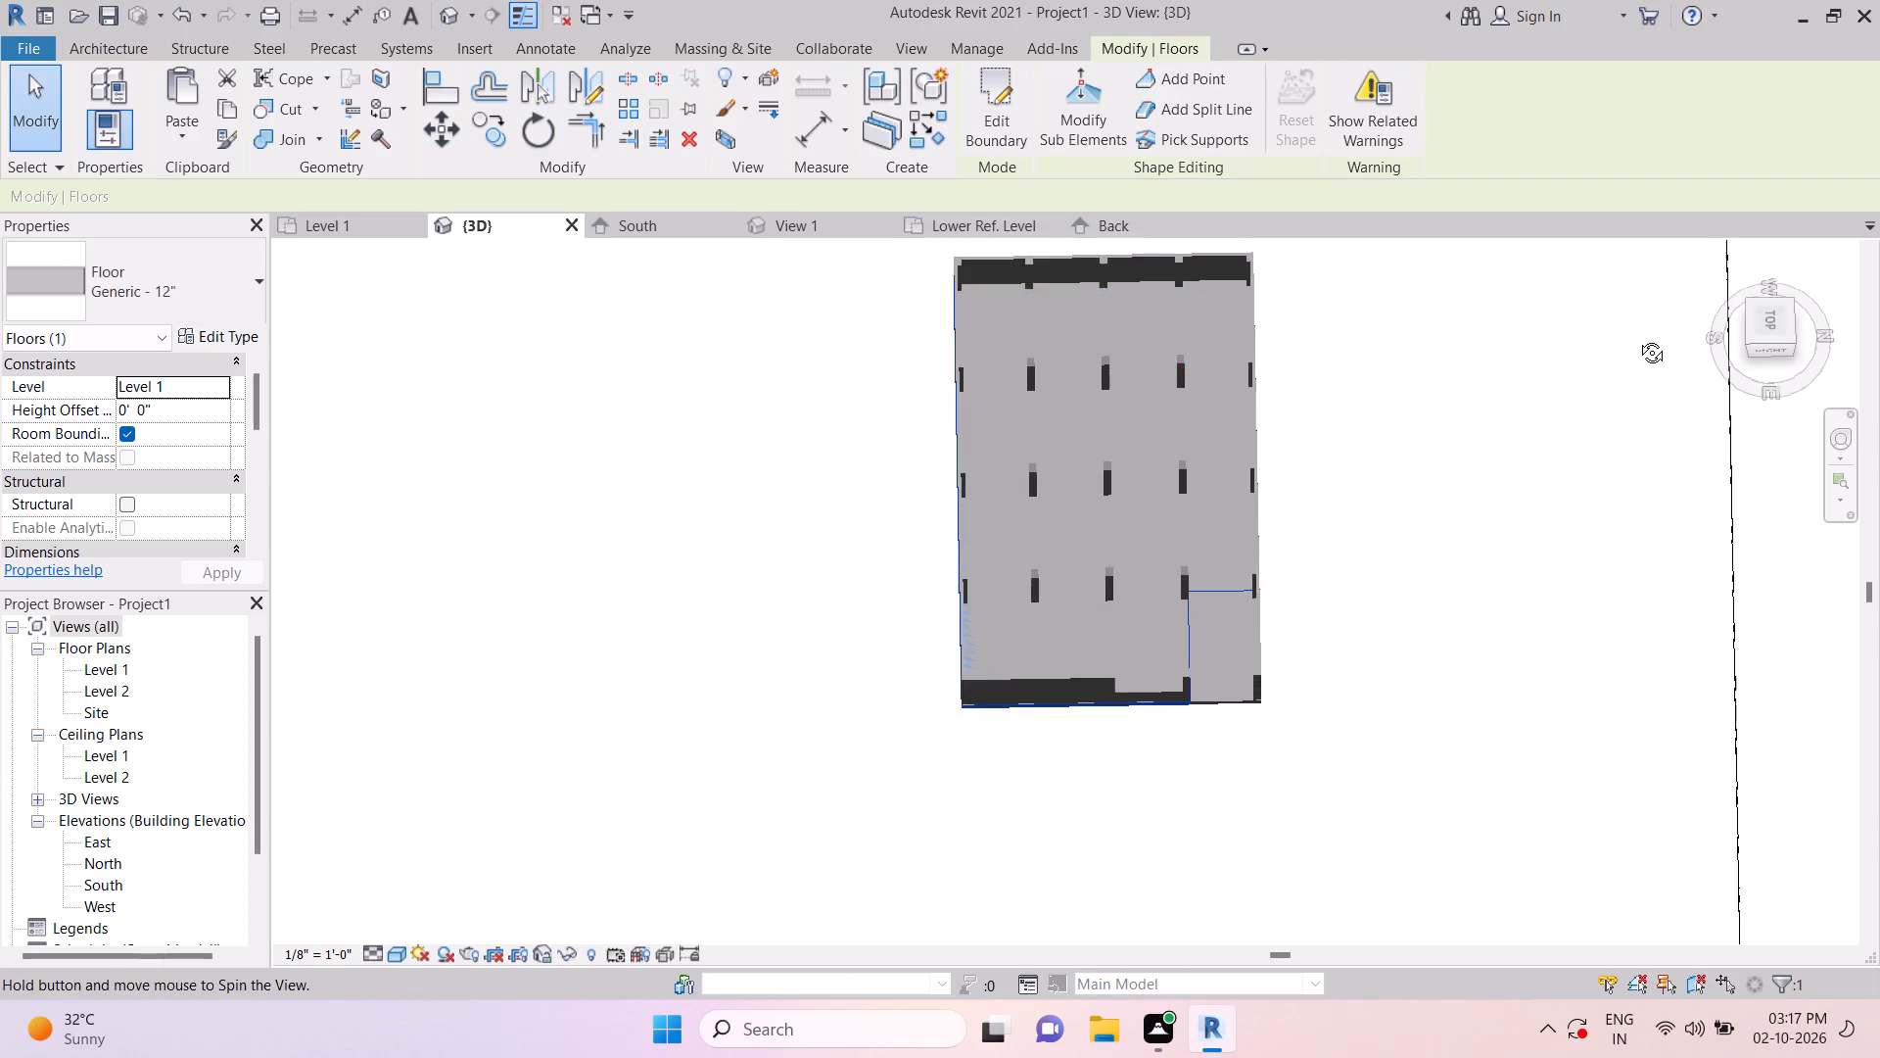
middle_click_drag(1637, 338, 1637, 307, "shift")
left_click(1775, 342)
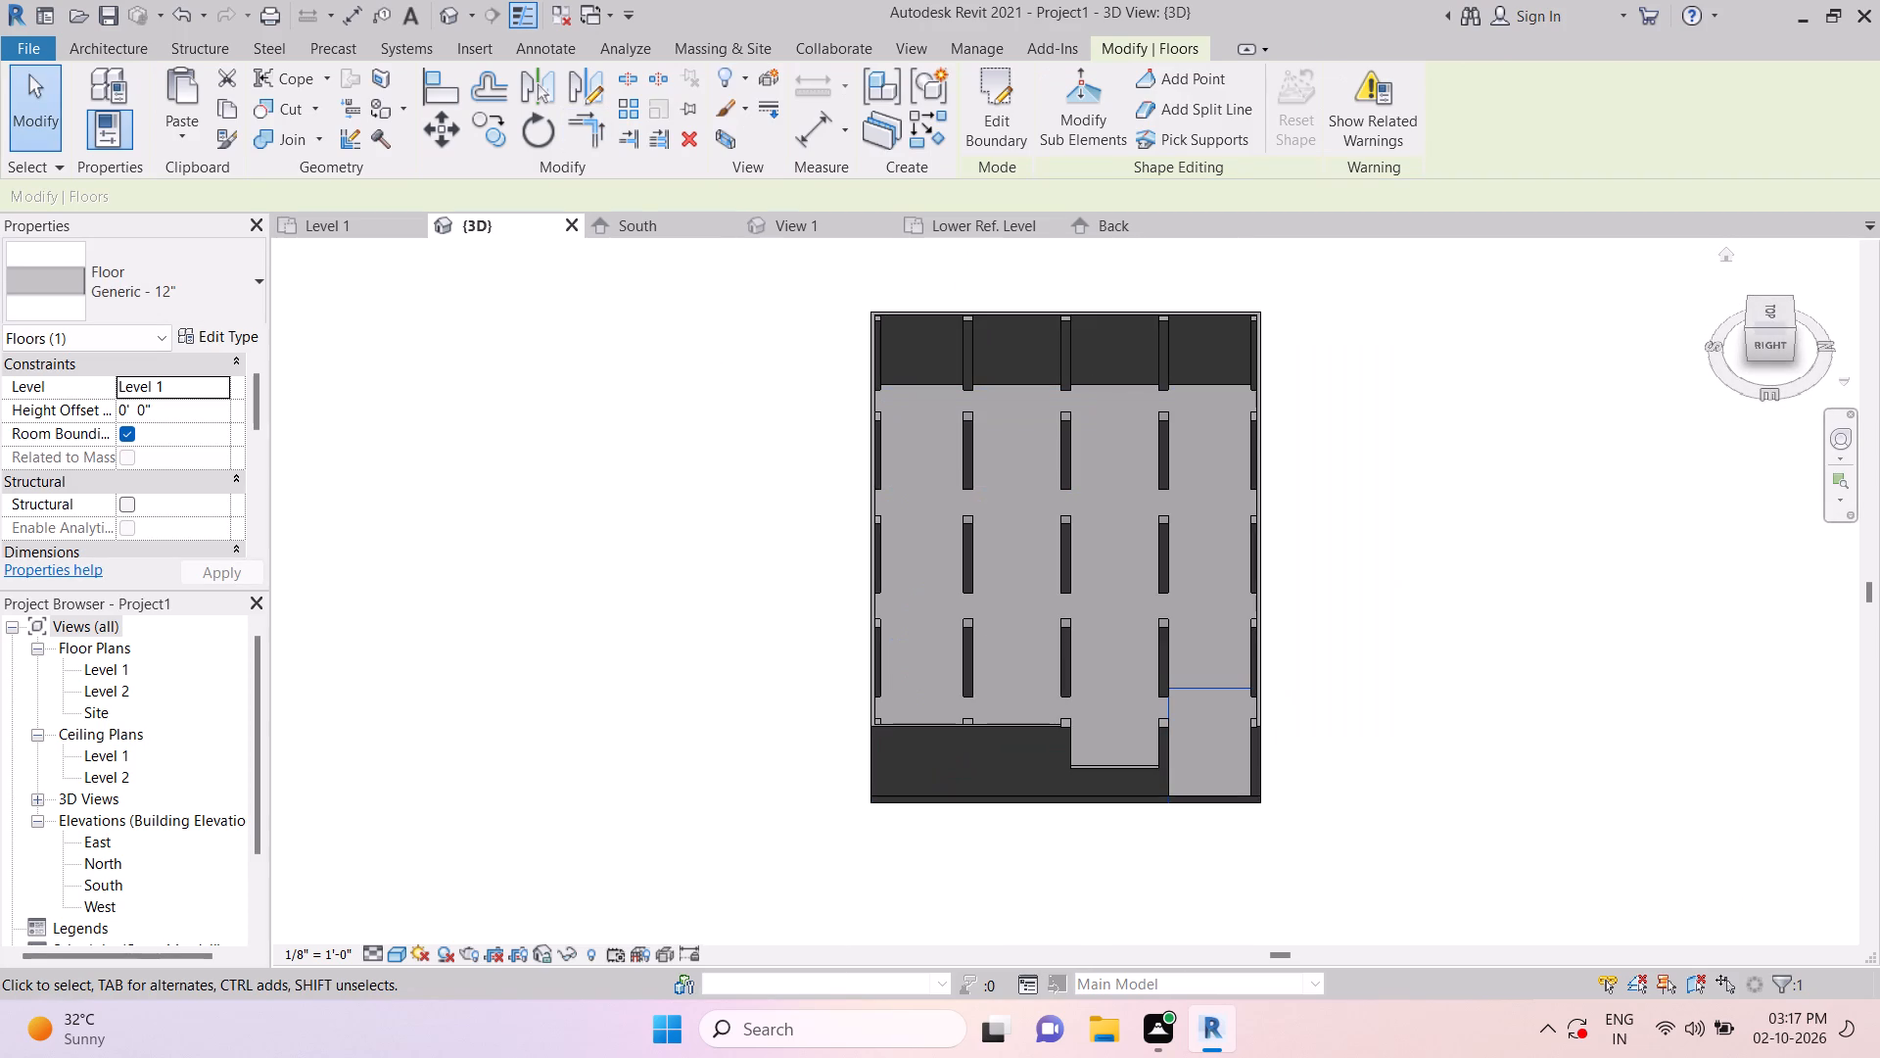
left_click(1762, 347)
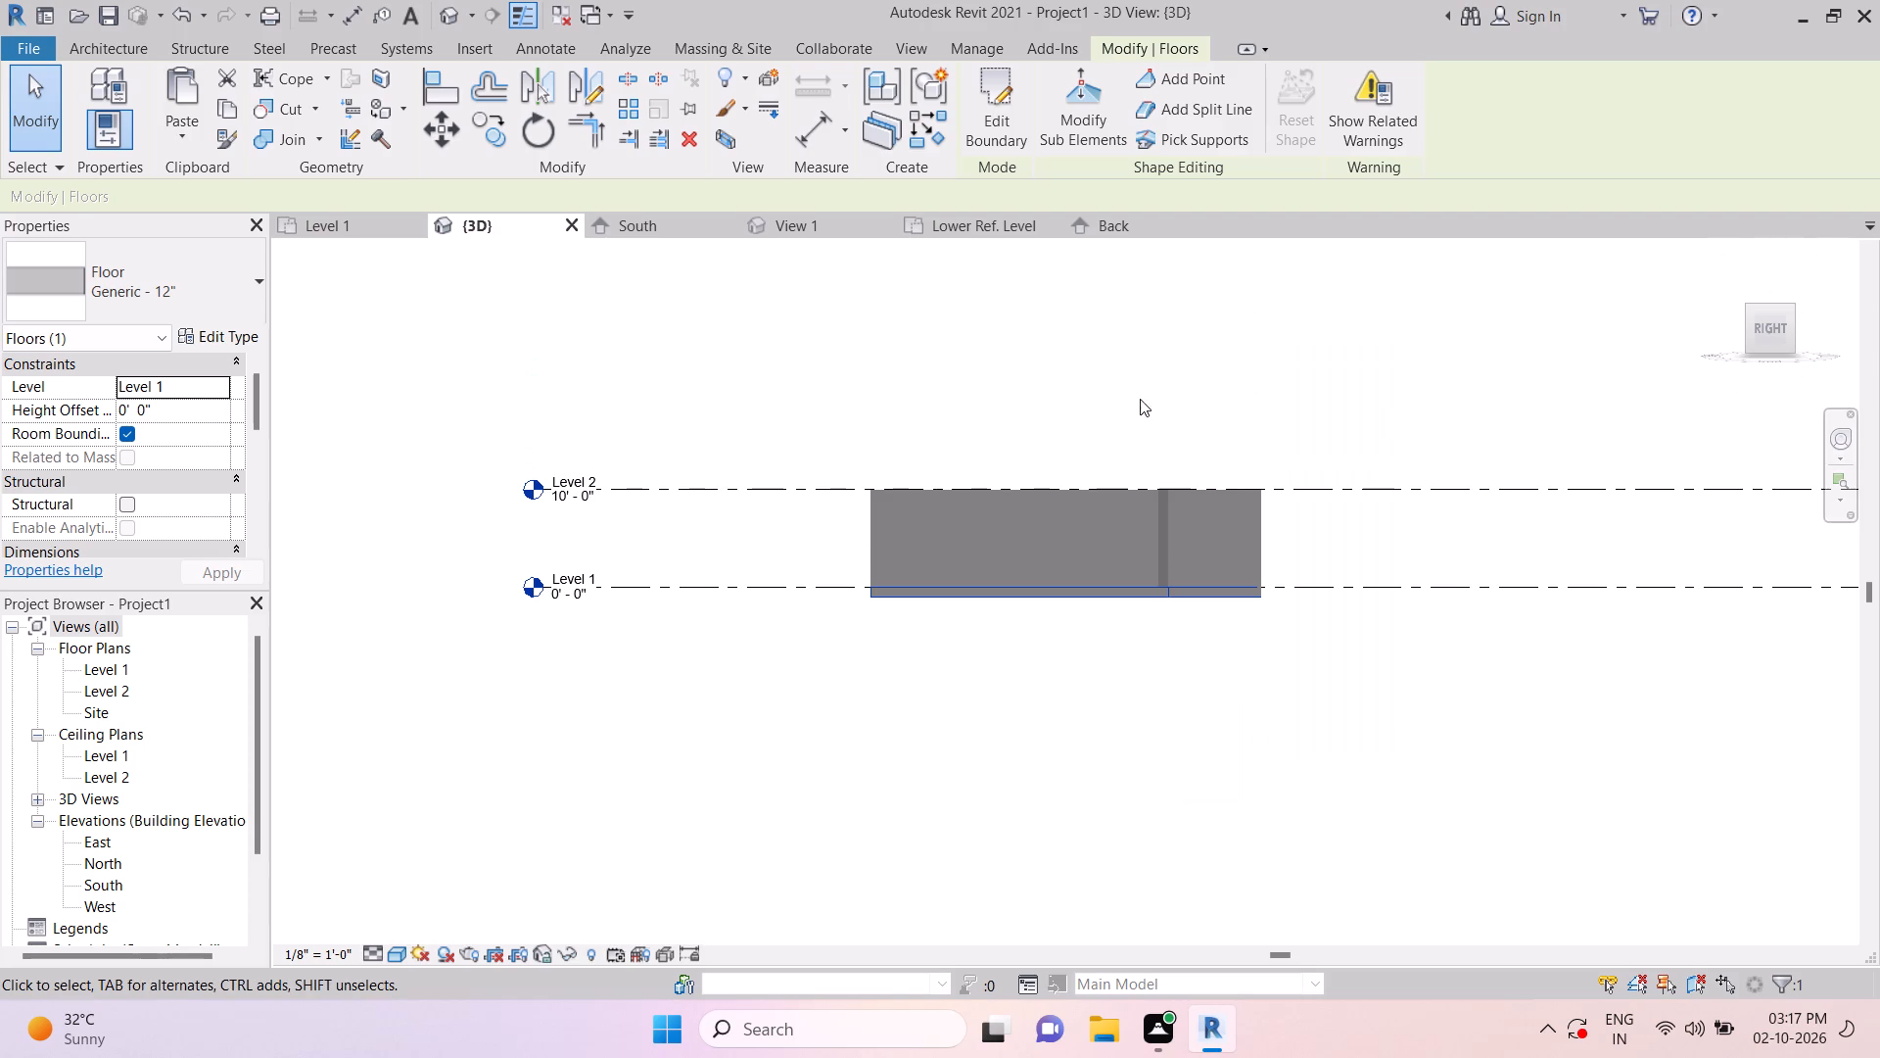
left_click(450, 114)
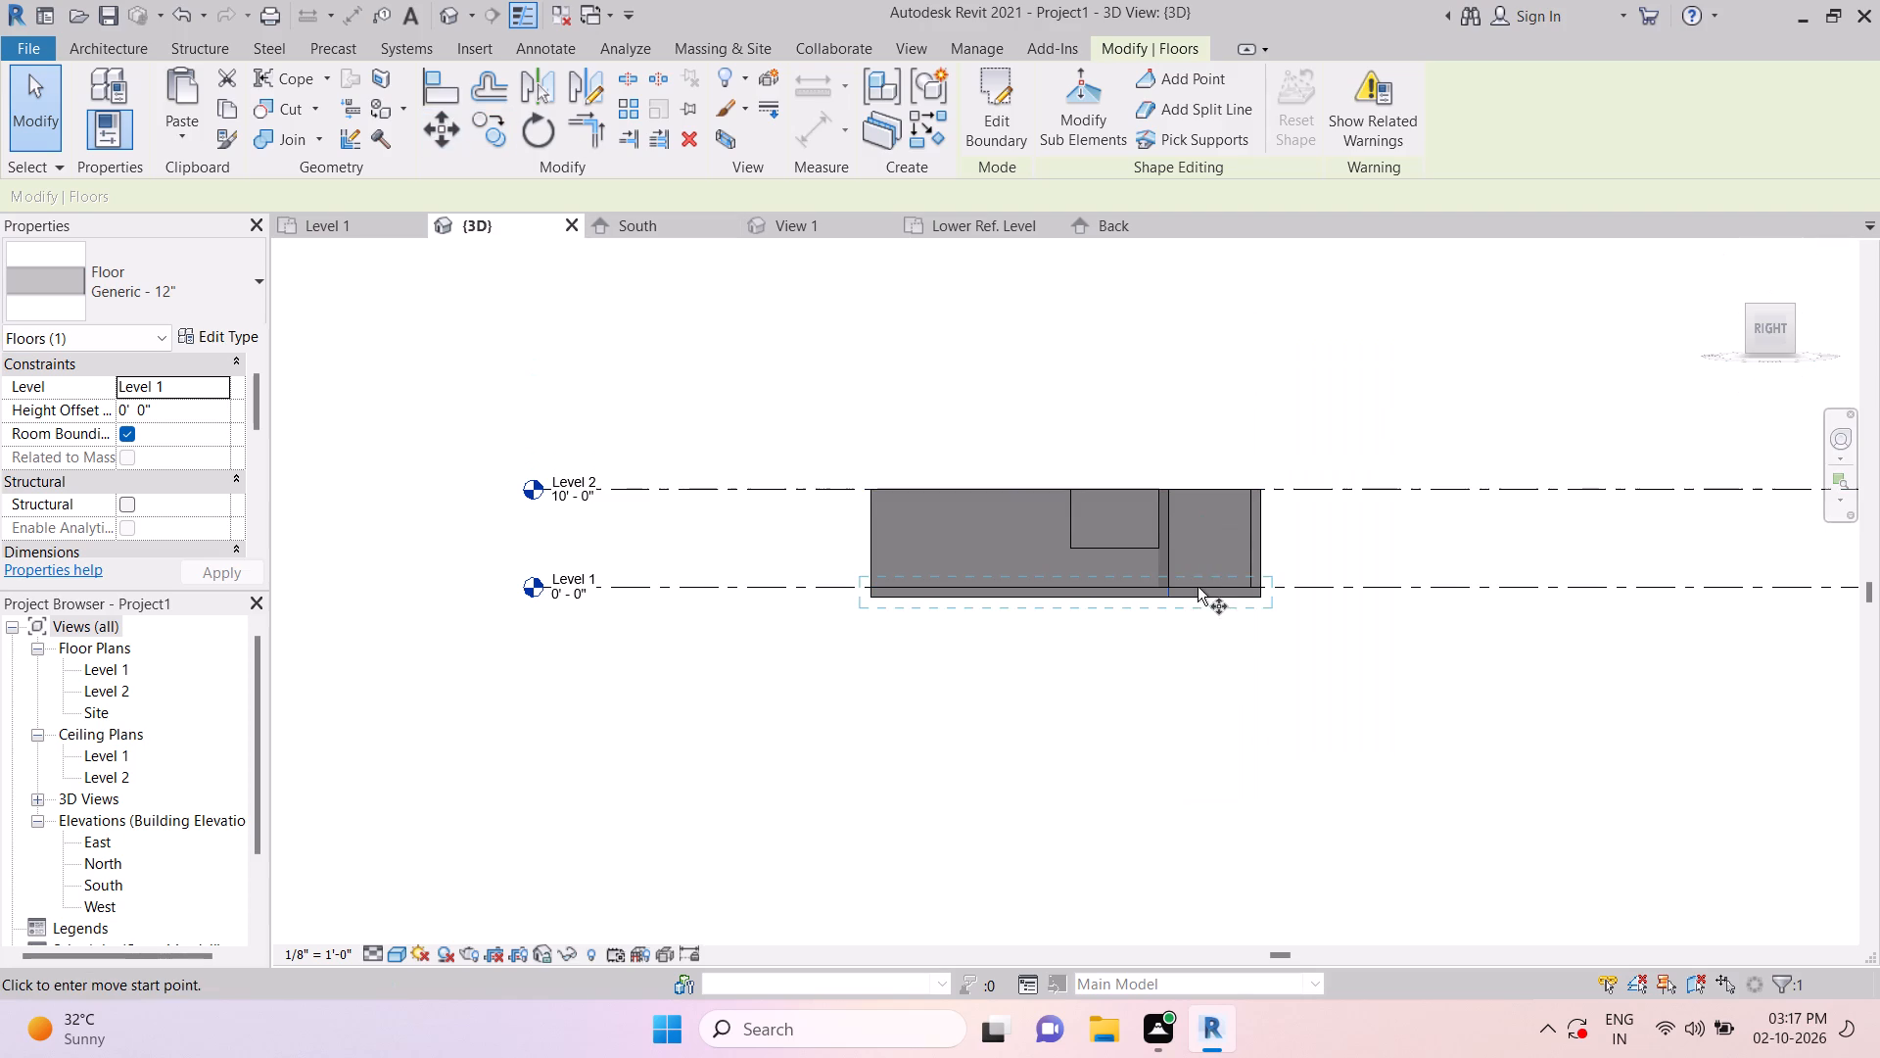
scroll(1169, 573, "up", 16)
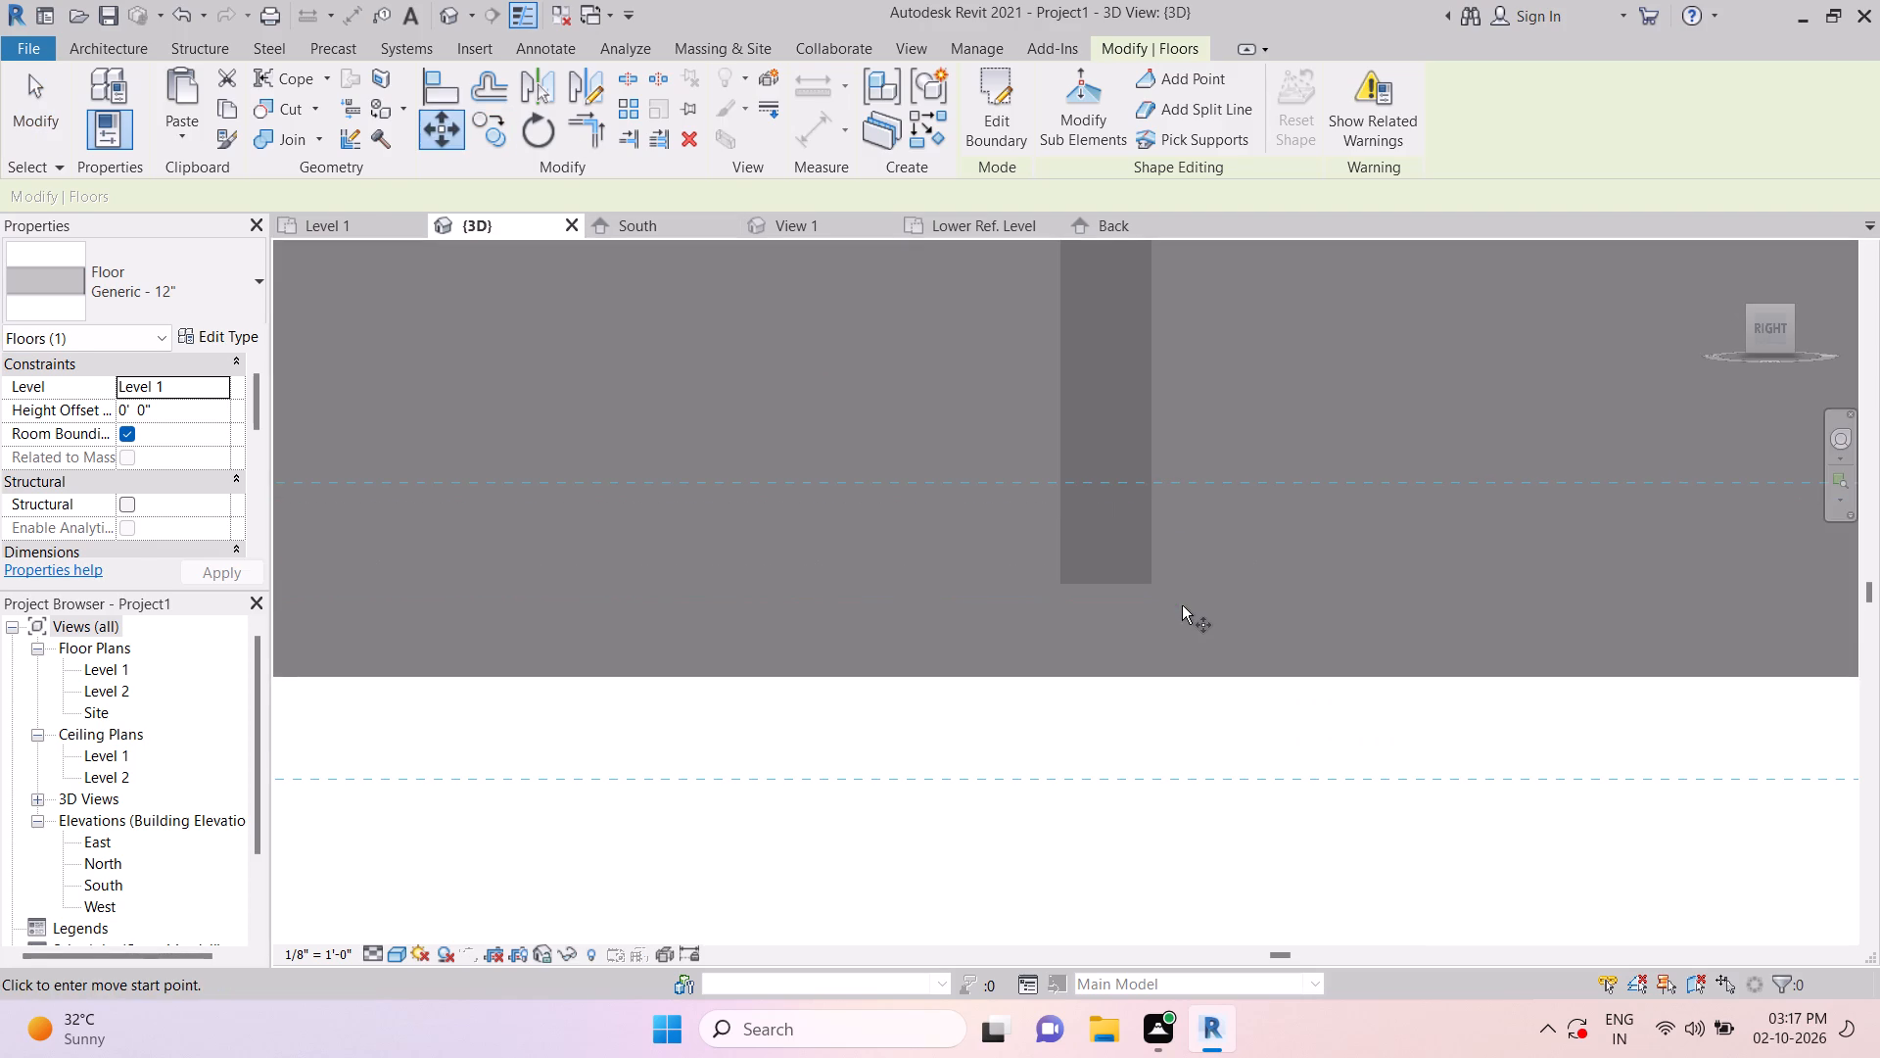
left_click(1193, 675)
left_click(1193, 587)
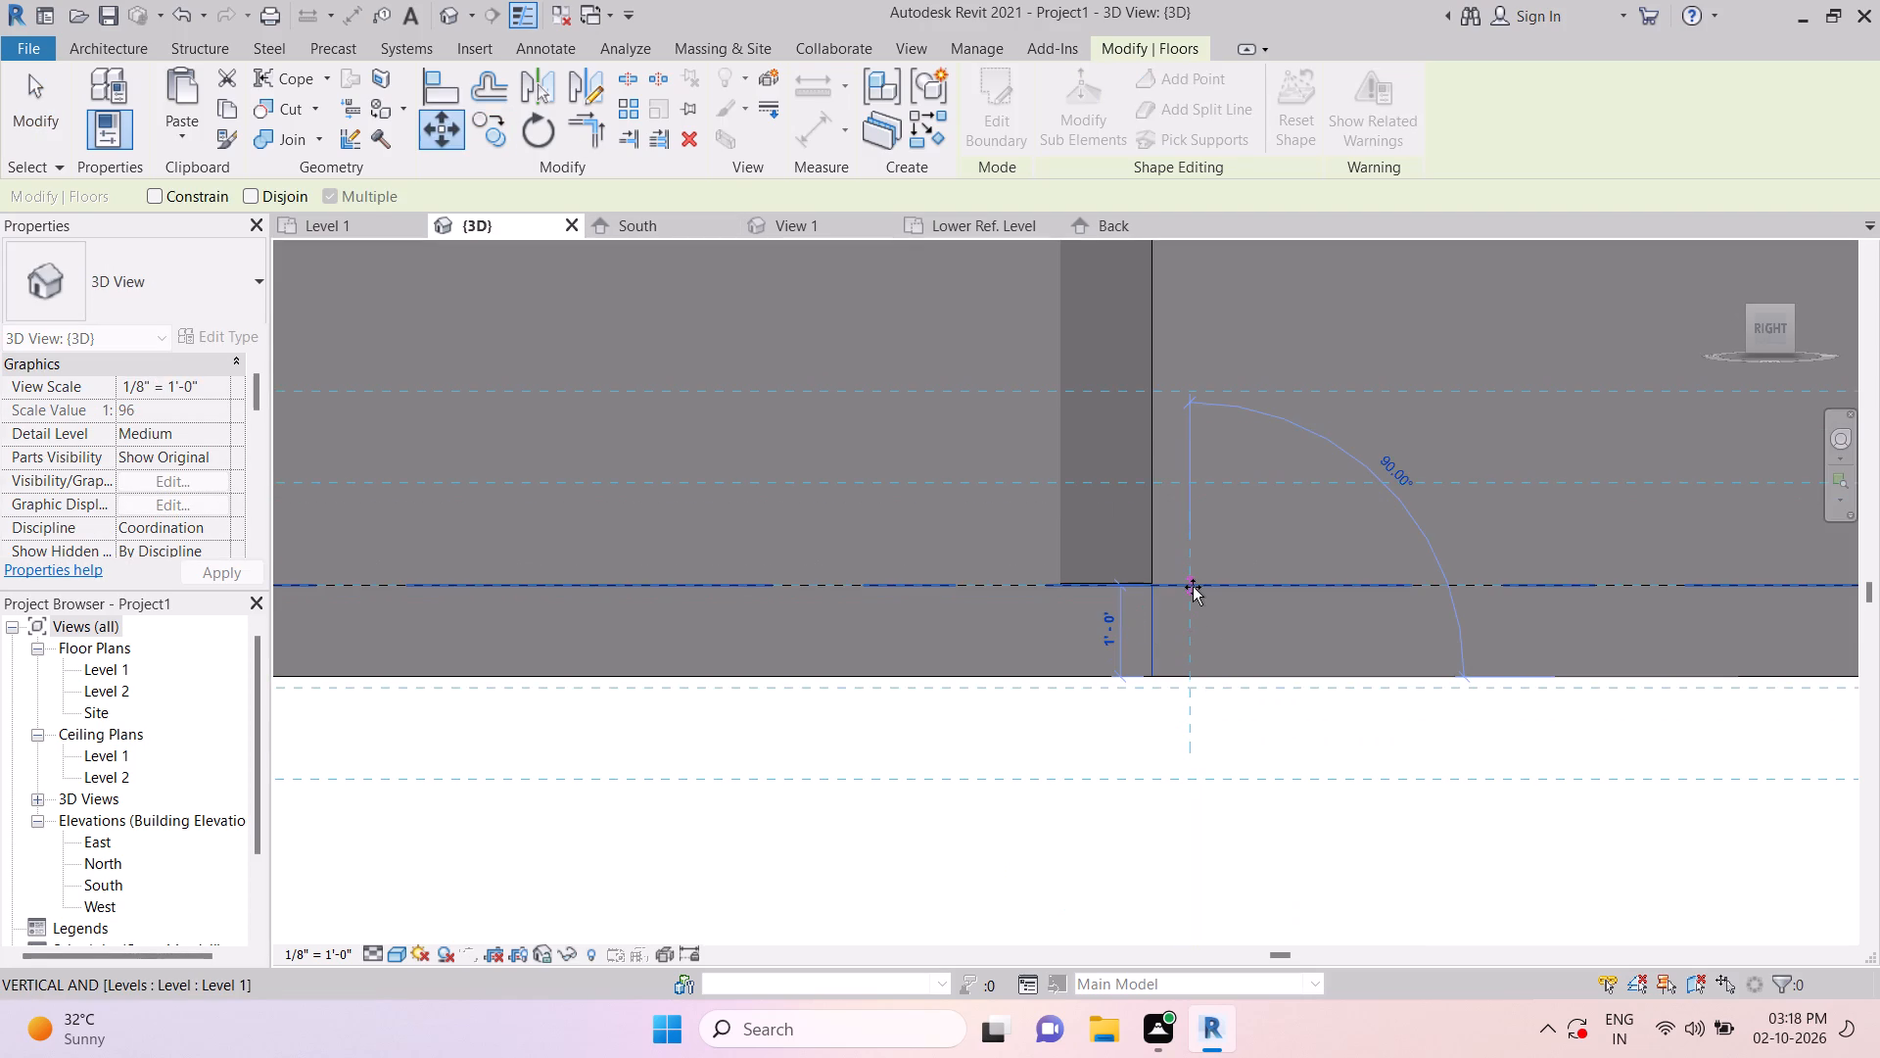
key("Escape")
key("Escape")
key("Escape")
Examine the raised floor in 3D around the northeast bay, checking its step down to the lower slab.
scroll(1209, 592, "down", 7)
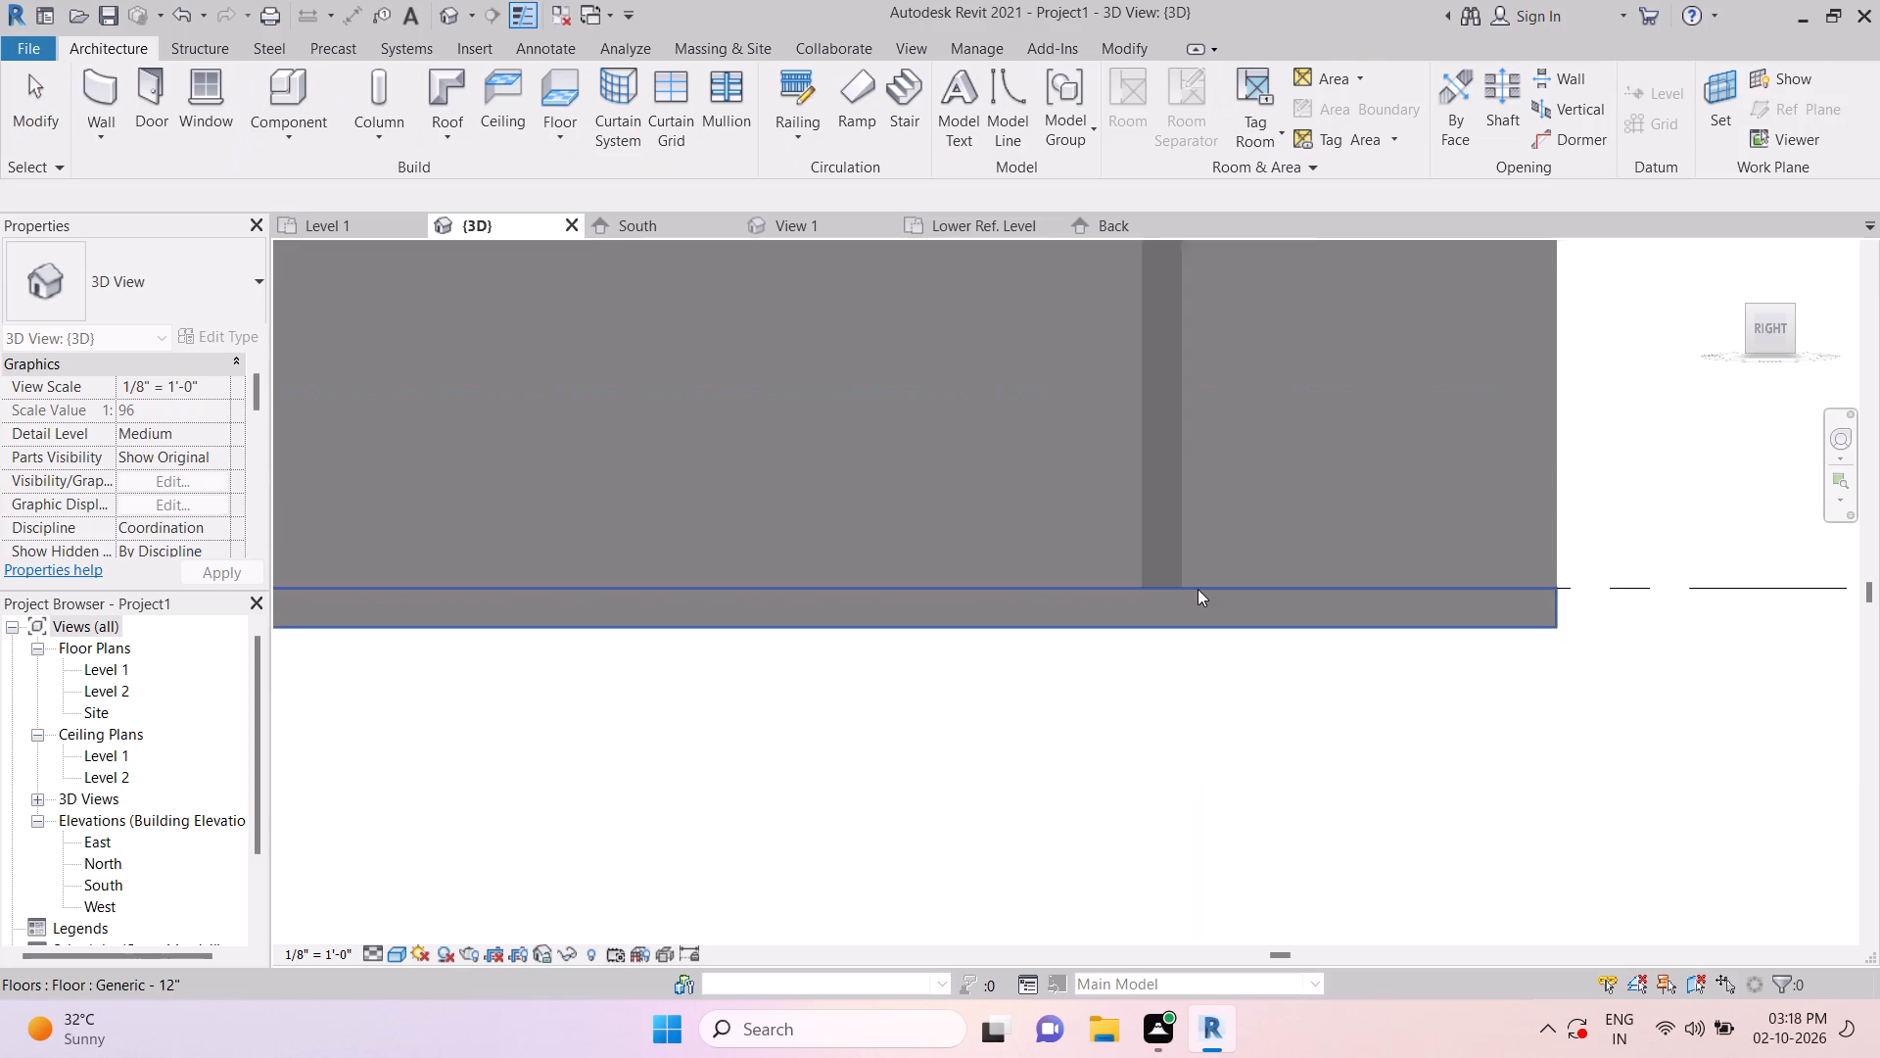
middle_click_drag(1347, 683, 1262, 750, "shift")
scroll(1257, 745, "down", 5)
middle_click_drag(1263, 708, 1301, 621)
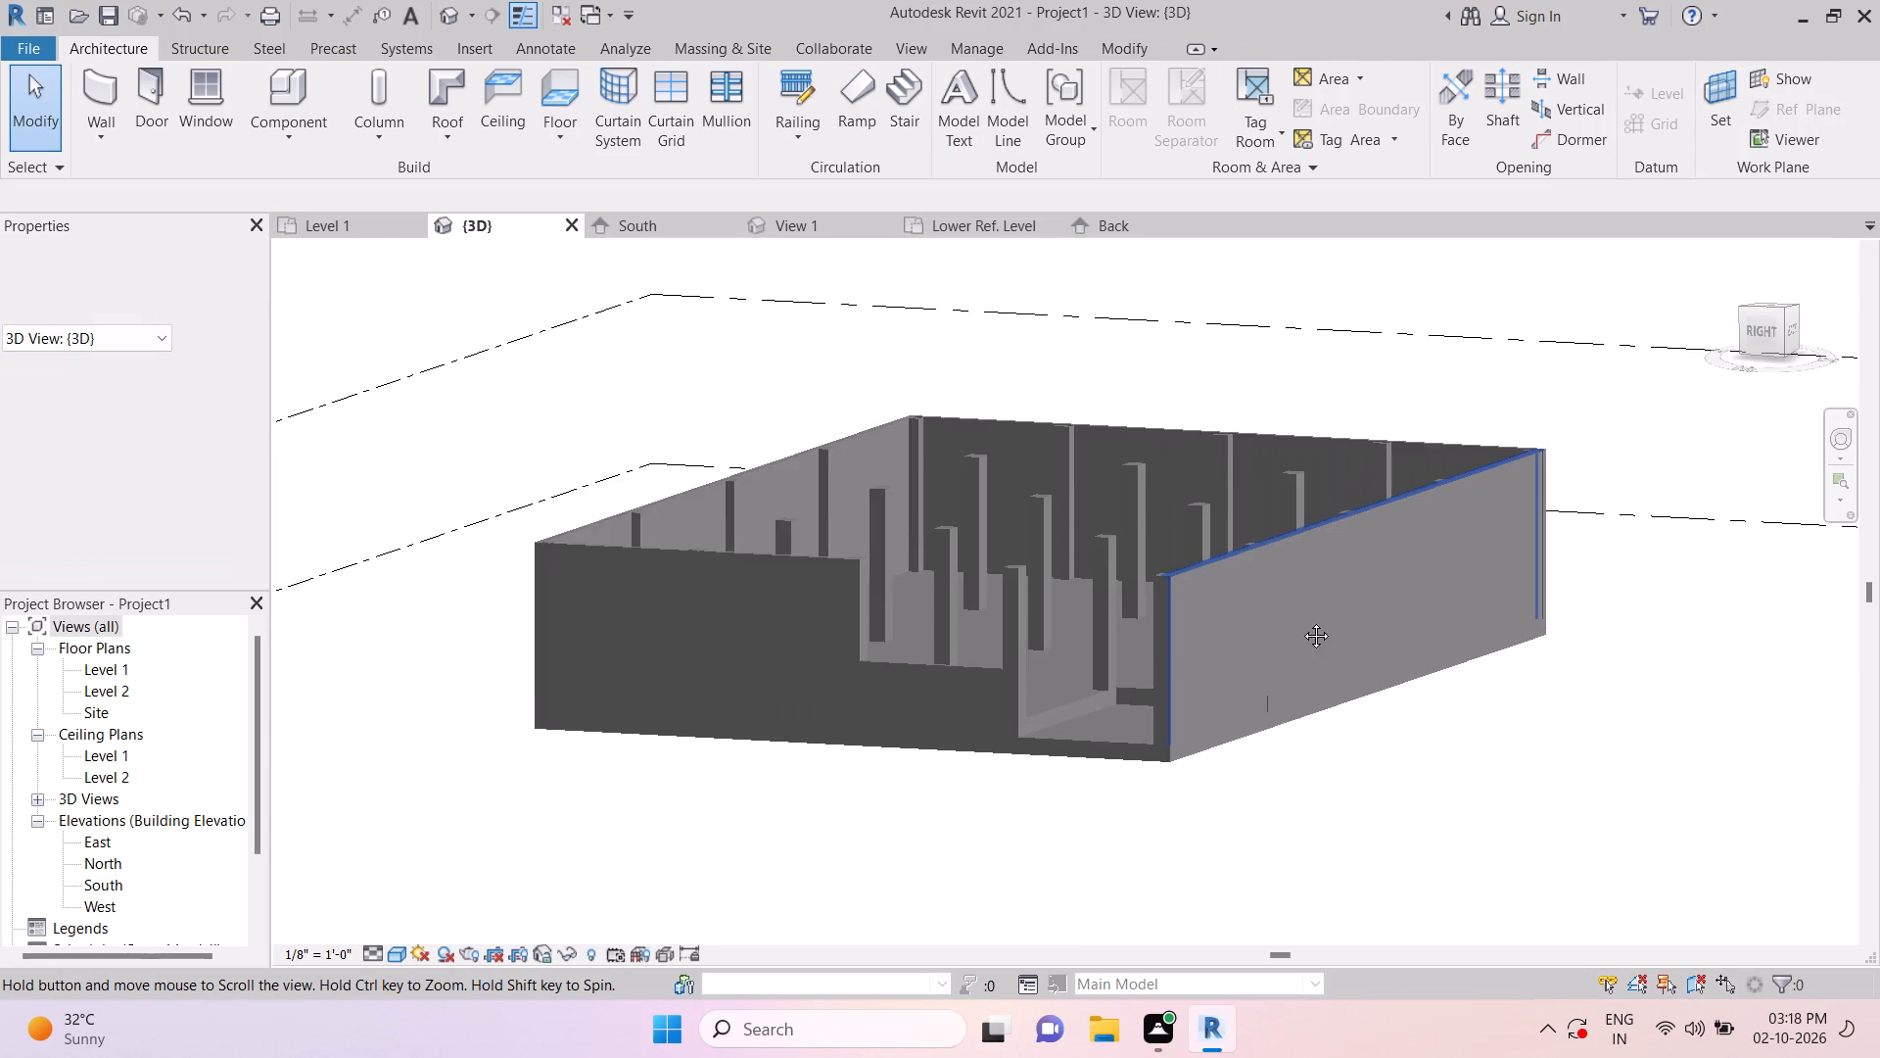
middle_click_drag(1301, 621, 1311, 742)
key("Escape")
key("Escape")
scroll(1236, 662, "down", 6)
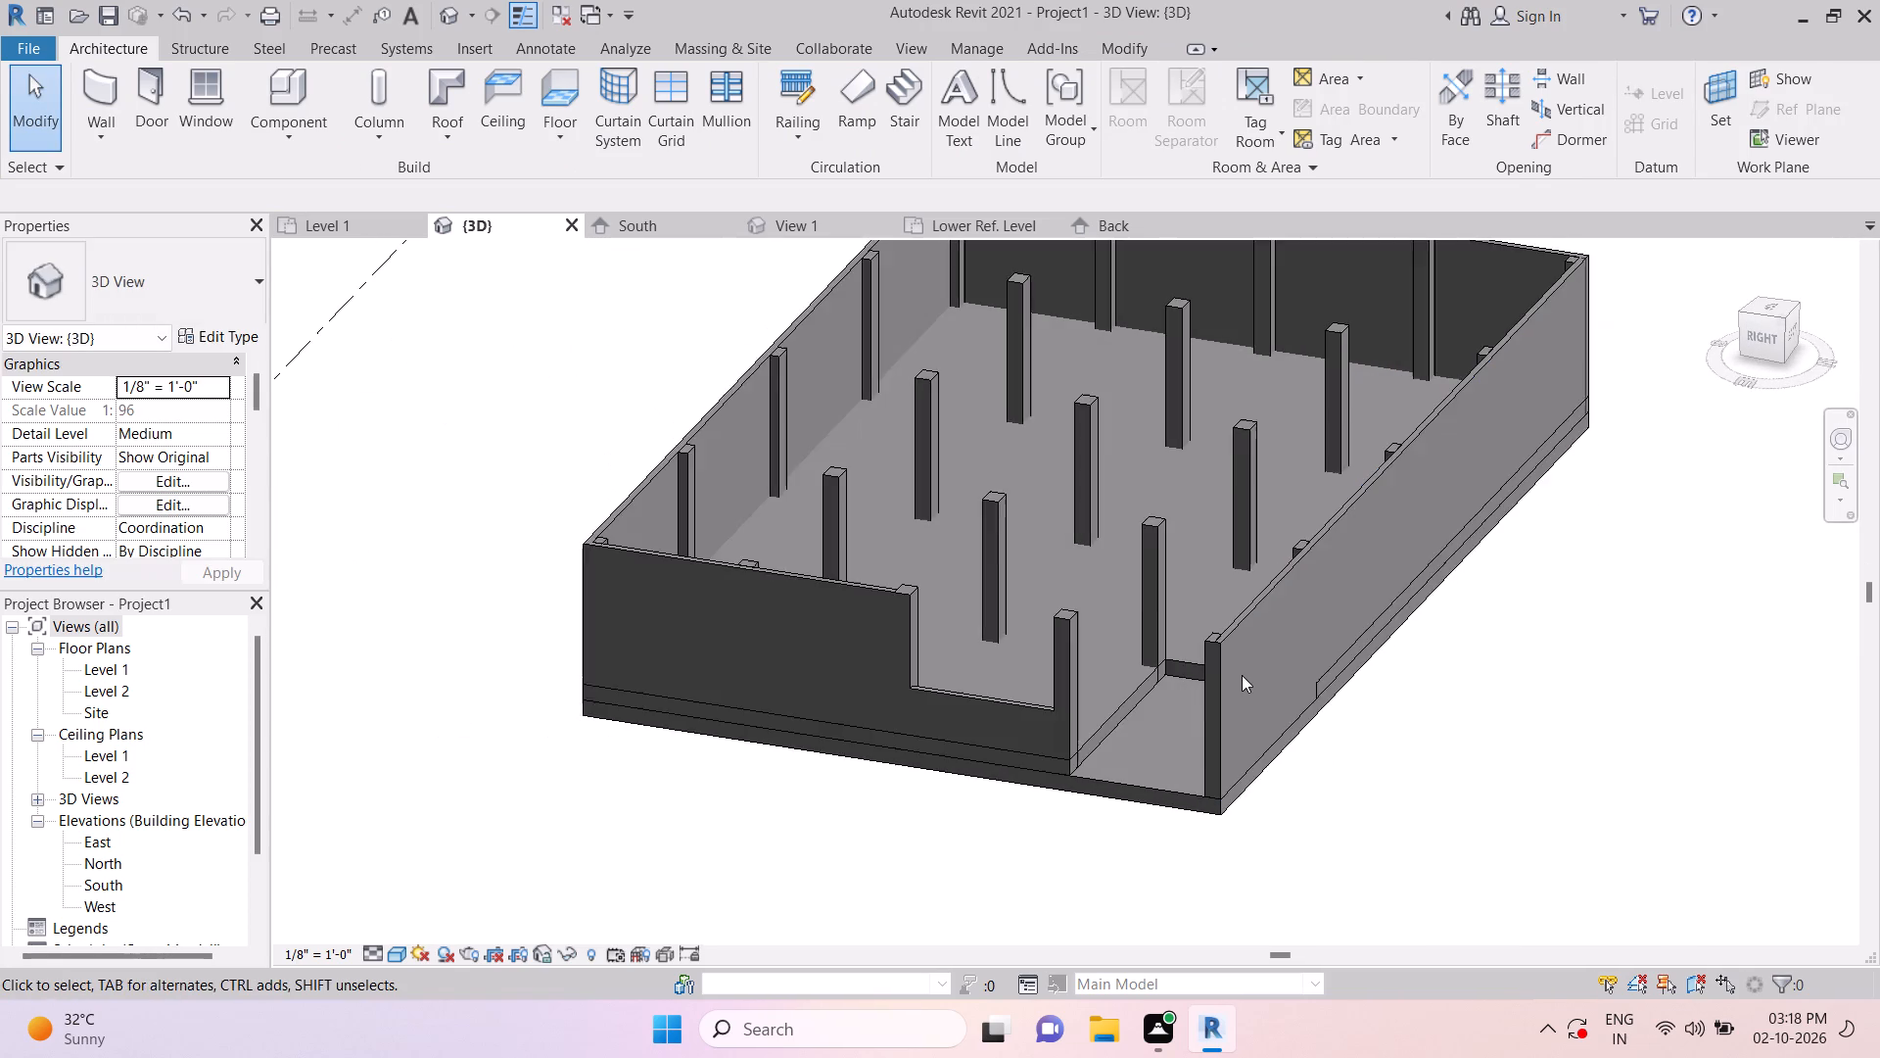
middle_click_drag(1297, 729, 1492, 833, "shift")
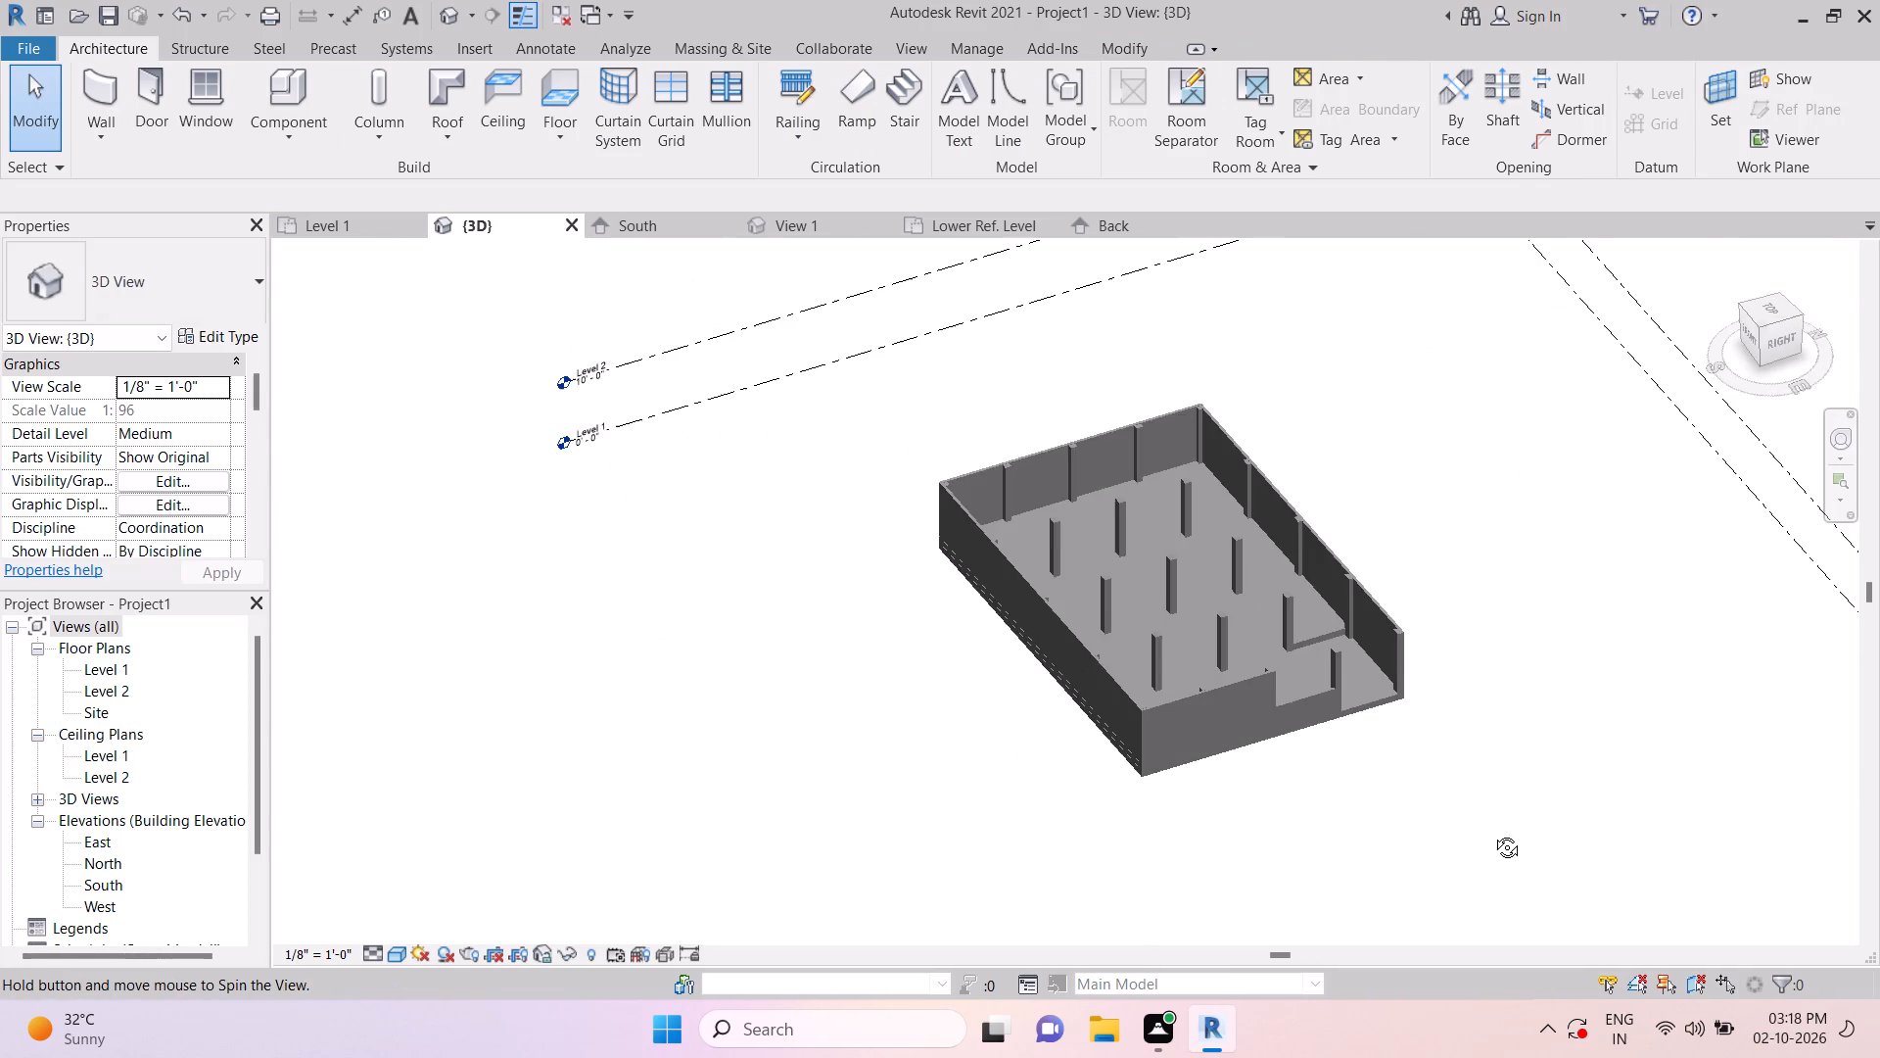
middle_click_drag(1492, 833, 1488, 833, "shift")
key("Escape")
scroll(1356, 606, "up", 9)
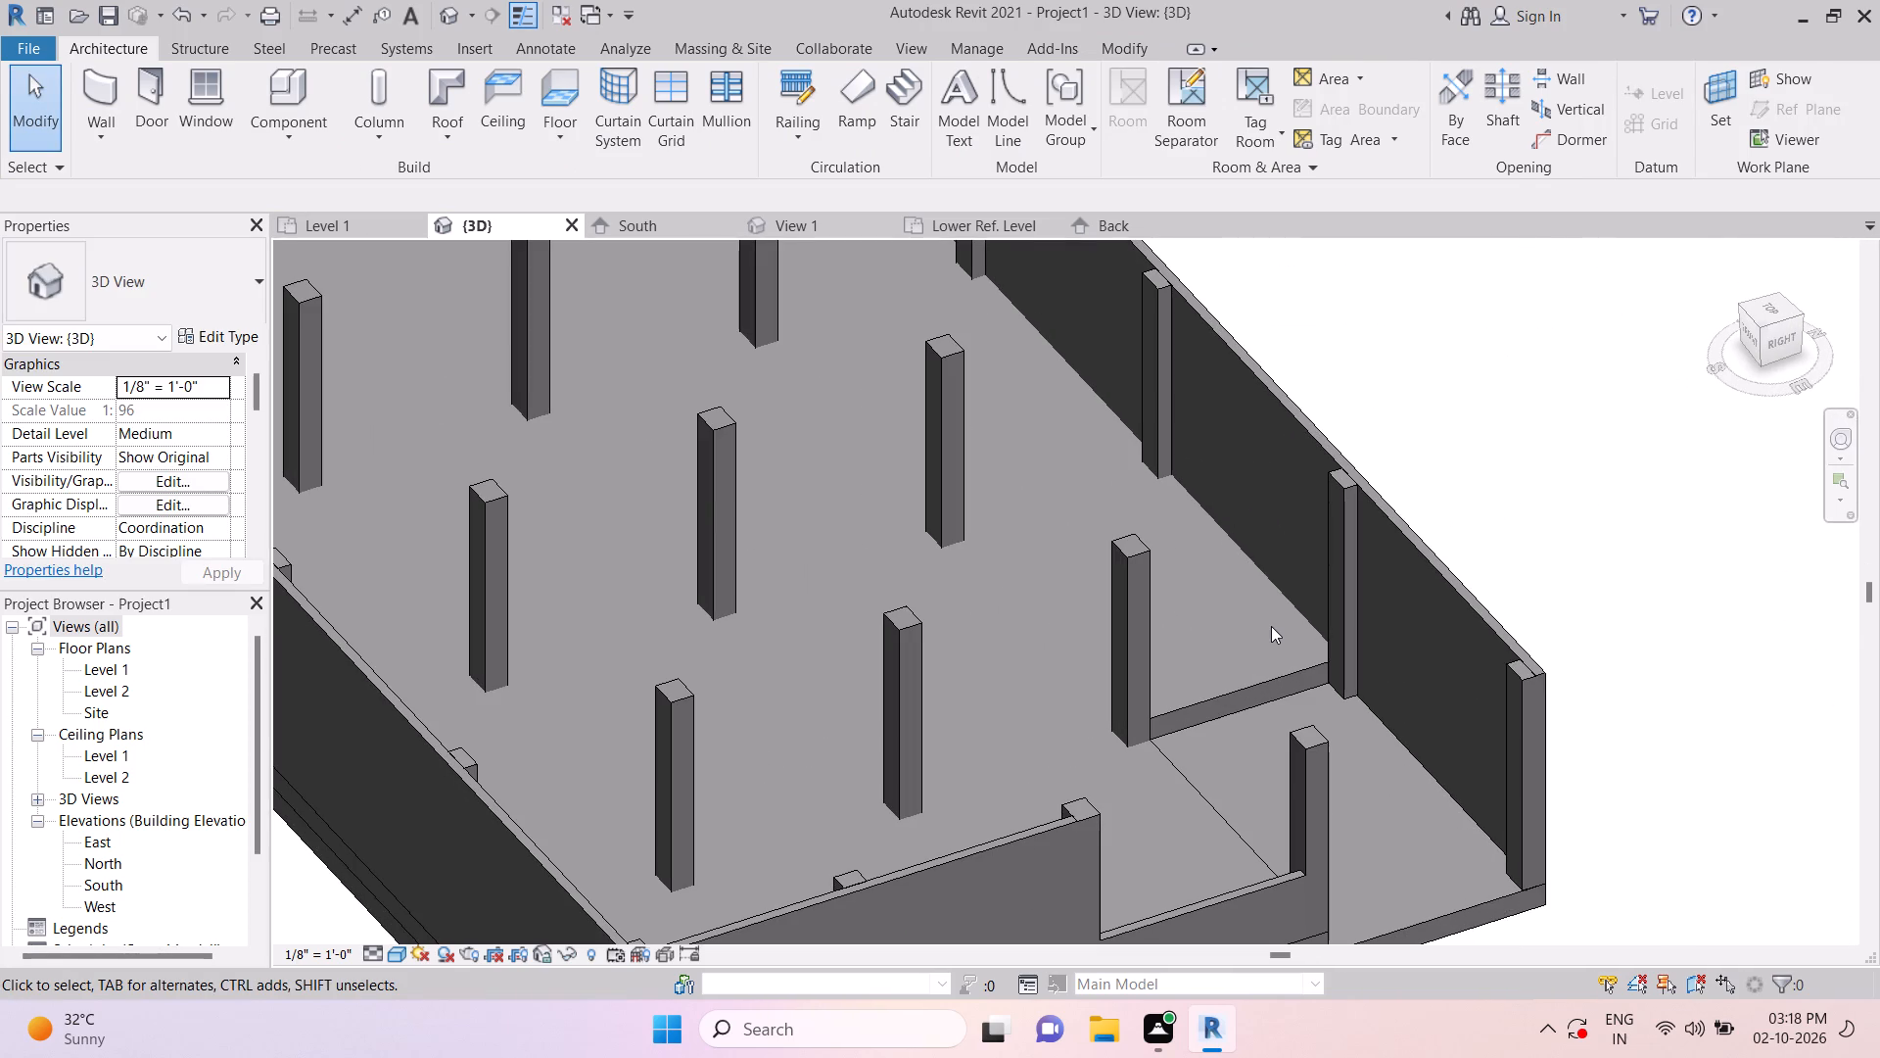
Open the raised floor slab's boundary sketch for editing, seen from the top around the omitted northeast bay.
scroll(1274, 627, "down", 2)
middle_click_drag(1397, 877, 1326, 883, "shift")
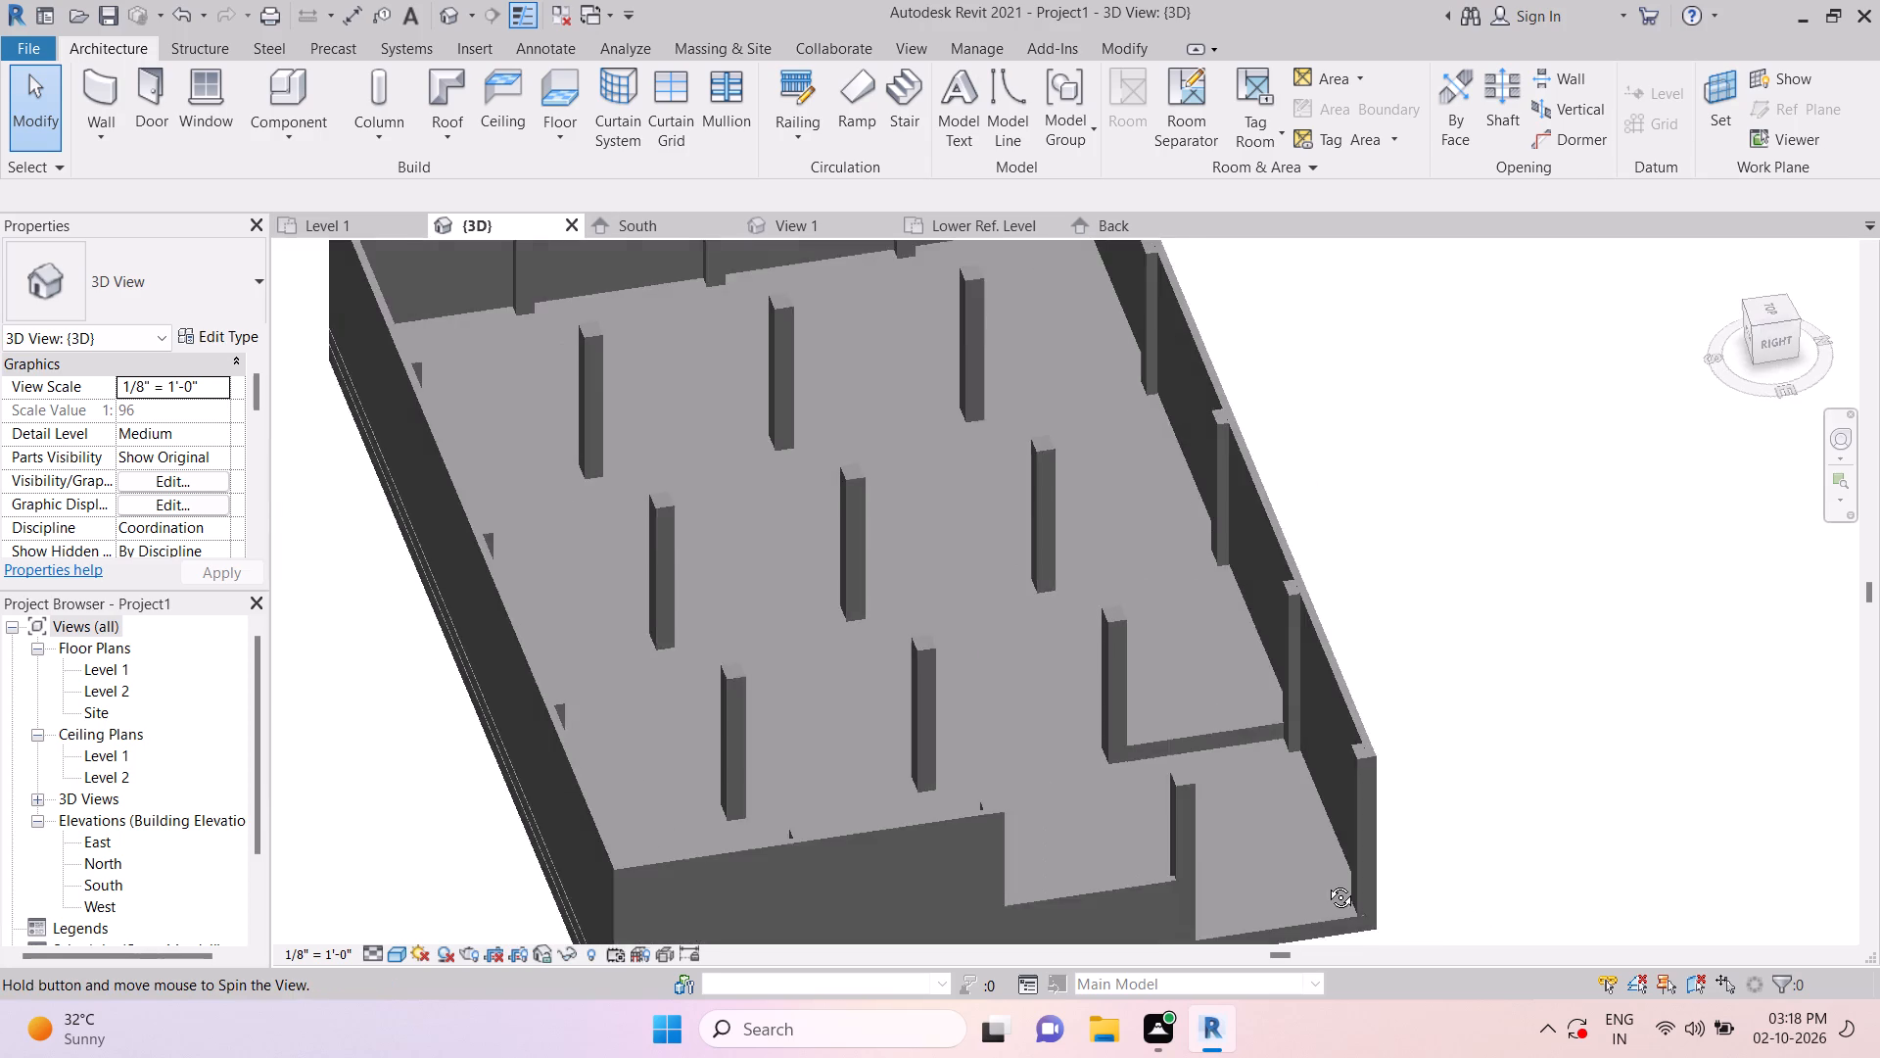
middle_click_drag(1326, 883, 1282, 681, "shift")
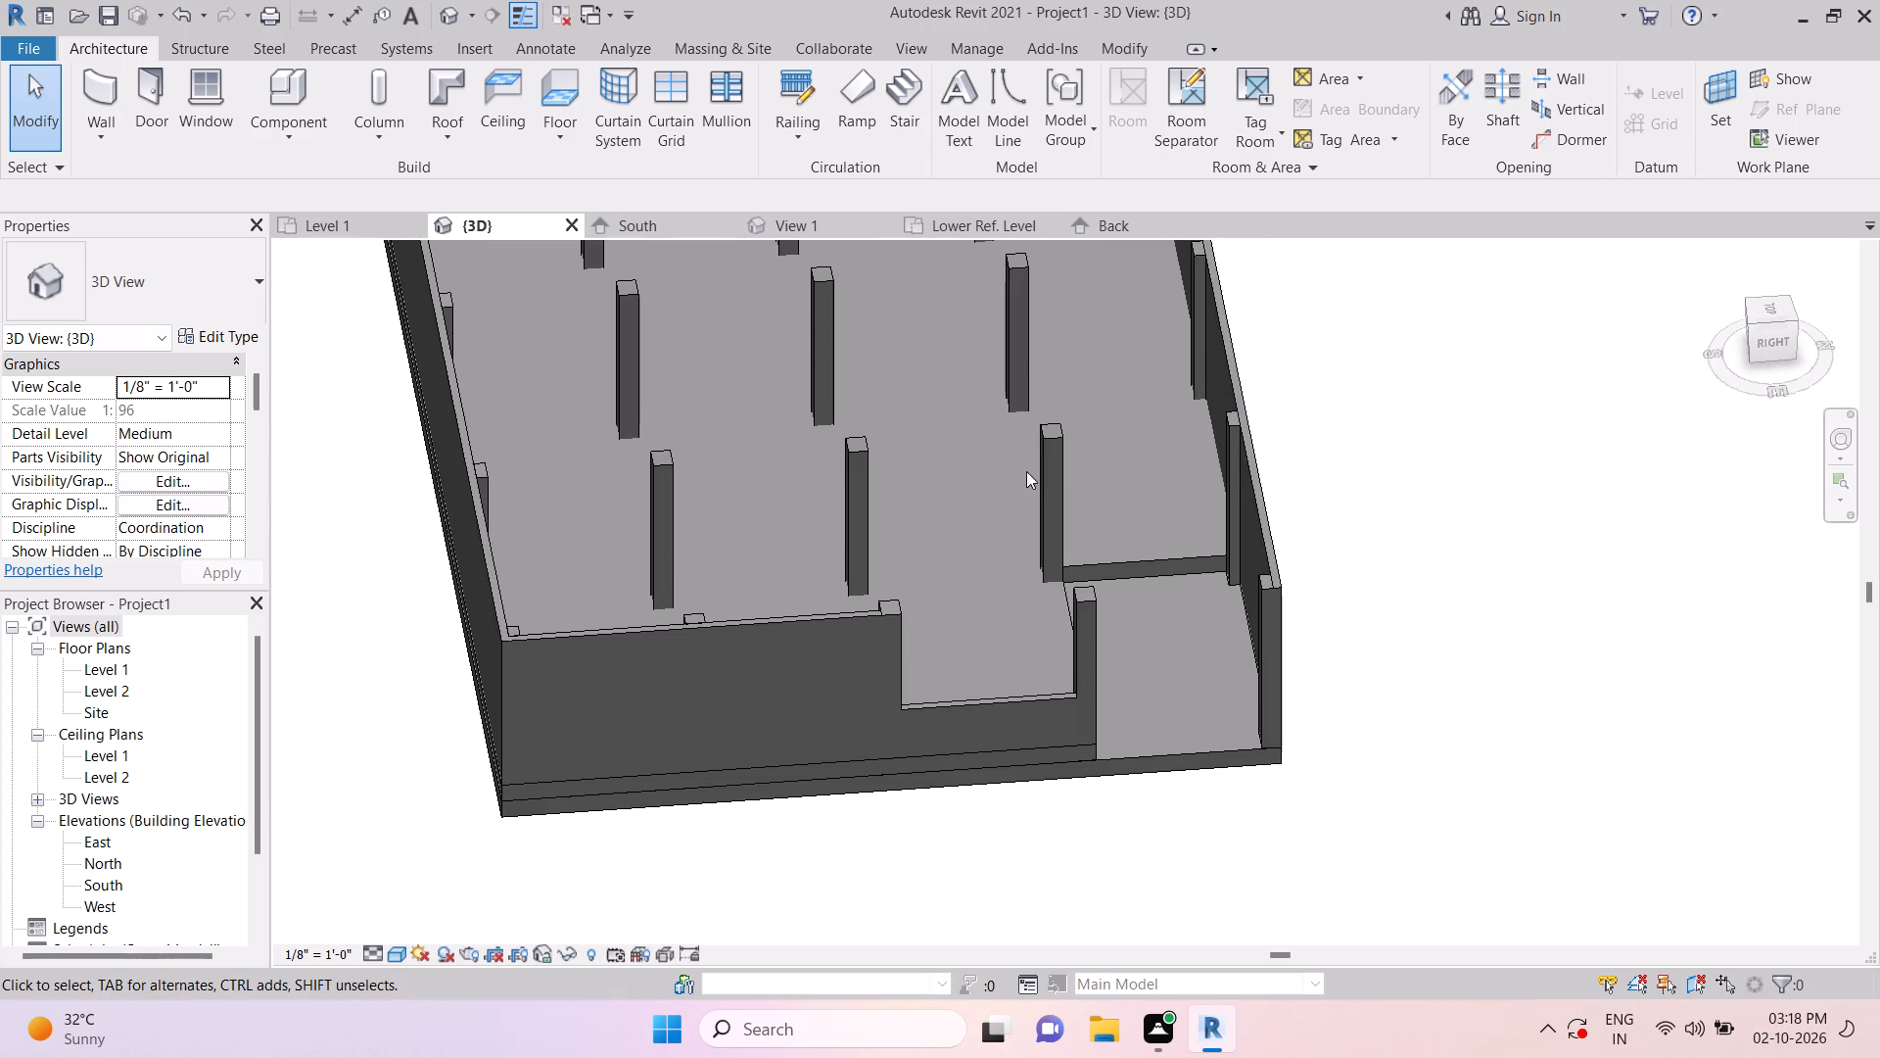
left_click(1112, 564)
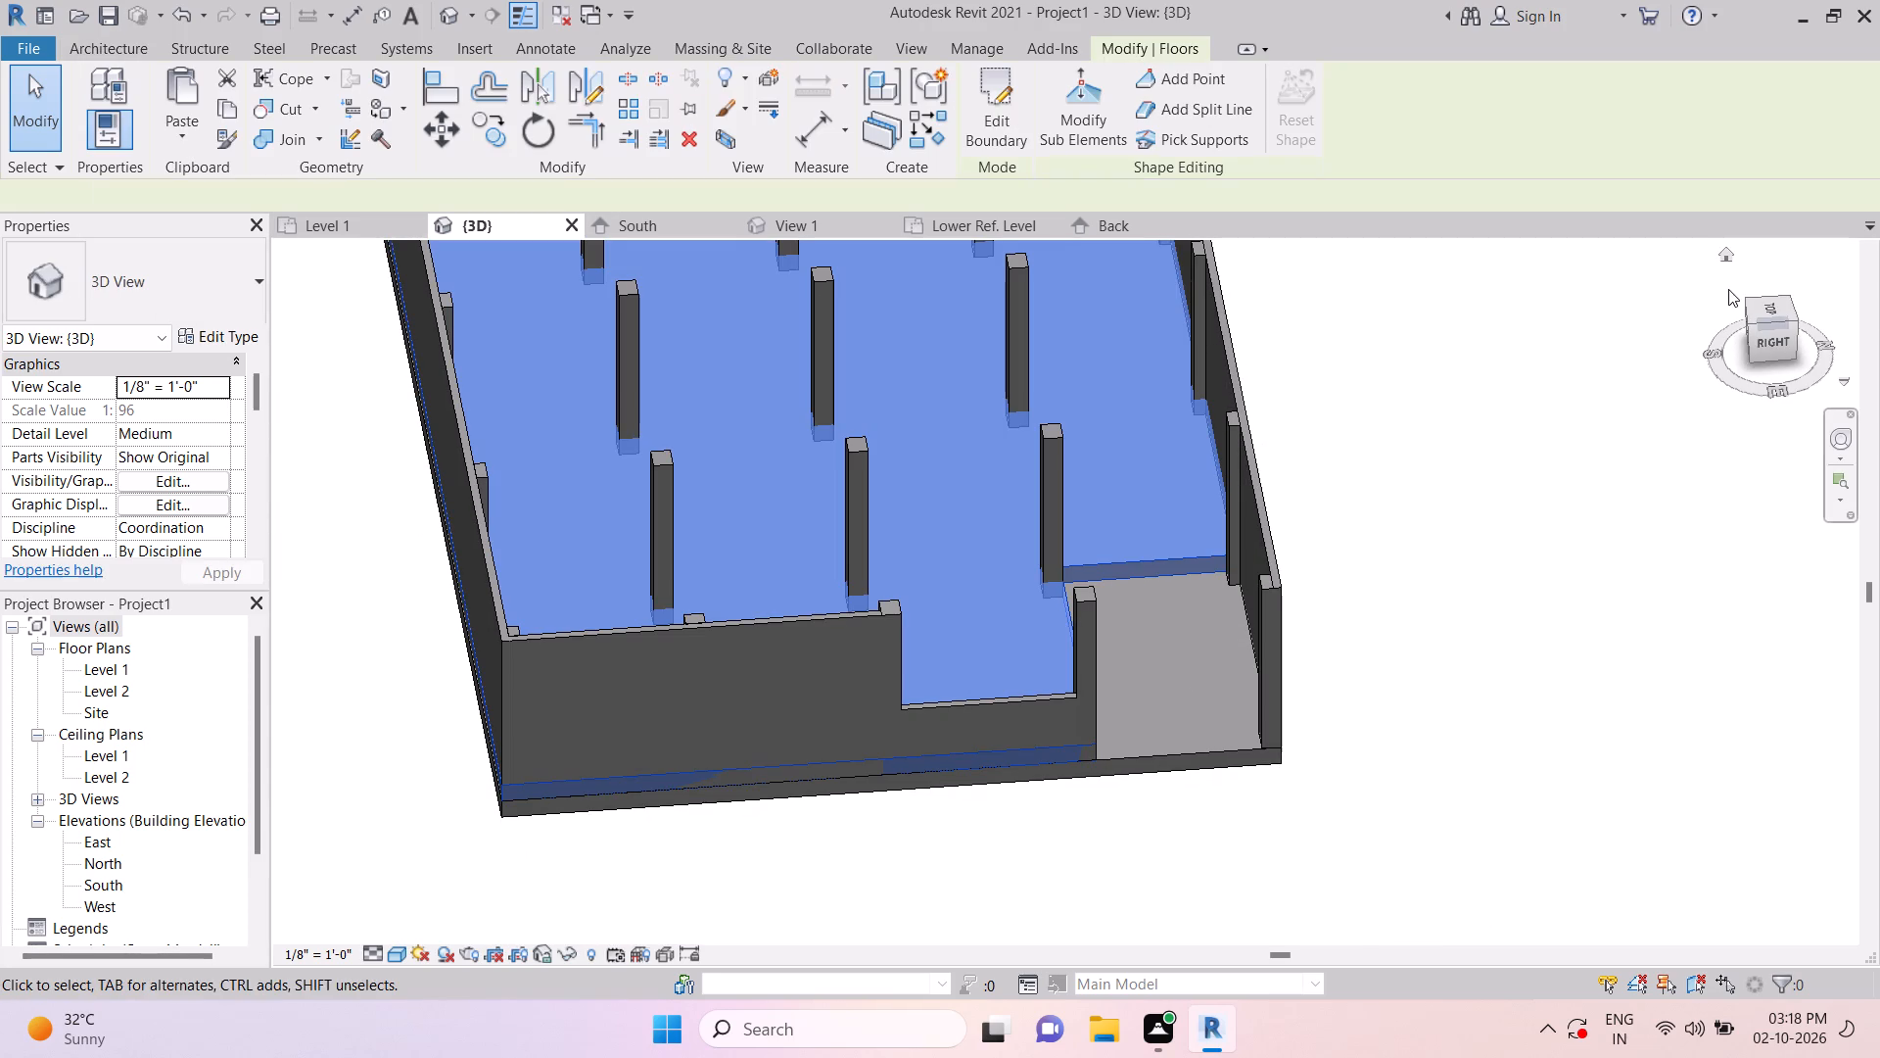
left_click(1761, 309)
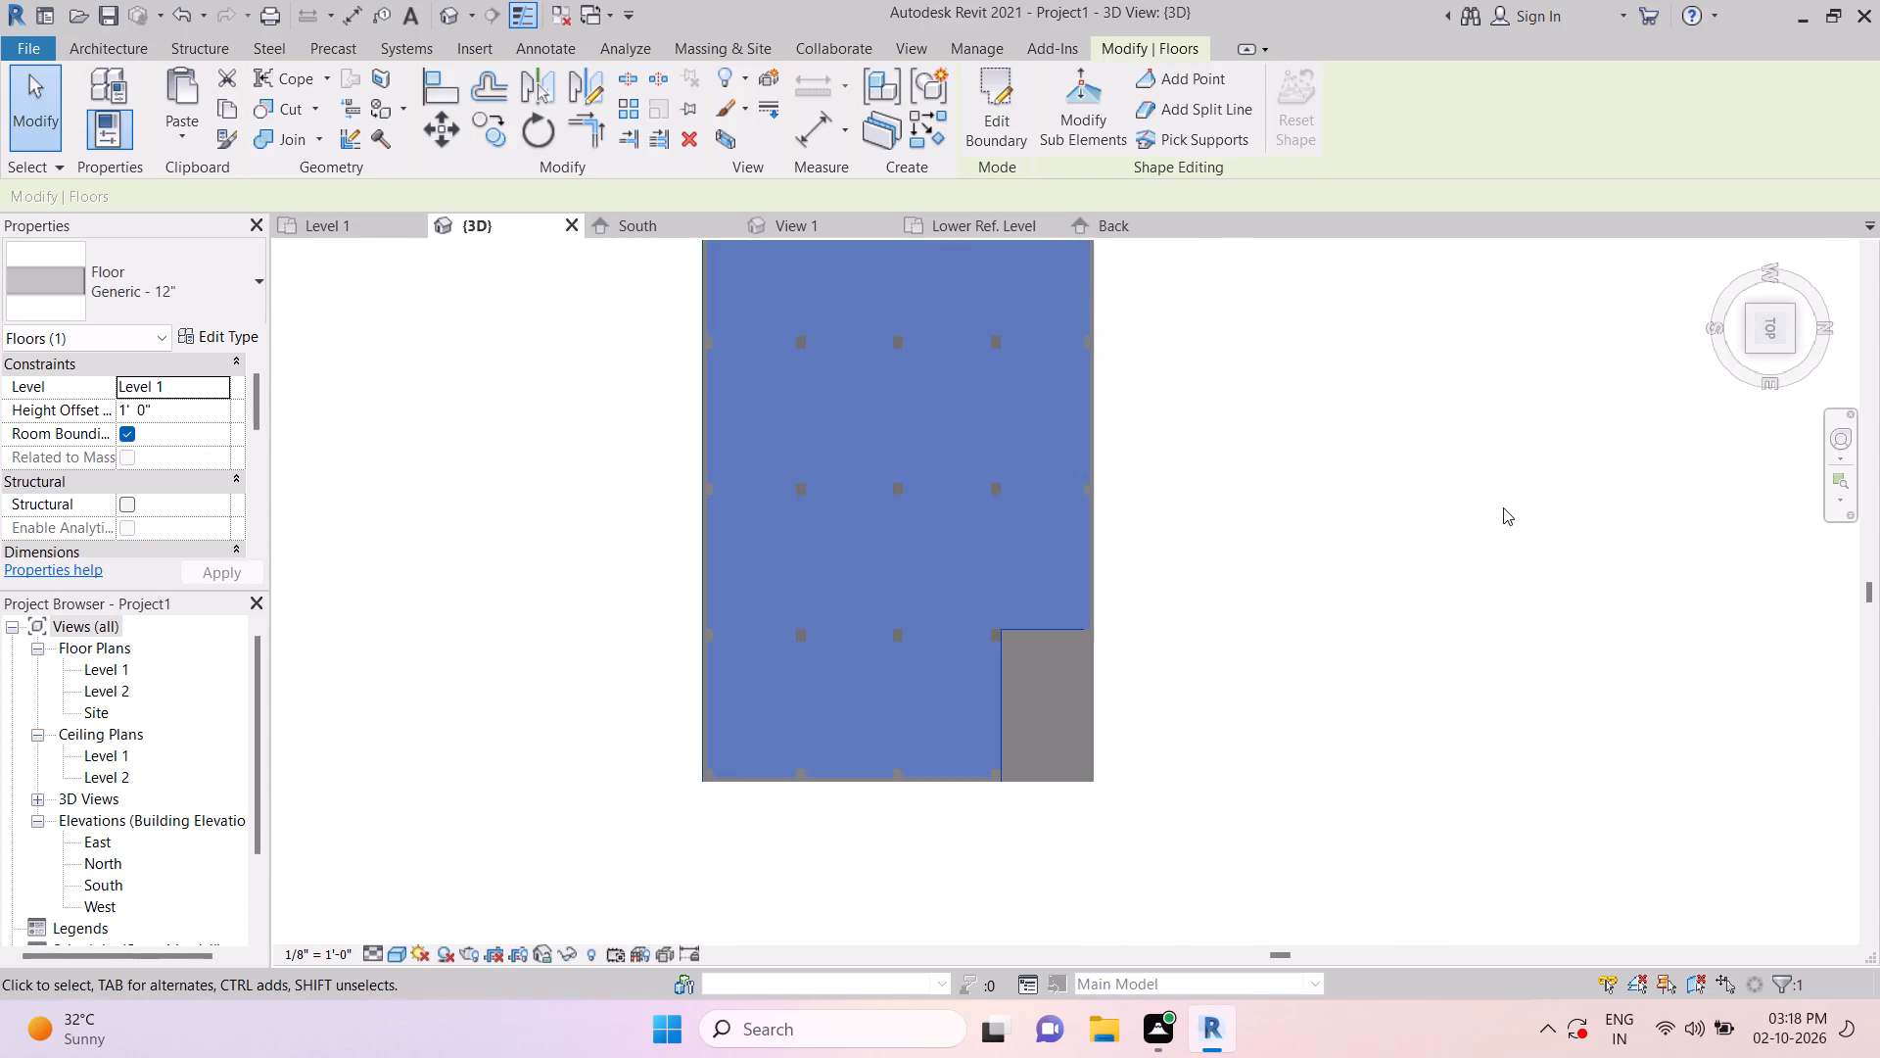
left_click(1021, 109)
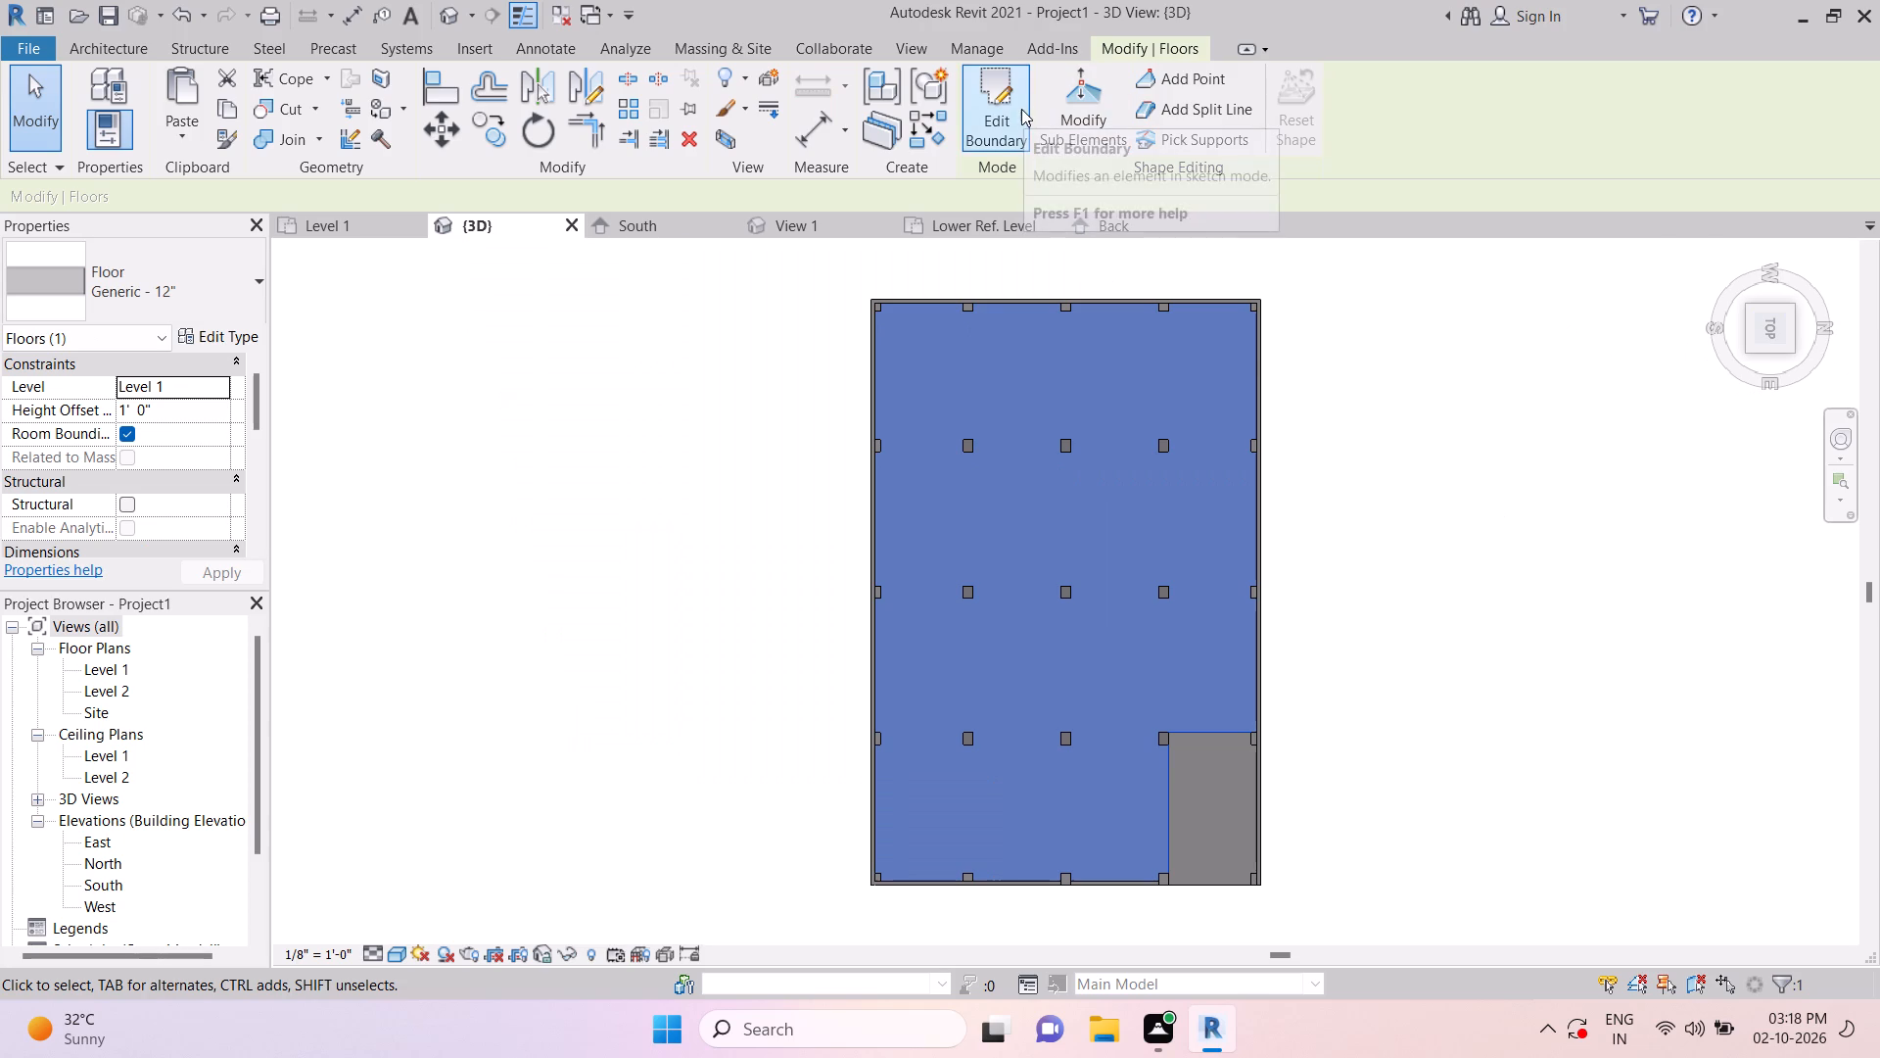
middle_click_drag(1178, 645, 1222, 488)
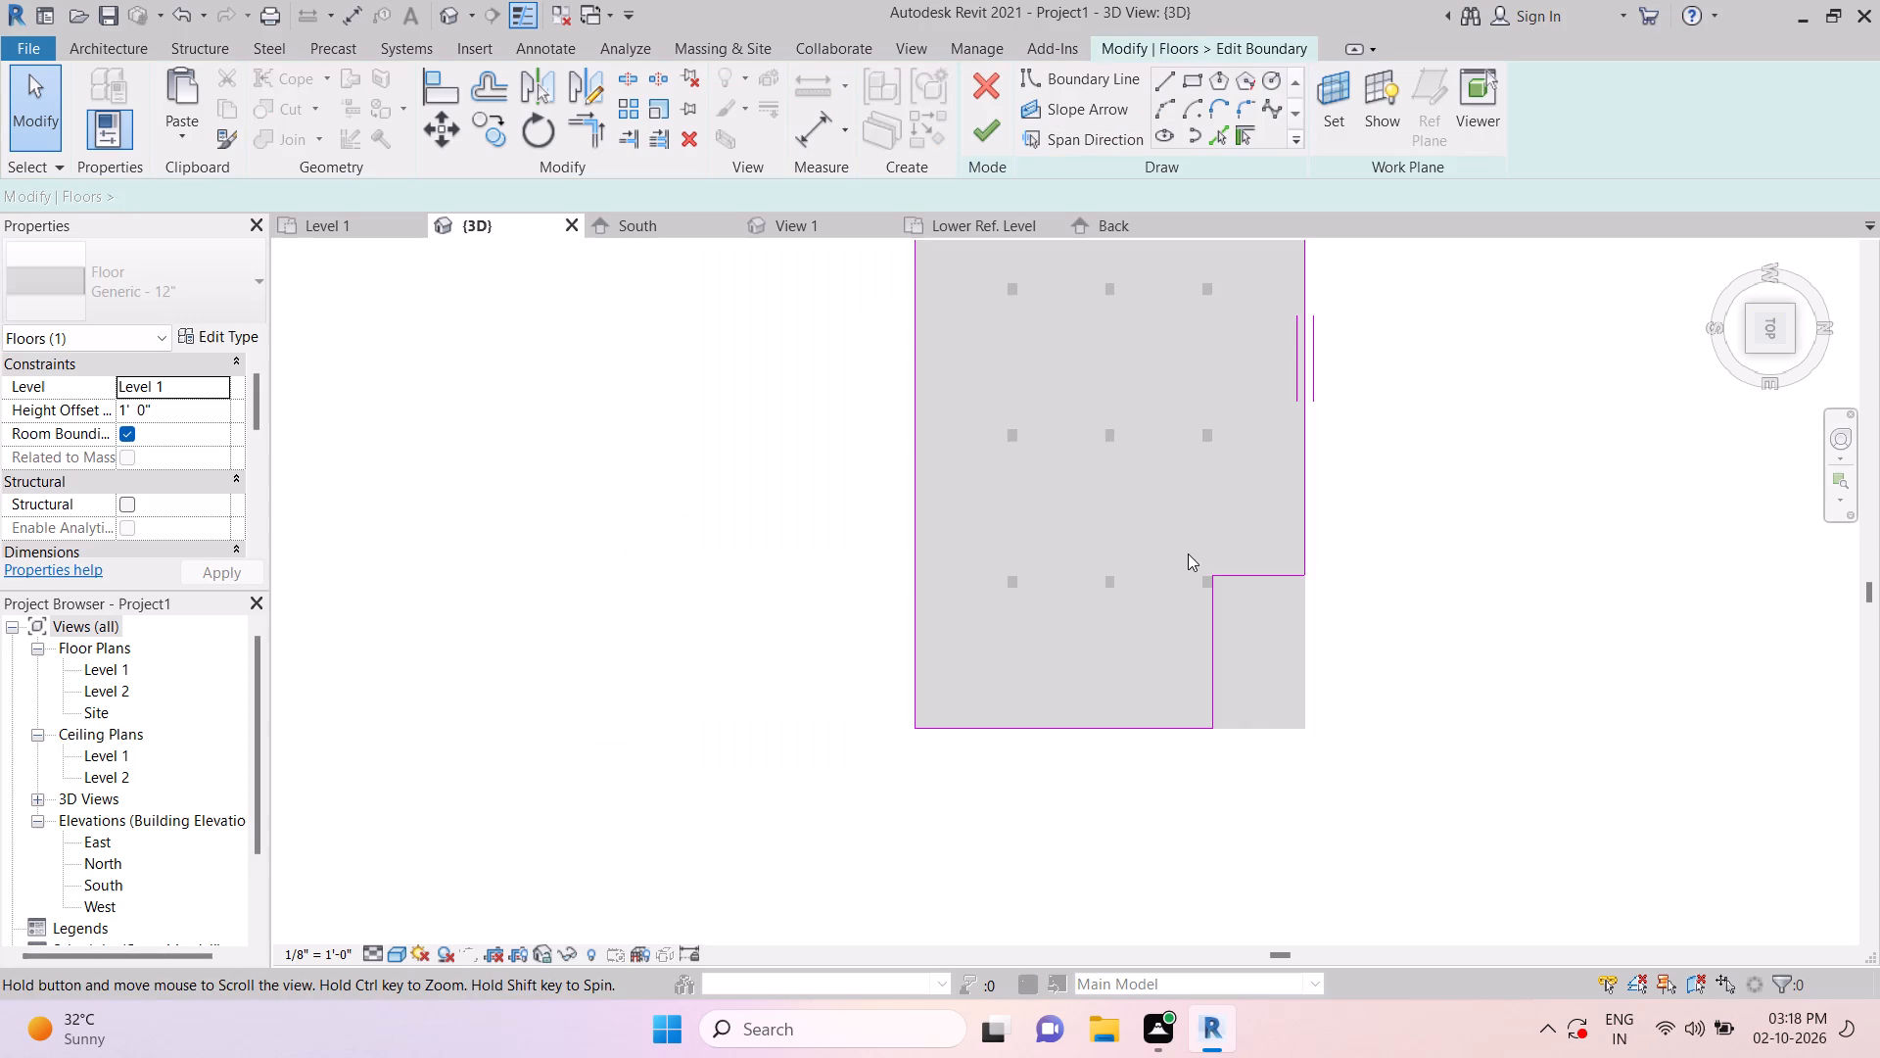
scroll(1221, 554, "up", 6)
key("Escape")
key("Escape")
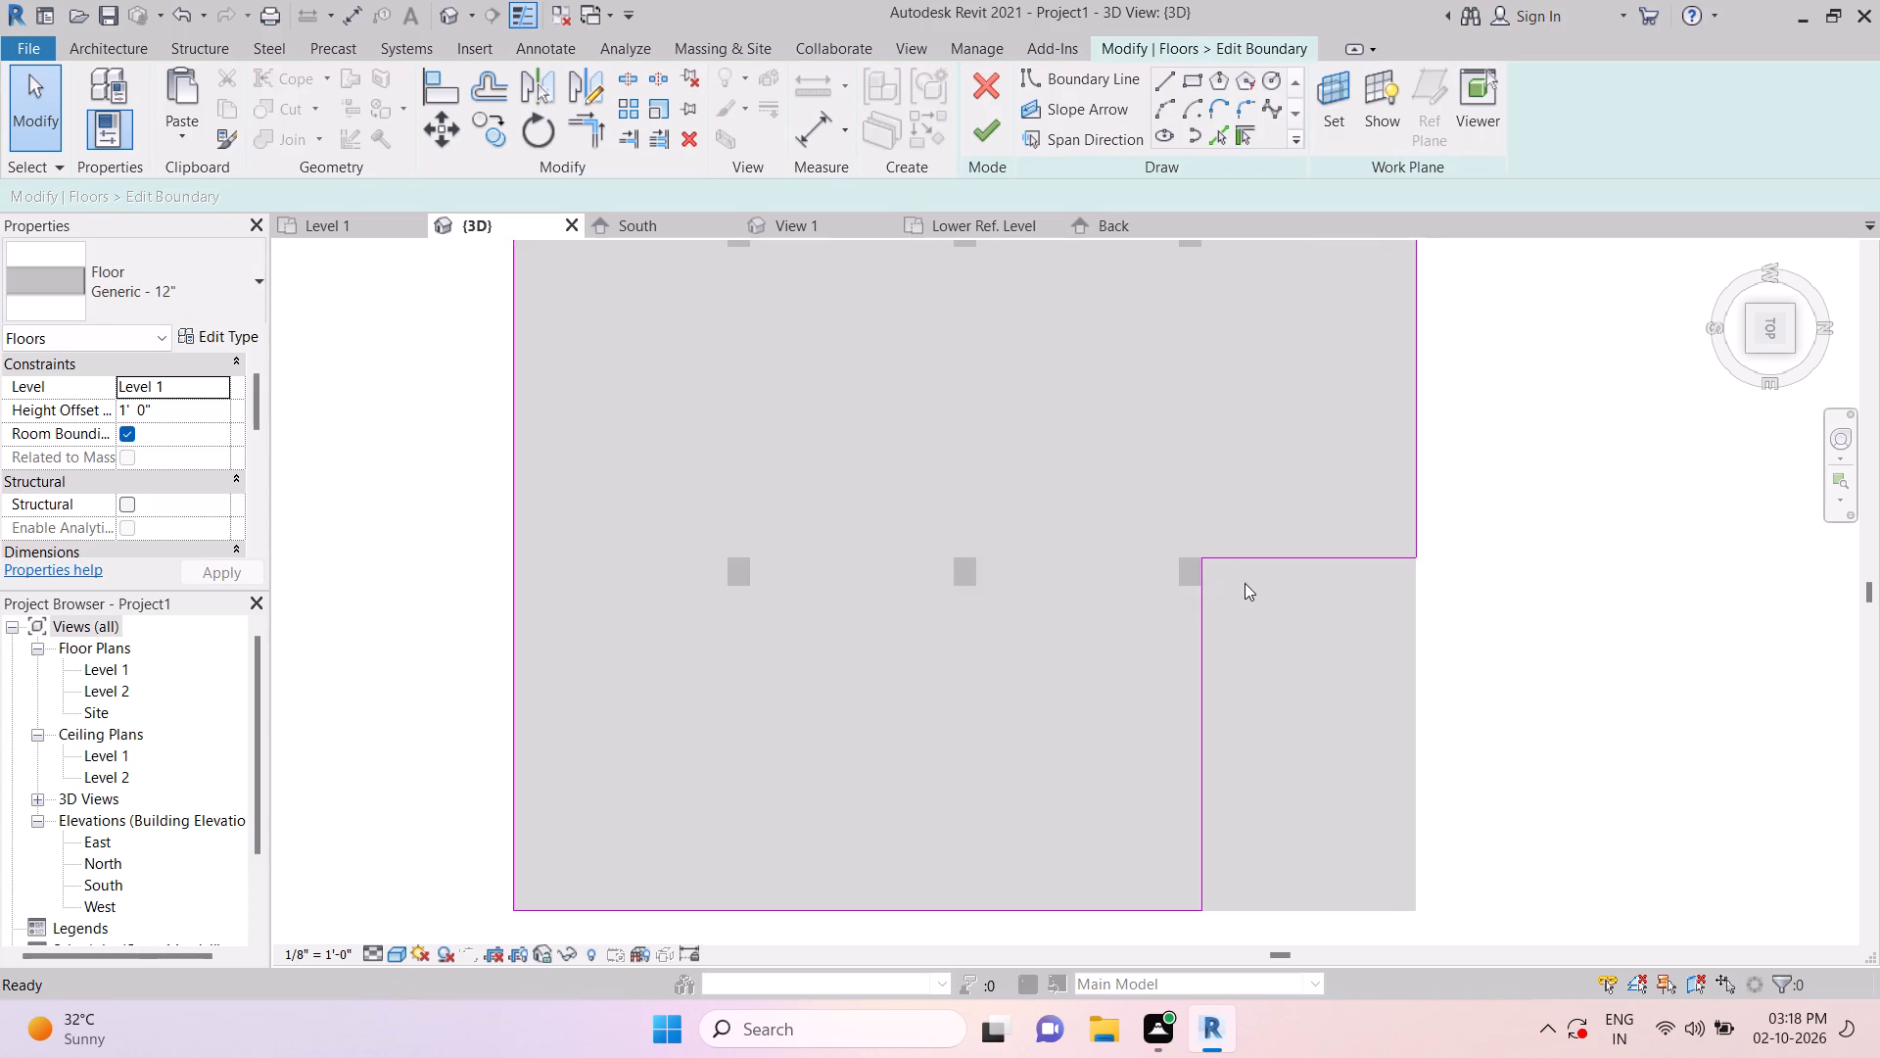
Shift the omitted bay's west boundary line eastward and align it with the adjacent interior column's east face.
left_click(1294, 560)
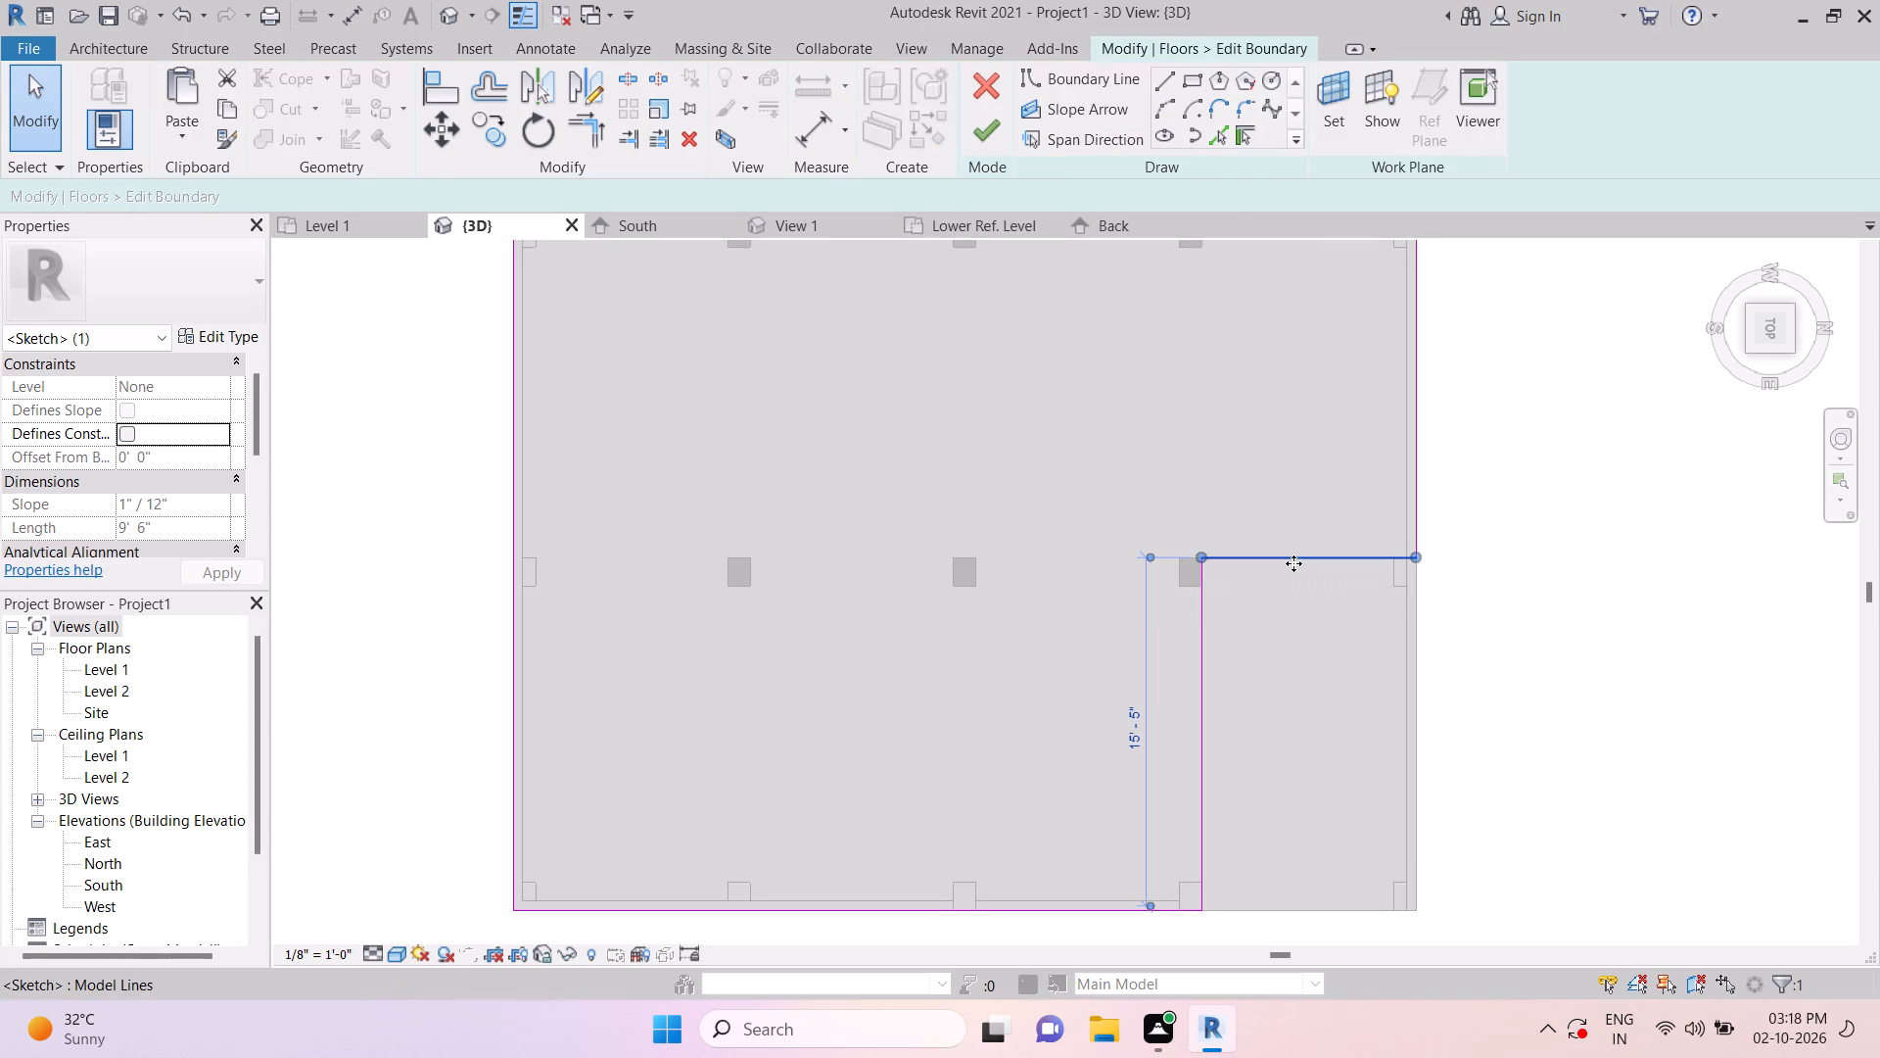
left_click_drag(1294, 560, 1294, 597)
scroll(1198, 588, "up", 6)
key("Escape")
key("Escape")
key("Escape")
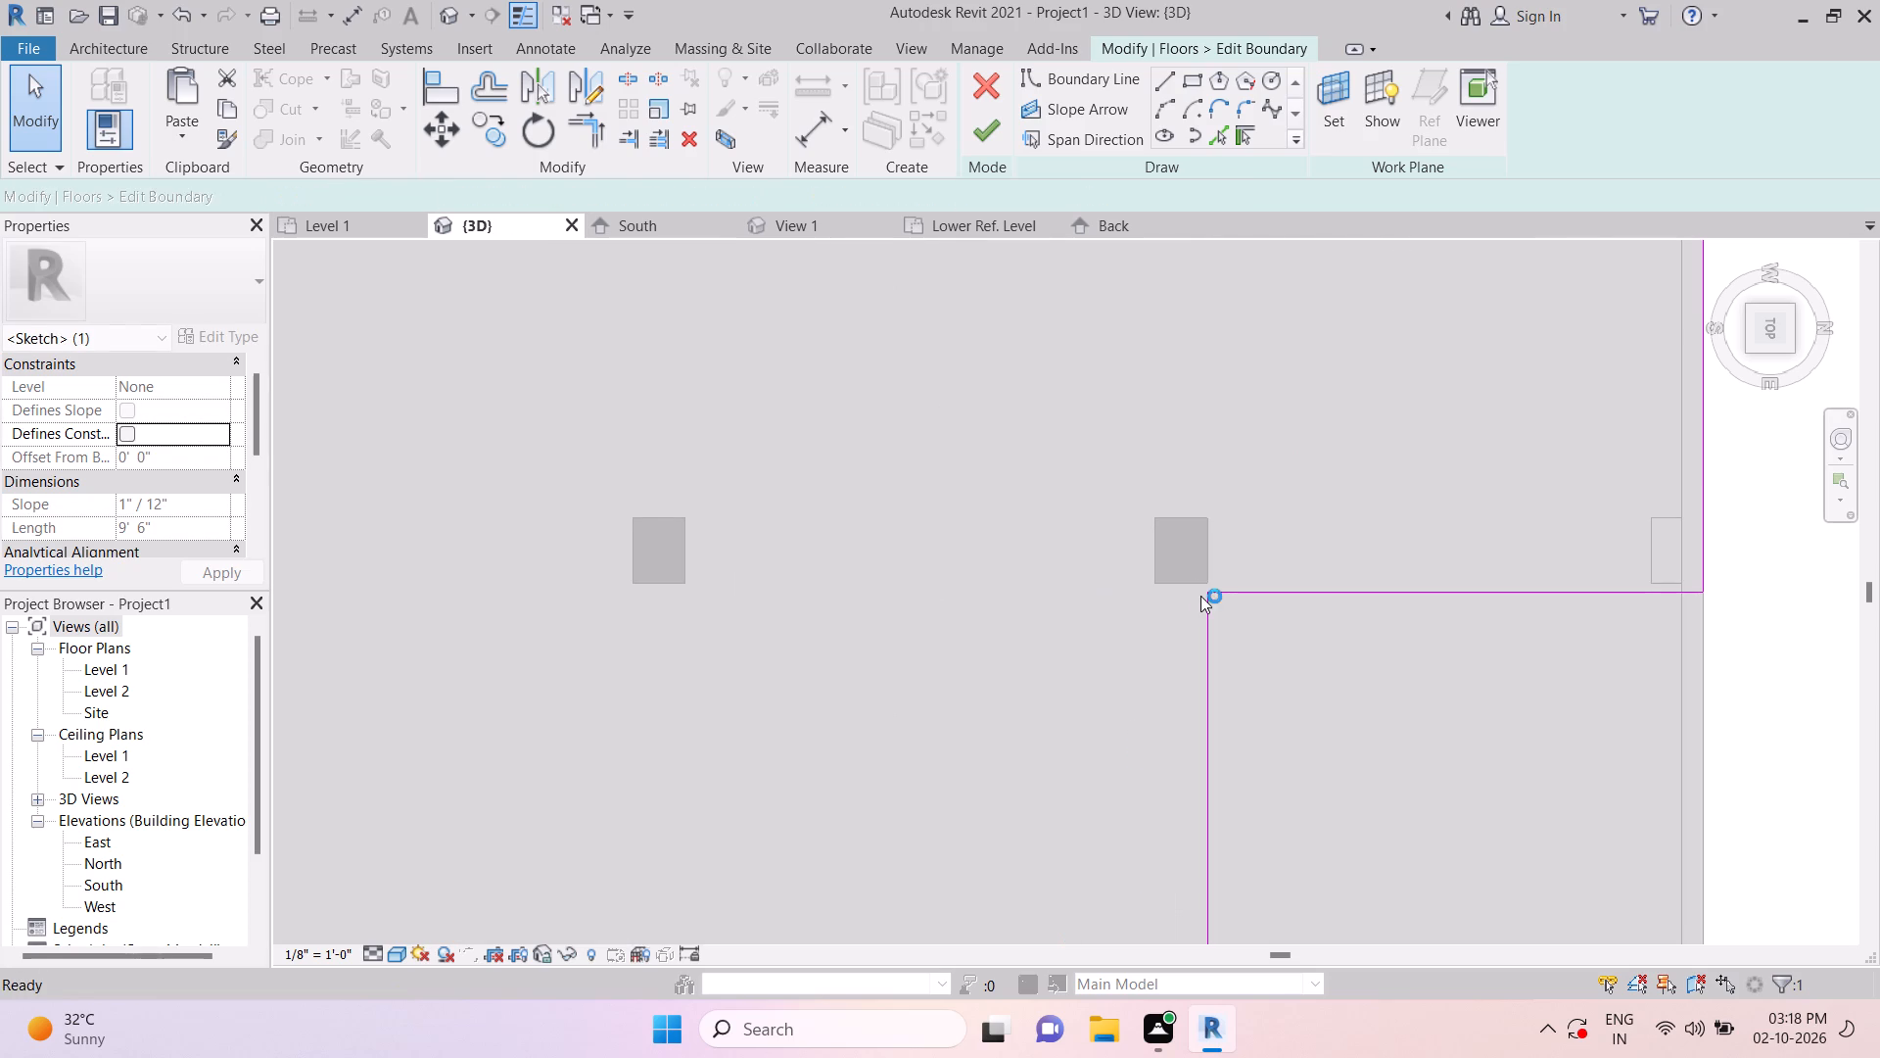
key("Escape")
type("al")
left_click(1175, 590)
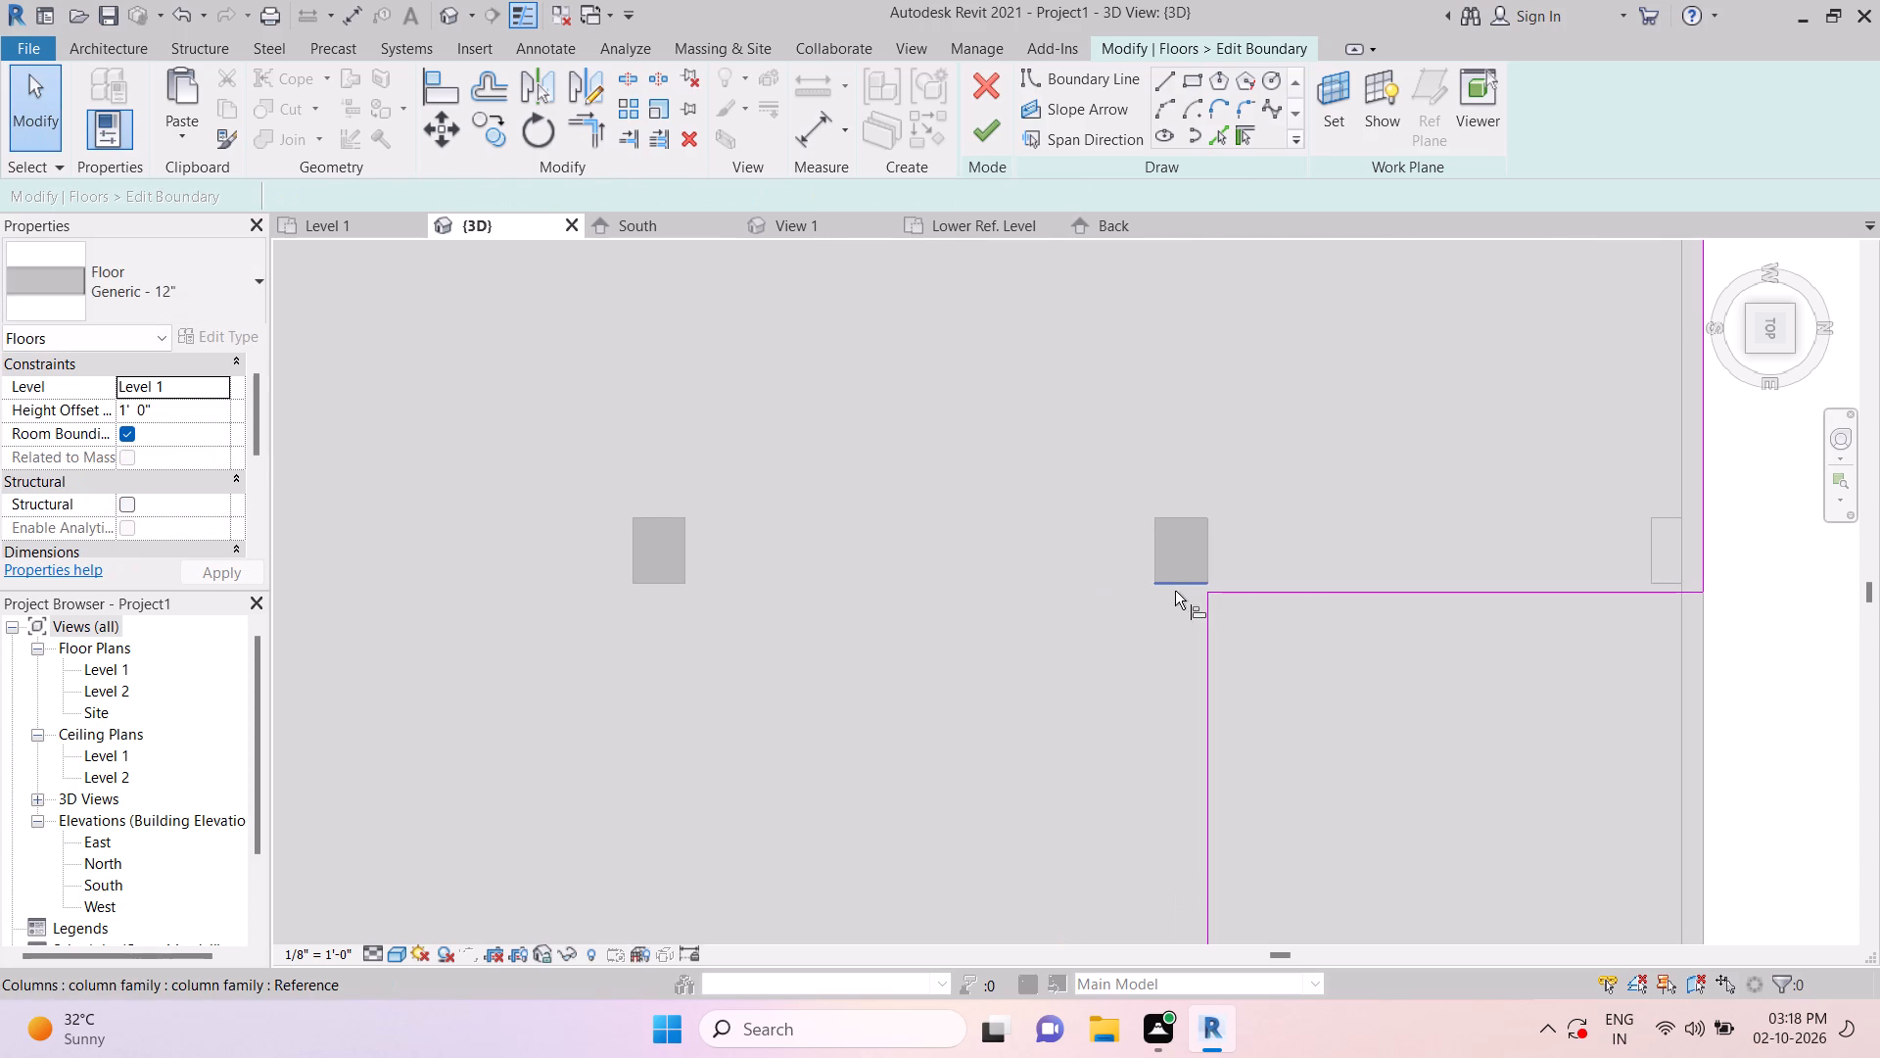
left_click(1274, 602)
key("Escape")
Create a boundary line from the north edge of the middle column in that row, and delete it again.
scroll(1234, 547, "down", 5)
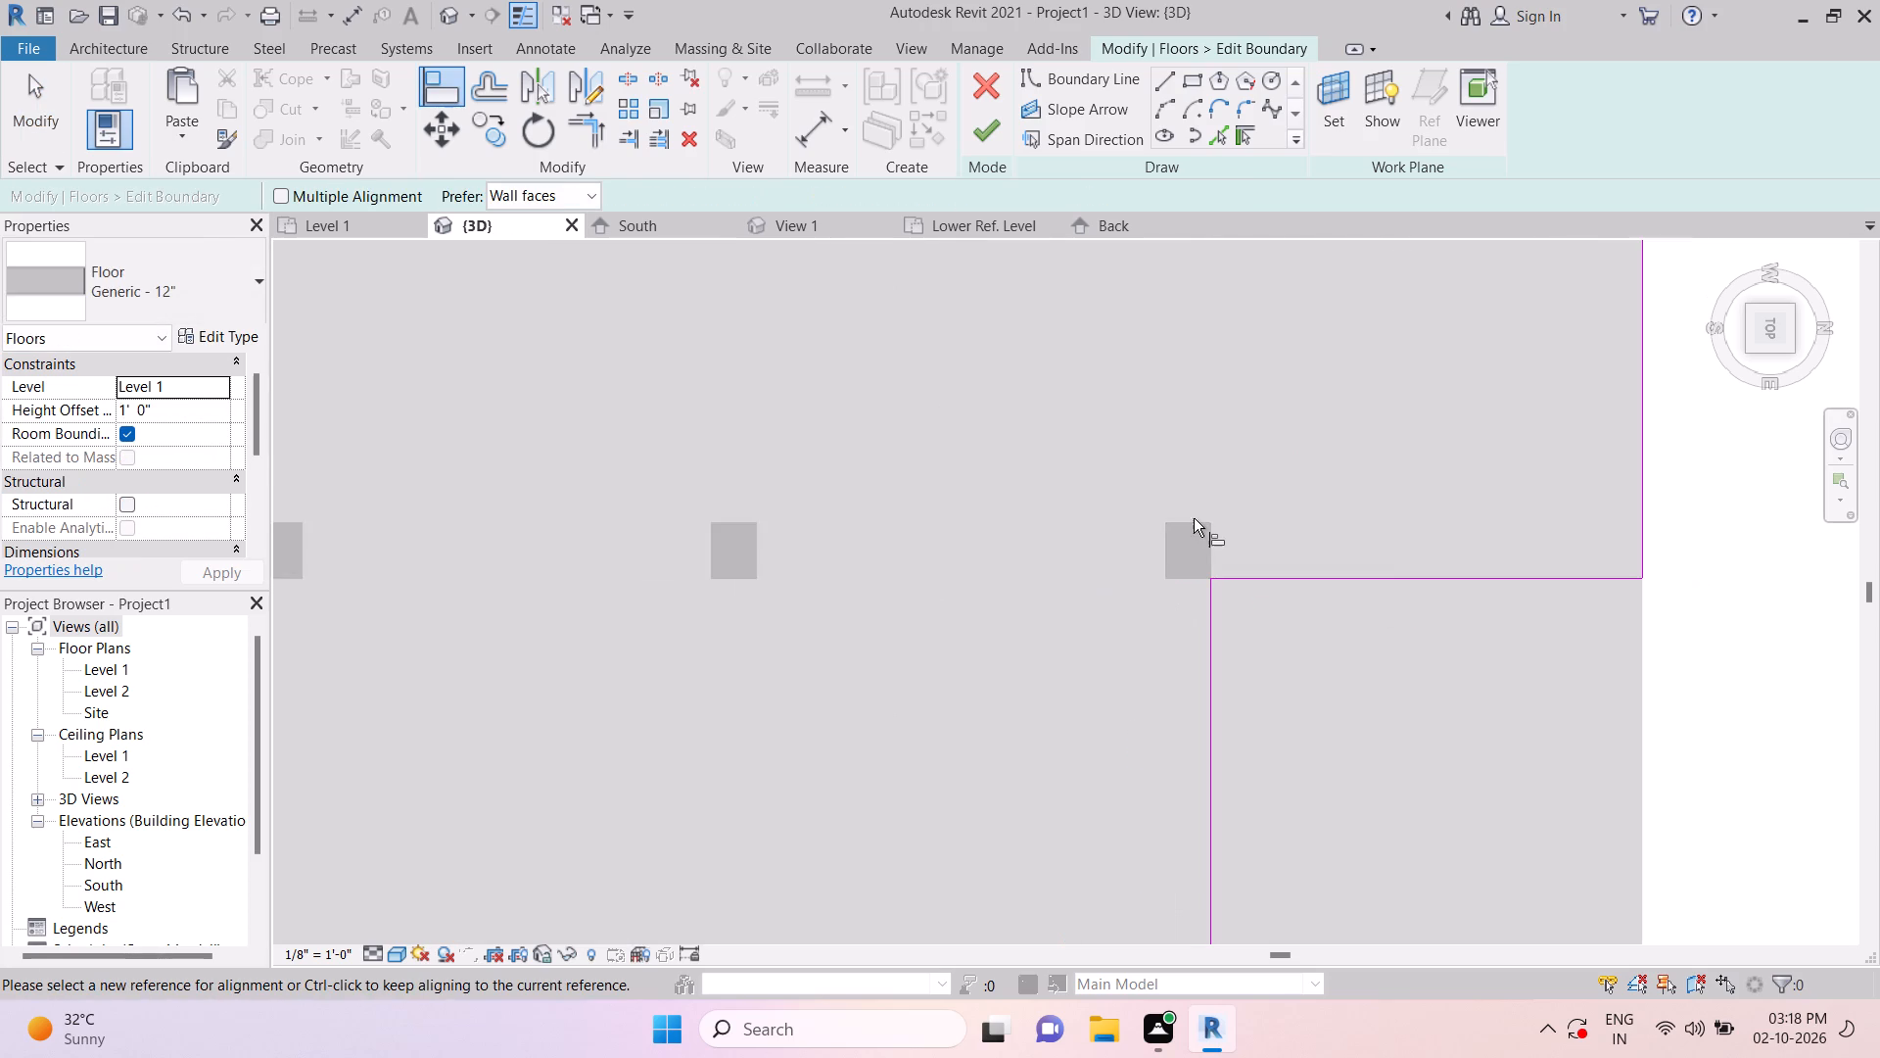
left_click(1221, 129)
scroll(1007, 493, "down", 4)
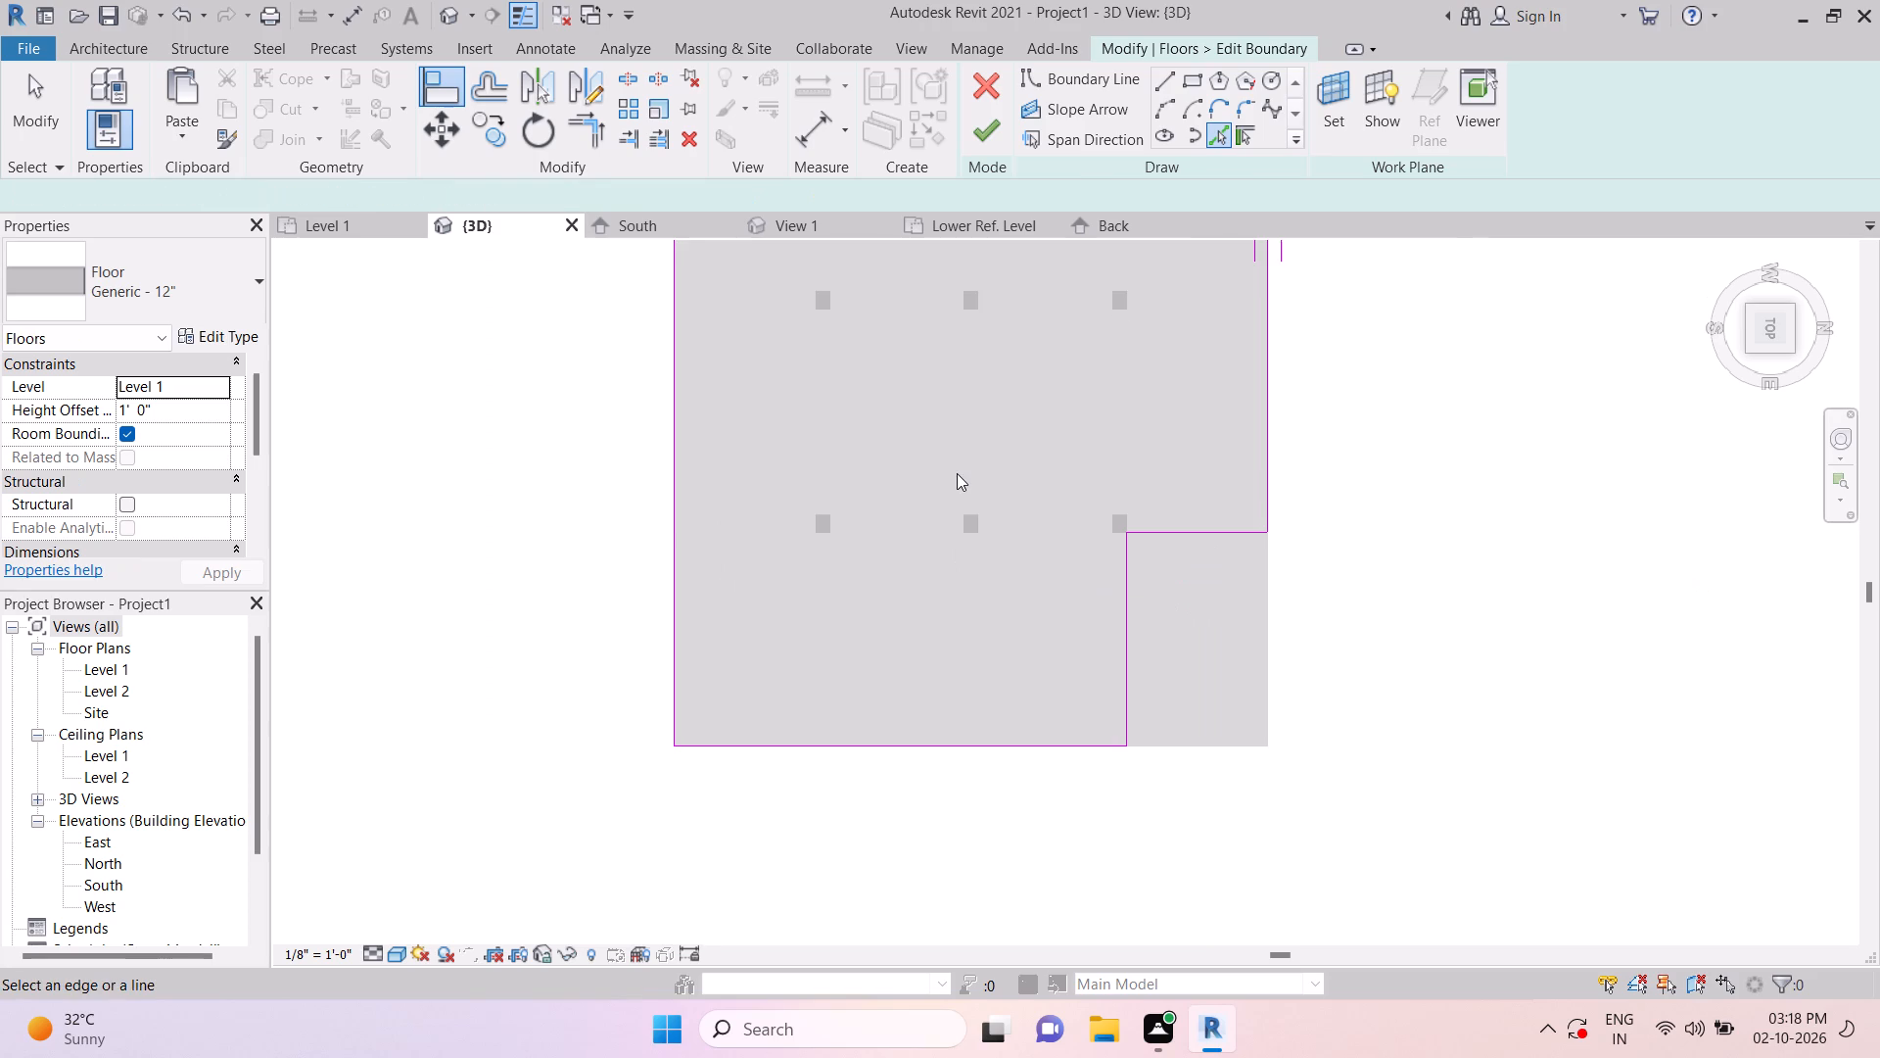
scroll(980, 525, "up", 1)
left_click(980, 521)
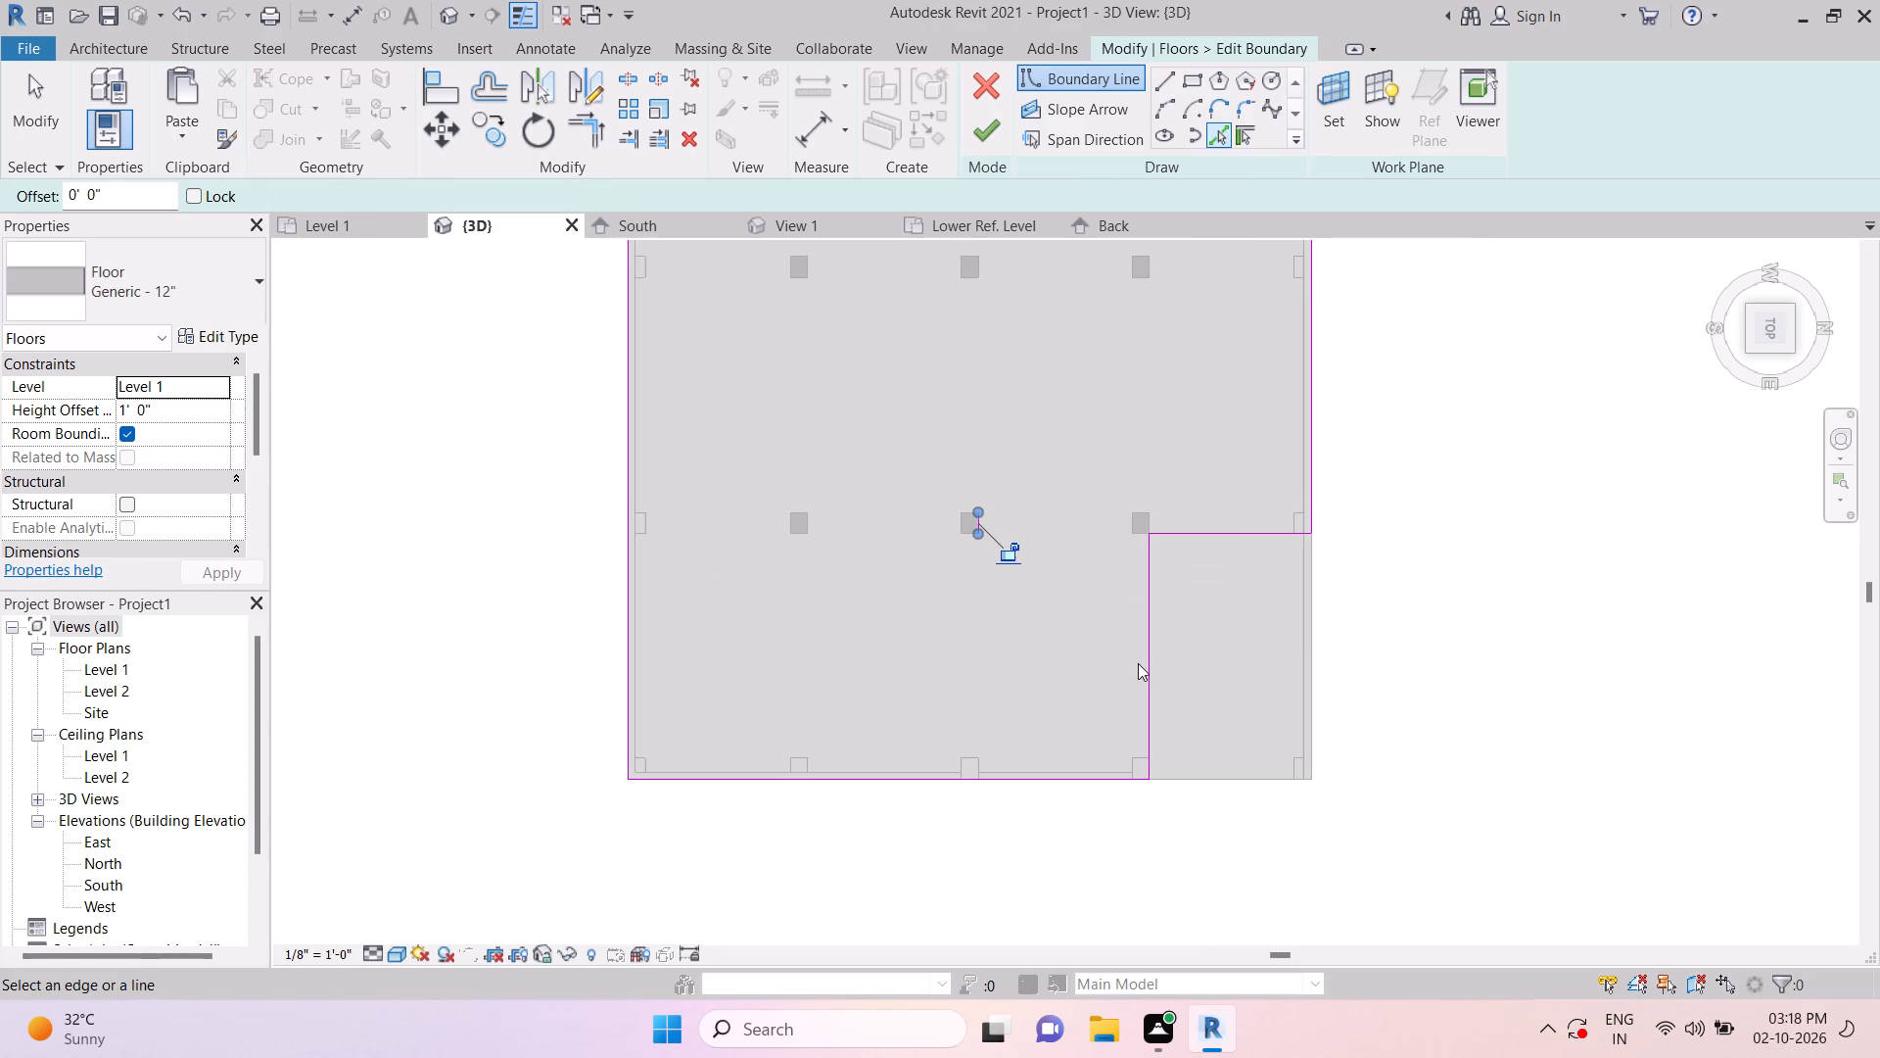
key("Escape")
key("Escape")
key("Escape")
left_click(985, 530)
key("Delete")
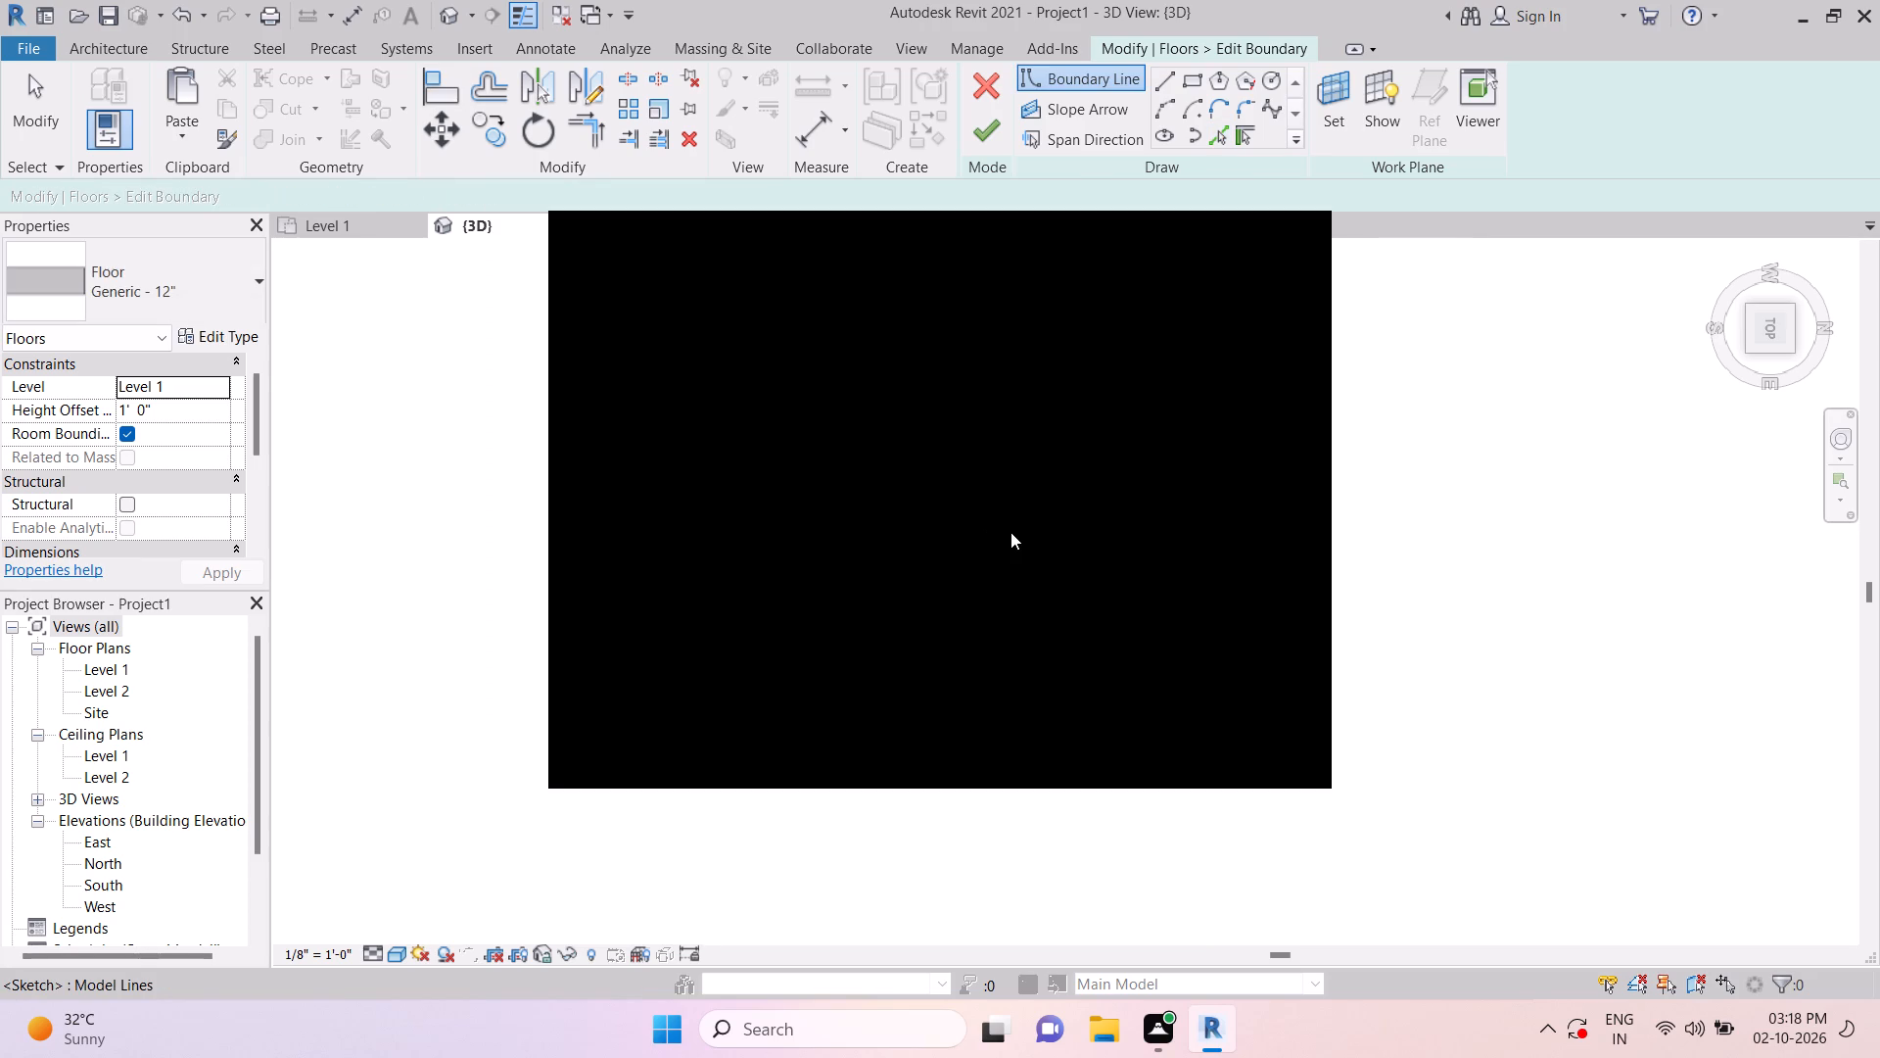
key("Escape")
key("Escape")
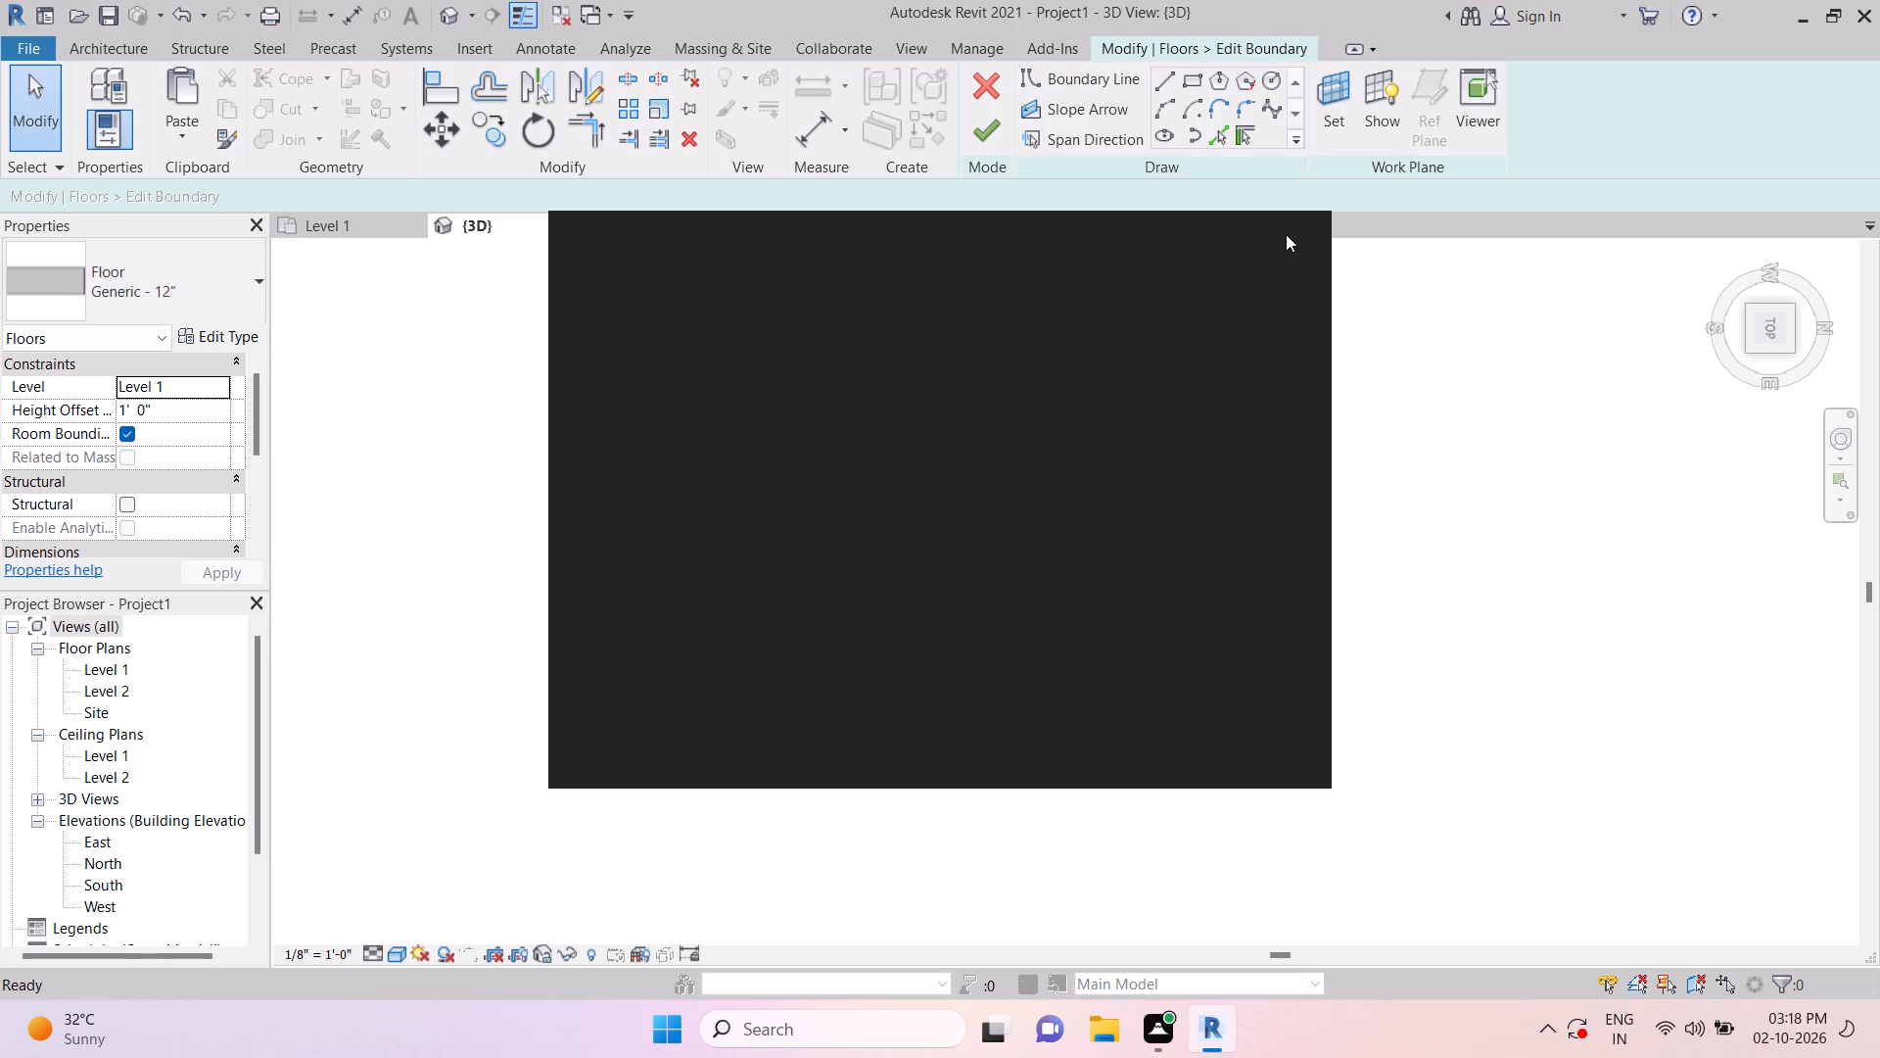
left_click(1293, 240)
Align the omitted area's south boundary line with the middle column's north face, and finish the raised floor's sketch.
key("Escape")
key("Escape")
key("a")
key("l")
key("space")
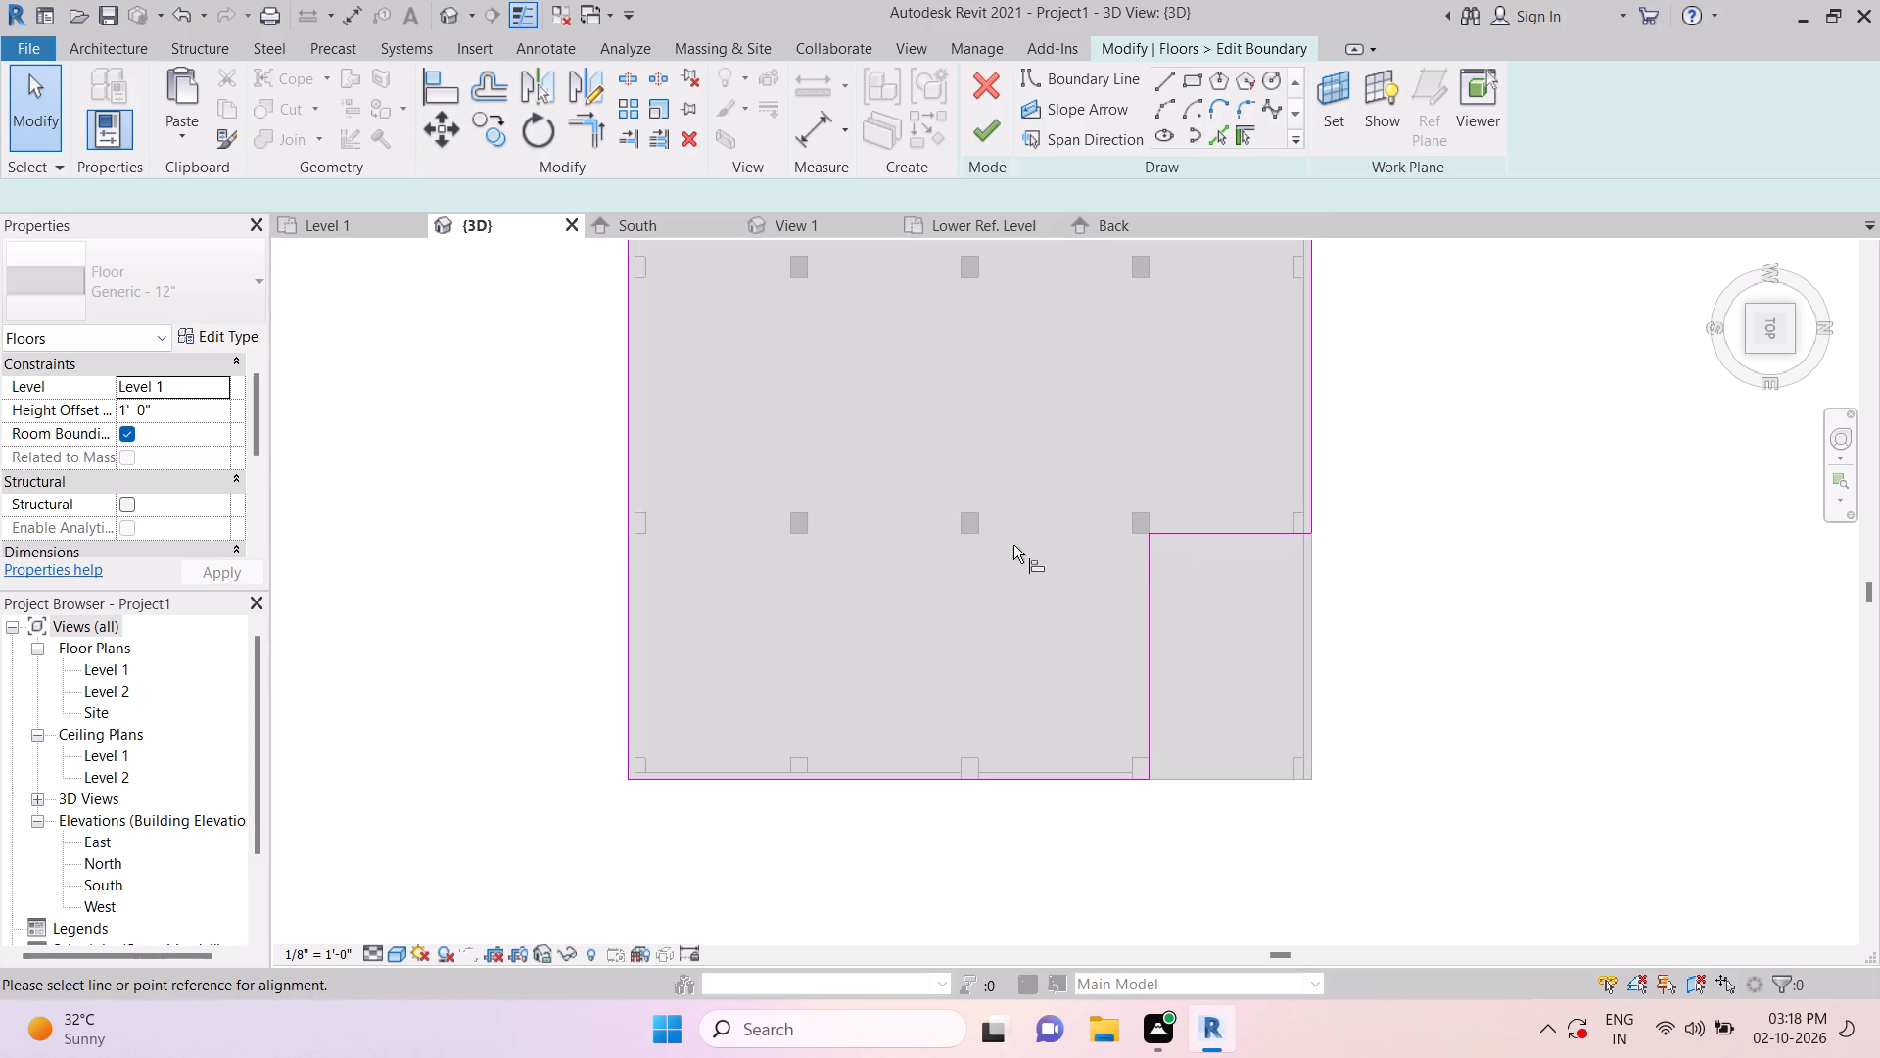
scroll(978, 522, "up", 3)
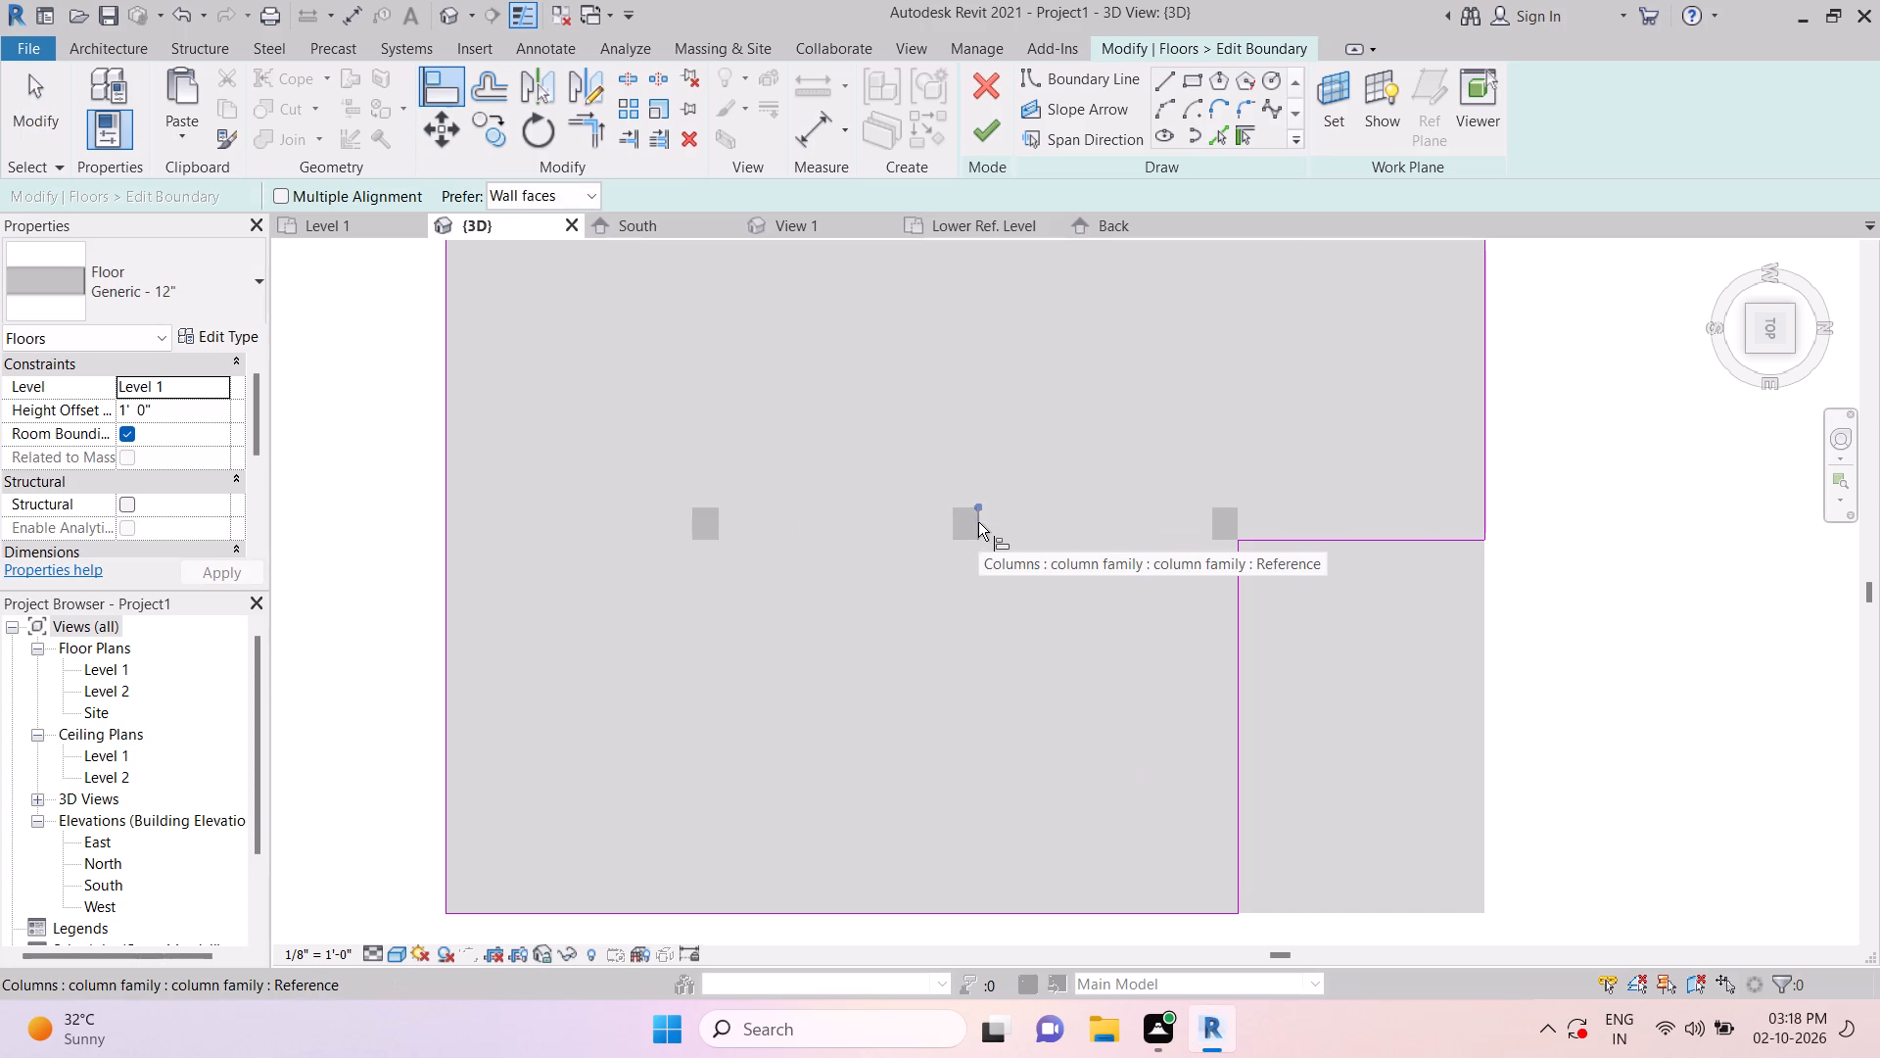
left_click(977, 521)
left_click(1241, 707)
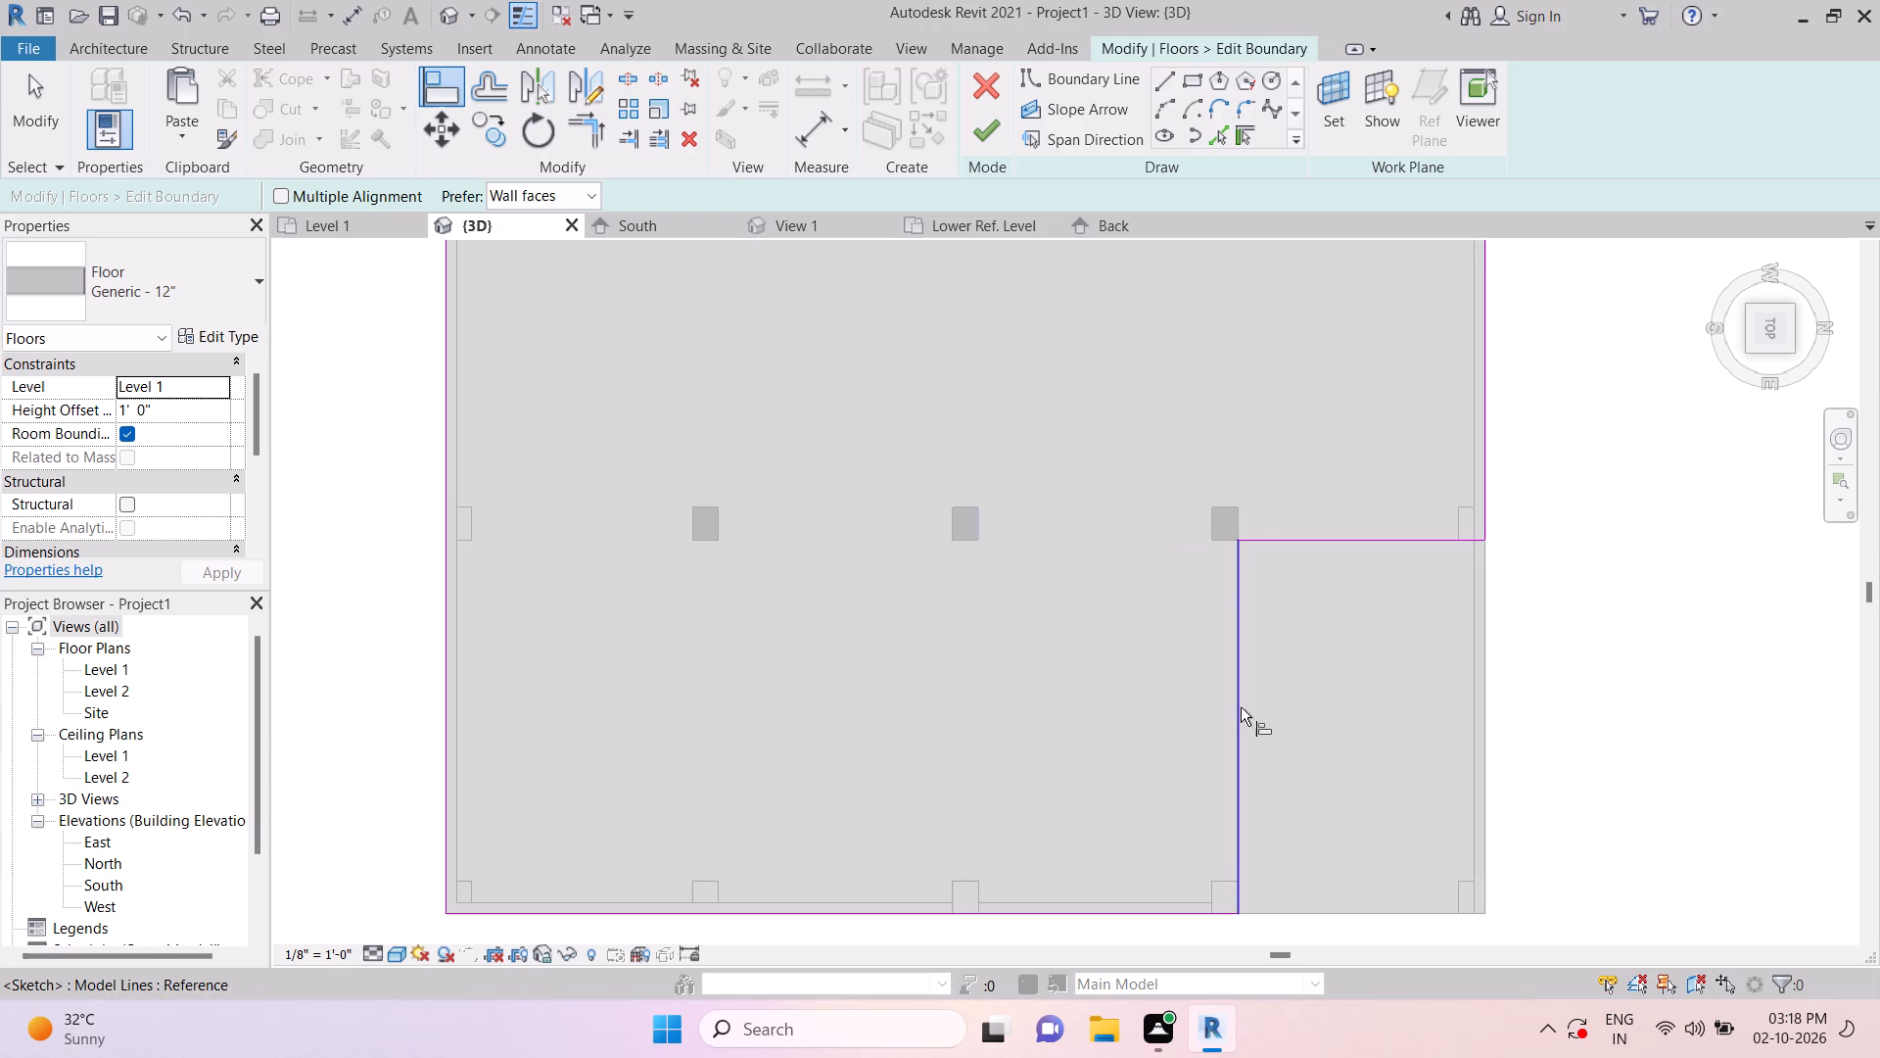
key("Escape")
key("Escape")
key("Escape")
key("Escape")
key("Escape")
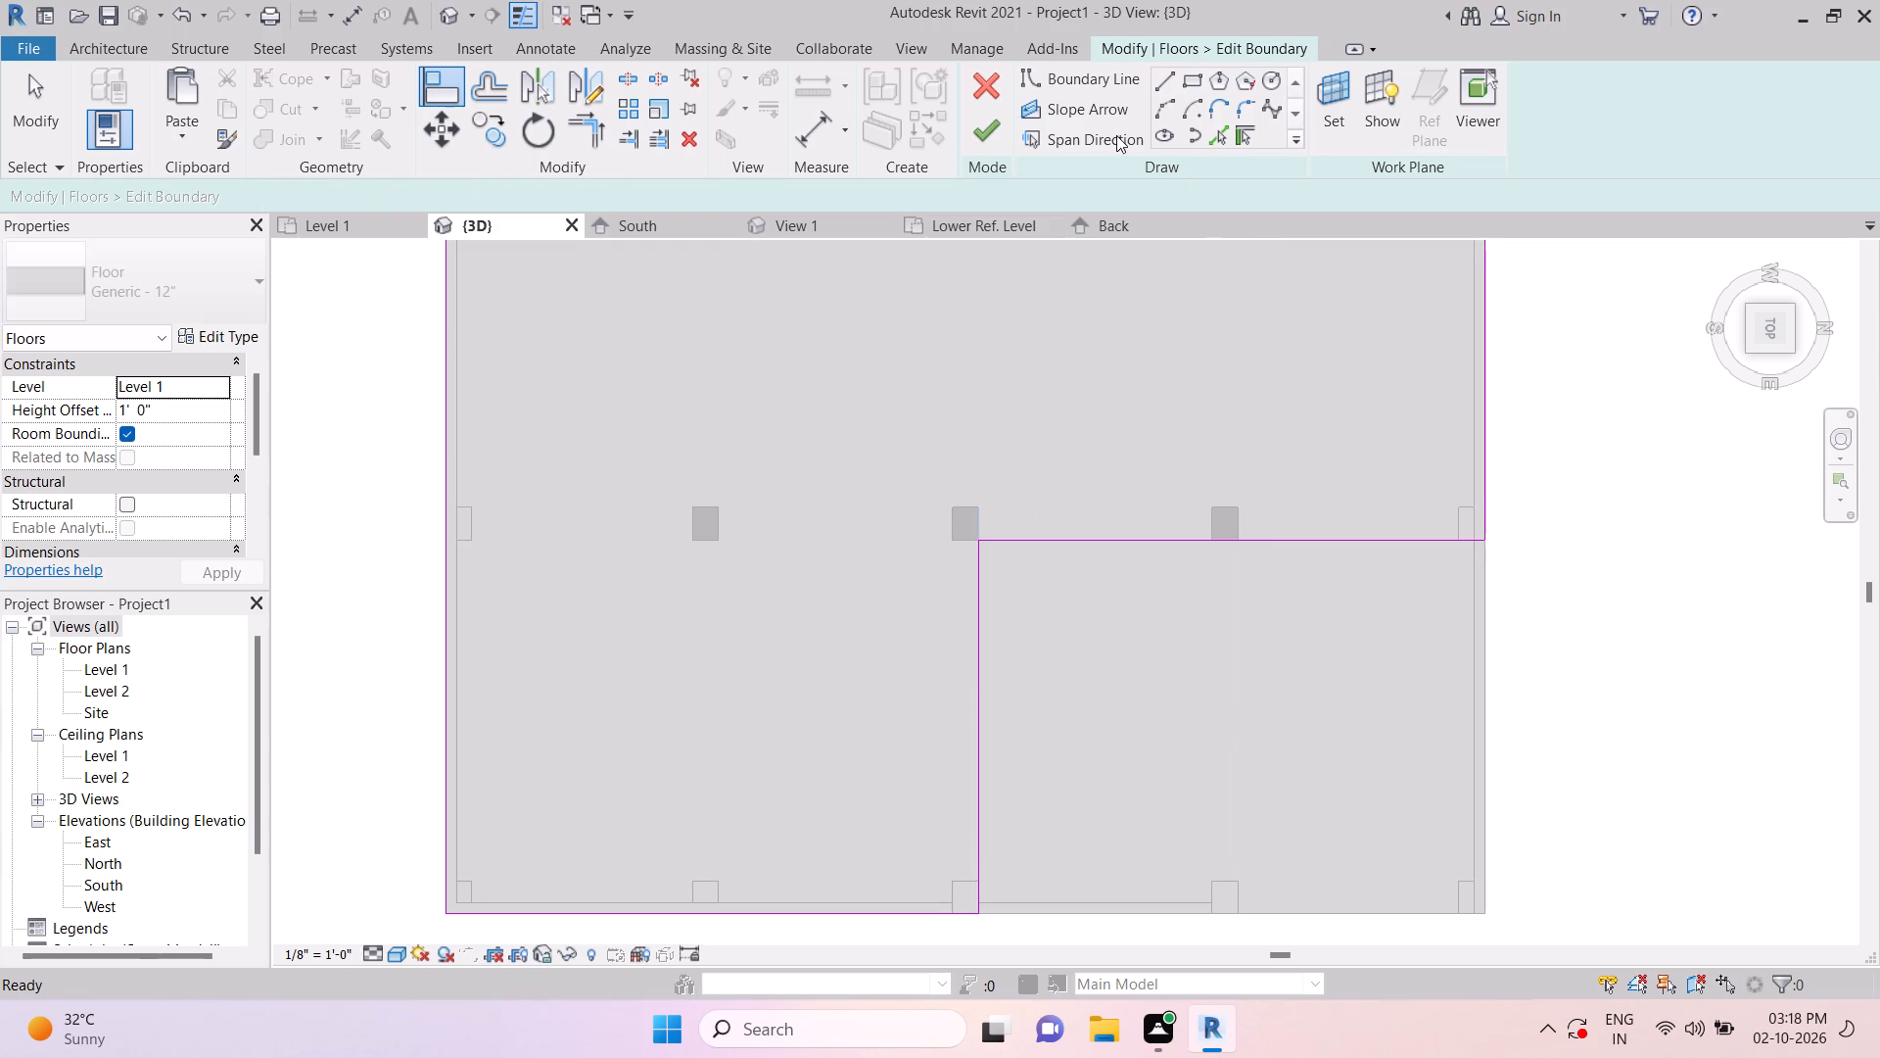
left_click(999, 131)
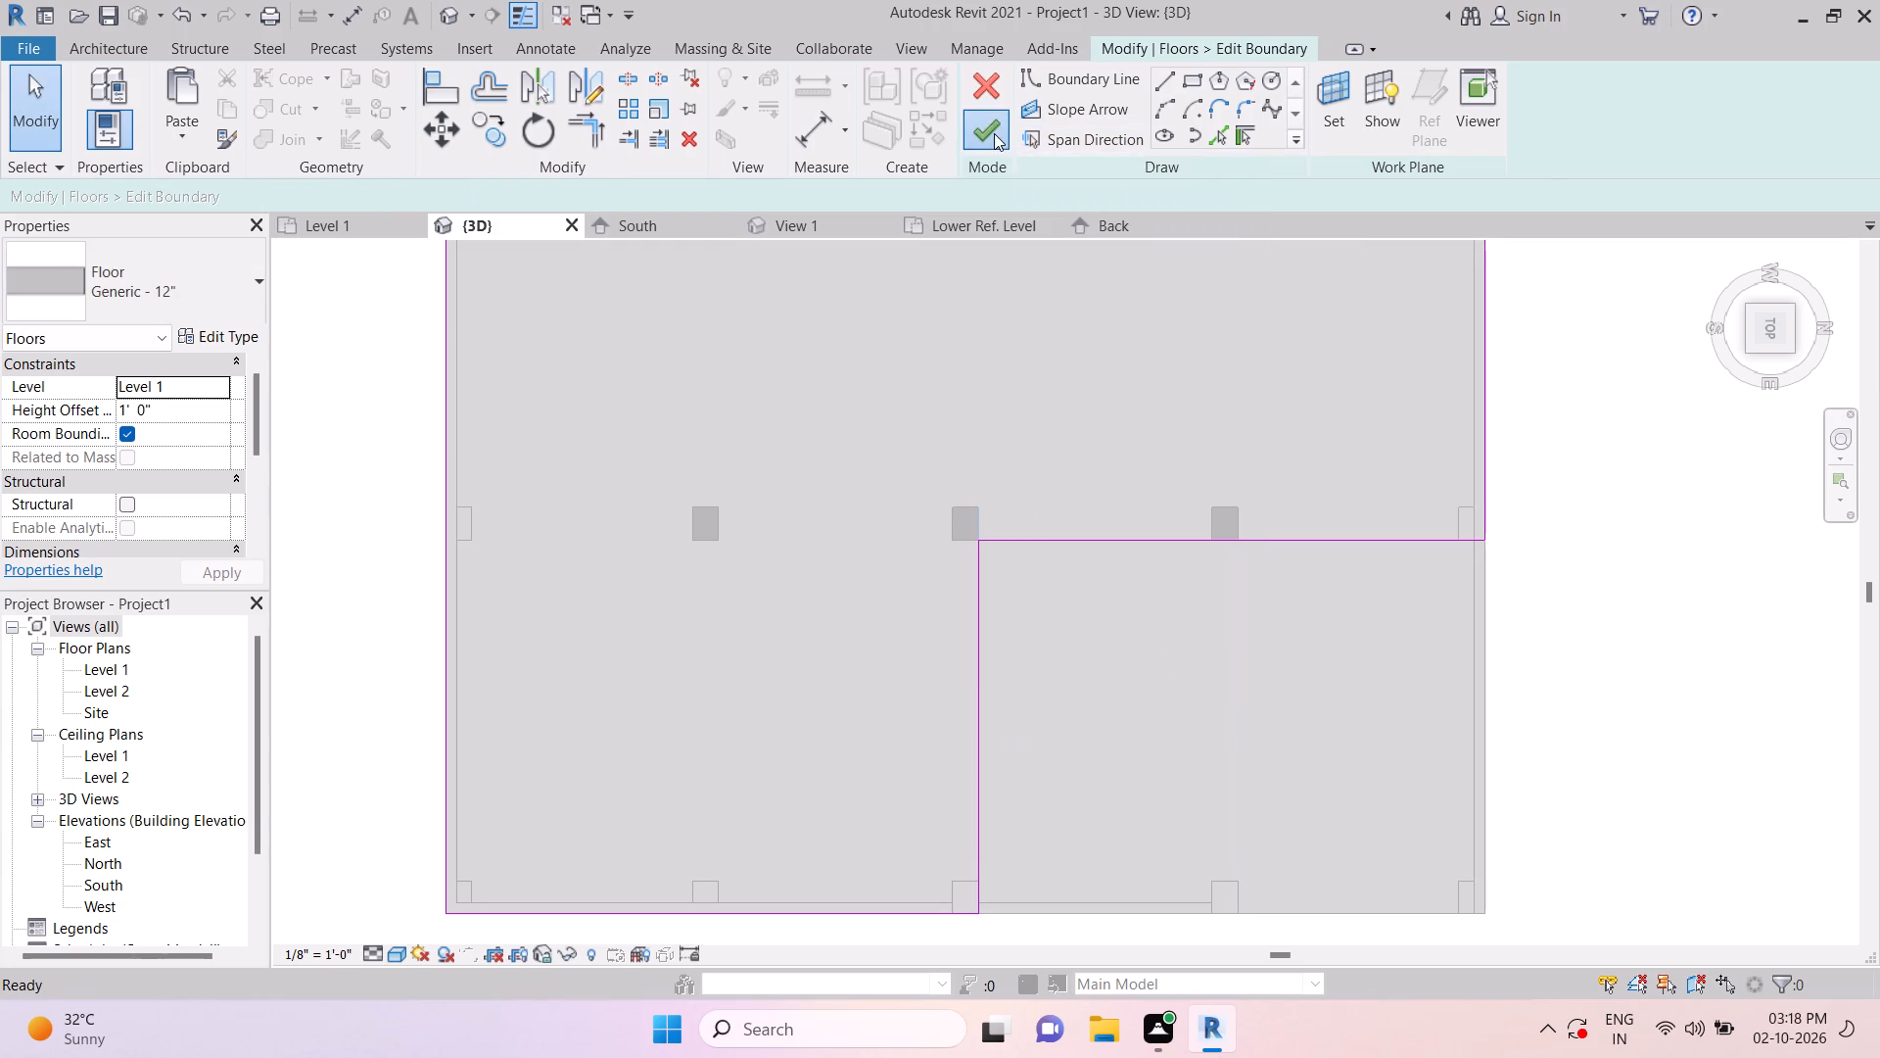
key("Escape")
key("Escape")
key("Escape")
Examine the building in 3D from several sides, checking the enlarged northeast recess in the raised floor.
scroll(1189, 498, "down", 3)
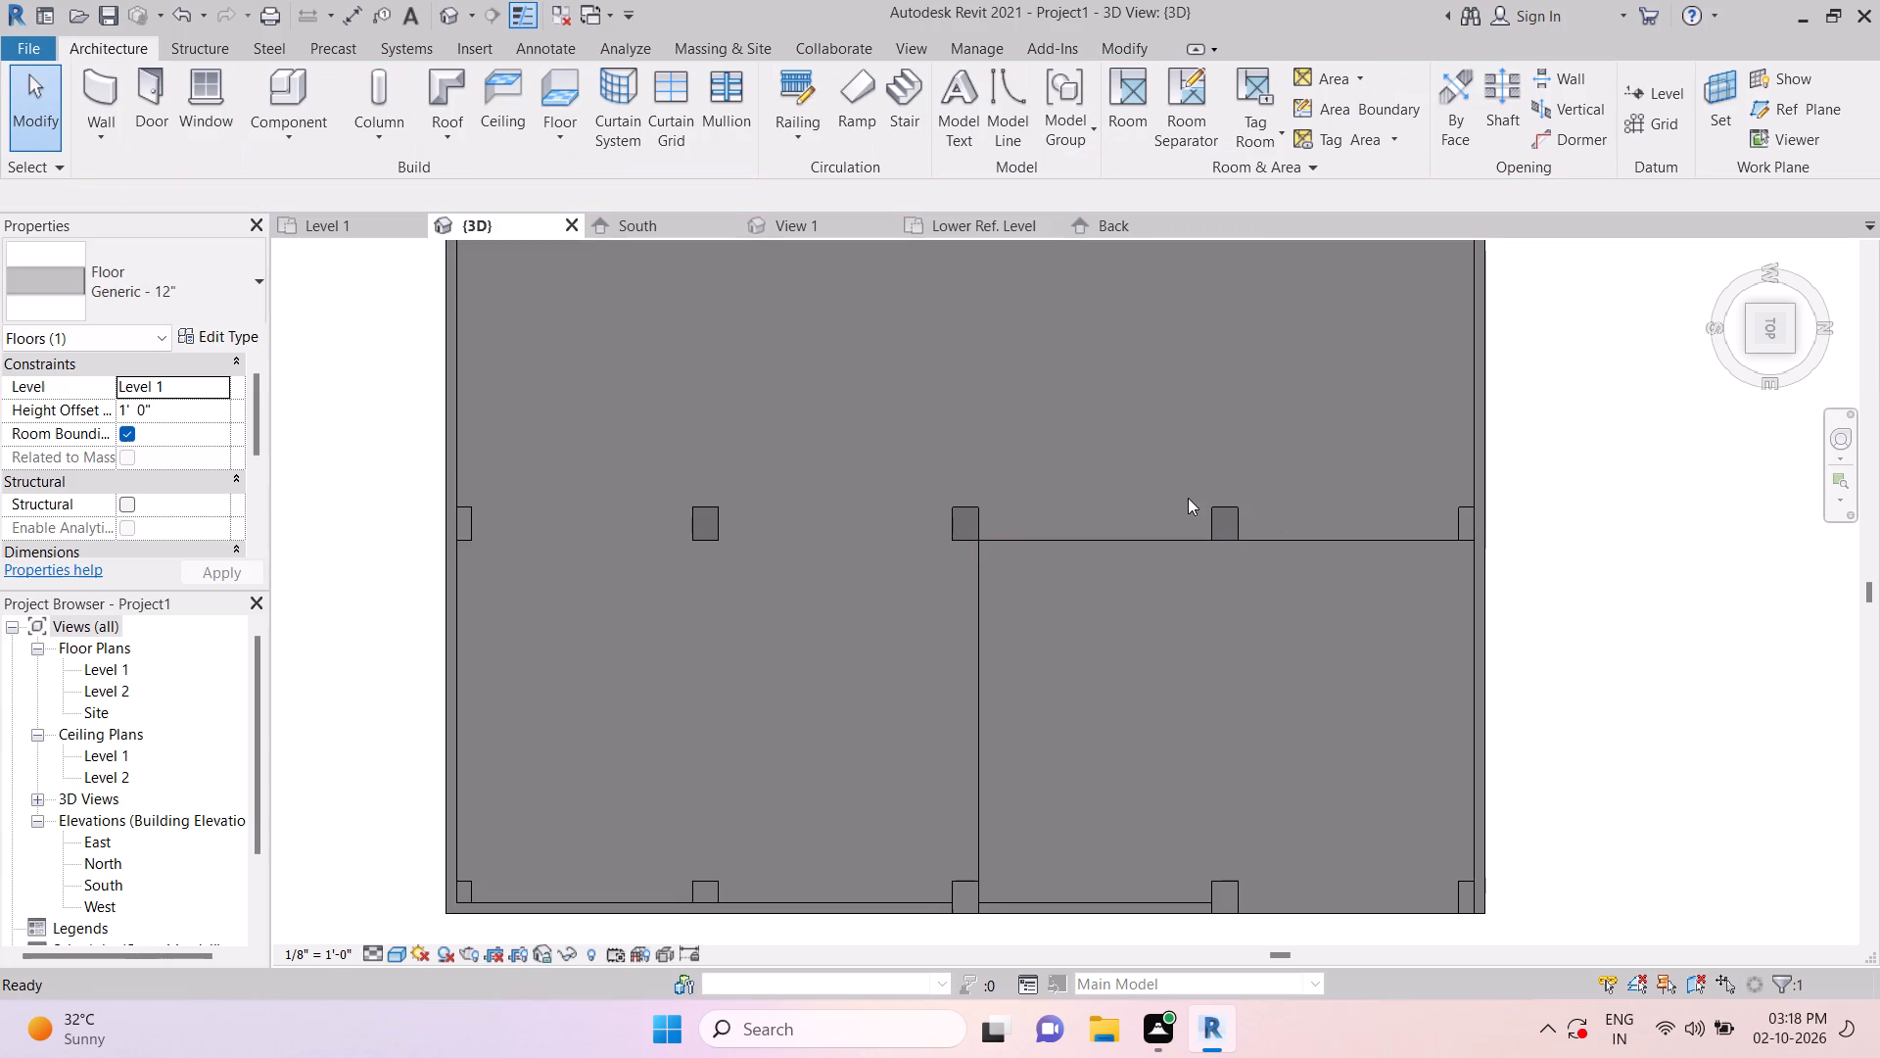
scroll(1188, 498, "down", 5)
middle_click_drag(1316, 770, 1255, 636, "shift")
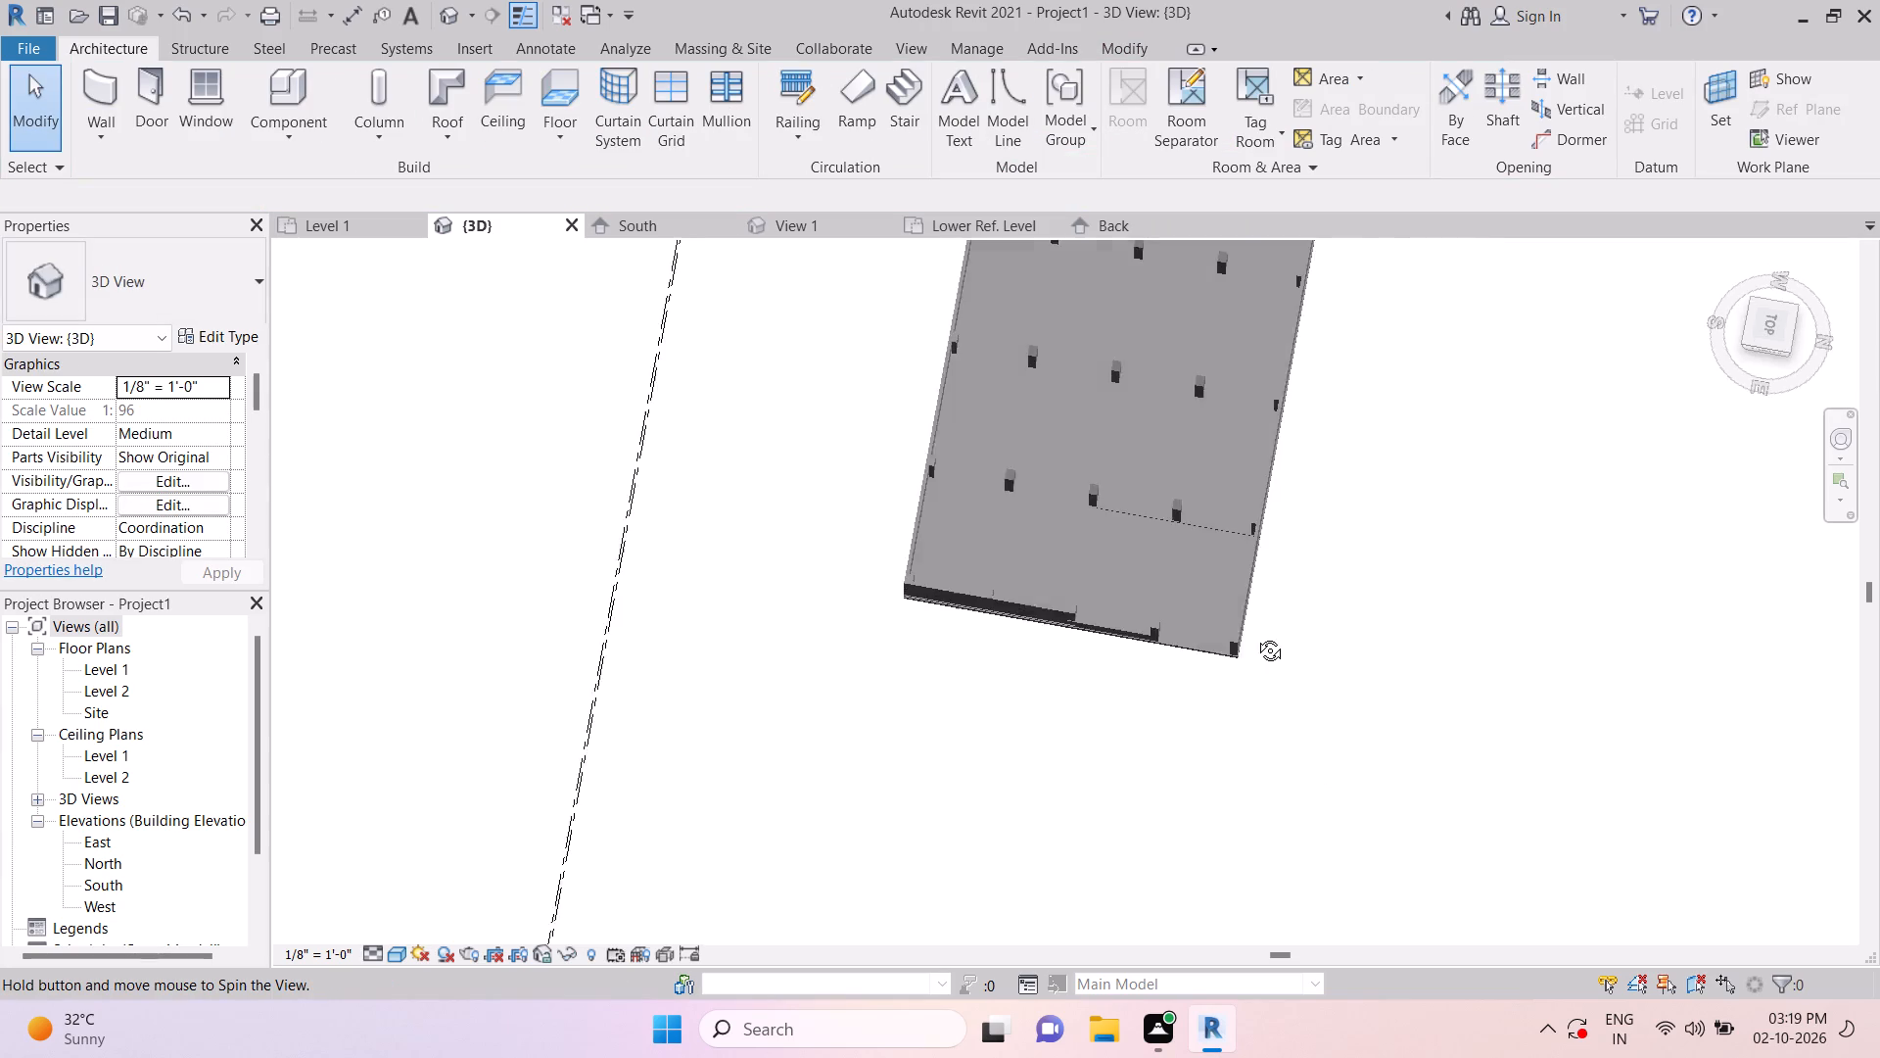
middle_click_drag(1255, 636, 1161, 406, "shift")
middle_click_drag(1282, 699, 1215, 600, "shift")
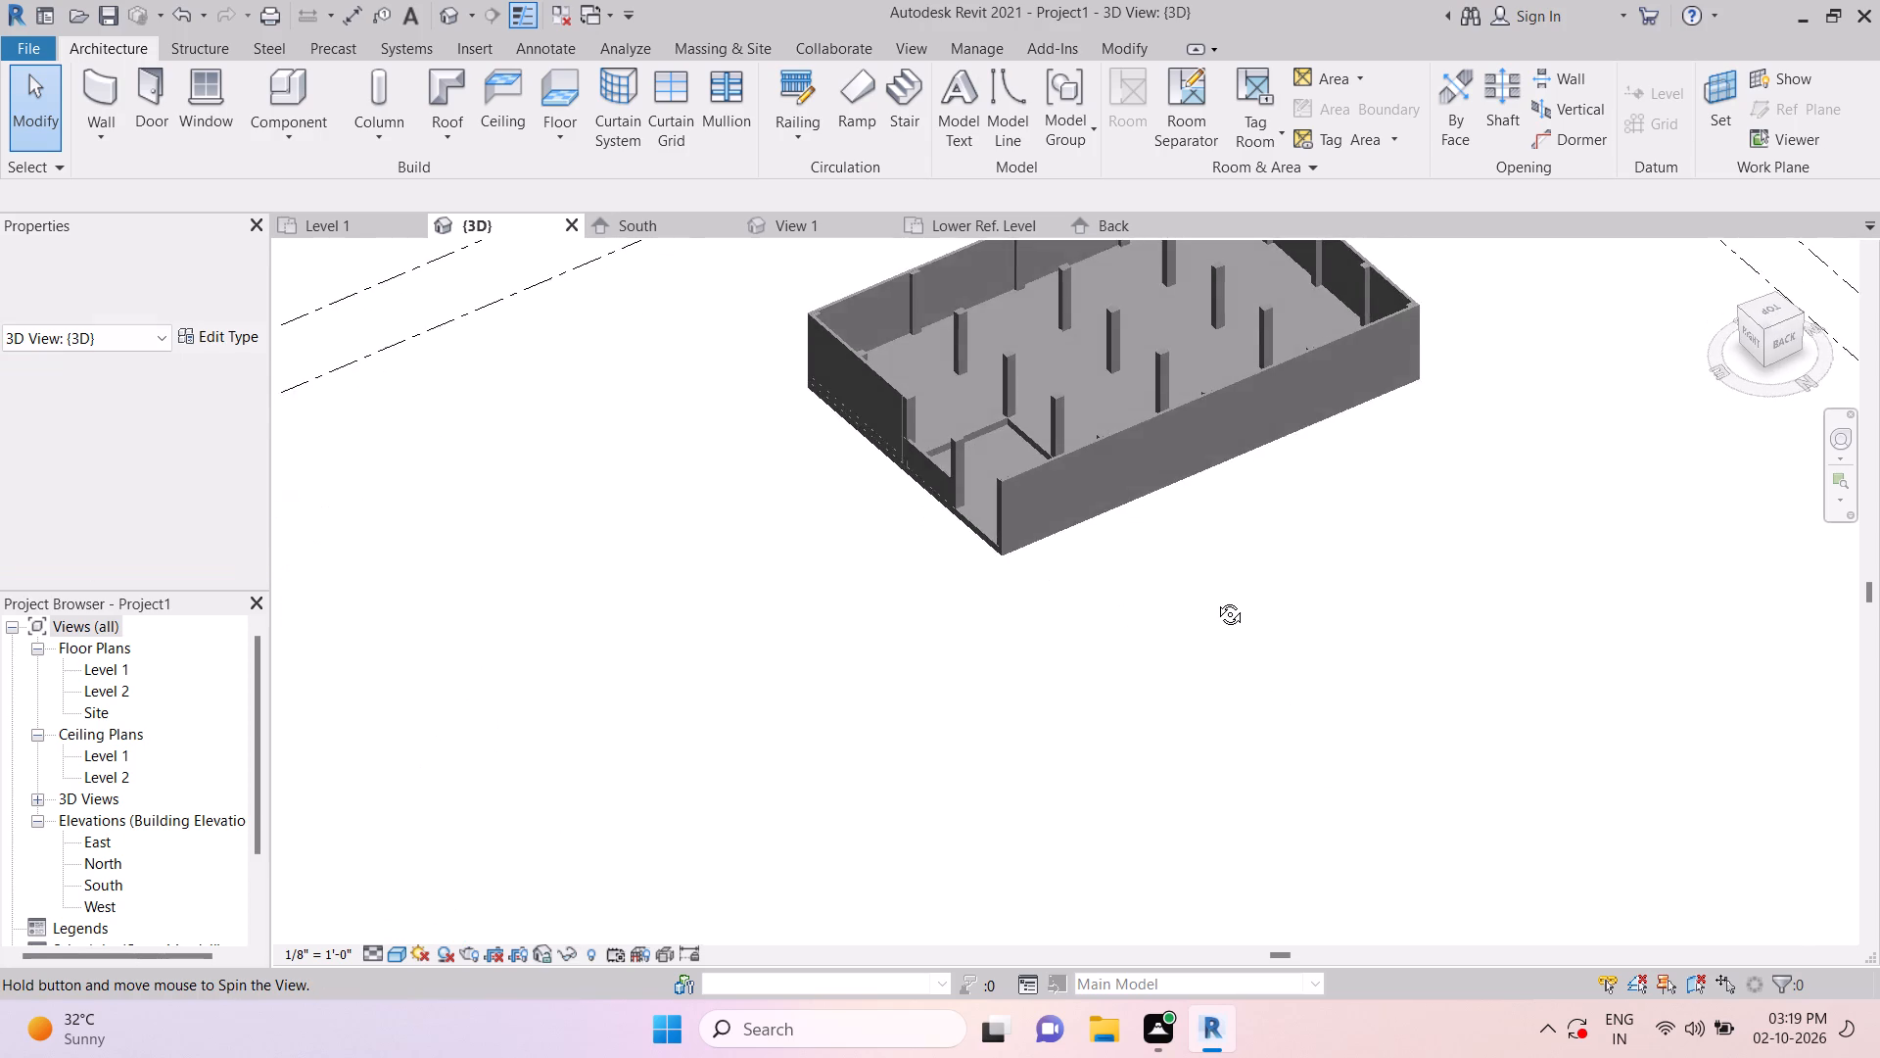
middle_click_drag(1215, 600, 1255, 642, "shift")
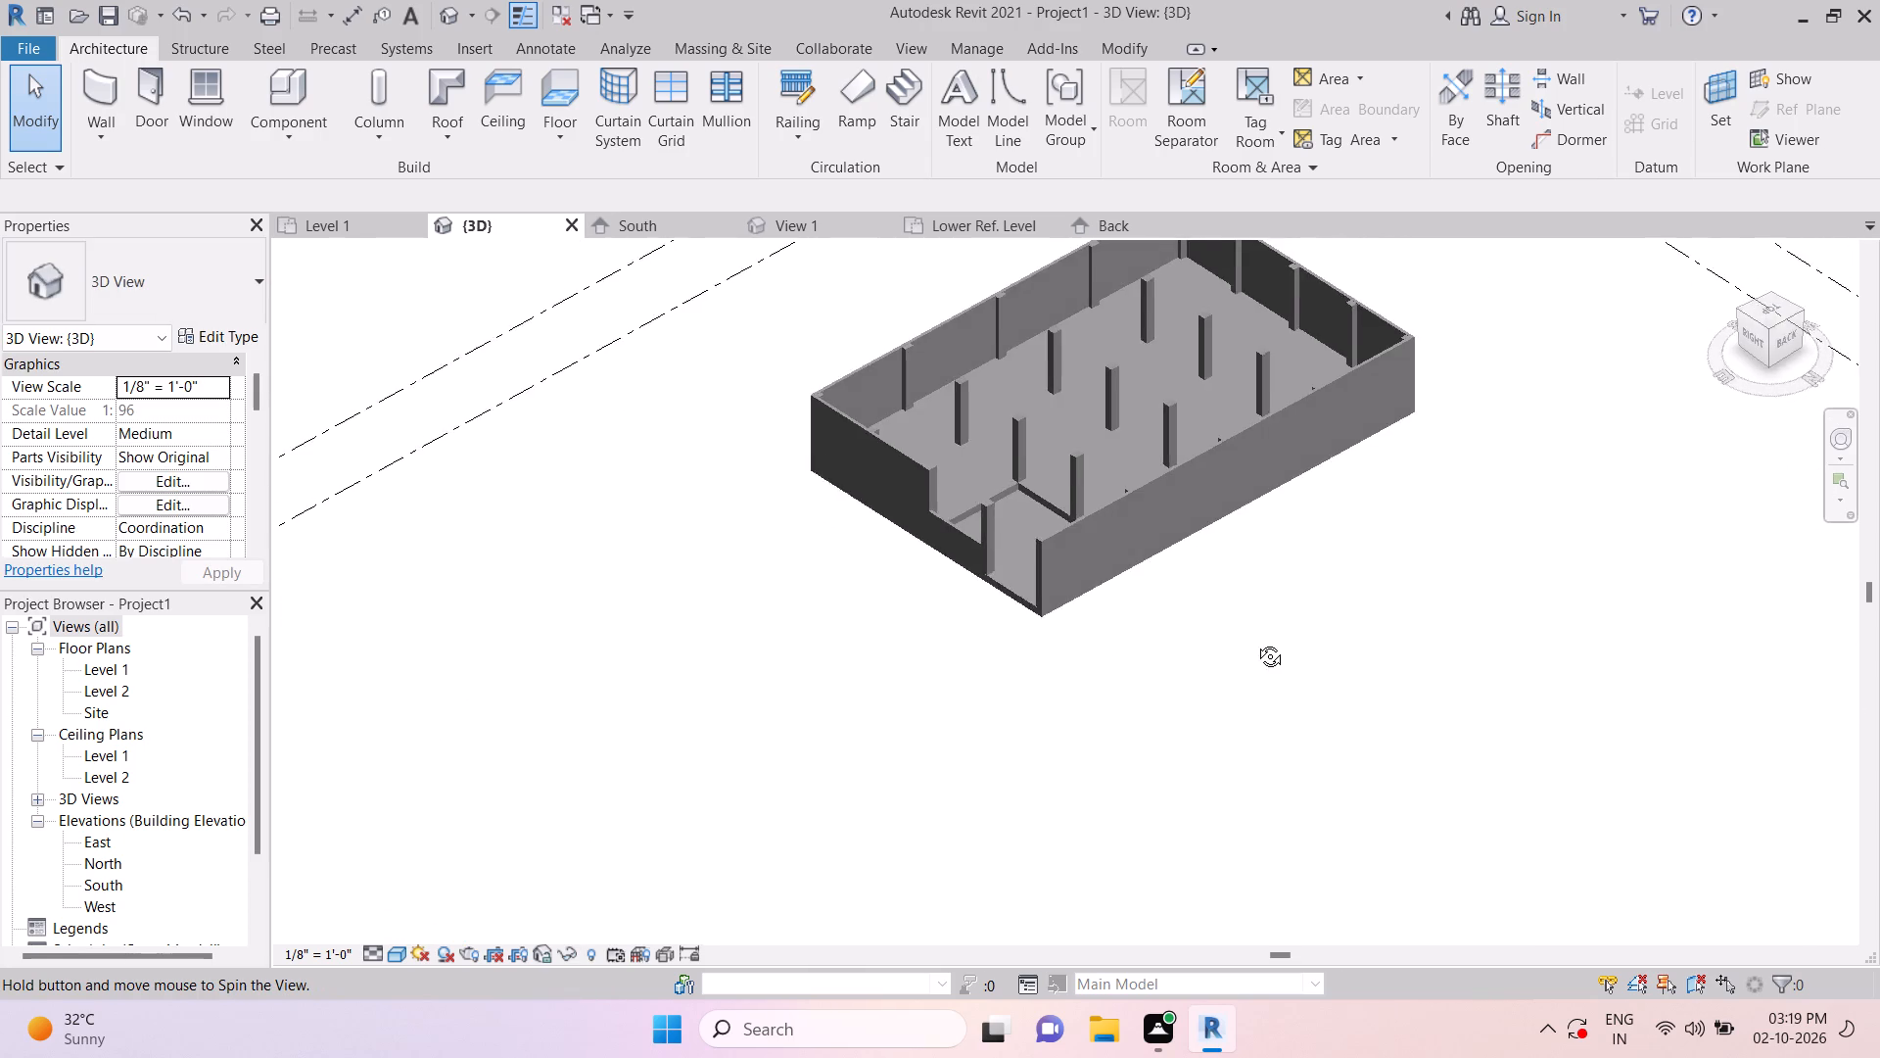
middle_click_drag(1255, 642, 1381, 610, "shift")
key("Escape")
key("Escape")
middle_click_drag(1385, 784, 1506, 747, "shift")
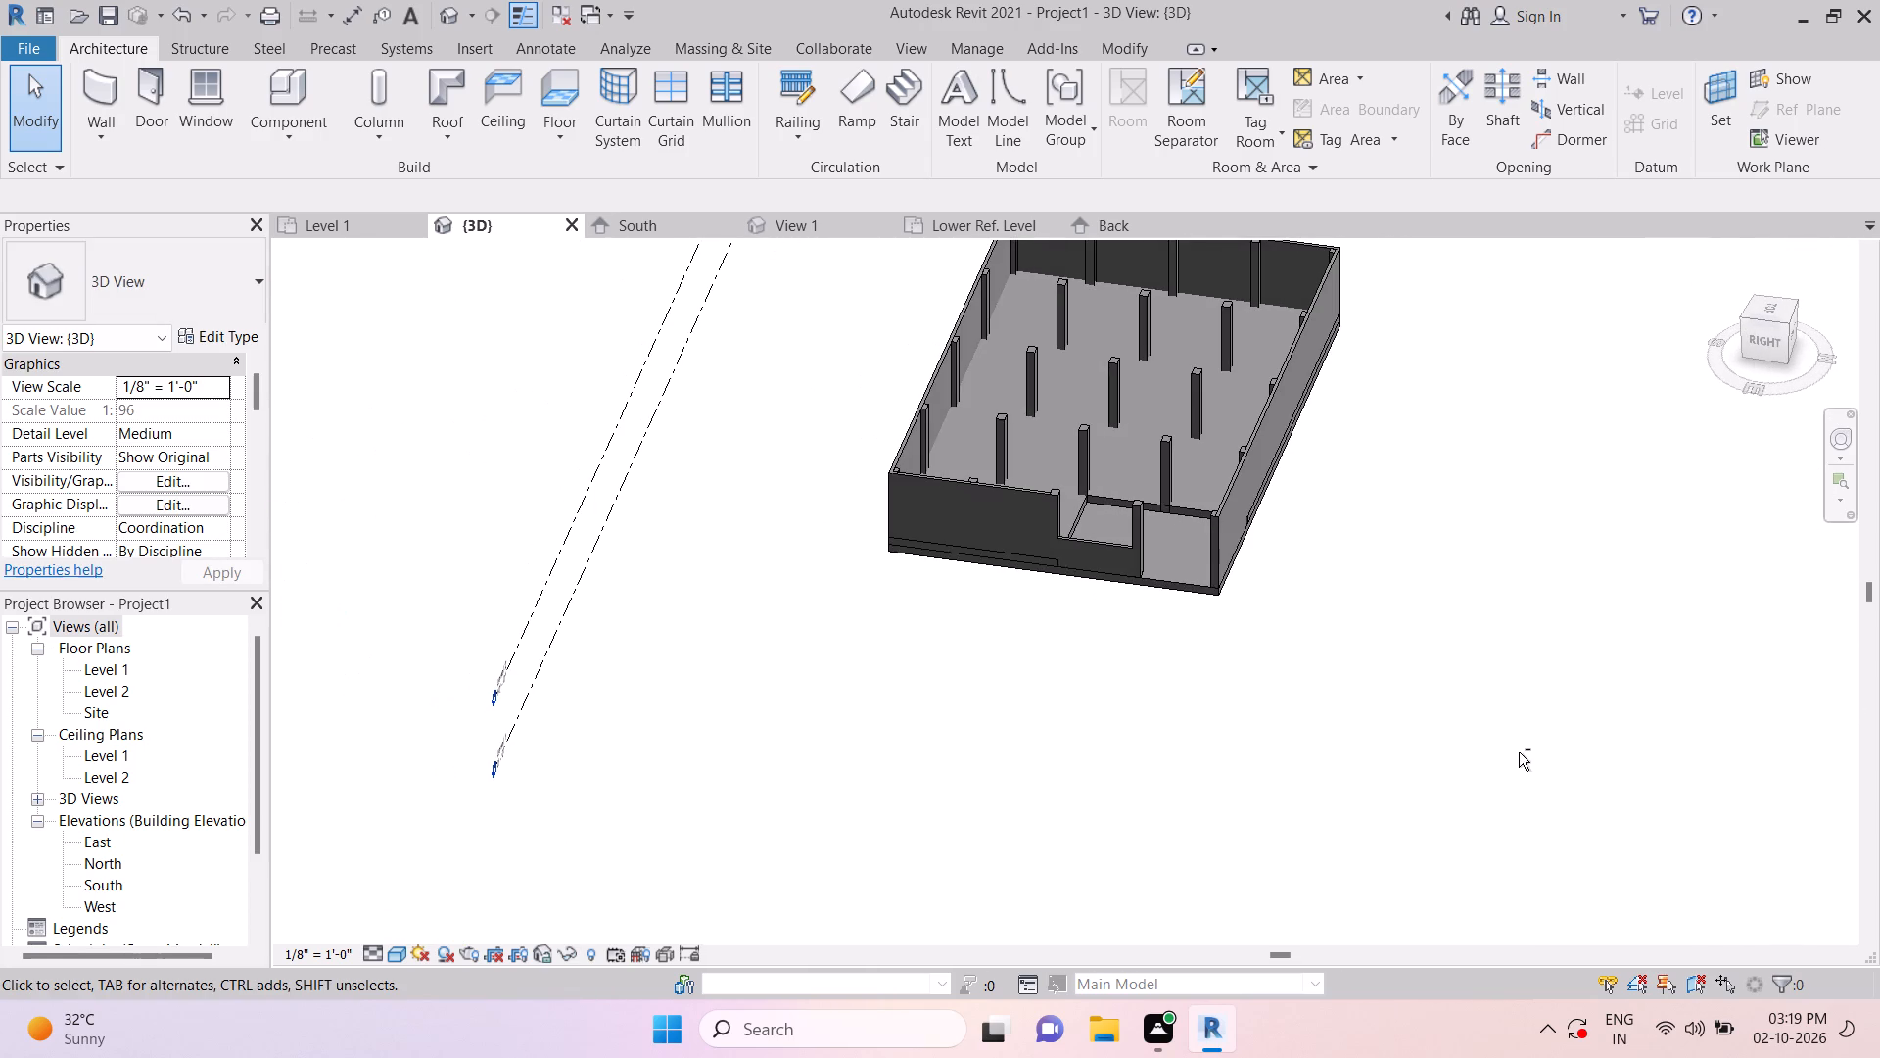
middle_click_drag(1115, 692, 1256, 786, "shift")
key("Escape")
key("Escape")
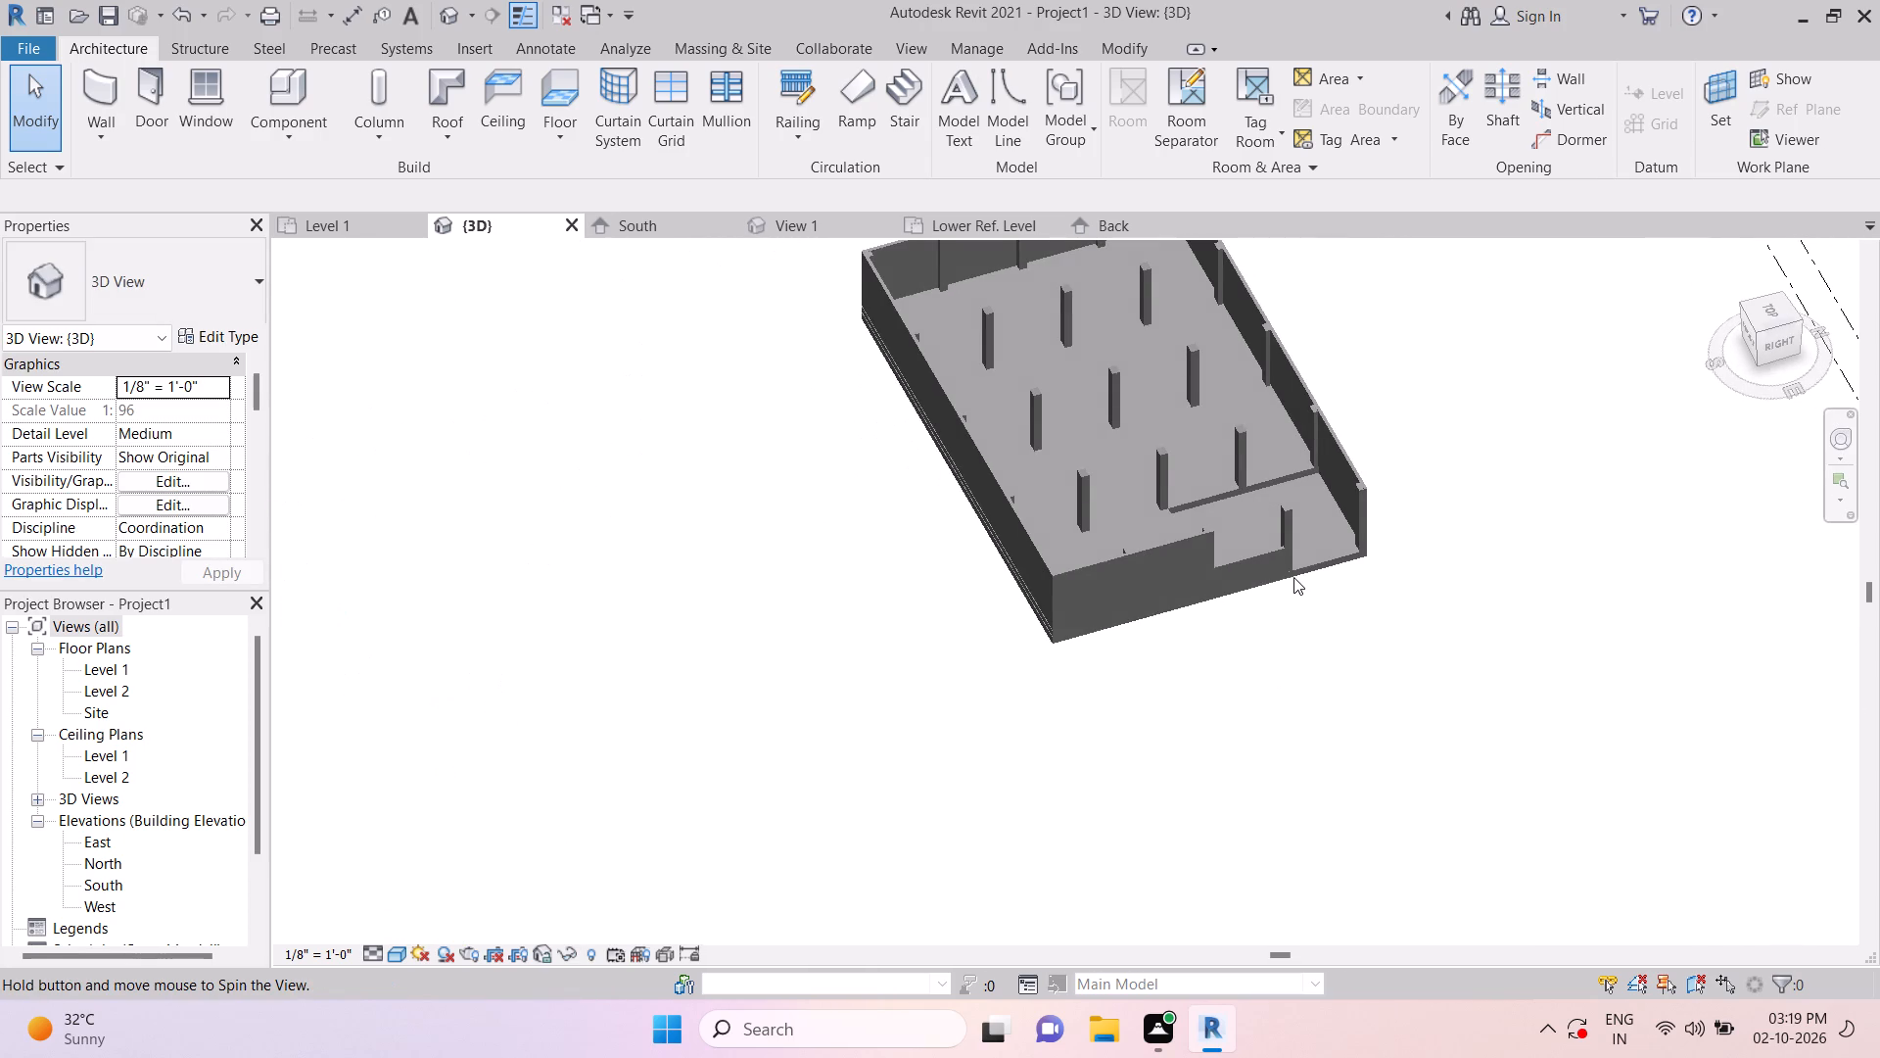
Open the type properties of the lower Generic - 12" floor slab exposed in the northeast recess.
left_click(1314, 557)
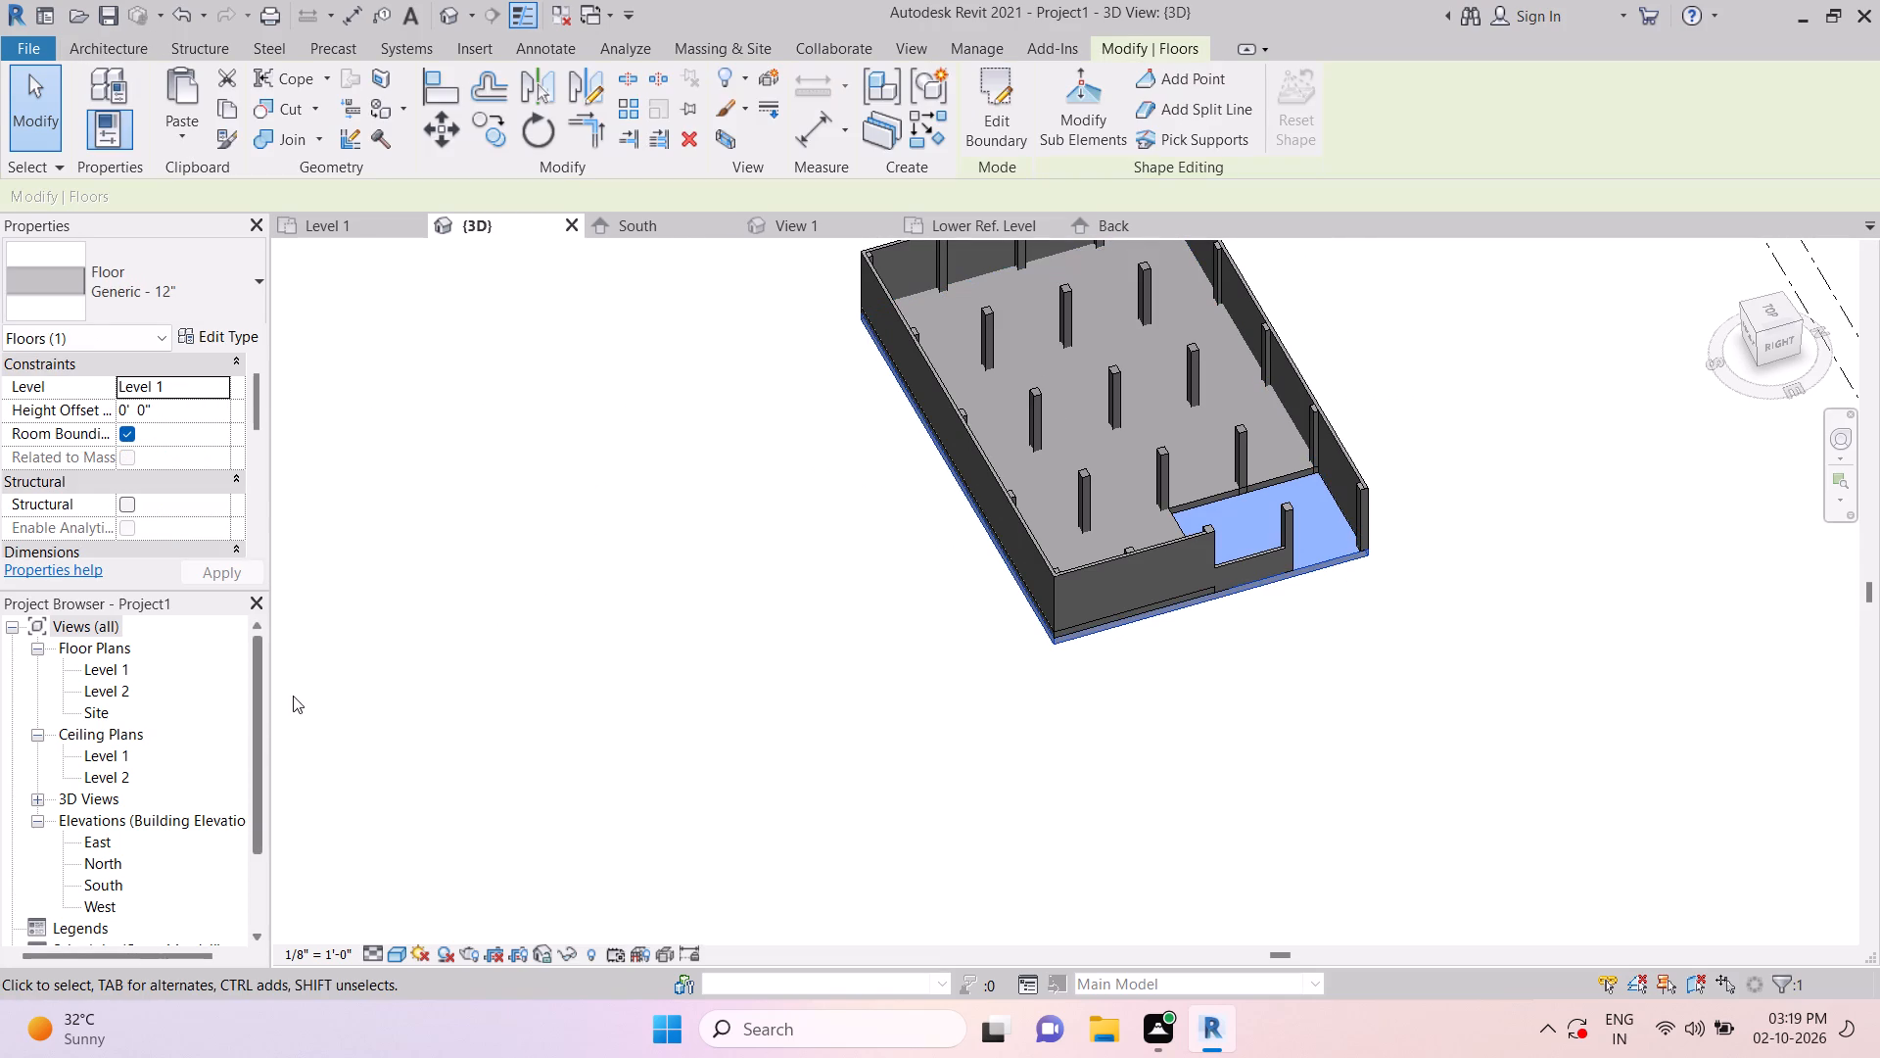
scroll(193, 464, "up", 4)
scroll(192, 461, "down", 2)
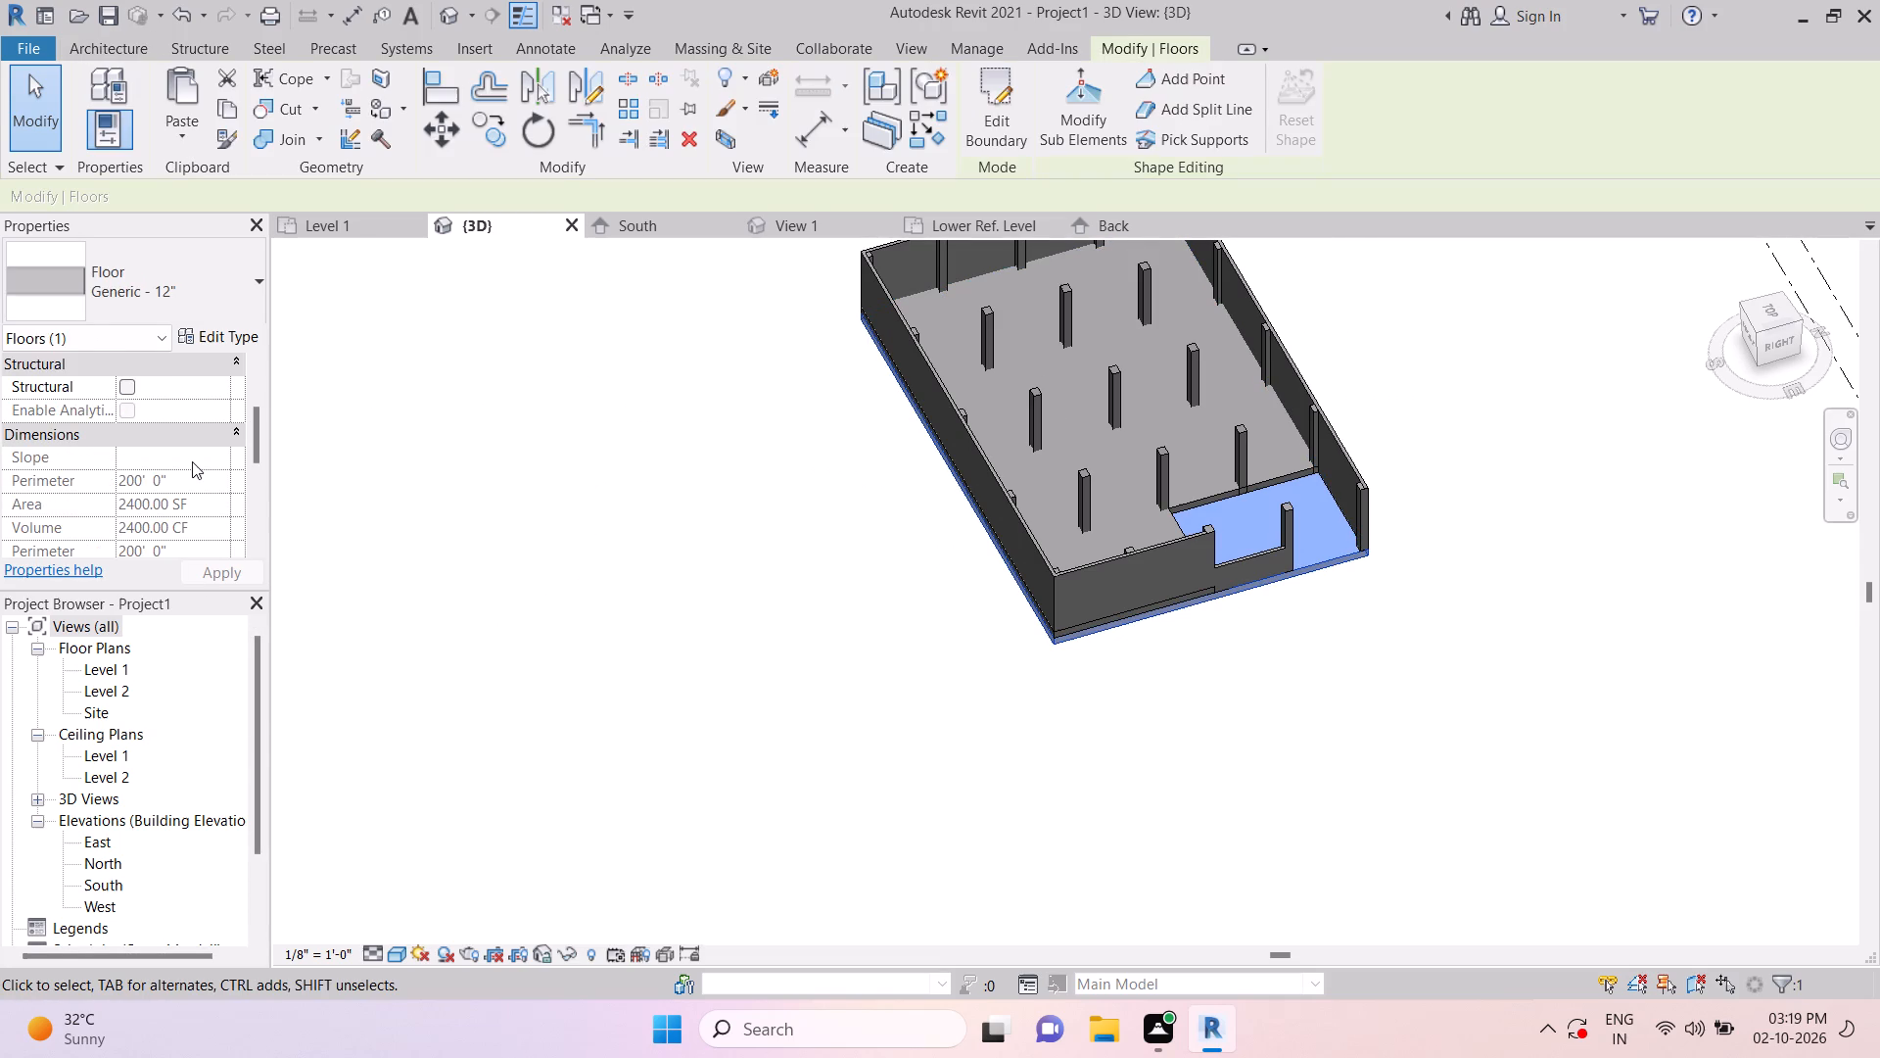
scroll(192, 461, "up", 1)
left_click(232, 342)
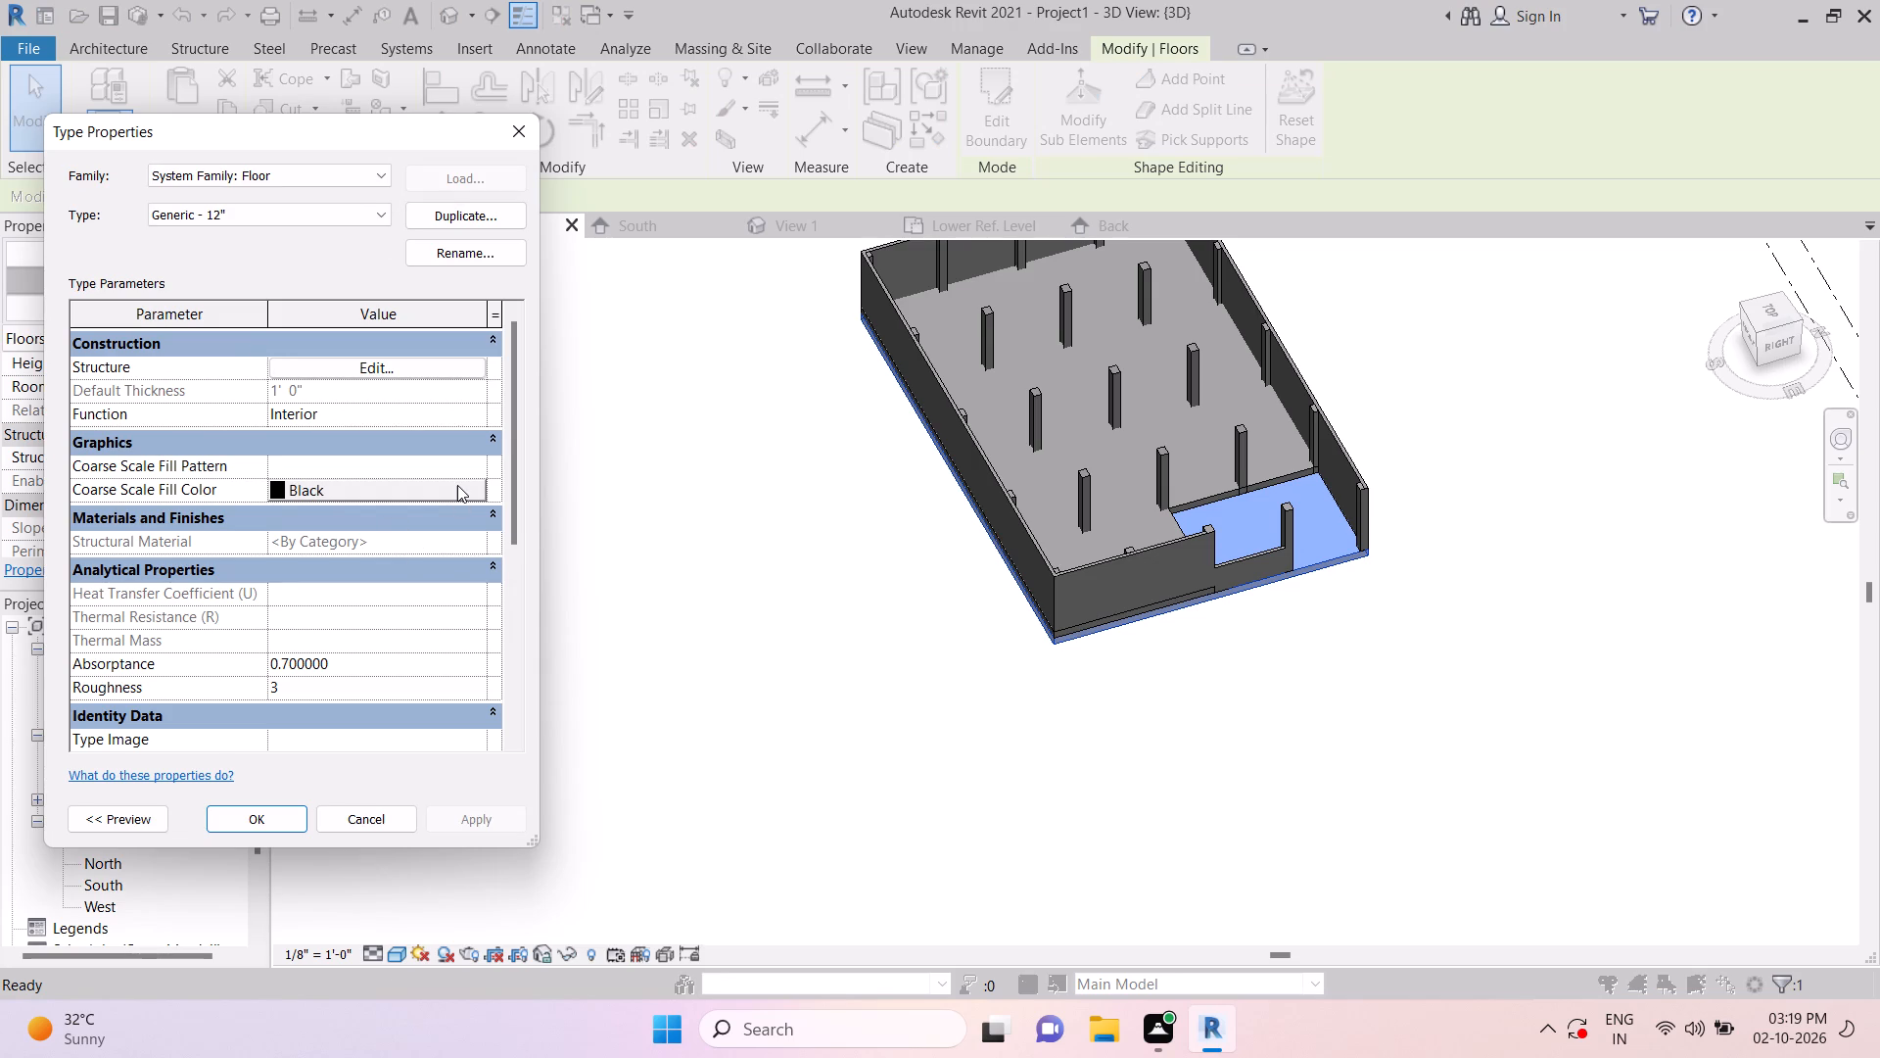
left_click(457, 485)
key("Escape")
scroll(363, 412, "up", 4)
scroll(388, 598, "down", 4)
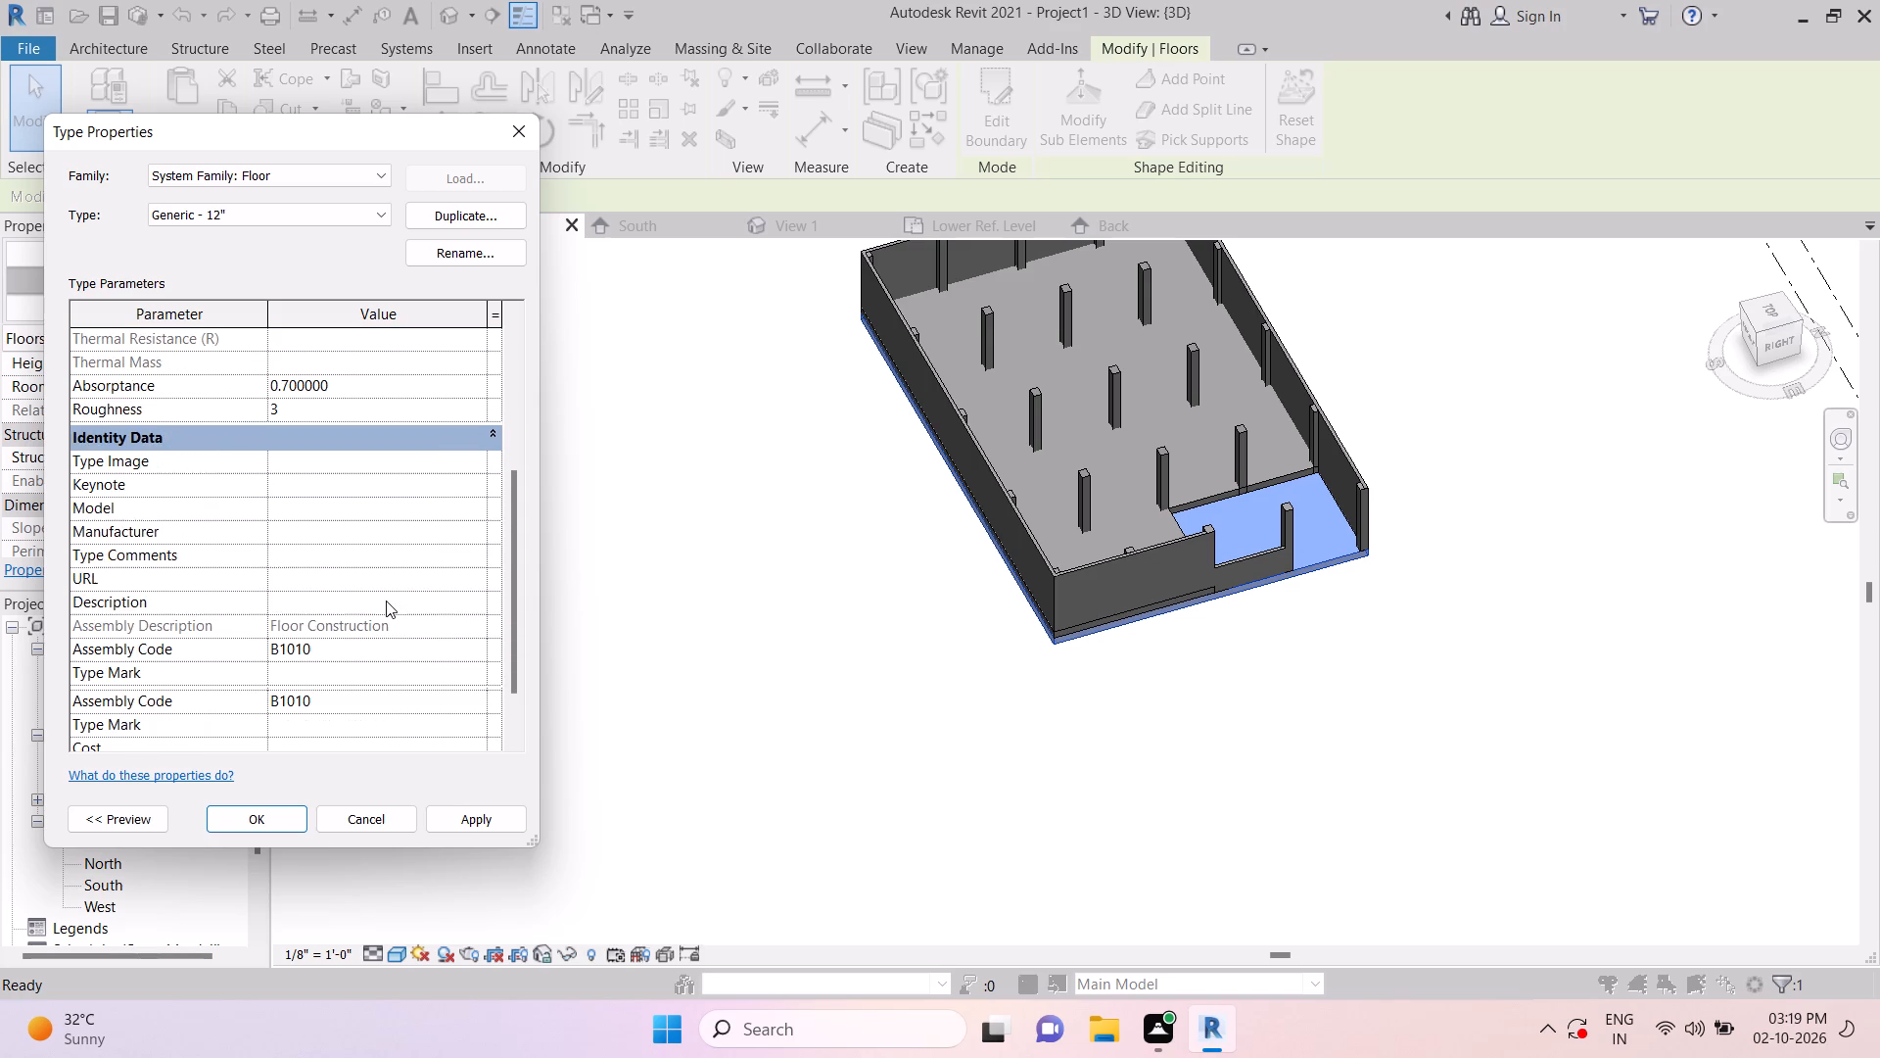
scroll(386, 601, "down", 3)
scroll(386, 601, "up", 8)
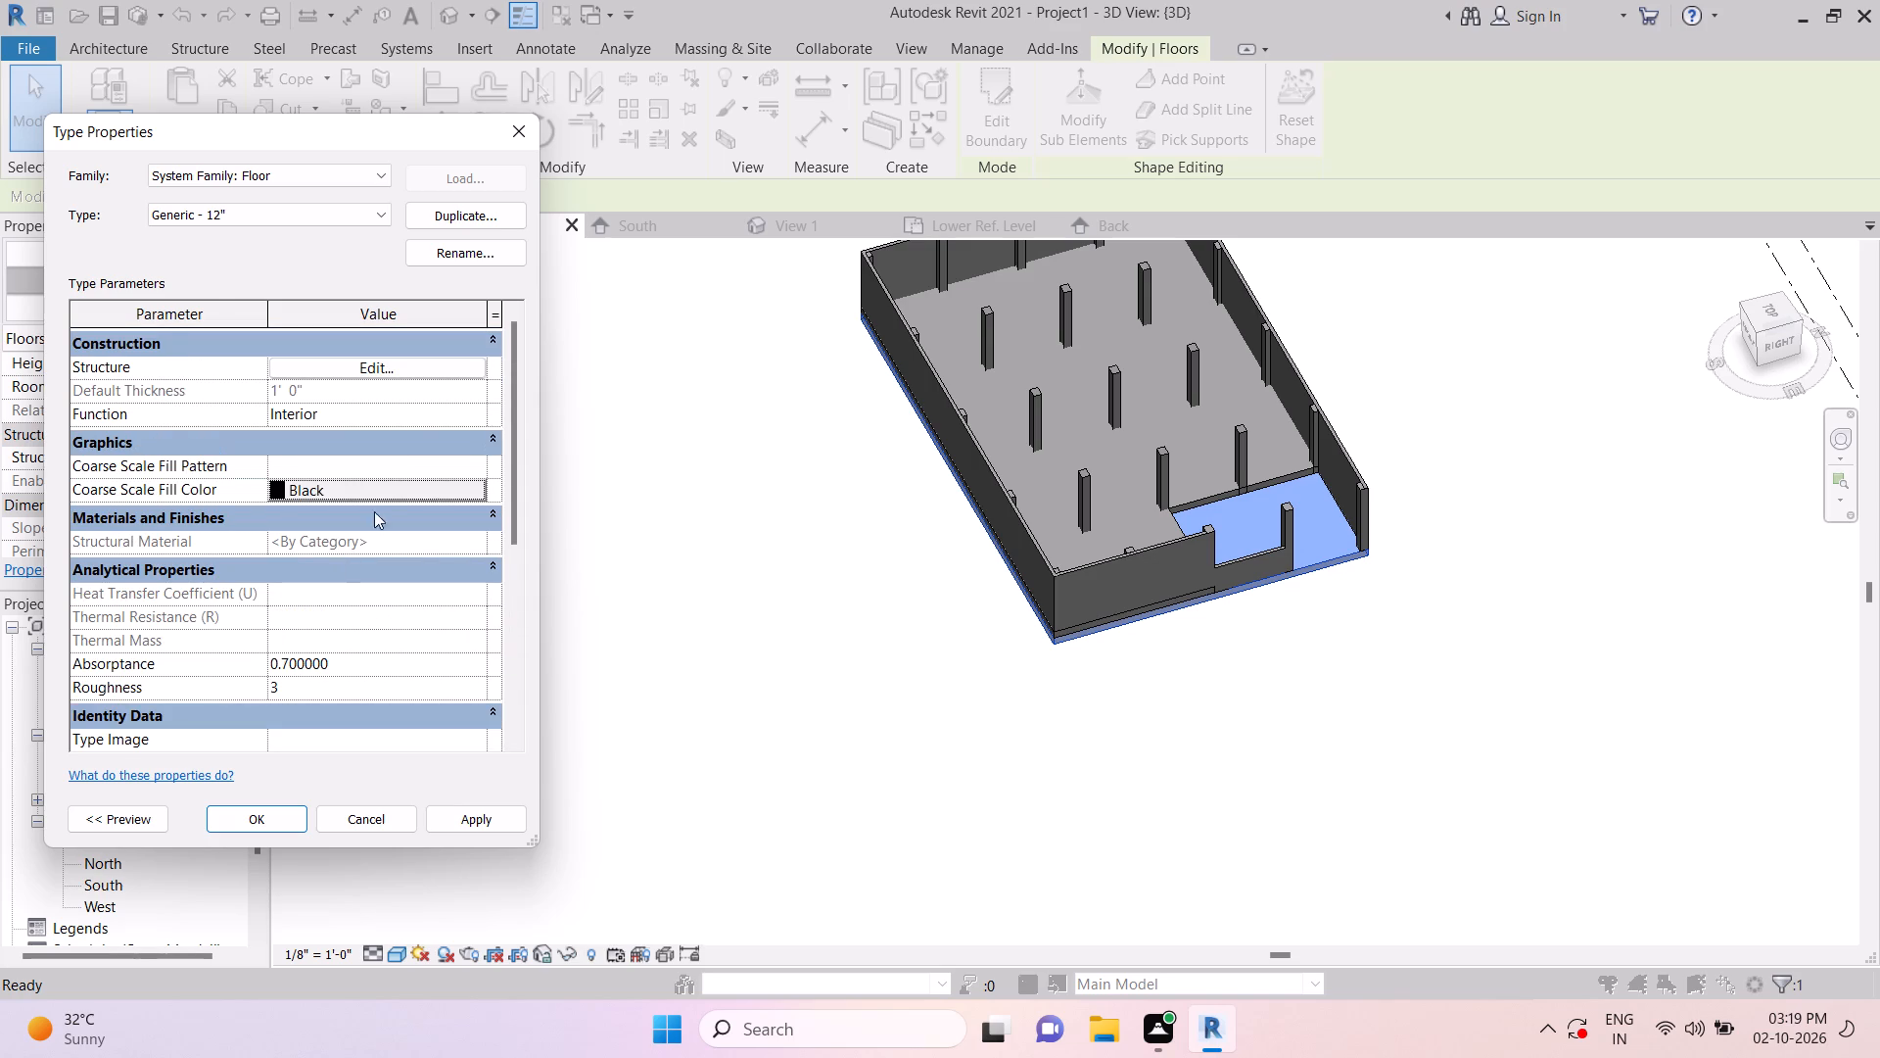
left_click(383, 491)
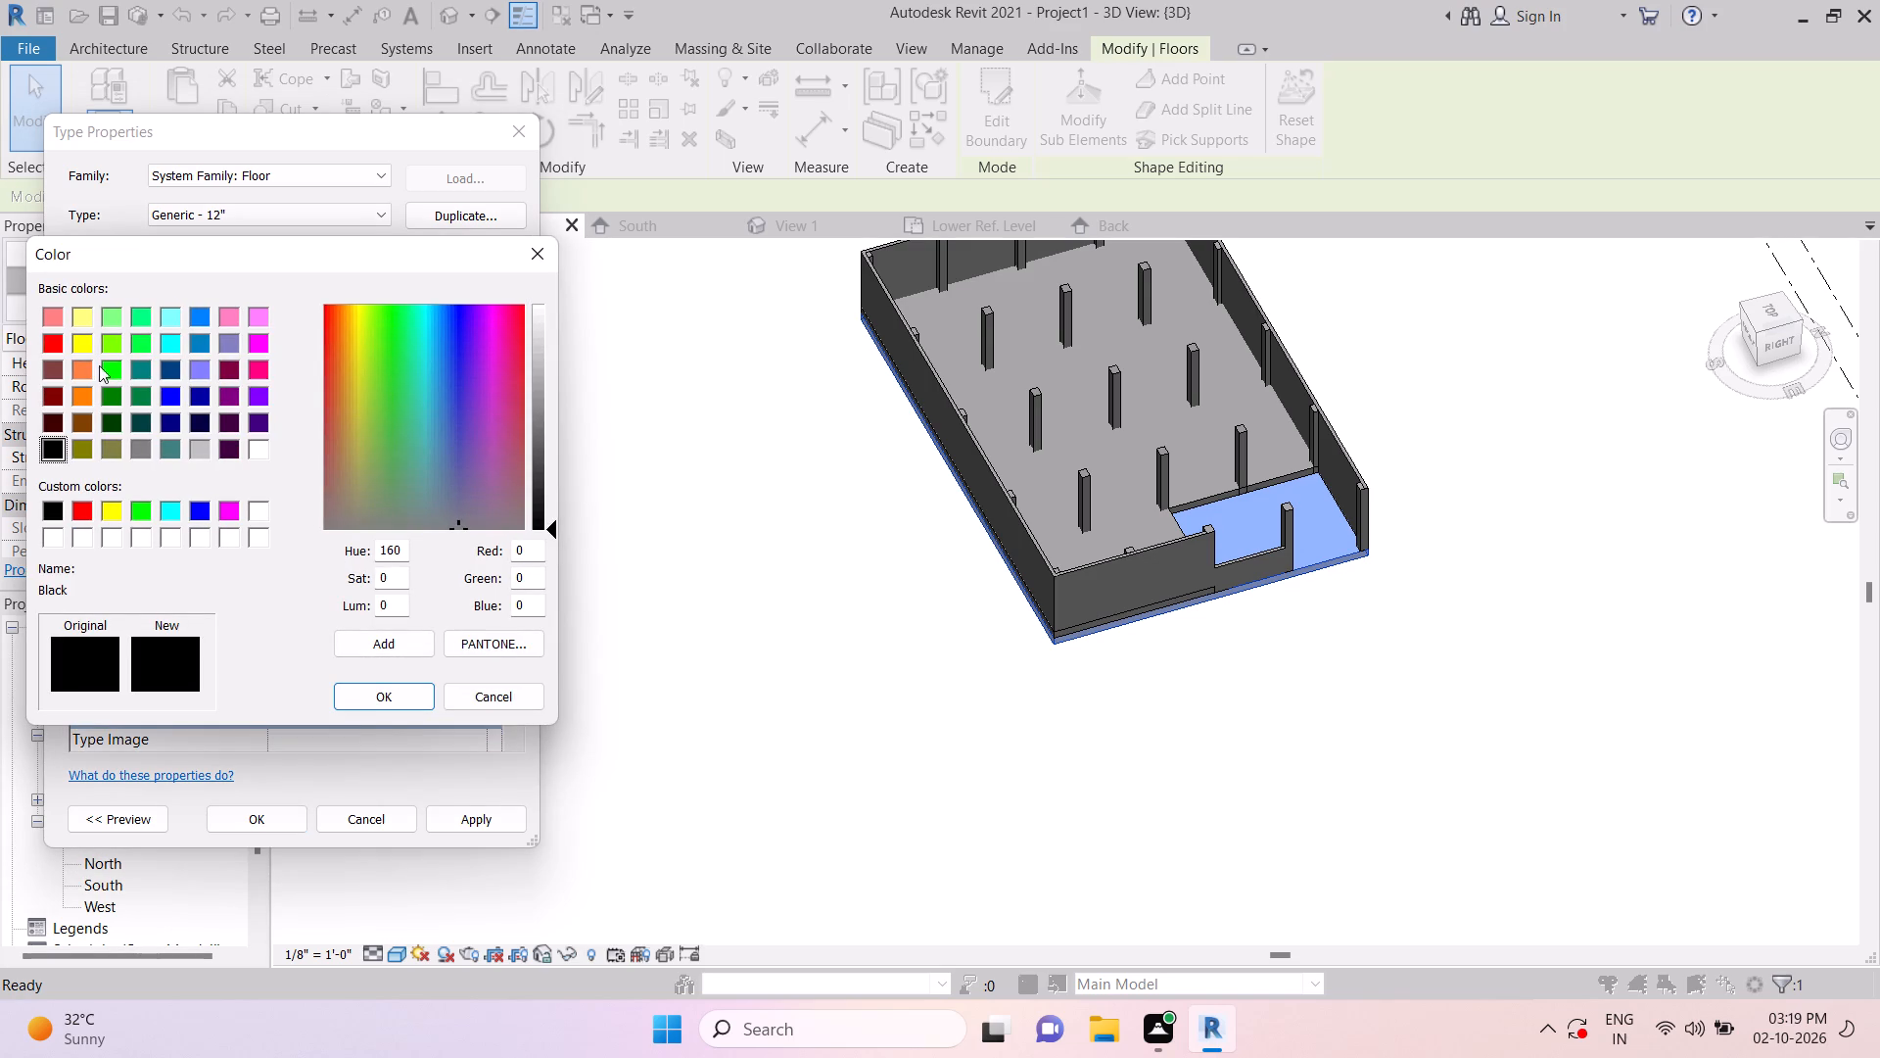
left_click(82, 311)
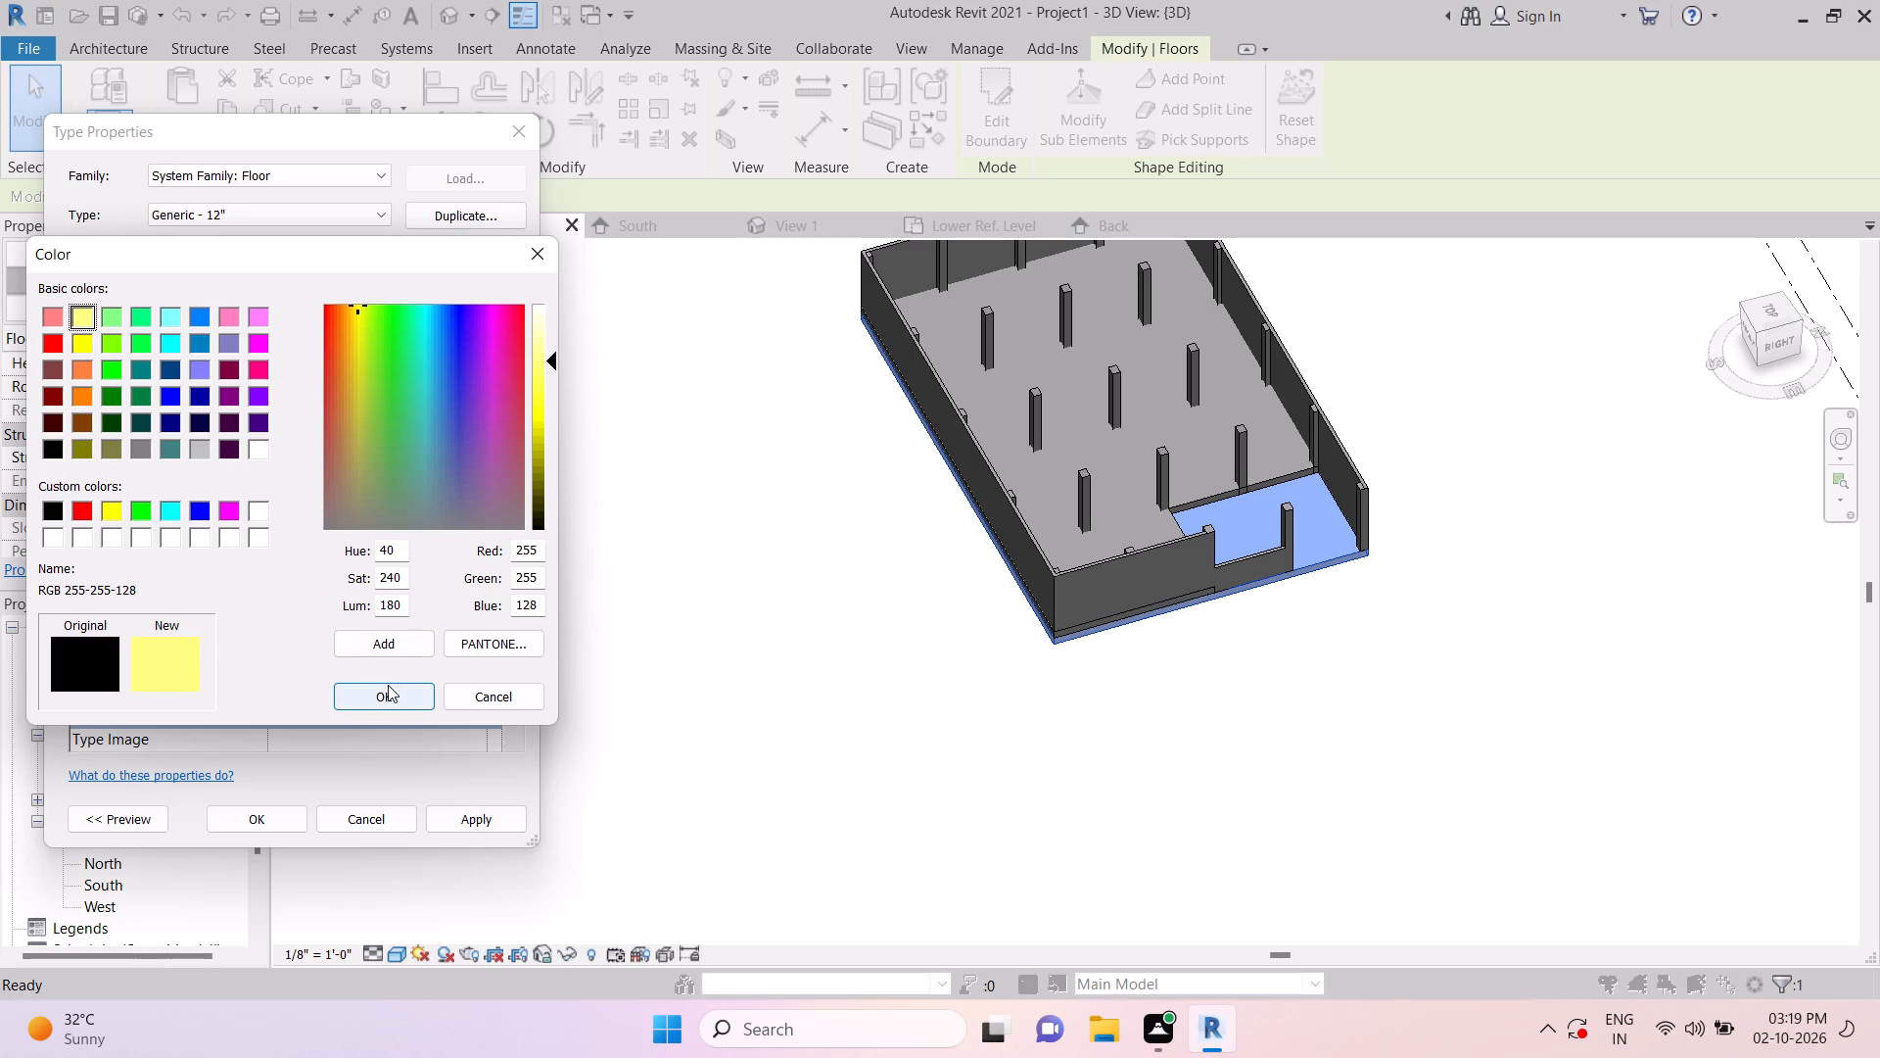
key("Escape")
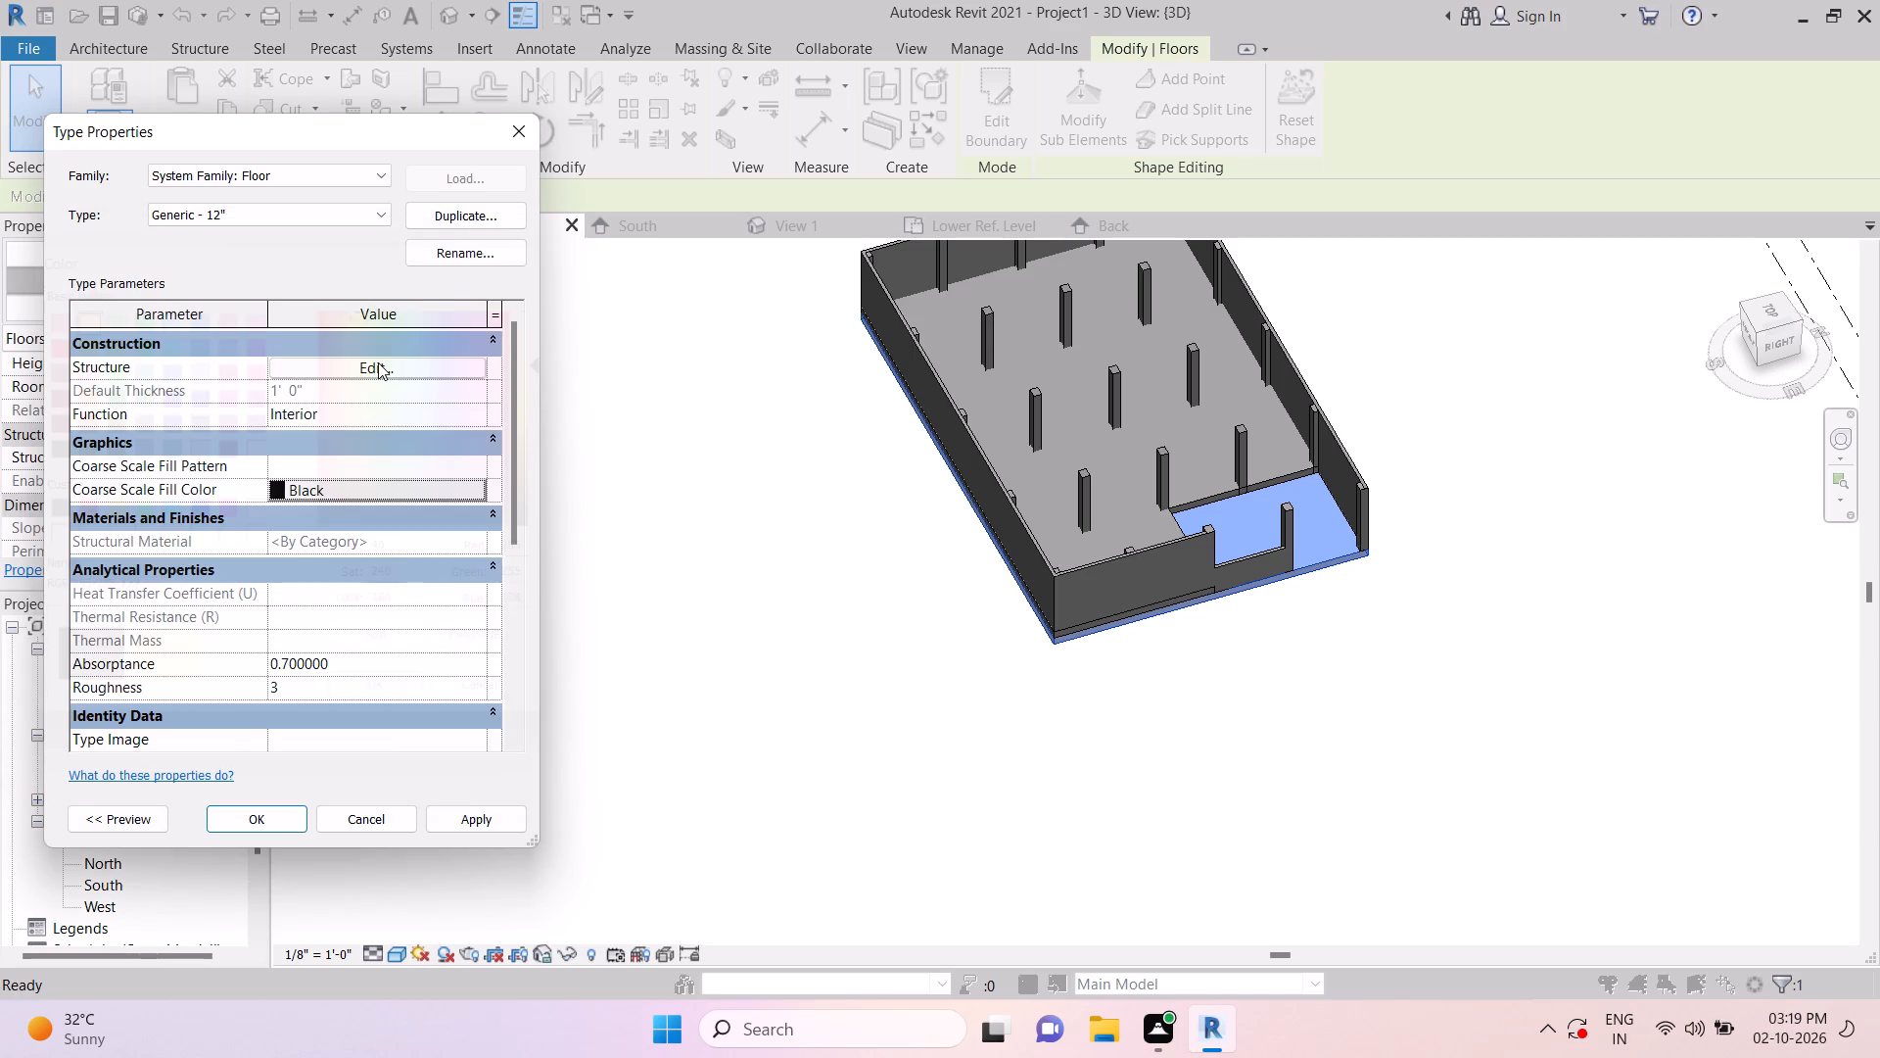
Open the floor type's layer structure and access the material of its Structure [1] layer.
left_click(378, 362)
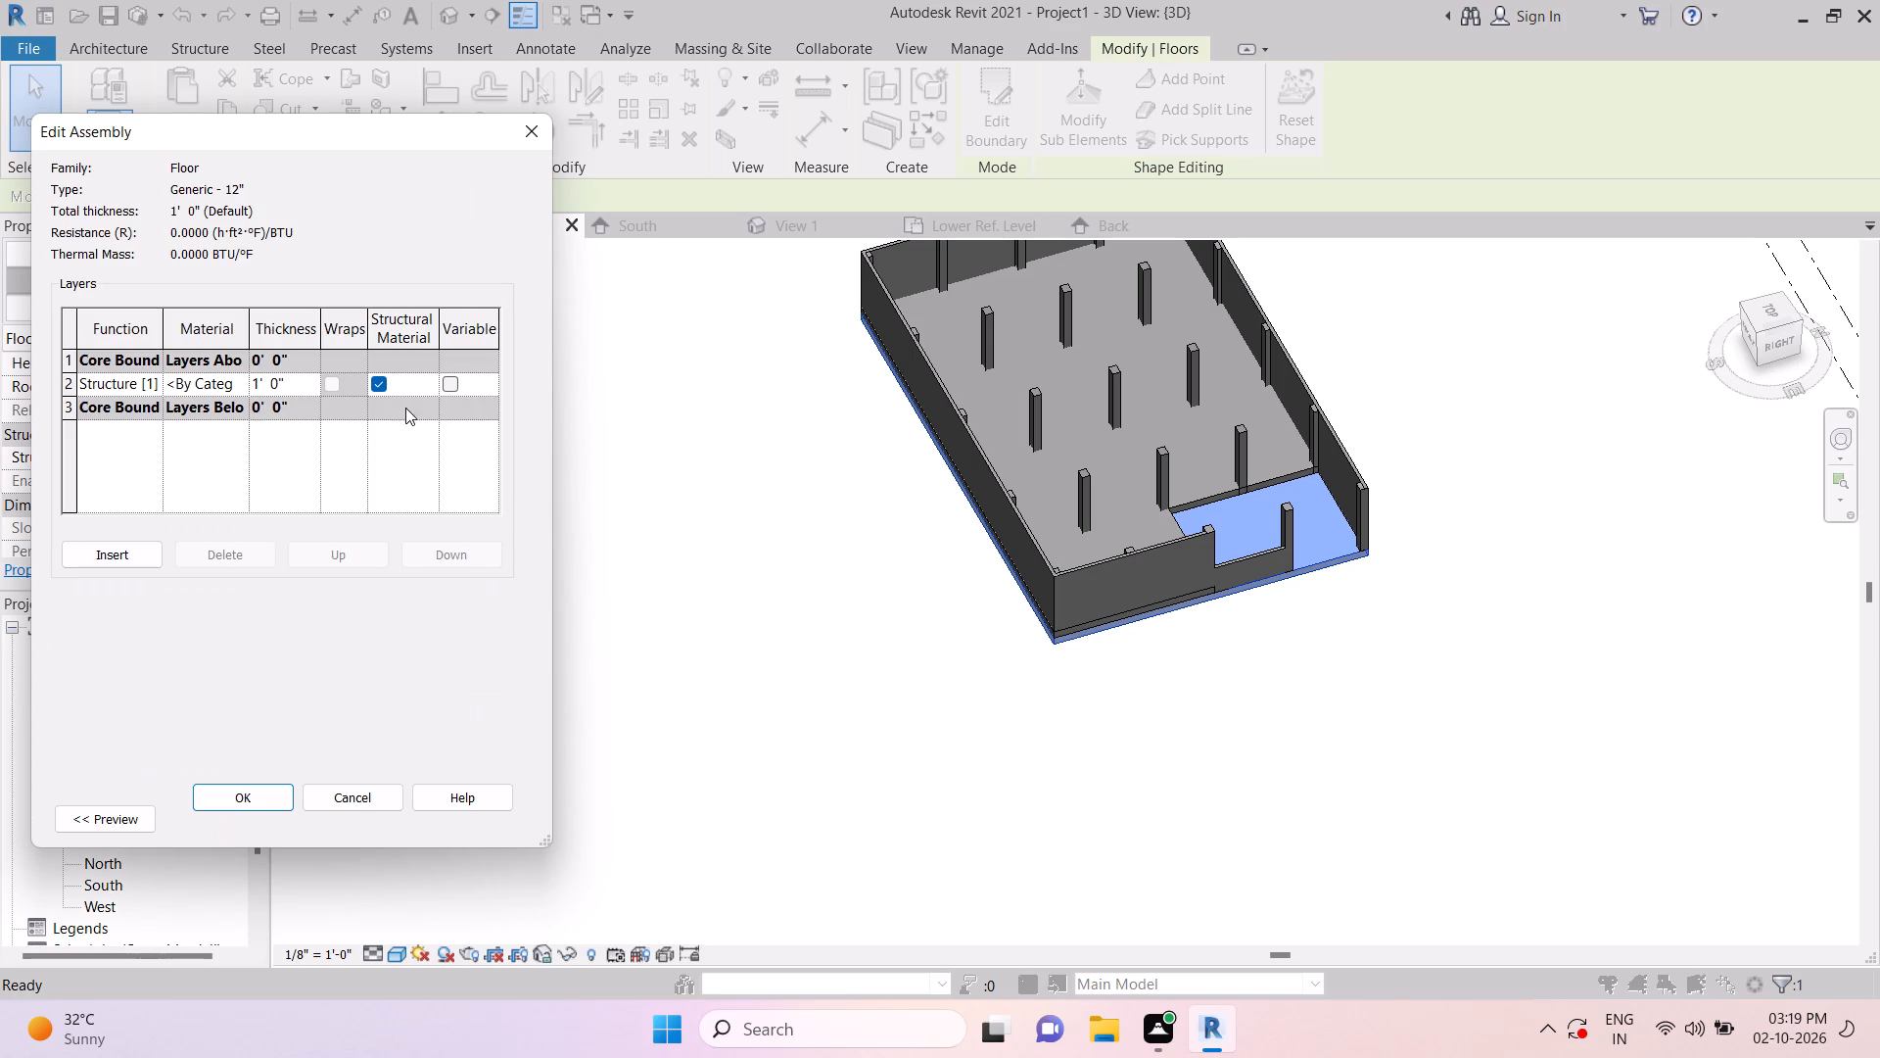
left_click(241, 382)
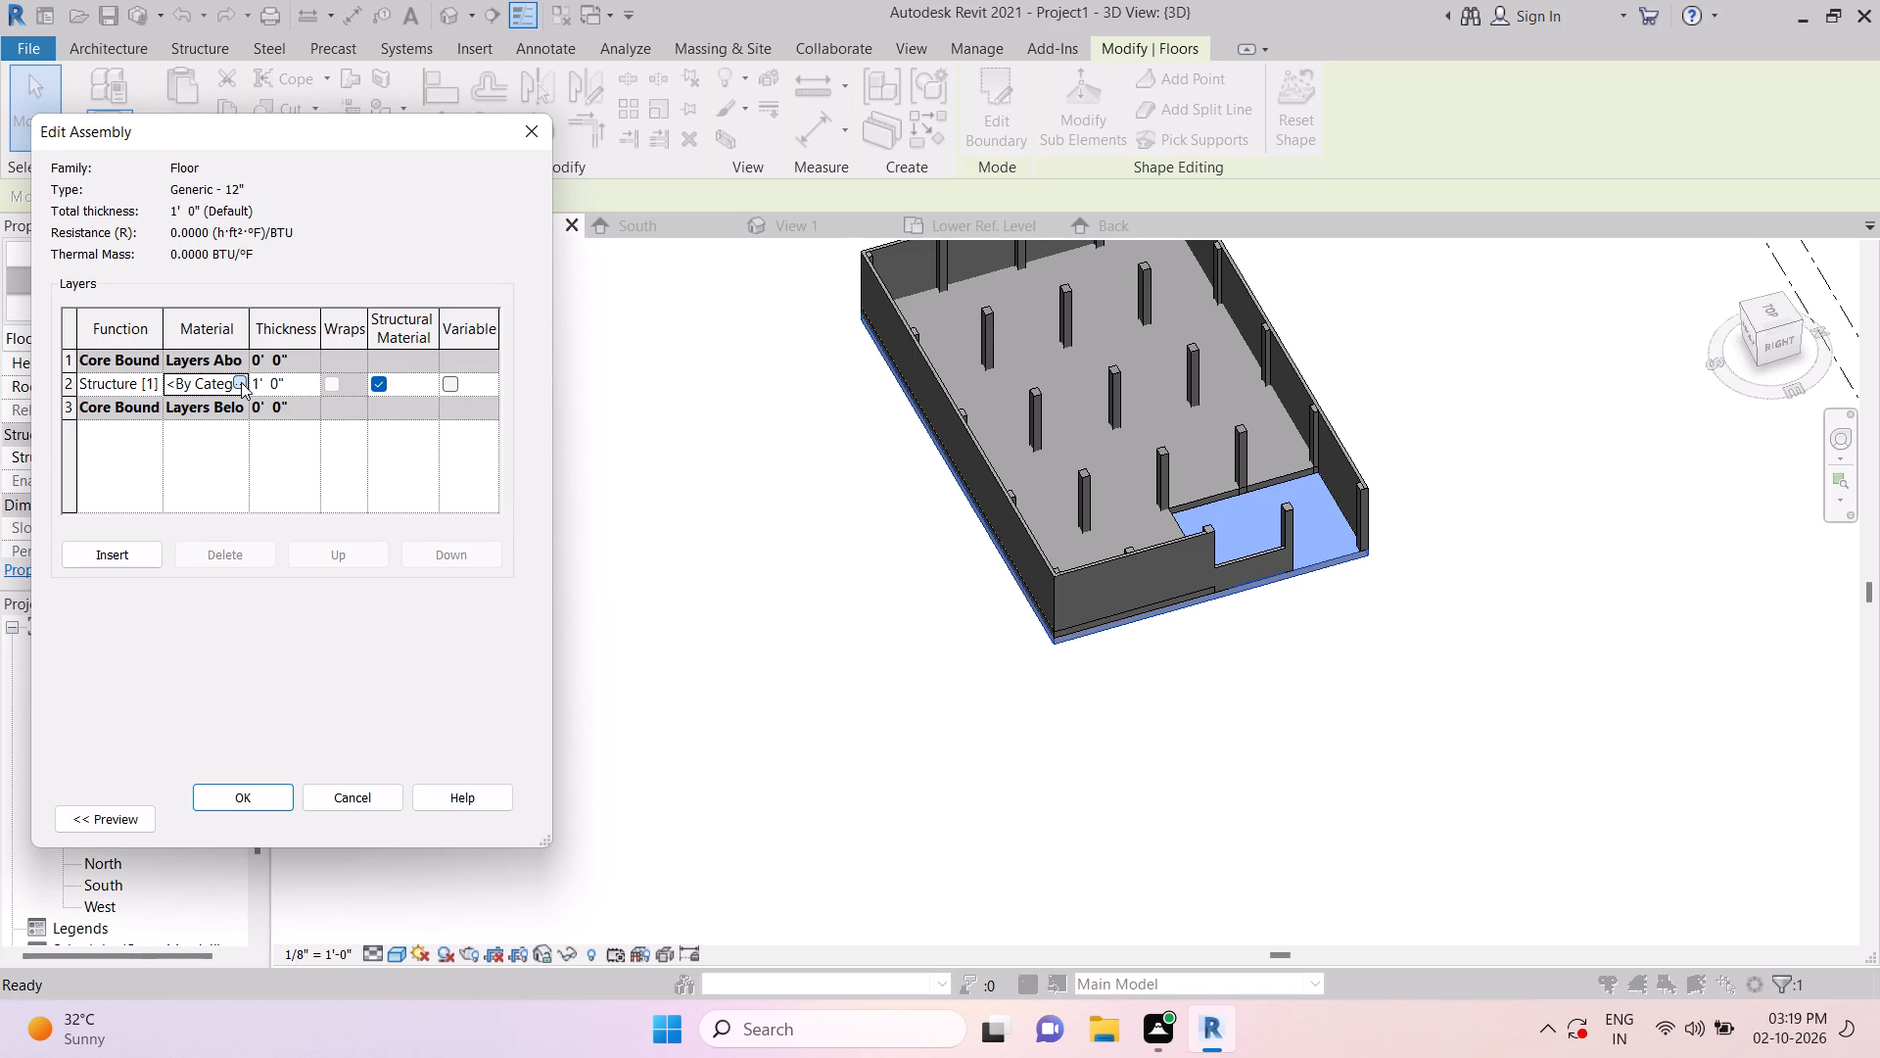
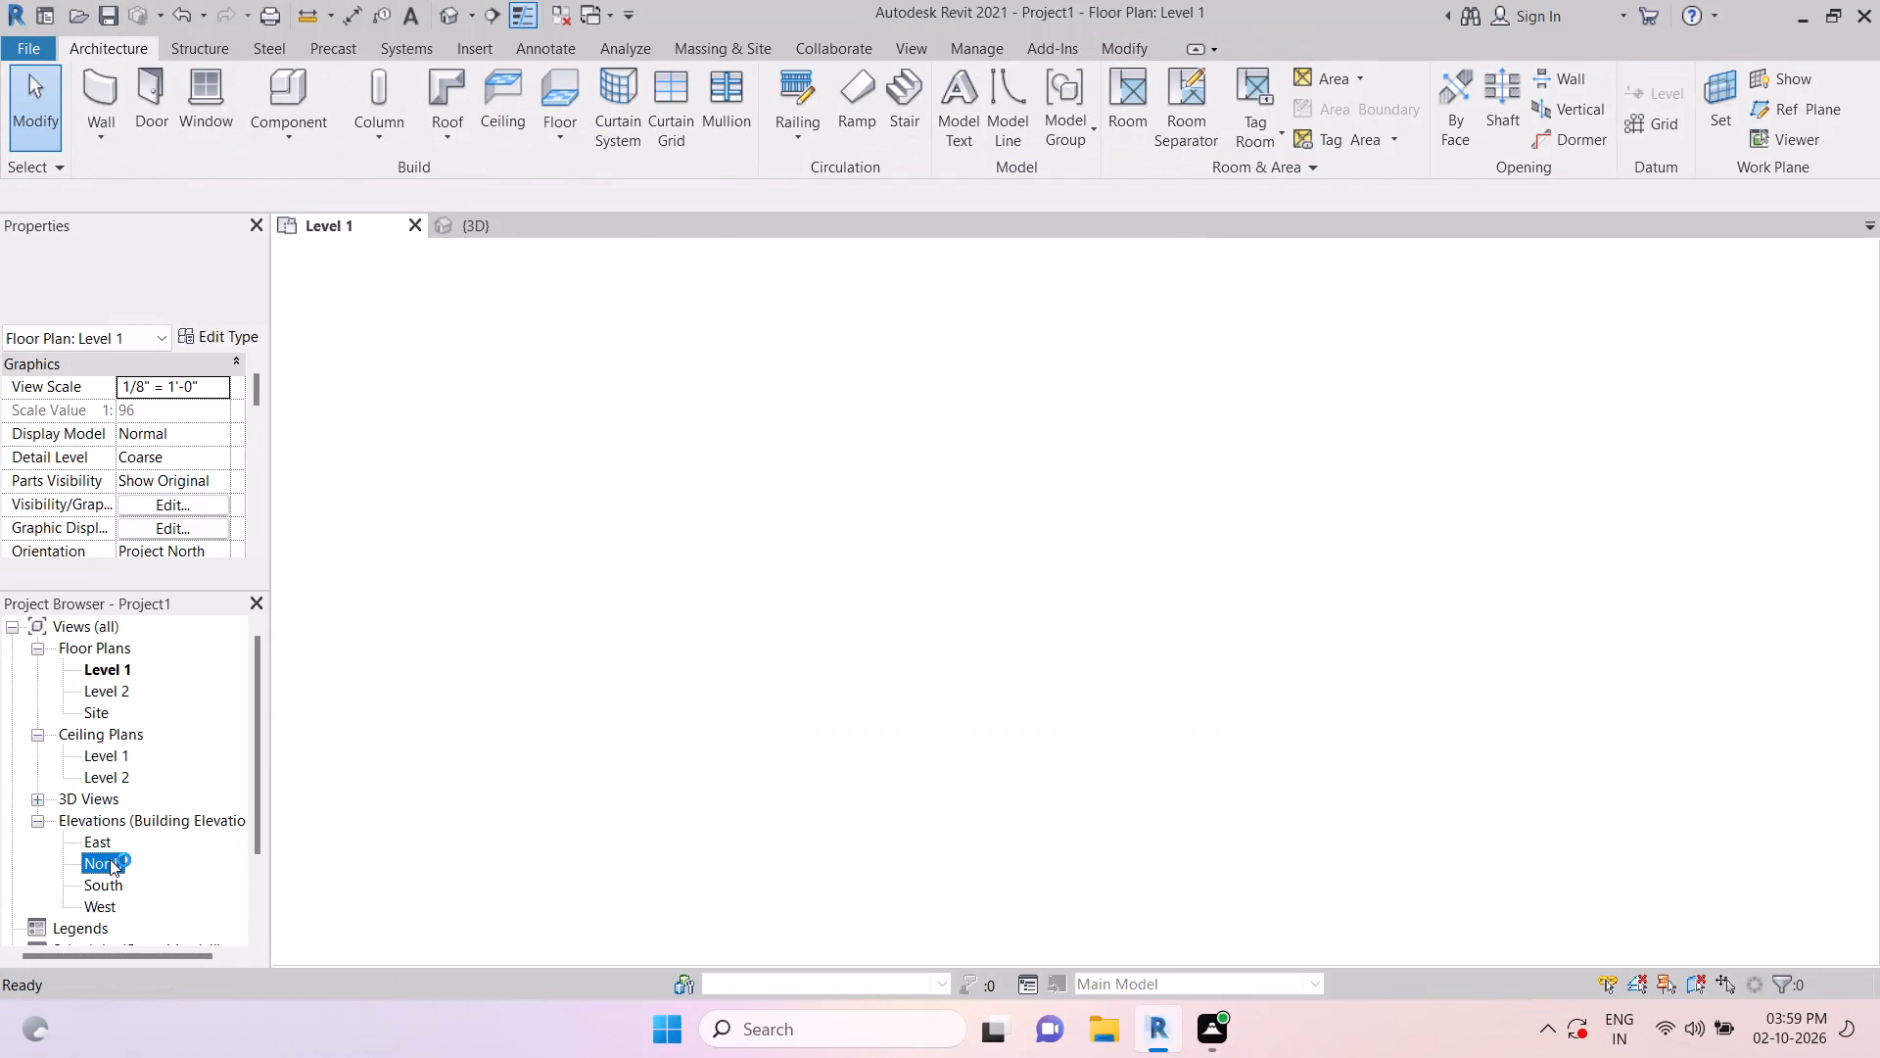
Set the North elevation's visual style to Shaded.
scroll(927, 697, "up", 1)
key("s")
key("d")
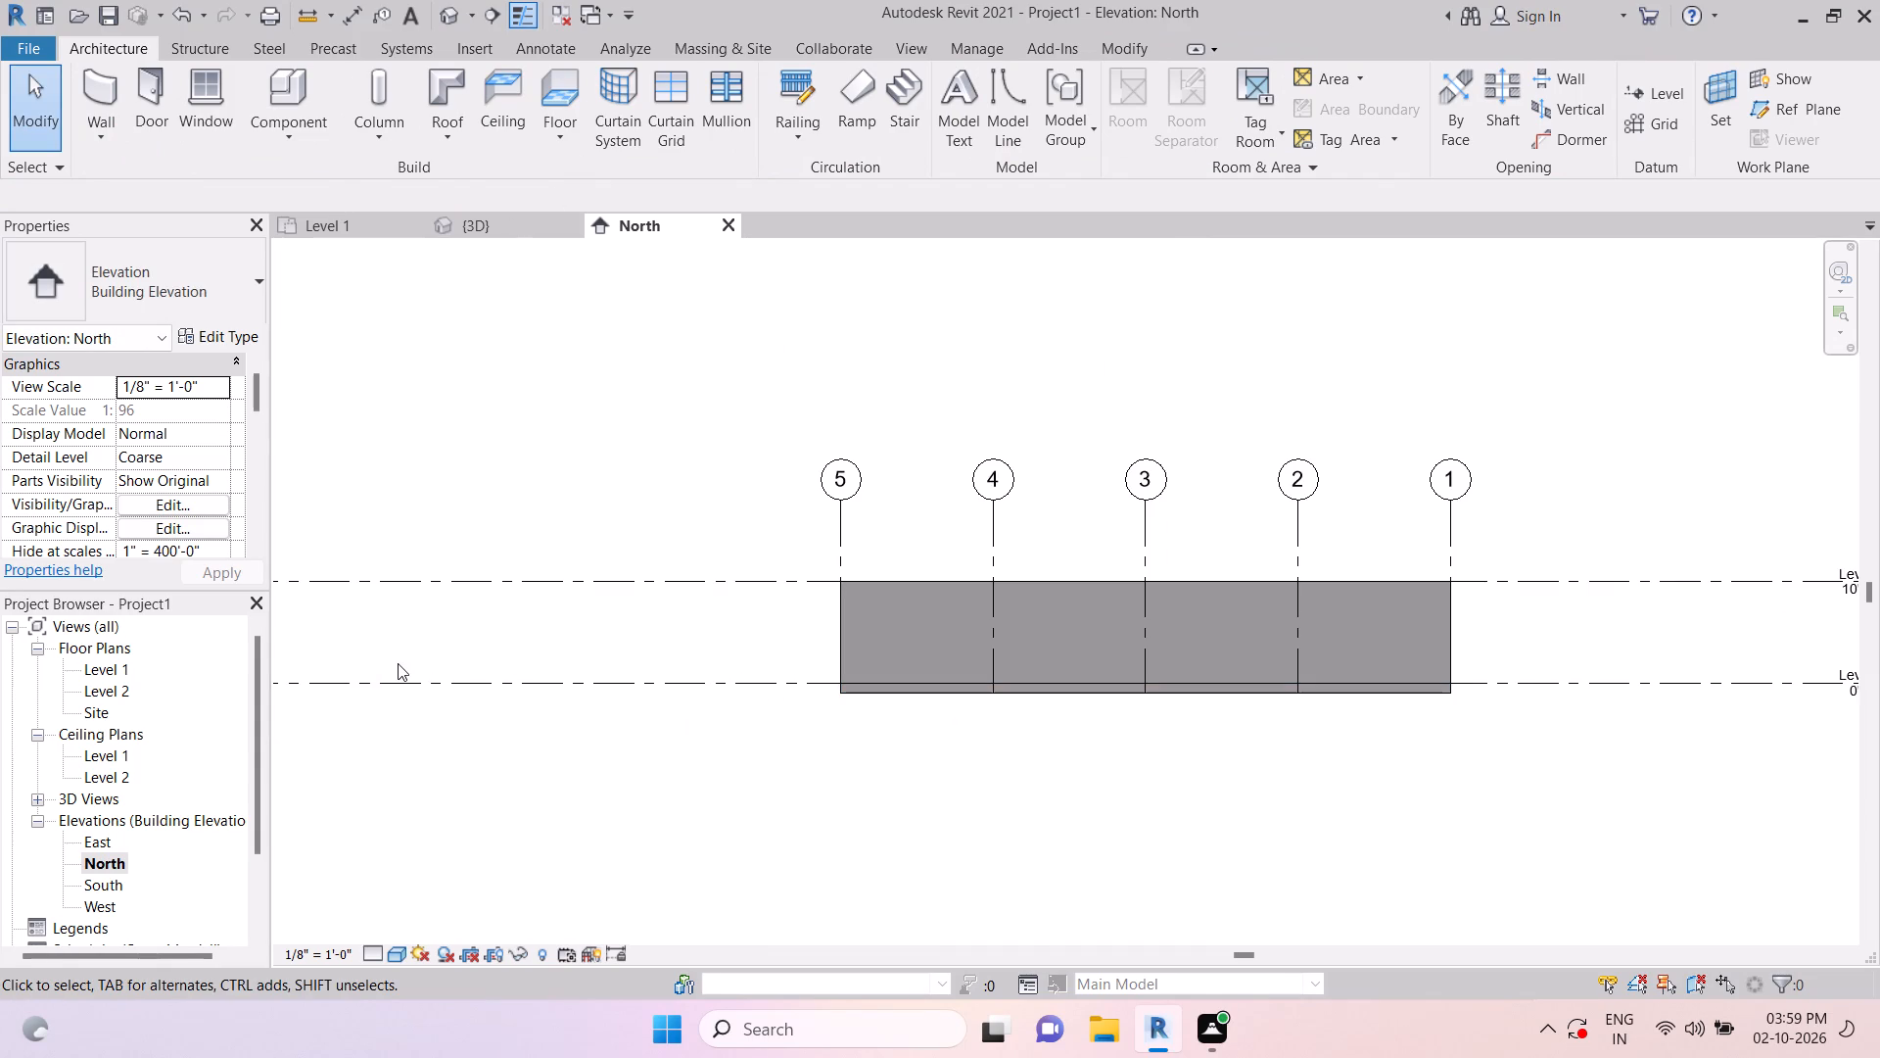
Copy the Generic - 12" floor 1' 0" straight down, using its corner endpoints, so the copy sits directly beneath it.
left_click(509, 220)
middle_click_drag(1346, 782, 1195, 591, "shift")
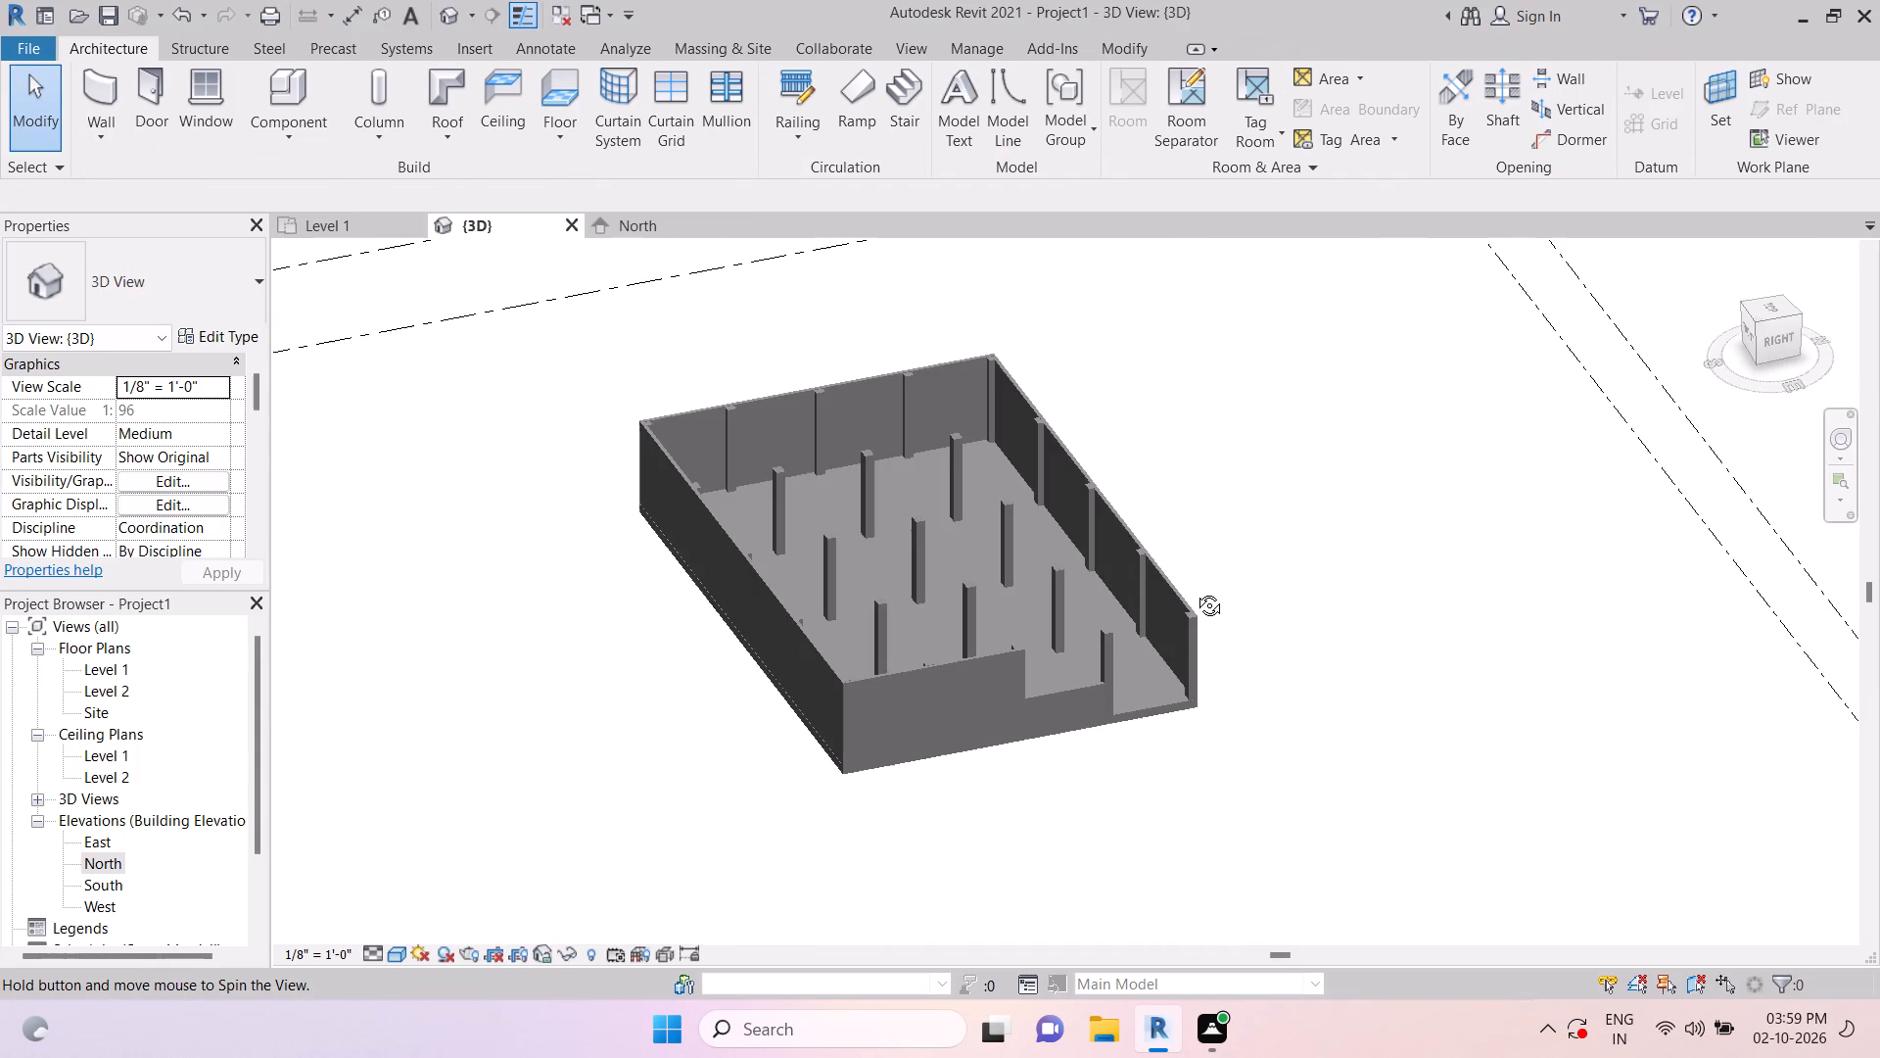
middle_click_drag(1195, 591, 1189, 577, "shift")
left_click(1777, 328)
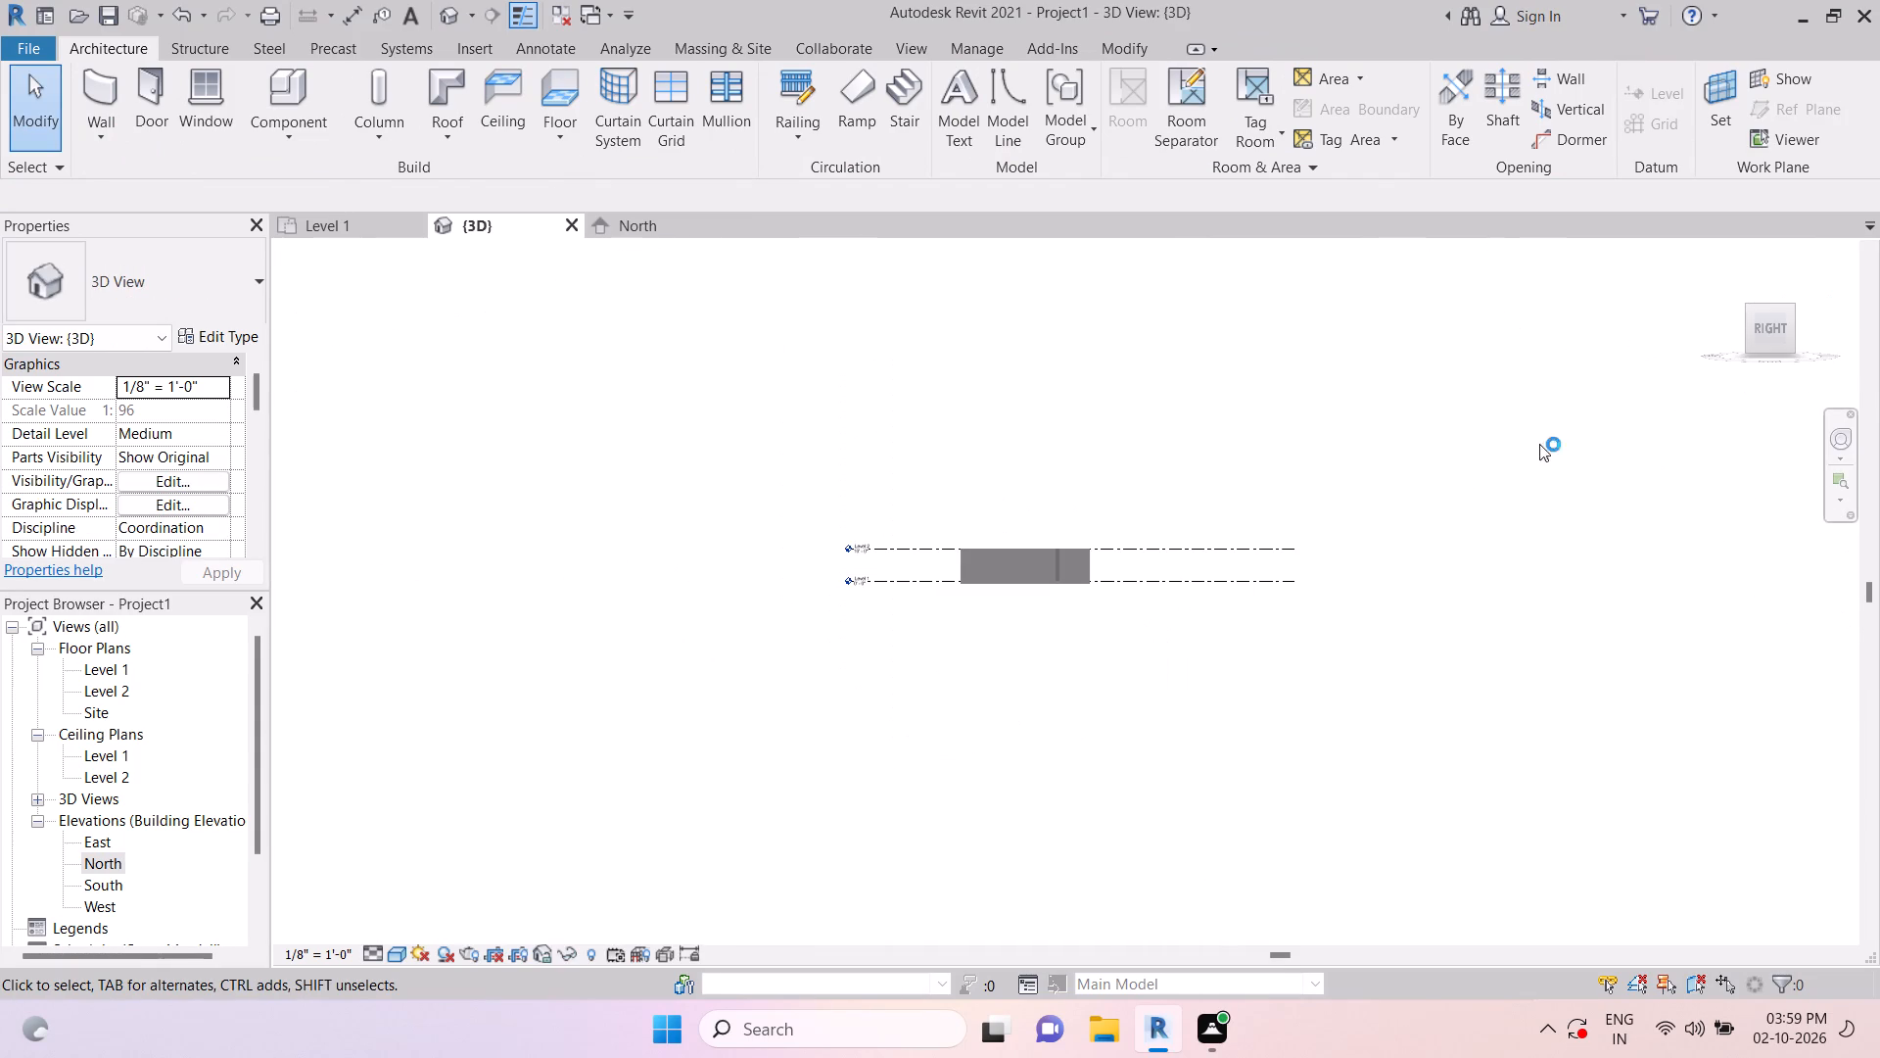
scroll(1070, 606, "up", 13)
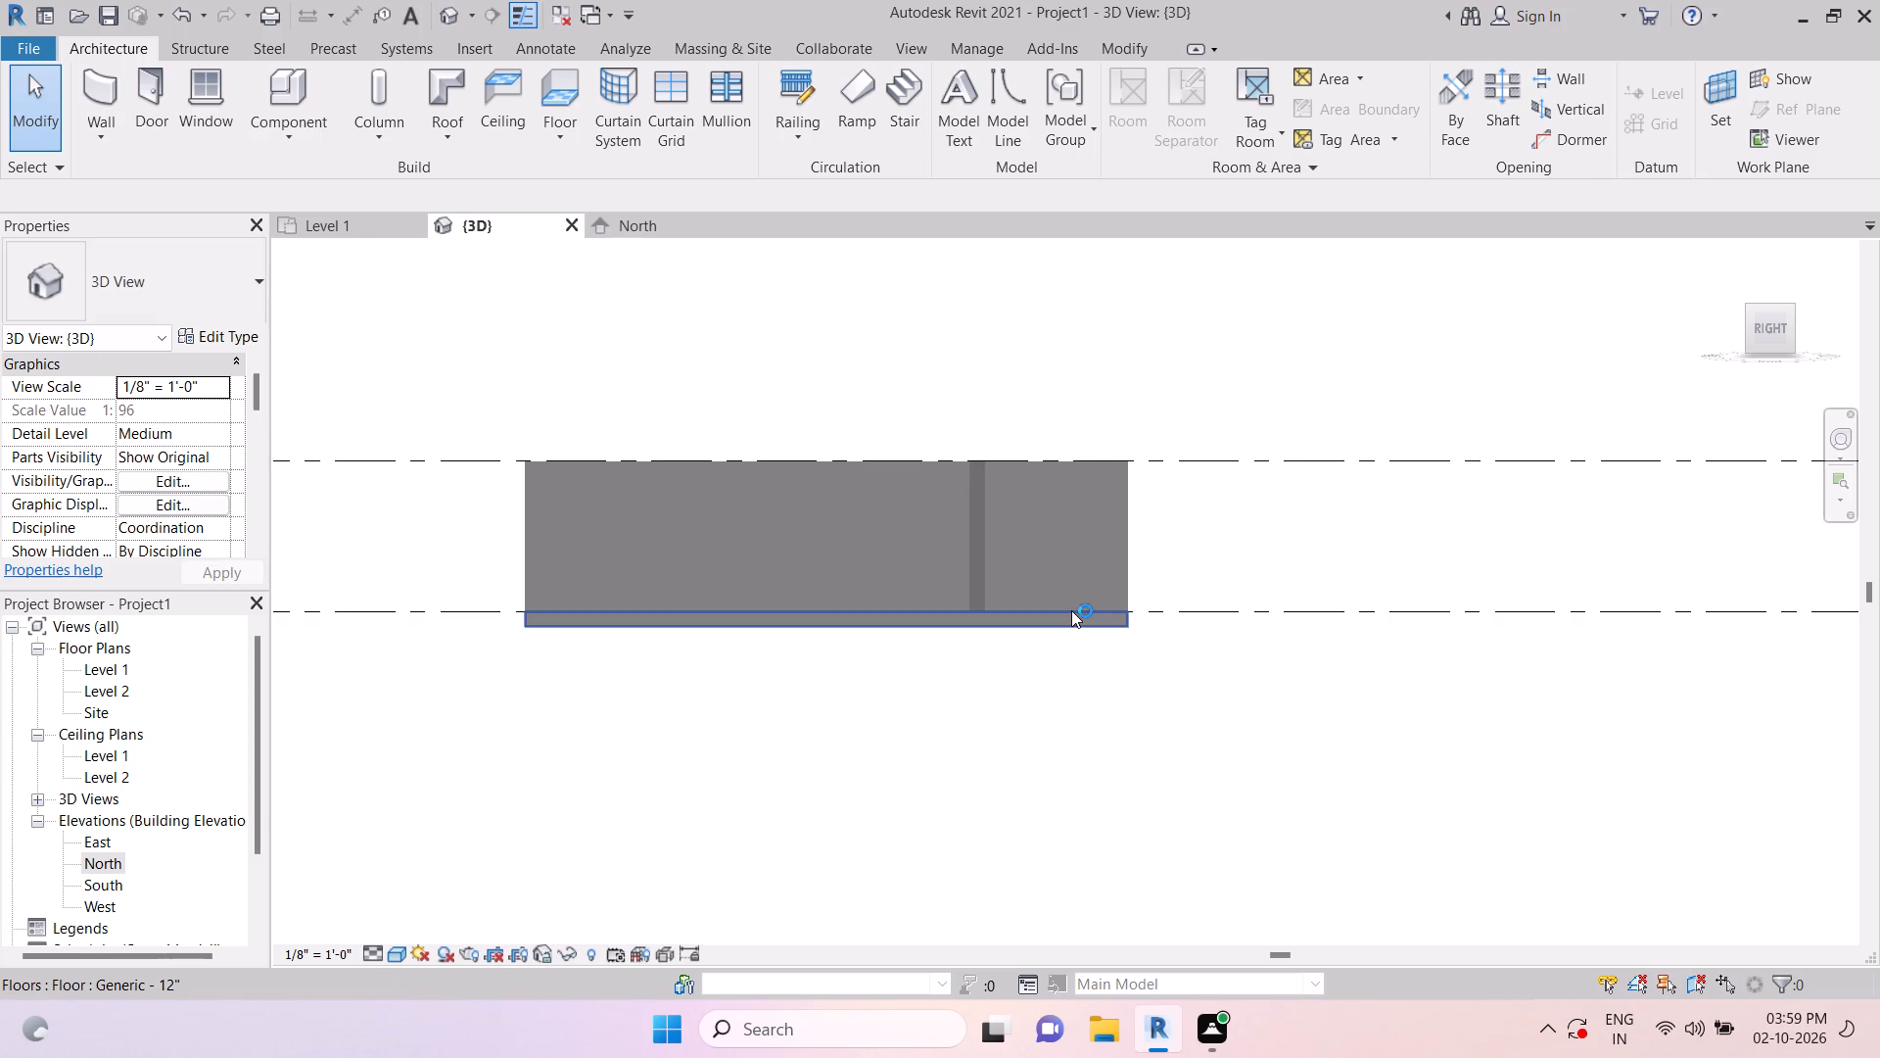
key("Escape")
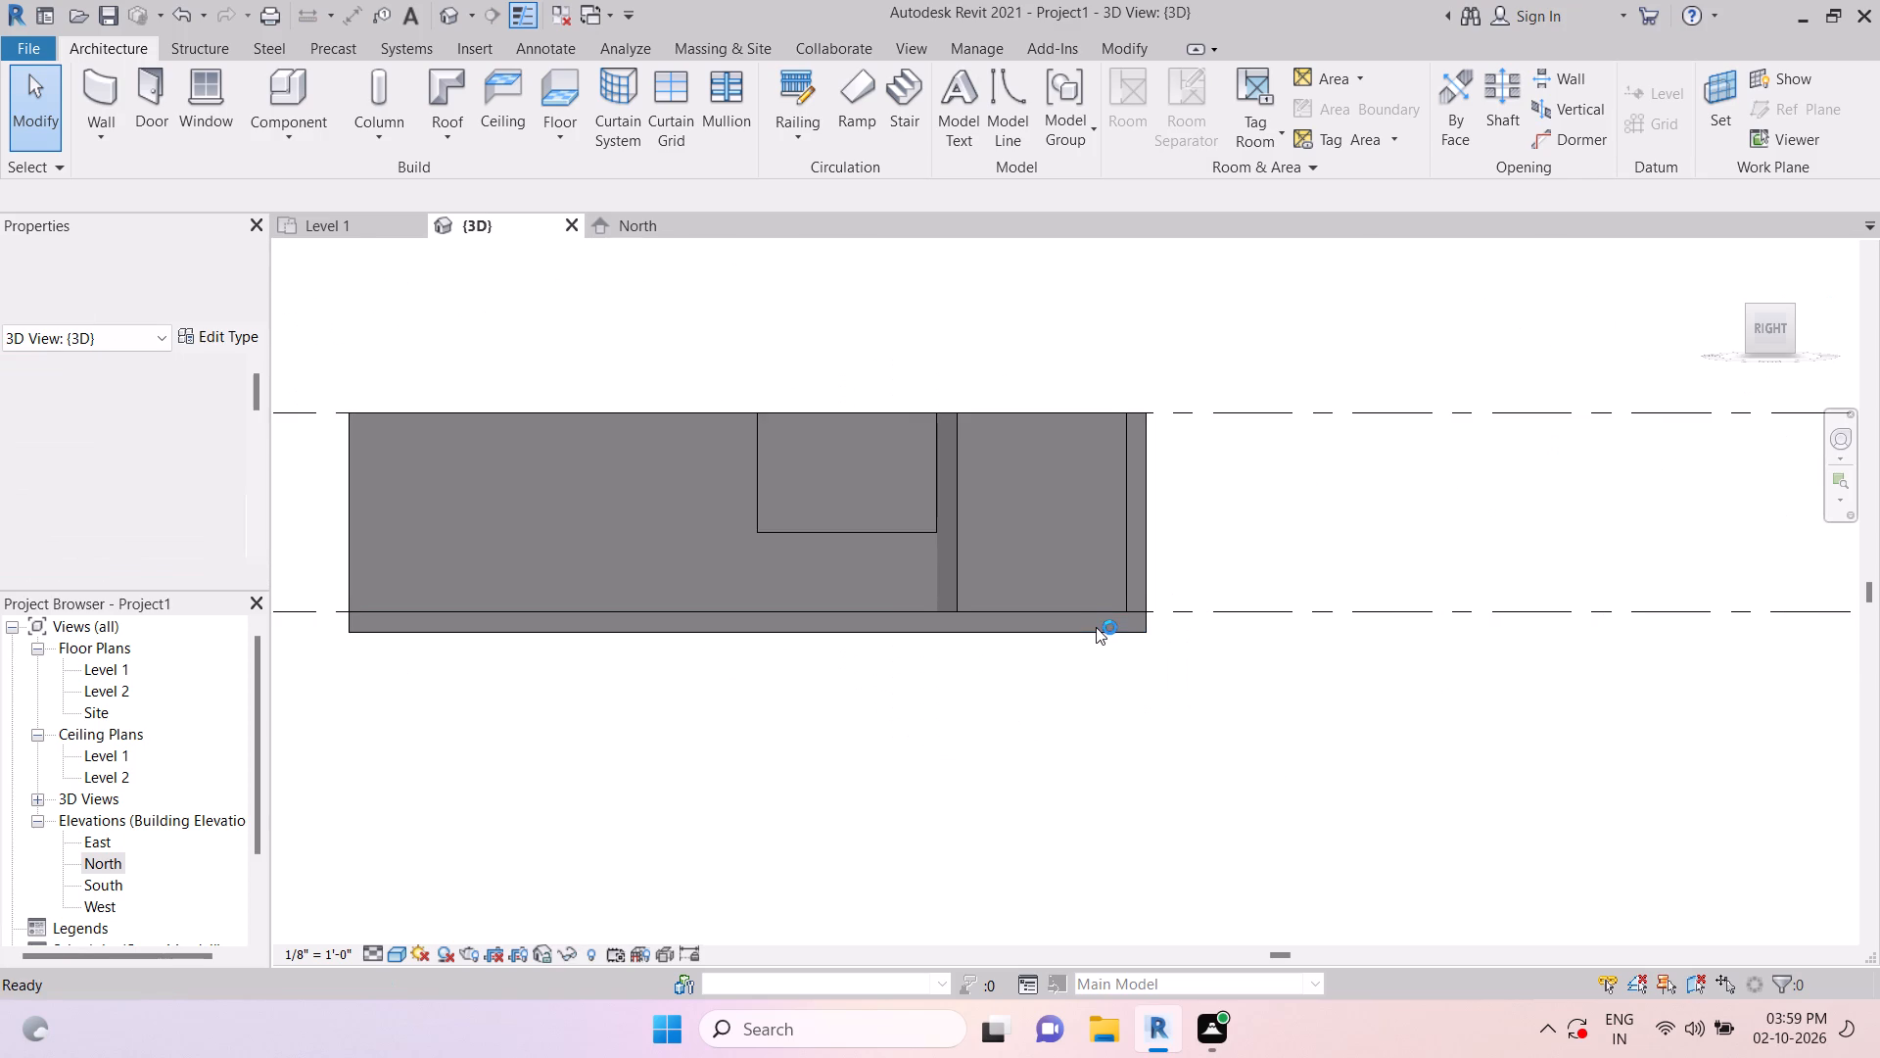
left_click(1065, 630)
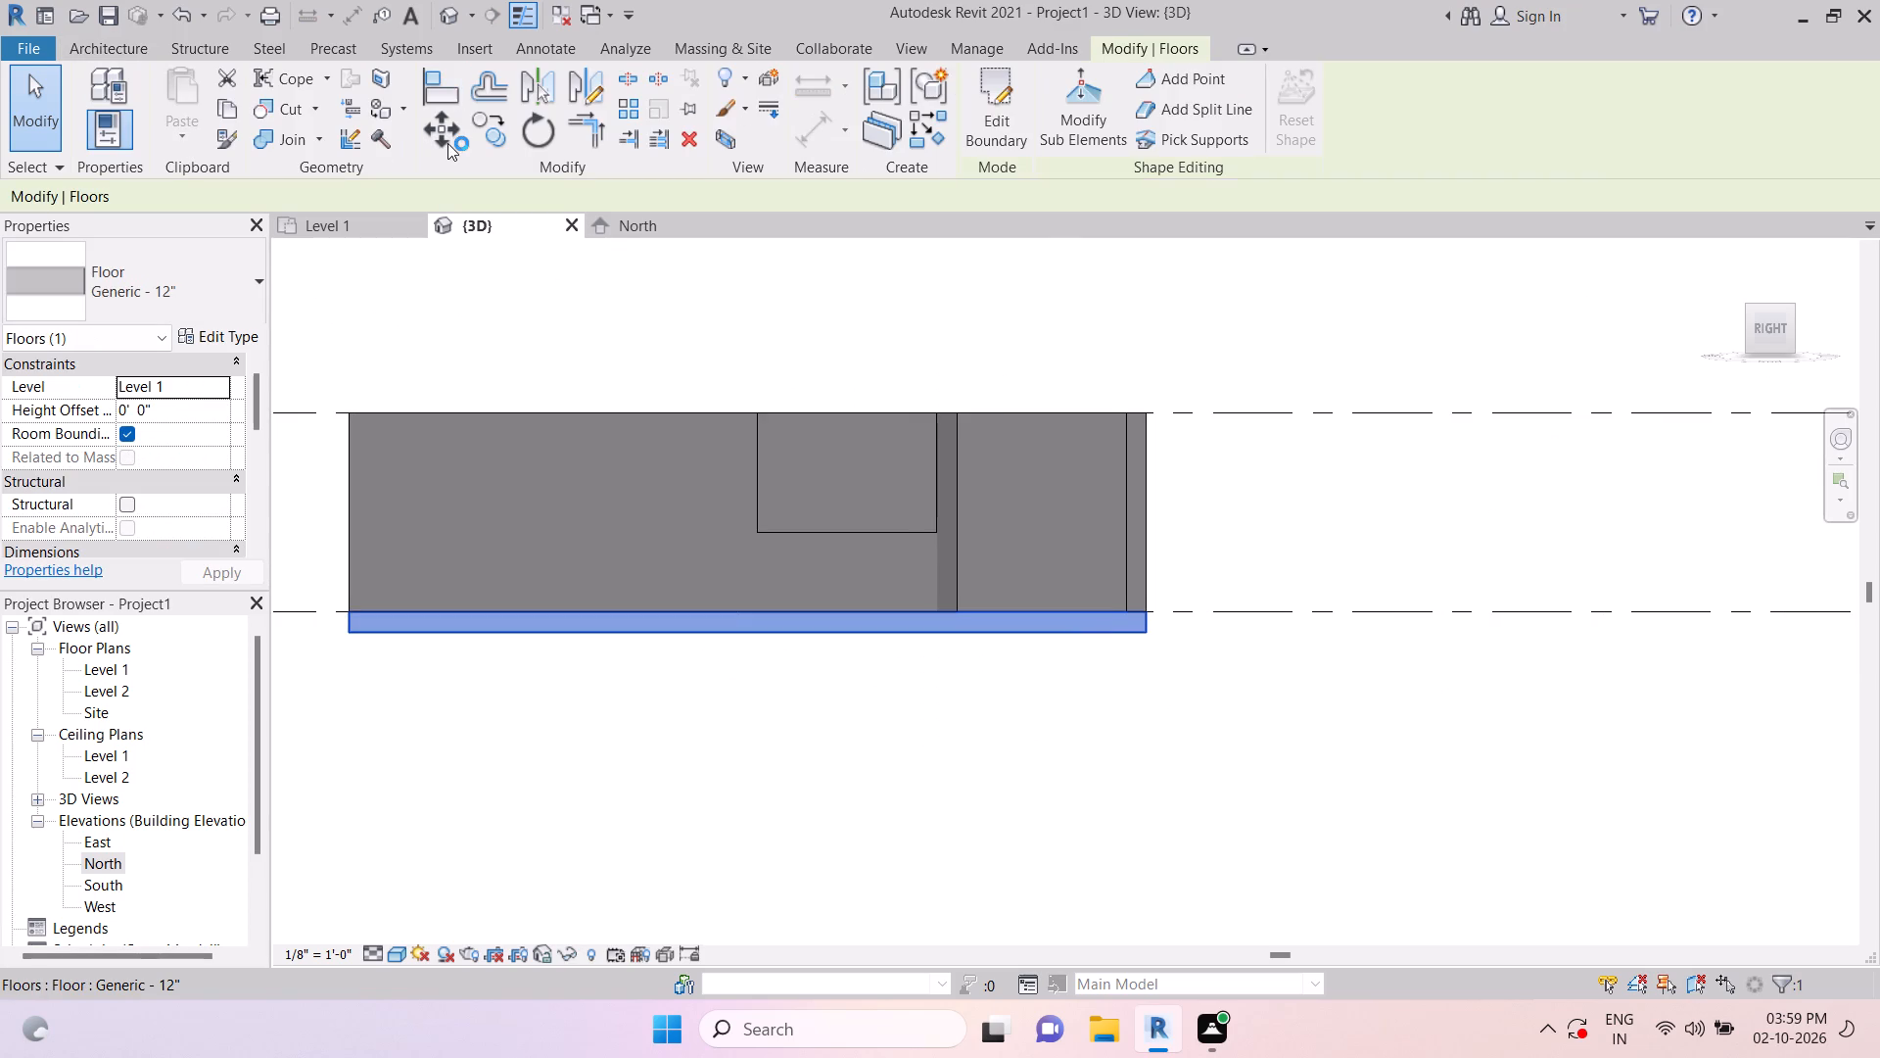
left_click(475, 134)
scroll(1137, 640, "up", 8)
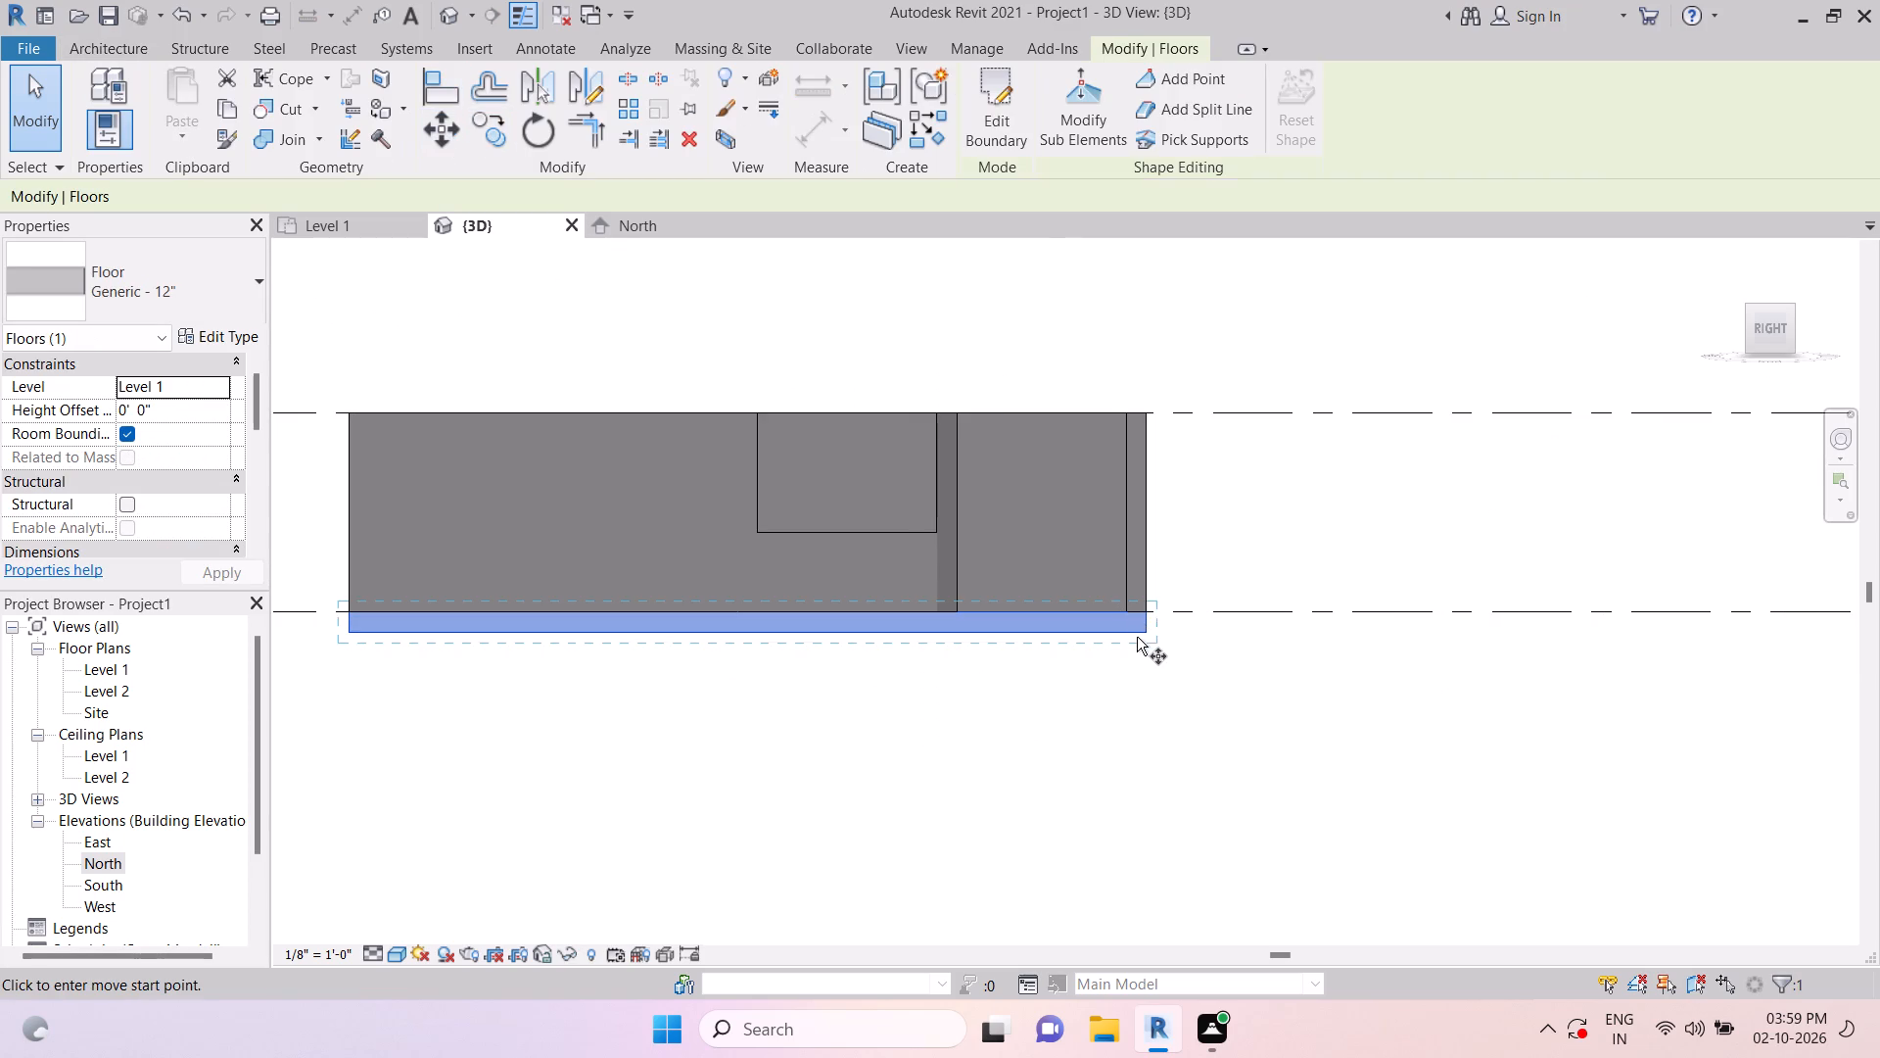
scroll(1137, 637, "up", 2)
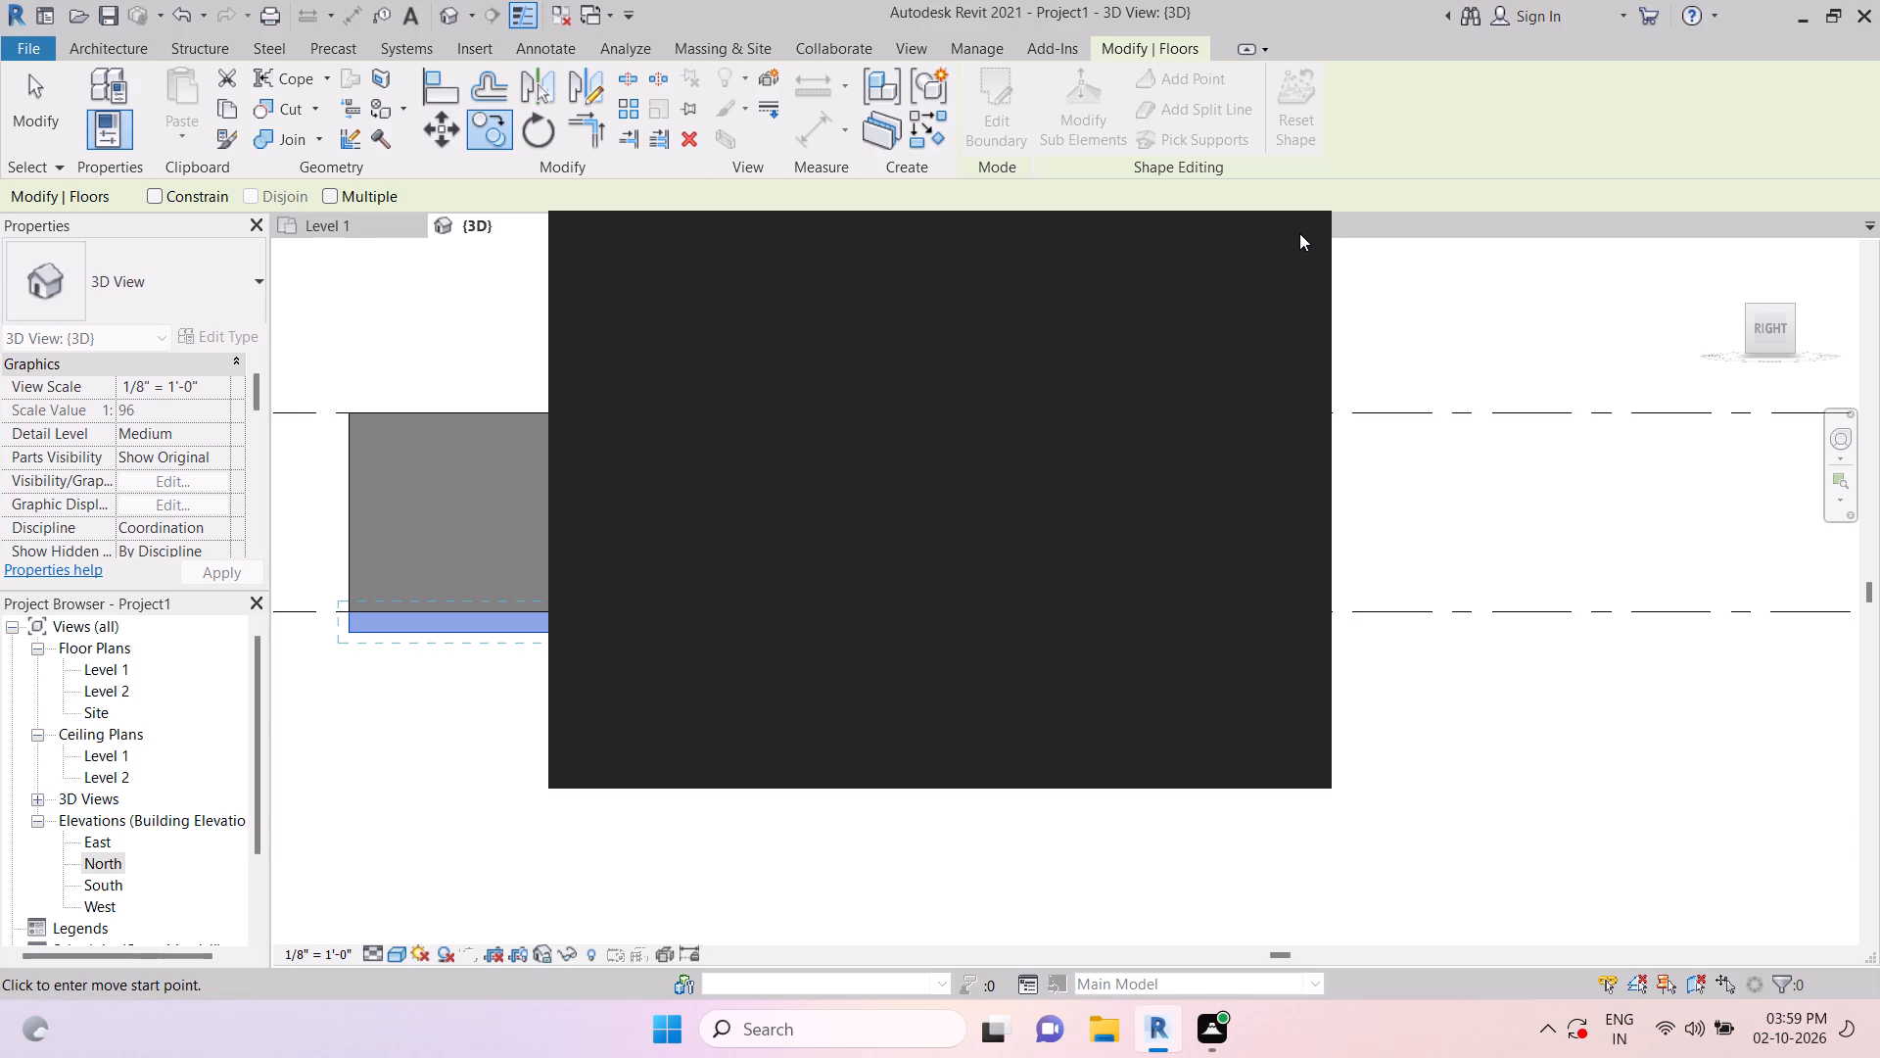
left_click(1297, 234)
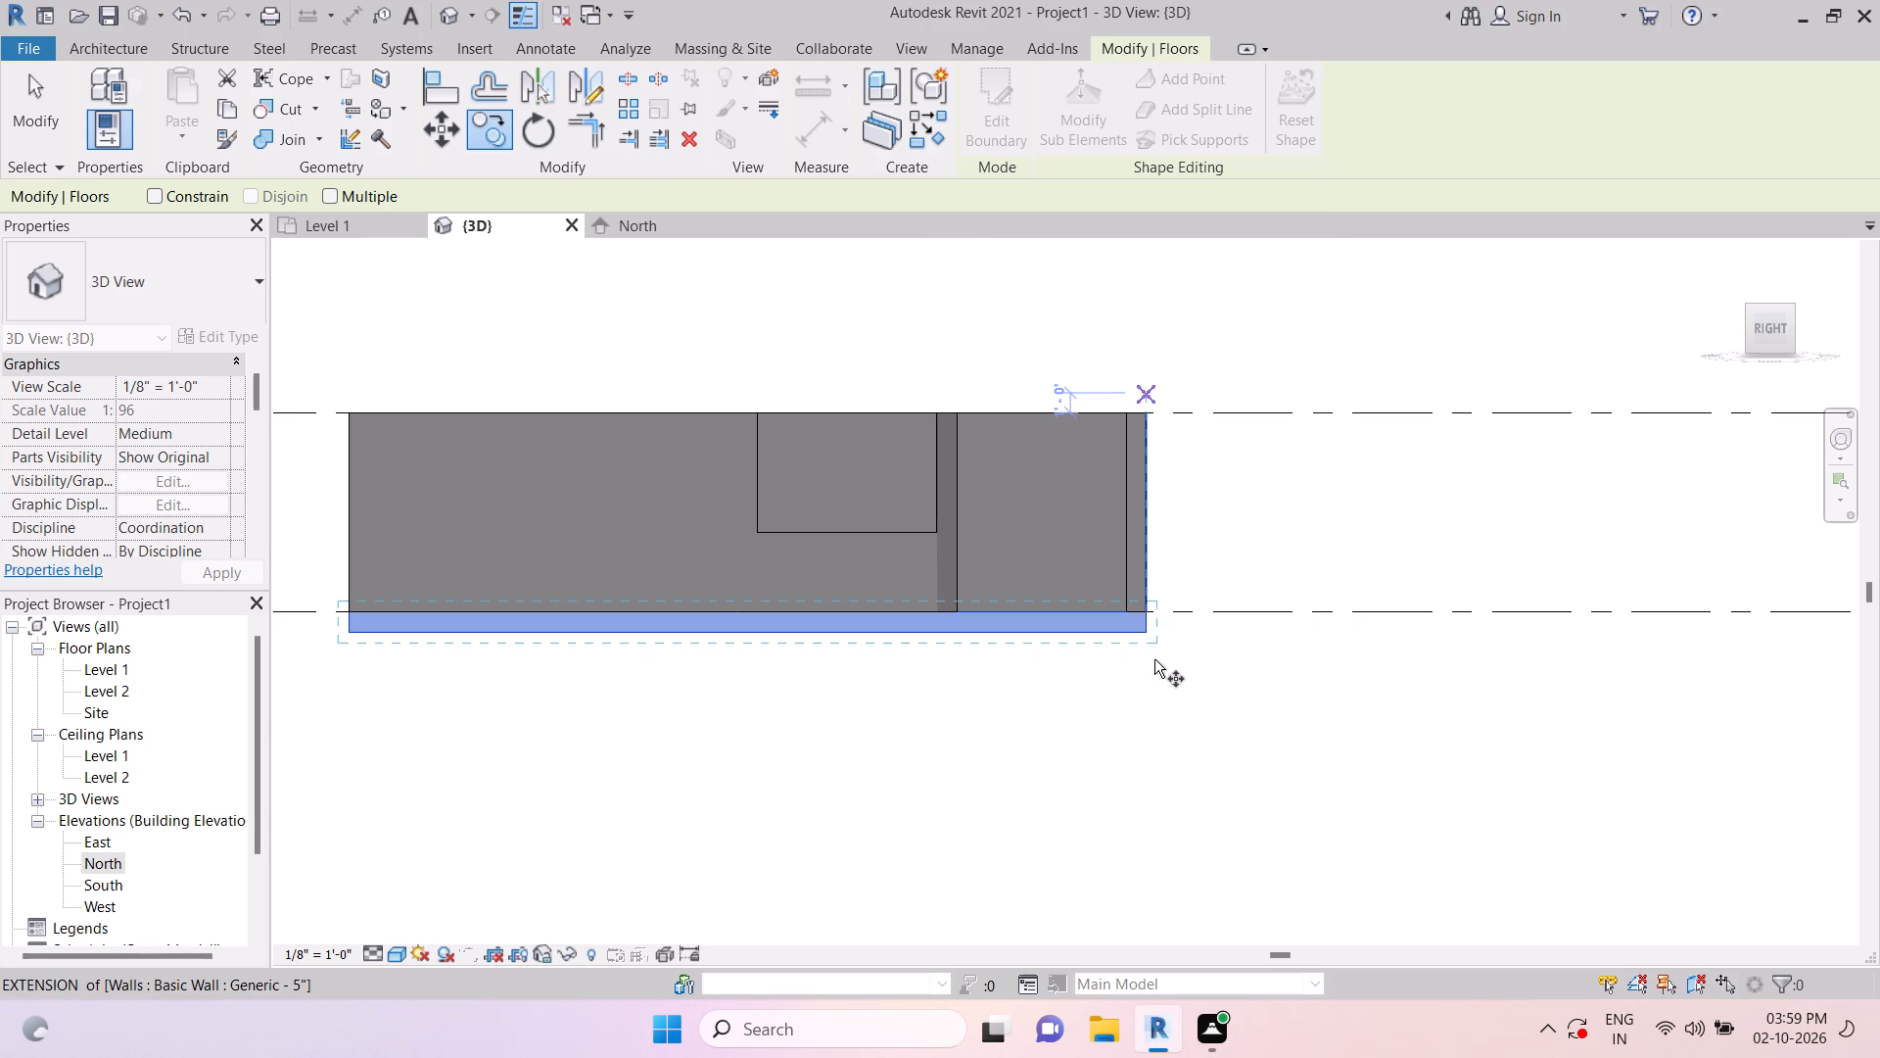
scroll(1149, 636, "up", 13)
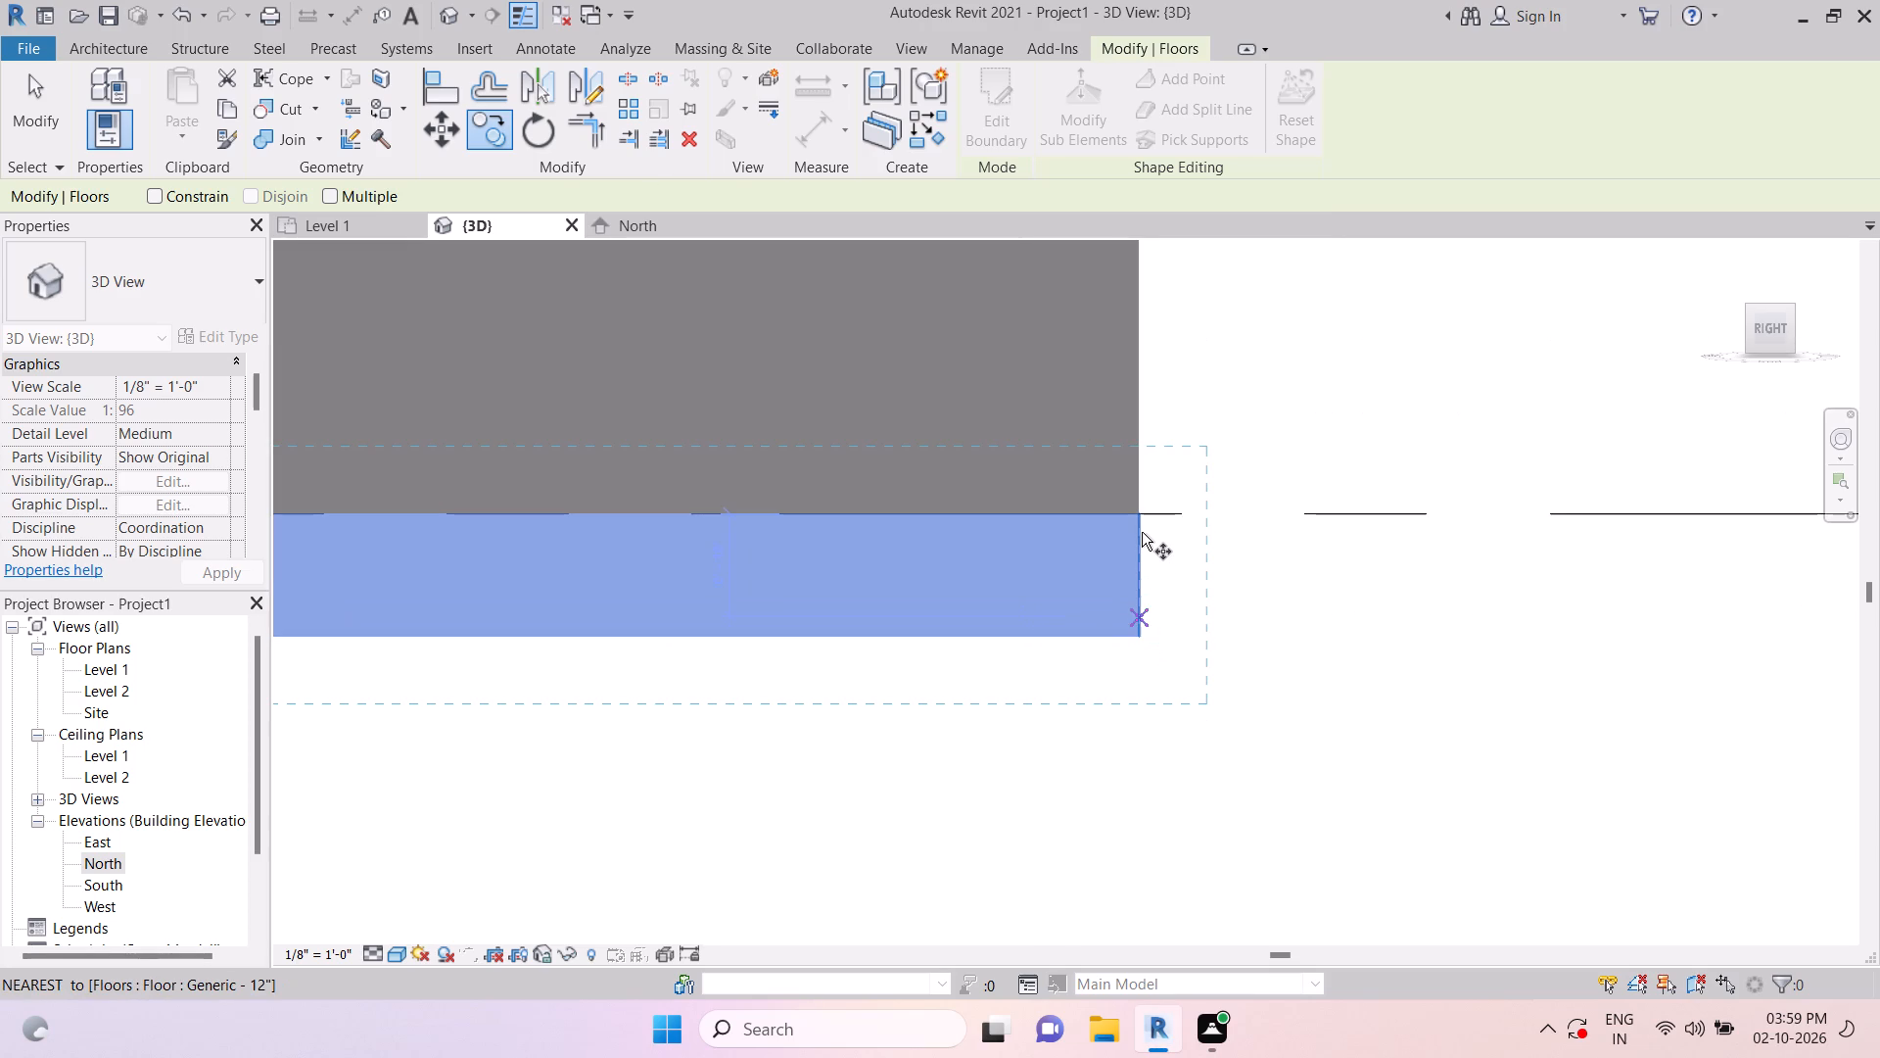
left_click(1142, 518)
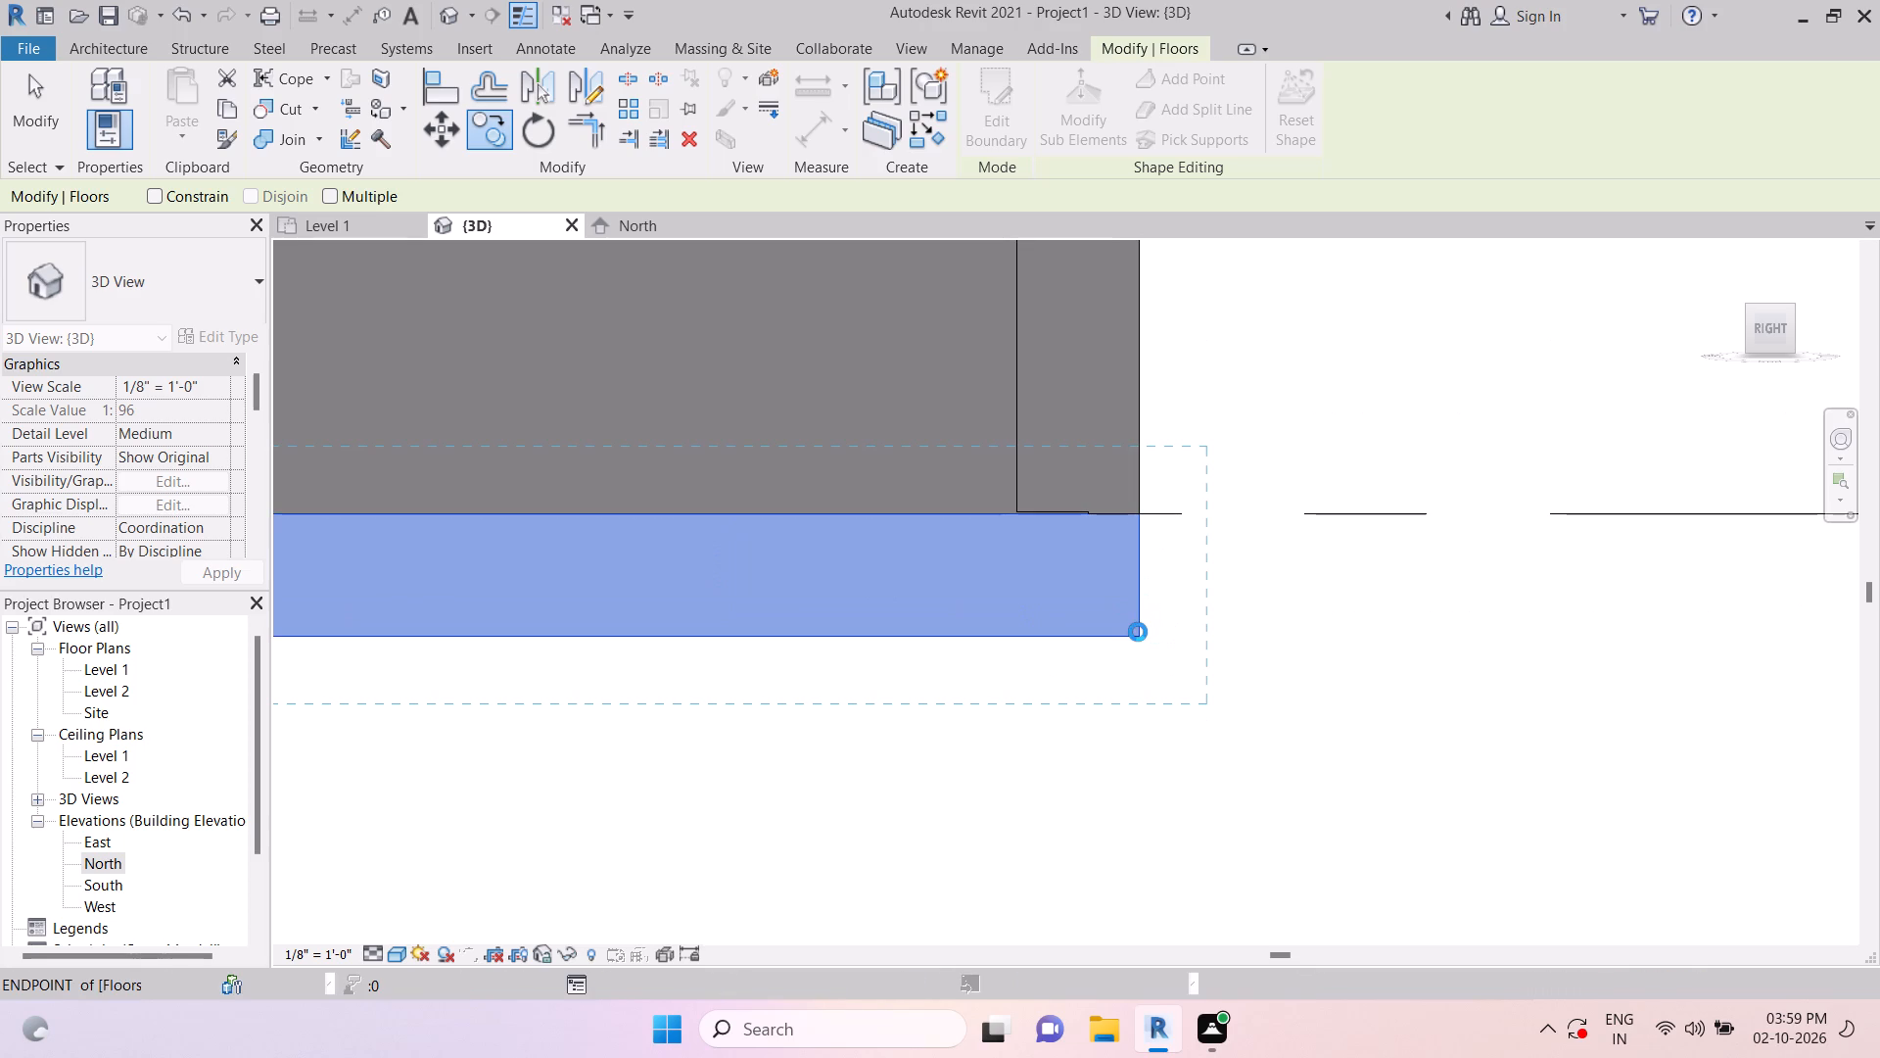
left_click(1139, 628)
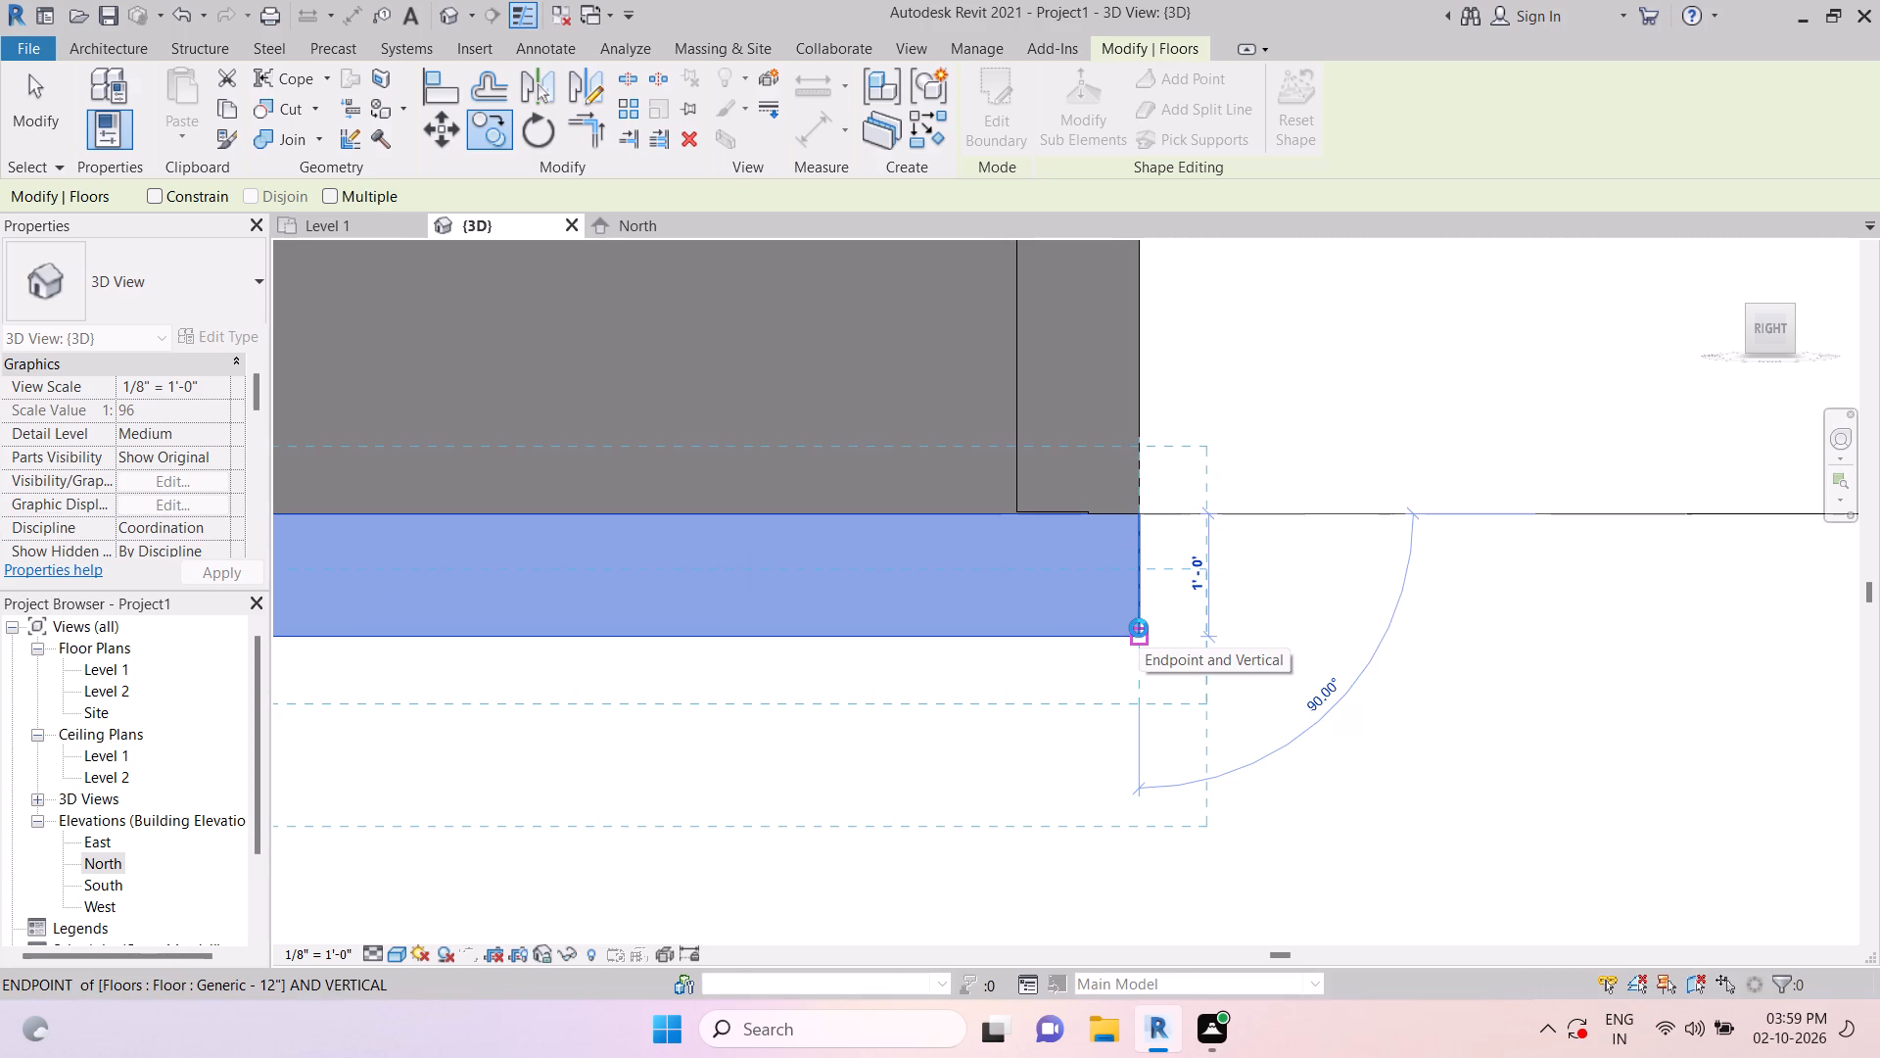
key("Escape")
key("Escape")
key("Escape")
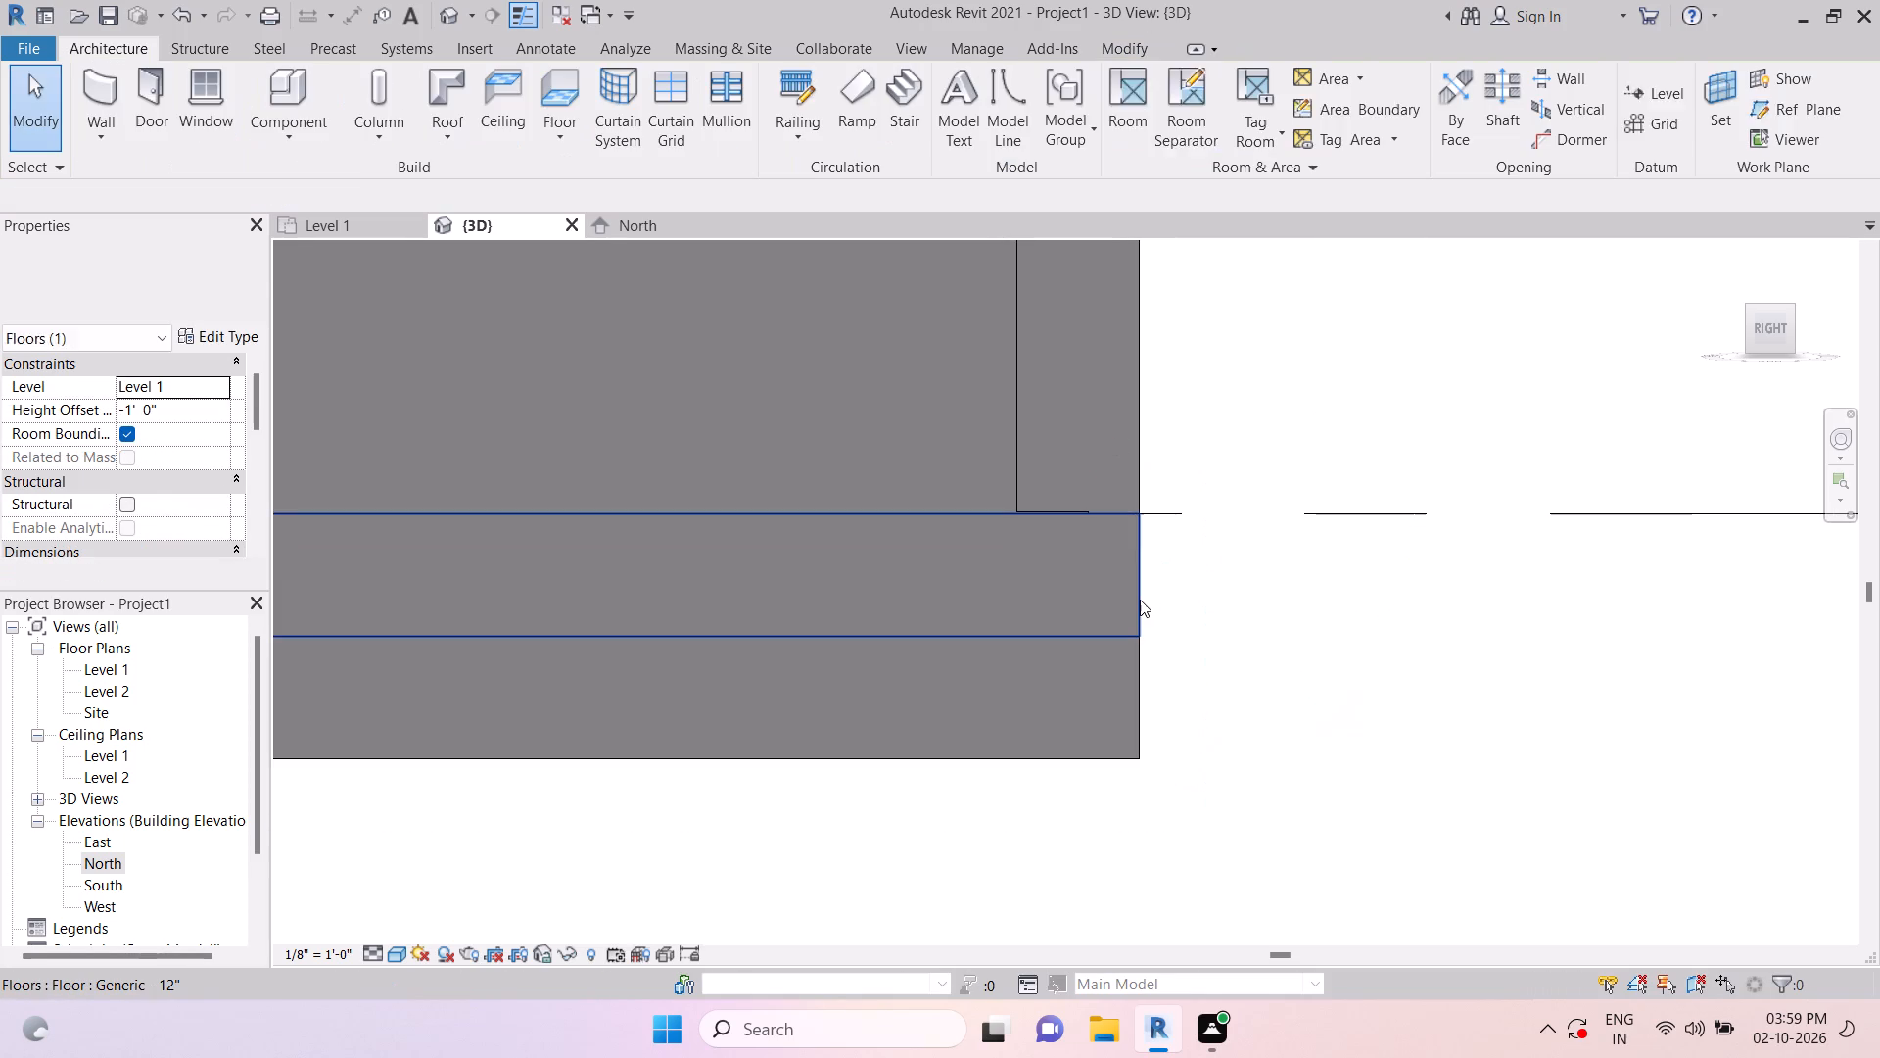
Edit the upper floor's boundary, adding lines along the interior column's east face and the north face of the east side's middle column.
left_click(1140, 598)
scroll(1151, 600, "down", 6)
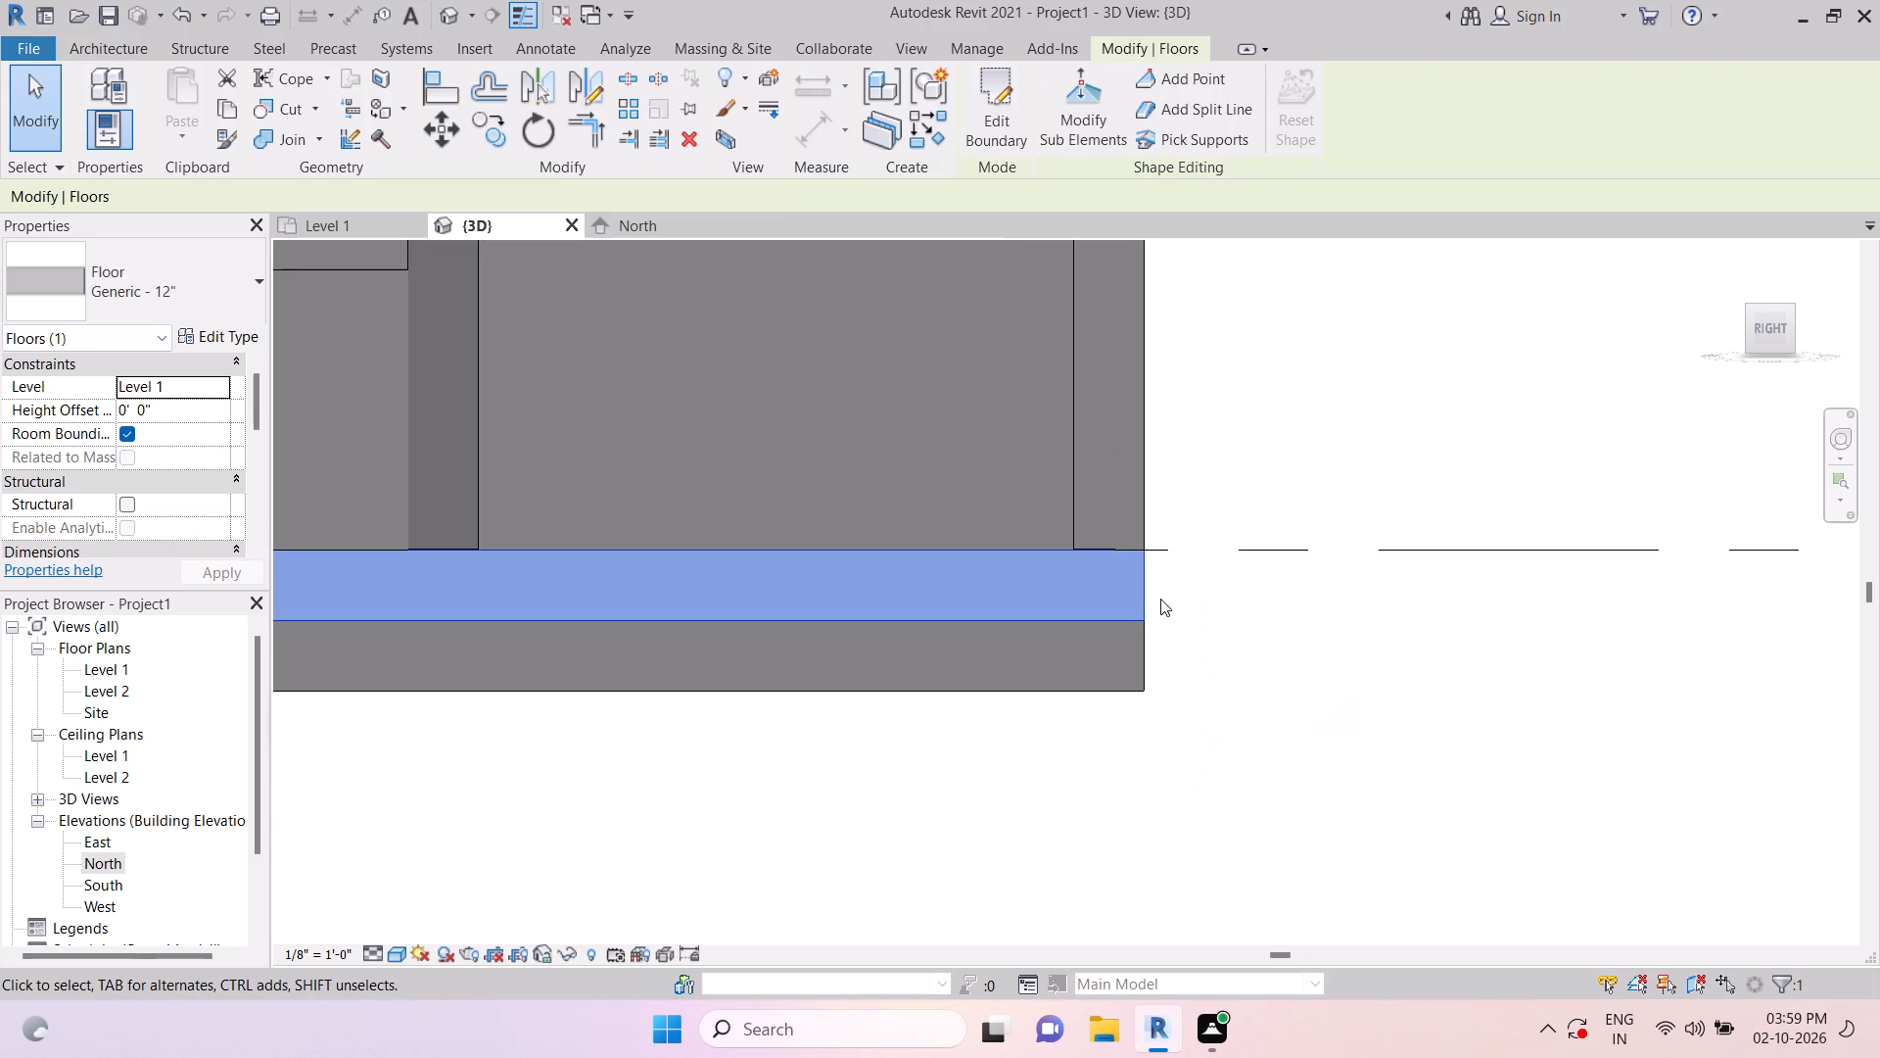
scroll(1160, 599, "down", 3)
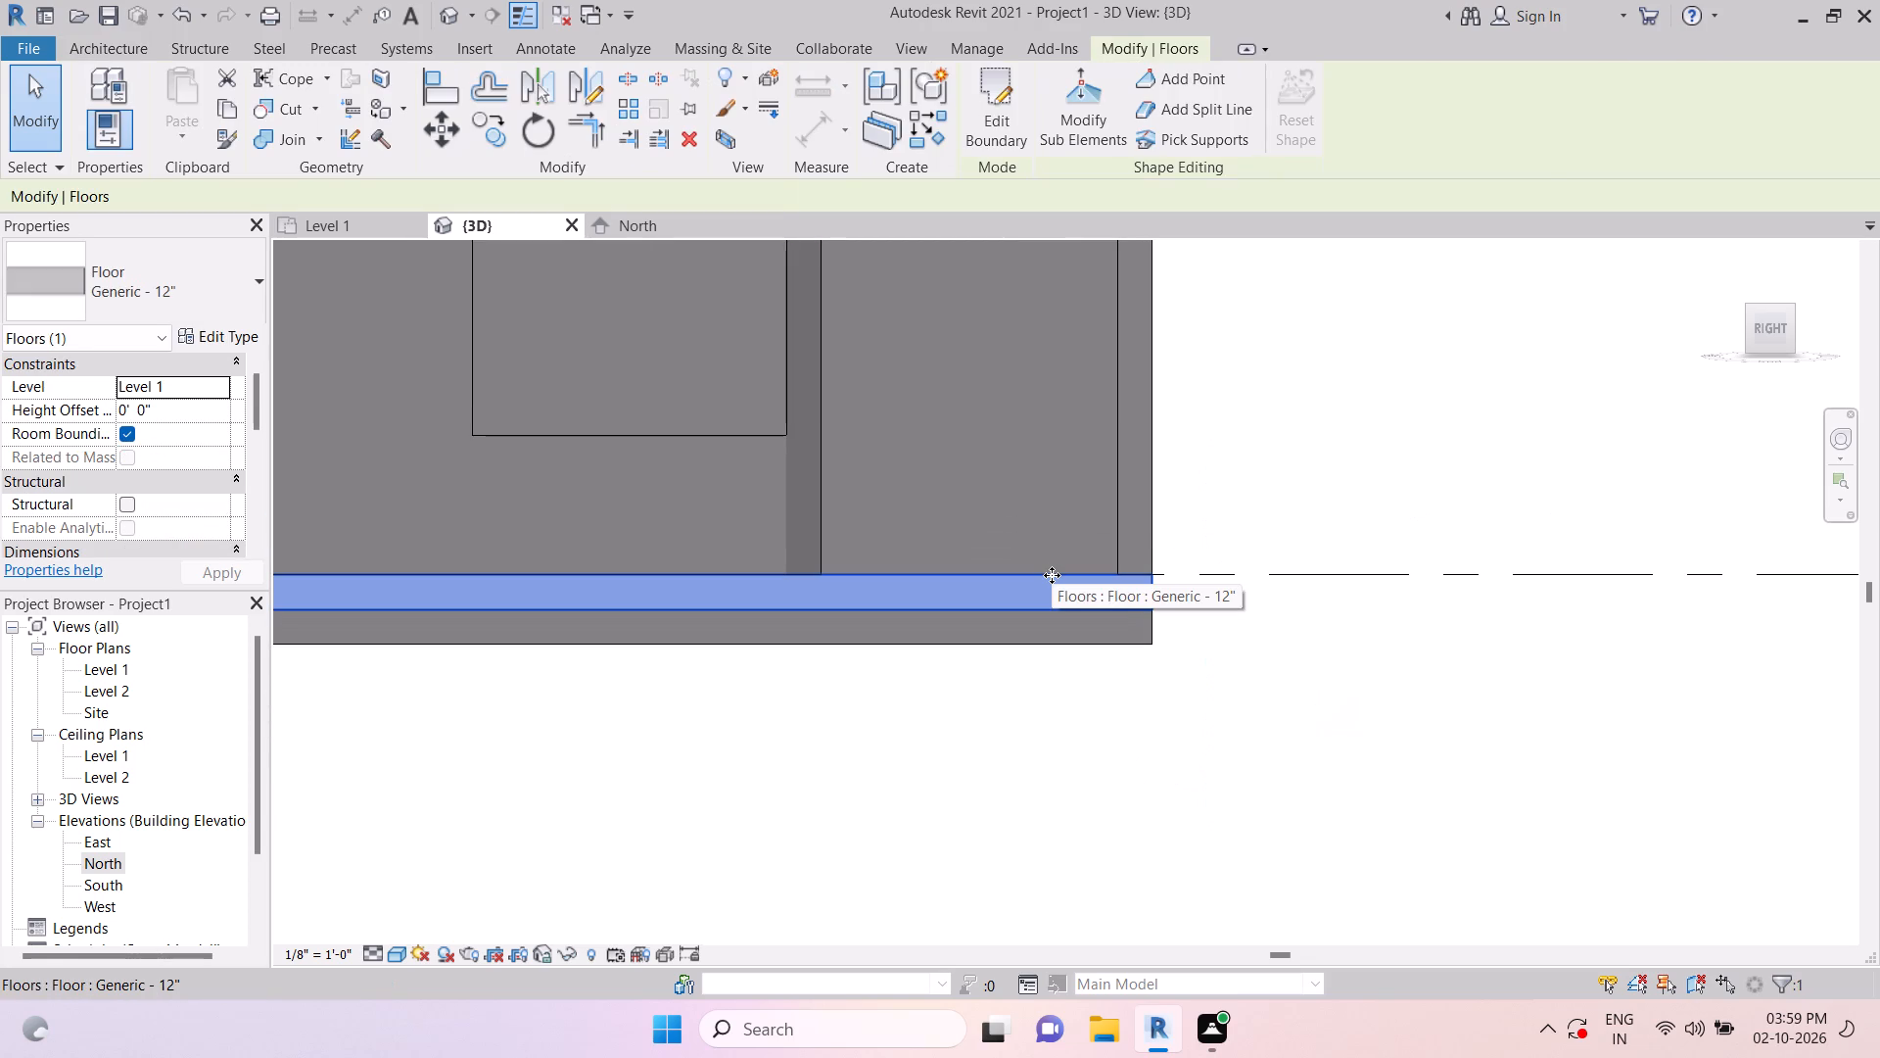
key("Escape")
key("Escape")
left_click(1154, 595)
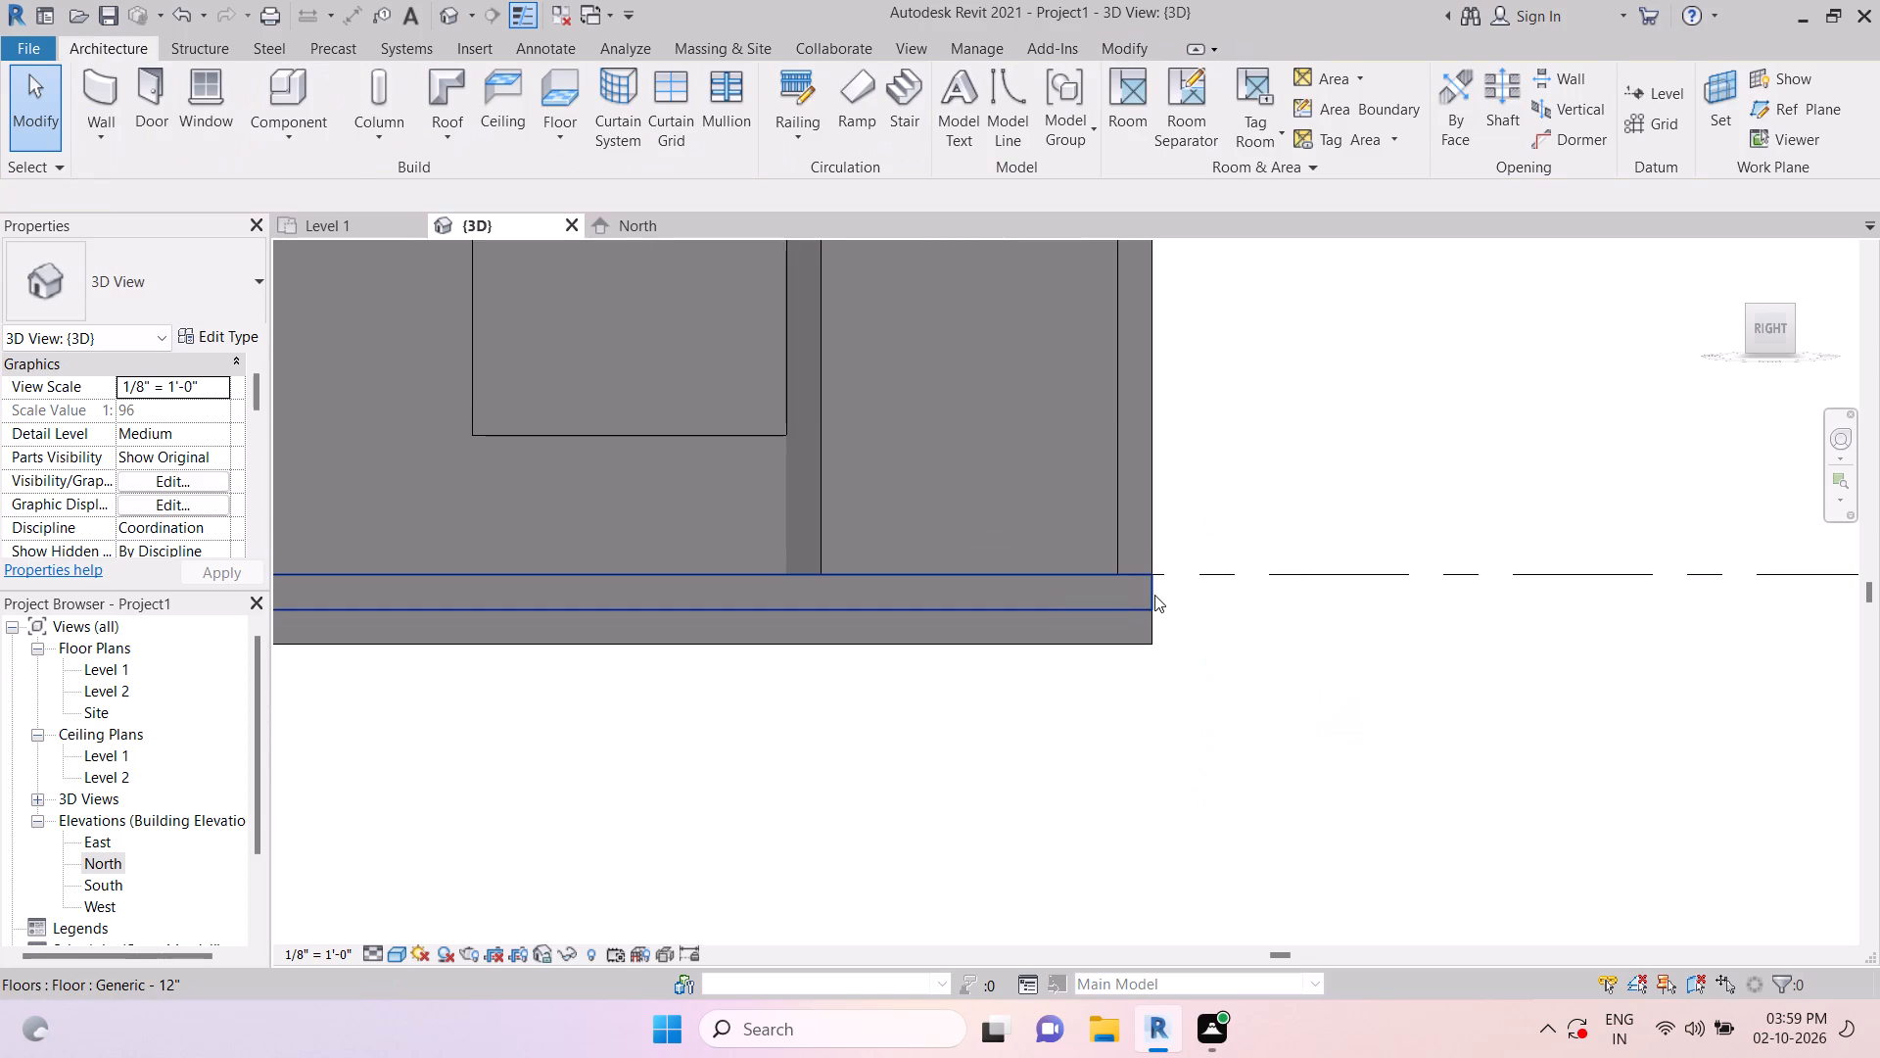
left_click(974, 115)
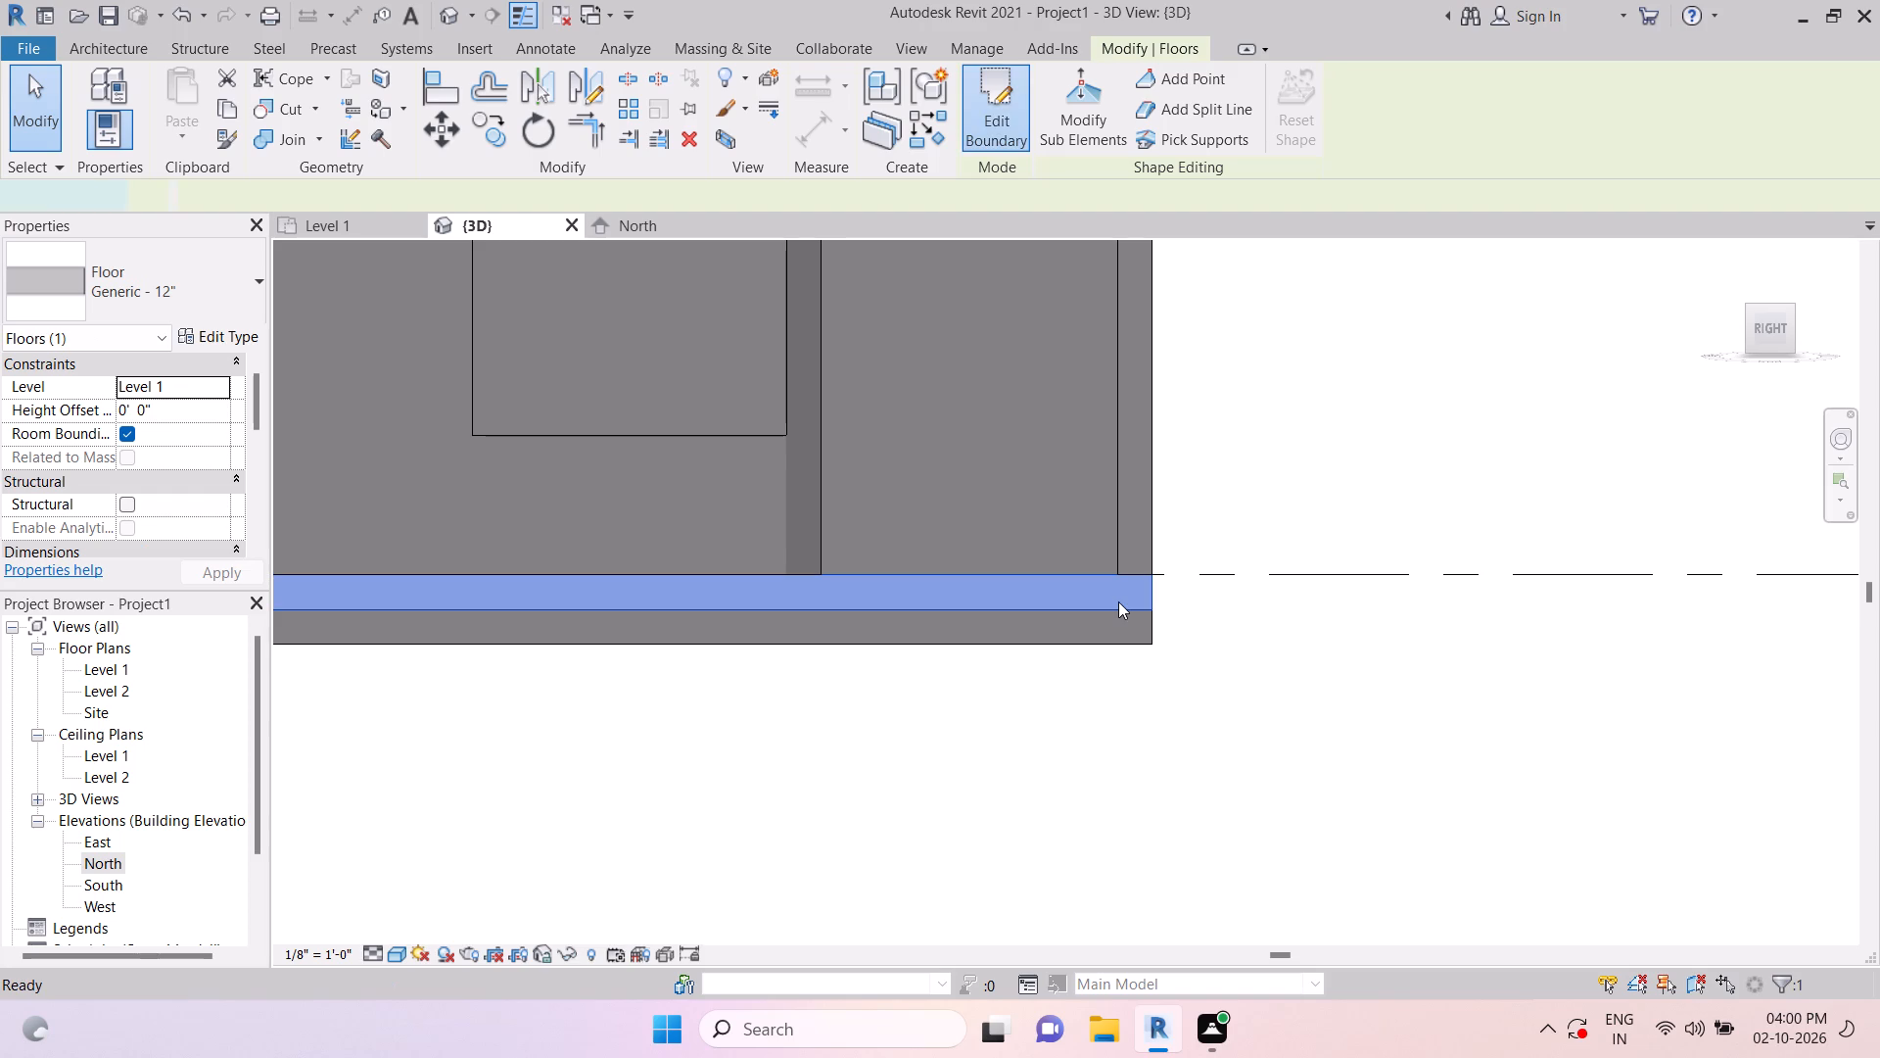
scroll(1119, 601, "down", 3)
middle_click_drag(1269, 694, 1288, 816, "shift")
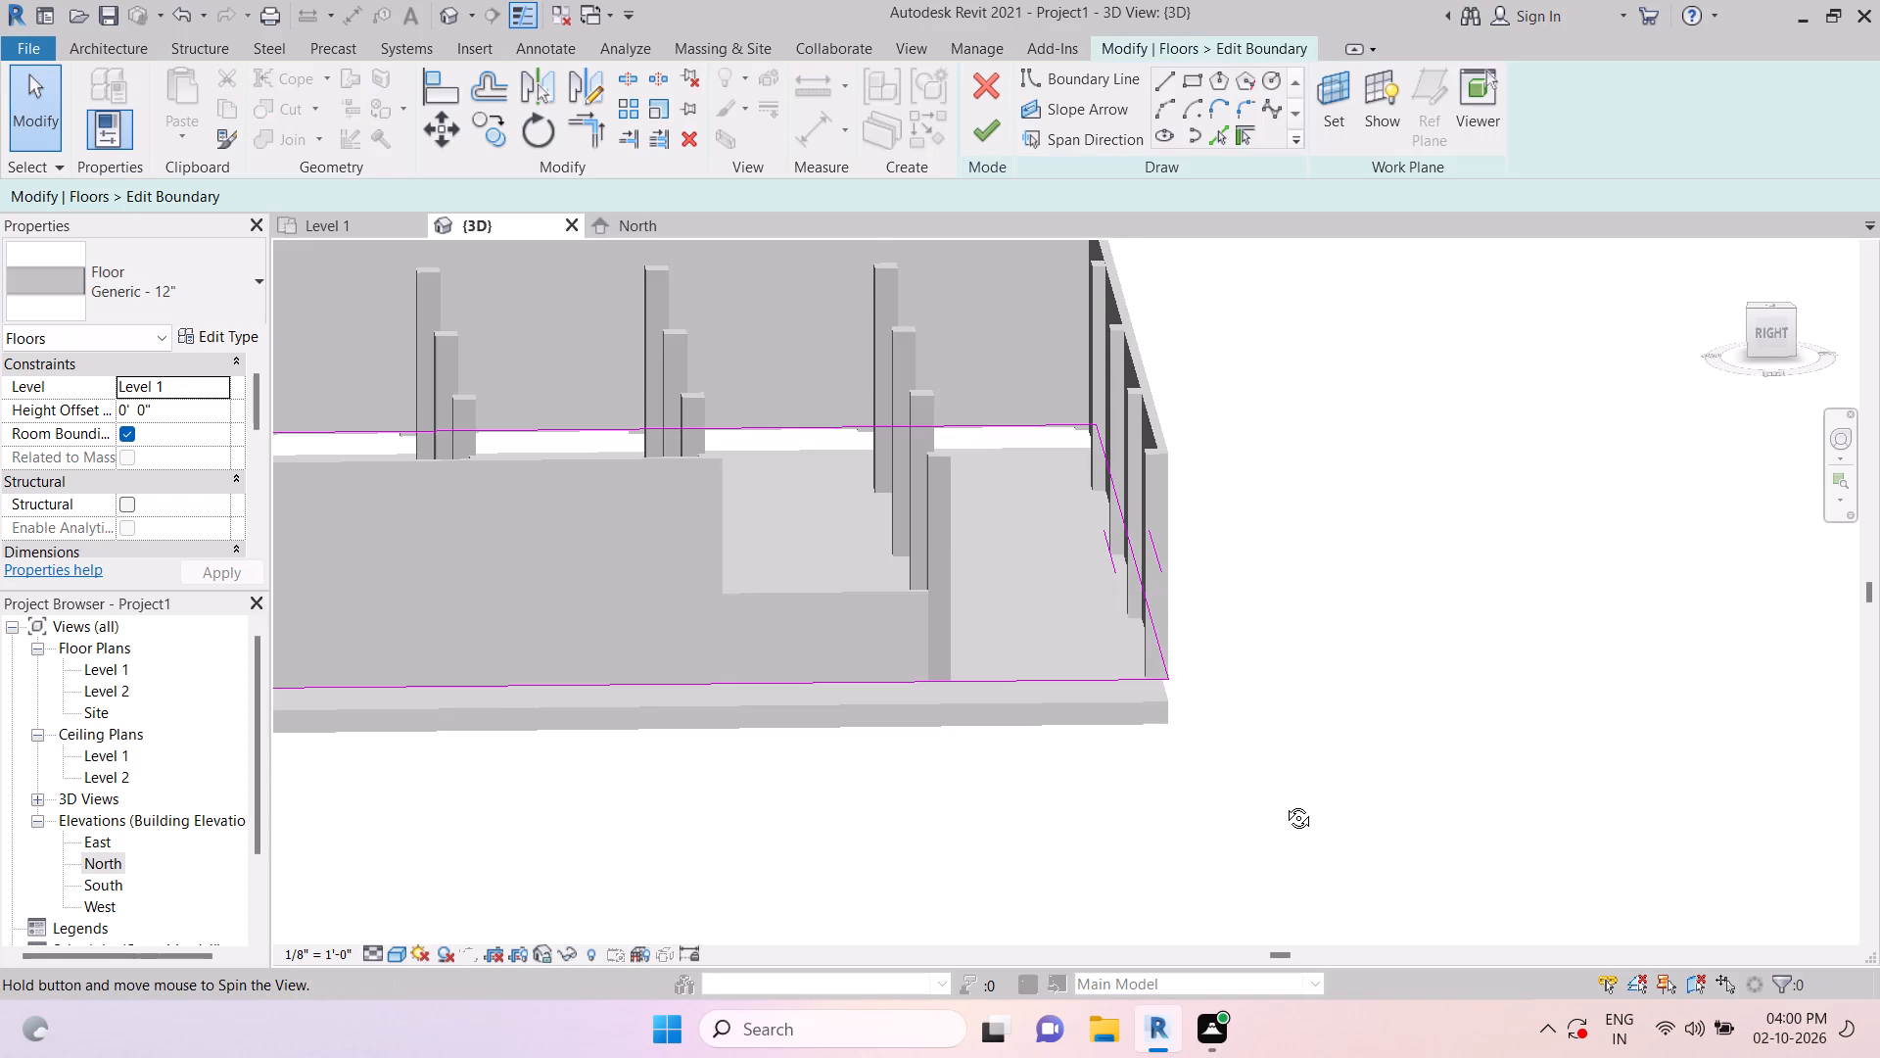
left_click(1769, 305)
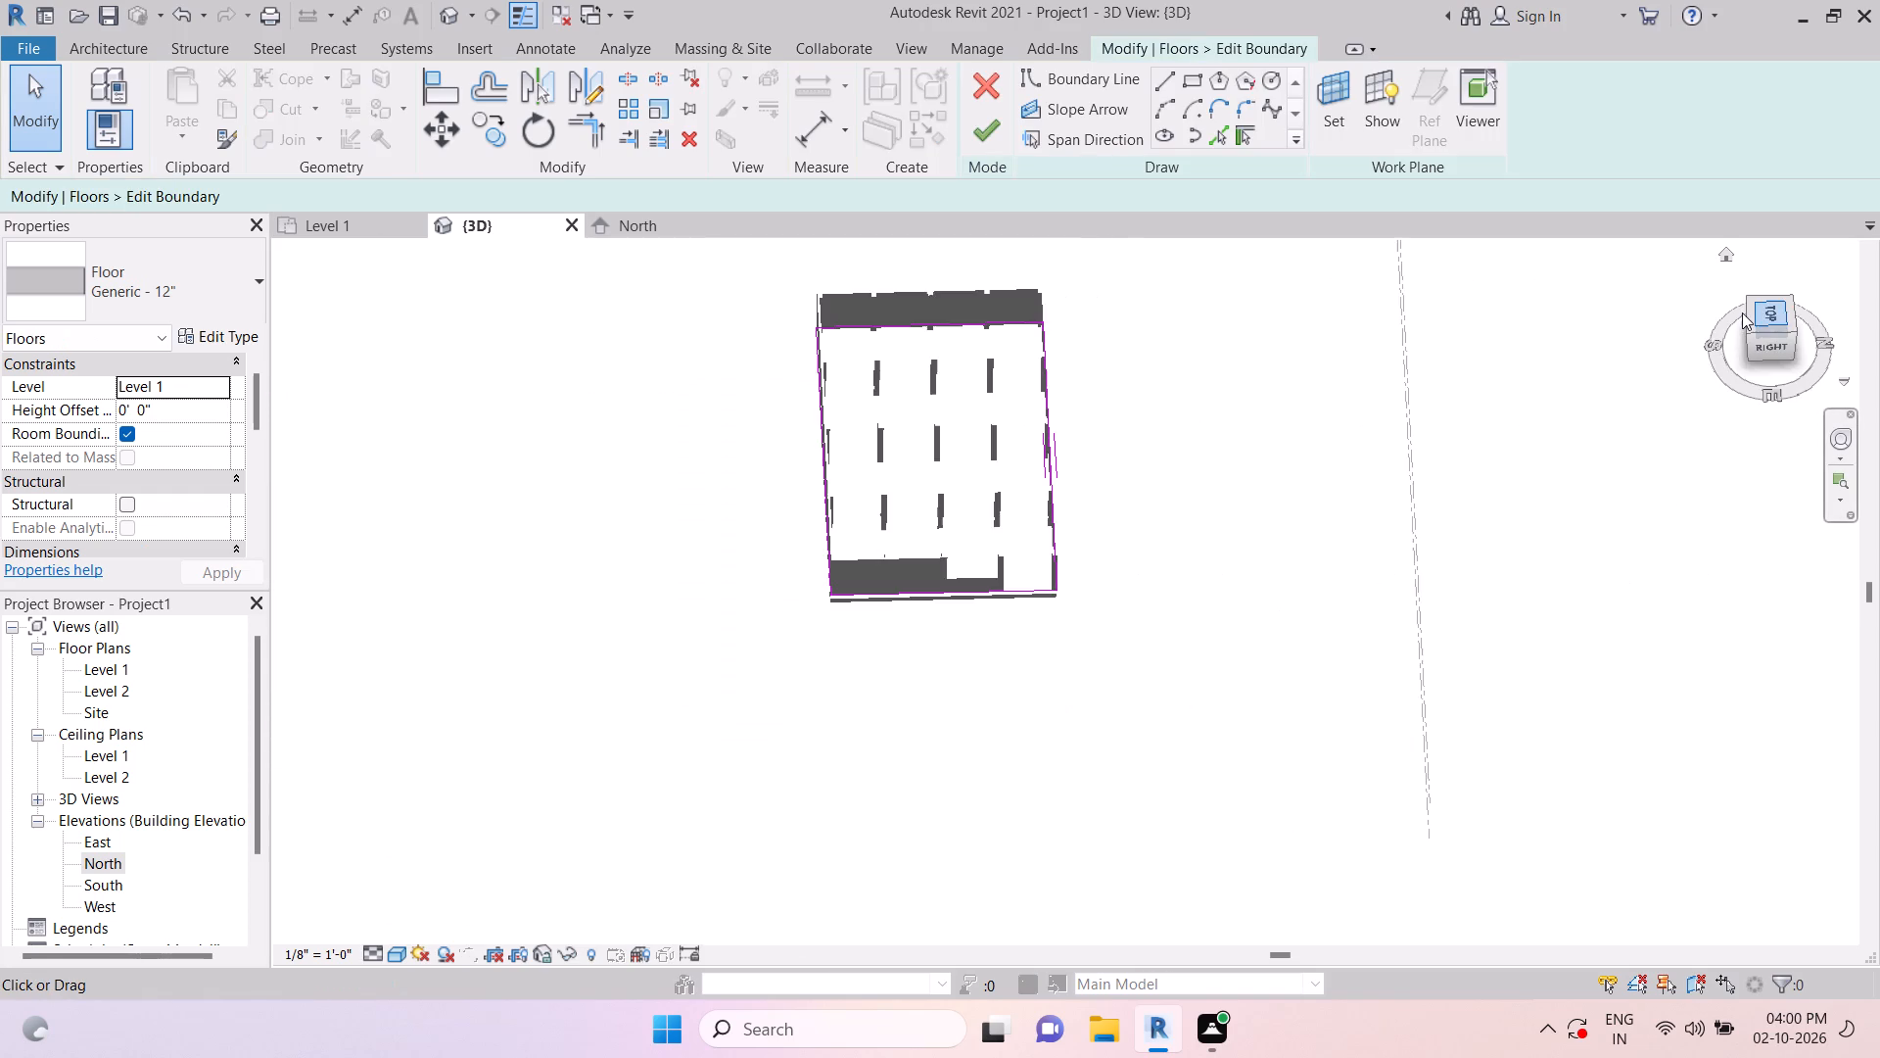
scroll(1018, 673, "up", 10)
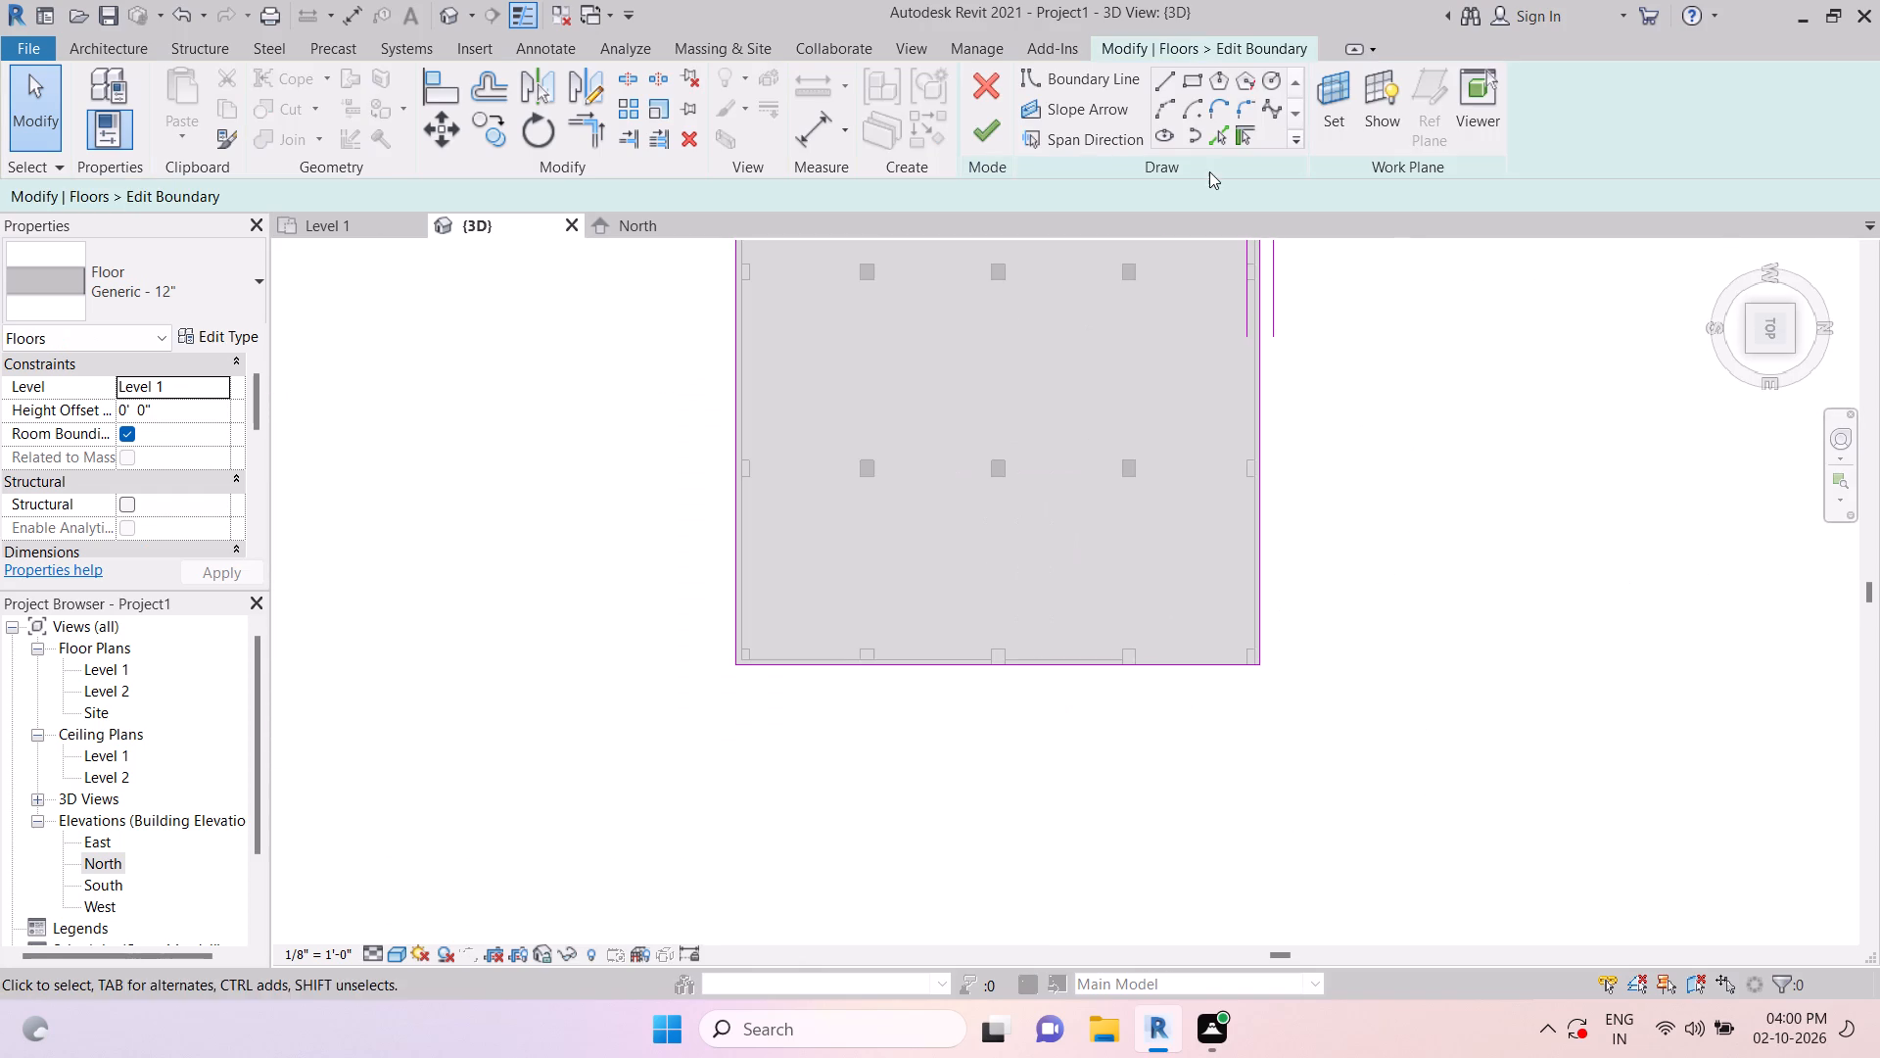
key("Escape")
left_click(1214, 136)
scroll(997, 468, "up", 4)
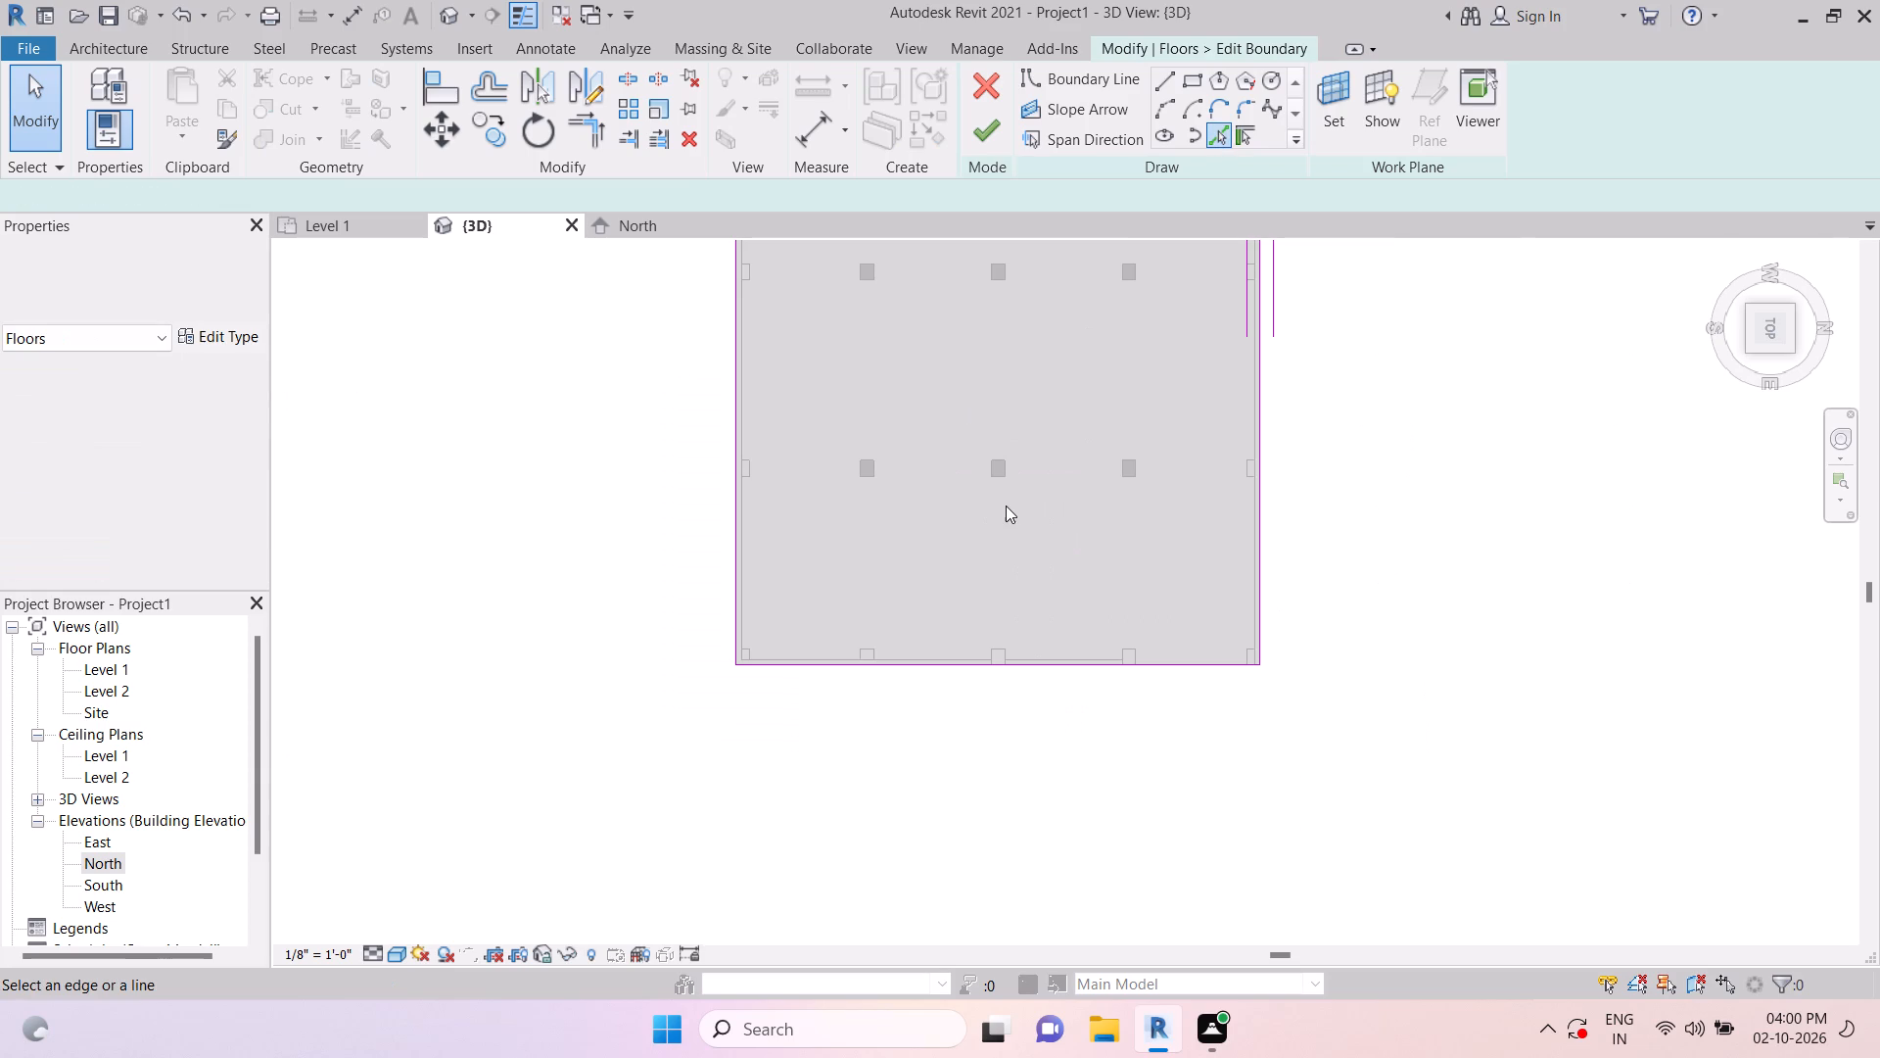
scroll(1006, 505, "up", 1)
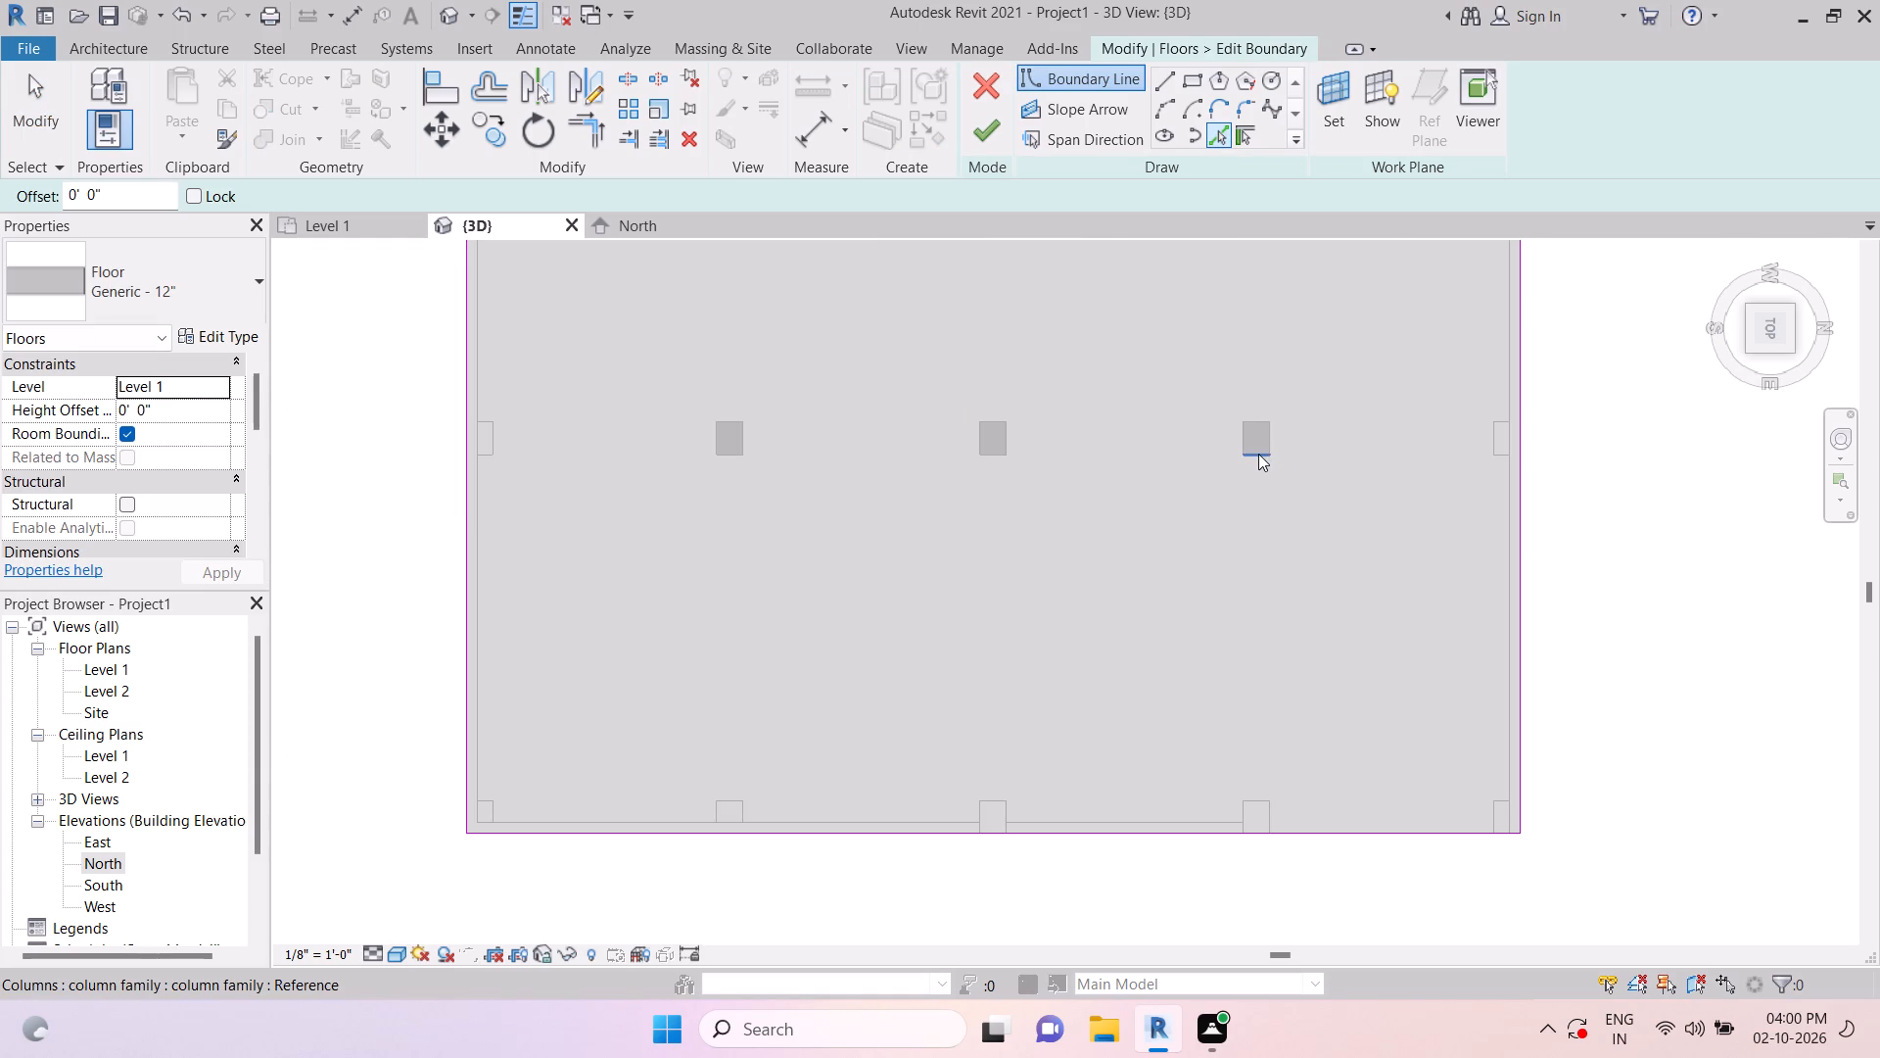
left_click(1257, 453)
left_click(1005, 810)
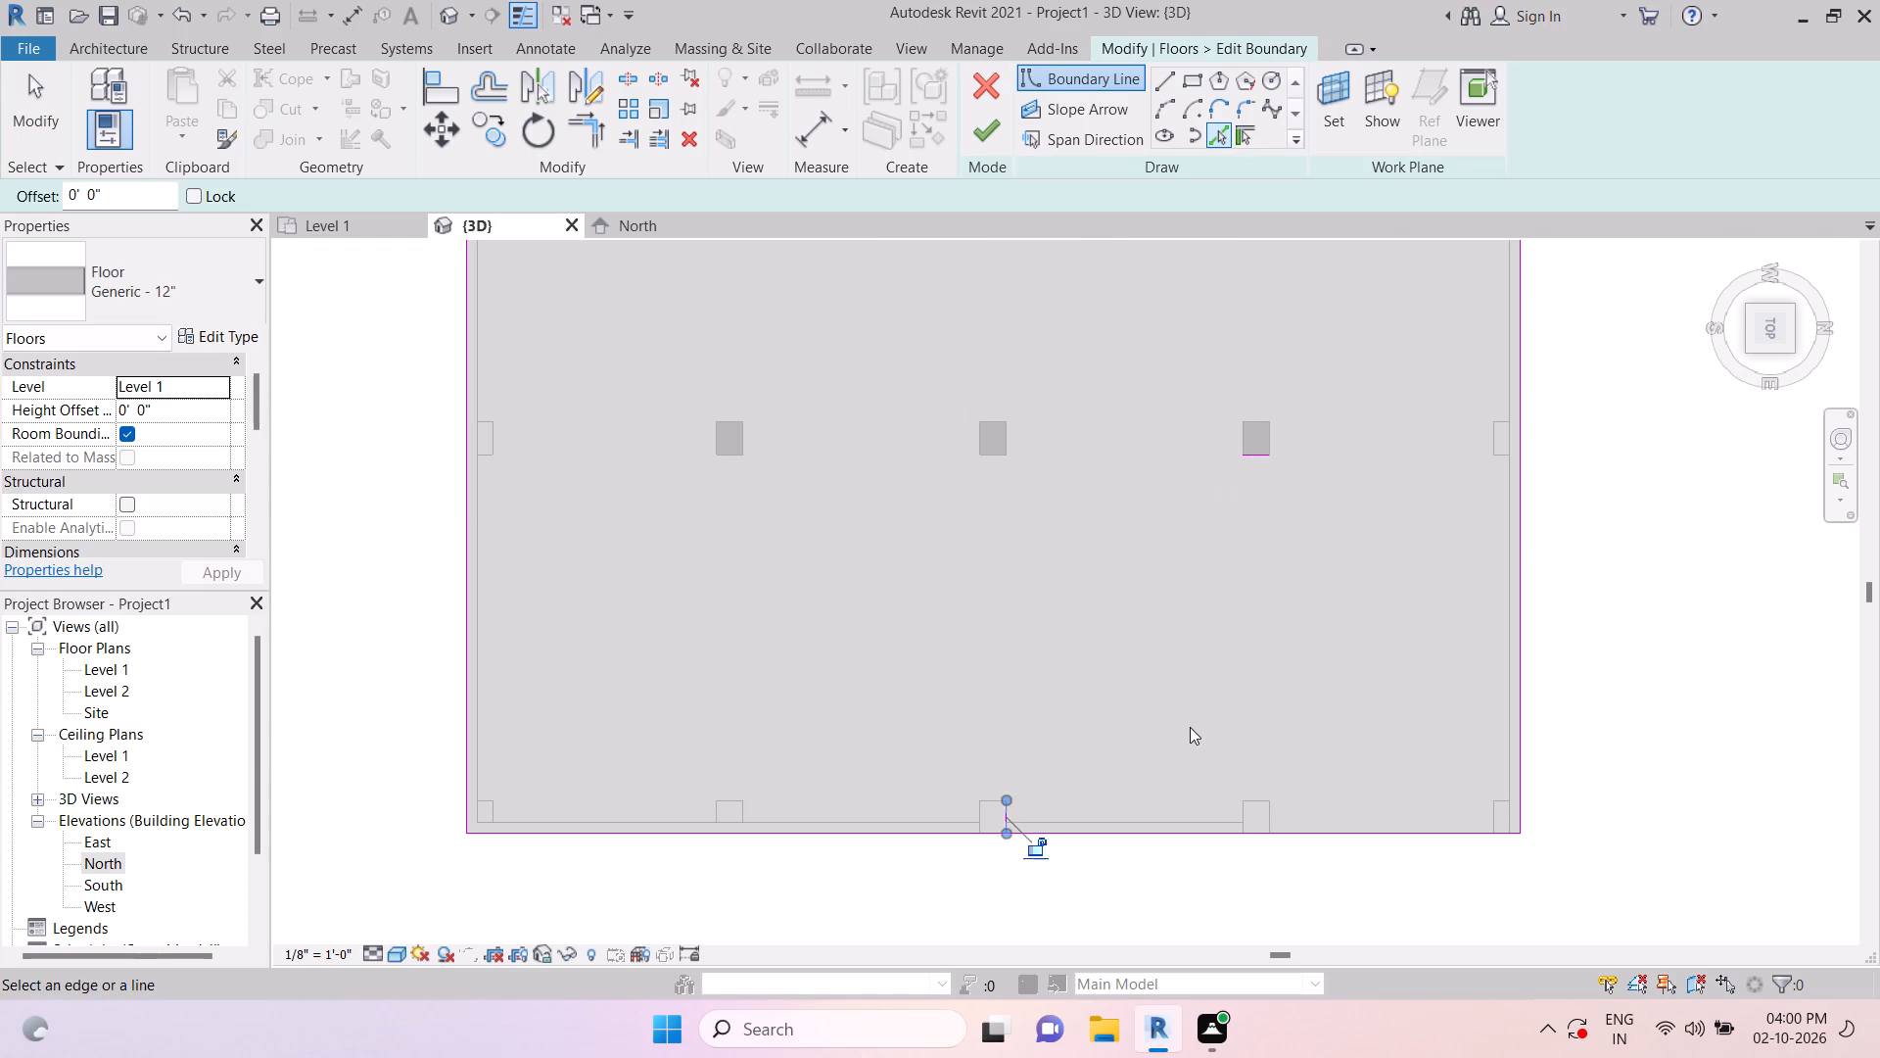
Trim the added lines to each other and to the floor's outer edges, omitting the northeast corner, and finish the boundary.
key("Escape")
key("Escape")
key("Escape")
key("Escape")
key("Escape")
type("tr")
left_click(1243, 458)
left_click(1010, 804)
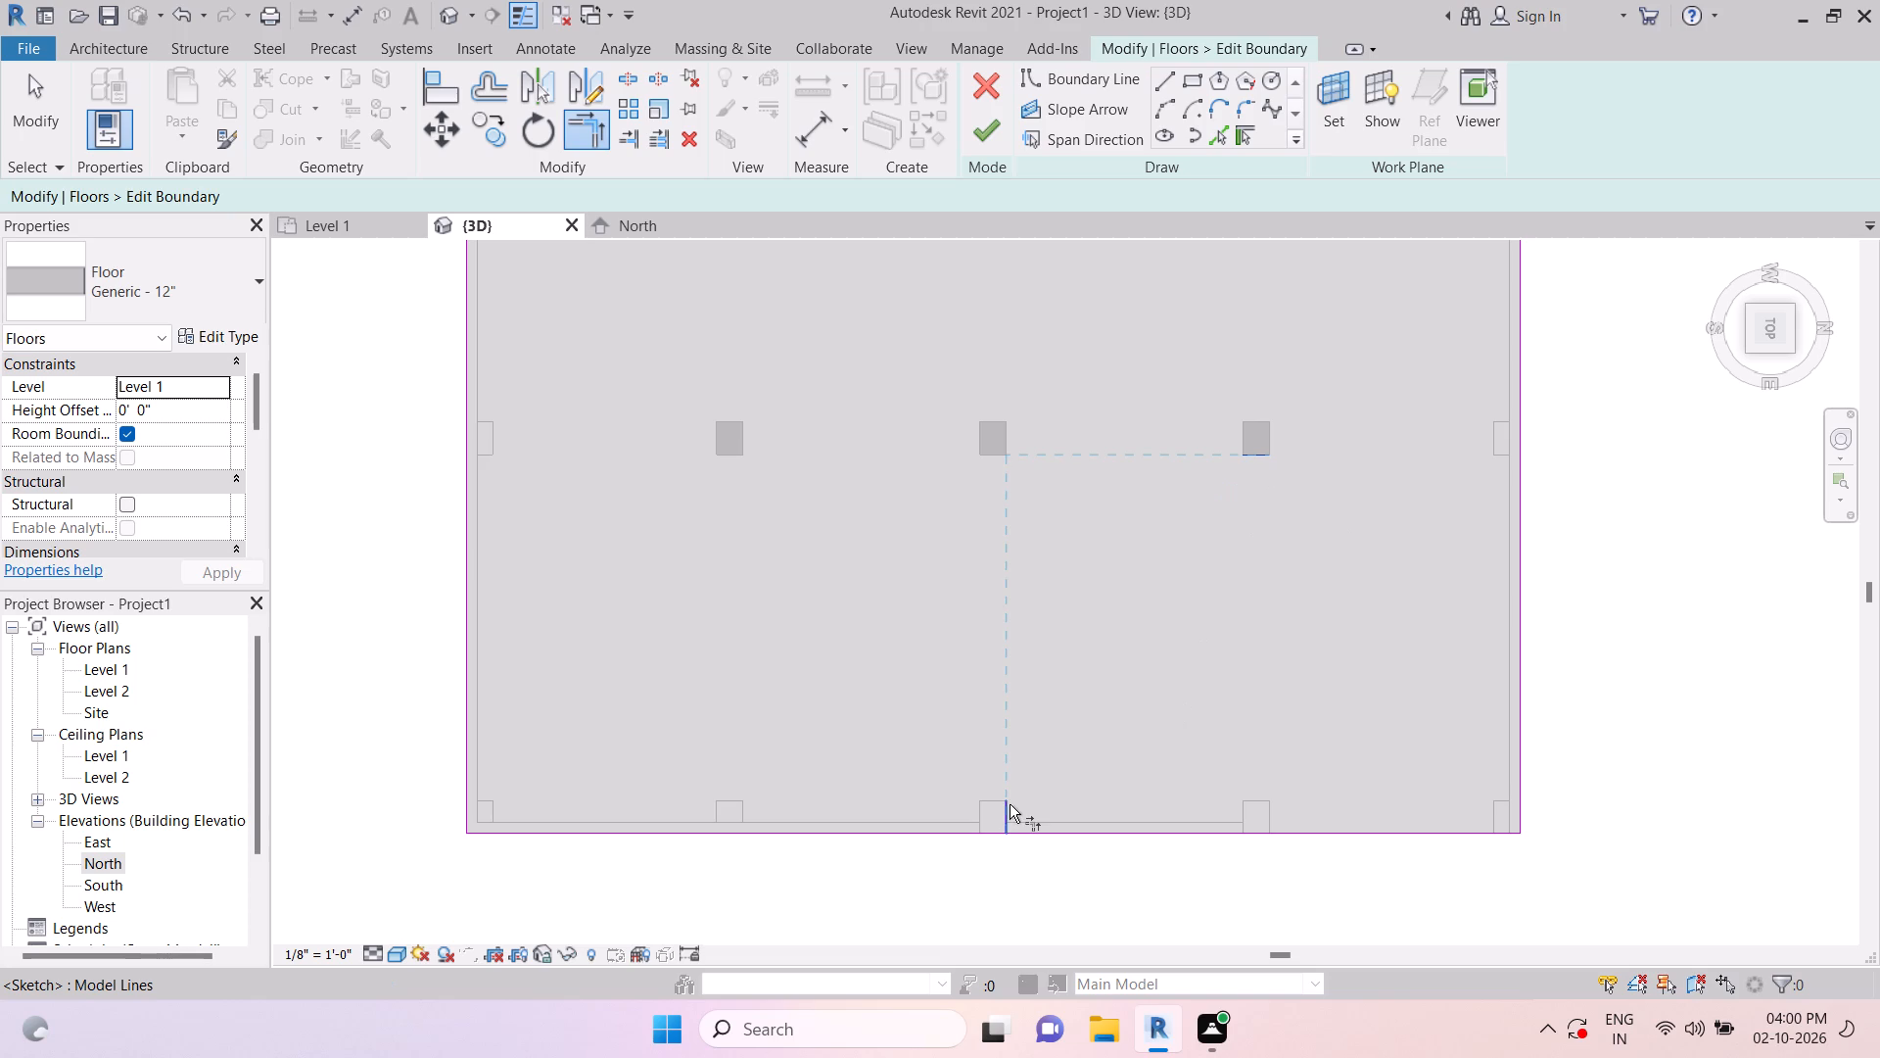
left_click(1008, 800)
left_click(984, 827)
left_click(1228, 450)
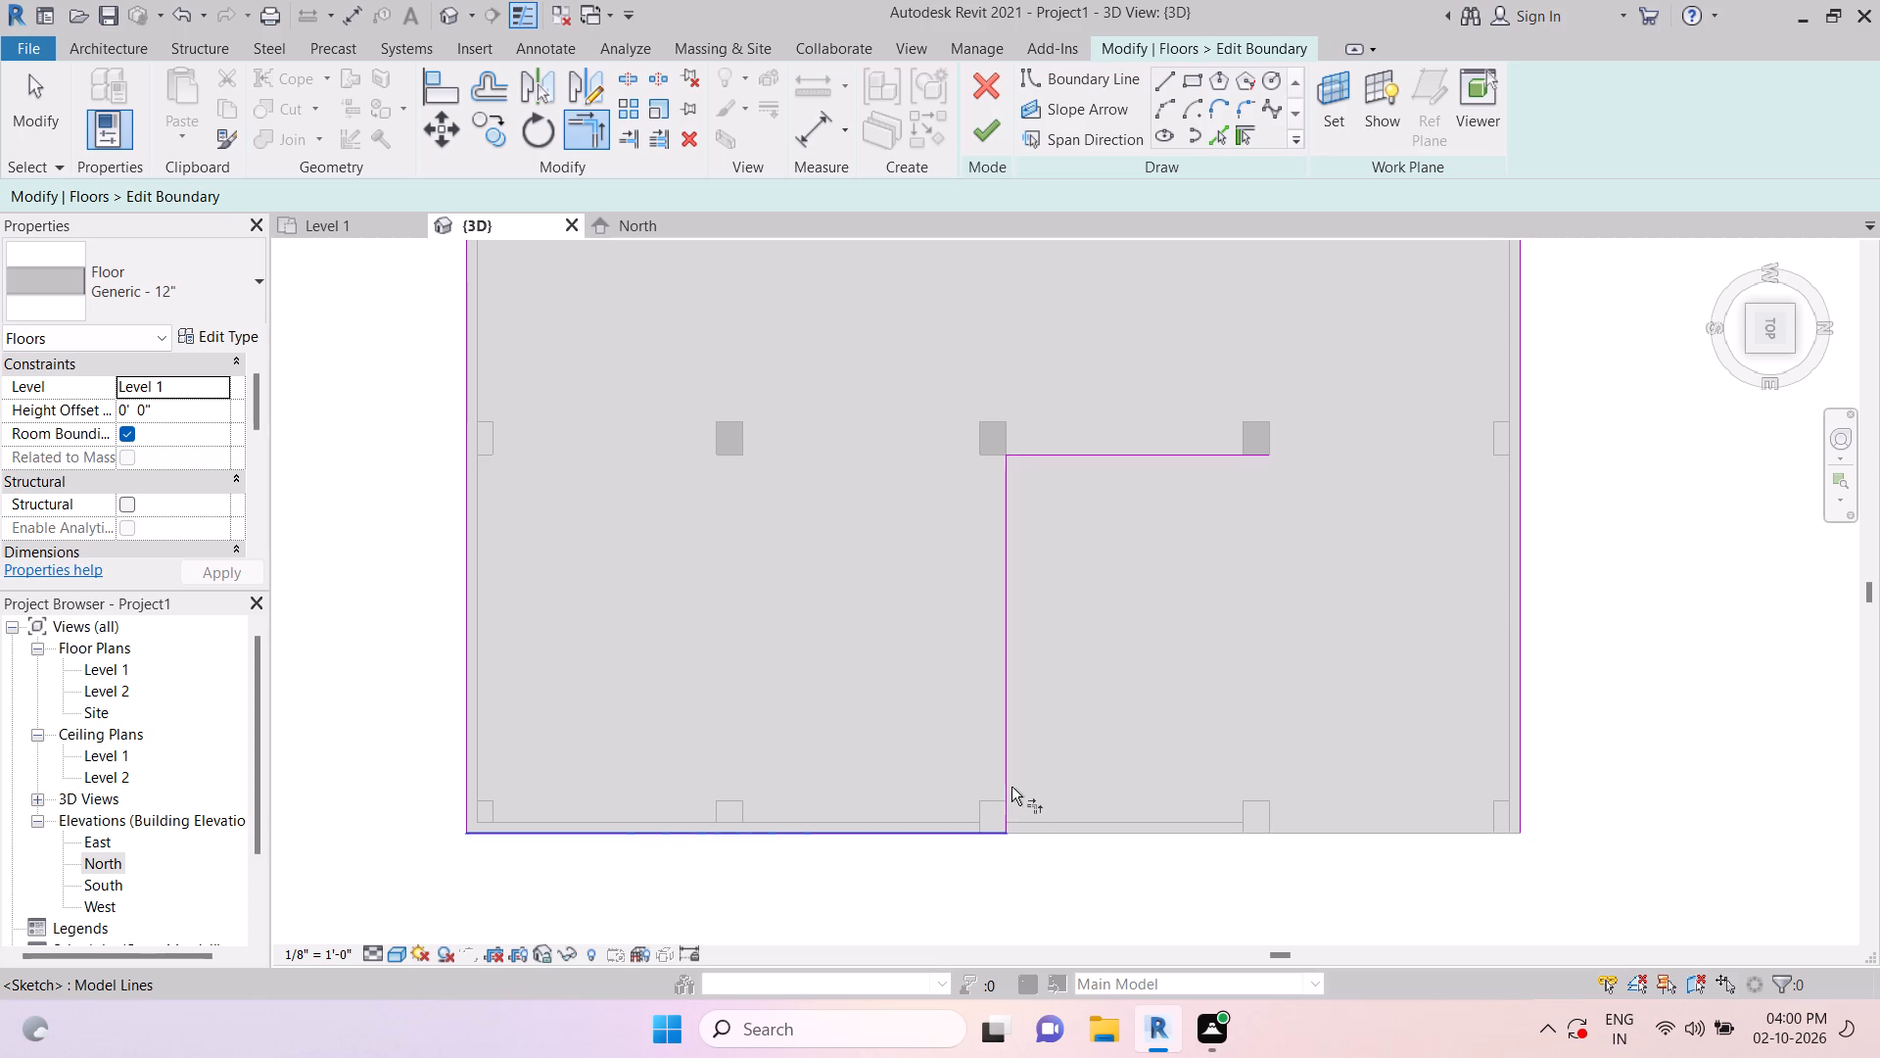
left_click(1524, 396)
key("Escape")
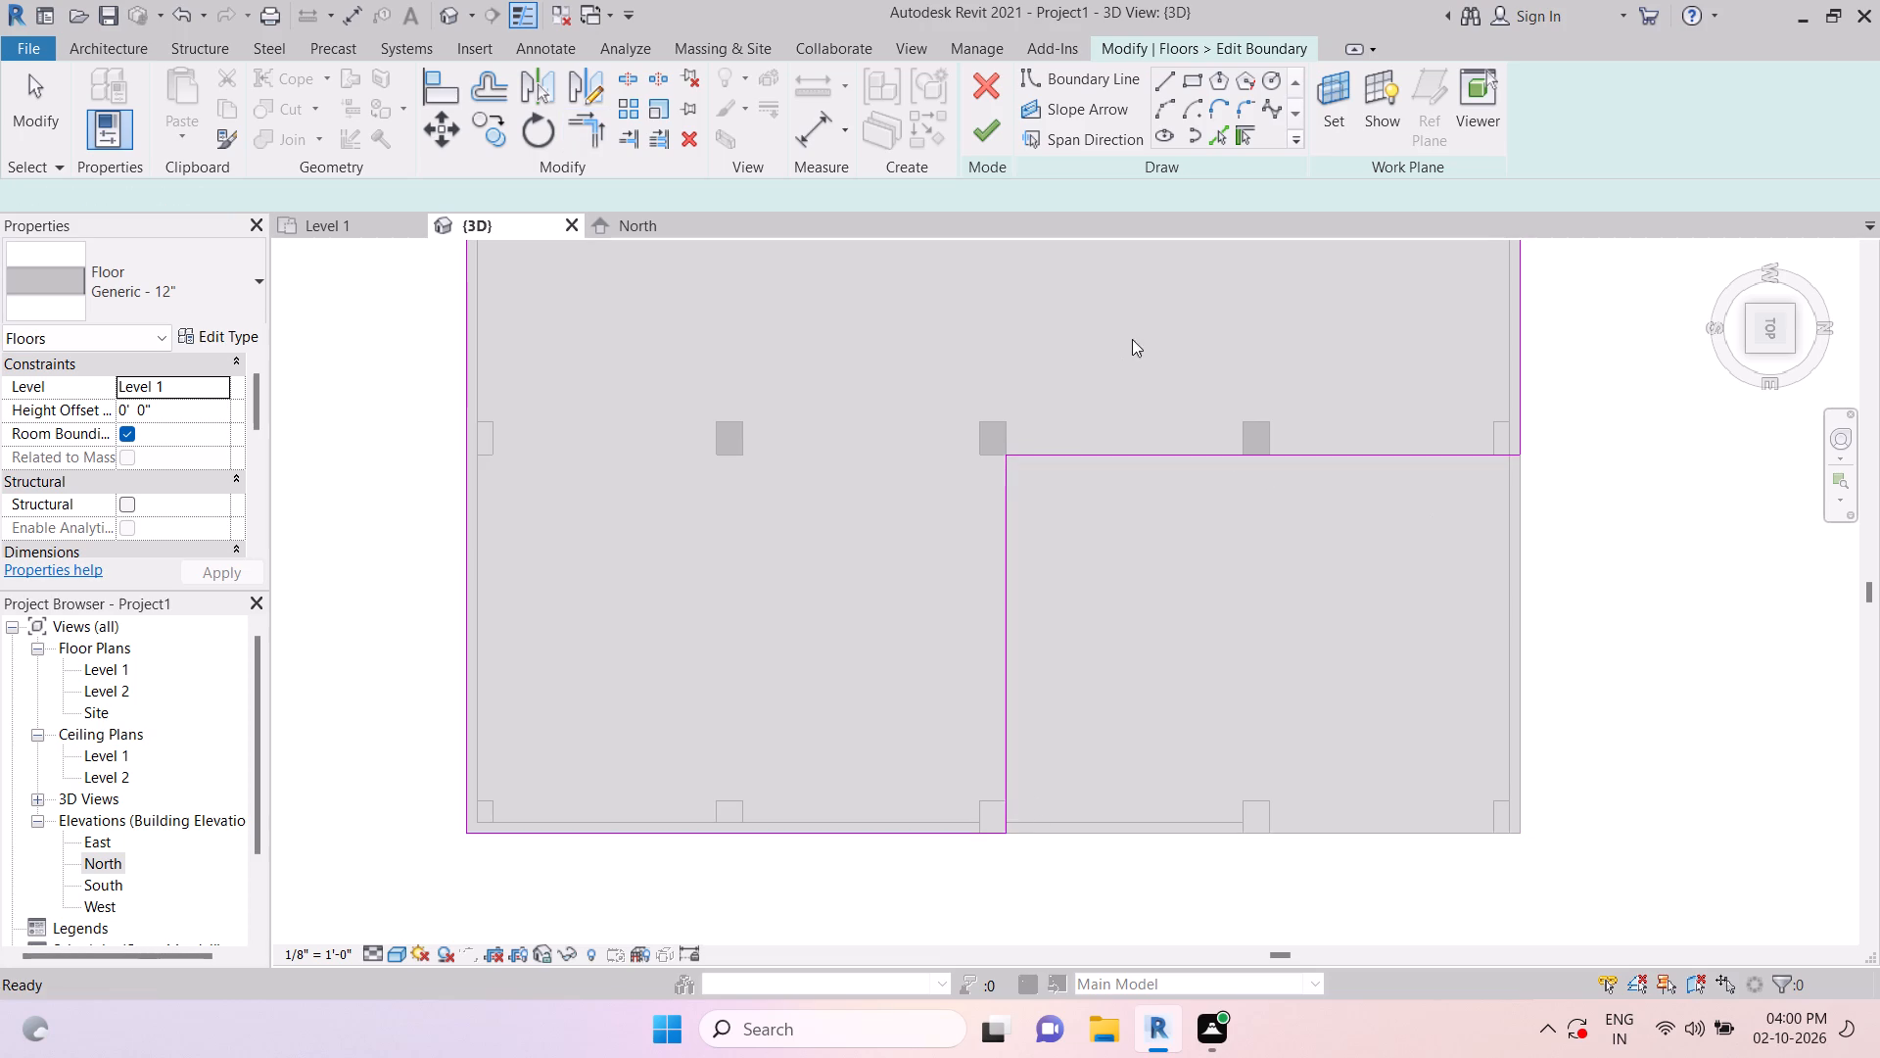
key("Escape")
left_click(992, 128)
key("Escape")
key("Escape")
key("Escape")
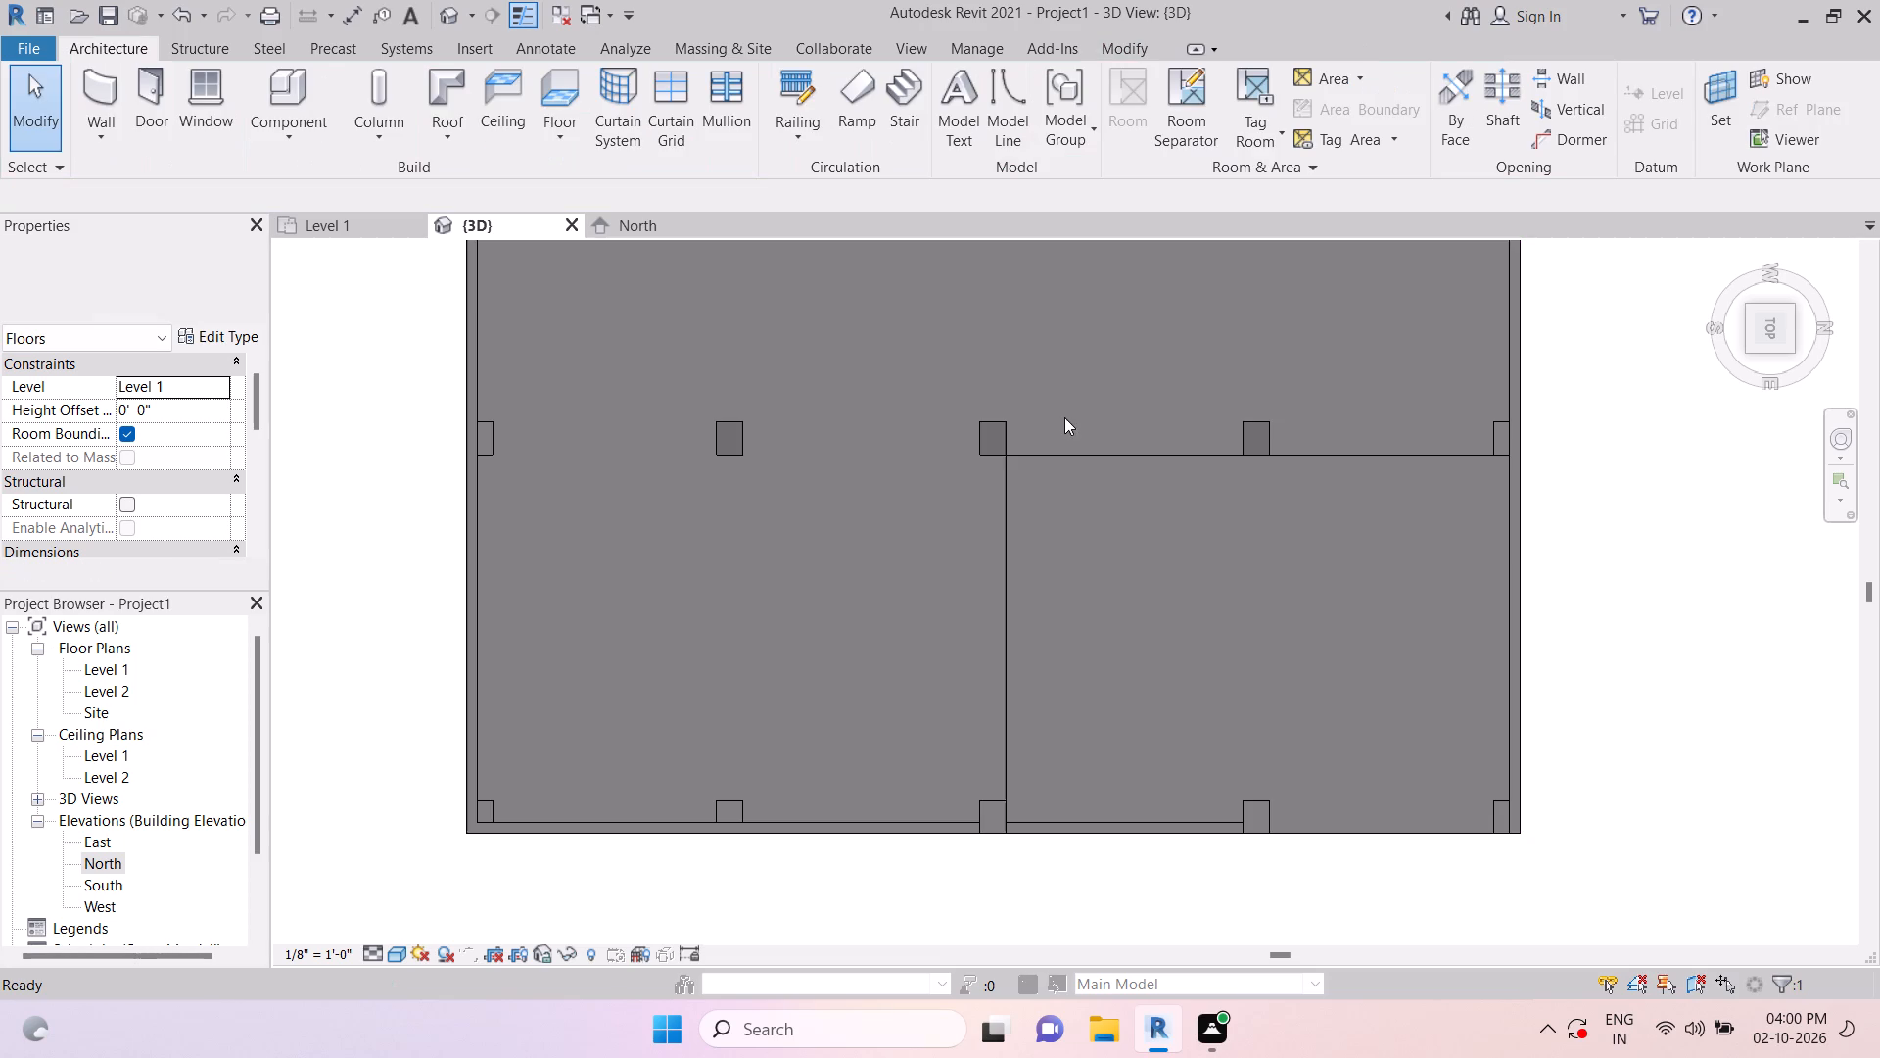
Examine the building in 3D from several sides, checking the northeast recess in the upper floor above the copied slab.
scroll(1121, 523, "down", 4)
middle_click_drag(1377, 829, 1327, 704, "shift")
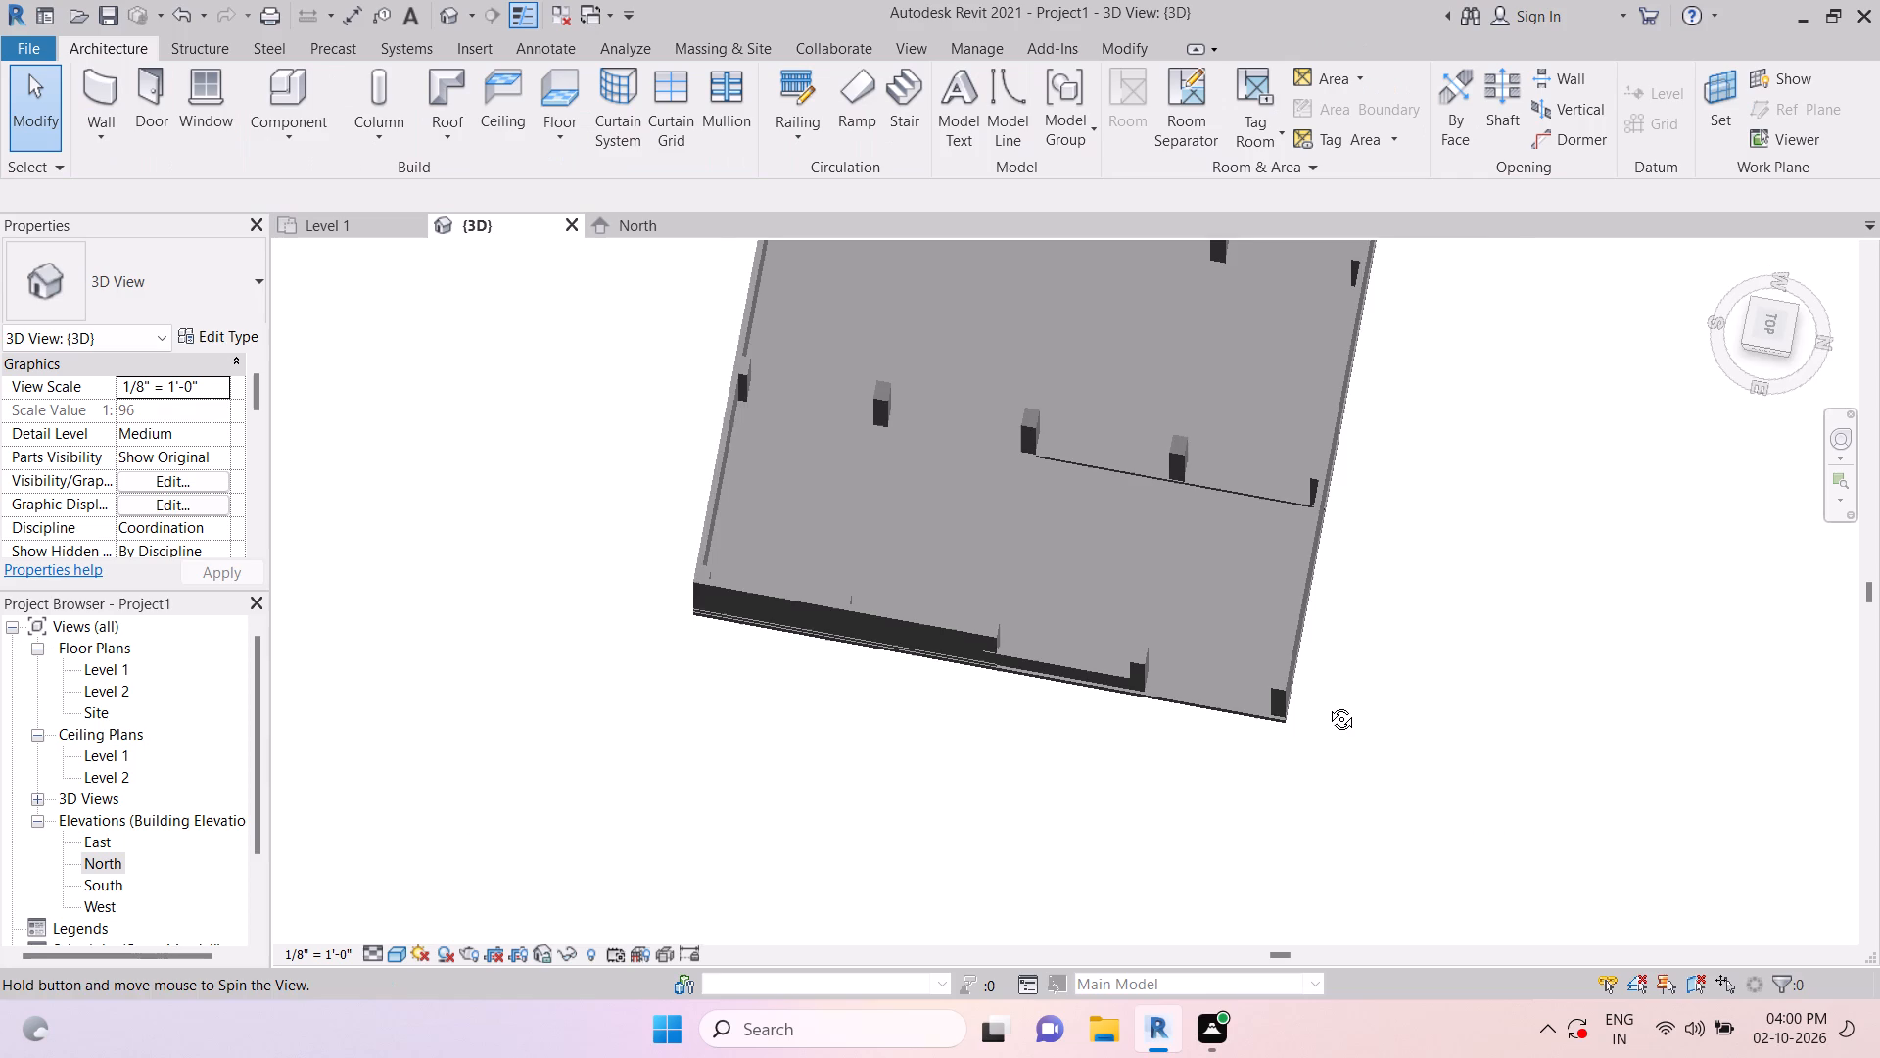
middle_click_drag(1327, 704, 1245, 488, "shift")
middle_click_drag(1250, 706, 1319, 517, "shift")
scroll(1109, 690, "down", 2)
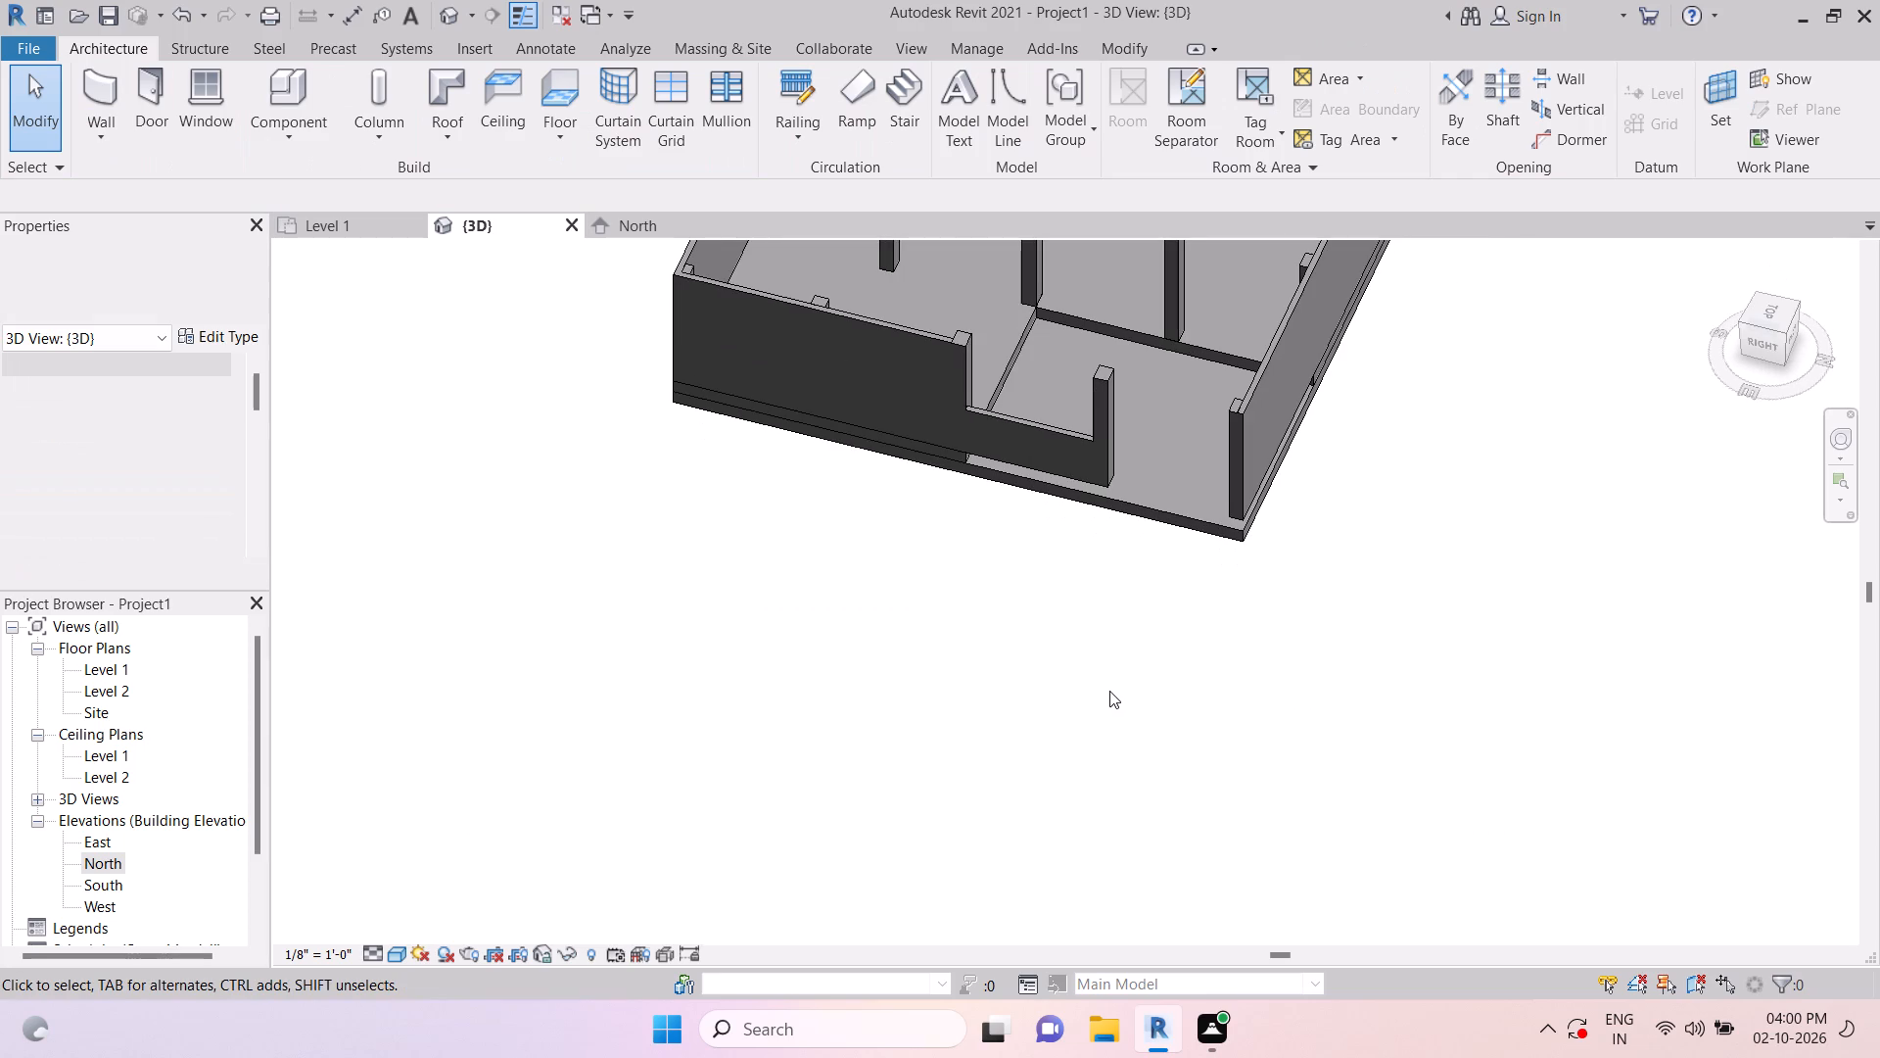
middle_click_drag(1154, 680, 1316, 448, "shift")
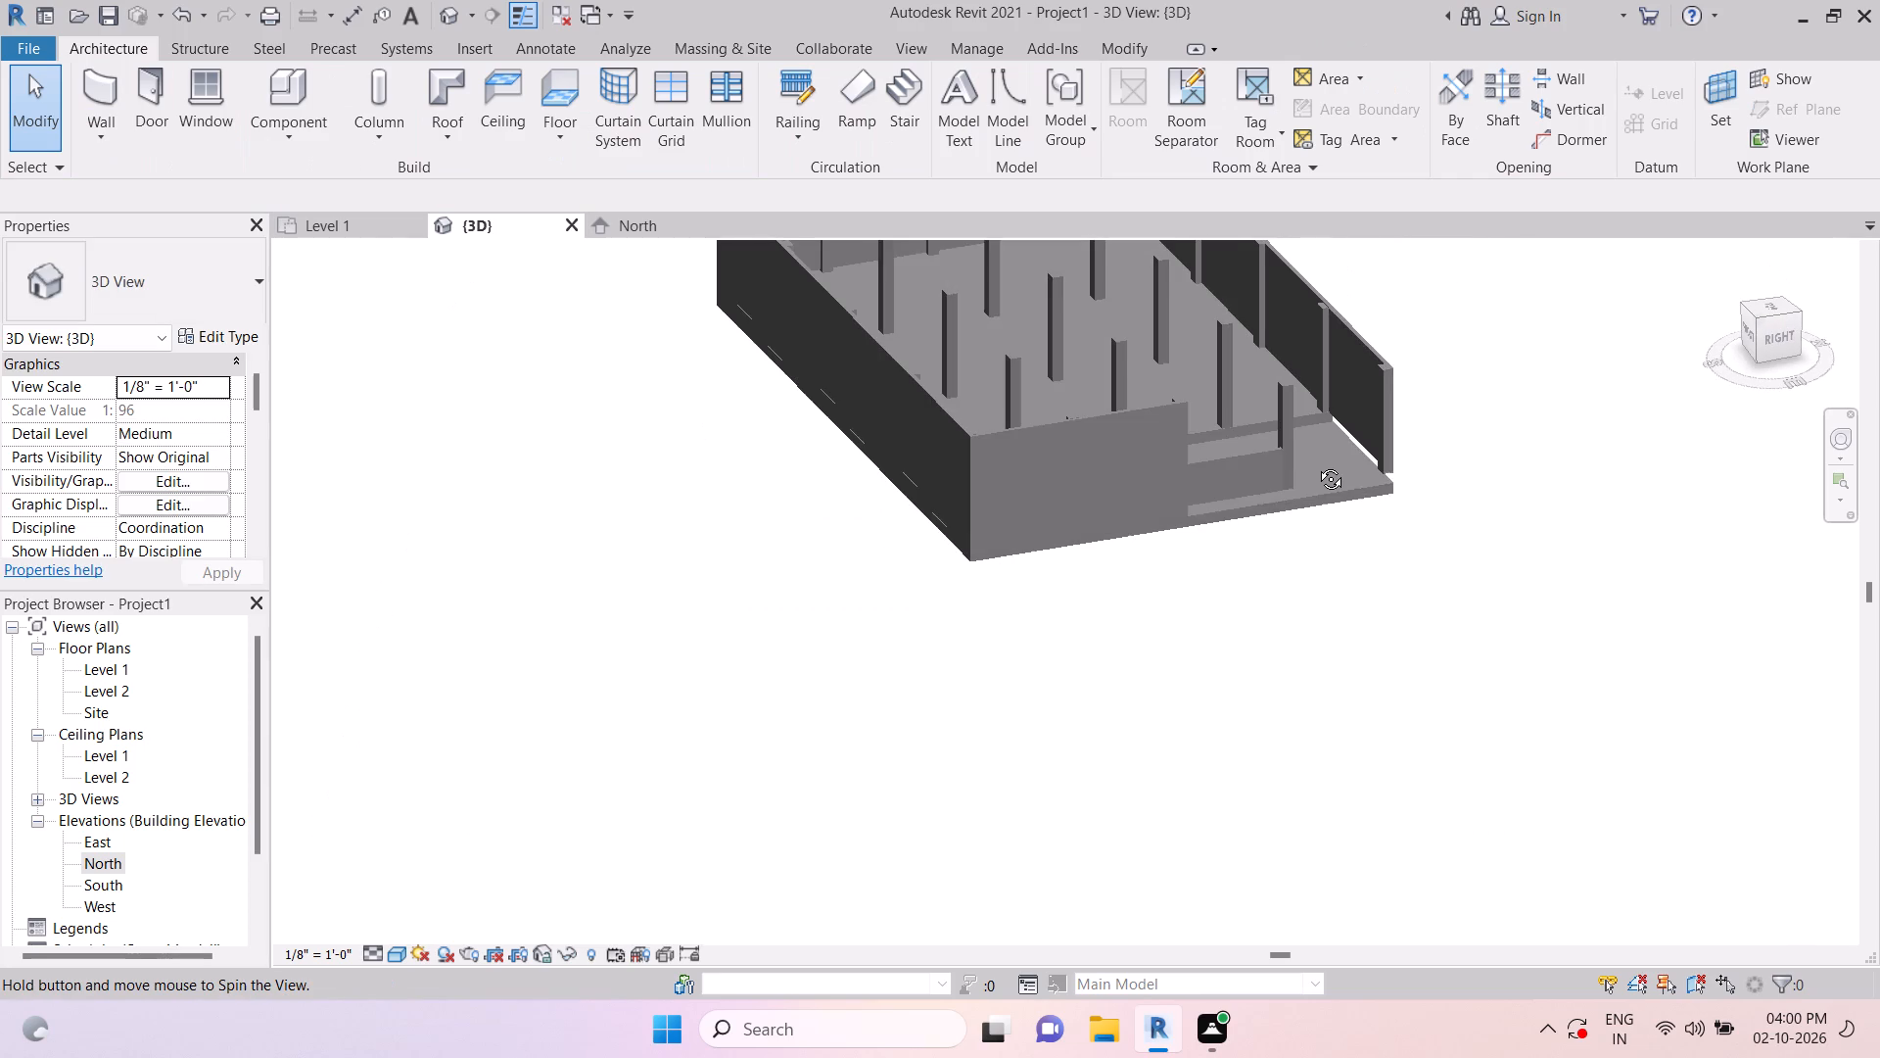
middle_click_drag(1385, 725, 1244, 829, "shift")
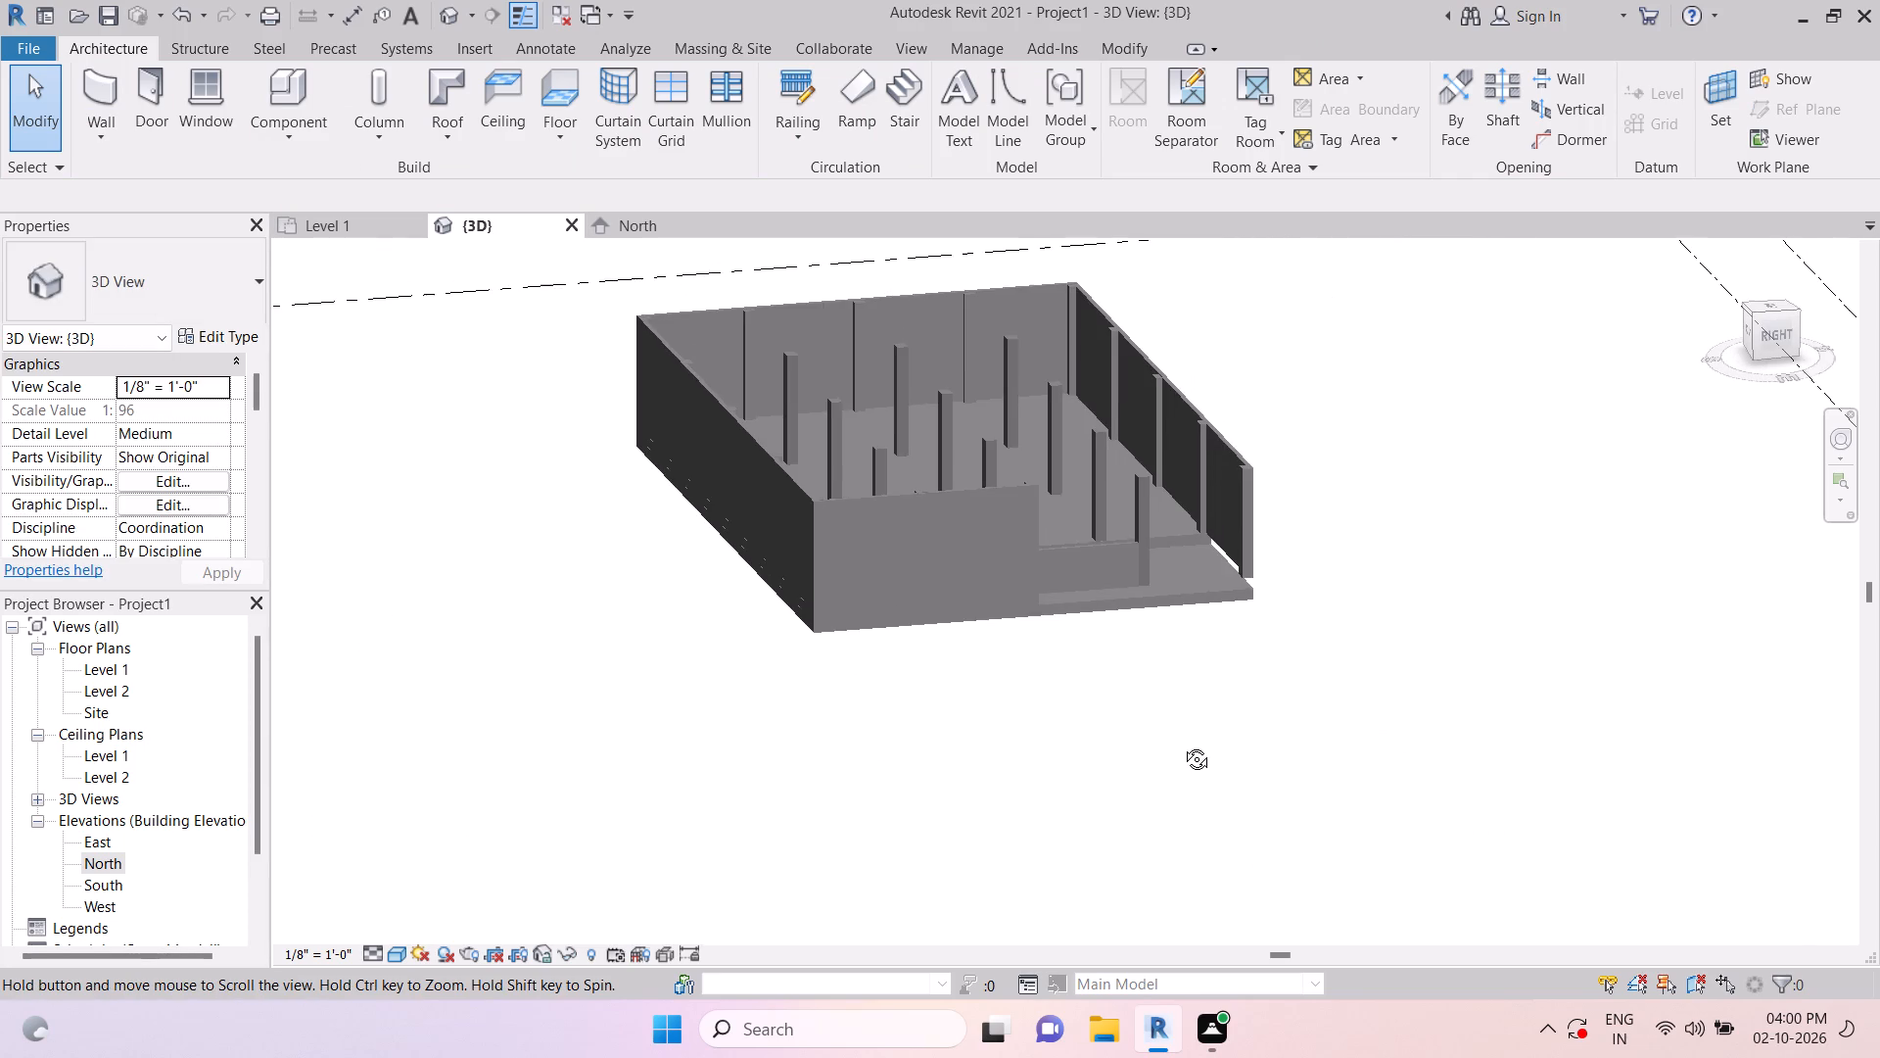
middle_click_drag(1234, 813, 1153, 694, "shift")
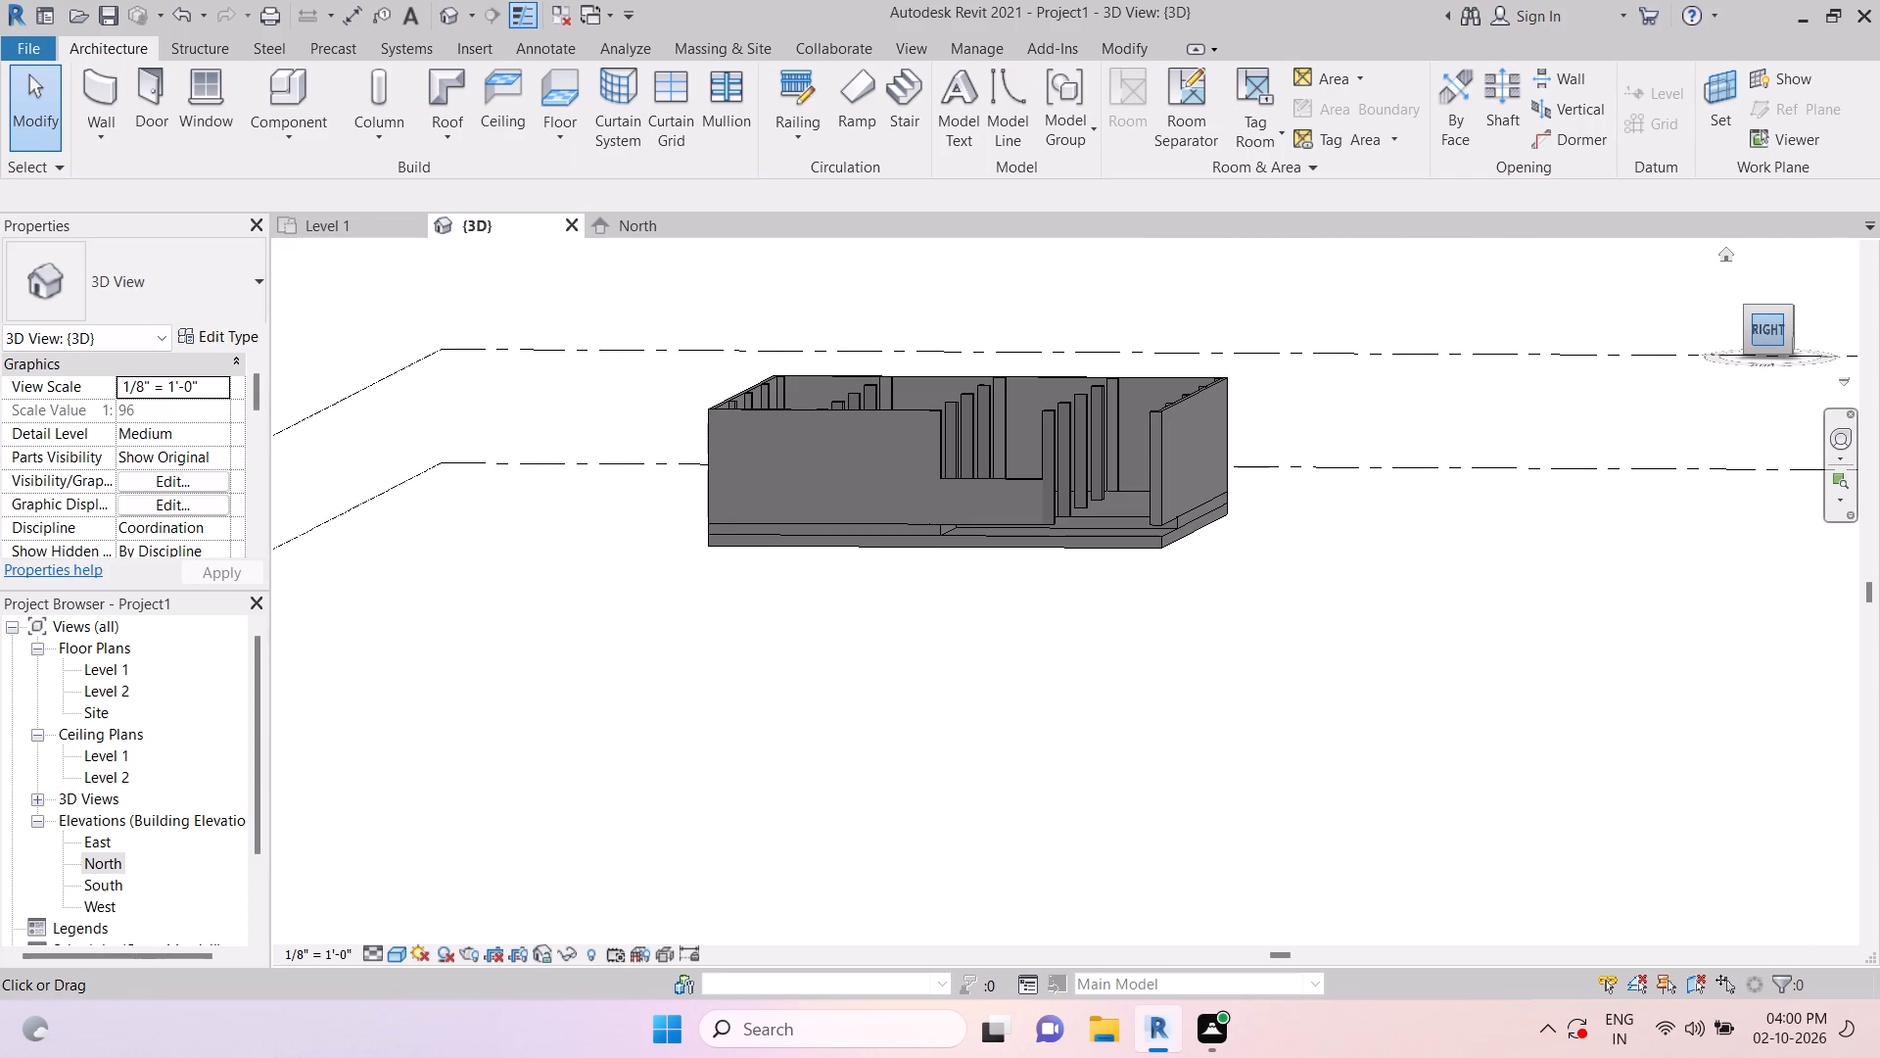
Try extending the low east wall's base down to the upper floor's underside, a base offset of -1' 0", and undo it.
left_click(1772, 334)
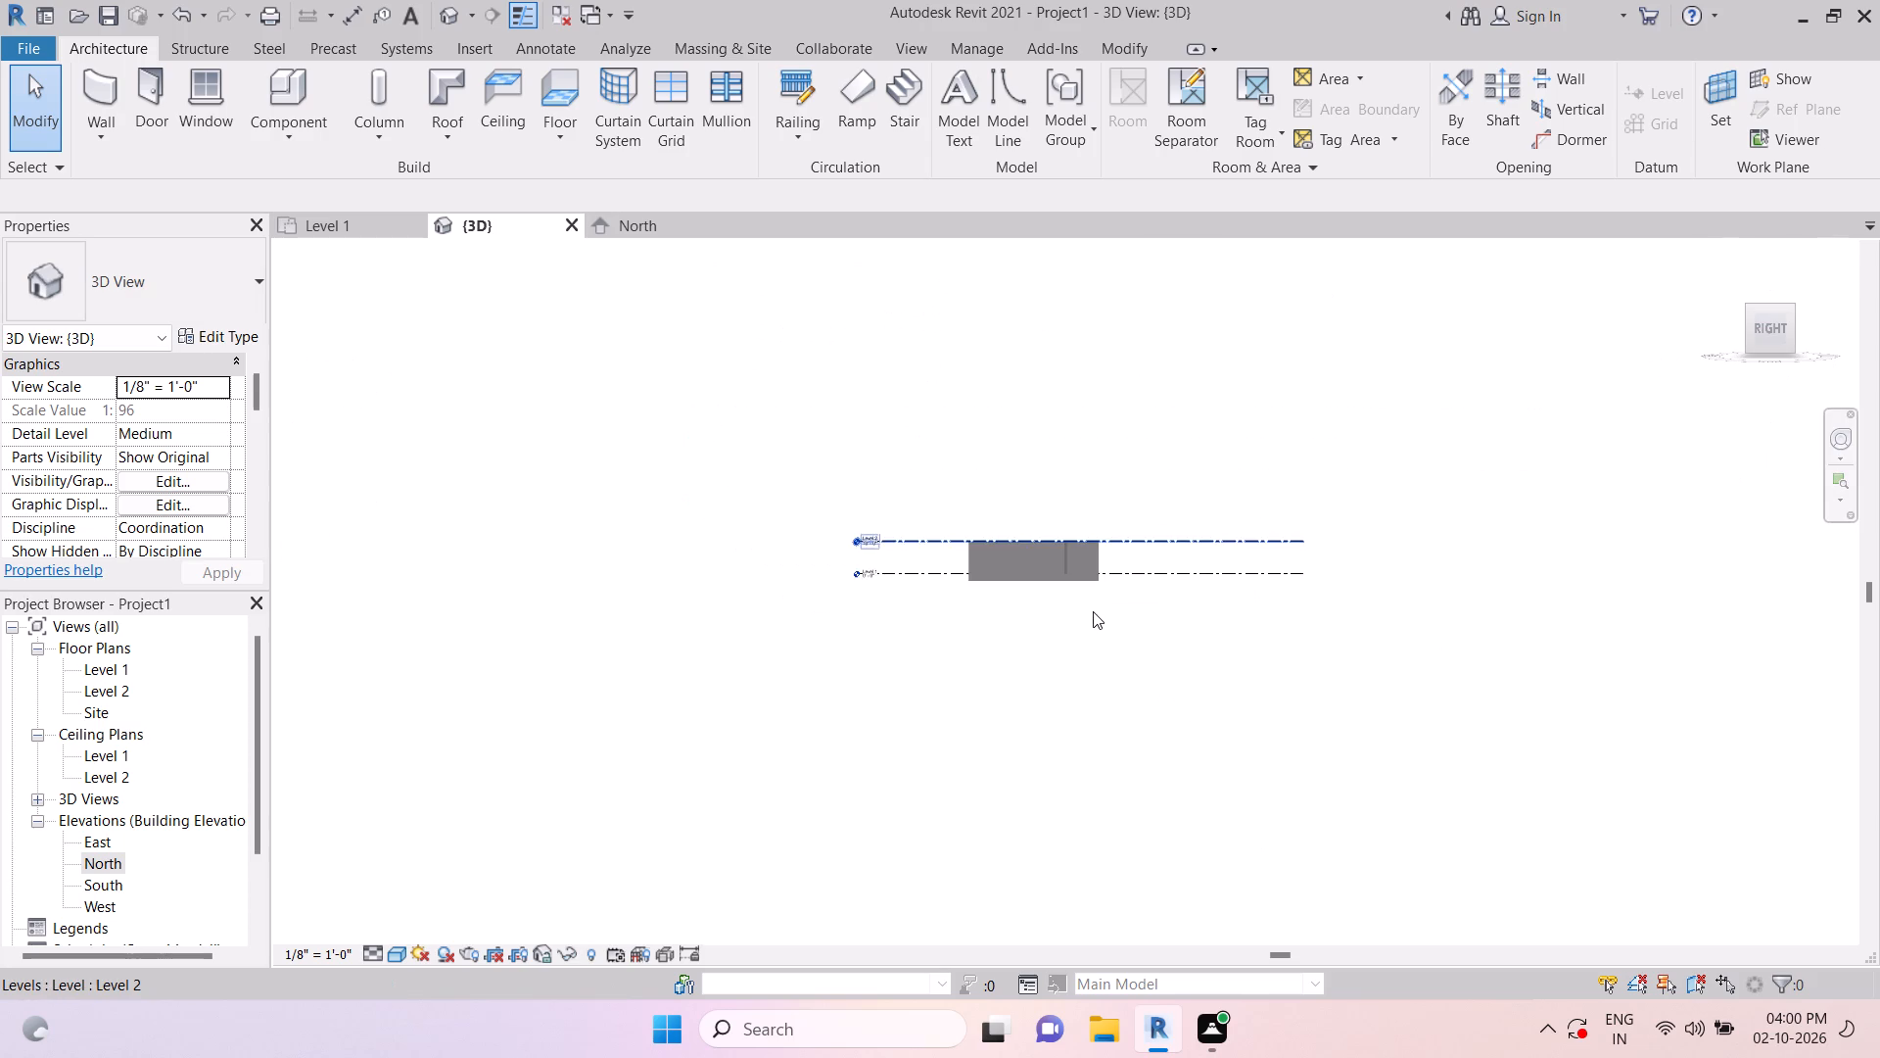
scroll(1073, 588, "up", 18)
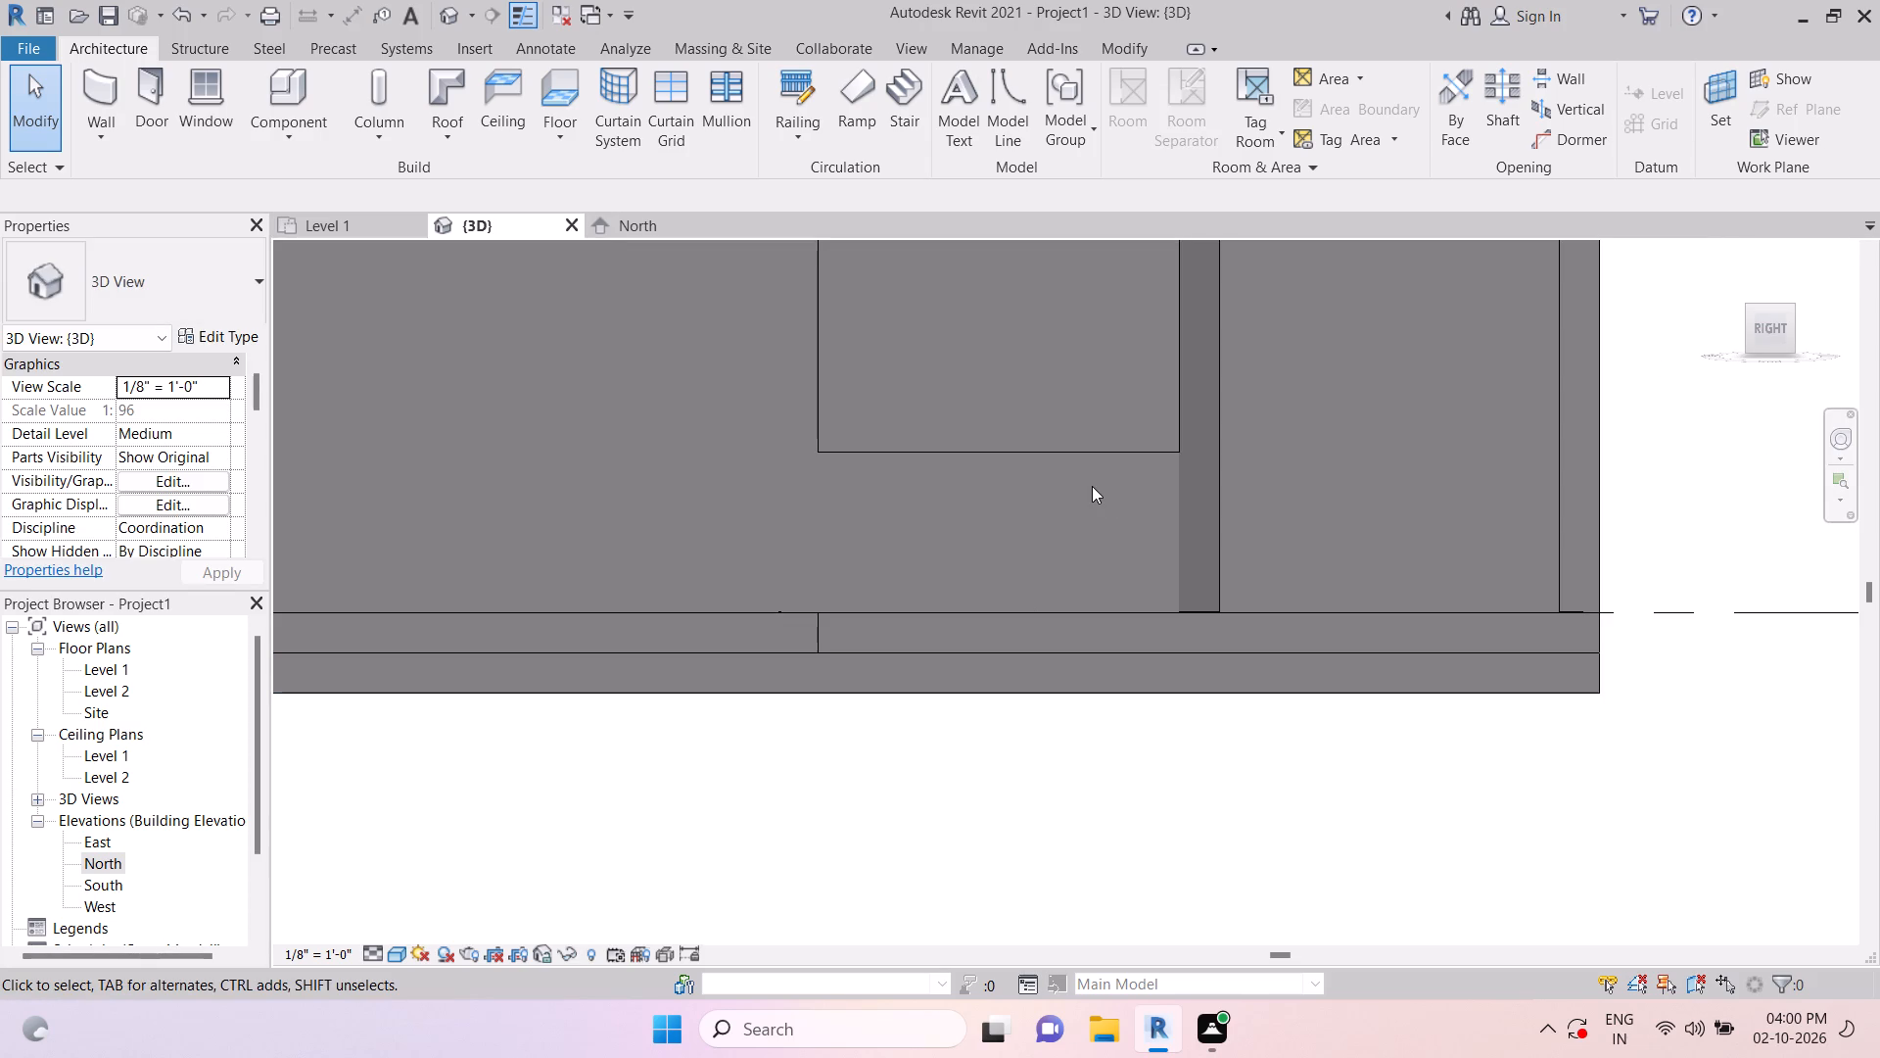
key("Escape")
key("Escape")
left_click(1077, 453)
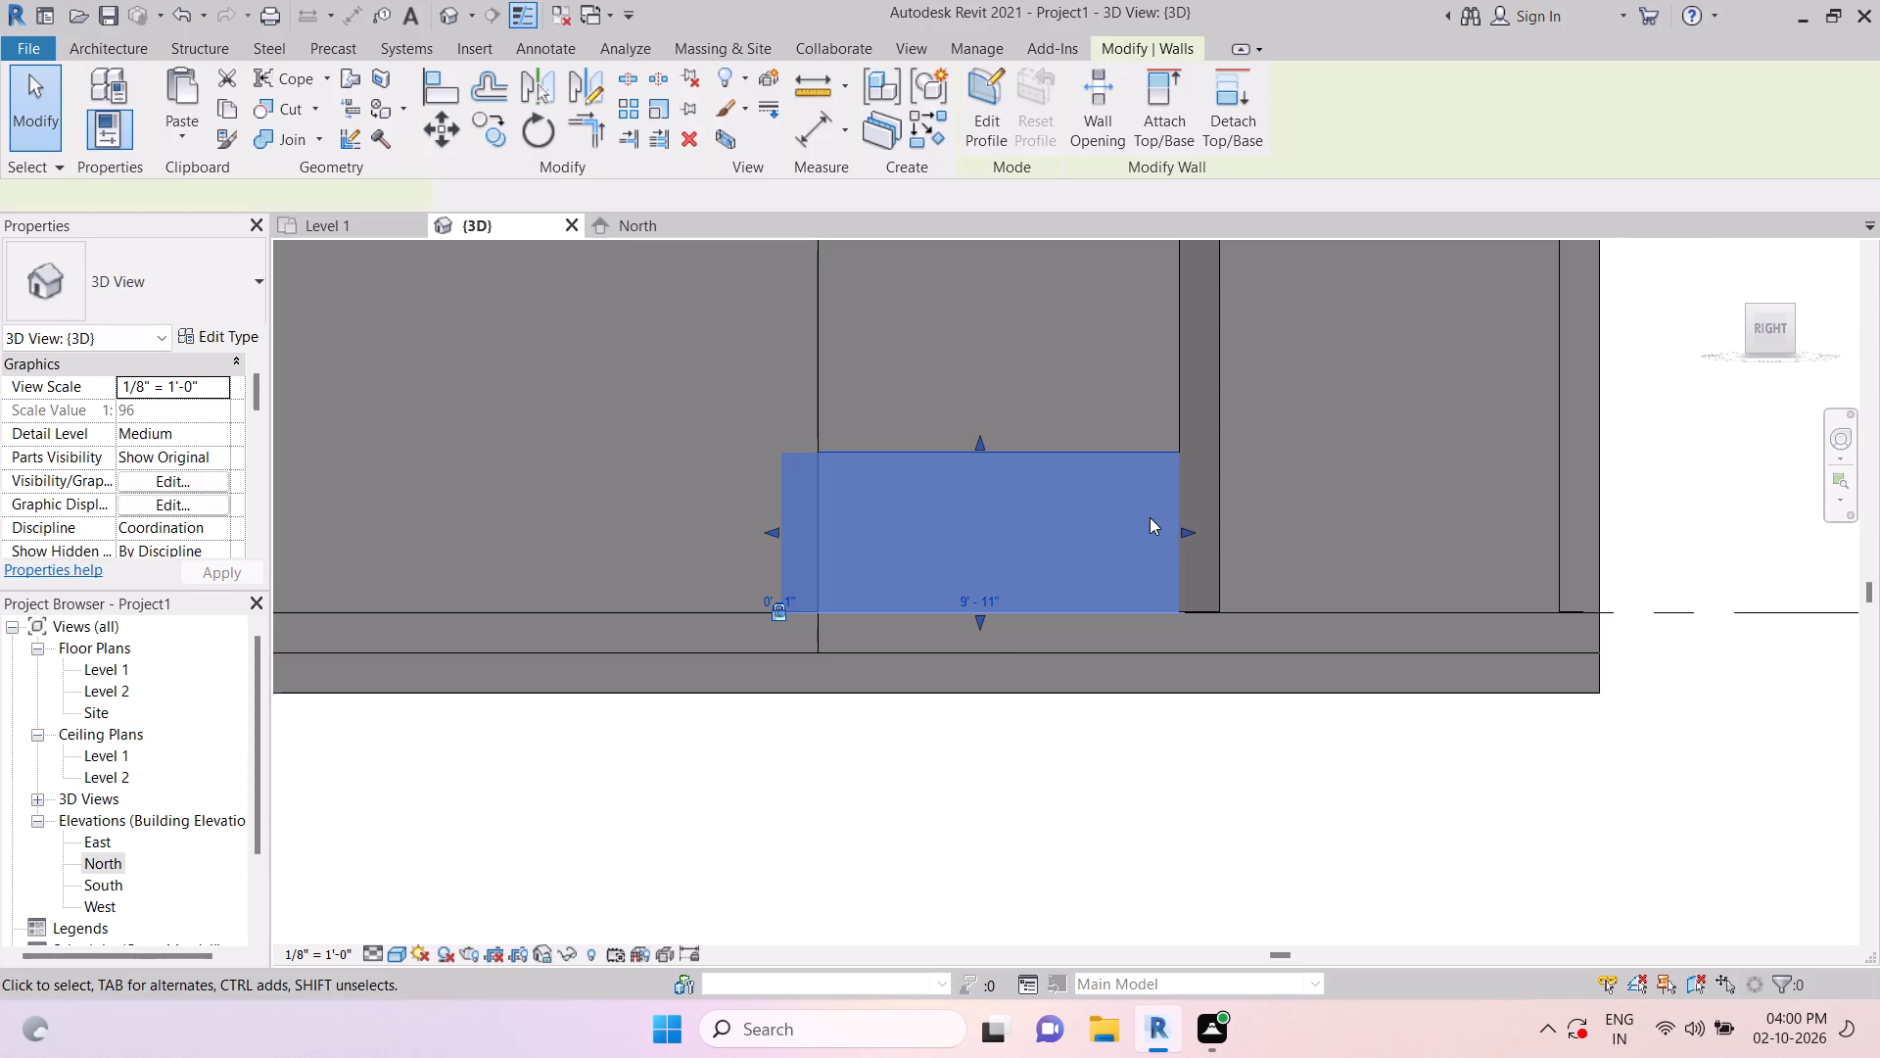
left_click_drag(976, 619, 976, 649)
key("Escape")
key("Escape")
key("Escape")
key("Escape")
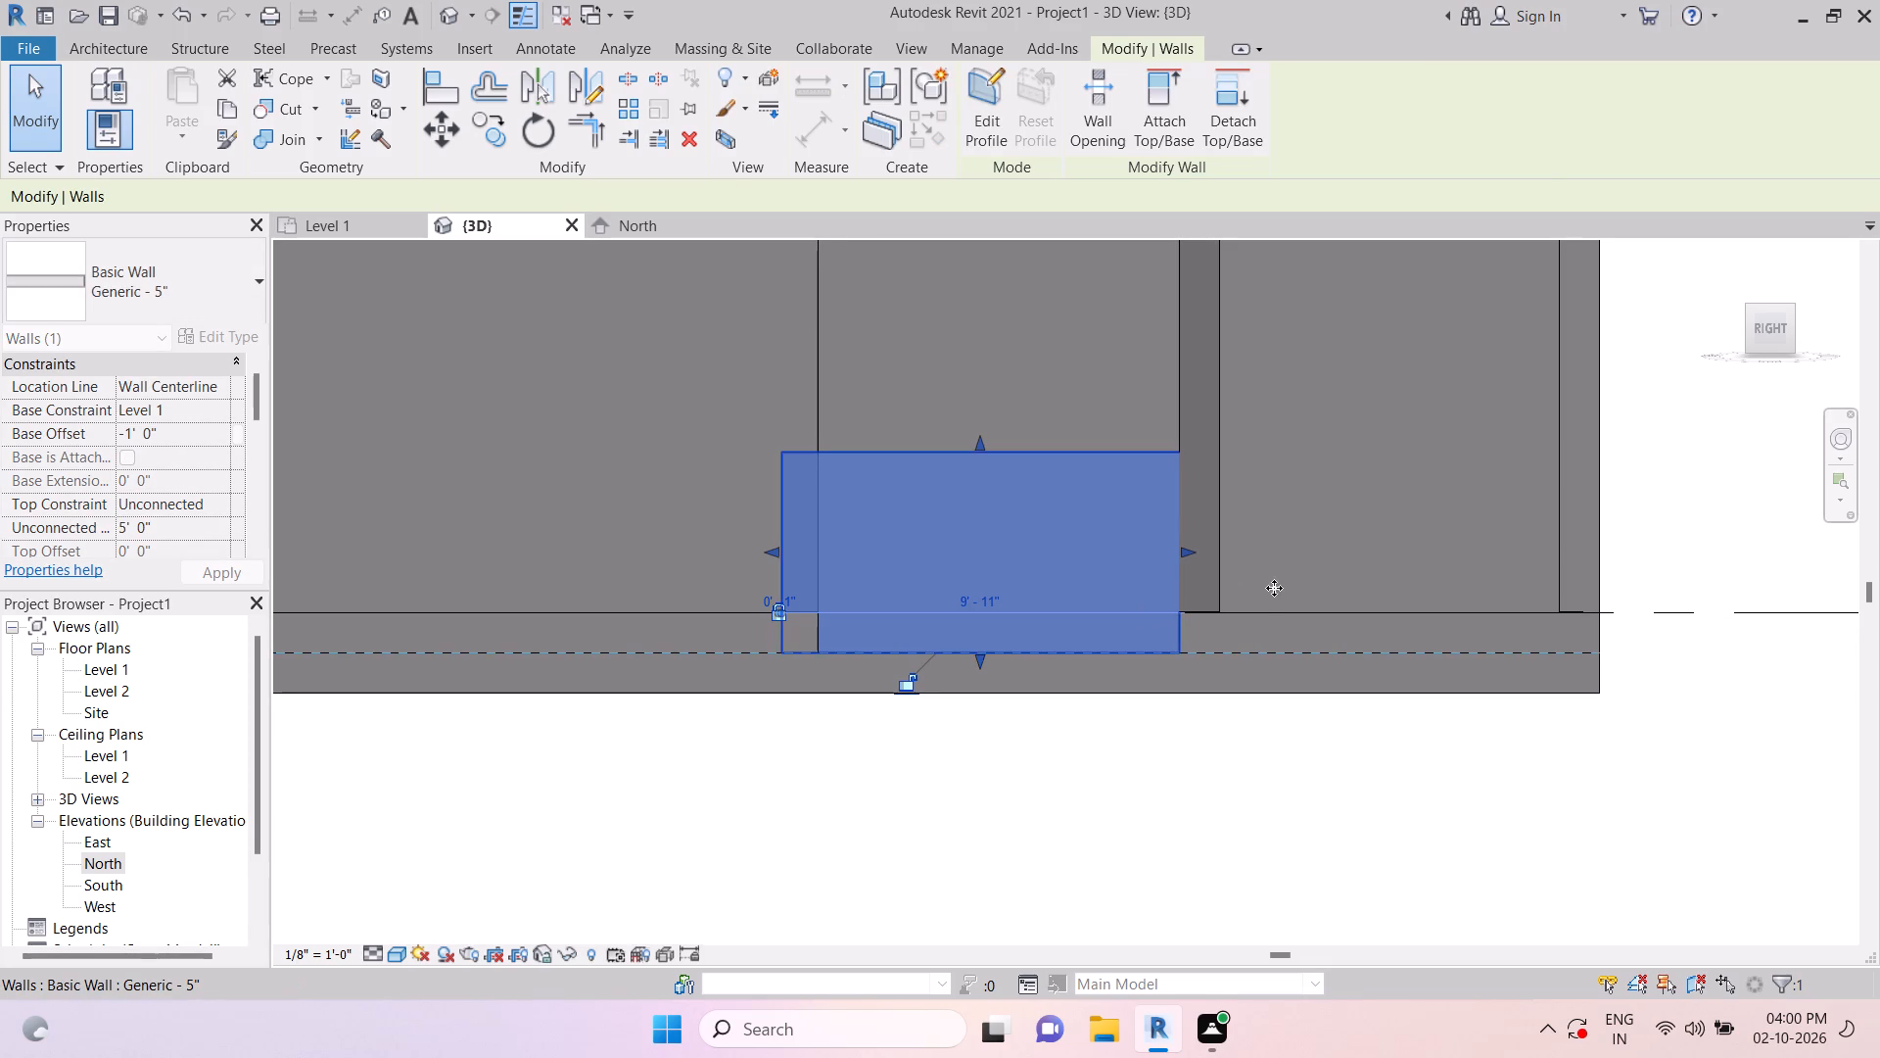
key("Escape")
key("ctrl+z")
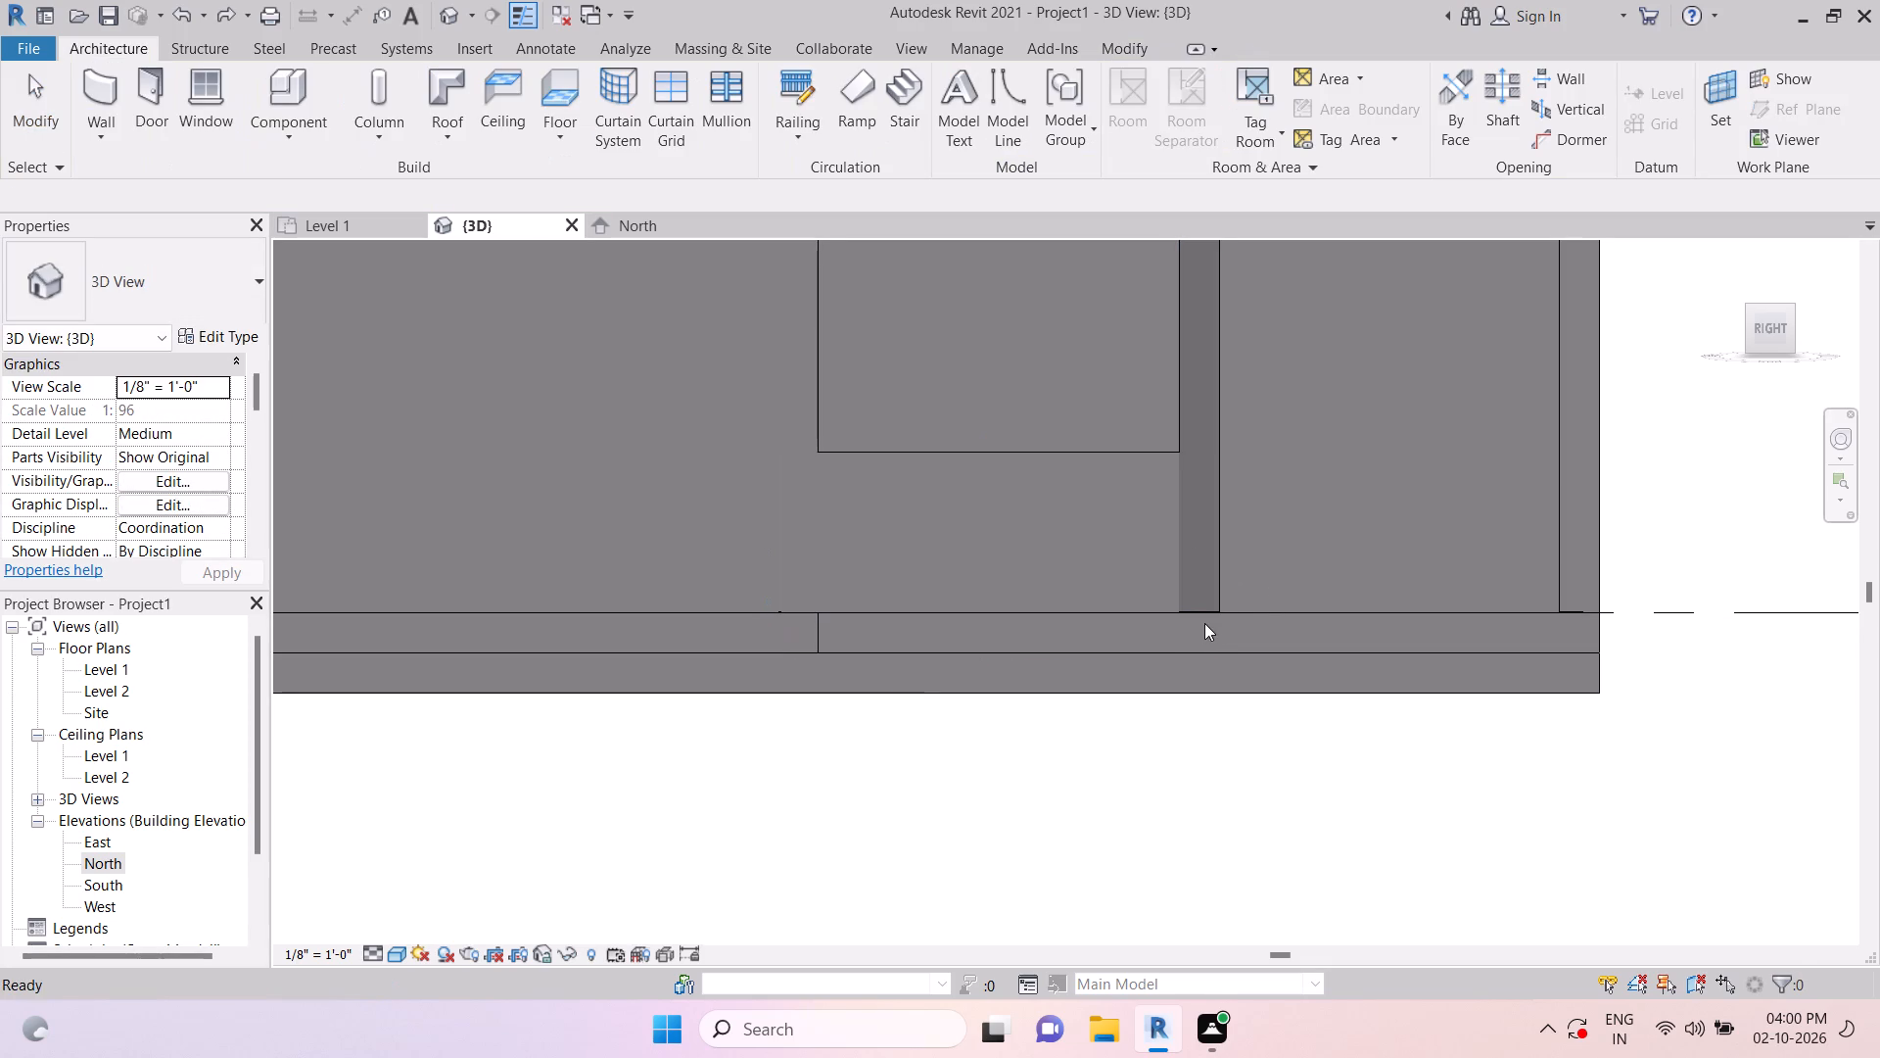
Edit the upper floor's boundary, adding lines along the low east wall's inner face and across its north end between grids 7 and 8.
scroll(1172, 632, "down", 2)
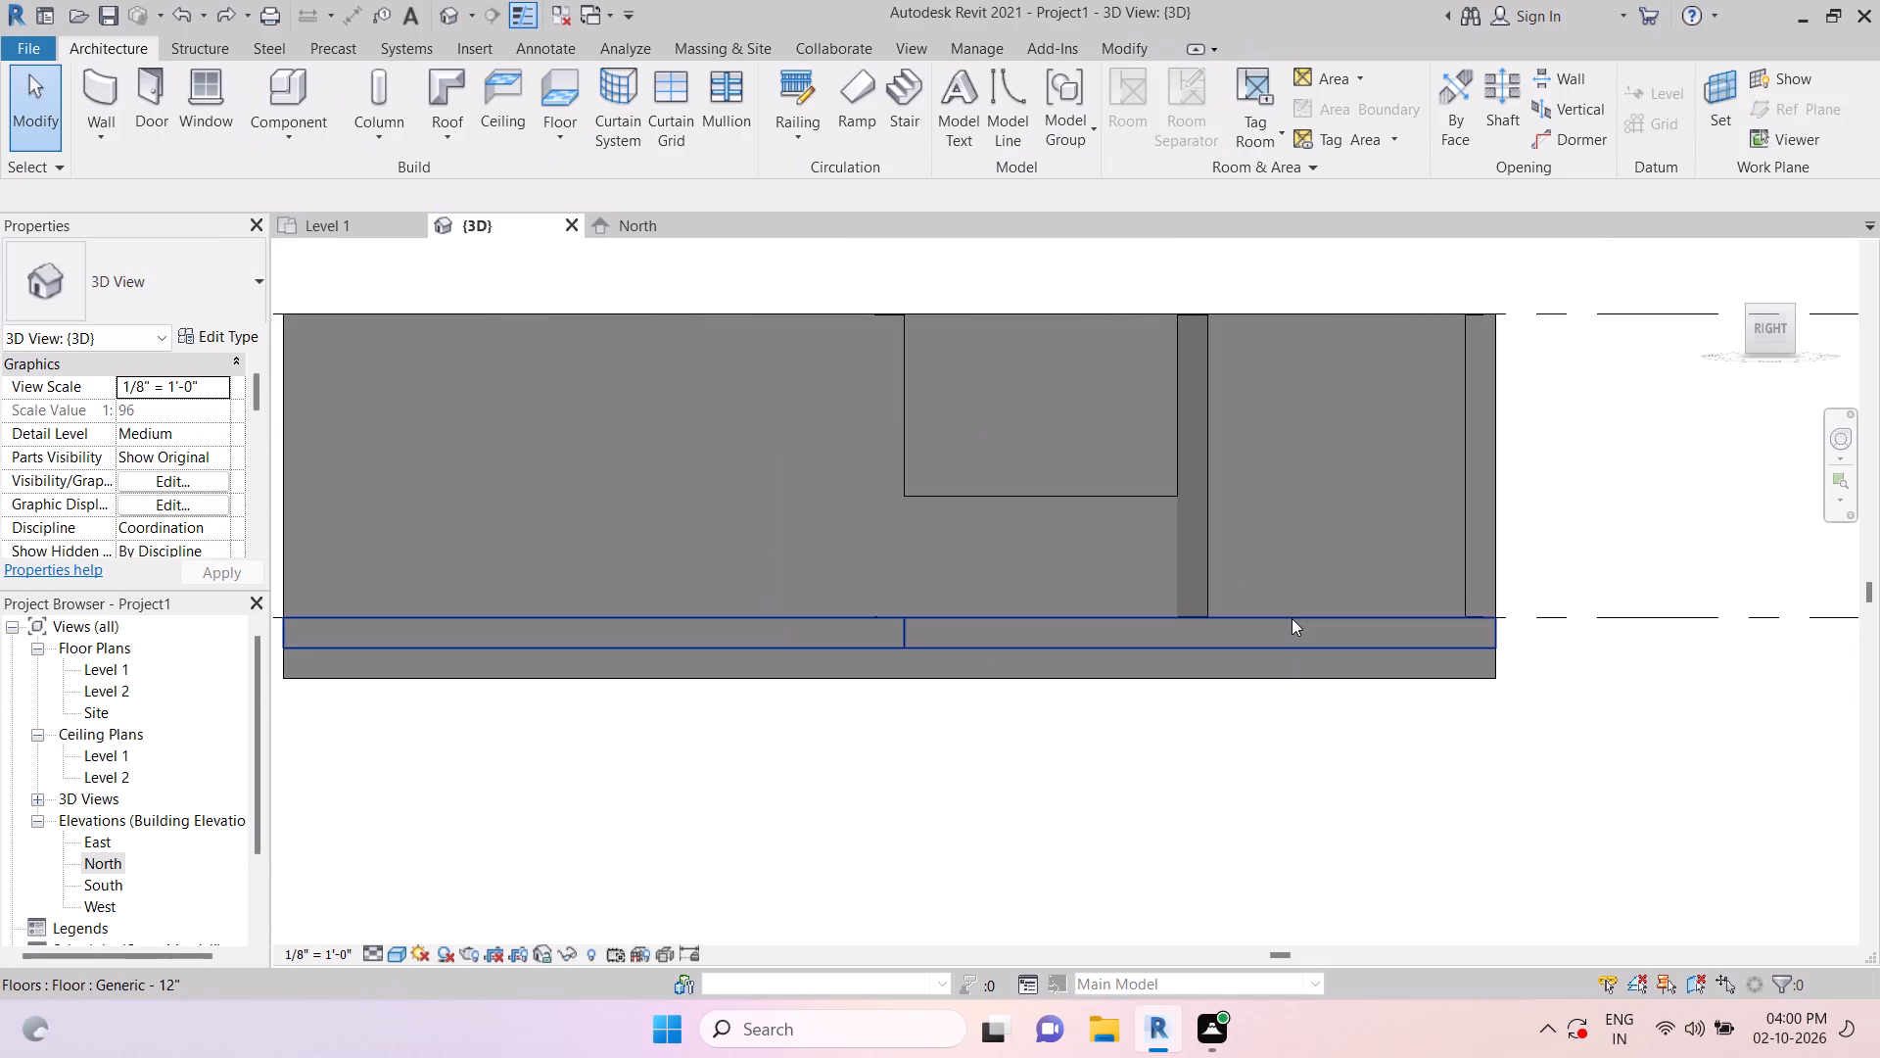
left_click(1292, 617)
scroll(1057, 606, "down", 2)
middle_click_drag(1124, 721, 1059, 608, "shift")
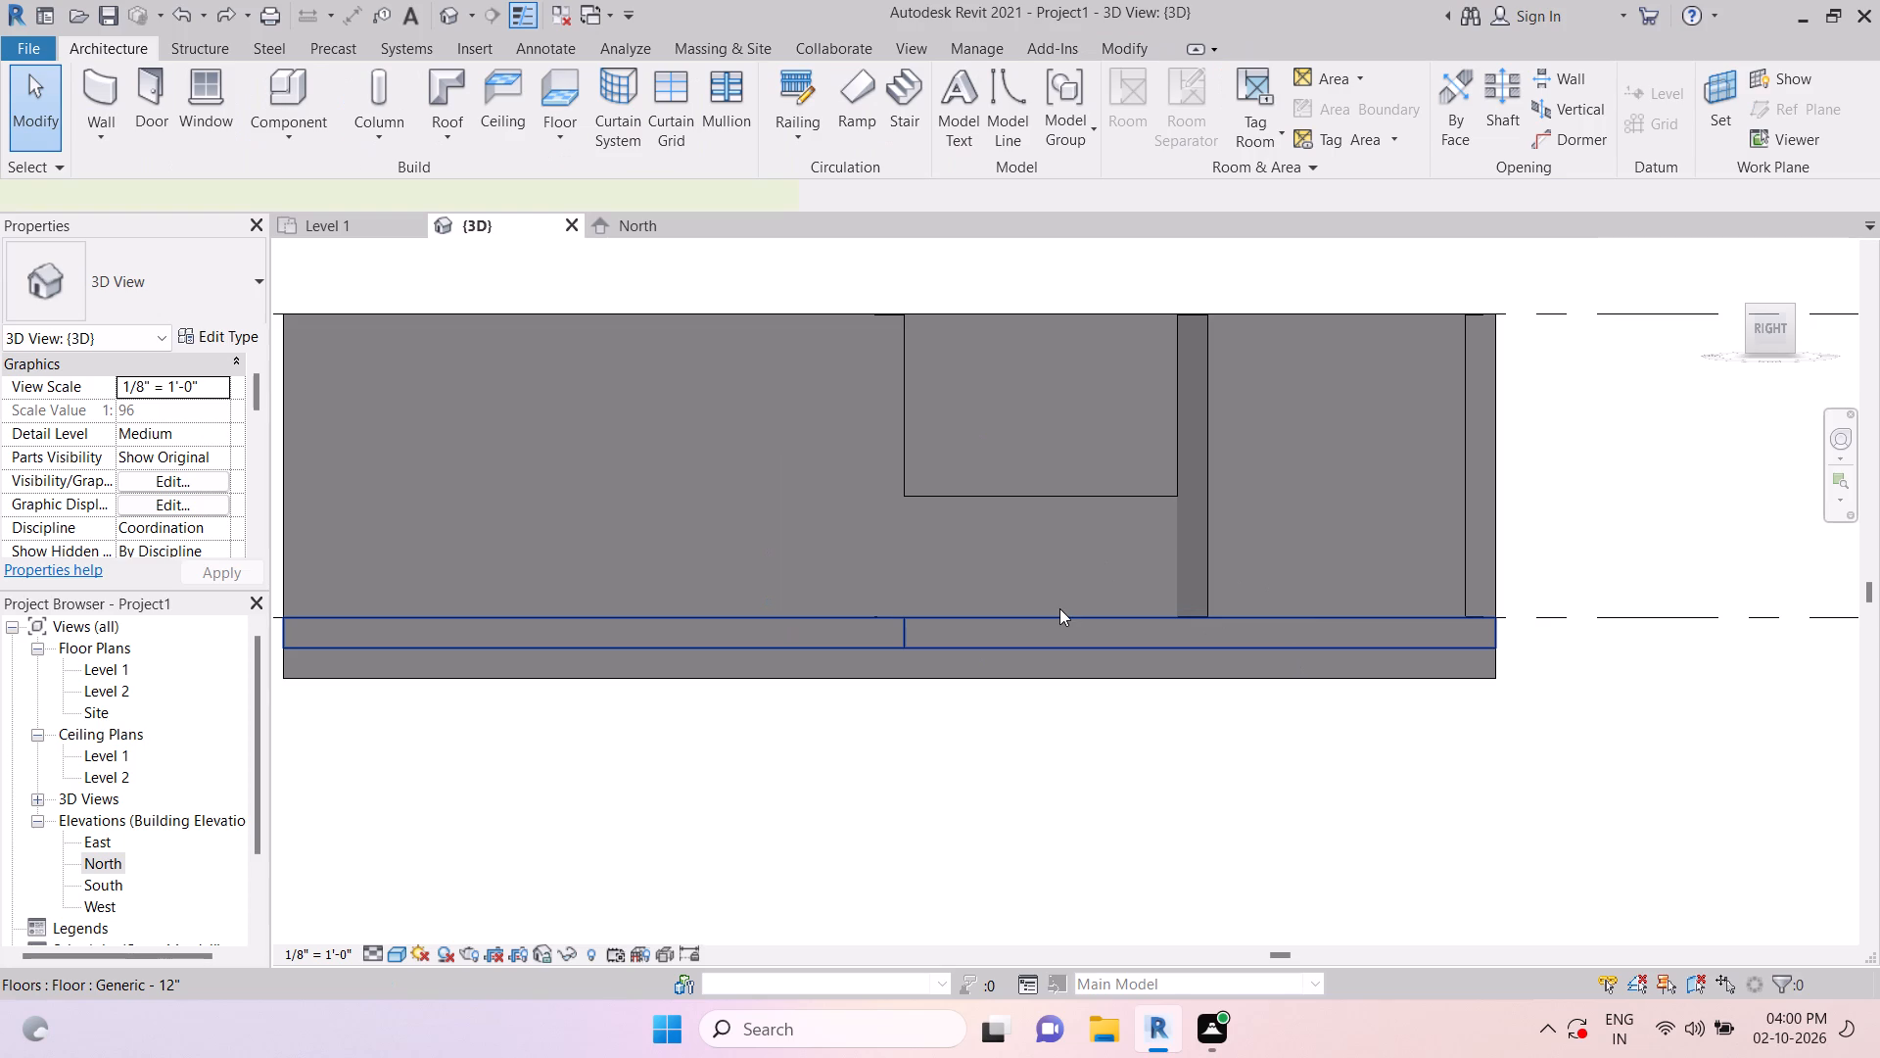
middle_click_drag(1059, 608, 1147, 869, "shift")
middle_click_drag(1227, 627, 1171, 529)
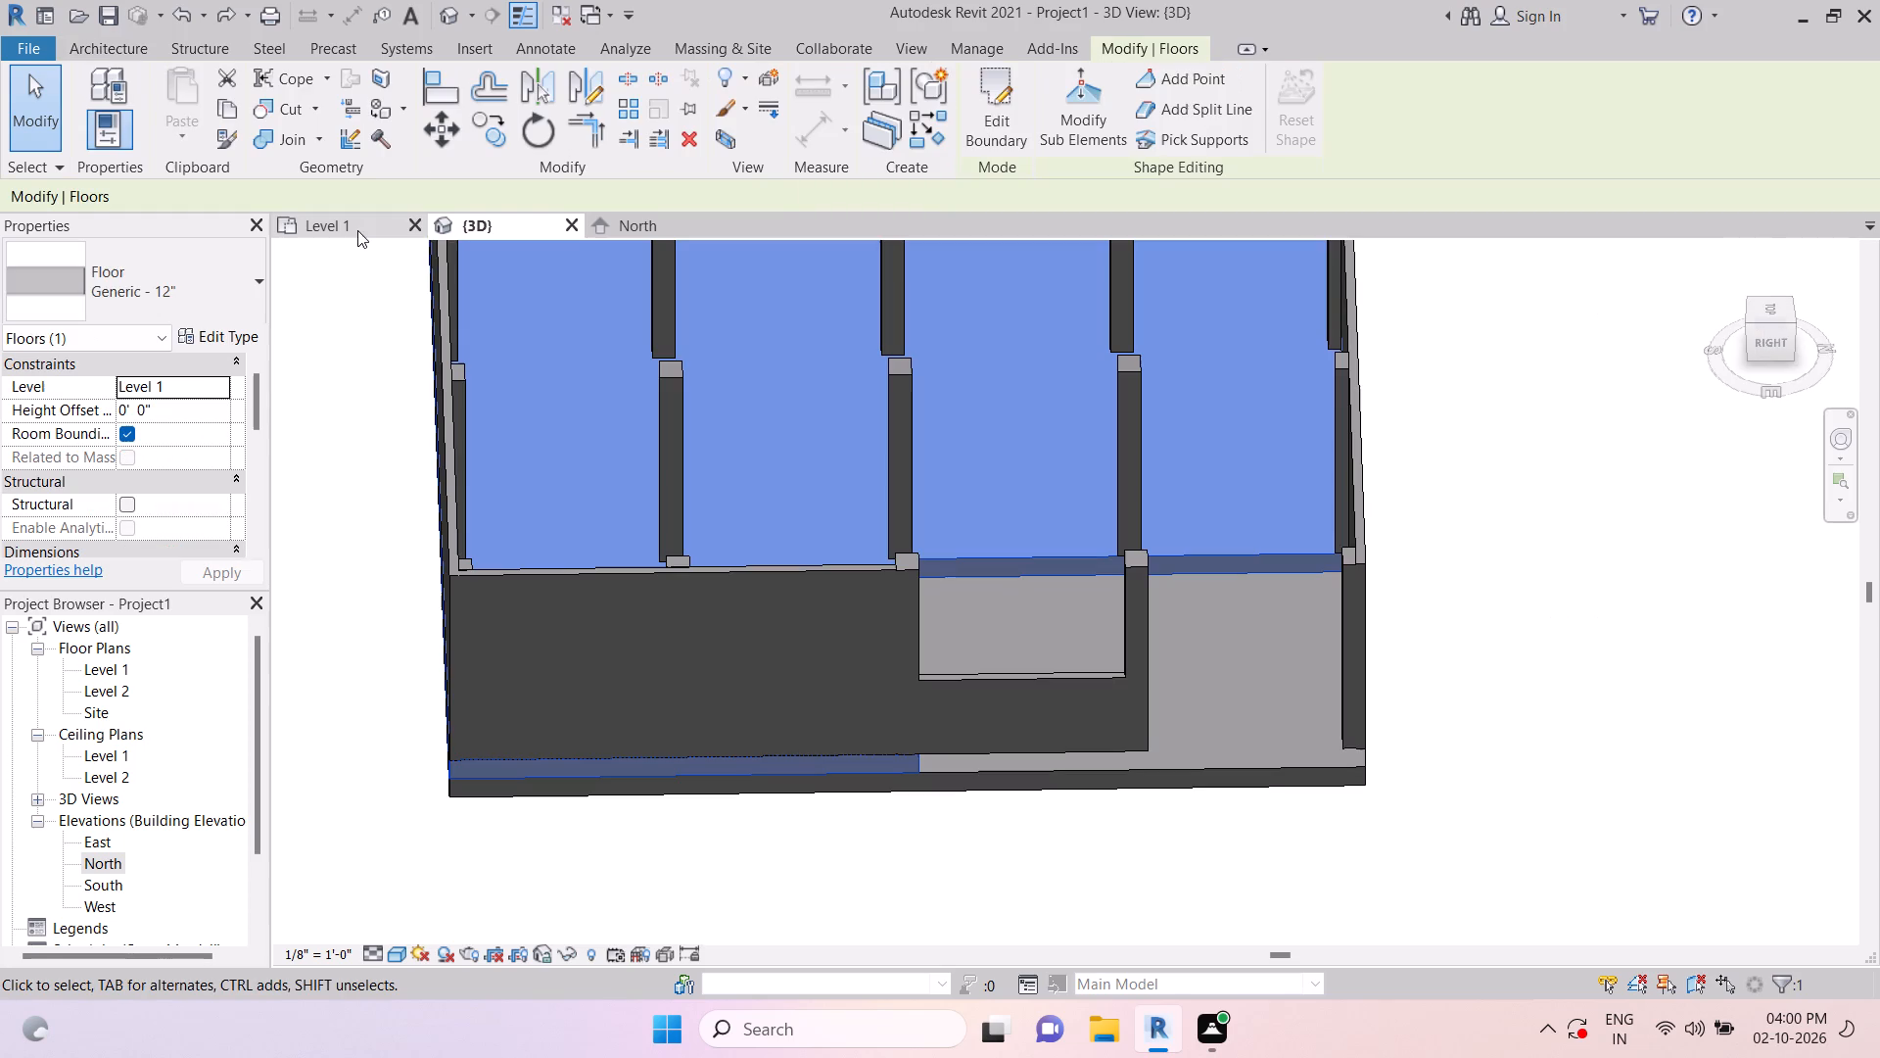
left_click(643, 219)
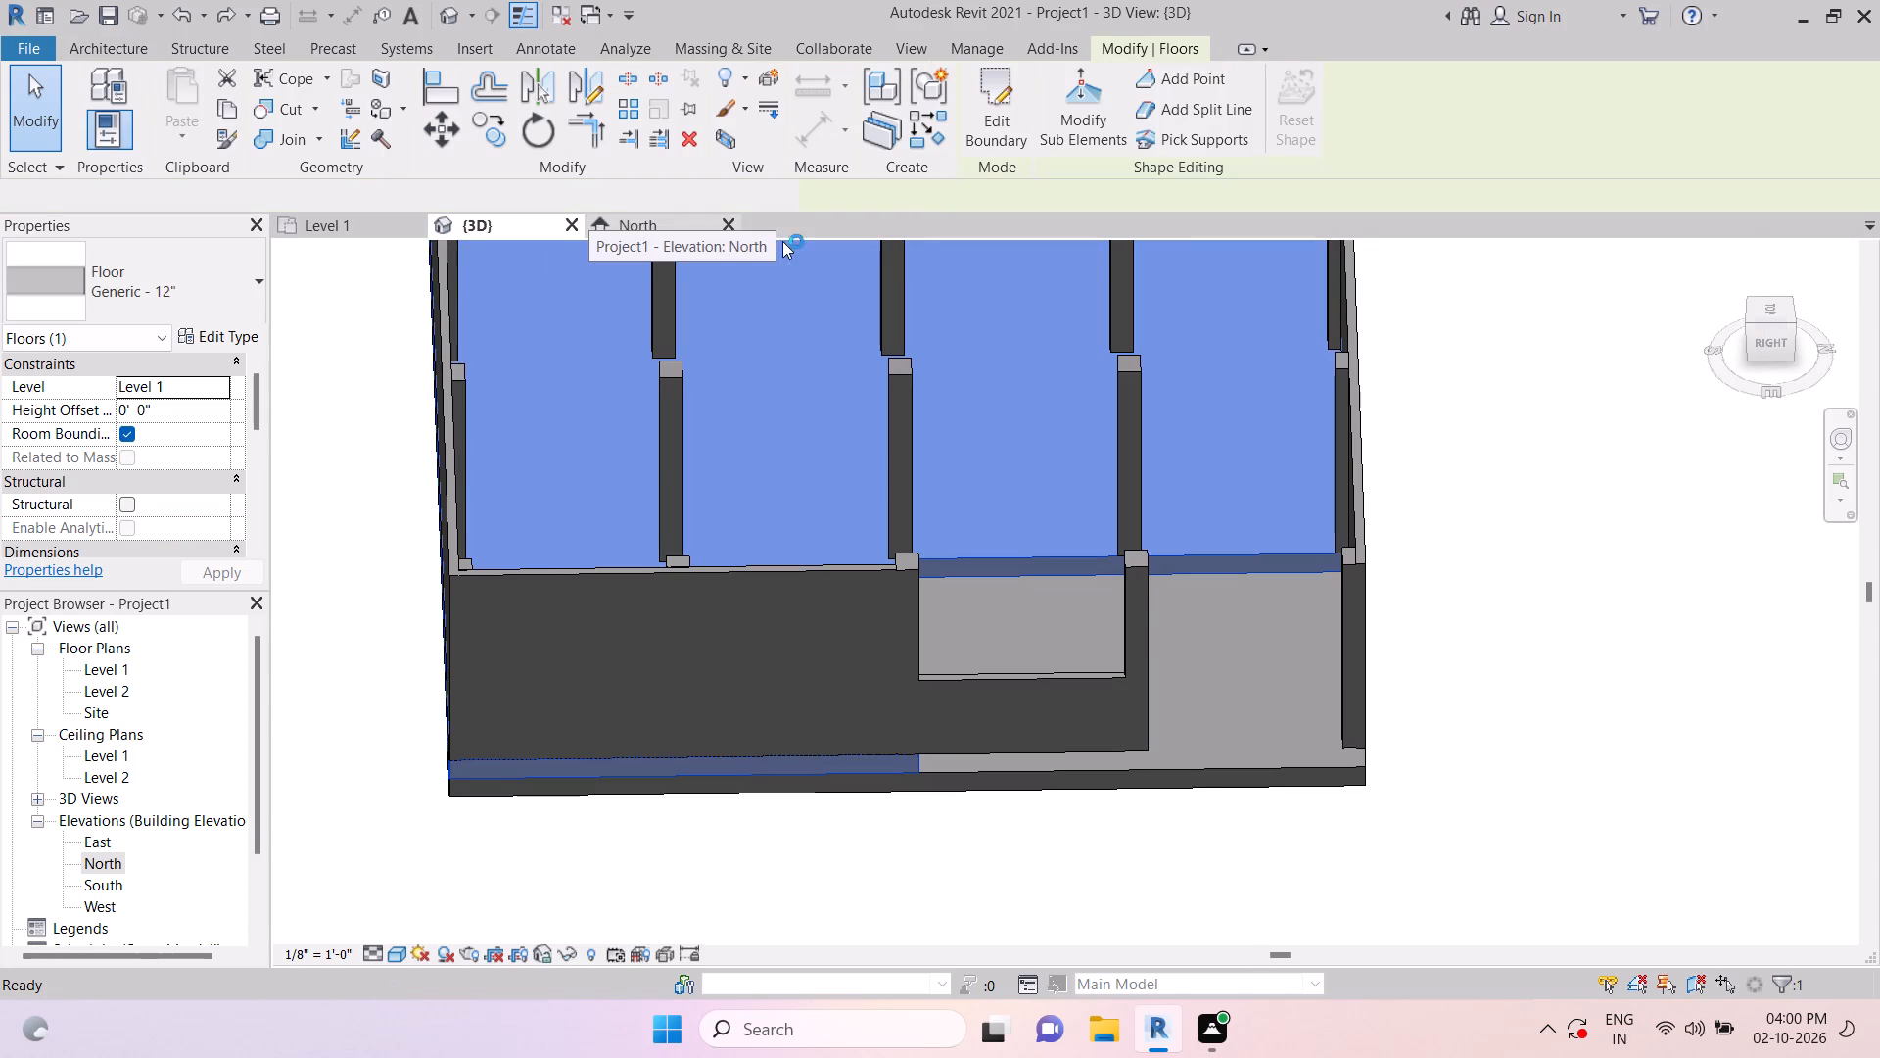
left_click(330, 223)
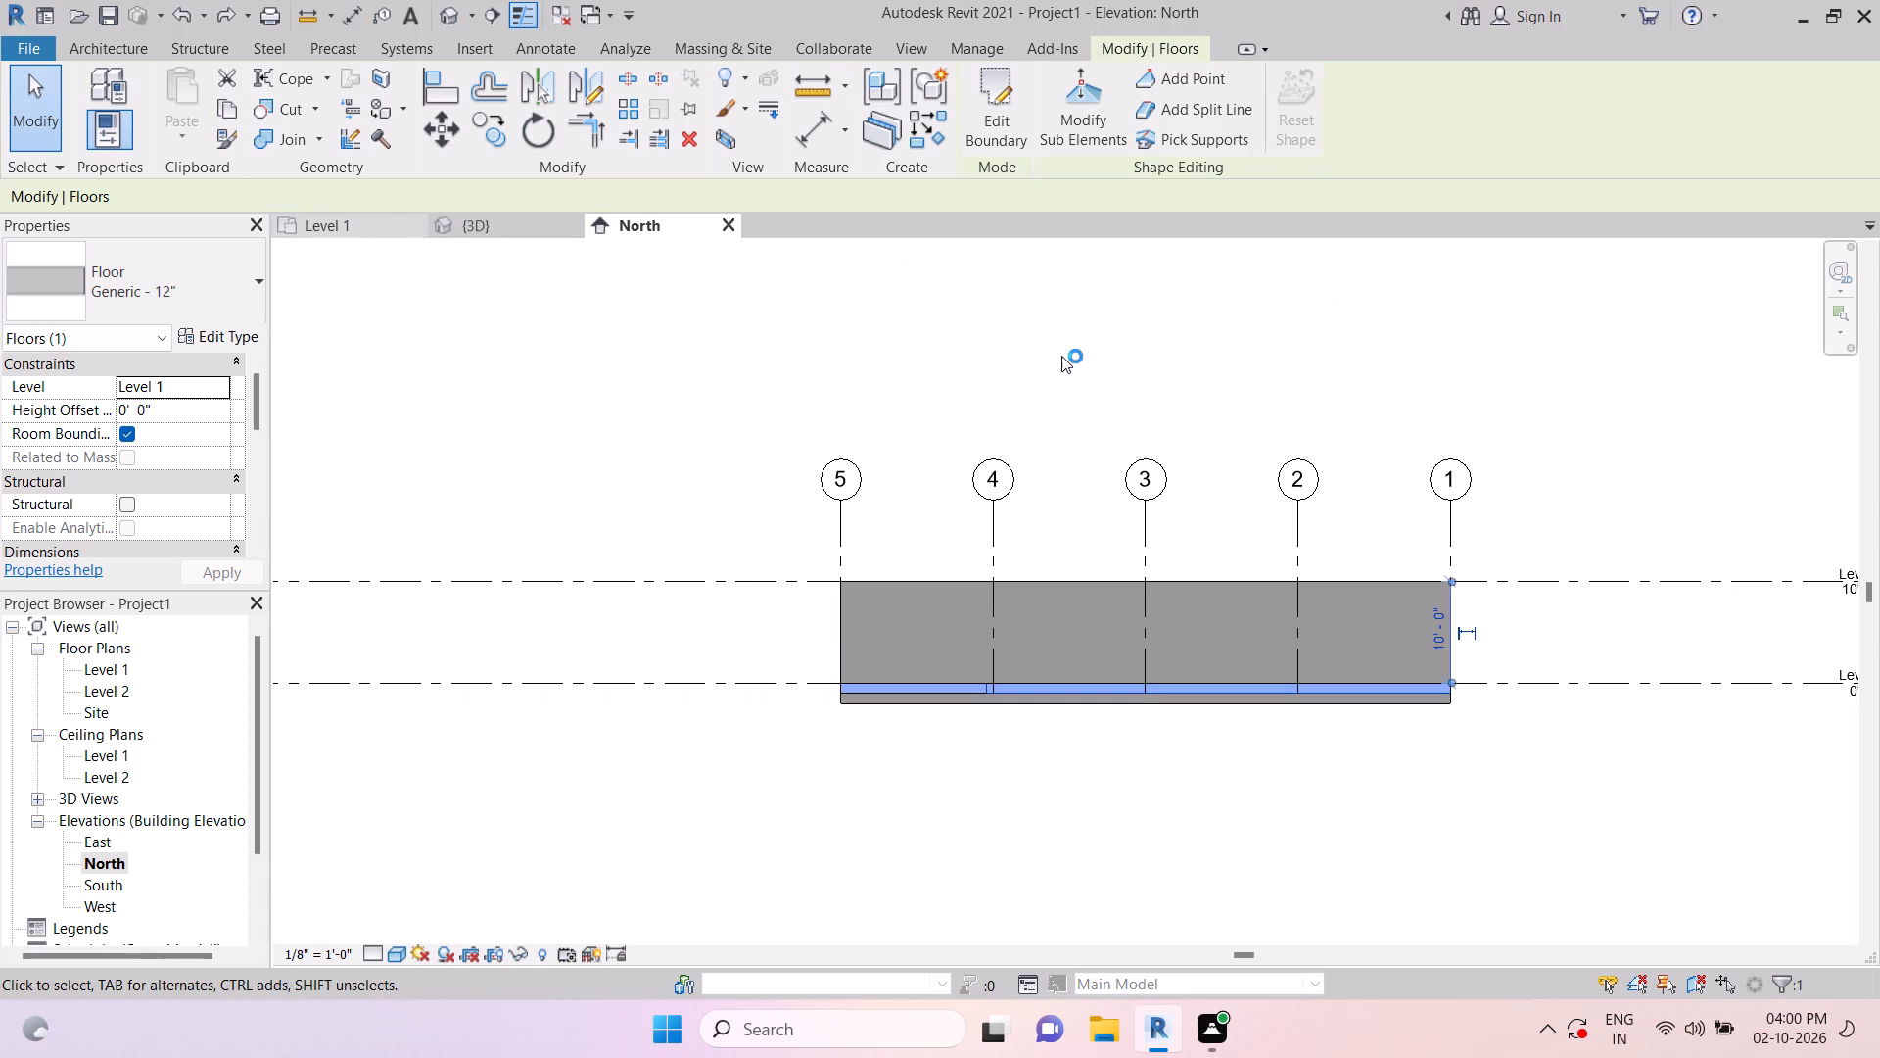
left_click(1005, 84)
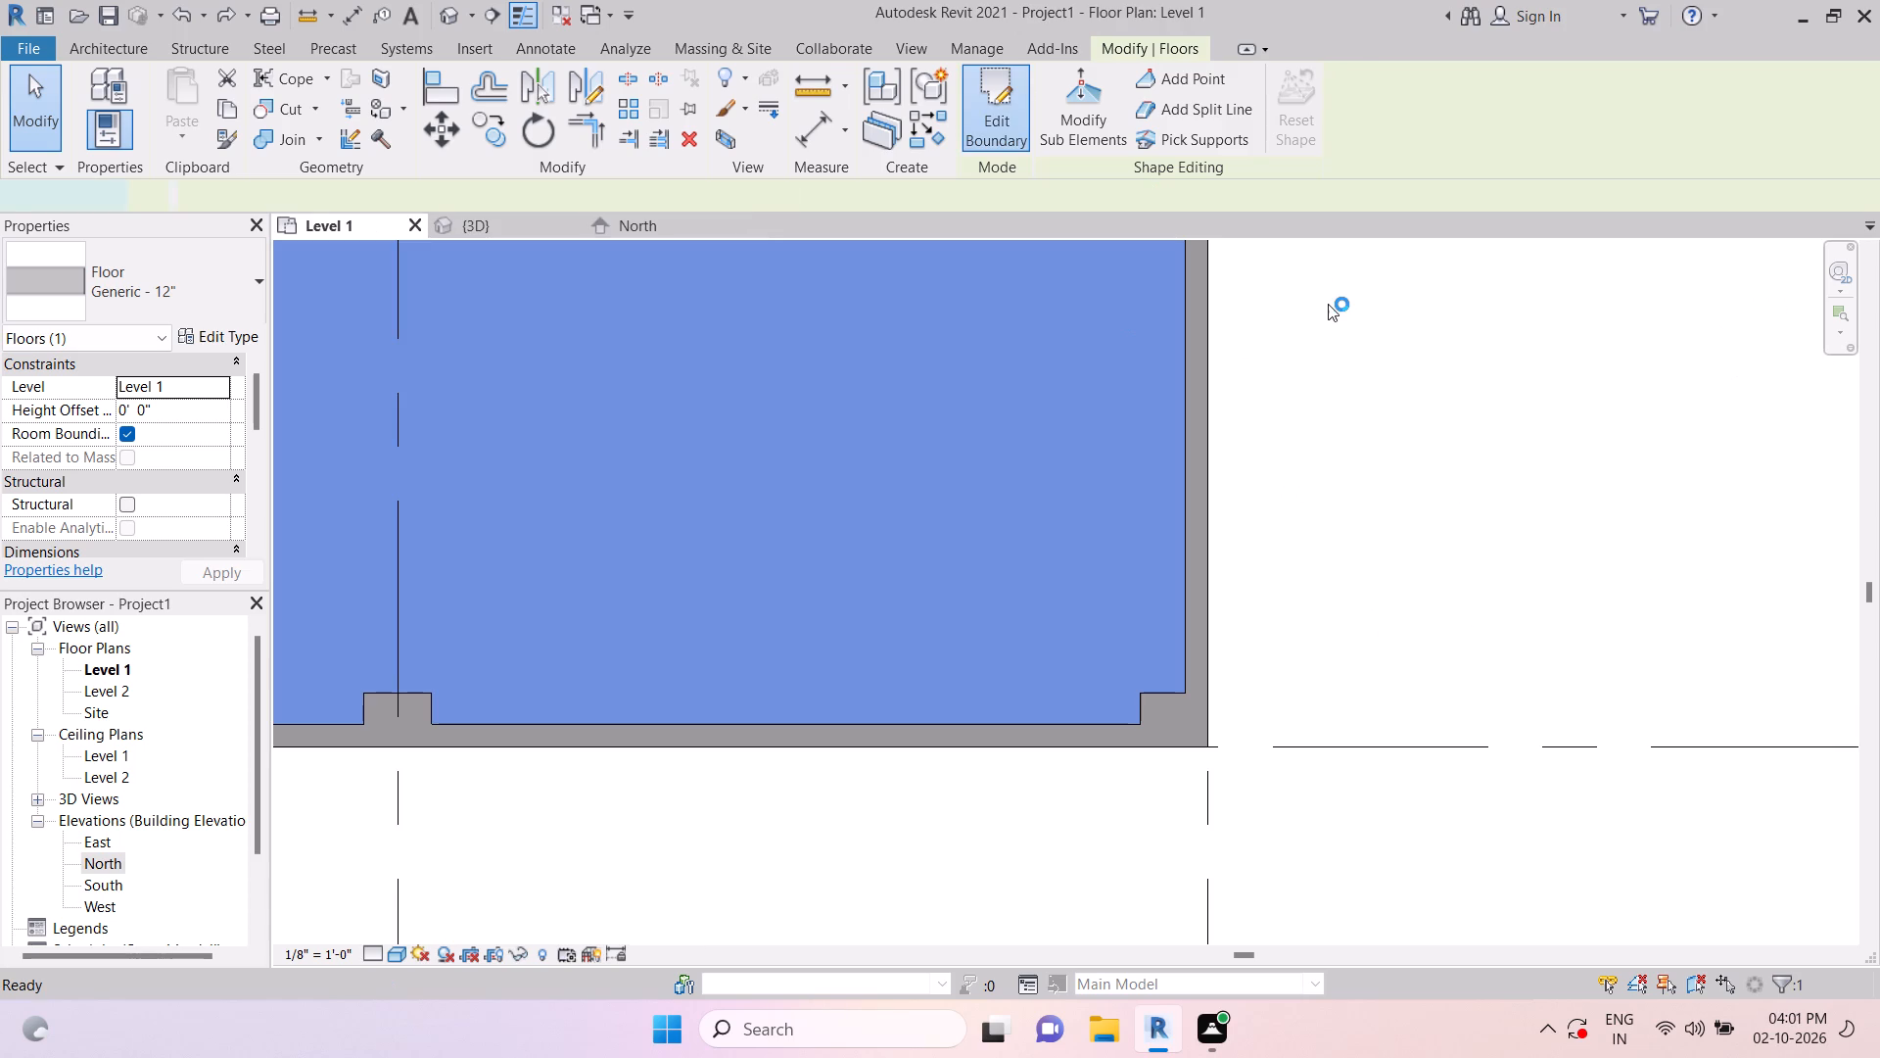
scroll(1279, 634, "down", 13)
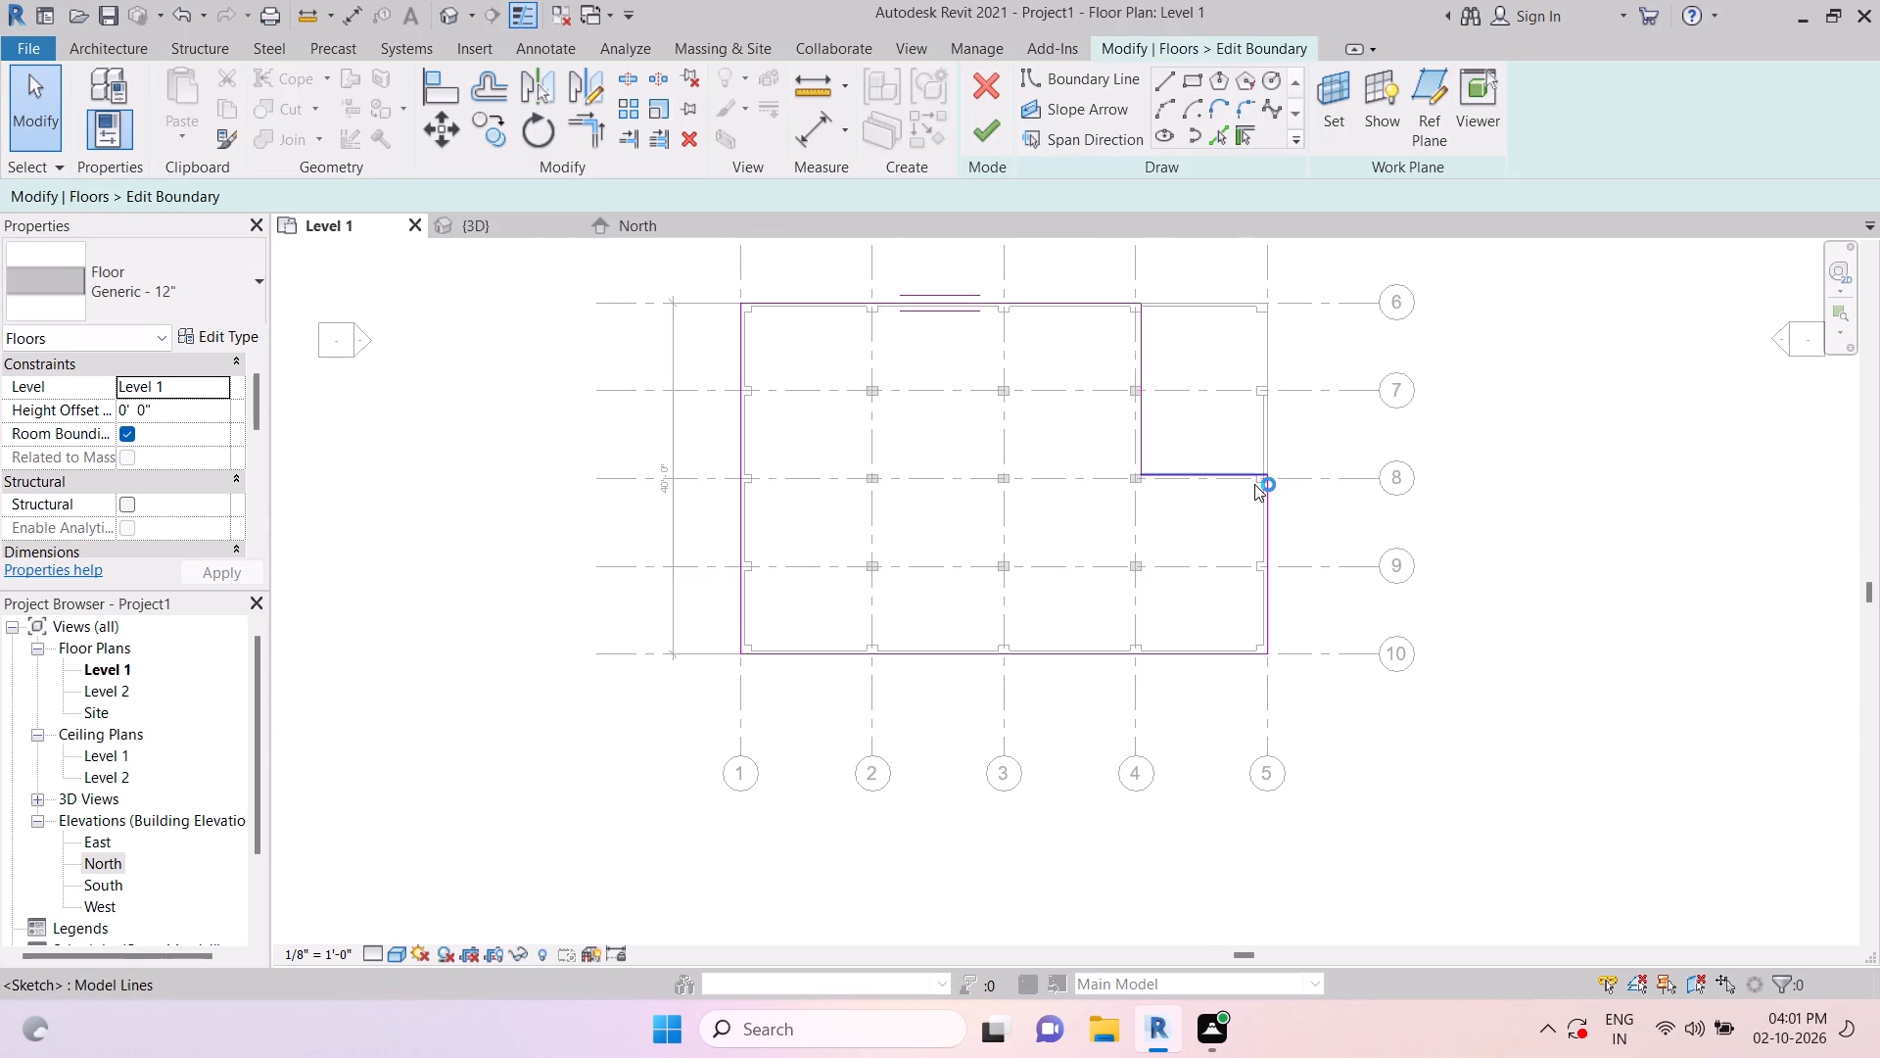
scroll(1235, 455, "up", 4)
middle_click_drag(1282, 454, 1256, 584)
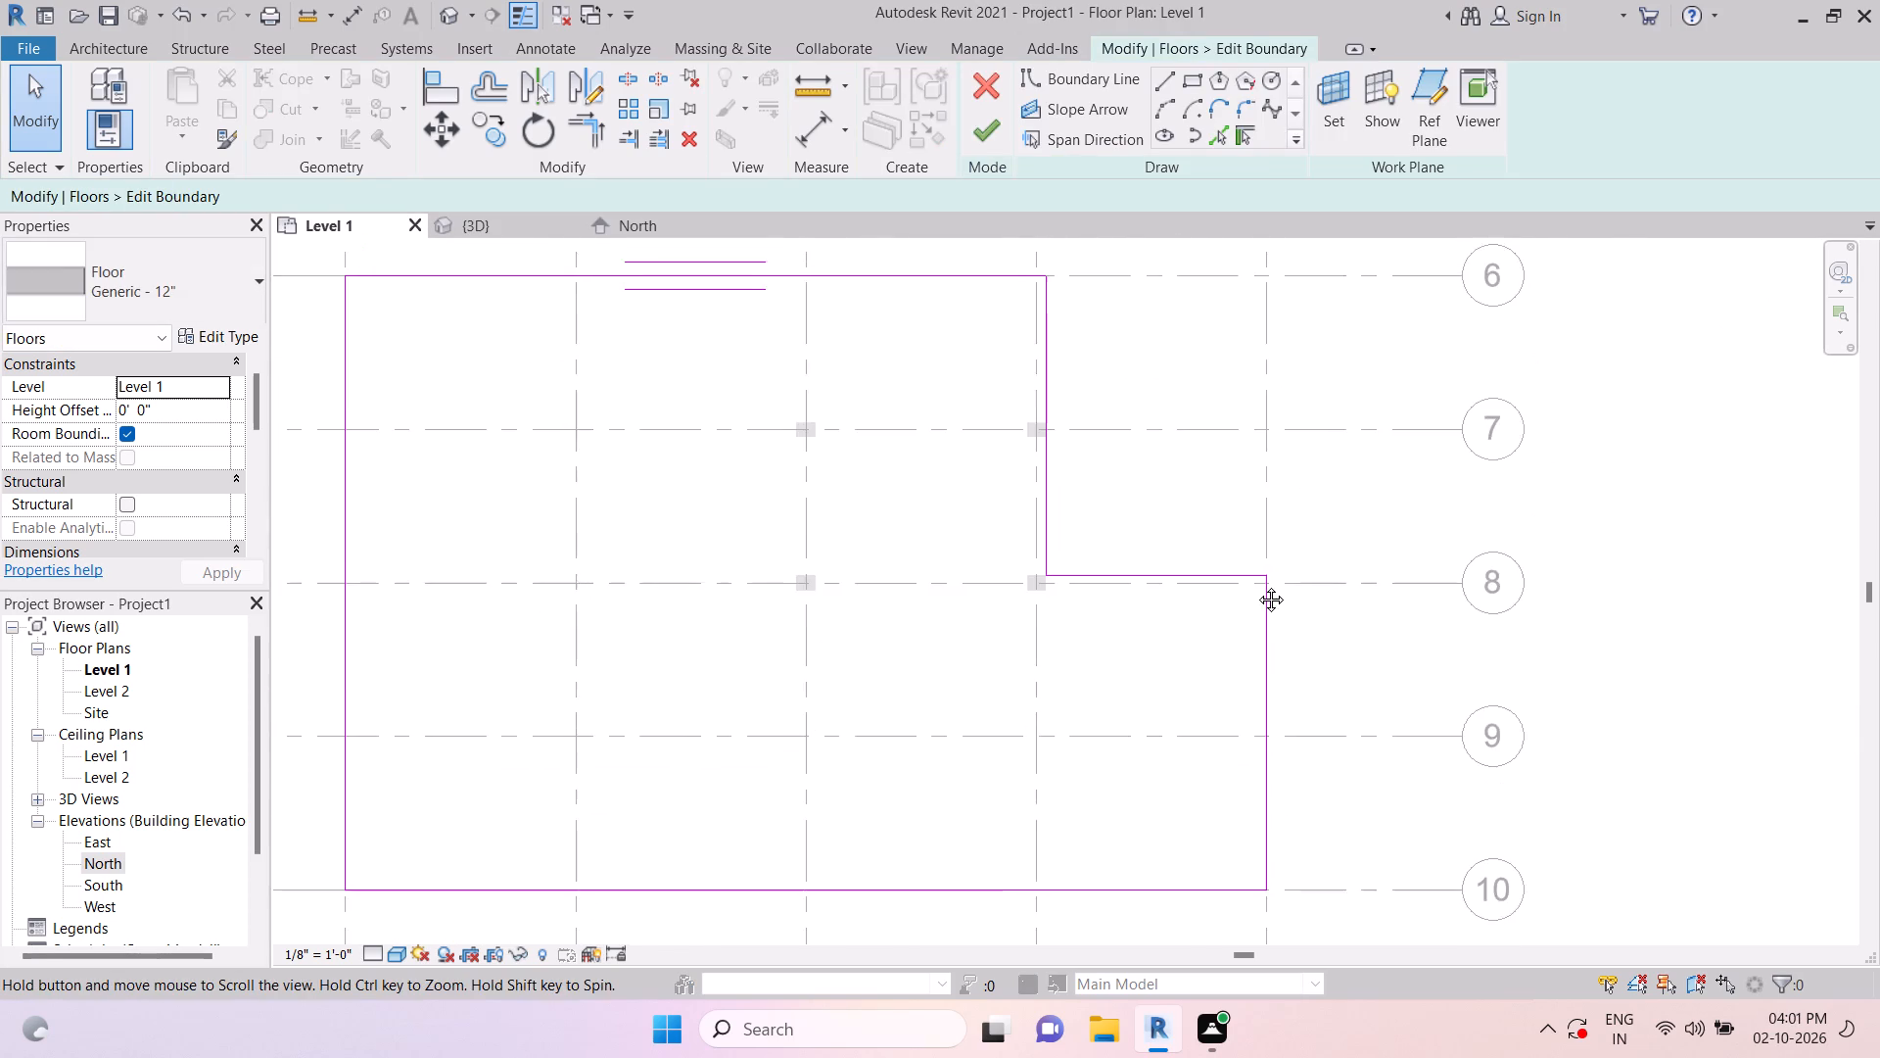
left_click(1220, 136)
scroll(1263, 626, "up", 4)
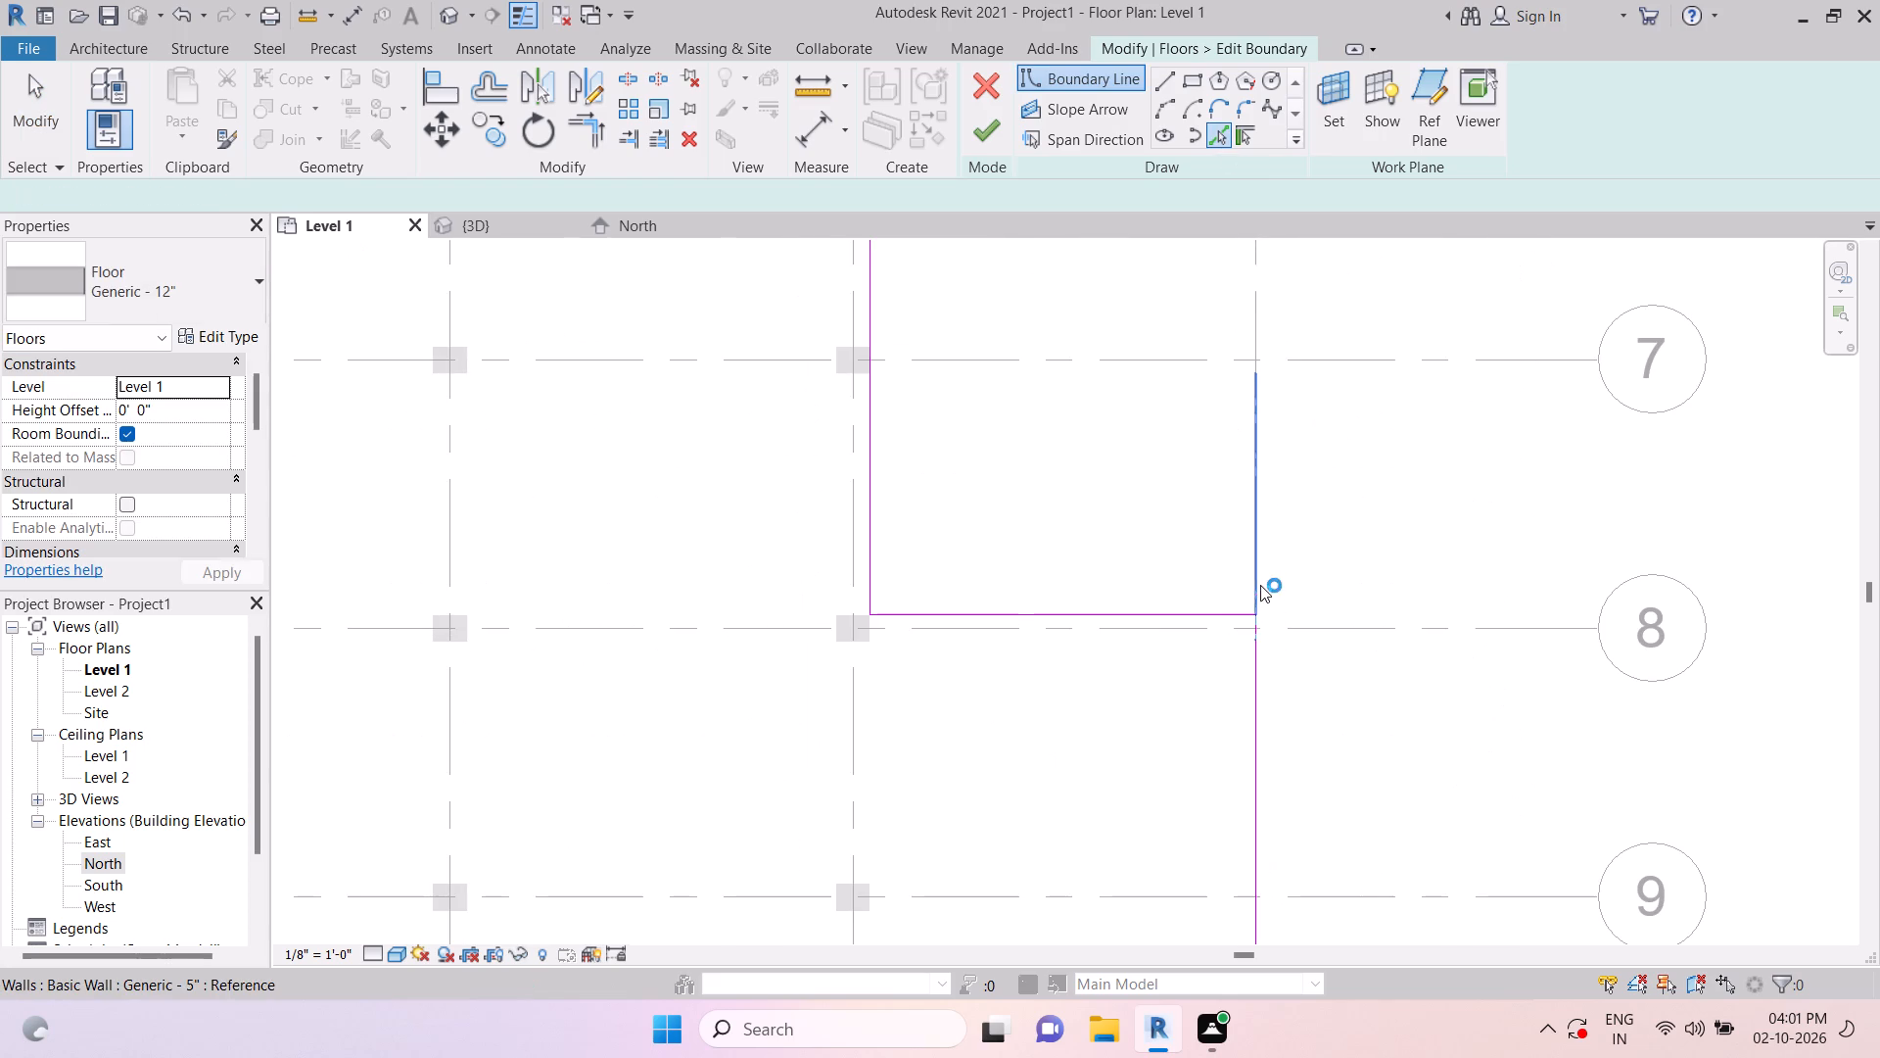
left_click(1245, 529)
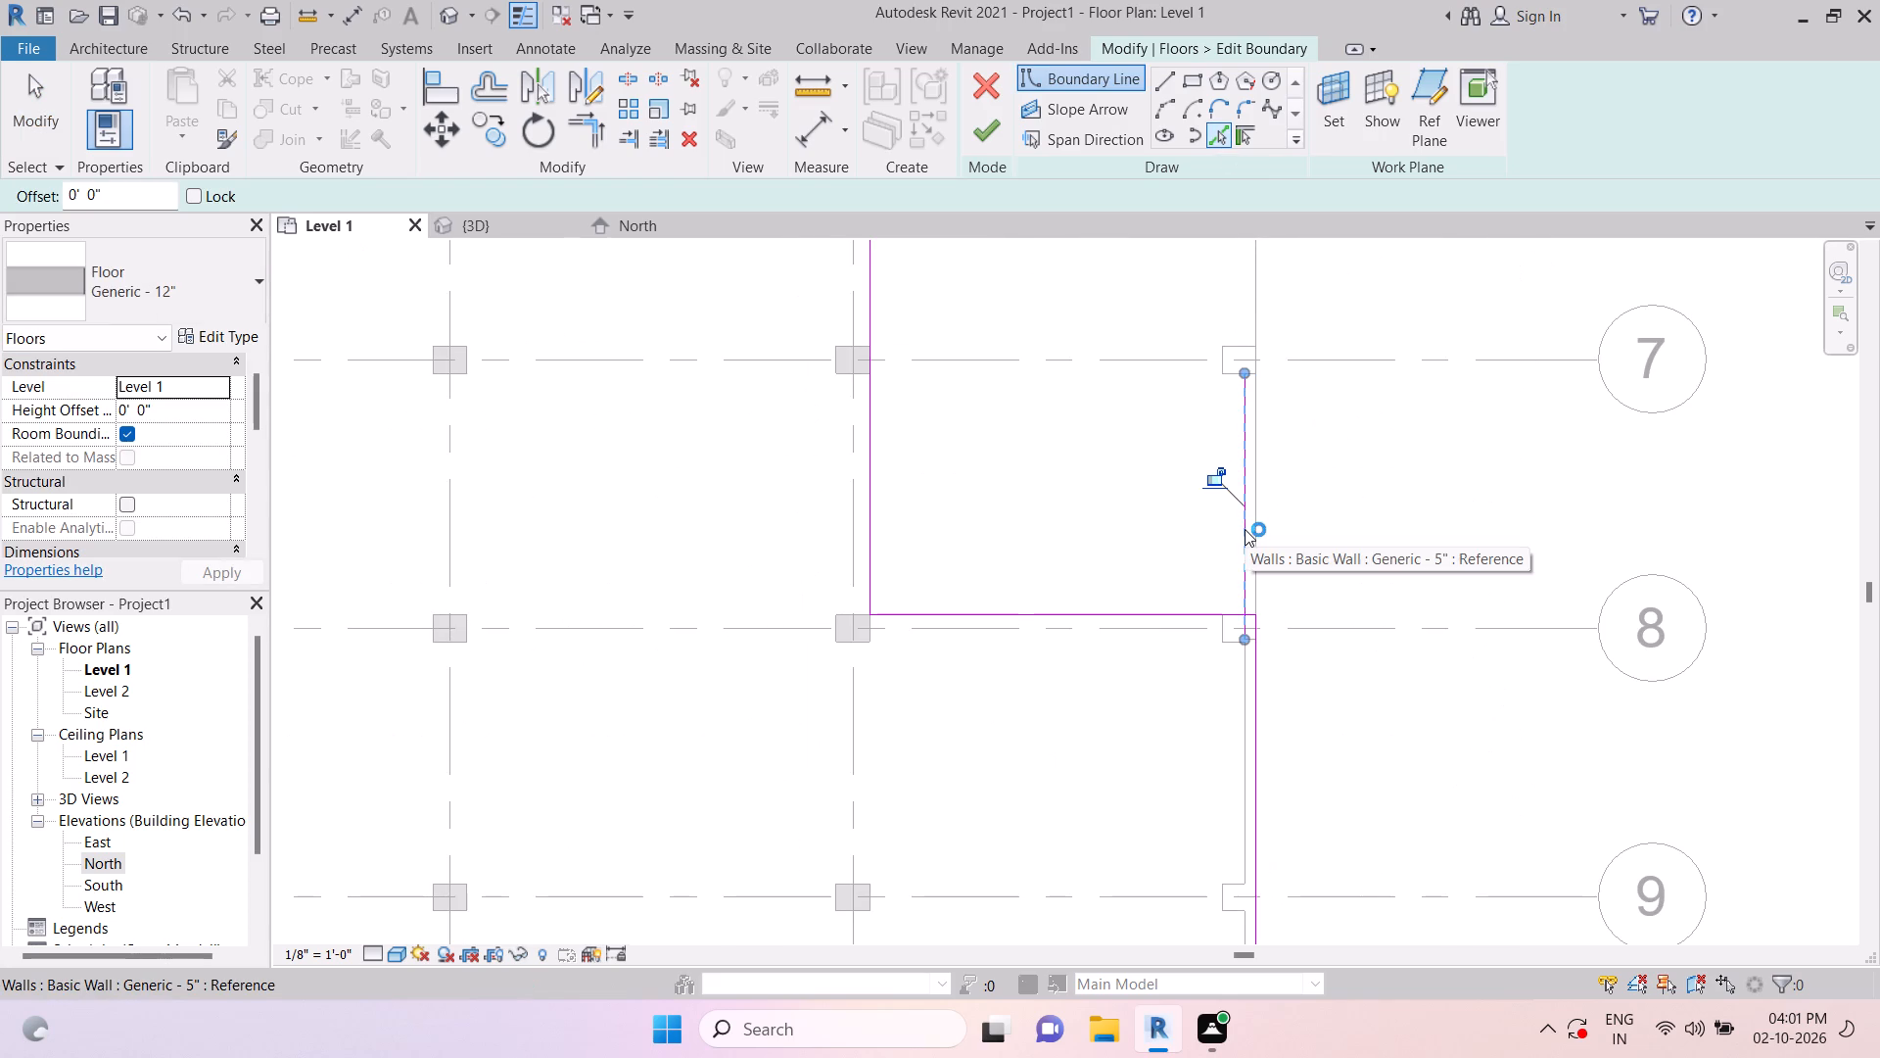
scroll(1234, 377, "up", 12)
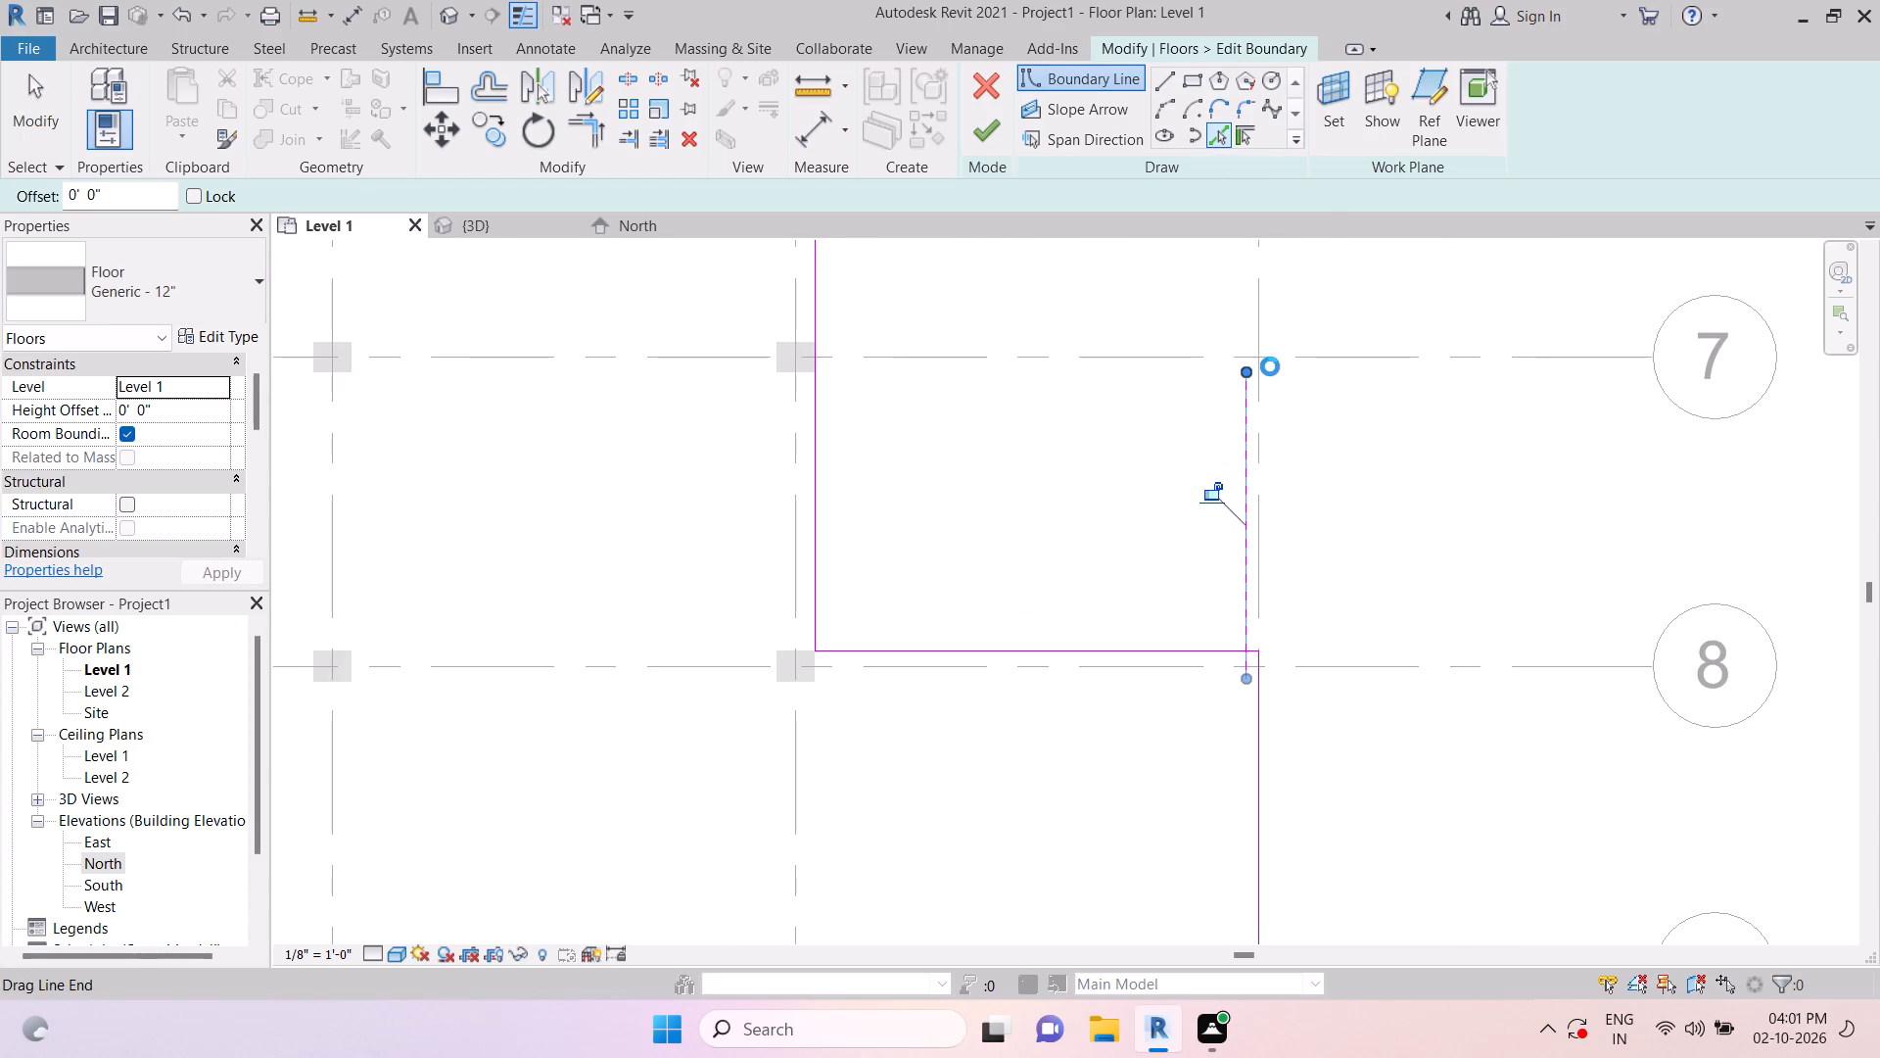
scroll(1270, 366, "up", 2)
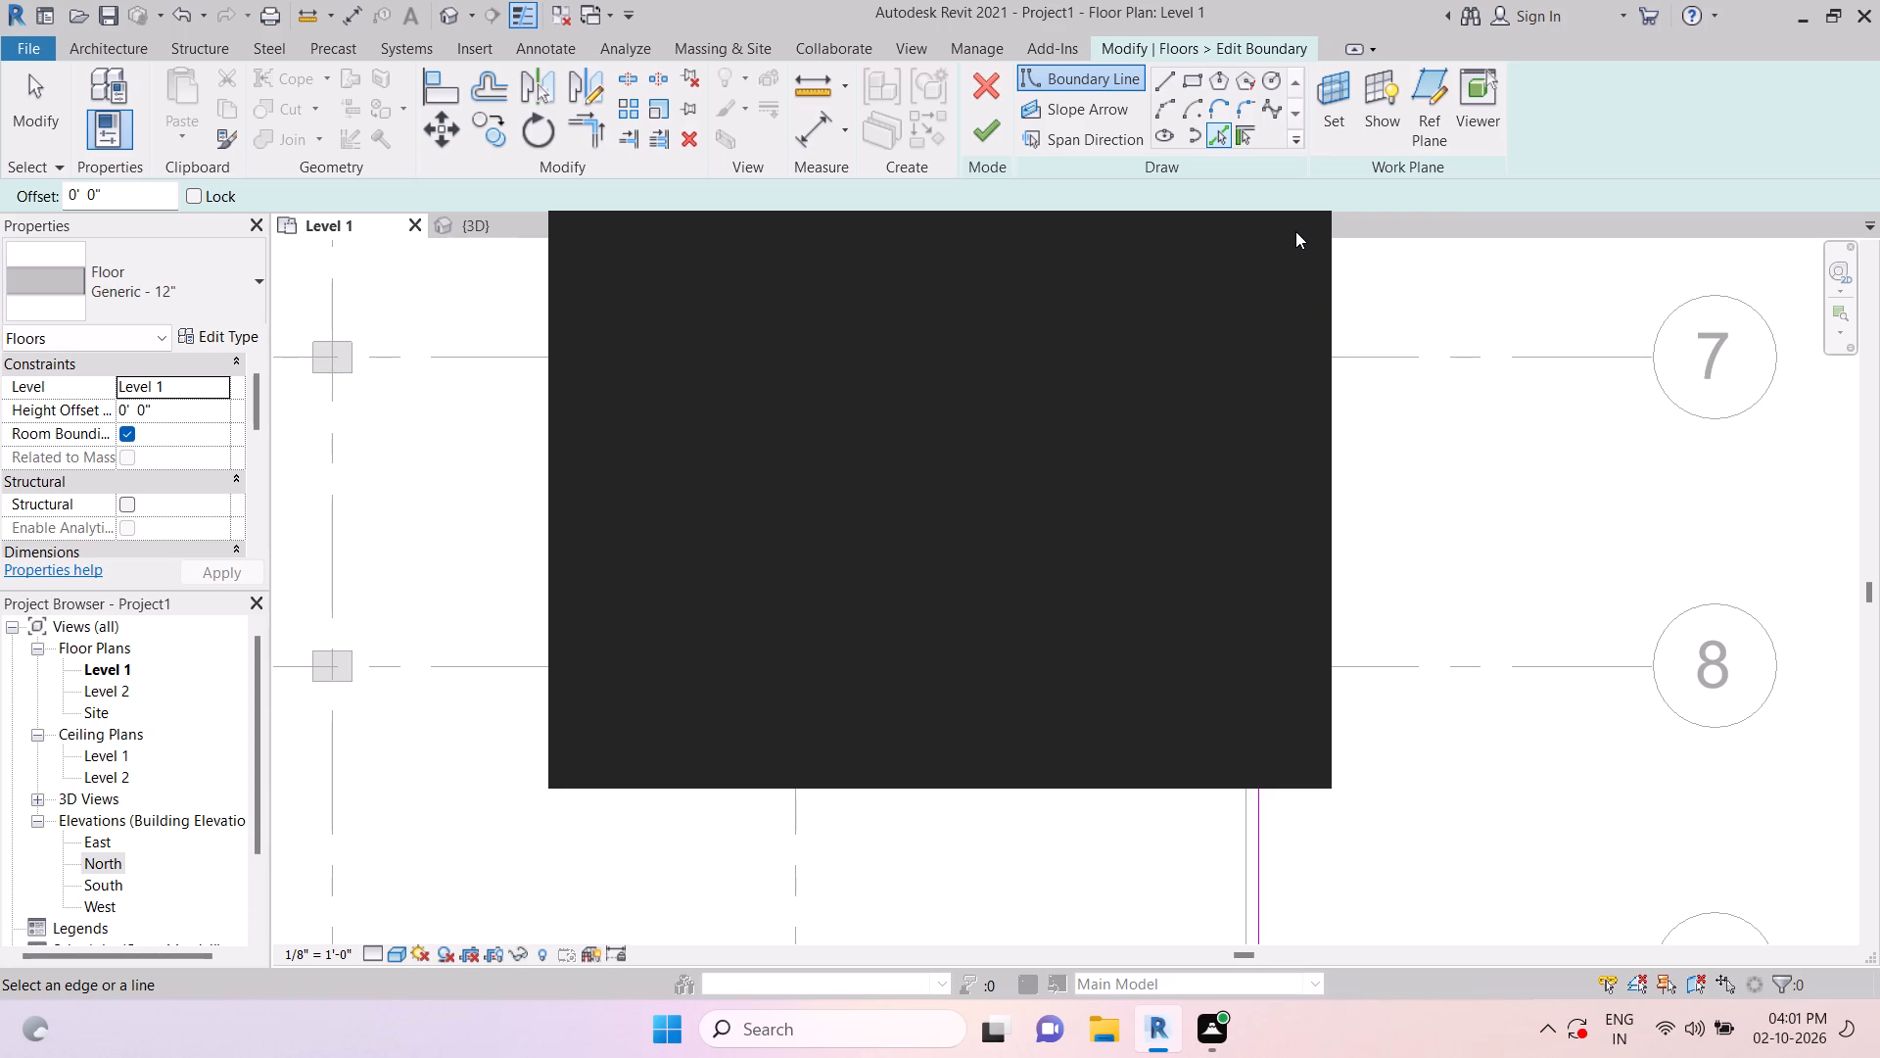
left_click(1300, 228)
scroll(1242, 282, "up", 10)
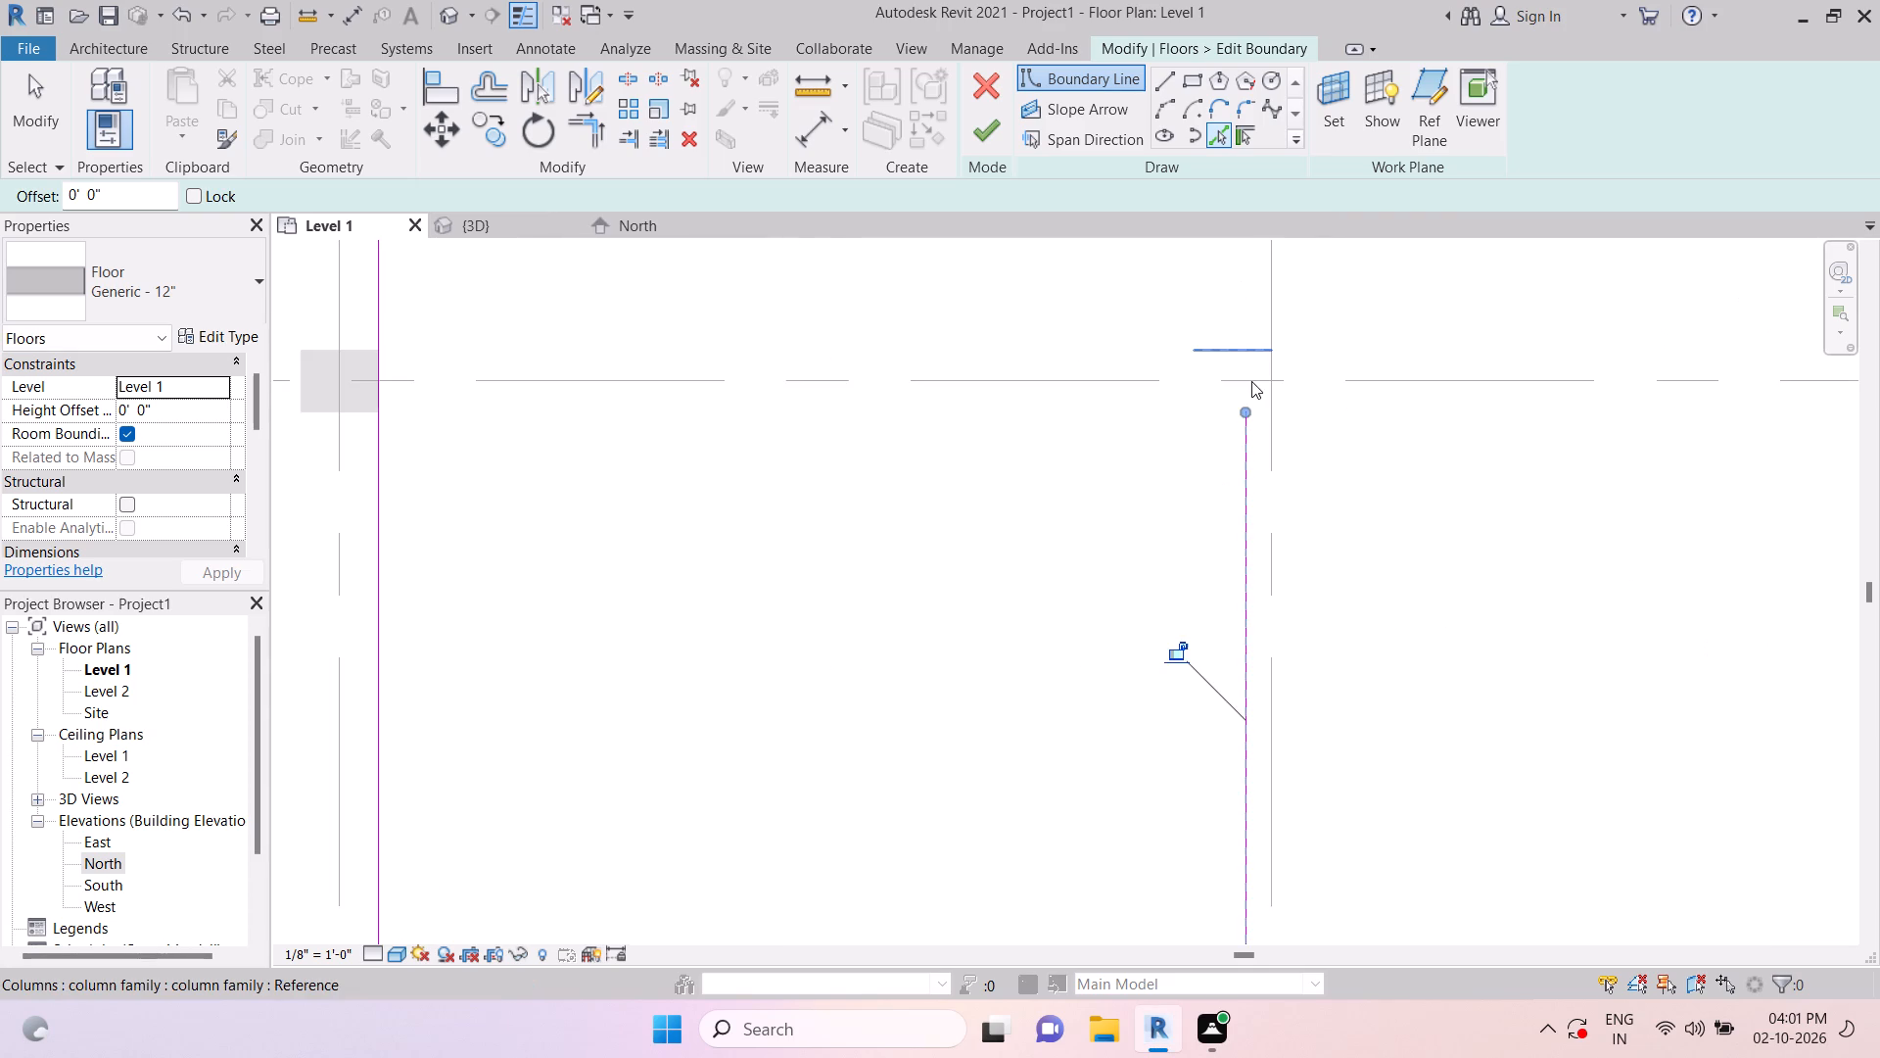
scroll(1251, 381, "up", 1)
left_click(1265, 458)
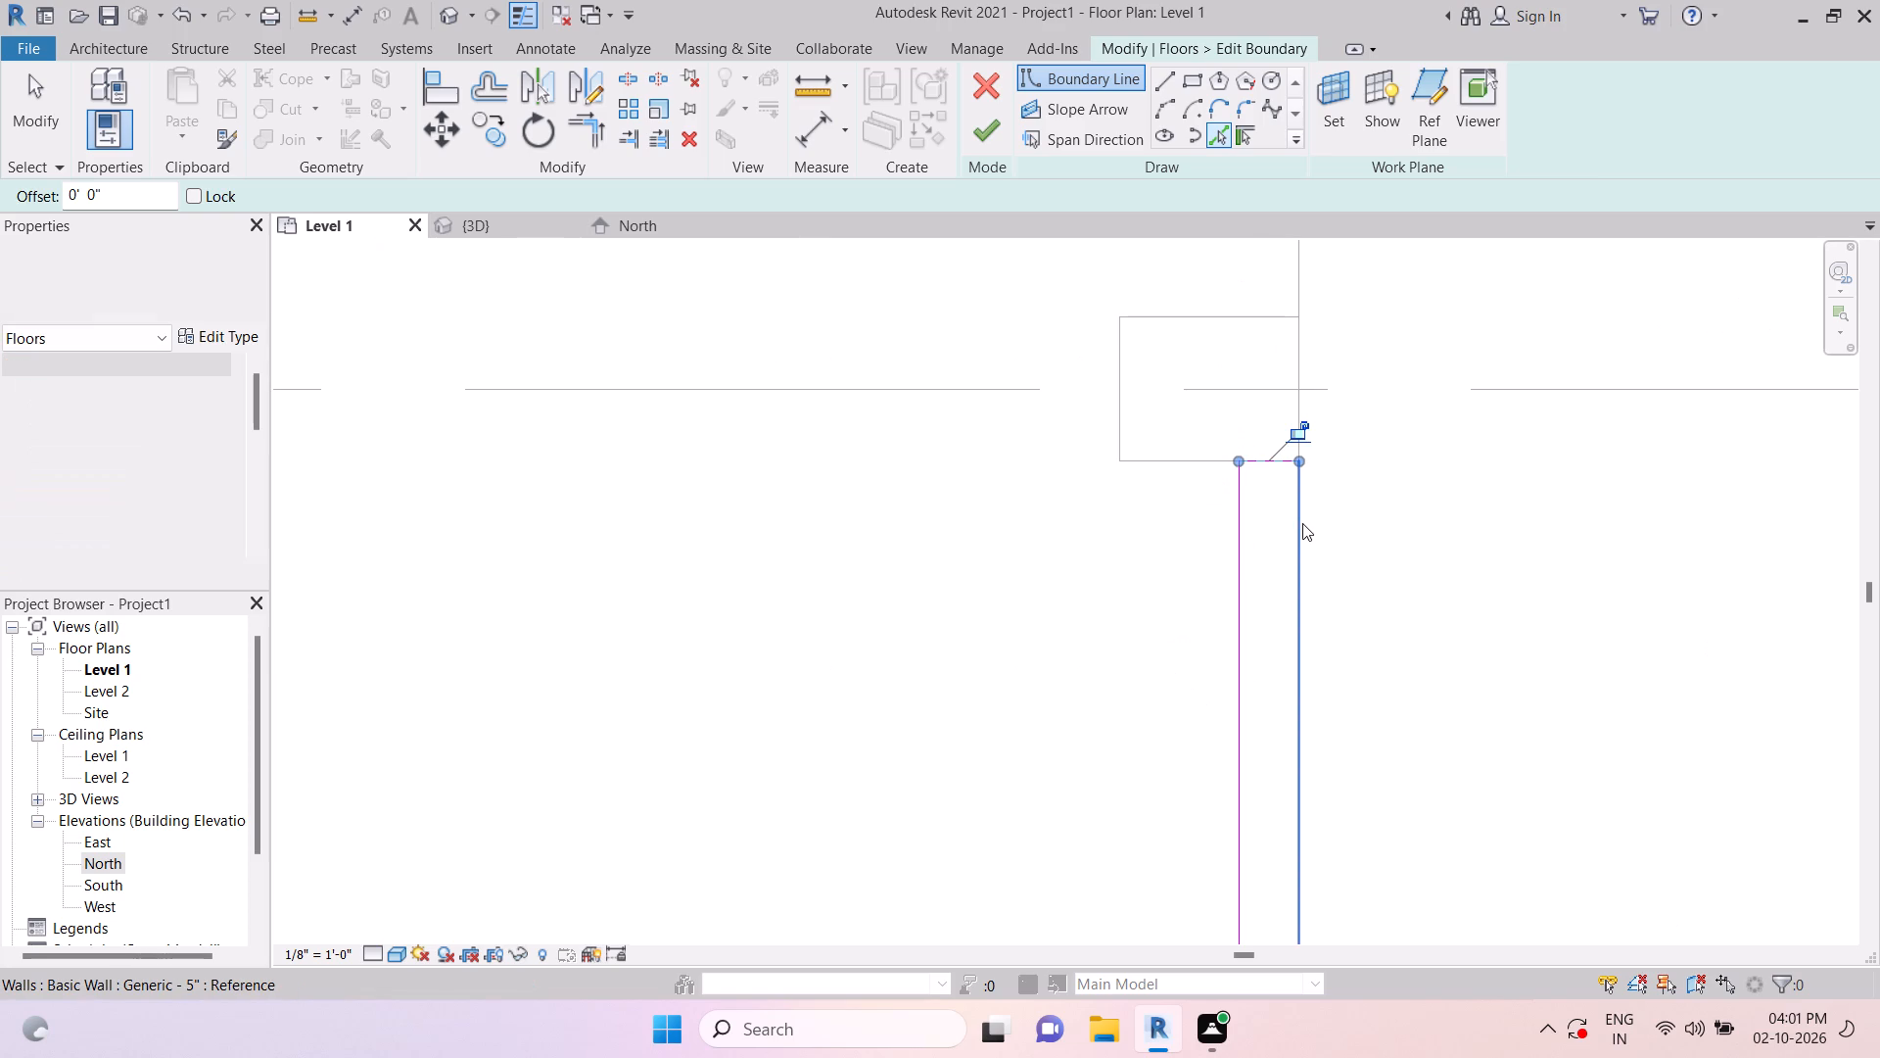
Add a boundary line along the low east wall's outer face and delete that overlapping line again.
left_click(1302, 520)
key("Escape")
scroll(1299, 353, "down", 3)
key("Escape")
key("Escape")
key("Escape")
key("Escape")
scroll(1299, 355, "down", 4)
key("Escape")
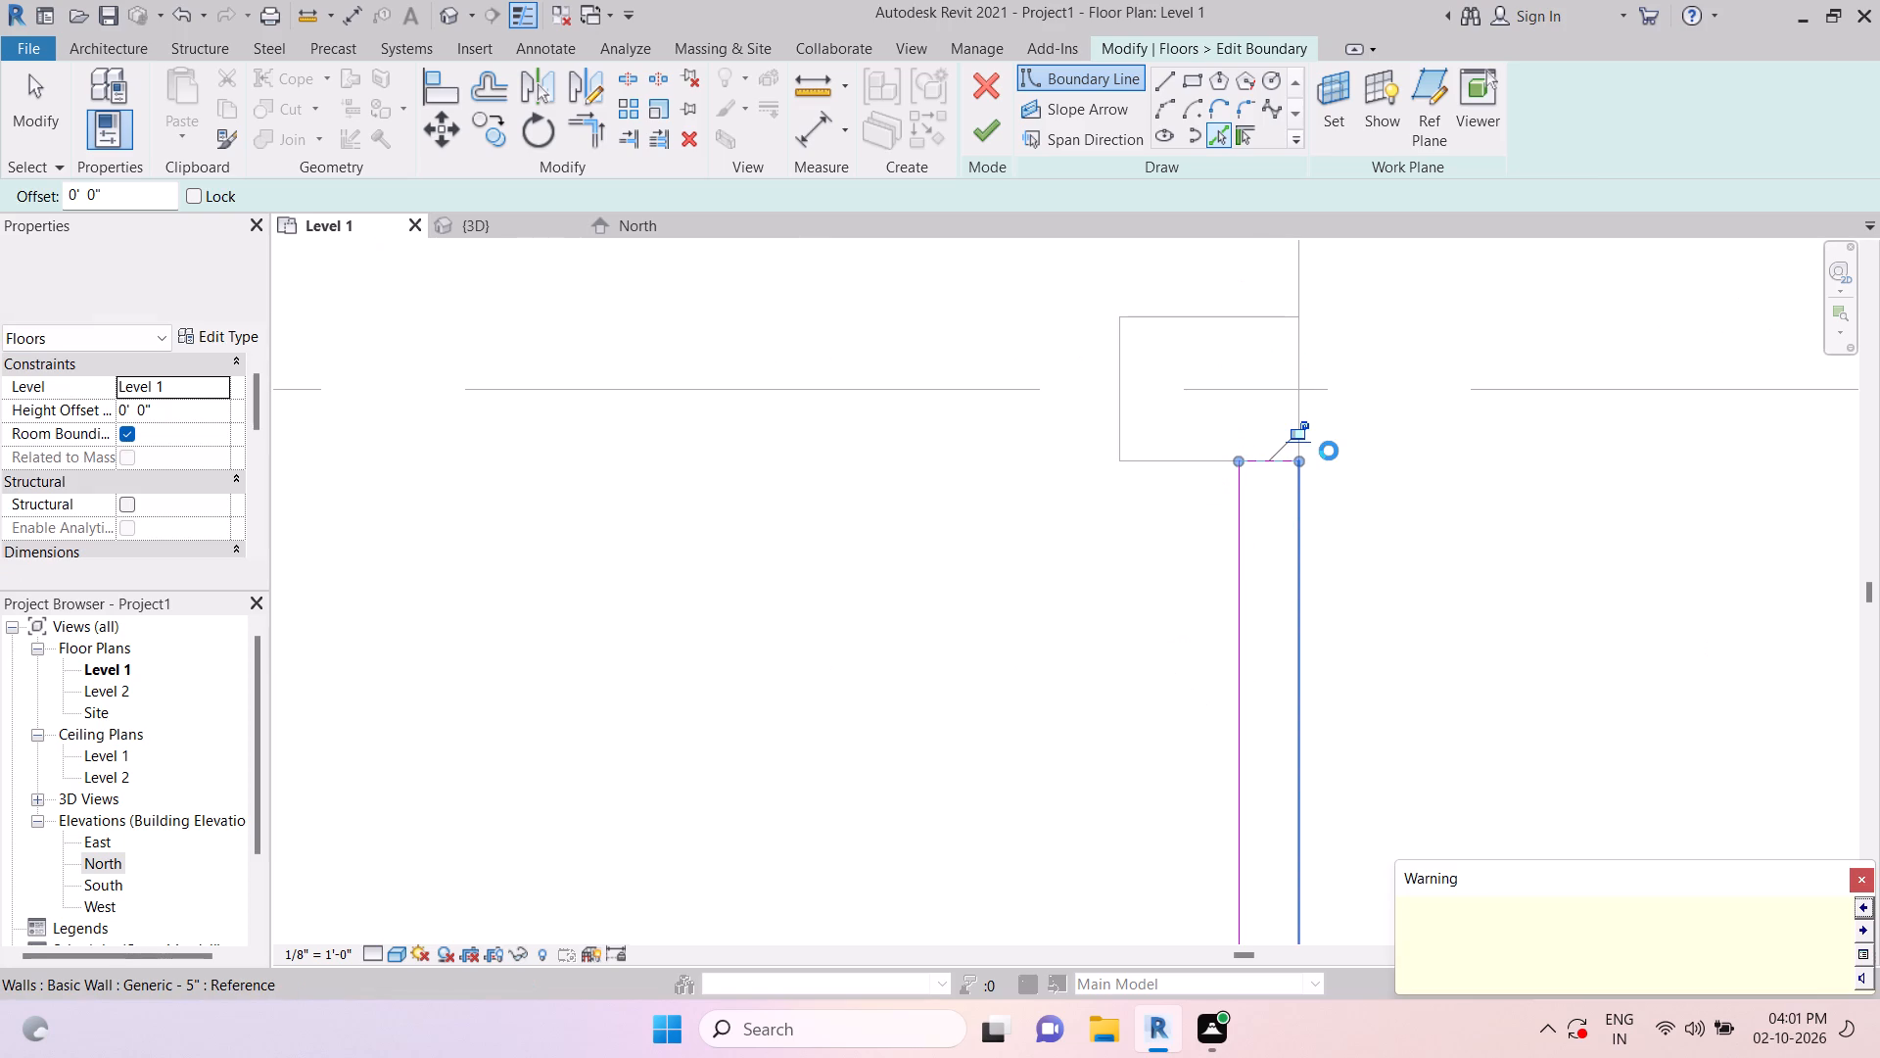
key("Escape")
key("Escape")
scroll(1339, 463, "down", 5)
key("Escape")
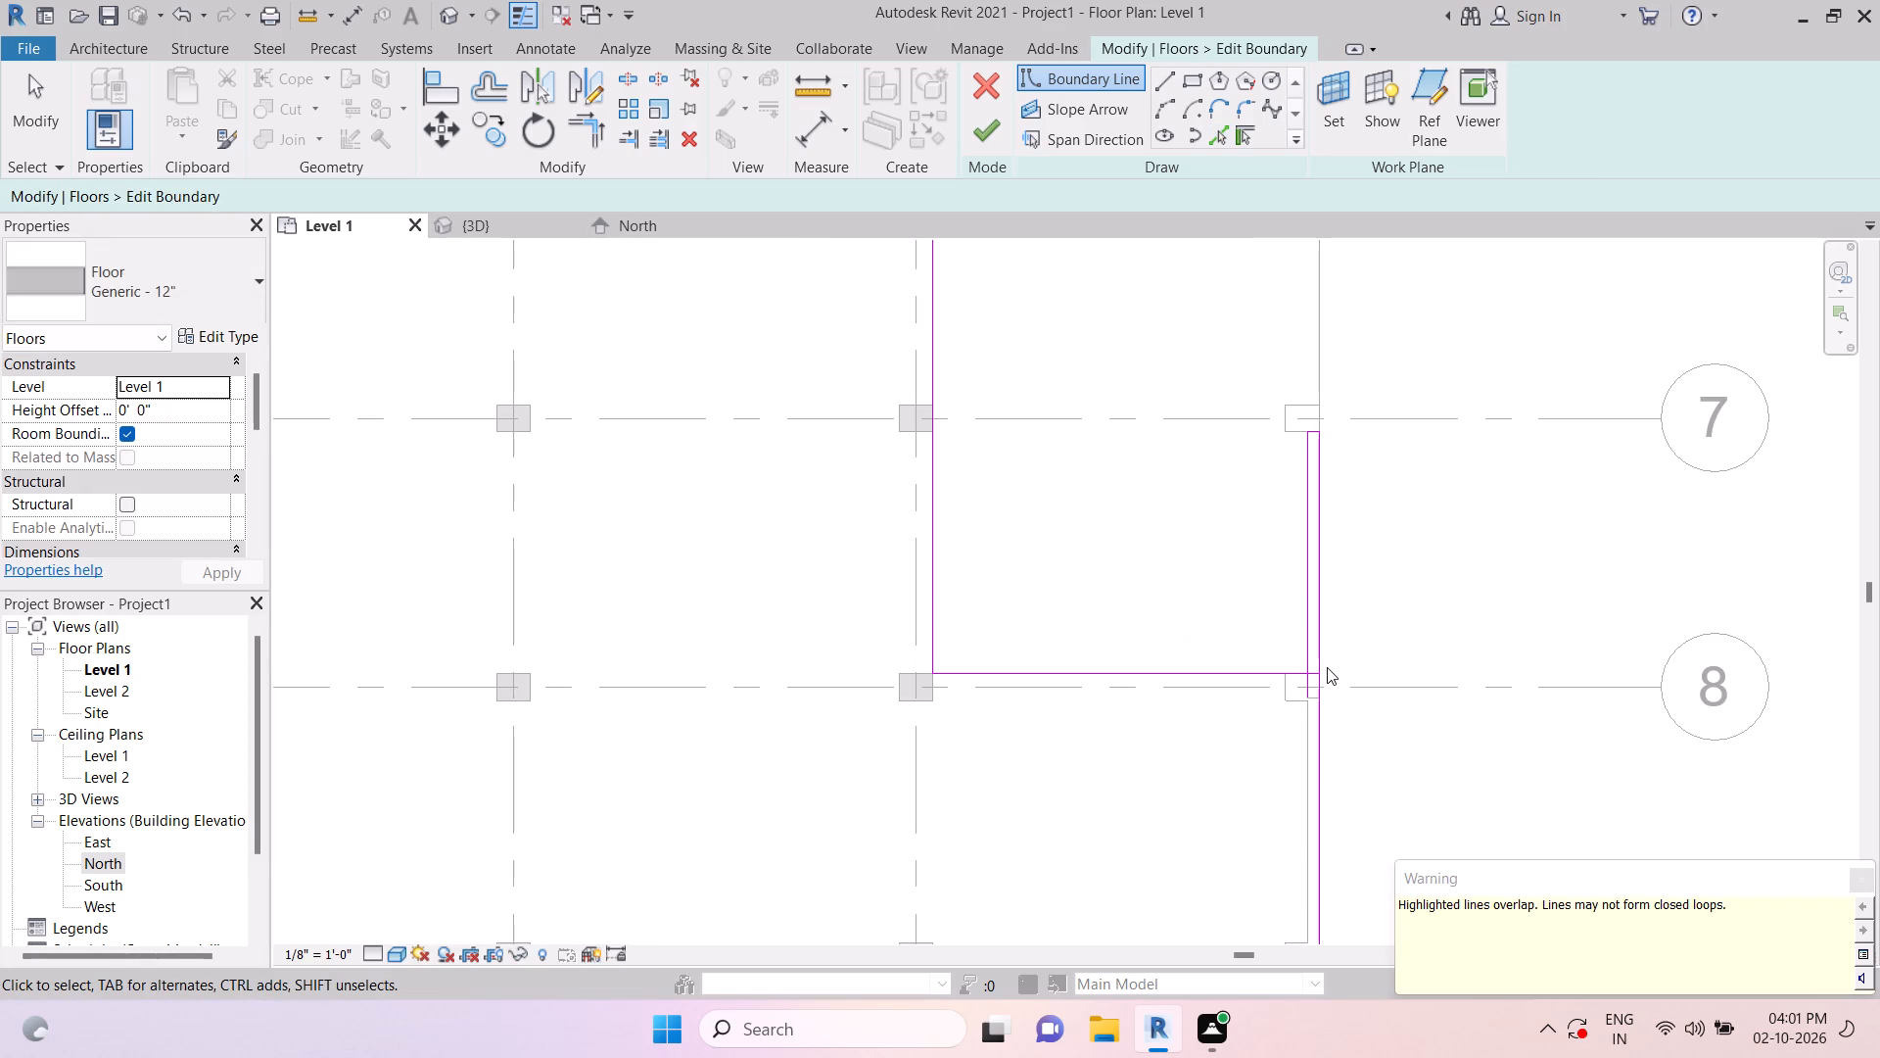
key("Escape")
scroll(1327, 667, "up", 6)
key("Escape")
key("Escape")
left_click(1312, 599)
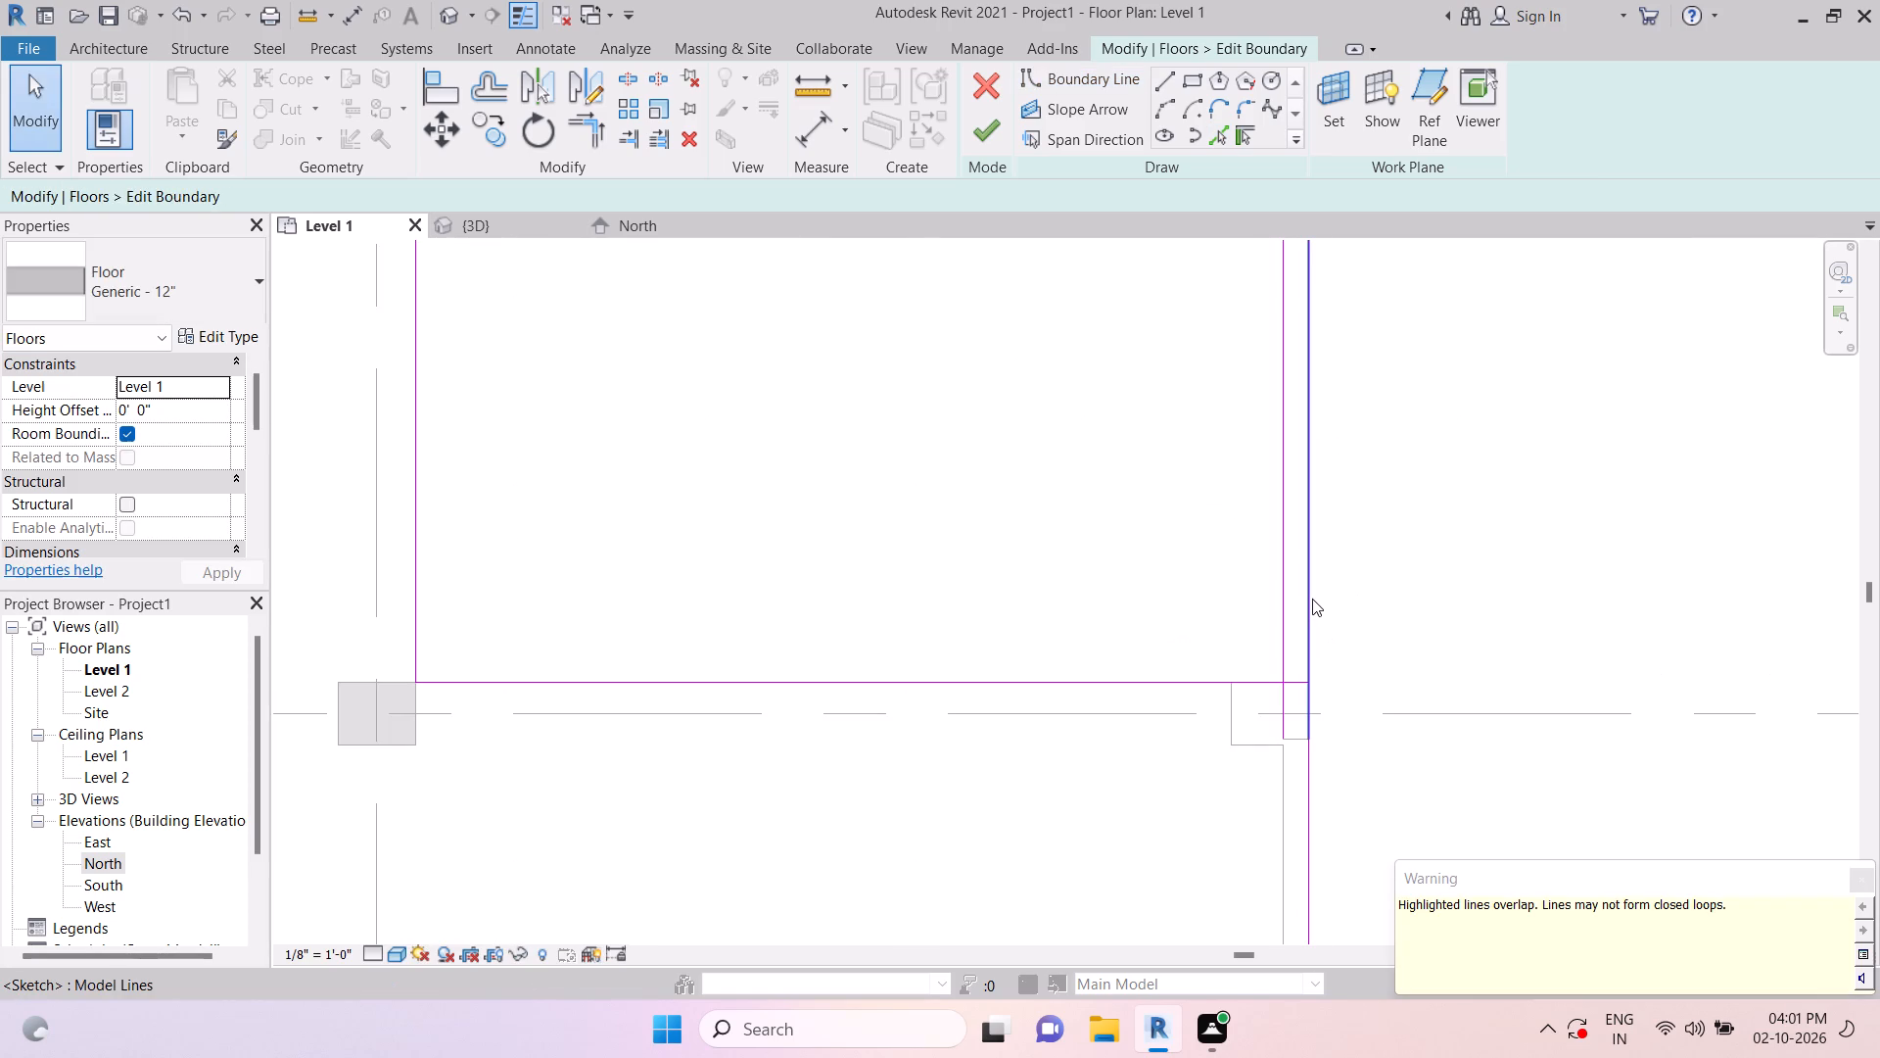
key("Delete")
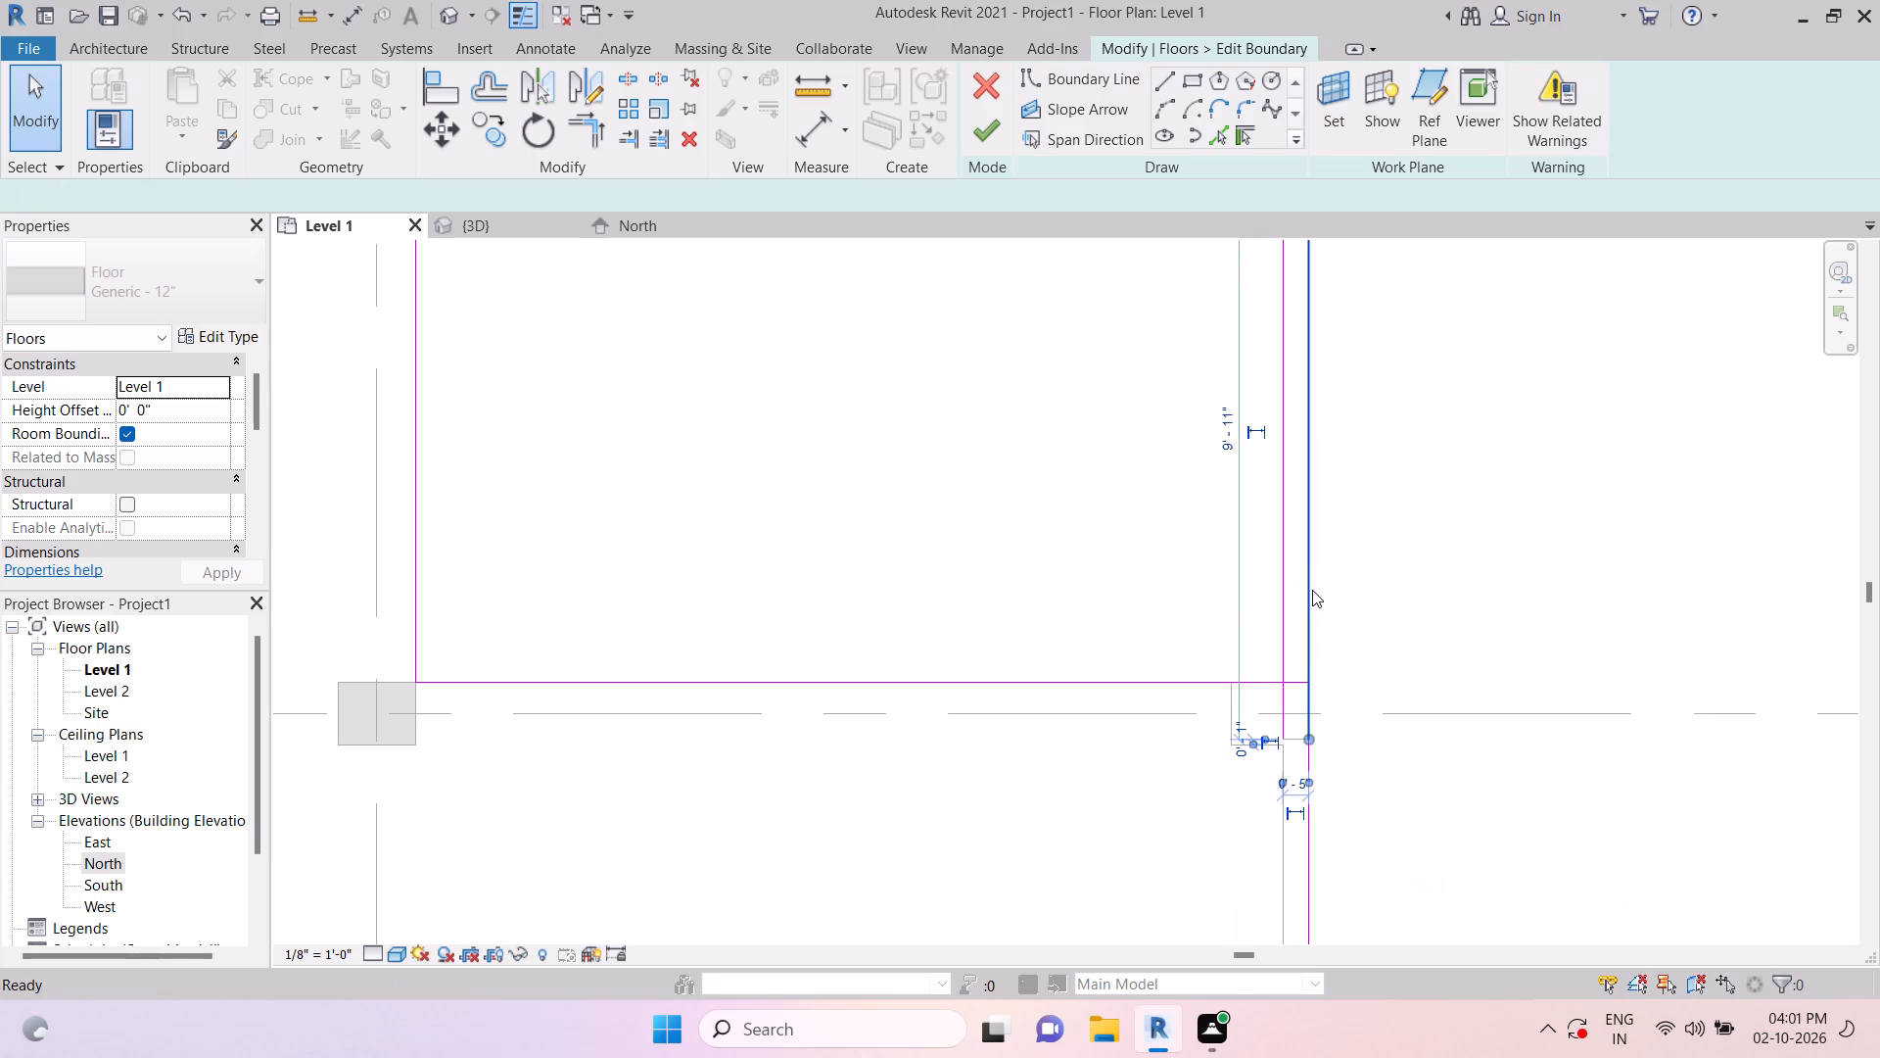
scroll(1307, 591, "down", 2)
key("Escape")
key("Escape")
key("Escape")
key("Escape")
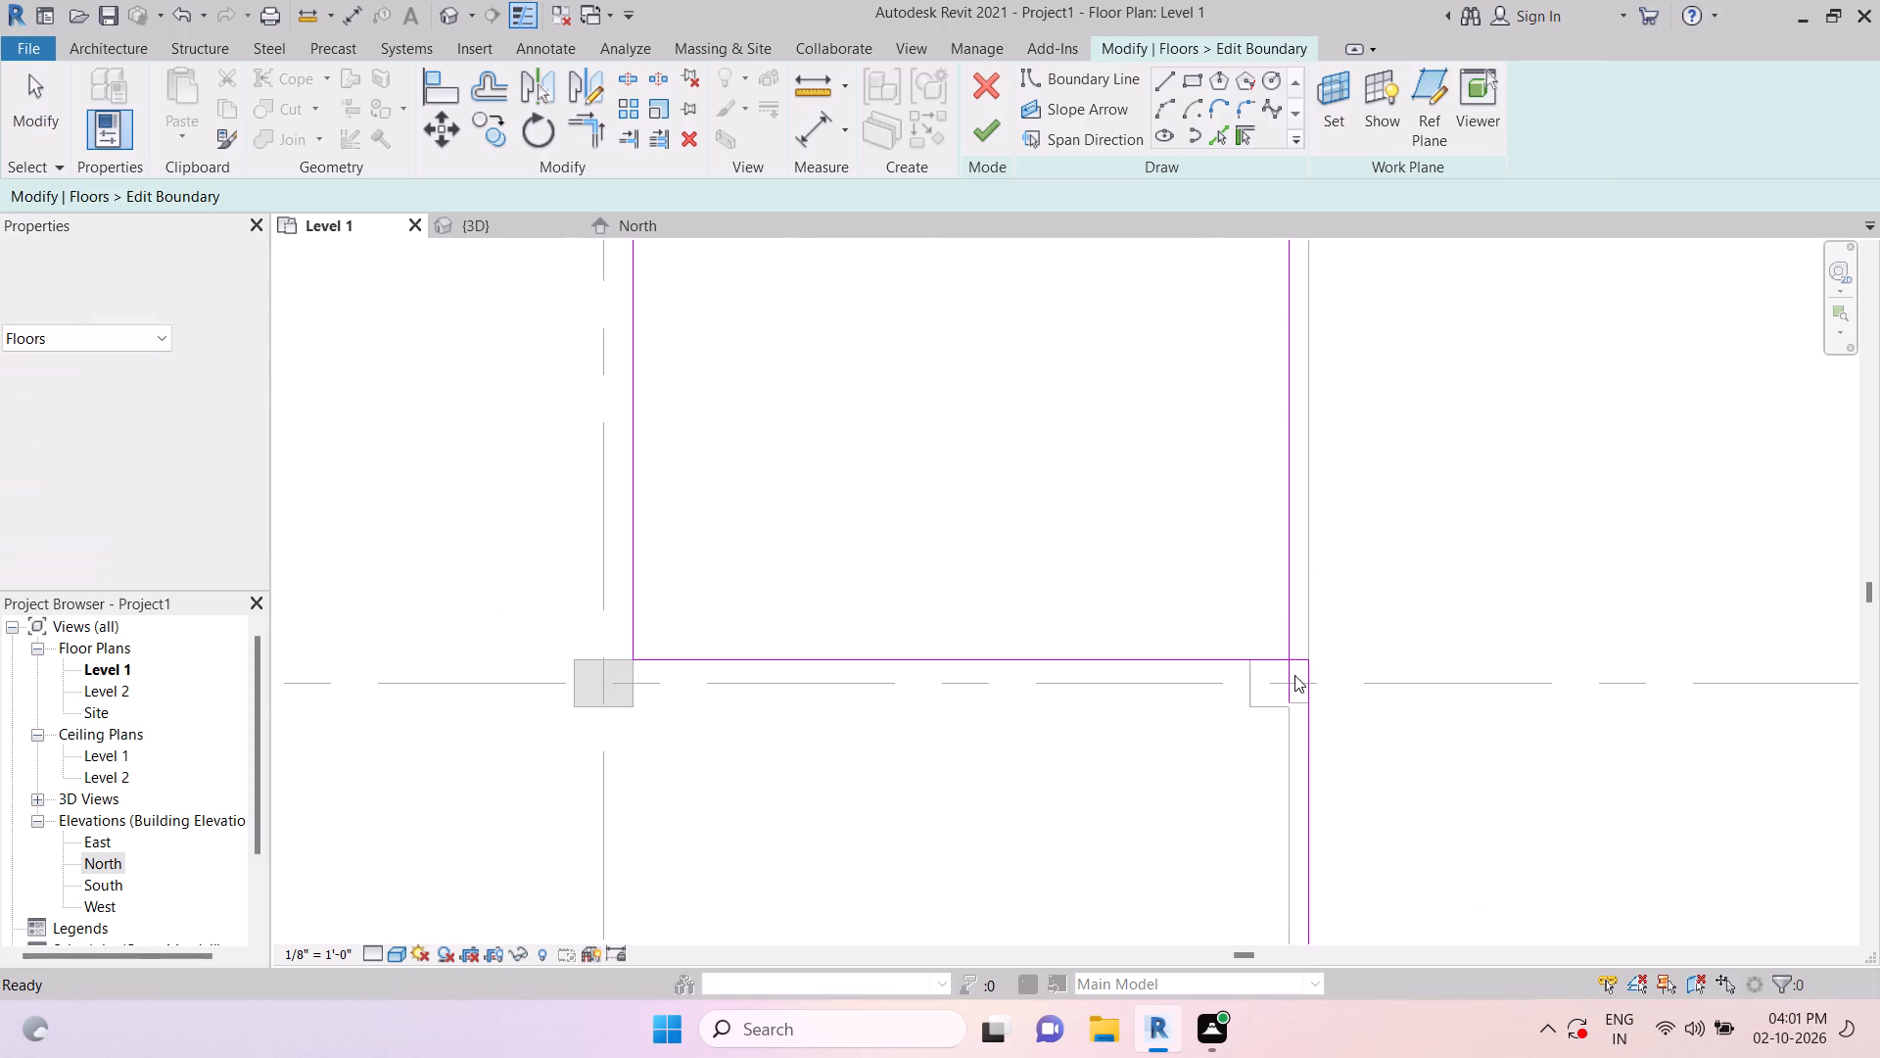
Trim the recess edge to the wall's inner-face line, join the outer edge to the wall-end line, and finish the boundary.
key("t")
key("r")
left_click(1291, 631)
left_click(1248, 651)
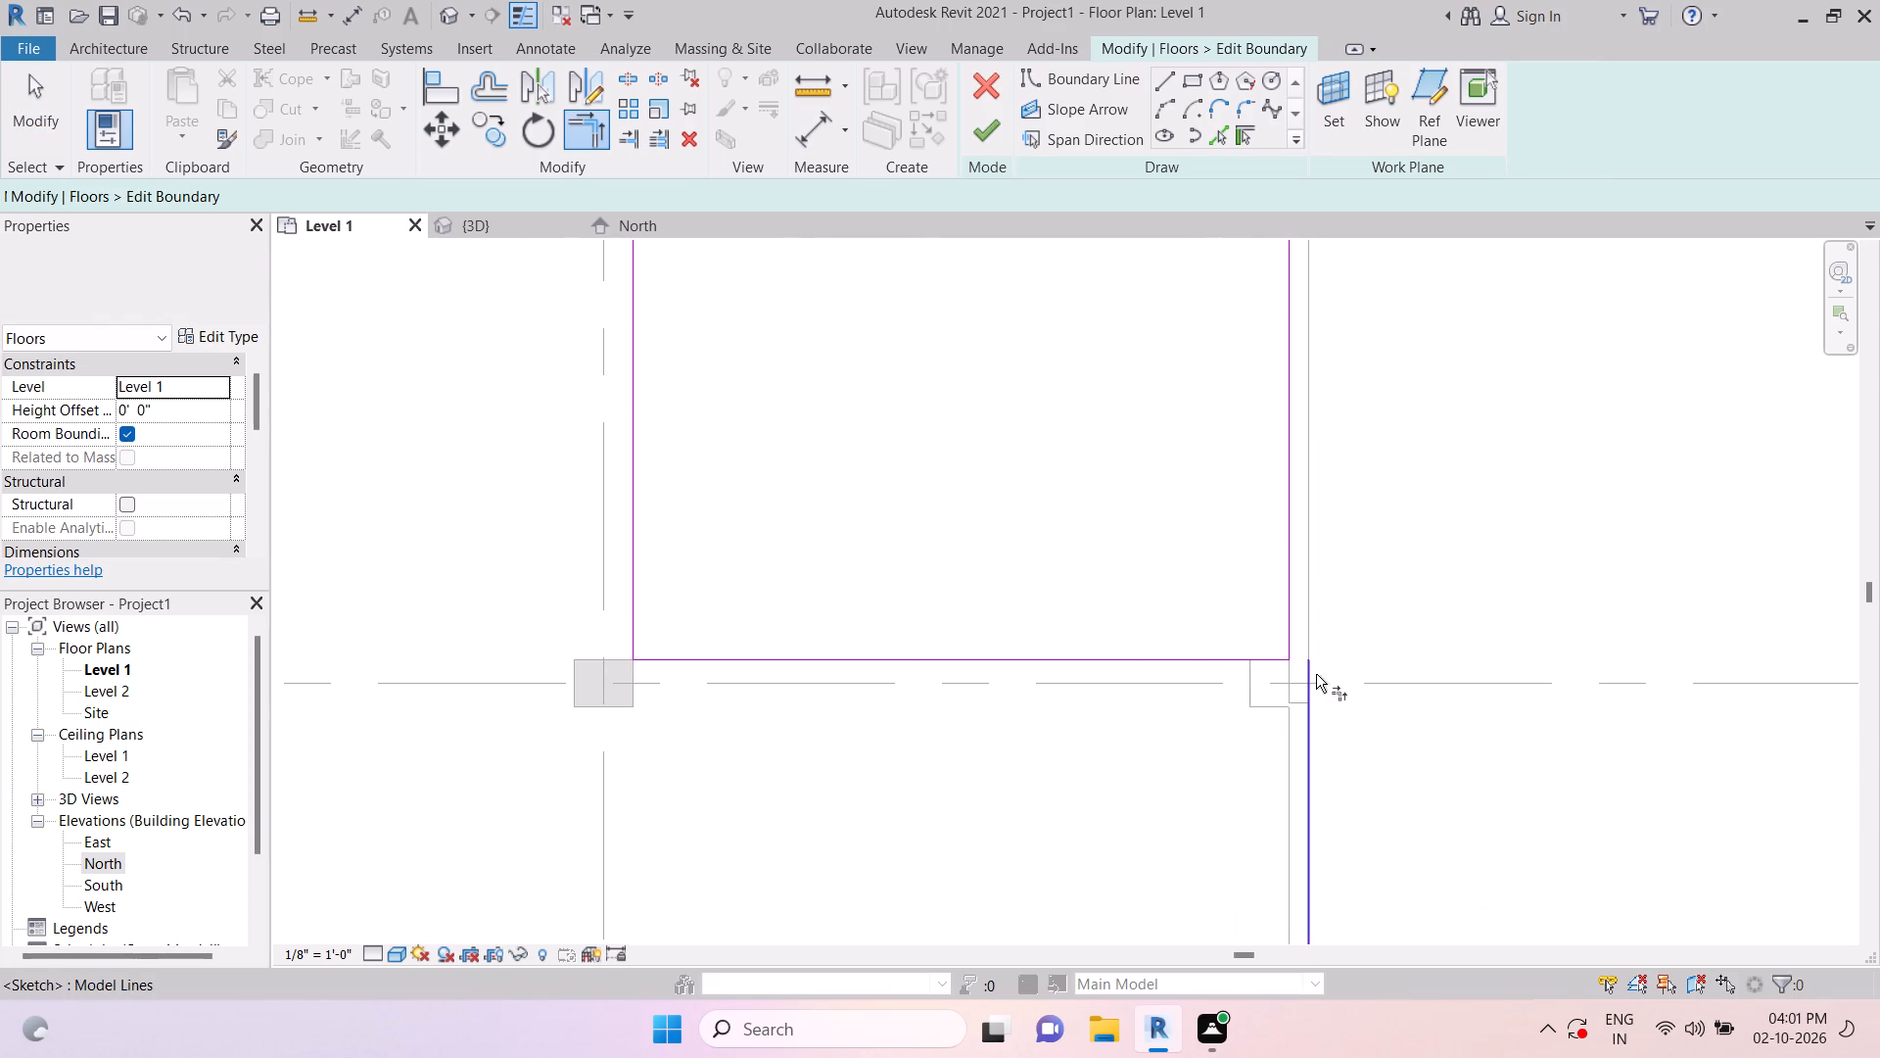
scroll(1316, 674, "down", 5)
left_click(1315, 453)
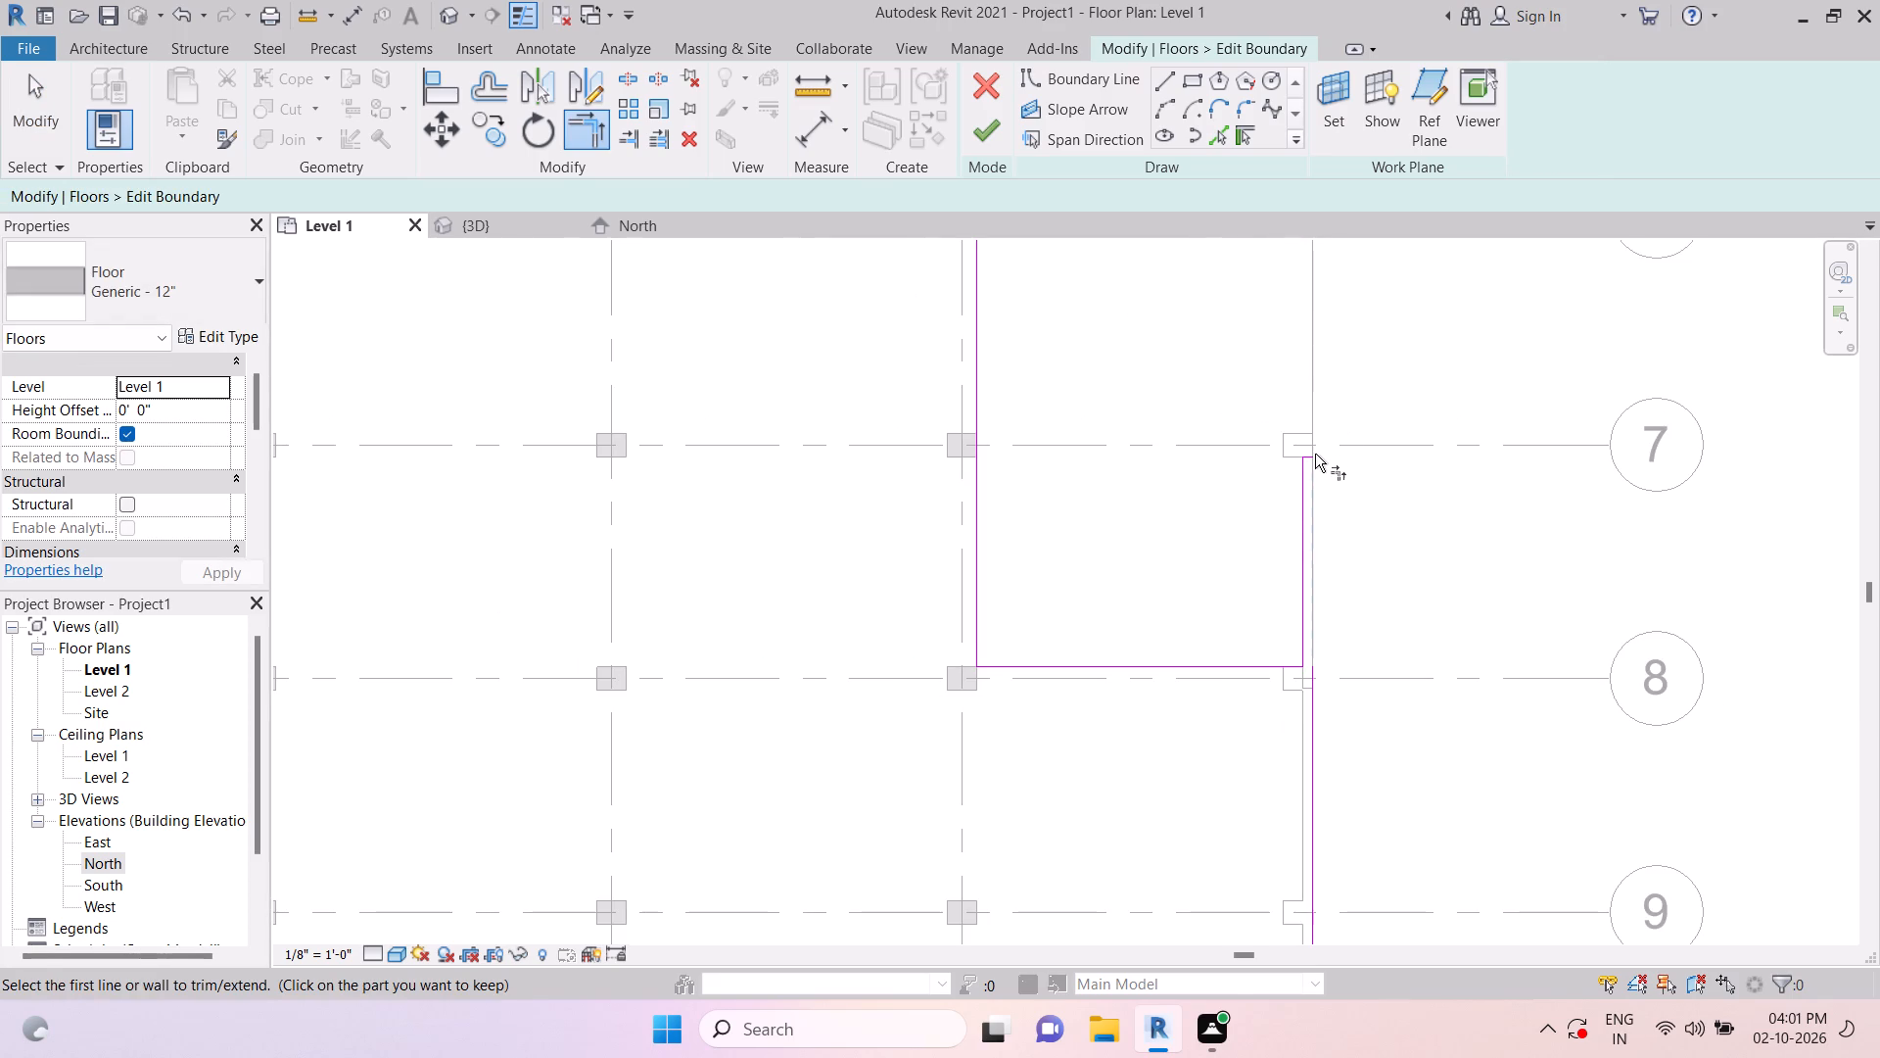
left_click(1315, 729)
key("Escape")
key("Escape")
key("Escape")
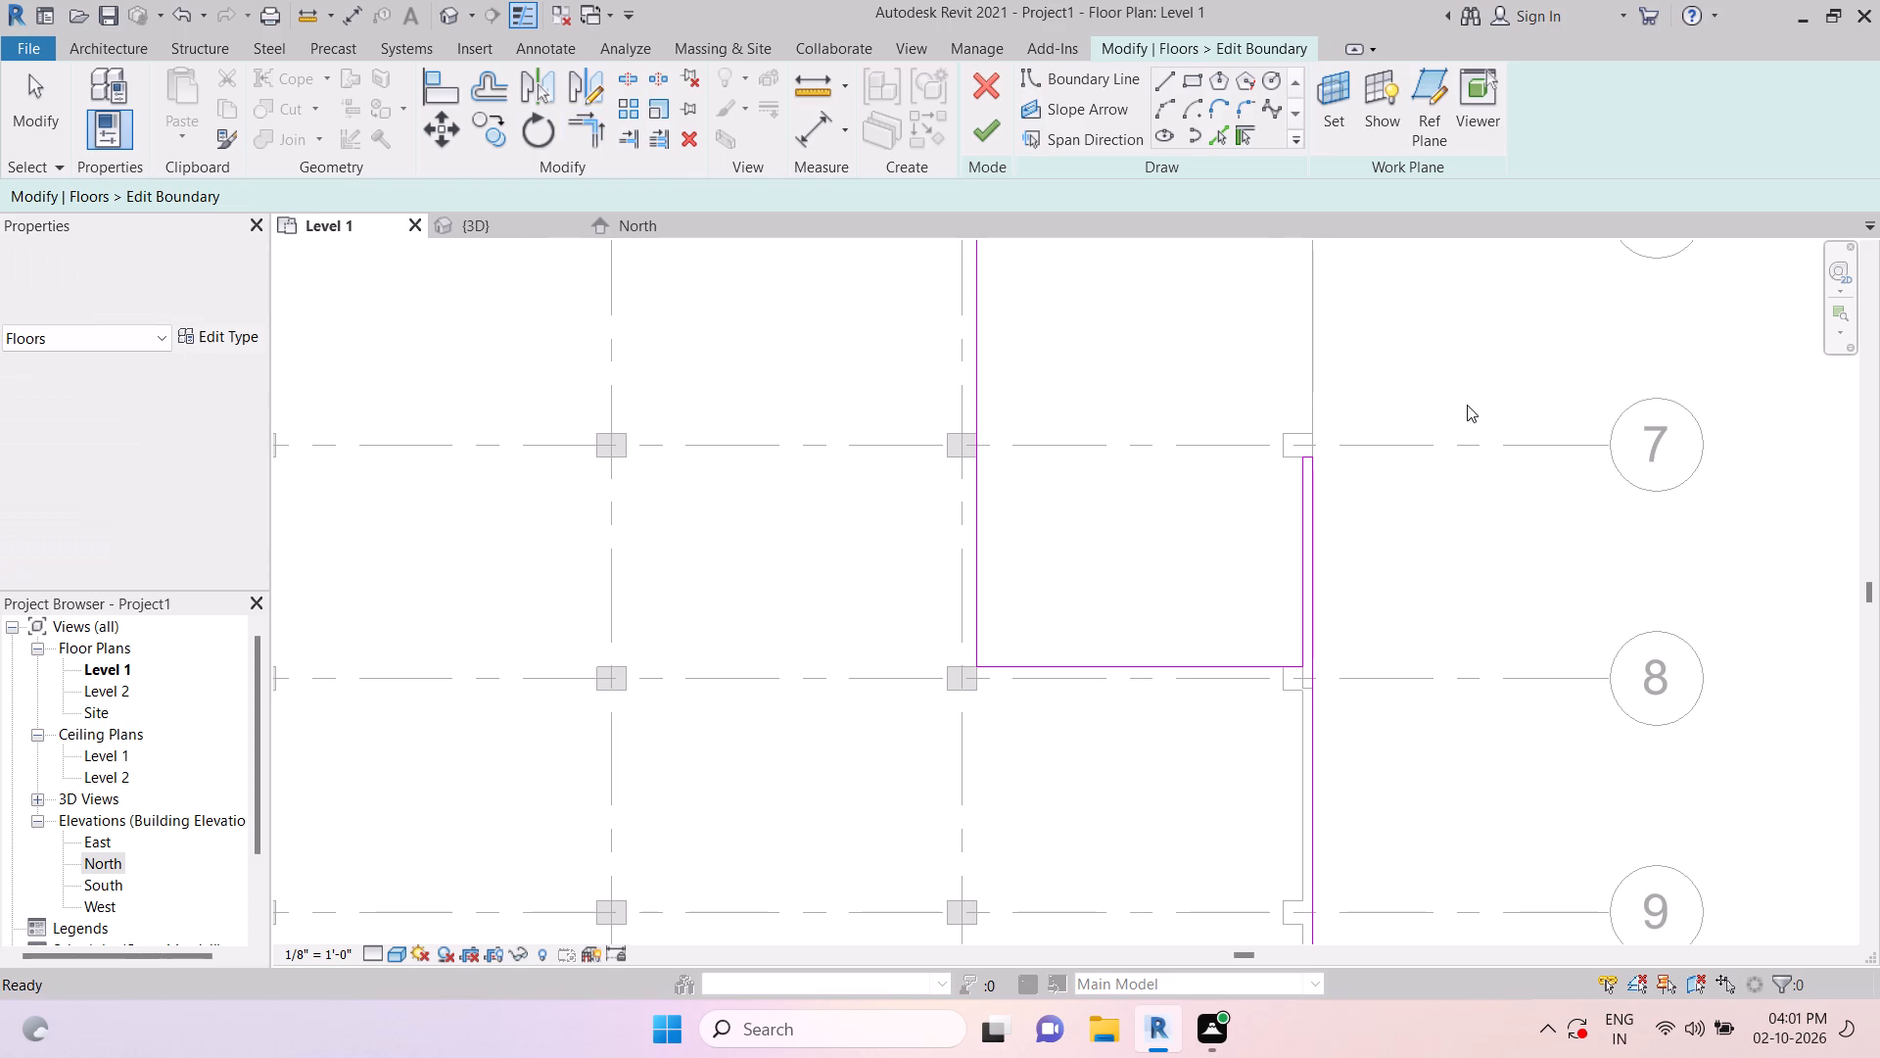
key("Escape")
left_click(978, 133)
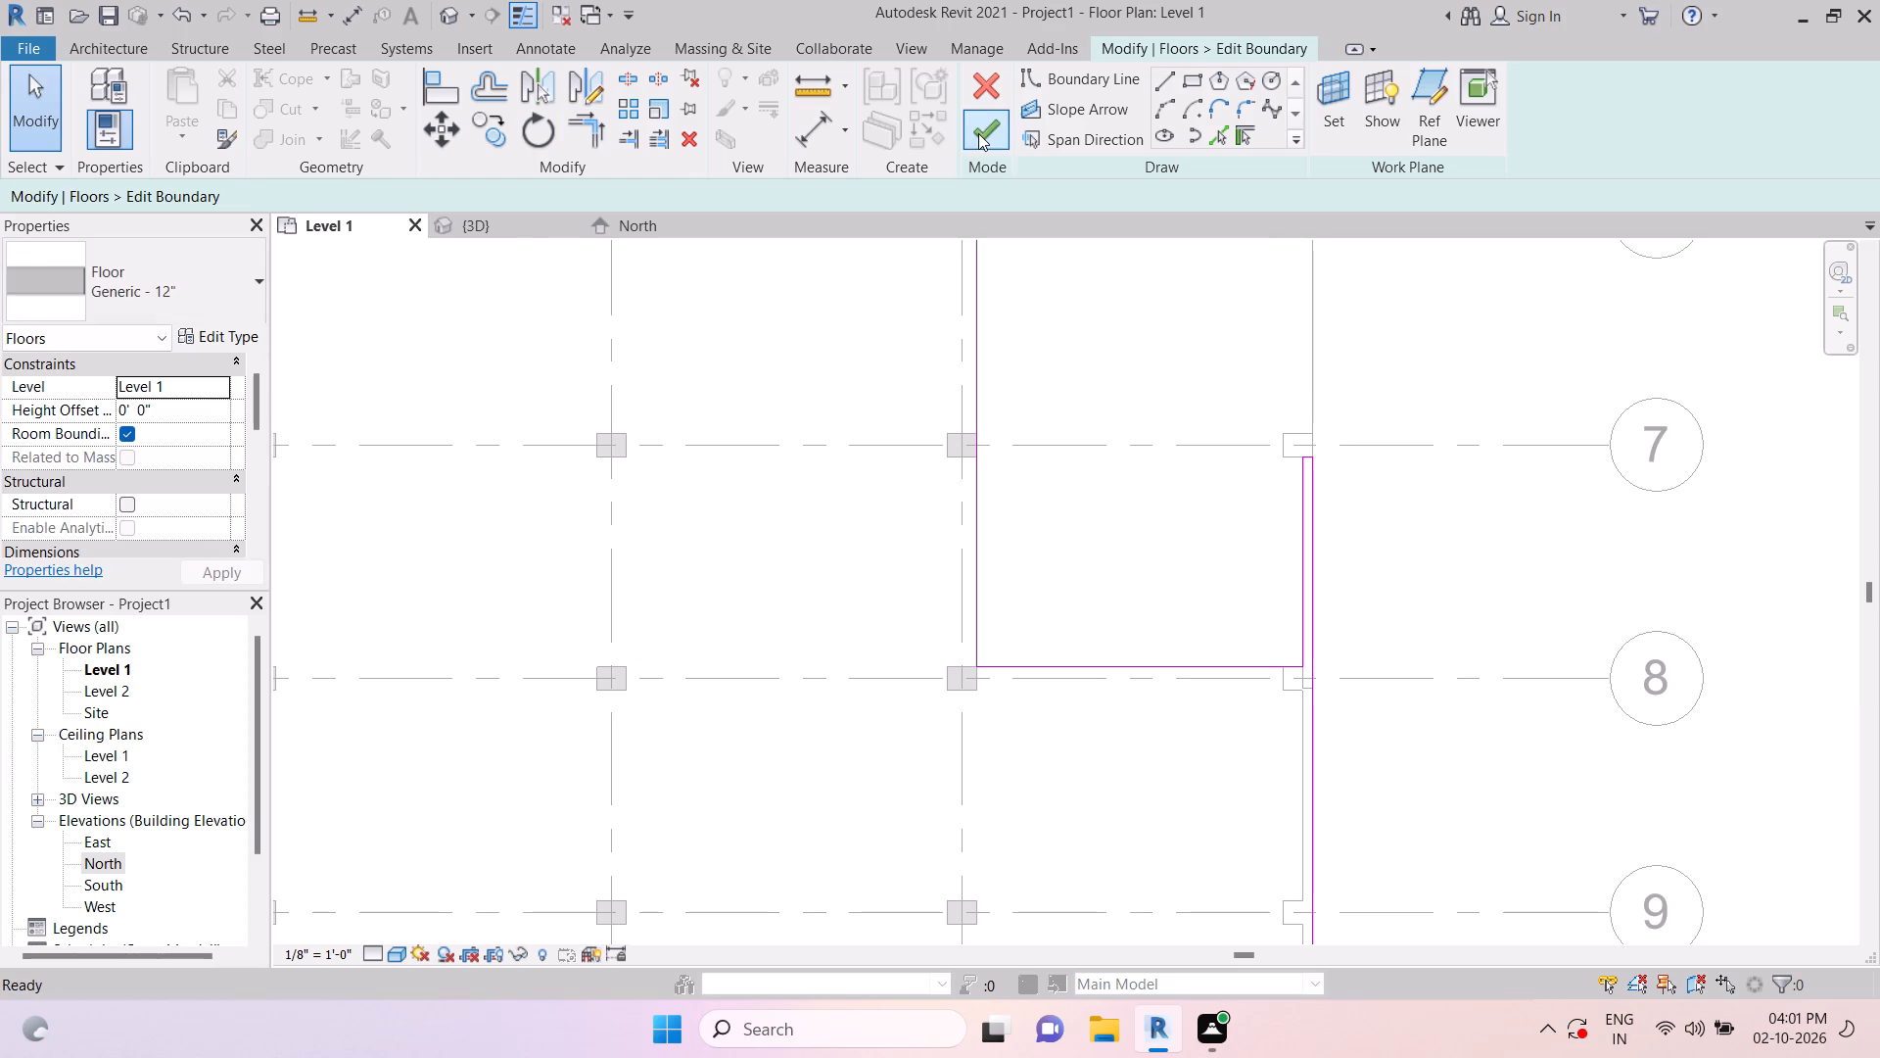
key("Escape")
key("Escape")
scroll(1278, 540, "down", 4)
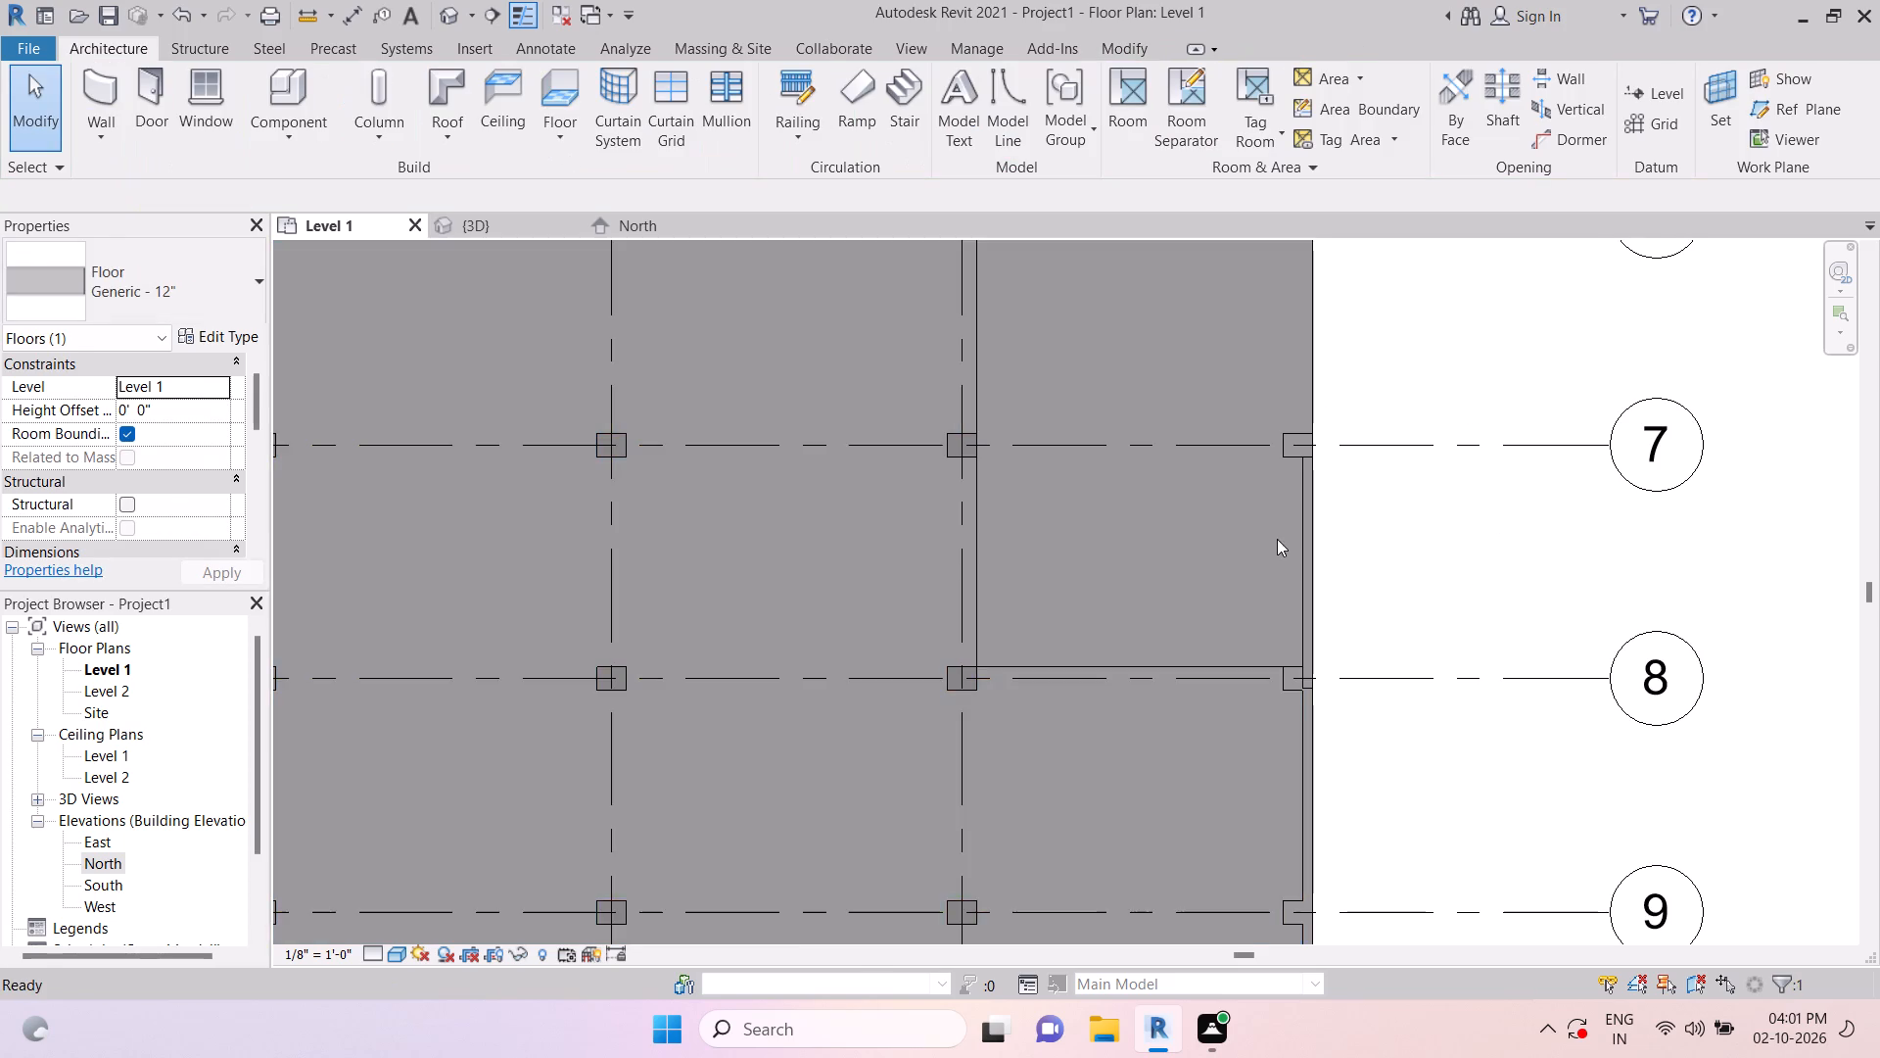
Examine the upper floor's strip beneath the low east wall in 3D and select the upper floor.
left_click(472, 227)
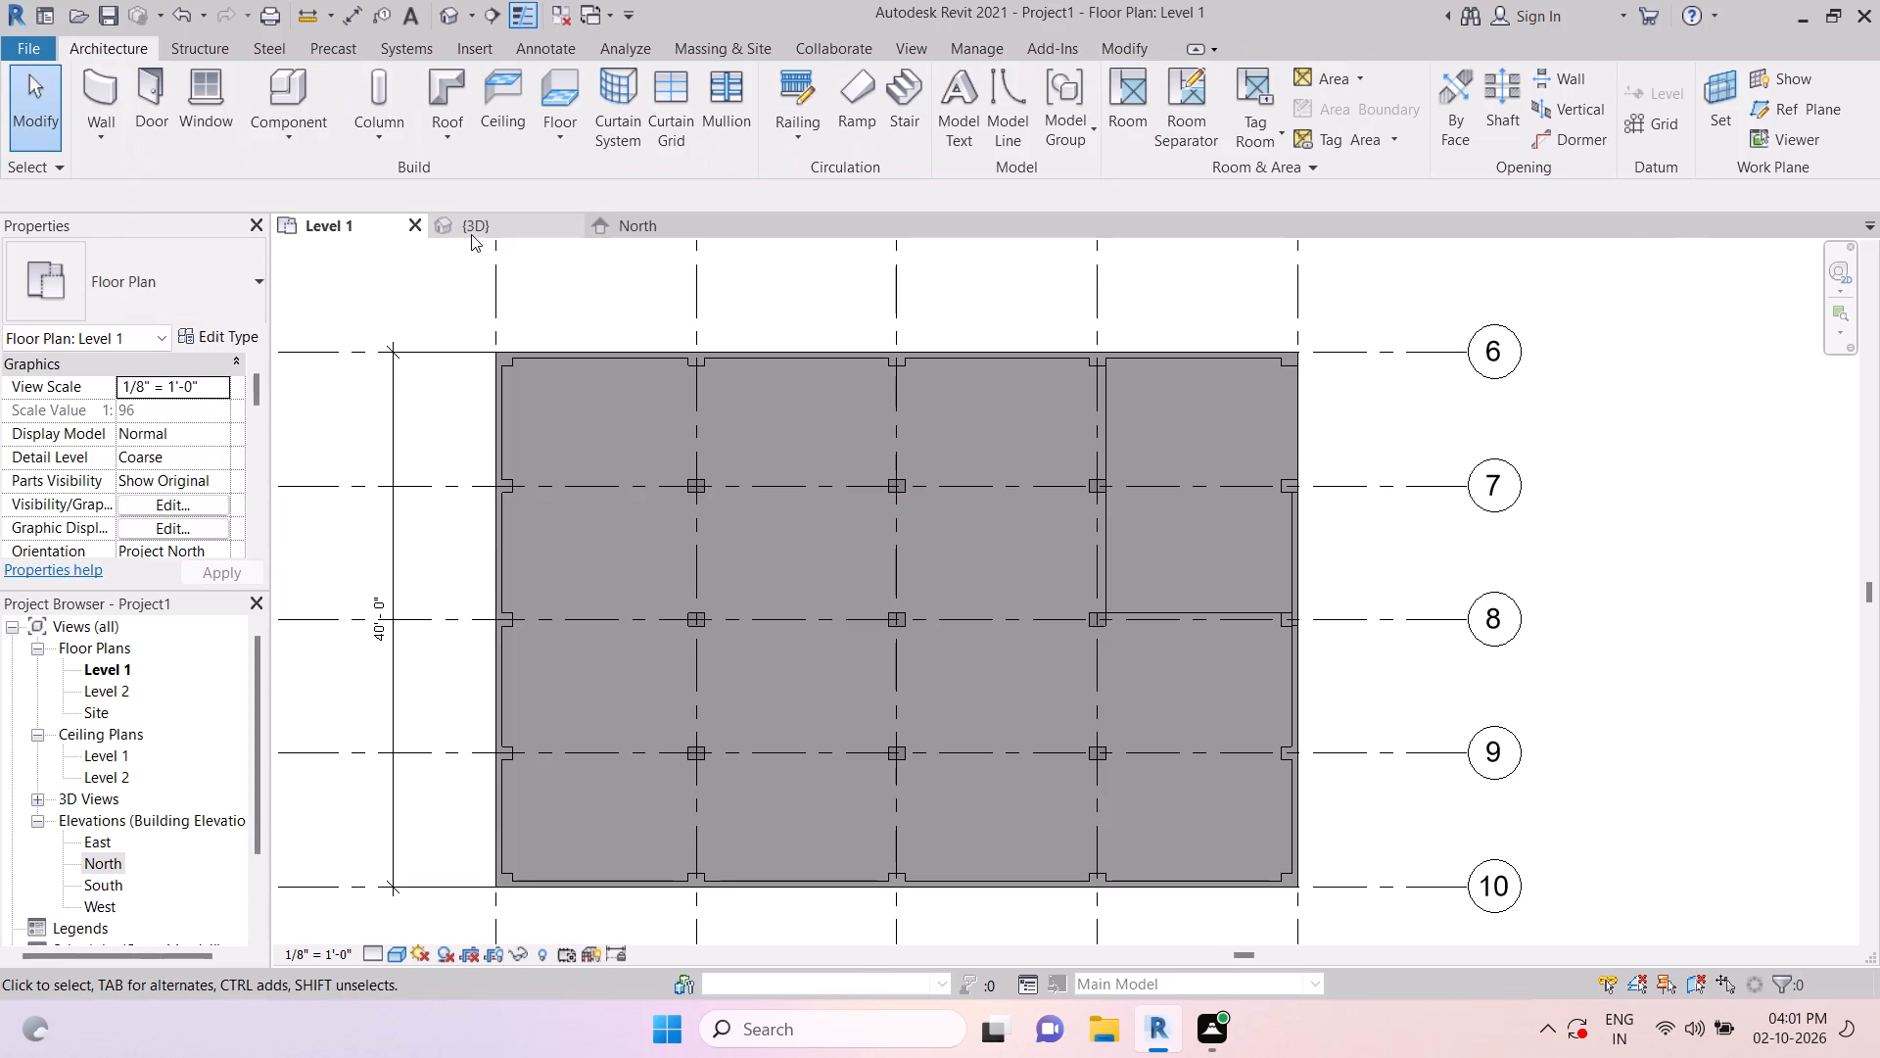
middle_click_drag(1261, 682, 1182, 587)
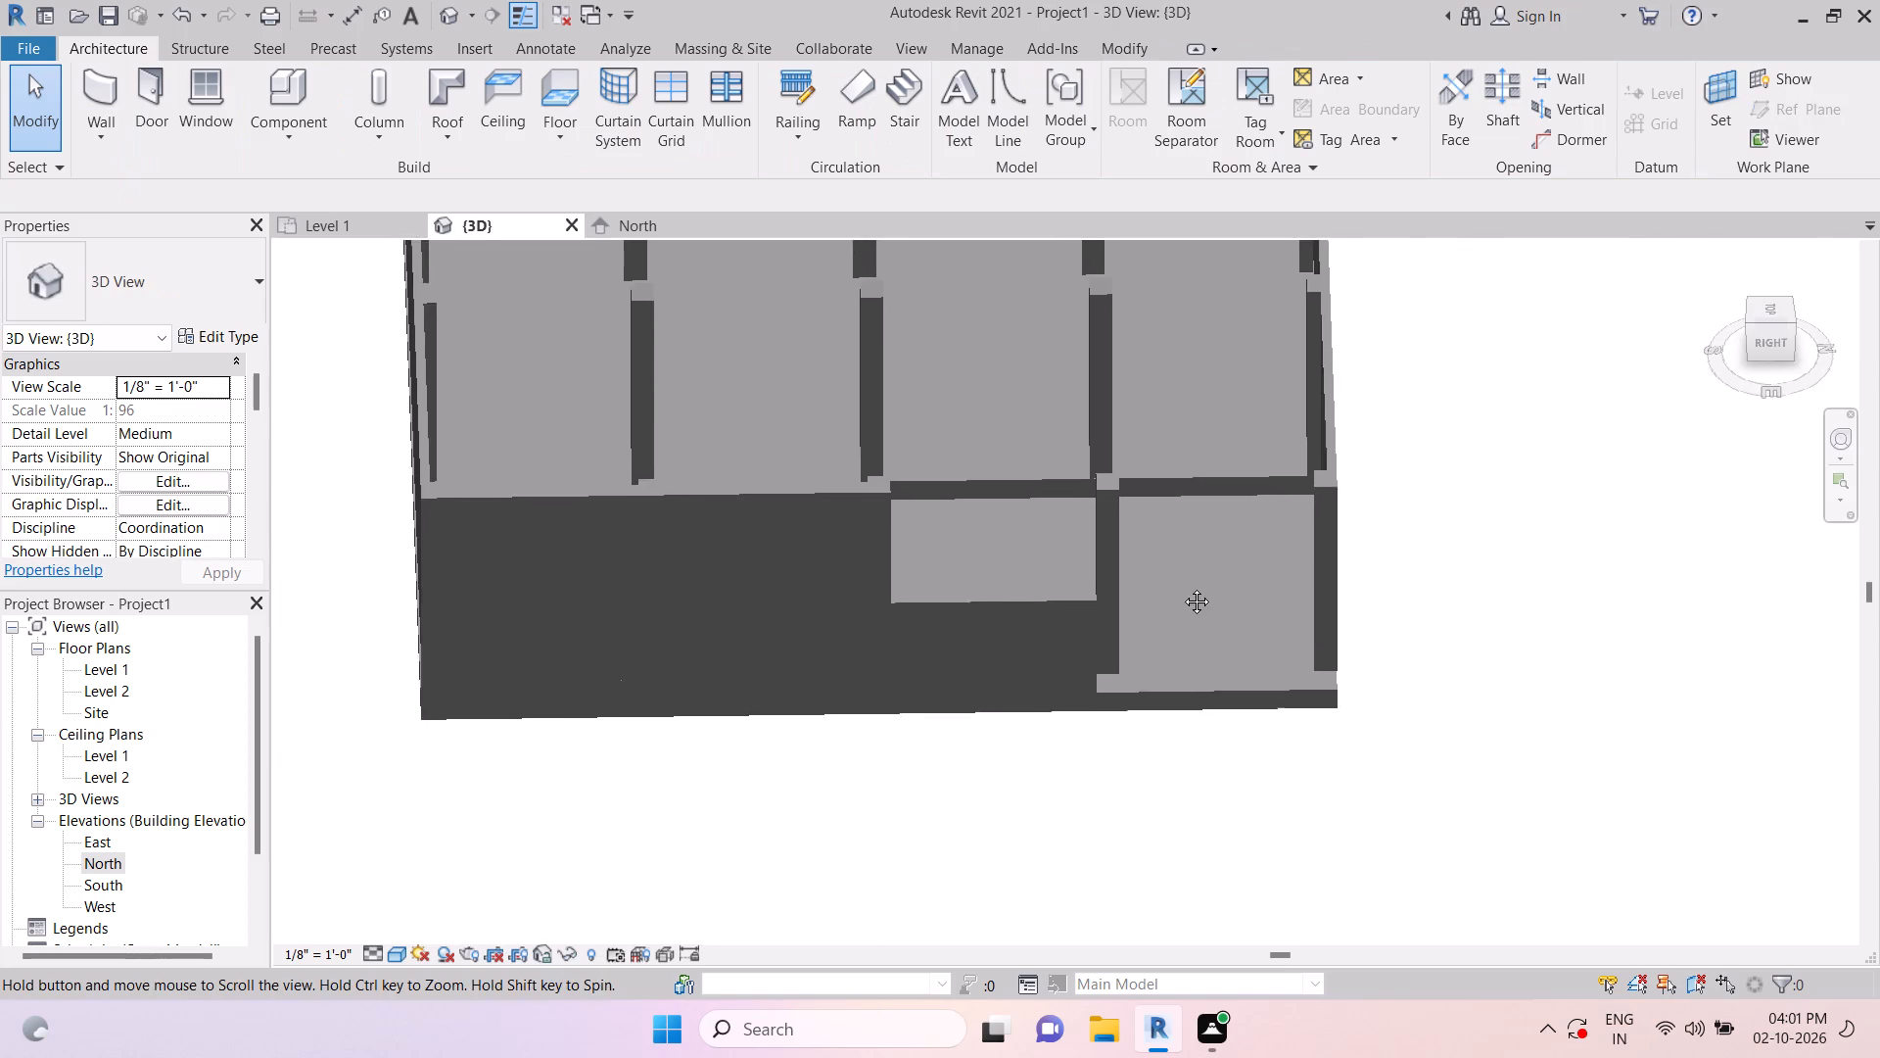
middle_click_drag(1182, 587, 1191, 590)
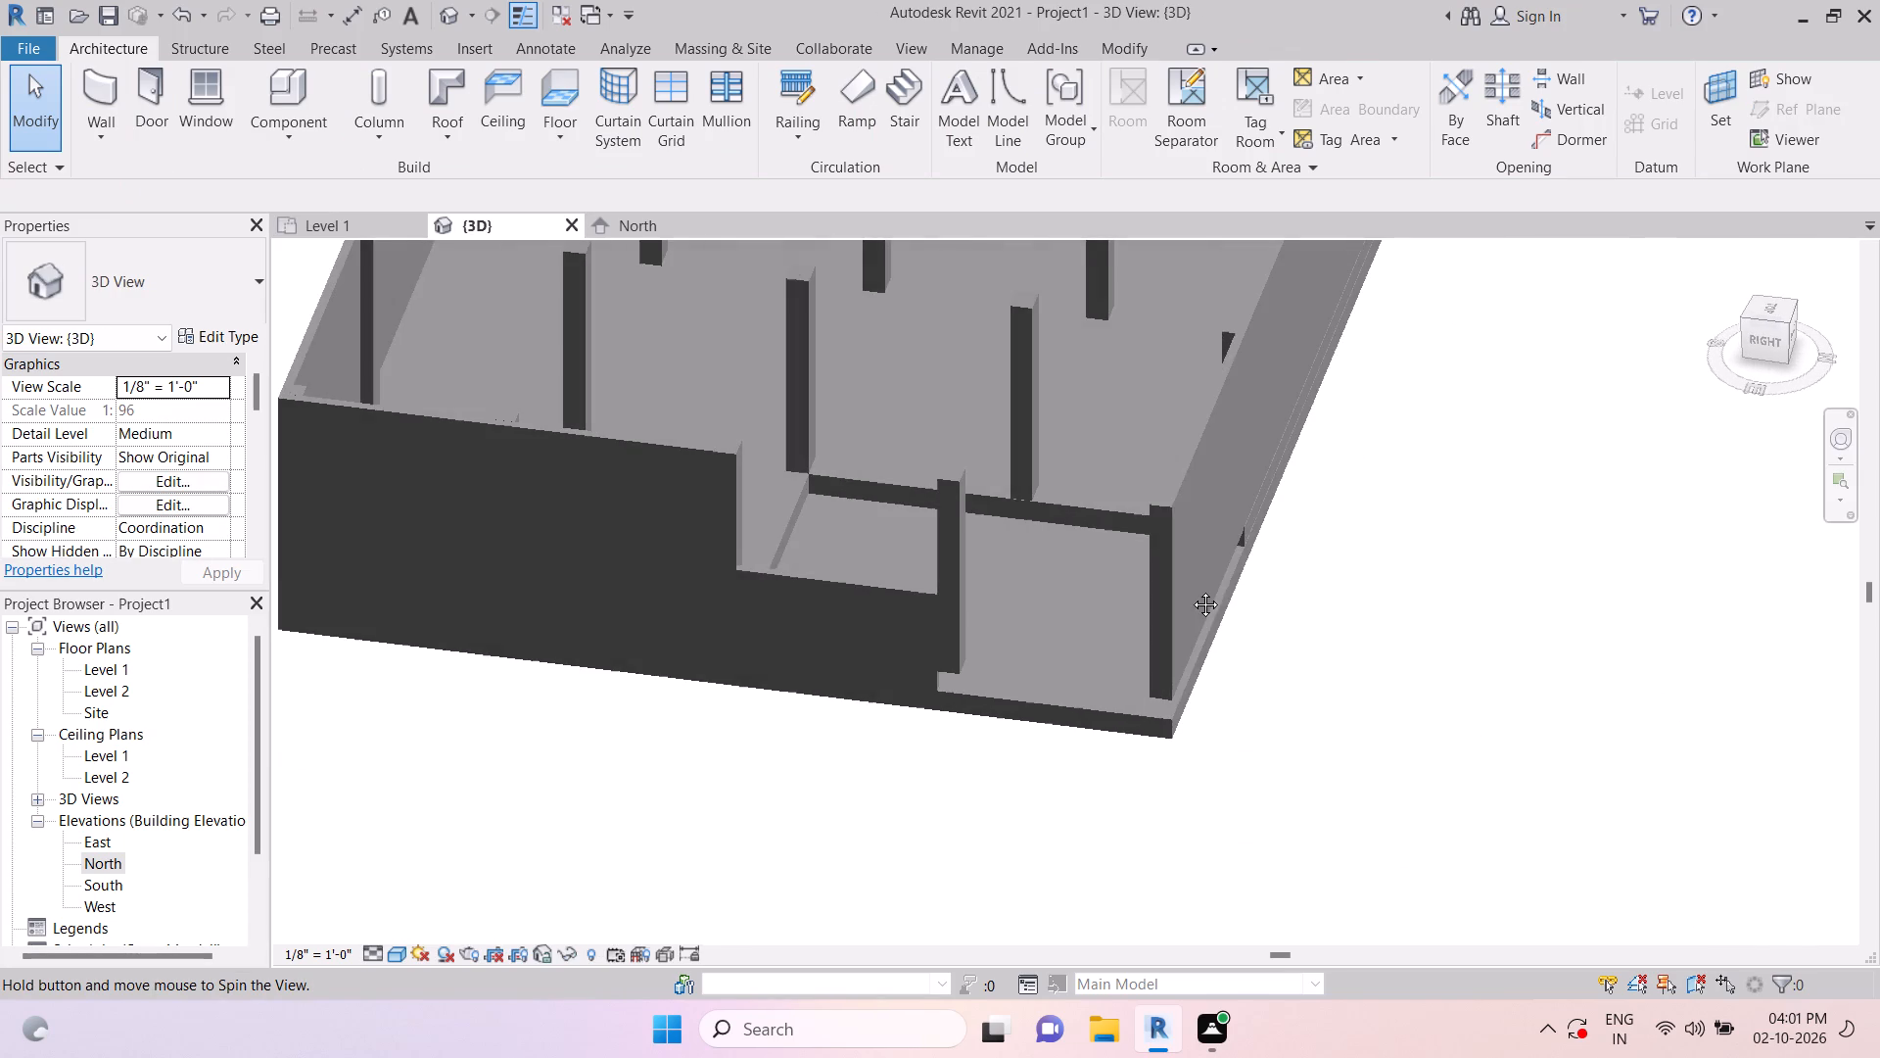
middle_click_drag(1191, 590, 1200, 601)
scroll(1201, 602, "down", 1)
key("Escape")
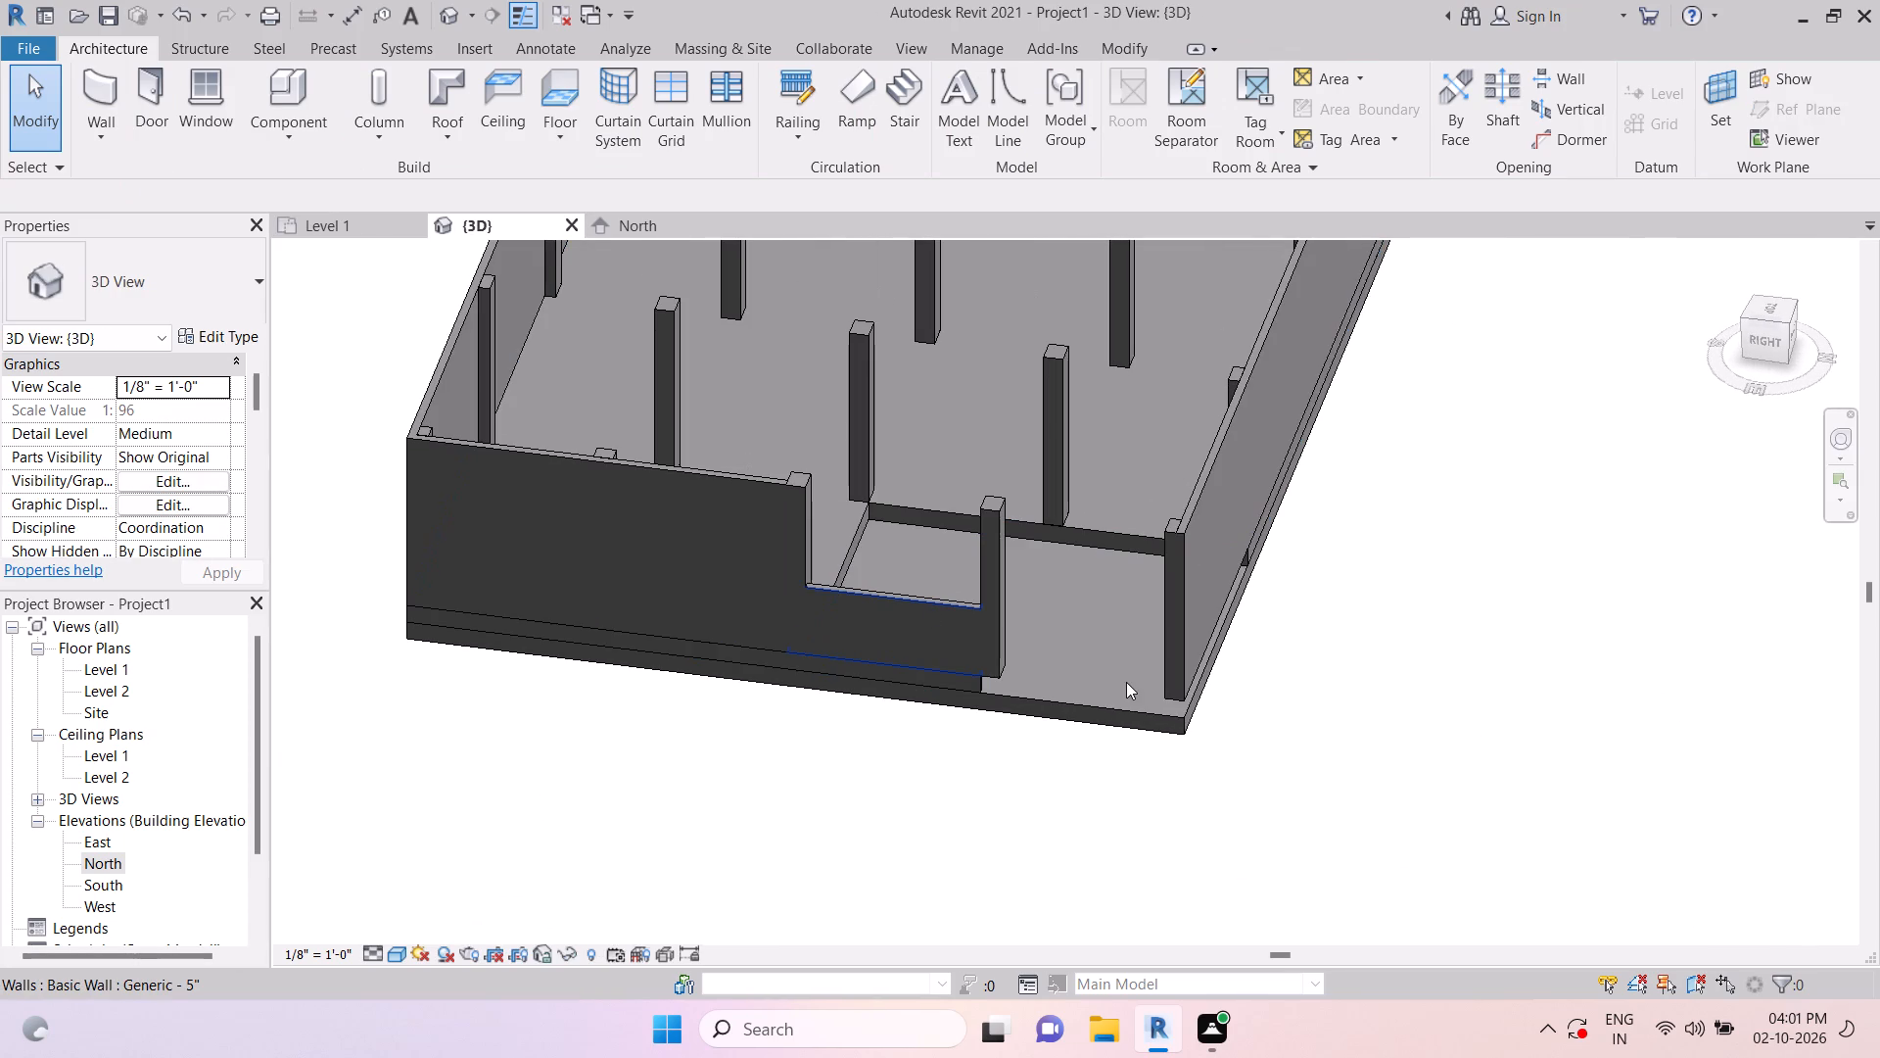
key("Escape")
left_click(902, 513)
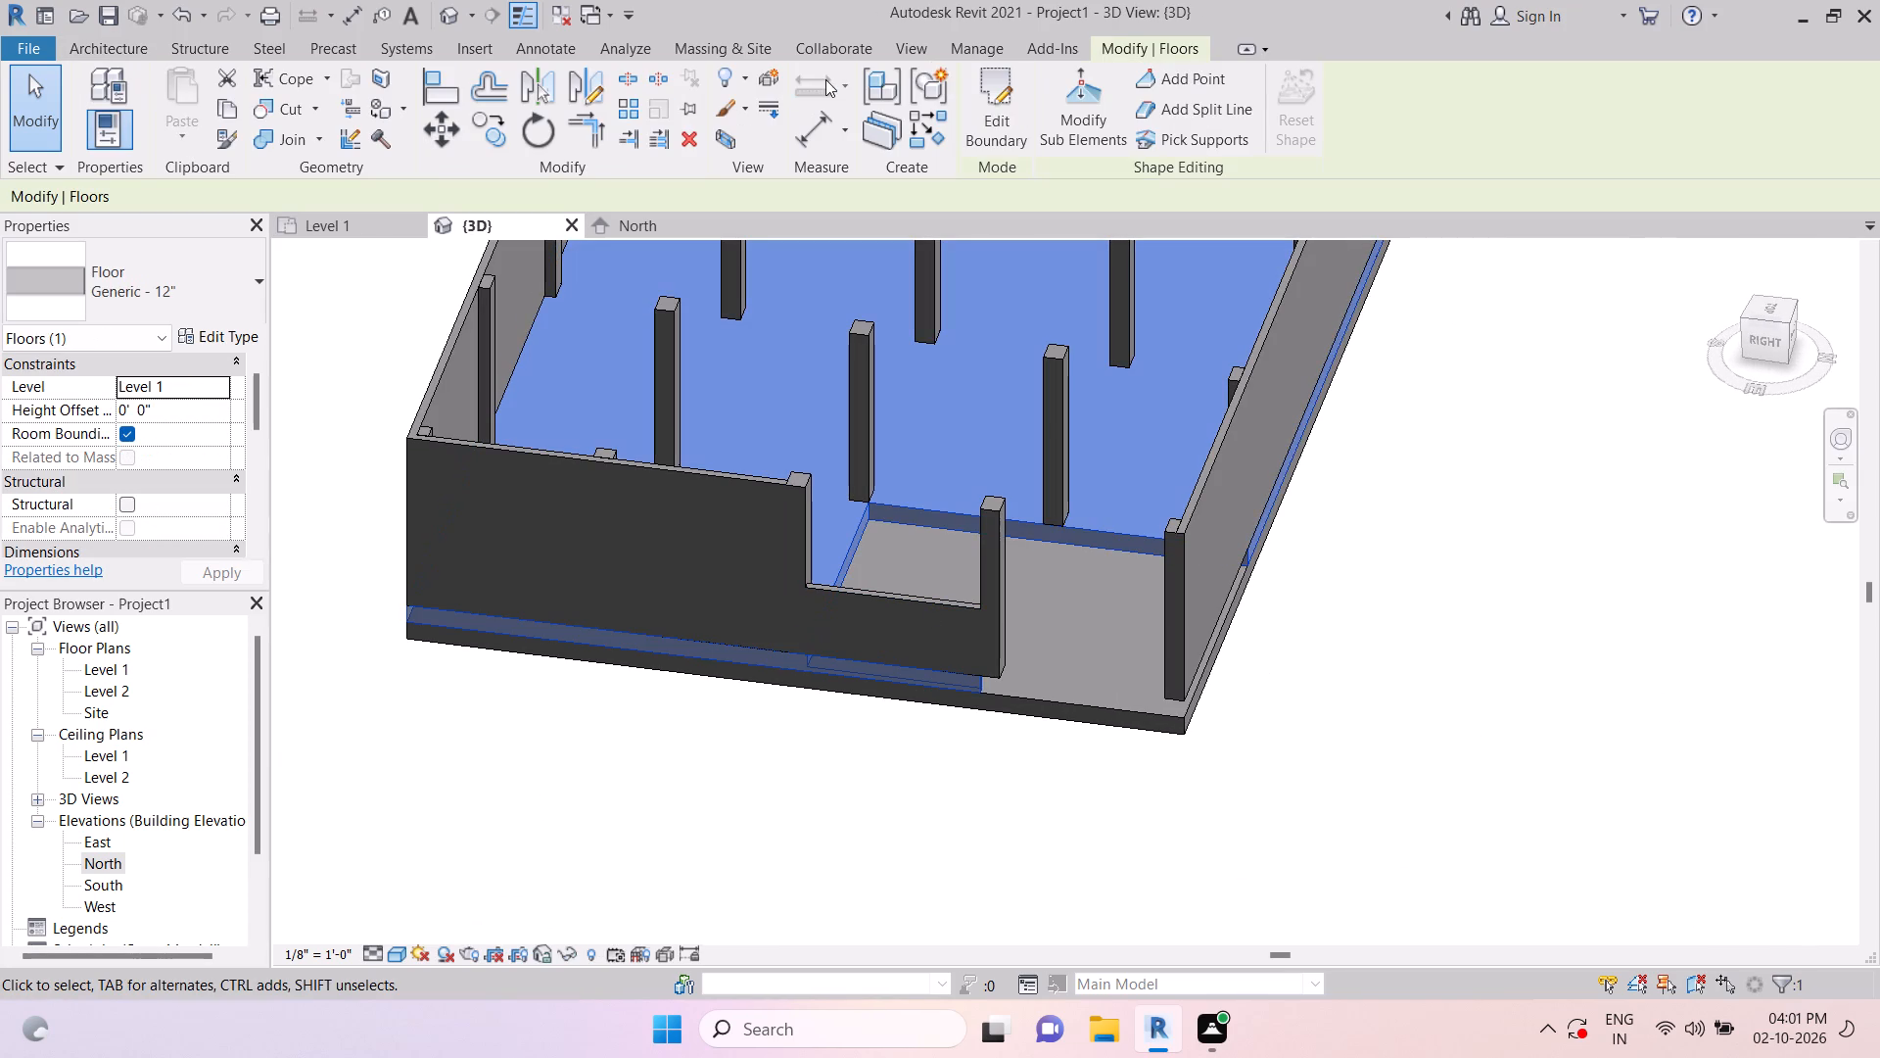
Edit the upper floor's boundary, adding lines along the inner and north faces of the column at the low east wall's north end.
left_click(988, 91)
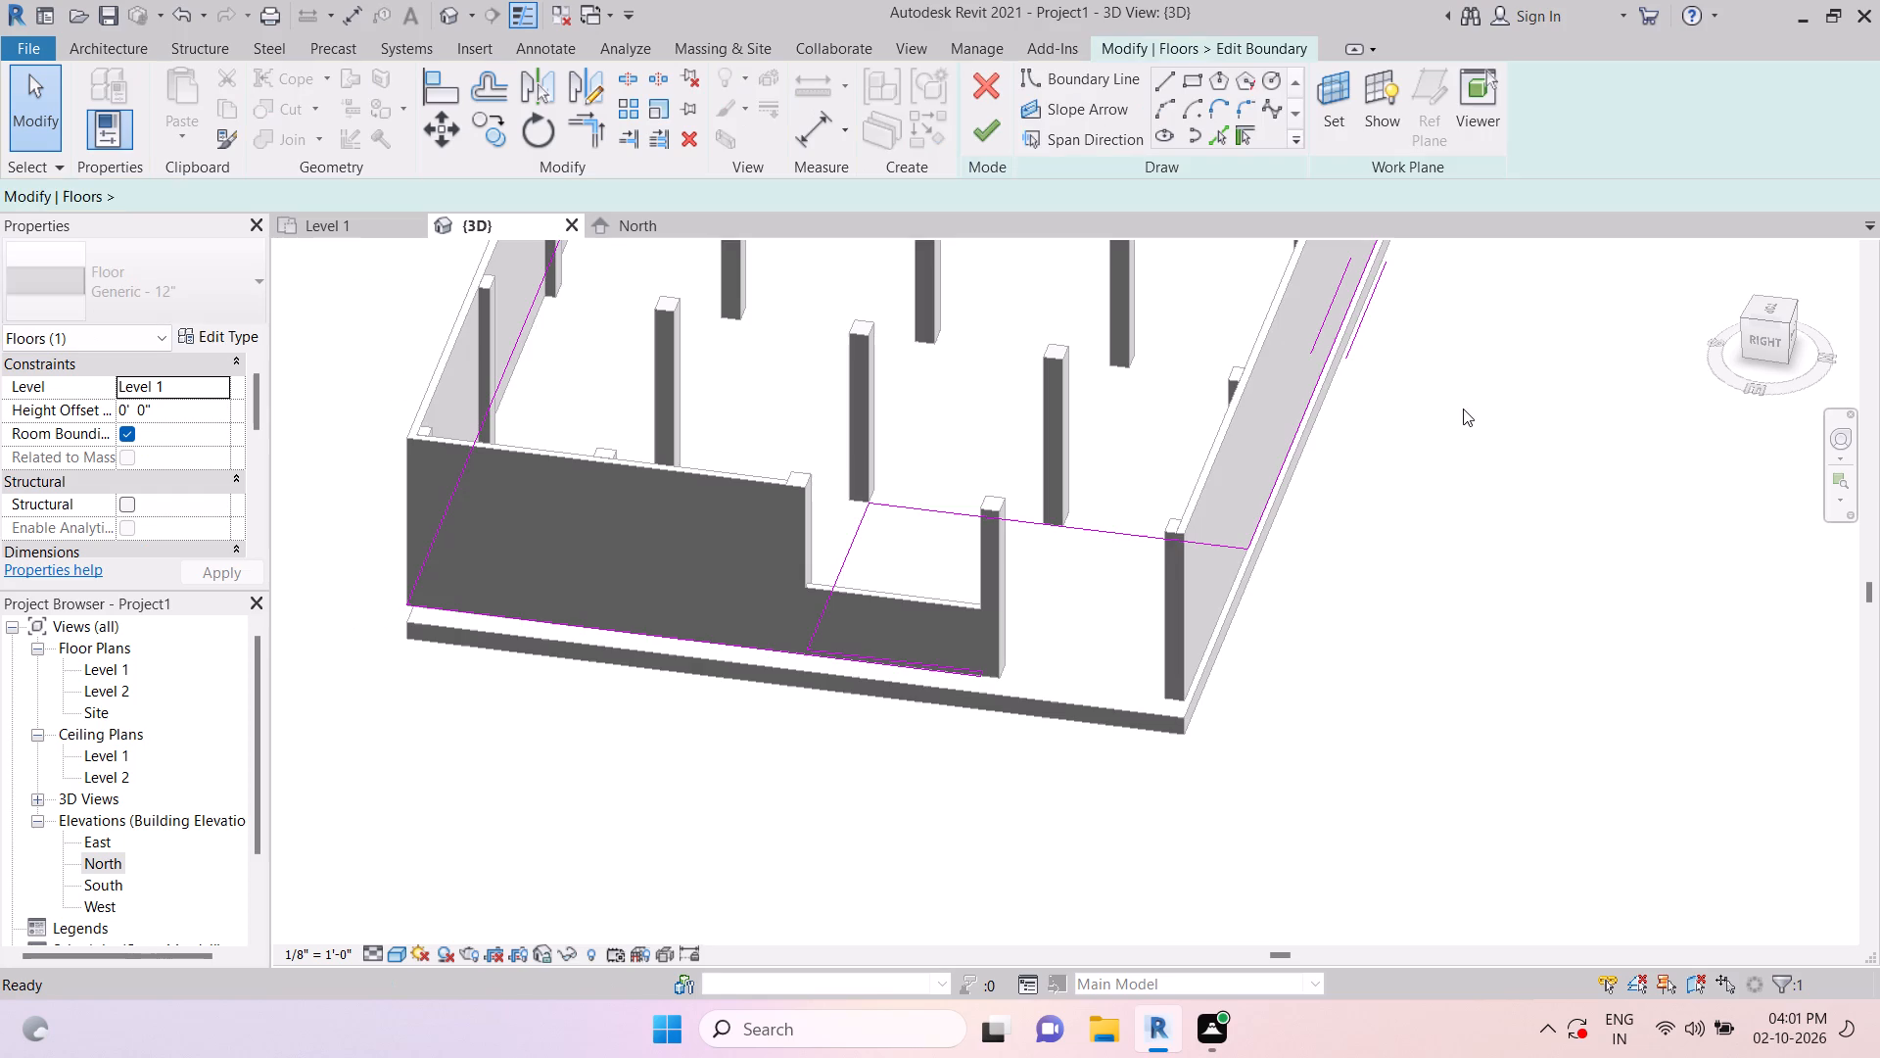
left_click(1772, 307)
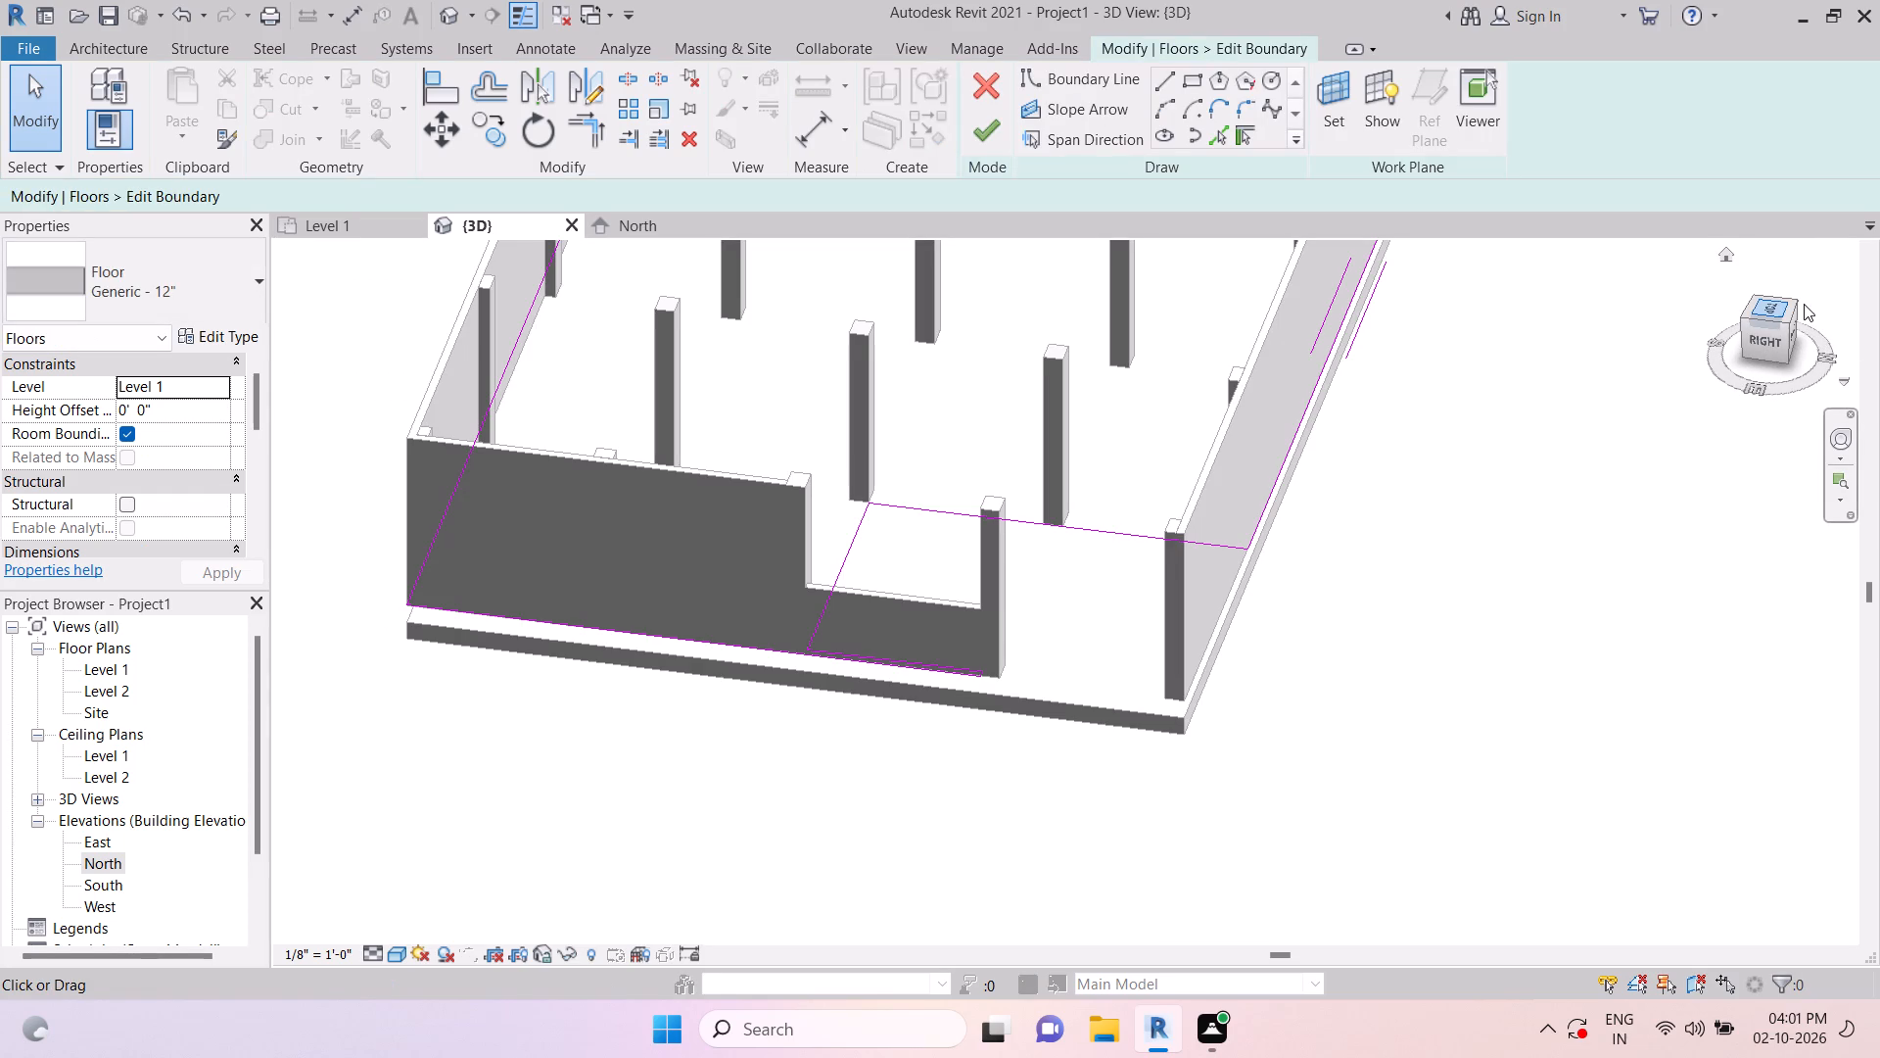
scroll(1039, 676, "up", 13)
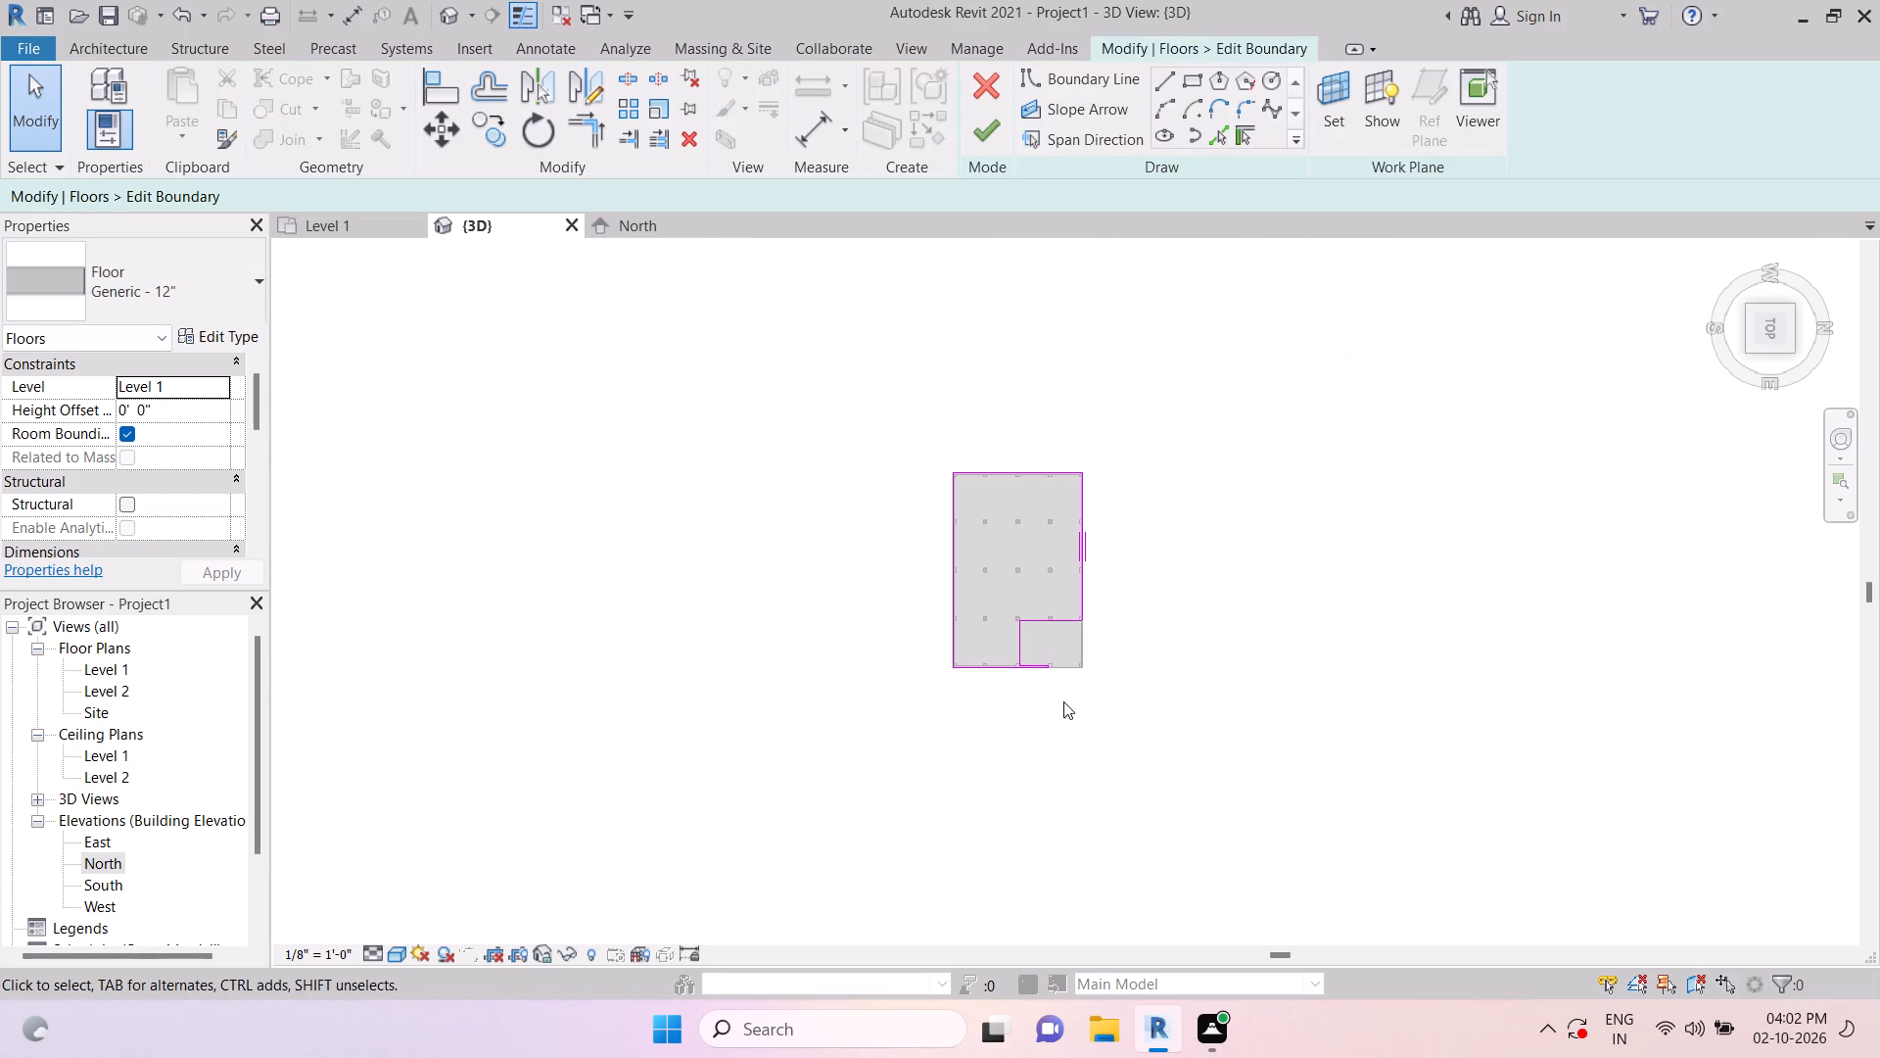
scroll(1063, 701, "up", 6)
scroll(1170, 605, "up", 3)
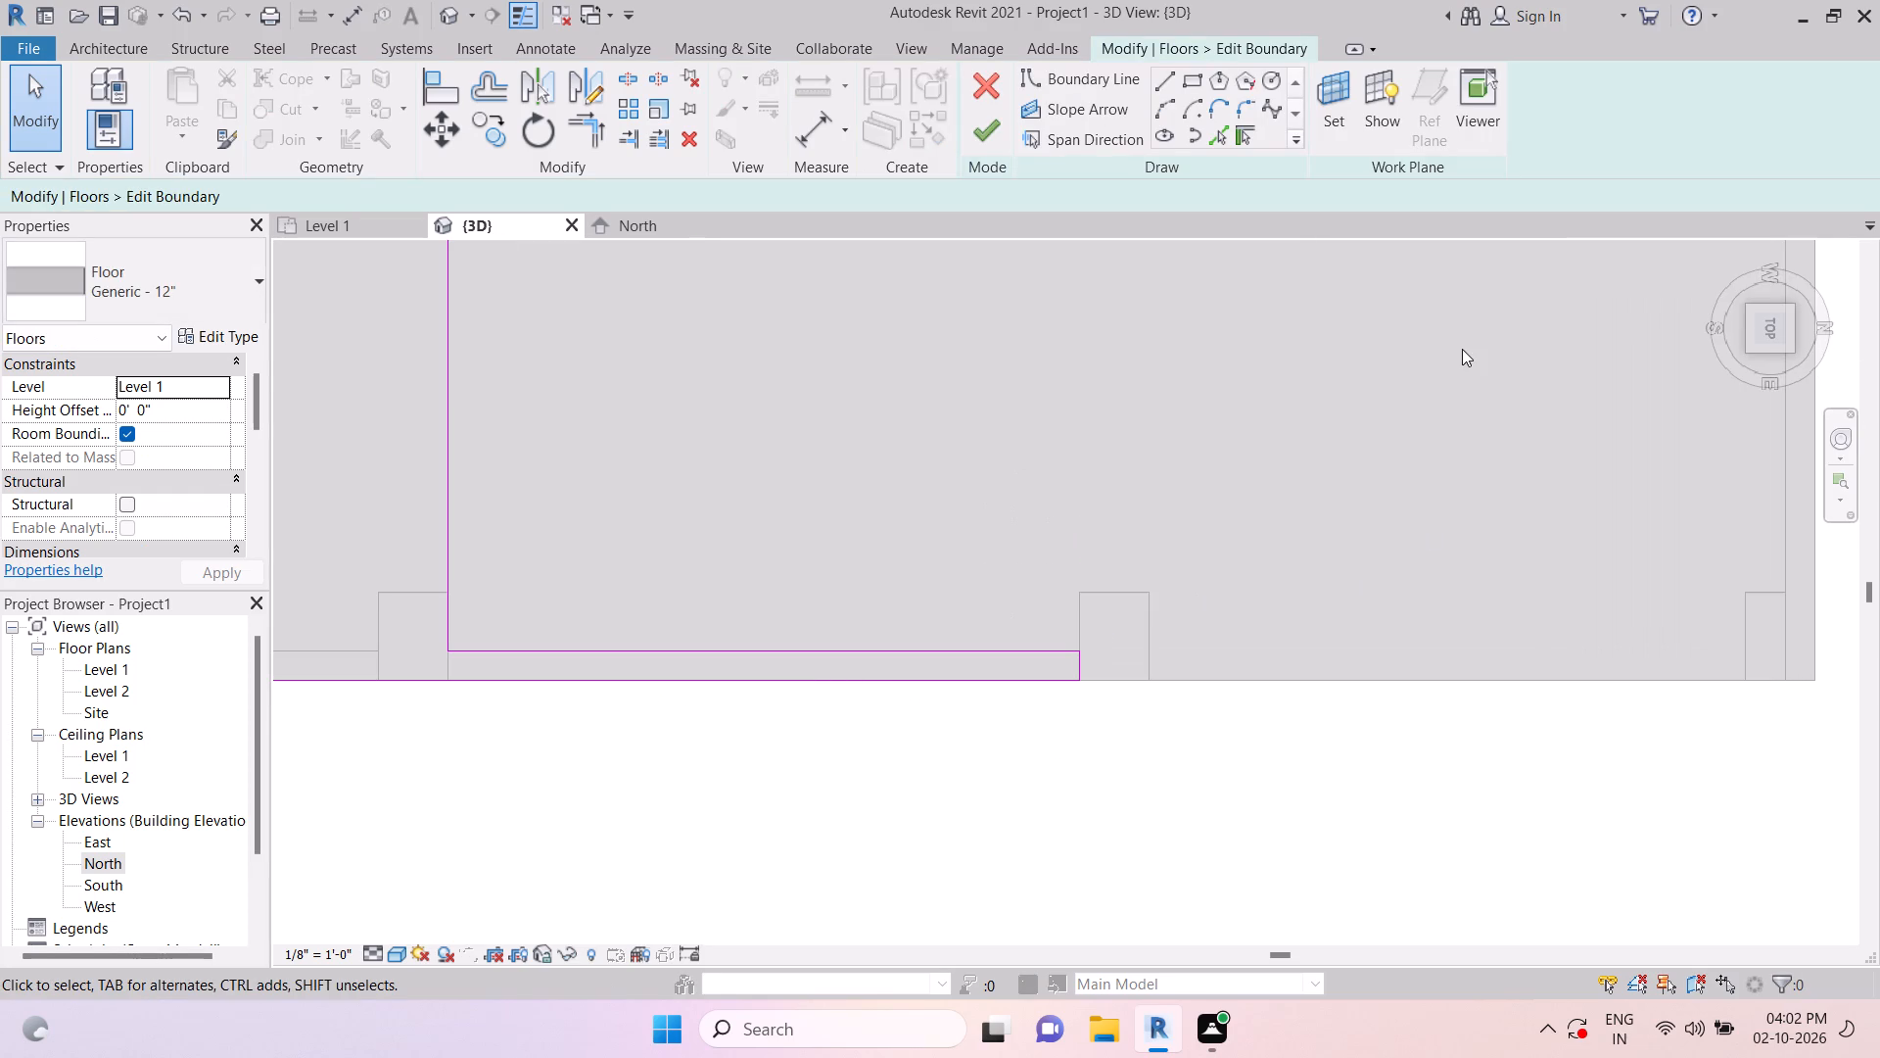
key("Escape")
key("Escape")
left_click(1225, 142)
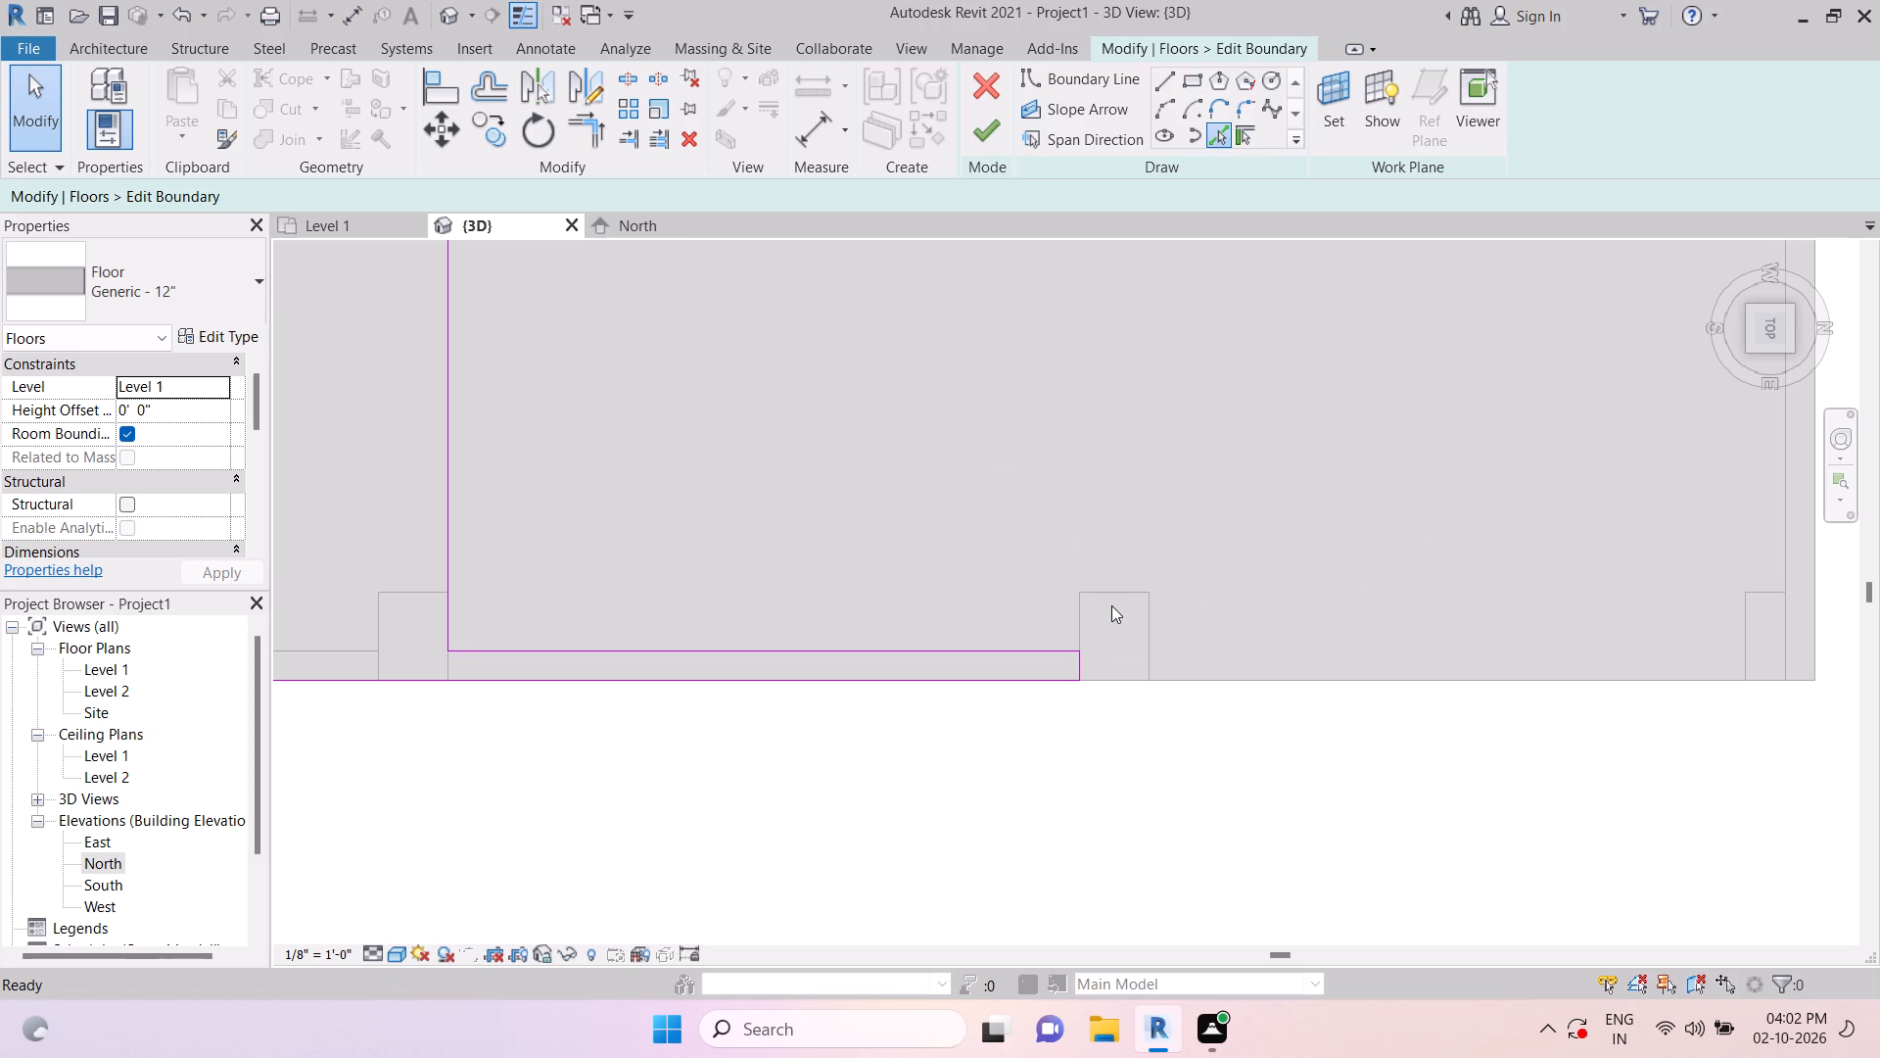
left_click(1104, 594)
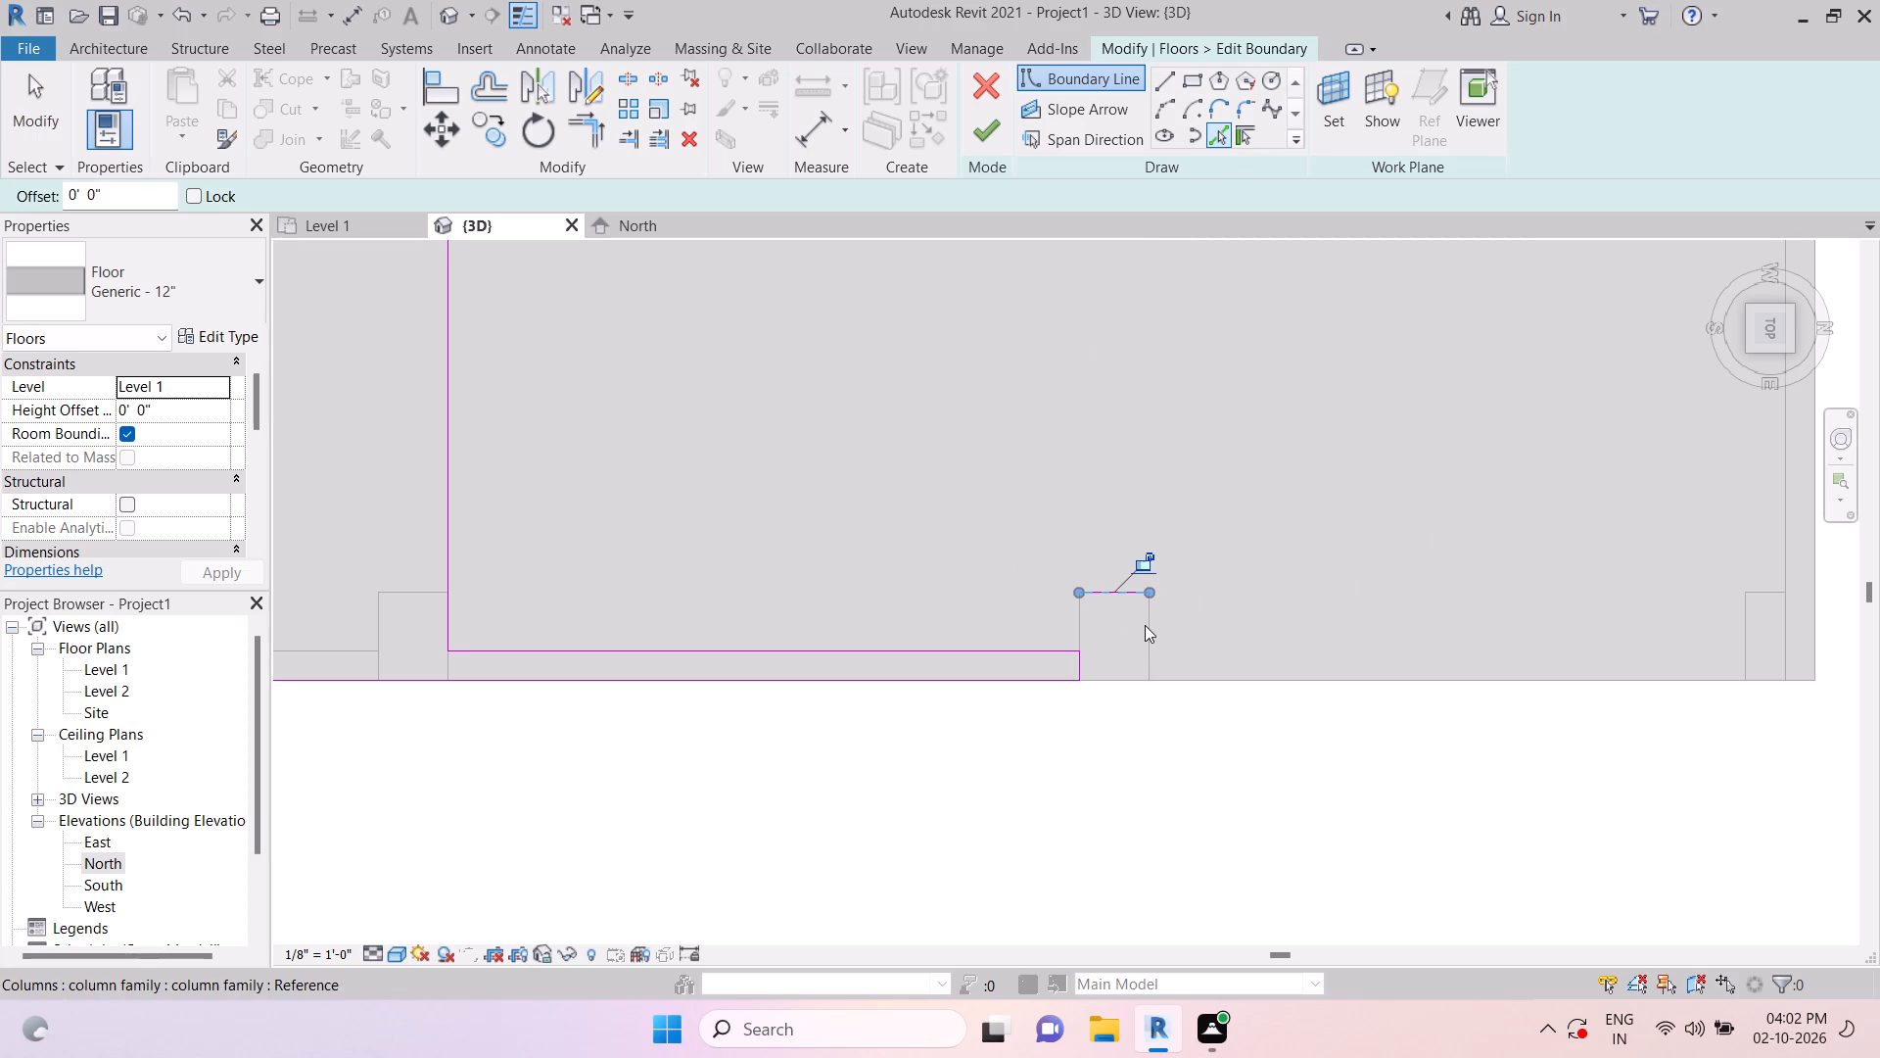
left_click(1153, 629)
key("Escape")
key("Escape")
key("Escape")
key("Escape")
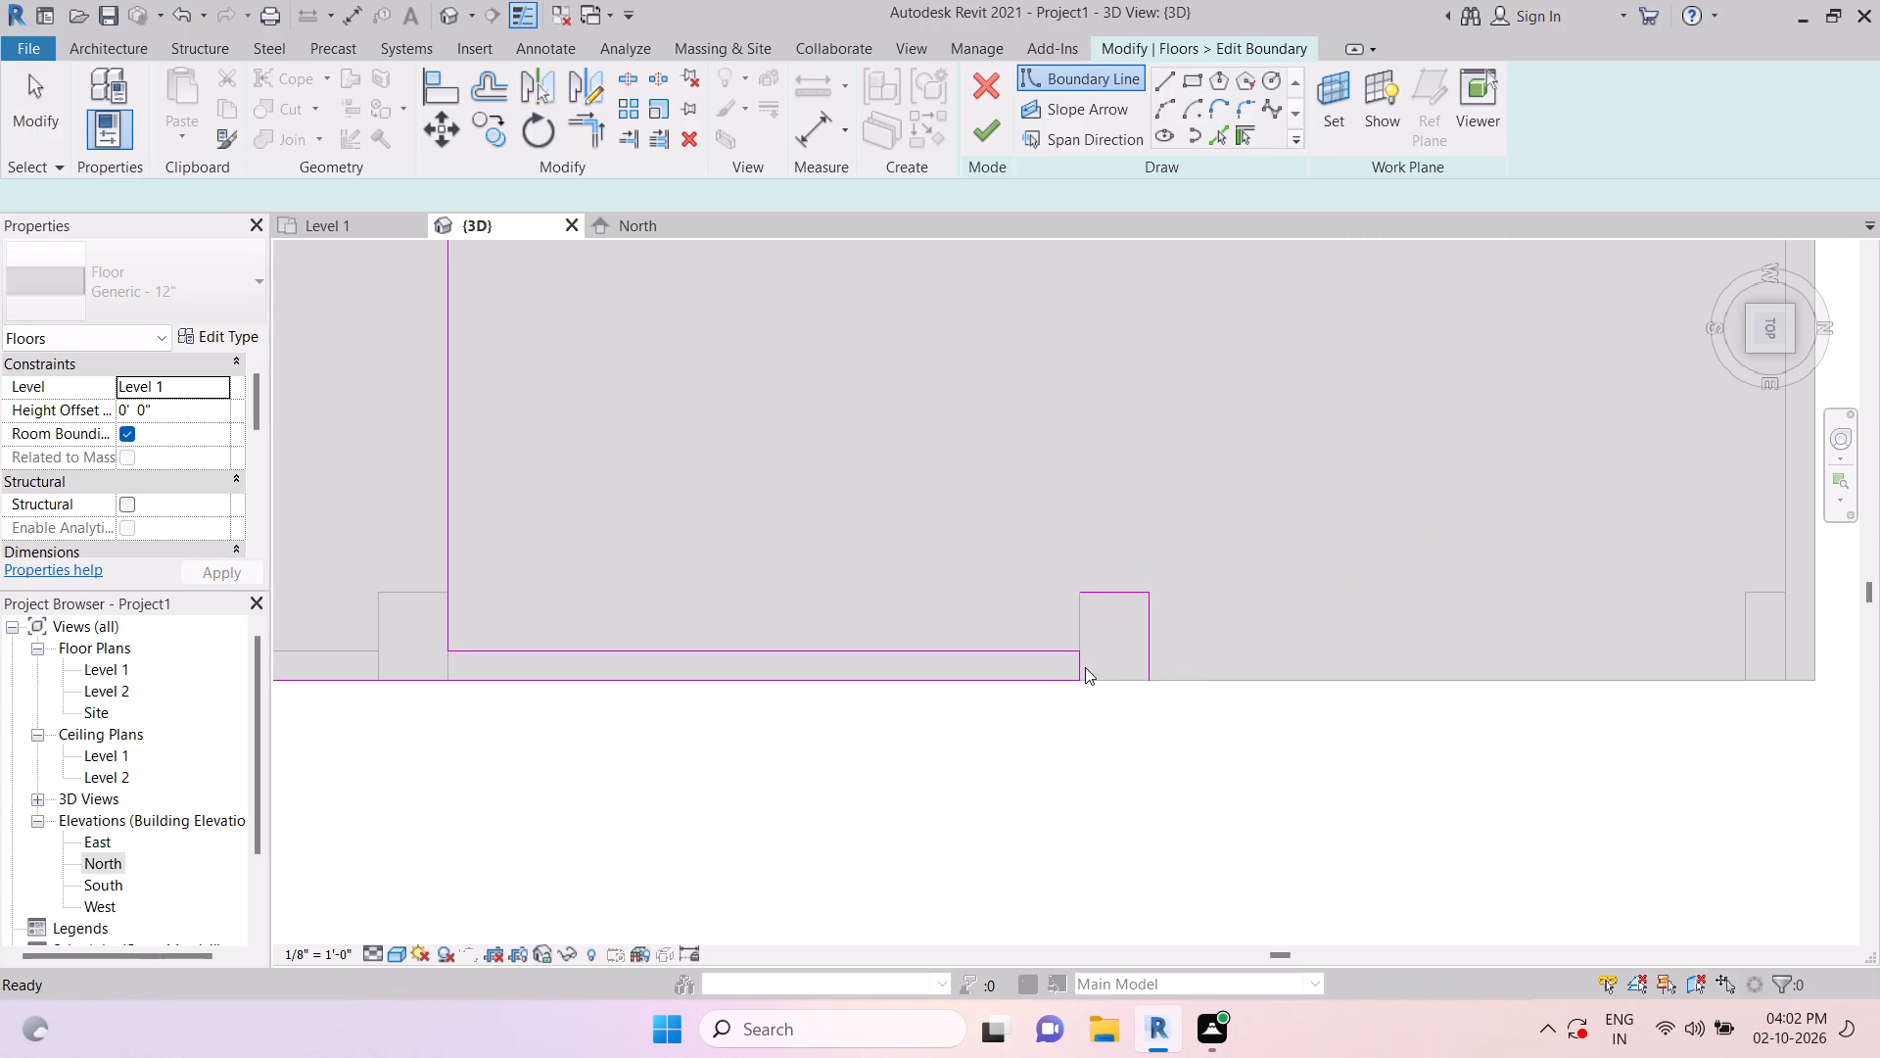
key("Escape")
Replace the short boundary line across the low east wall's end with one along the adjoining column's full south face.
left_click(1085, 667)
key("Delete")
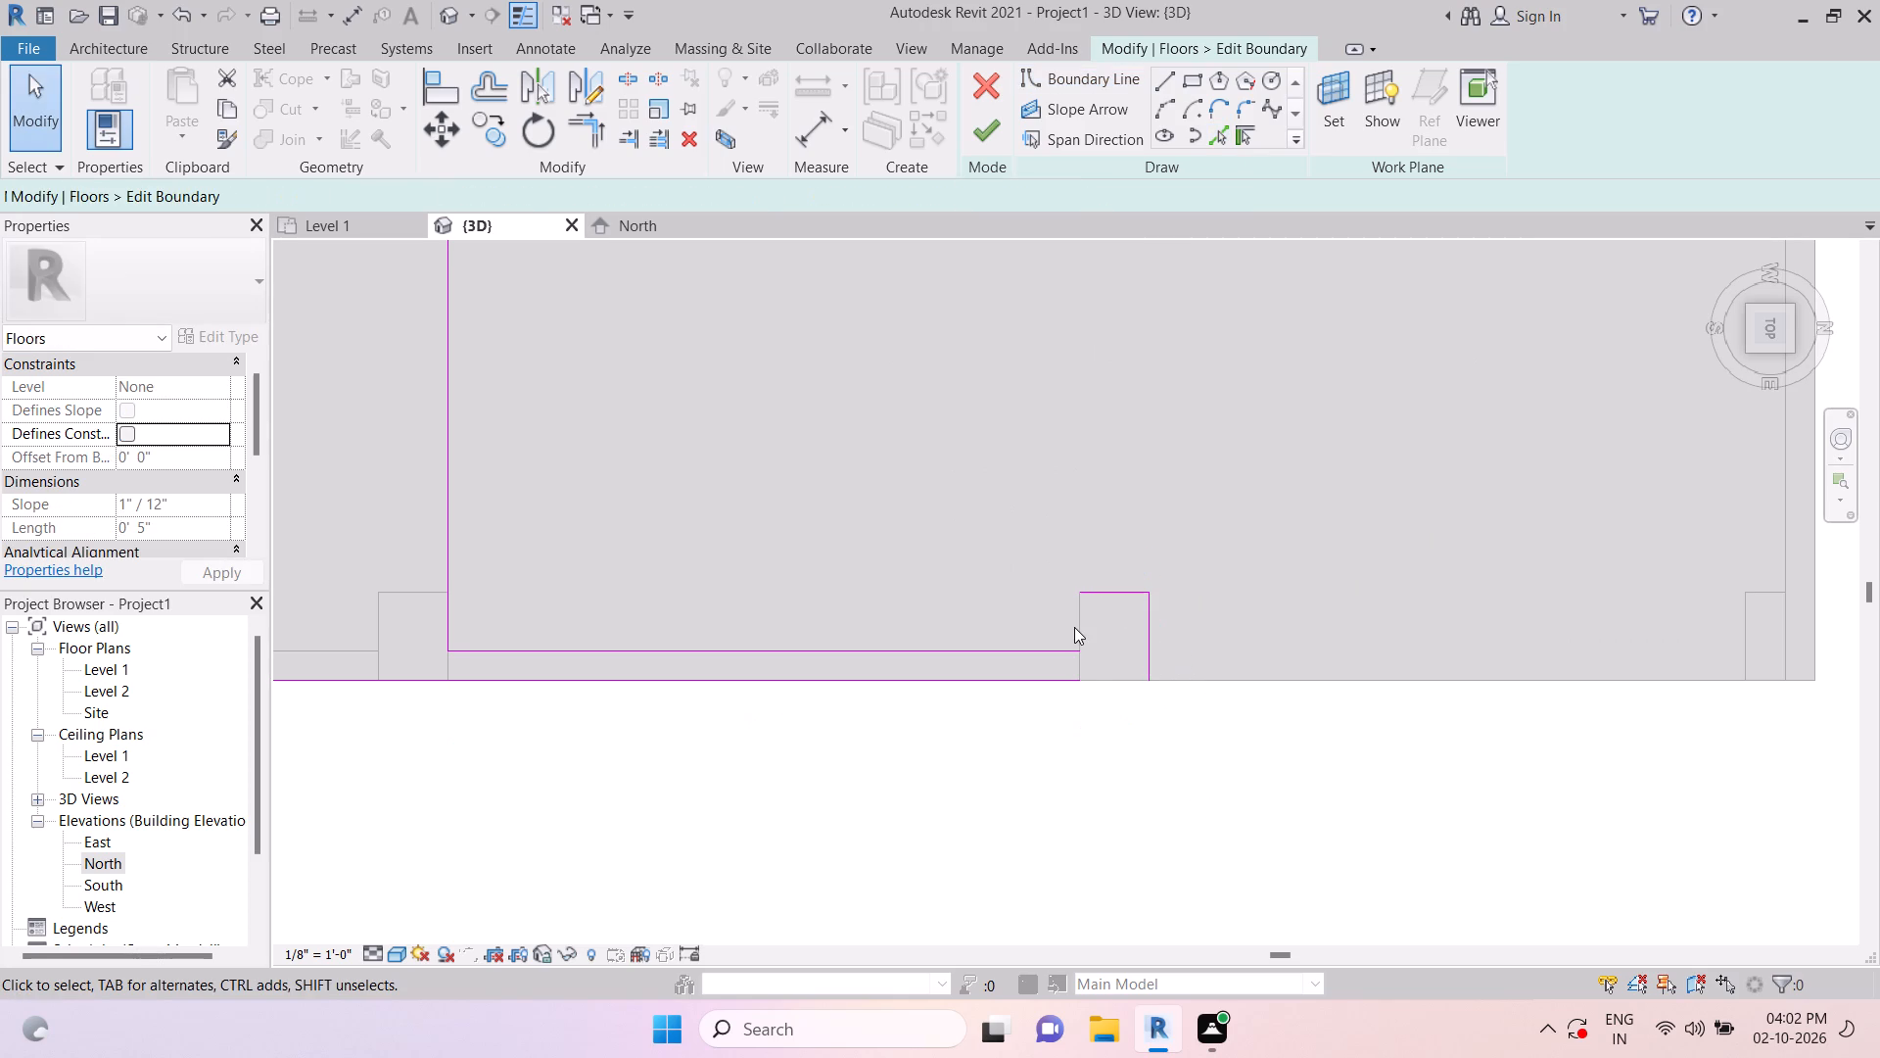
key("Escape")
key("Escape")
key("t")
key("r")
left_click(1048, 659)
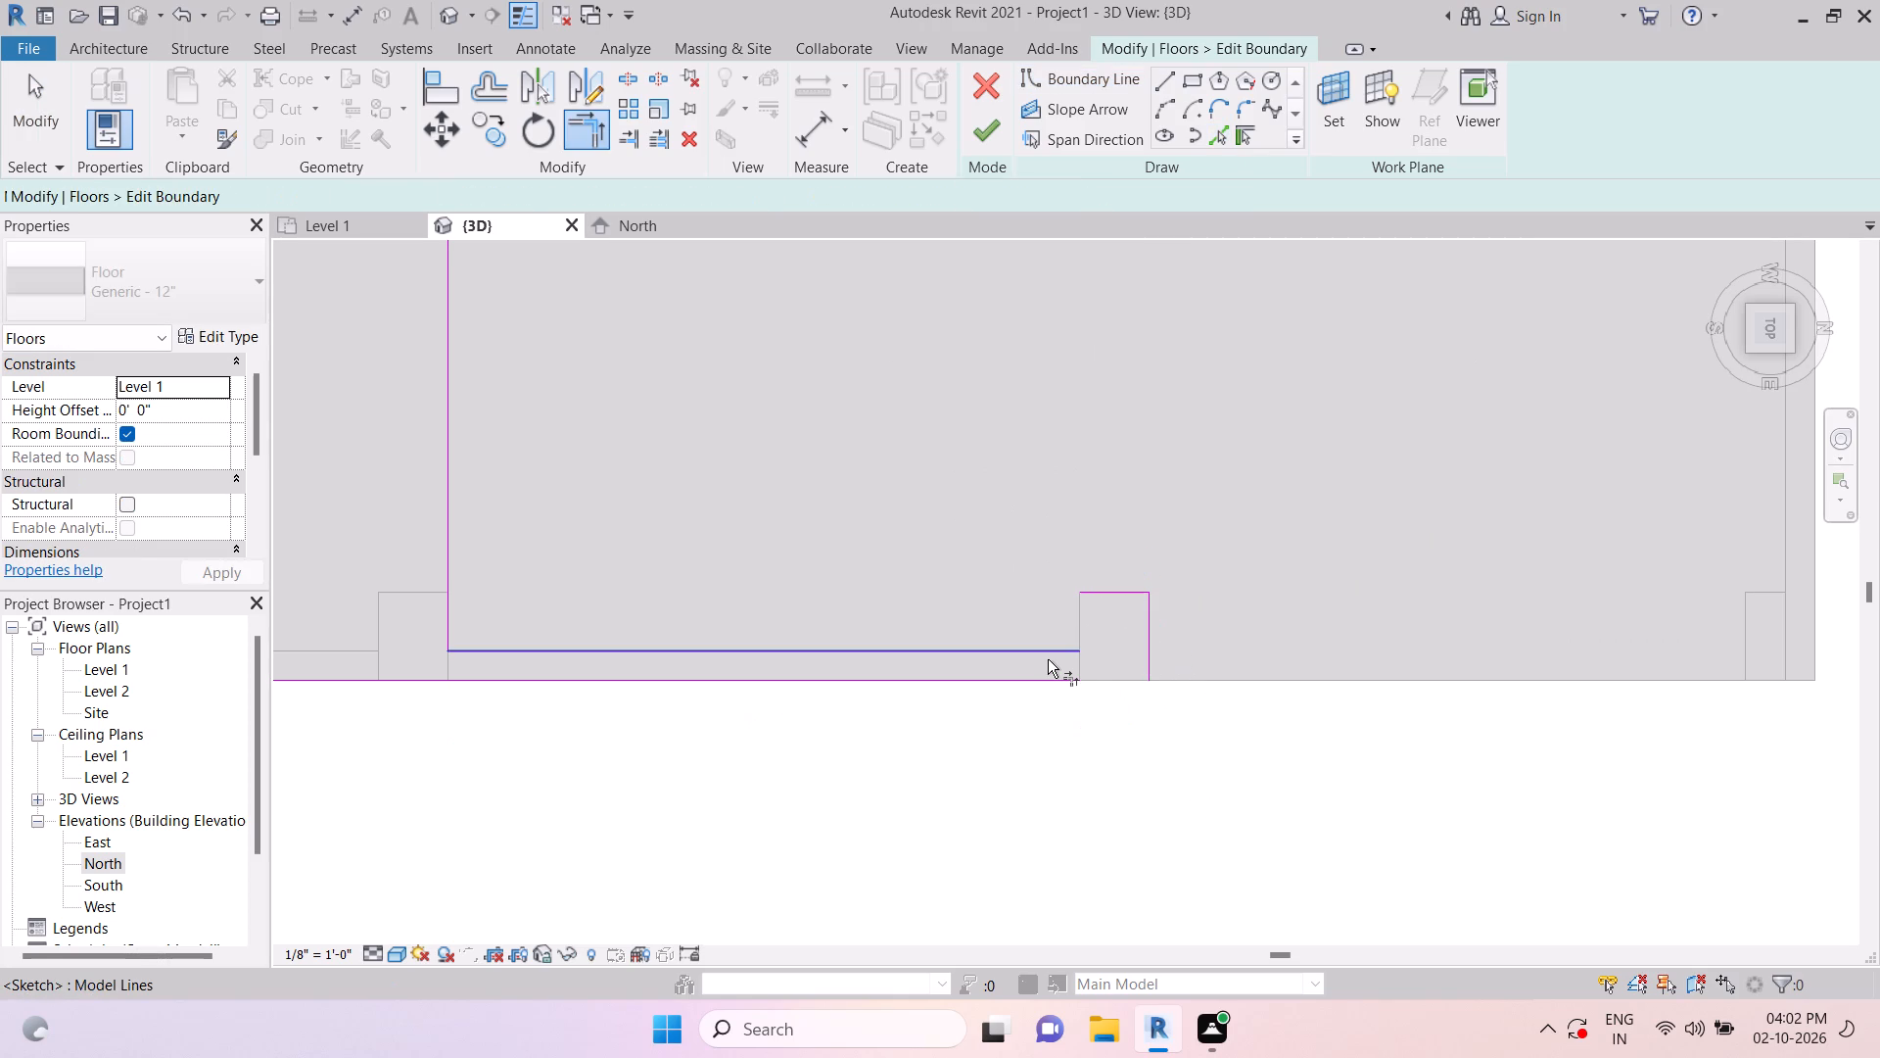
key("Escape")
key("Escape")
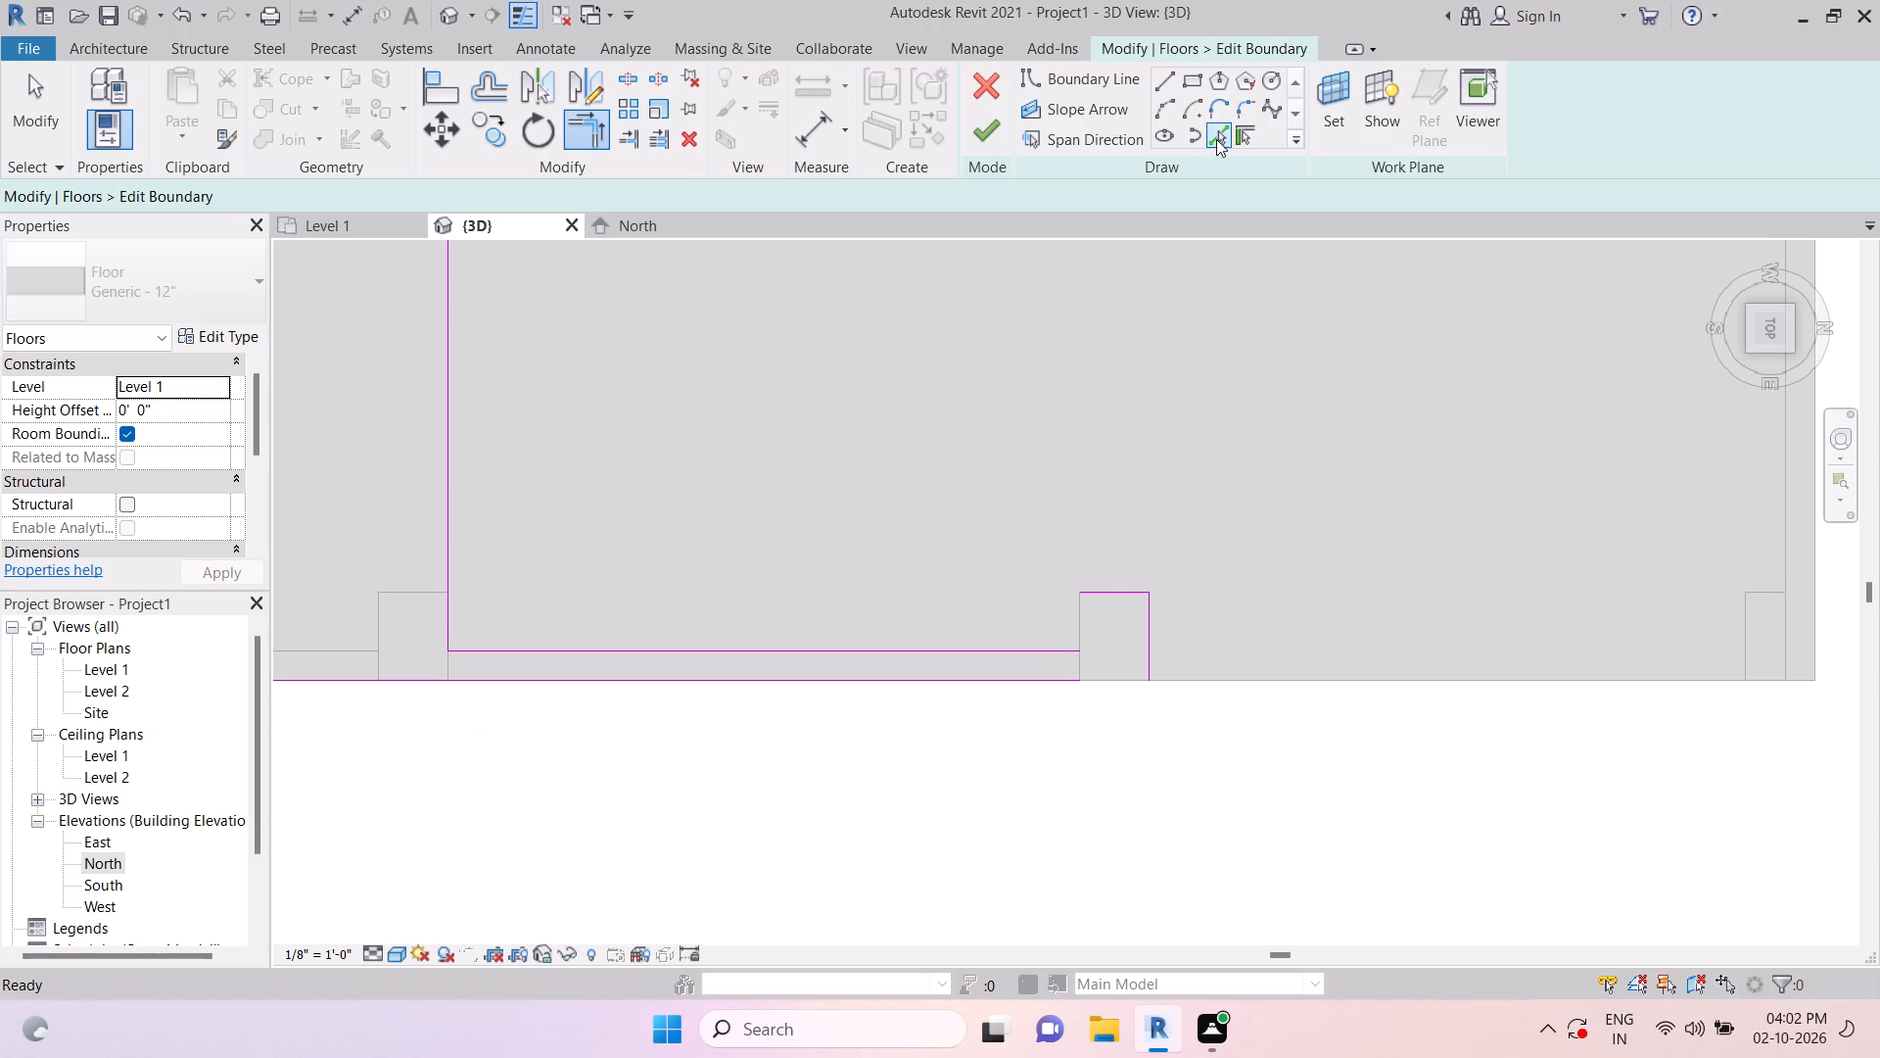
left_click(1216, 136)
left_click(1078, 630)
key("Escape")
key("Escape")
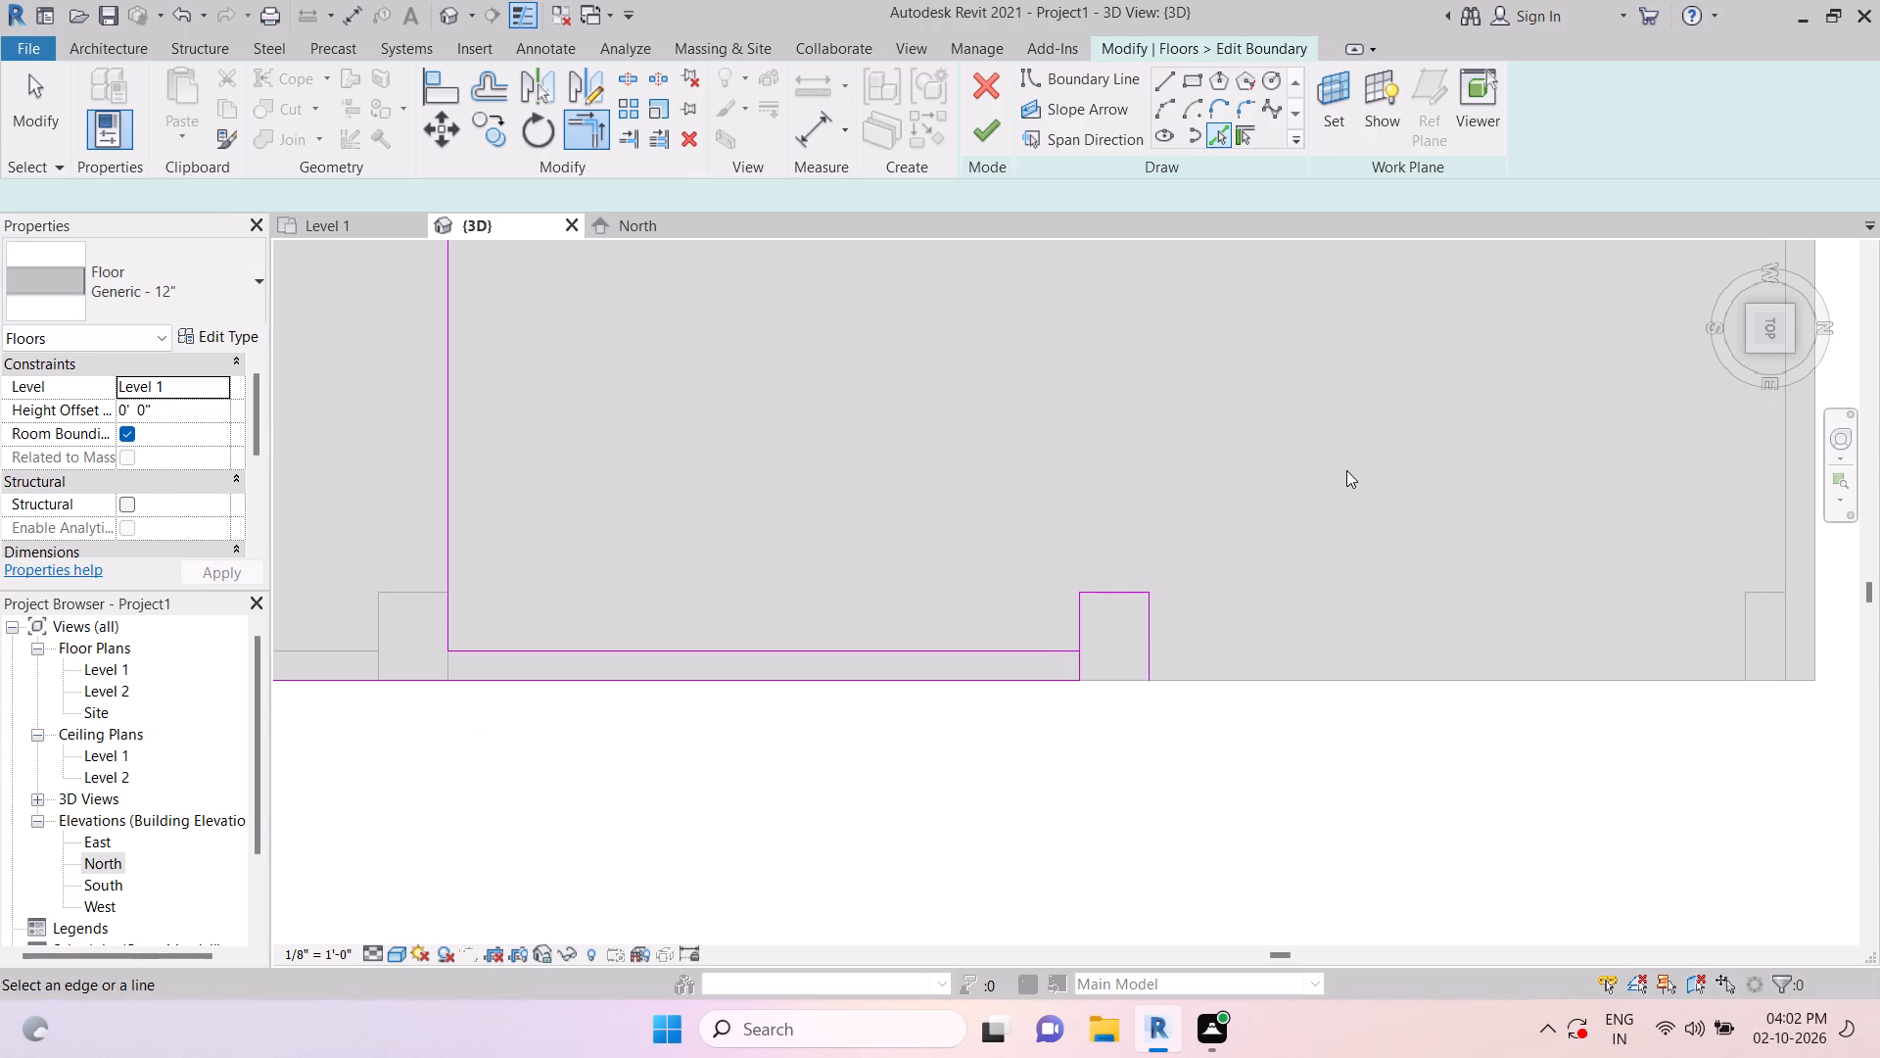
key("Escape")
Trim the column's south-face line to the wall's inner-face line, join its north-face line to the outer east edge, and finish the boundary.
key("t")
key("r")
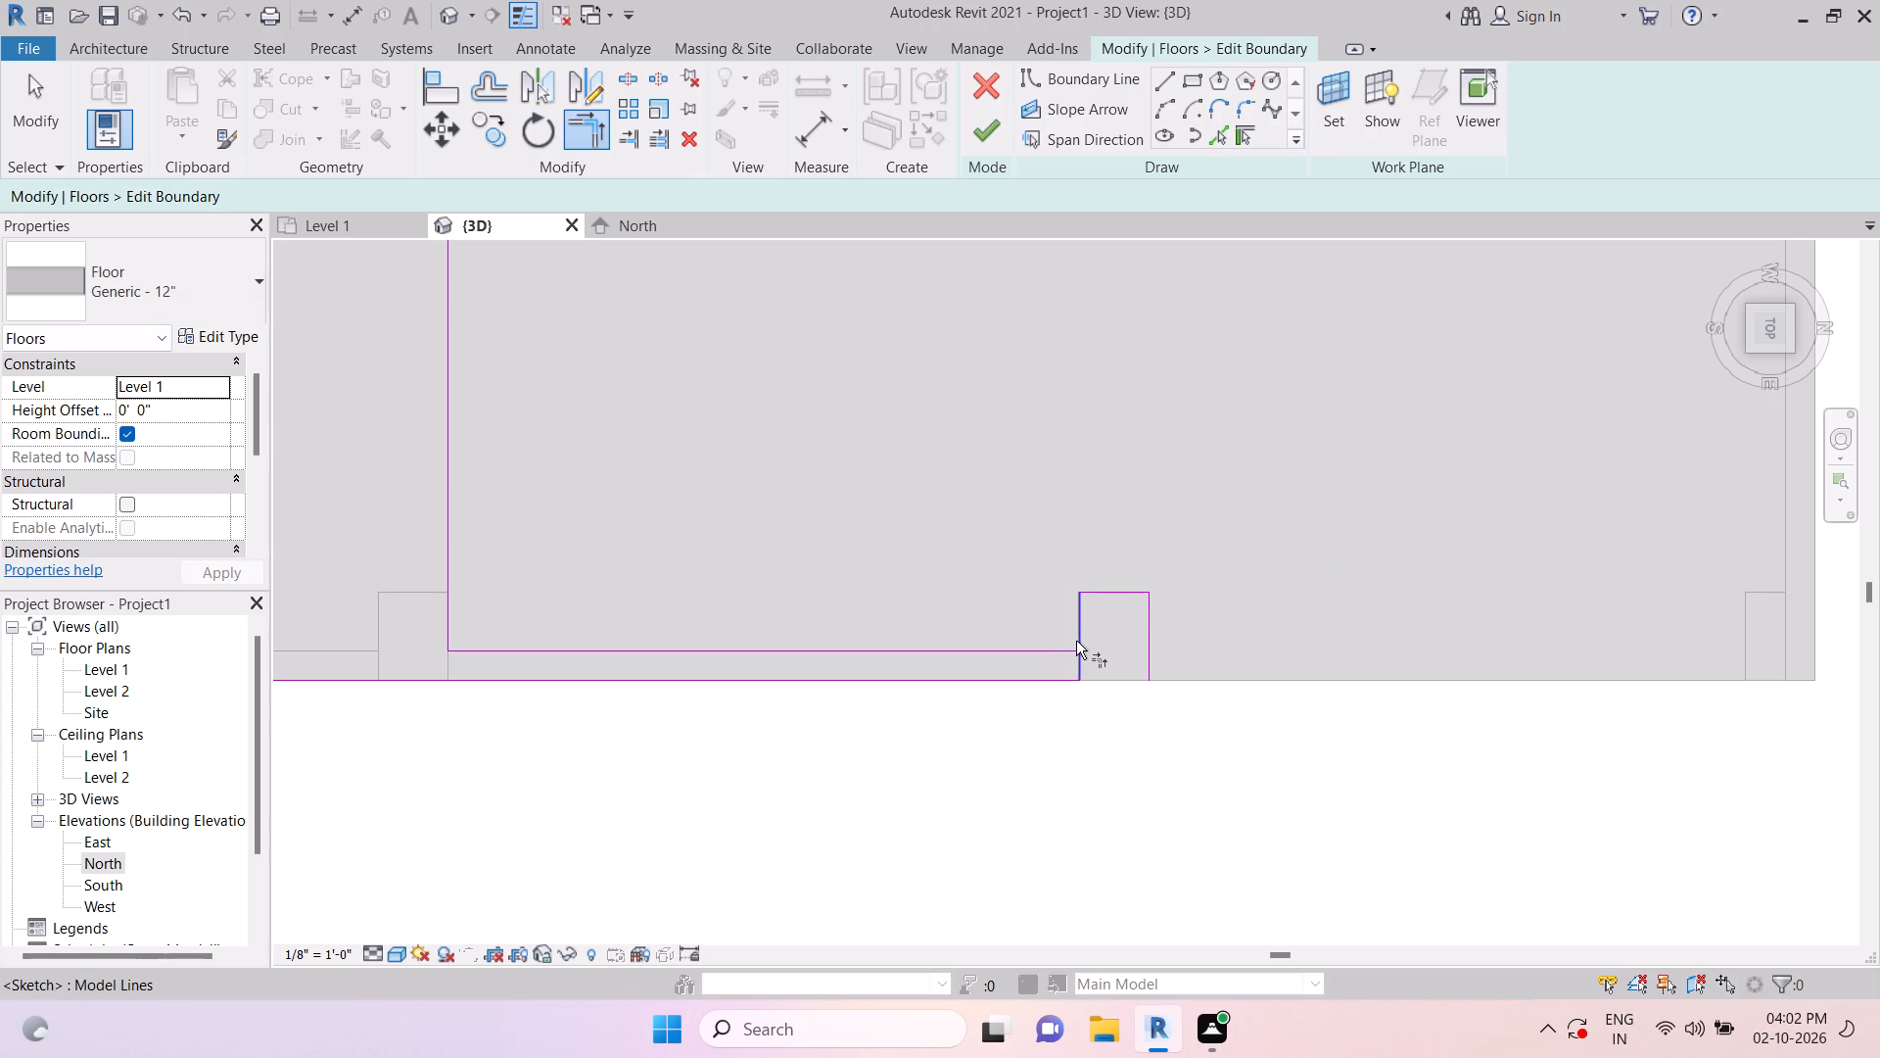
left_click(1076, 641)
left_click(1060, 643)
left_click(1153, 649)
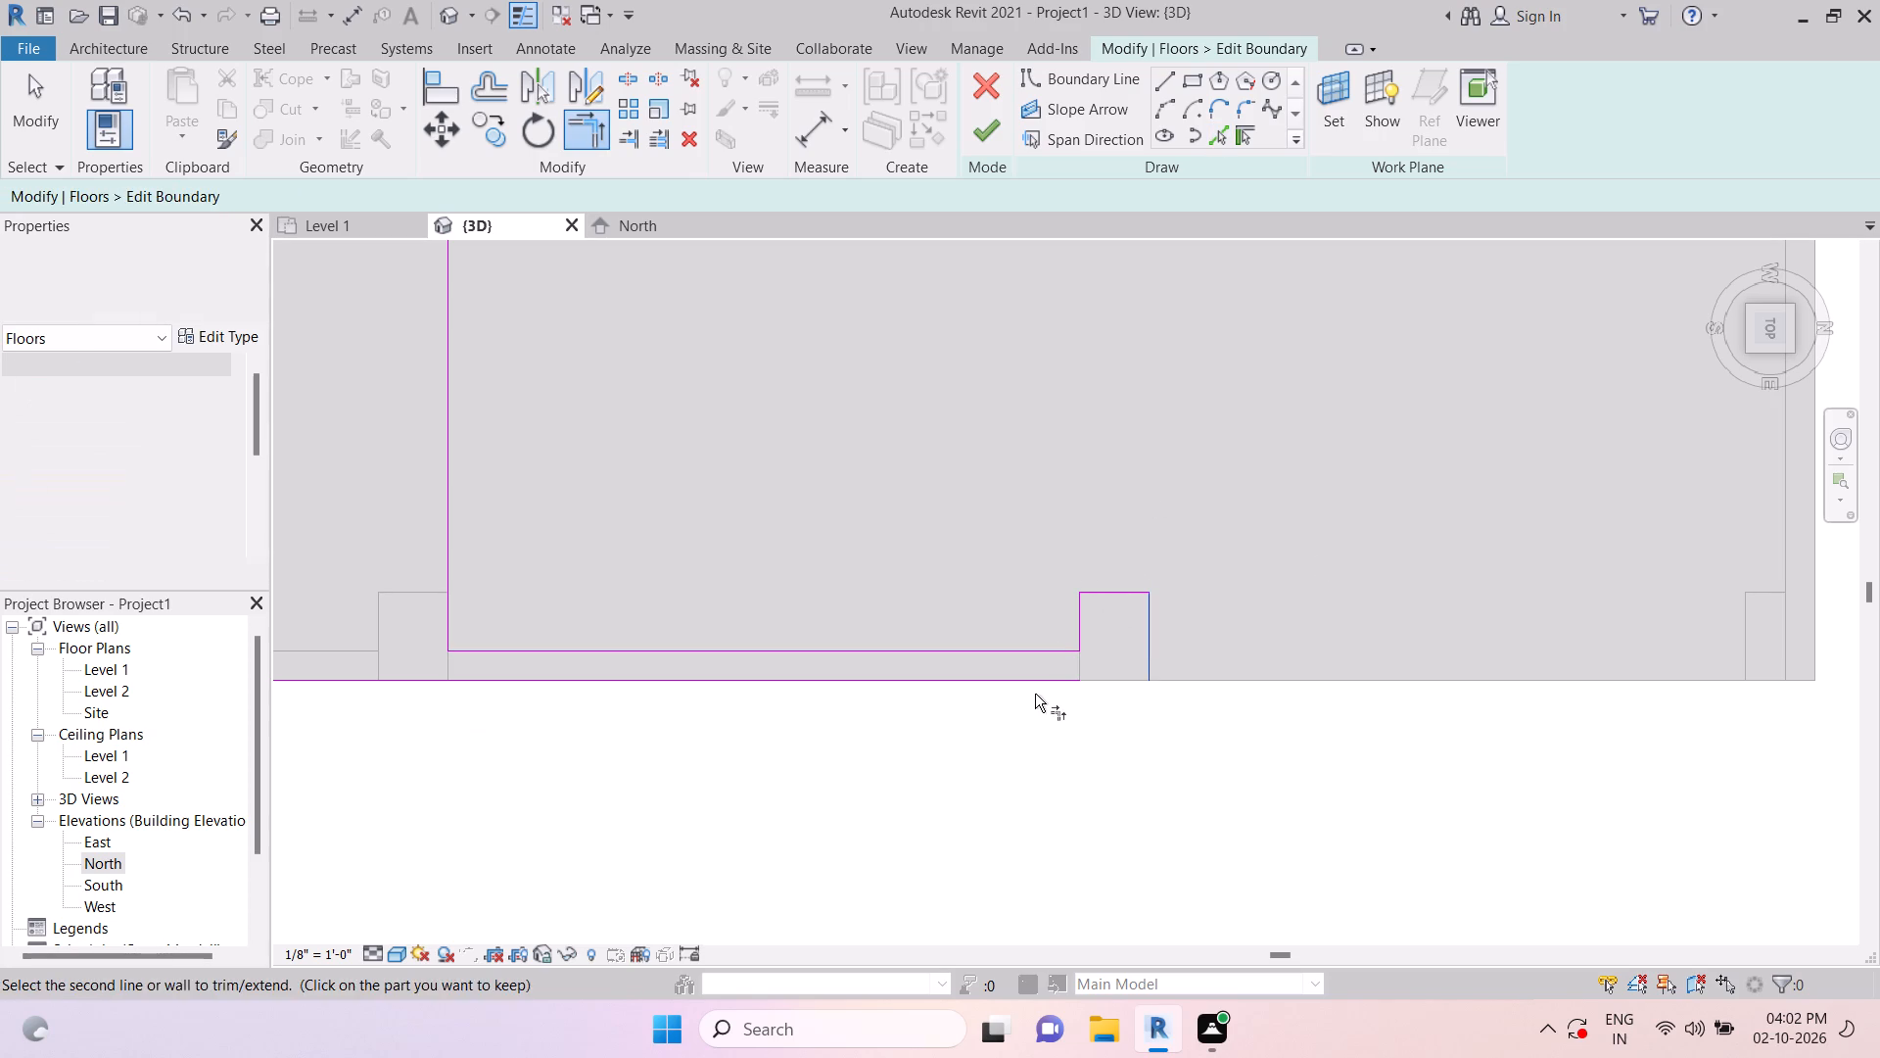
left_click(1038, 687)
key("Escape")
key("Escape")
key("Escape")
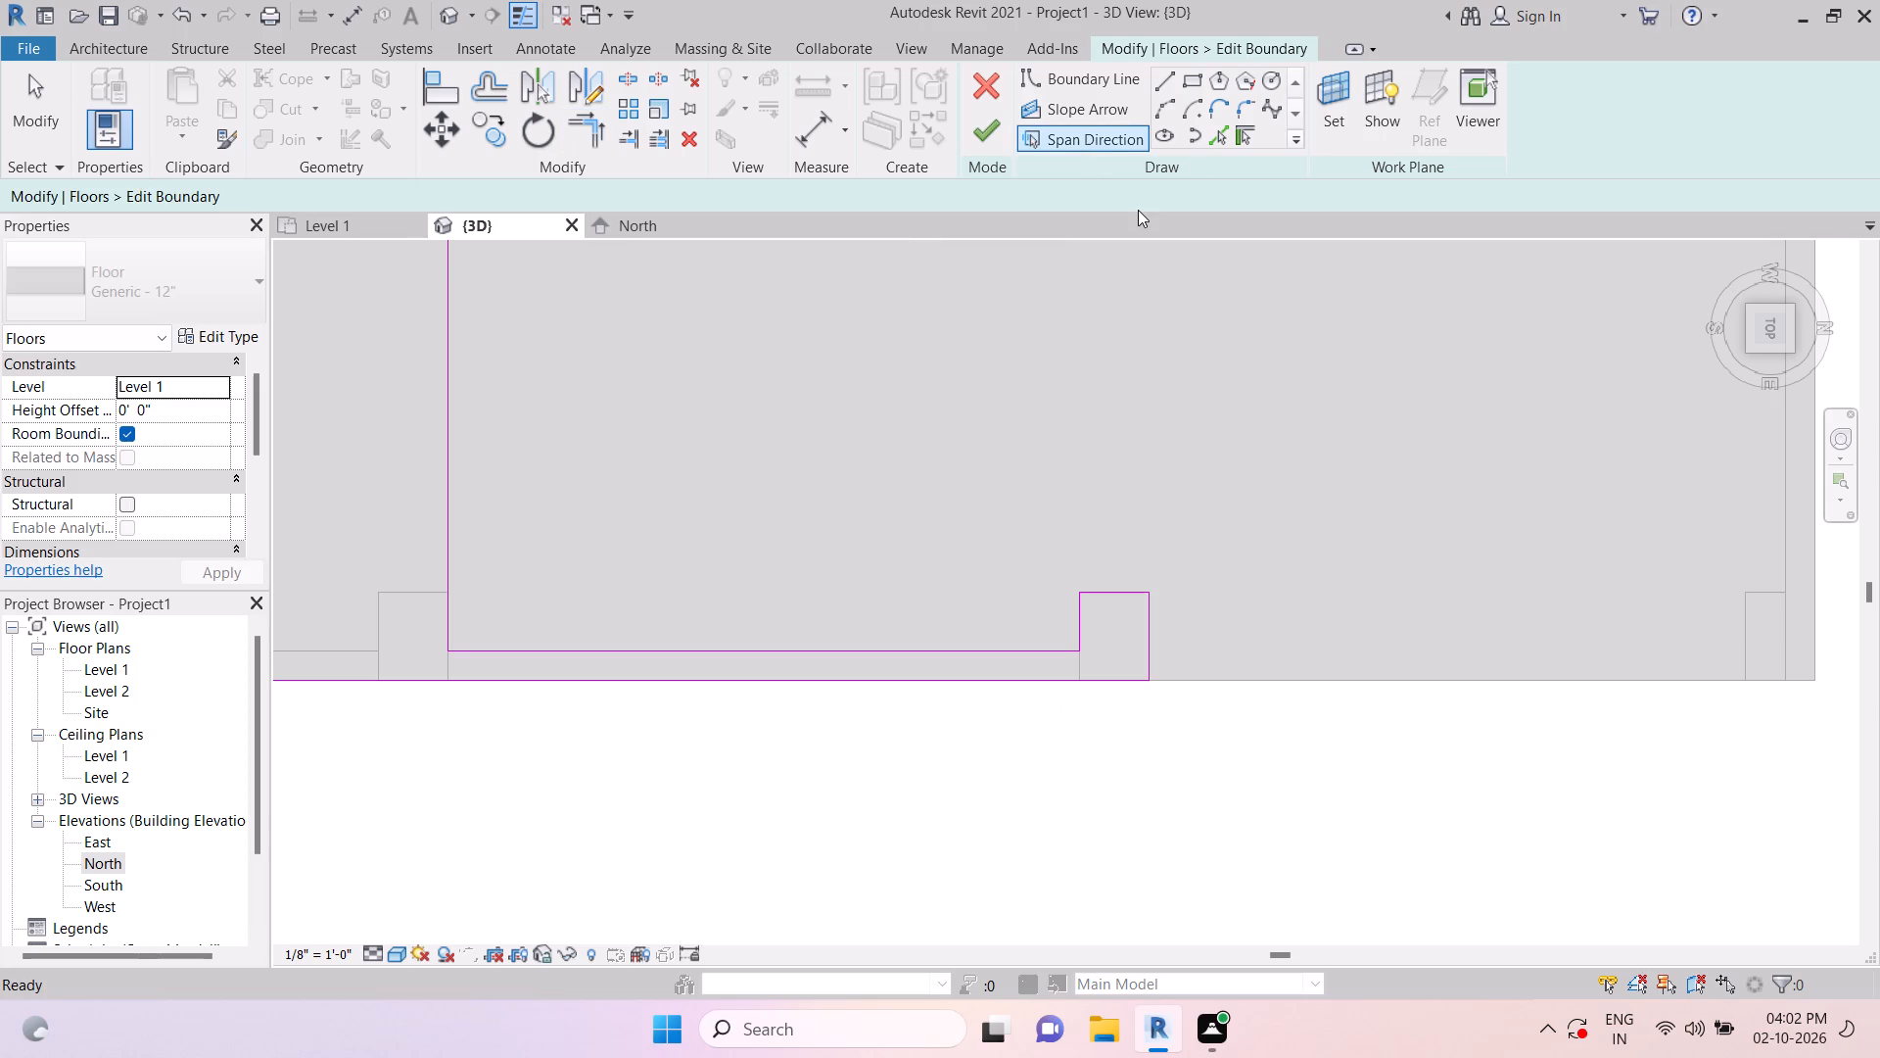
left_click(995, 145)
key("Escape")
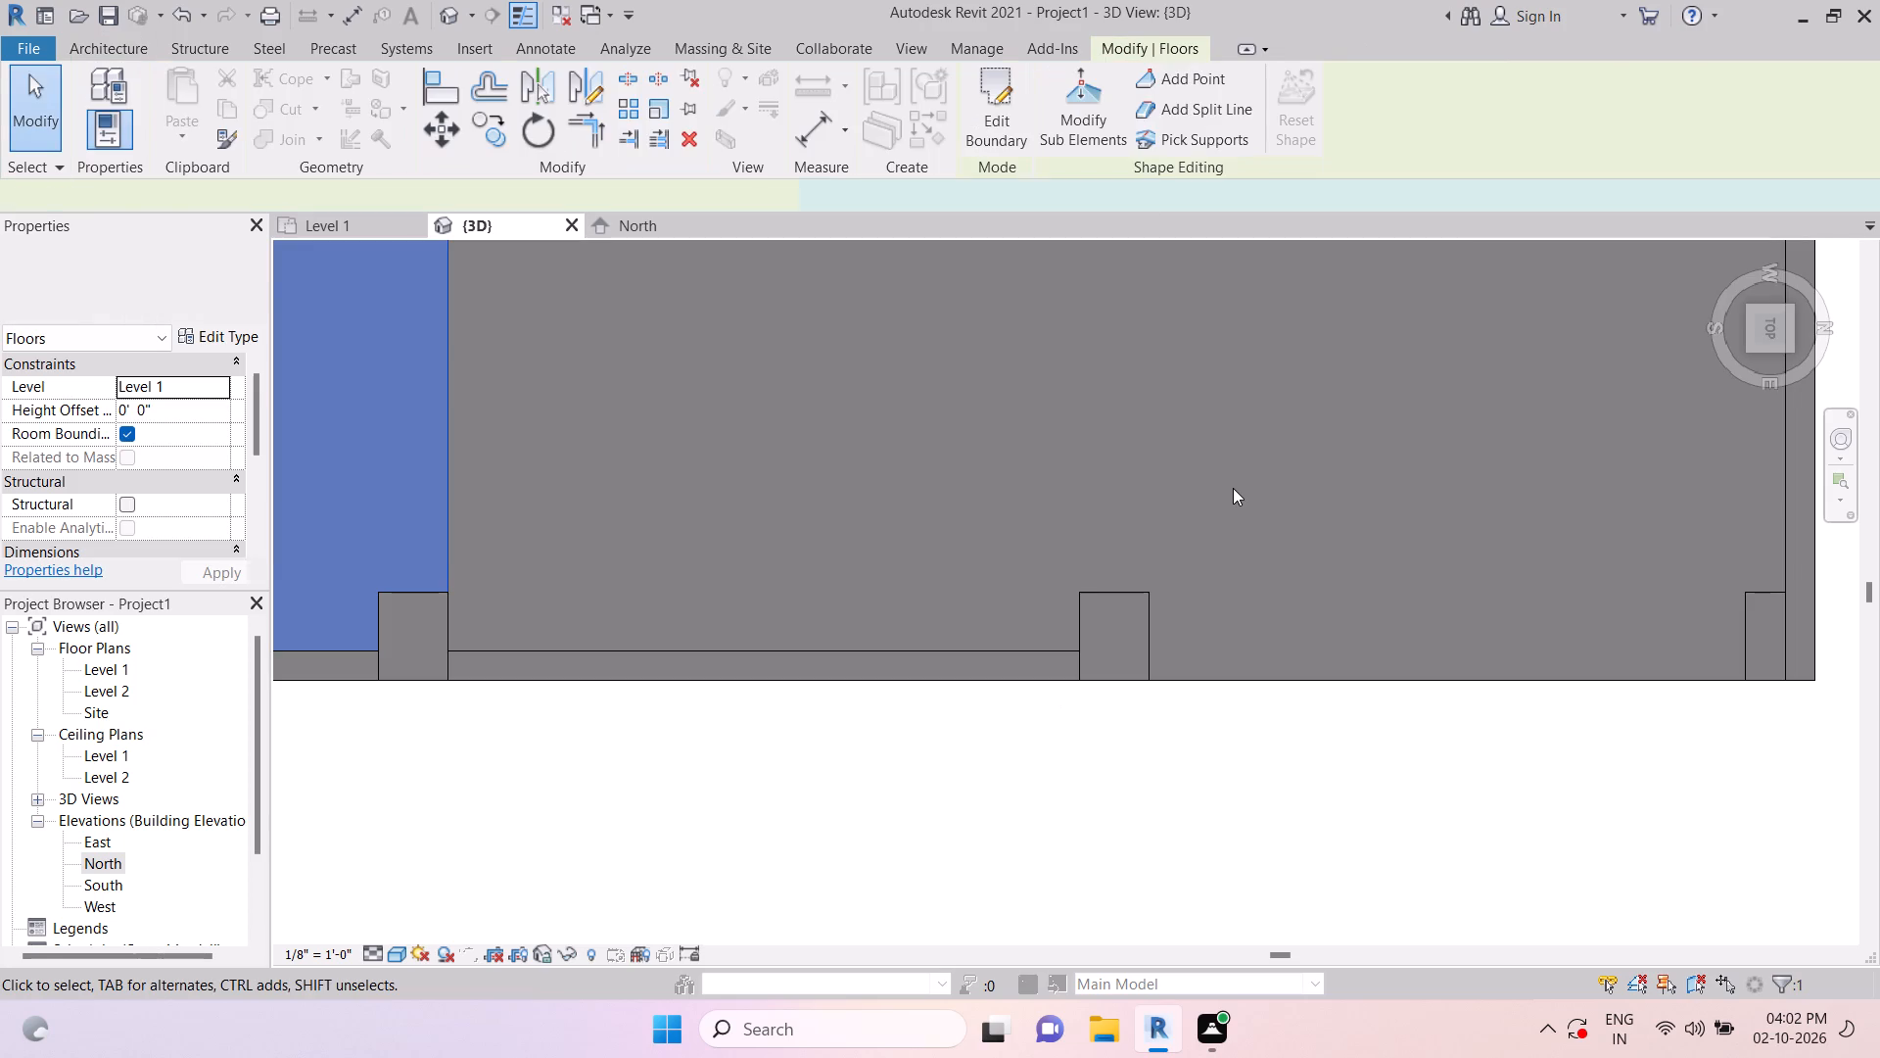
Examine the upper floor's edges in 3D around the low east wall, the northeast corner and the north wall.
scroll(1225, 477, "down", 11)
middle_click_drag(1343, 721, 1274, 388, "shift")
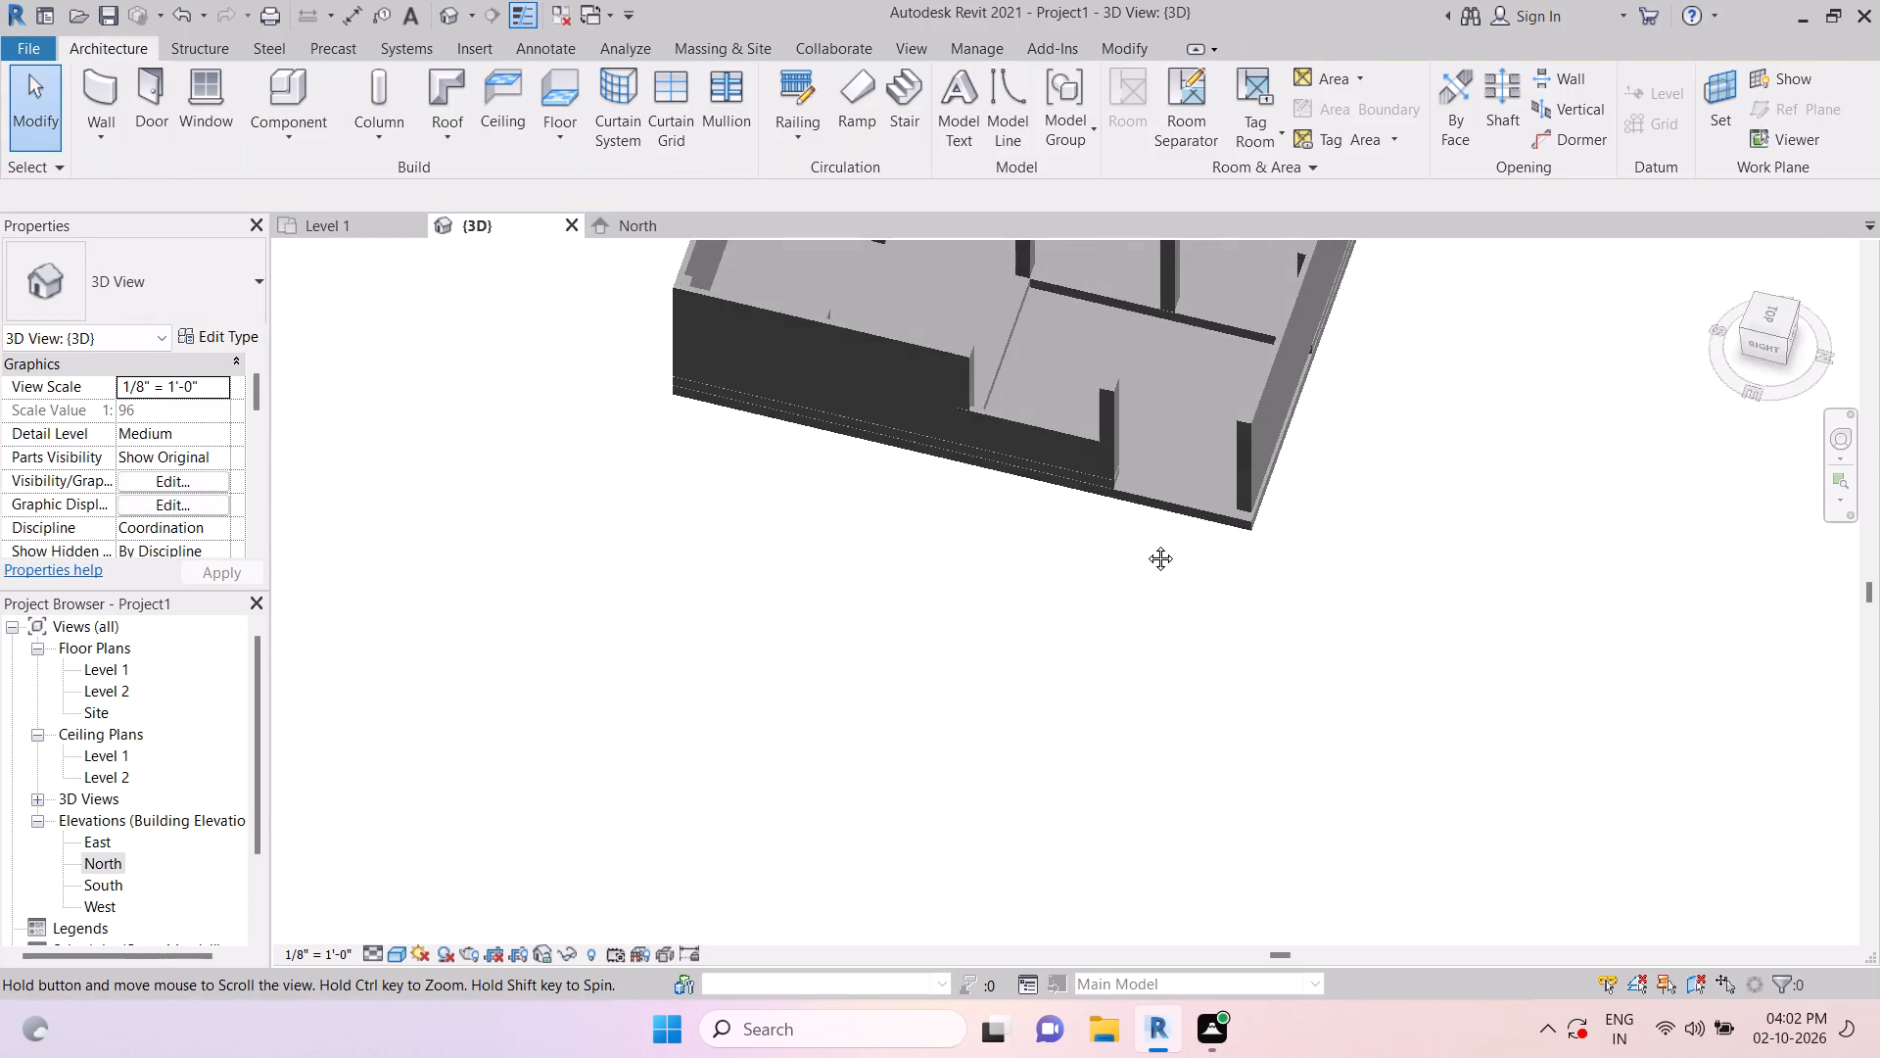
middle_click_drag(1132, 637, 1000, 535, "shift")
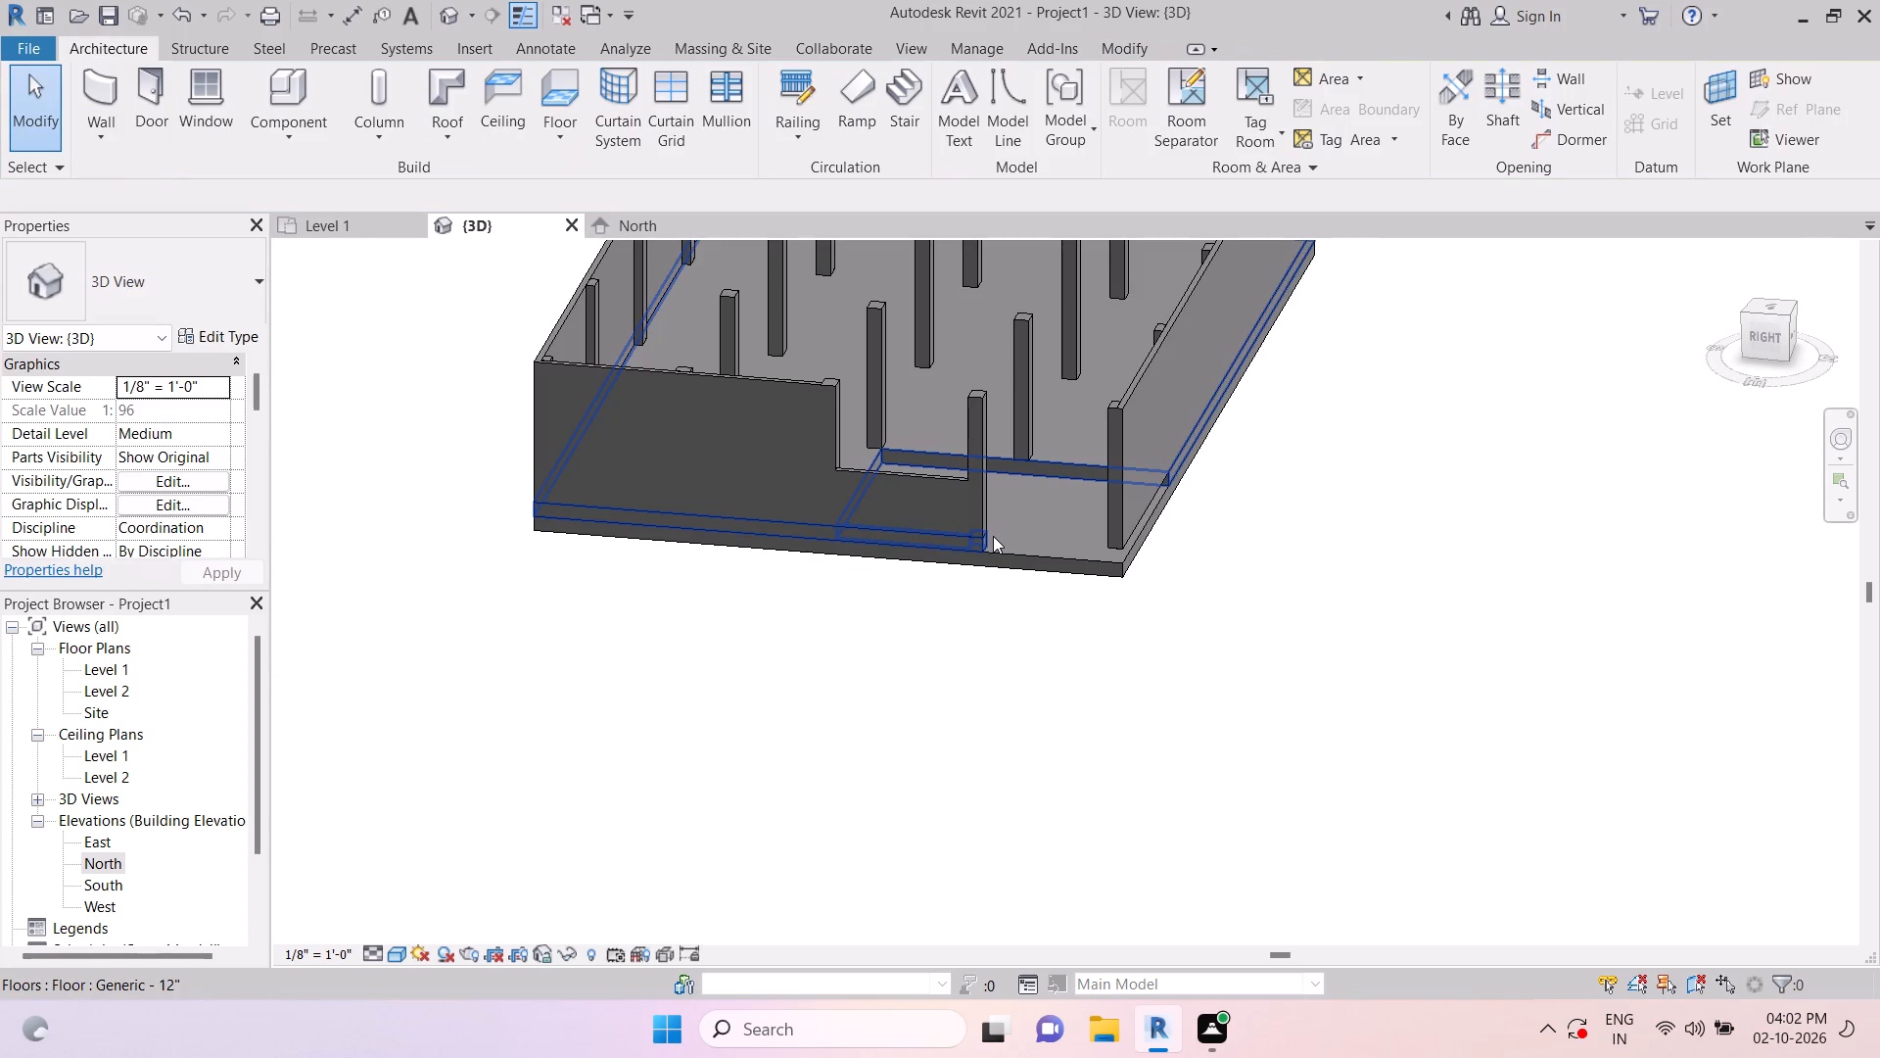
key("Escape")
key("Escape")
key("Escape")
middle_click_drag(1204, 601, 1017, 638, "shift")
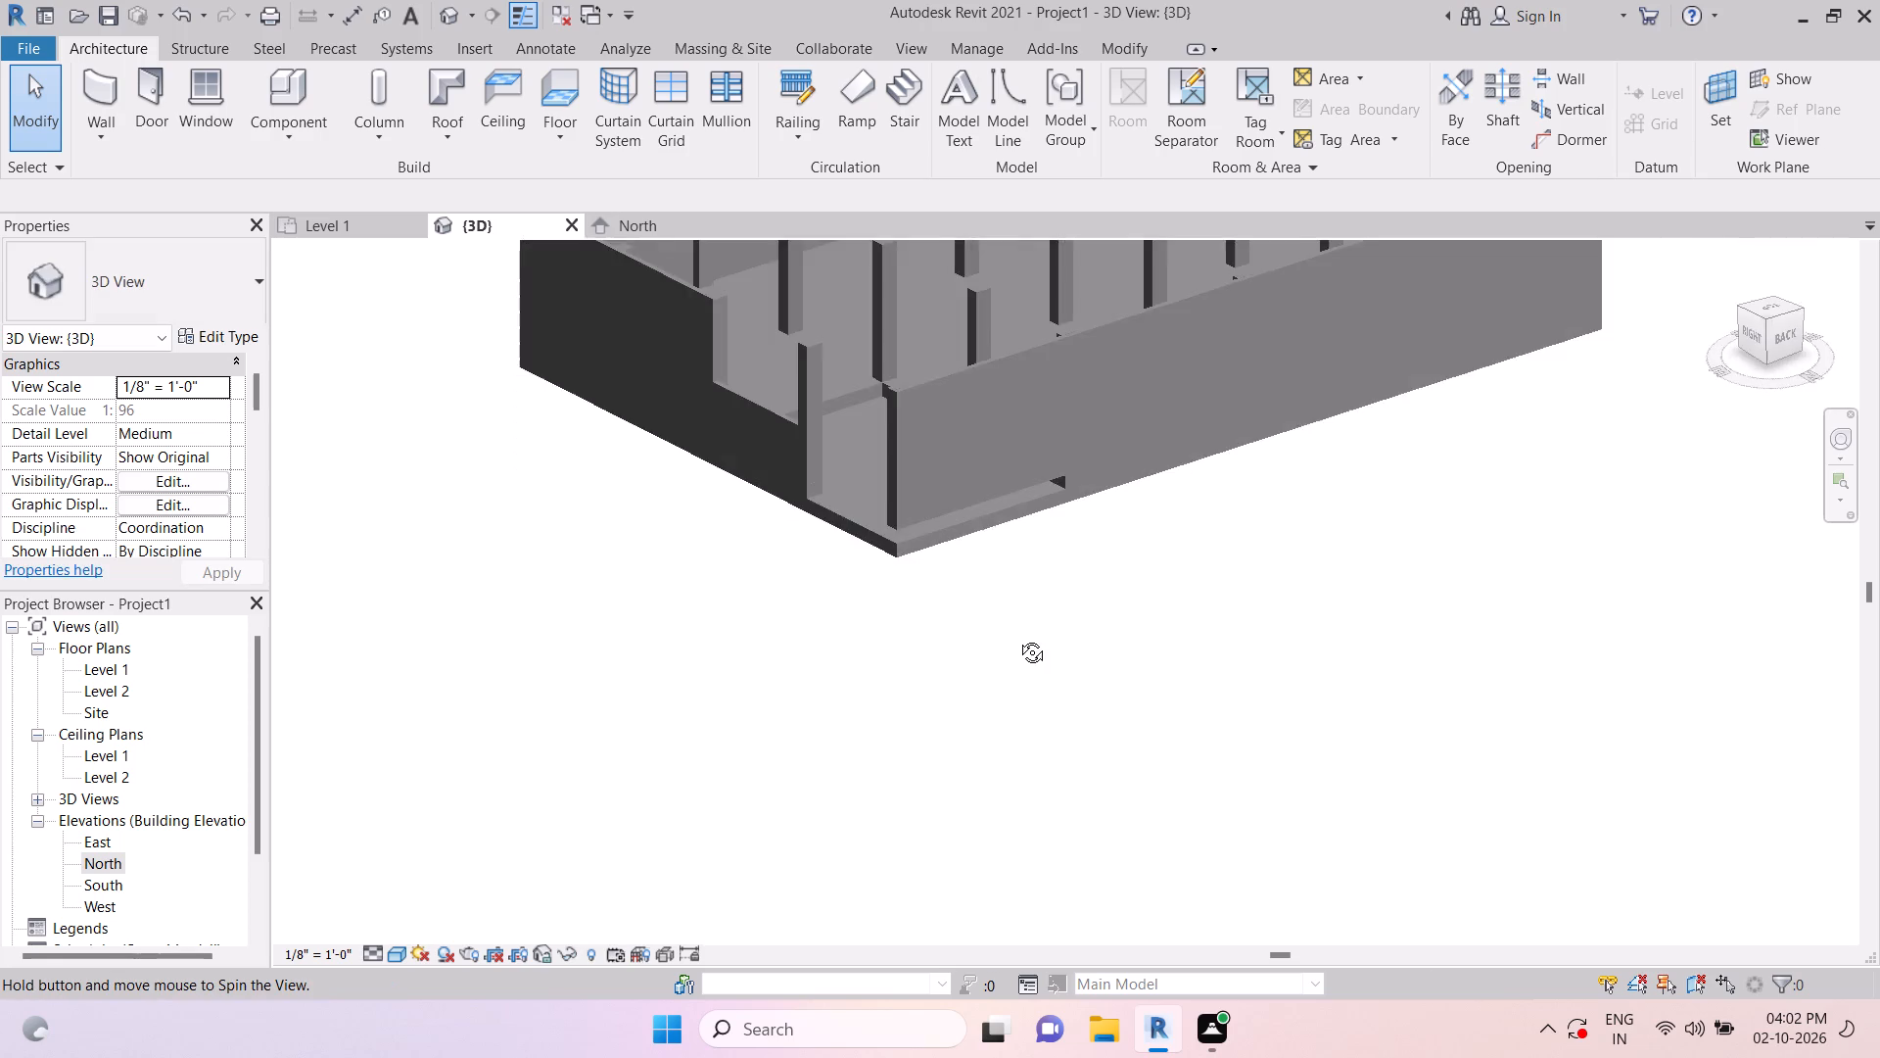
middle_click_drag(1017, 638, 942, 523, "shift")
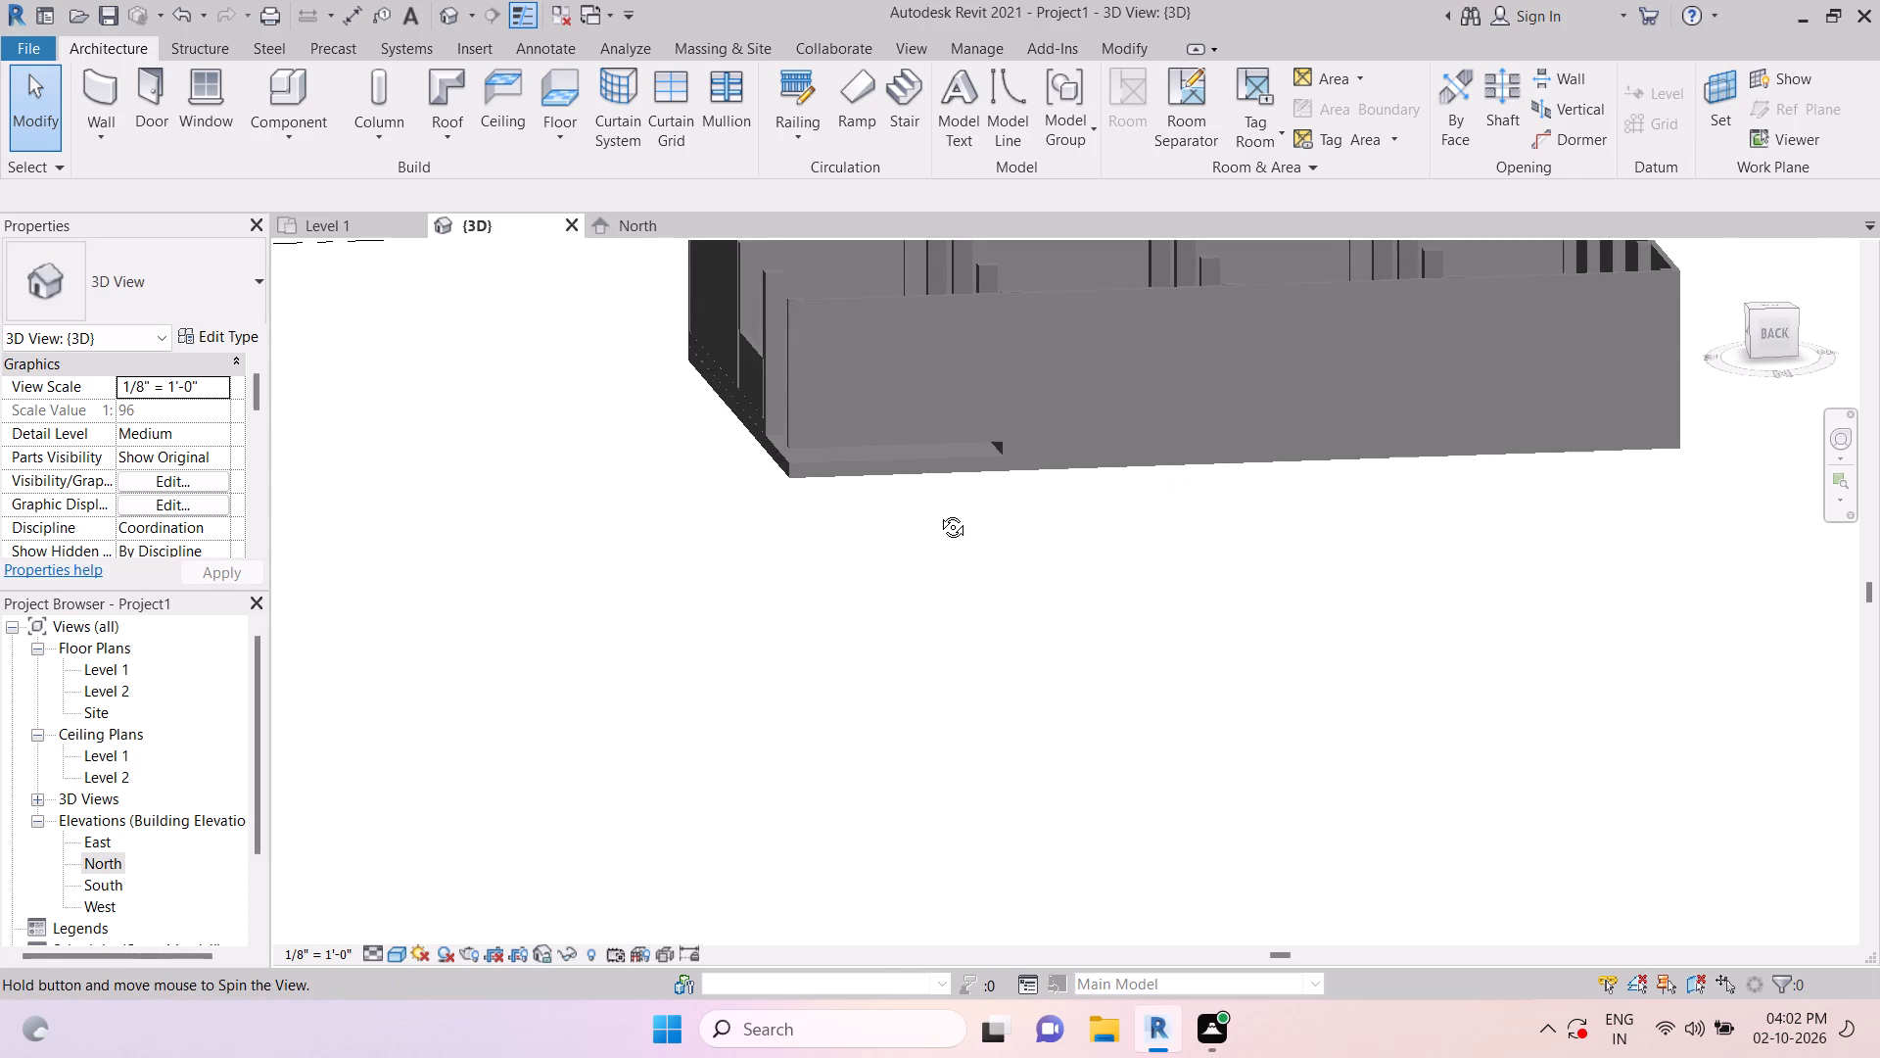
key("Escape")
scroll(975, 519, "down", 4)
middle_click_drag(968, 574, 1062, 764)
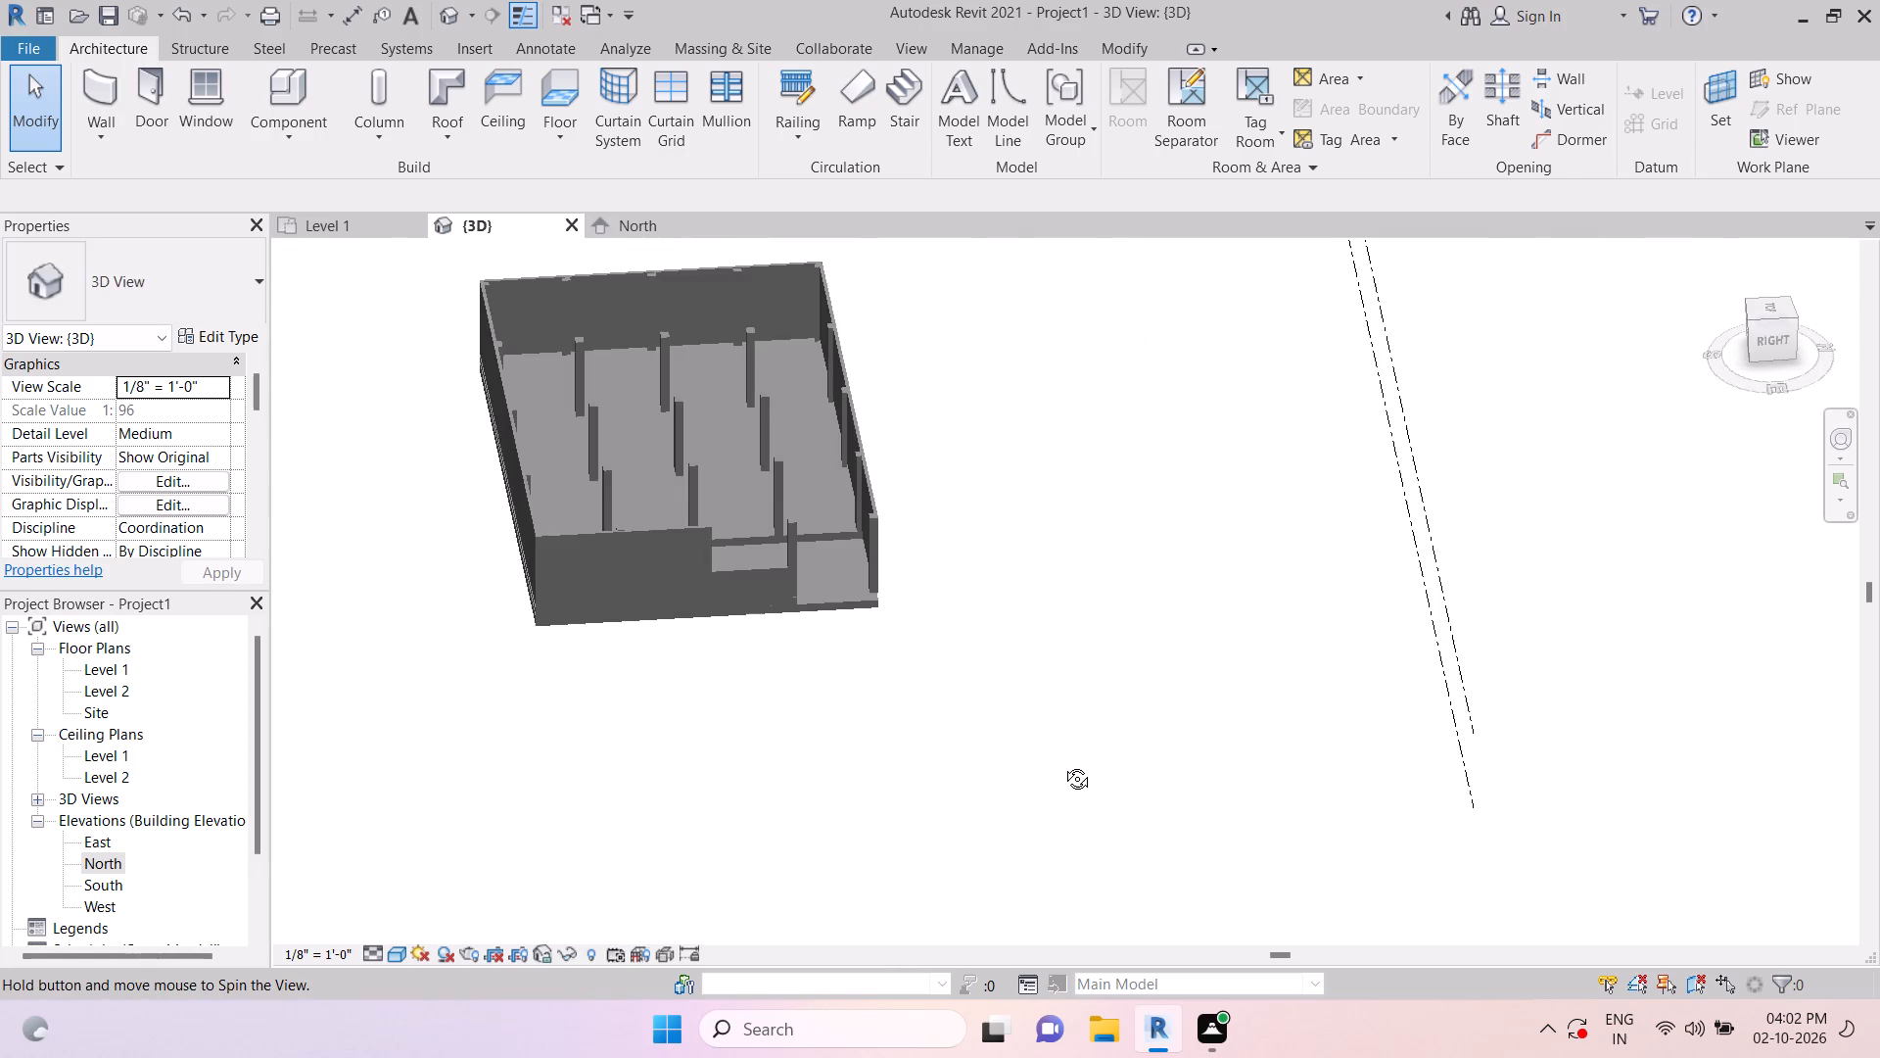
middle_click_drag(1062, 764, 1064, 763)
Edit the upper floor's boundary, adding lines along the northeast corner column's east, south and inner faces and the north wall's inner face.
left_click(821, 523)
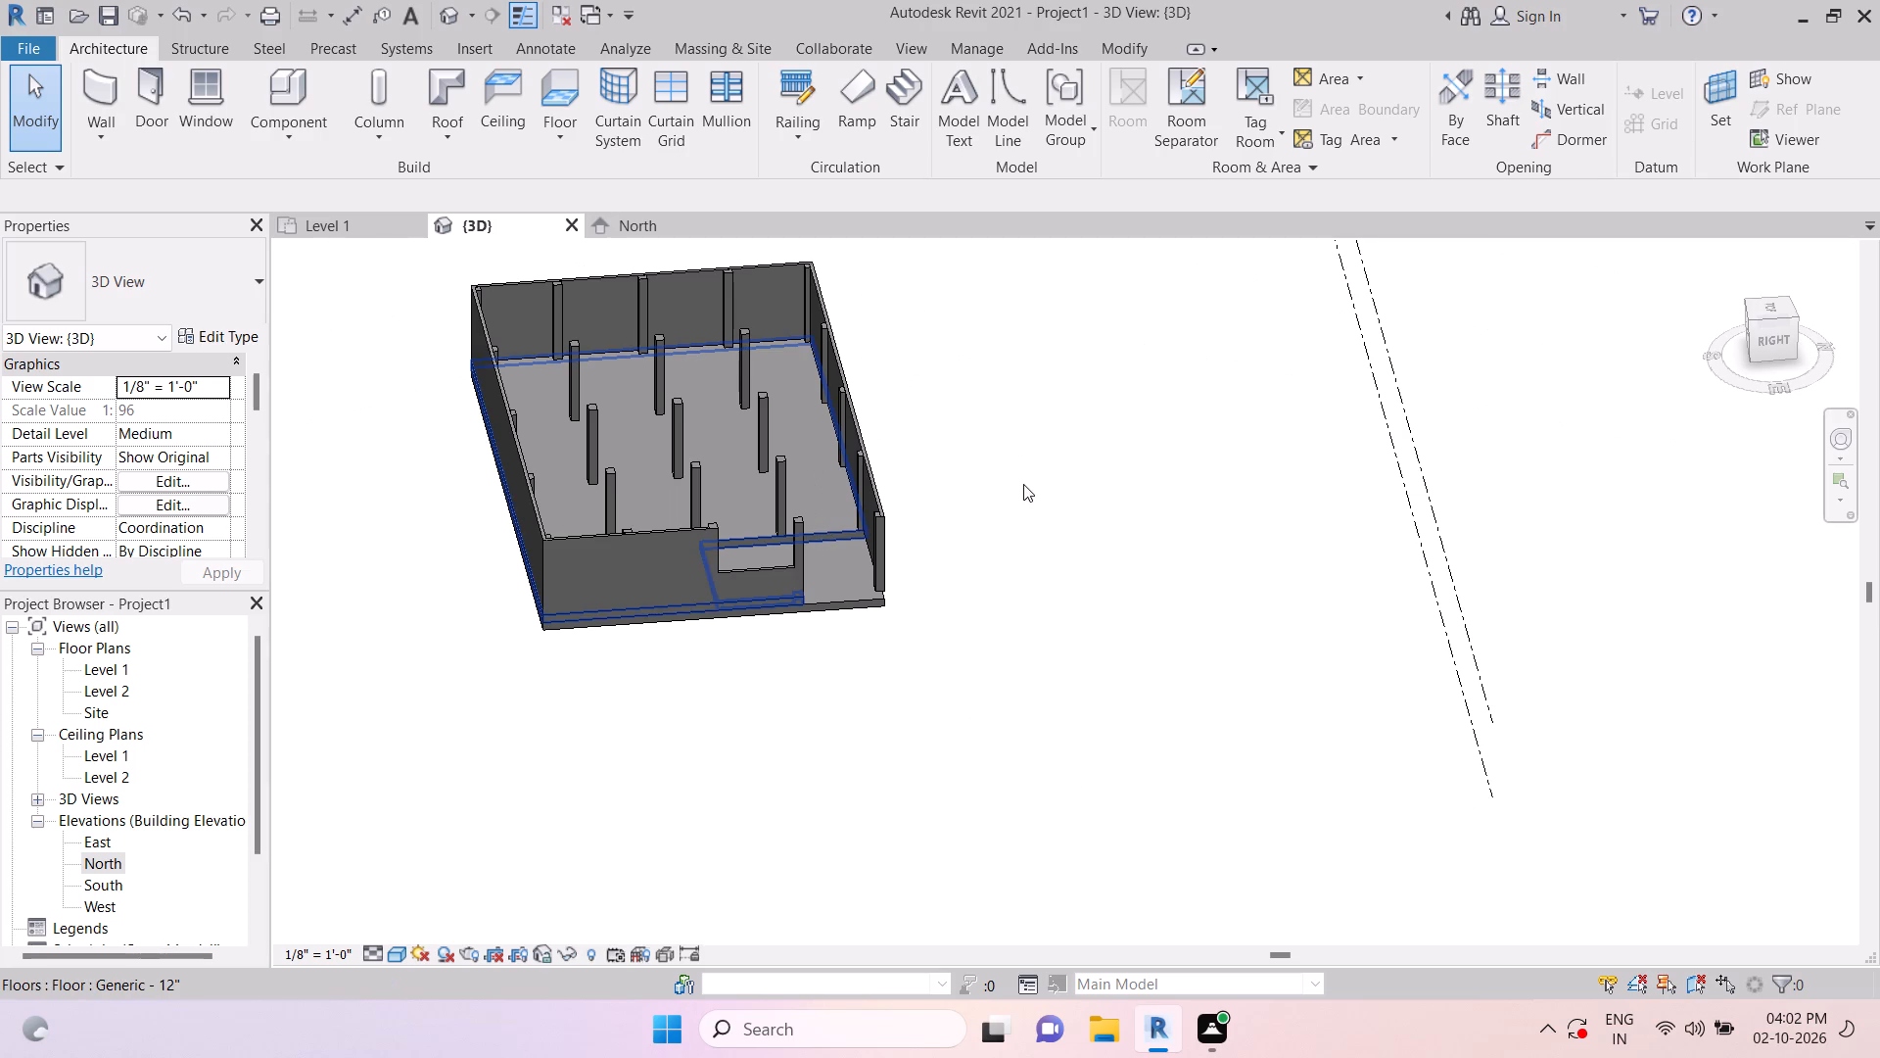
left_click(989, 106)
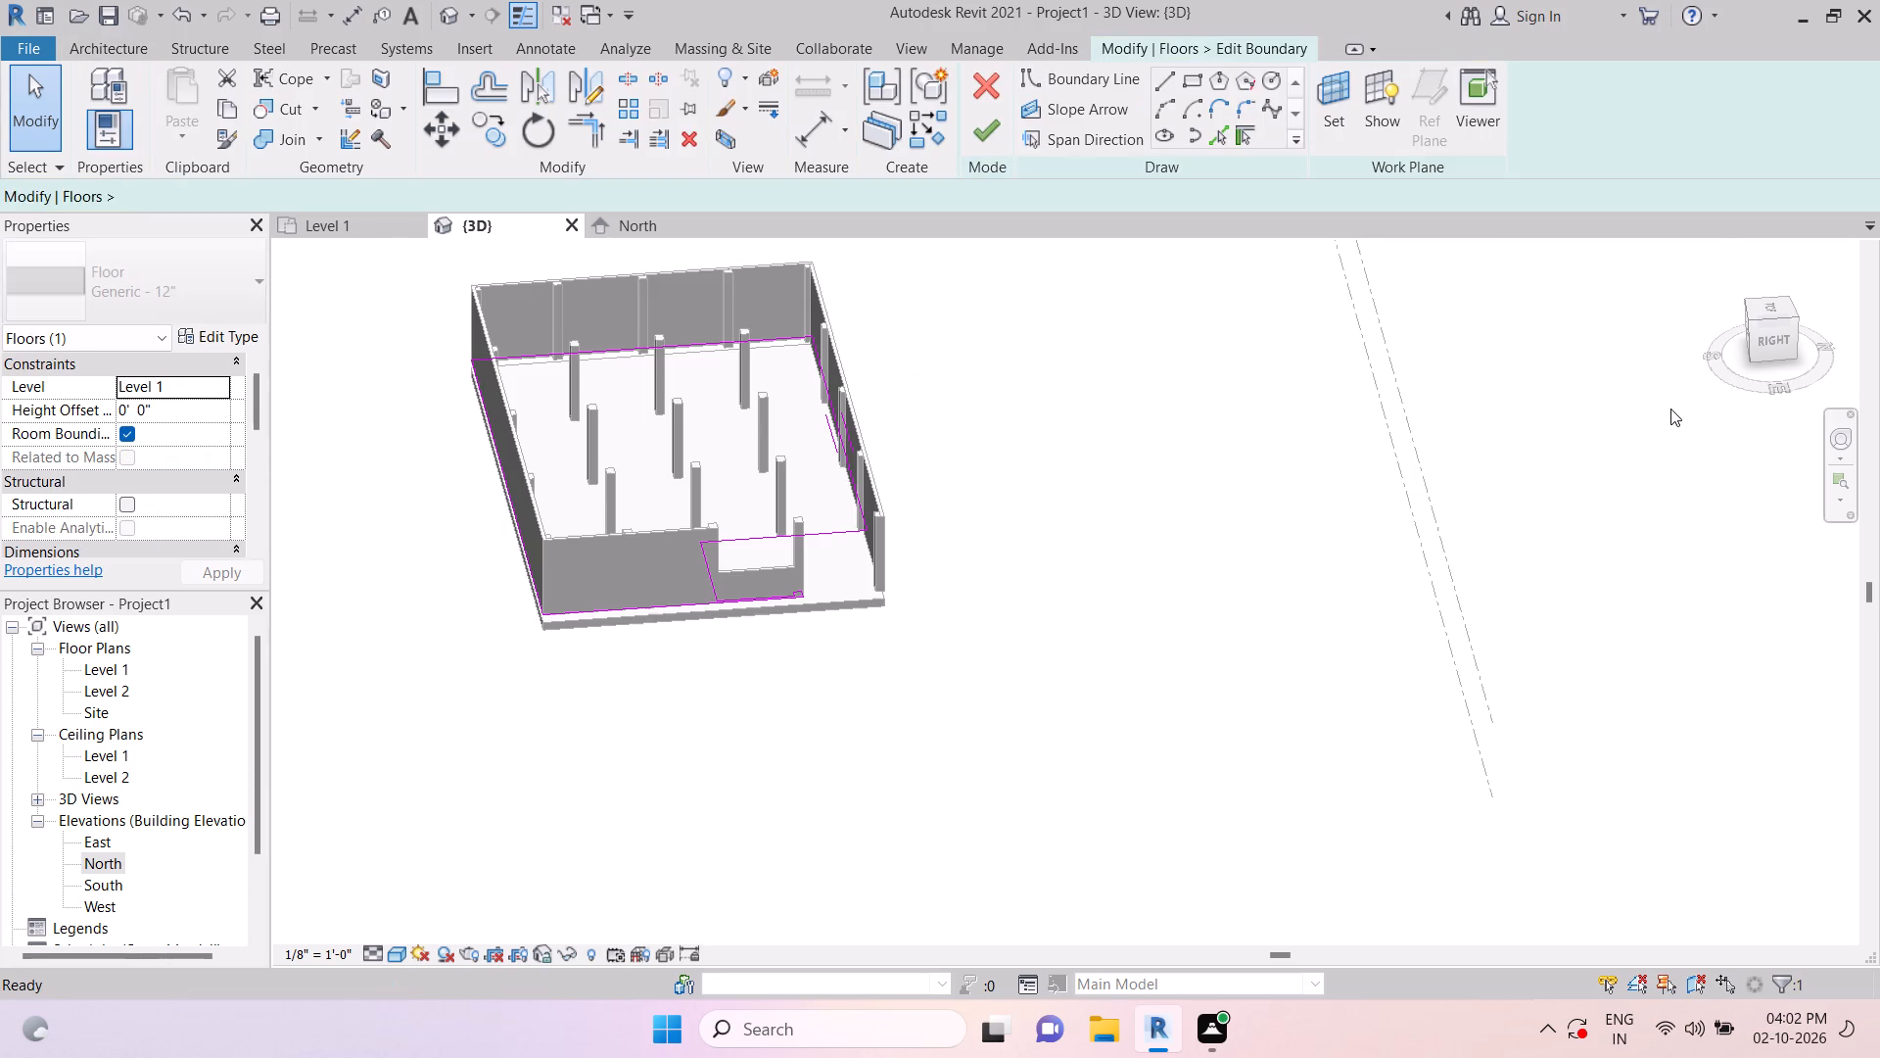
left_click(1773, 311)
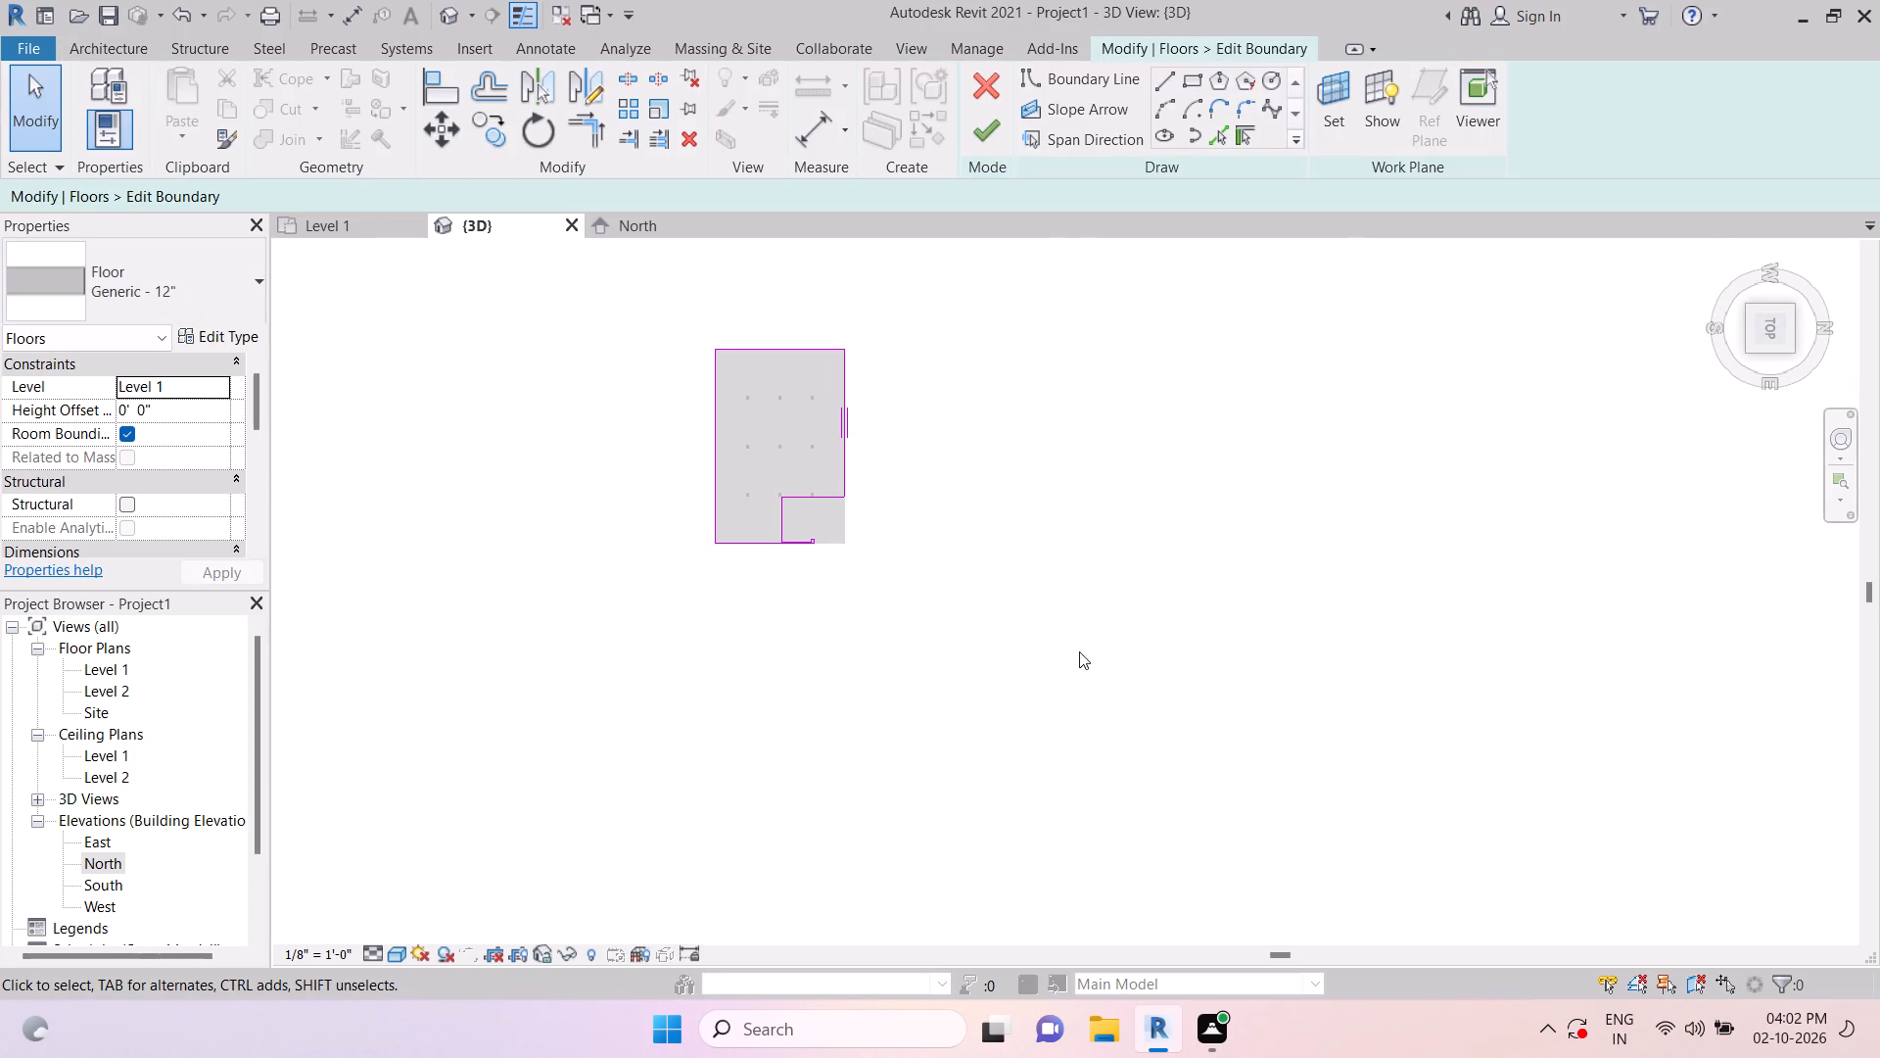
scroll(999, 635, "up", 5)
scroll(1177, 642, "up", 5)
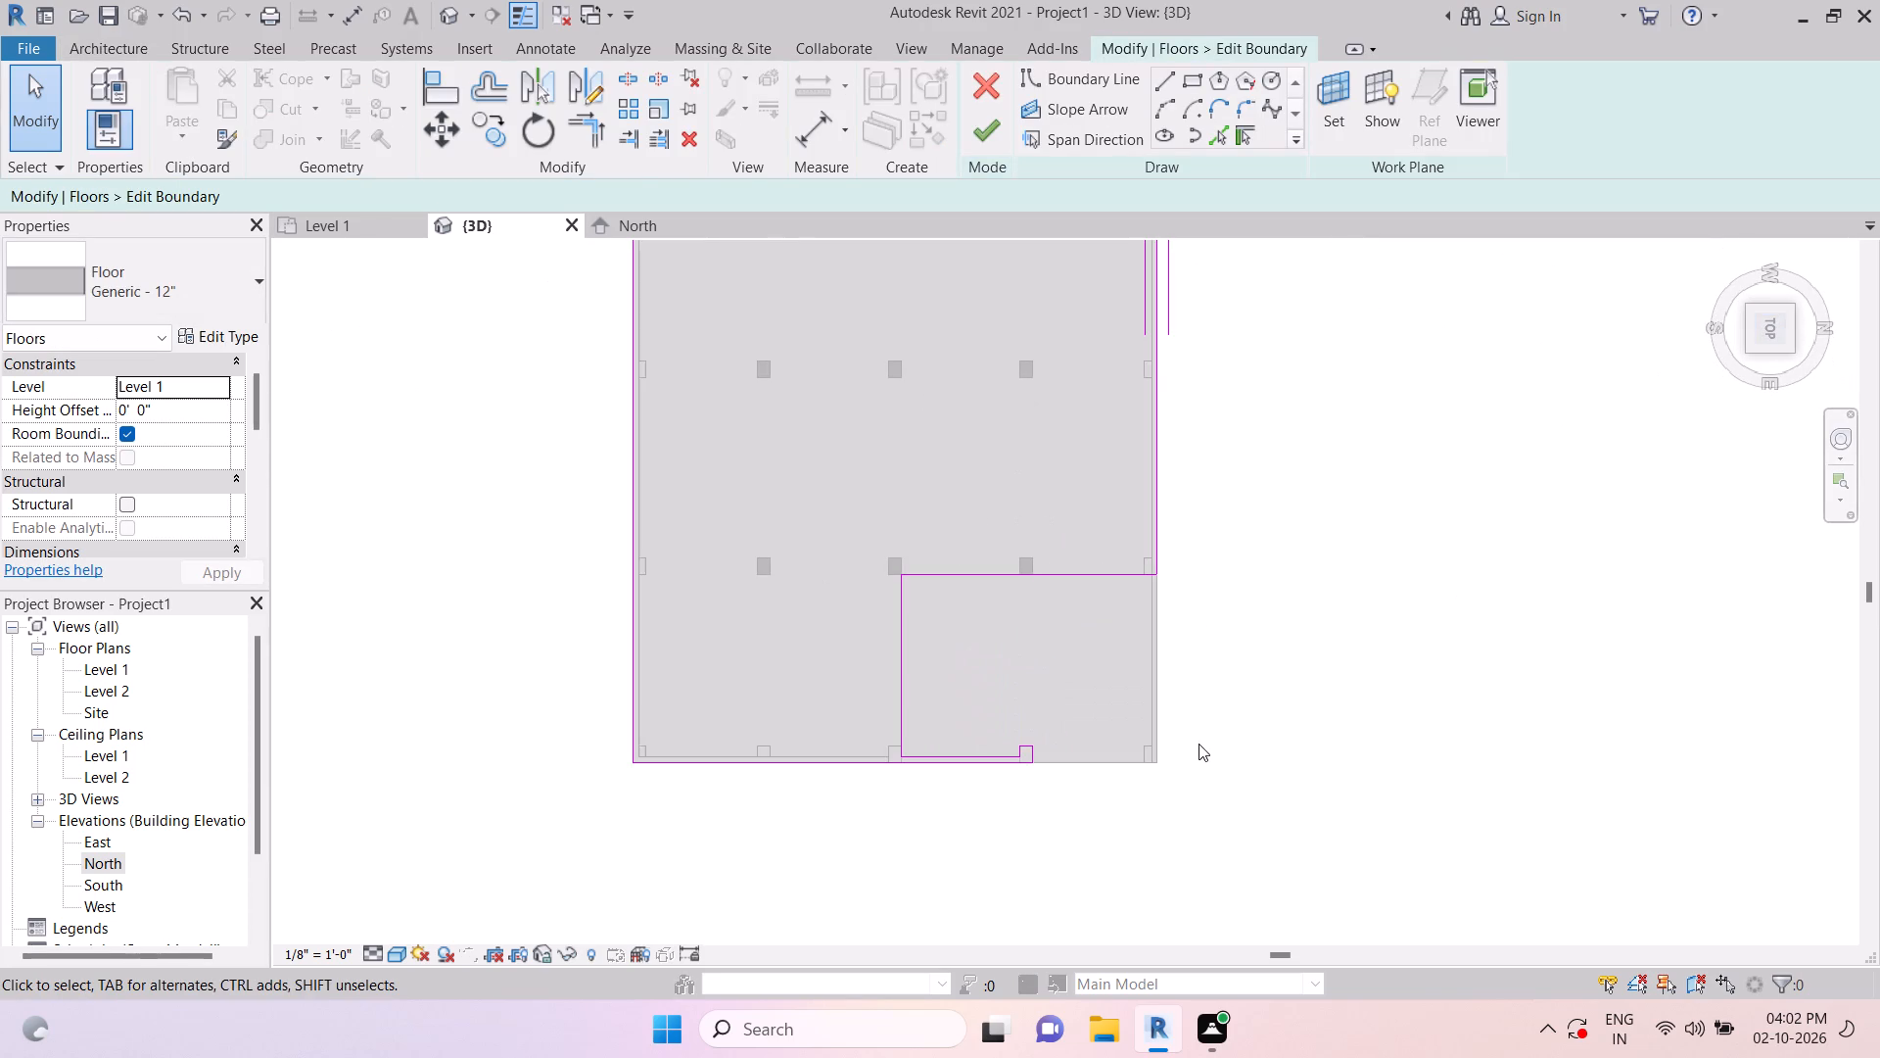
scroll(1155, 759, "up", 4)
key("Escape")
key("Escape")
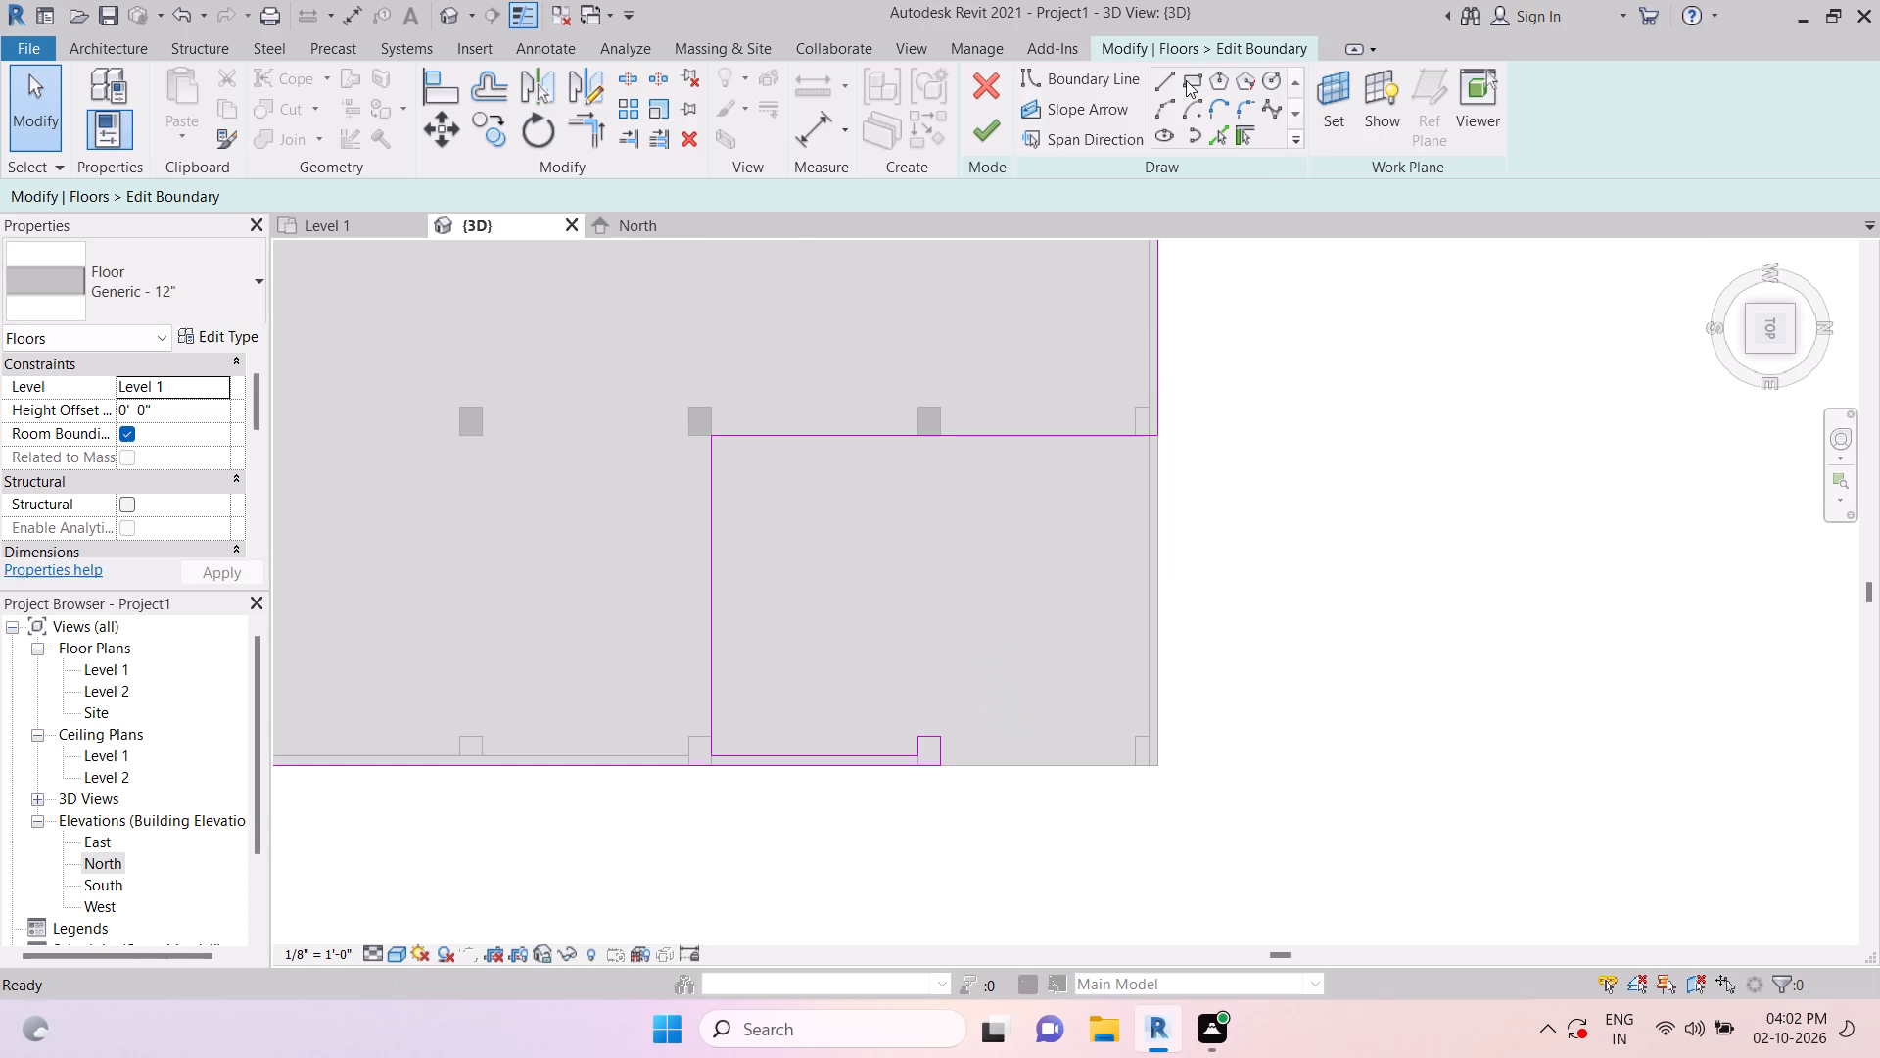
left_click(1214, 133)
scroll(1141, 767, "up", 8)
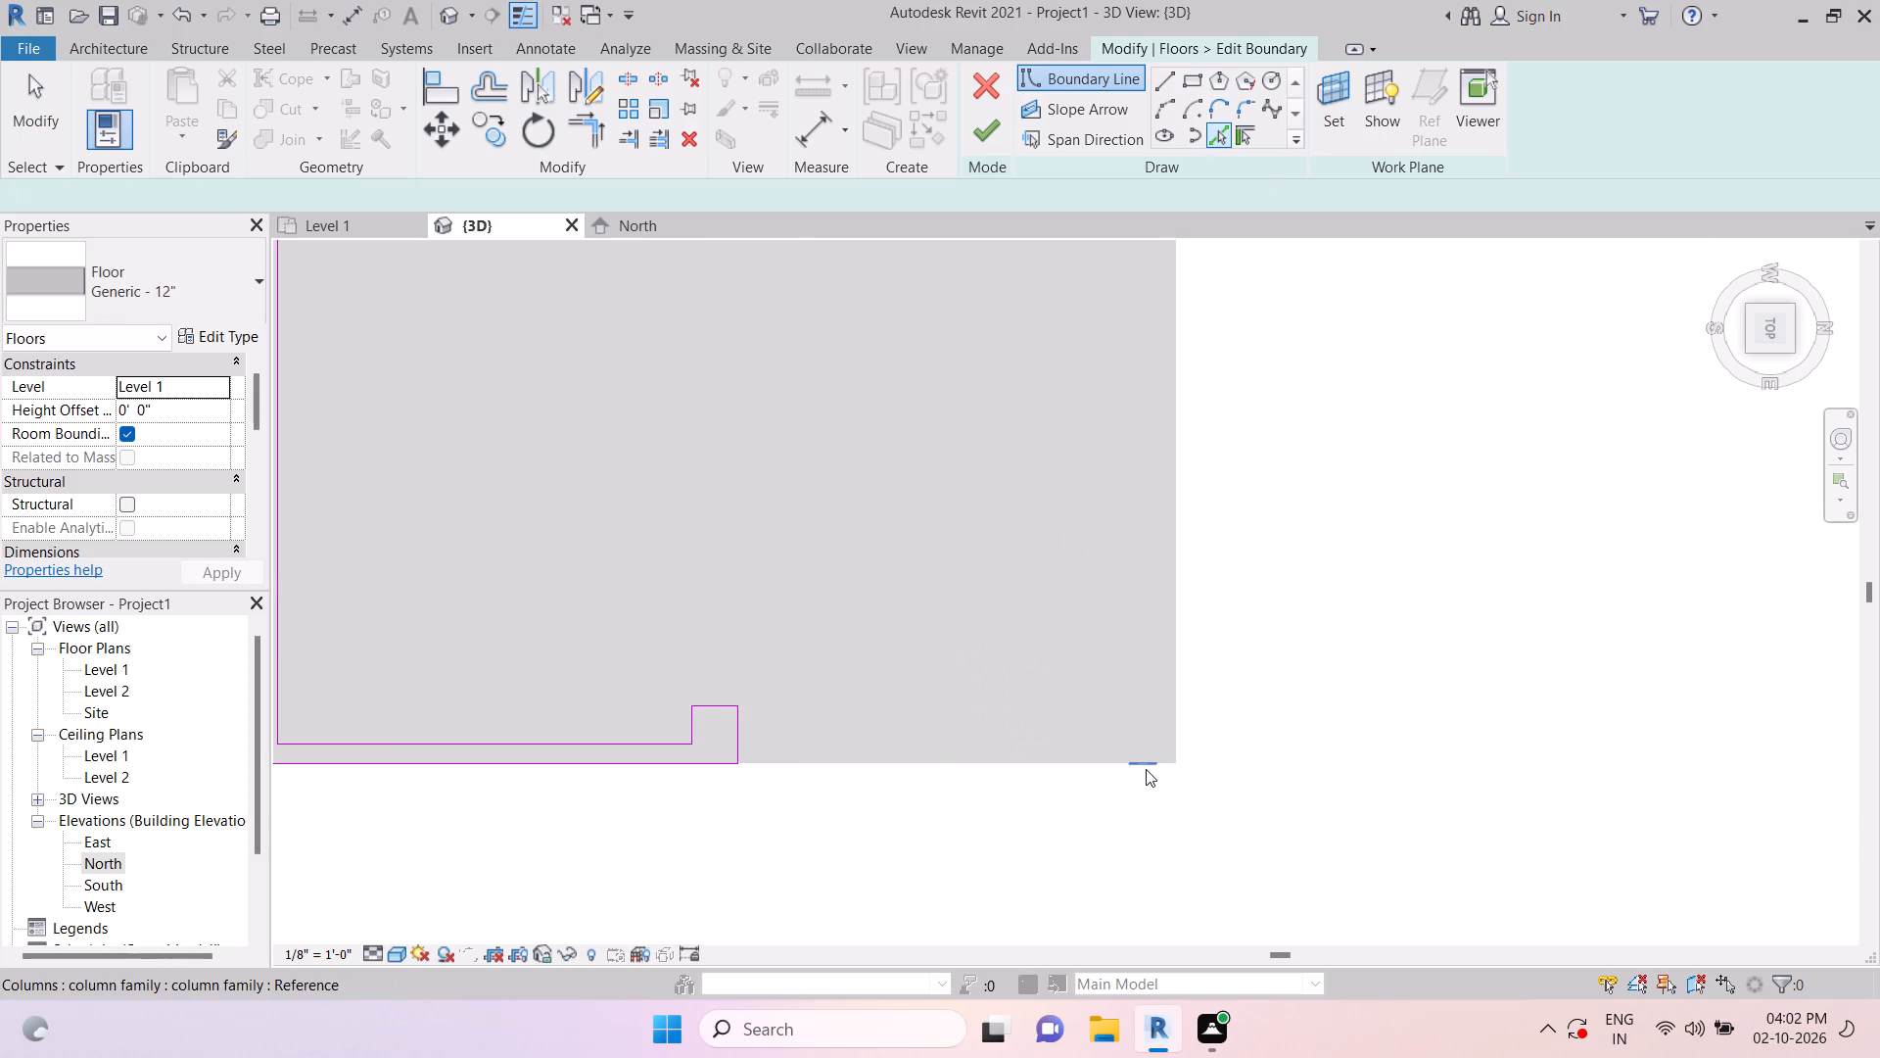
left_click(1154, 759)
left_click(1130, 710)
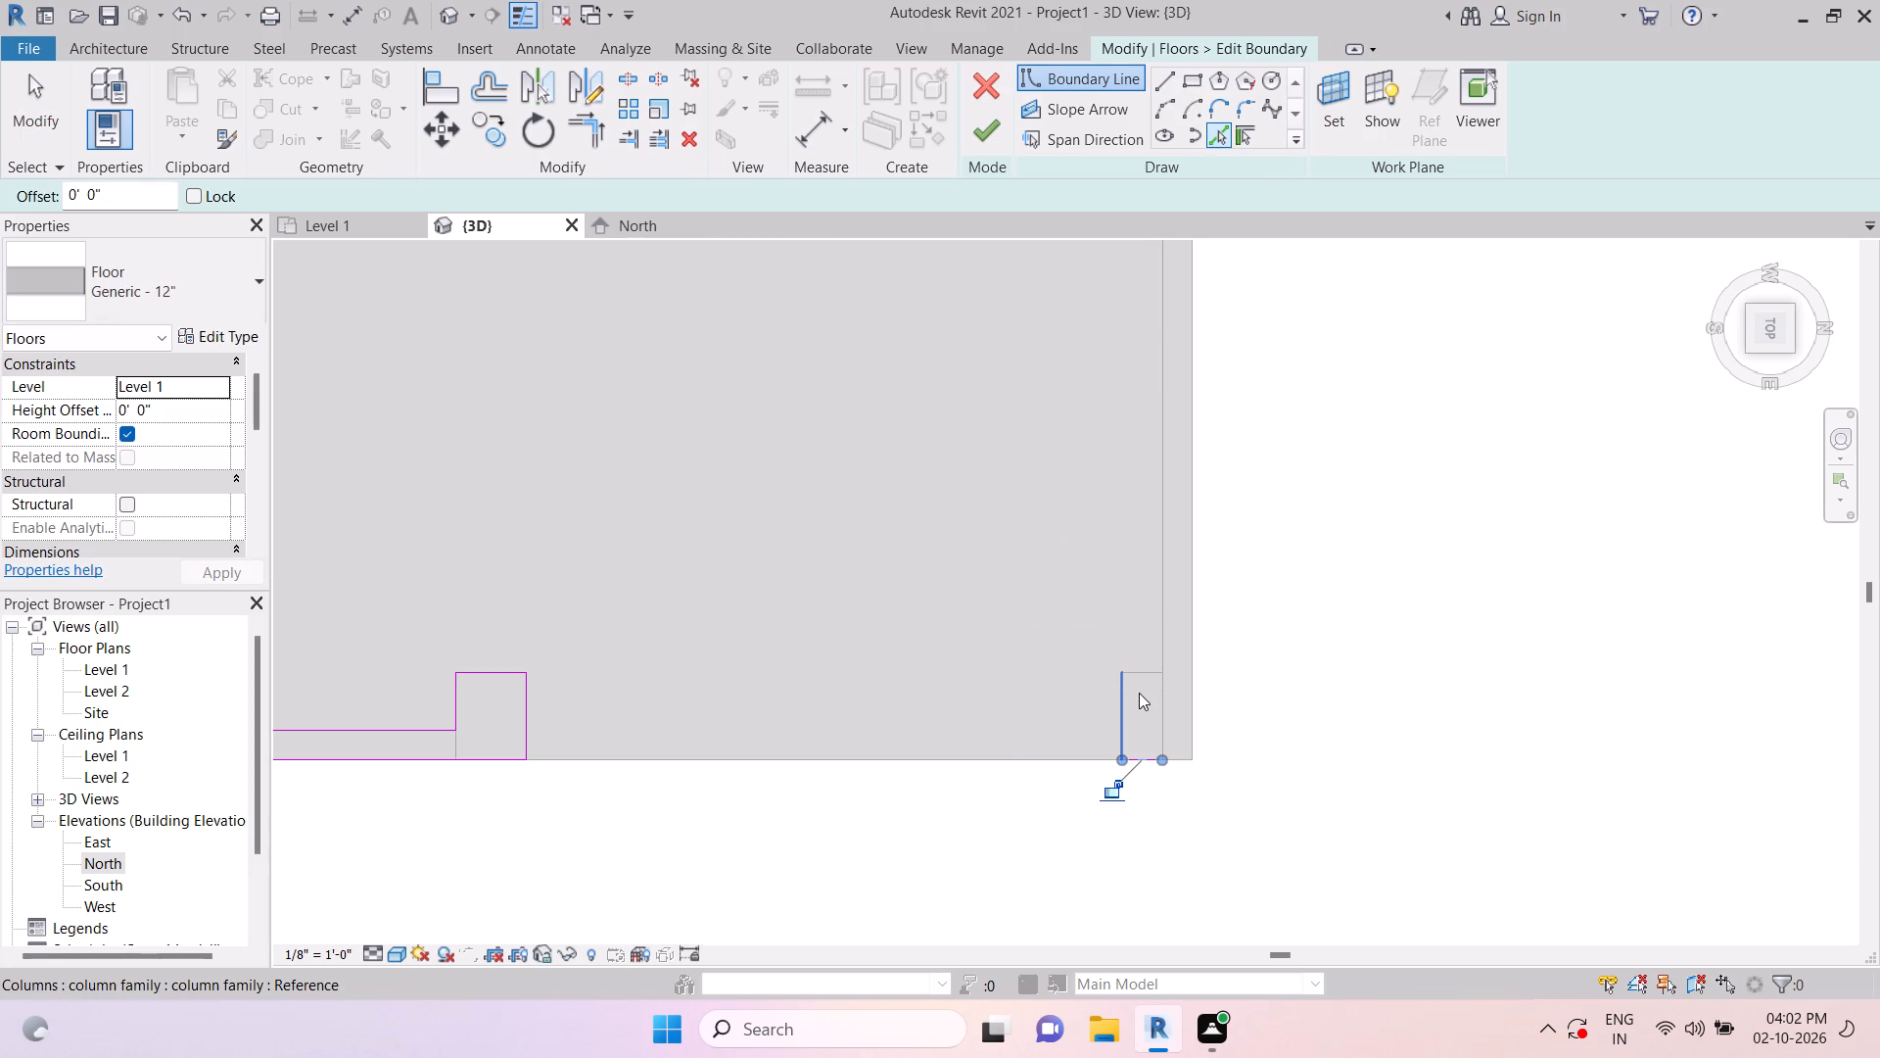
left_click(1144, 678)
left_click(1168, 587)
key("Escape")
key("Escape")
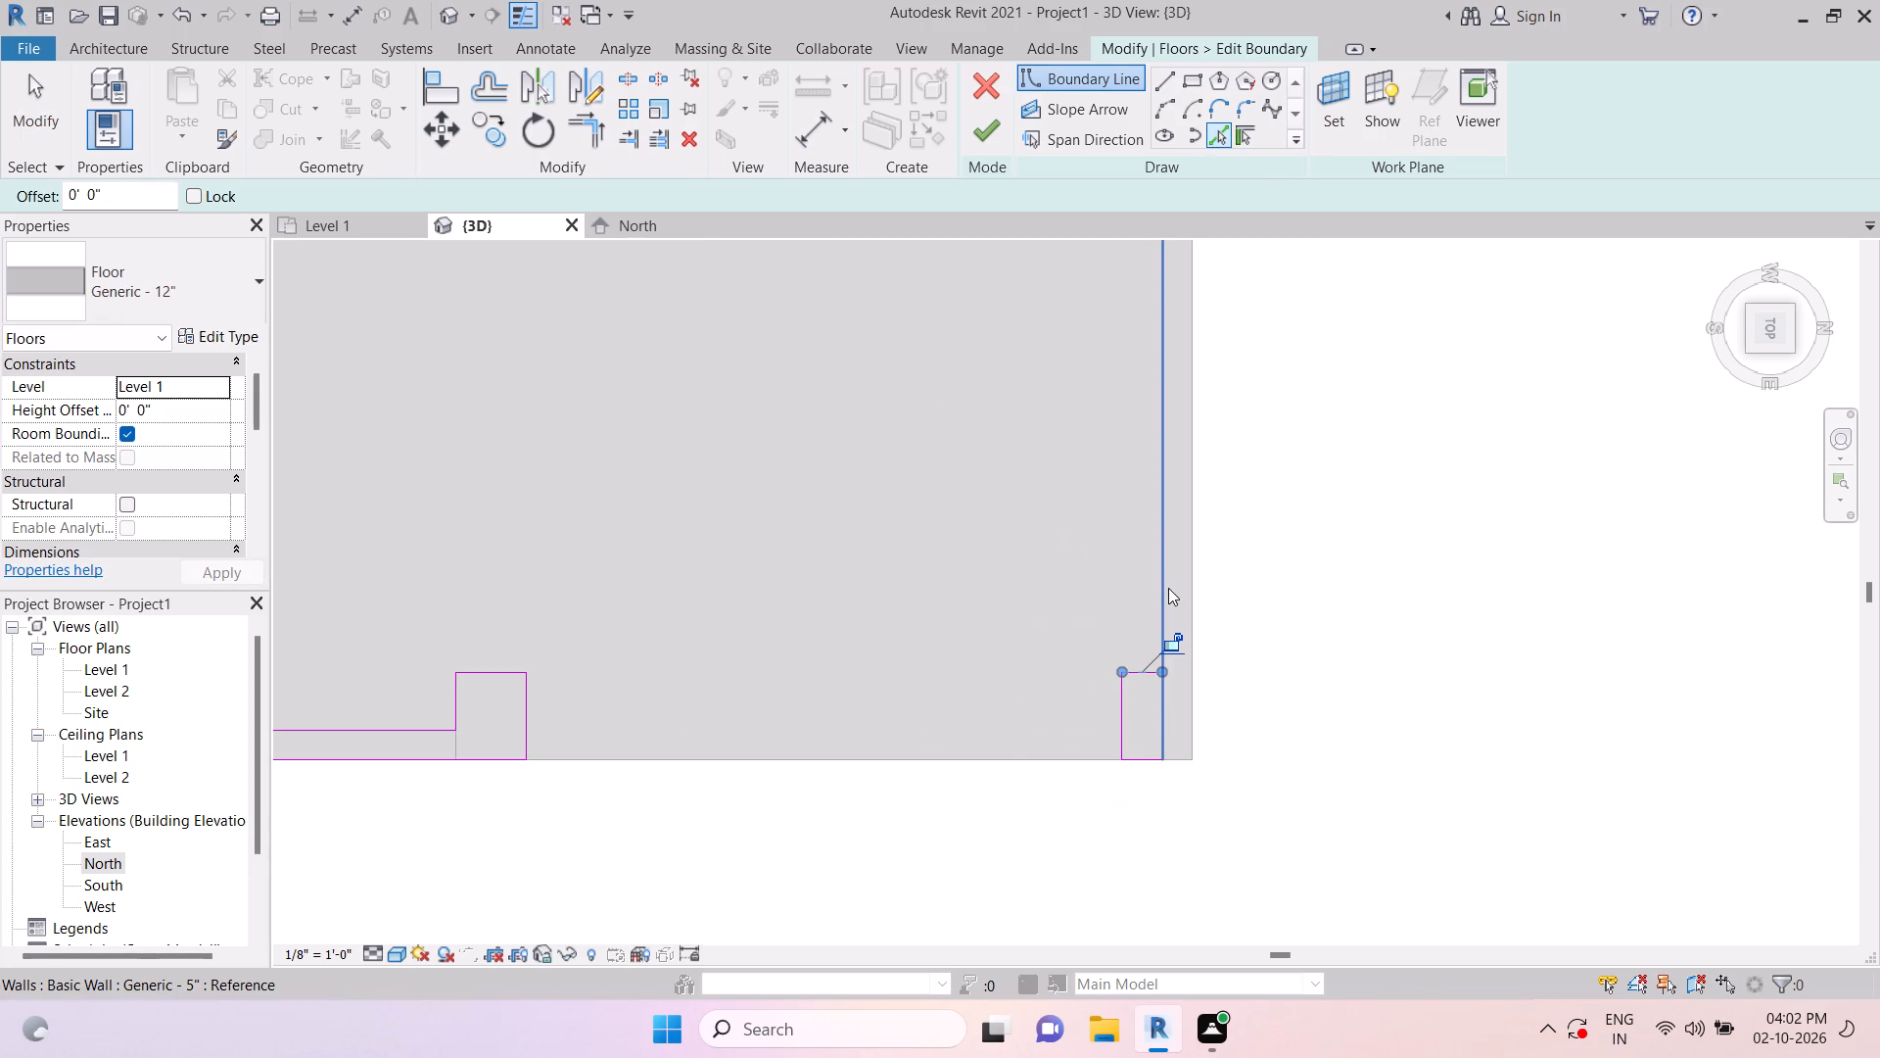
key("Escape")
key("Escape")
key("Escape")
Trim the north-wall line to the corner column and recess edge, extend the outer north edge to the column's east-face line, and finish the boundary.
key("t")
key("r")
left_click(1131, 671)
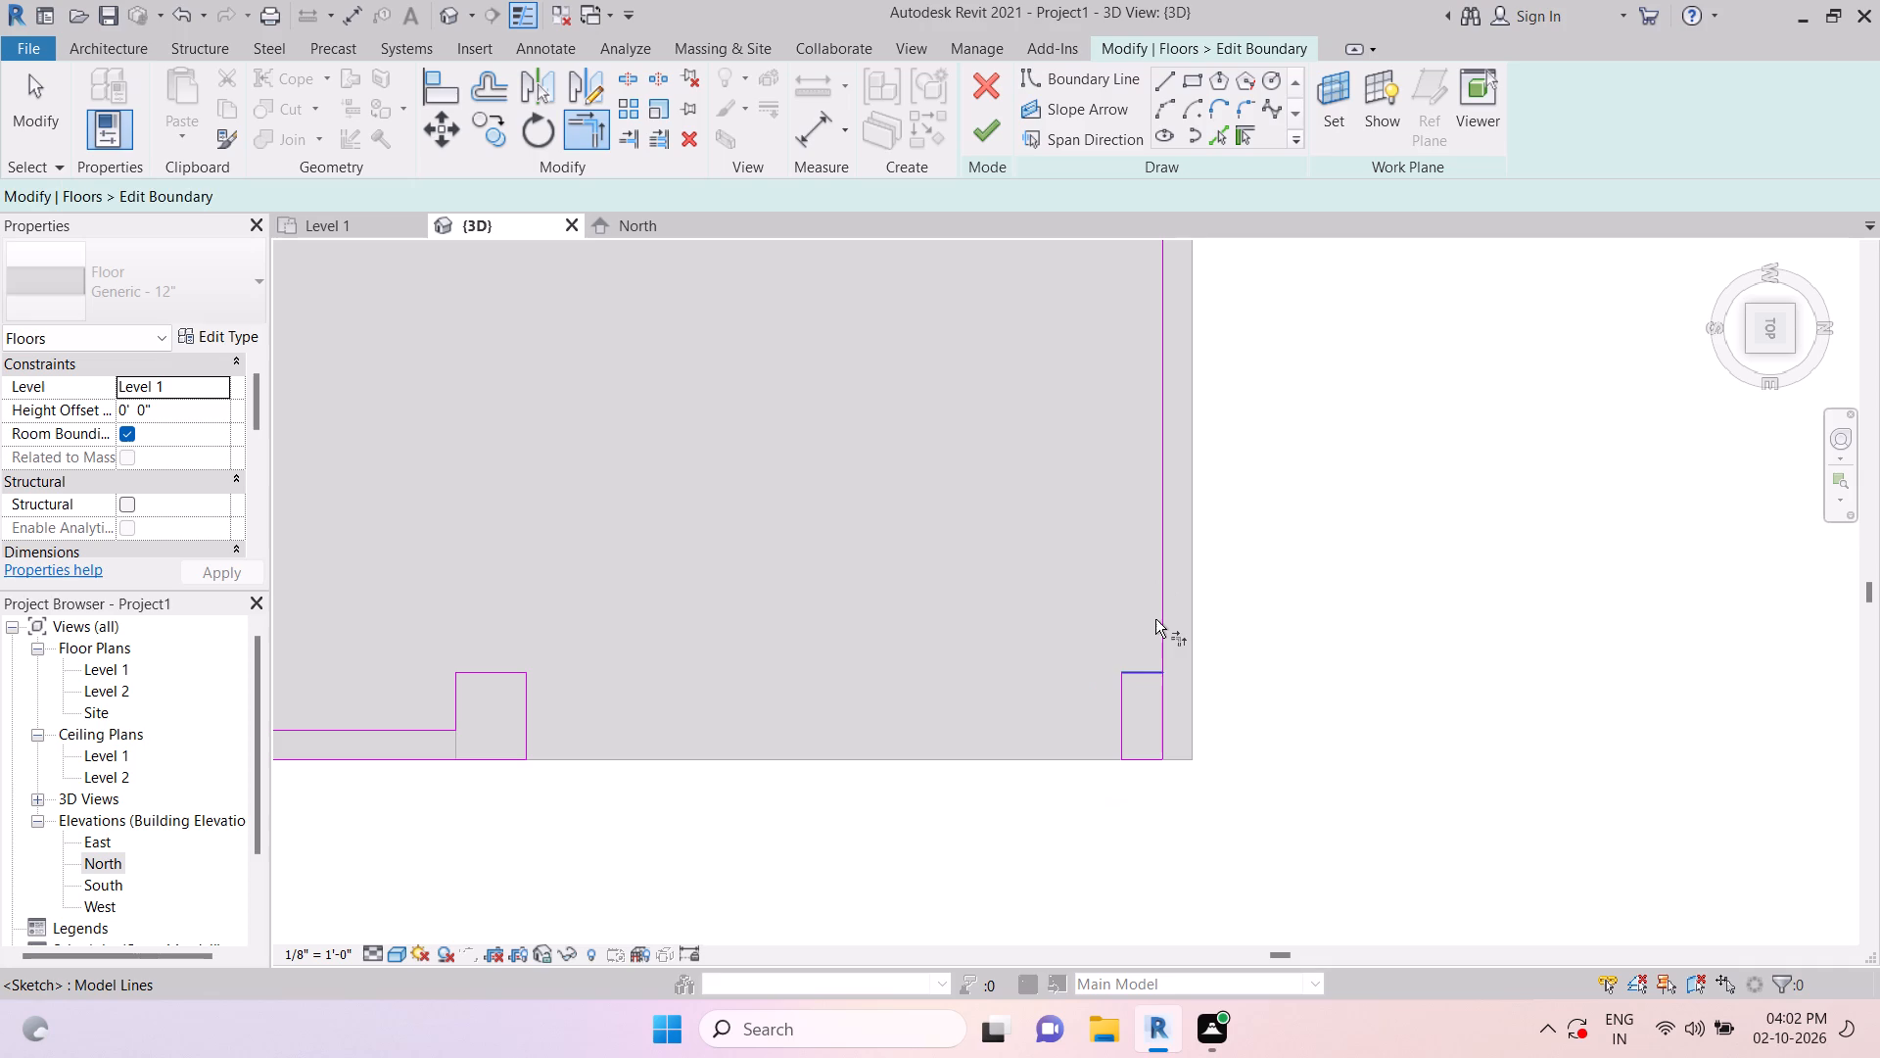
left_click(1155, 619)
scroll(1179, 655, "down", 10)
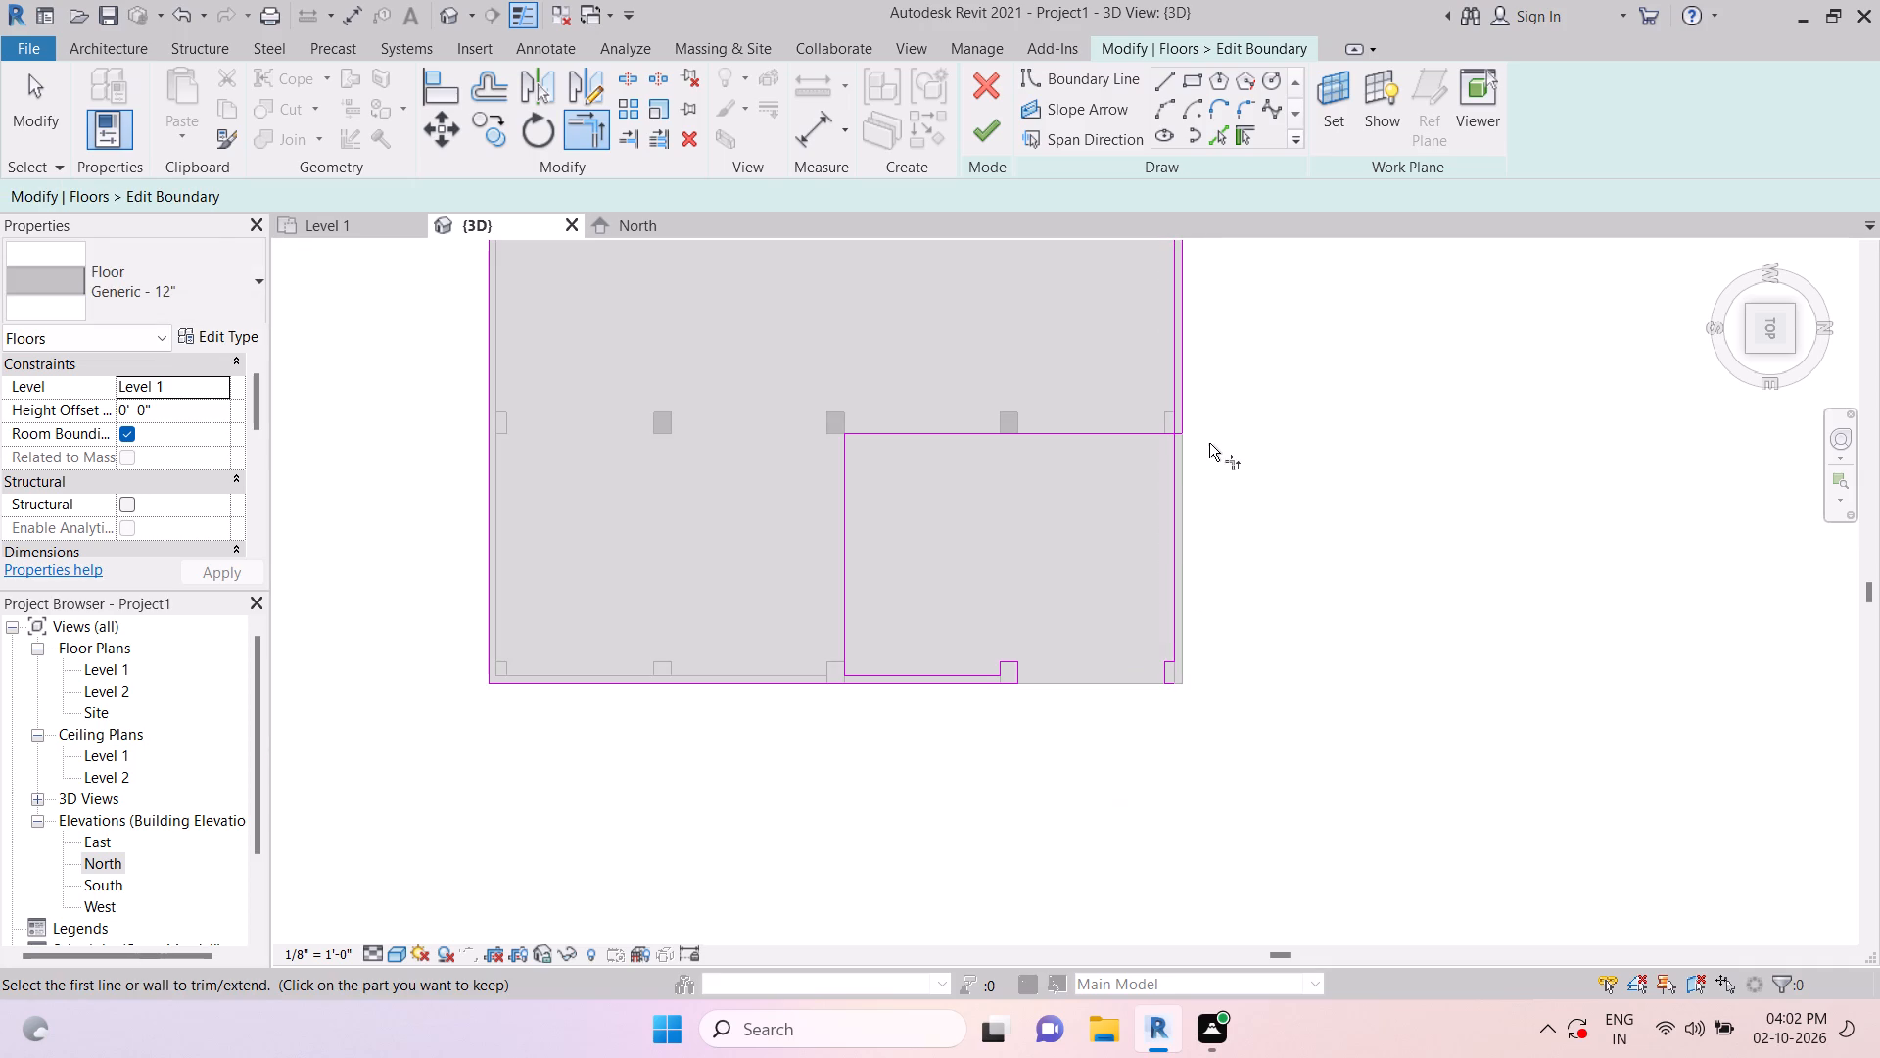
left_click(1191, 396)
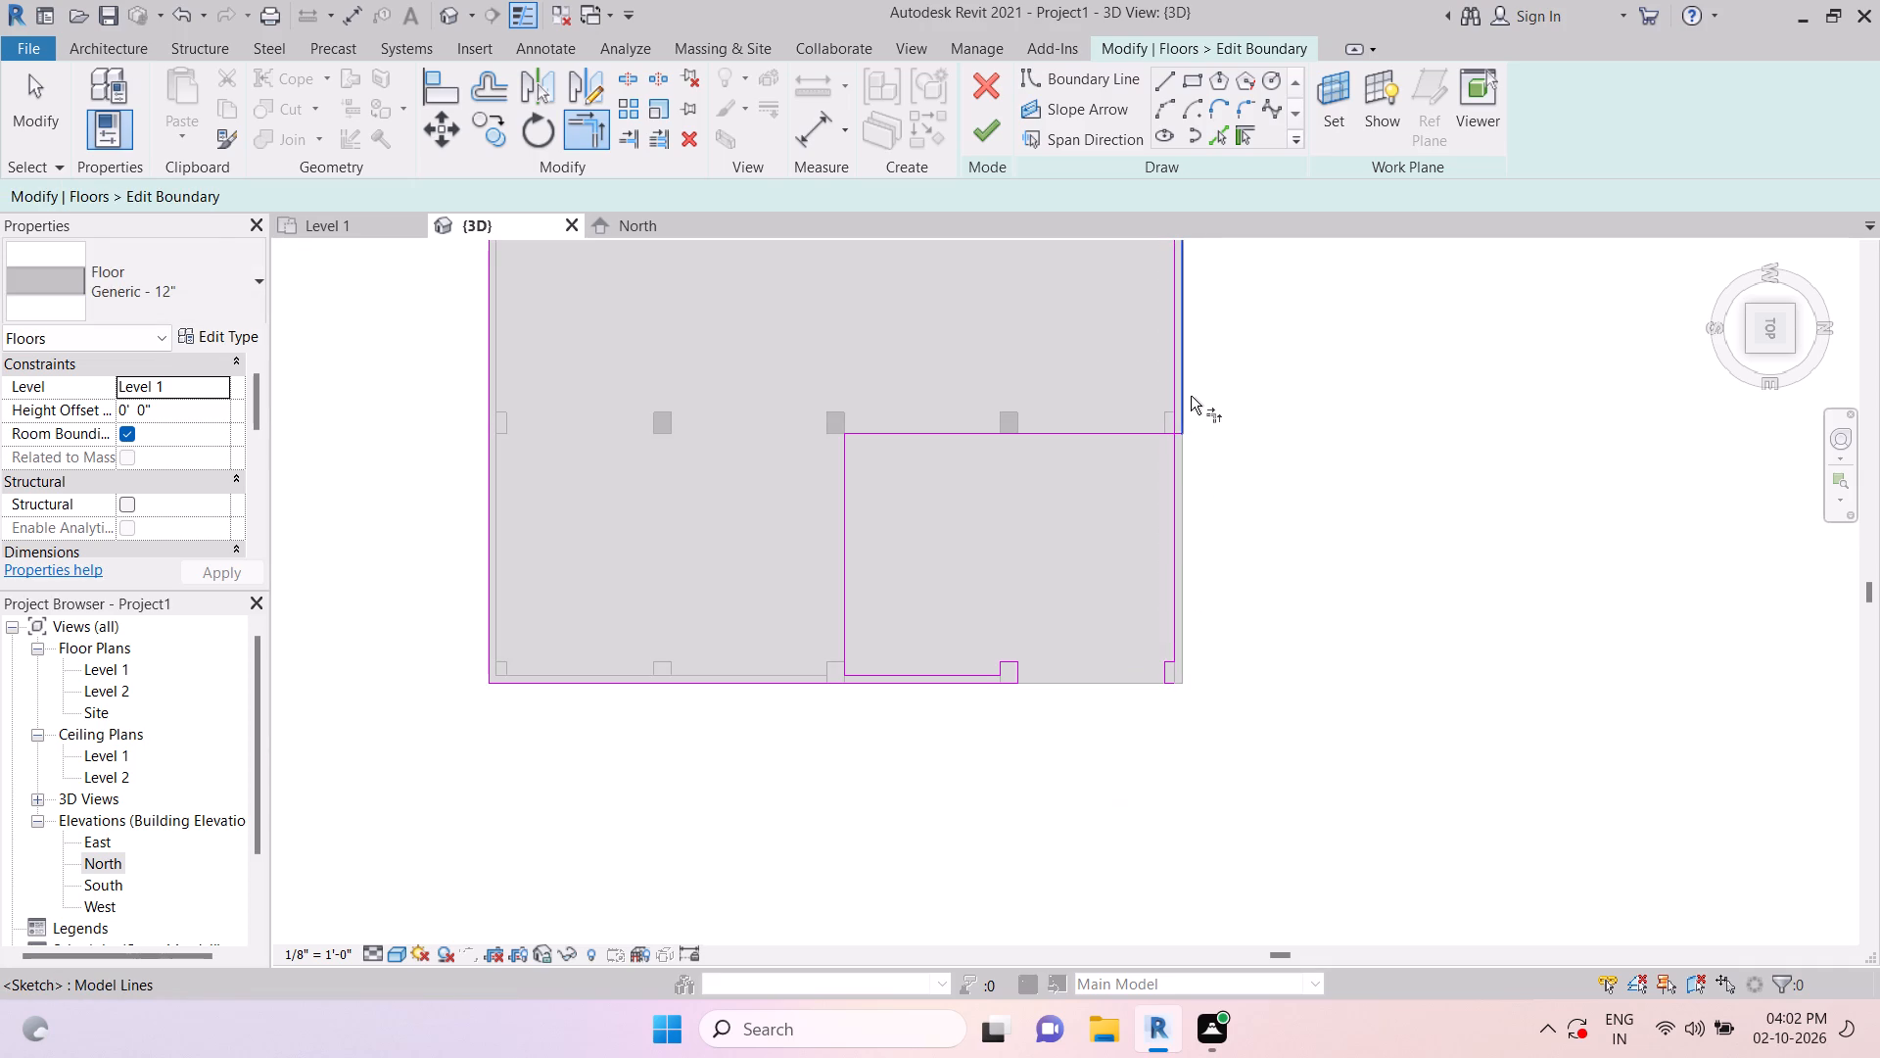
left_click(1176, 687)
scroll(1175, 445, "up", 5)
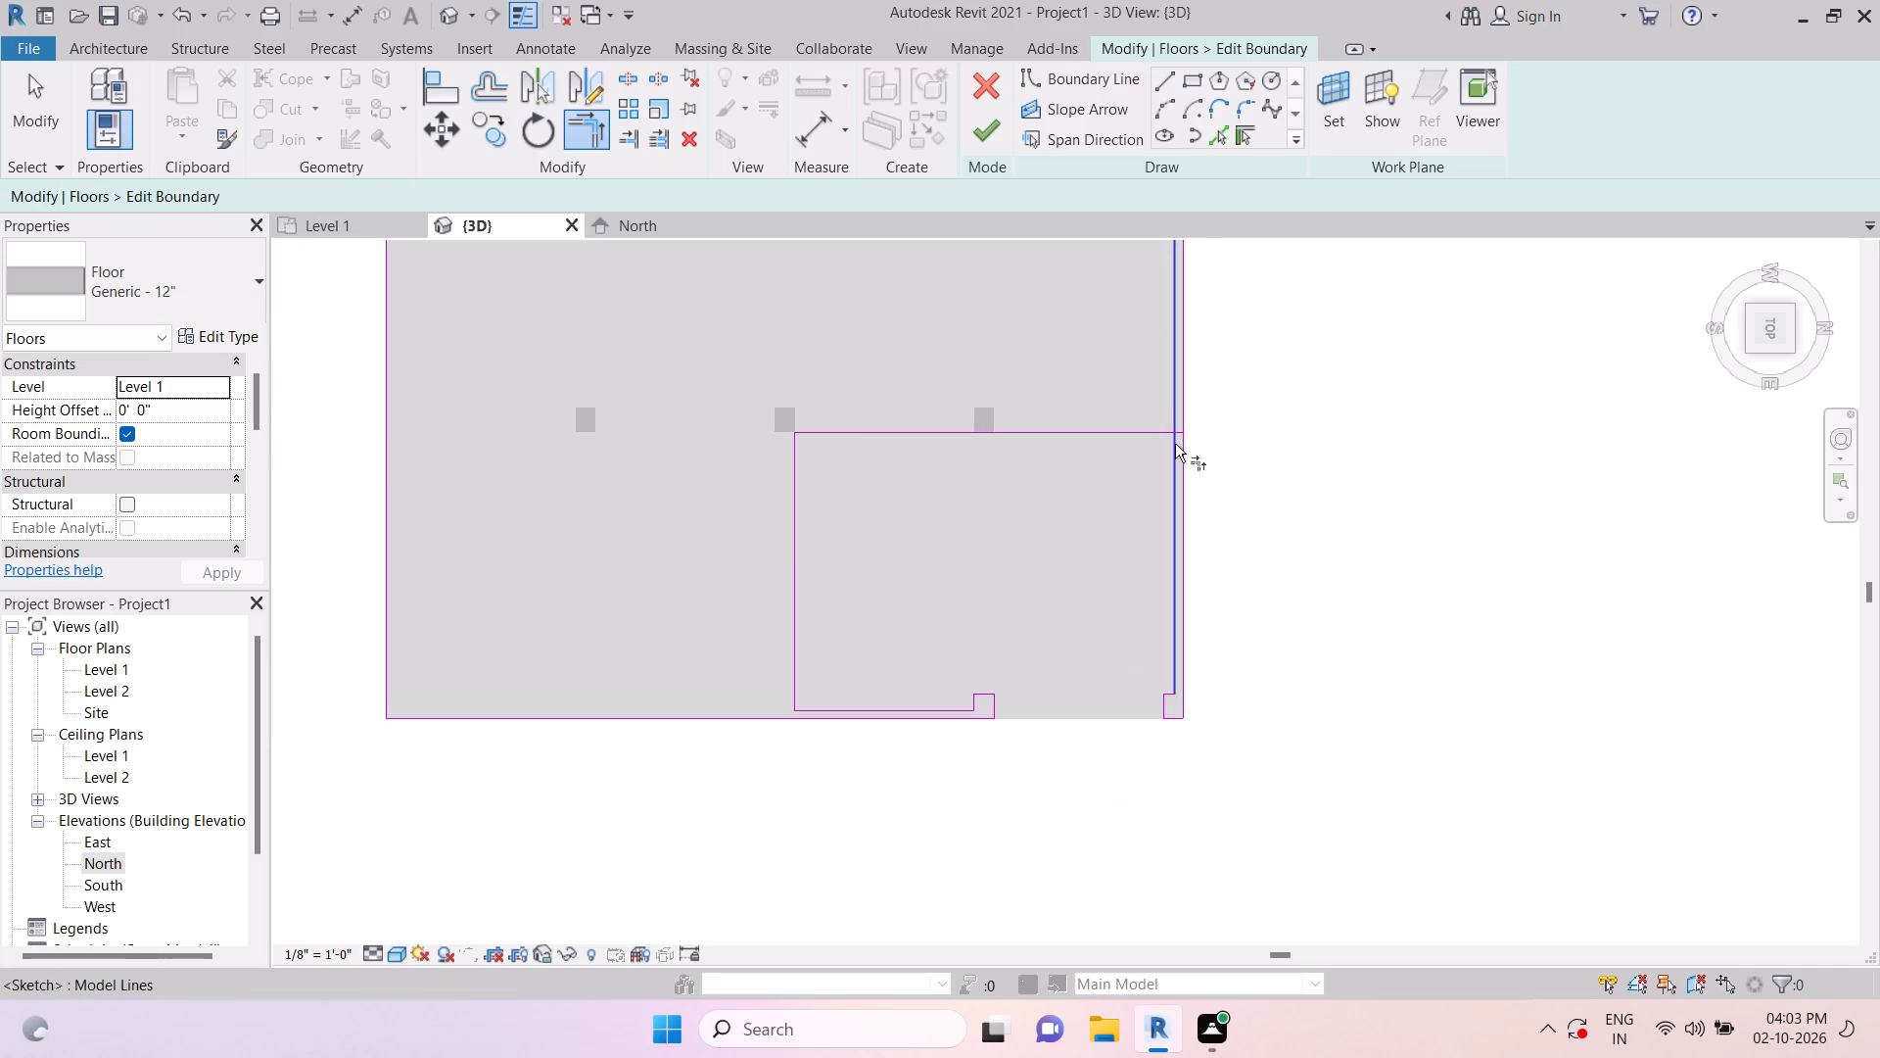
left_click(1168, 444)
left_click(1136, 428)
key("Escape")
scroll(1172, 443, "down", 4)
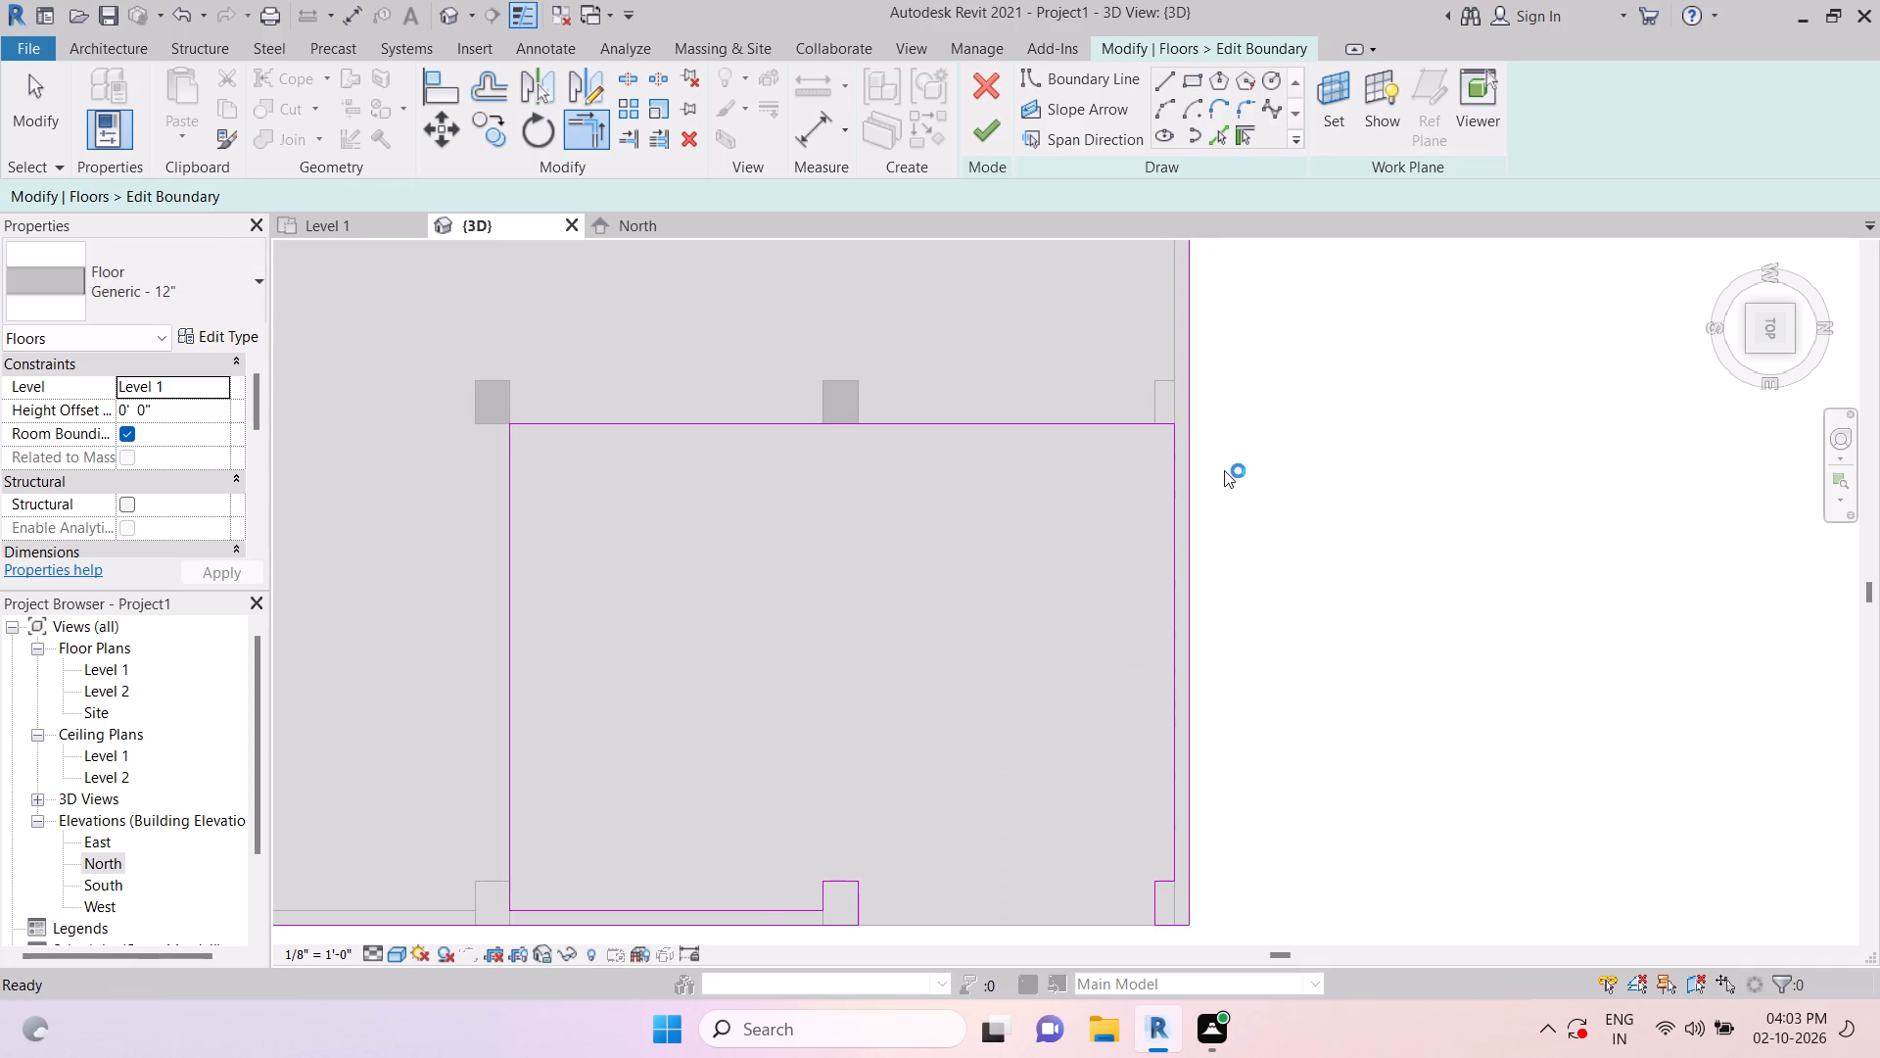
key("Escape")
key("Escape")
key("Escape")
left_click(984, 134)
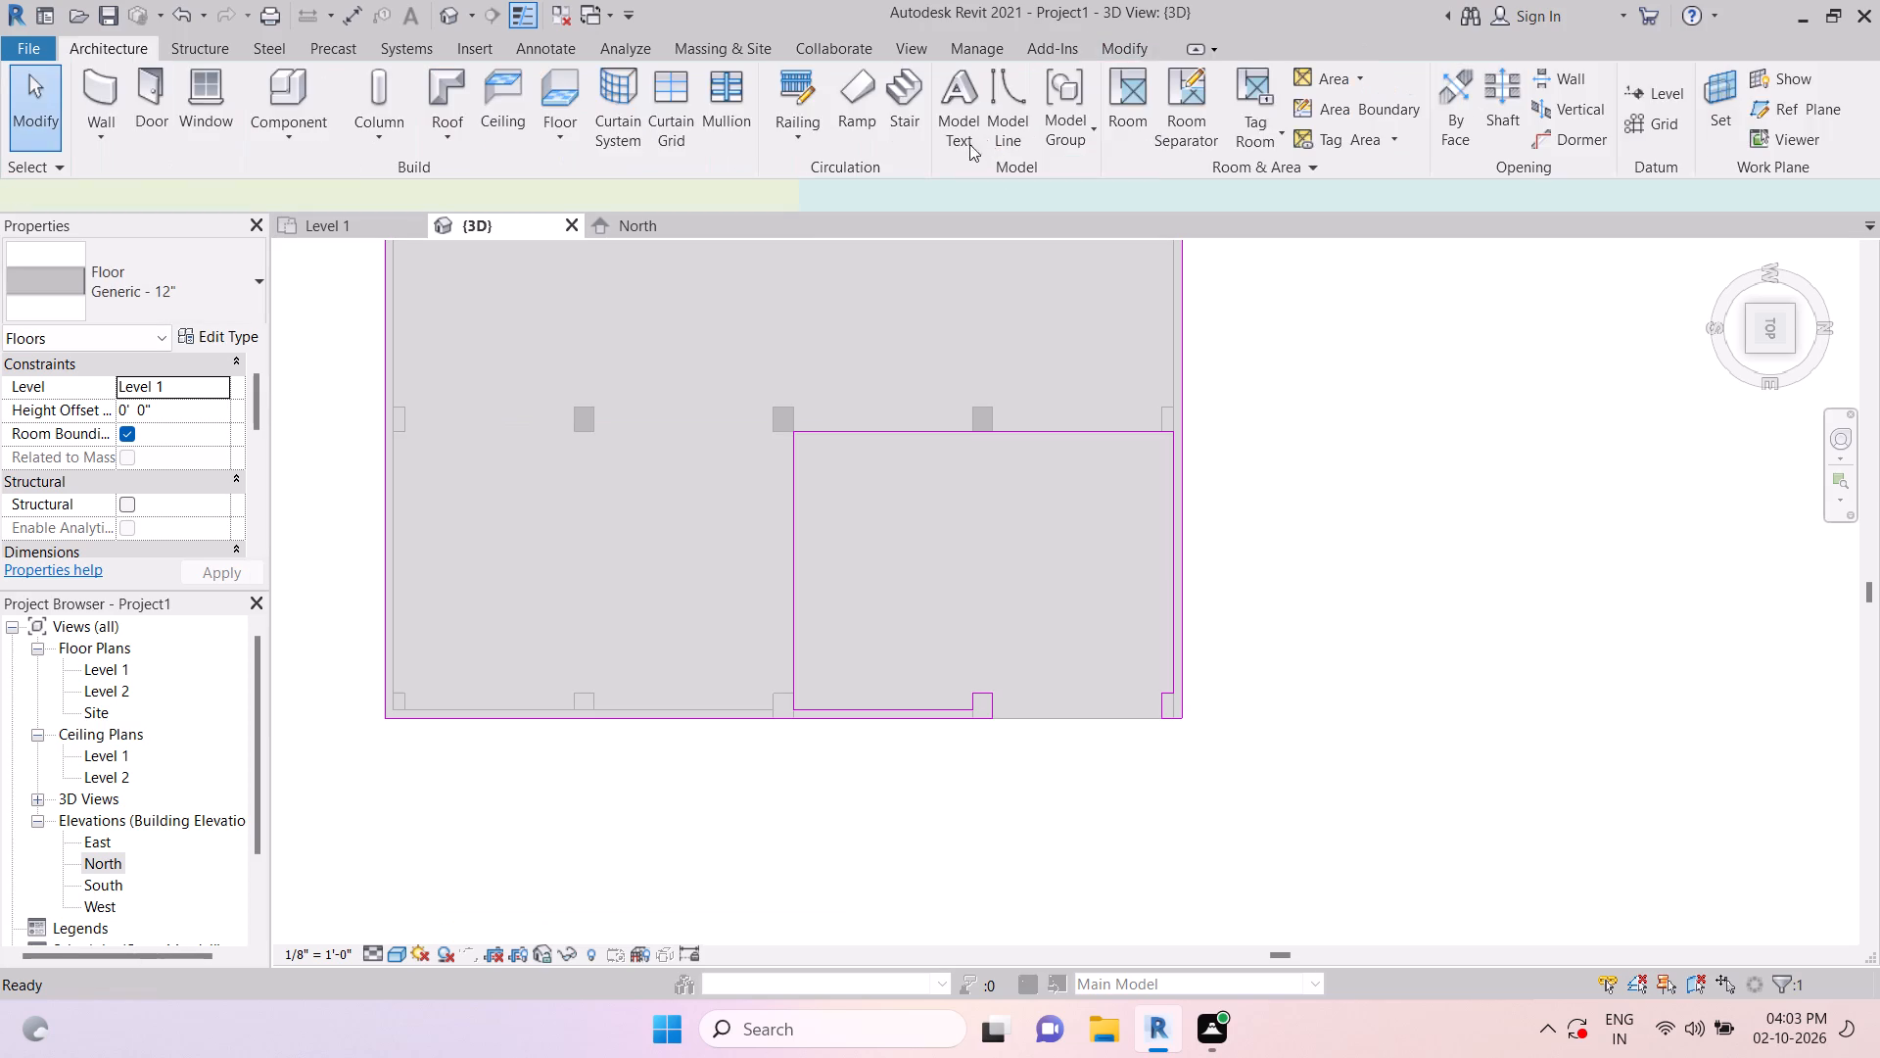
key("Escape")
key("Escape")
Examine the revised floor slabs in 3D around the northeast recess and the surrounding walls and columns.
scroll(1041, 333, "down", 5)
middle_click_drag(1256, 803, 1149, 693, "shift")
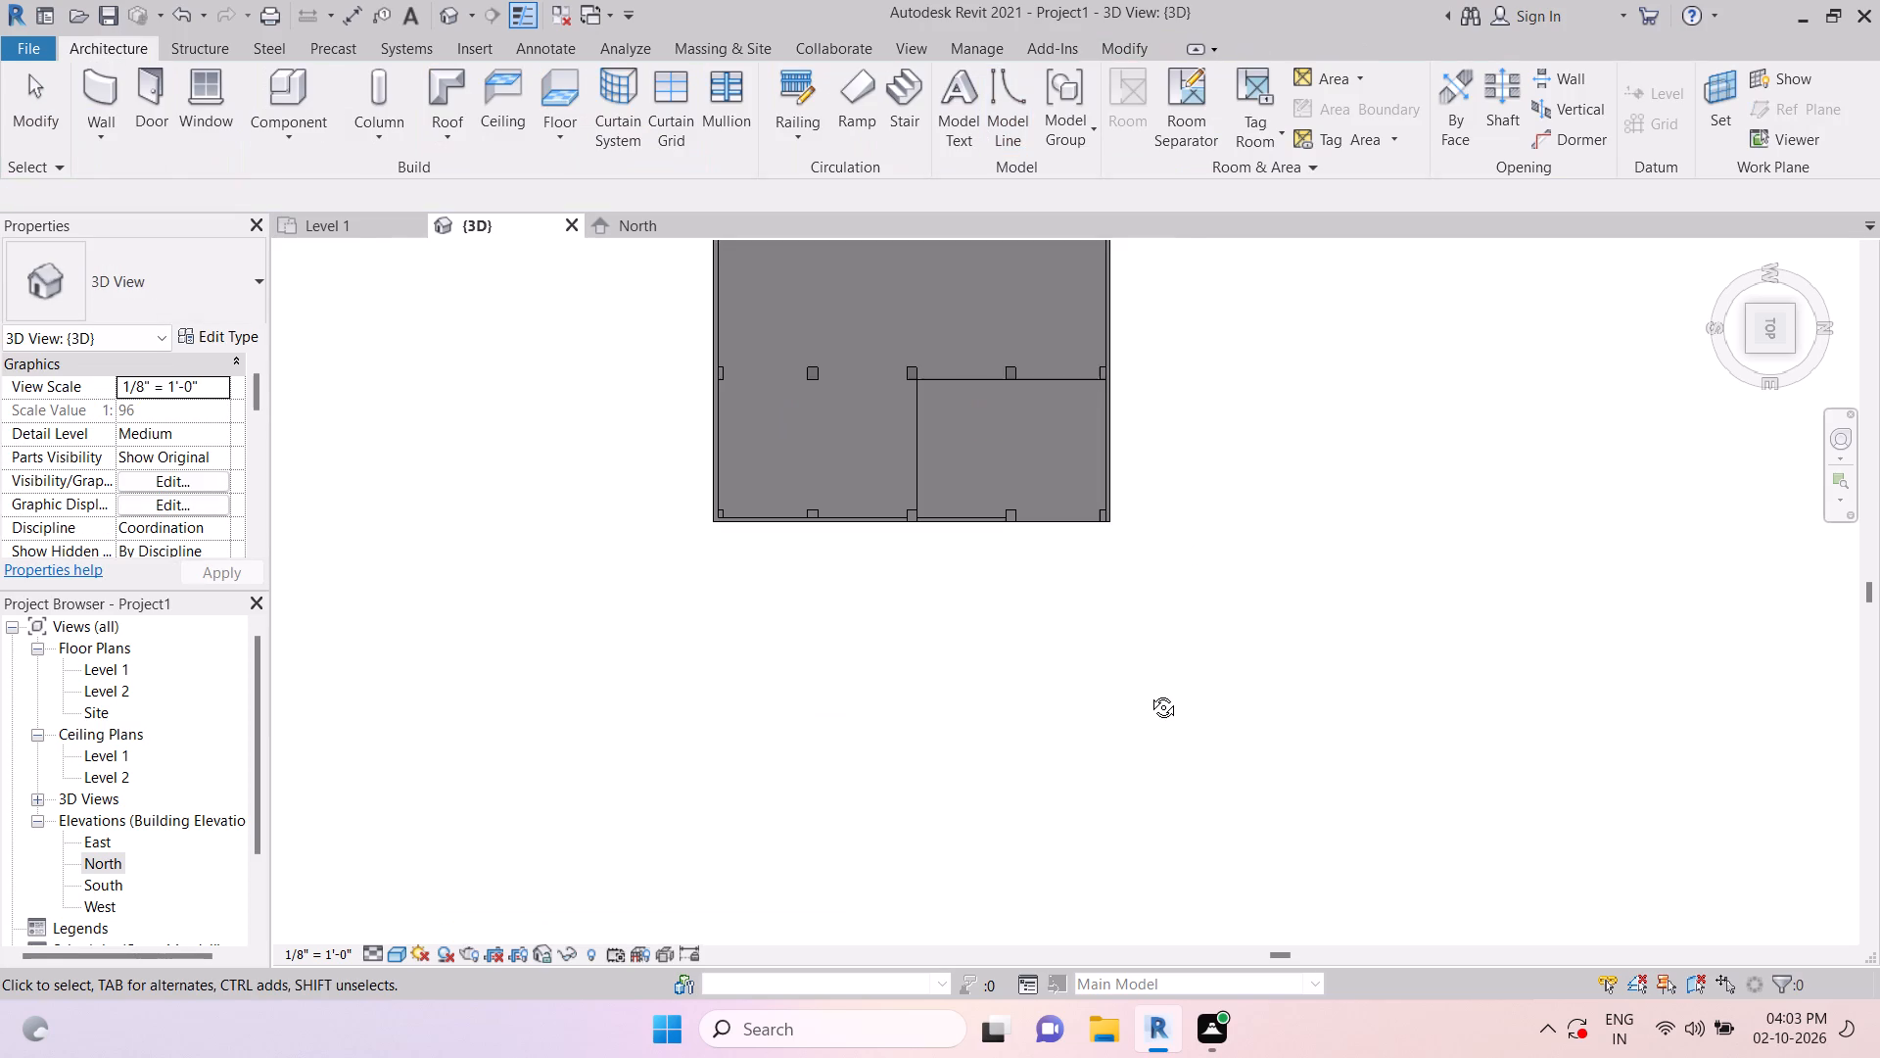
middle_click_drag(1149, 693, 1084, 566, "shift")
middle_click_drag(1100, 799, 1139, 832, "shift")
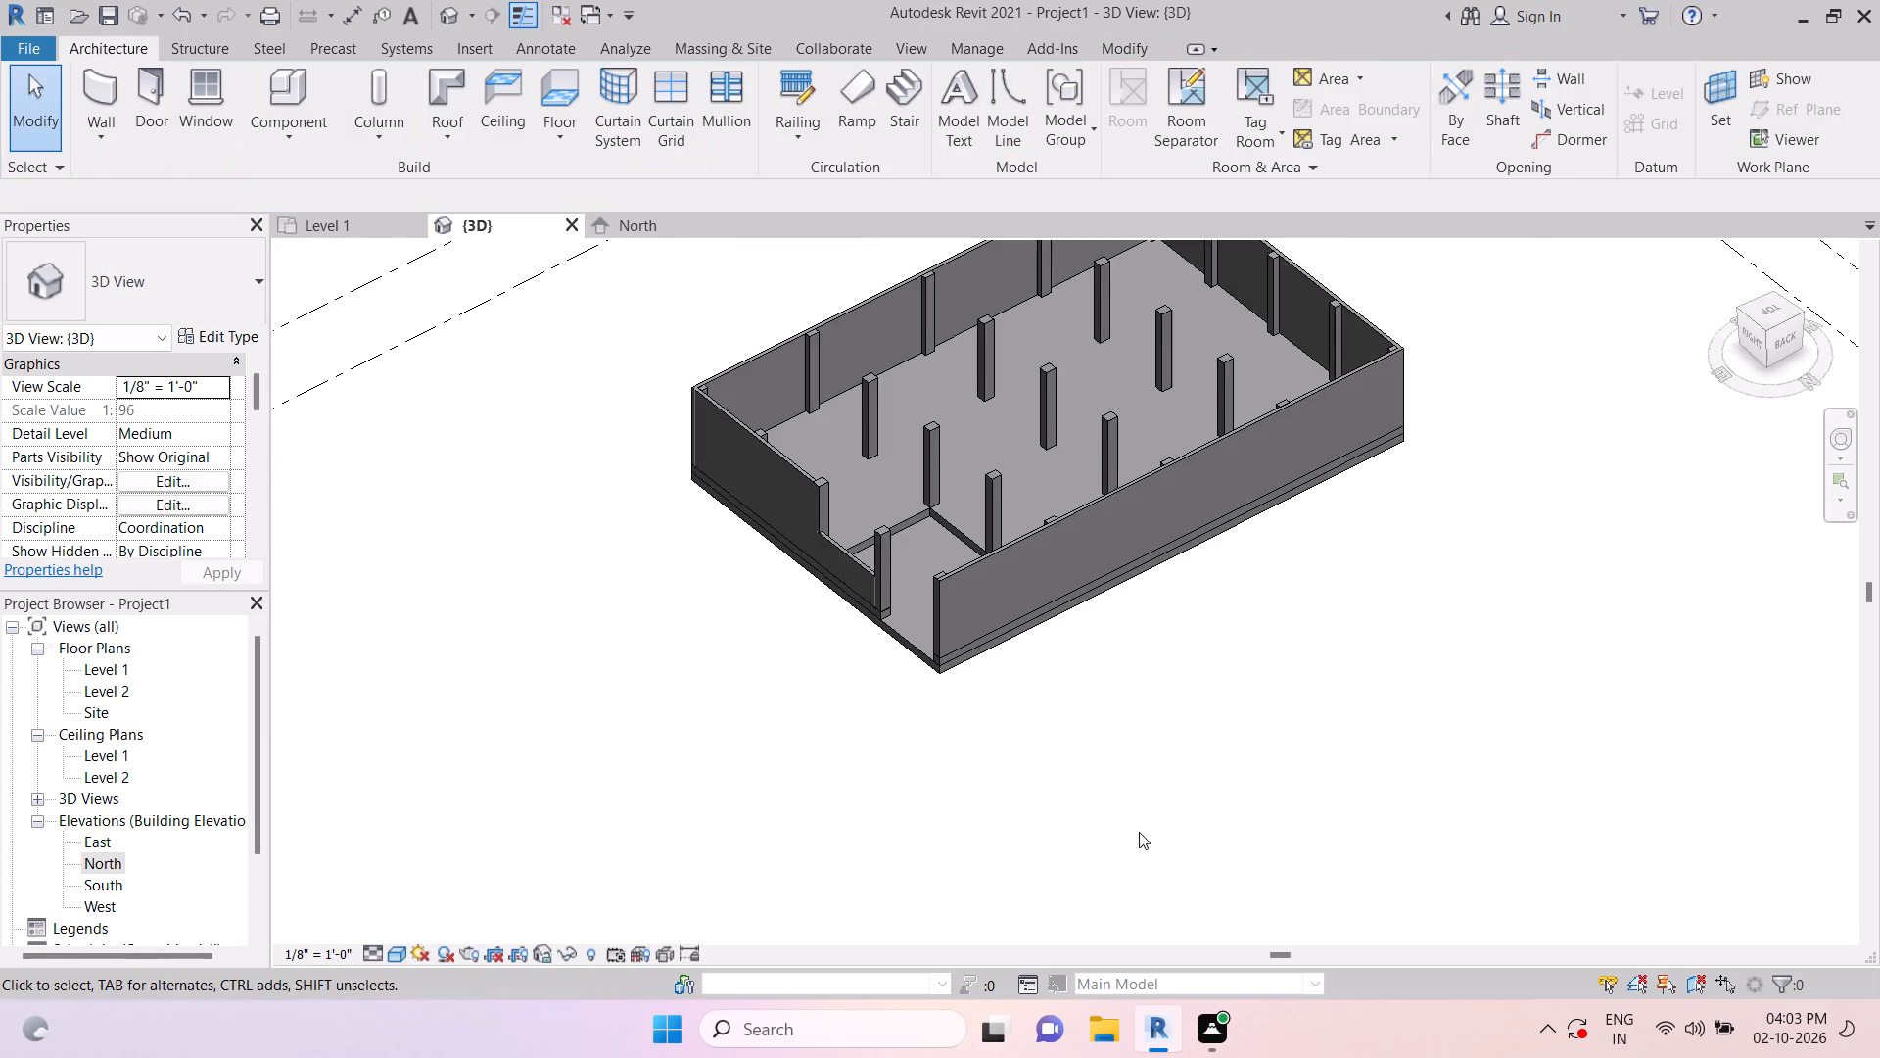
middle_click_drag(1139, 832, 1104, 585, "shift")
Dismiss the licence notice covering the 3D view.
key("Escape")
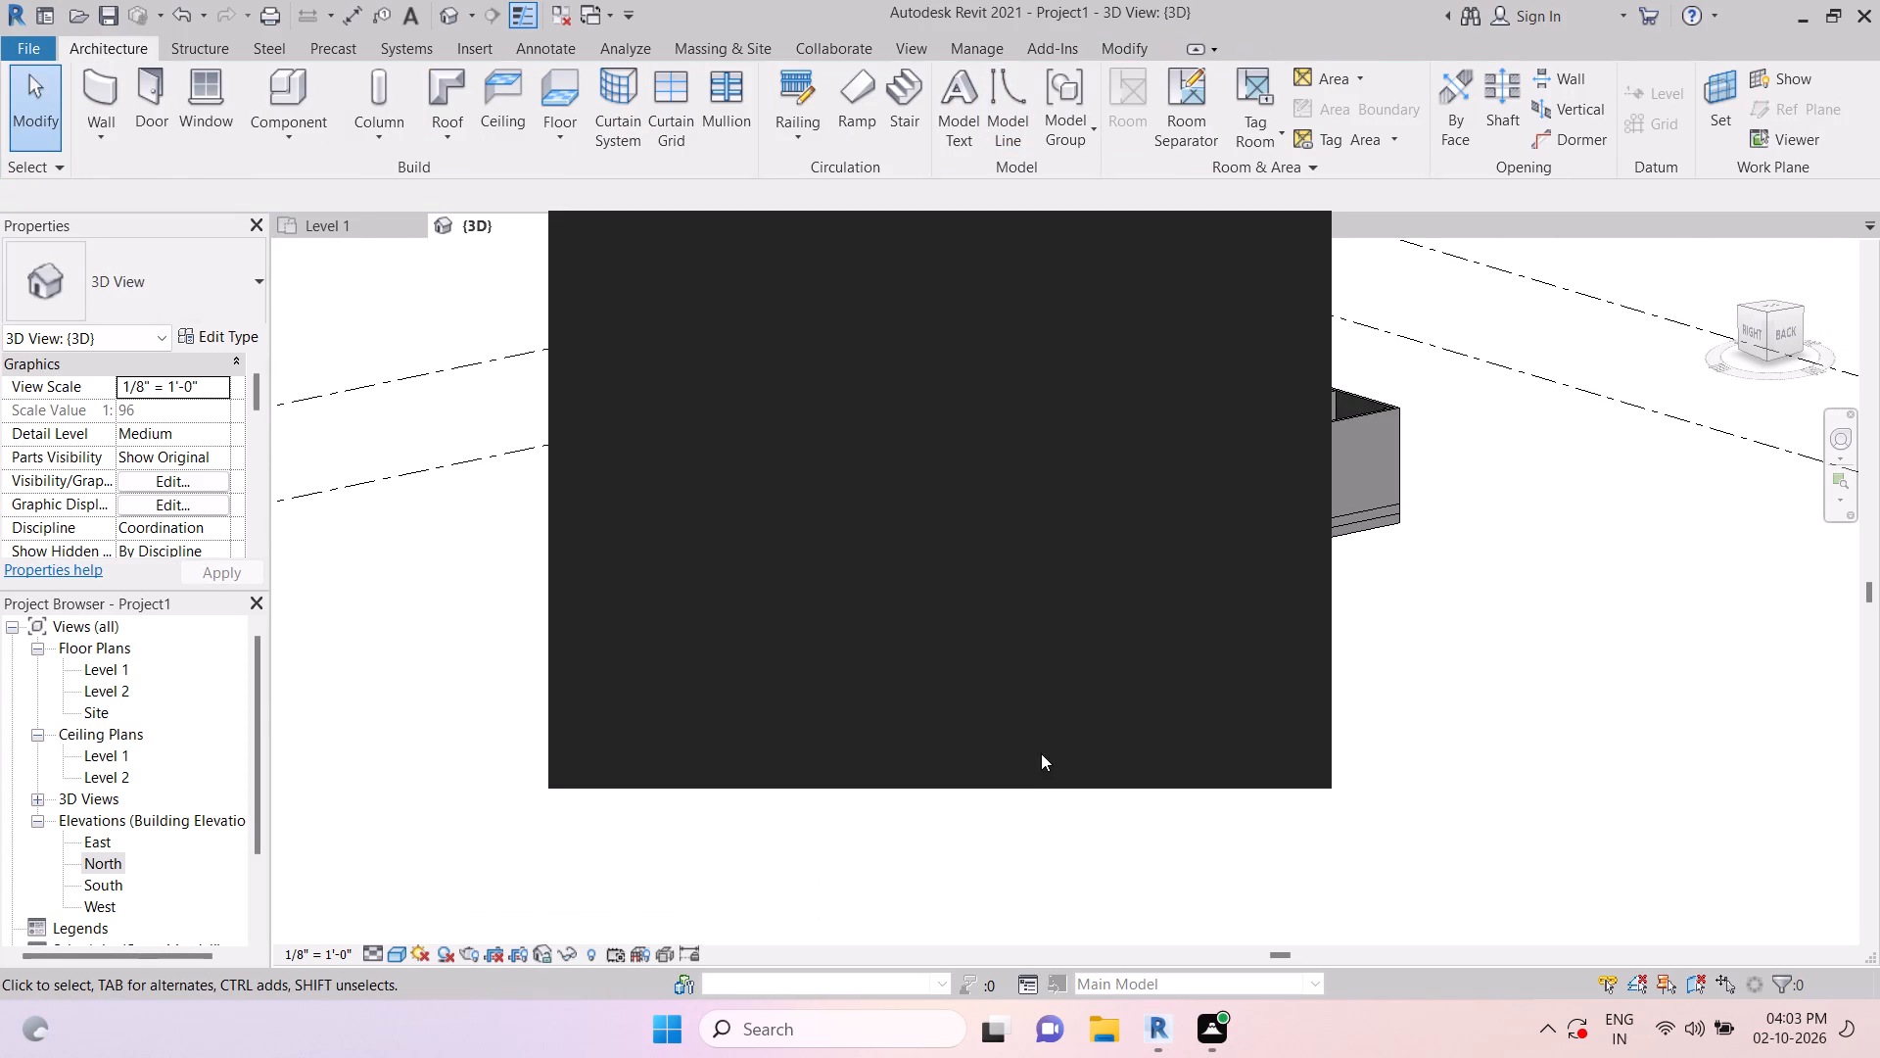
key("Escape")
key("Escape")
key("Escape")
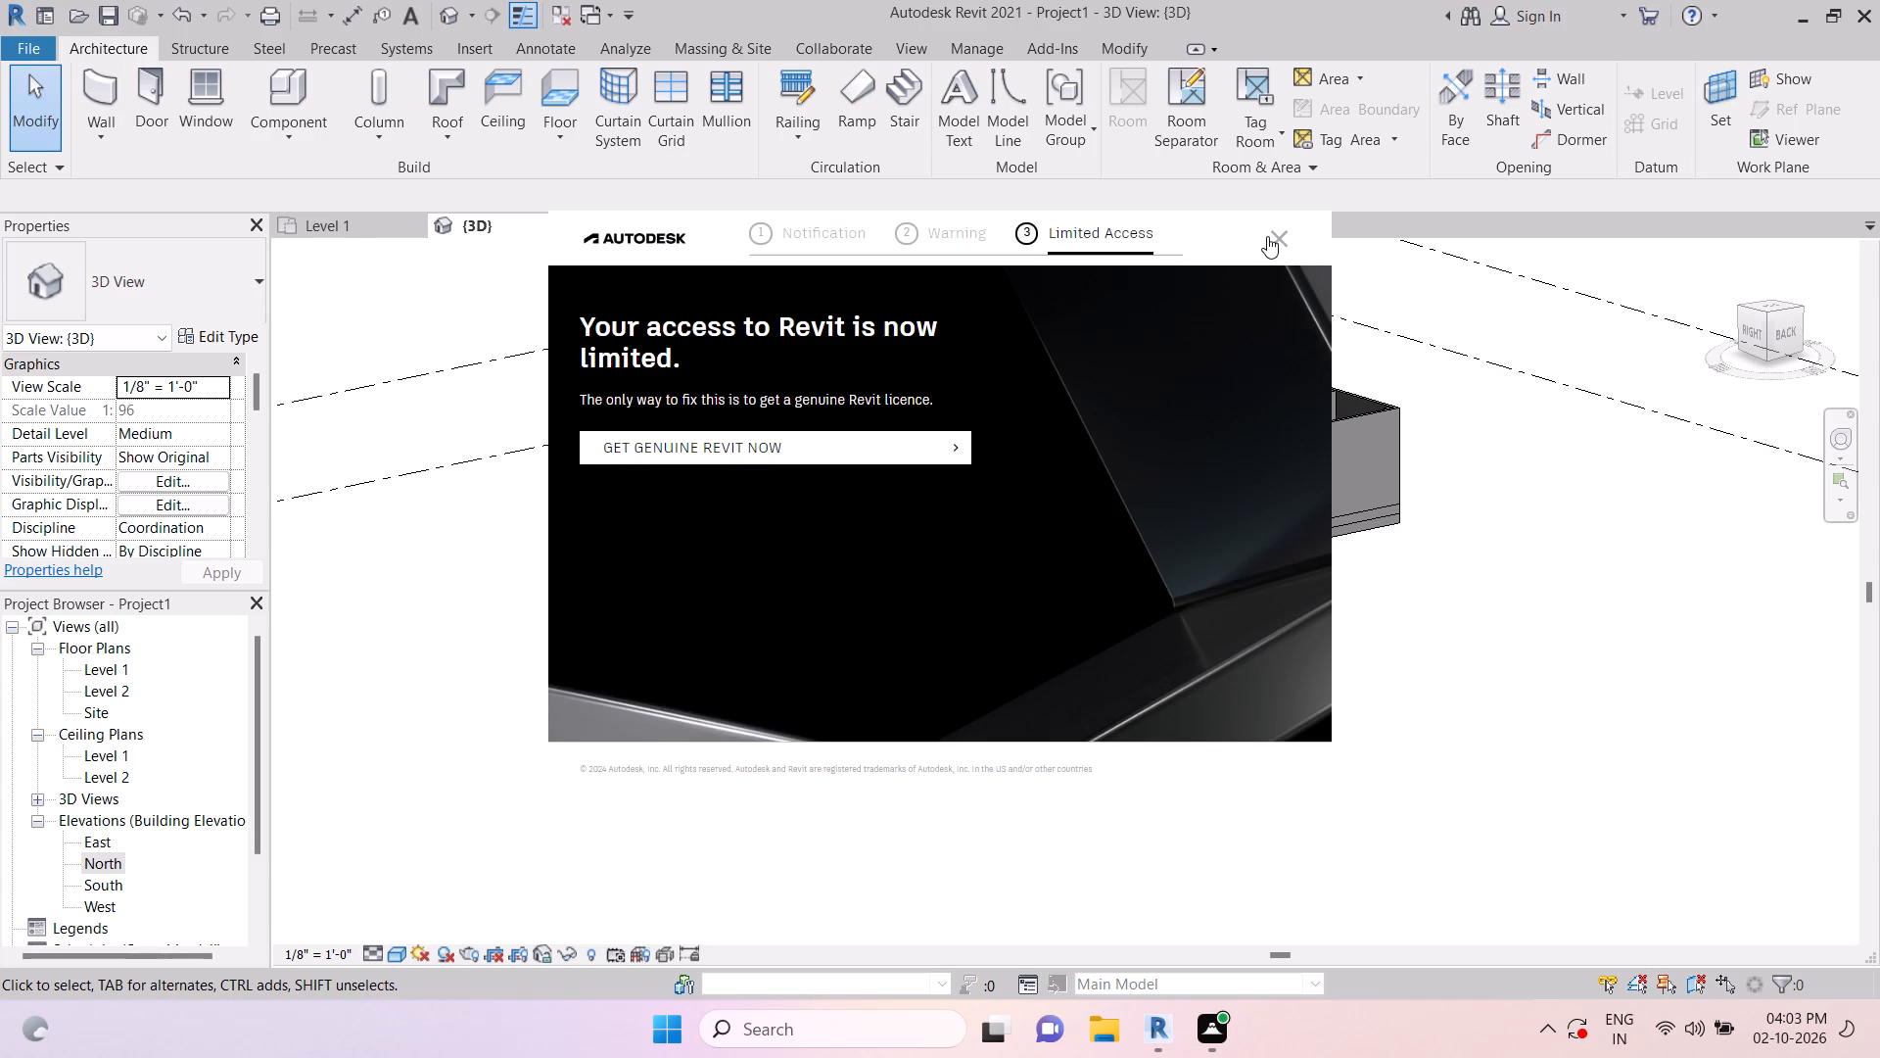
left_click(1271, 236)
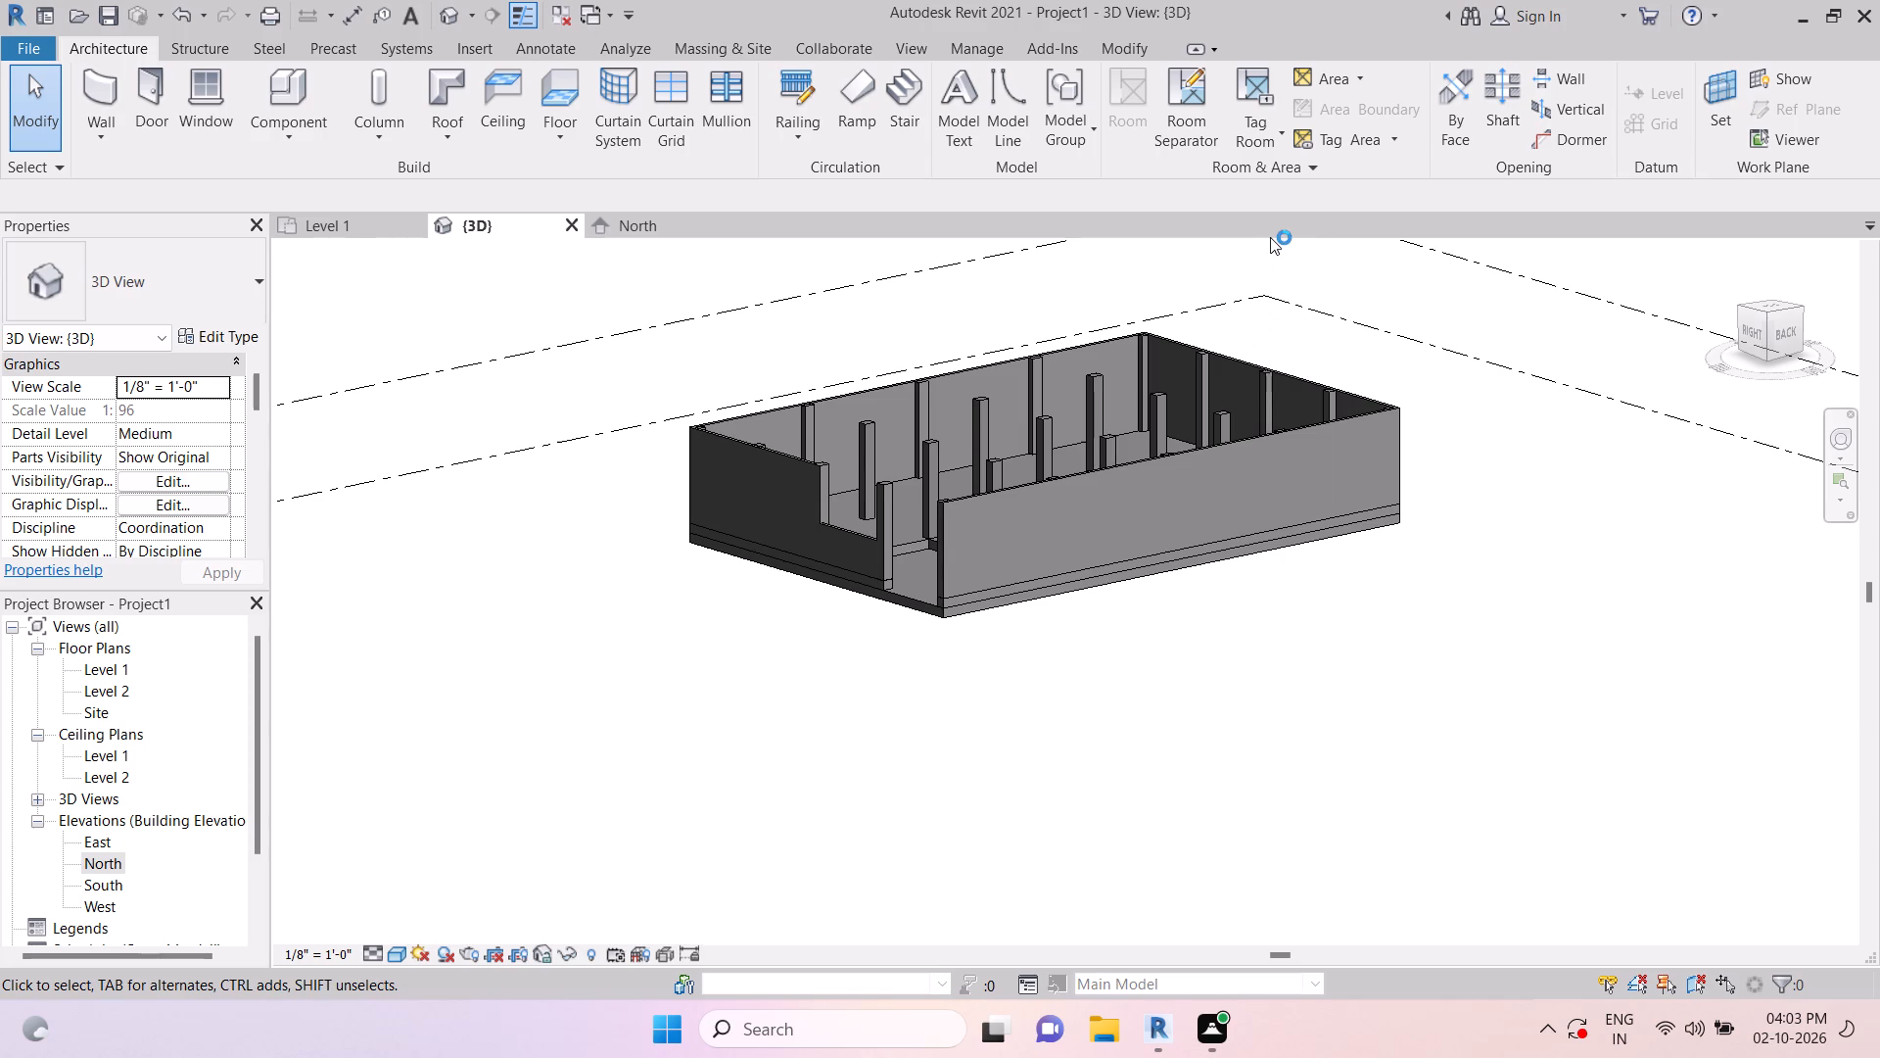
Start the Paint command with the column at the end of the low east wall in close view.
scroll(979, 648, "down", 3)
middle_click_drag(1003, 653, 987, 646, "shift")
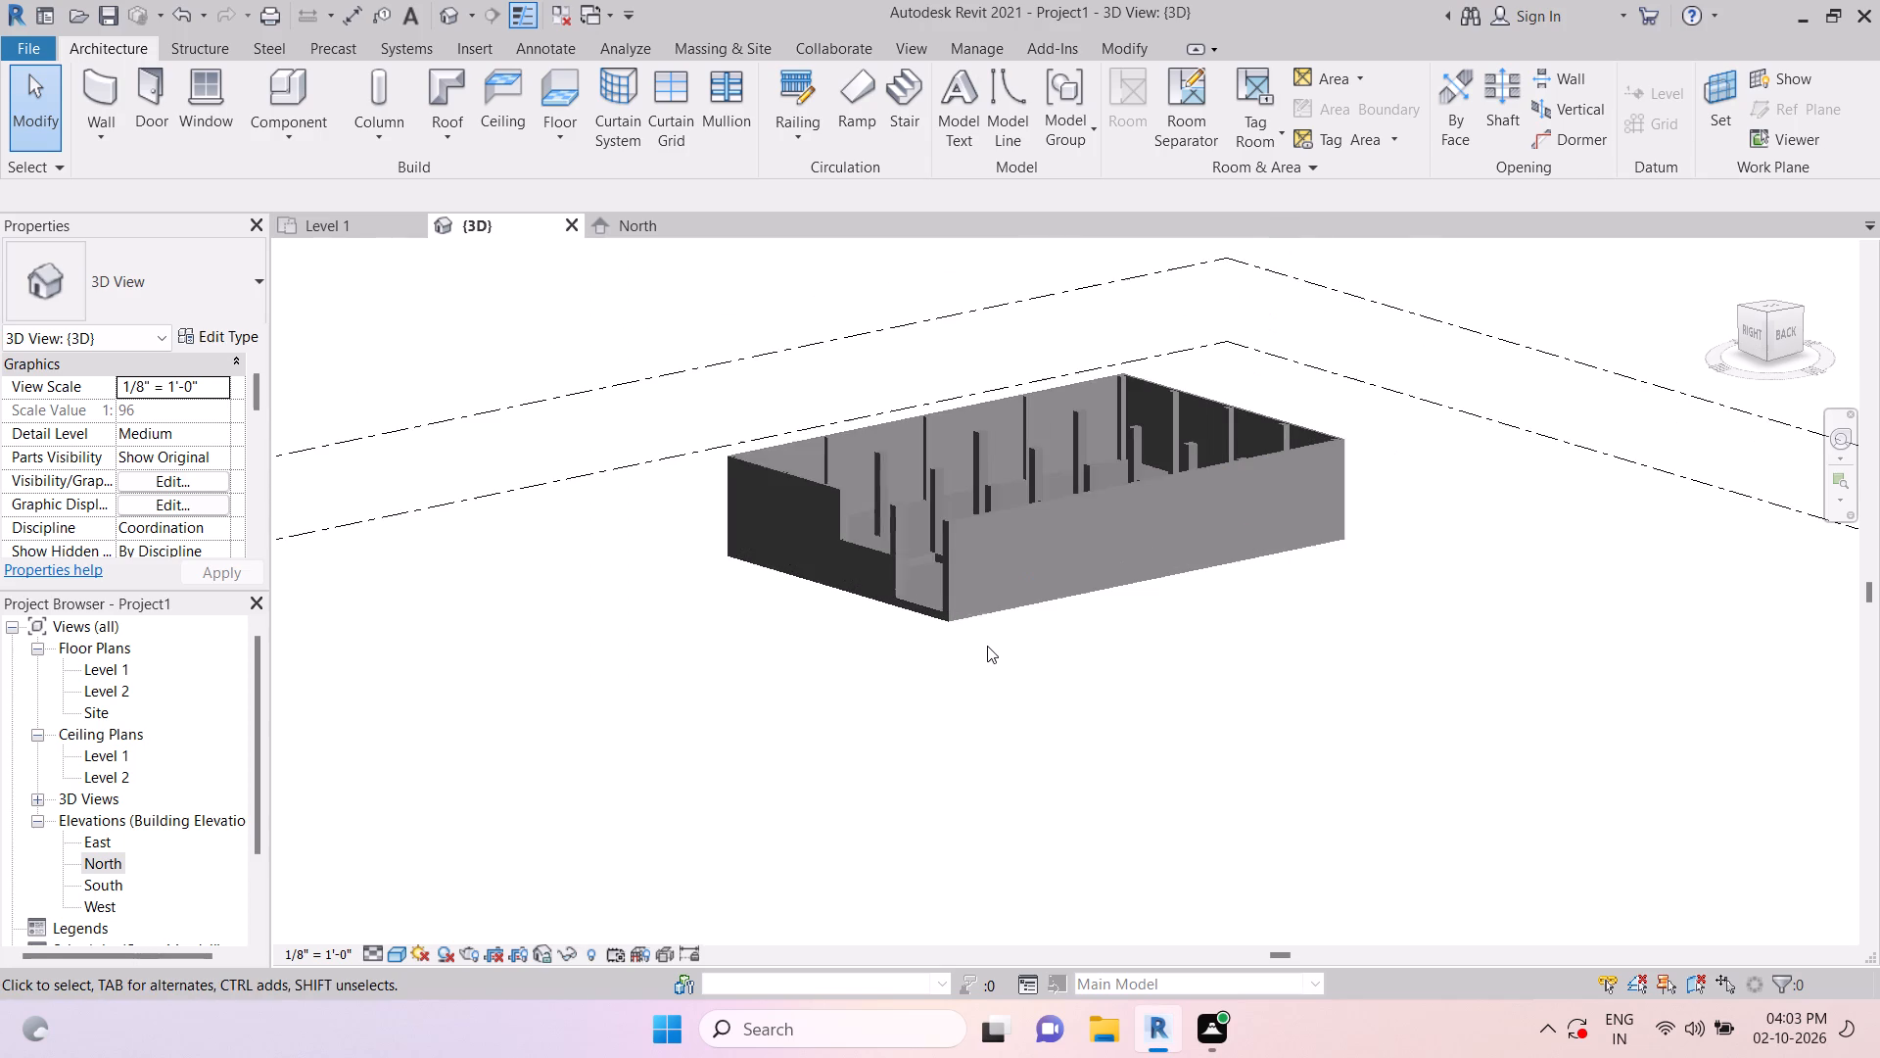
middle_click_drag(987, 646, 1291, 986, "shift")
middle_click(1292, 988, "shift")
key("Escape")
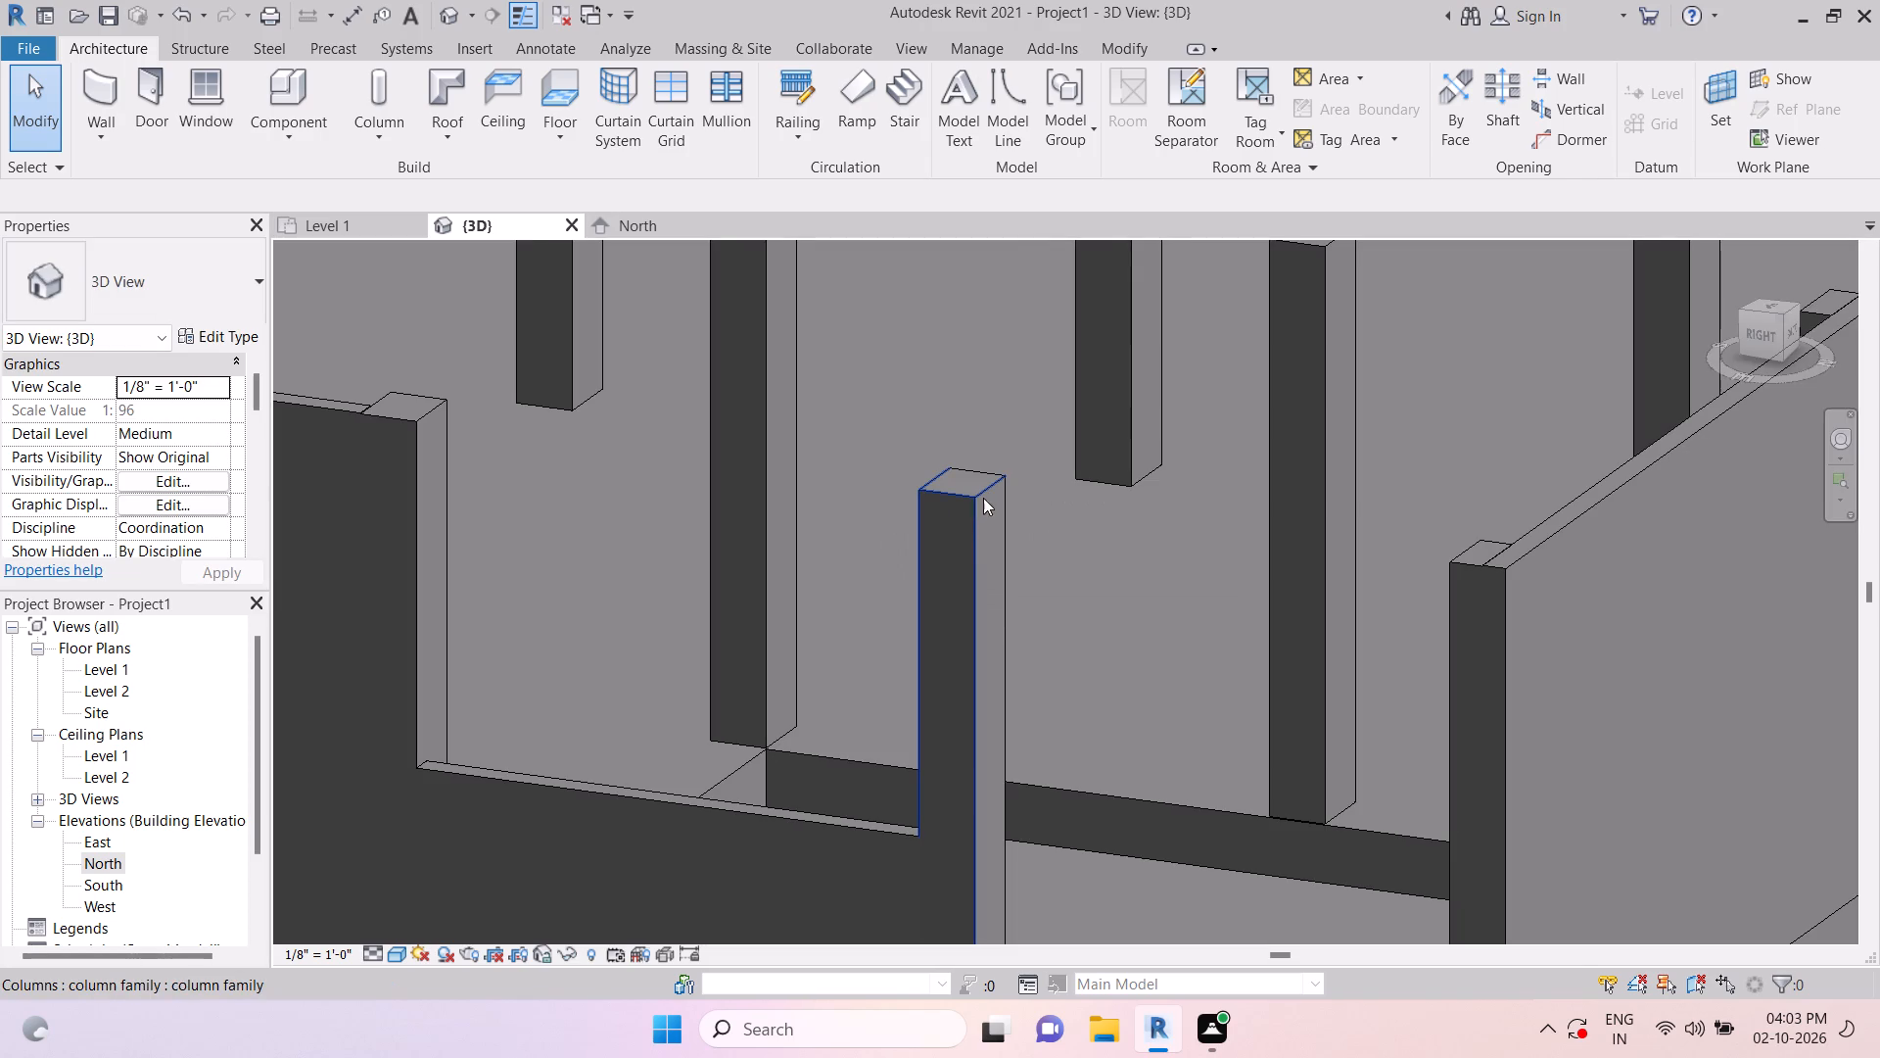
key("Escape")
key("Escape")
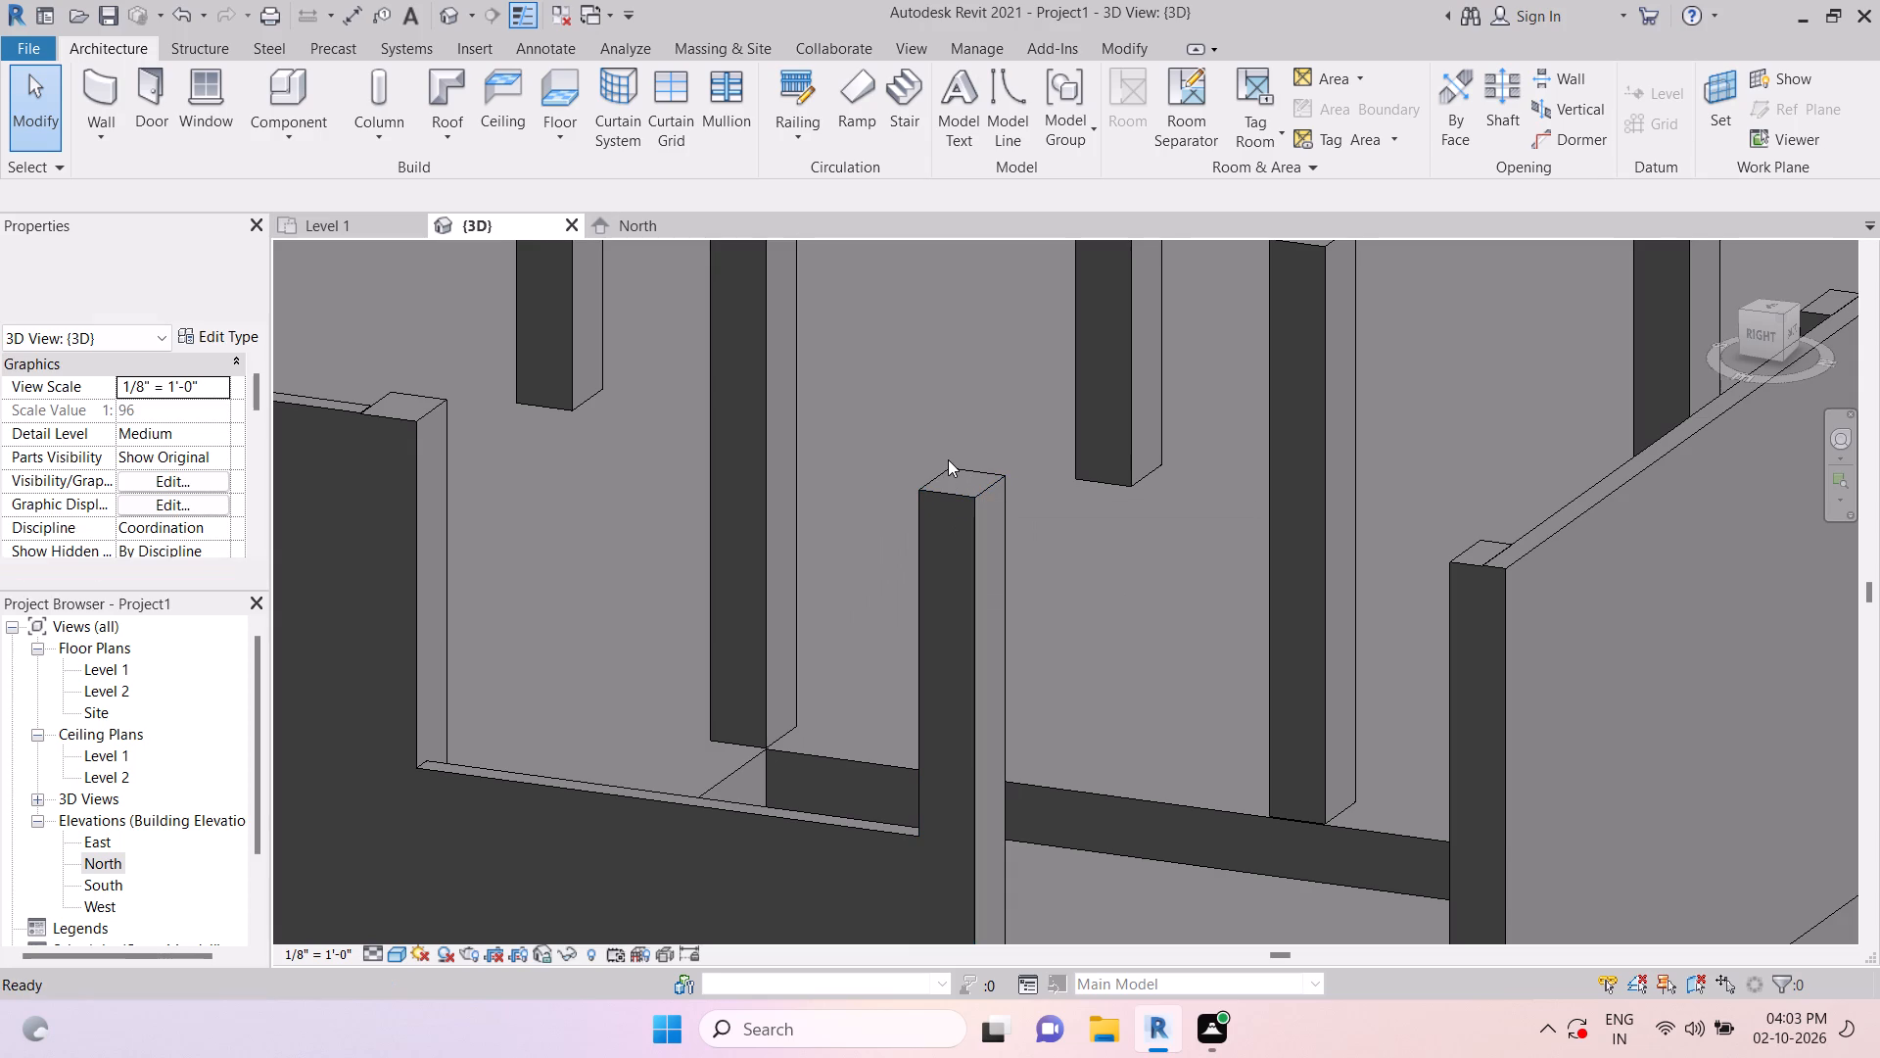
key("p")
key("t")
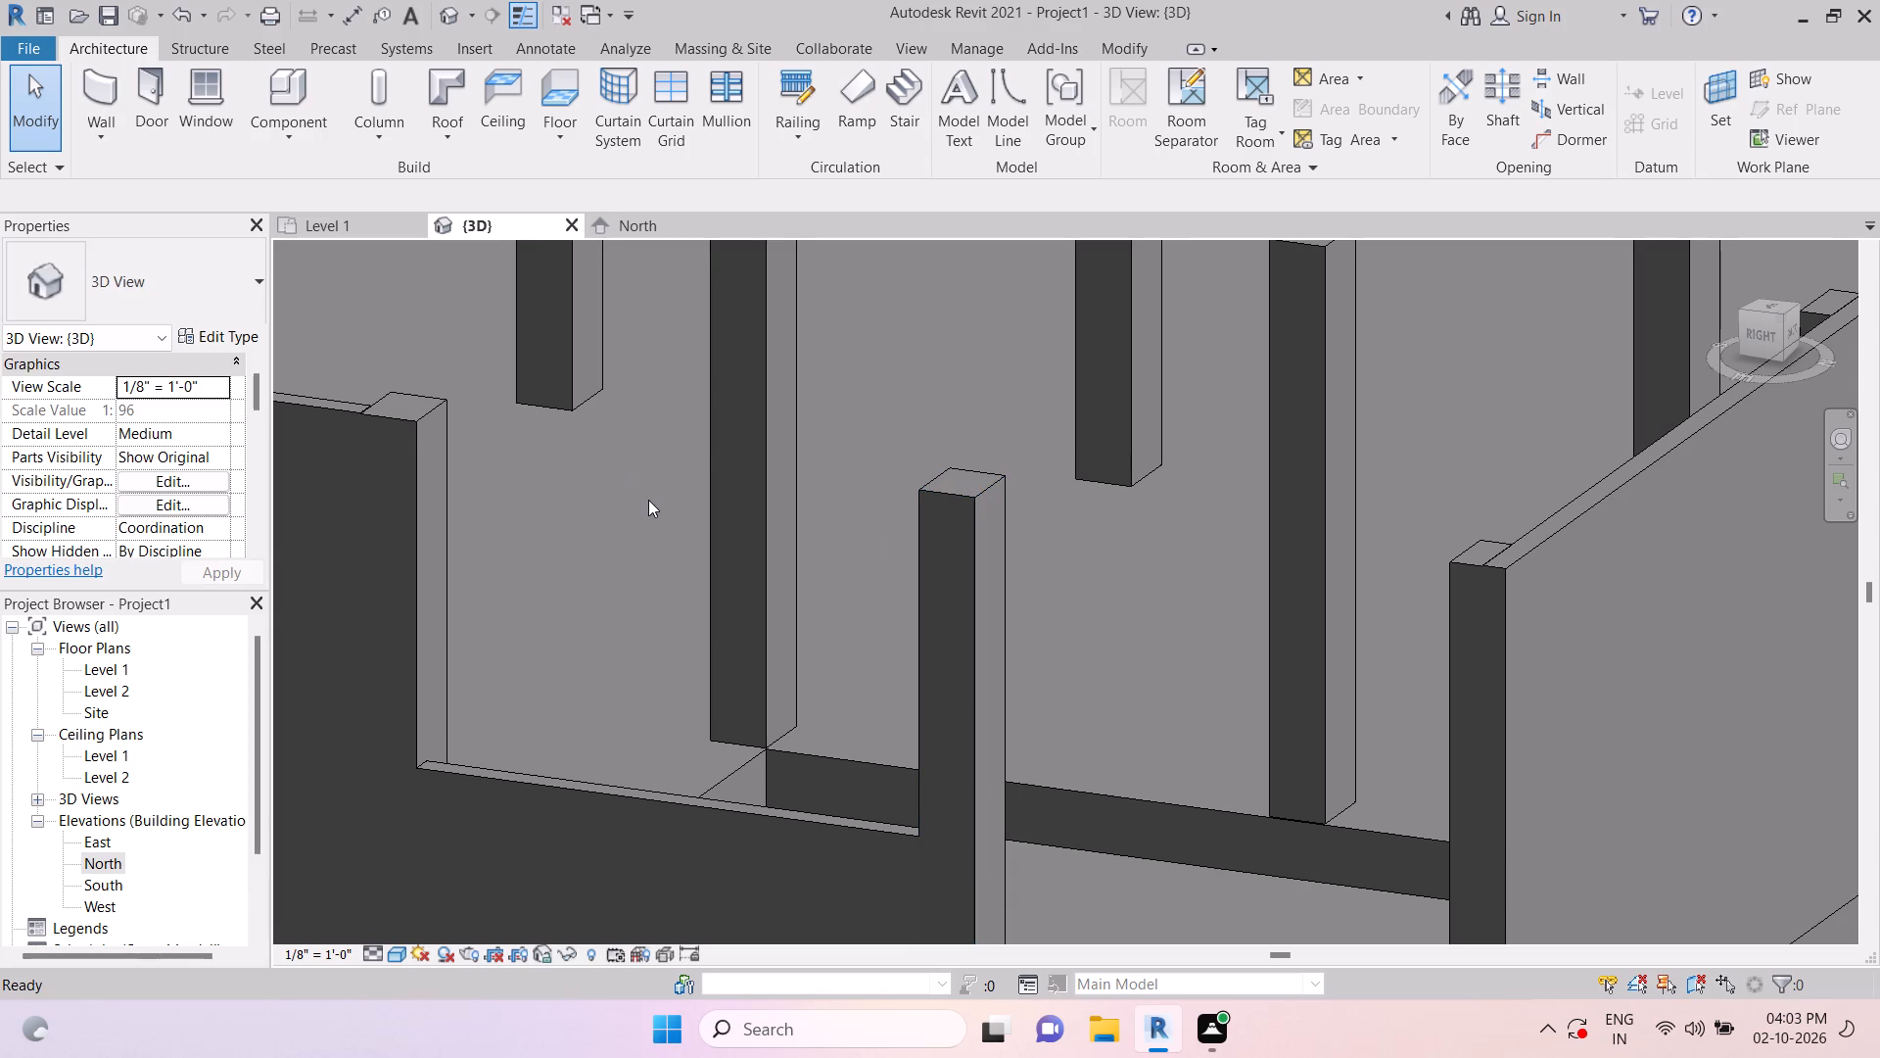
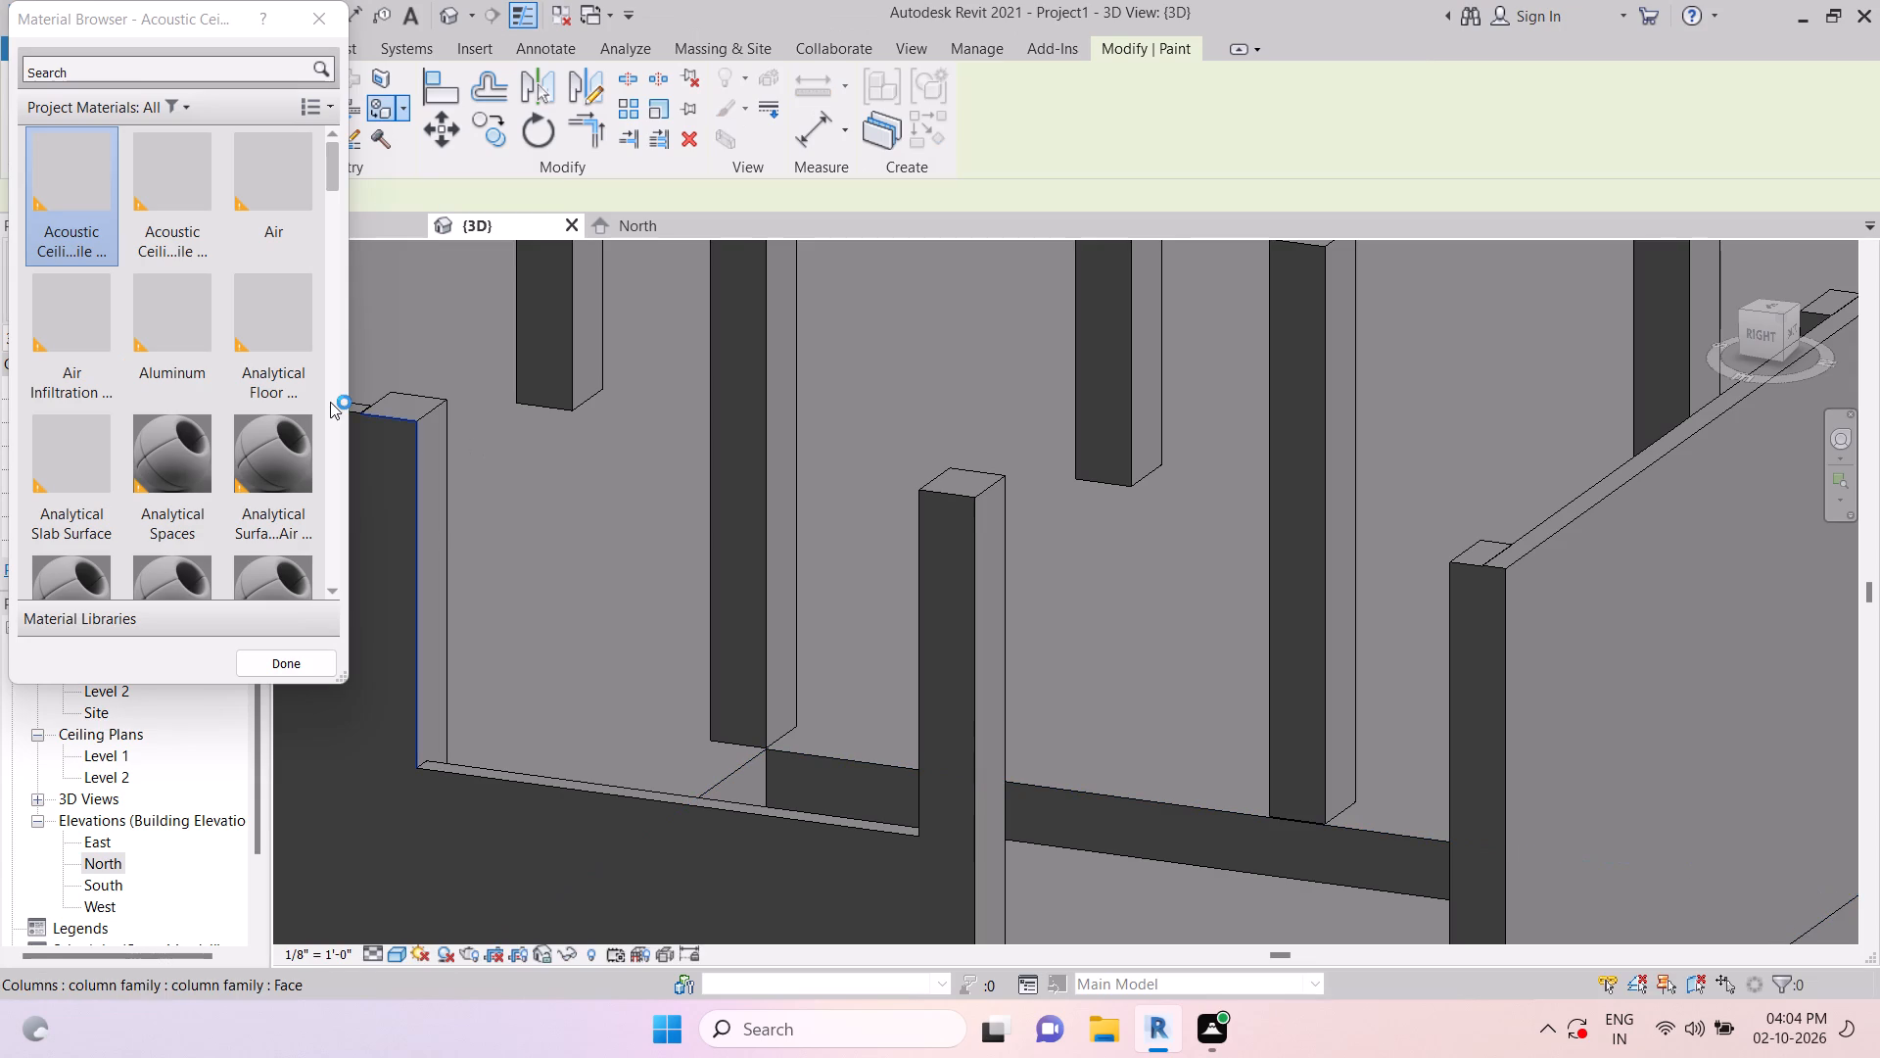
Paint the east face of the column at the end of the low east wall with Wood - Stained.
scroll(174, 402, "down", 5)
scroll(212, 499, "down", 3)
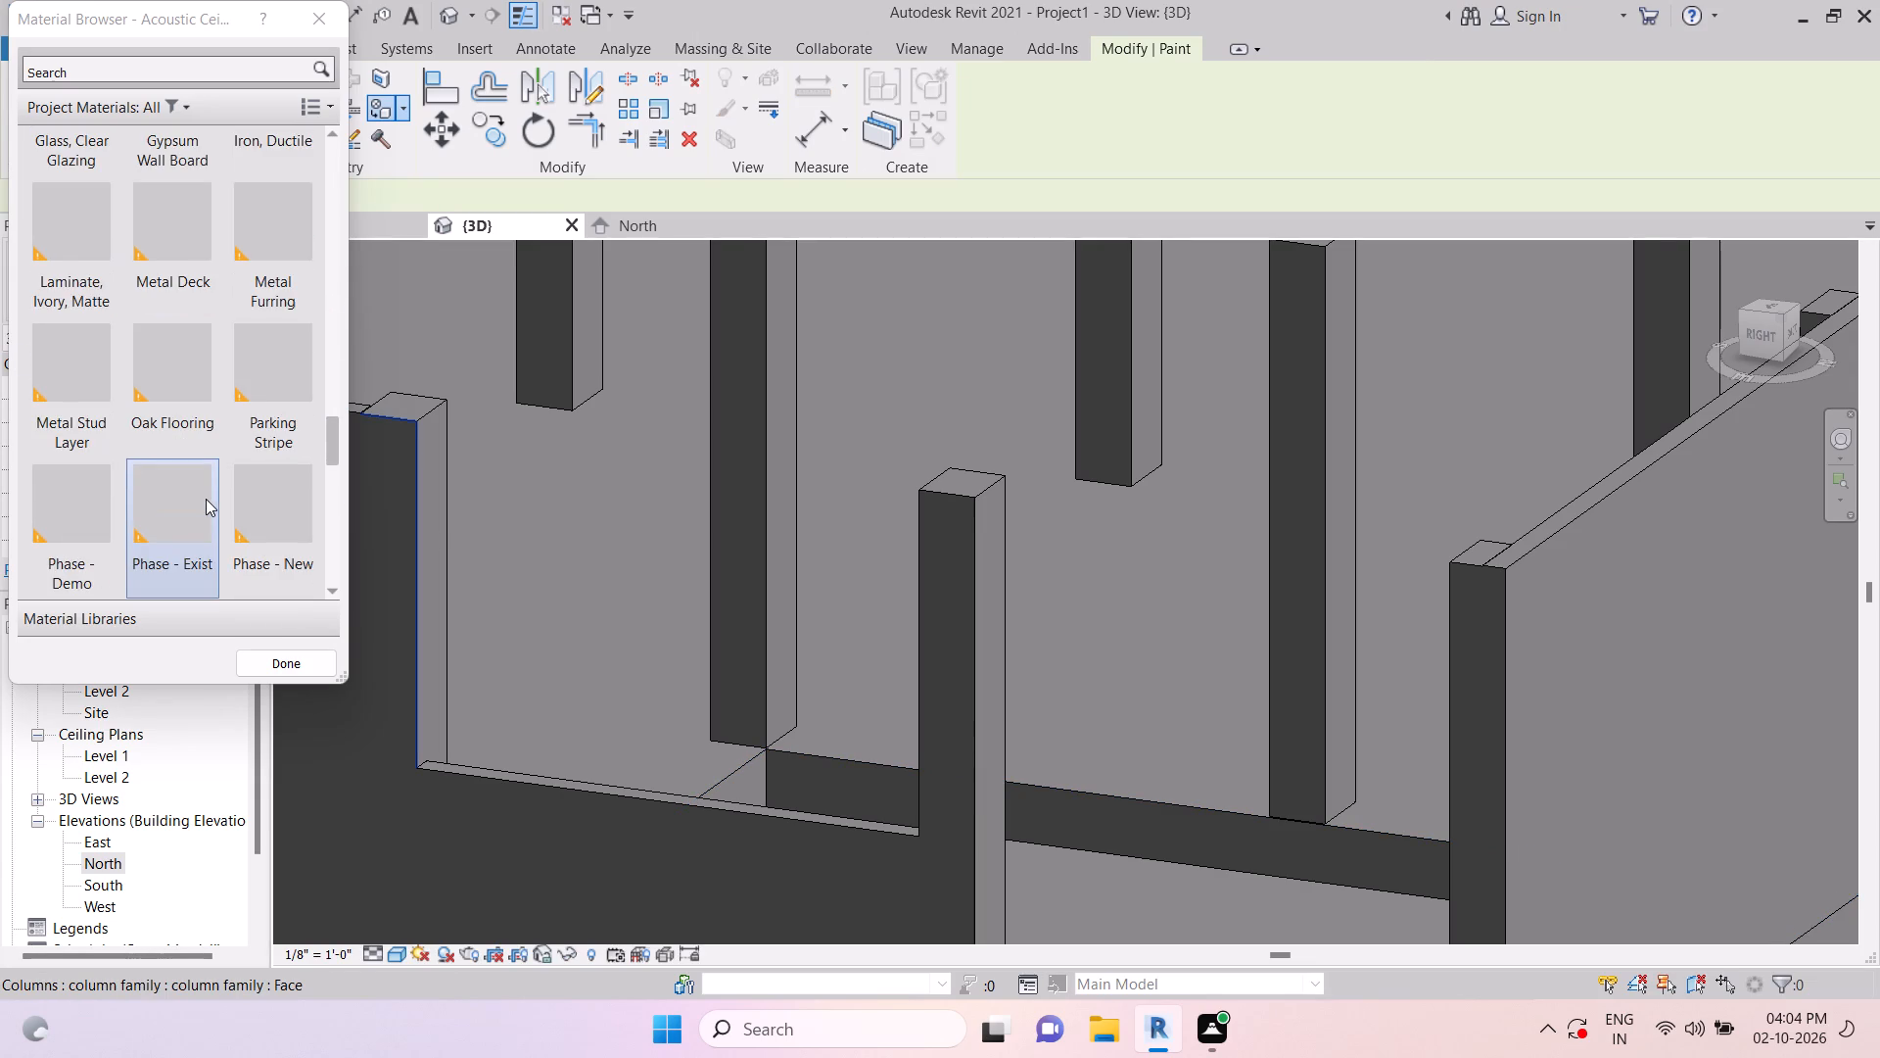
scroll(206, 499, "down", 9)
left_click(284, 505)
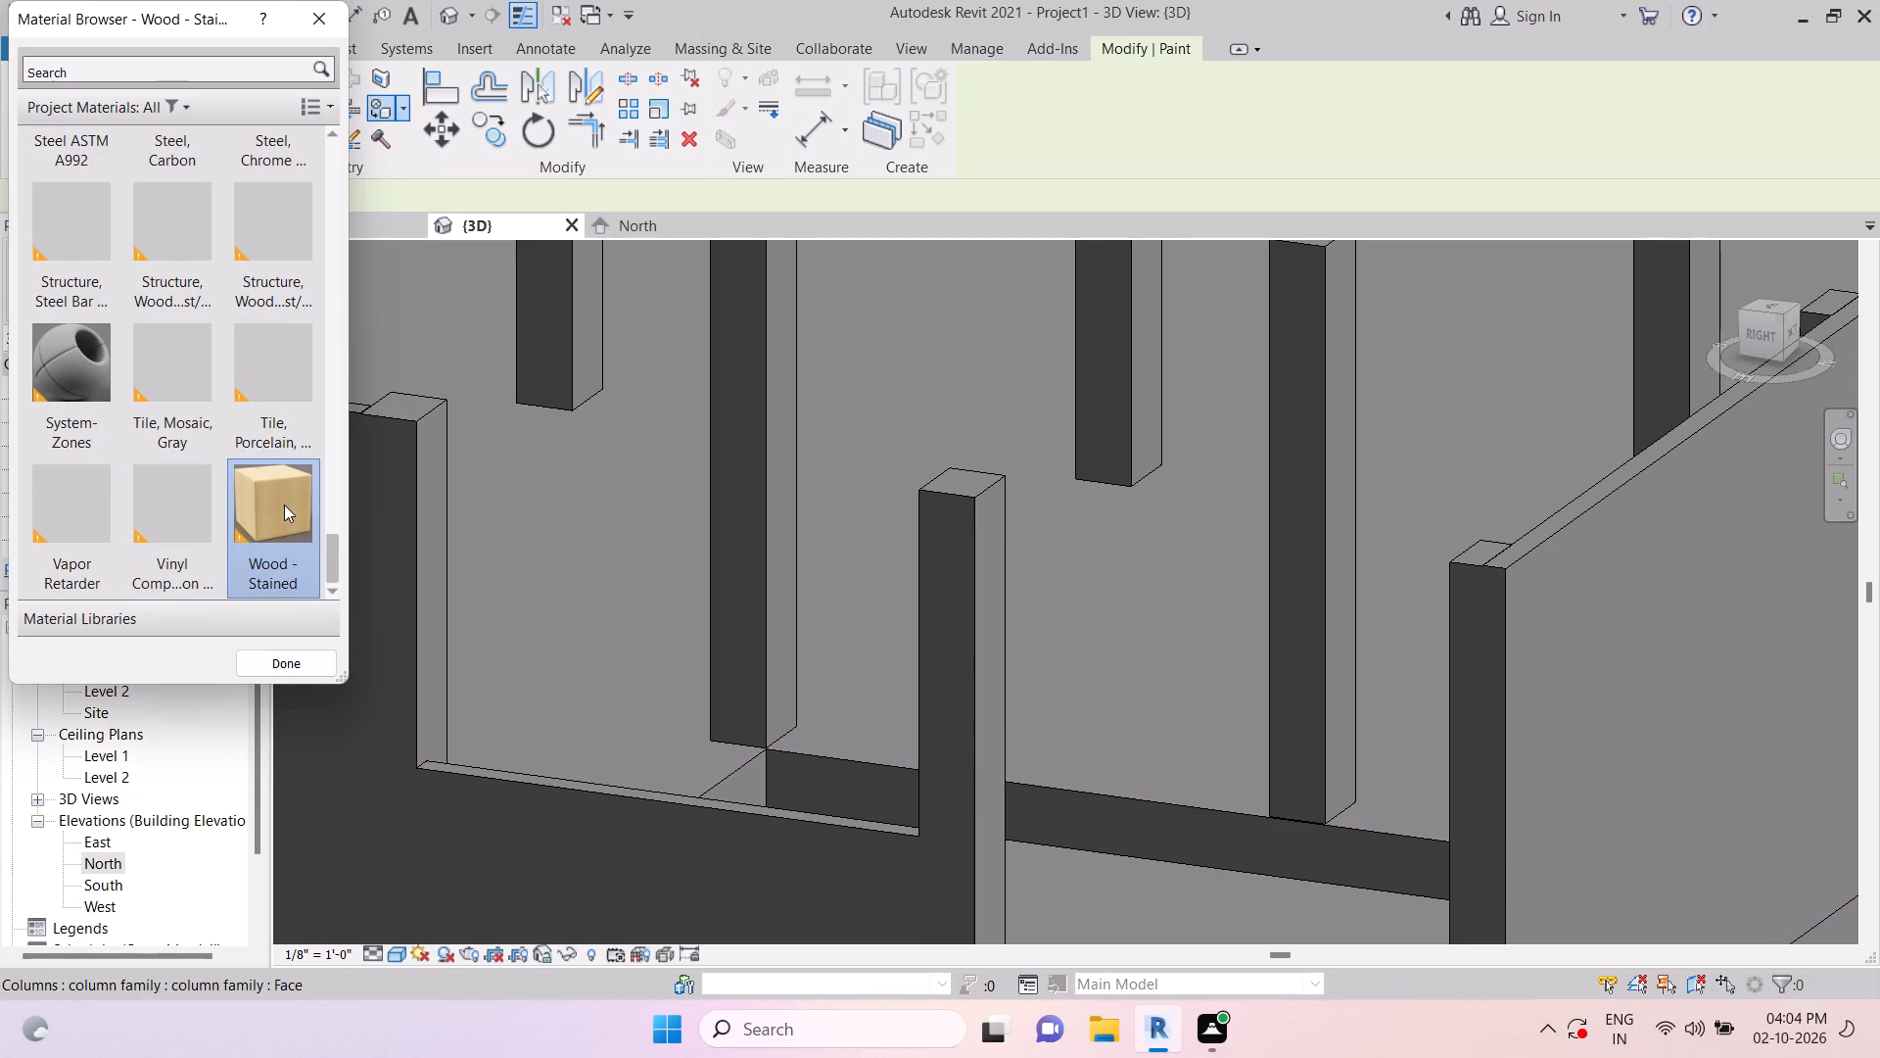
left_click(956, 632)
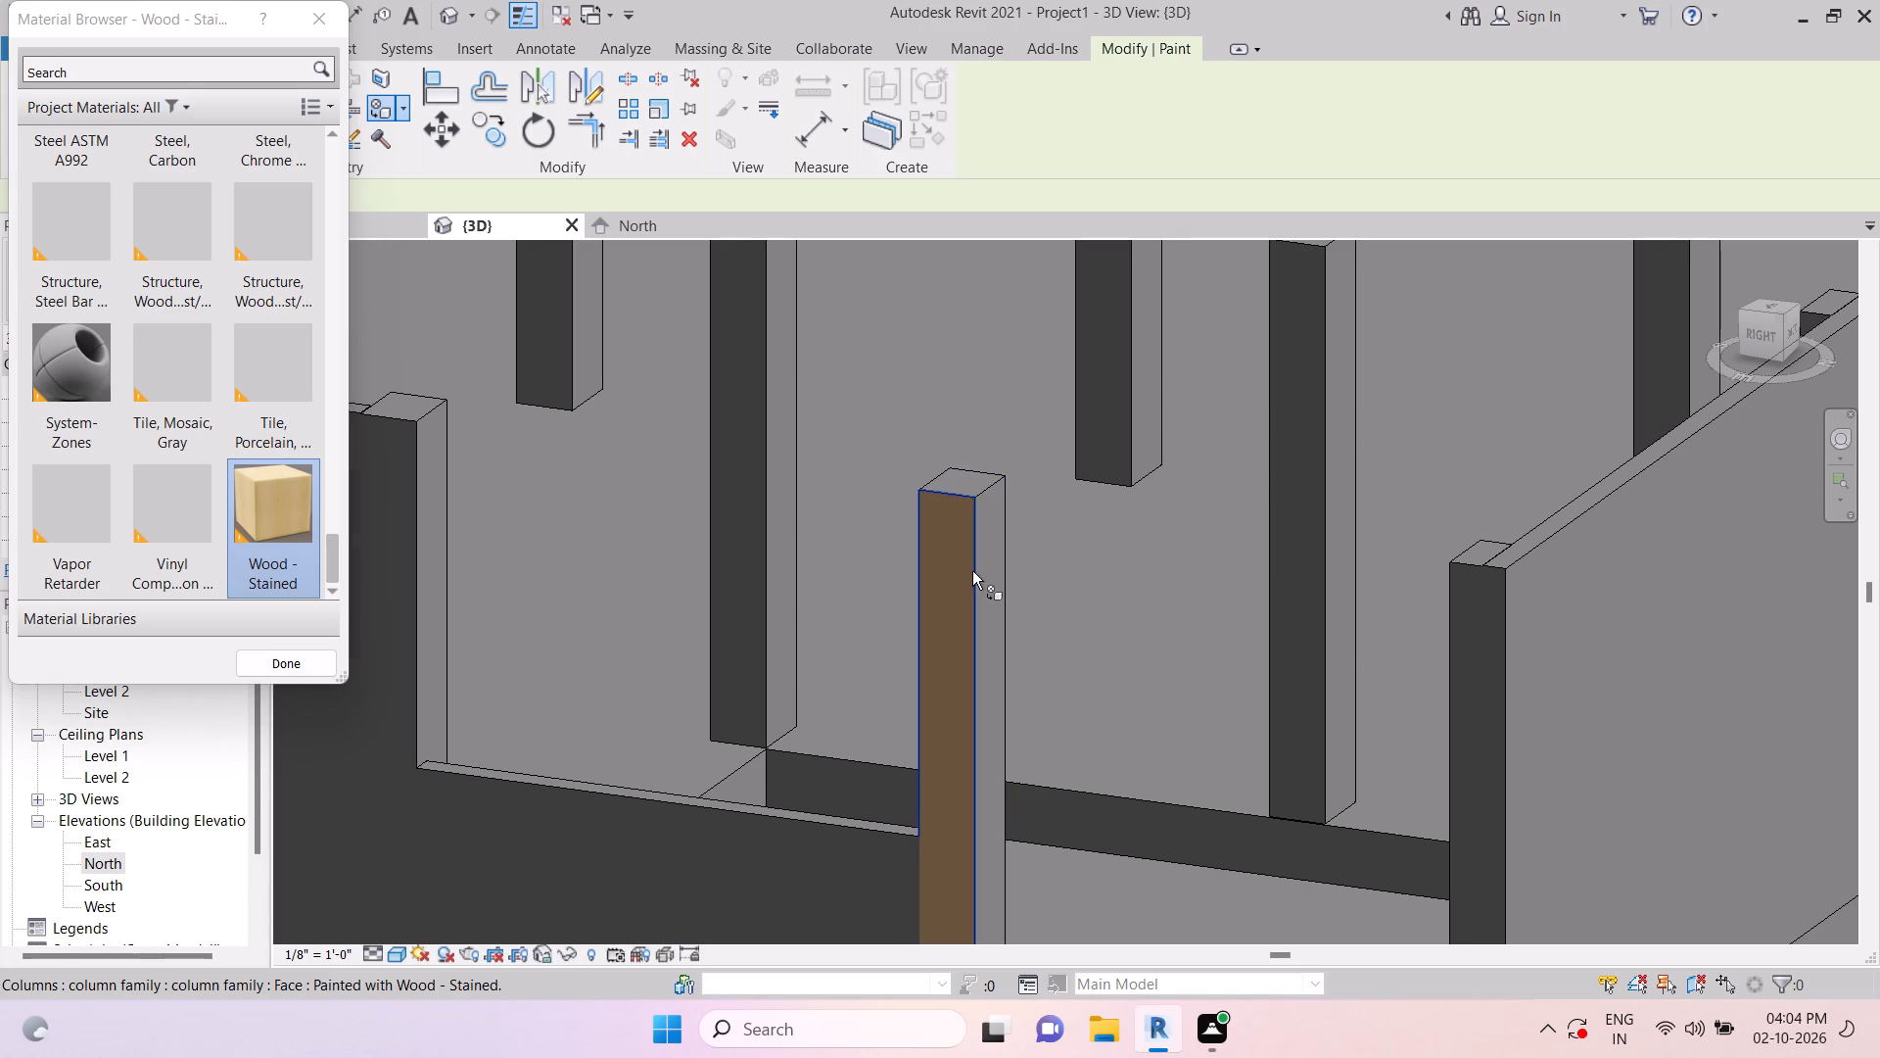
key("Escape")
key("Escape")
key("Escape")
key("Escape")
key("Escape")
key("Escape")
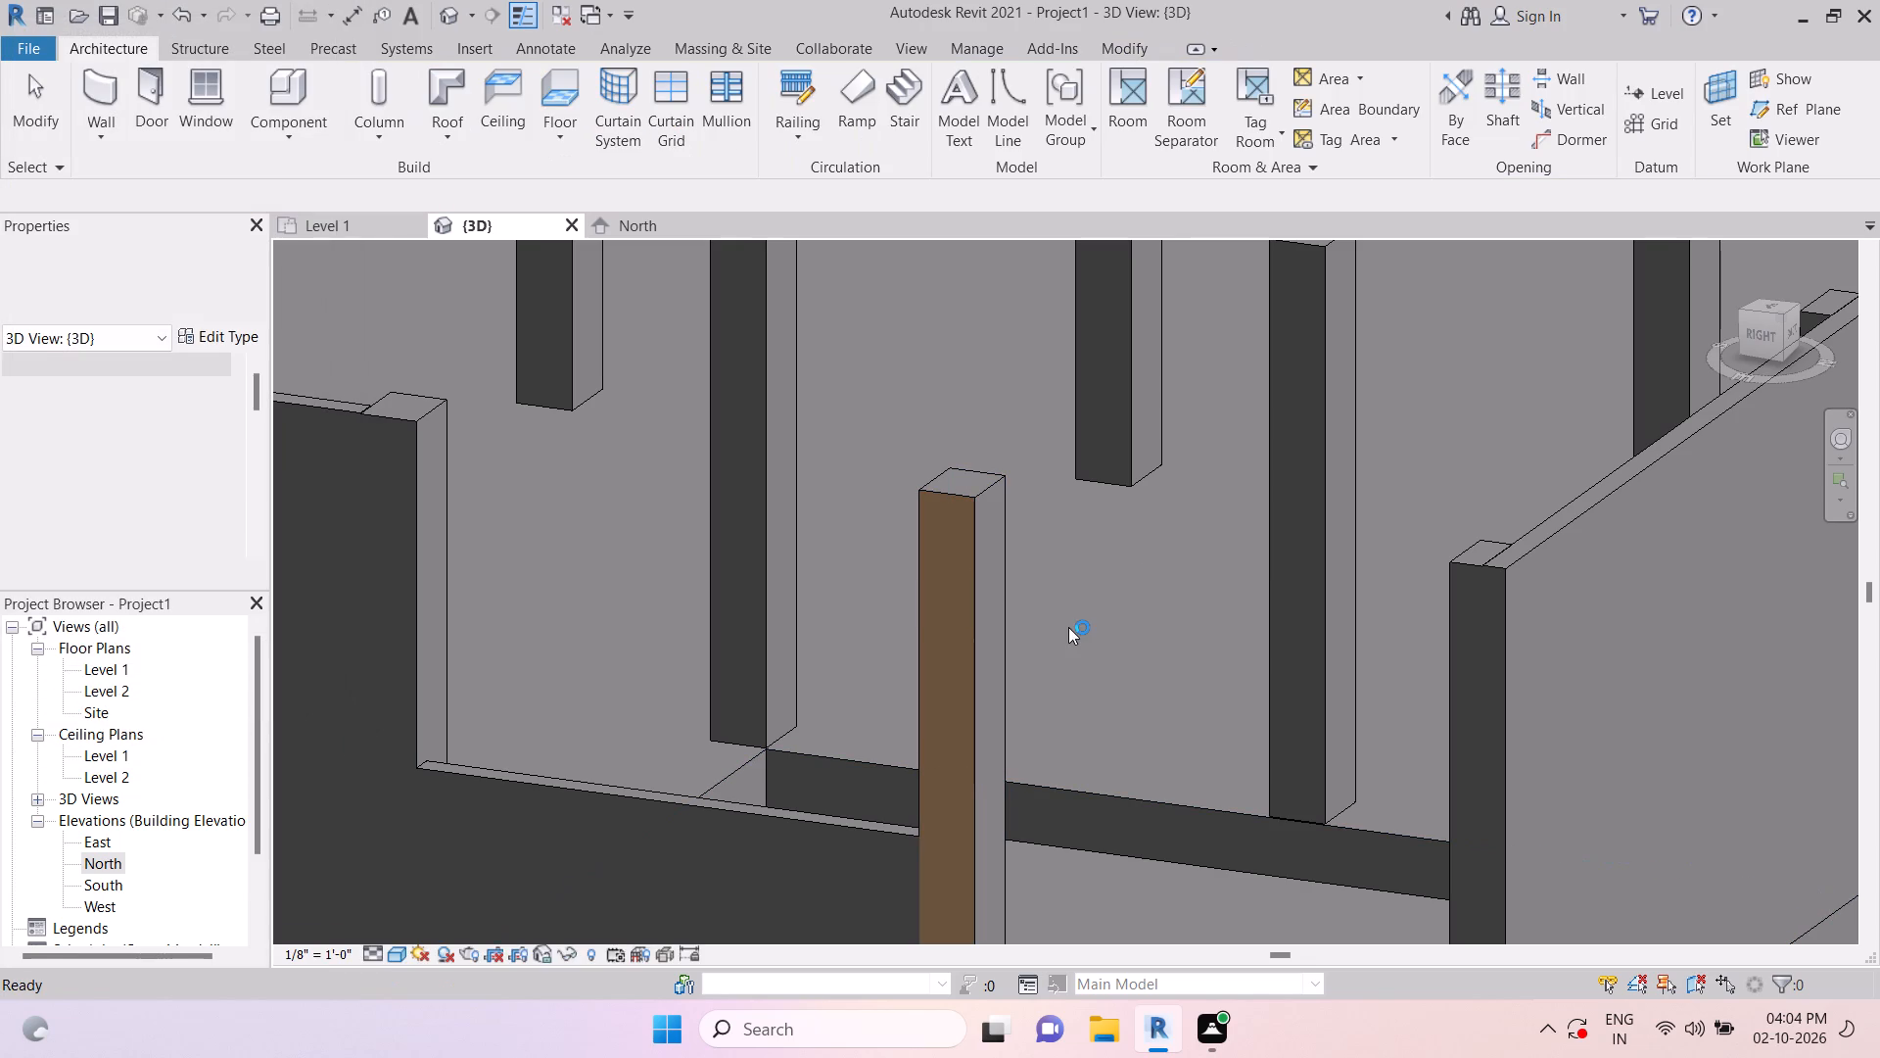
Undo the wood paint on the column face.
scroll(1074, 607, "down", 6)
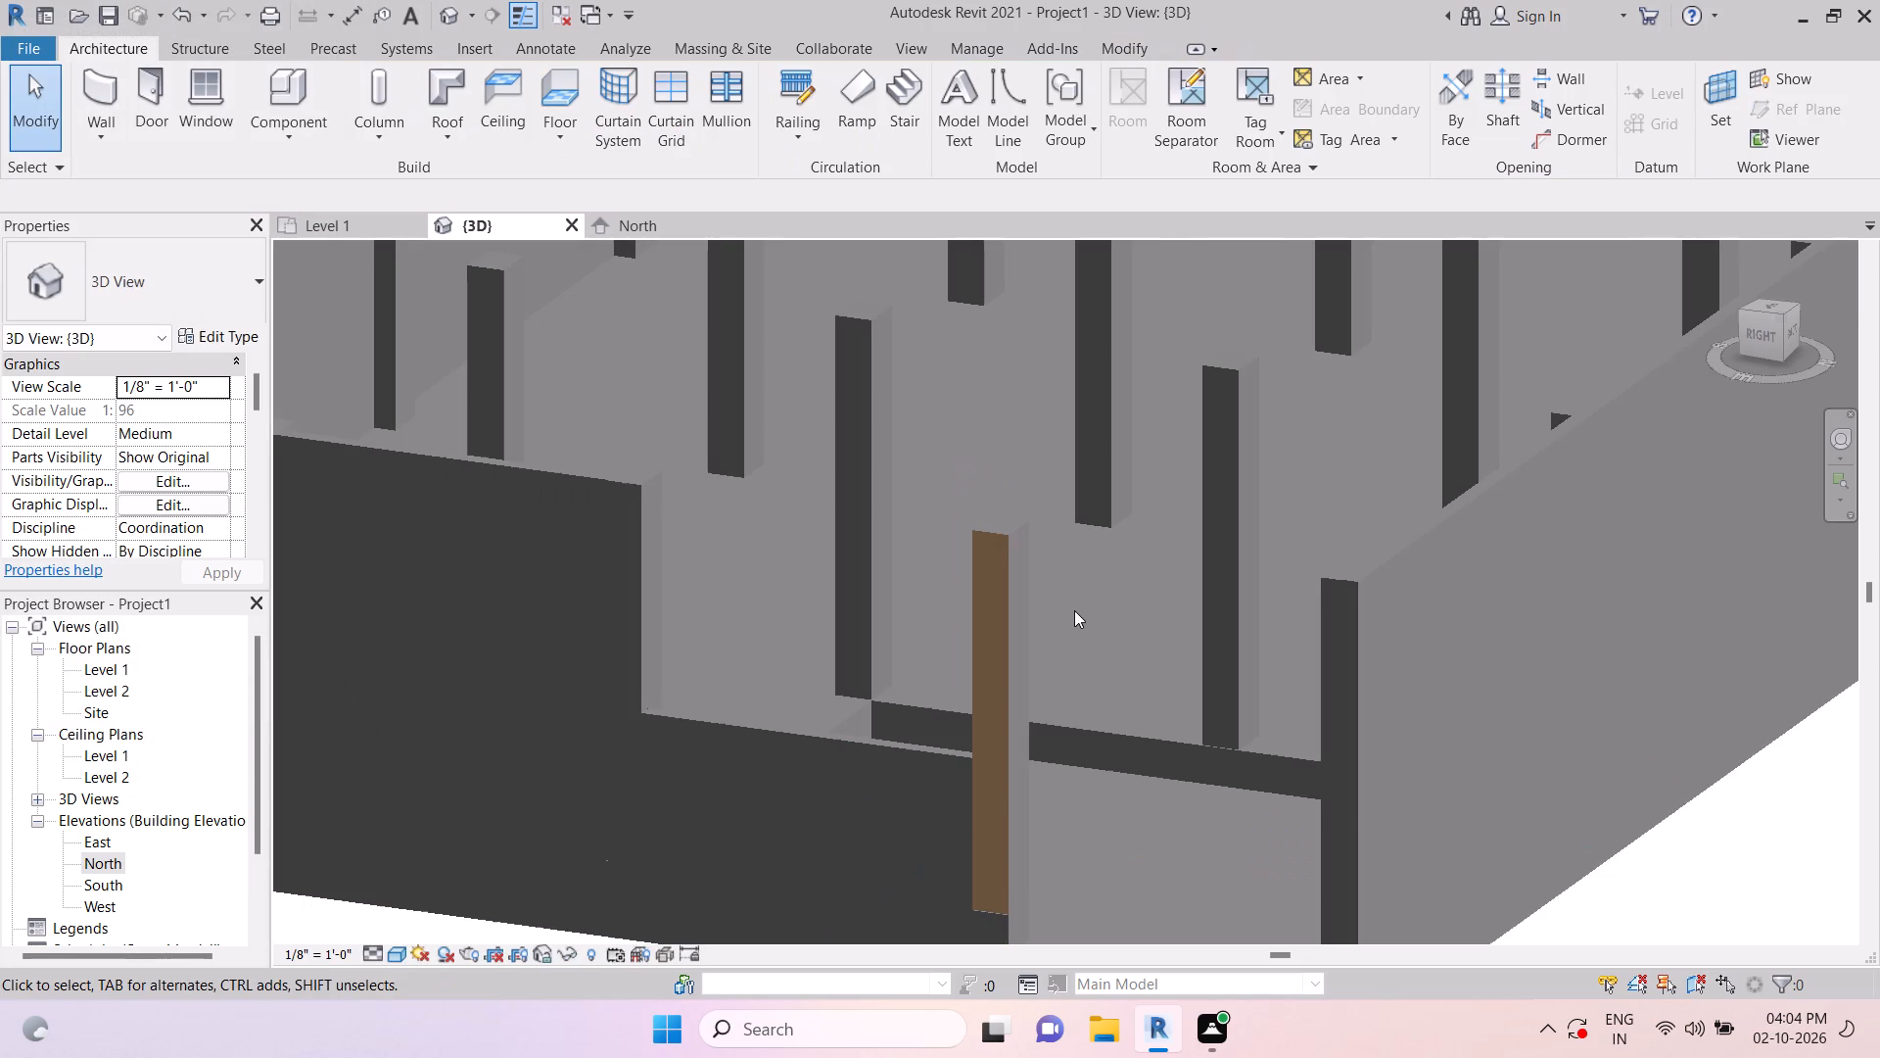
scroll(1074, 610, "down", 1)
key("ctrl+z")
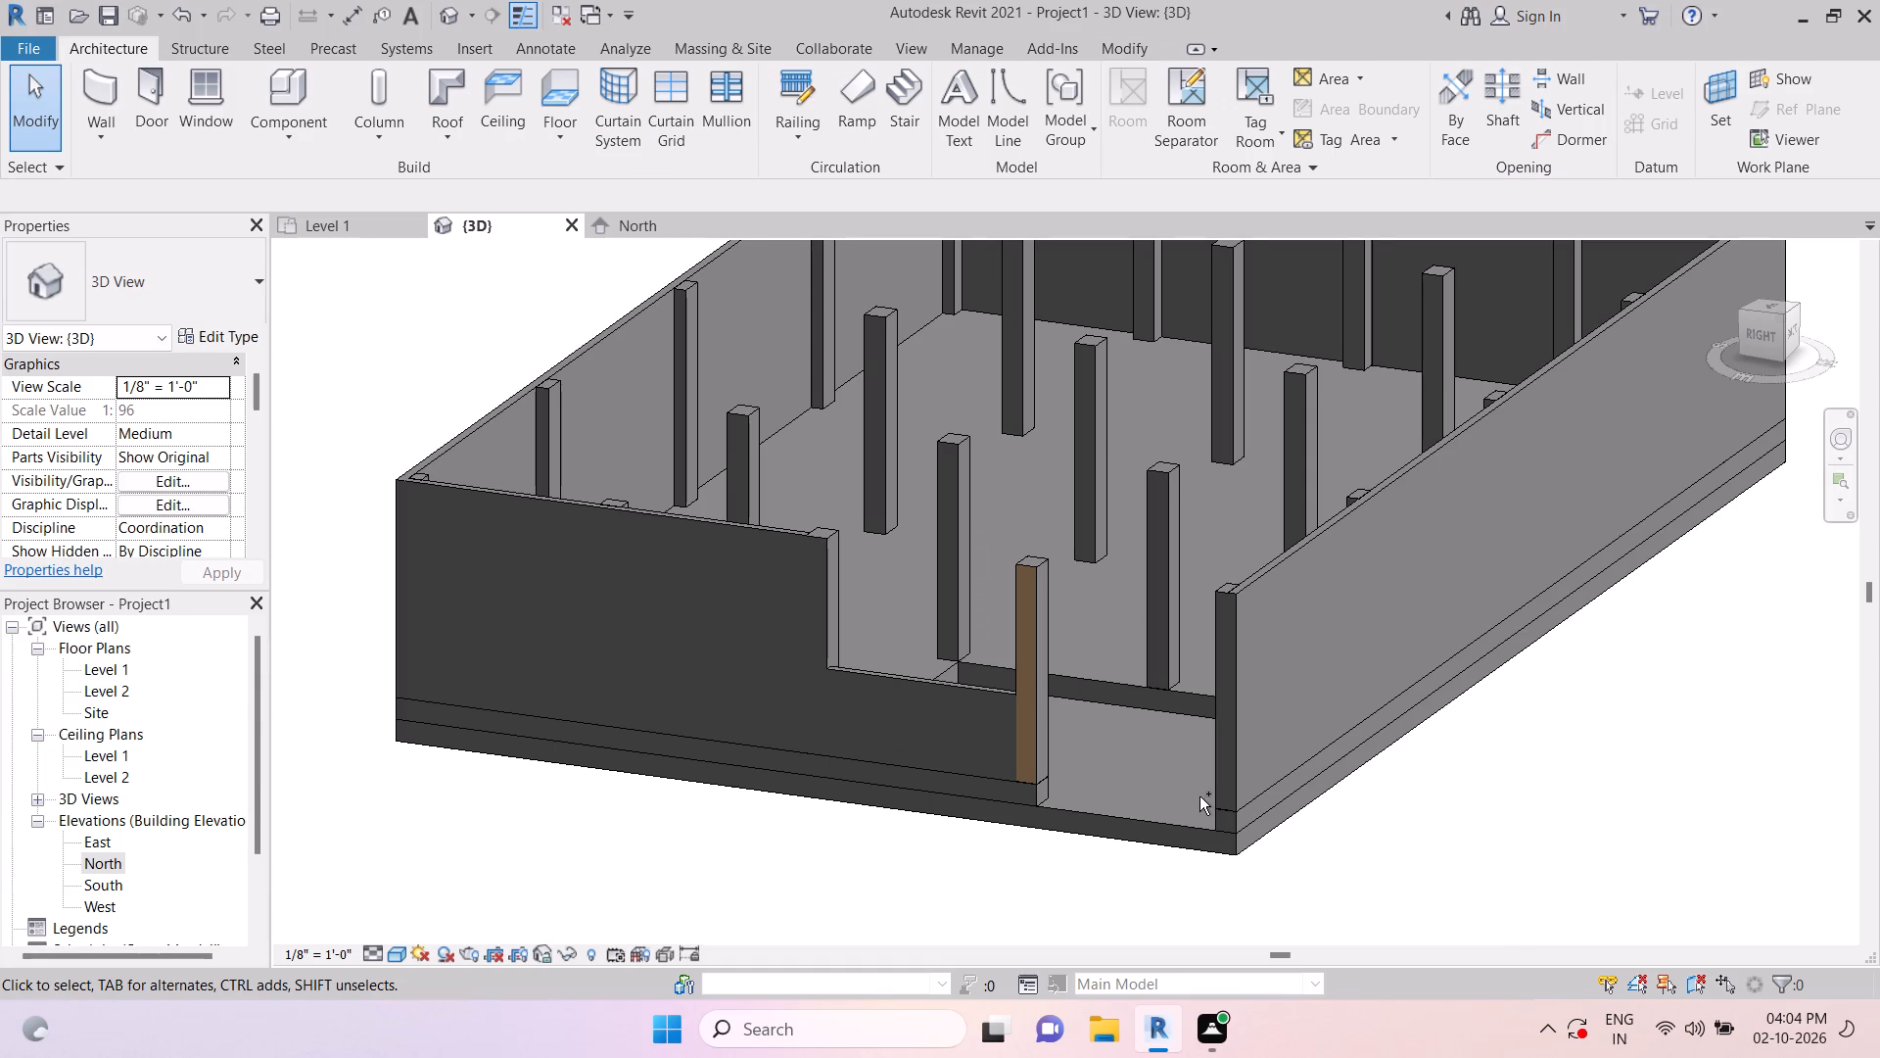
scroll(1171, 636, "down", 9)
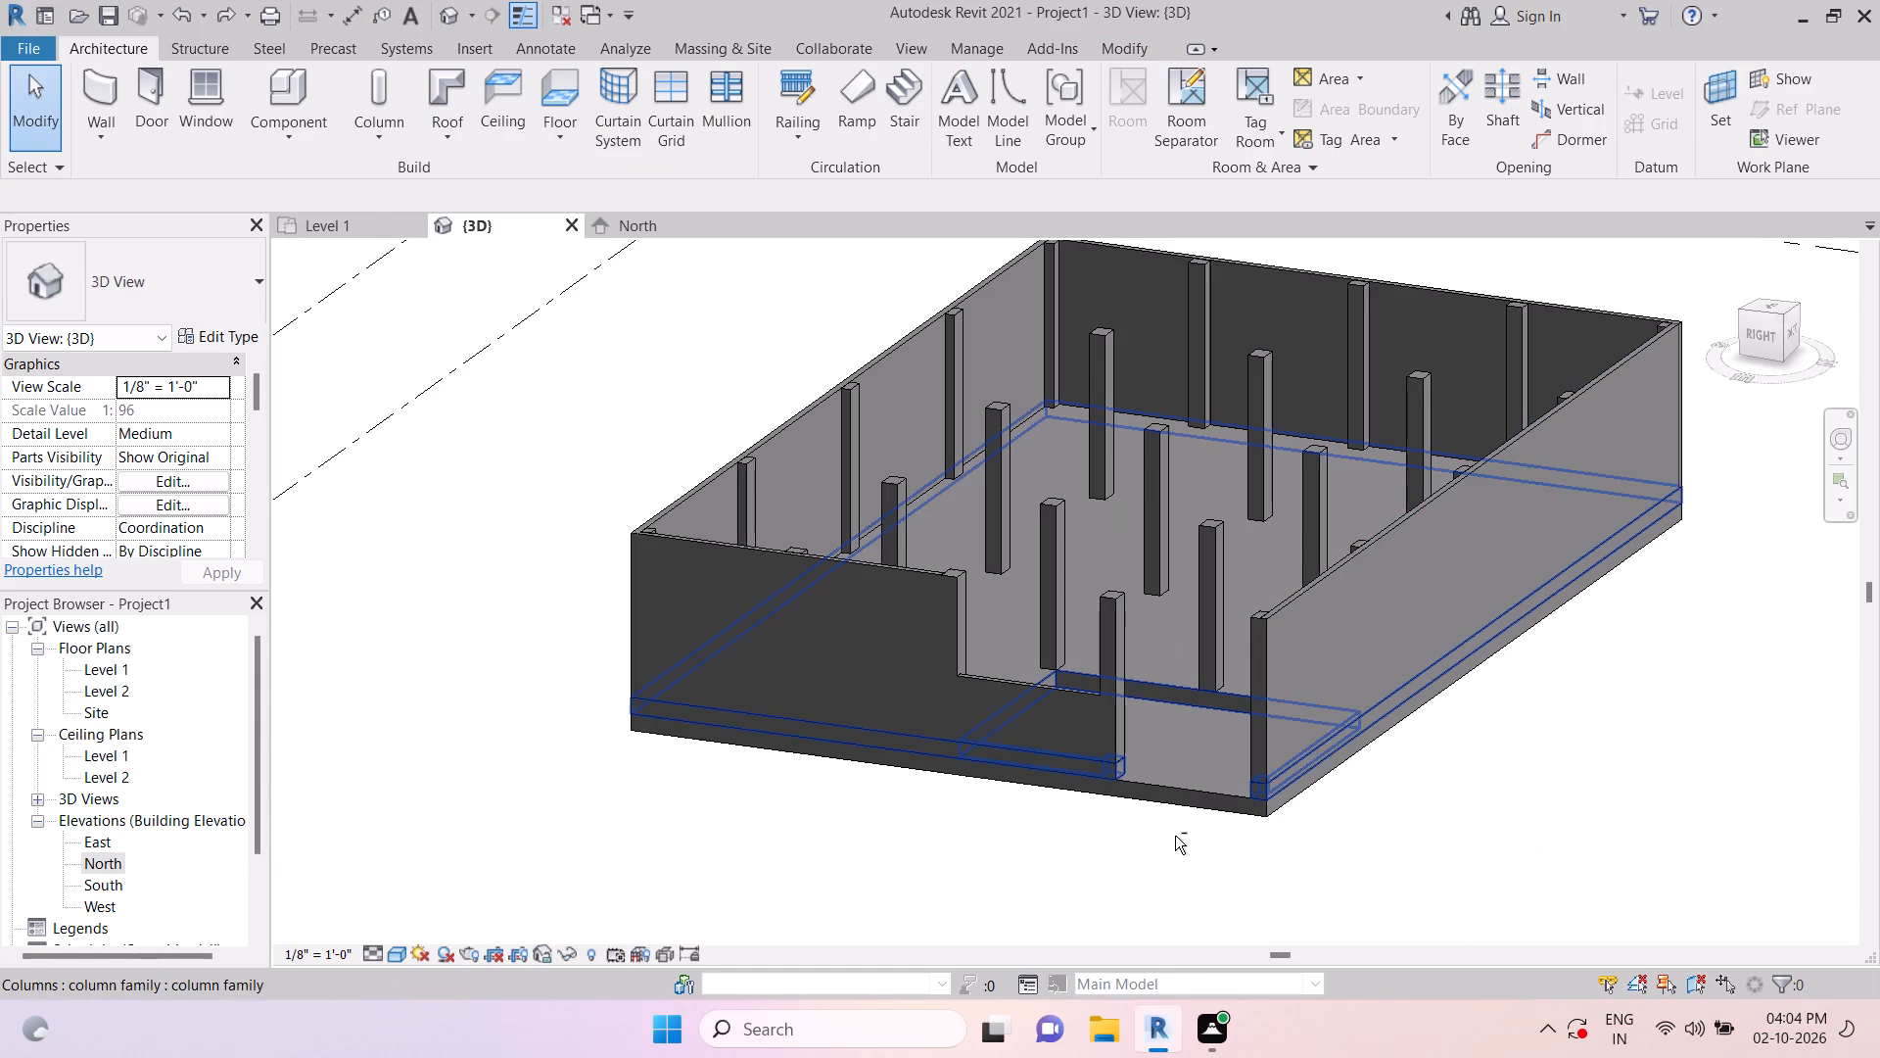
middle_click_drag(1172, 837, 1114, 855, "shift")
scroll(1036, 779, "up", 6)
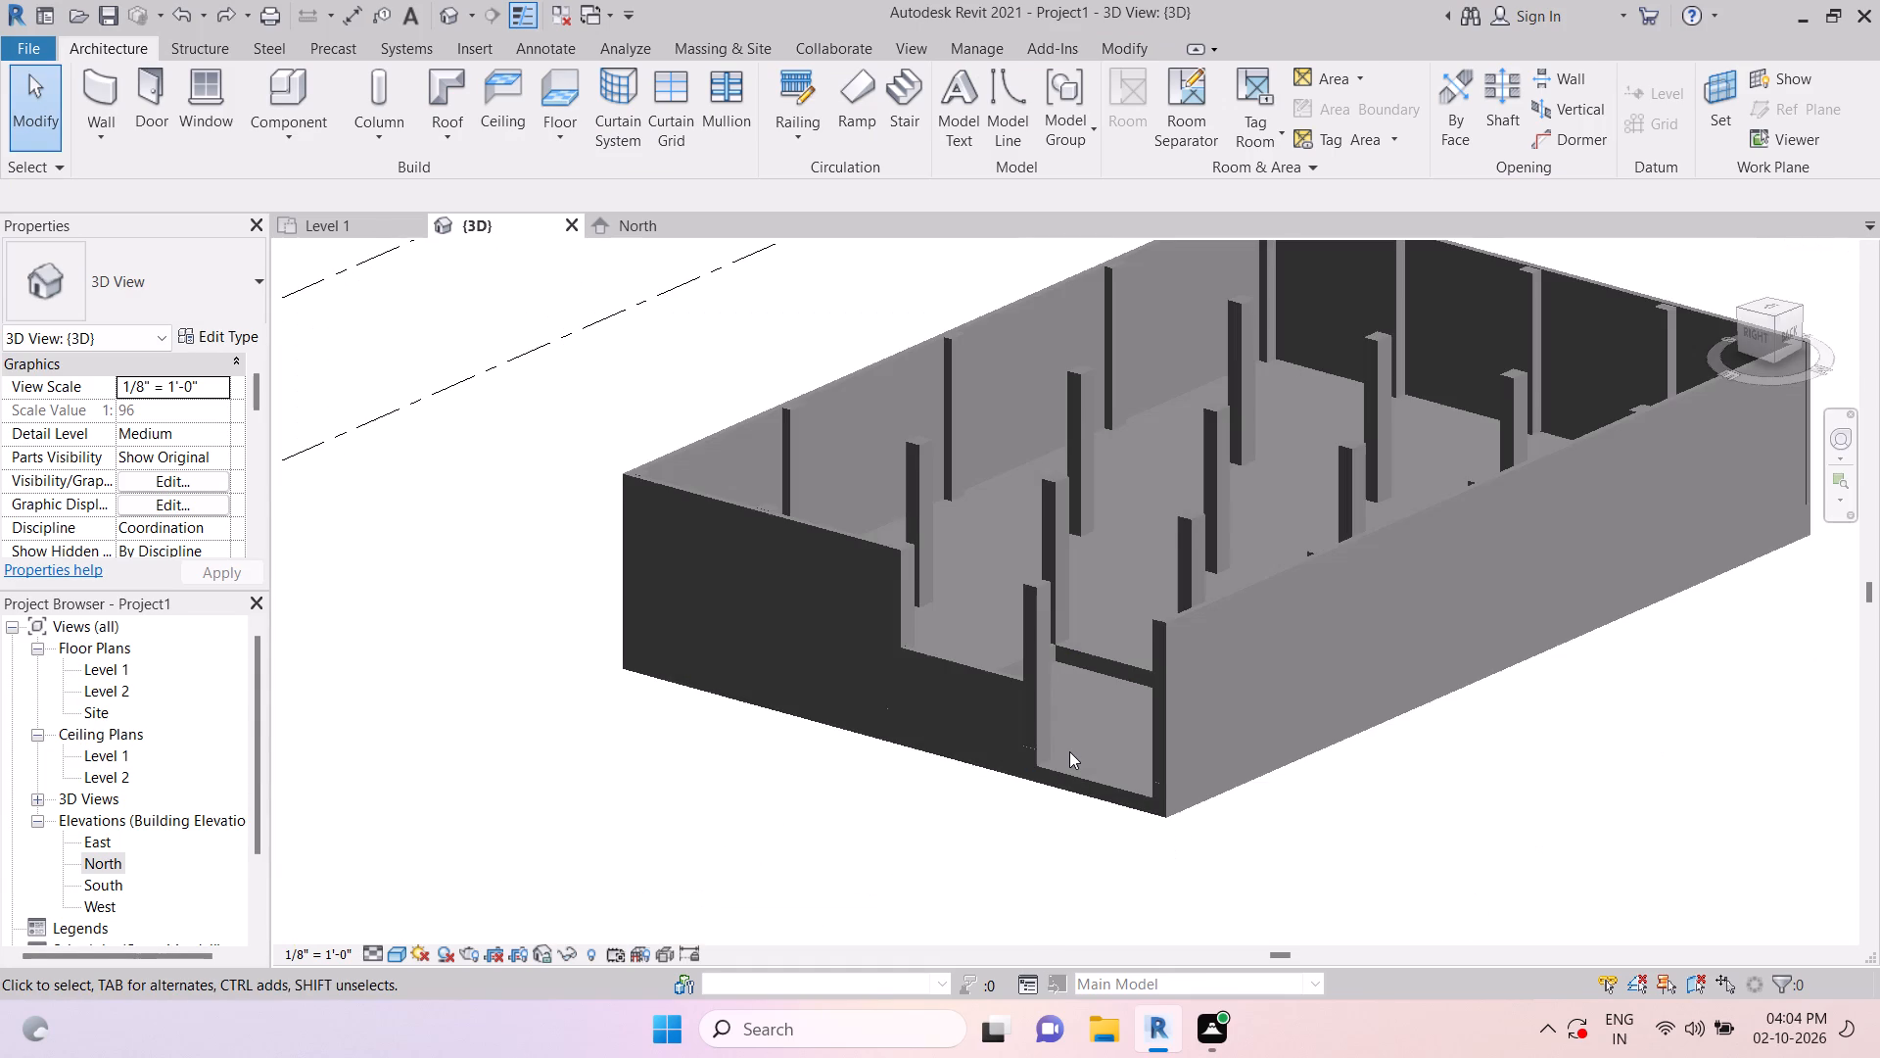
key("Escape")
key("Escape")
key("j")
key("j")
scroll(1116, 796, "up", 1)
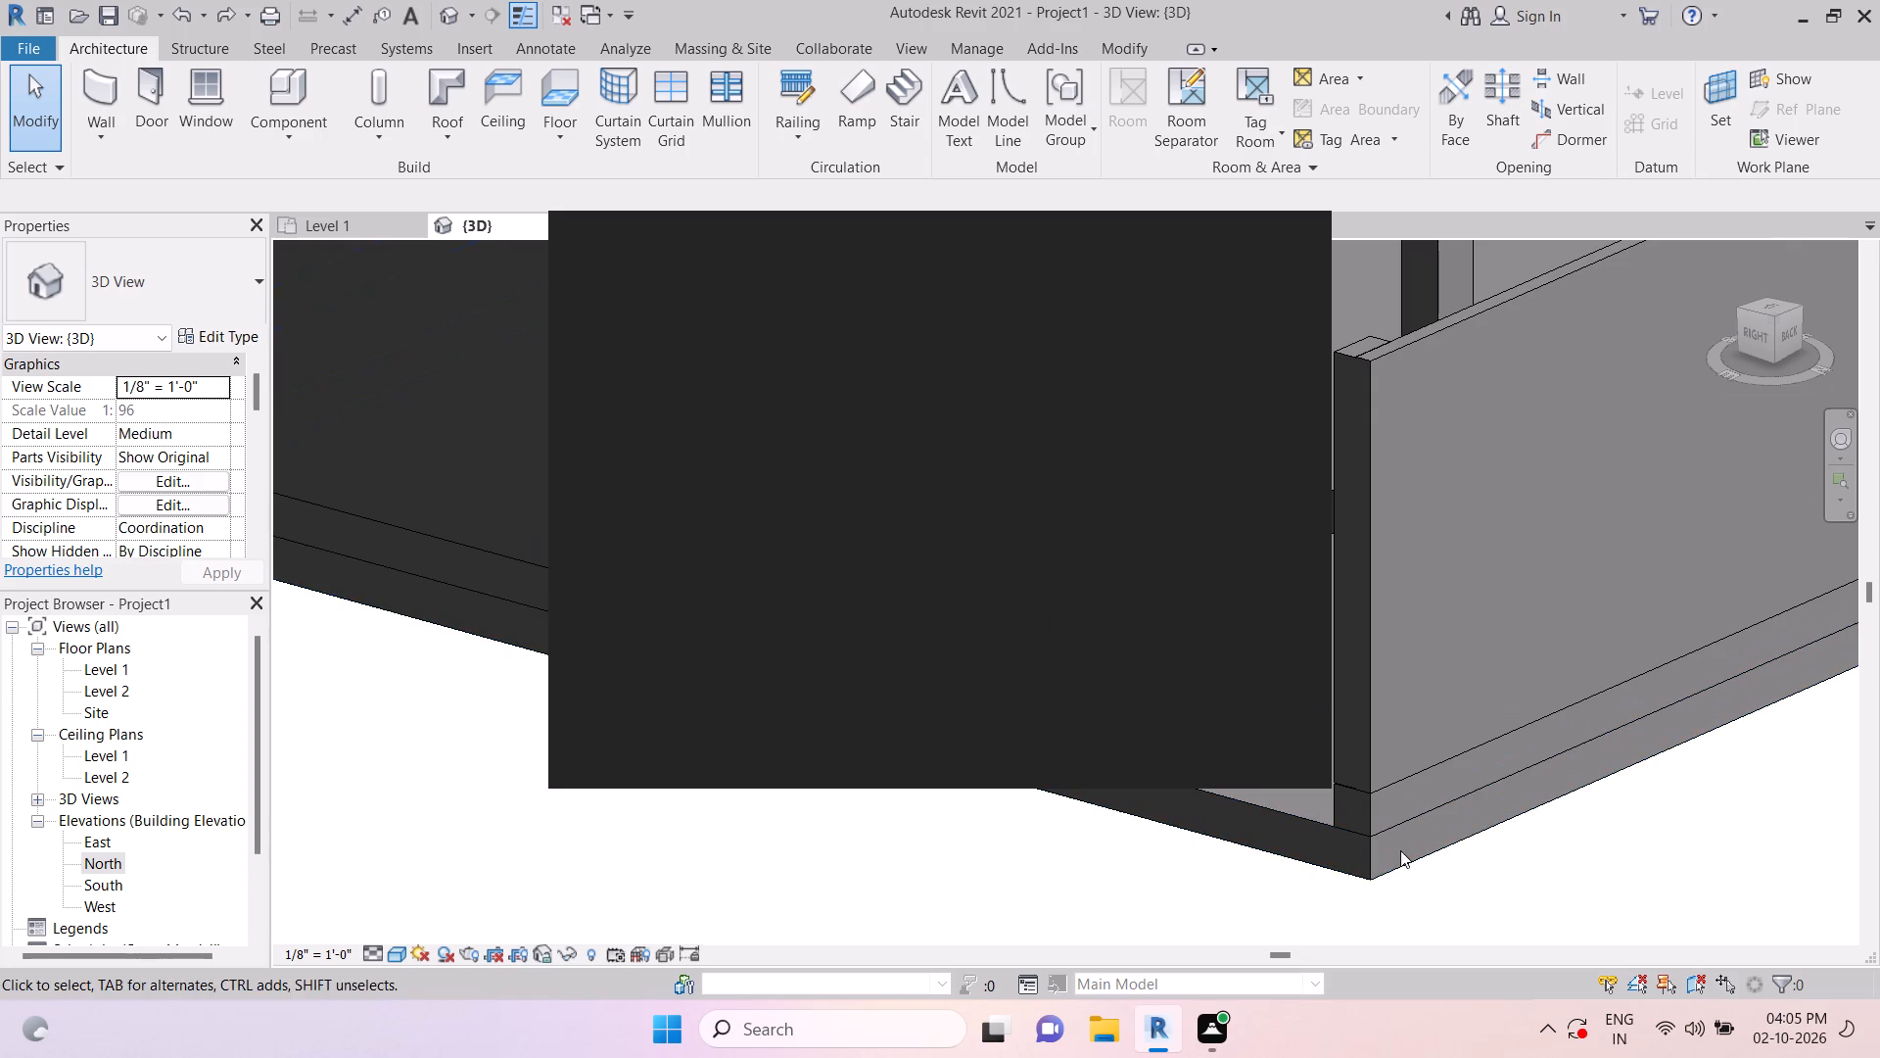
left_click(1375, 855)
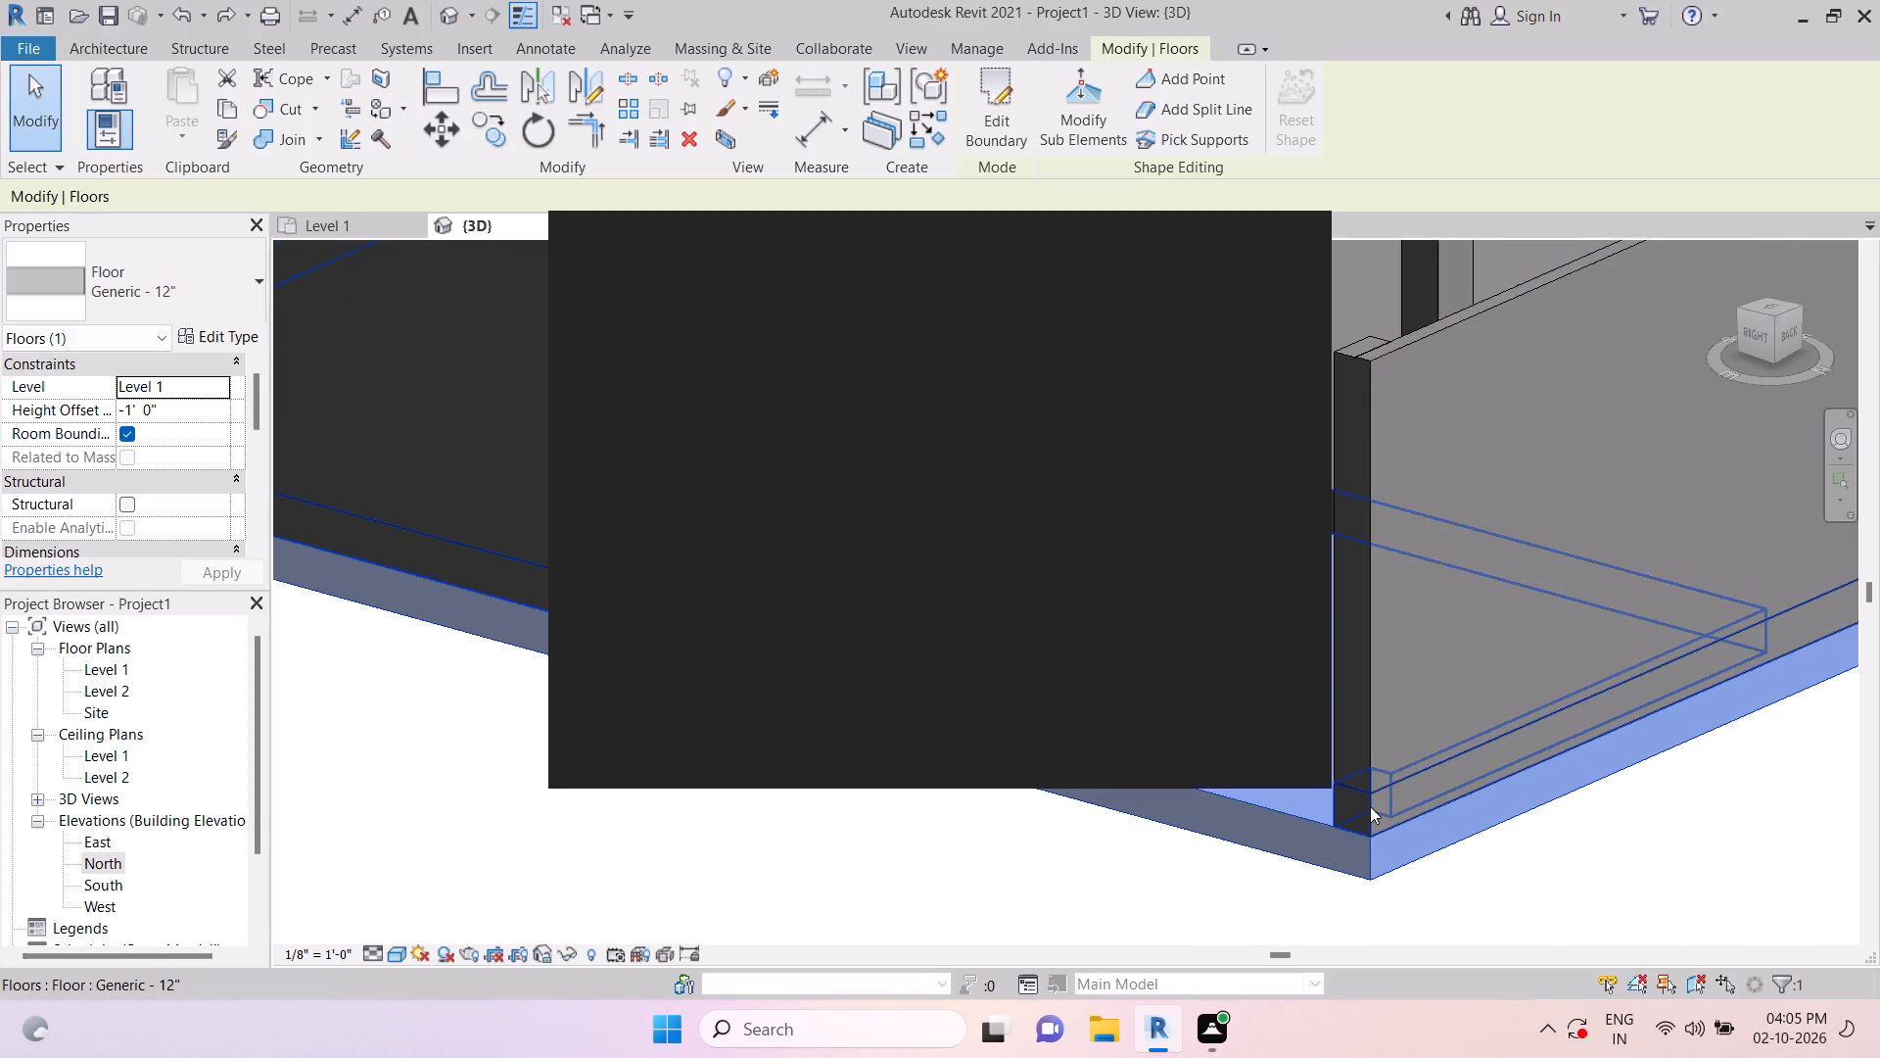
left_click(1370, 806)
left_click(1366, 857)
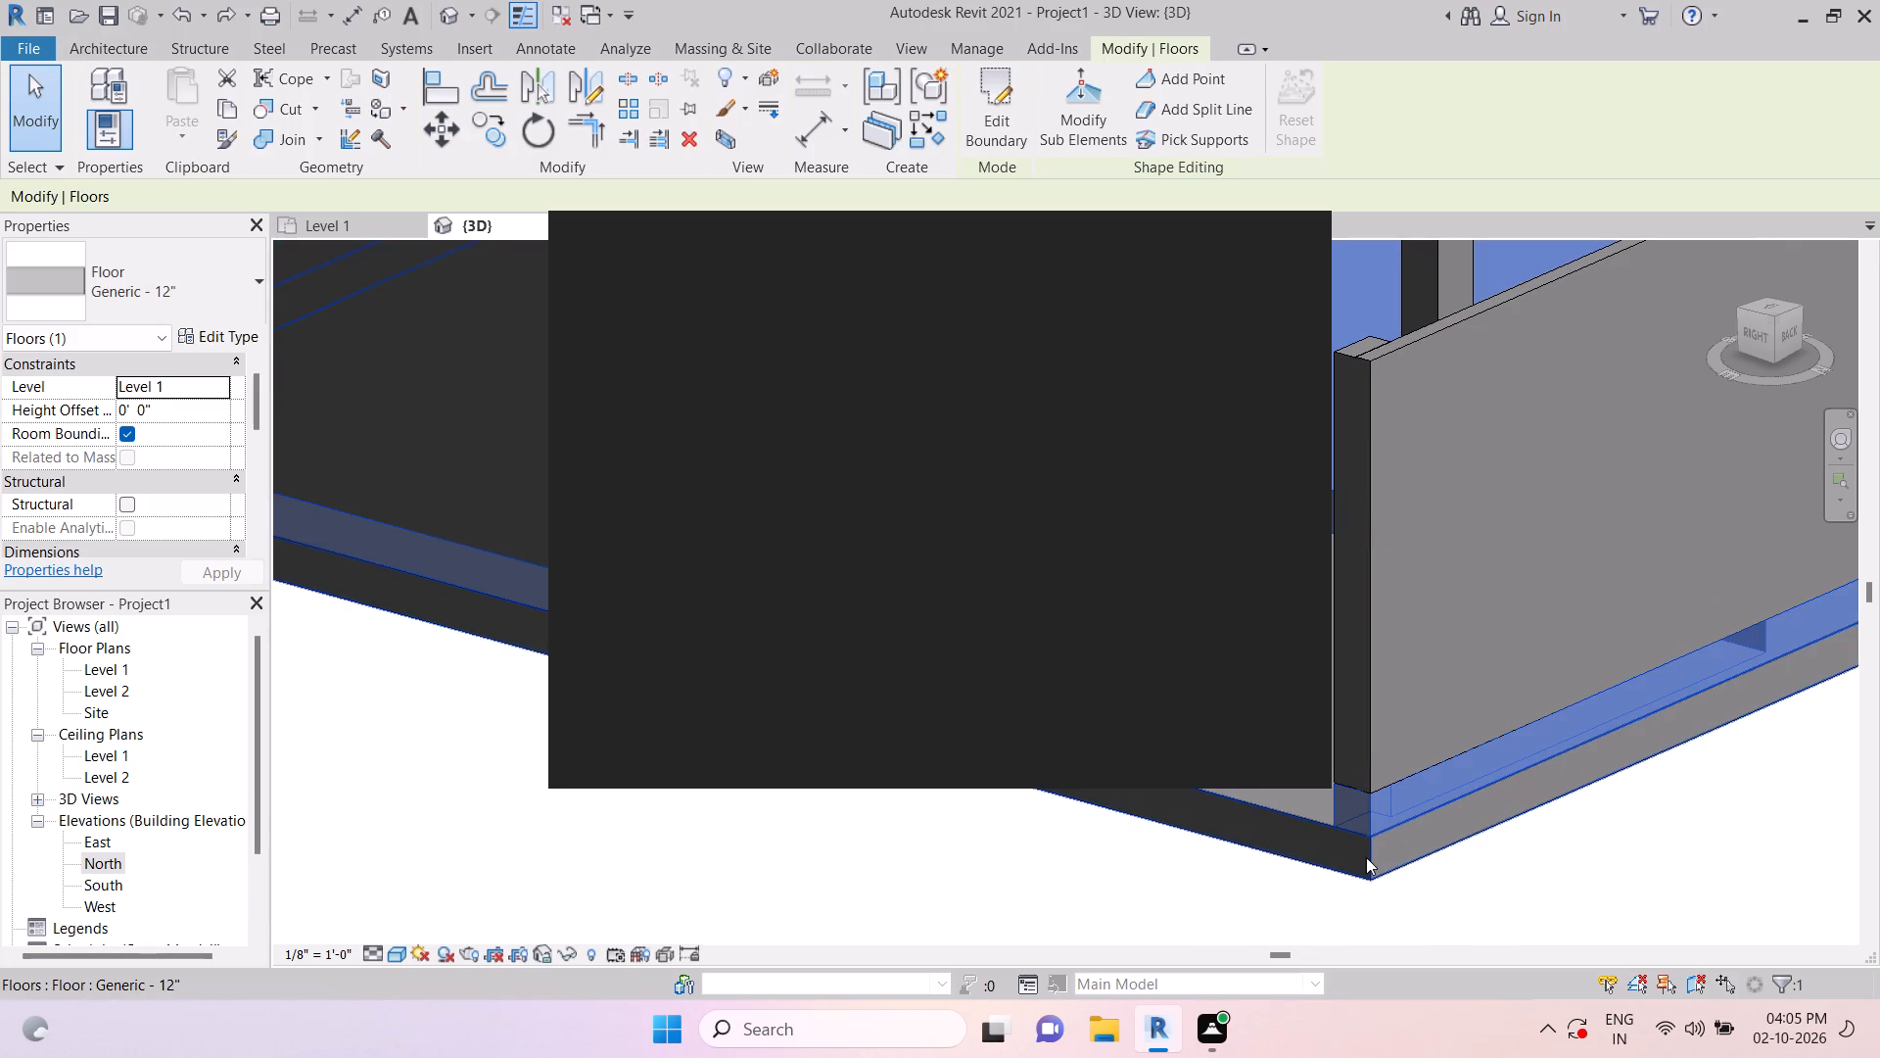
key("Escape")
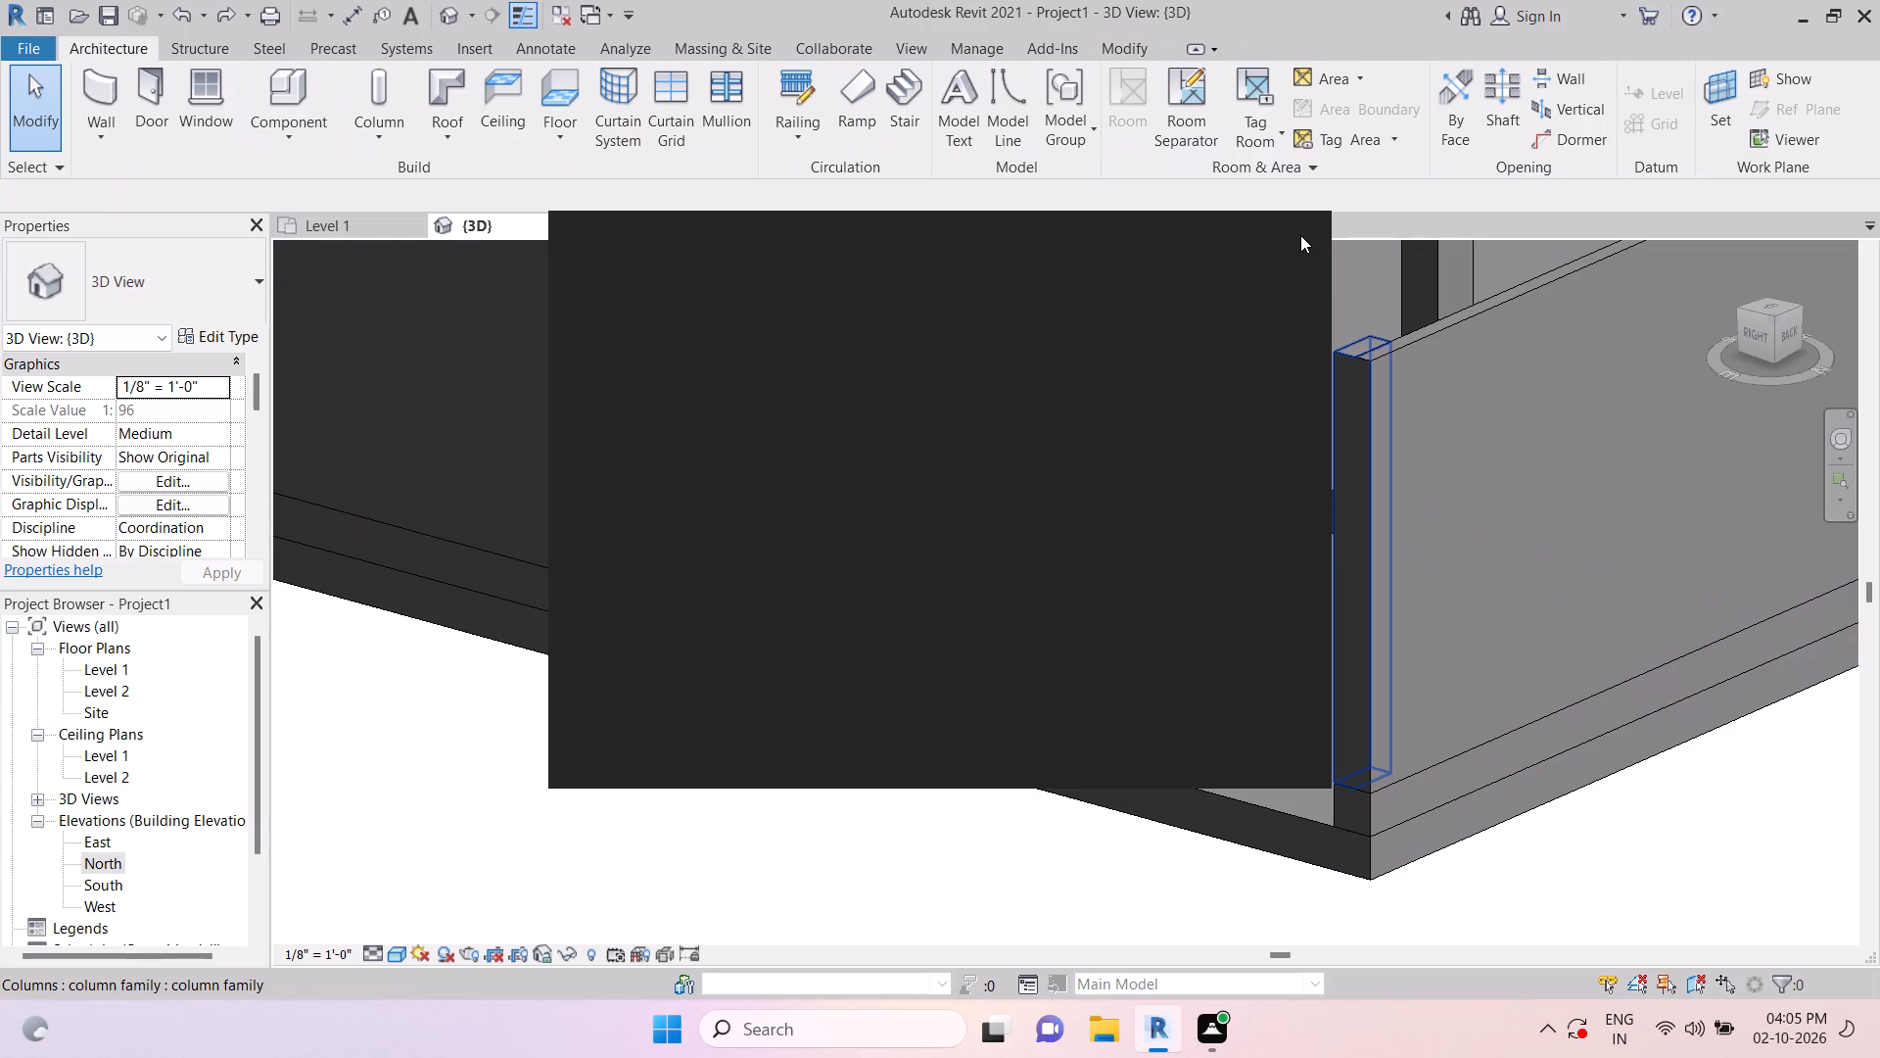
Dismiss the licence notice covering the 3D view.
left_click(1299, 227)
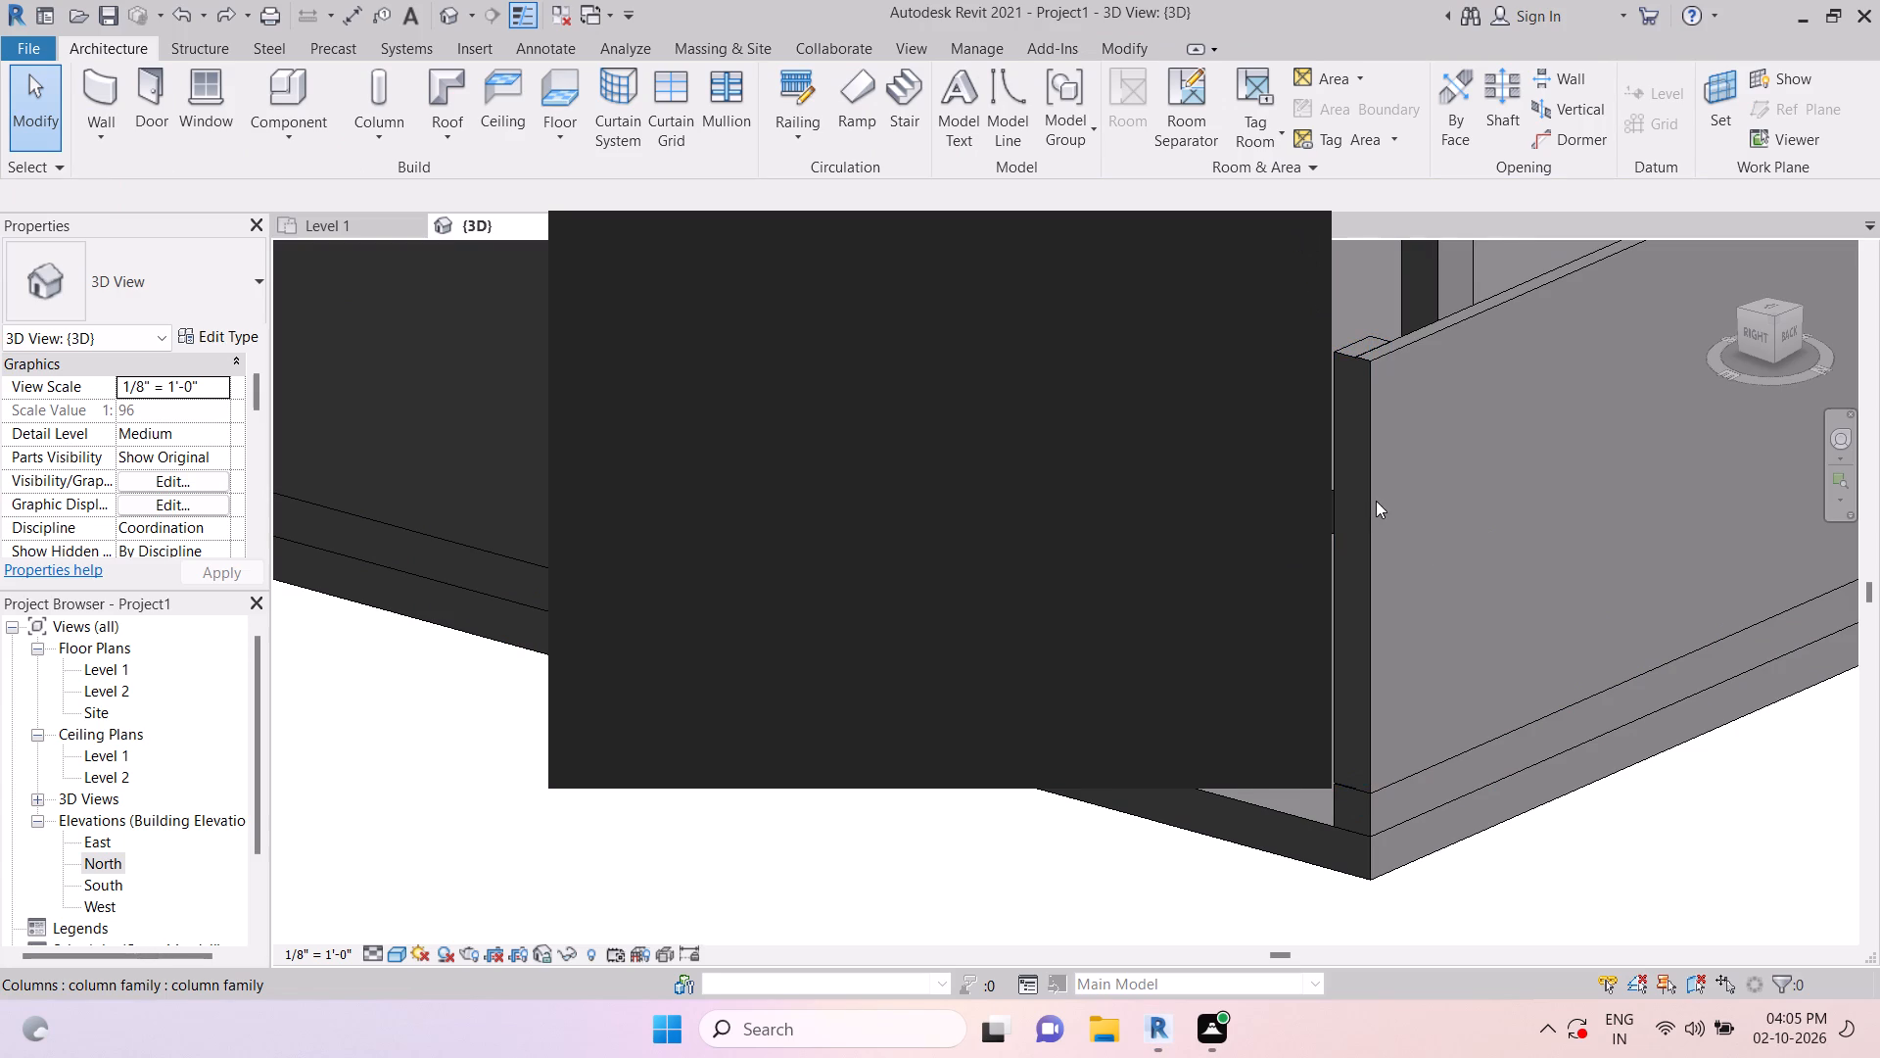
Delete the upper floor slab that is cut back around the northeast recess.
scroll(1297, 538, "down", 5)
key("Escape")
key("Escape")
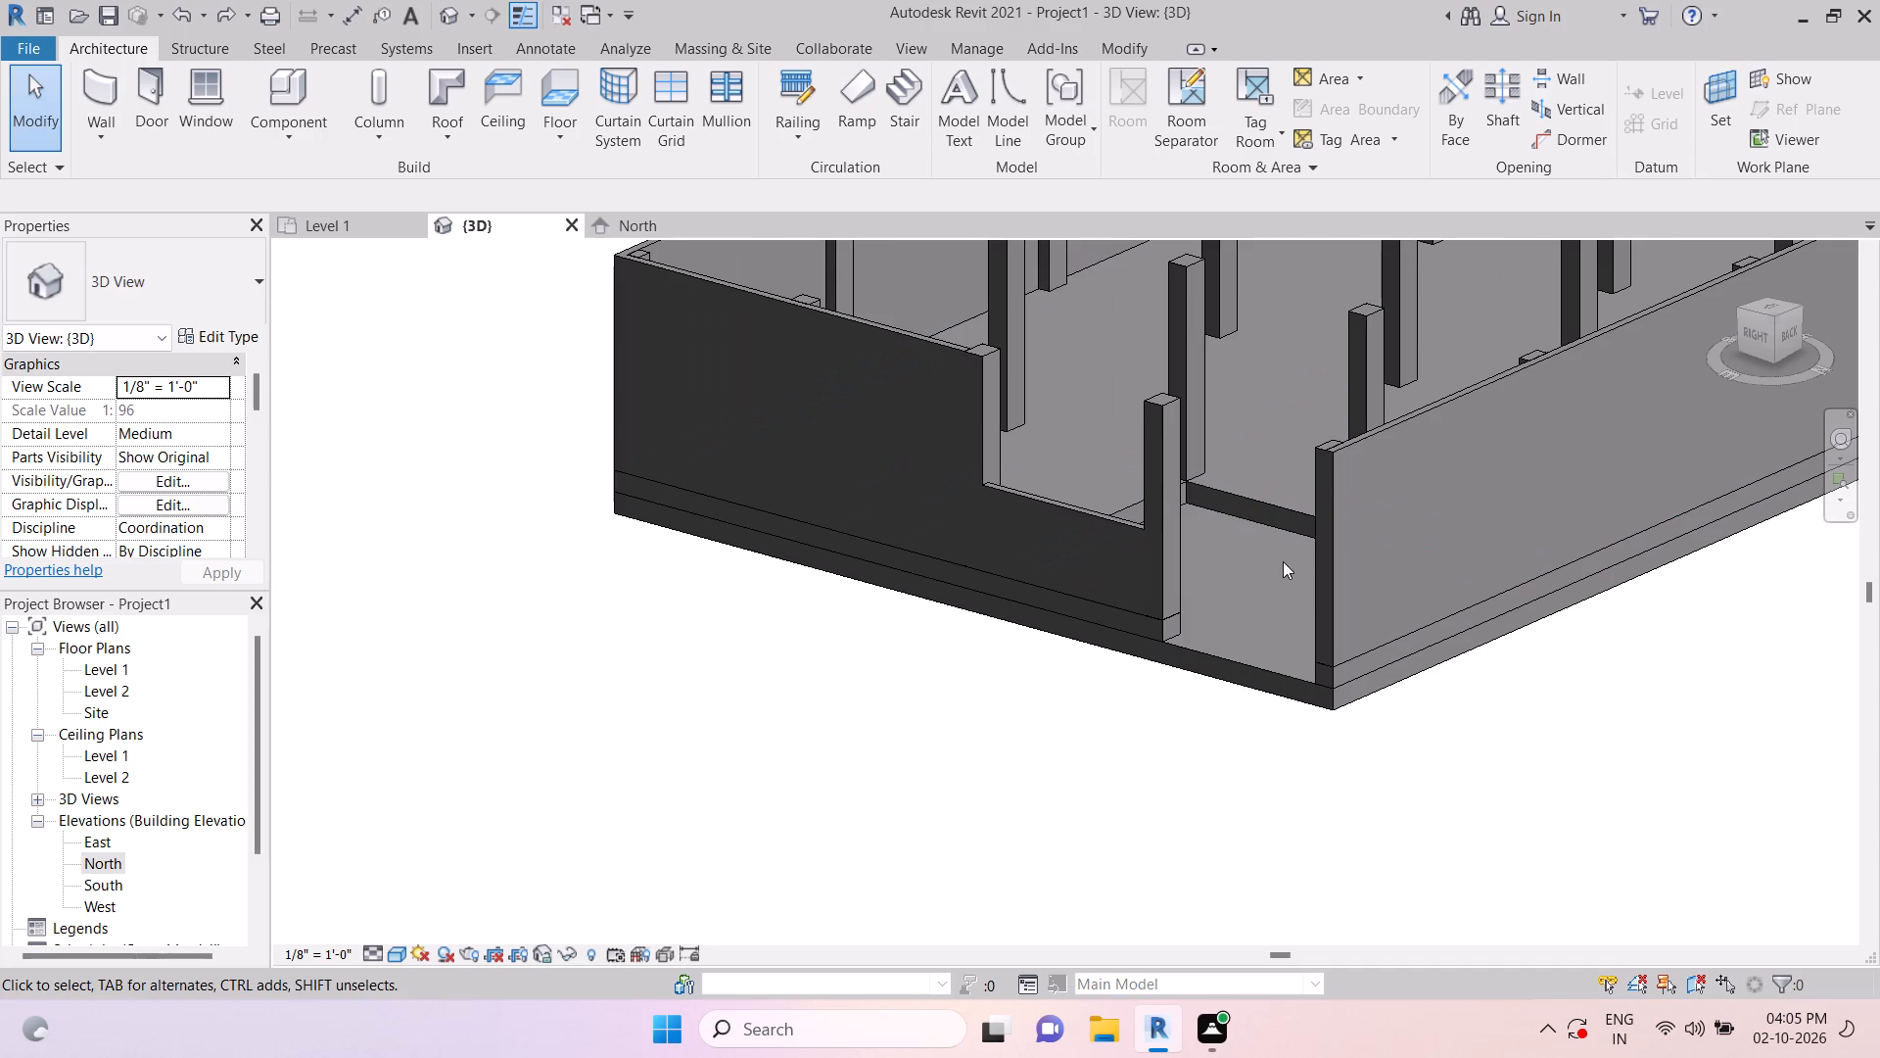
key("Escape")
key("Escape")
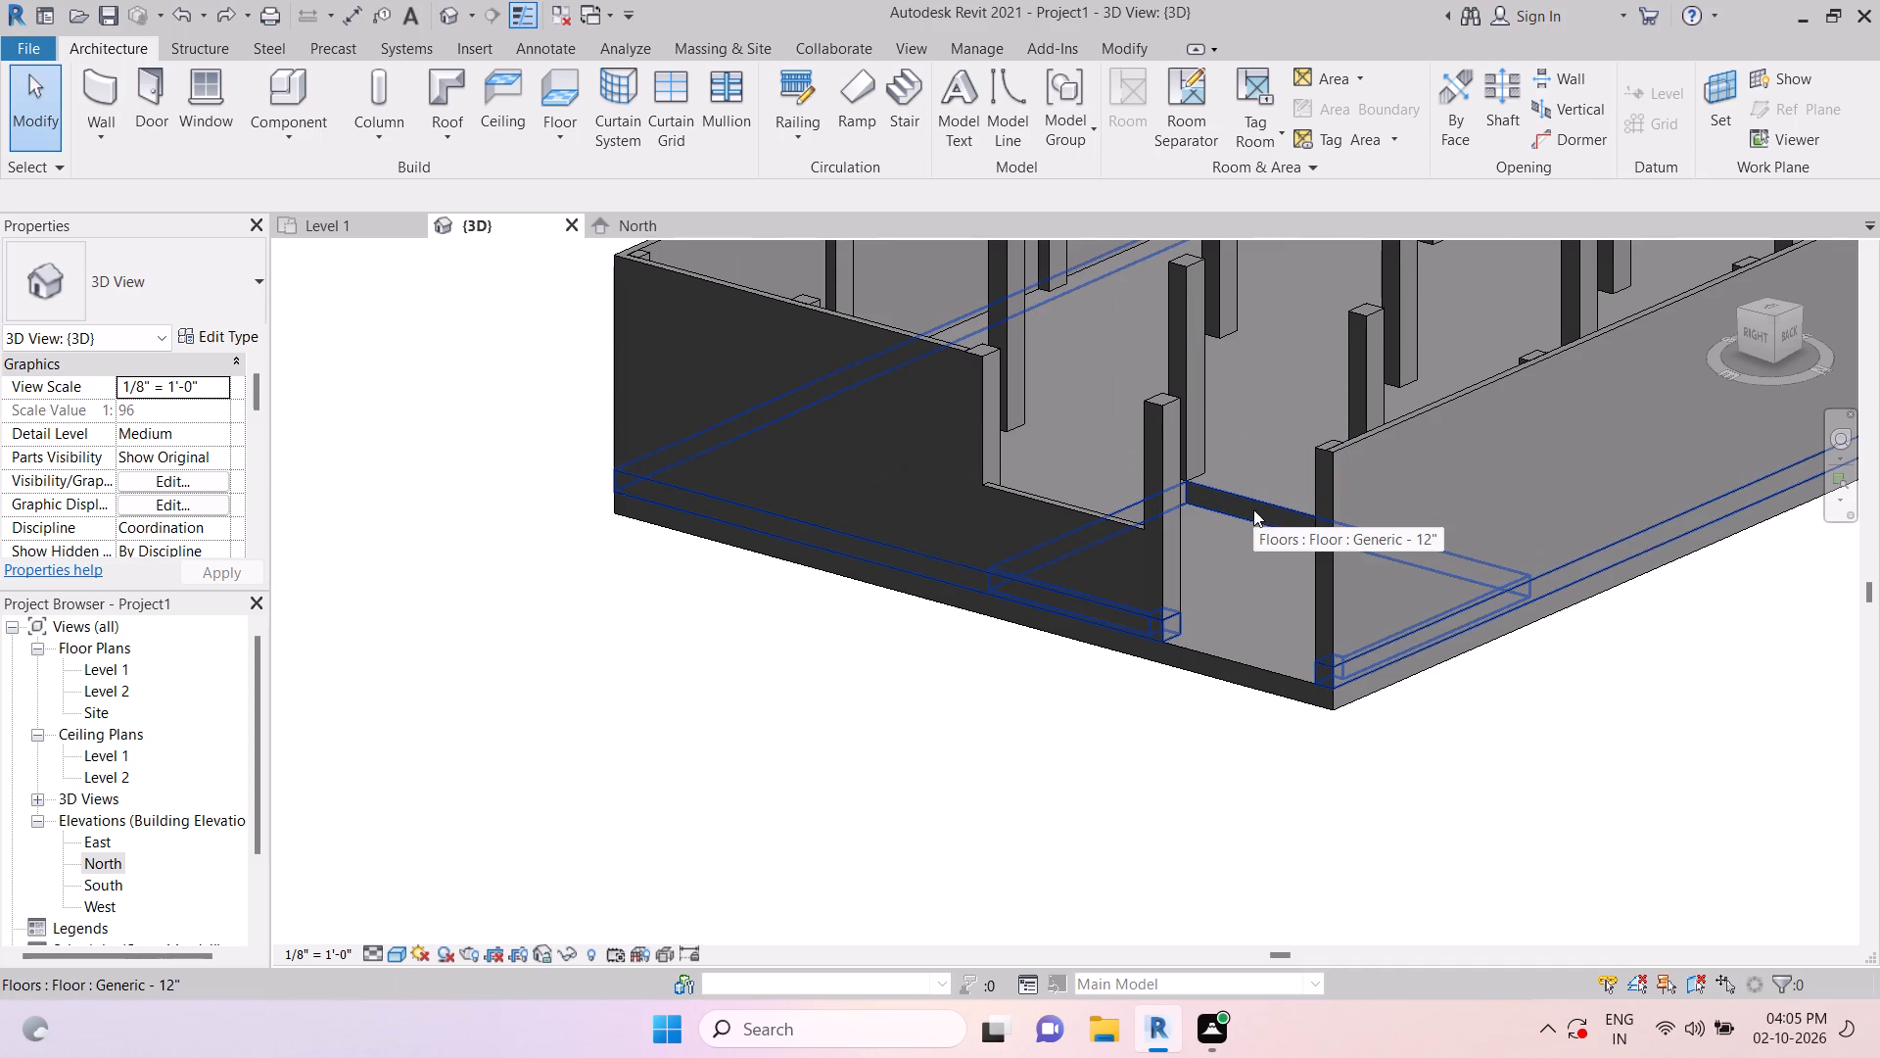
left_click(1253, 509)
scroll(1252, 513, "down", 3)
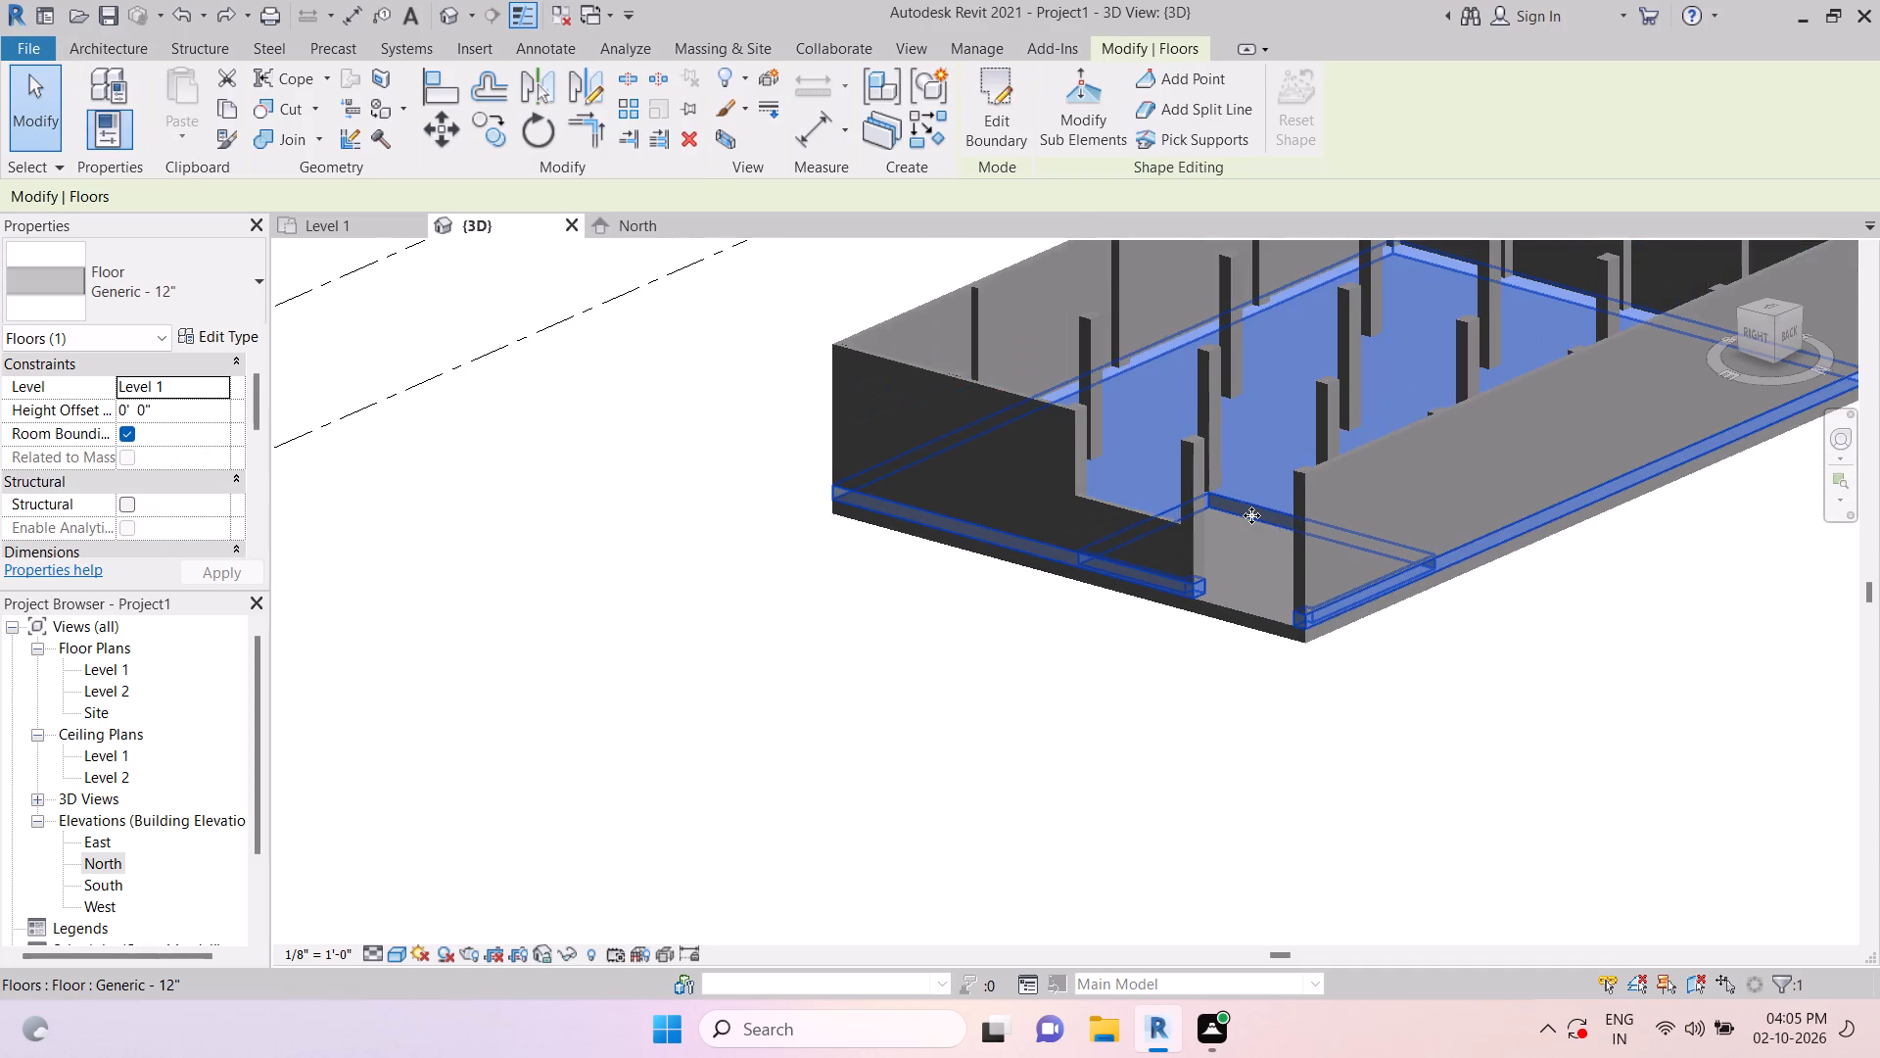
key("Delete")
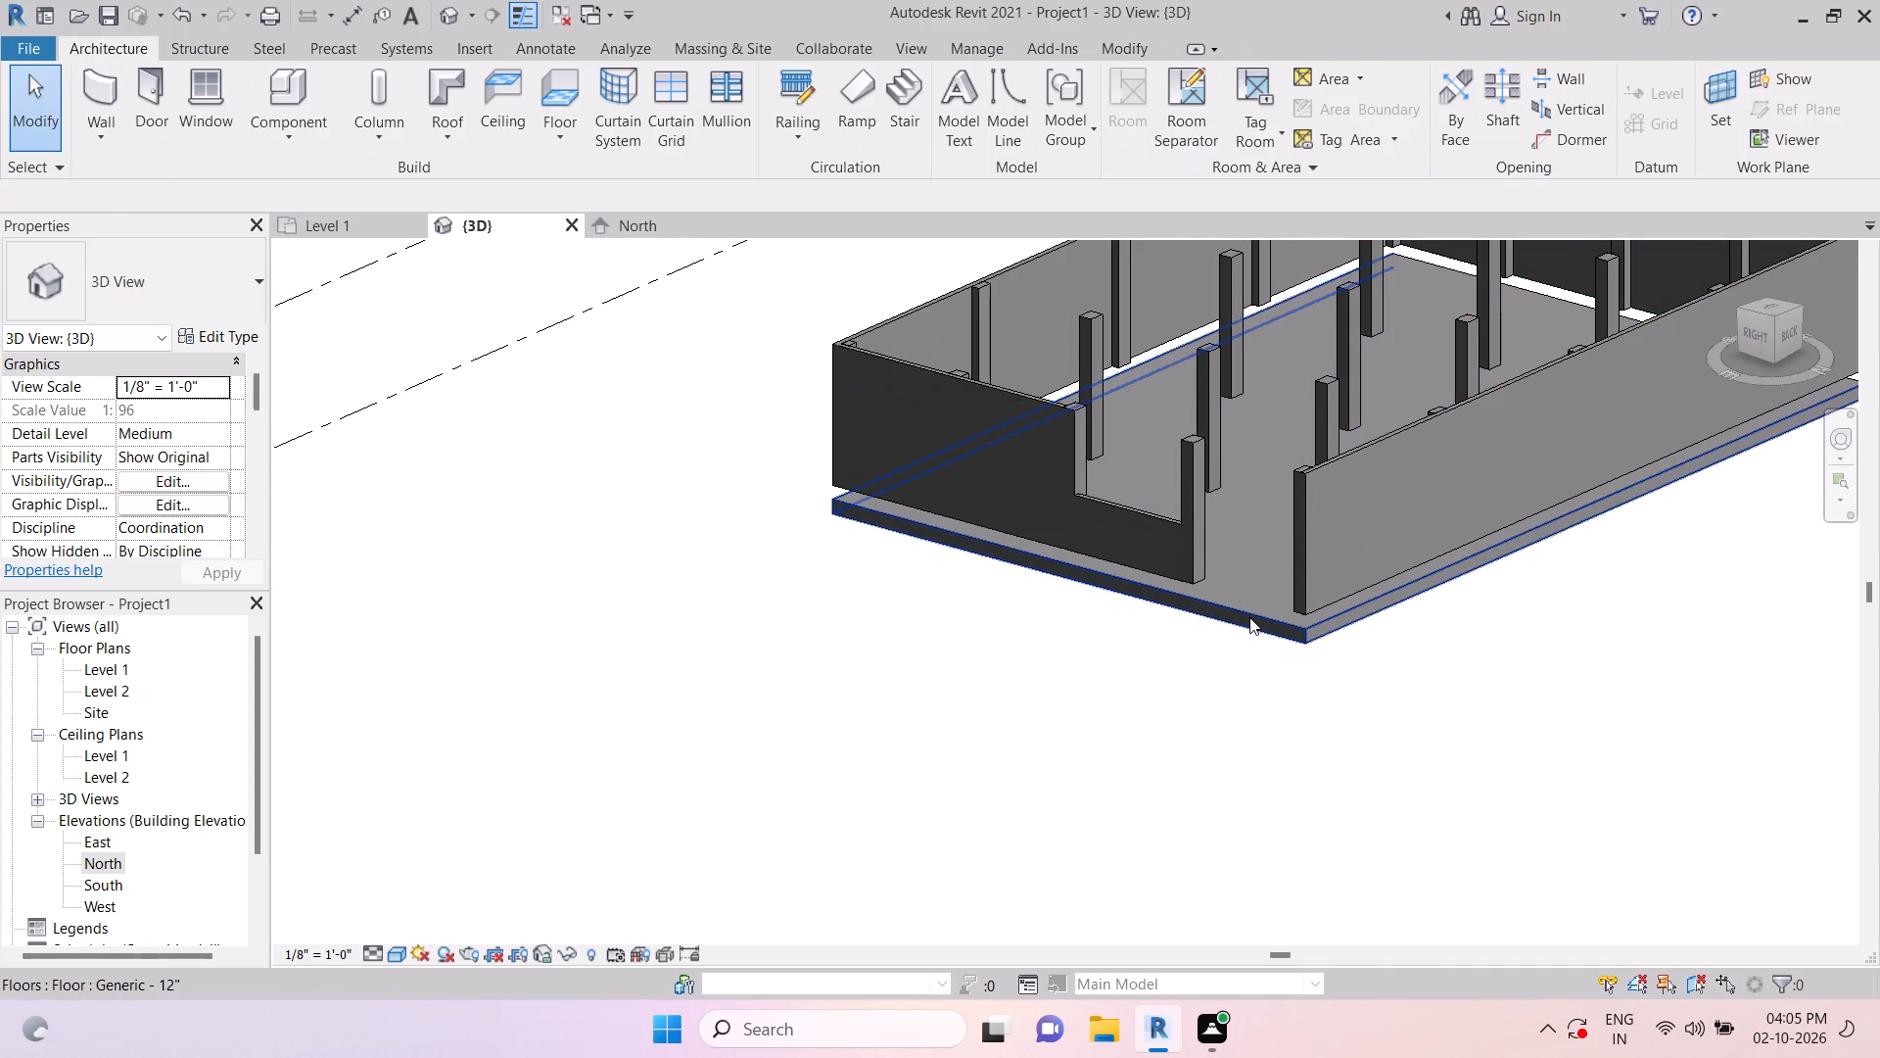
Move the remaining floor slab up about 2' from its bottom corner to the base corner of the north wall.
left_click(1249, 613)
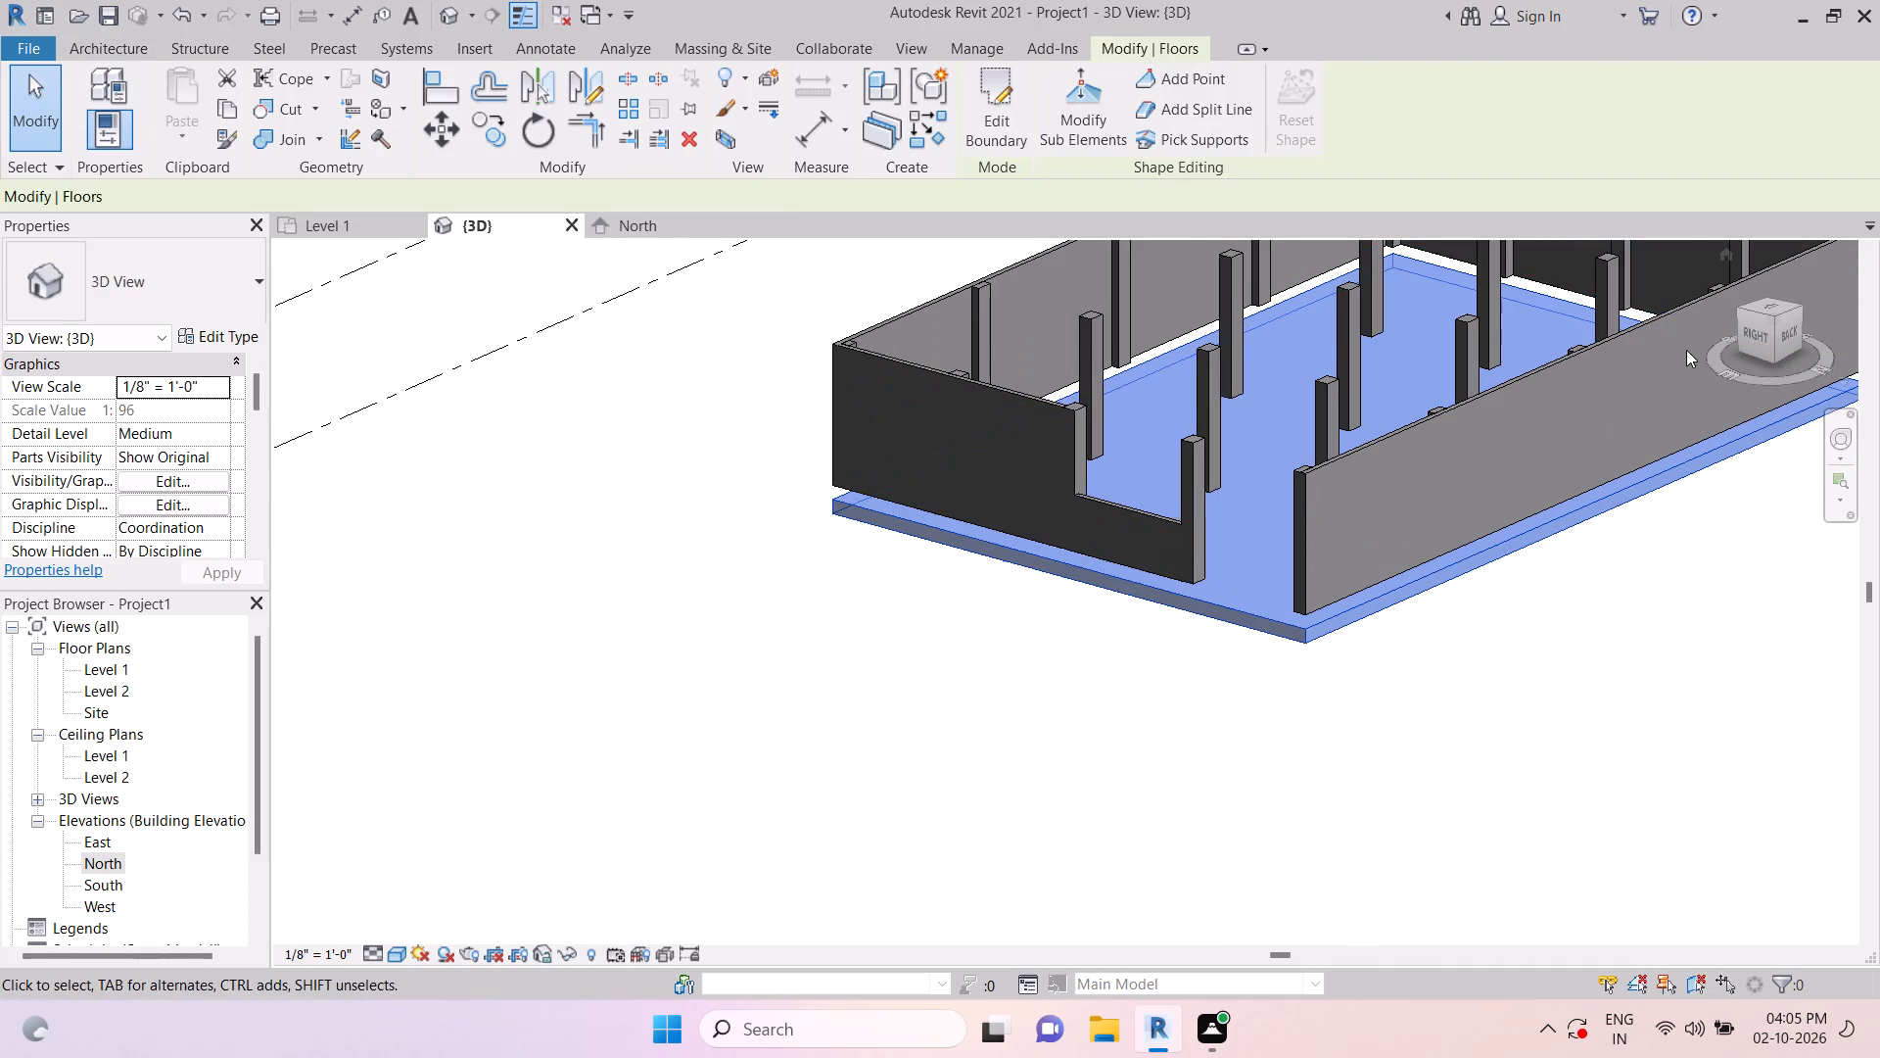
left_click(1788, 333)
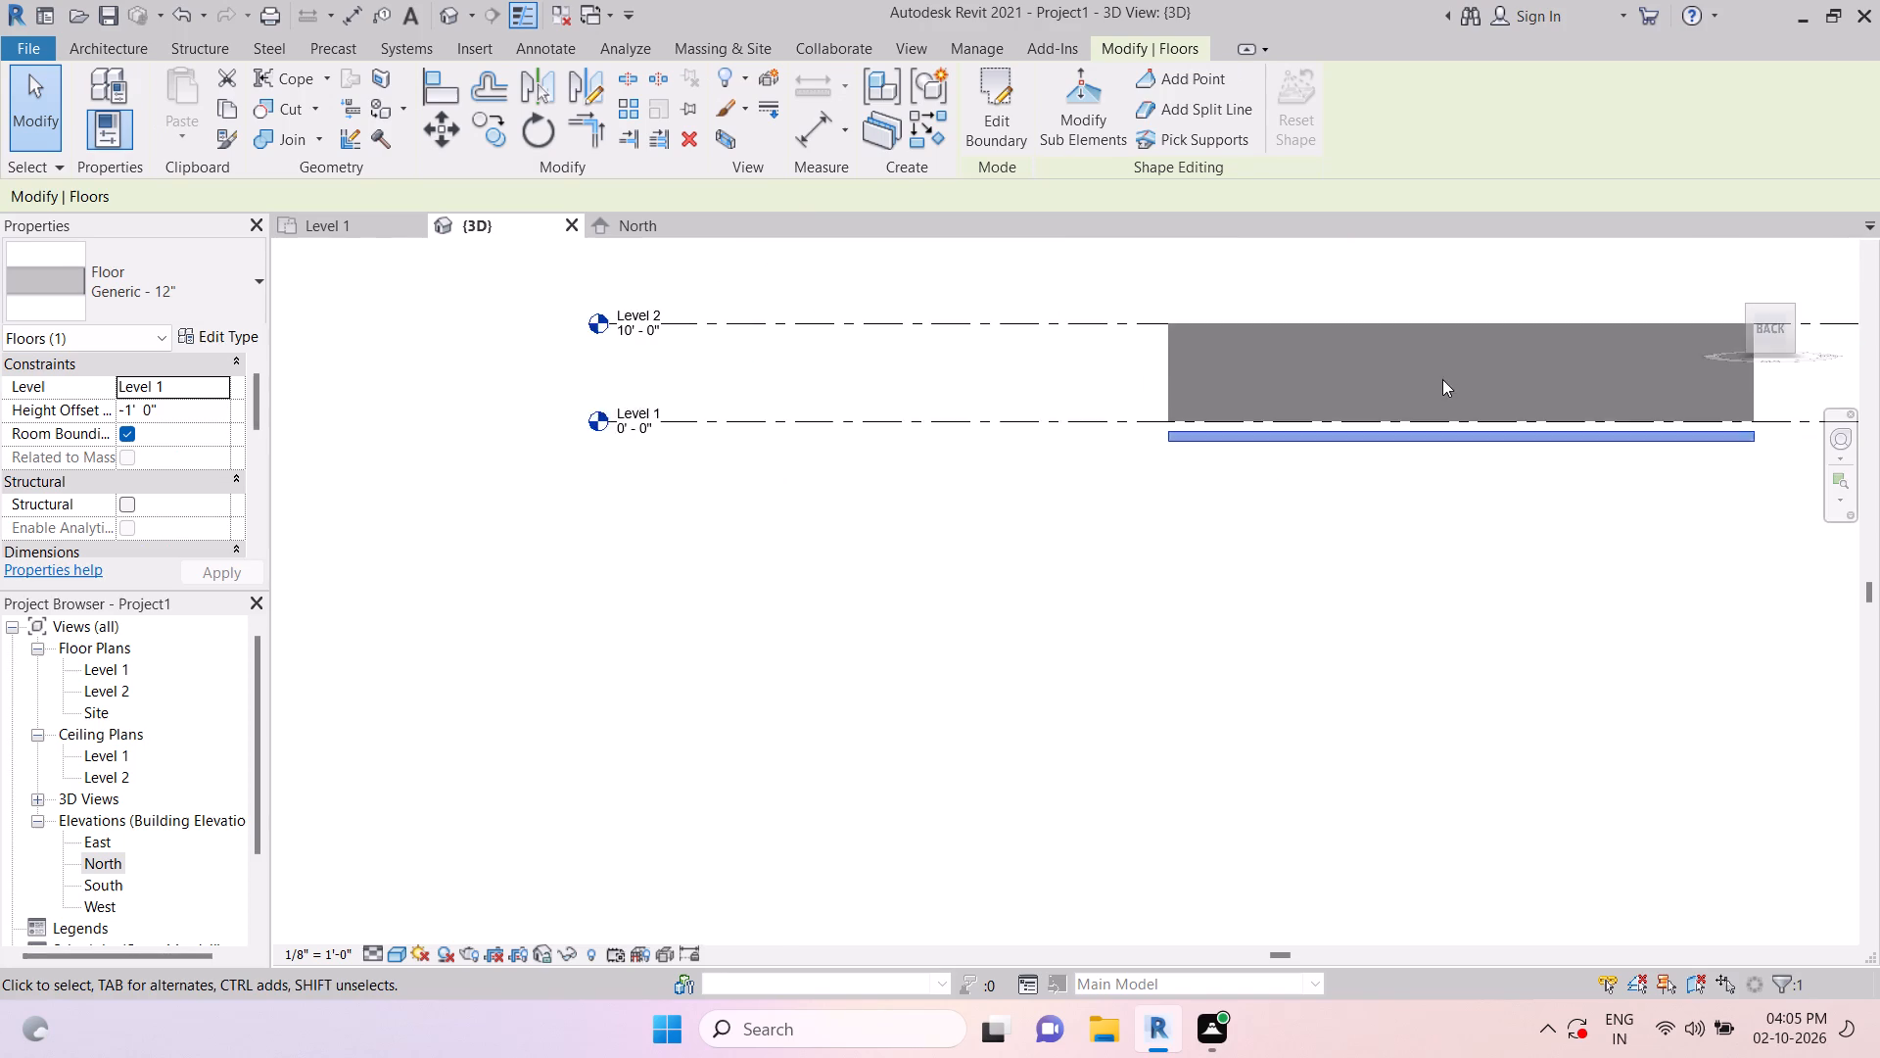
scroll(804, 582, "up", 5)
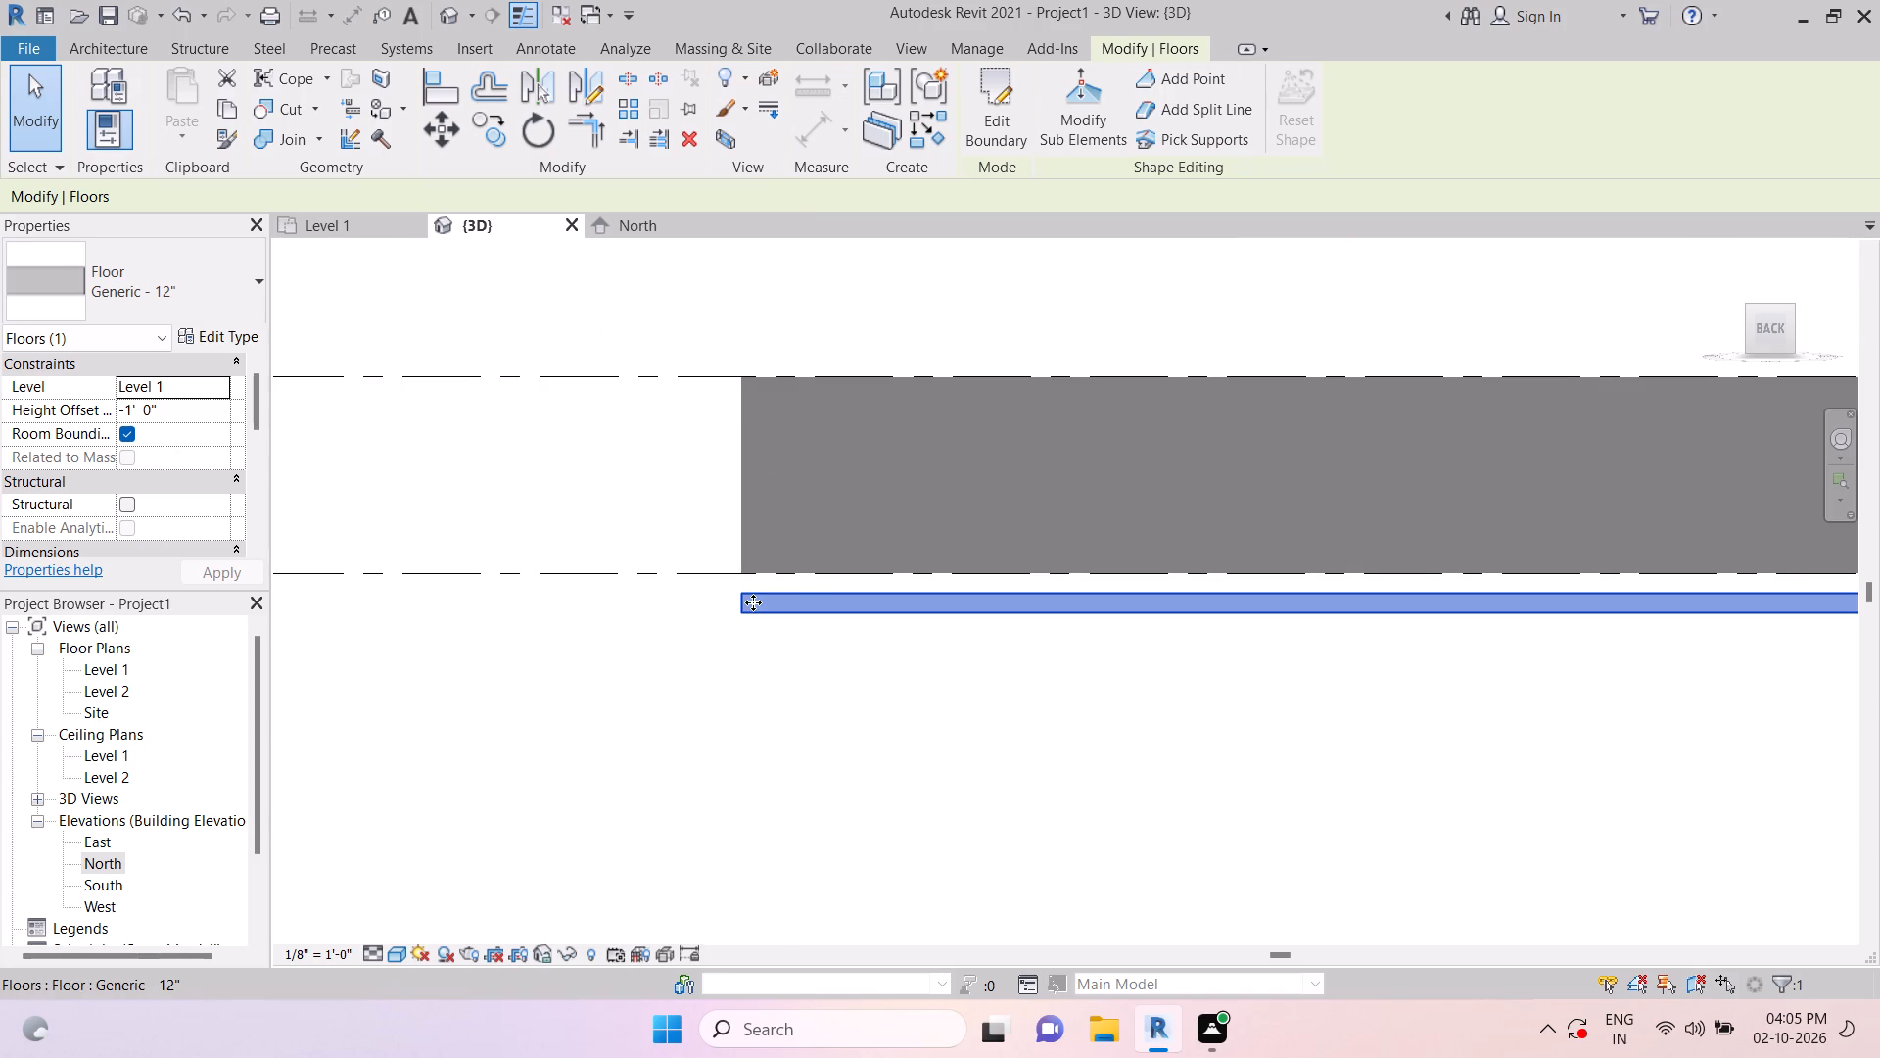
scroll(753, 603, "up", 5)
left_click(445, 128)
scroll(714, 600, "up", 5)
left_click(738, 636)
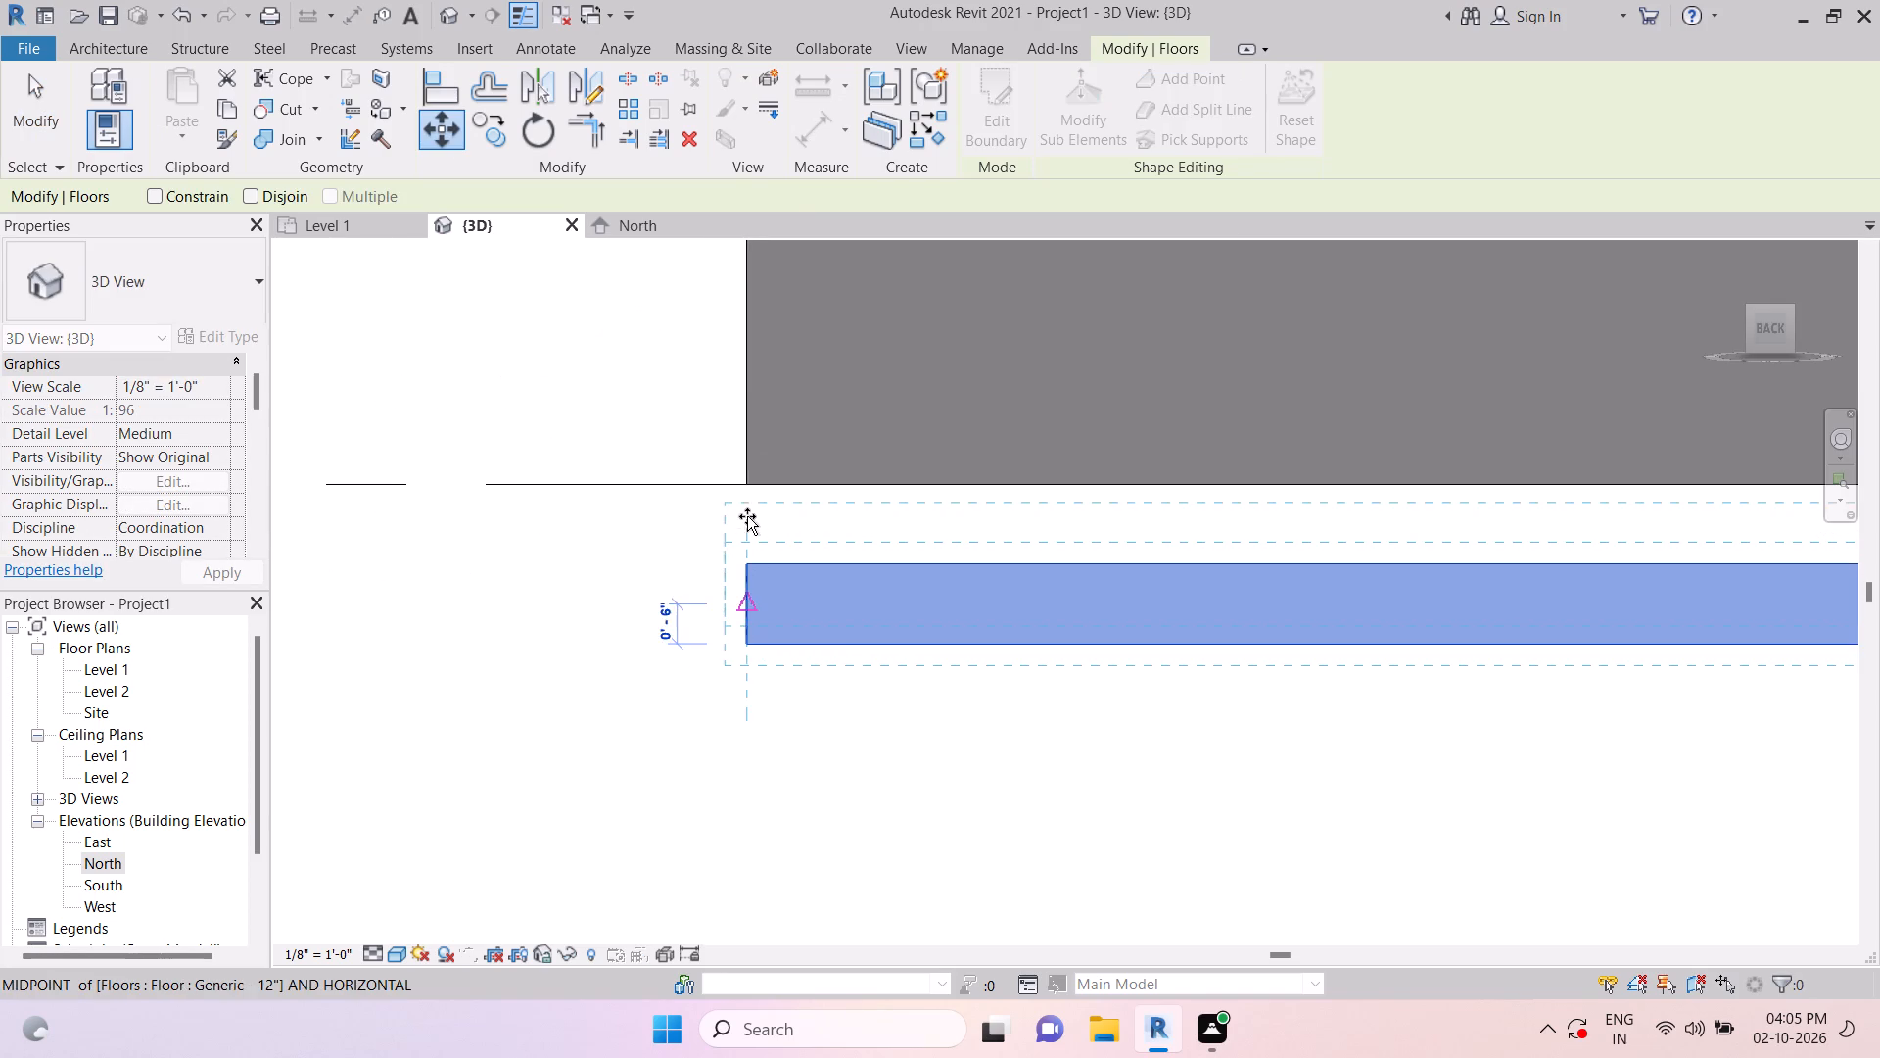
left_click(750, 480)
key("Escape")
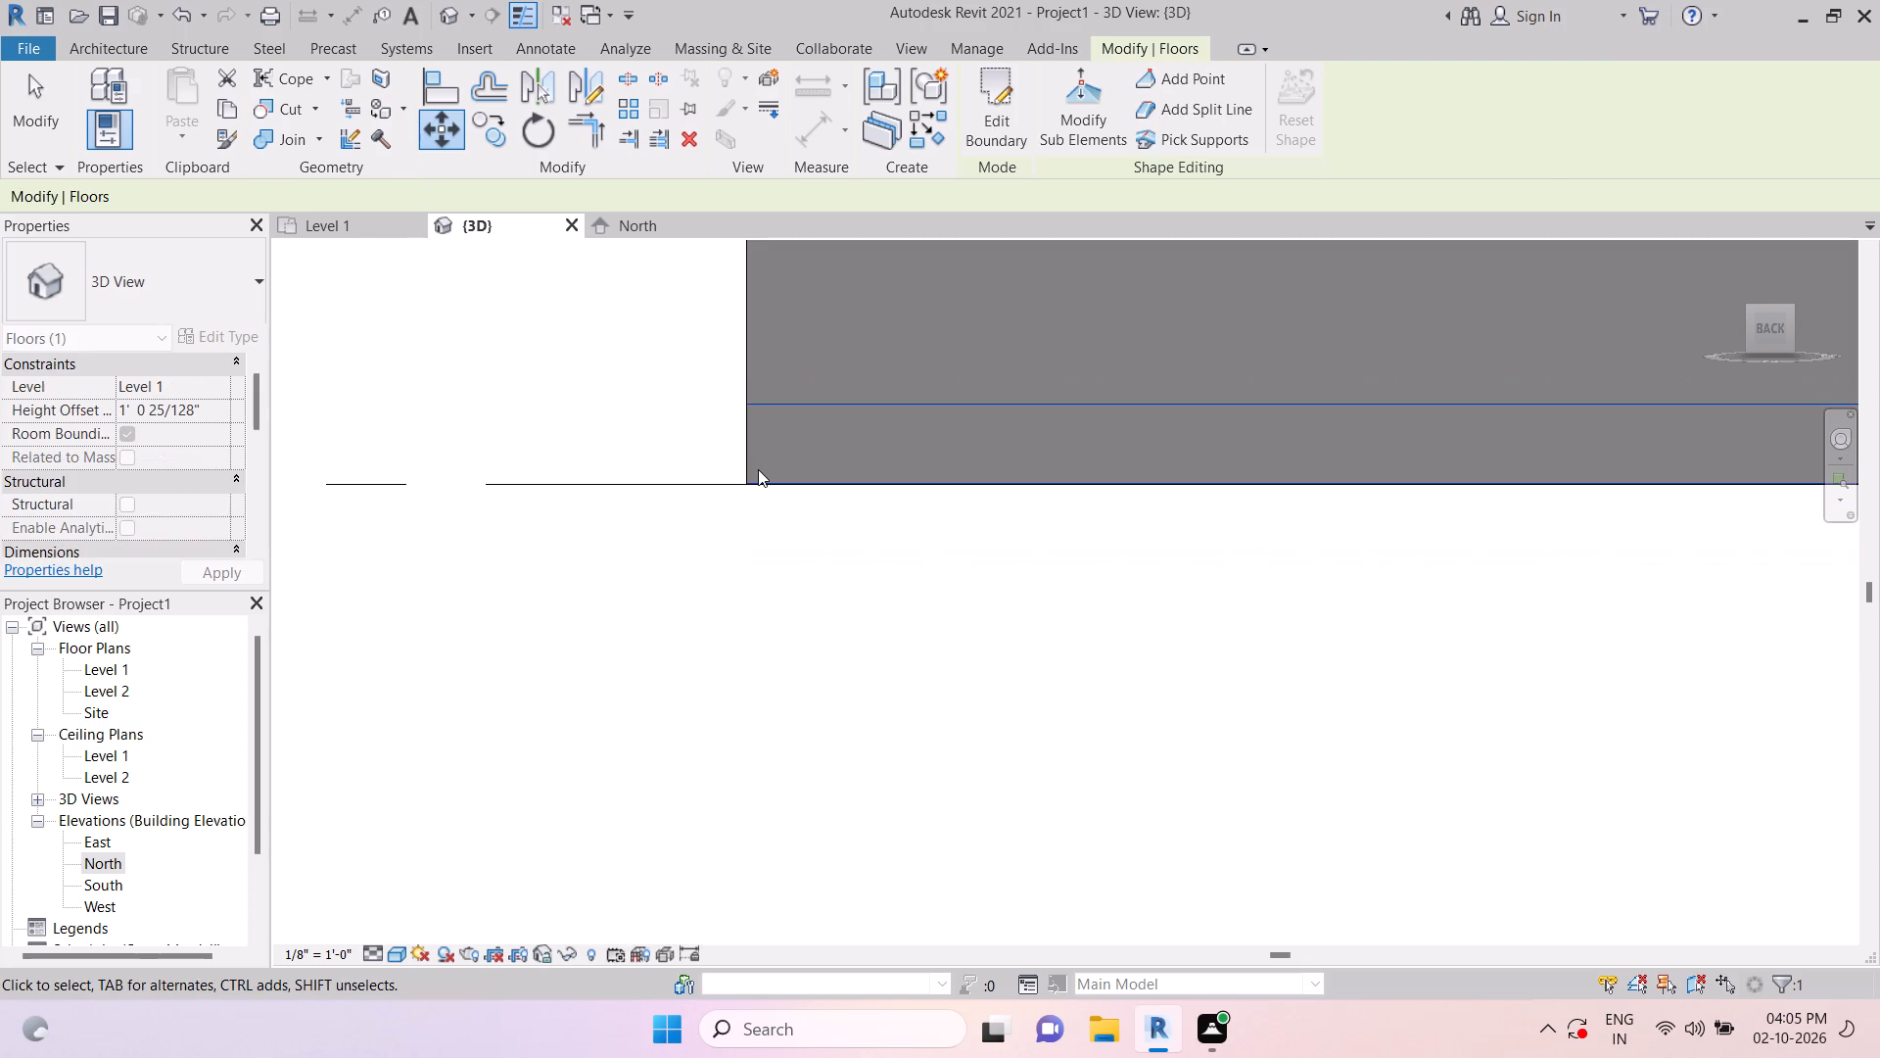
key("Escape")
key("Escape")
Start an in-place model in the Communication Devices category with the default name, with the building seen from above.
scroll(762, 463, "down", 20)
middle_click_drag(817, 537, 889, 609, "shift")
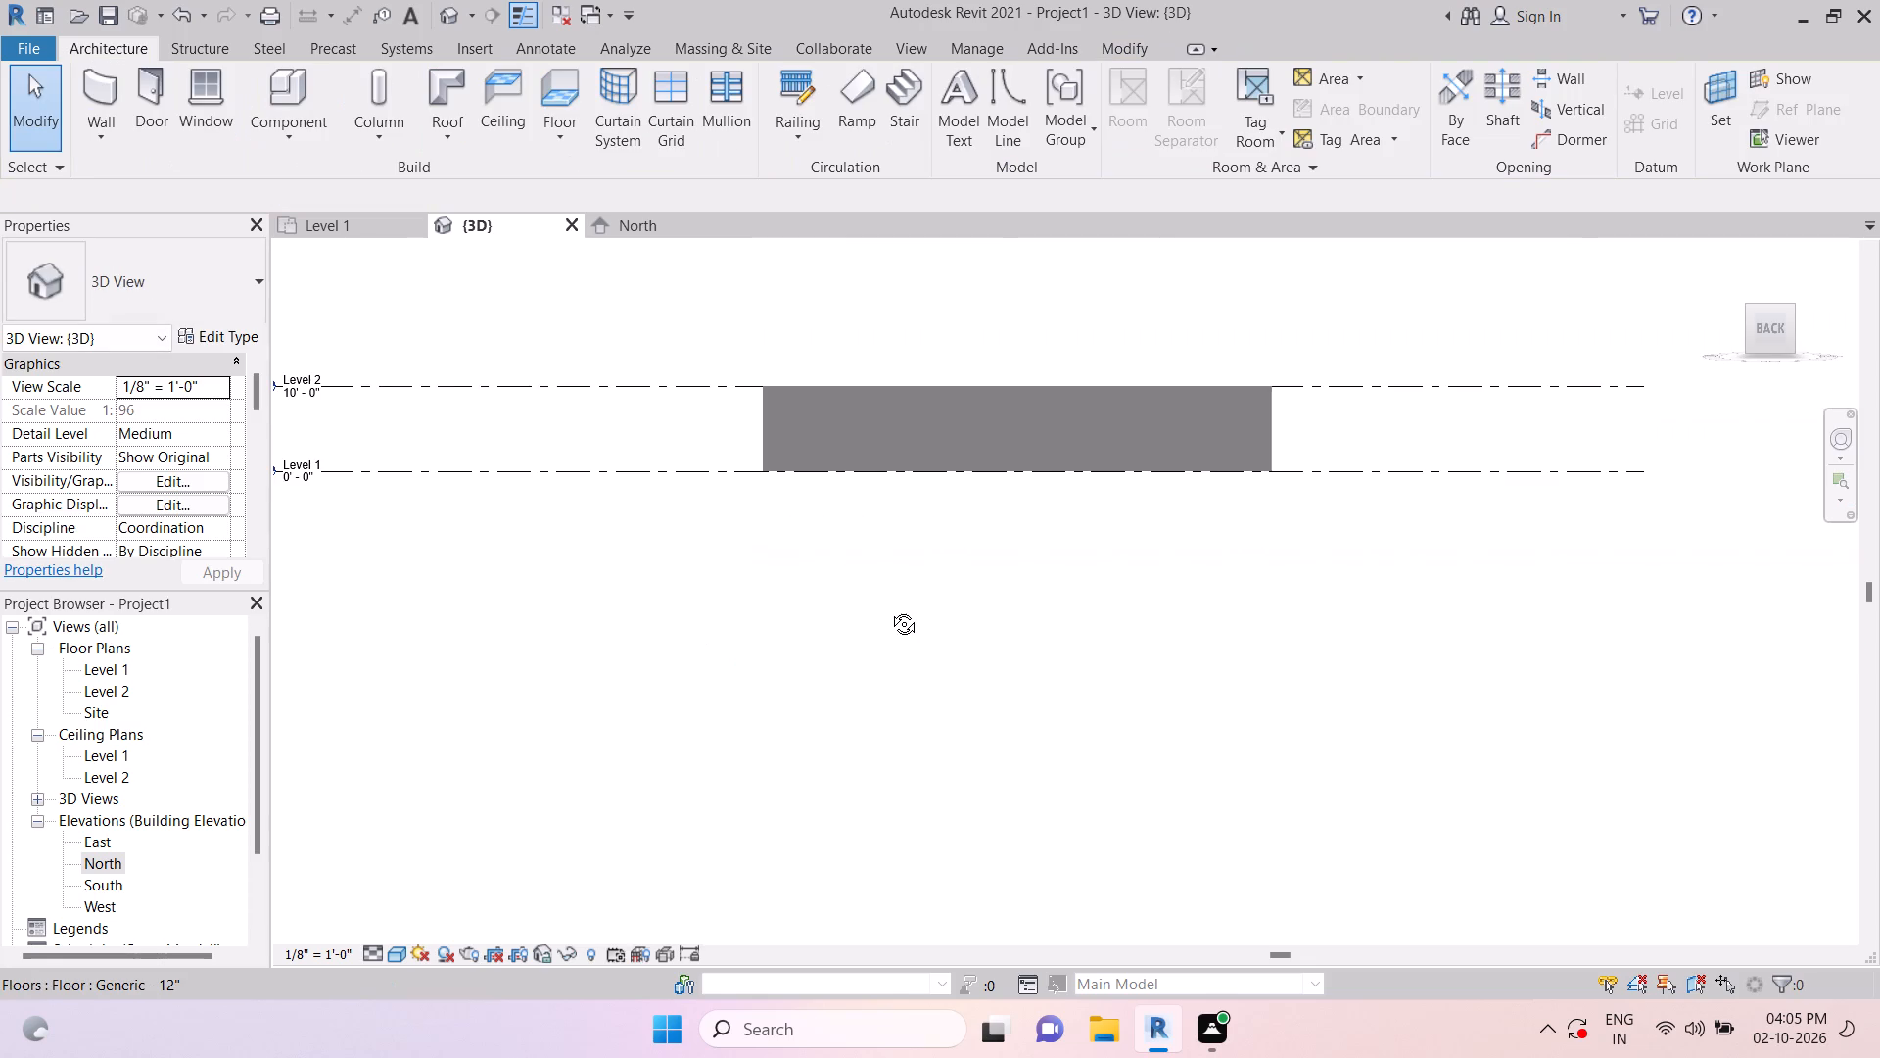
middle_click_drag(889, 609, 1198, 833, "shift")
scroll(975, 504, "up", 5)
middle_click_drag(1157, 556, 1112, 717, "shift")
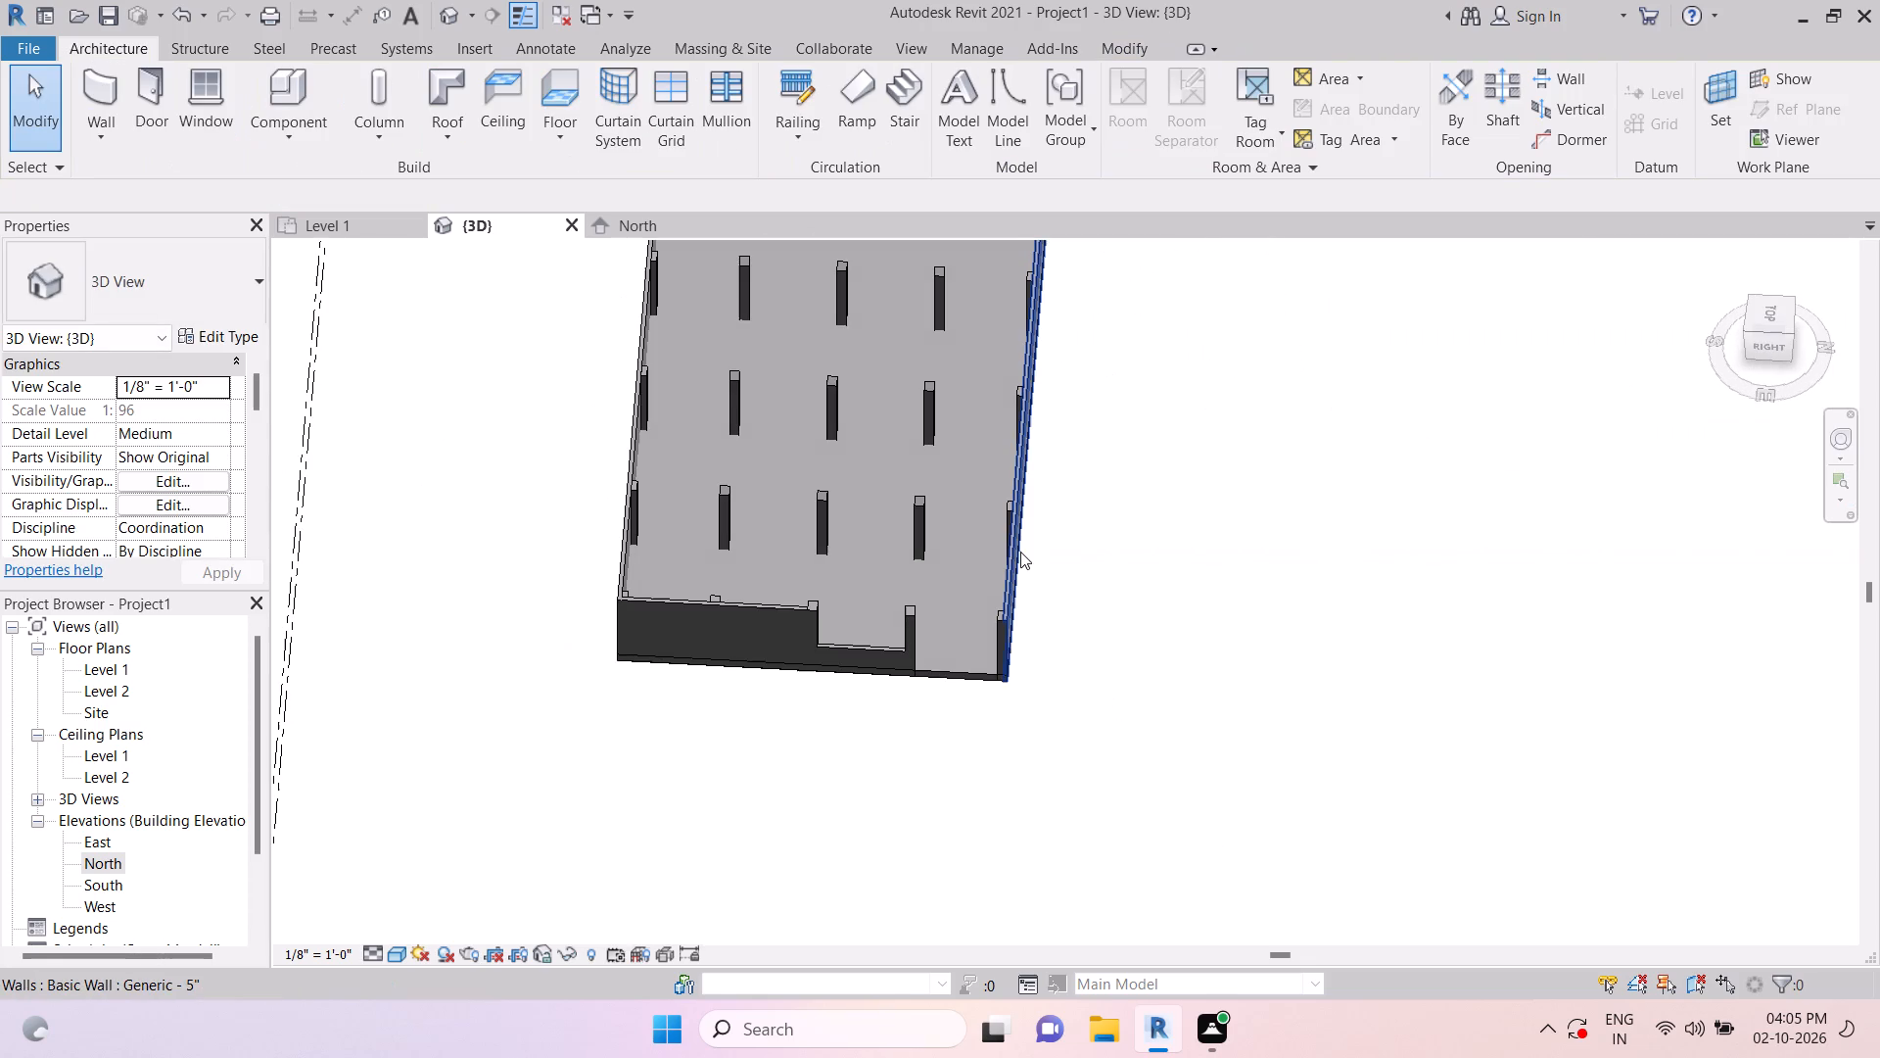
left_click(1773, 307)
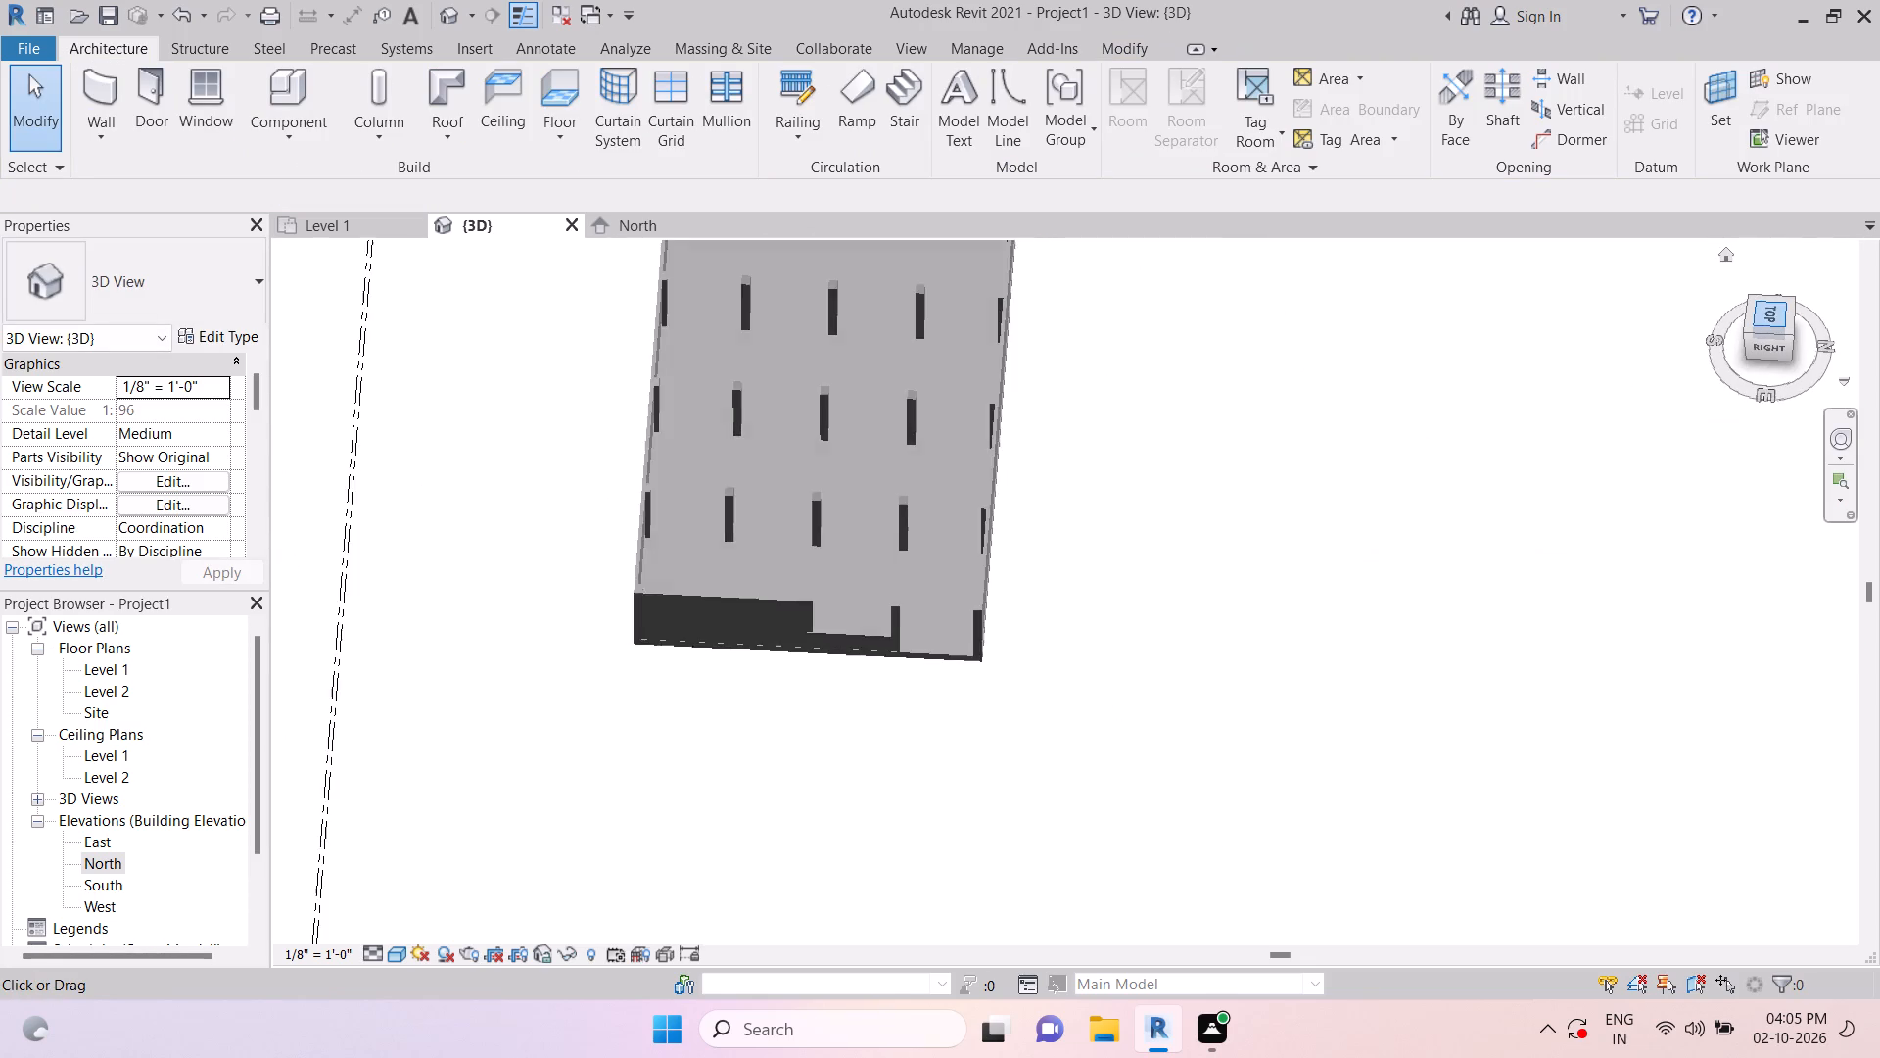
left_click(302, 145)
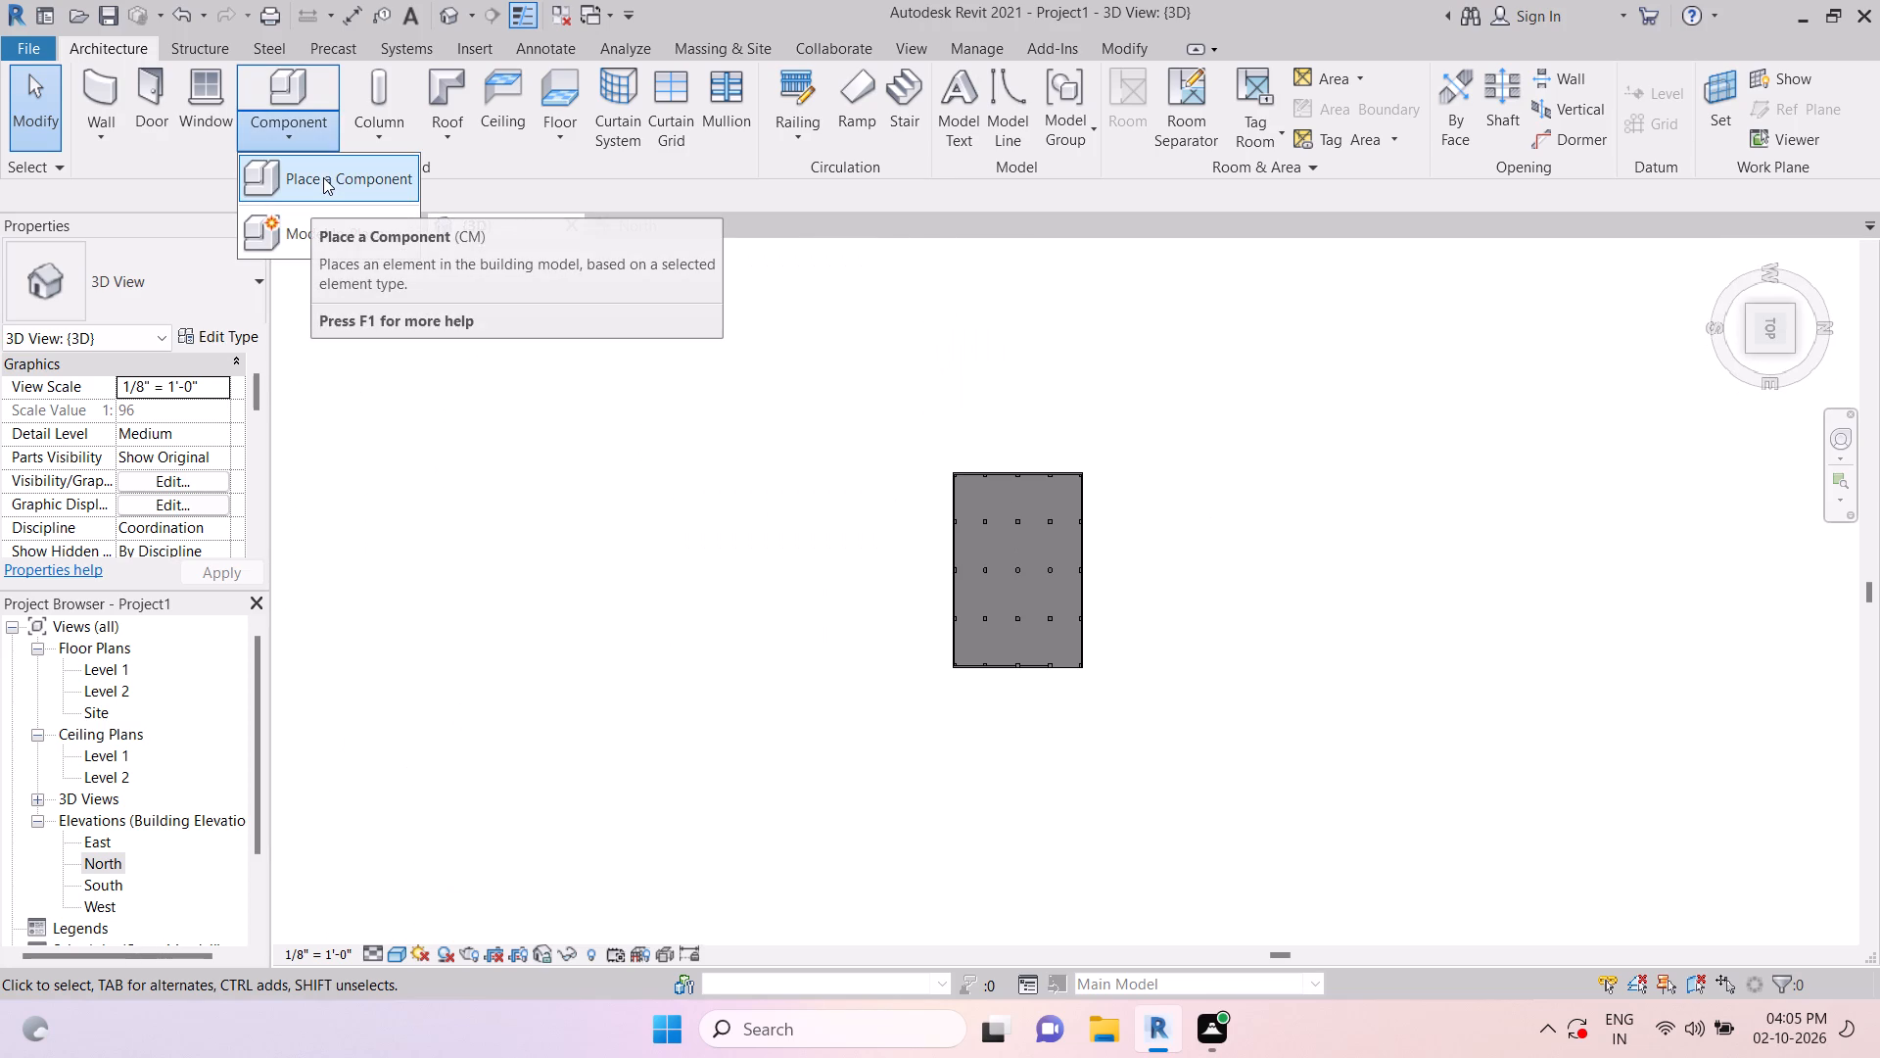
left_click(312, 228)
left_click(834, 399)
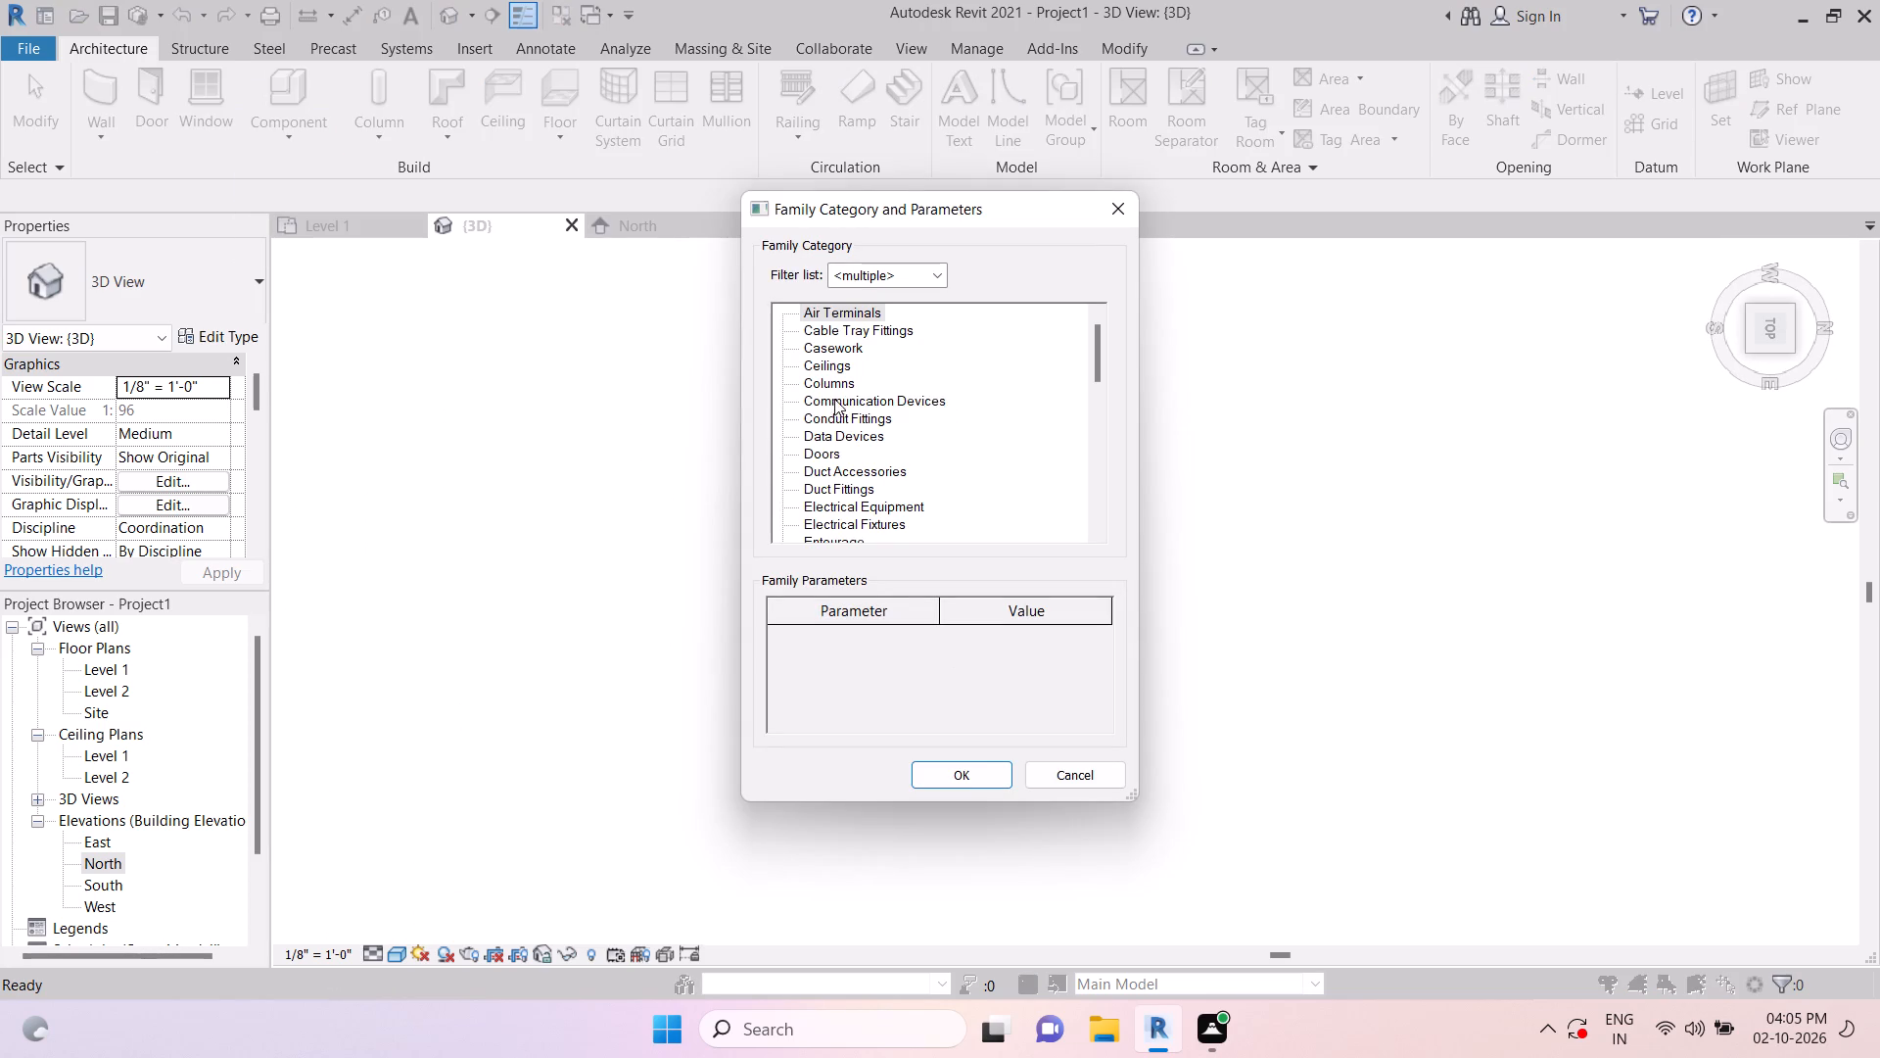
left_click(975, 775)
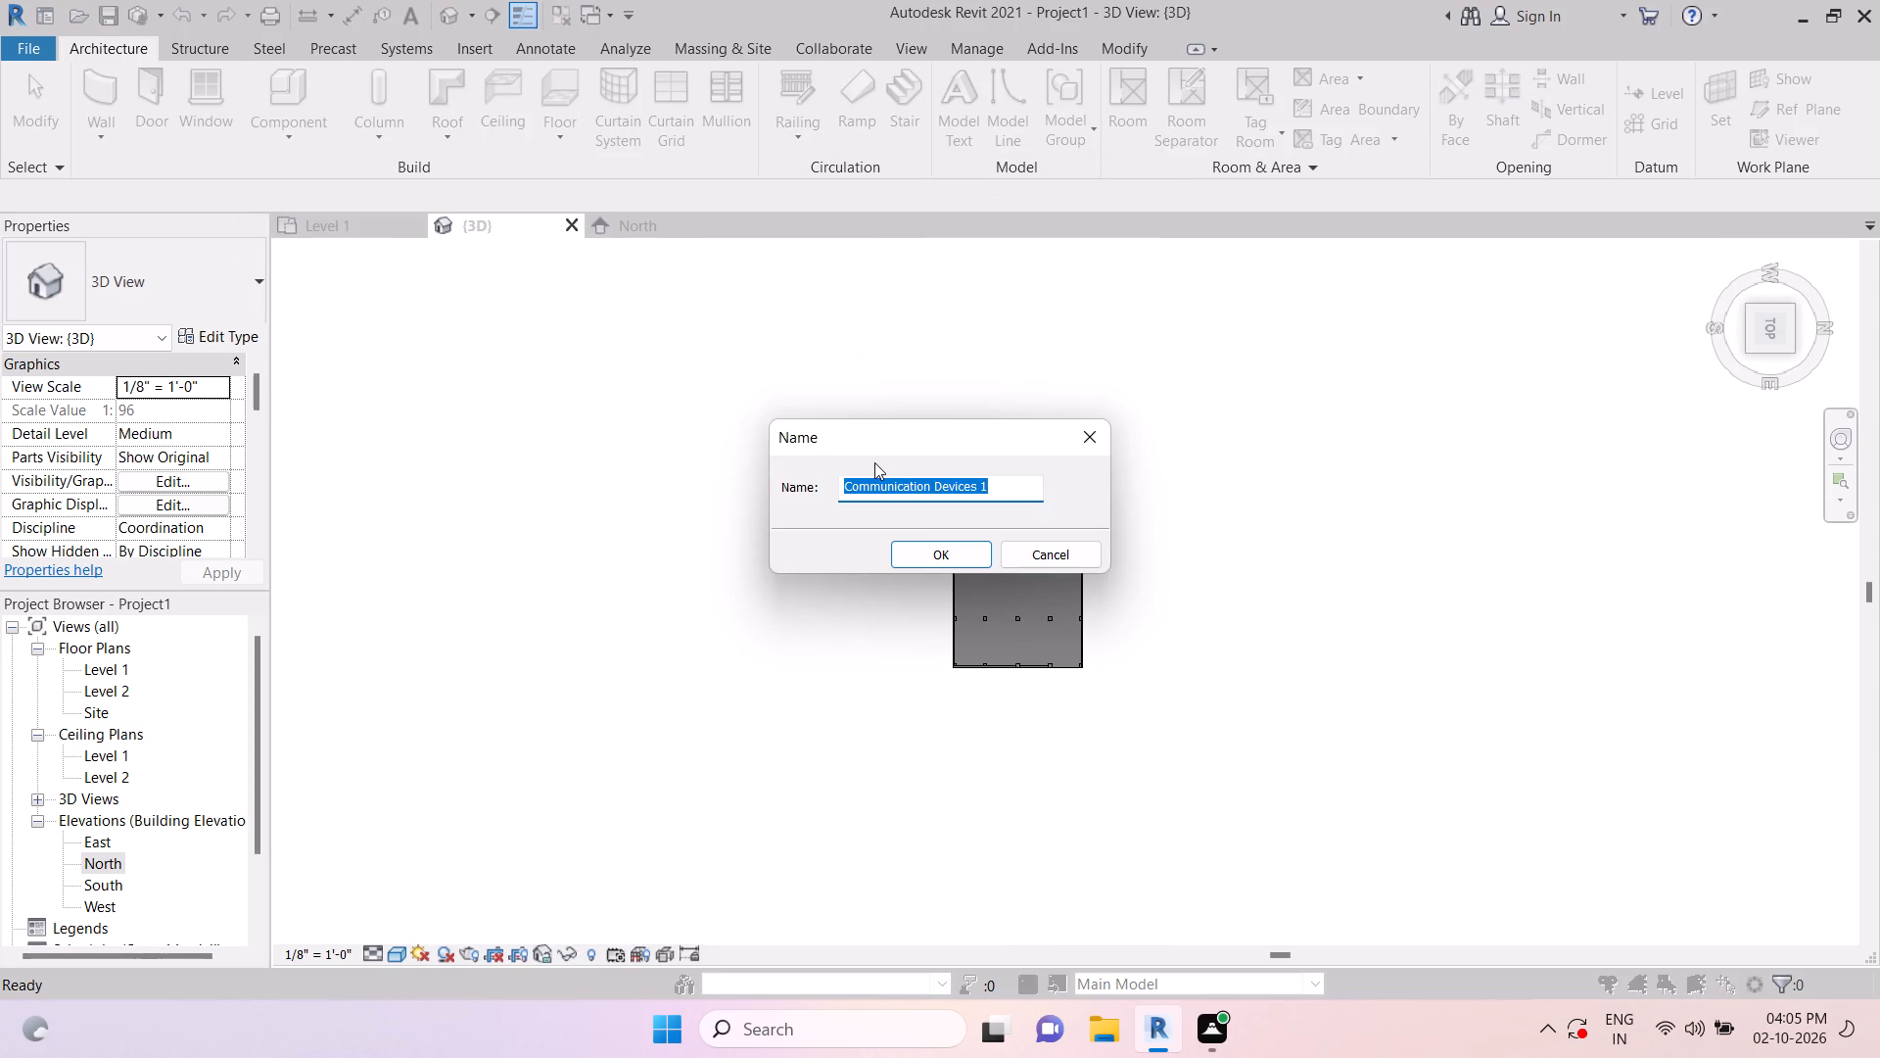
left_click(914, 532)
left_click(917, 560)
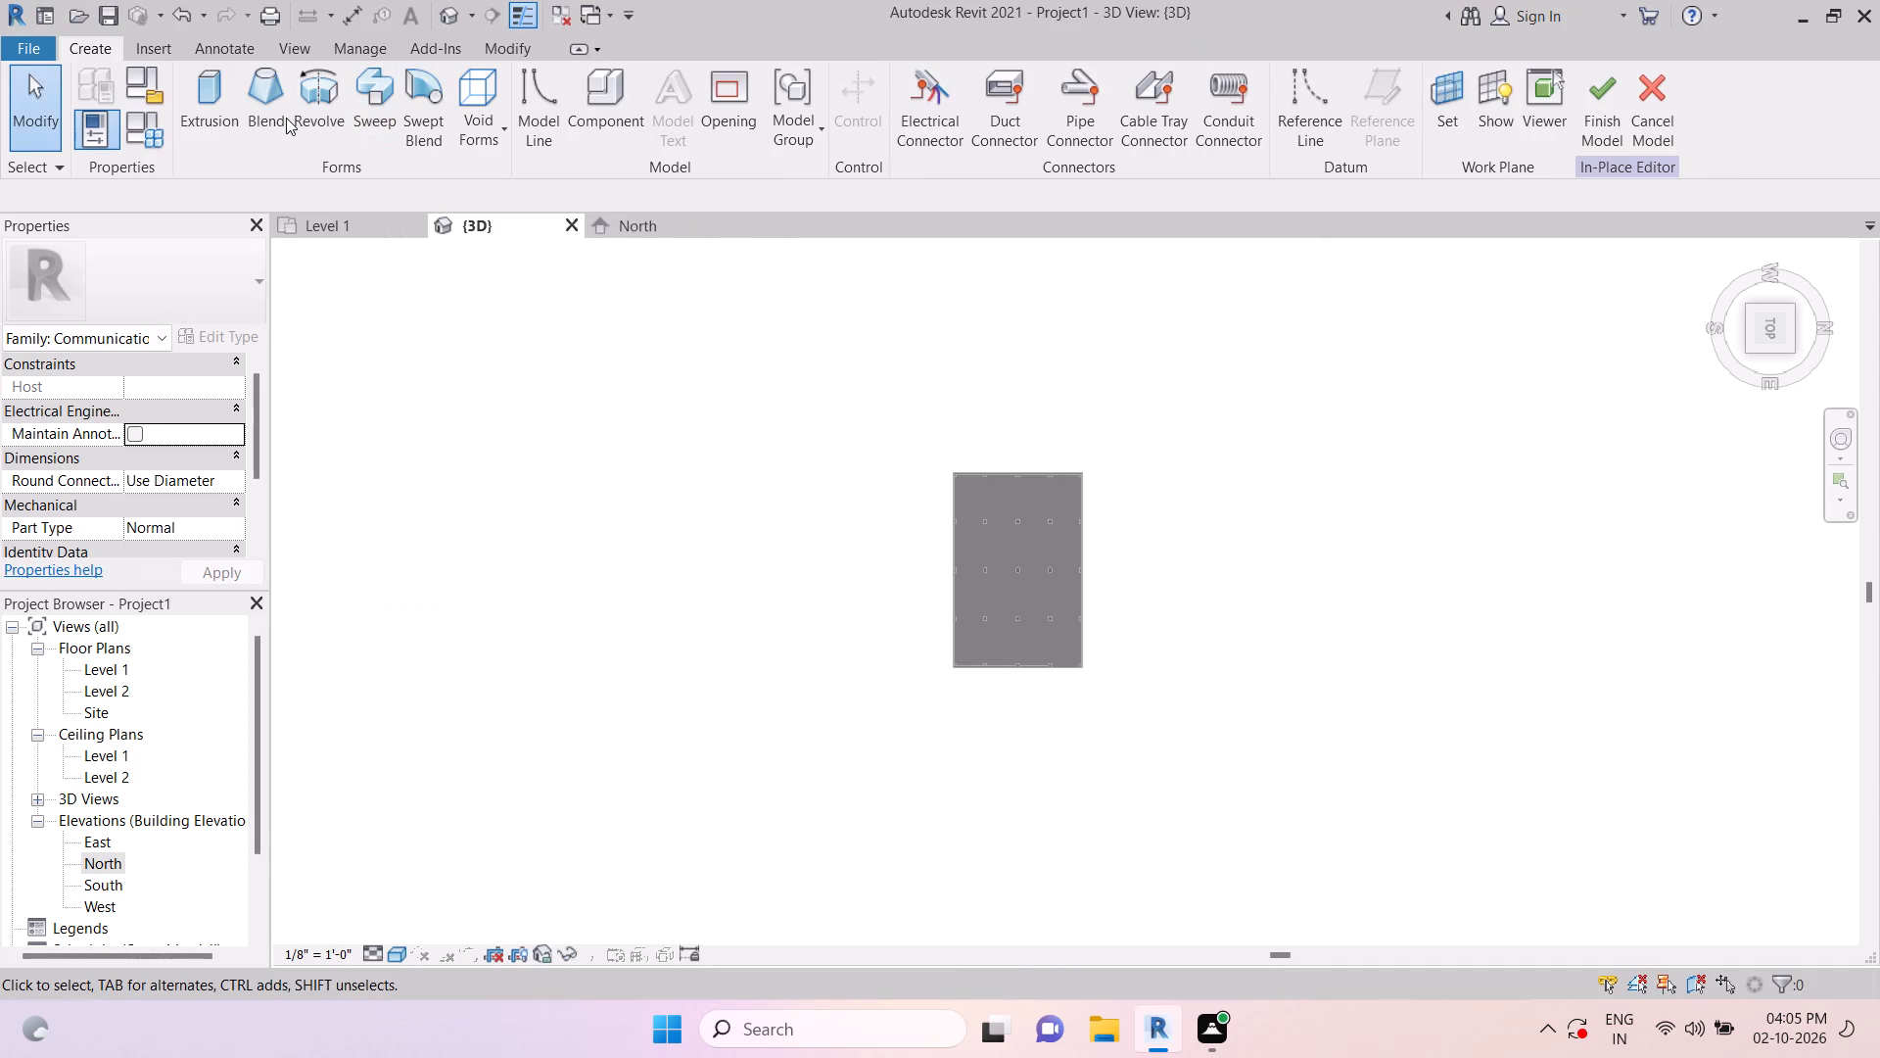
Sketch a 20'-6" by 14'-4 1/2" rectangle for an extrusion, from an interior column's corner to the building's northeast outer corner.
left_click(212, 100)
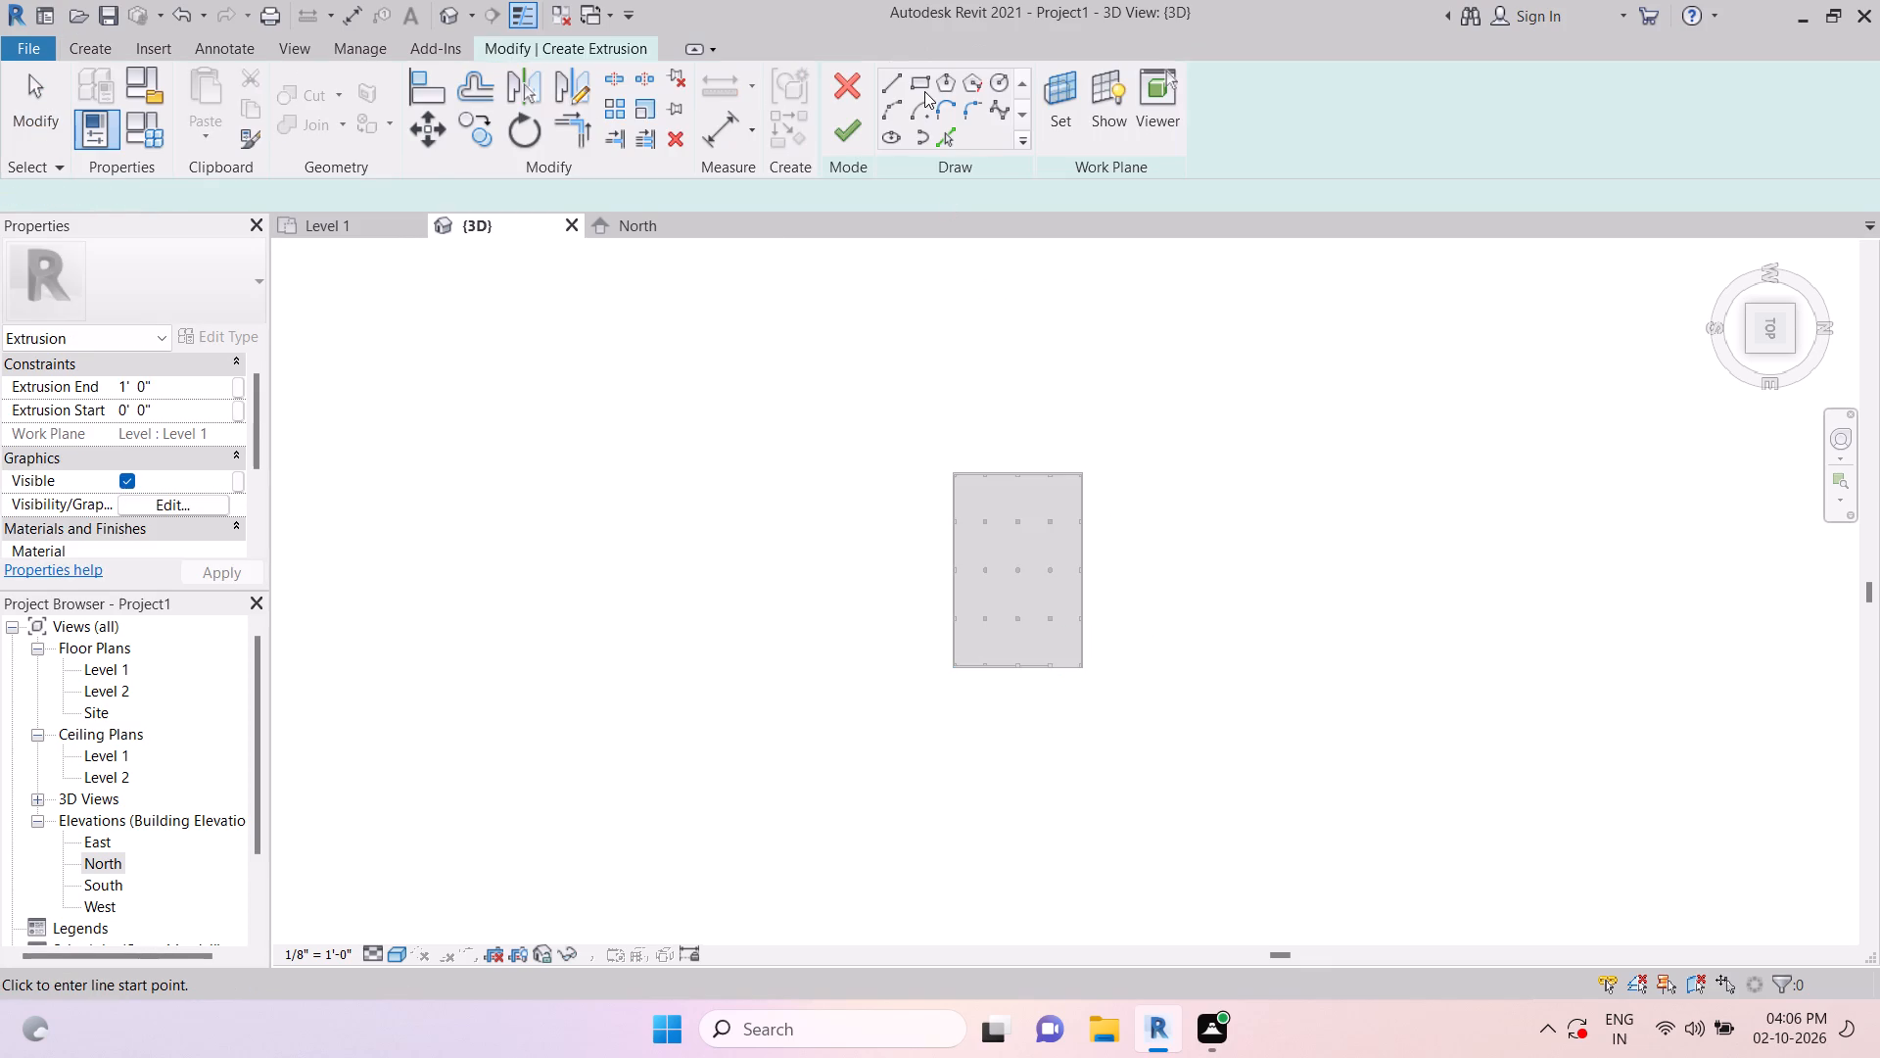
left_click(922, 87)
scroll(1062, 649, "up", 9)
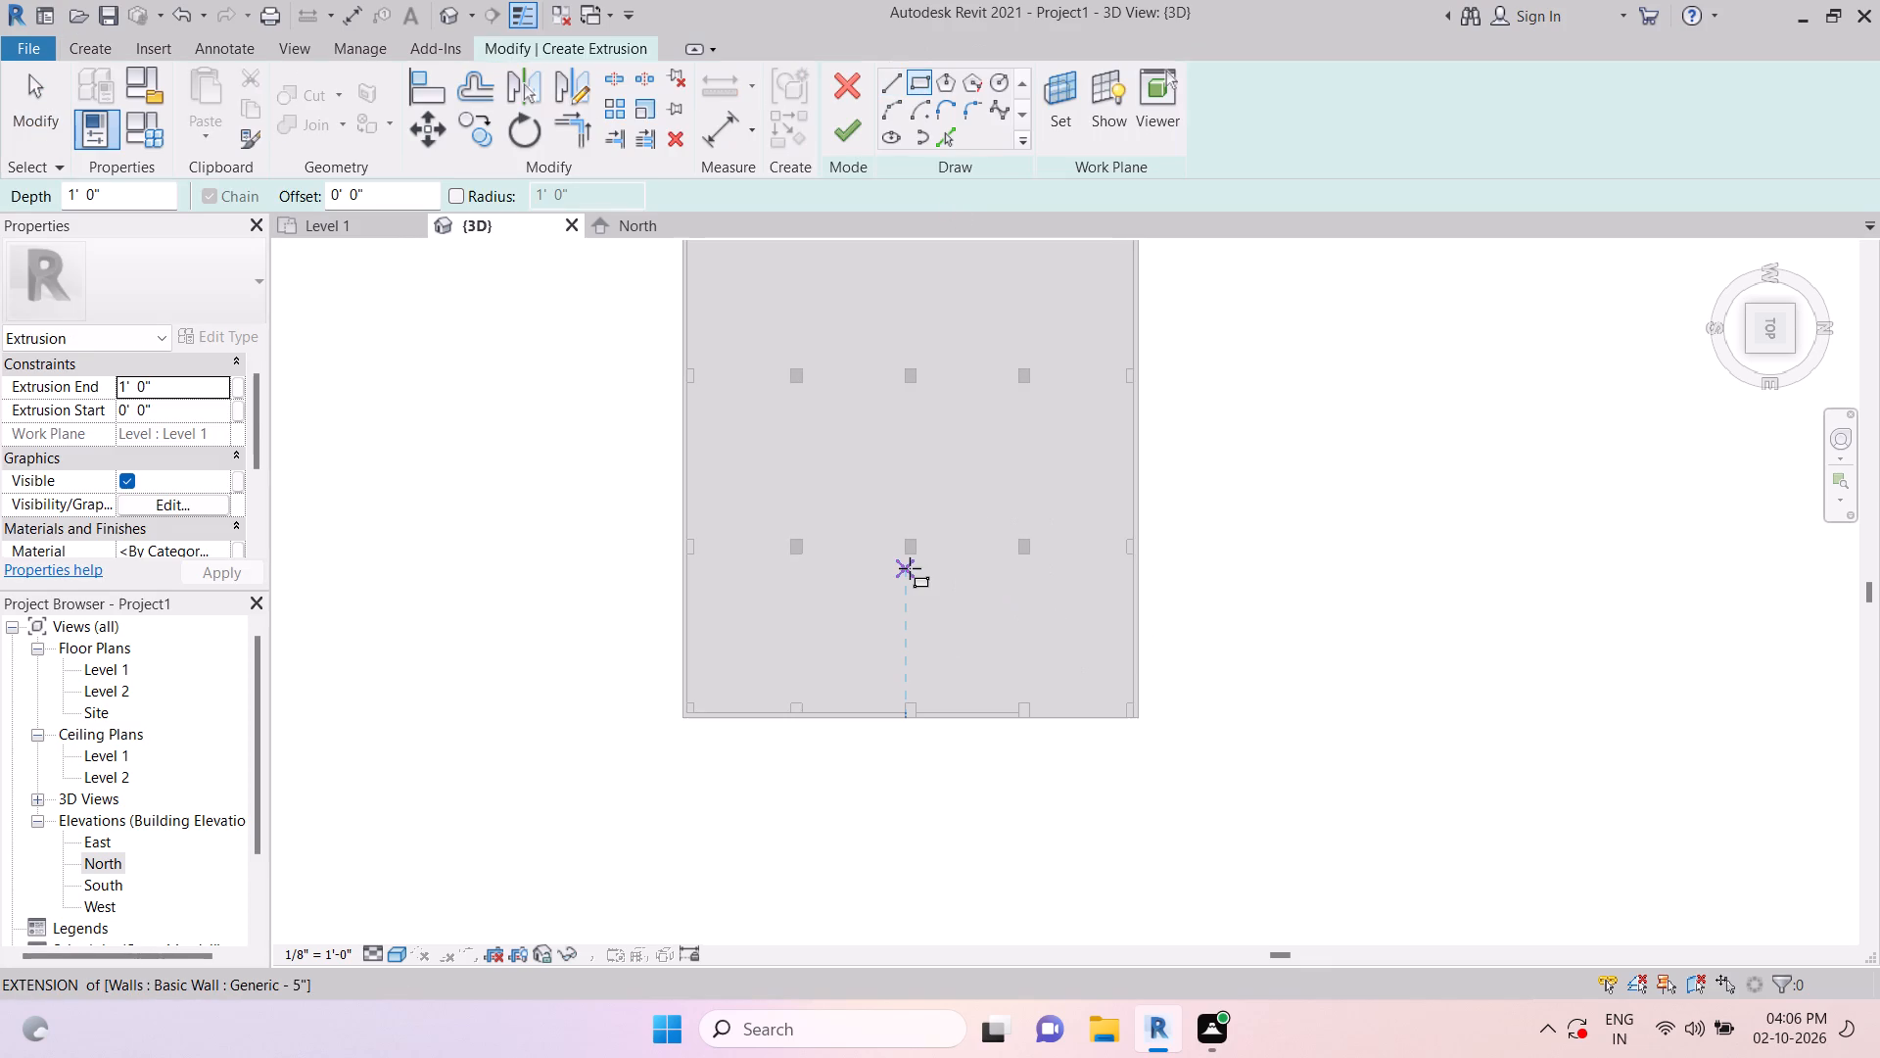
scroll(916, 564, "up", 5)
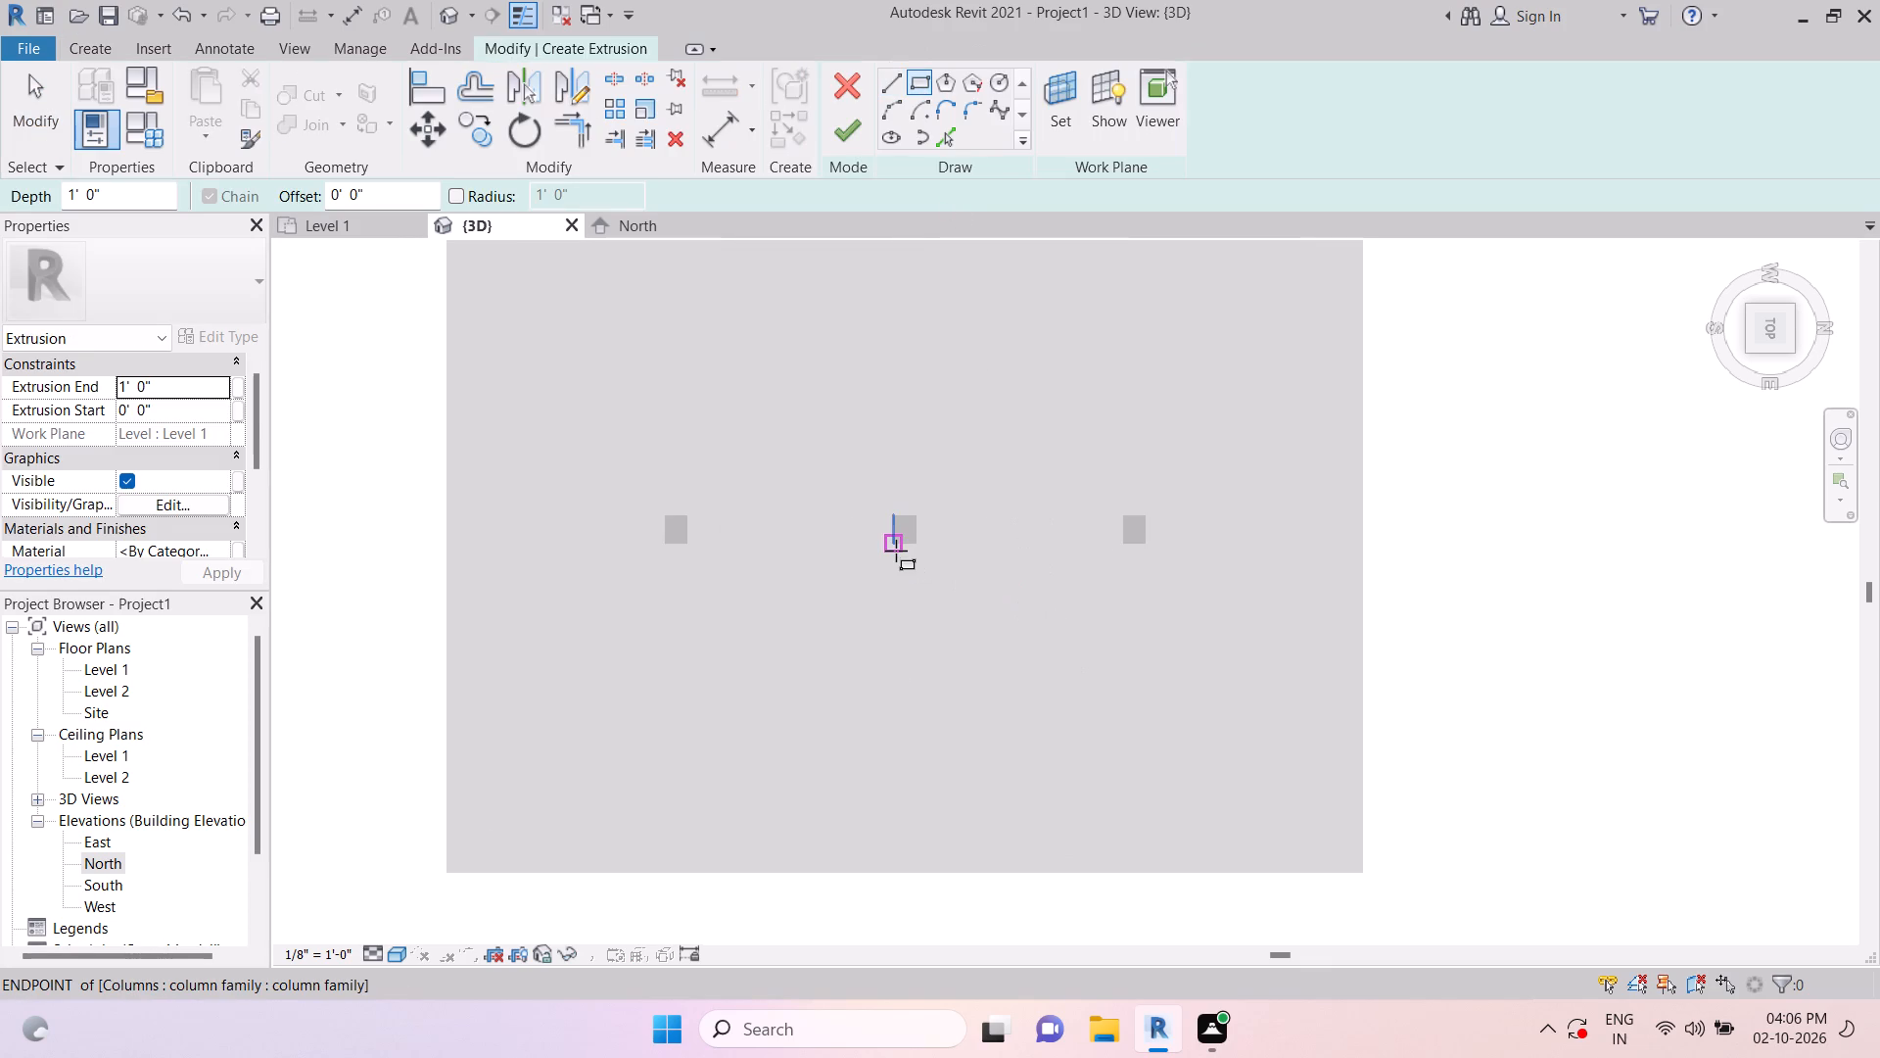
left_click(896, 551)
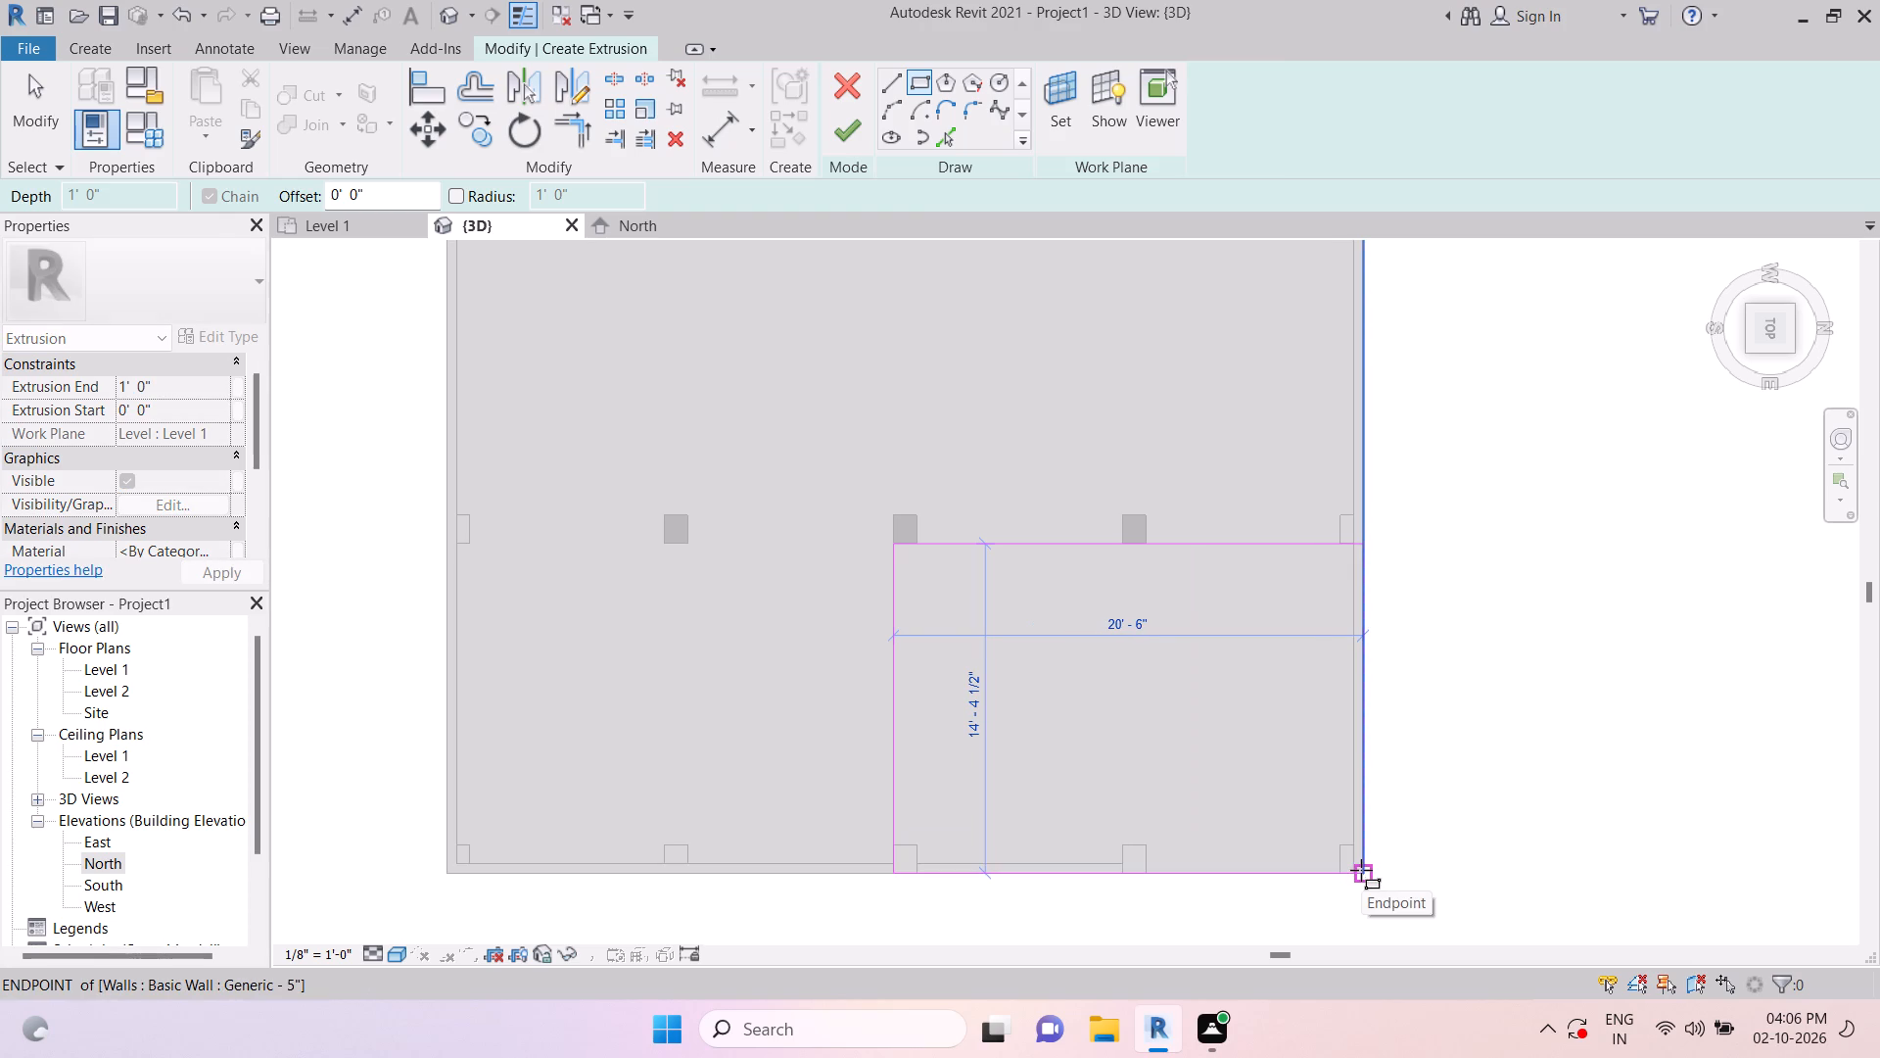
left_click(1361, 870)
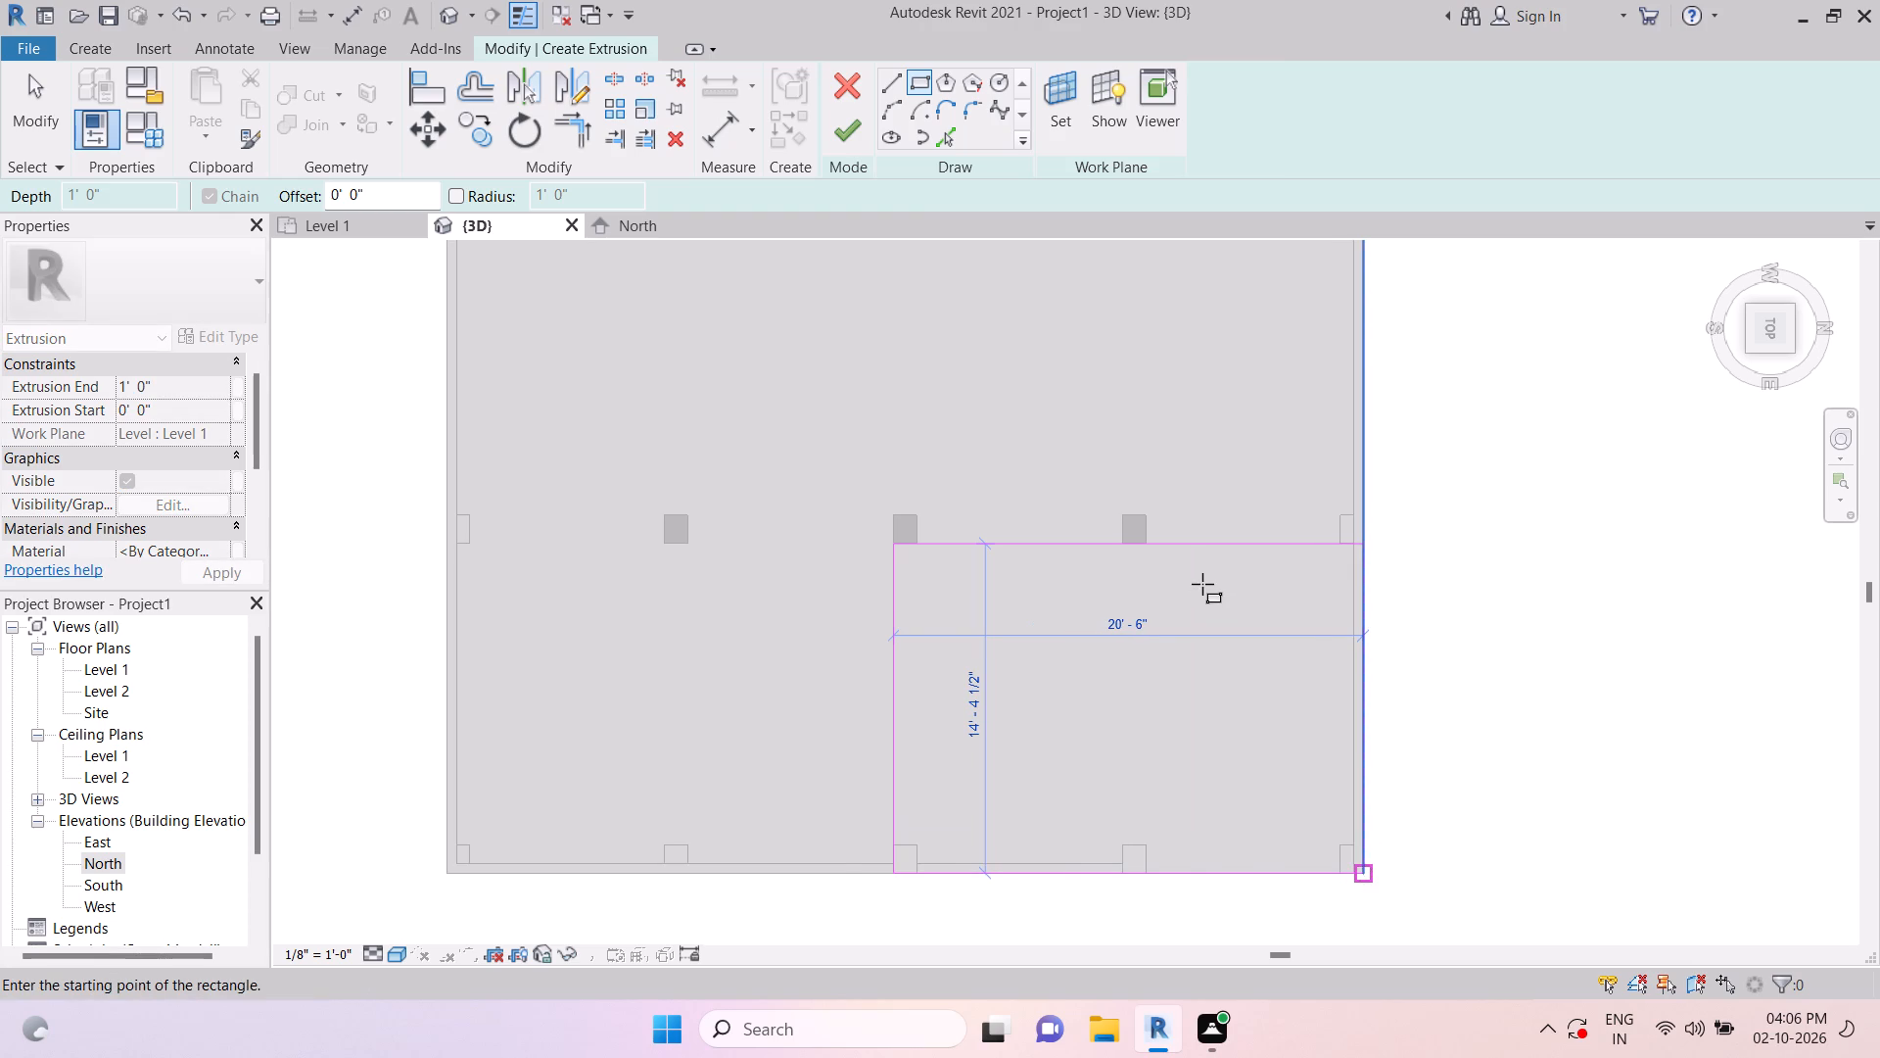
Discard the extrusion sketch at the northeast corner and cancel the in-place model.
key("Escape")
key("Escape")
key("Escape")
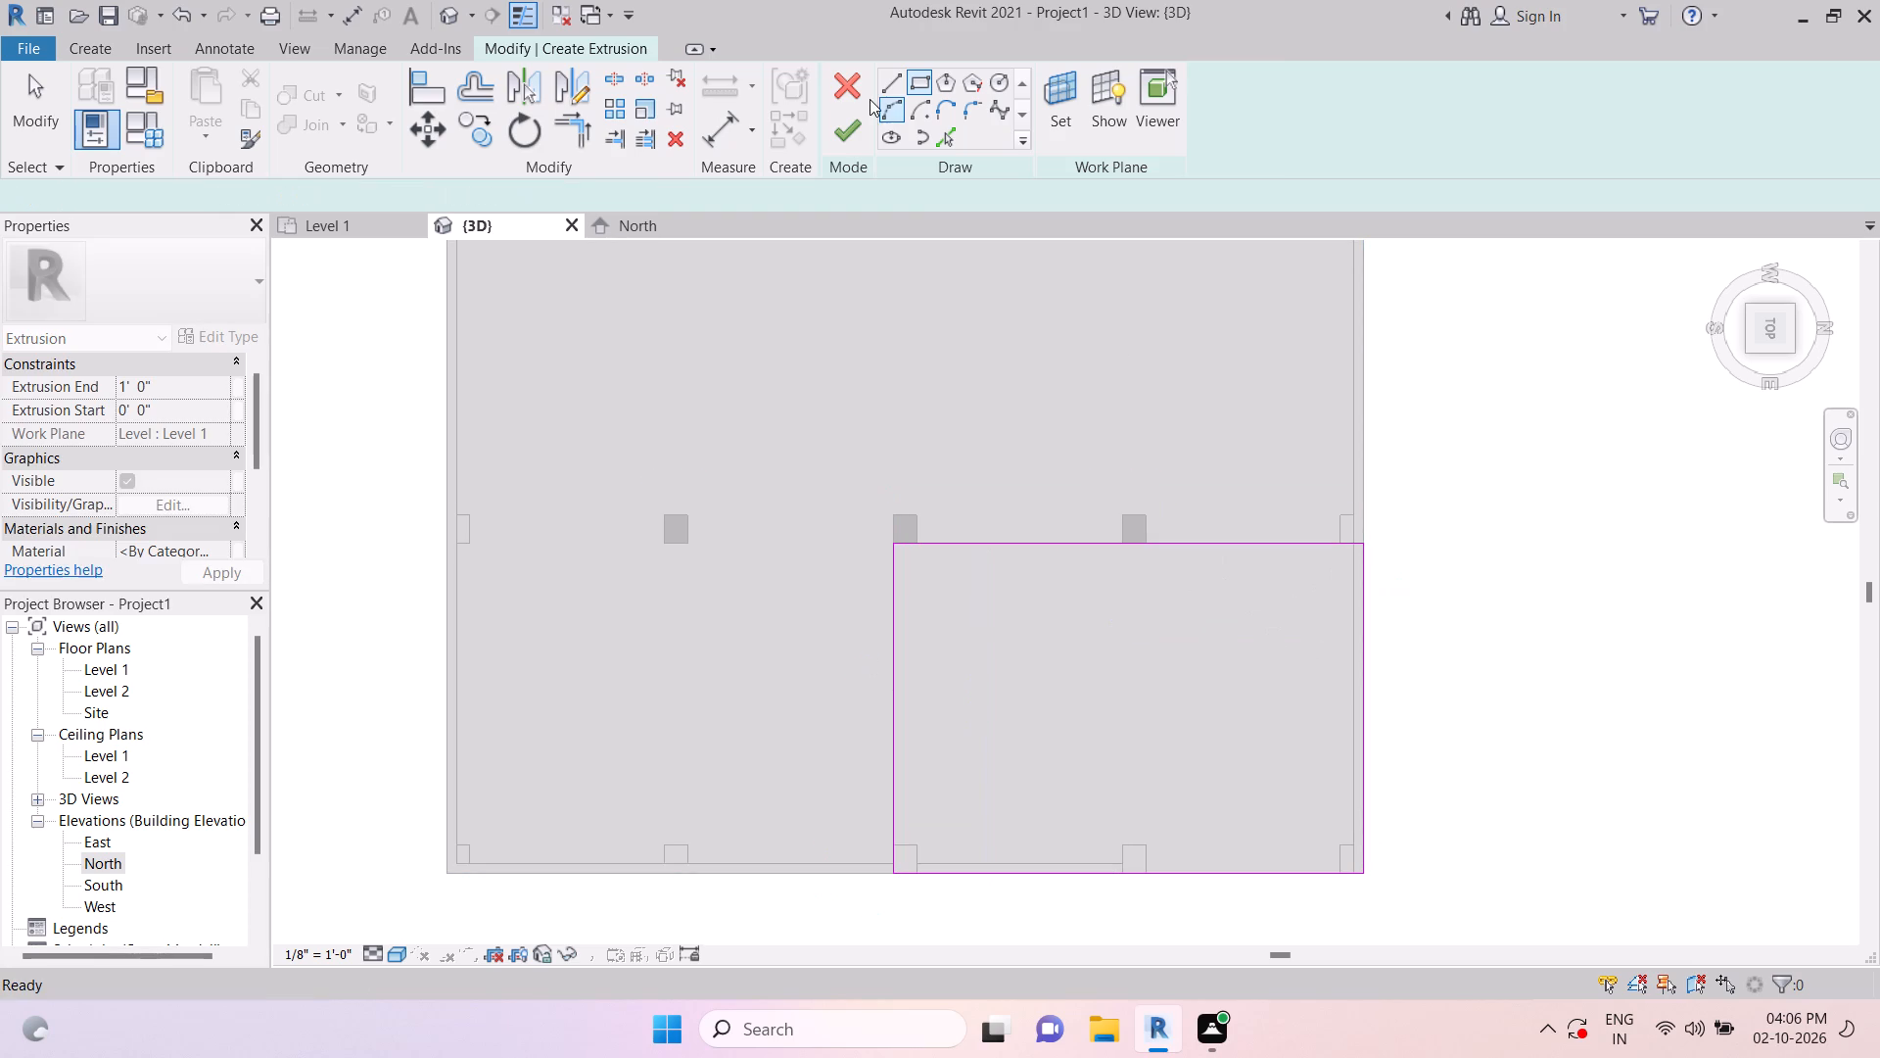
left_click(855, 91)
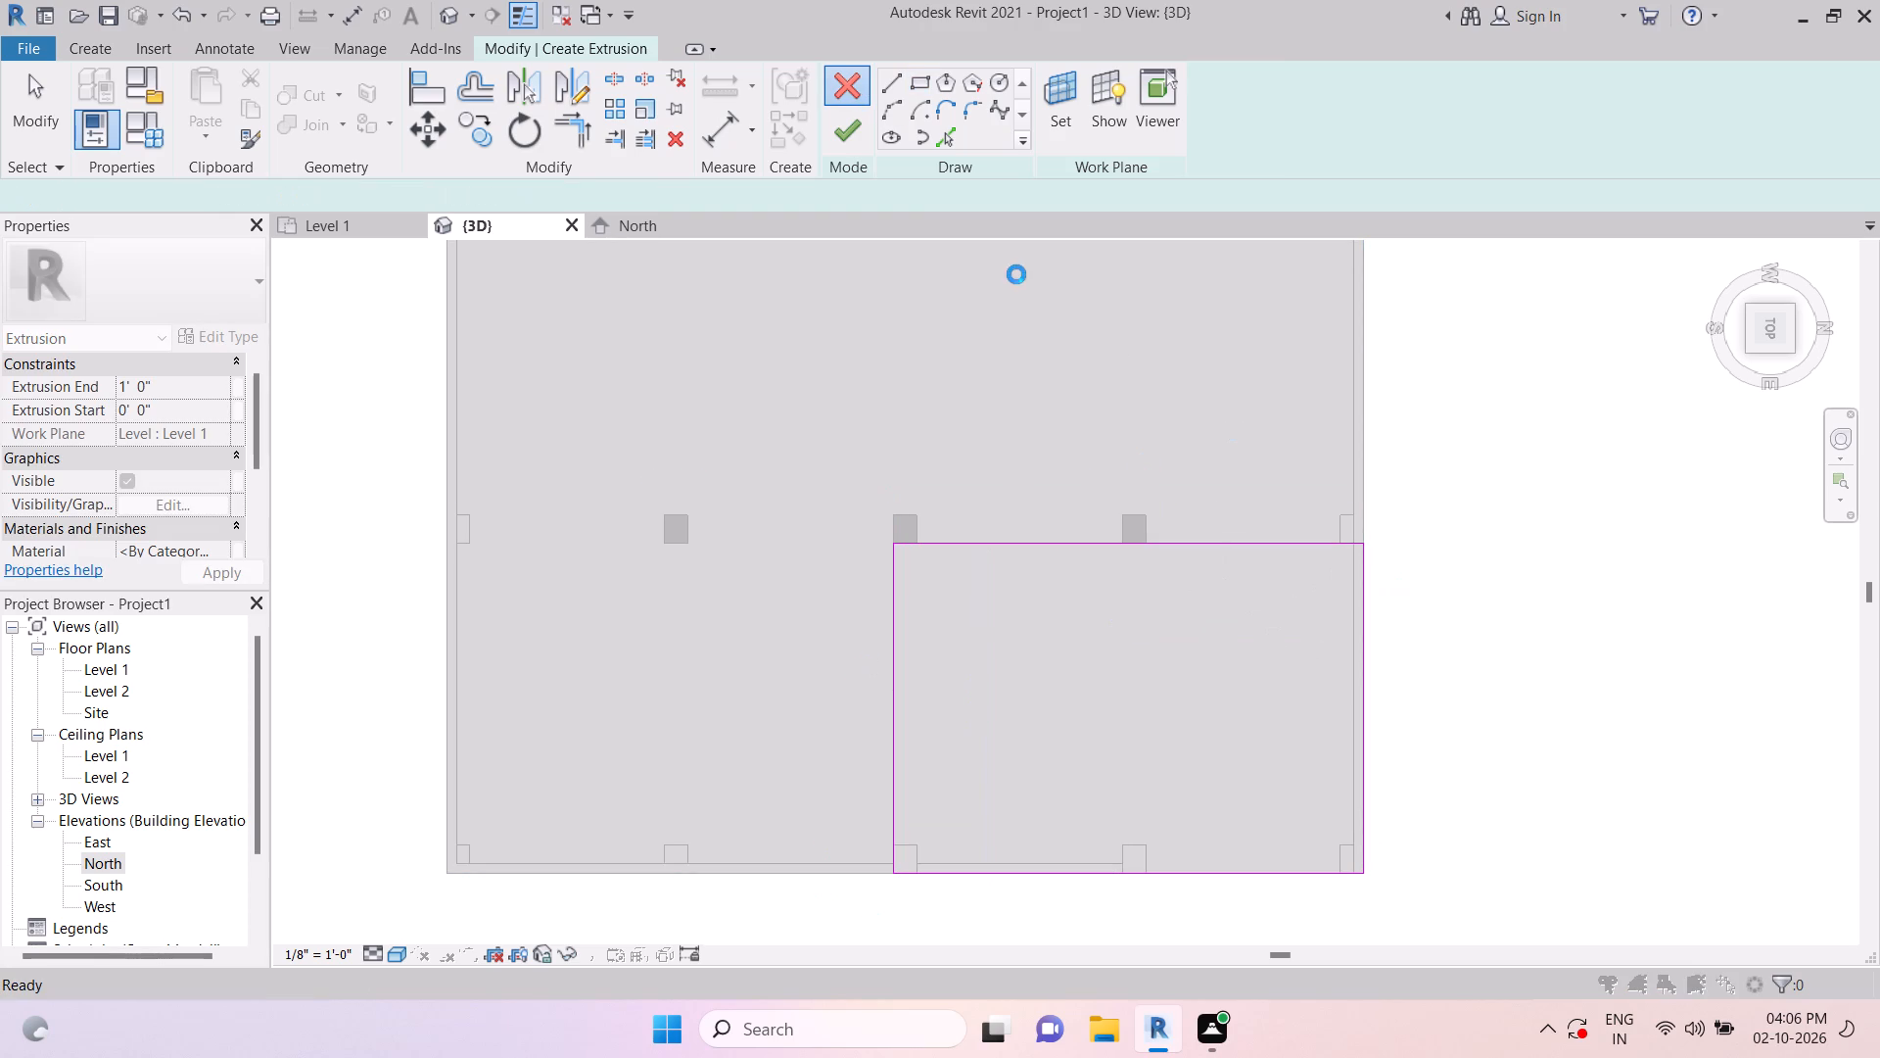
left_click(1024, 530)
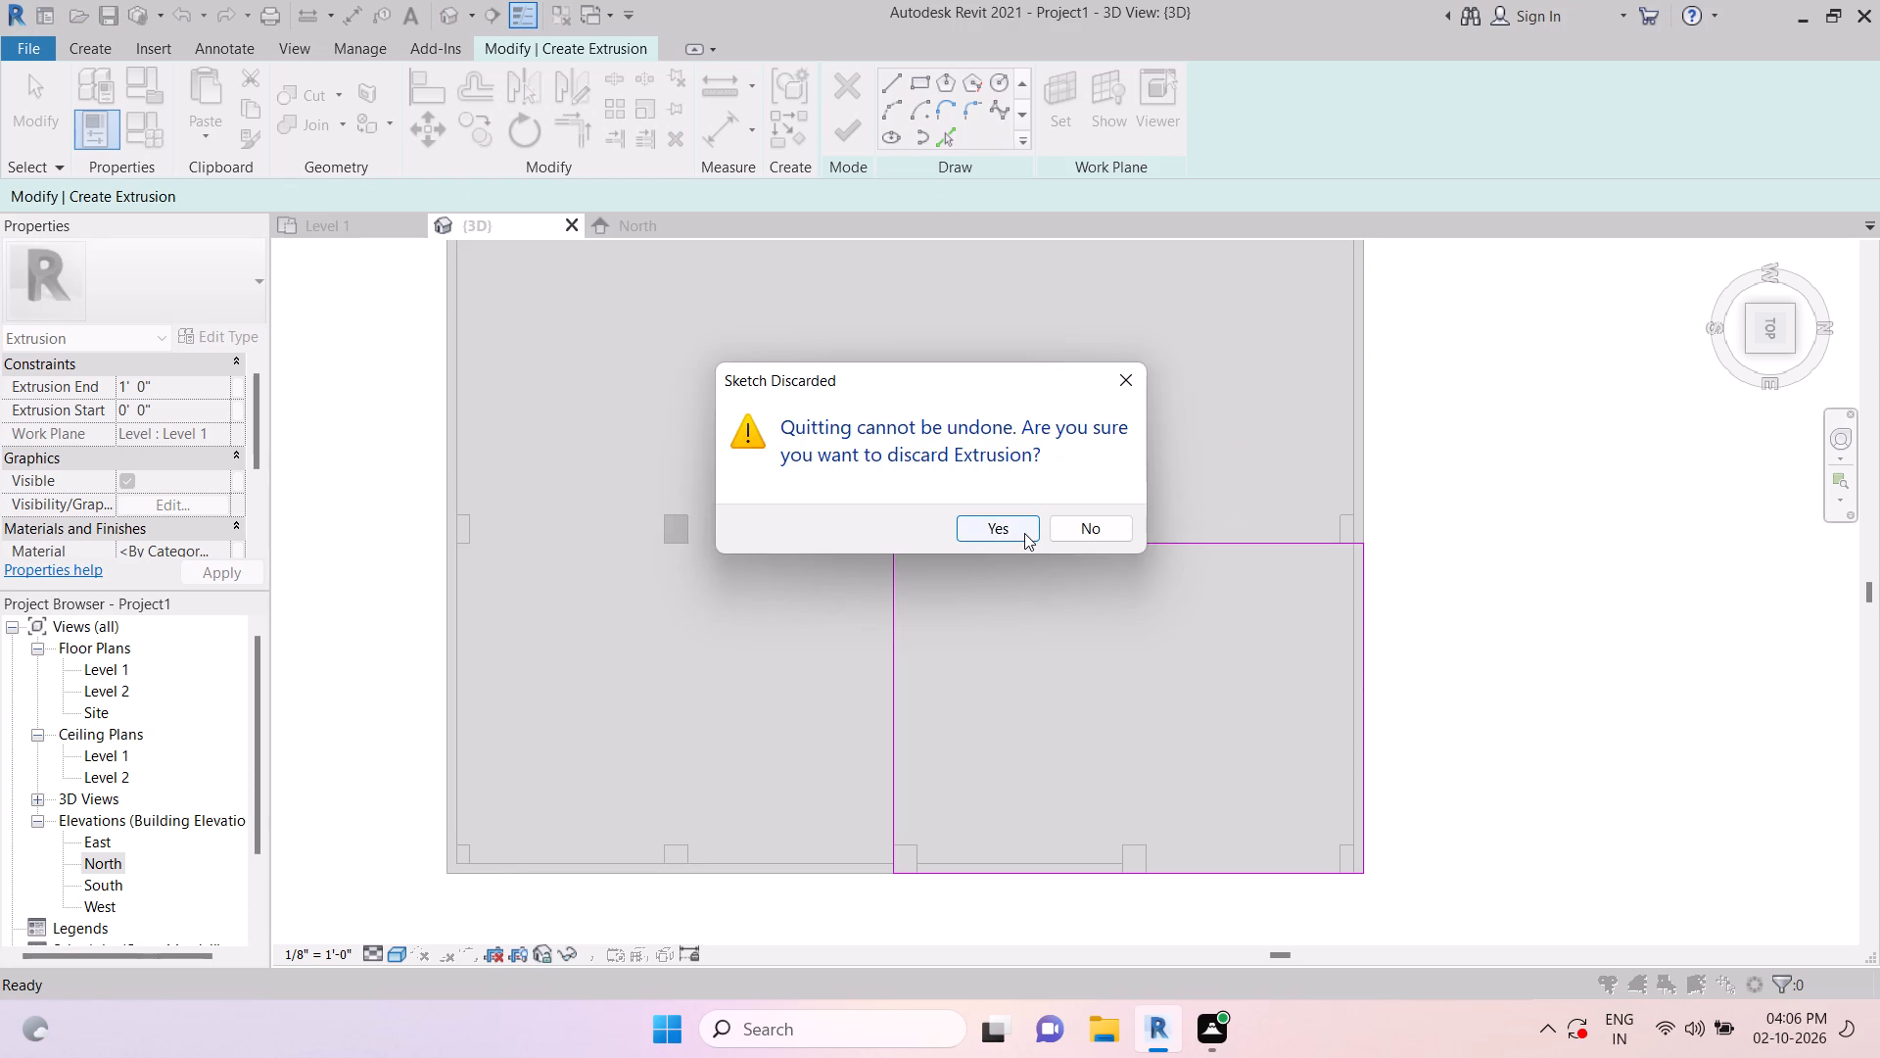
key("Escape")
key("Escape")
key("Escape")
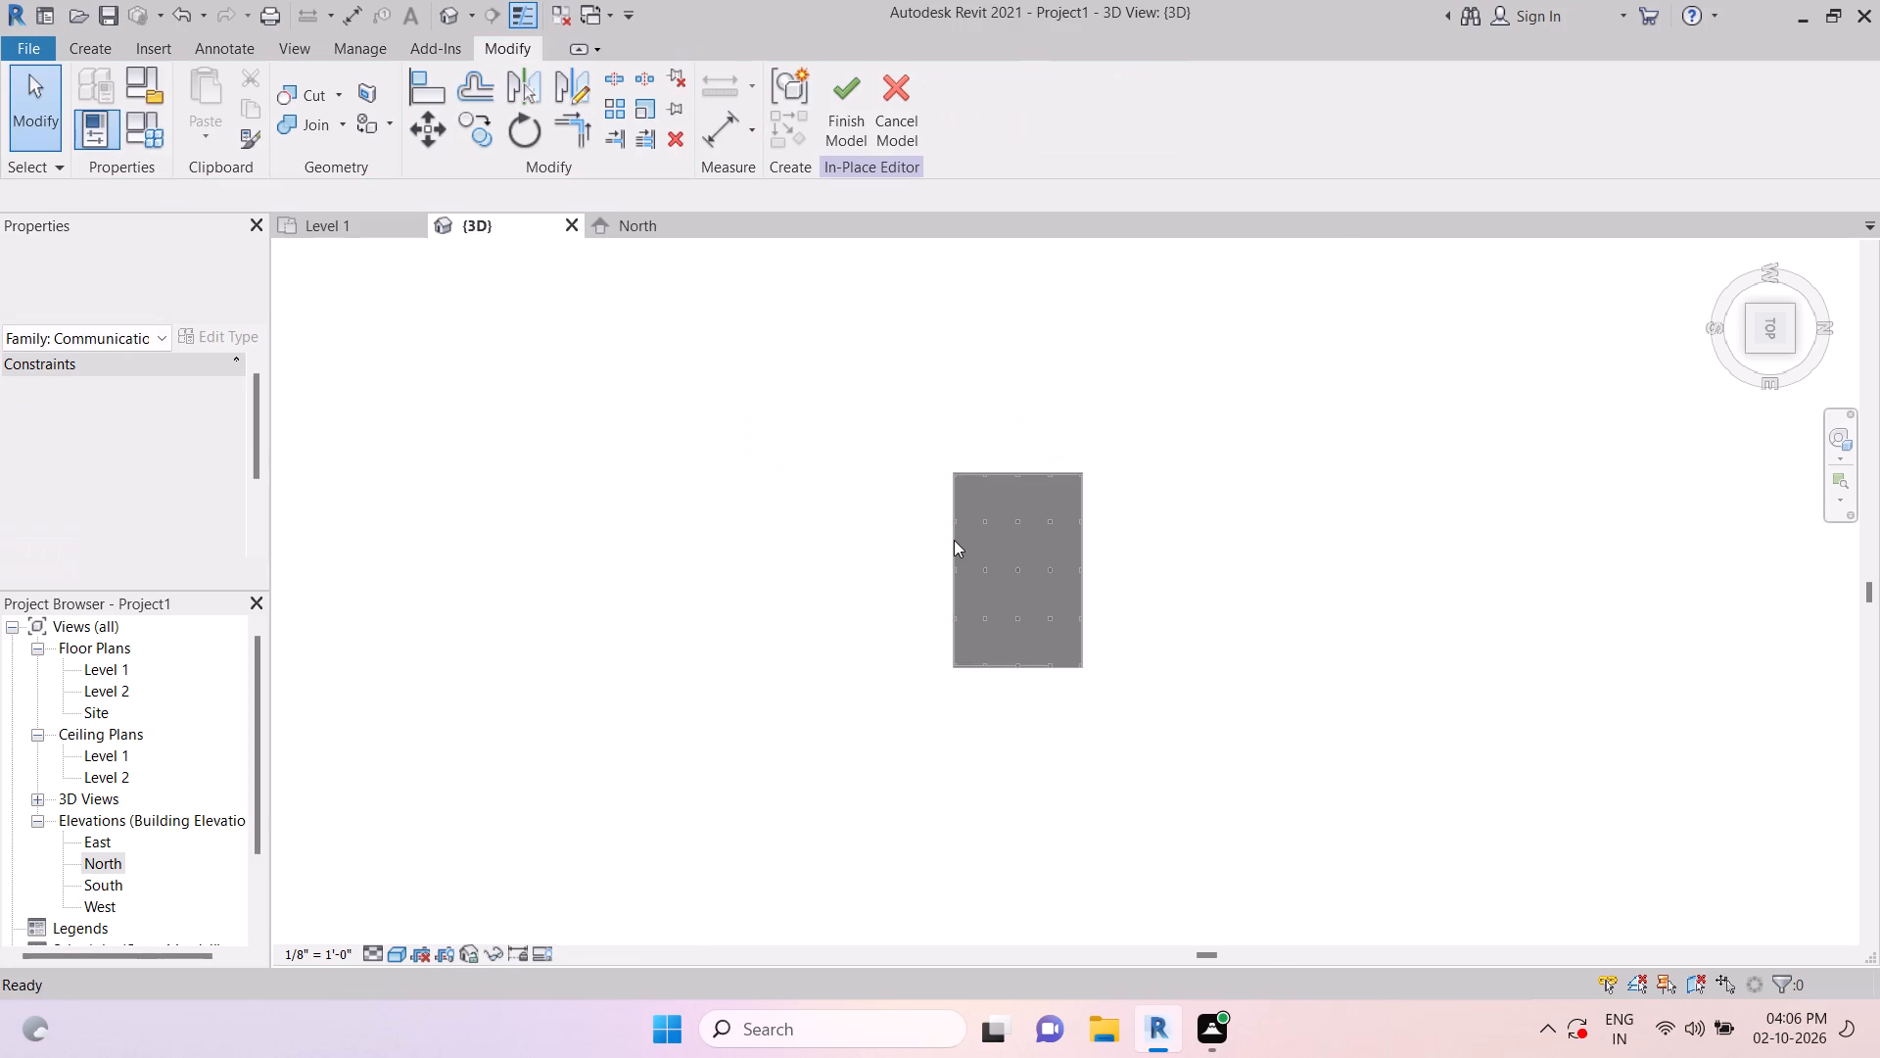
key("Escape")
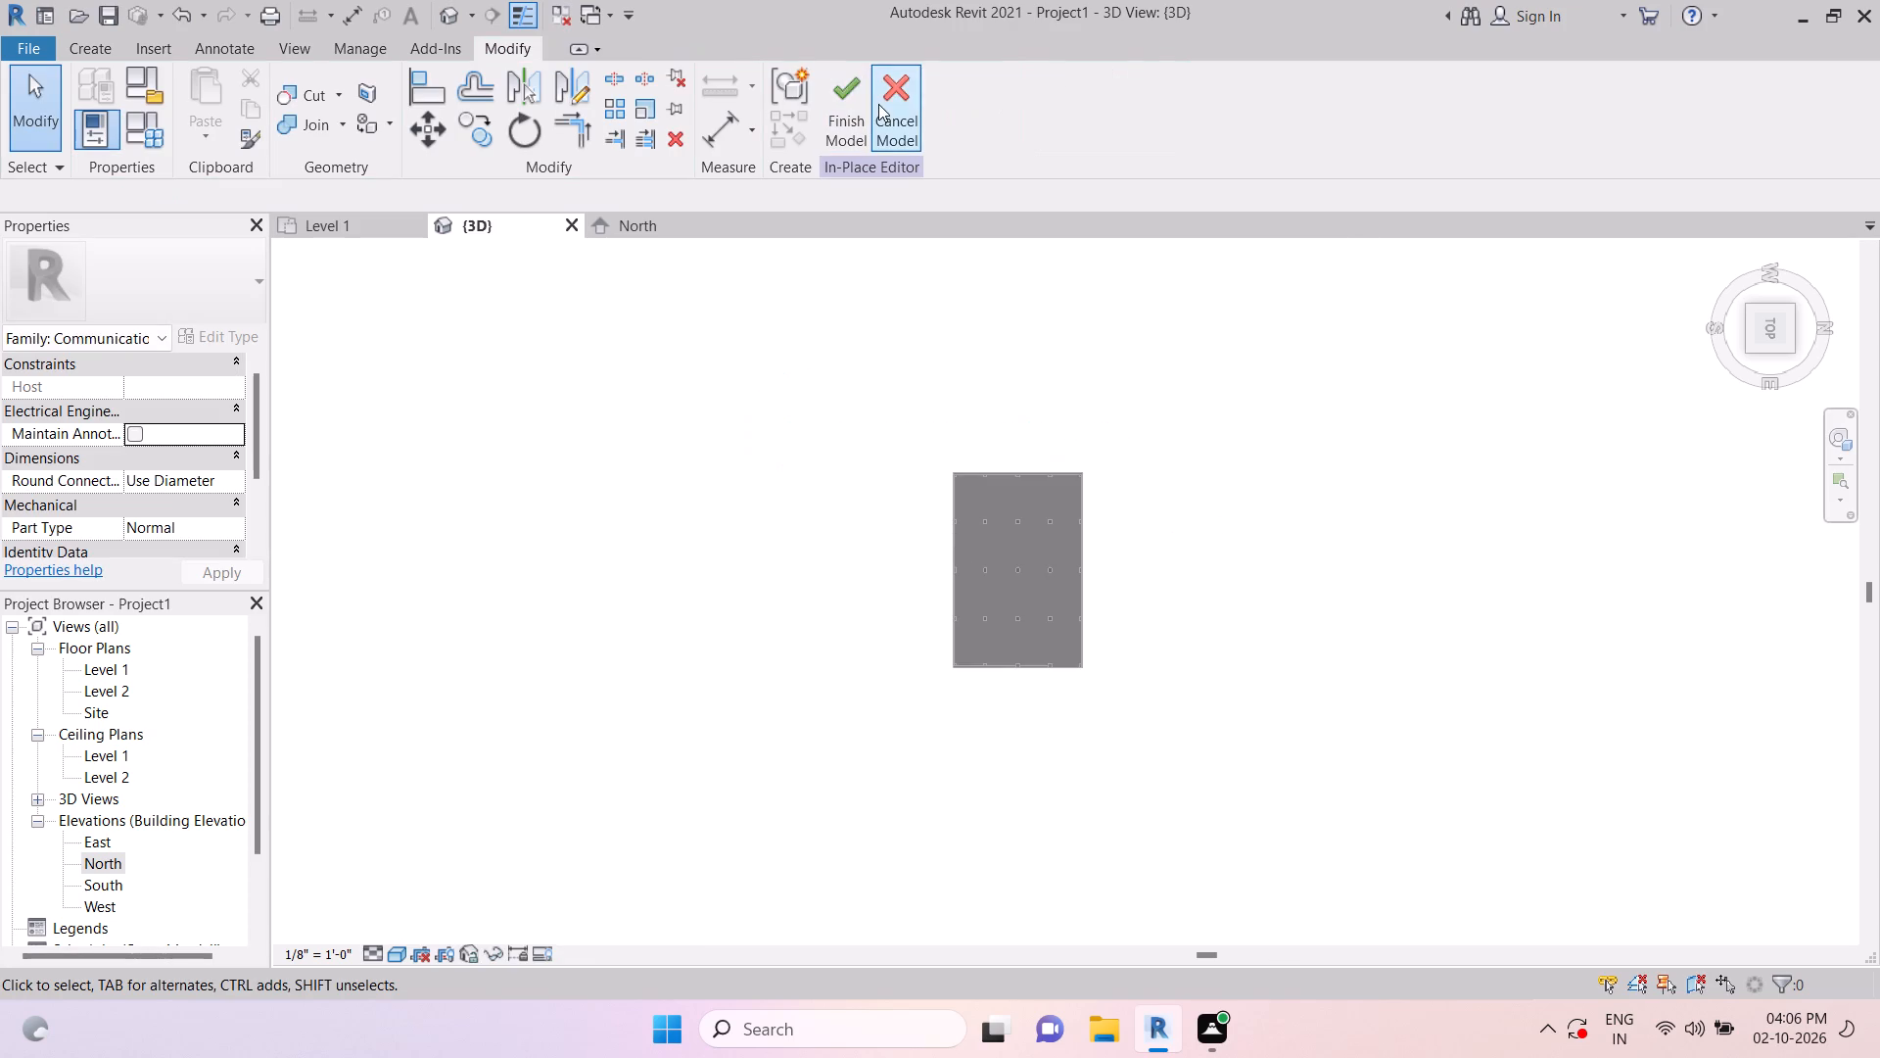
left_click(880, 100)
key("Escape")
key("Escape")
key("Escape")
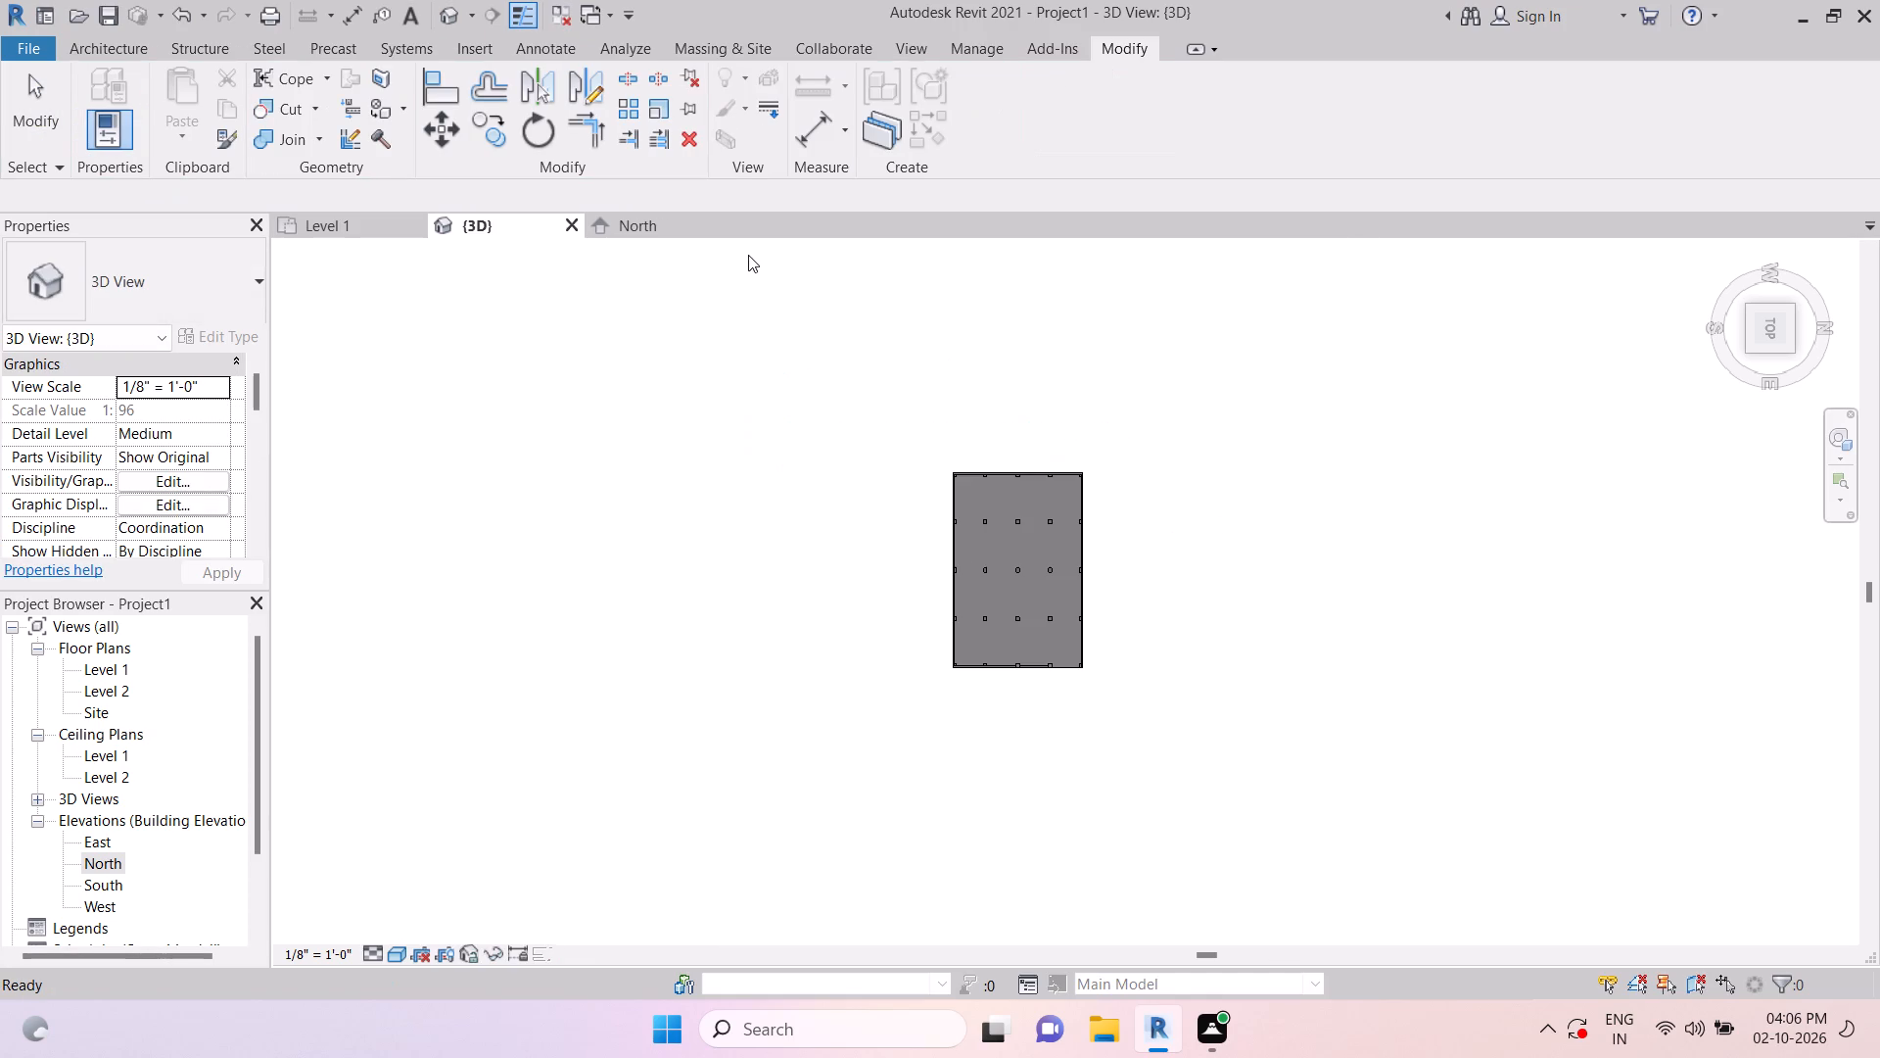
Create a Generic - 12" floor on Level 1, about 20'-6" by 14'-4 1/2", from the interior column's corner to the building's northeast outer corner.
left_click(111, 56)
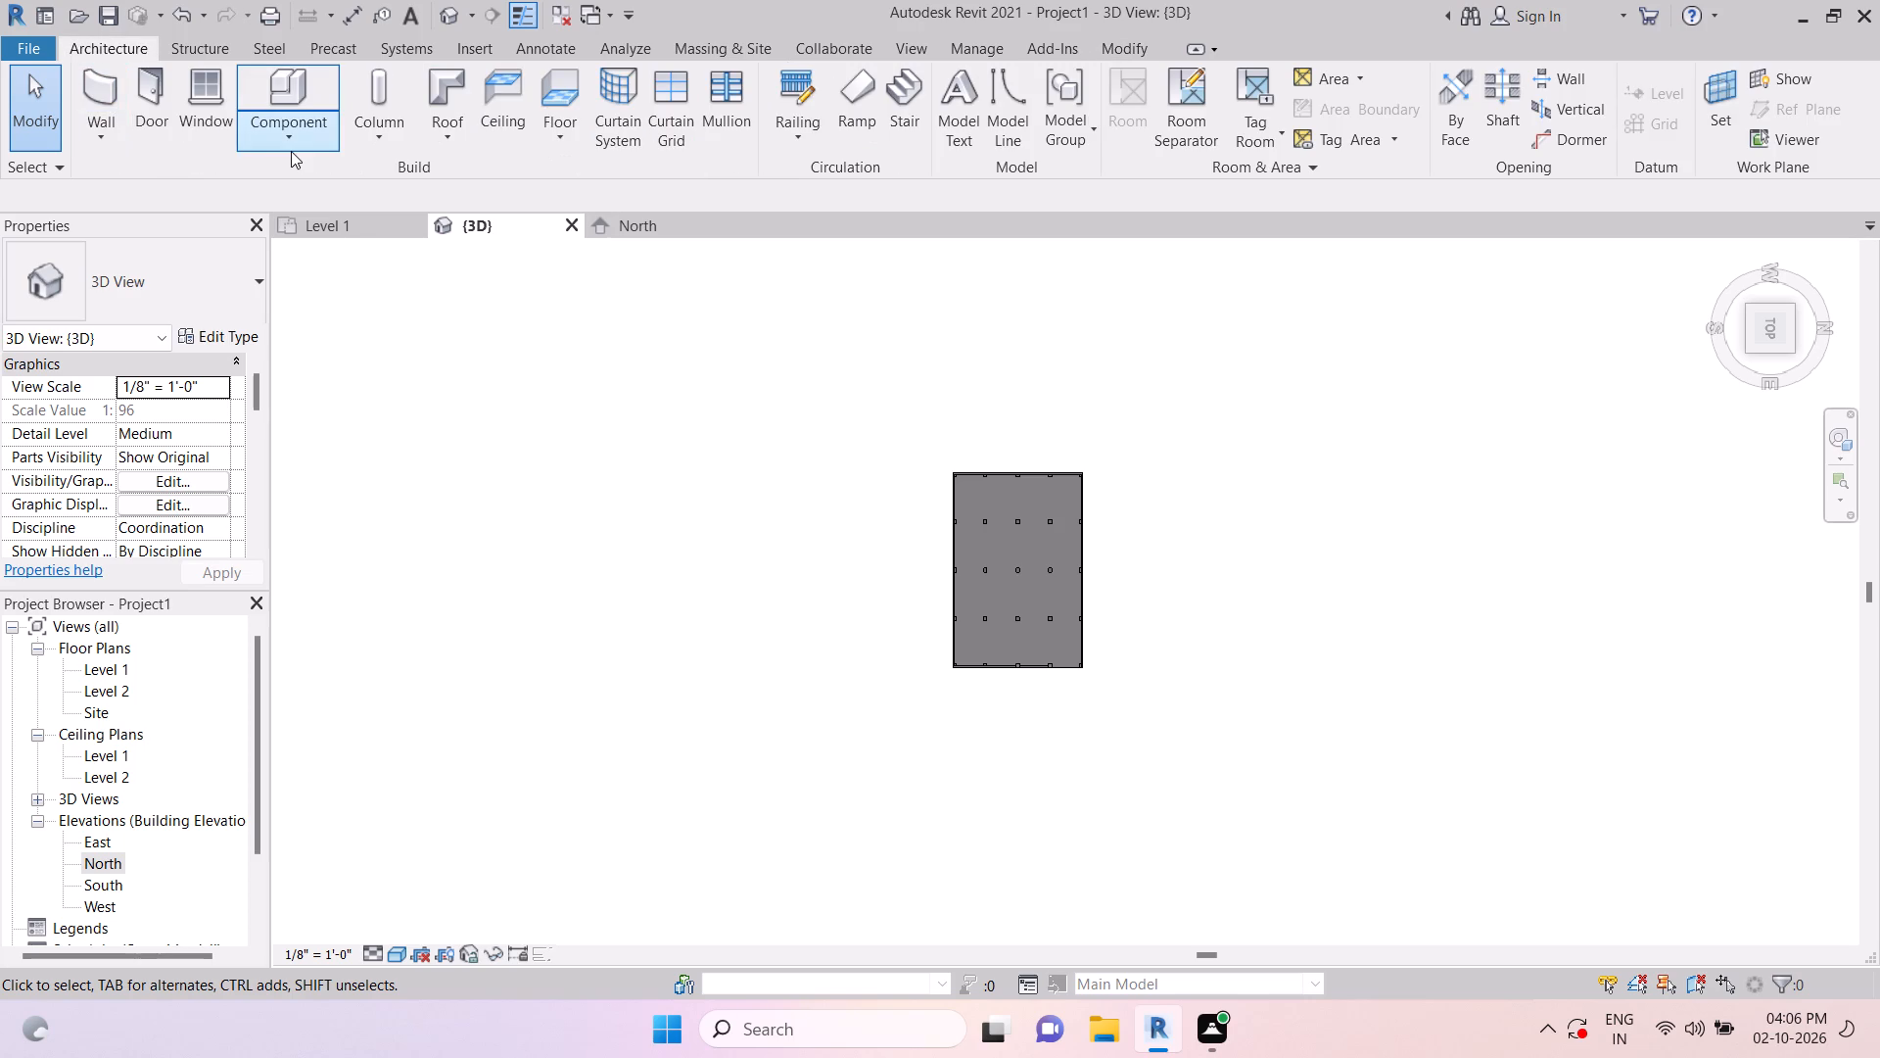
left_click(538, 133)
left_click(595, 161)
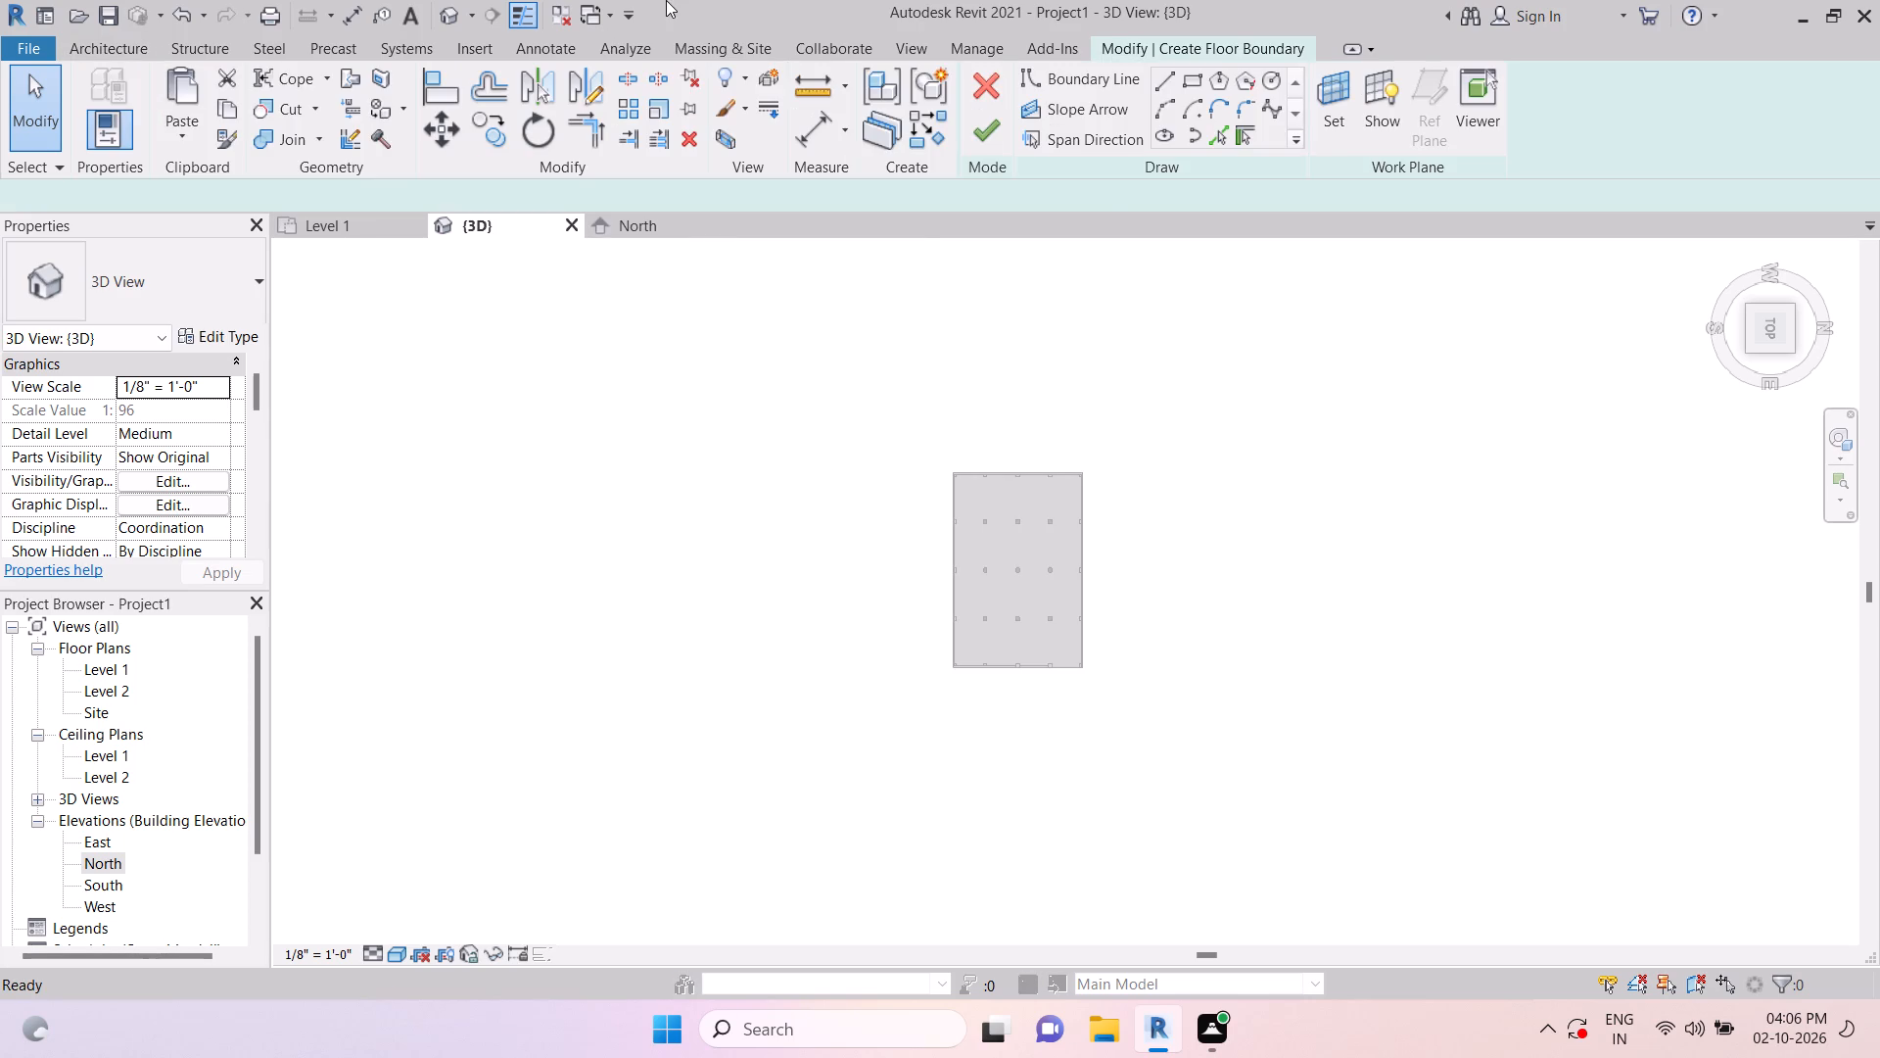
left_click(1197, 74)
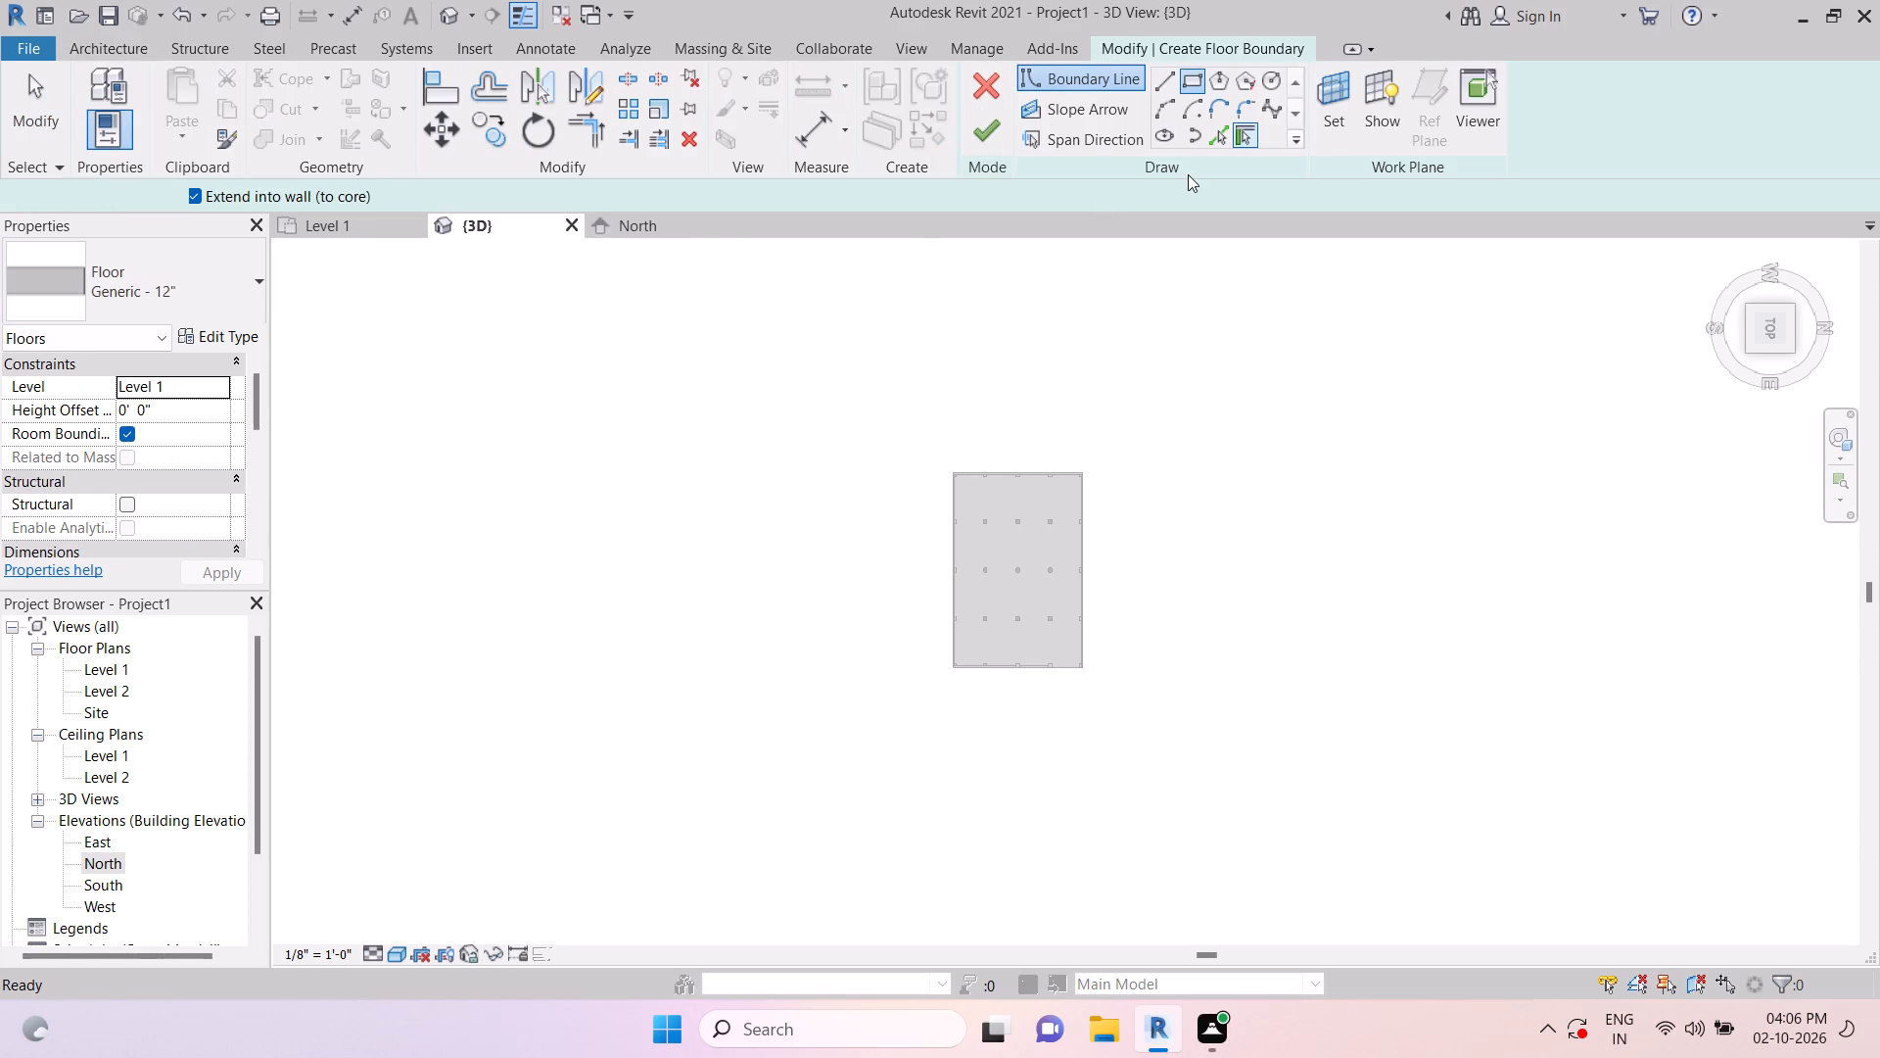
scroll(1007, 638, "up", 4)
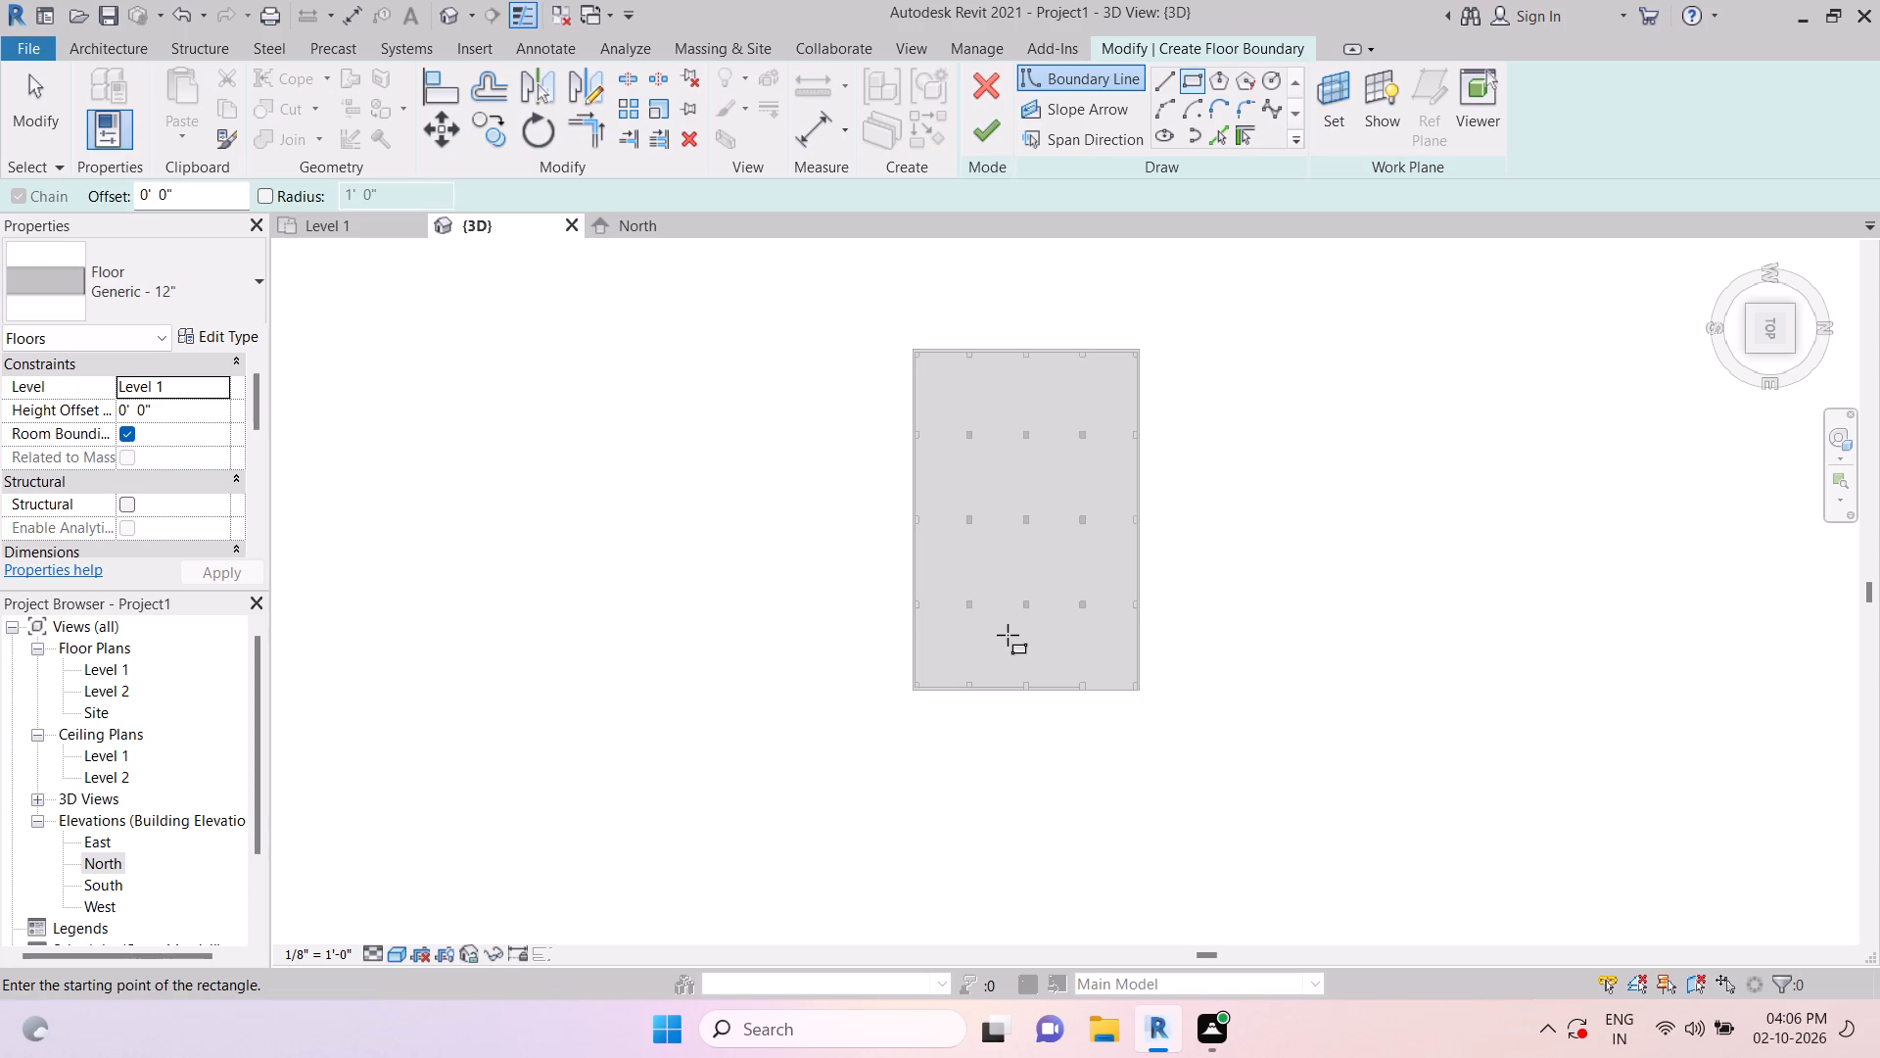
scroll(1039, 644, "up", 6)
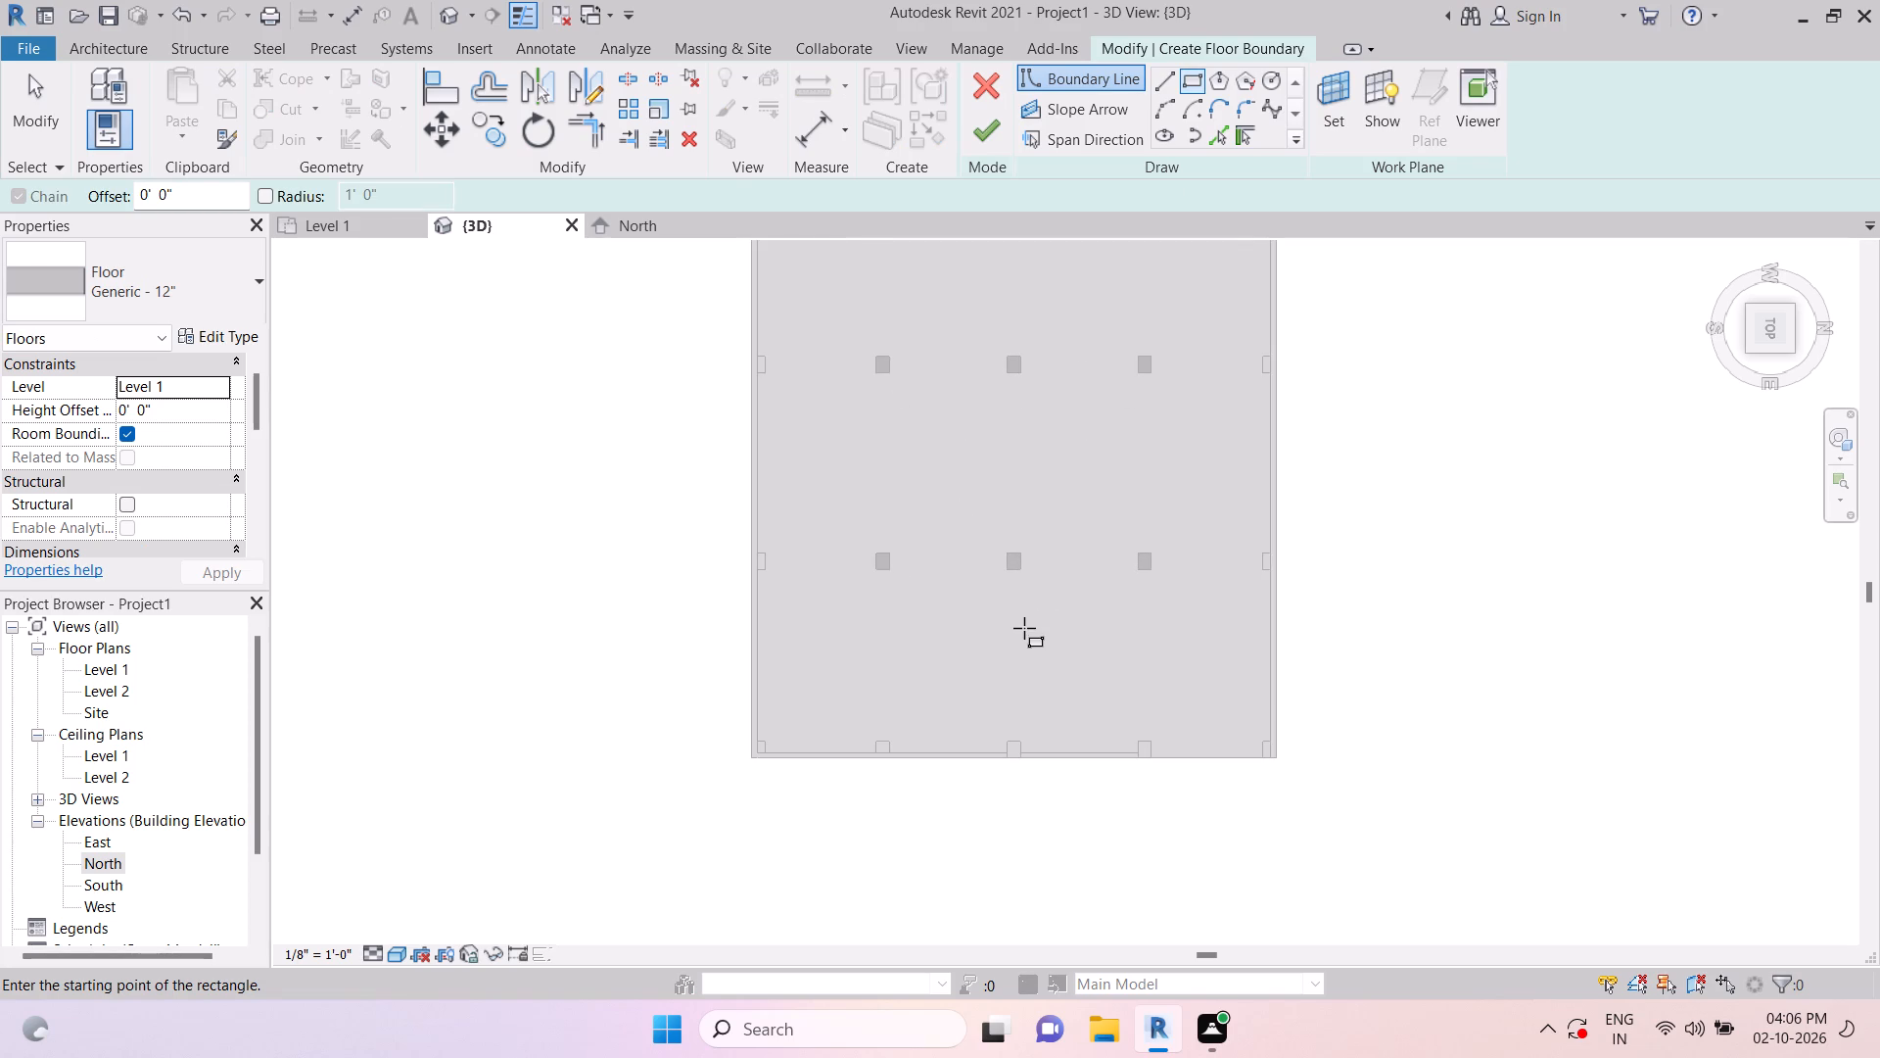
scroll(1010, 572, "up", 4)
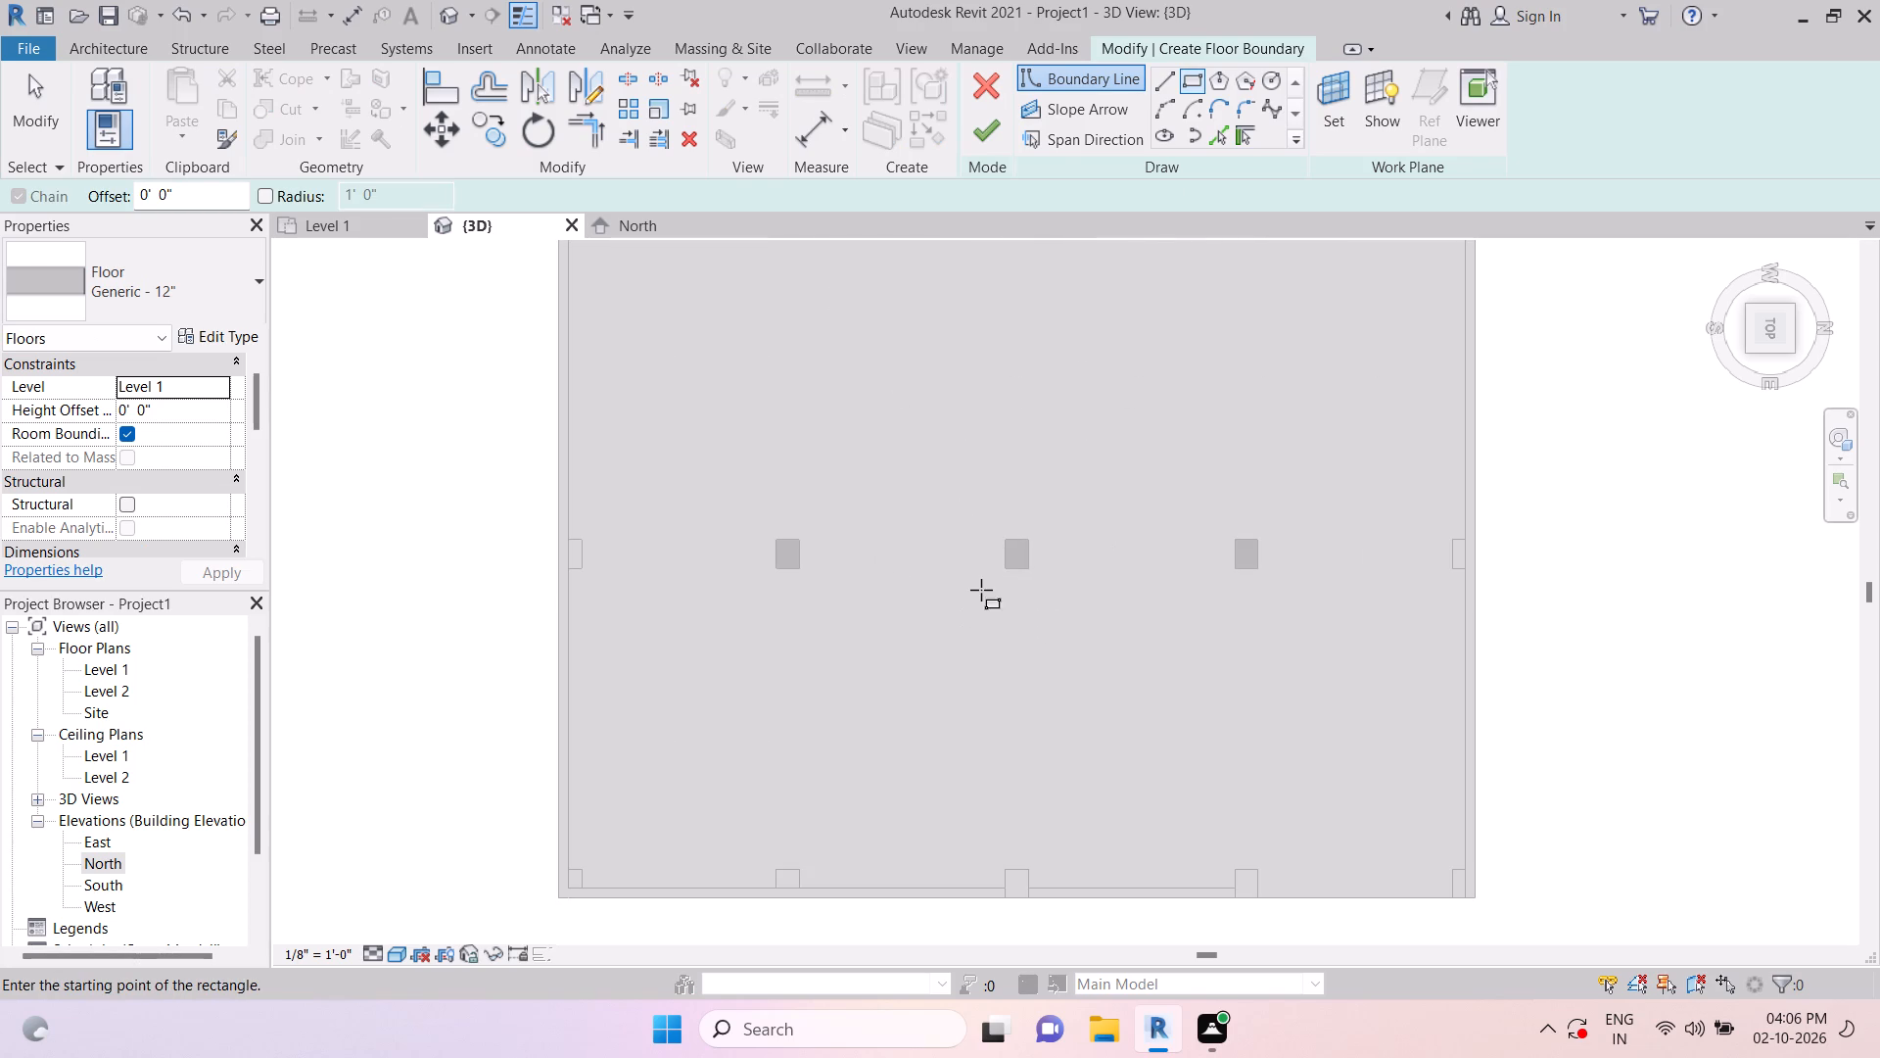
left_click(1007, 576)
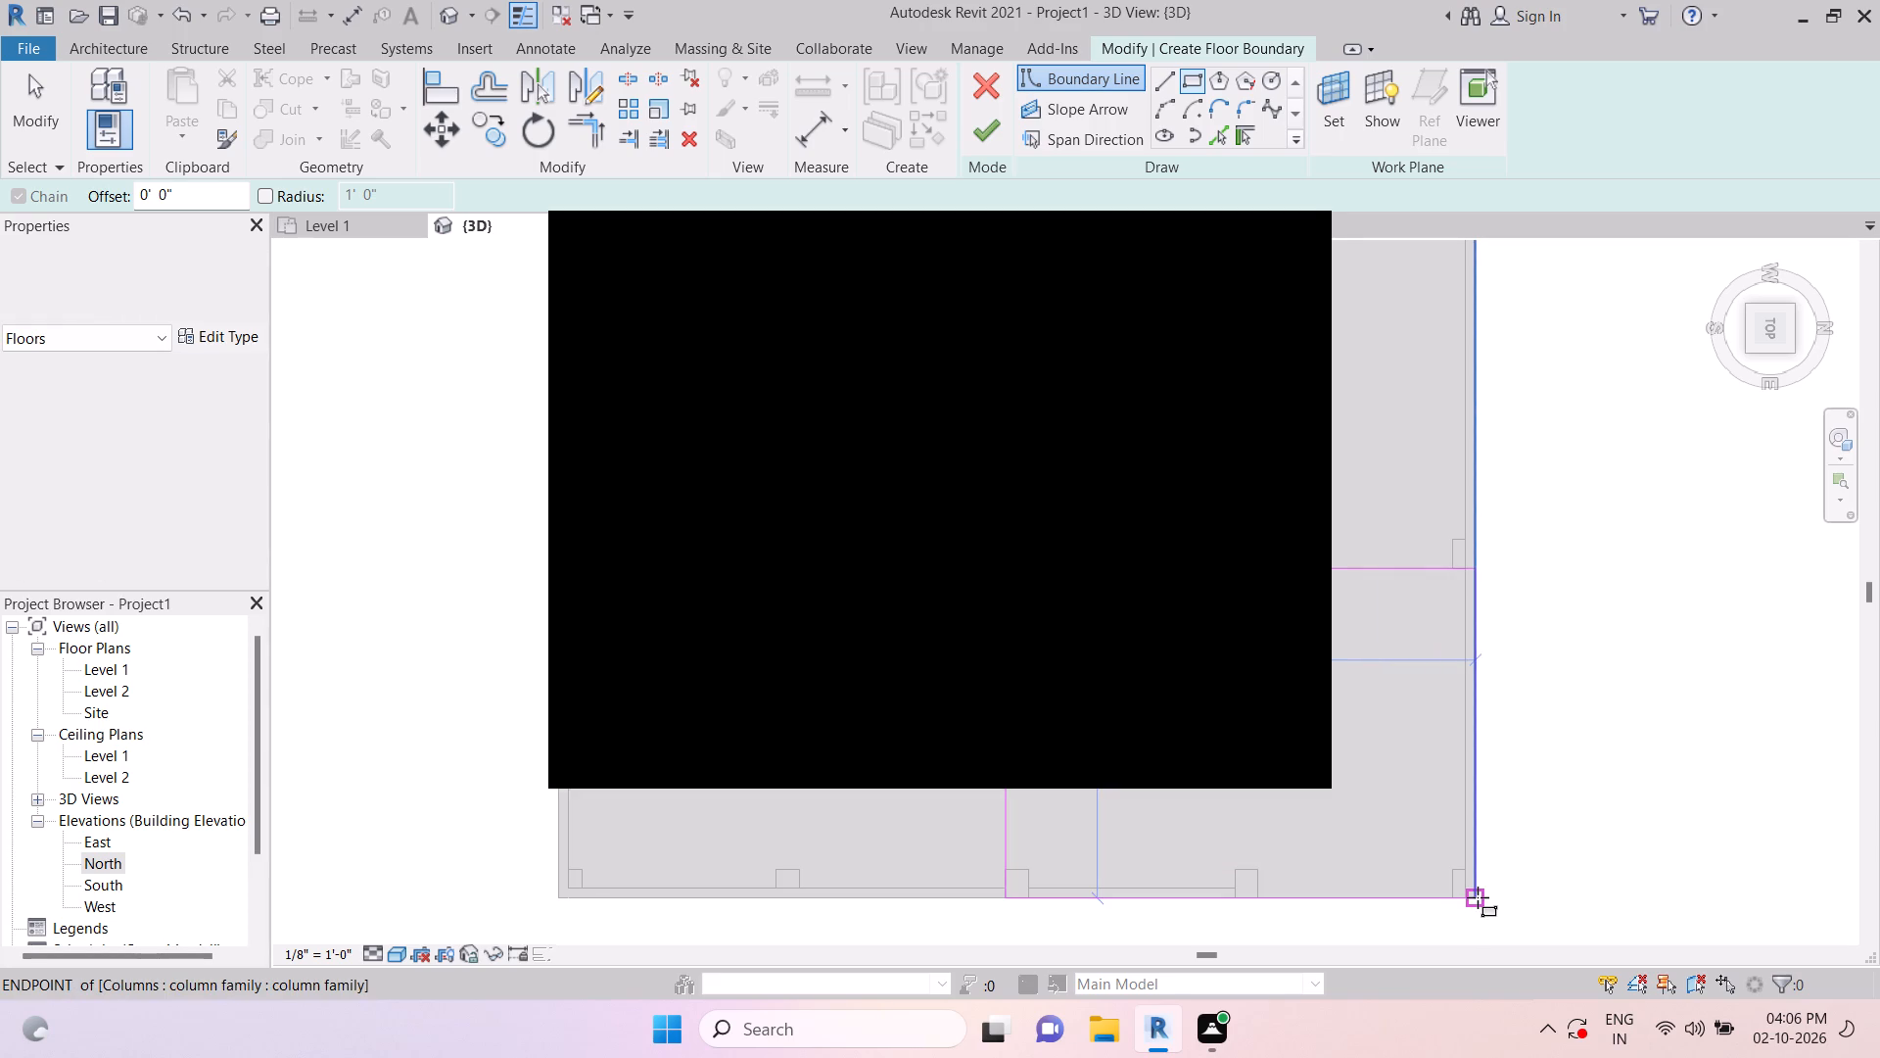
left_click(1478, 895)
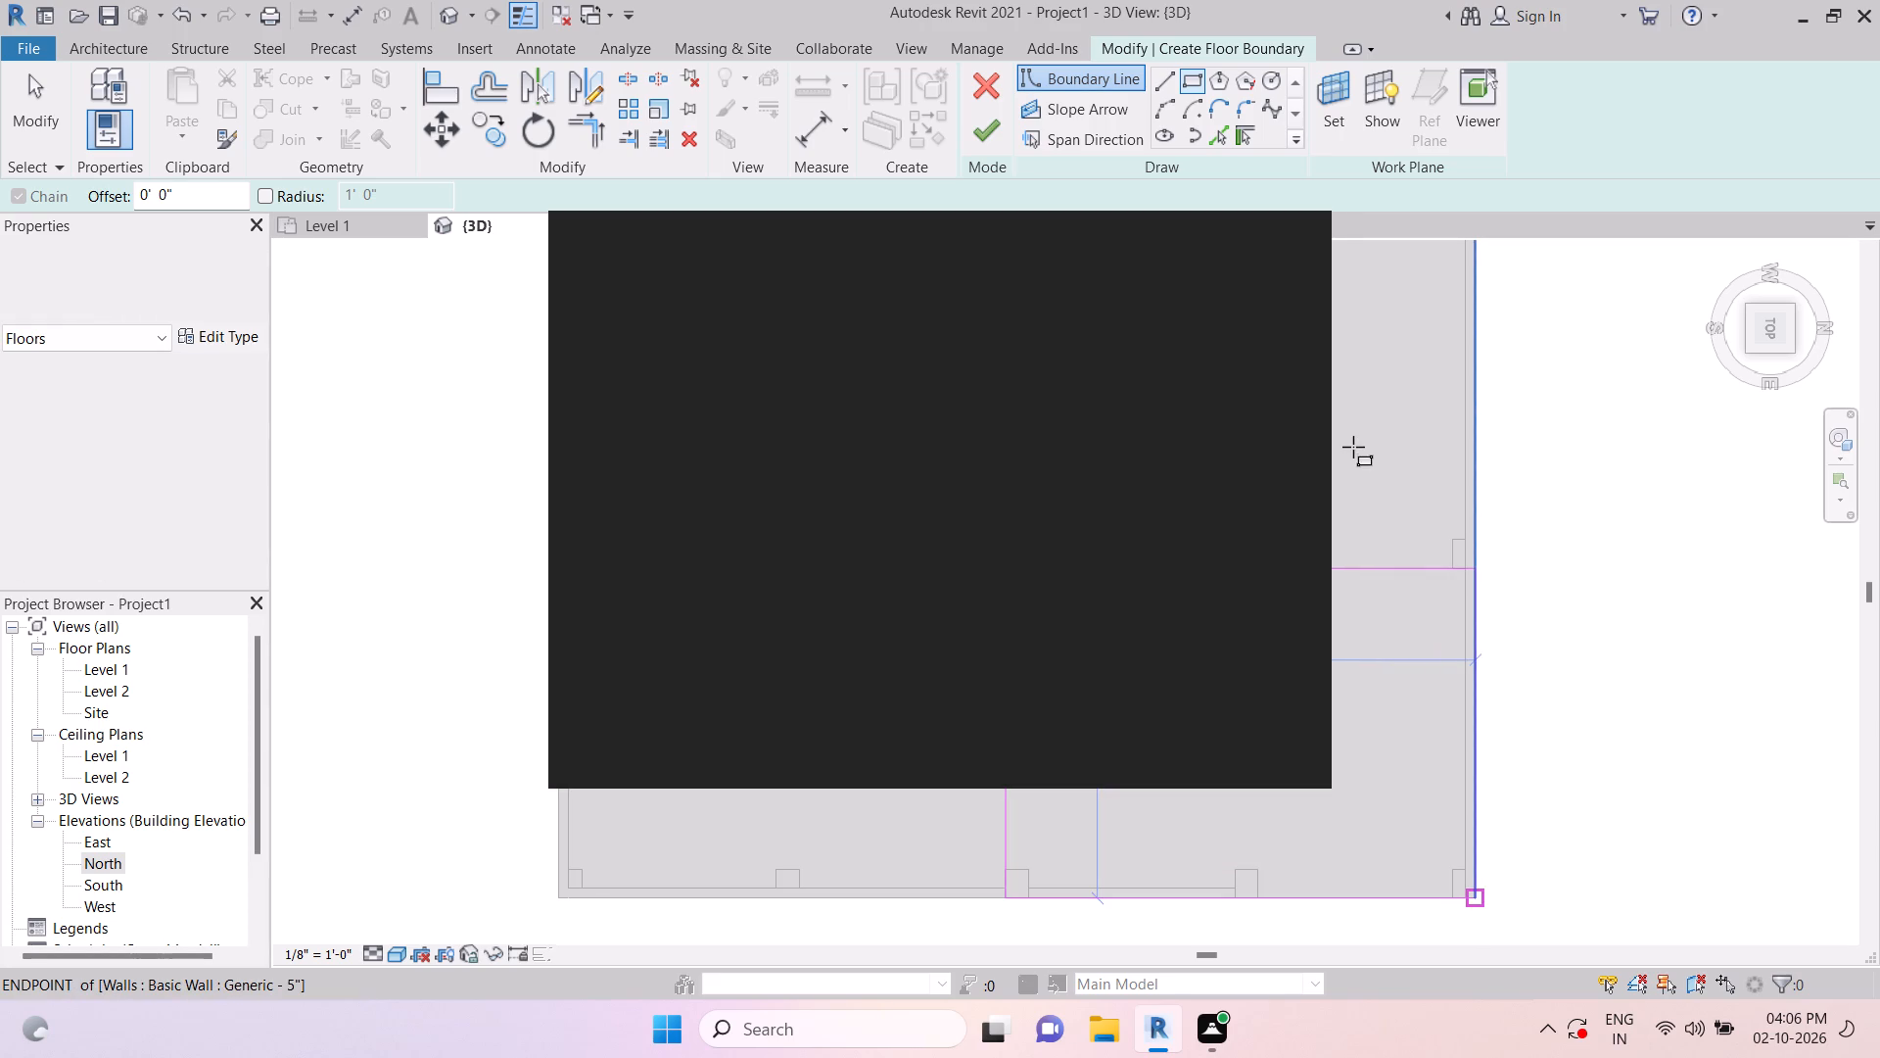
key("Escape")
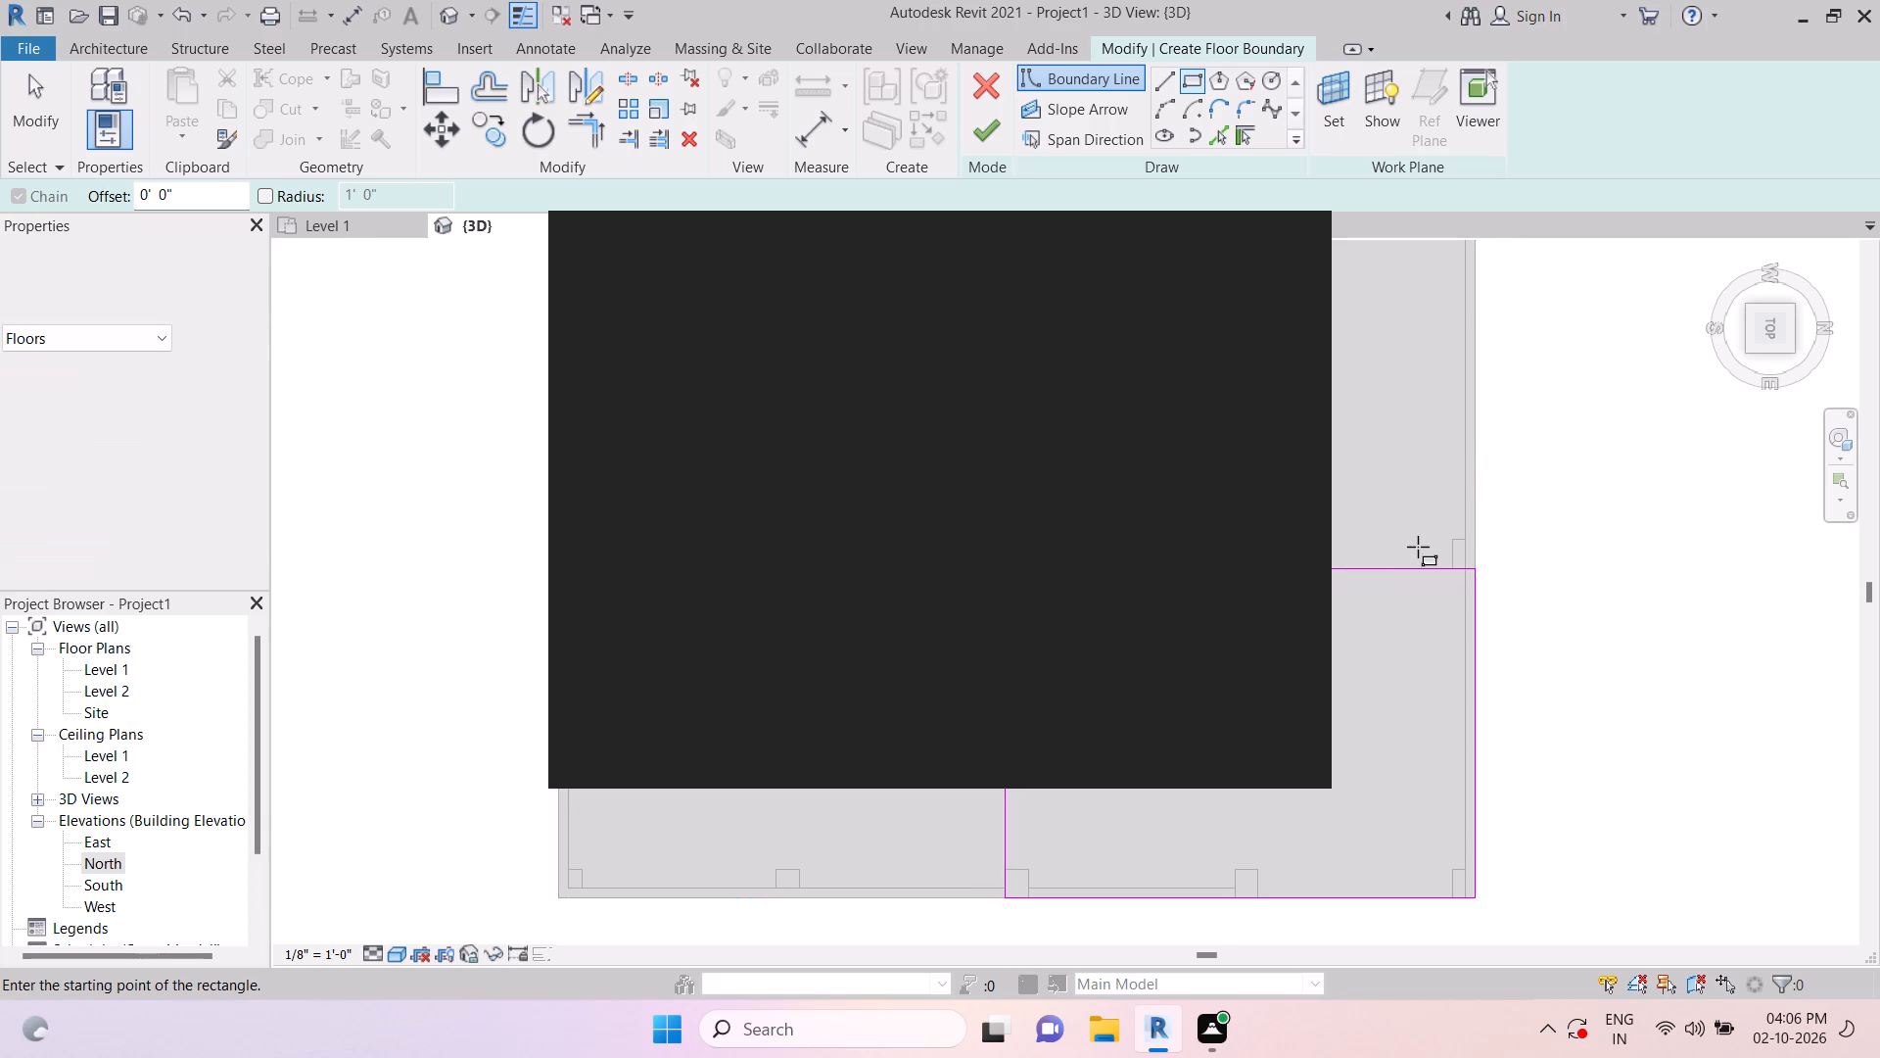
key("Escape")
key("Escape")
key("Escape")
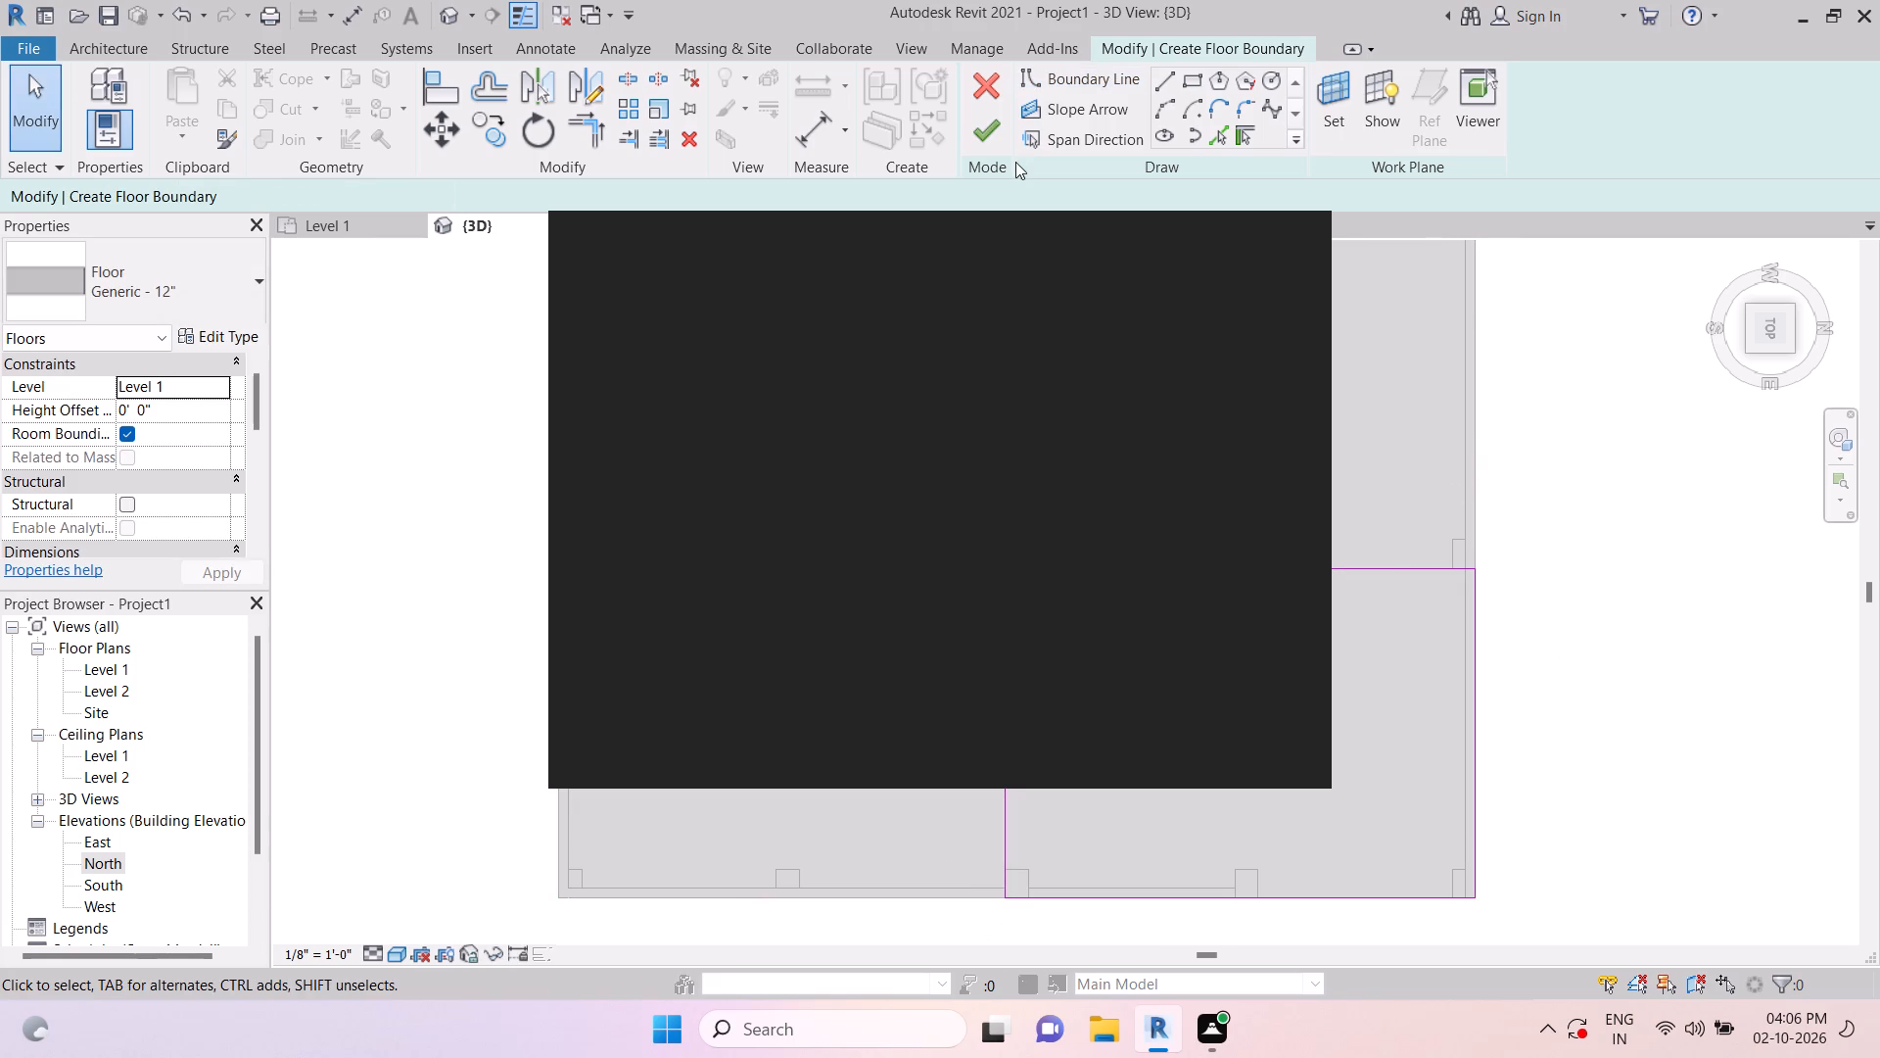
left_click(999, 143)
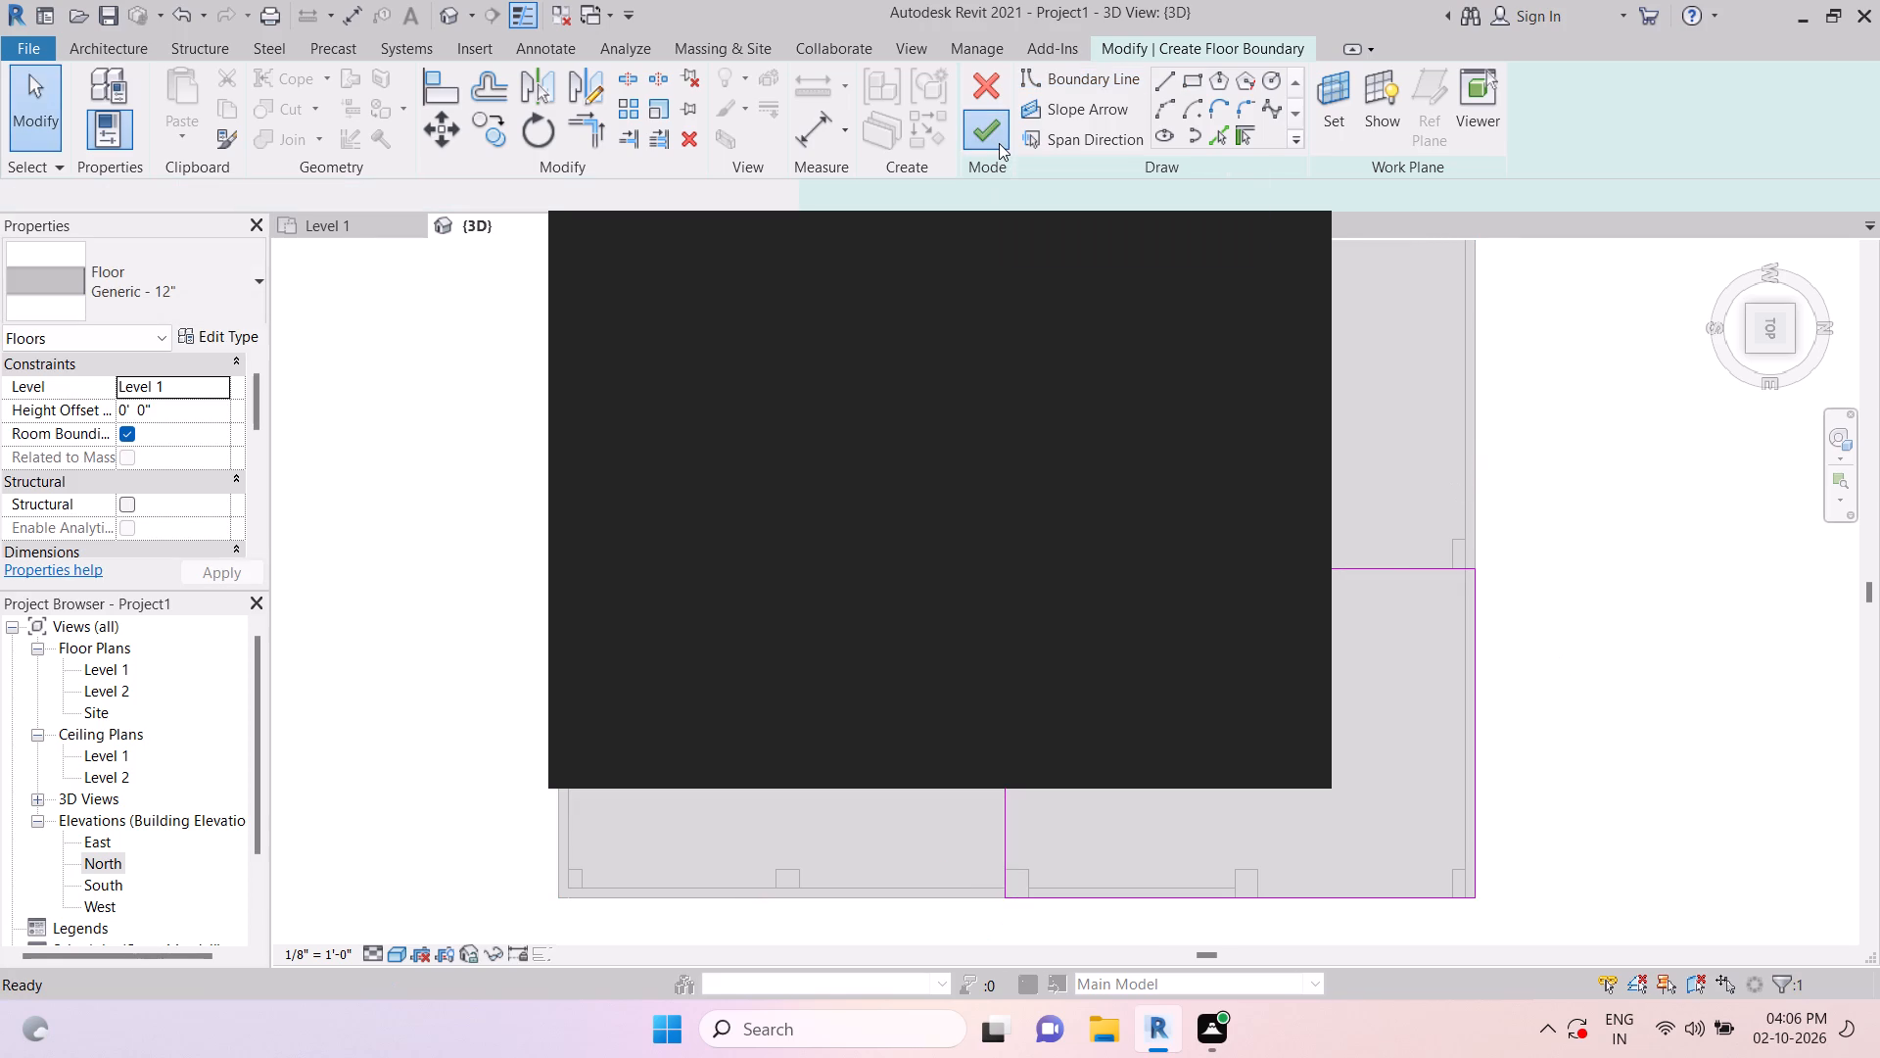
left_click(1304, 235)
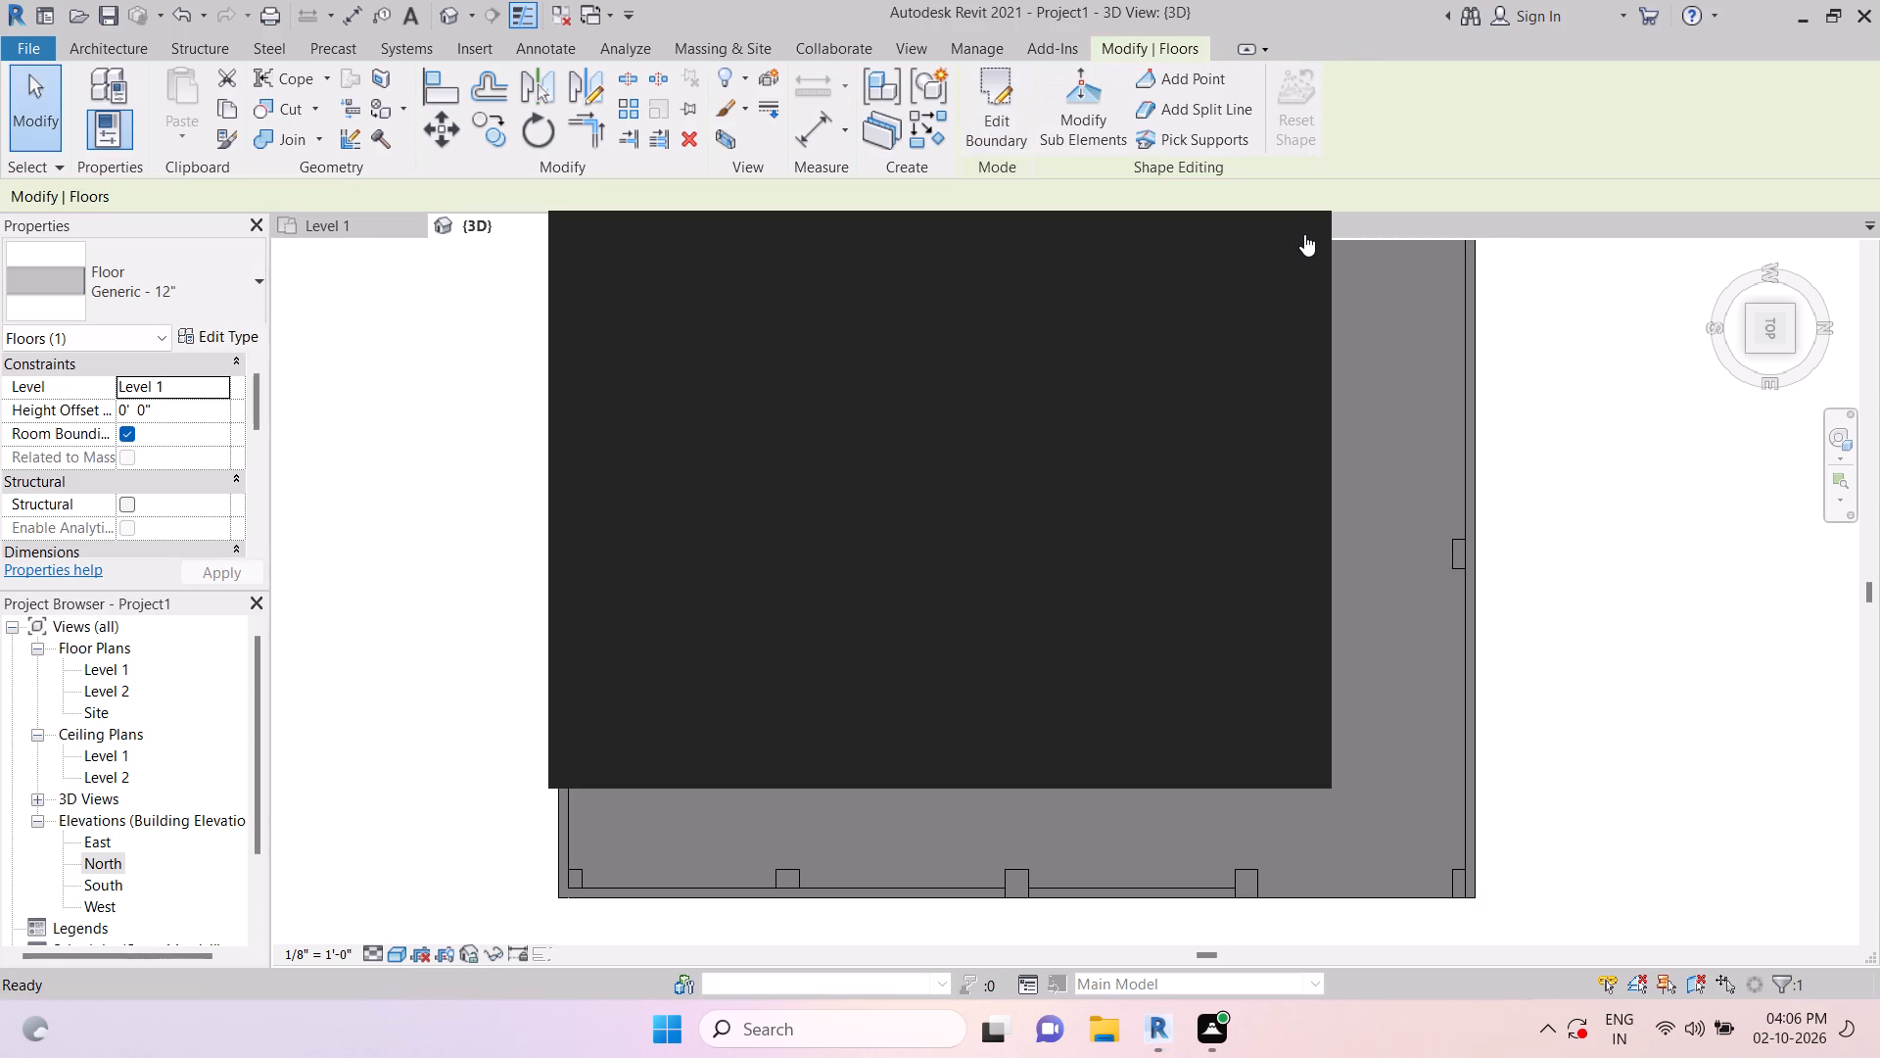
Examine the new northeast corner floor's properties, including its dimensions and the options for the phase demolished.
scroll(1223, 687, "down", 5)
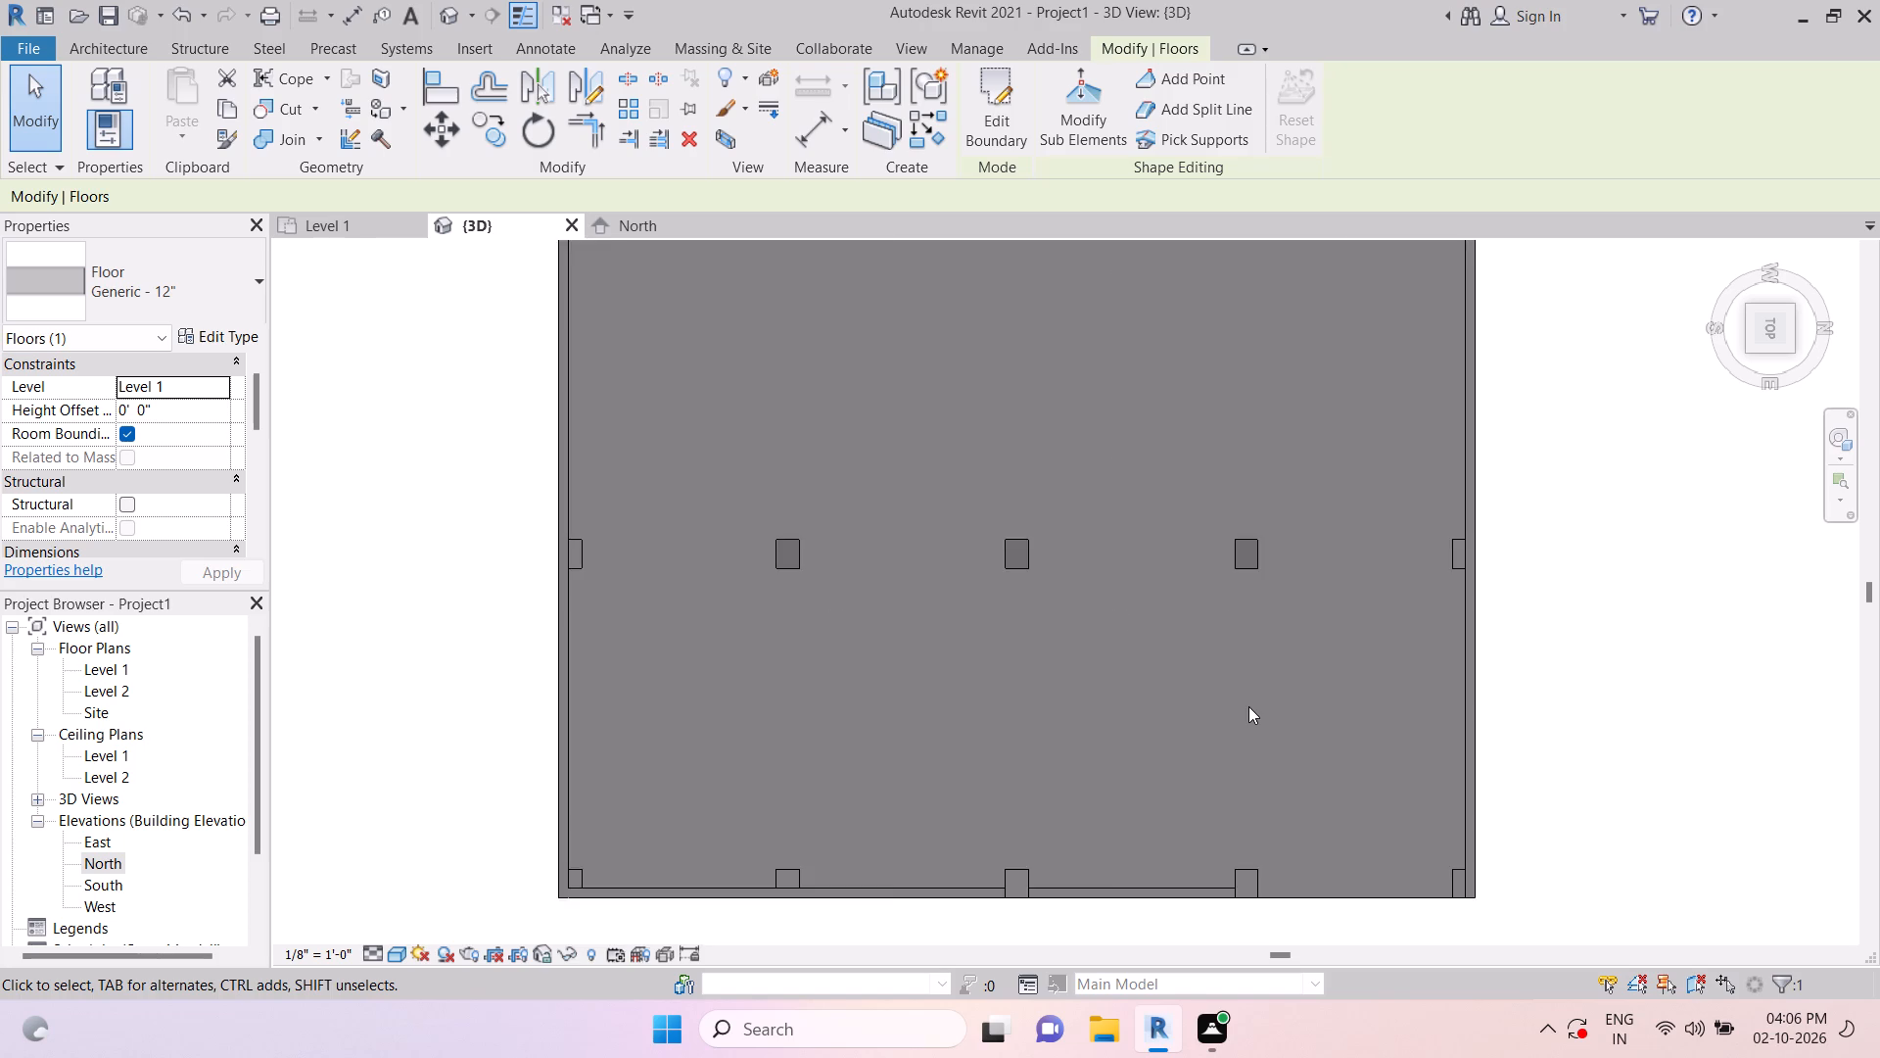
left_click(1272, 784)
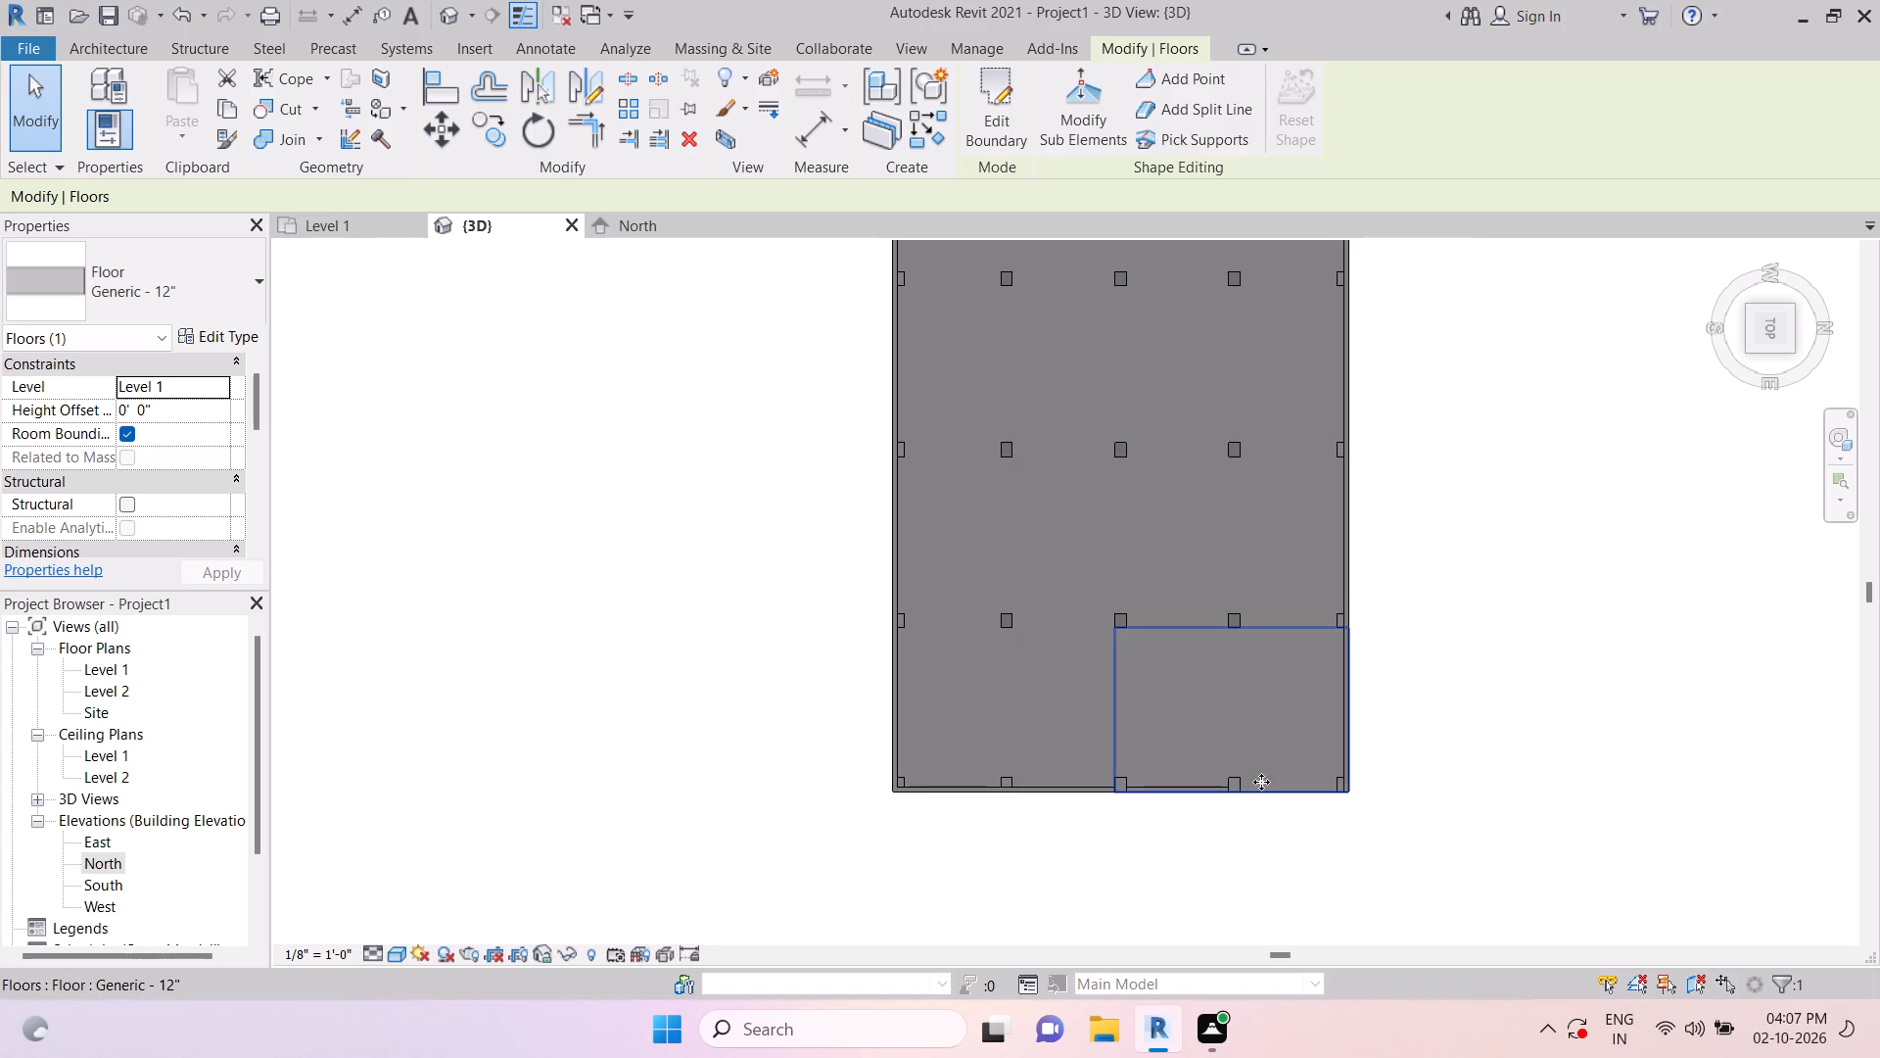
left_click(1261, 780)
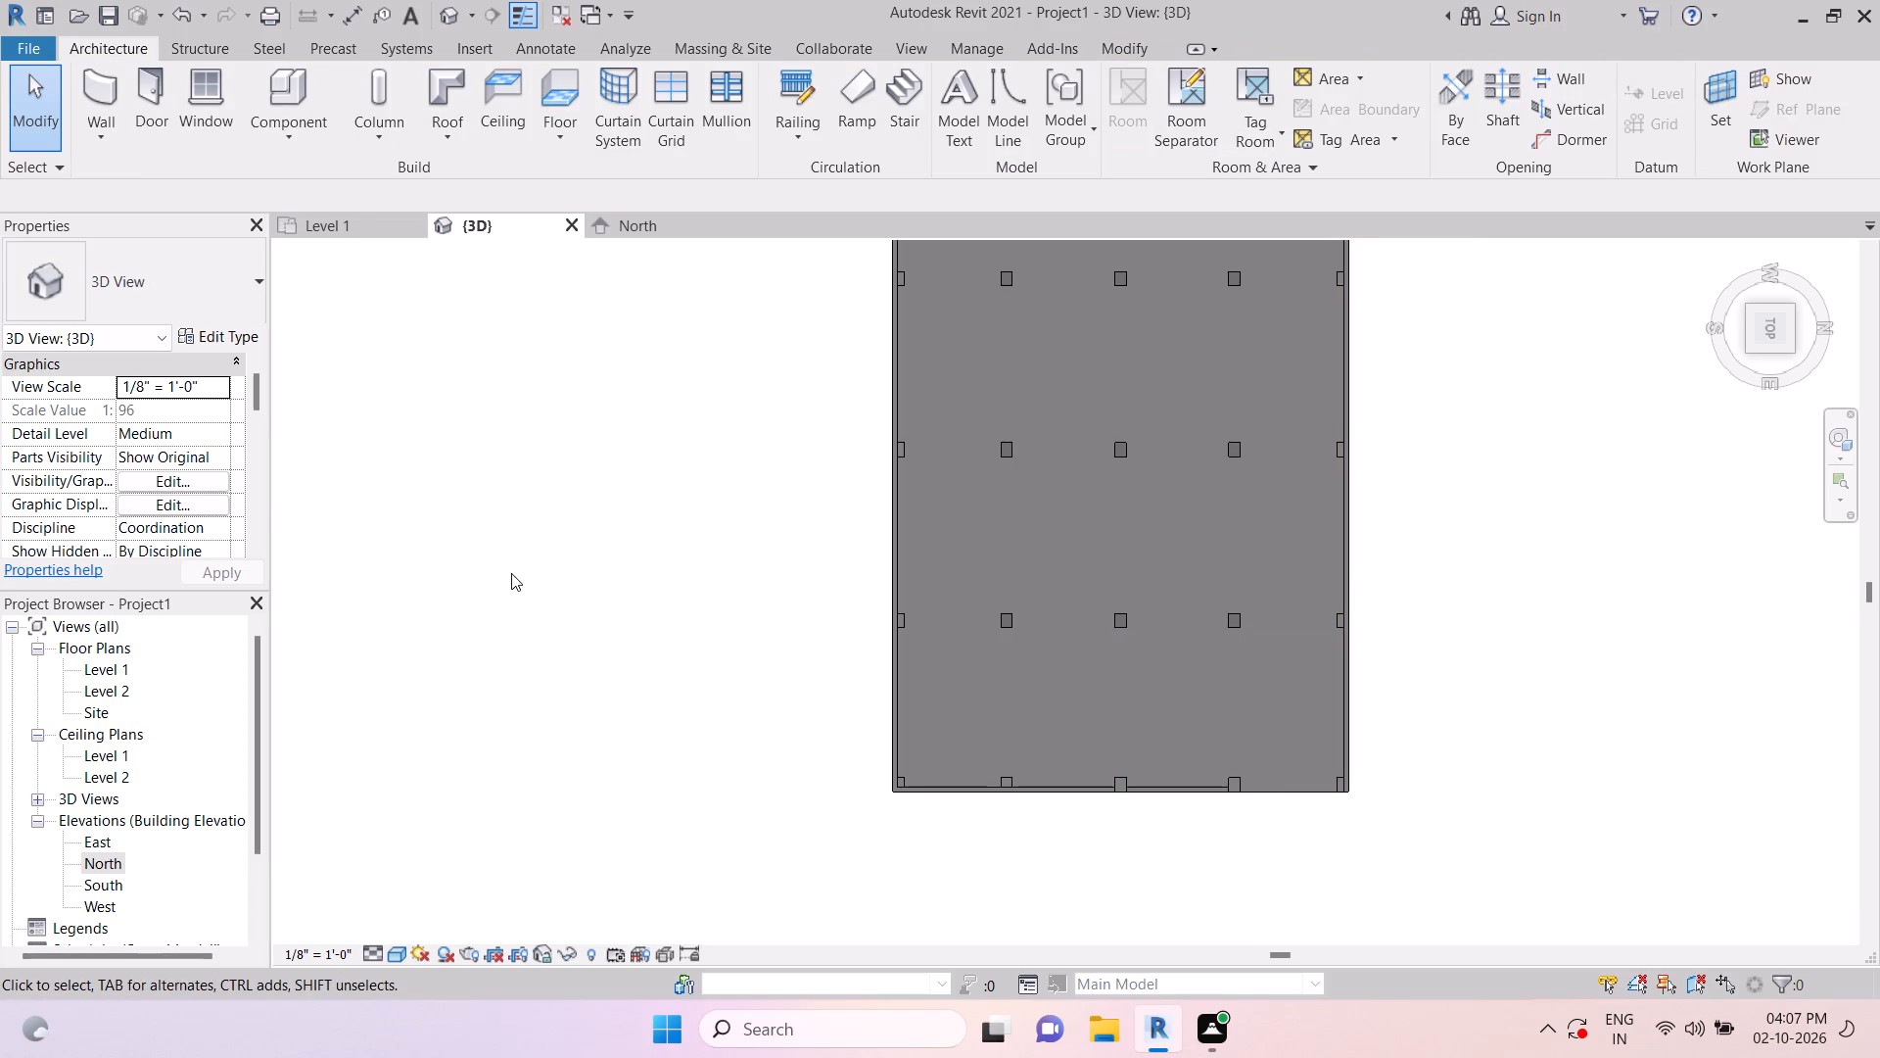
scroll(150, 461, "down", 6)
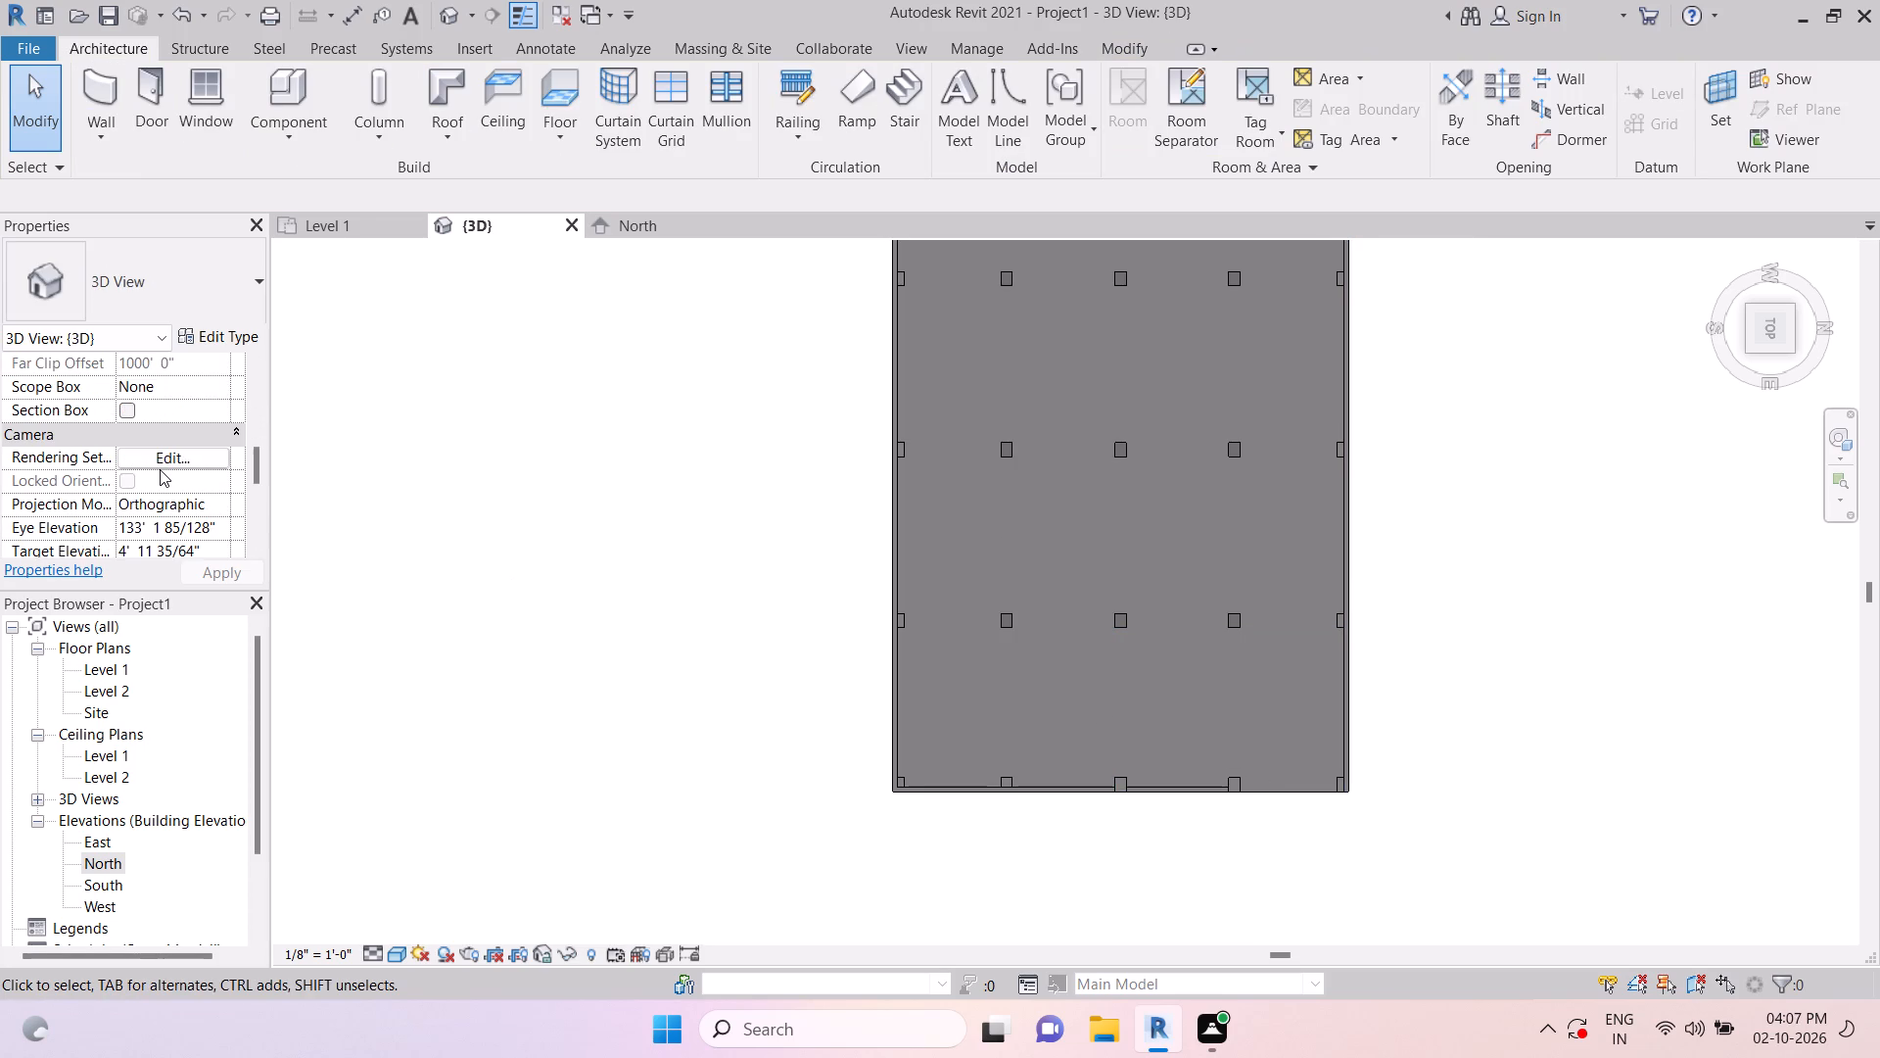
scroll(189, 488, "down", 6)
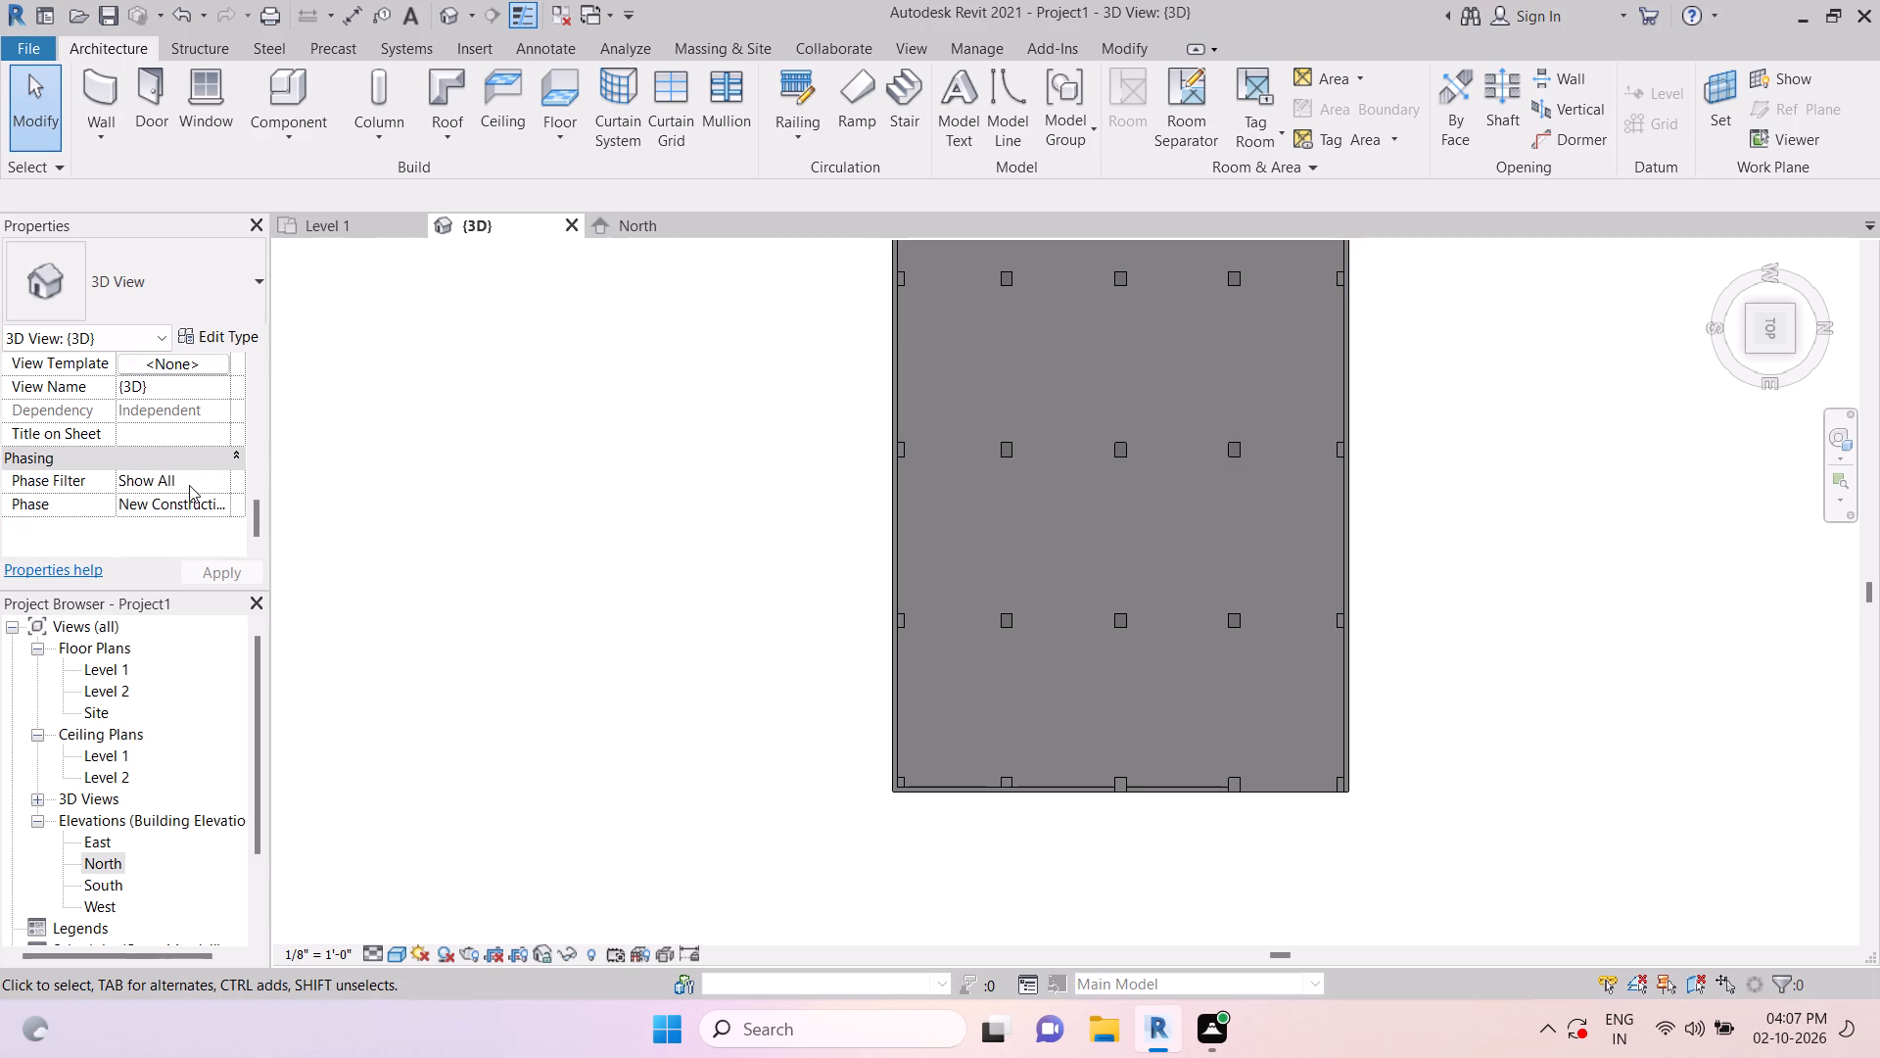
key("Escape")
key("Escape")
key("Escape")
key("Escape")
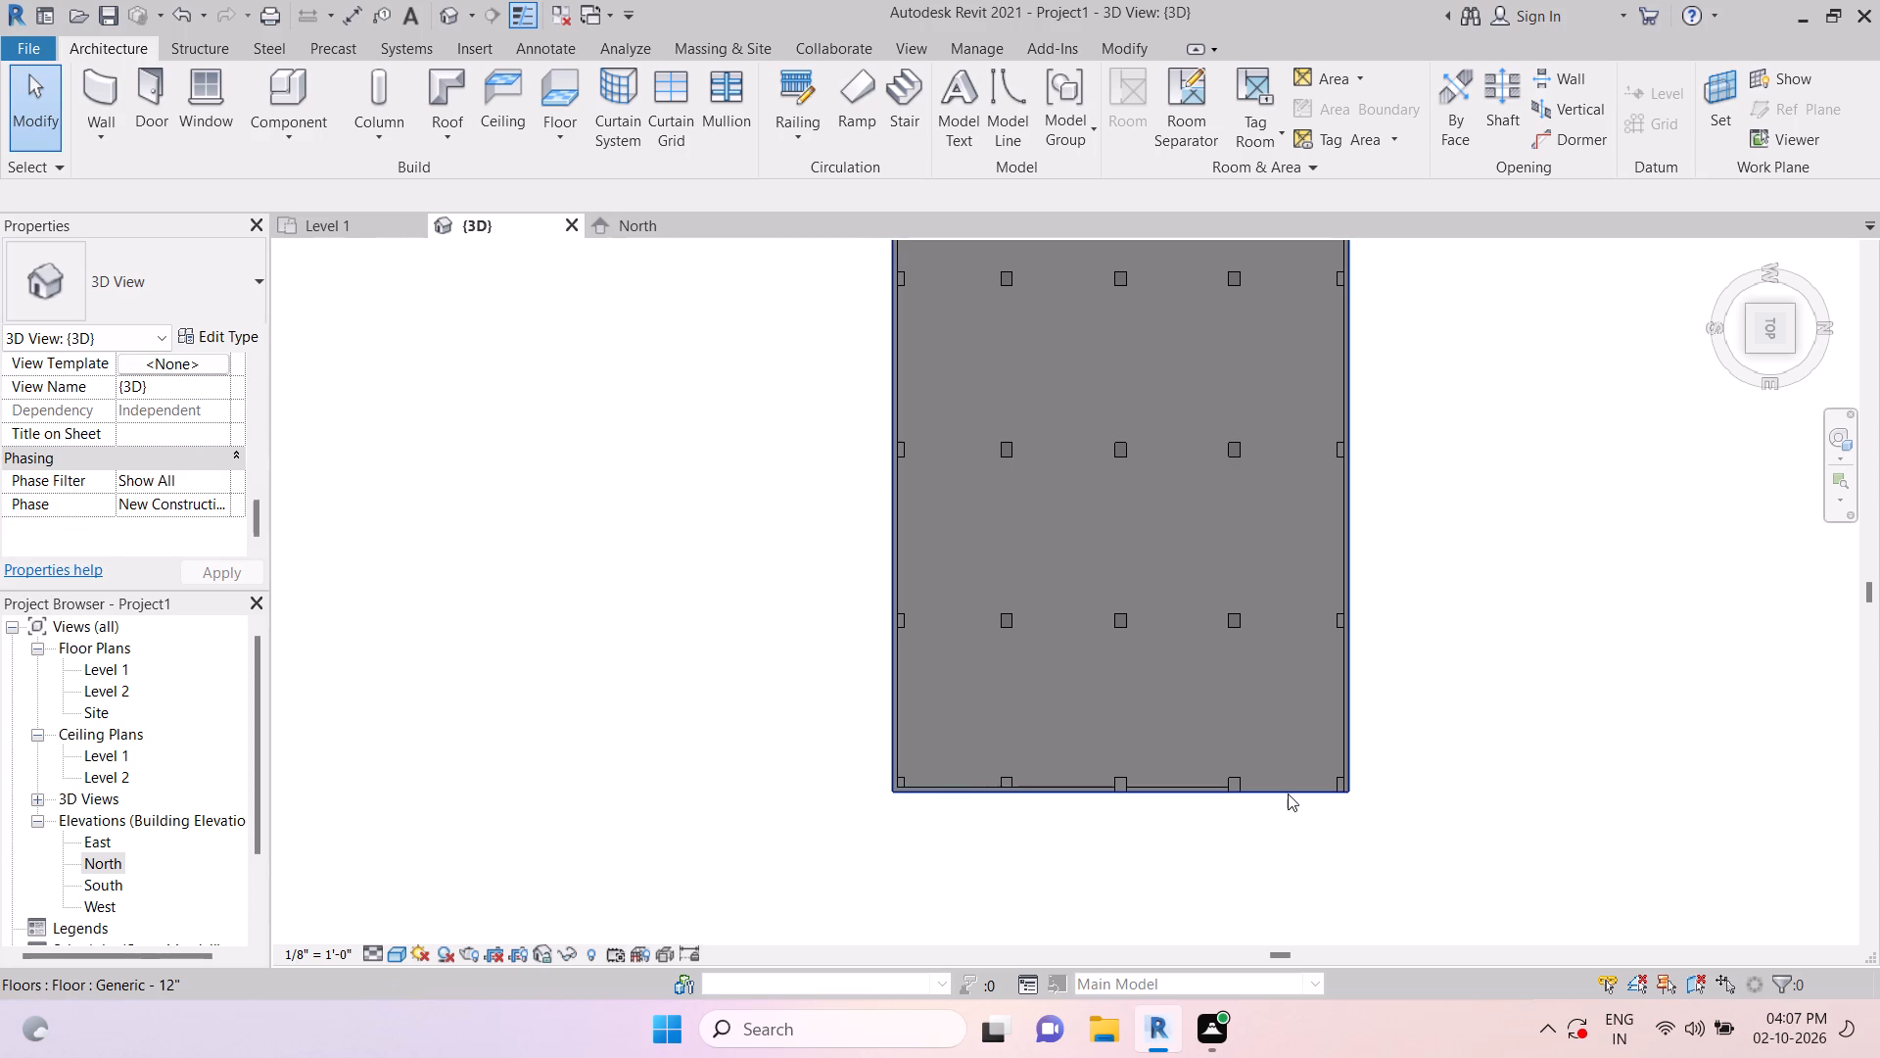
key("Tab")
left_click(1288, 787)
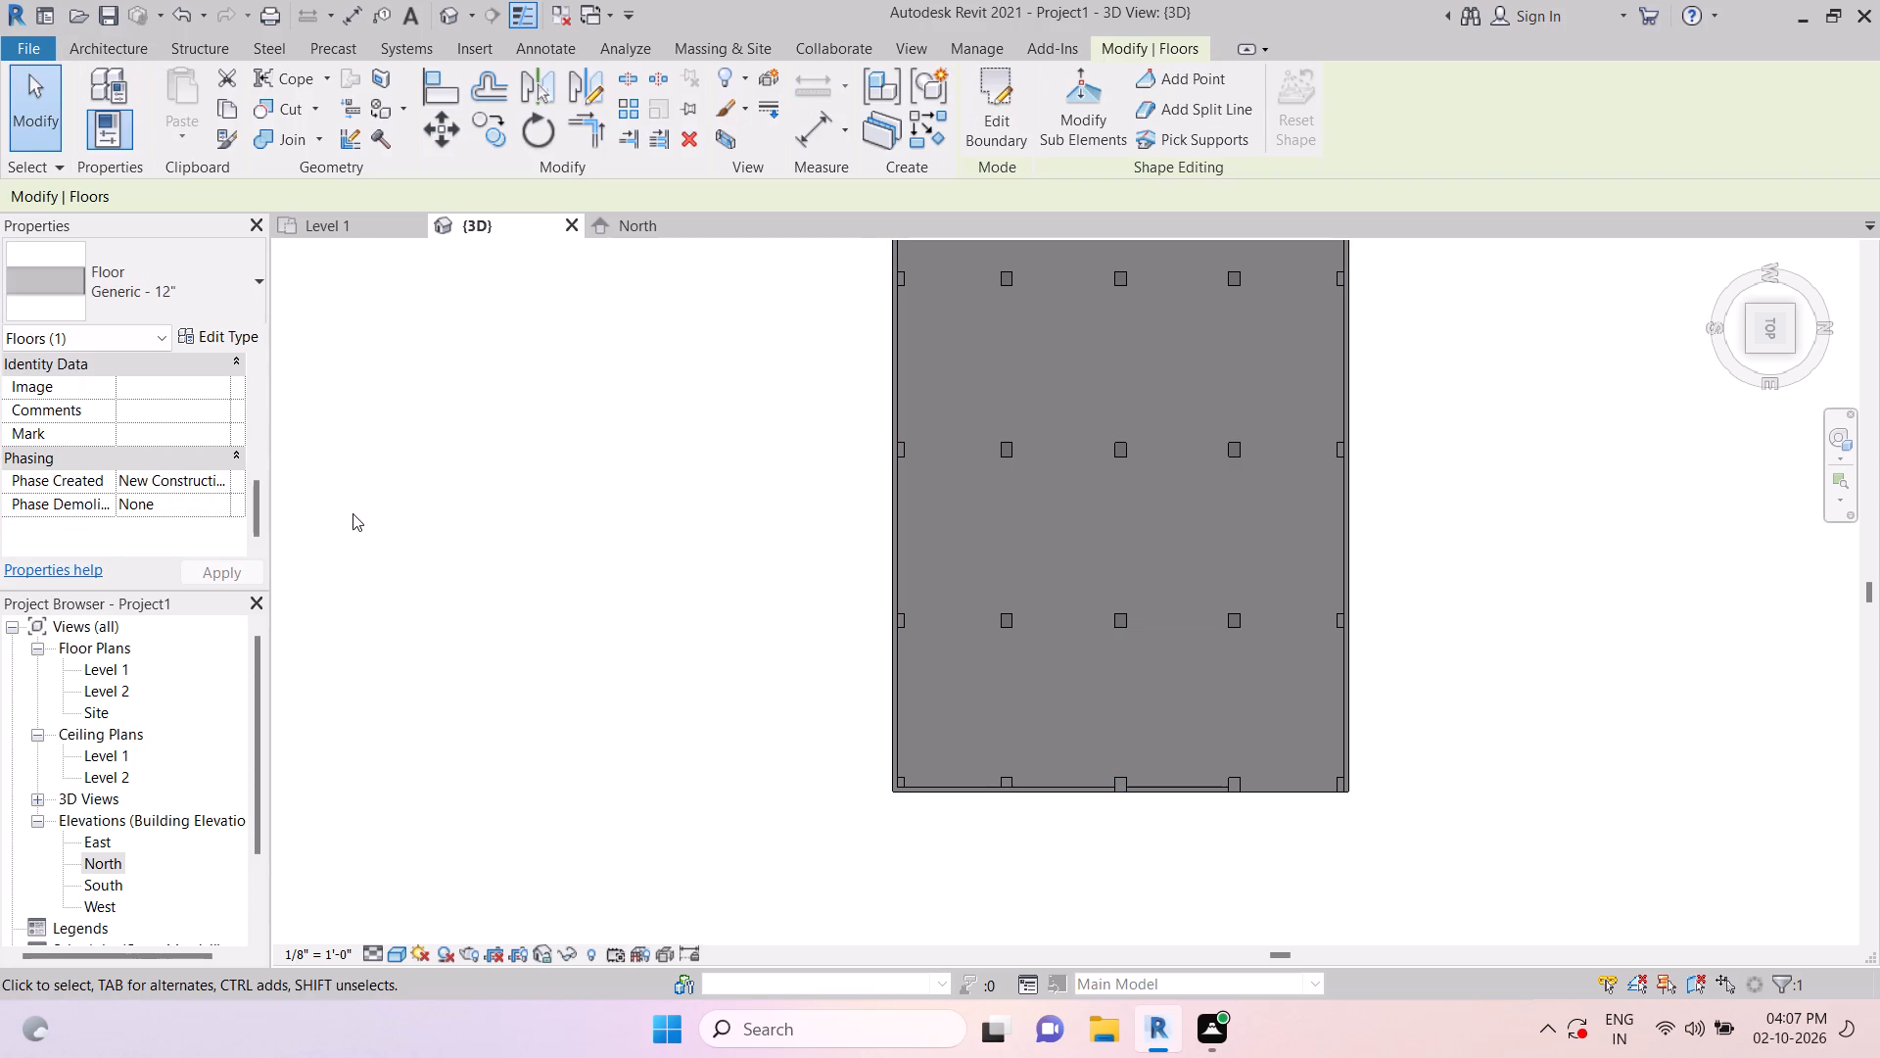
scroll(174, 441, "up", 5)
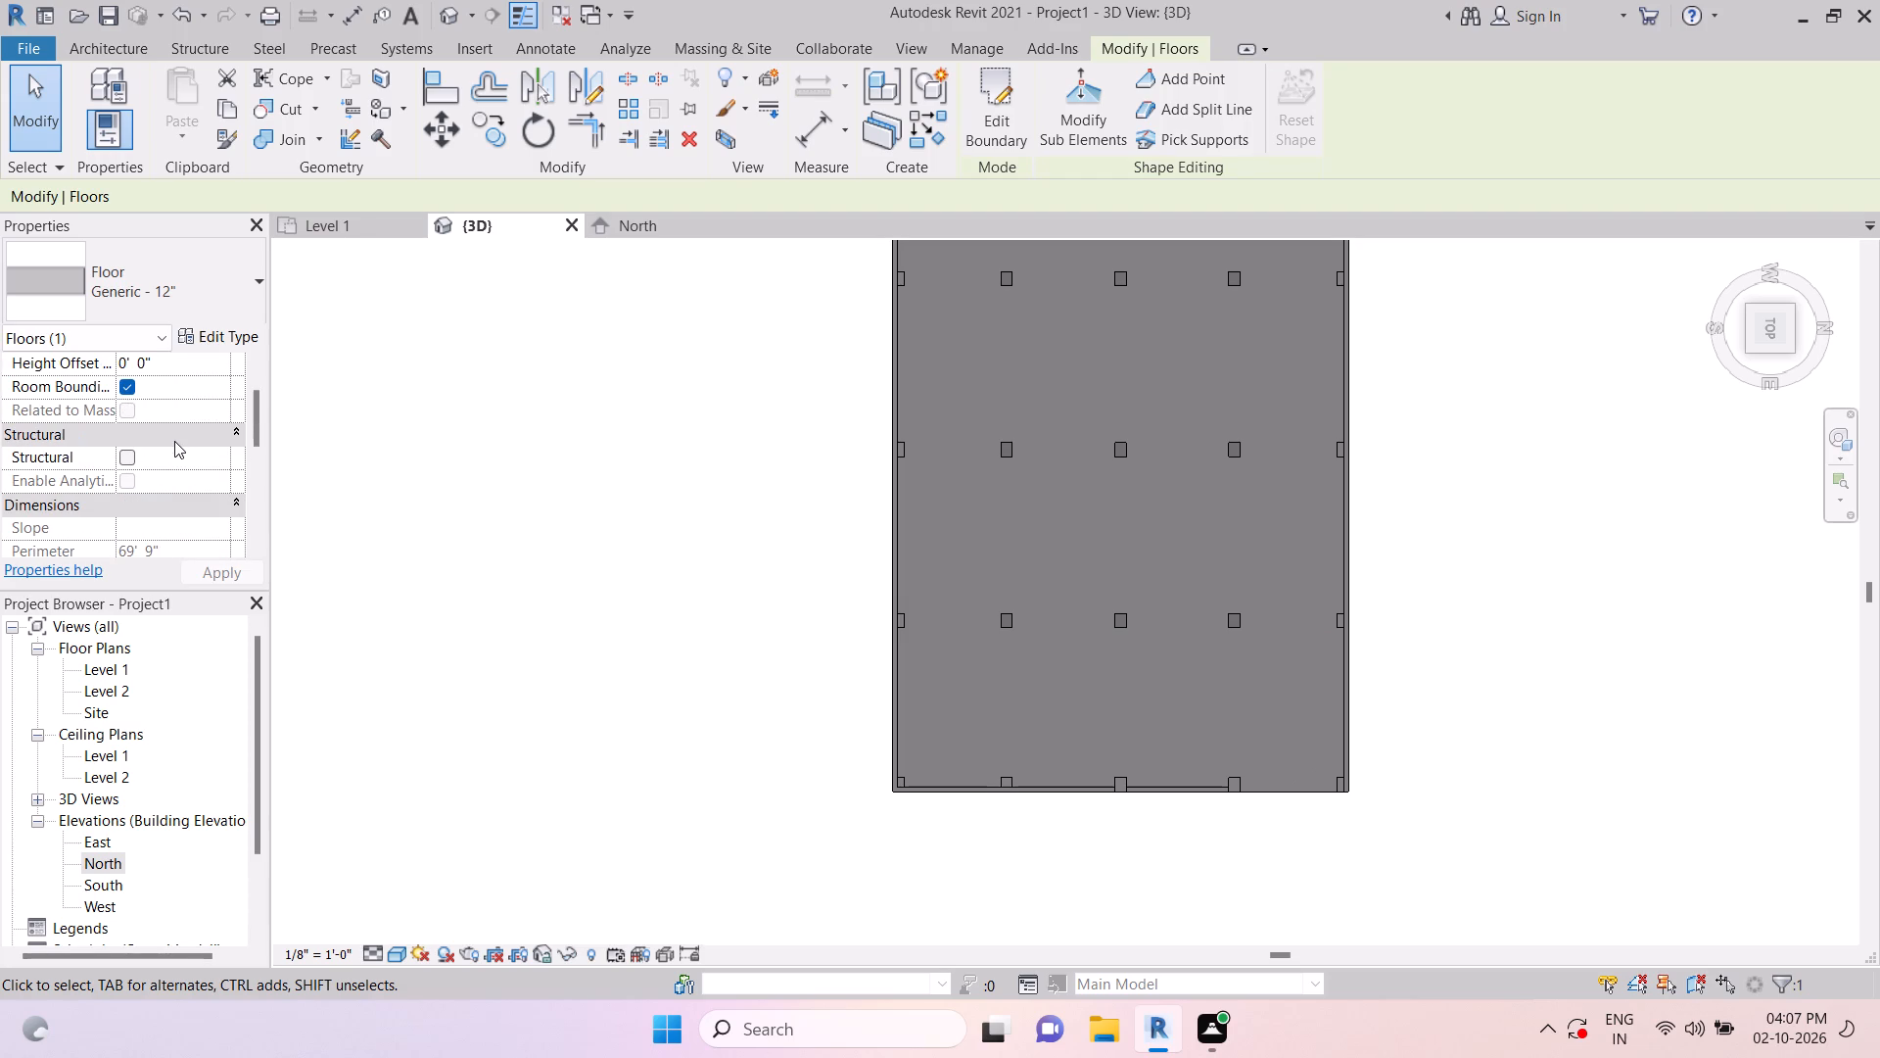
scroll(173, 457, "down", 4)
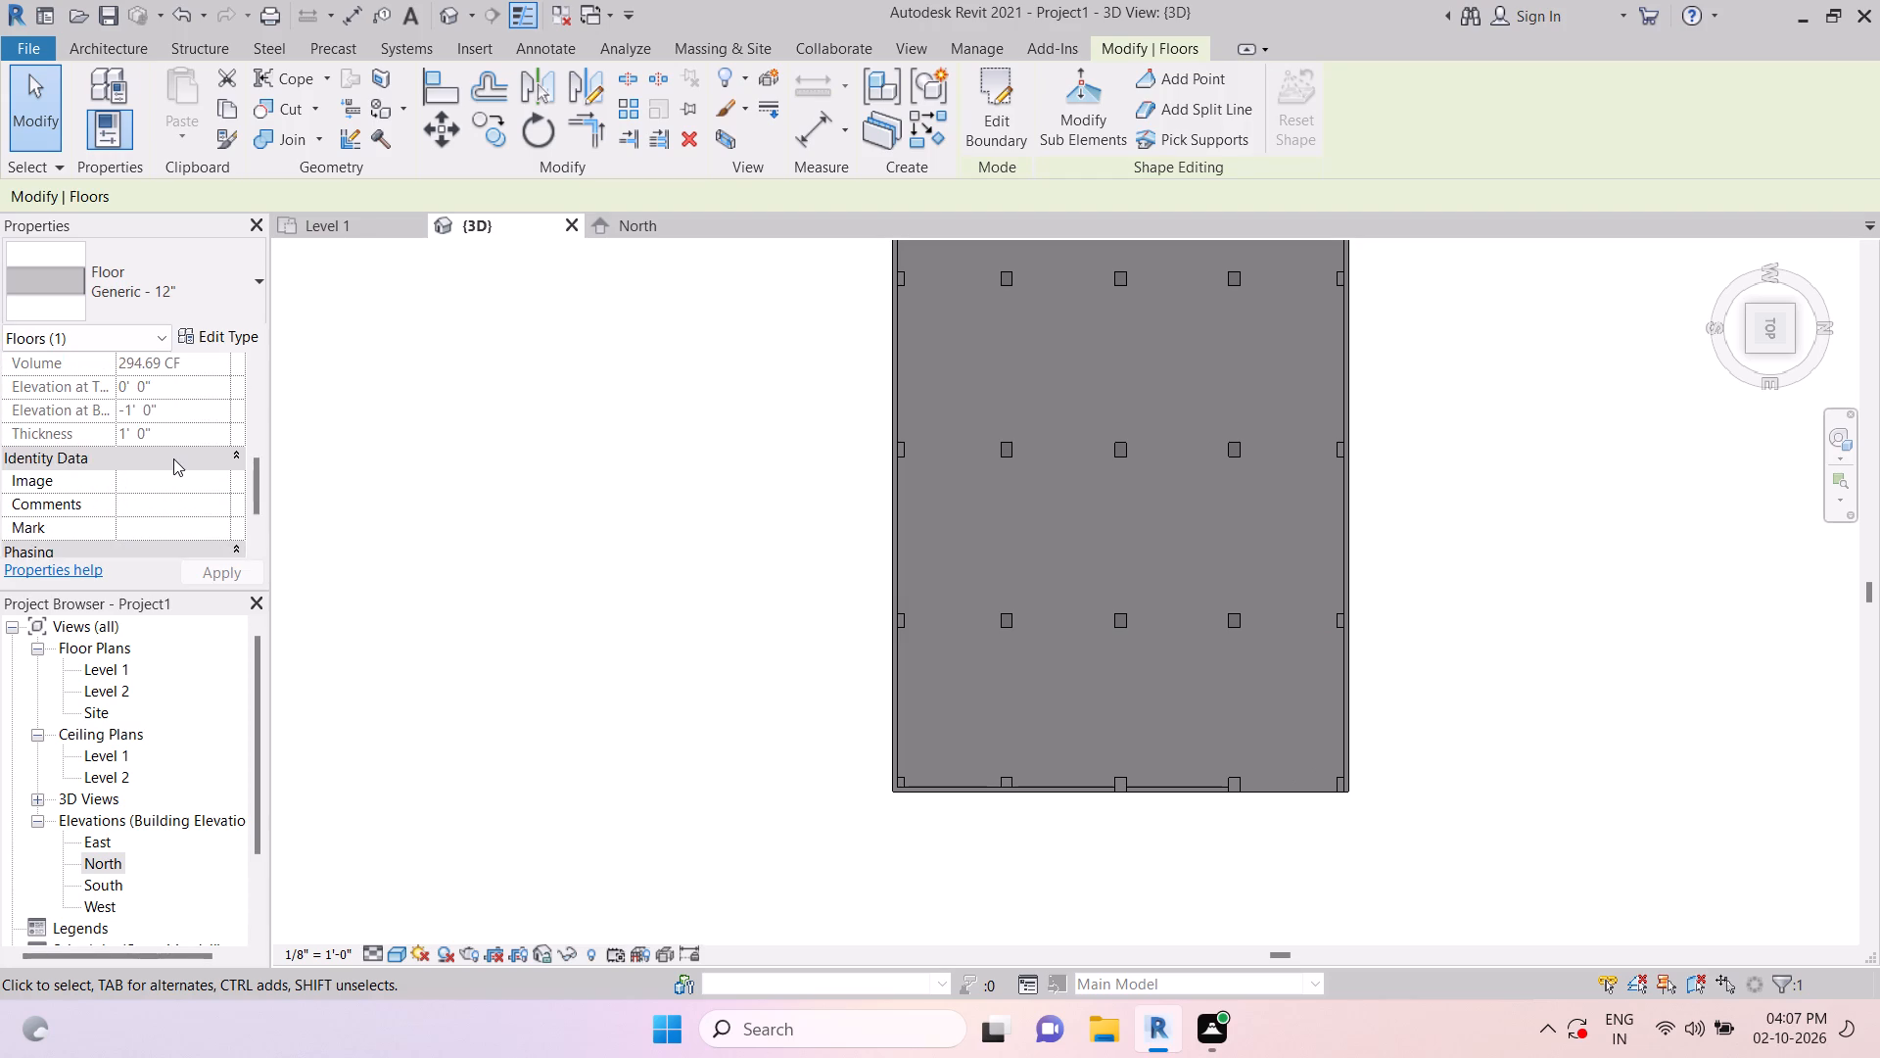
scroll(173, 460, "down", 5)
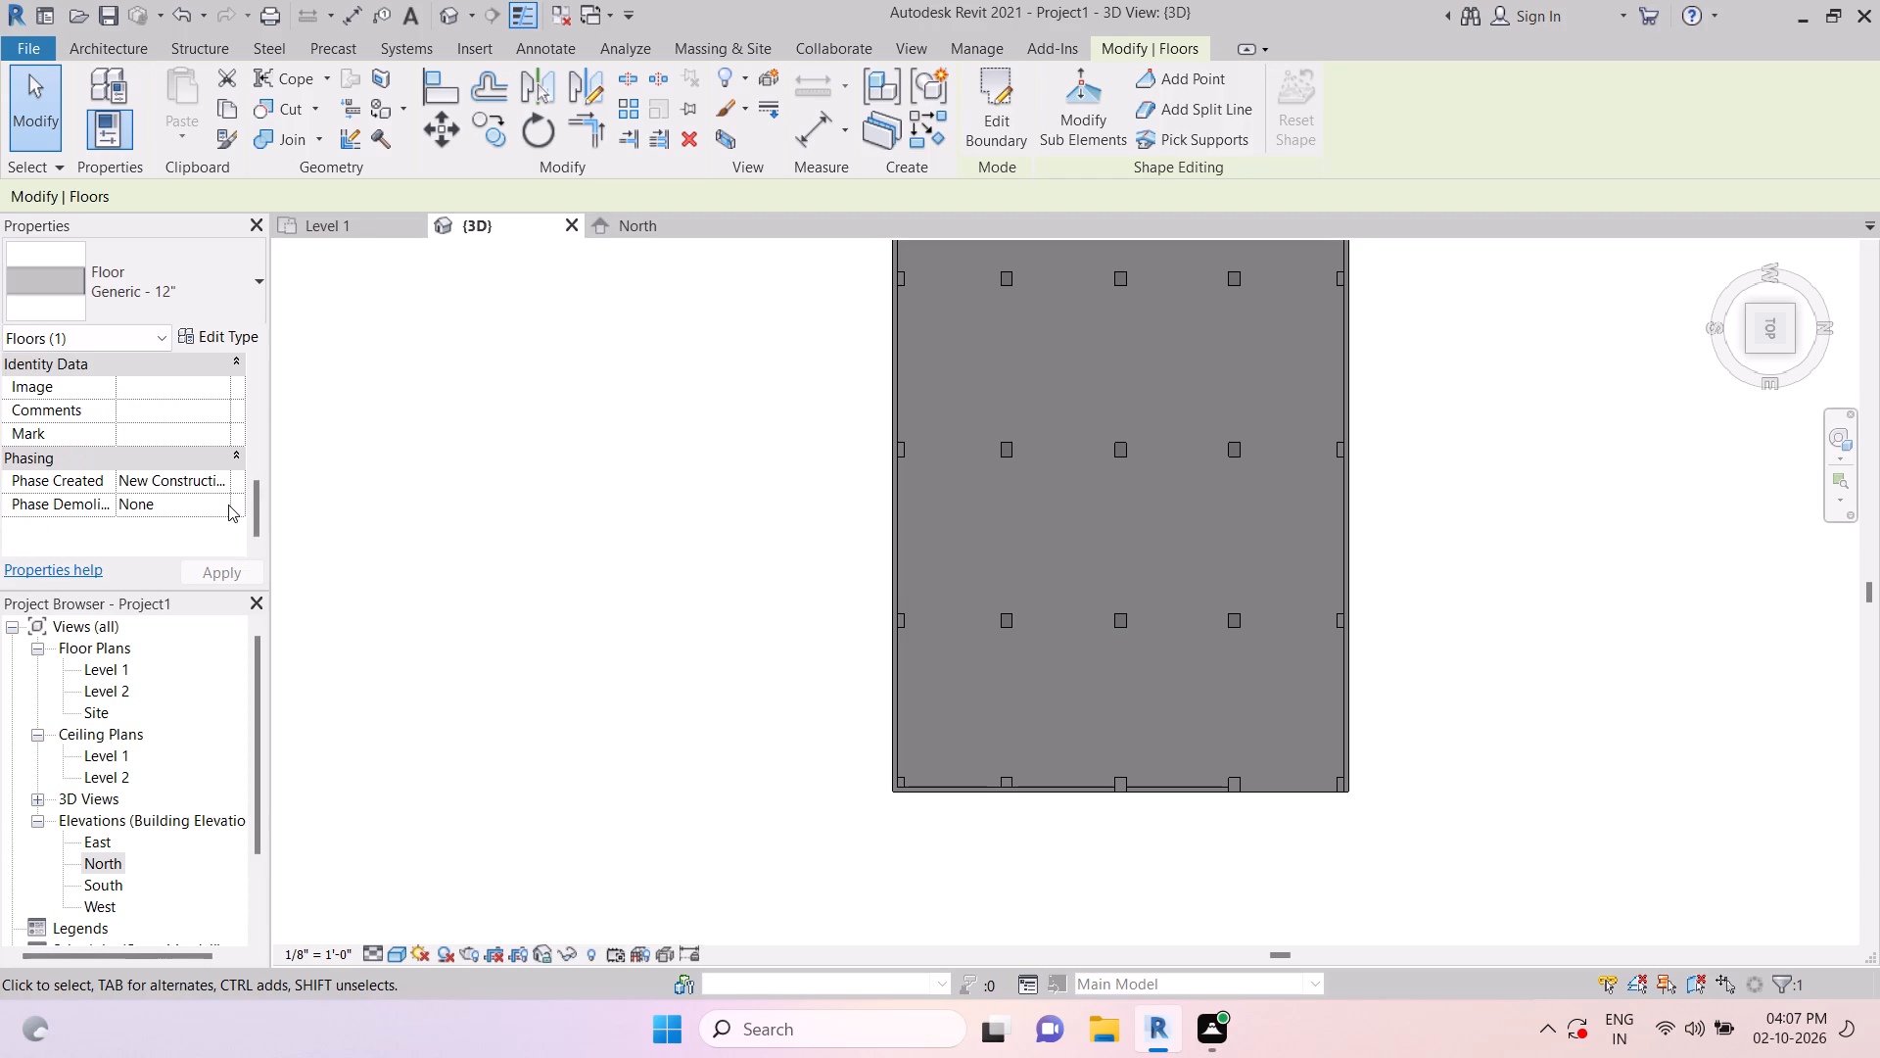
left_click(218, 512)
key("Escape")
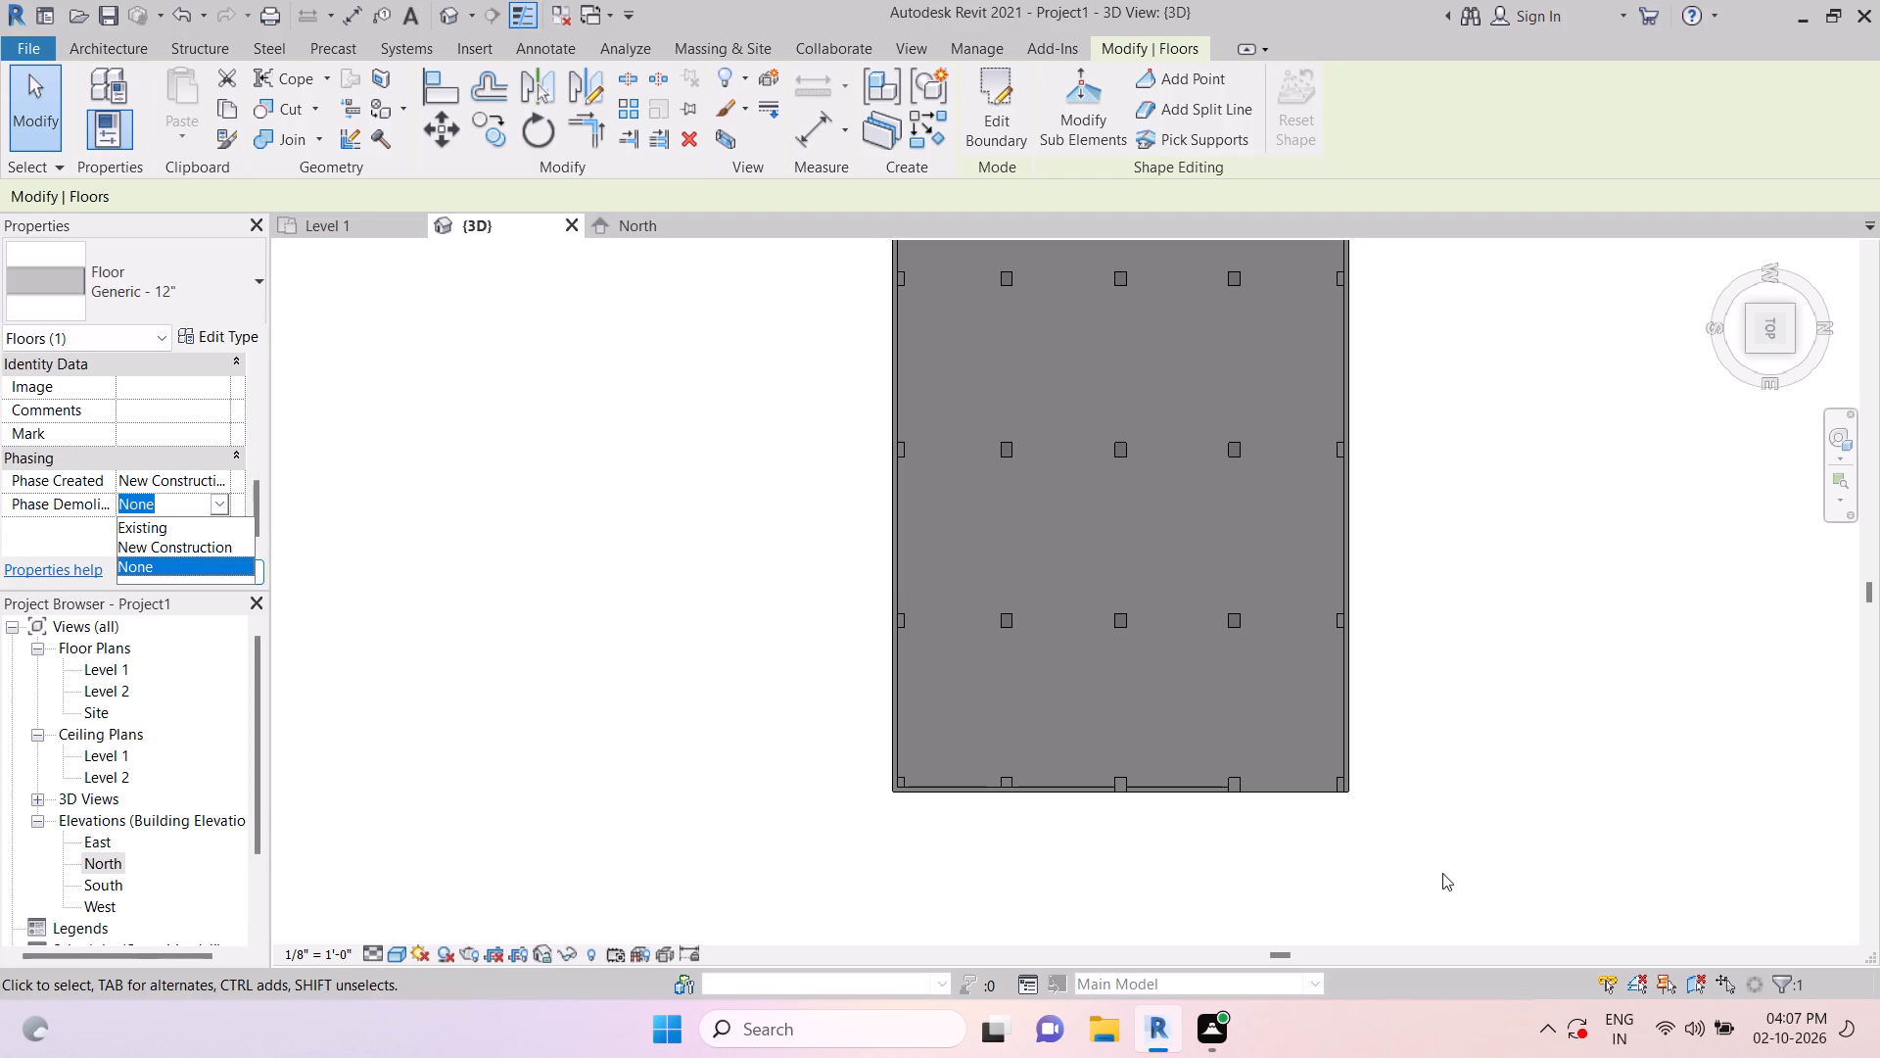
key("Escape")
Inspect how the new floor sits against the walls and main slab at the northeast corner in an angled 3D view.
left_click(1316, 793)
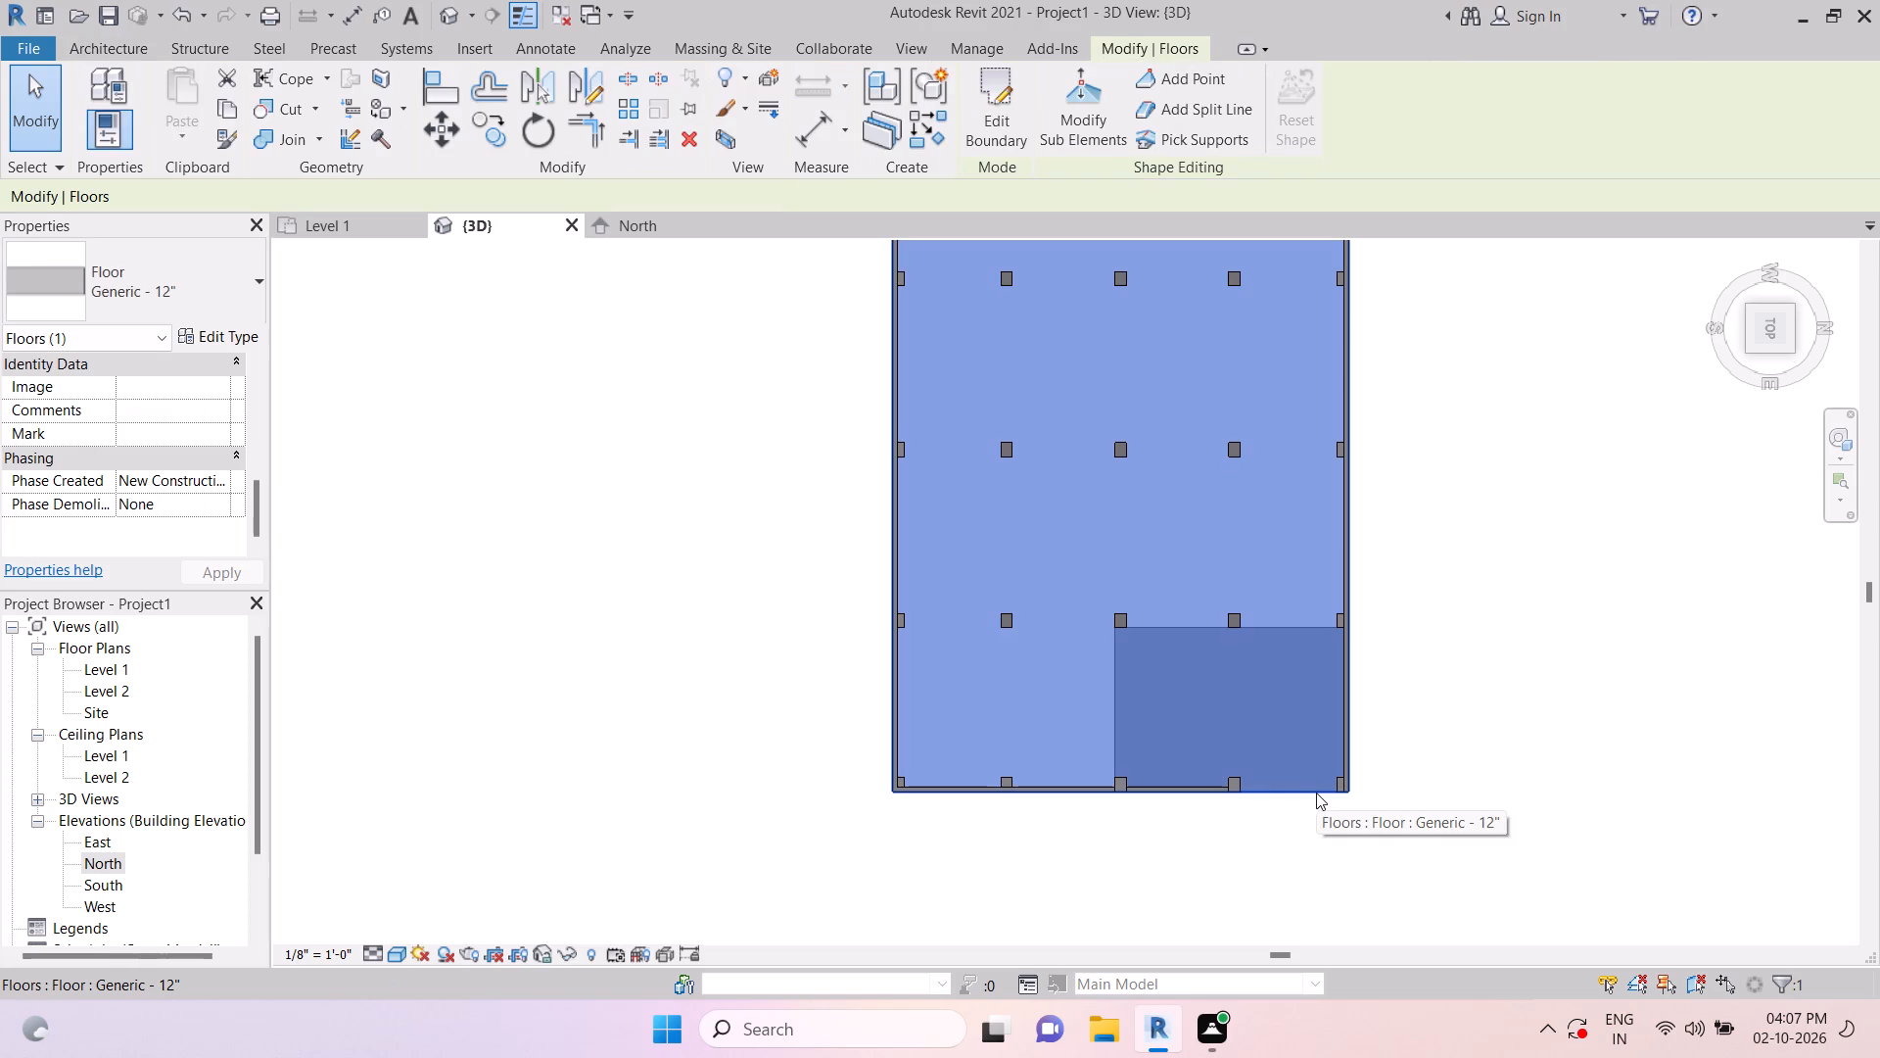
left_click(1193, 628)
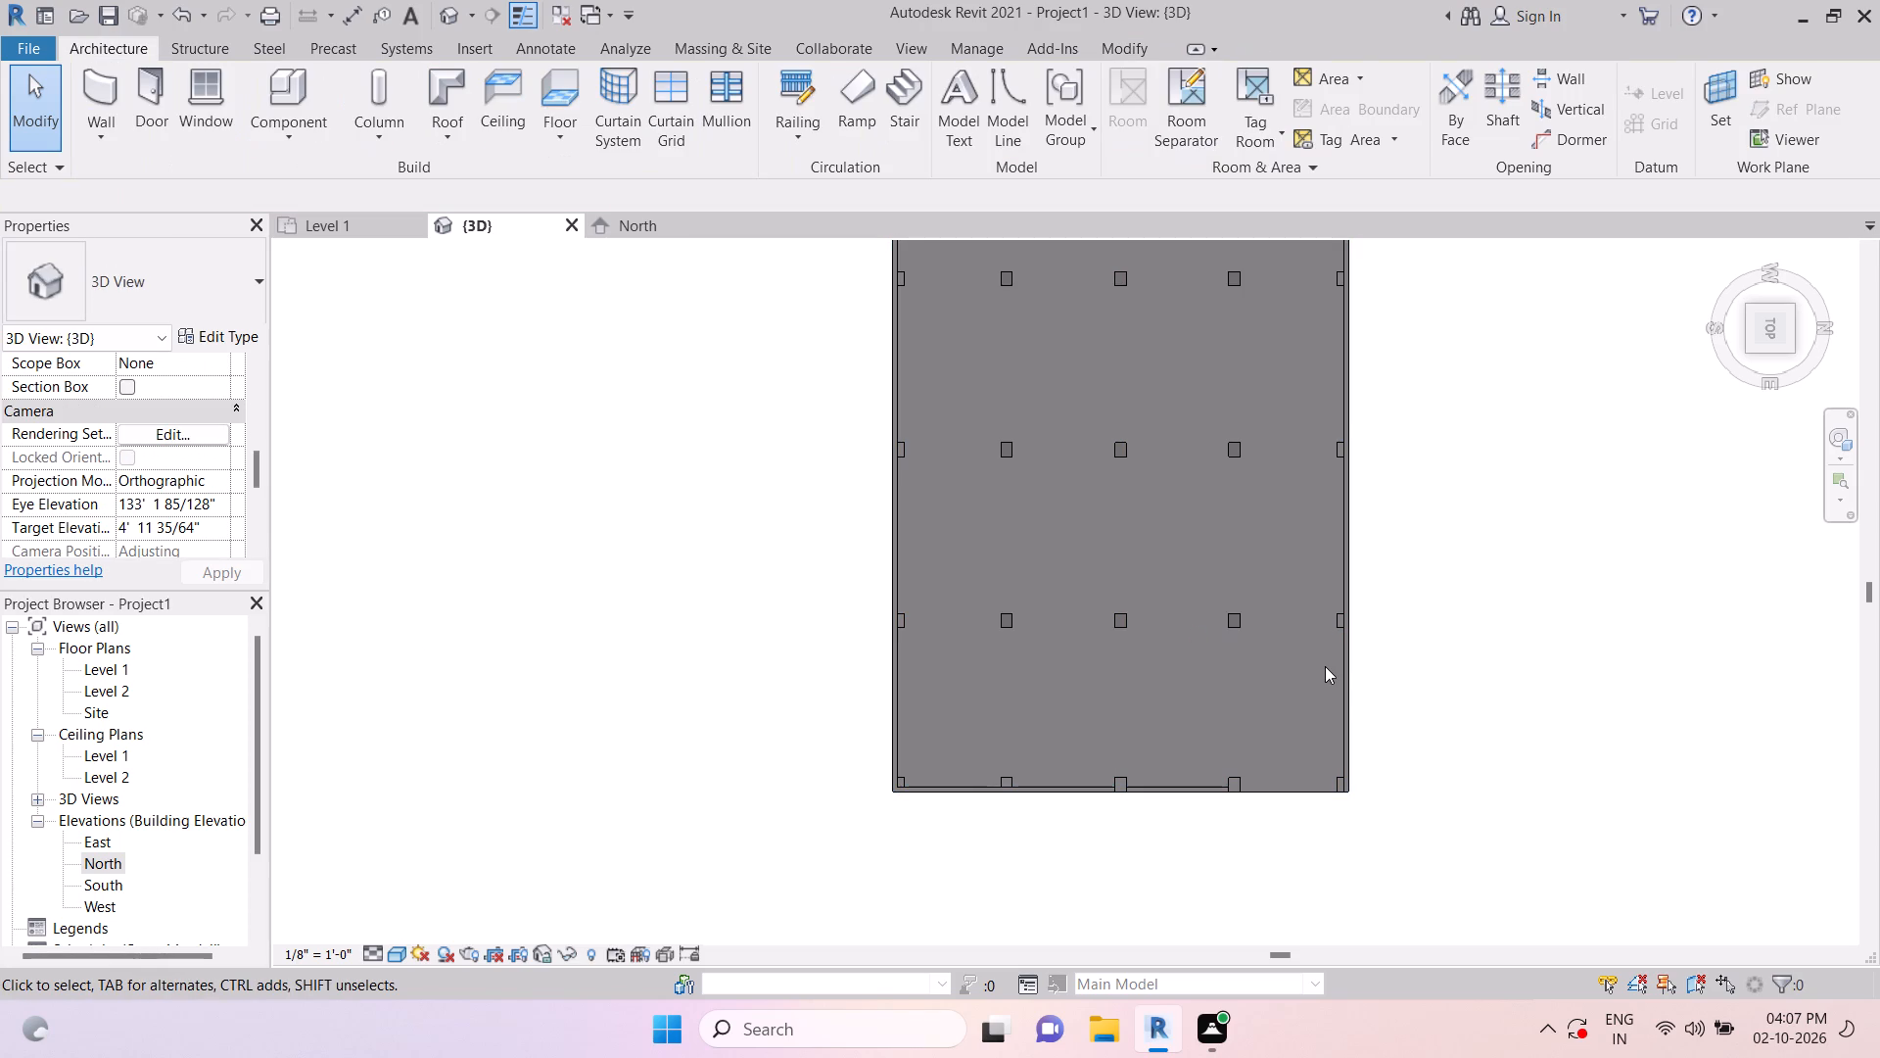
left_click(1279, 787)
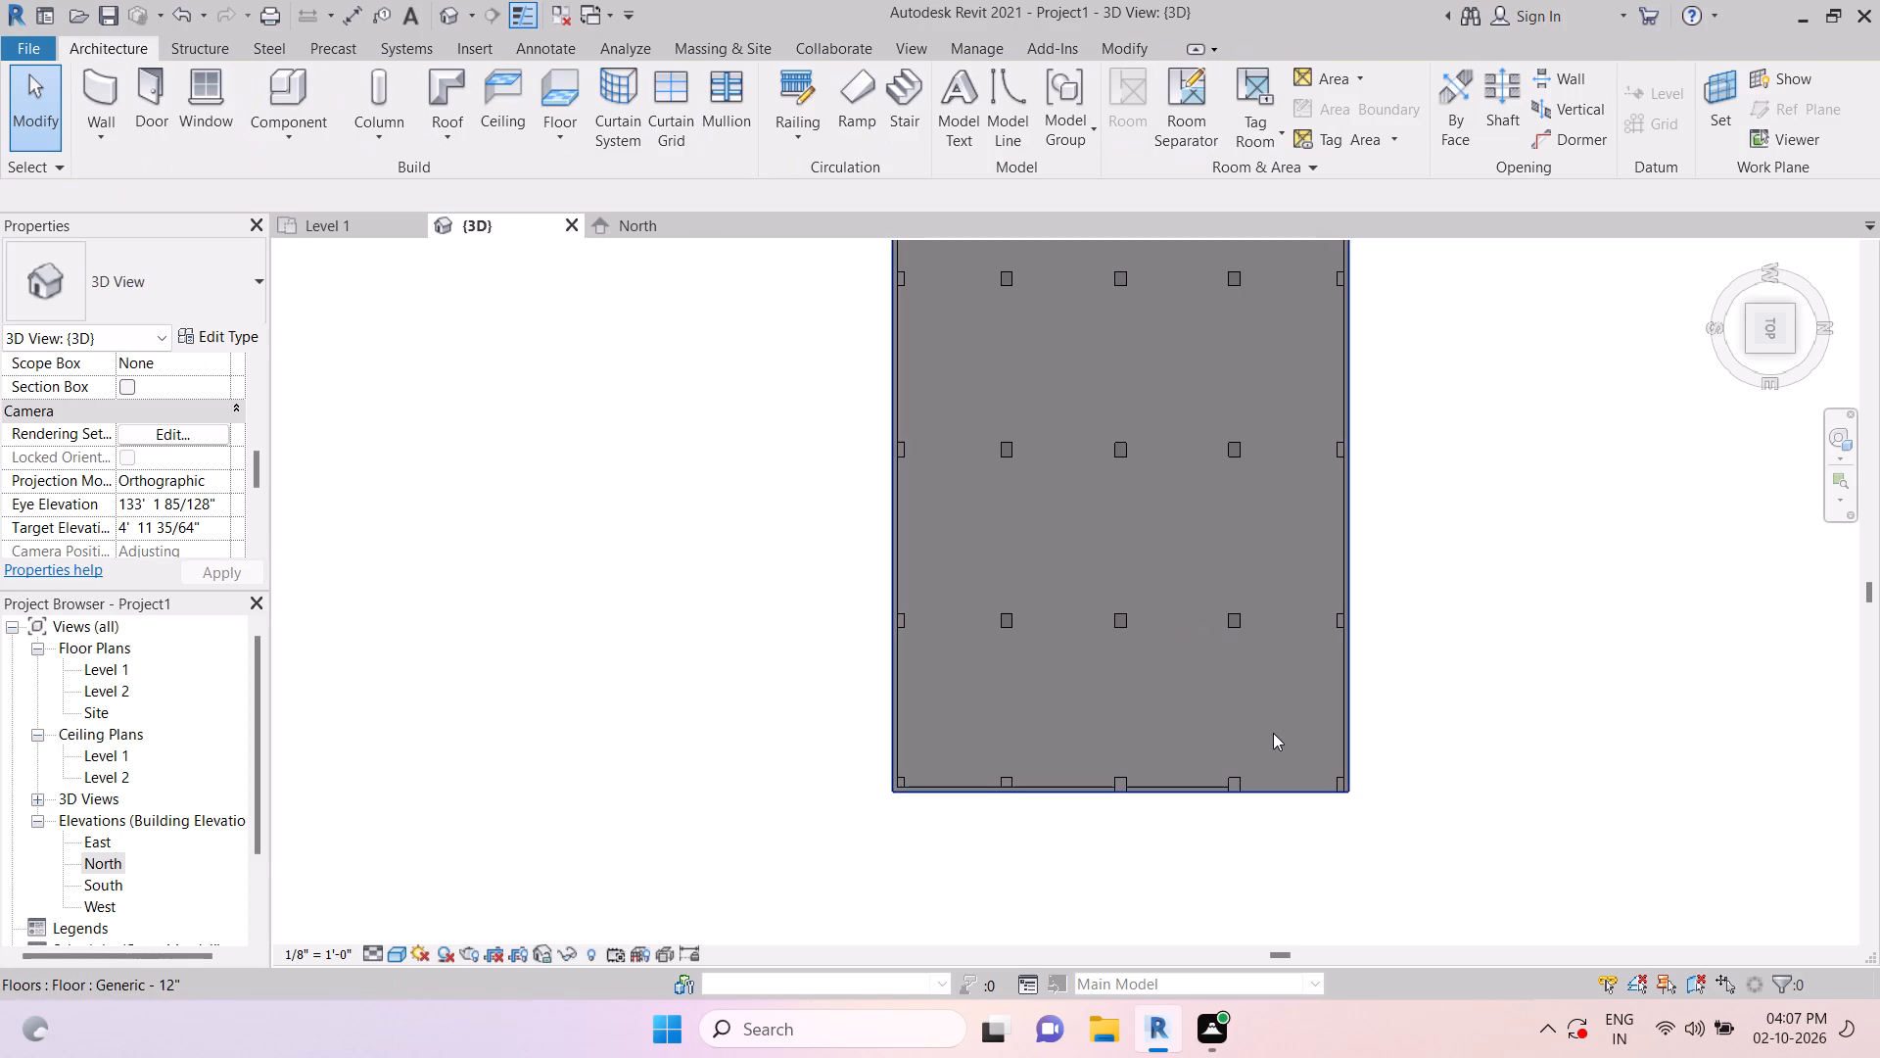
key("Escape")
key("Escape")
key("Escape")
scroll(1286, 714, "down", 4)
middle_click_drag(1357, 799, 1221, 527, "shift")
middle_click_drag(1256, 773, 1132, 677)
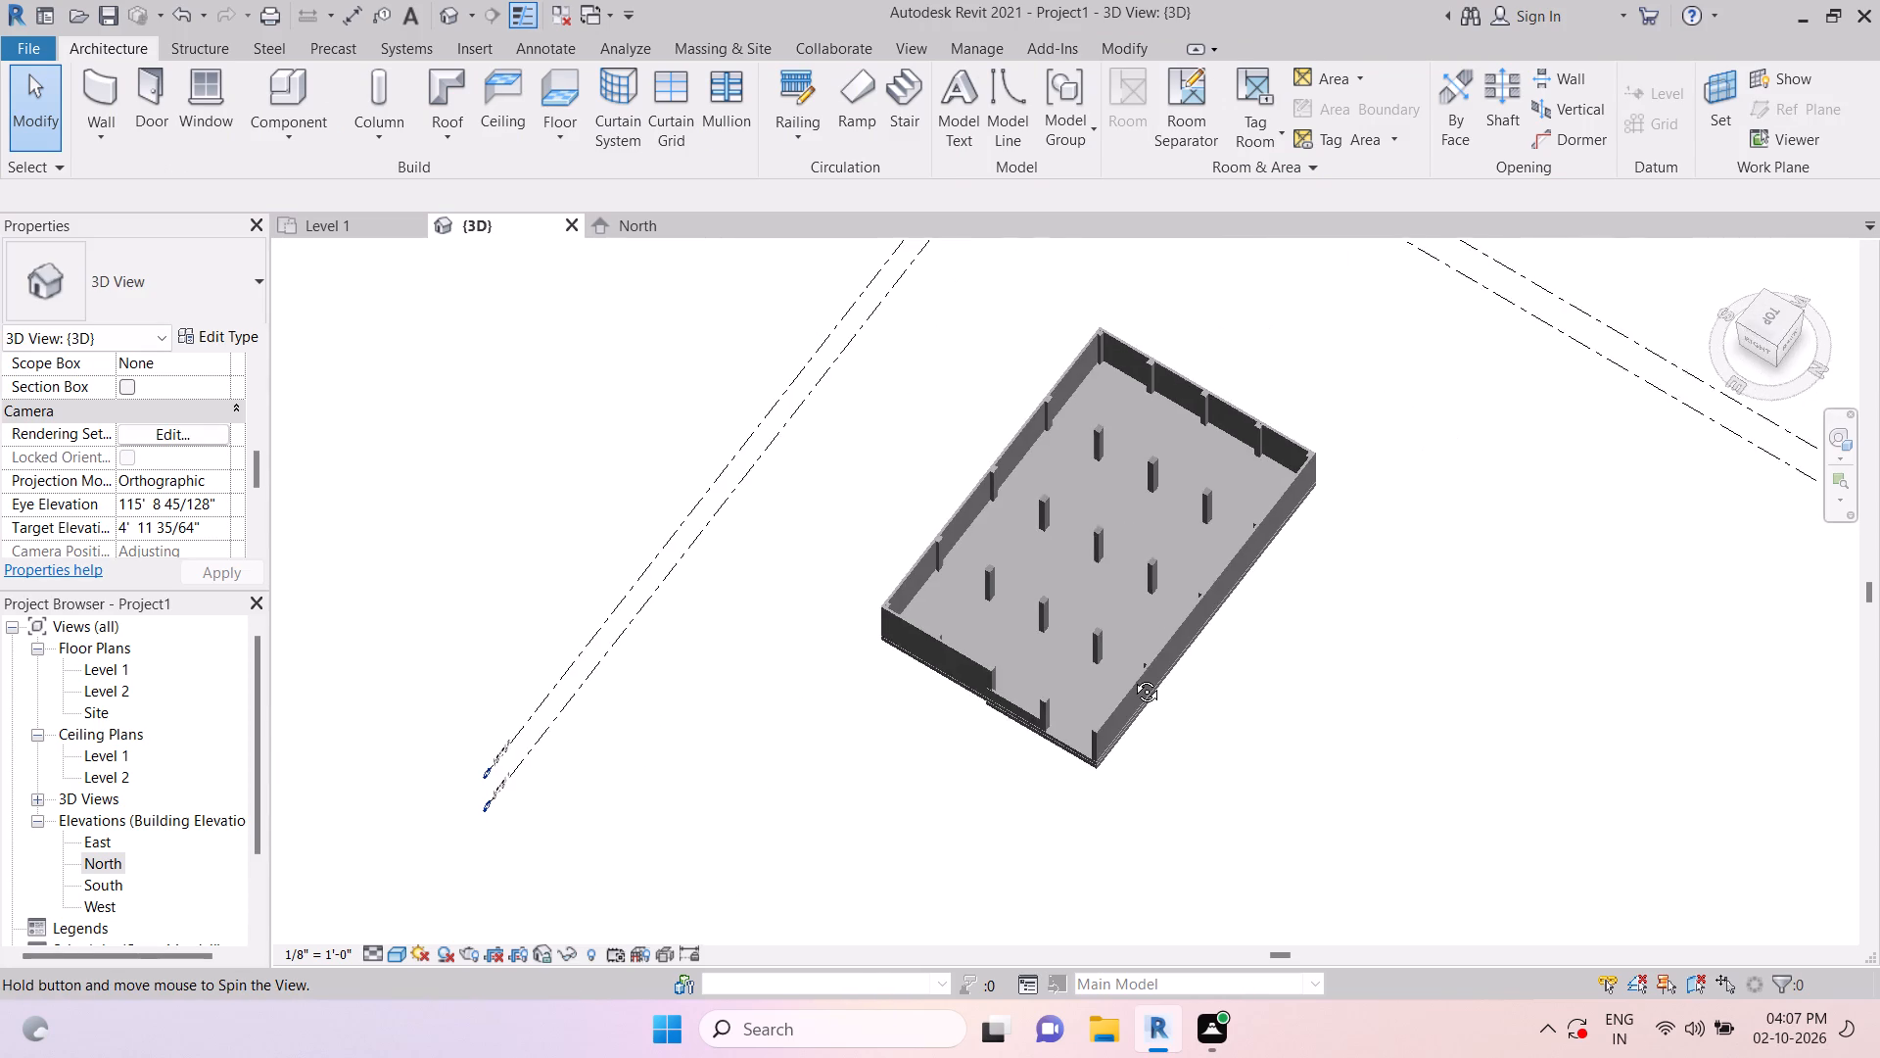
middle_click_drag(1132, 677, 1177, 556)
scroll(1129, 680, "up", 10)
key("Escape")
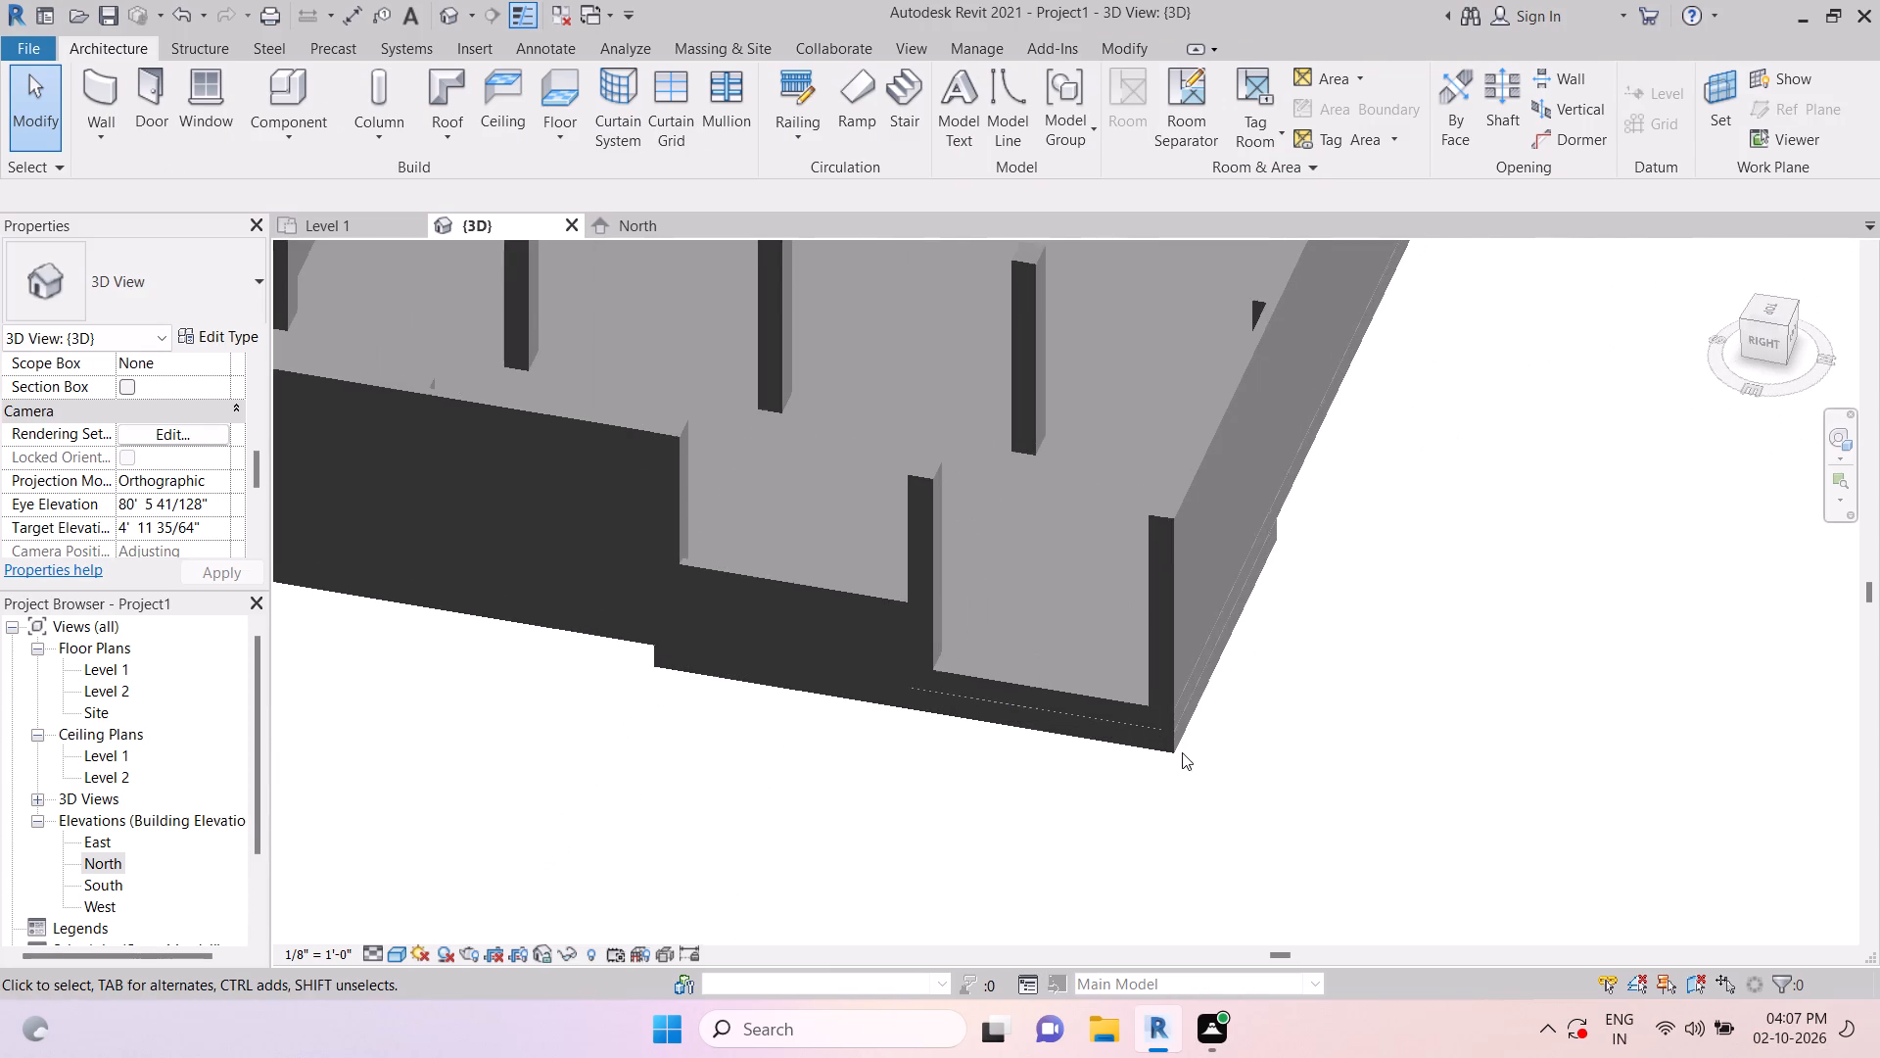
Inspect the northeast corner floor's position beneath the walls and main slab from low and high 3D angles.
left_click(1176, 748)
scroll(1087, 823, "down", 2)
middle_click_drag(1091, 821, 1088, 823, "shift")
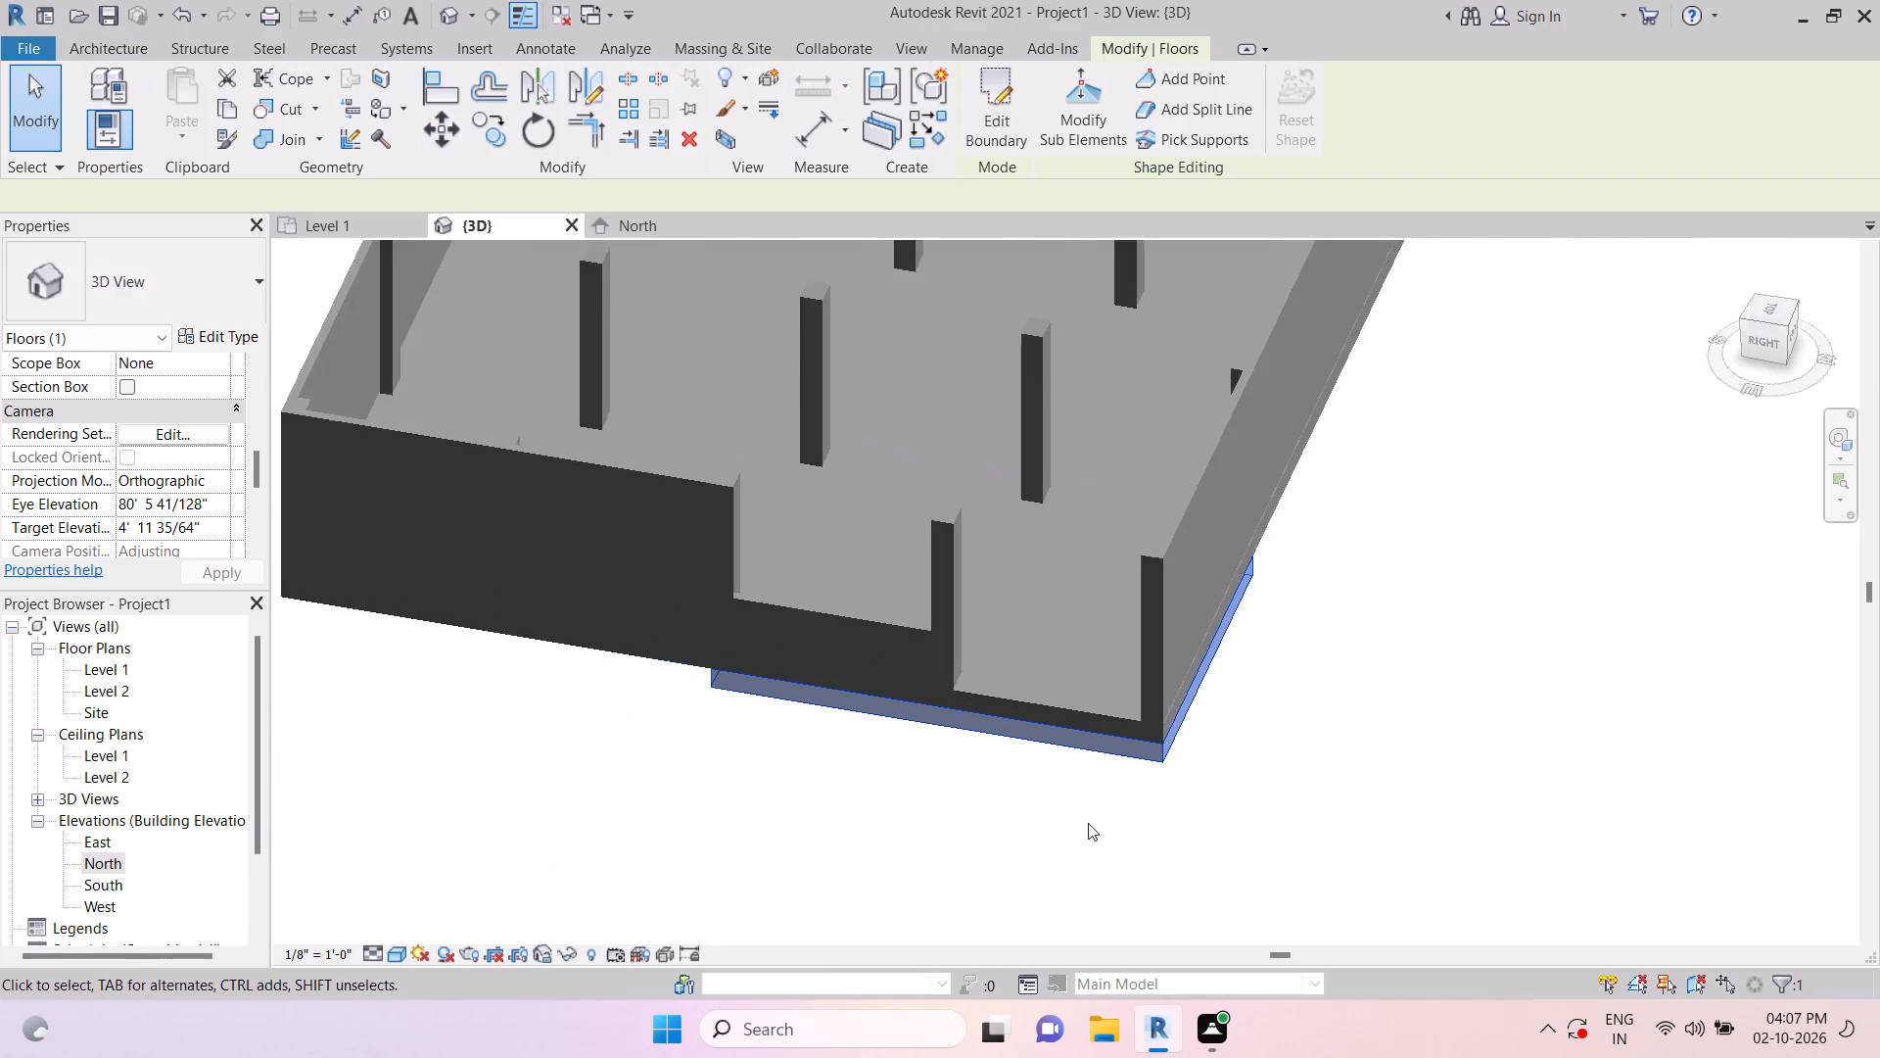
middle_click_drag(1088, 823, 1115, 675, "shift")
key("Escape")
middle_click_drag(1249, 805, 1260, 663, "shift")
scroll(1253, 688, "up", 1)
middle_click_drag(1252, 690, 1247, 785)
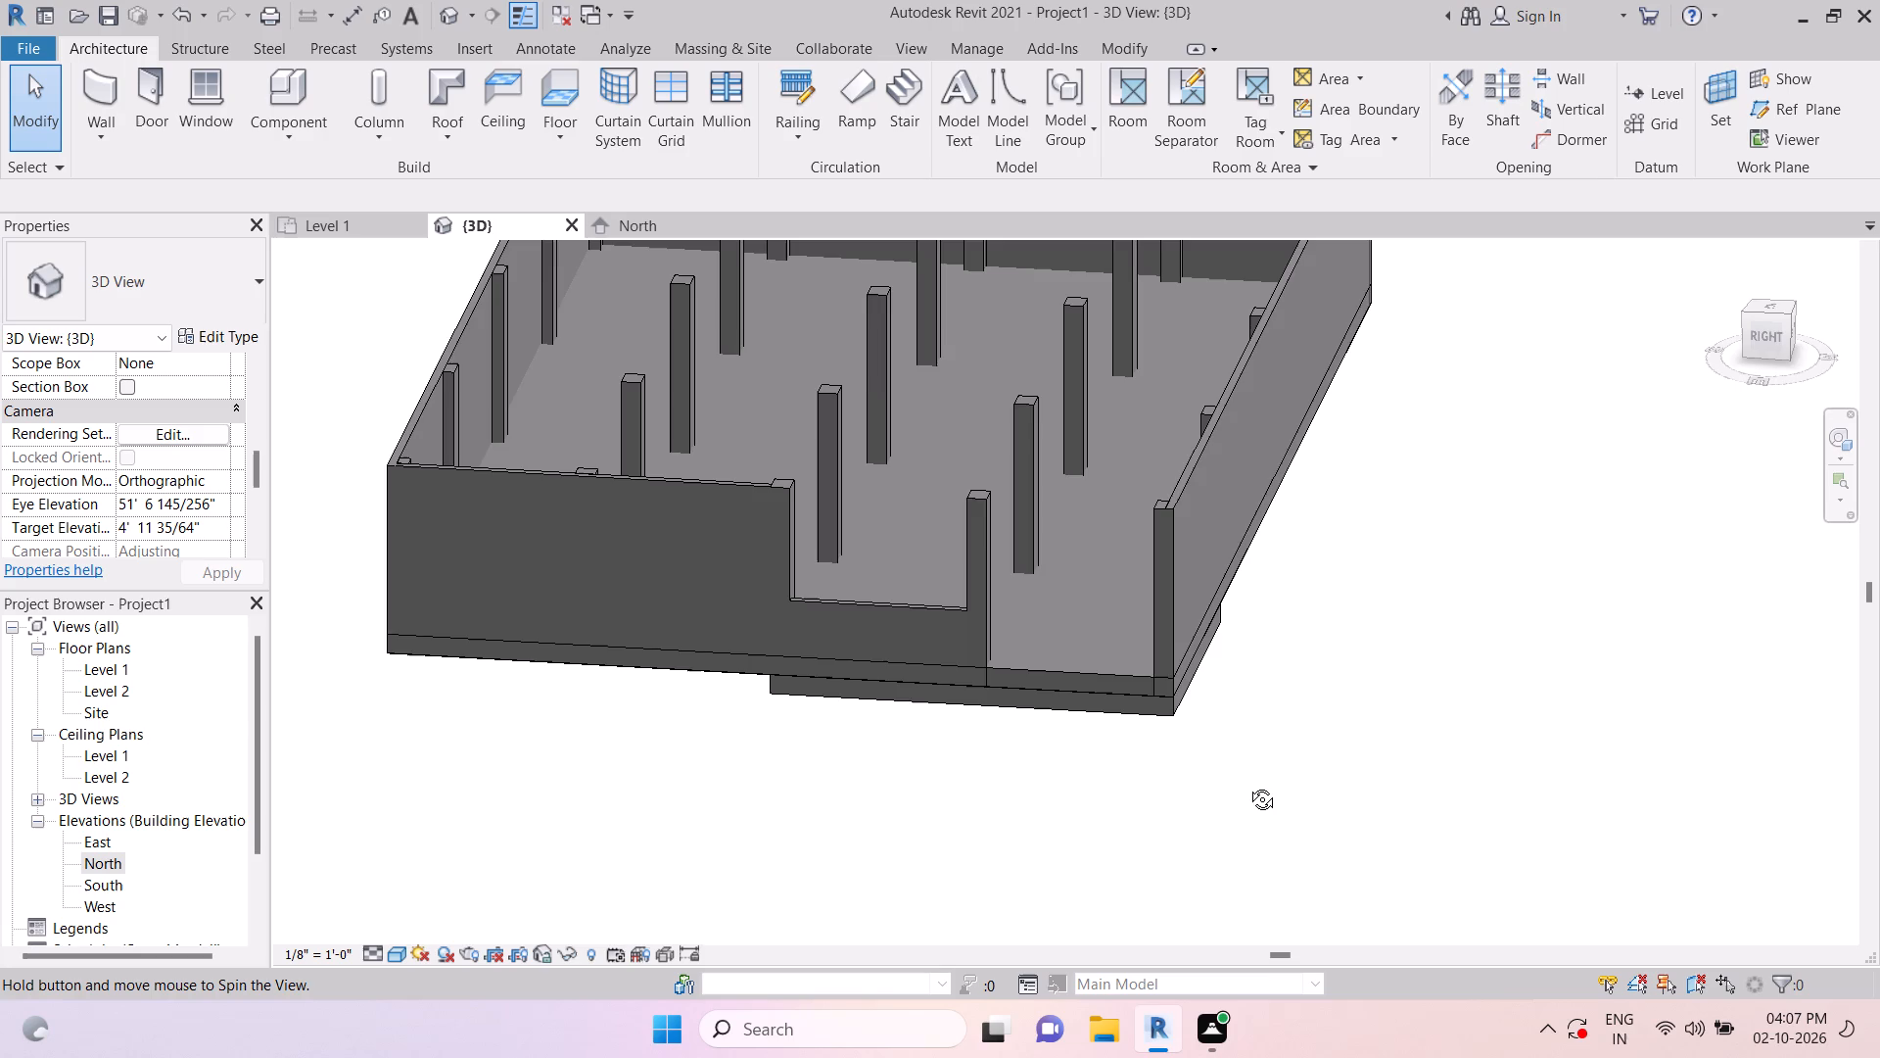
middle_click_drag(1247, 785, 1243, 716)
key("Escape")
scroll(1129, 651, "up", 5)
key("Escape")
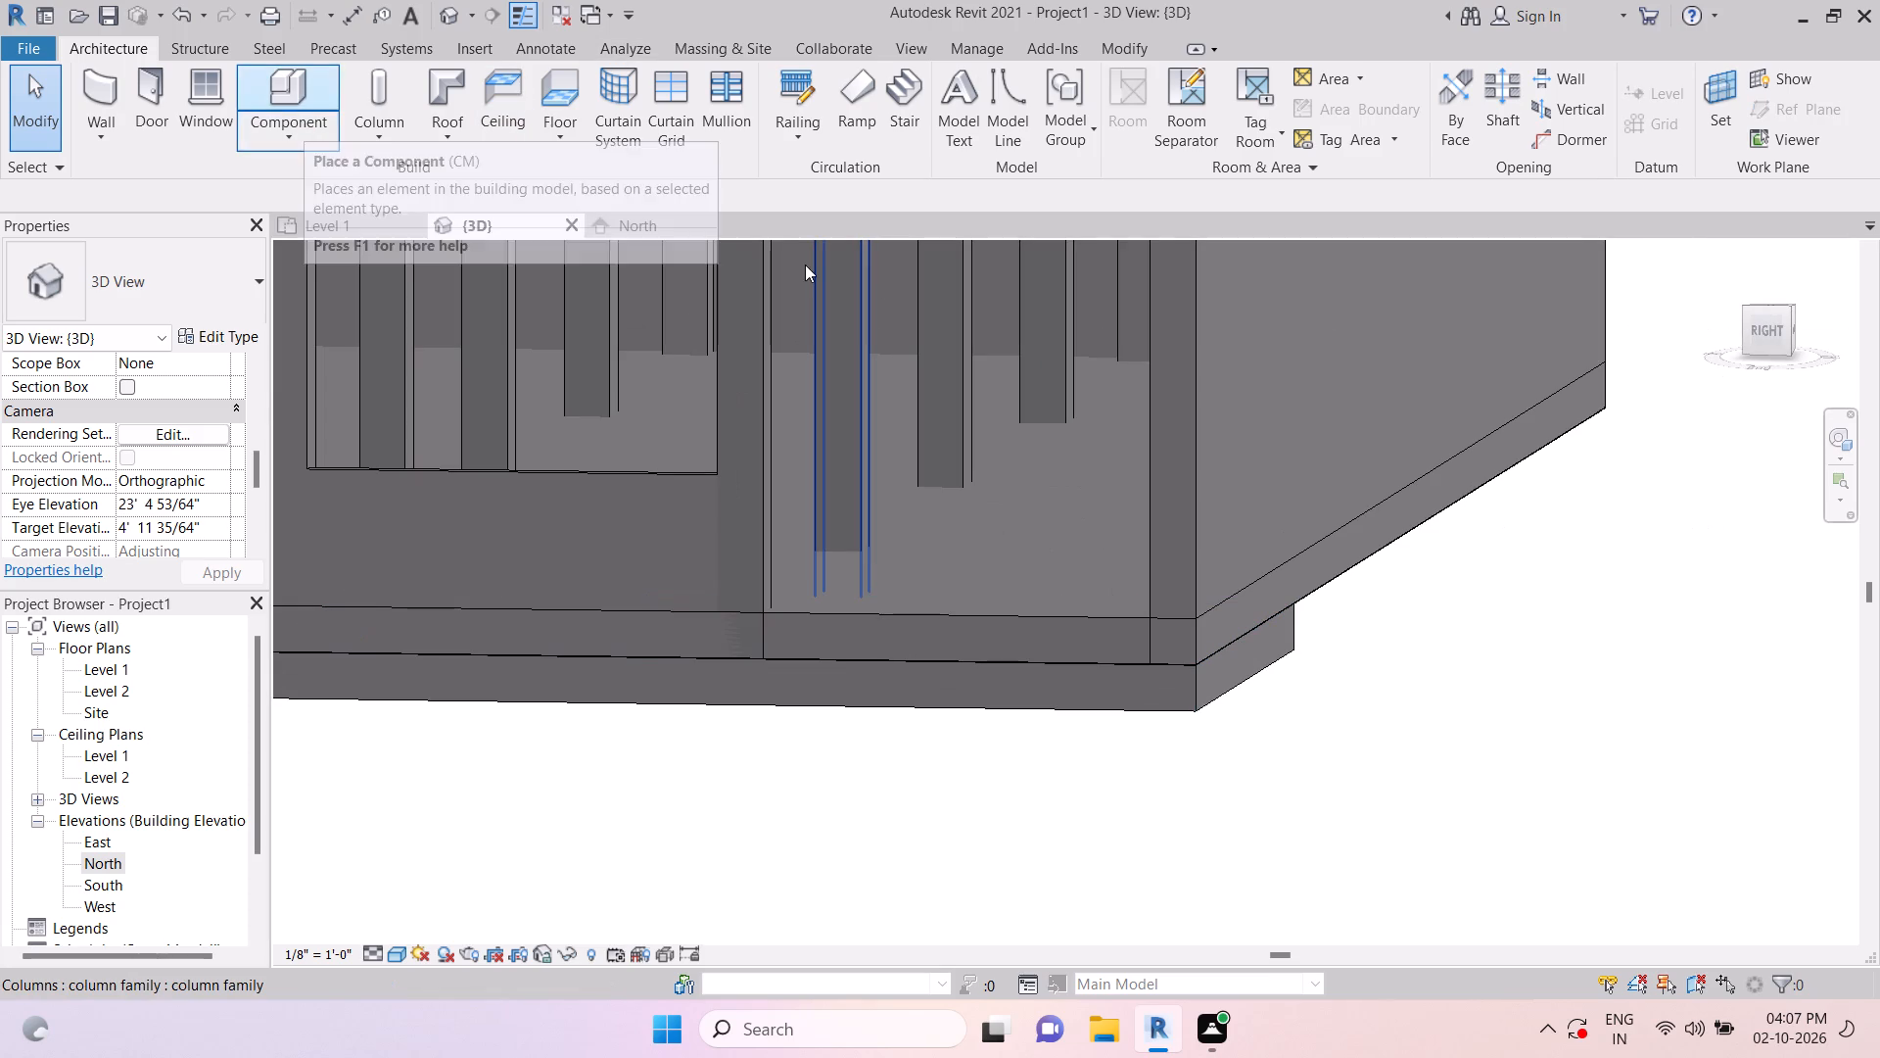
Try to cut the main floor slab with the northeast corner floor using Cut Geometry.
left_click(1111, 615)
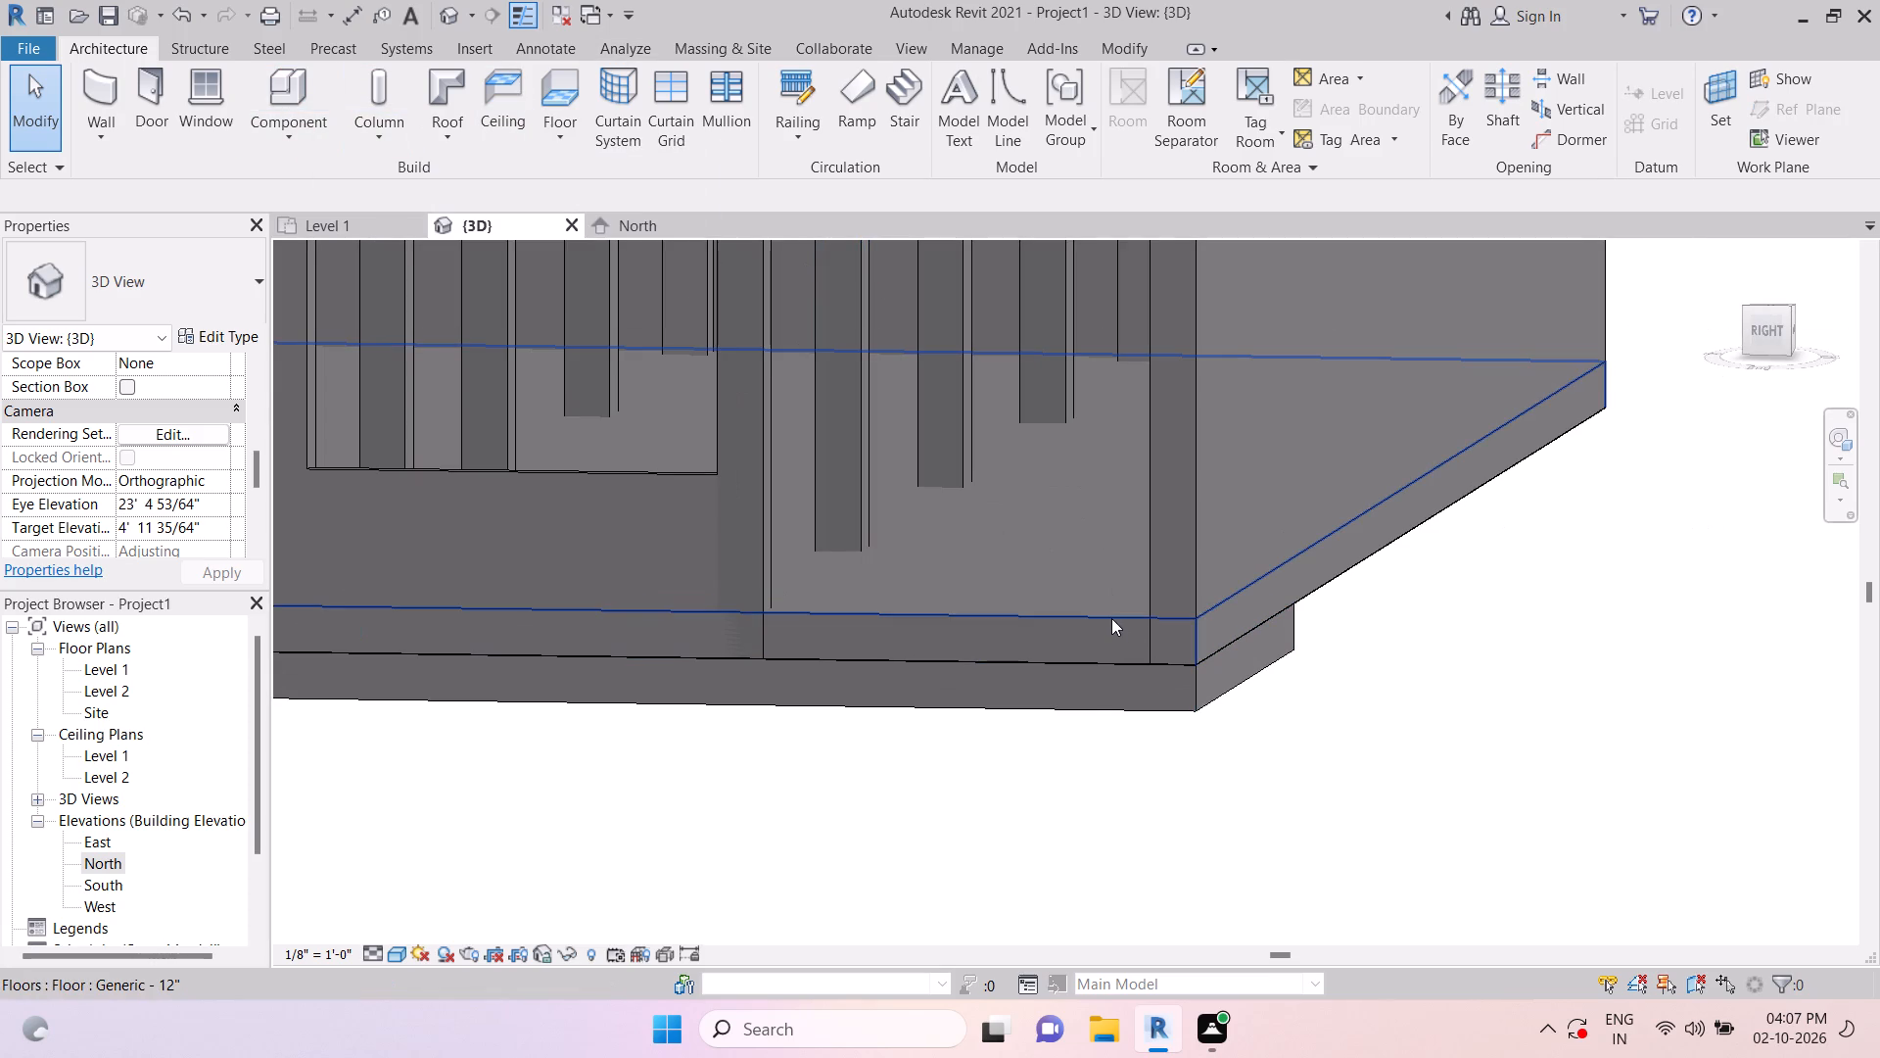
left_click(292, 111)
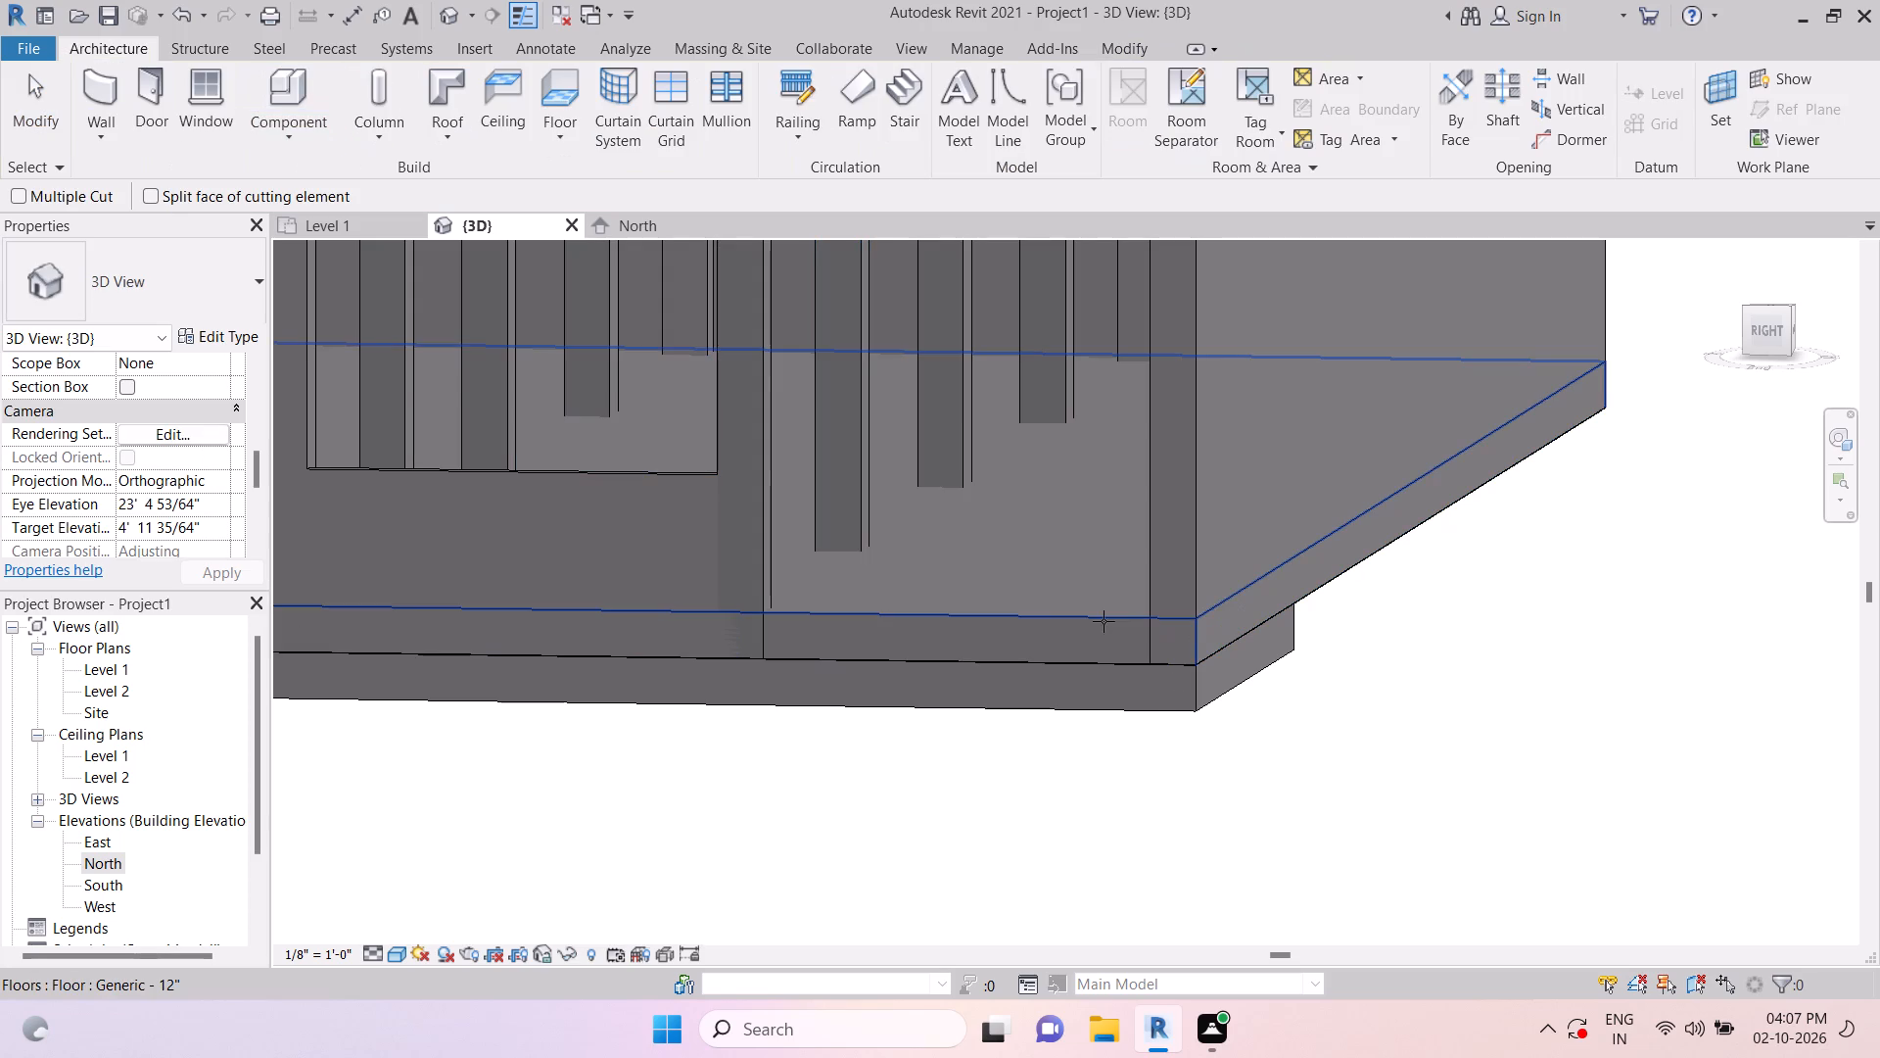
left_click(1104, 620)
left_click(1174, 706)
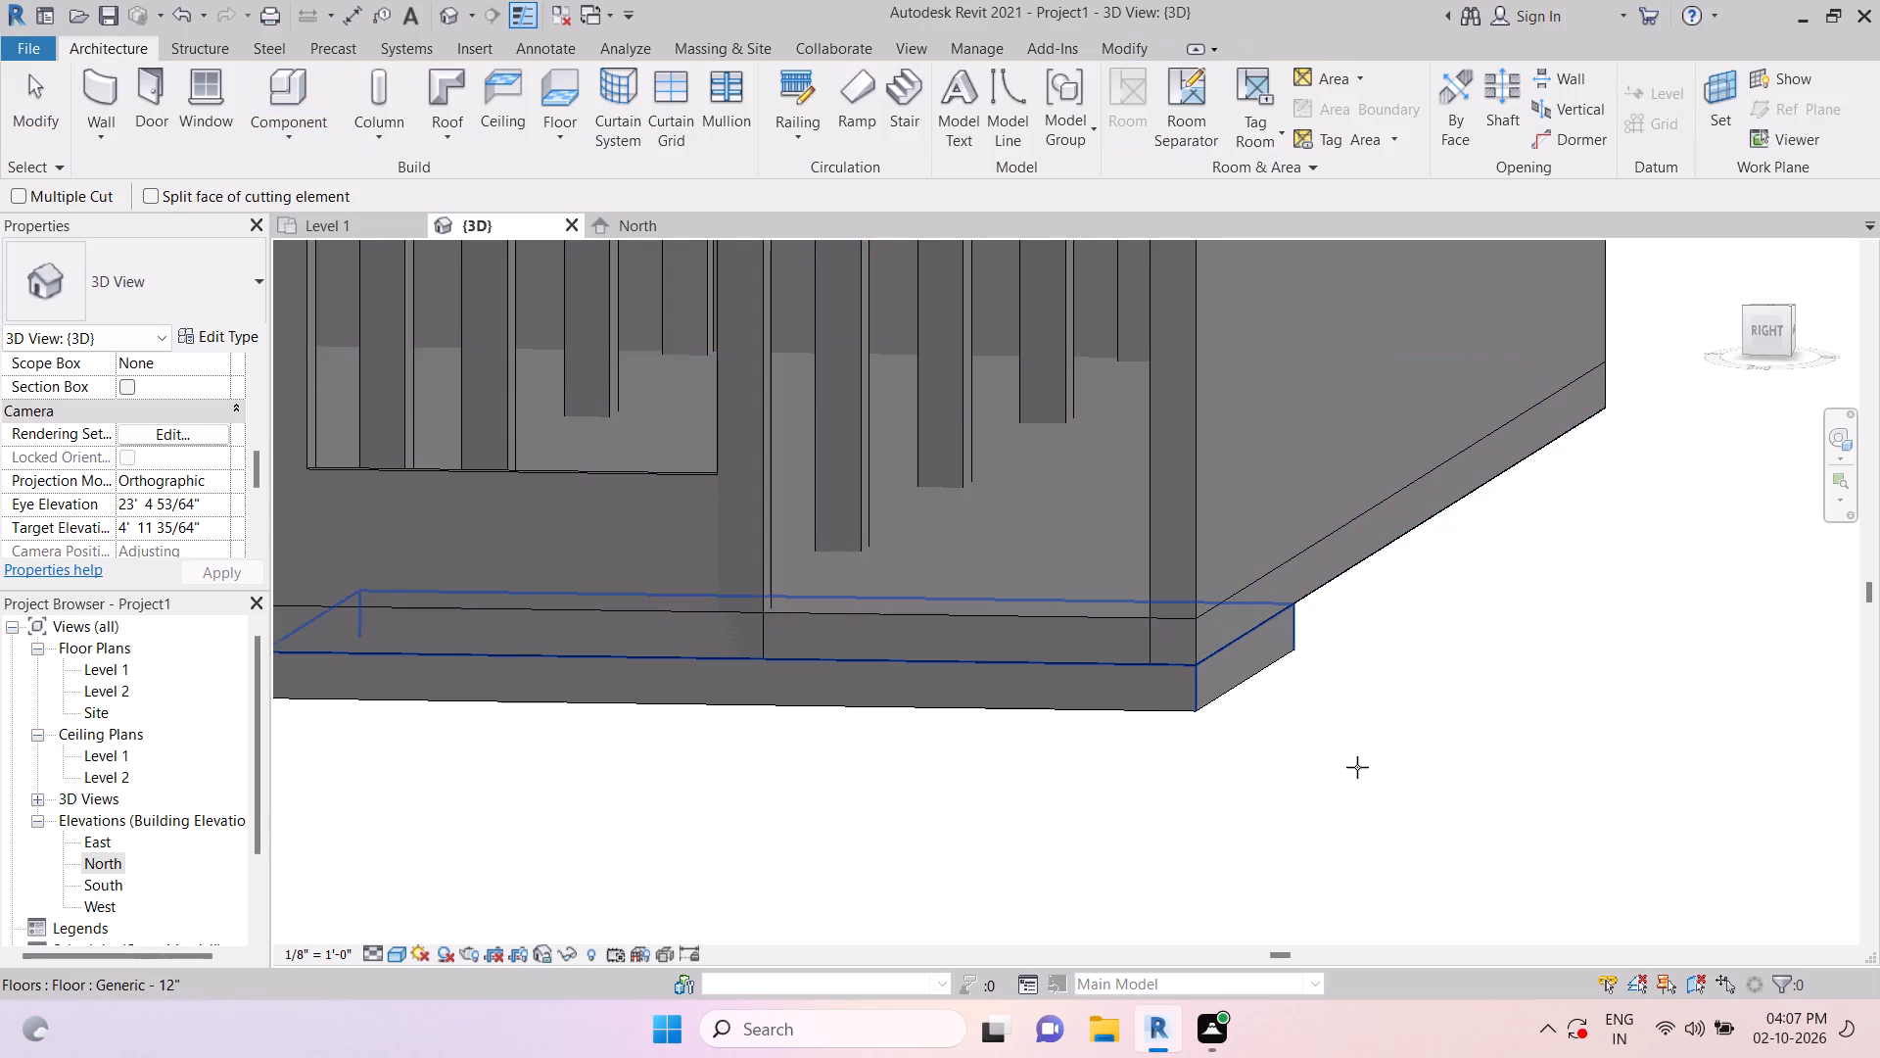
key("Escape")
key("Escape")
Examine the northeast corner floor's identity and phasing properties.
left_click(1098, 708)
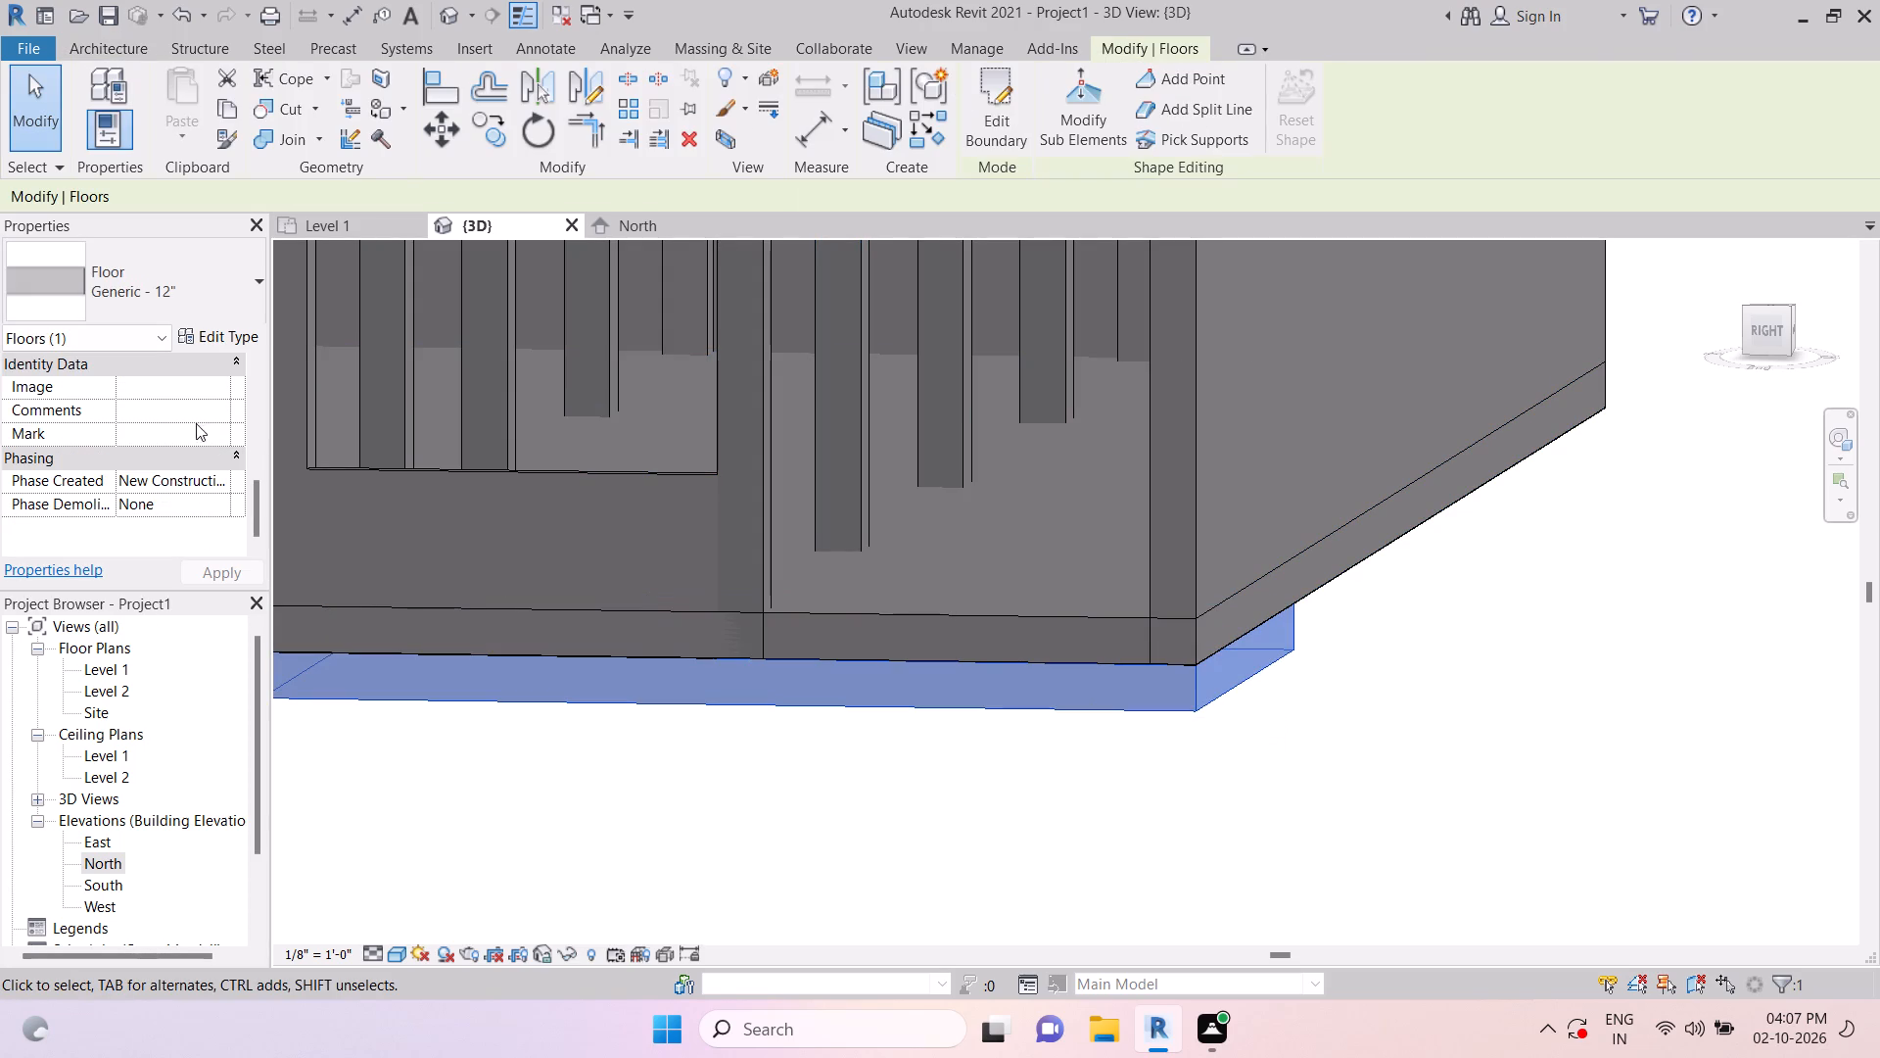
scroll(196, 423, "down", 13)
scroll(194, 449, "up", 3)
scroll(194, 449, "down", 4)
scroll(194, 449, "up", 4)
key("Escape")
key("Escape")
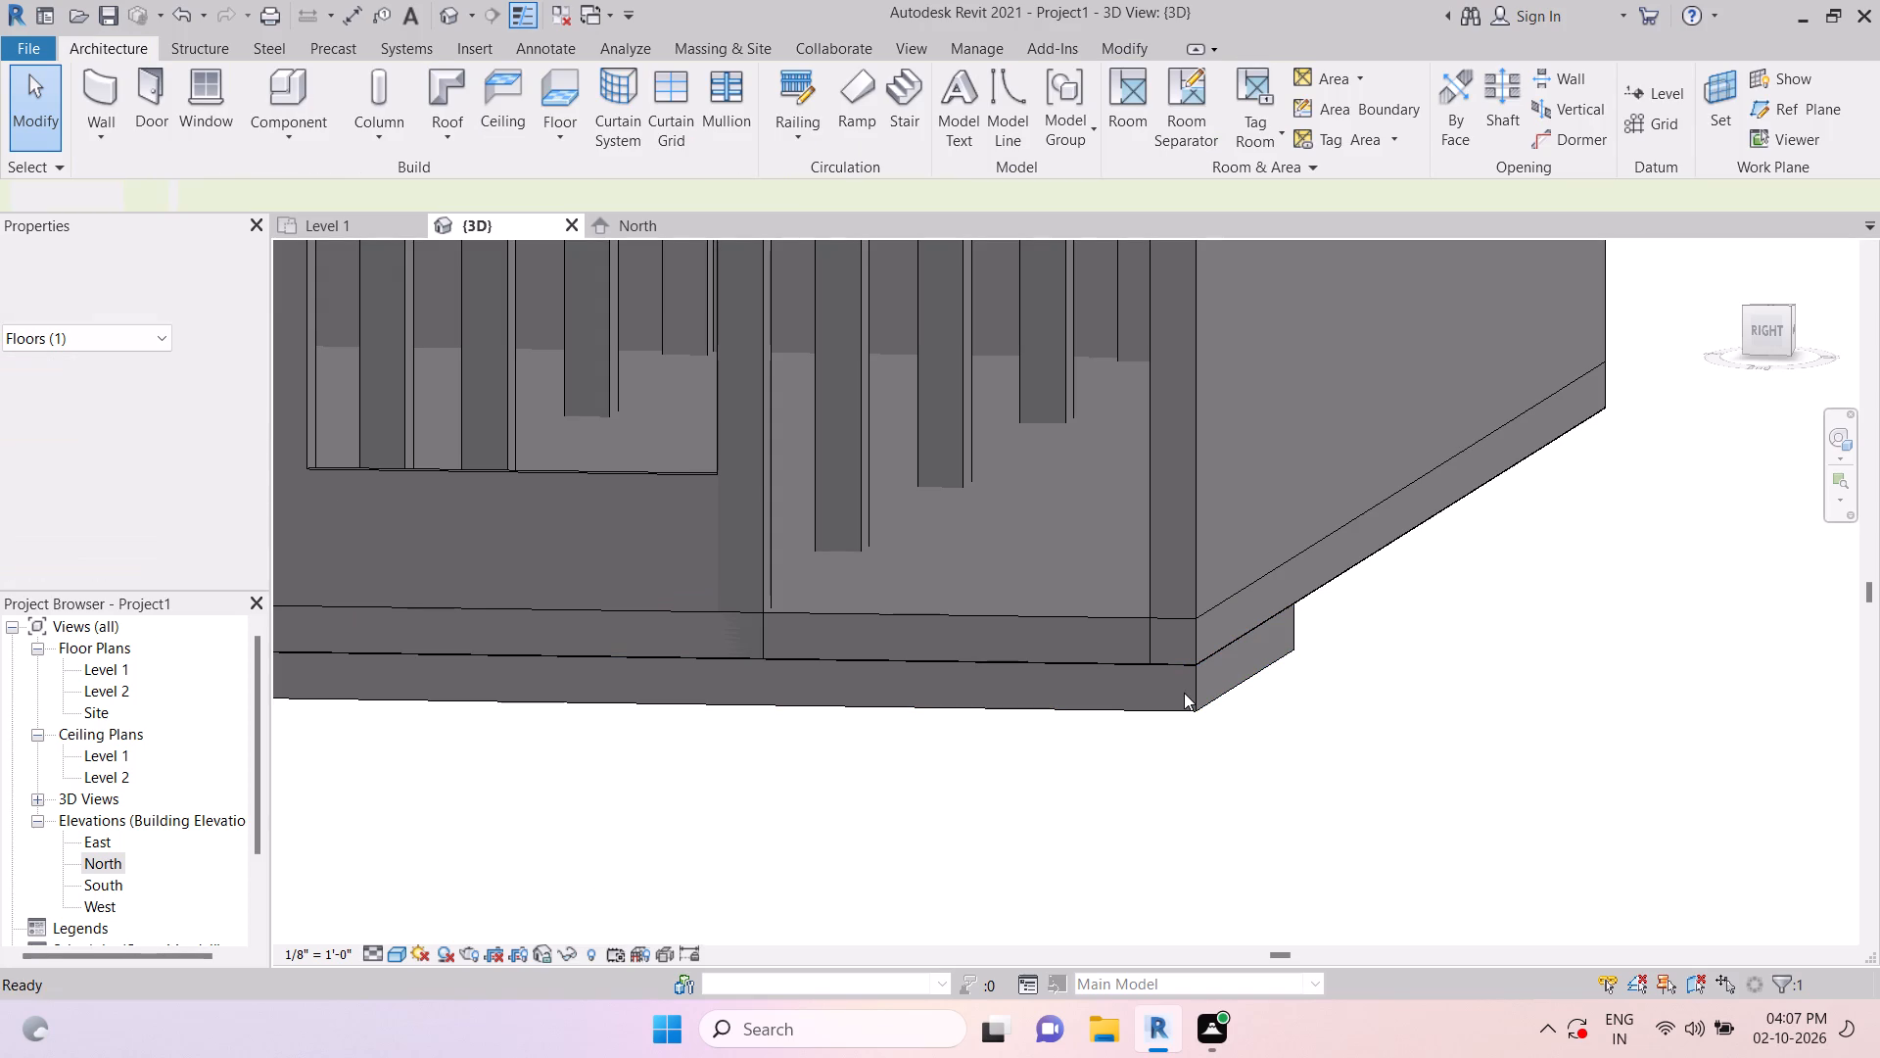
Delete the Generic - 12" floor piece under the building's northeast corner.
scroll(1281, 630, "down", 4)
middle_click_drag(1340, 759, 1295, 636, "shift")
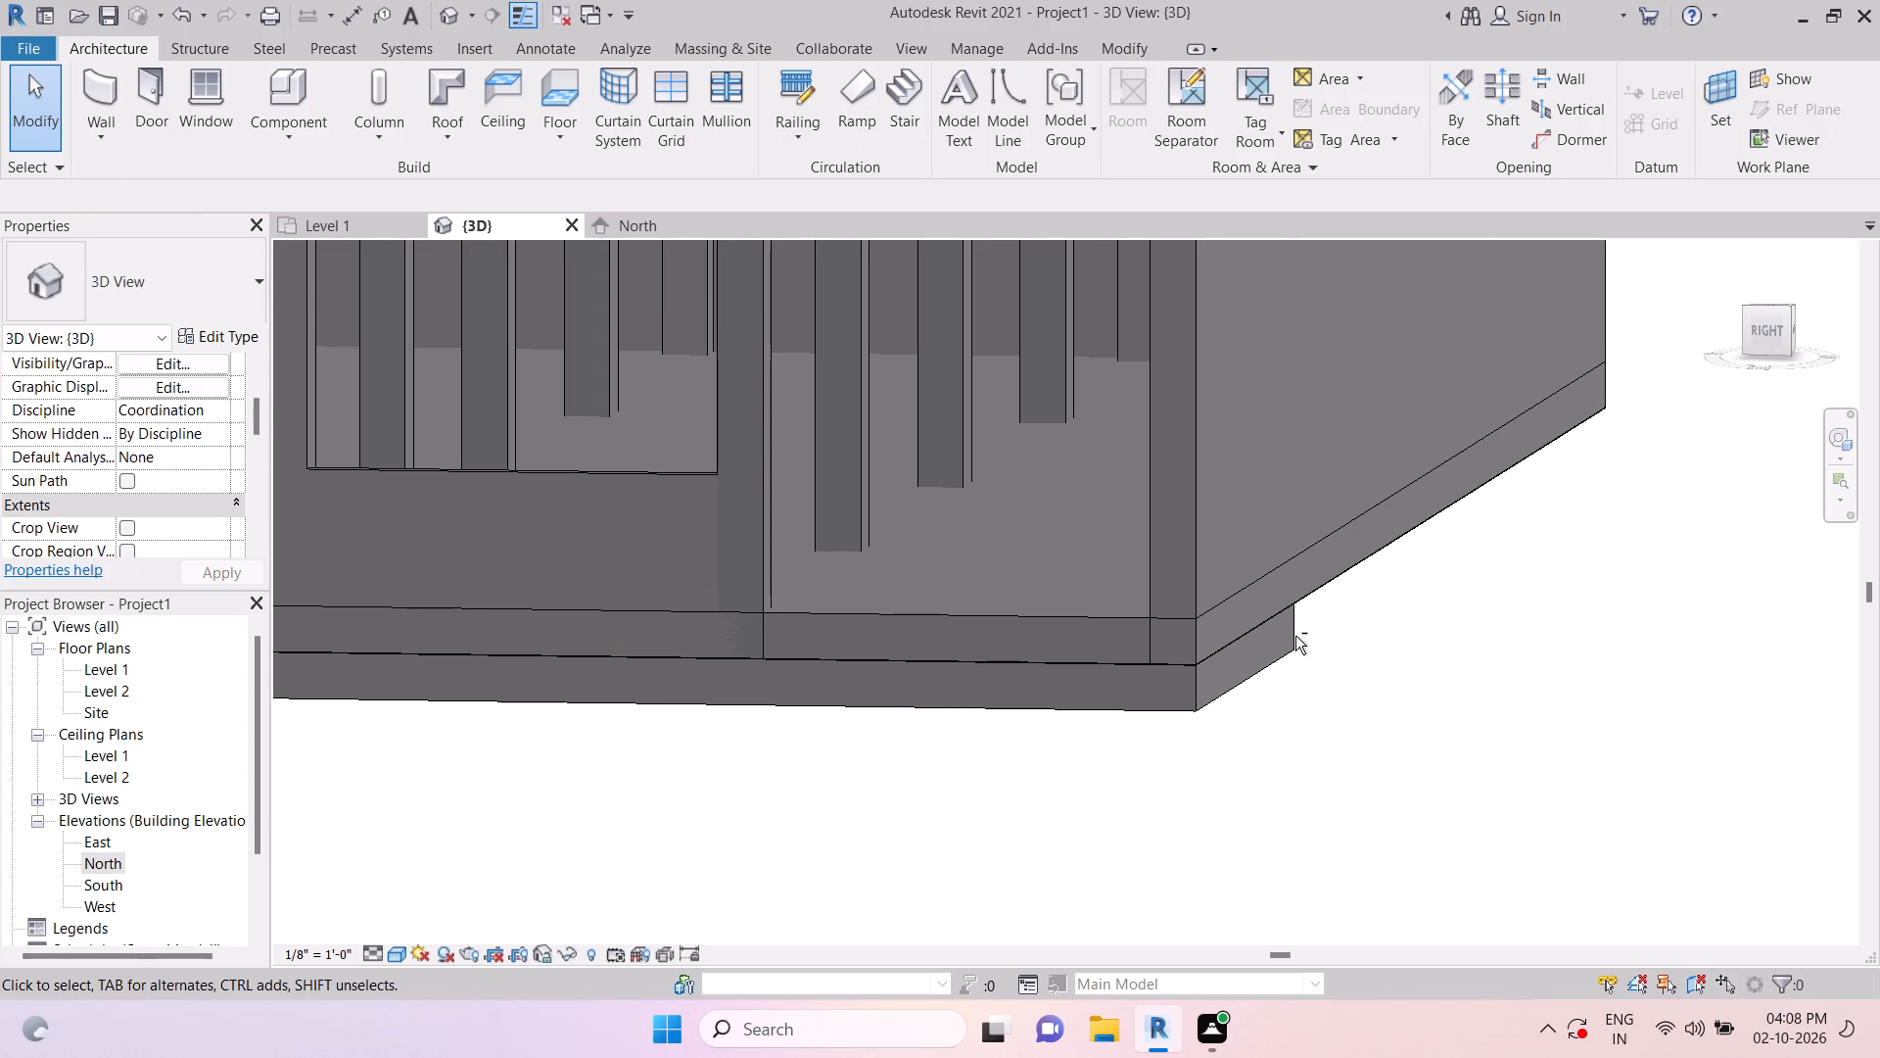
middle_click_drag(1295, 636, 1386, 884, "shift")
middle_click_drag(1418, 639, 1419, 779, "shift")
key("Escape")
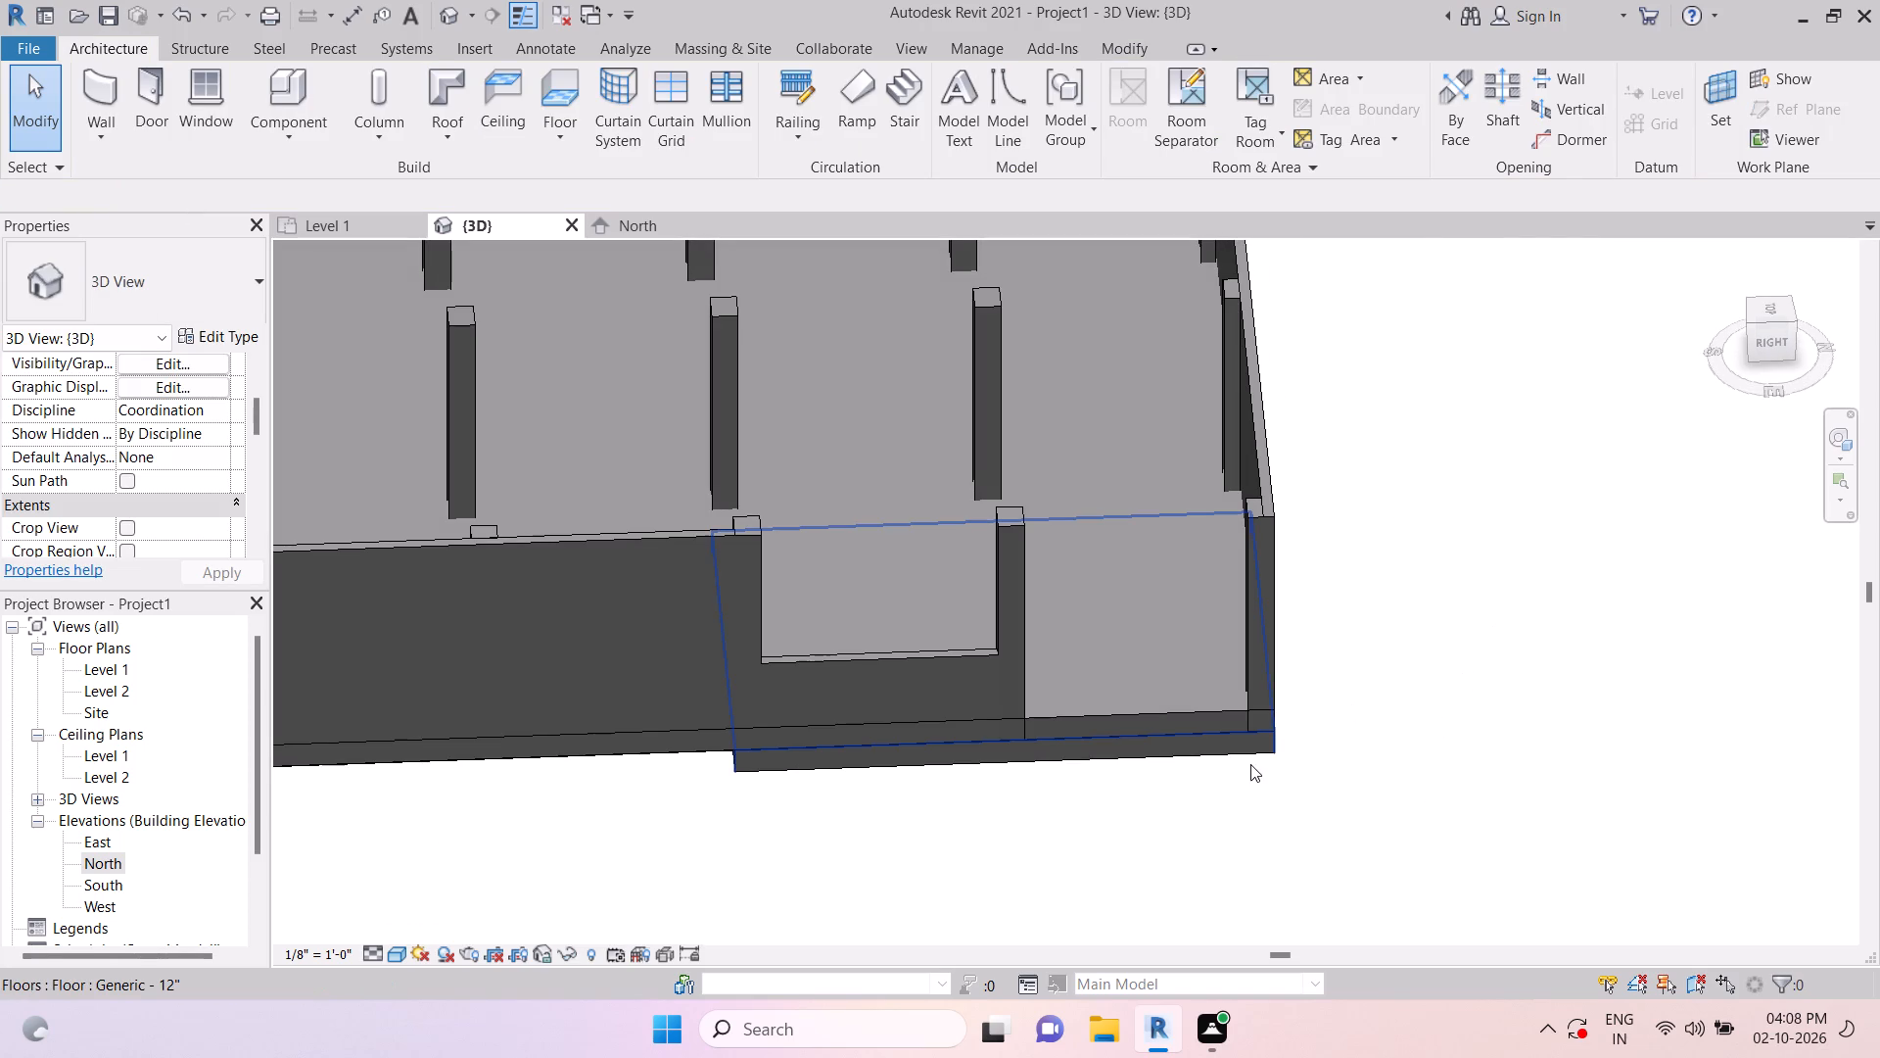
left_click(1246, 756)
key("Delete")
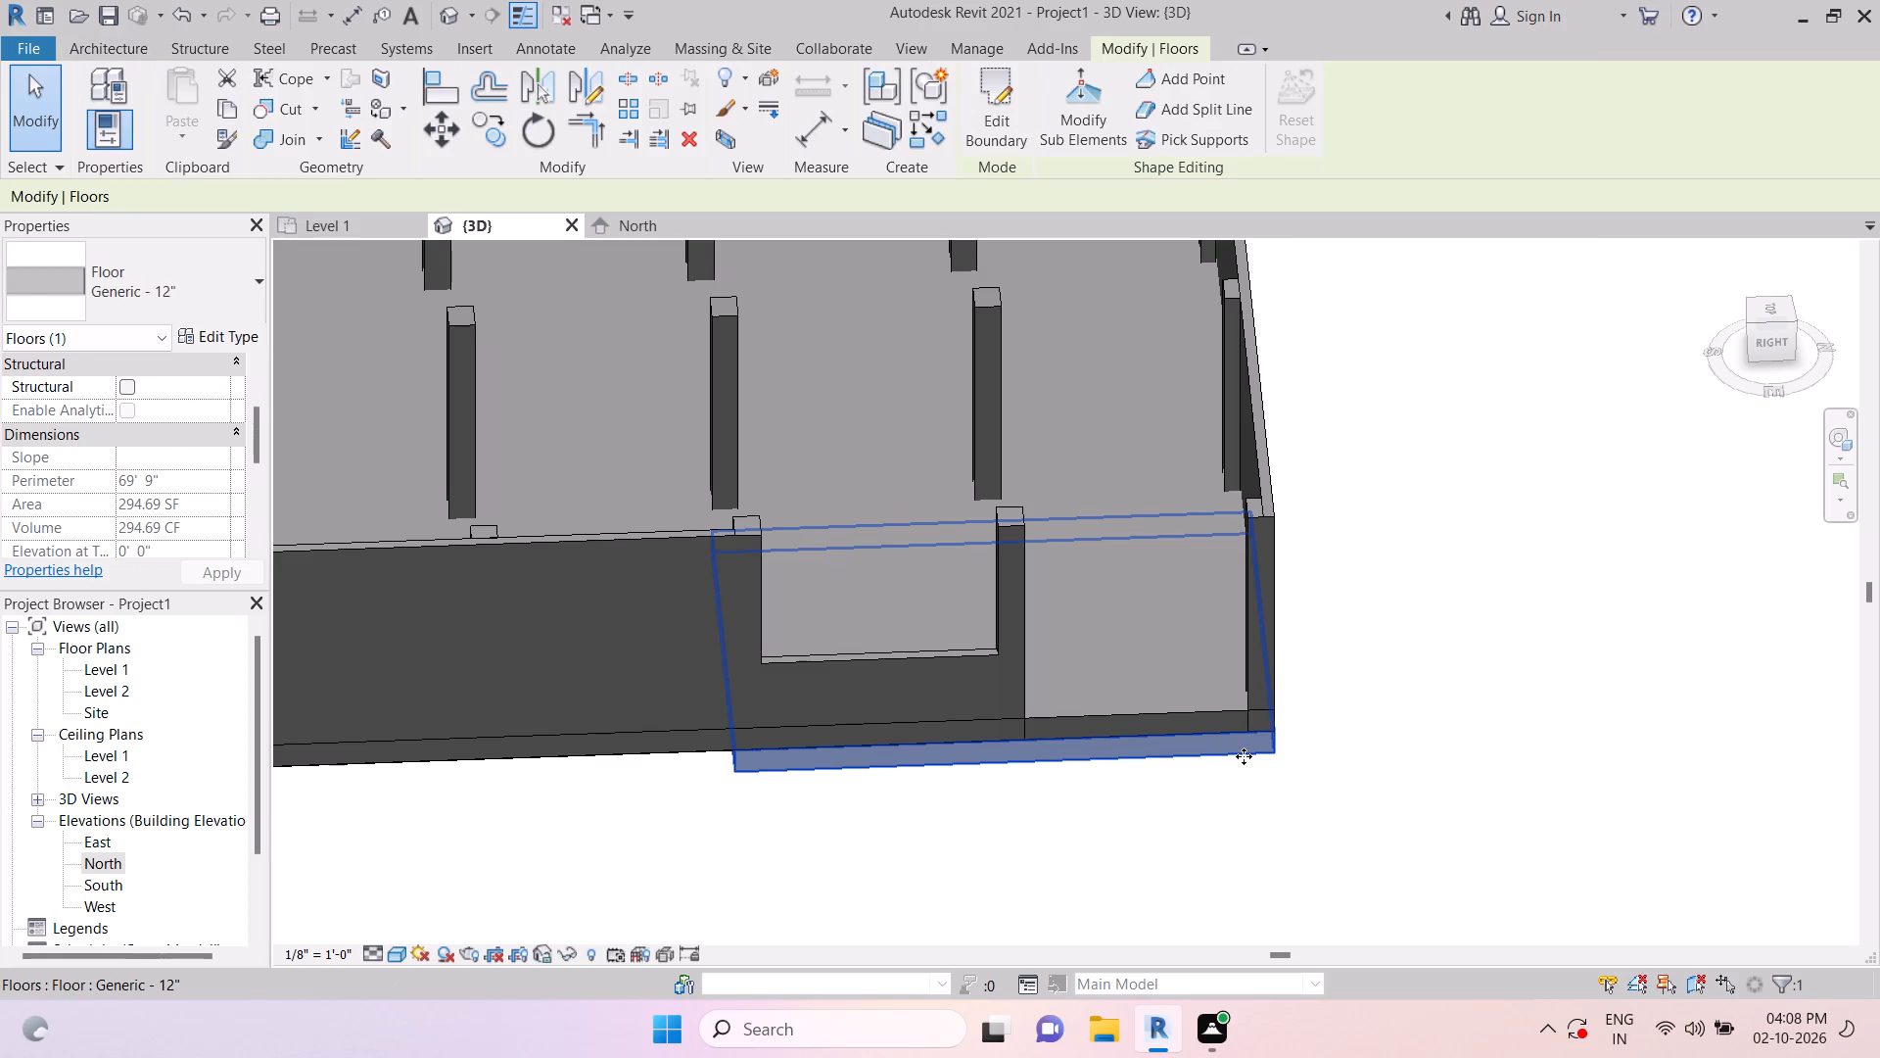
Start an in-place model in the Duct Accessories category under its default name, with the 3D model seen from the top.
left_click(1775, 309)
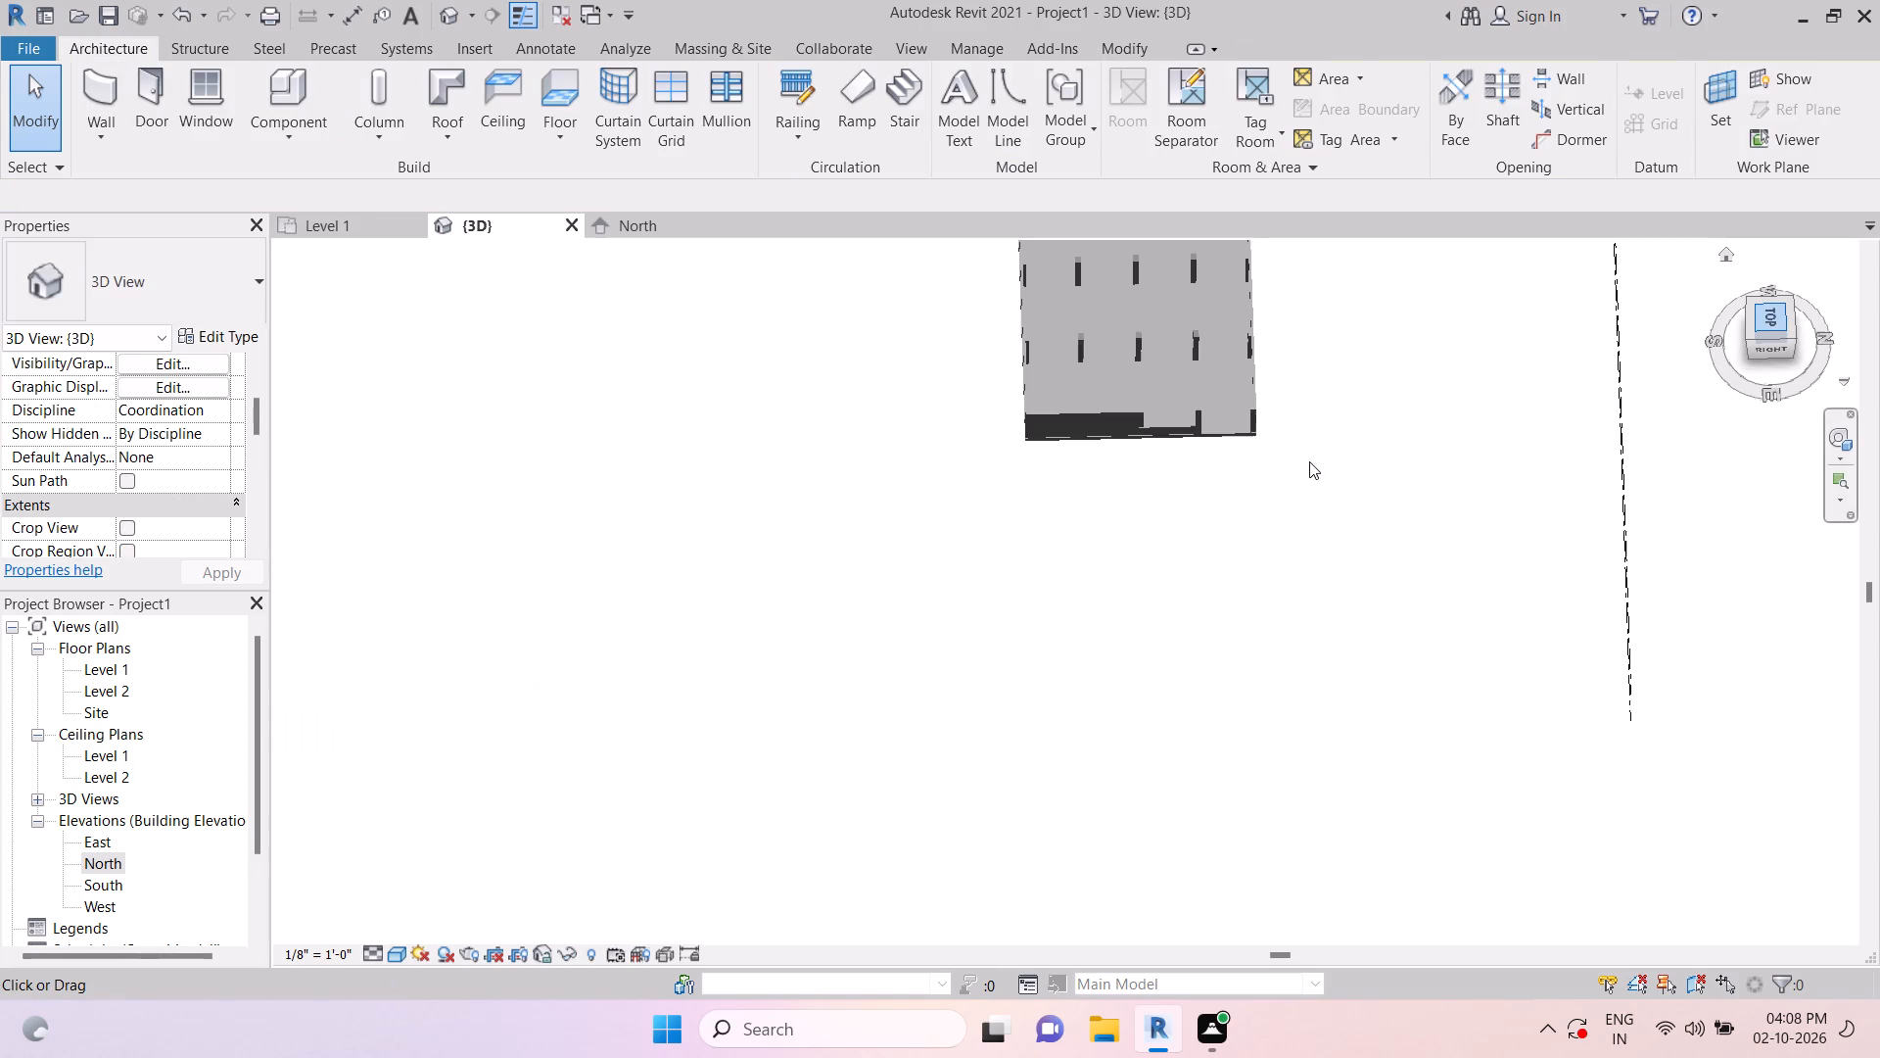
scroll(1057, 660, "up", 12)
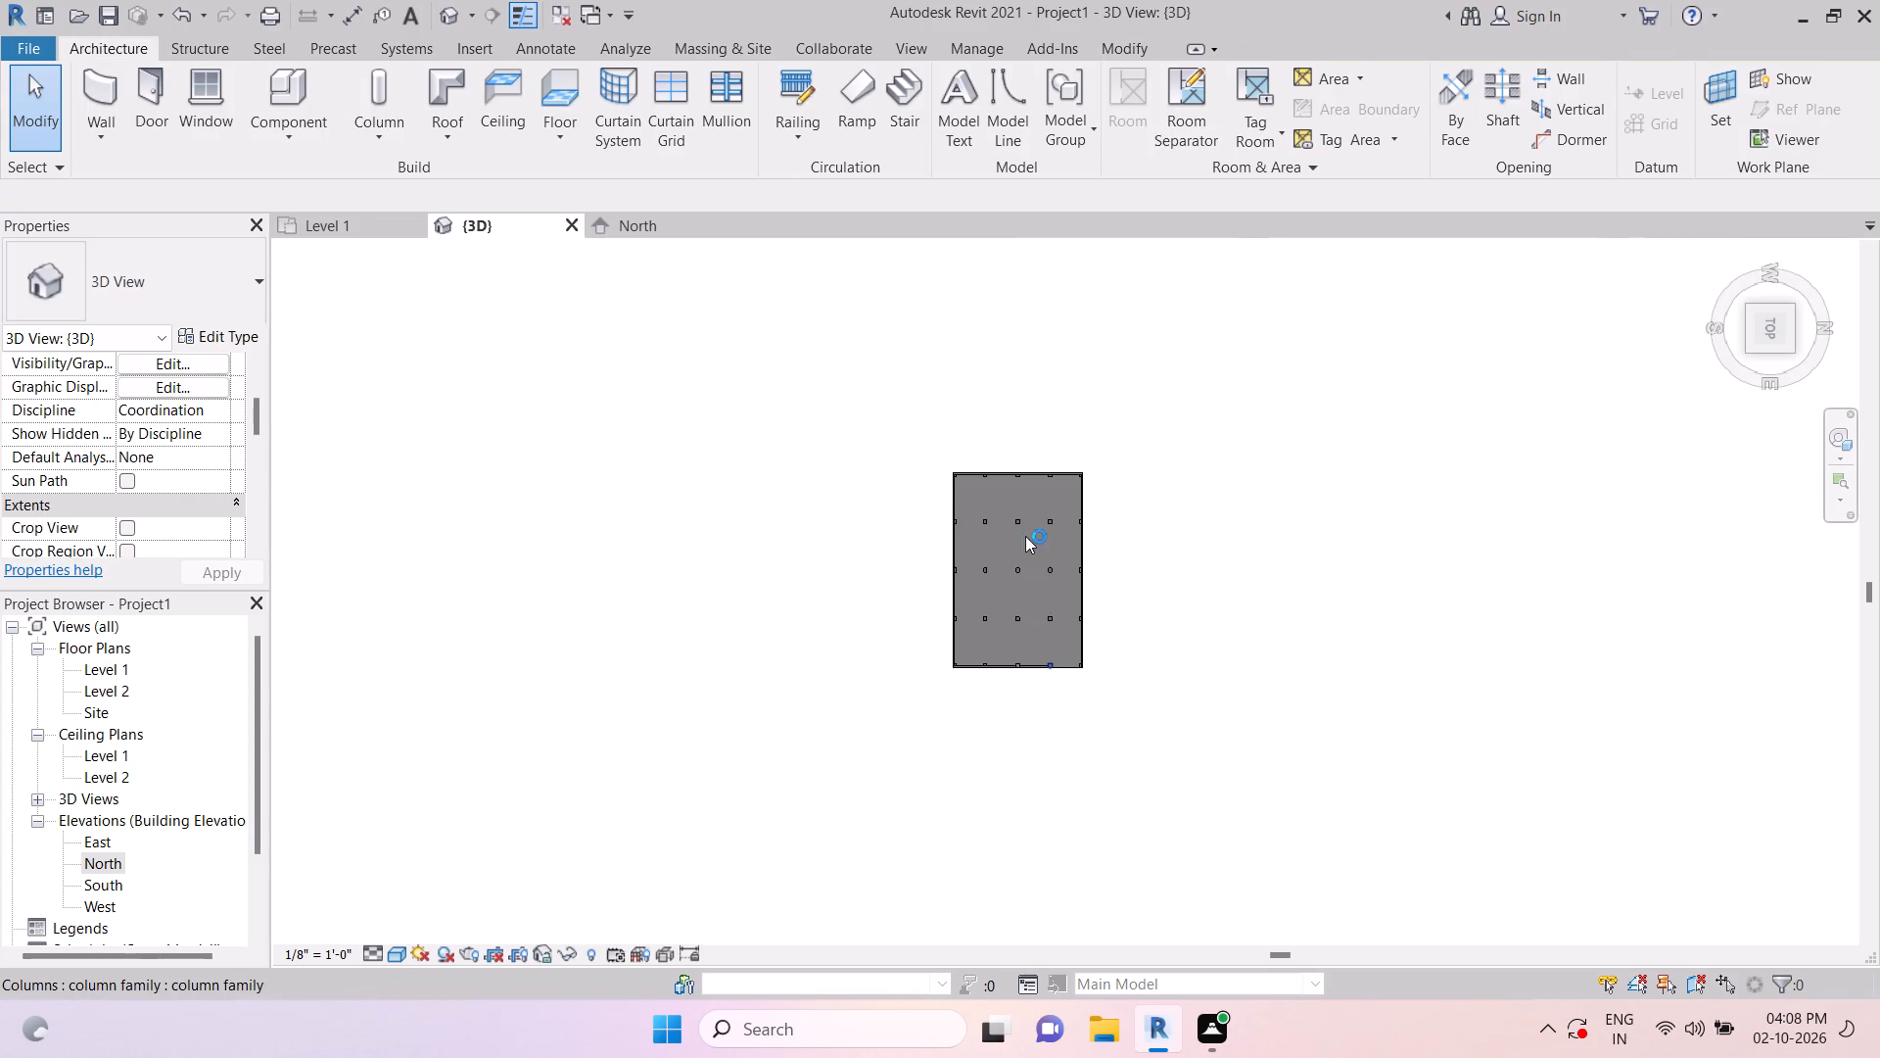
key("Escape")
left_click(288, 139)
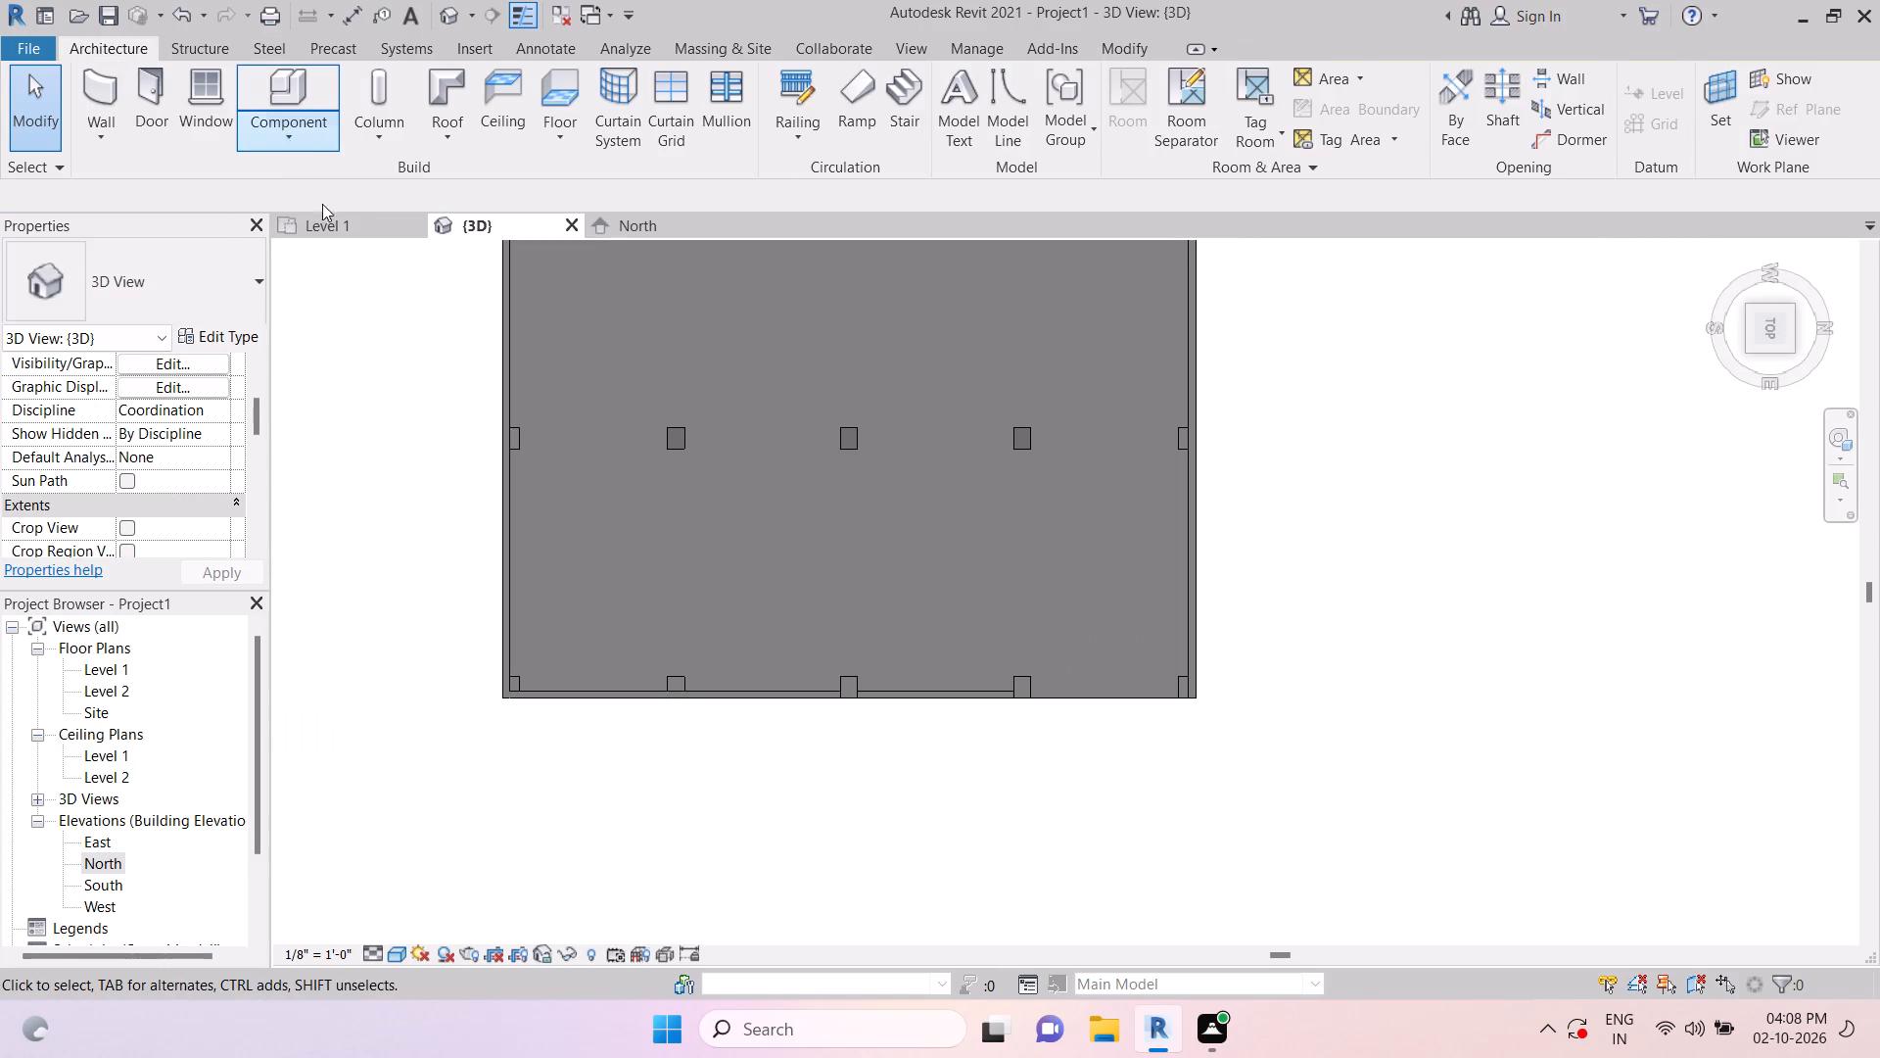
left_click(323, 223)
left_click(850, 477)
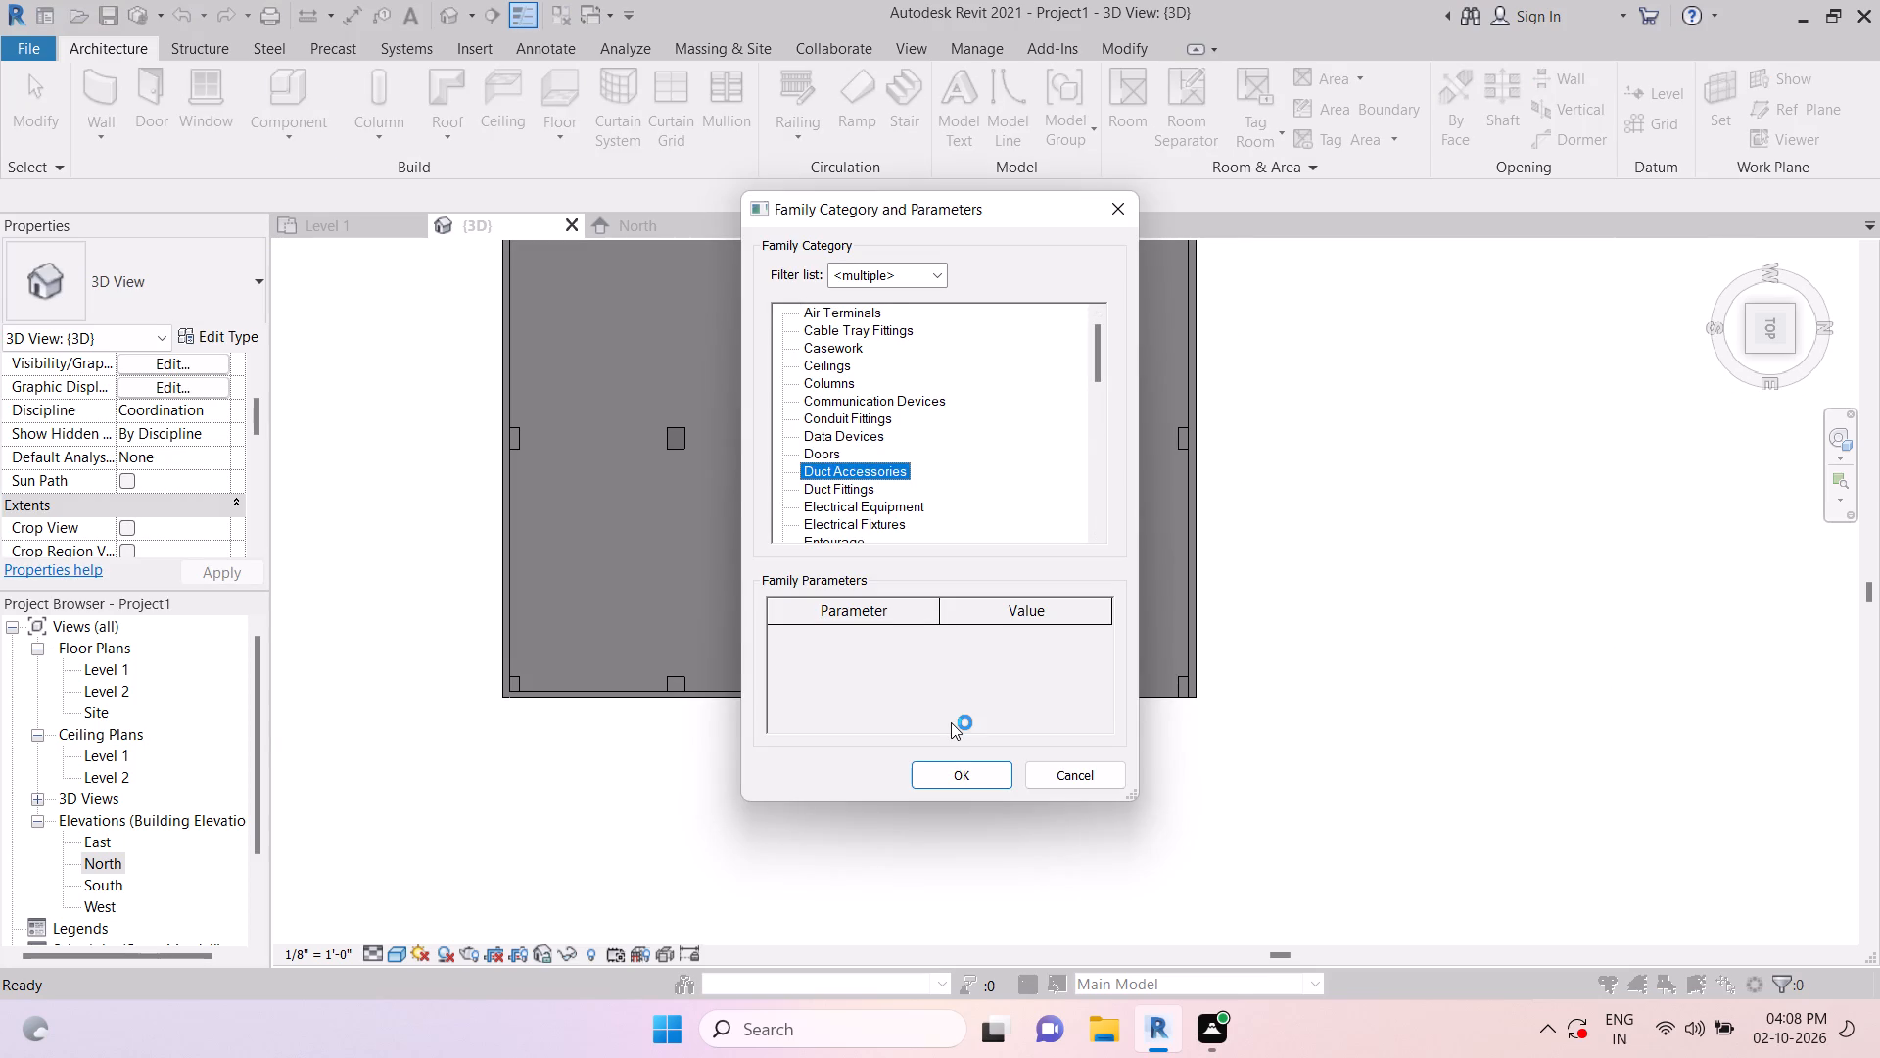
left_click(981, 776)
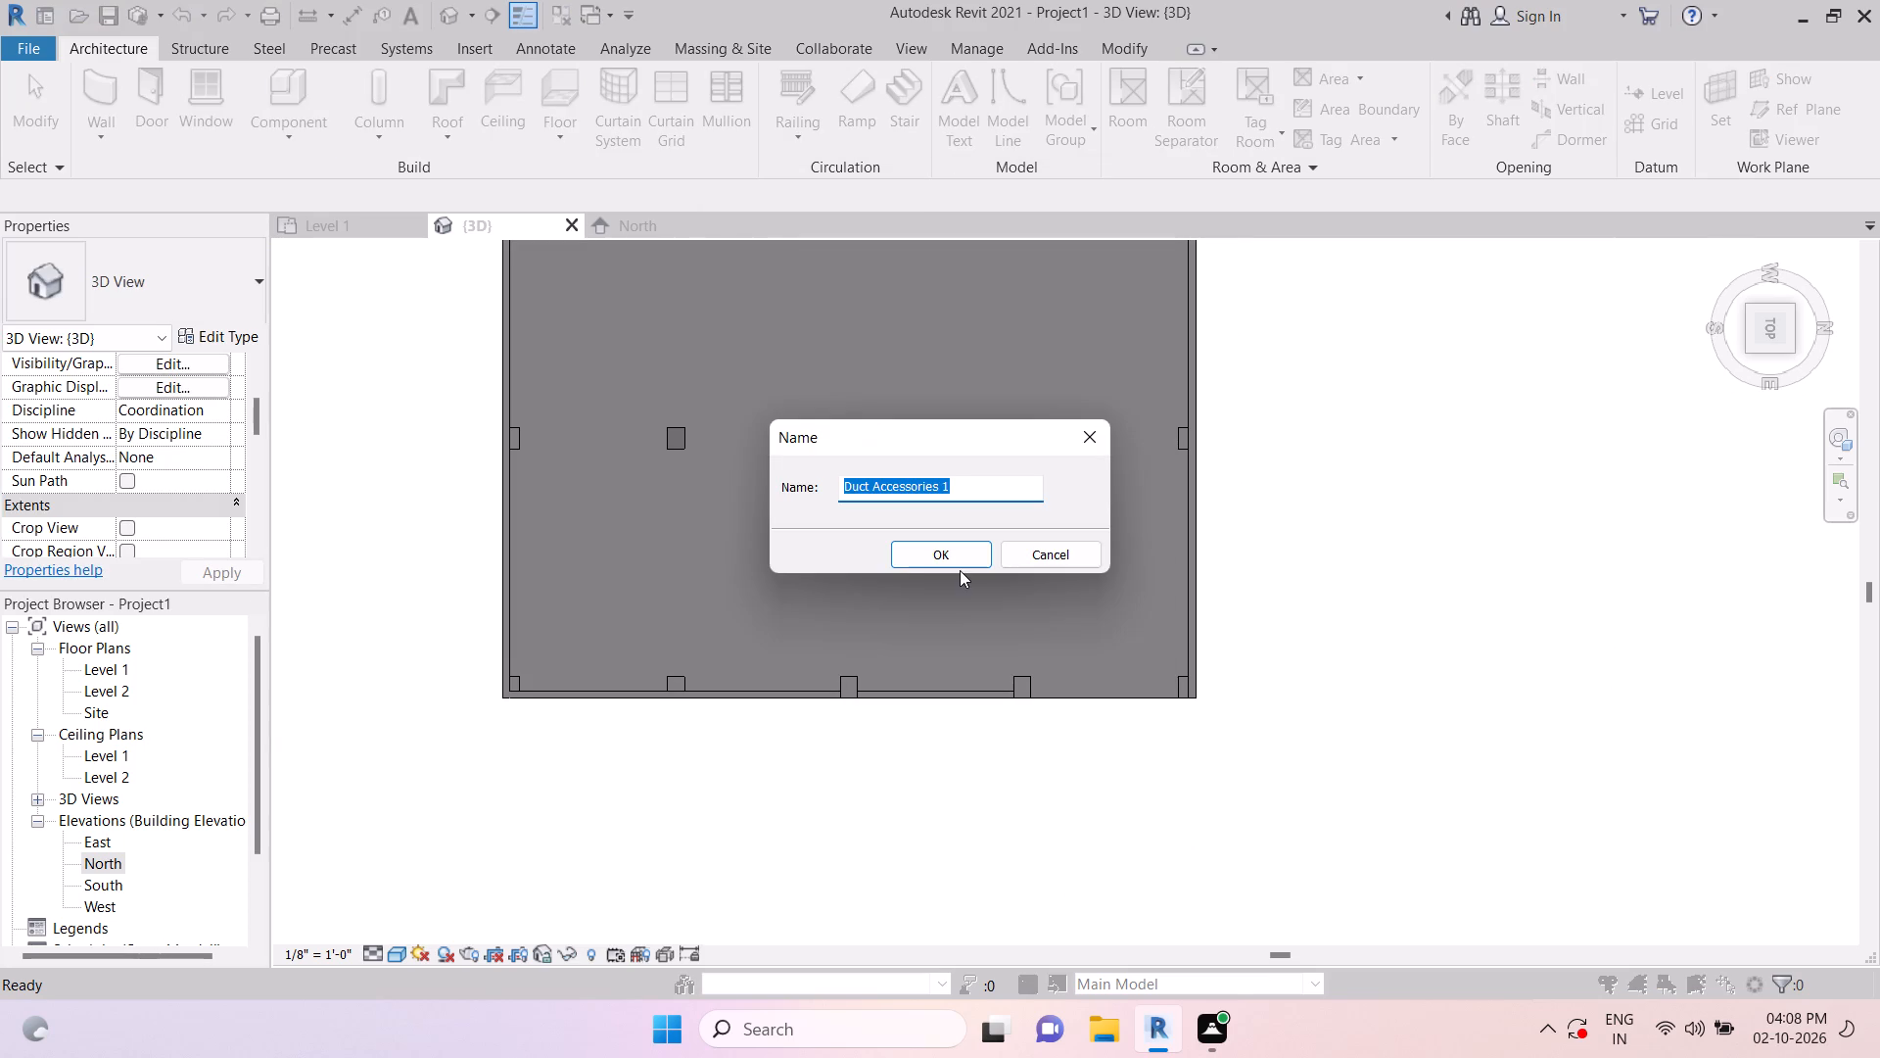
left_click(956, 568)
Extrude a rectangle 1'-0" deep, about 20'-5" long, from the interior column's corner to the building's northeast outer corner.
left_click(205, 107)
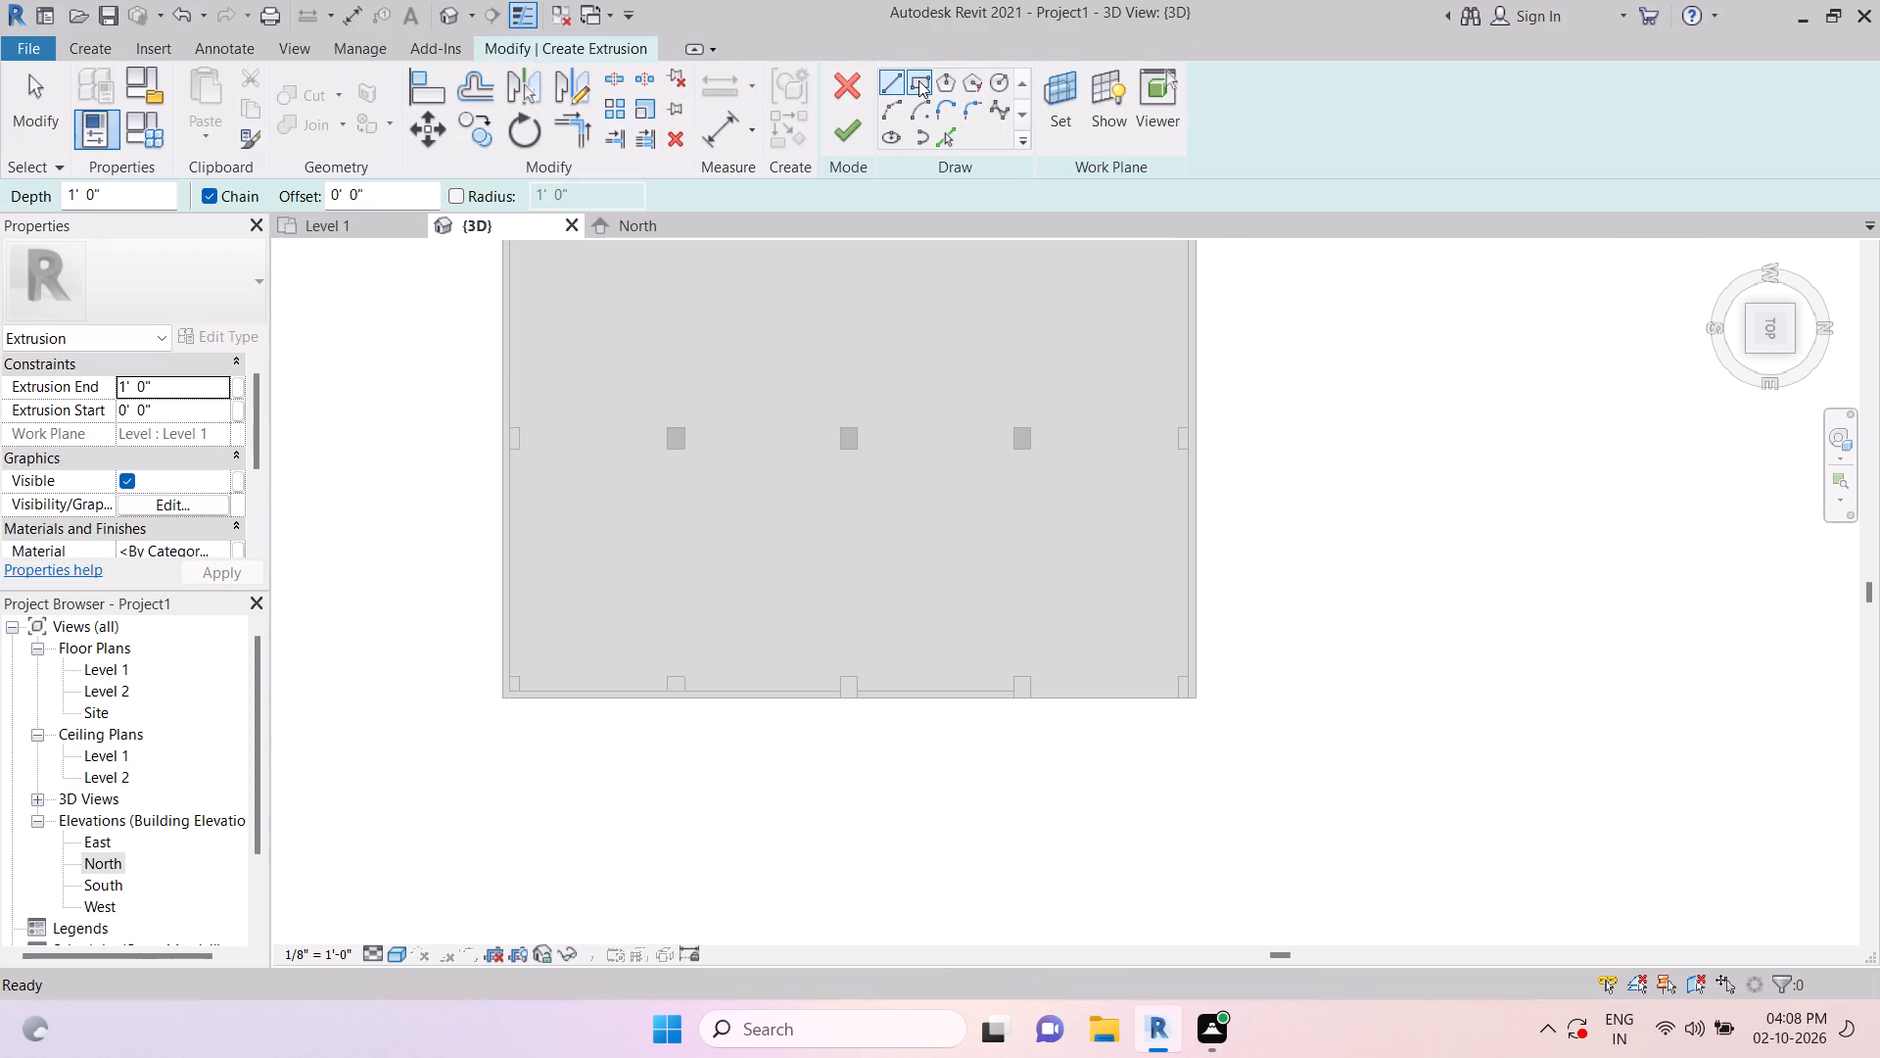
left_click(918, 80)
scroll(843, 433, "up", 3)
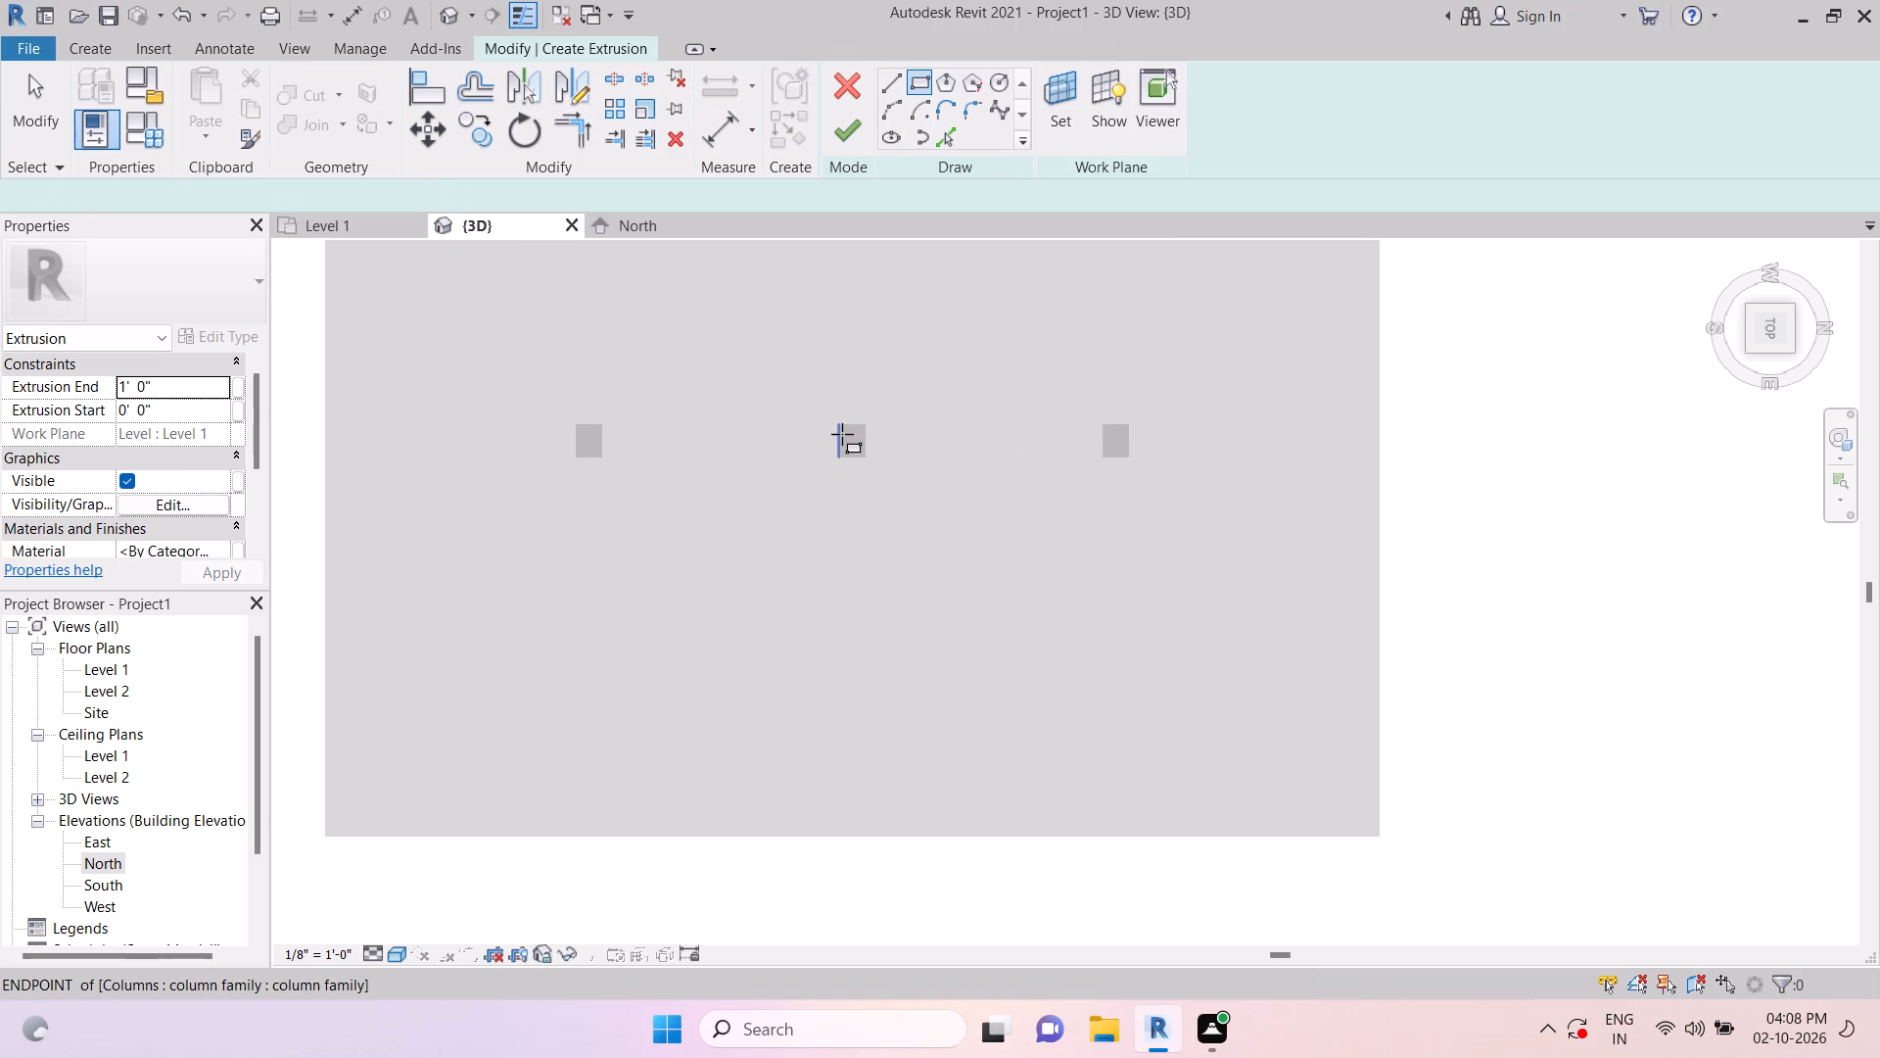
left_click(846, 429)
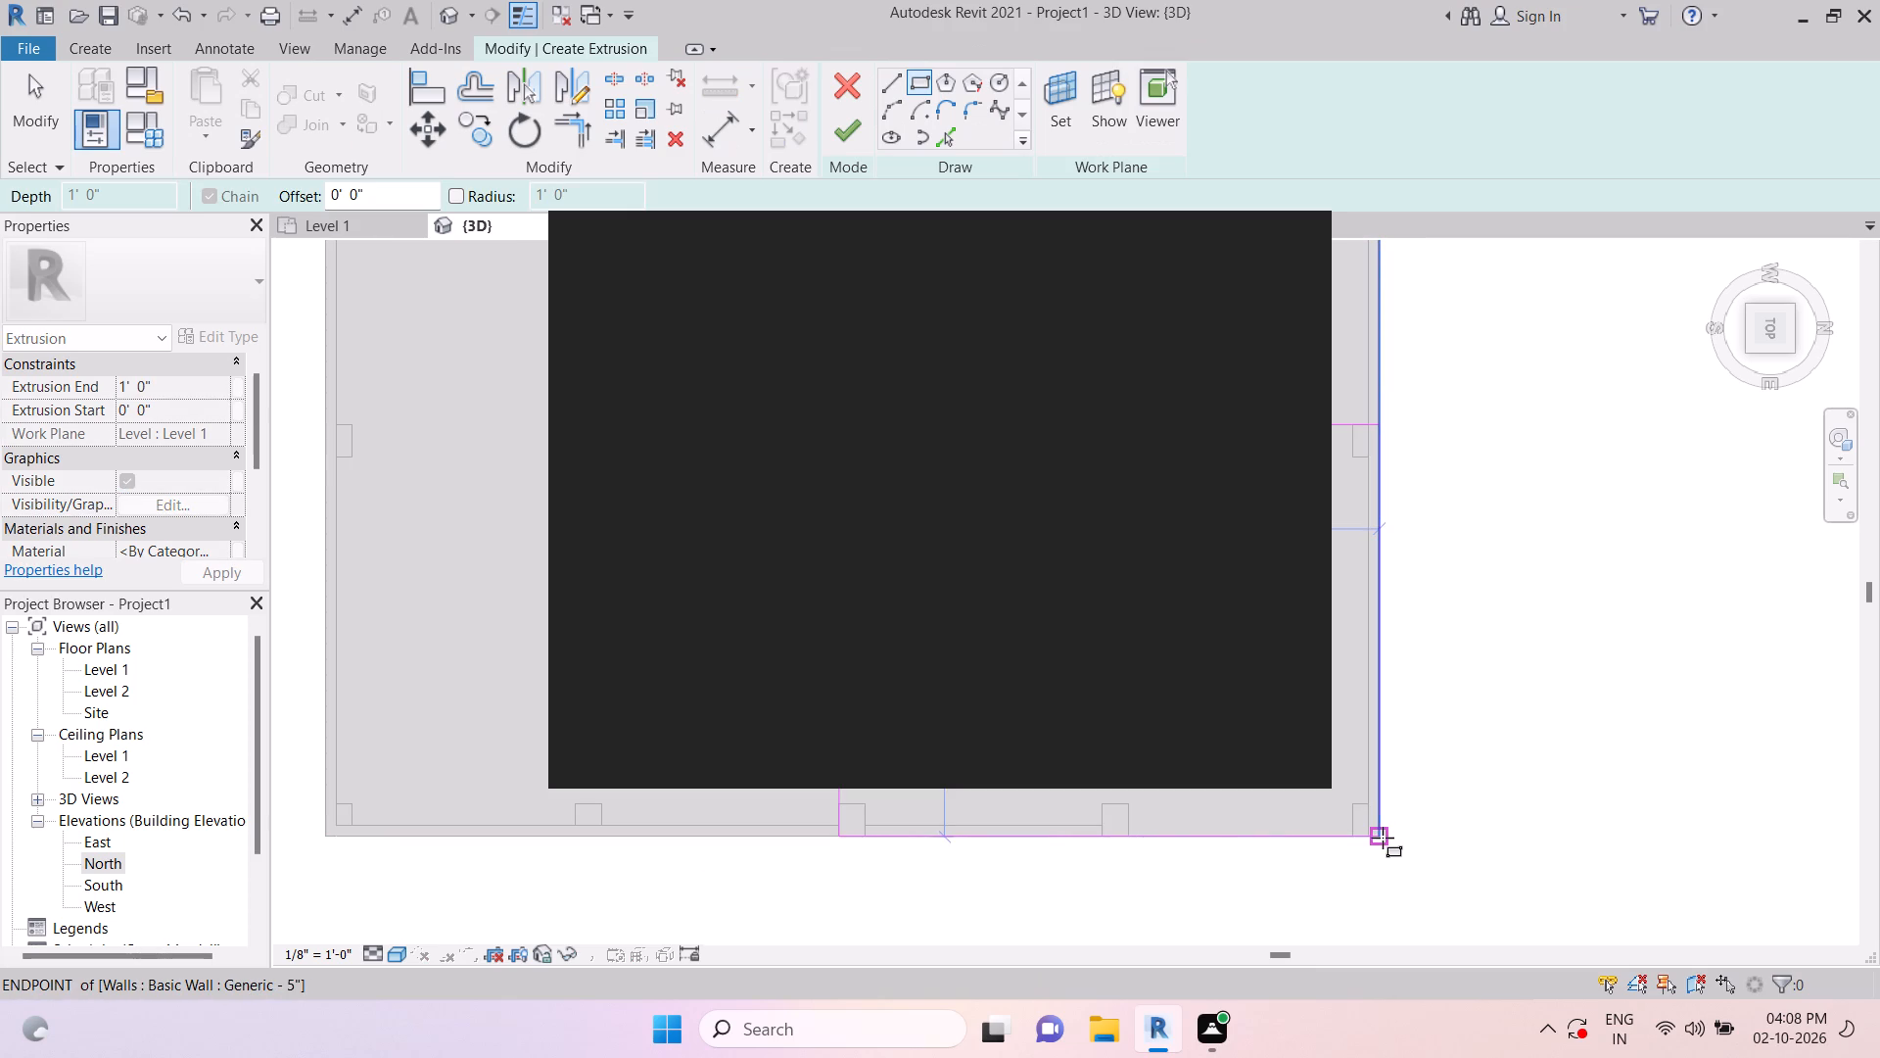
left_click(1383, 838)
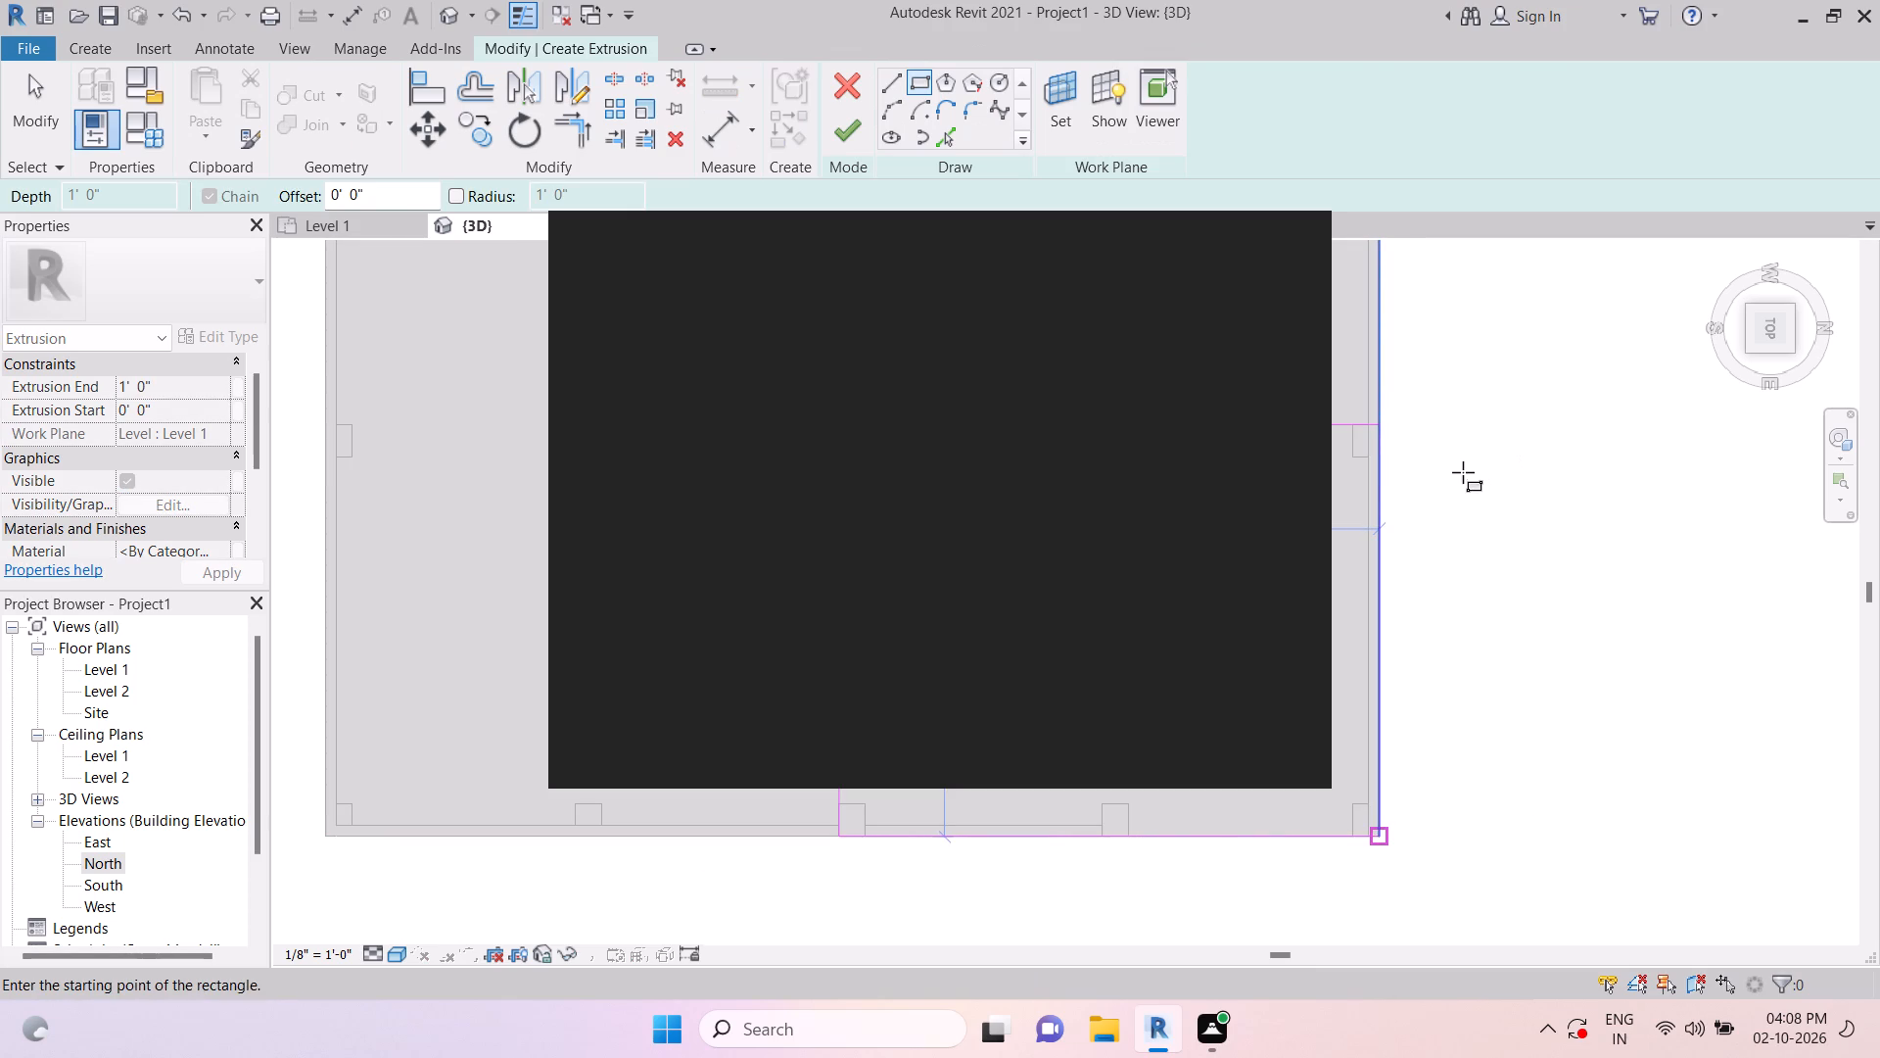
key("Escape")
key("Escape")
key("Escape")
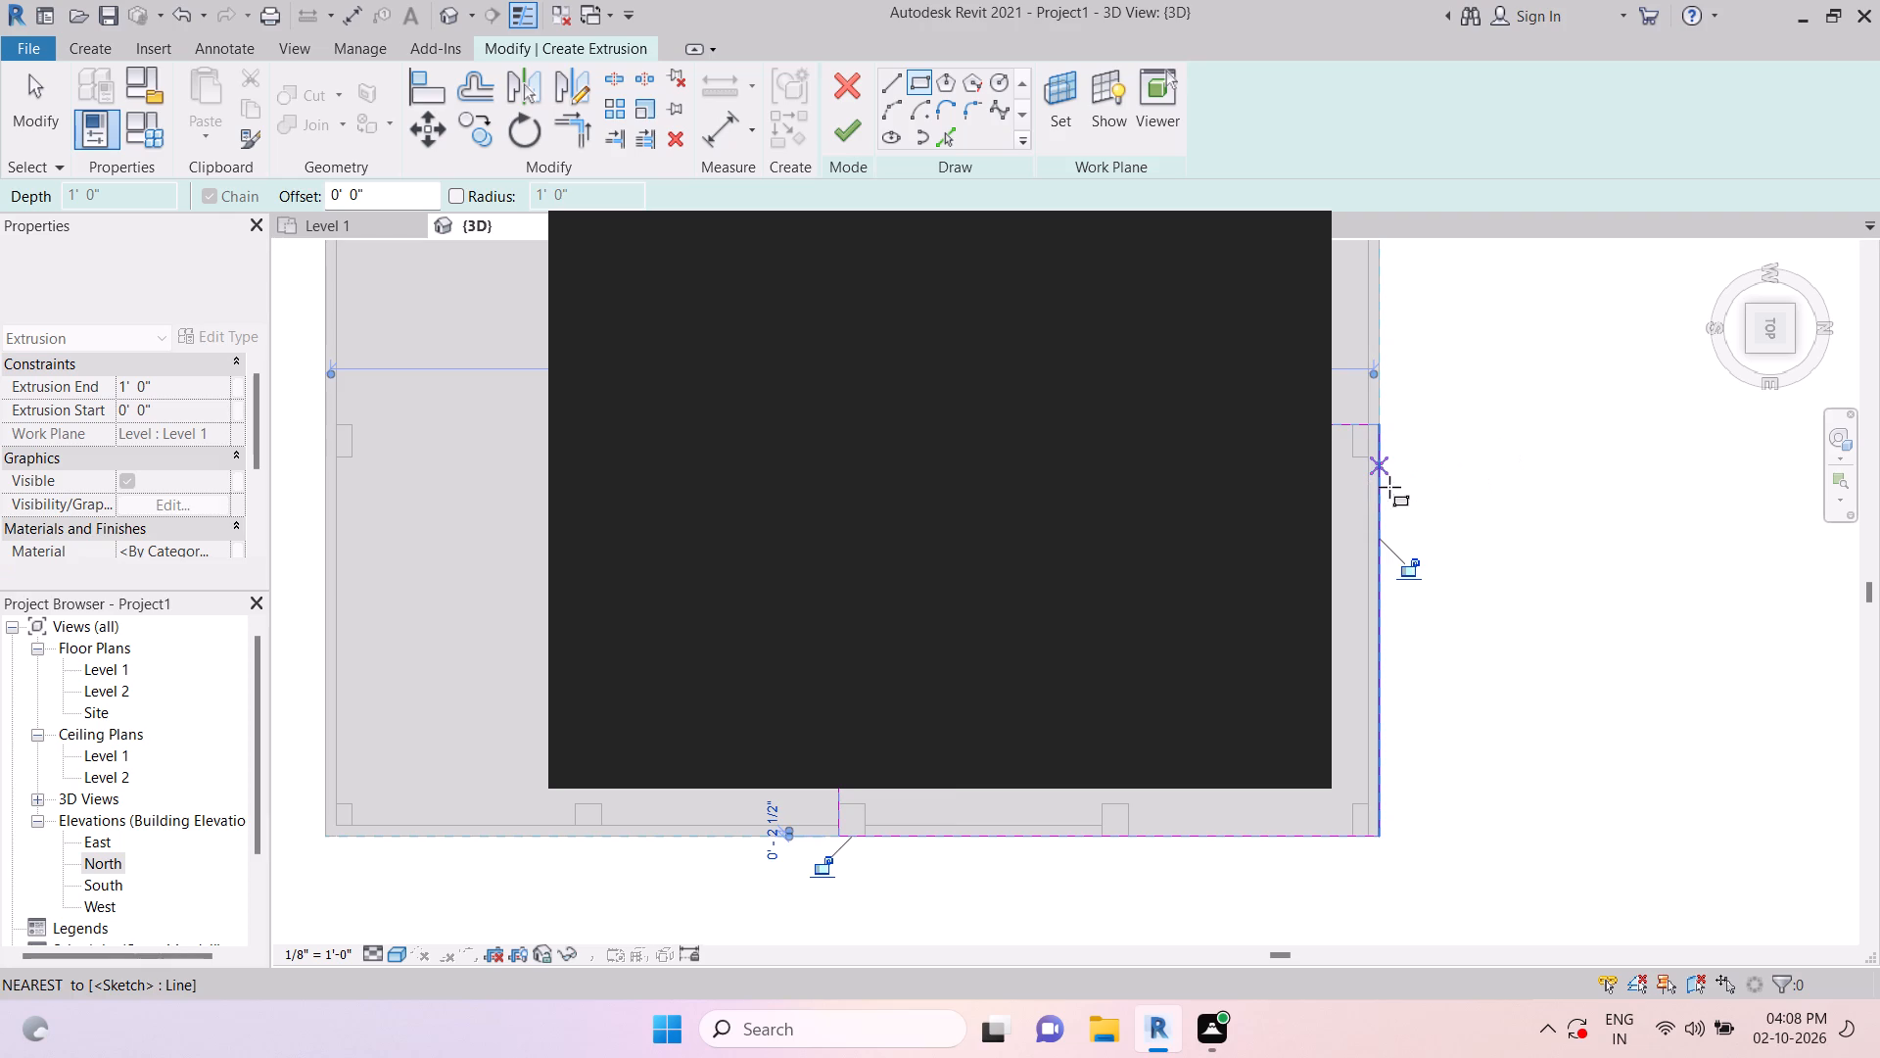
key("Escape")
key("Escape")
key("Escape")
key("Escape")
key("Escape")
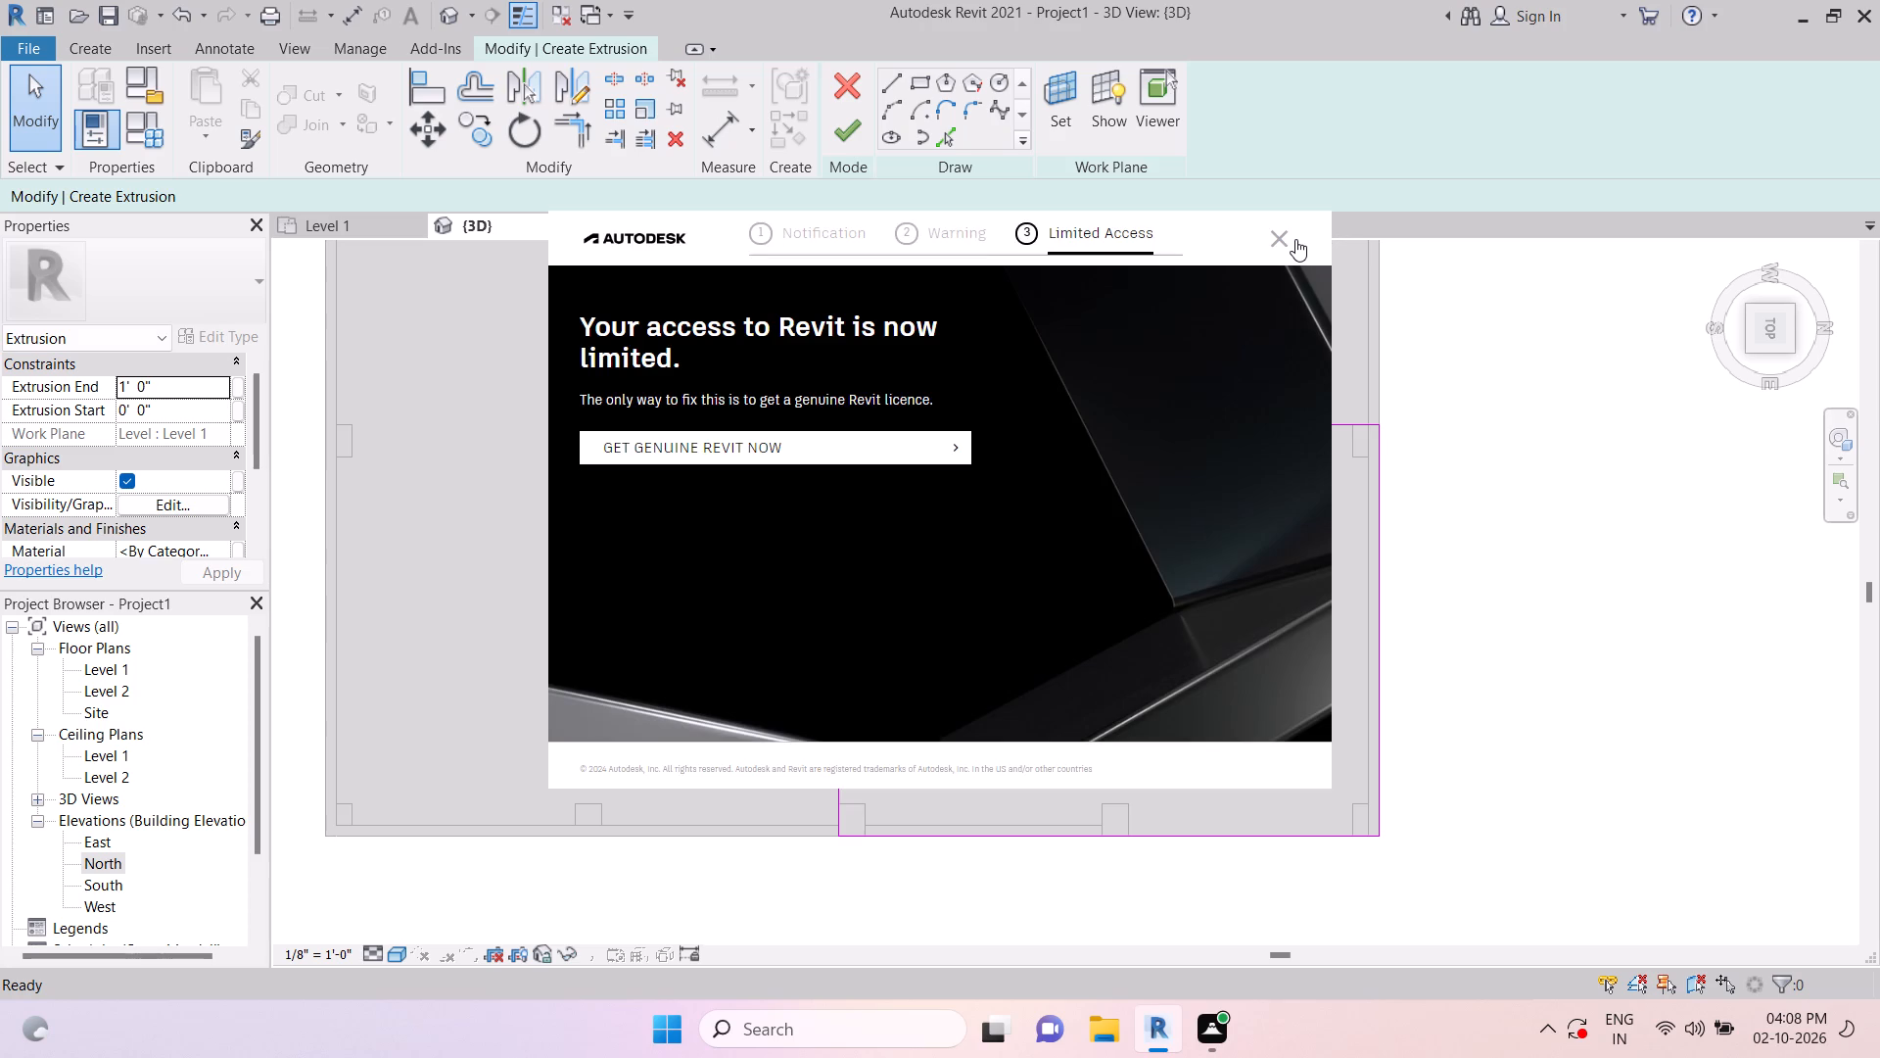
left_click(1275, 244)
left_click(852, 143)
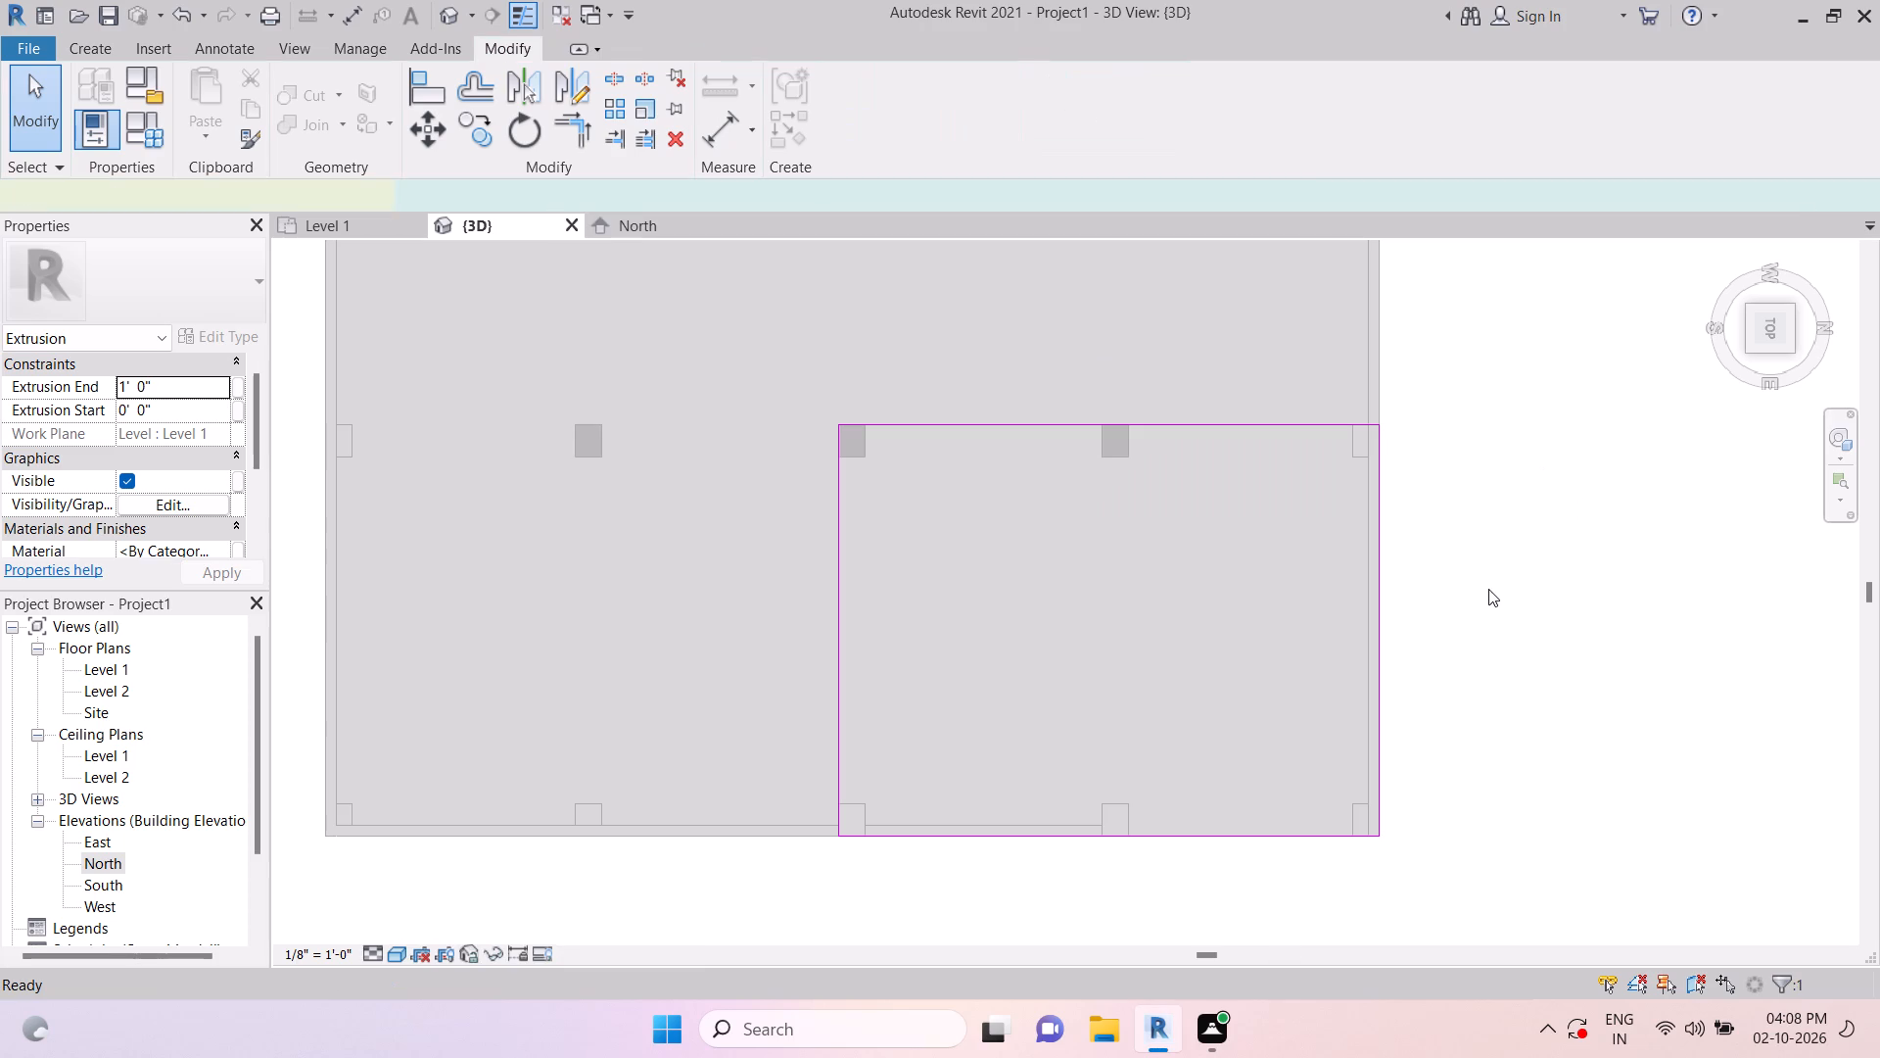
Inspect how the new extrusion sits within the main slab and walls at the northeast corner in angled 3D views.
middle_click_drag(1634, 826, 1627, 594, "shift")
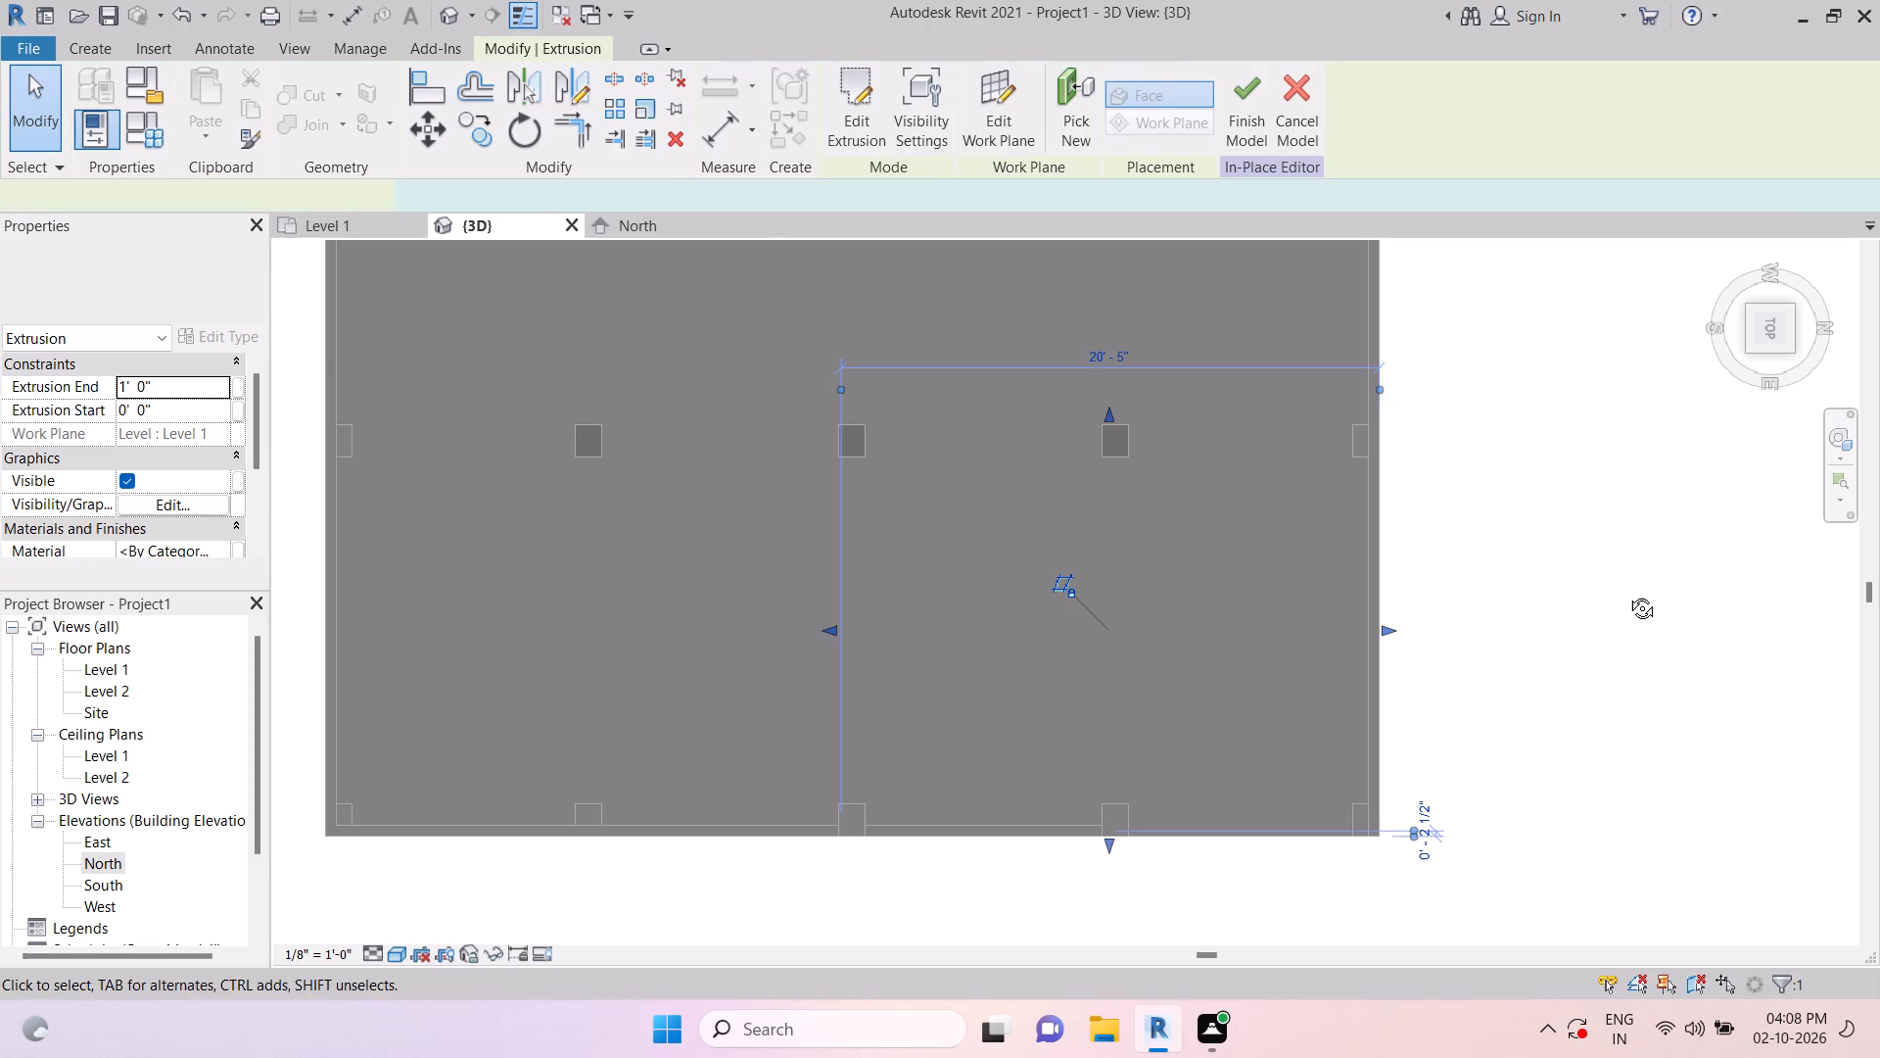
middle_click_drag(1627, 594, 1611, 513, "shift")
middle_click_drag(1555, 668, 1555, 319, "shift")
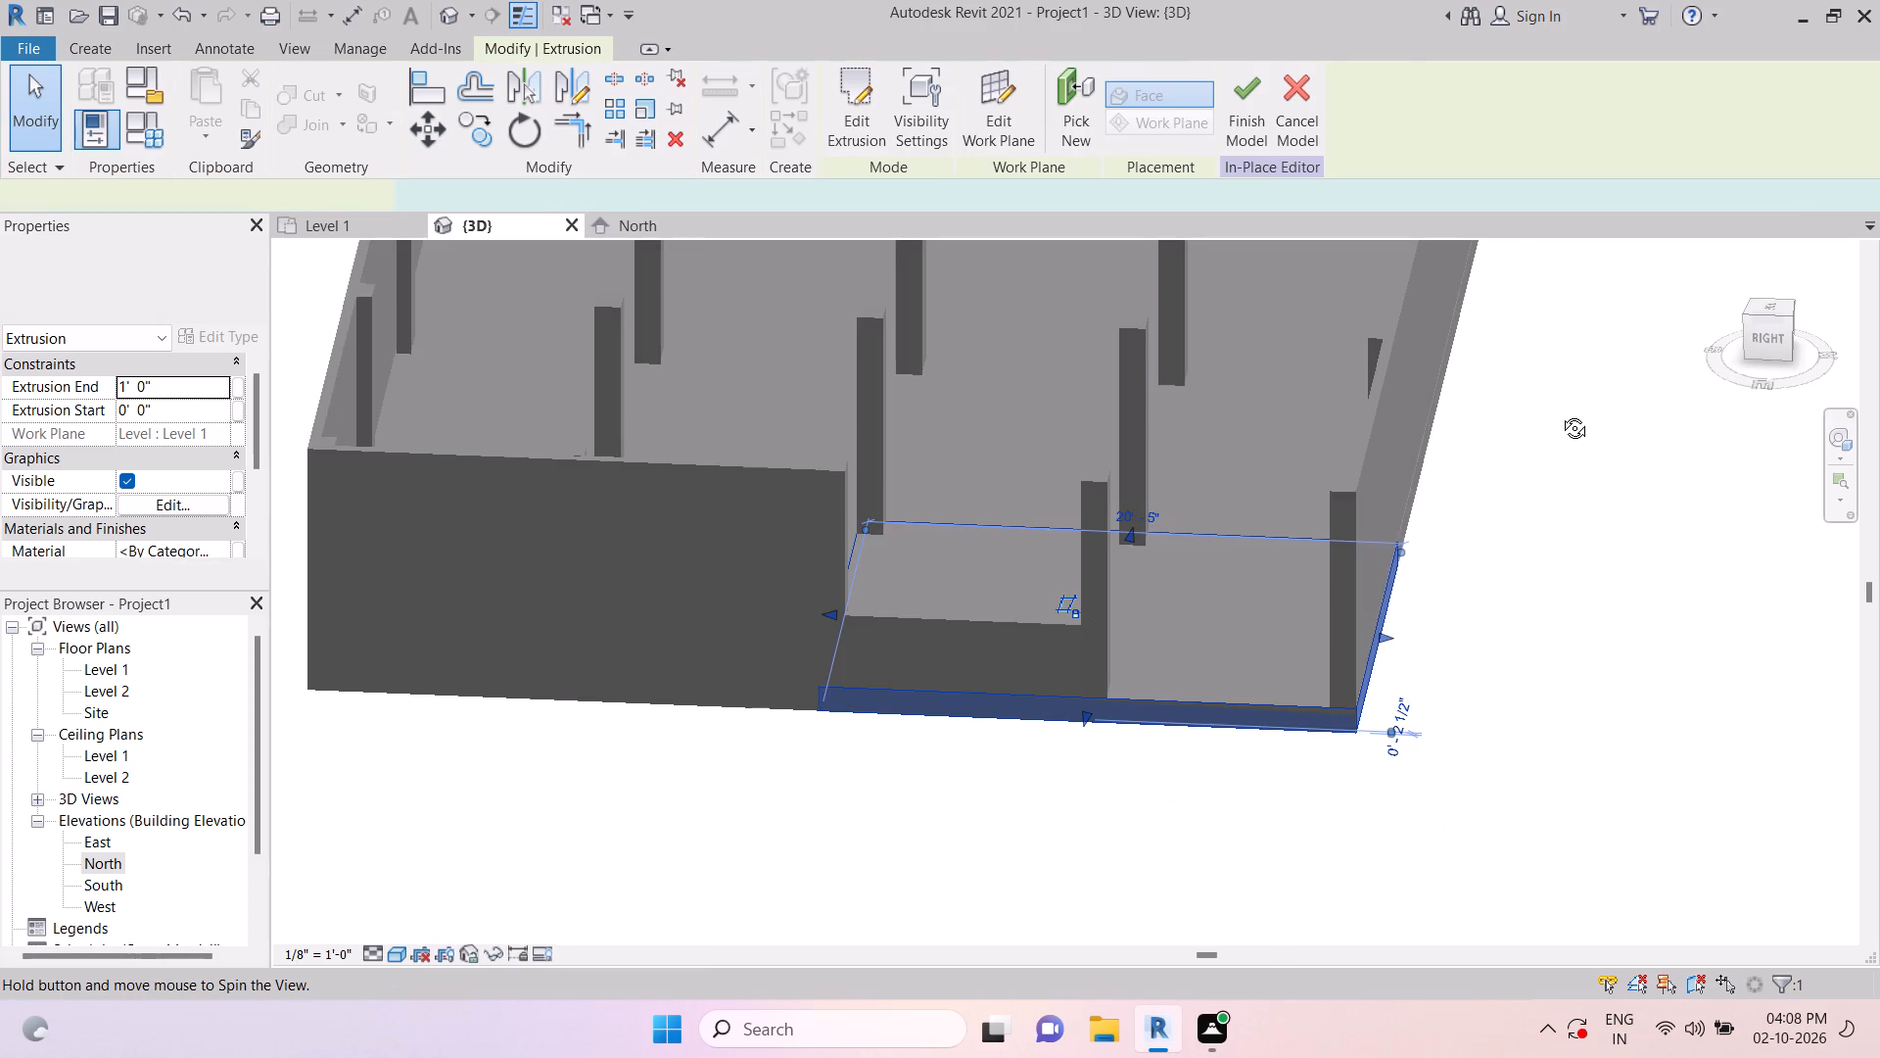
middle_click_drag(1619, 619, 1574, 507, "shift")
middle_click_drag(1406, 724, 1361, 817, "shift")
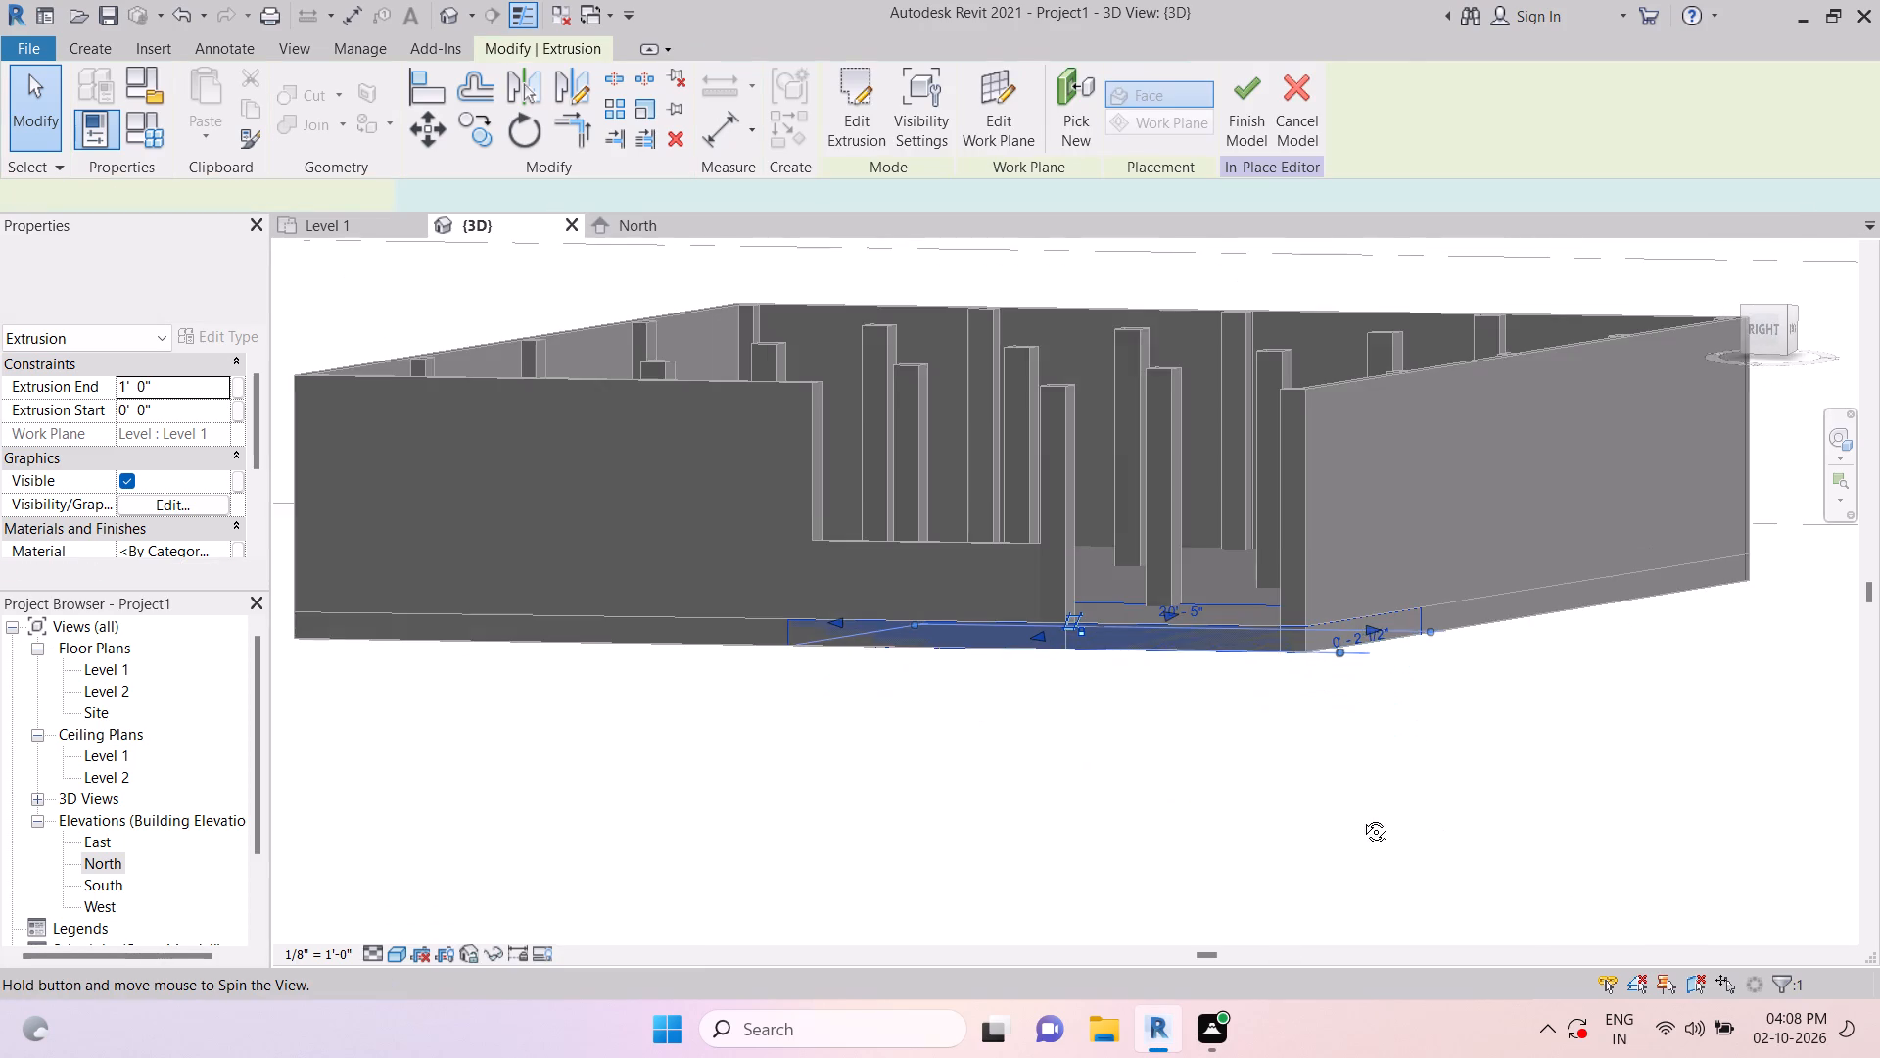
middle_click_drag(1361, 817, 1349, 839, "shift")
scroll(997, 663, "up", 1)
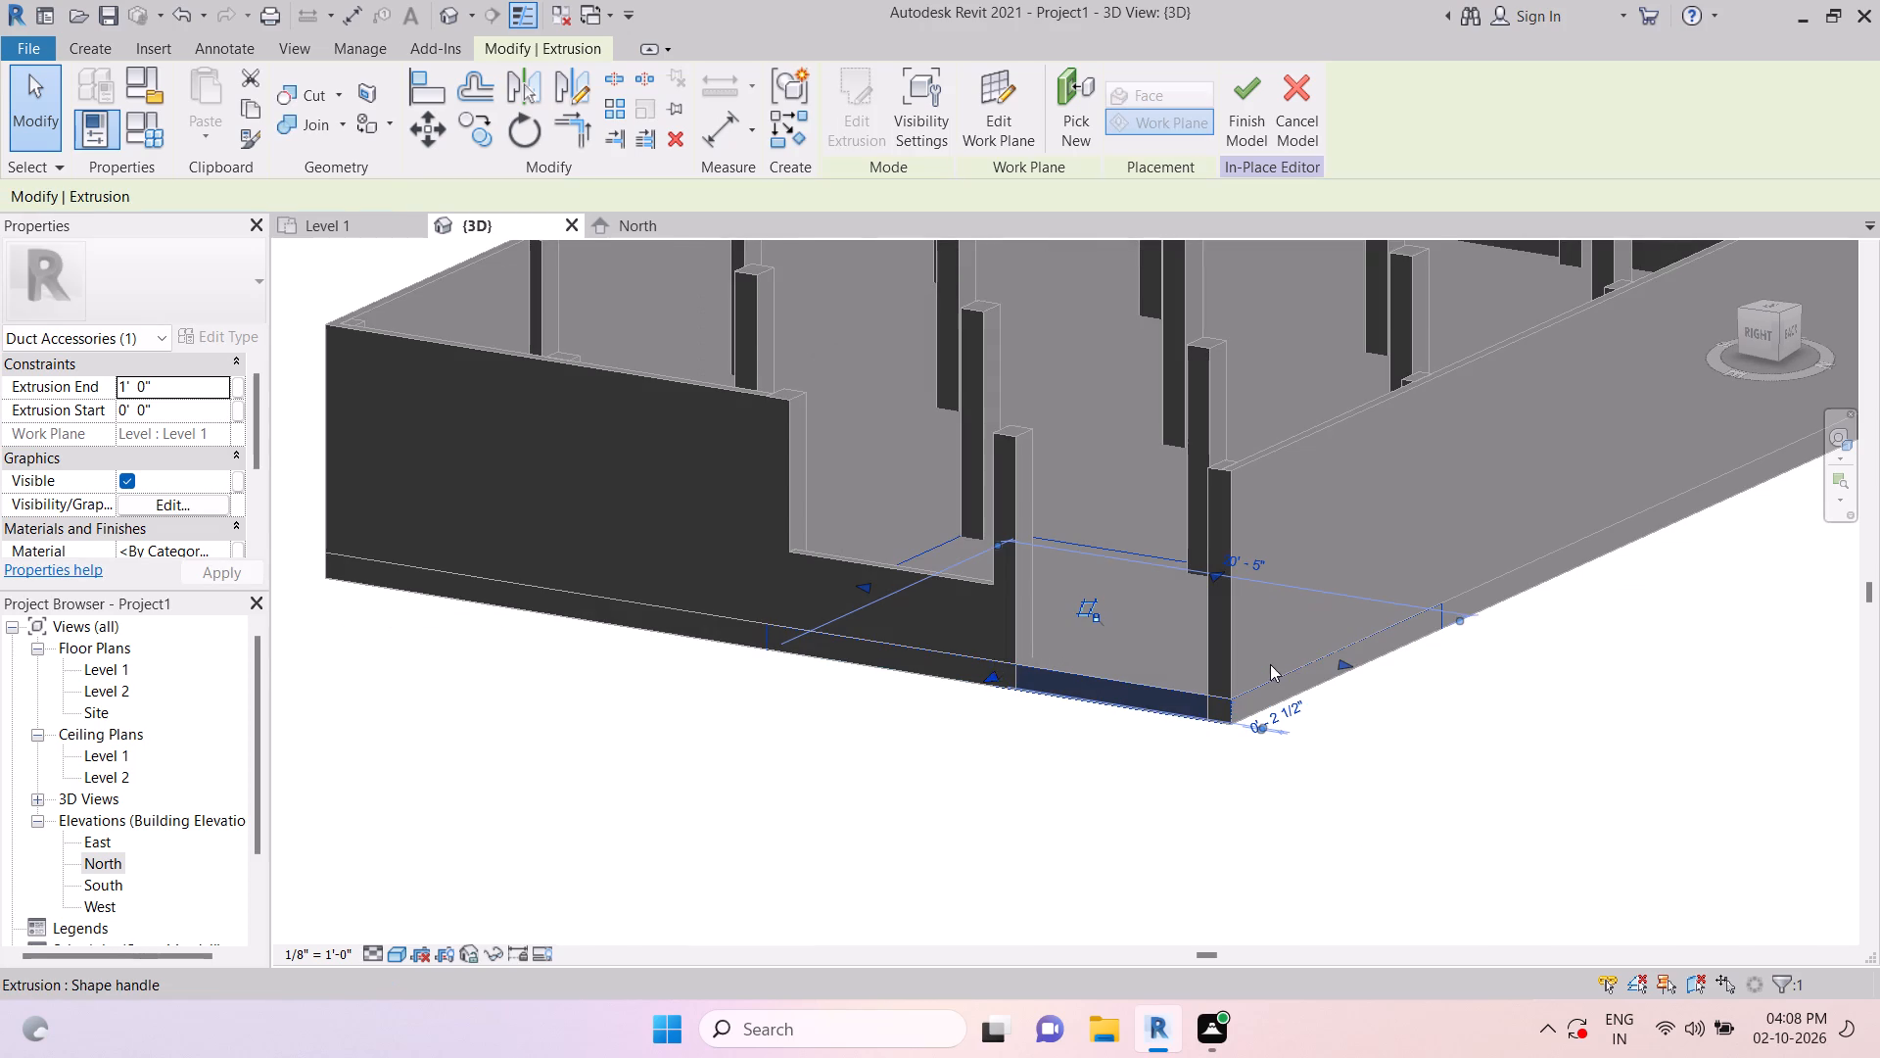
key("Escape")
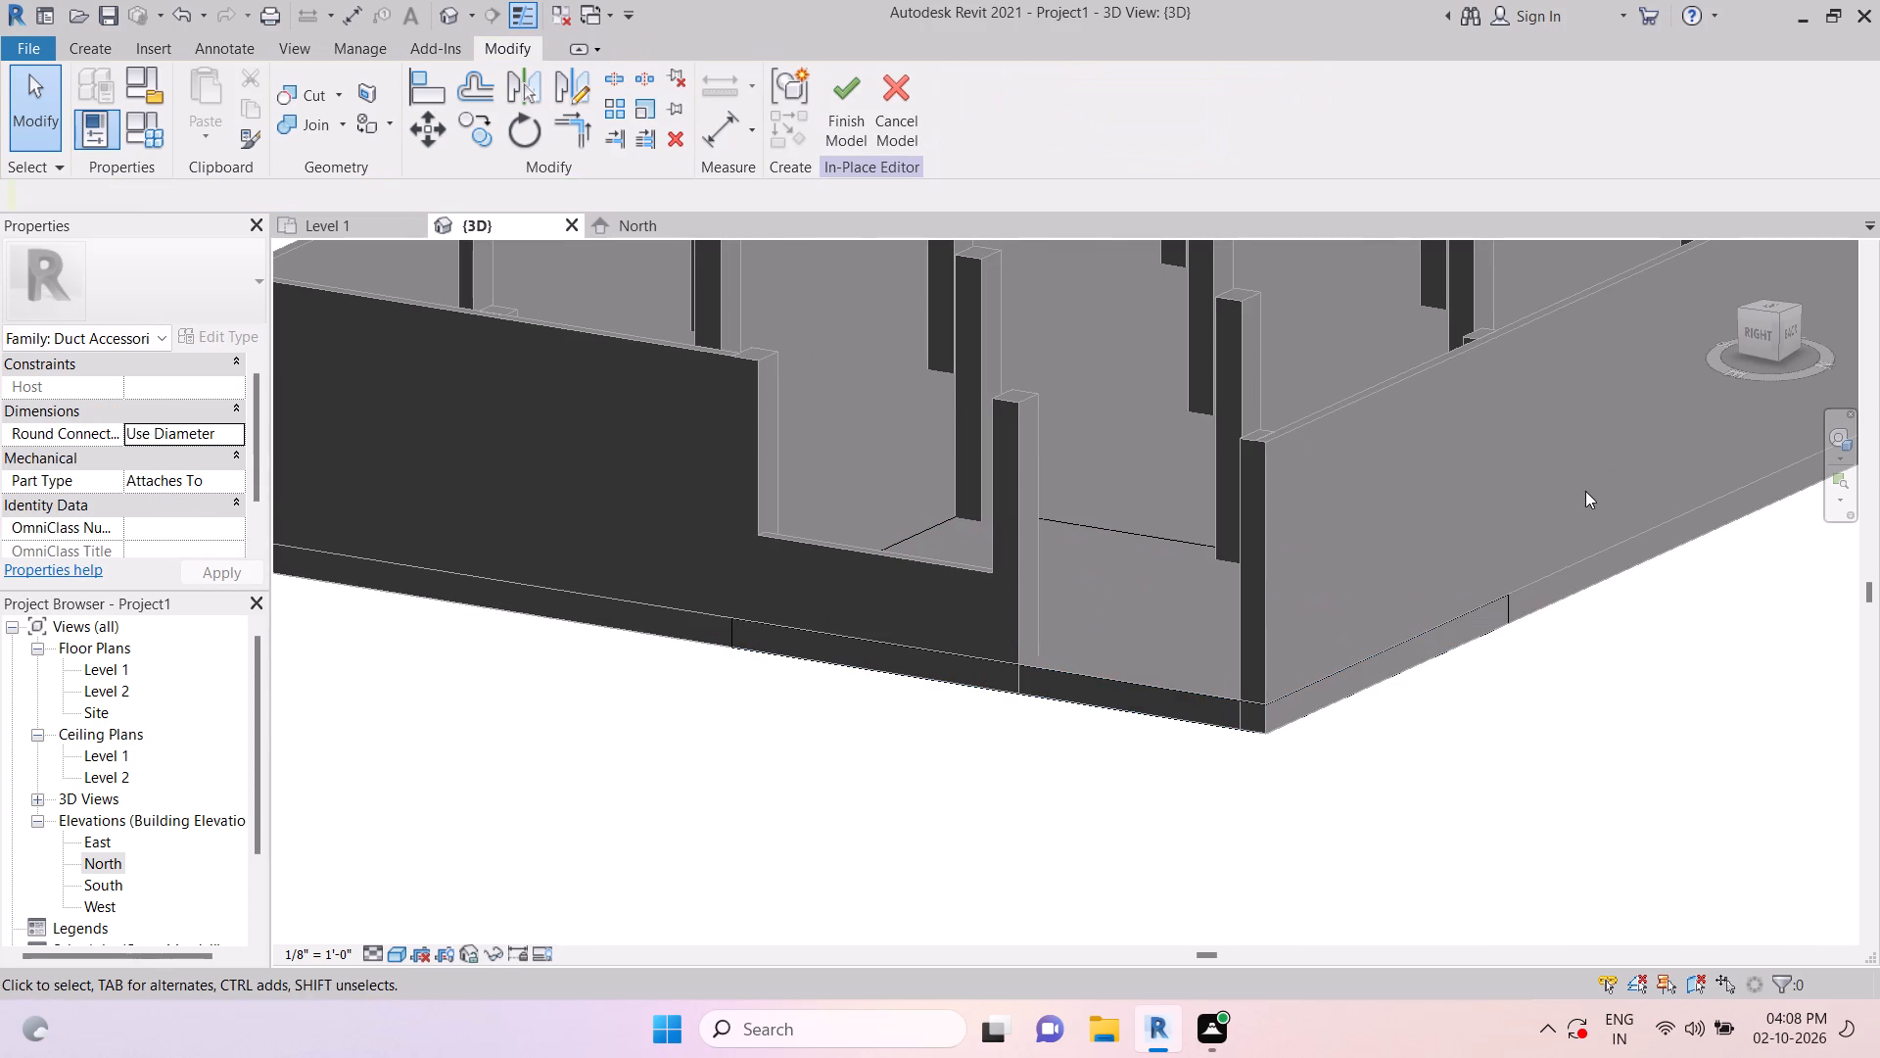
Stretch the corner extrusion's bottom face down below Level 1 and the main slab's underside, working in the Right view.
left_click(1758, 335)
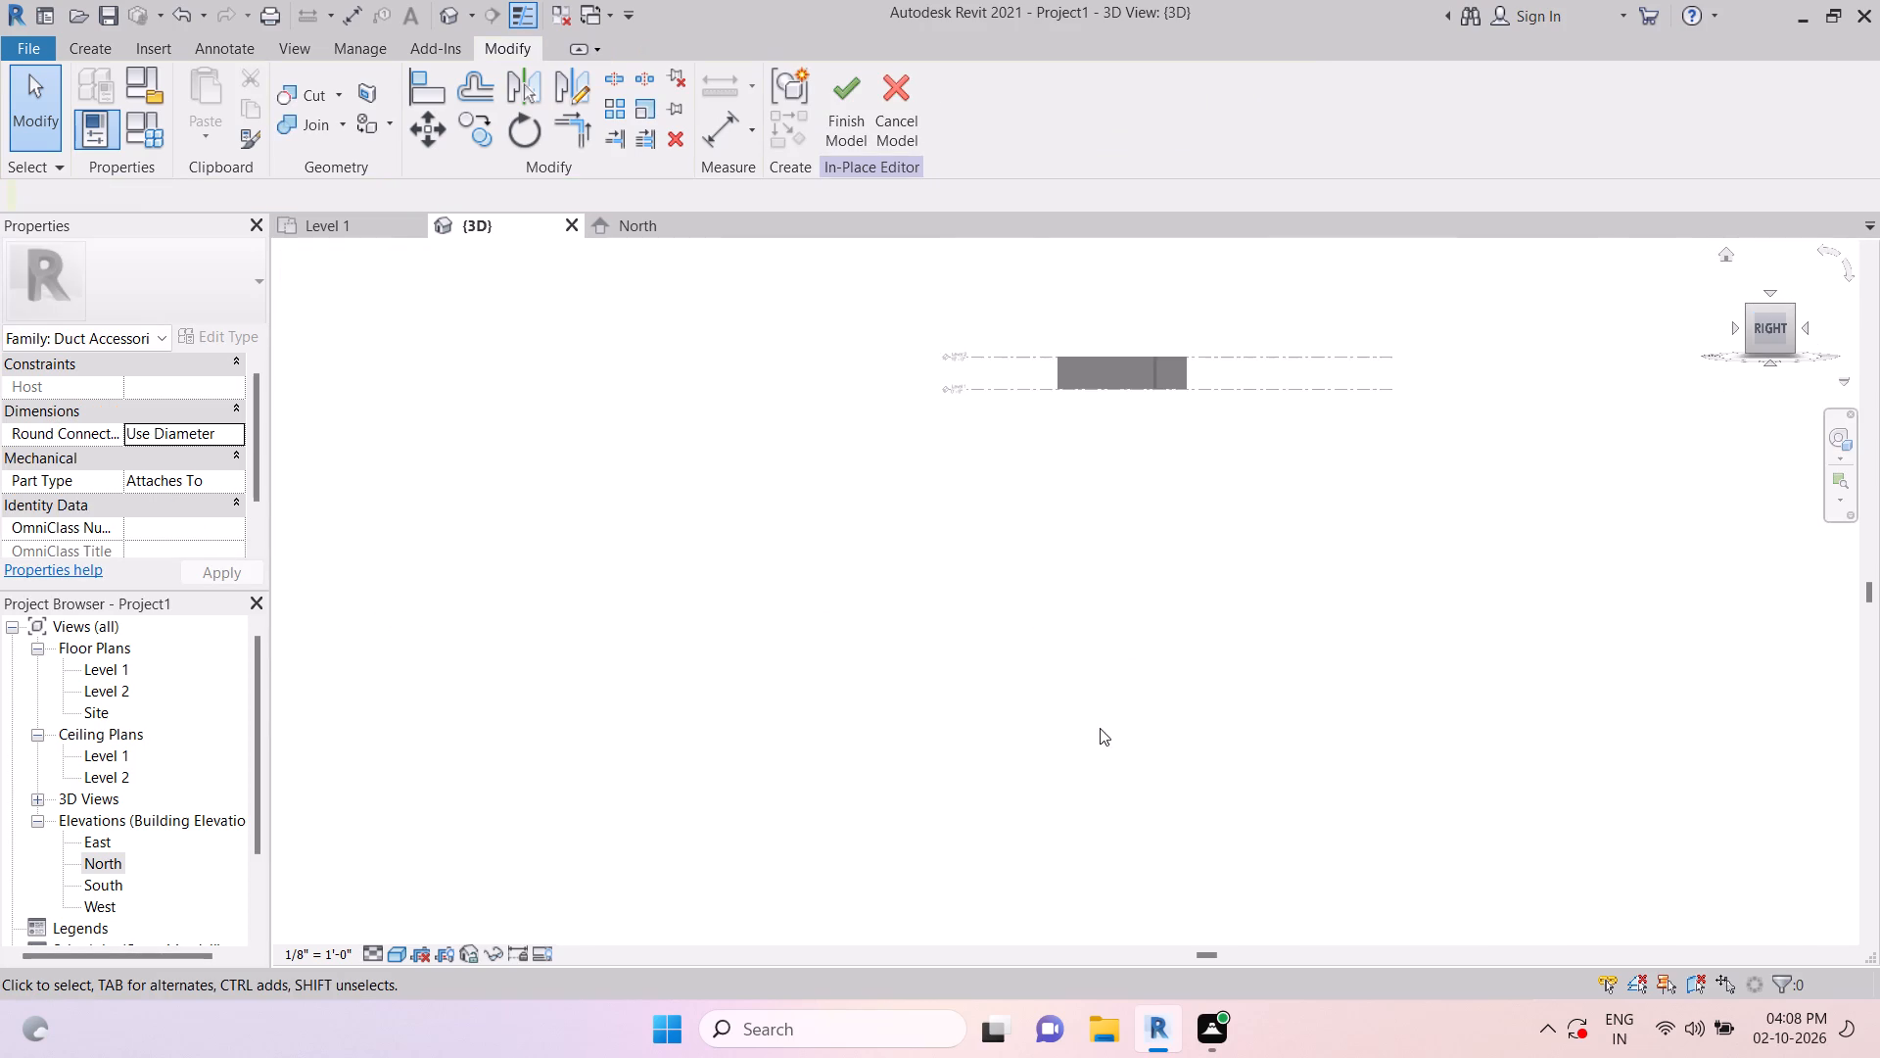
scroll(1073, 636, "up", 6)
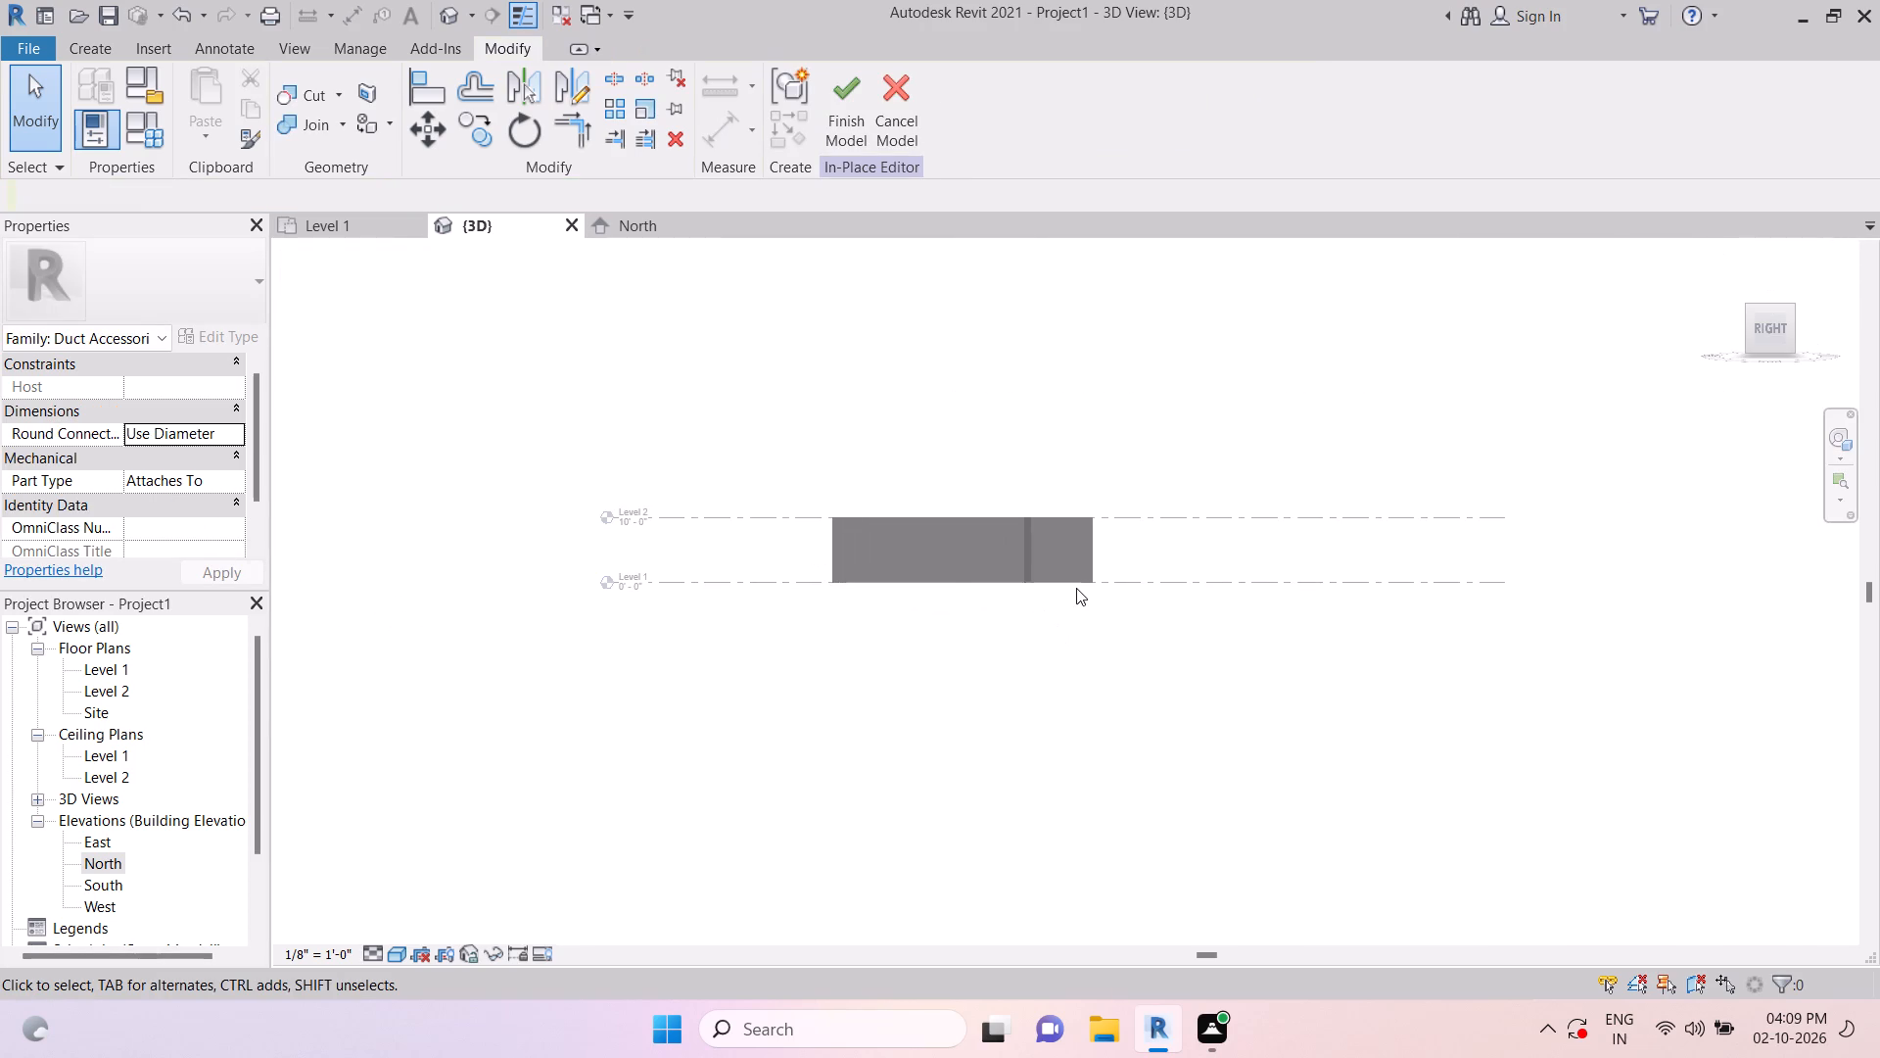
scroll(1076, 588, "up", 14)
left_click(1072, 524)
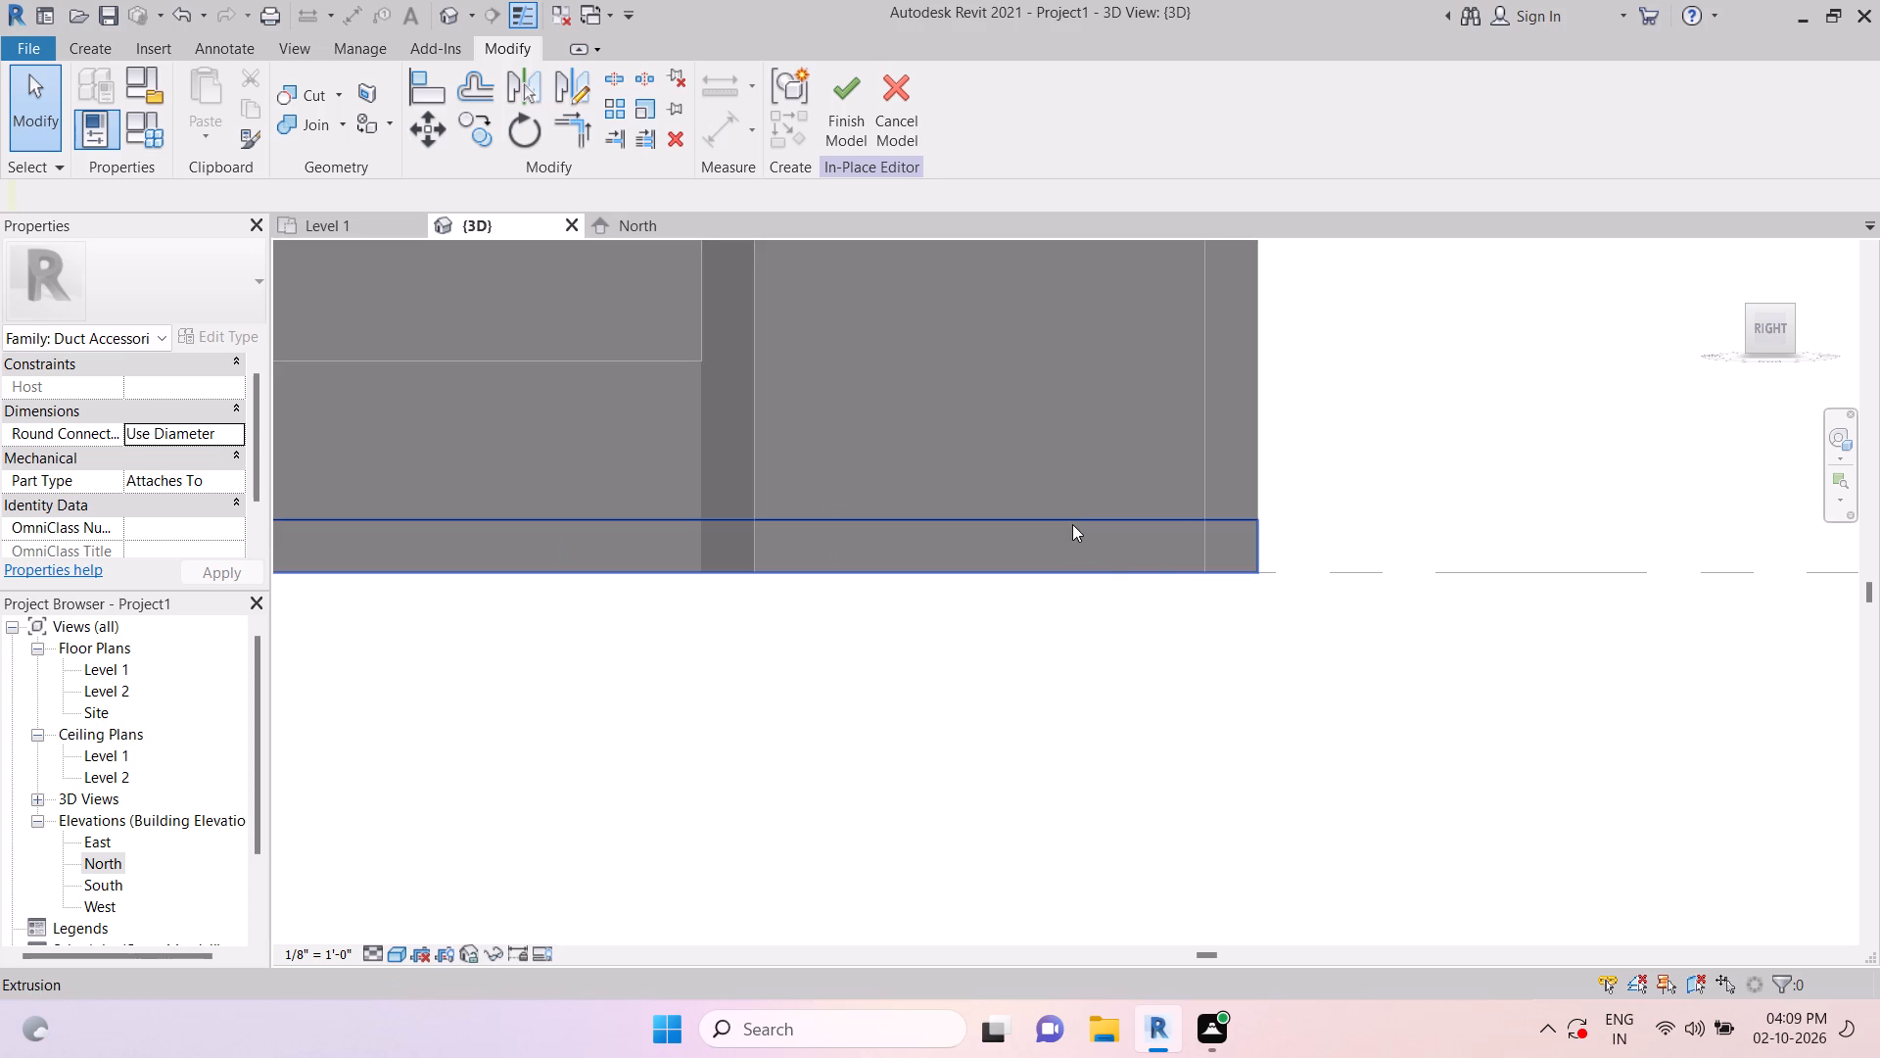
scroll(1160, 573, "down", 5)
scroll(926, 545, "up", 4)
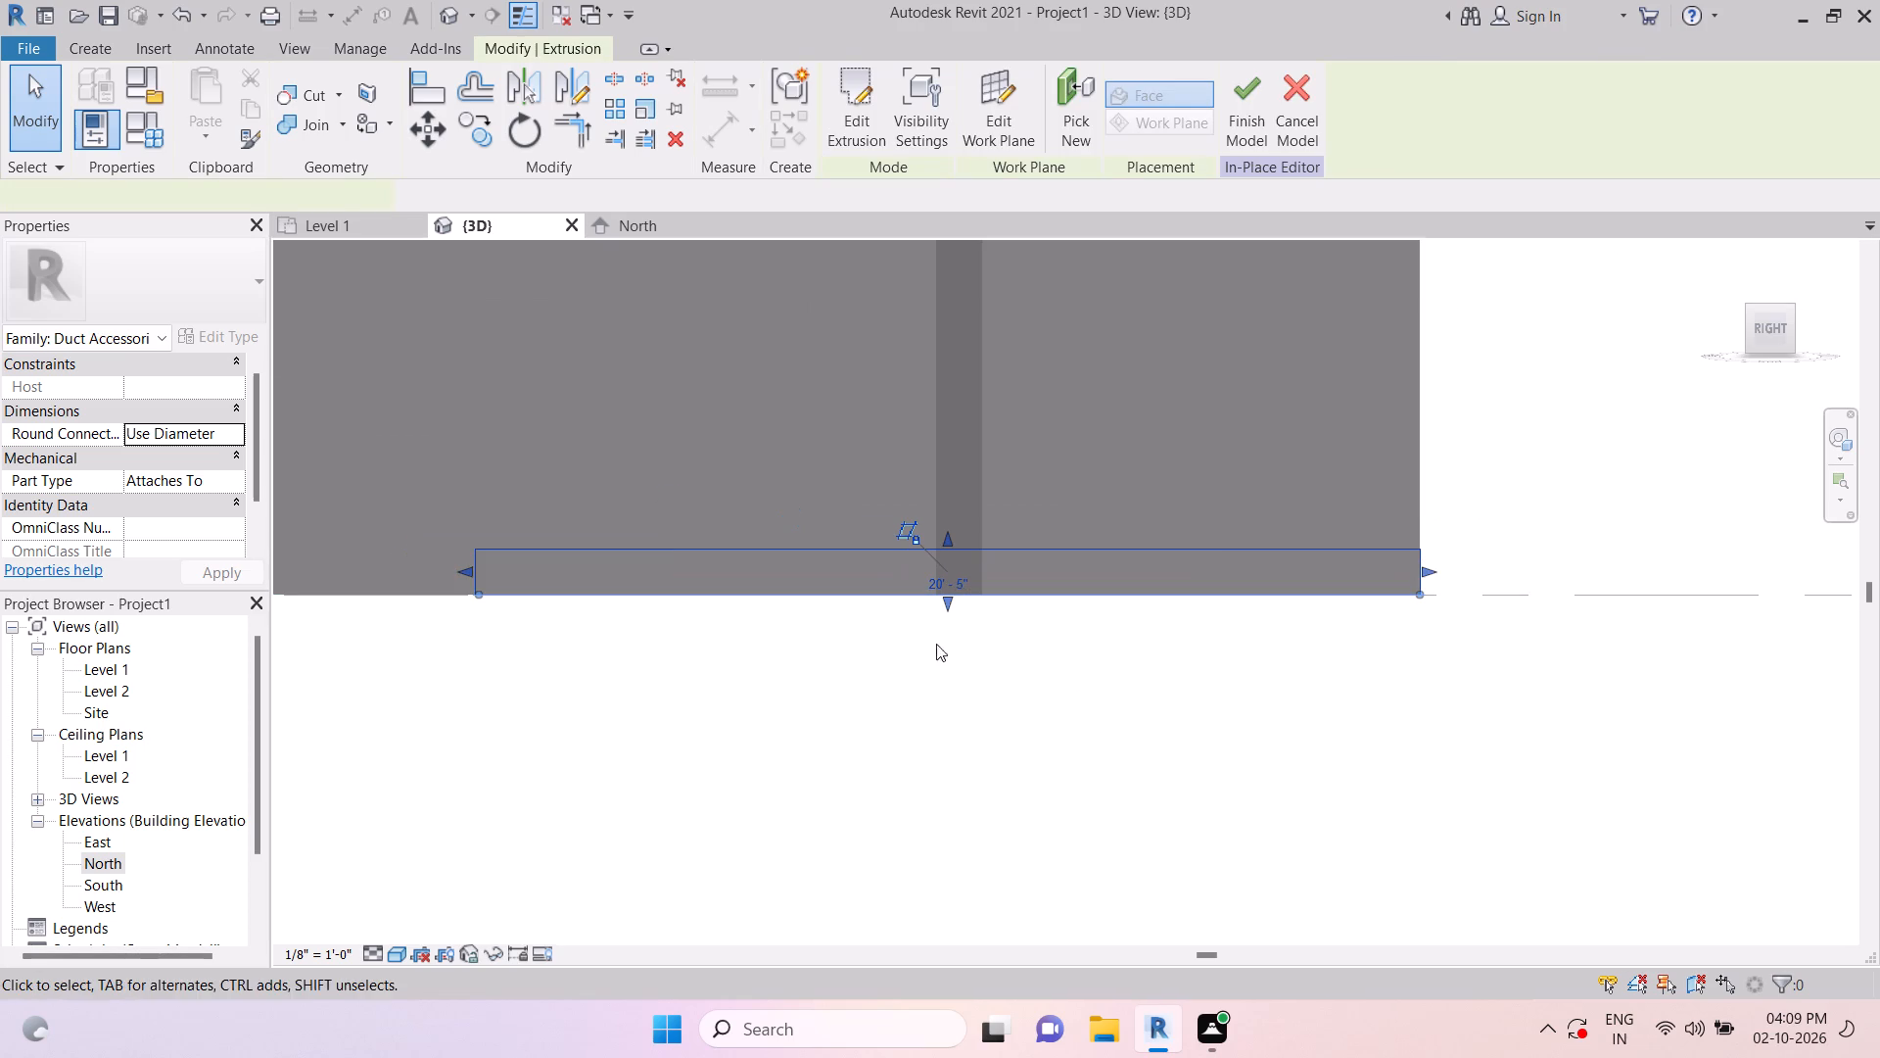
left_click_drag(946, 610, 946, 652)
key("Escape")
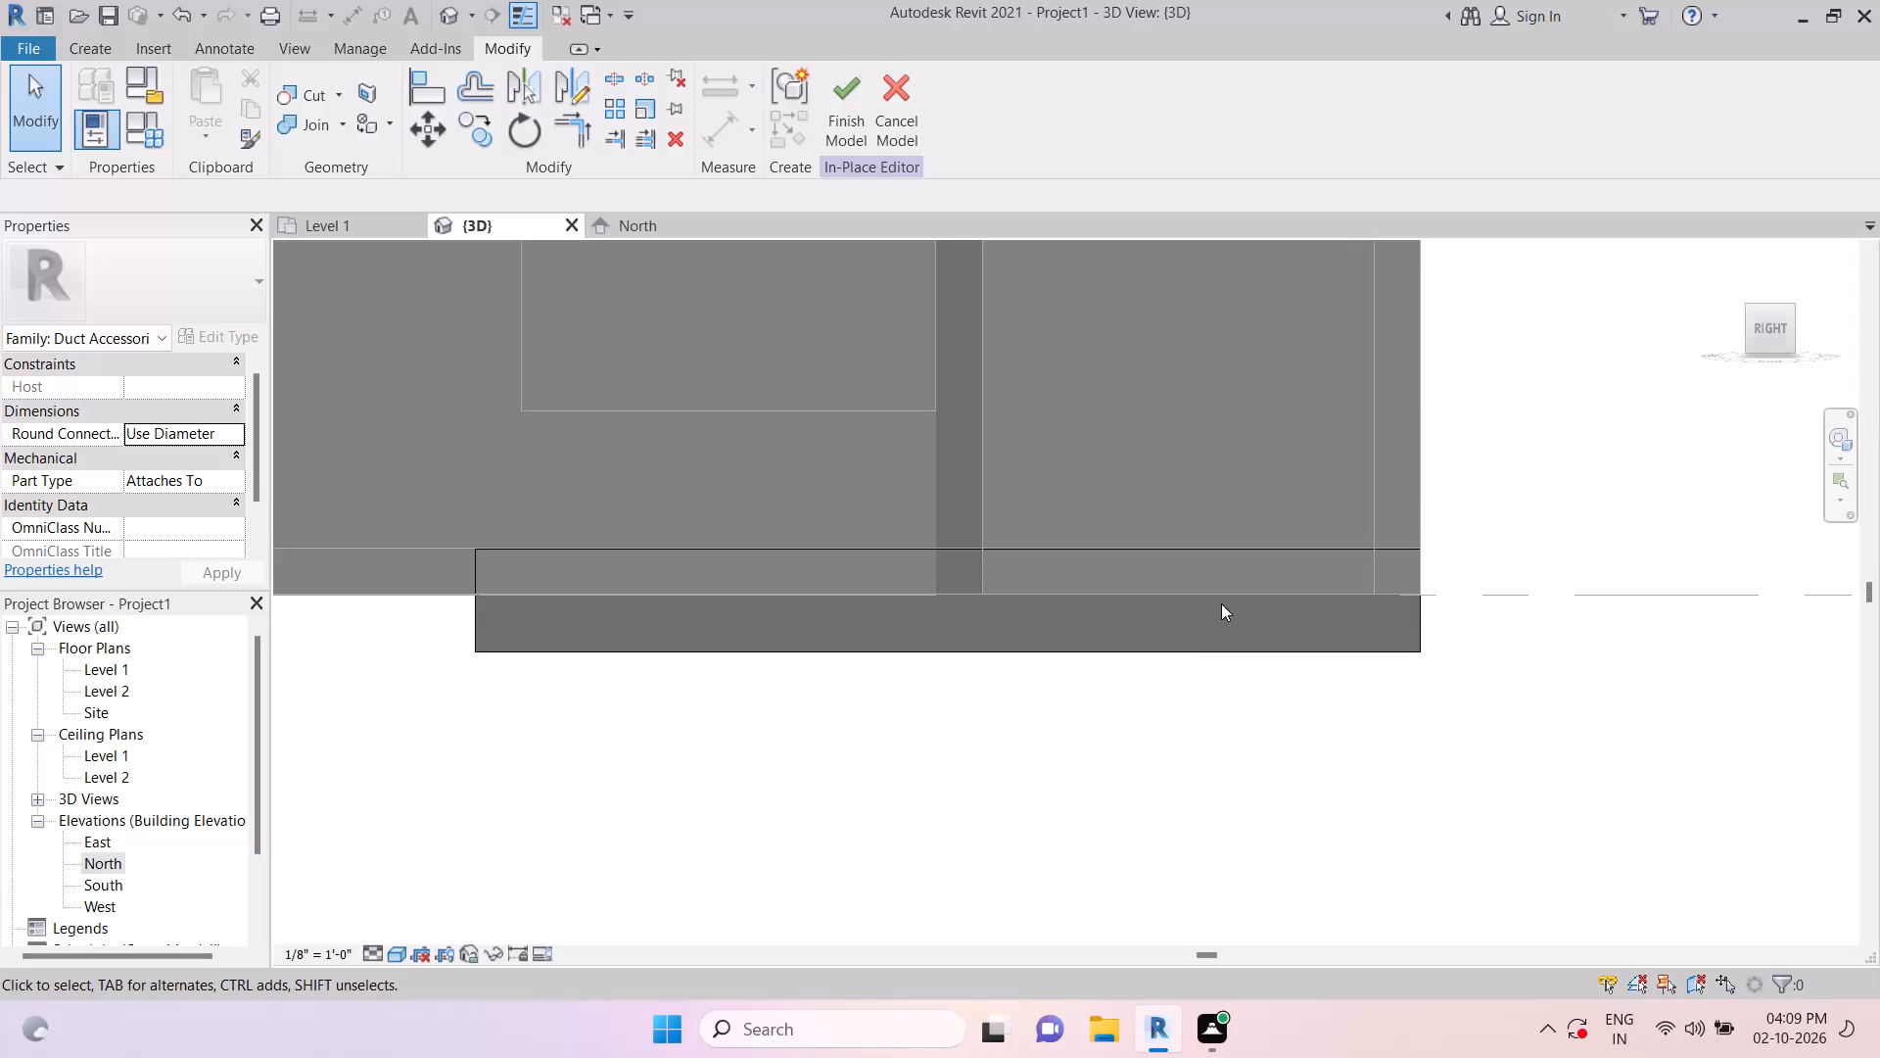
Finish the in-place model containing the stretched northeast corner extrusion.
left_click(838, 120)
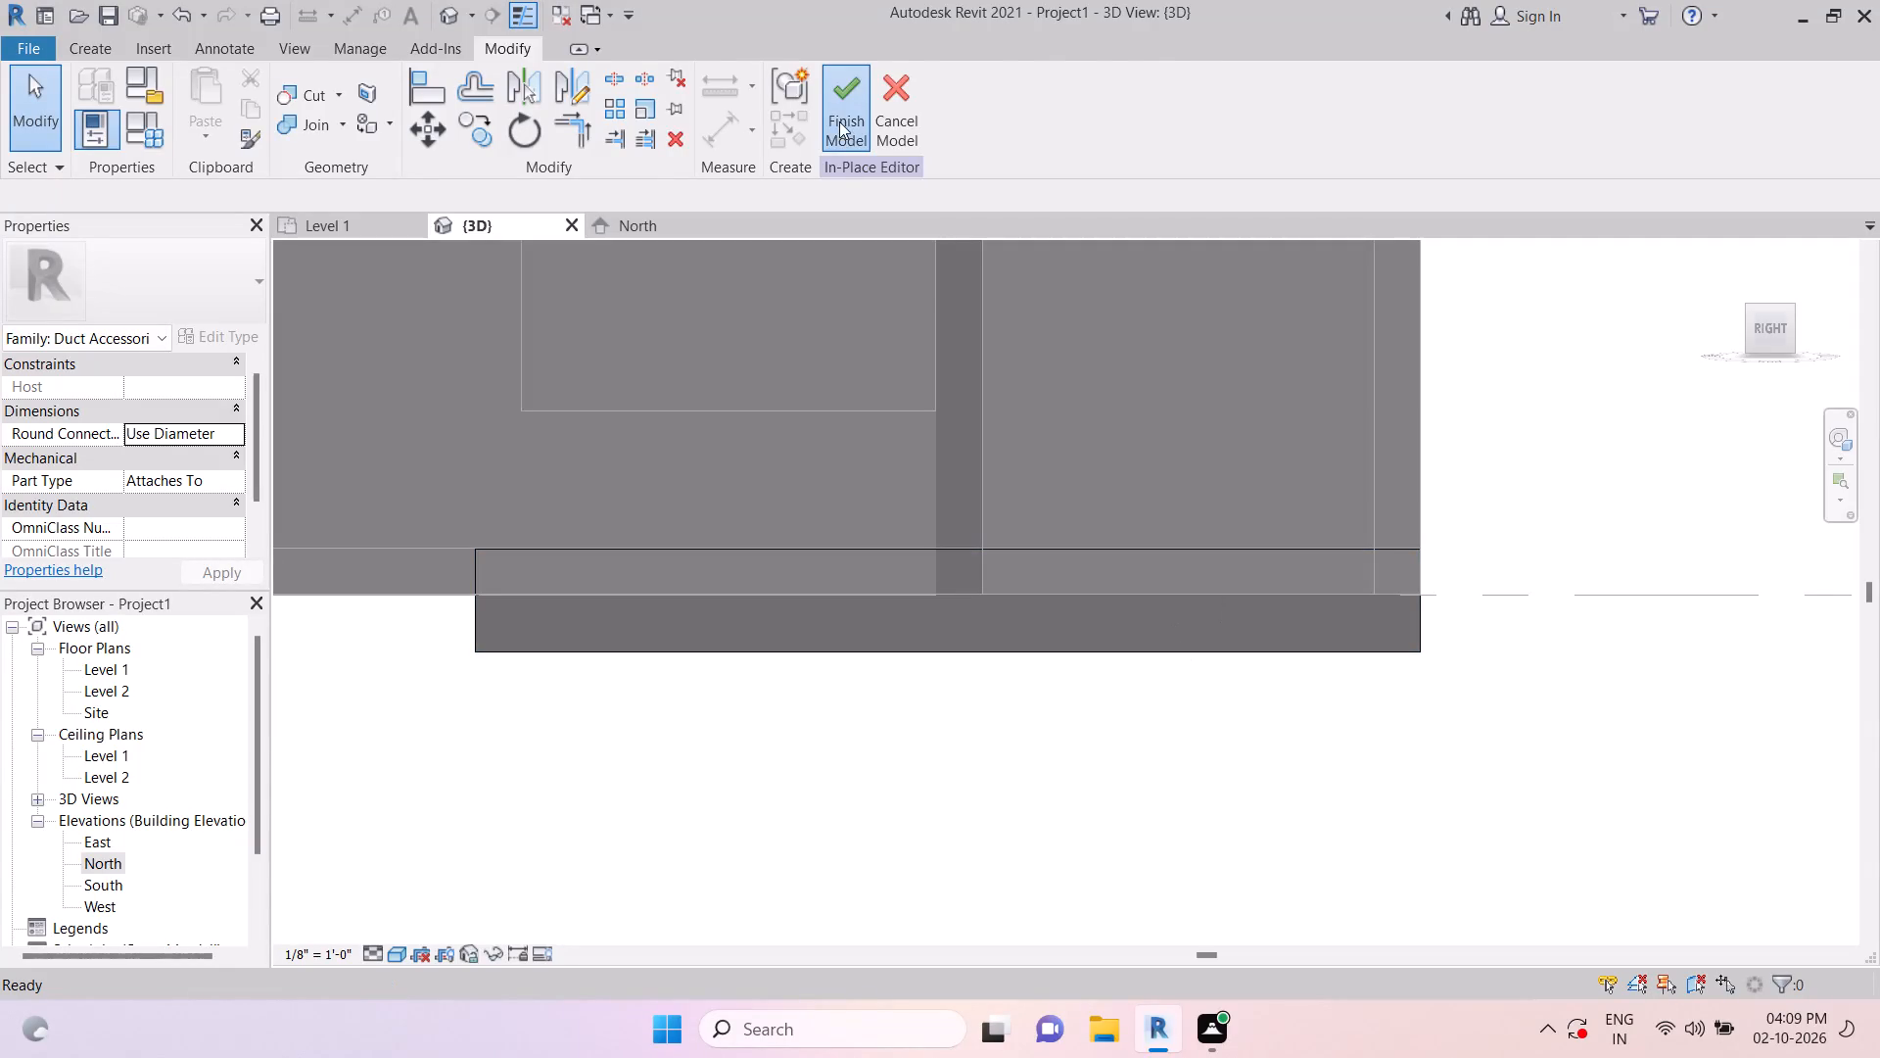
Review the finished corner model's instance properties and its fit beneath the slab in an angled 3D view.
left_click(1120, 663)
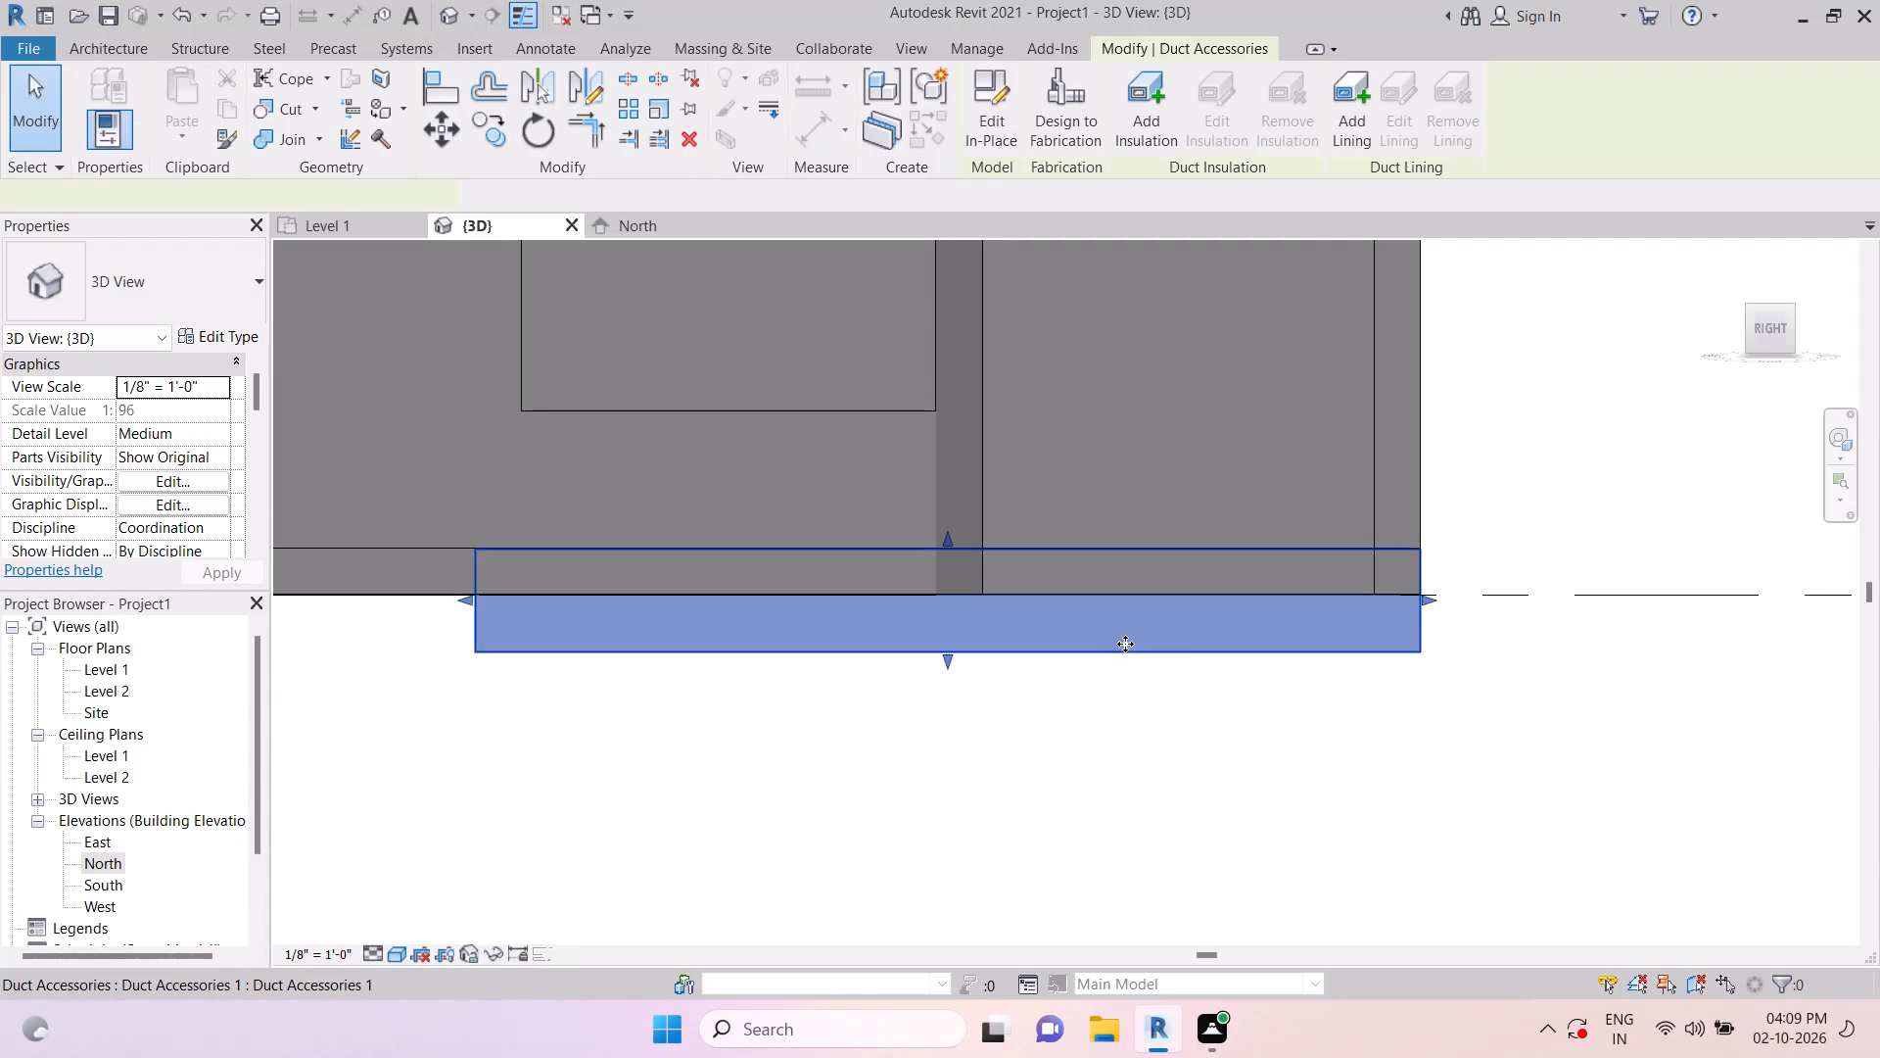
scroll(176, 504, "down", 5)
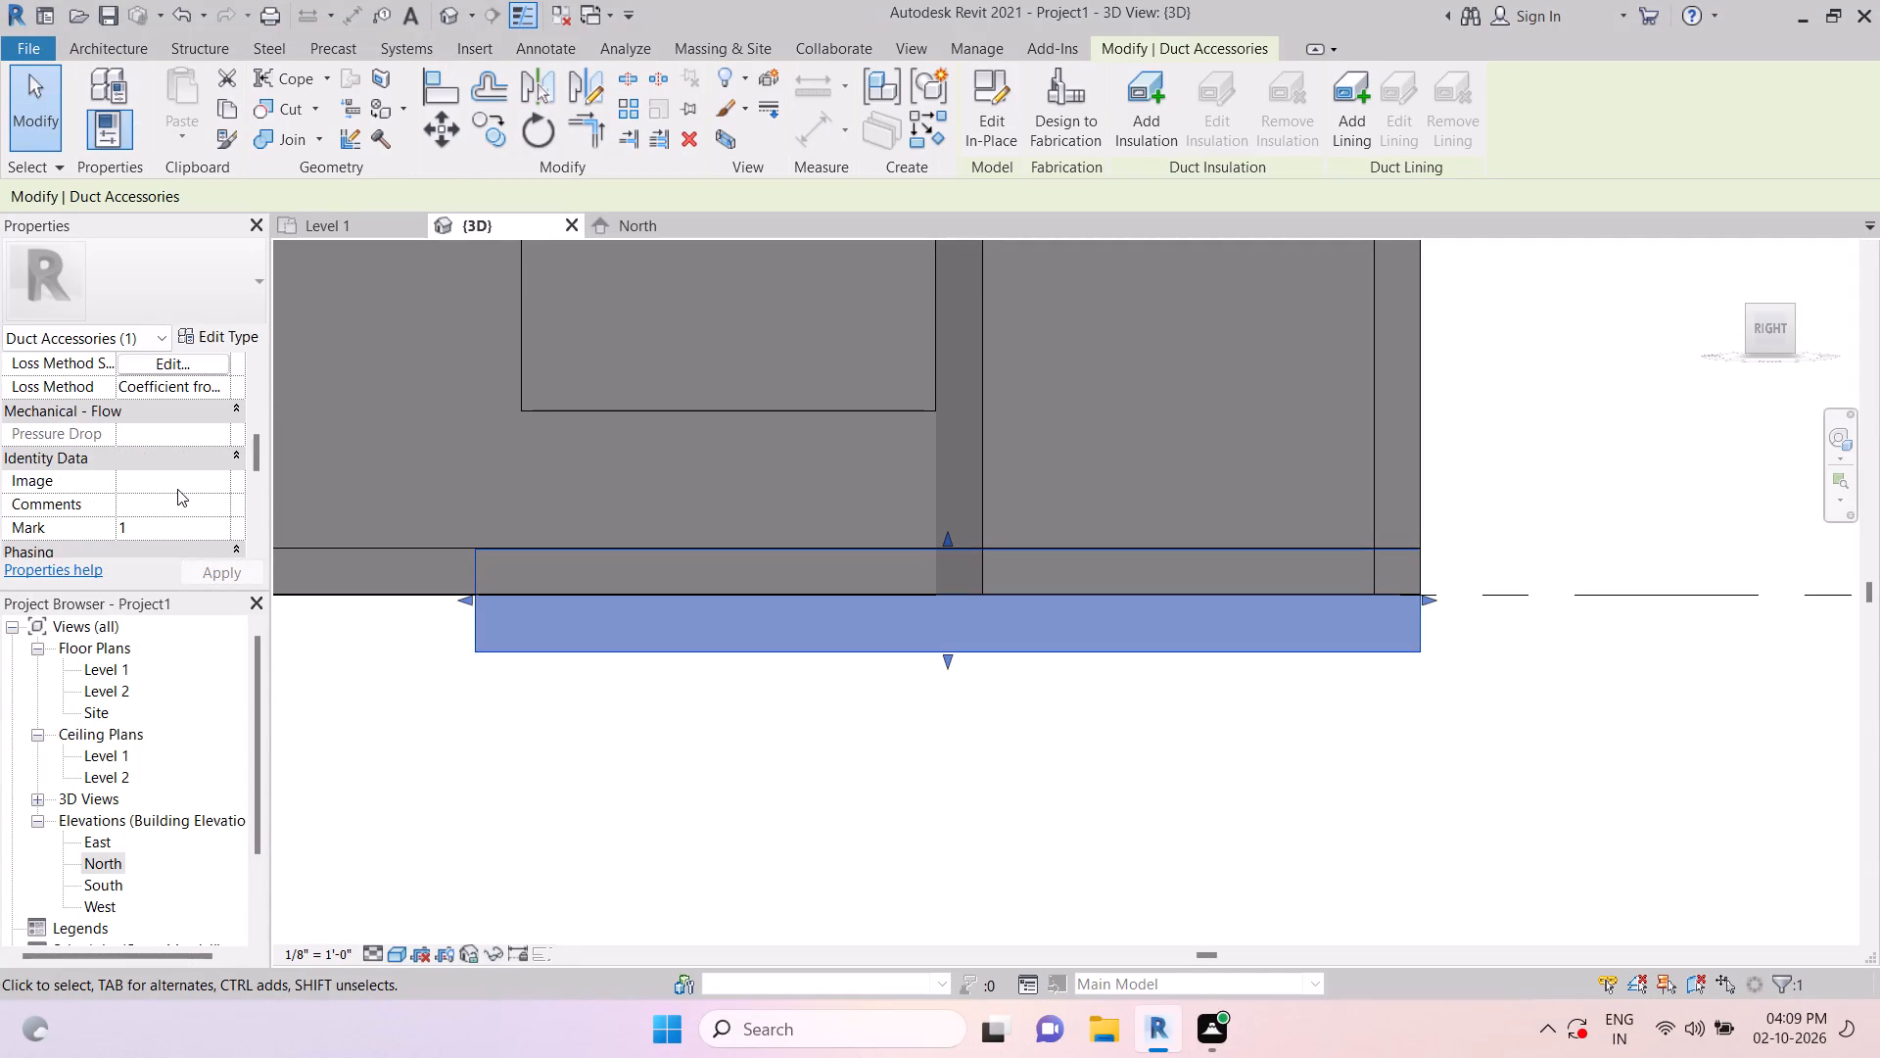
scroll(177, 490, "down", 10)
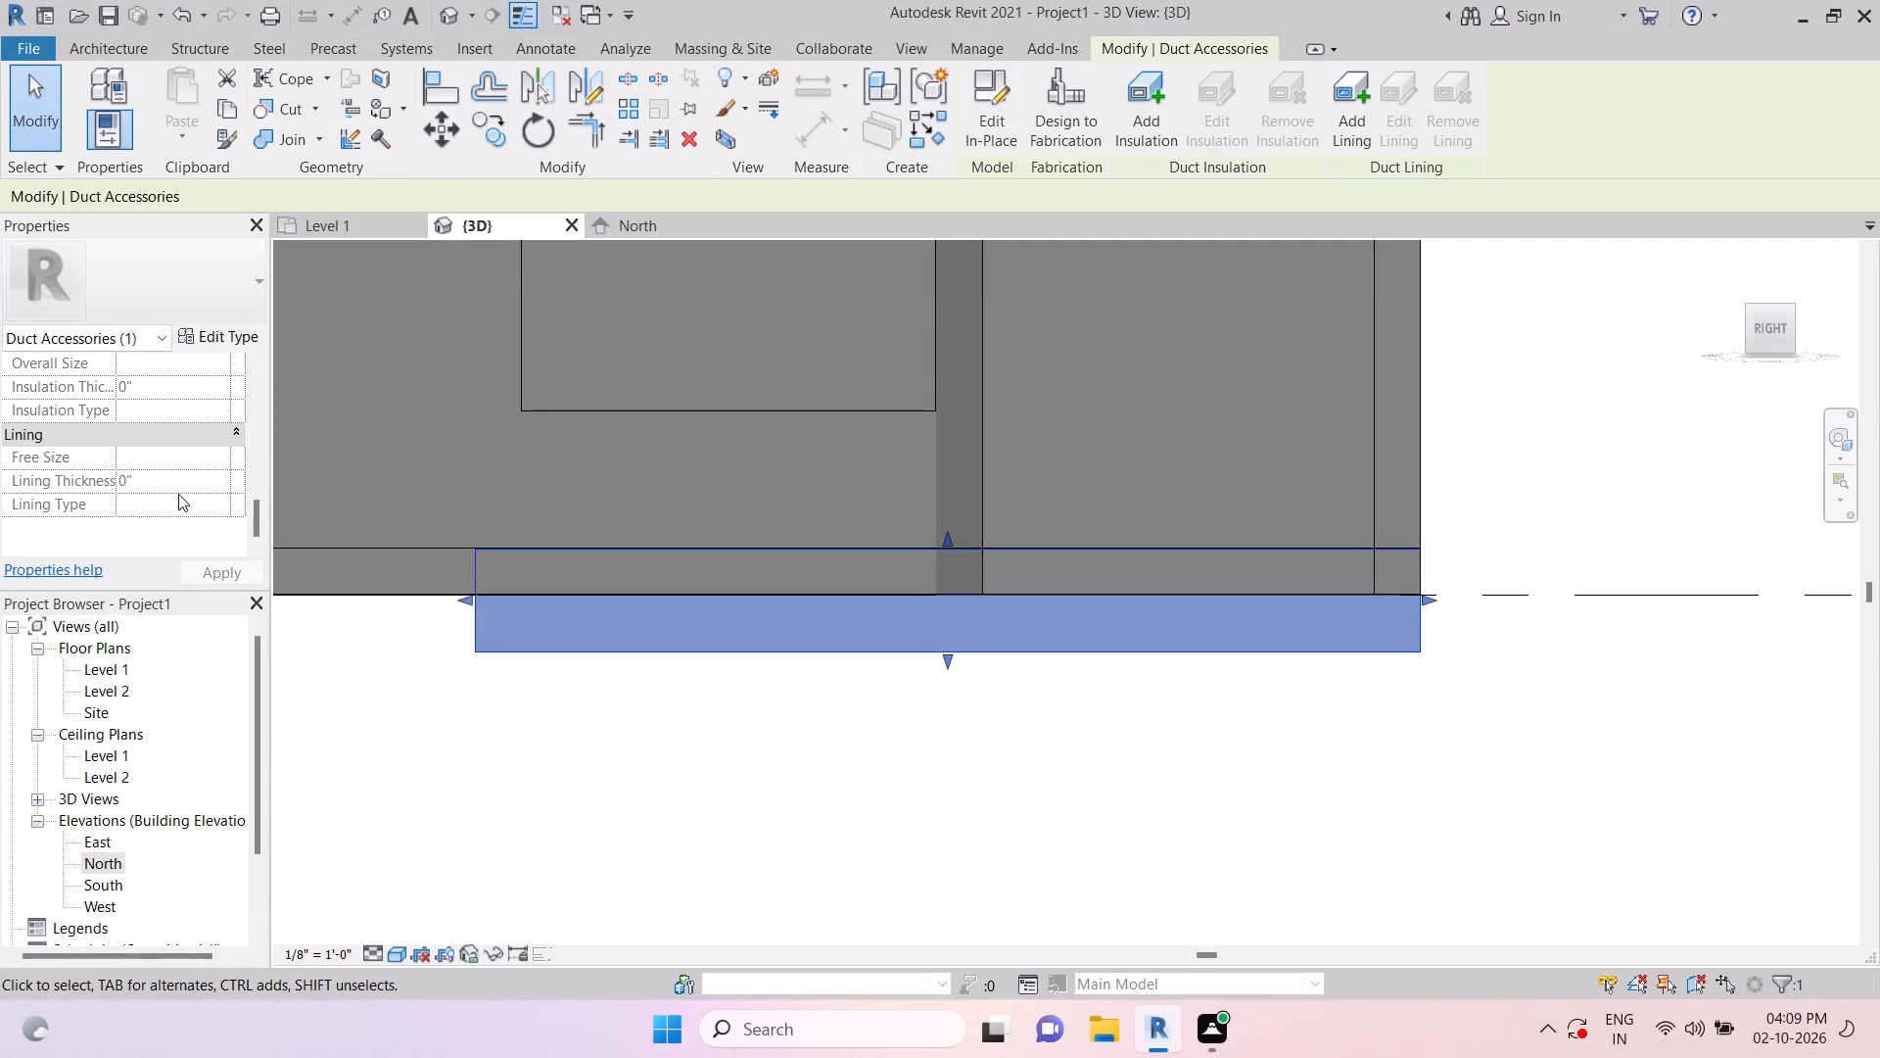
scroll(183, 492, "up", 4)
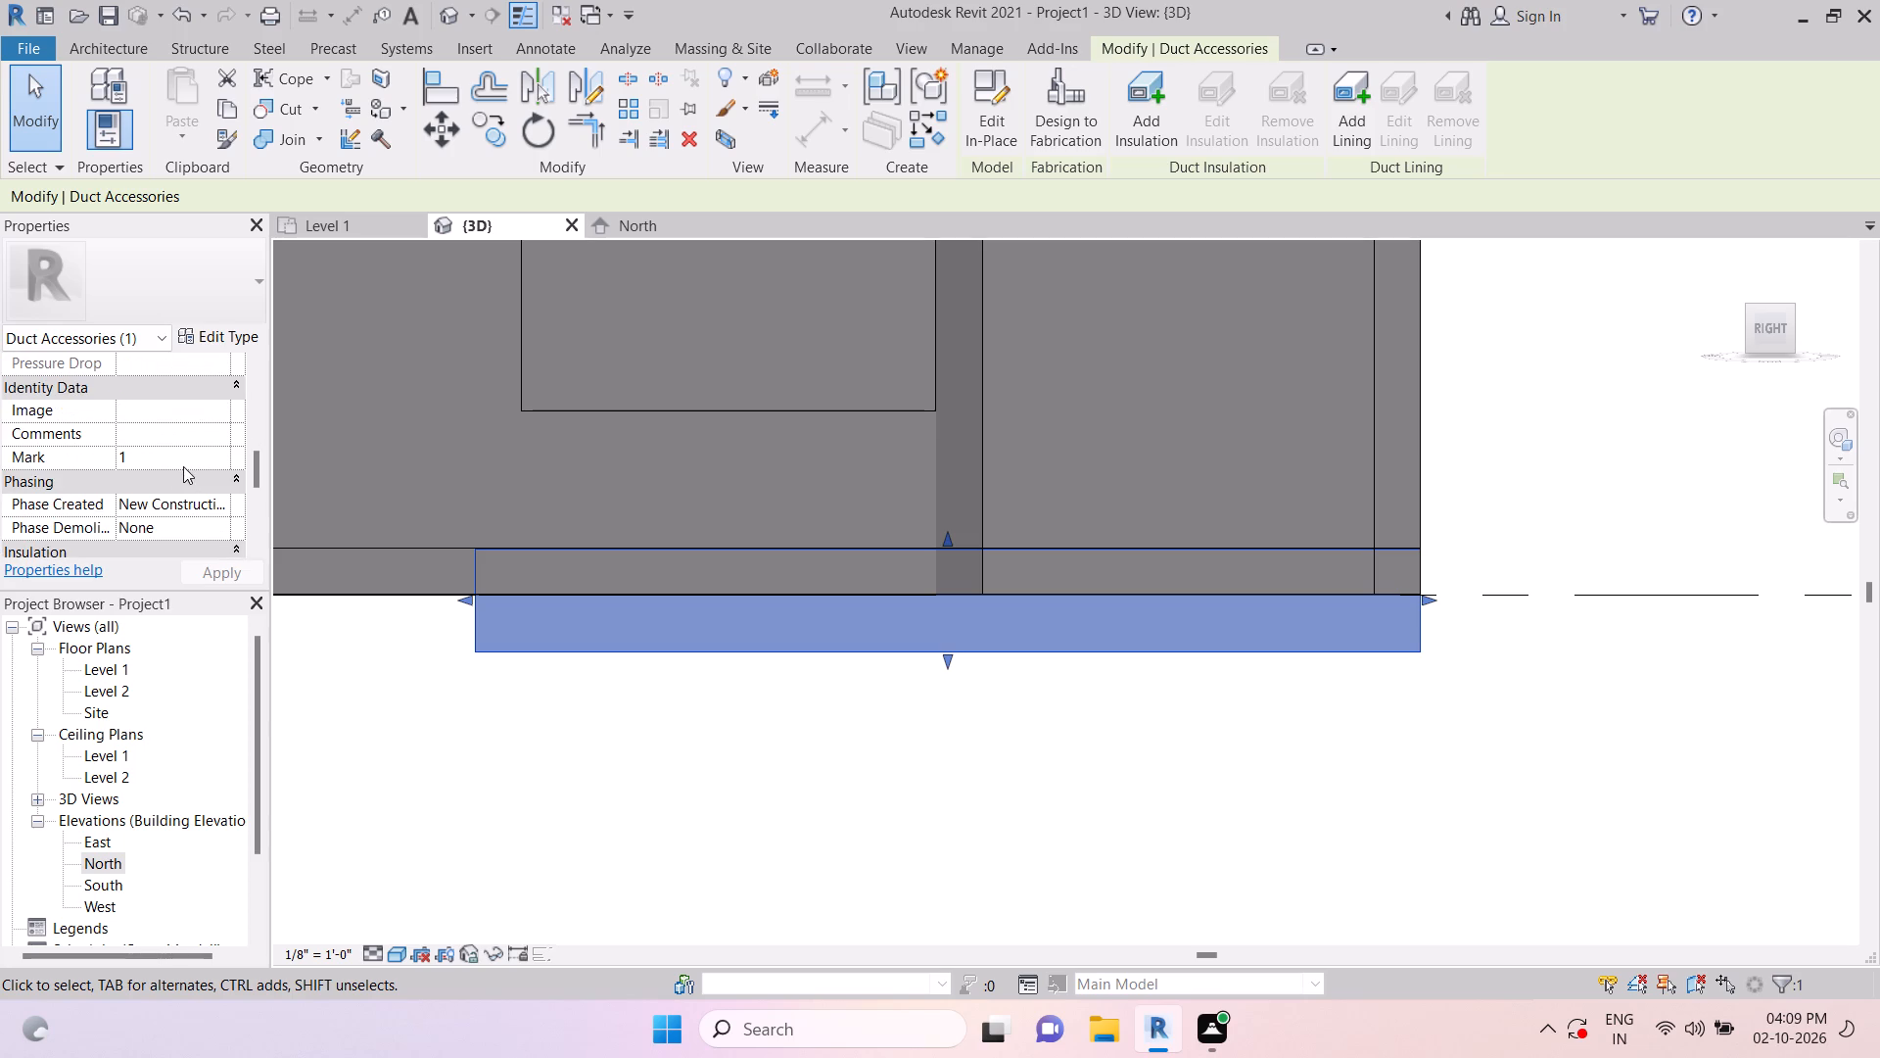
scroll(182, 435, "up", 16)
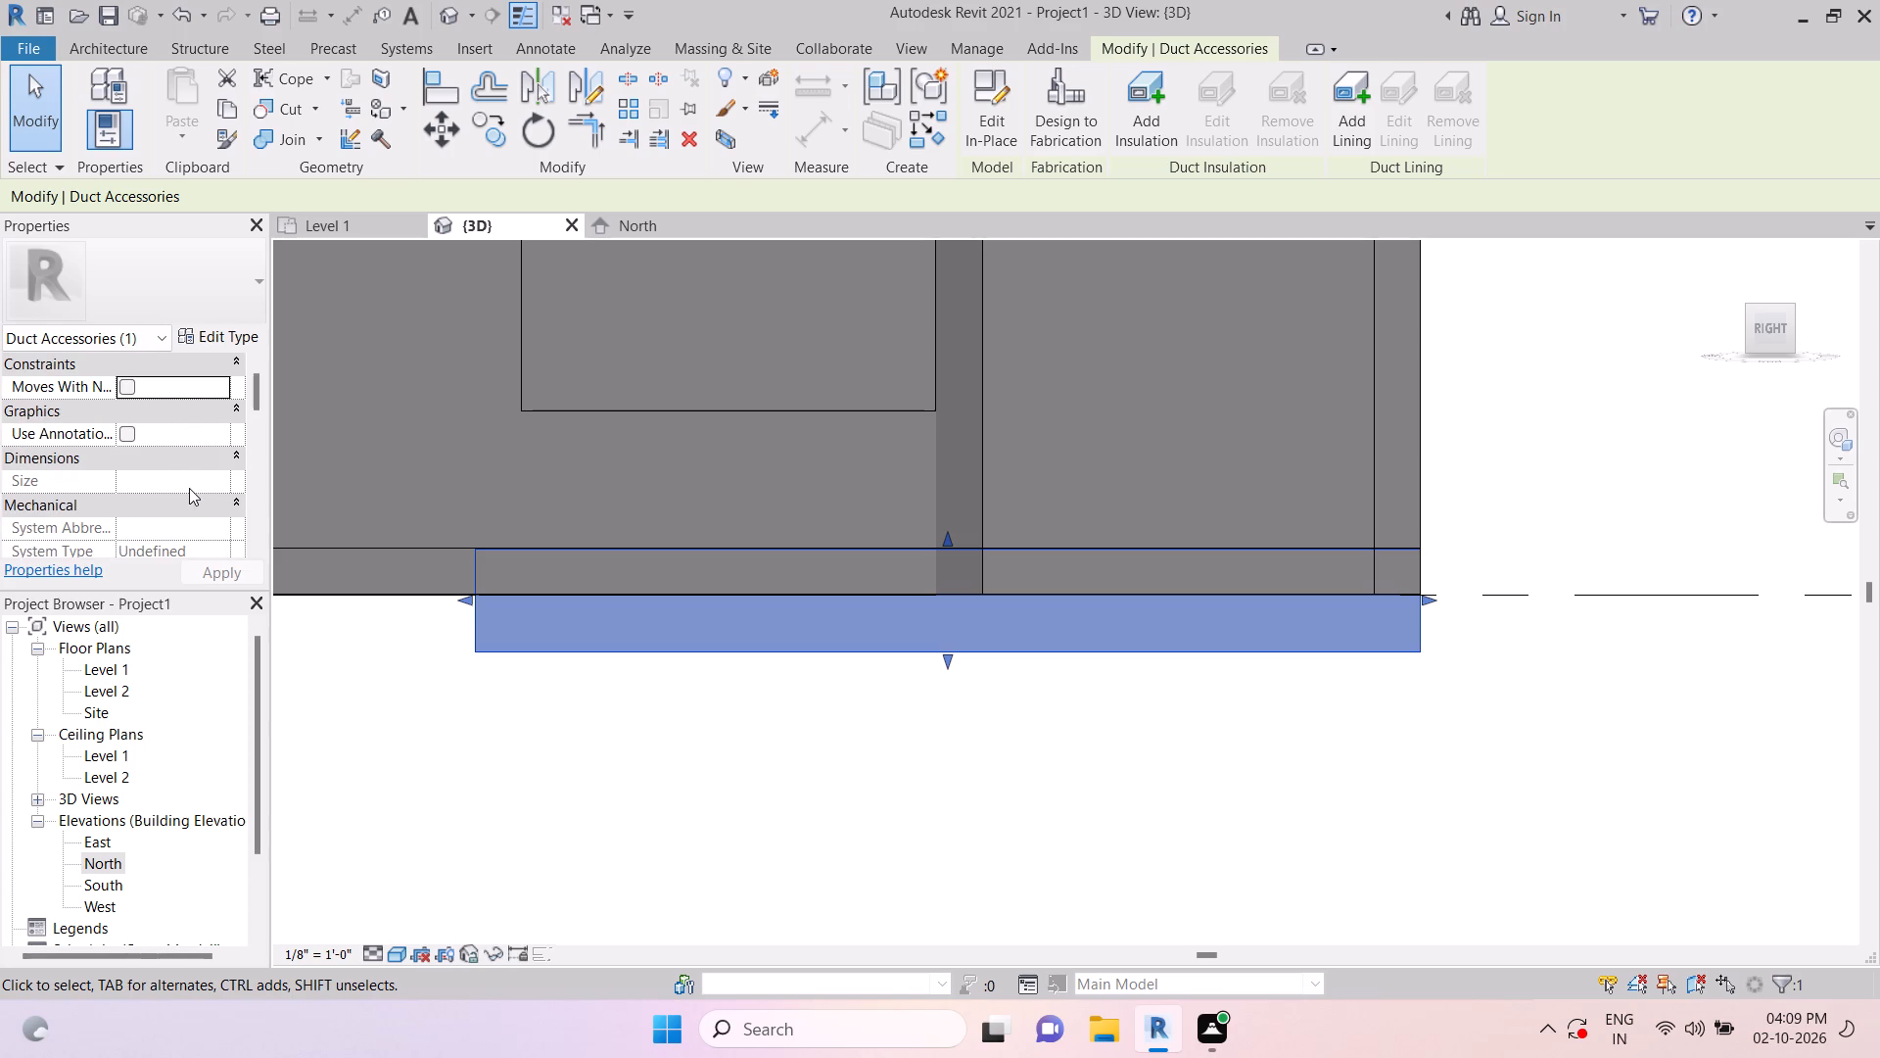
middle_click_drag(1462, 726, 1392, 824, "shift")
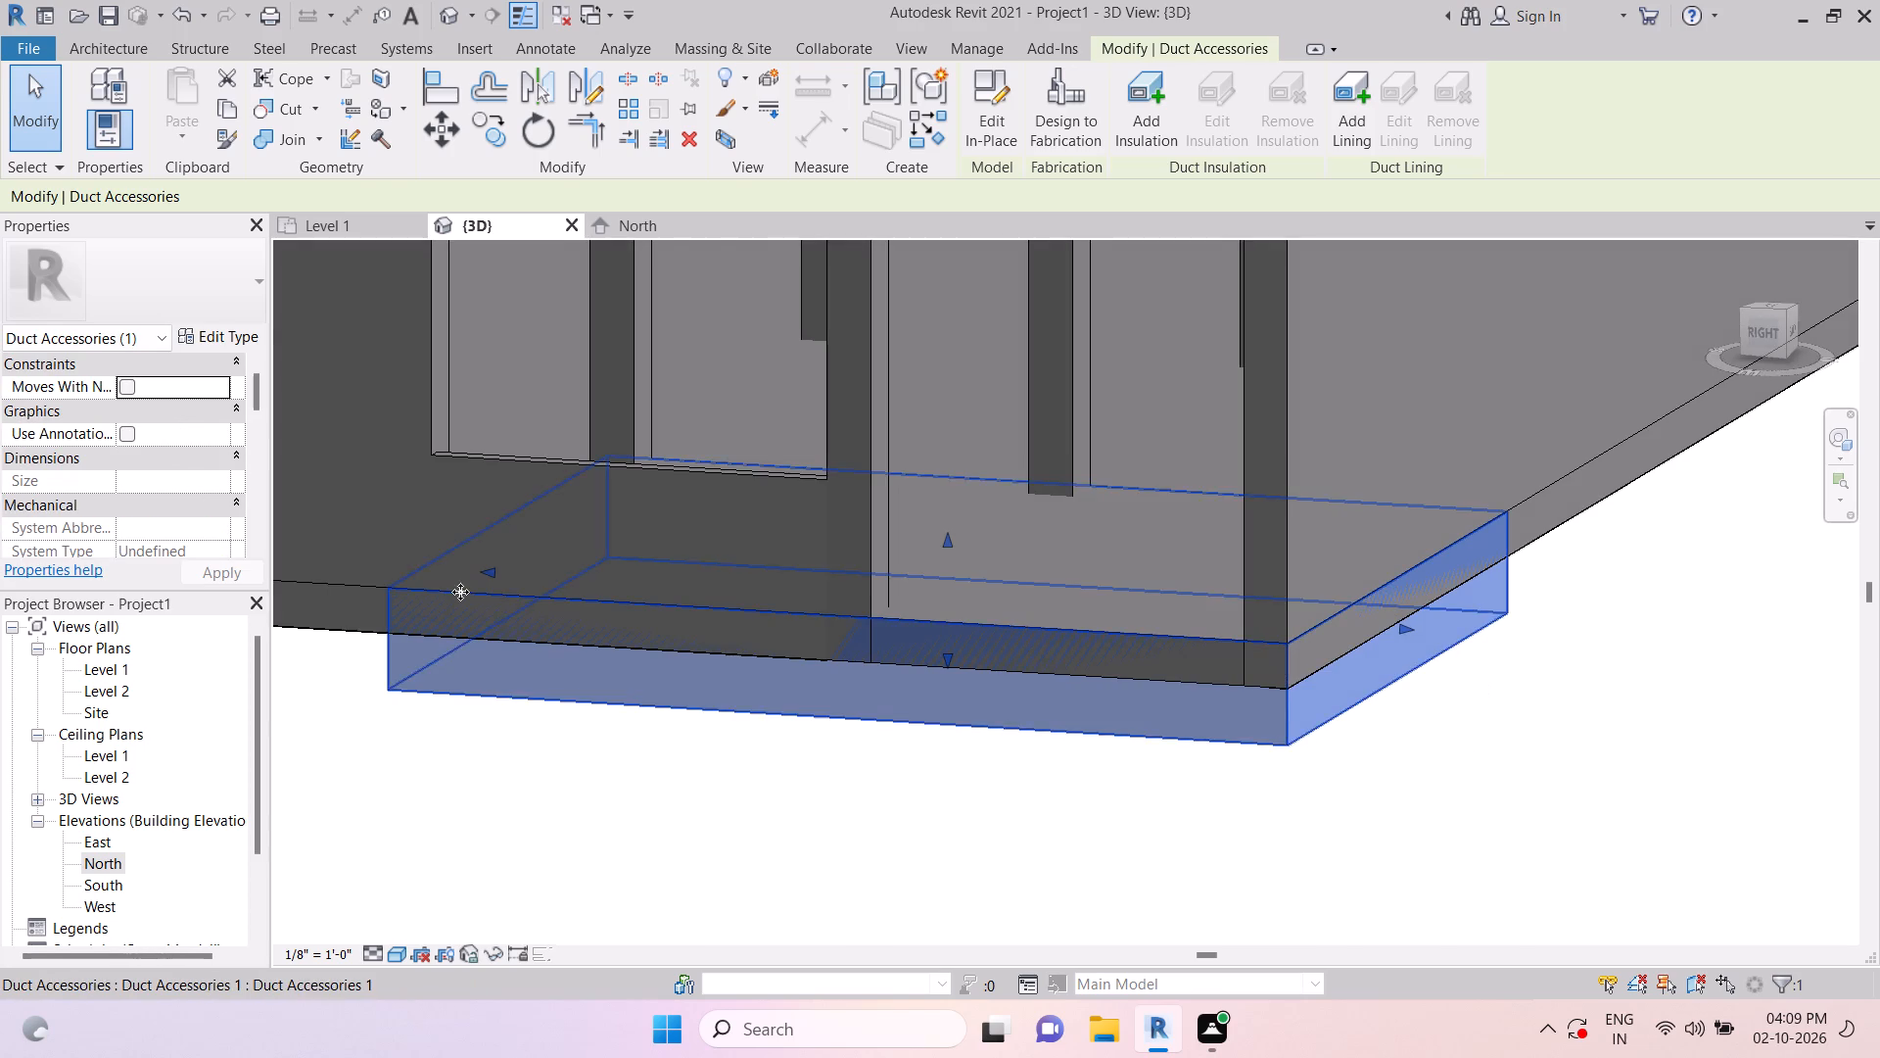
scroll(130, 440, "up", 7)
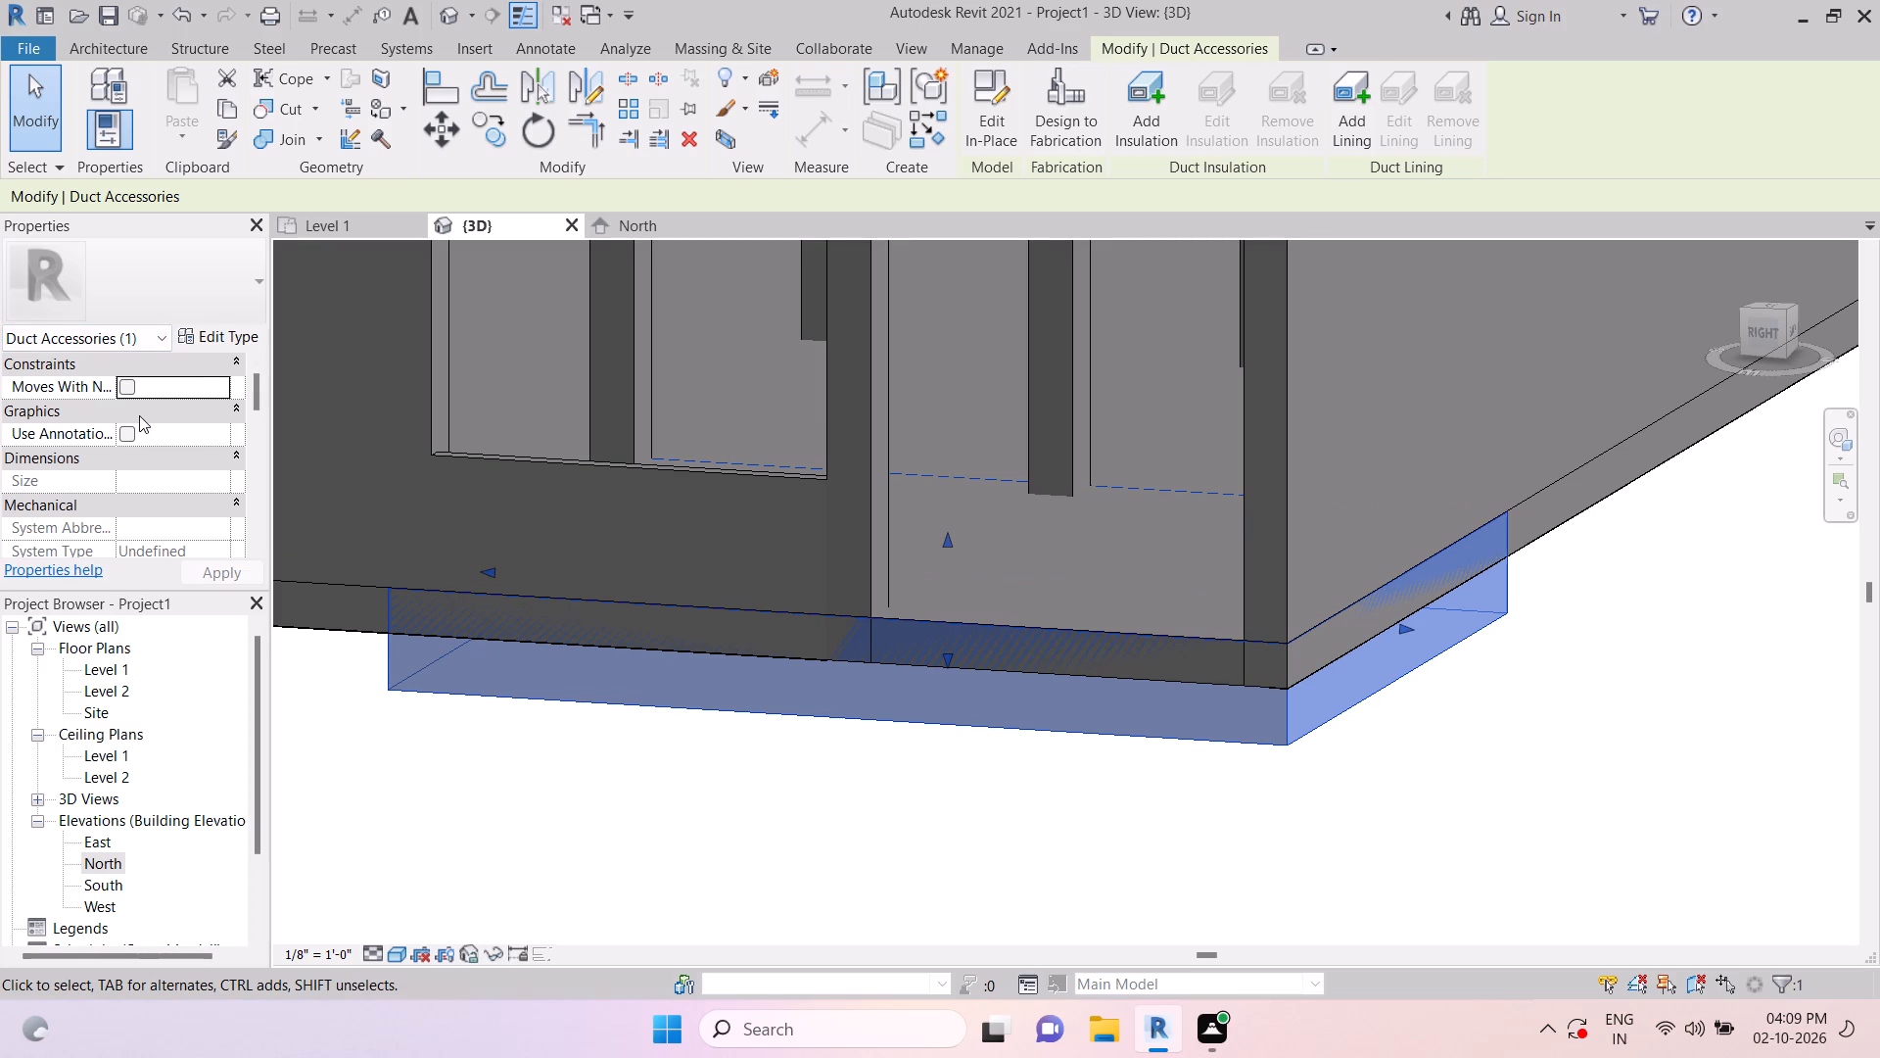
scroll(144, 419, "down", 2)
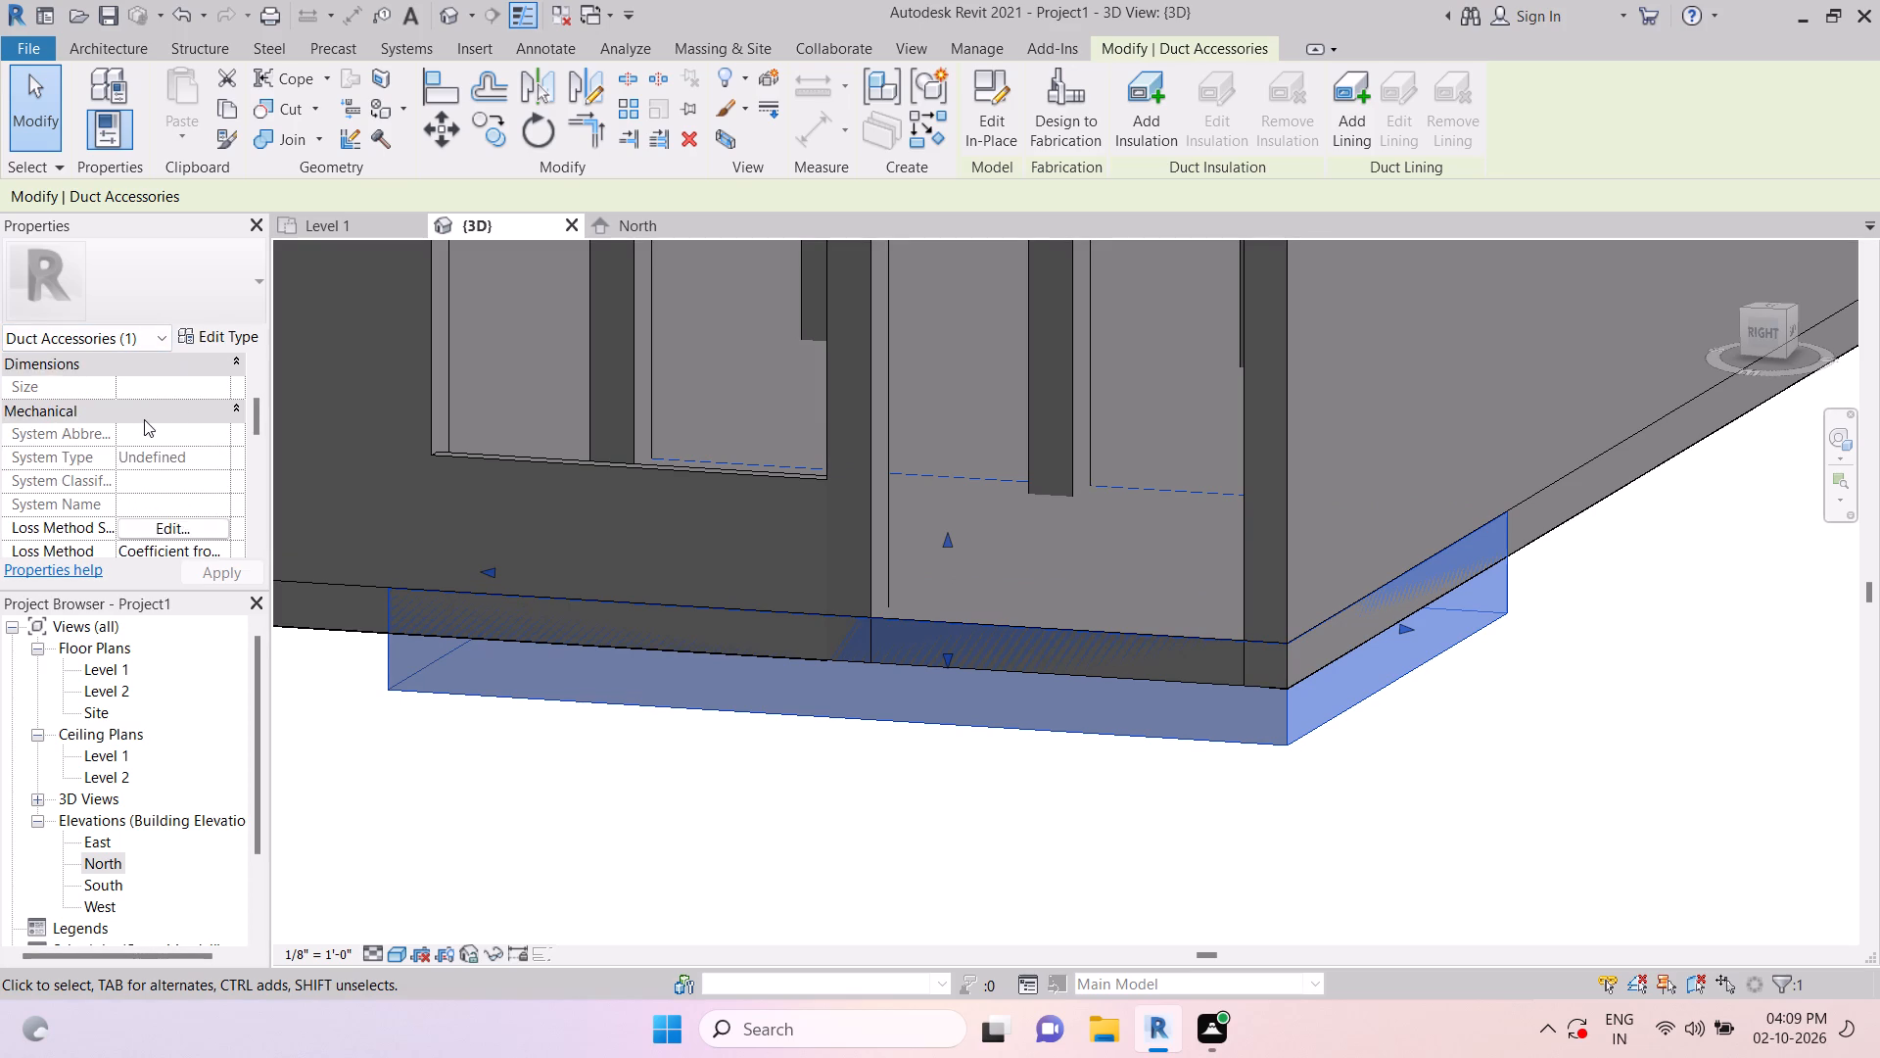
scroll(144, 419, "down", 2)
scroll(145, 418, "up", 6)
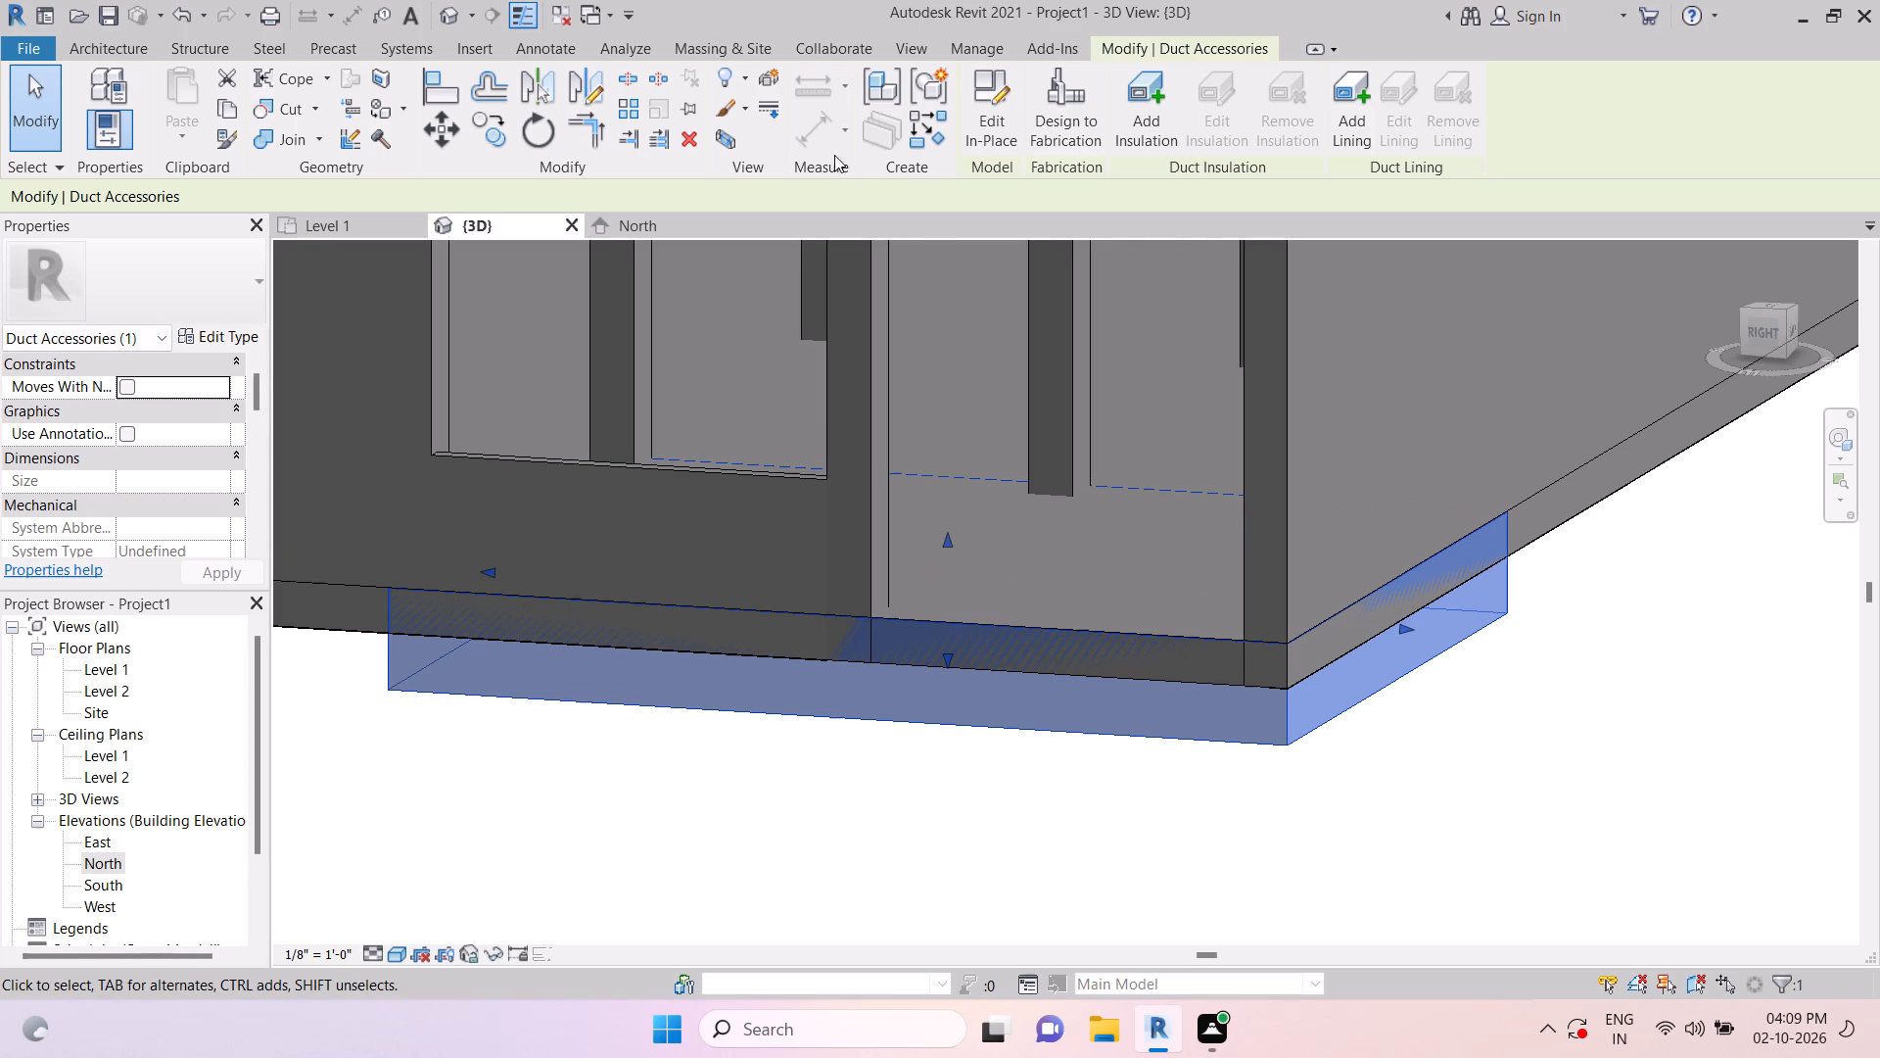
Edit the corner model in place and try to paste a copy of its extrusion into a new void extrusion sketch.
left_click(983, 136)
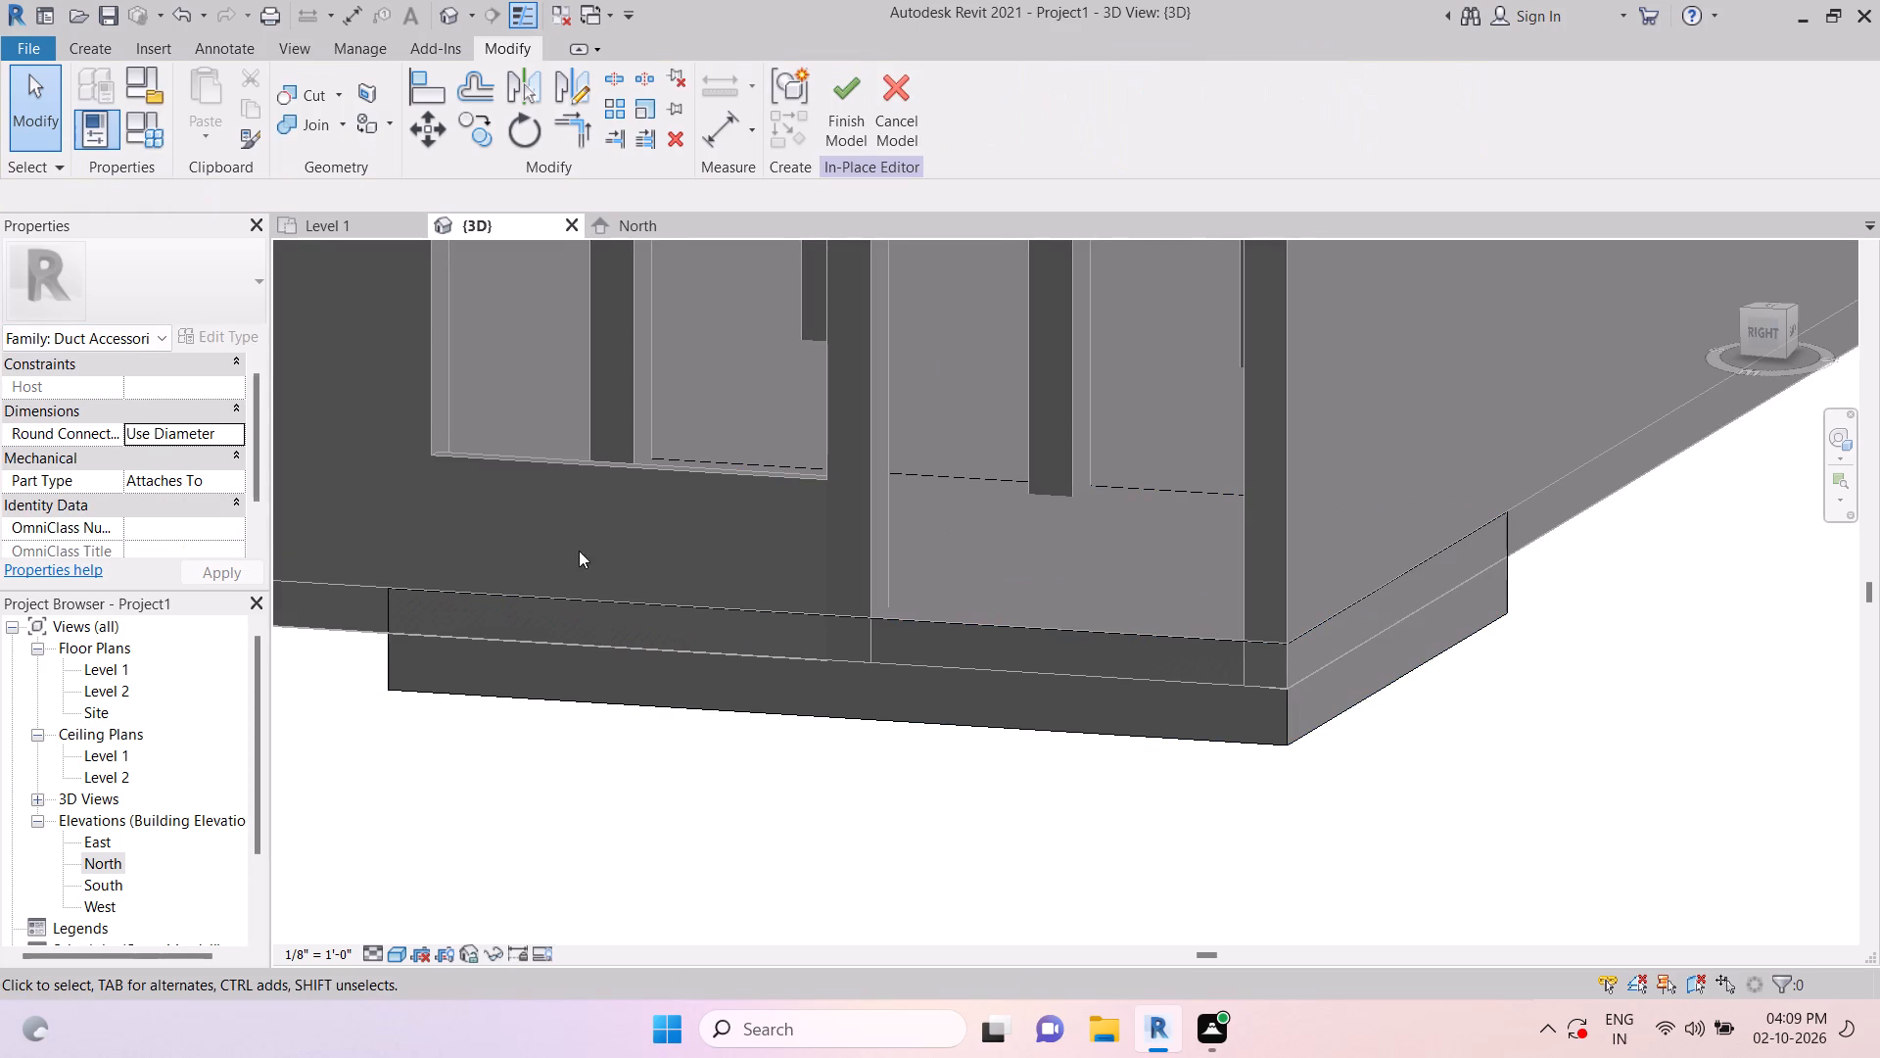
left_click(426, 691)
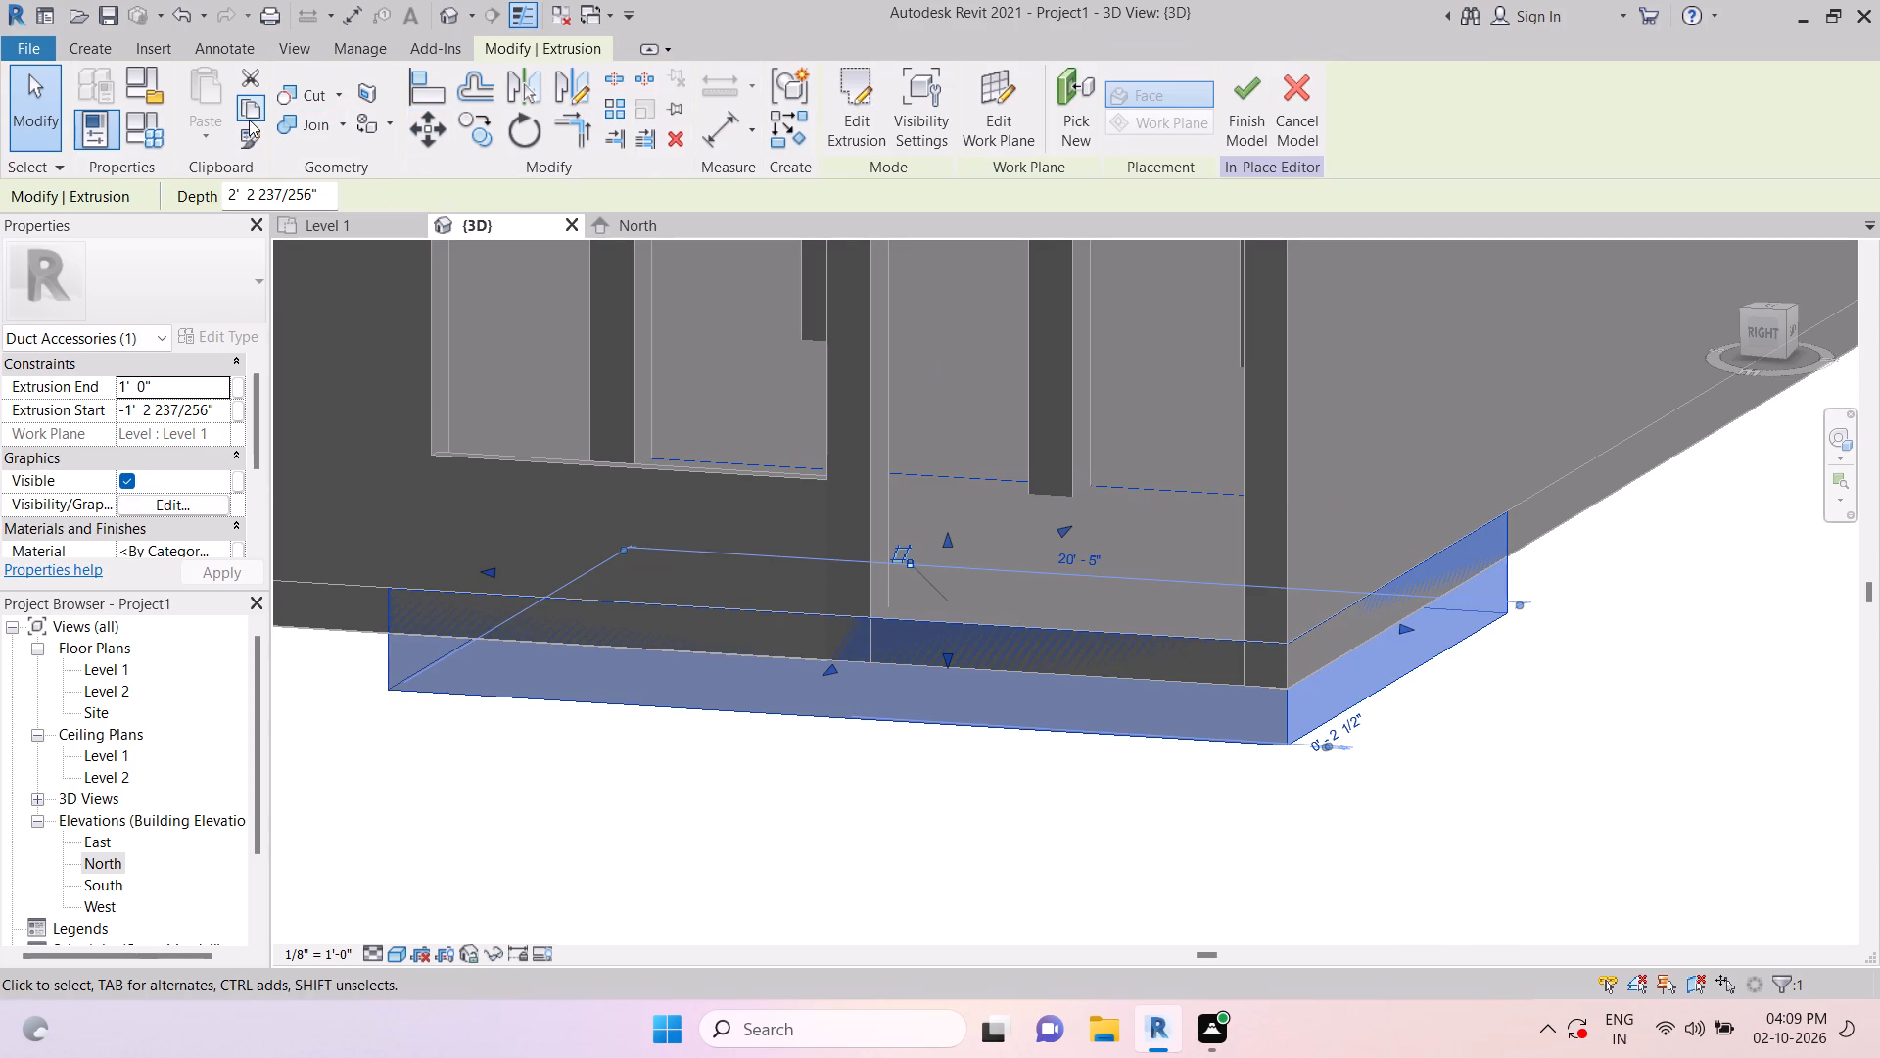
double_click(249, 119)
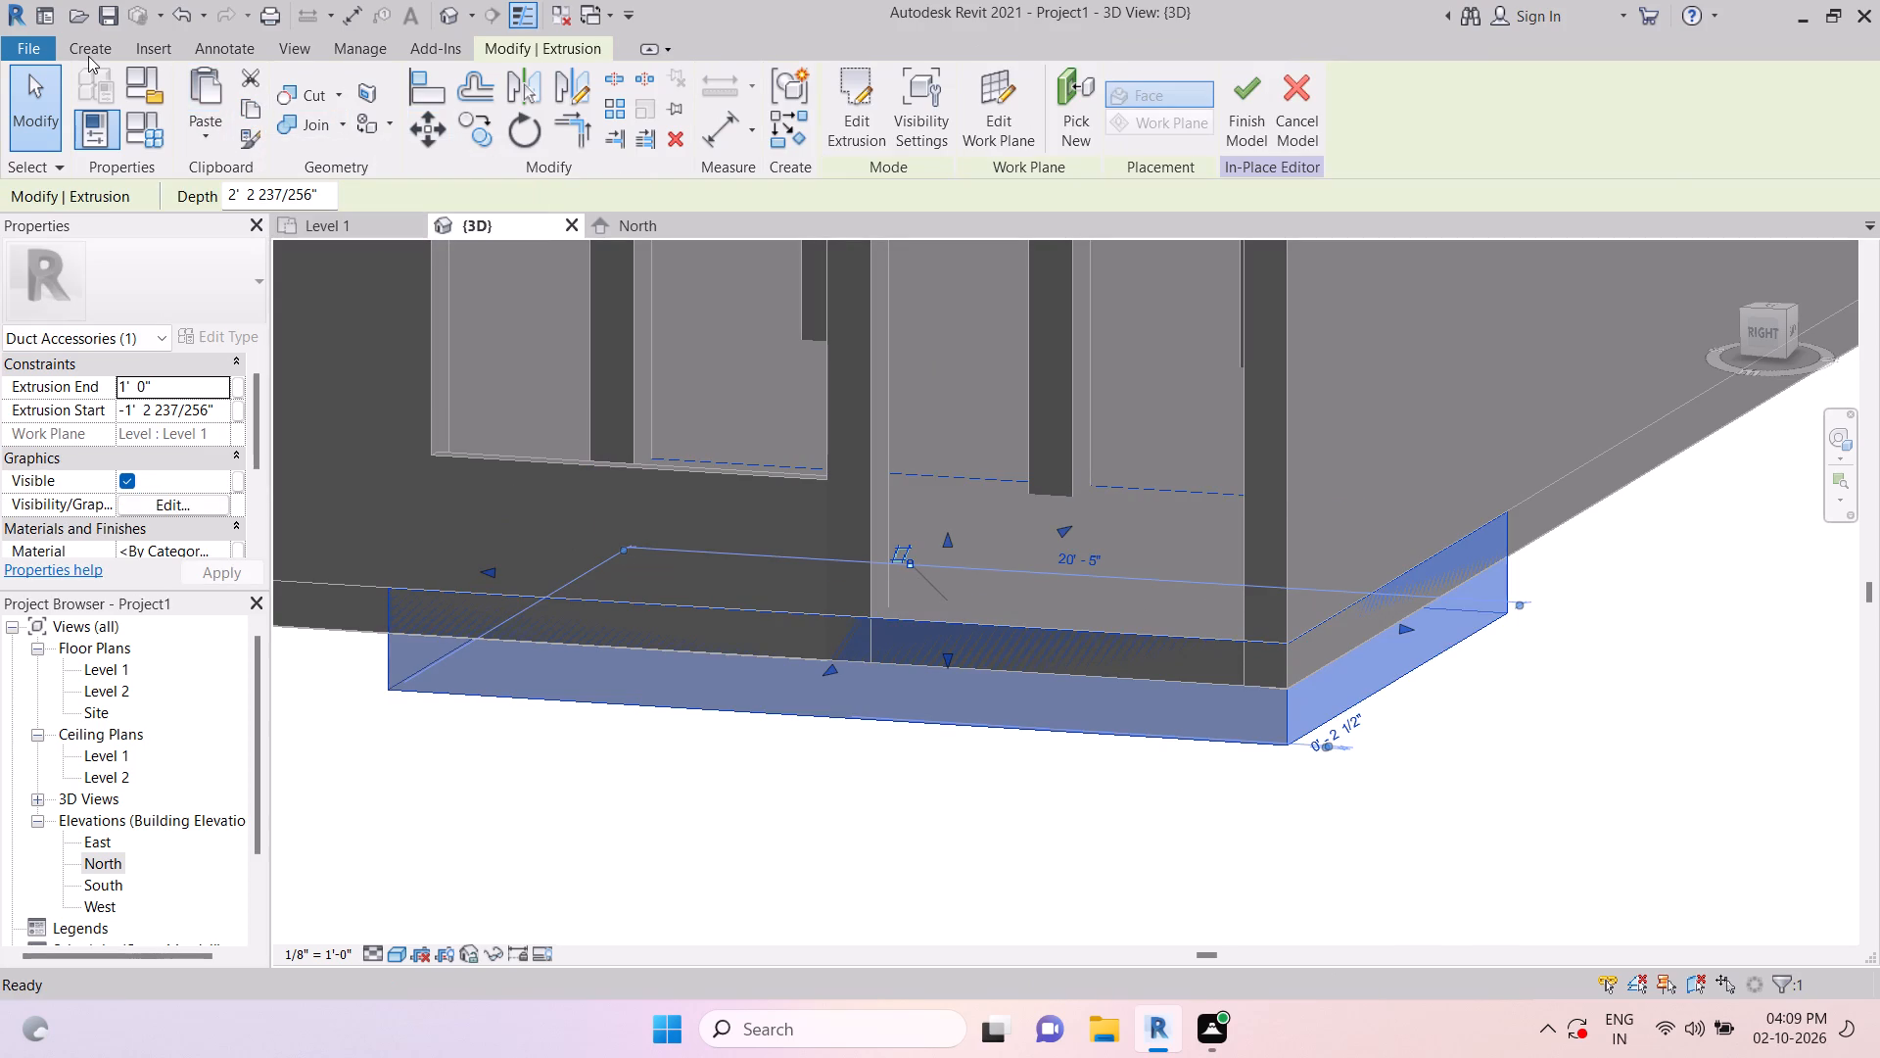
left_click(88, 55)
left_click(470, 123)
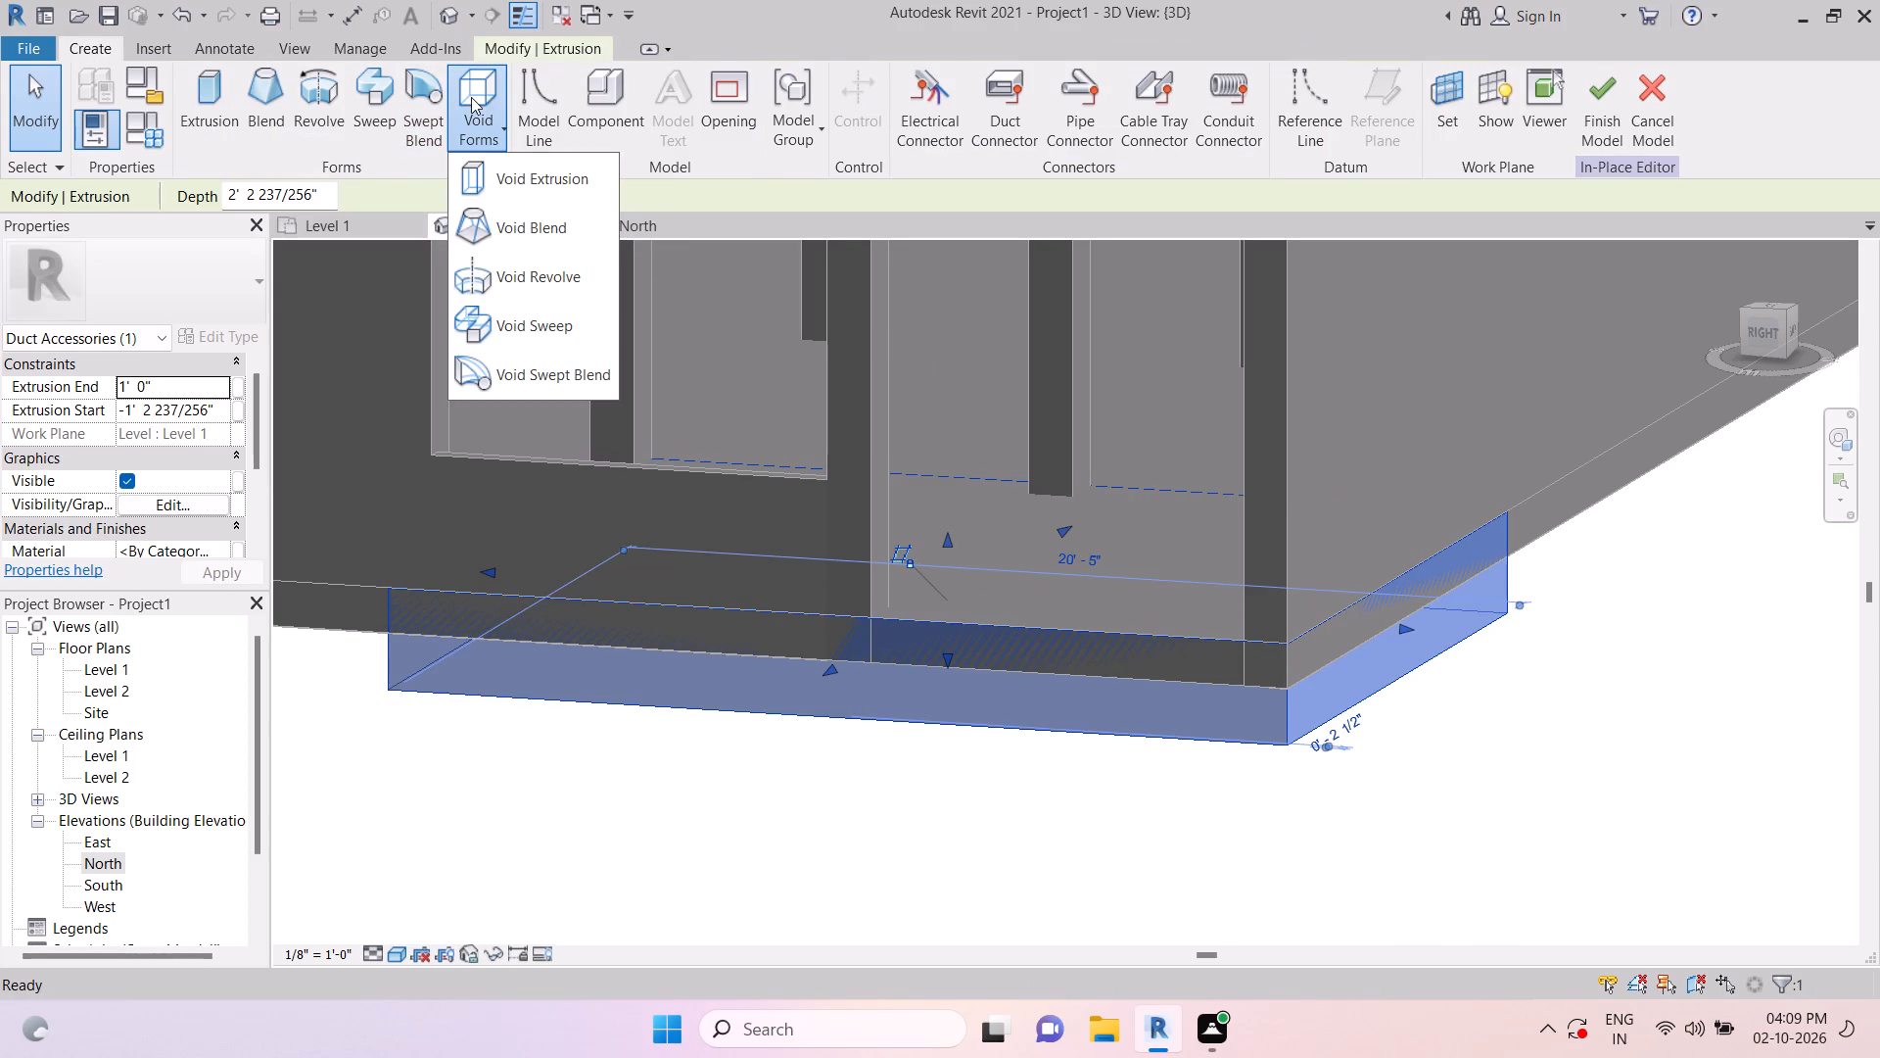
left_click(495, 167)
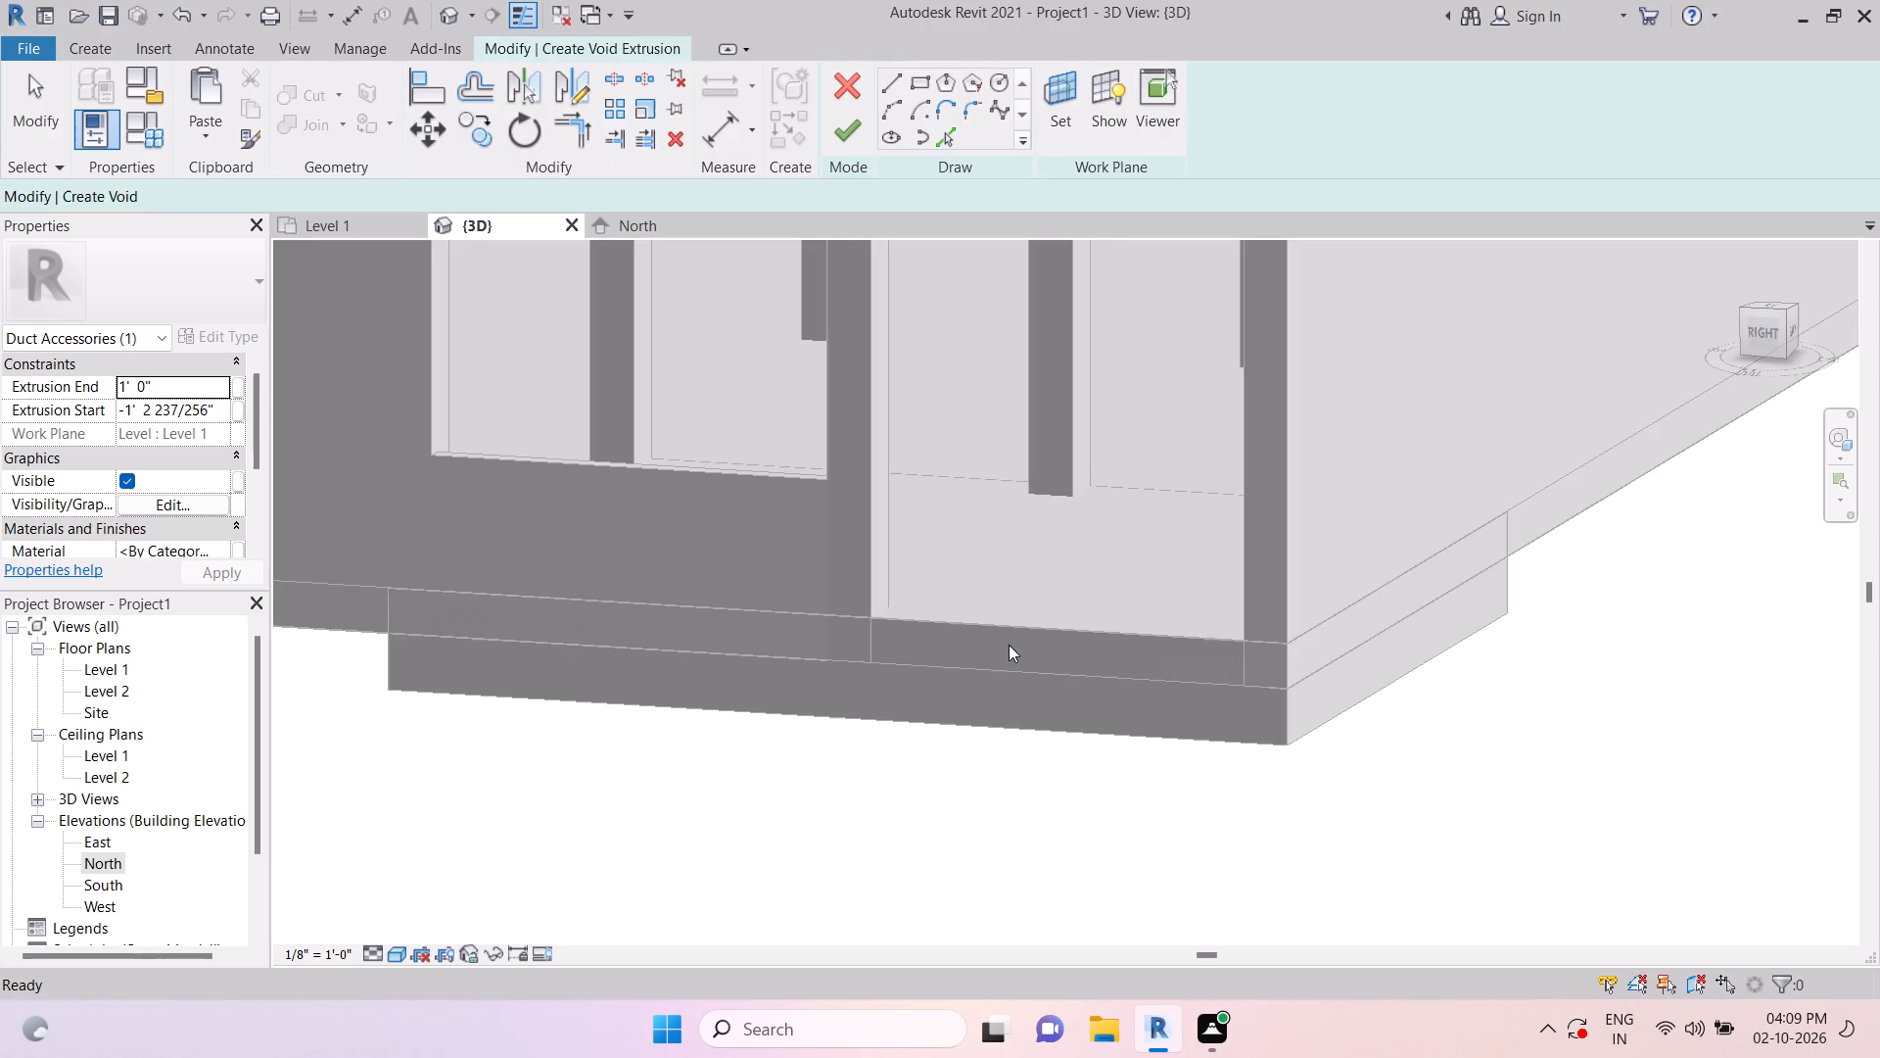
key("ctrl+v")
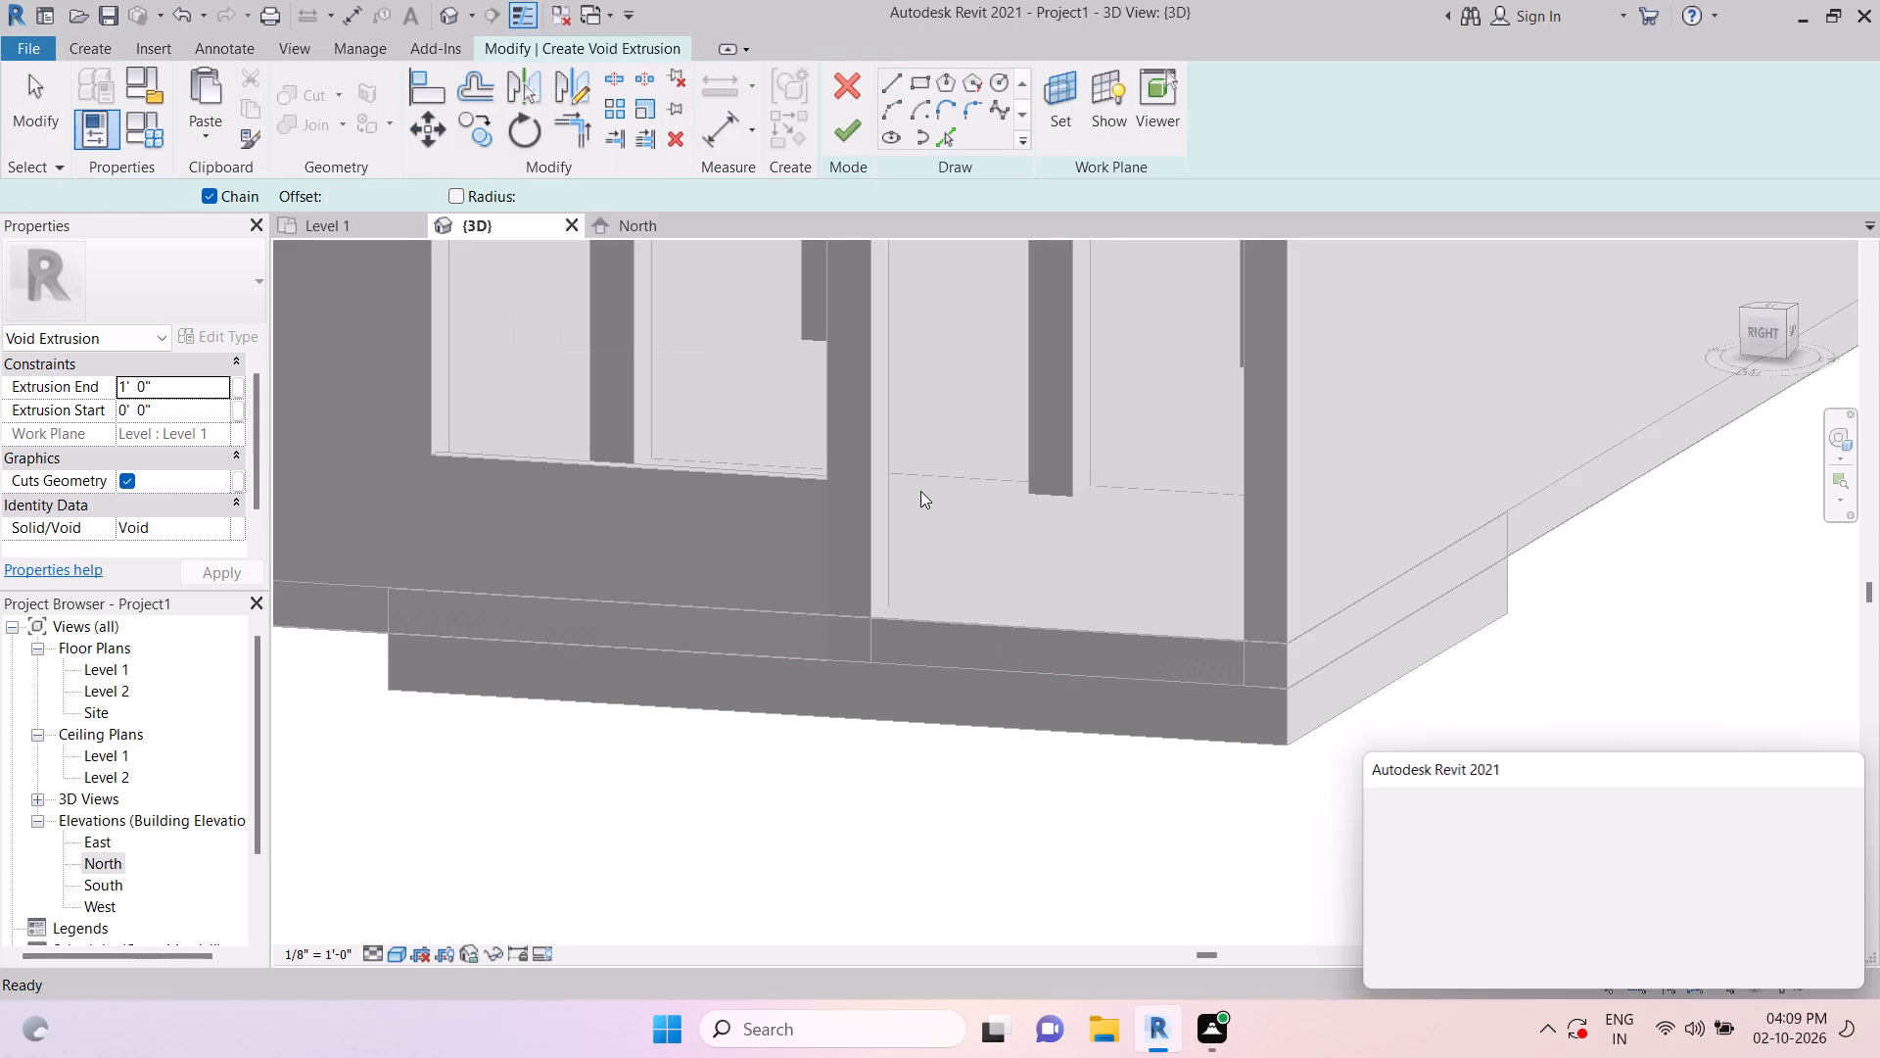
key("Escape")
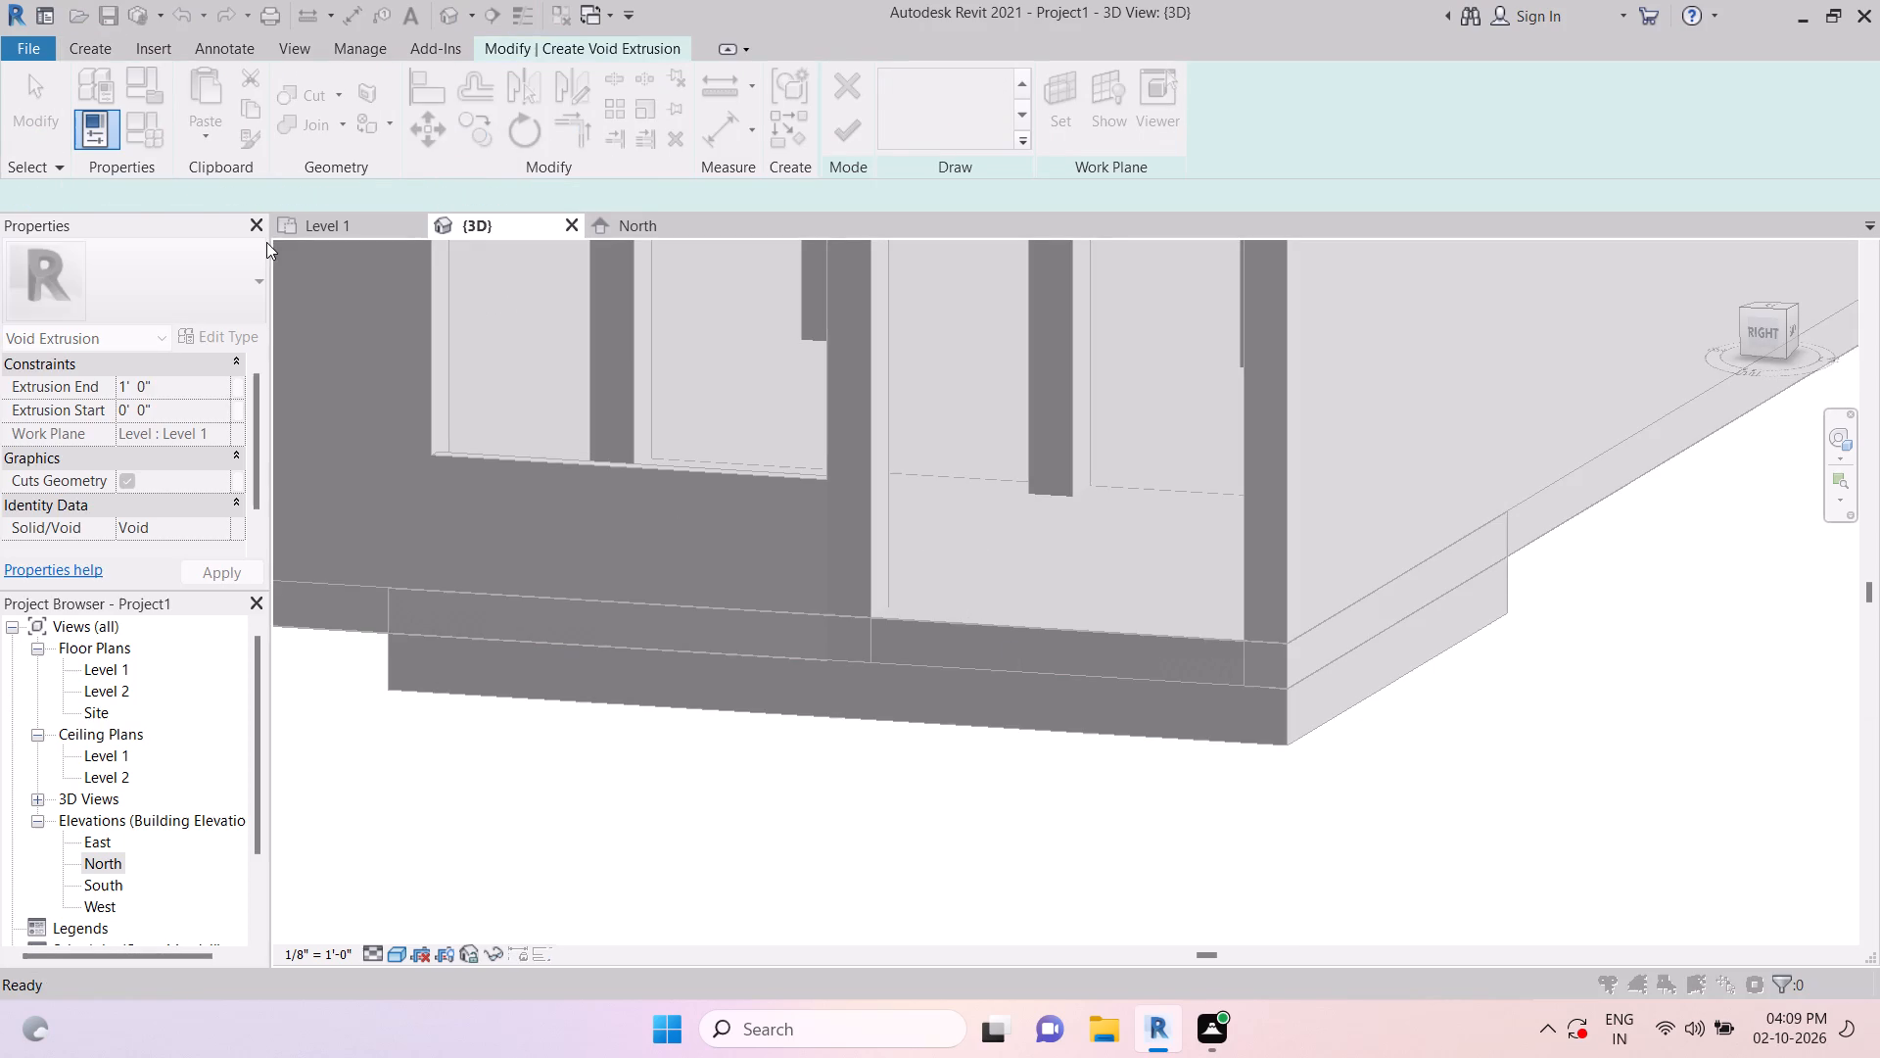
left_click(209, 131)
left_click(306, 367)
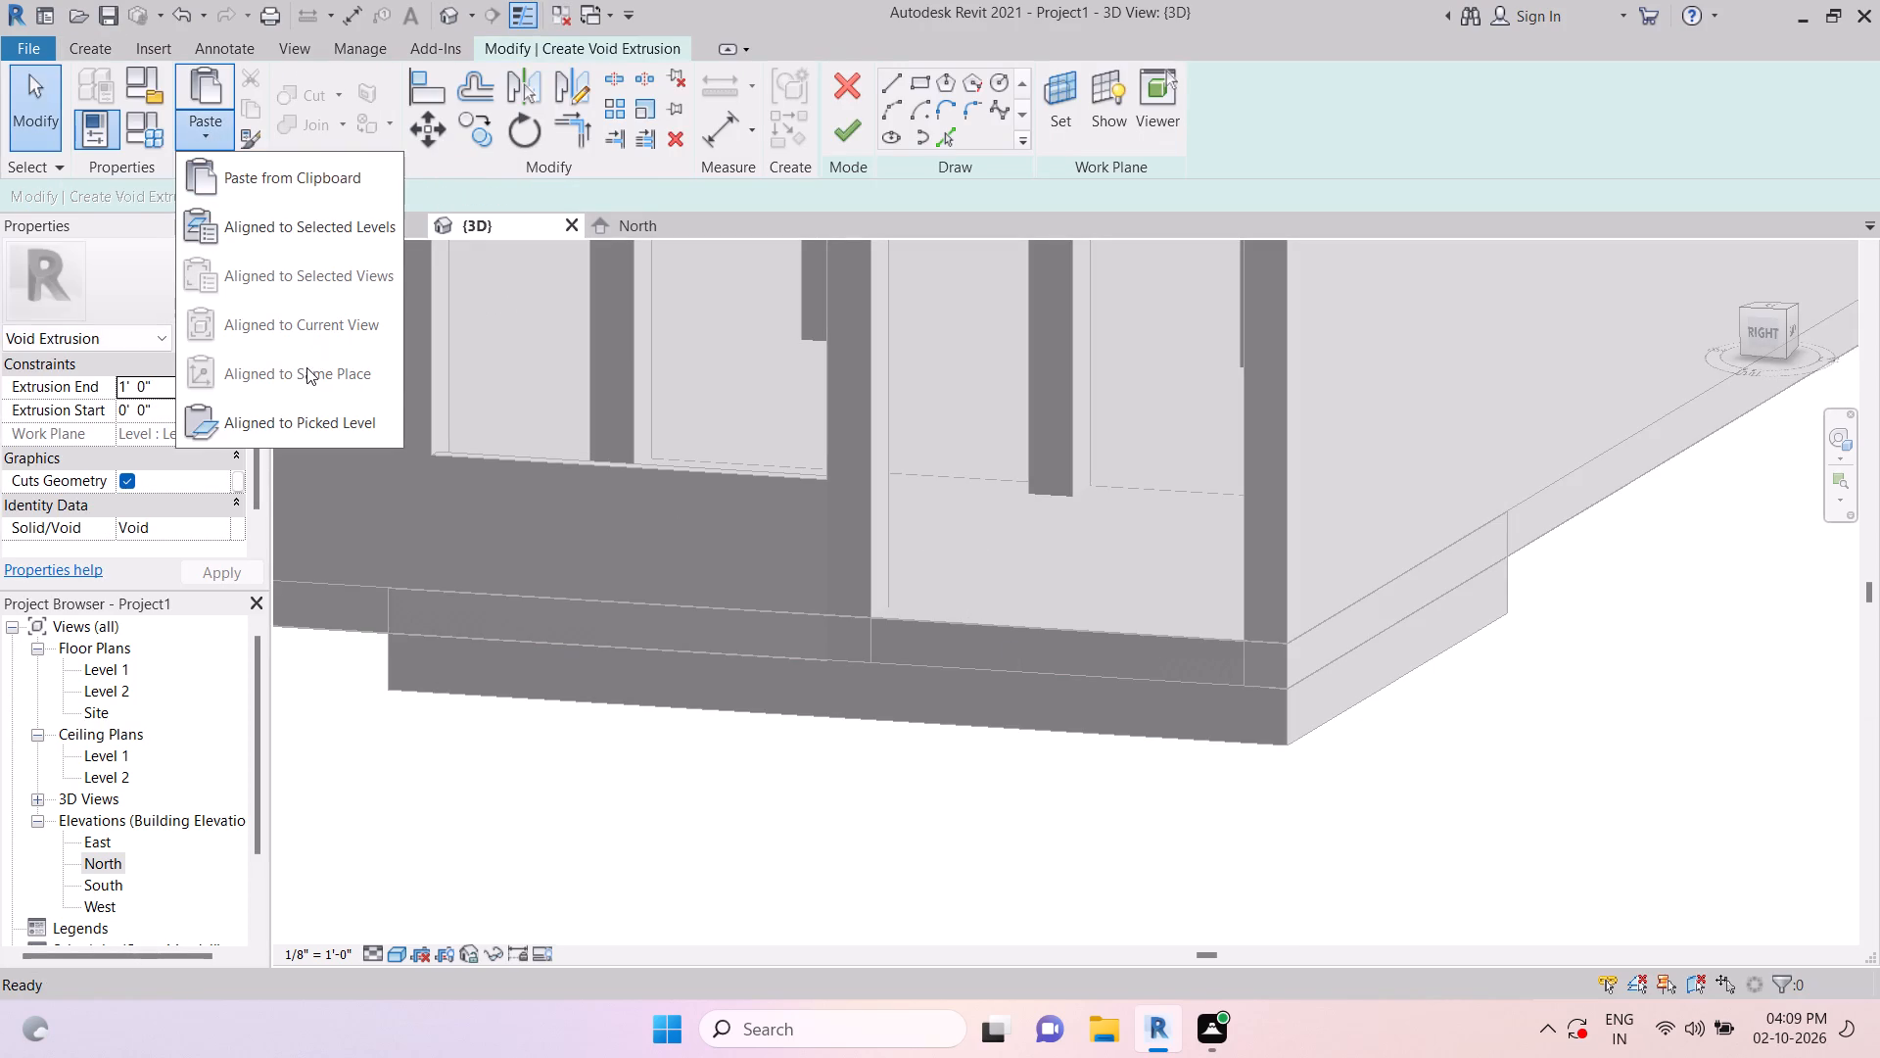
key("Escape")
Create a 1'-0" deep void extrusion, 20'-6" by 15'-7 1/2", from the interior column's corner to the northeast outer corner, and finish the model.
scroll(1081, 656, "down", 5)
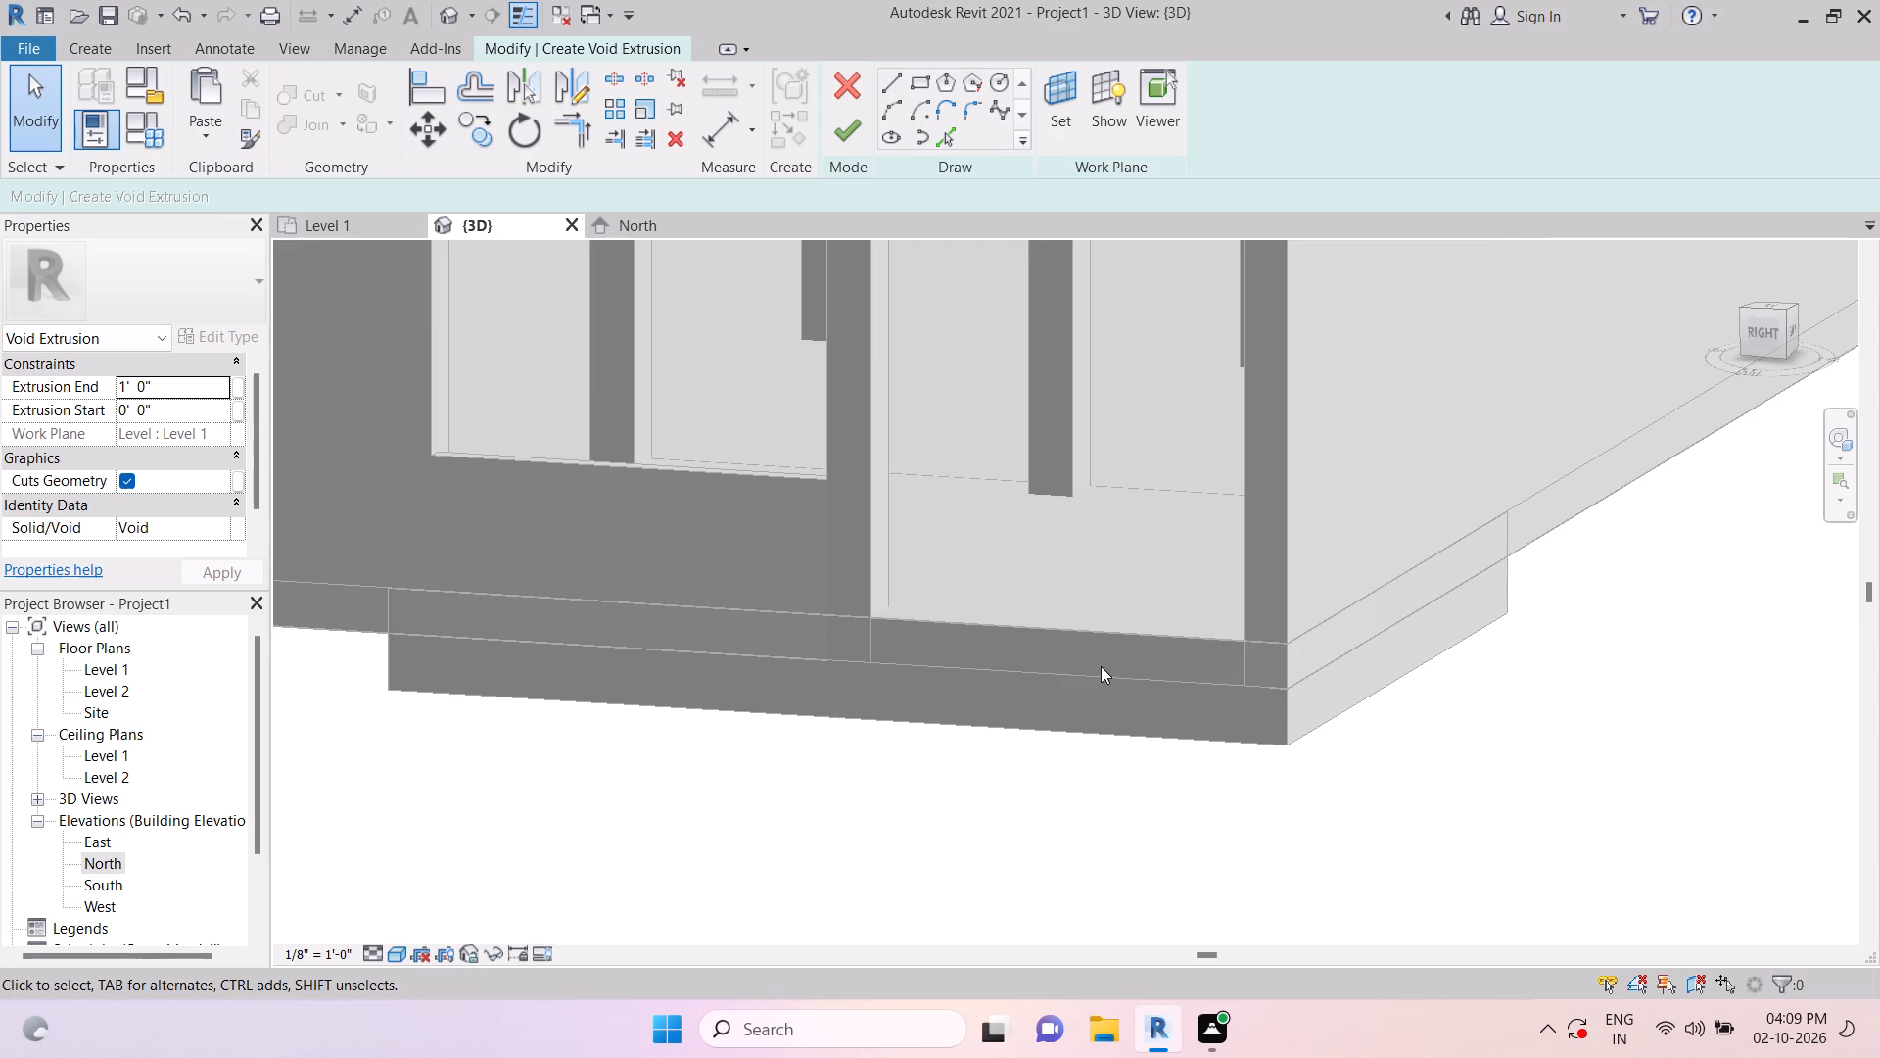
middle_click_drag(1326, 725, 1353, 859, "shift")
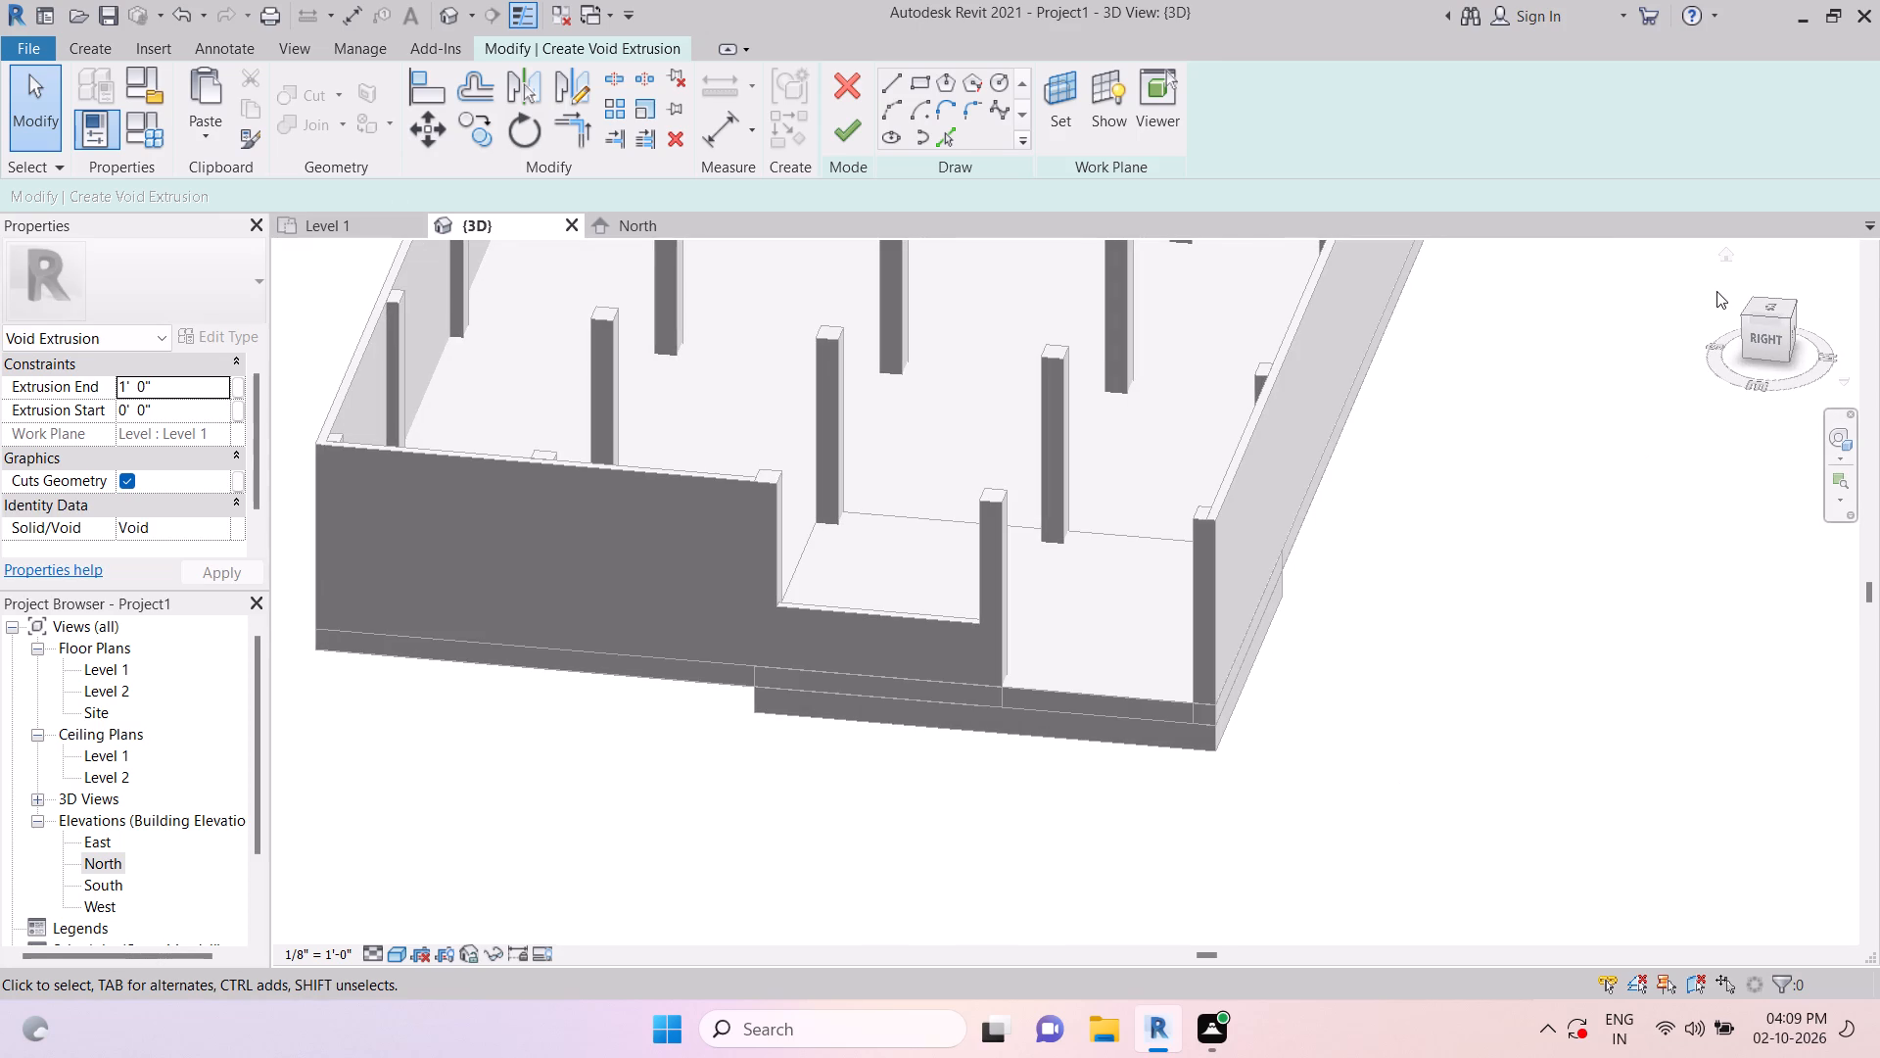
left_click(1763, 308)
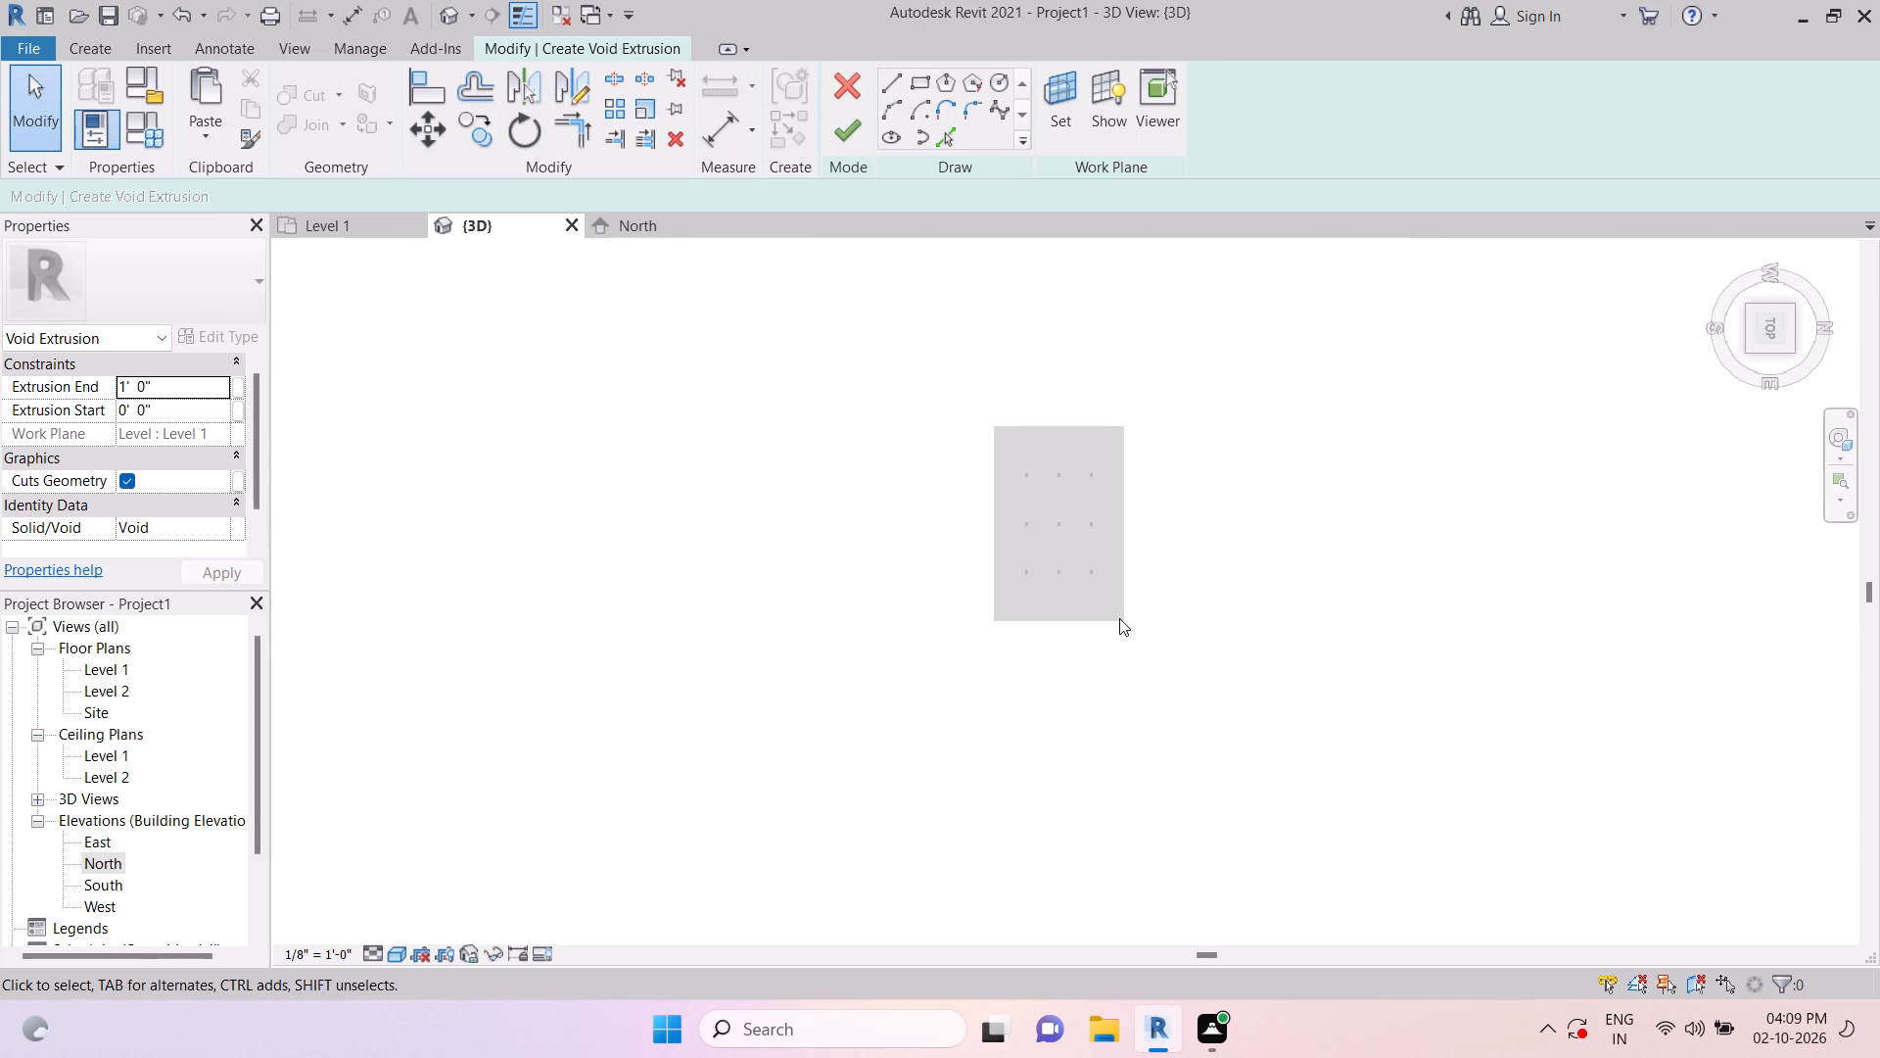
scroll(1068, 653, "up", 11)
left_click(926, 88)
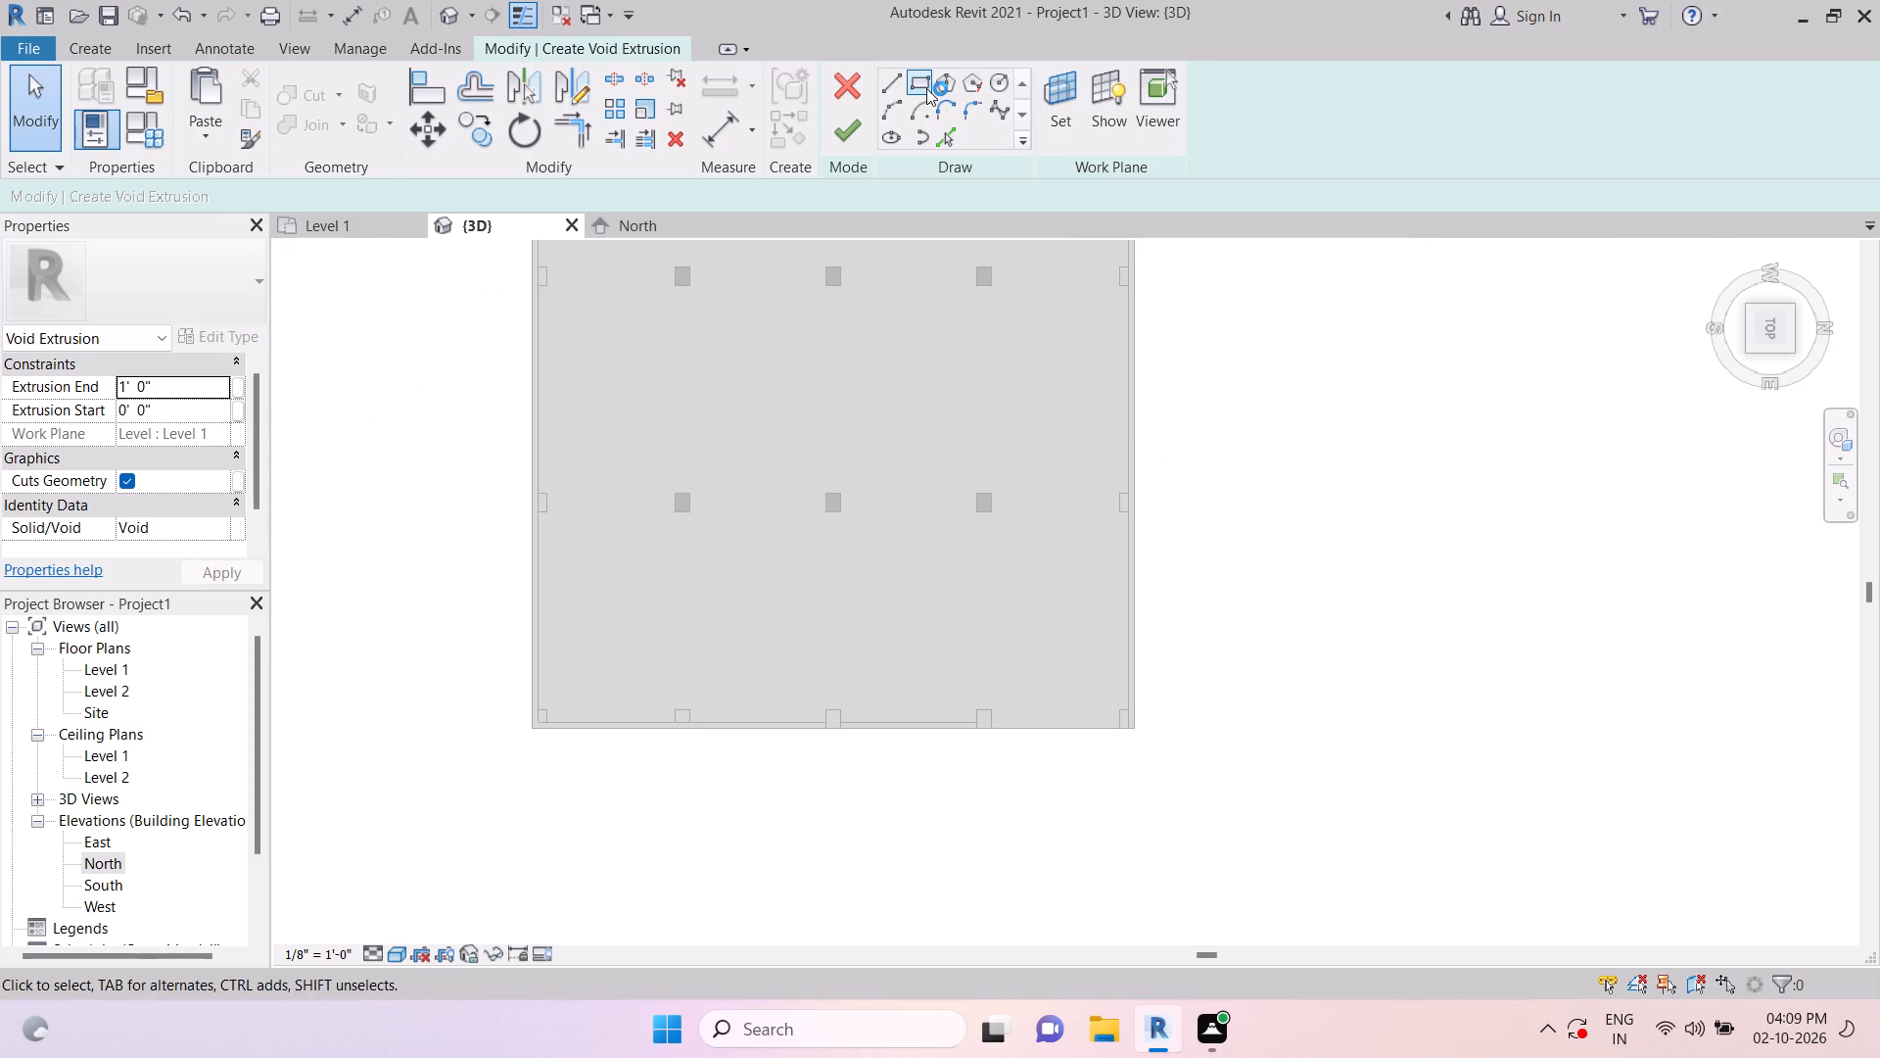
scroll(838, 510, "up", 5)
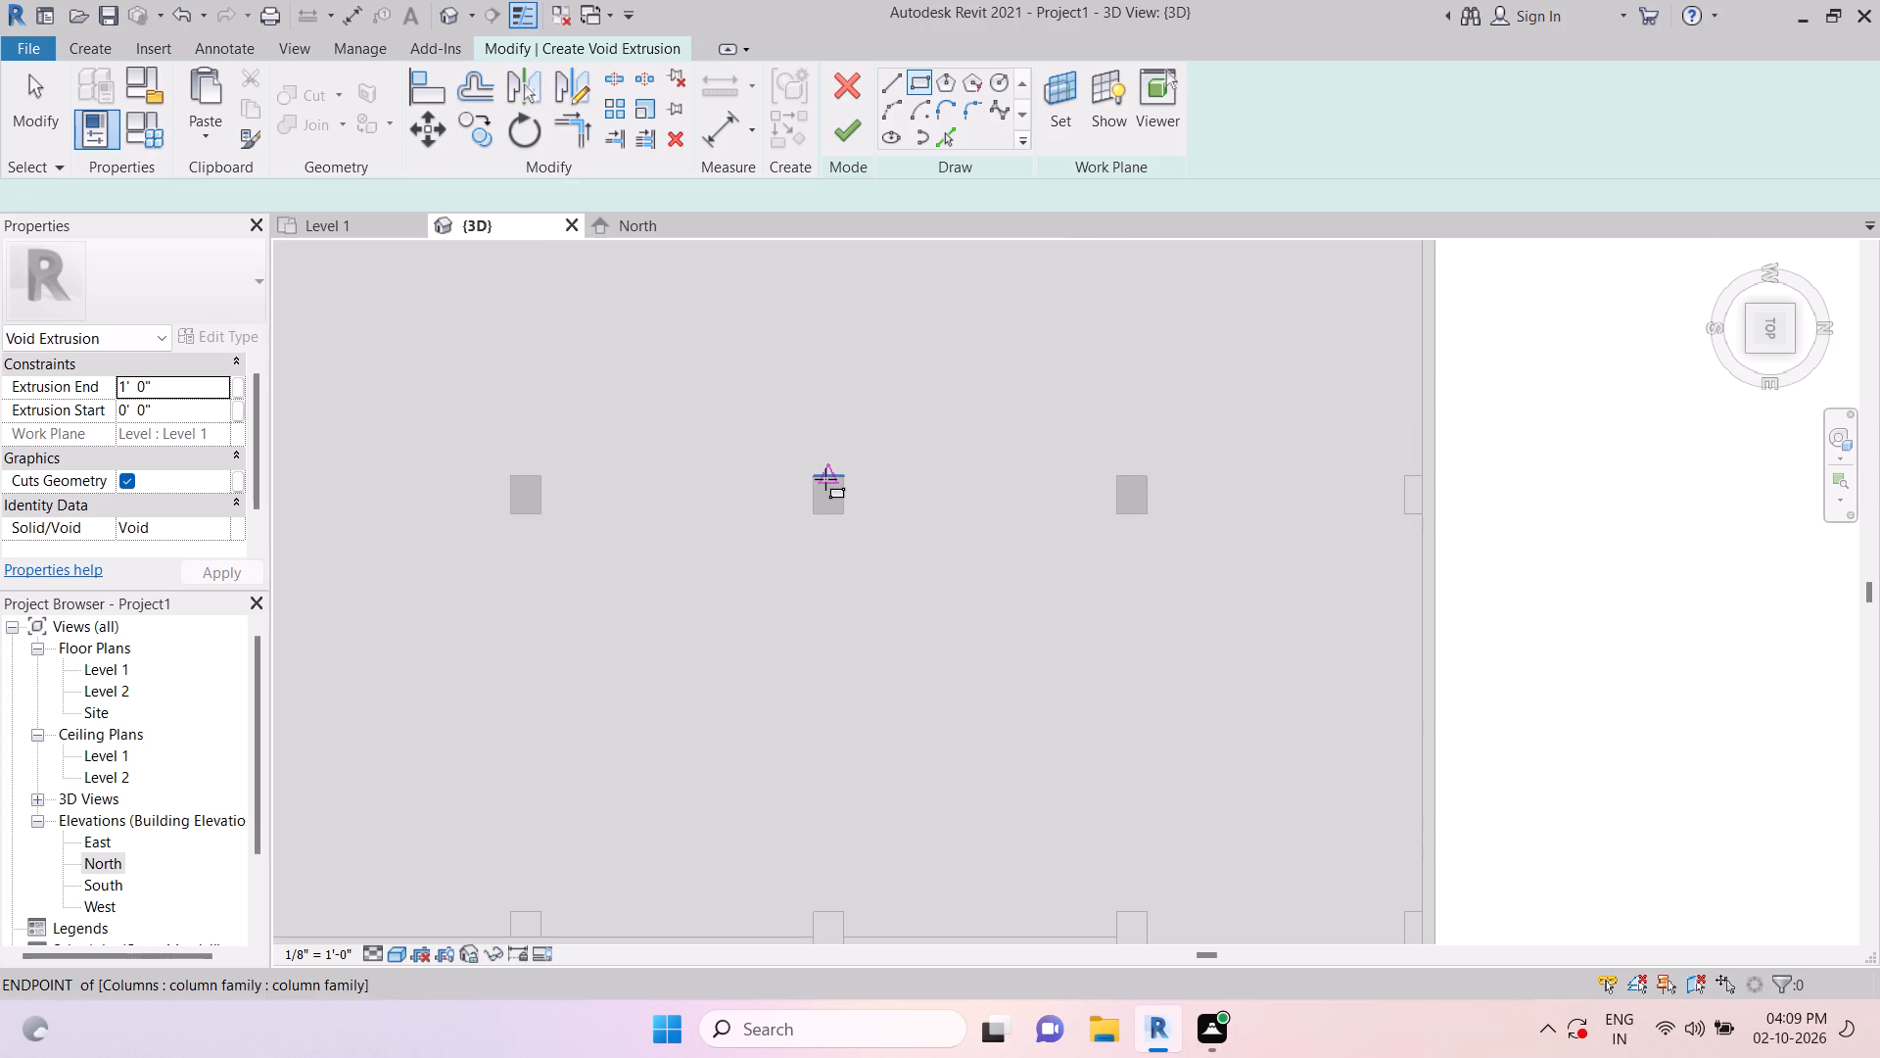
left_click(821, 480)
scroll(1283, 795, "down", 4)
middle_click_drag(1280, 789, 1154, 582)
scroll(1153, 581, "up", 1)
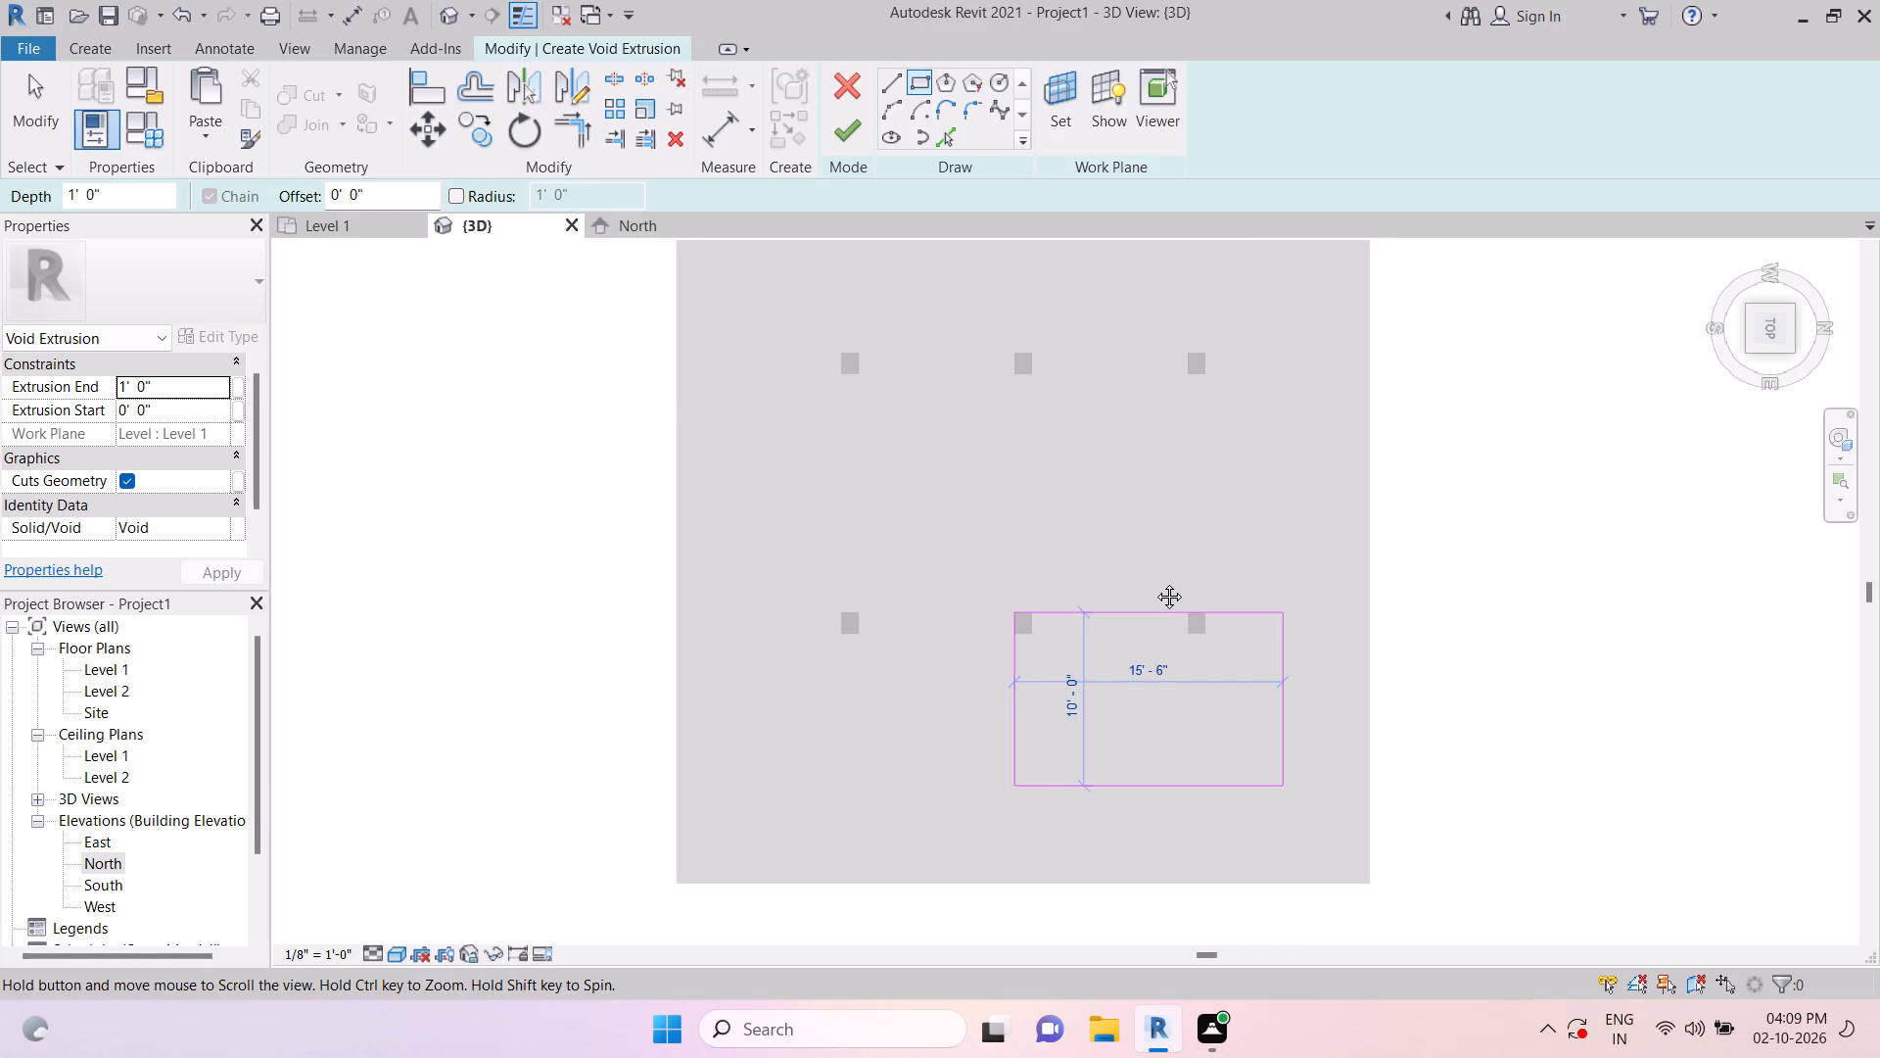
left_click(1256, 686)
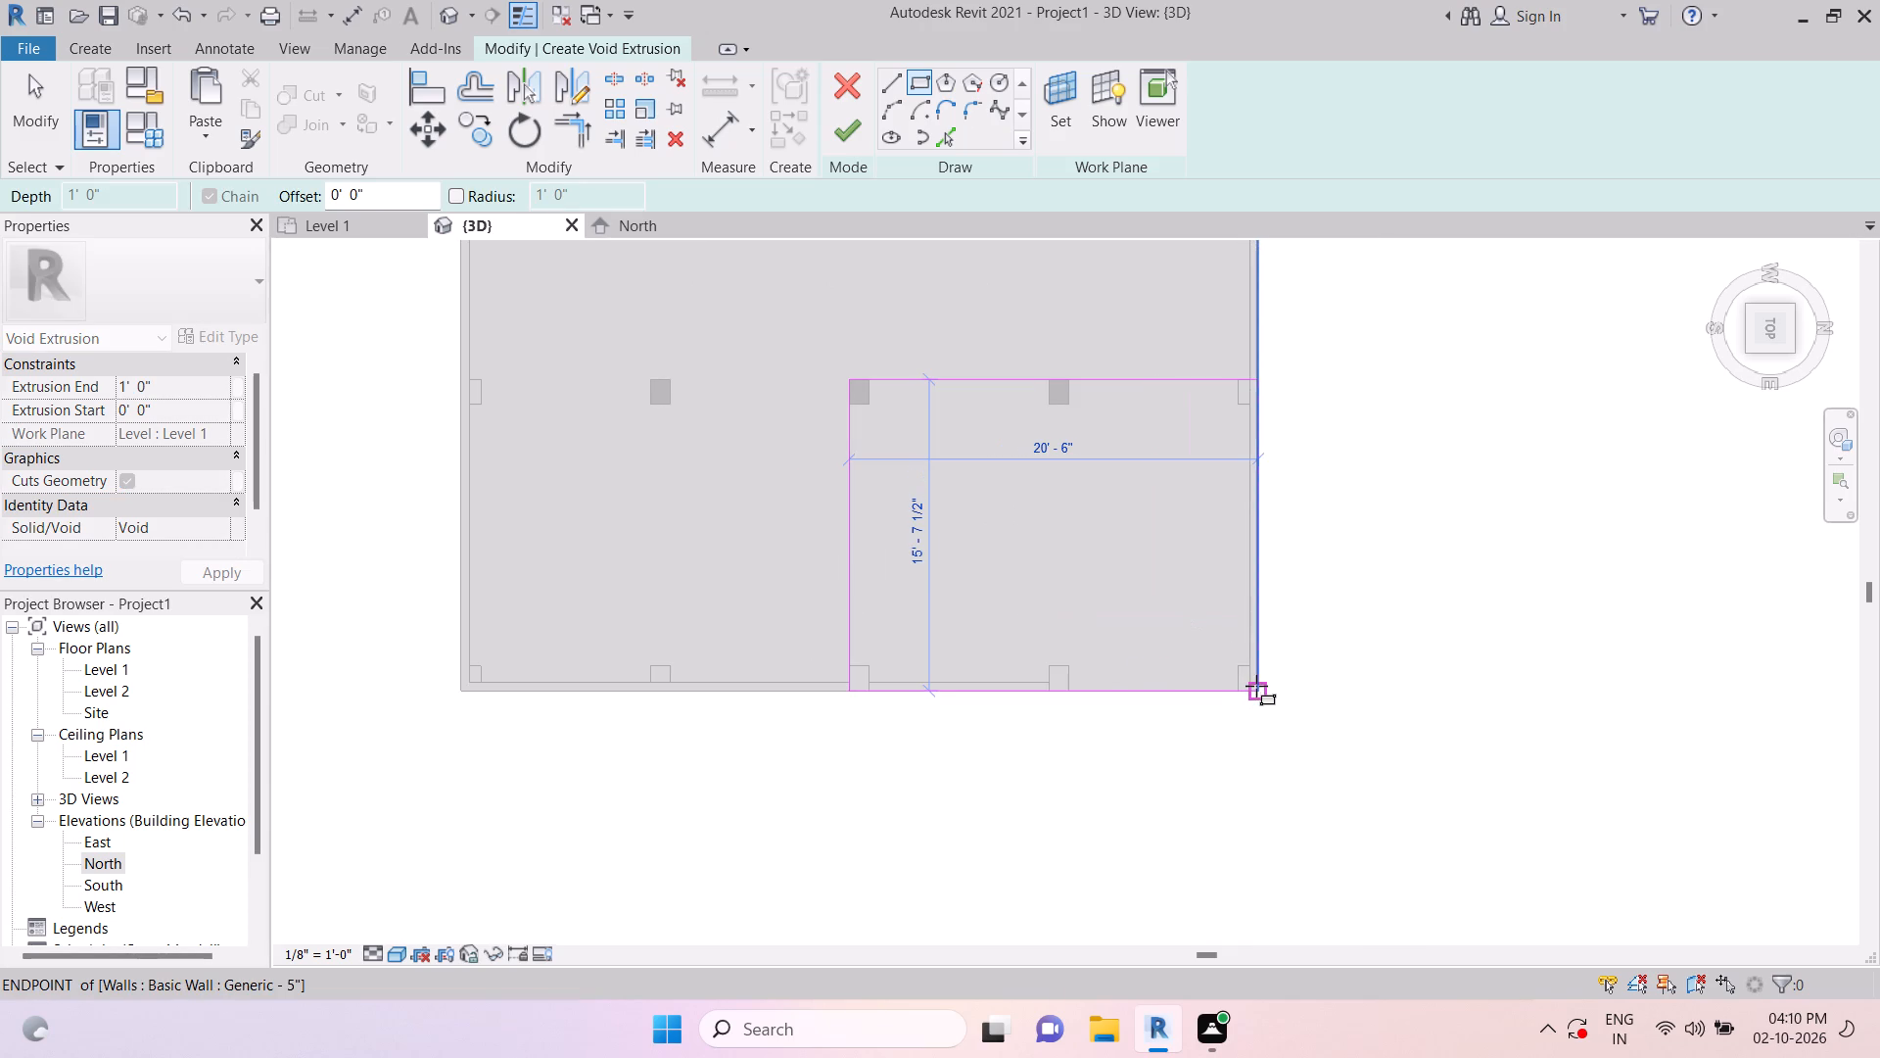
key("Escape")
key("Escape")
key("Escape")
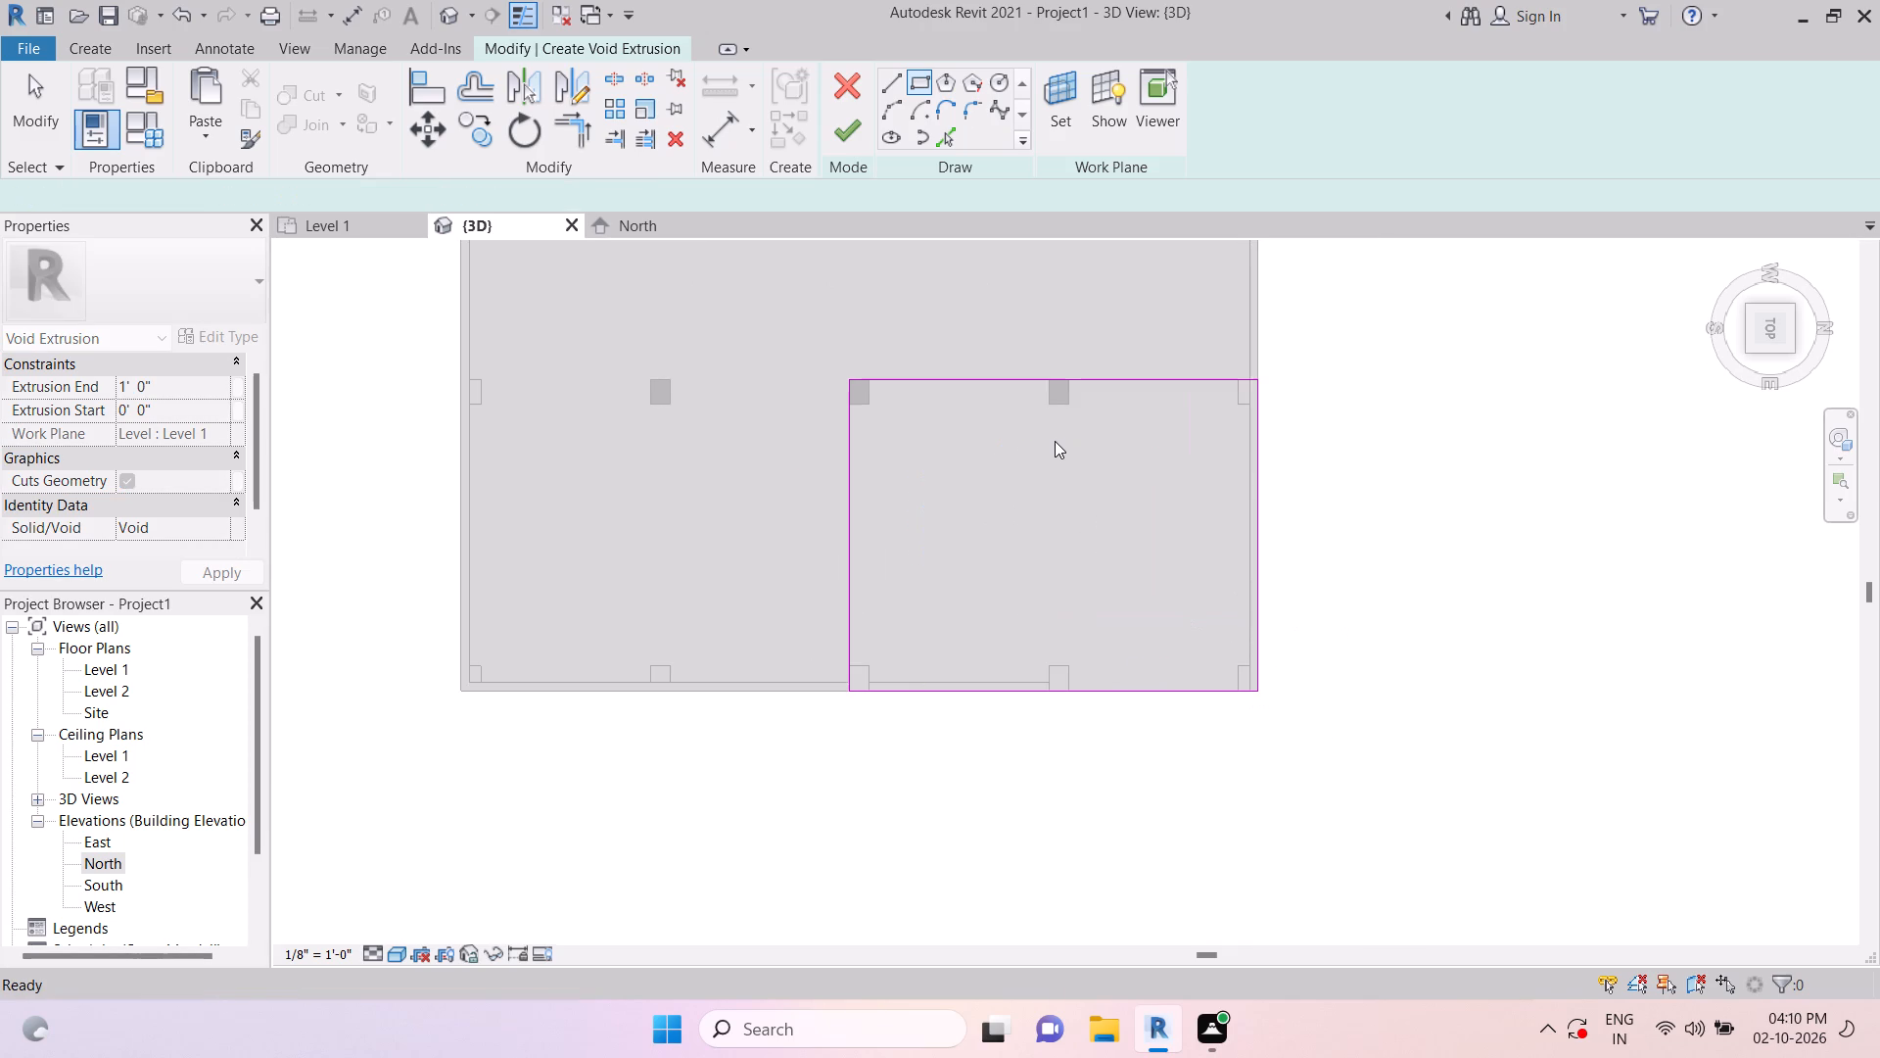
left_click(857, 123)
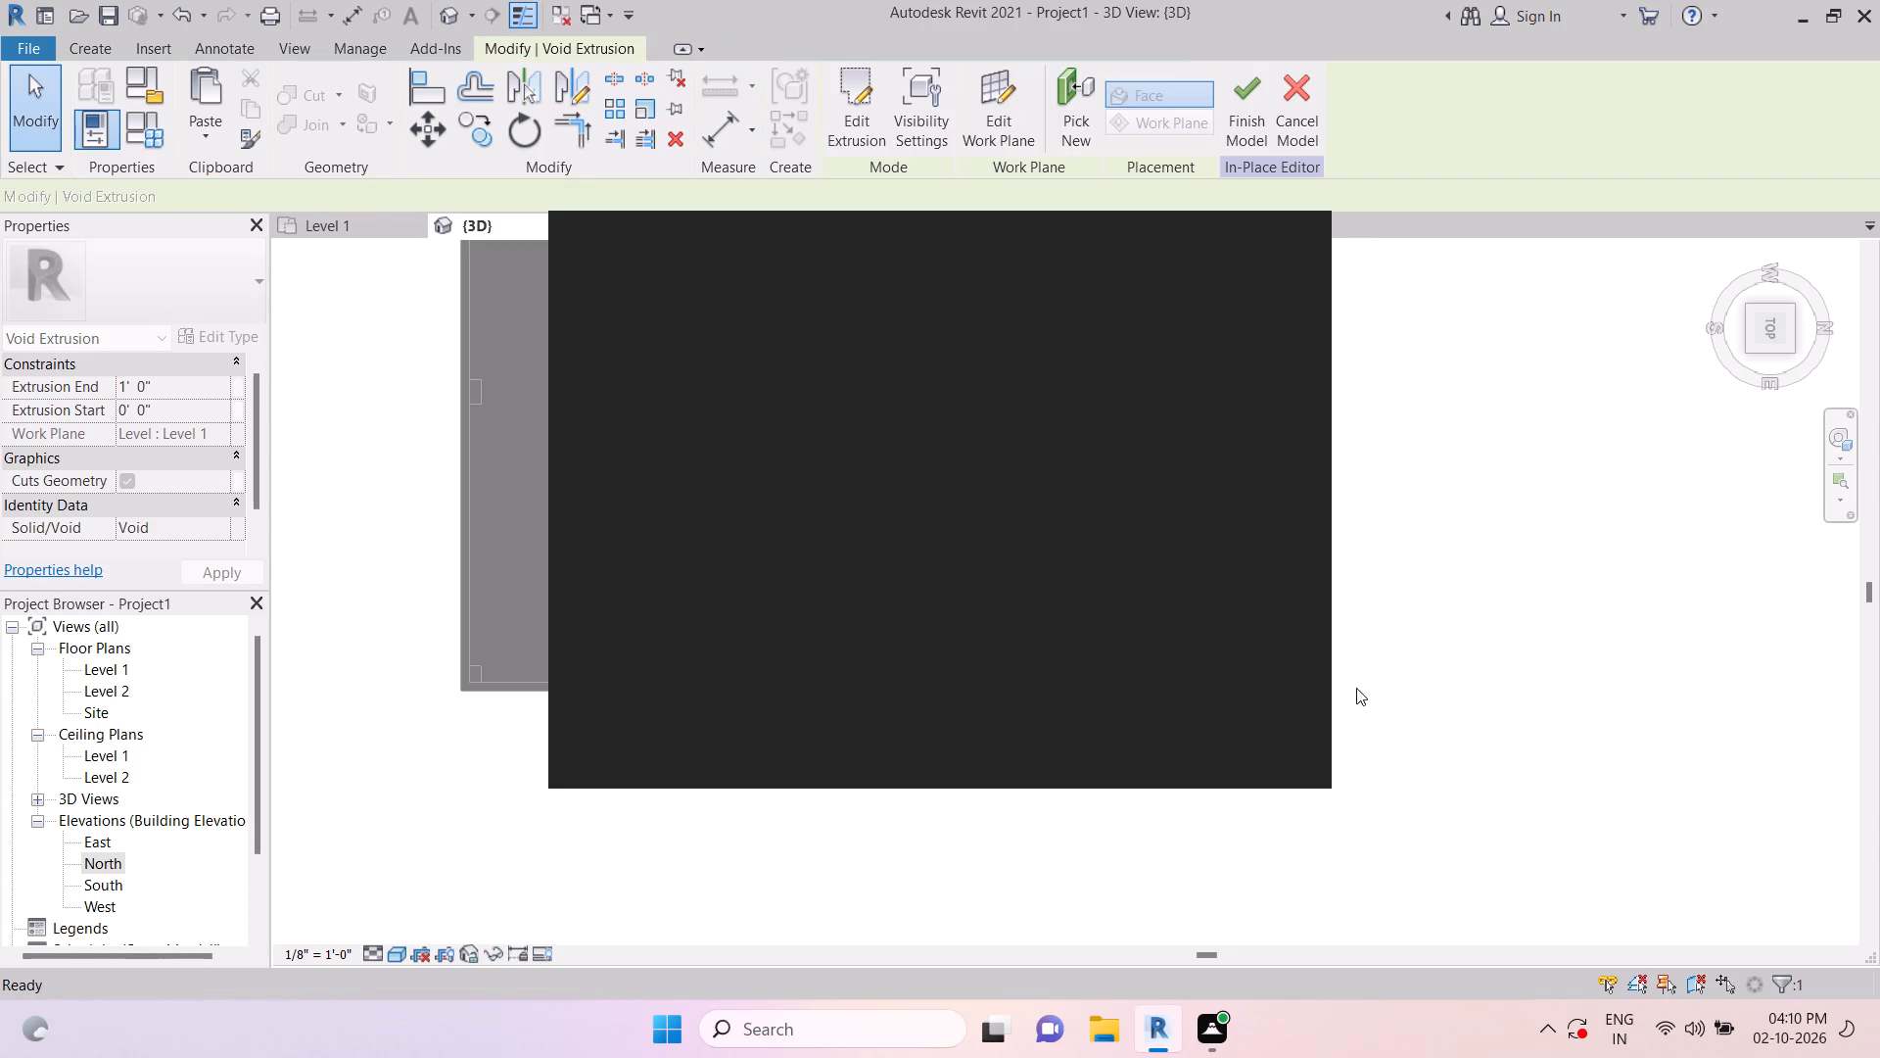
left_click(1247, 116)
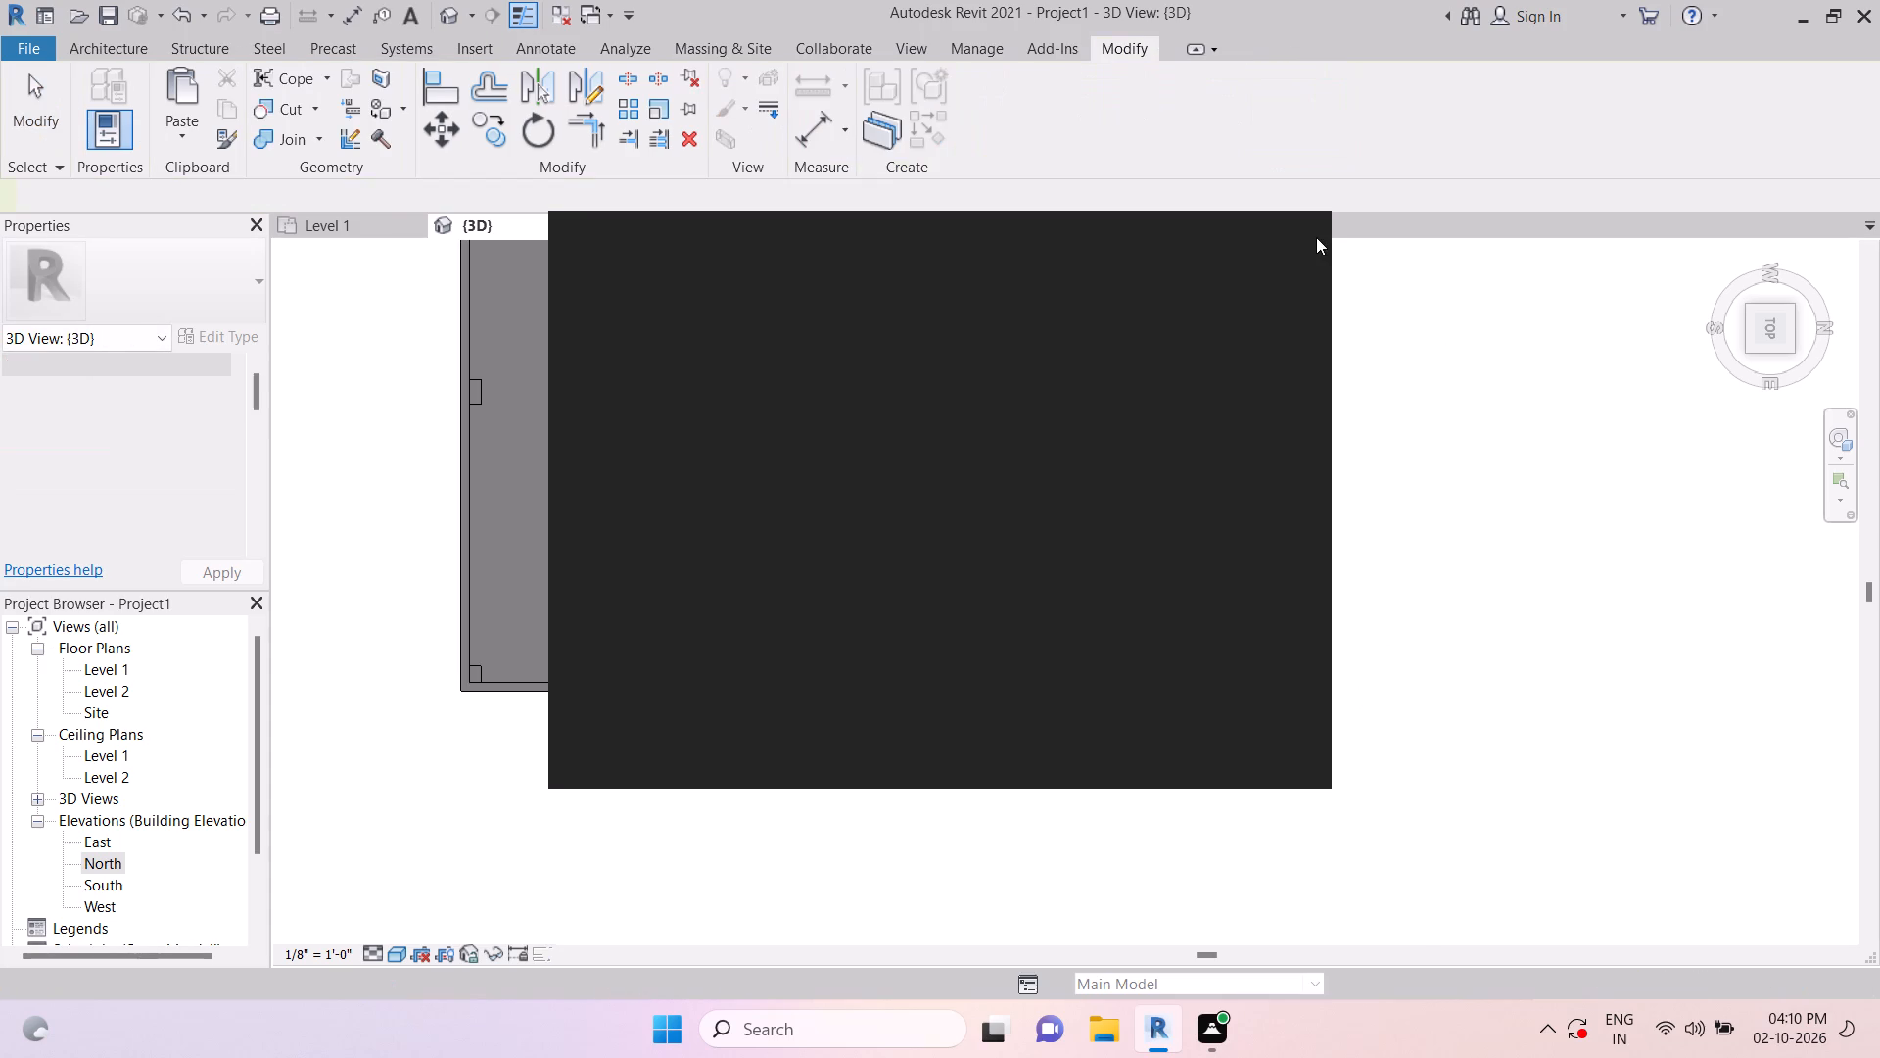
left_click(1284, 244)
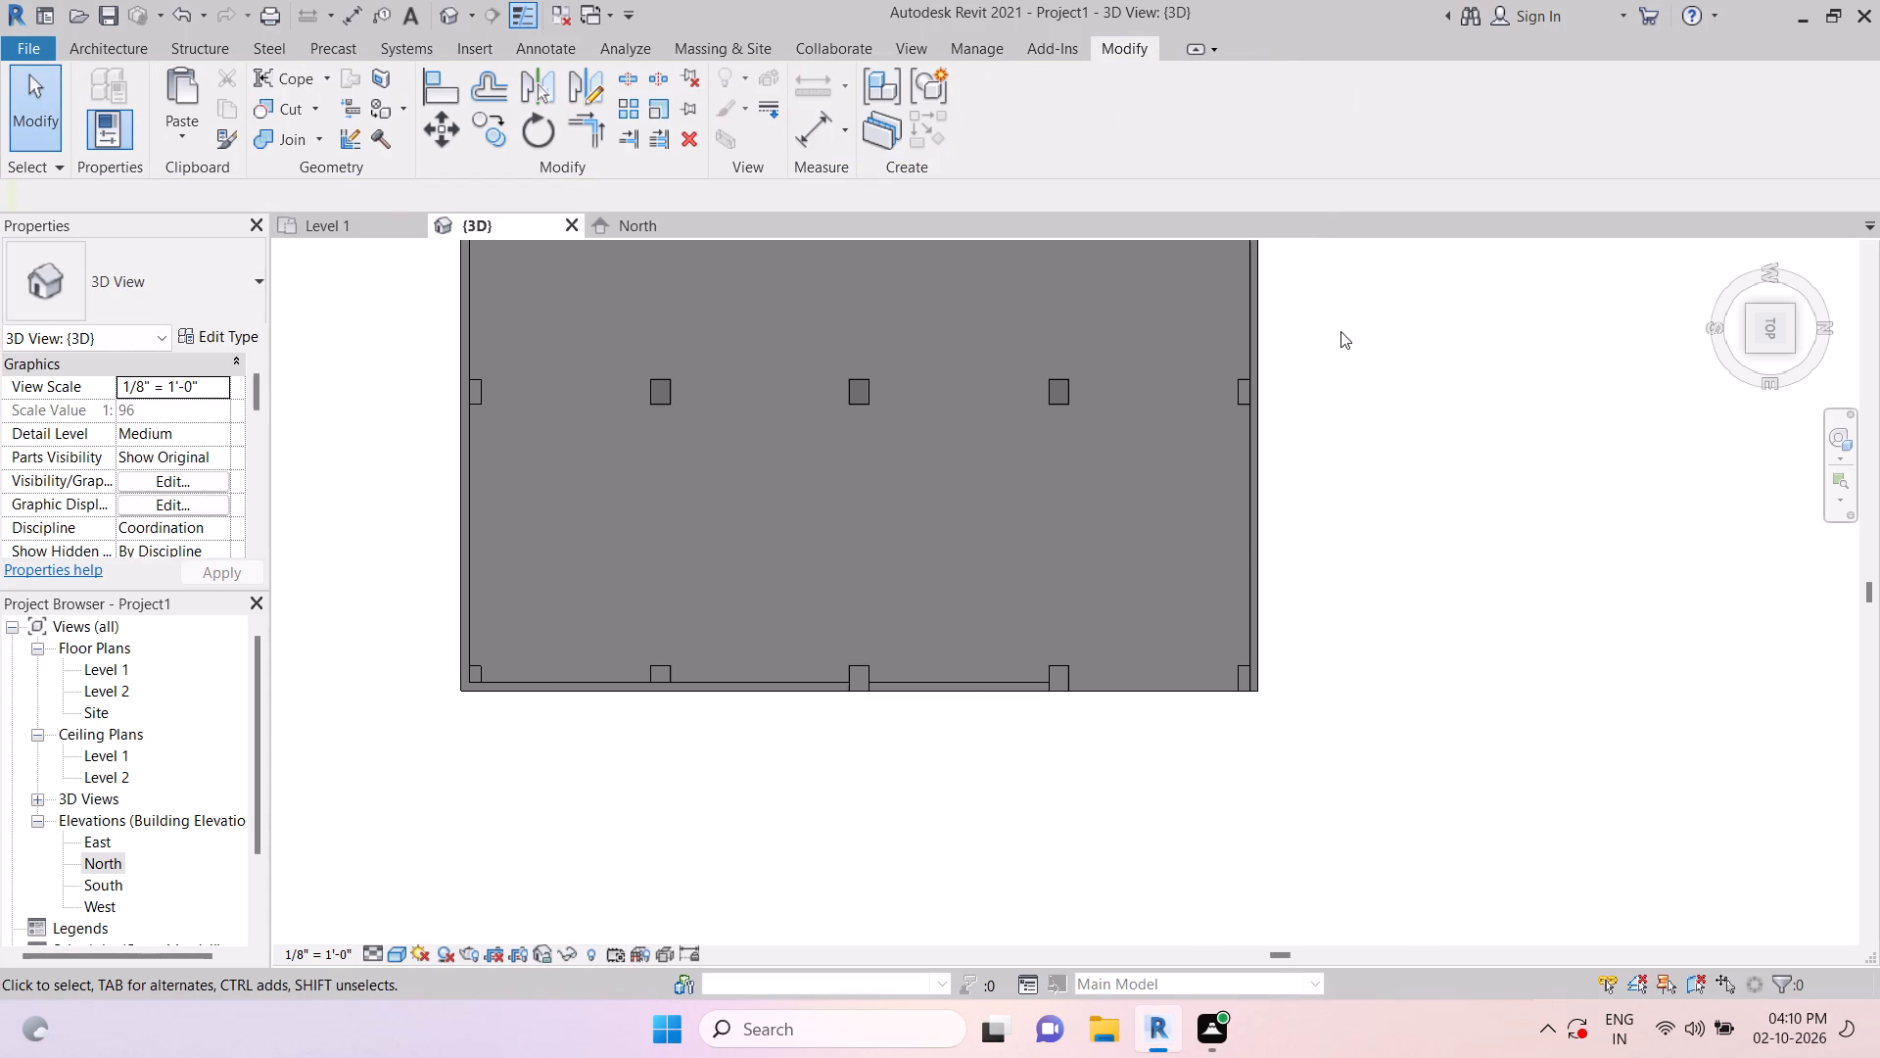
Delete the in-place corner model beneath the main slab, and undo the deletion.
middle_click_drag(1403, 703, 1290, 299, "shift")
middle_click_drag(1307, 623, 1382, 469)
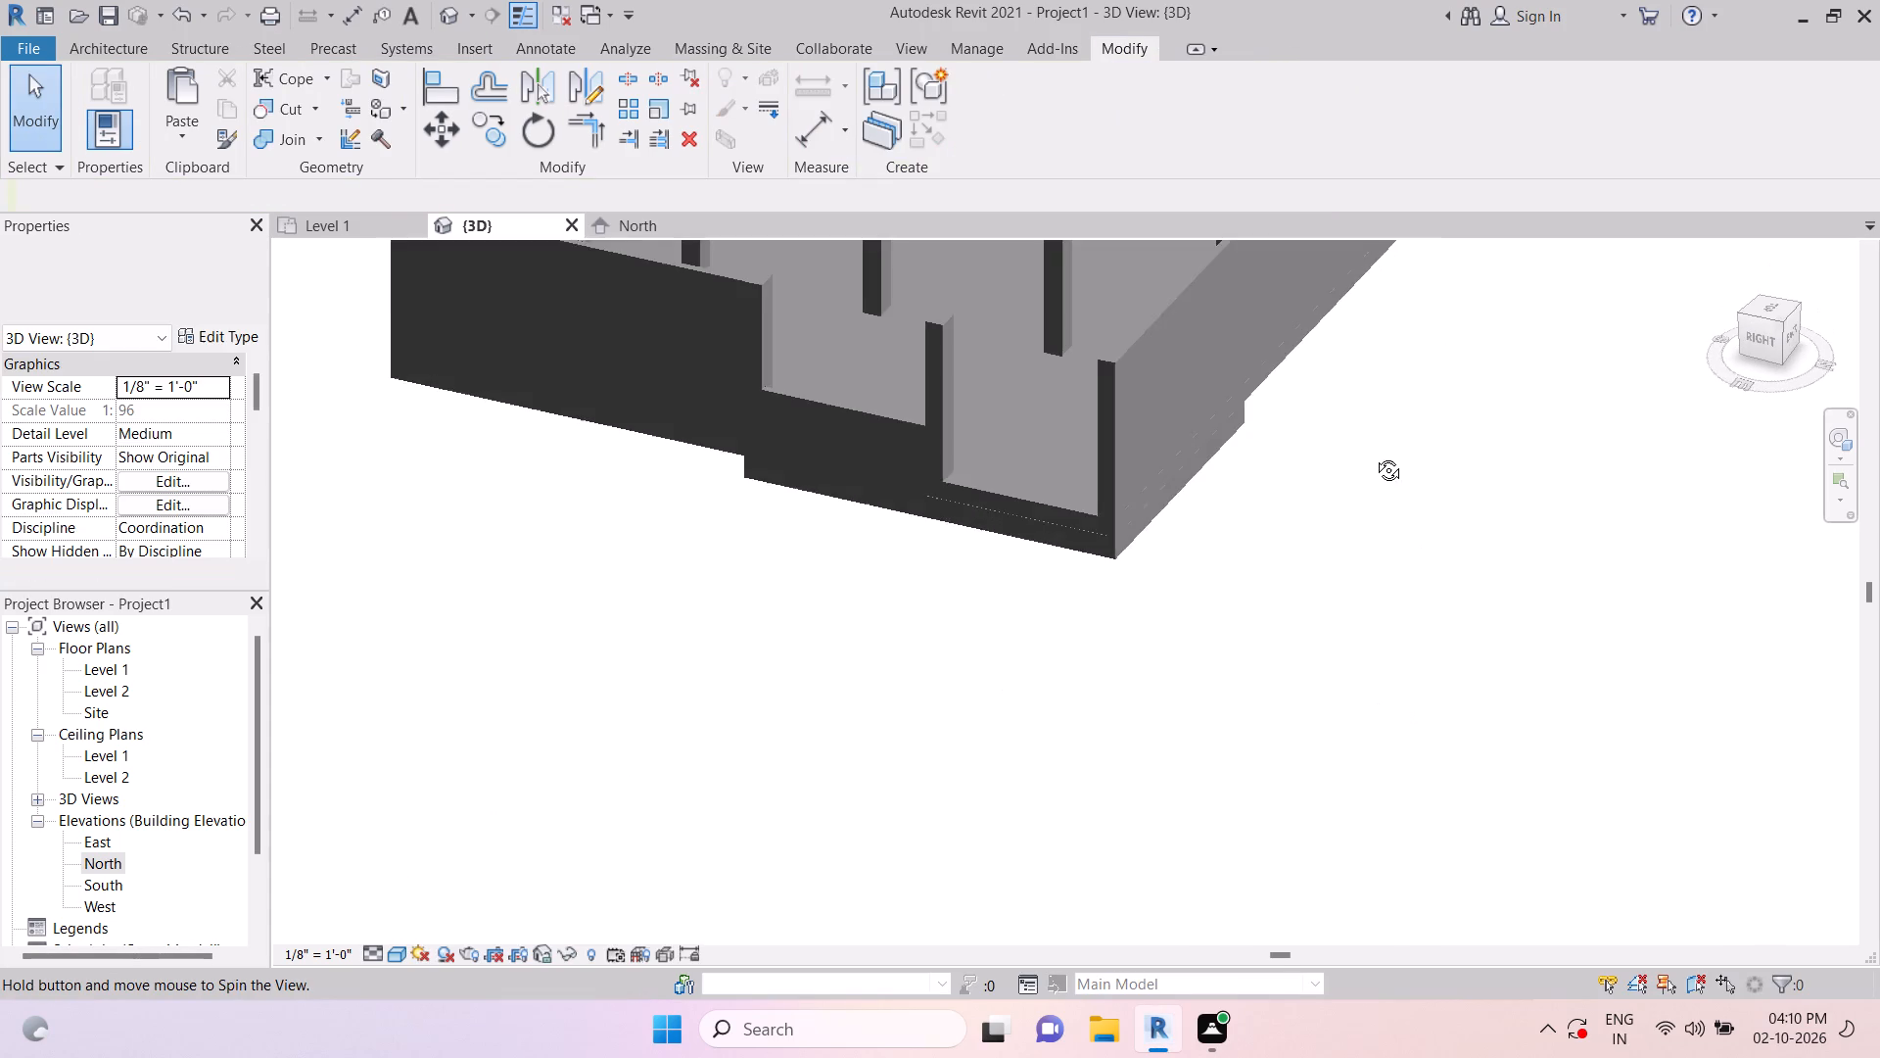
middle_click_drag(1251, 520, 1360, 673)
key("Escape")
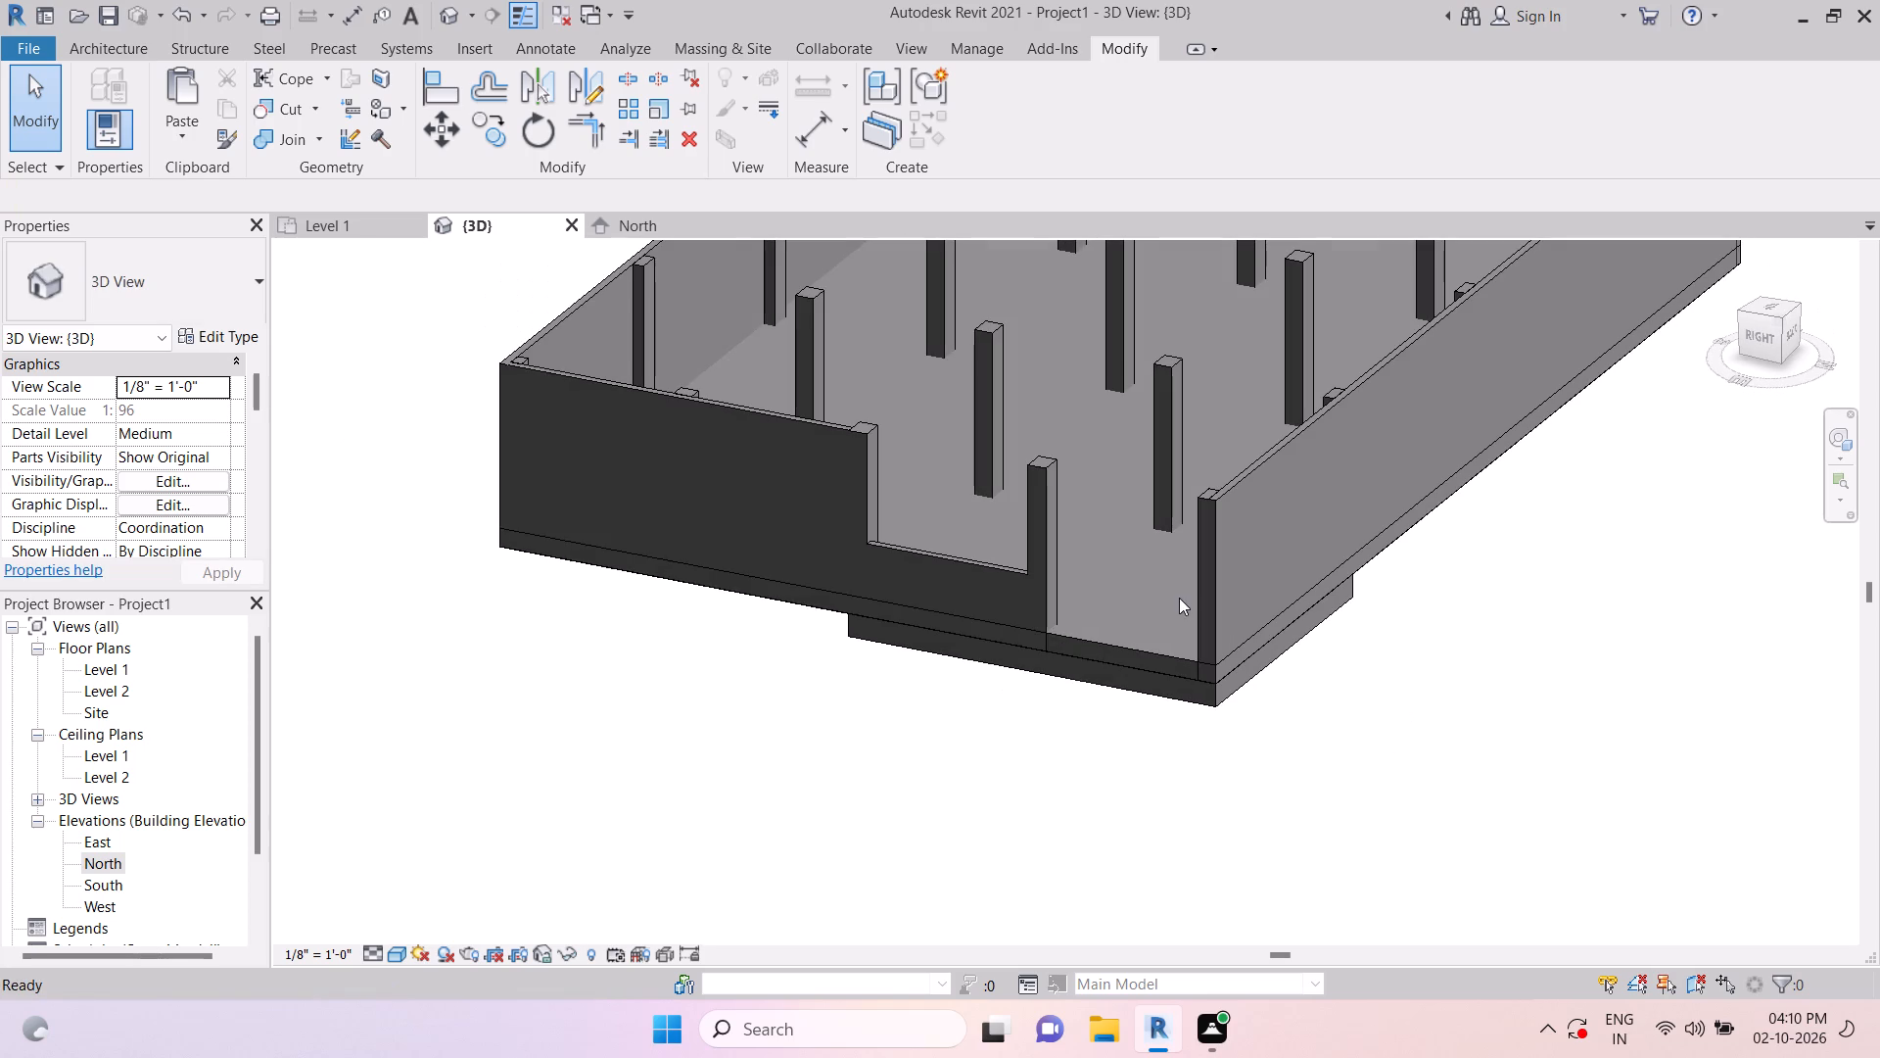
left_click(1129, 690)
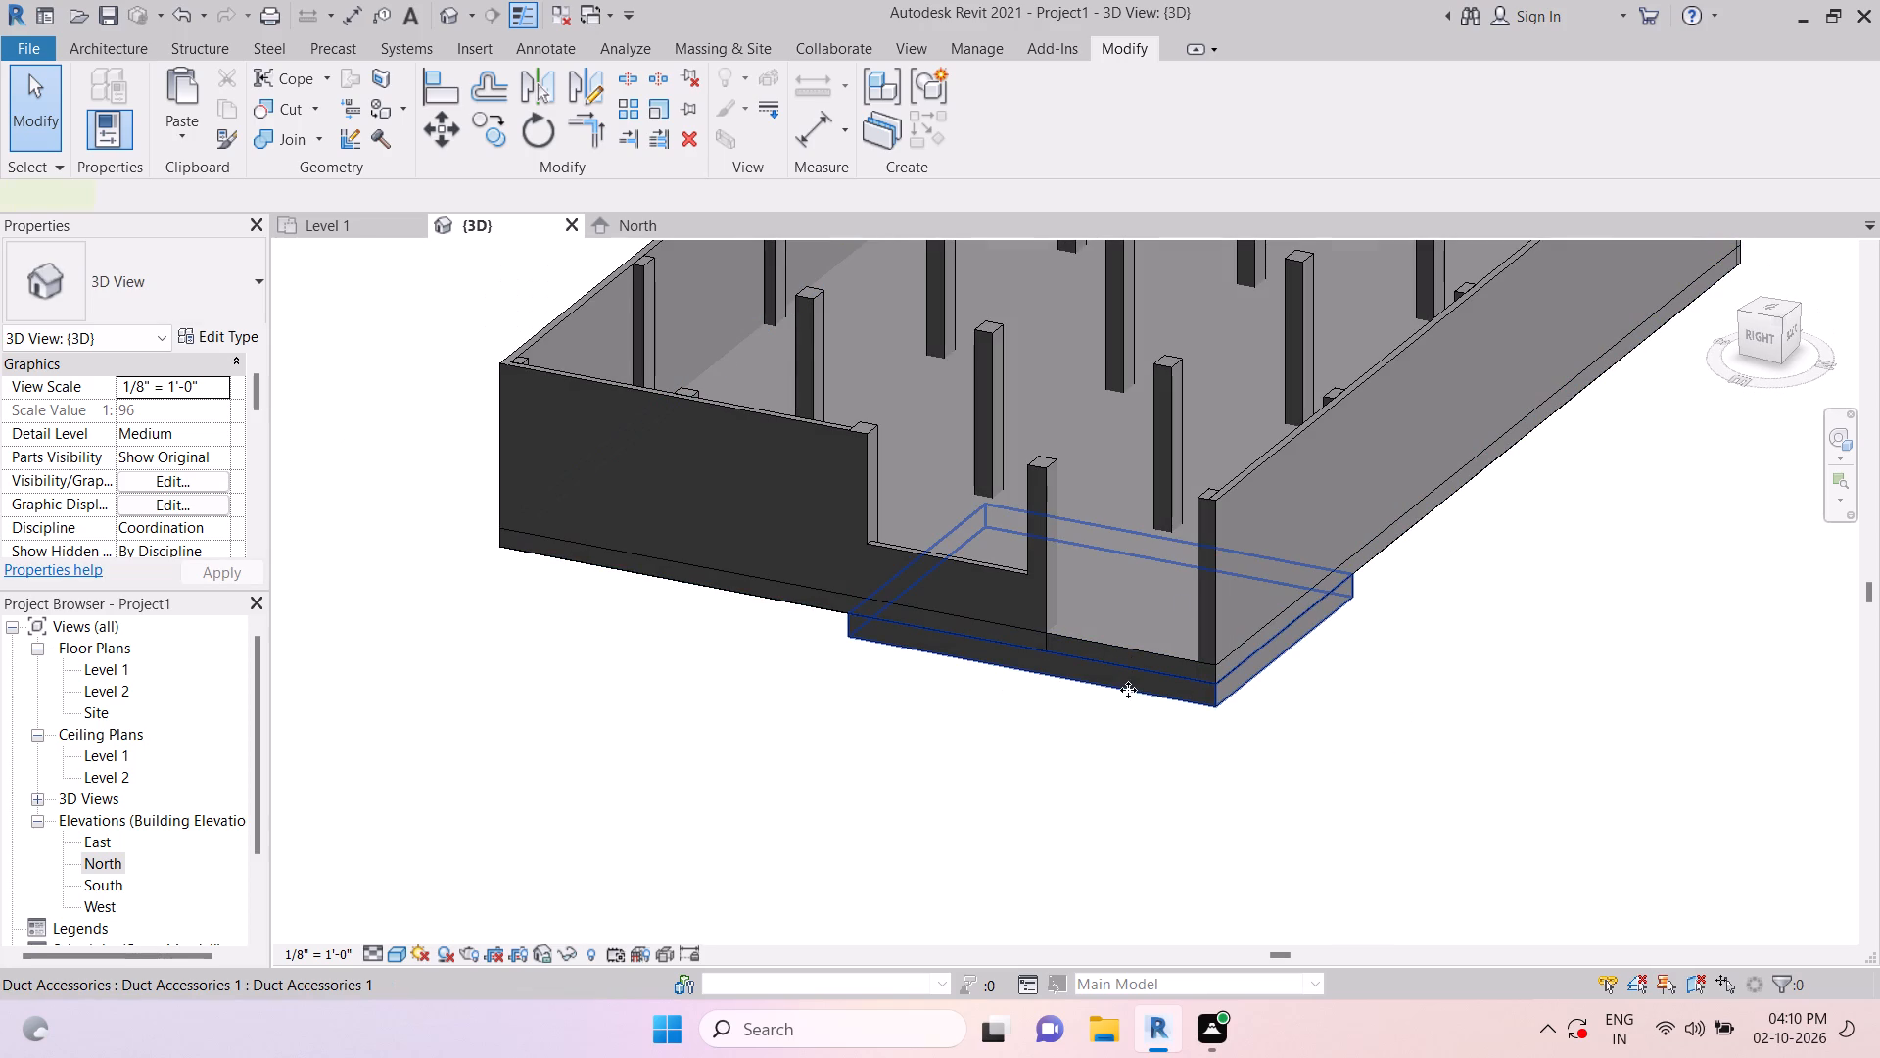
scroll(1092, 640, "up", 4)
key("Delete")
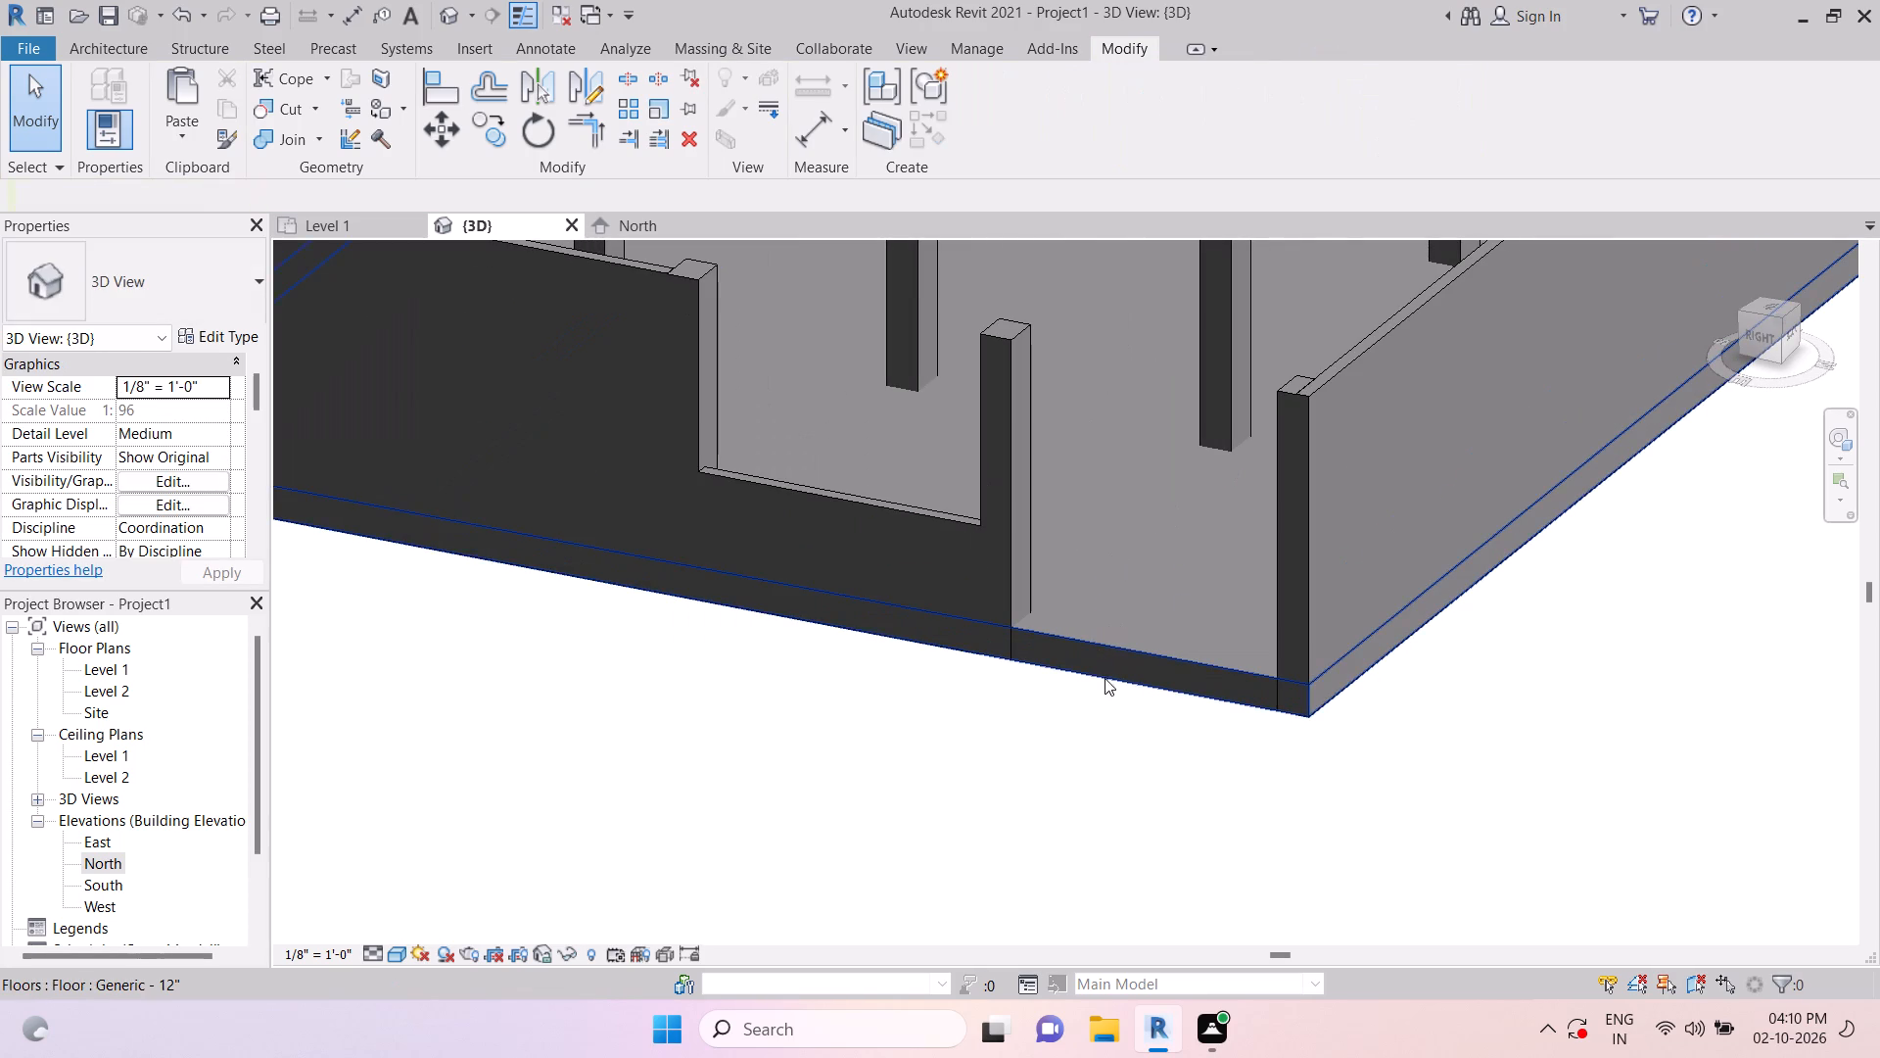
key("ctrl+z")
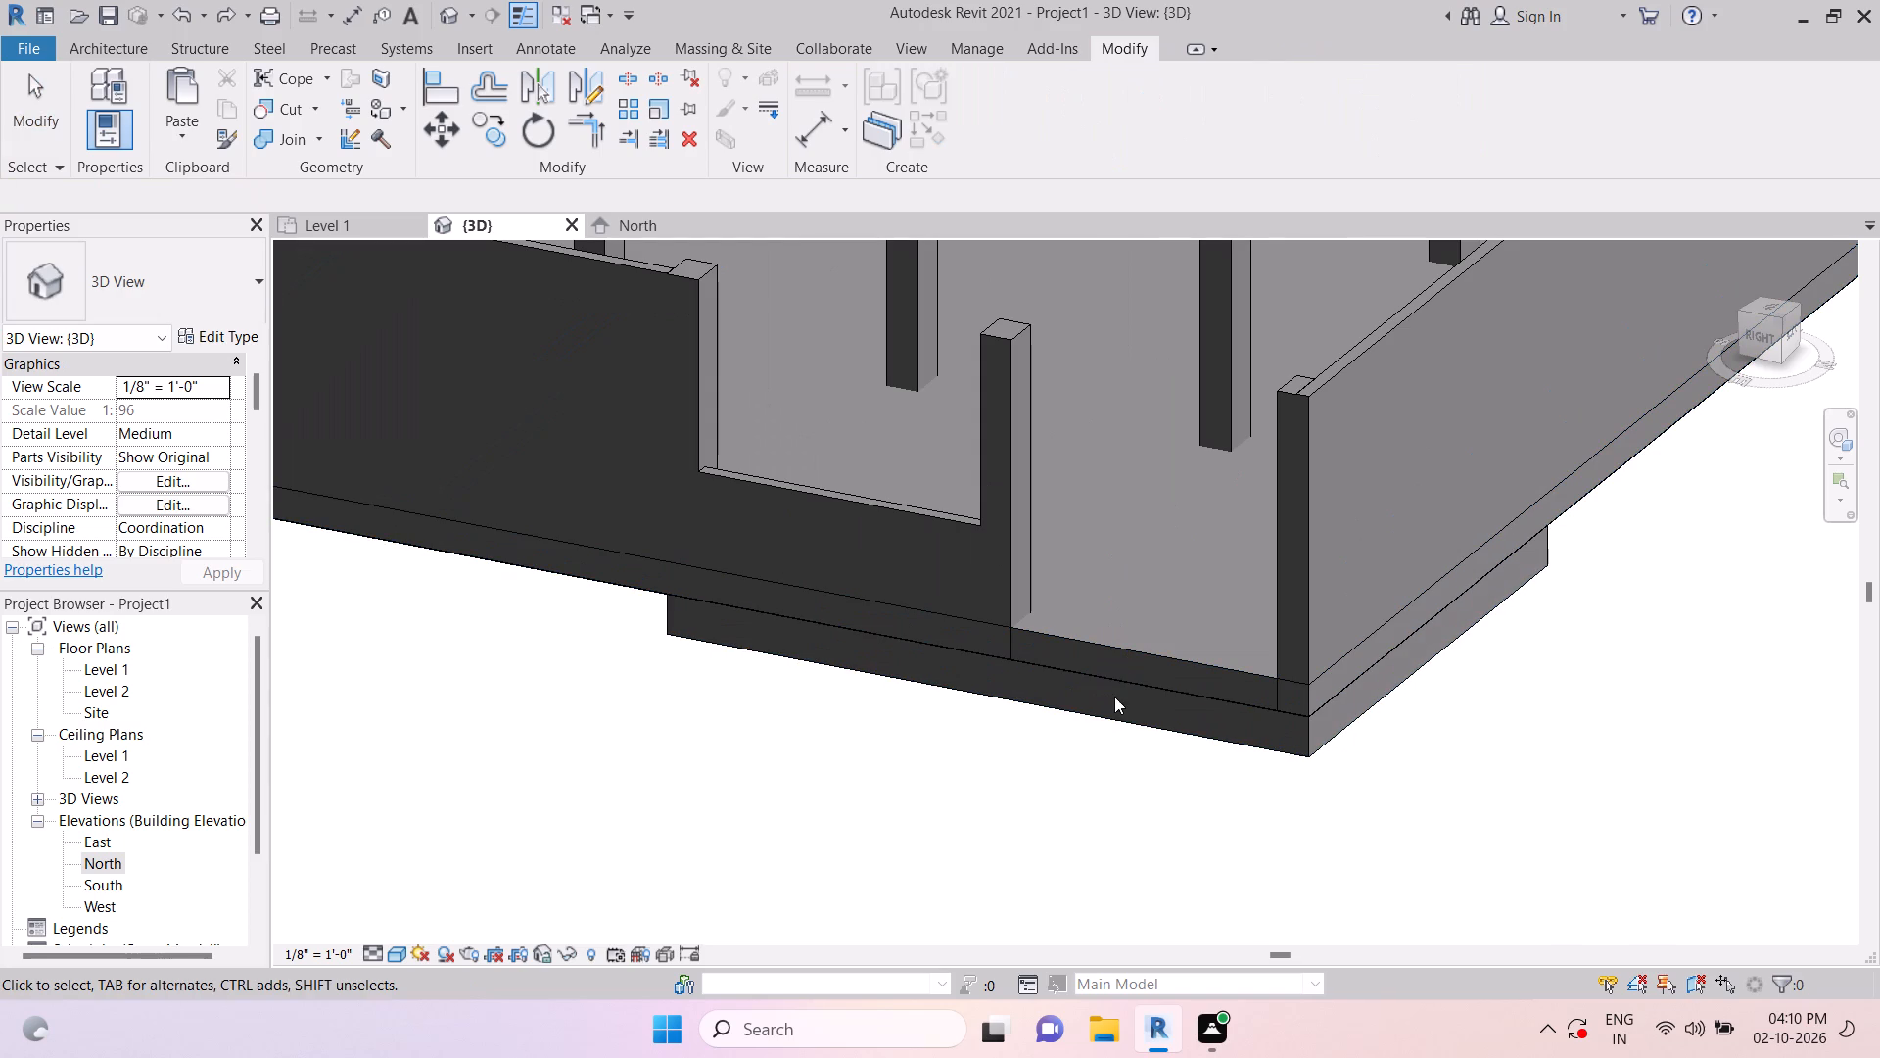
Edit the northeast corner model in place and delete its solid extrusion beneath the main slab.
left_click(1104, 709)
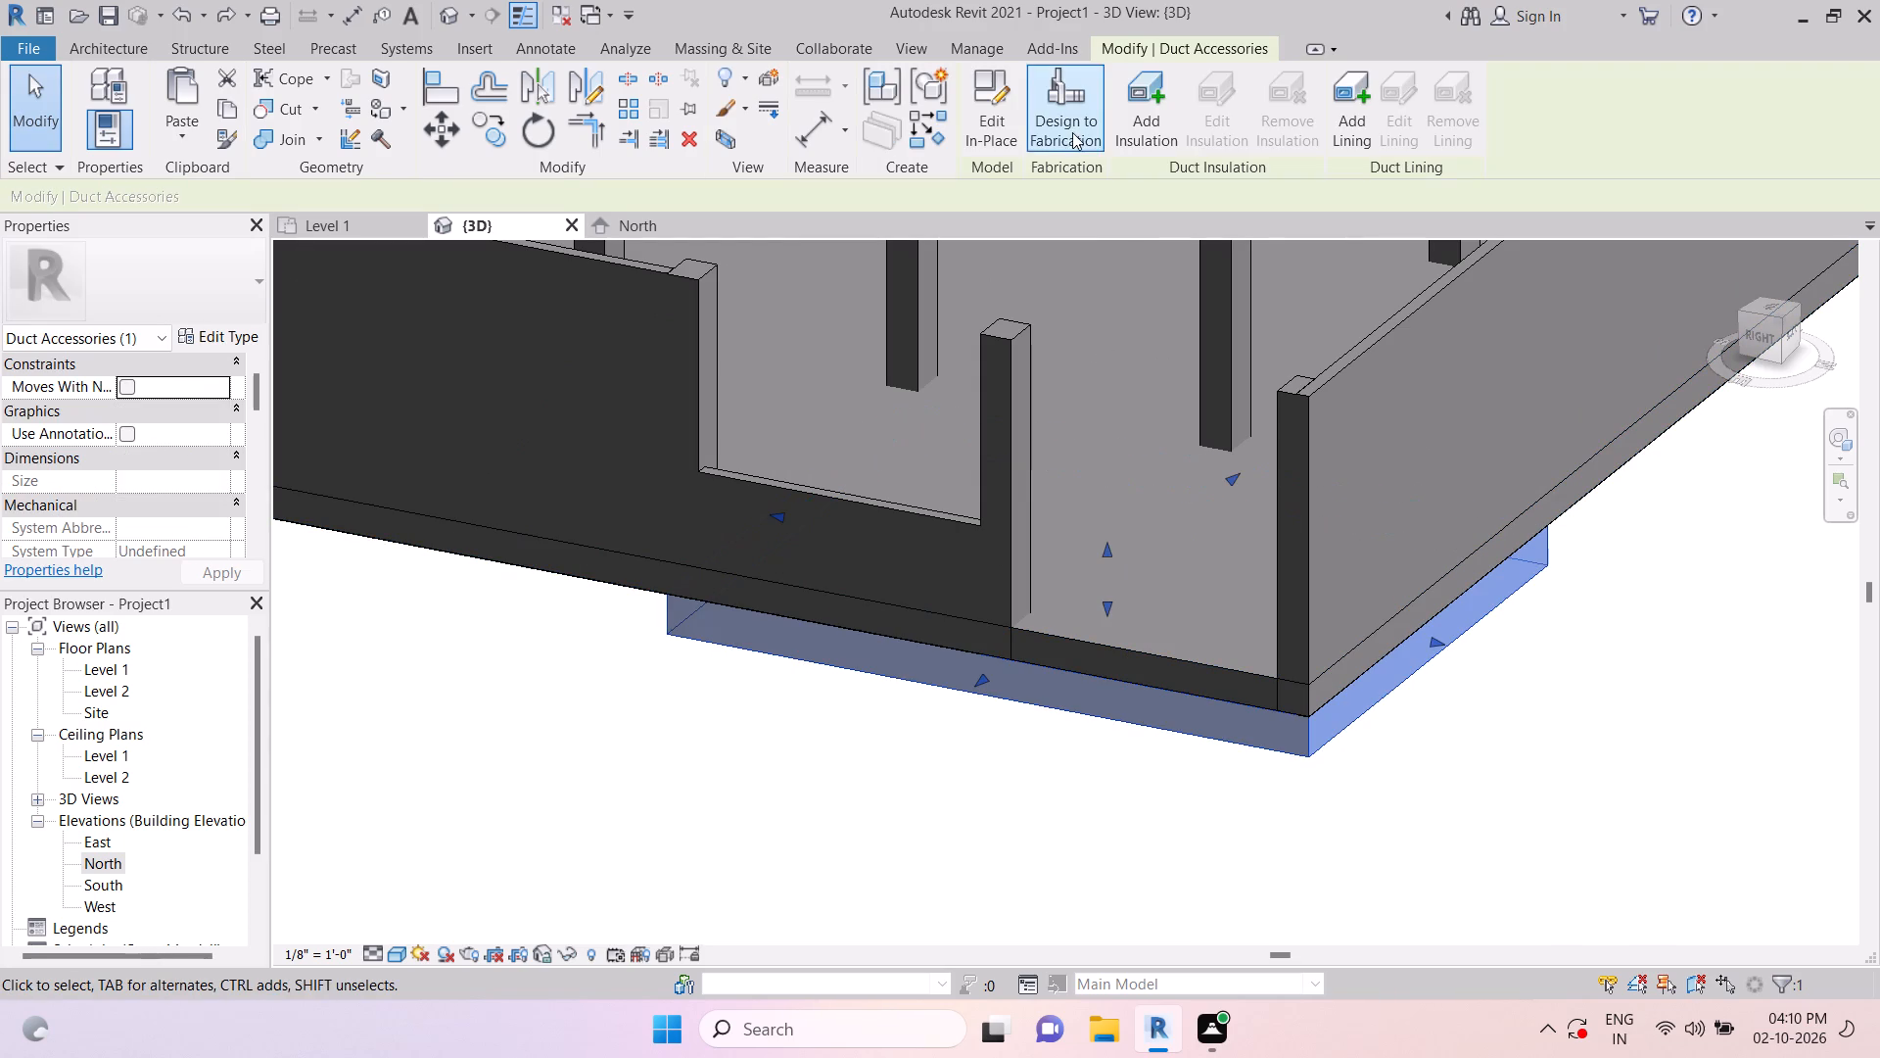
left_click(998, 115)
key("Escape")
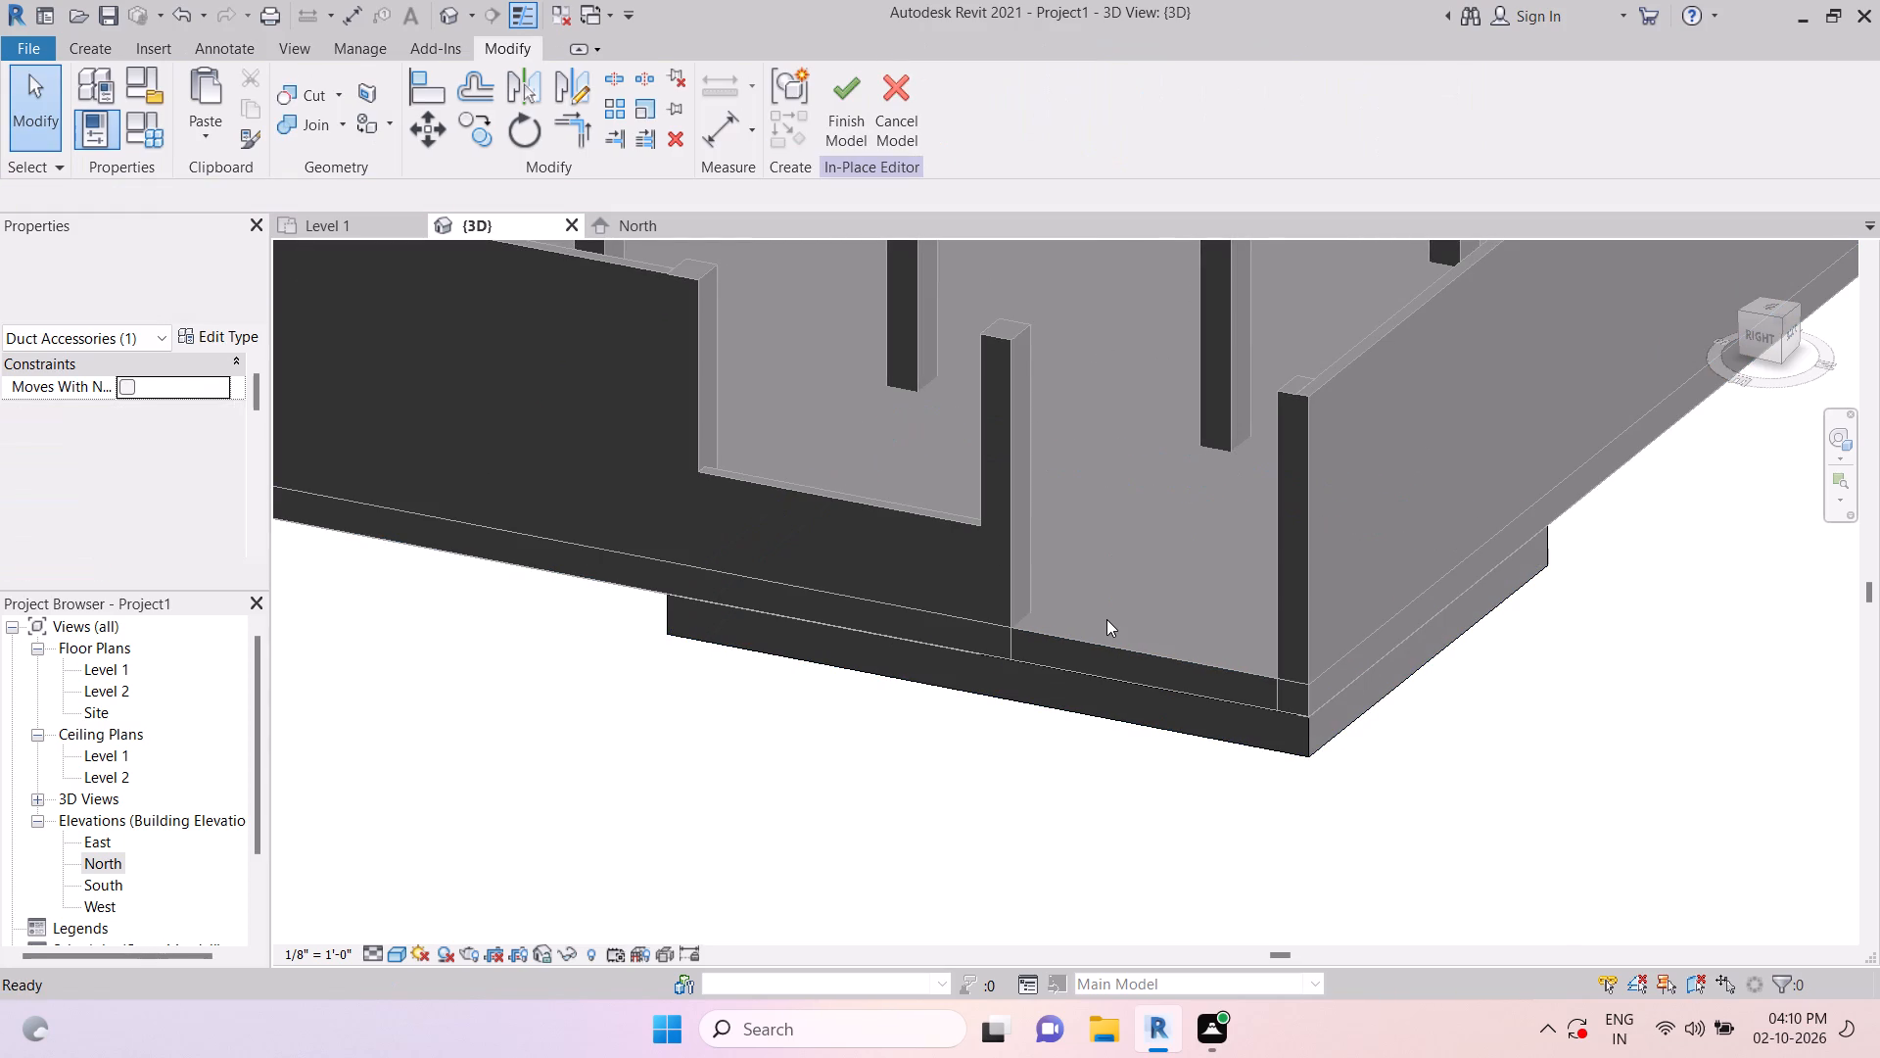
left_click(1122, 718)
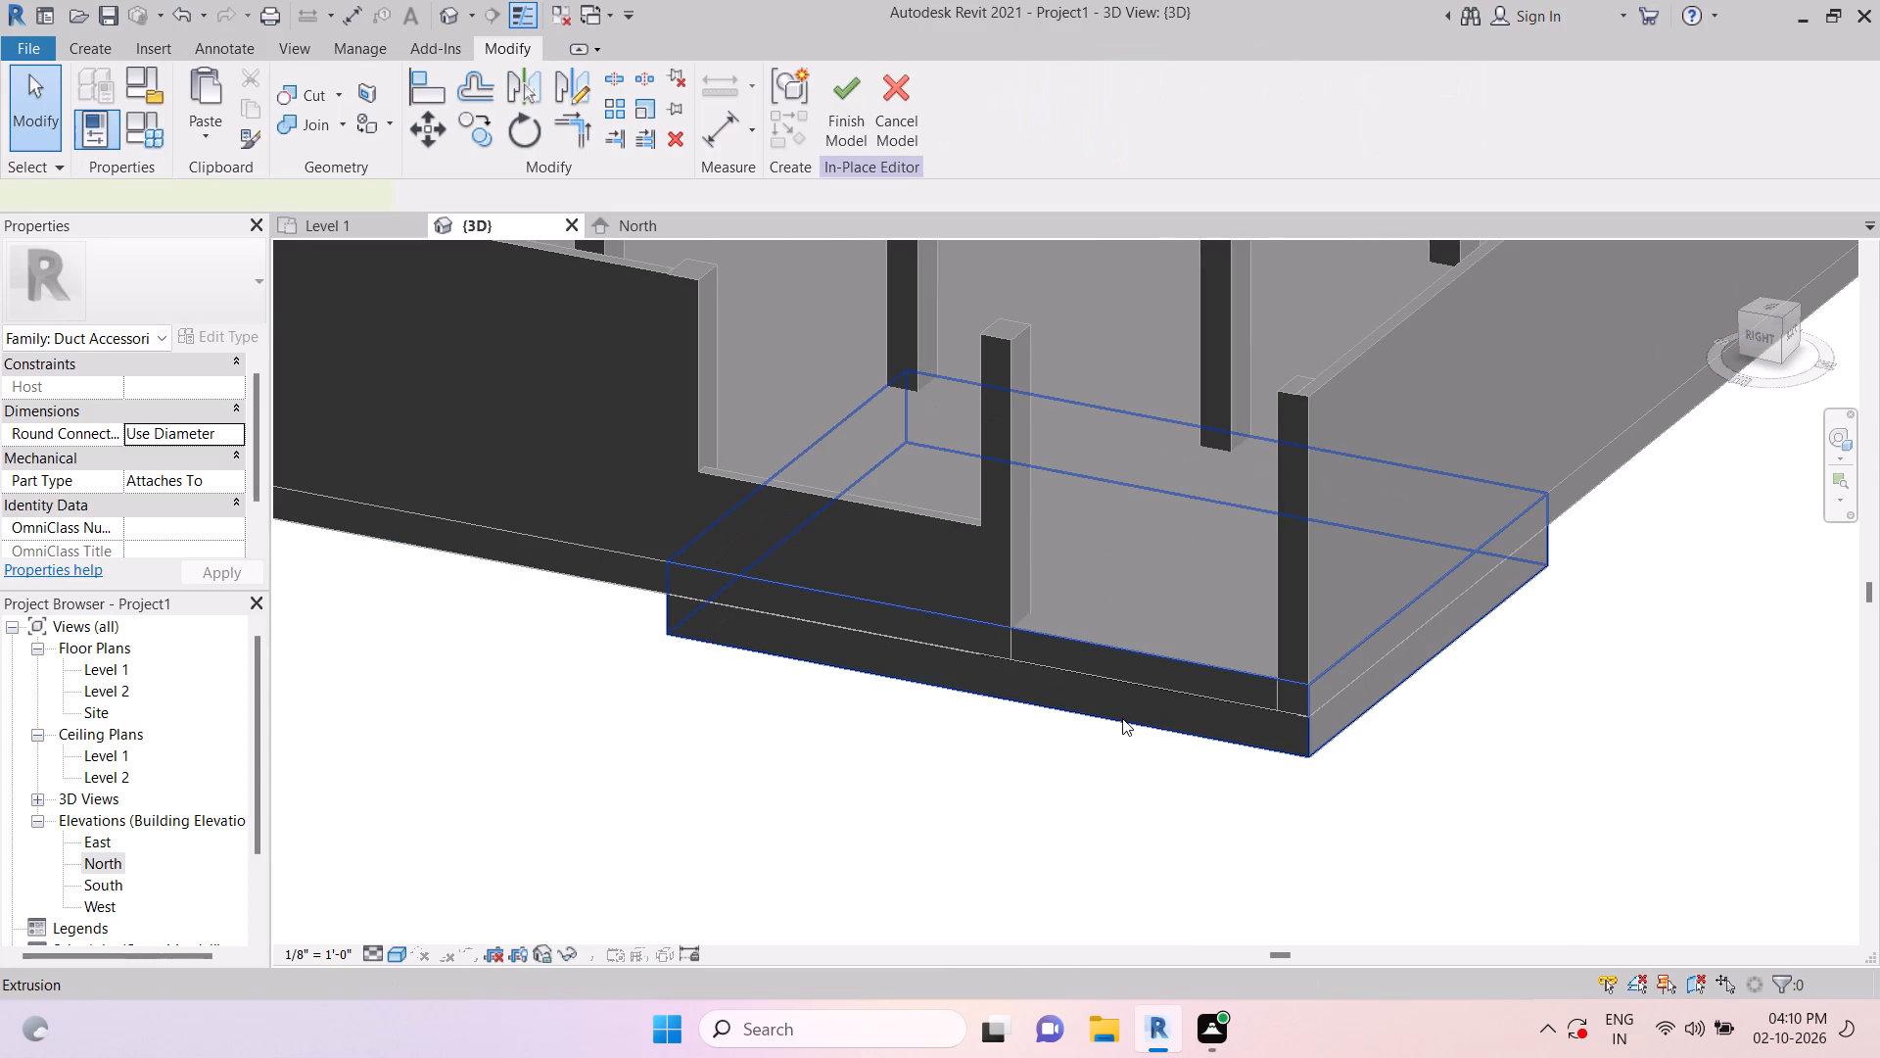
key("Delete")
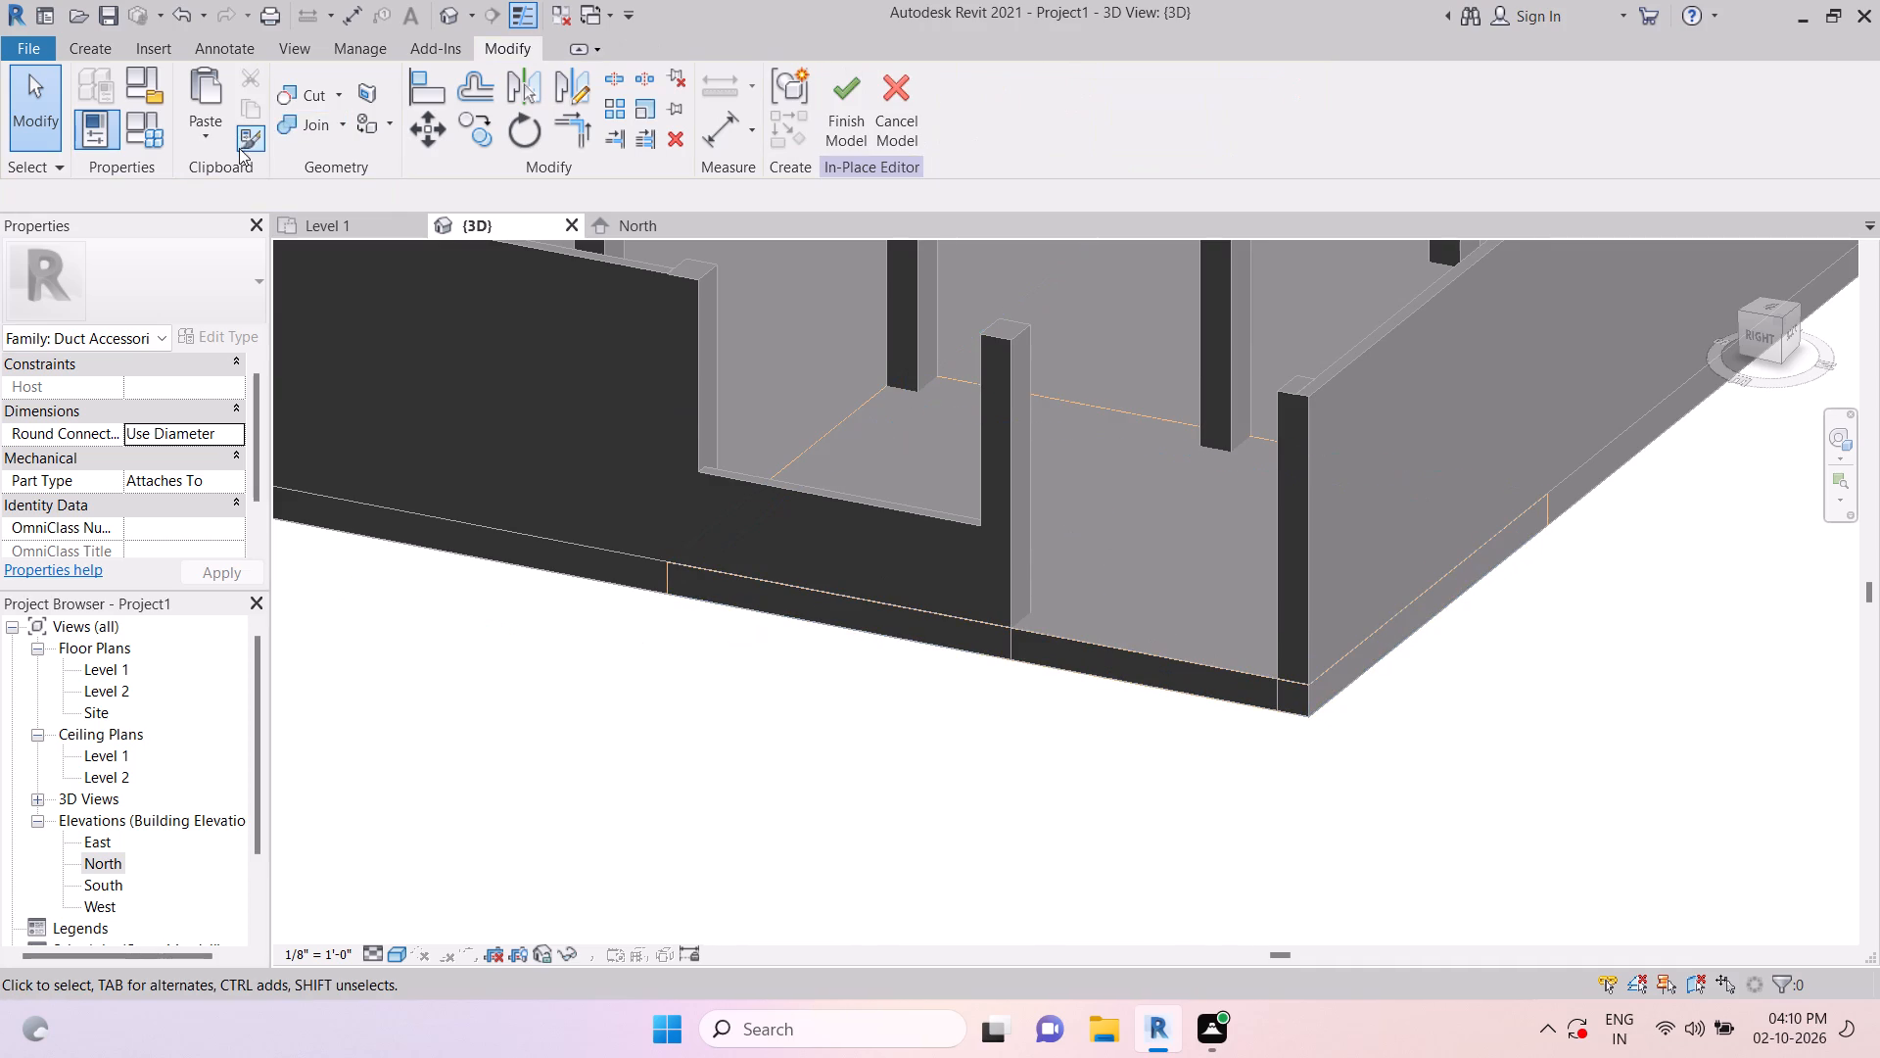
Cut the main slab with the void extrusion at the northeast corner.
left_click(307, 92)
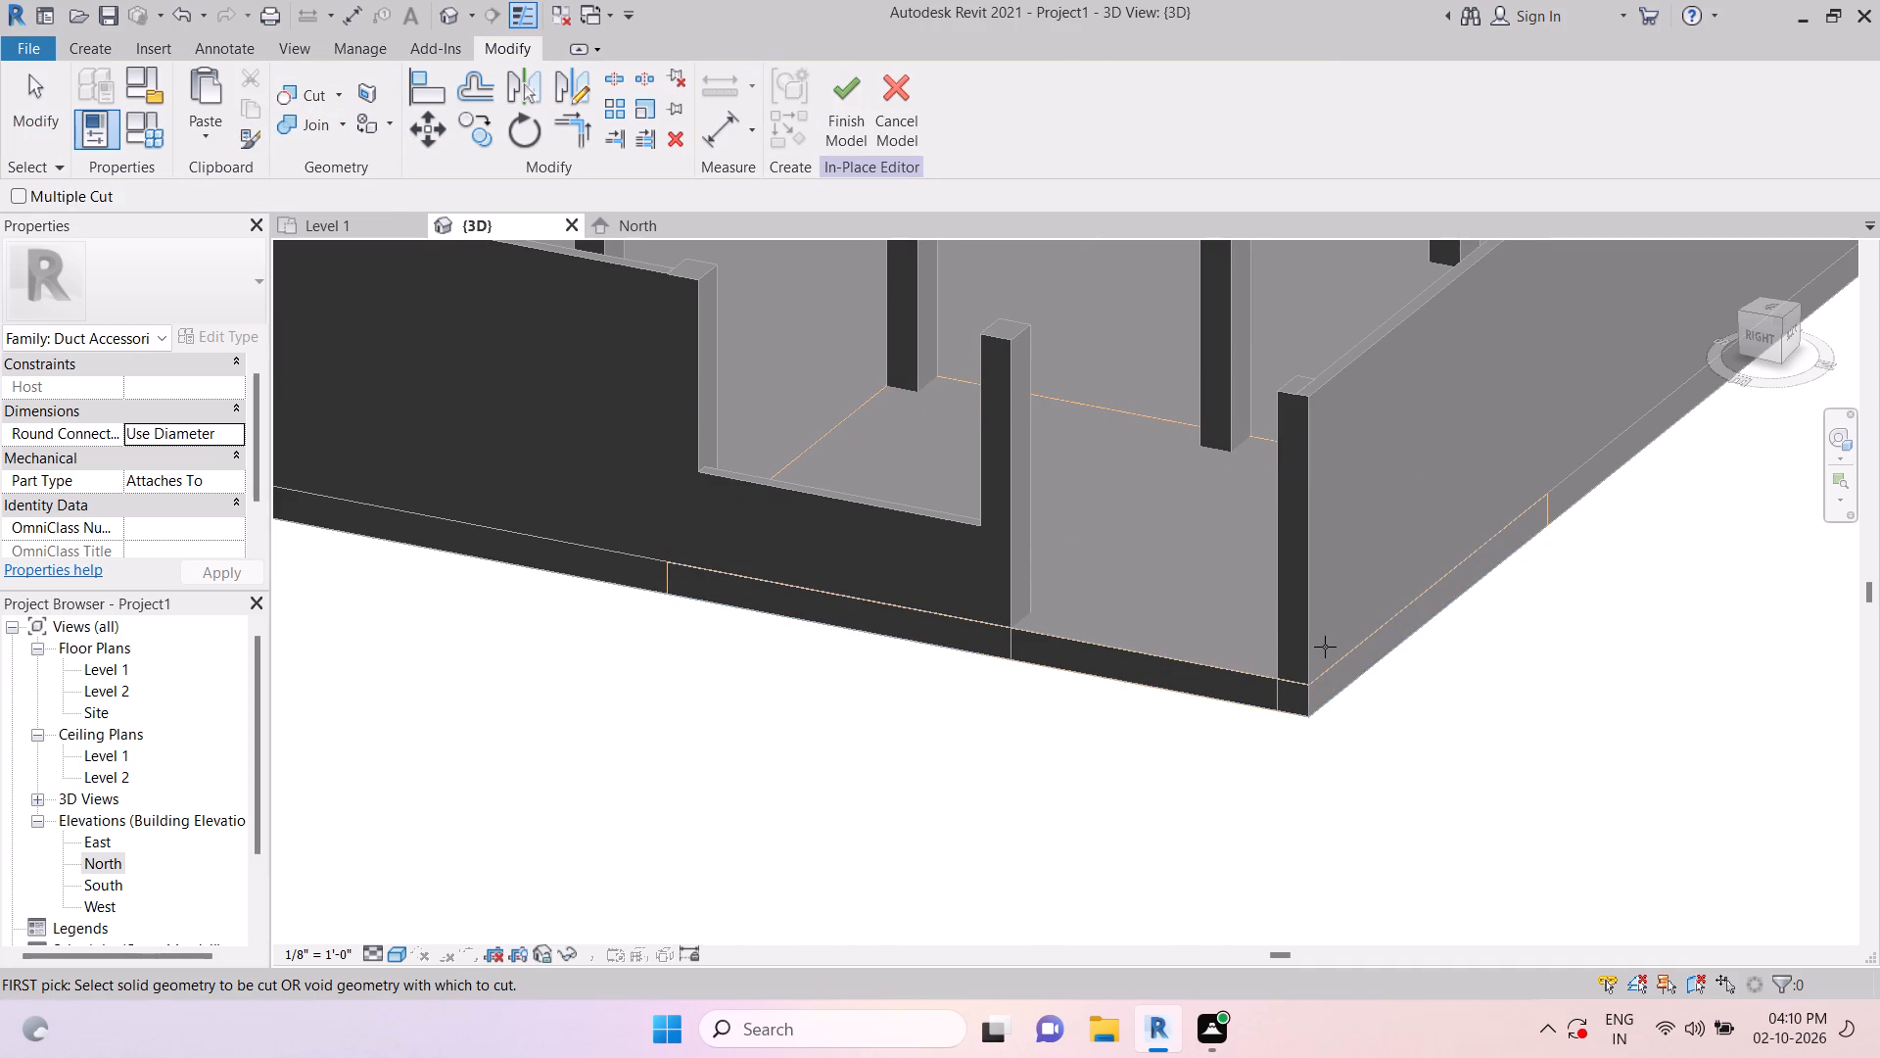
left_click(1607, 451)
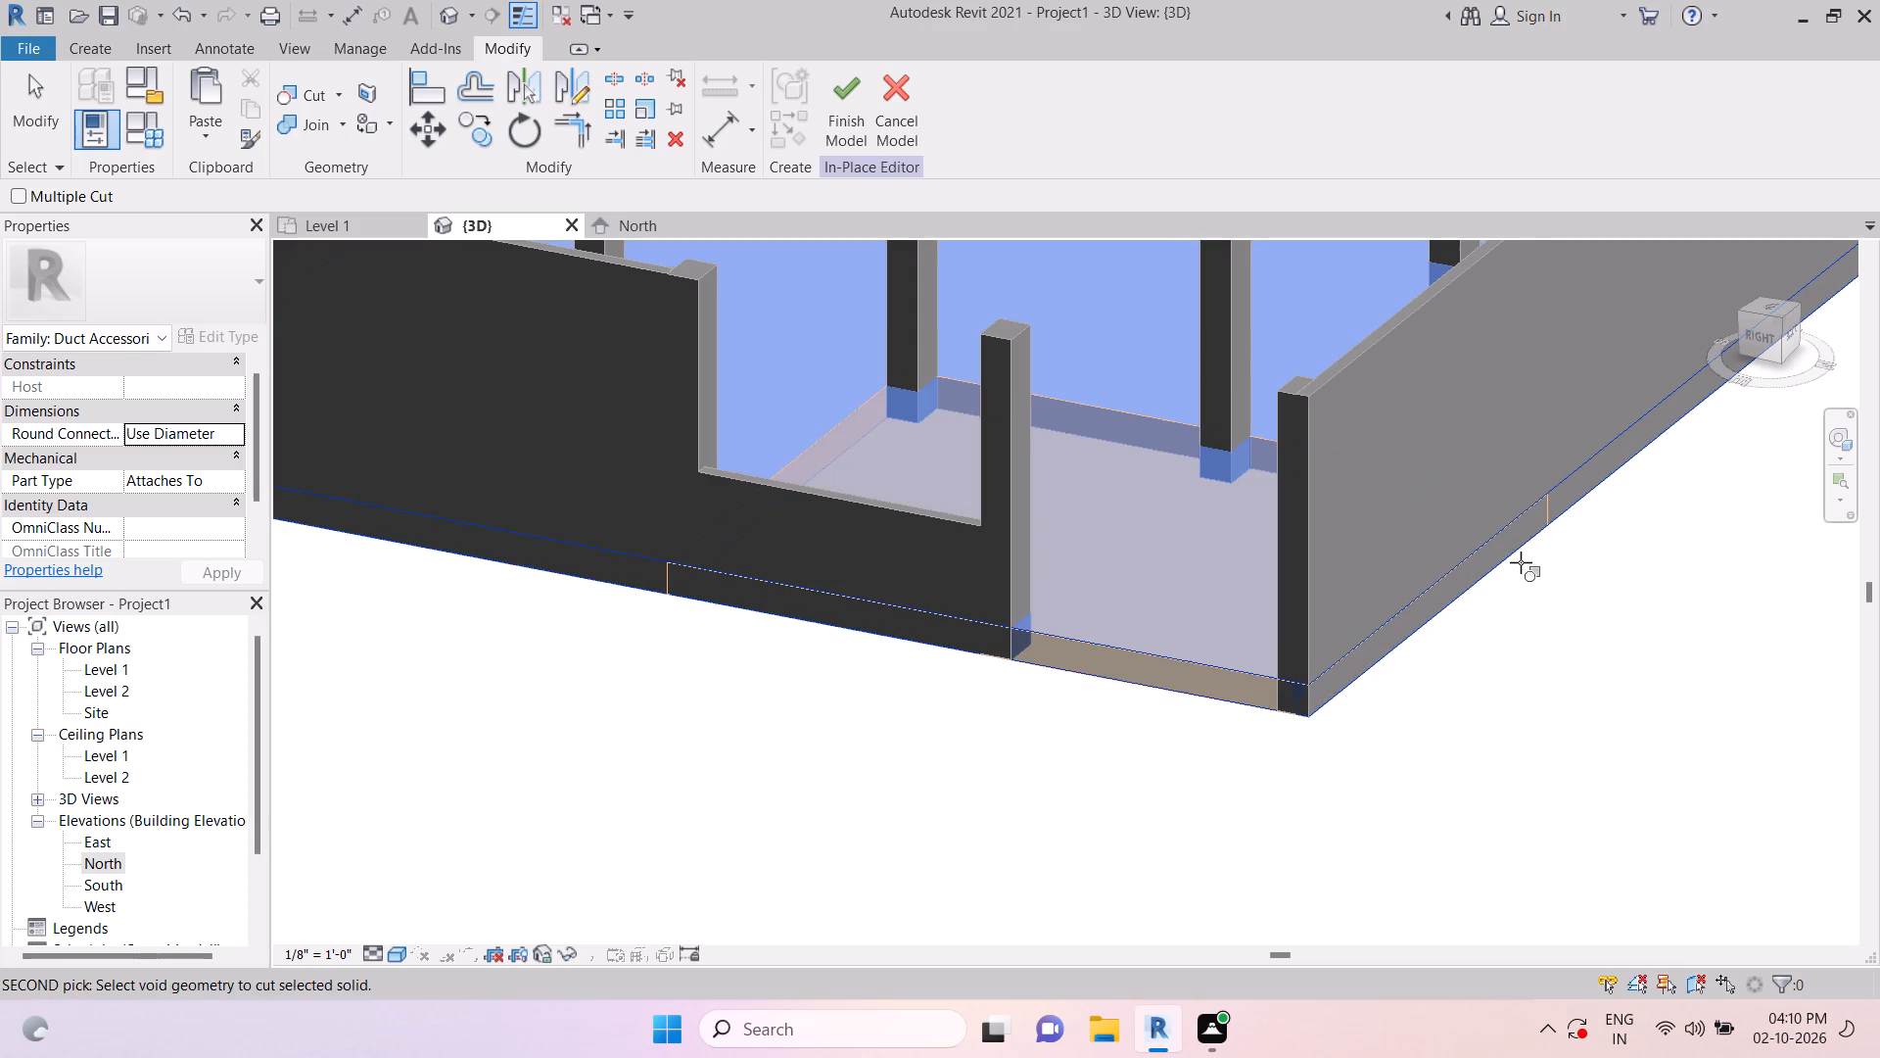
left_click(1228, 664)
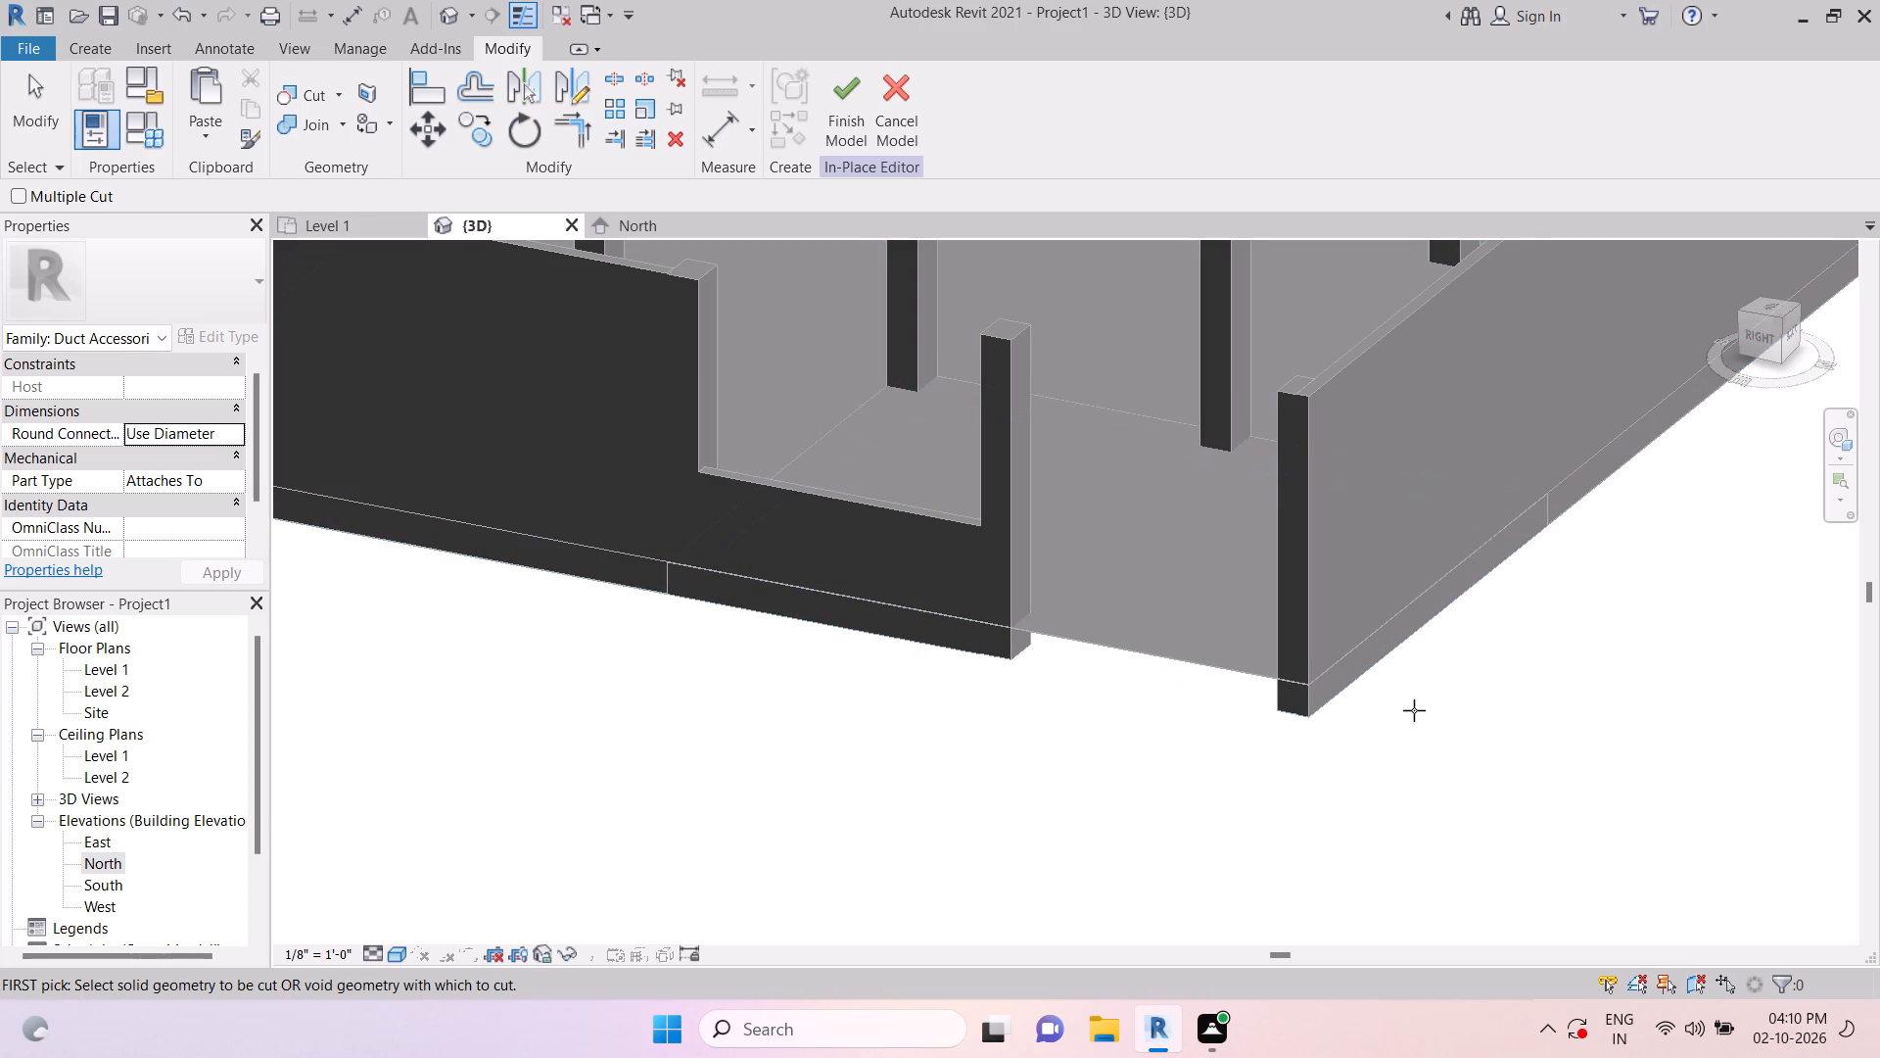
scroll(1179, 702, "down", 4)
middle_click_drag(1214, 719, 1277, 590, "shift")
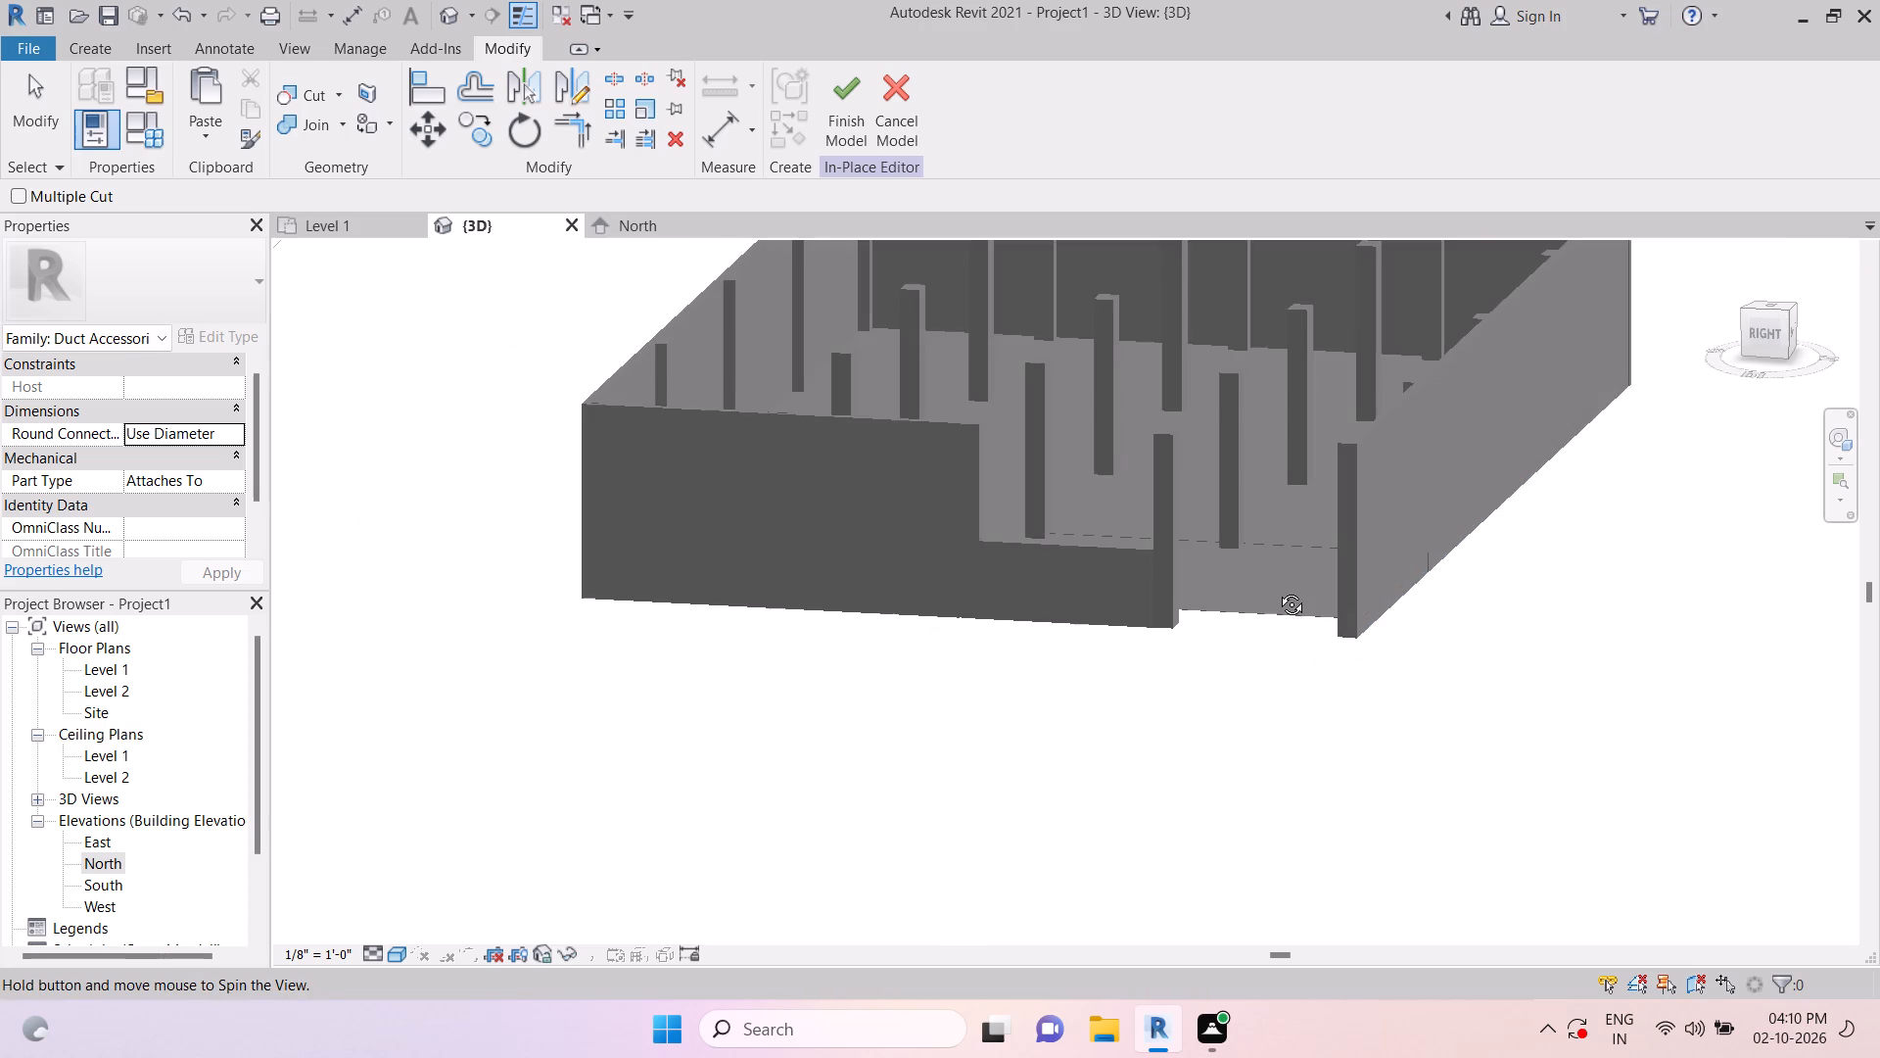
key("Escape")
key("Escape")
key("Escape")
Stretch the top face of the corner void extrusion upward to an extrusion end of about 1'-10".
left_click(1246, 582)
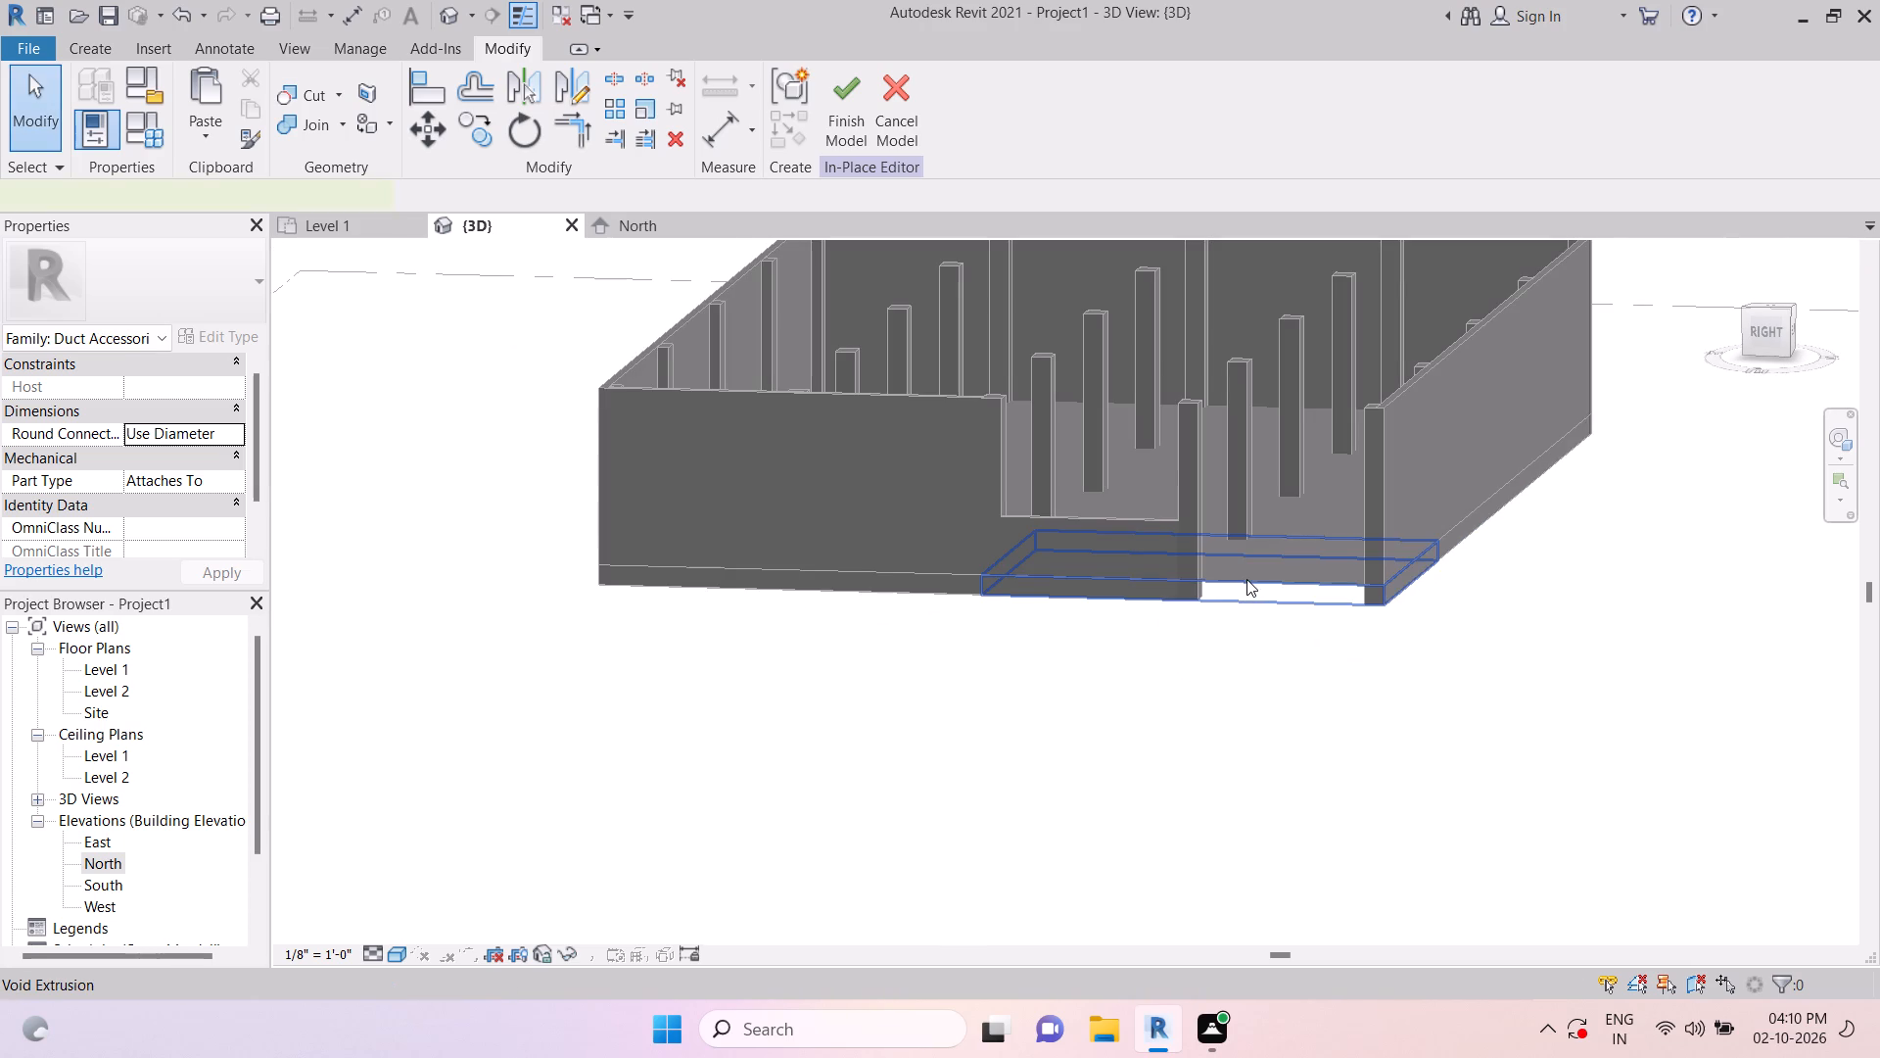
left_click(1766, 338)
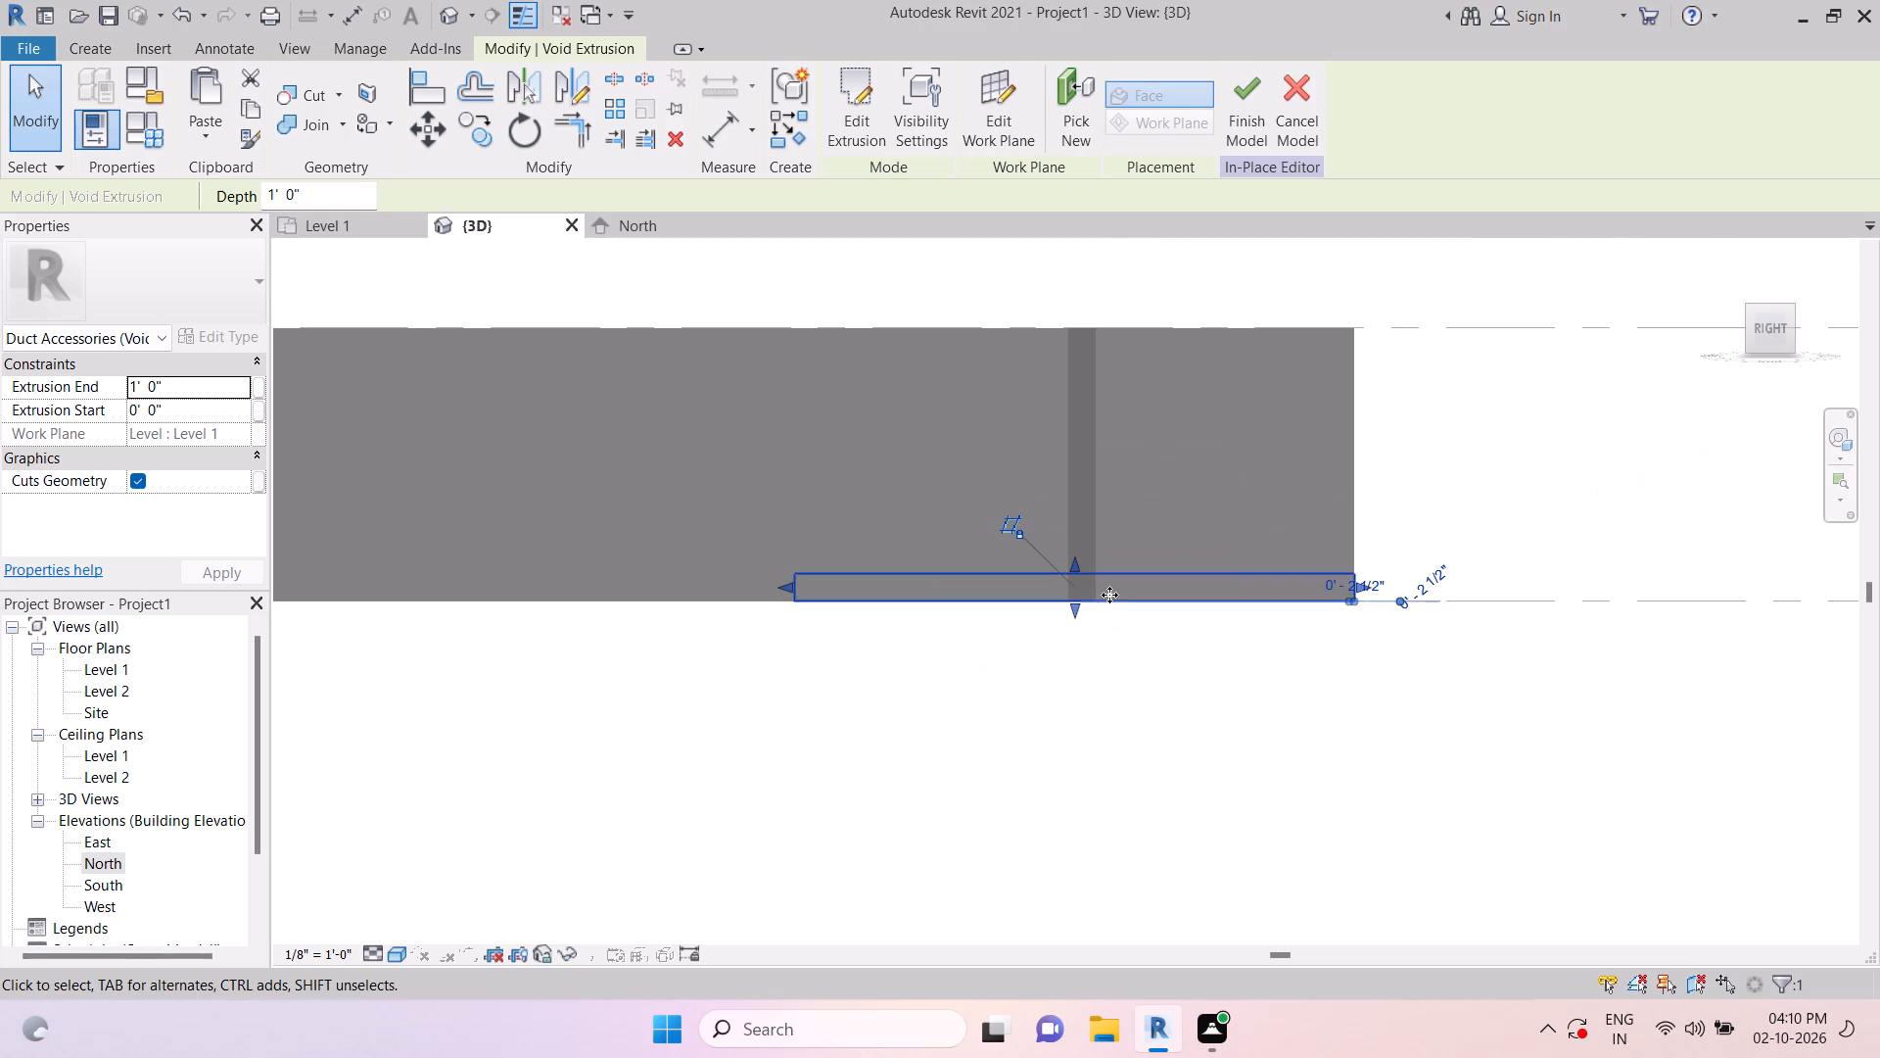
left_click_drag(1074, 569, 1074, 554)
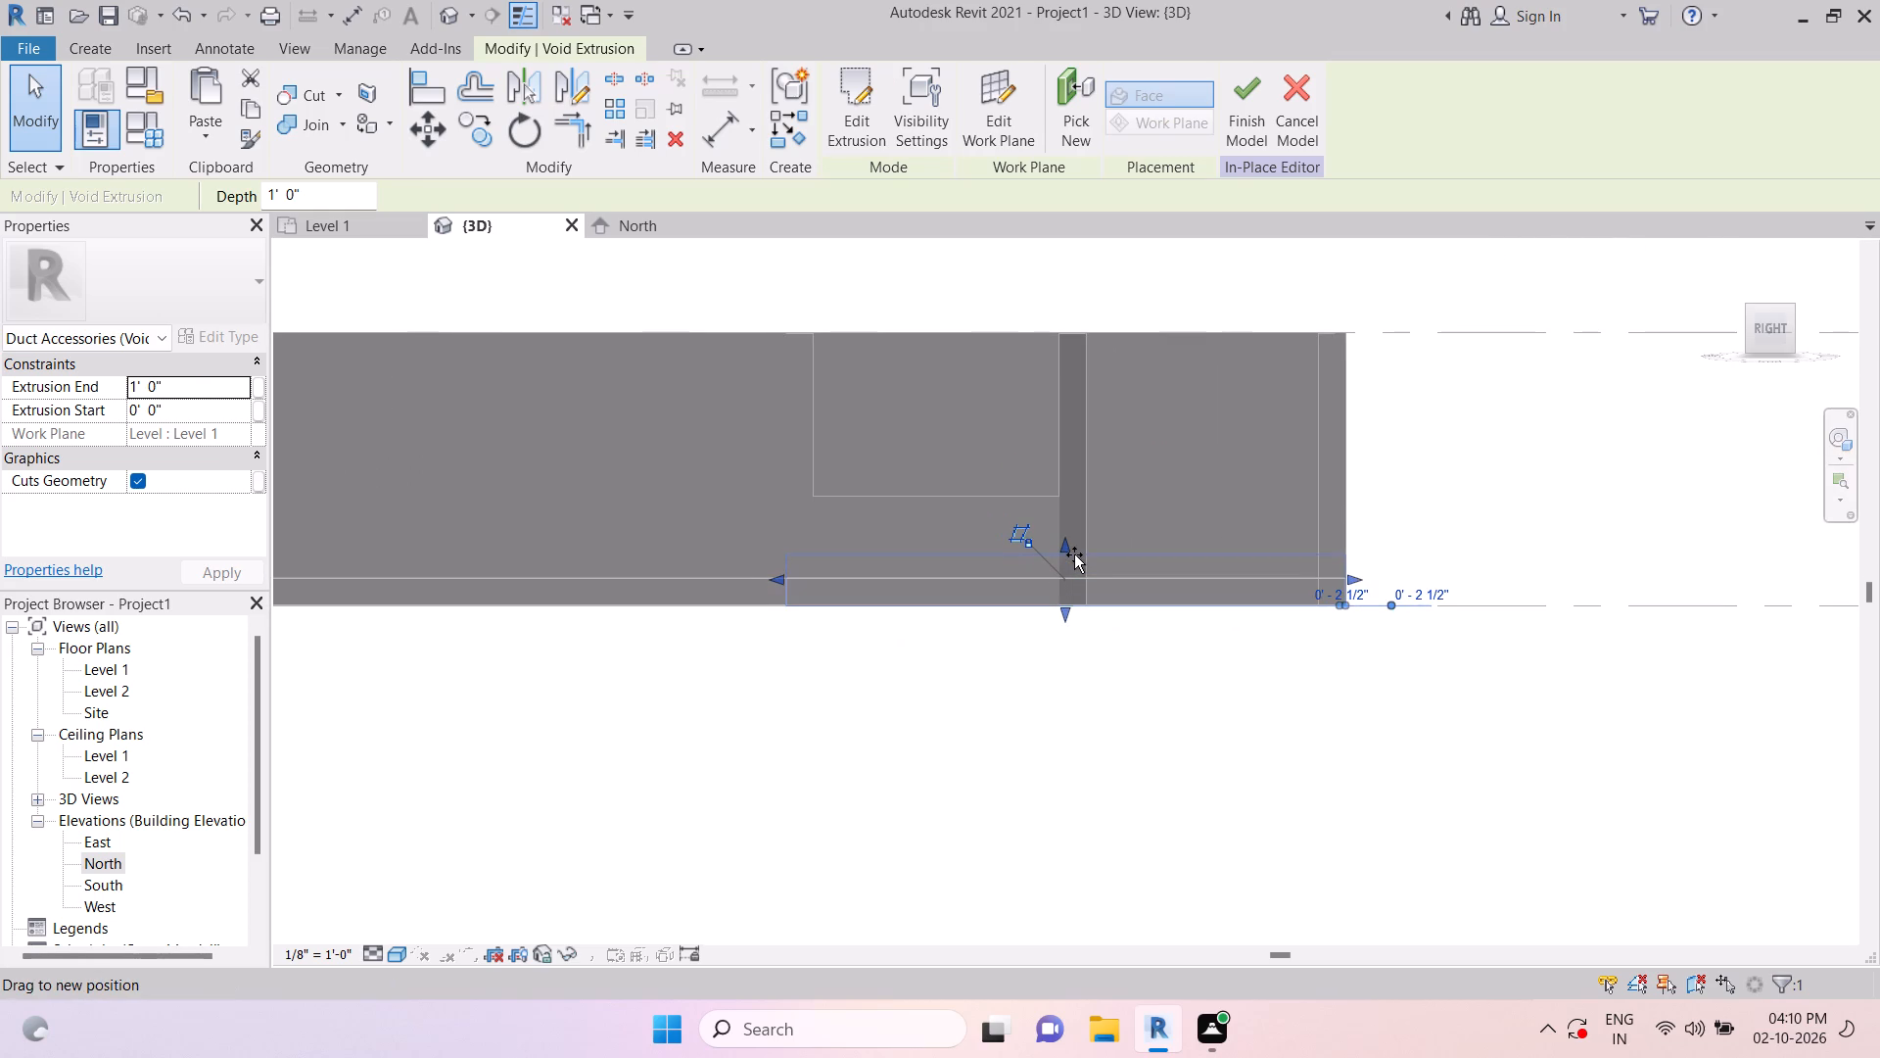
left_click_drag(1074, 554, 1074, 555)
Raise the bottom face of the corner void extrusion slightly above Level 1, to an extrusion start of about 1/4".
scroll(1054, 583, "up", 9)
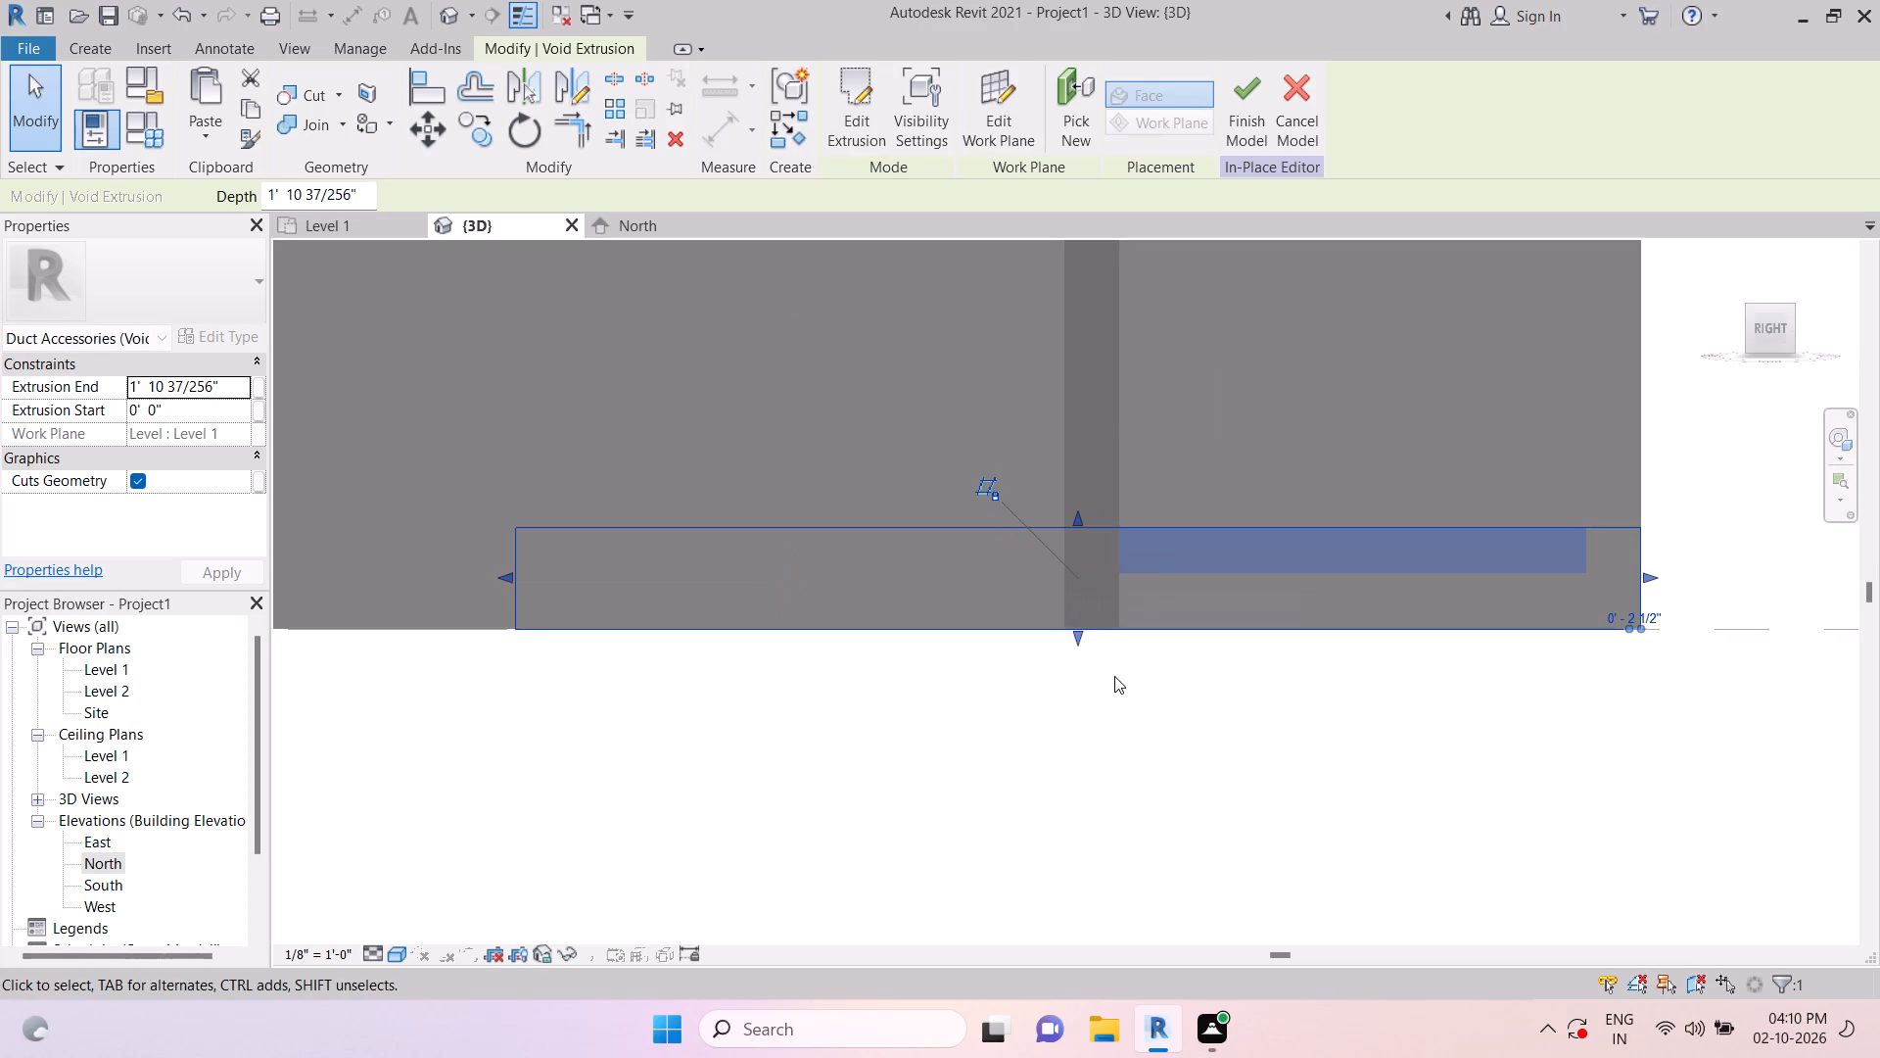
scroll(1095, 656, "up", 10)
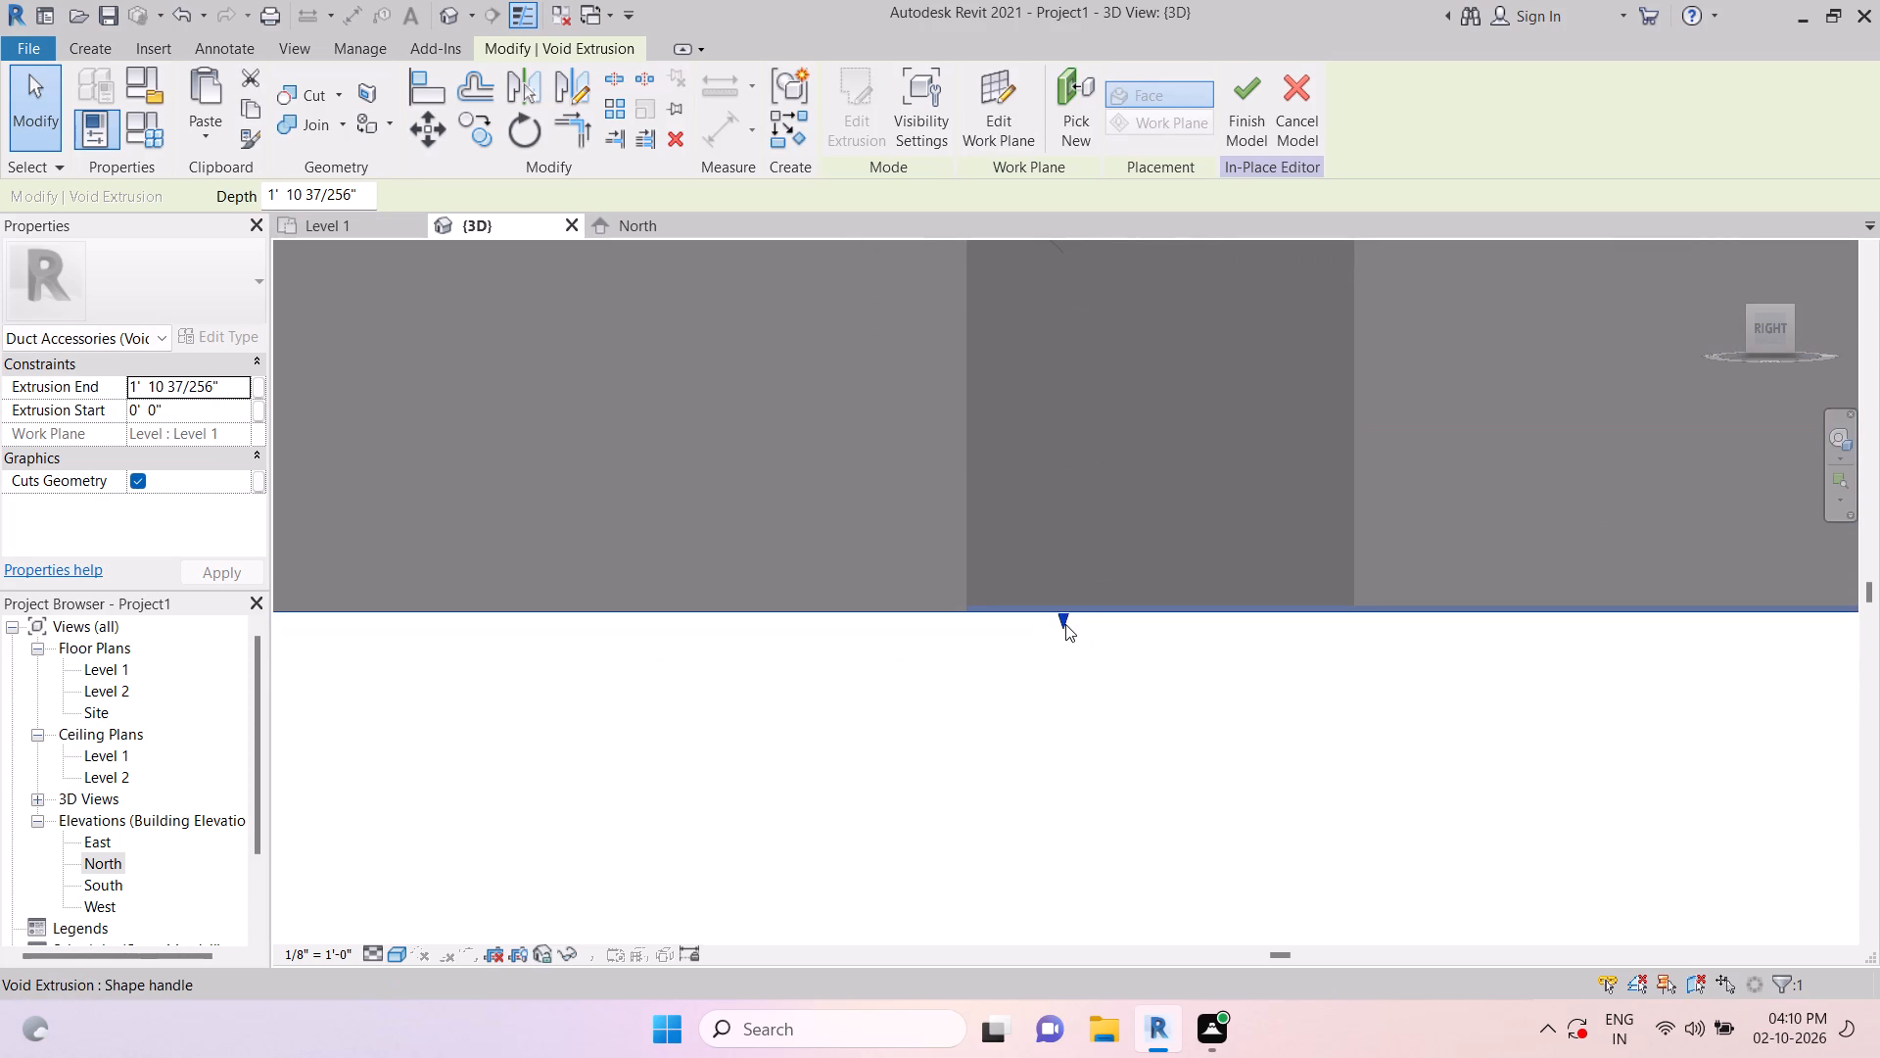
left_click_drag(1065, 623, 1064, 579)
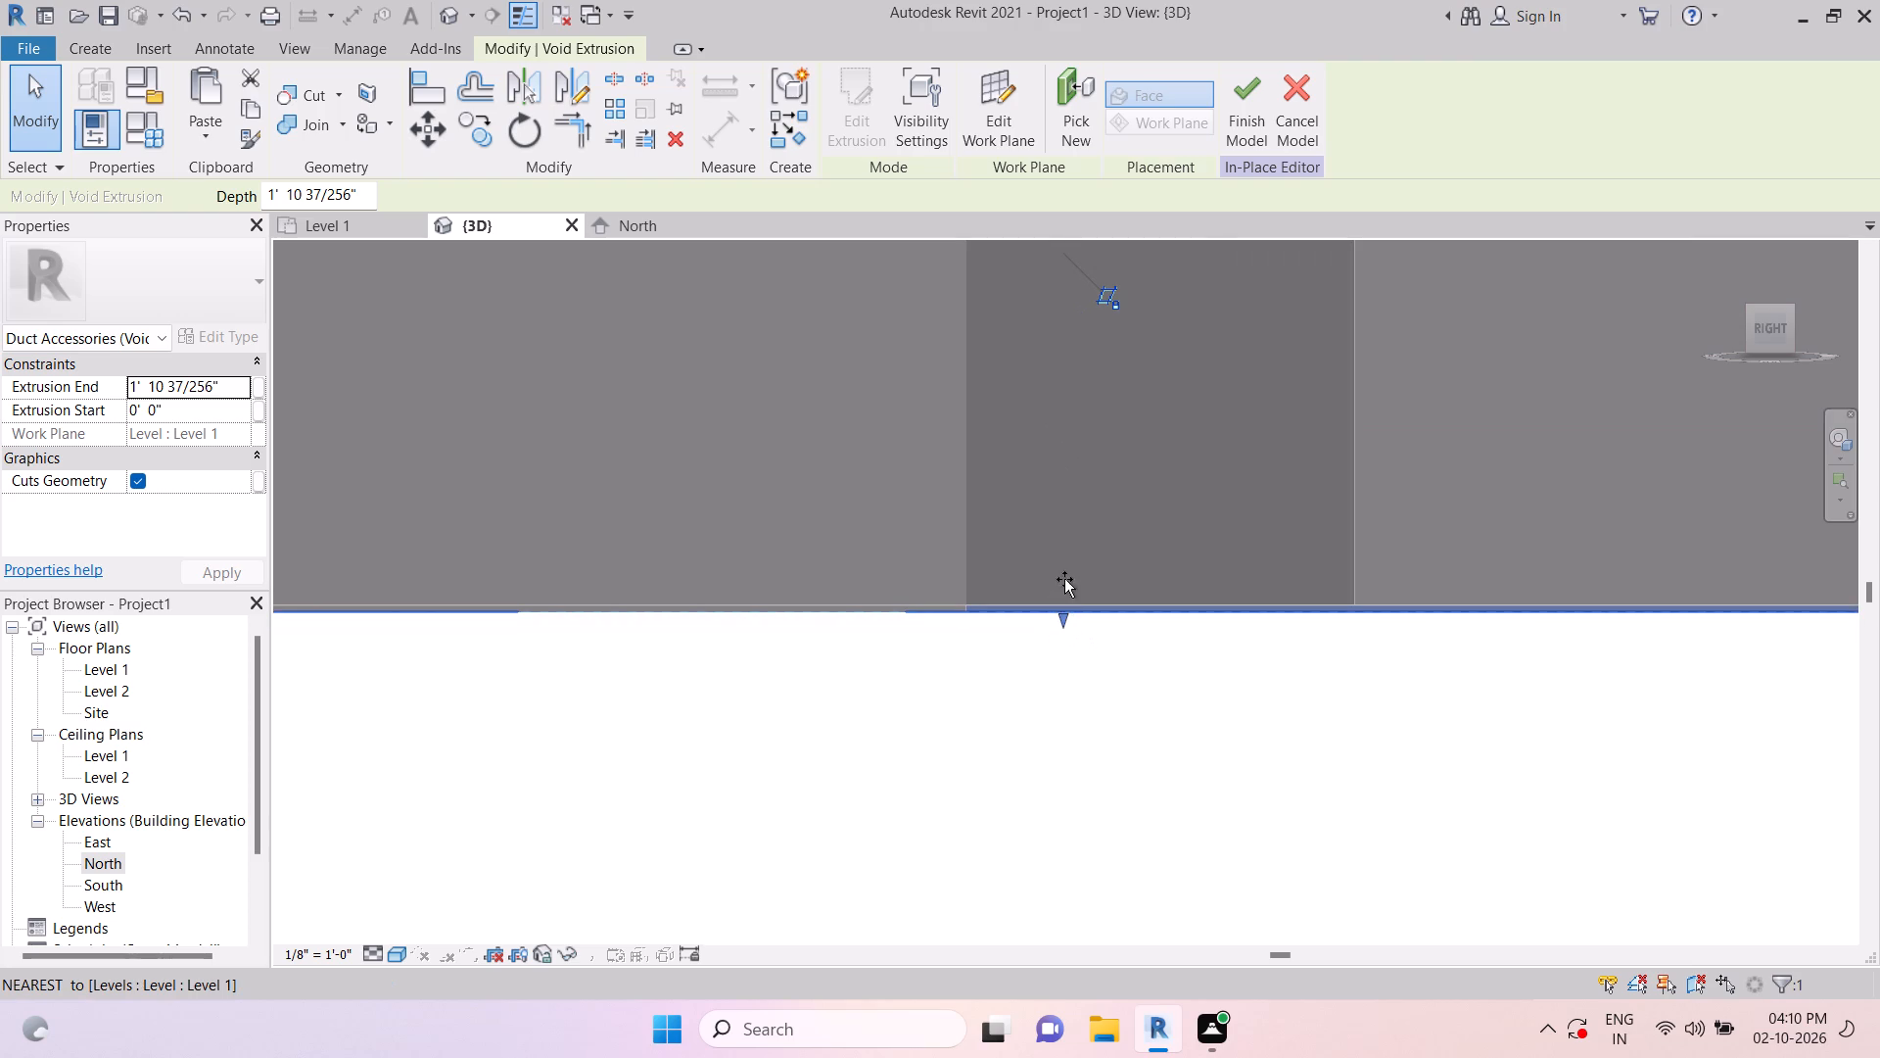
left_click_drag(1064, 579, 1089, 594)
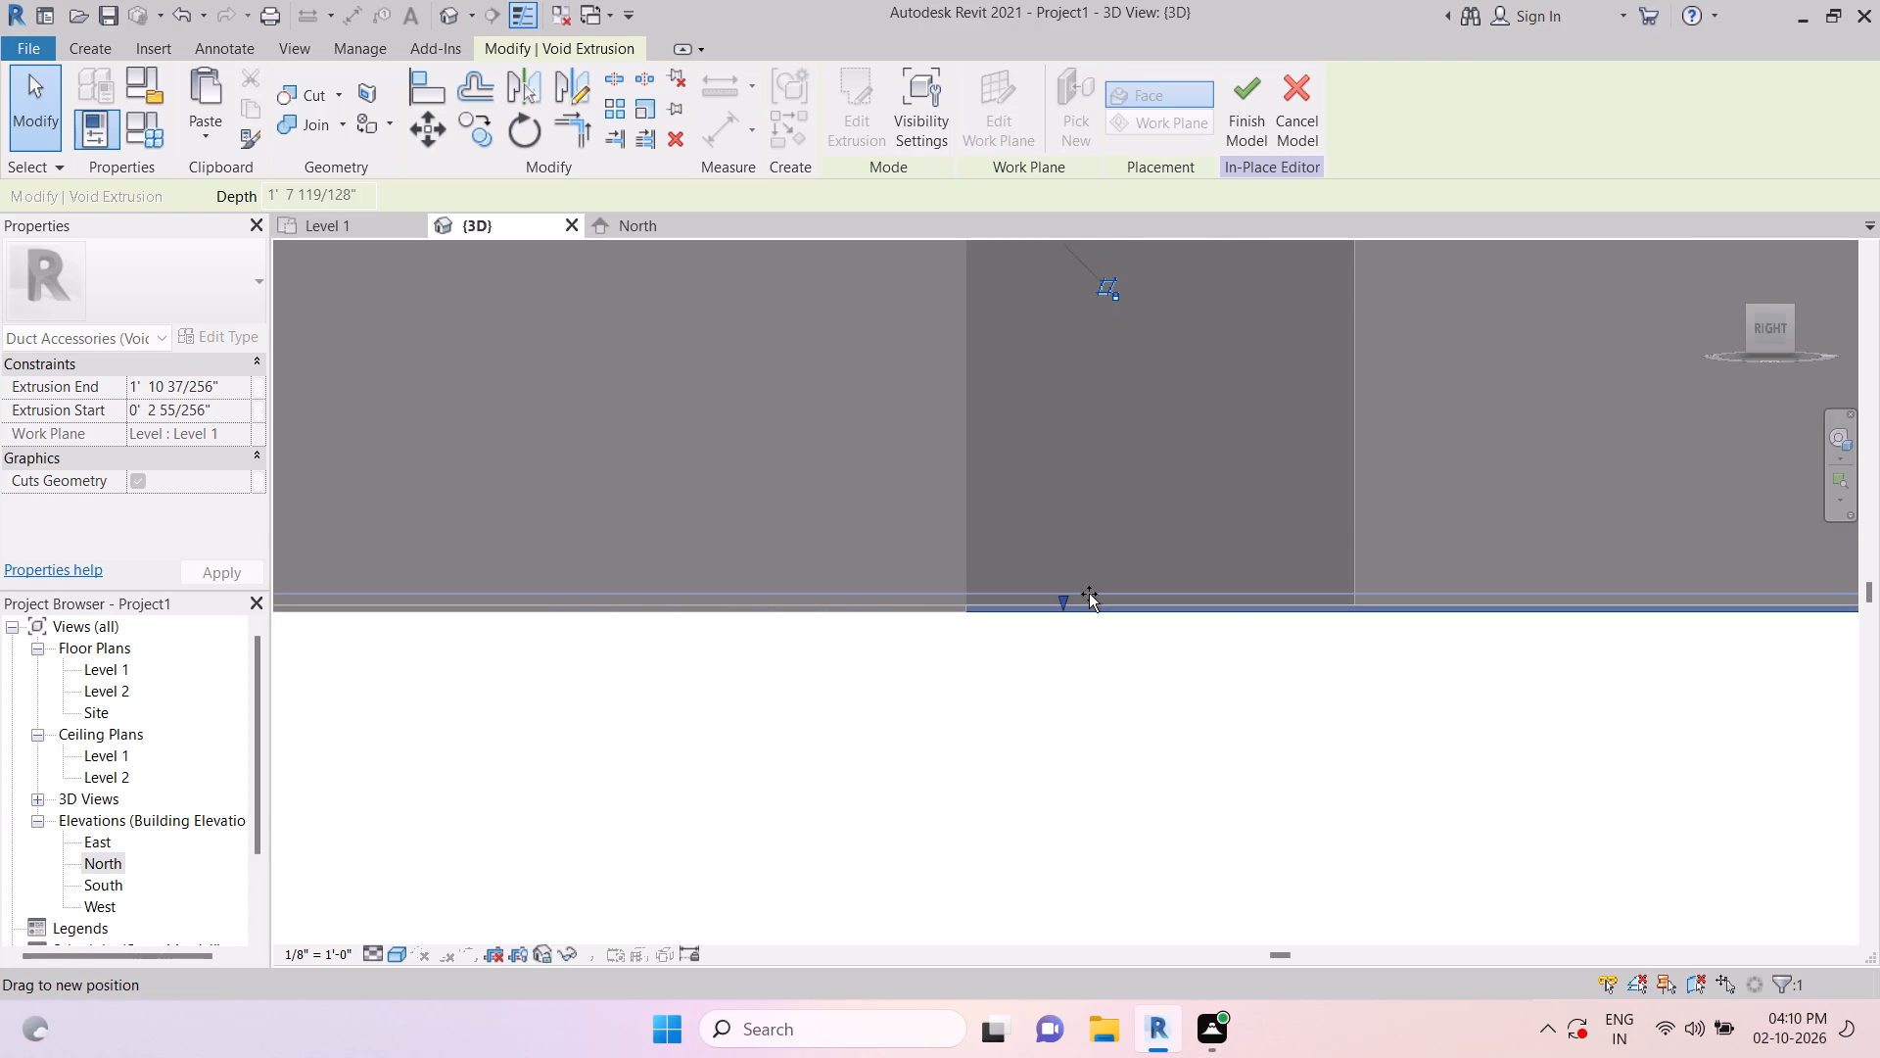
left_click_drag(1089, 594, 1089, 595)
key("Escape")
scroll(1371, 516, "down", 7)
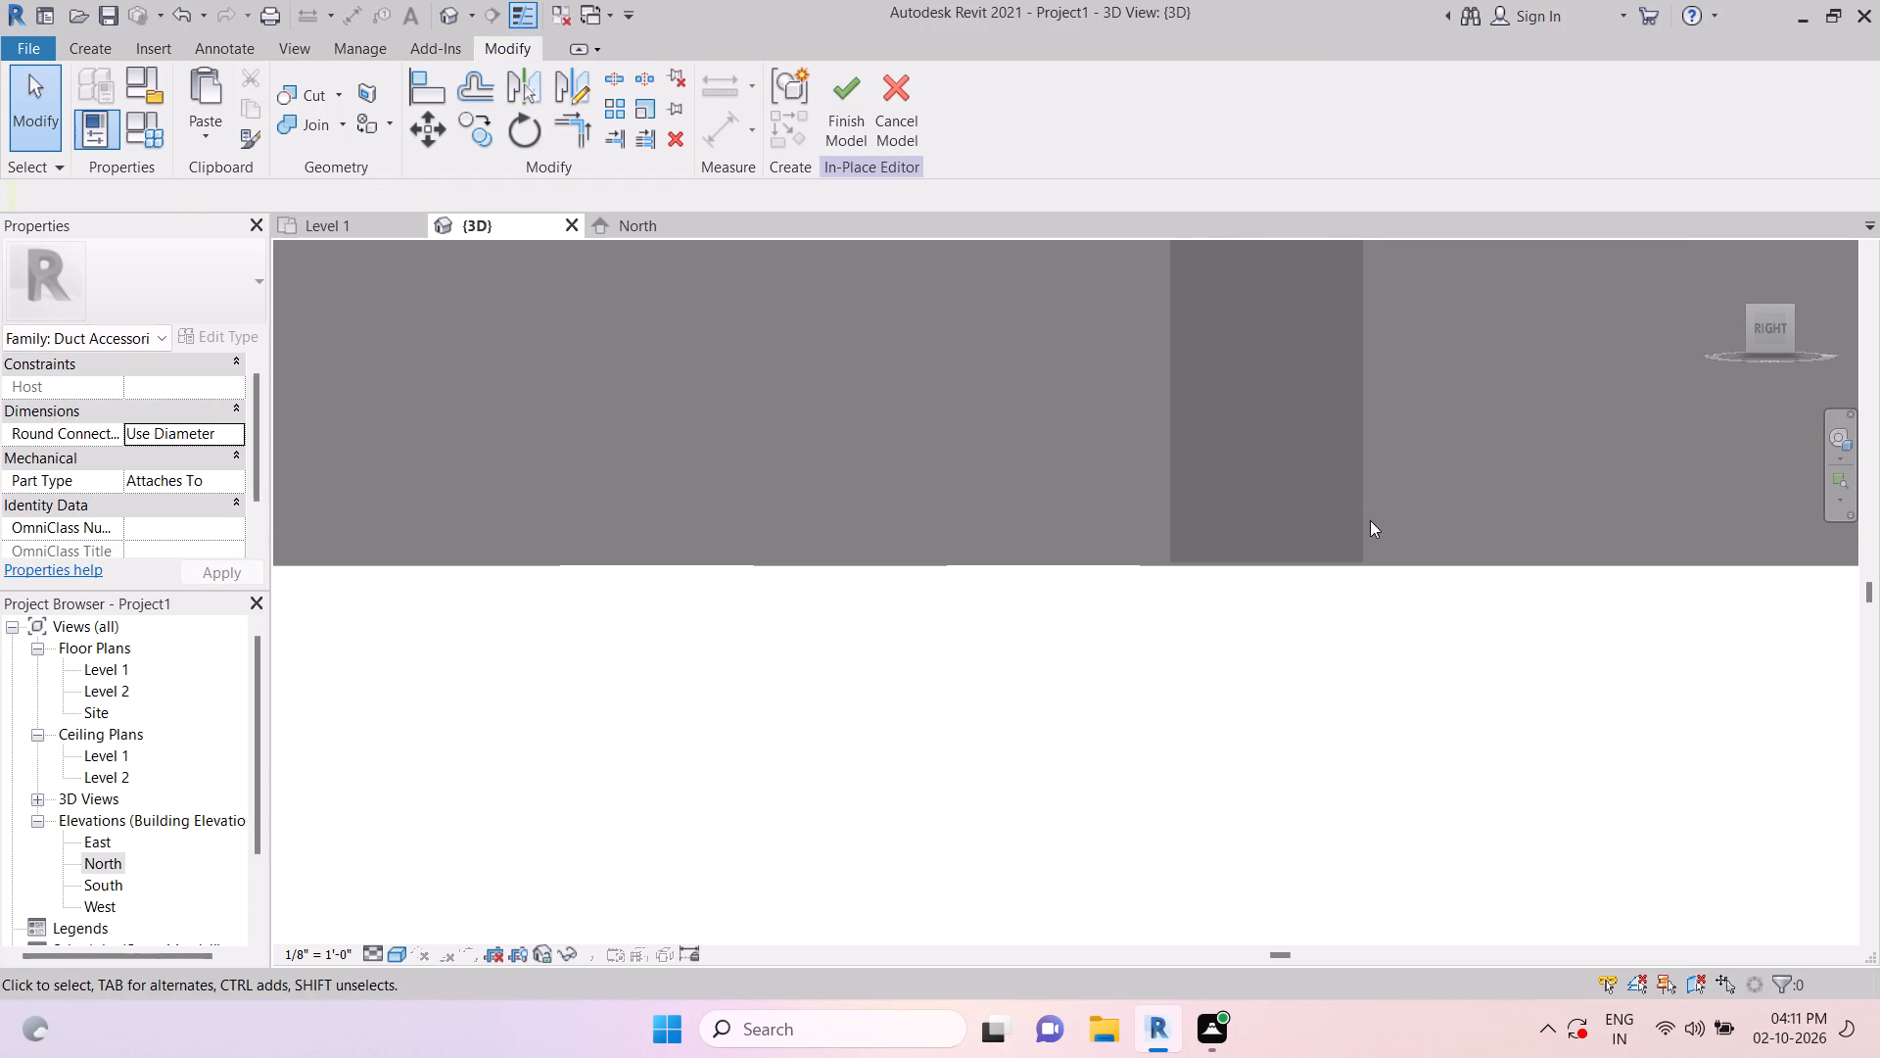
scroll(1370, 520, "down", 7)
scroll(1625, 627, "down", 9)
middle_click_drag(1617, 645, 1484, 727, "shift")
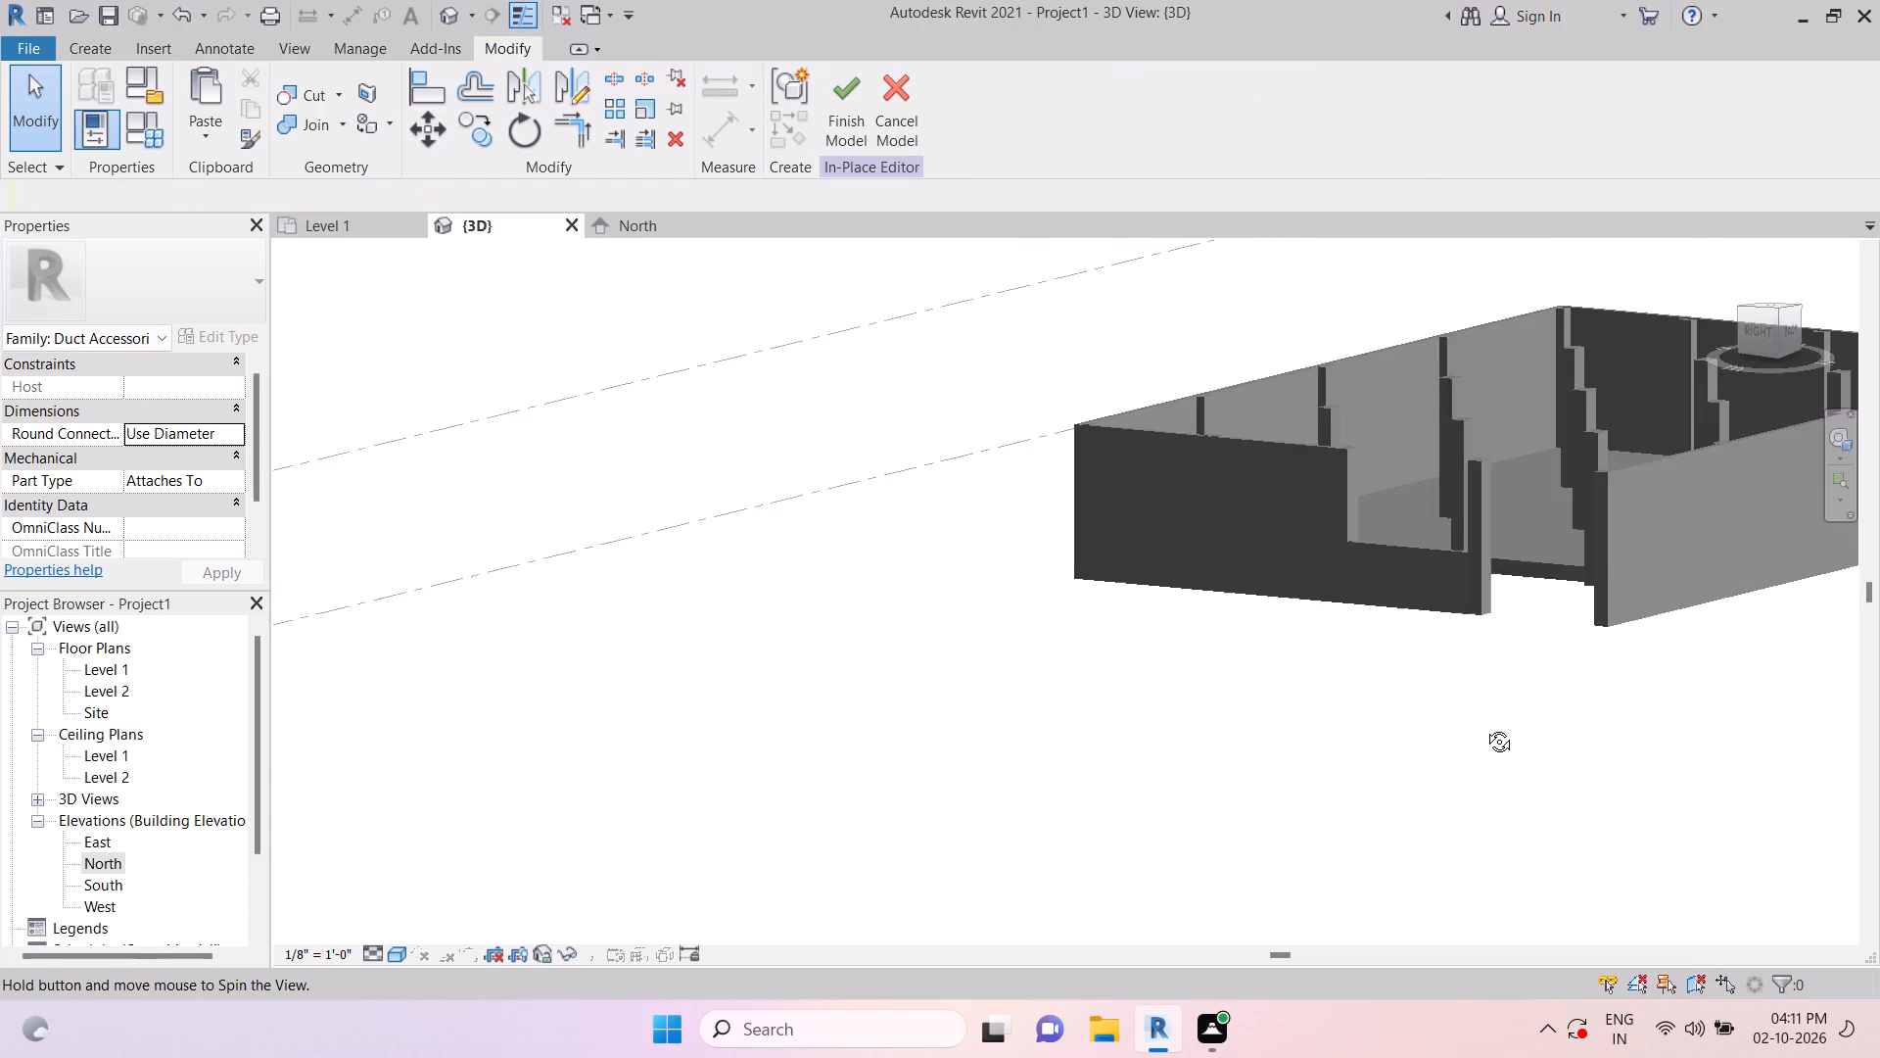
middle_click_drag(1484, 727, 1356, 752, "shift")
Raise the void extrusion's bottom face to an extrusion start of about 7" and finish the in-place model.
left_click(1392, 591)
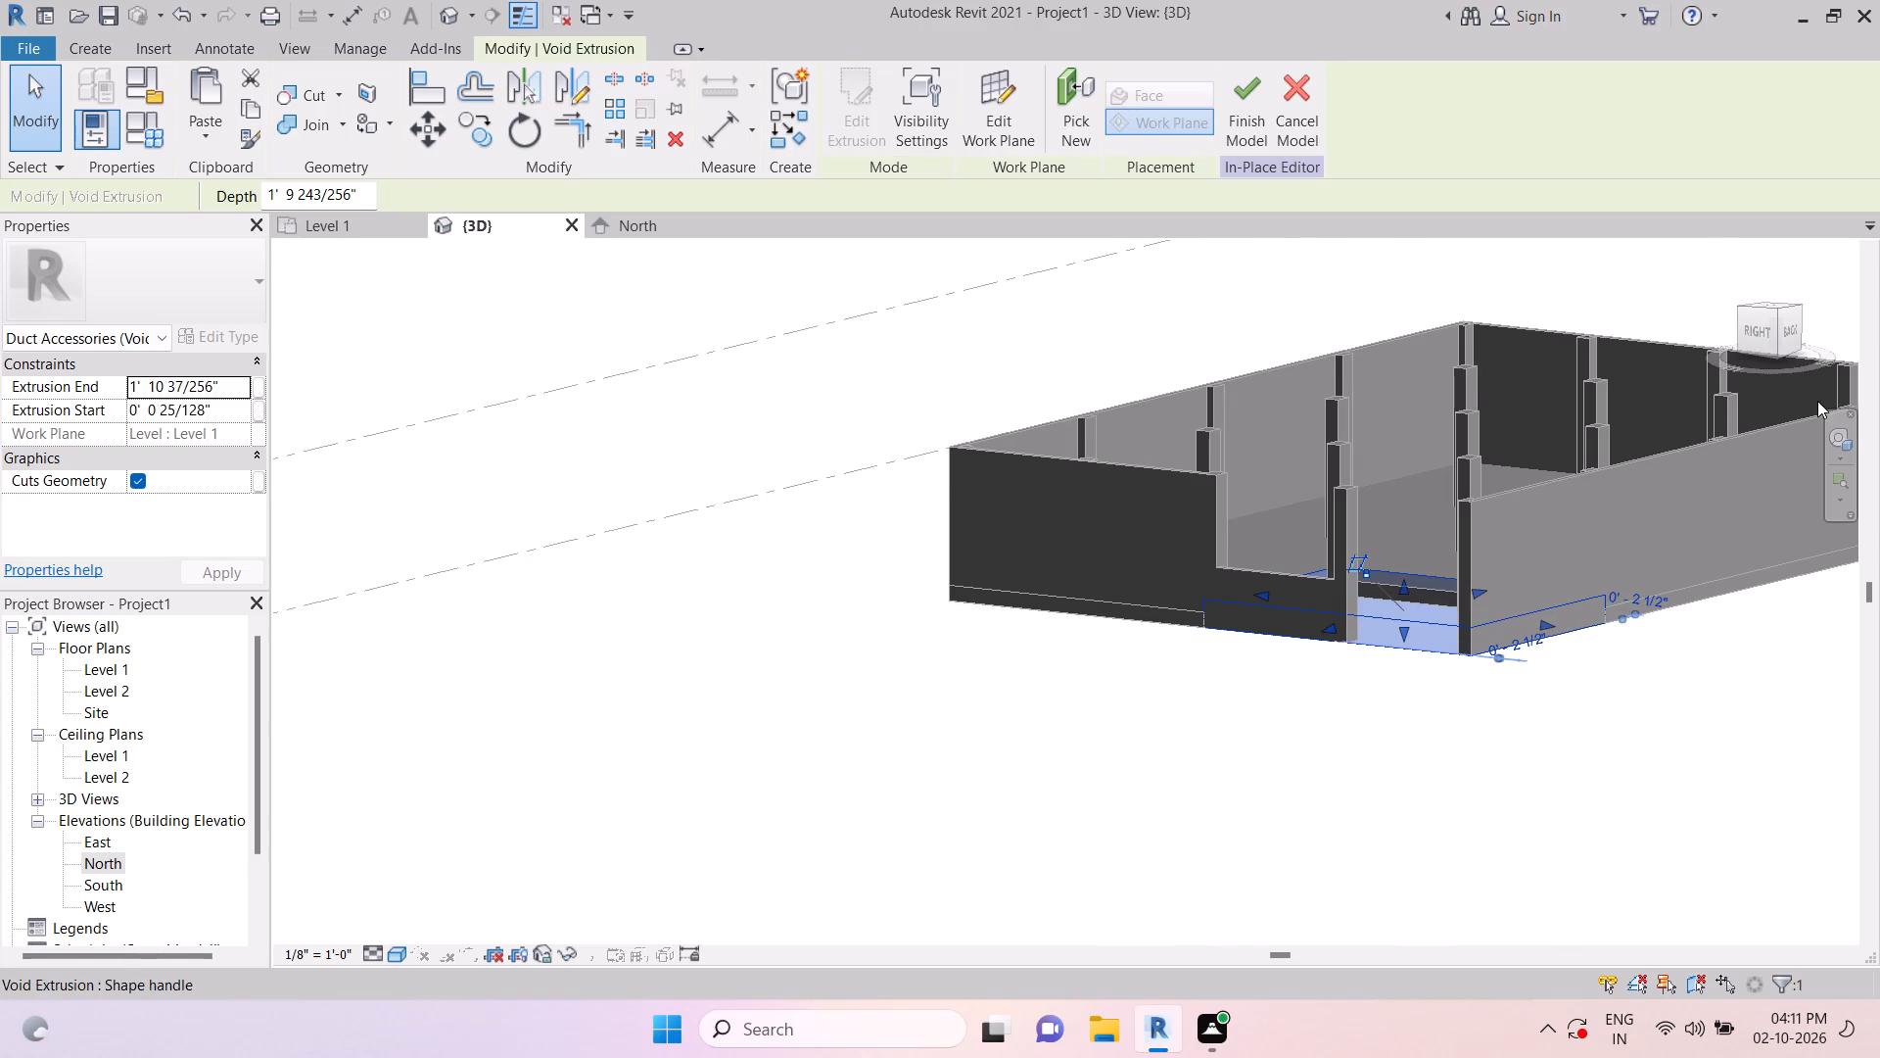
left_click(1757, 325)
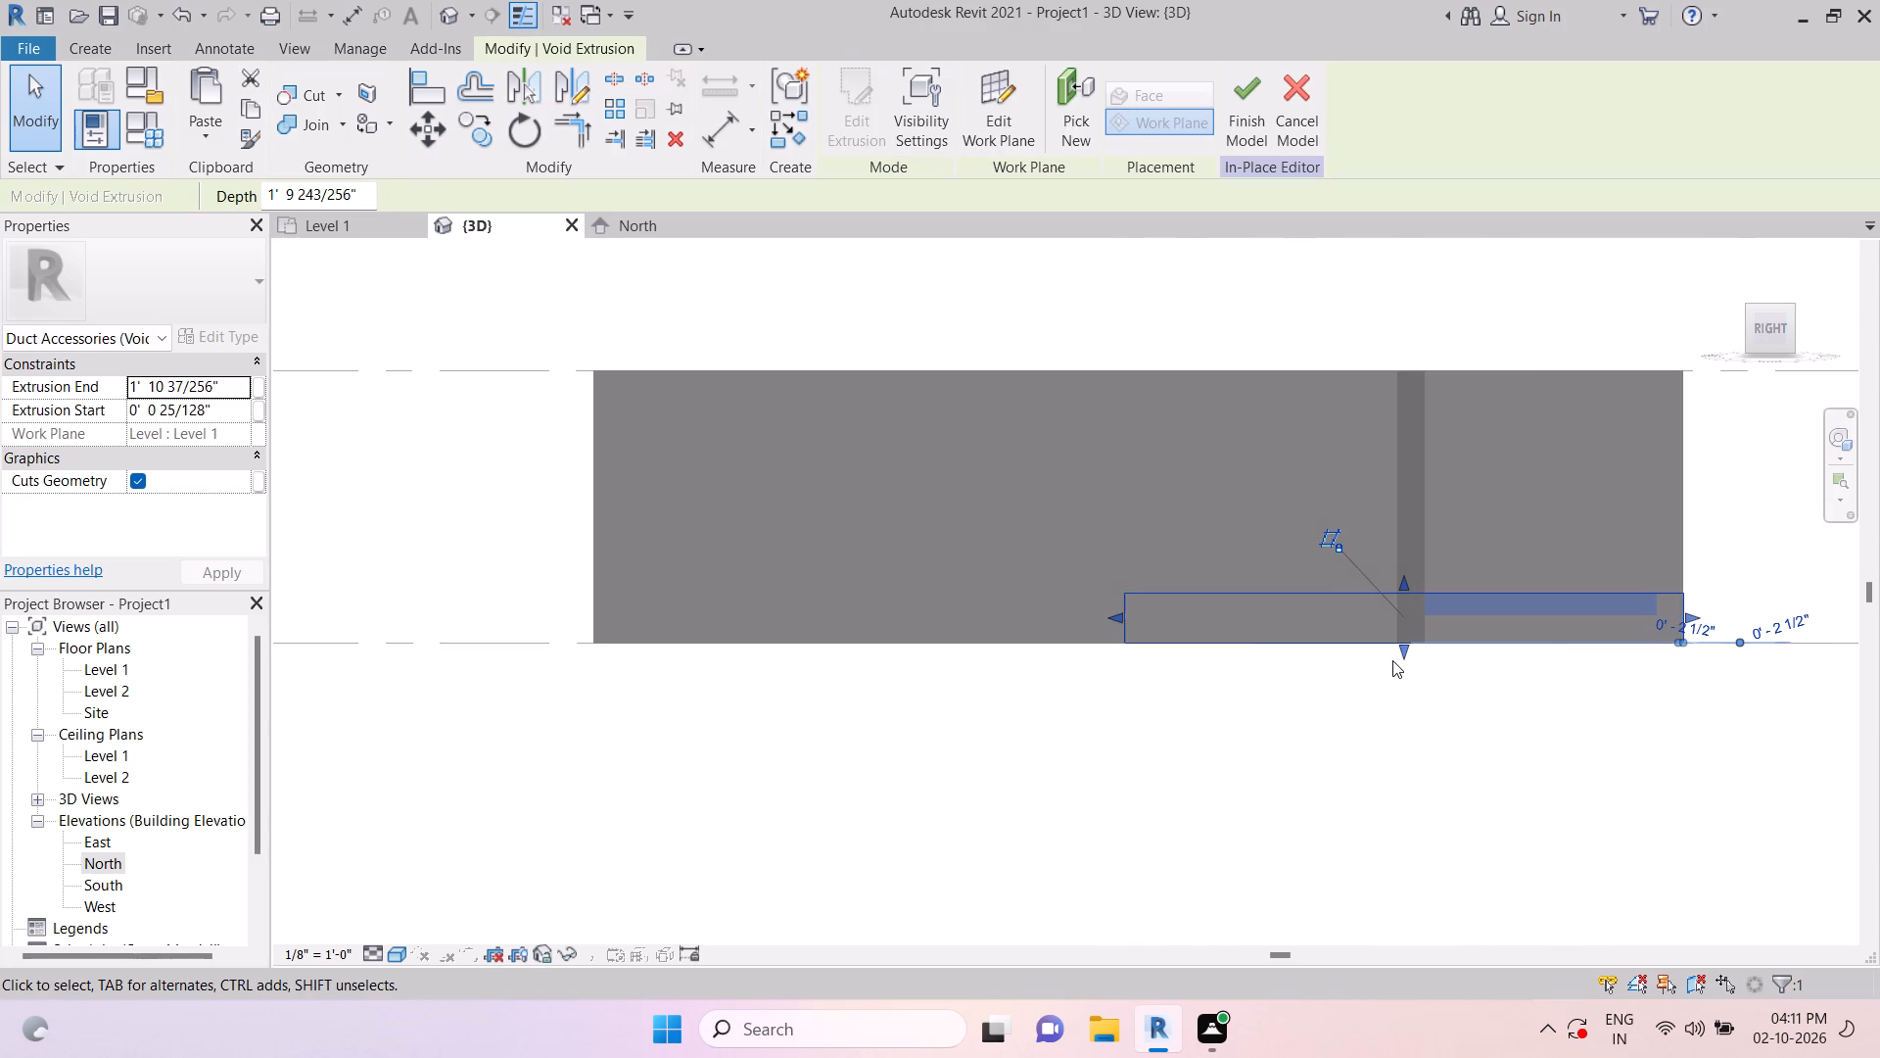
scroll(1405, 639, "up", 10)
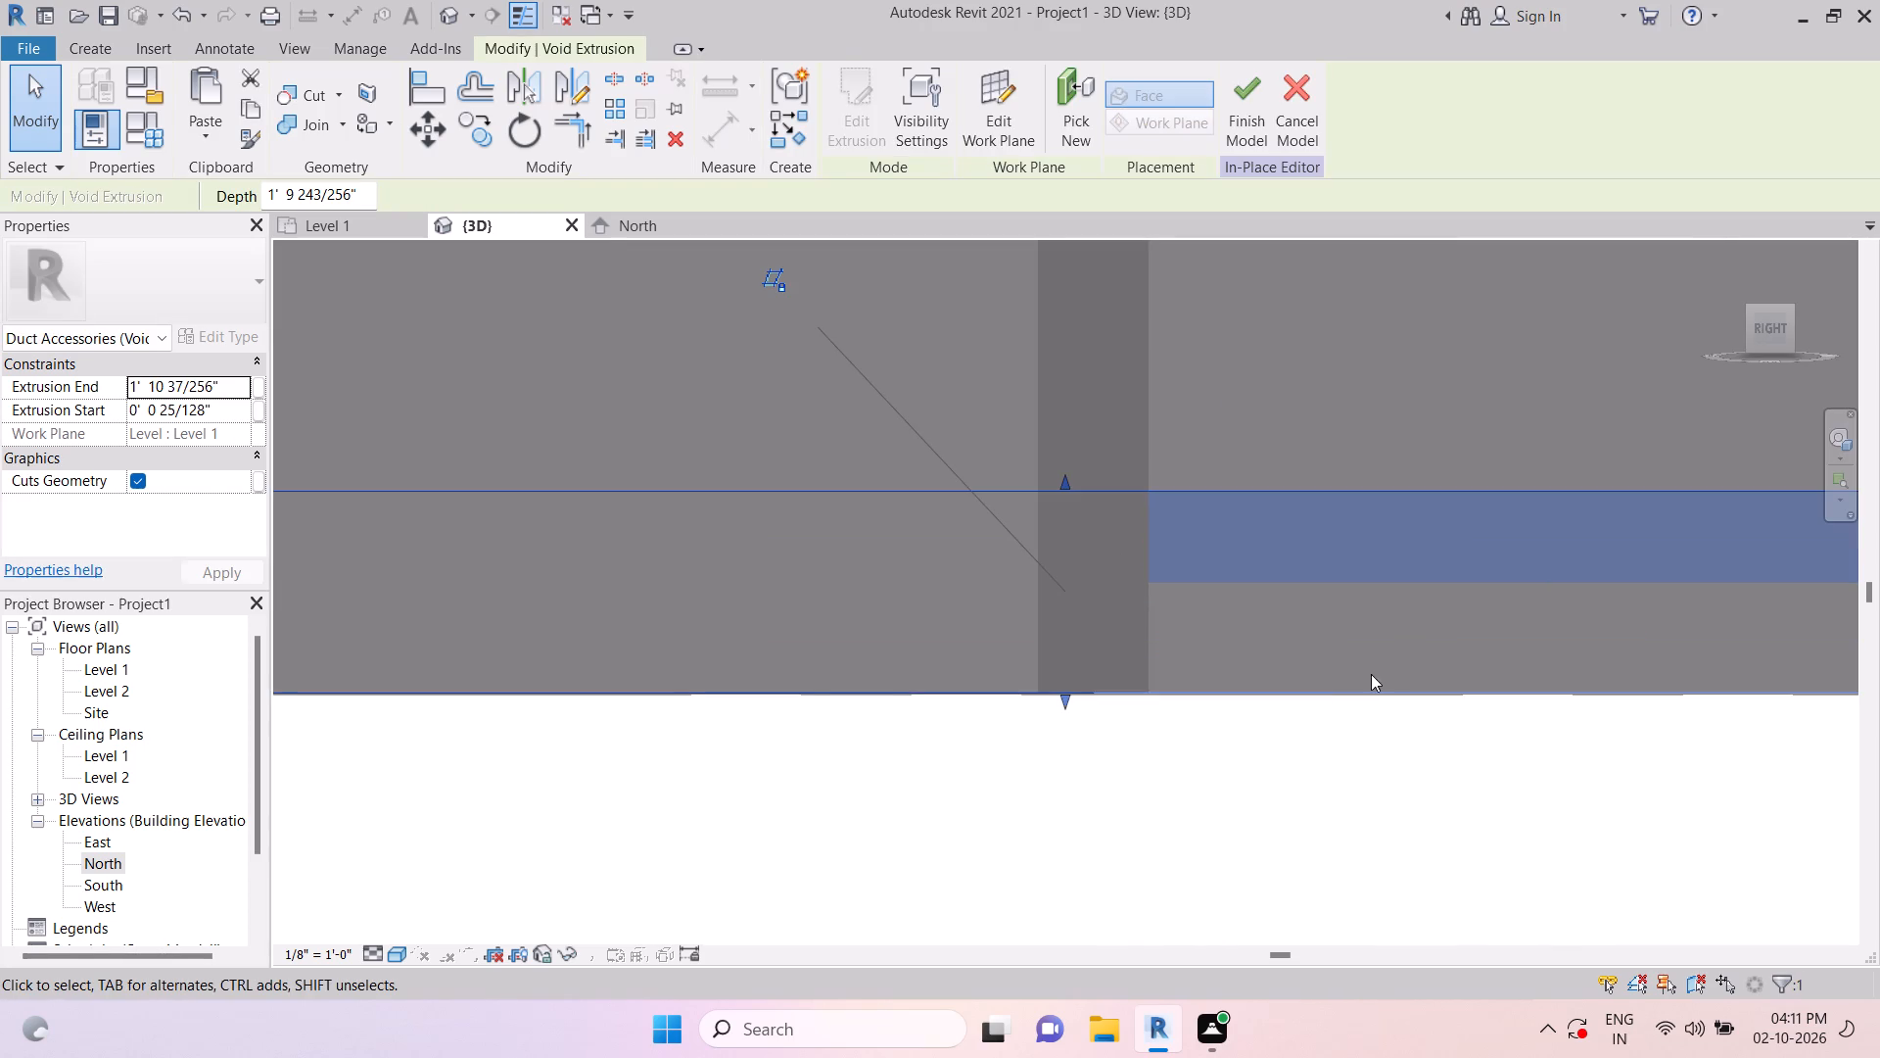
left_click_drag(1067, 698, 1063, 632)
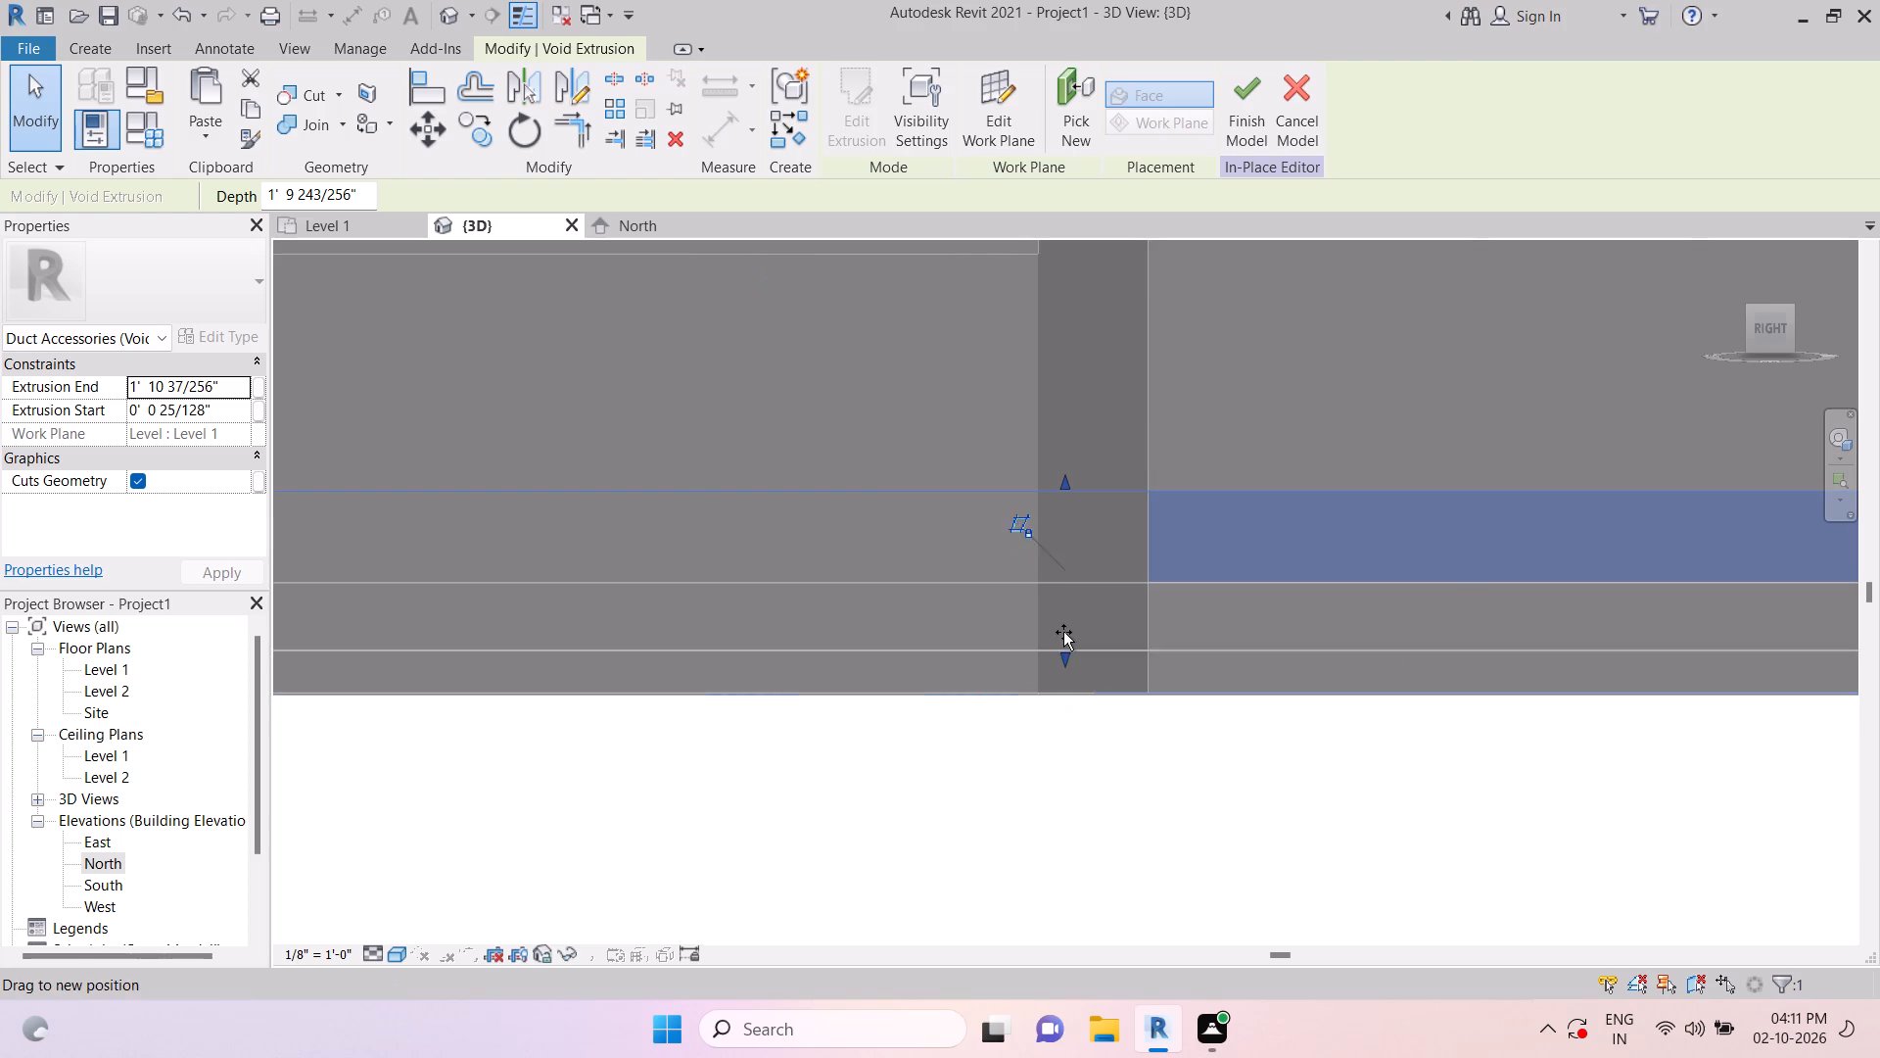
left_click_drag(1063, 632, 1063, 631)
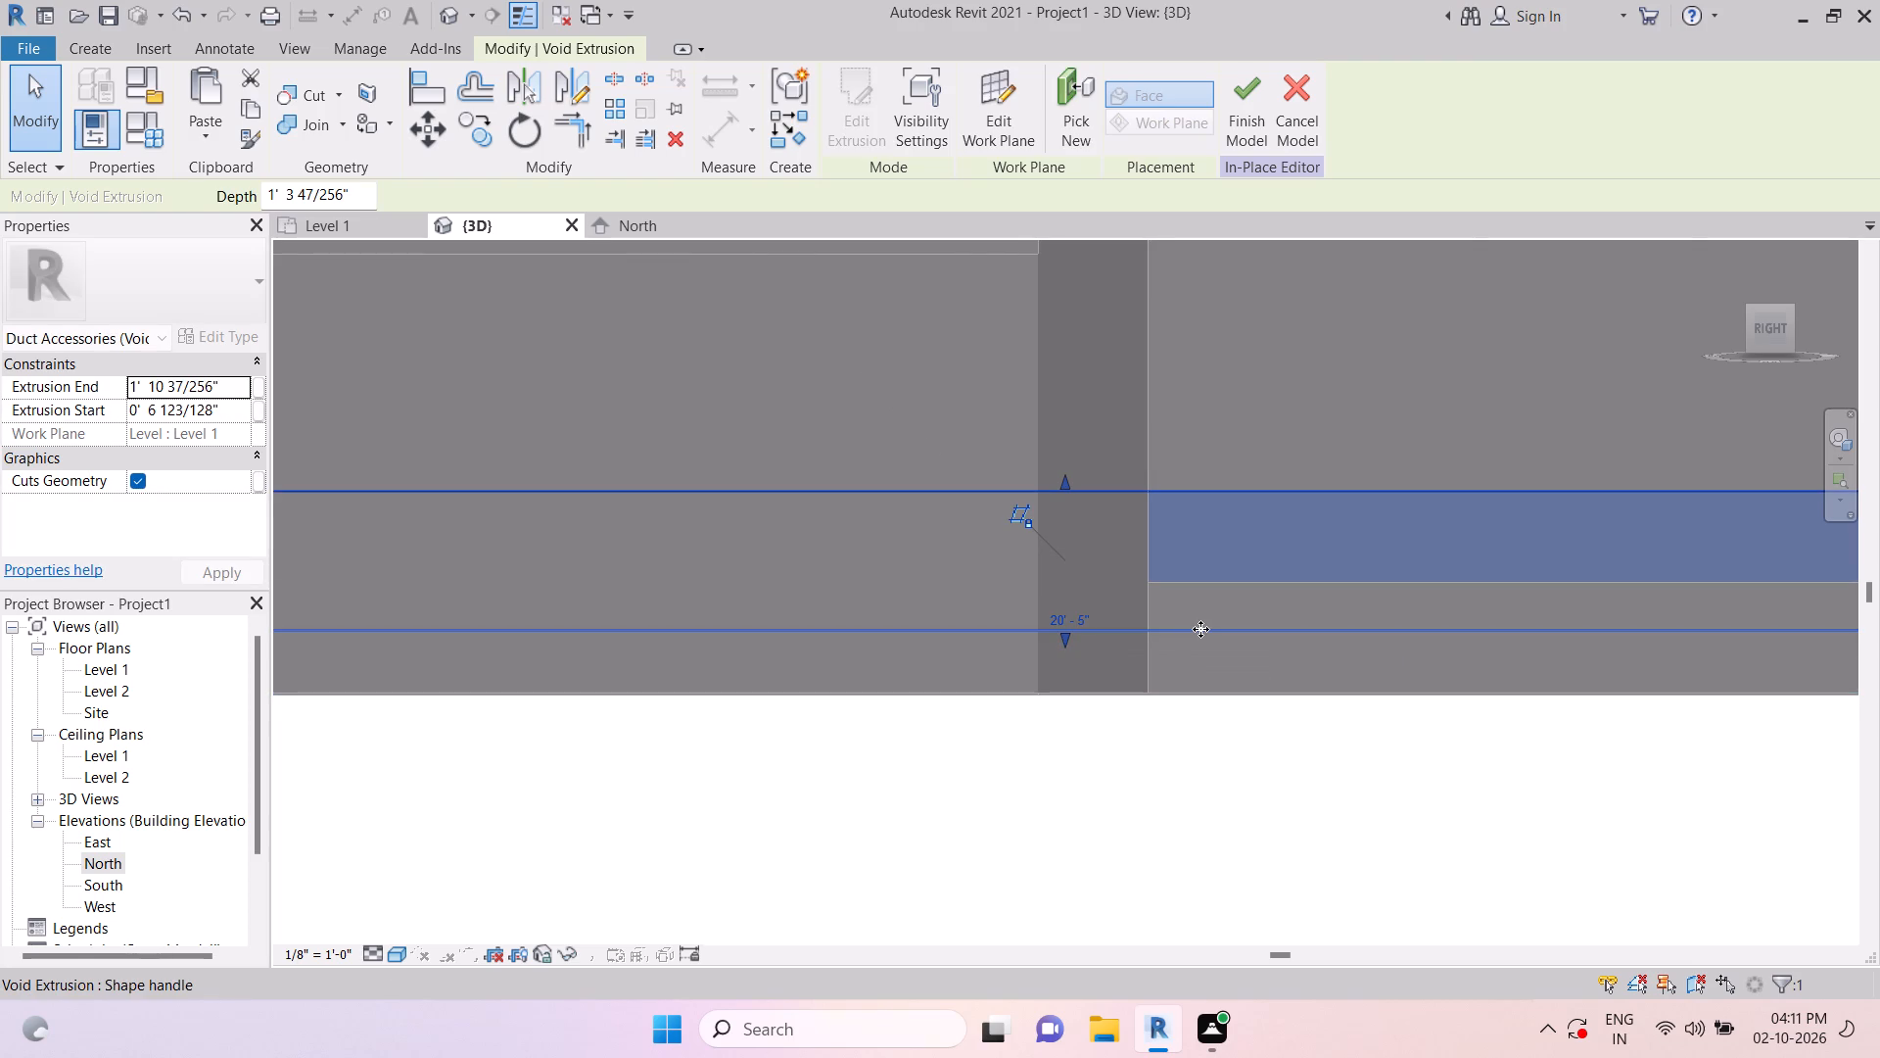
key("Escape")
scroll(1233, 627, "down", 7)
middle_click_drag(1466, 722, 1455, 736, "shift")
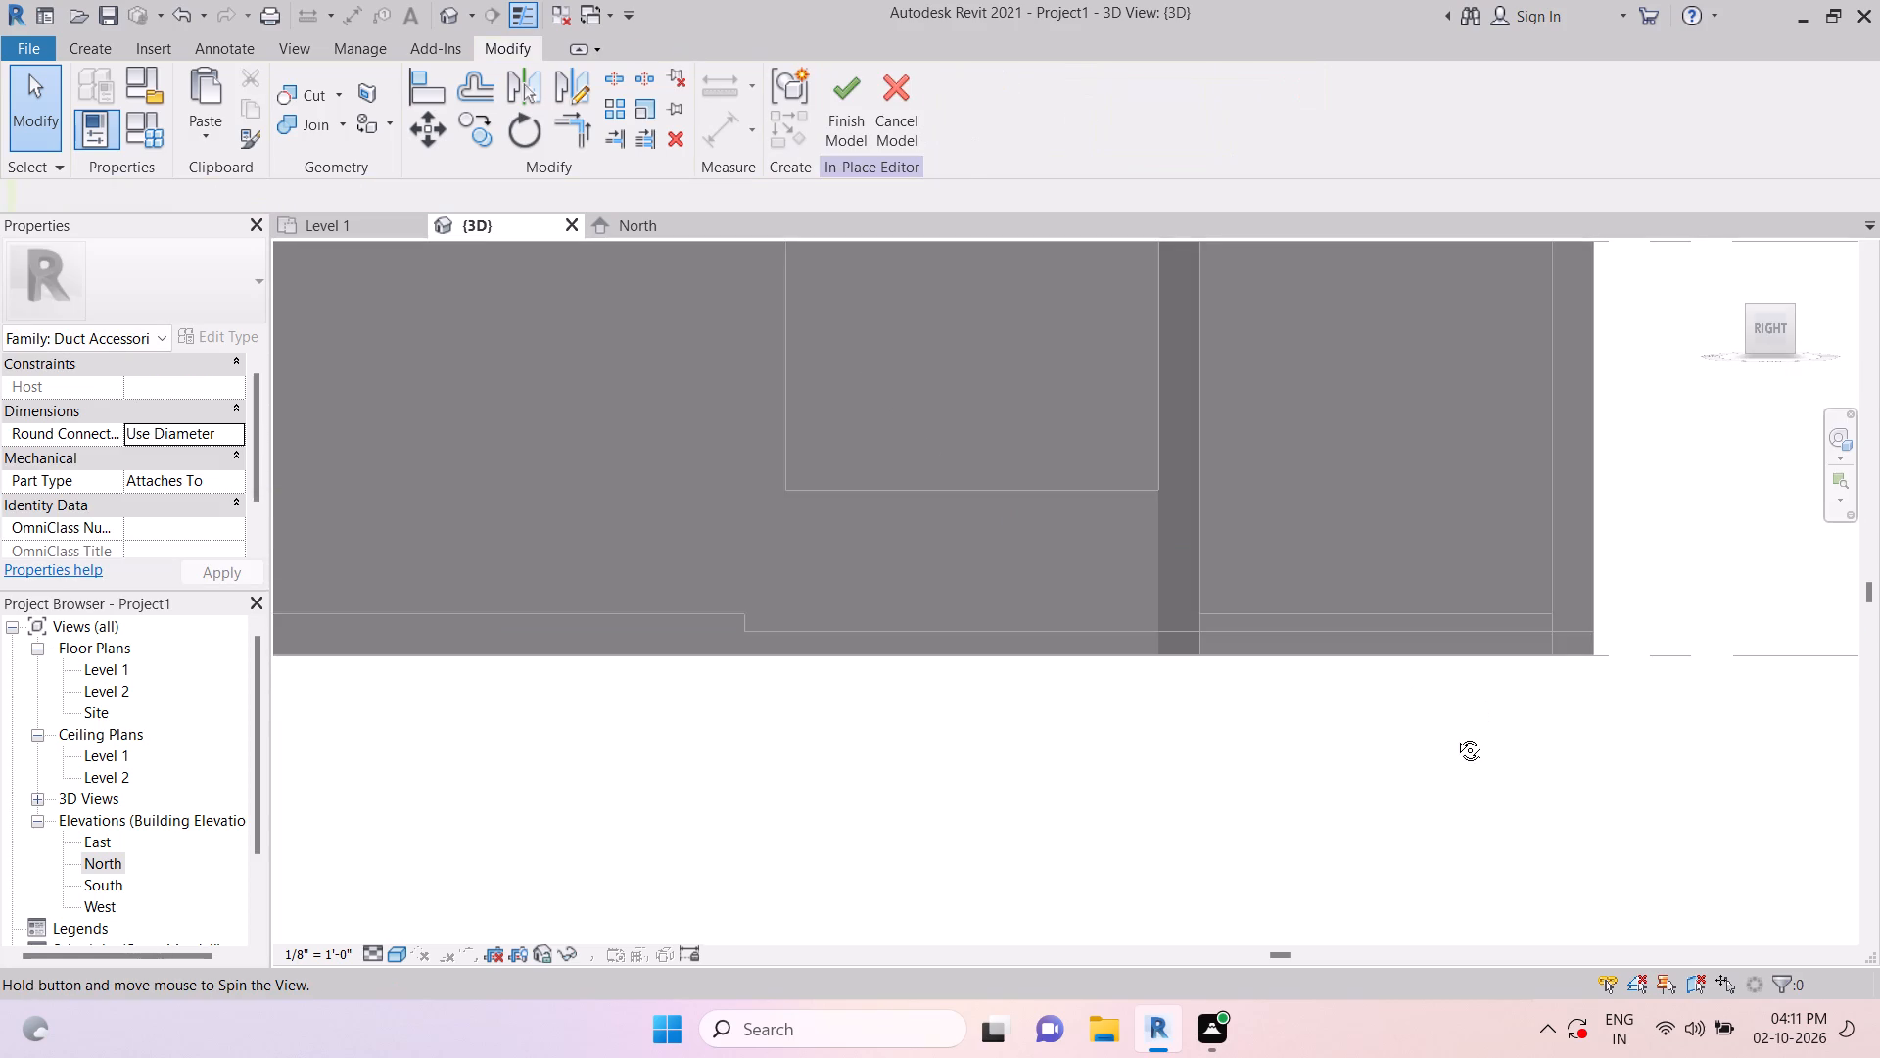
middle_click_drag(1455, 736, 1360, 732, "shift")
key("Escape")
key("Escape")
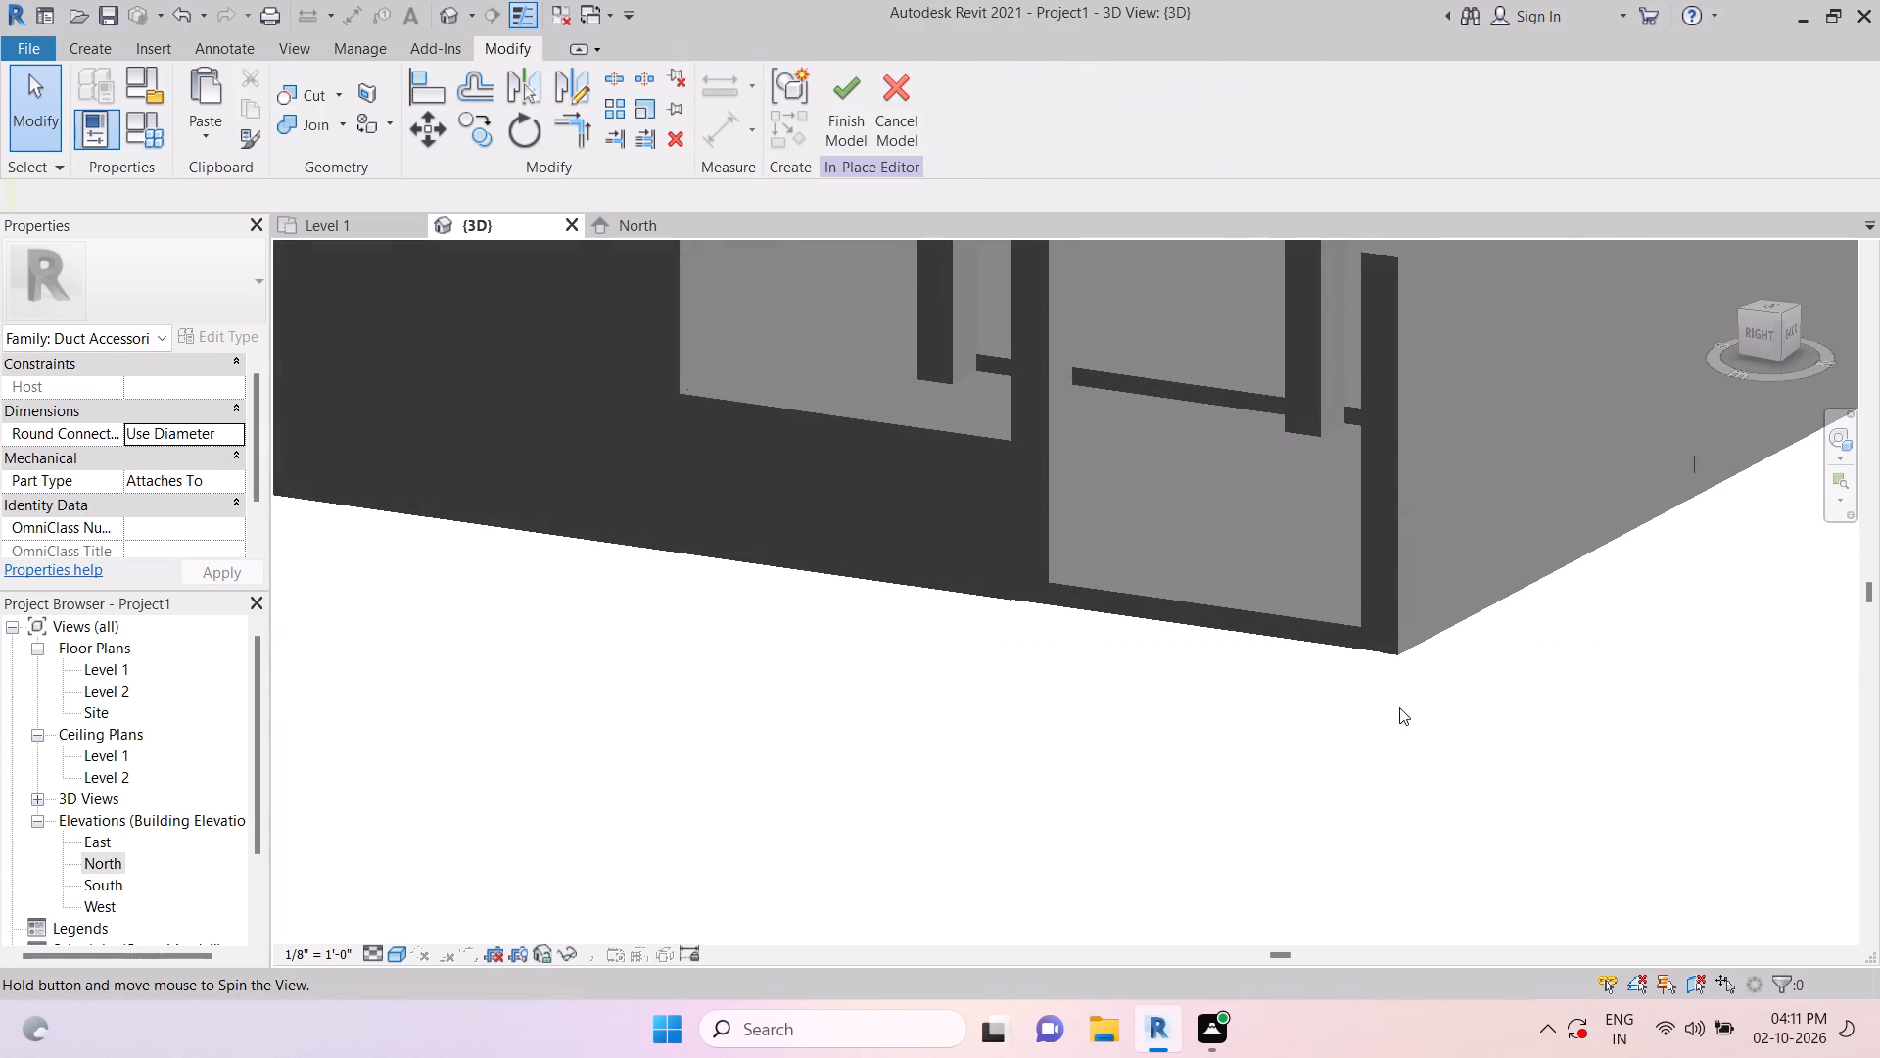
key("Escape")
left_click(841, 92)
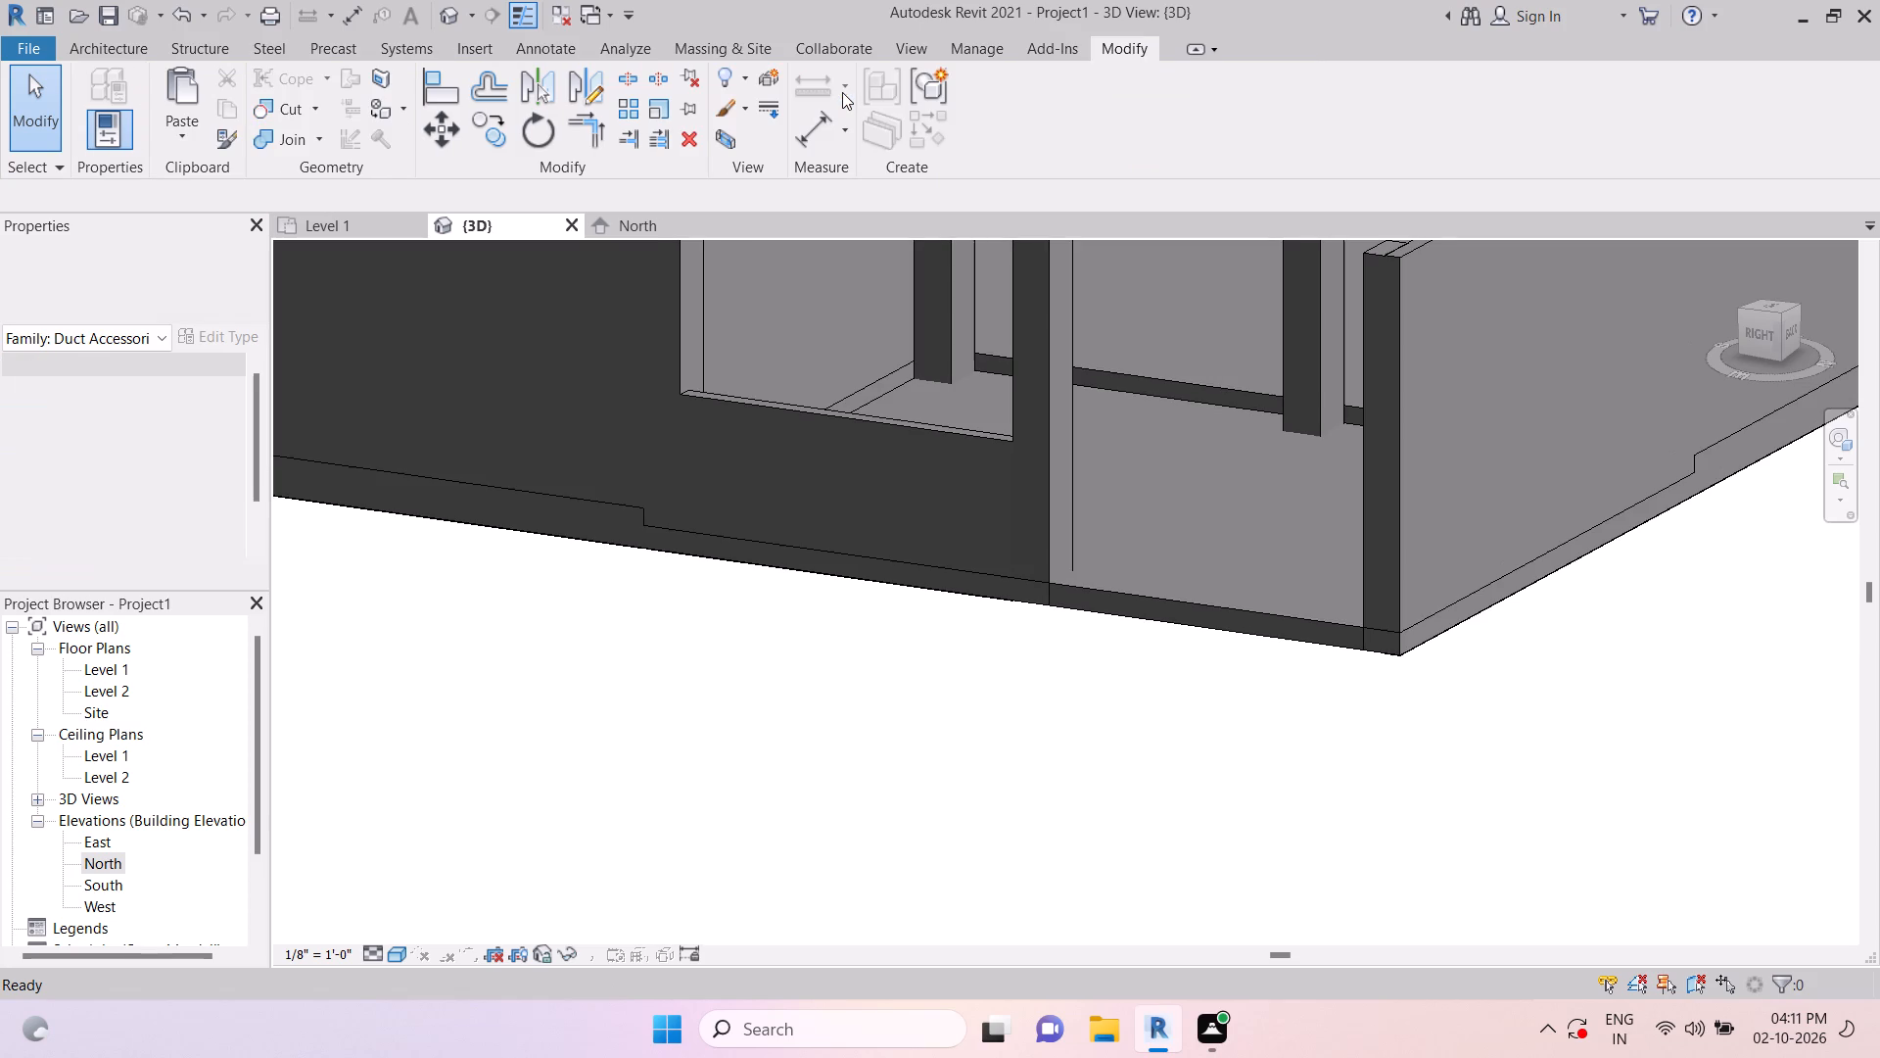
scroll(1017, 500, "down", 6)
key("Escape")
key("Escape")
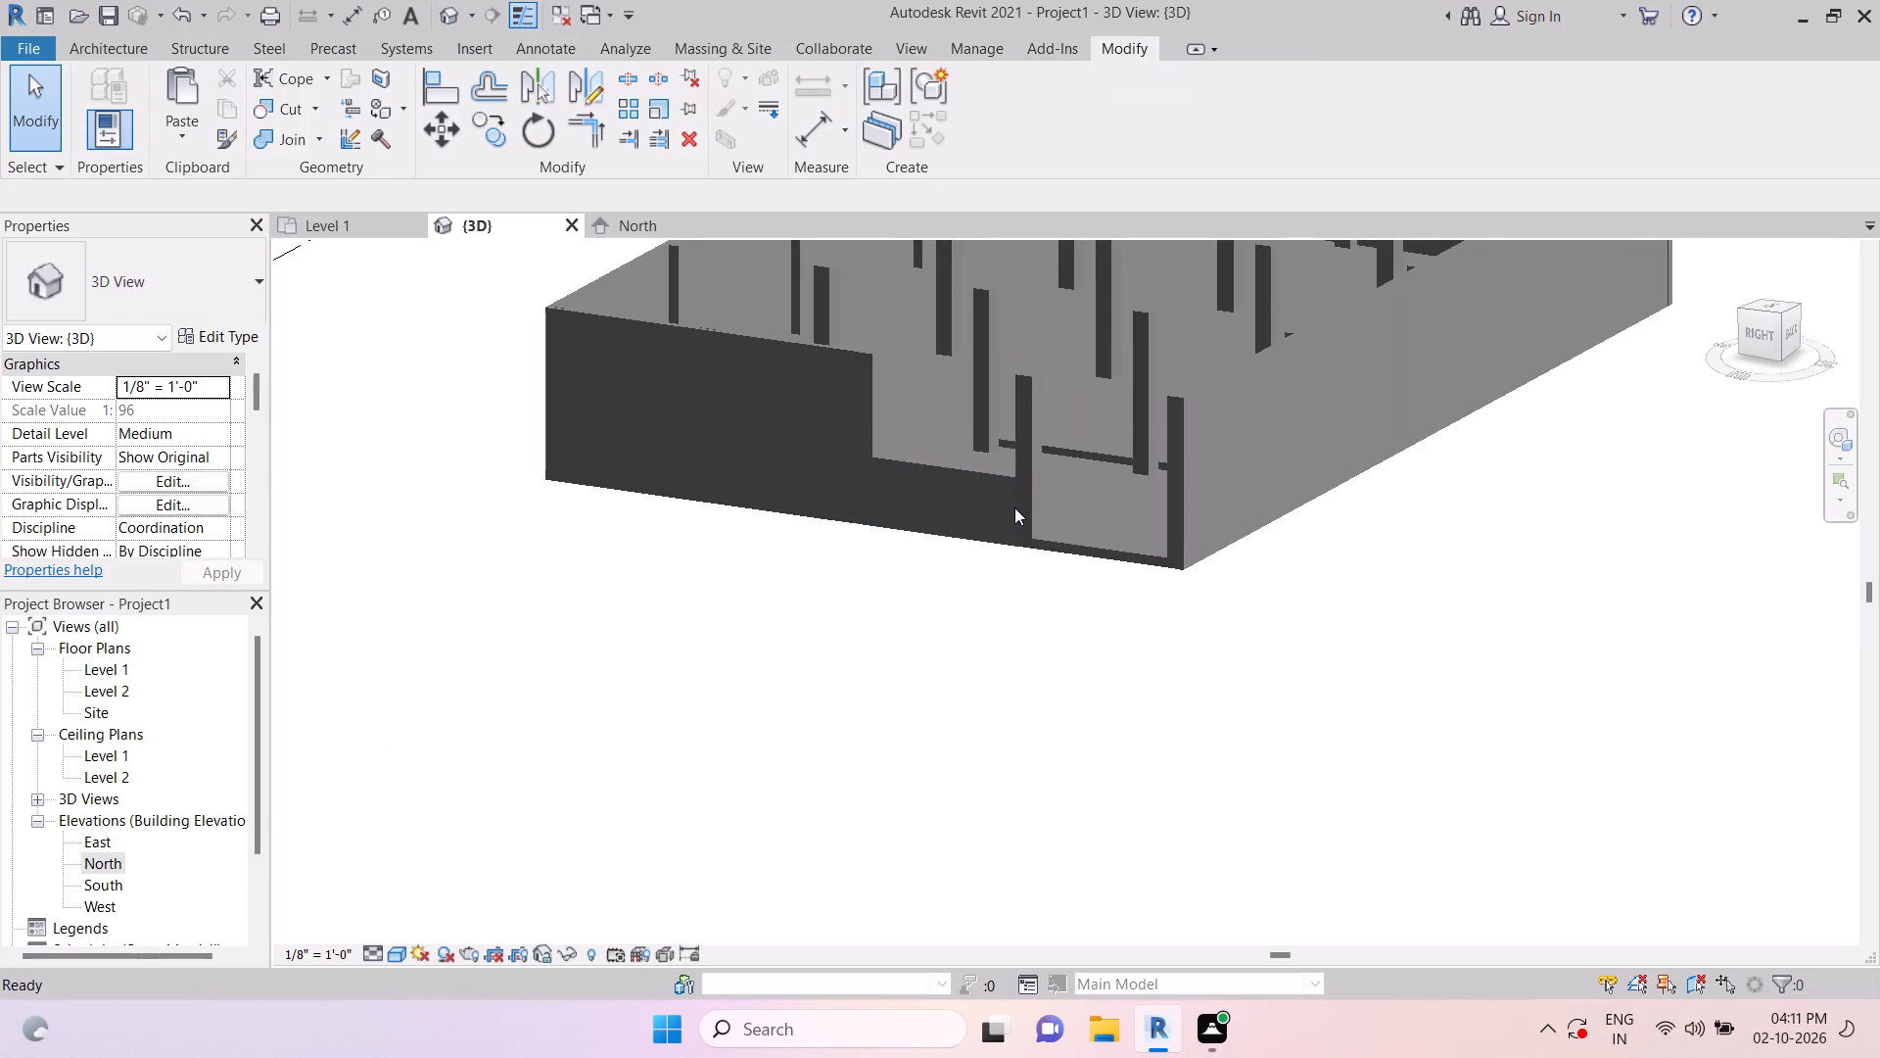
middle_click_drag(1362, 602, 1280, 716, "shift")
scroll(1256, 683, "down", 3)
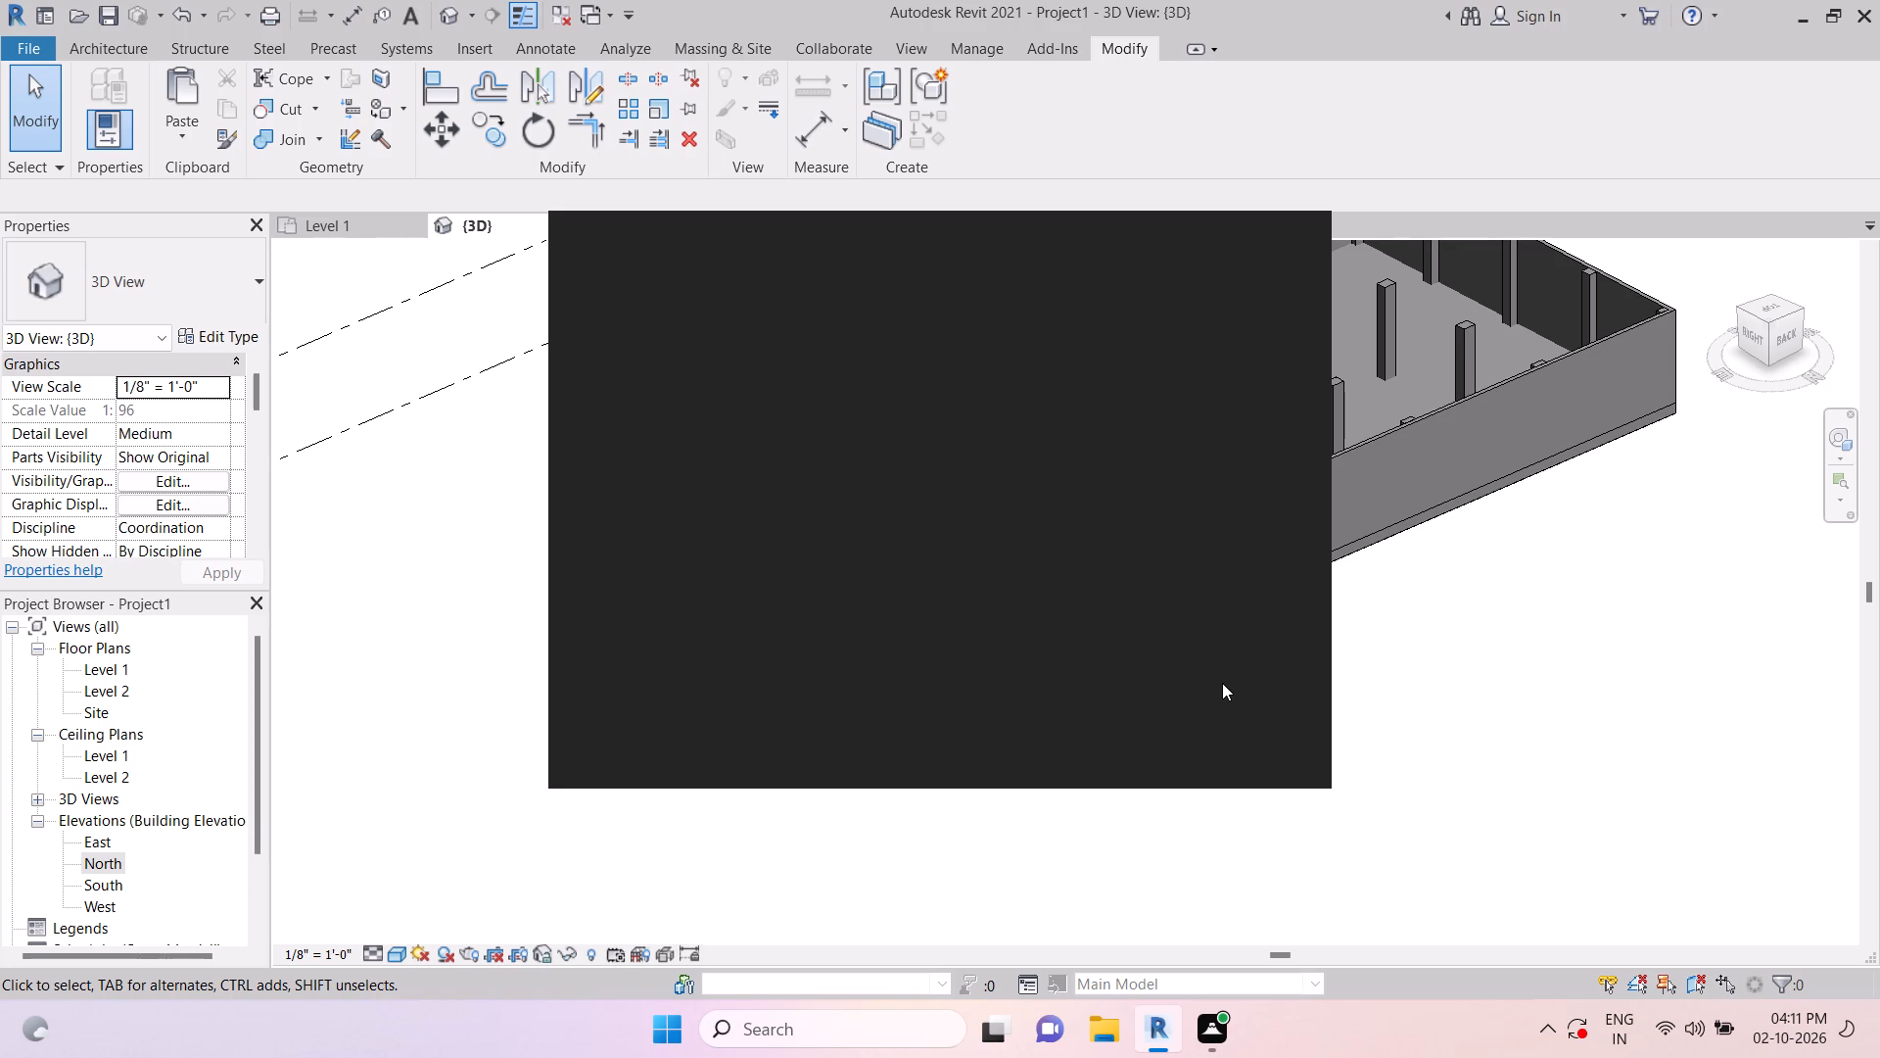
Dismiss the Autodesk Genuine notification card covering the model.
key("Escape")
key("Escape")
key("Escape")
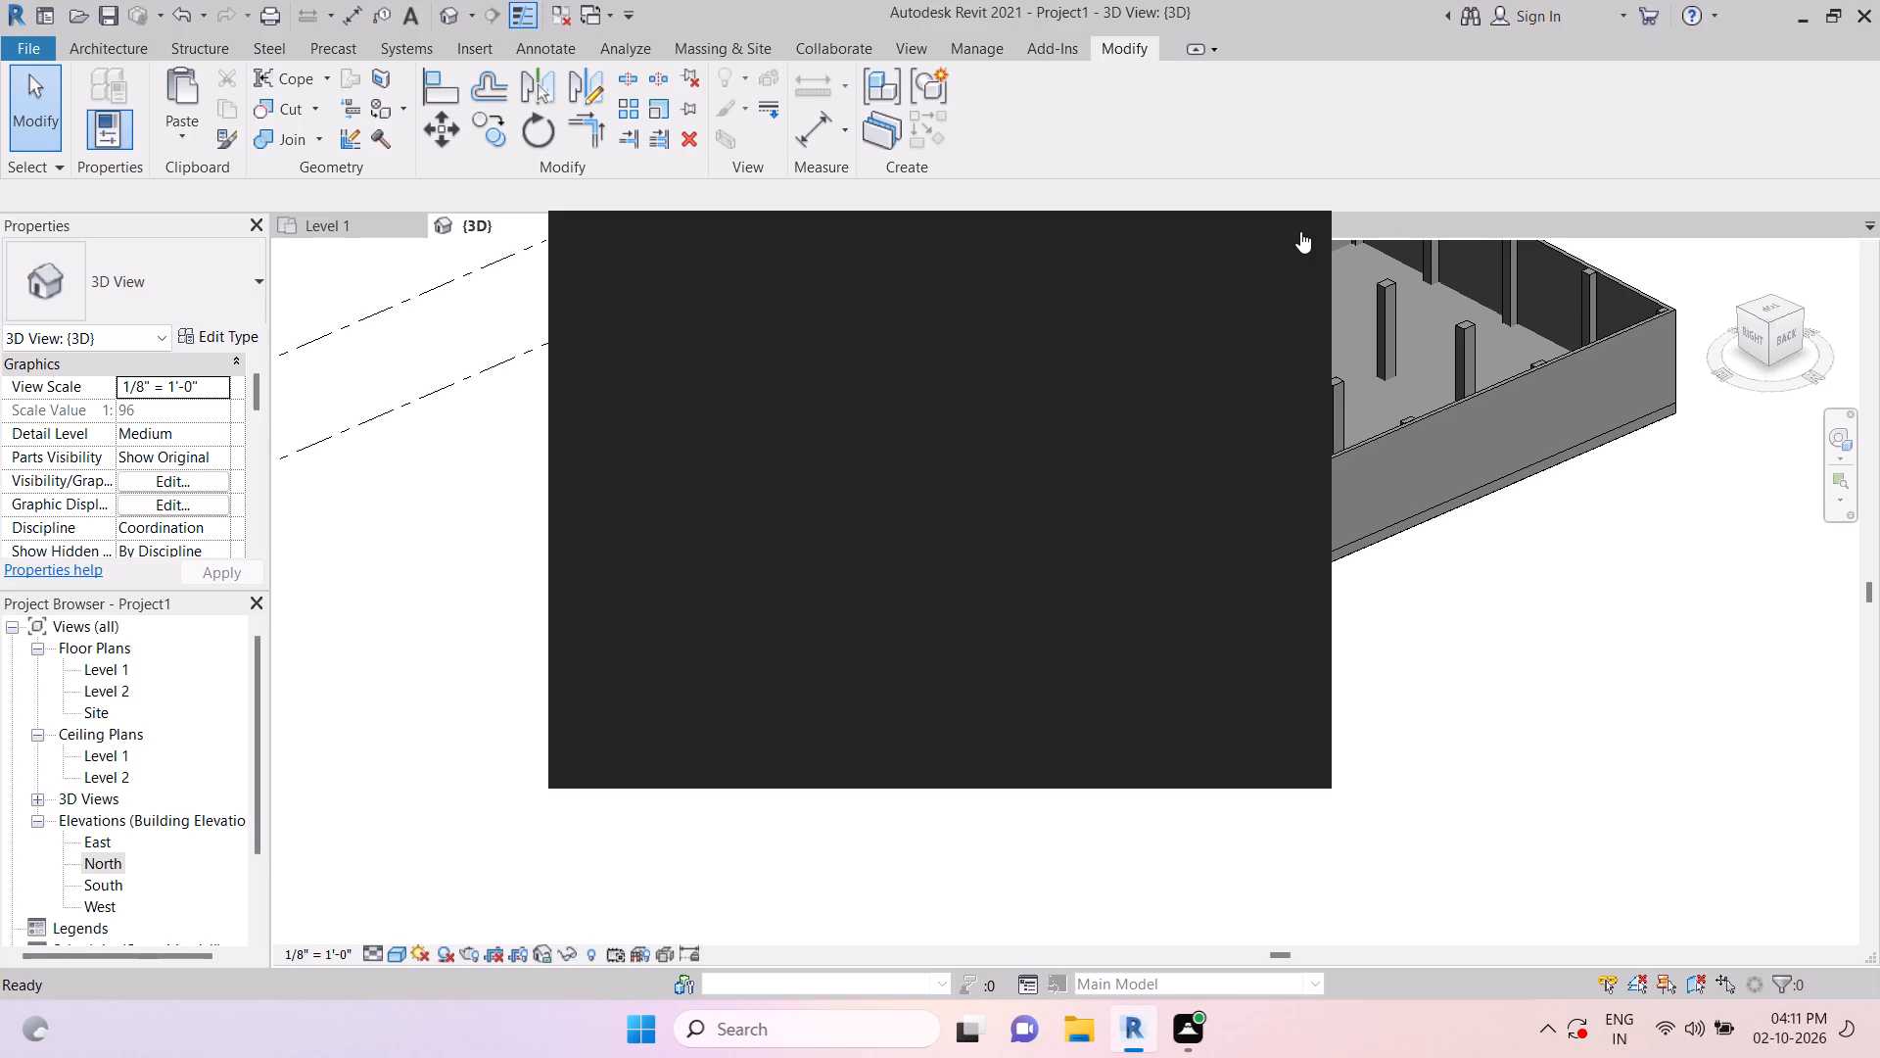
left_click(1300, 231)
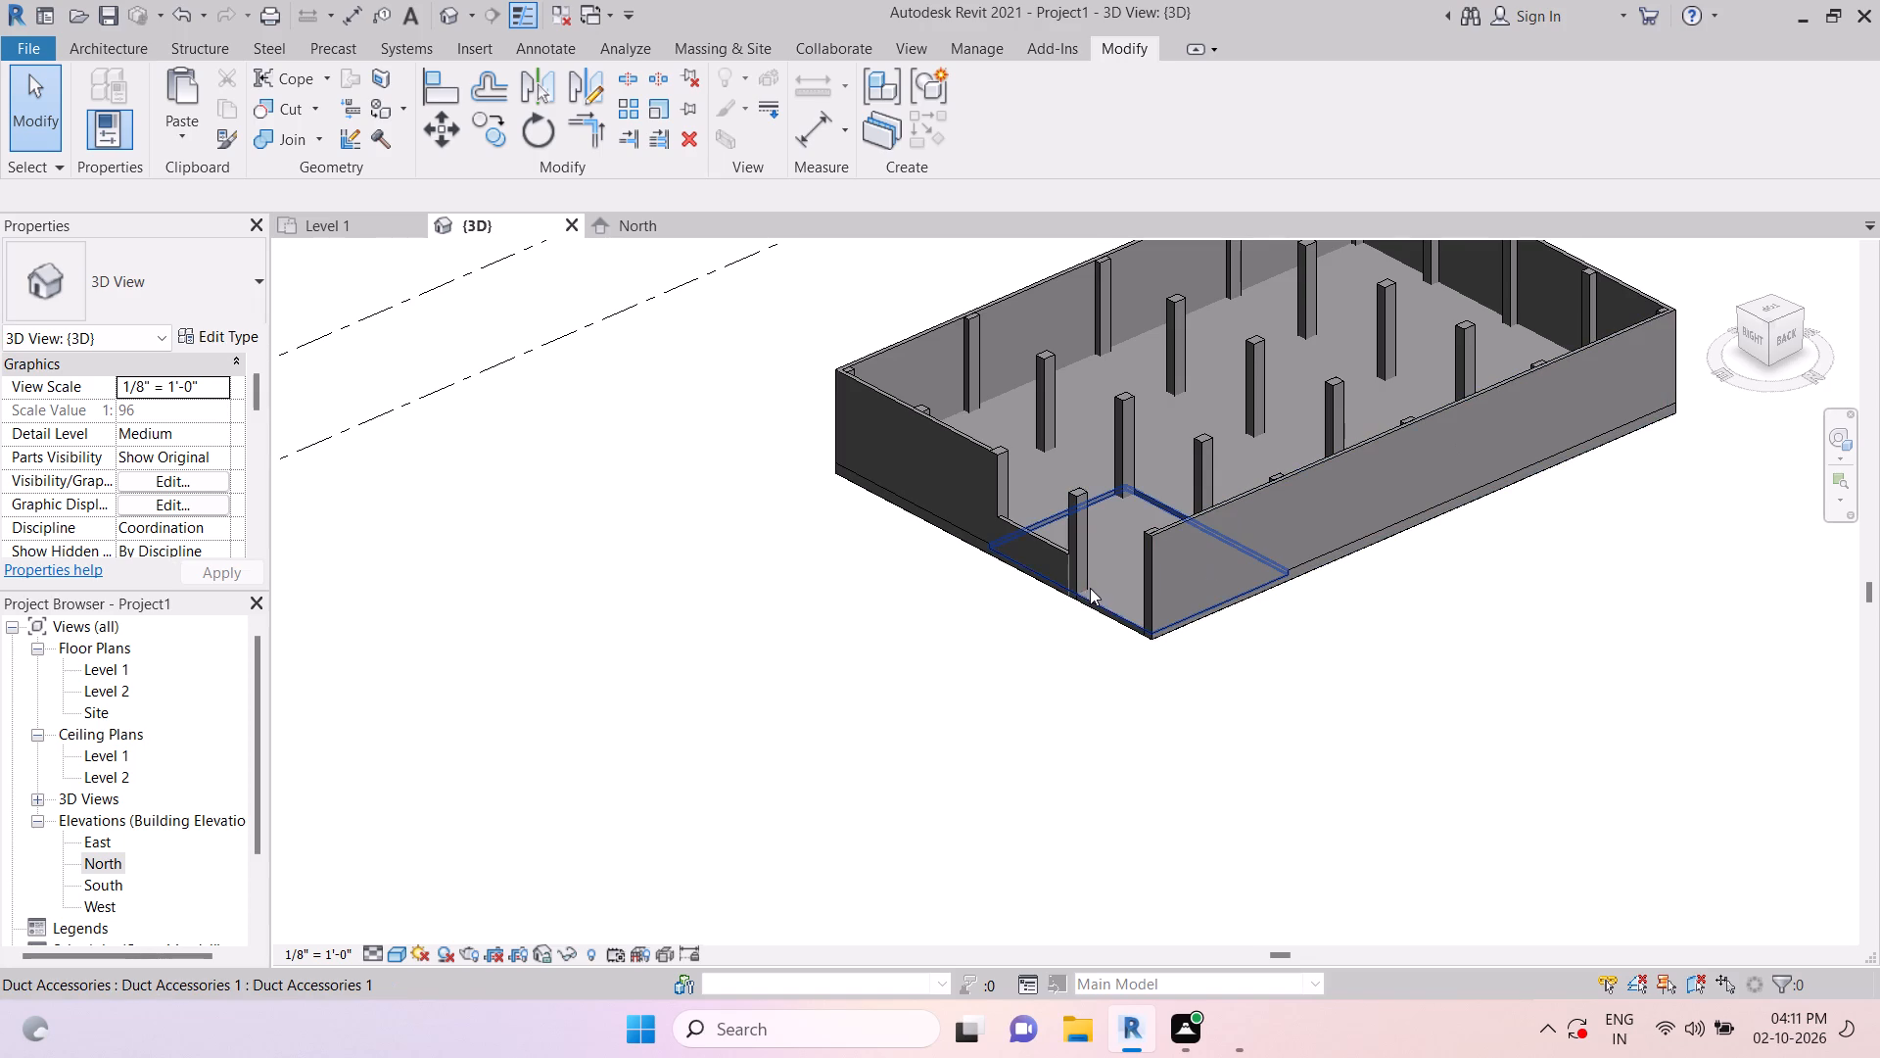
key("Escape")
key("Escape")
key("Escape")
key("Escape")
key("Escape")
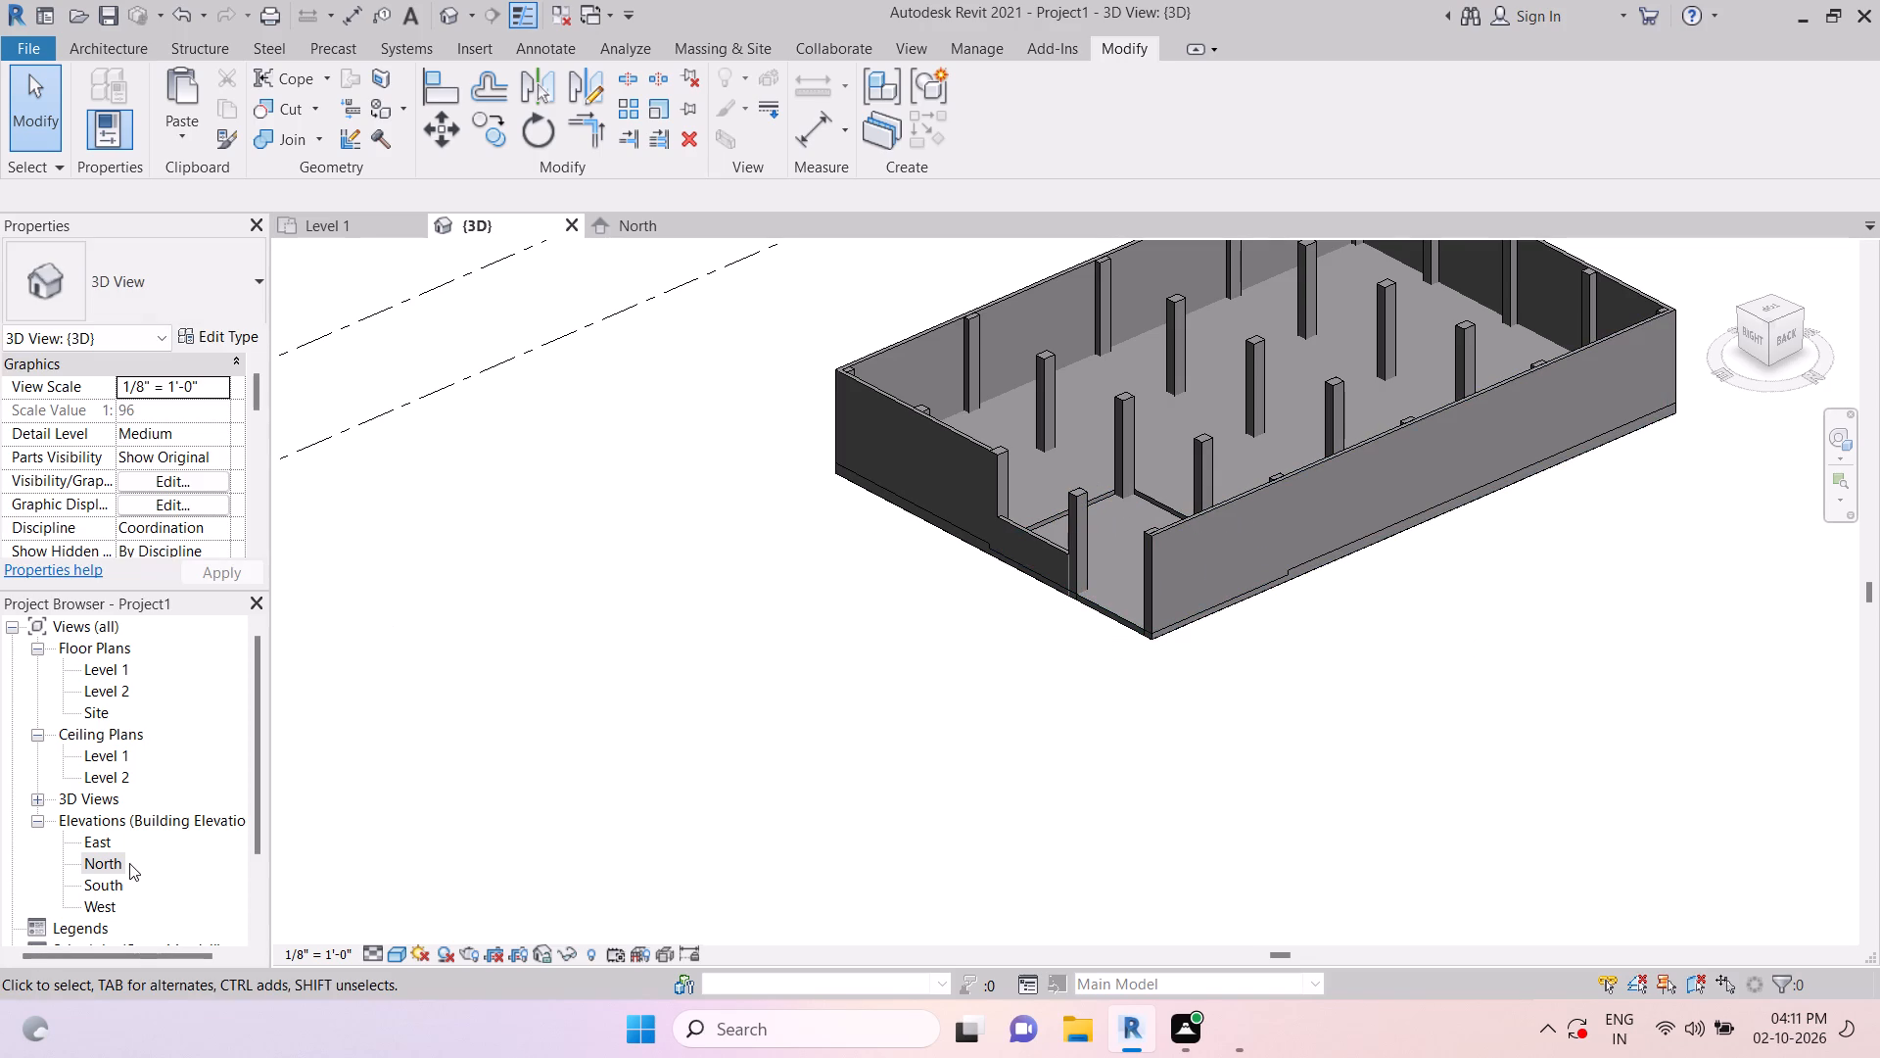
In the North elevation, copy Level 2 straight up by 10' to add a new level above it.
left_click(649, 227)
scroll(1629, 649, "down", 3)
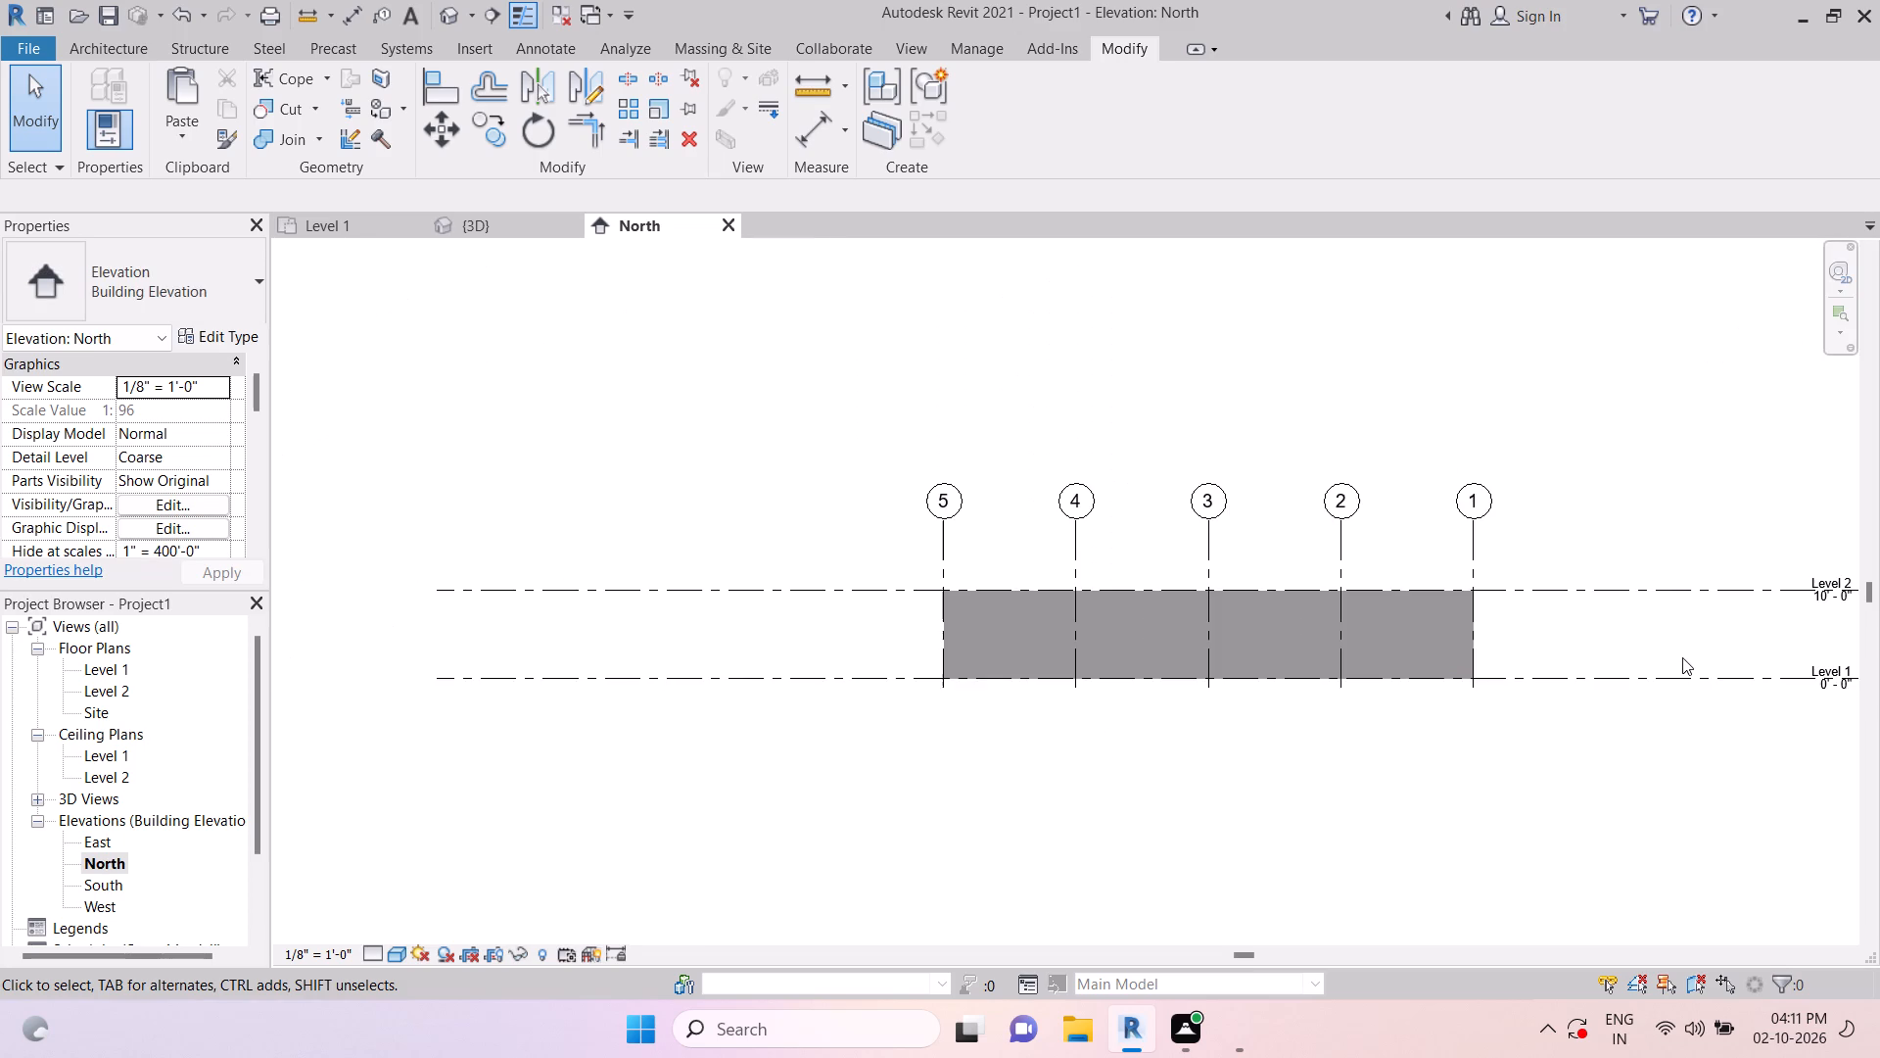
middle_click_drag(1678, 656, 1285, 648)
key("Escape")
key("Escape")
key("Escape")
key("Escape")
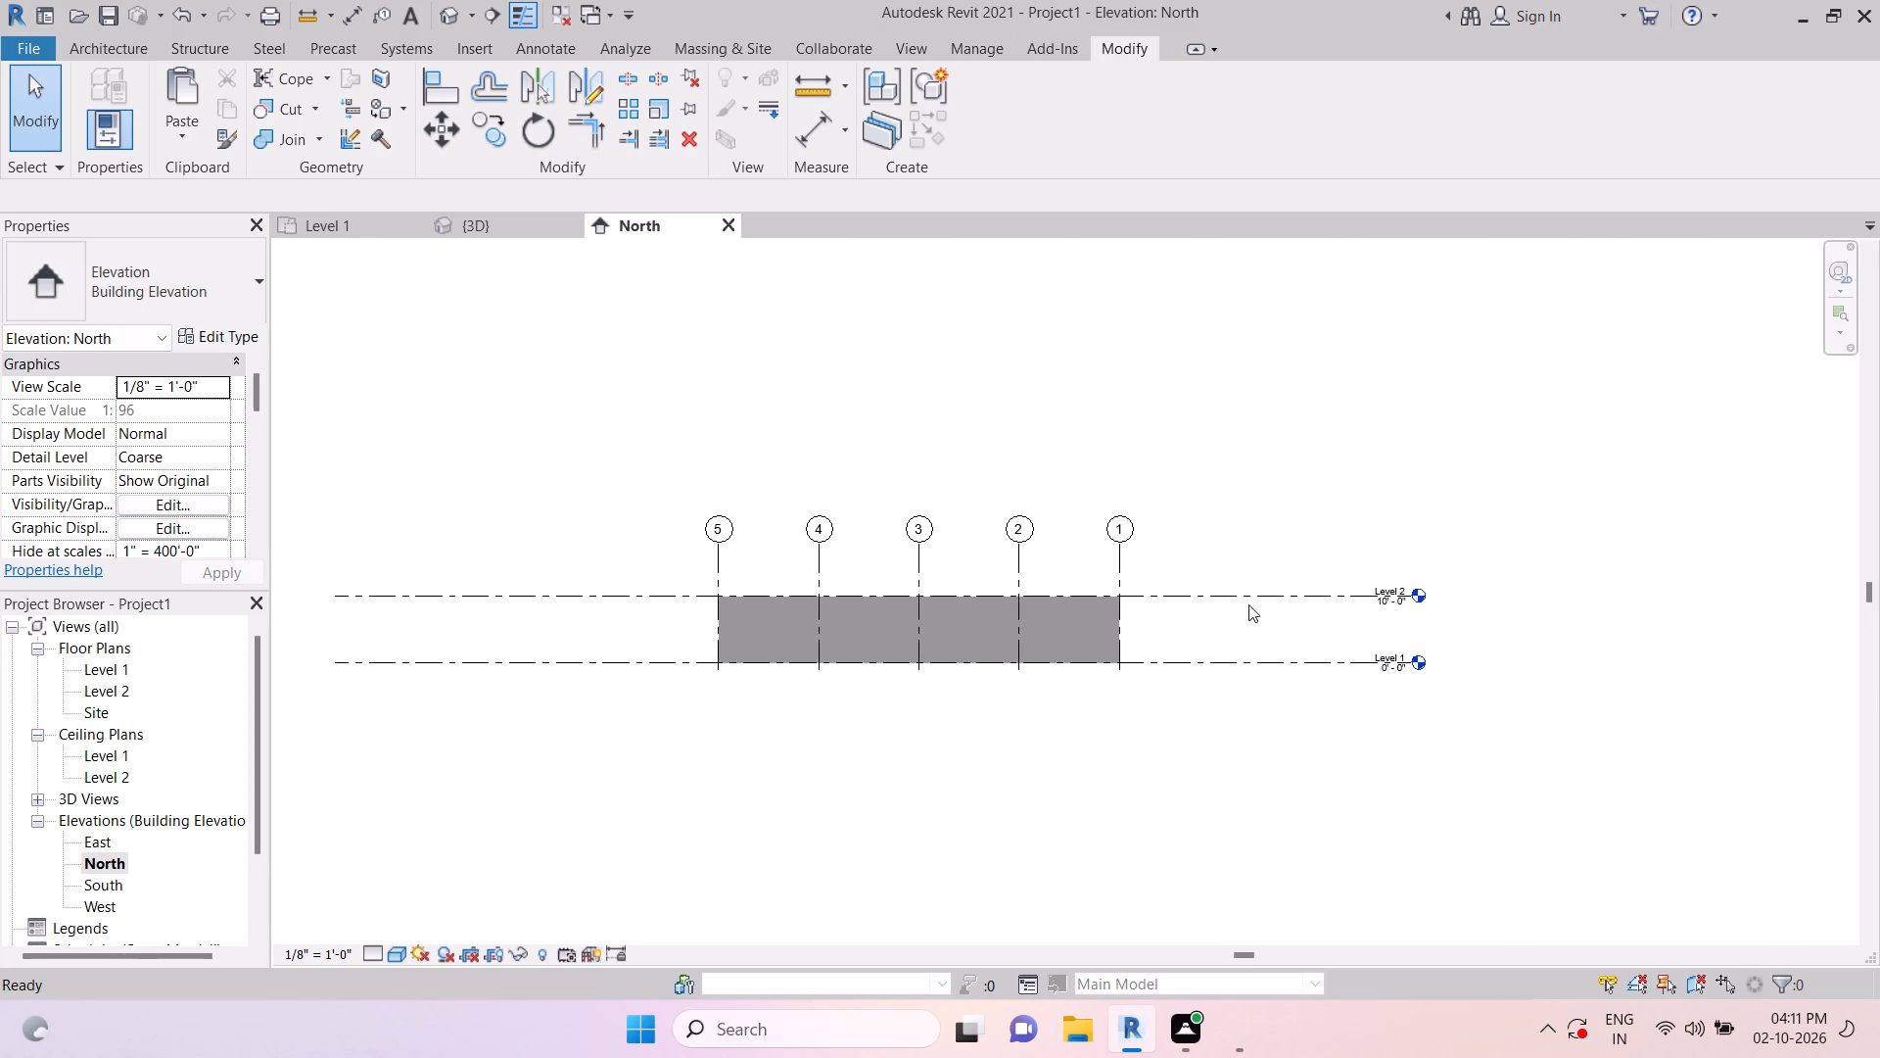
left_click(1172, 592)
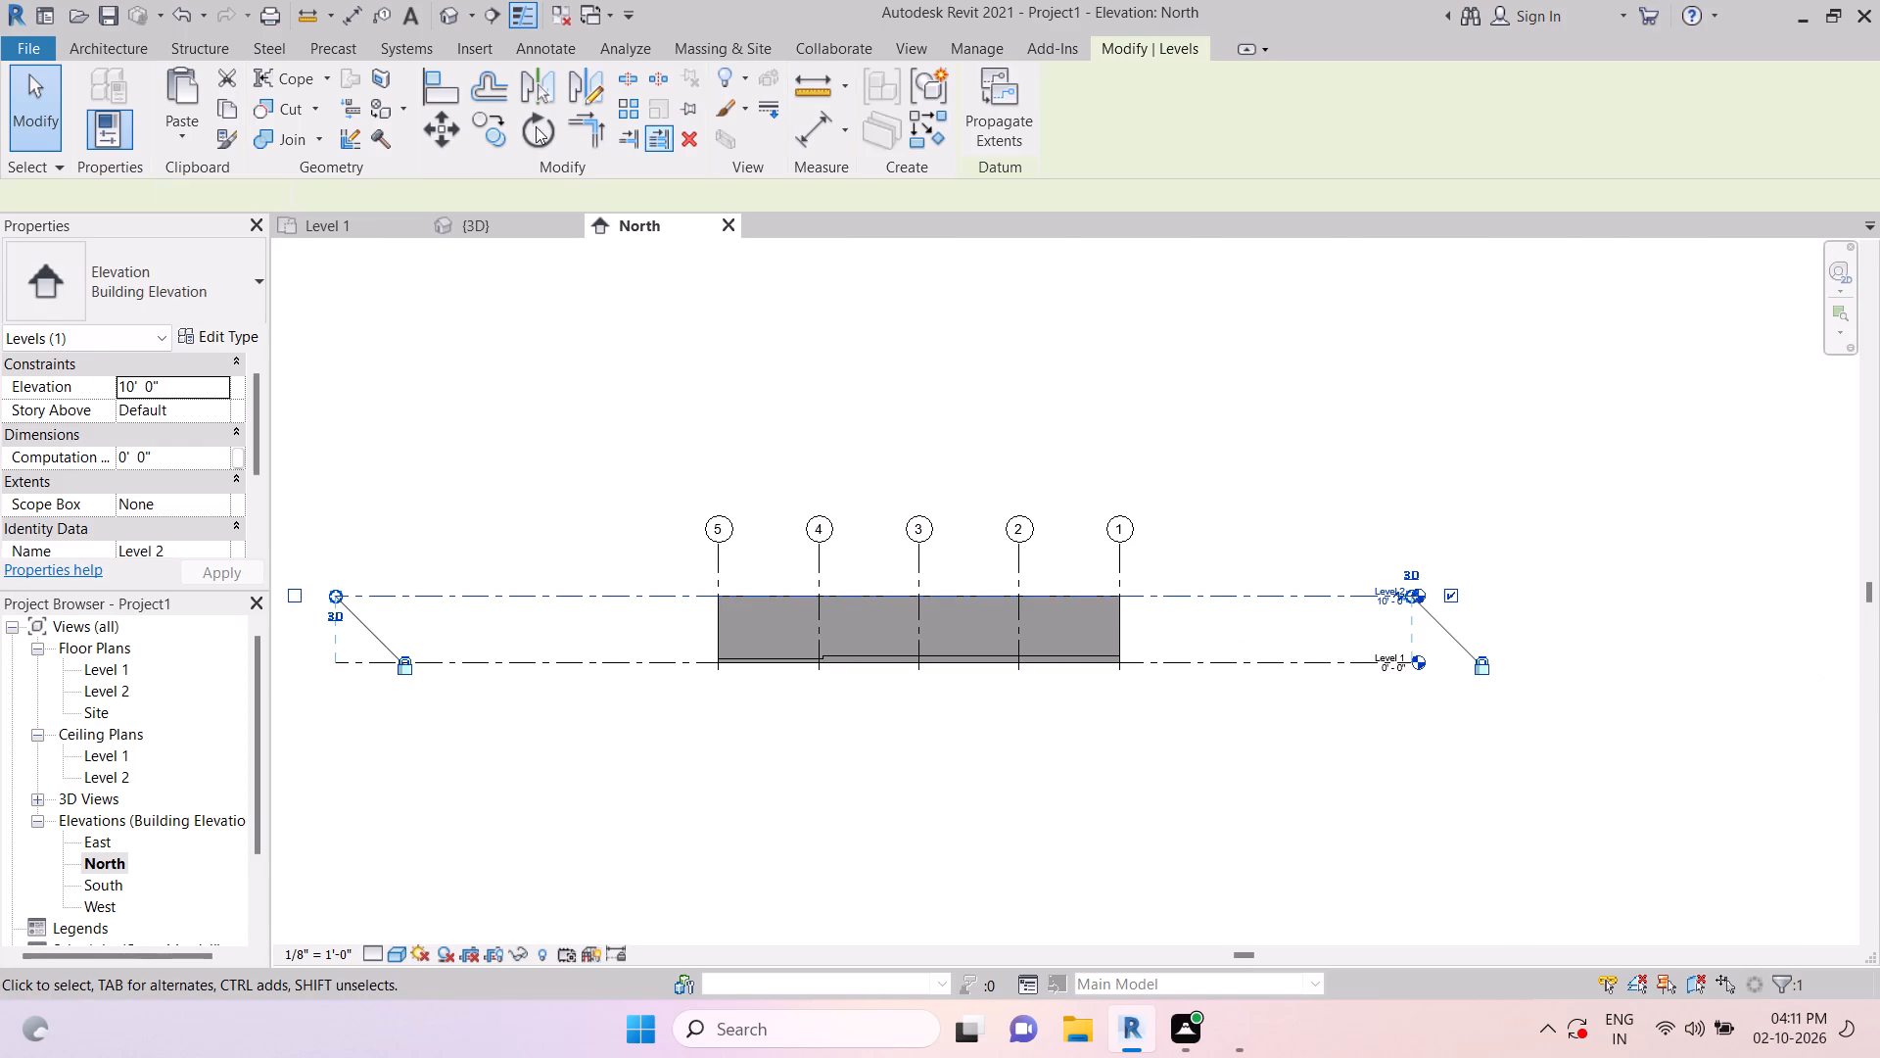
left_click(475, 132)
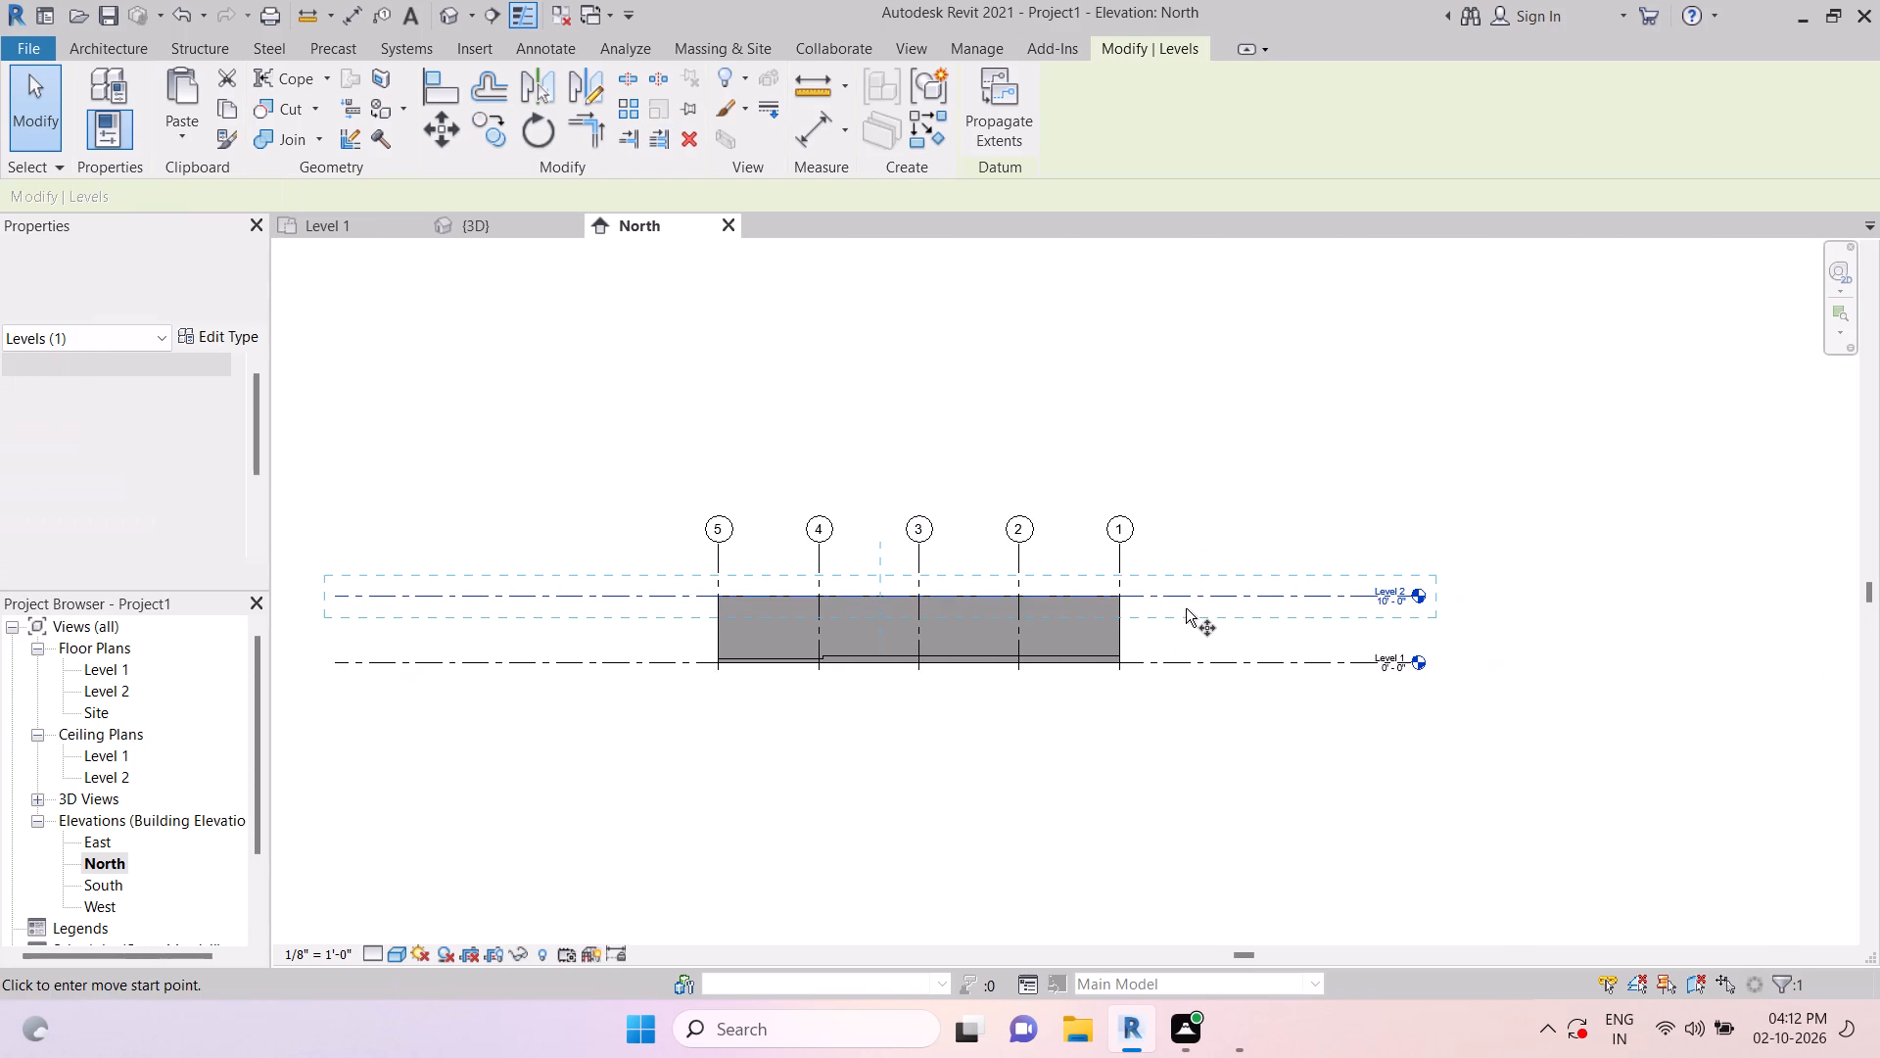
left_click(1193, 588)
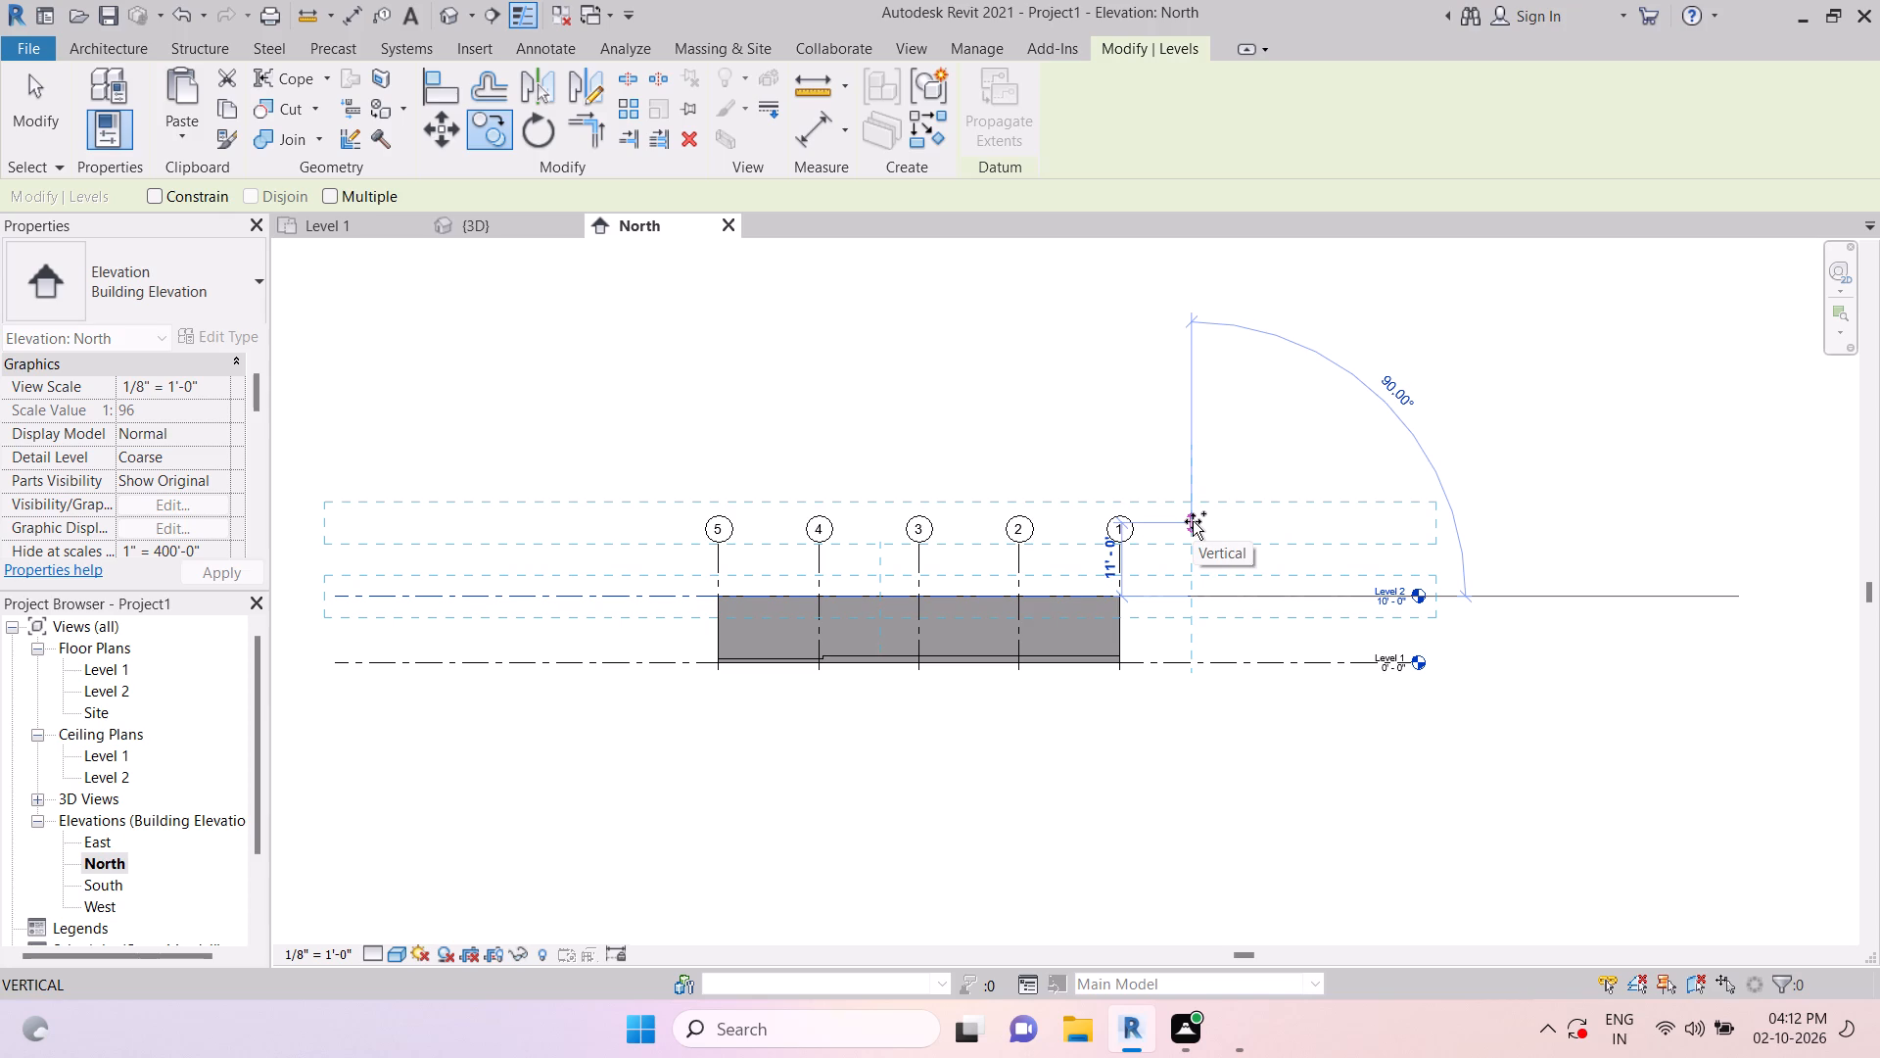
type("10")
key("apostrophe")
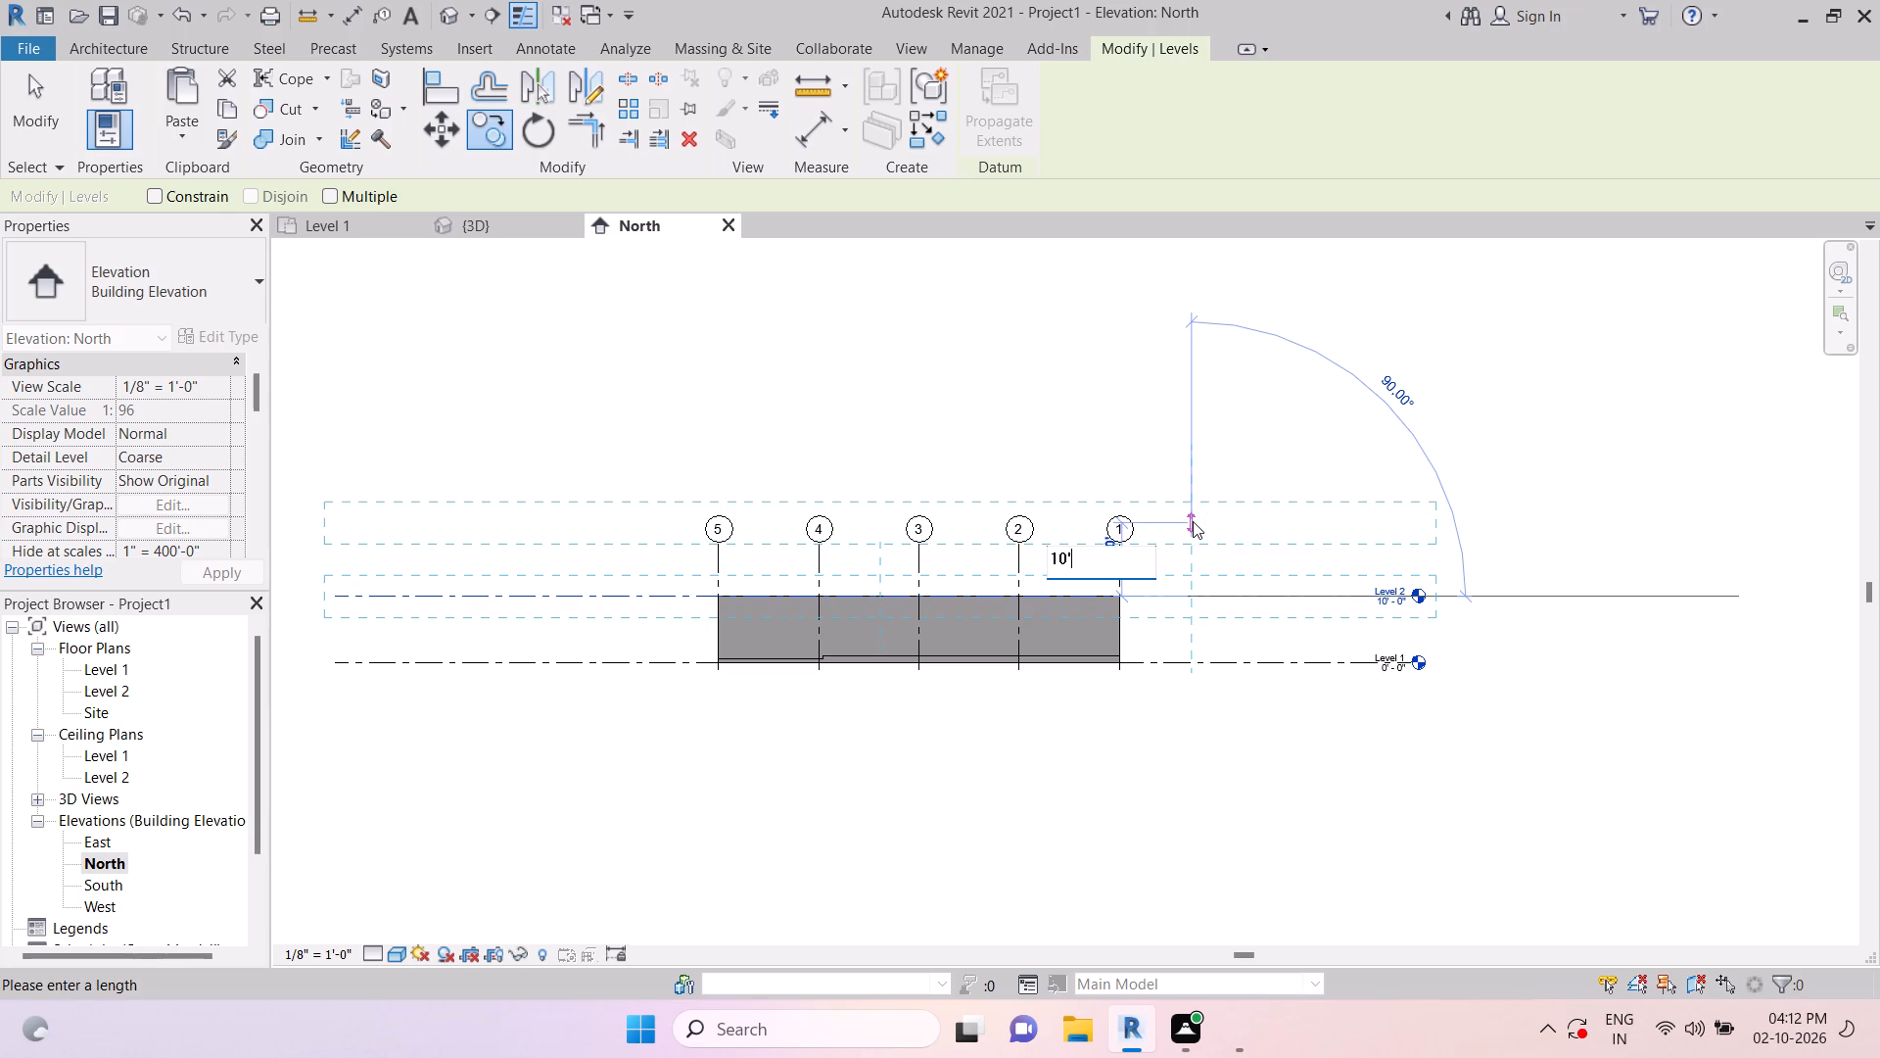
key("Return")
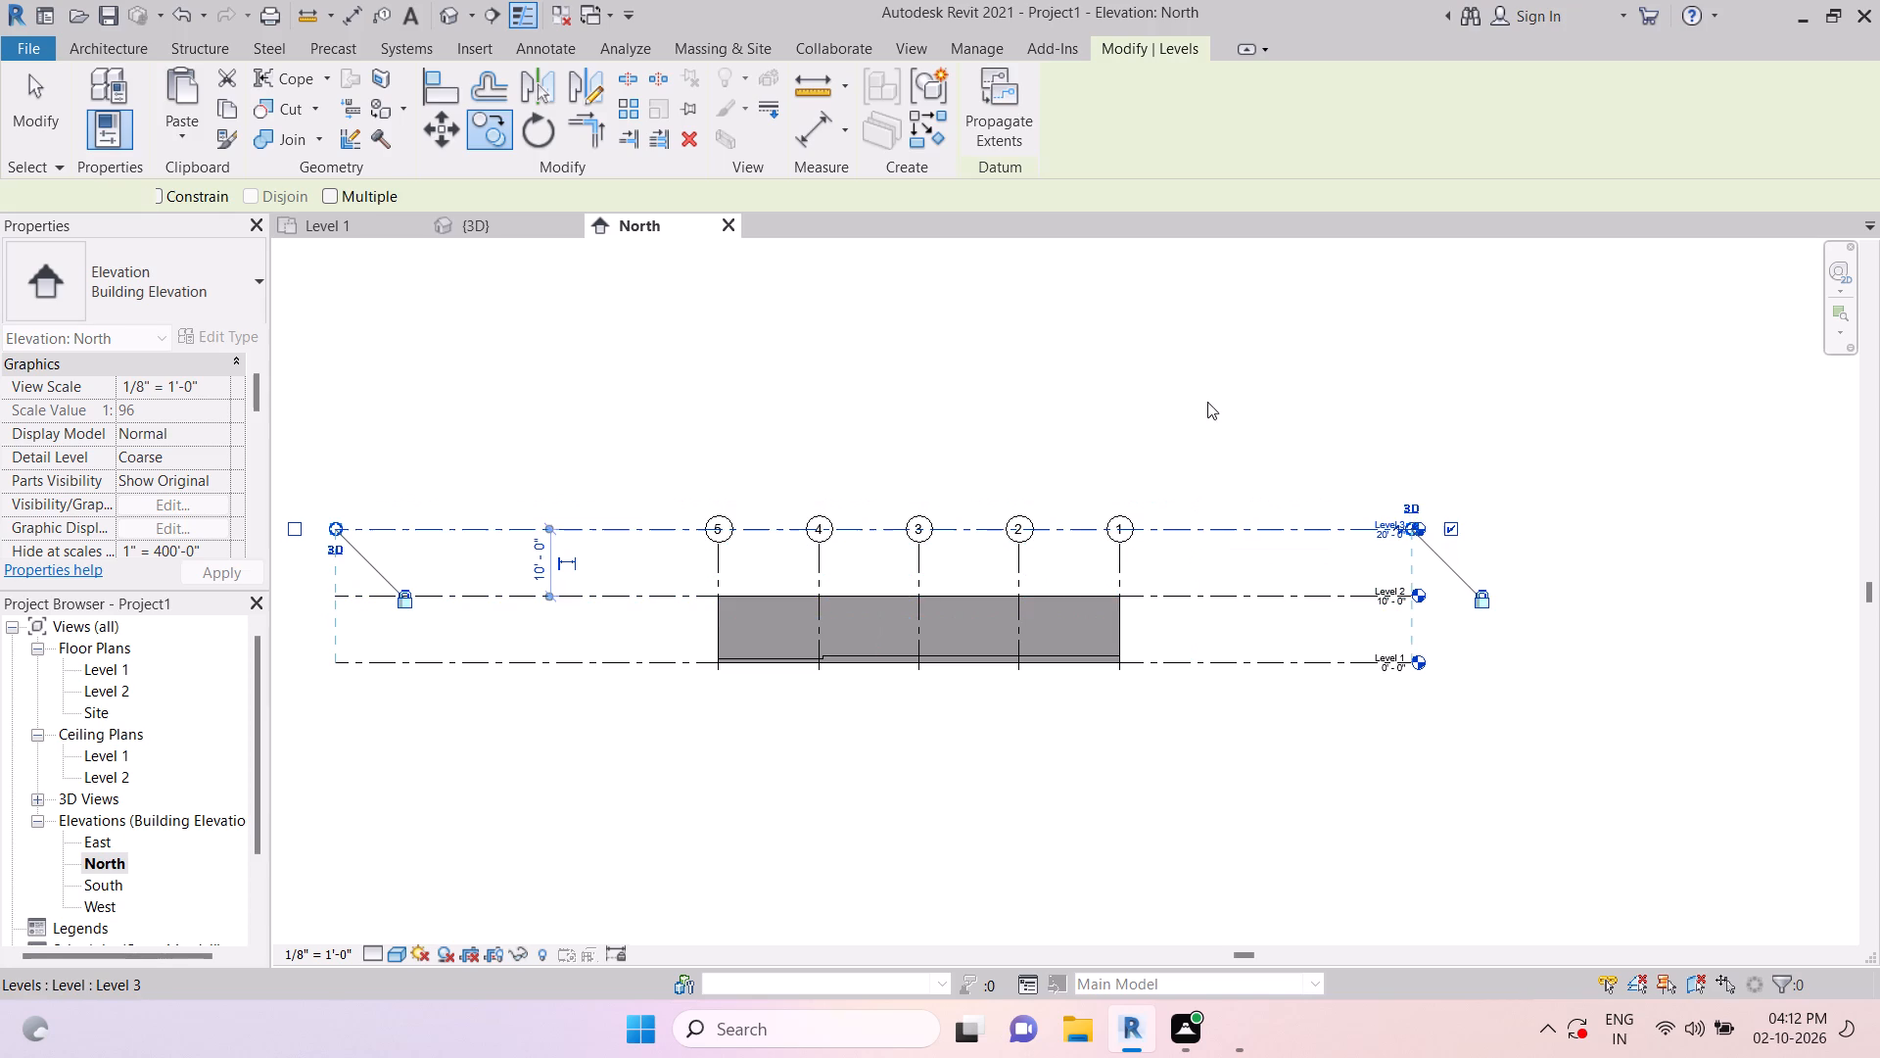
key("Escape")
key("Escape")
key("Escape")
Stretch the aligned top ends of grids 1 to 5 upward, well above the topmost level.
left_click(1120, 557)
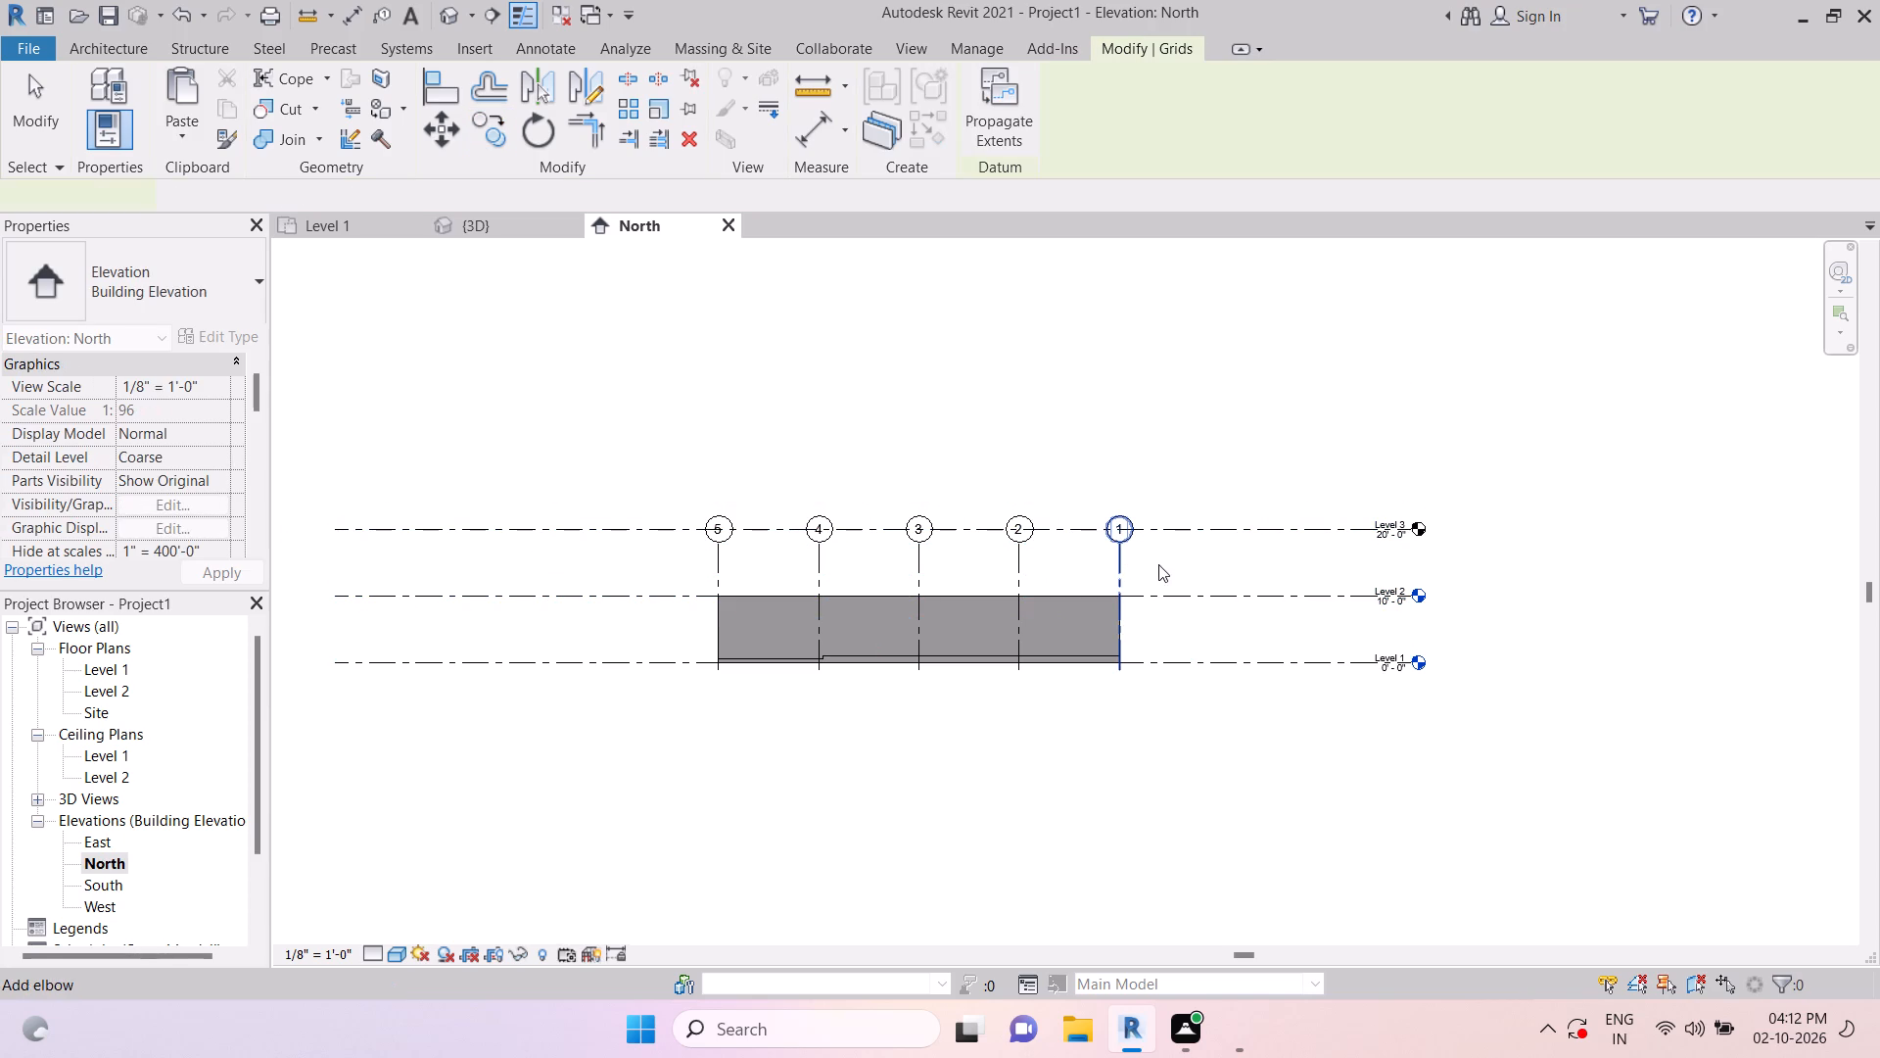
scroll(1158, 564, "down", 6)
scroll(1146, 559, "up", 5)
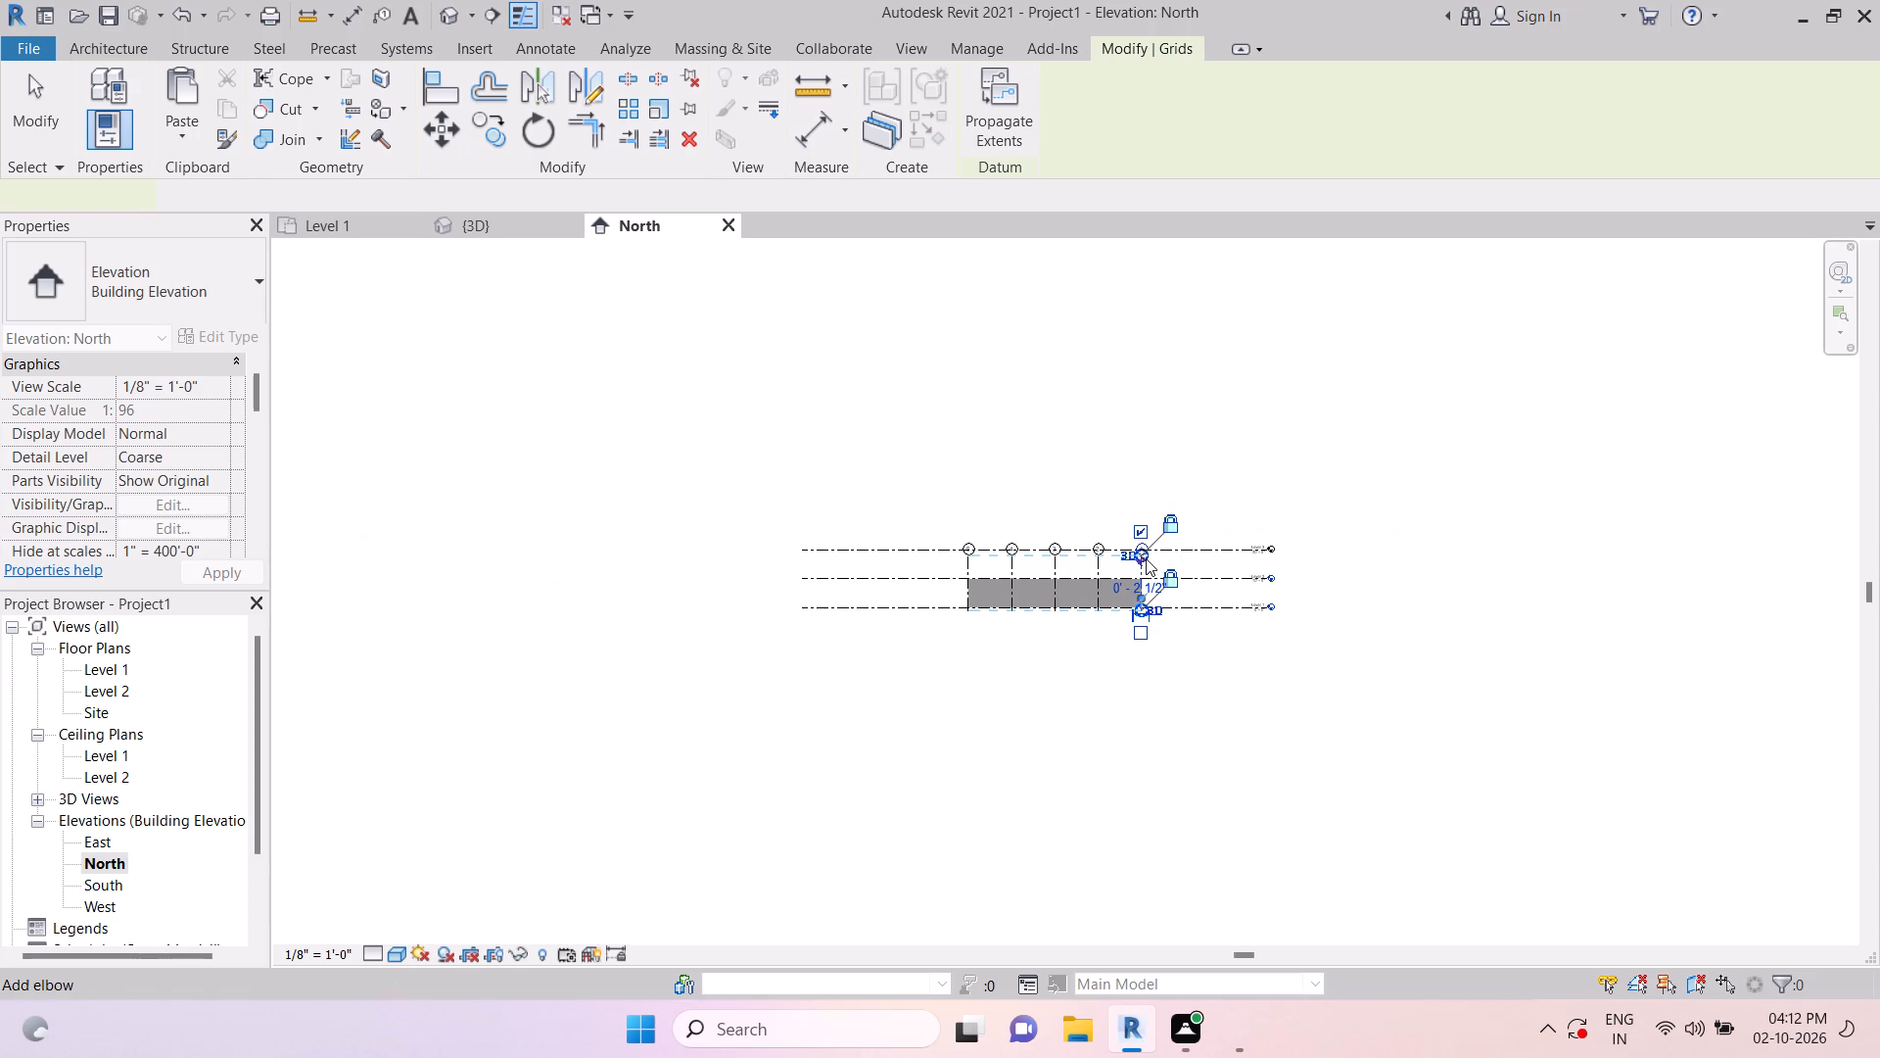
left_click_drag(1137, 549, 1155, 355)
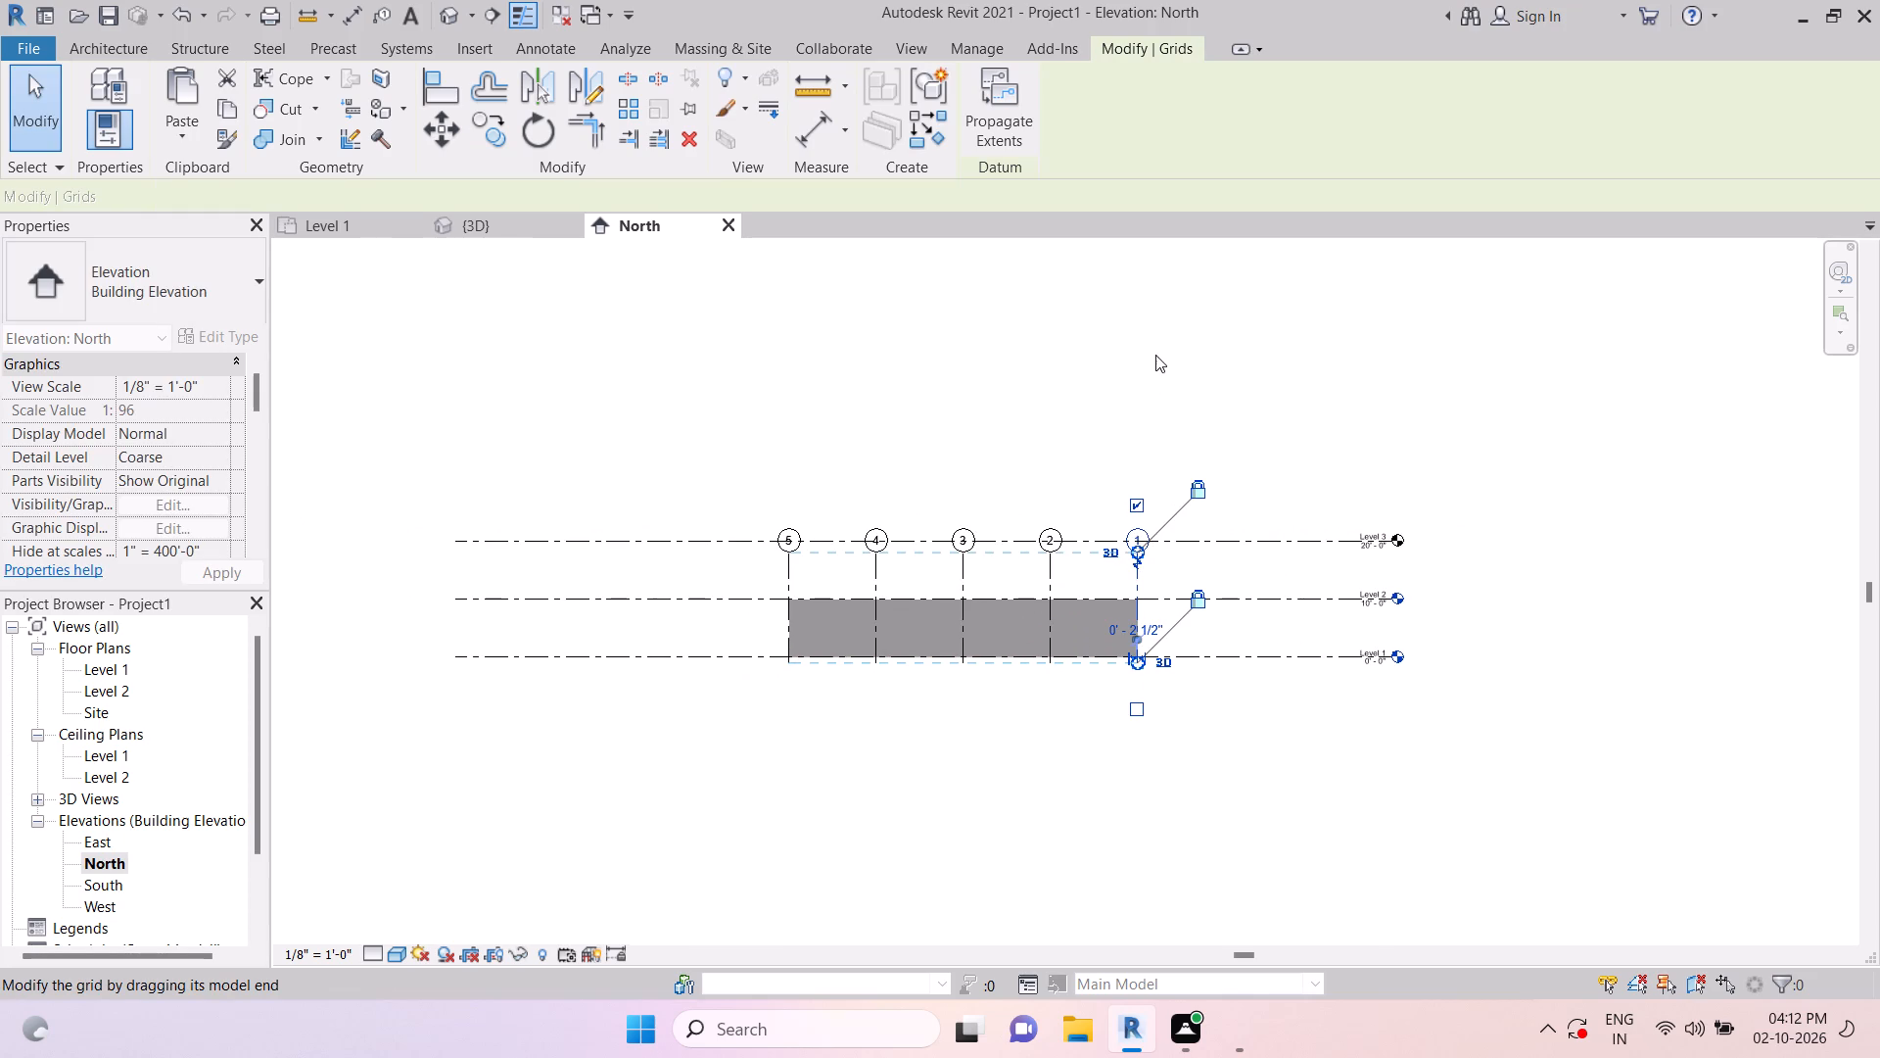
left_click_drag(1155, 355, 1155, 349)
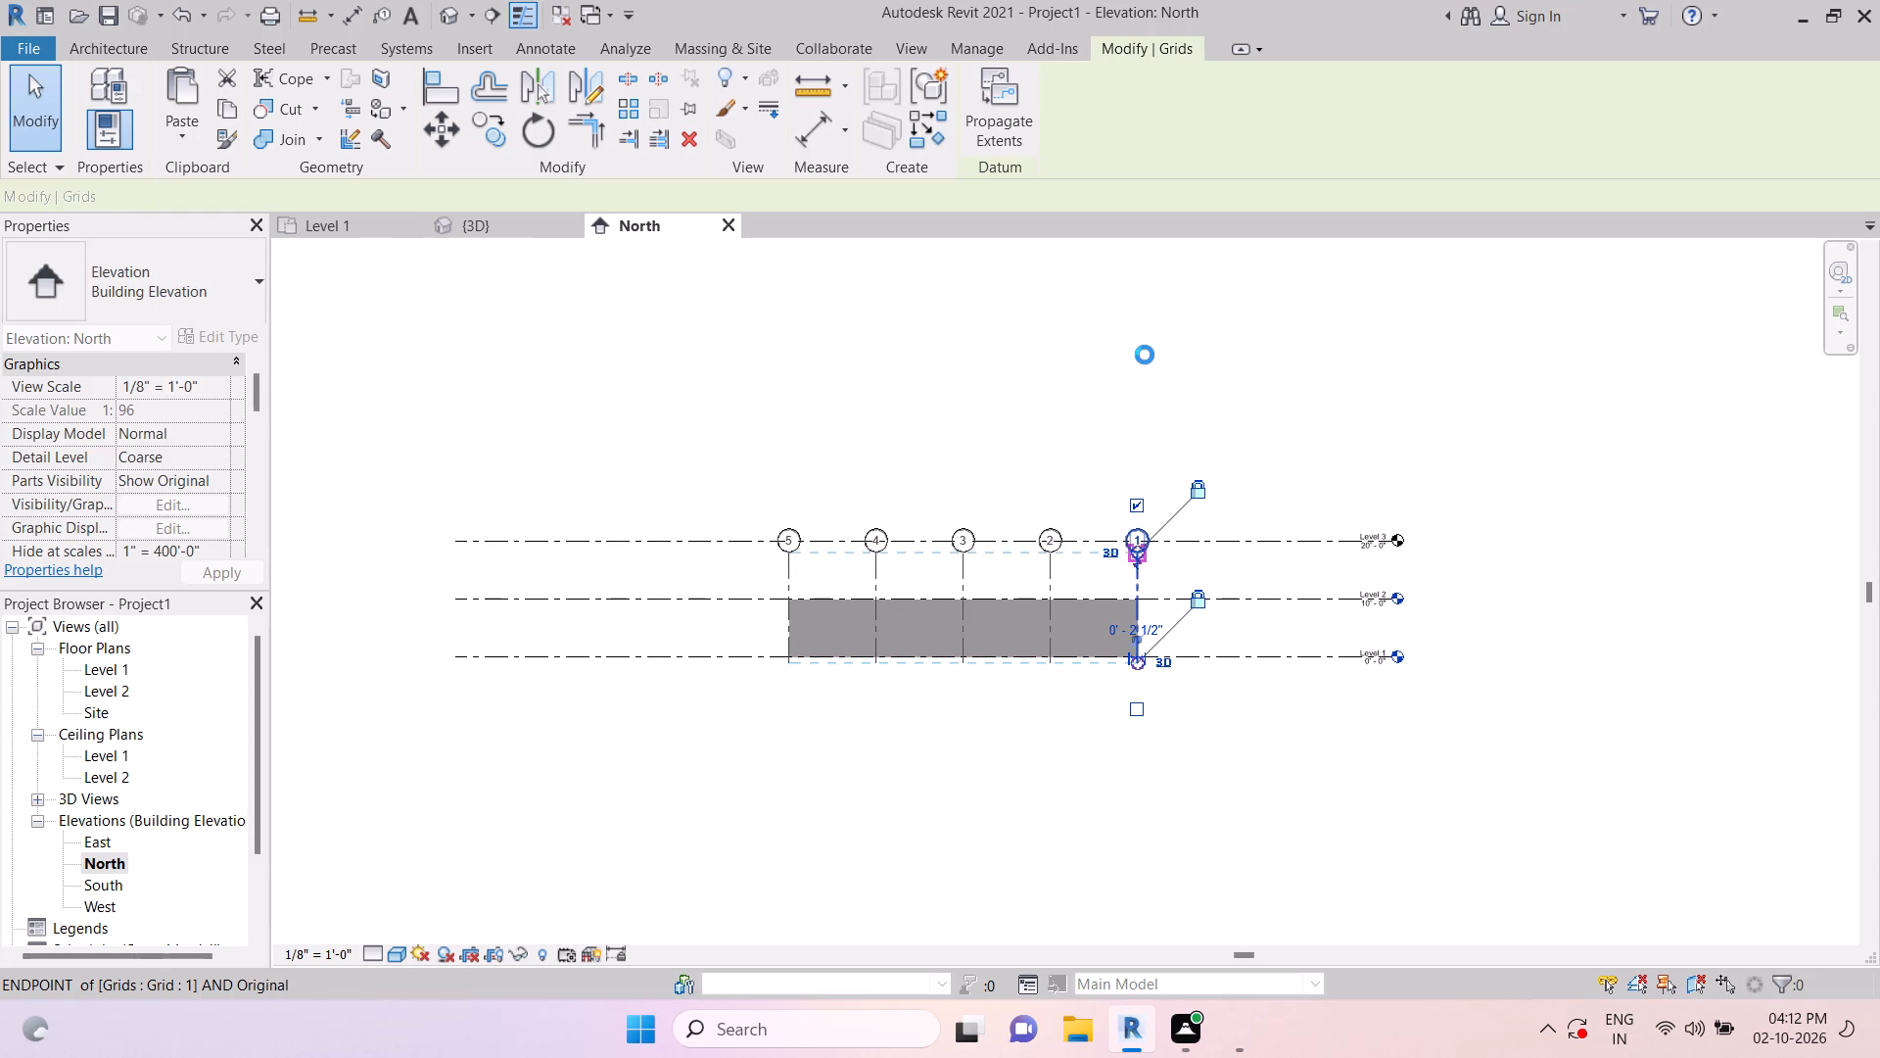
key("Escape")
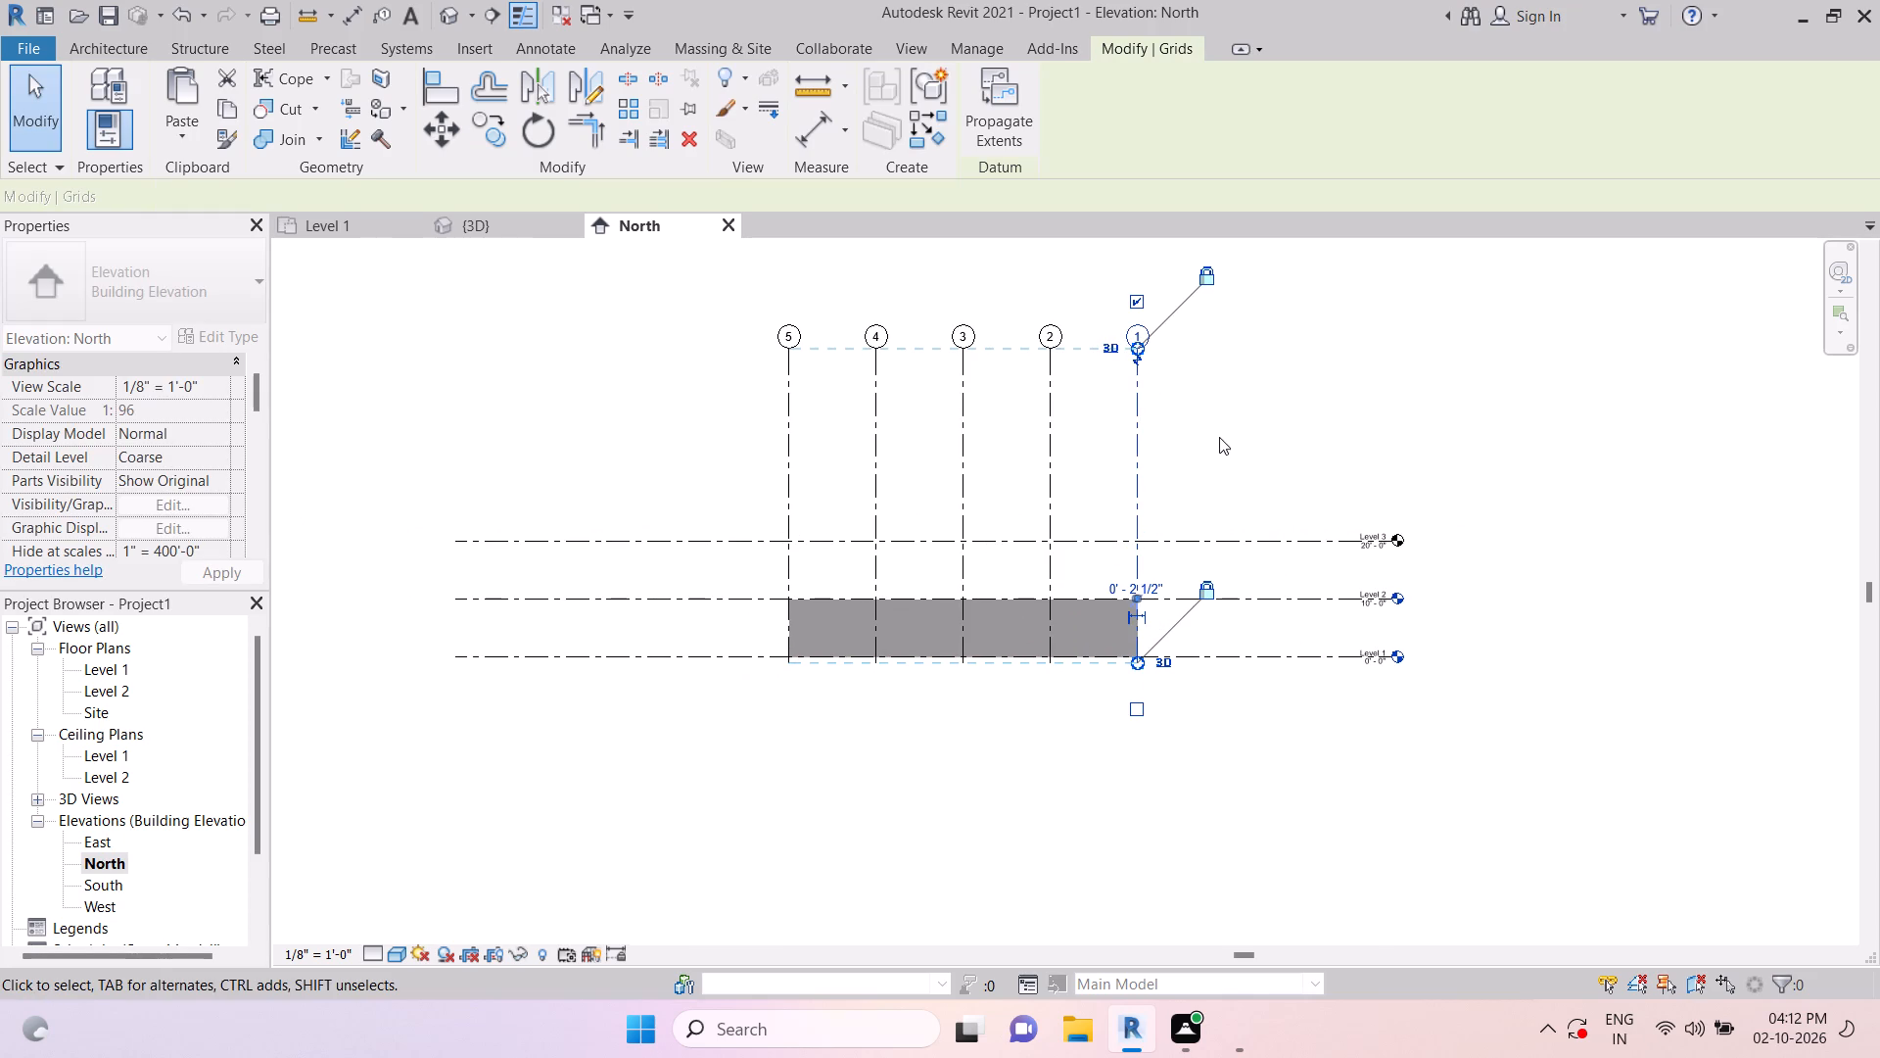
key("Escape")
key("Escape")
key("Escape")
key("Escape")
Copy the topmost level, Level 3, straight up by 10' to add another level.
left_click(1241, 603)
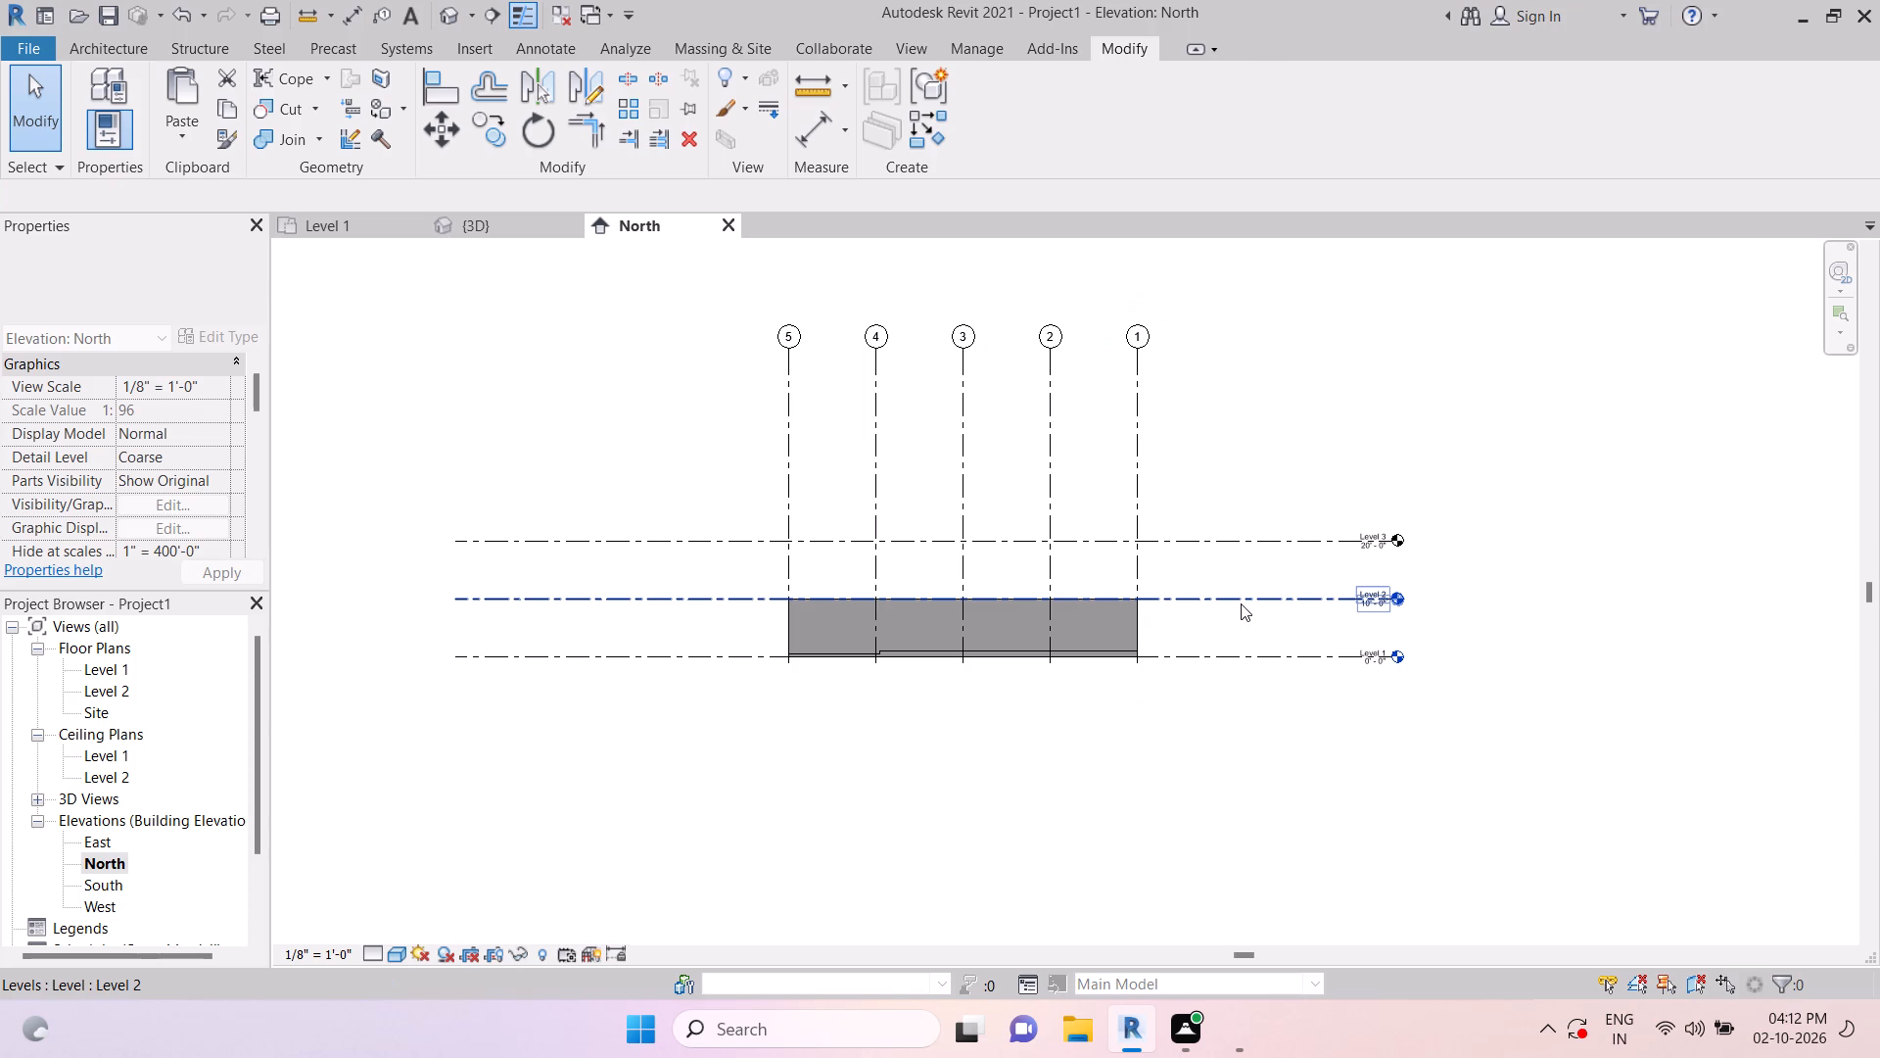
middle_click_drag(1265, 683, 1200, 752)
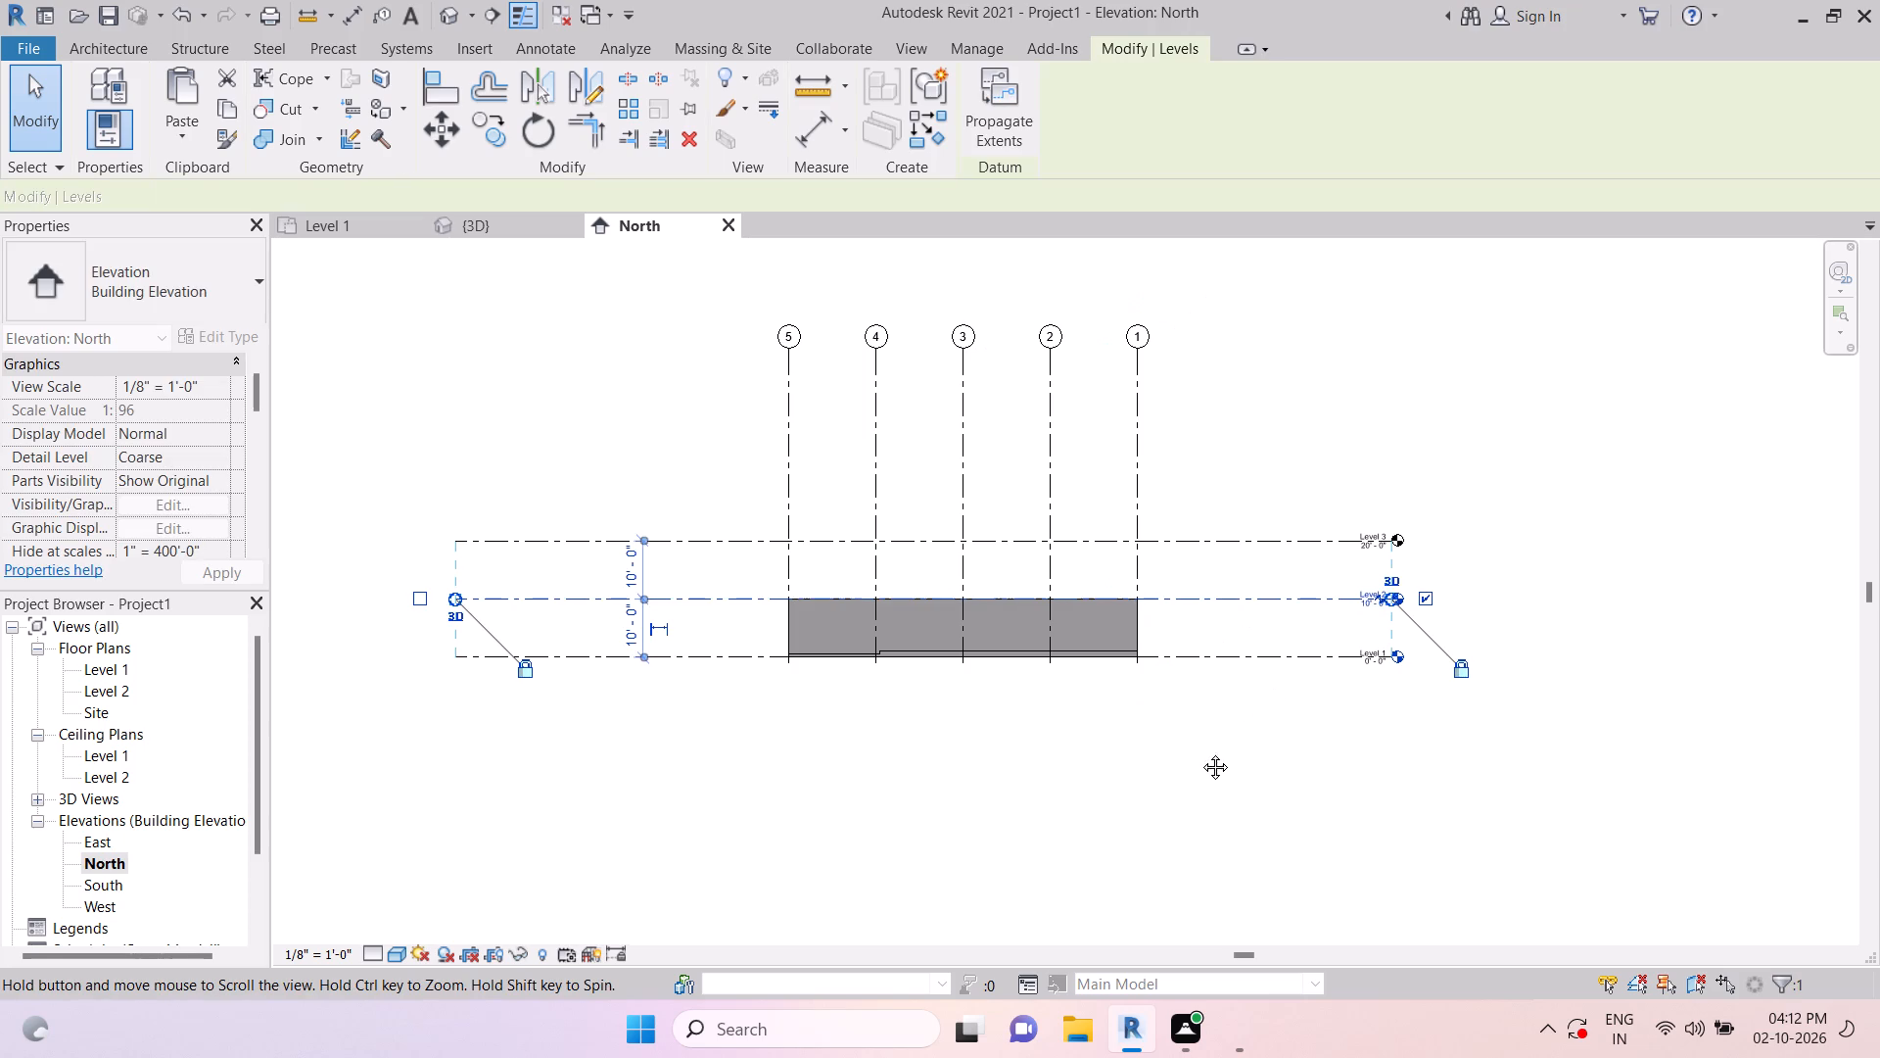
middle_click_drag(1200, 752, 1195, 762)
key("Escape")
key("Escape")
key("Escape")
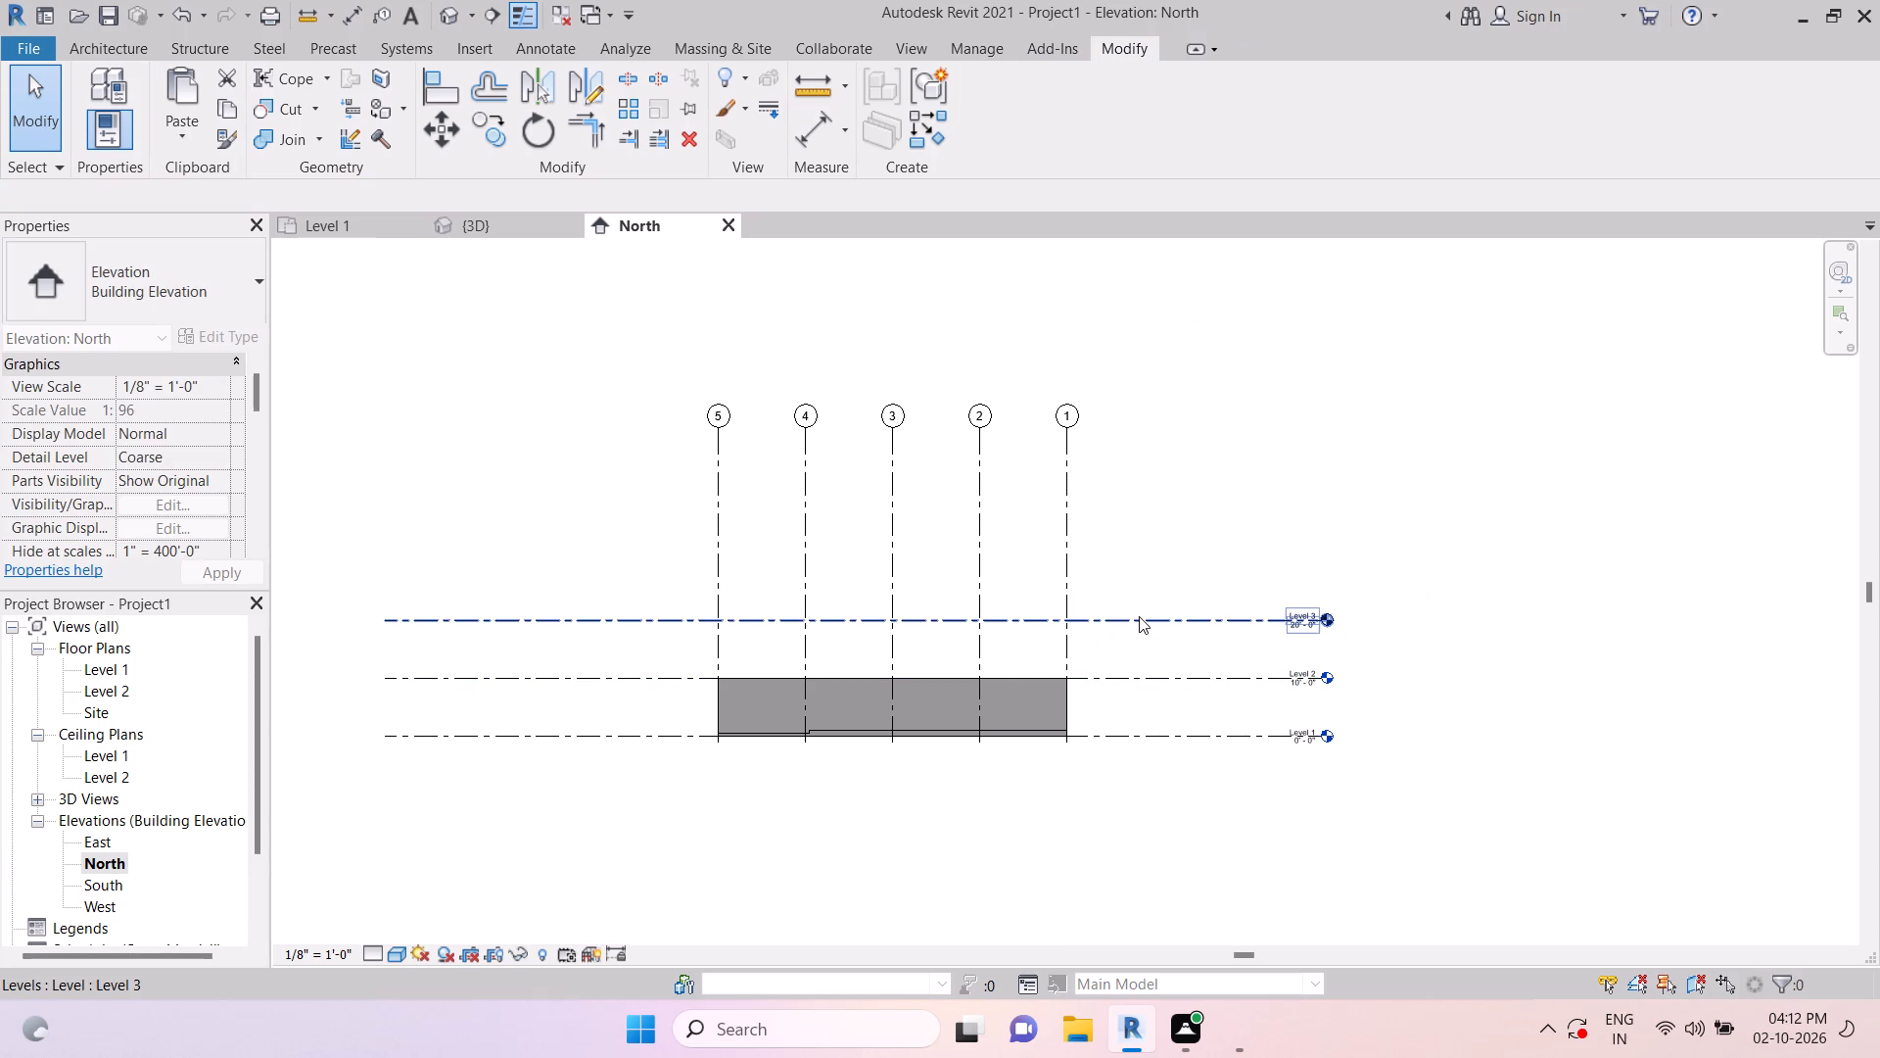
left_click(1139, 616)
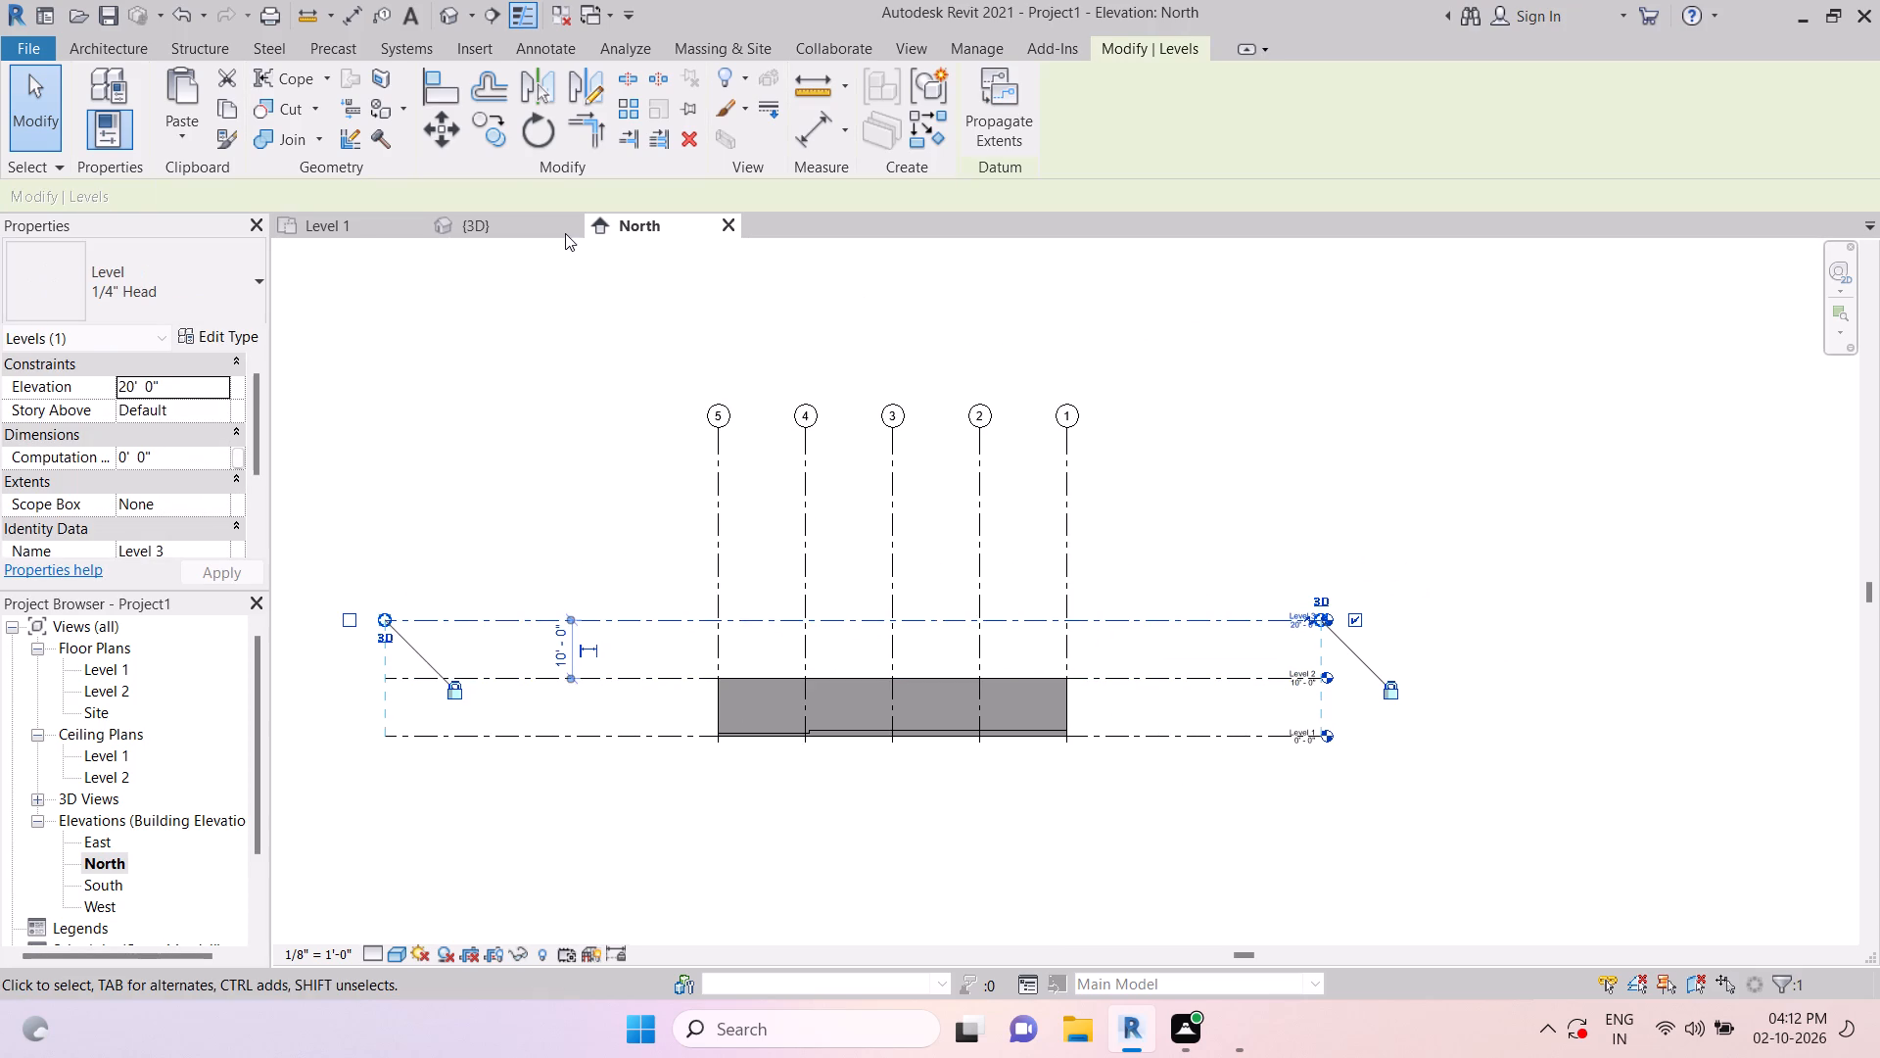
left_click(493, 138)
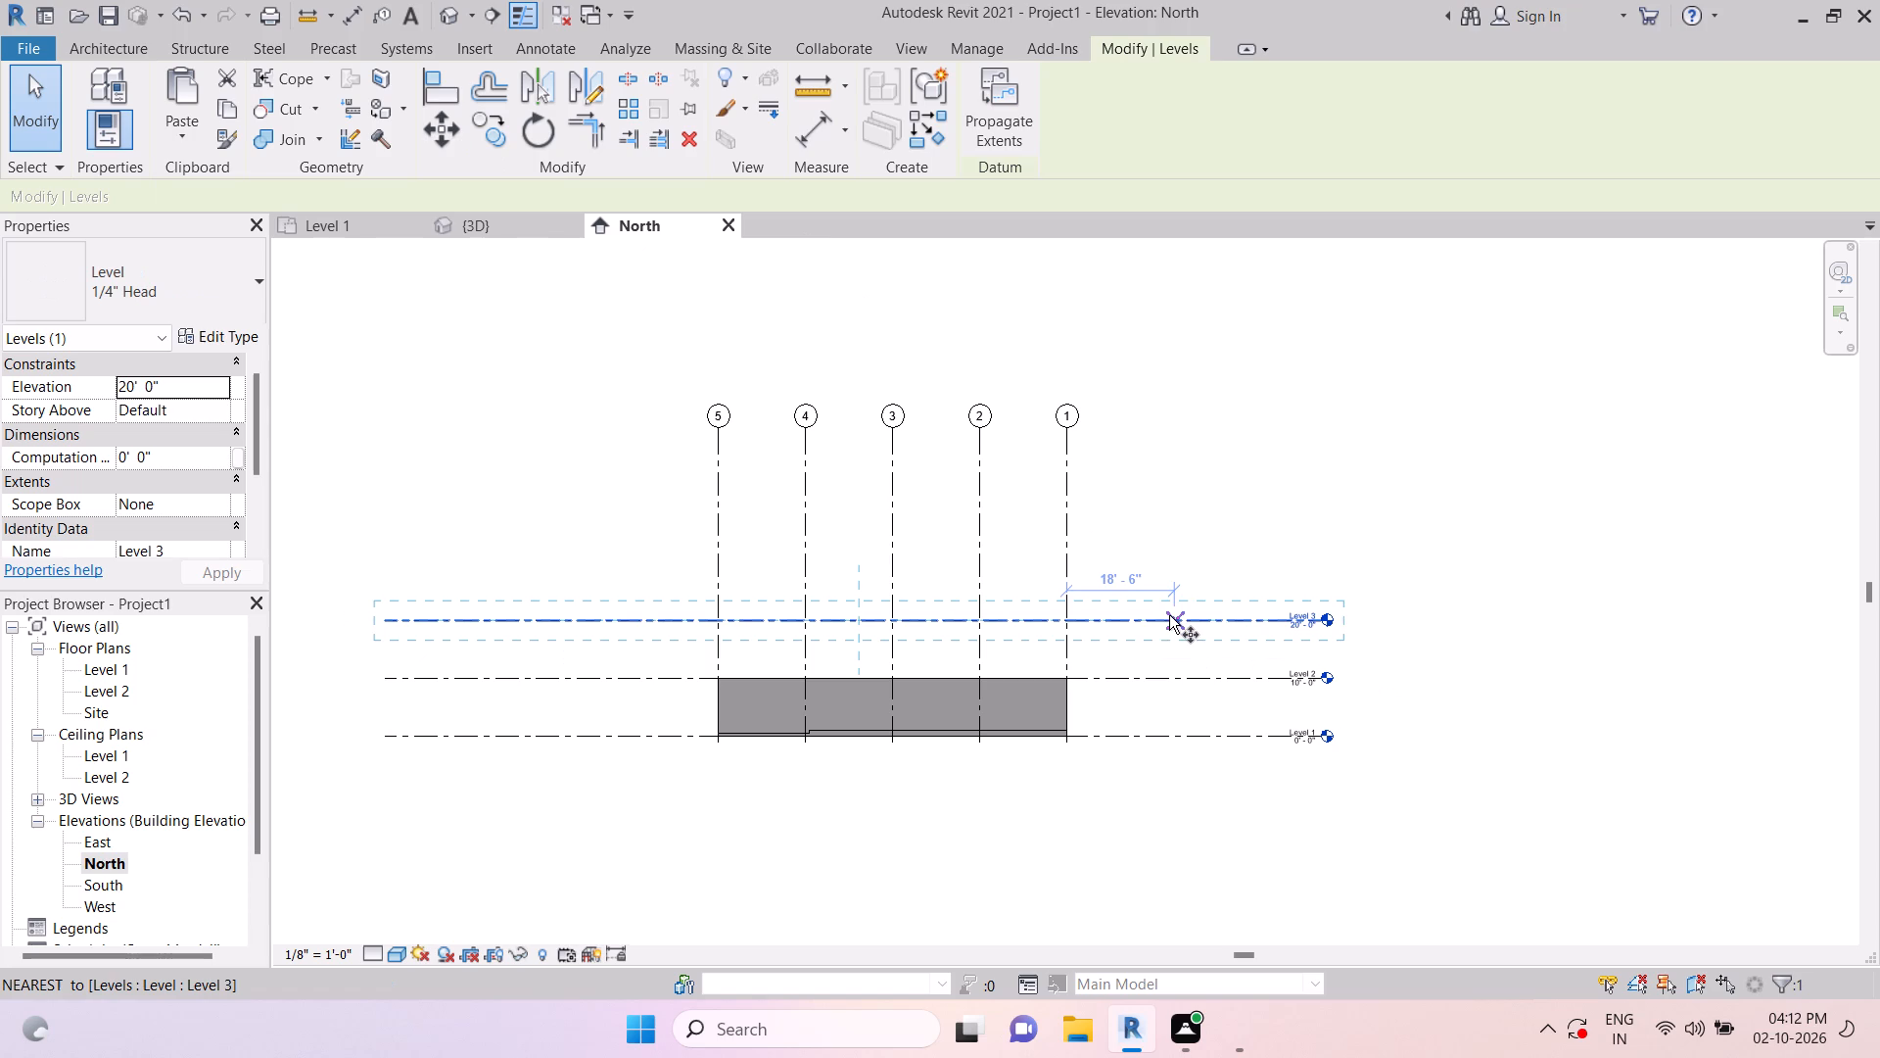
left_click(1169, 613)
type("10")
key("apostrophe")
key("Return")
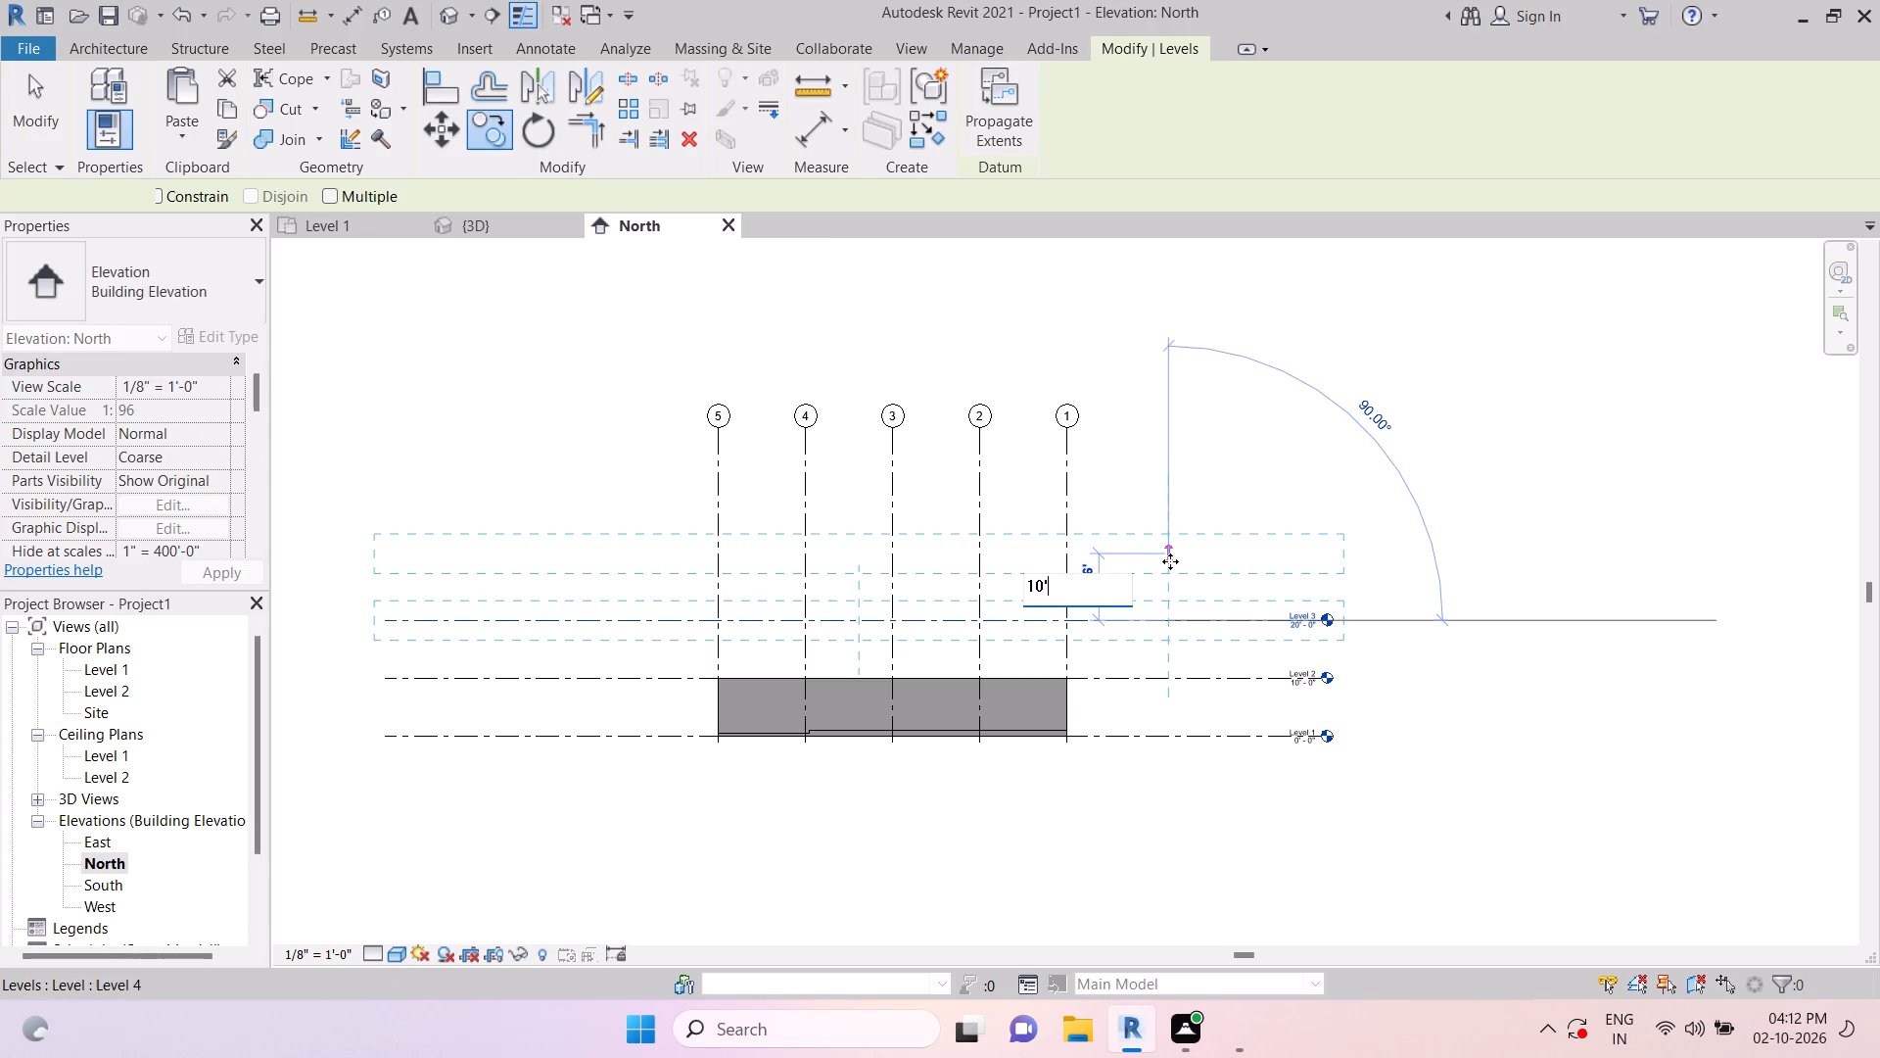
key("Escape")
key("Escape")
key("Escape")
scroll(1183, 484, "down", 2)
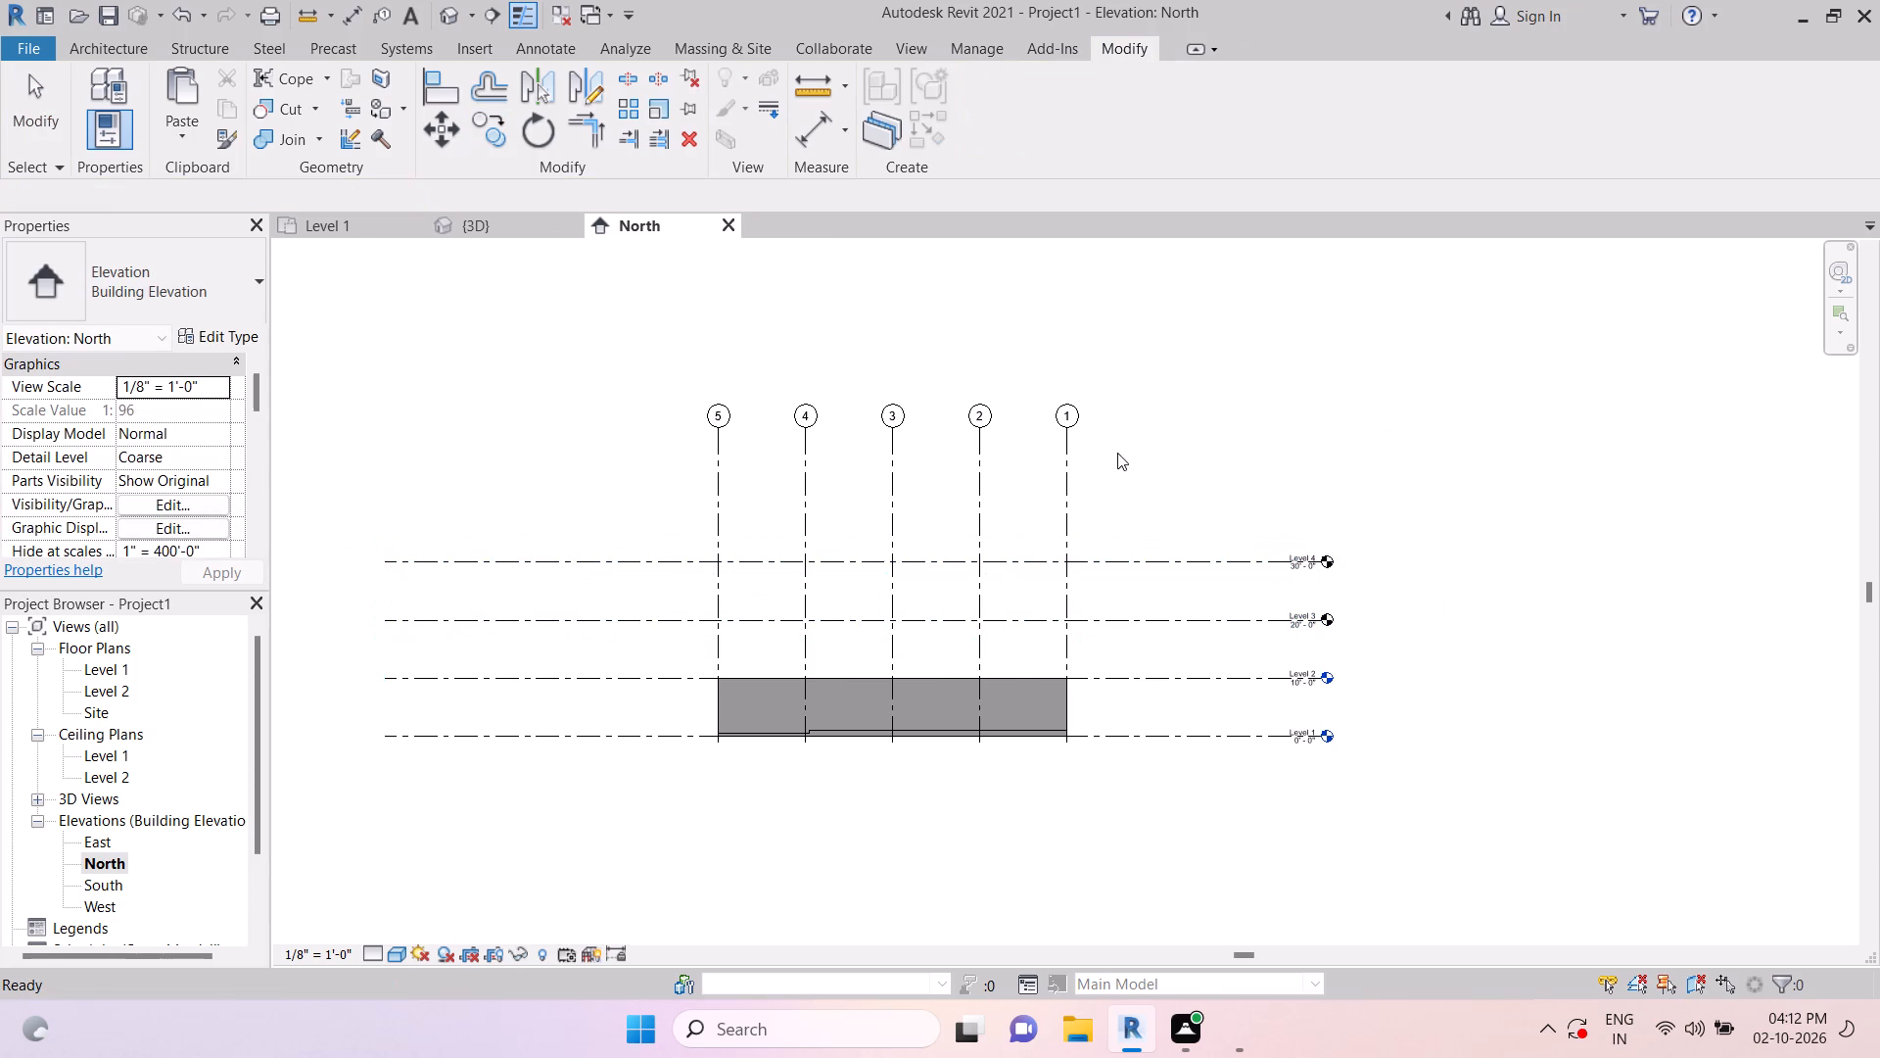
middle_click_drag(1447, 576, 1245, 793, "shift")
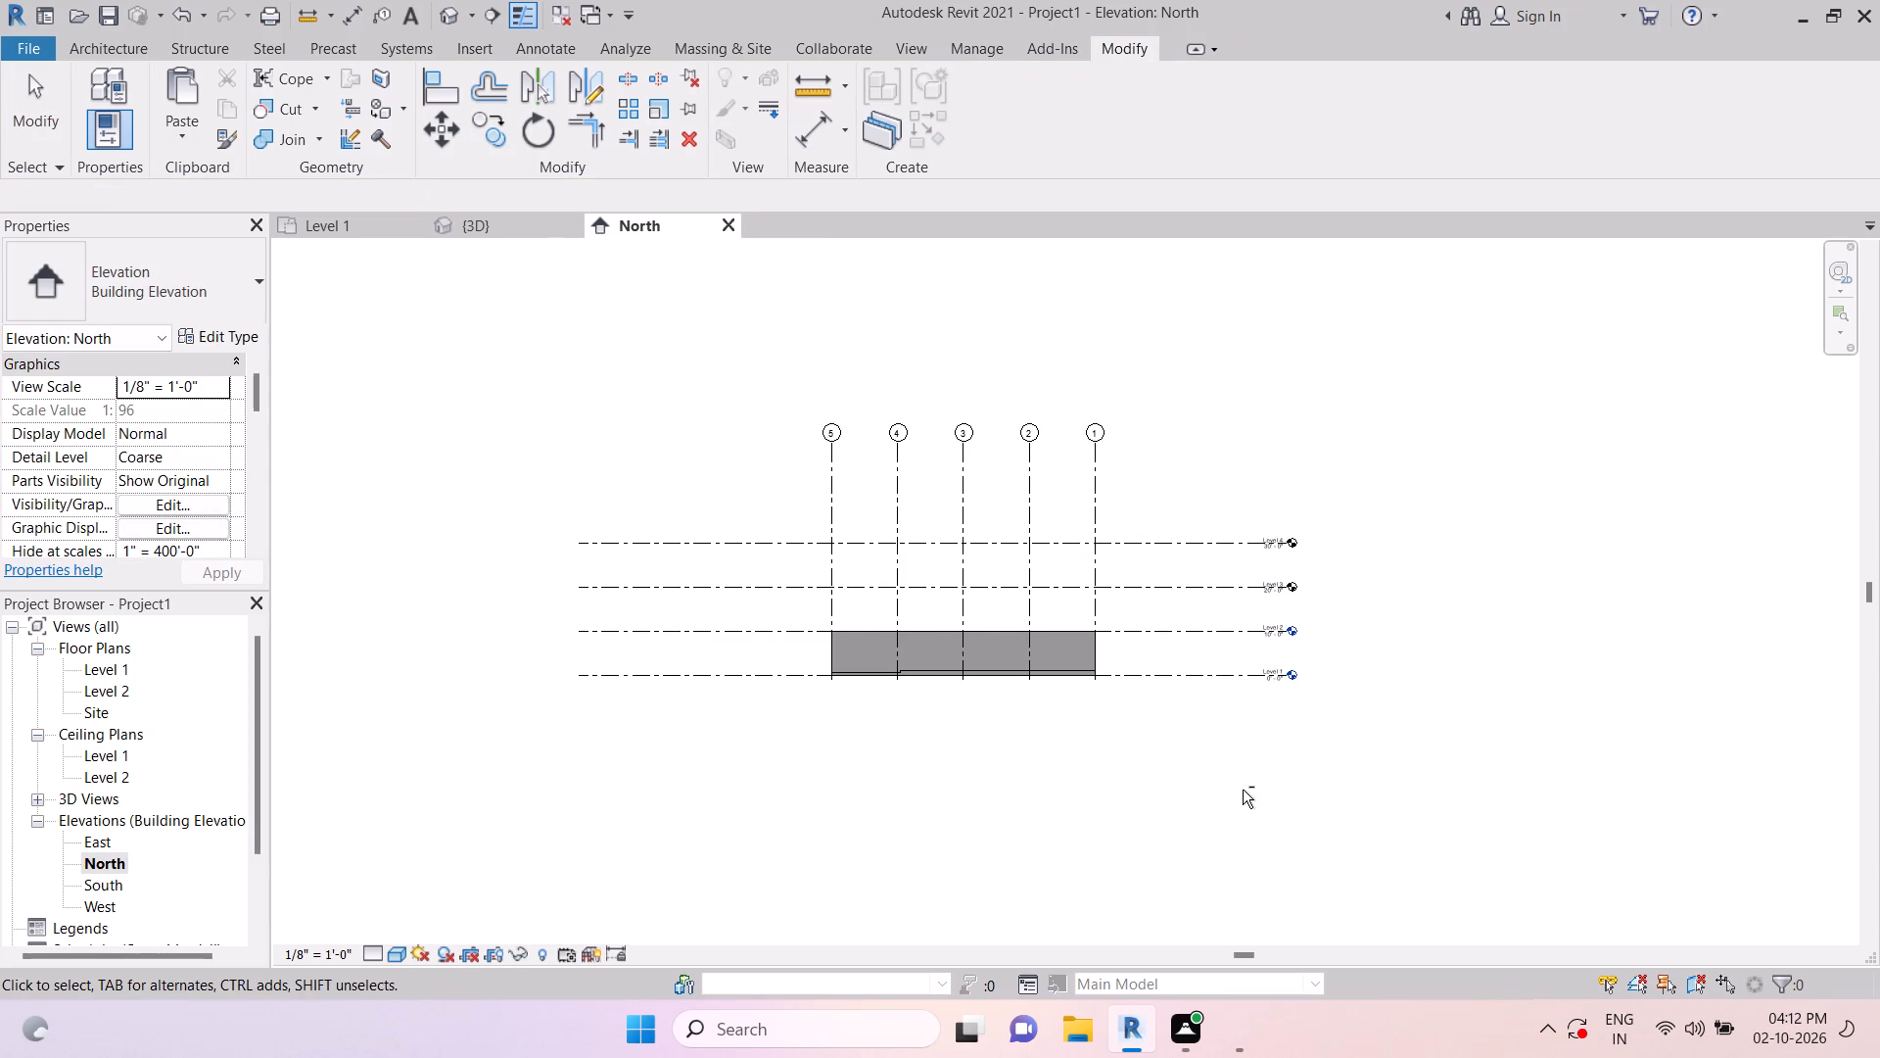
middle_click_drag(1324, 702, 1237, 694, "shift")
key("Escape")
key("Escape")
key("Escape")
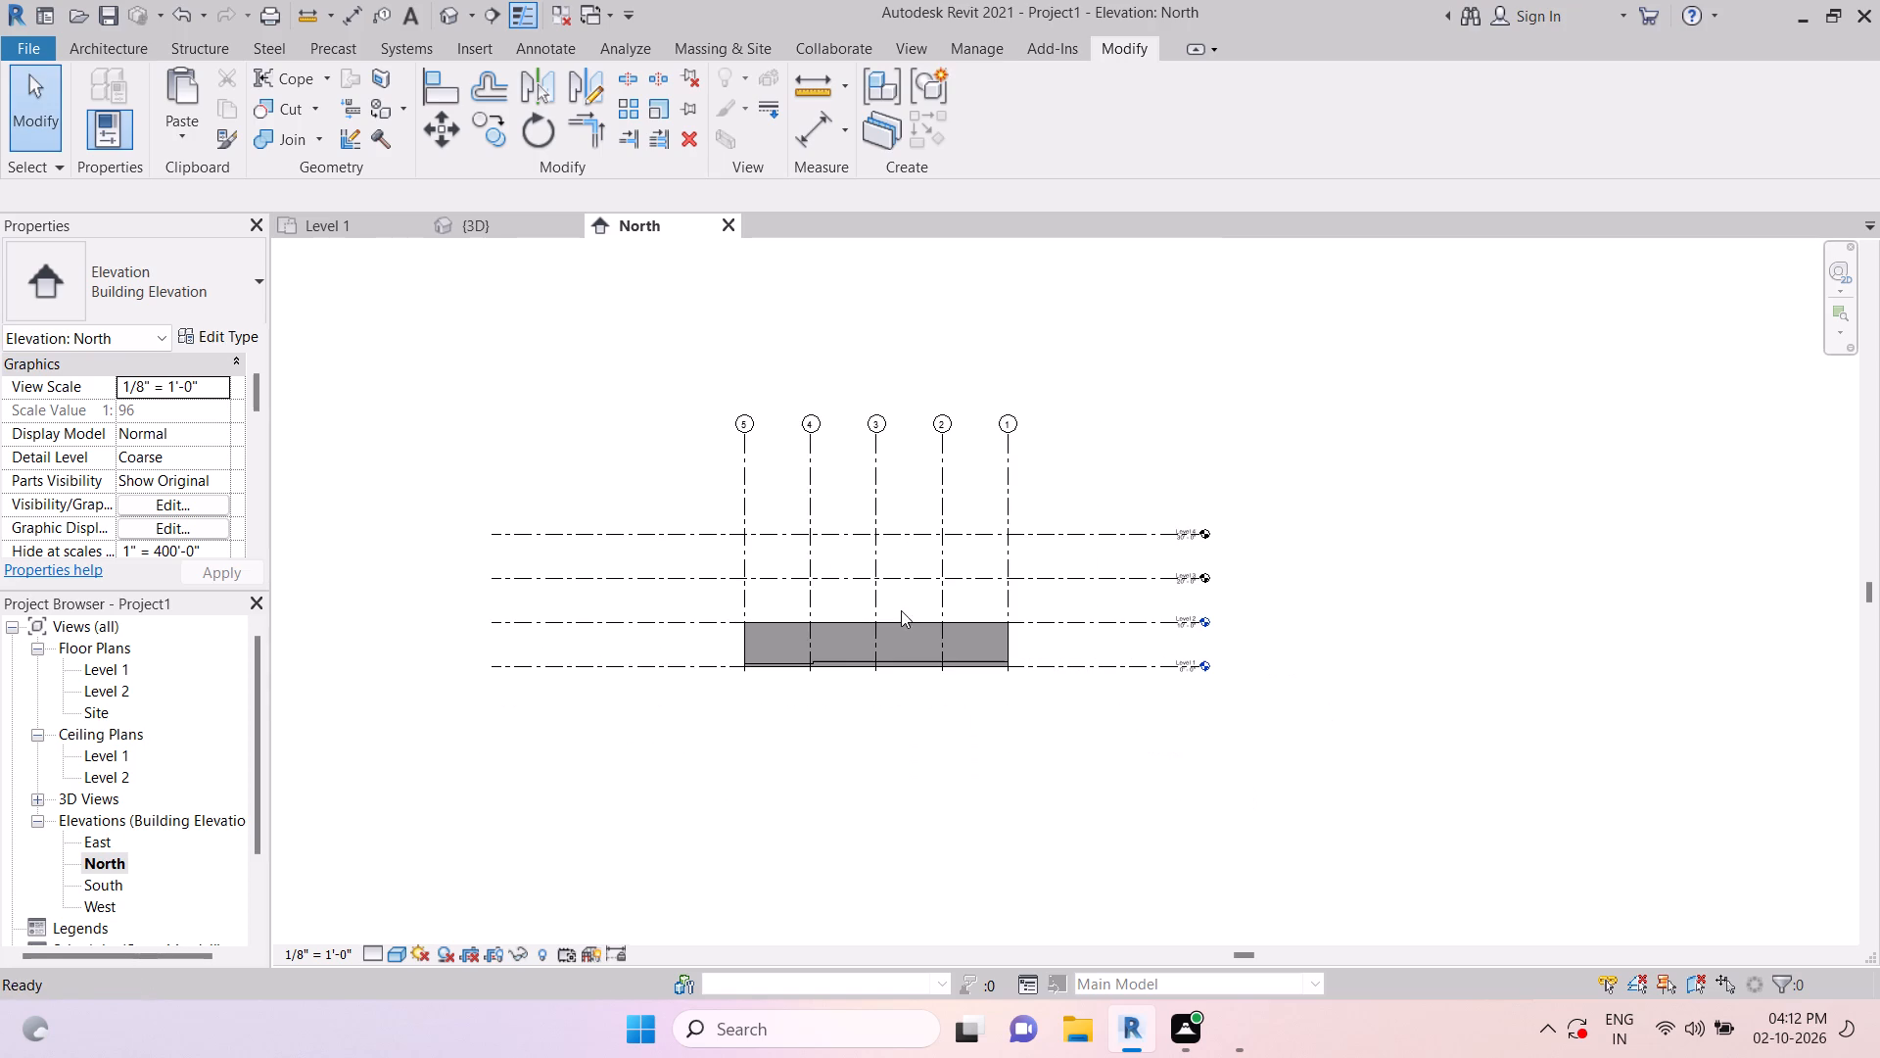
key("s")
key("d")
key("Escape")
In the 3D view, select all five perimeter walls, including the low wall at the recessed corner, and temporarily hide them.
left_click(495, 223)
scroll(1207, 580, "down", 2)
scroll(1192, 676, "down", 2)
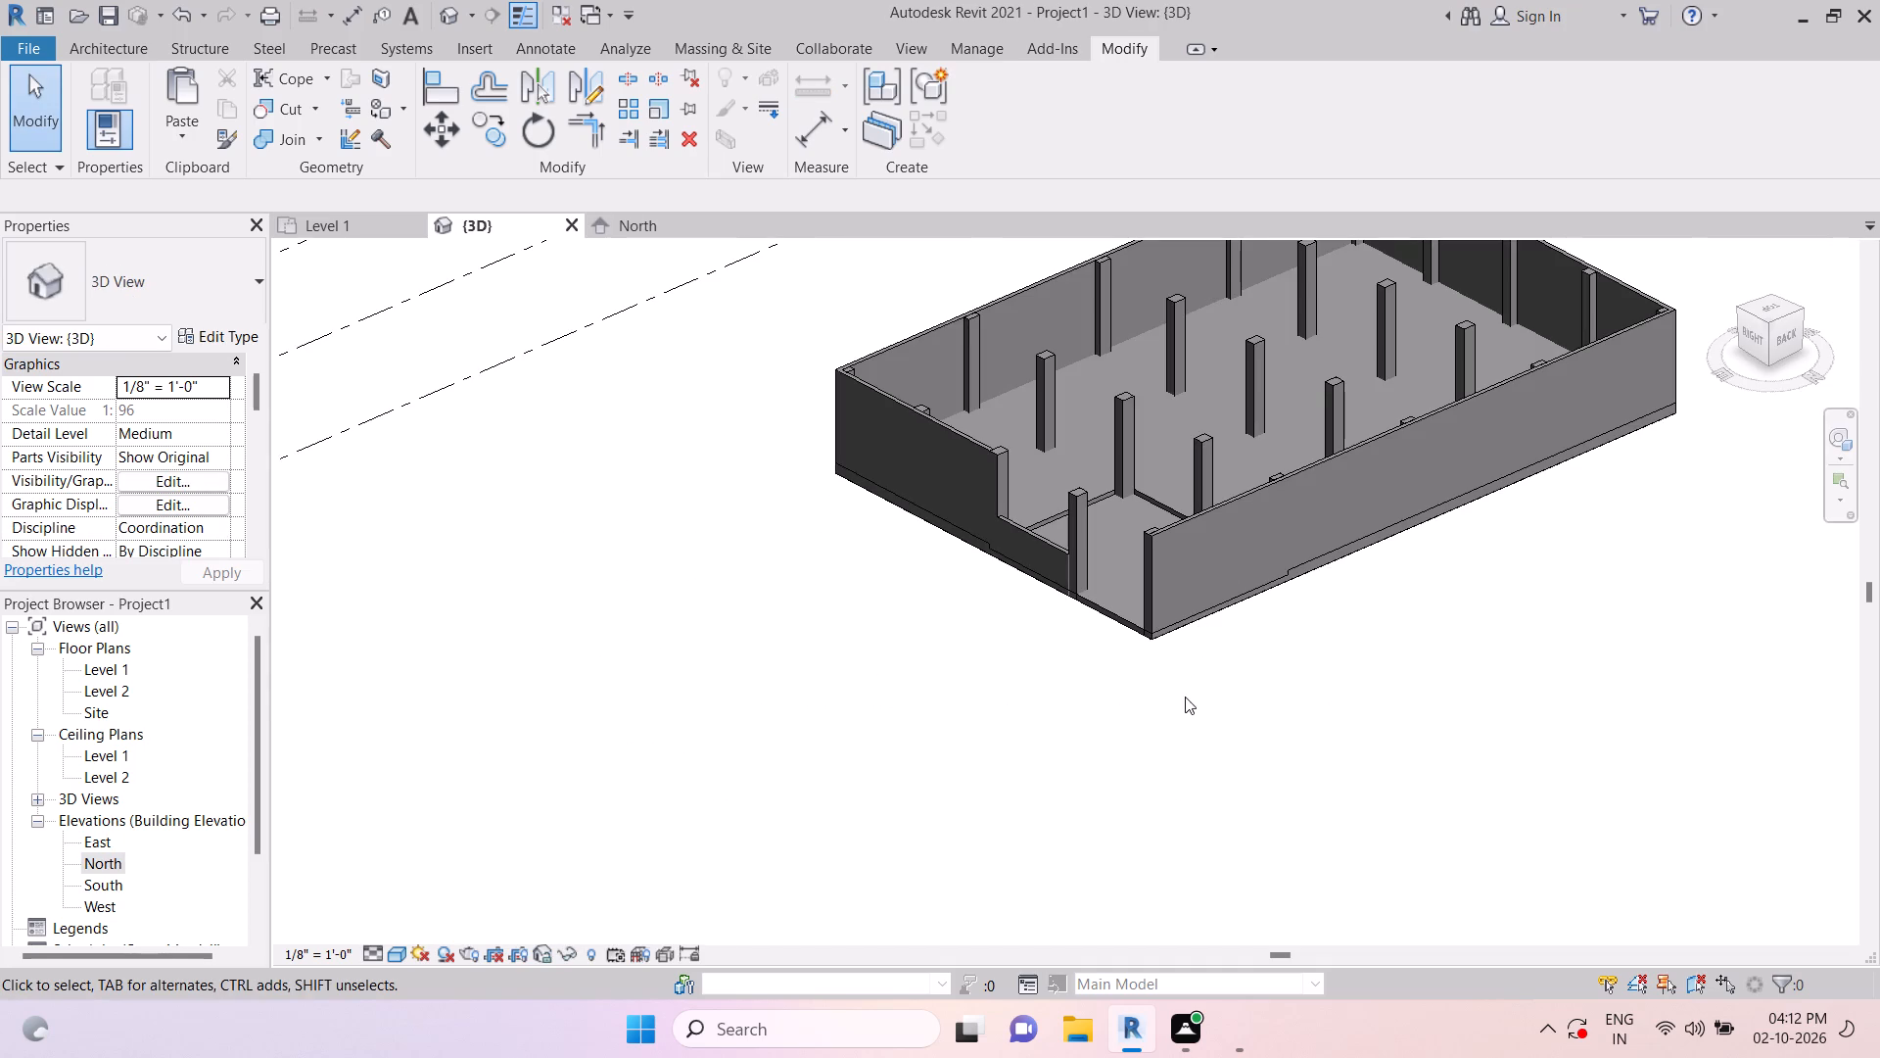
middle_click_drag(1241, 648, 1098, 711)
key("Escape")
key("Escape")
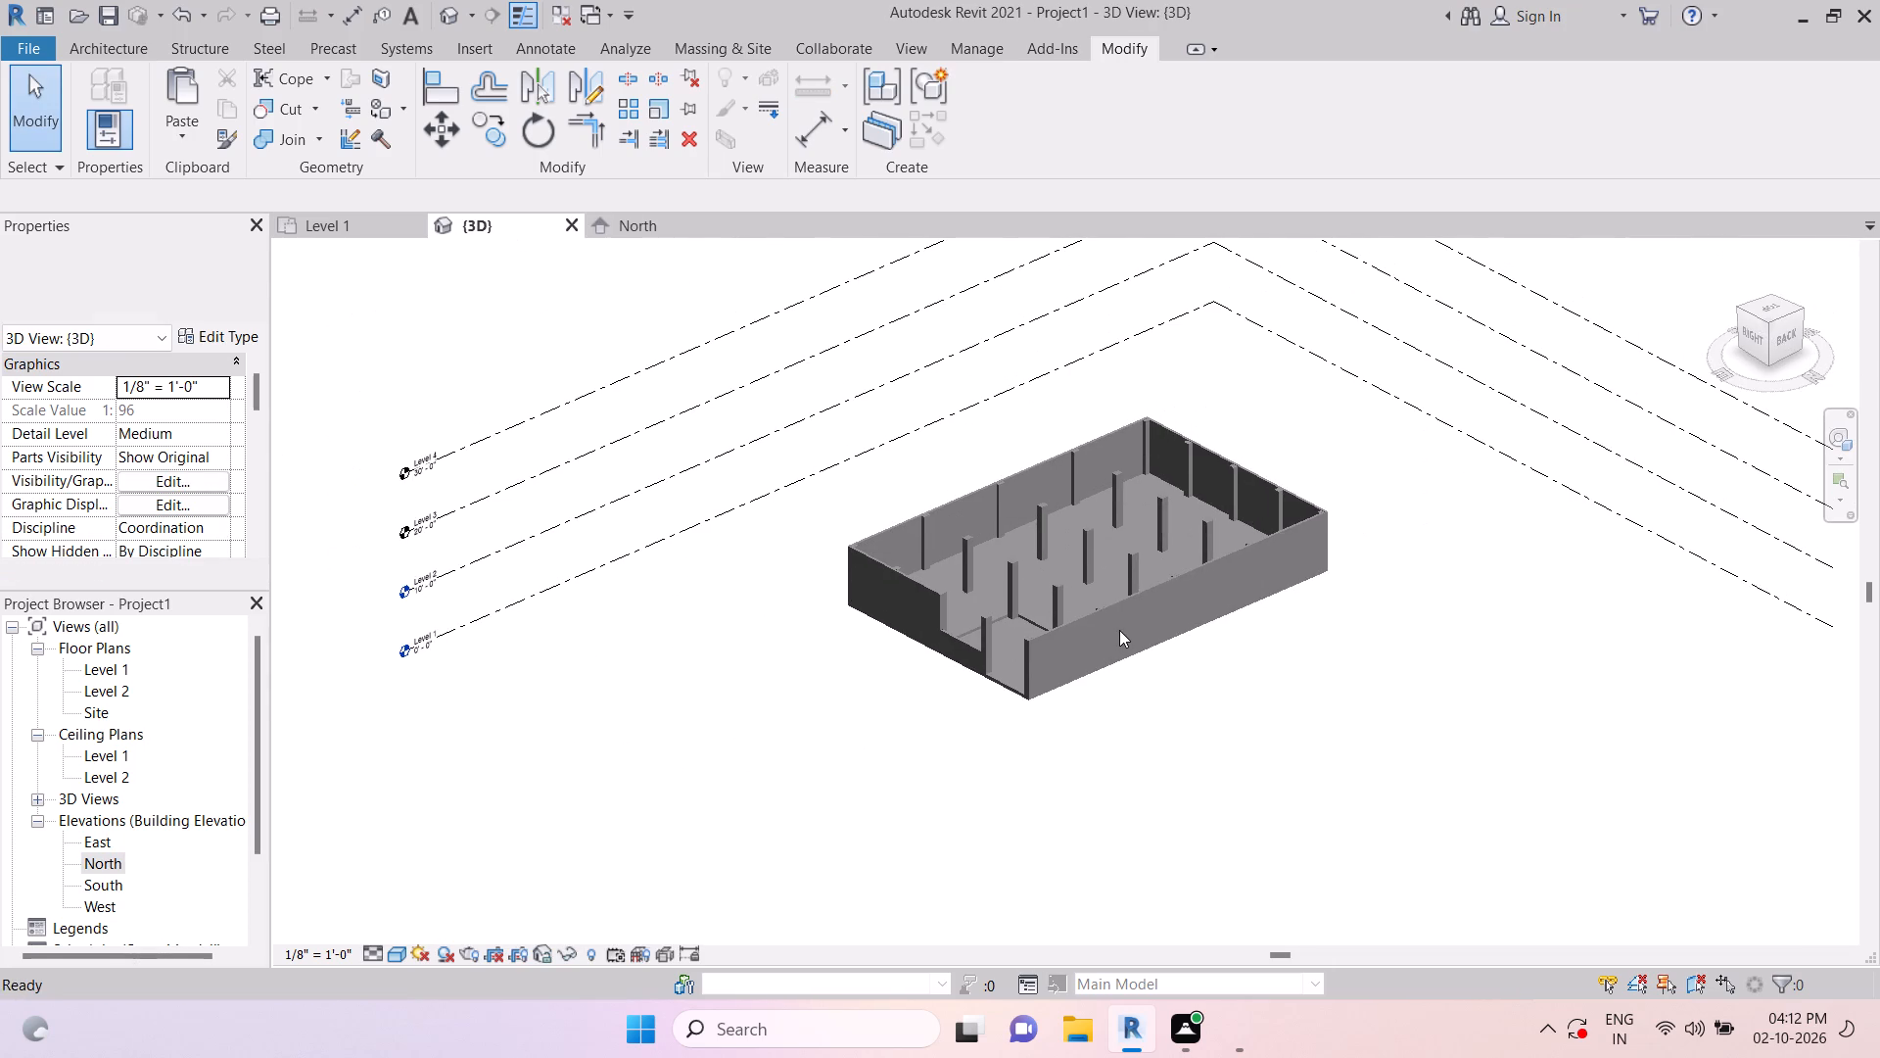
scroll(1036, 563, "up", 4)
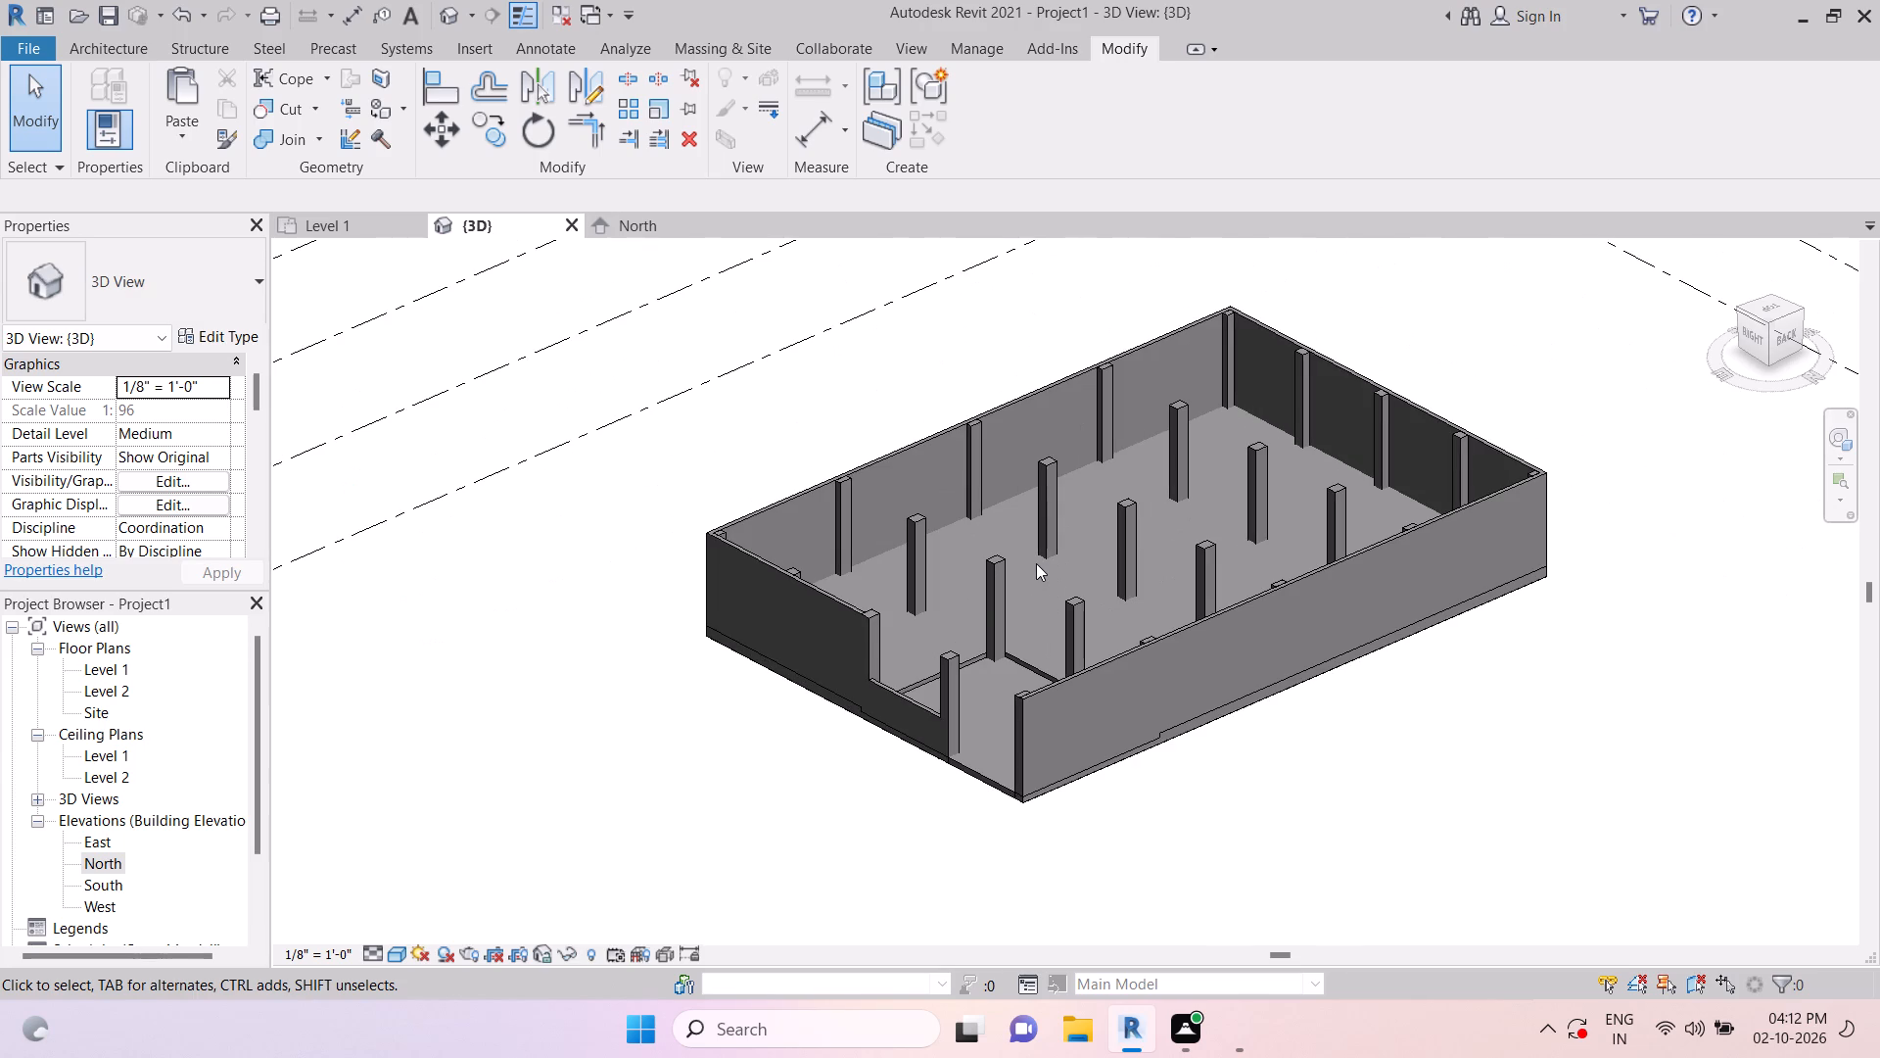
left_click(1098, 671)
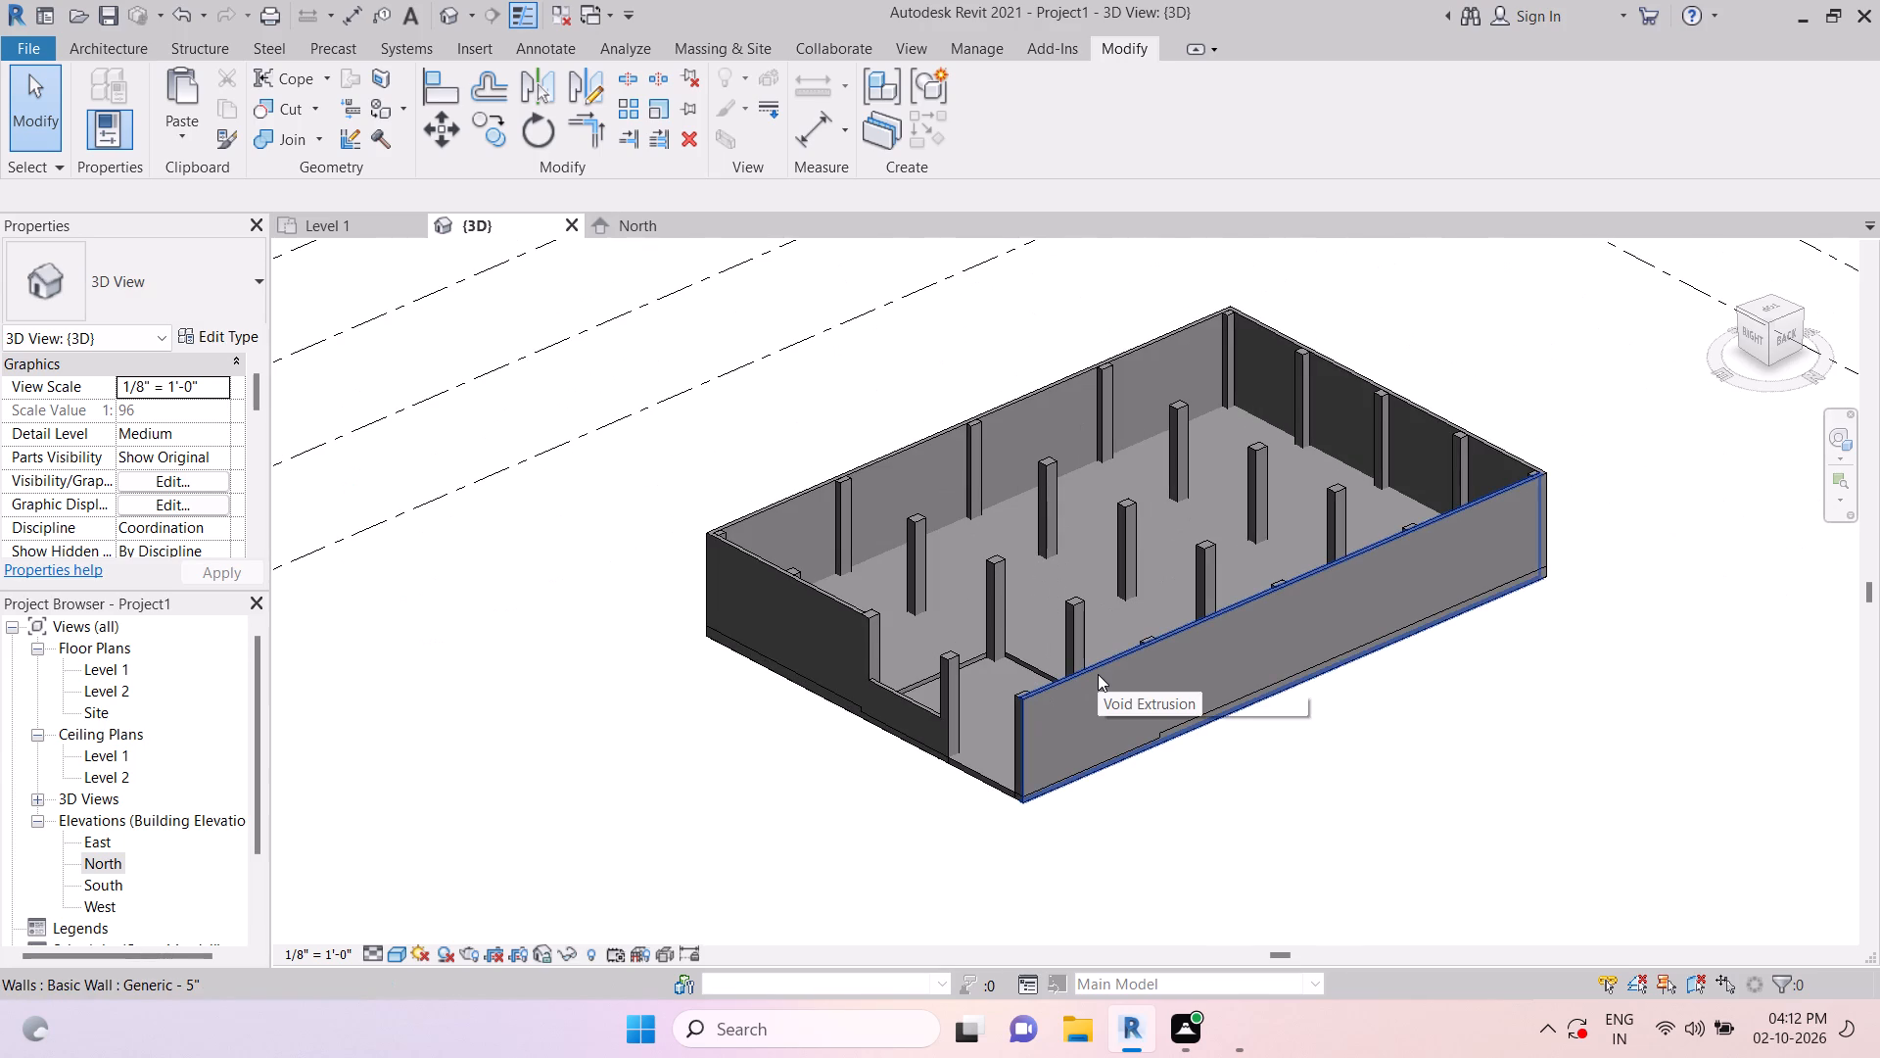
left_click(825, 599, "ctrl")
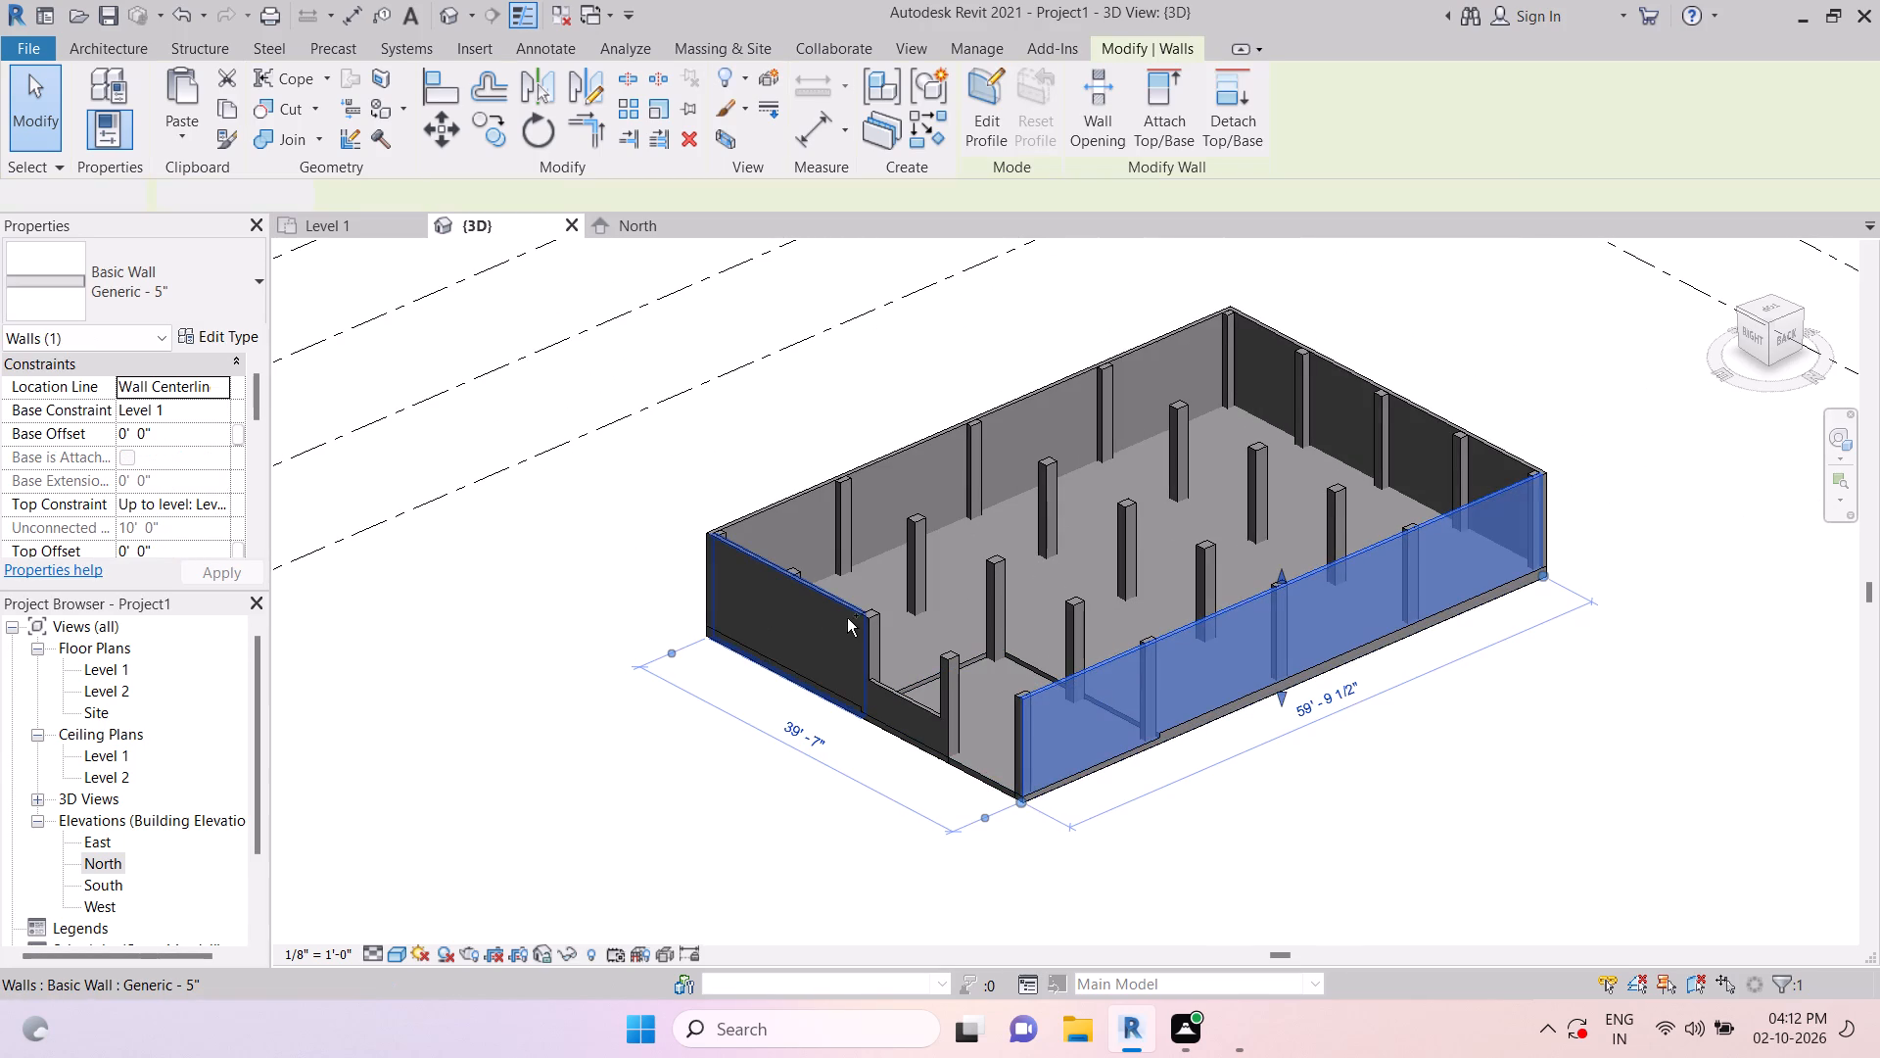
left_click(882, 694, "ctrl")
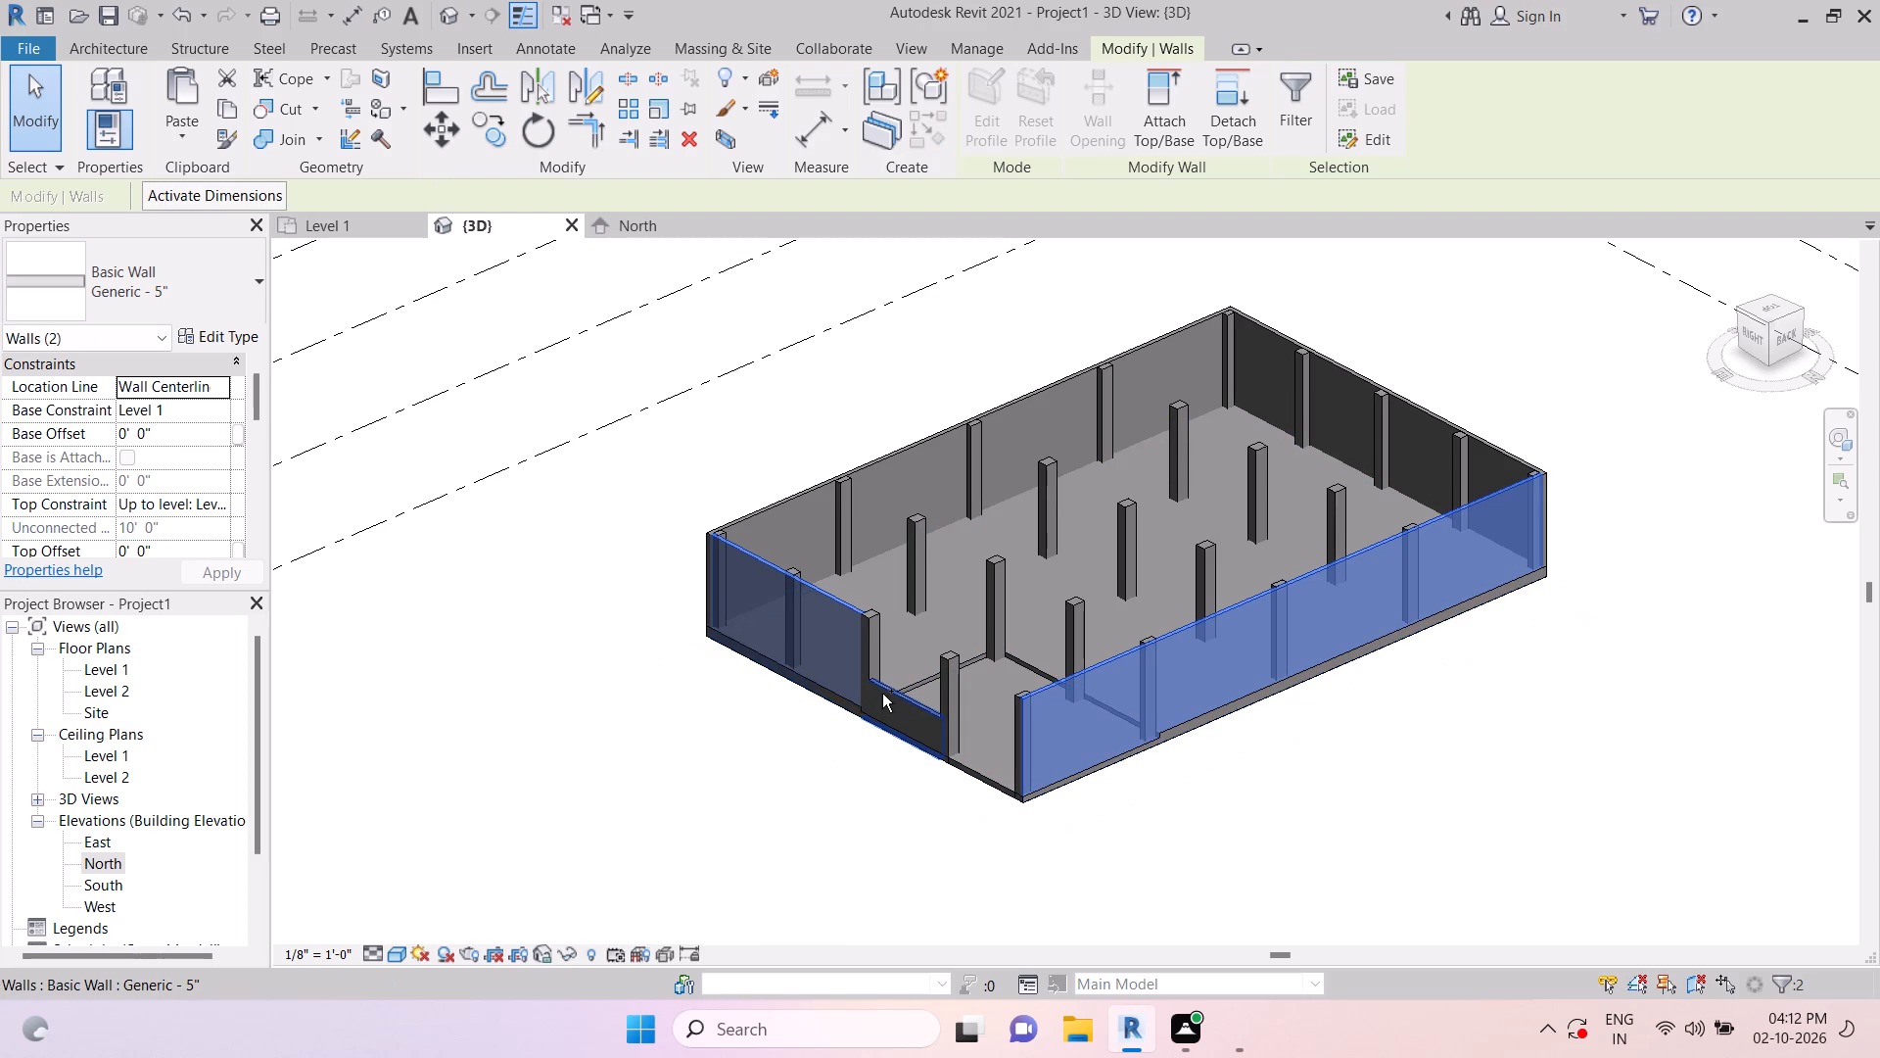
left_click(916, 445, "ctrl")
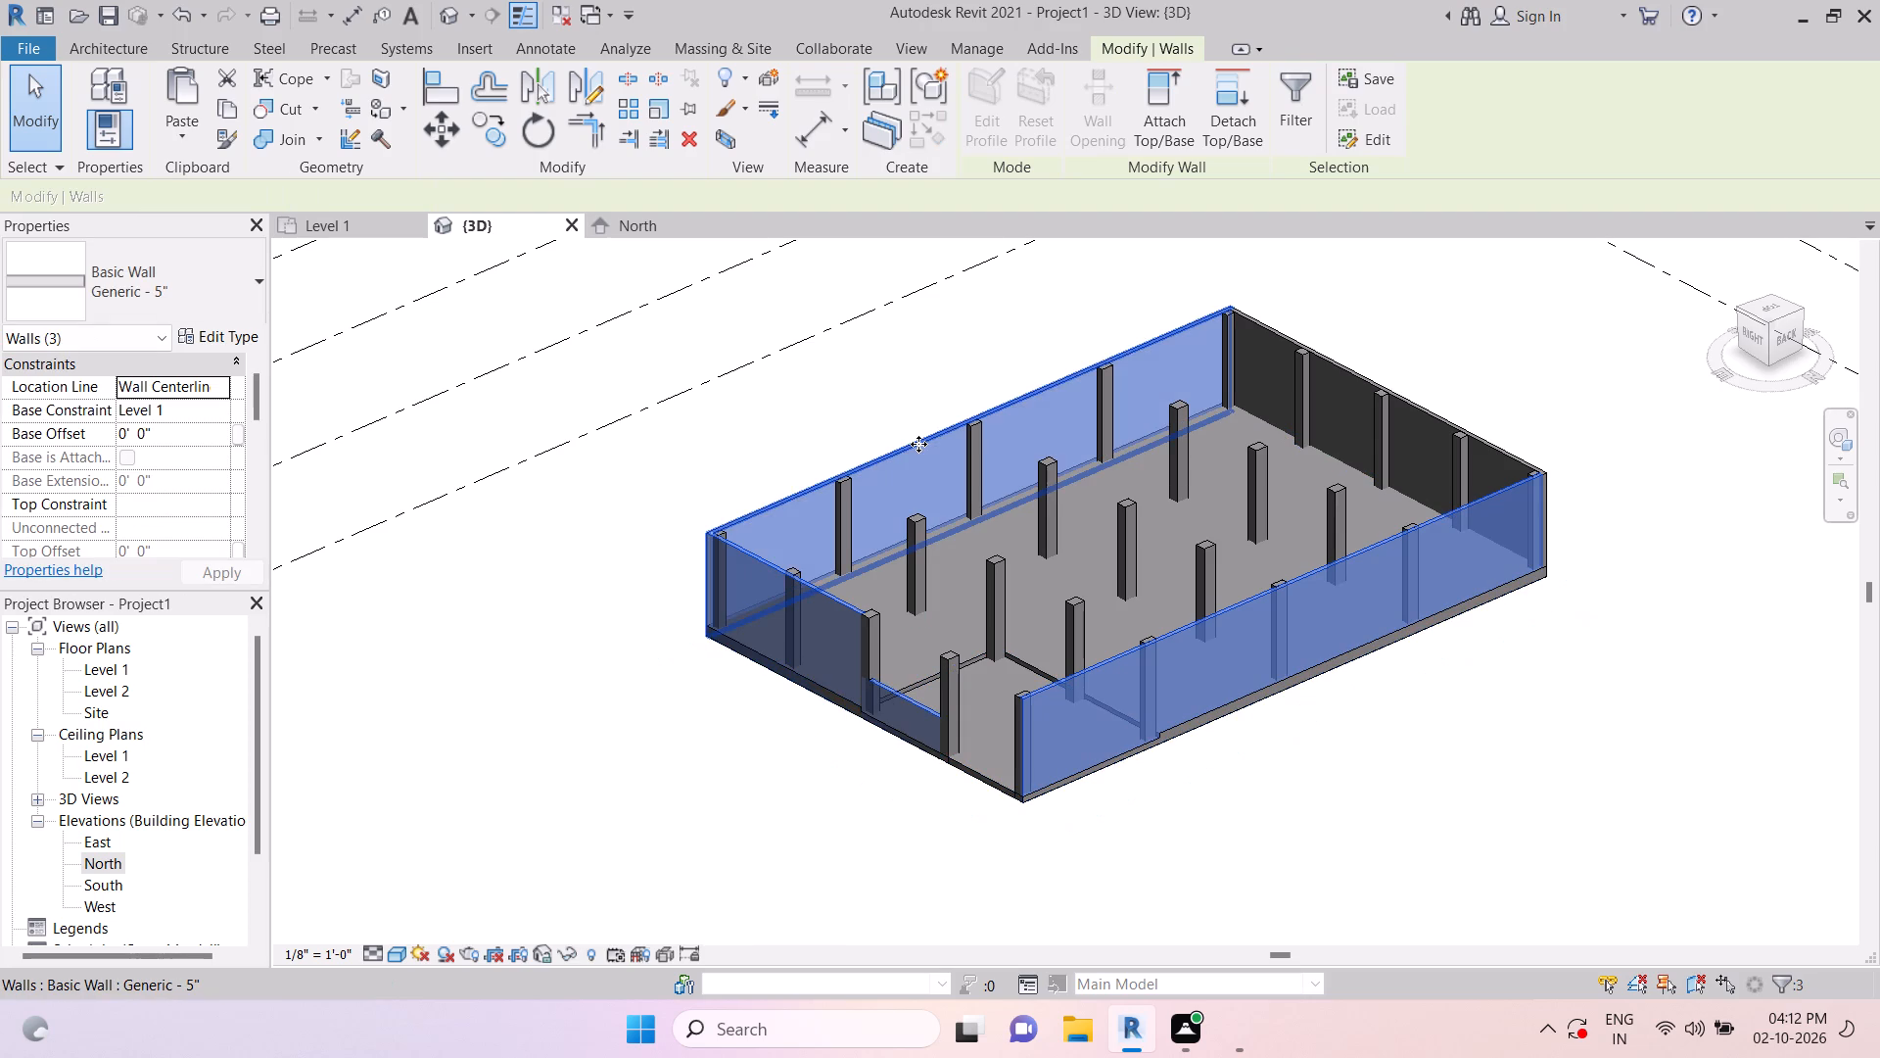
left_click(1265, 336, "ctrl")
scroll(1136, 442, "down", 2)
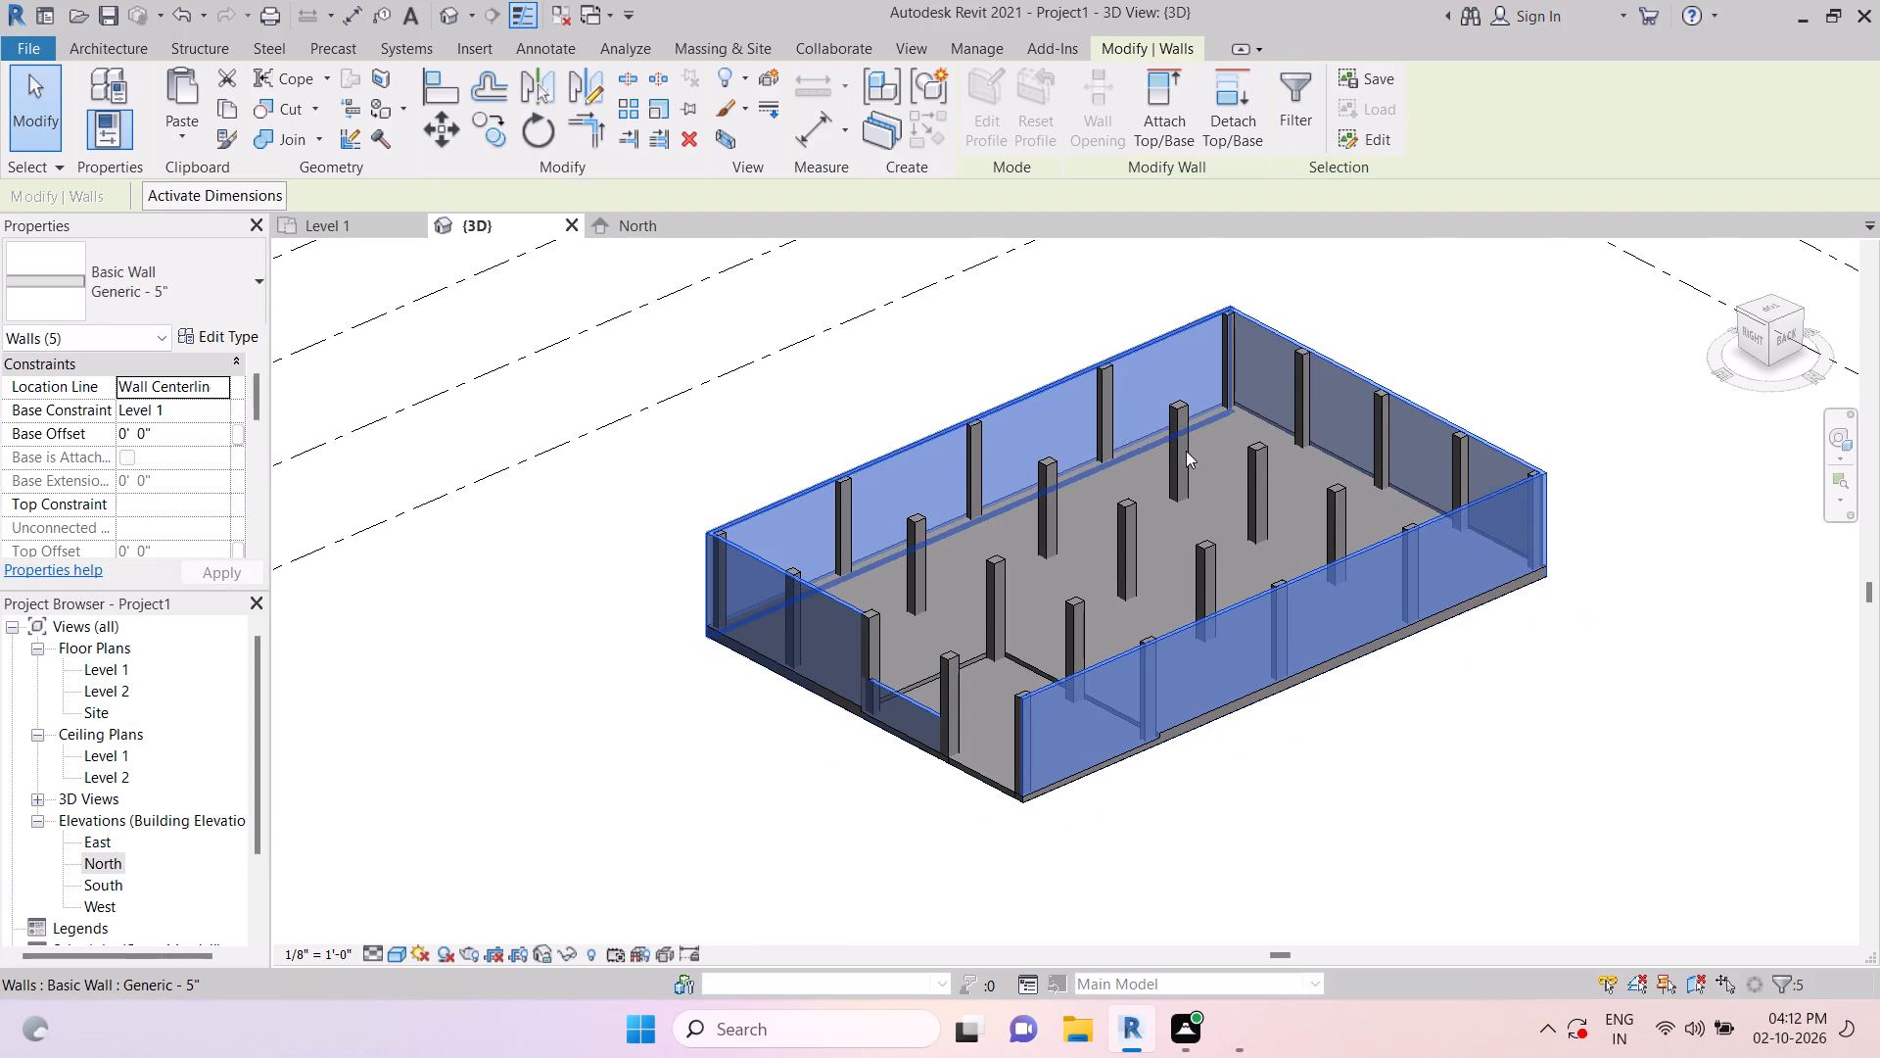
type("hh")
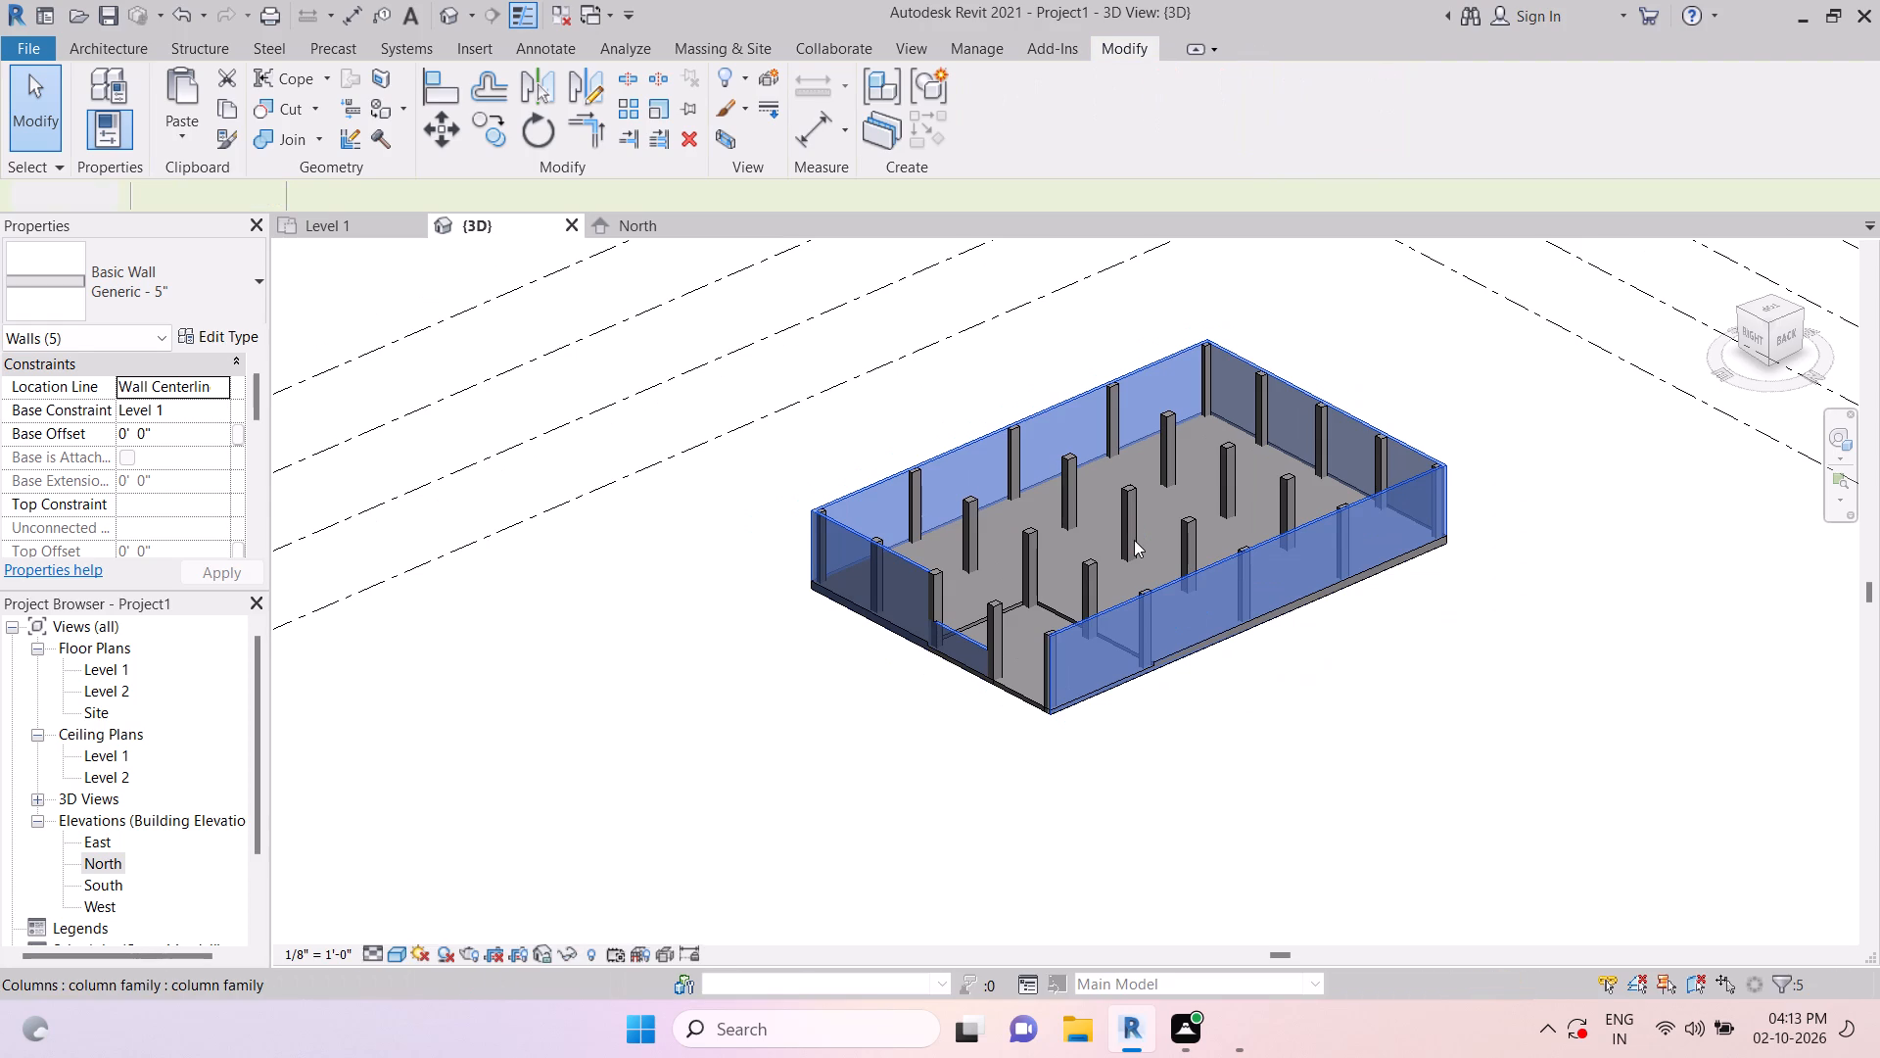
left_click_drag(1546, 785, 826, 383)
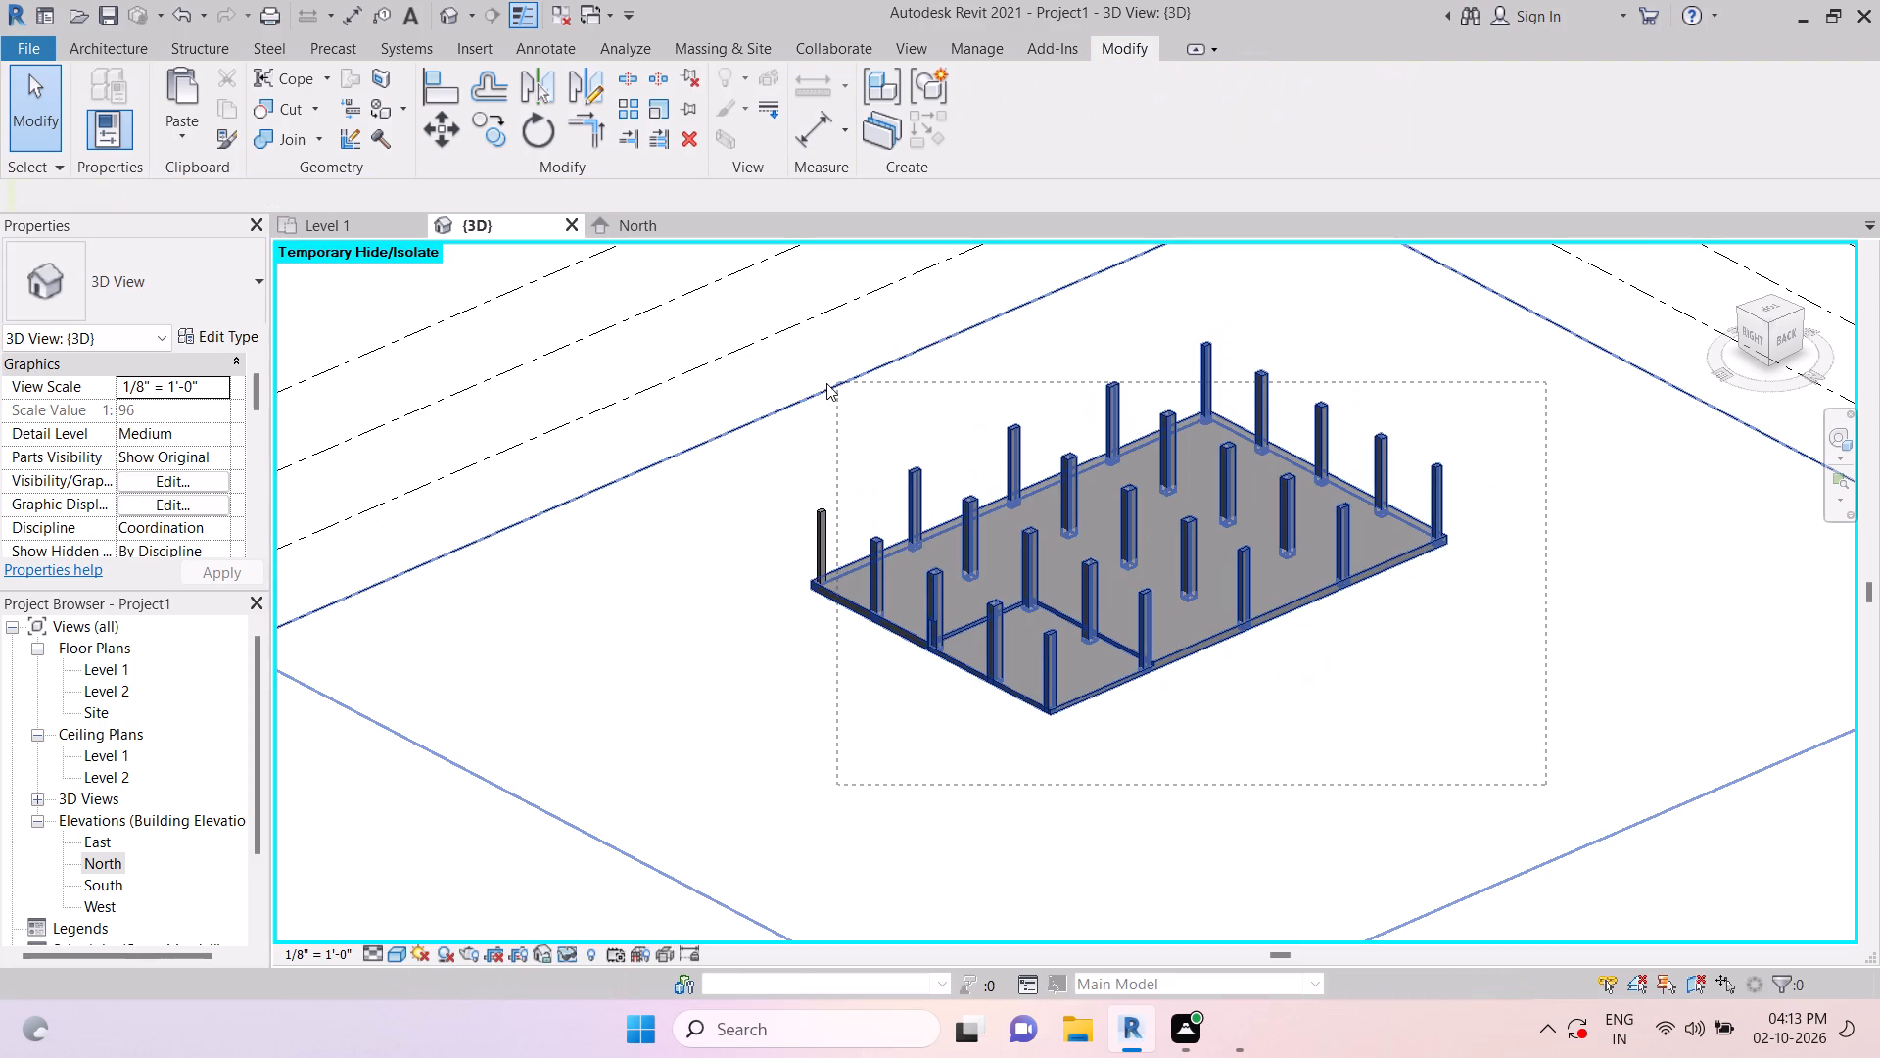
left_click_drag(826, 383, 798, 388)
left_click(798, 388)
From the Right 3D view, copy the Level 1 columns and floor, filtering out levels, and paste them aligned to Levels 2, 3 and 4.
scroll(1009, 402, "down", 5)
middle_click_drag(1086, 407, 1009, 402)
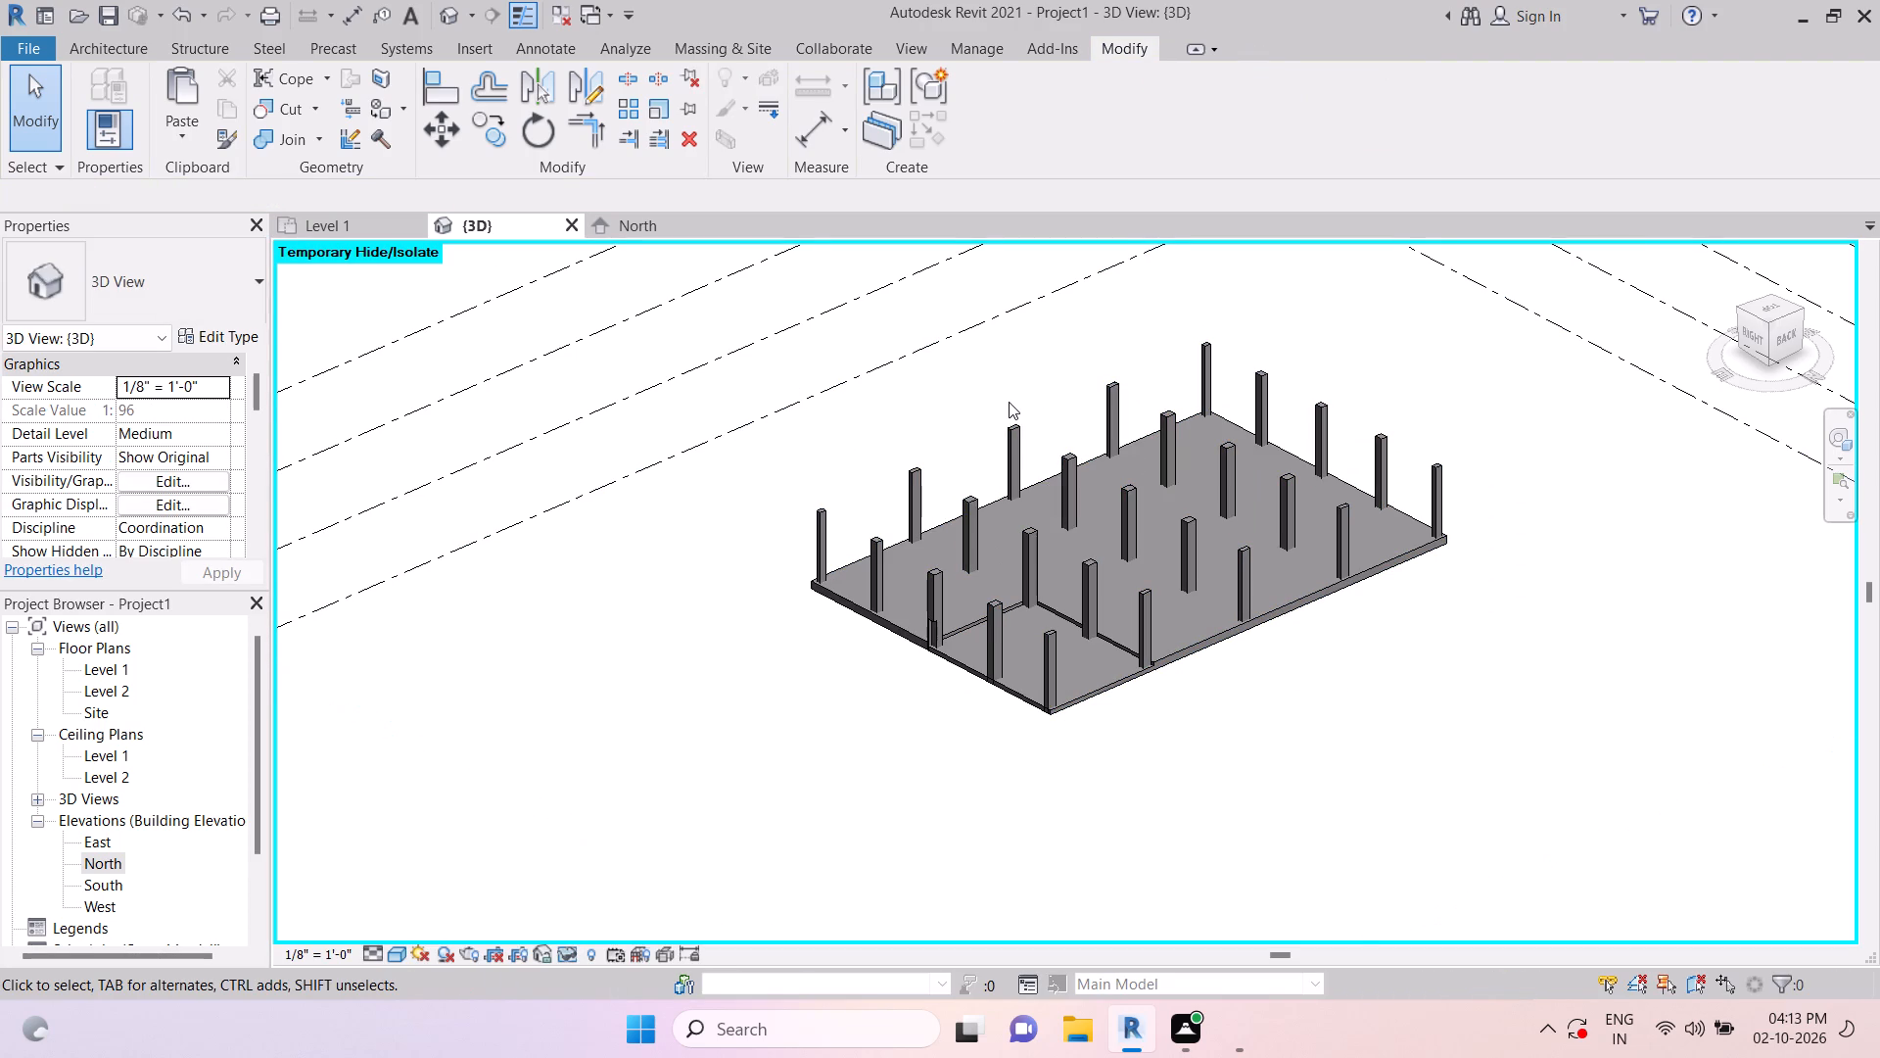
middle_click_drag(1009, 402, 1031, 598)
middle_click_drag(1025, 735, 1145, 710, "shift")
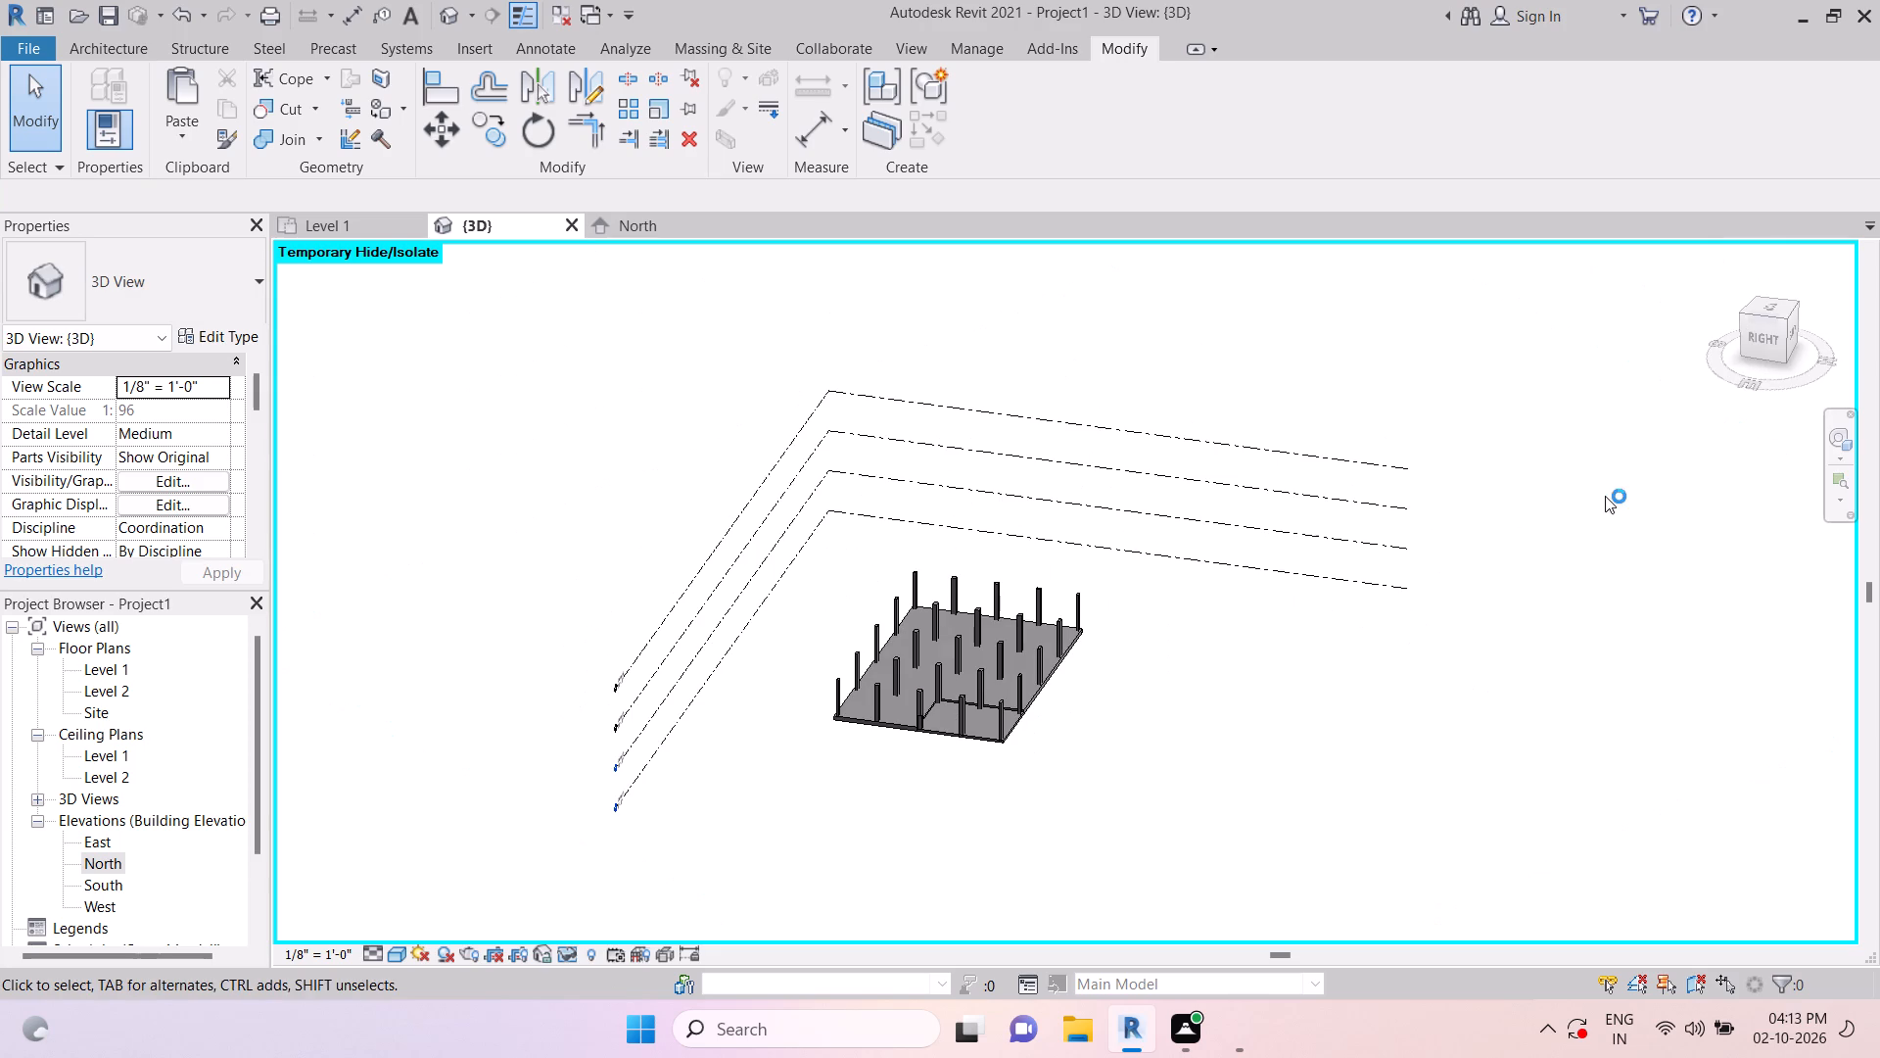
left_click(1749, 343)
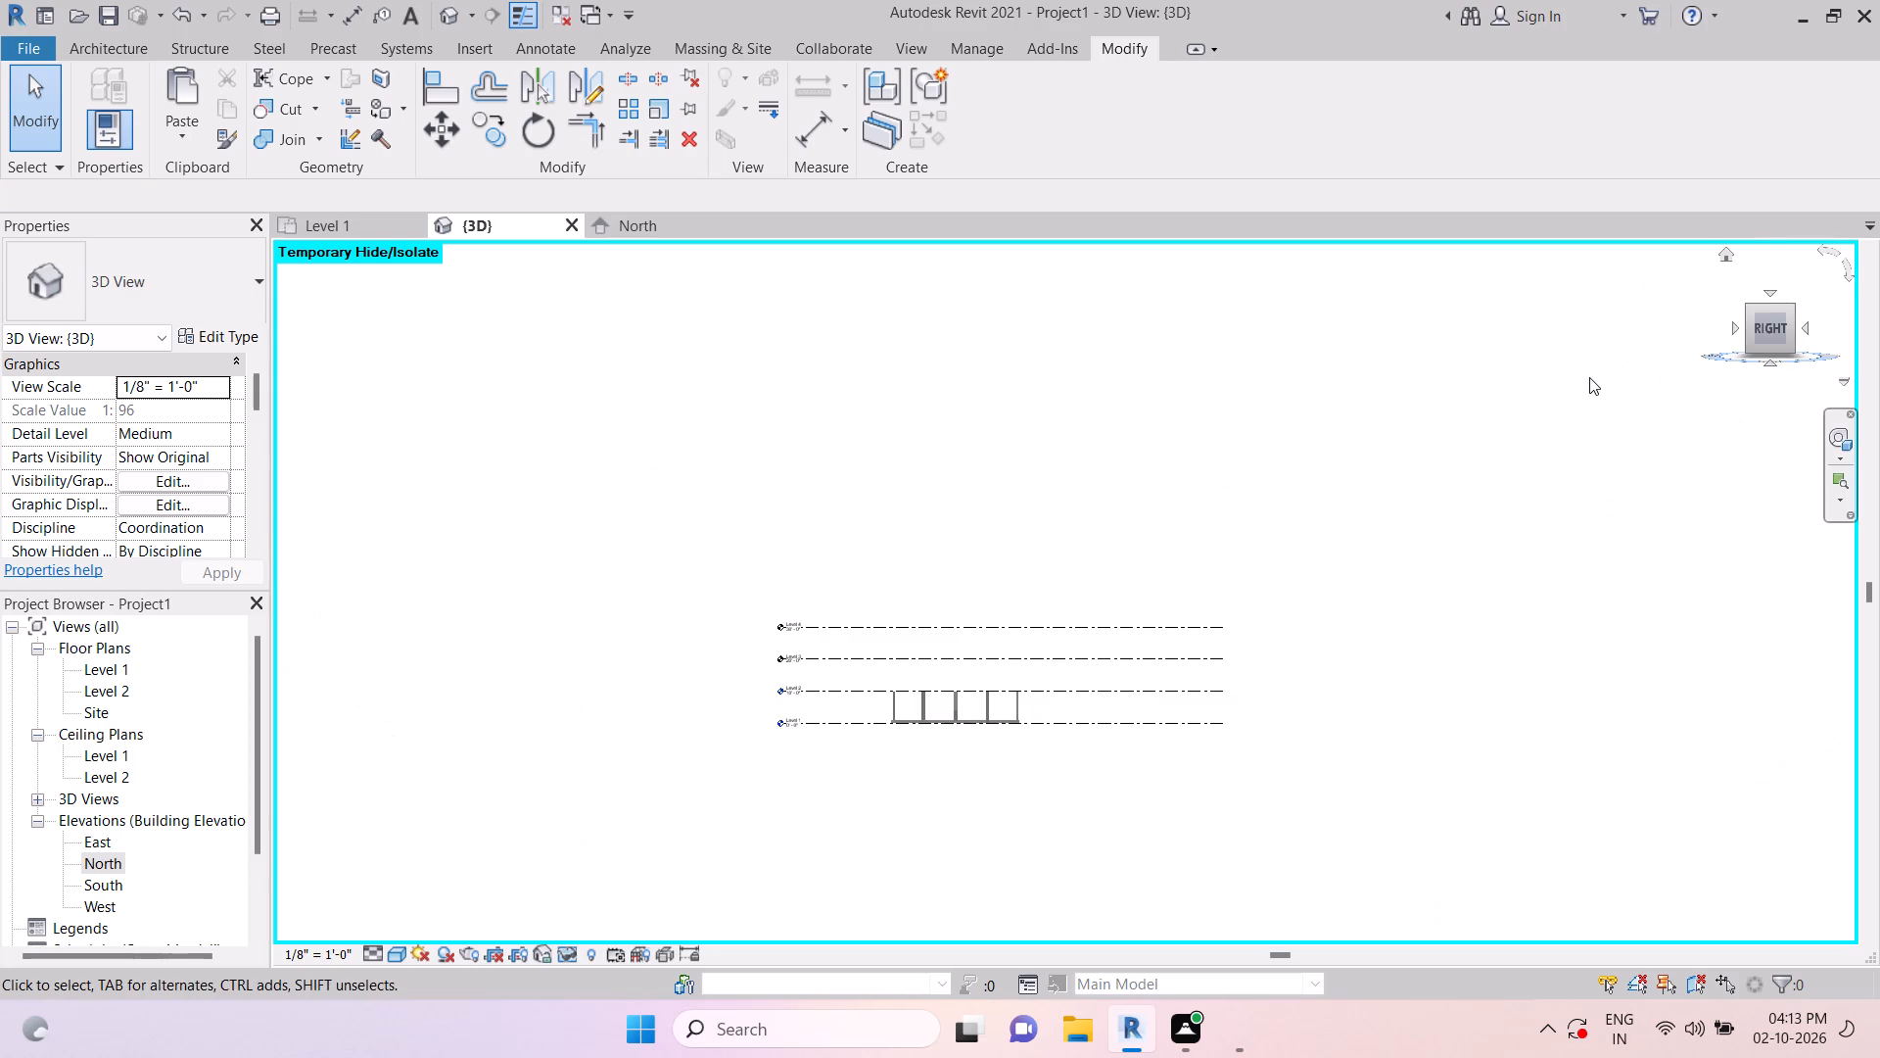
scroll(982, 604, "up", 9)
key("Escape")
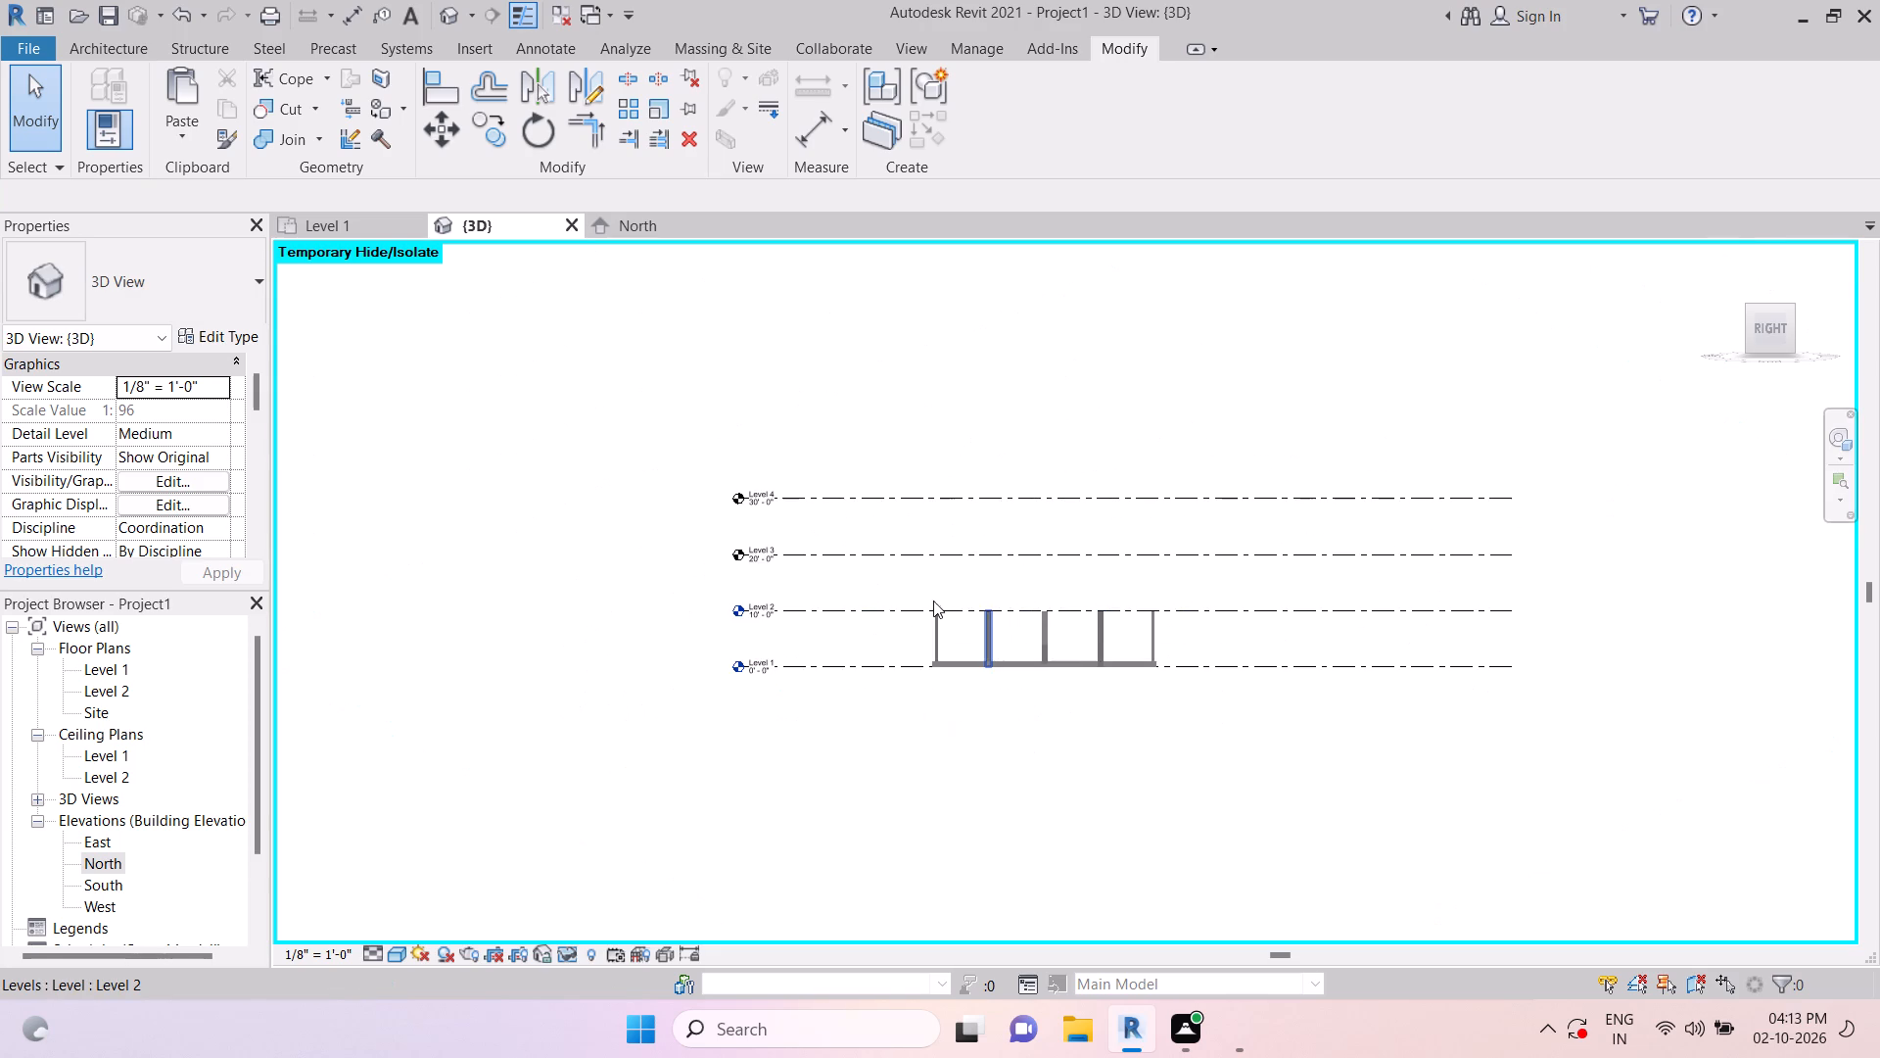
middle_click_drag(1039, 583, 1038, 512)
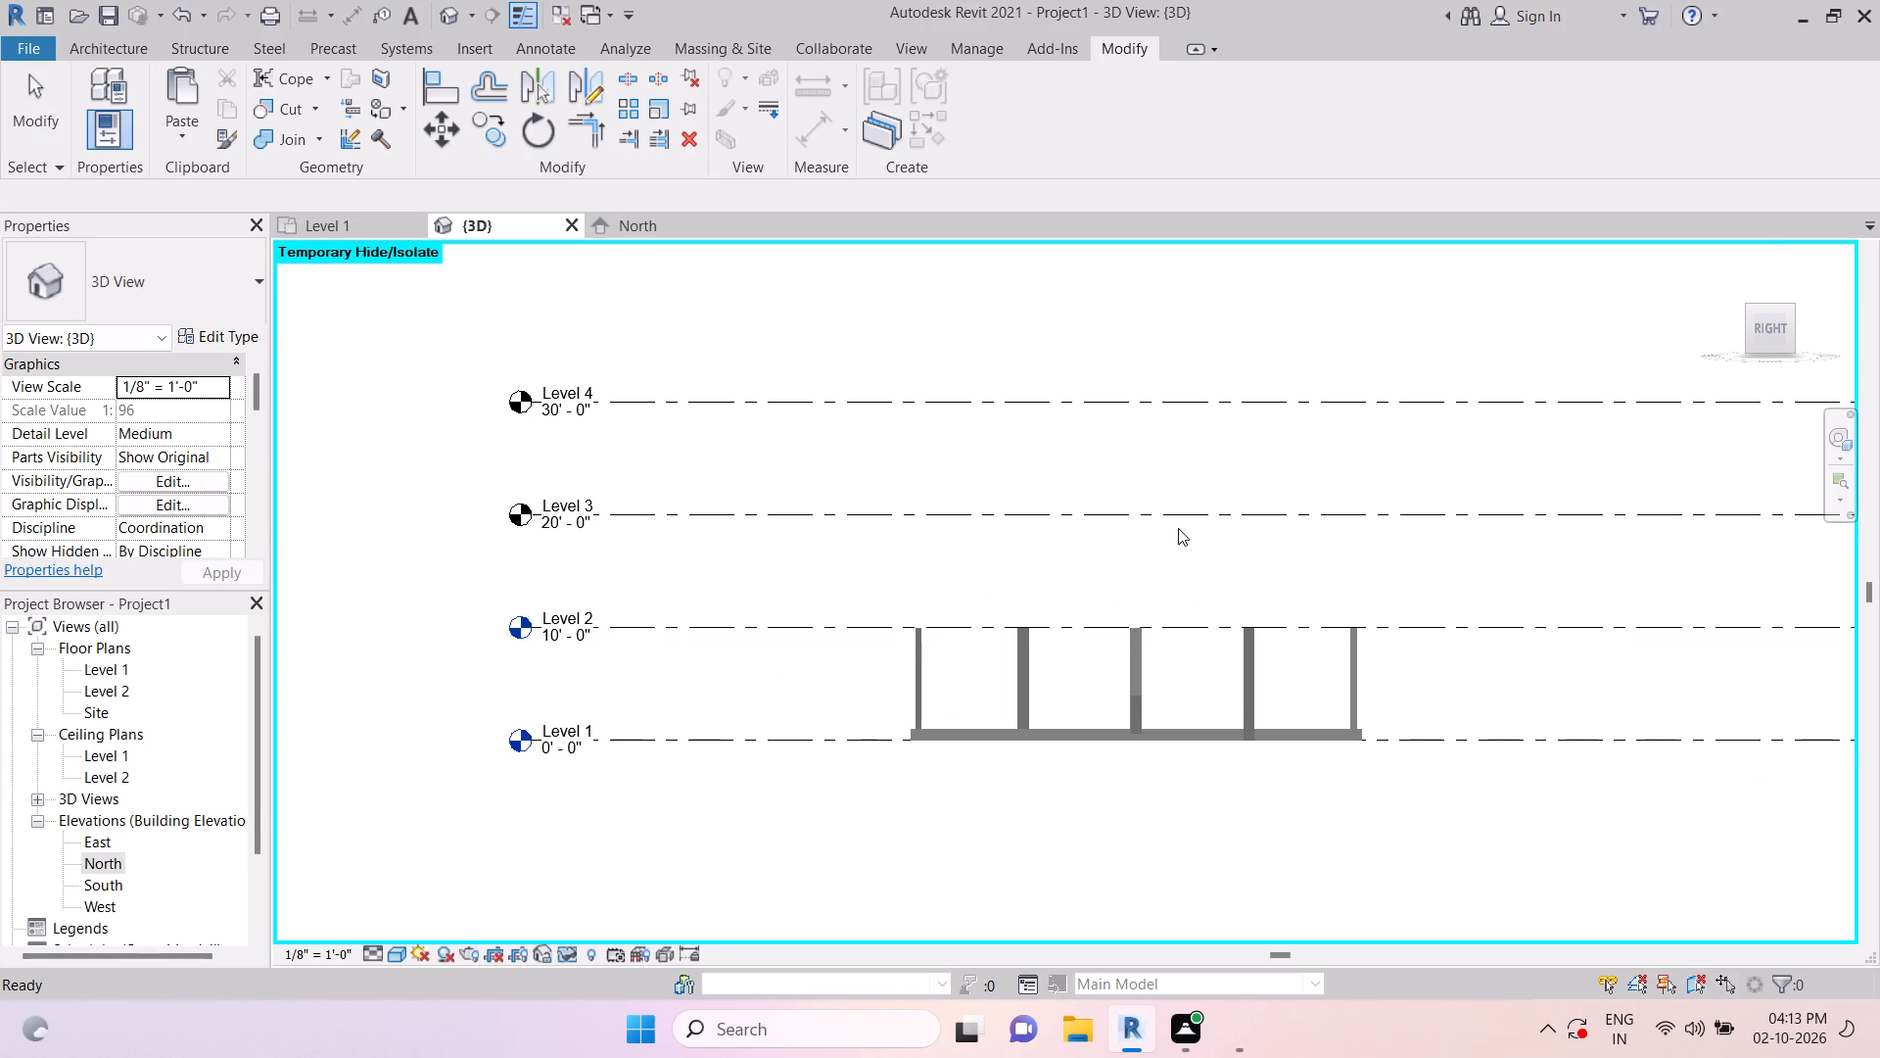
key("Escape")
key("Escape")
left_click_drag(1418, 811, 1095, 591)
key("Escape")
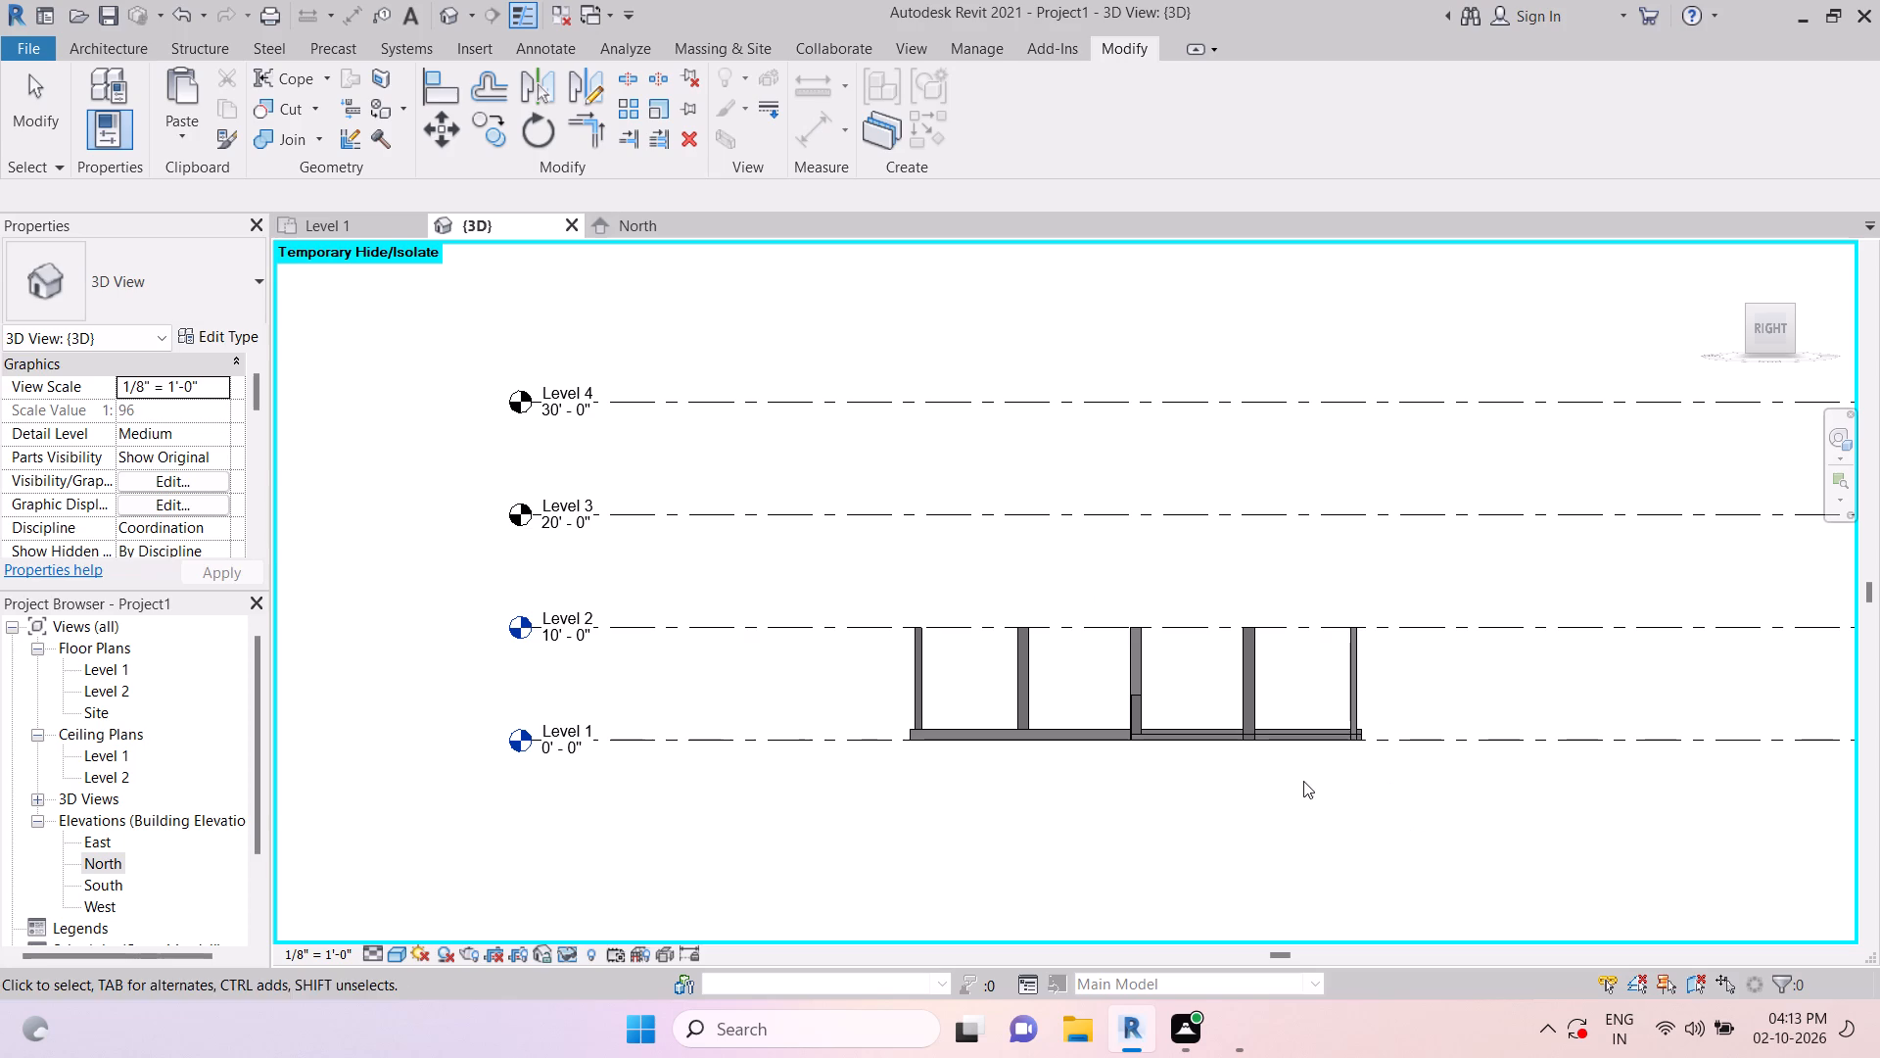
left_click(1348, 796)
key("Escape")
left_click_drag(1428, 817, 884, 543)
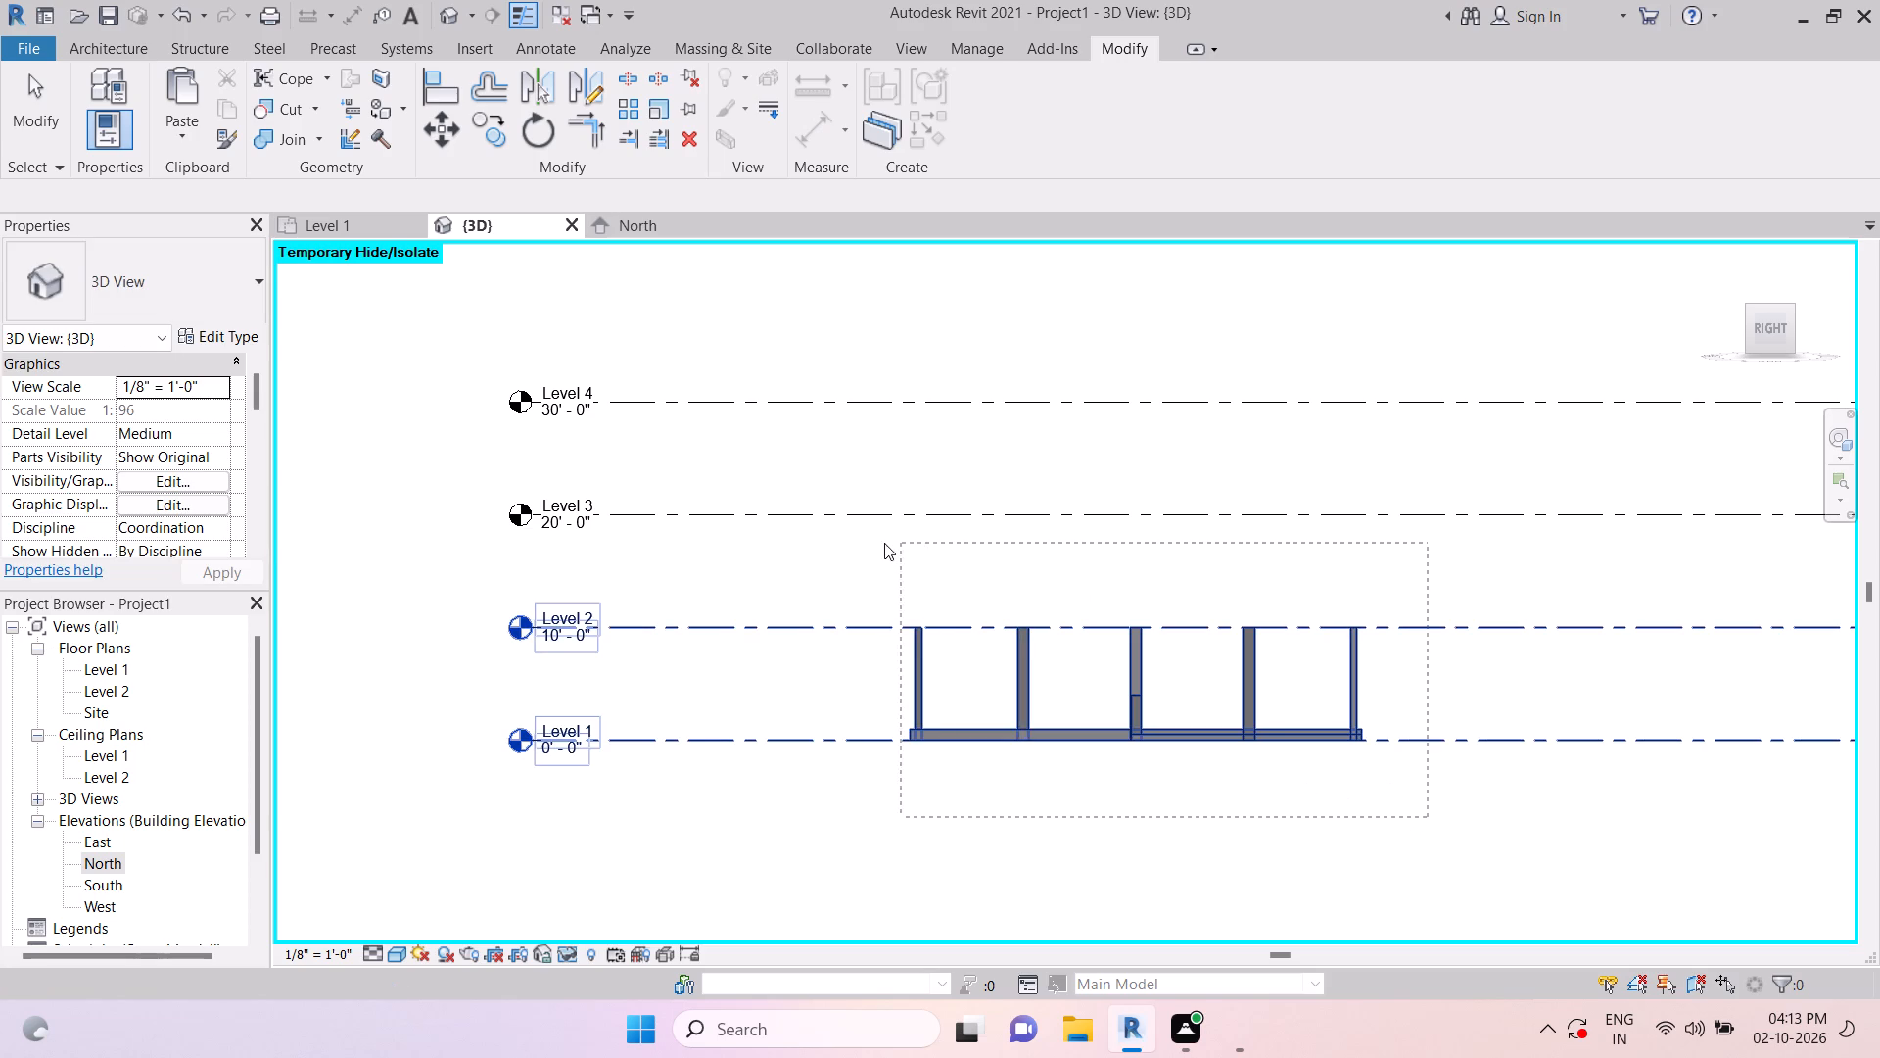
left_click_drag(884, 543, 877, 553)
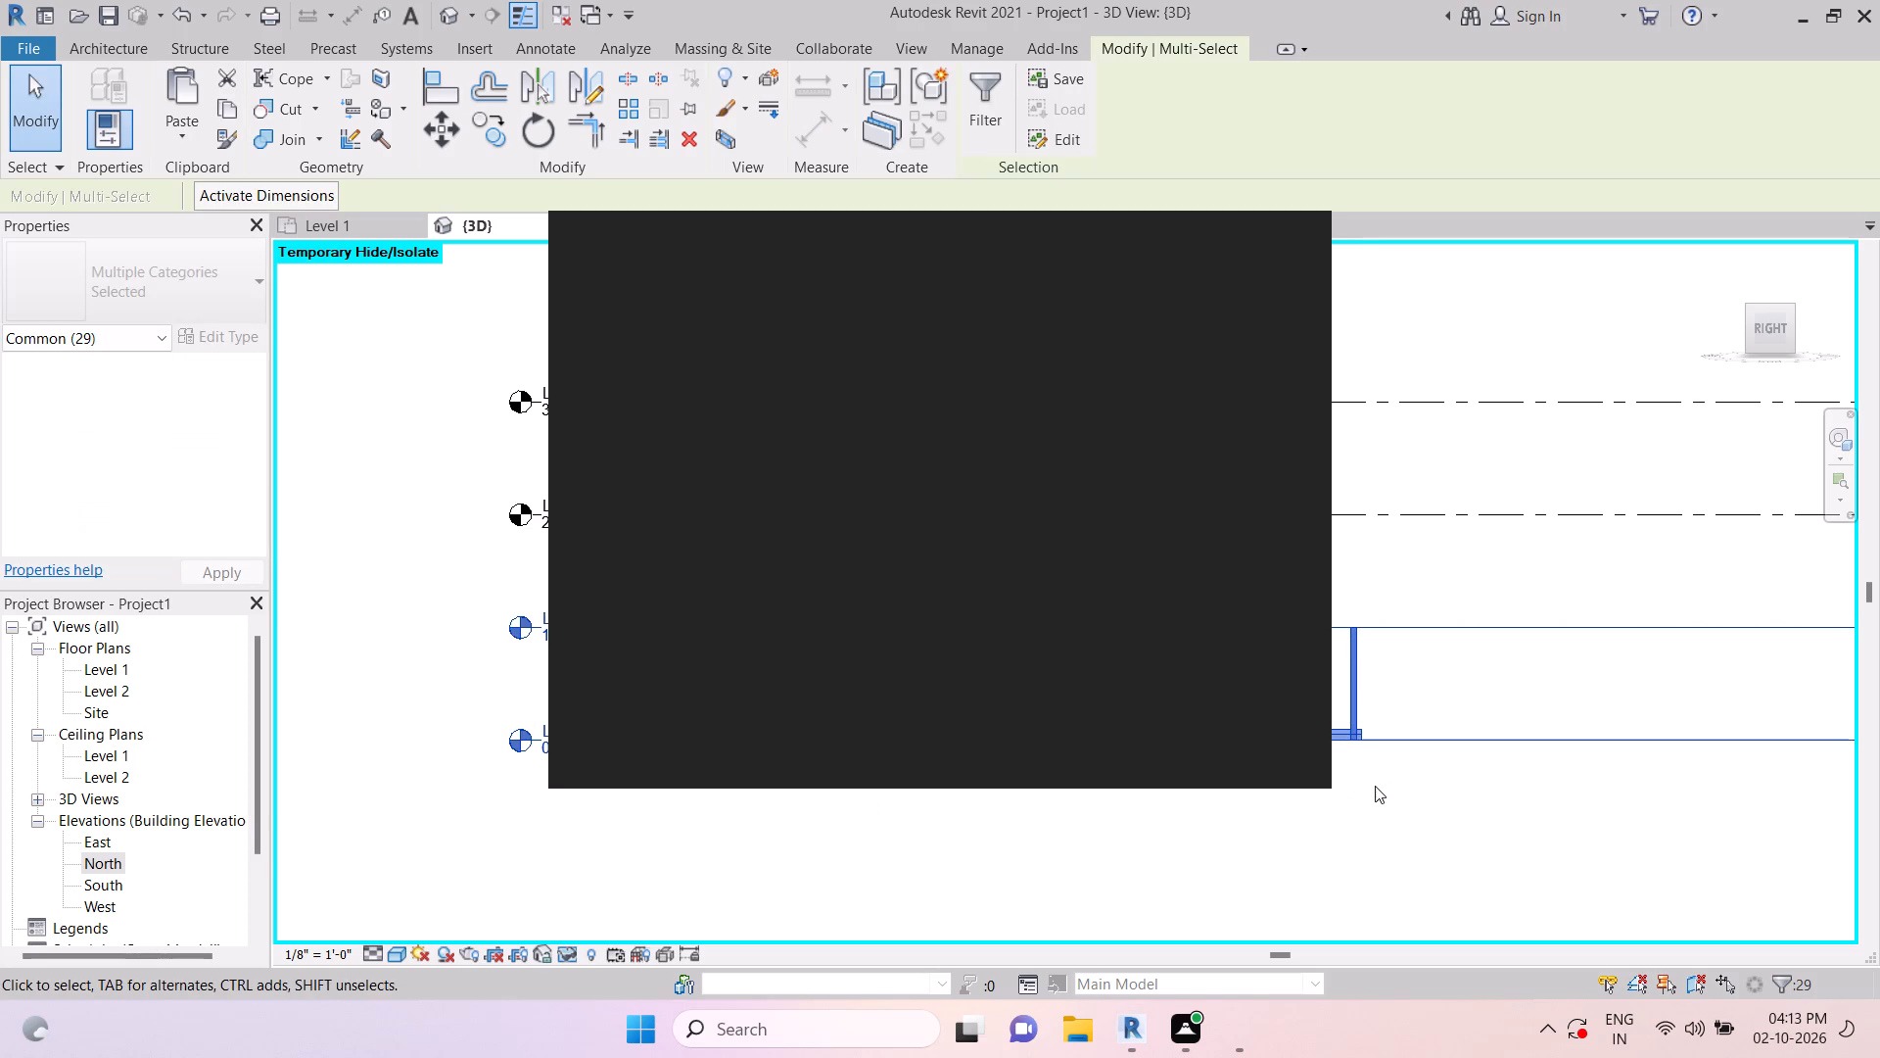
left_click_drag(1506, 812, 1428, 586, "ctrl")
left_click_drag(1546, 799, 1461, 556, "shift")
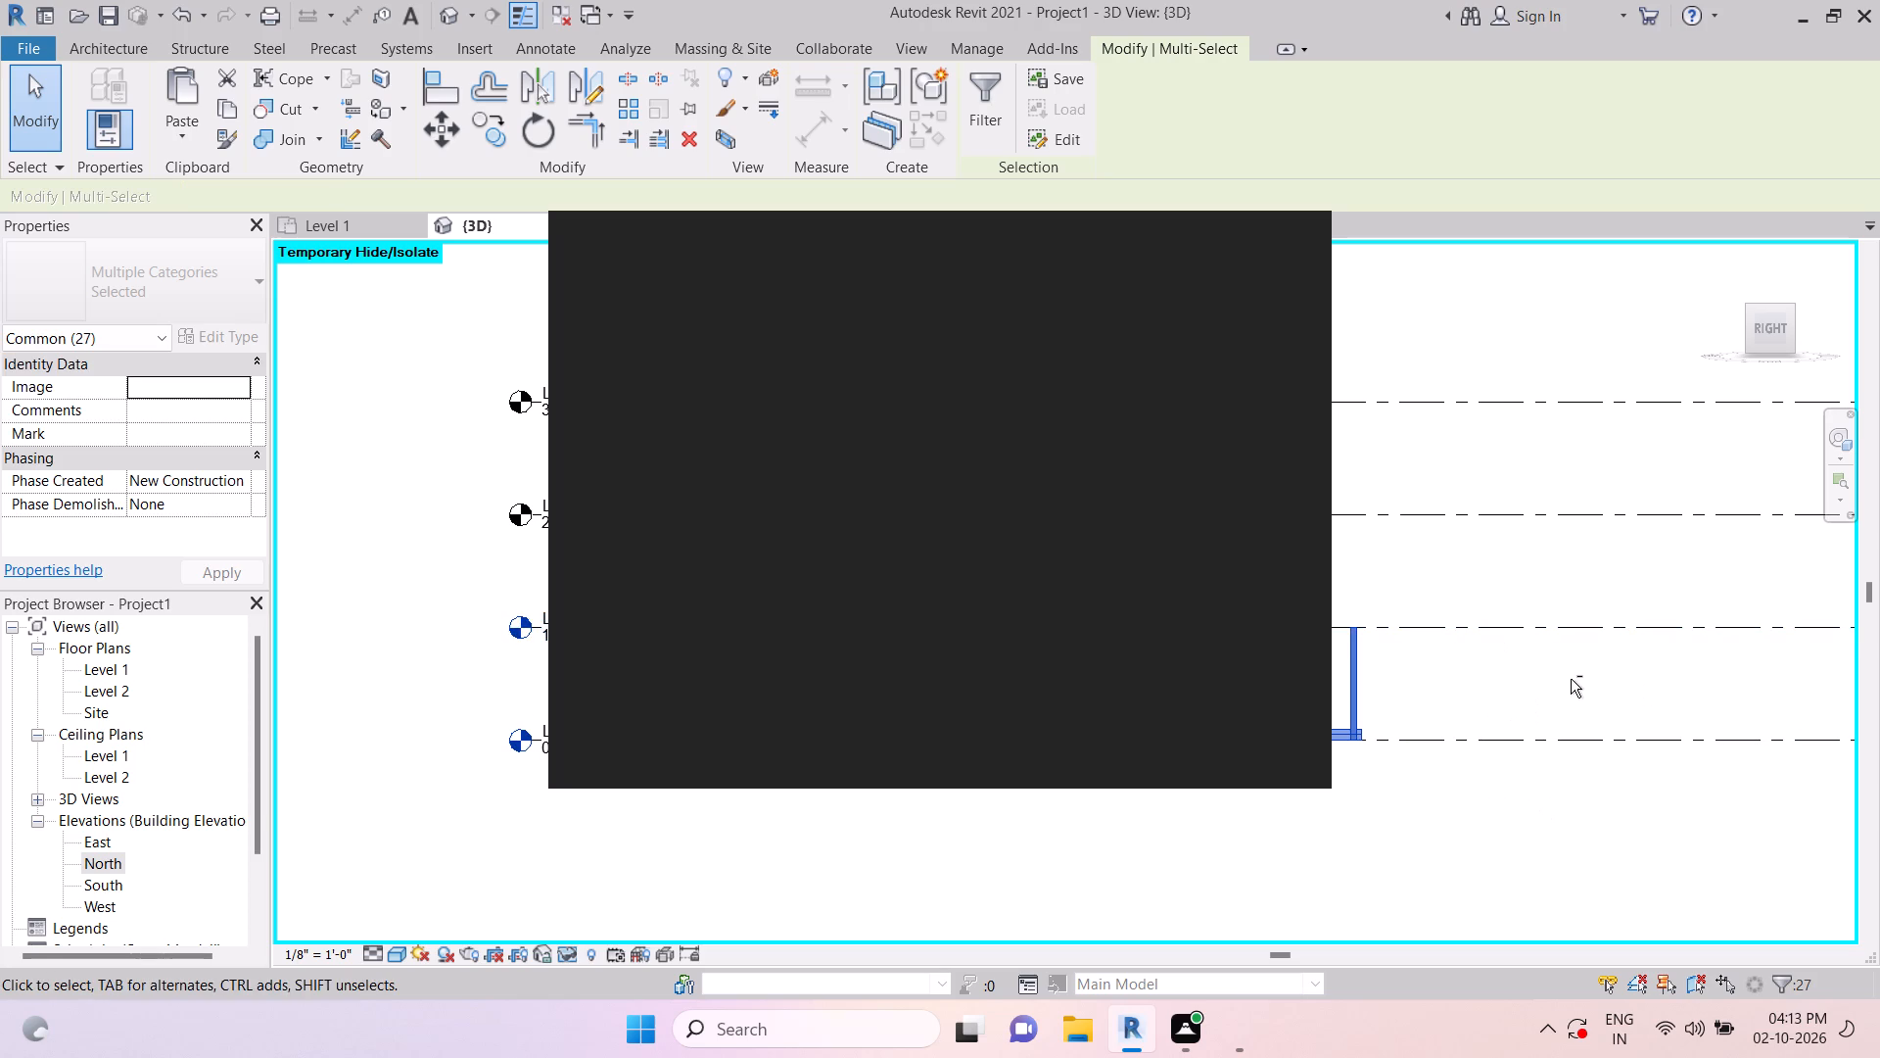
double_click(233, 116)
left_click(189, 144)
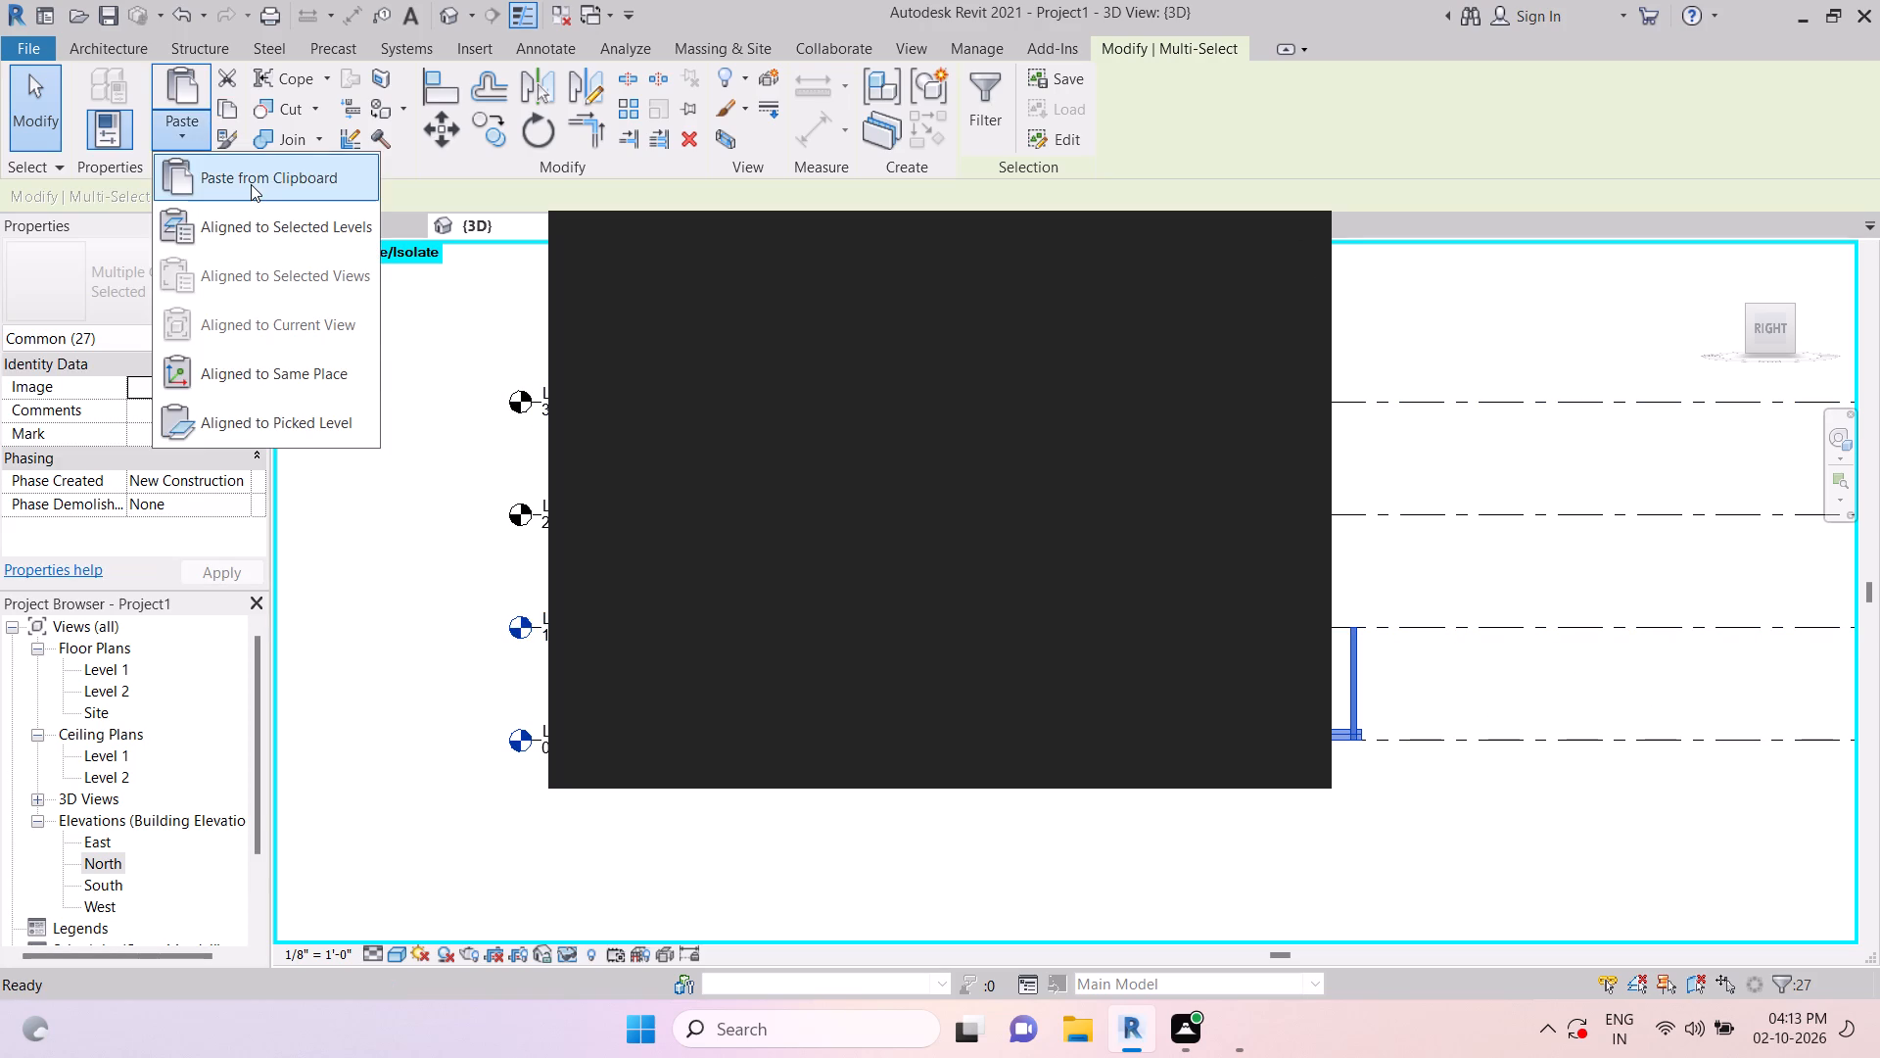
left_click(305, 228)
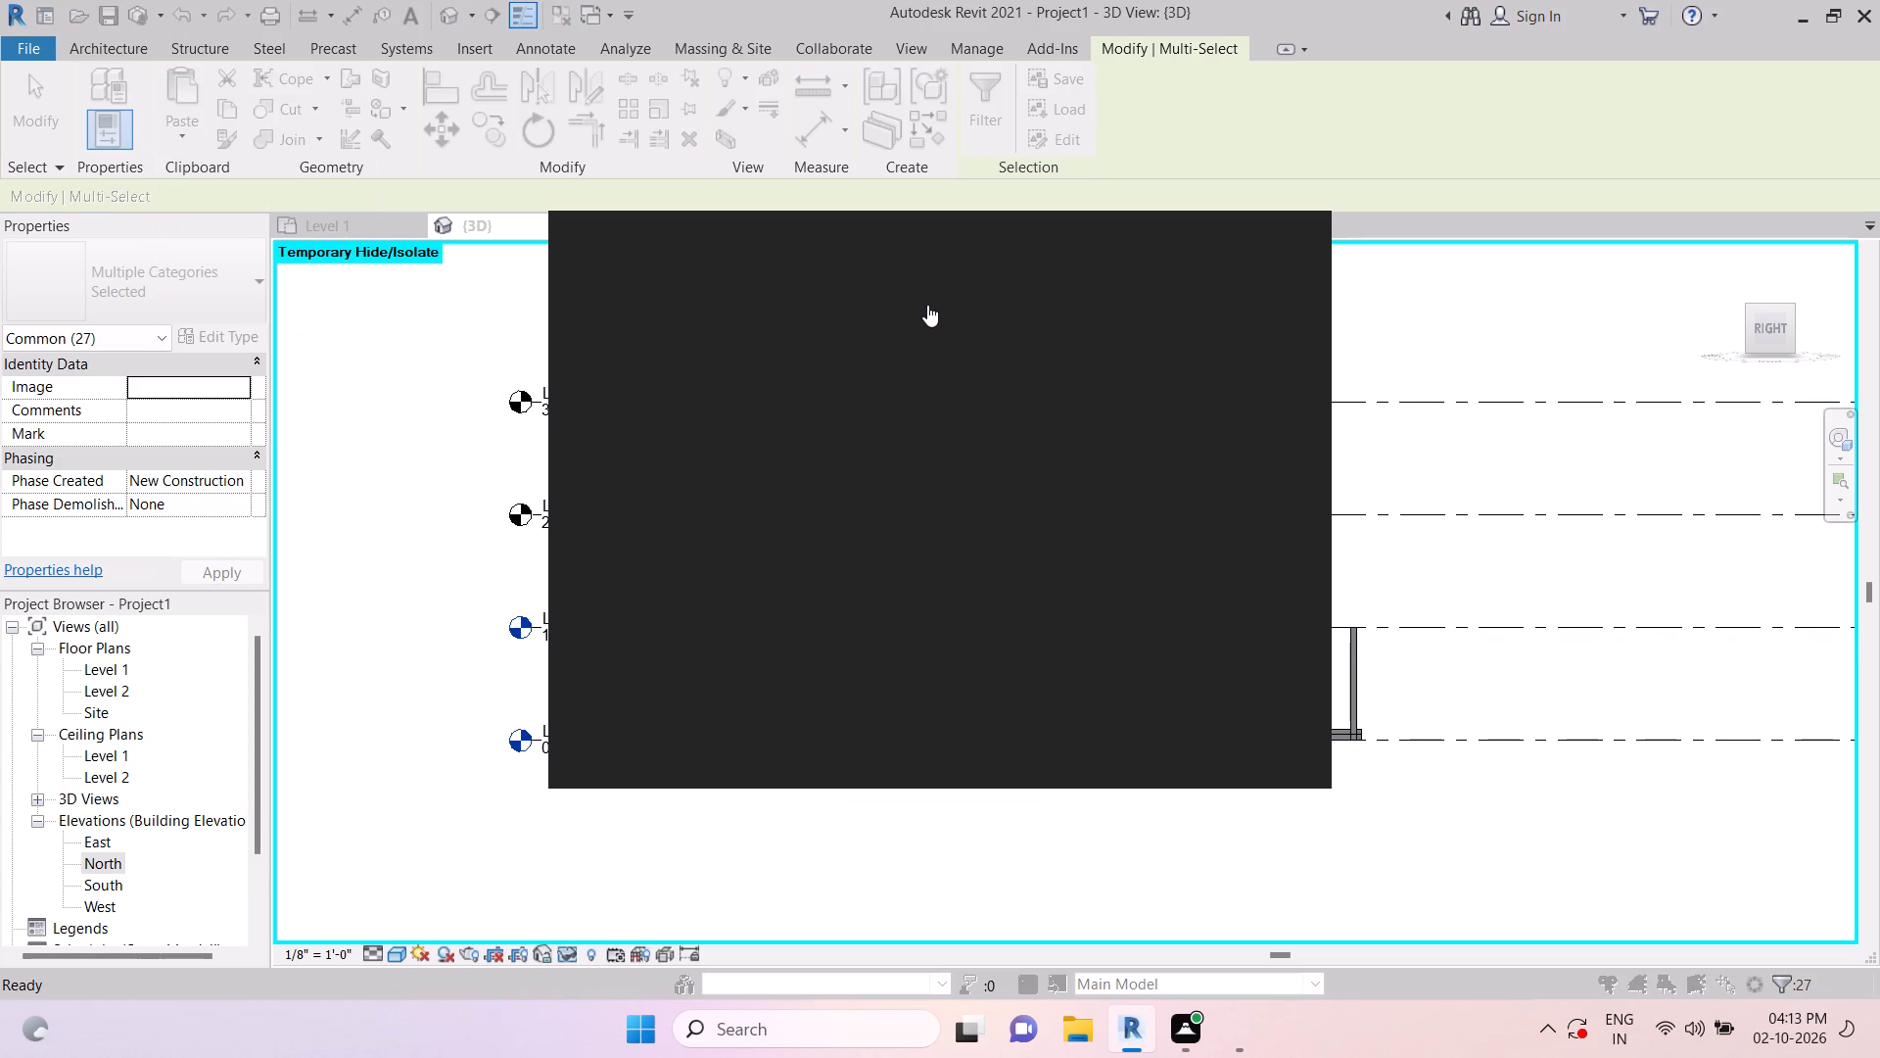
left_click(1275, 243)
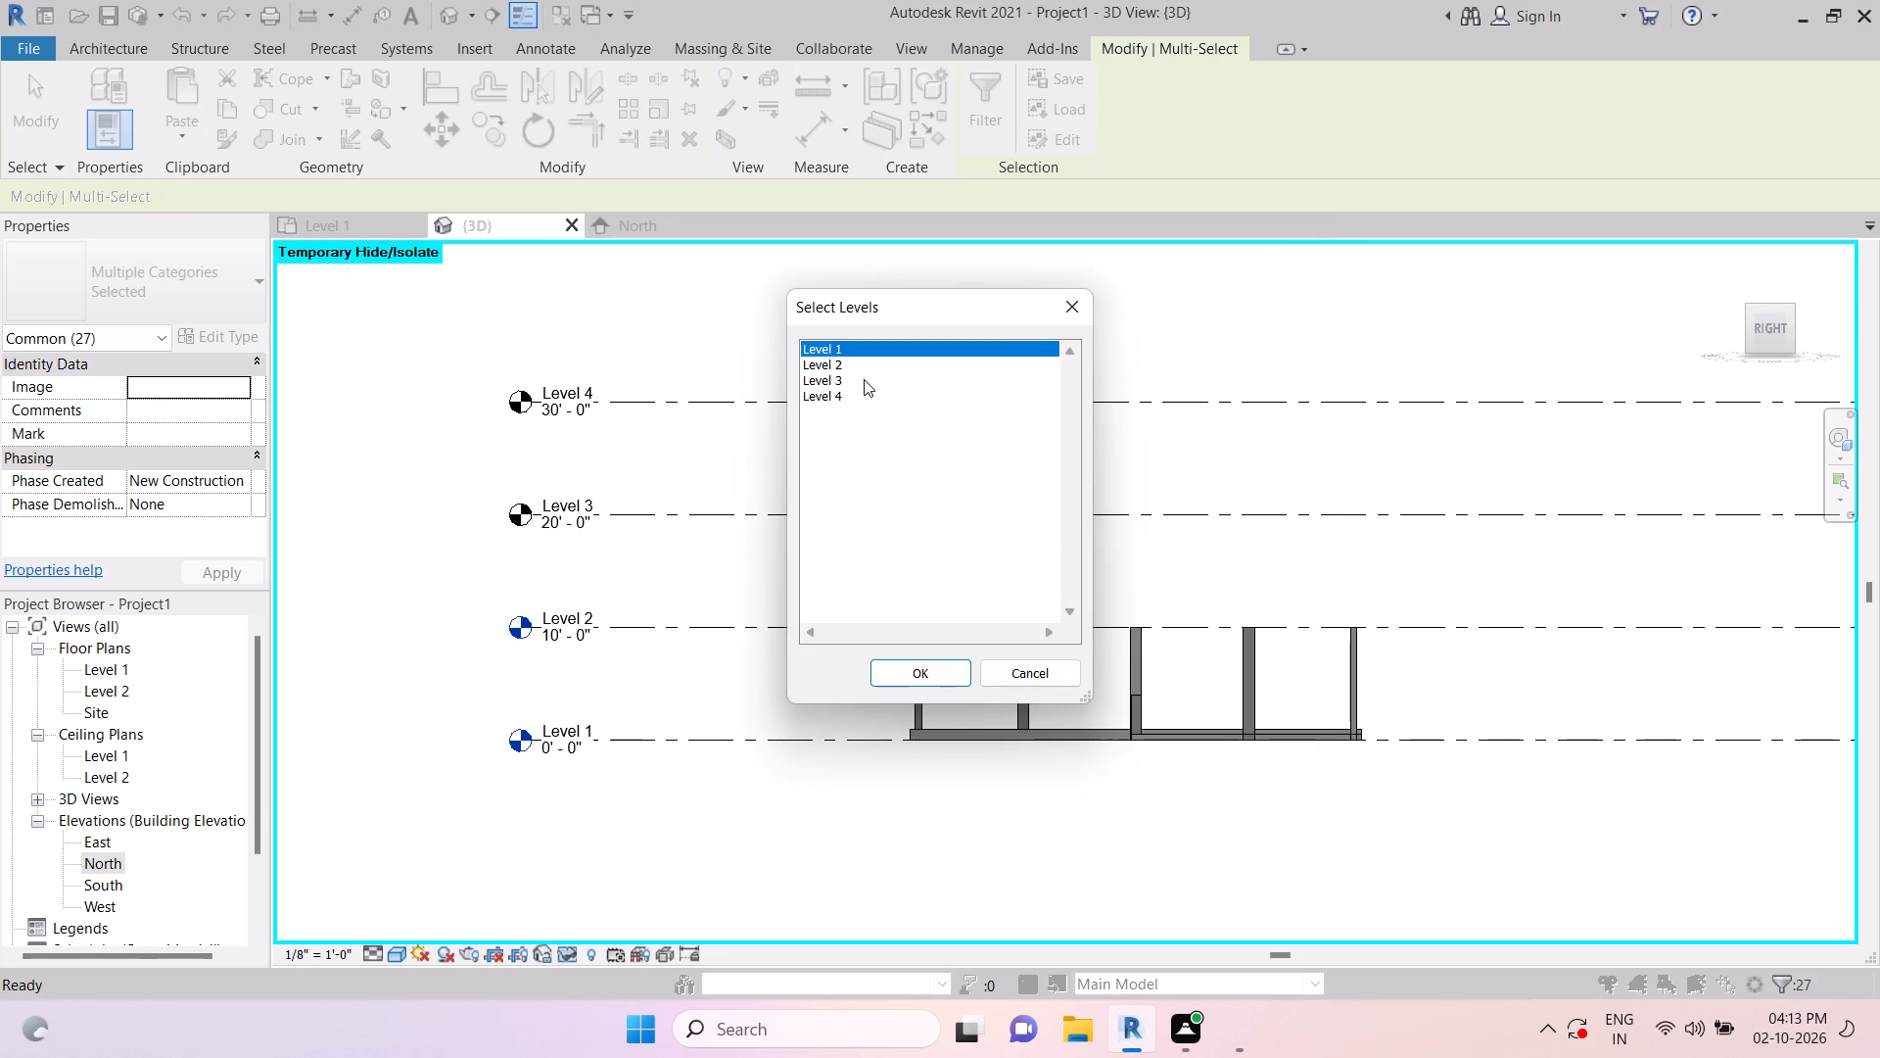
left_click(834, 365)
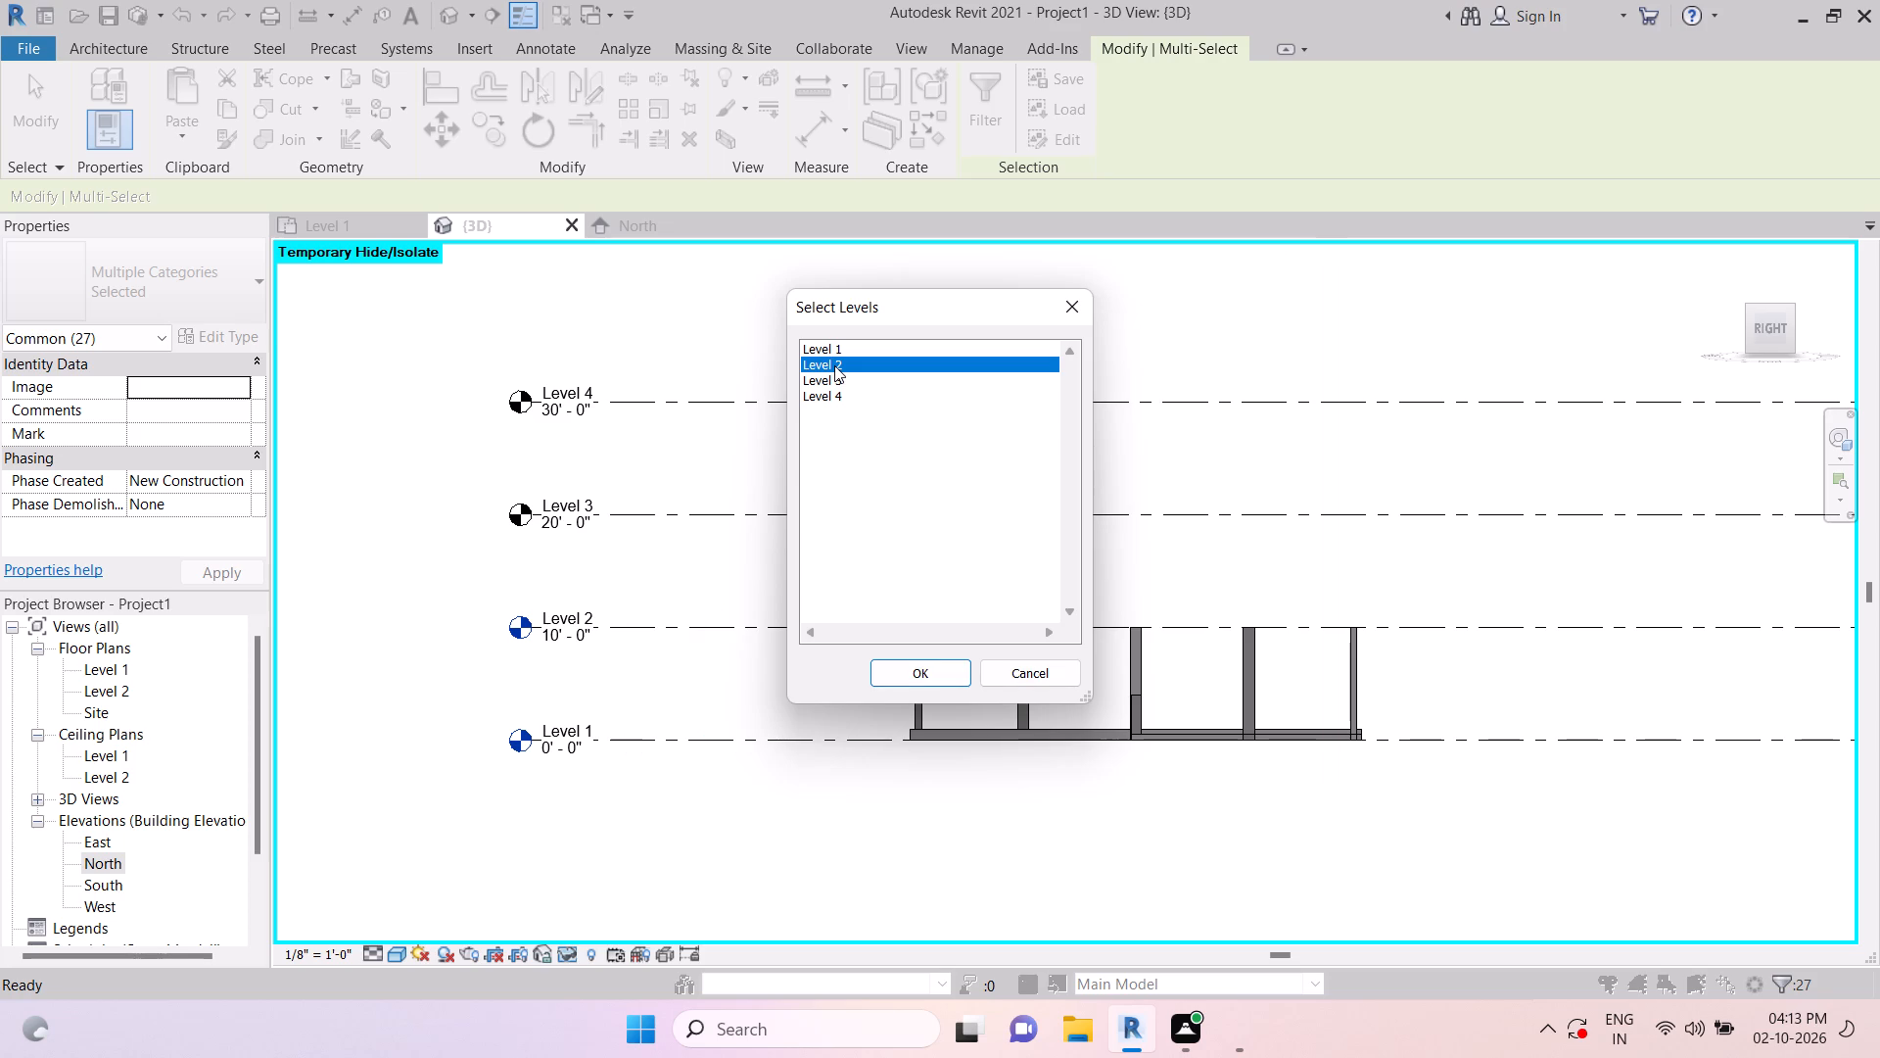
left_click(847, 381, "ctrl")
left_click(840, 392, "ctrl")
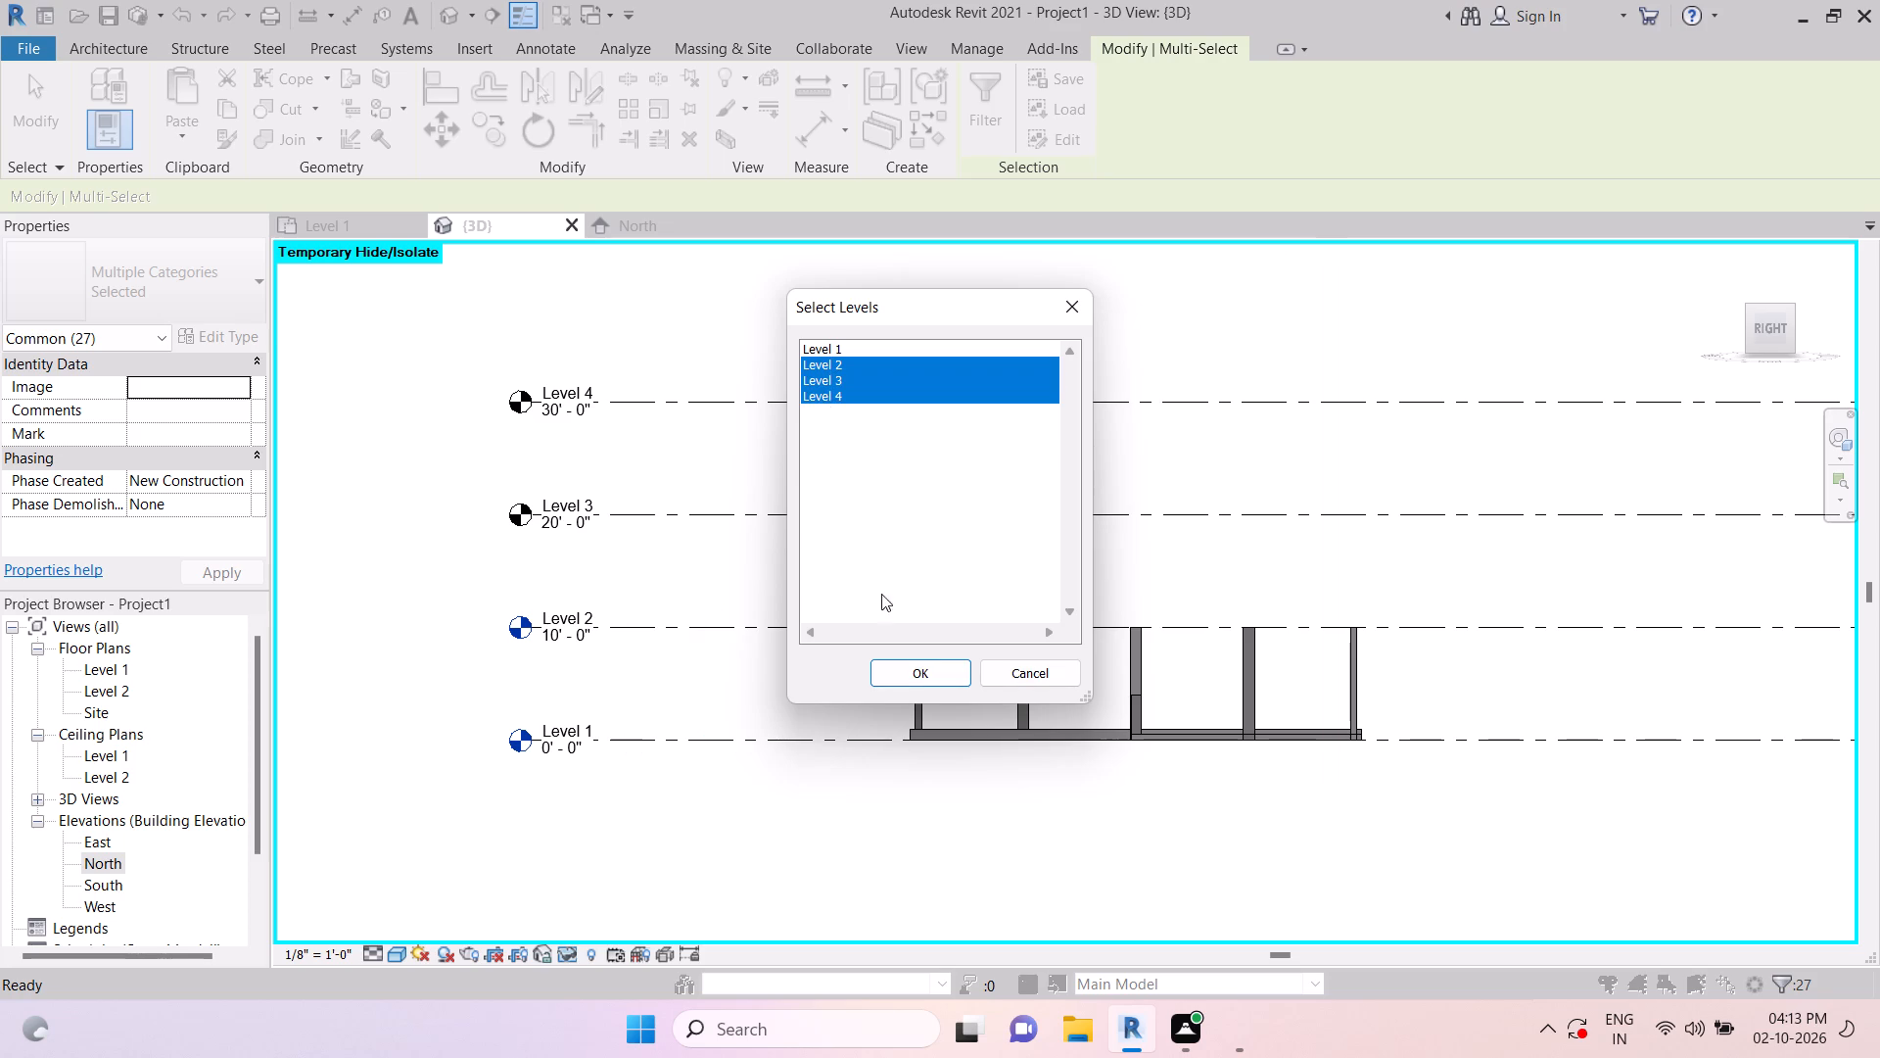
left_click(922, 666)
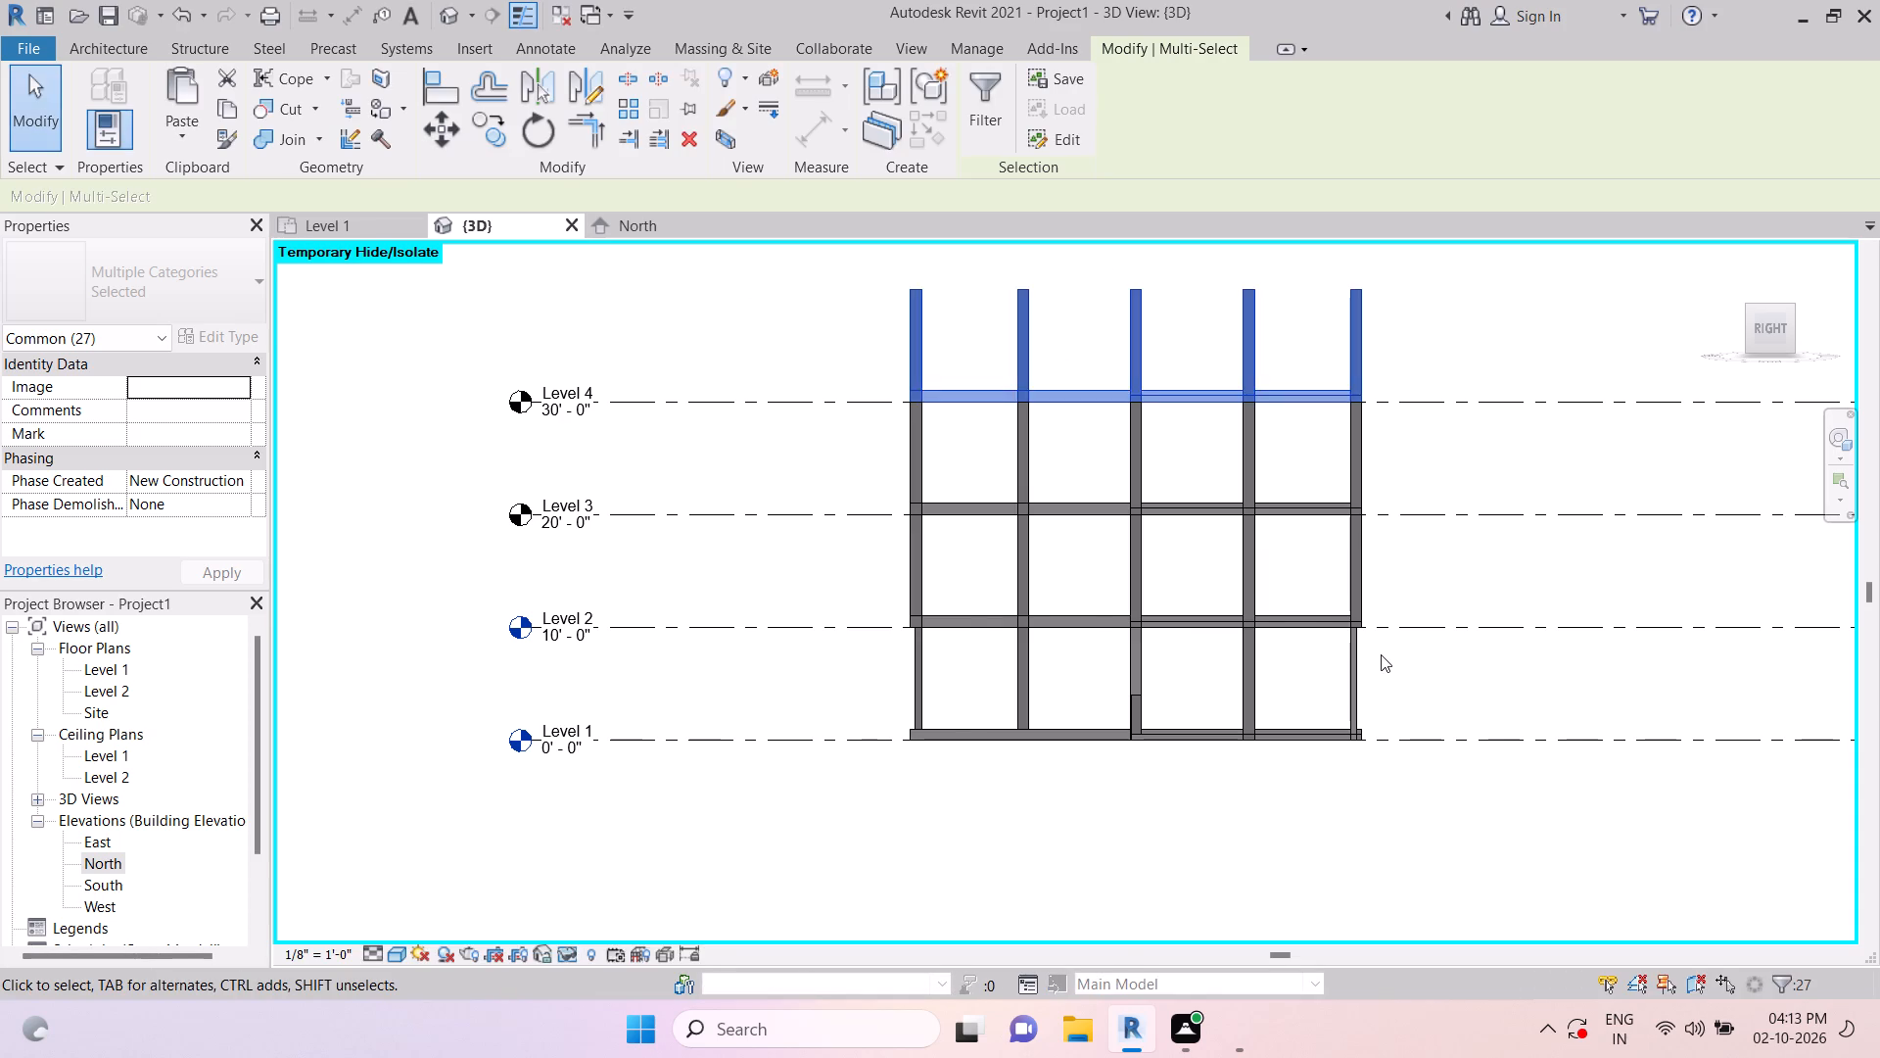
Delete the copied duct accessory that recesses the corner of the Level 2 floor slab.
scroll(1381, 664, "down", 1)
middle_click_drag(1435, 697, 1326, 833, "shift")
scroll(1334, 822, "up", 1, "shift")
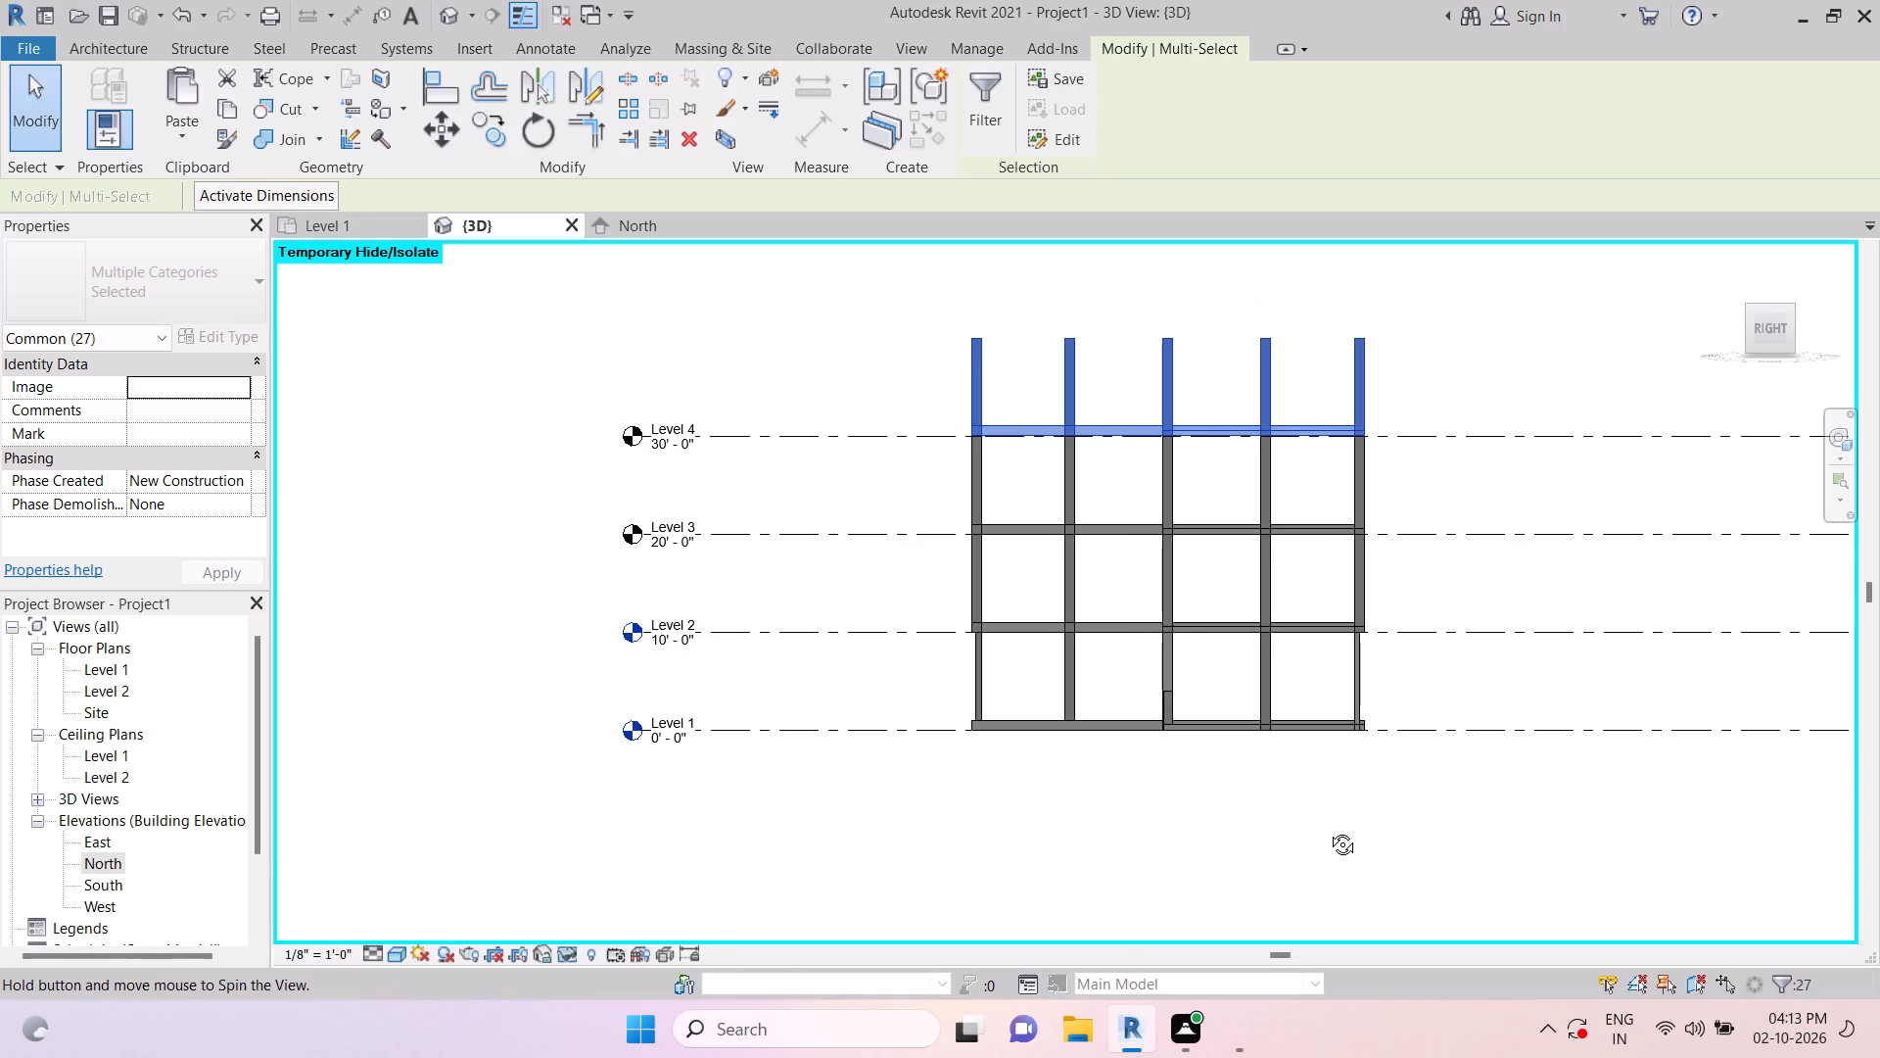
middle_click_drag(1373, 804, 1339, 837, "shift")
key("Escape")
key("Escape")
key("Escape")
key("Escape")
scroll(1113, 695, "up", 2)
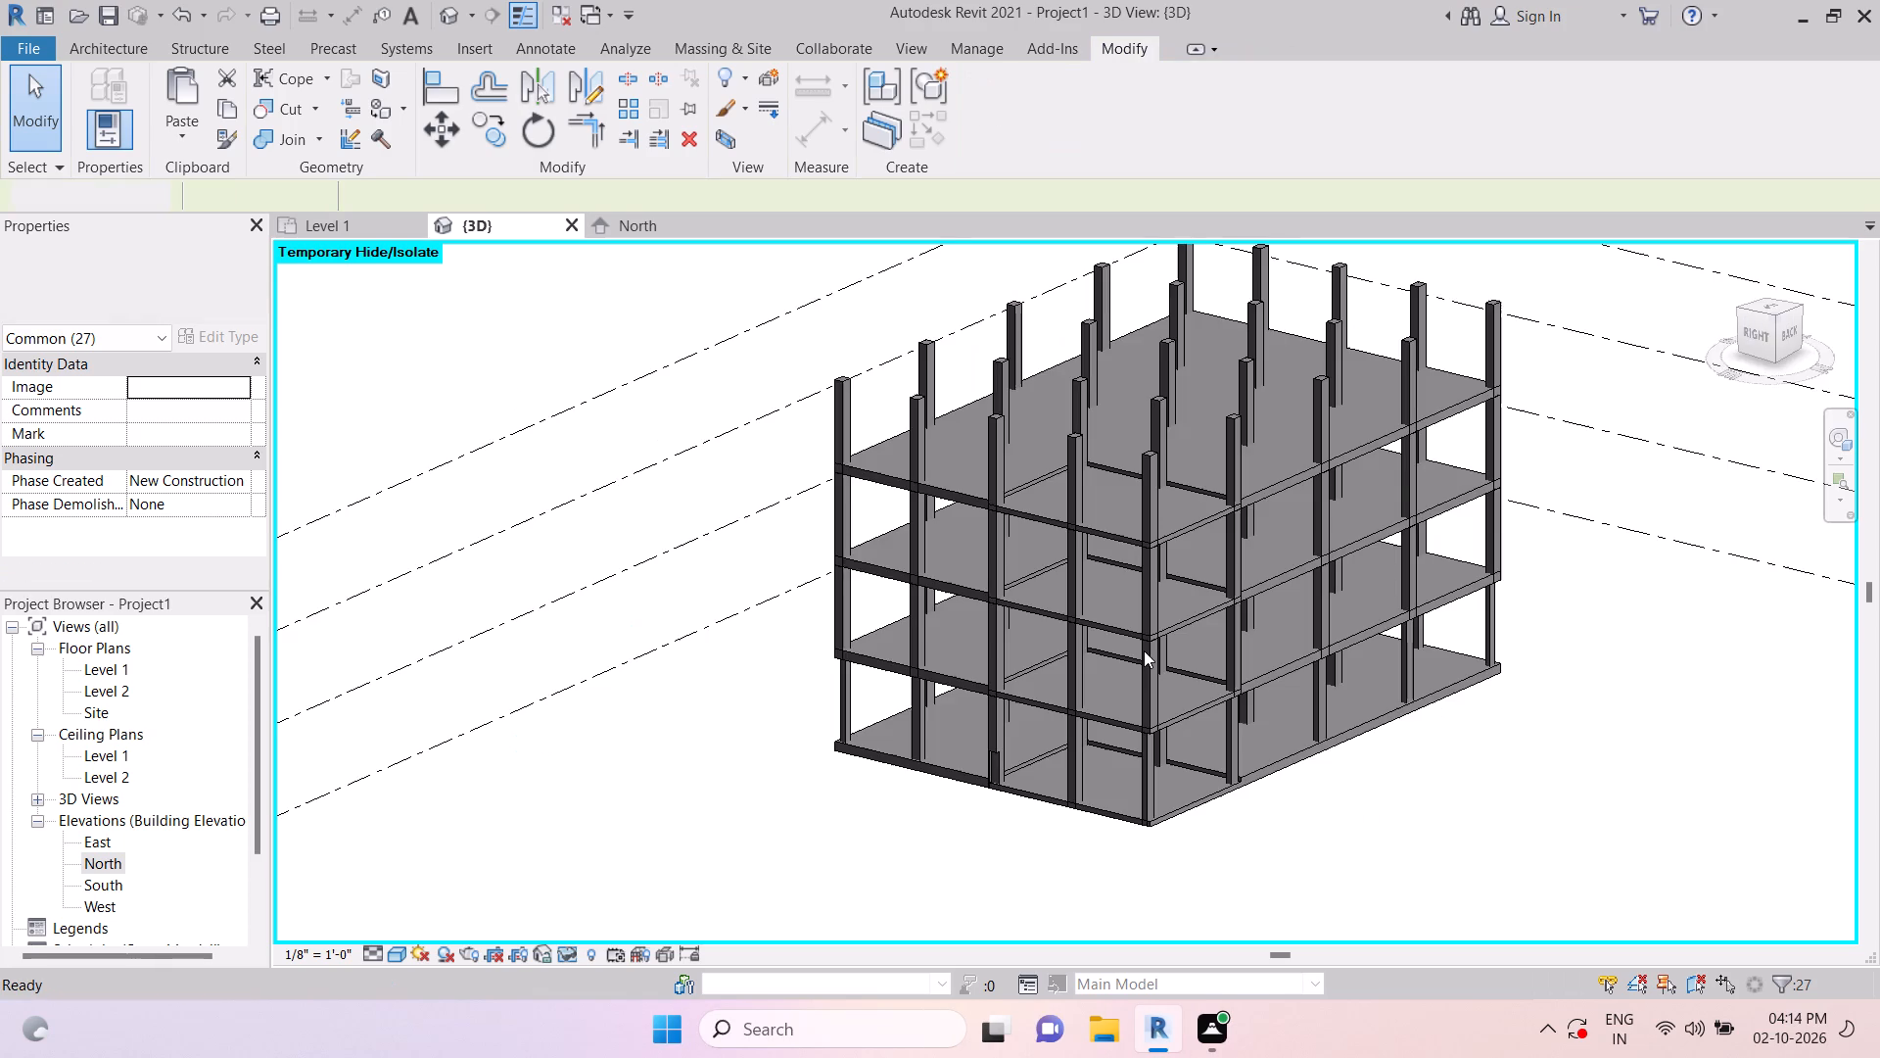
scroll(1144, 650, "up", 2)
key("Escape")
key("Escape")
left_click(1104, 728)
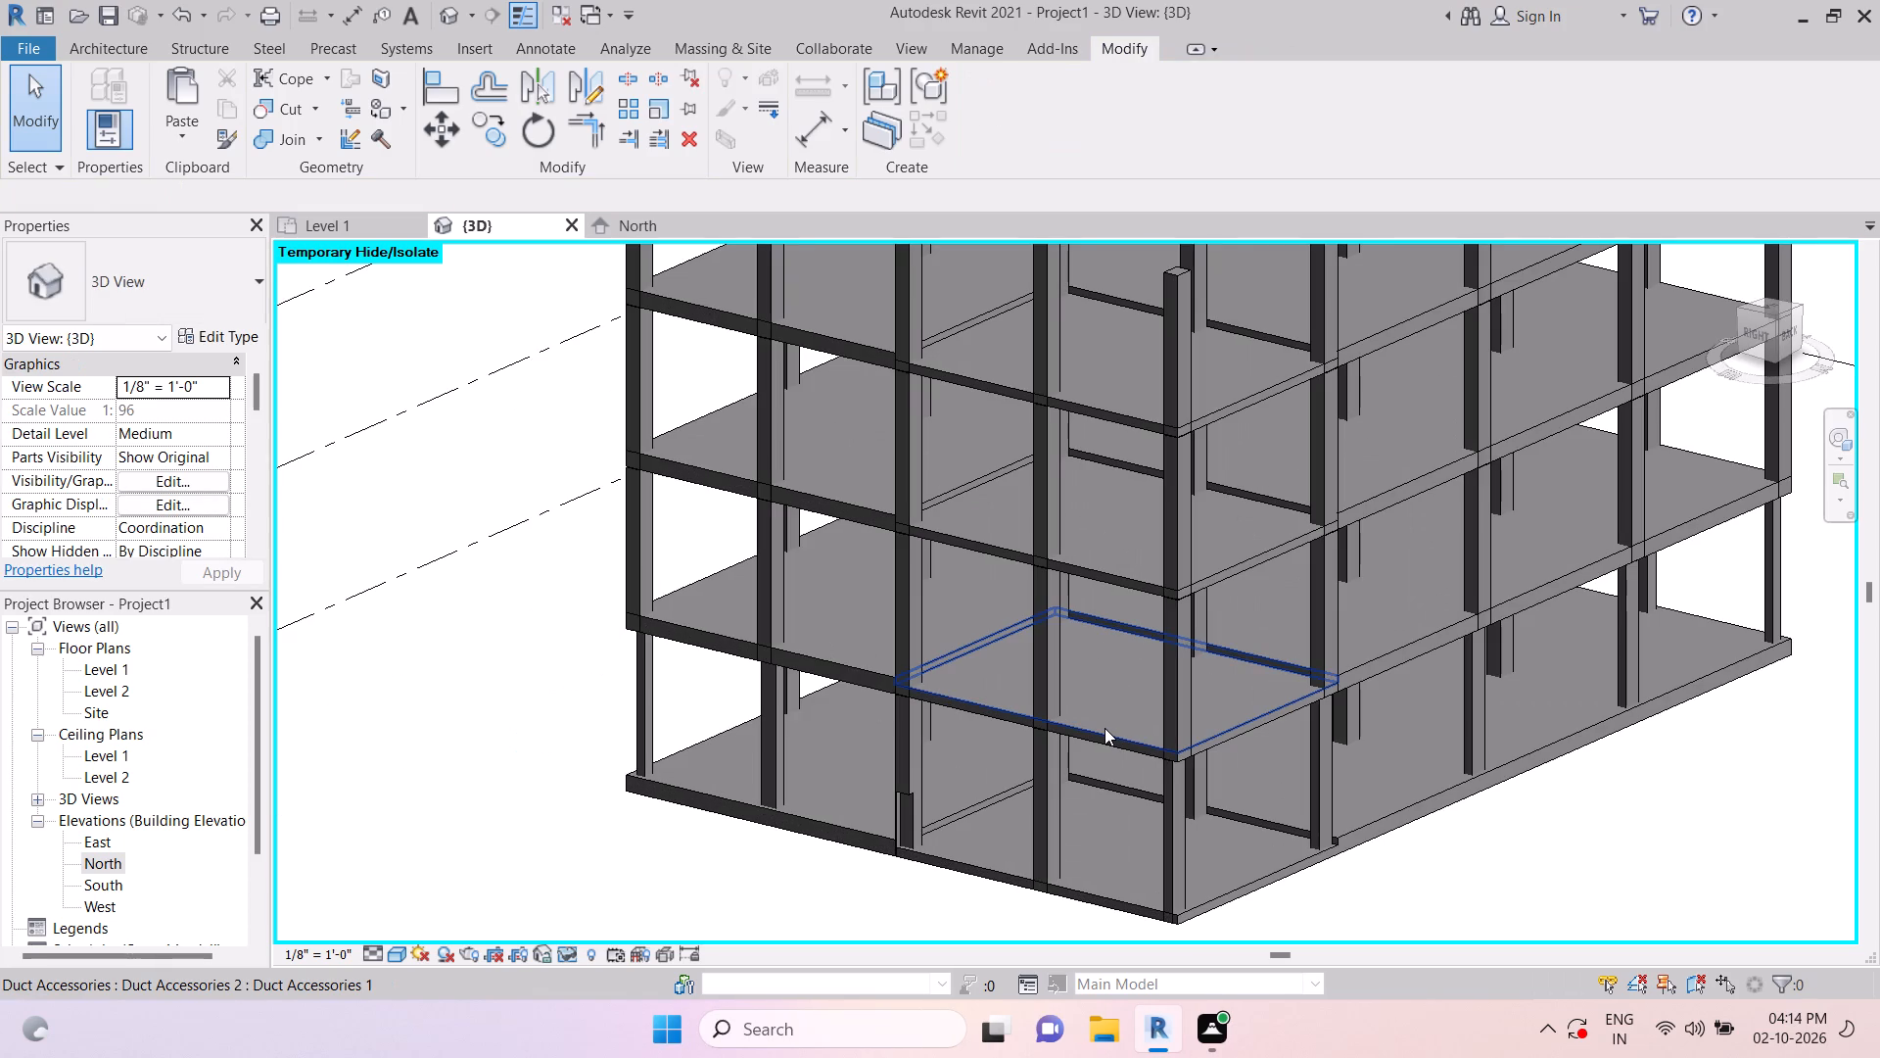
key("Escape")
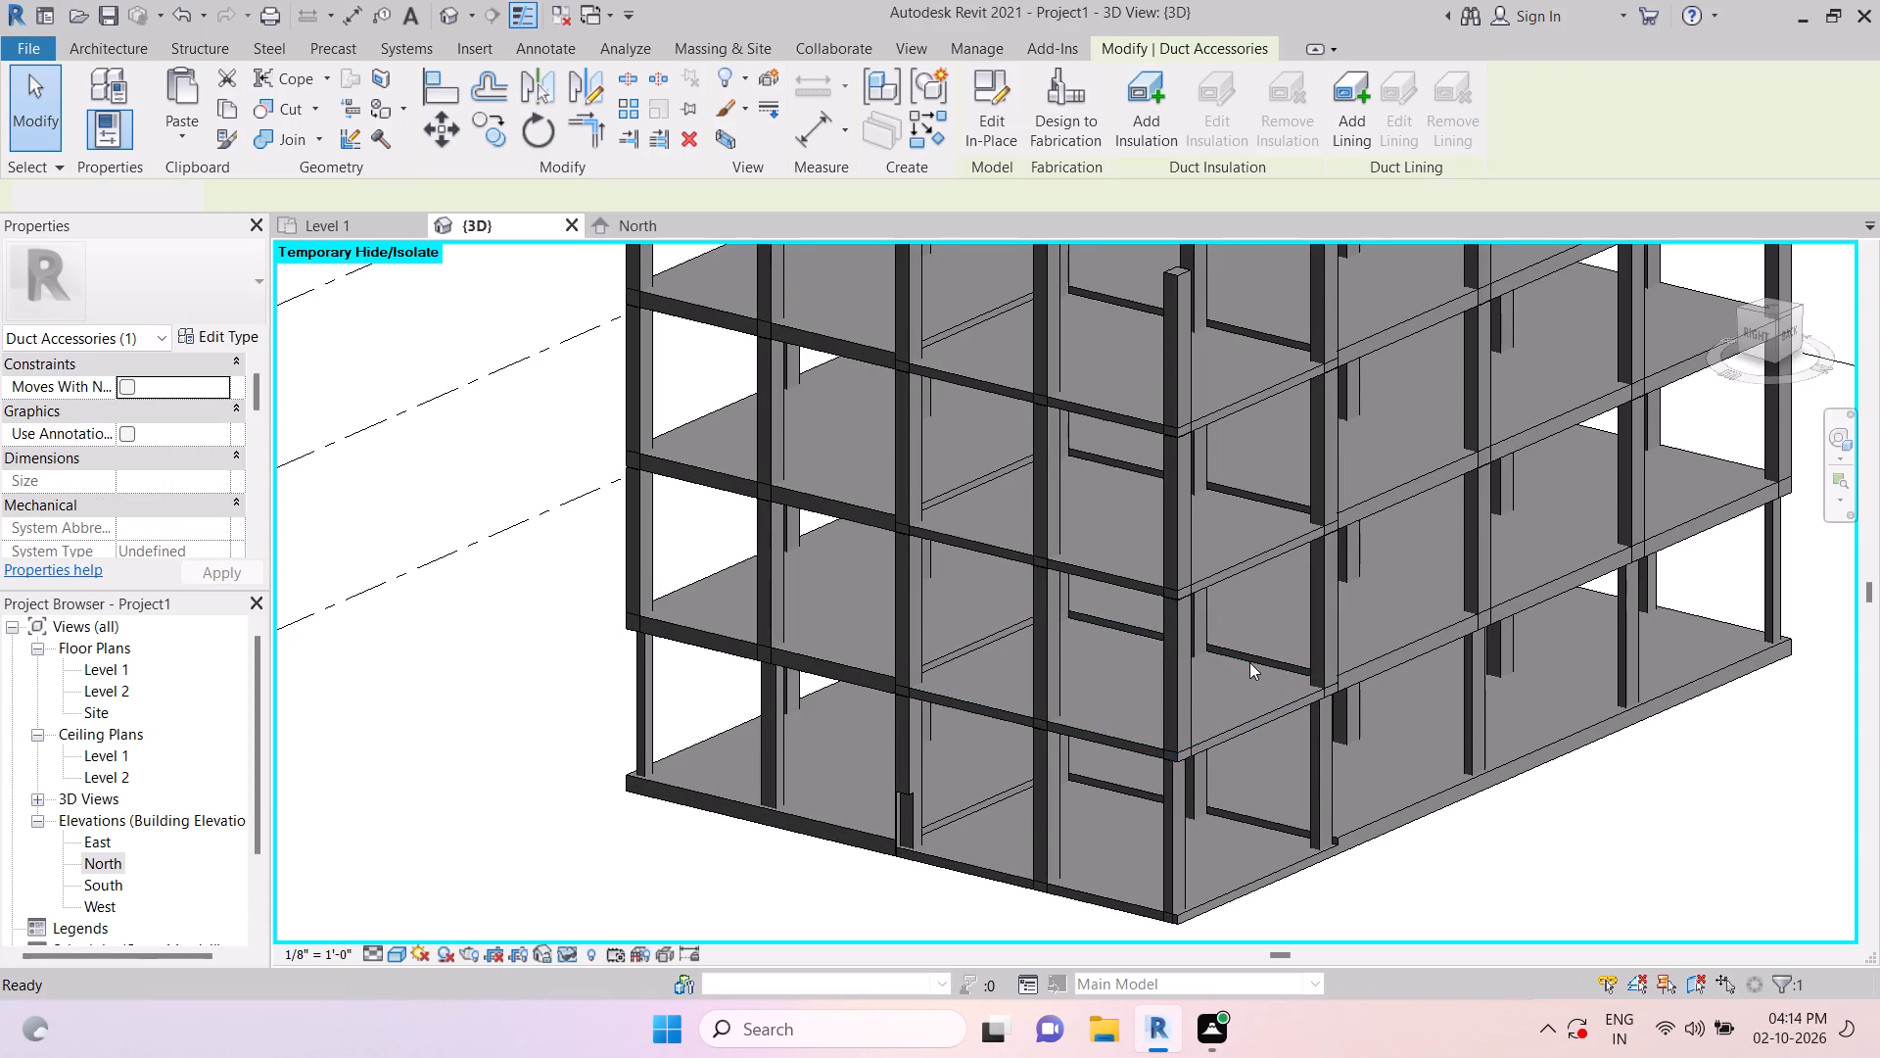
scroll(1249, 662, "up", 4)
left_click(1252, 658)
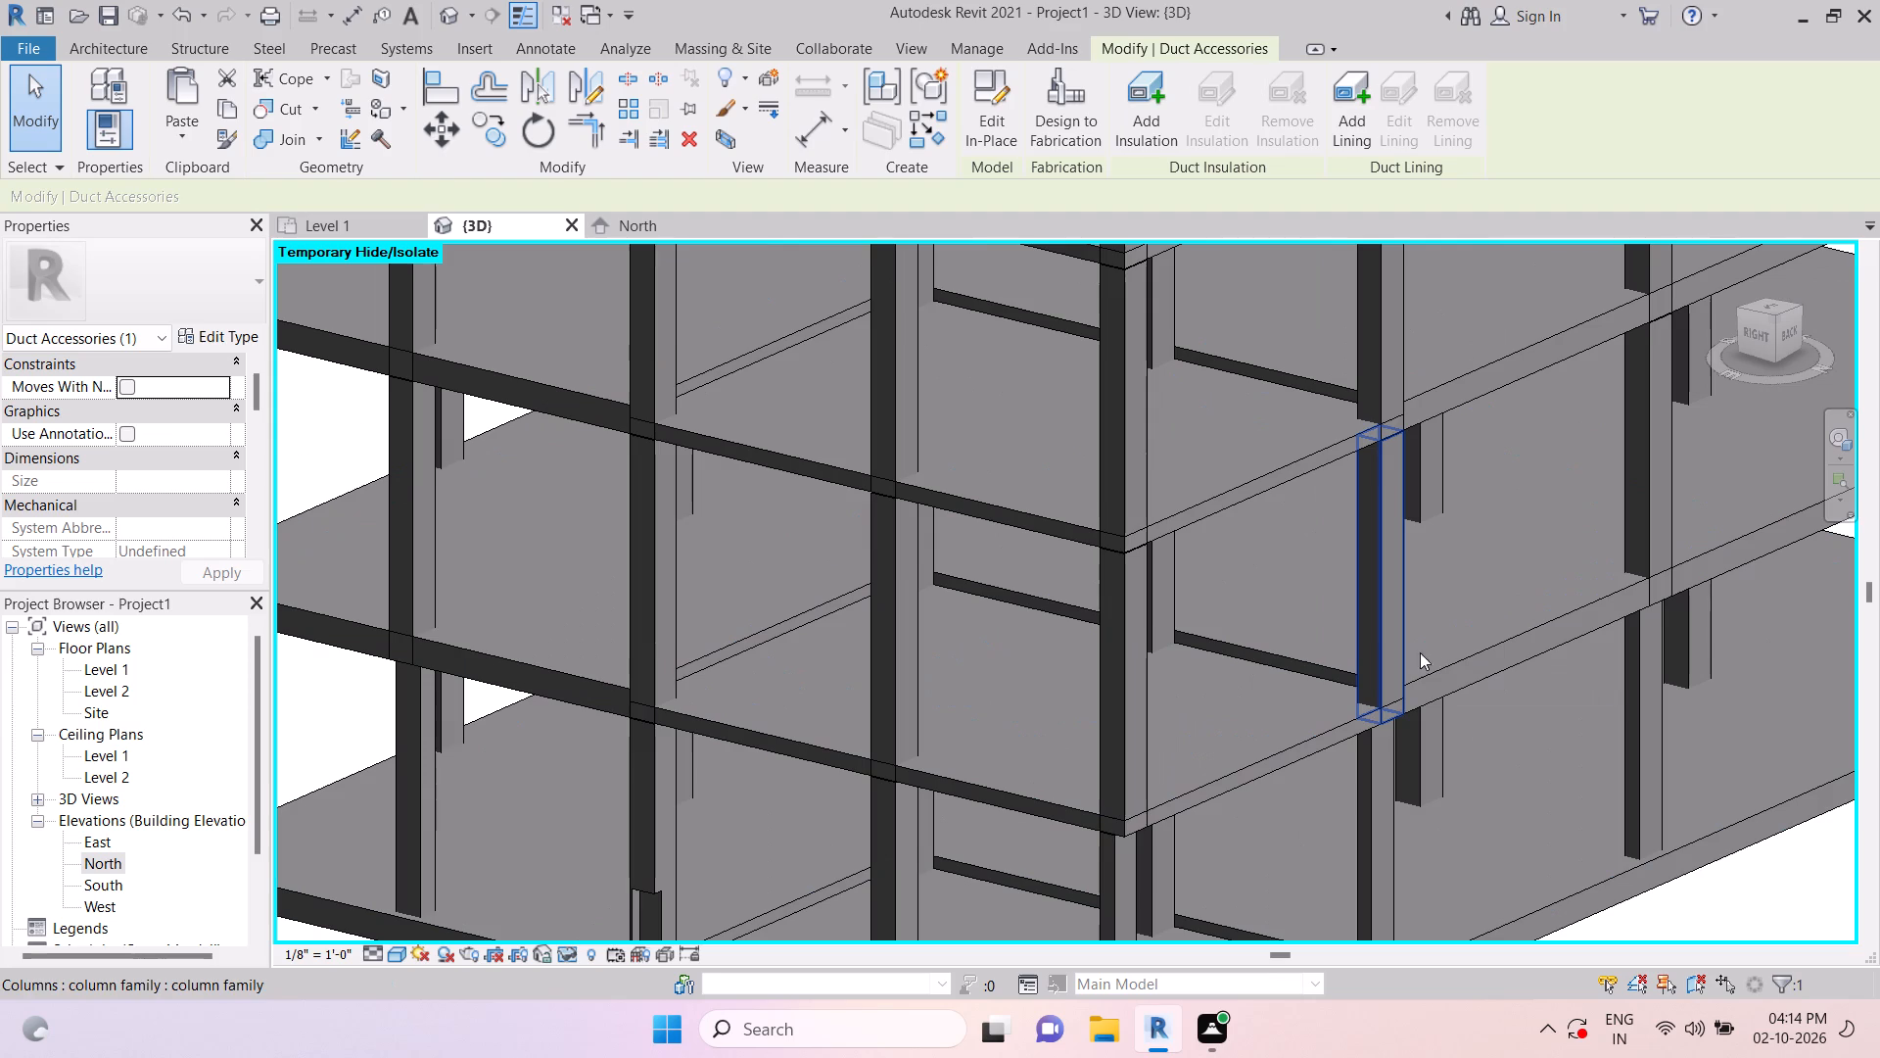
left_click(1459, 661)
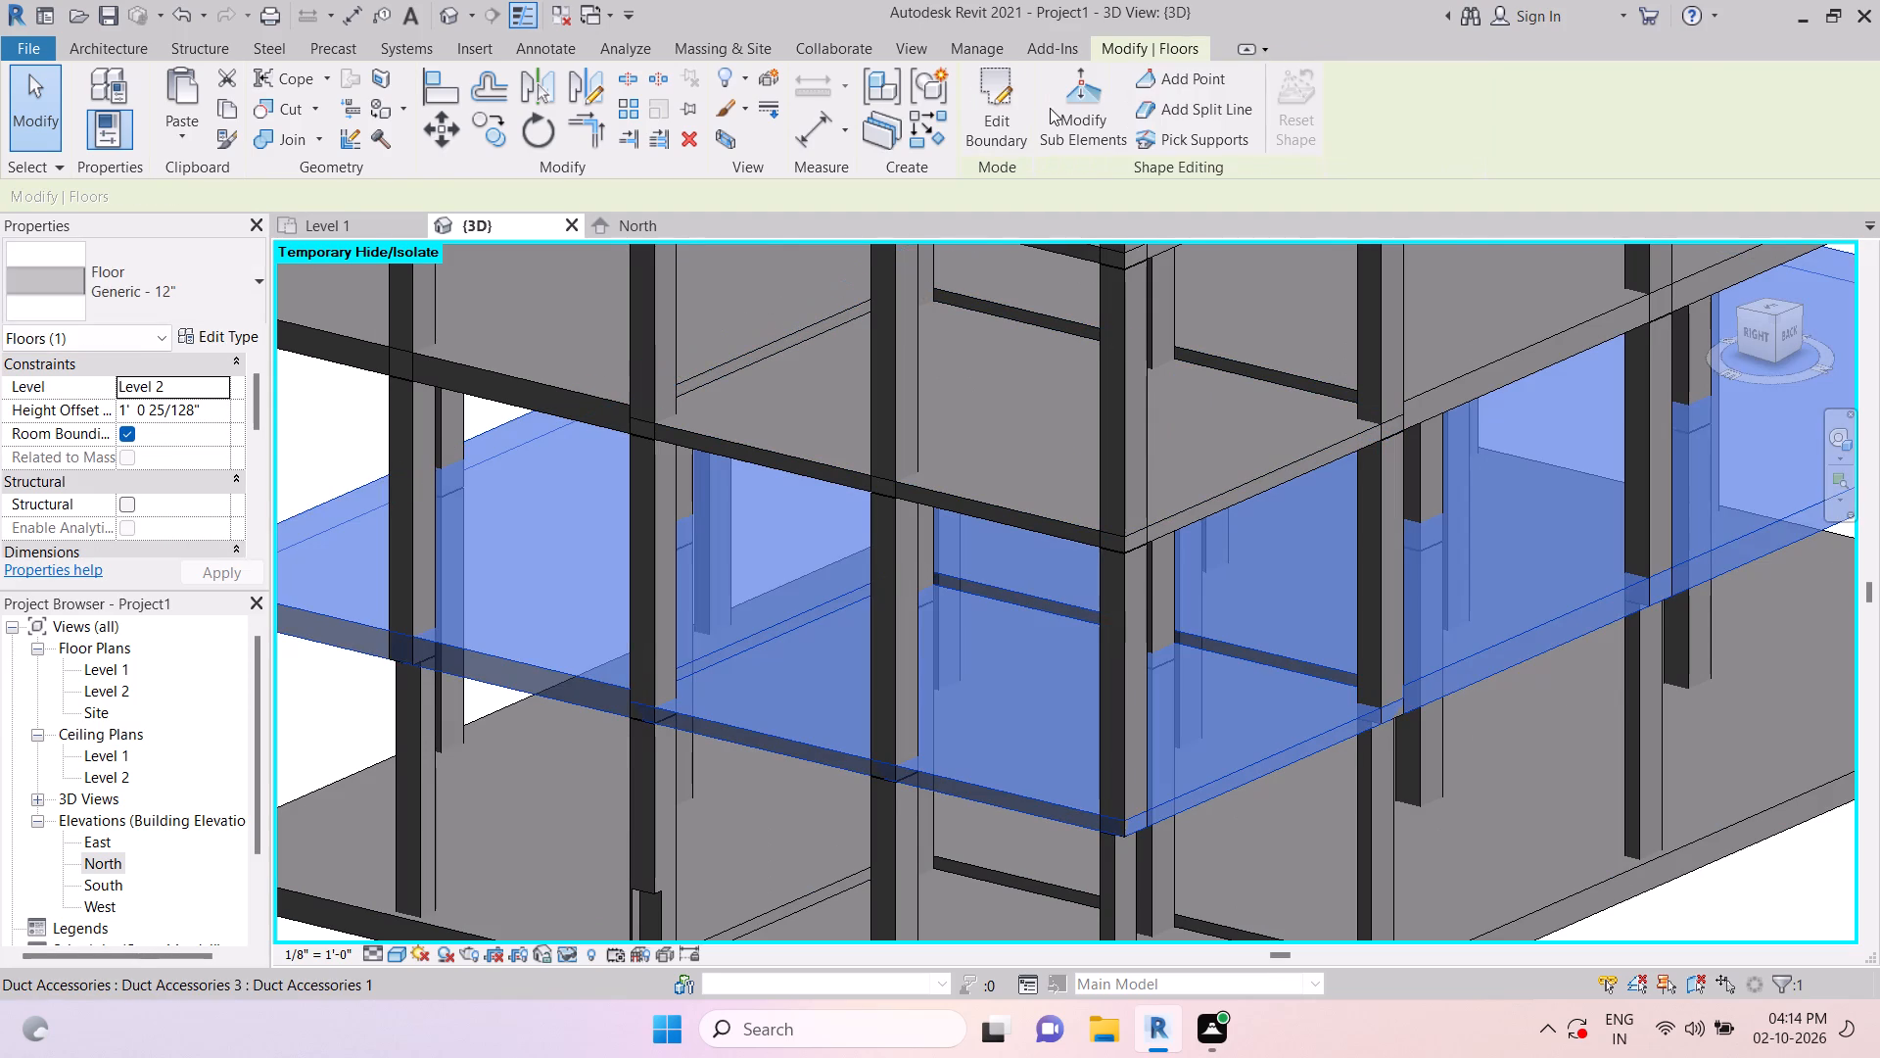
key("Escape")
key("Escape")
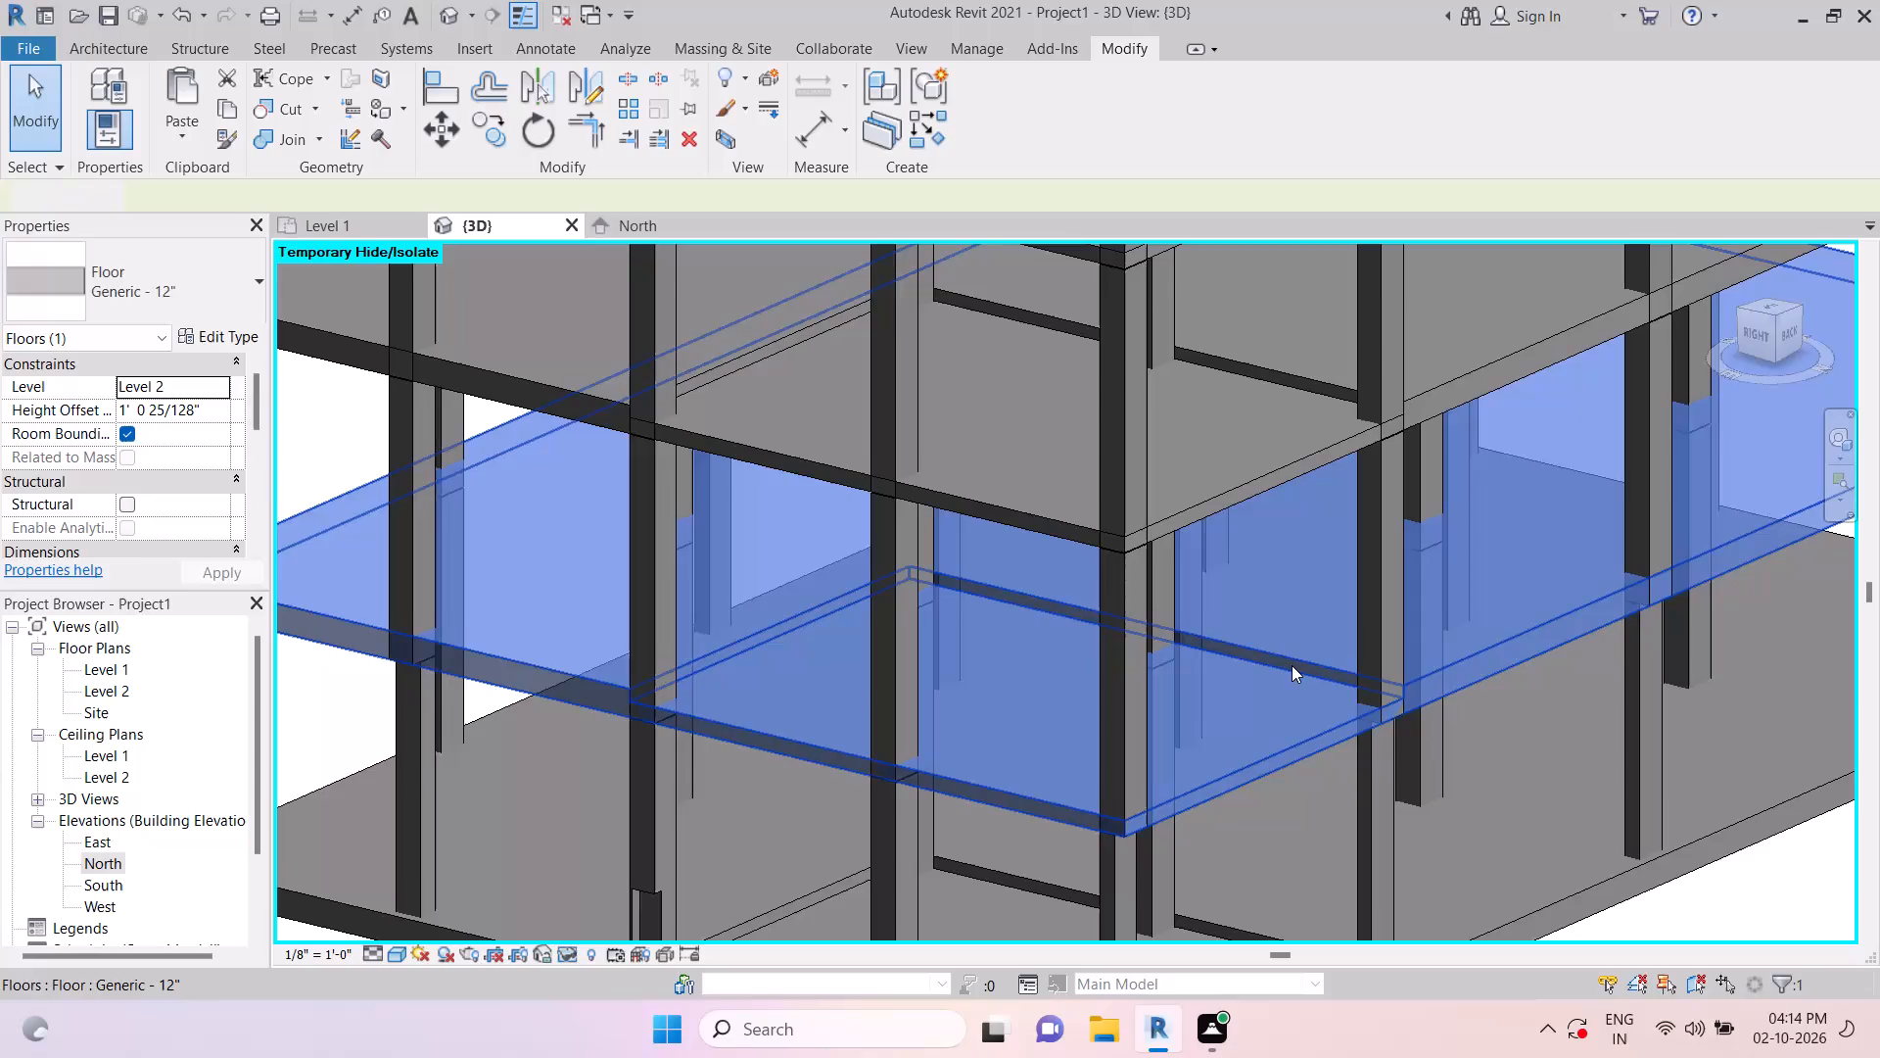
left_click(1290, 662)
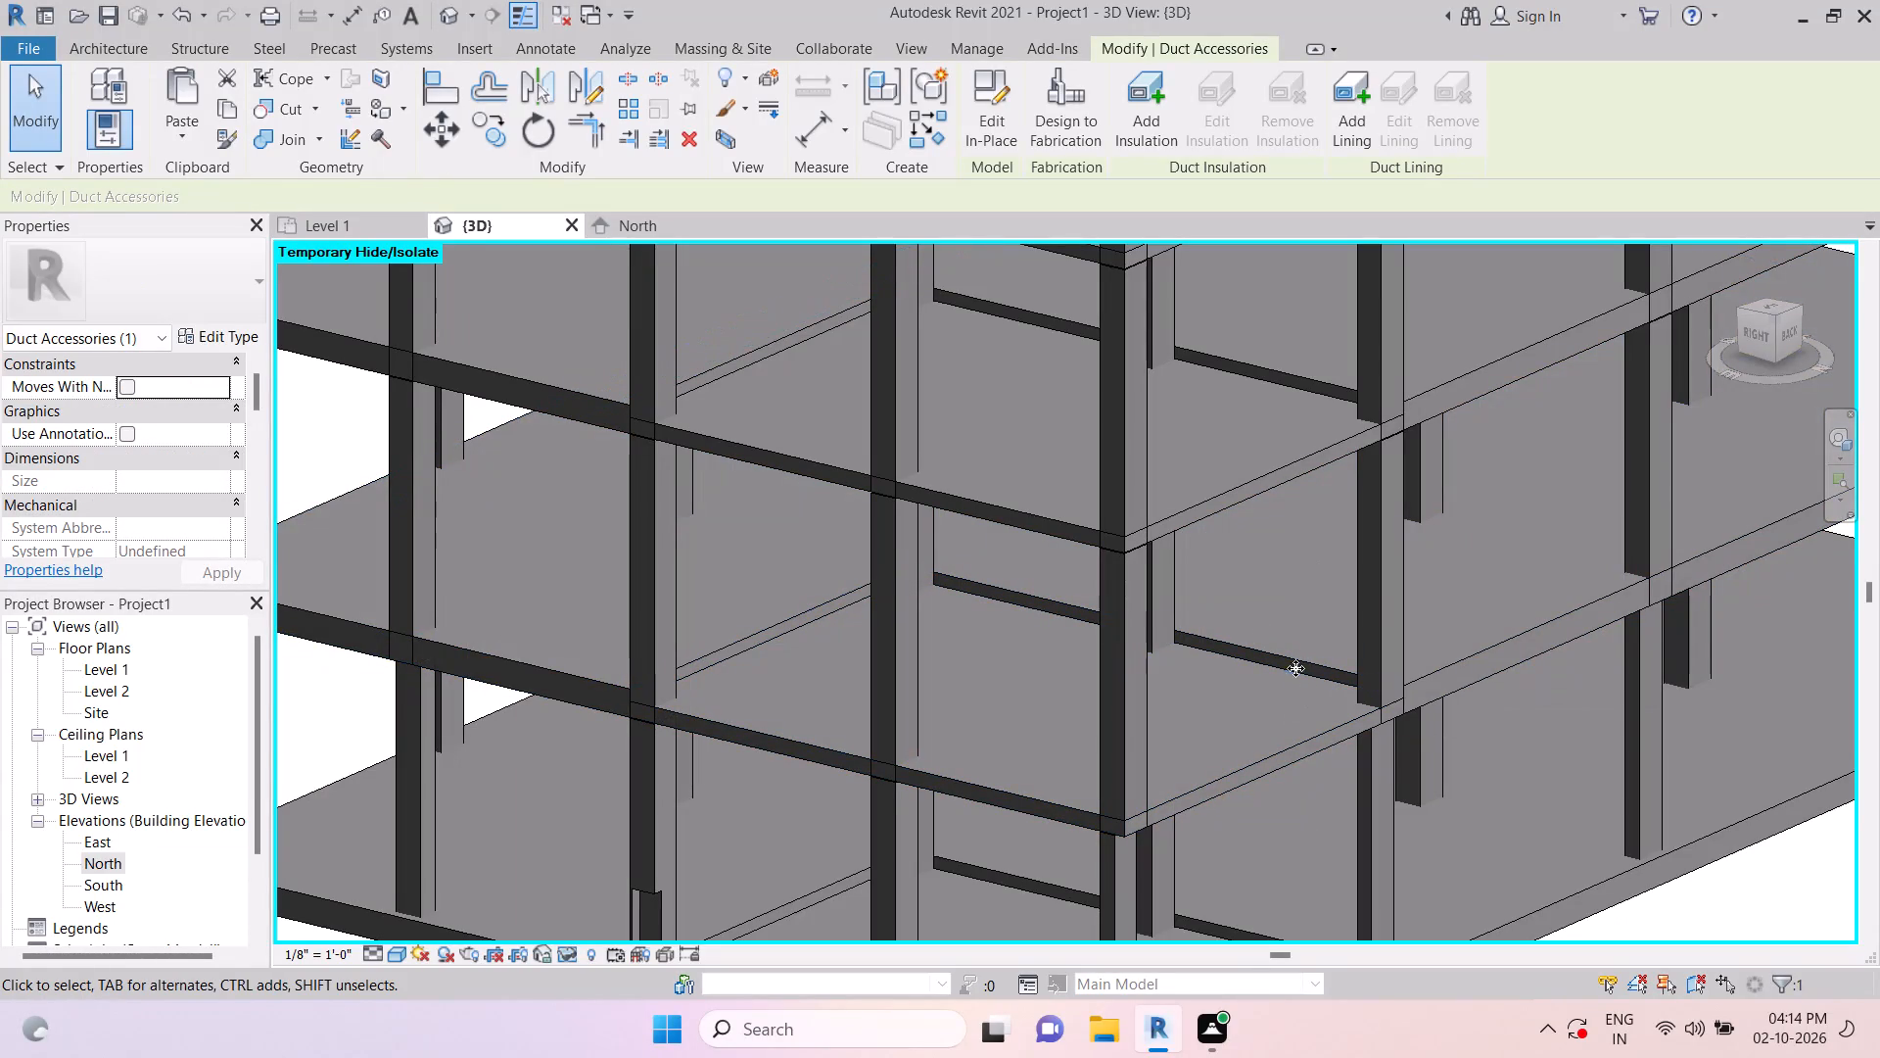
left_click(1295, 664)
key("Delete")
key("Escape")
key("Escape")
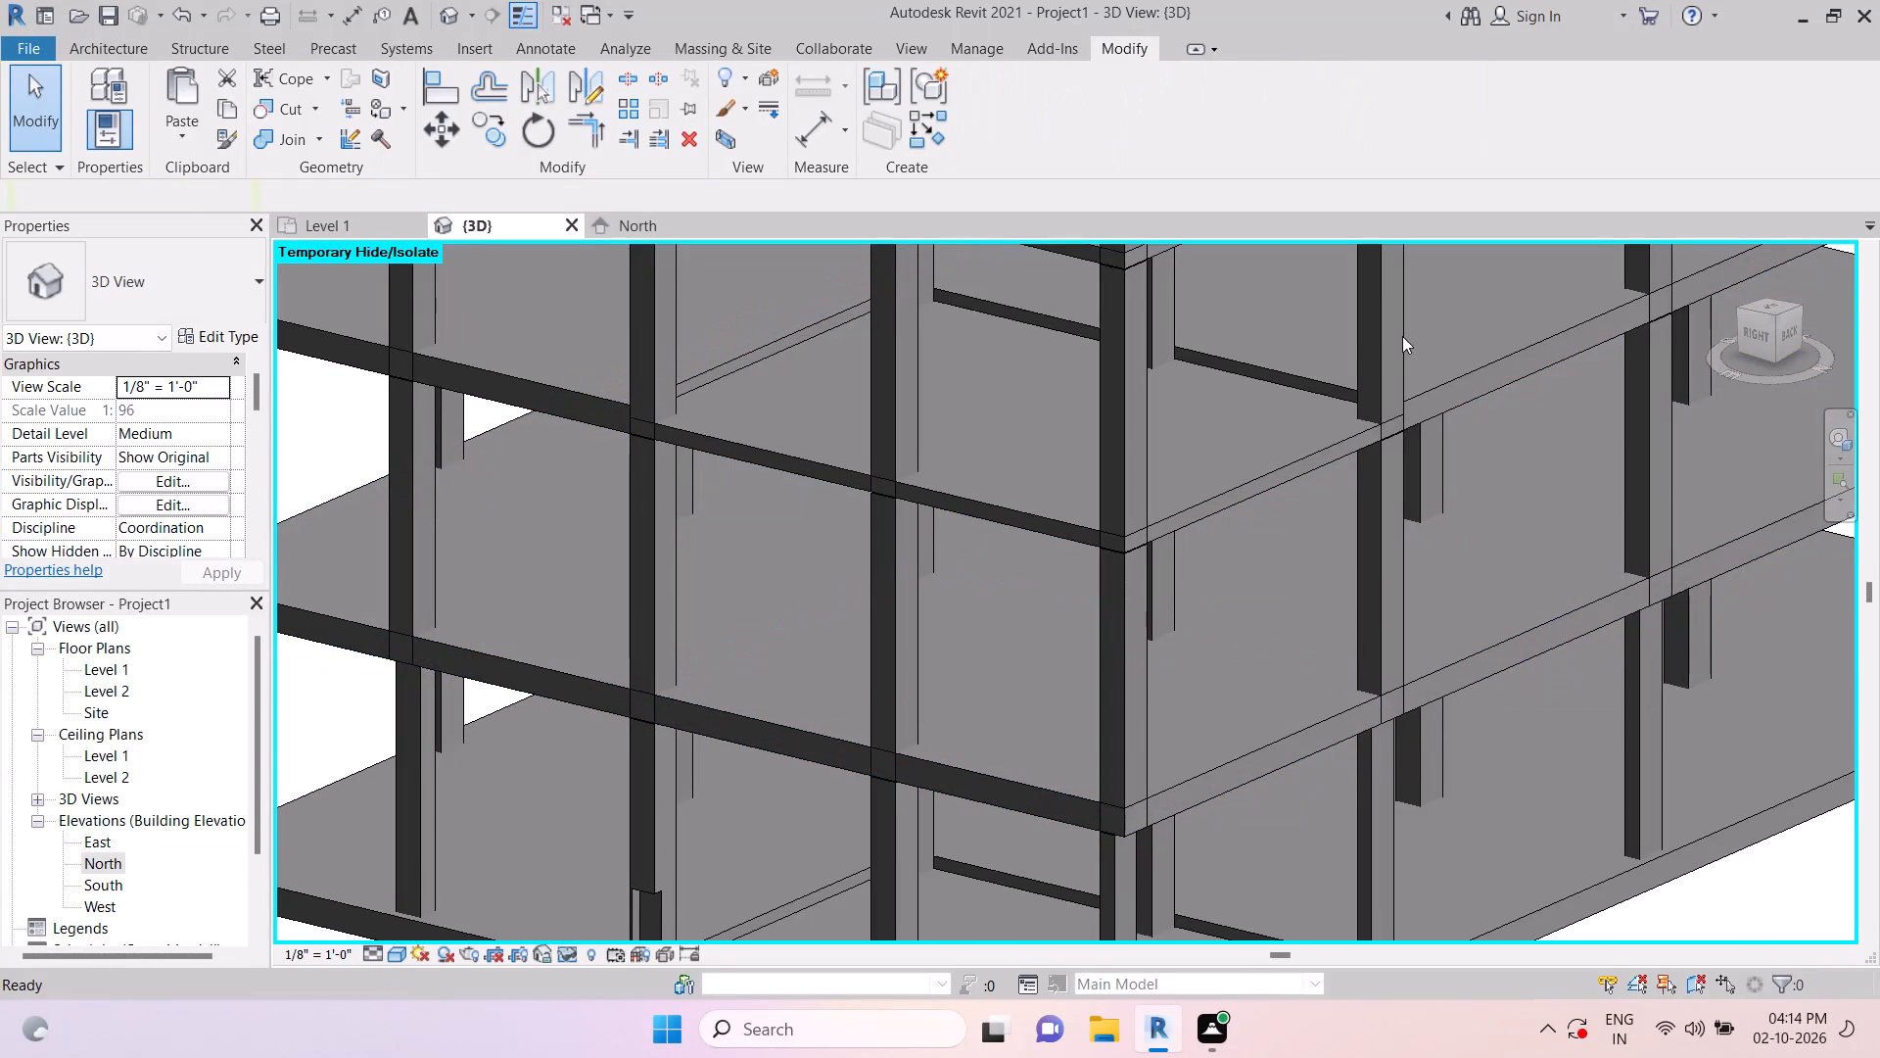
Delete the matching duct accessories that recess the corners of the Level 3 and Level 4 floor slabs.
key("Escape")
left_click(1275, 460)
key("Delete")
scroll(1275, 460, "down", 4)
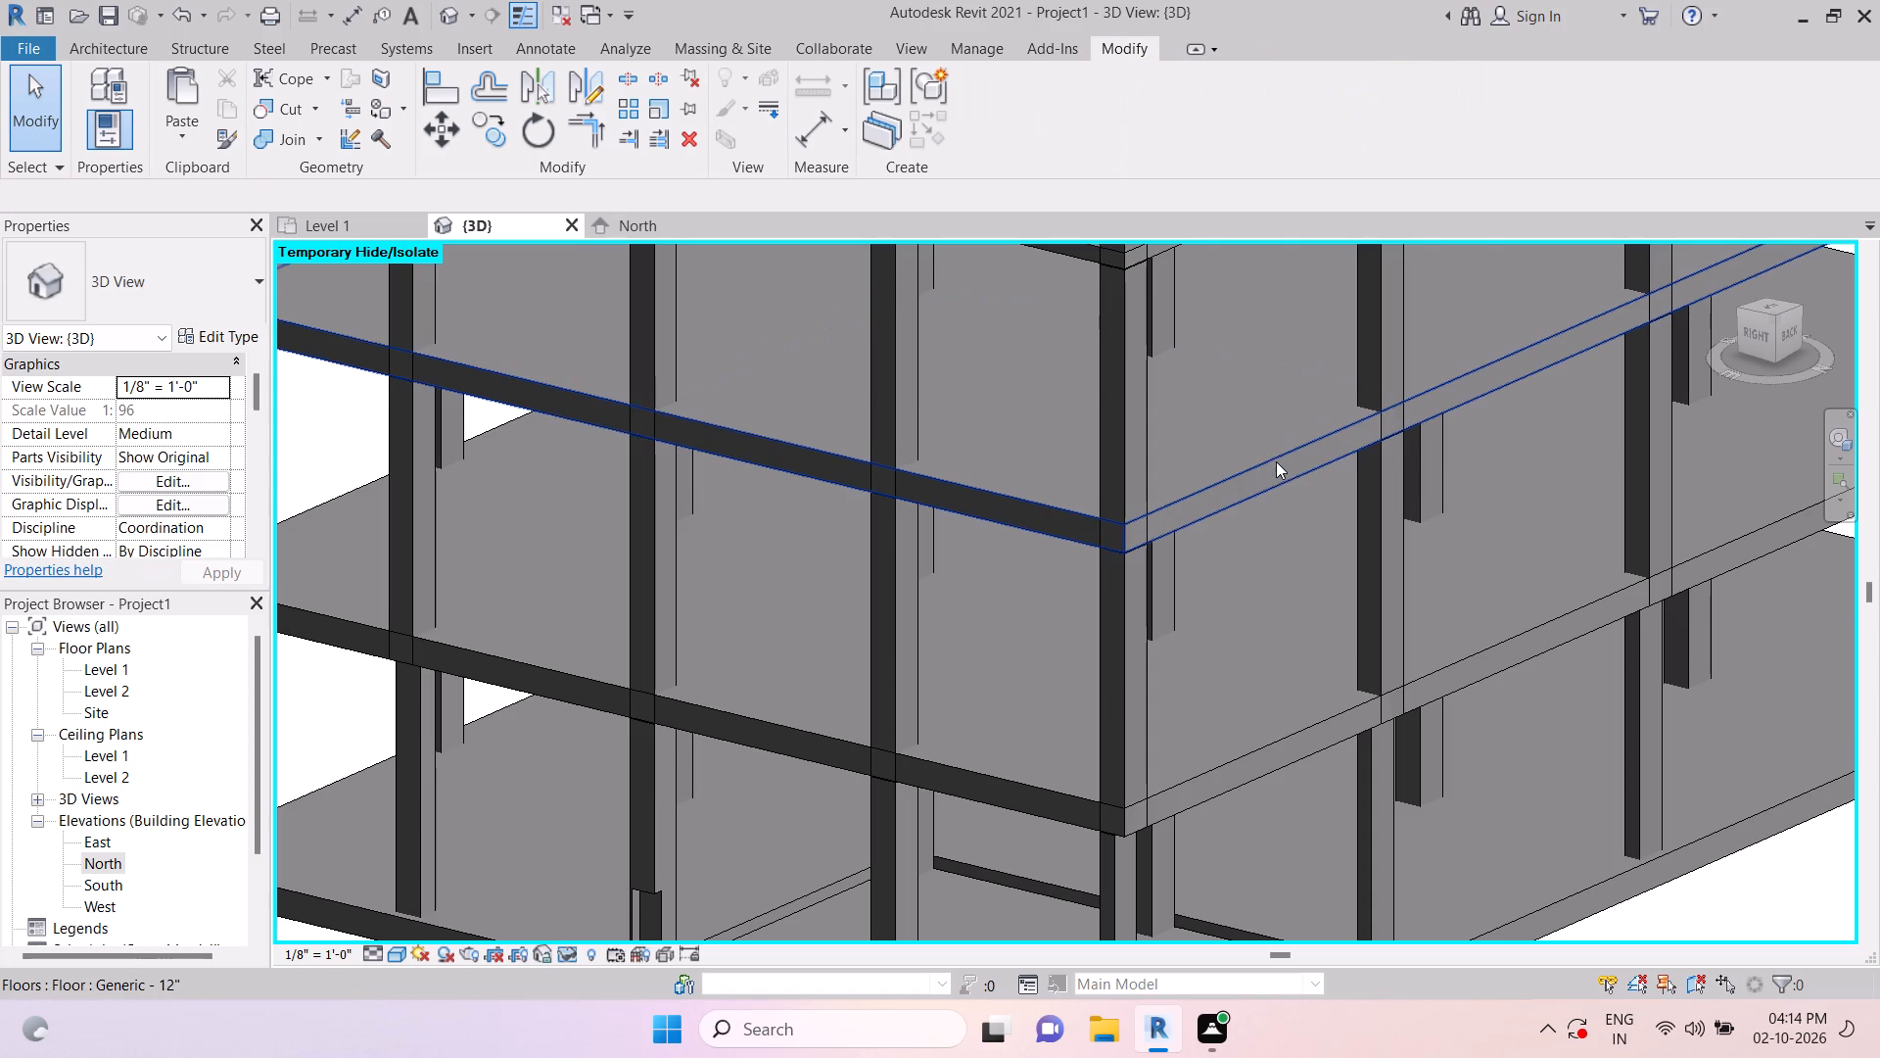
middle_click_drag(1275, 430, 1236, 633)
key("Escape")
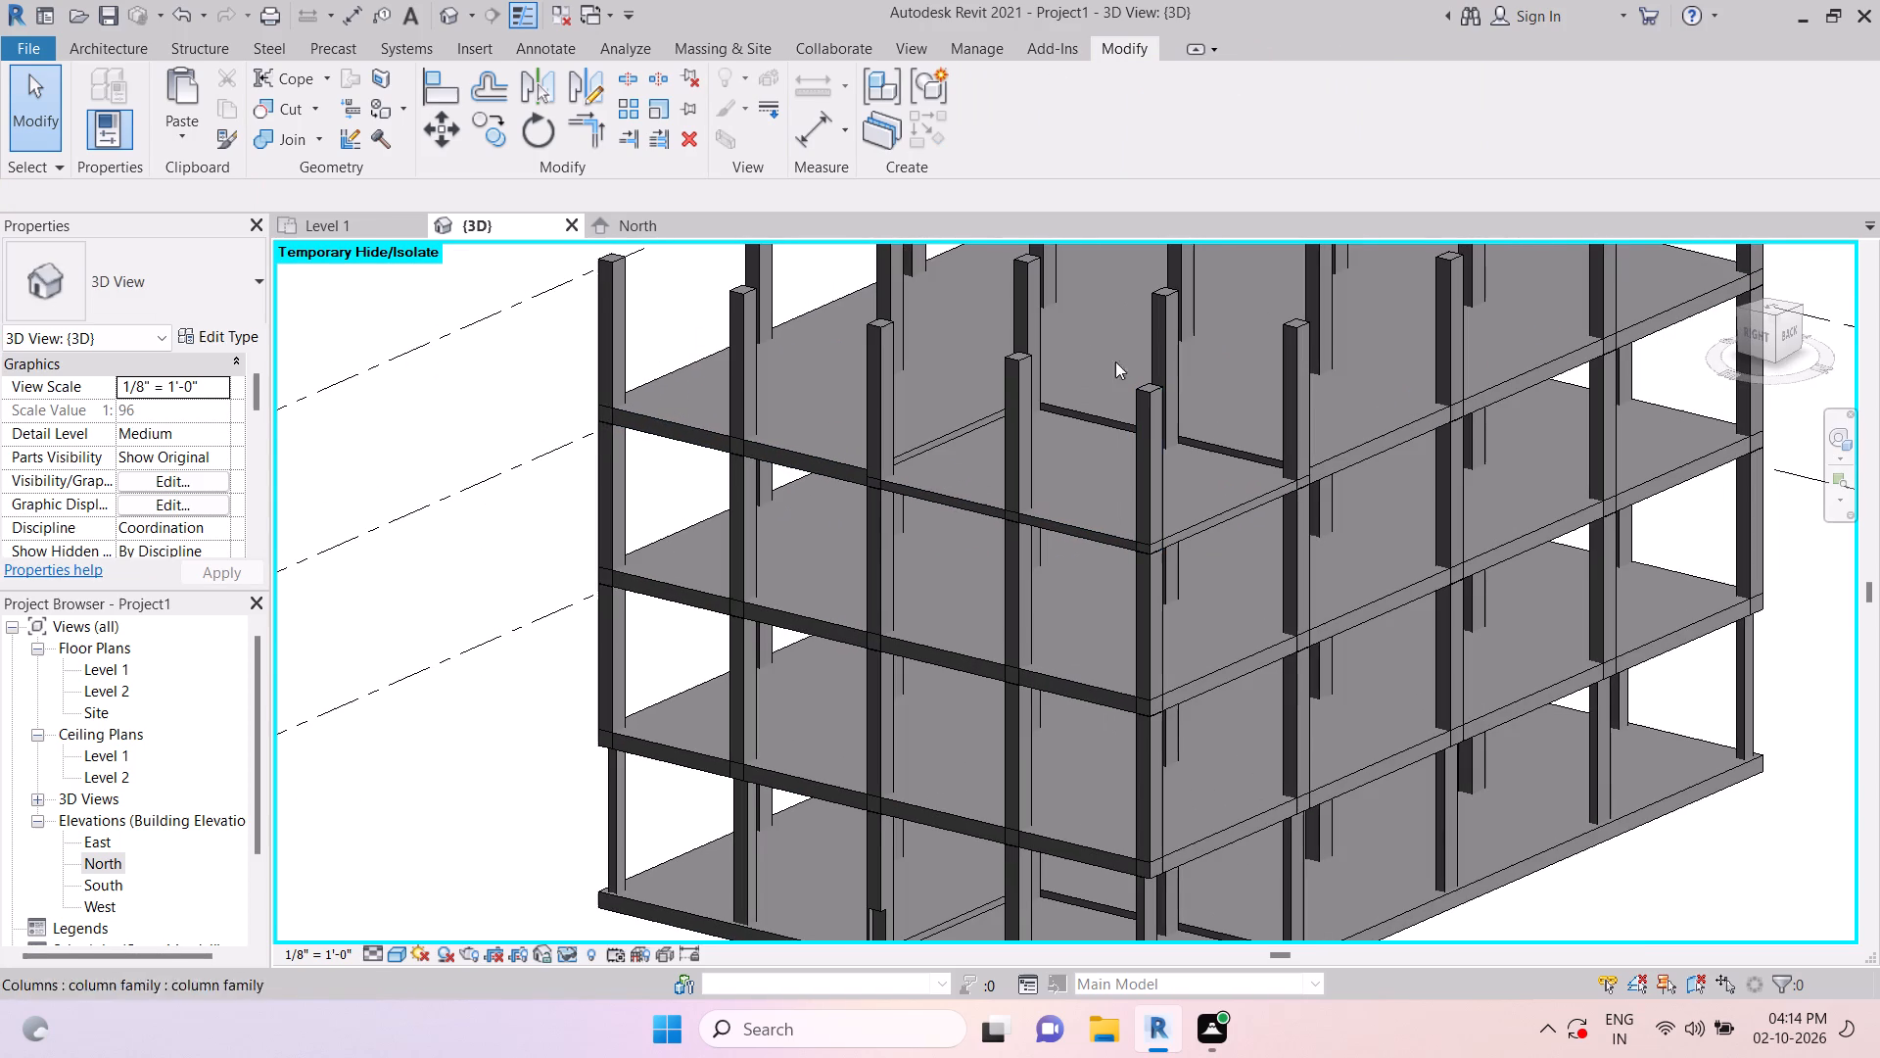
left_click(1203, 443)
key("Delete")
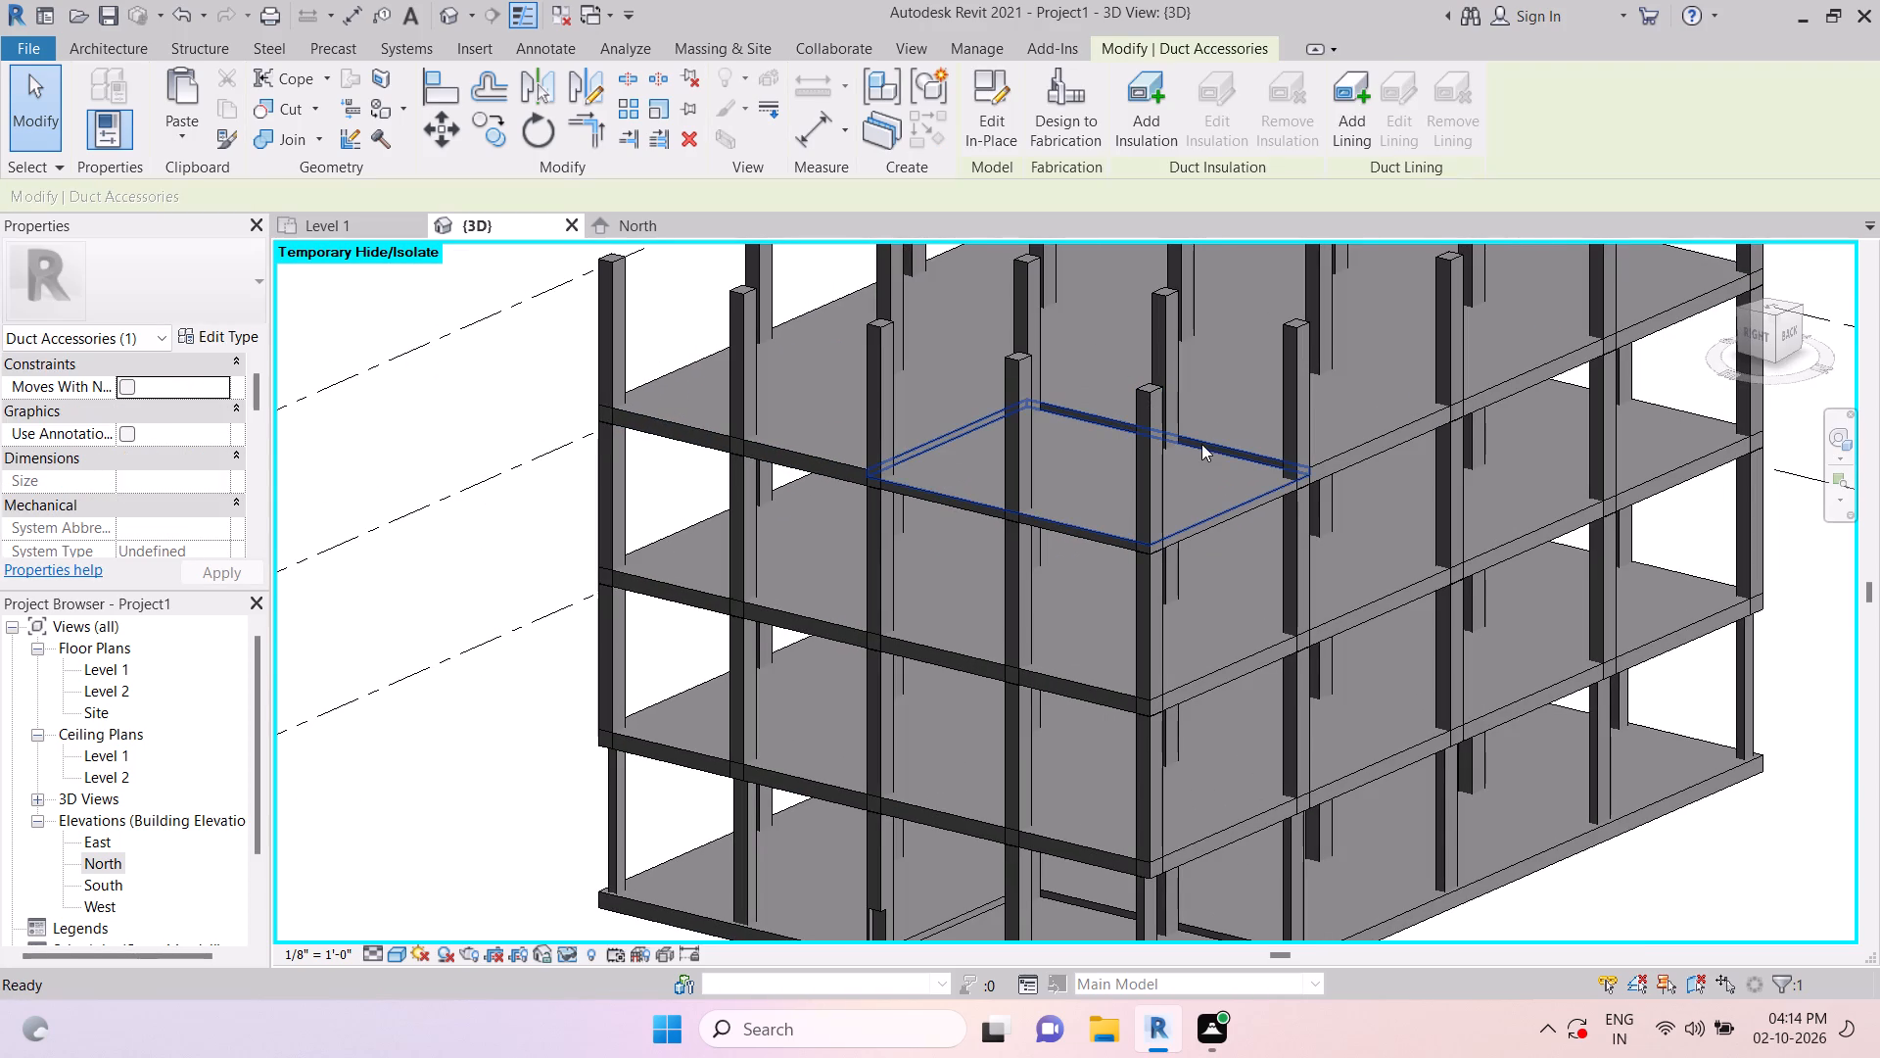
scroll(1205, 443, "down", 4)
key("Escape")
key("Escape")
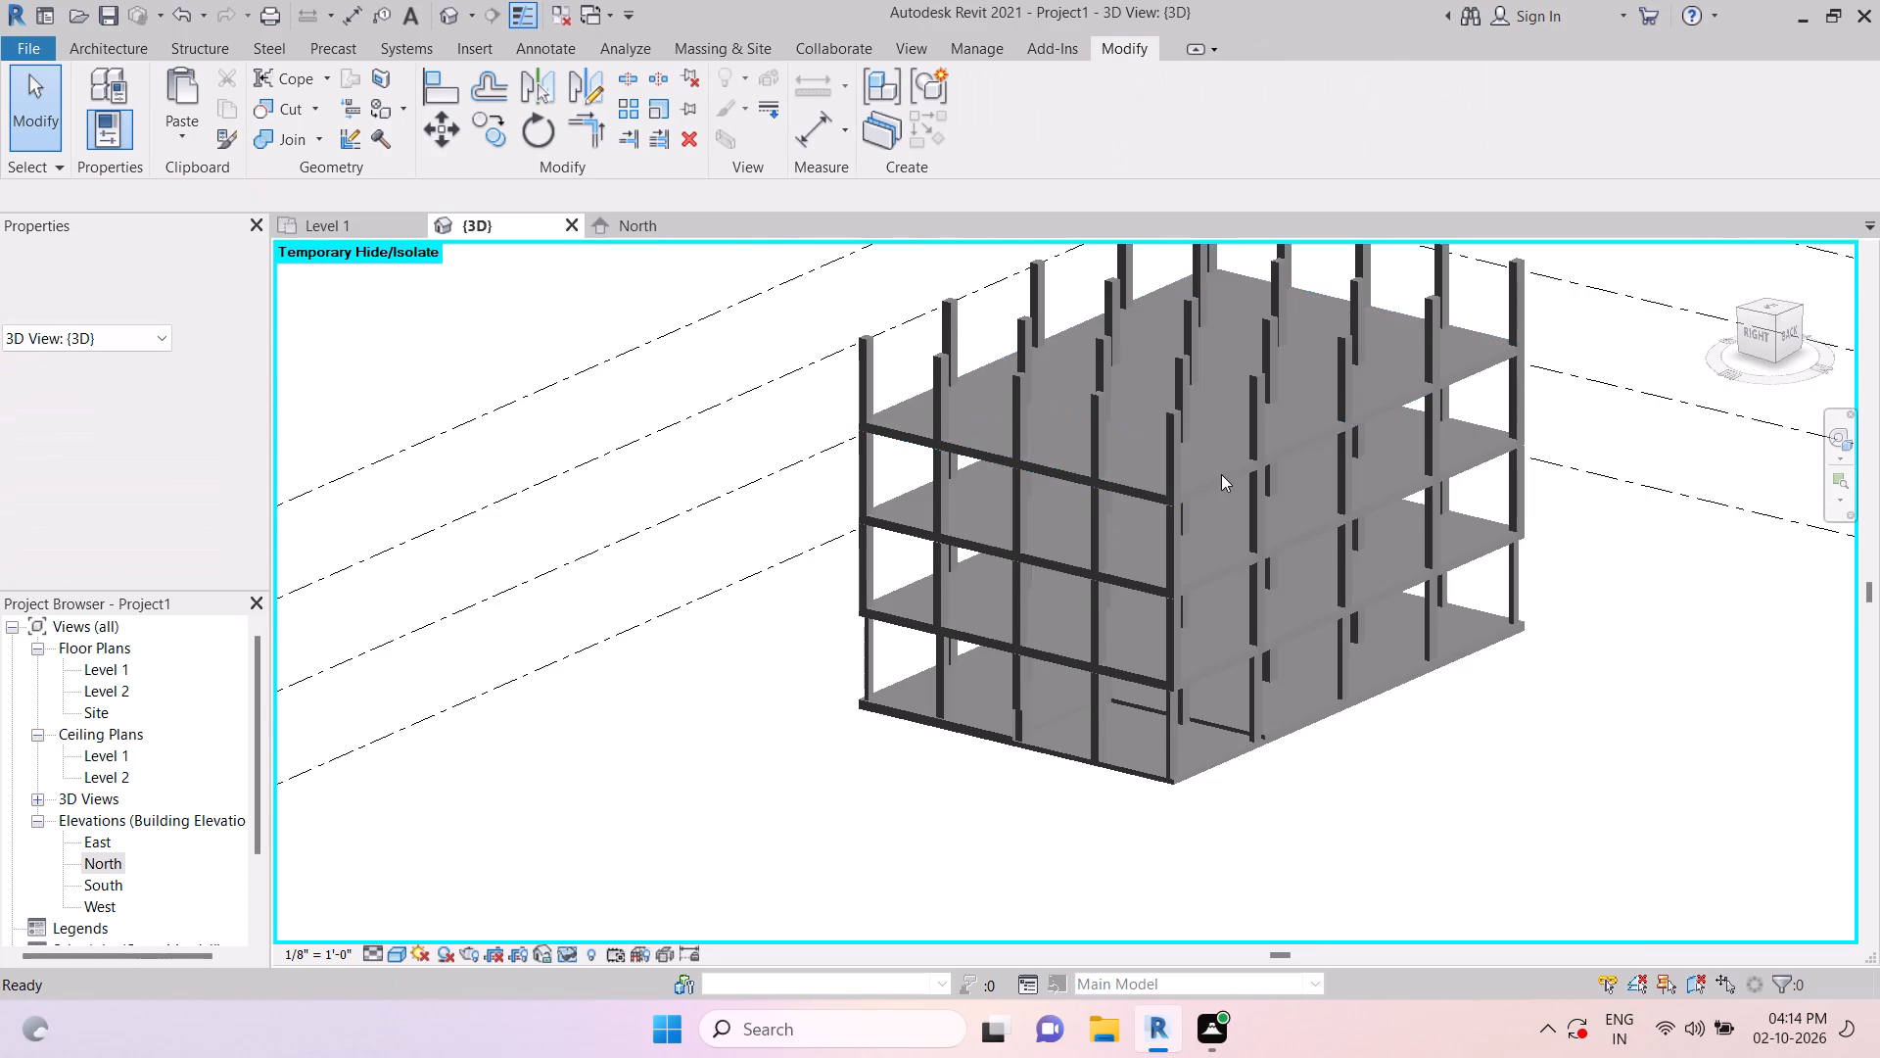
Examine the stacked floors and columns of the building from several angles in the 3D view.
left_click(1213, 476)
key("Escape")
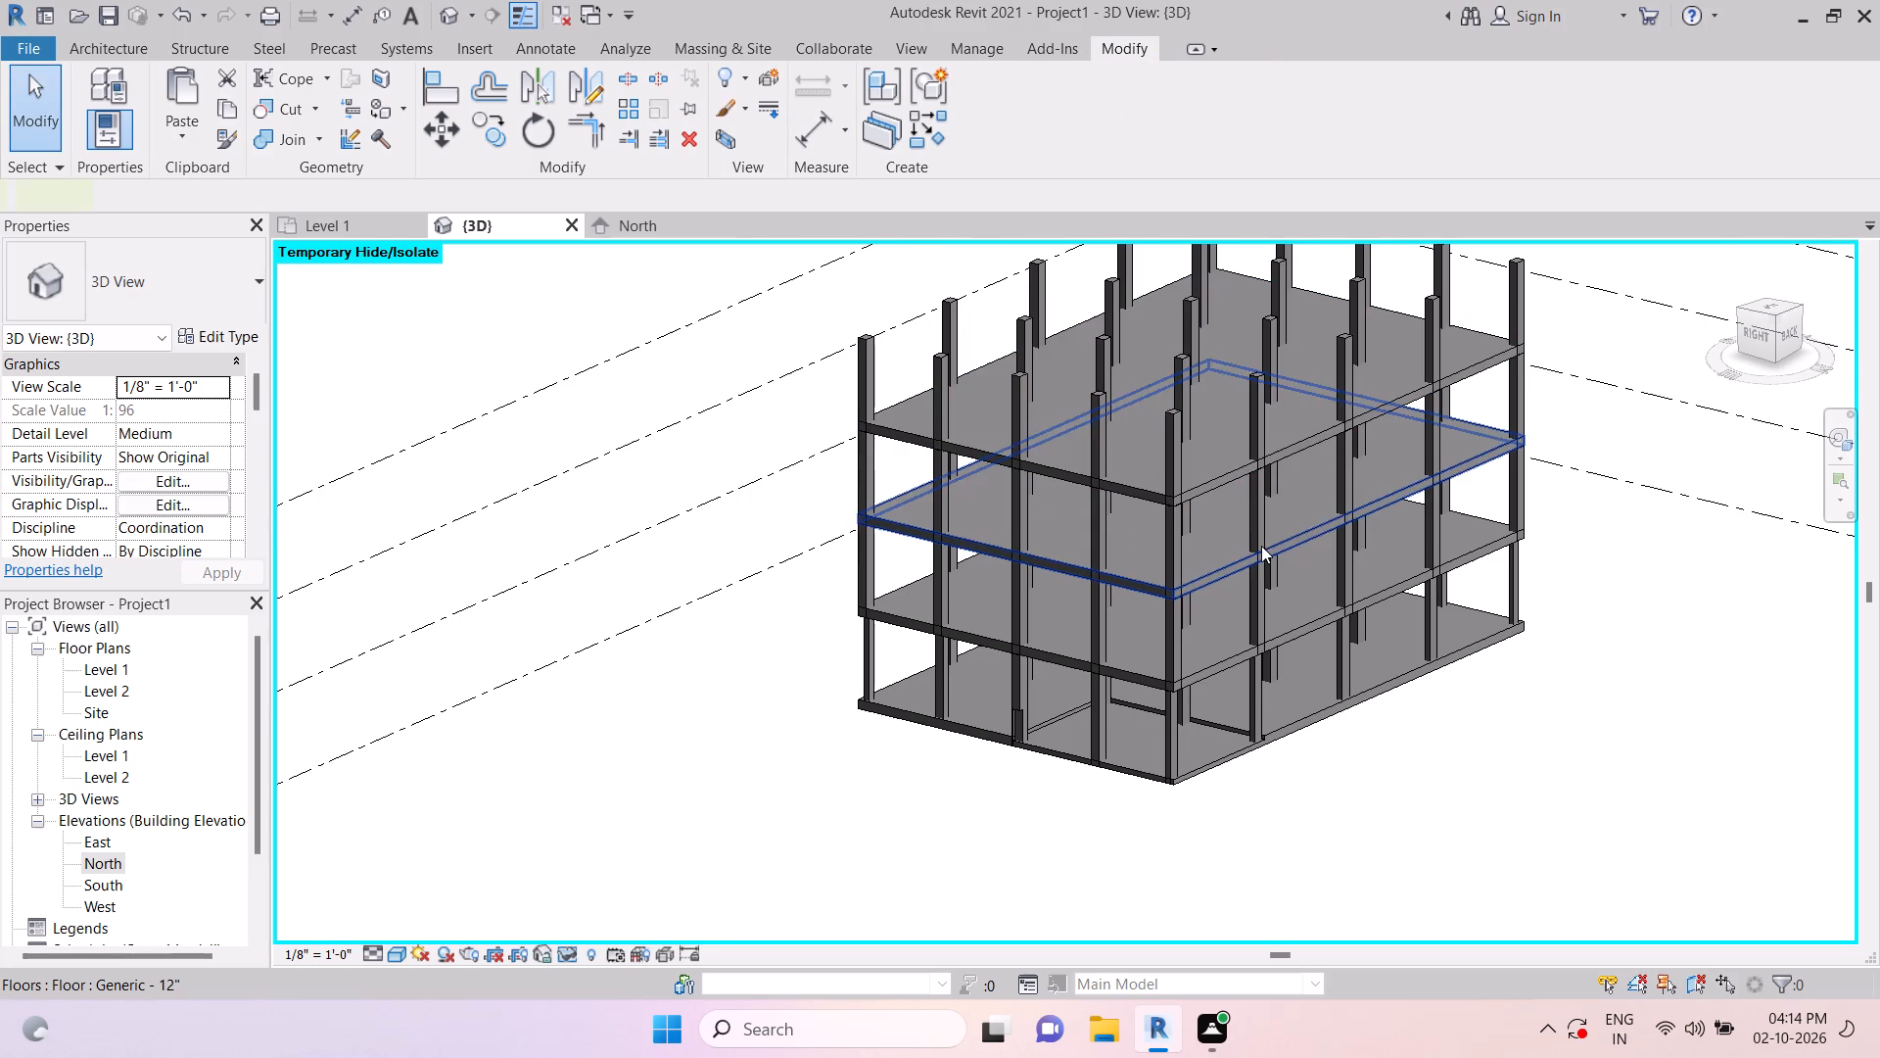
key("Escape")
key("Escape")
scroll(1261, 546, "down", 3)
middle_click_drag(1345, 764, 1445, 745, "shift")
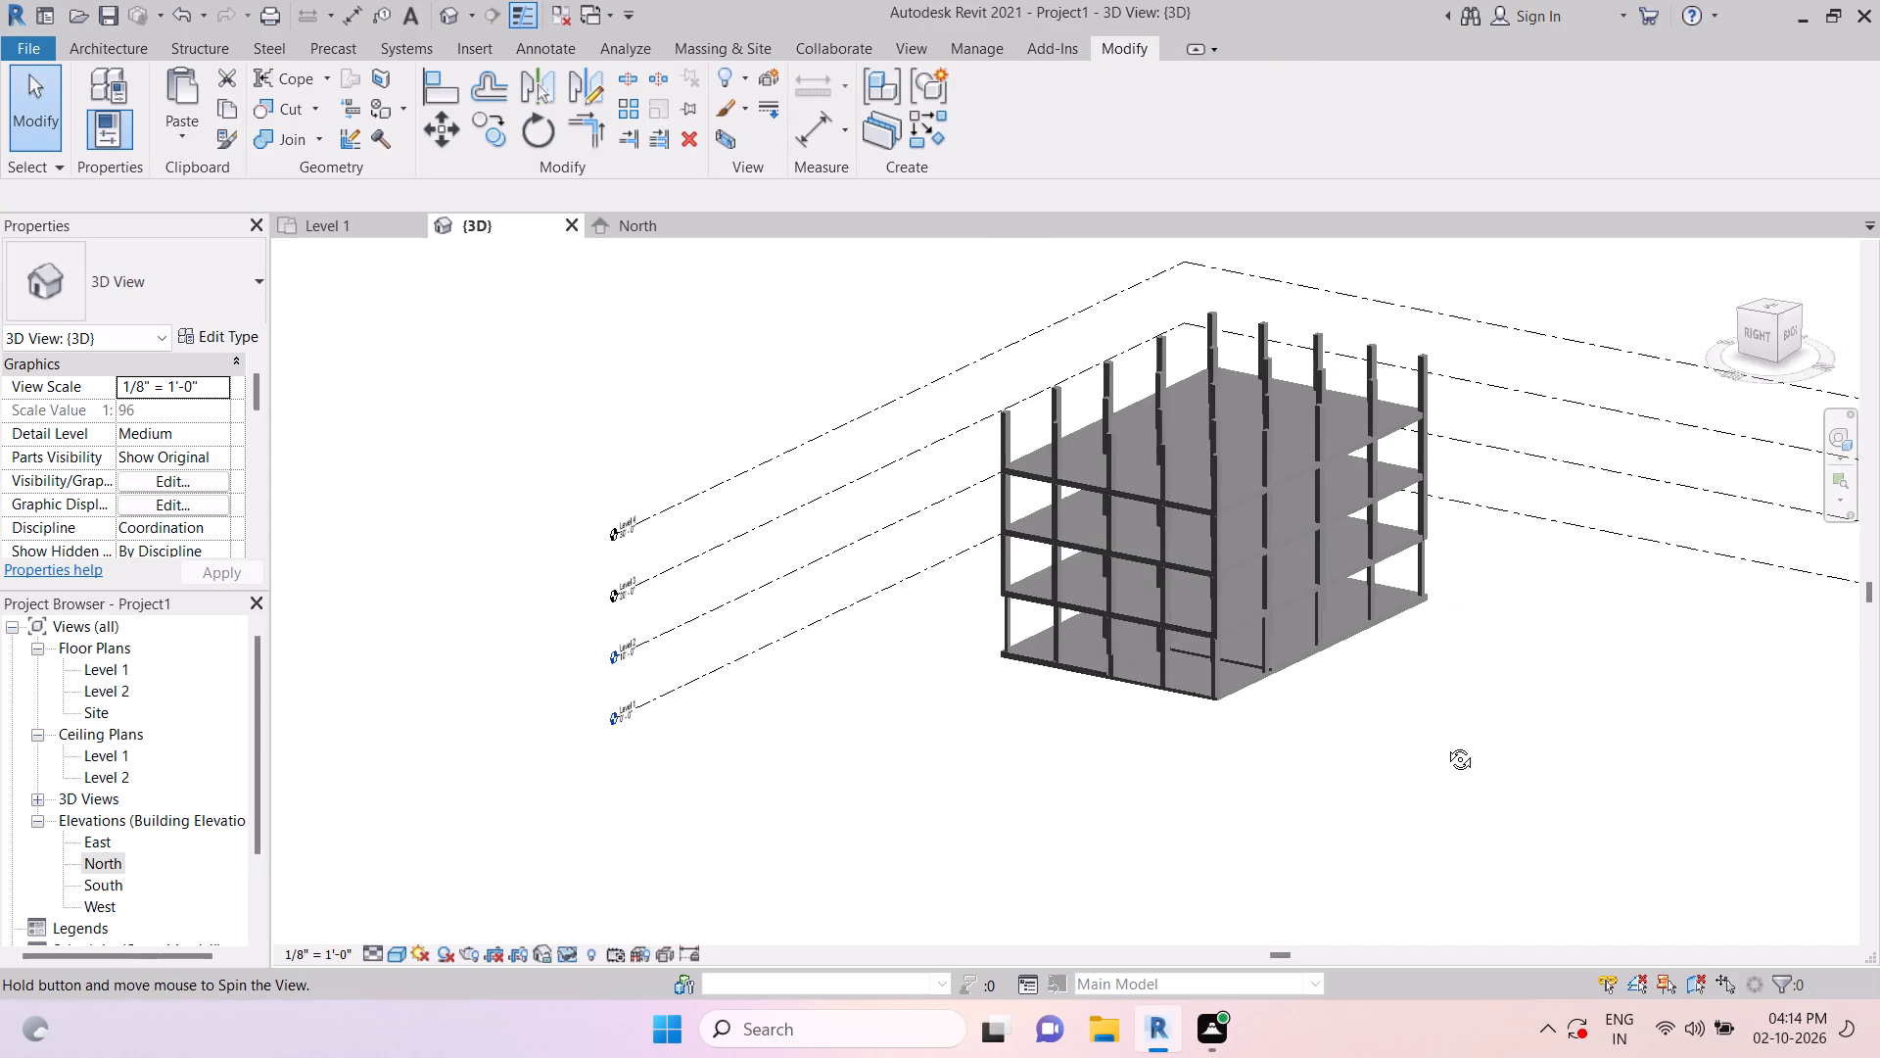
middle_click_drag(1445, 745, 1483, 625, "shift")
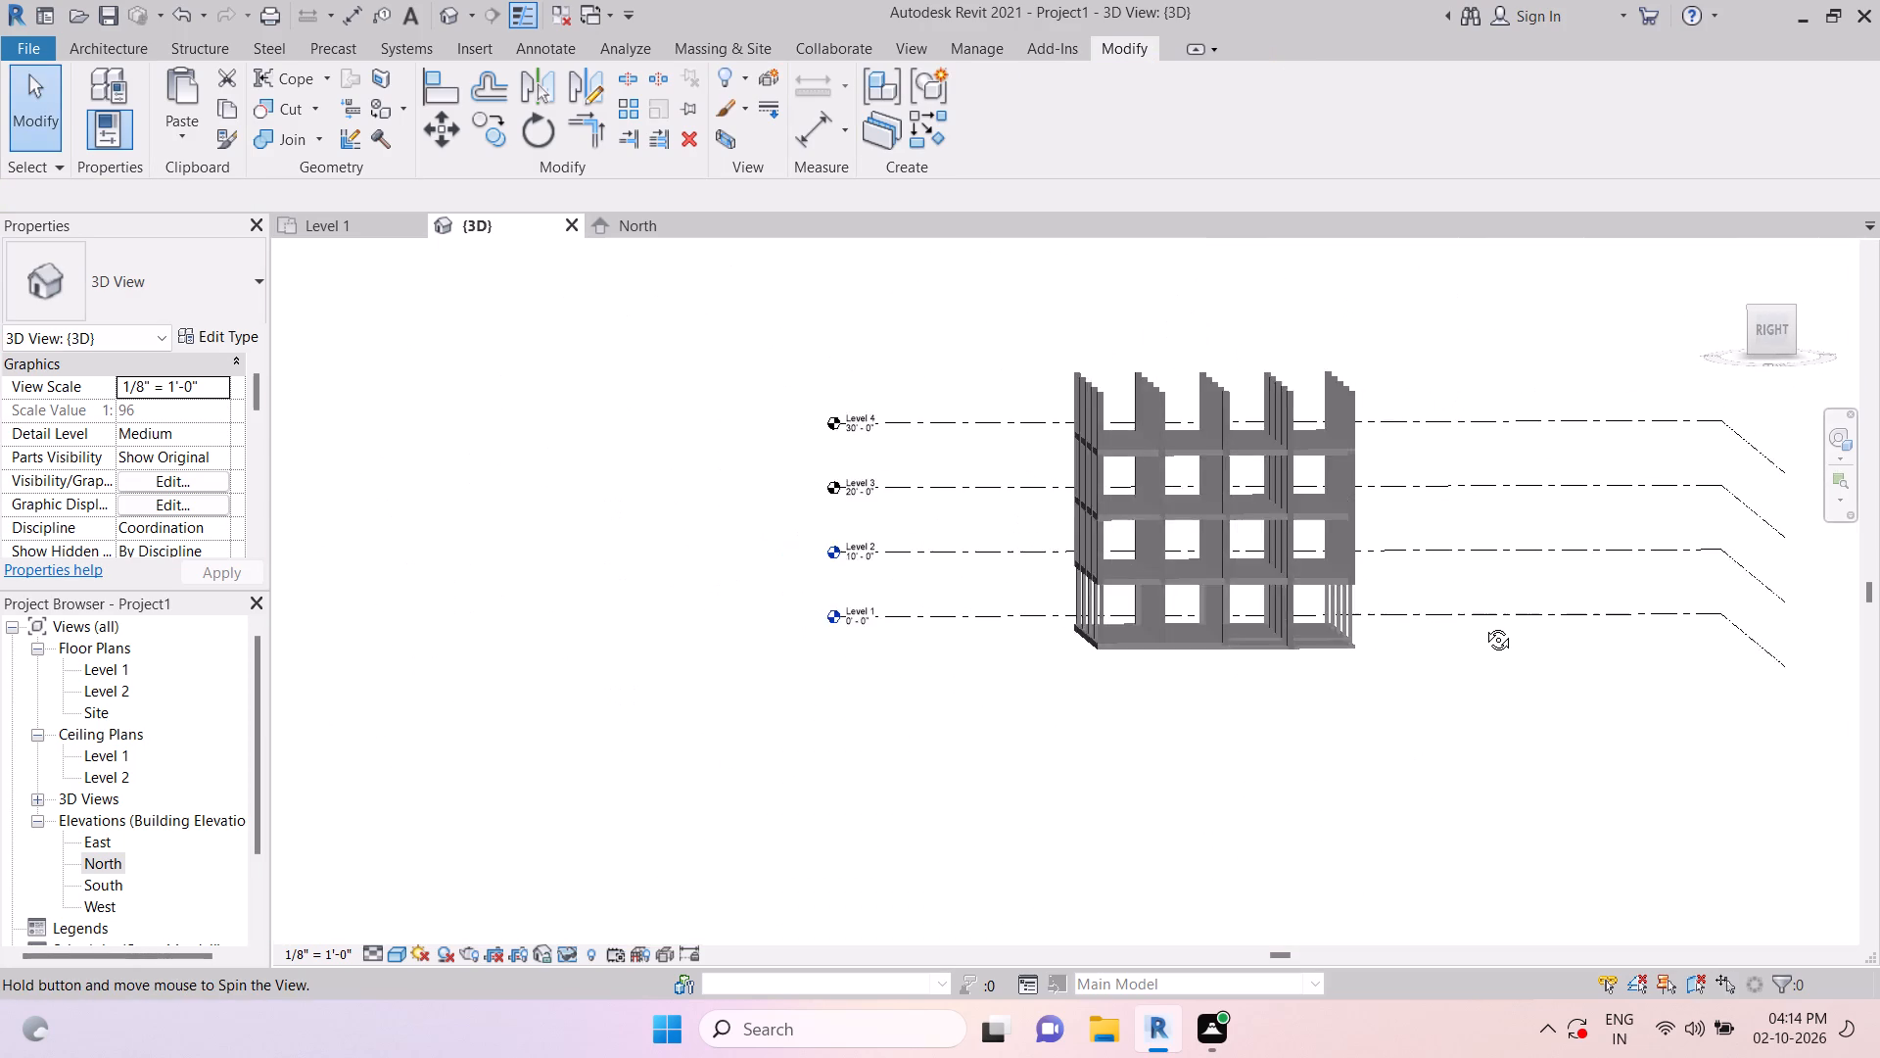
middle_click_drag(1483, 625, 1314, 745, "shift")
key("Escape")
key("Escape")
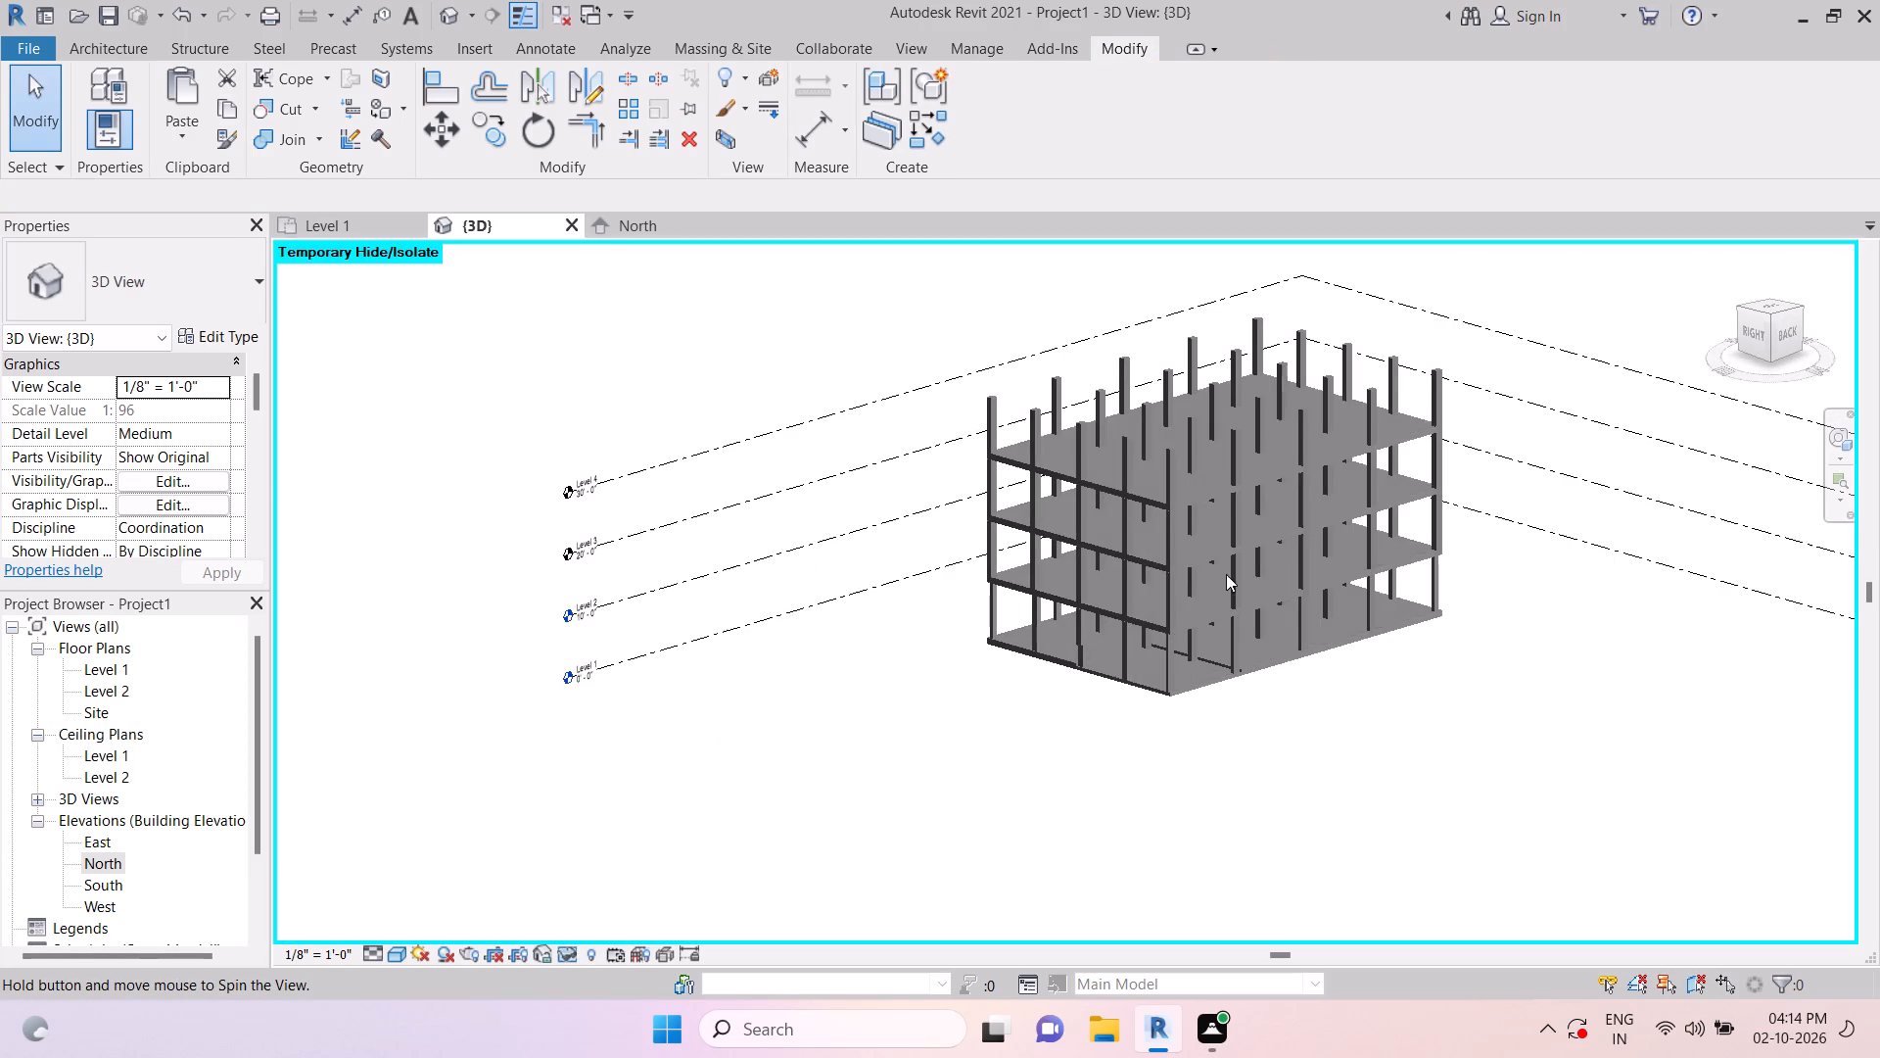
middle_click_drag(1452, 744, 1494, 884, "shift")
key("Escape")
key("Escape")
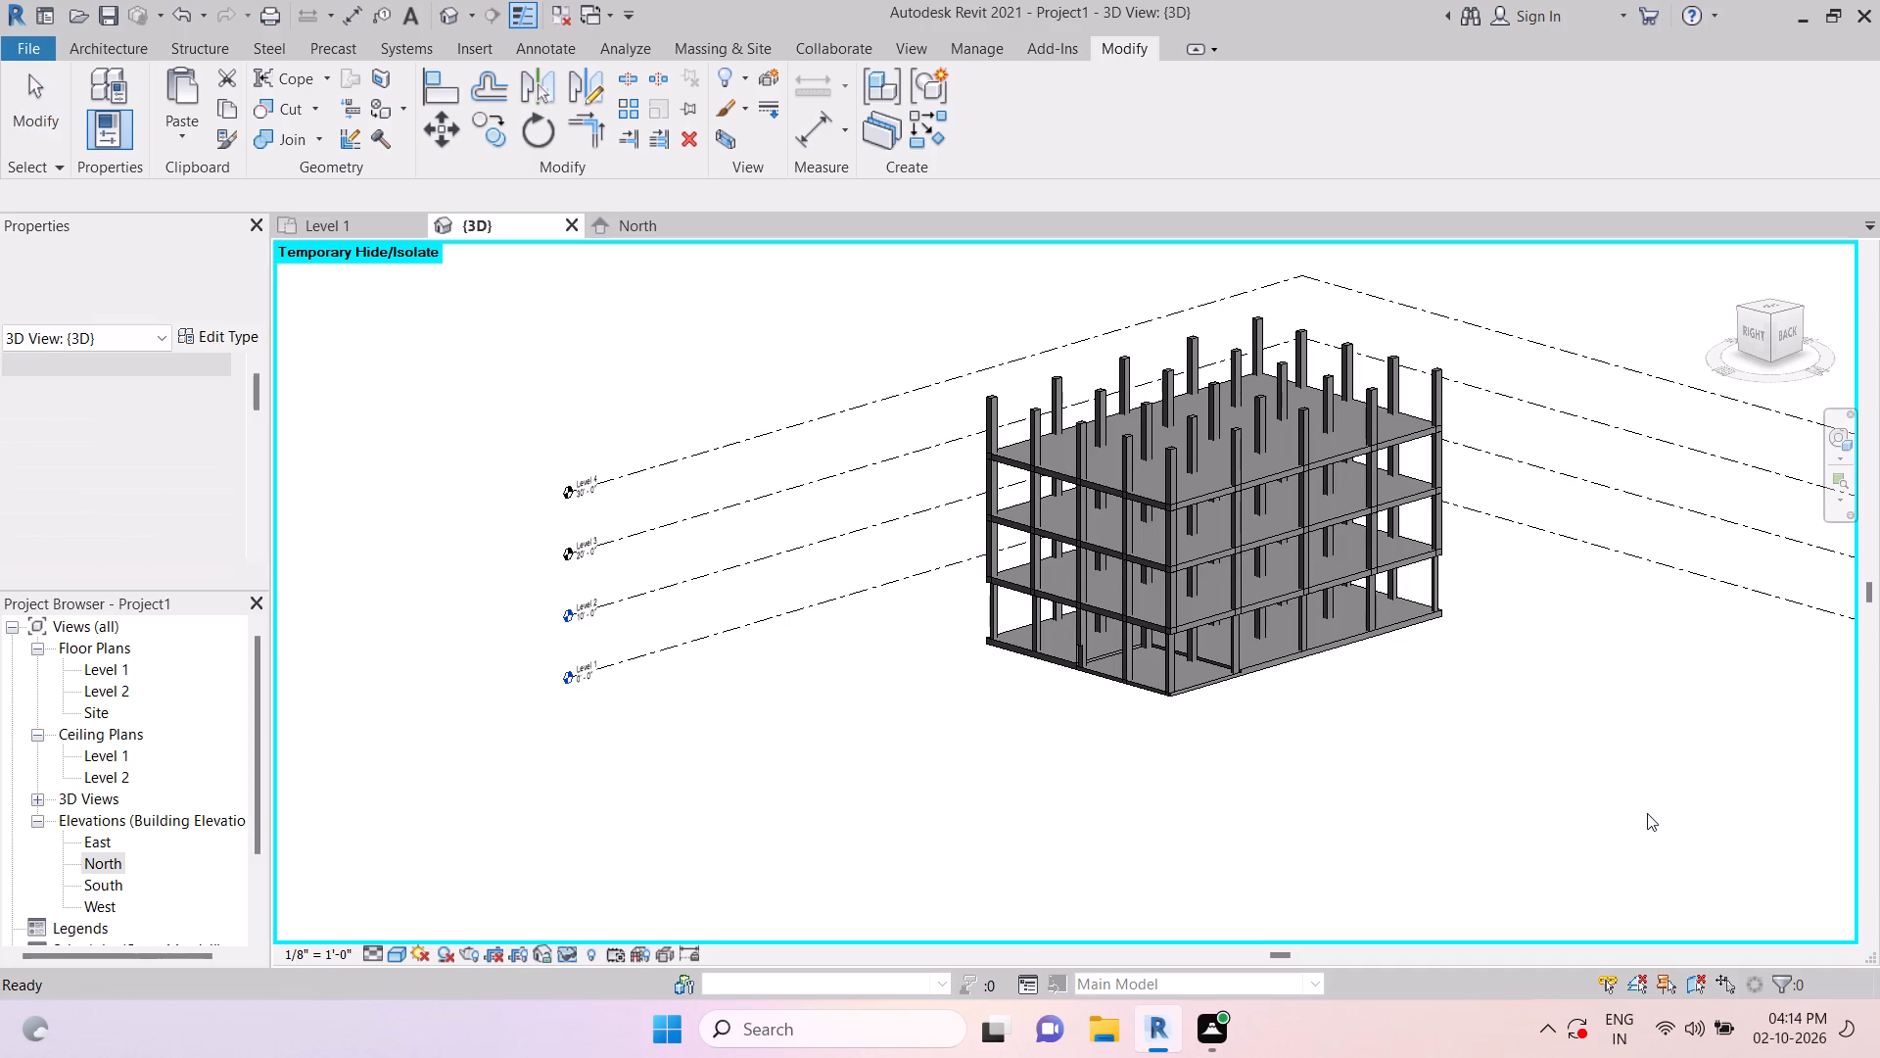
Reset the temporary hide/isolate so the hidden walls show again in the 3D view.
type("HR")
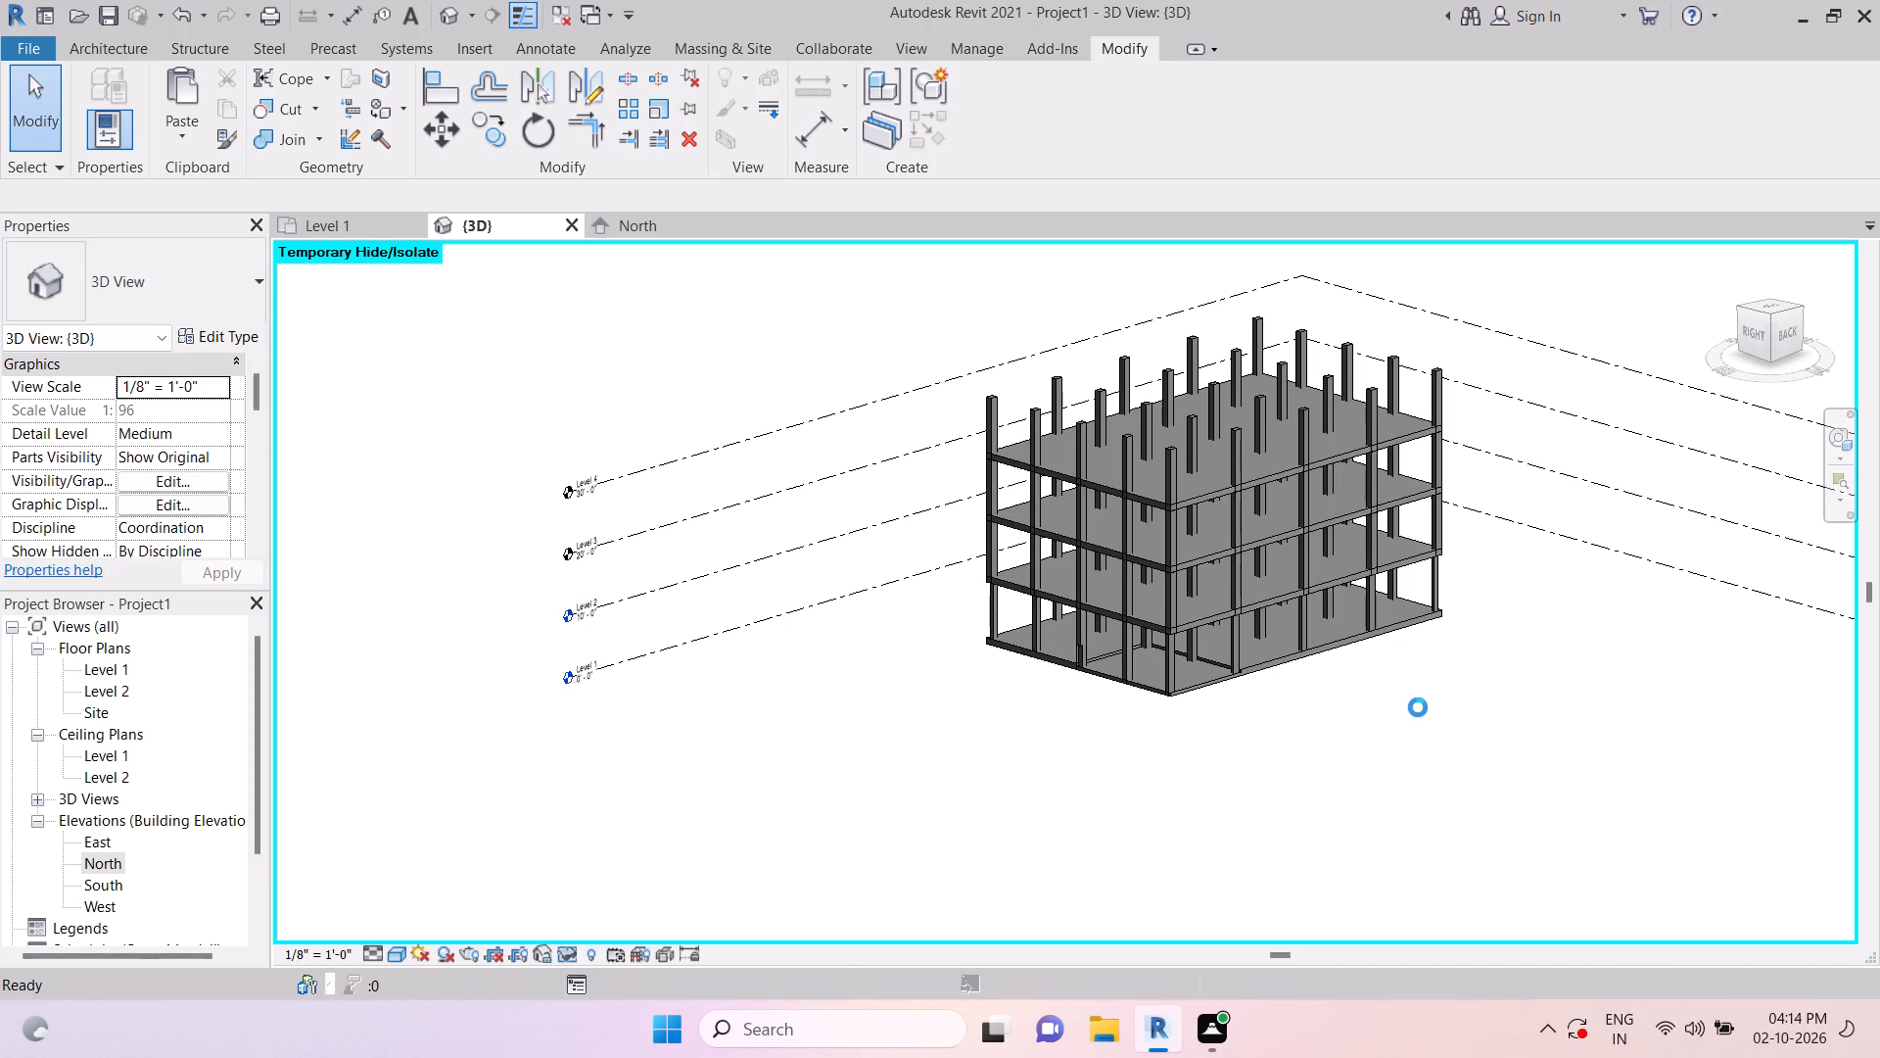
key("Escape")
key("Escape")
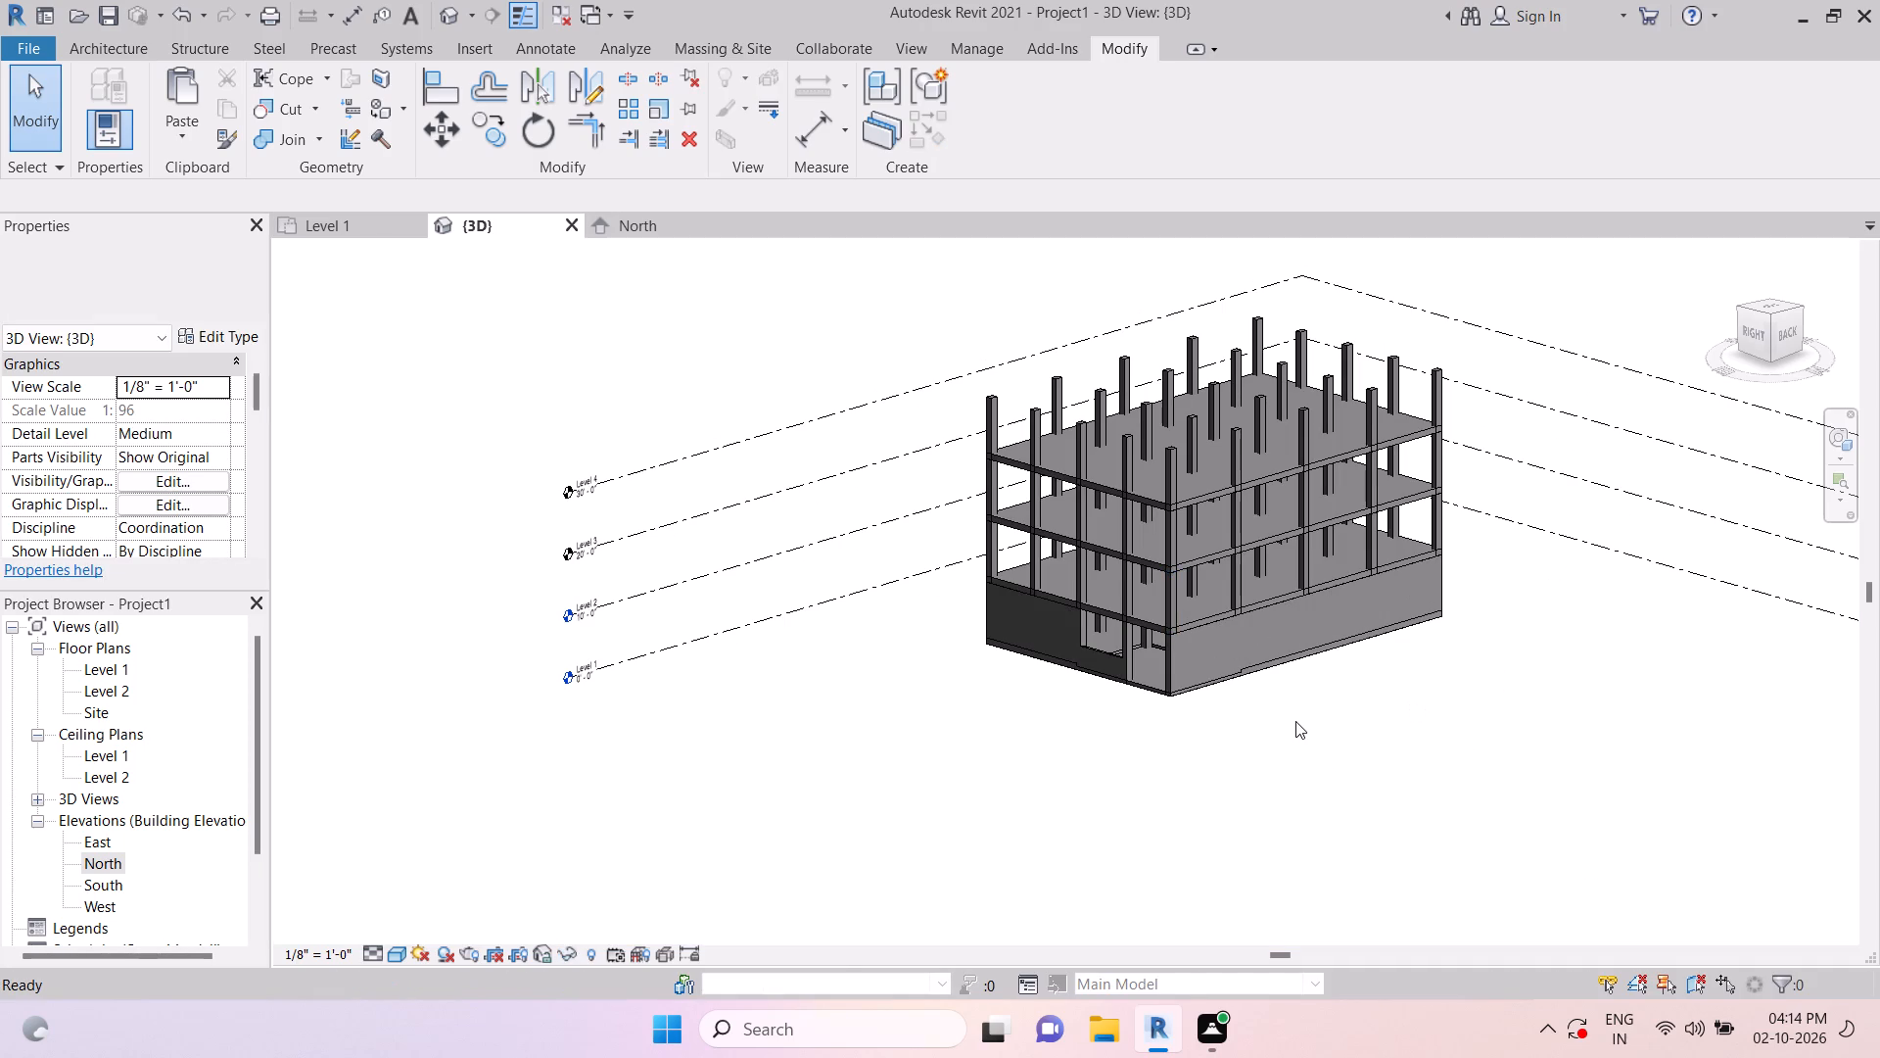
Examine the building with its ground-floor walls from several angles in the 3D view.
middle_click_drag(1271, 723, 1322, 657, "shift")
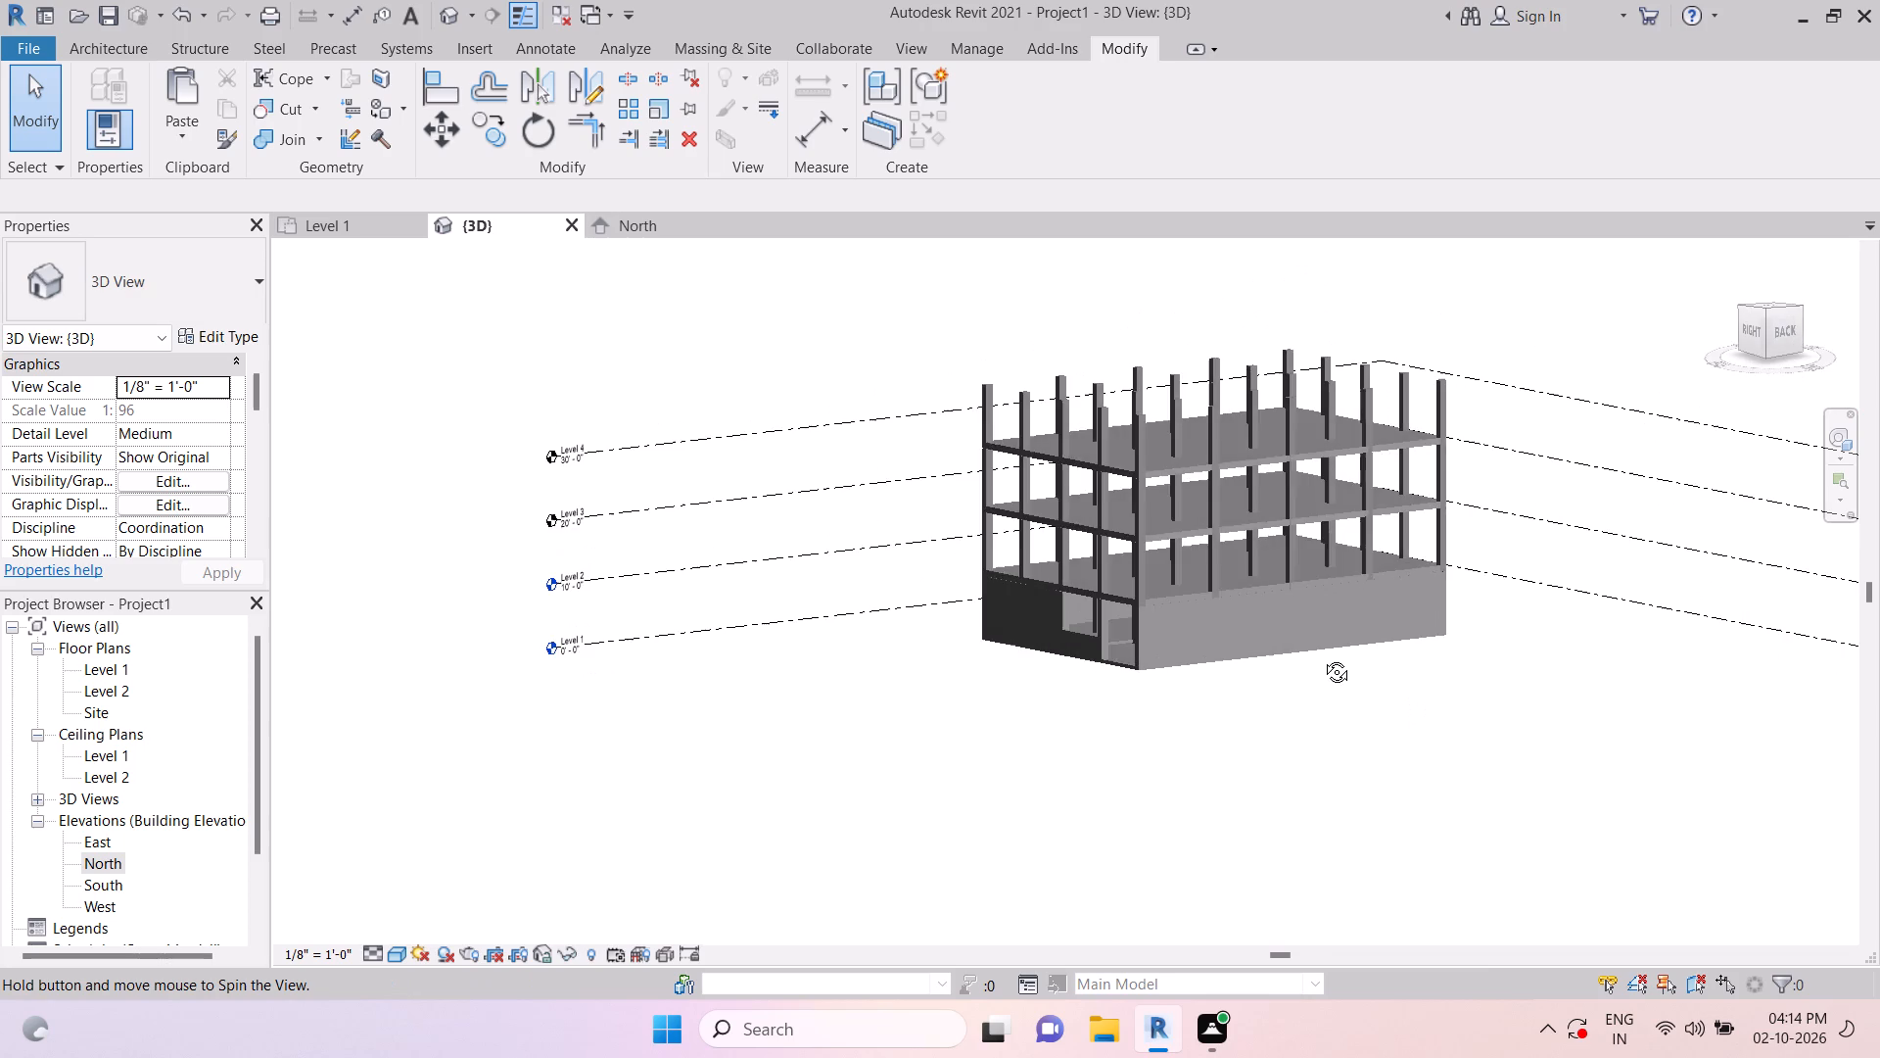
middle_click_drag(1322, 657, 1445, 631, "shift")
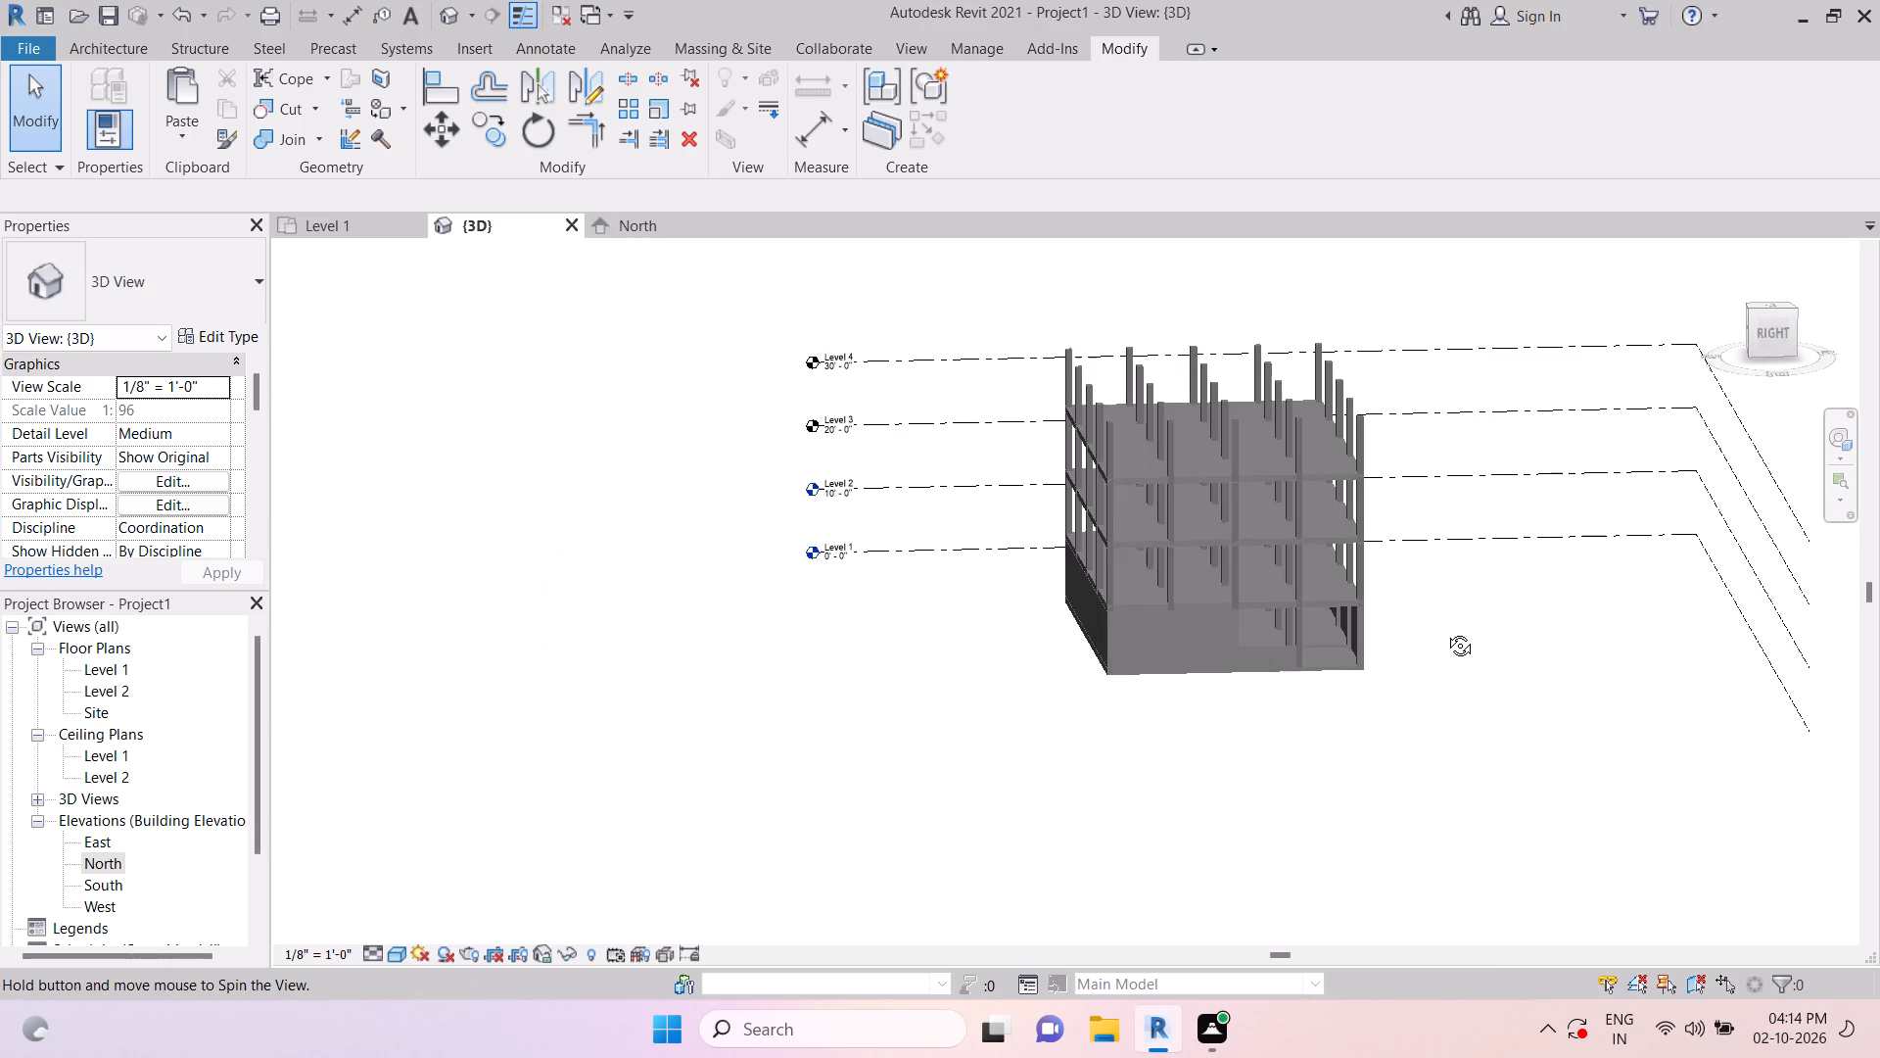
middle_click_drag(1445, 631, 1416, 595, "shift")
key("Escape")
key("Escape")
middle_click_drag(1448, 694, 1435, 706, "shift")
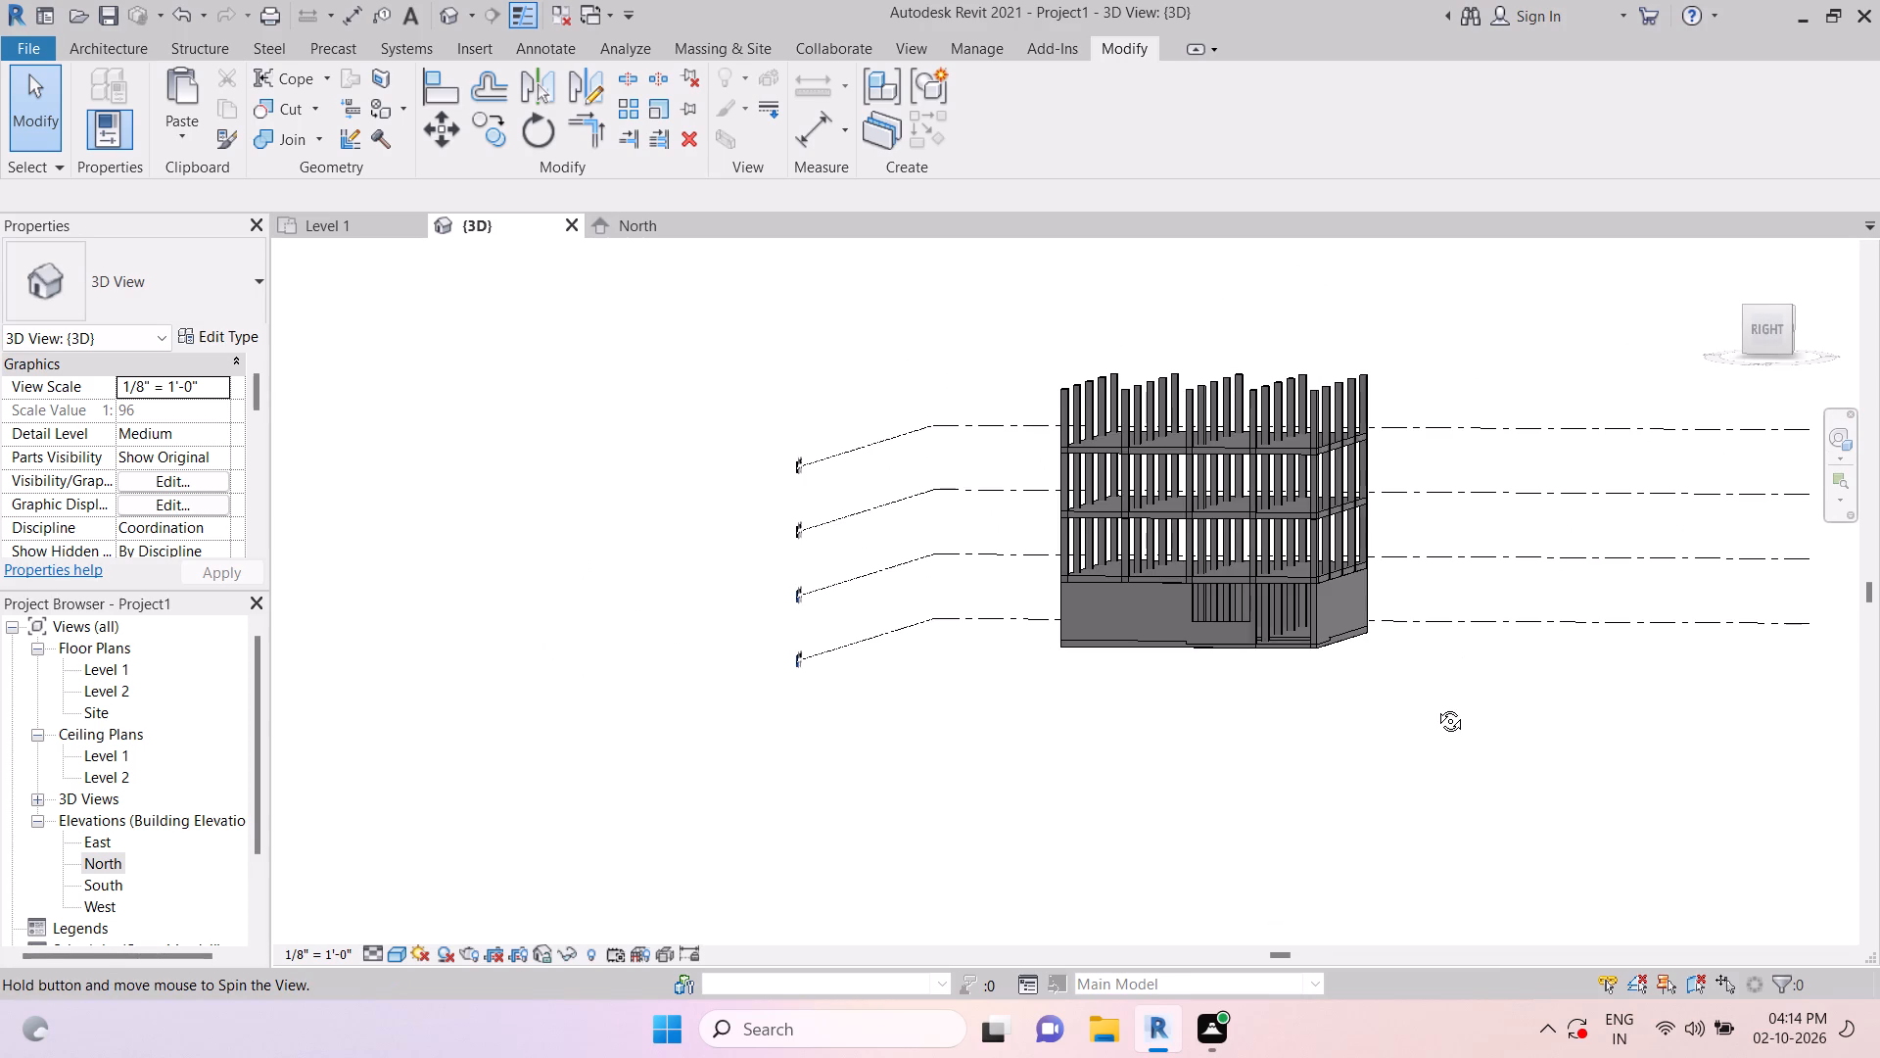
middle_click_drag(1435, 706, 1247, 865, "shift")
key("Escape")
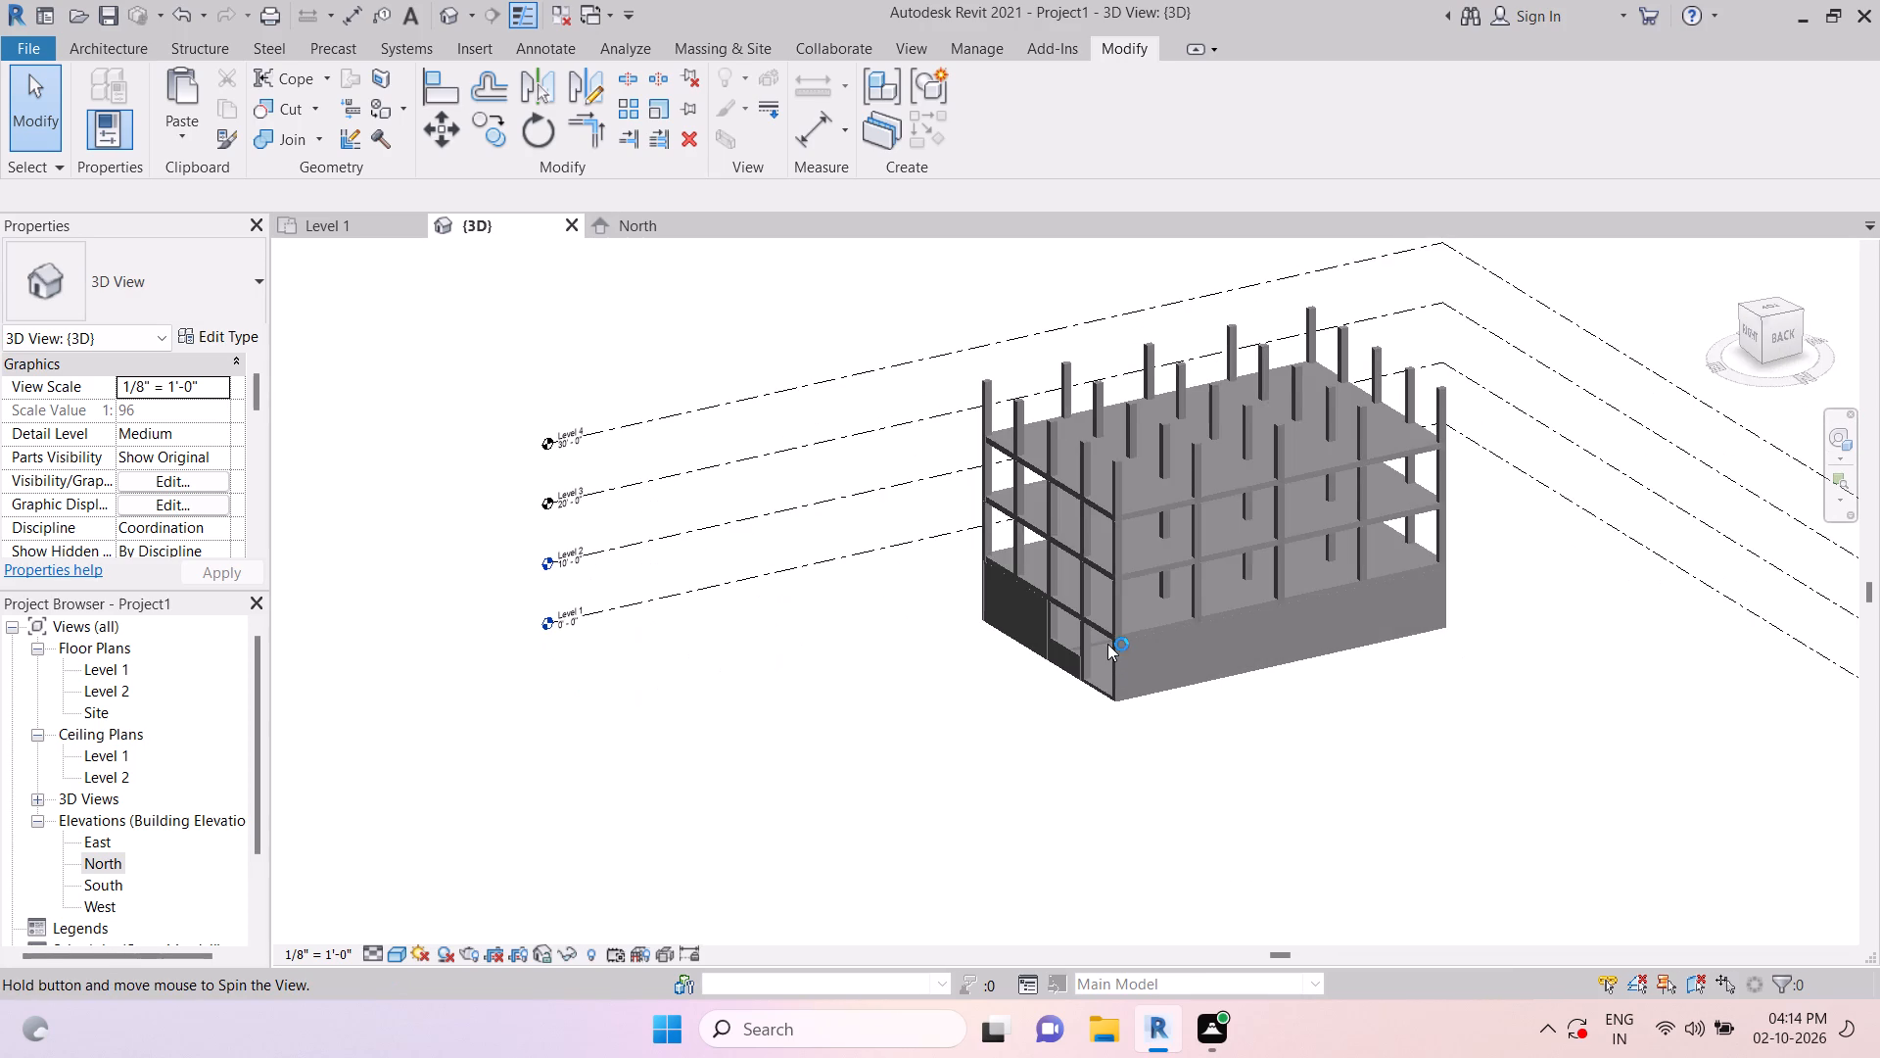
key("Escape")
Open the boundary of the Level 2 floor slab for editing and look at it from the top.
scroll(1099, 624, "up", 4)
left_click(1099, 623)
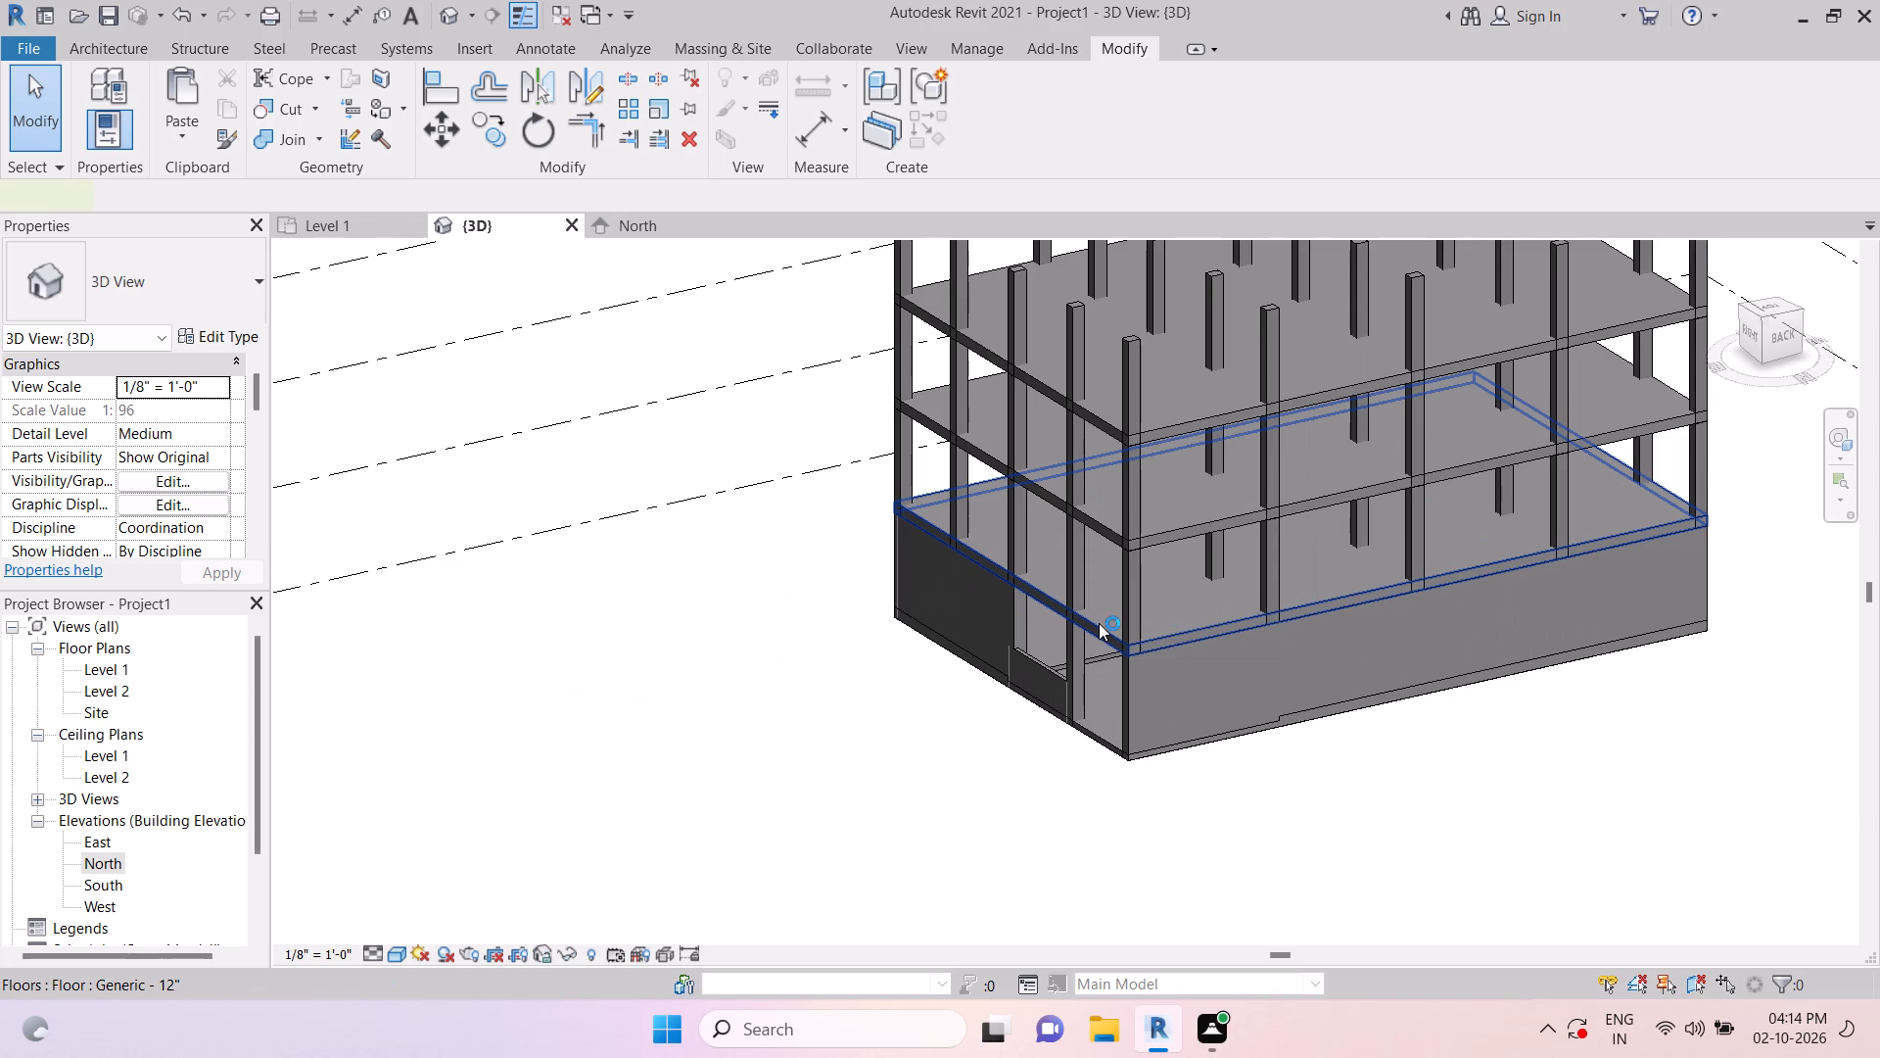
left_click(997, 107)
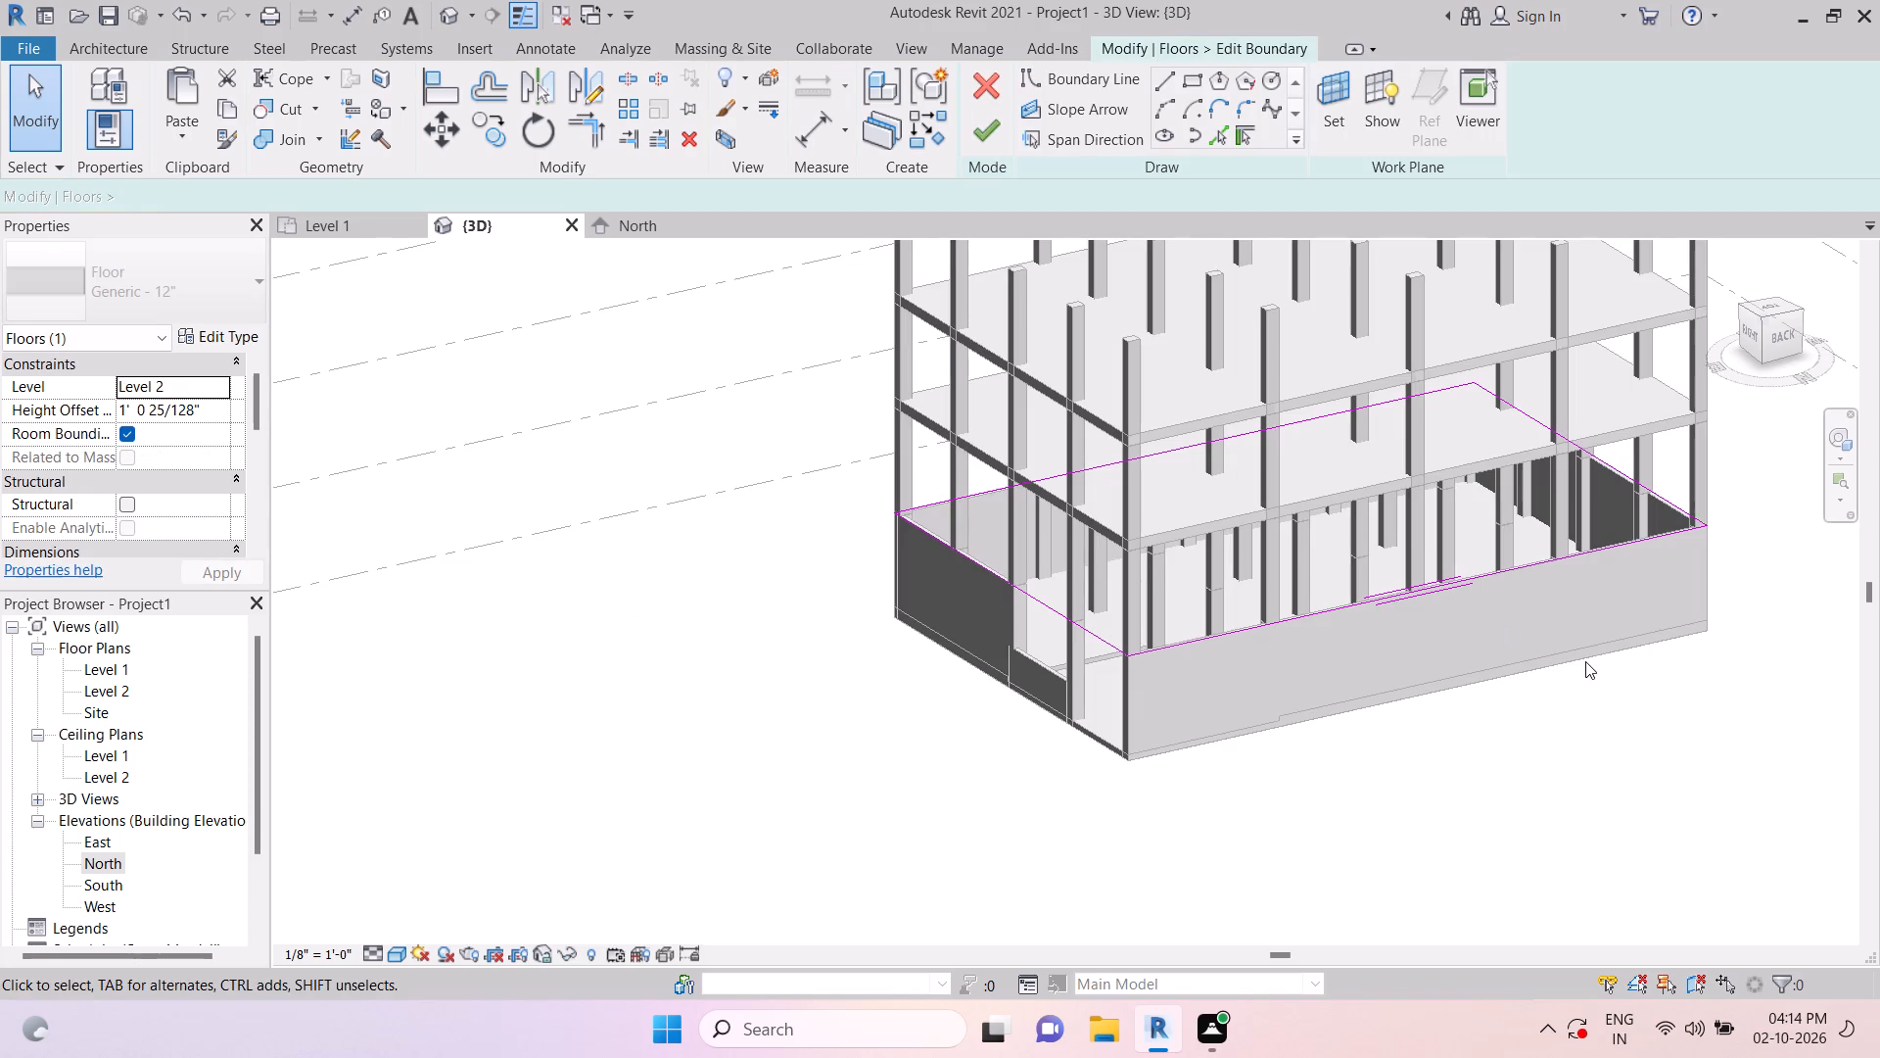
middle_click_drag(1696, 875, 1671, 937, "shift")
middle_click_drag(1777, 628, 1722, 757, "shift")
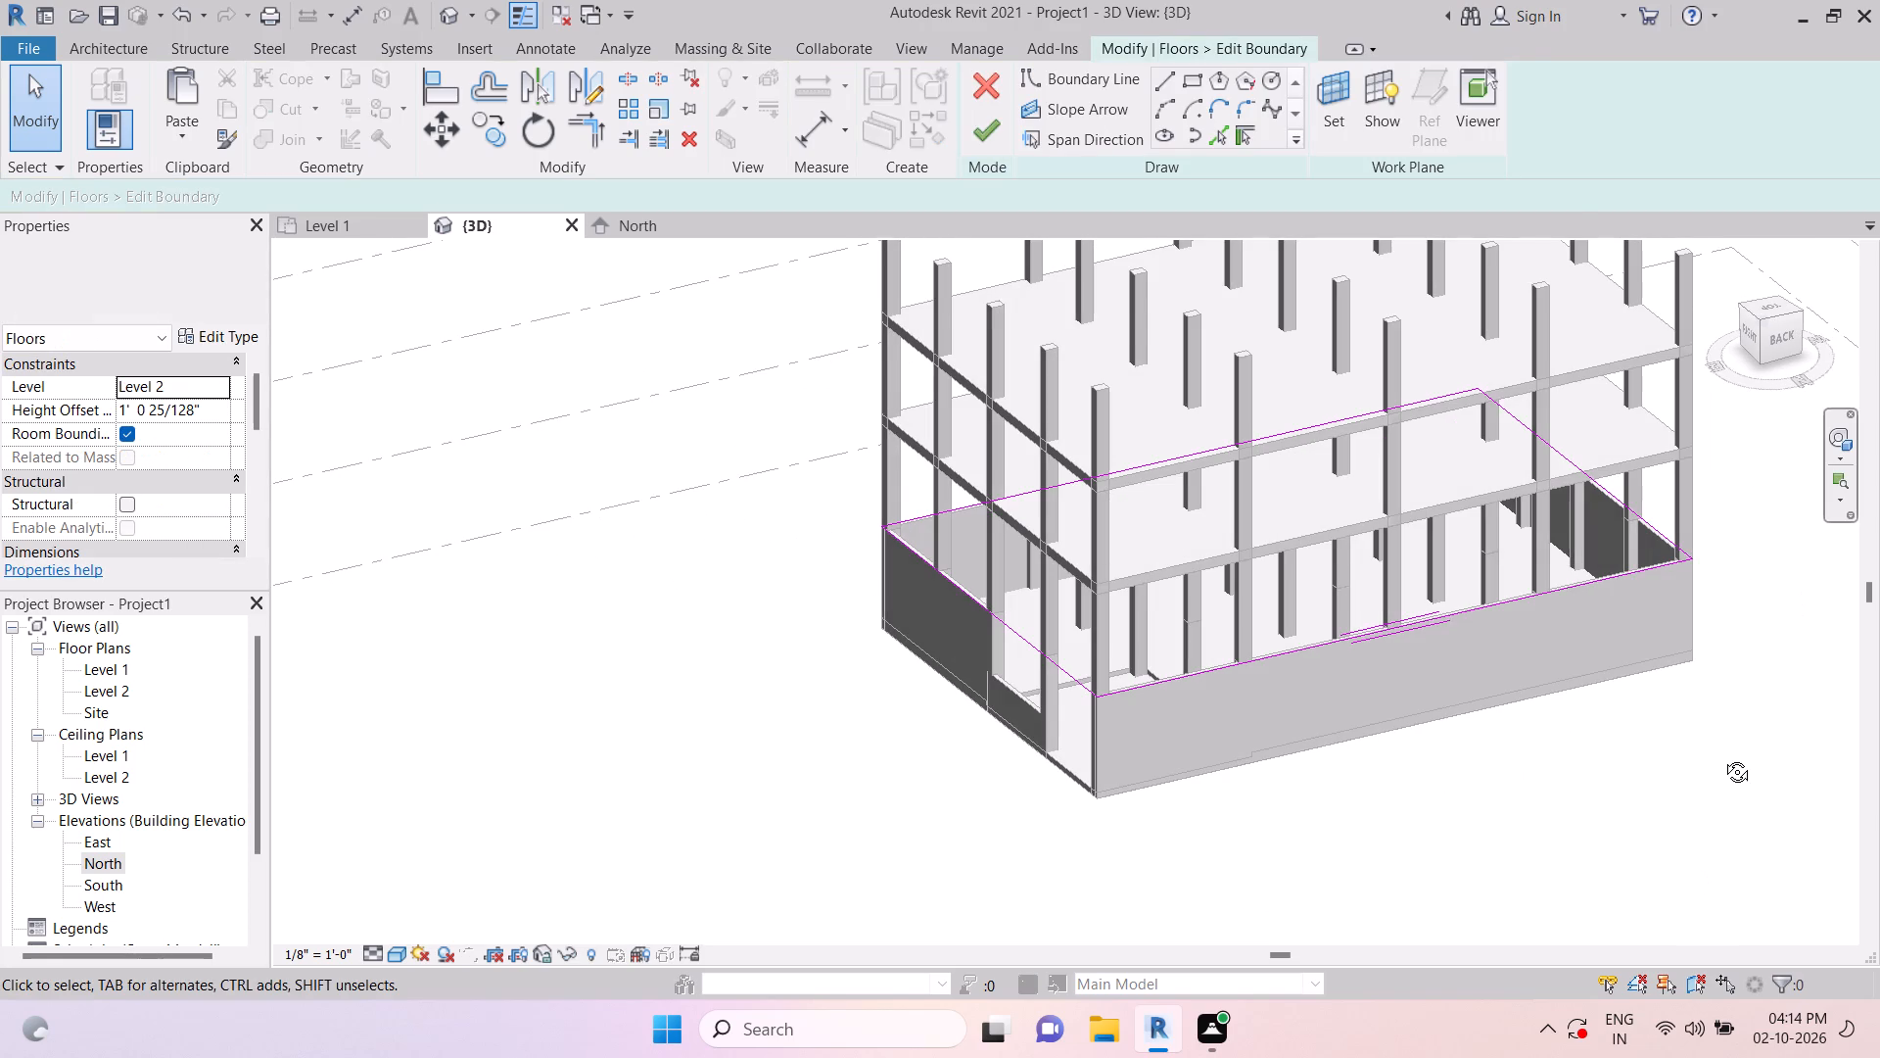
left_click(1770, 314)
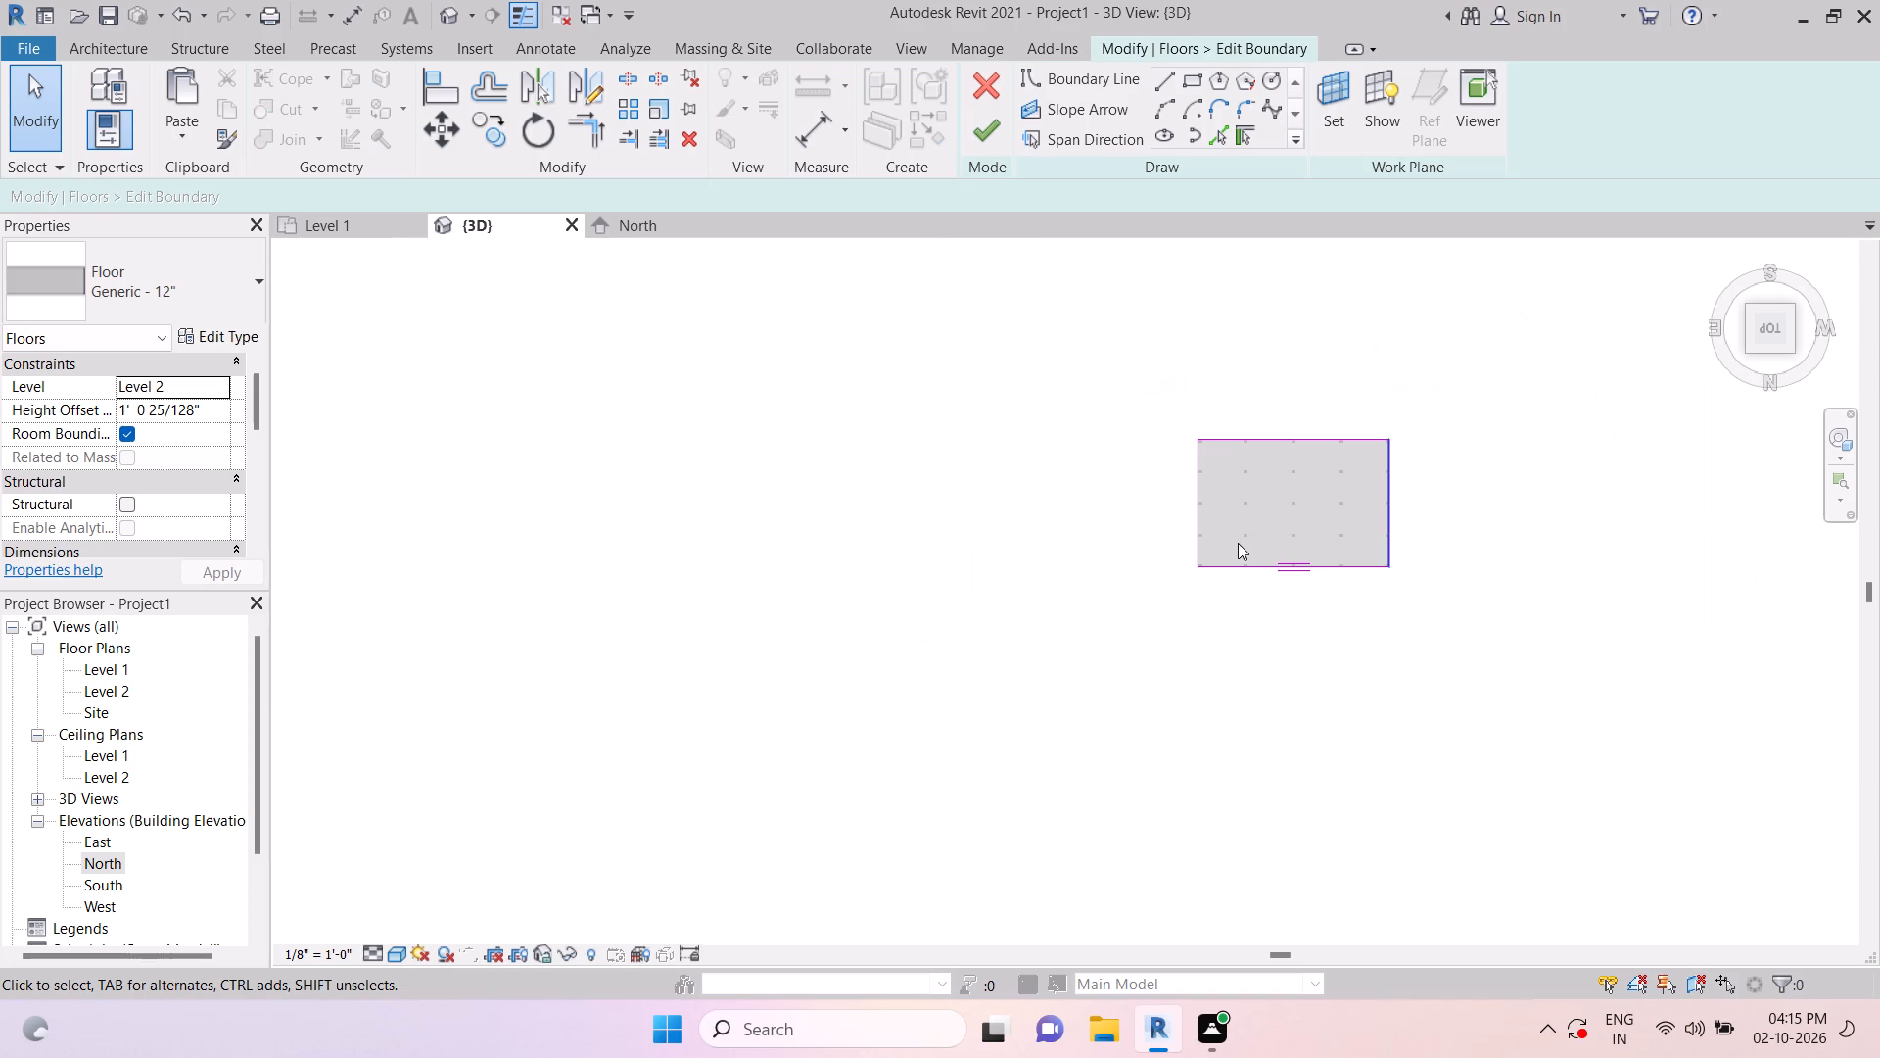
scroll(1020, 531, "up", 6)
key("Escape")
key("Escape")
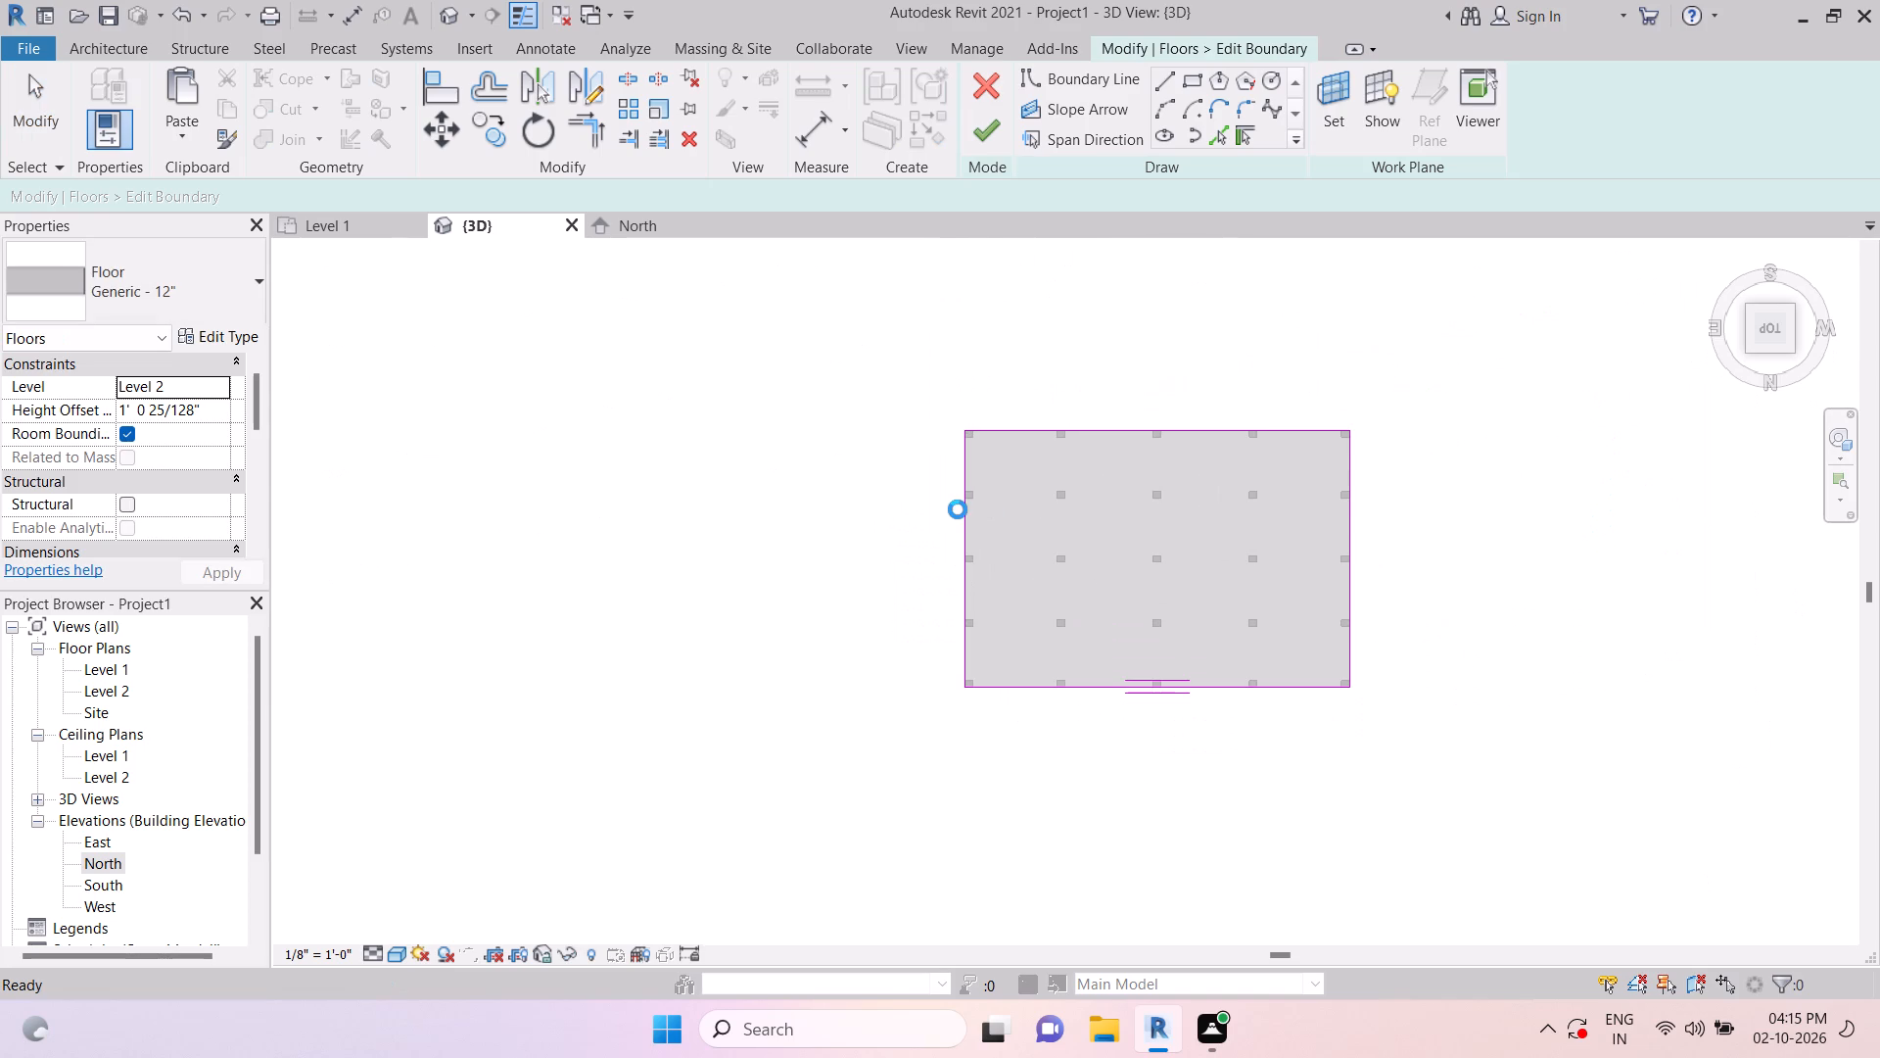
scroll(958, 508, "up", 3)
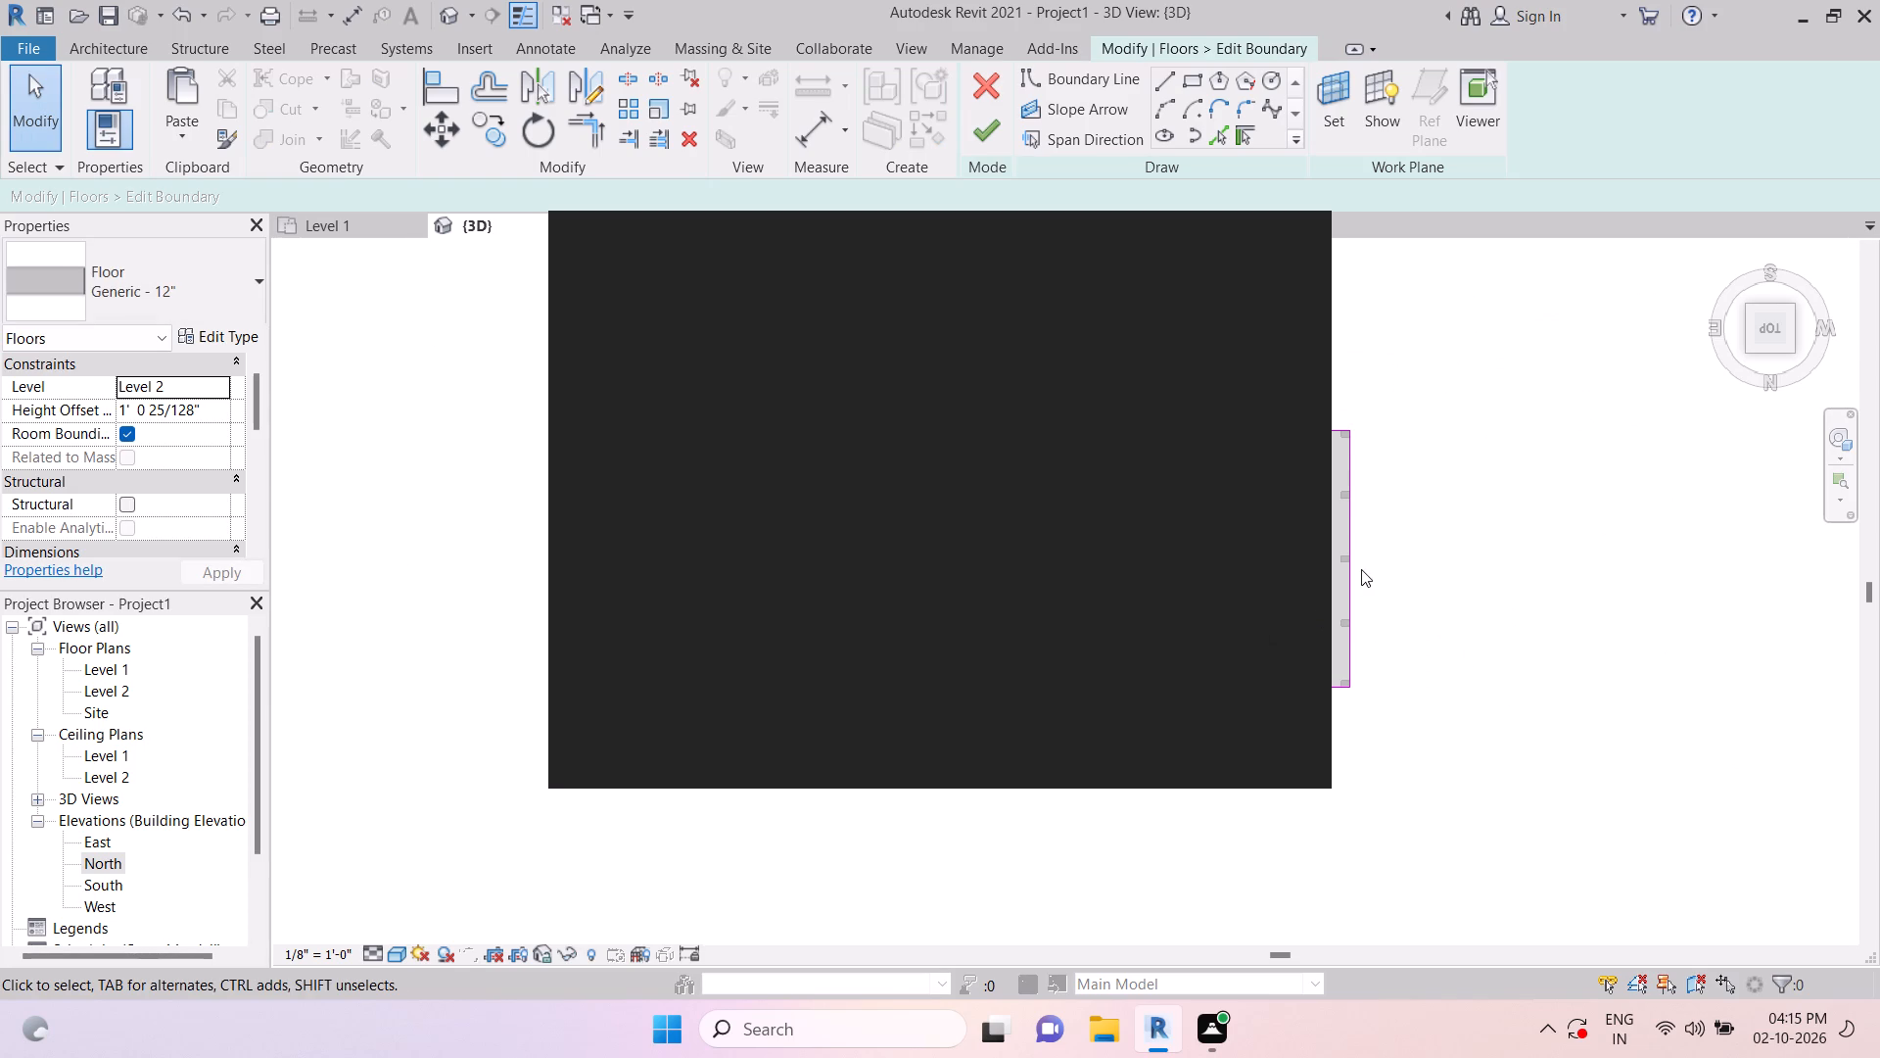
left_click(1308, 231)
key("Escape")
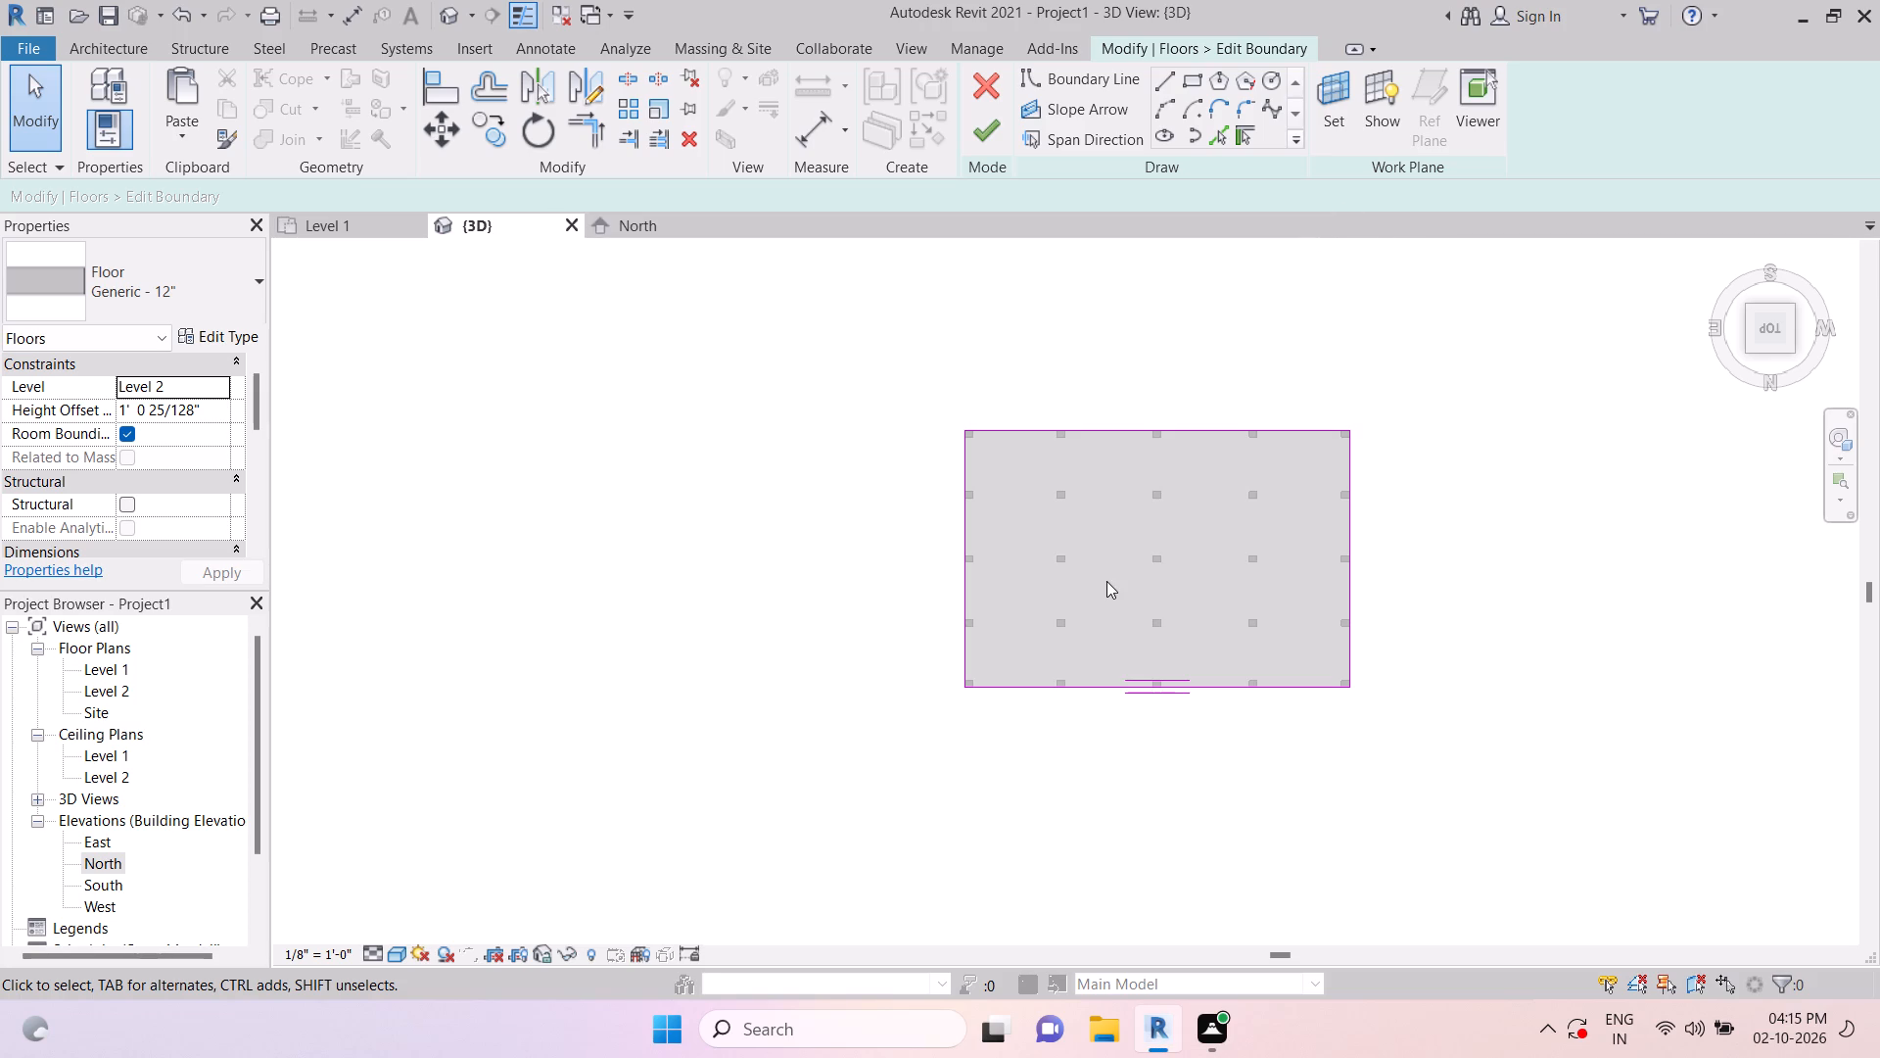
key("Escape")
Move the floor boundary's east edge 3' outward, beyond the columns, and finish the boundary edit.
left_click(964, 563)
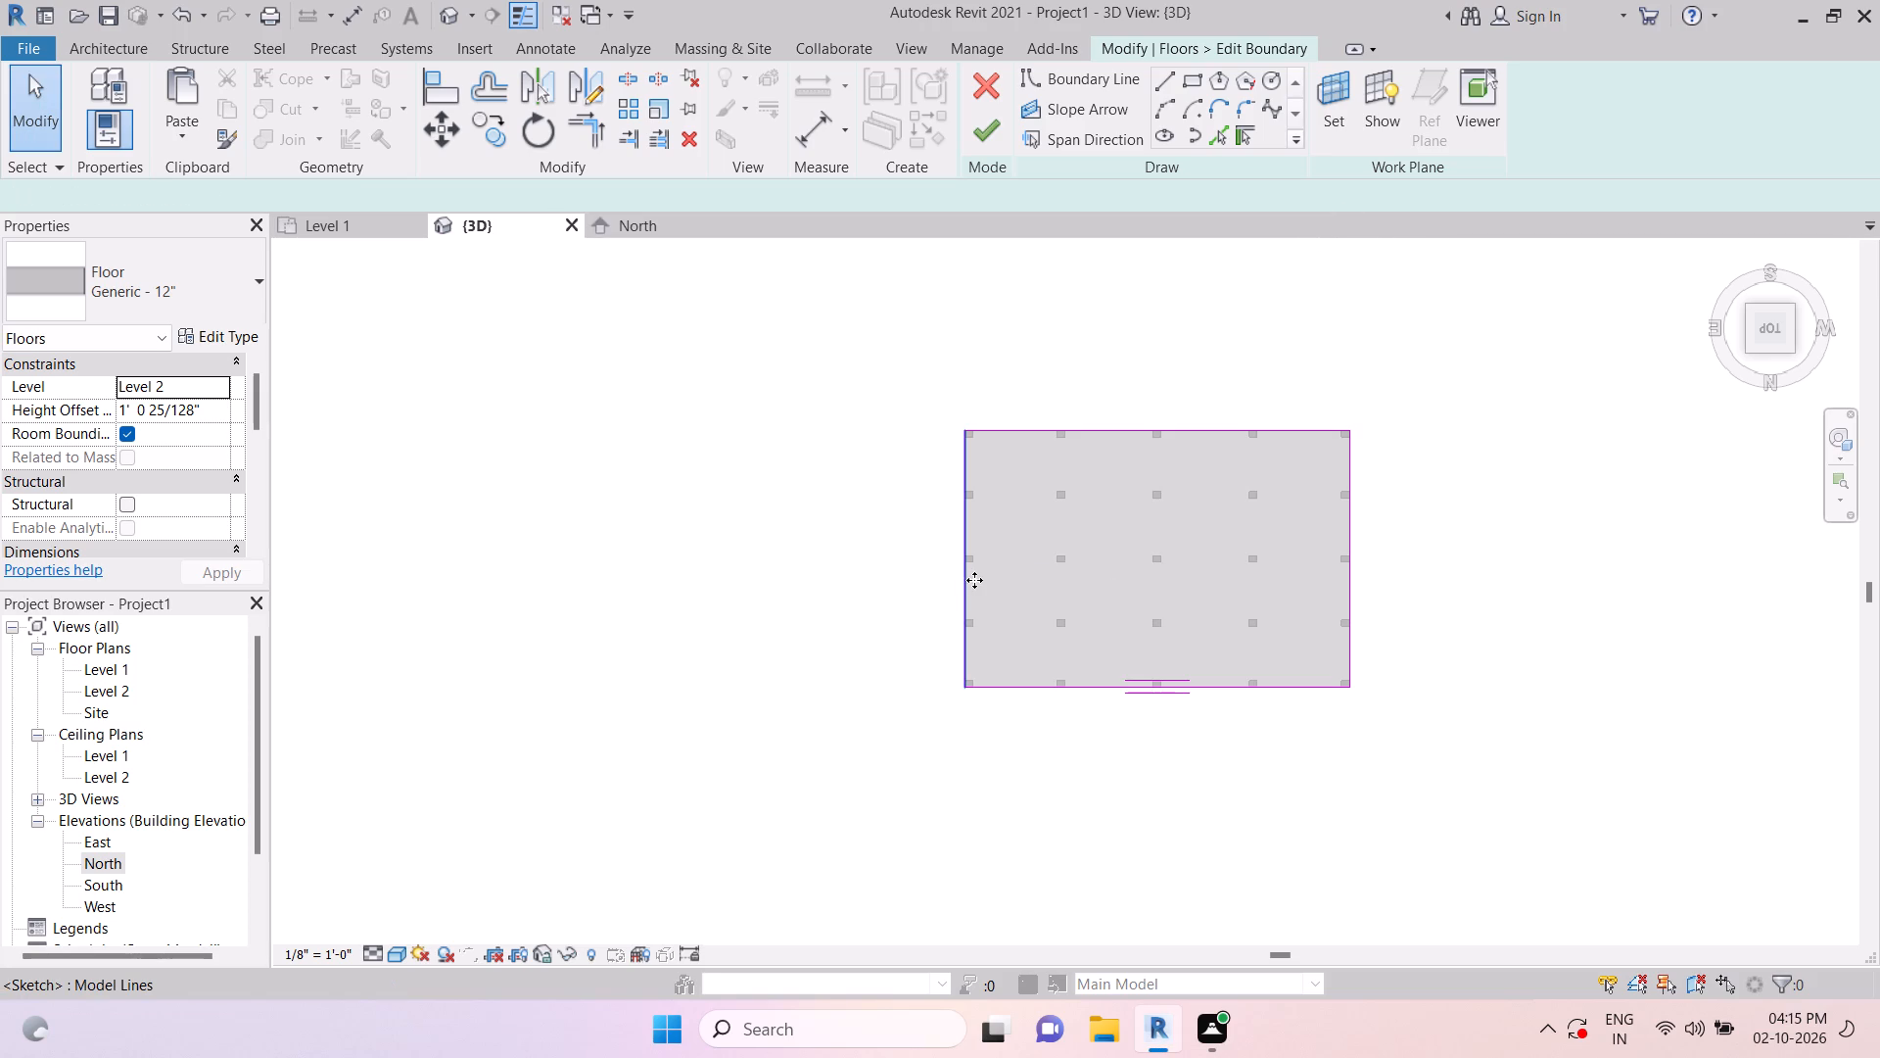
left_click(446, 132)
left_click(961, 530)
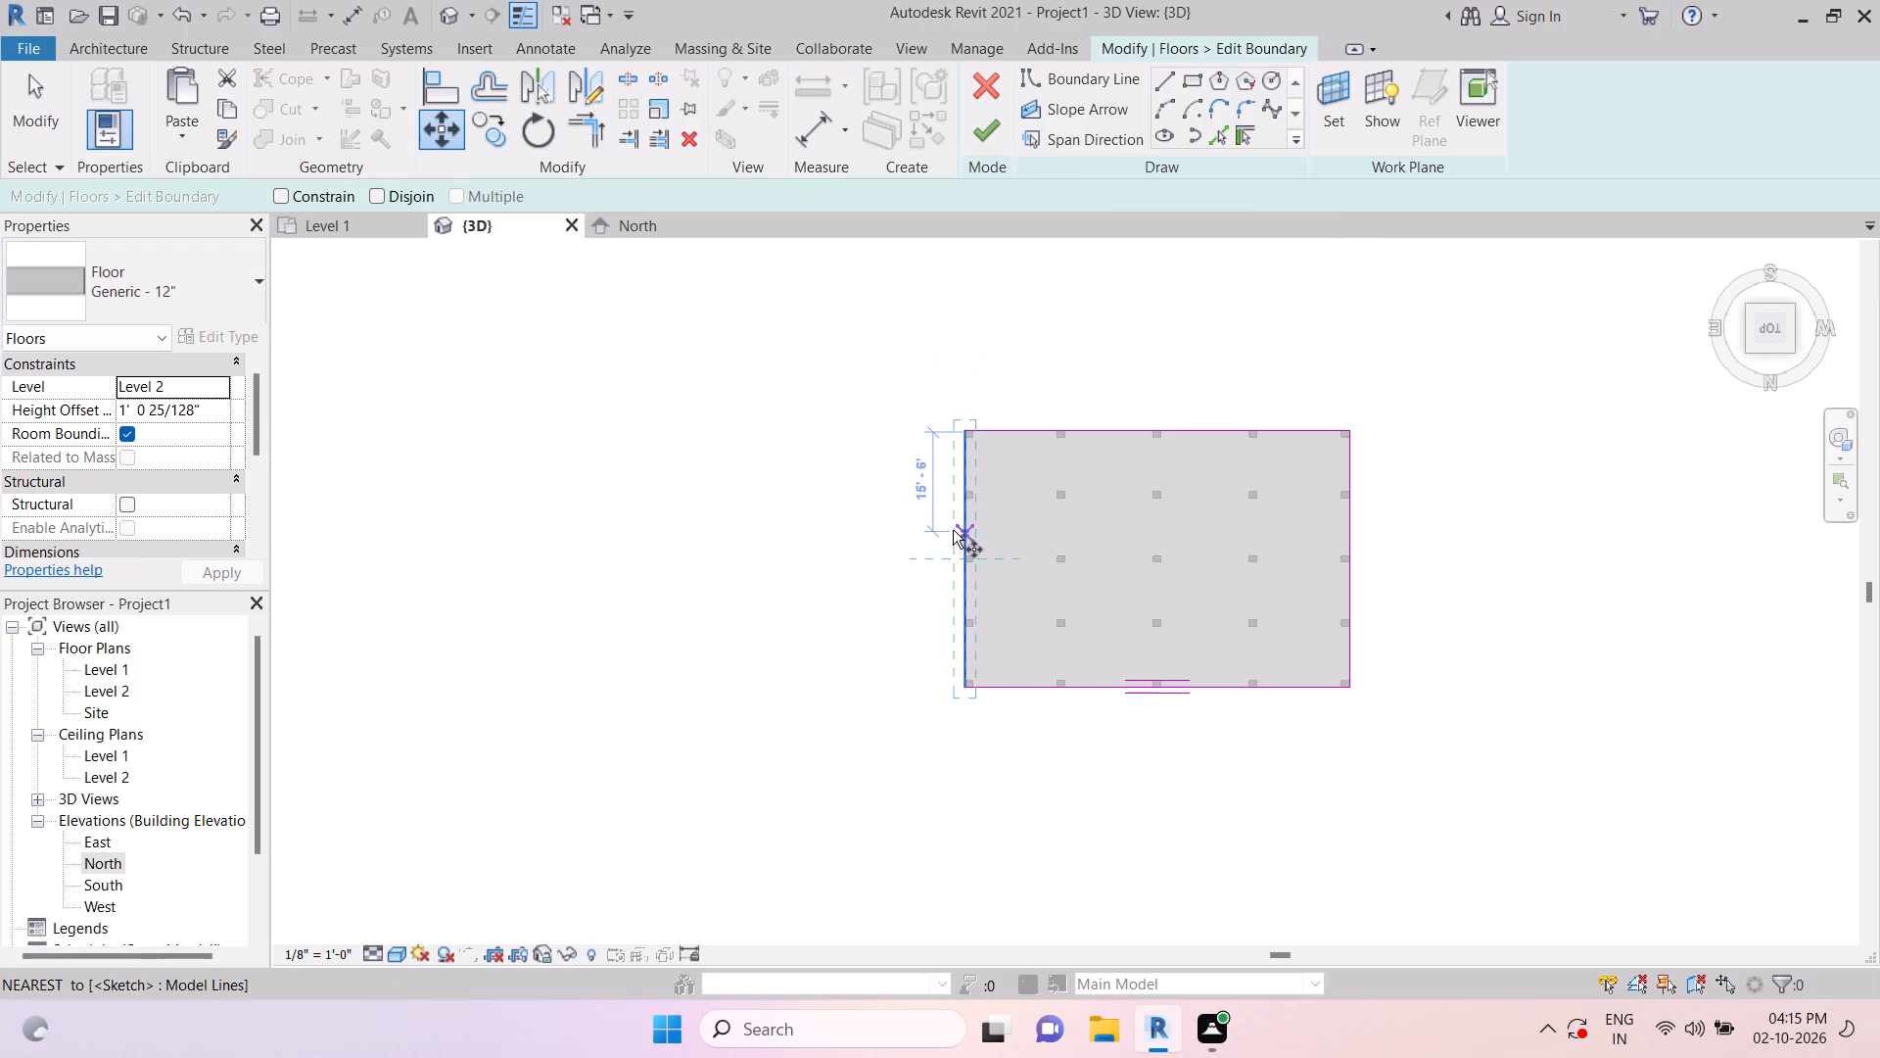
type("3'")
key("Return")
key("Escape")
key("Escape")
key("Escape")
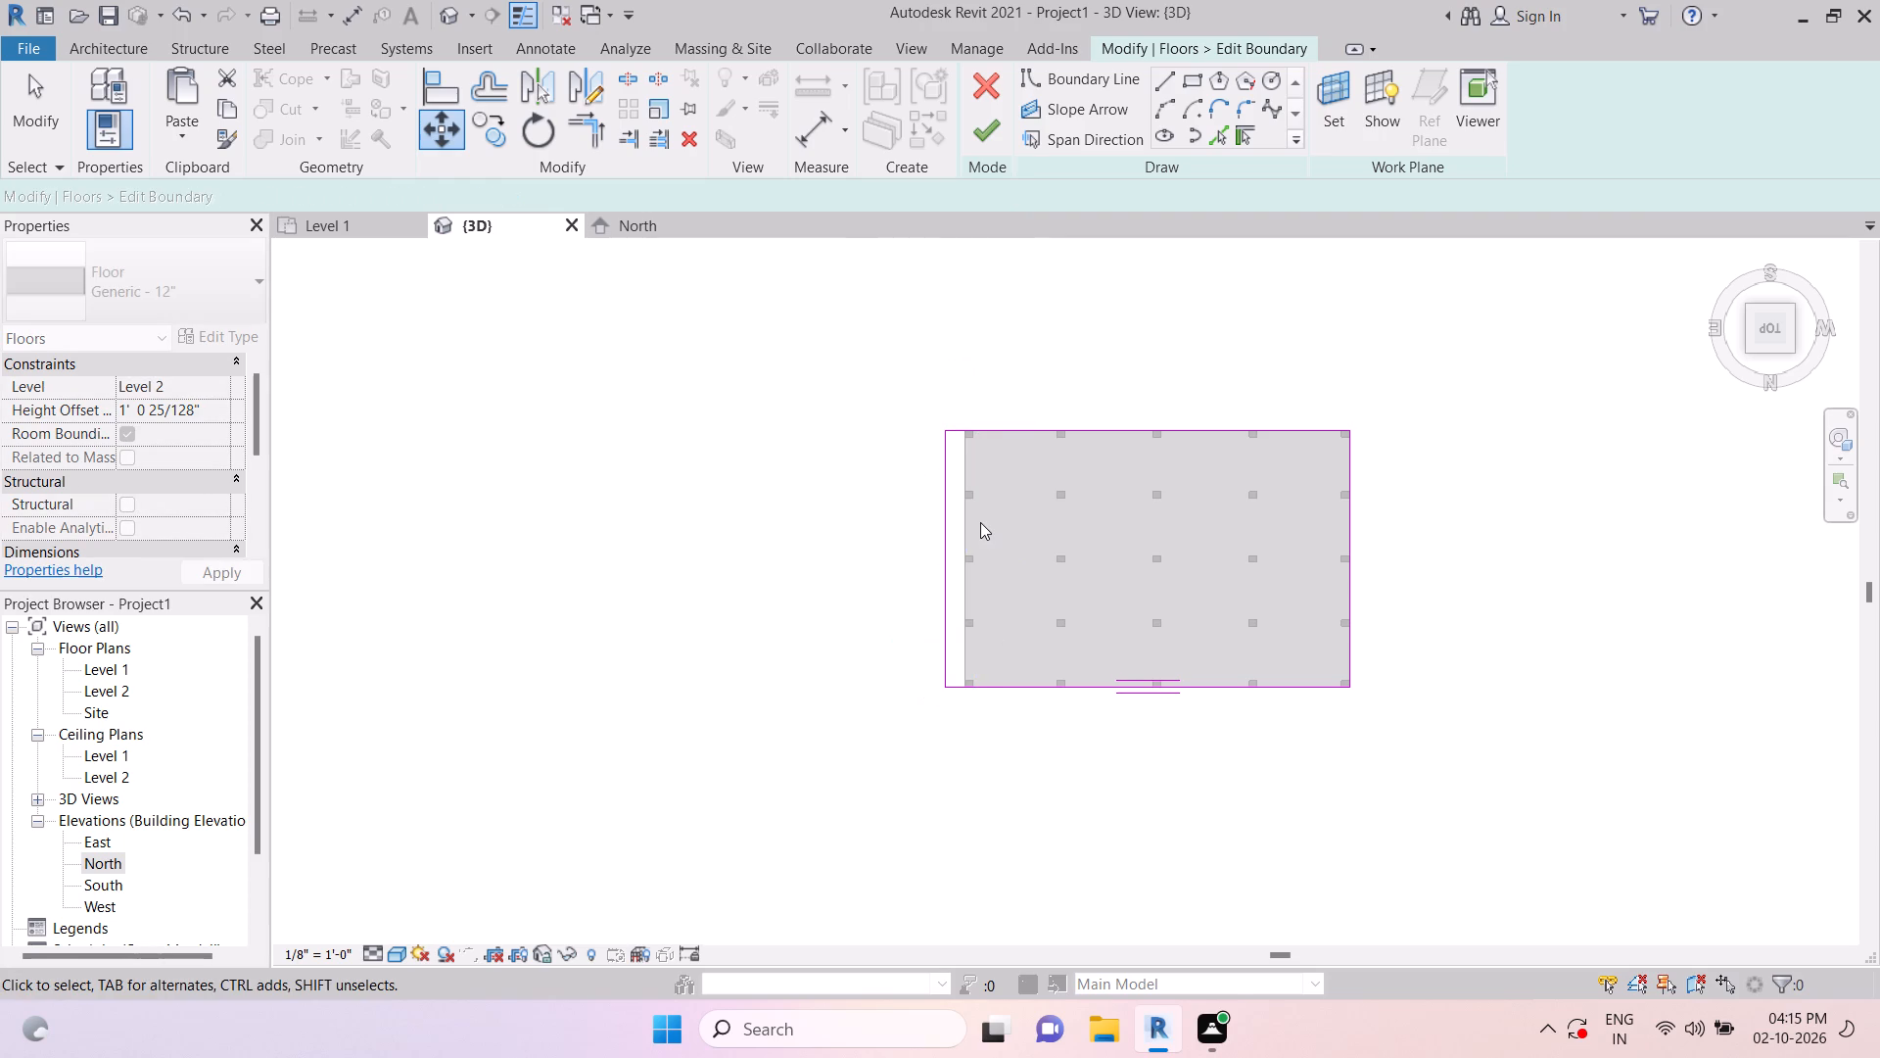
key("Escape")
key("Escape")
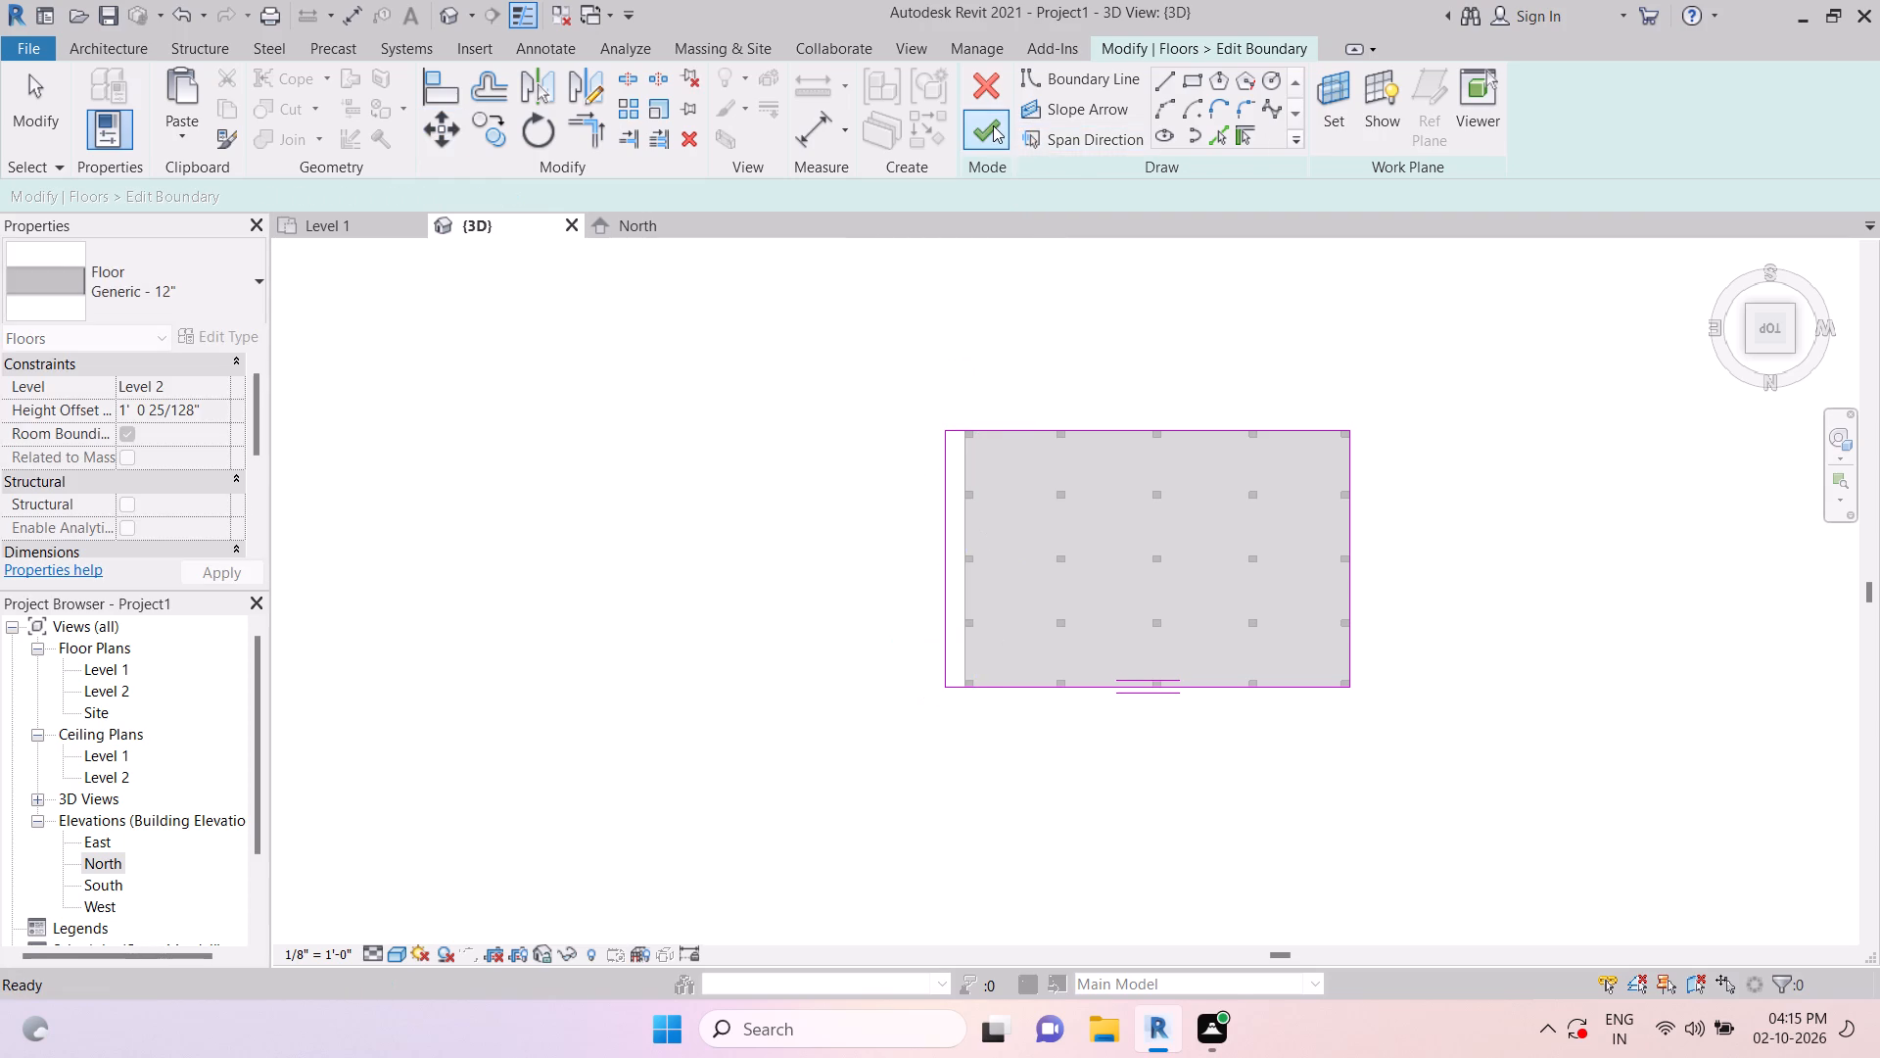
left_click(992, 122)
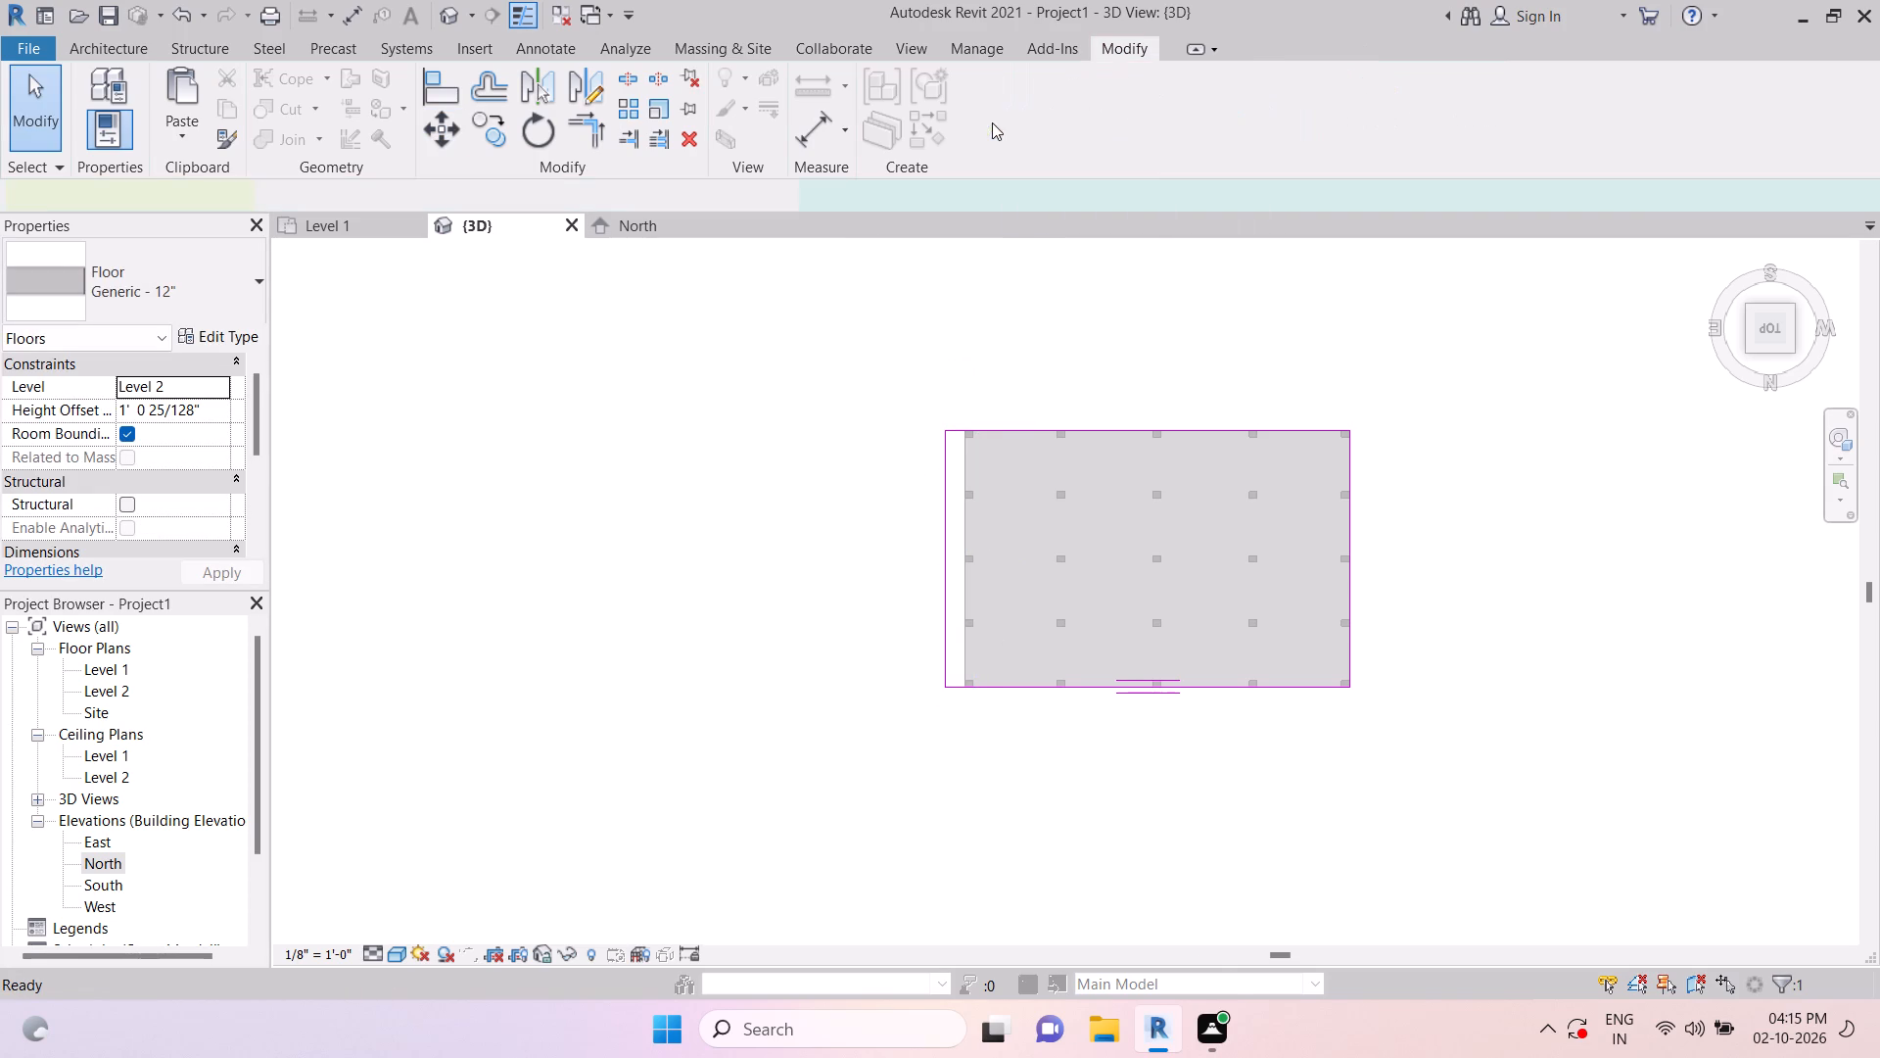
key("Escape")
Delete the Level 3 and Level 4 floor slabs, keeping their columns.
middle_click_drag(1095, 803, 1229, 521, "shift")
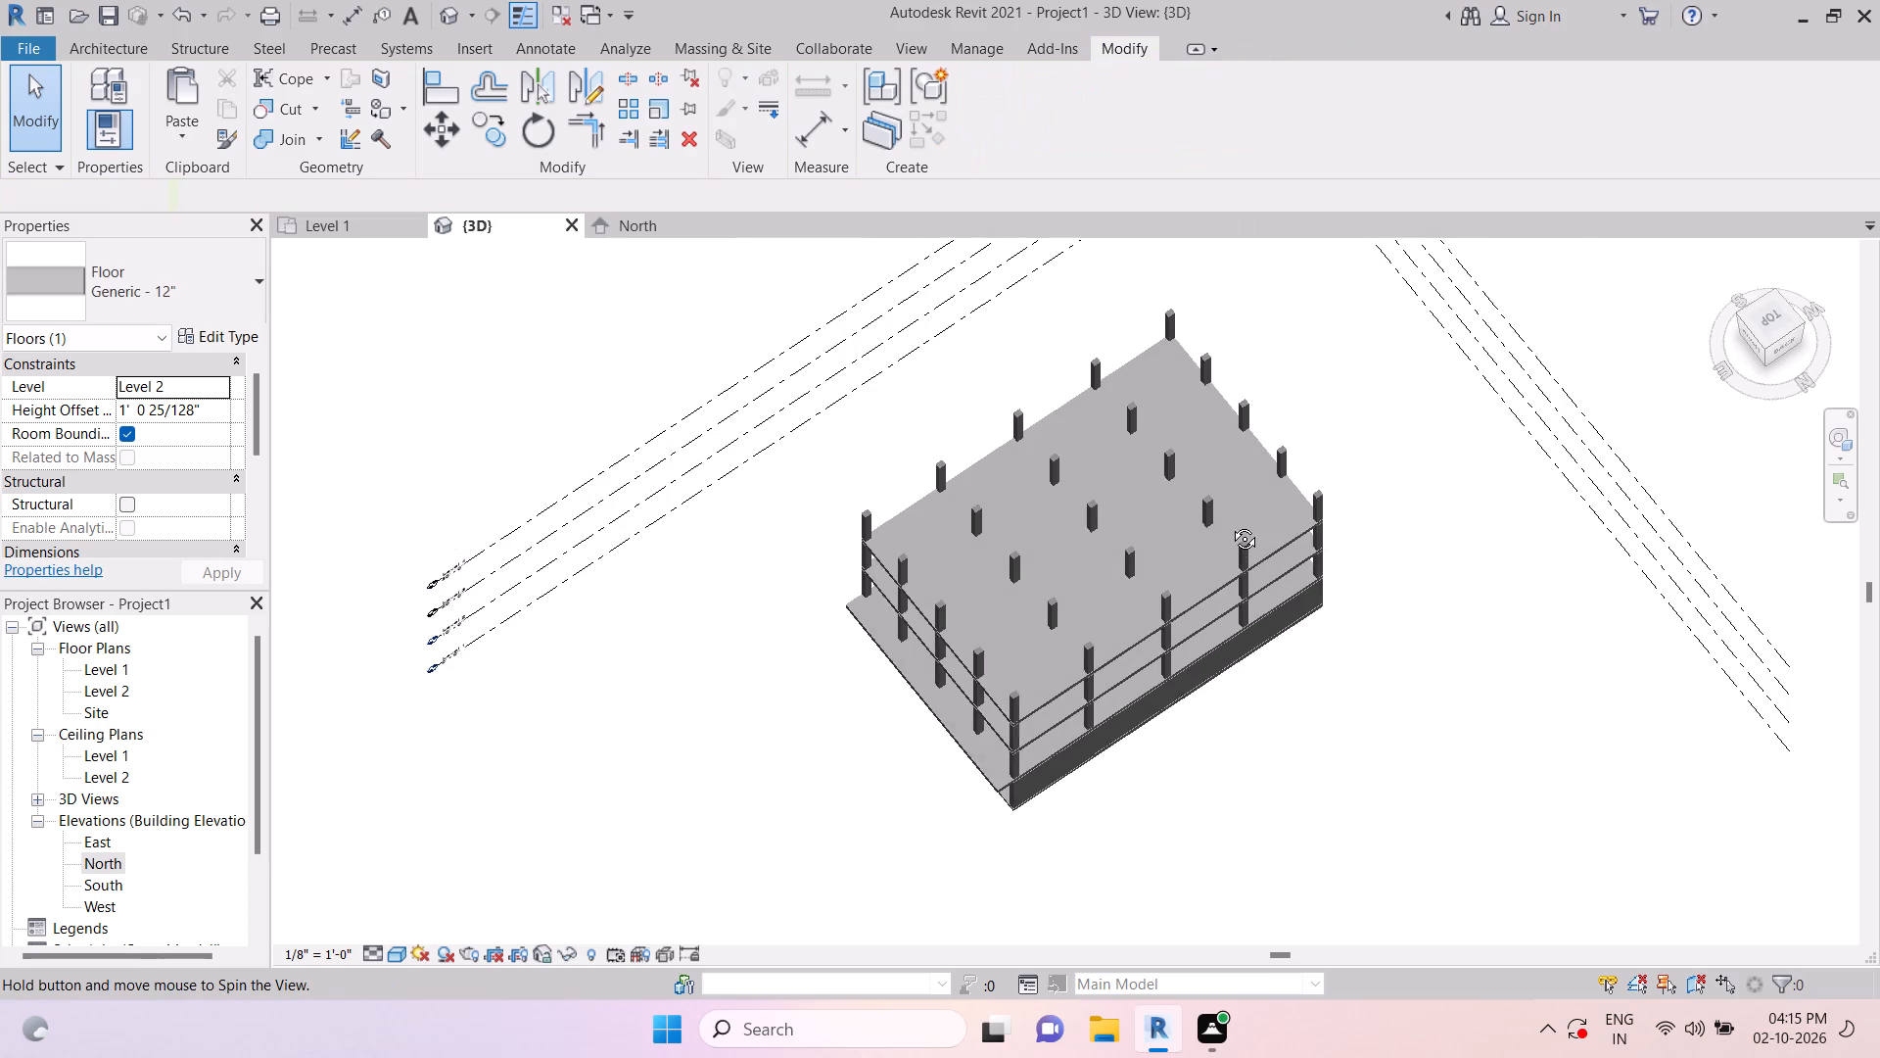
middle_click_drag(1175, 862, 1172, 640, "shift")
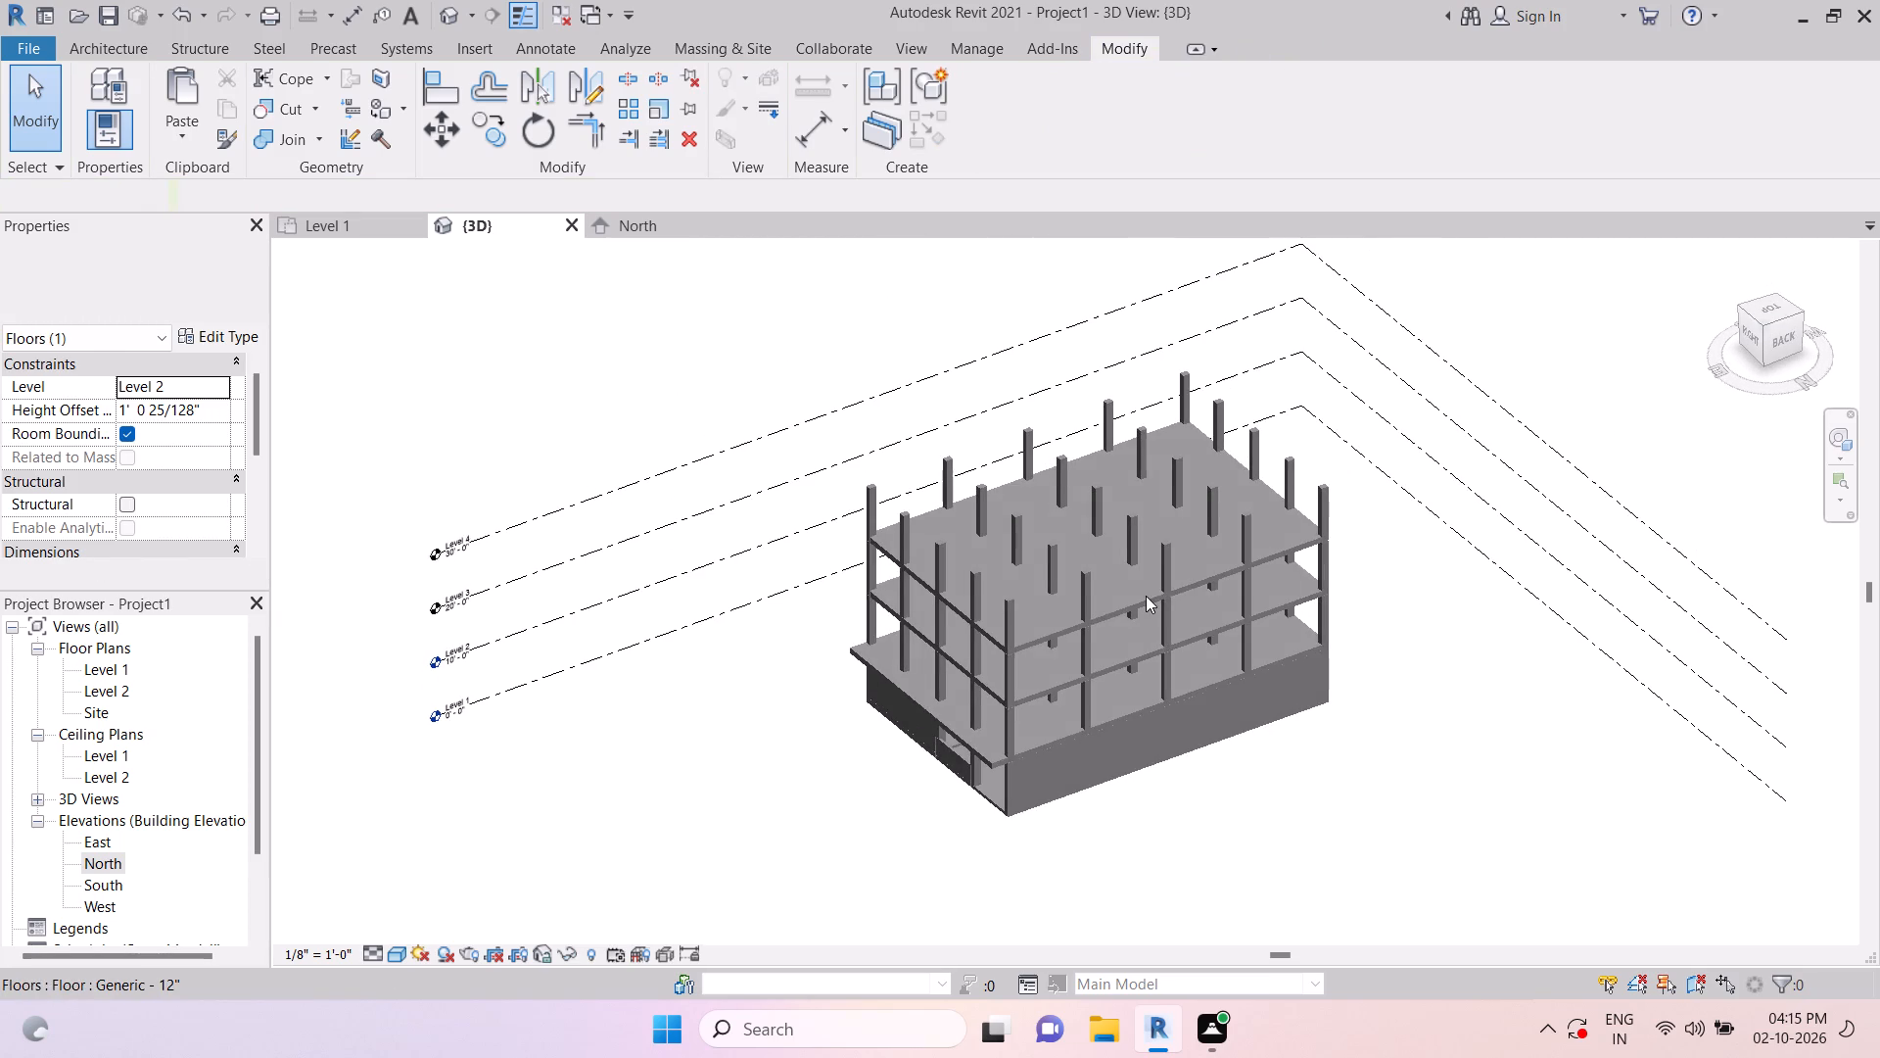
middle_click_drag(1159, 822, 1199, 629, "shift")
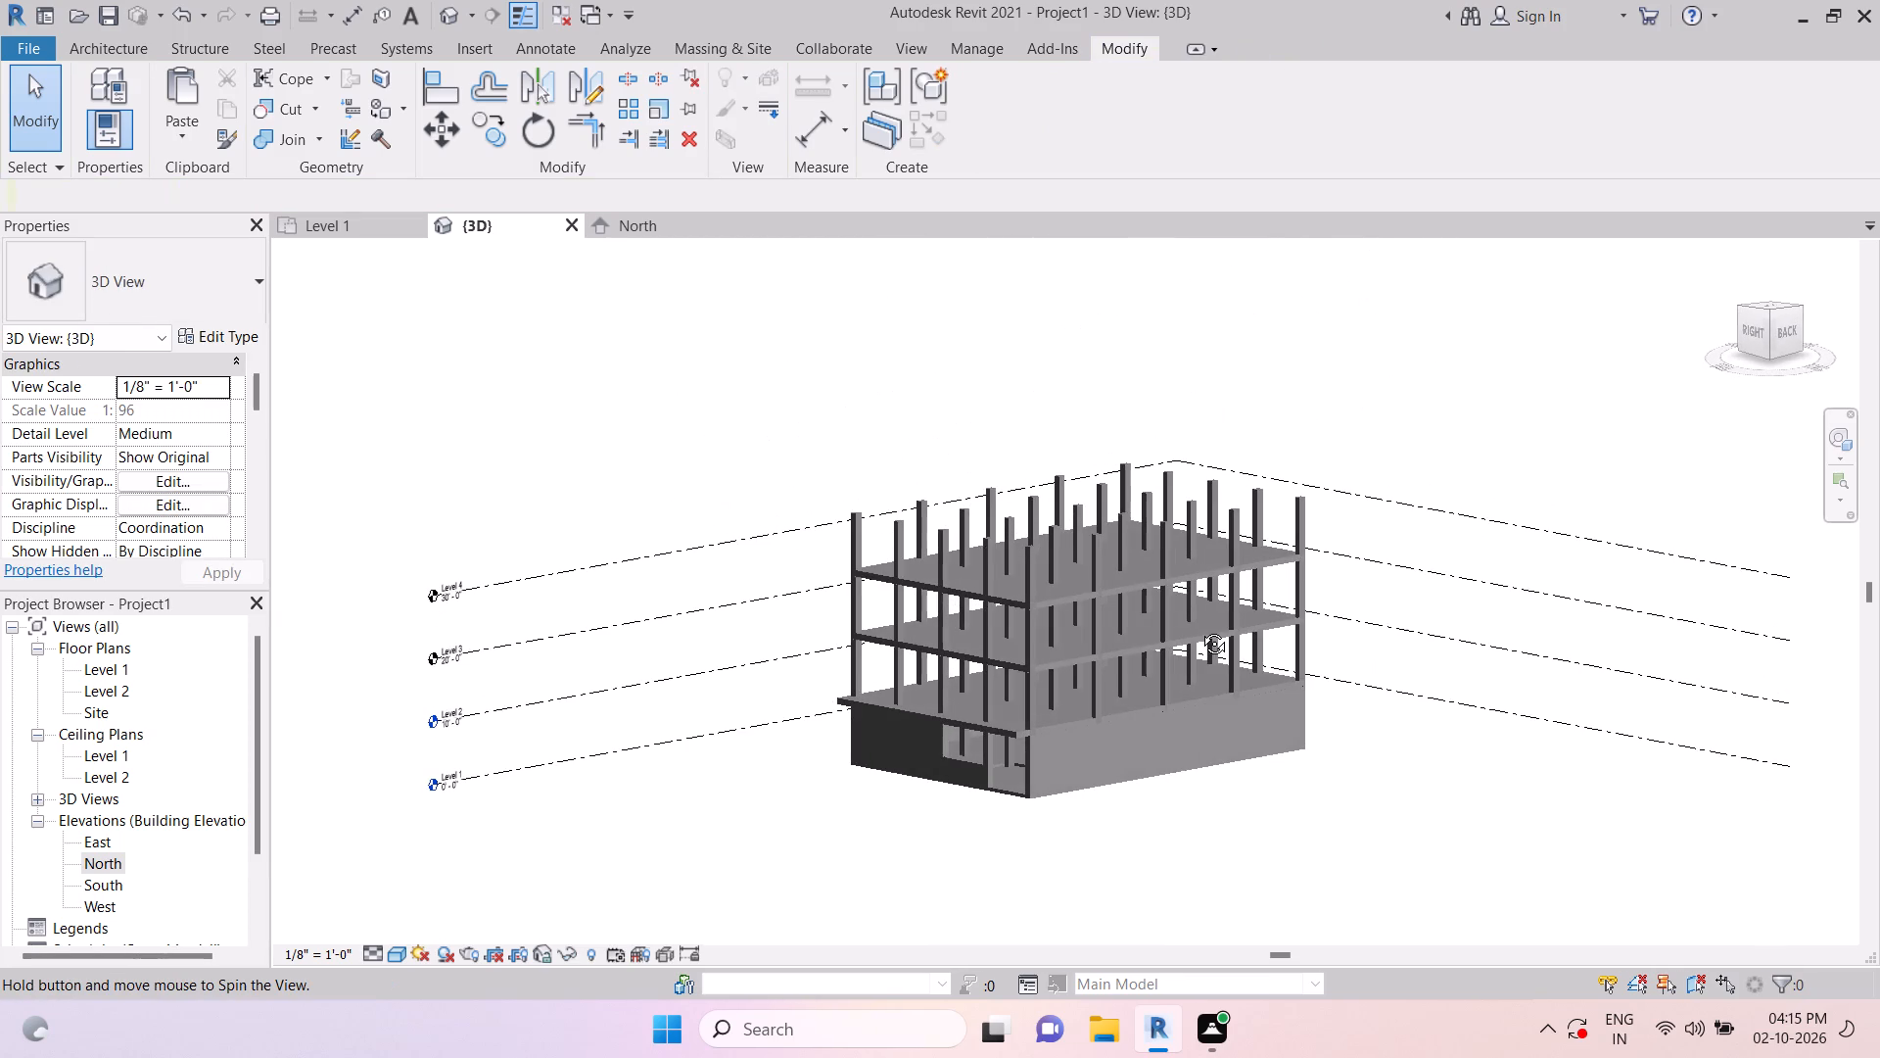
middle_click_drag(1199, 629, 1197, 629, "shift")
key("Escape")
key("Escape")
scroll(1005, 648, "up", 4)
key("Escape")
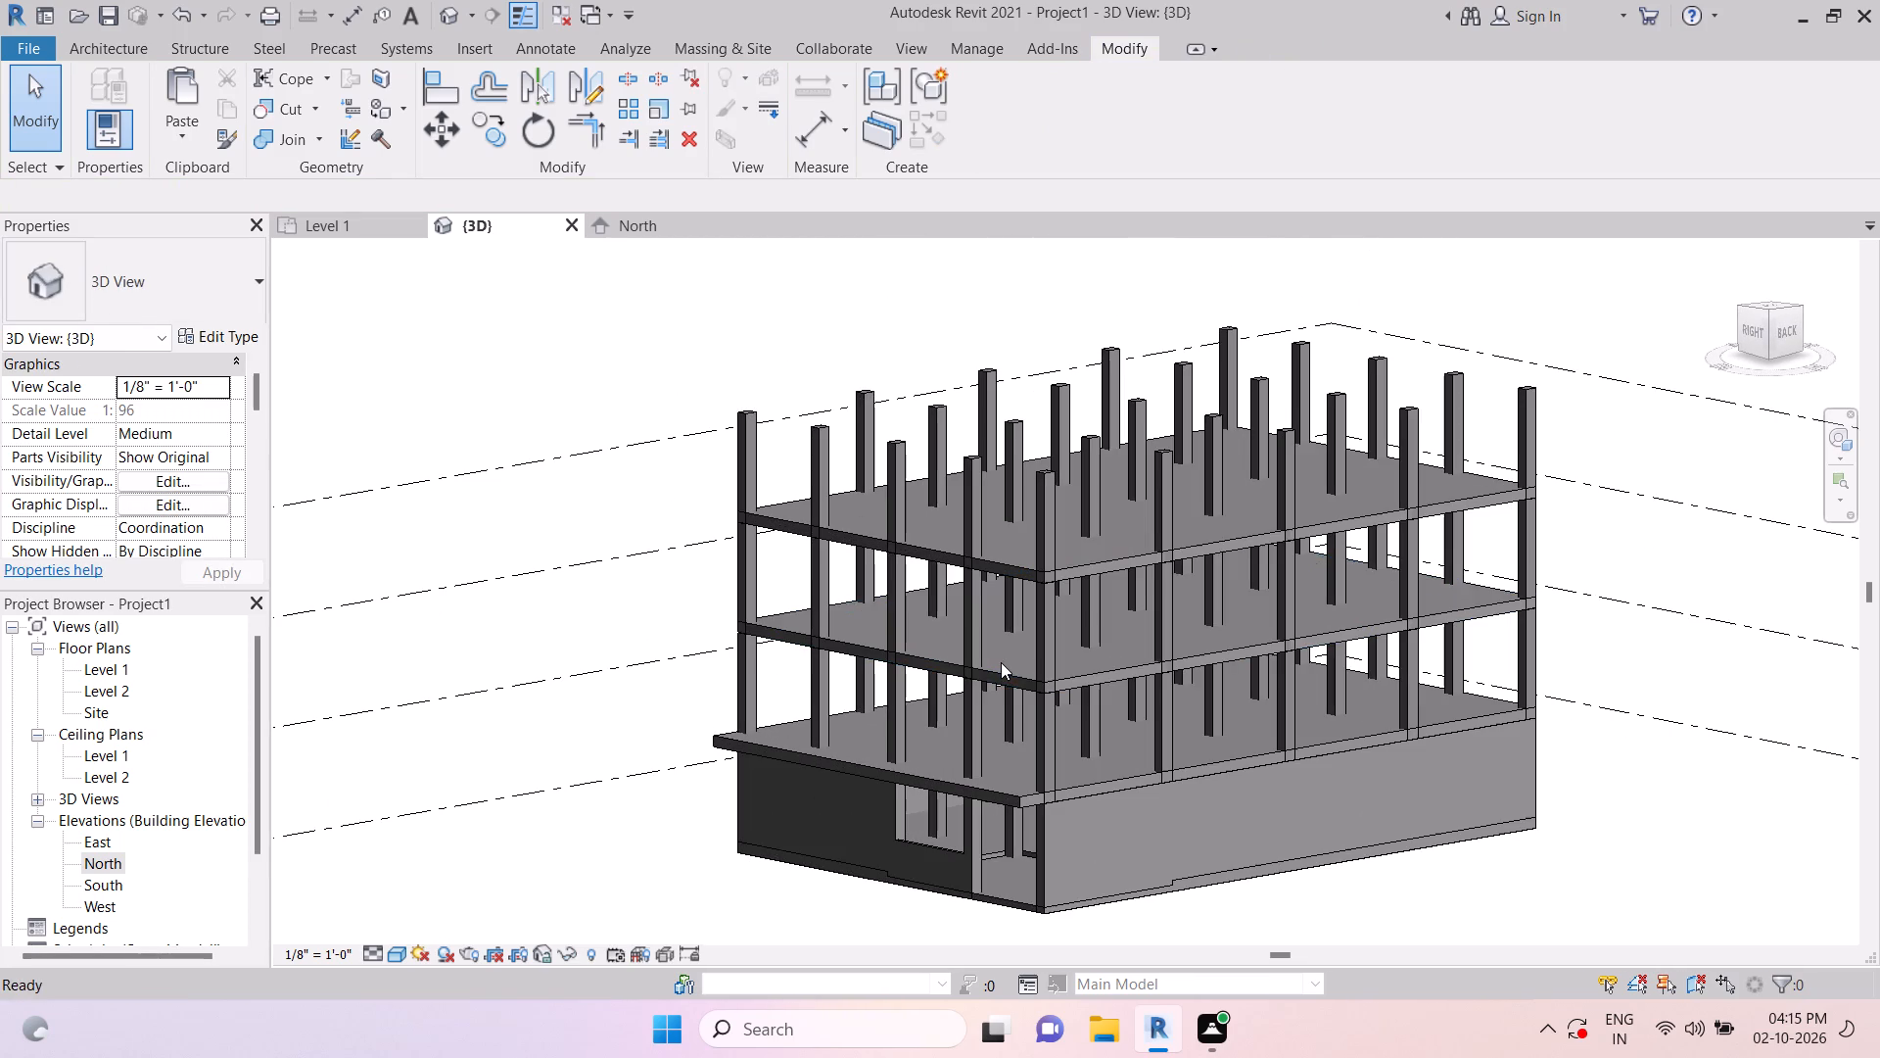
left_click(1001, 665)
key("Delete")
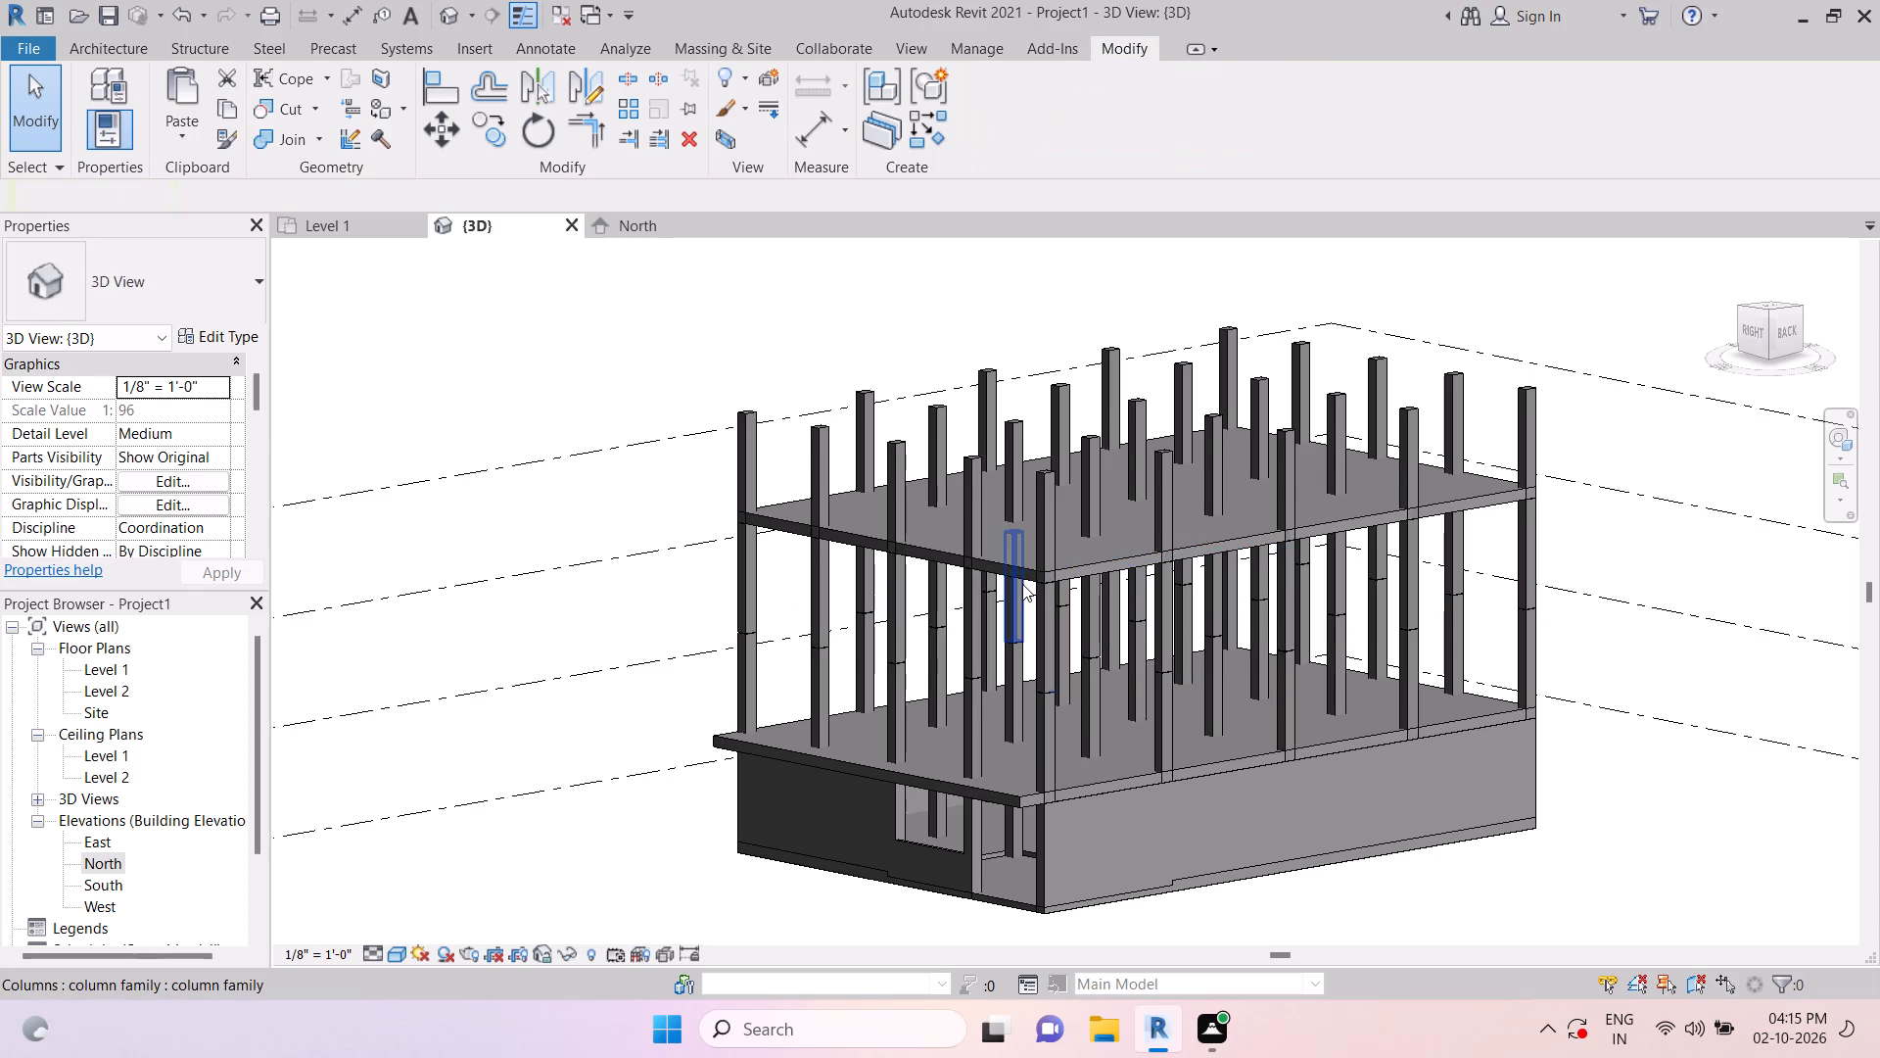
left_click(1025, 568)
key("Delete")
key("Escape")
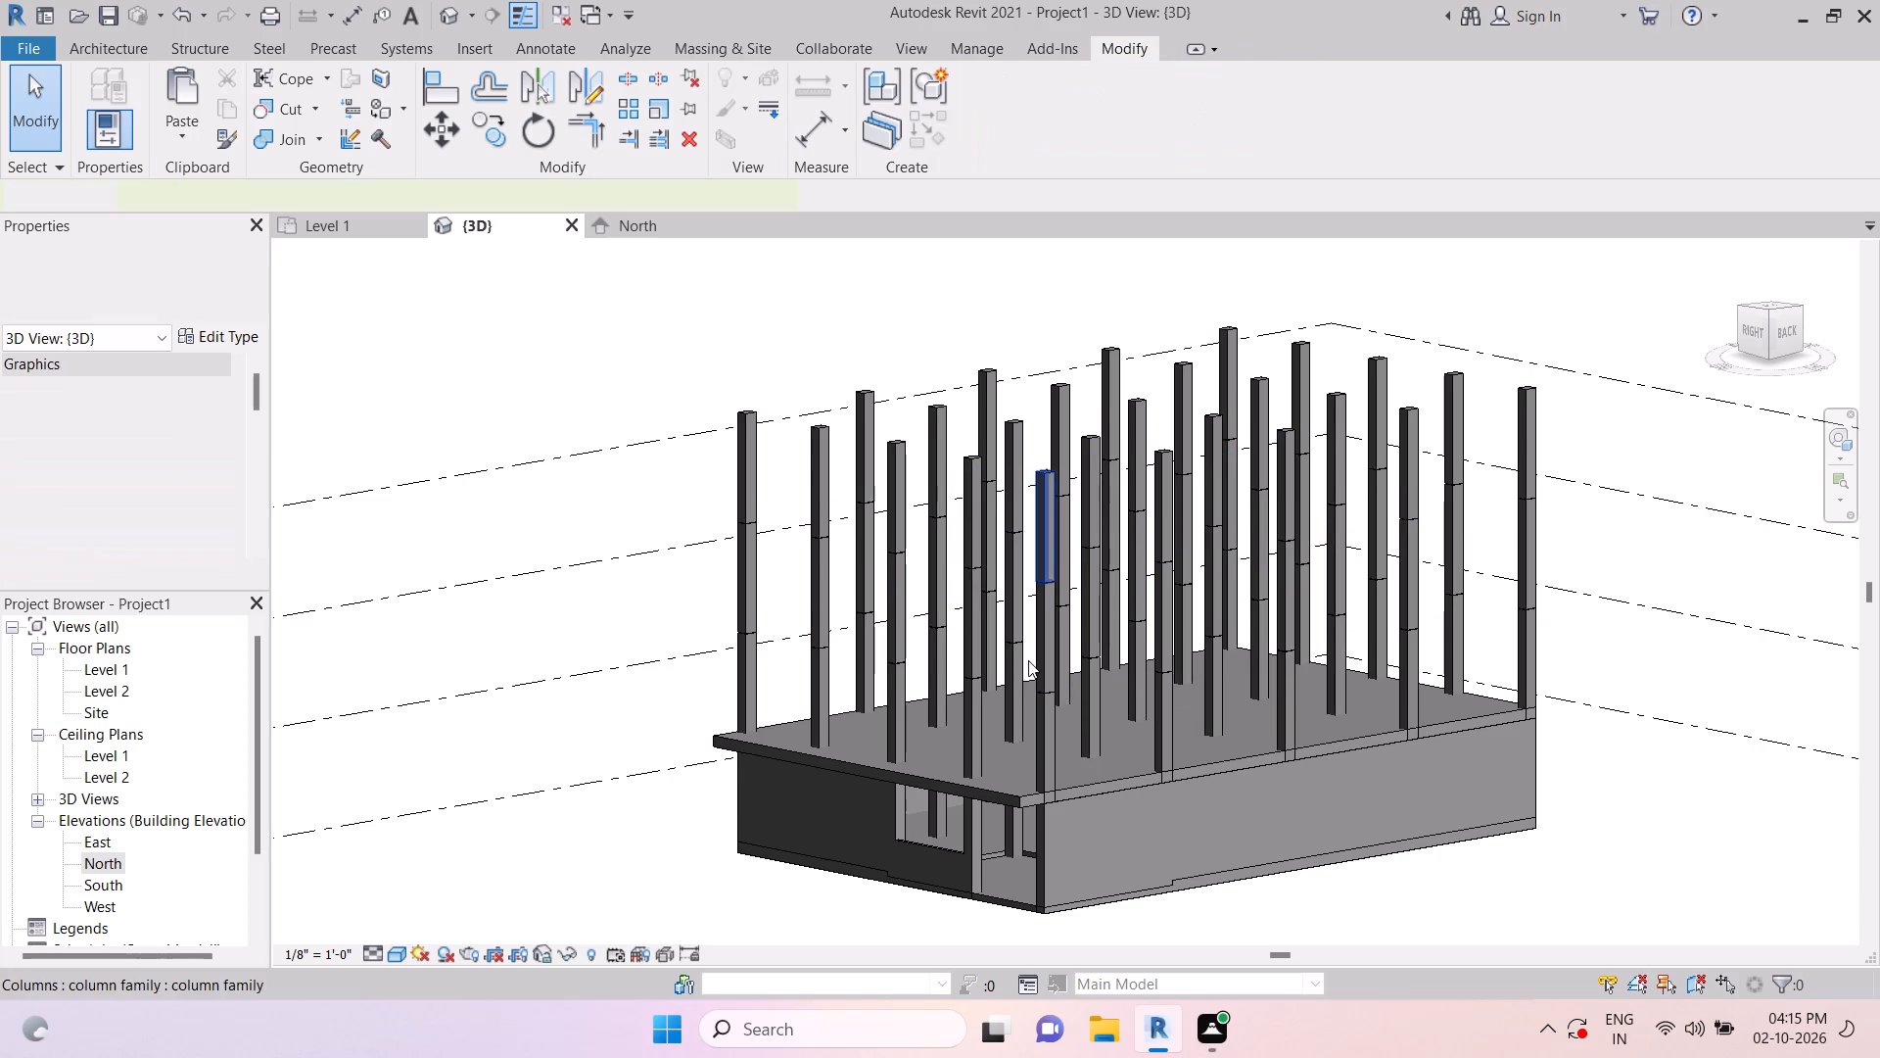
Copy the extended Level 2 floor slab and paste it aligned to Level 3 and Level 4.
left_click(994, 792)
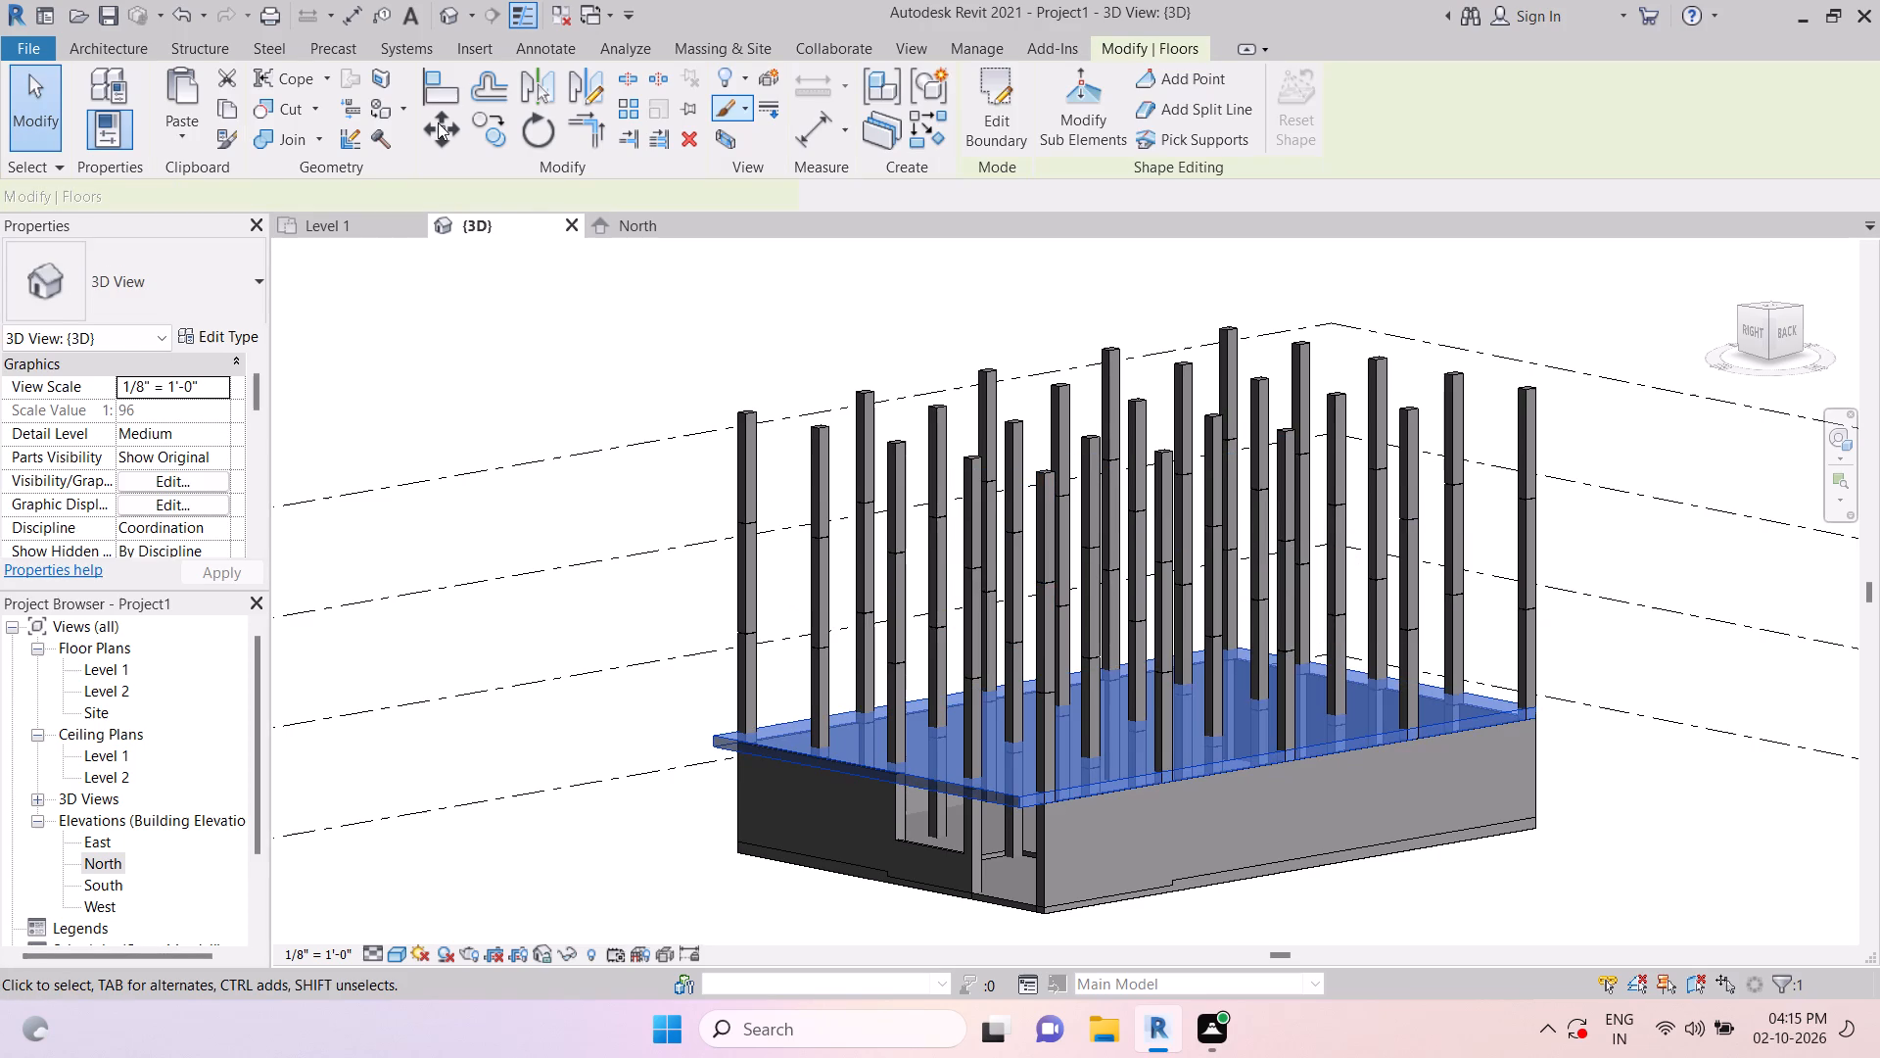
double_click(228, 110)
left_click(194, 133)
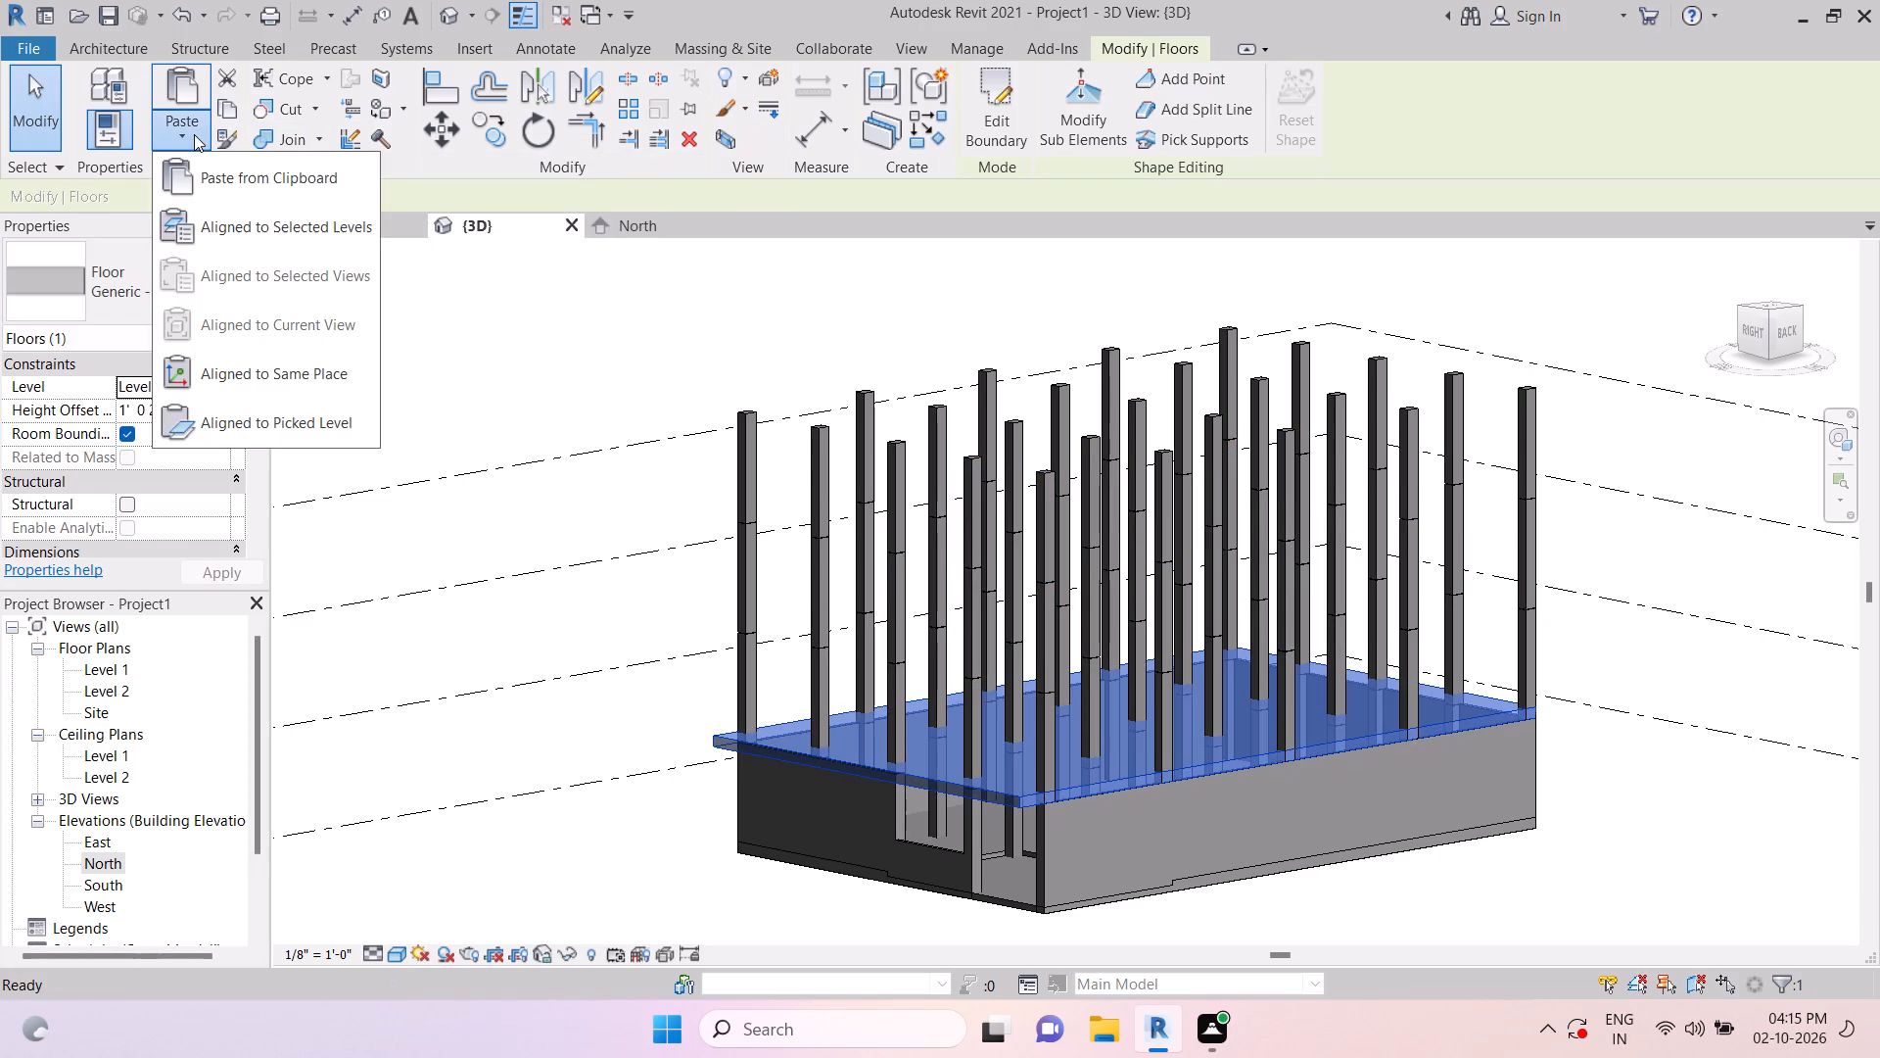
left_click(233, 232)
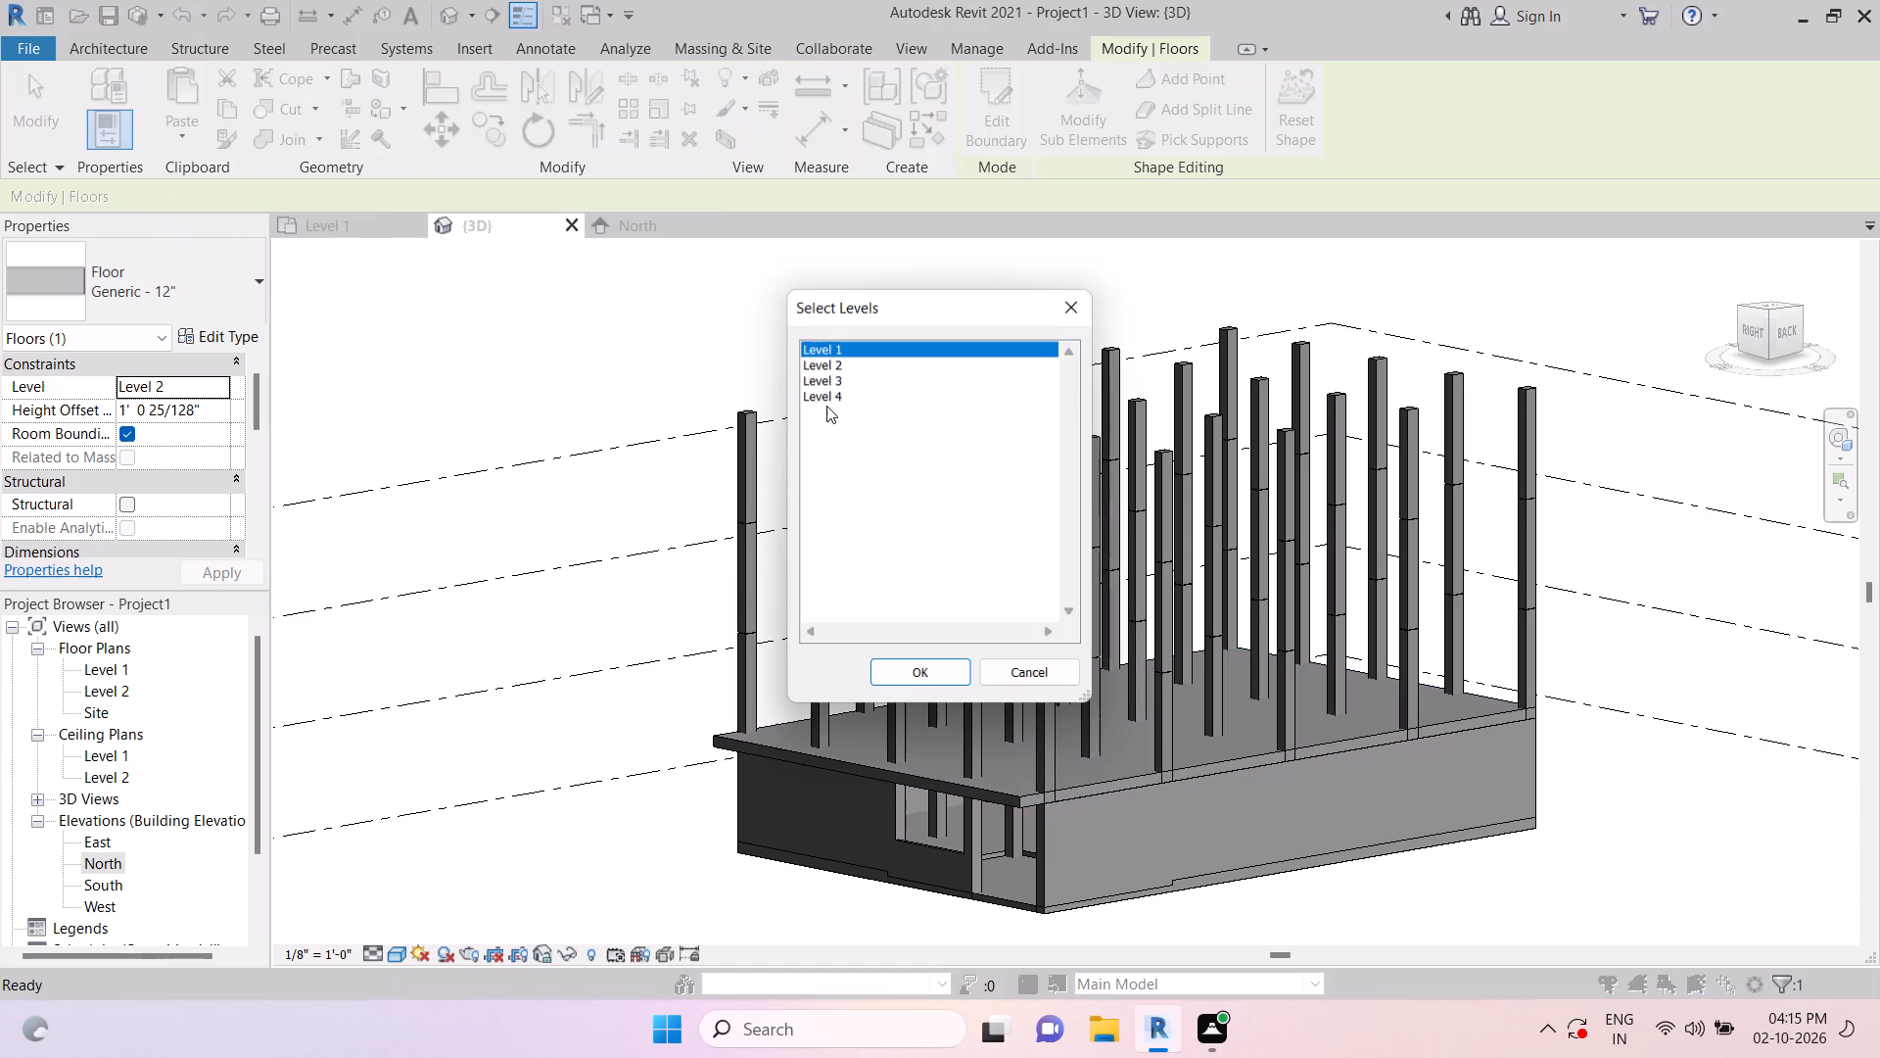
left_click(833, 384)
left_click(832, 400, "ctrl")
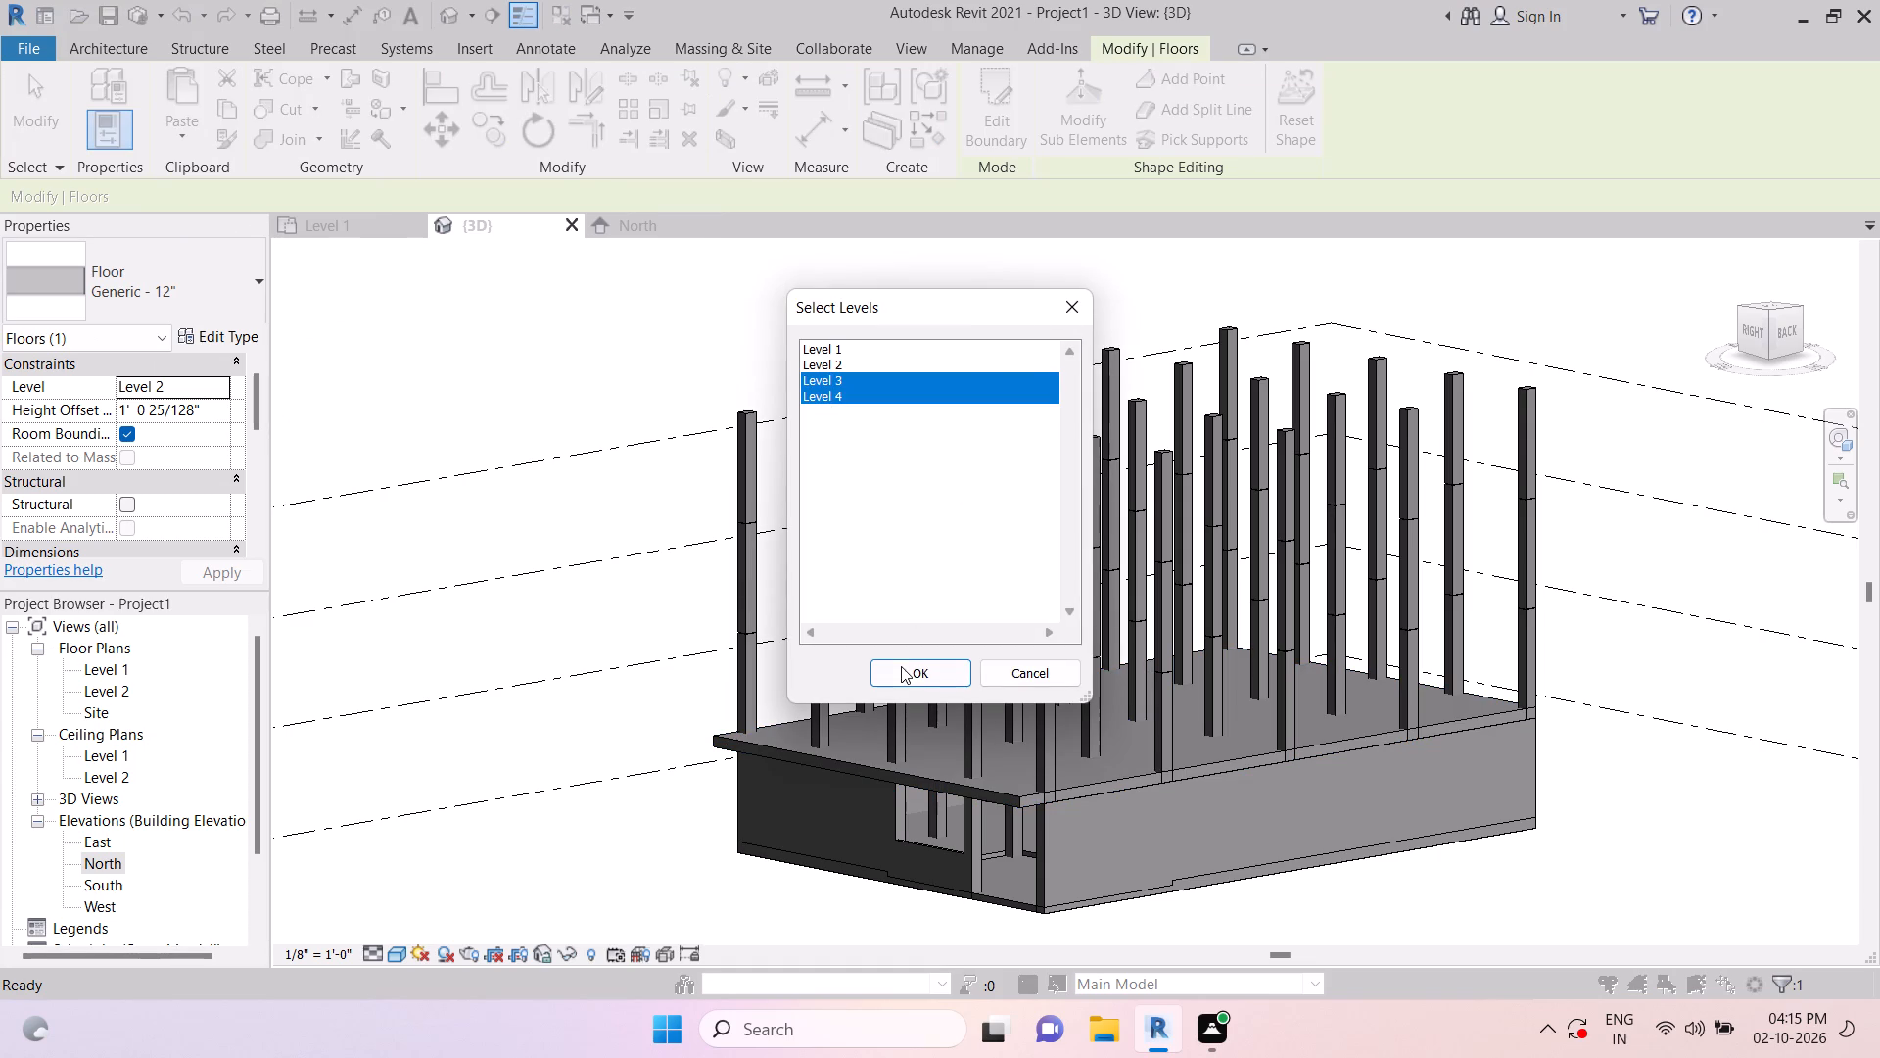
left_click(906, 671)
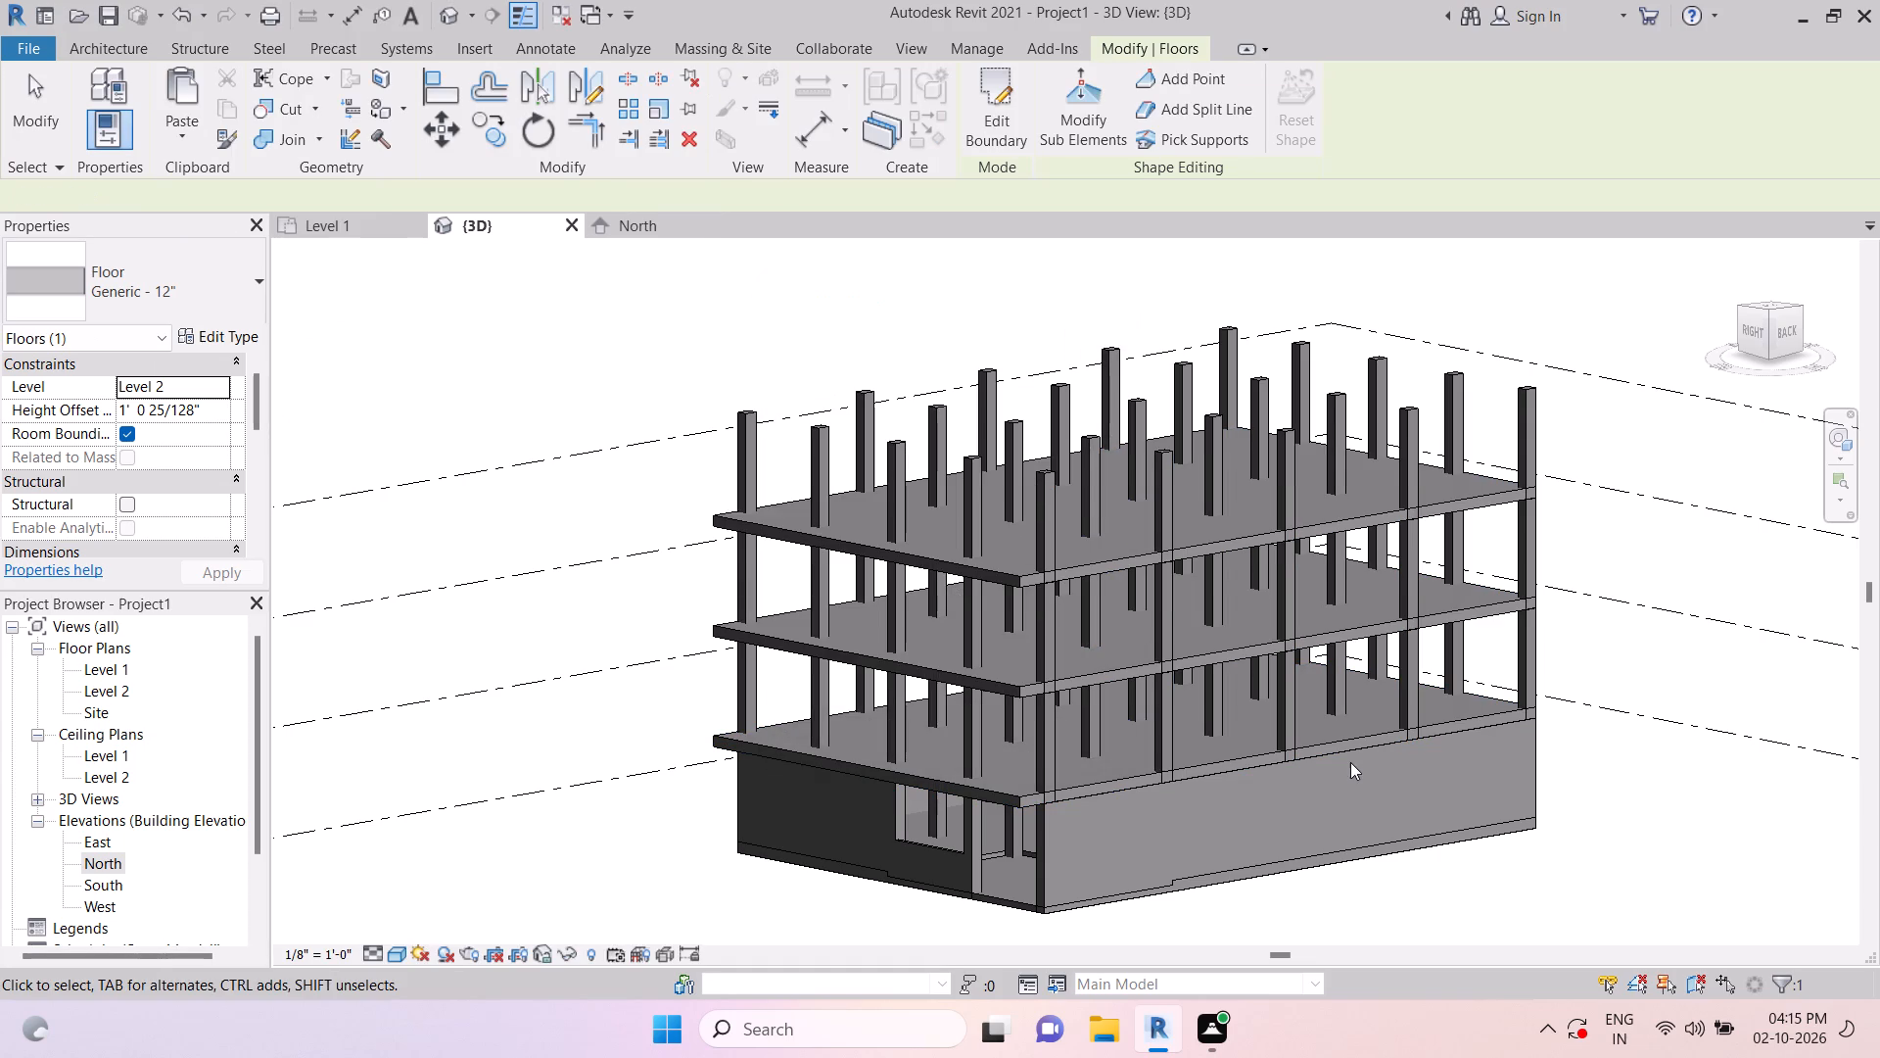
scroll(1187, 667, "down", 2)
key("Escape")
key("Escape")
key("Escape")
key("Escape")
Examine the overhanging floor slabs and the ground-floor corner opening from several angles in the 3D view.
scroll(1453, 850, "down", 1)
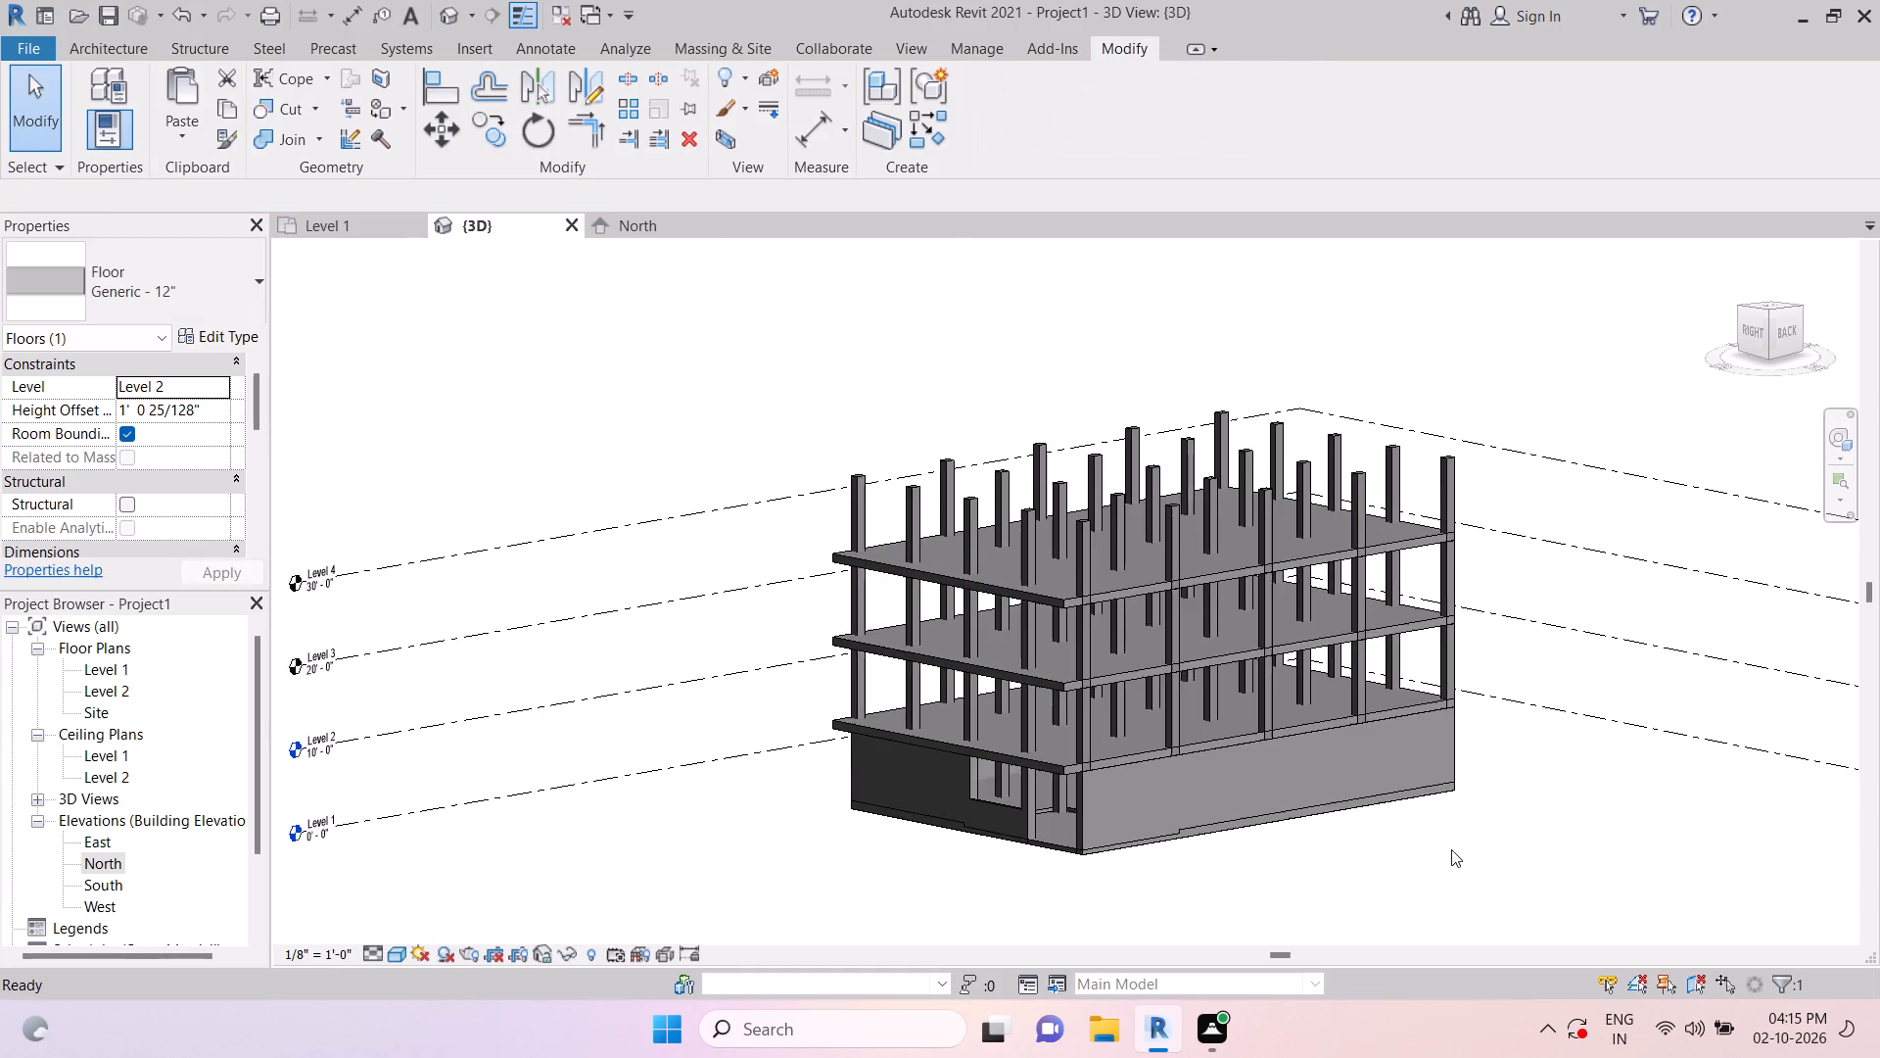
middle_click_drag(1433, 835, 1378, 674)
middle_click_drag(1416, 849, 1339, 754)
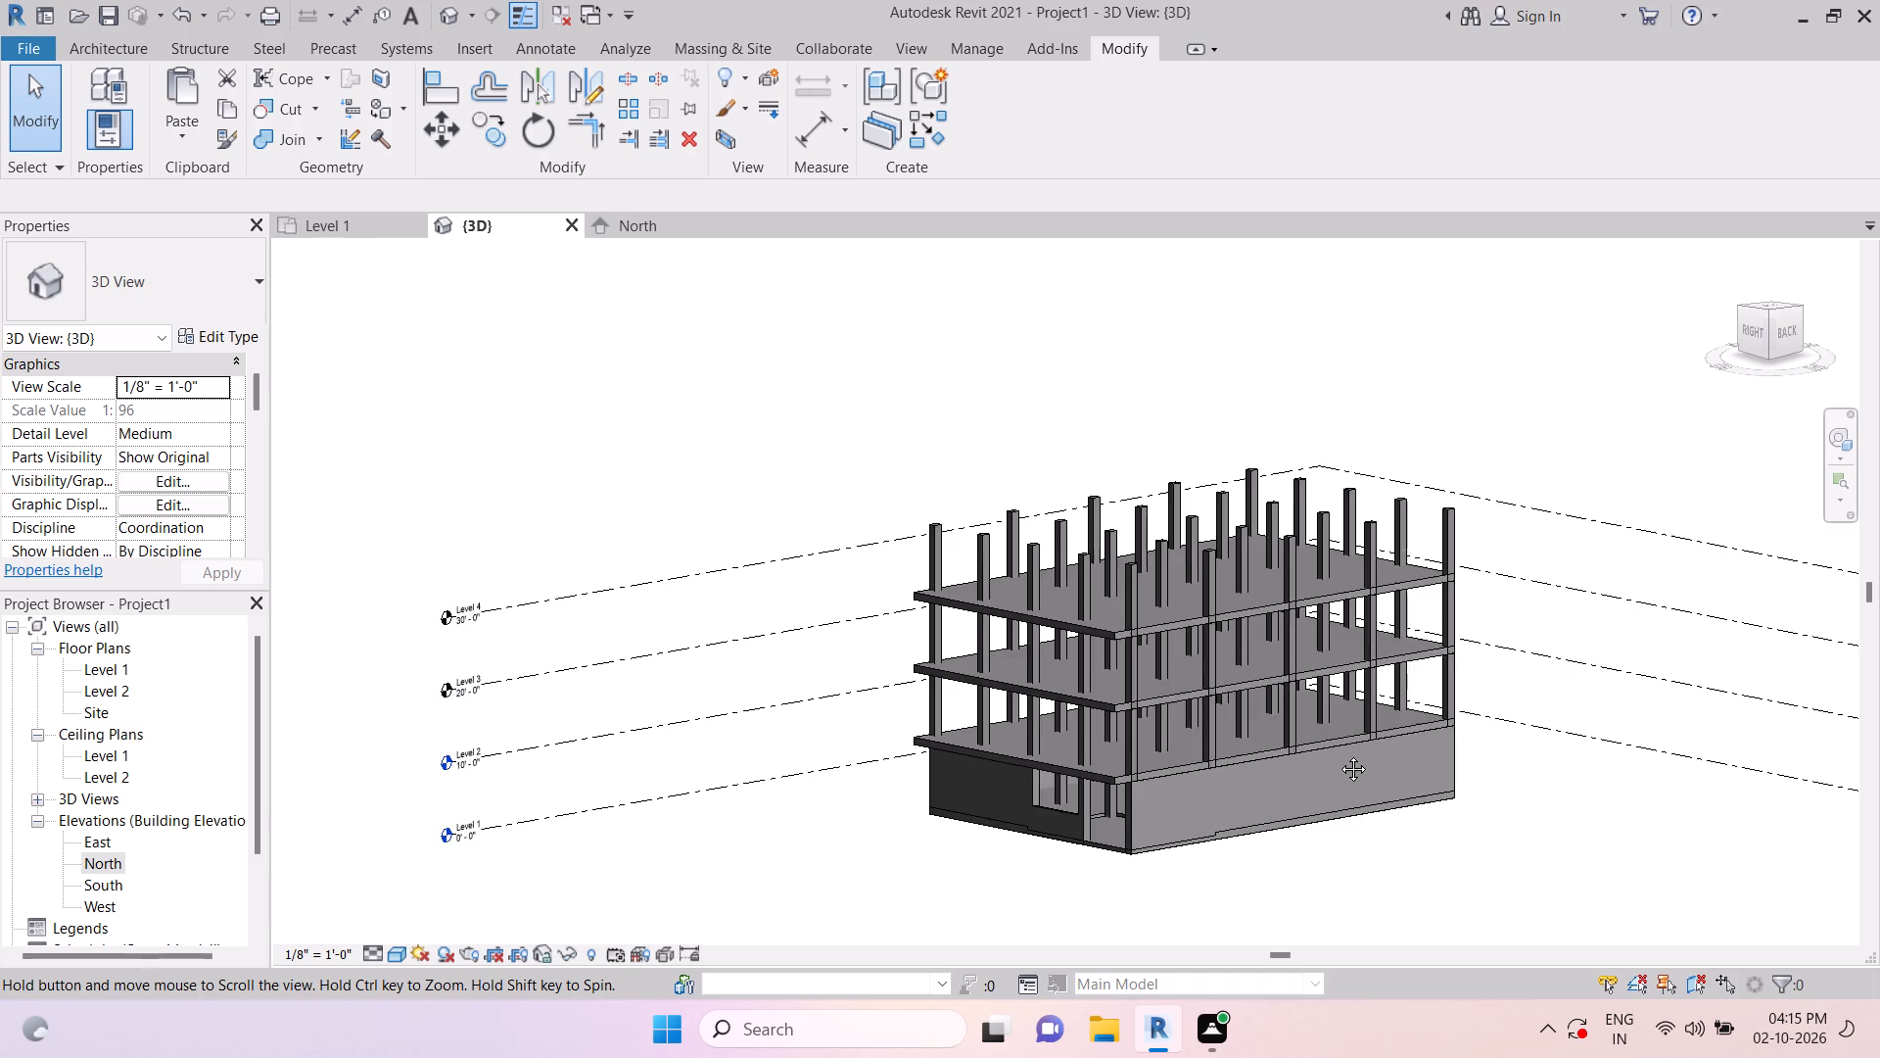
middle_click_drag(1339, 754, 1402, 740)
middle_click_drag(1229, 814, 1297, 755, "shift")
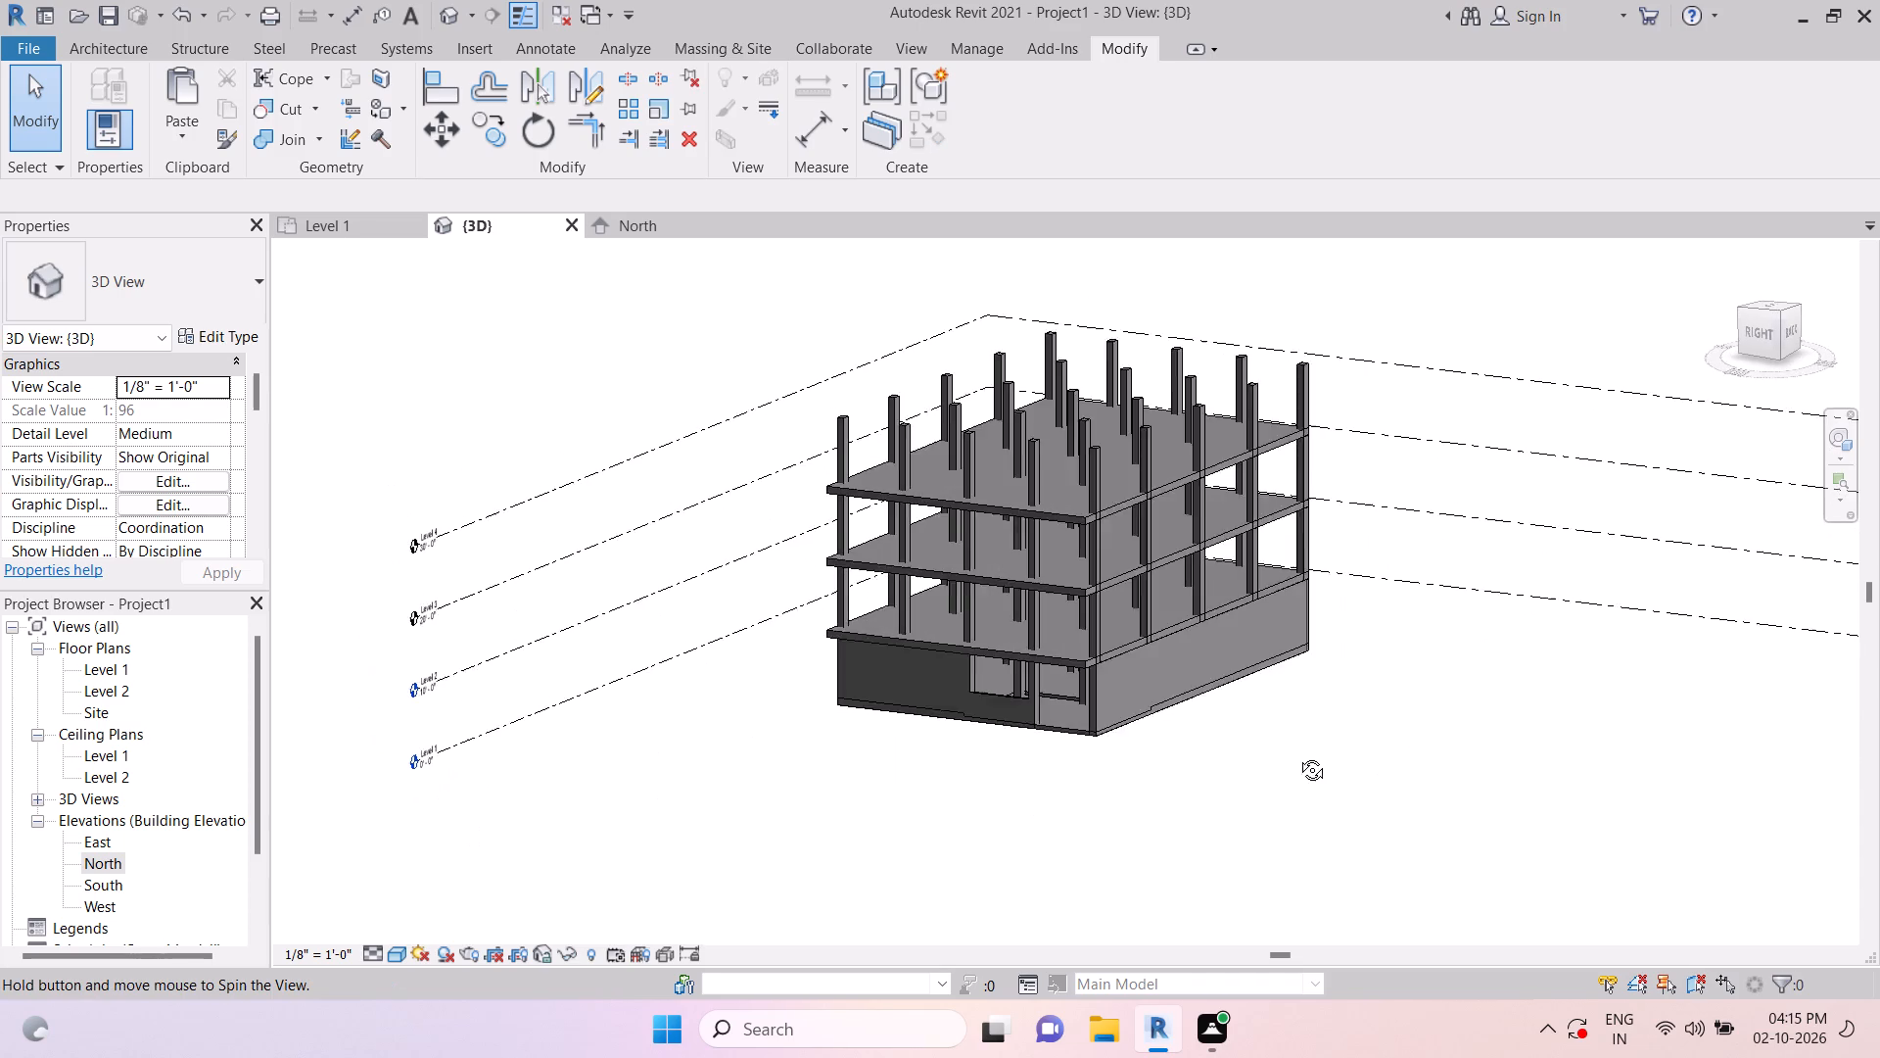
middle_click_drag(1297, 755, 1159, 805, "shift")
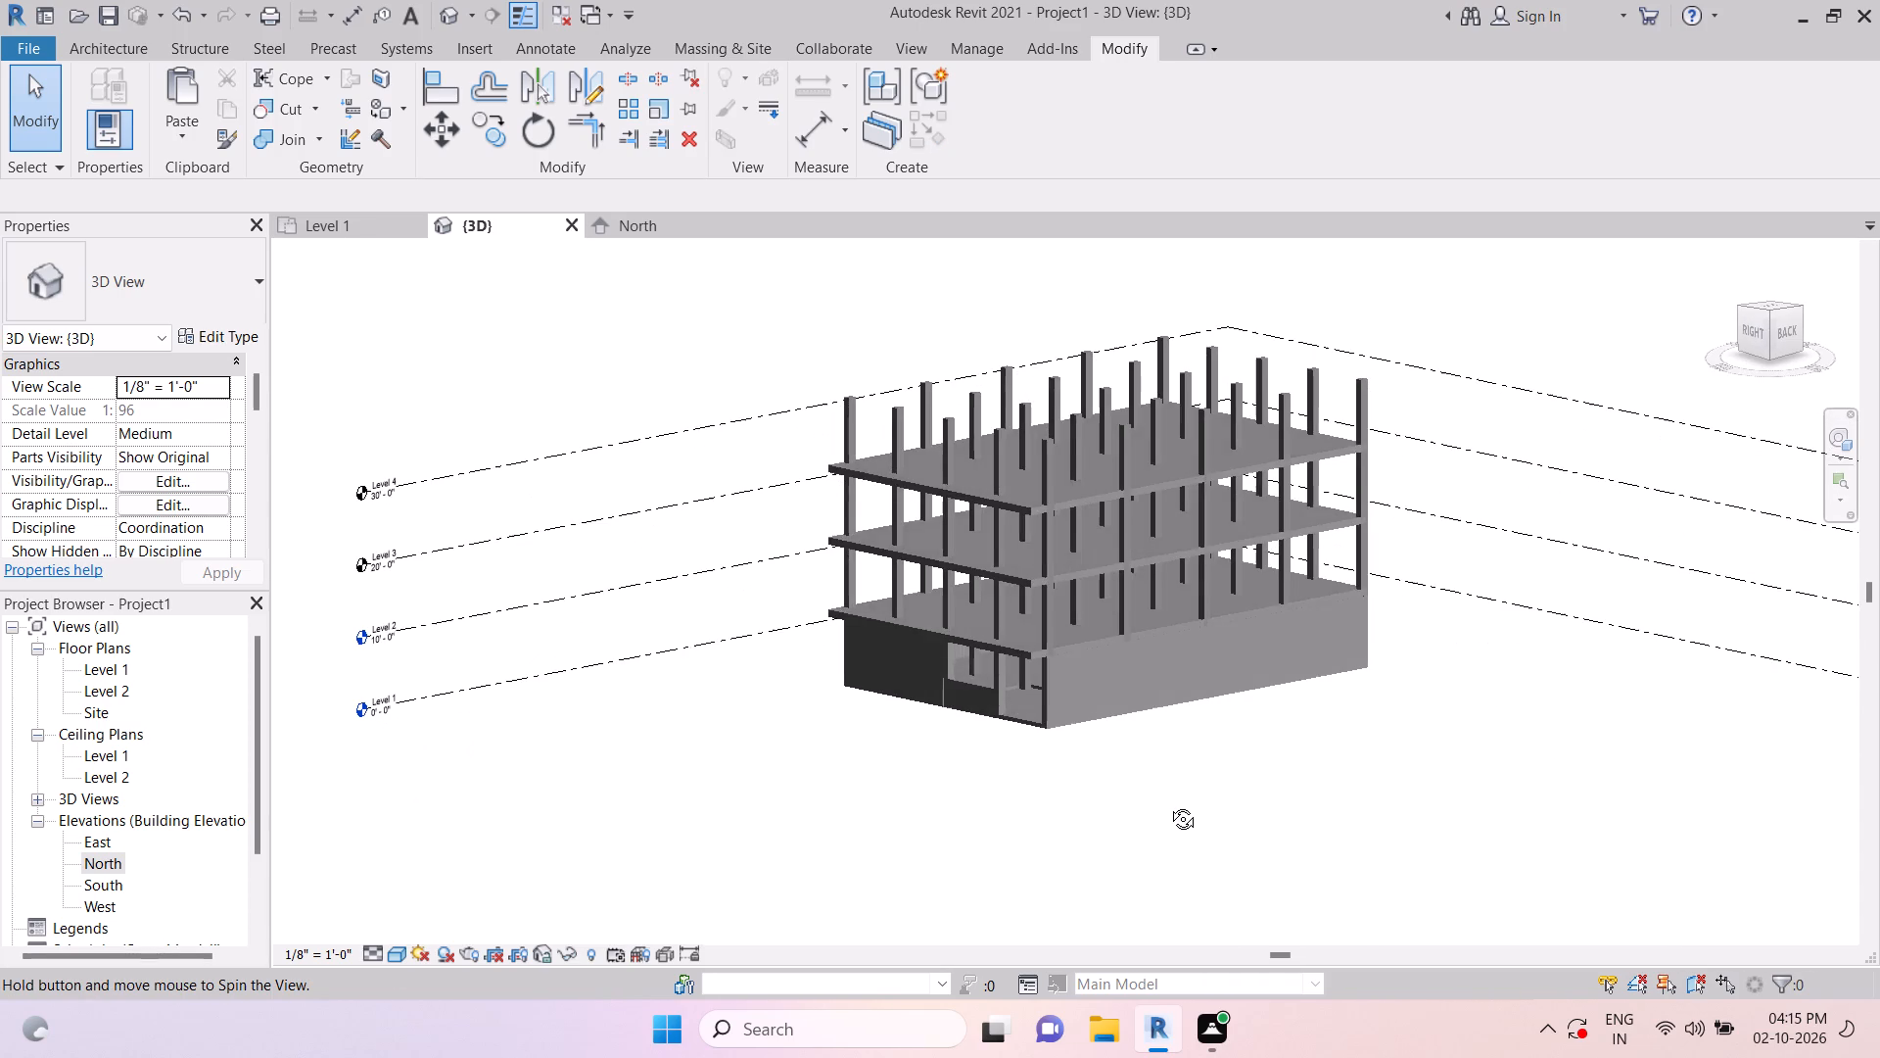
key("Escape")
key("Escape")
key("Escape")
key("Escape")
middle_click_drag(1136, 744, 1183, 834, "shift")
key("Escape")
key("Escape")
scroll(1042, 689, "up", 6)
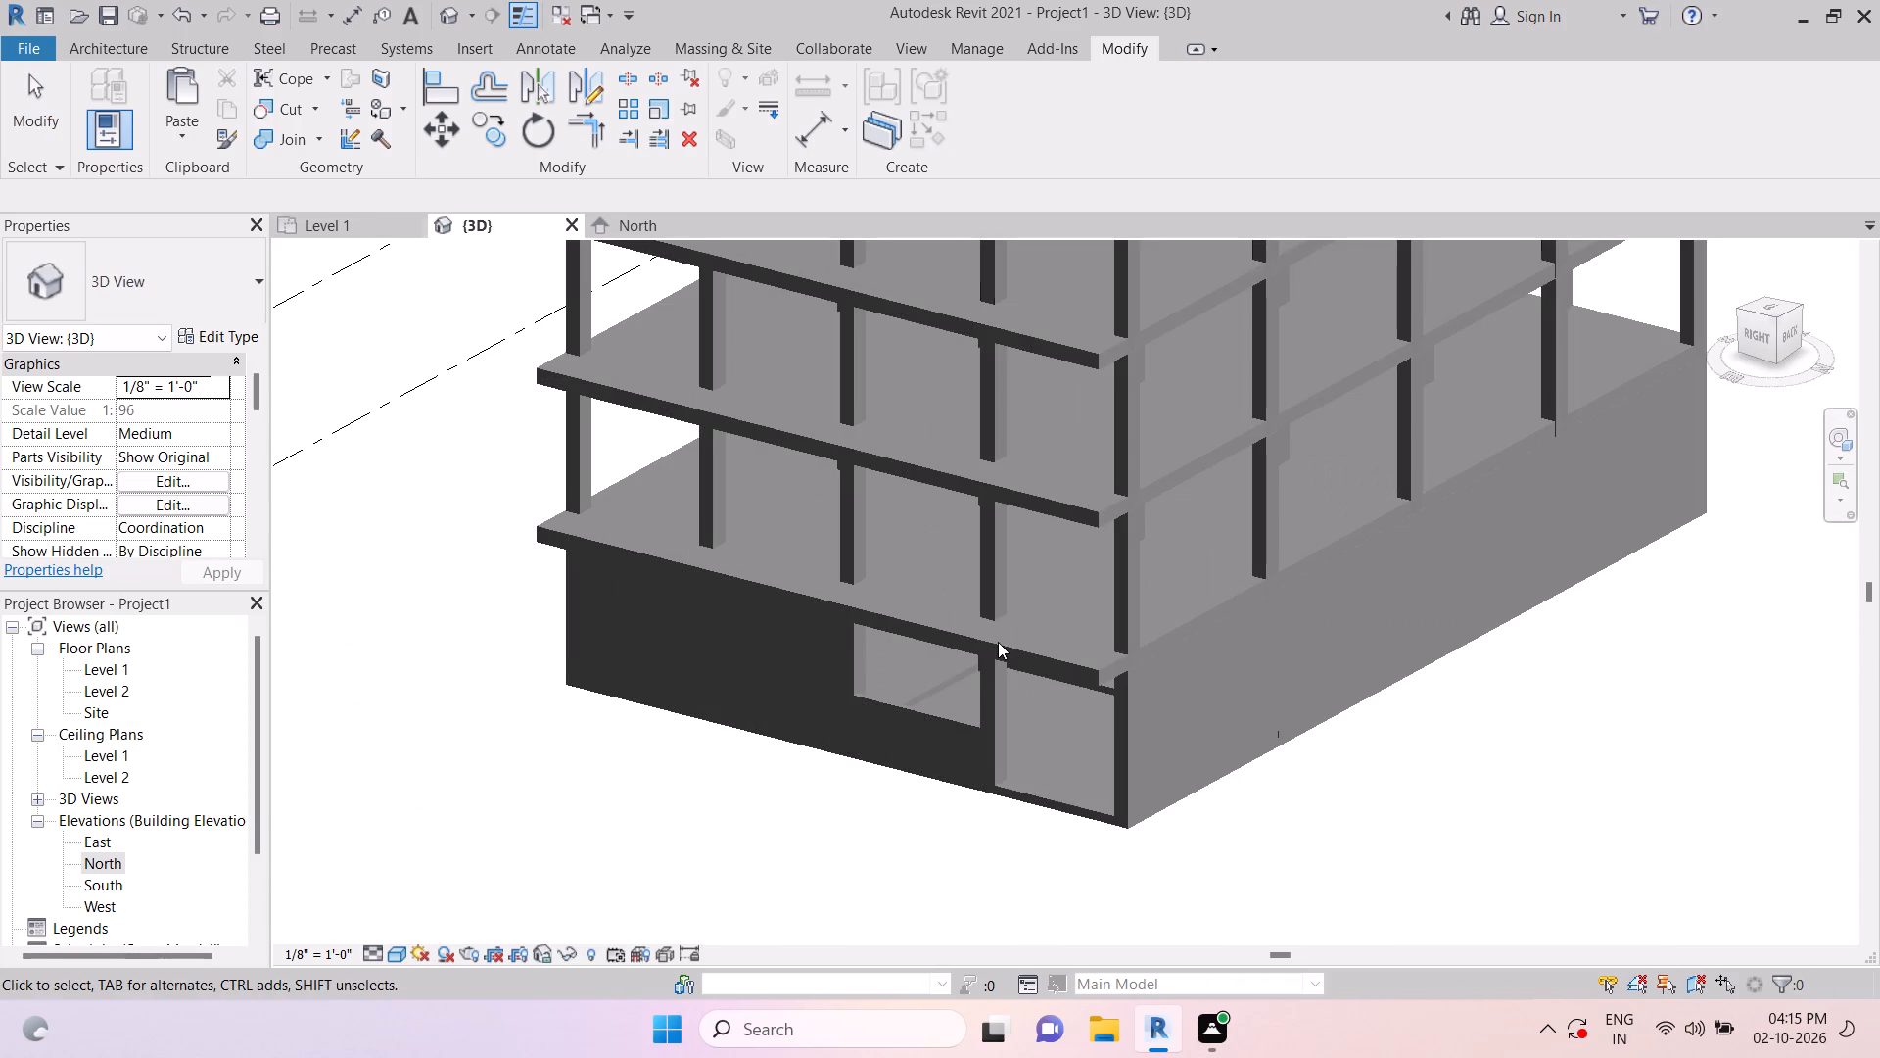
In the Level 1 plan, start a stair with a sketched run and draw a 15' by 9'-1" rectangular boundary between grids 9 and 10, third bay from the west.
left_click(324, 223)
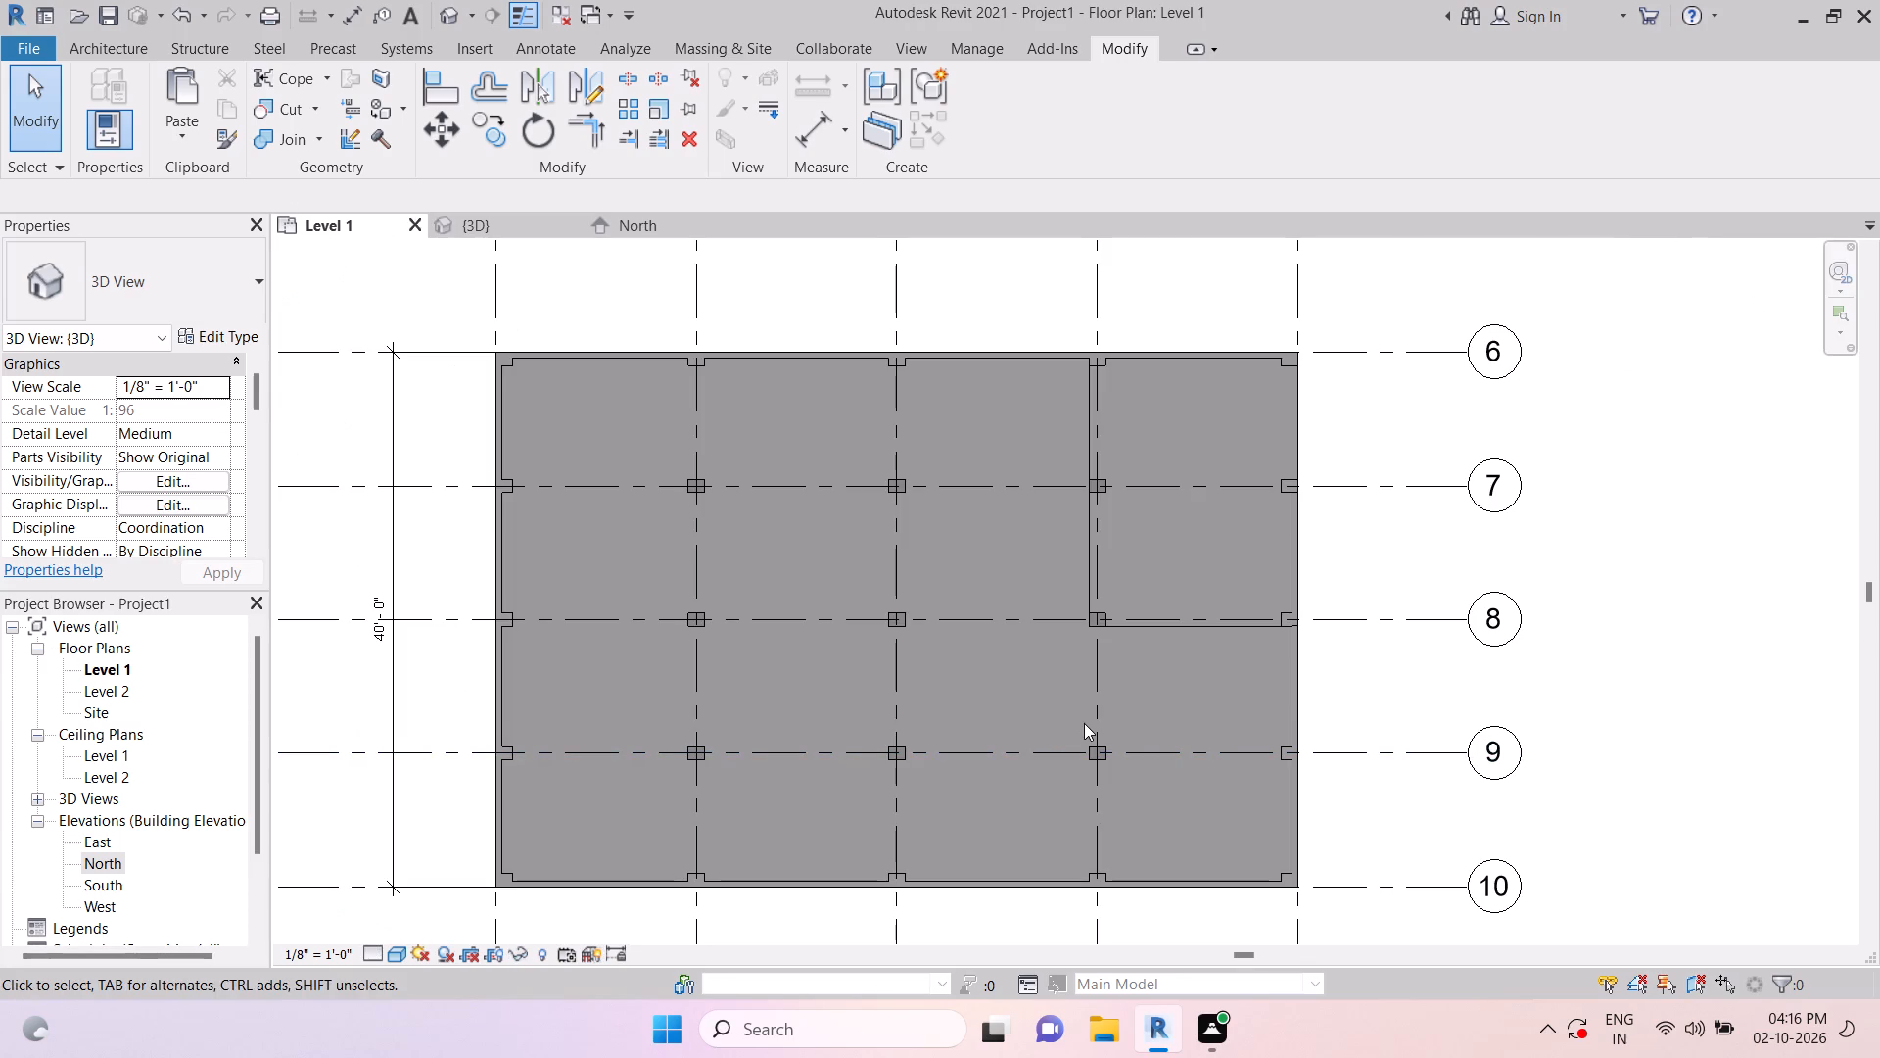
key("Escape")
middle_click_drag(1016, 806, 1066, 737)
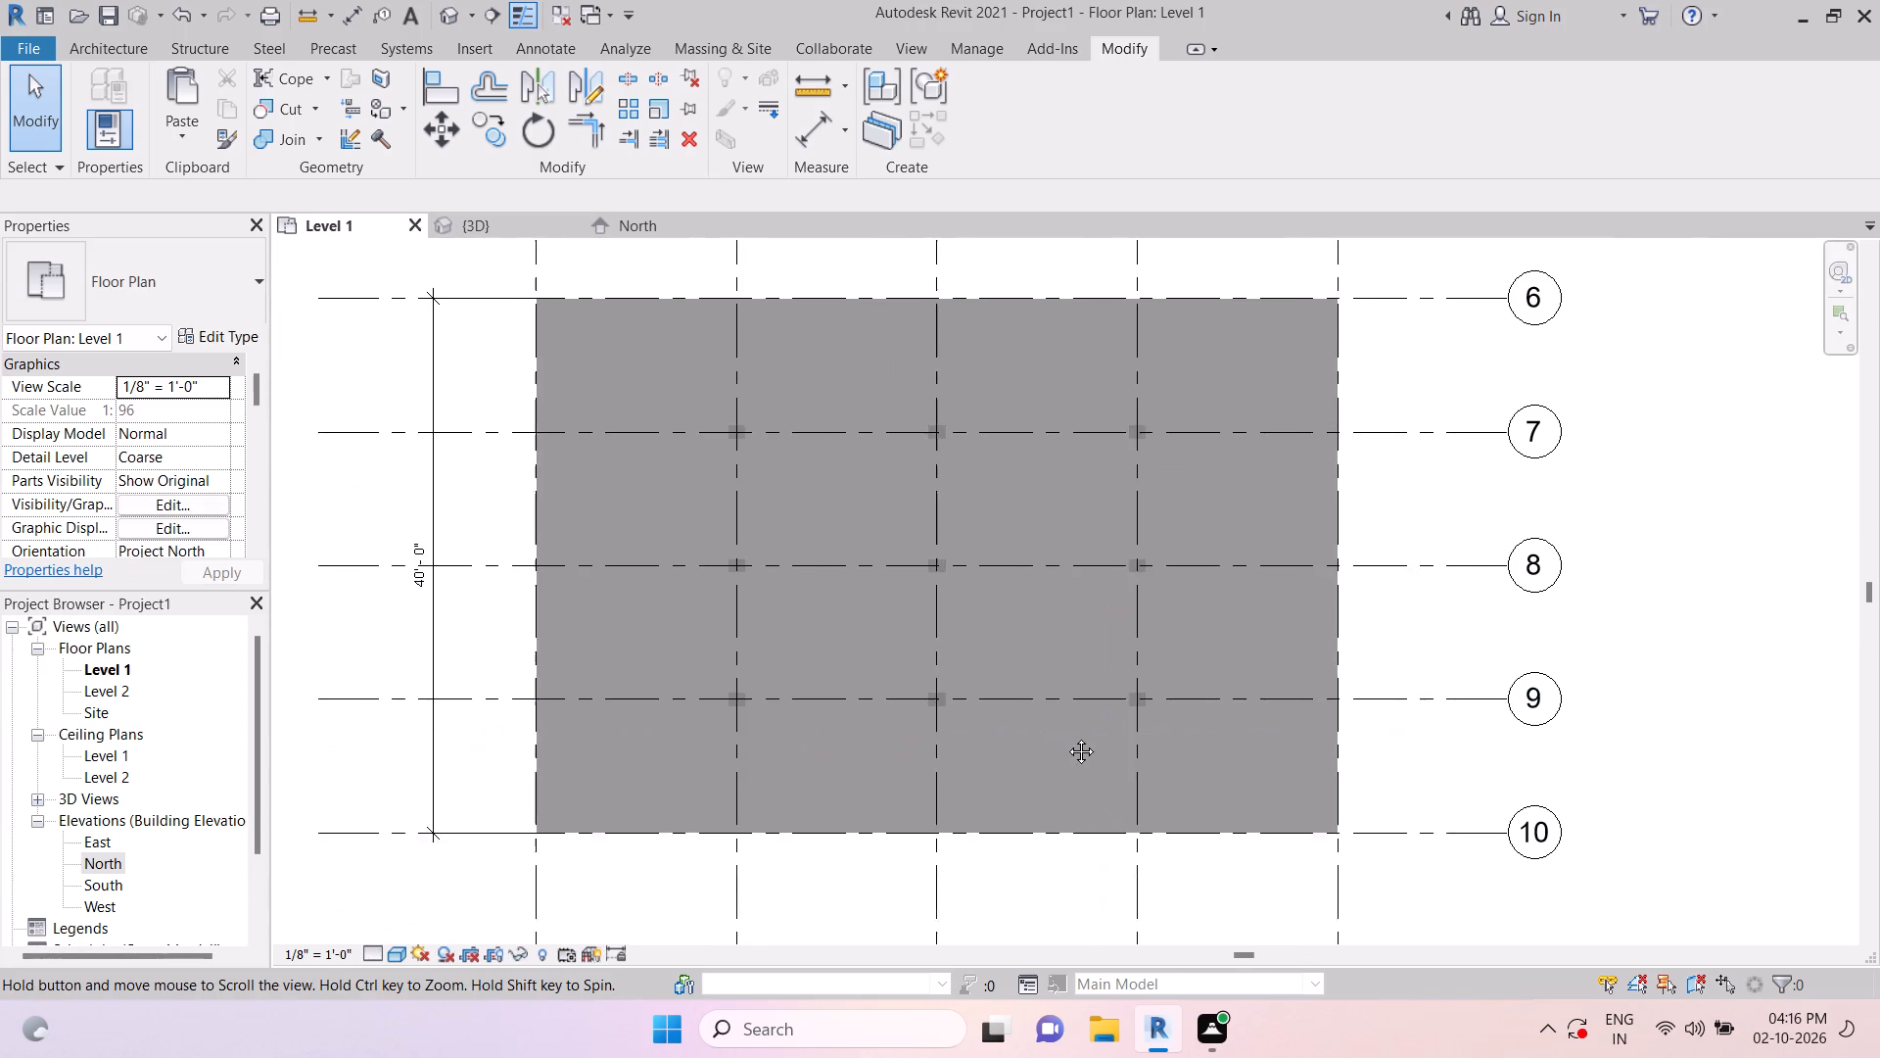
middle_click_drag(1066, 737, 1070, 727)
key("Escape")
key("Escape")
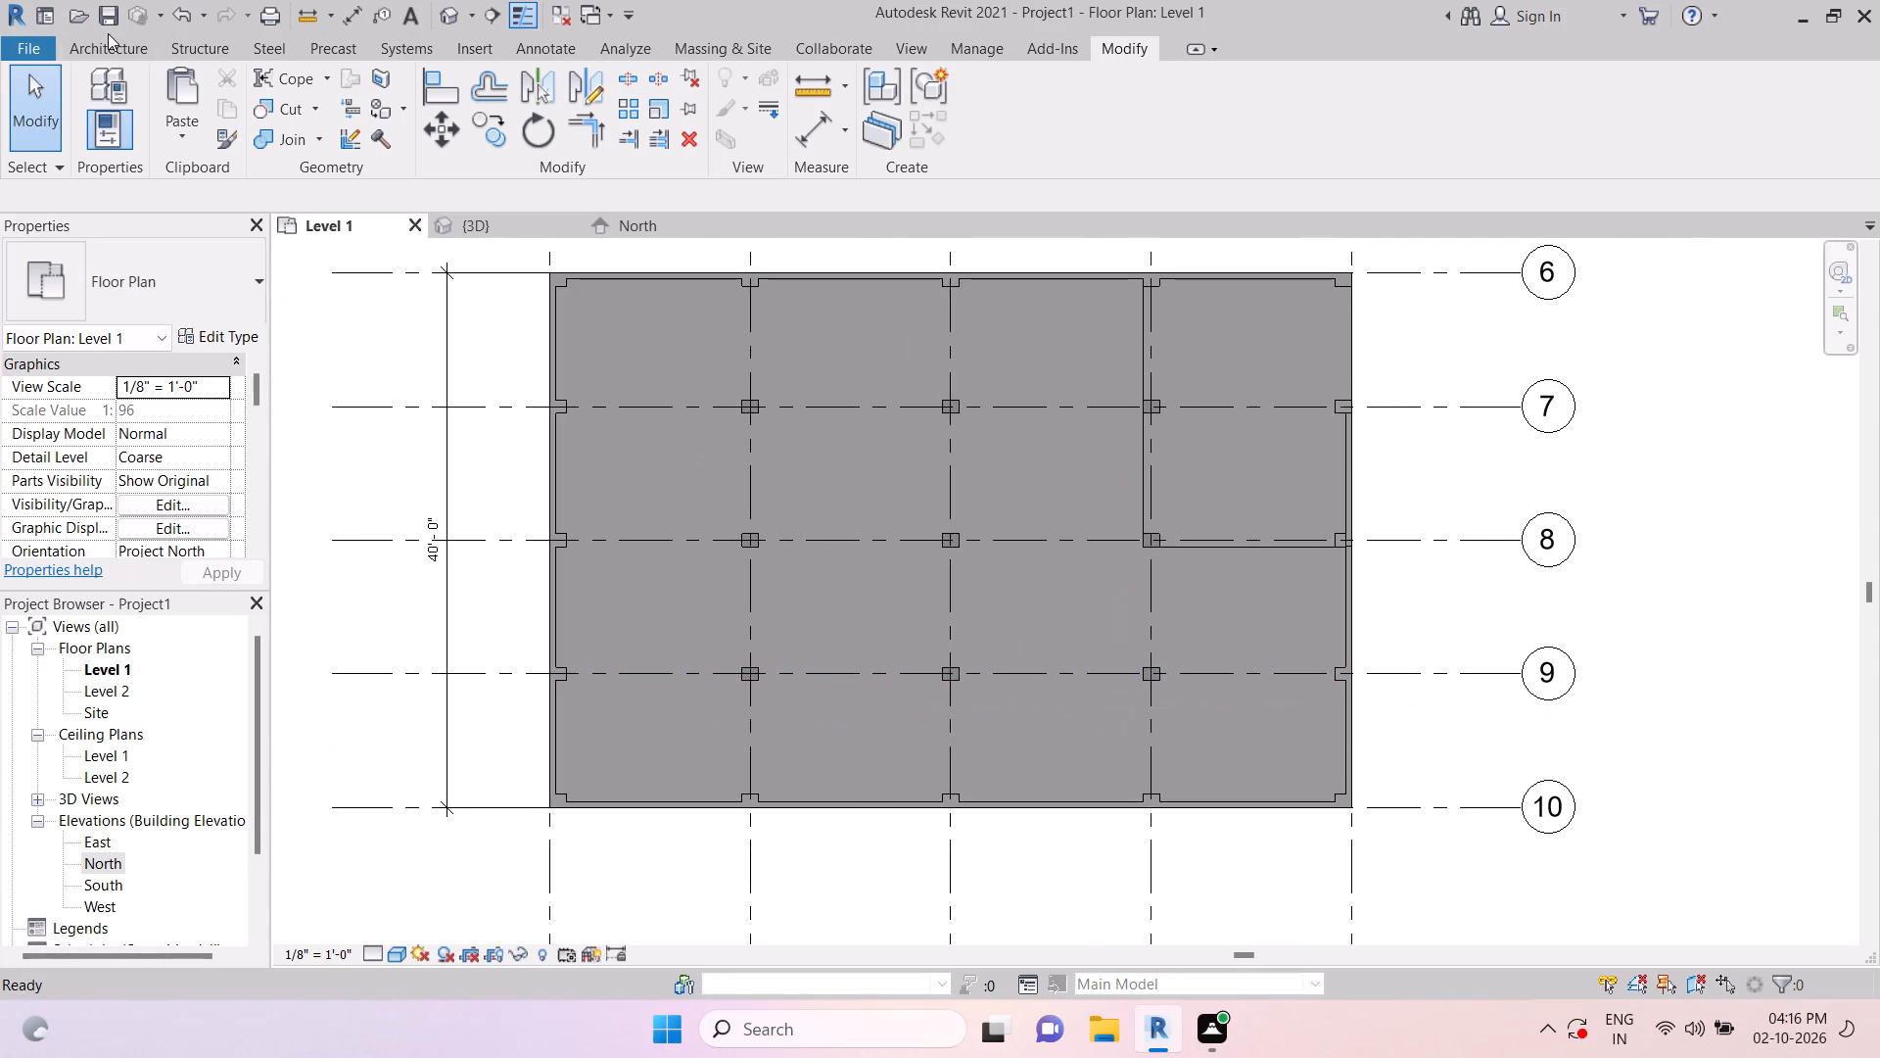
left_click(111, 40)
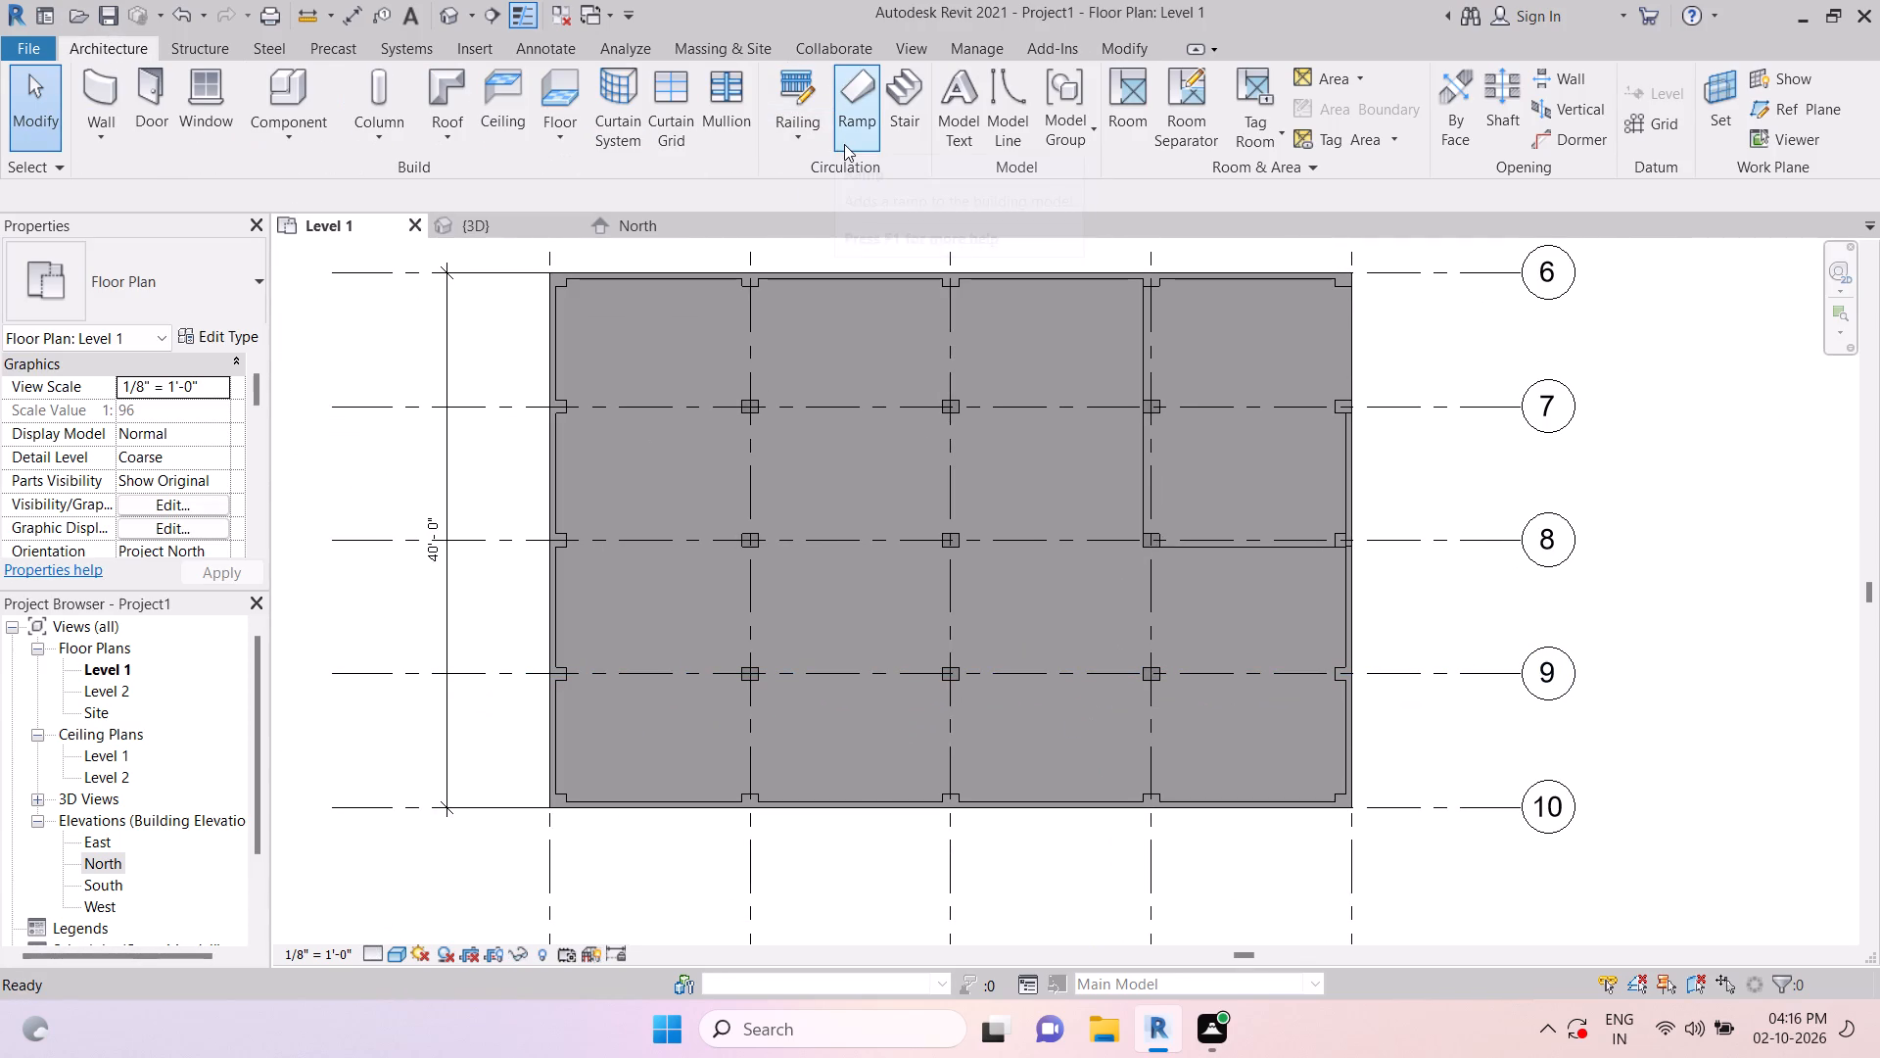
left_click(915, 120)
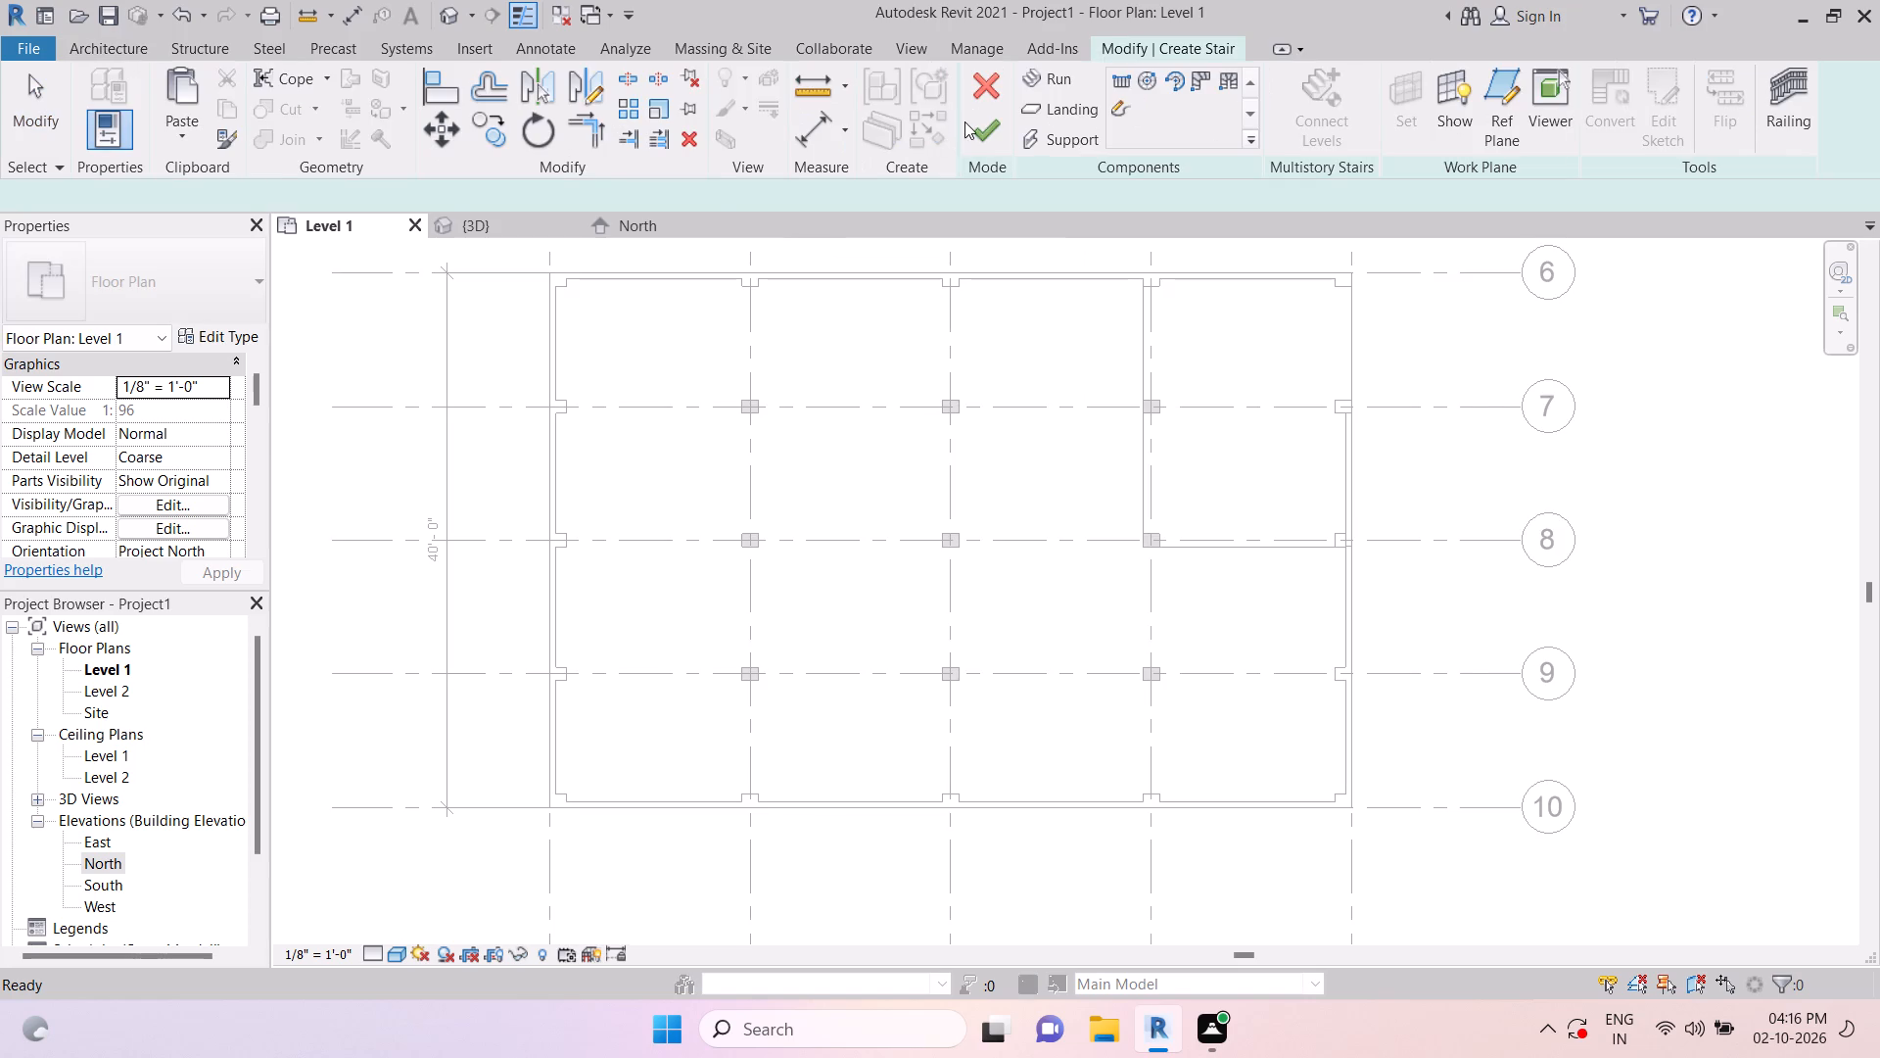
left_click(1116, 111)
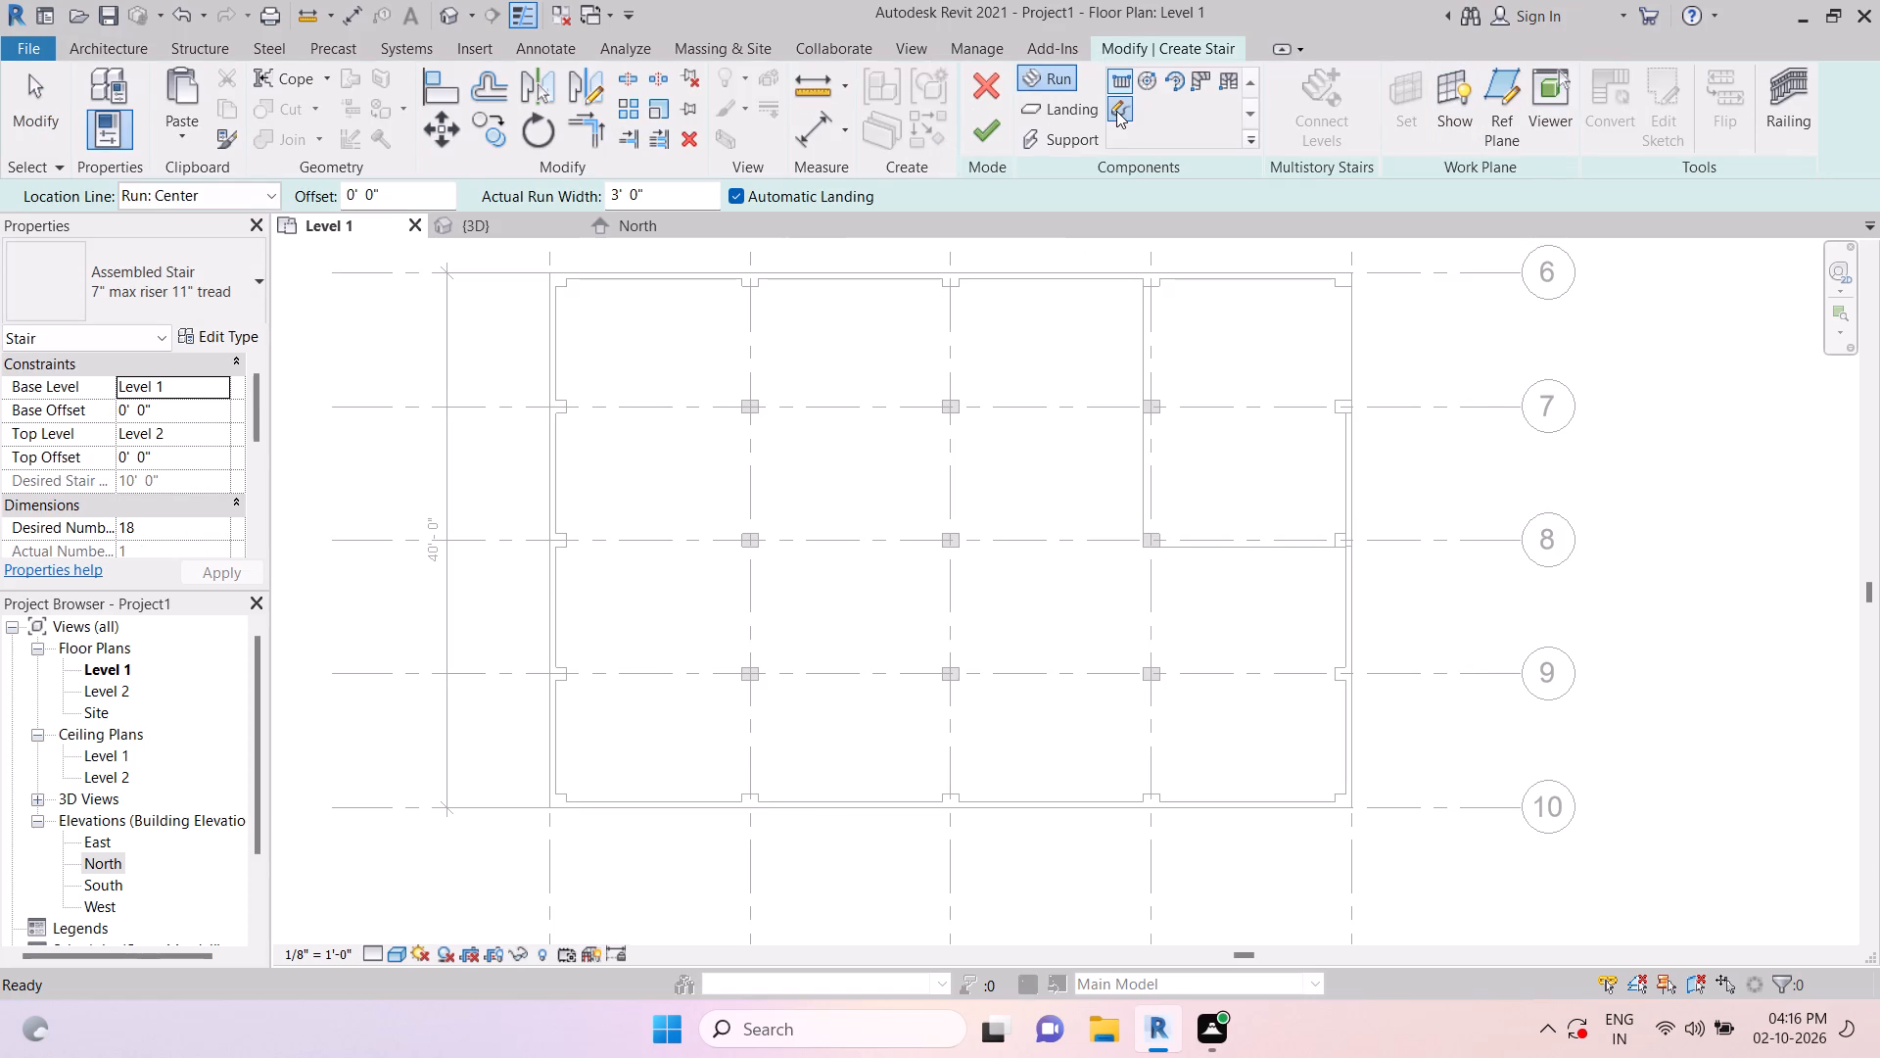
left_click(1052, 80)
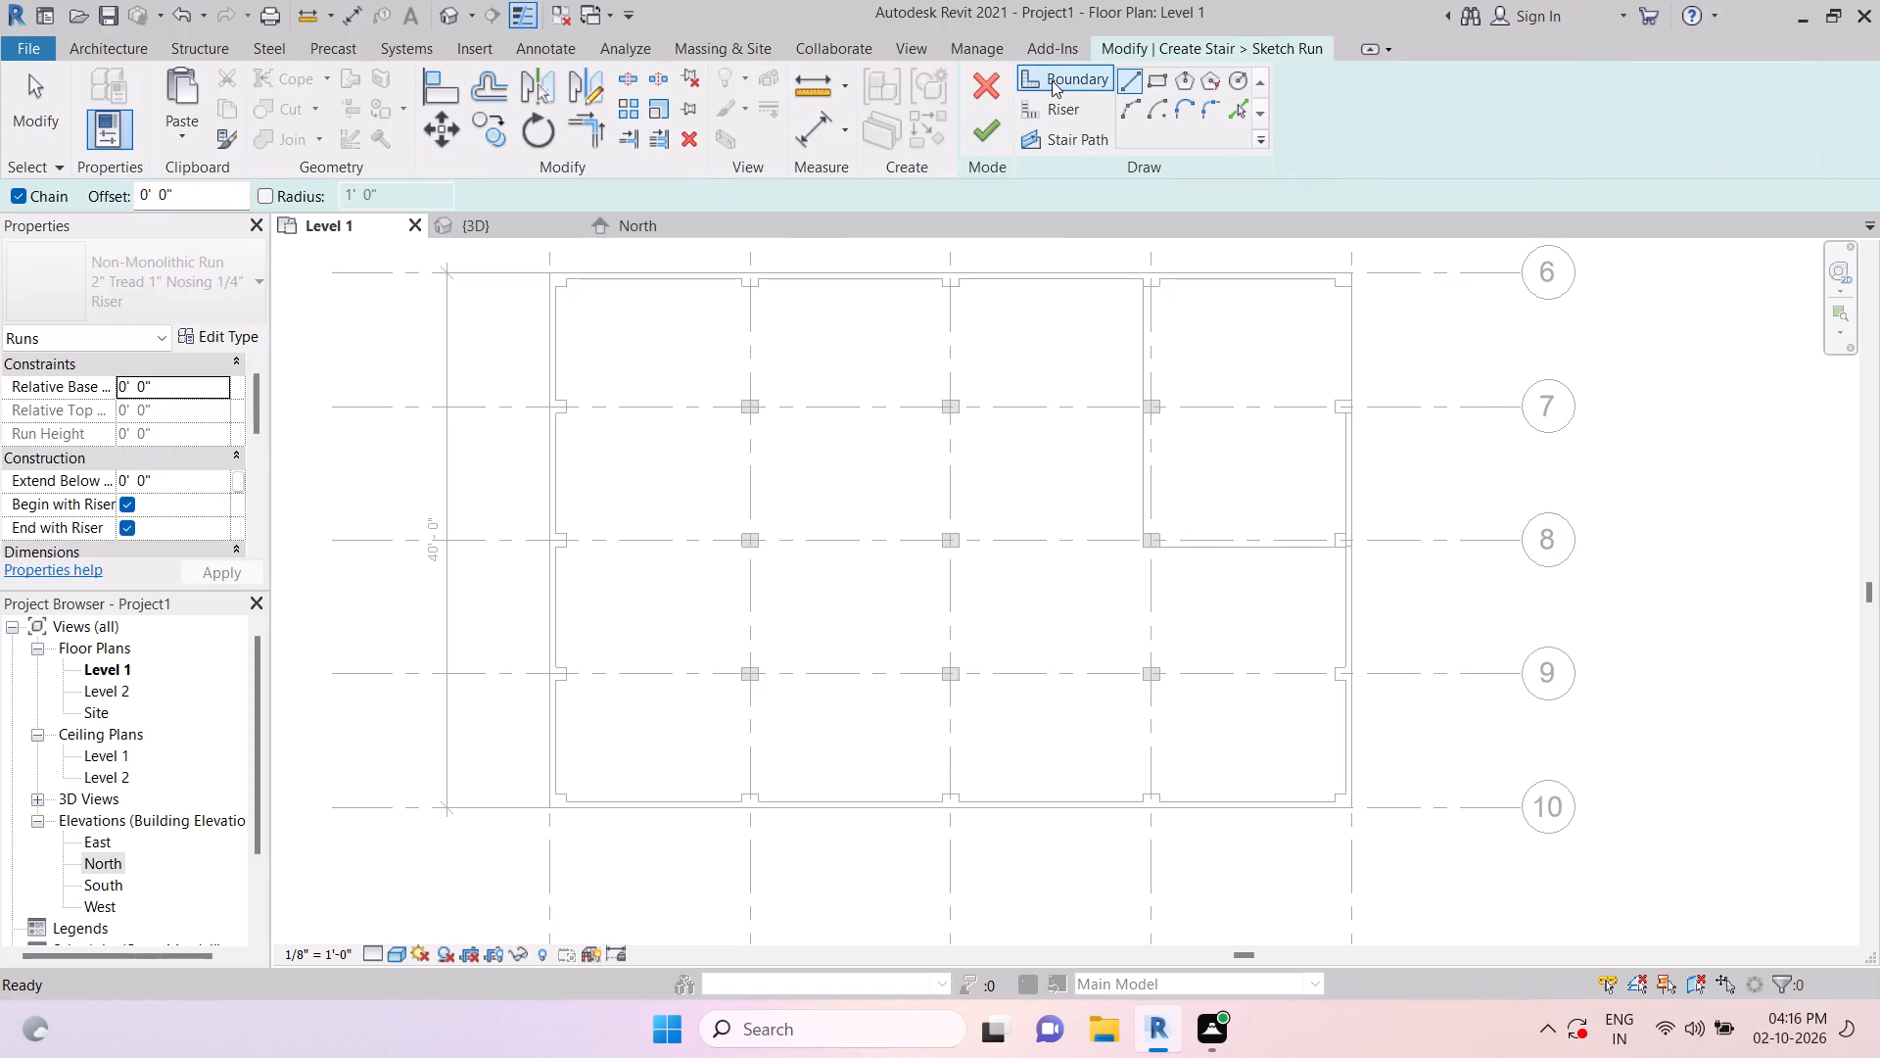
left_click(1151, 83)
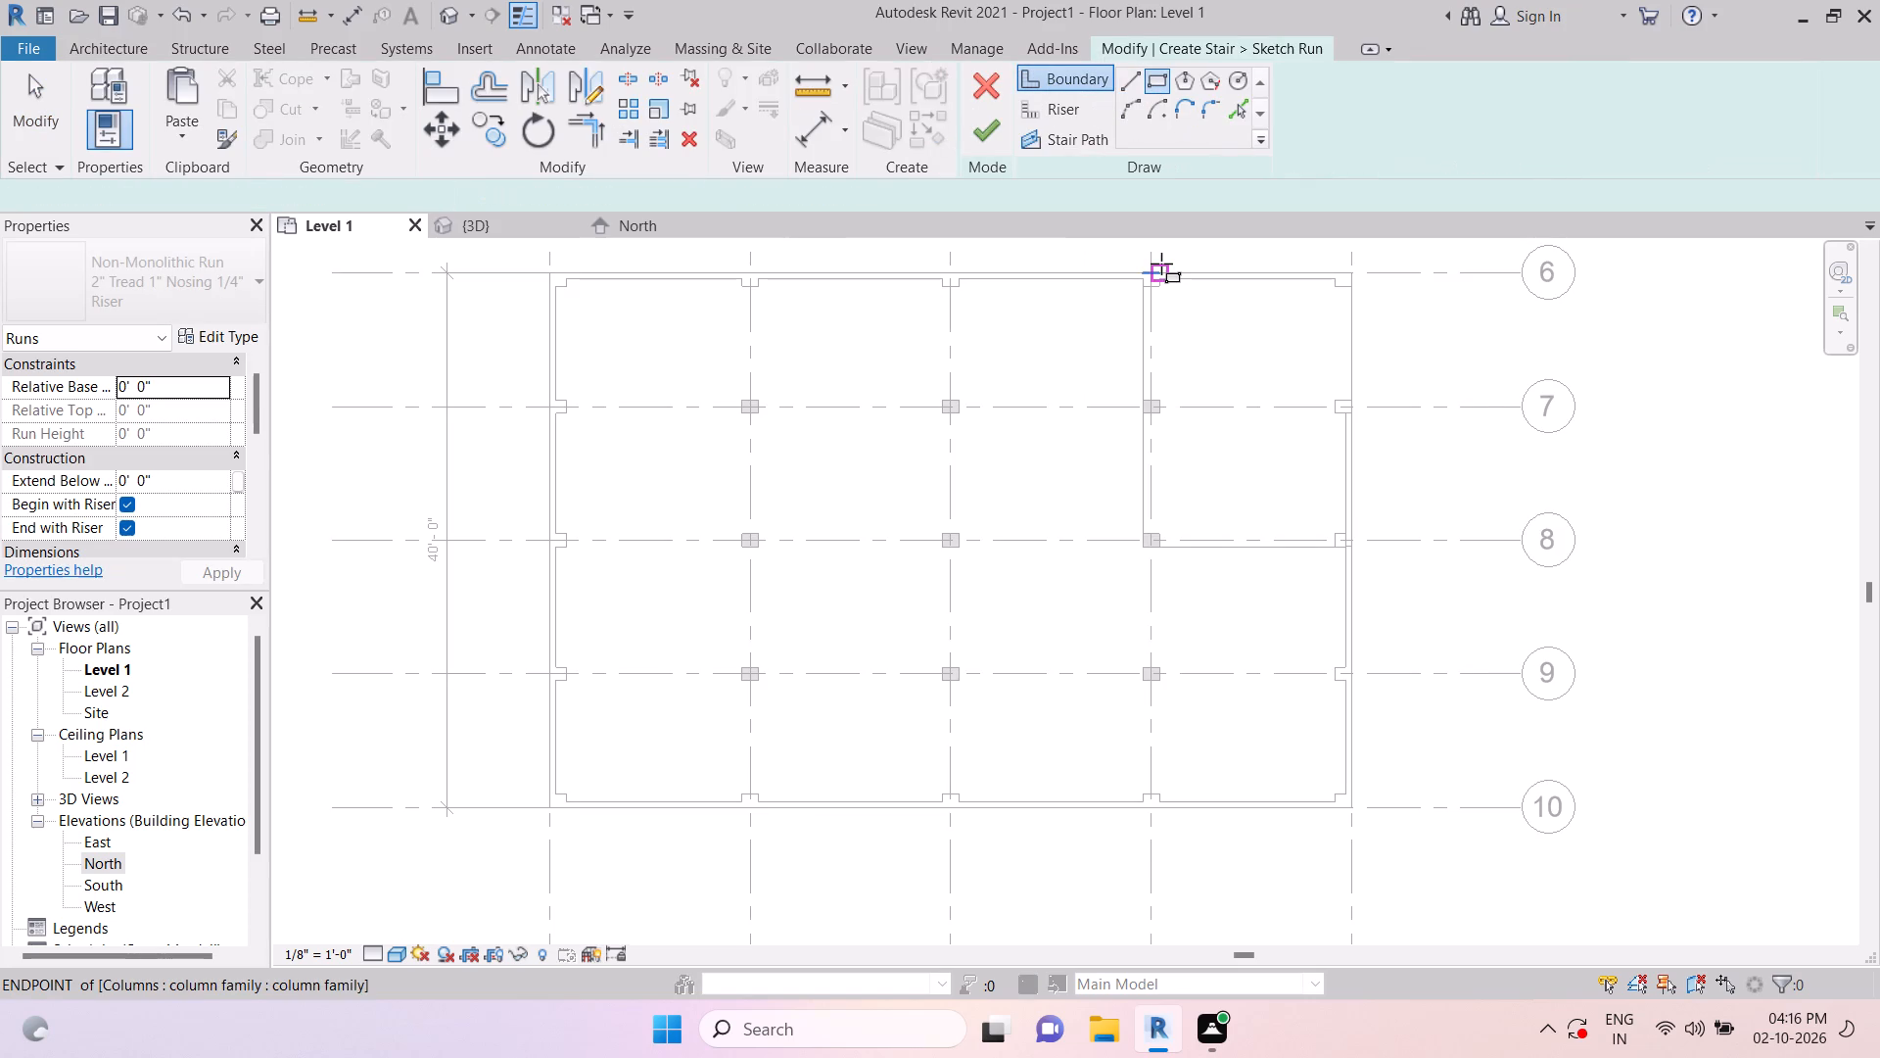
scroll(1146, 811, "up", 5)
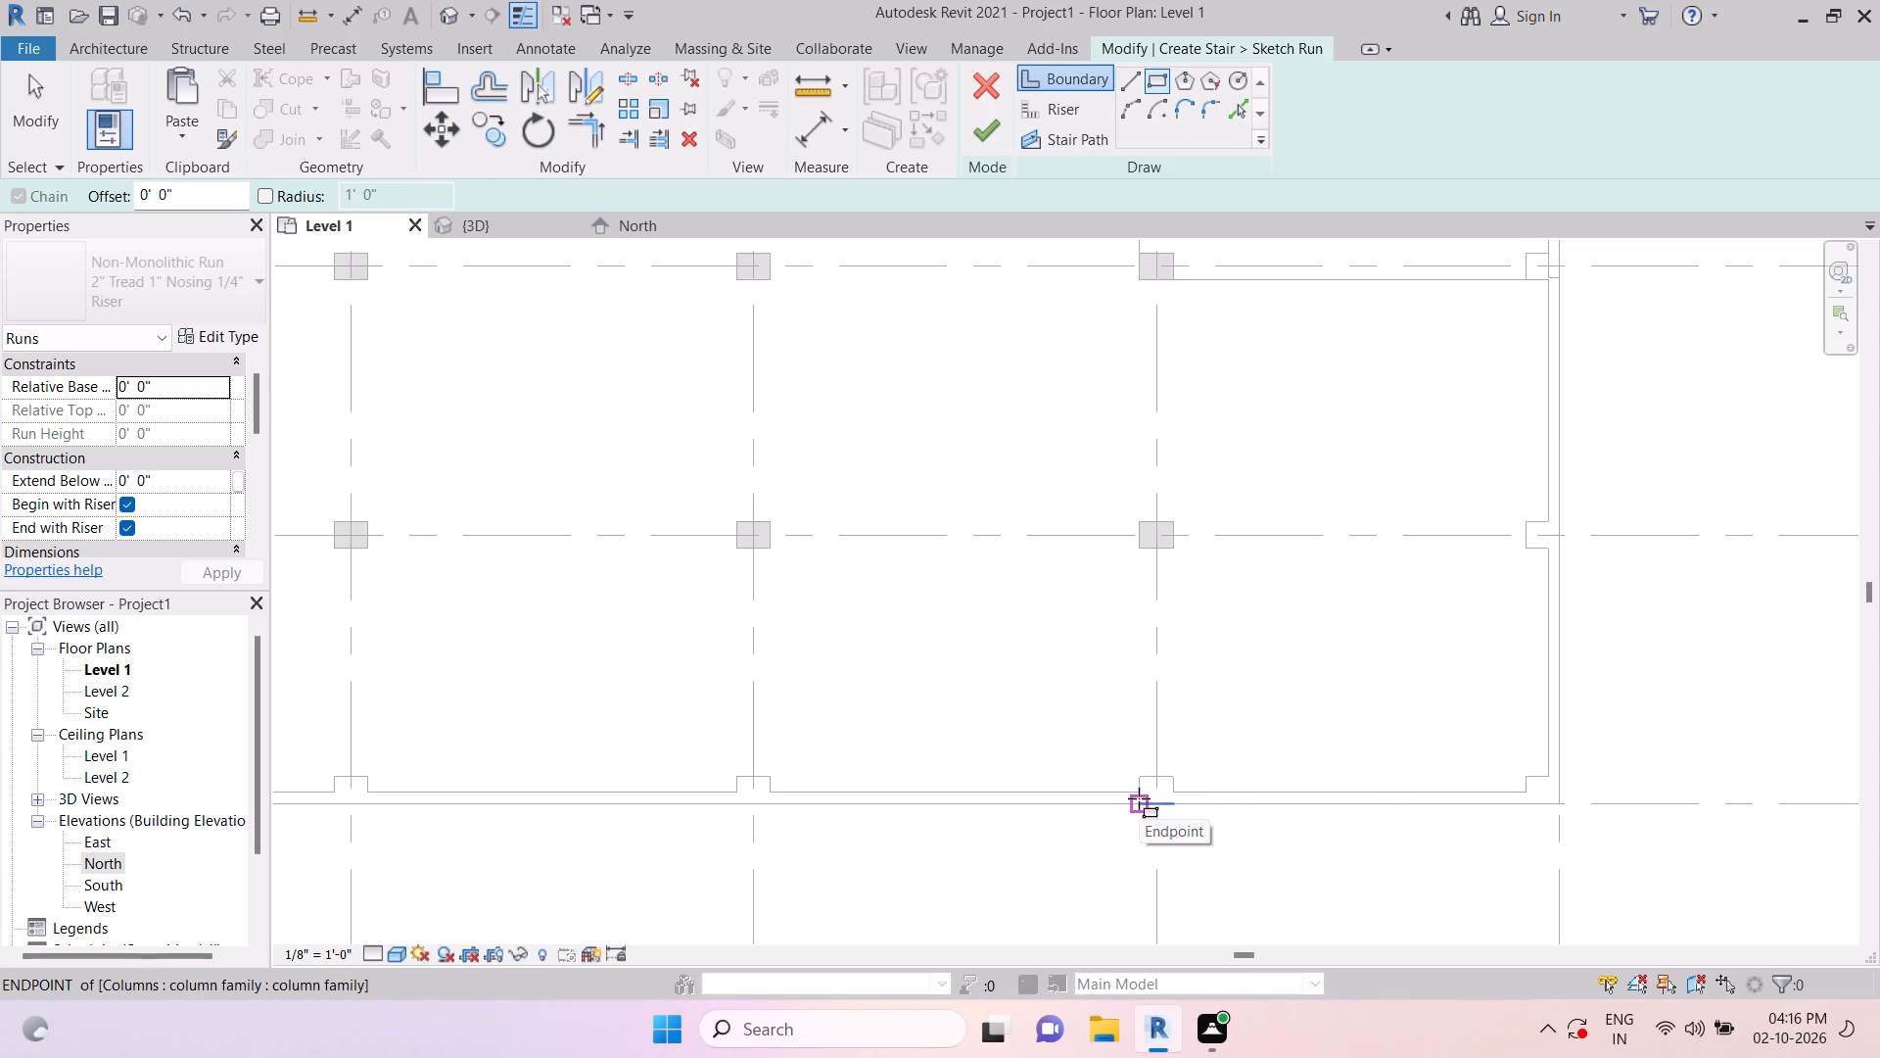
left_click(1137, 793)
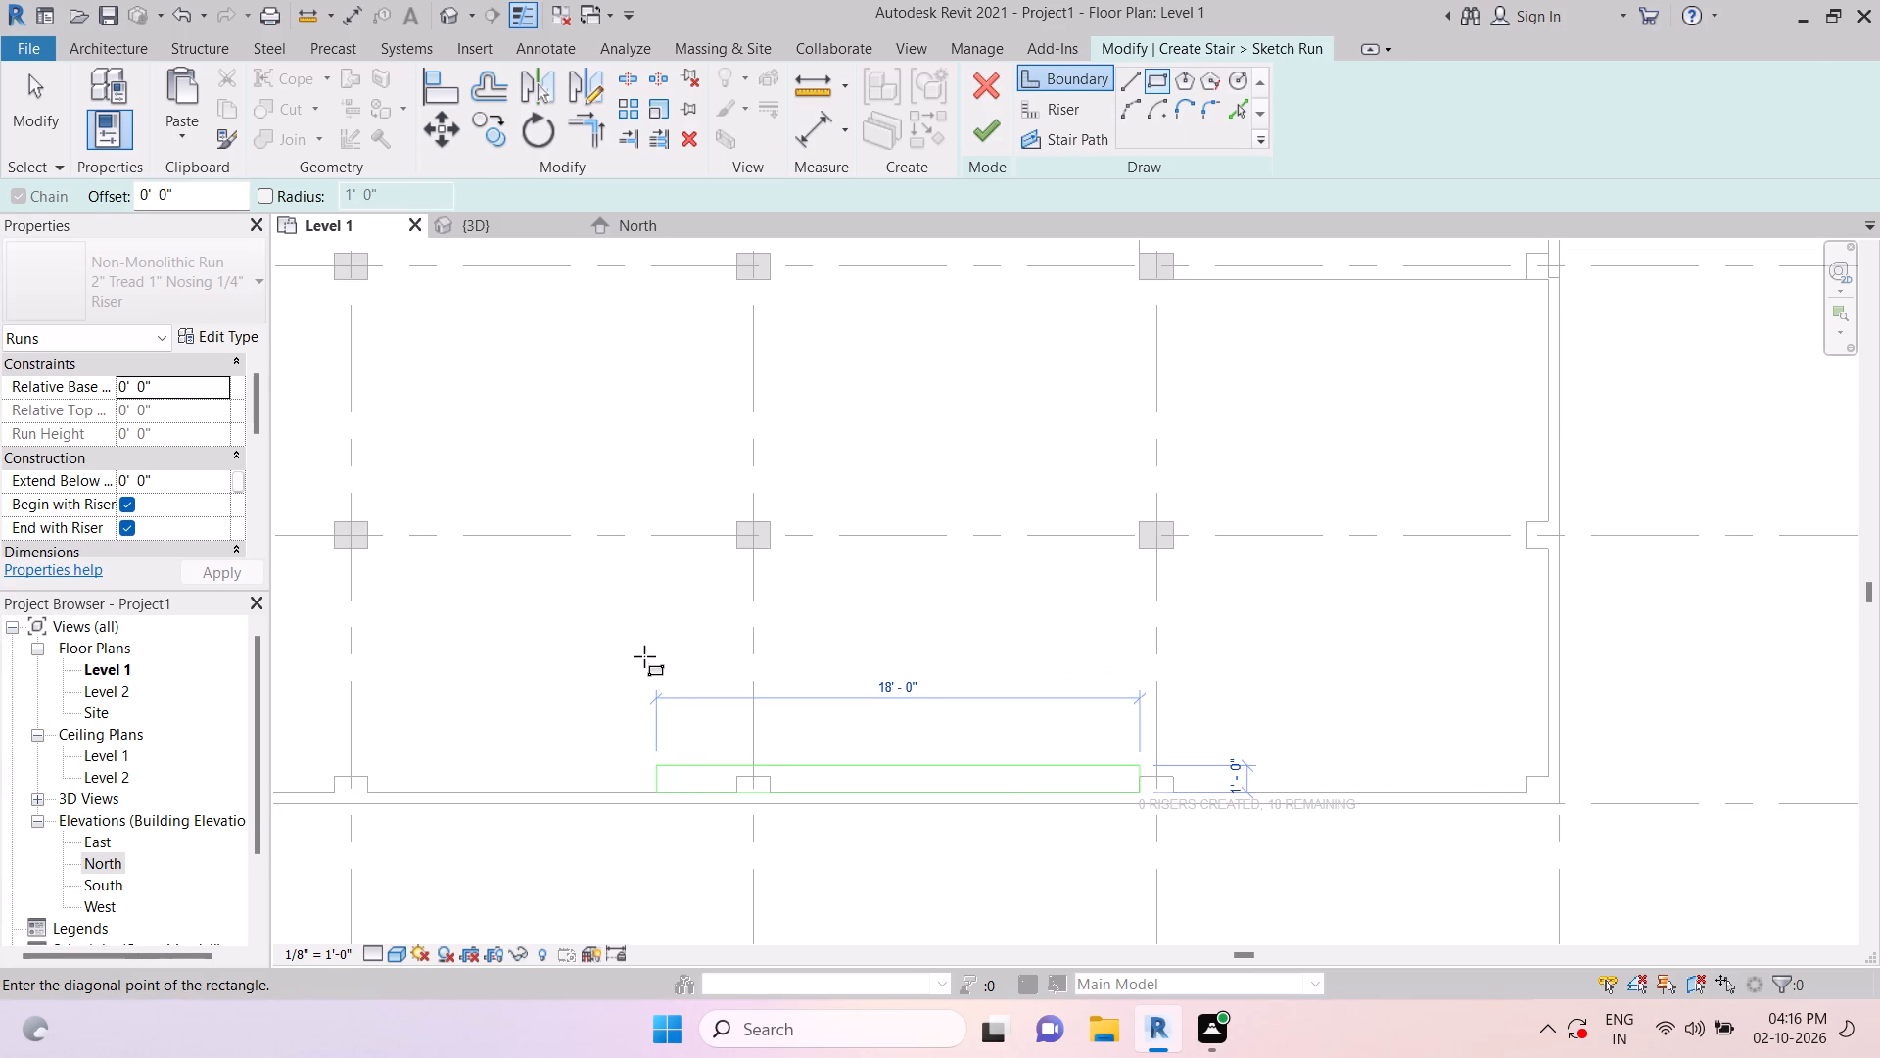
left_click(742, 547)
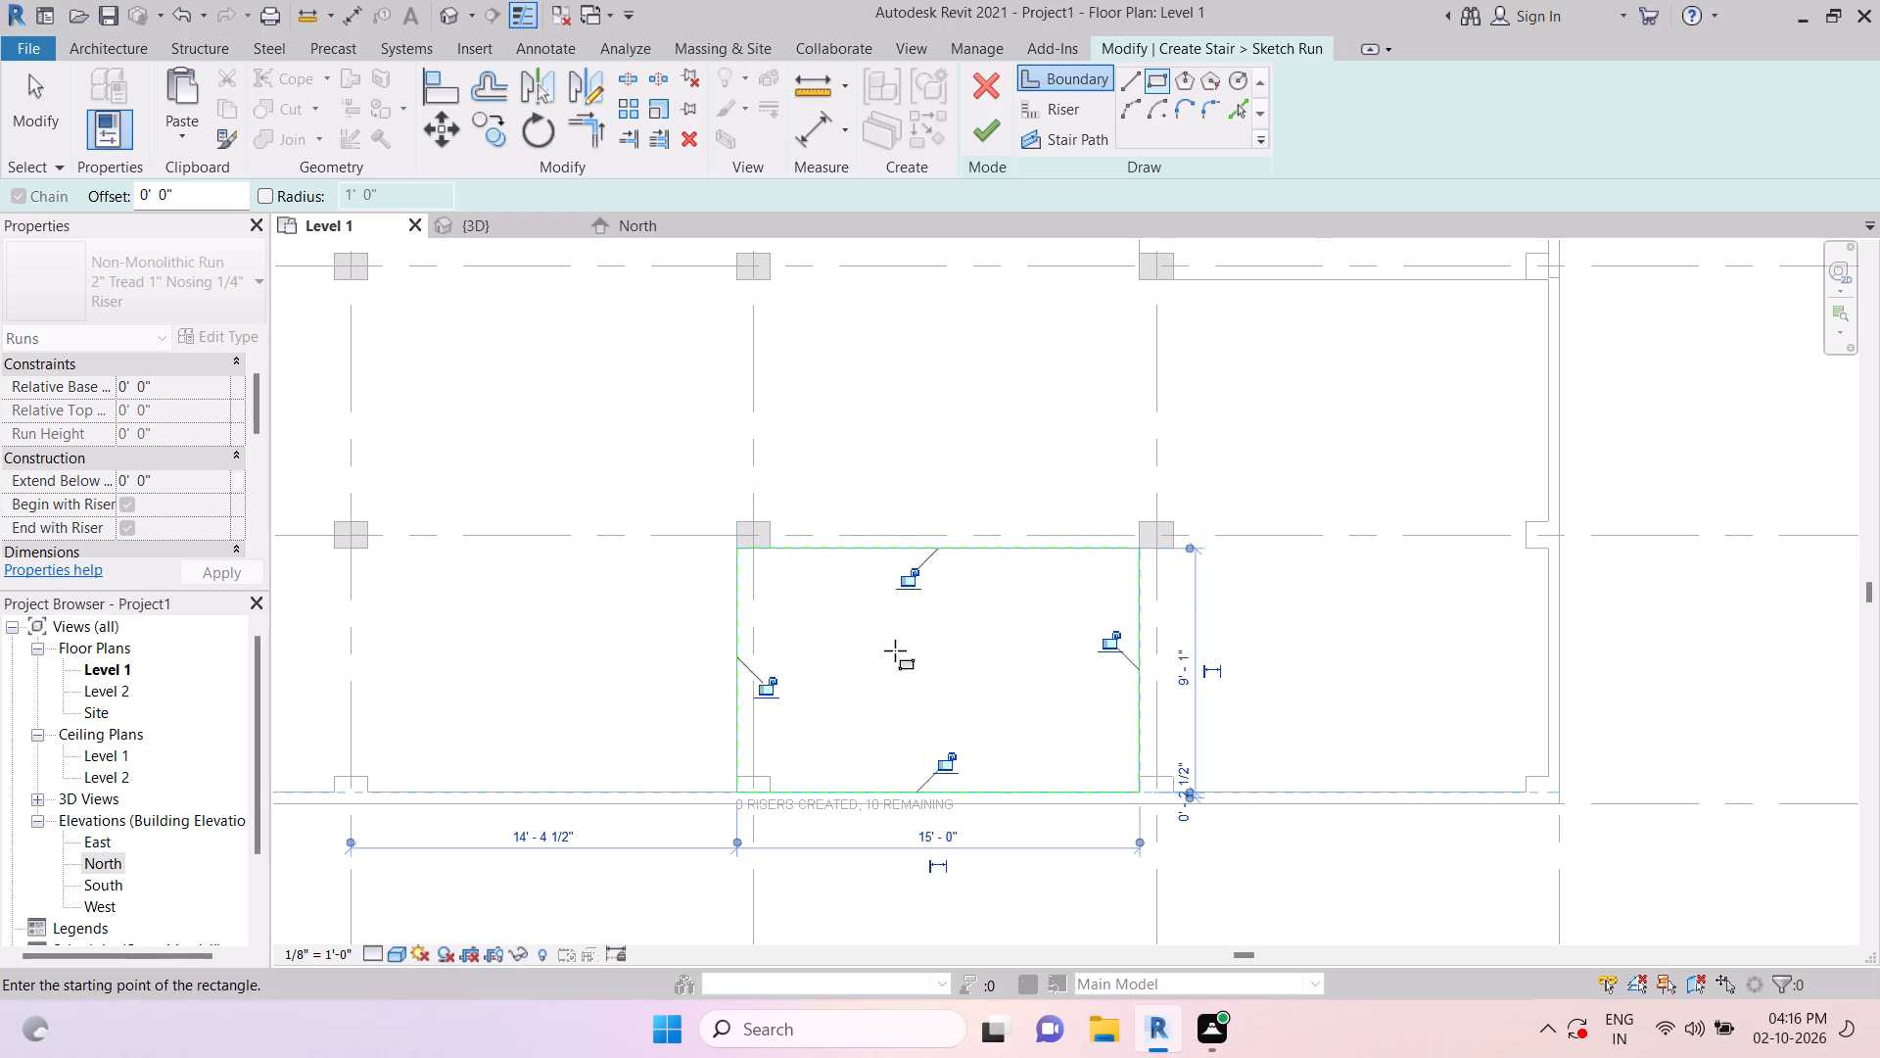
key("Escape")
key("Escape")
key("Escape")
key("Escape")
key("Escape")
key("Escape")
scroll(1448, 656, "down", 3)
key("Escape")
key("Escape")
key("Escape")
key("Escape")
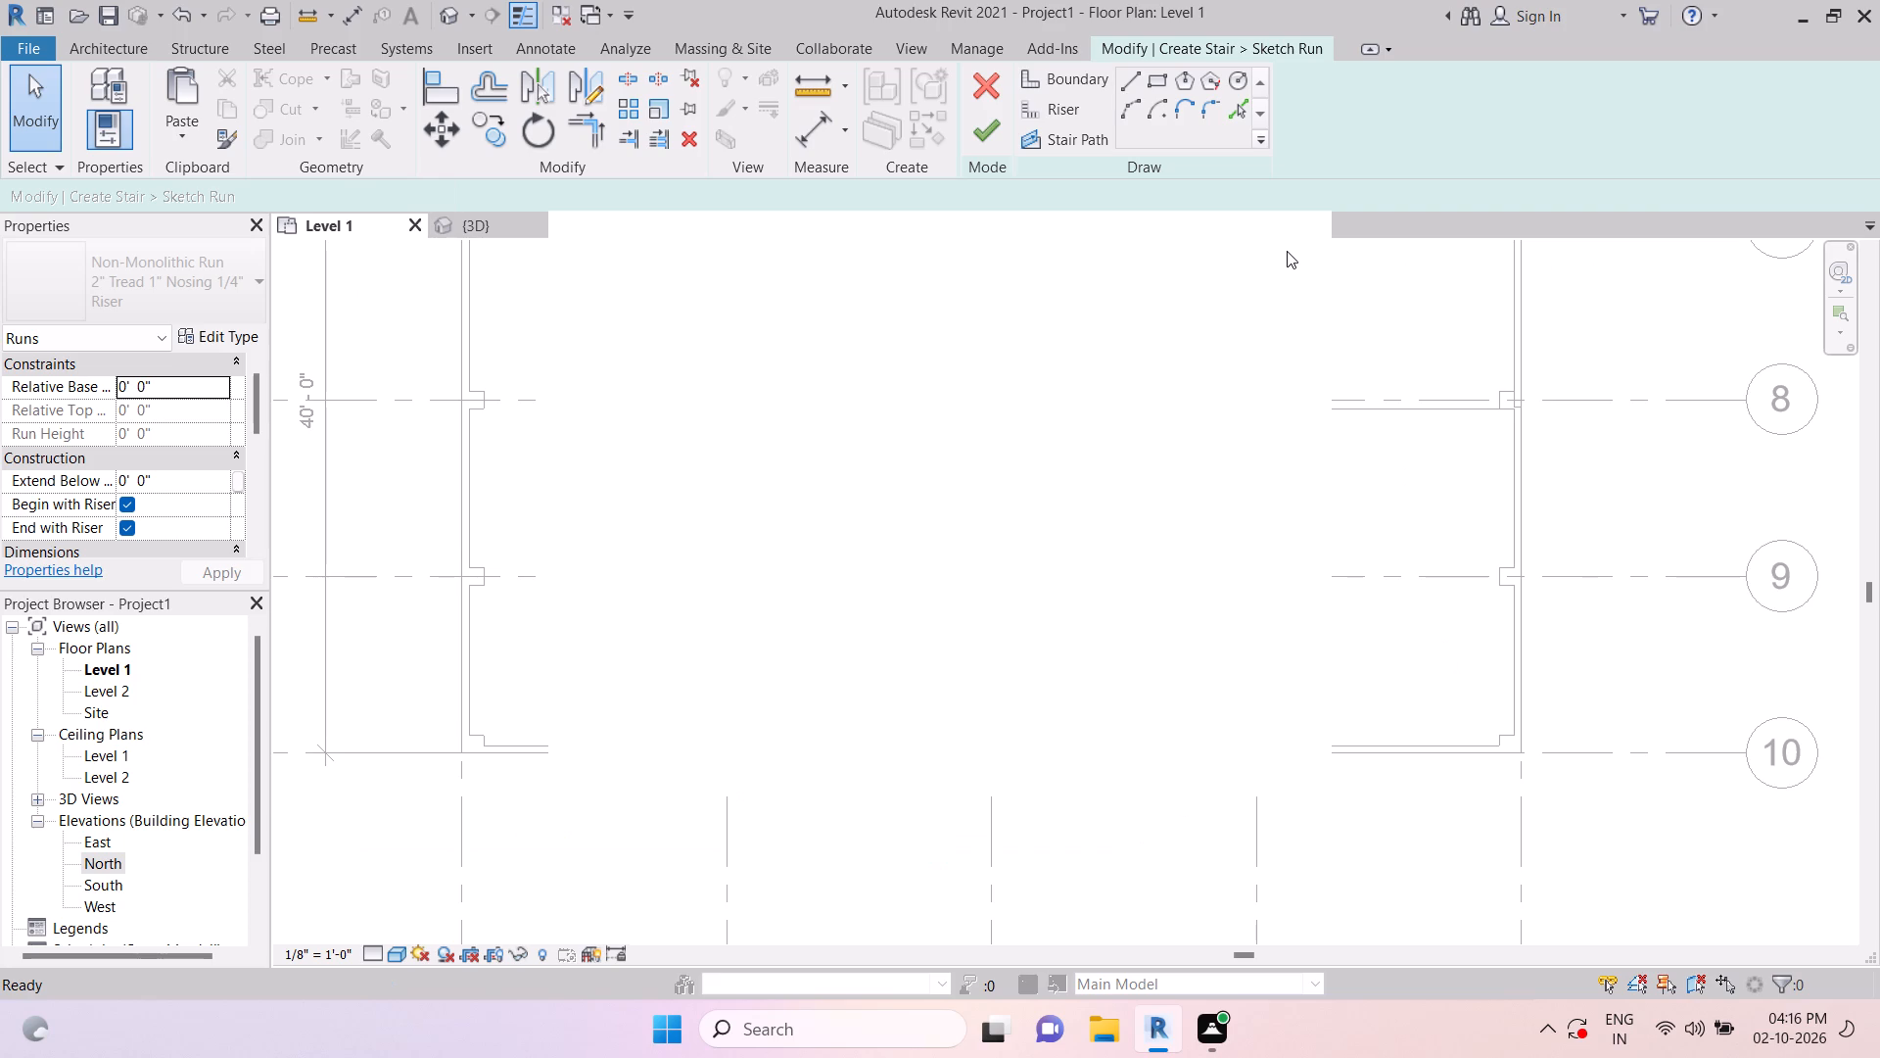
left_click(1292, 255)
Delete the east edge of the stair run's rectangular boundary.
scroll(991, 629, "up", 4)
key("Escape")
key("Escape")
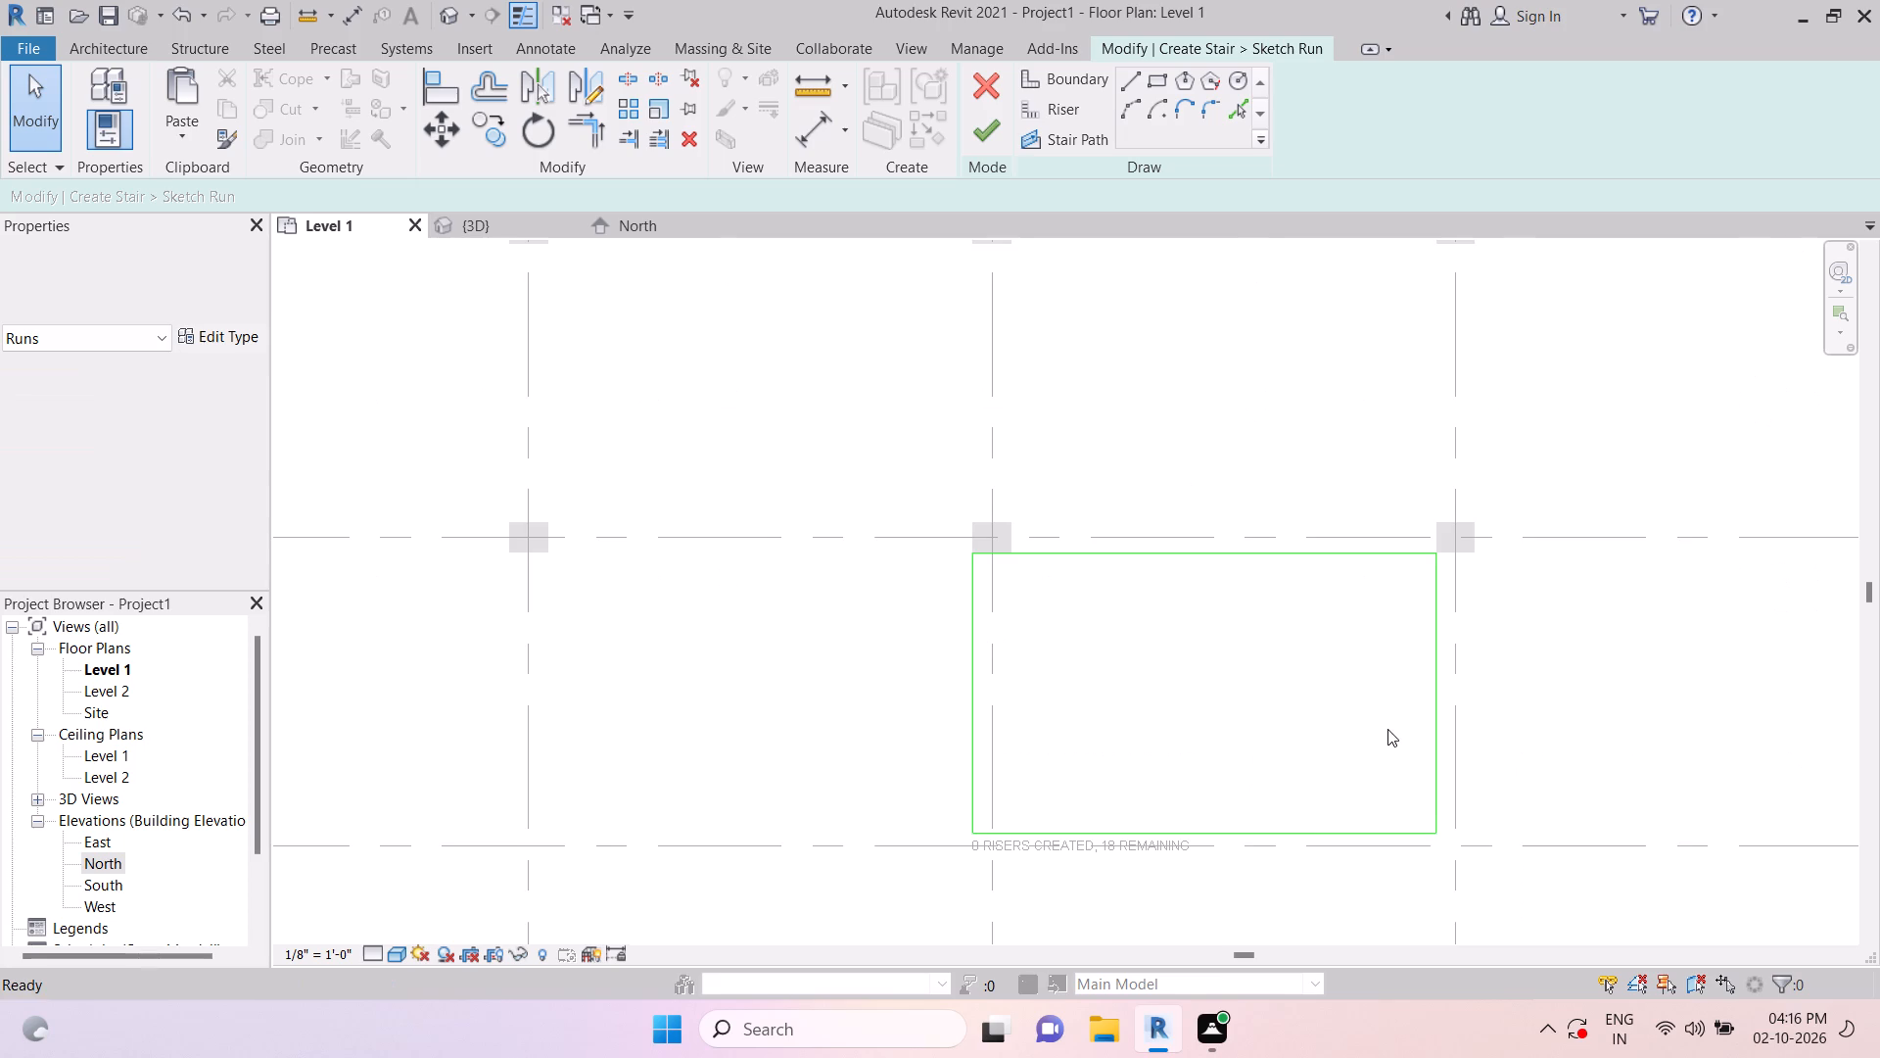
left_click(1436, 678)
key("Delete")
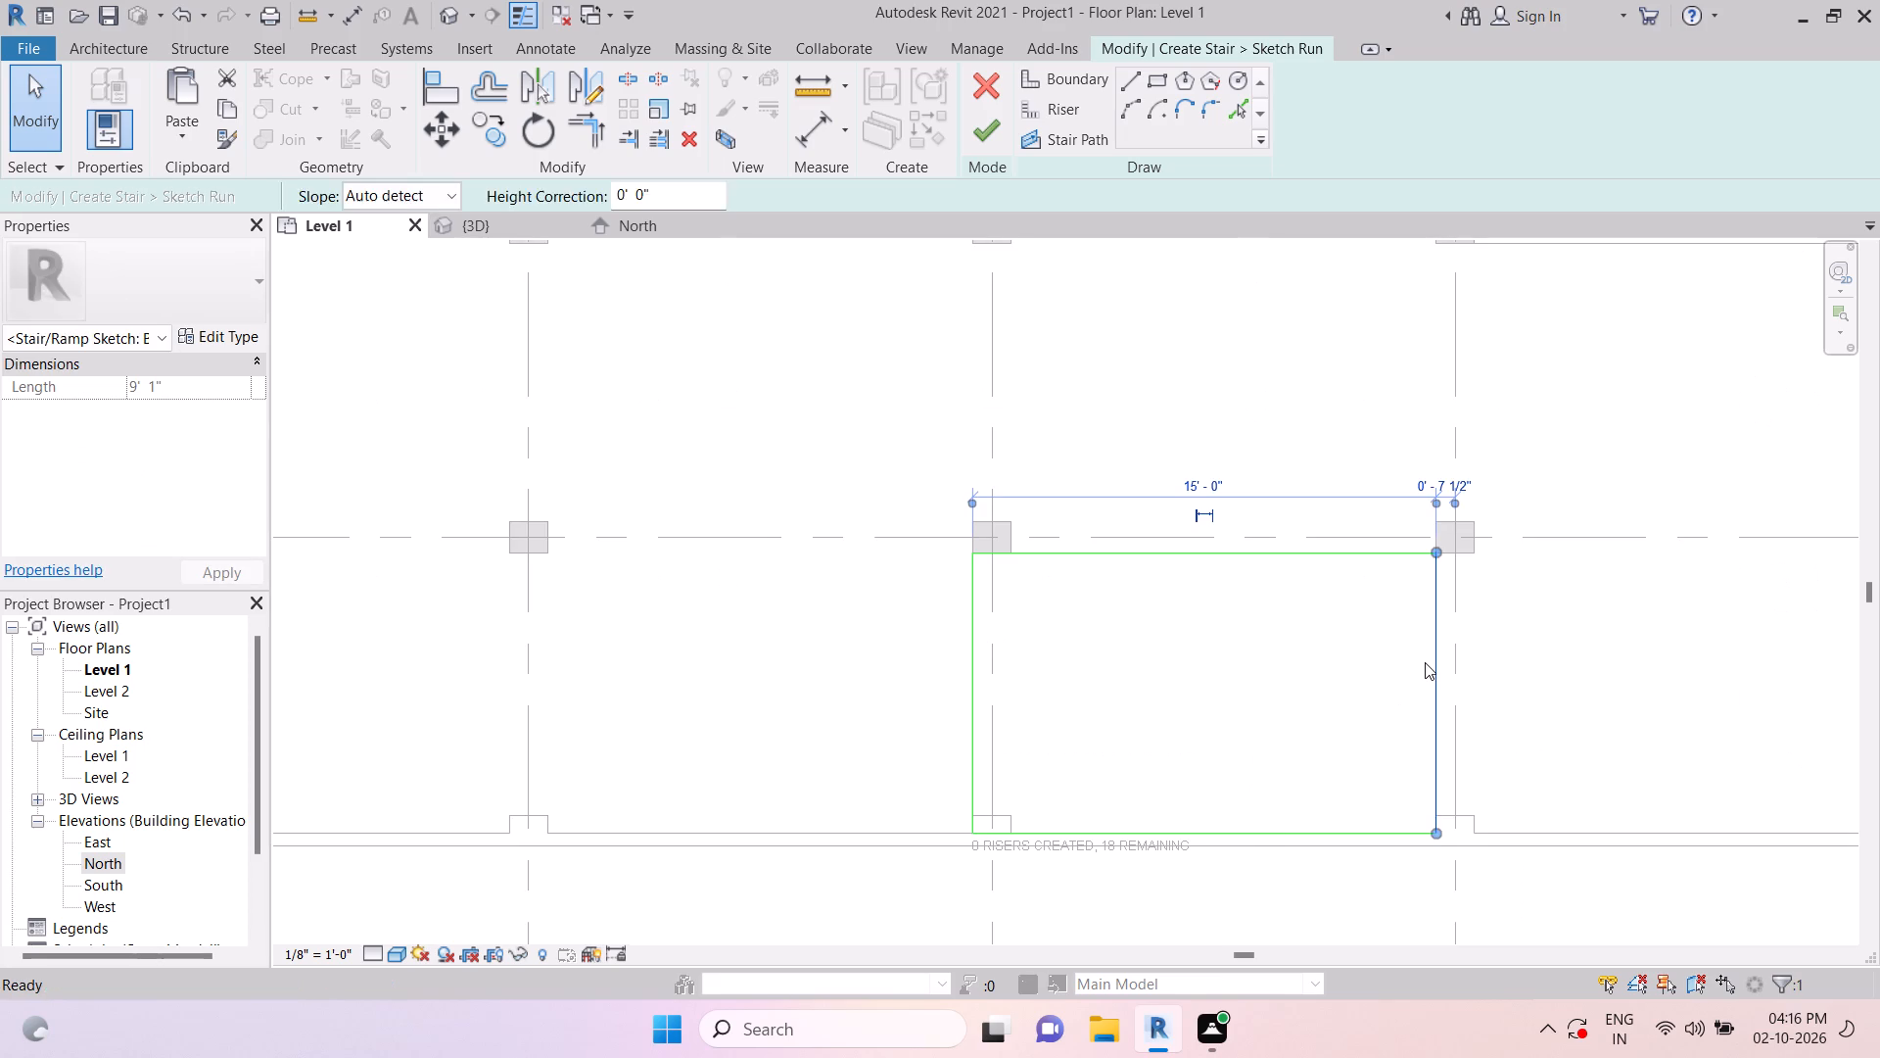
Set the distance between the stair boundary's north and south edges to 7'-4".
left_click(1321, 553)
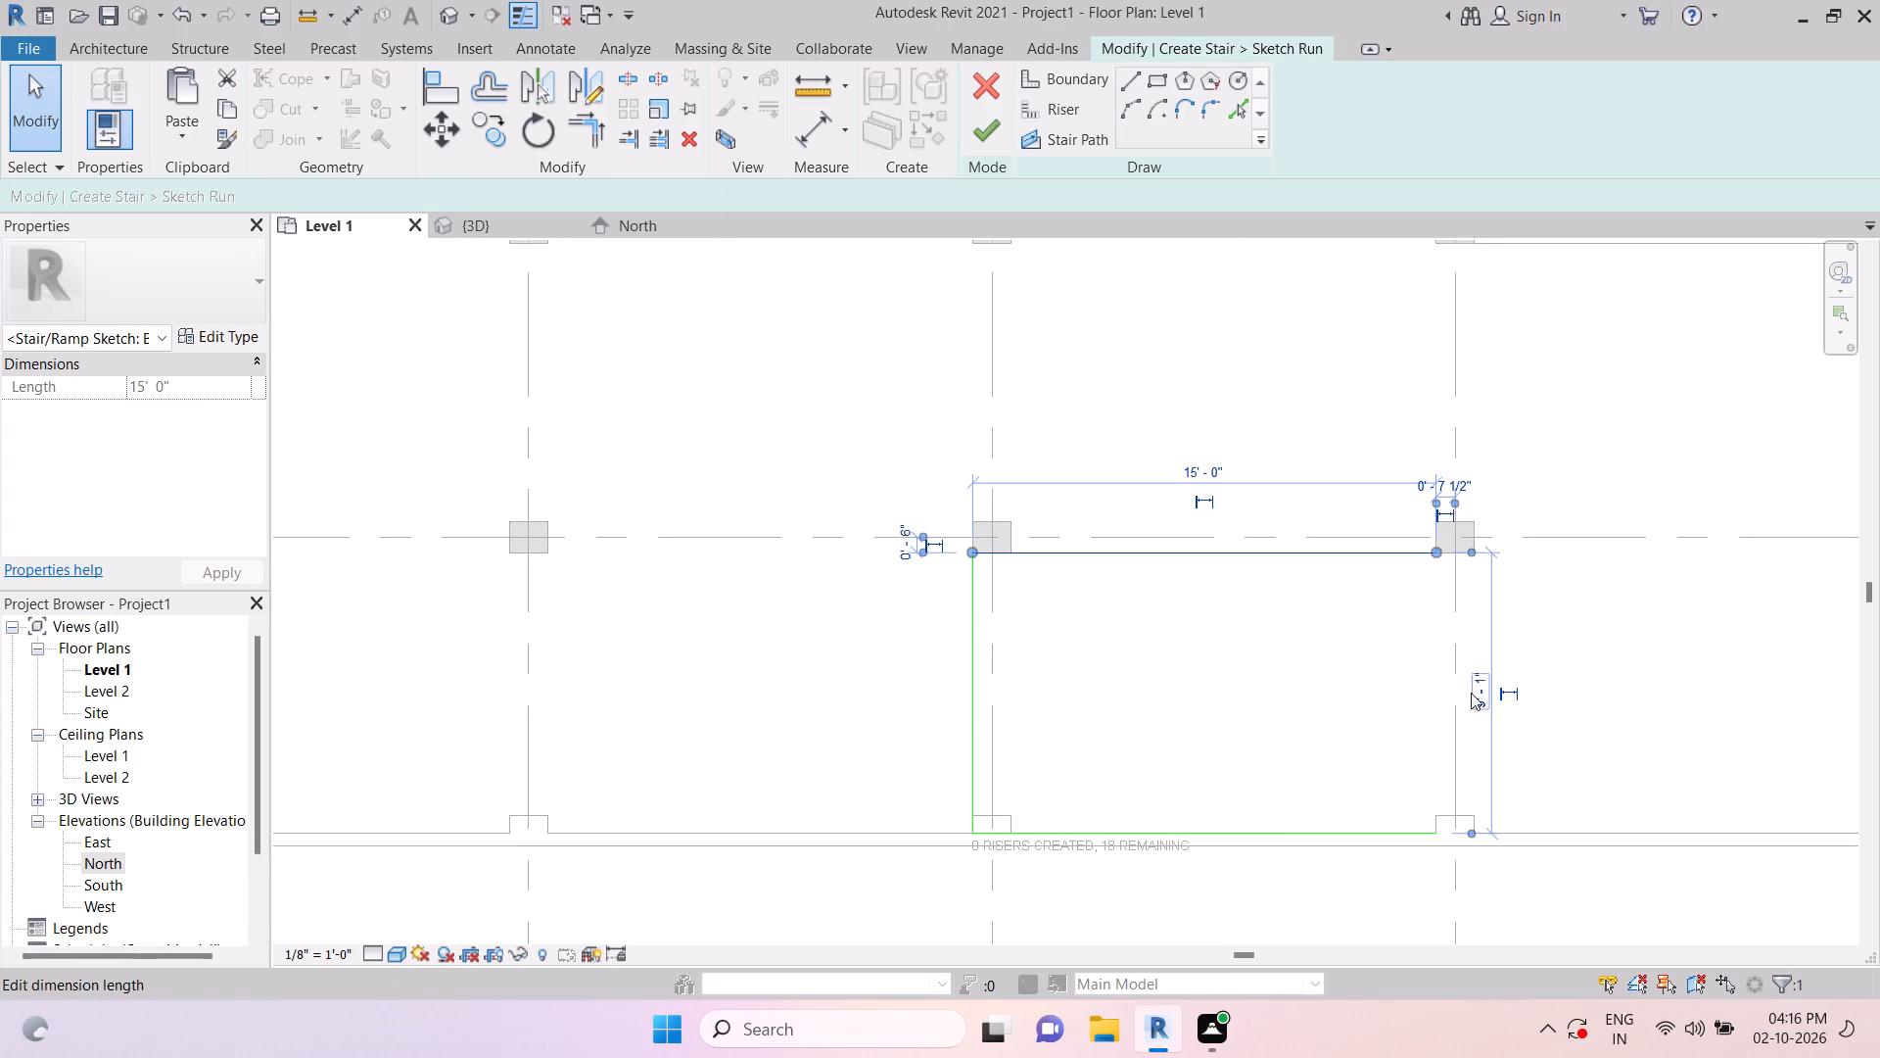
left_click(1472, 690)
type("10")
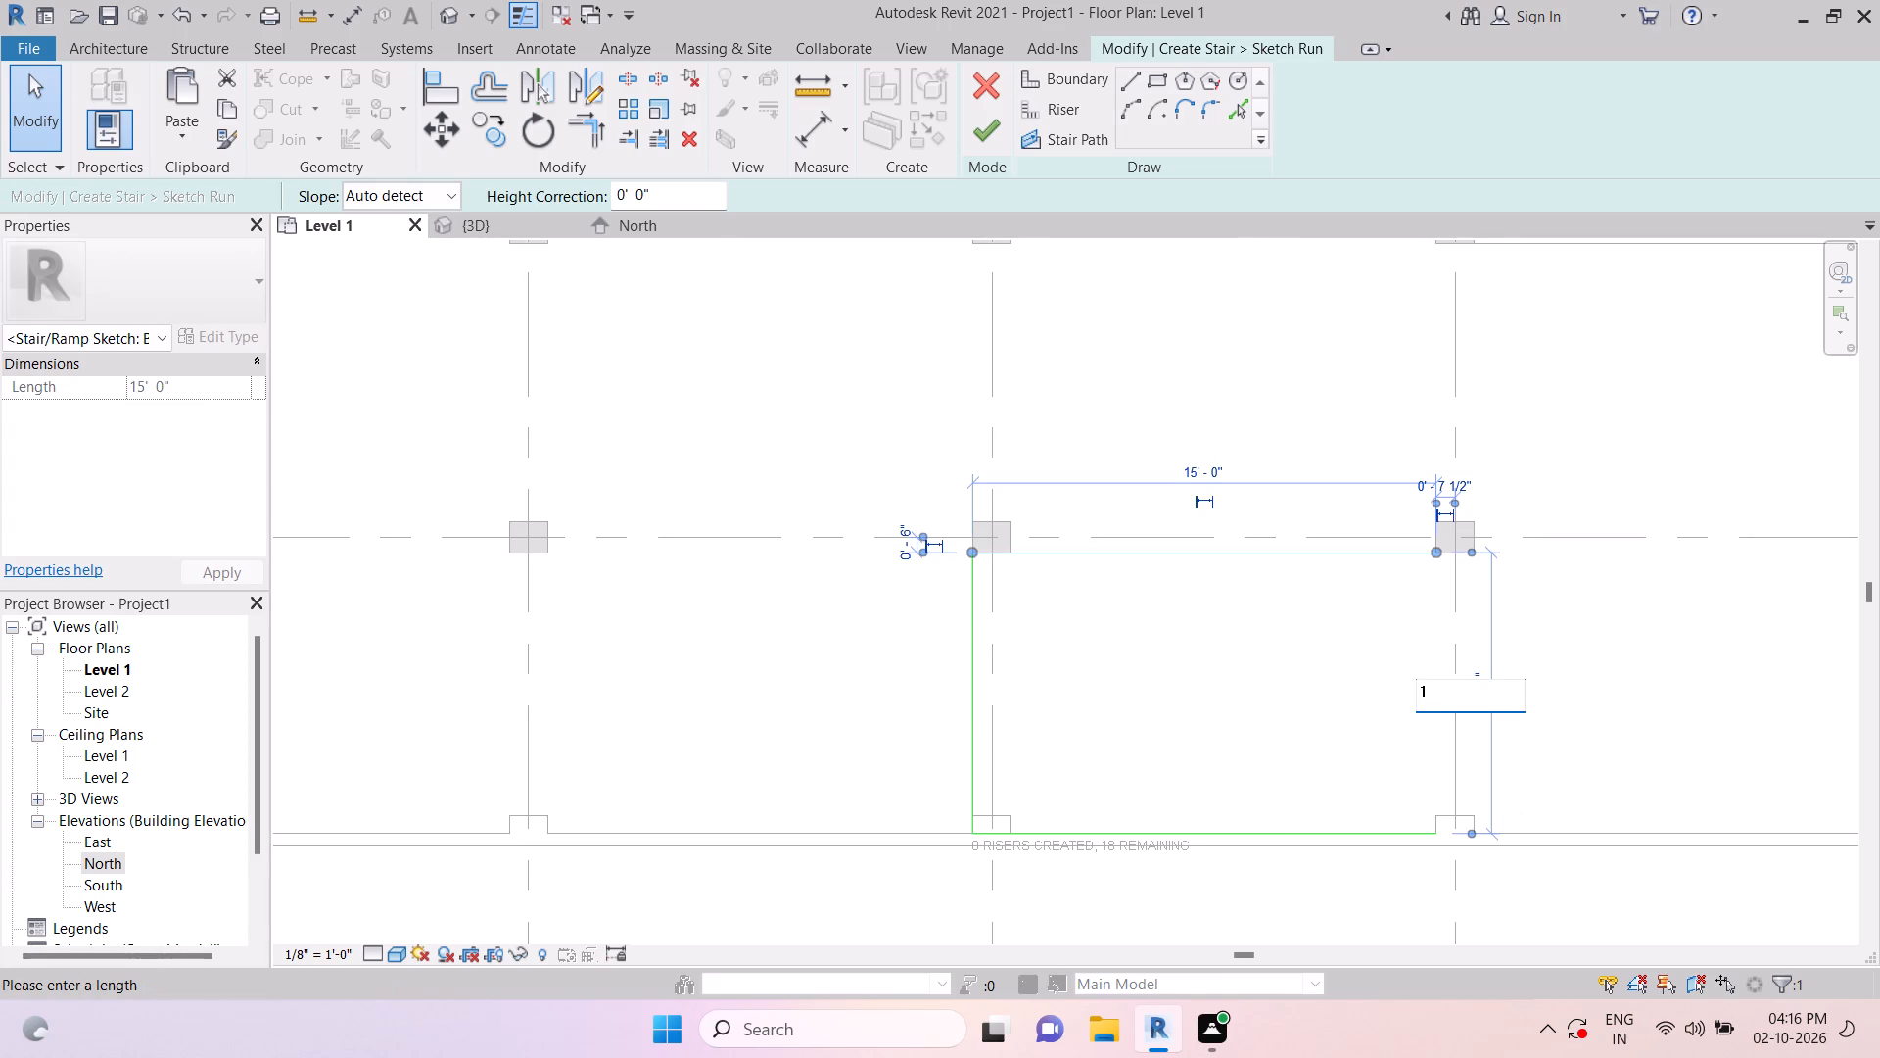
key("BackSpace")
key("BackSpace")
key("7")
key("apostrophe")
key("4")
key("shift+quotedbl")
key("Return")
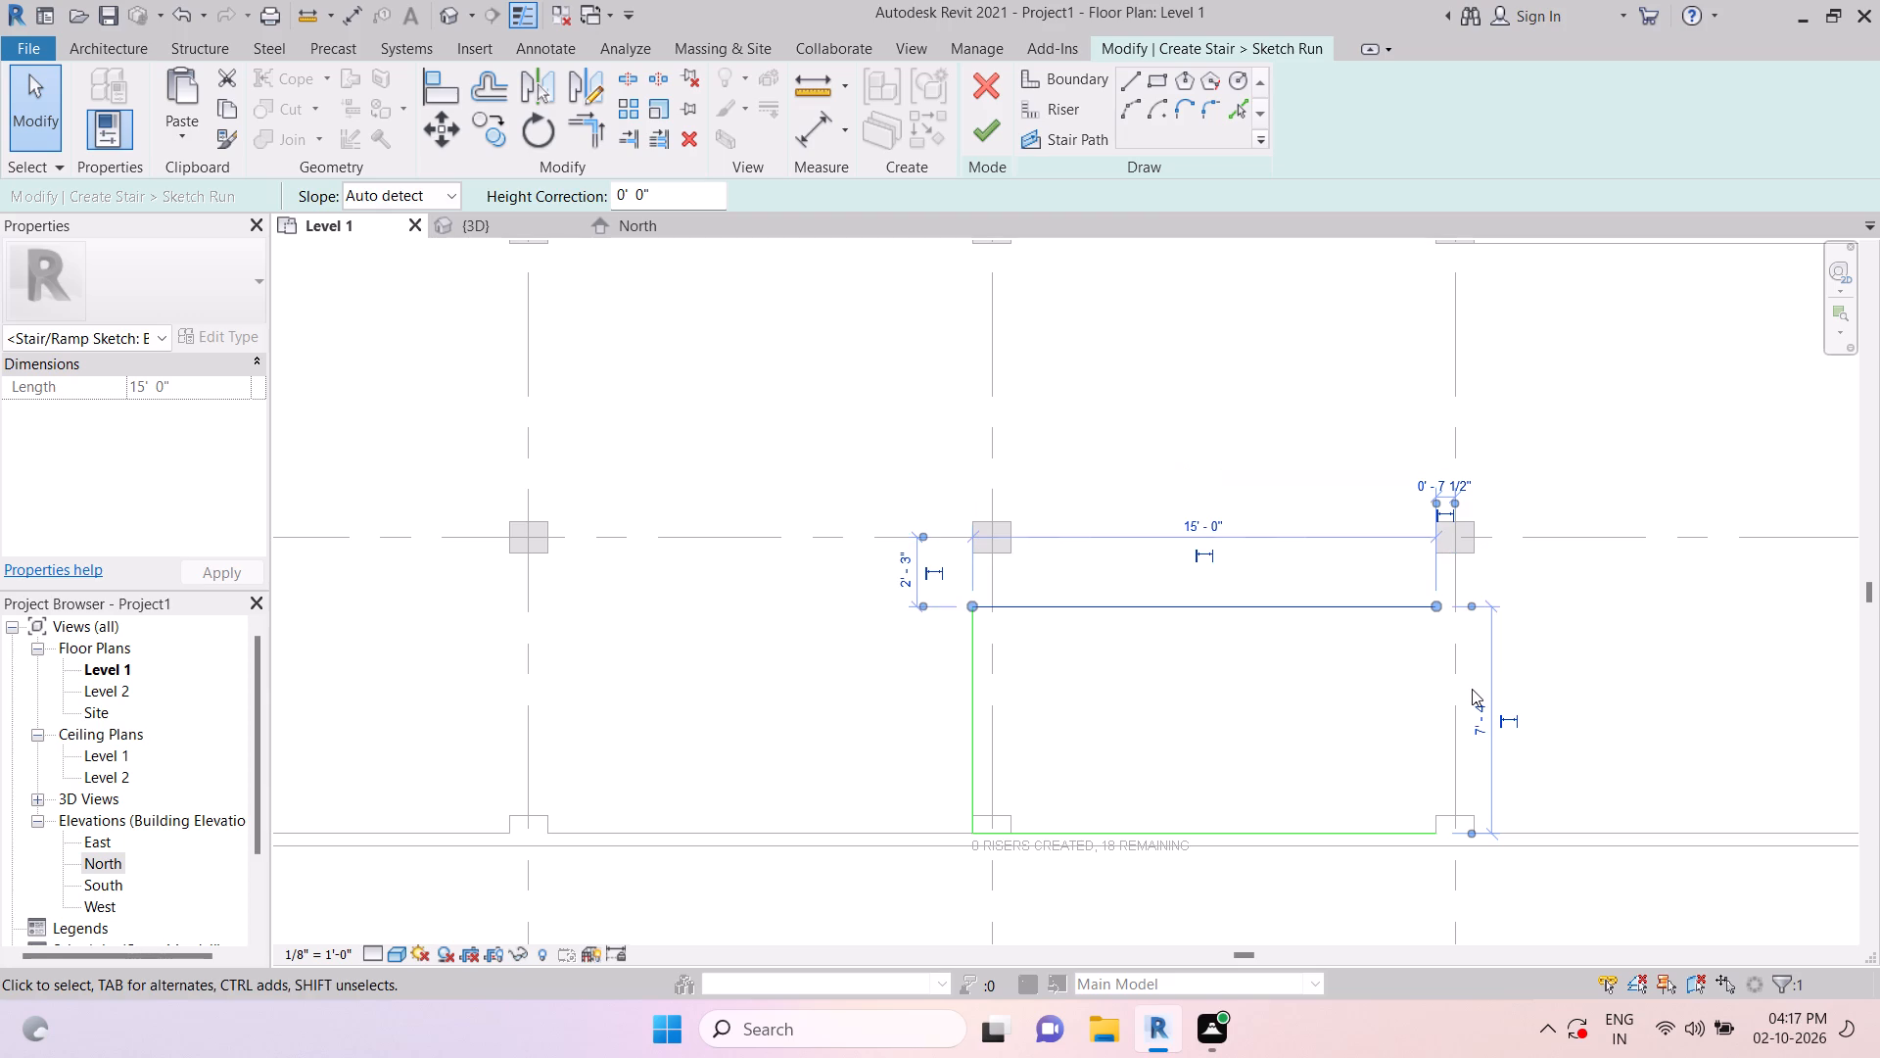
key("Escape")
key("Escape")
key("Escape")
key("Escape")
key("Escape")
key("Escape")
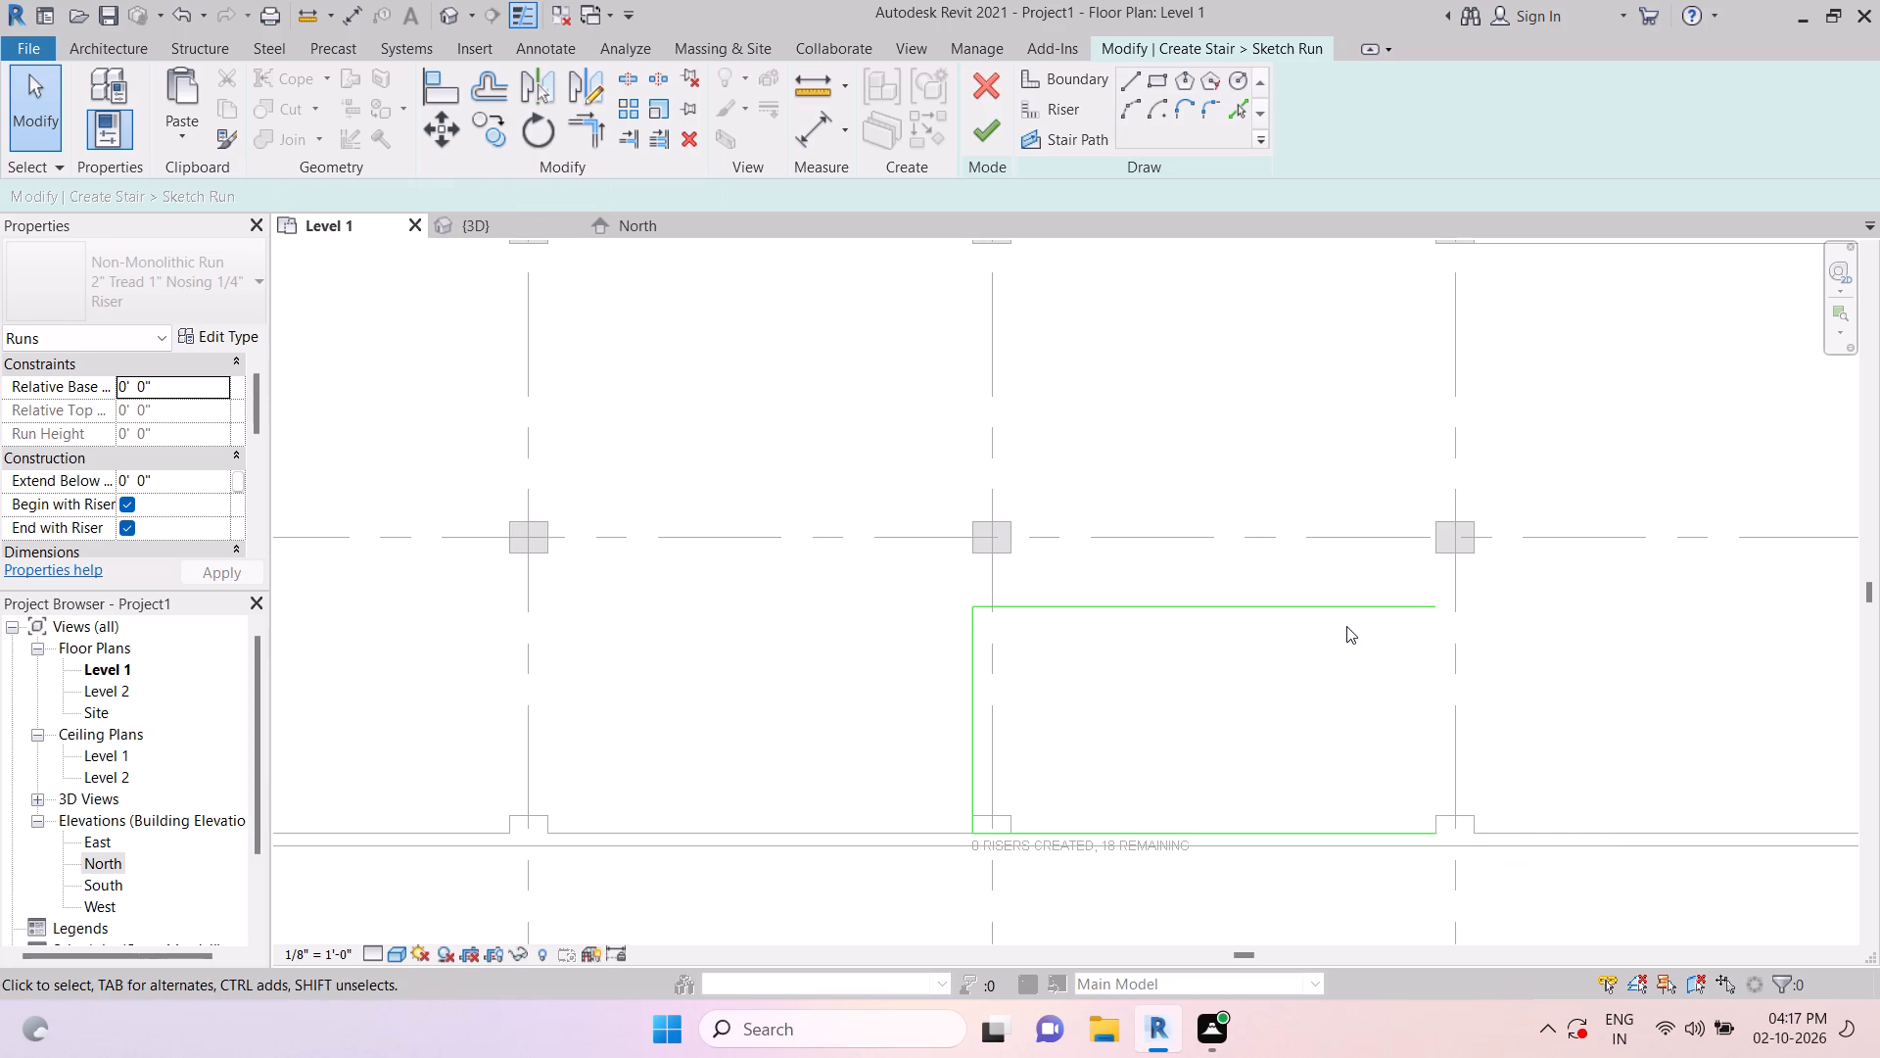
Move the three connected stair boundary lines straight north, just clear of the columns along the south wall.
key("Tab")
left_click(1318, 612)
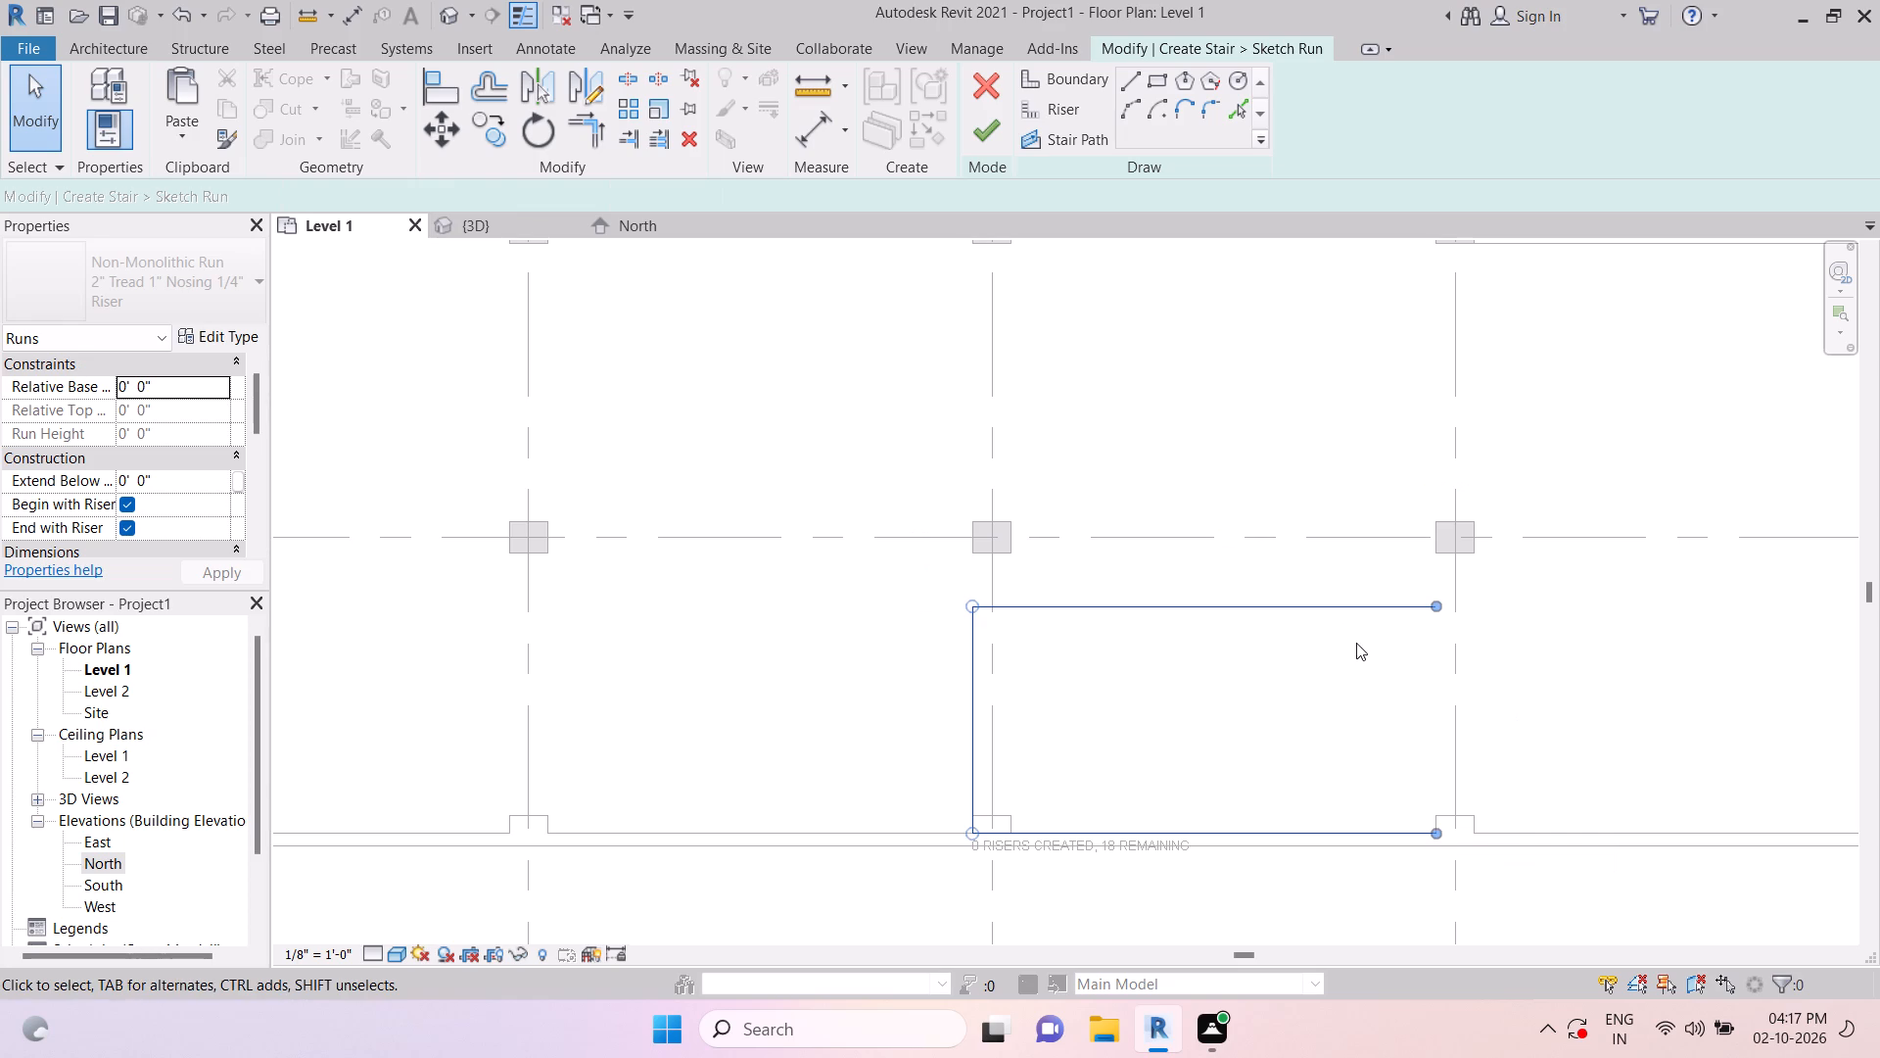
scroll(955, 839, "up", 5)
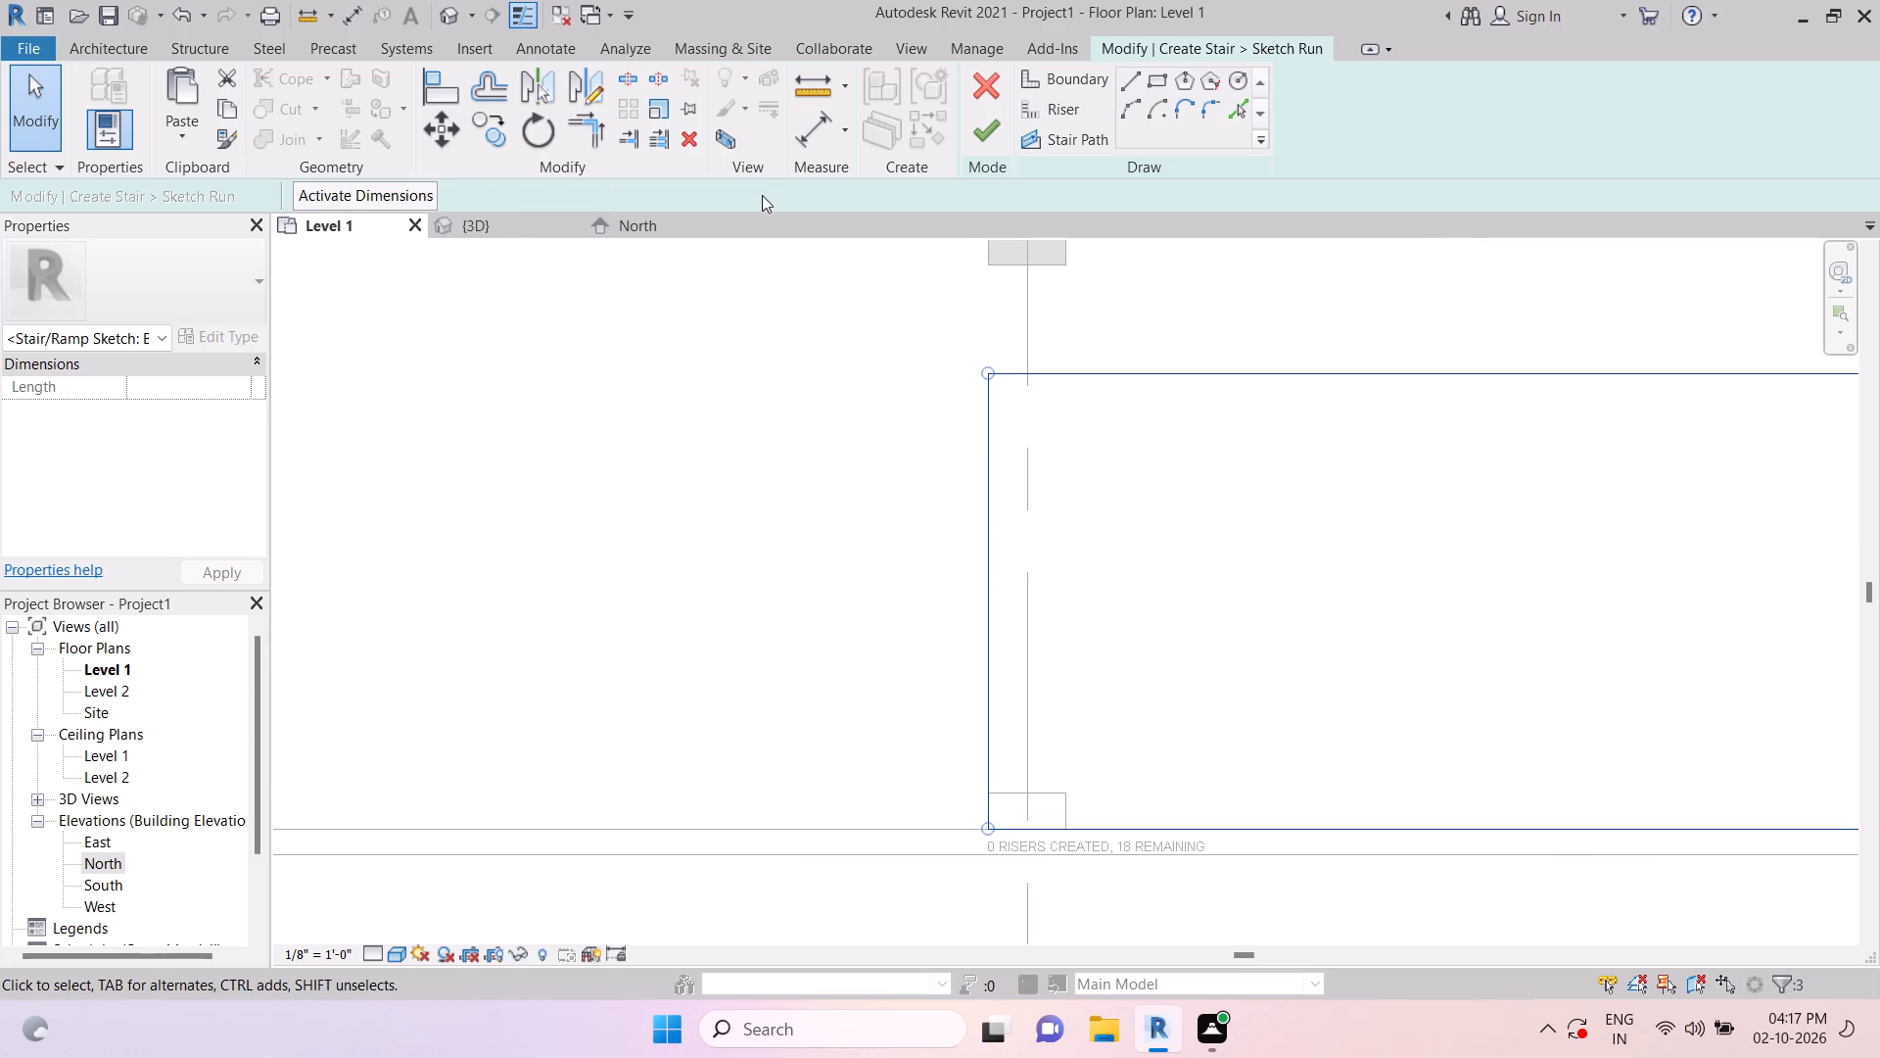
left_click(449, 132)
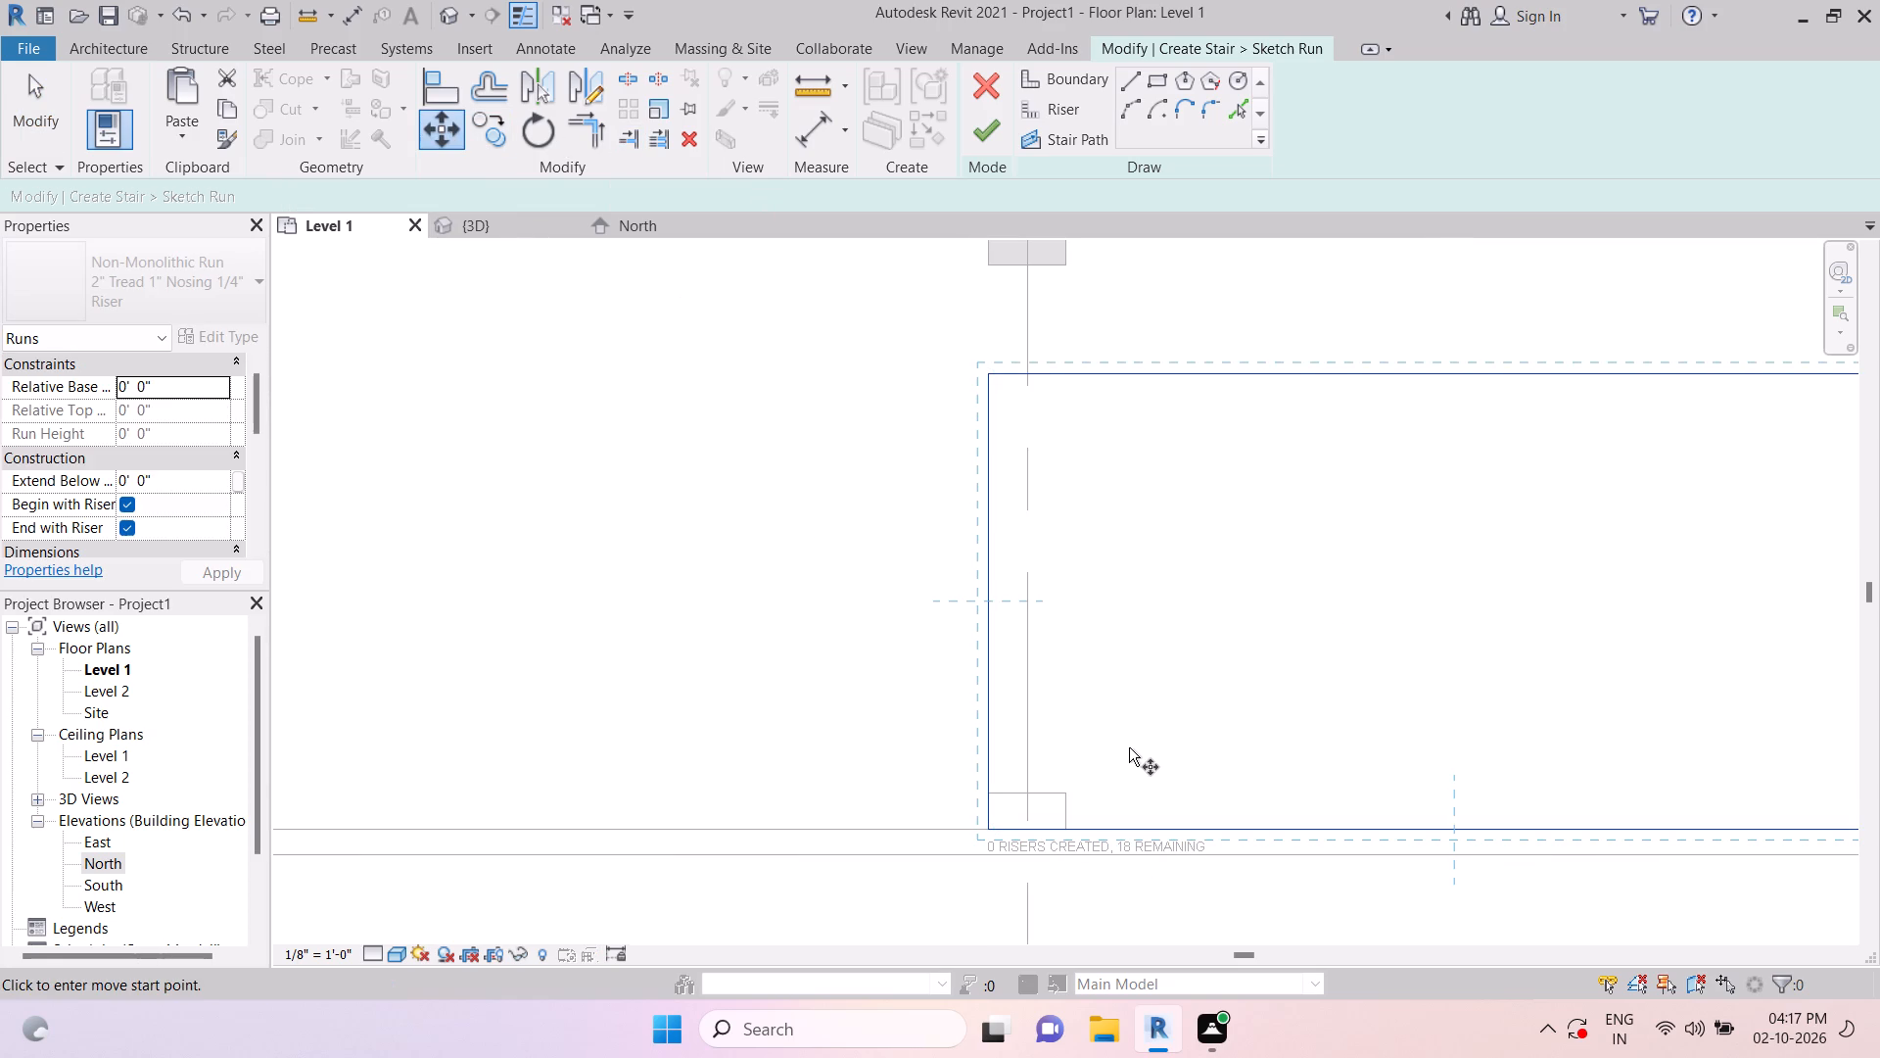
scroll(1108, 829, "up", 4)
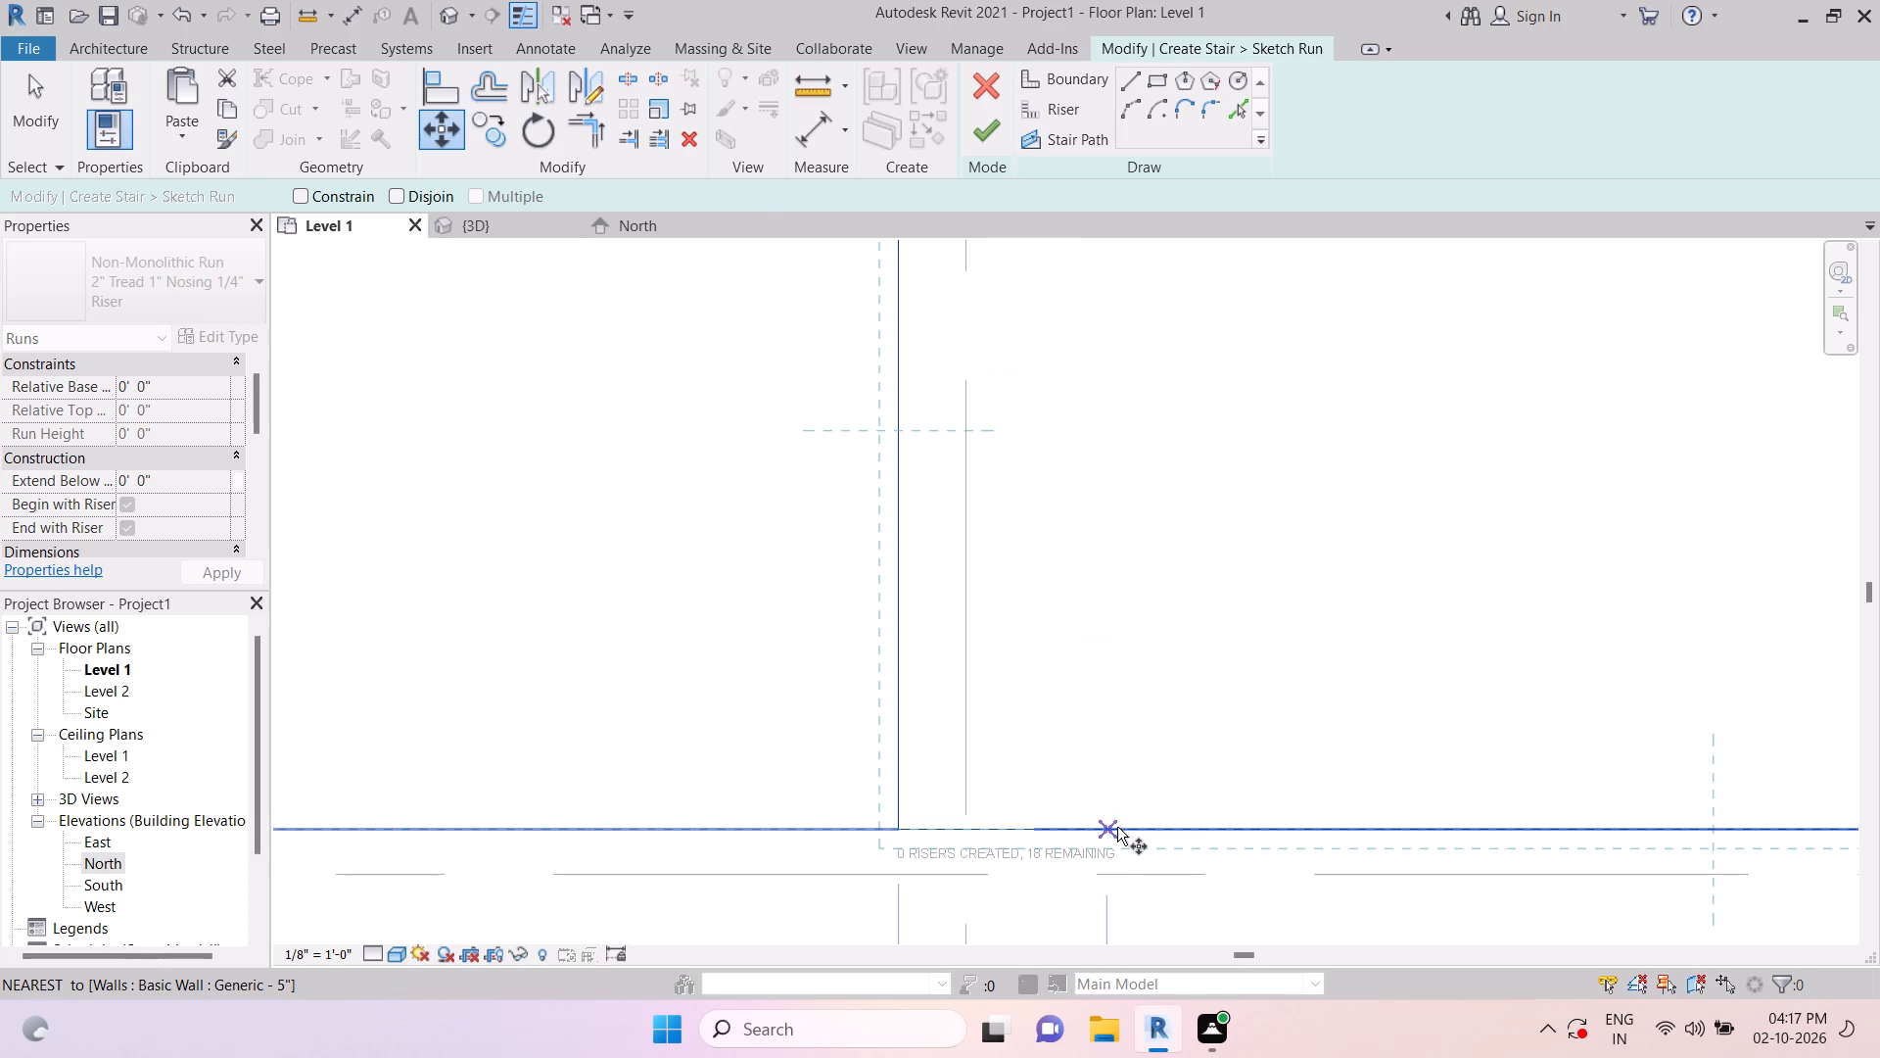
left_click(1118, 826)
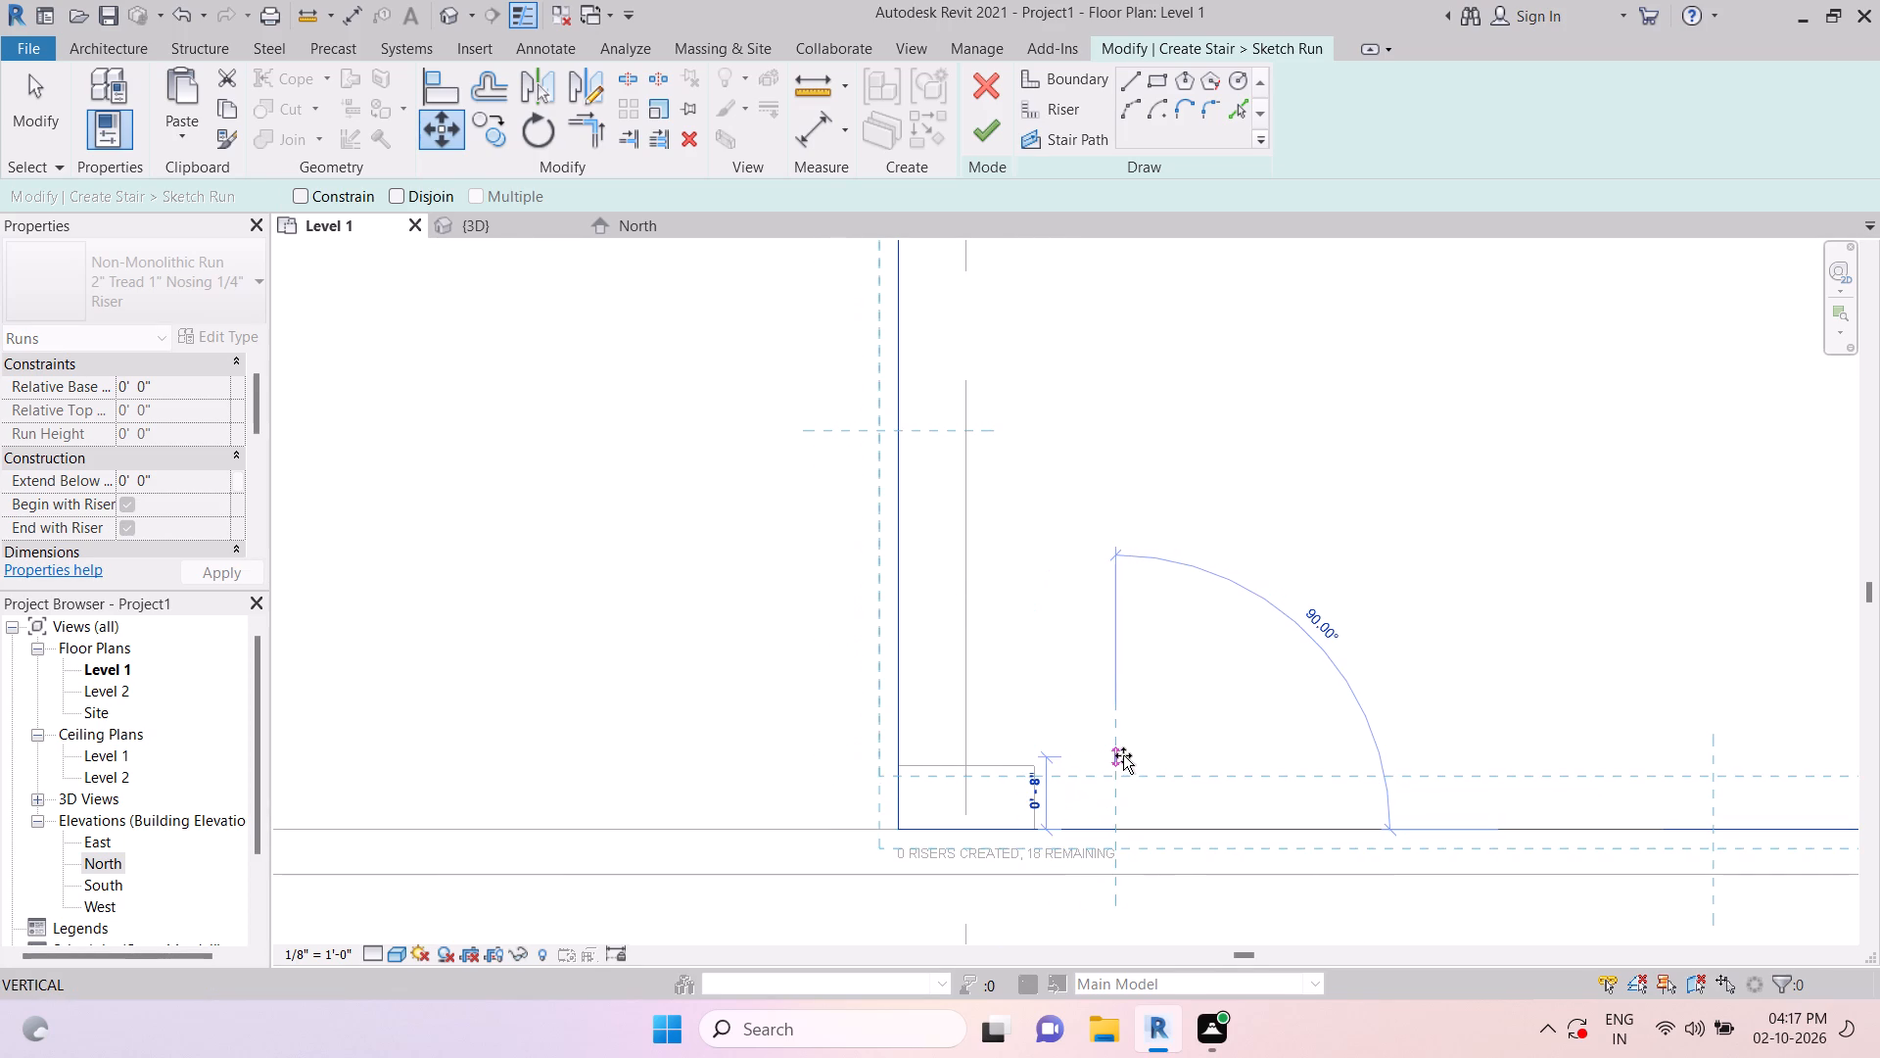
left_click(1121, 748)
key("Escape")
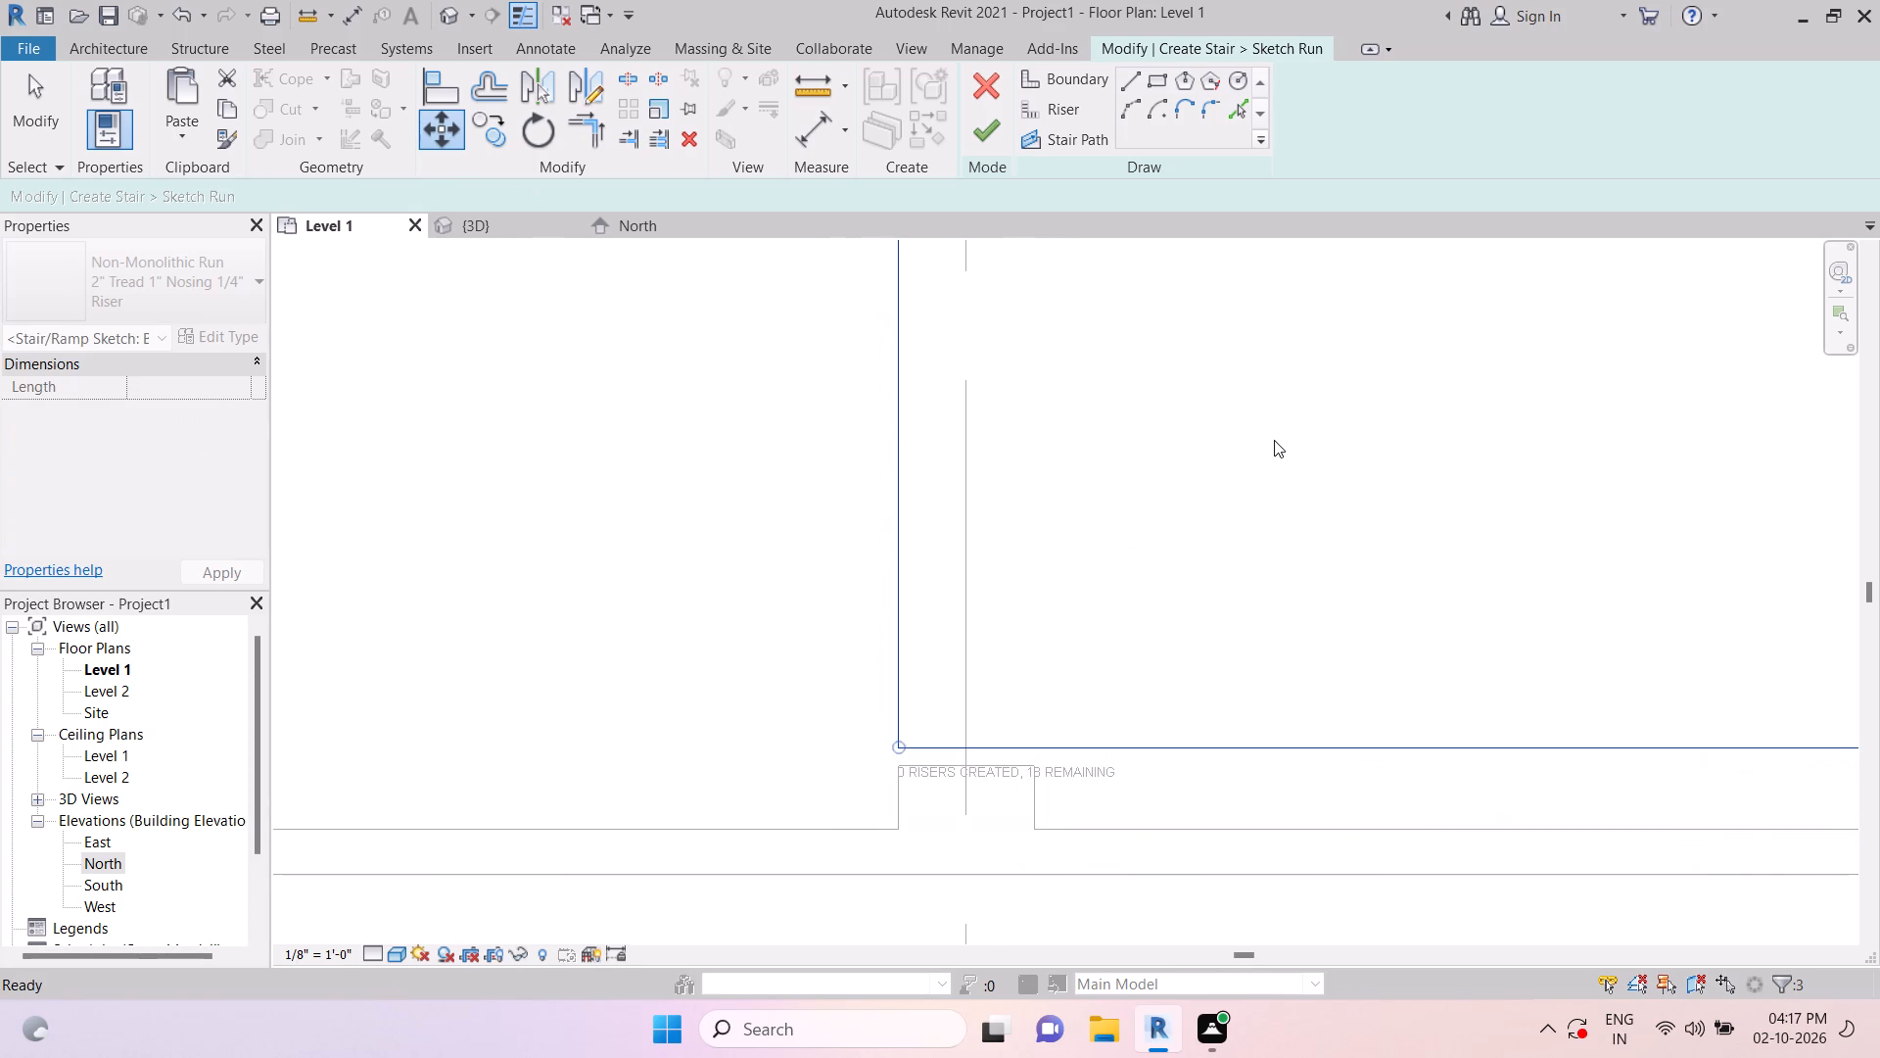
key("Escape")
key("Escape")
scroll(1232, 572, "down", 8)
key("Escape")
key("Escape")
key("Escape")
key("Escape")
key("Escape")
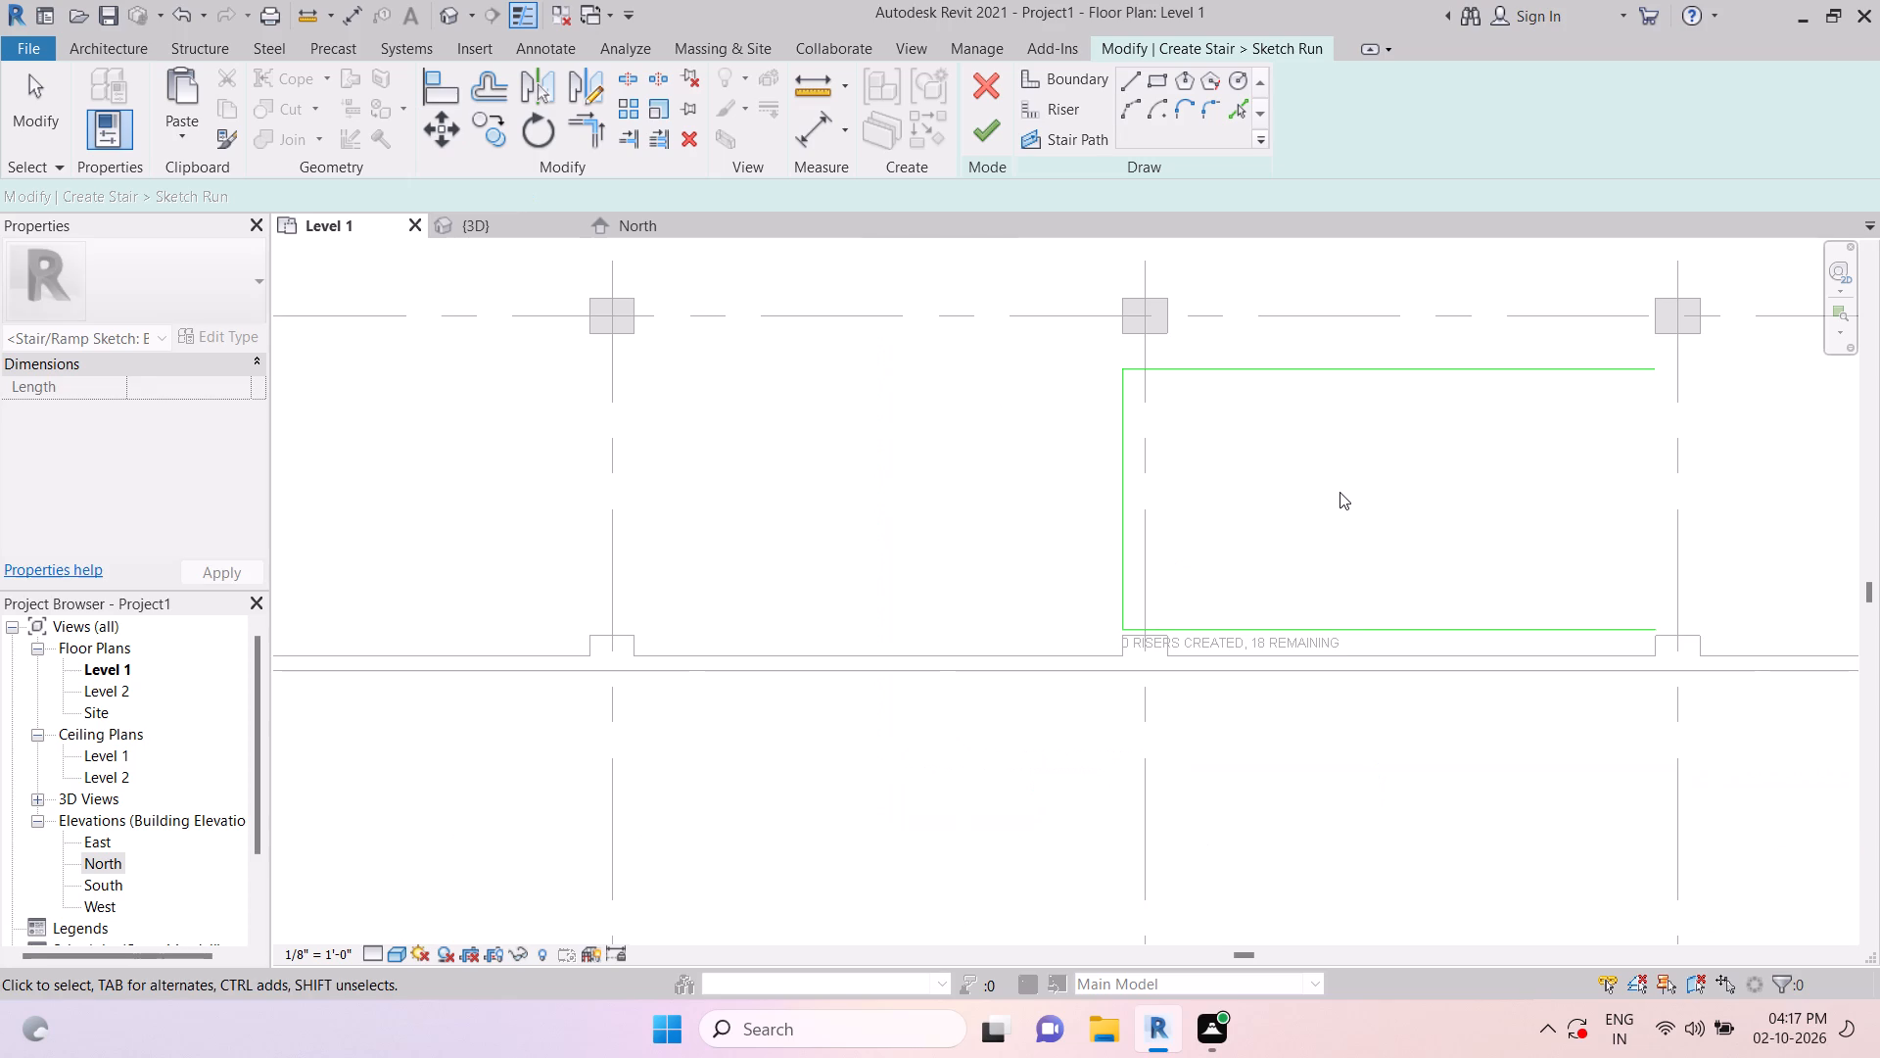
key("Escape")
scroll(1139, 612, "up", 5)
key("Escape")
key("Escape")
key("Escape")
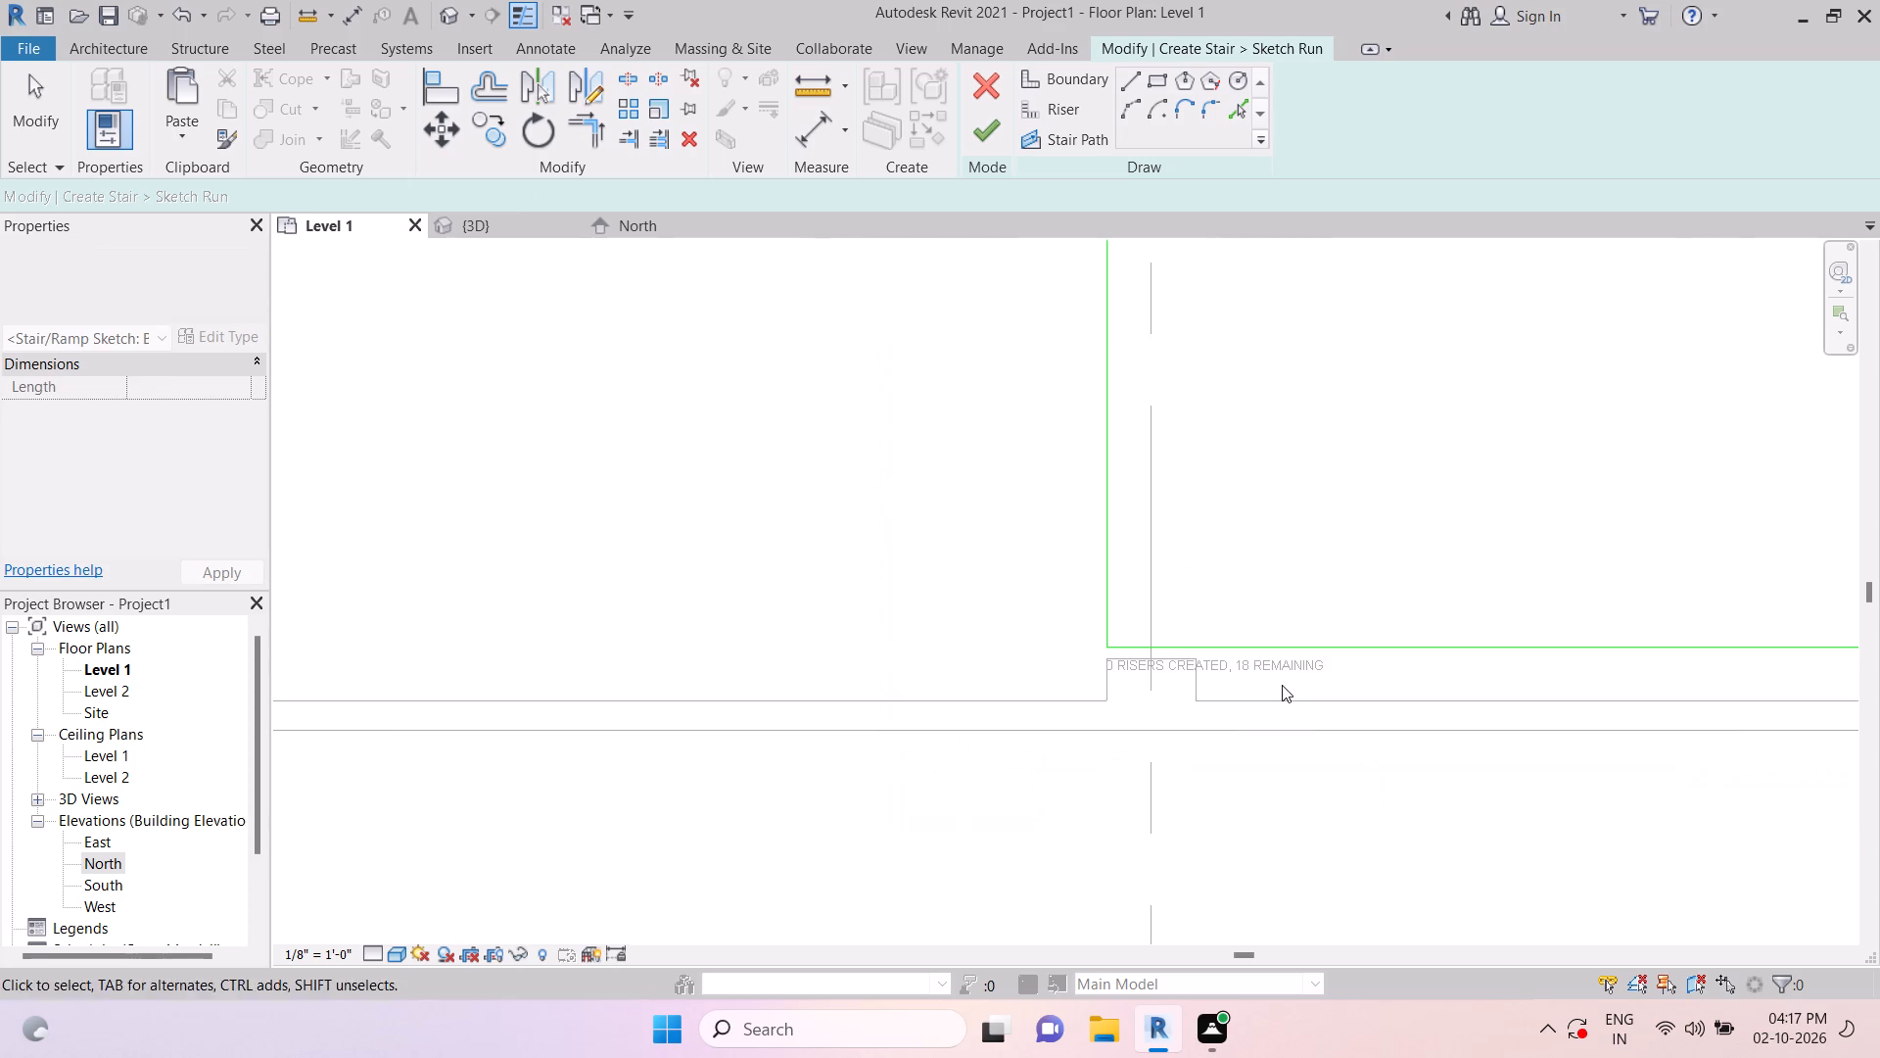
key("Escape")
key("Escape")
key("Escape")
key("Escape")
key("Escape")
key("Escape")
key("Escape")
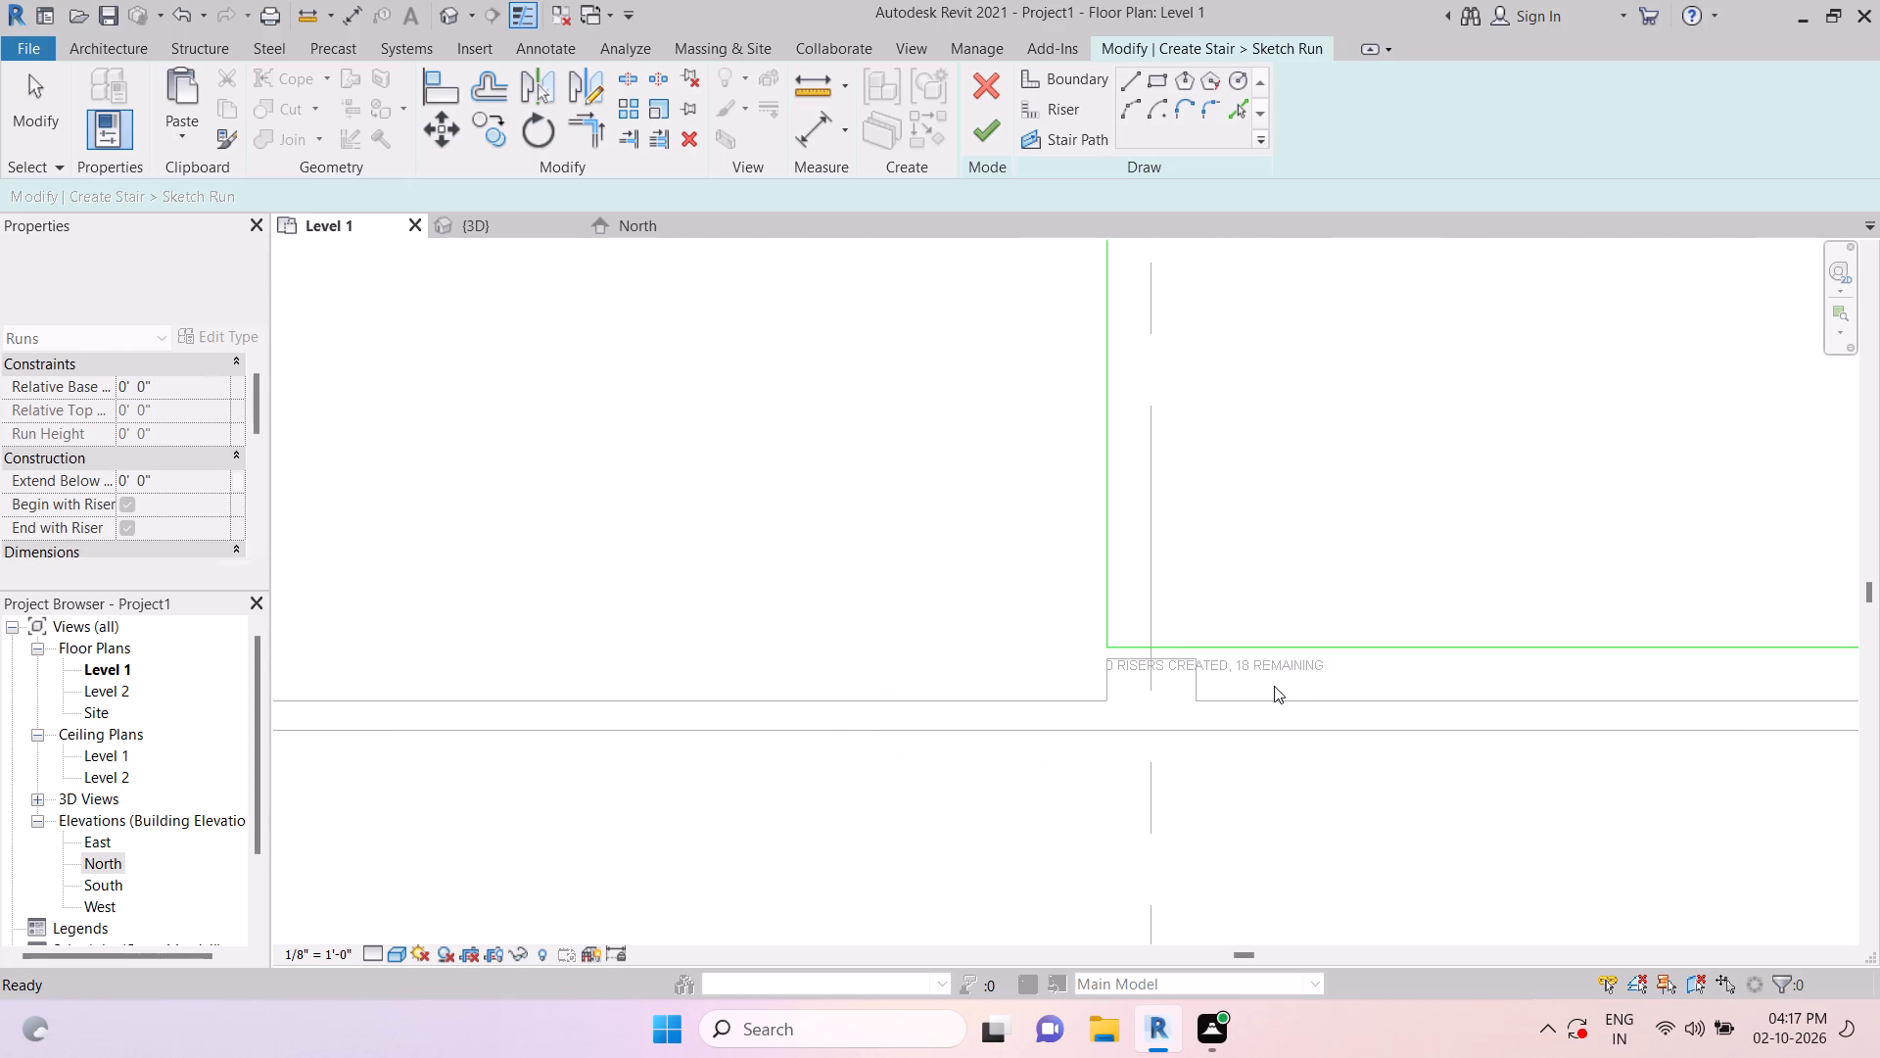
Align the stair boundary's south edge to the south wall's inner face and its north edge to grid line 9.
key("a")
key("l")
left_click(1274, 703)
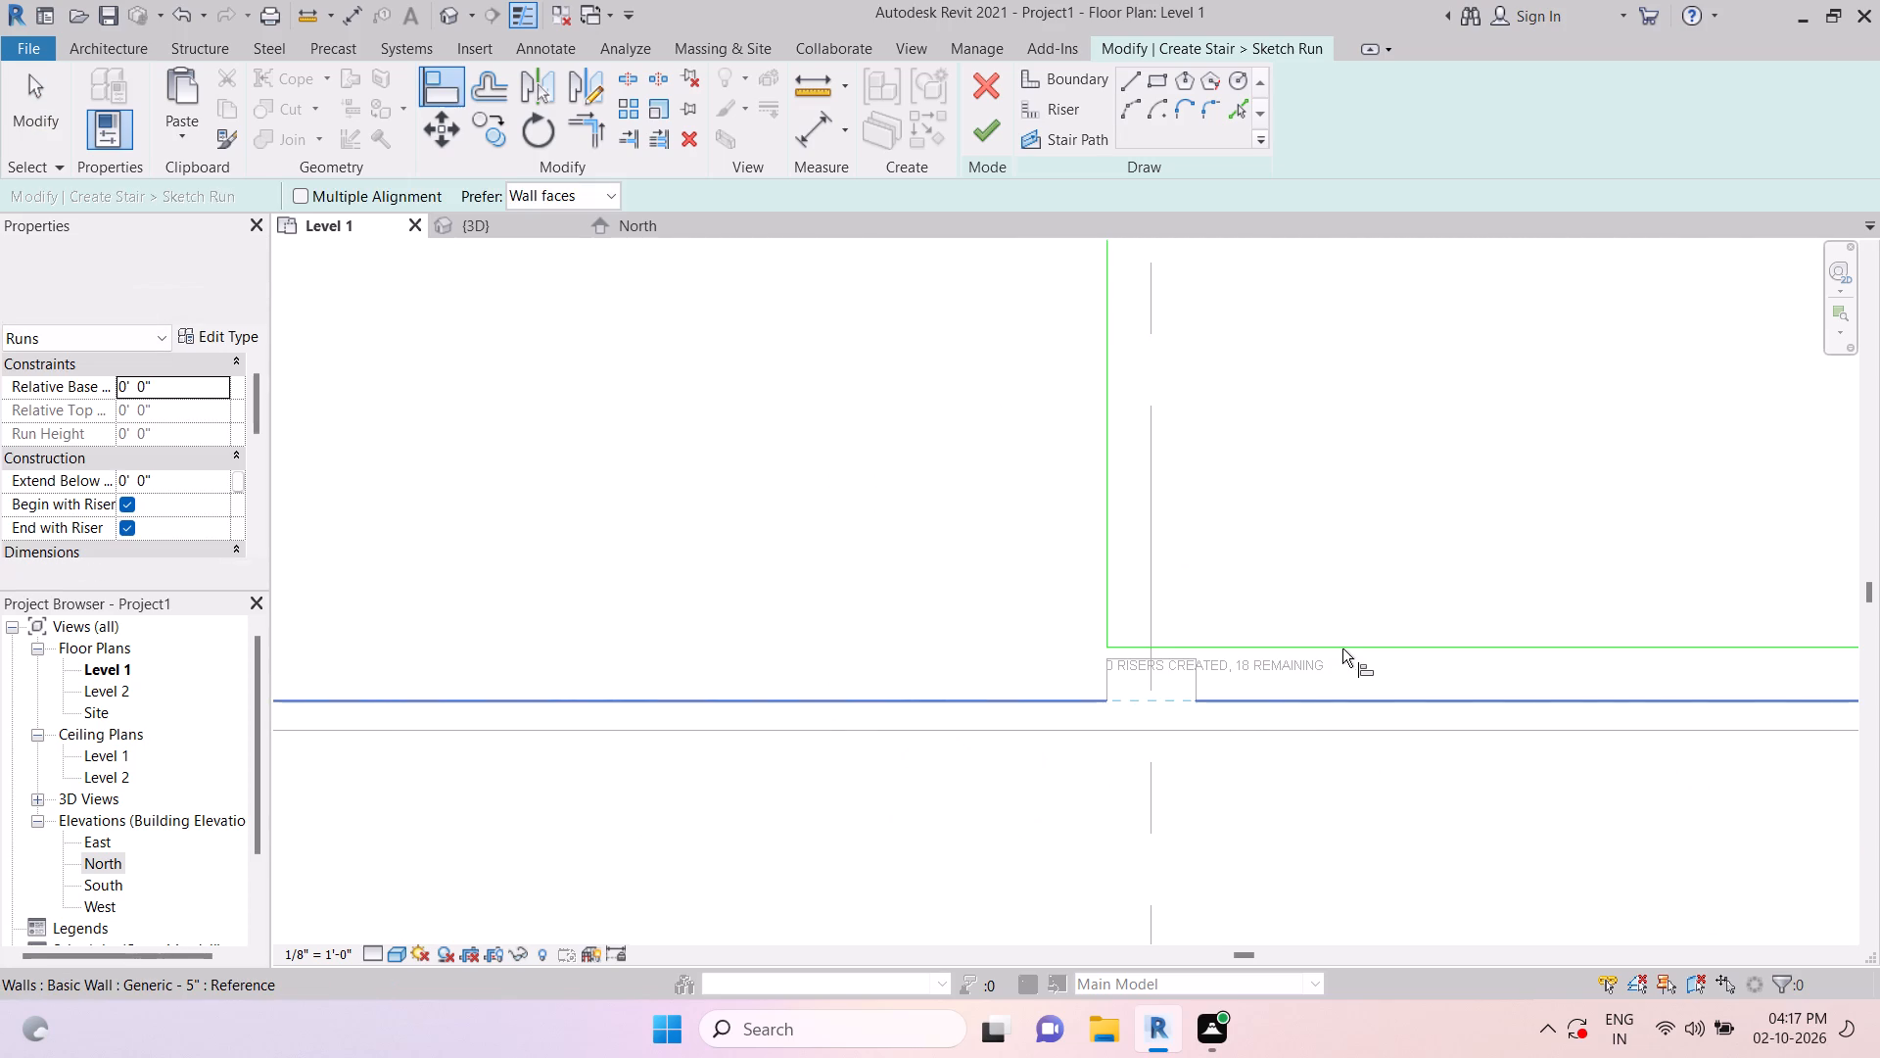
left_click(1342, 648)
scroll(1313, 652, "down", 9)
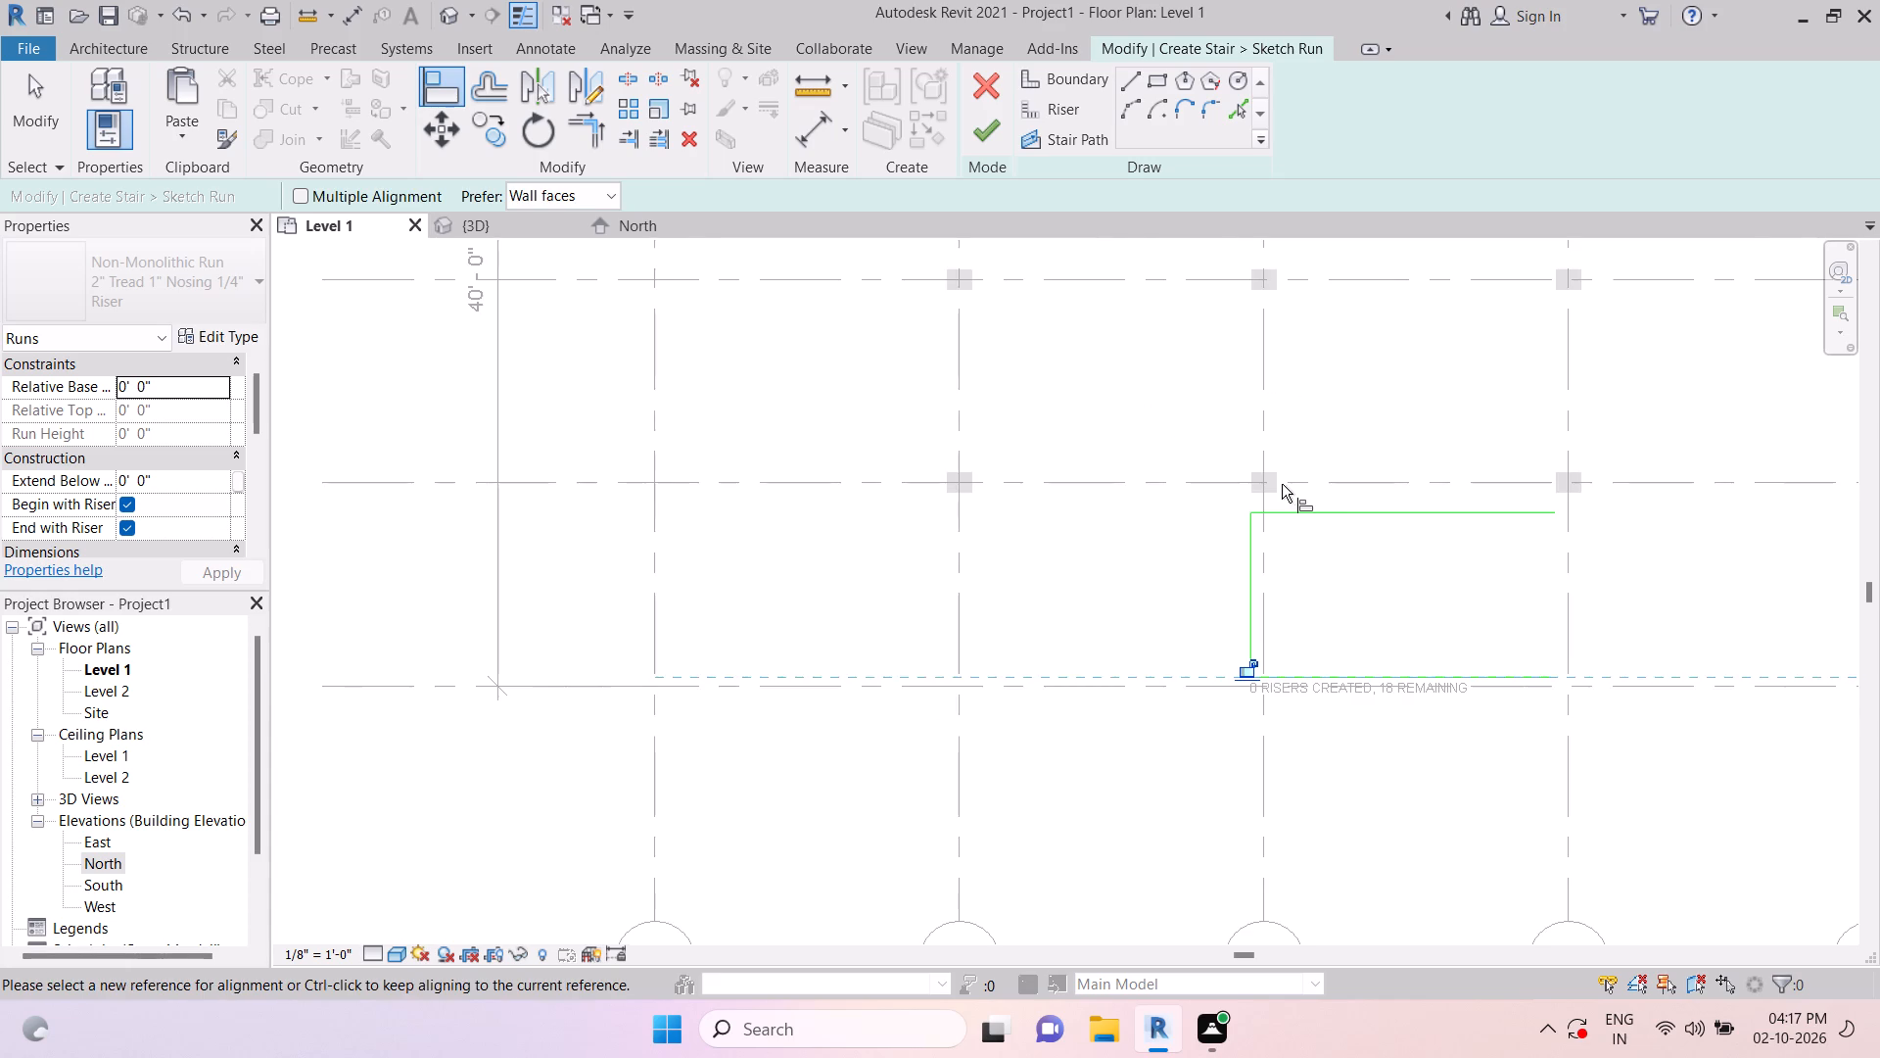
left_click(1323, 487)
left_click(1318, 510)
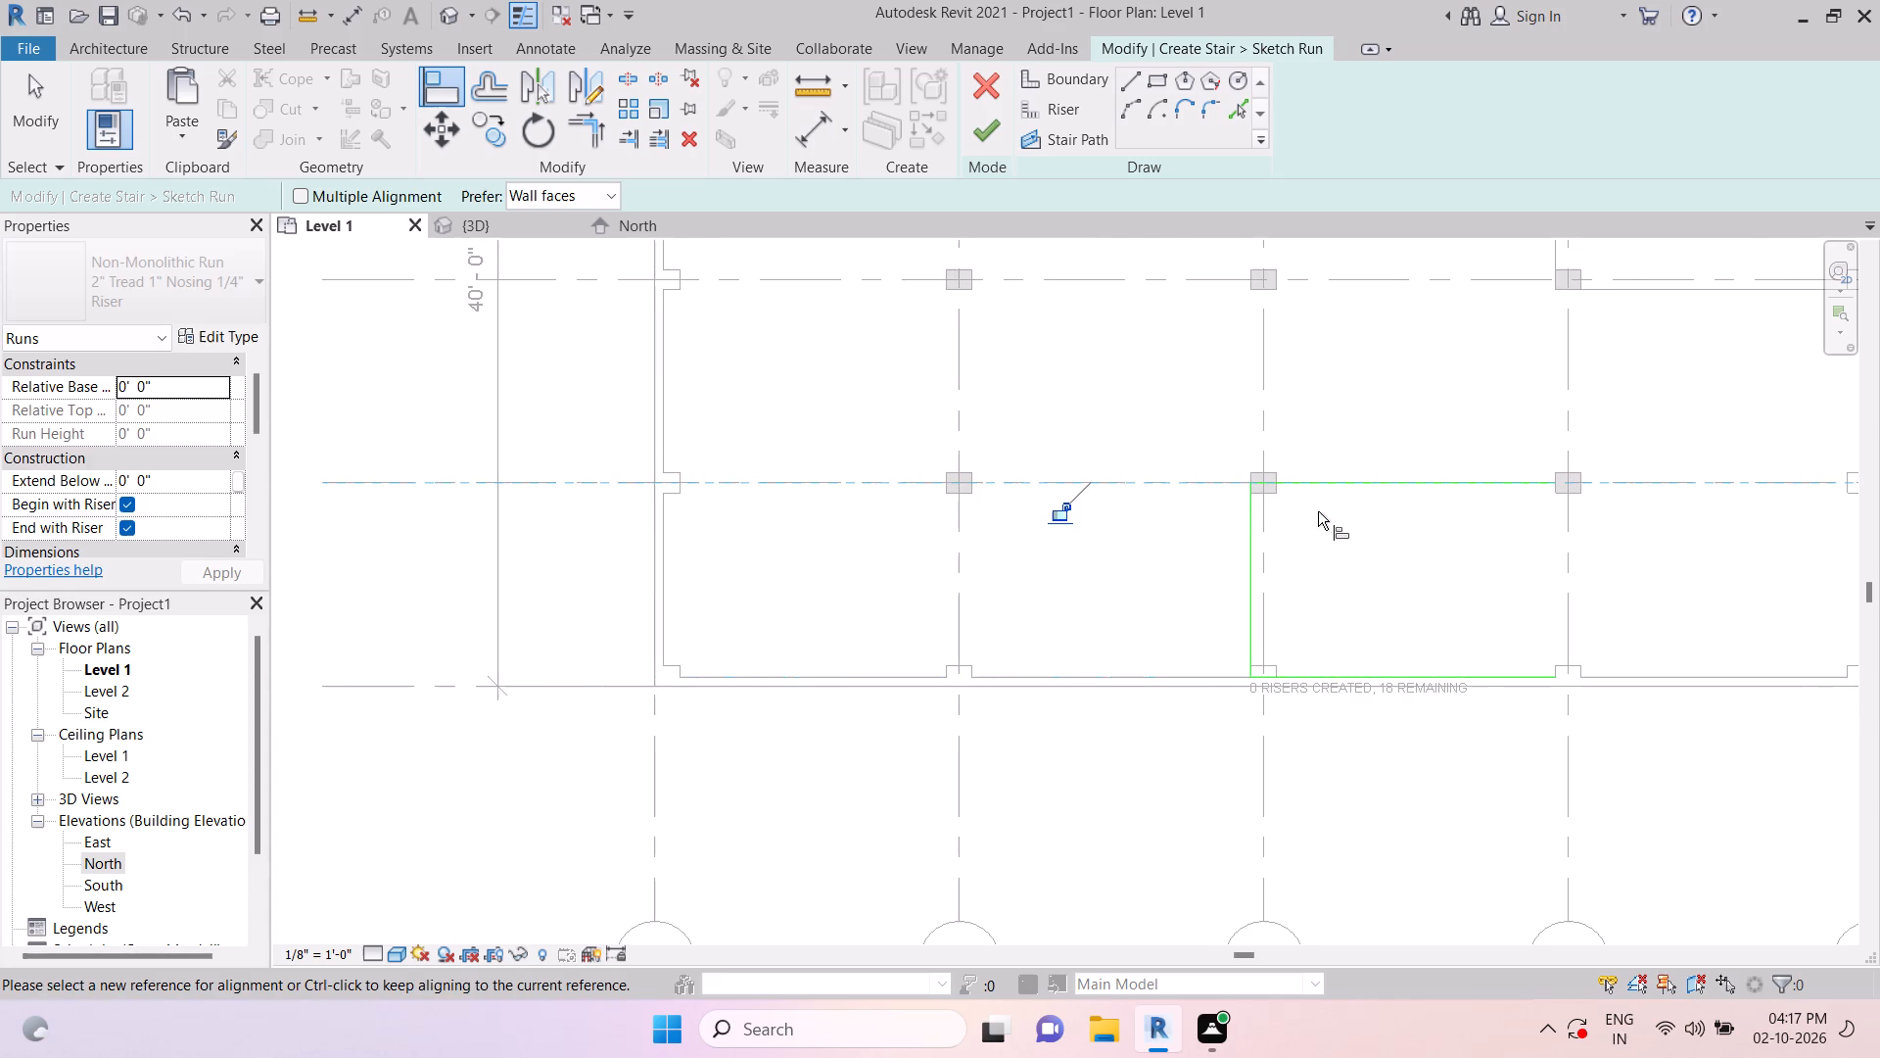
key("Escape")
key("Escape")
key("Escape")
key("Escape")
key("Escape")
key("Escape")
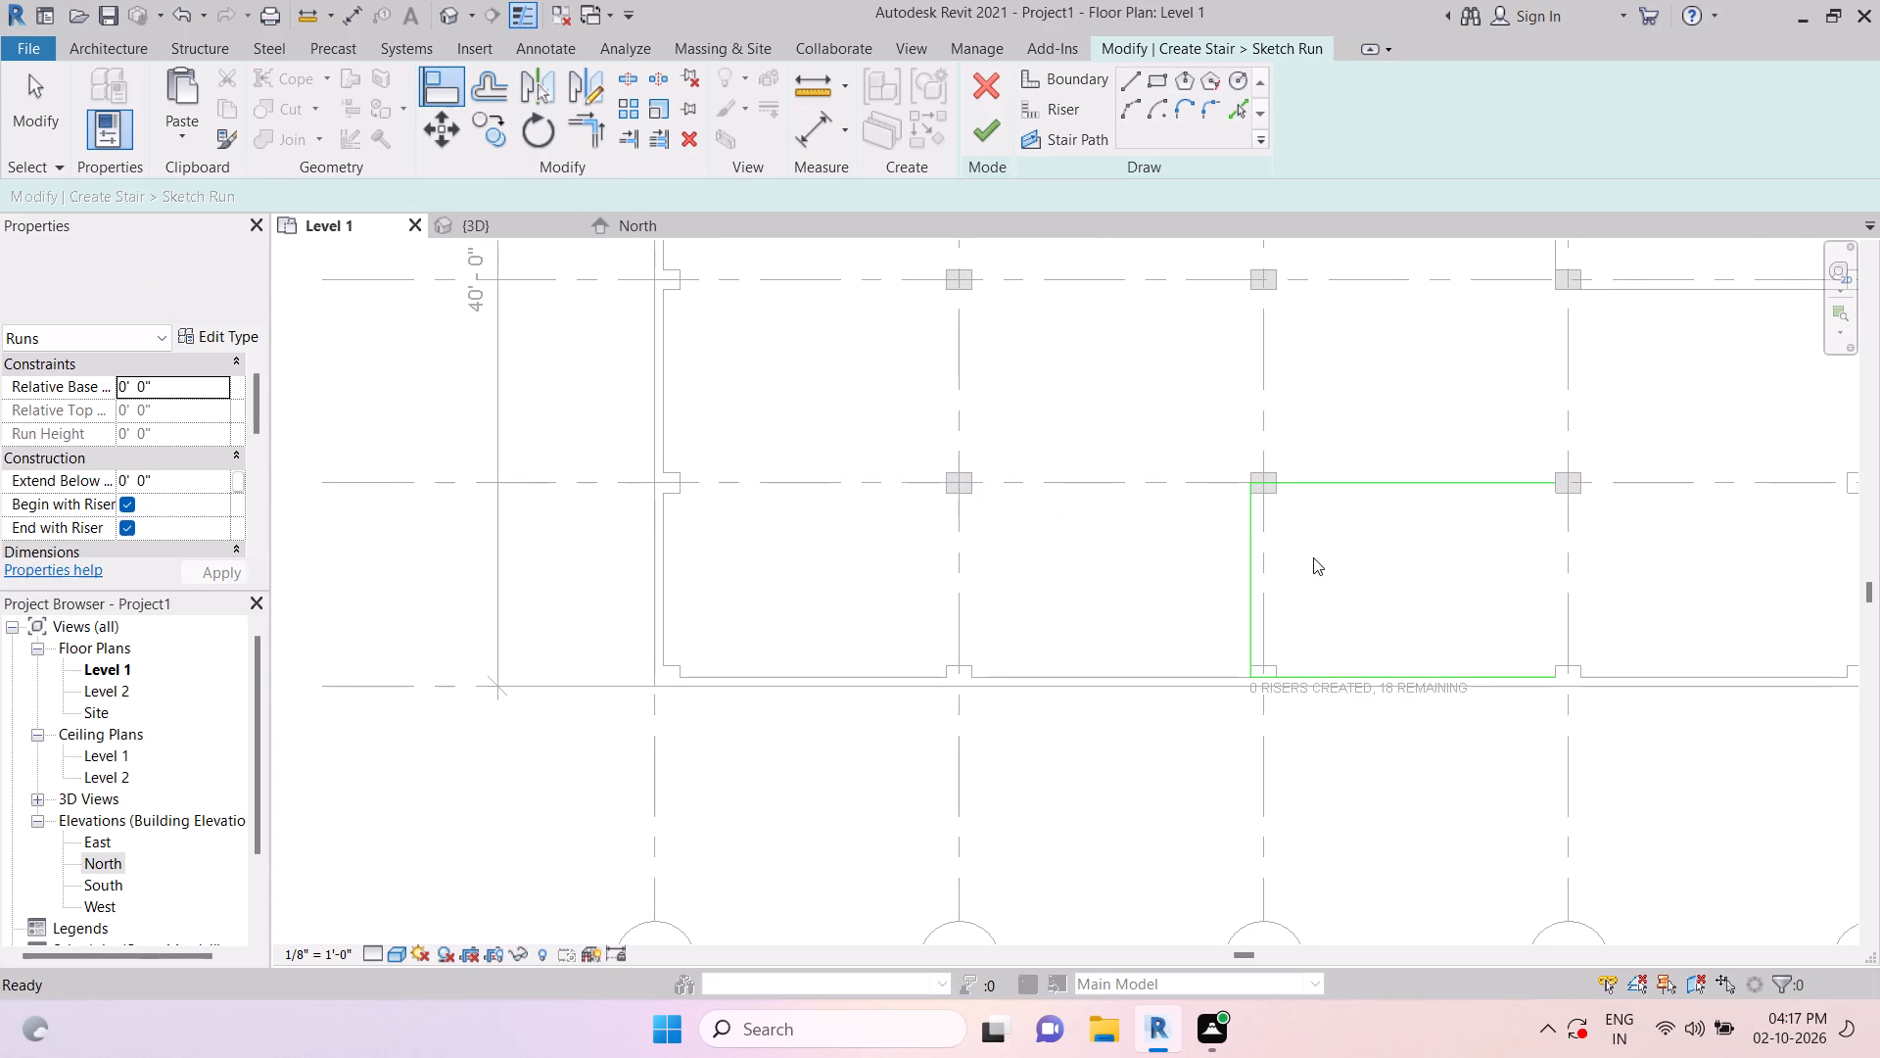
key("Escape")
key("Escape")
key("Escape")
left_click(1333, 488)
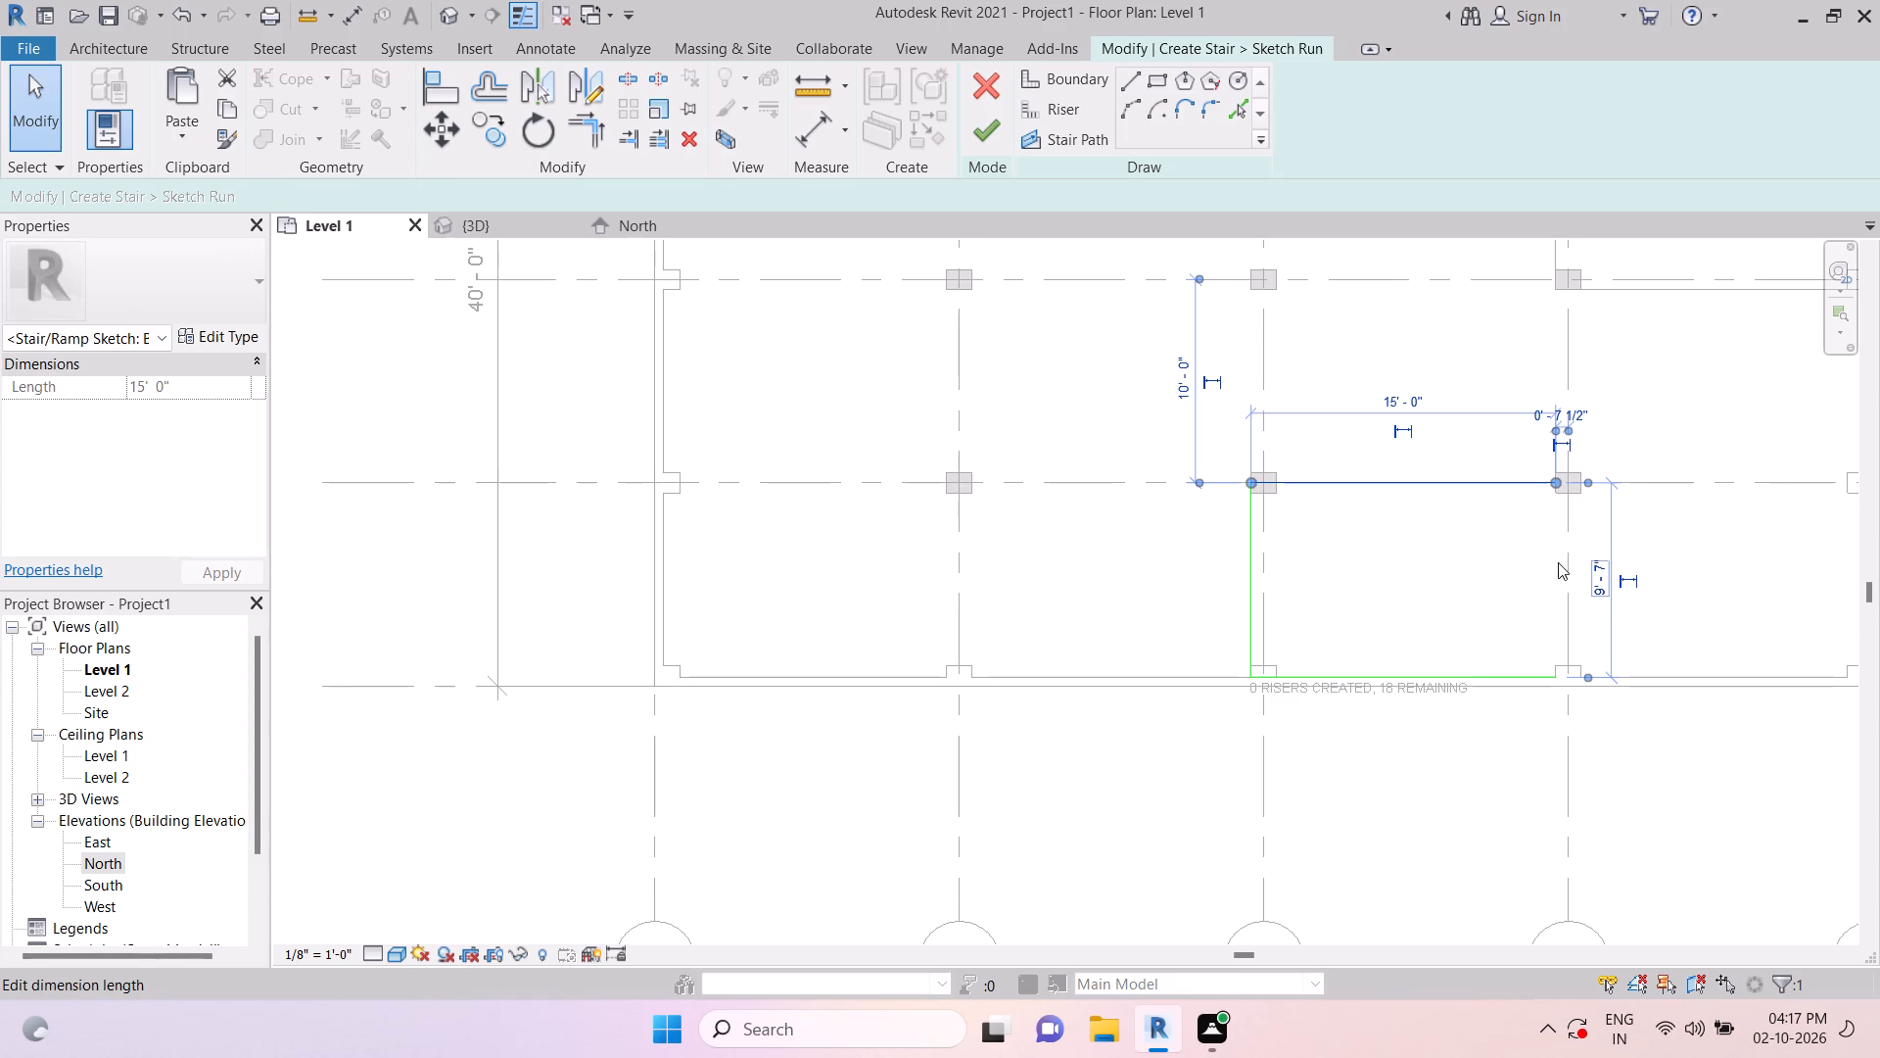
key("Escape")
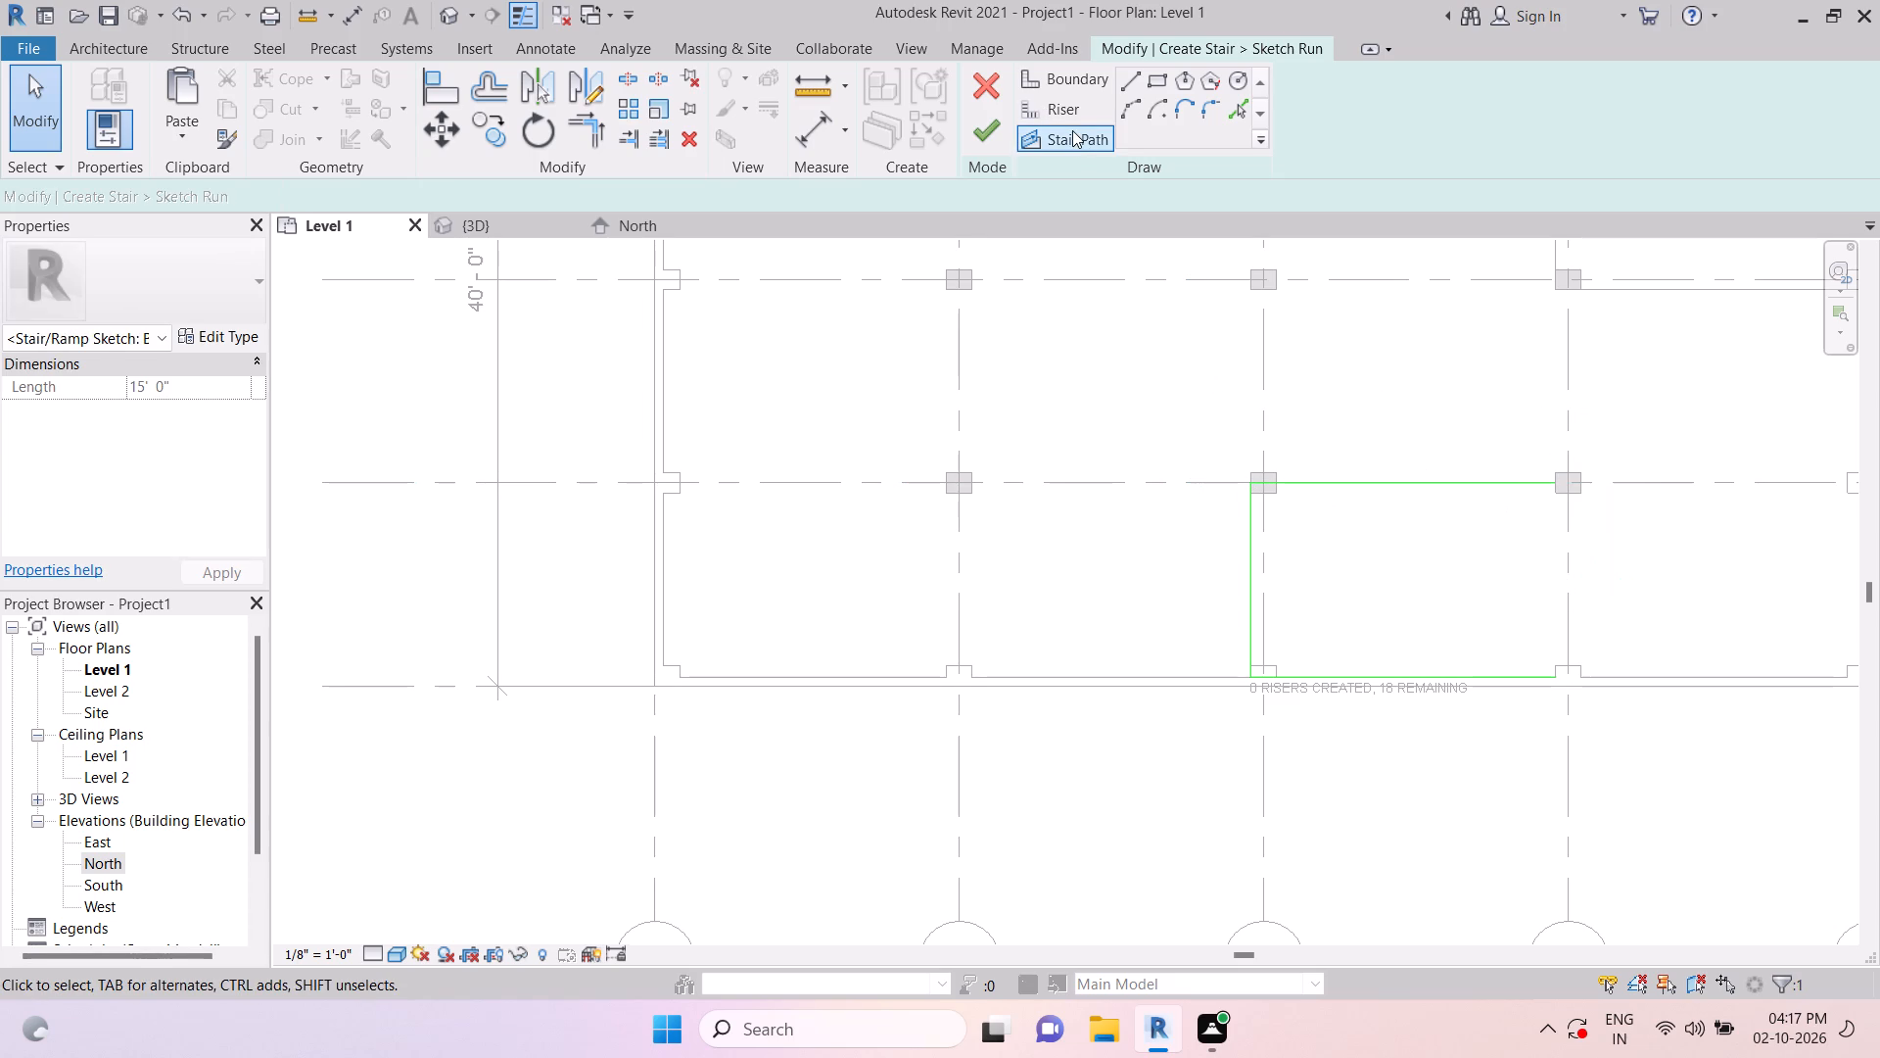
Sketch a horizontal boundary line from the midpoint of the stair boundary's west edge east to grid line 4, about 15'-7 1/2" long.
left_click(1072, 85)
left_click(1120, 85)
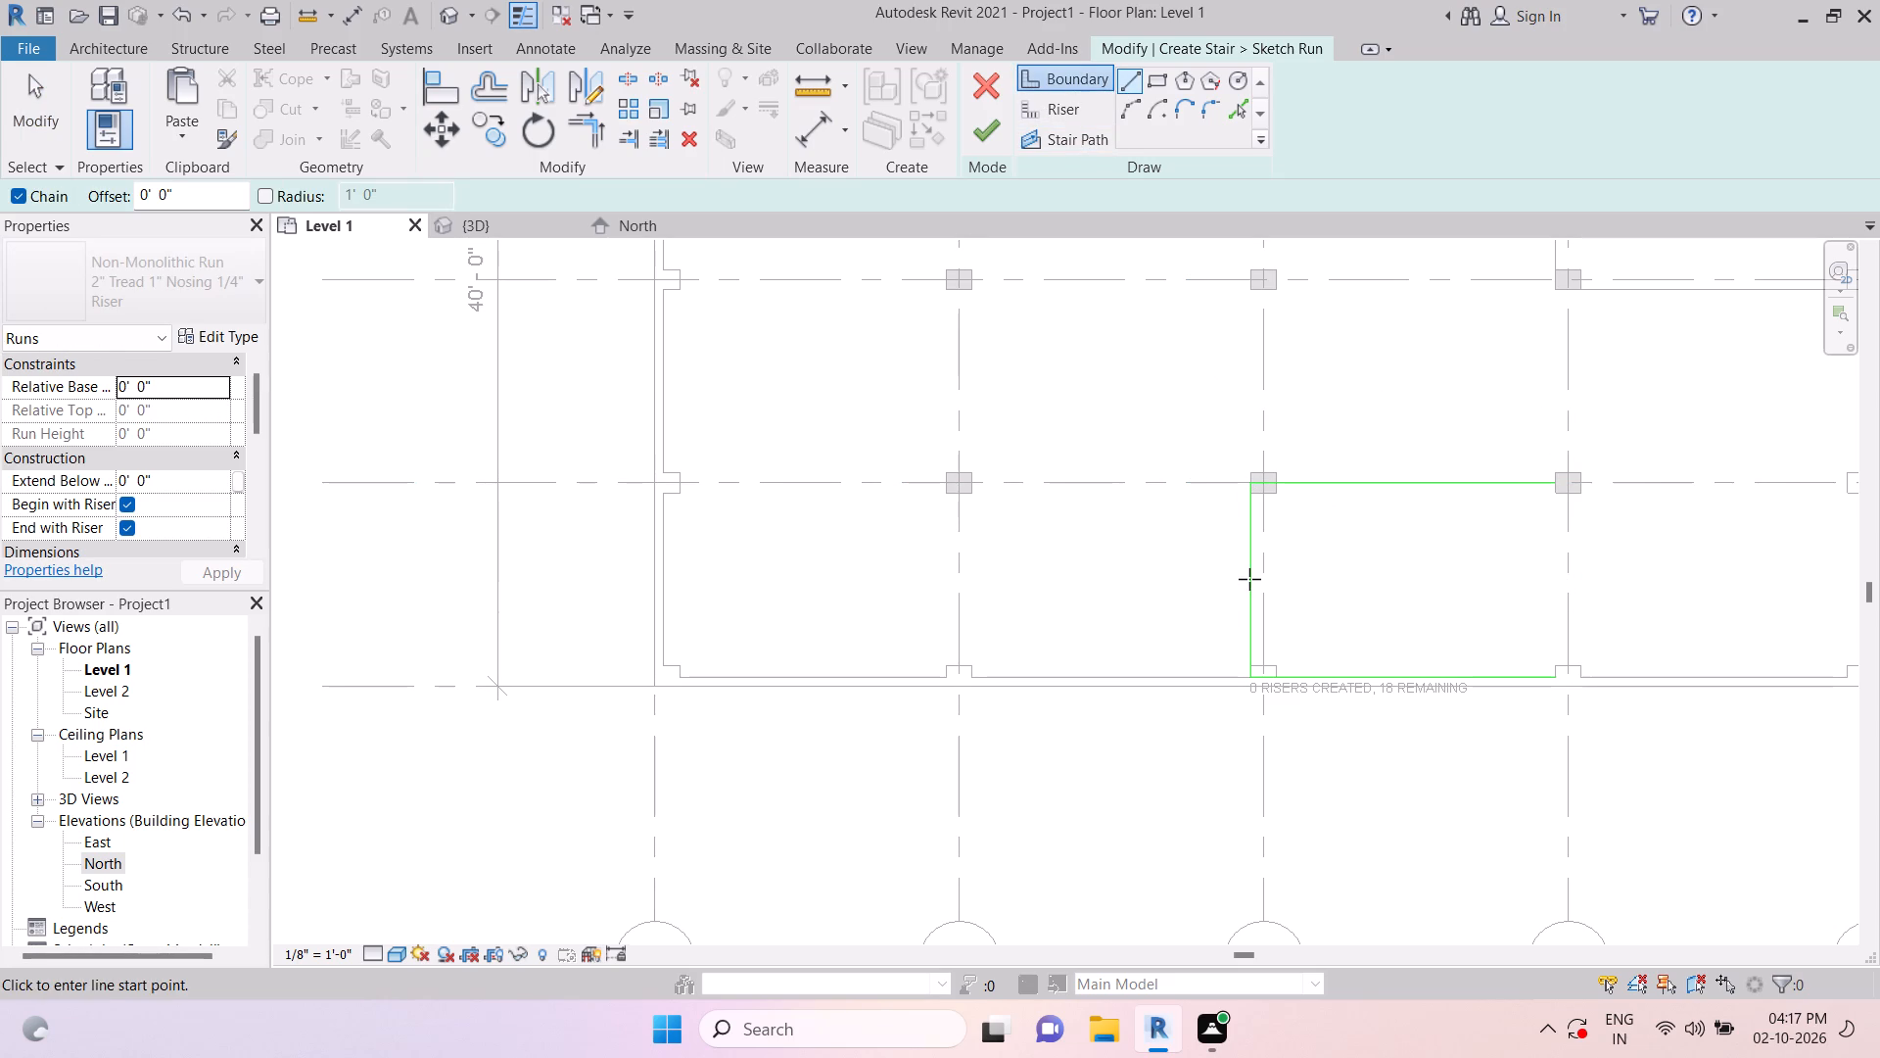
left_click(1251, 579)
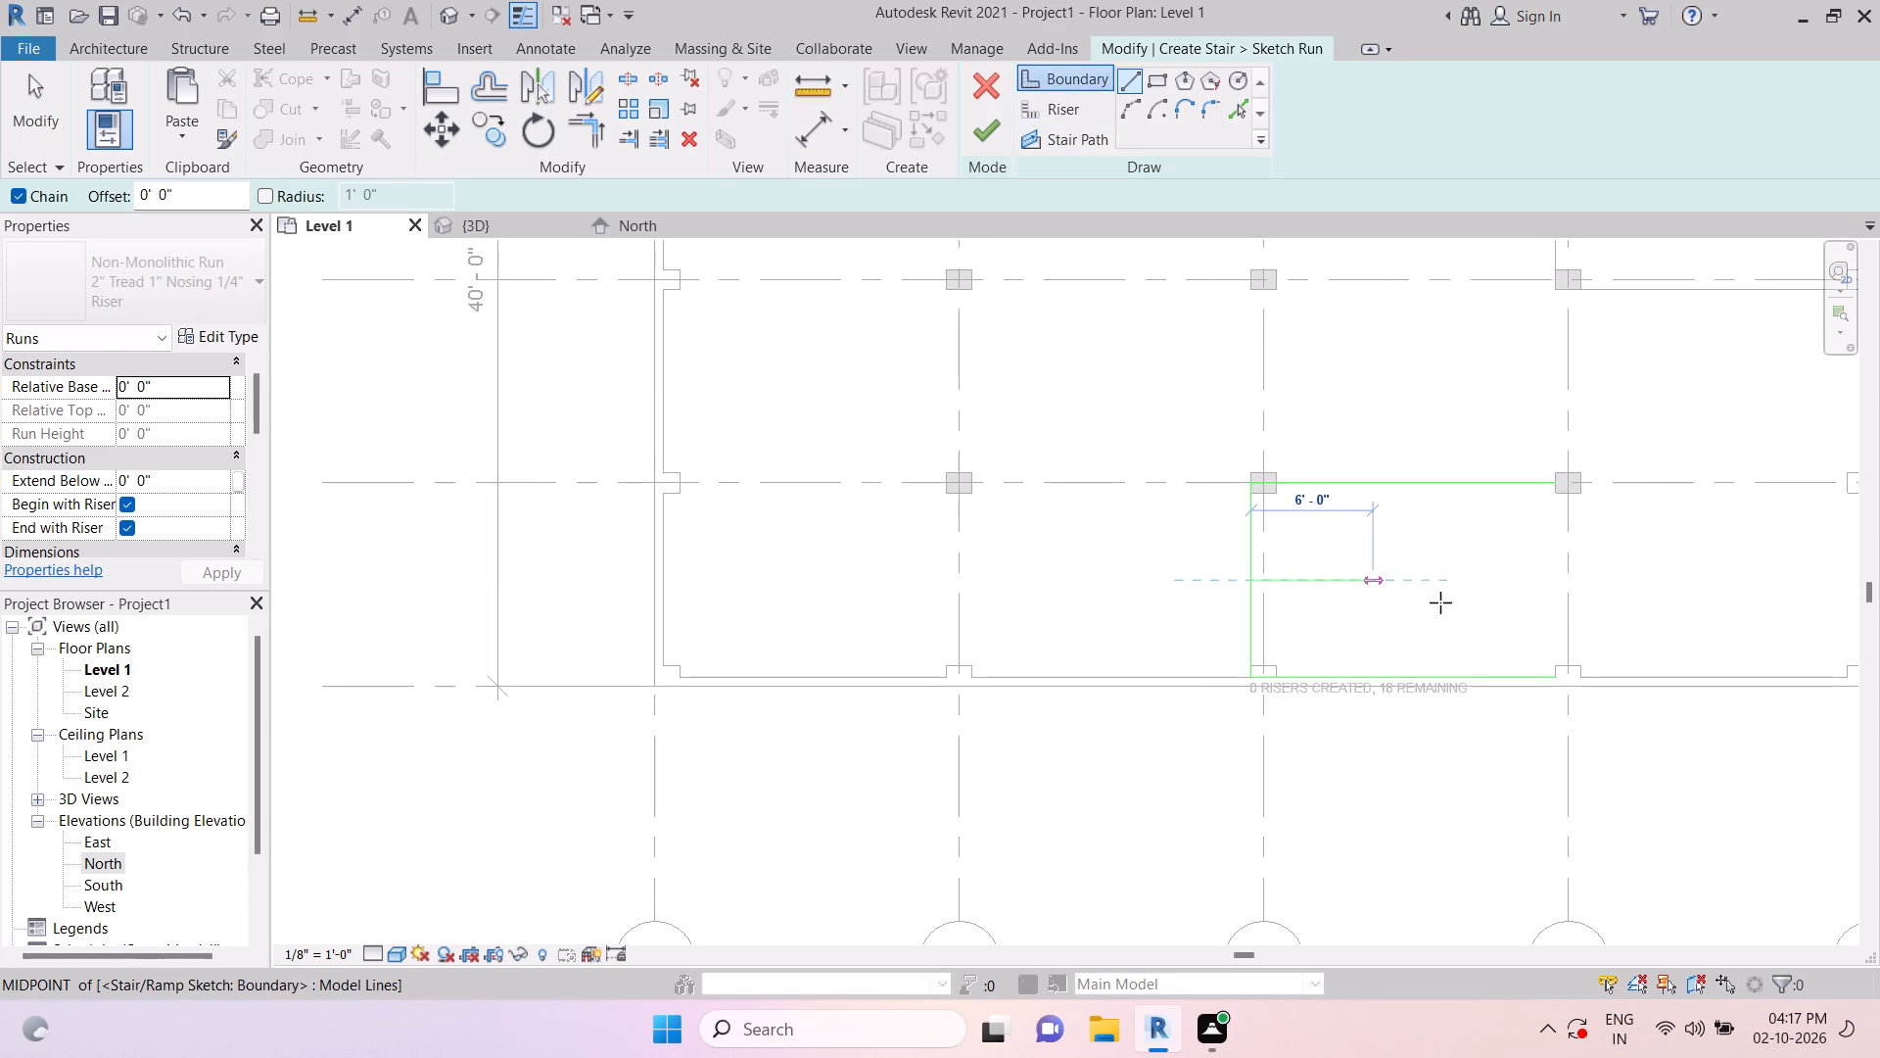
left_click(1568, 574)
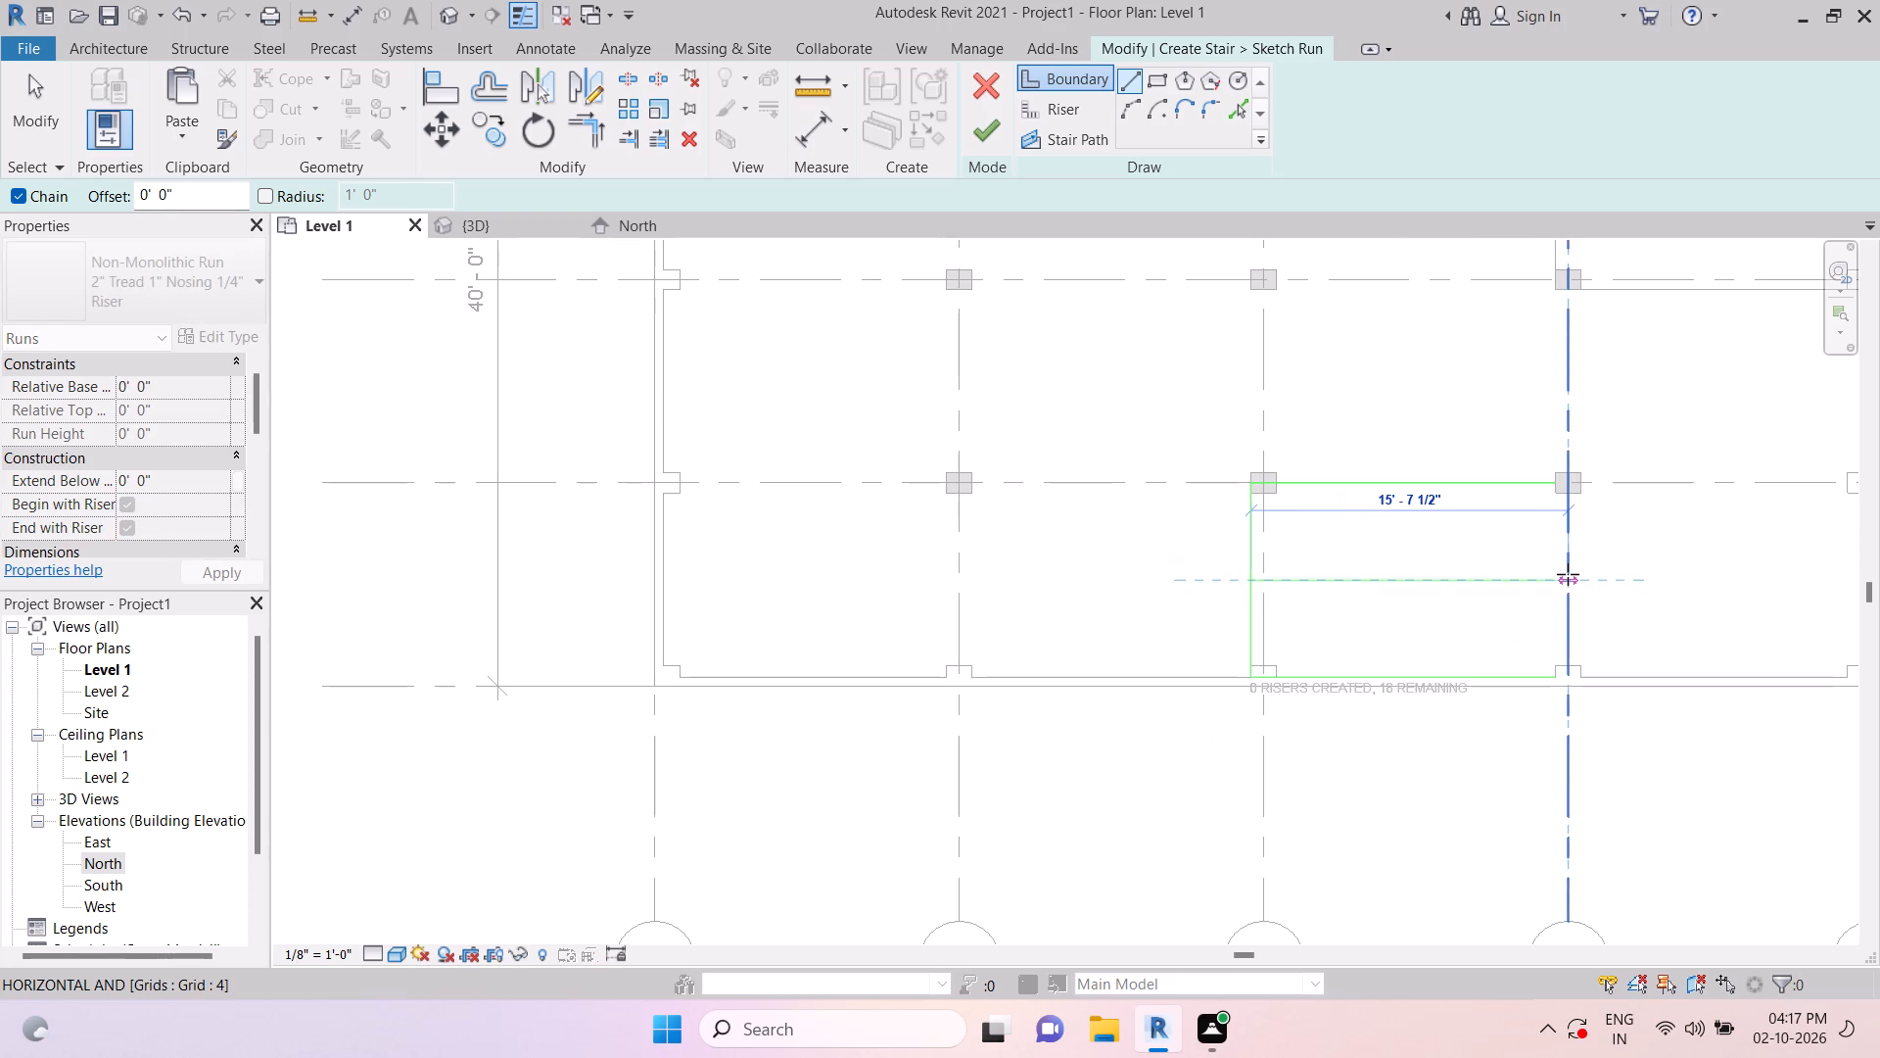
key("Escape")
key("Escape")
key("Escape")
key("Escape")
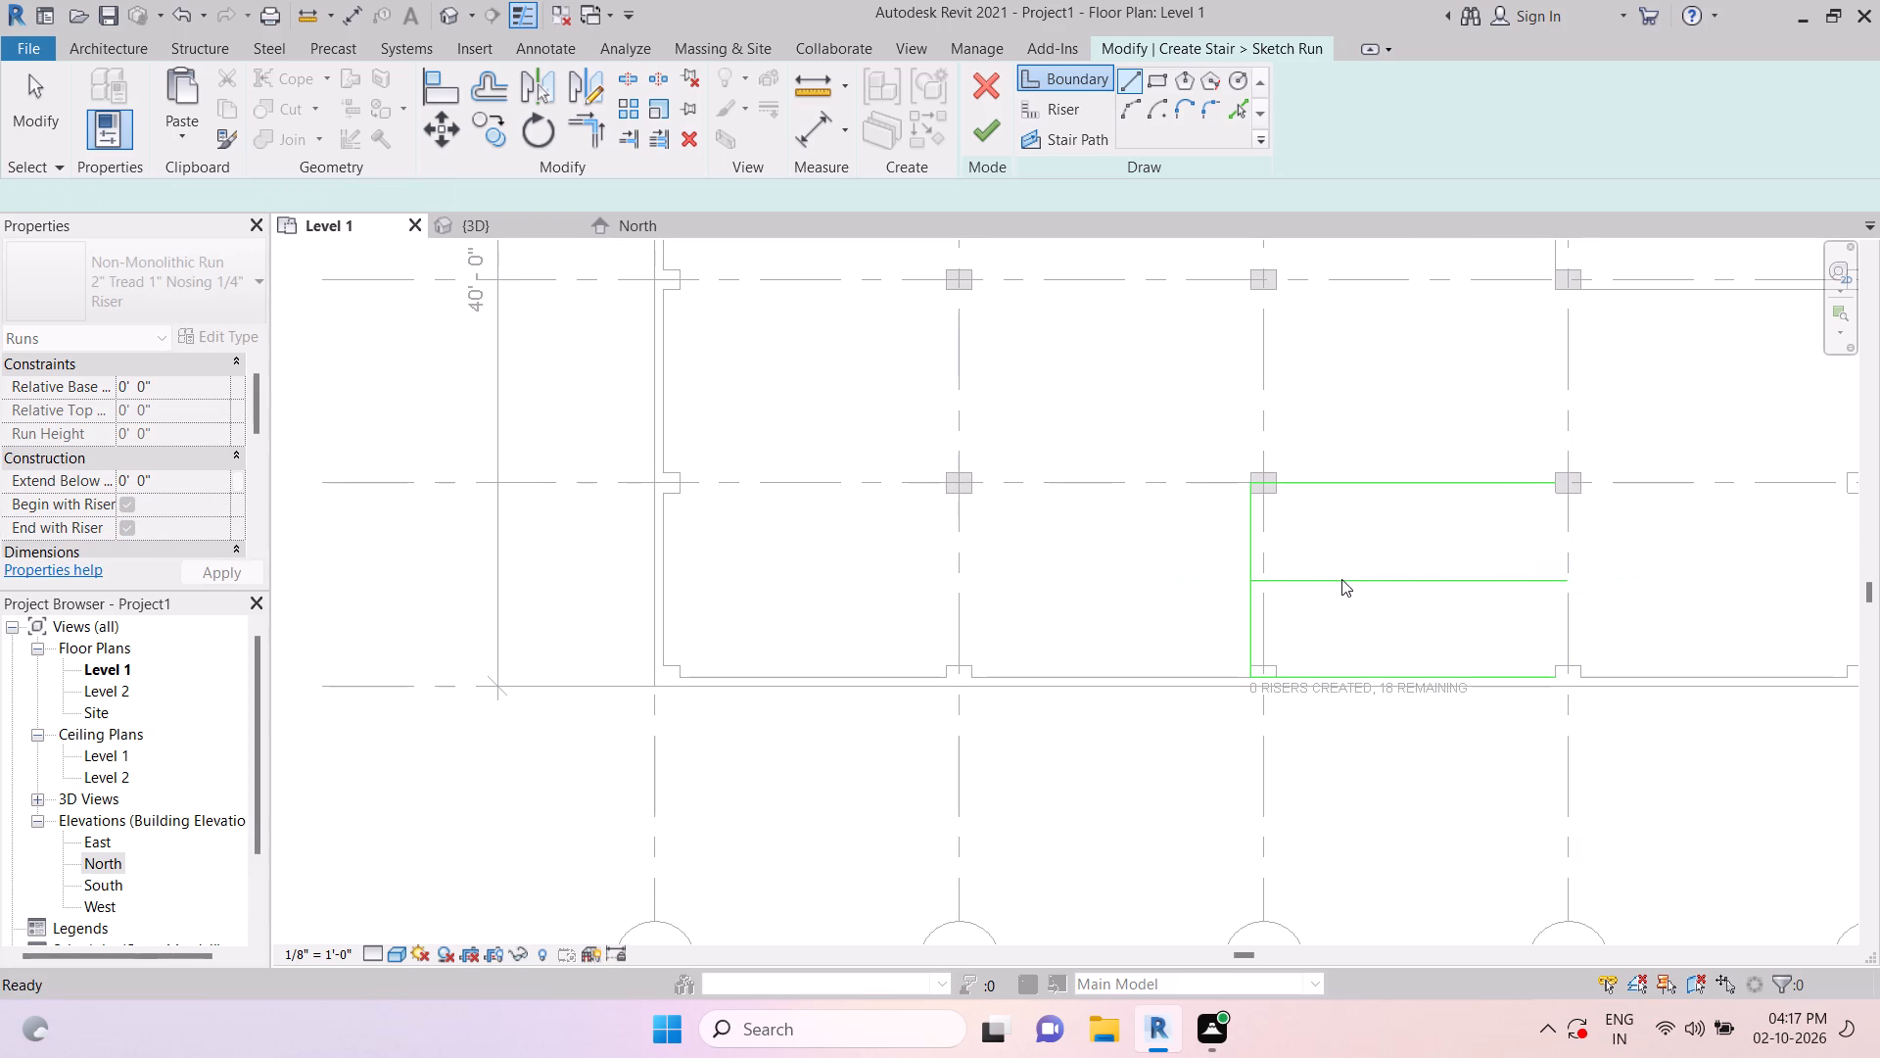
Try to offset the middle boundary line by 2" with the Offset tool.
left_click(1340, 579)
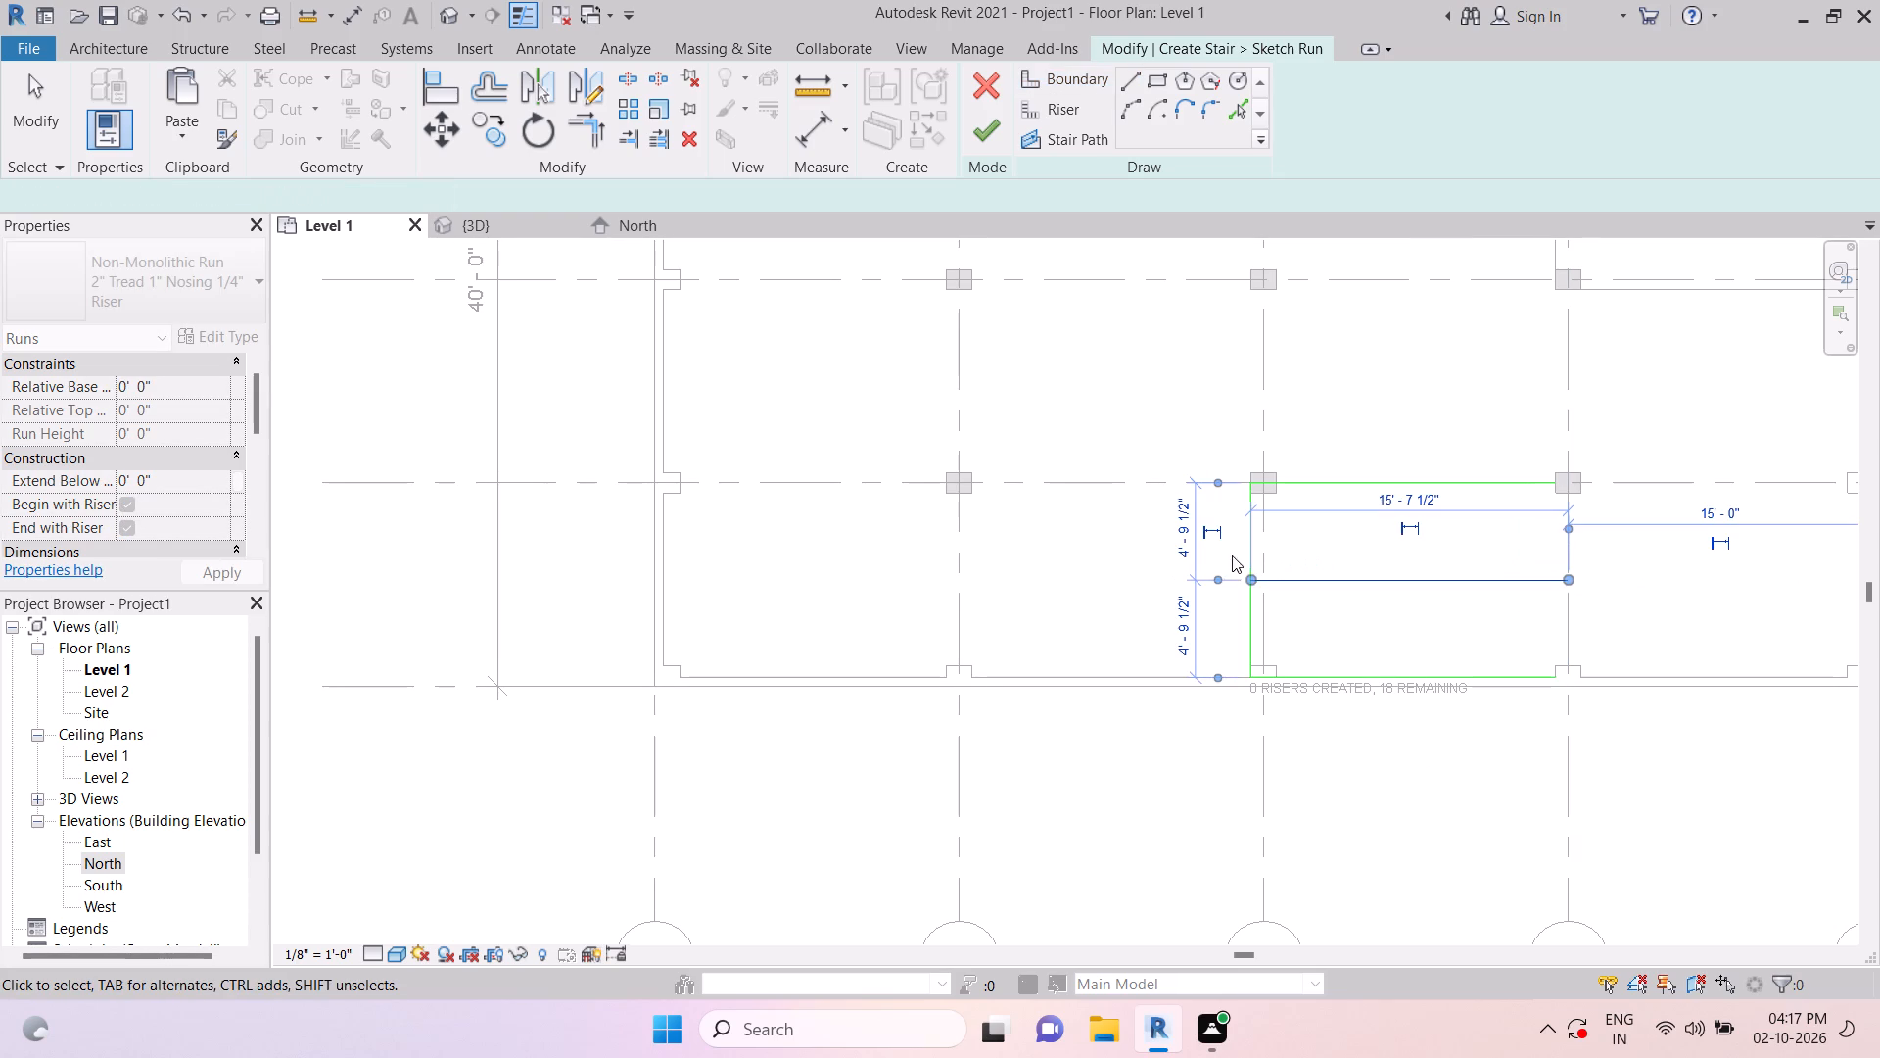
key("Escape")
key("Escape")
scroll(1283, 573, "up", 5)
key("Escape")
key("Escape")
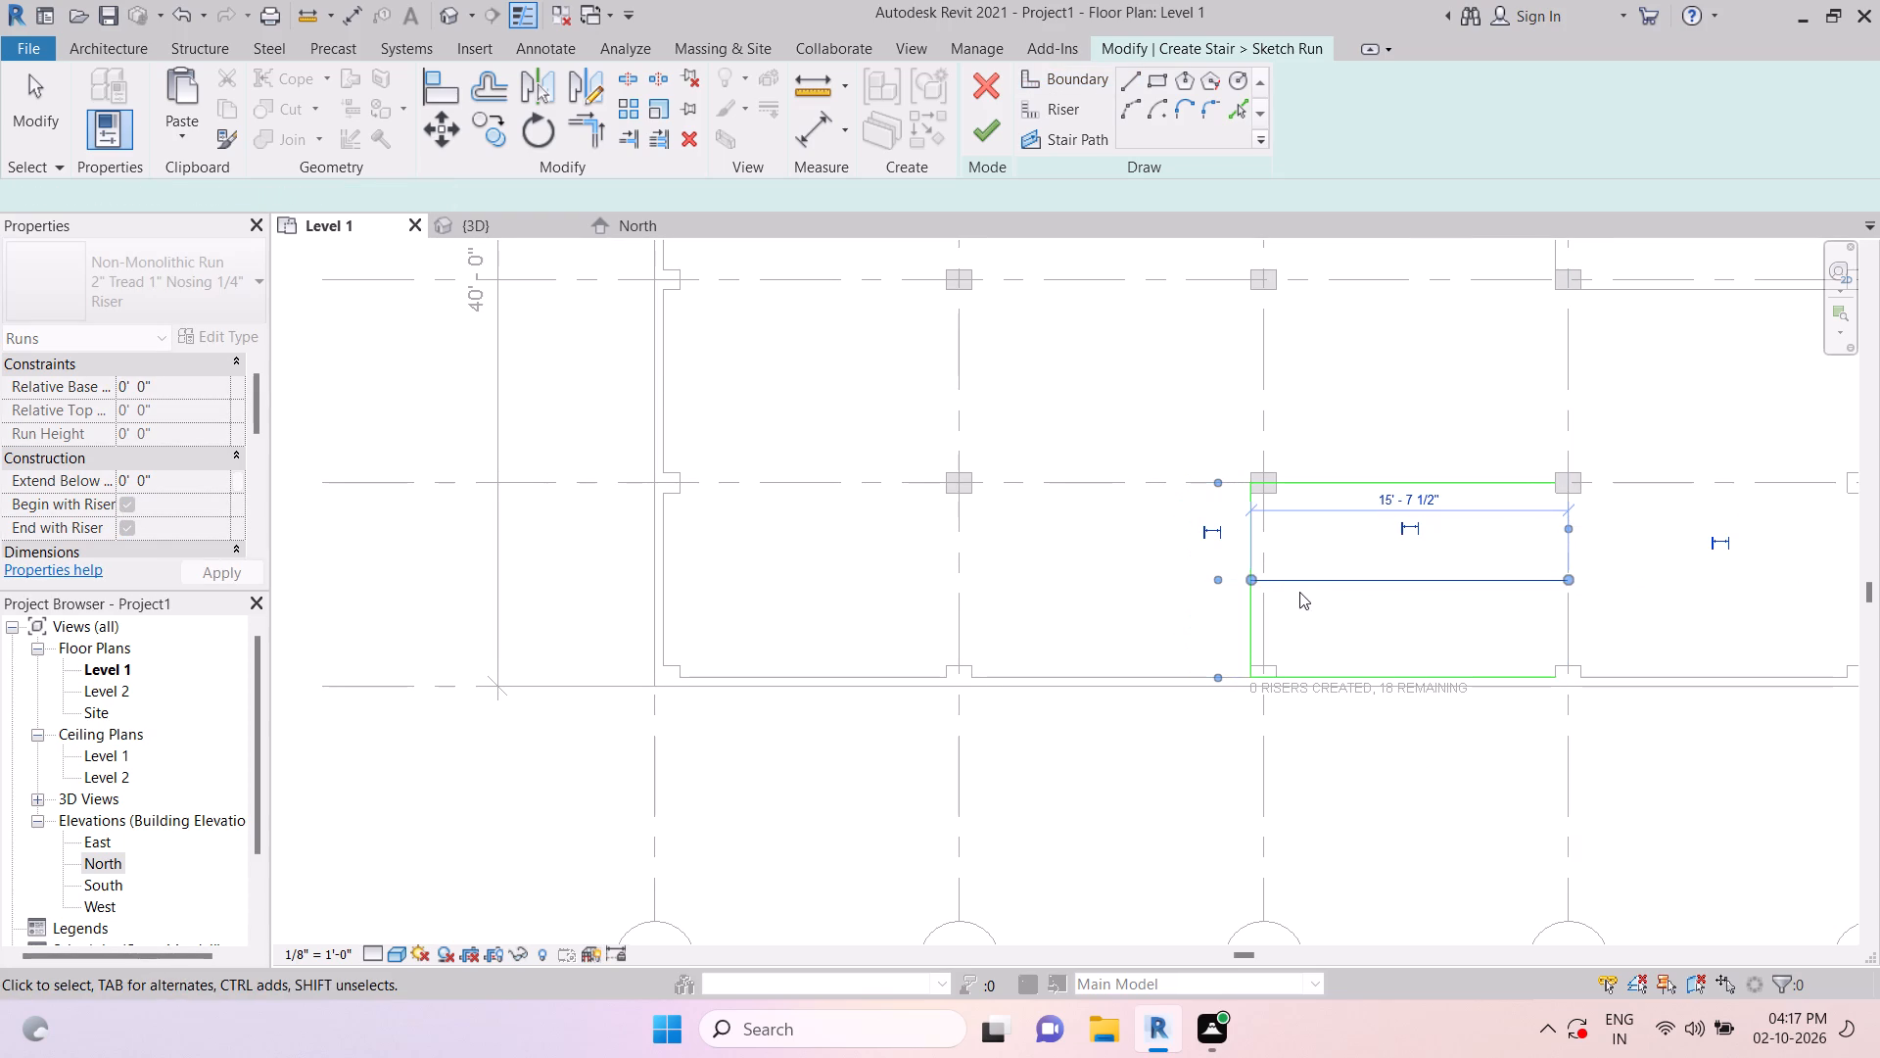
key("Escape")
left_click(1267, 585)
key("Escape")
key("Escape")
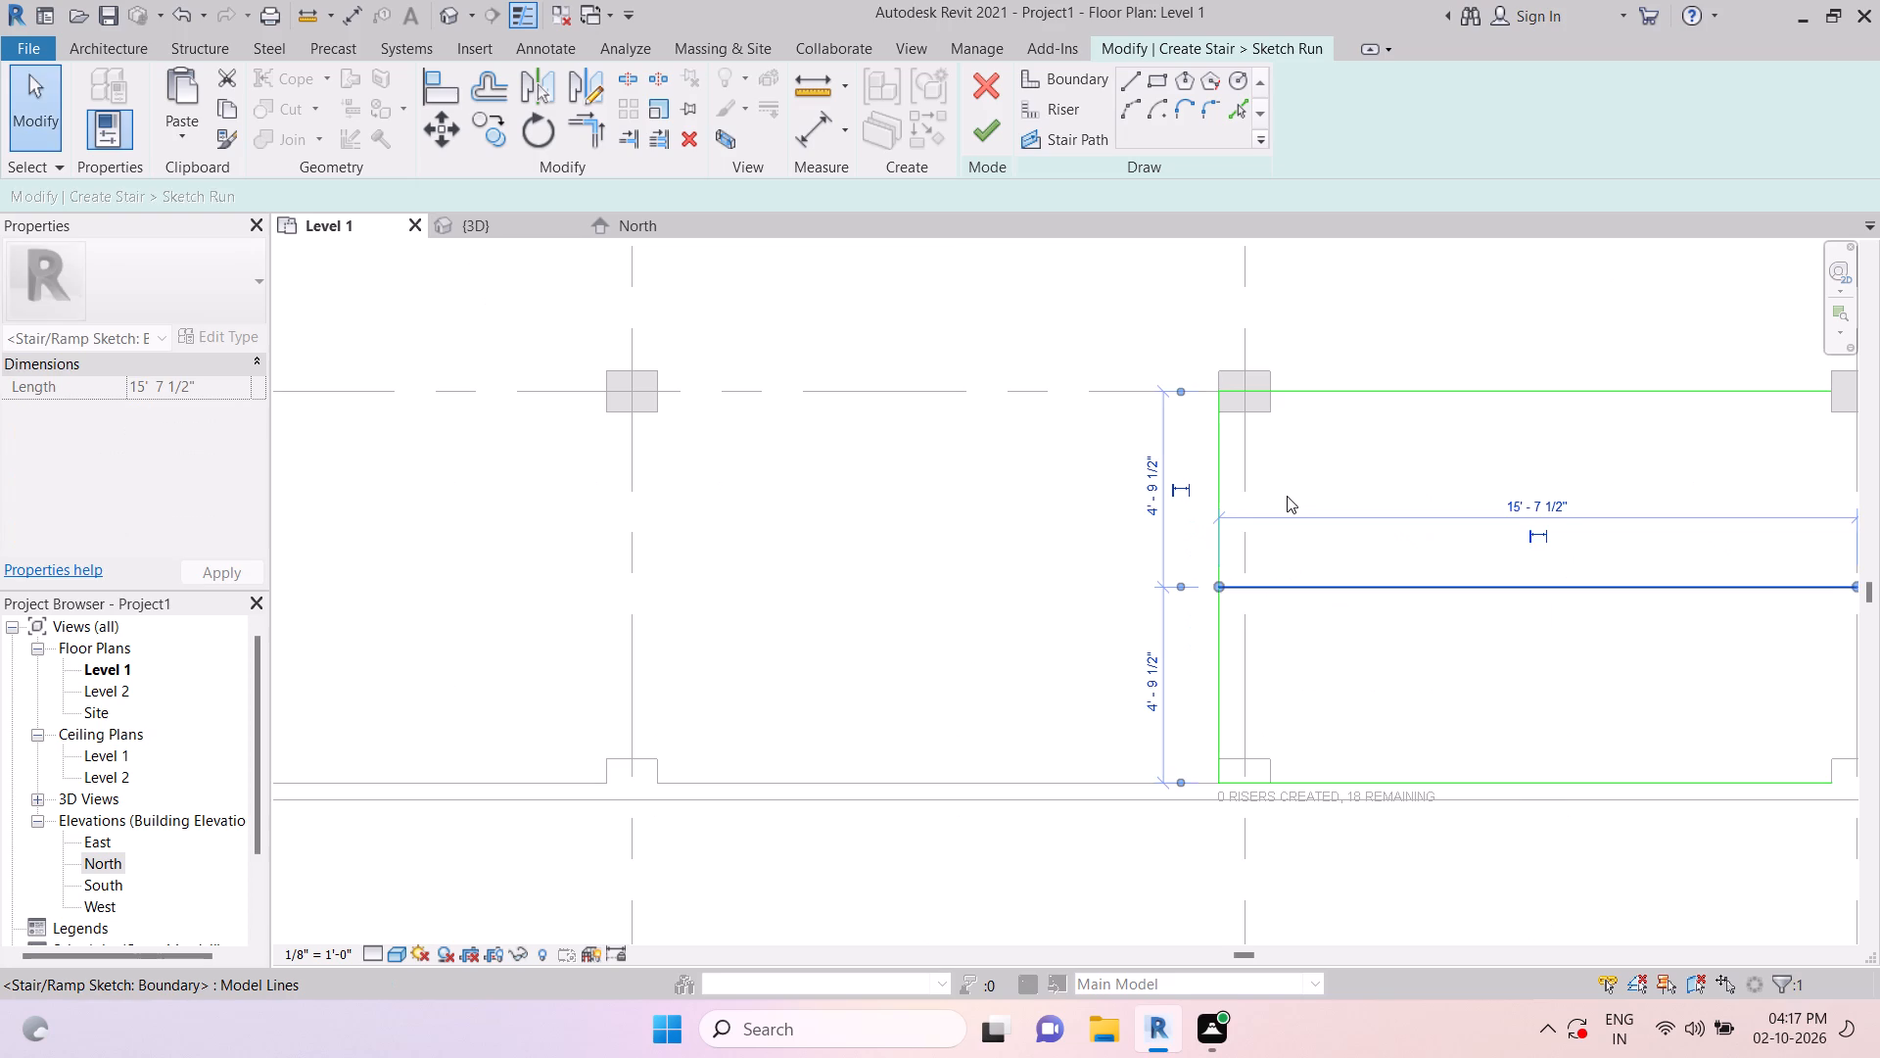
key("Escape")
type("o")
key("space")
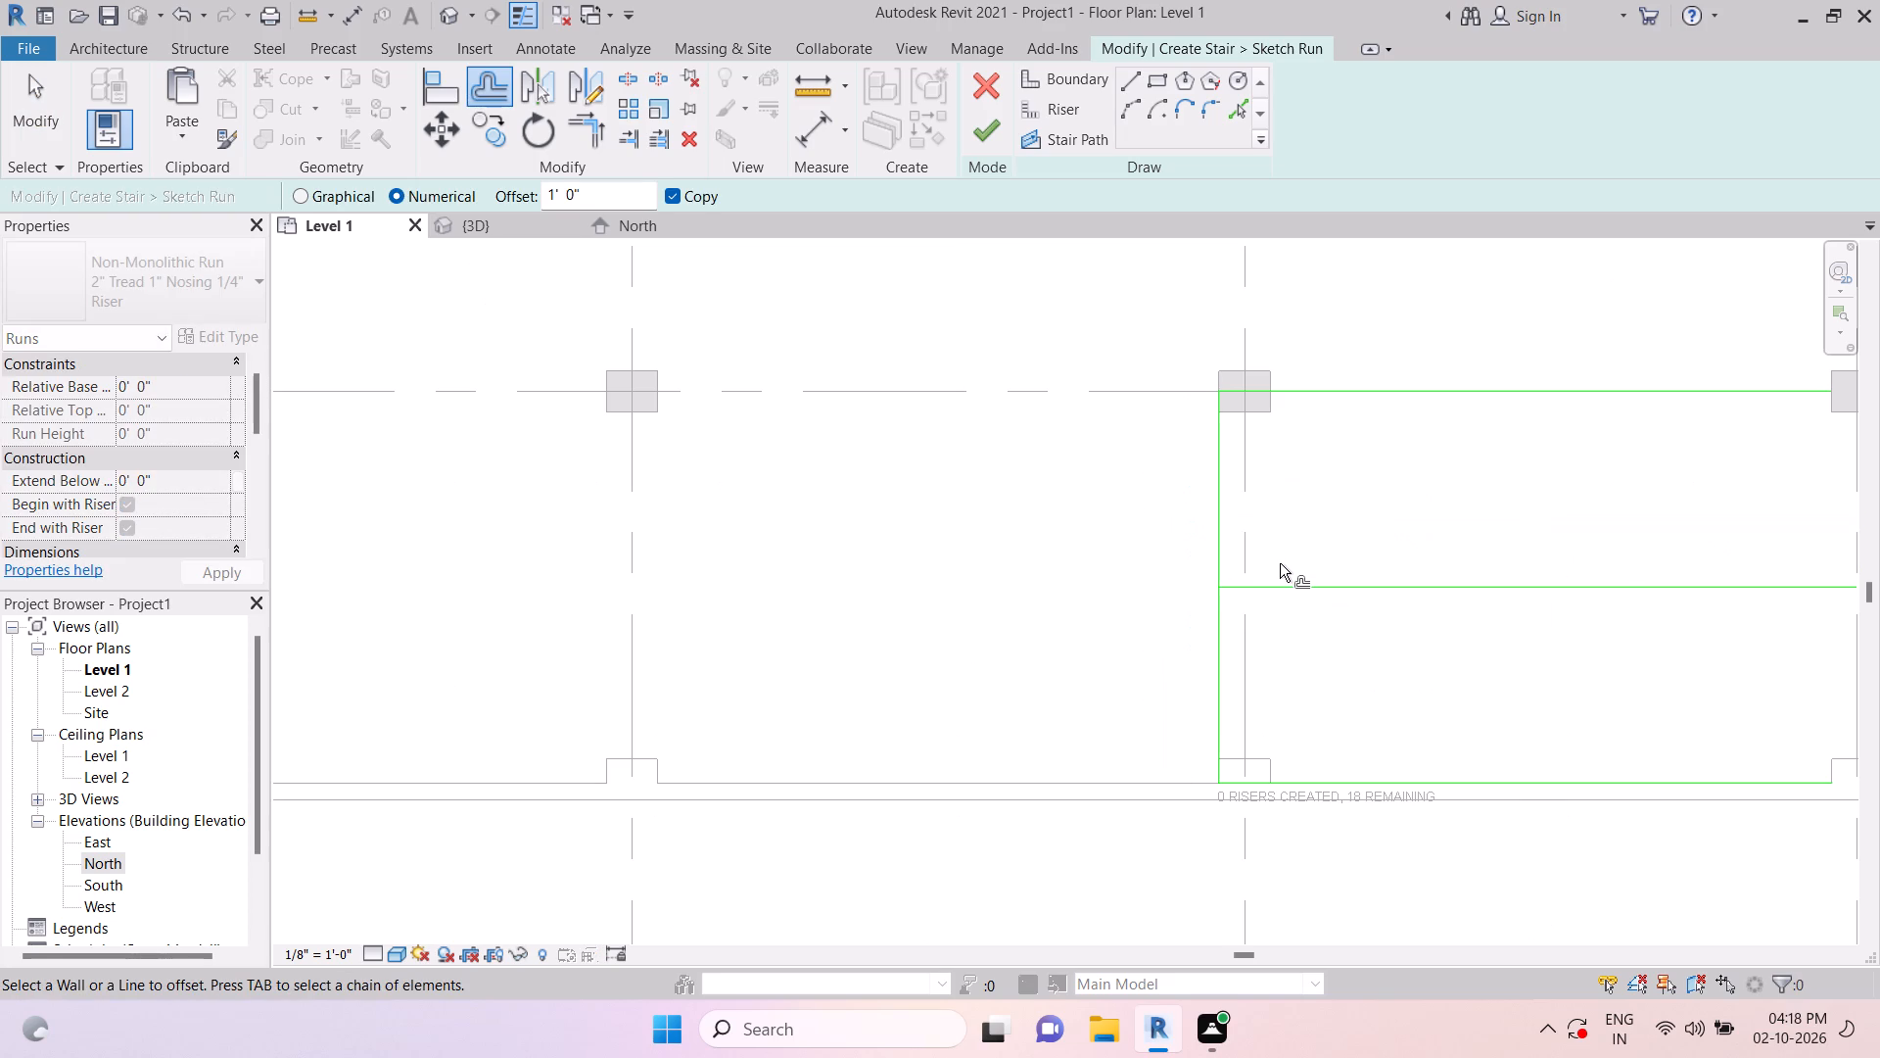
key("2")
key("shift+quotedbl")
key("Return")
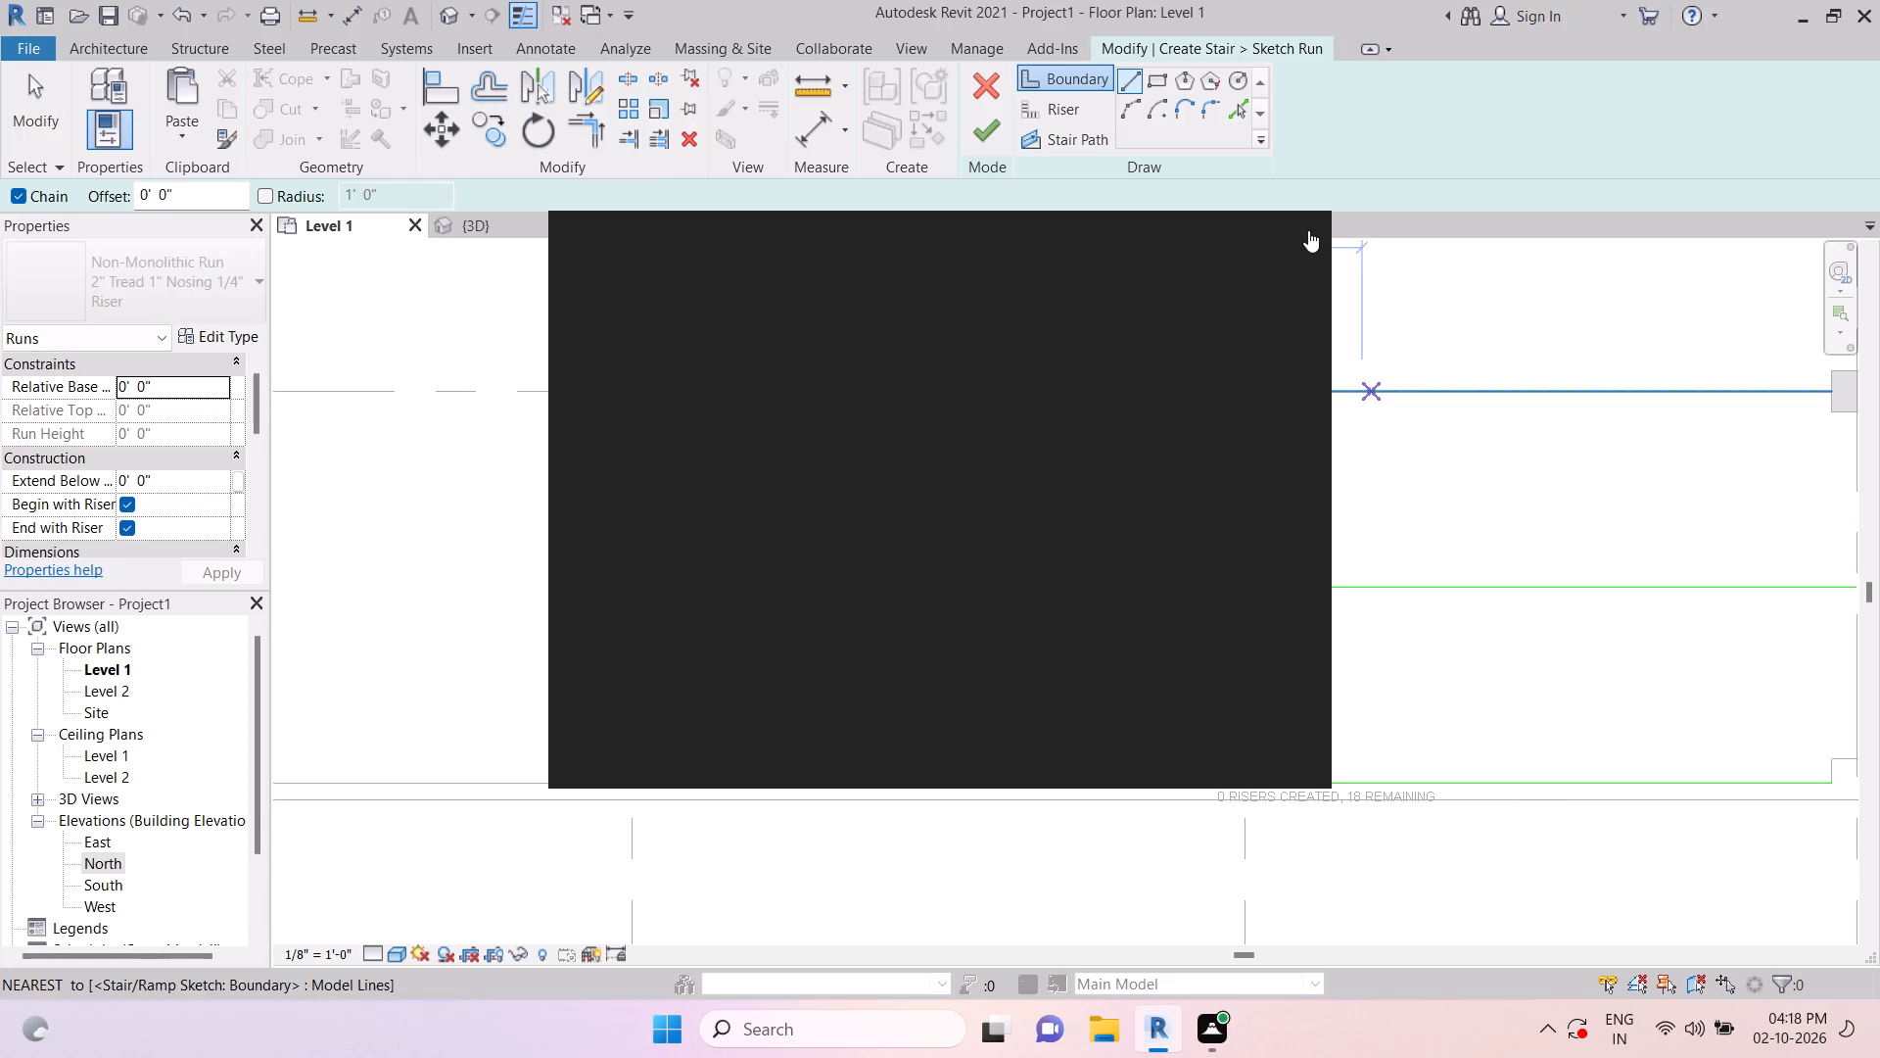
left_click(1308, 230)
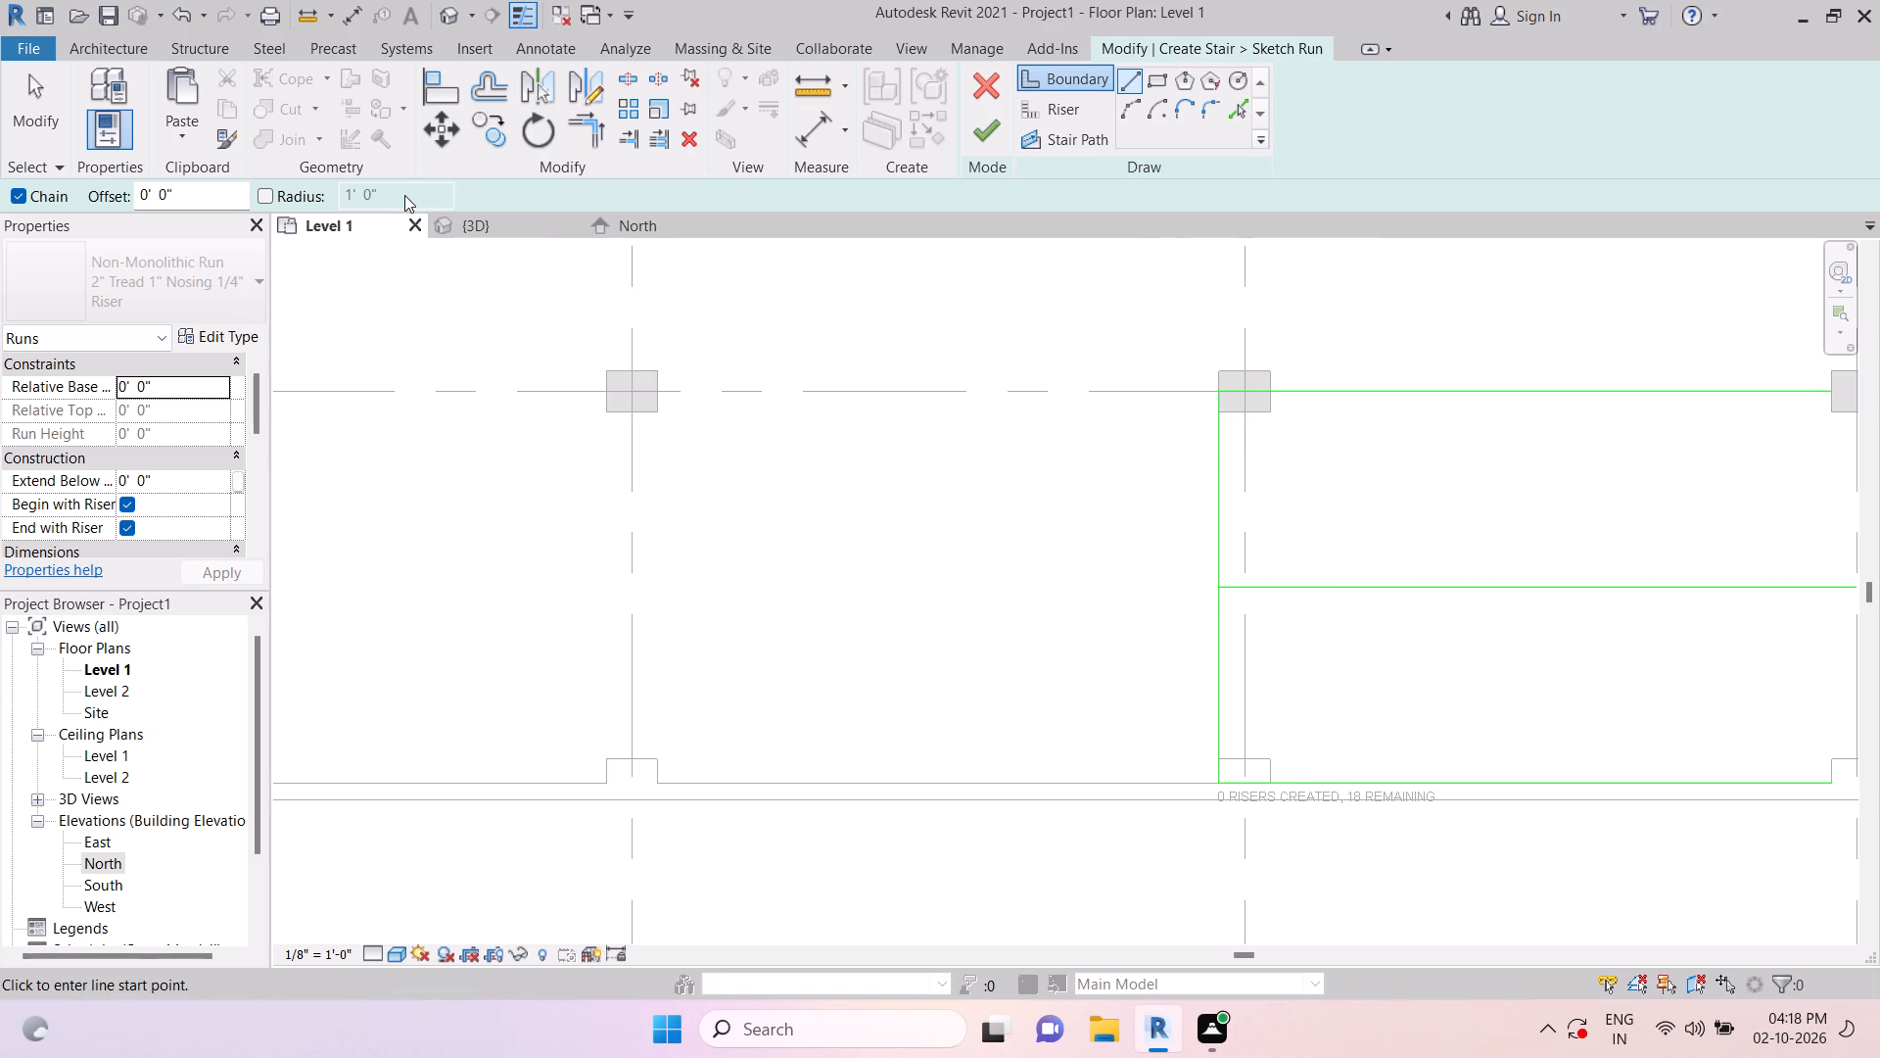
Add boundary lines offset 2" to the north and south of the middle boundary line using Pick Lines.
left_click_drag(209, 196, 83, 194)
key("2")
key("shift+quotedbl")
key("Return")
left_click(1231, 113)
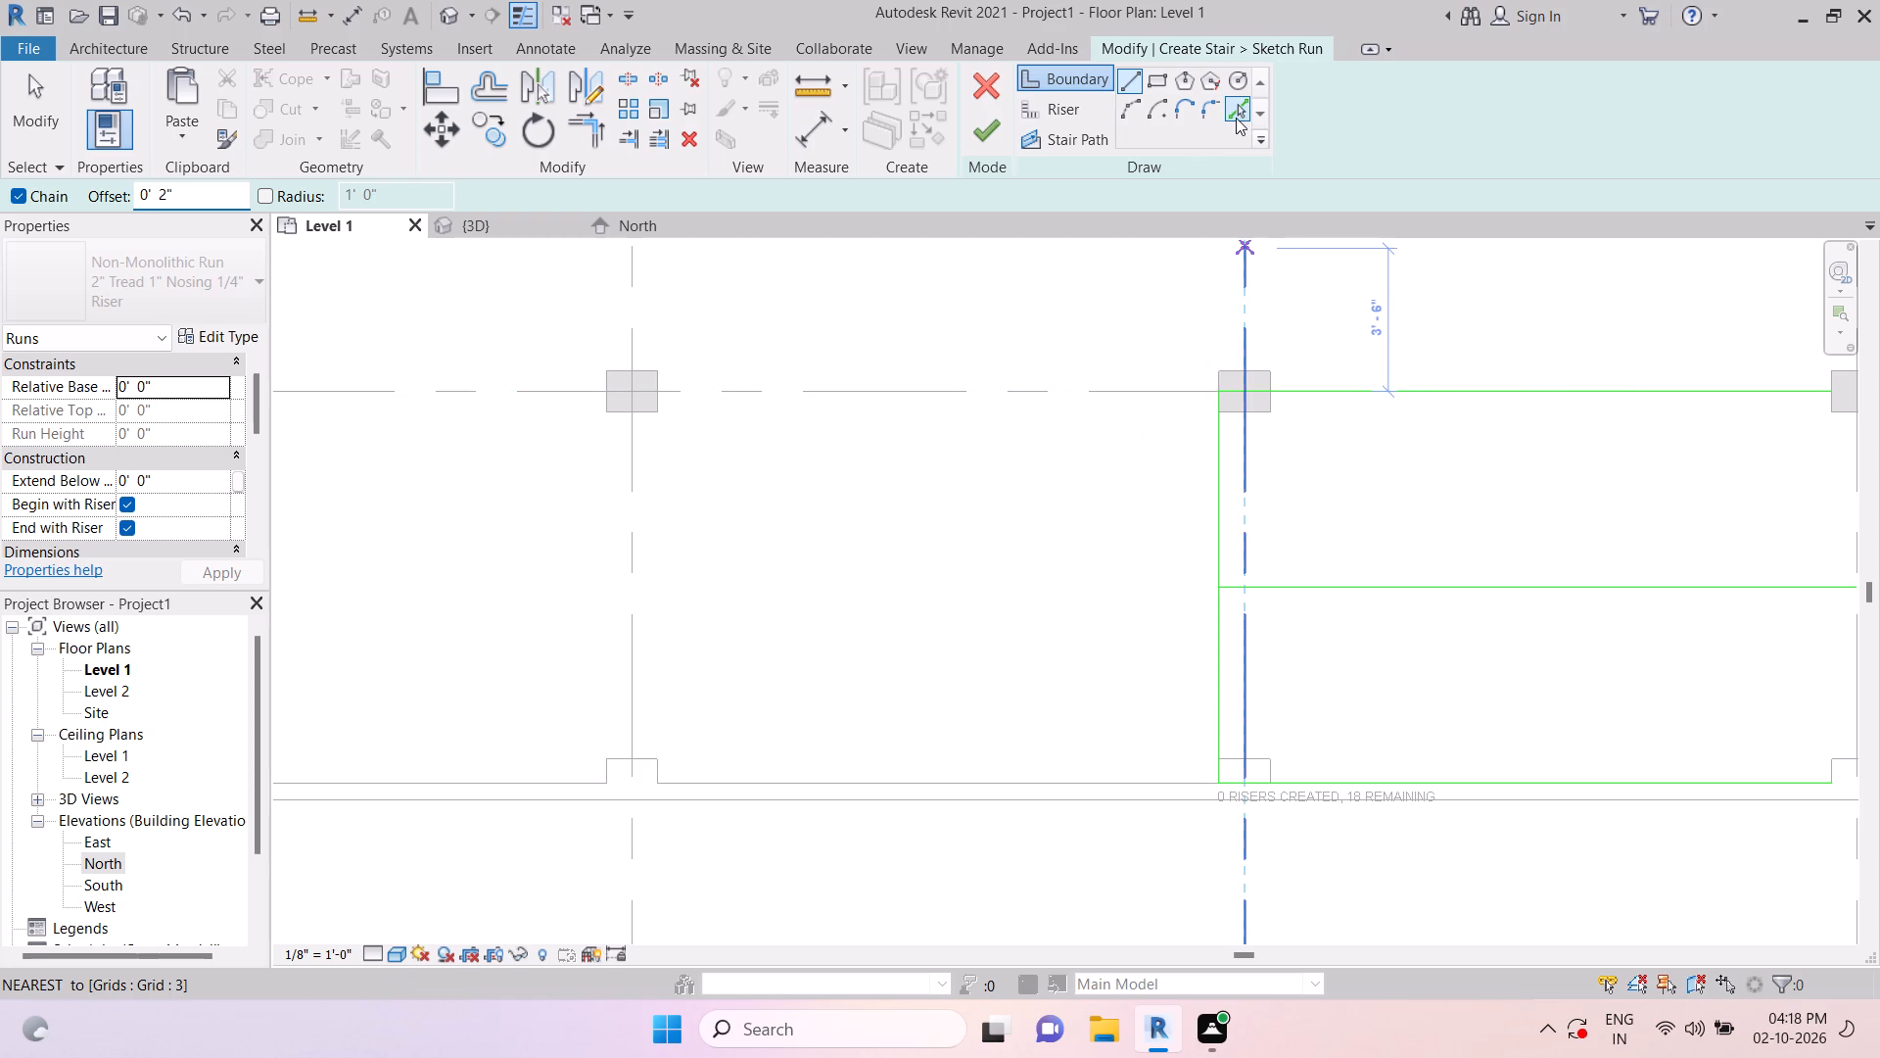
scroll(1375, 578, "up", 5)
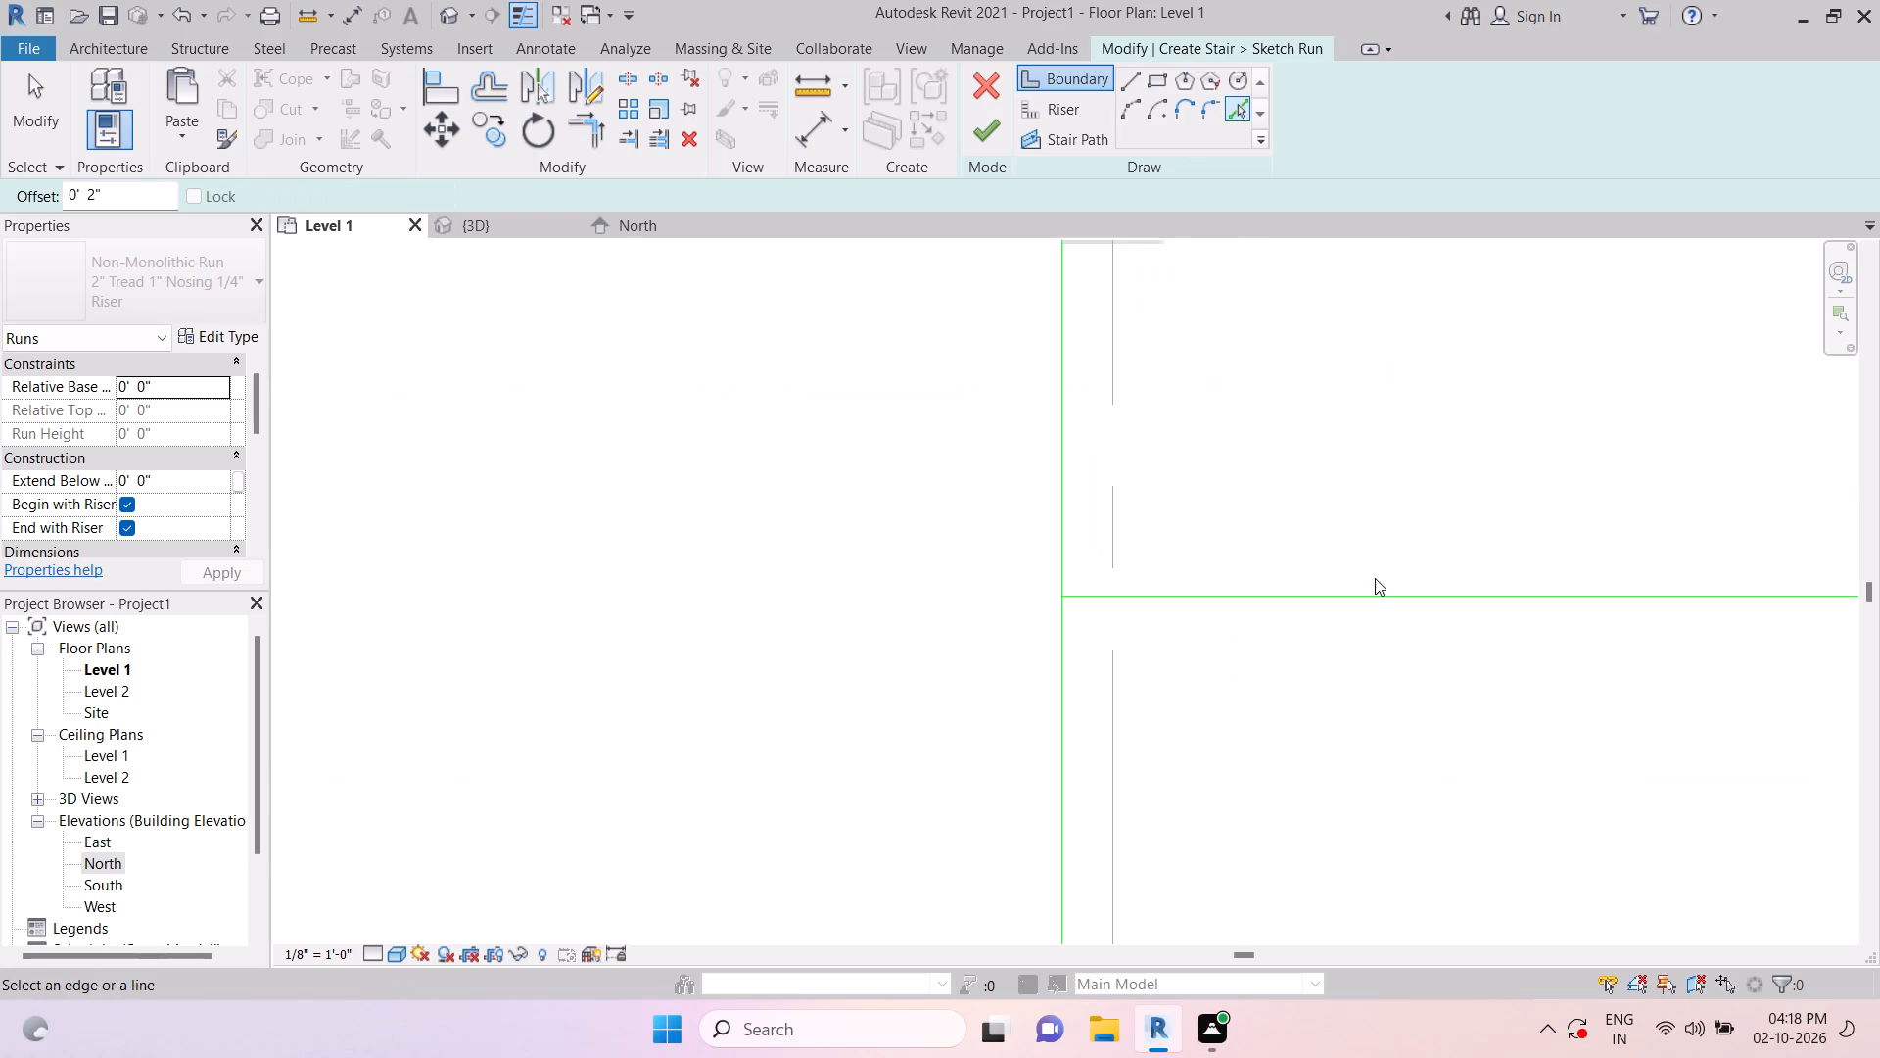
left_click(1367, 593)
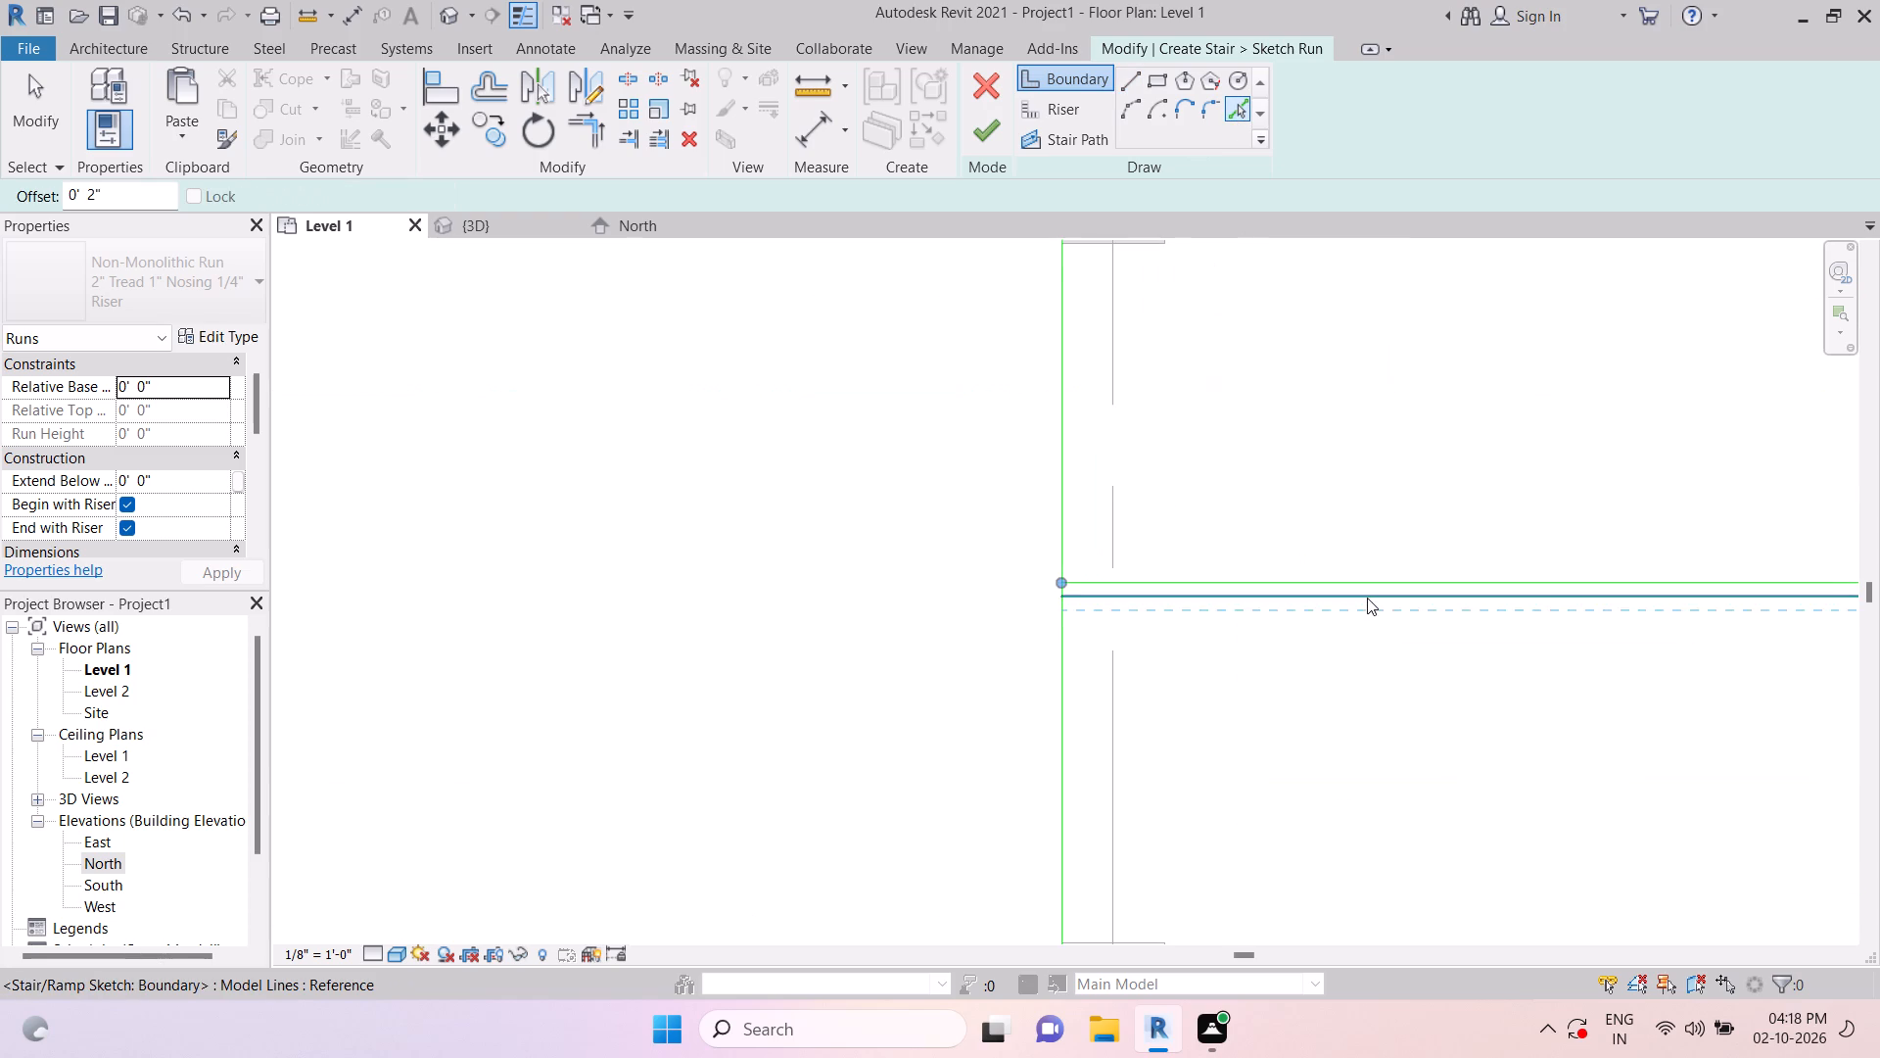
left_click(1367, 598)
key("Escape")
key("Escape")
key("Escape")
key("Escape")
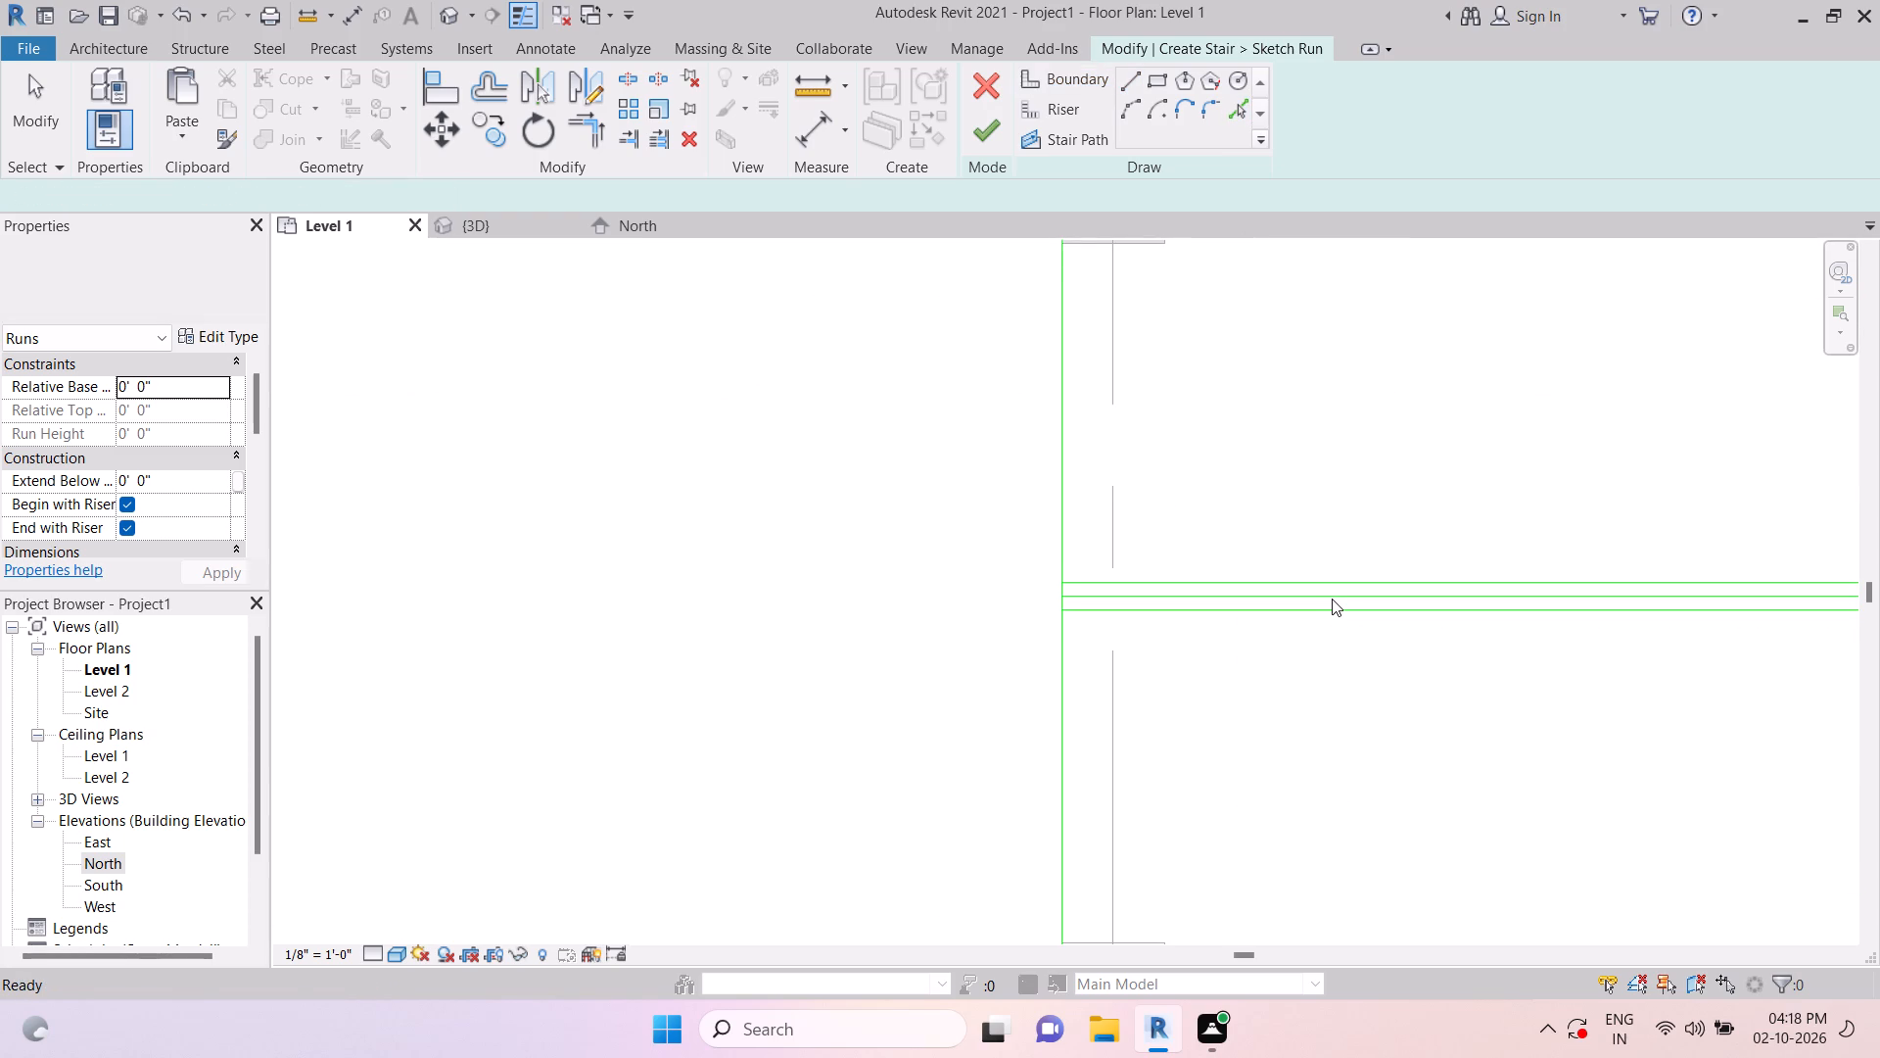
Delete the original middle boundary line between the two offset lines.
left_click(1332, 598)
key("Delete")
scroll(1259, 599, "down", 4)
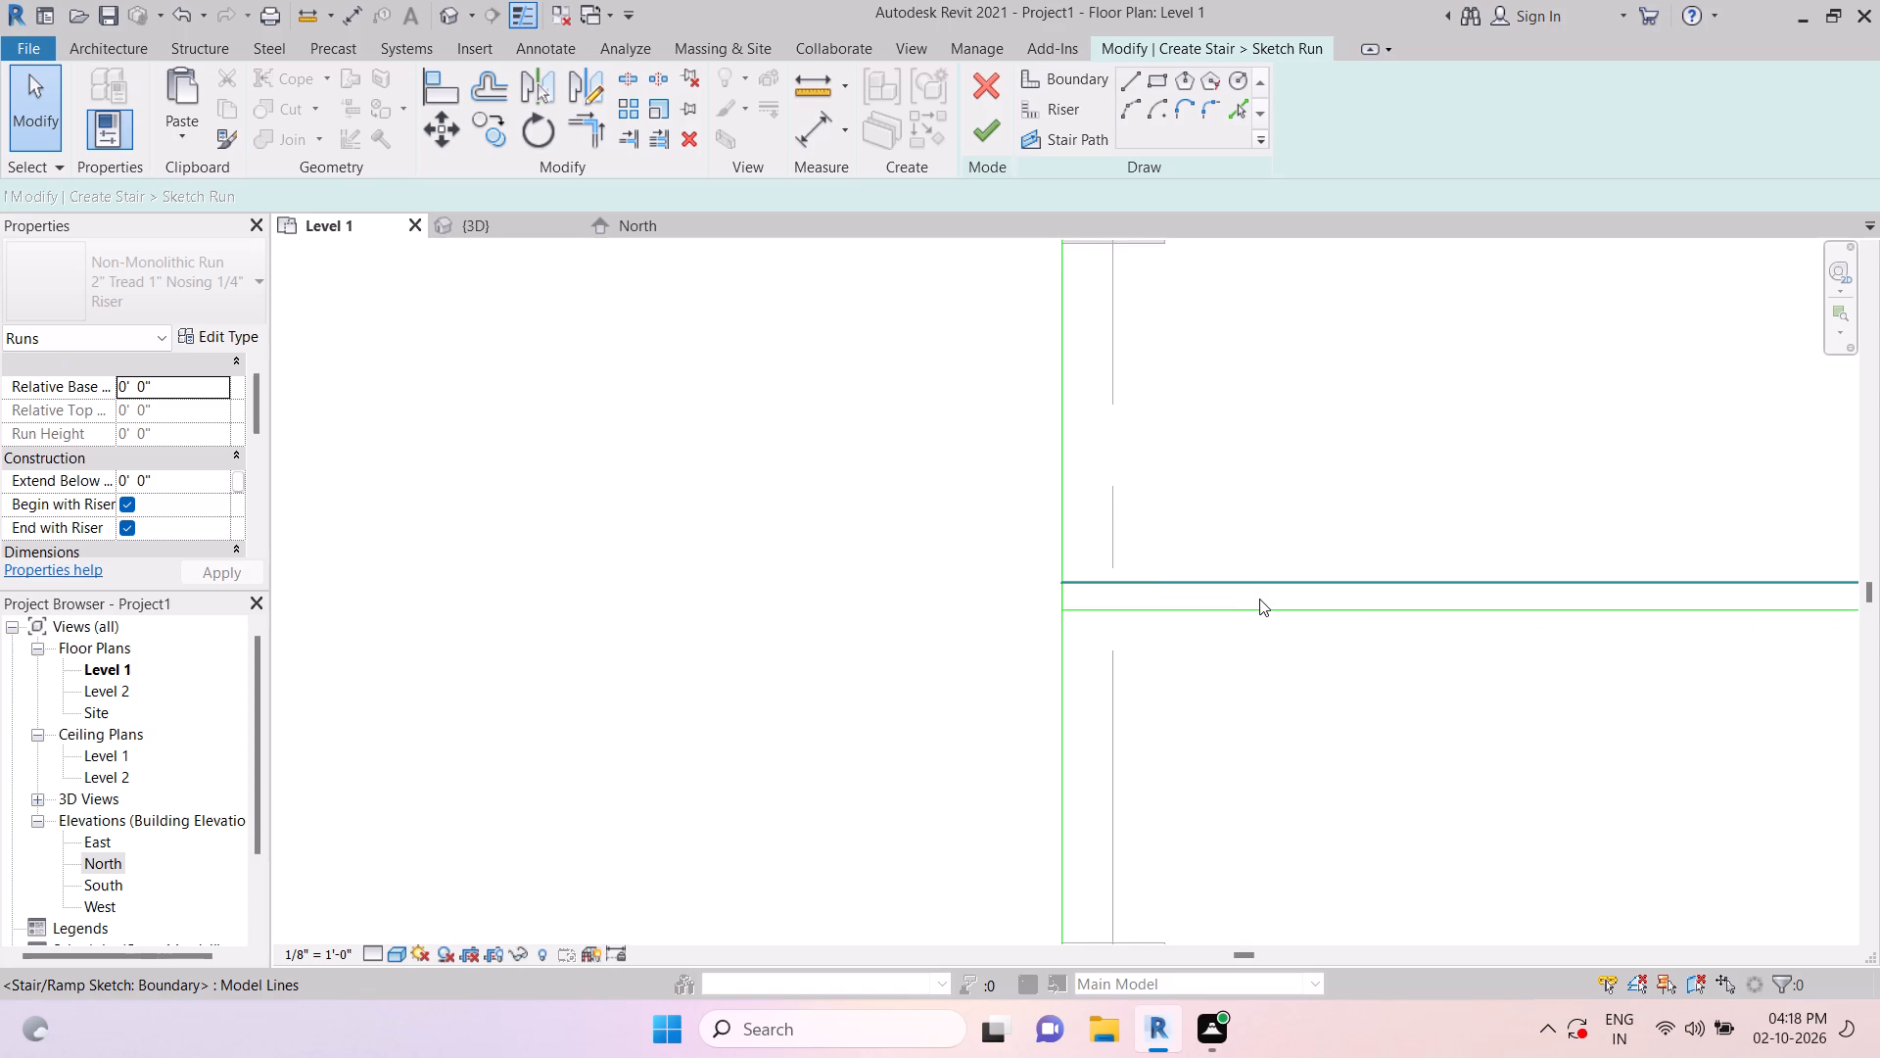
scroll(1259, 599, "down", 2)
key("Escape")
key("Escape")
key("Escape")
key("Escape")
key("Escape")
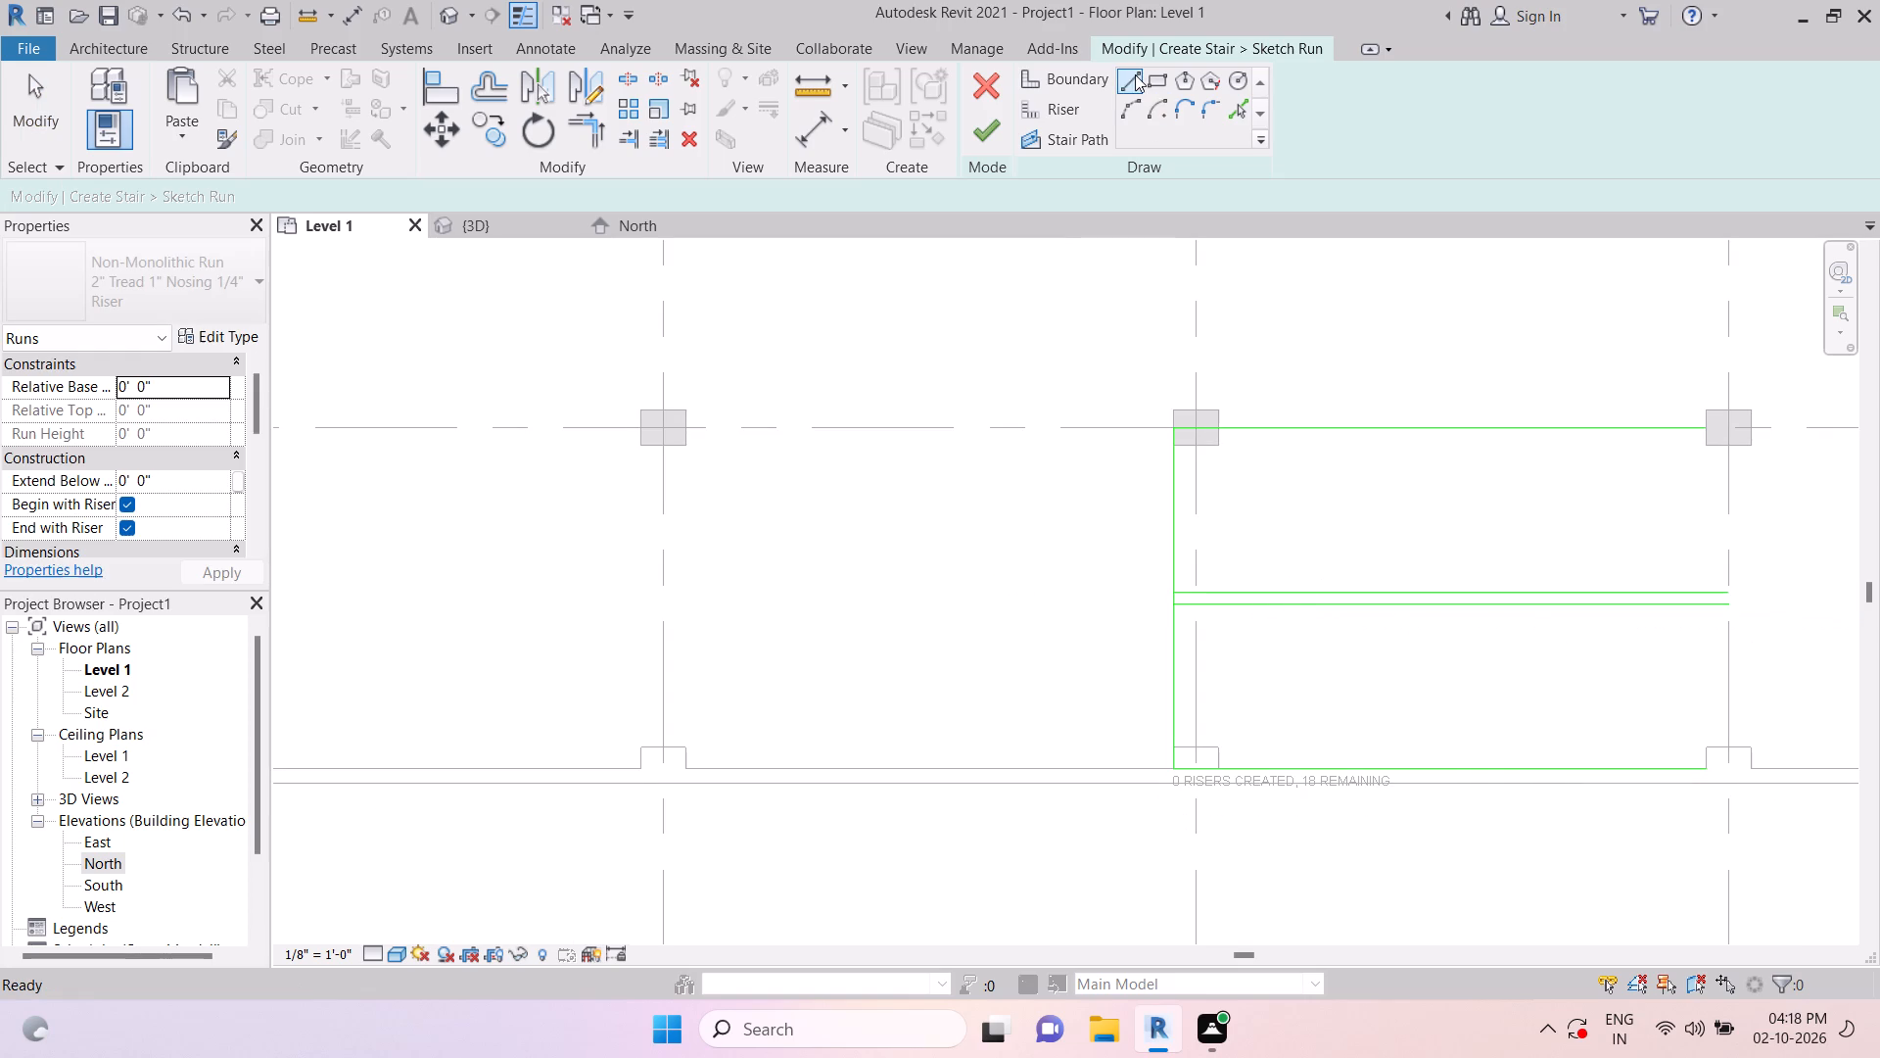
Sketch a north-south boundary line about 9'-7" long between the stair boundary's north and south edges, just east of the grid line 3 columns.
left_click(1134, 72)
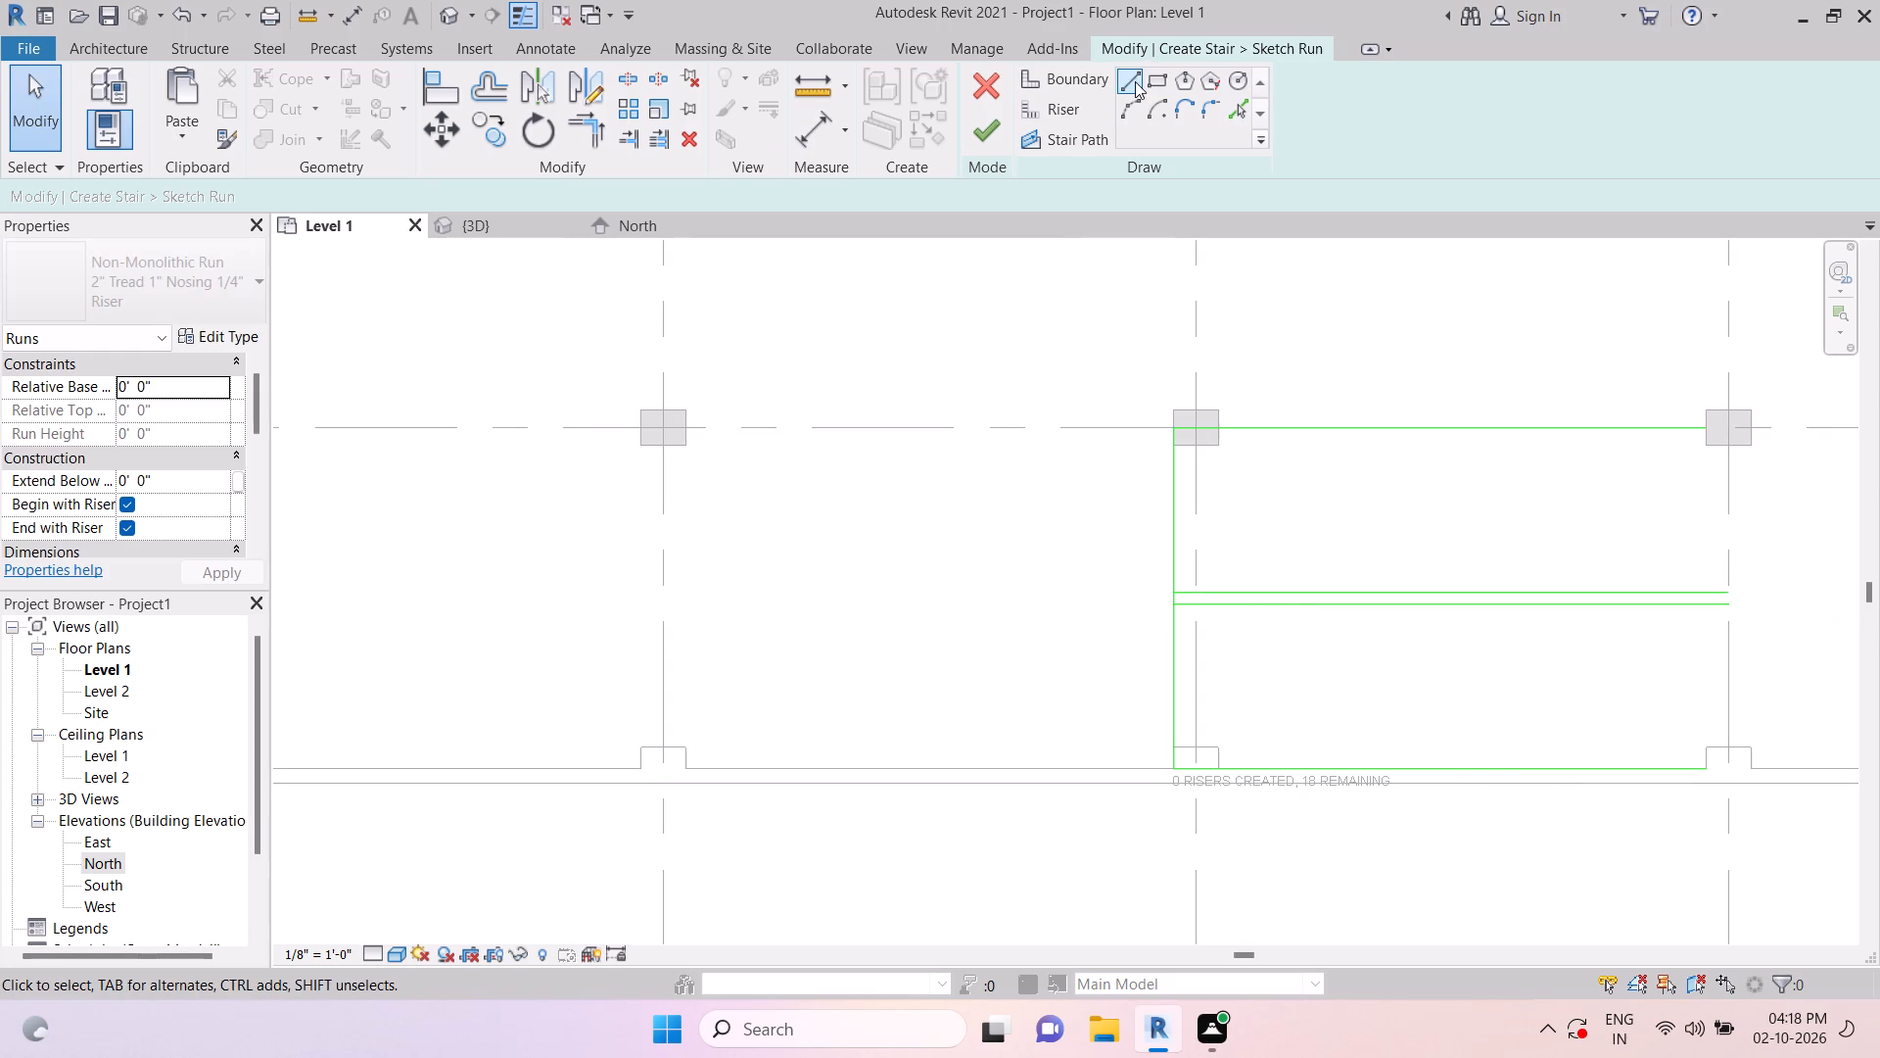
left_click(1135, 78)
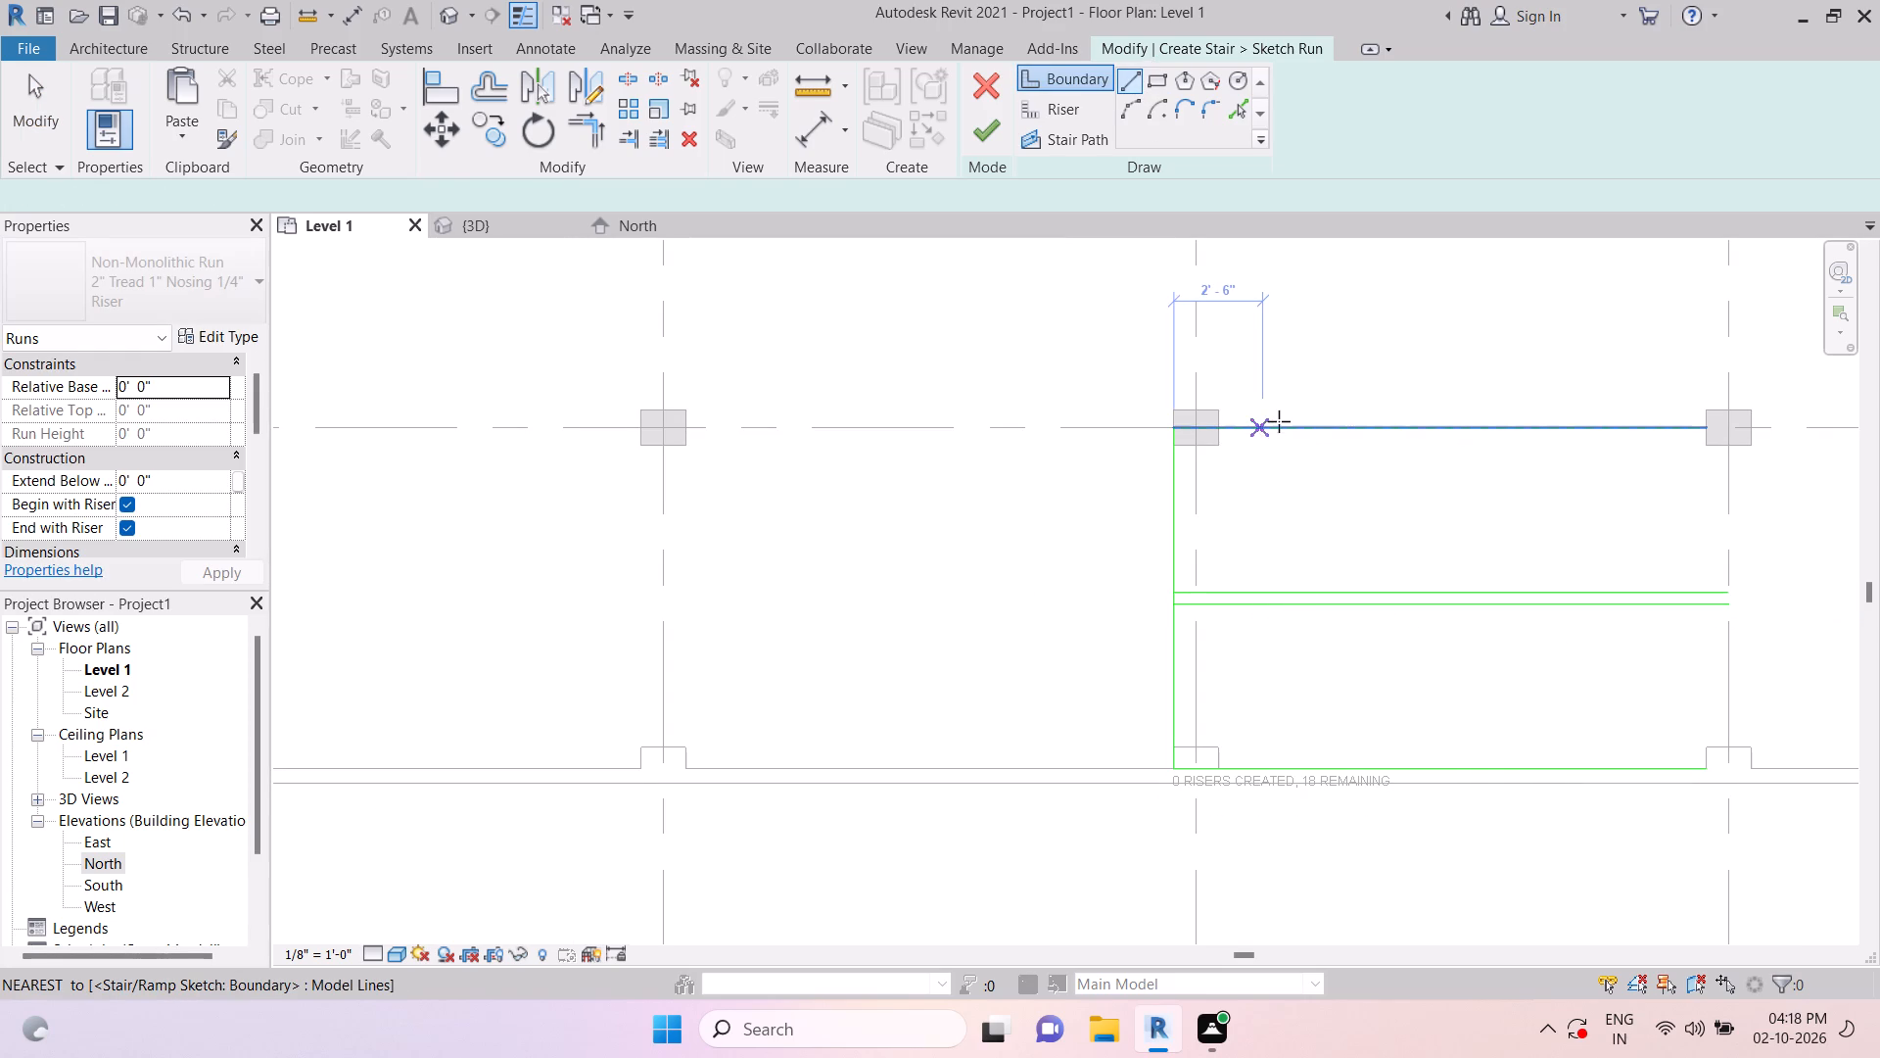
left_click(1283, 418)
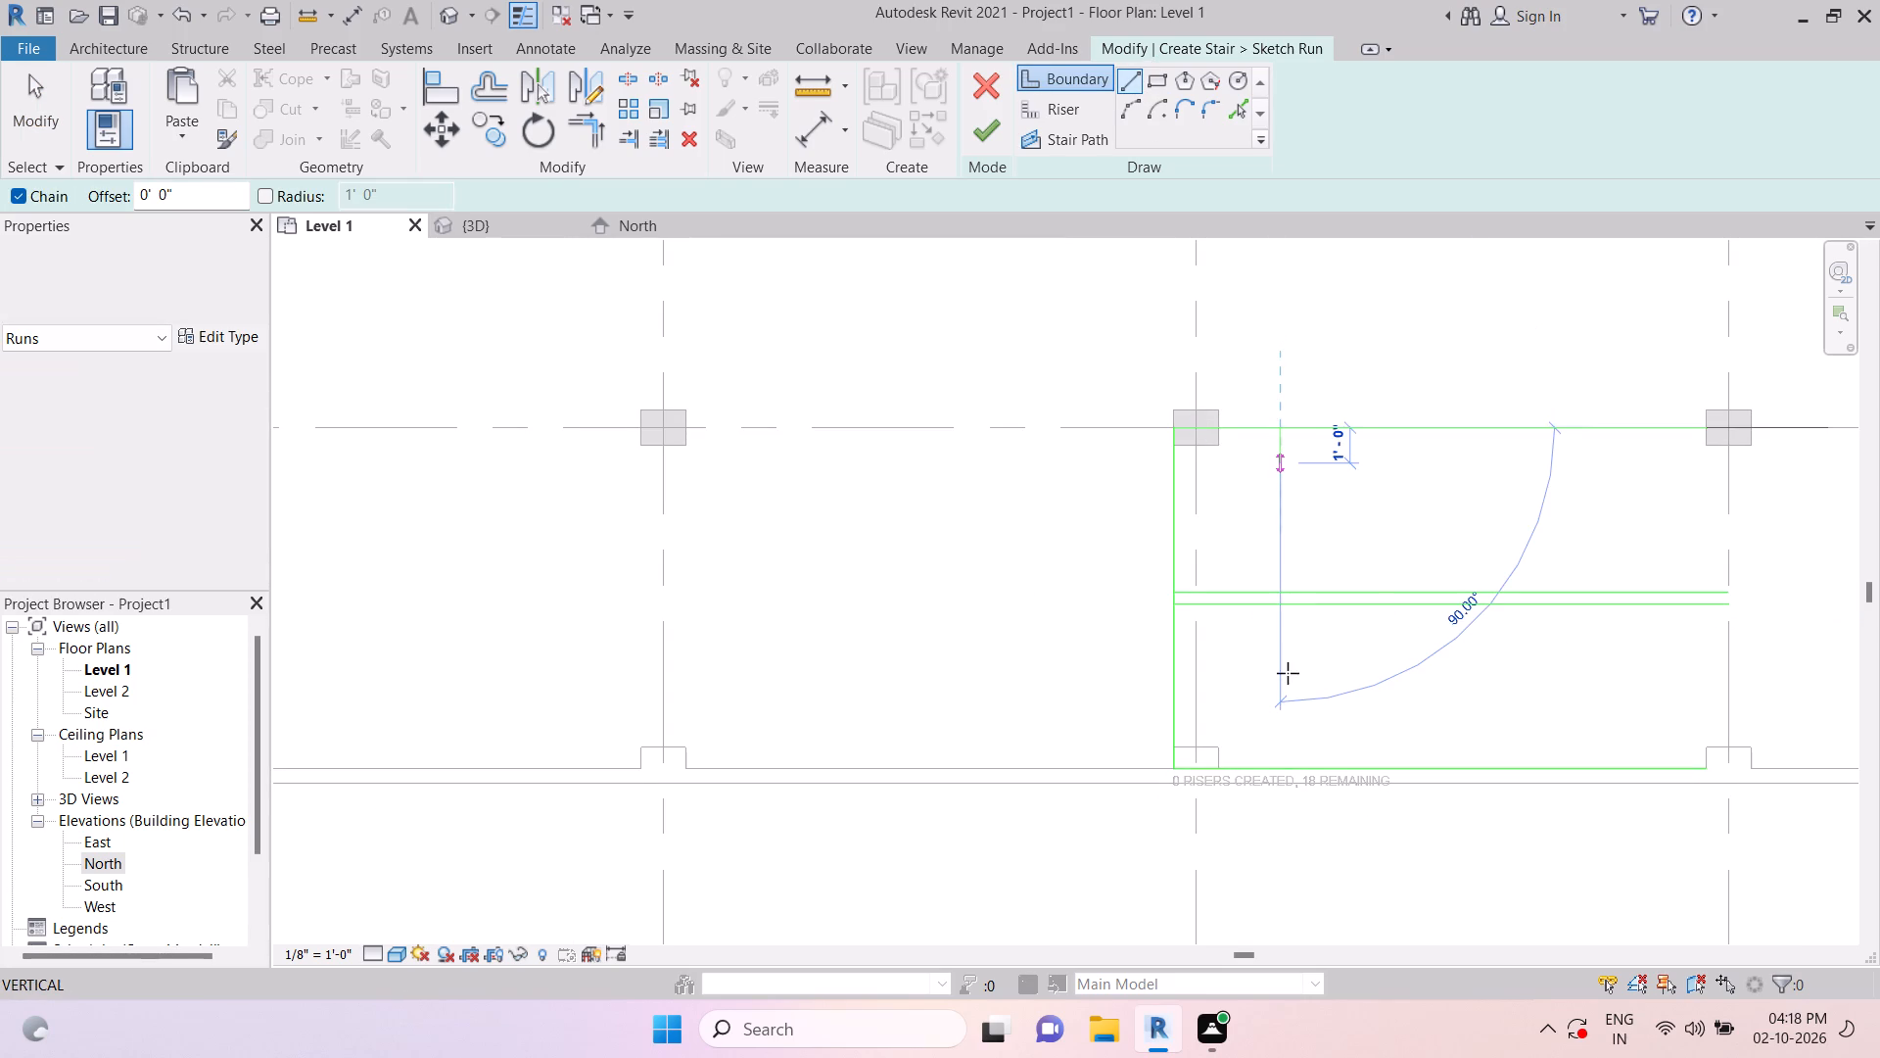
left_click(1282, 759)
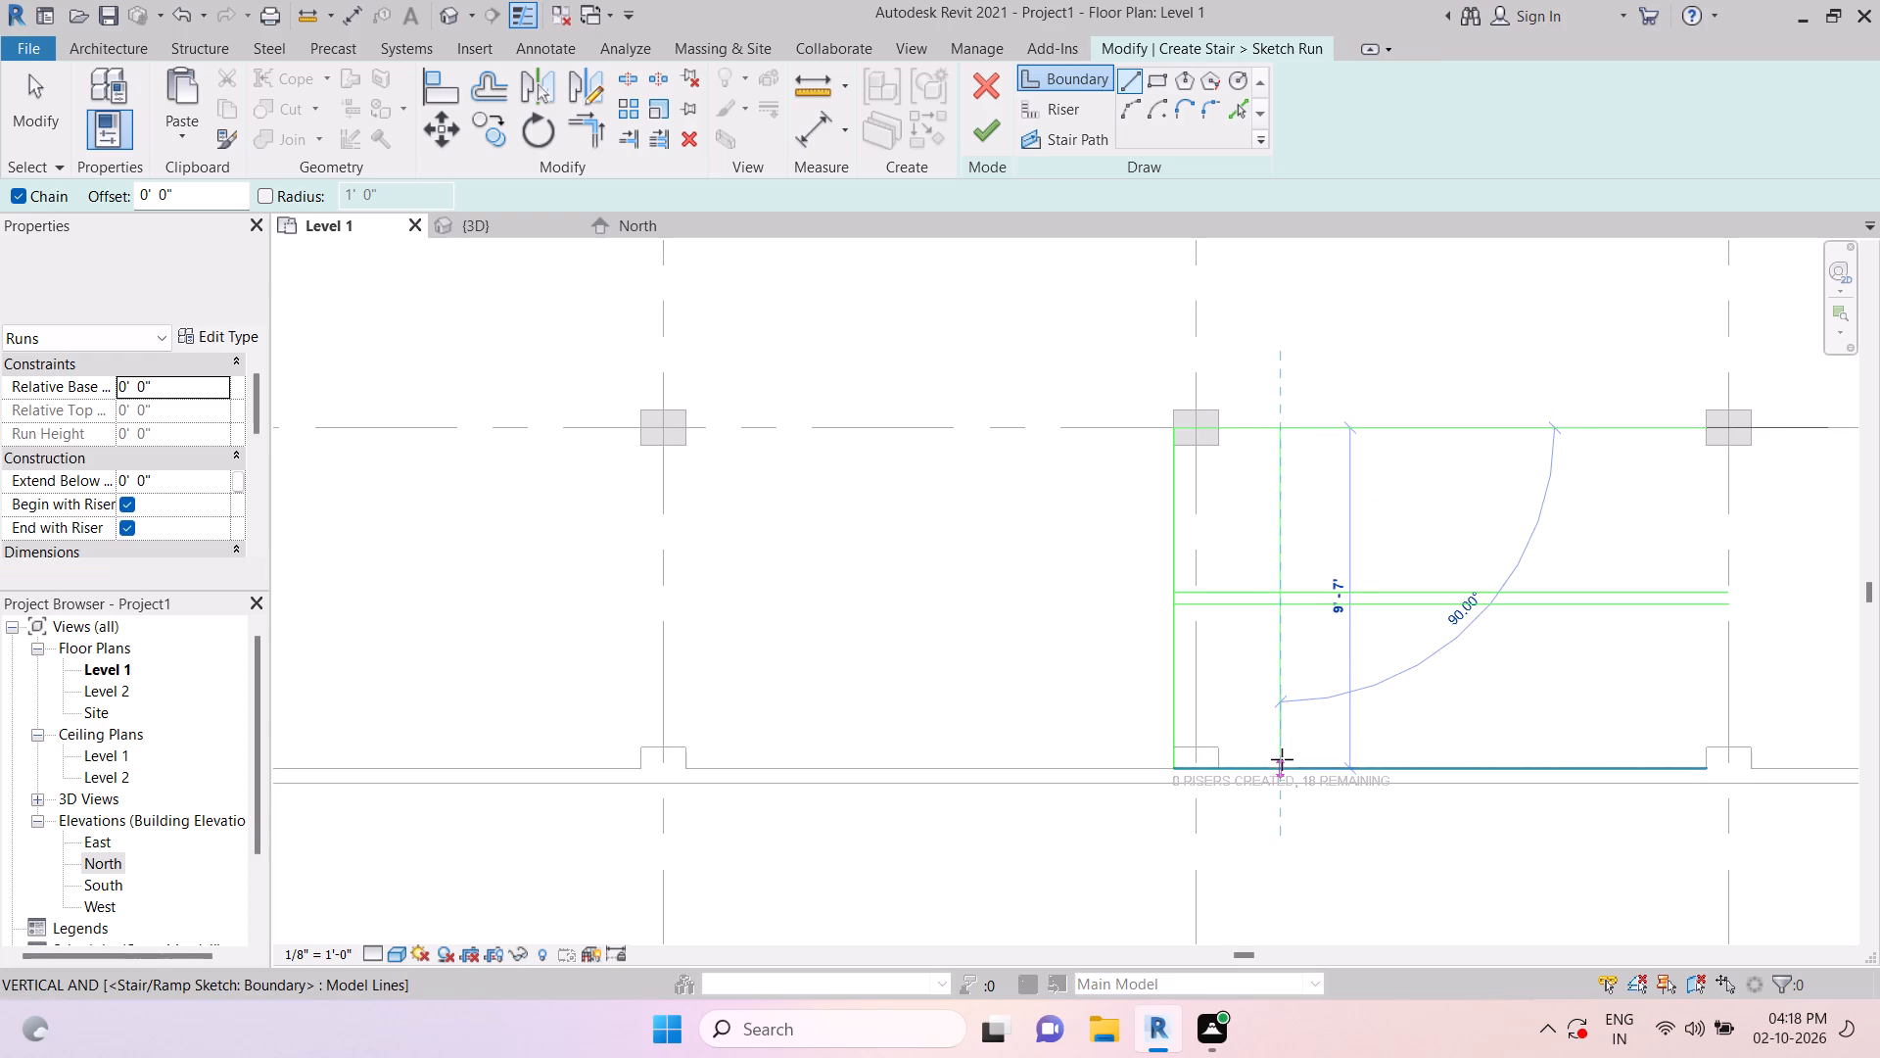
key("Escape")
key("Escape")
scroll(1284, 612, "up", 3)
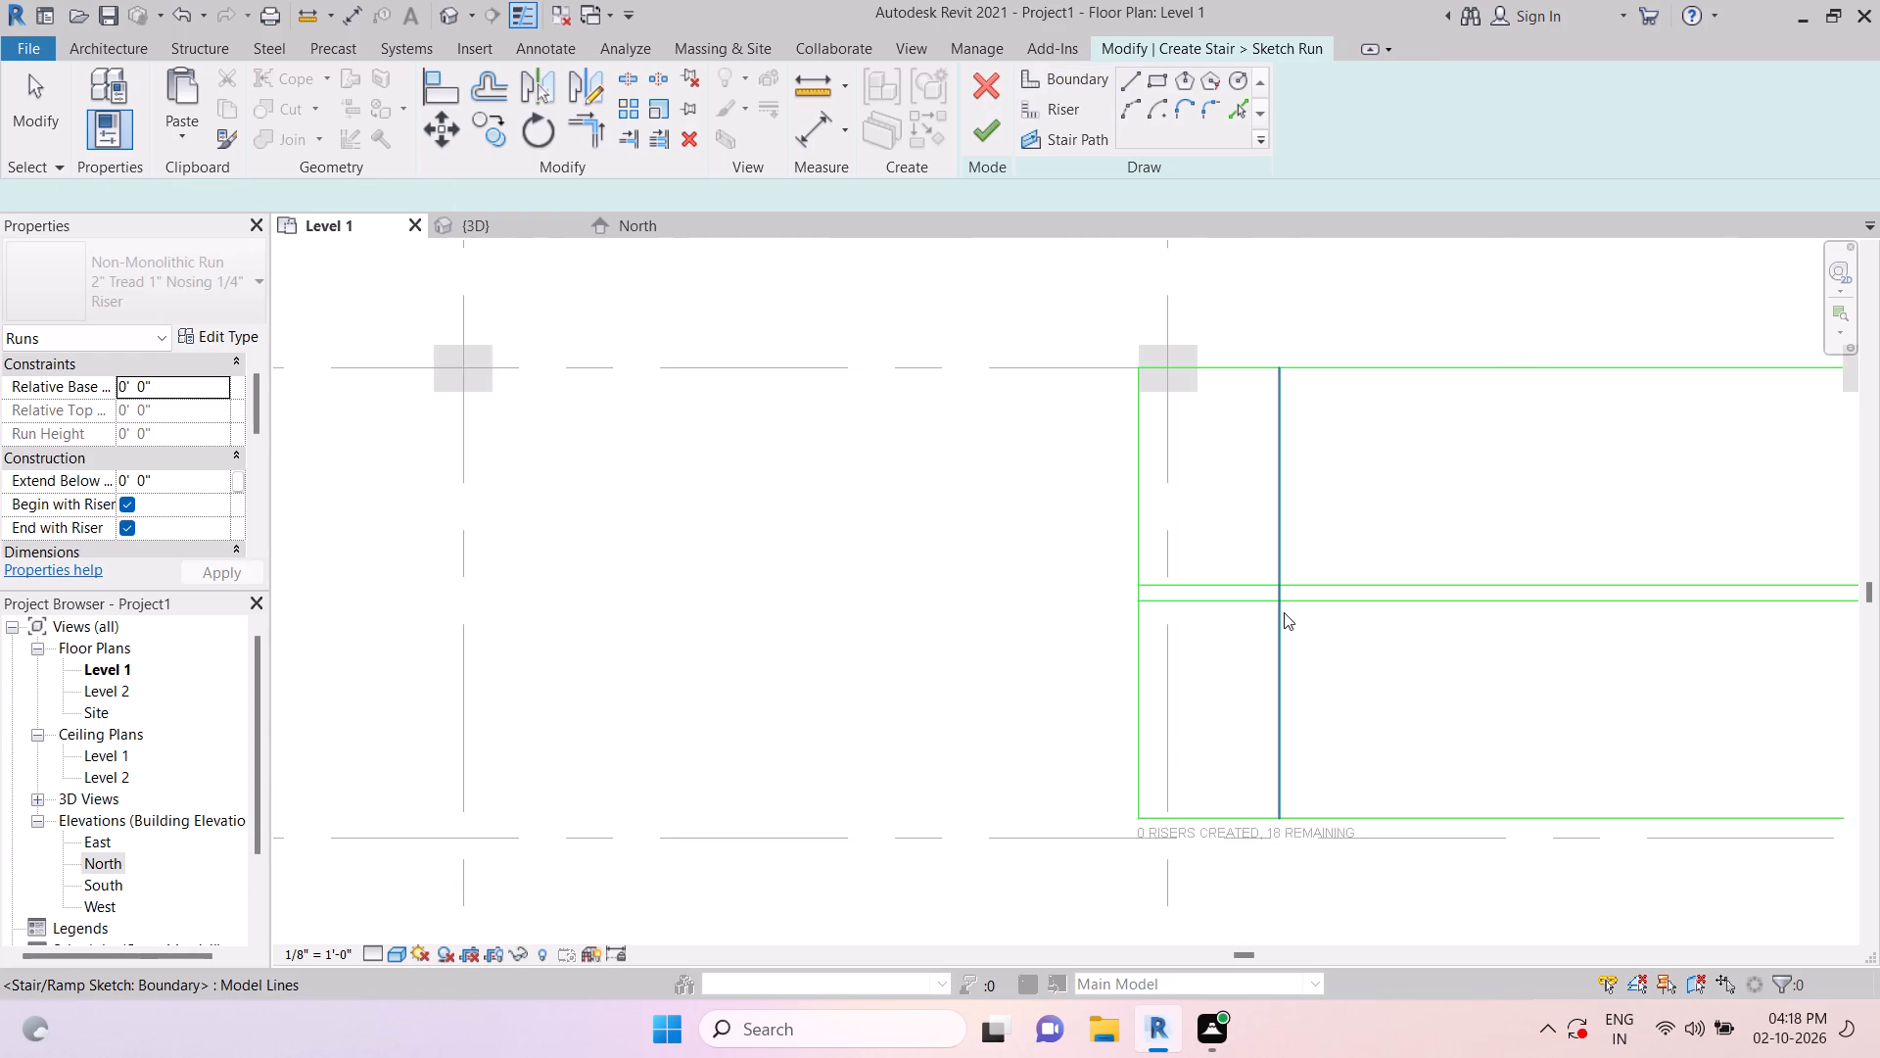
key("Escape")
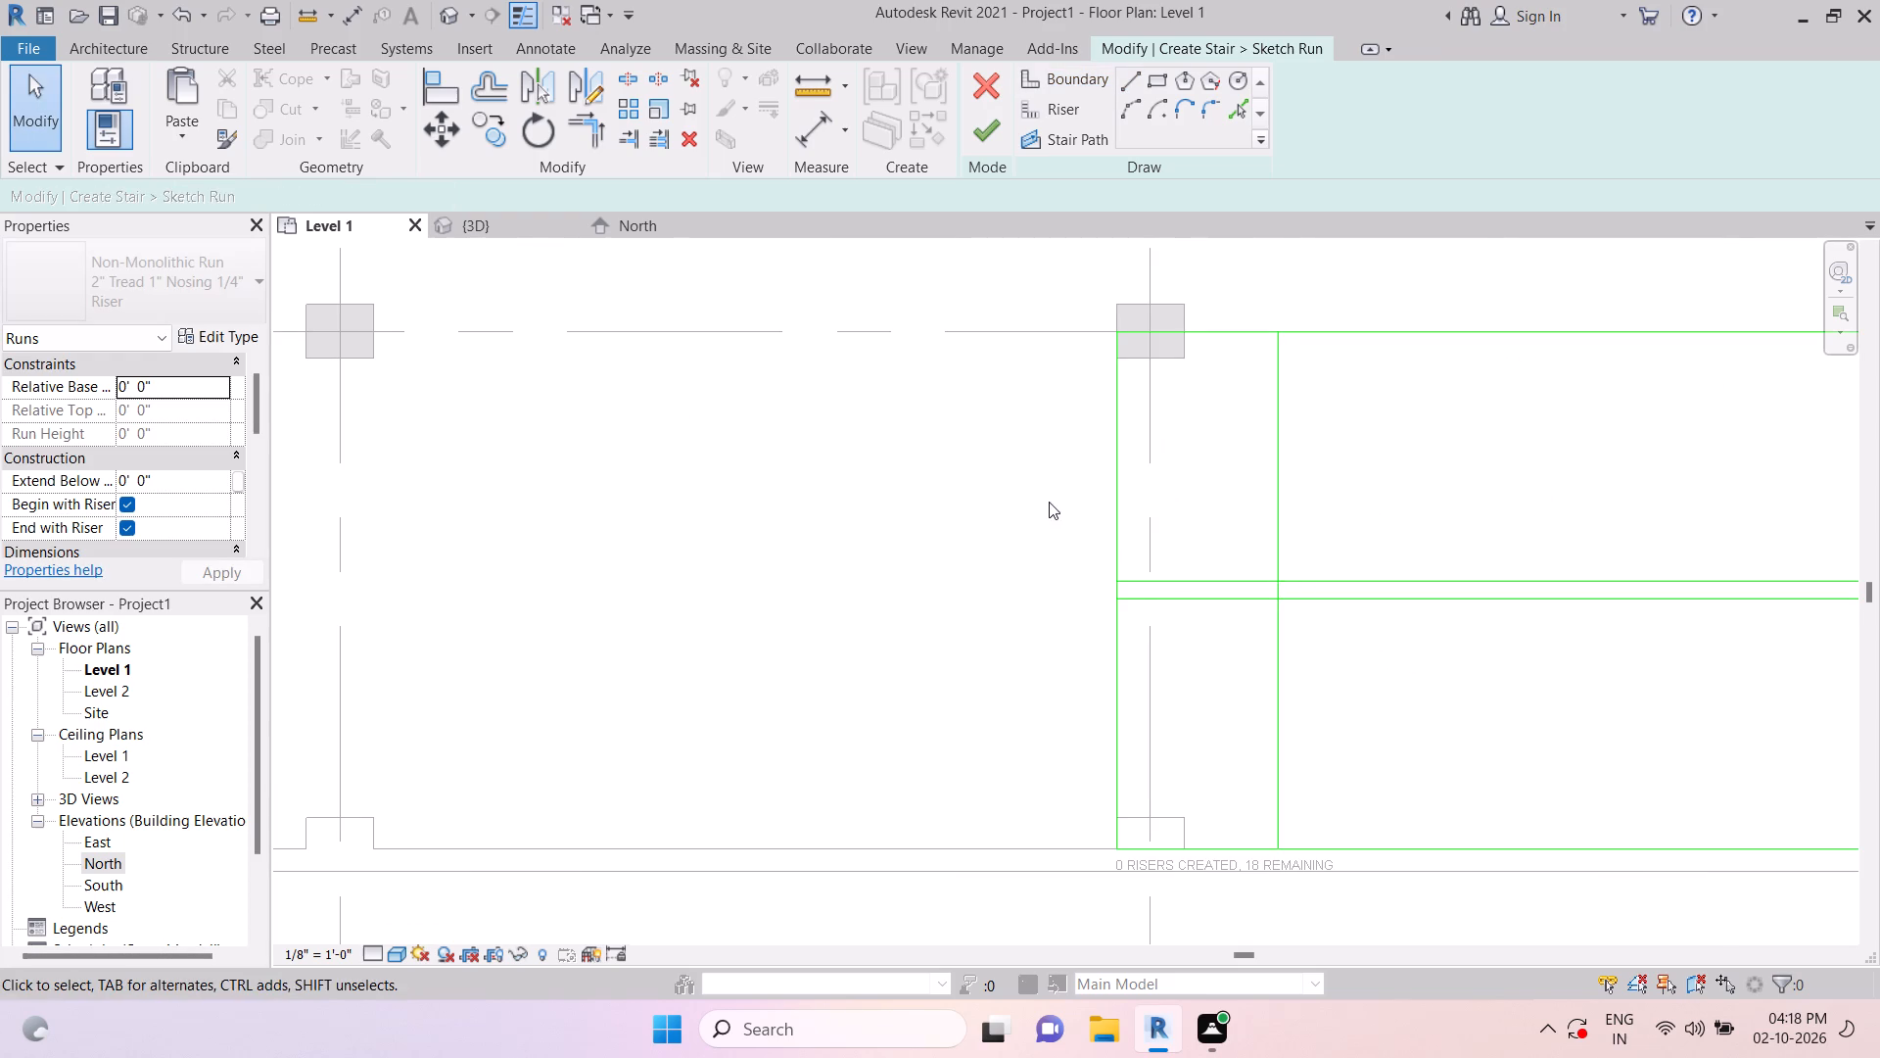
key("Escape")
key("Escape")
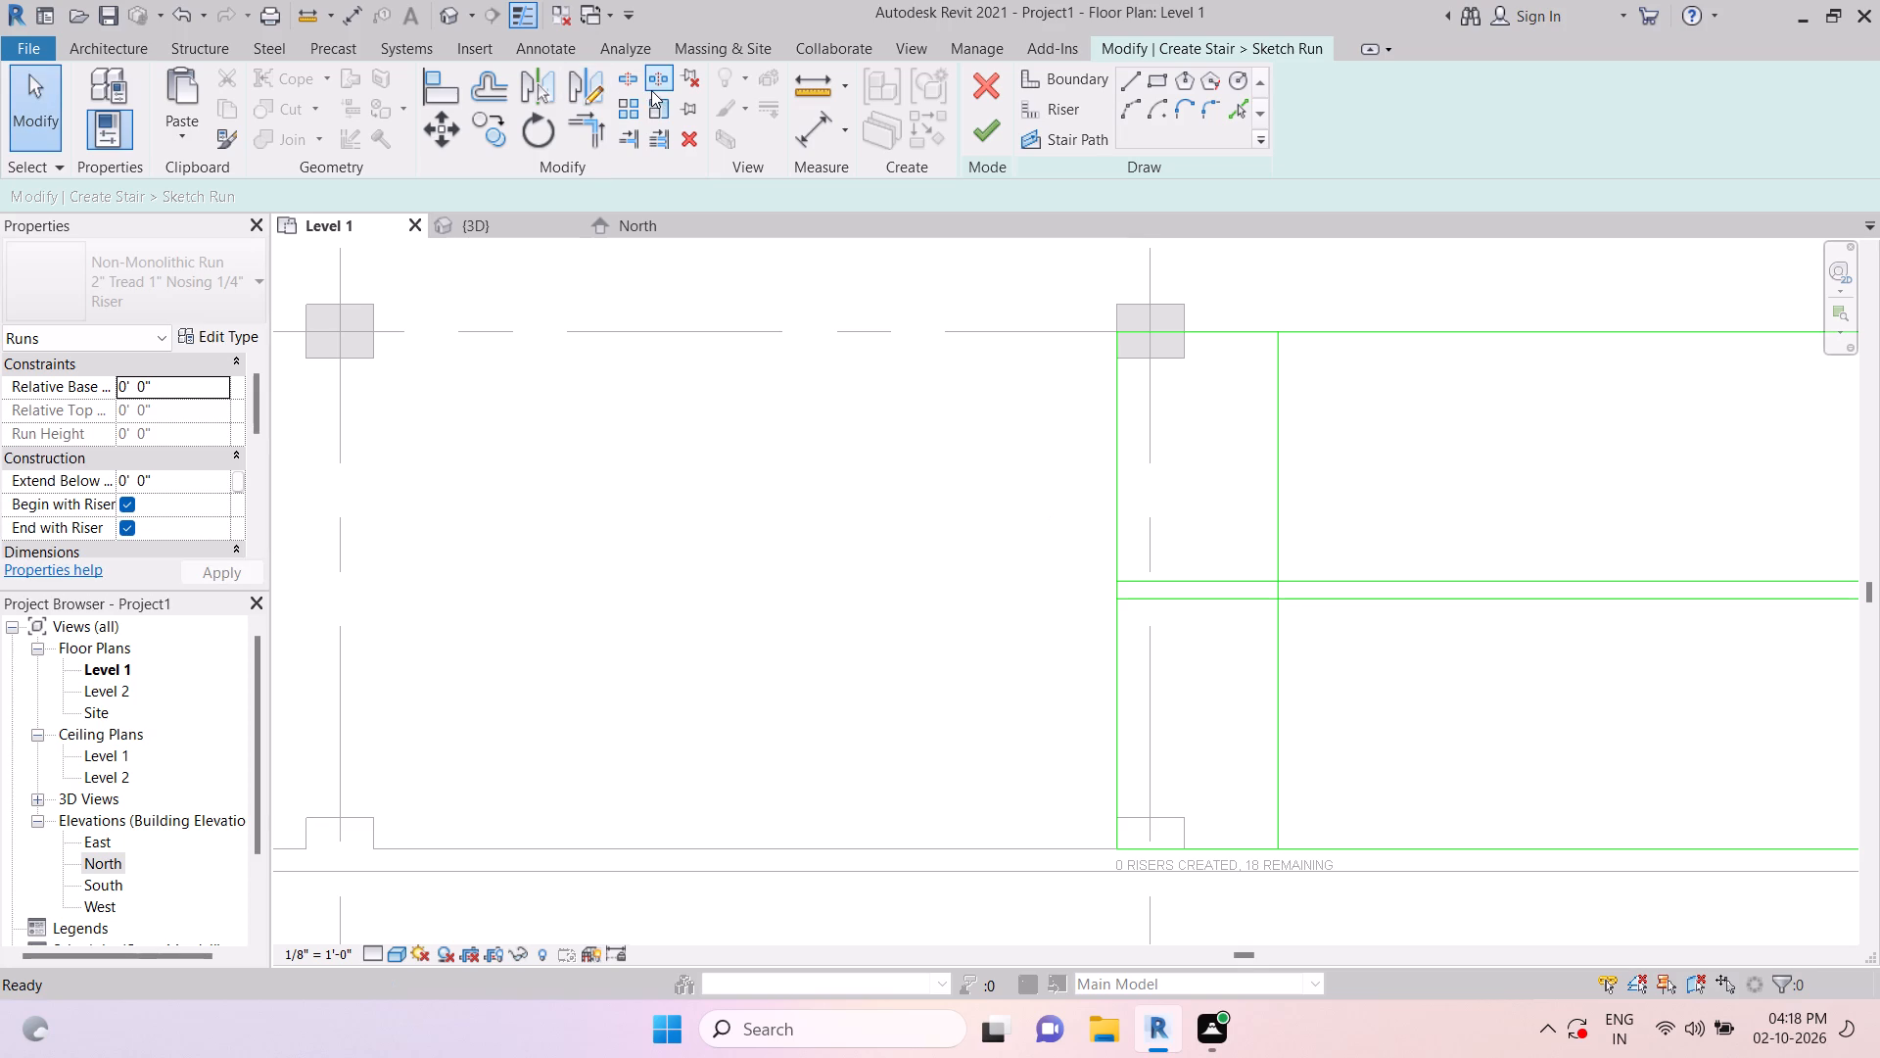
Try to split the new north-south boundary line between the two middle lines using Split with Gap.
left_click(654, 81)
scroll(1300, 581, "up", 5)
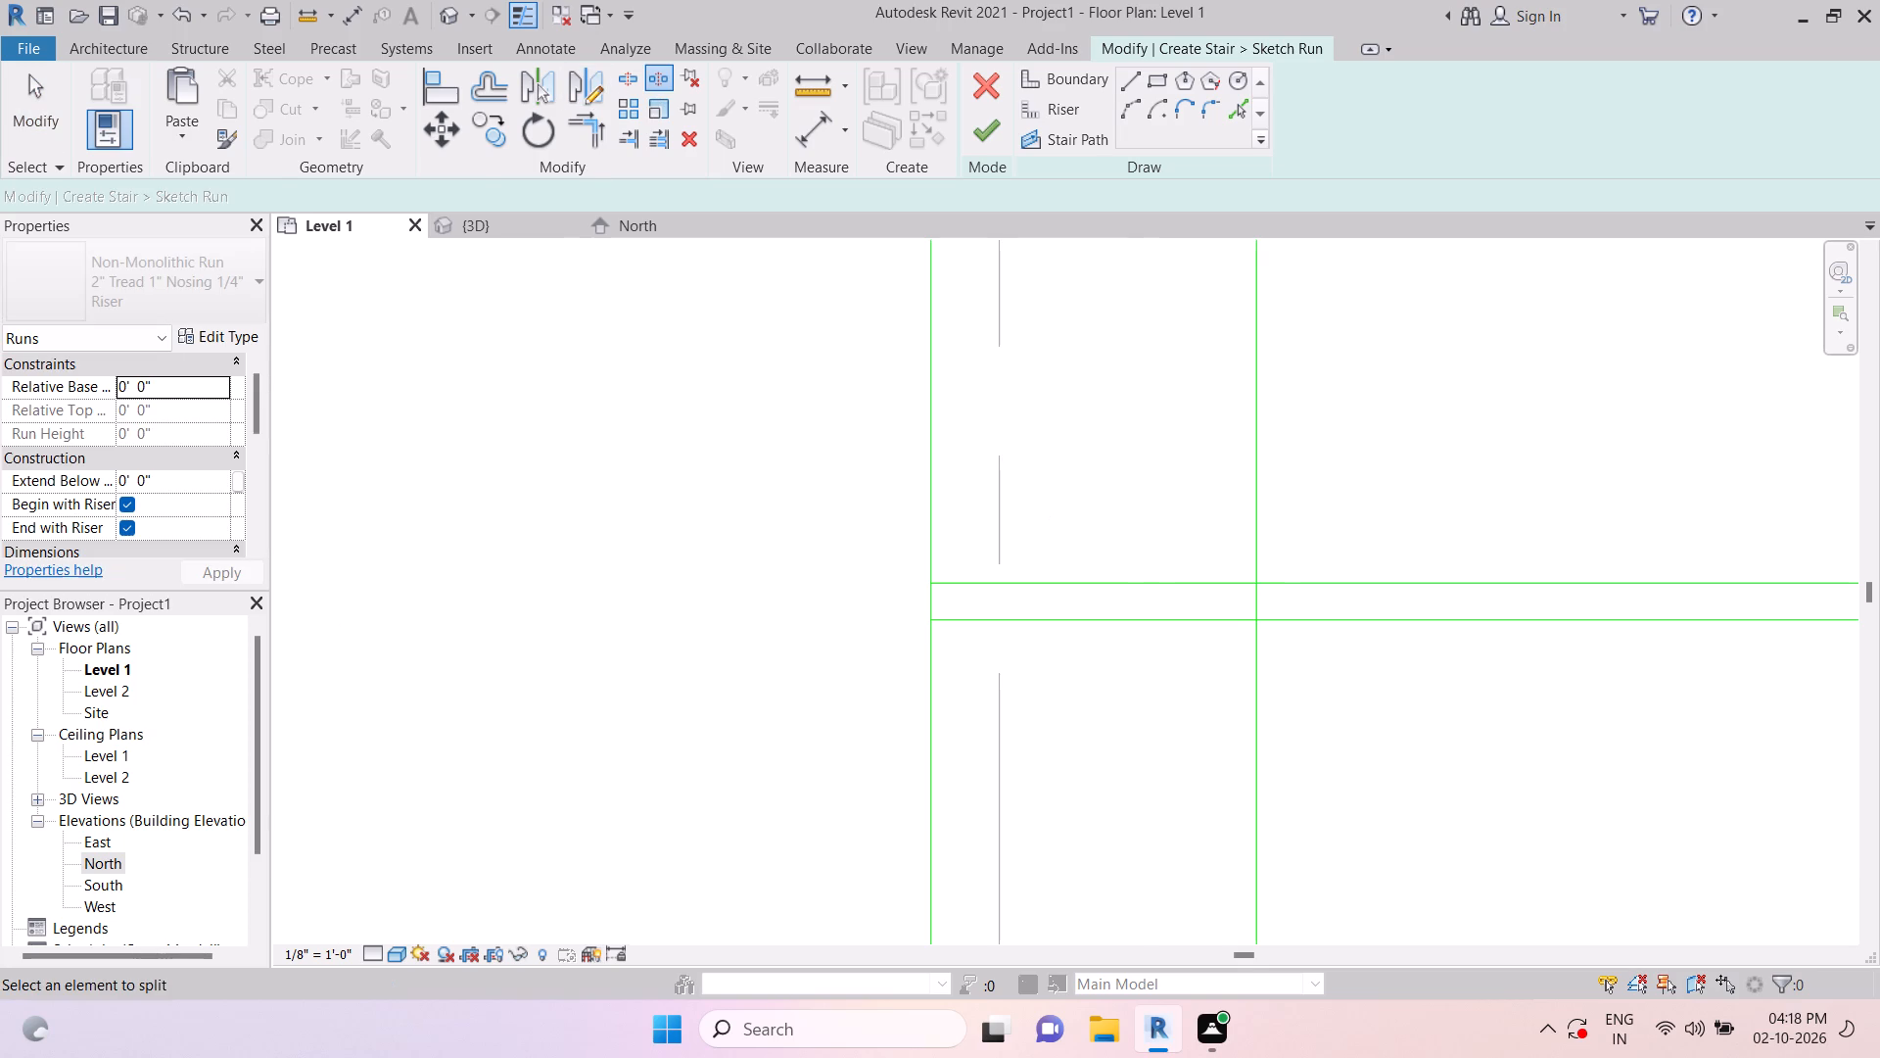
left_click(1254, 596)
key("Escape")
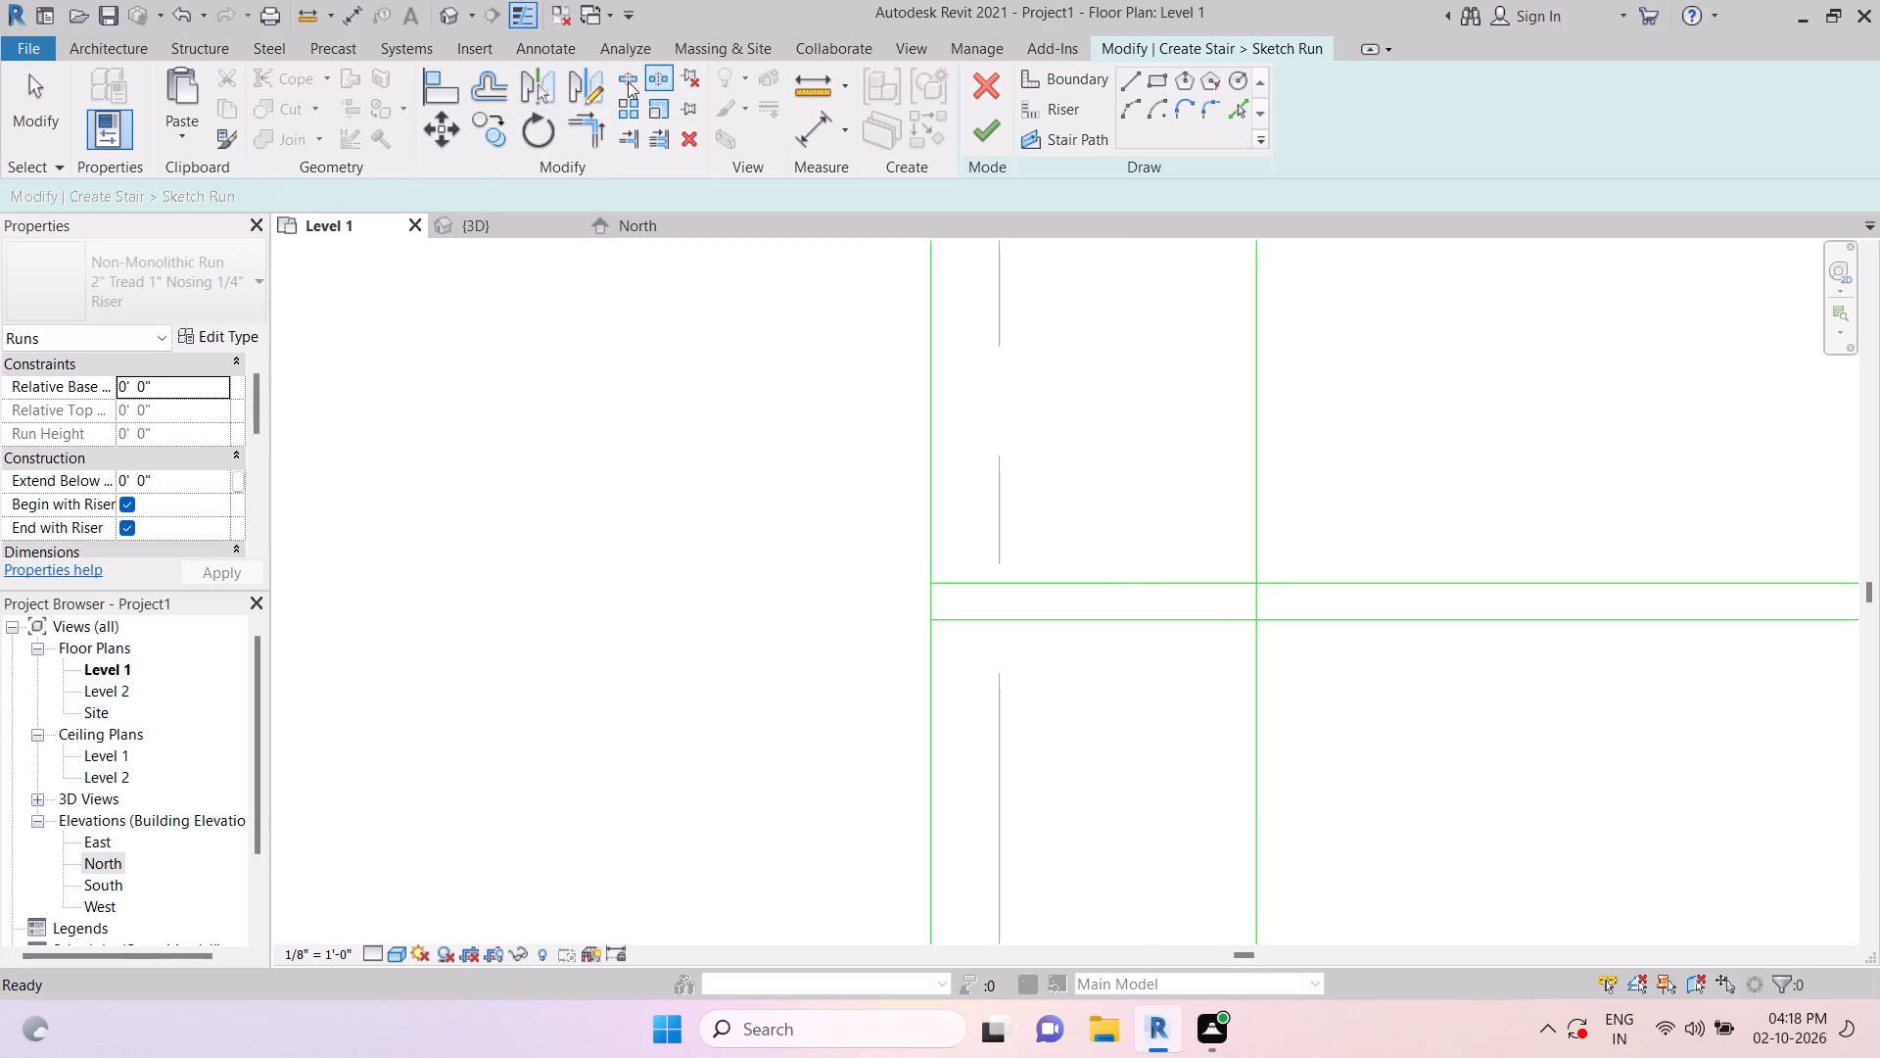
Split the new north-south boundary line where it crosses the gap between the two middle lines using Split Element.
left_click(628, 81)
left_click(1256, 594)
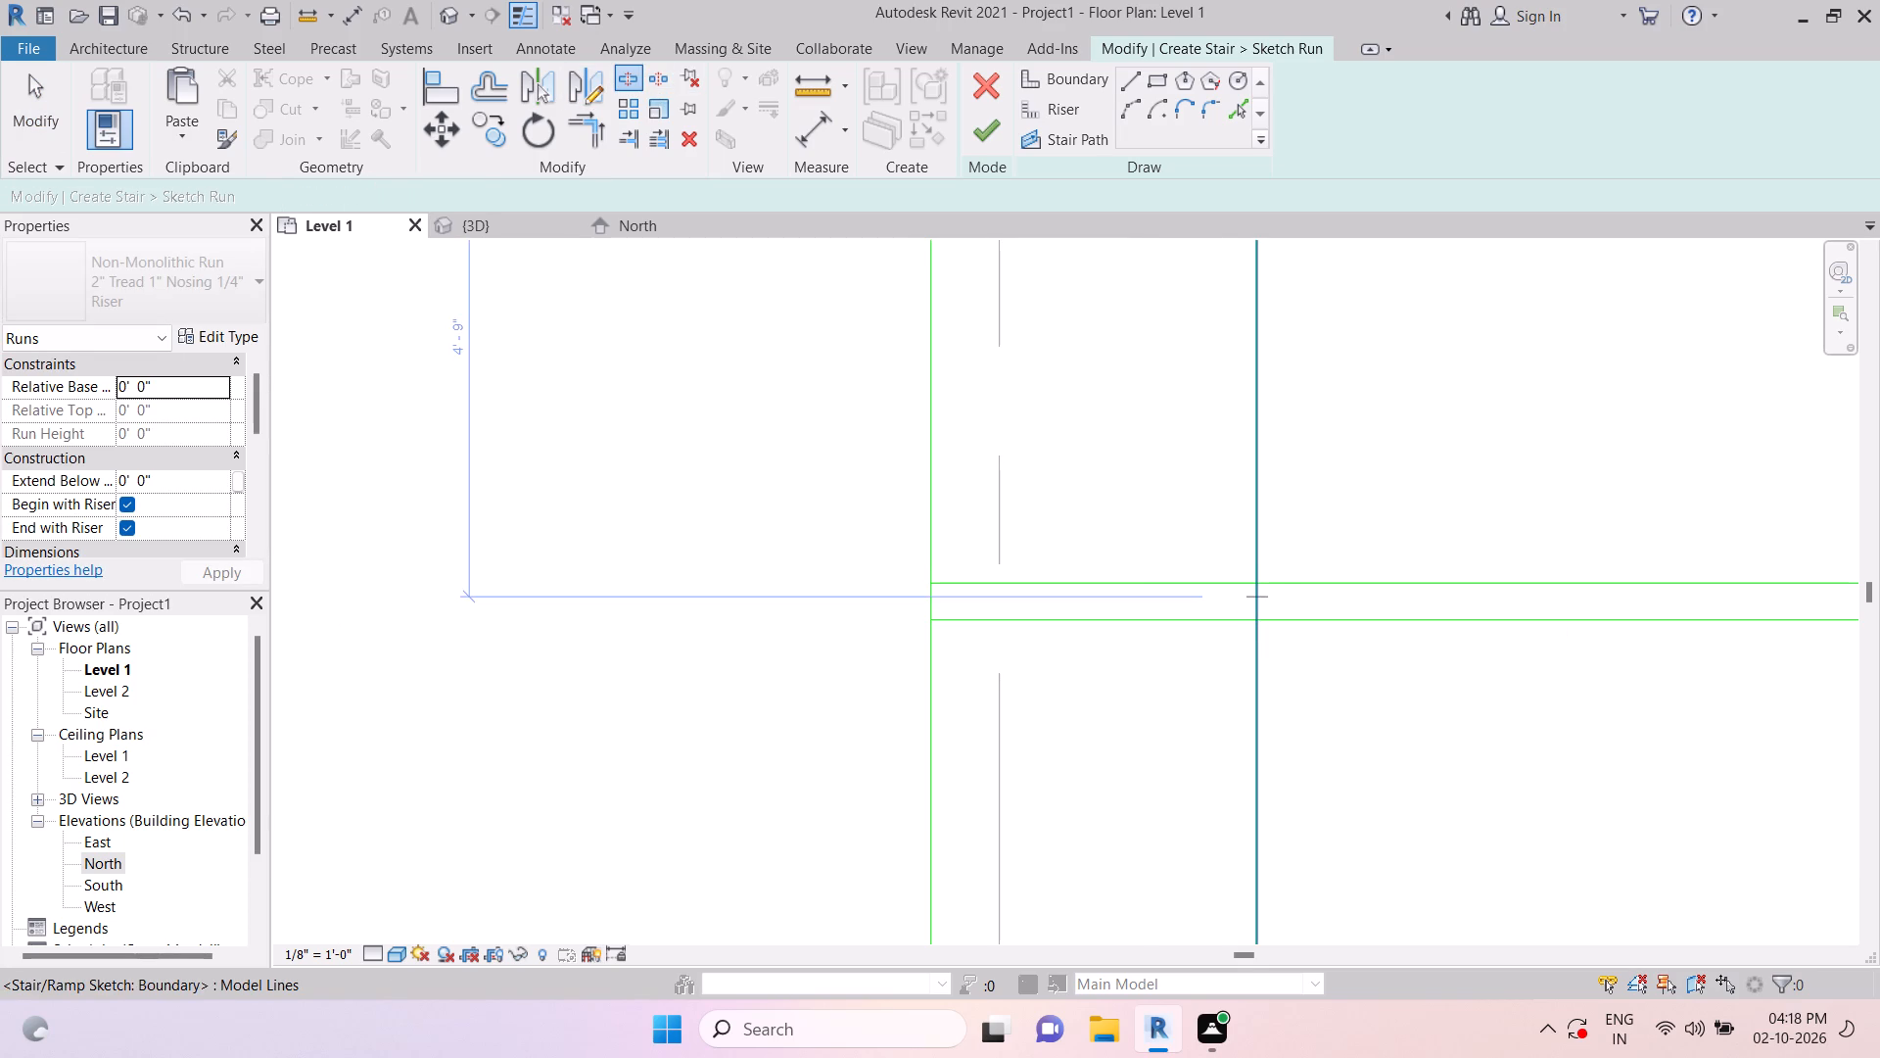
key("Escape")
key("Escape")
key("Escape")
key("Escape")
key("Escape")
scroll(1261, 605, "down", 2)
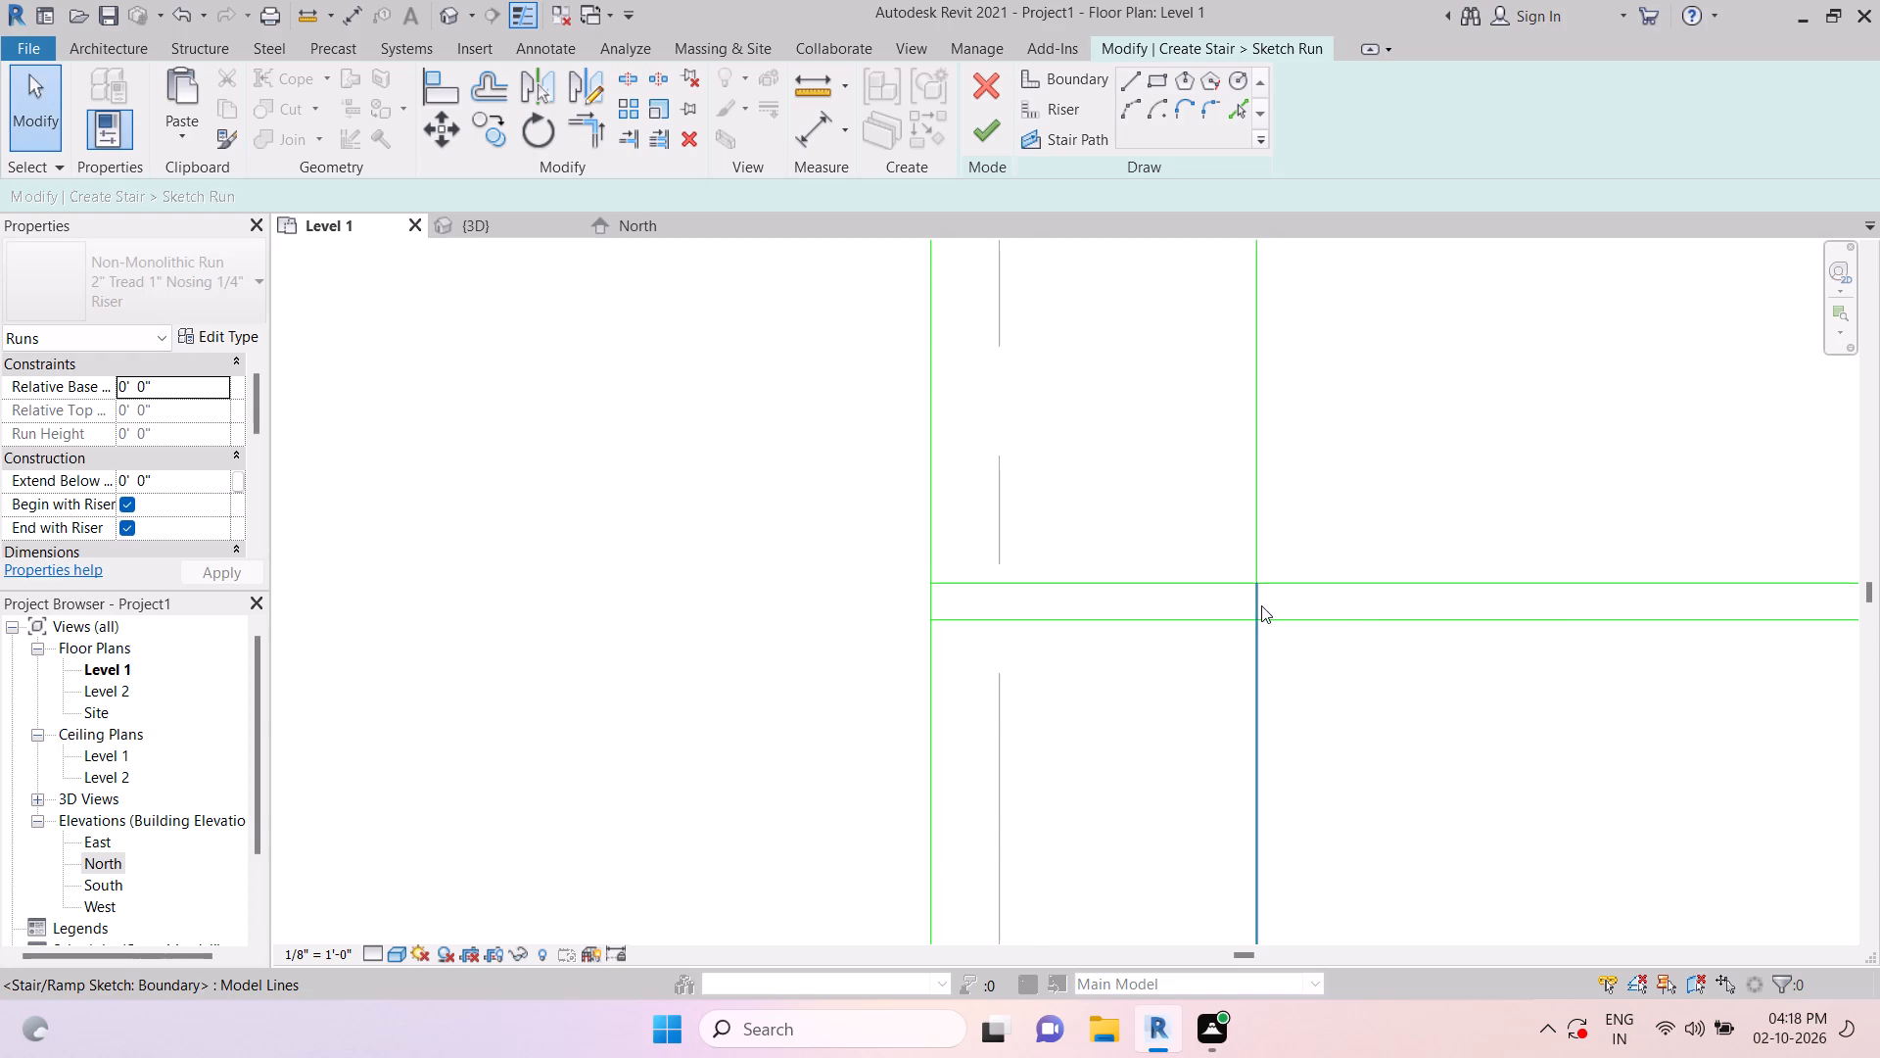
scroll(1261, 605, "down", 2)
key("Escape")
key("Escape")
key("Escape")
key("Escape")
key("Escape")
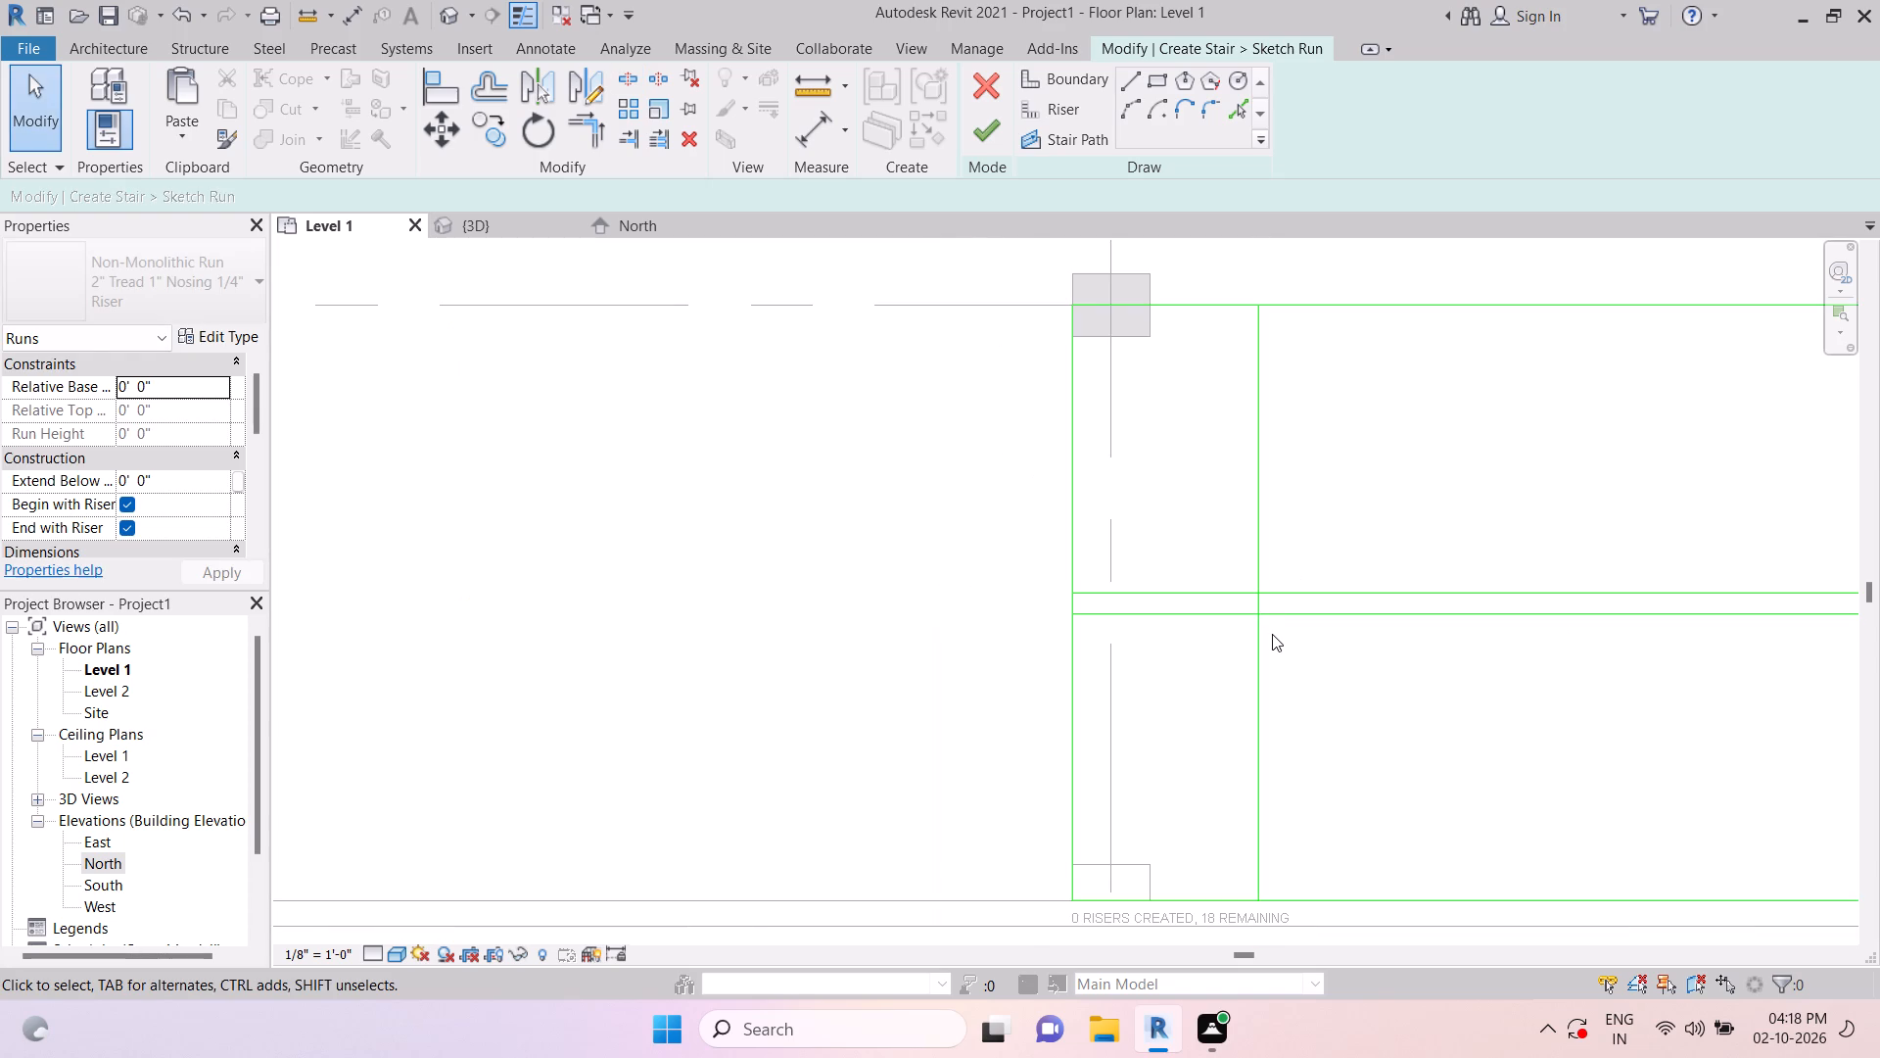
Trim the split line's south and north halves to corners with the nearest middle lines, keeping the middle lines' eastern portions.
type("tr")
left_click(1265, 644)
left_click(1302, 622)
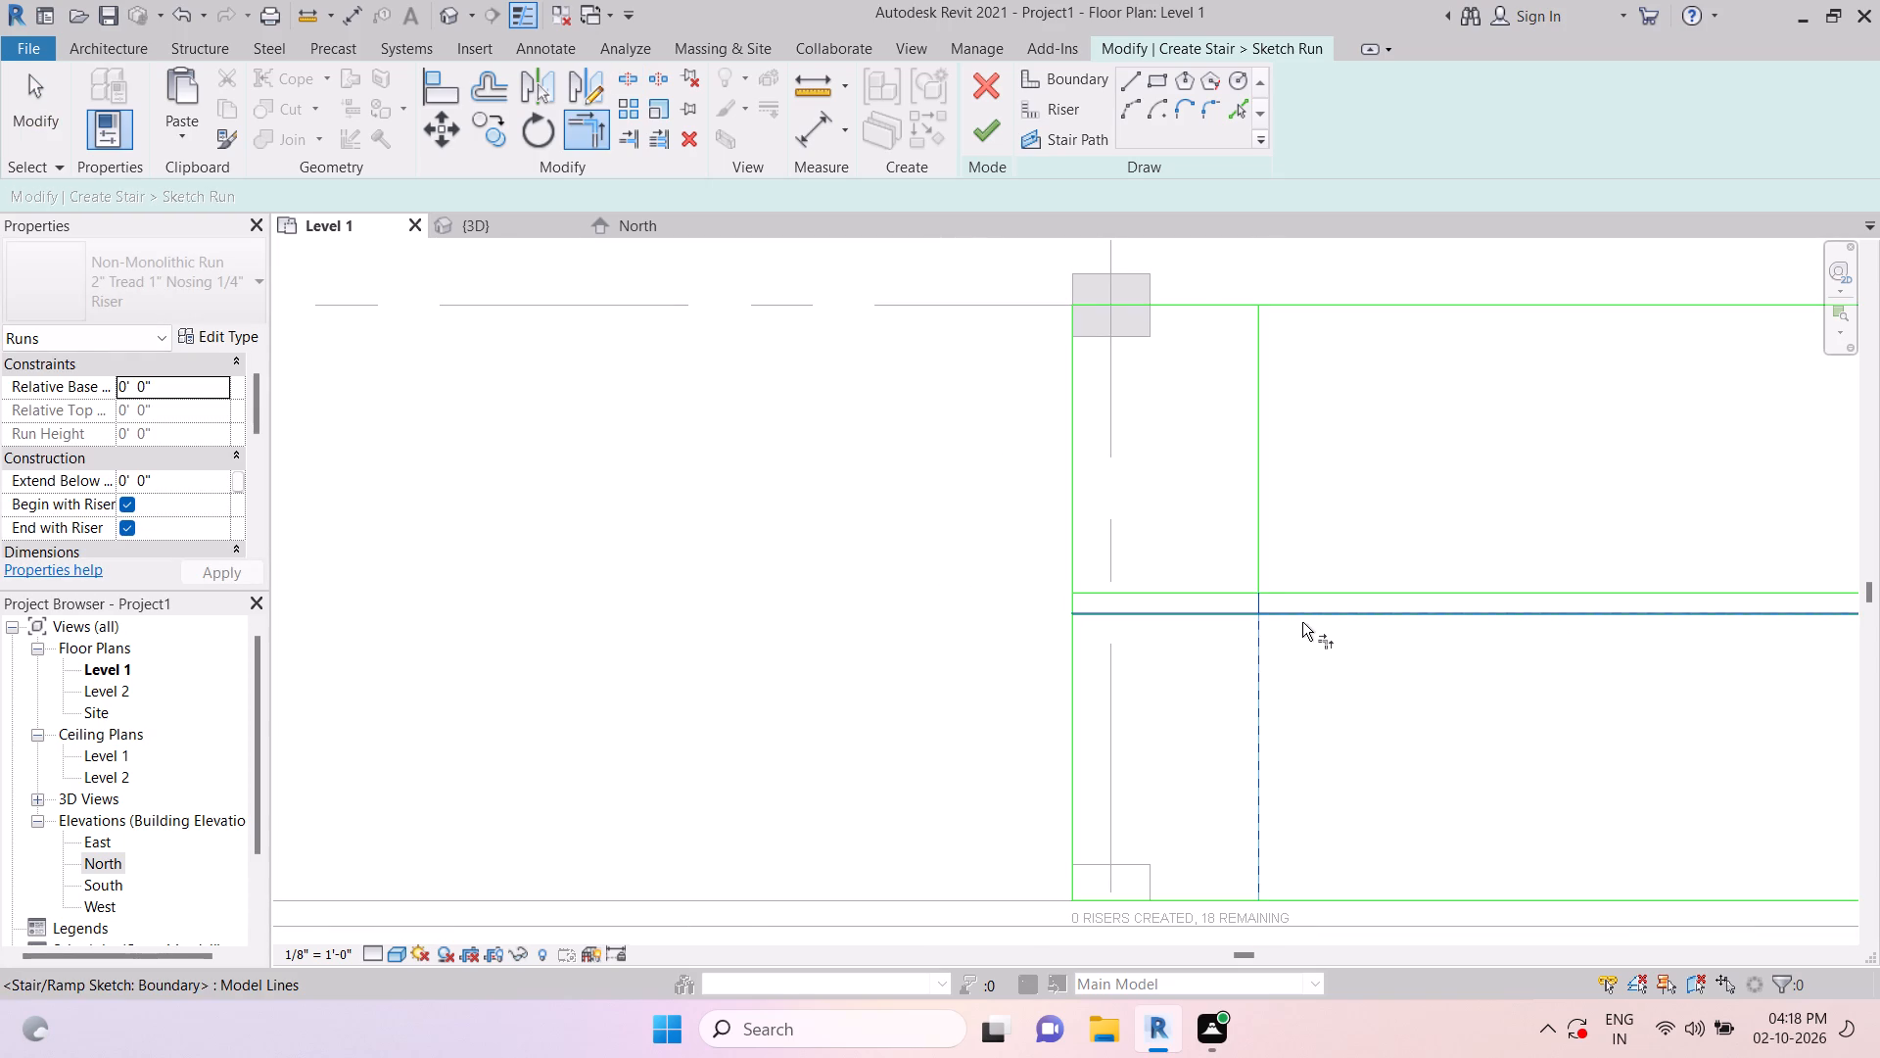
left_click(1266, 568)
left_click(1279, 584)
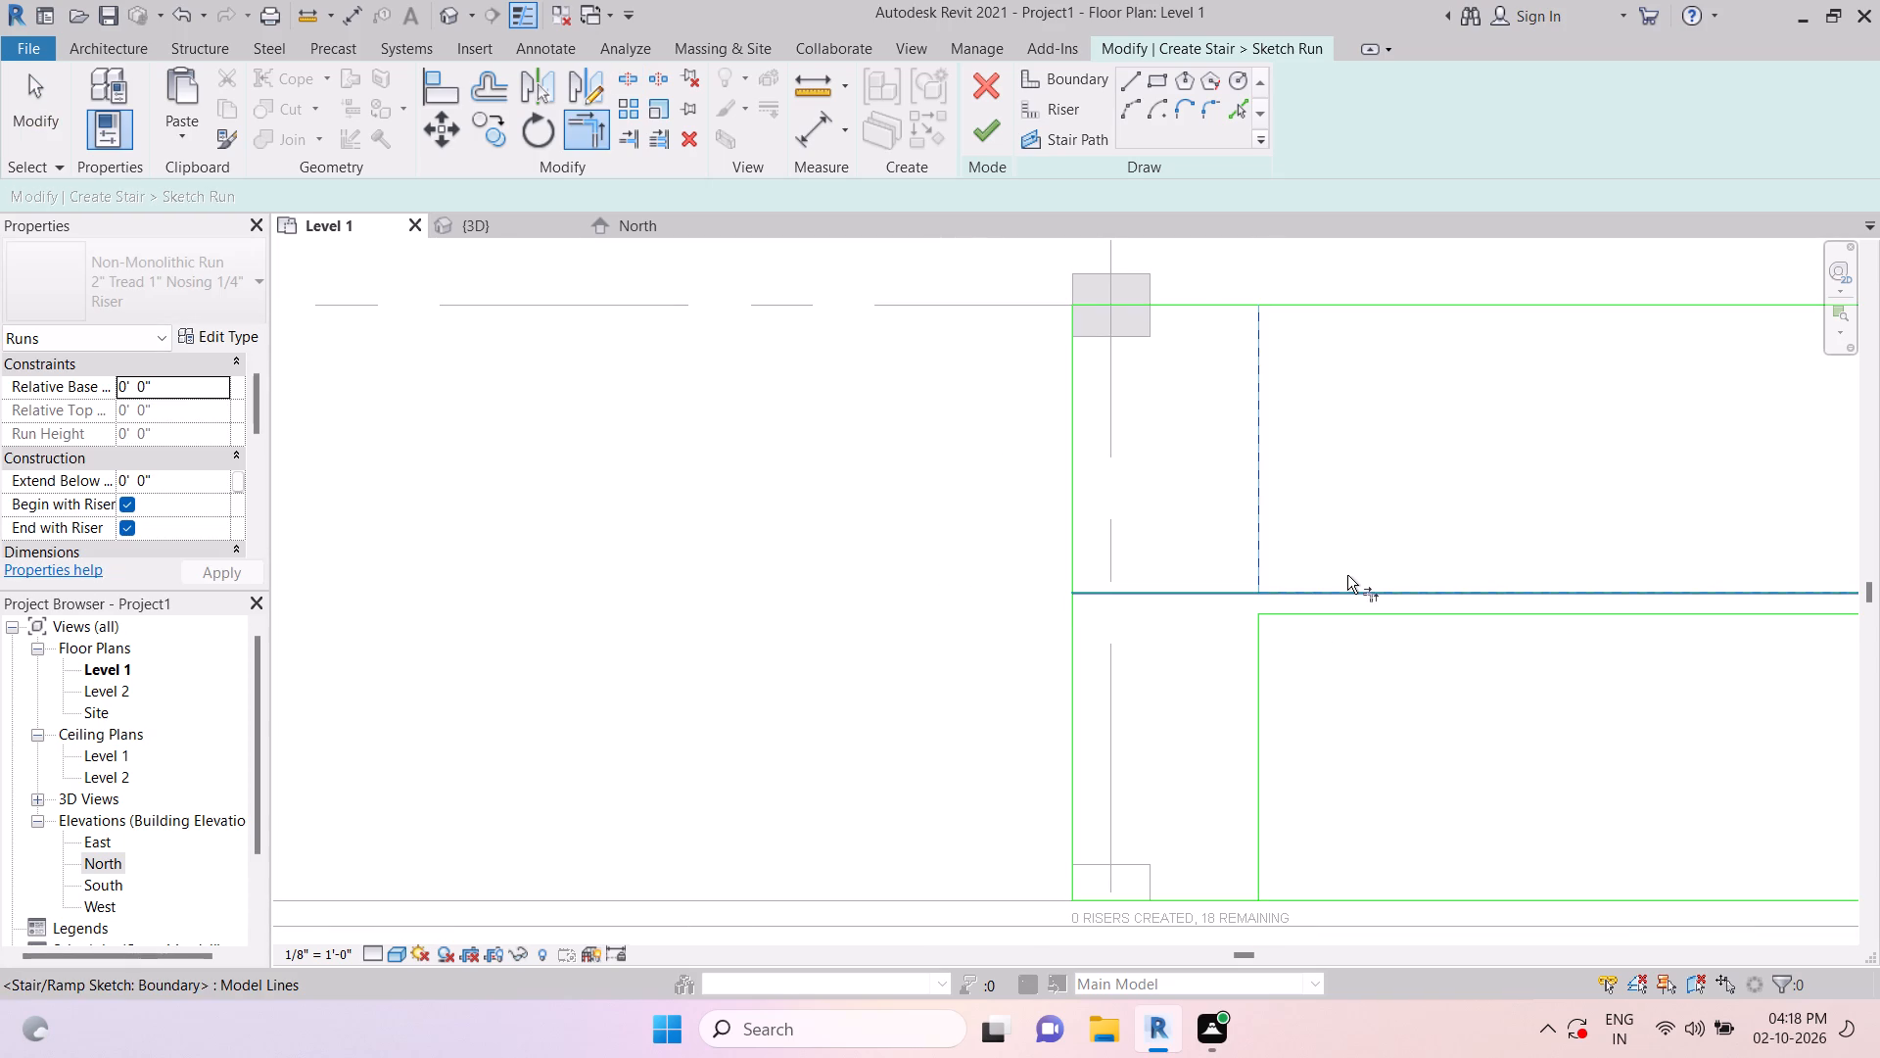
Delete the north and south halves of the split north-south boundary line east of the grid line 3 columns.
key("Escape")
scroll(1347, 571, "down", 3)
key("Escape")
key("Escape")
key("Escape")
key("Escape")
scroll(1347, 571, "down", 1)
key("Escape")
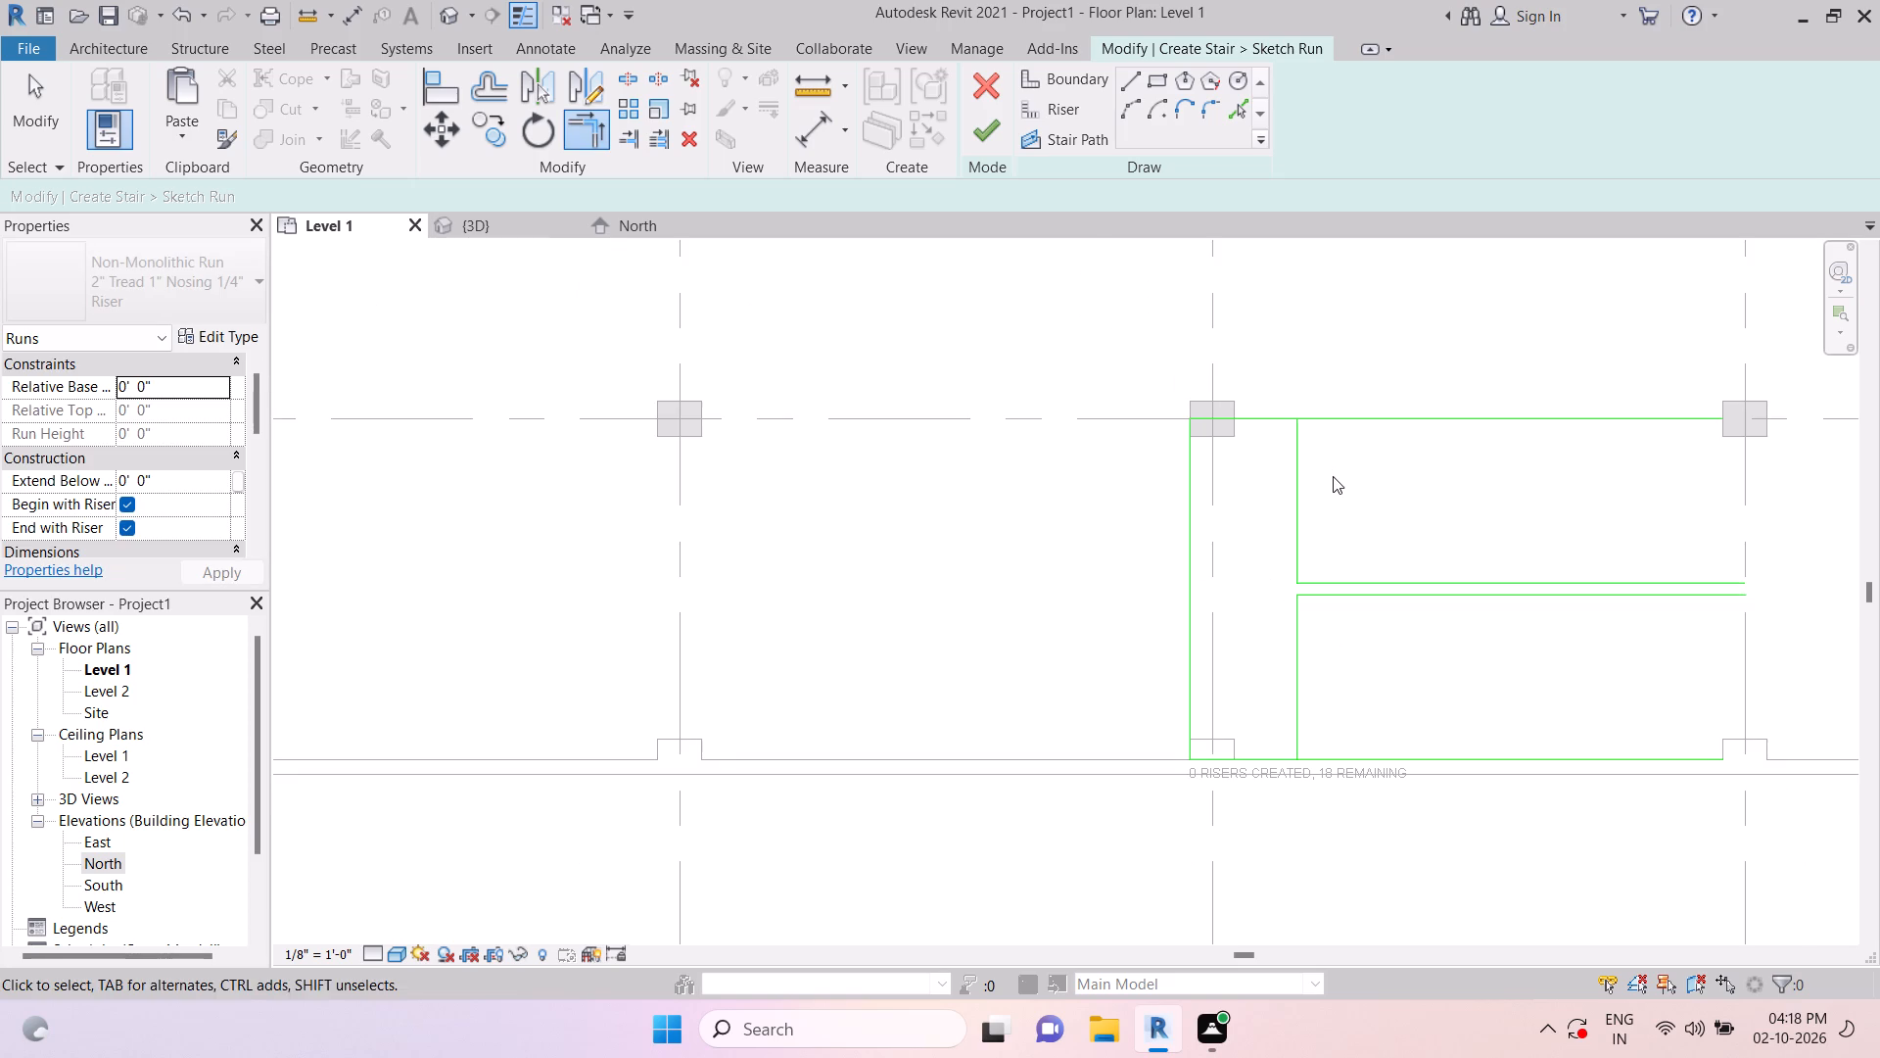
key("Escape")
key("Escape")
key("Escape")
scroll(1333, 478, "down", 1)
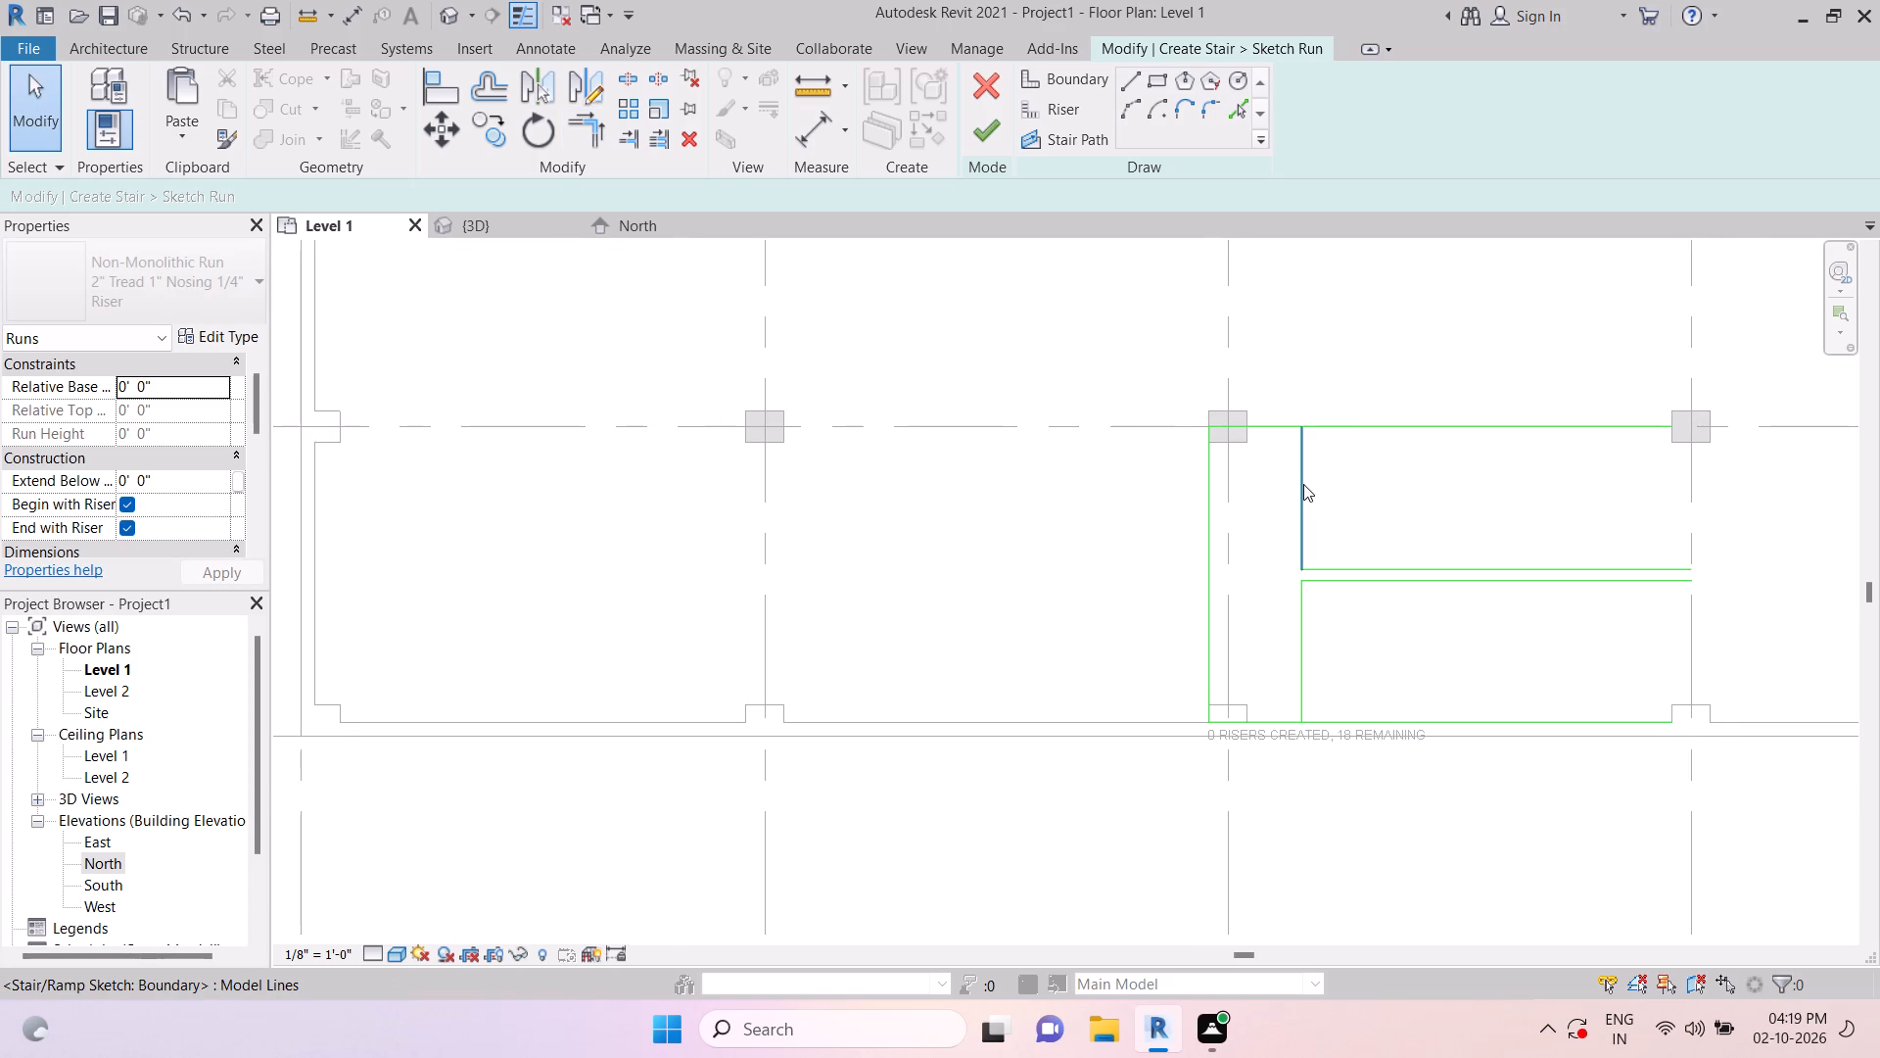
left_click(1302, 484)
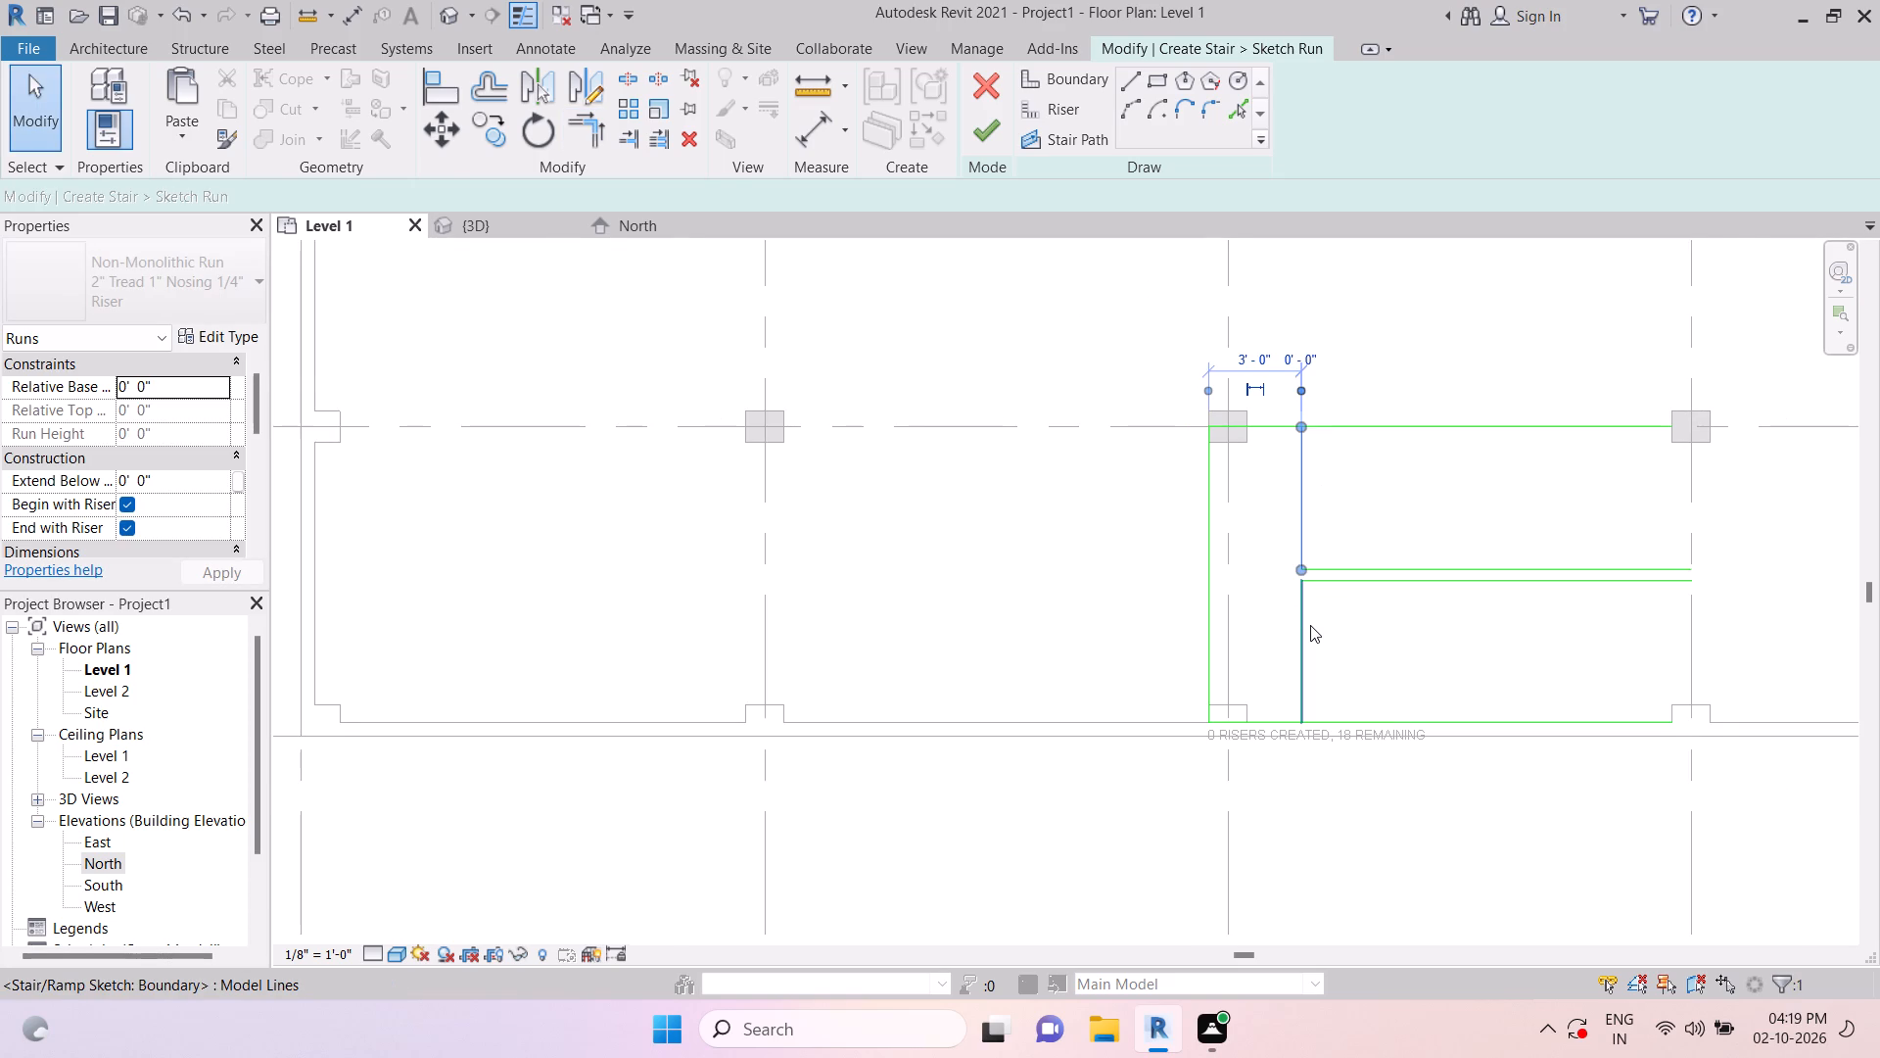
key("Delete")
left_click(1304, 622)
key("Delete")
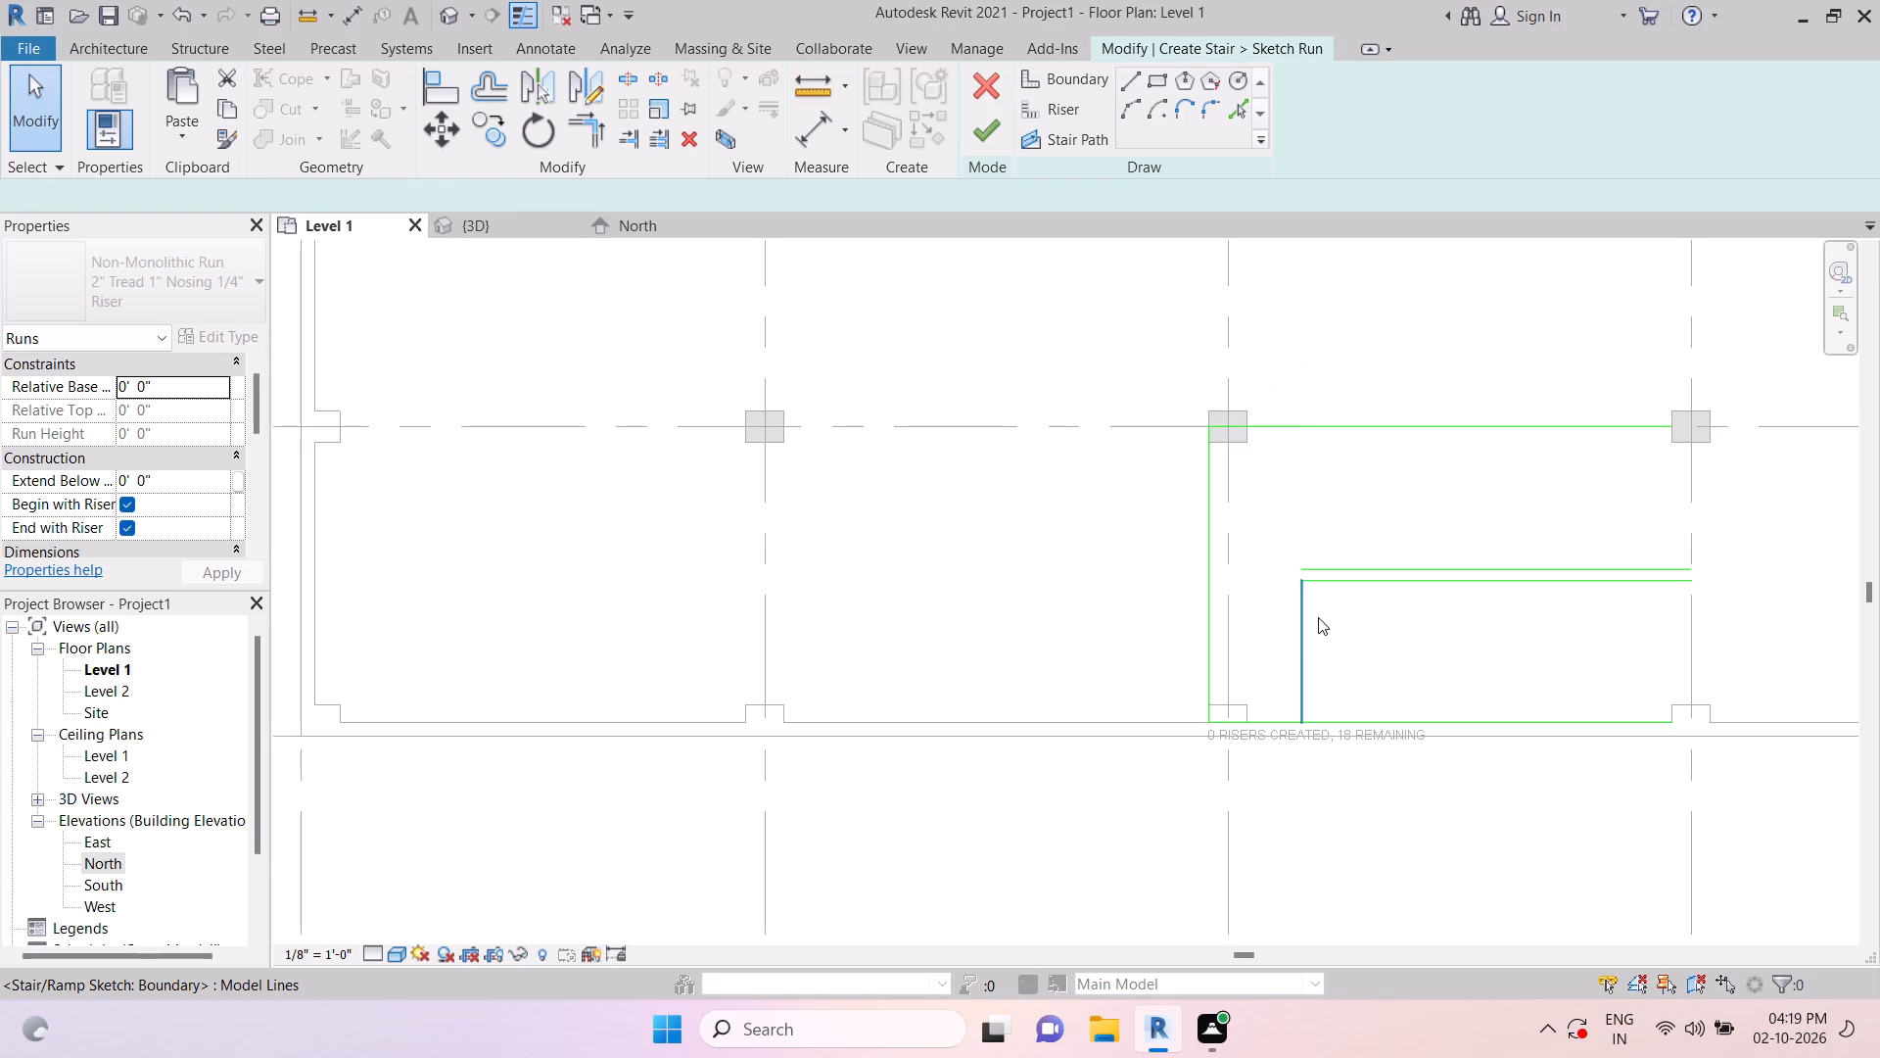
key("Escape")
key("Escape")
Sketch a 4-inch boundary line joining the west ends of the two middle boundary lines.
left_click(1129, 71)
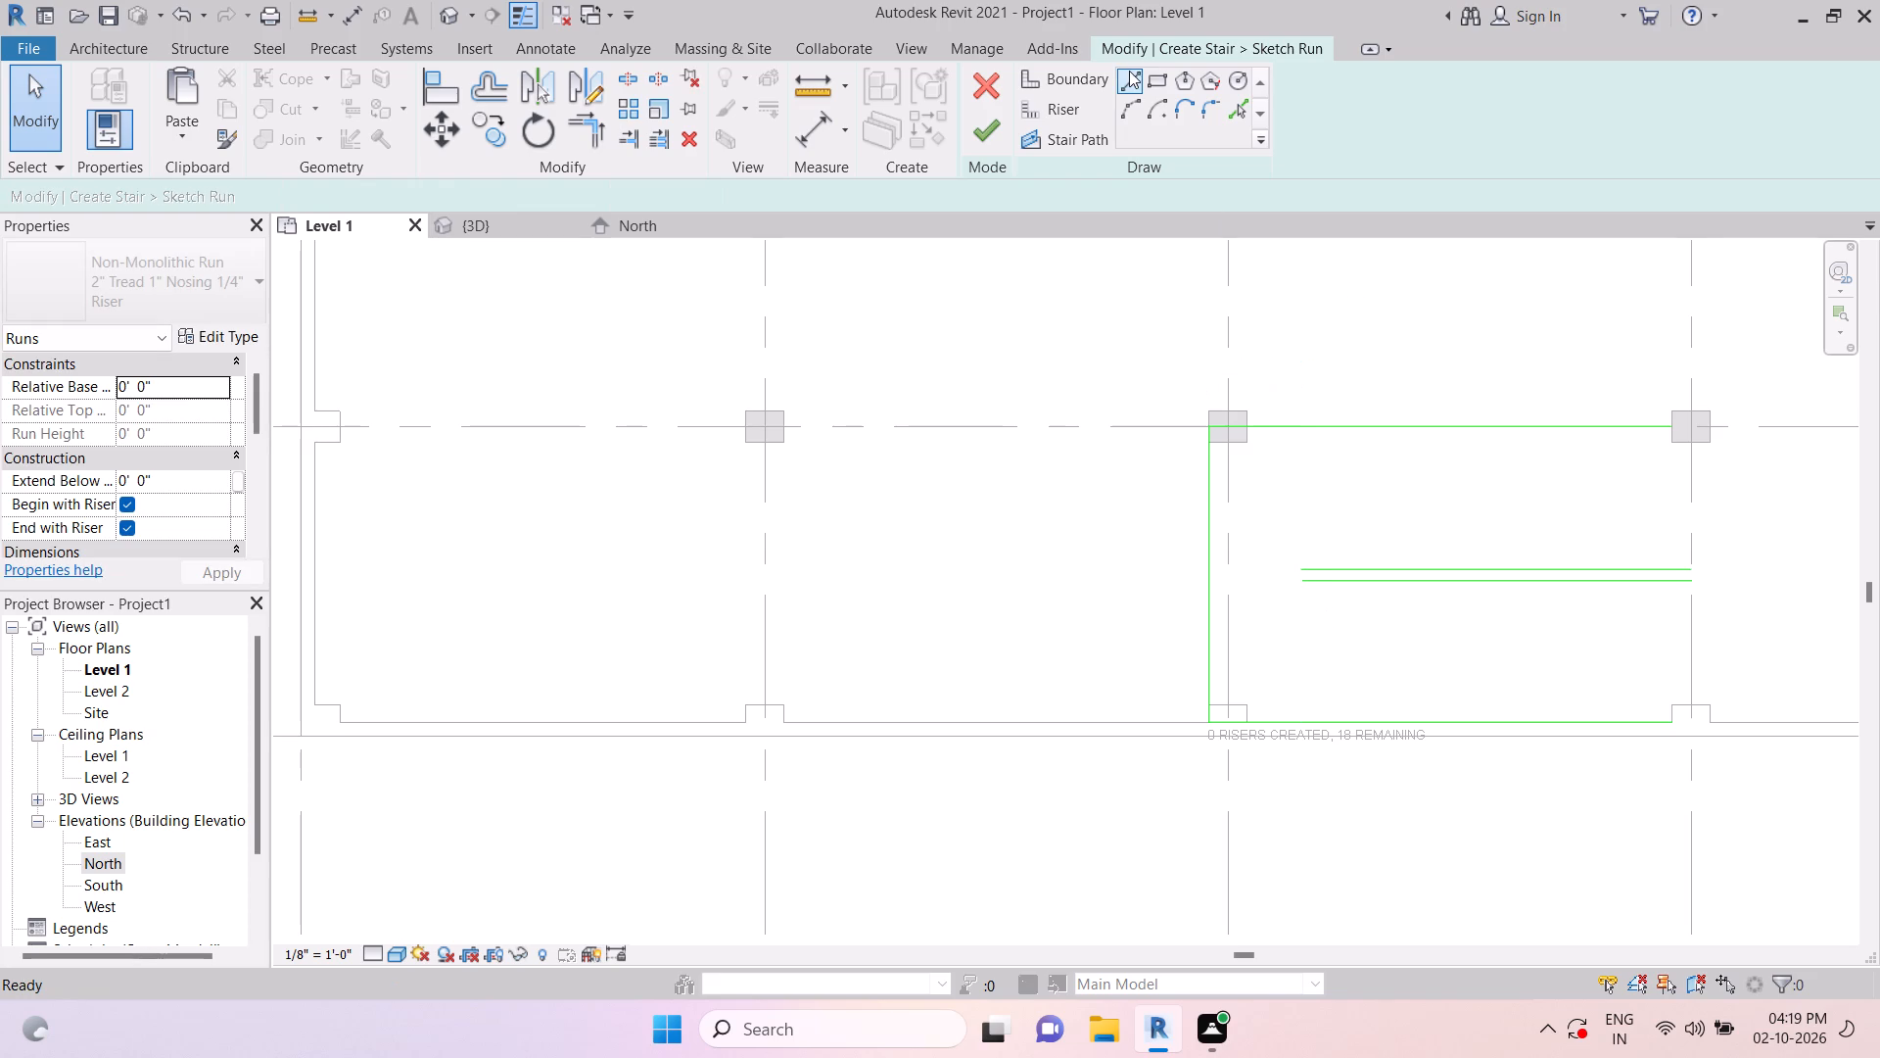
scroll(1310, 578, "up", 8)
left_click(1130, 73)
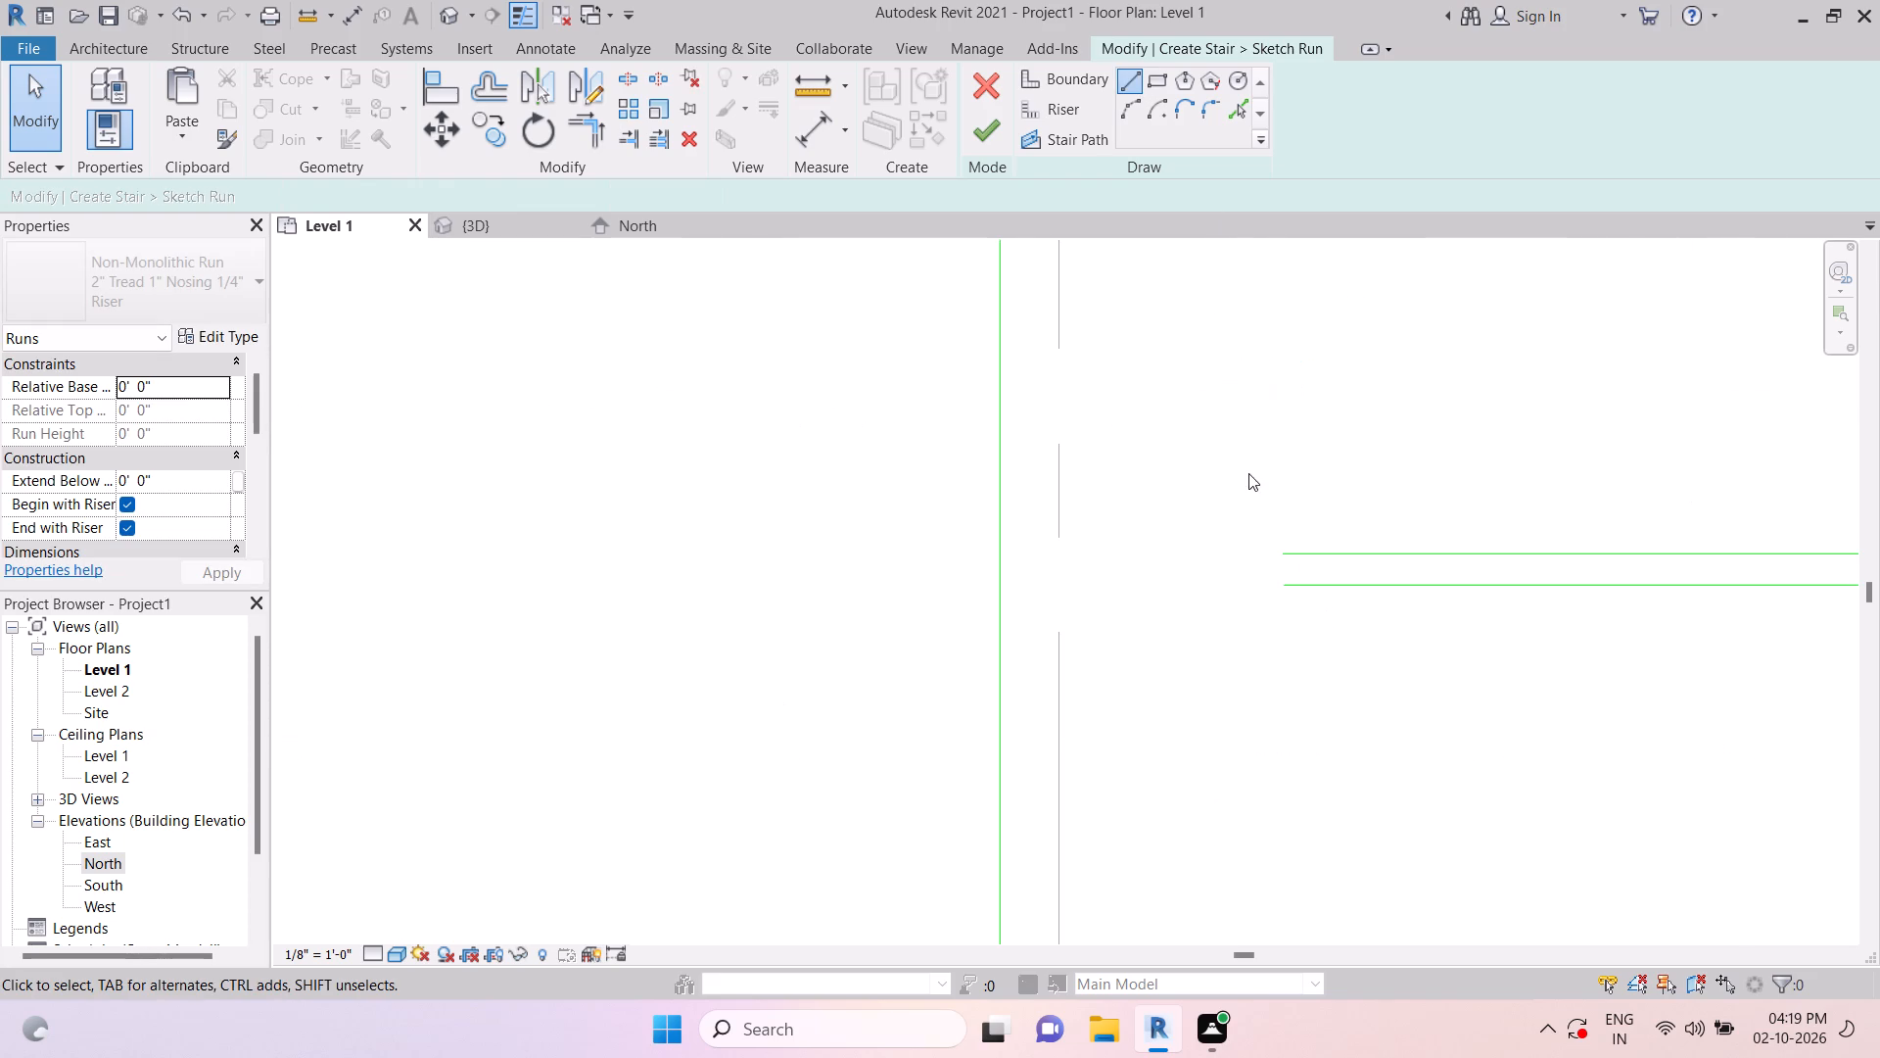
scroll(1279, 566, "up", 4)
left_click(1284, 552)
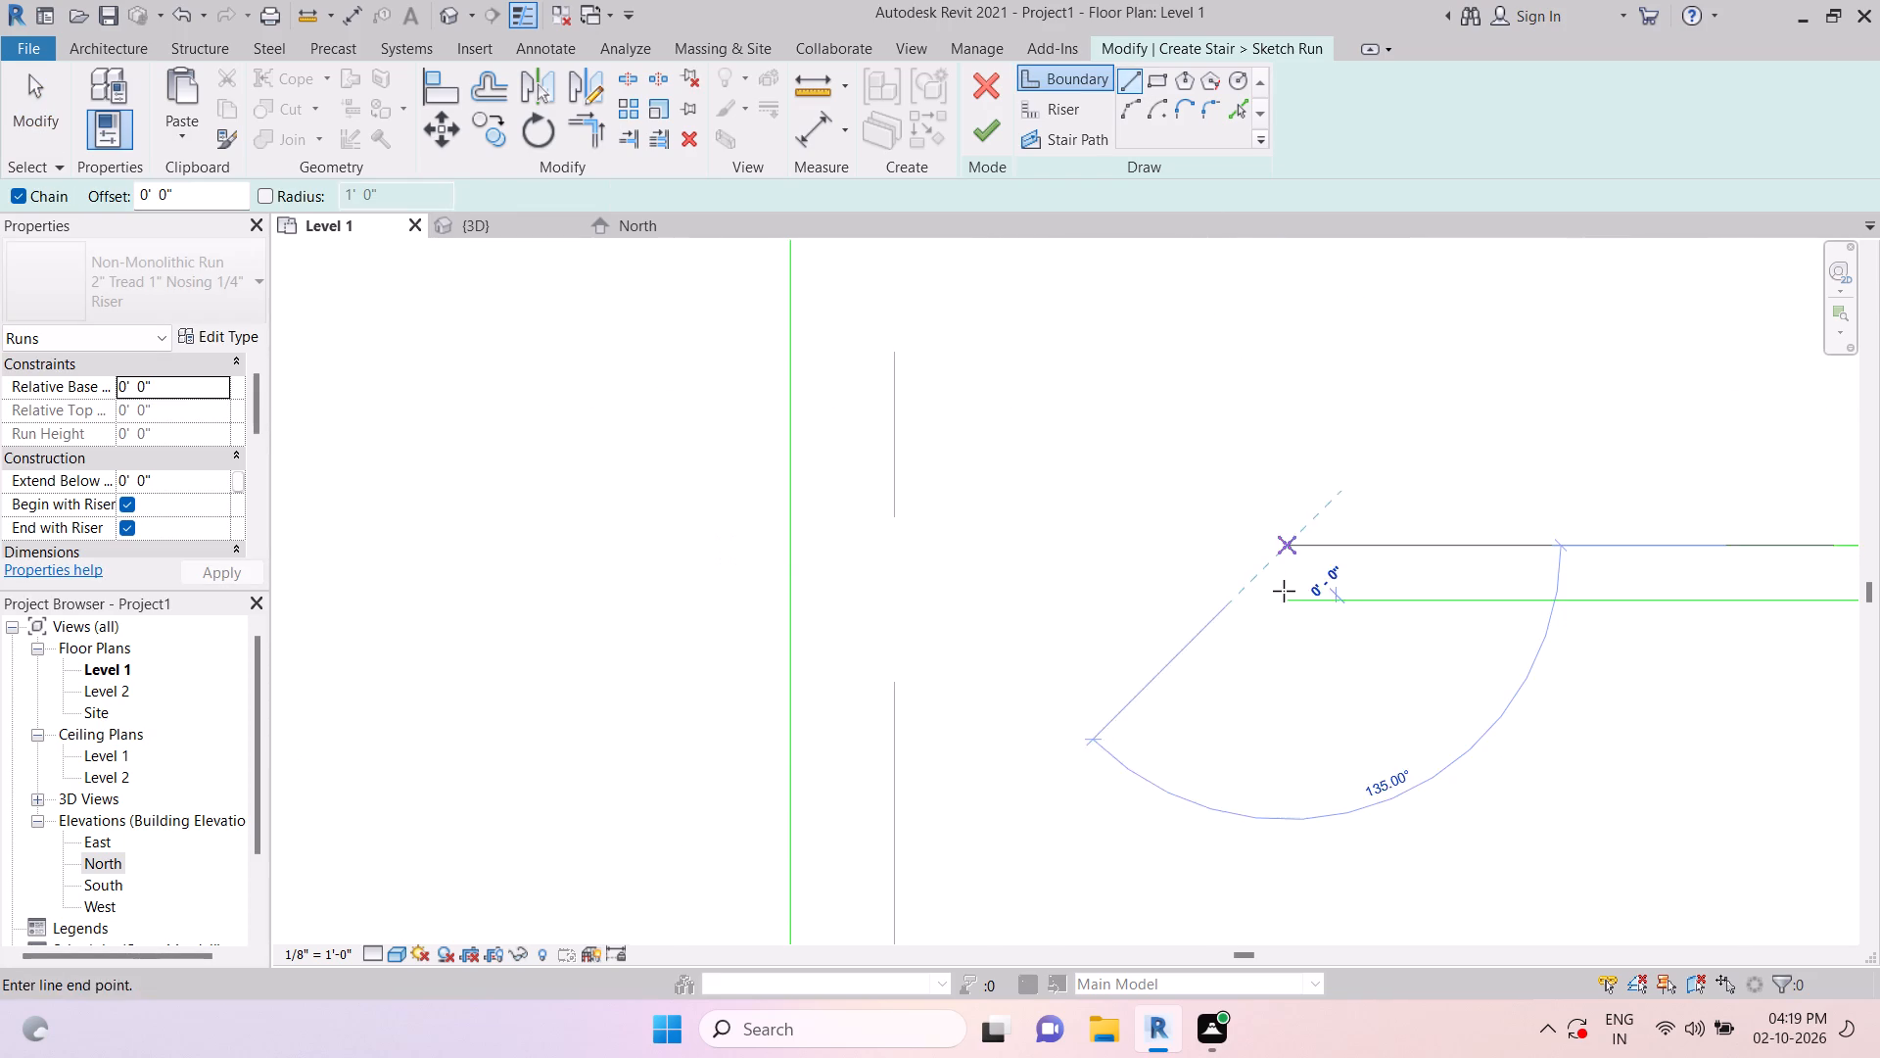
left_click(1284, 592)
key("Escape")
key("Escape")
key("Escape")
scroll(1269, 489, "down", 4)
key("Escape")
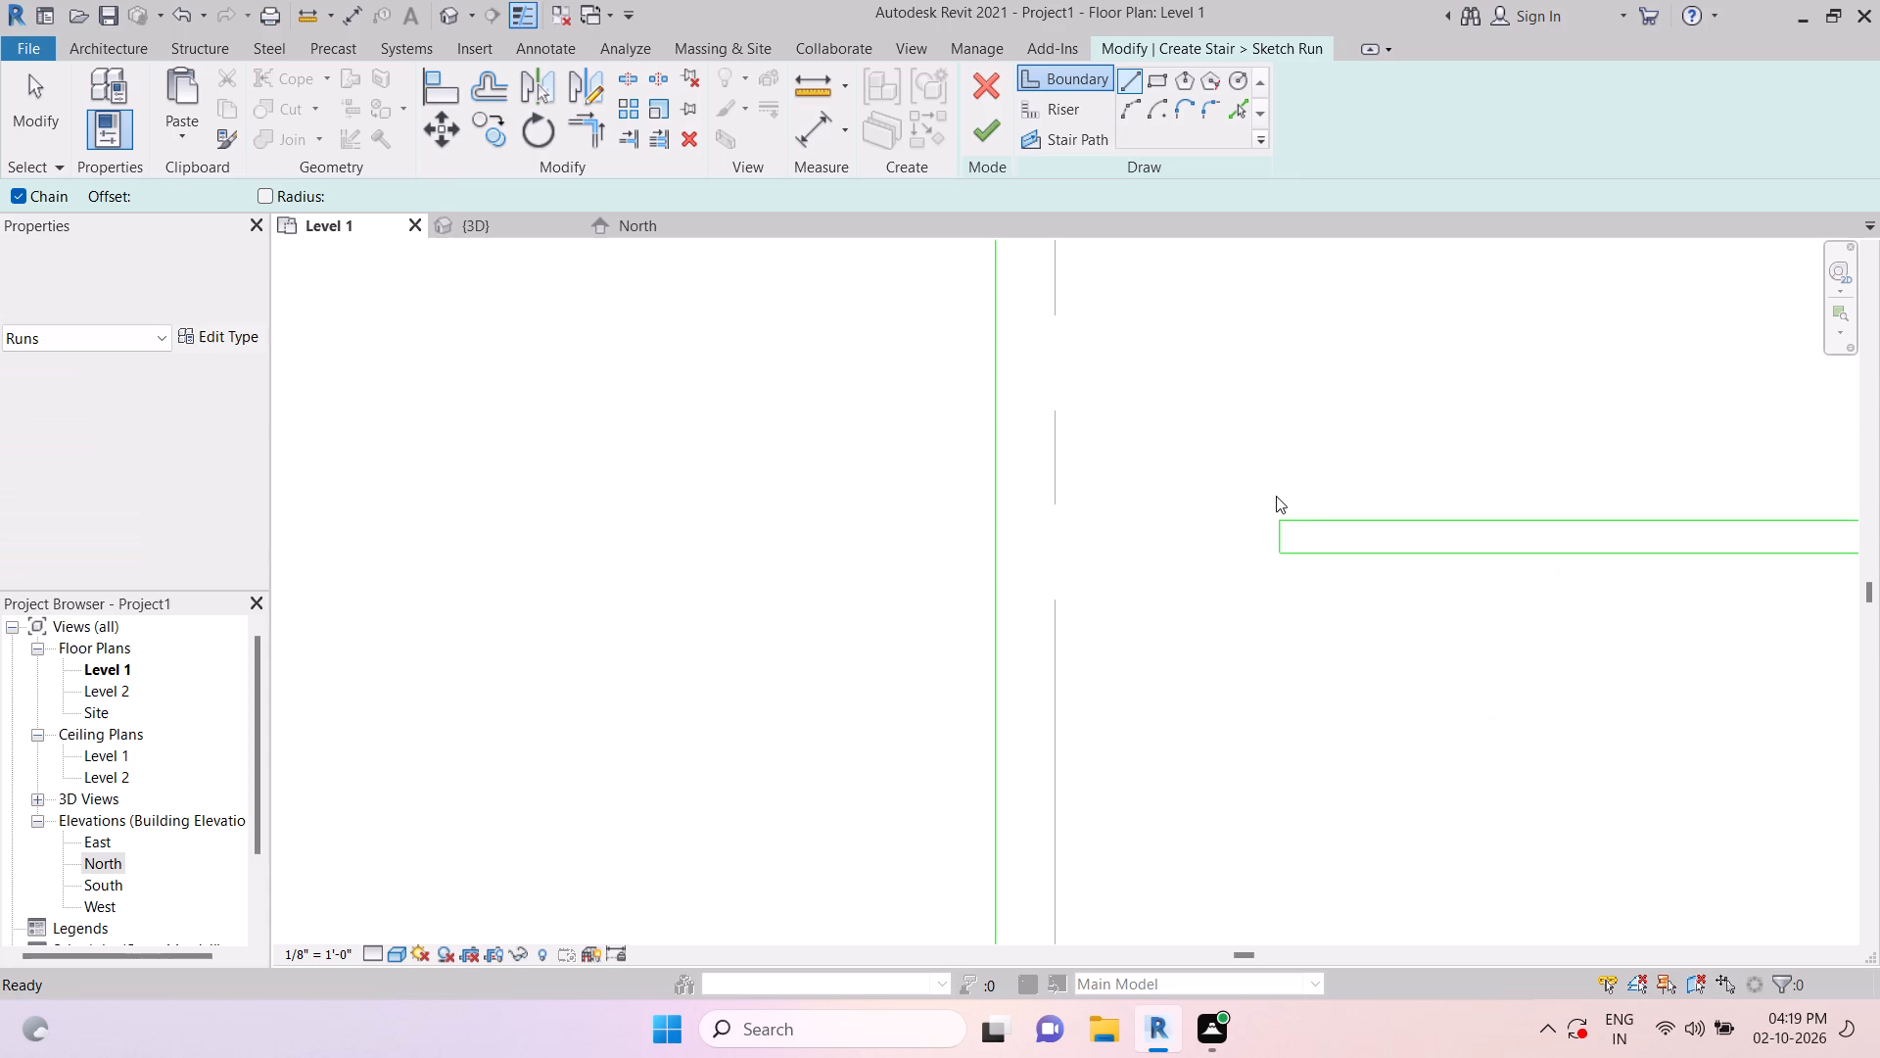
scroll(1278, 498, "down", 12)
key("Escape")
key("Escape")
key("Escape")
key("Escape")
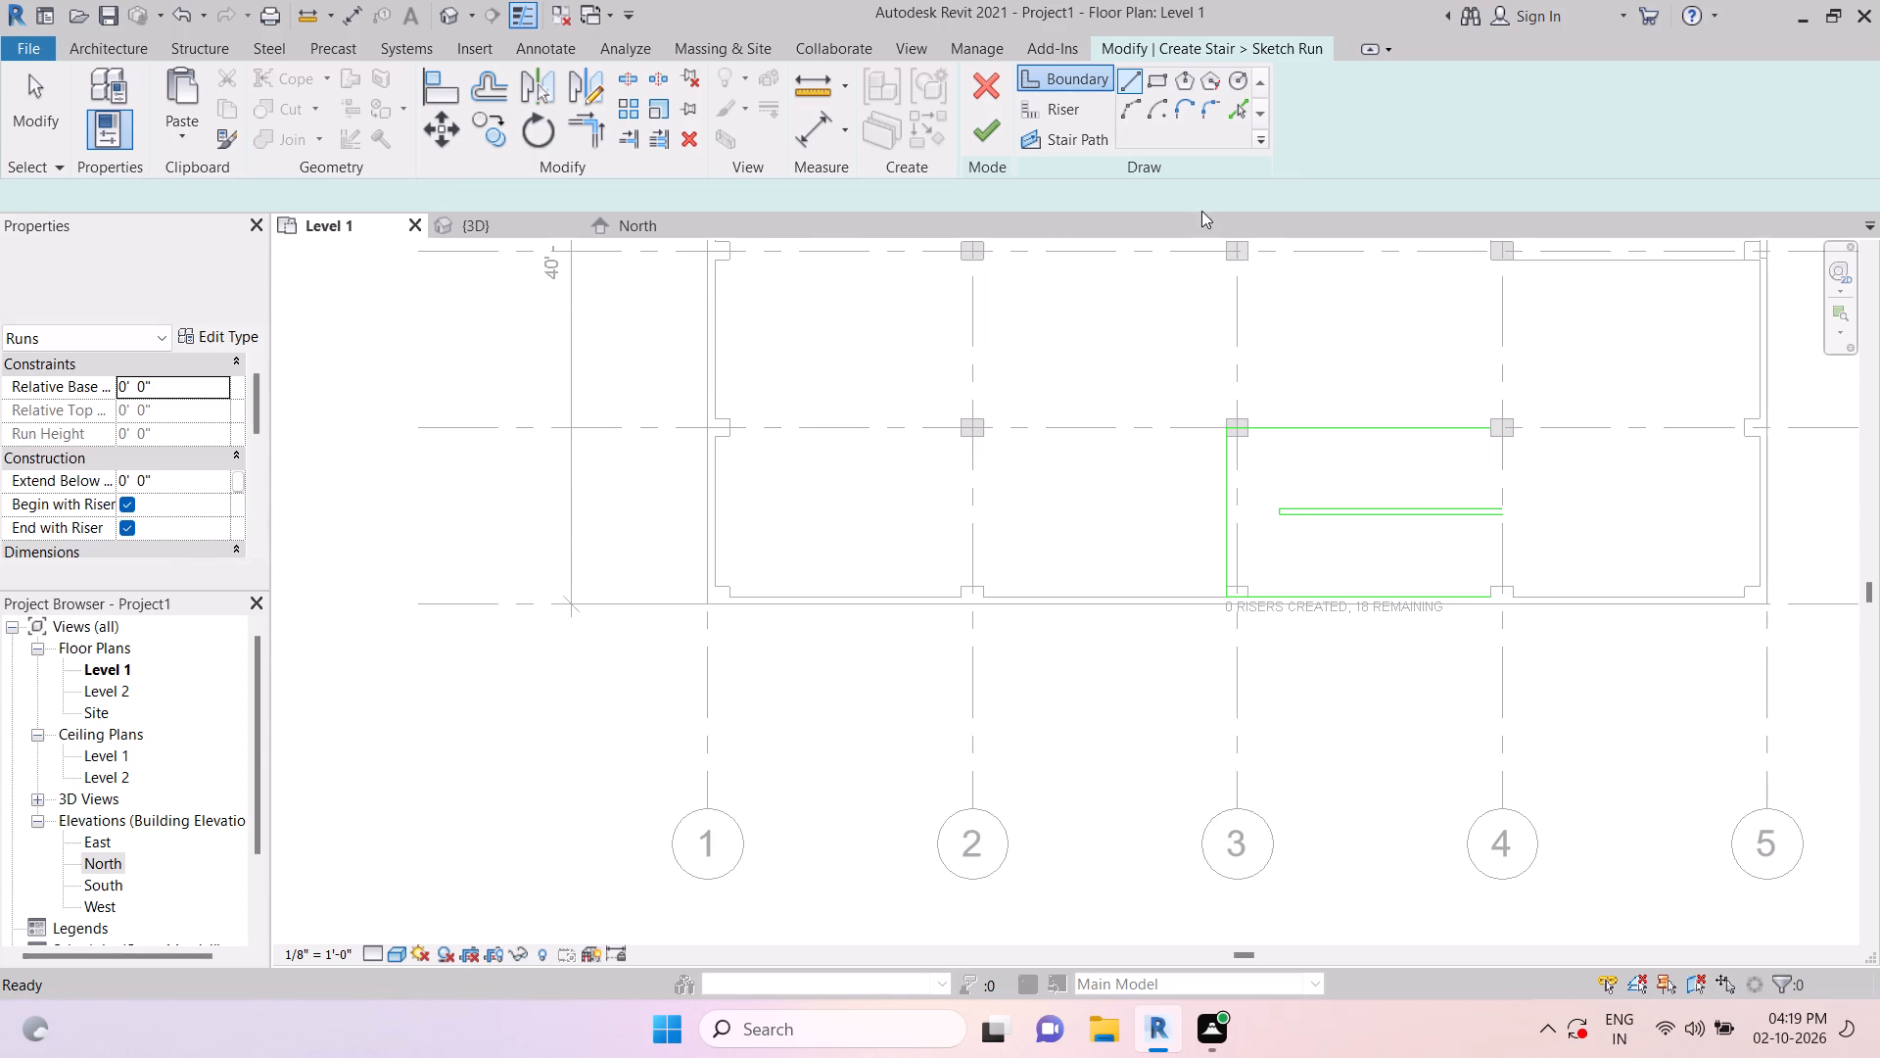
Sketch a riser line about 4'-6 1/2" long along grid line 4, from the southern middle line's east end down to the column.
left_click(1073, 115)
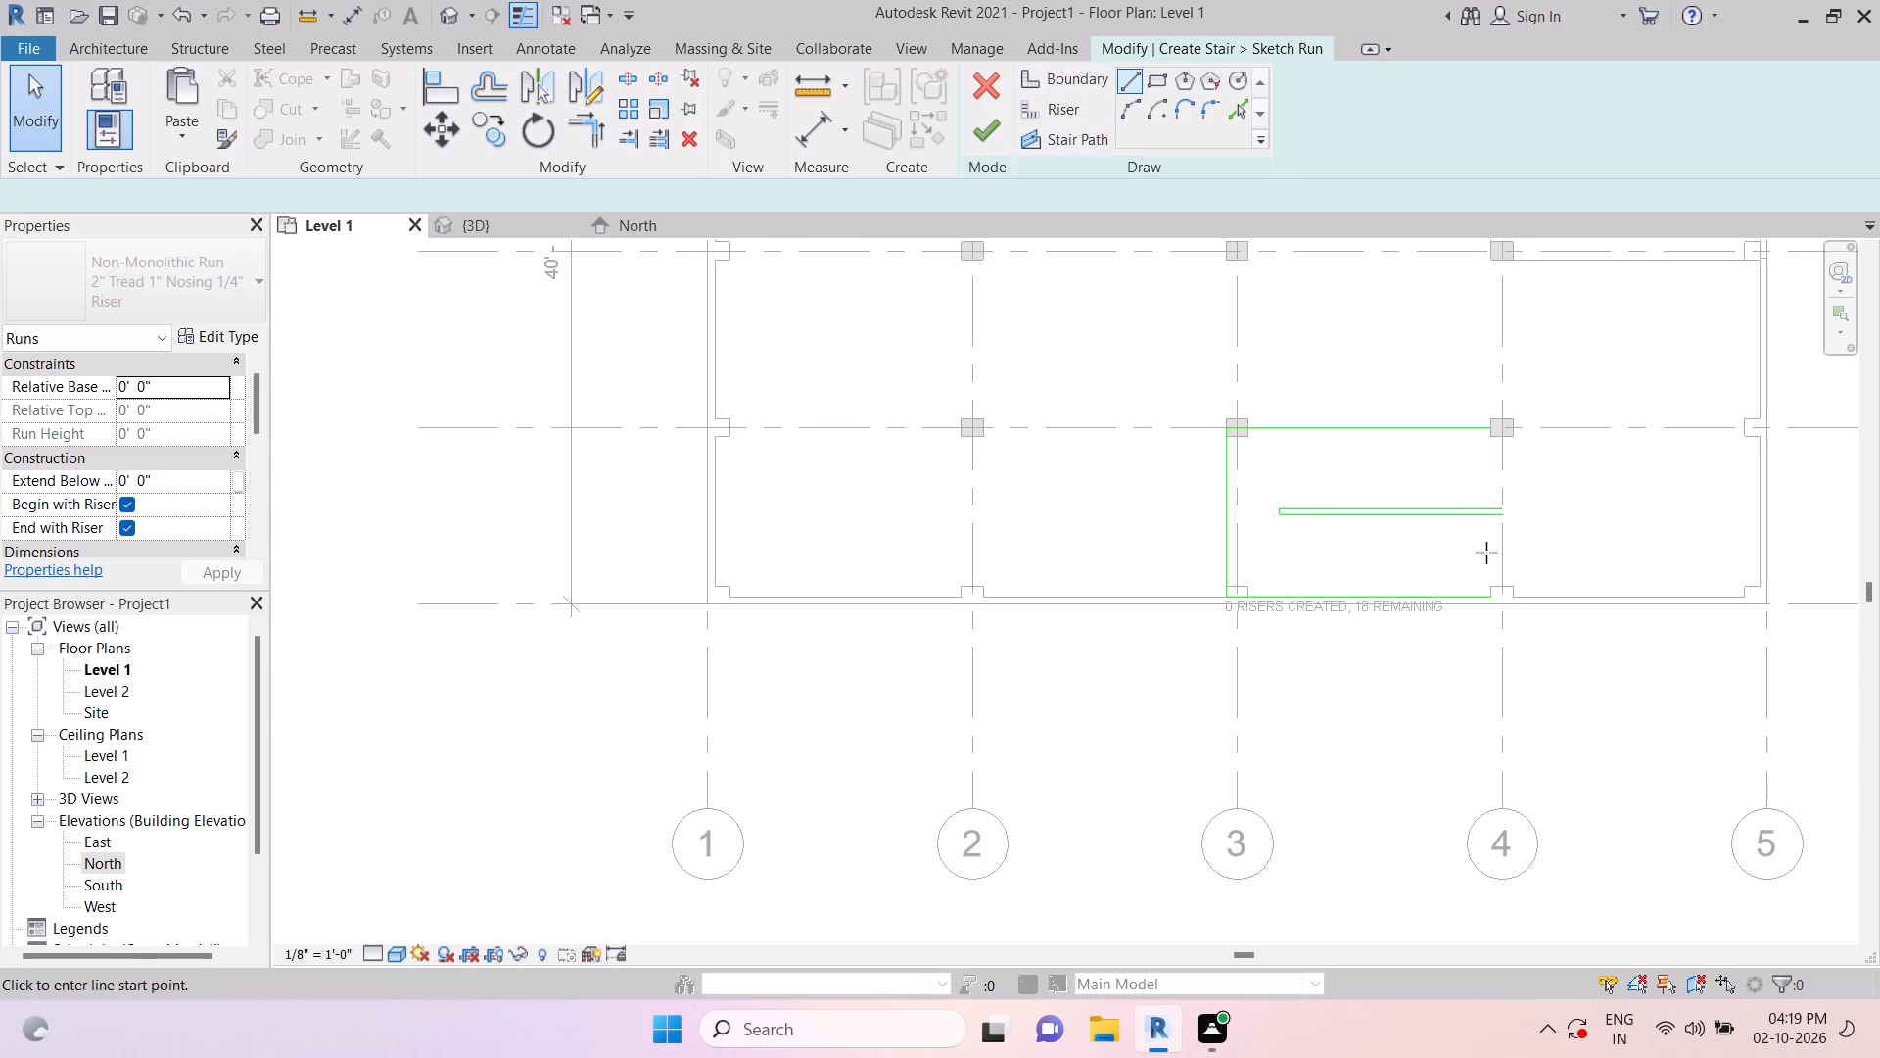
scroll(1505, 600, "up", 7)
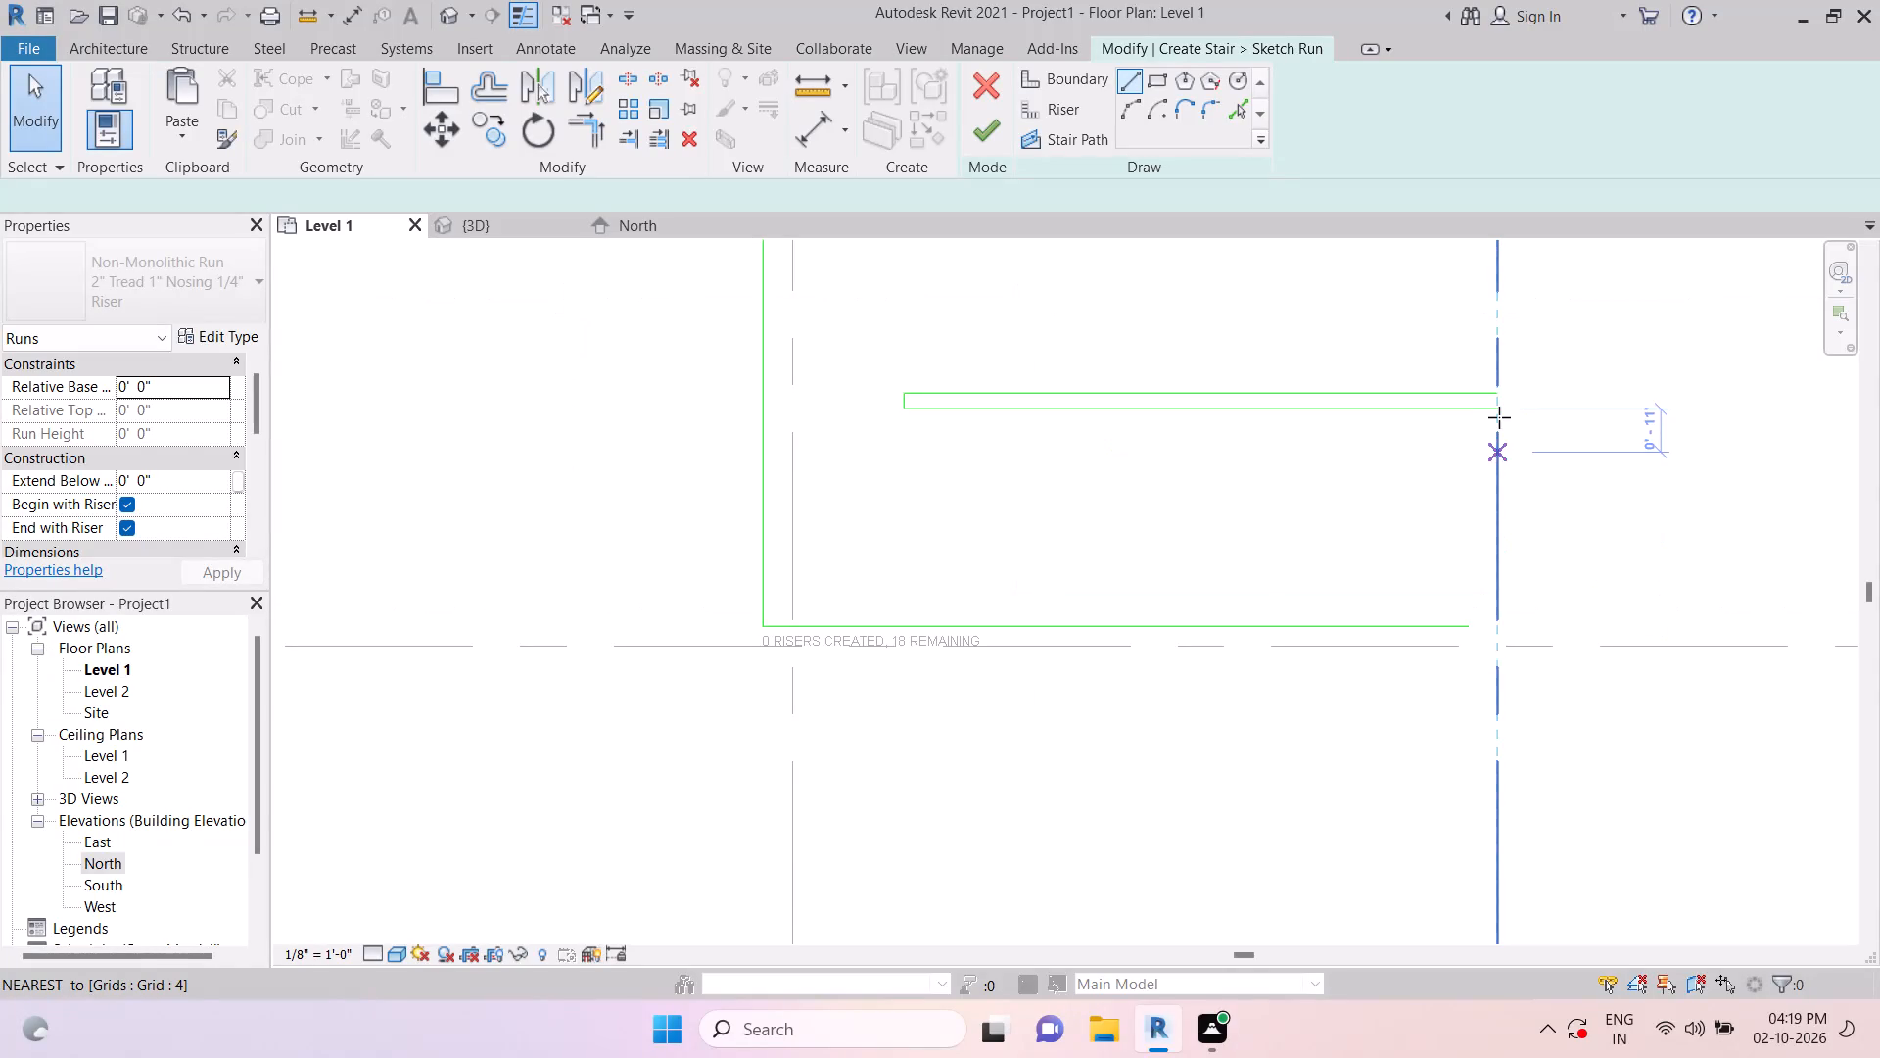
left_click(1499, 411)
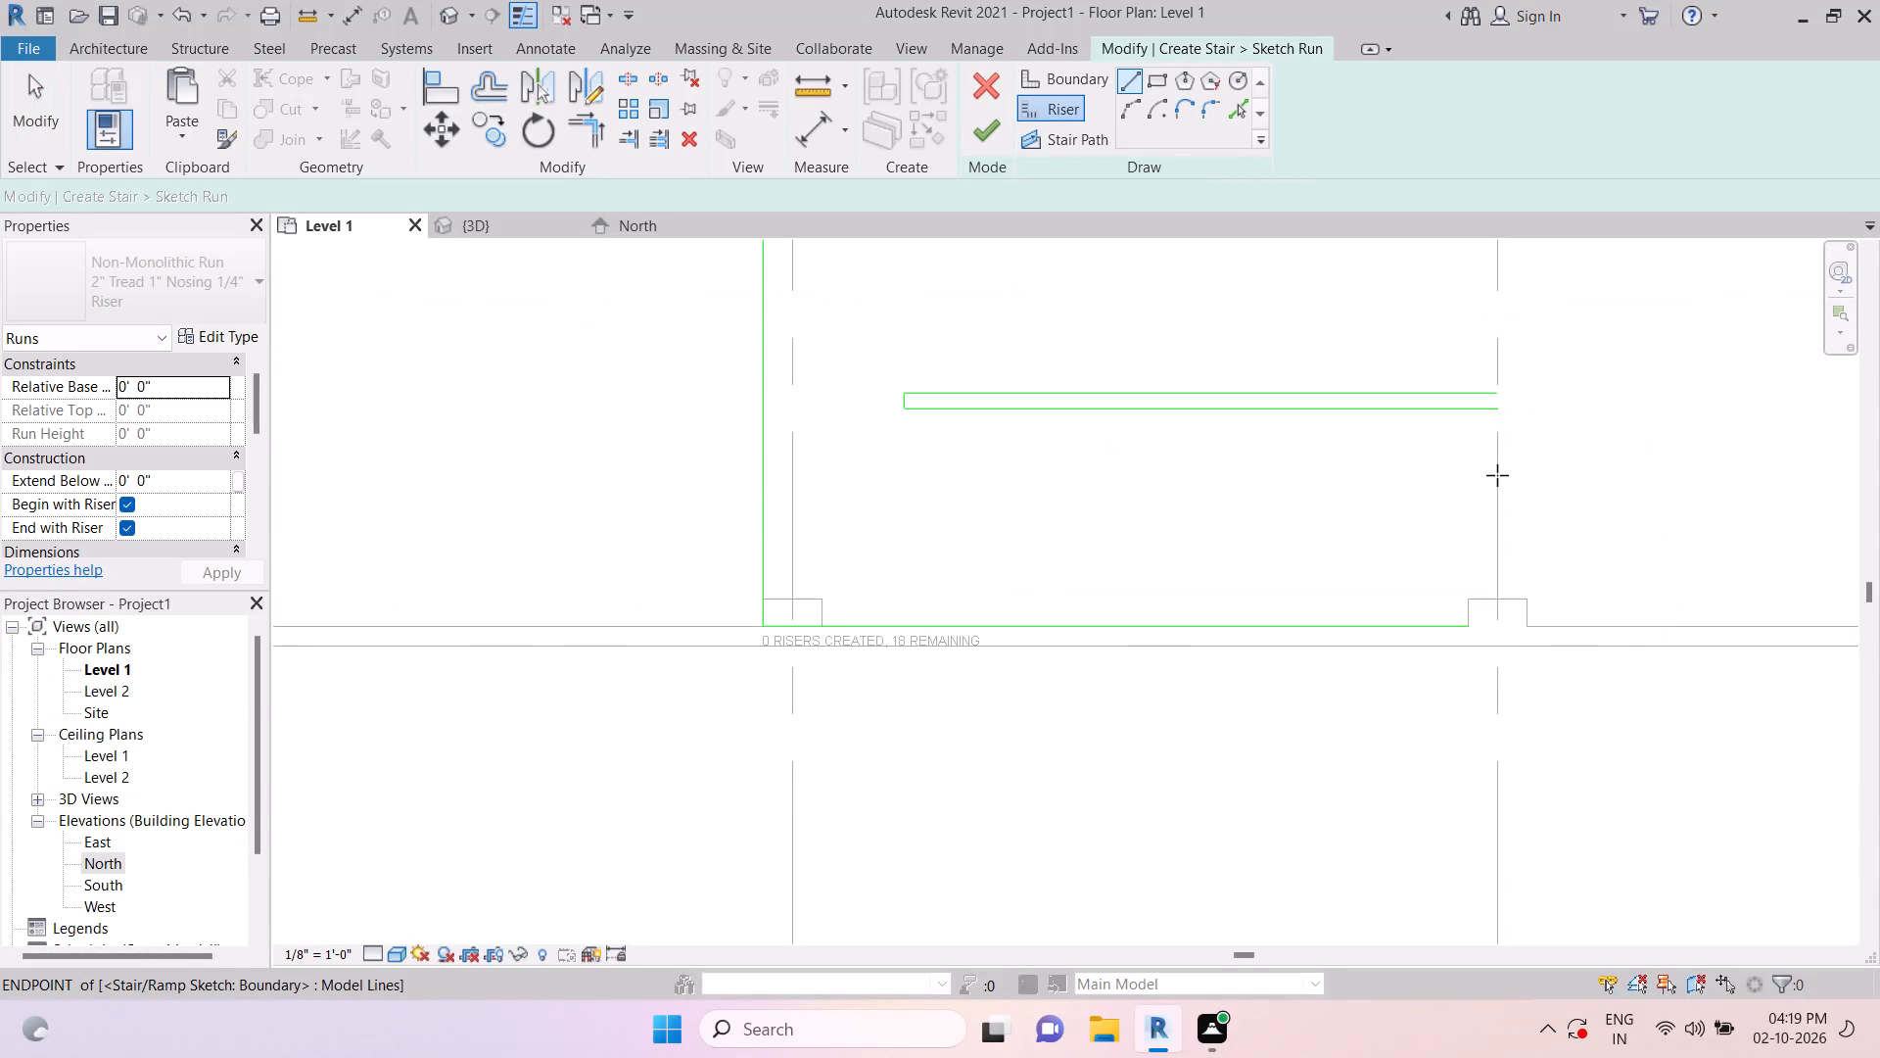
left_click(1493, 621)
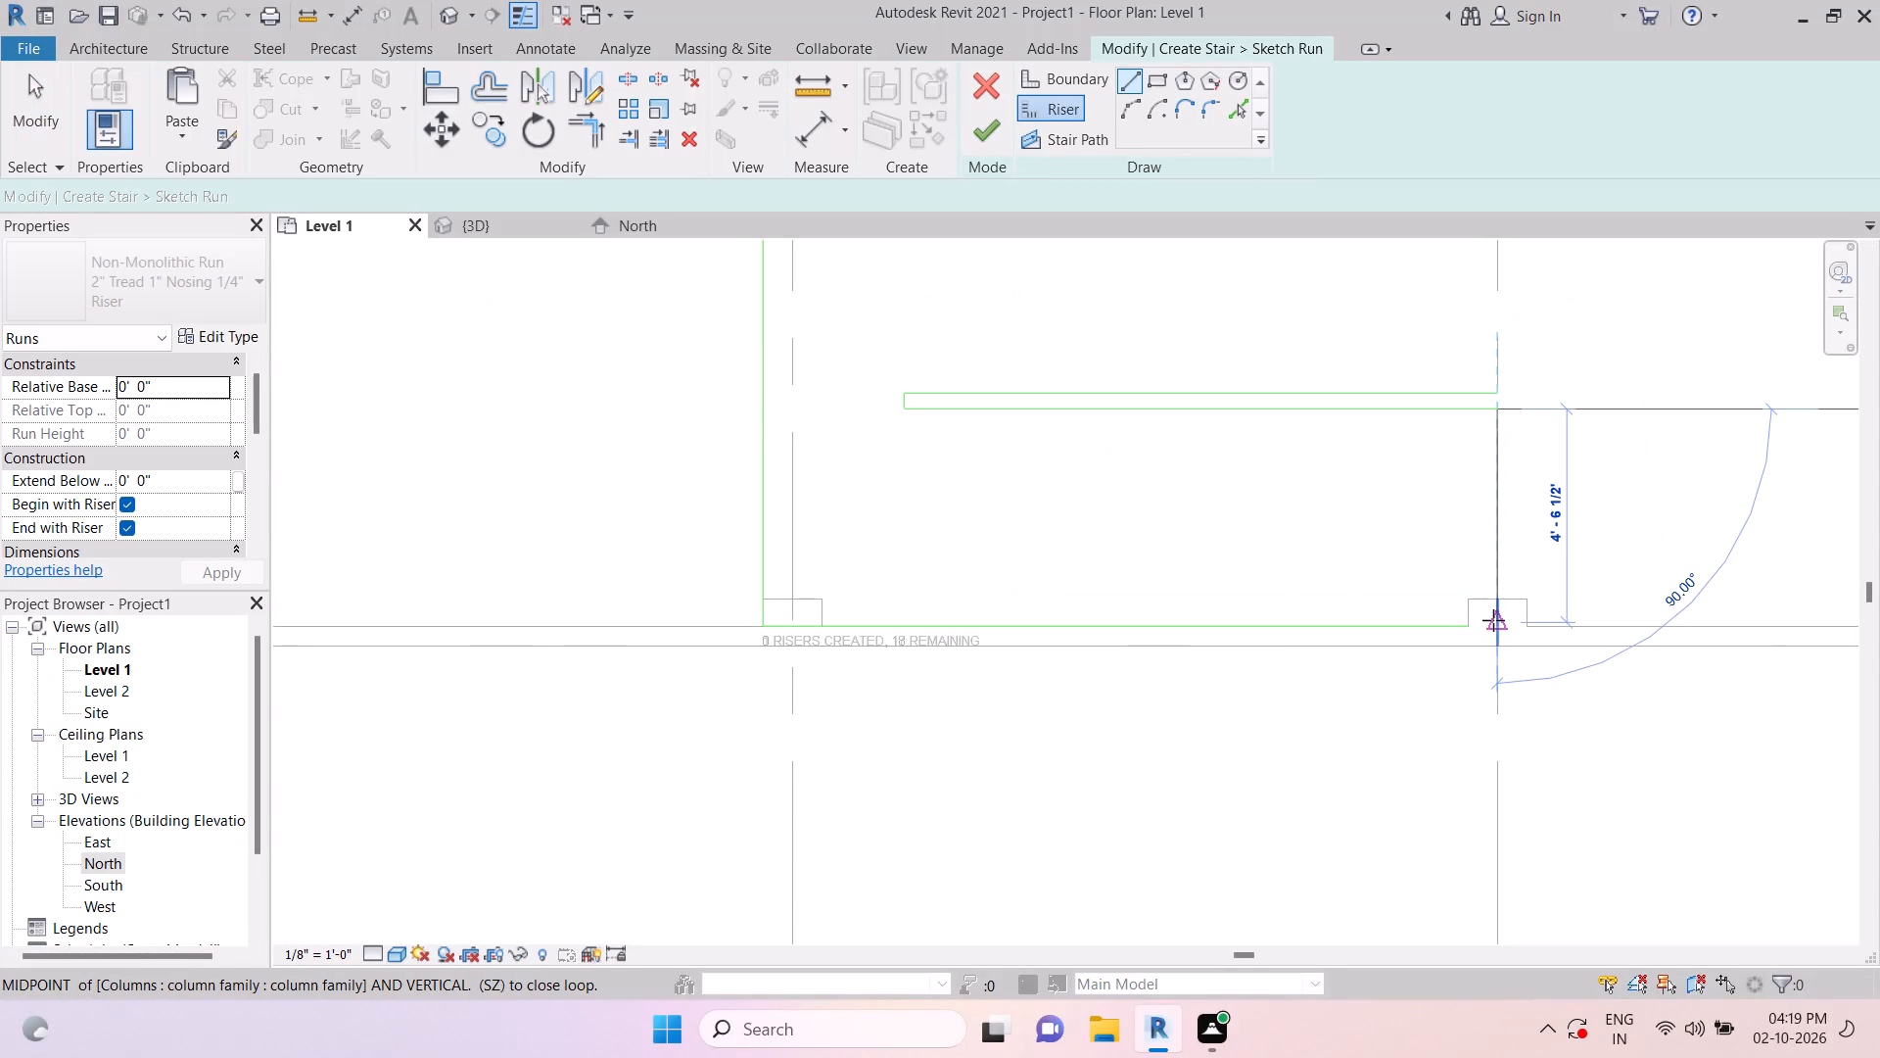
key("Escape")
key("Escape")
key("Escape")
key("Escape")
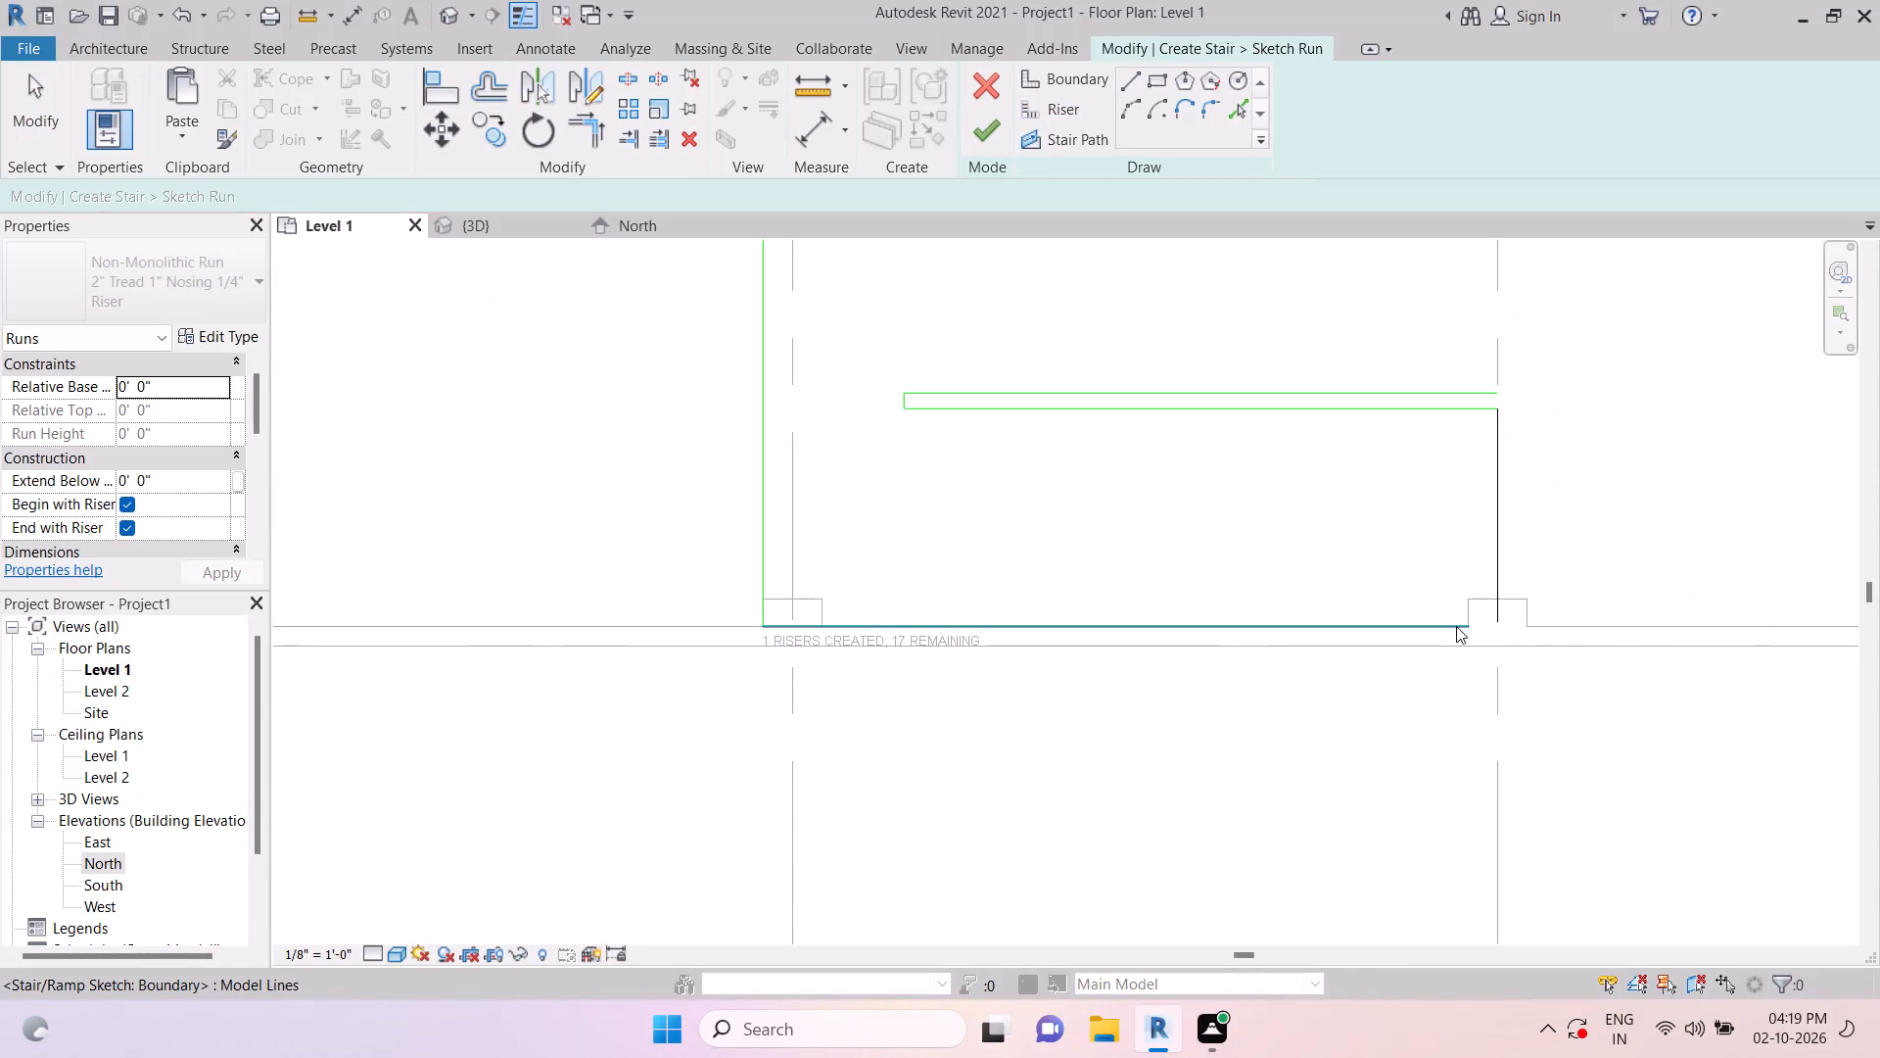
Extend the south boundary line's east end to meet the riser line at grid line 4.
left_click(1456, 626)
left_click_drag(1468, 625, 1494, 627)
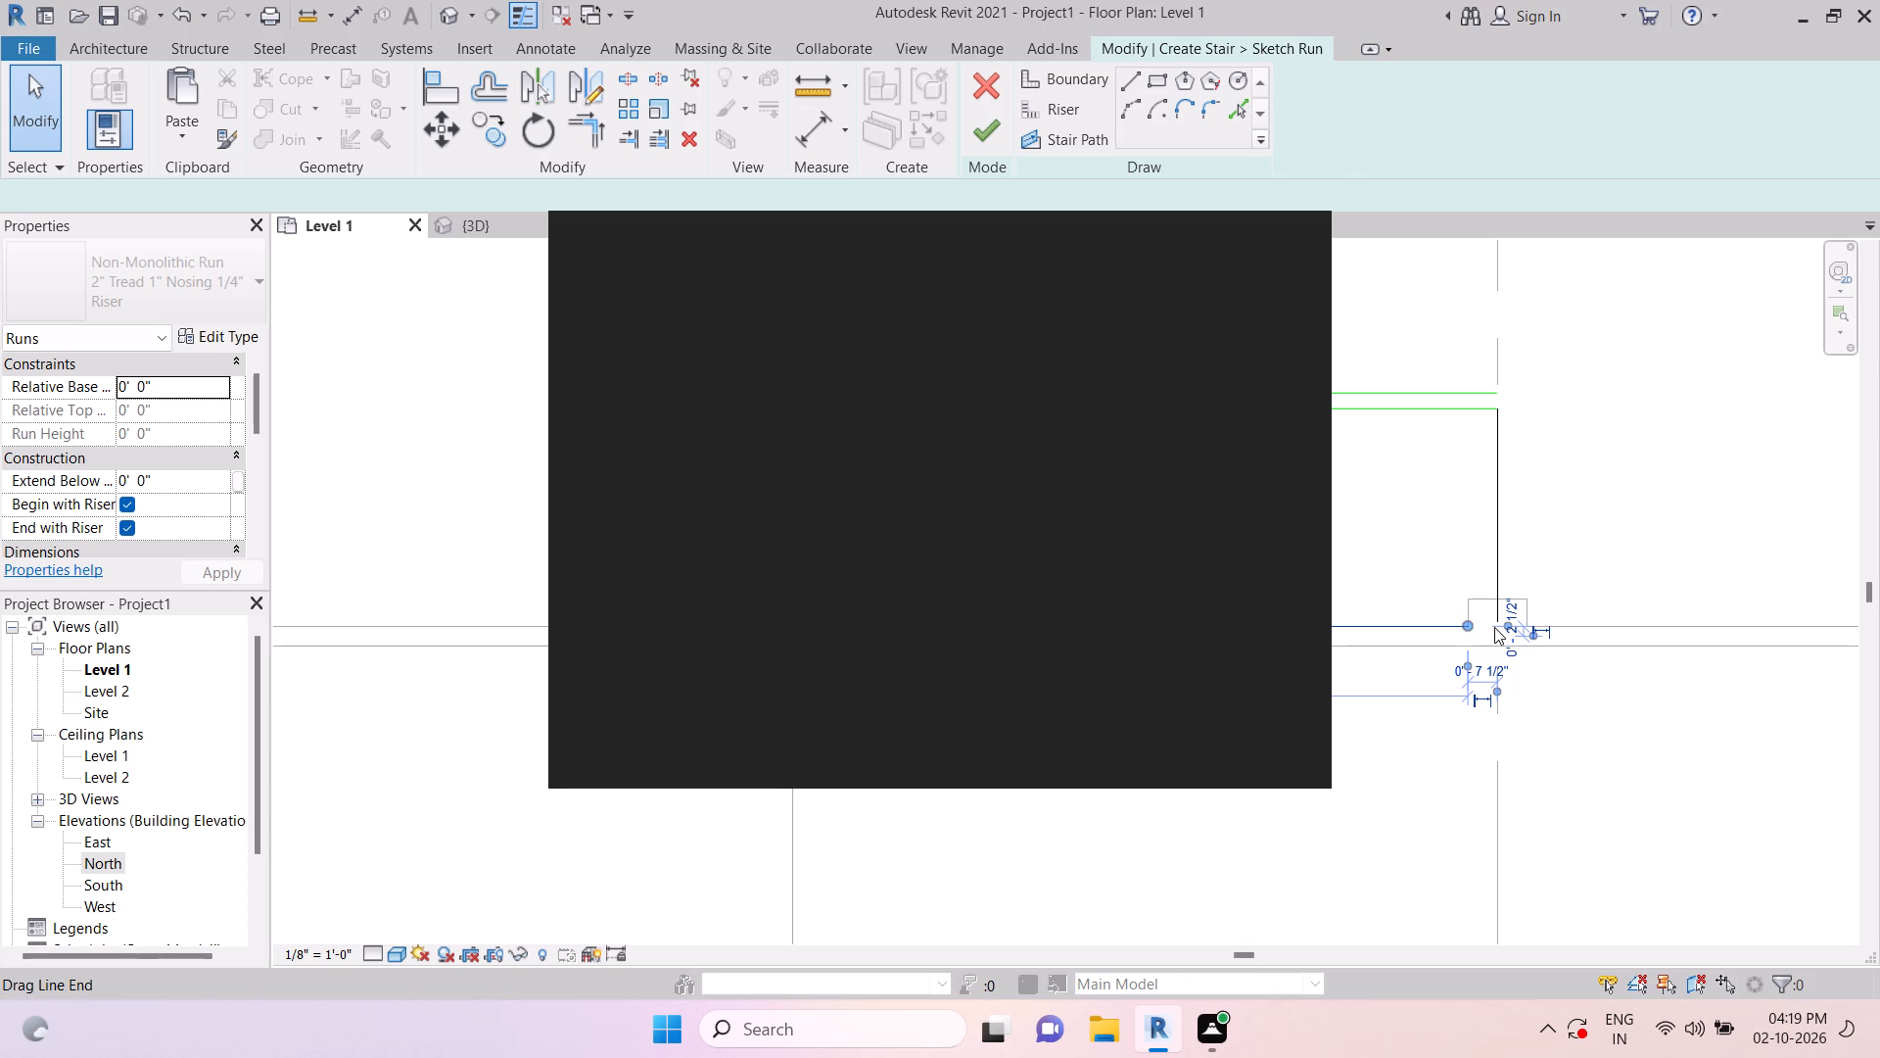
left_click_drag(1494, 627, 1500, 627)
key("Escape")
key("Escape")
key("Escape")
key("Escape")
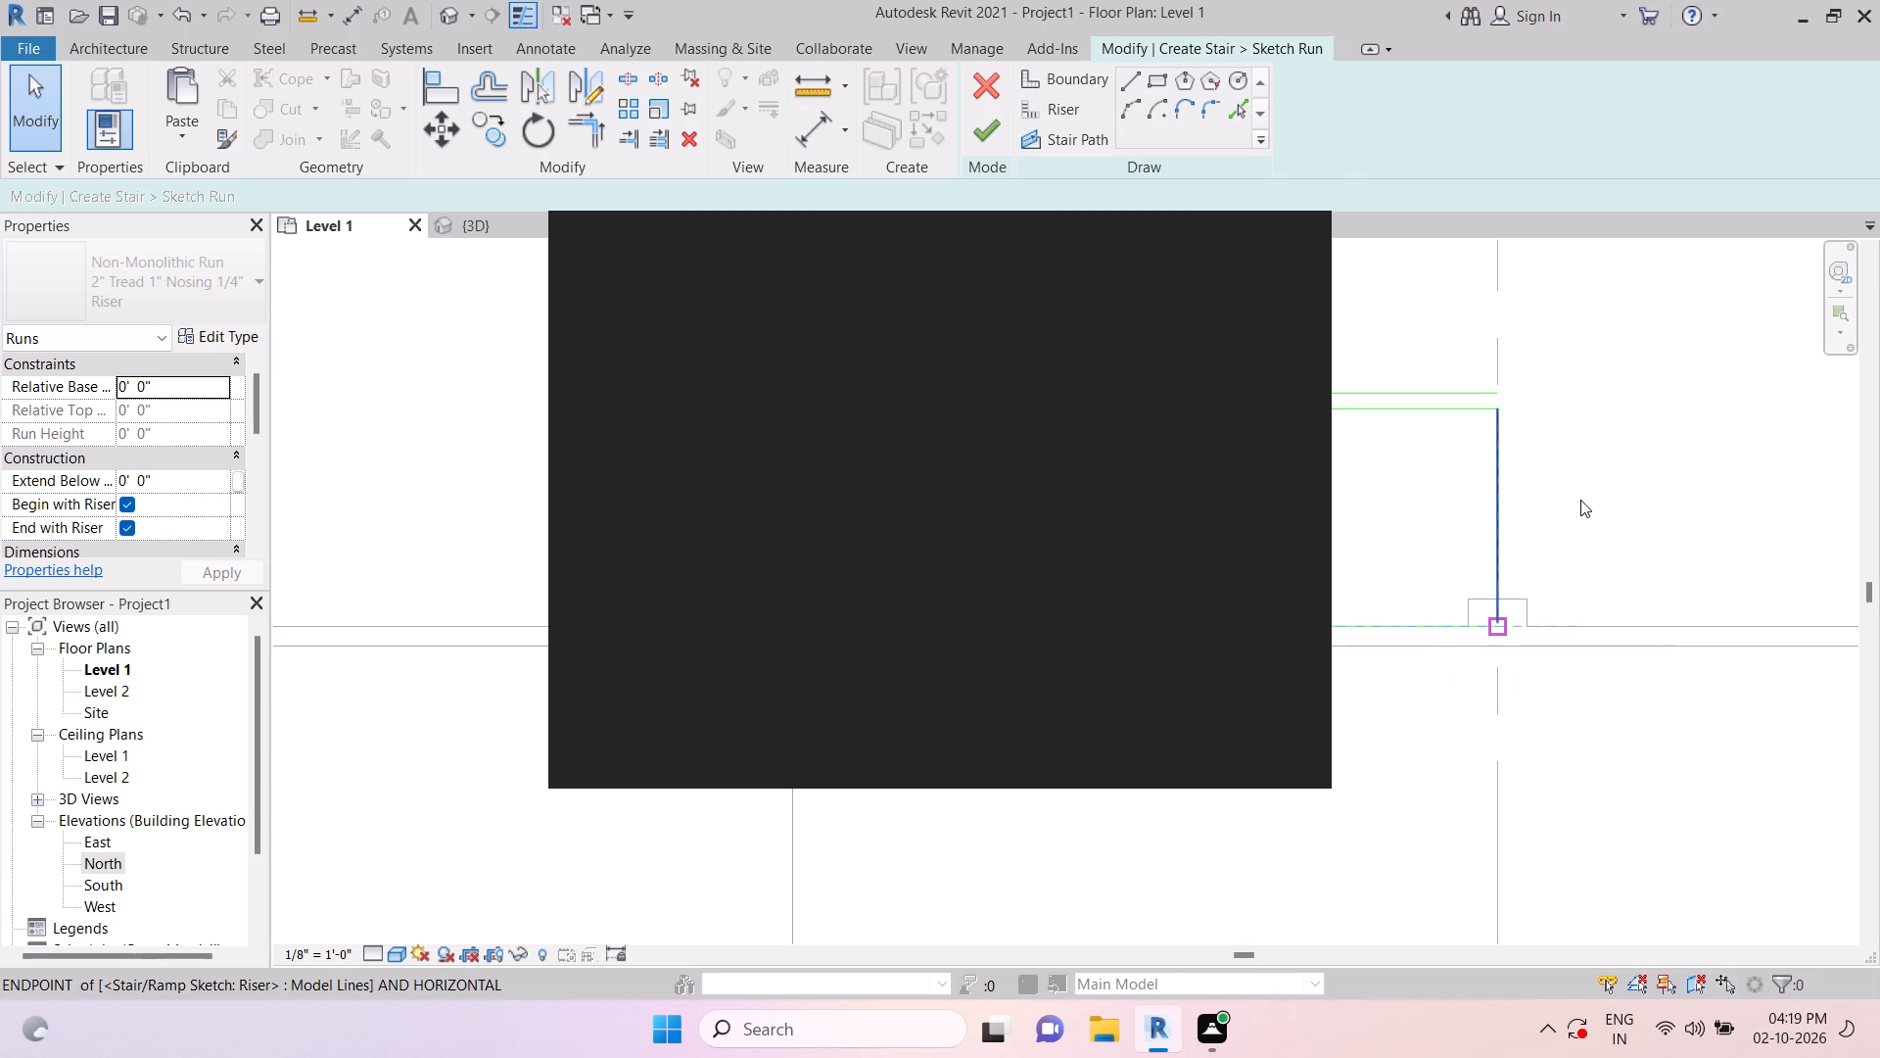
key("Escape")
key("Escape")
Extend the north boundary line's east end to the midpoint of the column on grid line 4.
scroll(1439, 381, "down", 4)
middle_click_drag(1495, 310, 1495, 506)
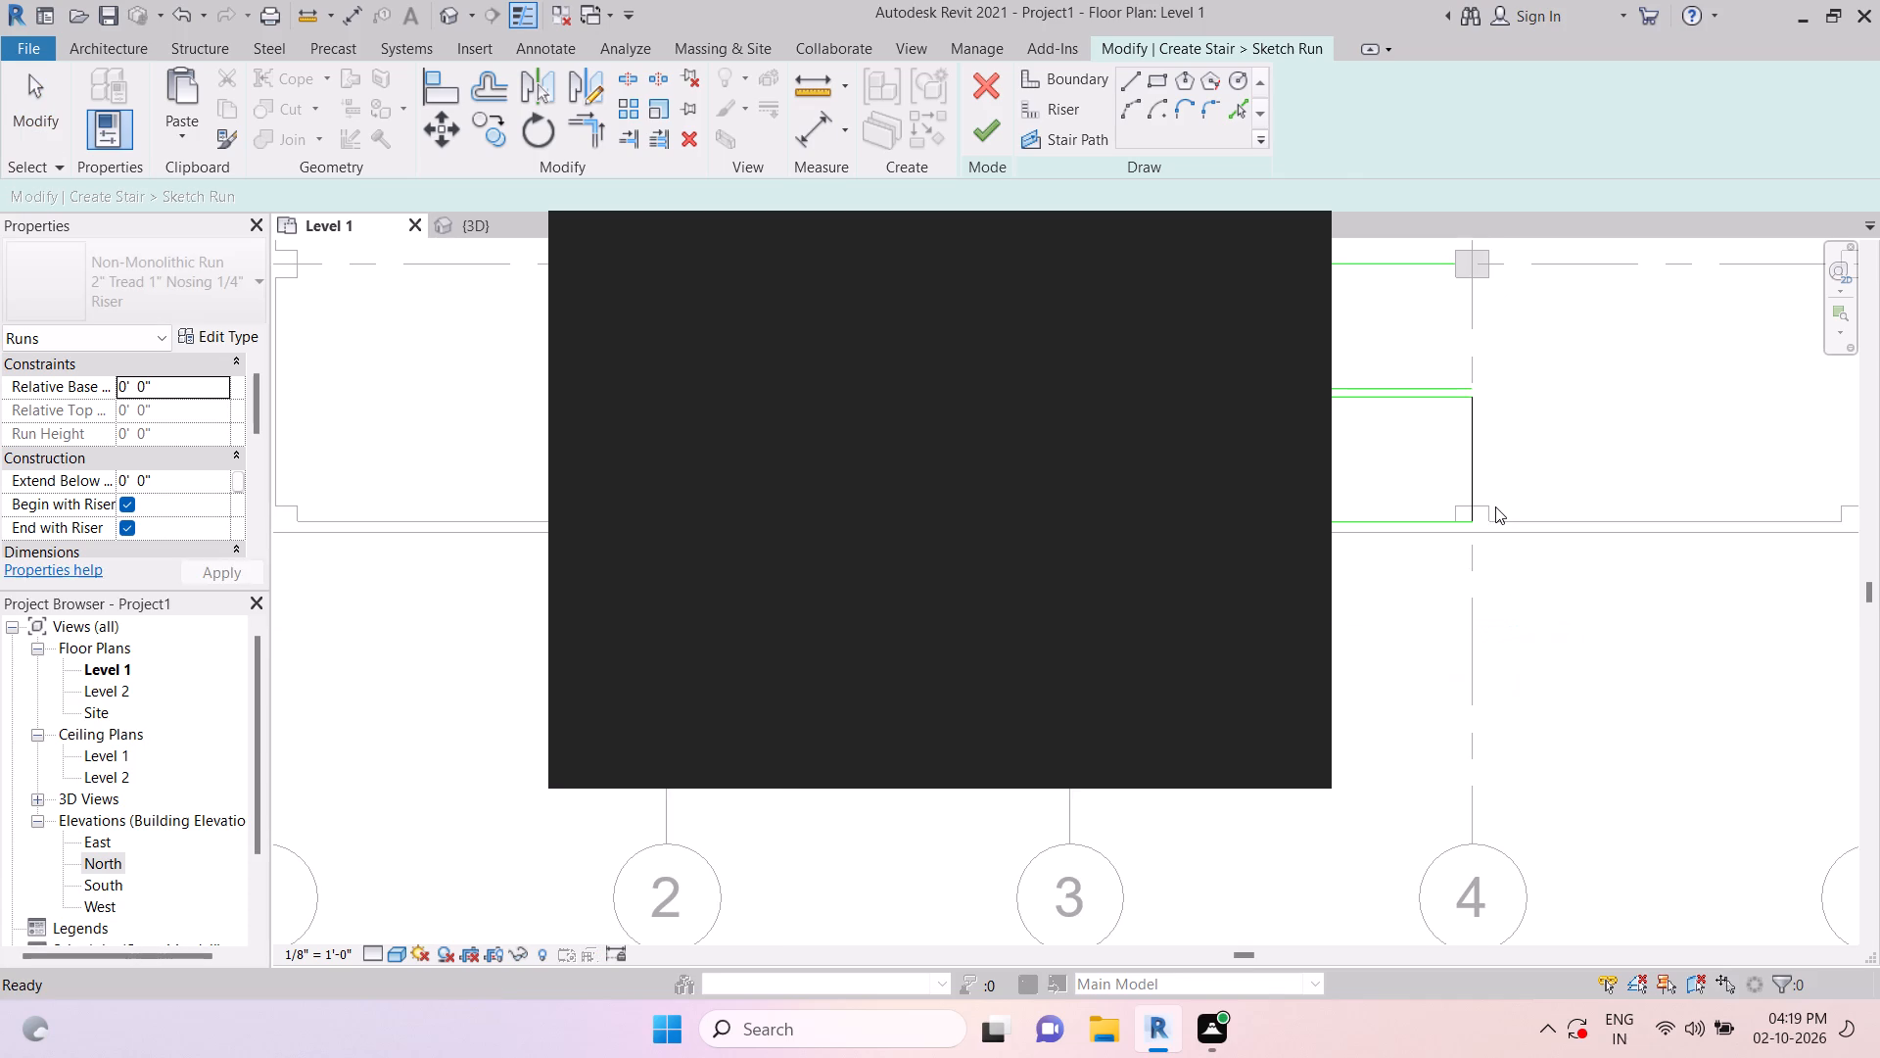
key("Escape")
key("Escape")
key("Escape")
key("Escape")
left_click(1454, 264)
scroll(1454, 264, "up", 6)
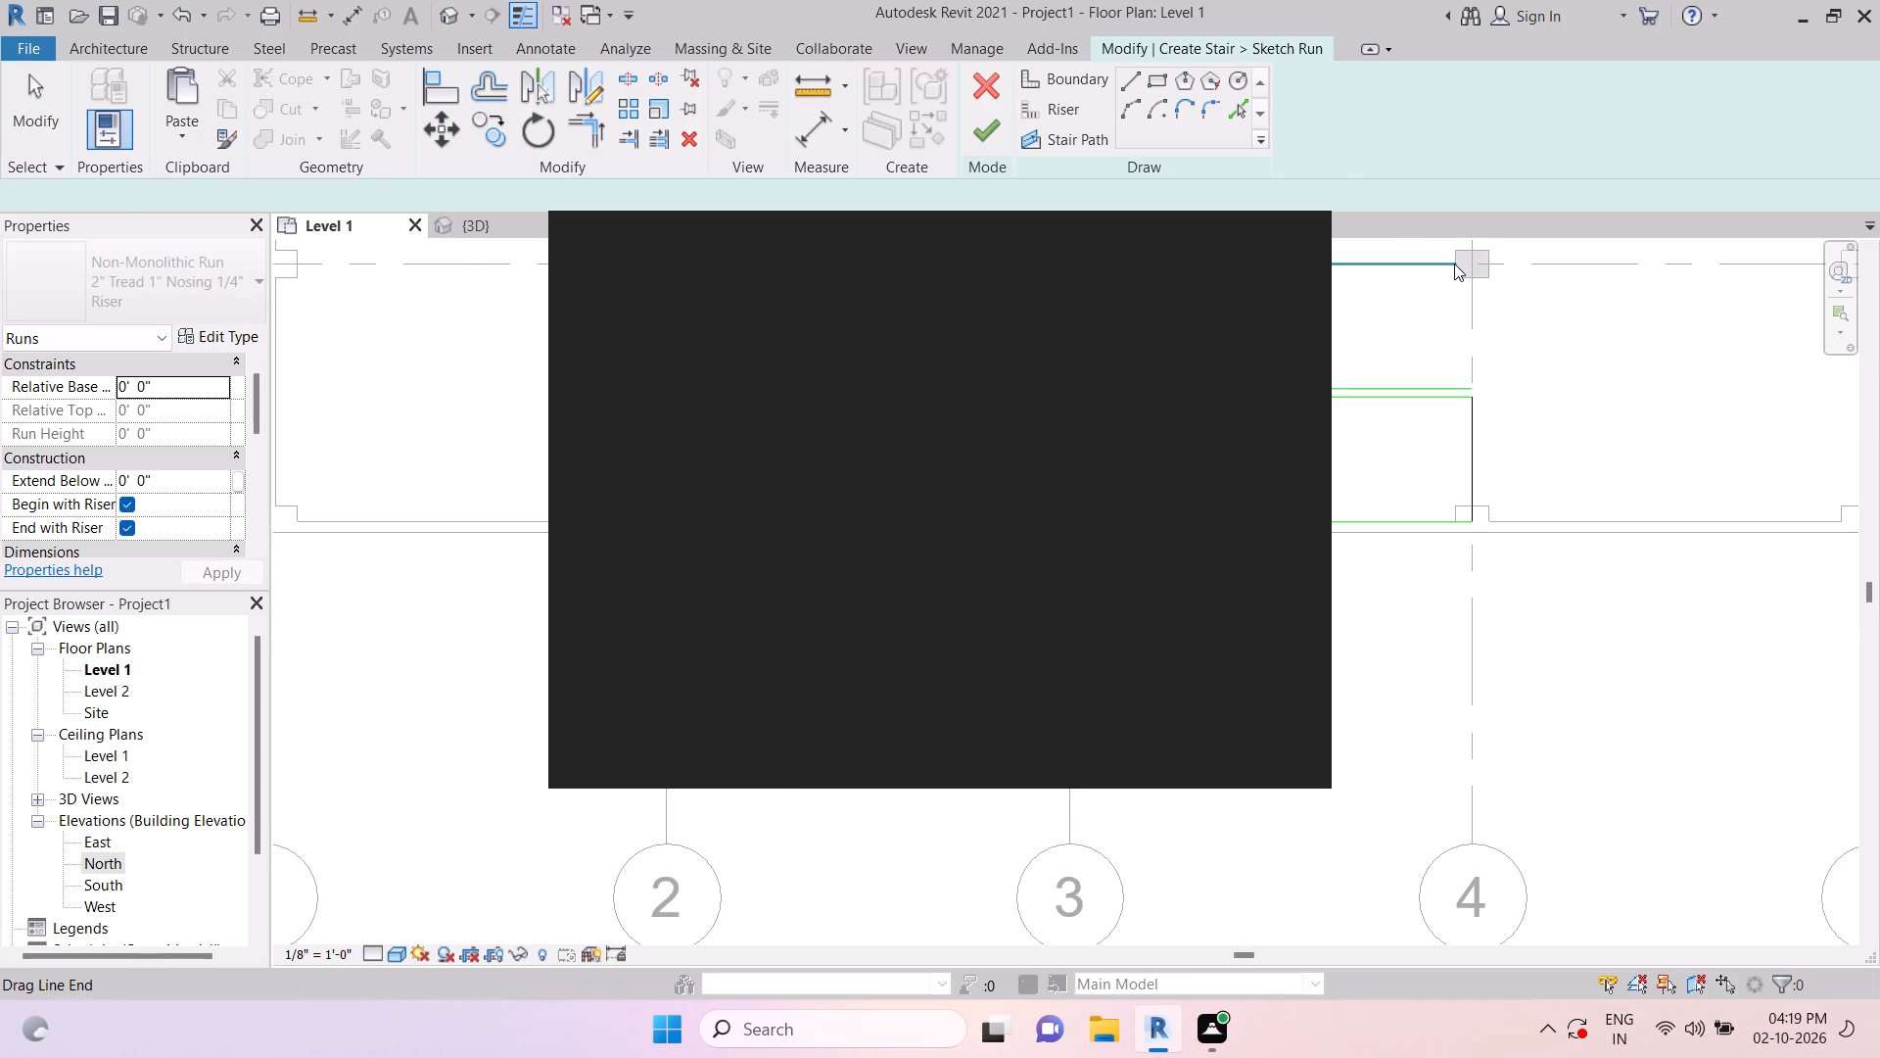
scroll(1454, 264, "up", 4)
left_click_drag(1465, 265, 1525, 267)
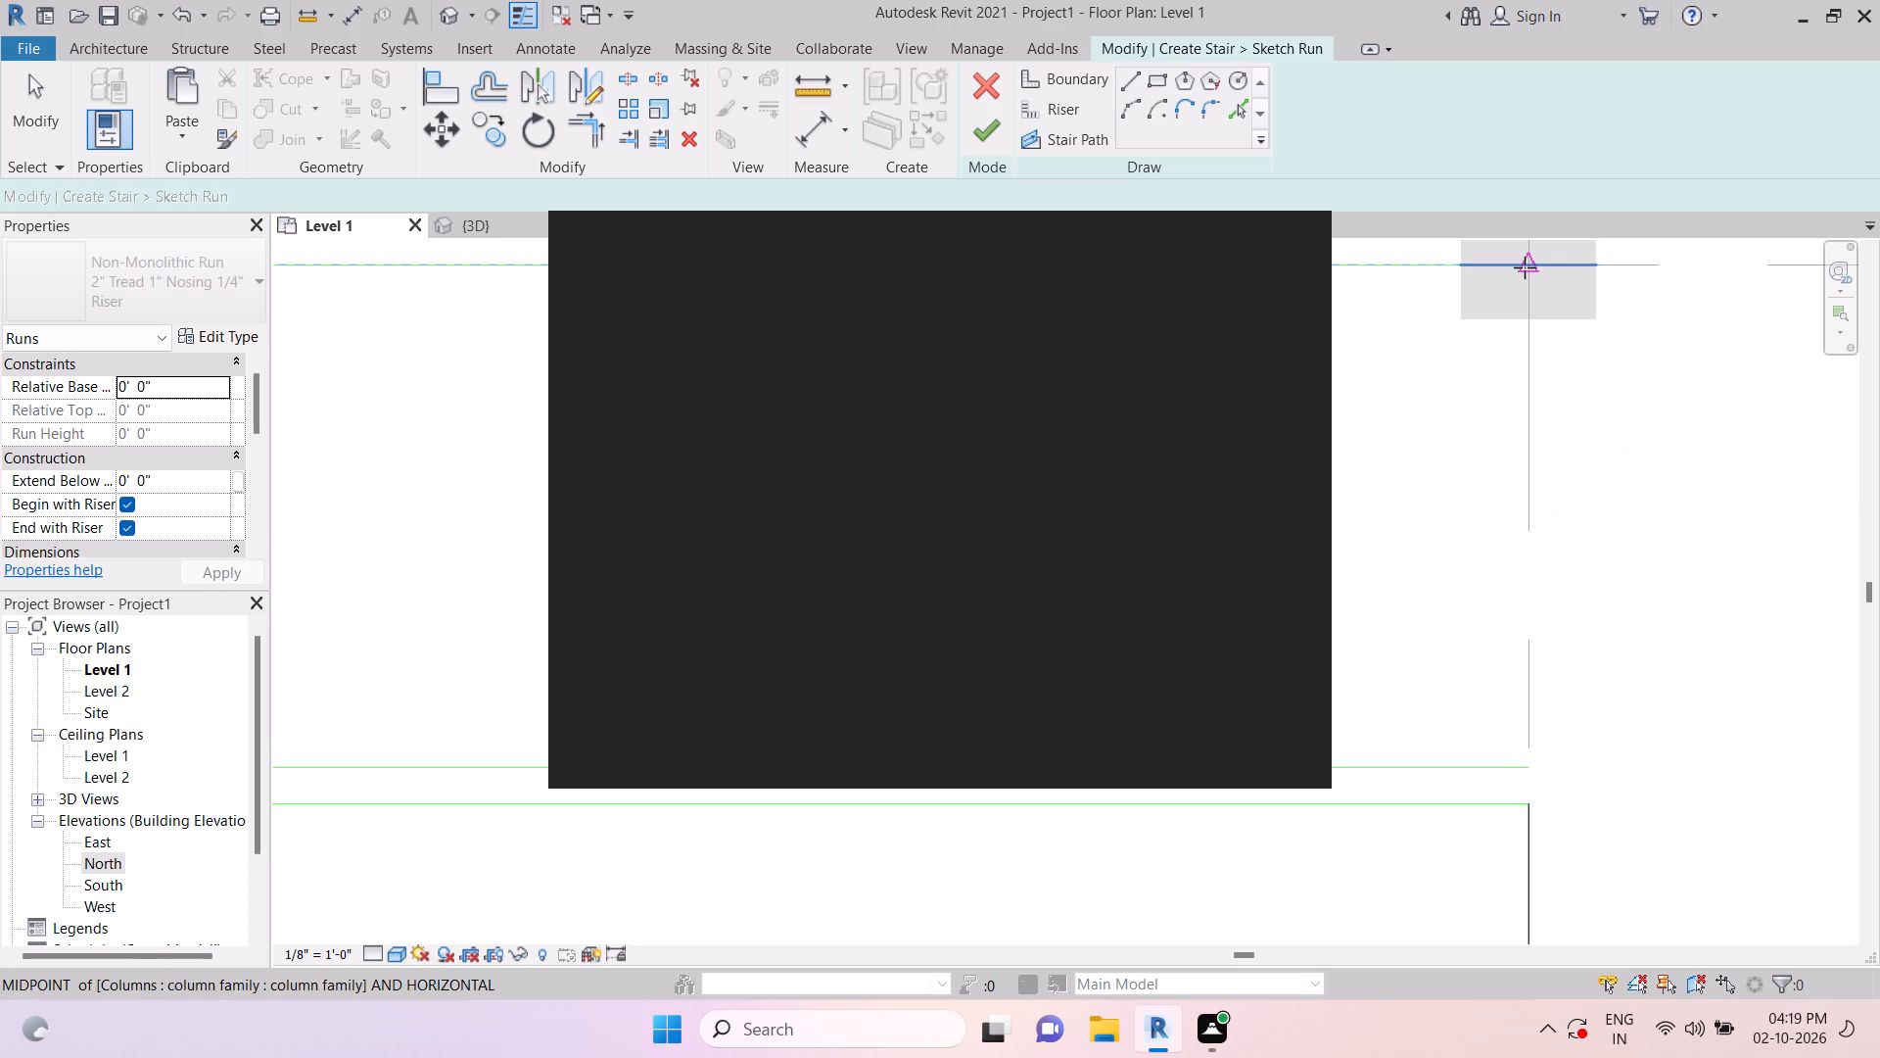
left_click_drag(1525, 267, 1525, 268)
key("Escape")
key("Escape")
key("Escape")
key("Escape")
key("Escape")
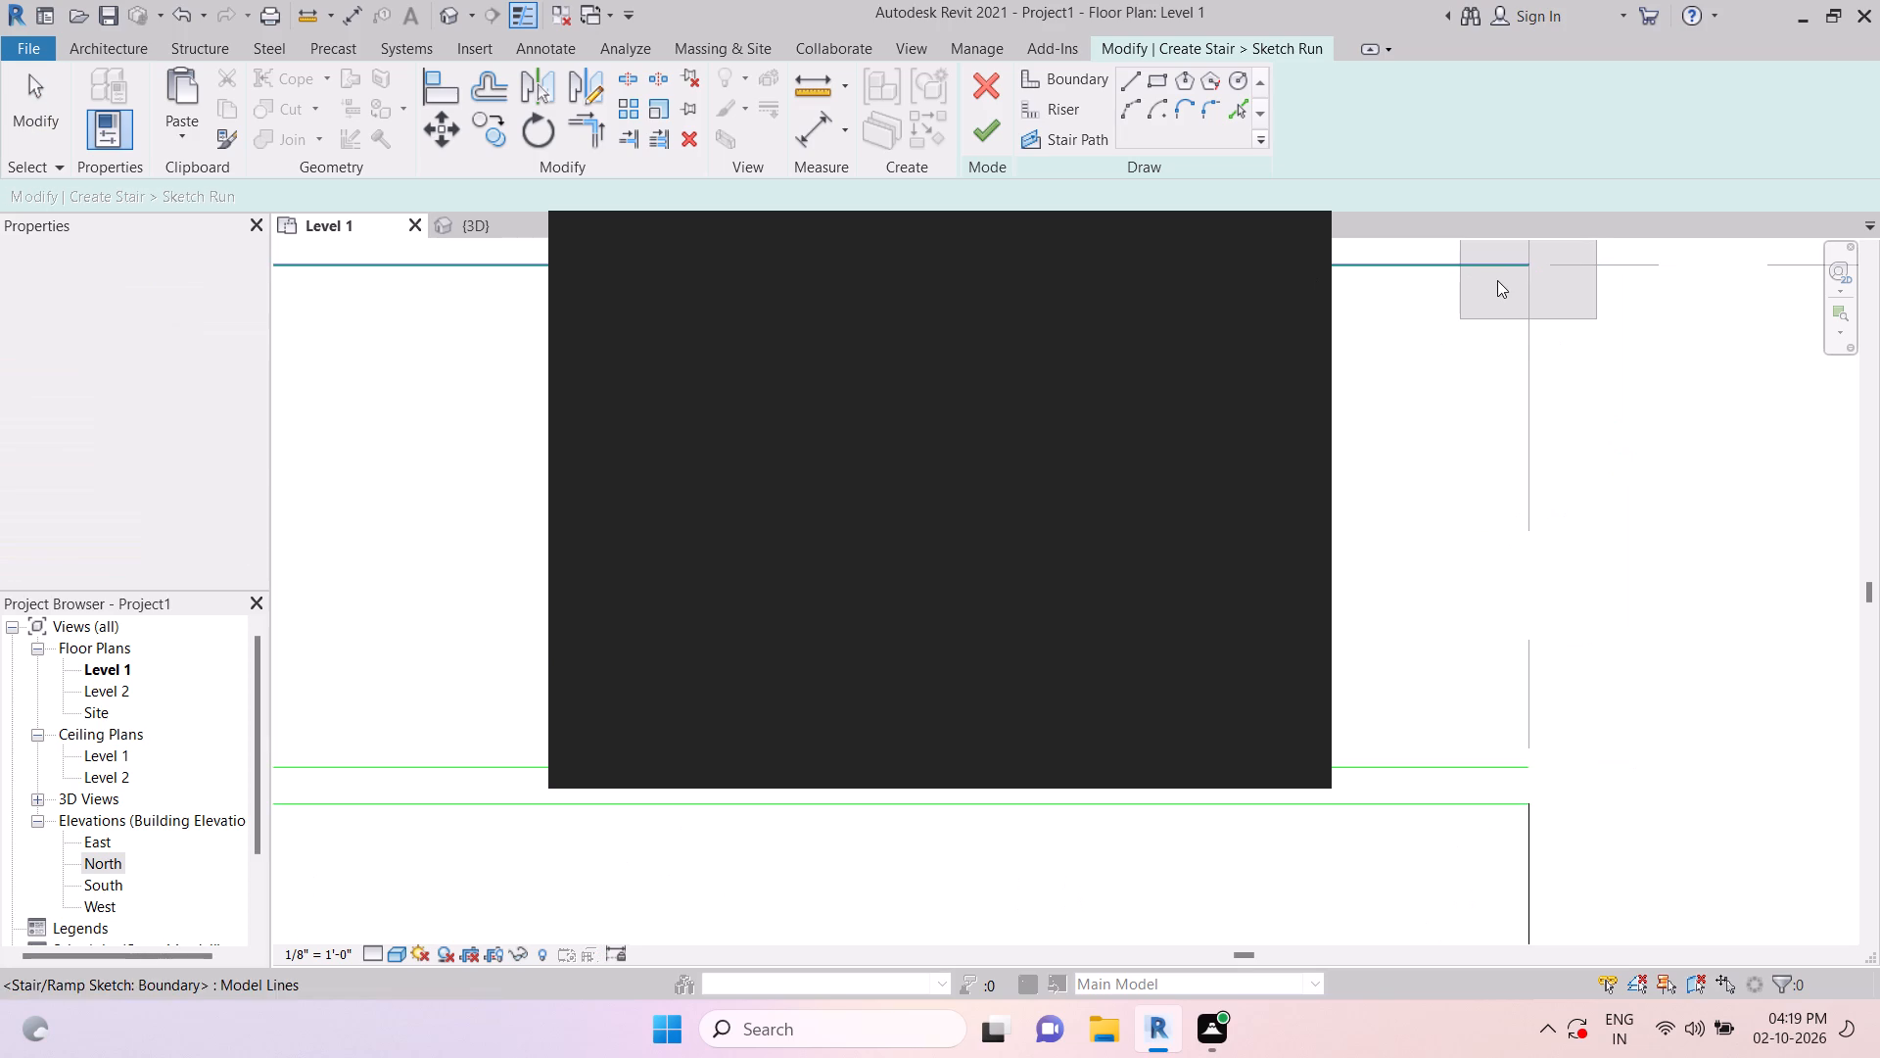
scroll(1546, 326, "down", 4)
key("Escape")
key("Escape")
key("Escape")
key("Escape")
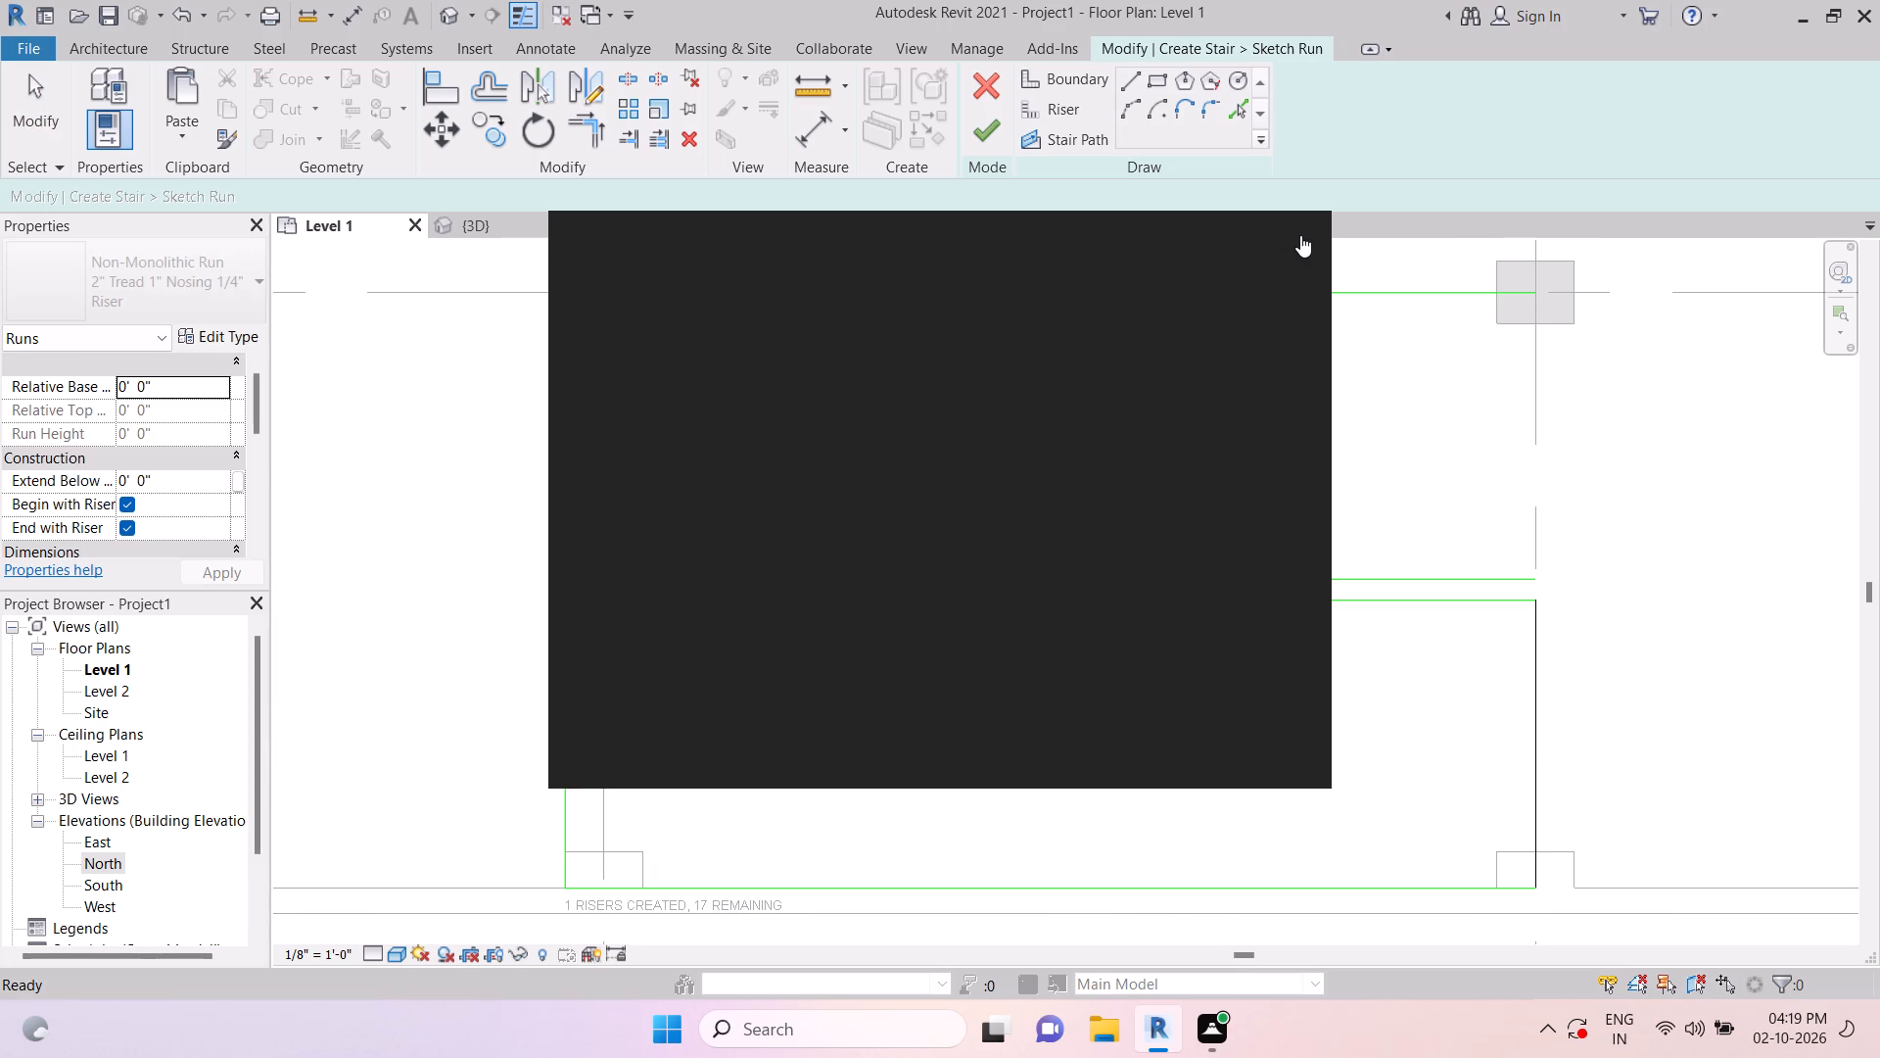
Dismiss the notification card covering the plan view.
left_click(1301, 234)
key("Escape")
key("Escape")
scroll(1055, 388, "down", 4)
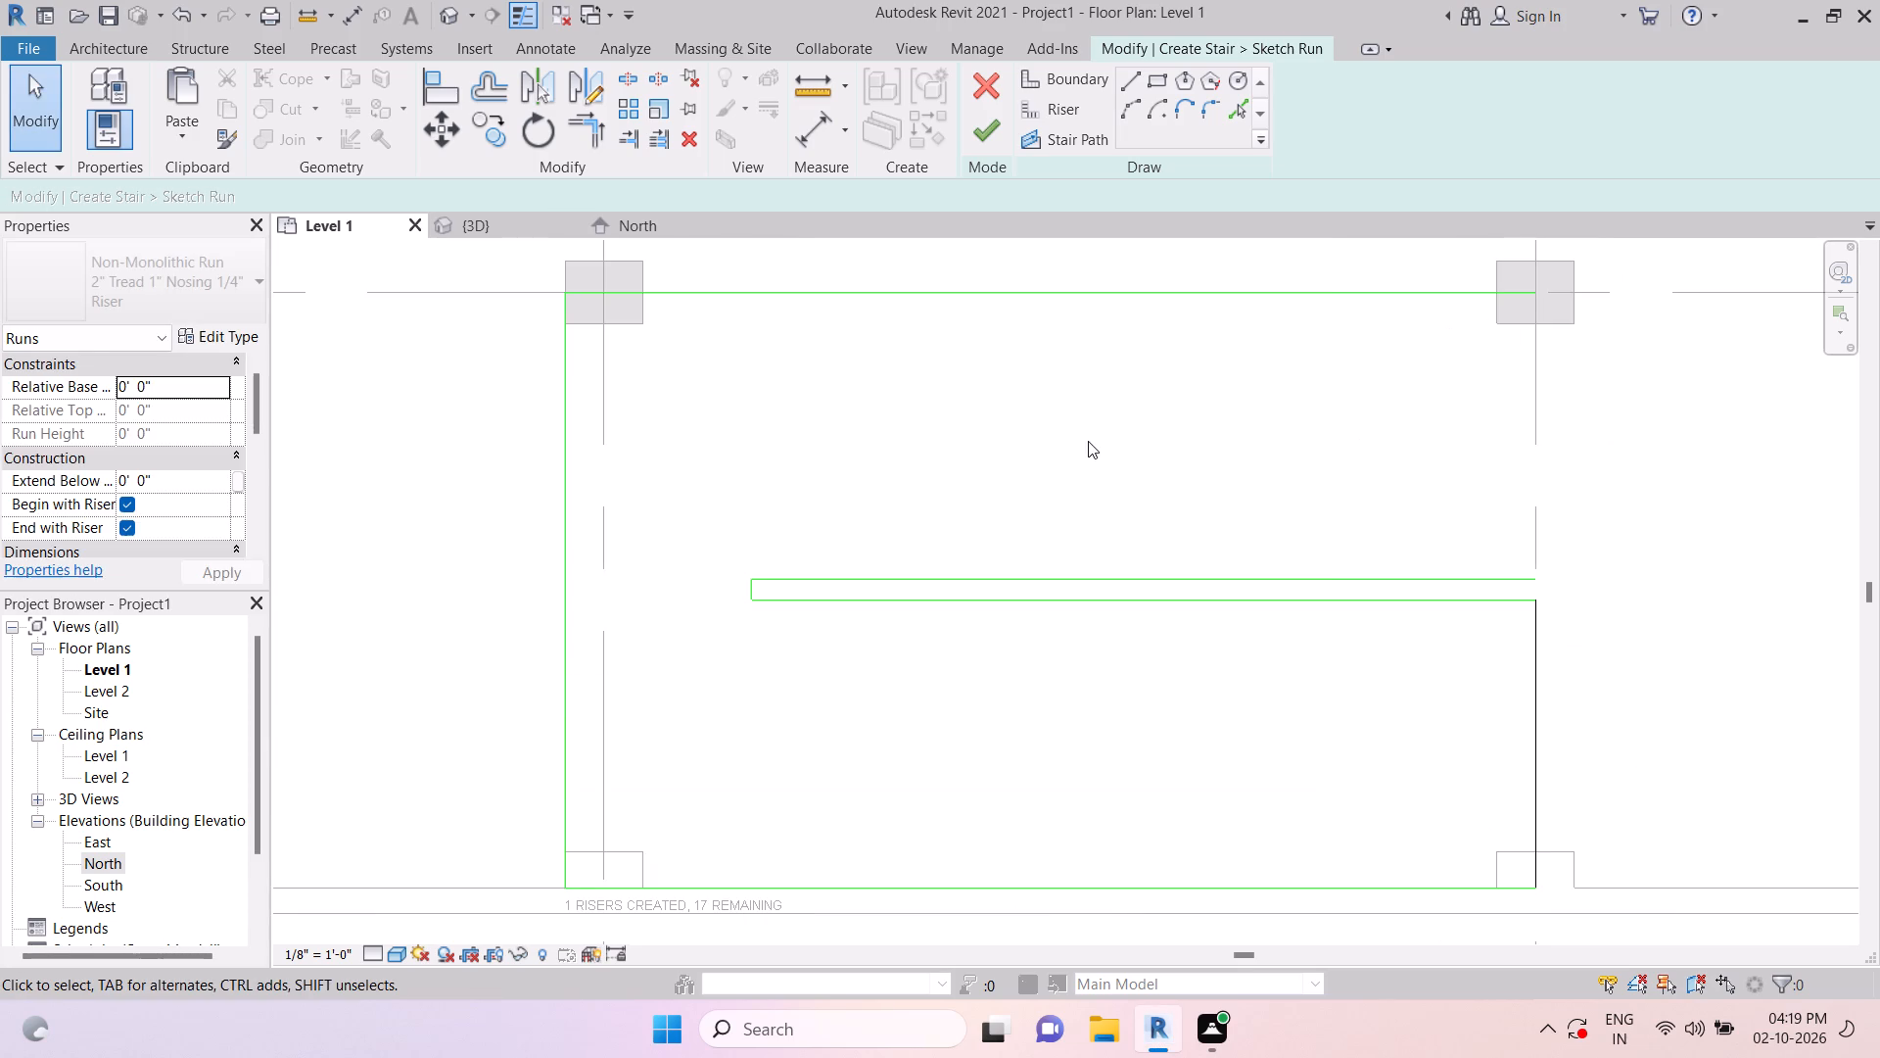
key("Escape")
key("Escape")
Examine the spacing of the southern middle boundary line and the short line closing the middle lines' west ends.
left_click(1072, 517)
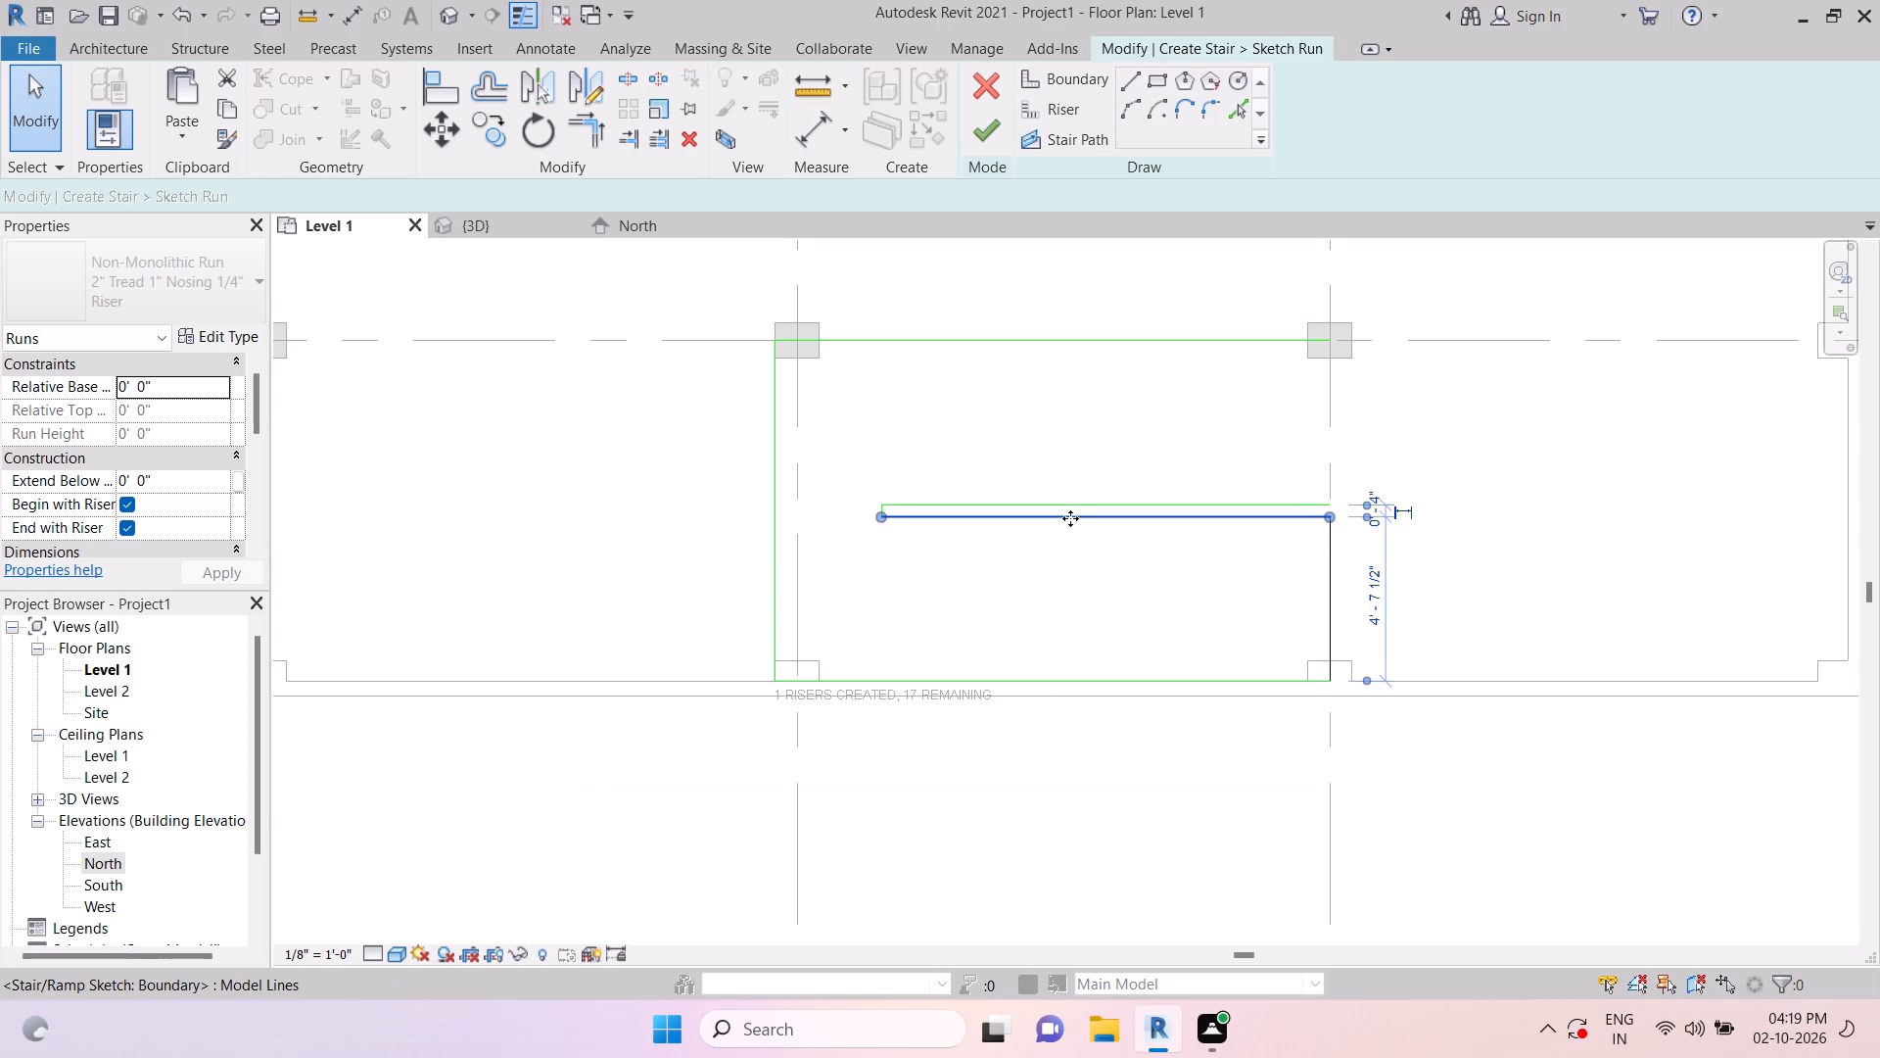
key("Escape")
key("Escape")
scroll(889, 519, "up", 6)
key("Escape")
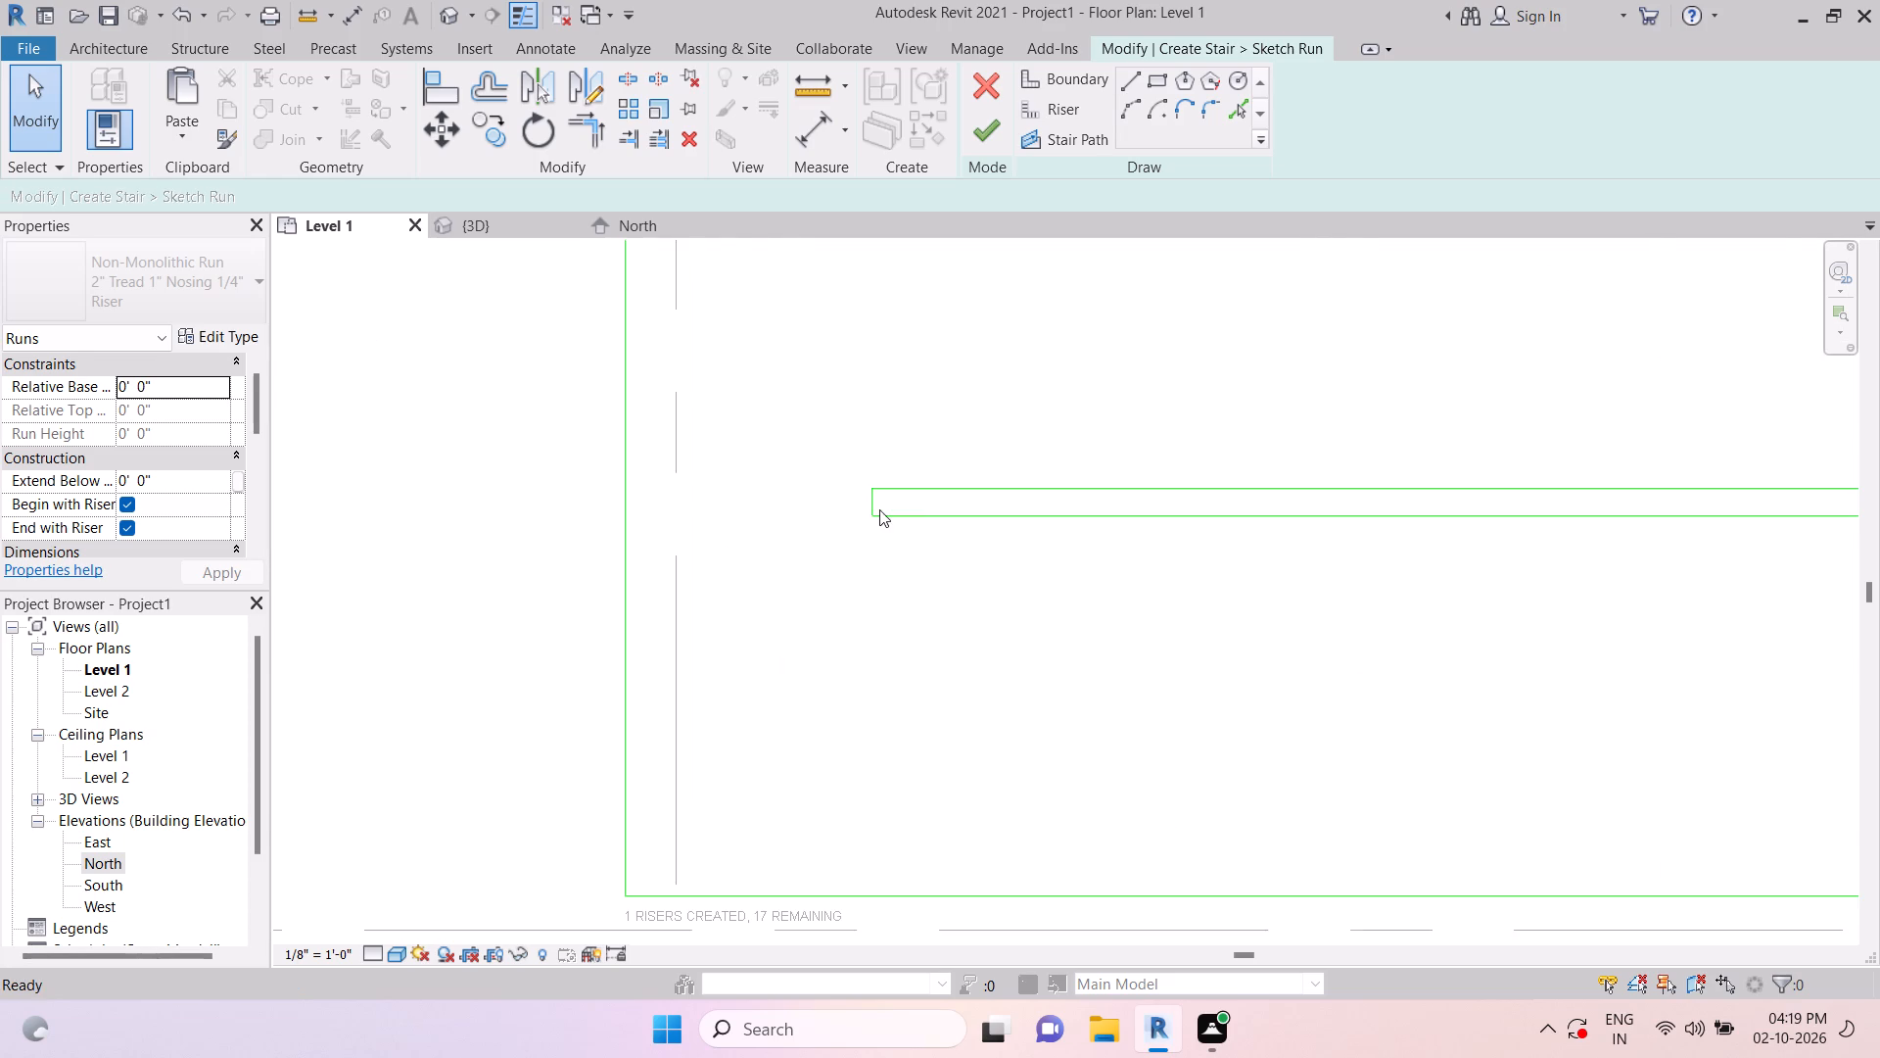
left_click(879, 506)
scroll(1009, 538, "down", 4)
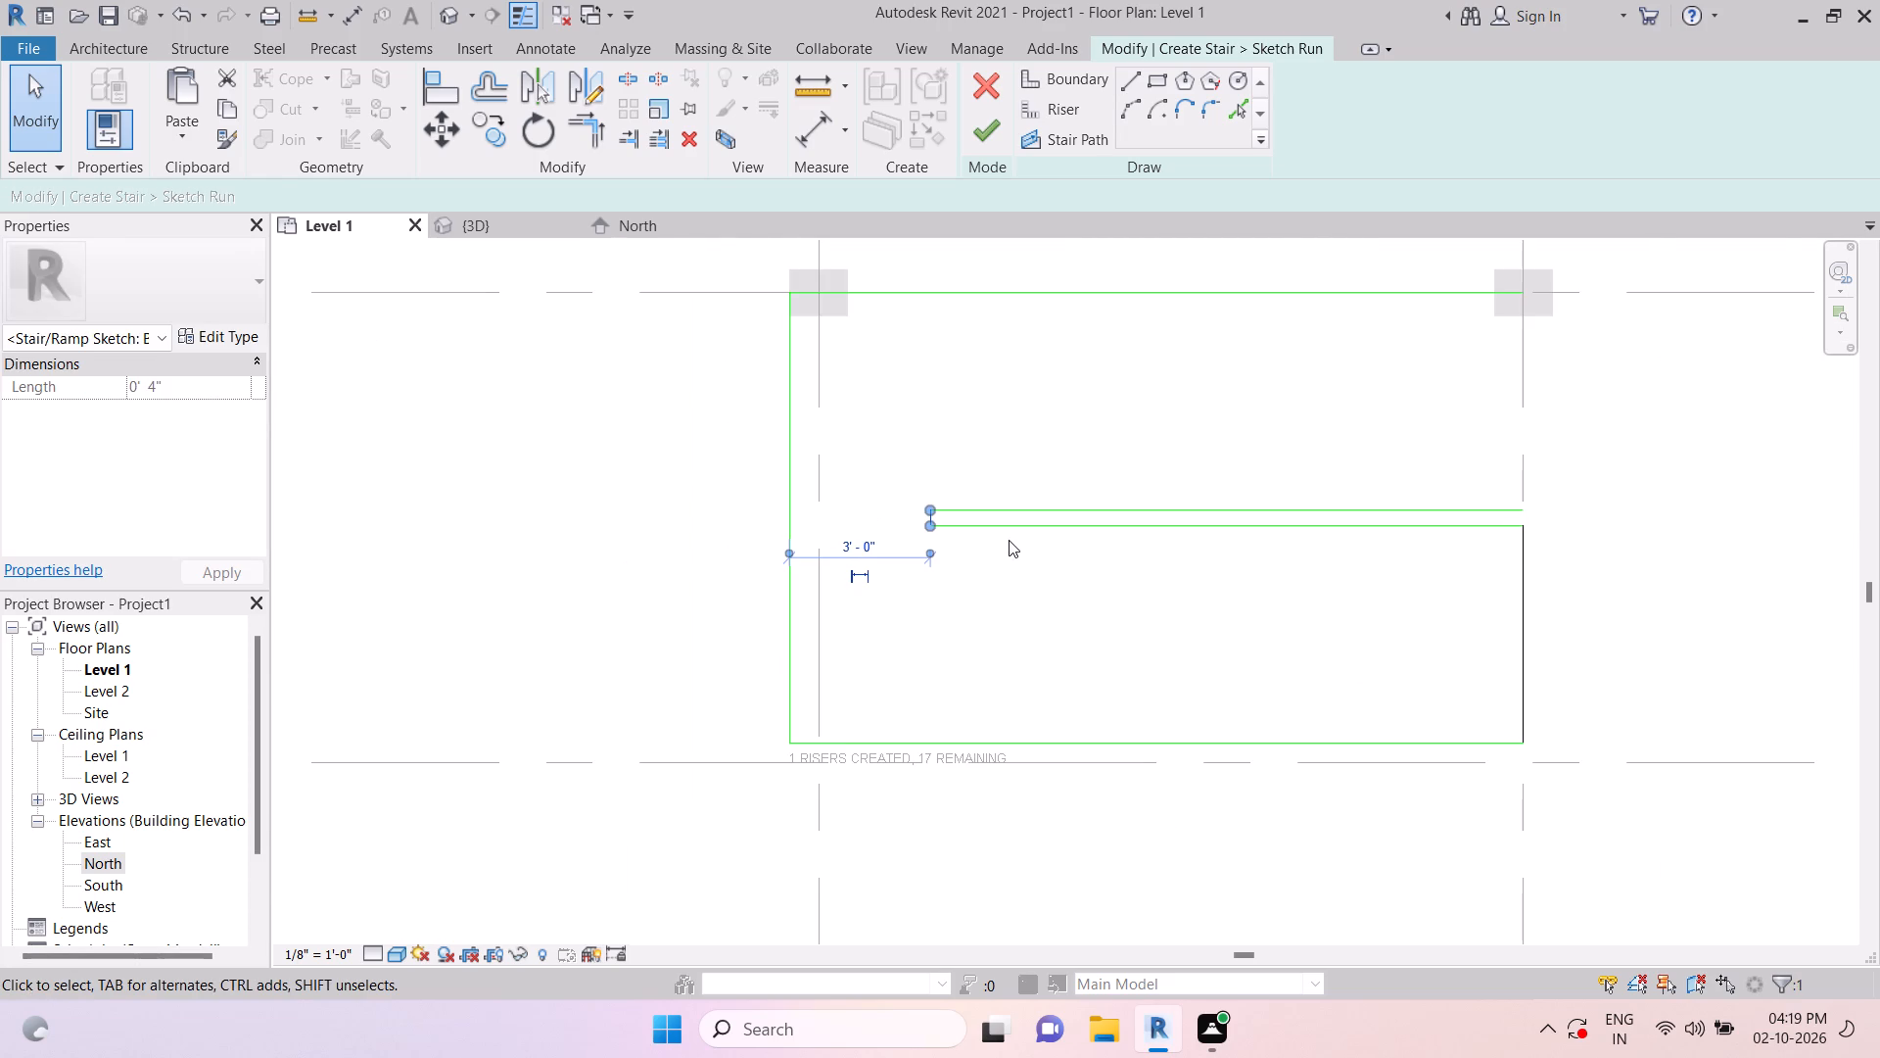
key("Escape")
key("Escape")
key("Escape")
key("Escape")
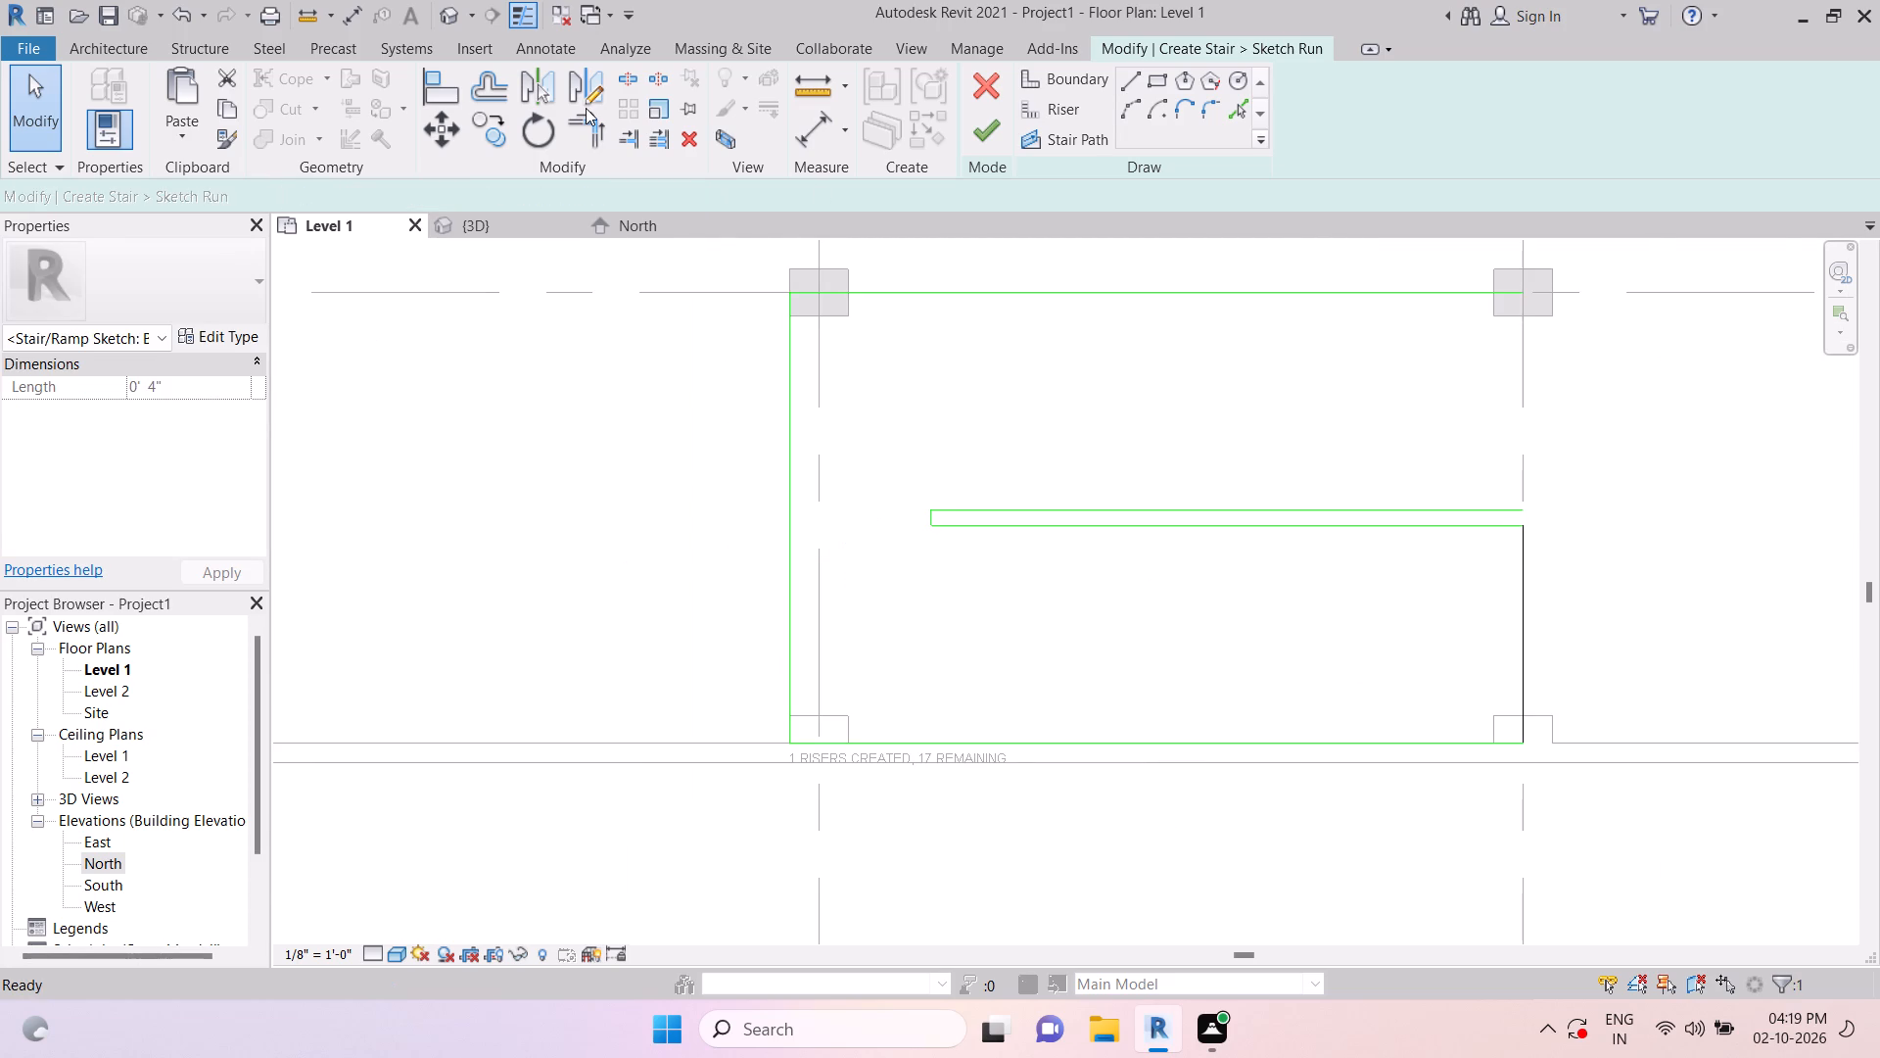
Measure the distance from the short closing line to the riser line on grid line 4 with an aligned dimension.
left_click(811, 129)
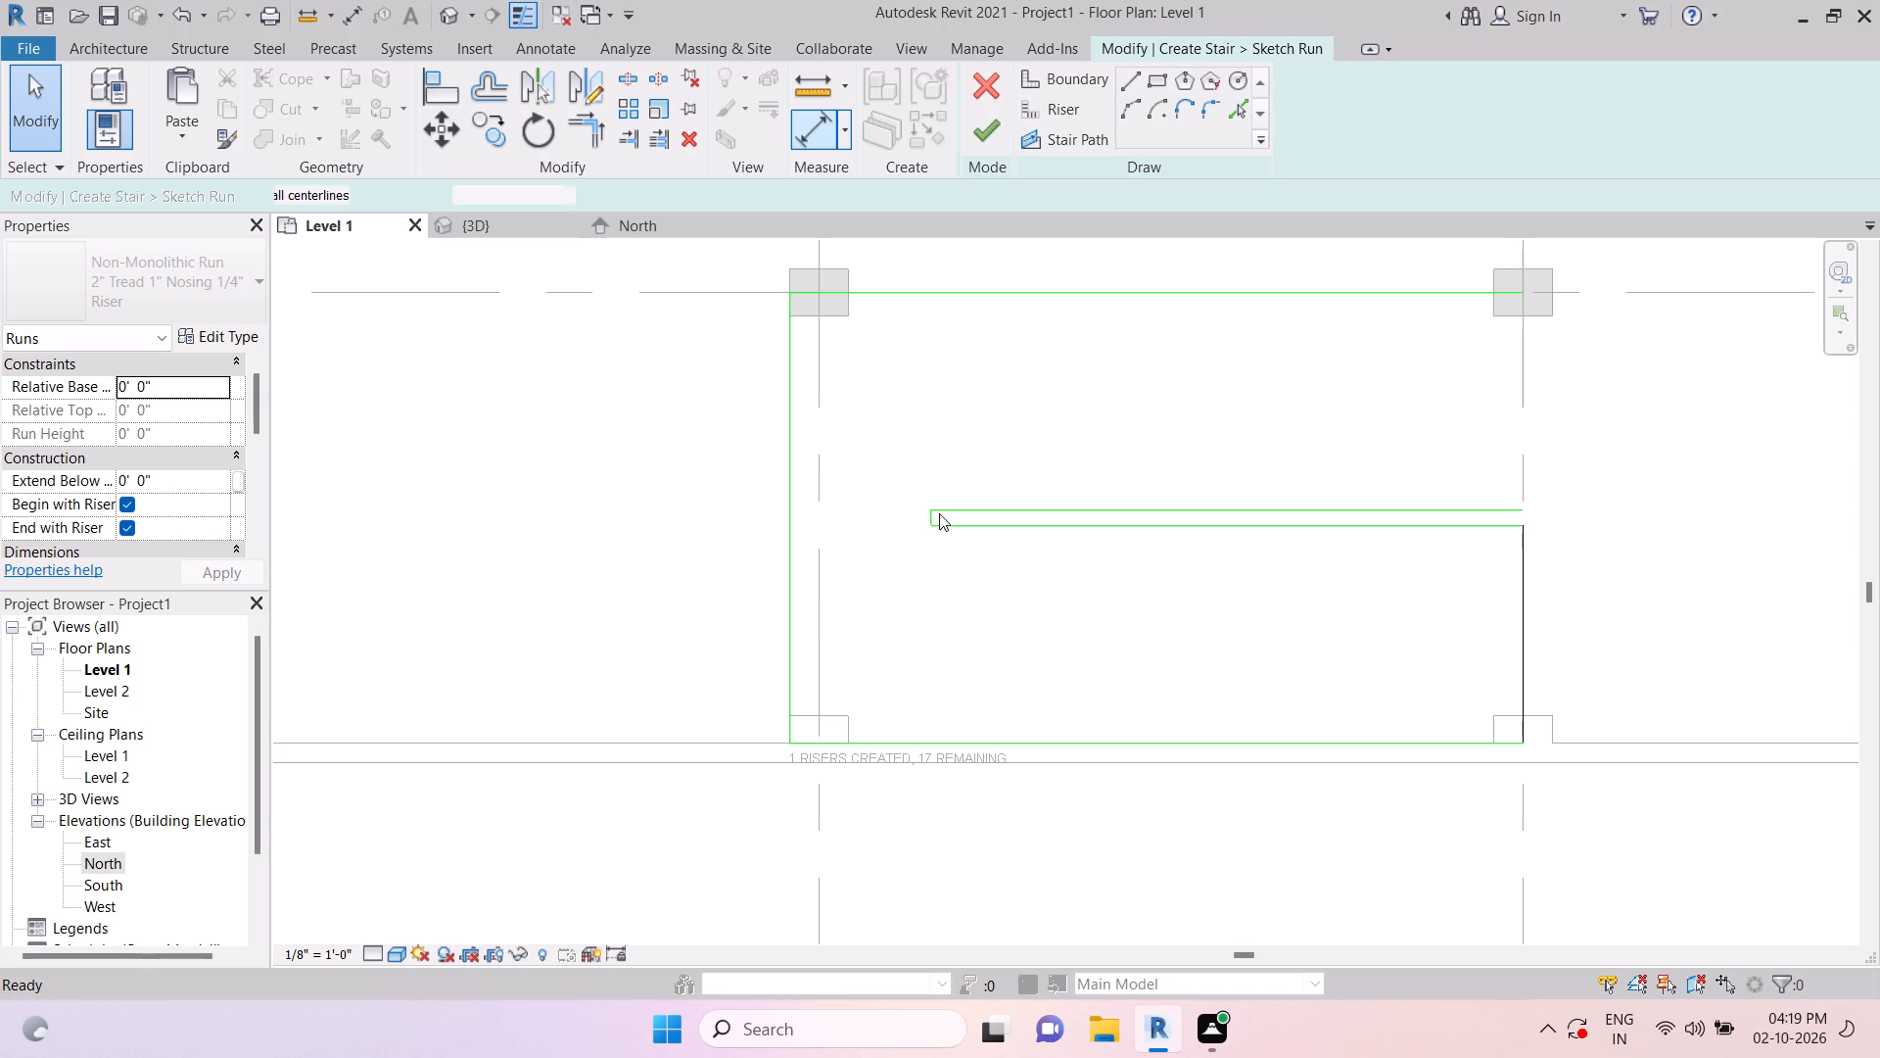
scroll(925, 526, "up", 2)
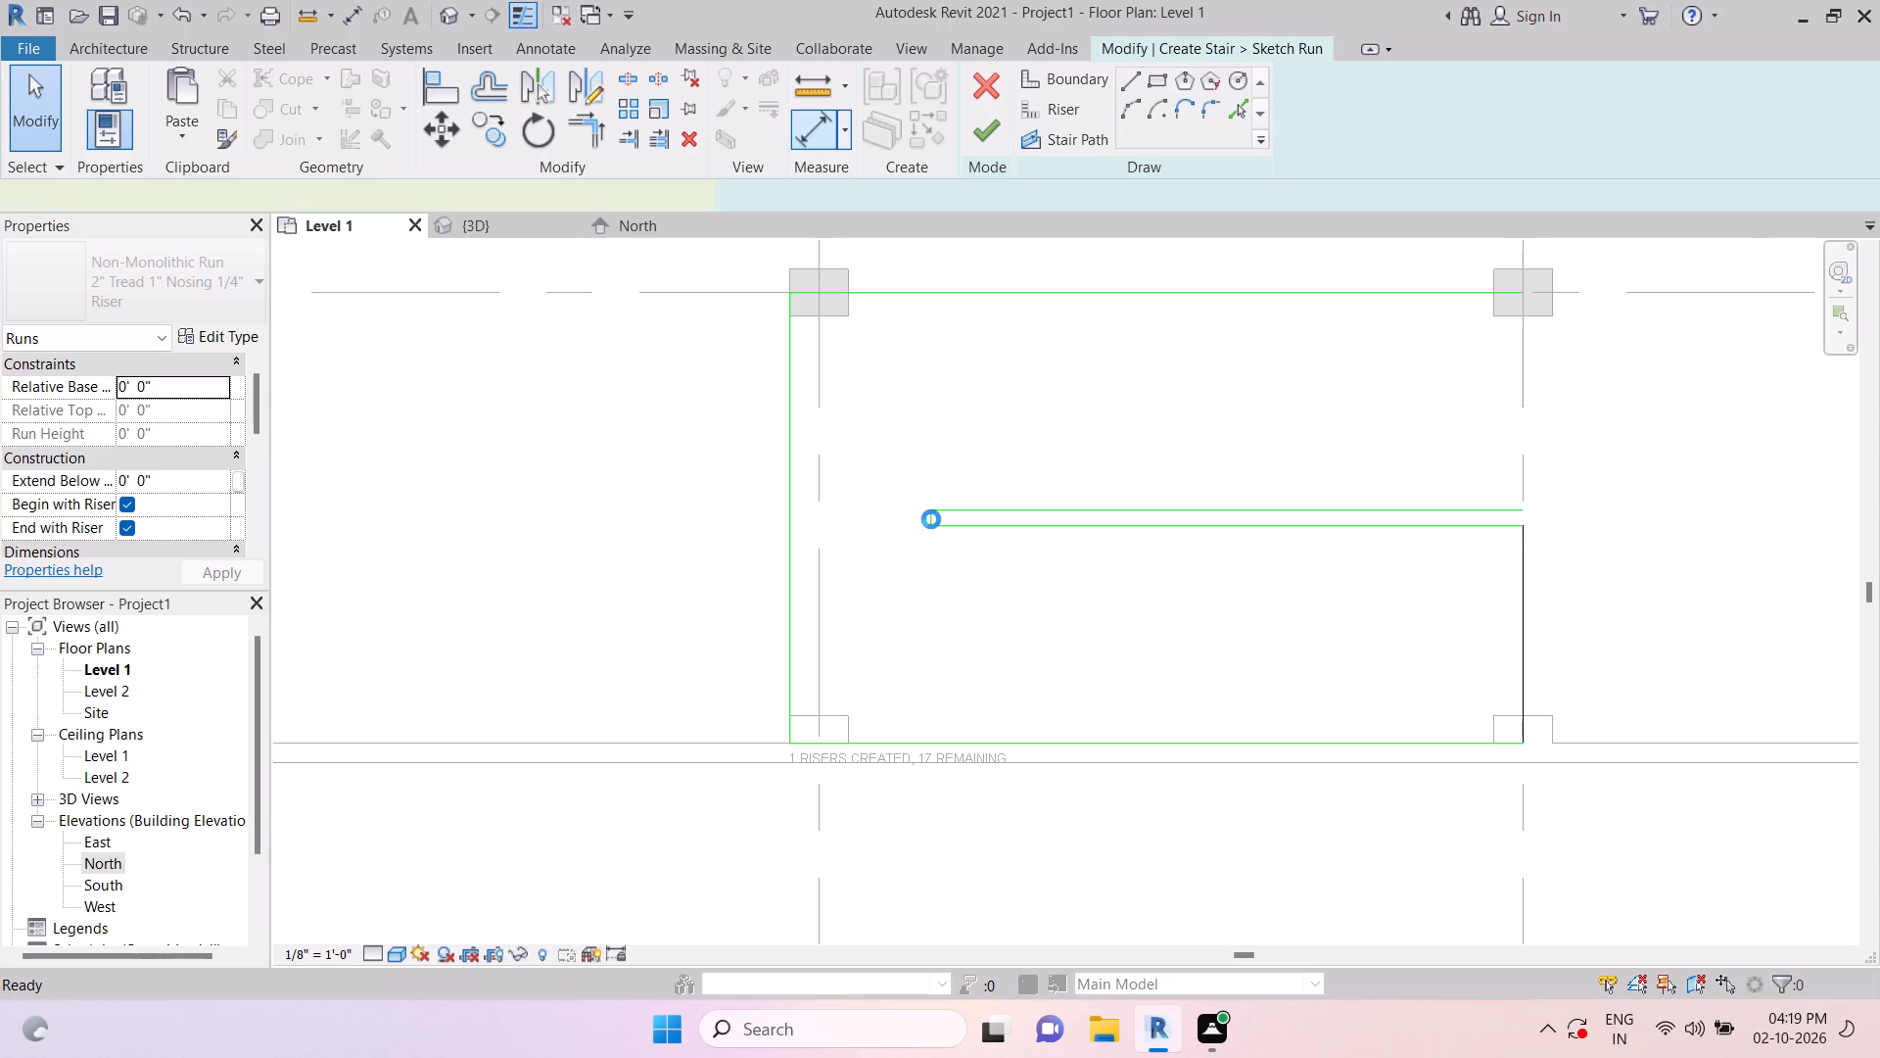
key("Tab")
key("Tab")
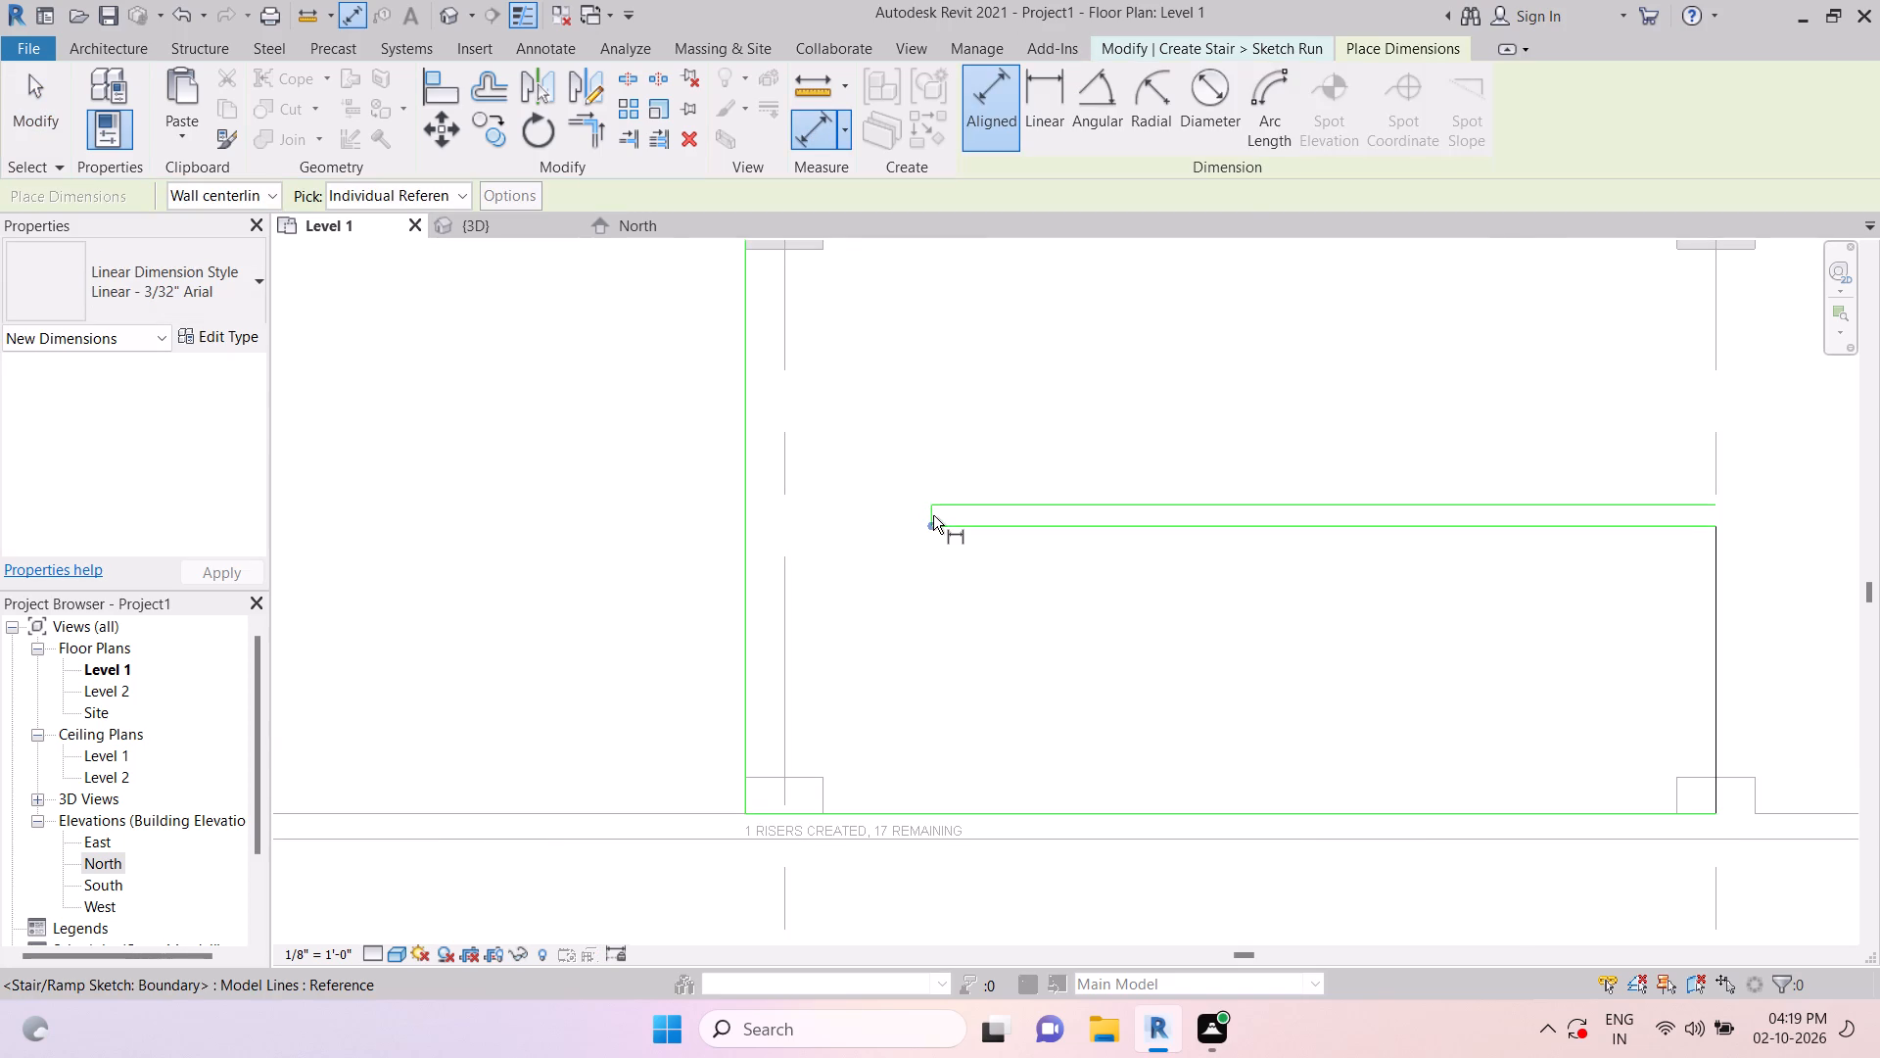
scroll(933, 514, "up", 5)
left_click(931, 513)
scroll(1036, 536, "down", 5)
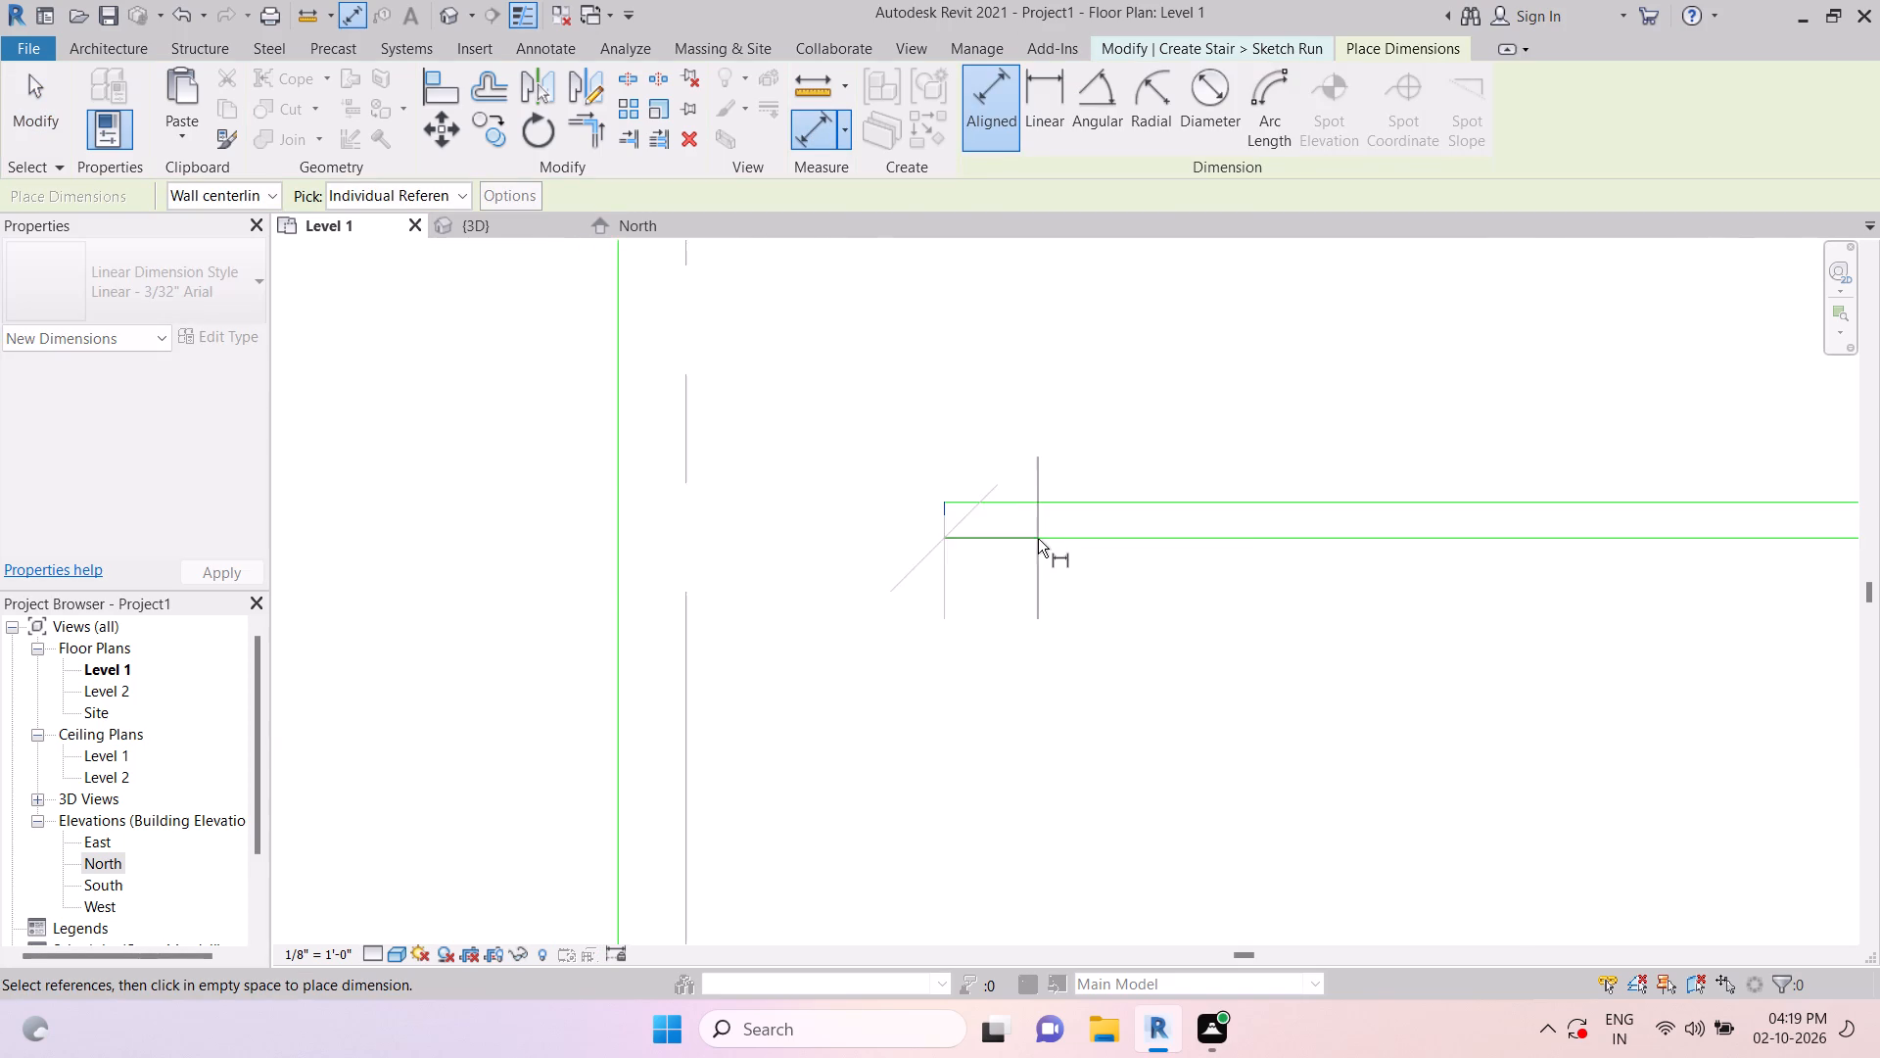
scroll(1038, 539, "down", 3)
left_click(1512, 598)
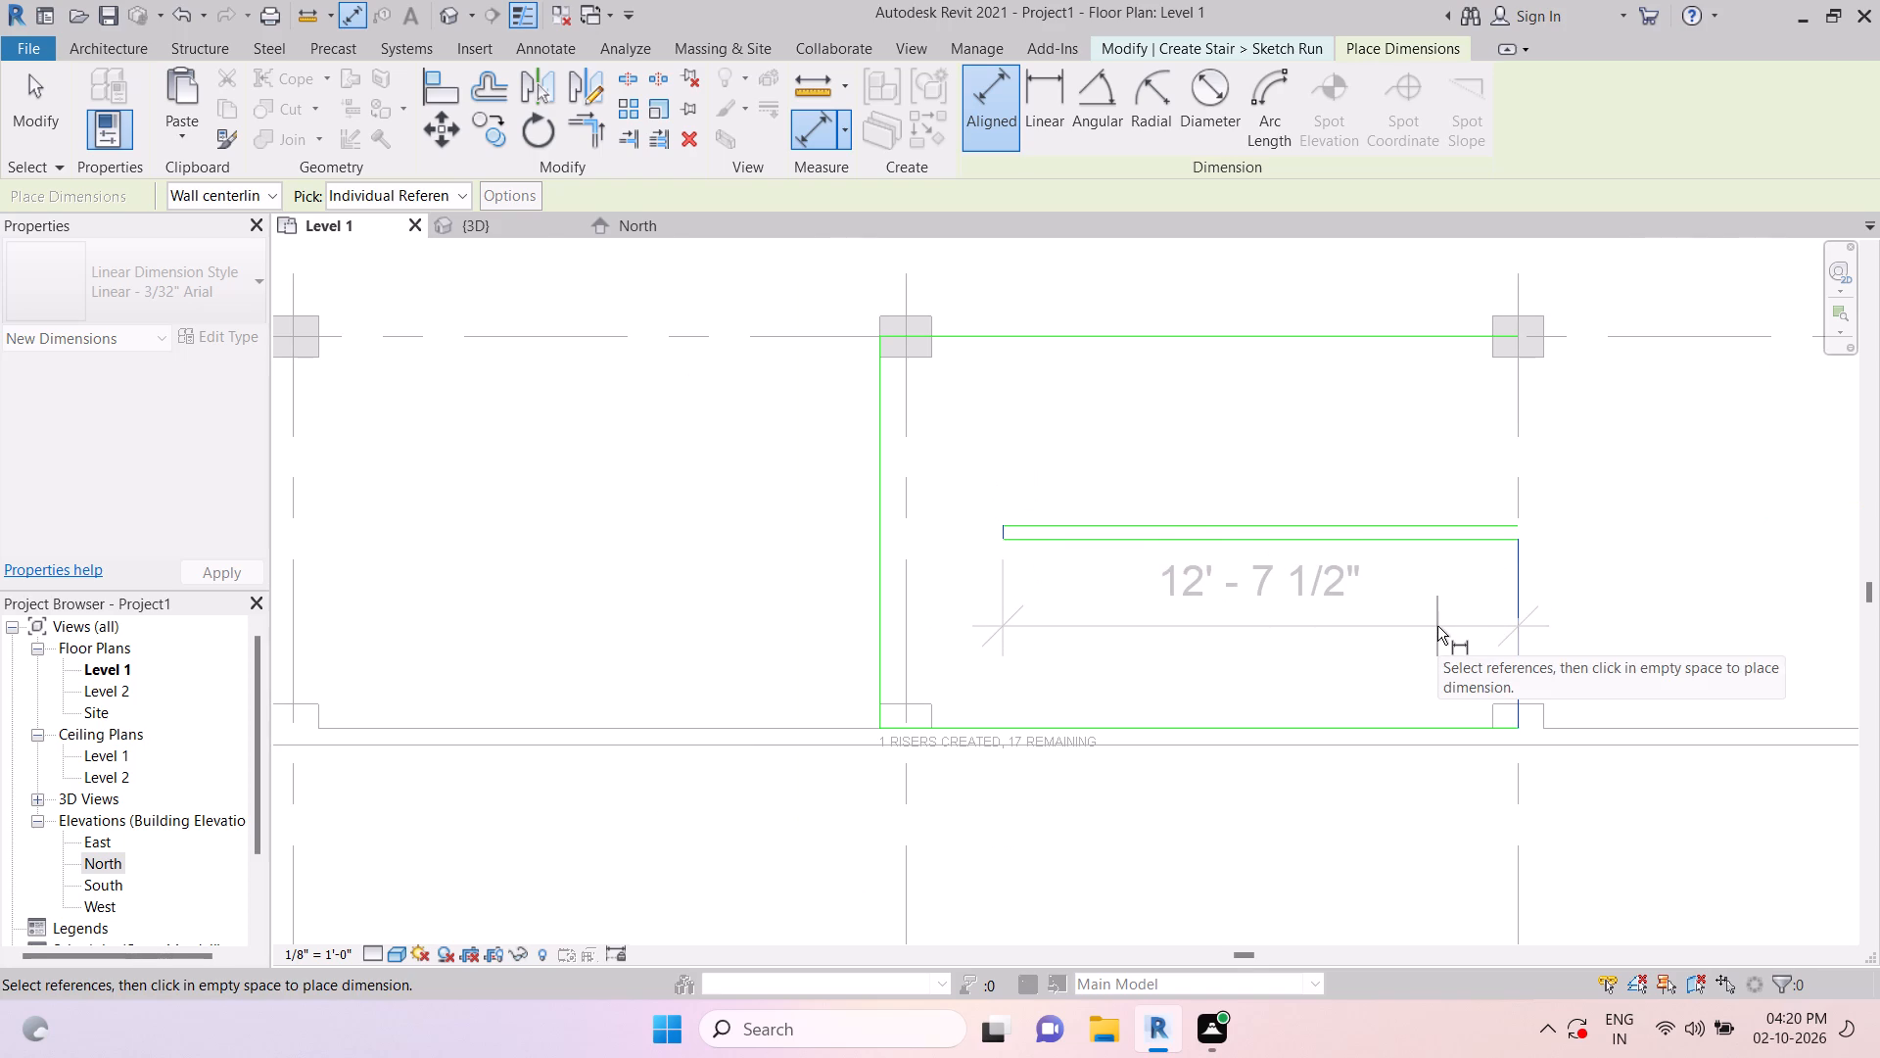
key("Escape")
key("Escape")
key("Escape")
scroll(1154, 532, "down", 4)
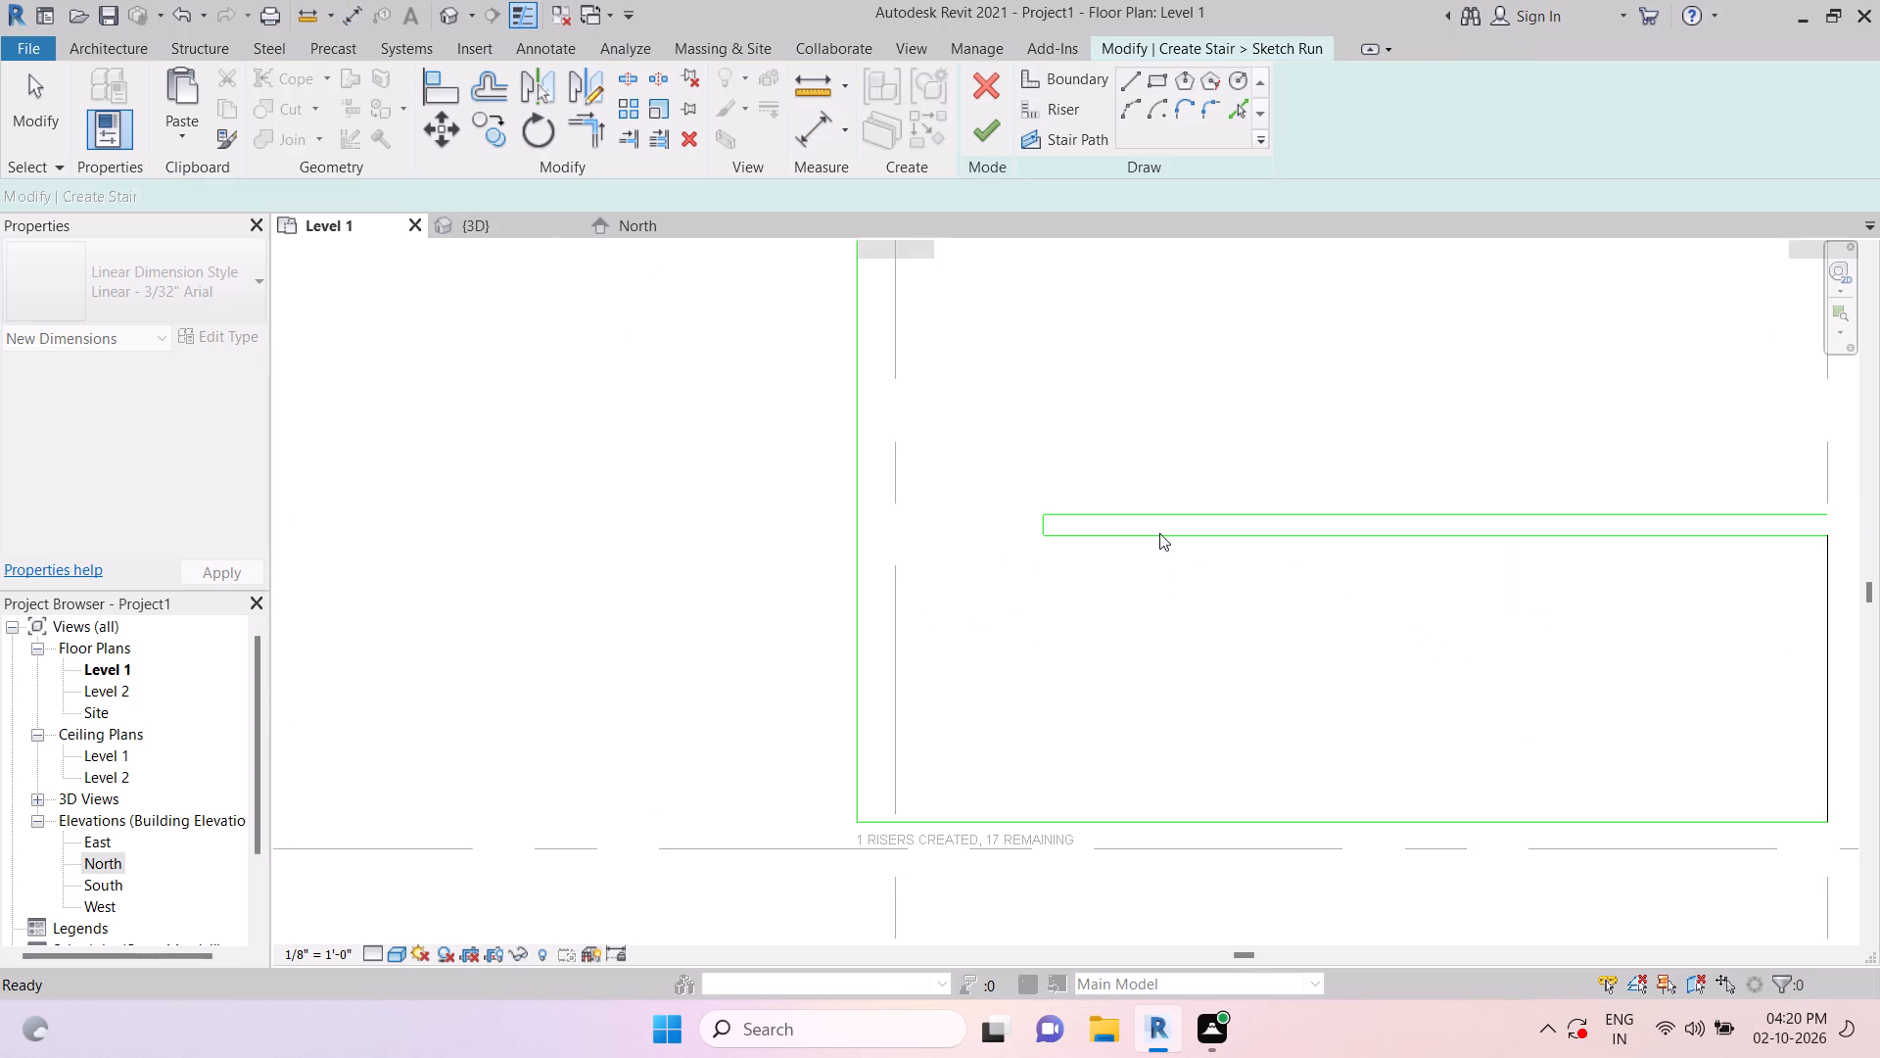
scroll(1159, 533, "down", 4)
key("Escape")
key("Escape")
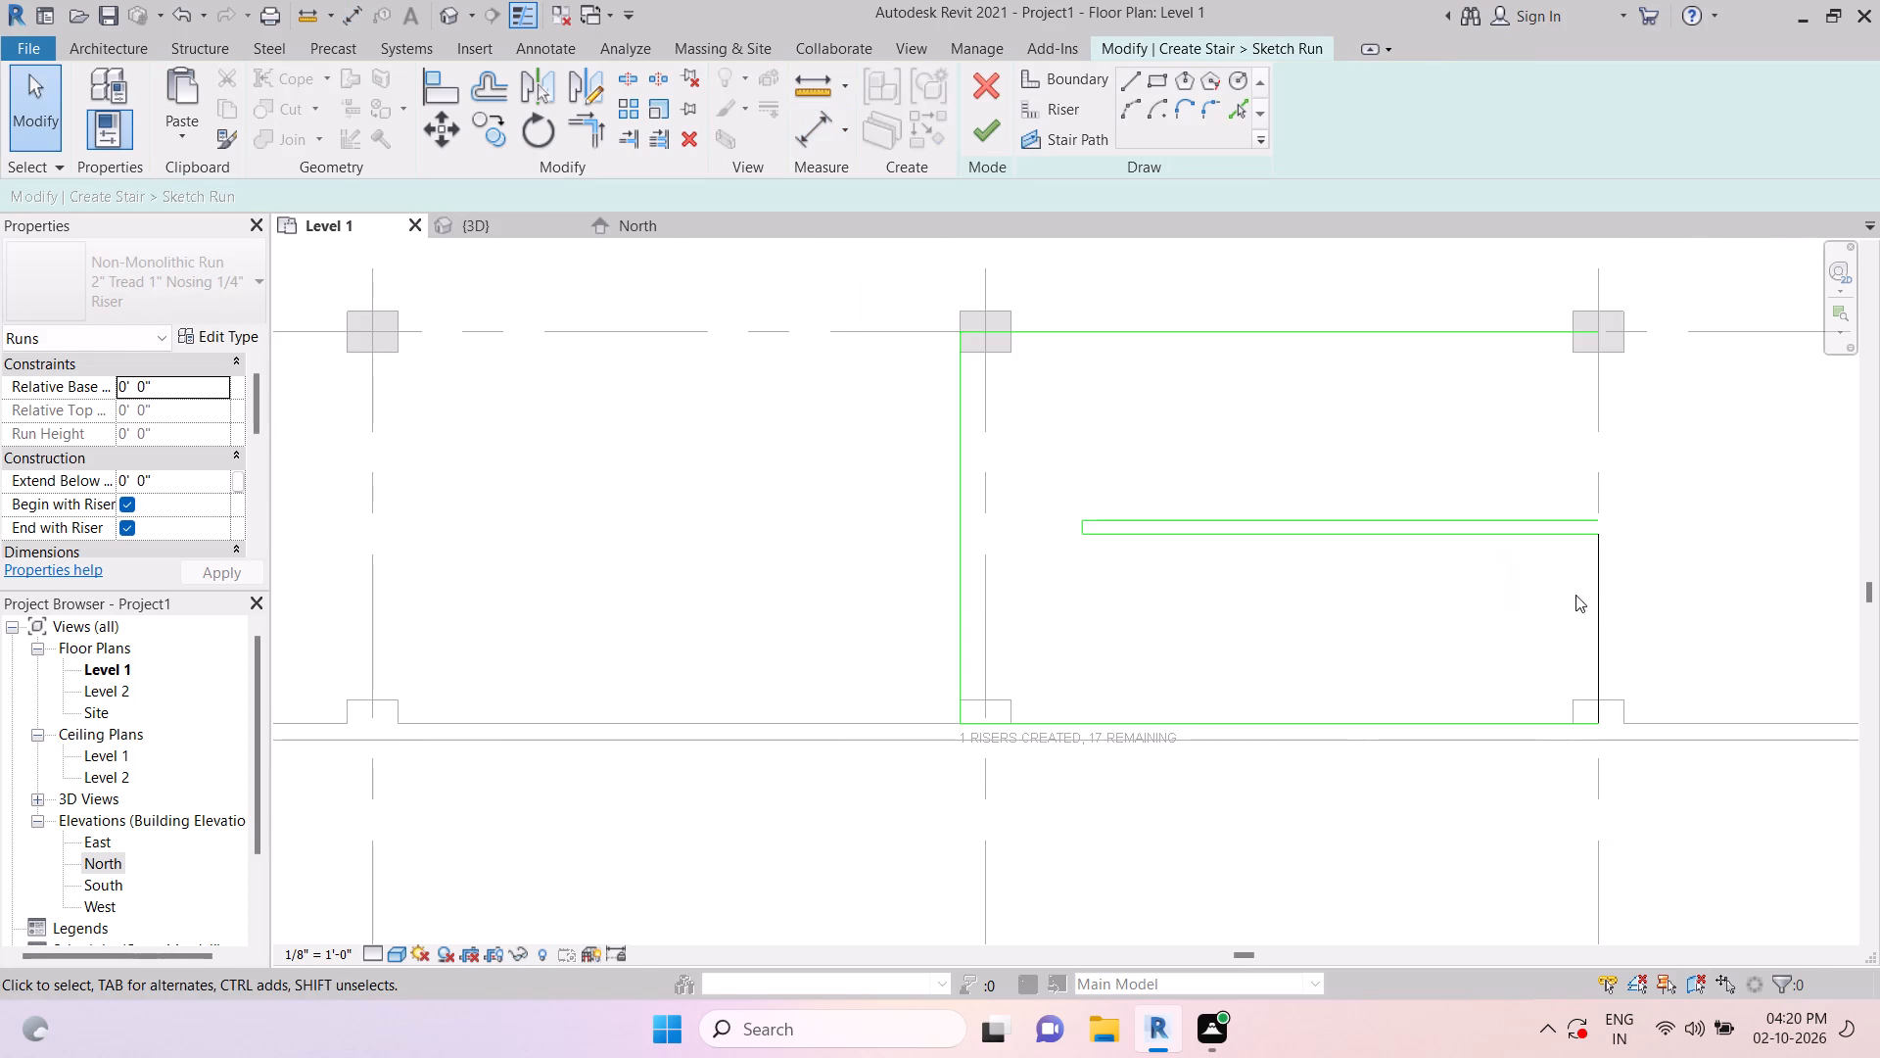
Offset copies of the riser line on grid line 4 westward at 1' 0" spacing, adding twelve risers along the southern flight.
left_click(1601, 595)
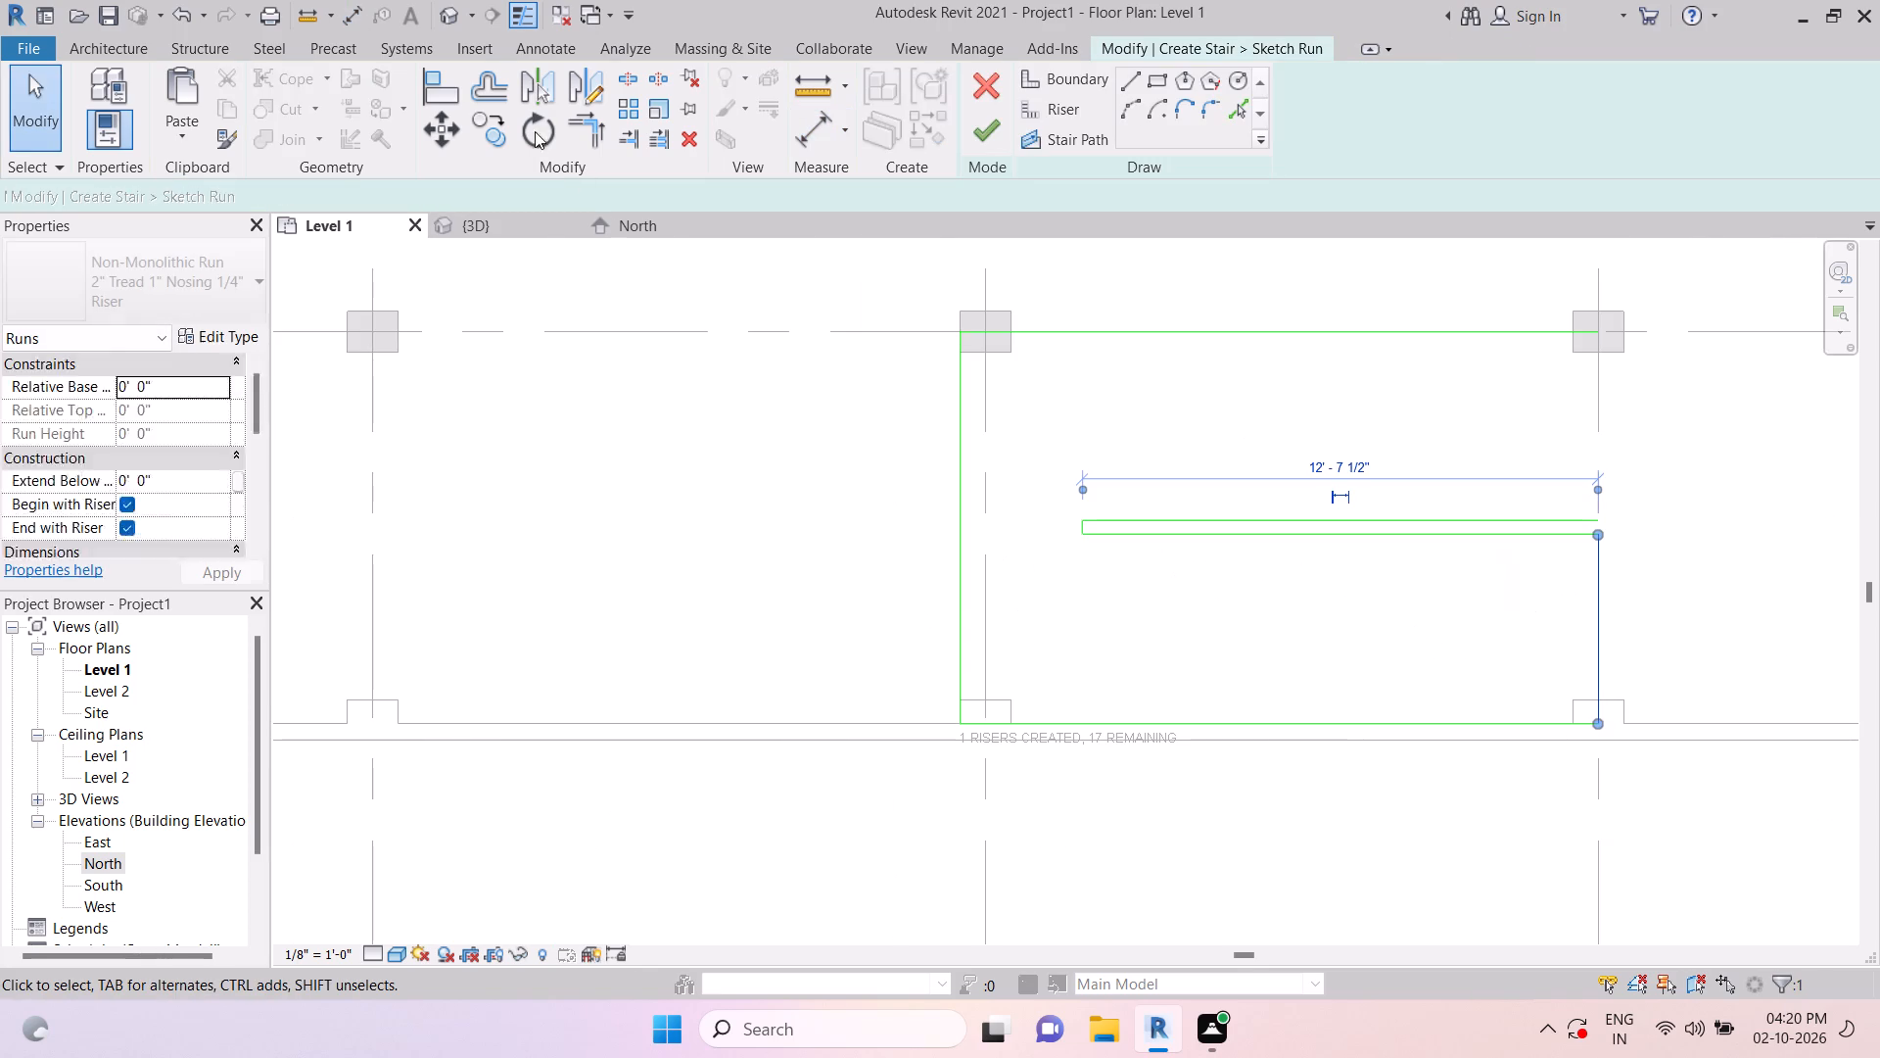
left_click(505, 85)
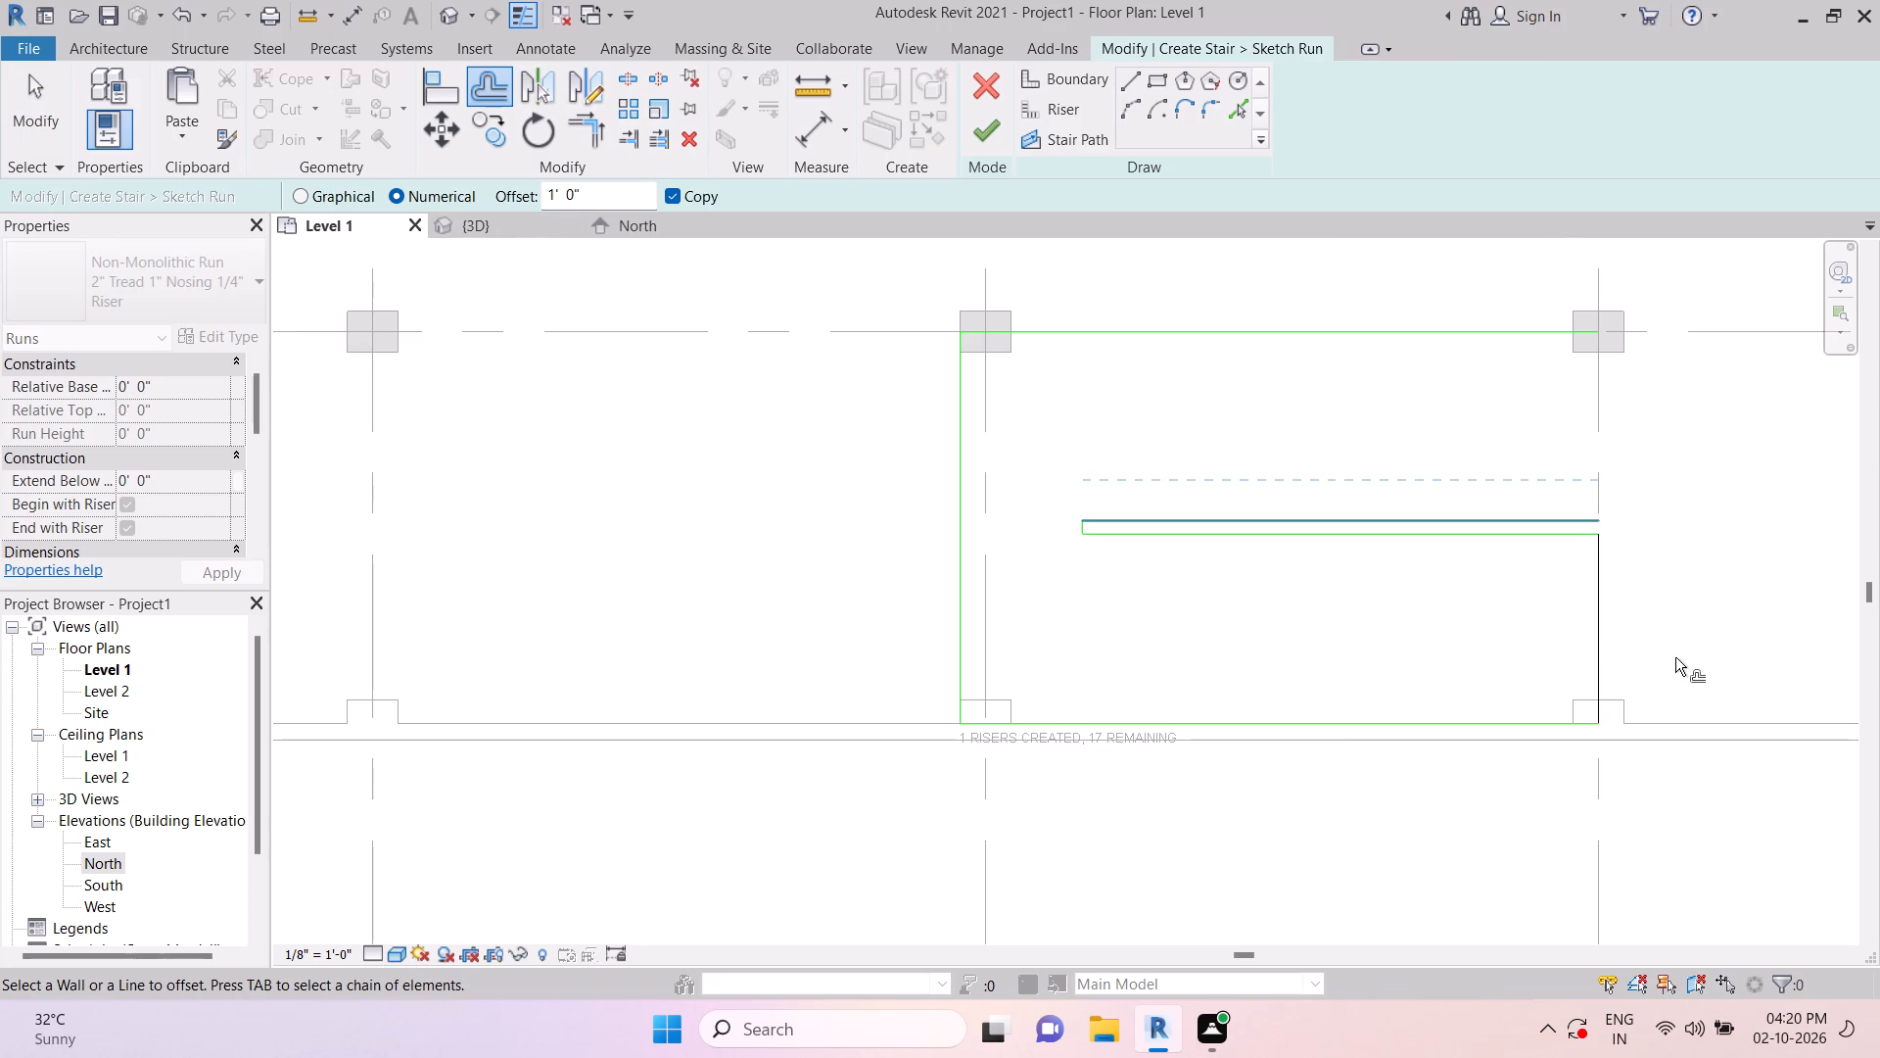
left_click(1596, 619)
left_click(1549, 609)
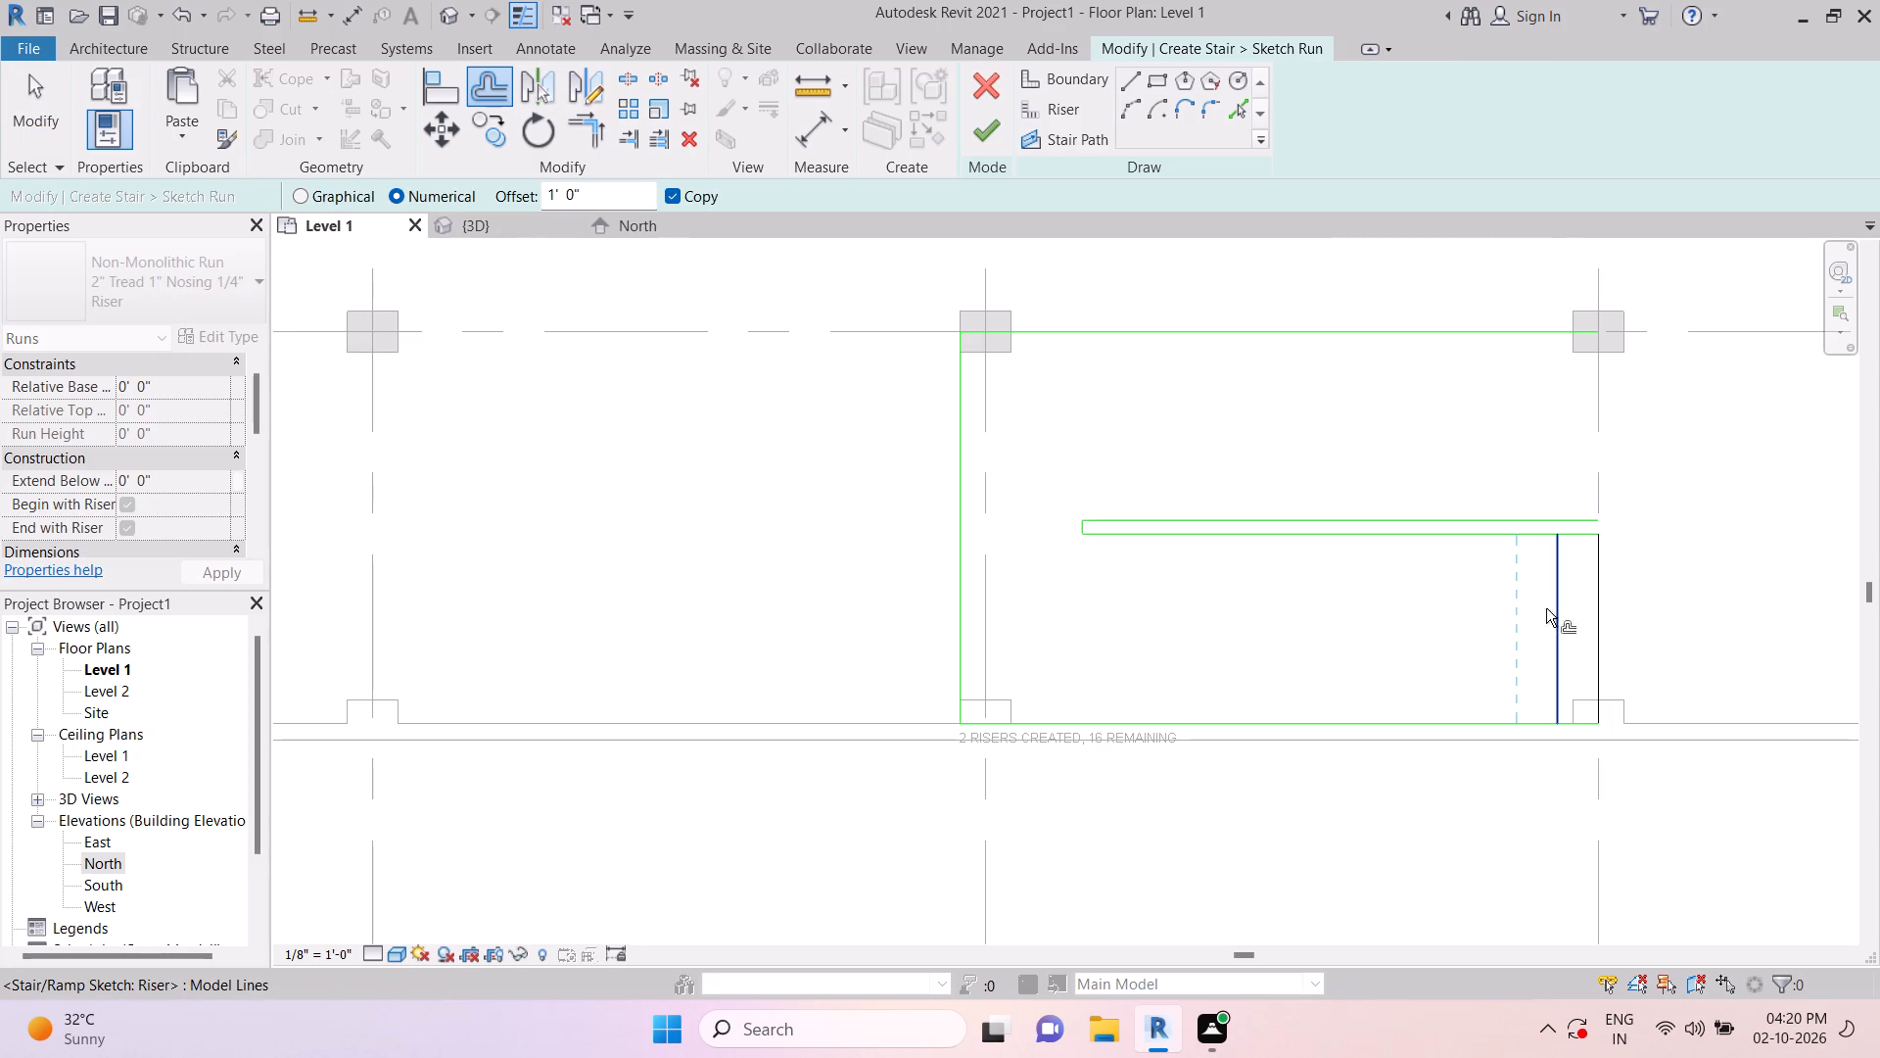
left_click(1511, 607)
left_click(1469, 601)
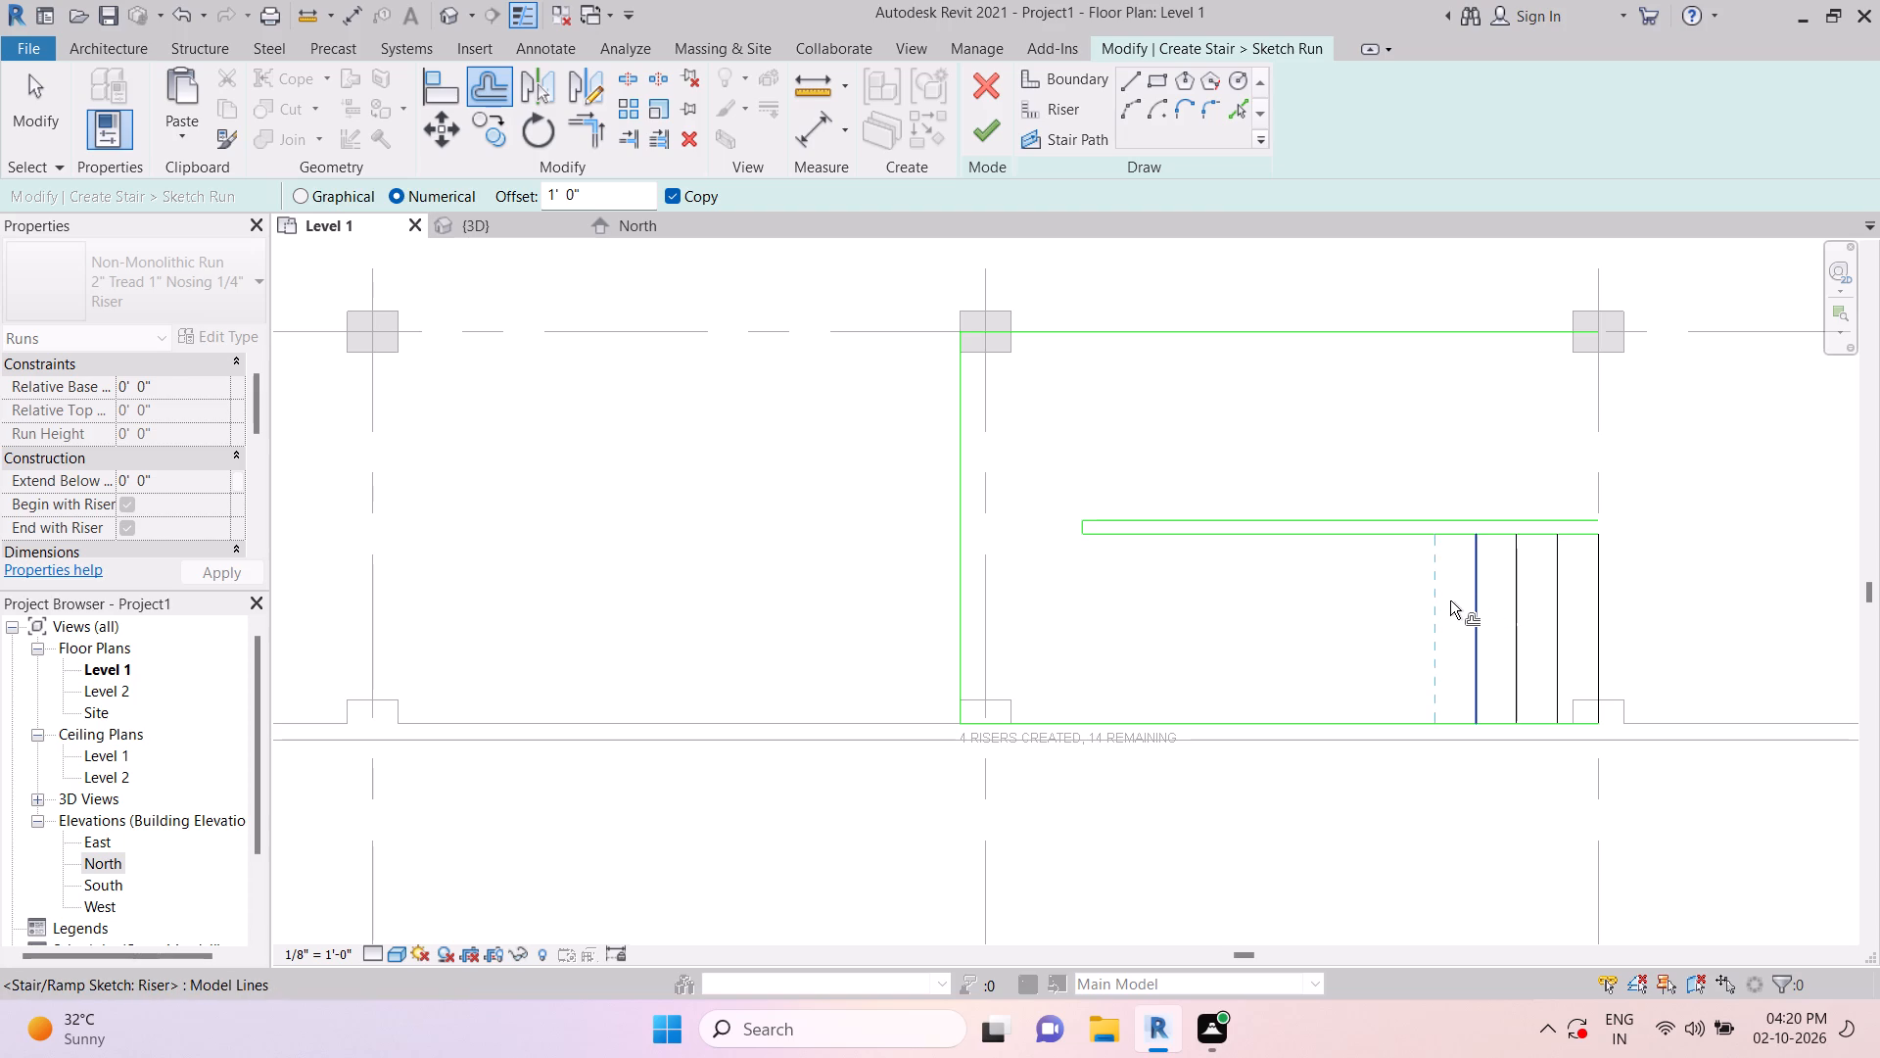
left_click(1433, 601)
left_click(1390, 604)
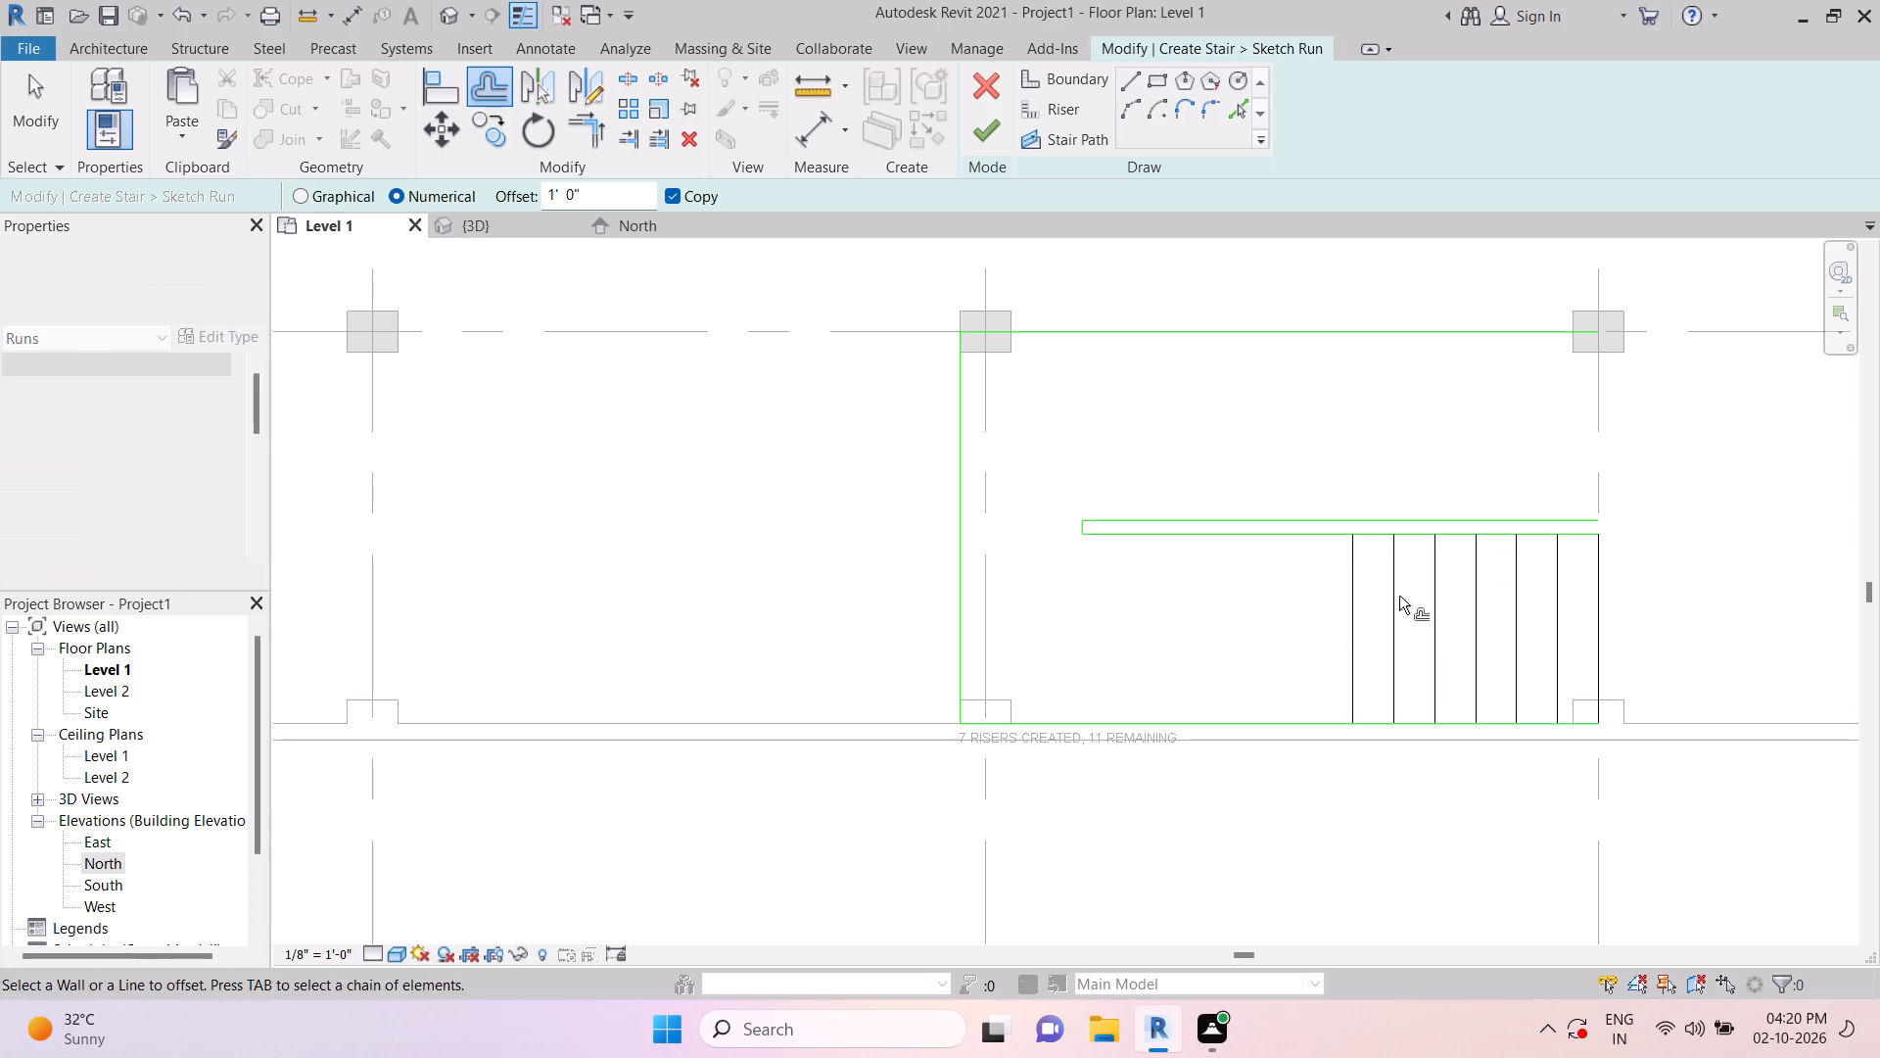
left_click(1350, 588)
left_click(1304, 598)
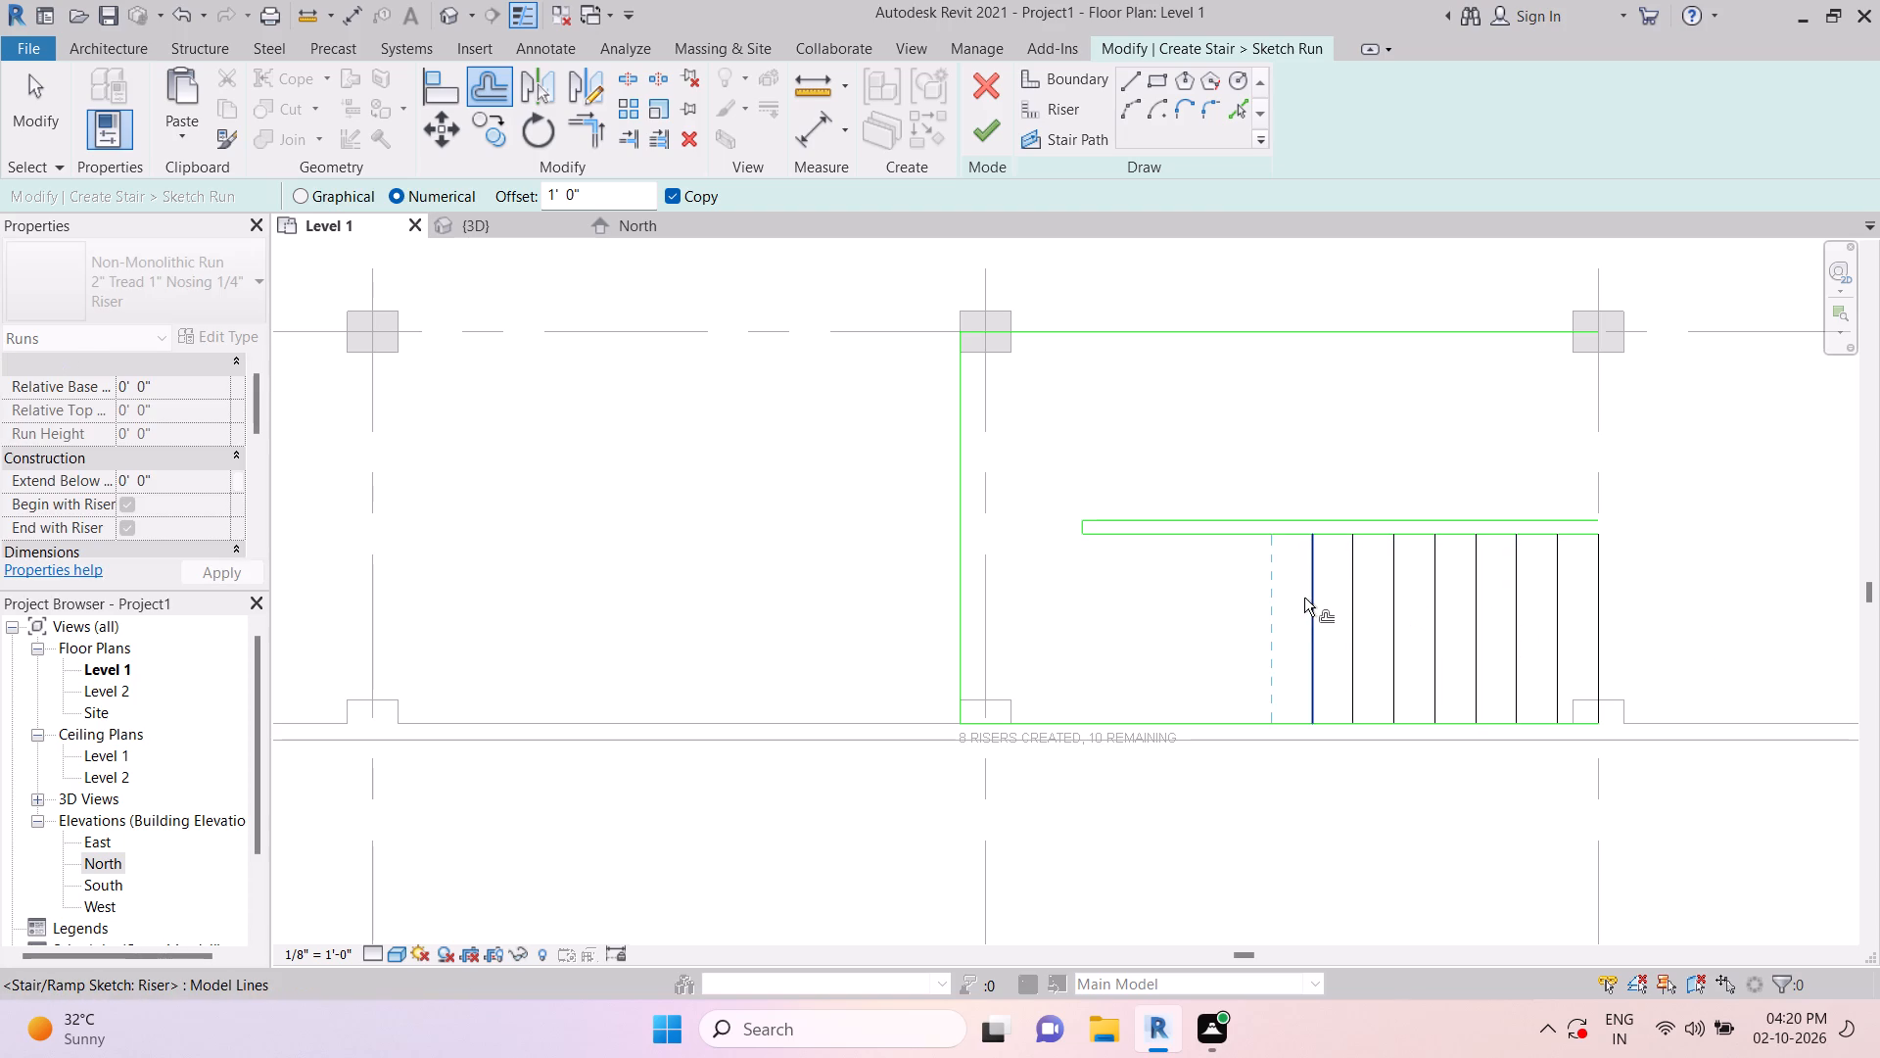
left_click(1261, 593)
left_click(1227, 599)
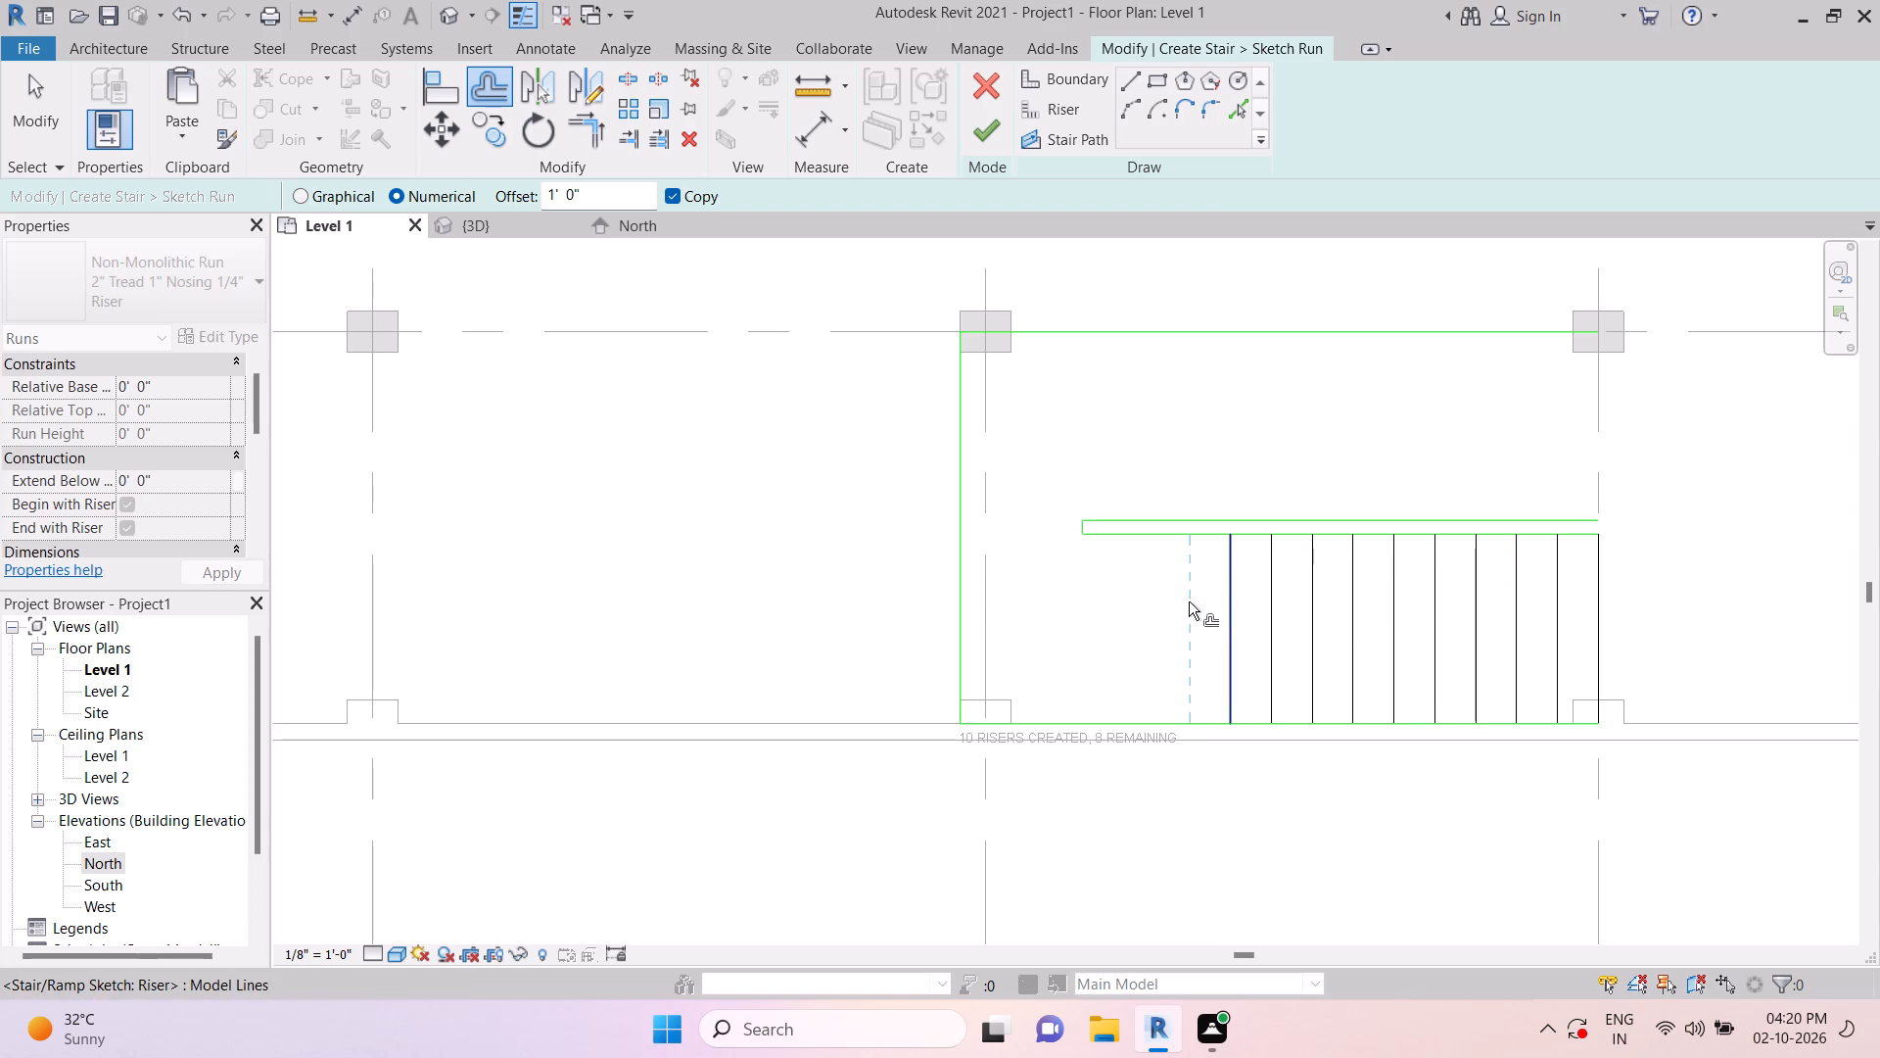
left_click(1184, 602)
left_click(1143, 601)
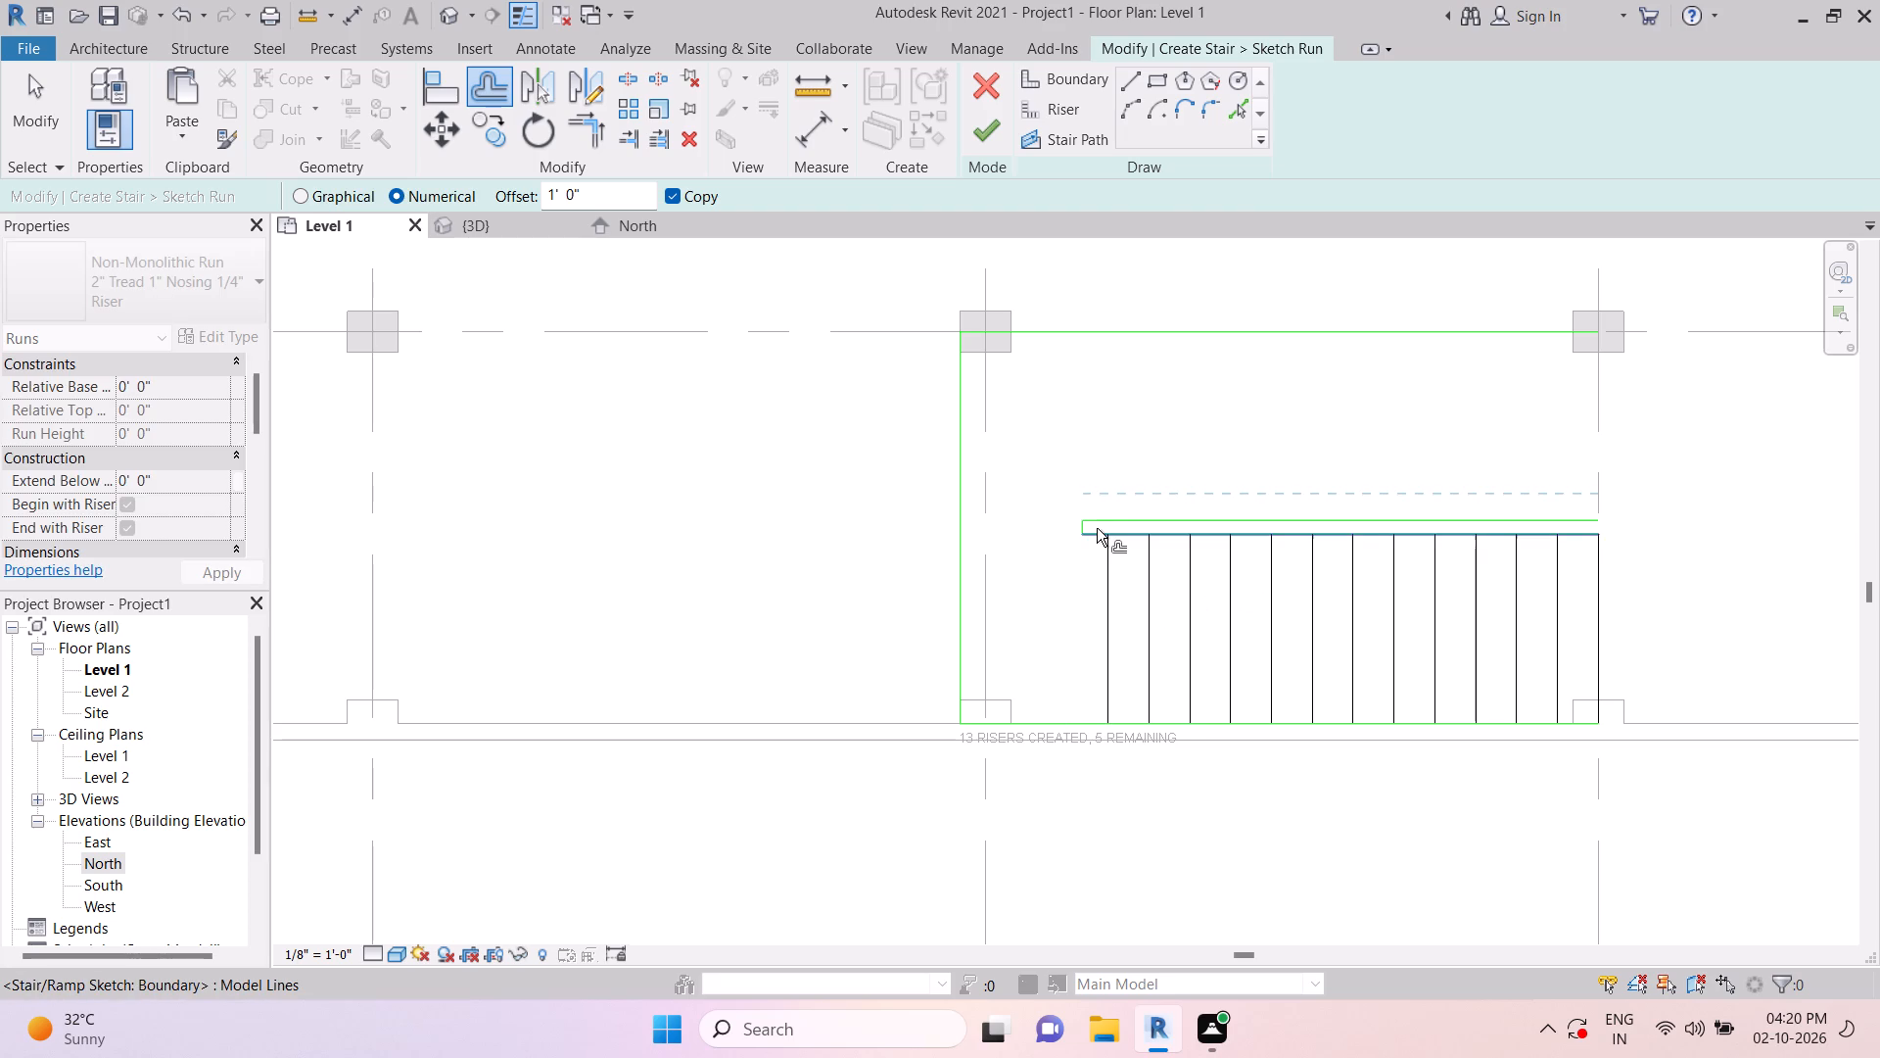
scroll(1097, 528, "up", 6)
key("Escape")
key("Escape")
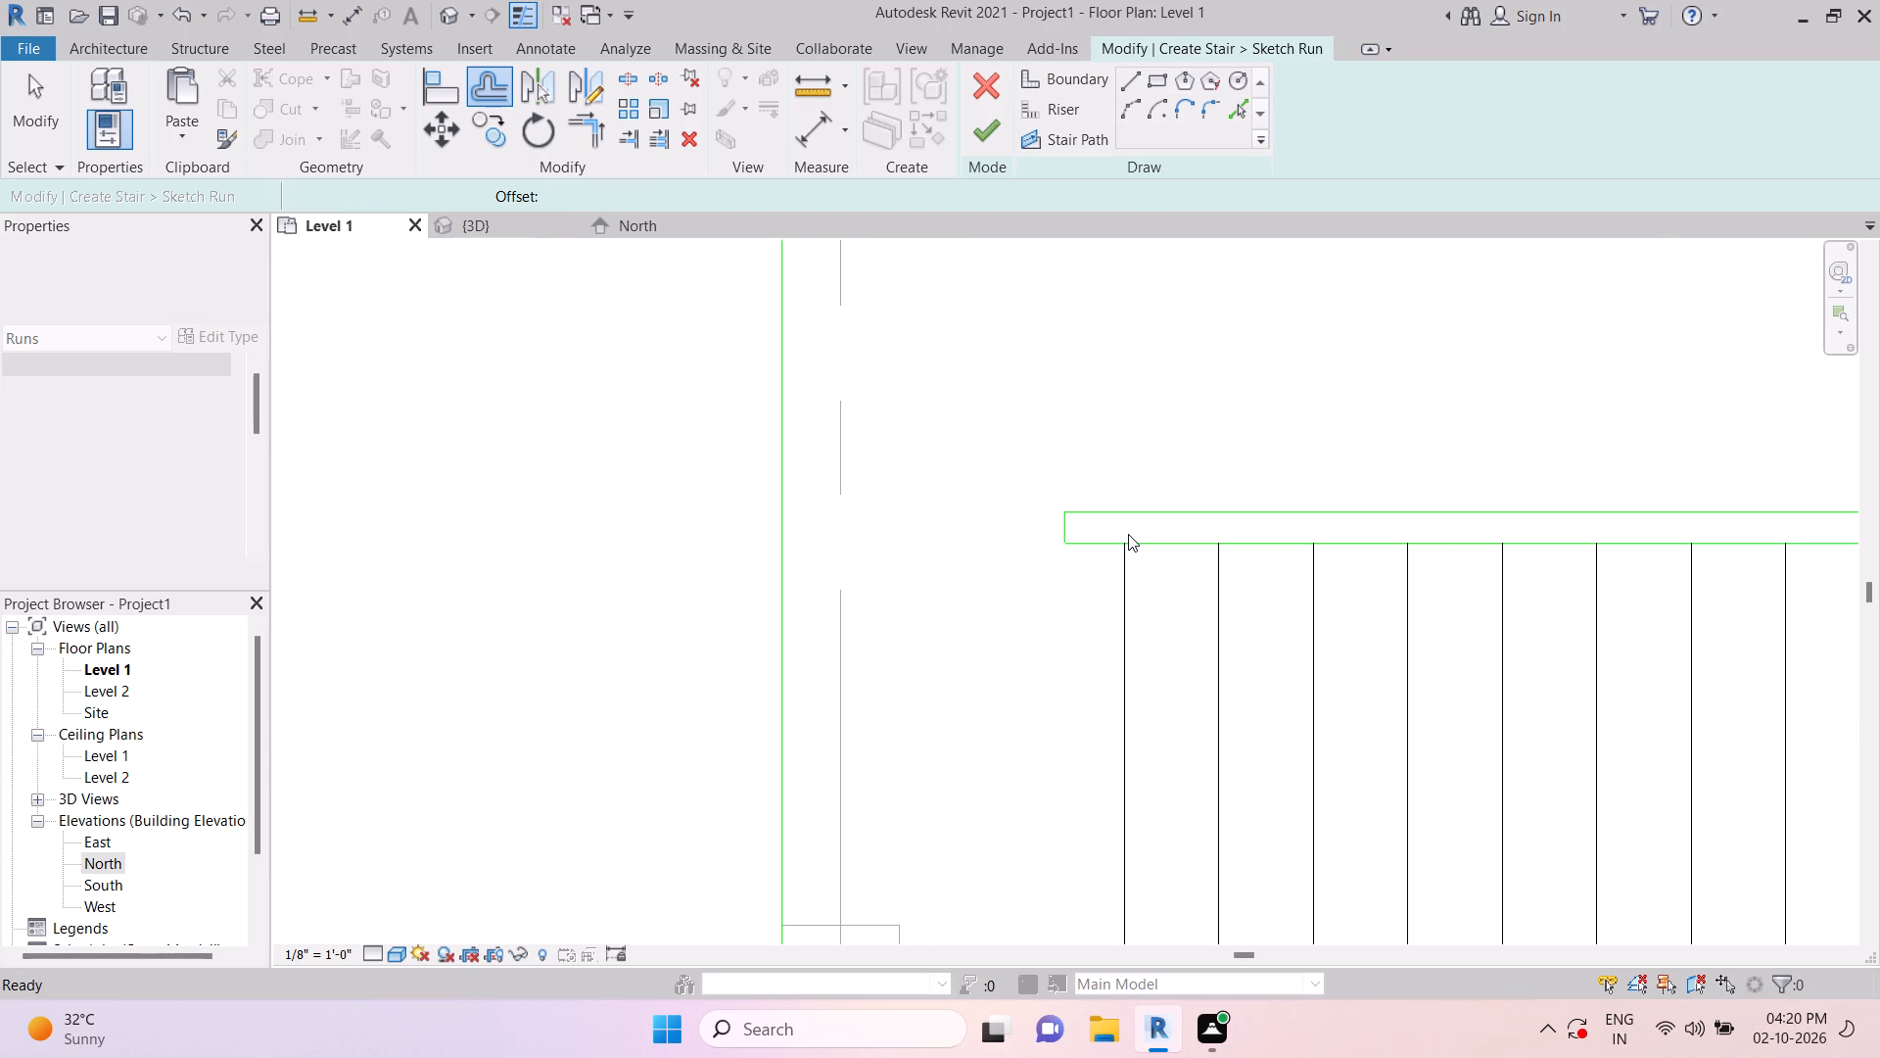
key("Escape")
scroll(1091, 533, "up", 2)
key("Escape")
key("Escape")
key("Escape")
Move the short line closing the middle boundary lines' west ends east into alignment with the westernmost riser.
left_click(1058, 527)
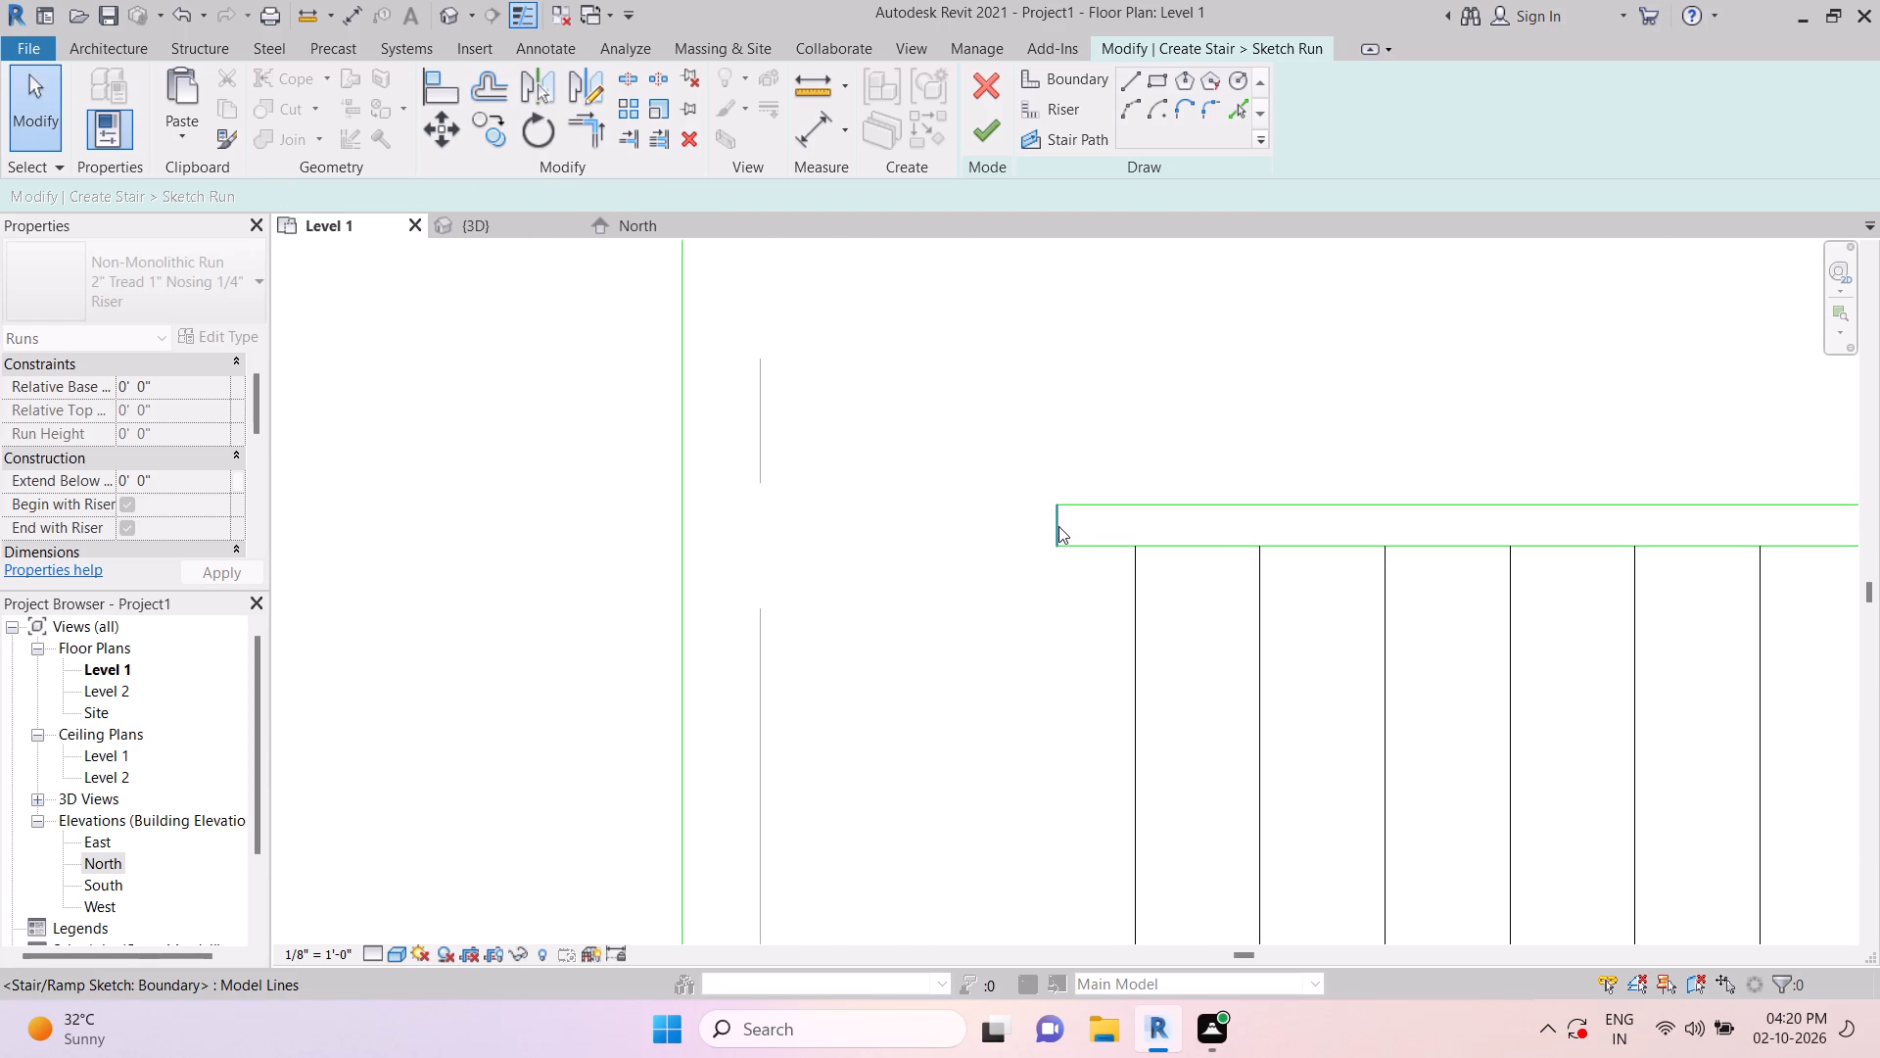
scroll(1058, 526, "up", 4)
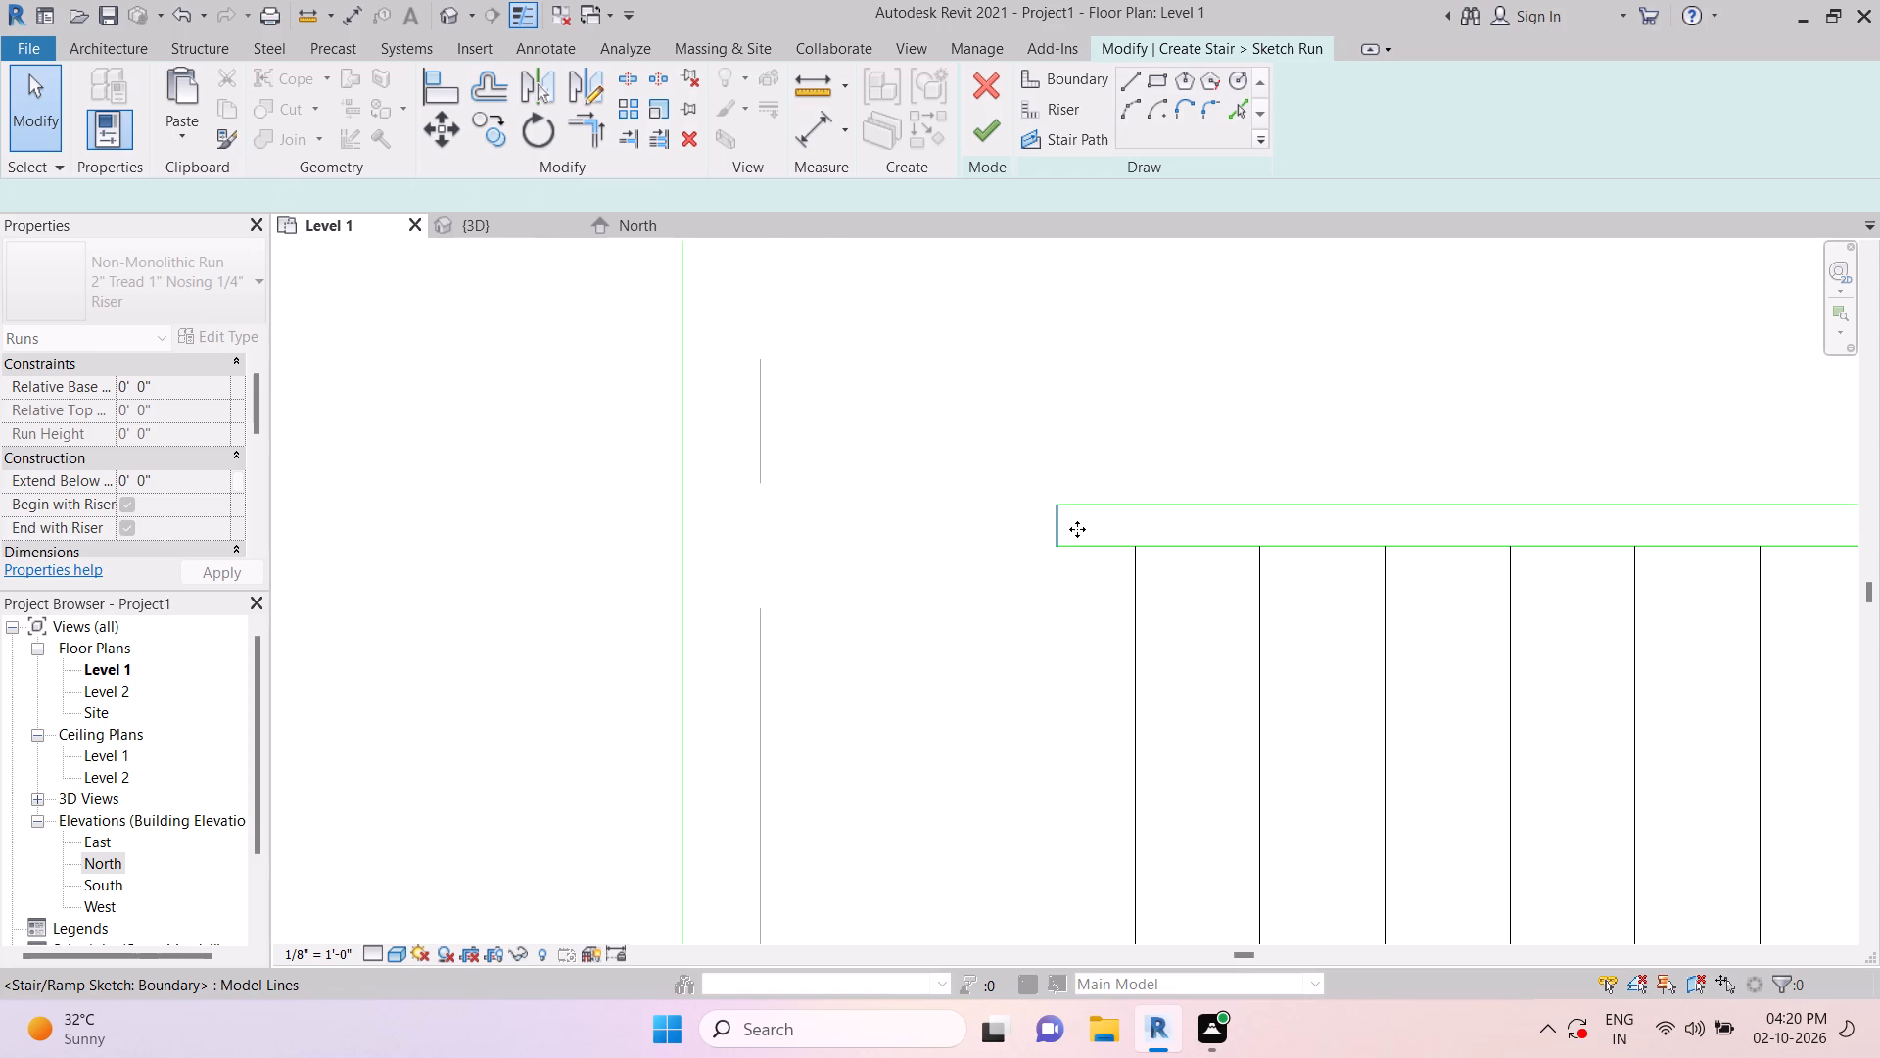
left_click_drag(1060, 526, 1187, 535)
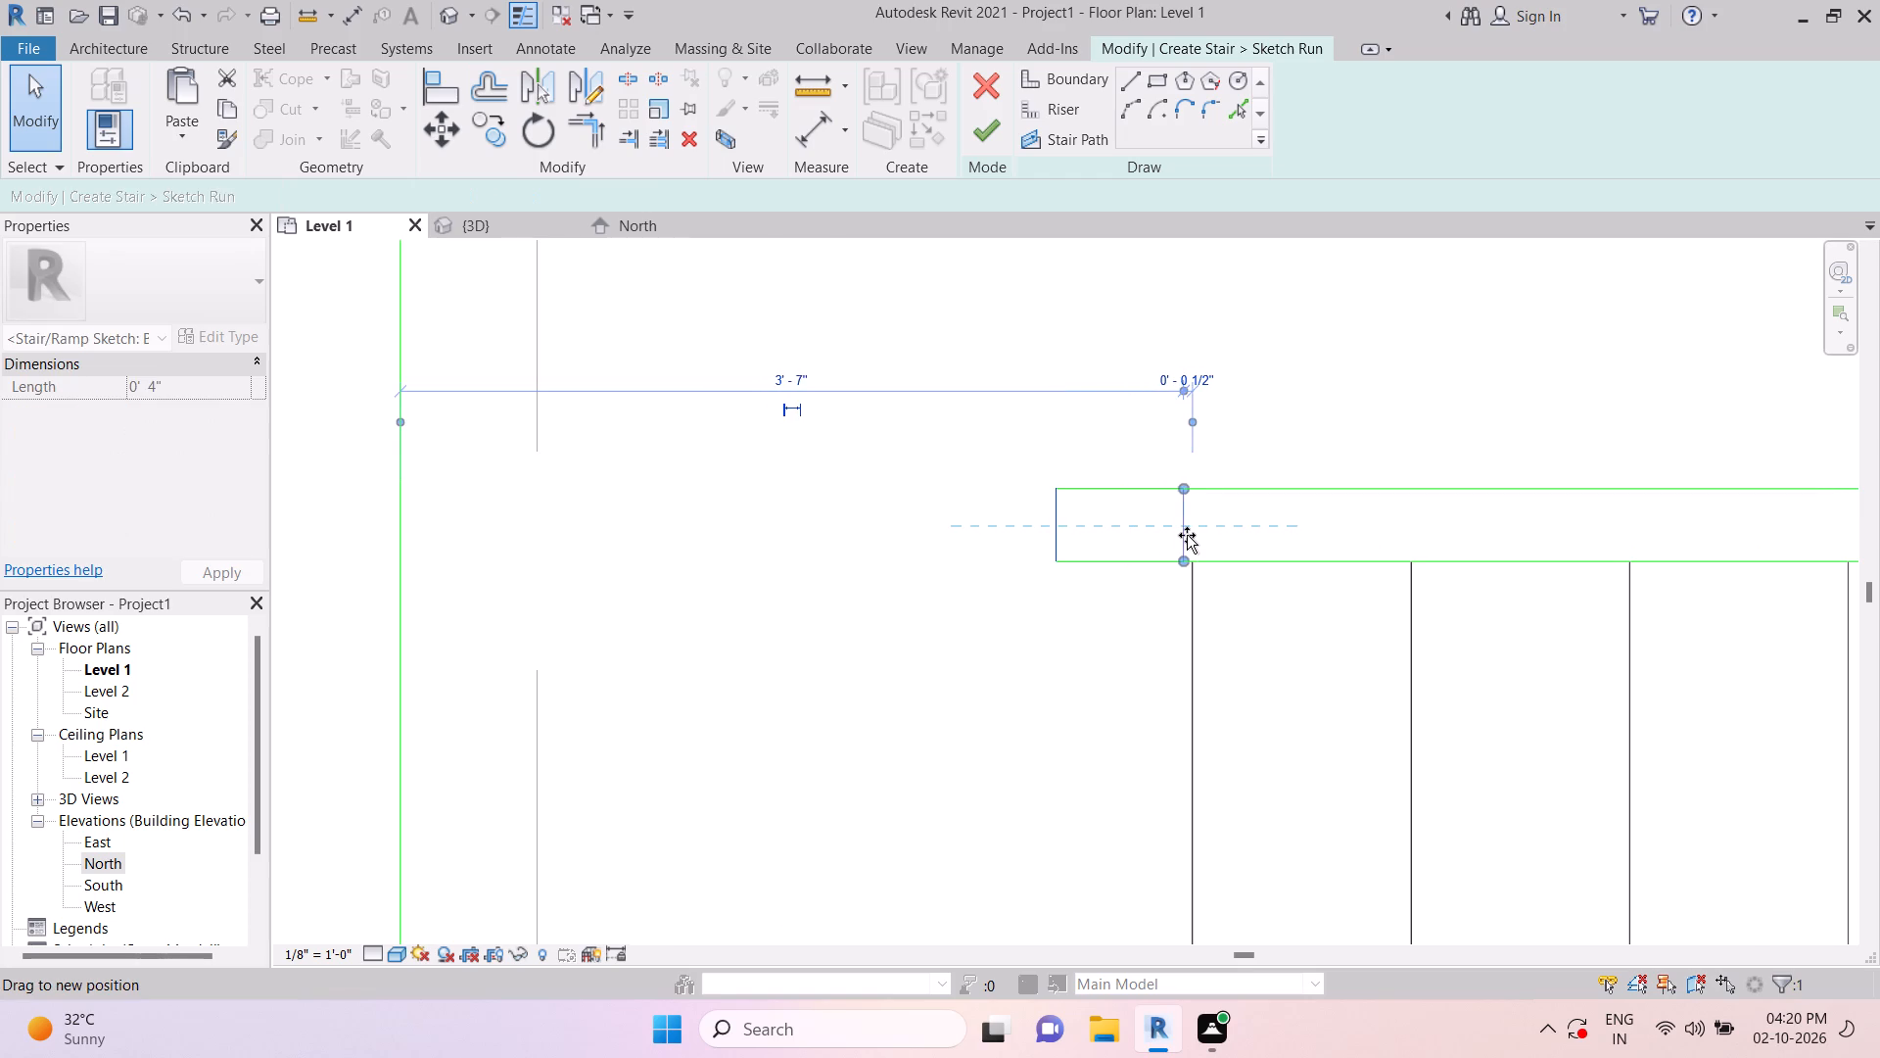
left_click_drag(1187, 535, 1193, 537)
key("Escape")
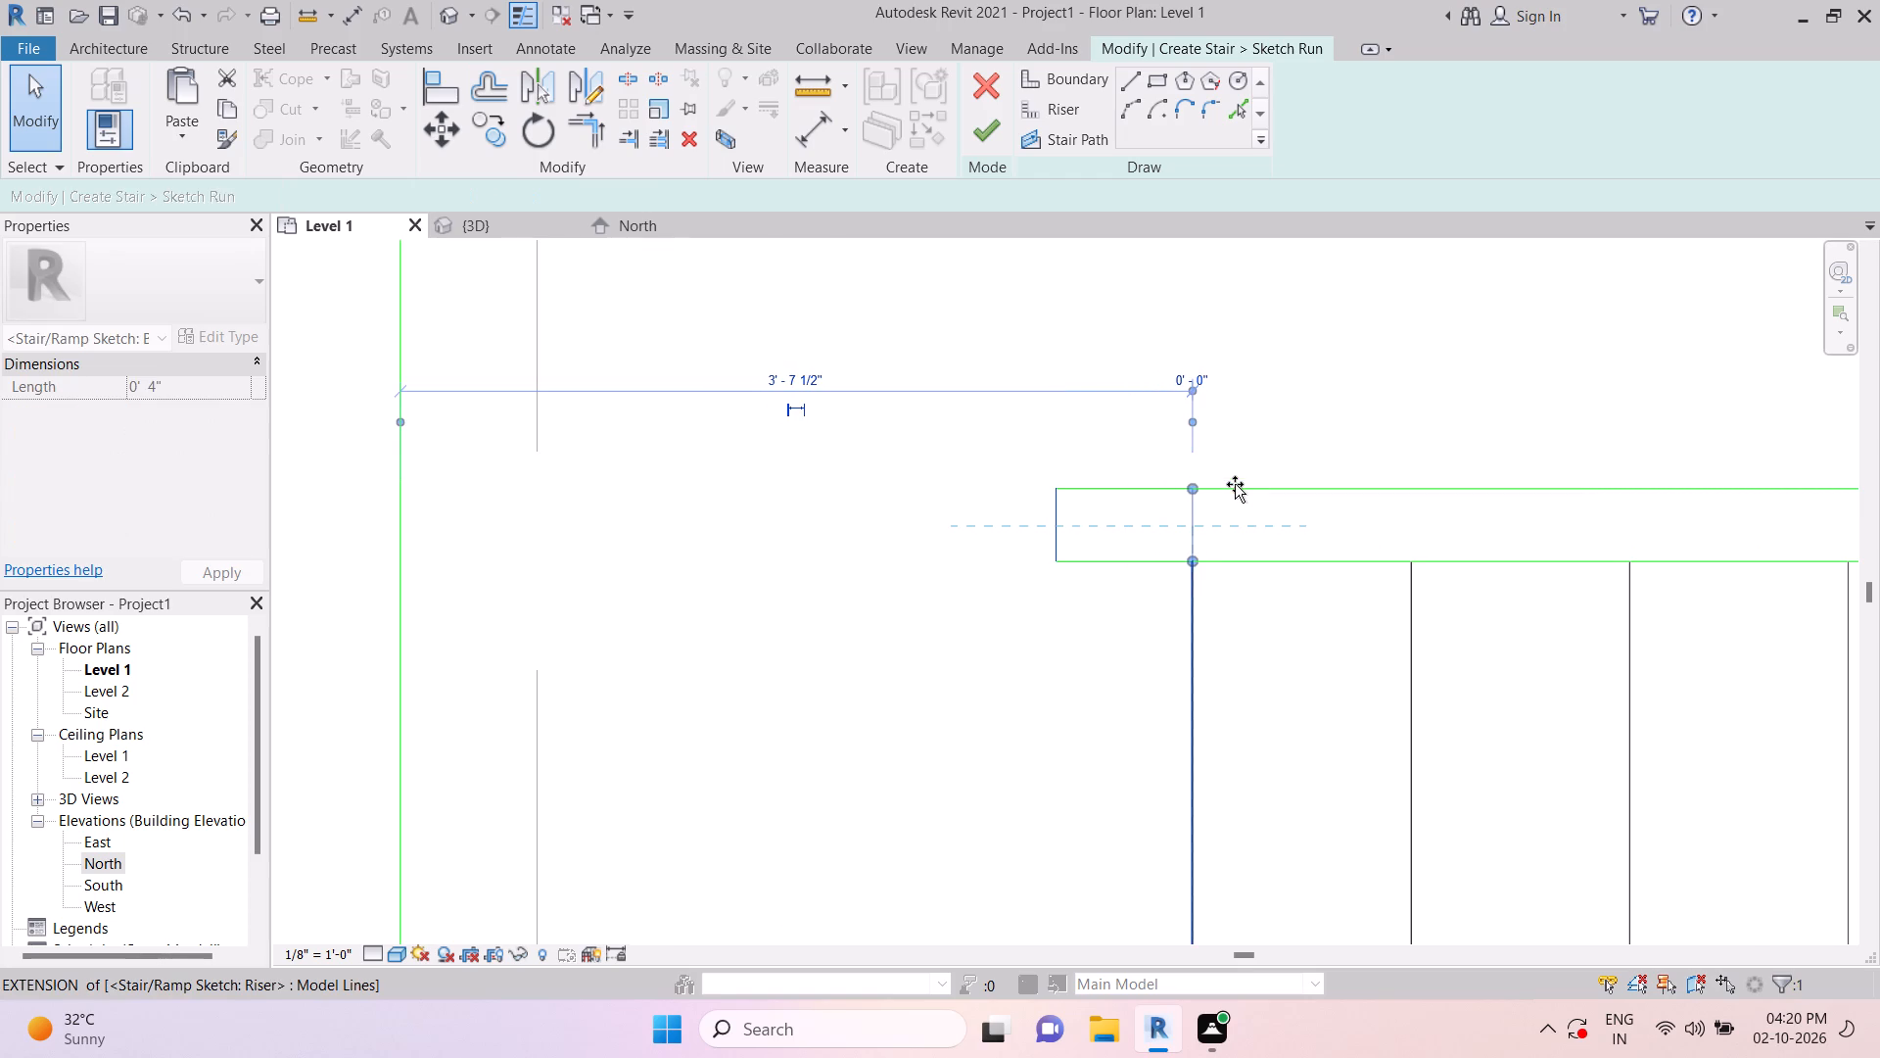
key("Escape")
Mirror the six westernmost risers into the northern flight about a drawn axis midway between the two middle boundary lines.
scroll(1223, 514, "down", 10)
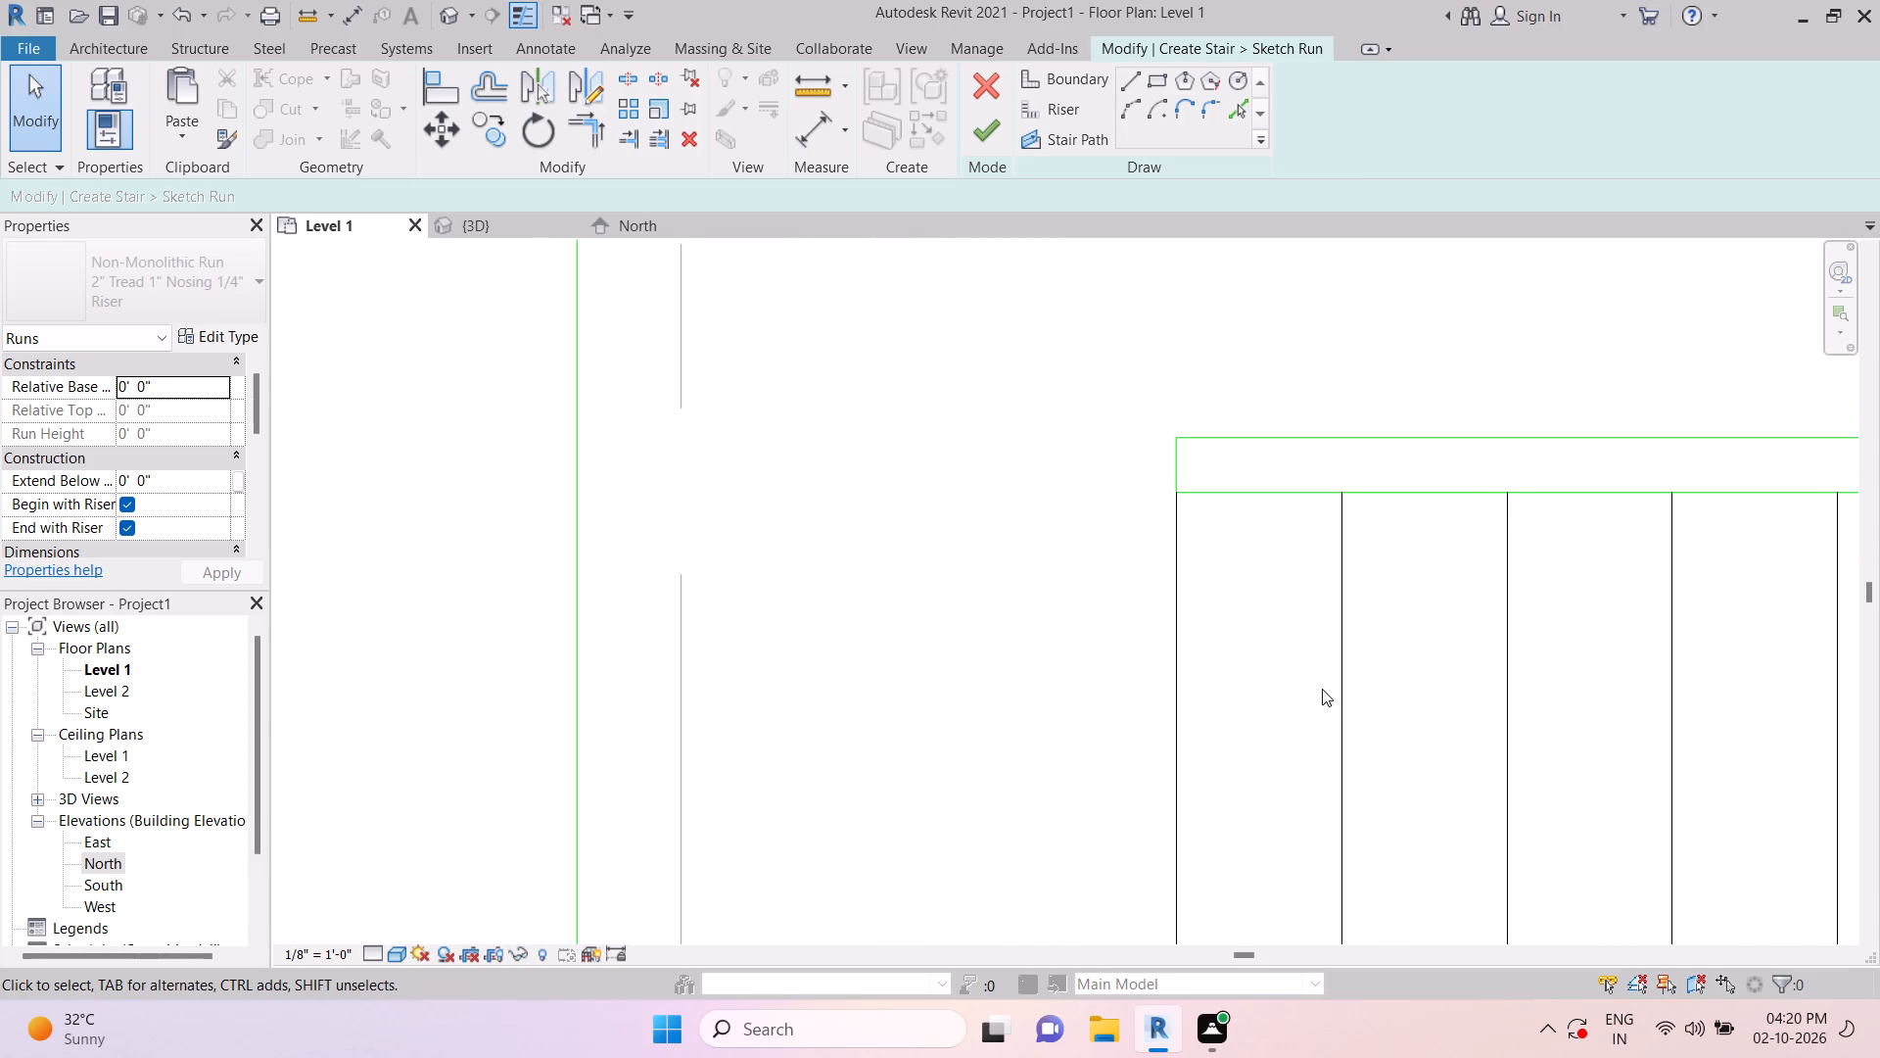
middle_click_drag(1480, 706, 1174, 548)
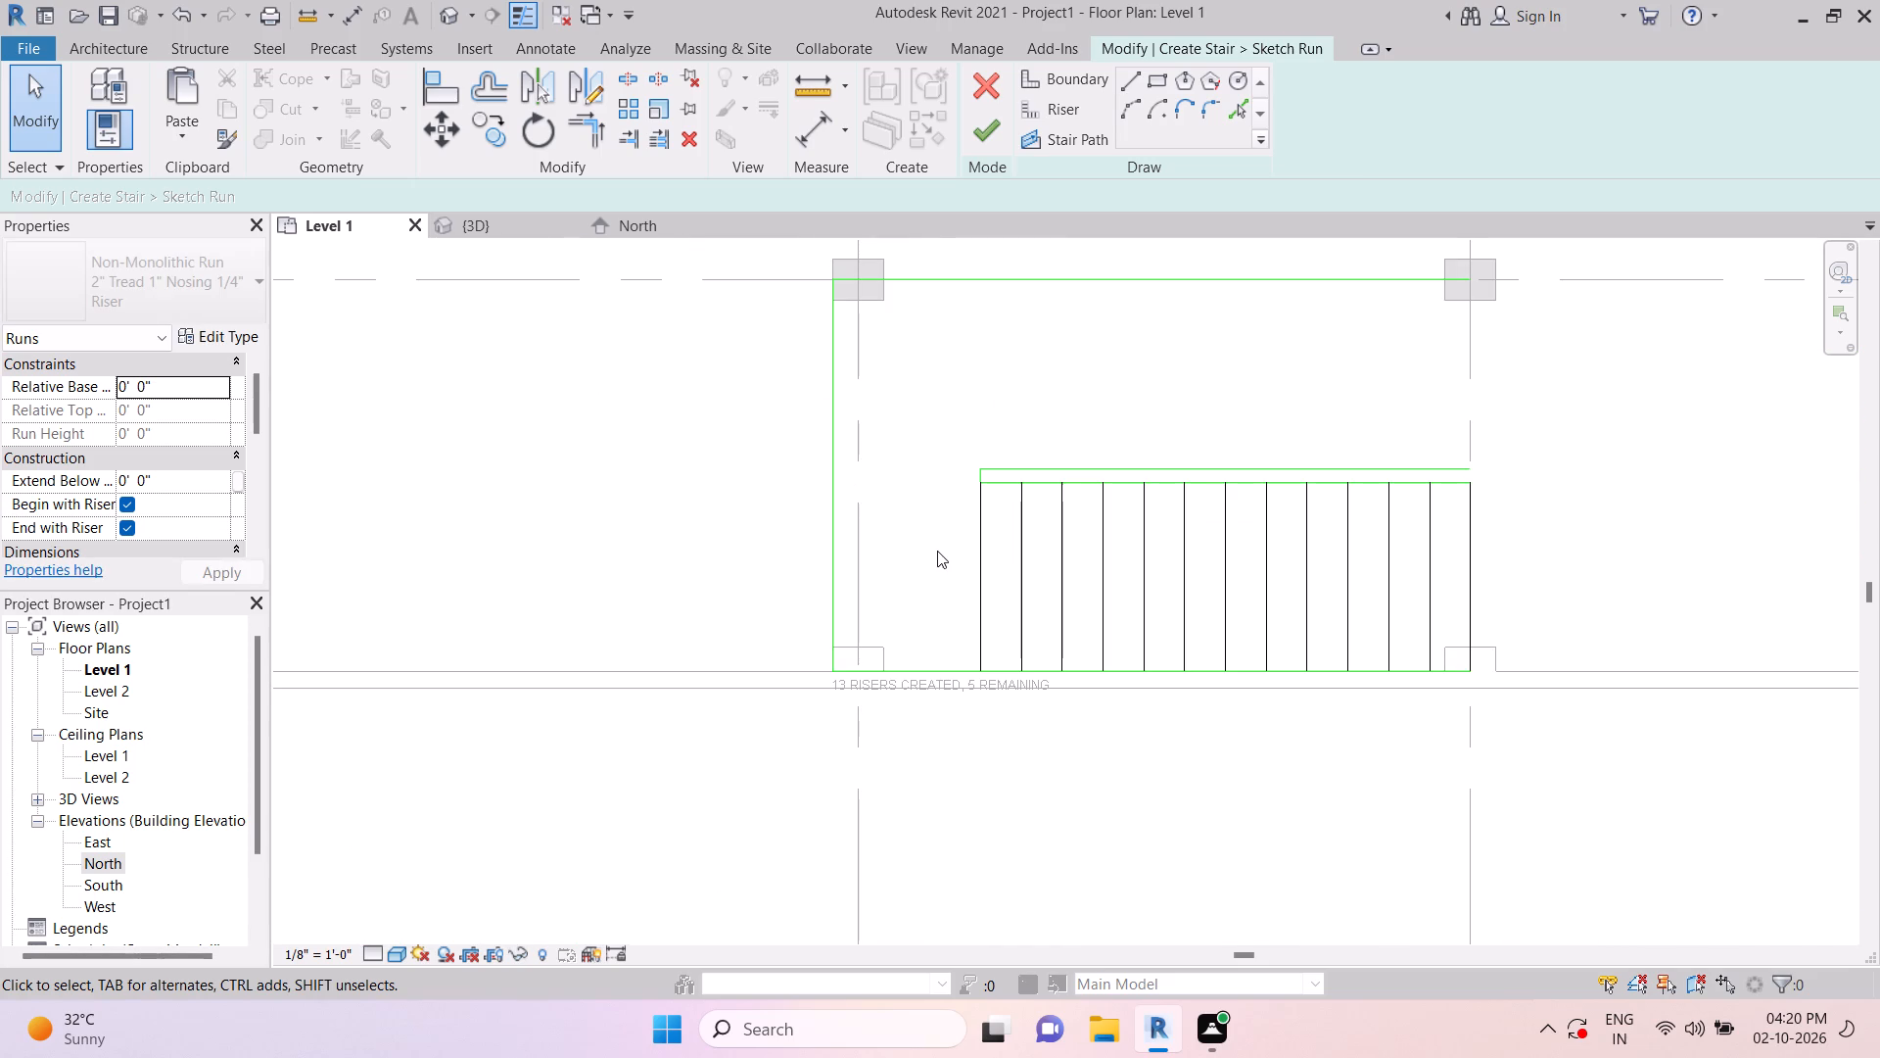
left_click_drag(937, 551, 1246, 593)
left_click_drag(1197, 575, 948, 525)
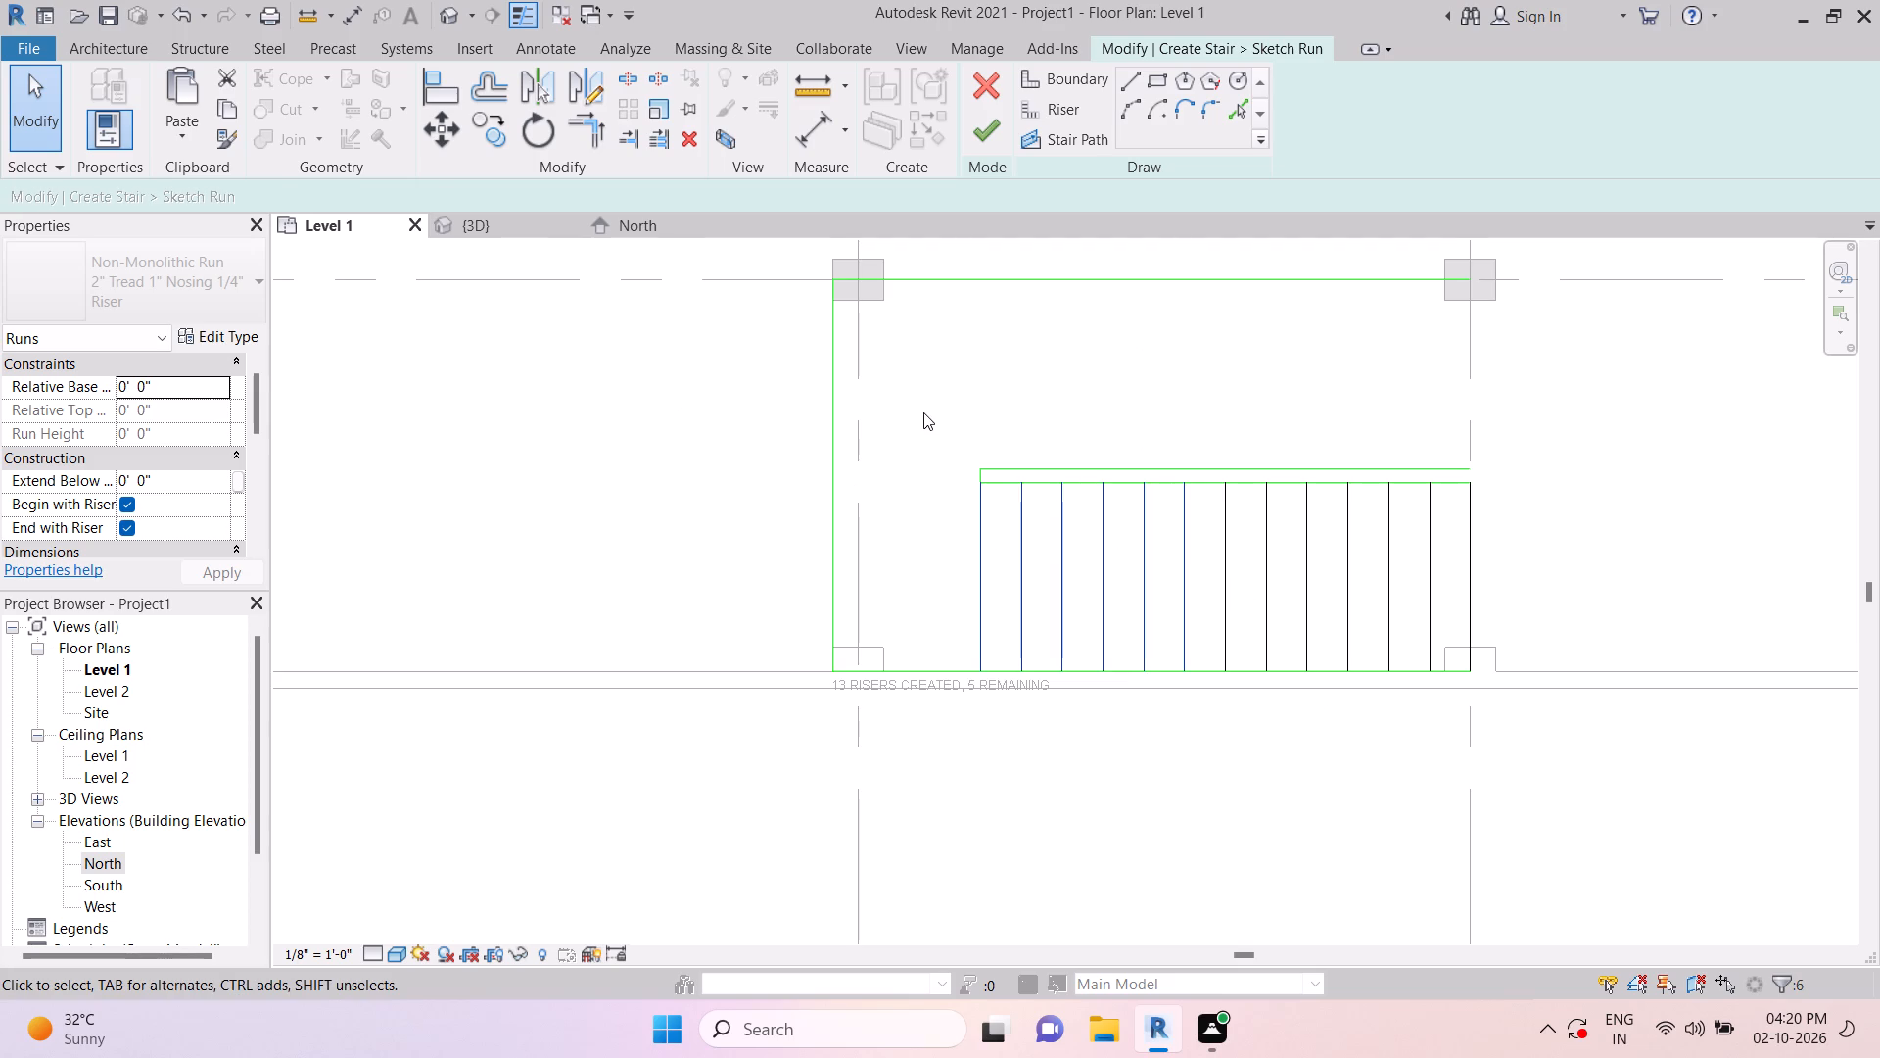
left_click(587, 99)
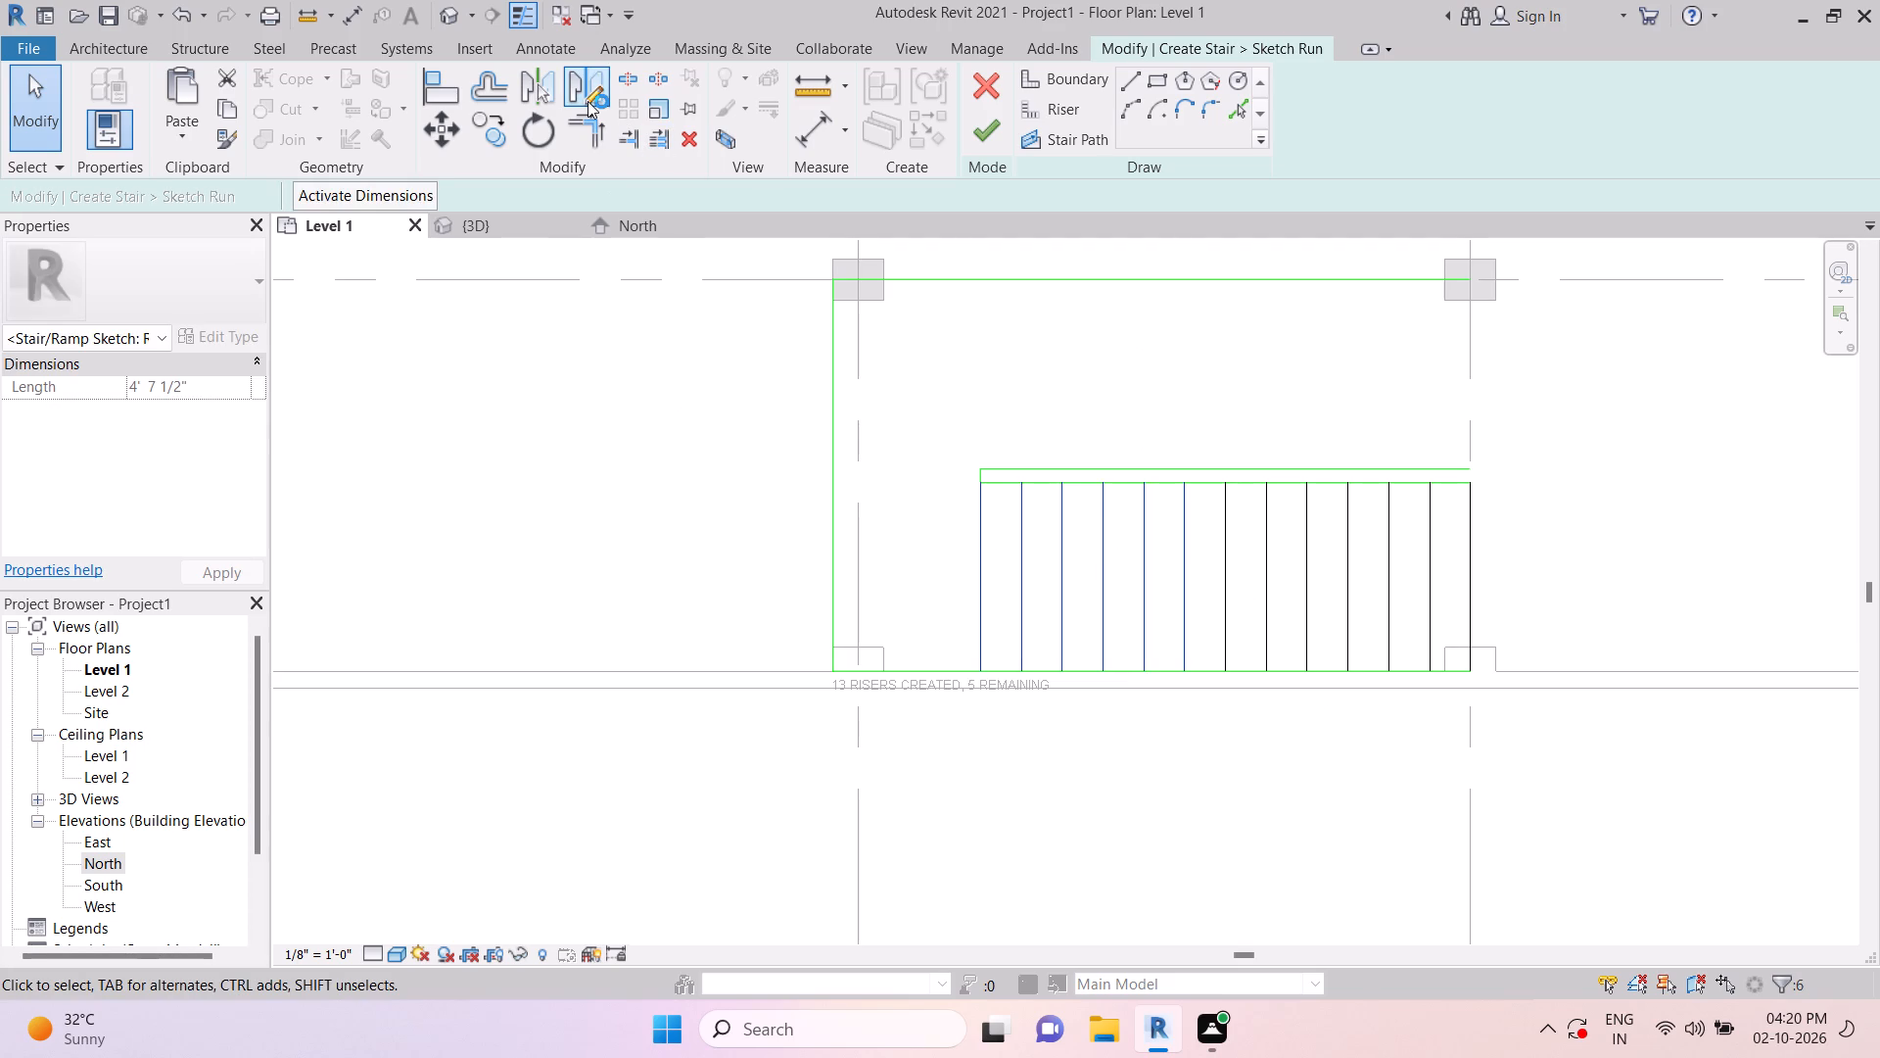
scroll(987, 461, "up", 11)
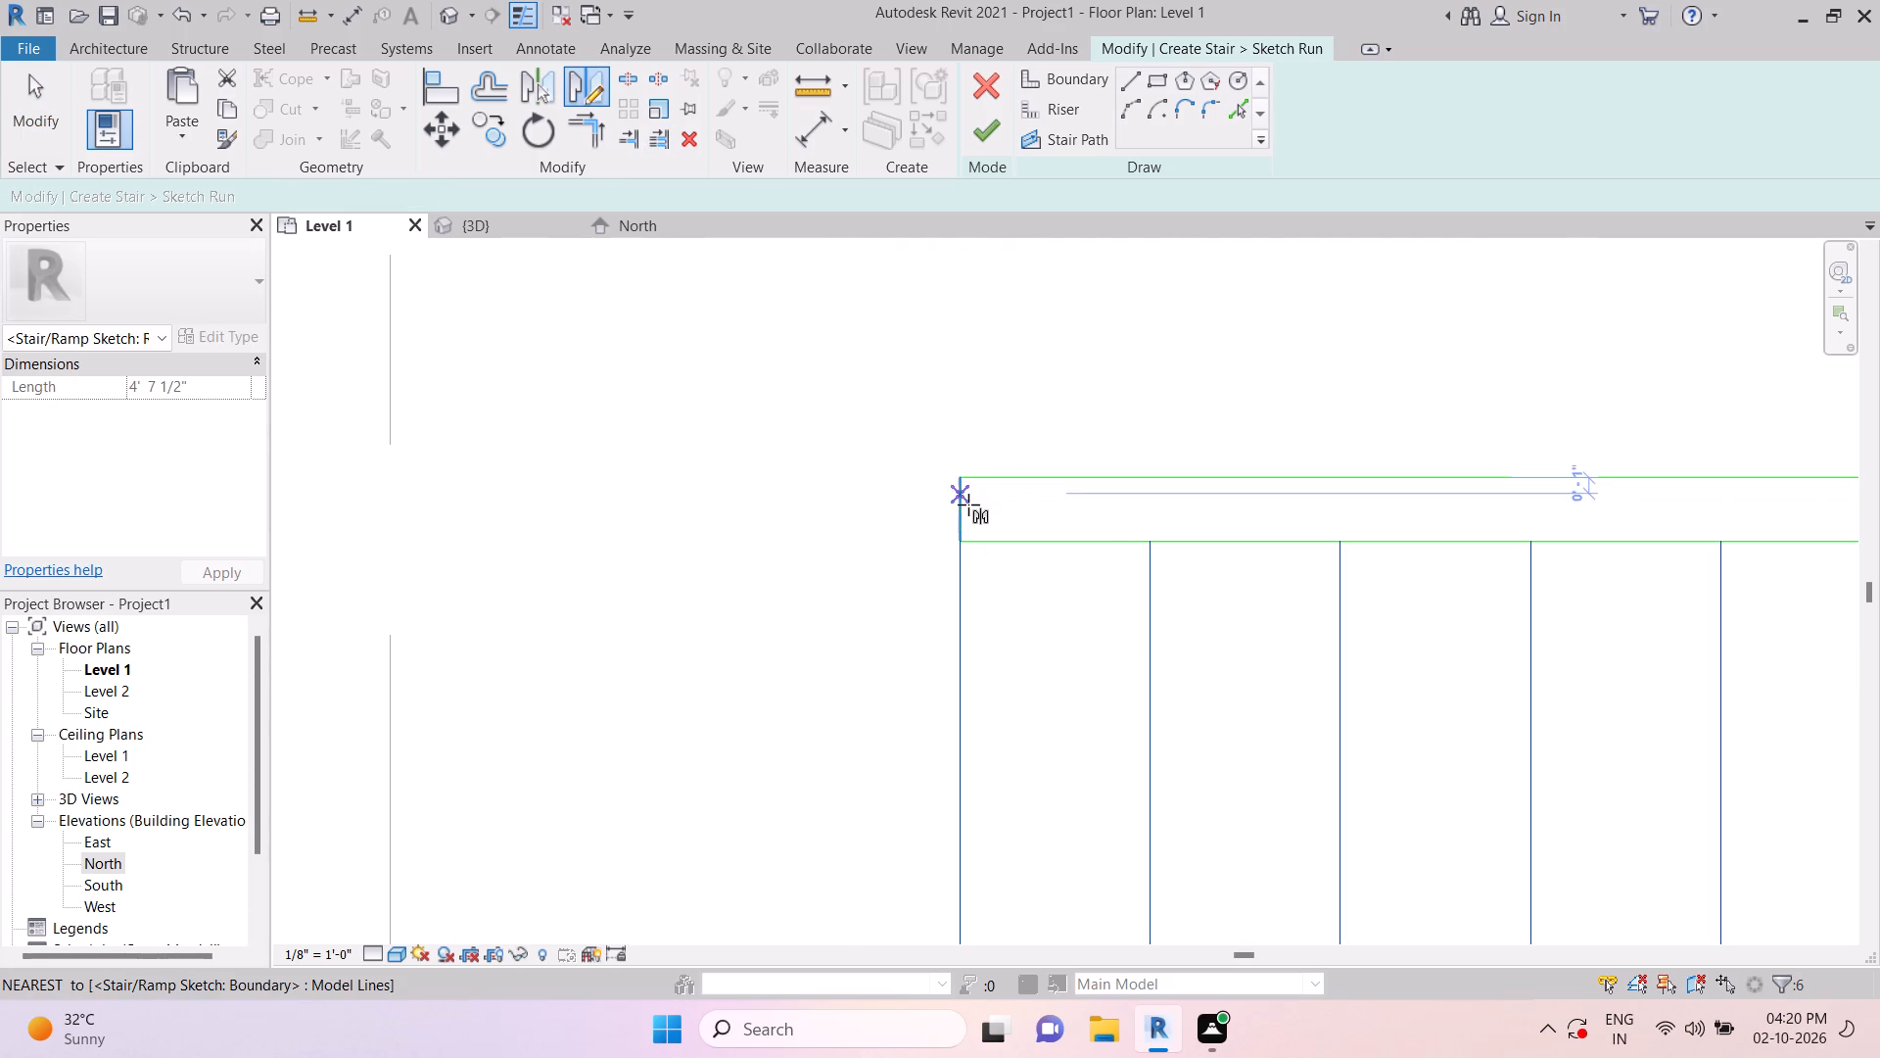
left_click(963, 506)
left_click(1095, 514)
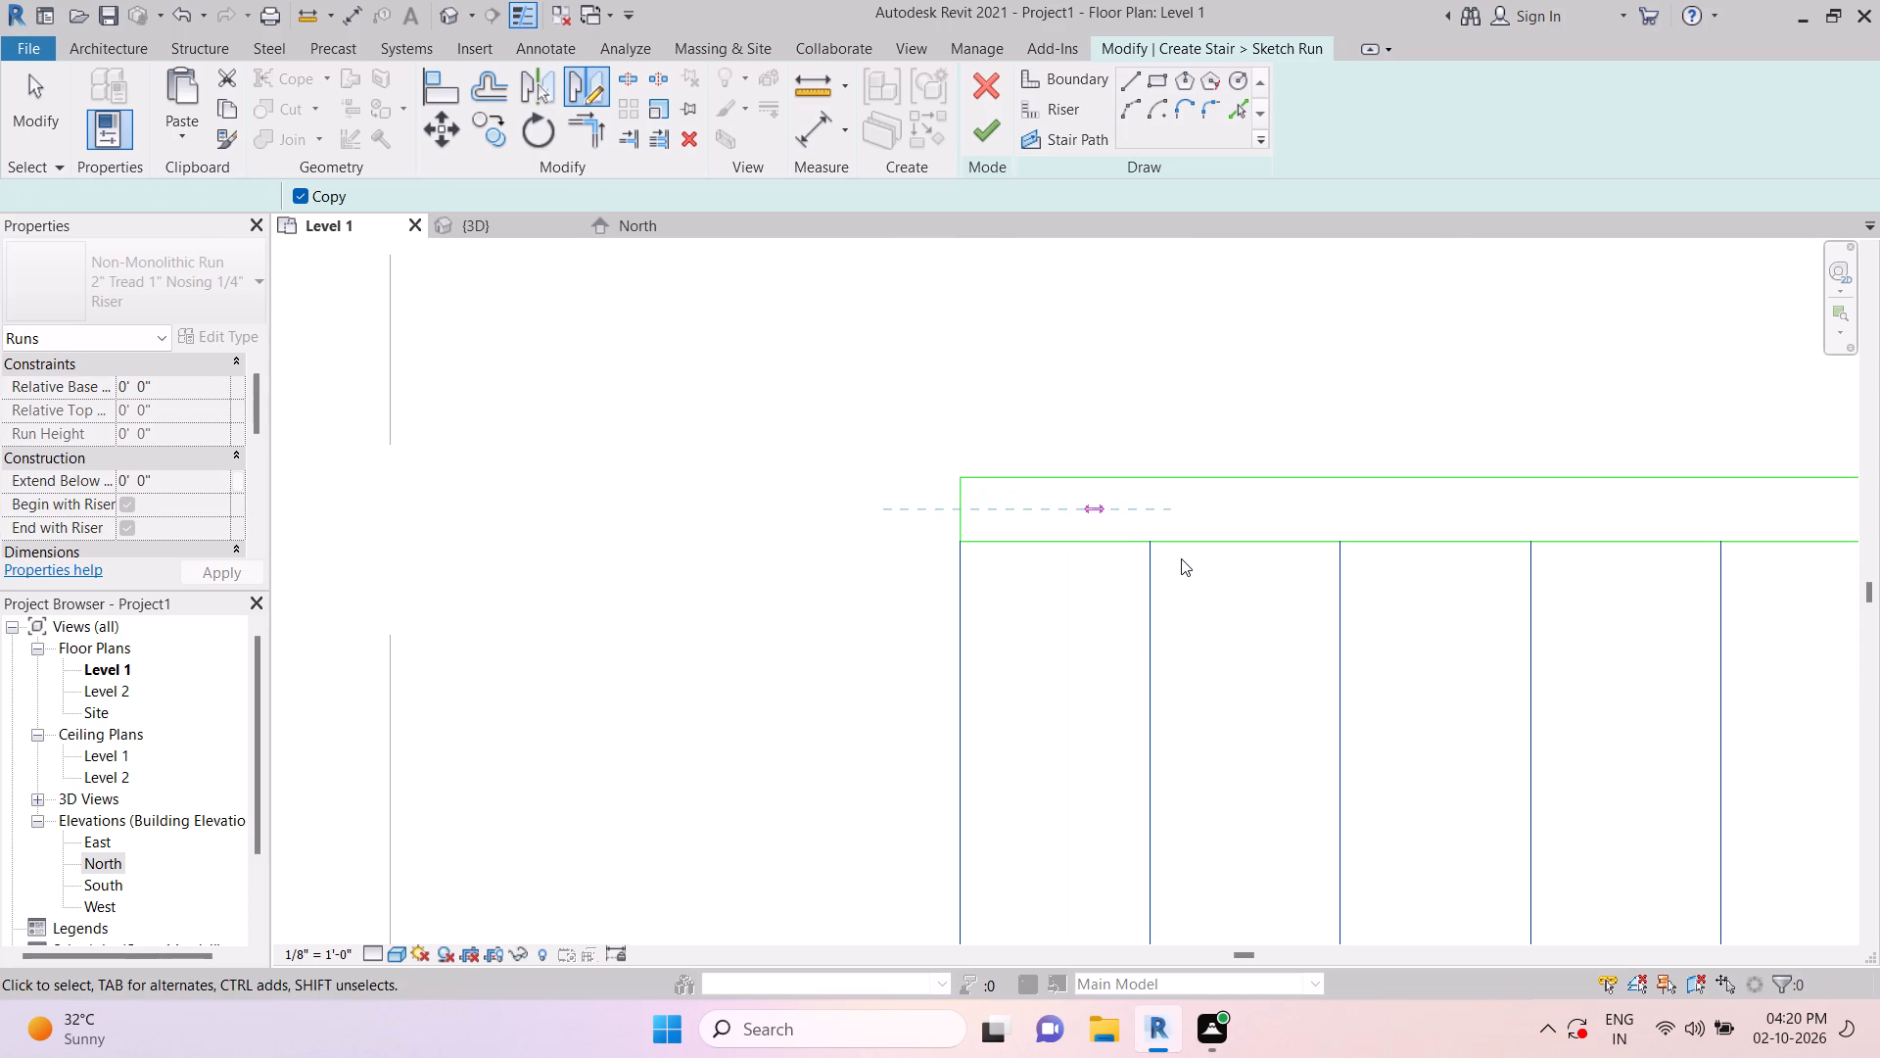
key("Escape")
scroll(1186, 545, "down", 12)
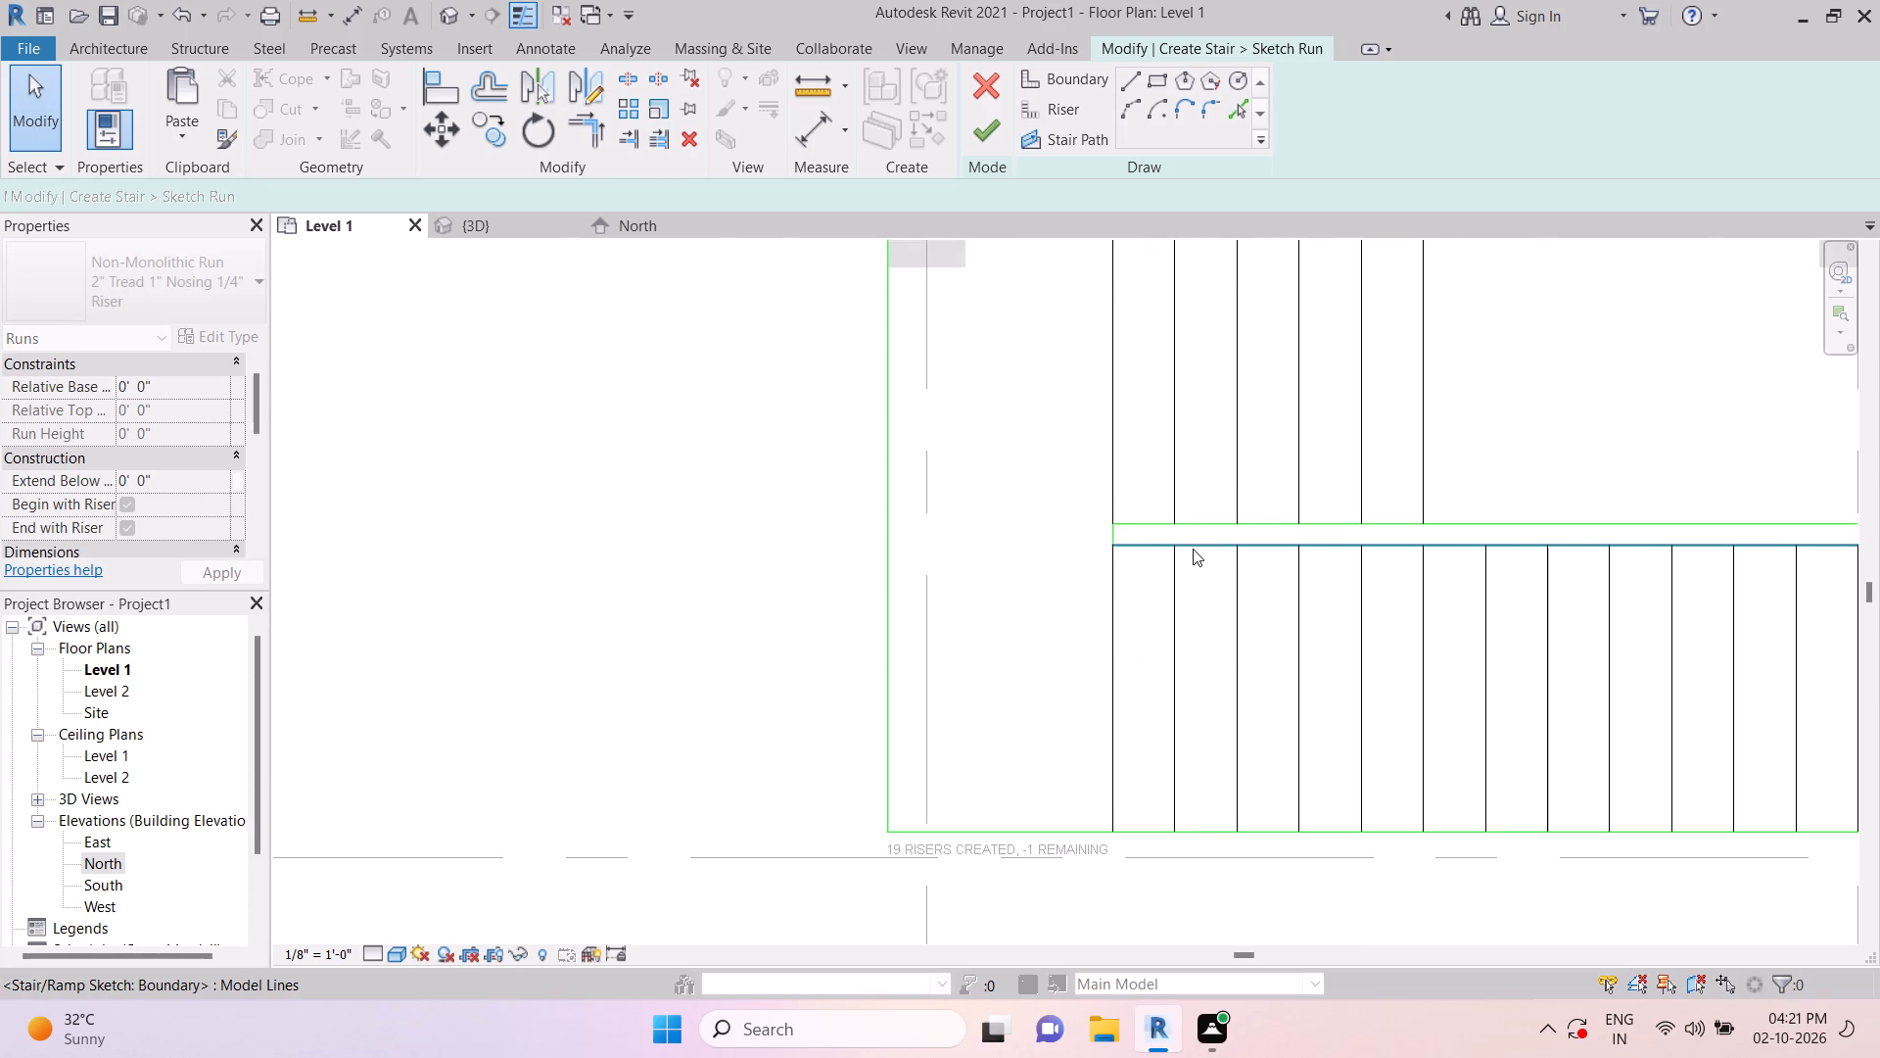
key("Escape")
key("Escape")
key("Escape")
key("Escape")
key("Escape")
Trim the northern middle boundary line back to the easternmost riser of the northern flight.
key("t")
key("r")
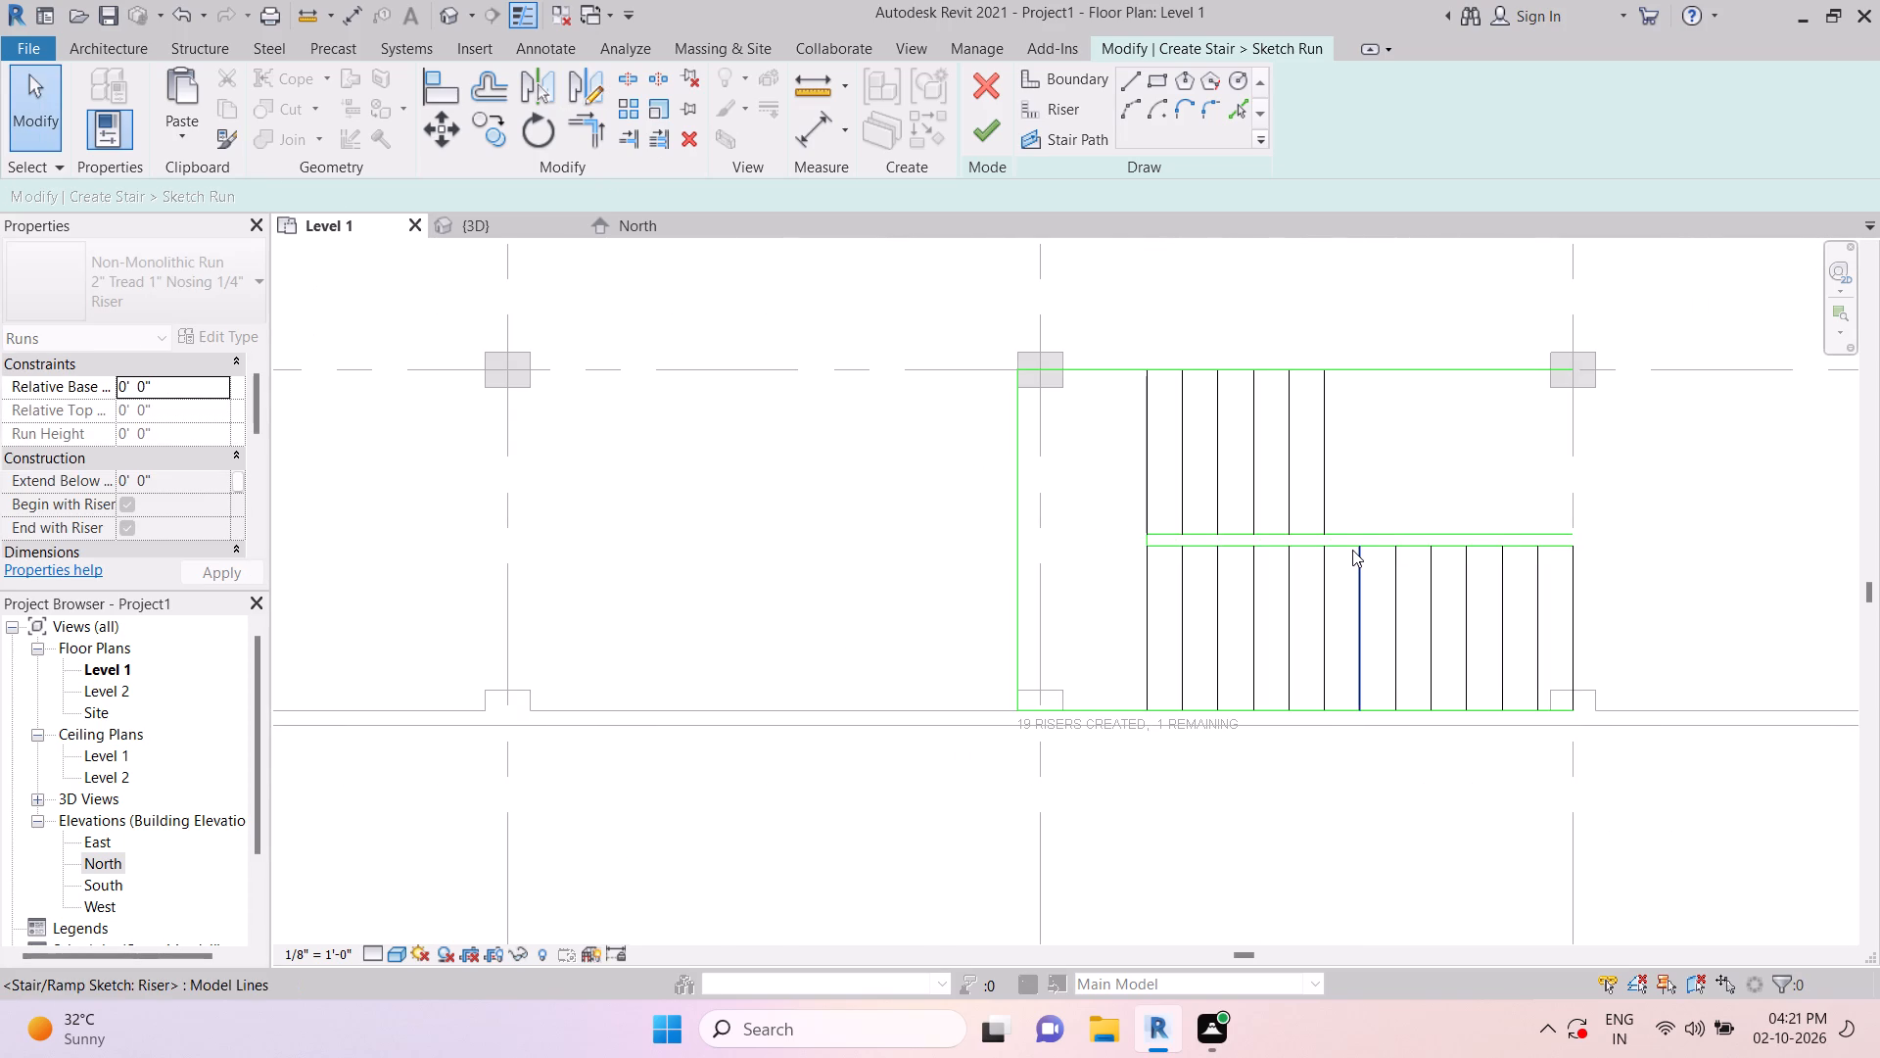
left_click(1327, 511)
left_click(1307, 525)
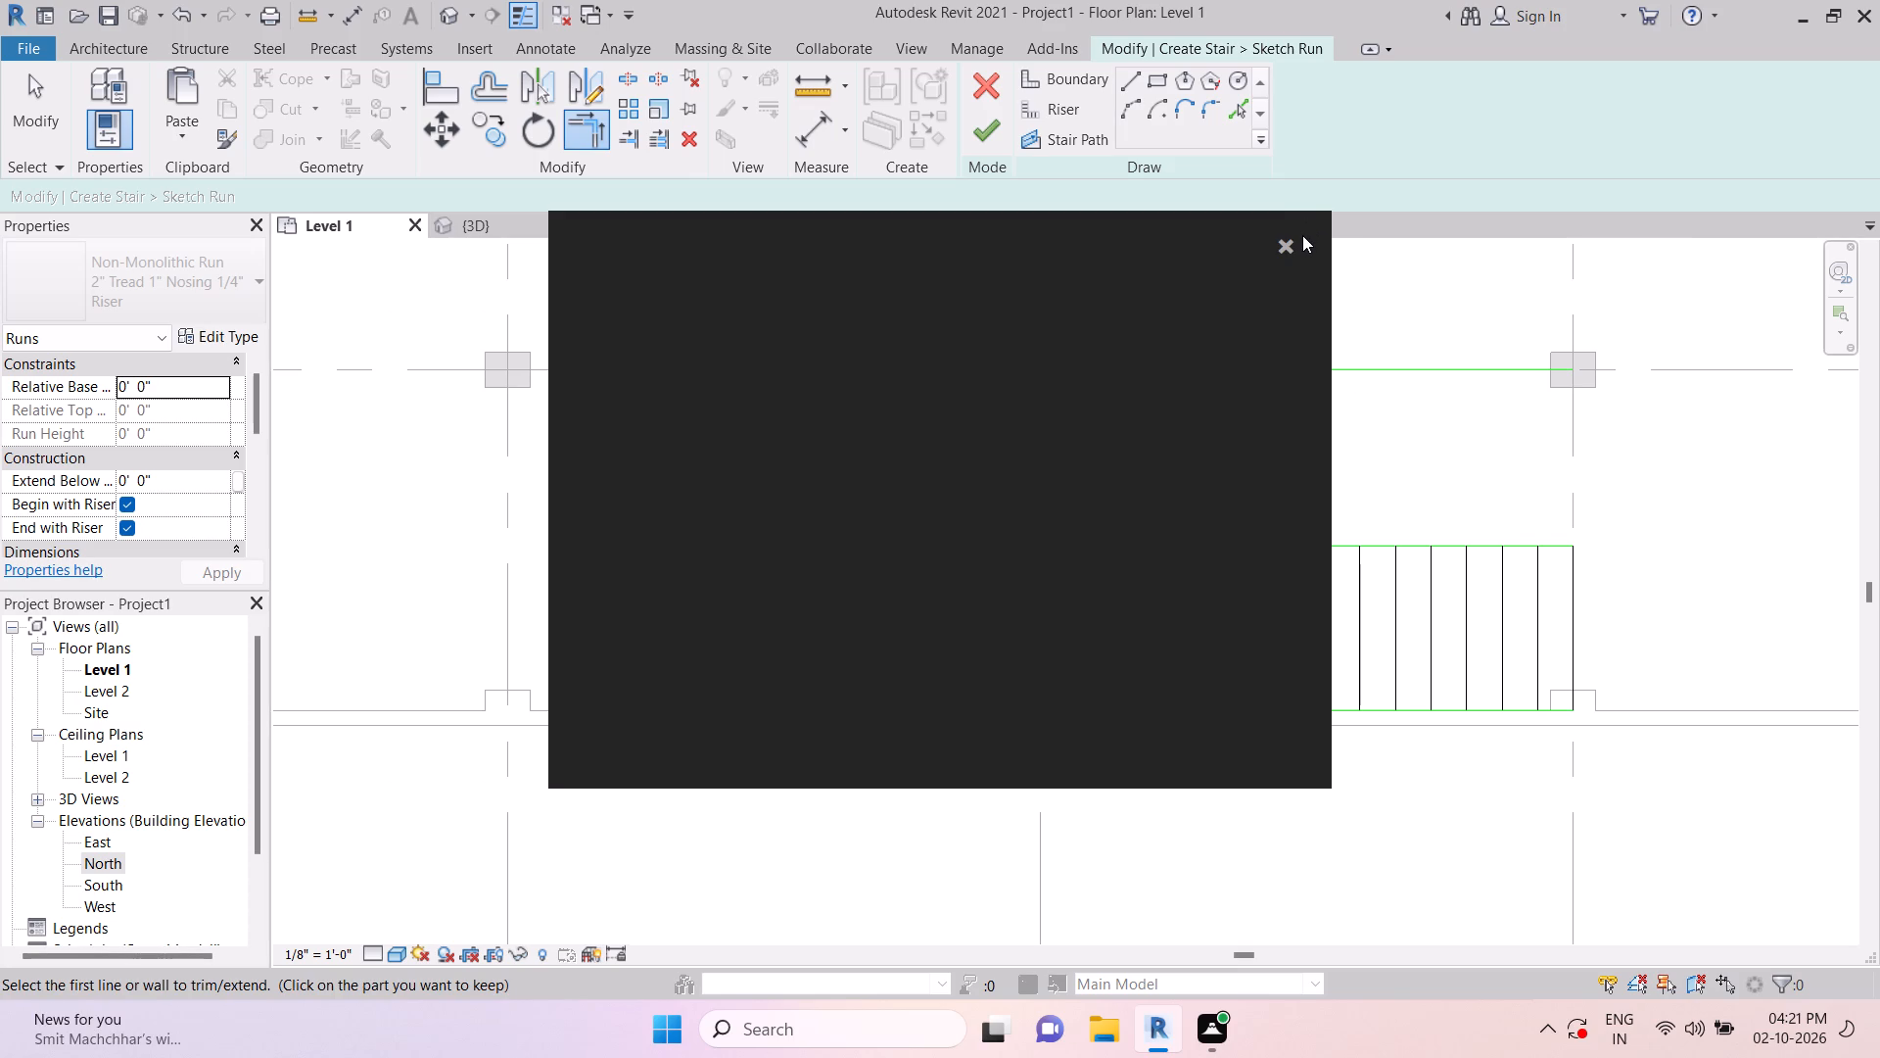
Dismiss the notification card covering the plan view.
left_click(1284, 250)
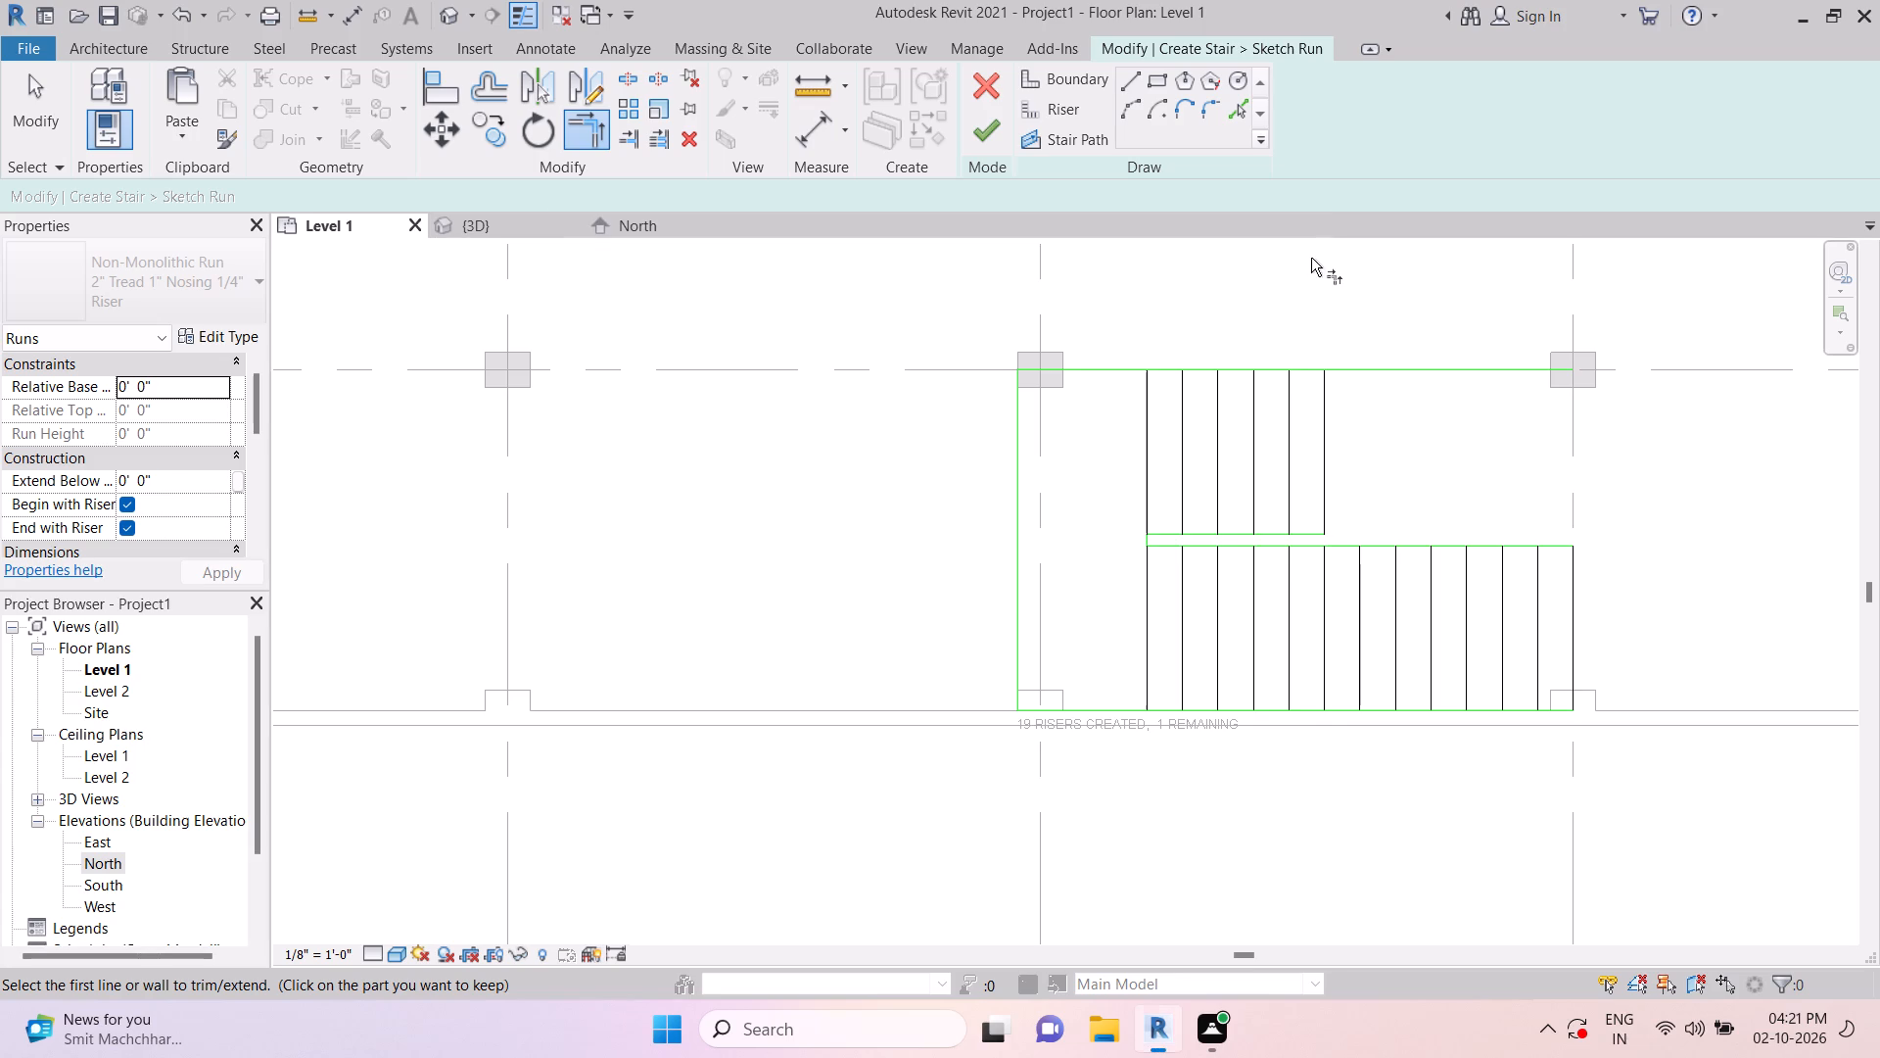
Trim the north boundary line back to the easternmost riser of the northern flight.
key("Escape")
key("Escape")
key("Escape")
key("Escape")
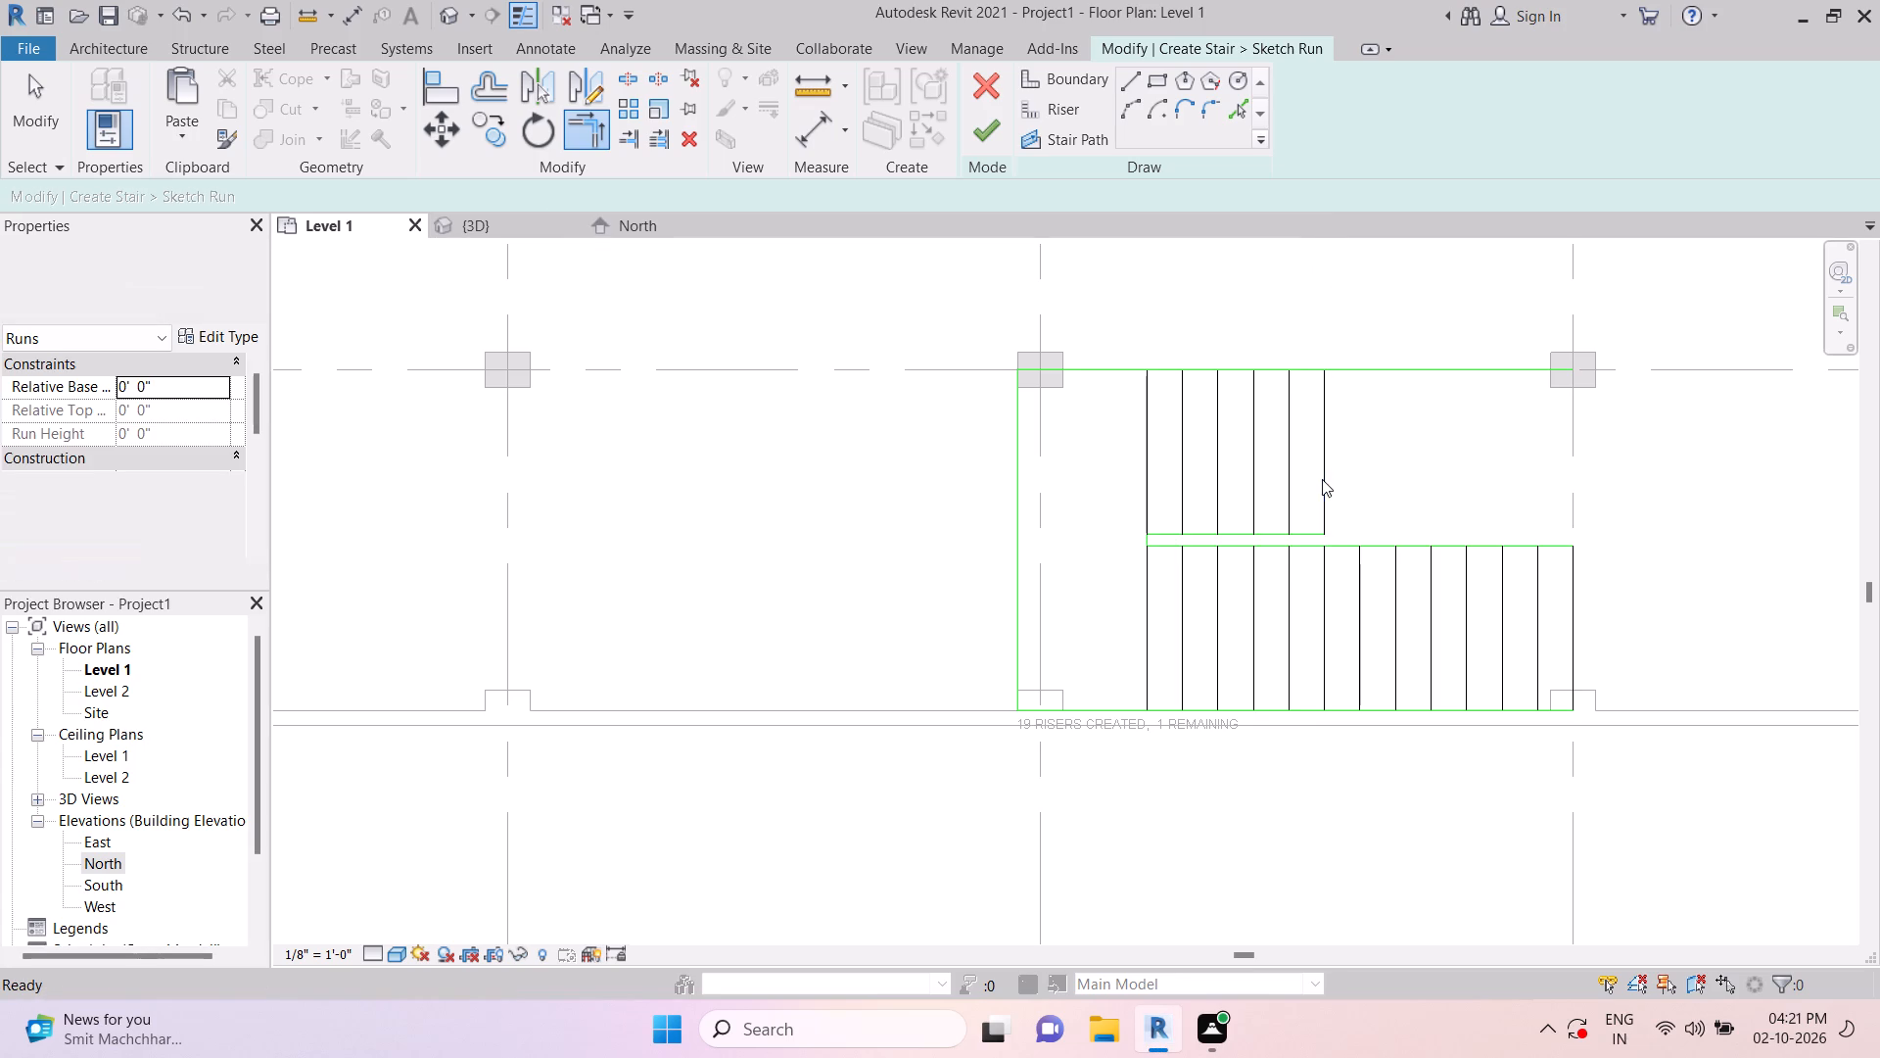
key("Escape")
key("Escape")
key("Escape")
key("Escape")
key("Escape")
key("Escape")
type("tr")
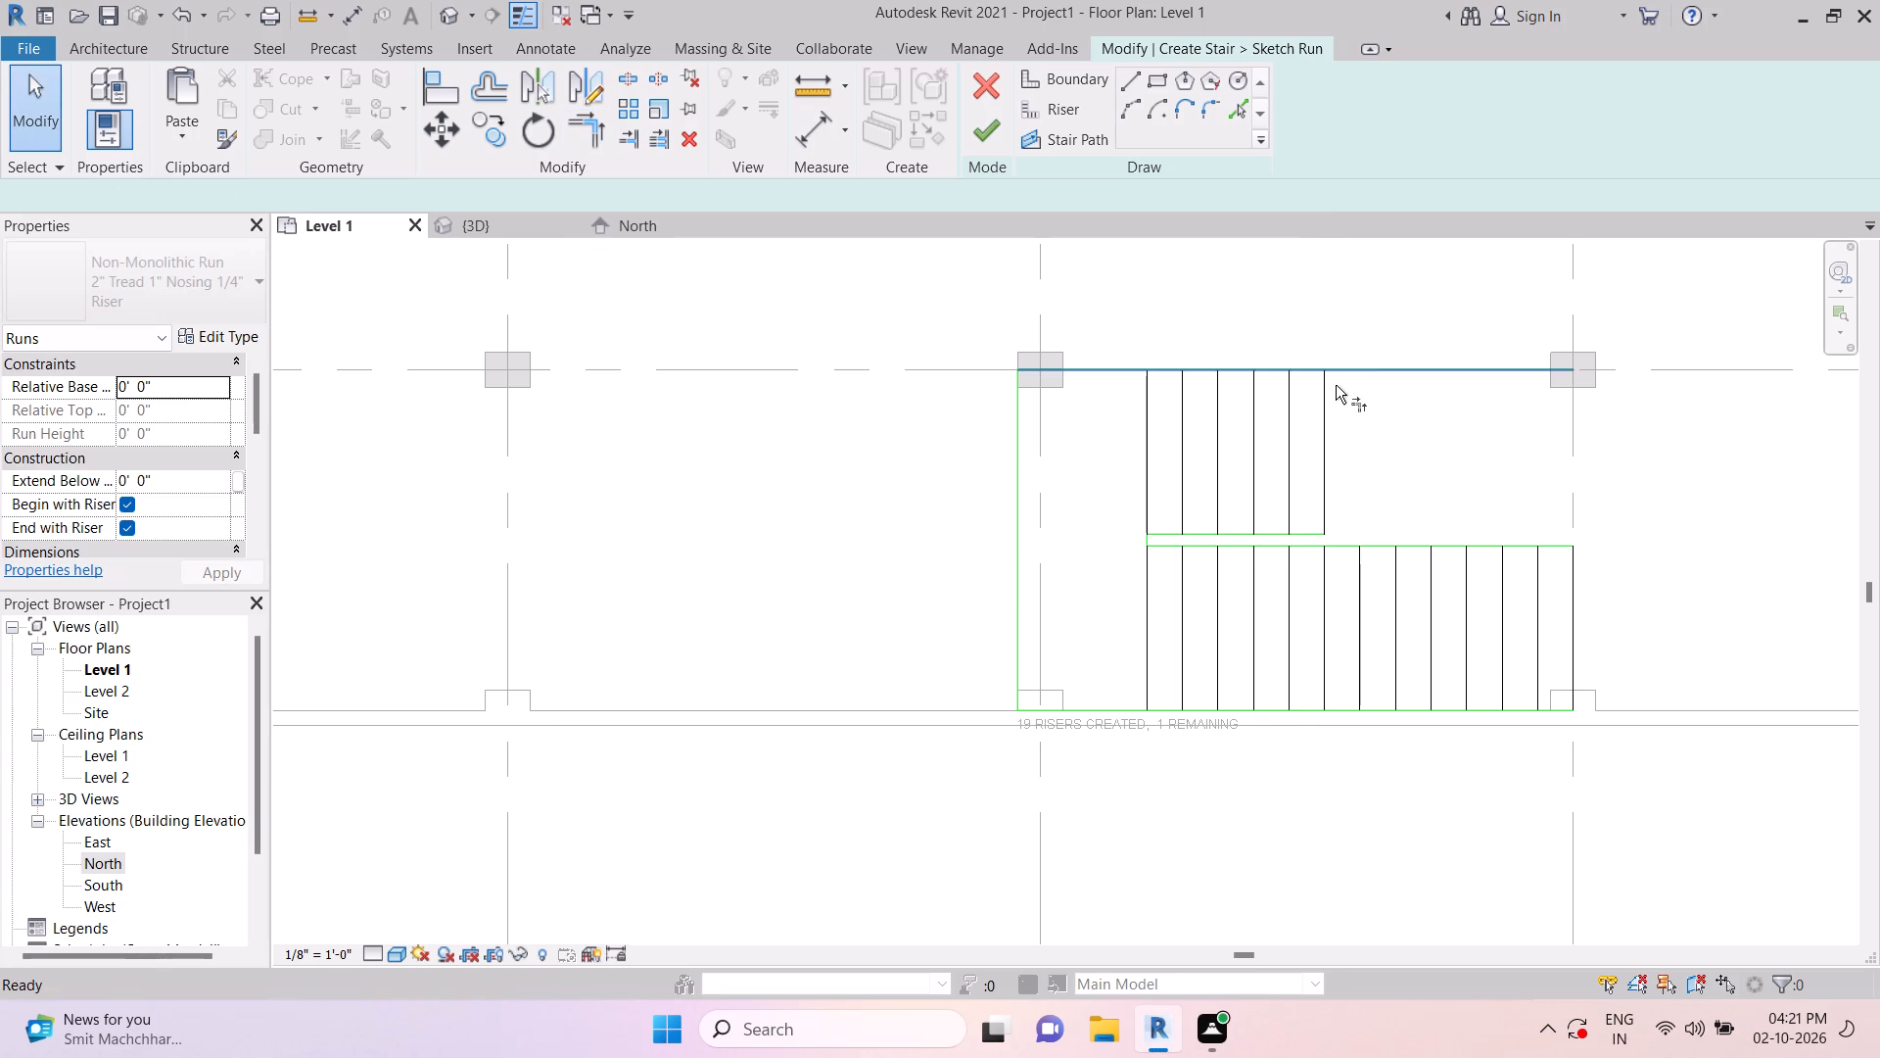
left_click(1332, 393)
left_click(1301, 371)
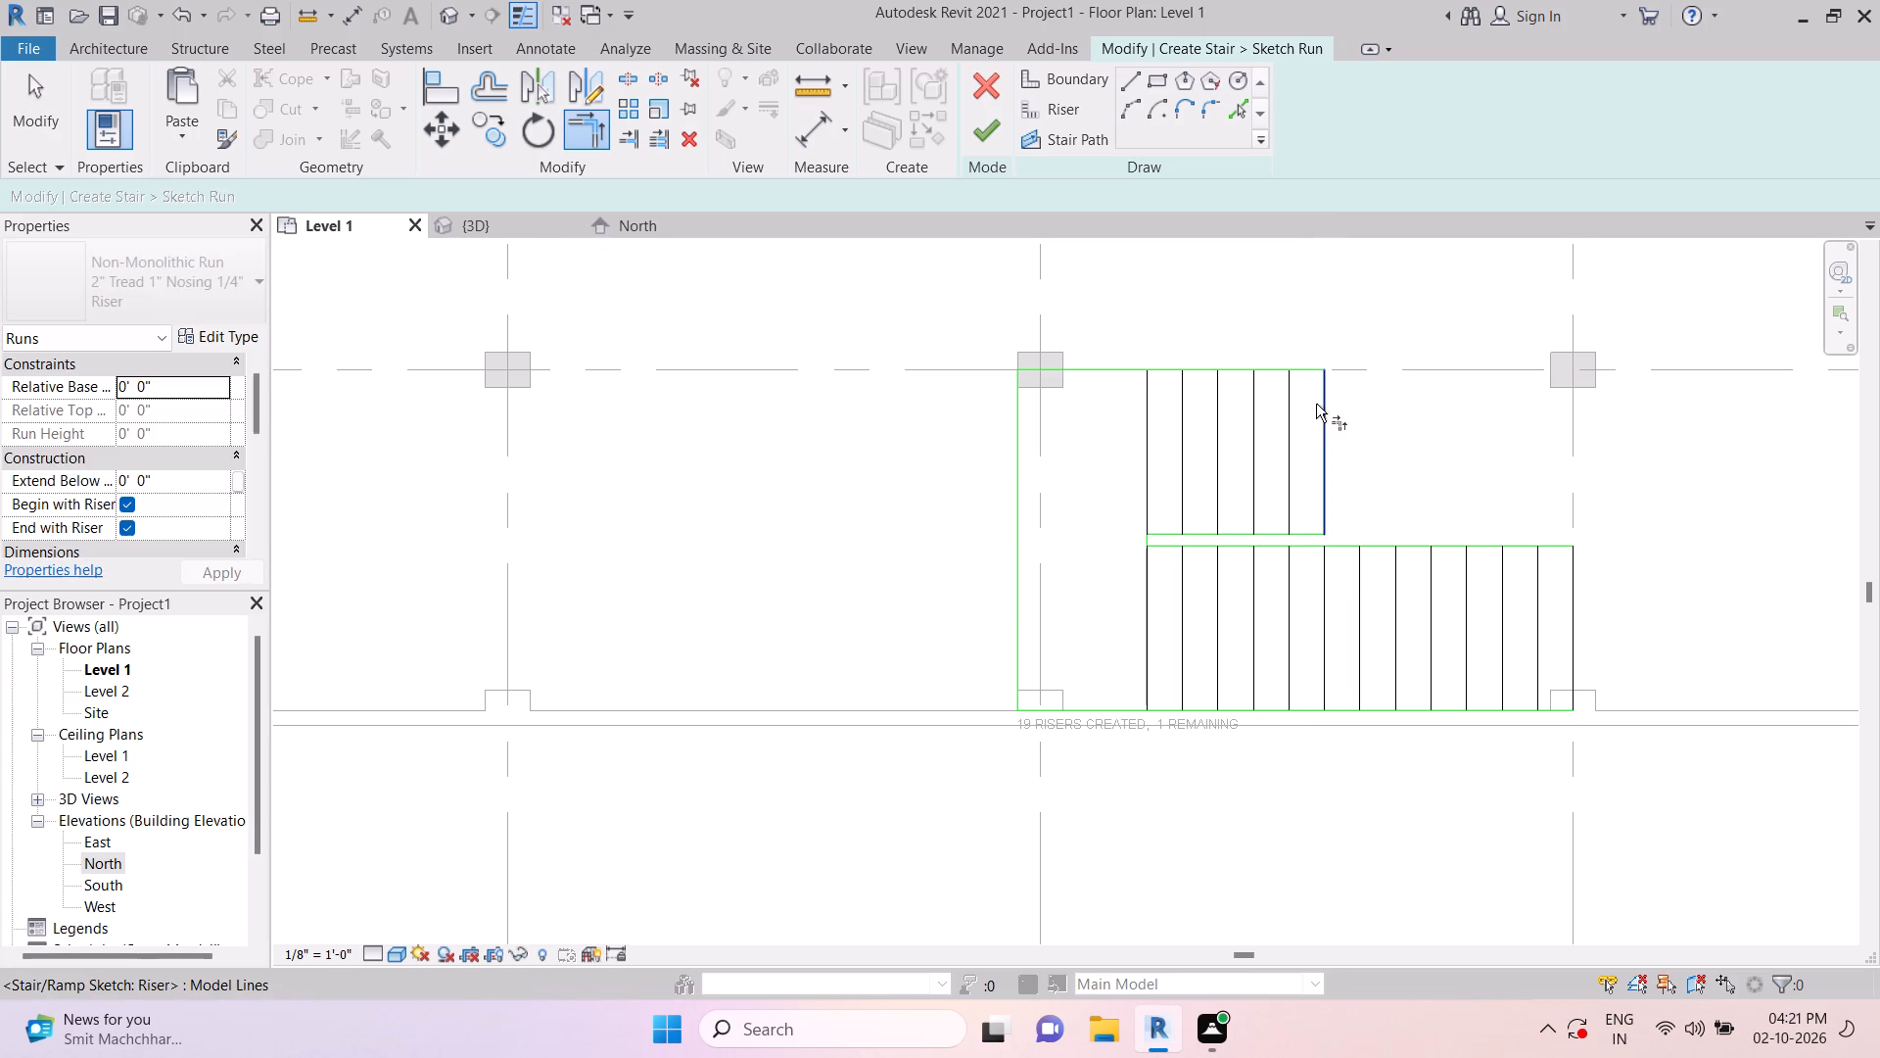
key("Escape")
key("Escape")
key("Escape")
key("Escape")
key("Escape")
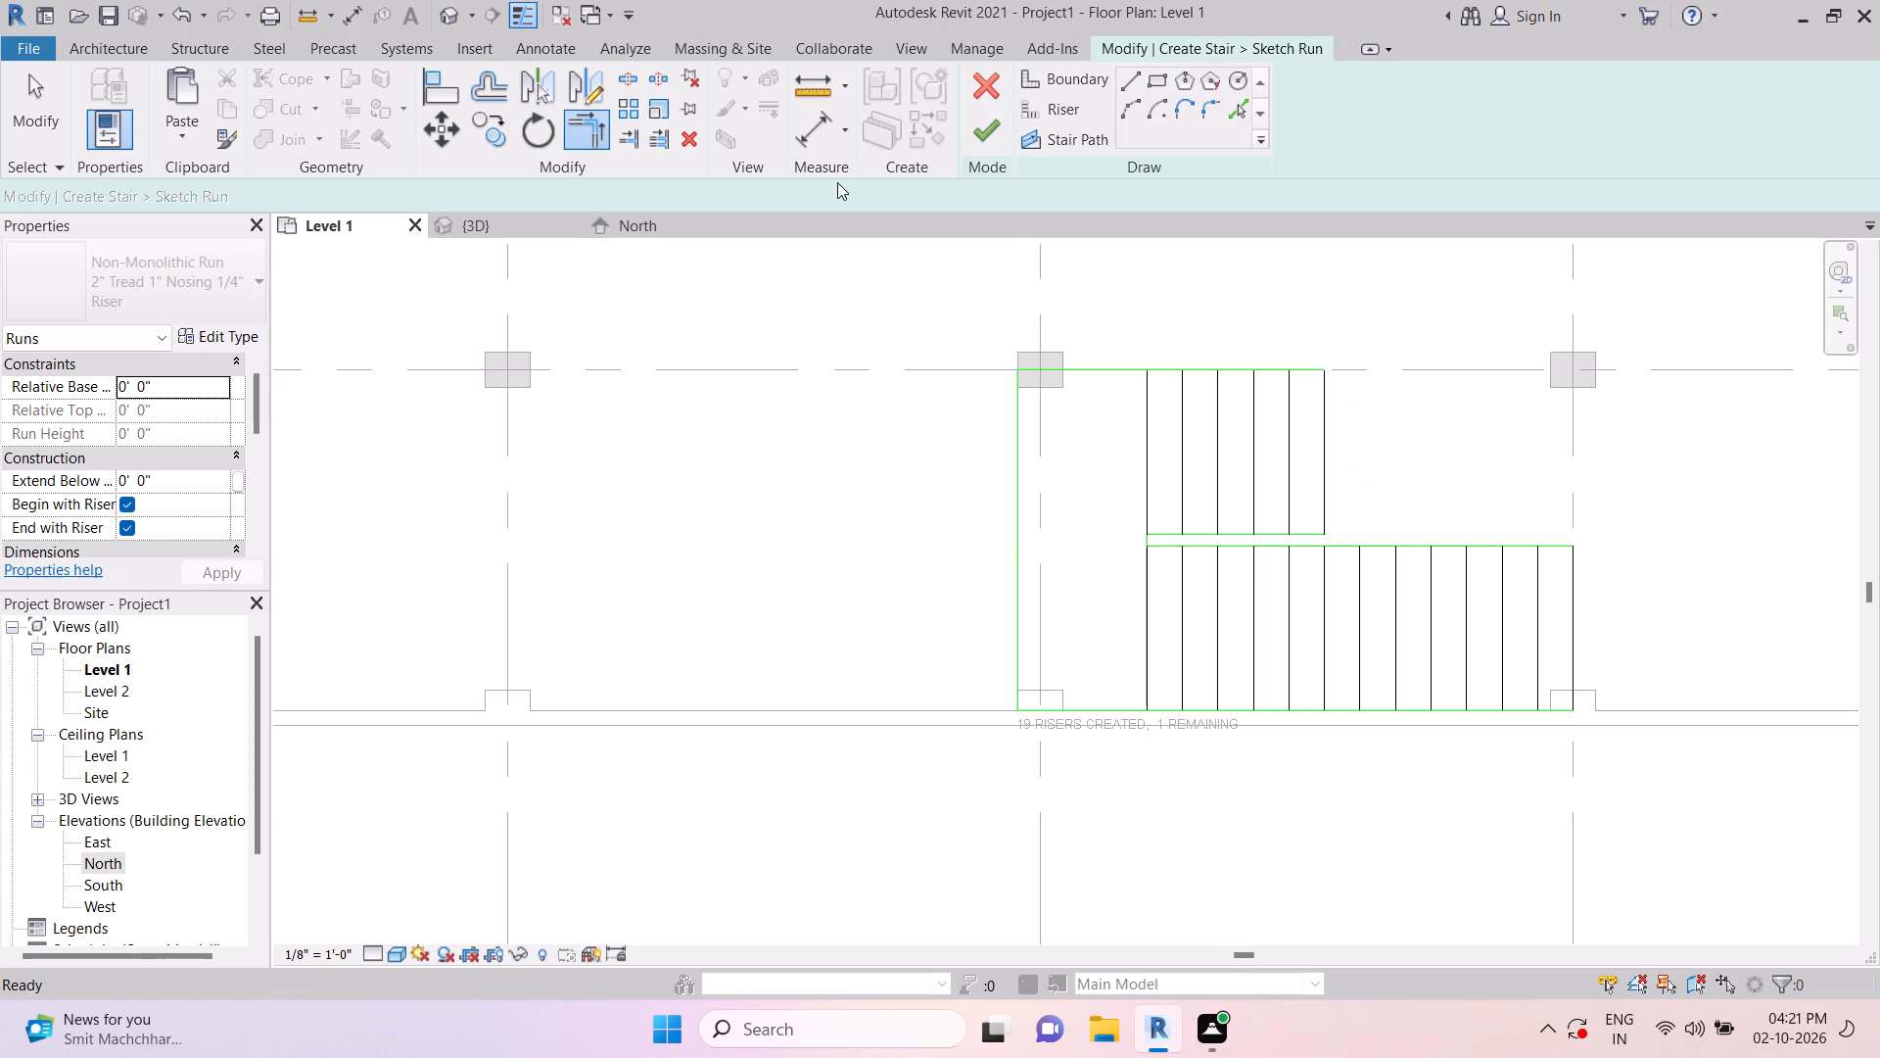
Draw the U-shaped stair path from the riser on grid line 4: about 13'-6" west, 5'-0" north, and 6'-6" east to the last riser.
left_click(1040, 131)
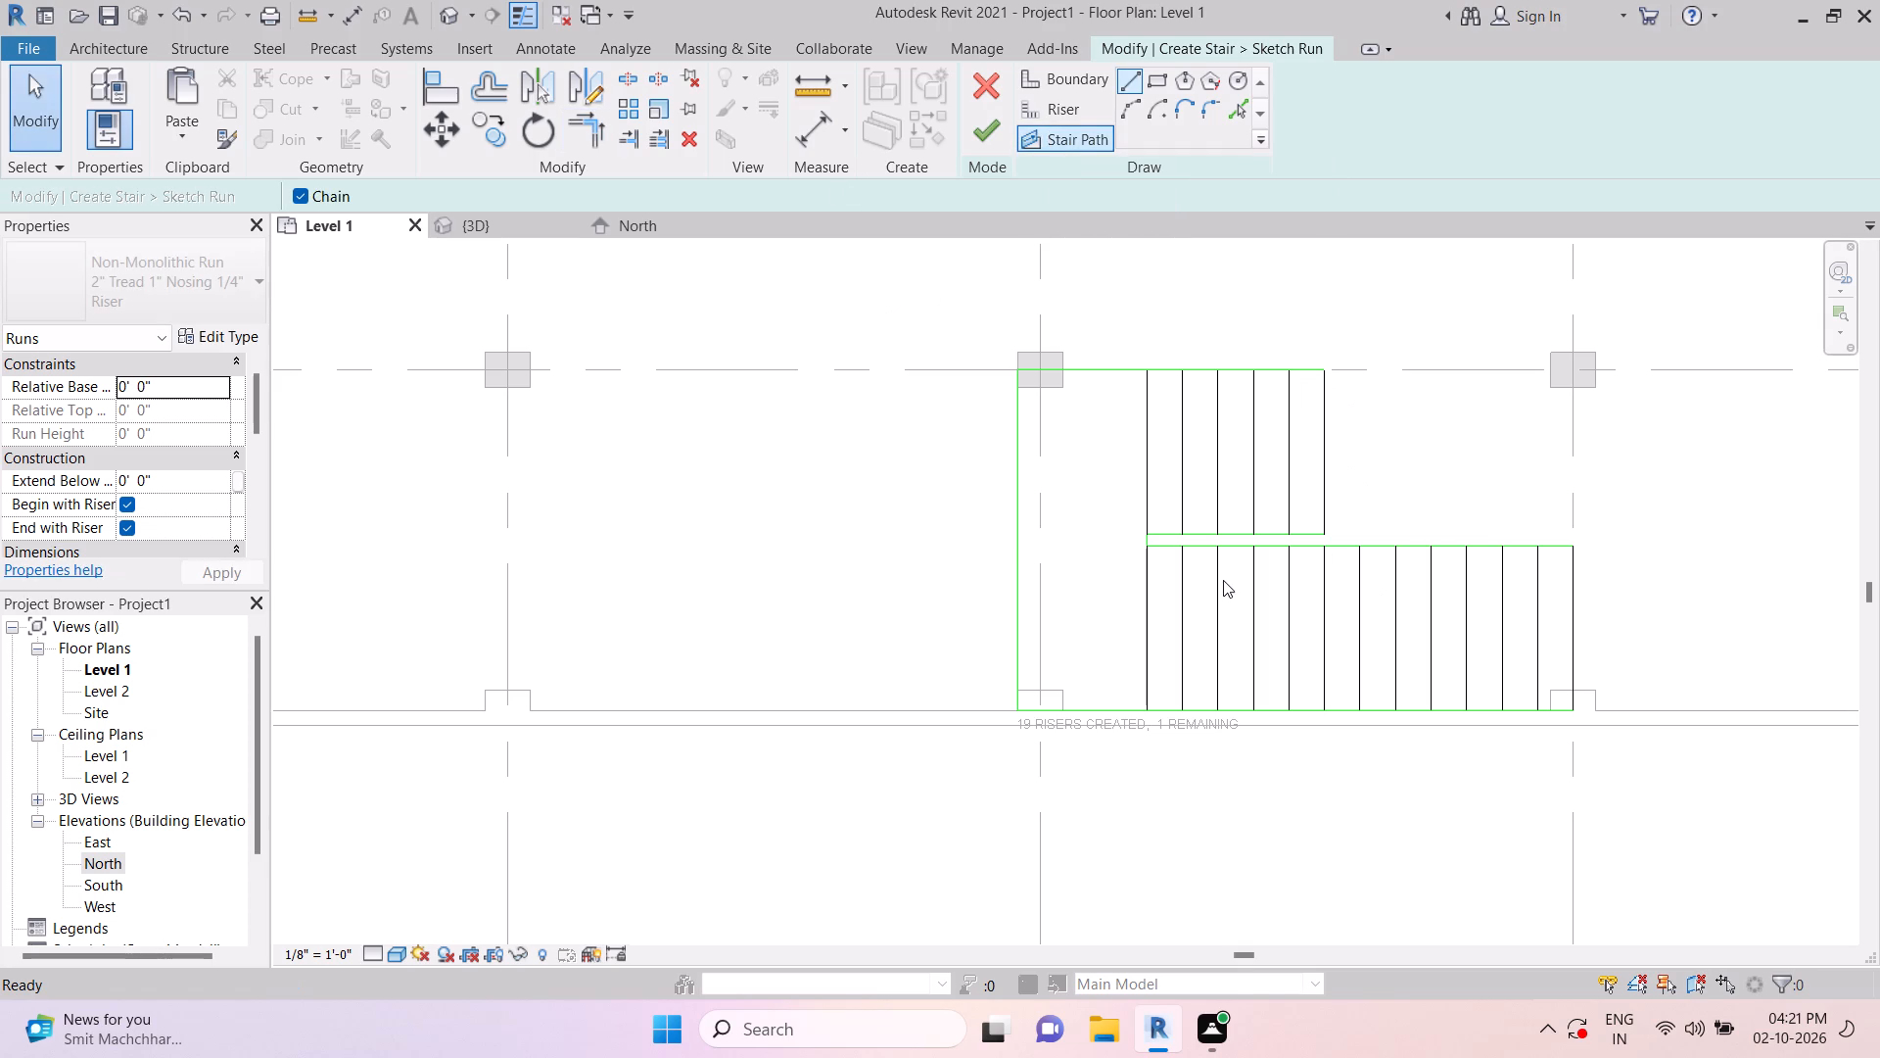
left_click(1578, 622)
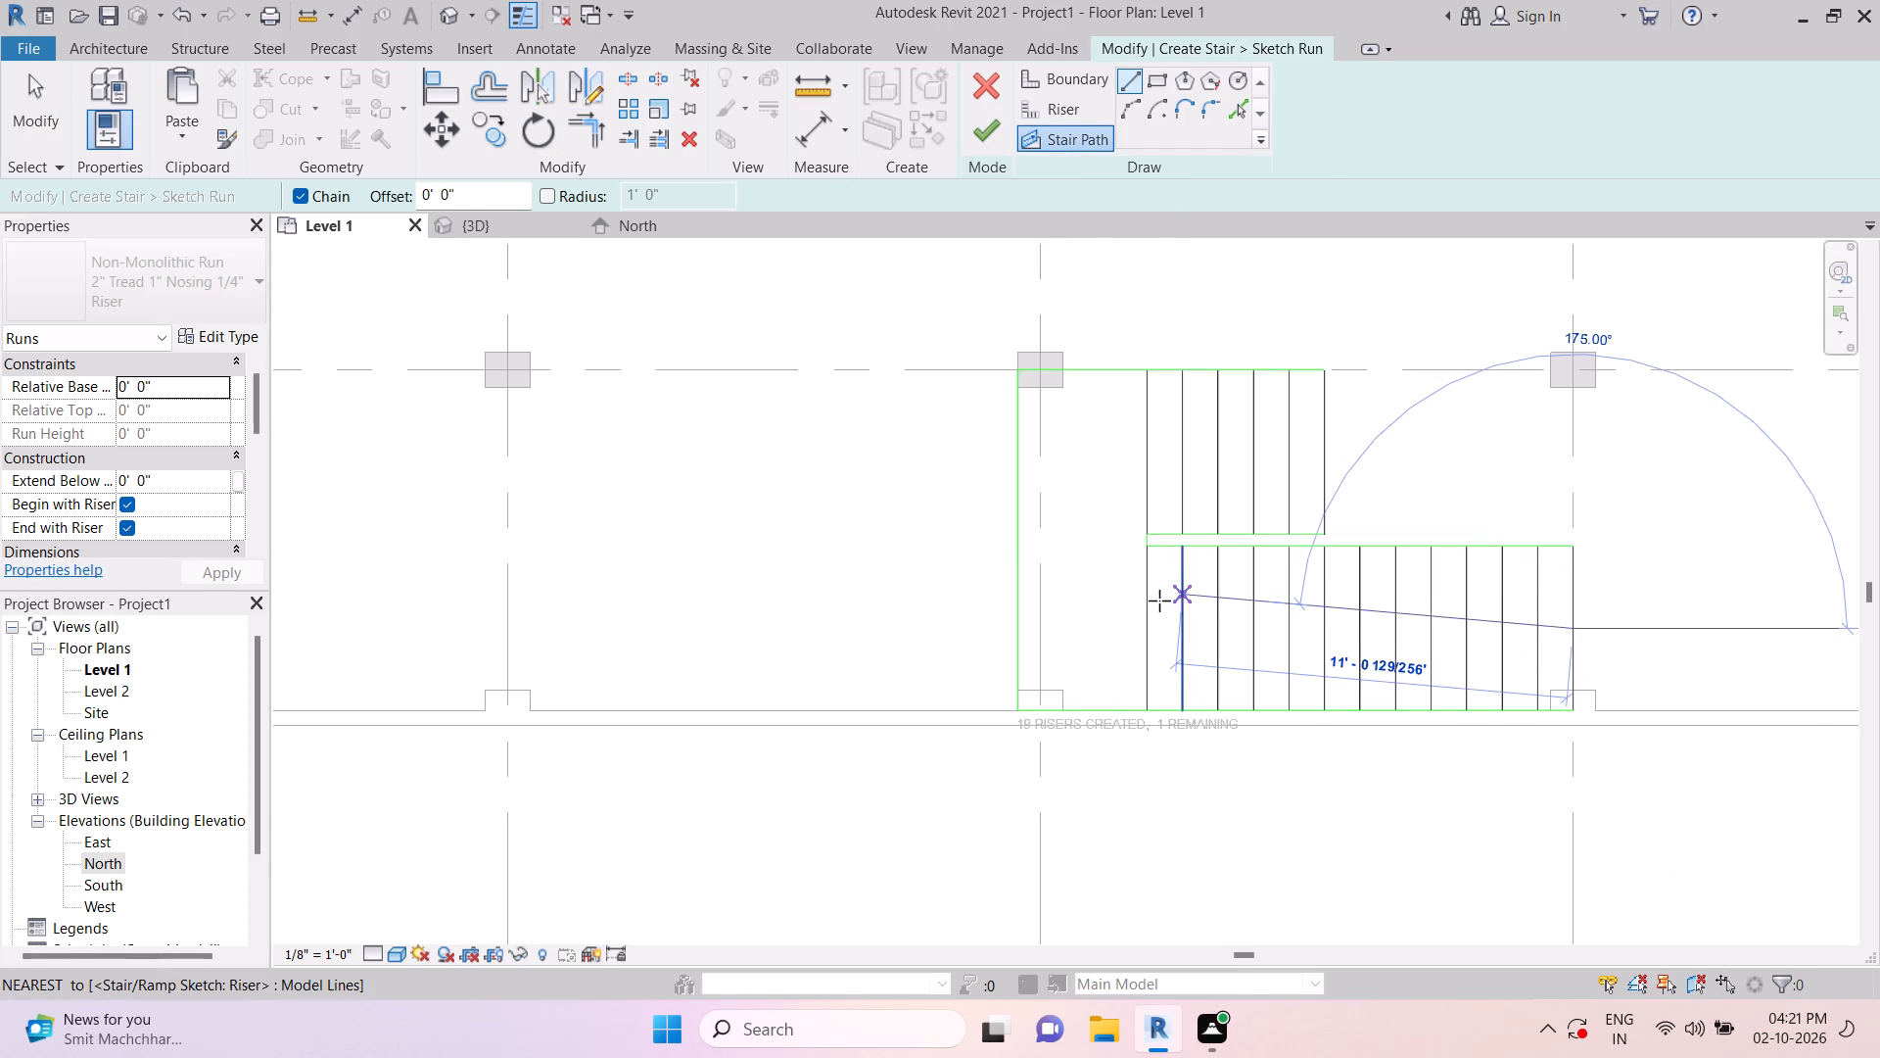
left_click(1088, 628)
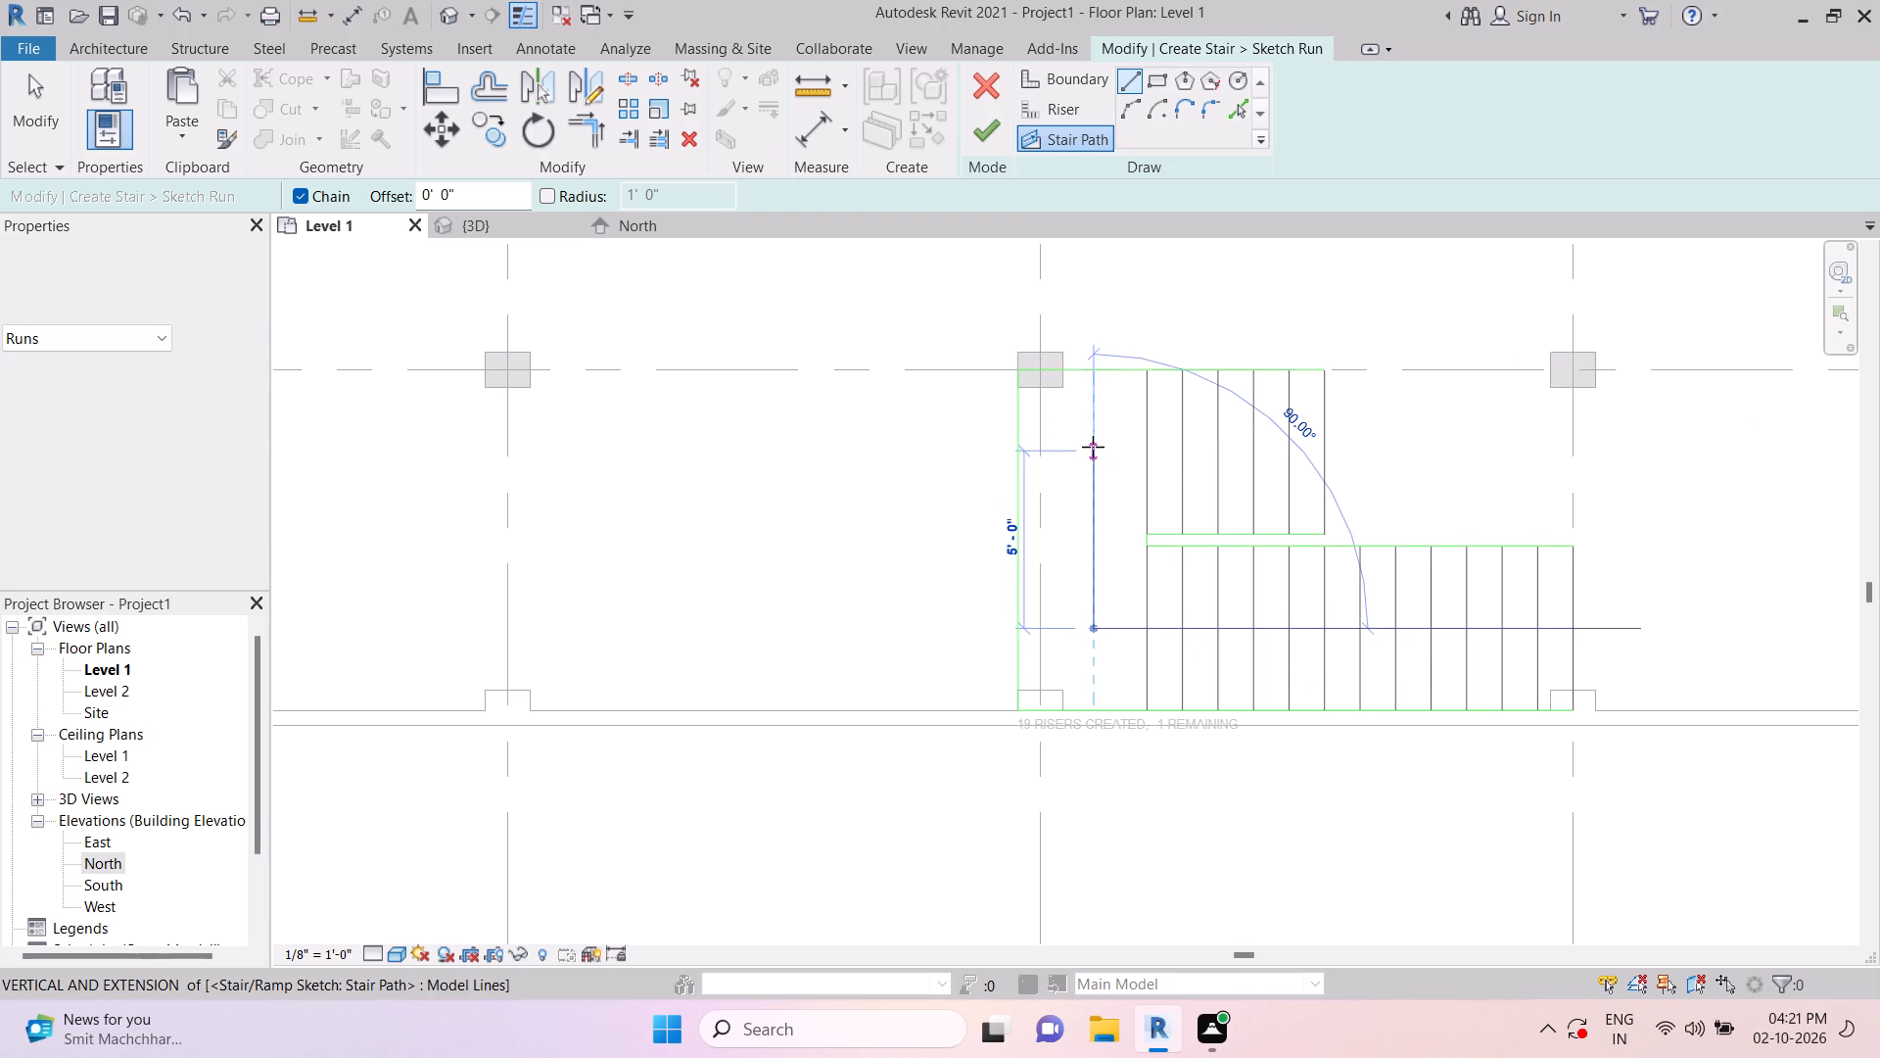
left_click(1093, 447)
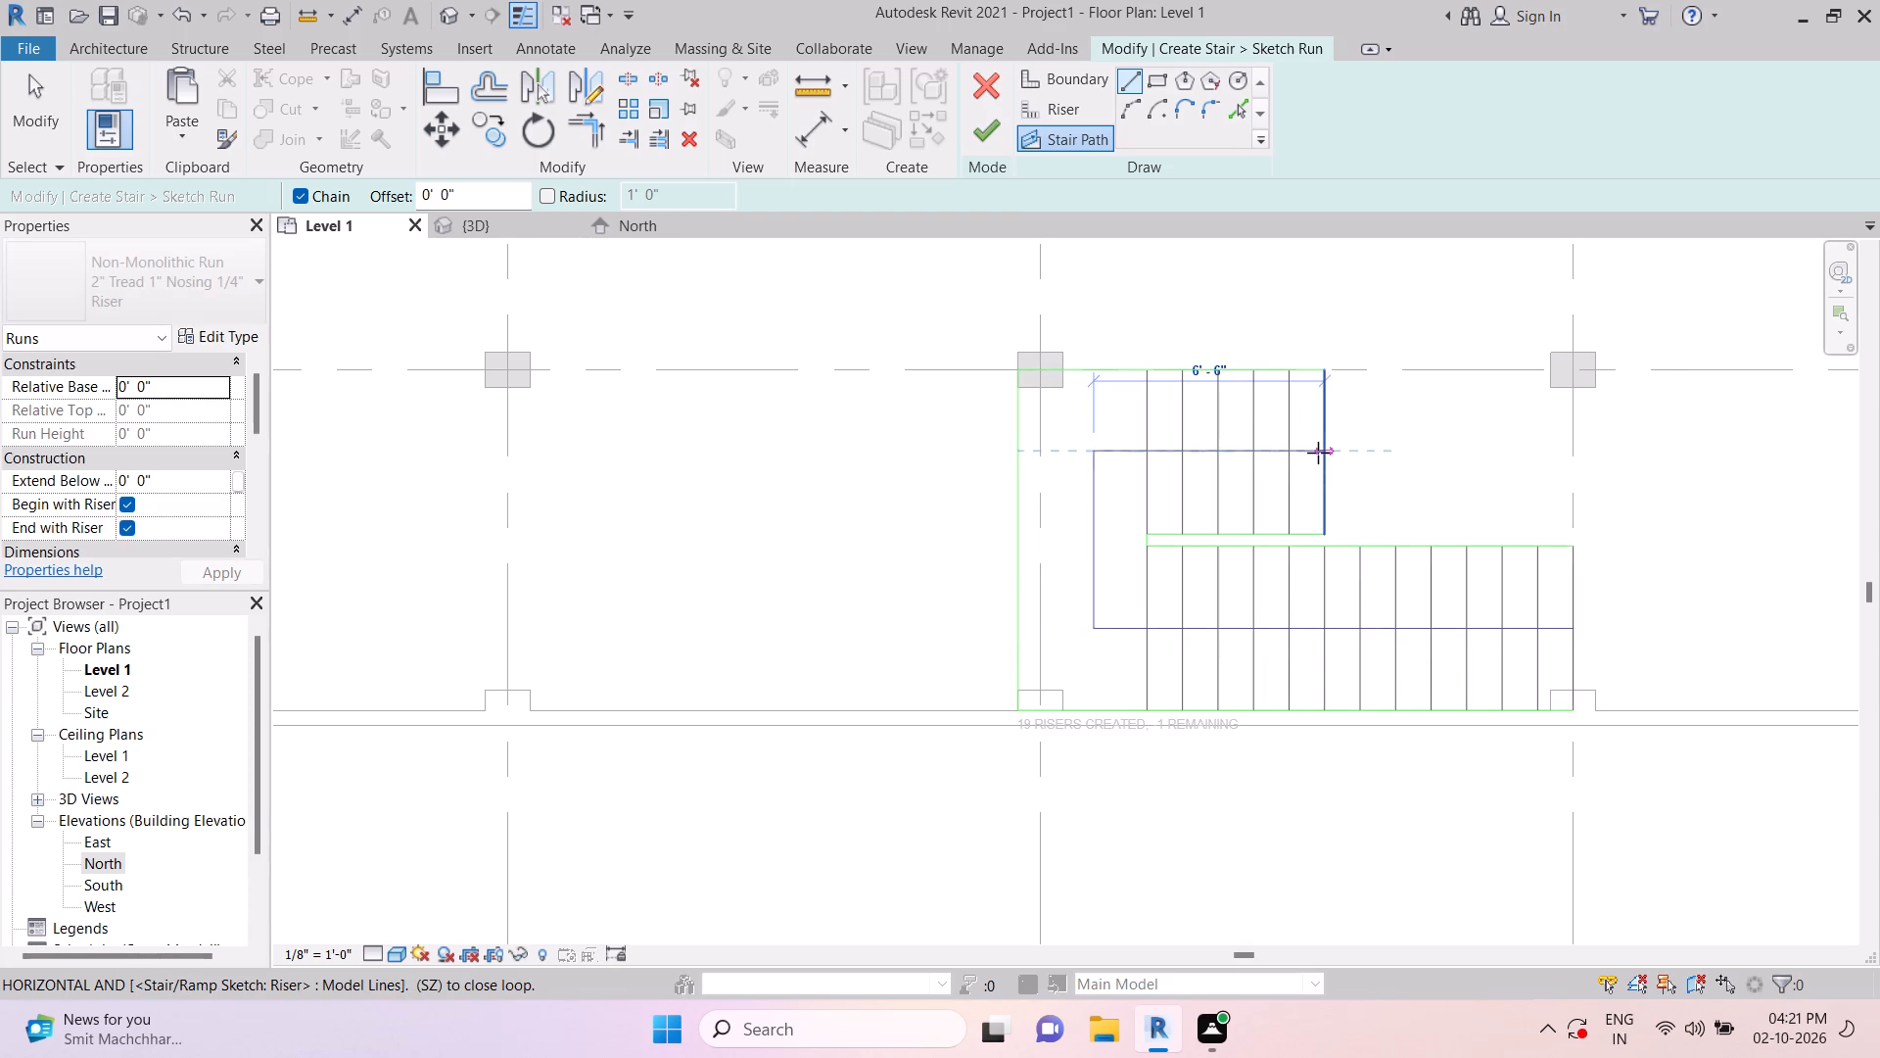
left_click(1320, 453)
key("Escape")
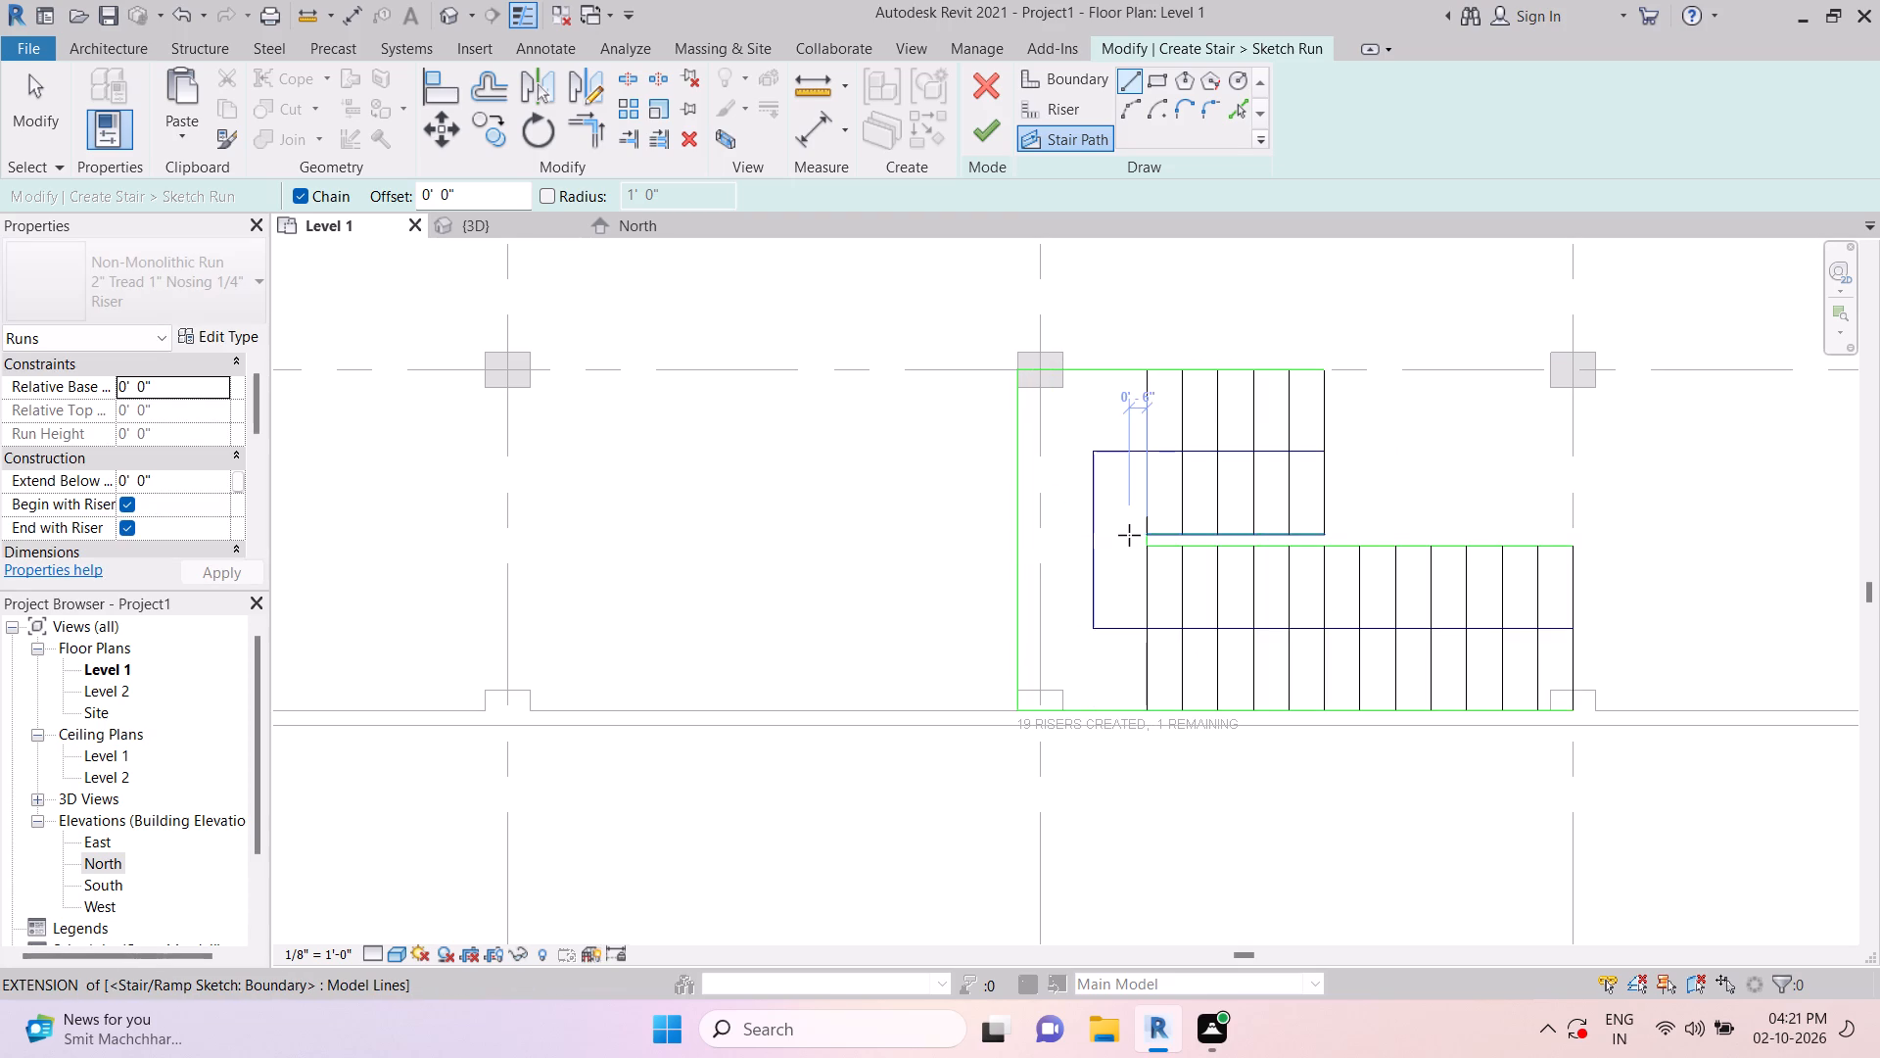
key("Escape")
key("Escape")
Finish the run sketch and clear the selection of the new stair run.
left_click(997, 134)
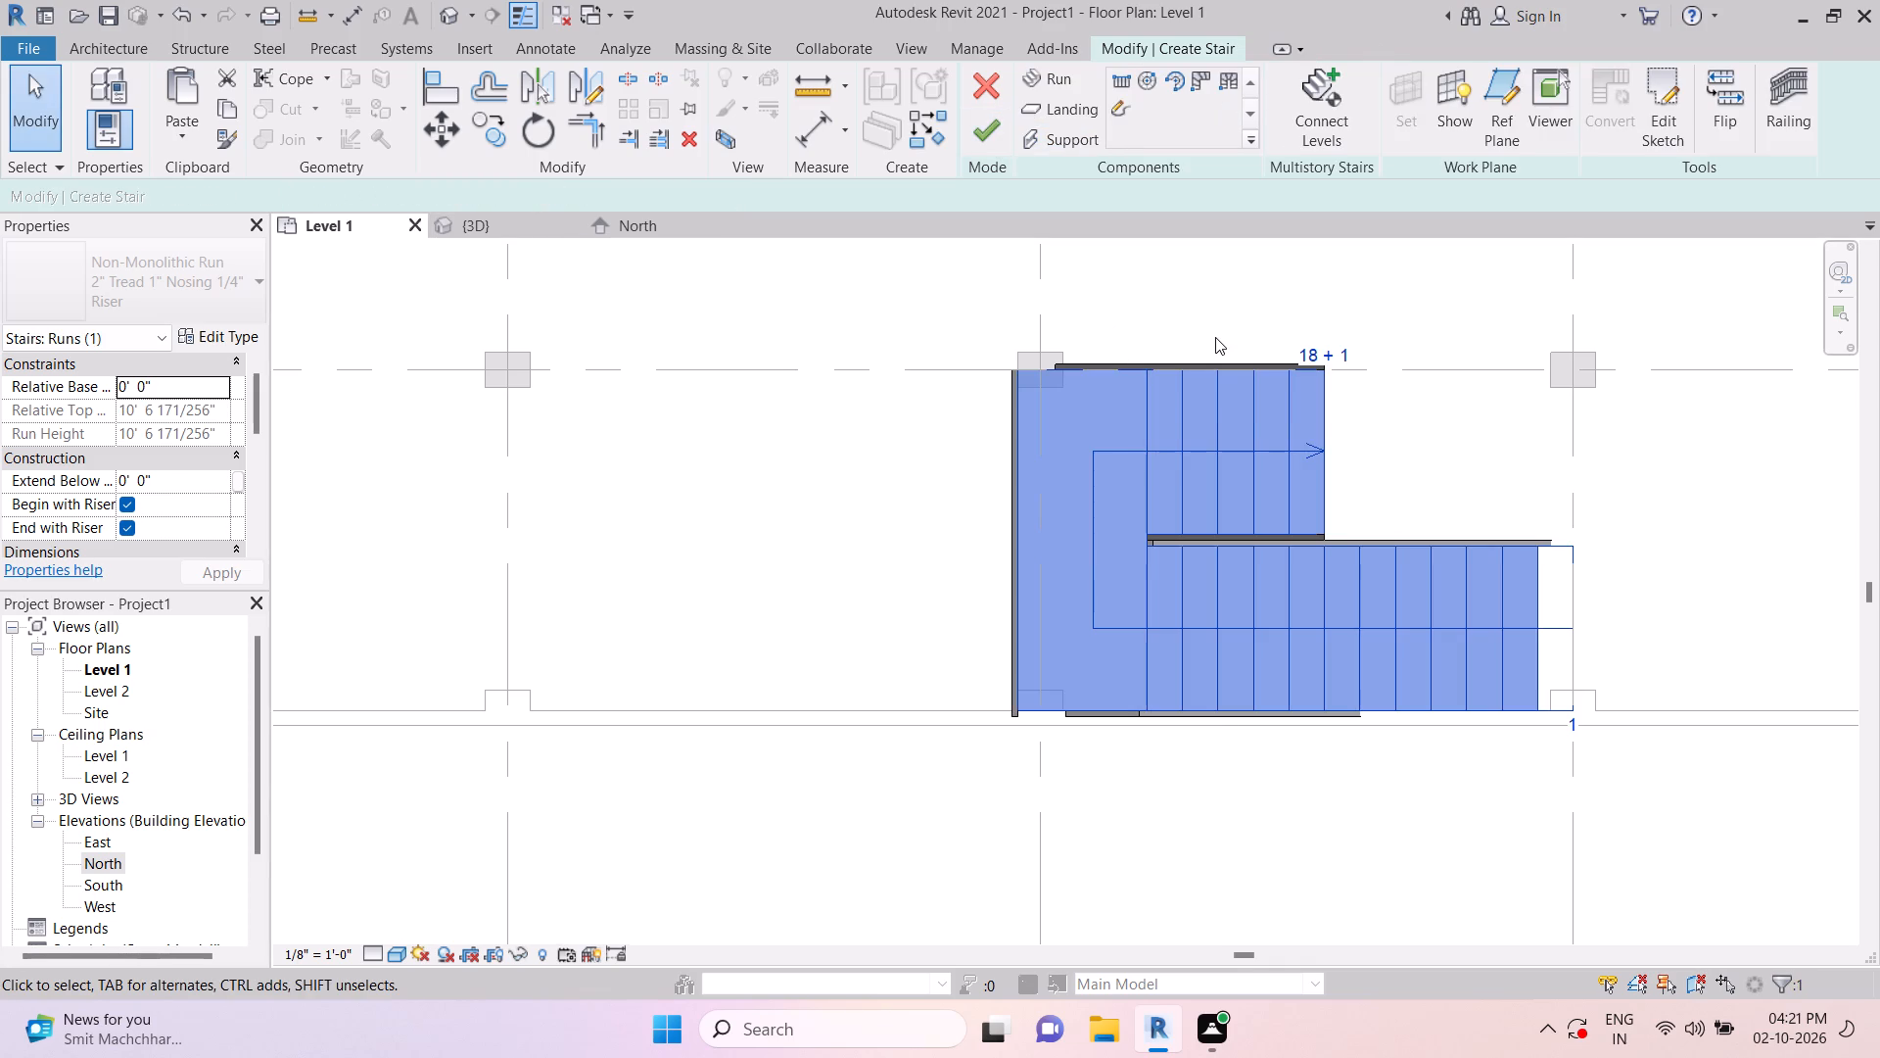
key("Escape")
key("Escape")
key("Escape")
scroll(1127, 462, "down", 2)
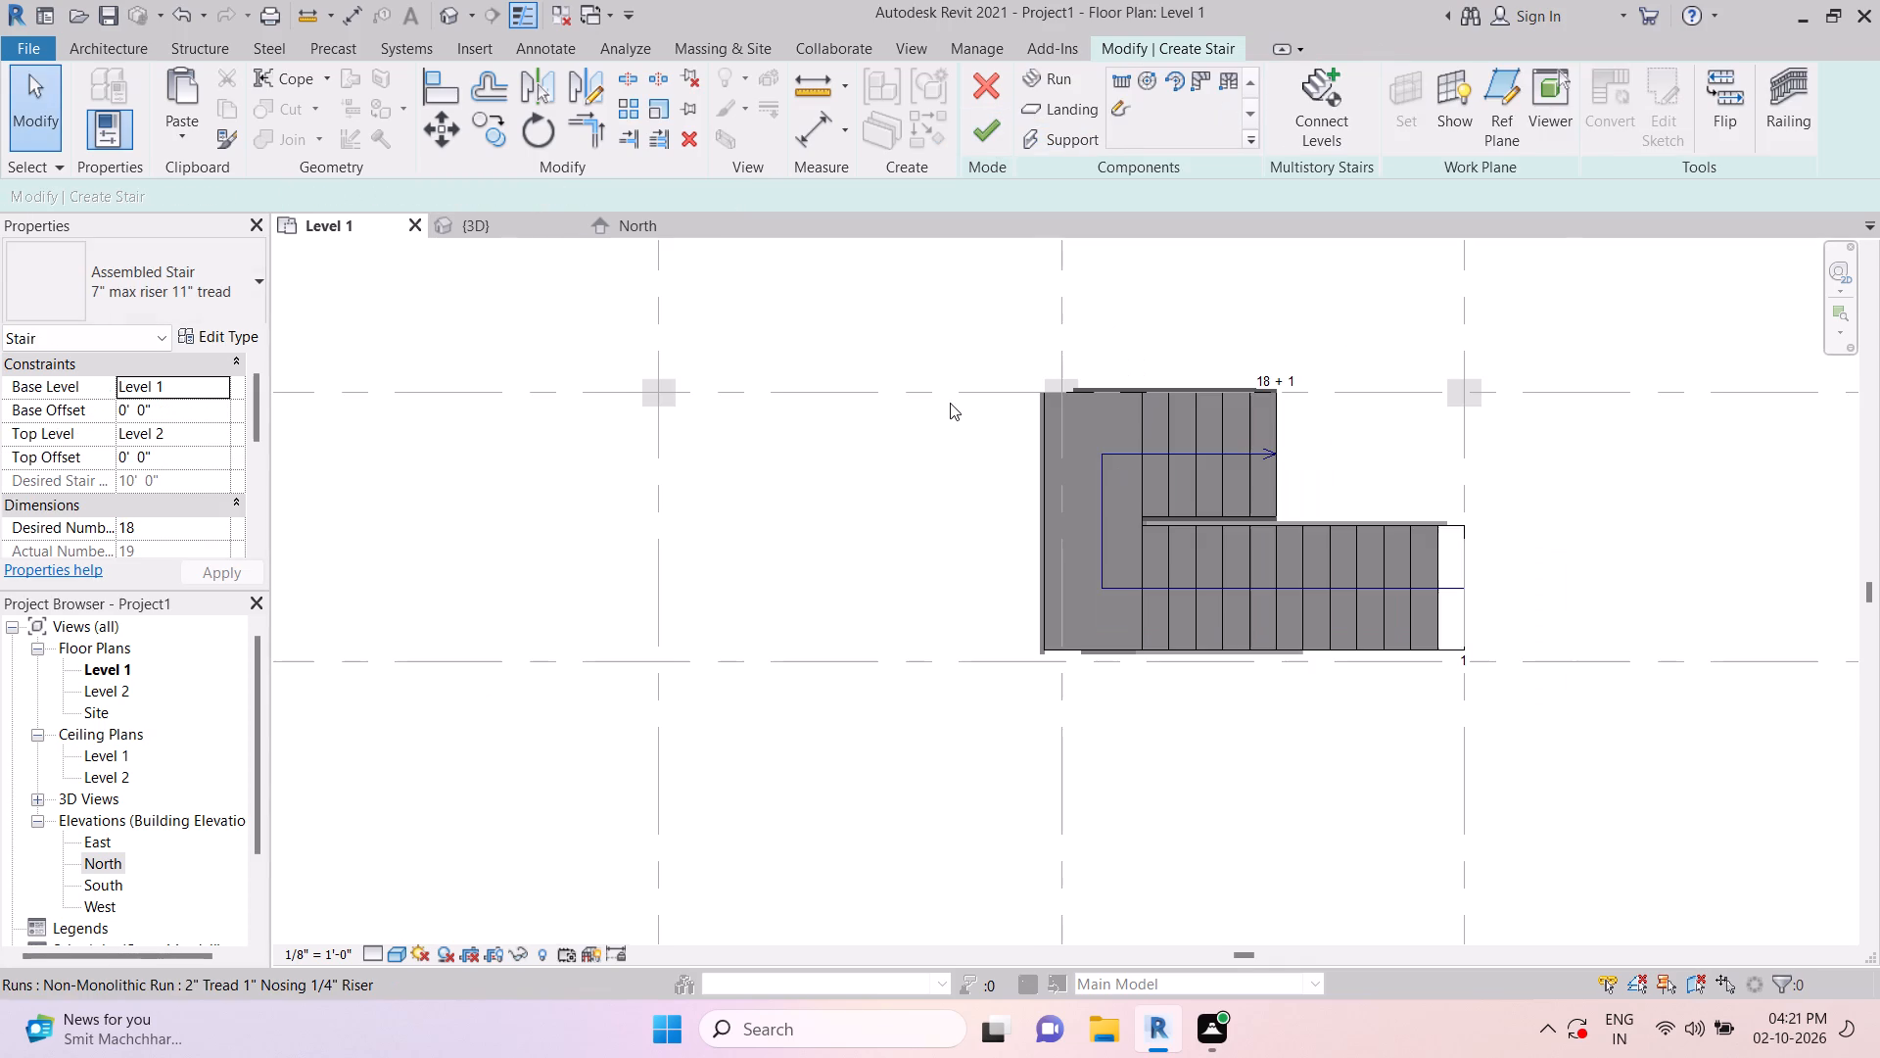
Finish the U-shaped stair from Level 1 to Level 2 with the 3D view open.
left_click(497, 222)
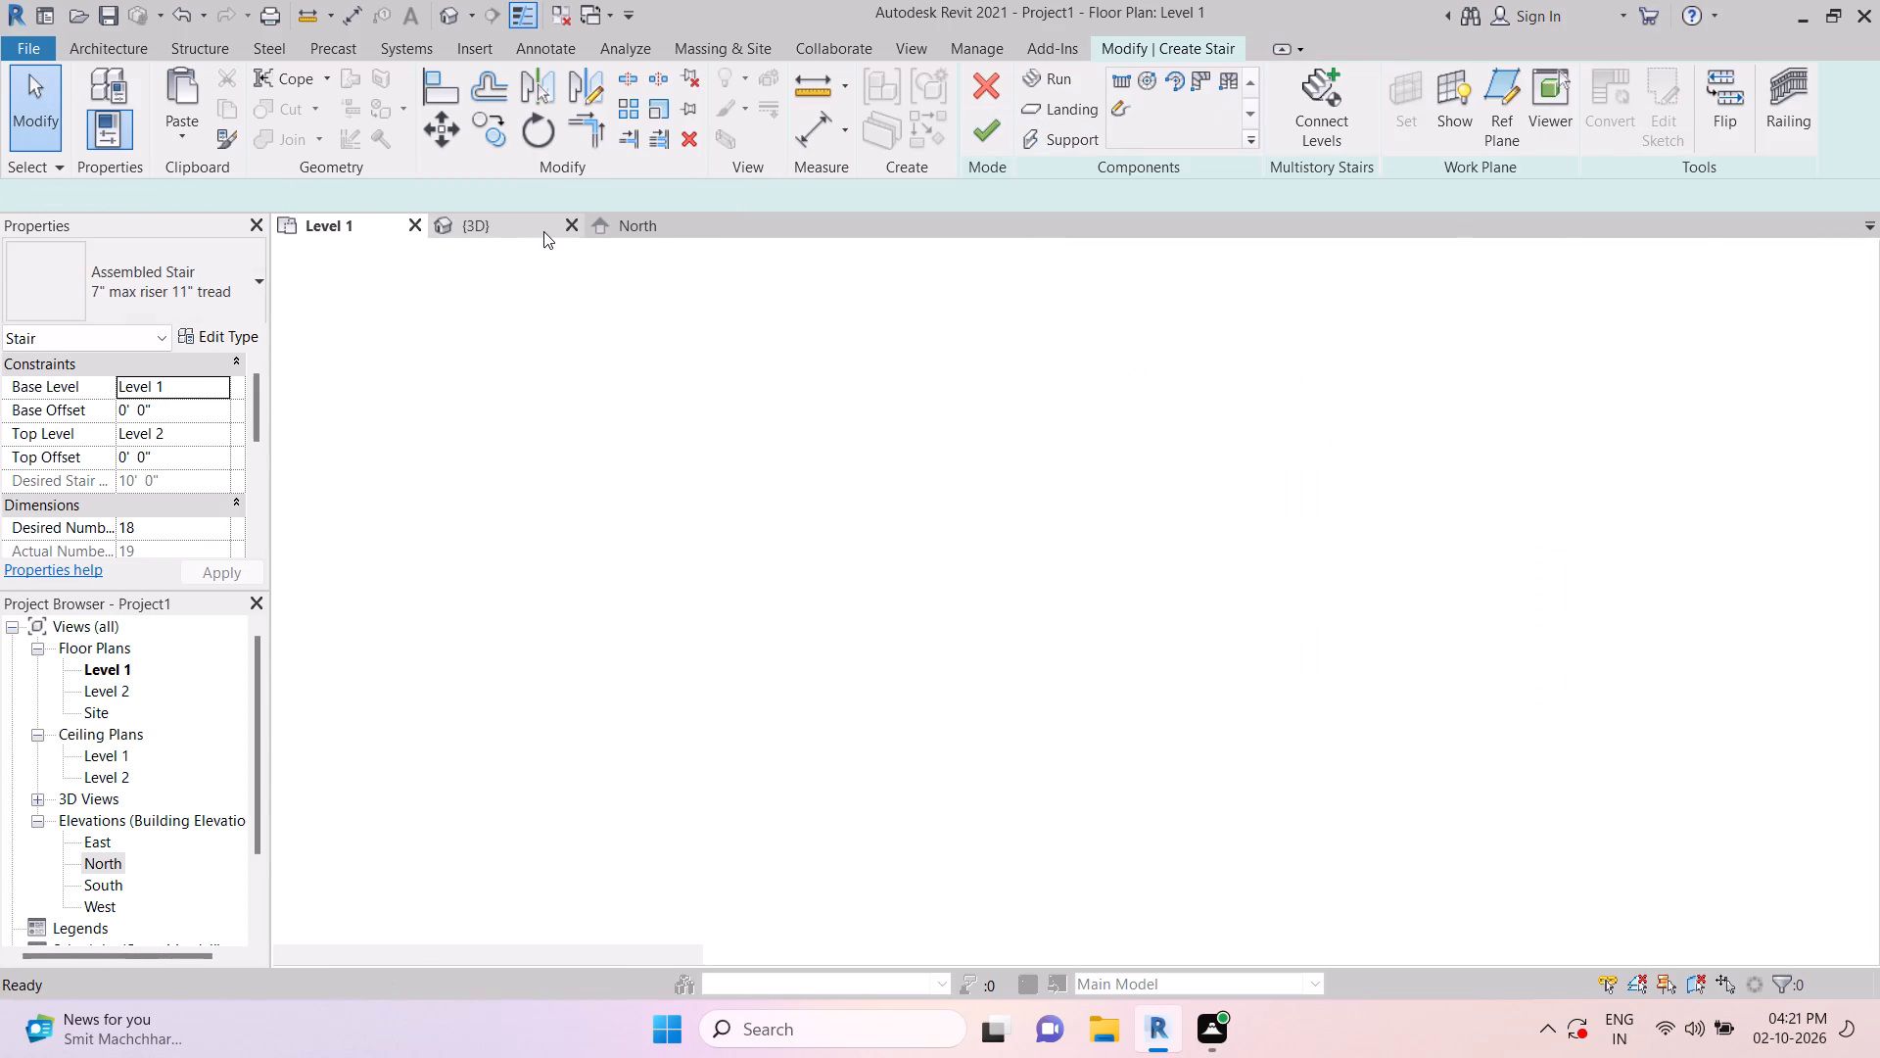
scroll(979, 710, "down", 2)
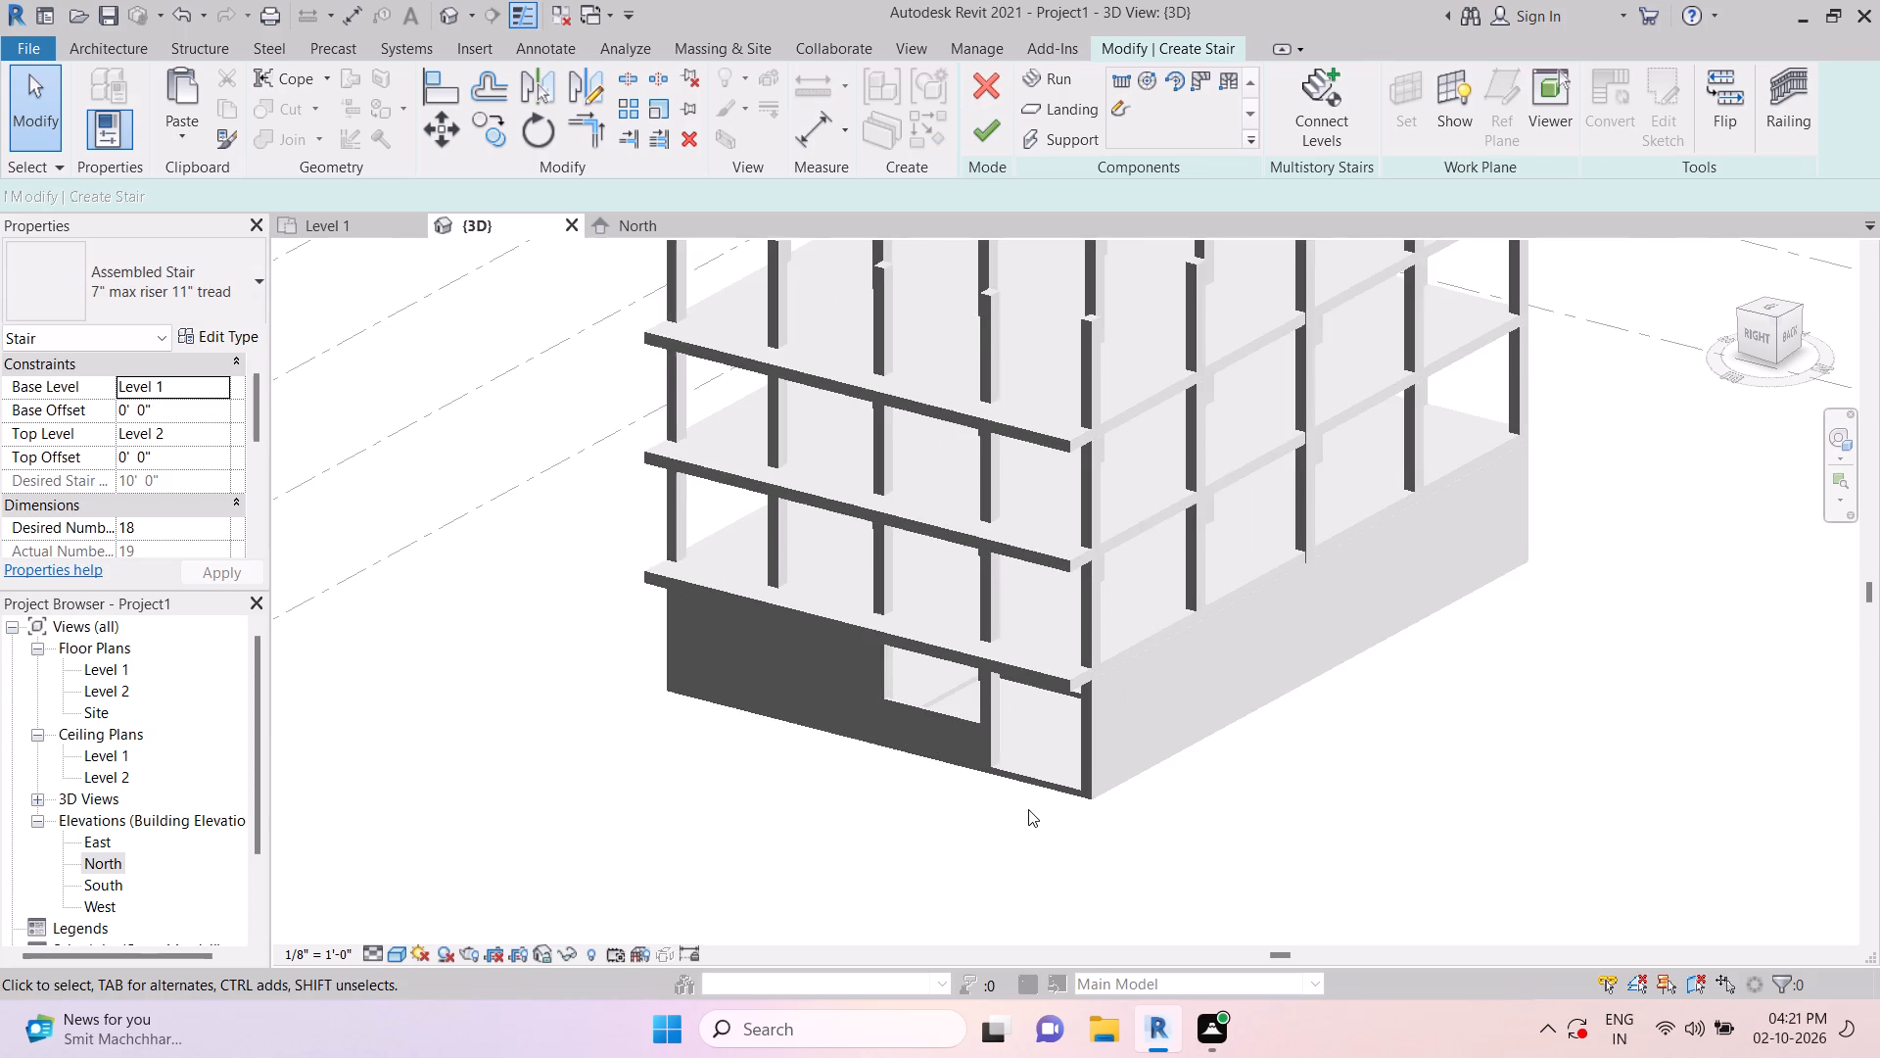
middle_click_drag(1029, 809, 1239, 707, "shift")
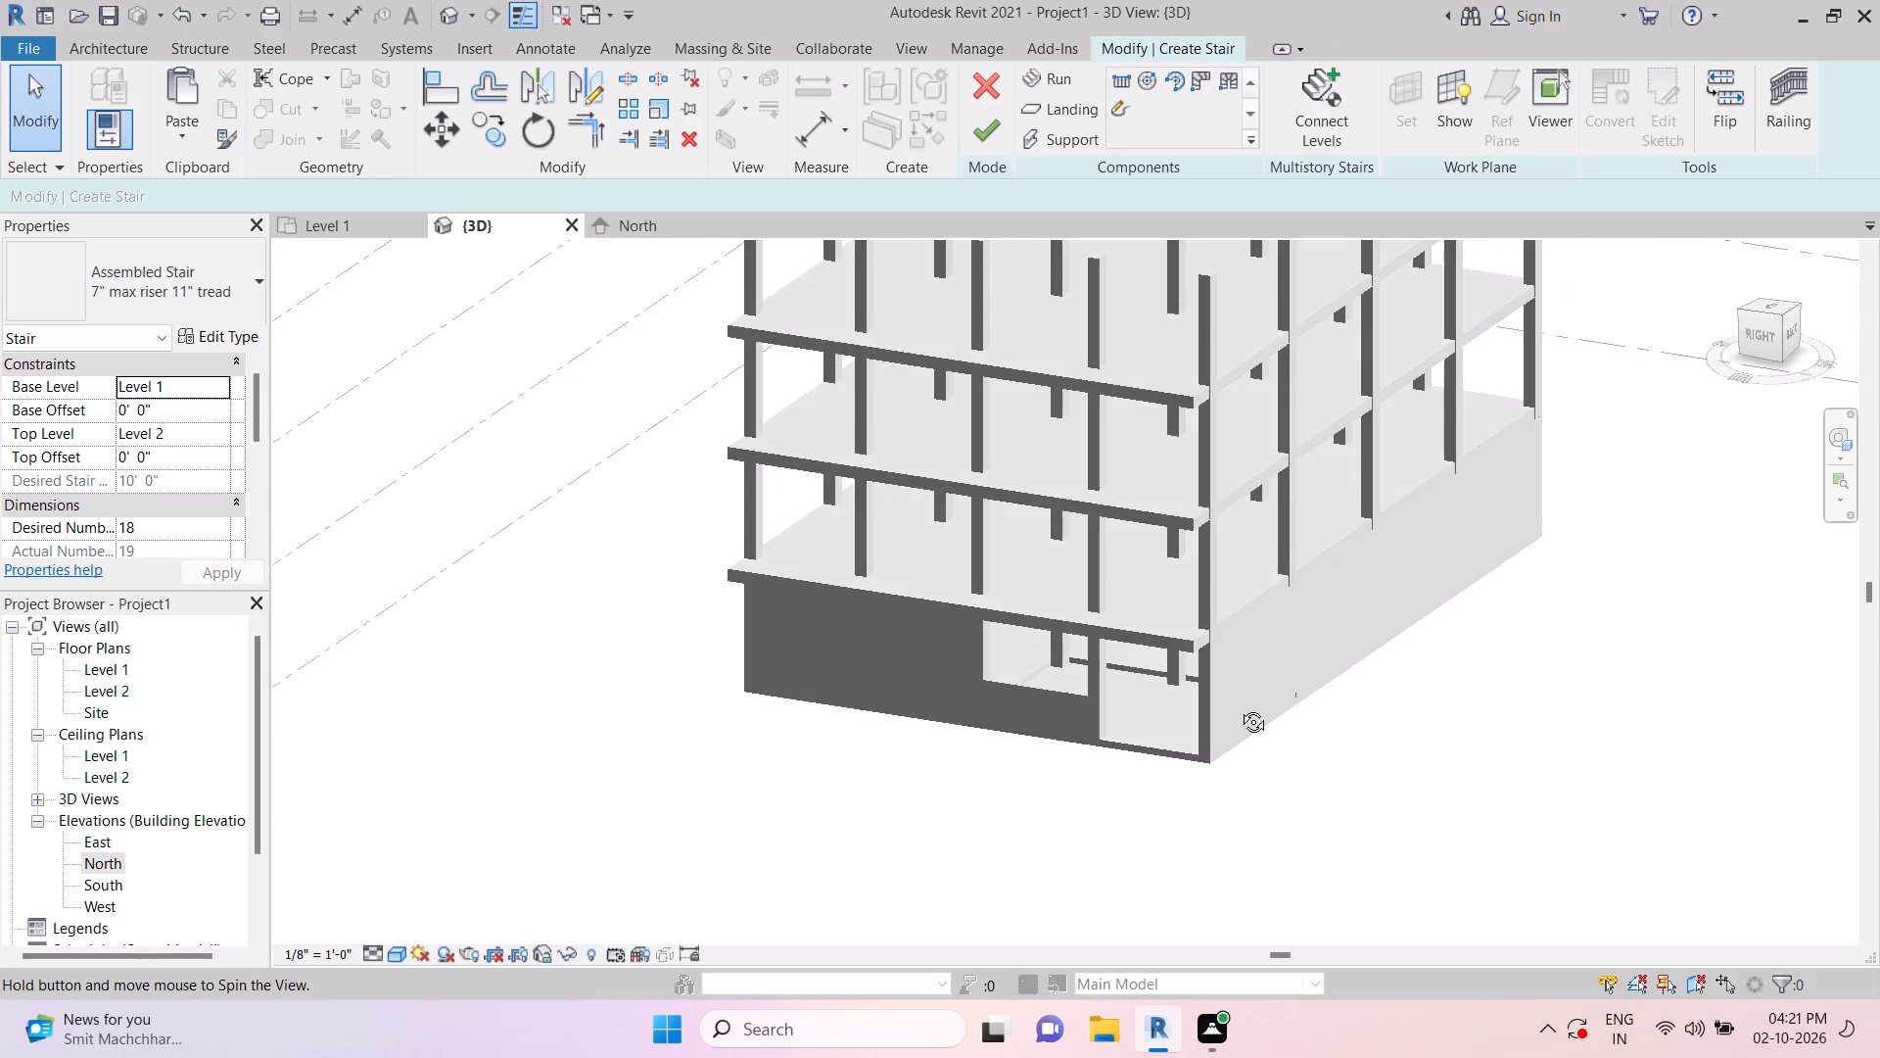
middle_click_drag(1239, 707, 925, 739, "shift")
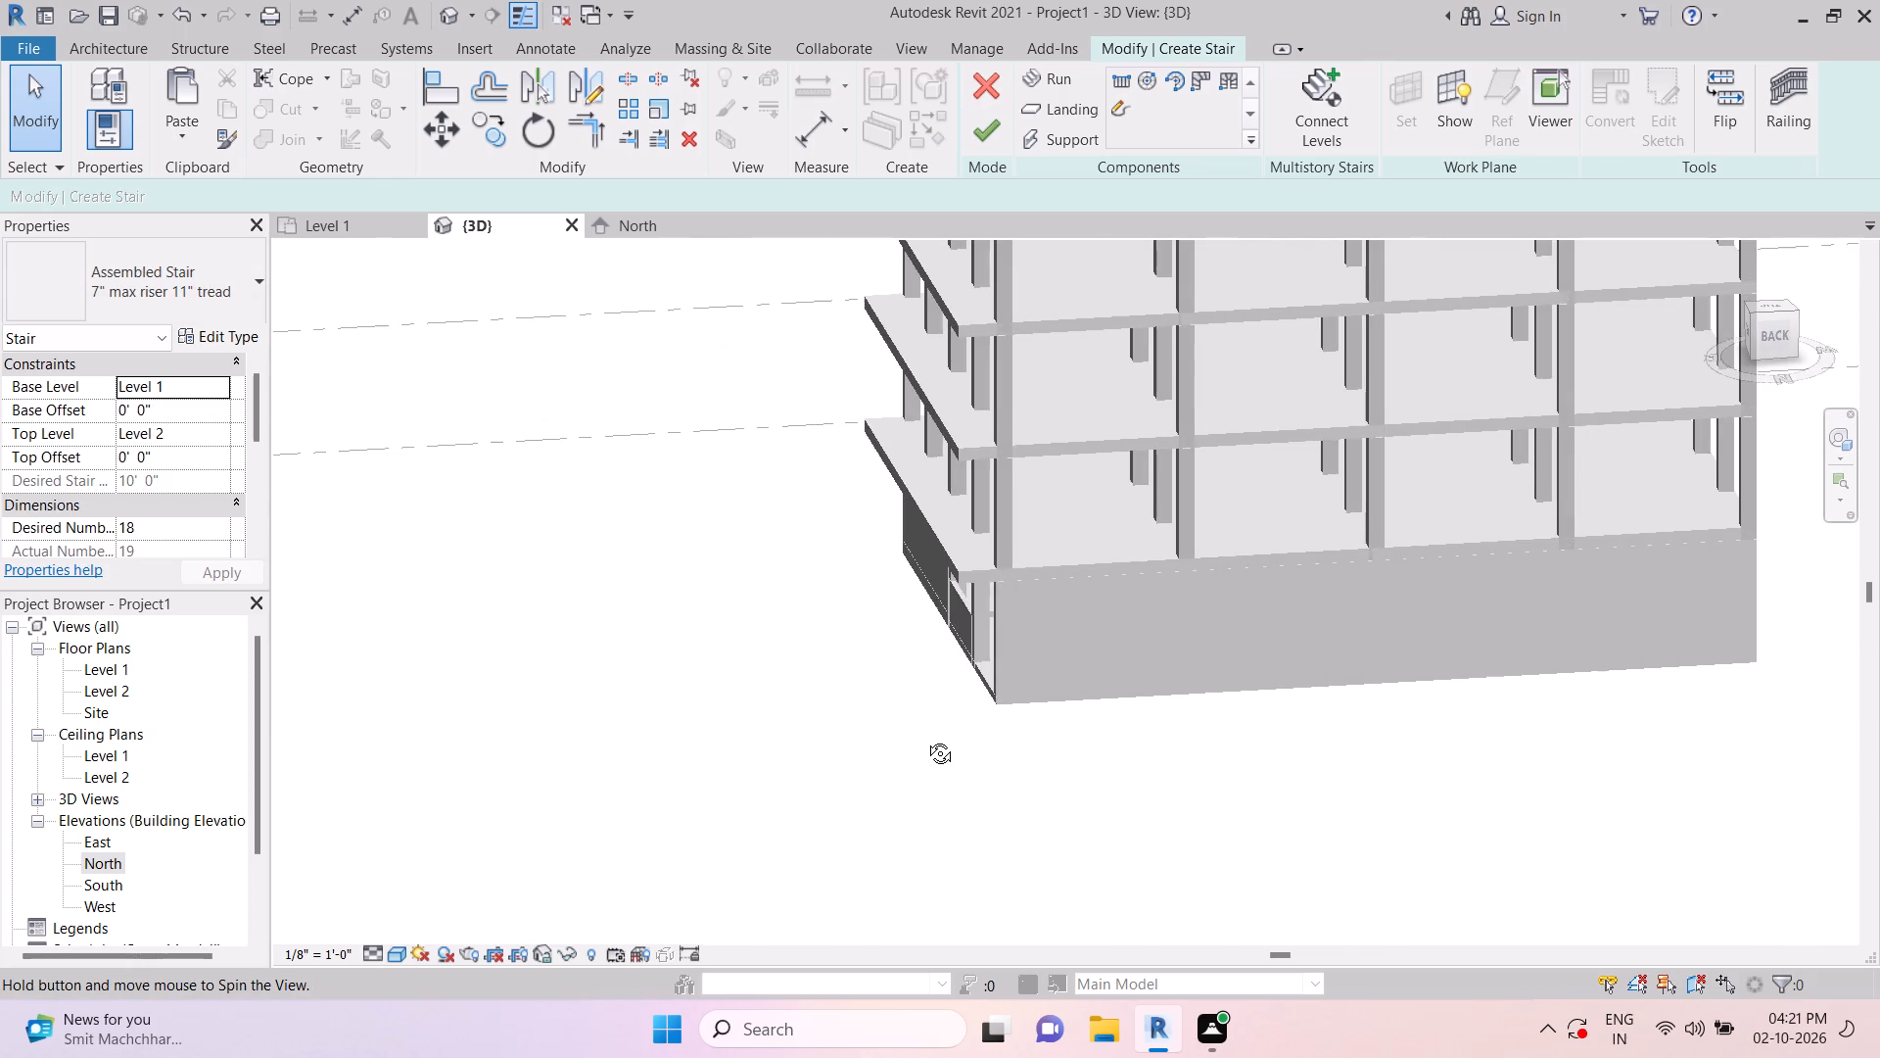
middle_click_drag(925, 739, 1023, 747, "shift")
key("Escape")
left_click(992, 134)
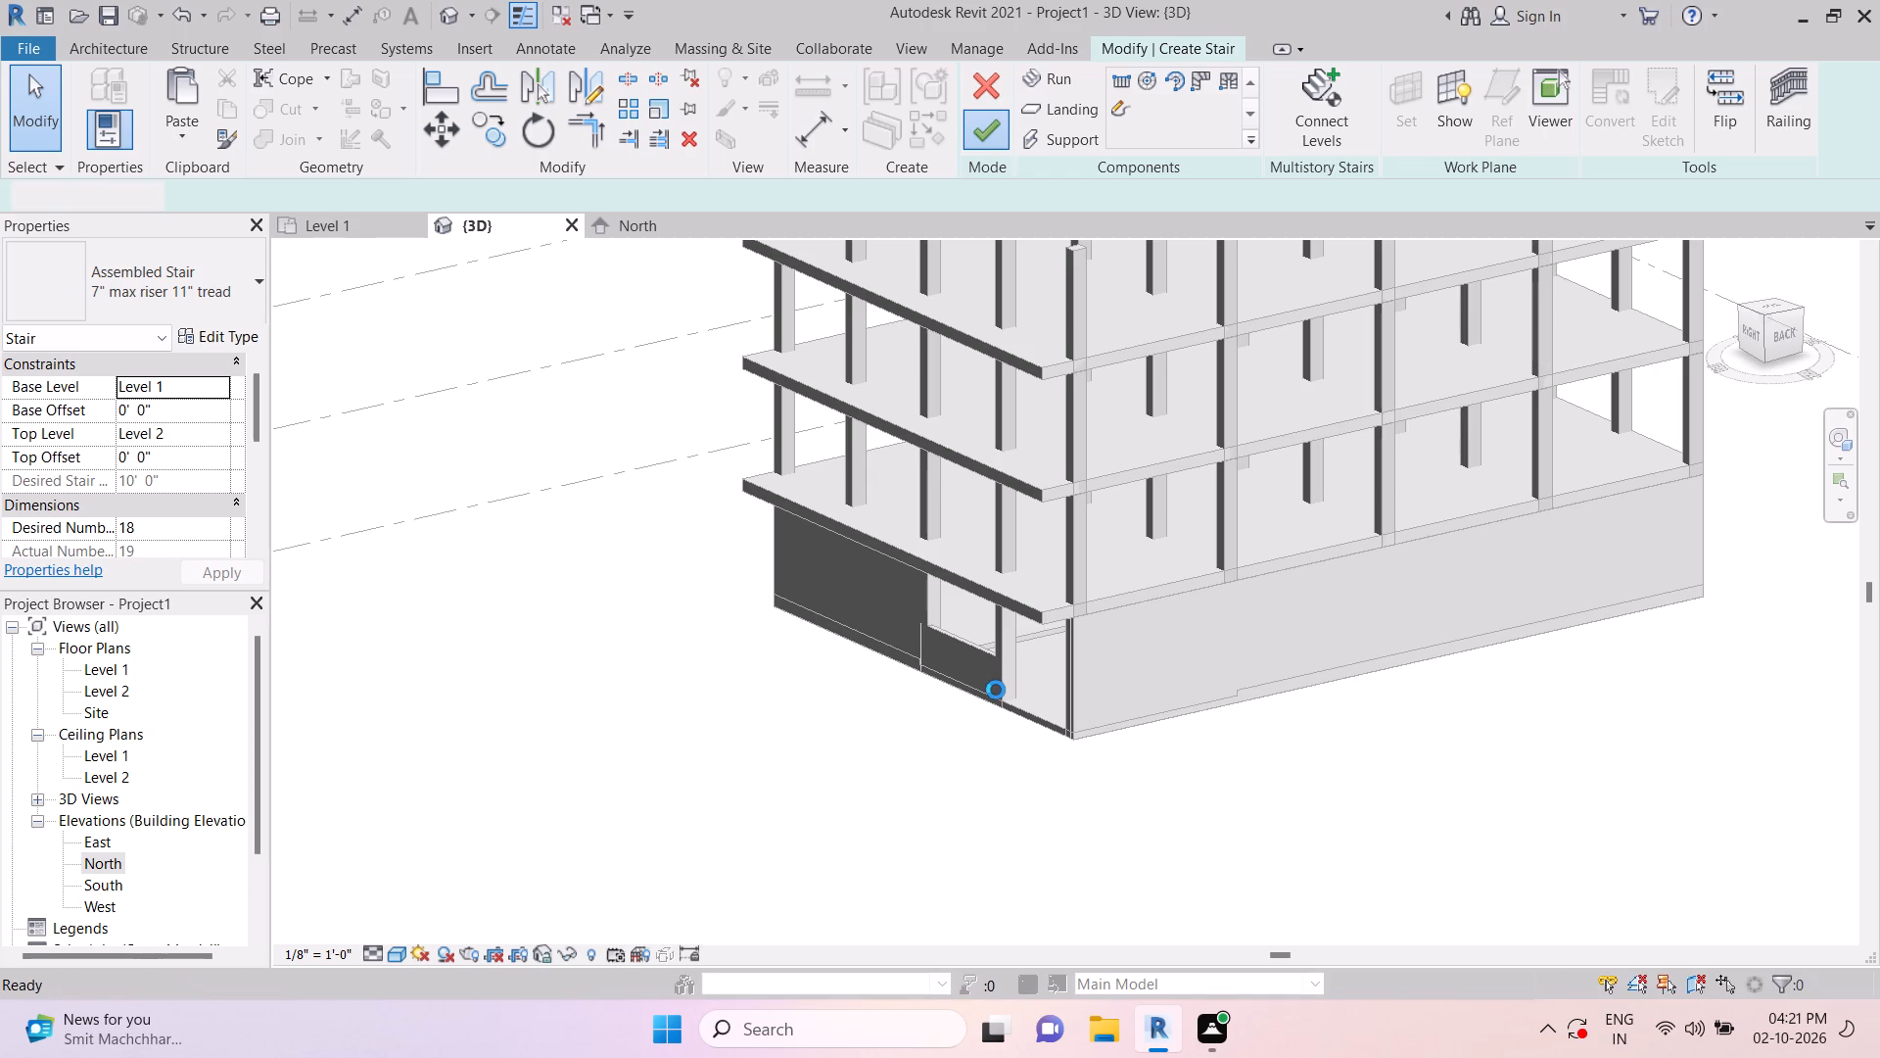
key("Escape")
scroll(1014, 640, "up", 3)
key("Escape")
scroll(1014, 640, "down", 3)
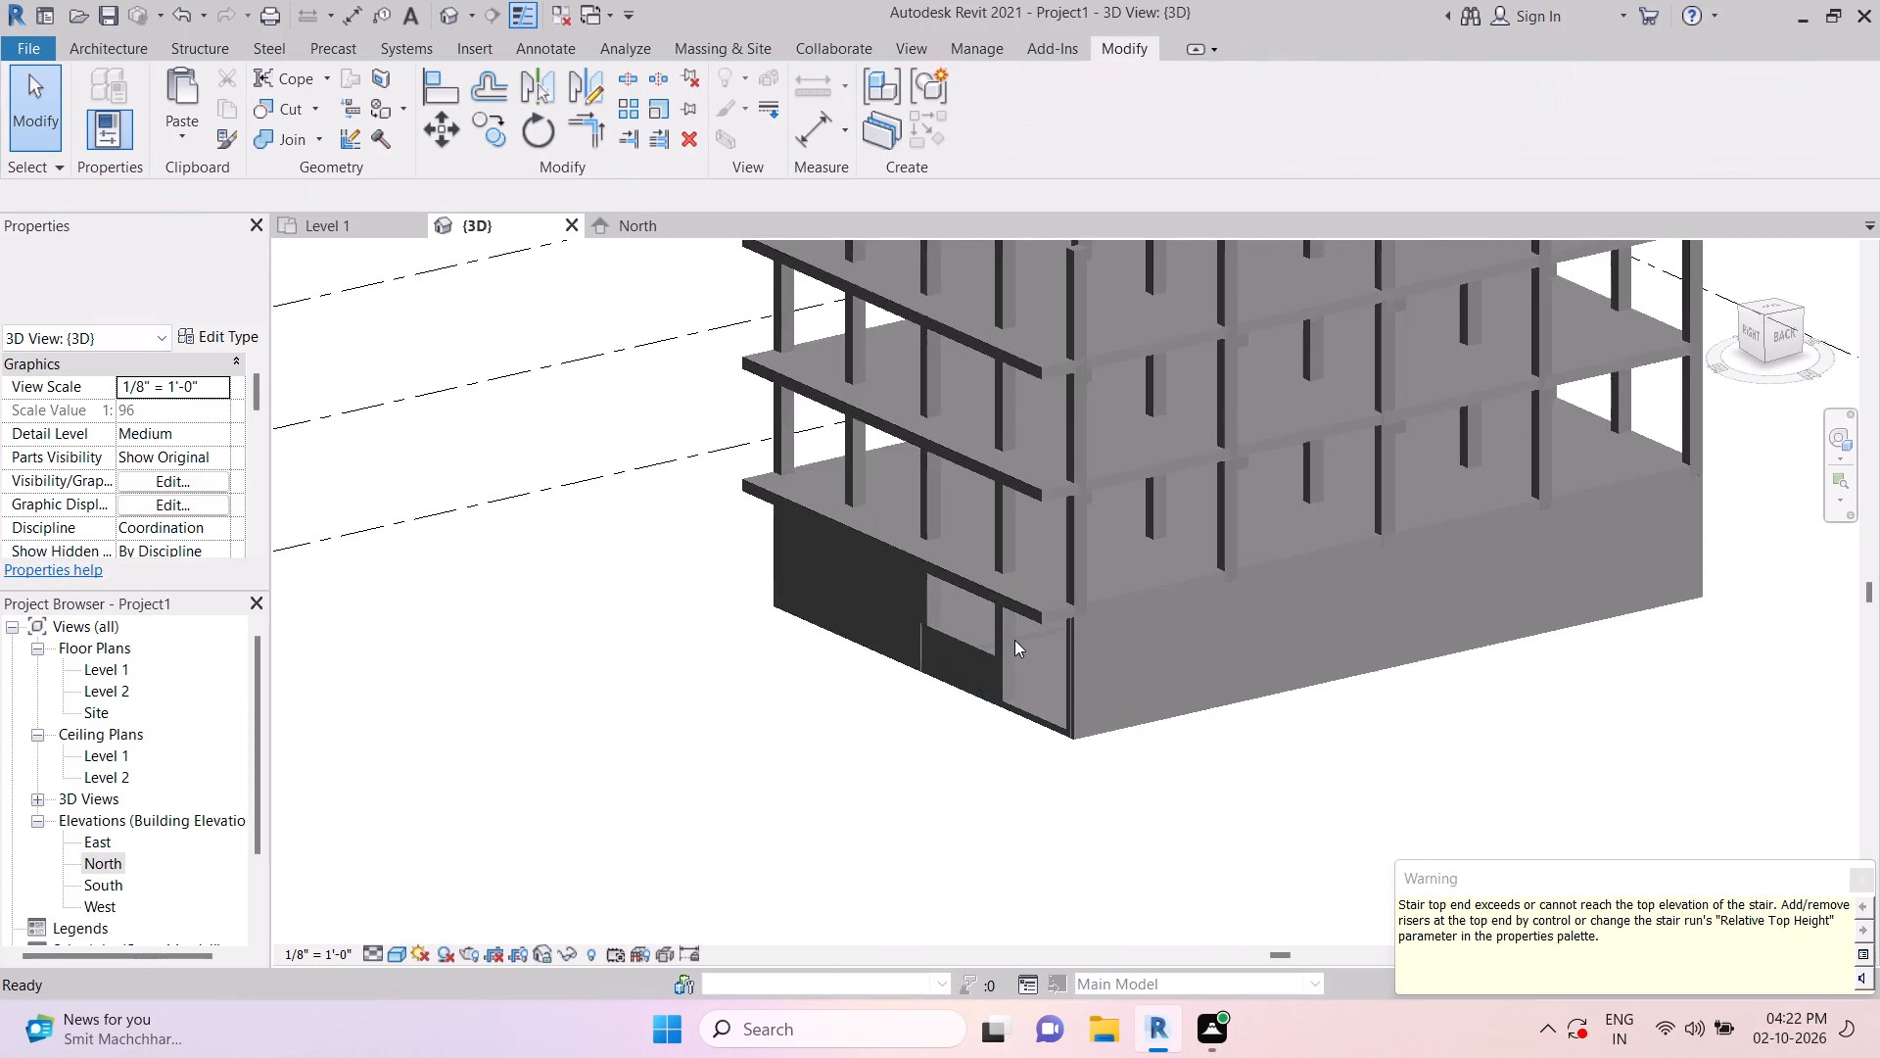
key("Escape")
scroll(1014, 640, "down", 2)
key("Escape")
Save the project.
key("ctrl+s")
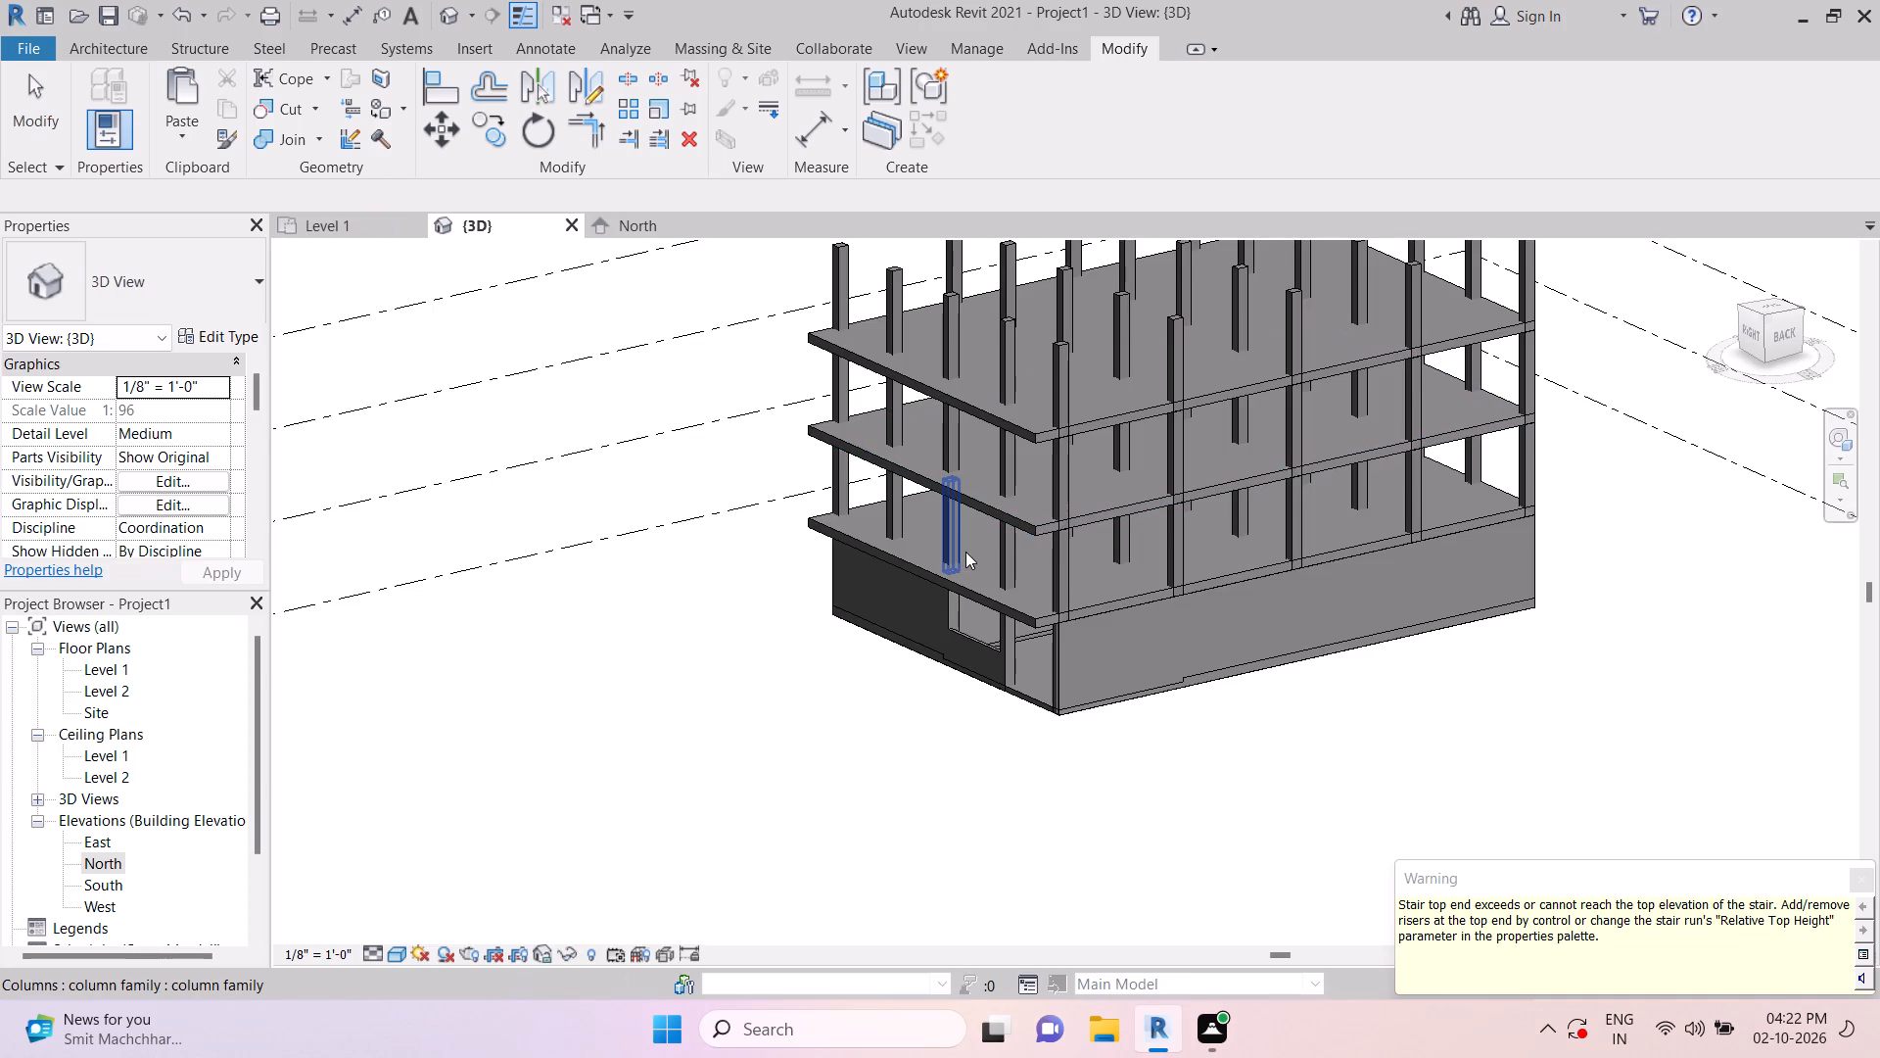
key("Escape")
key("Escape")
key("Escape")
key("Escape")
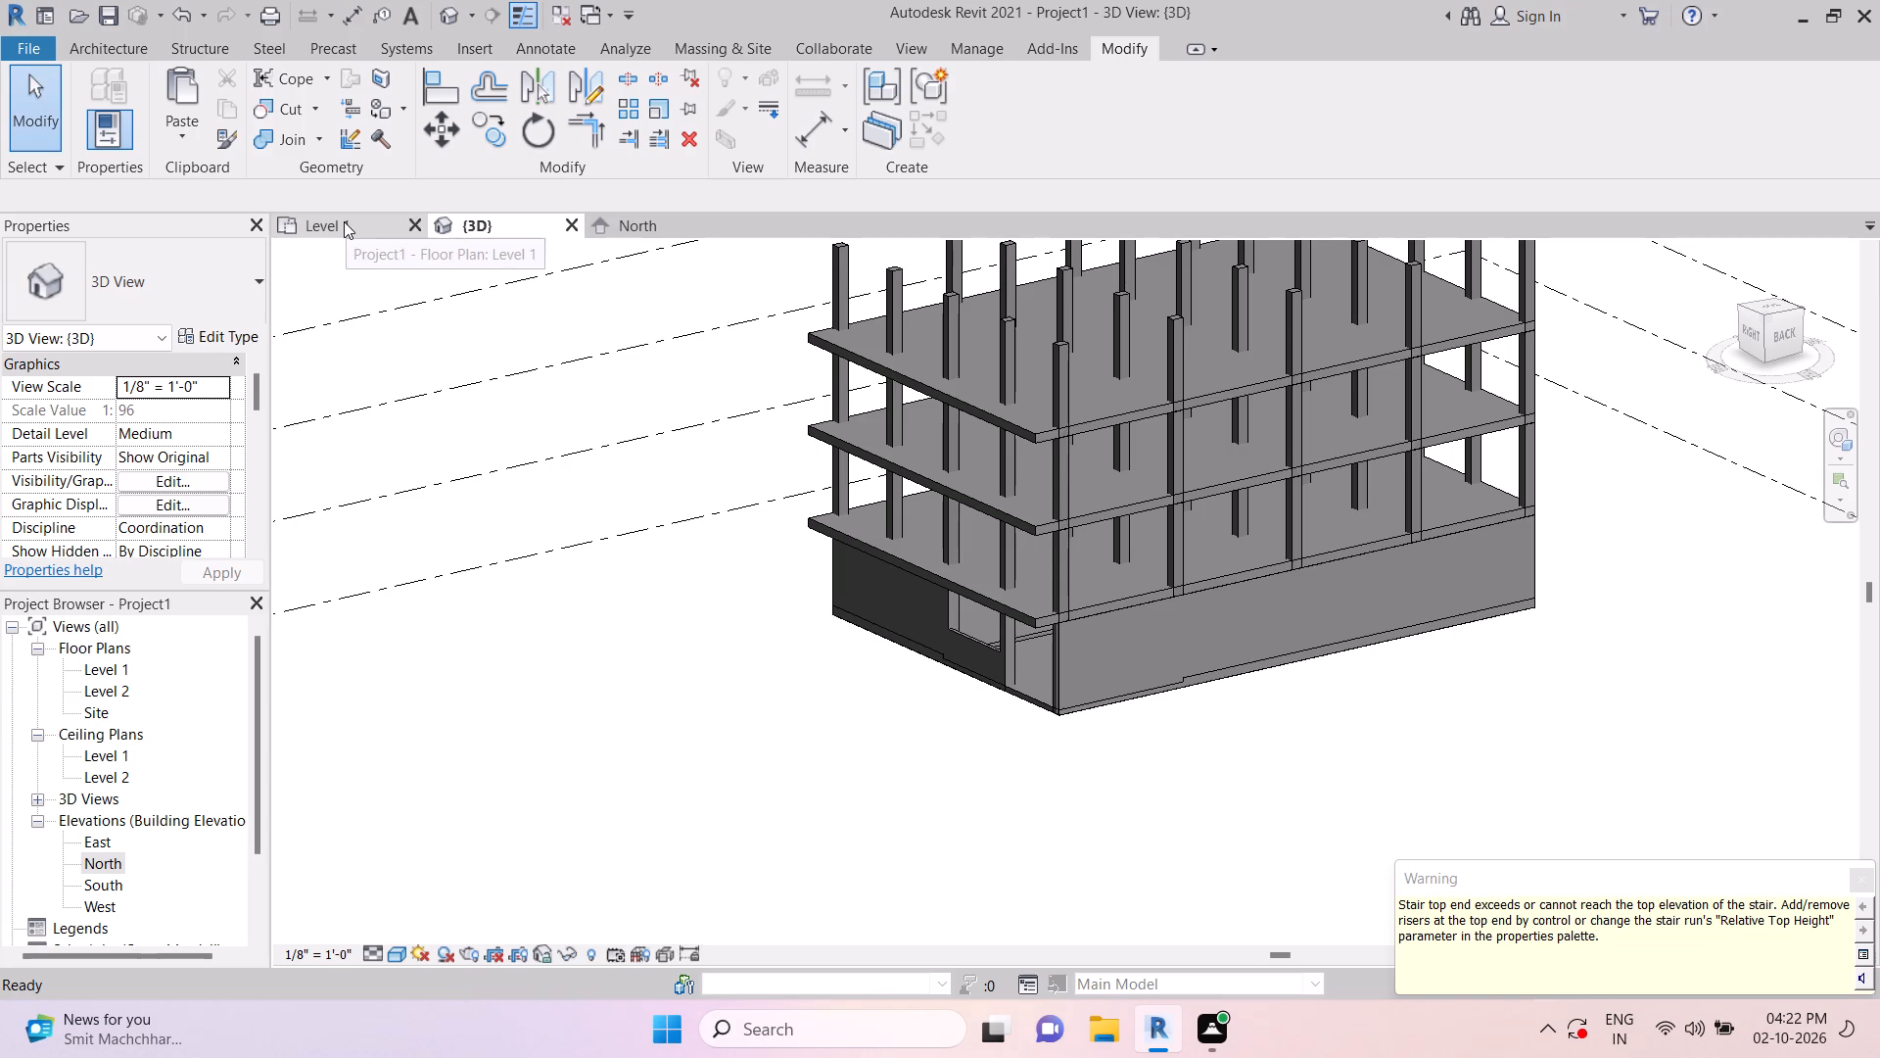
Temporarily hide the exterior wall along grid line 10 in the Level 1 floor plan.
left_click(344, 221)
key("Escape")
scroll(1374, 571, "down", 4)
key("Escape")
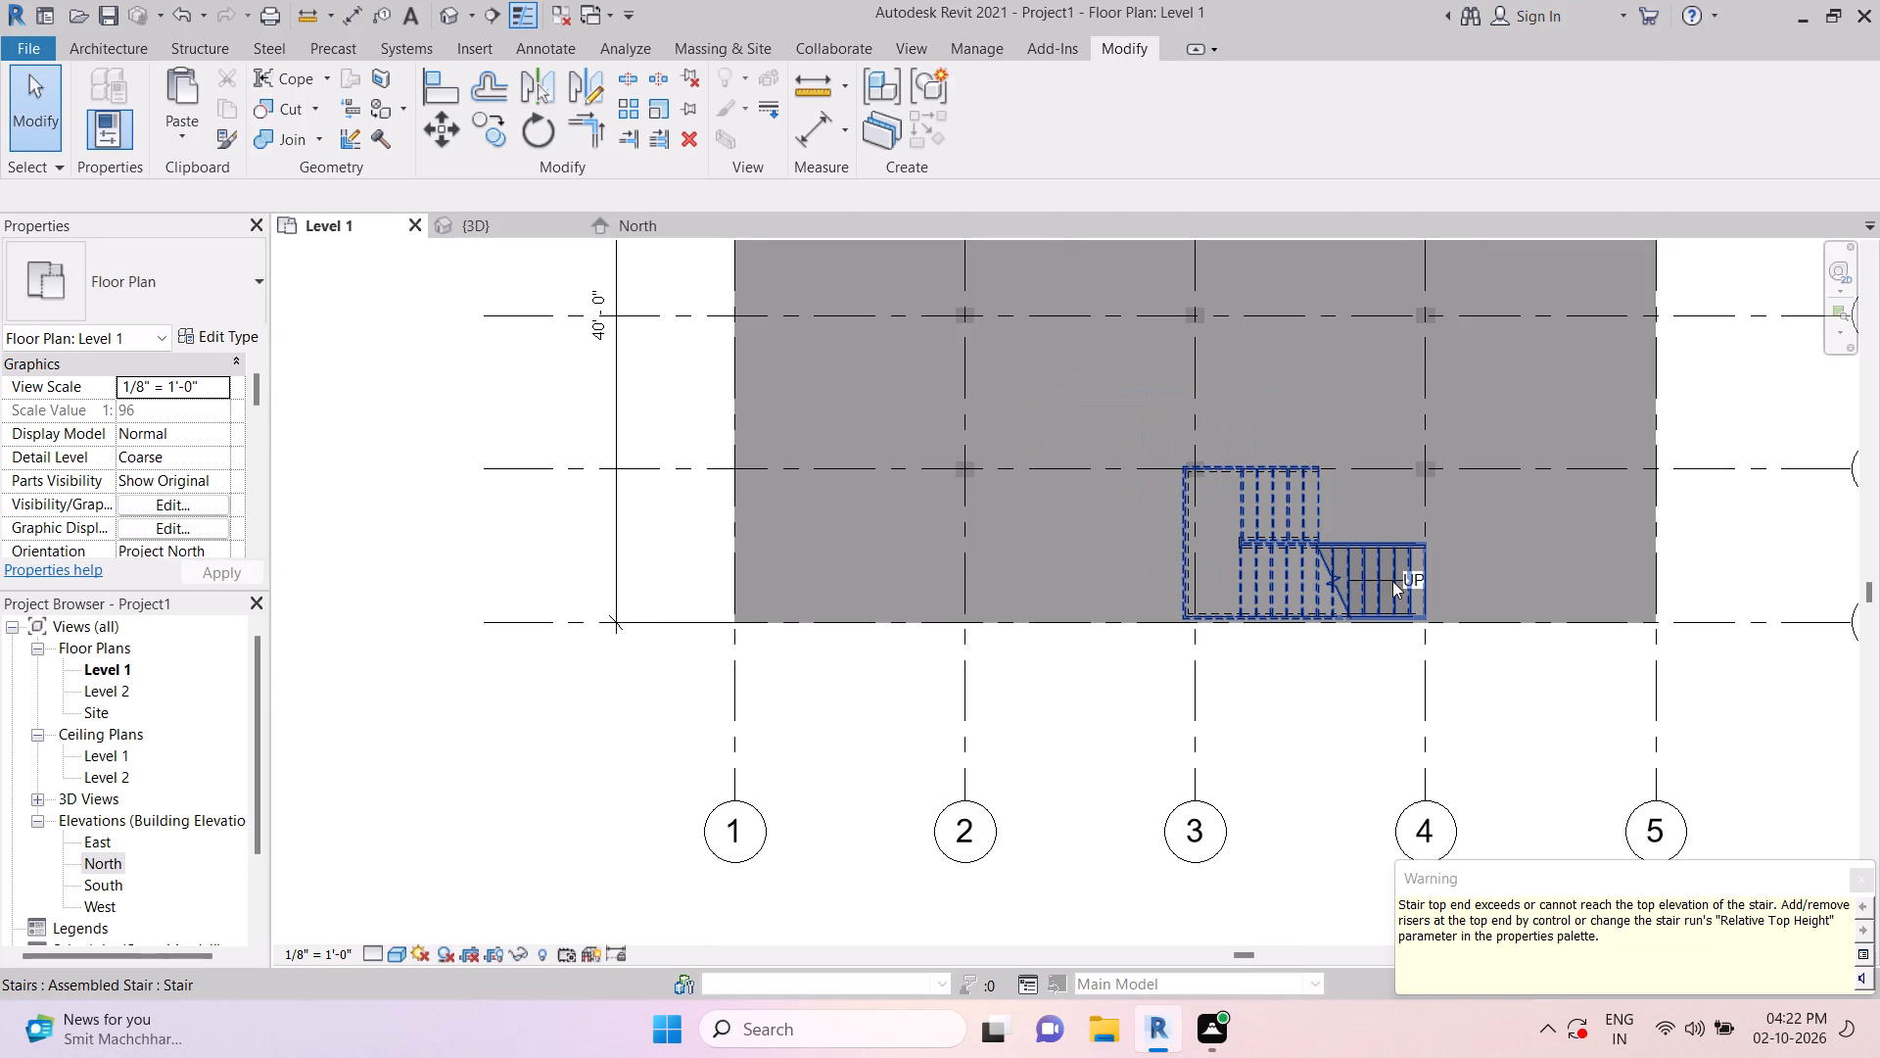
left_click(1145, 620)
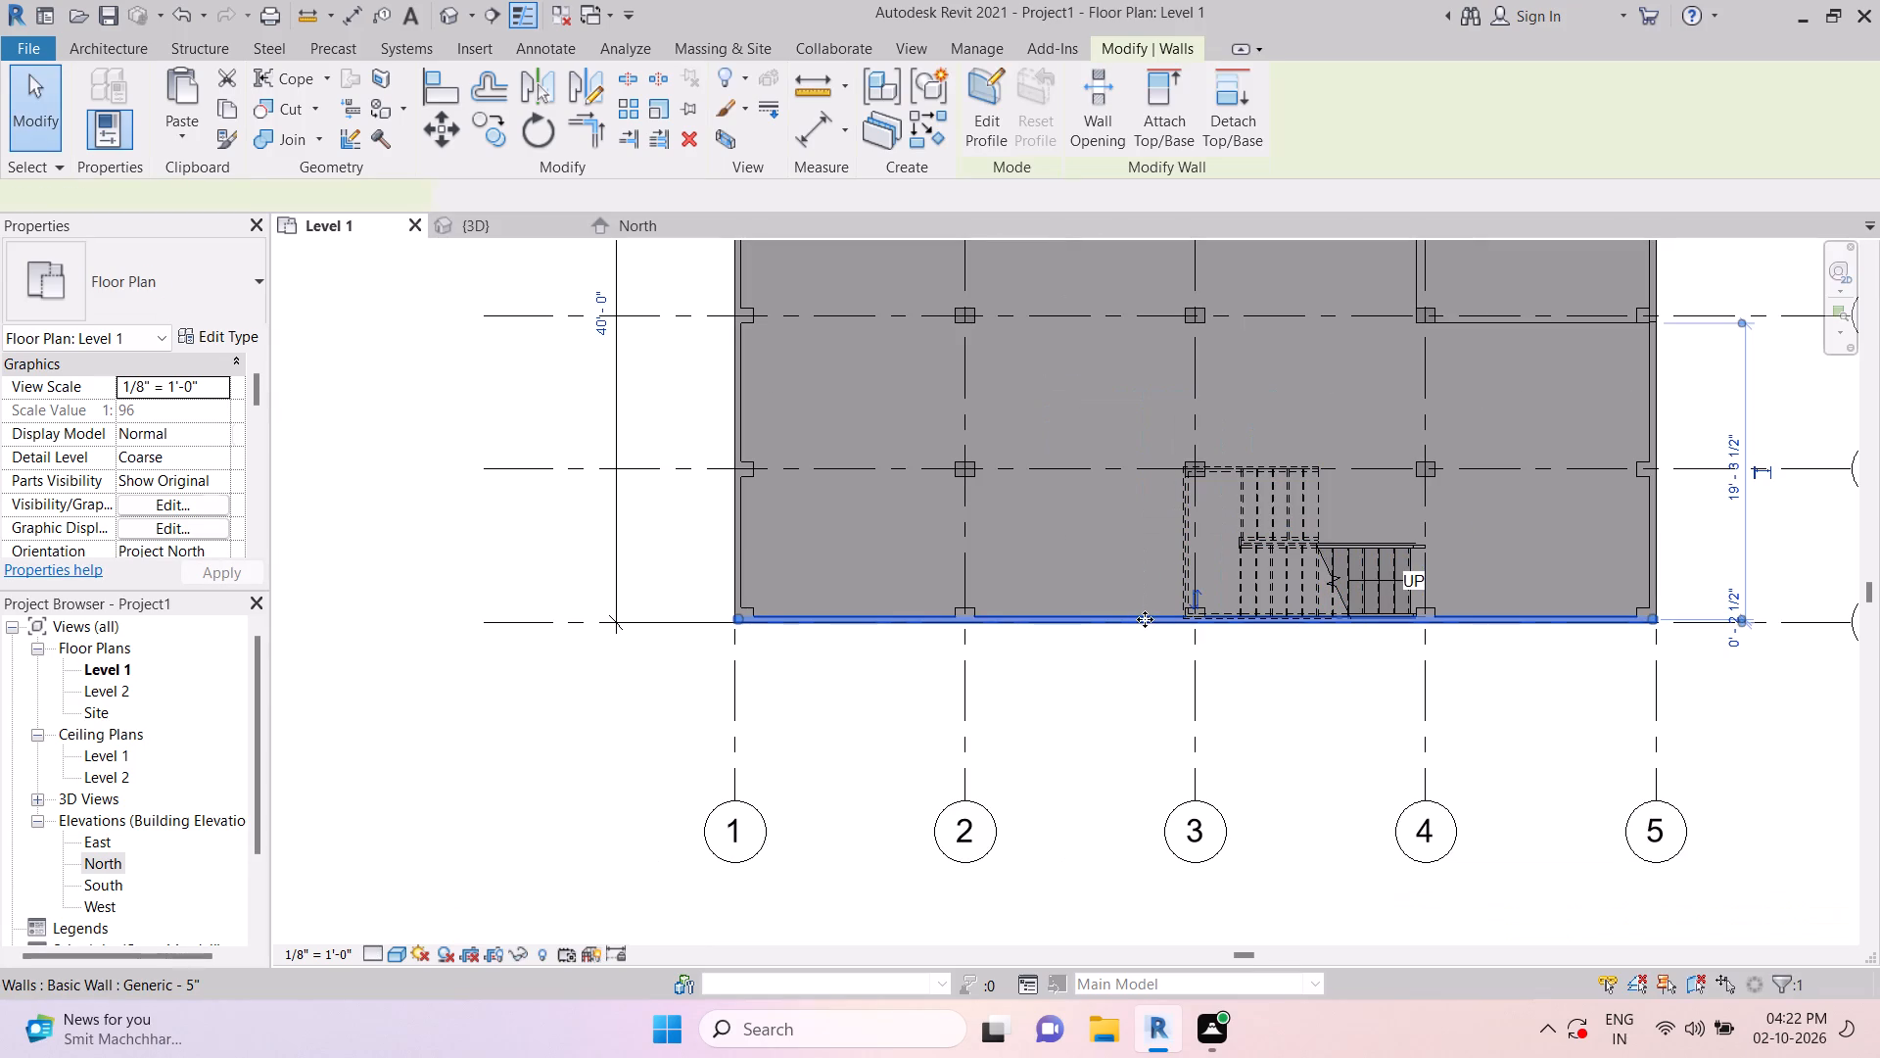
type("hh")
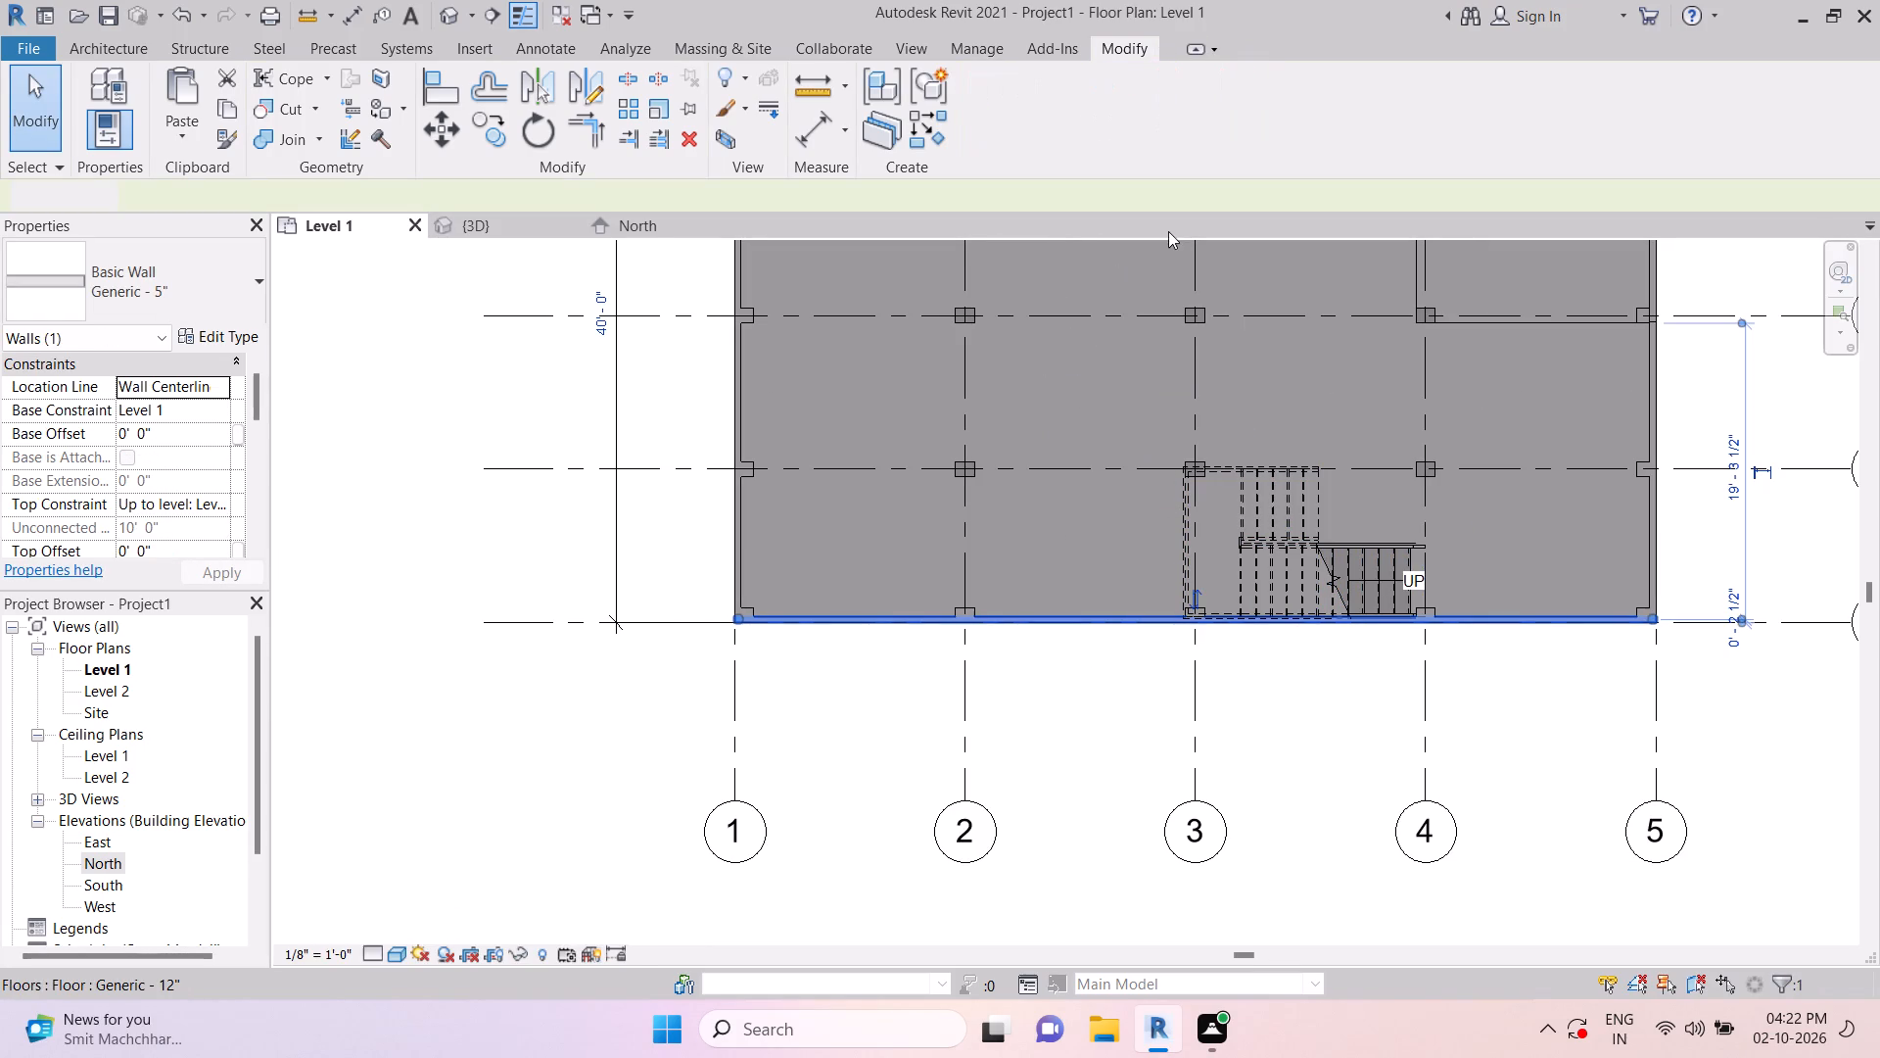
Examine the building and the new stair from the front, east and rear sides in the 3D view.
left_click(515, 231)
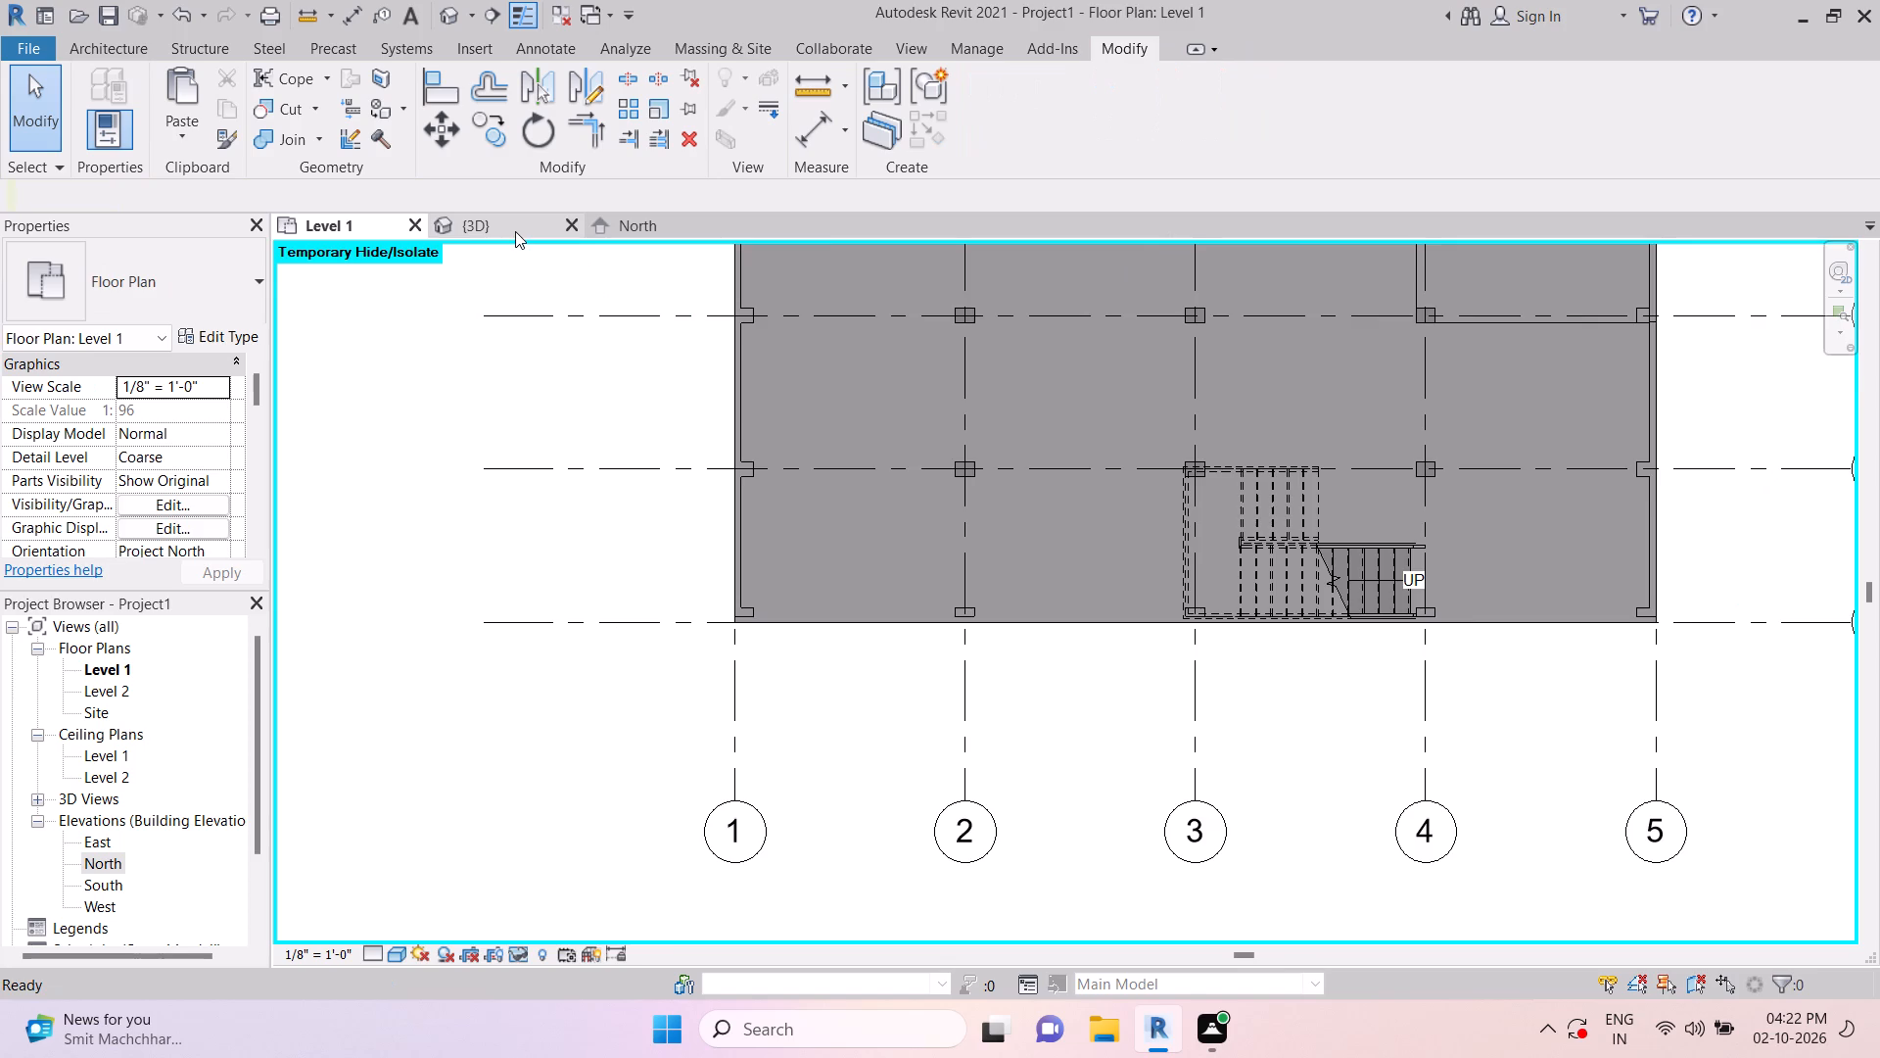
middle_click_drag(1001, 657, 1231, 674, "shift")
middle_click_drag(822, 884, 1097, 841, "shift")
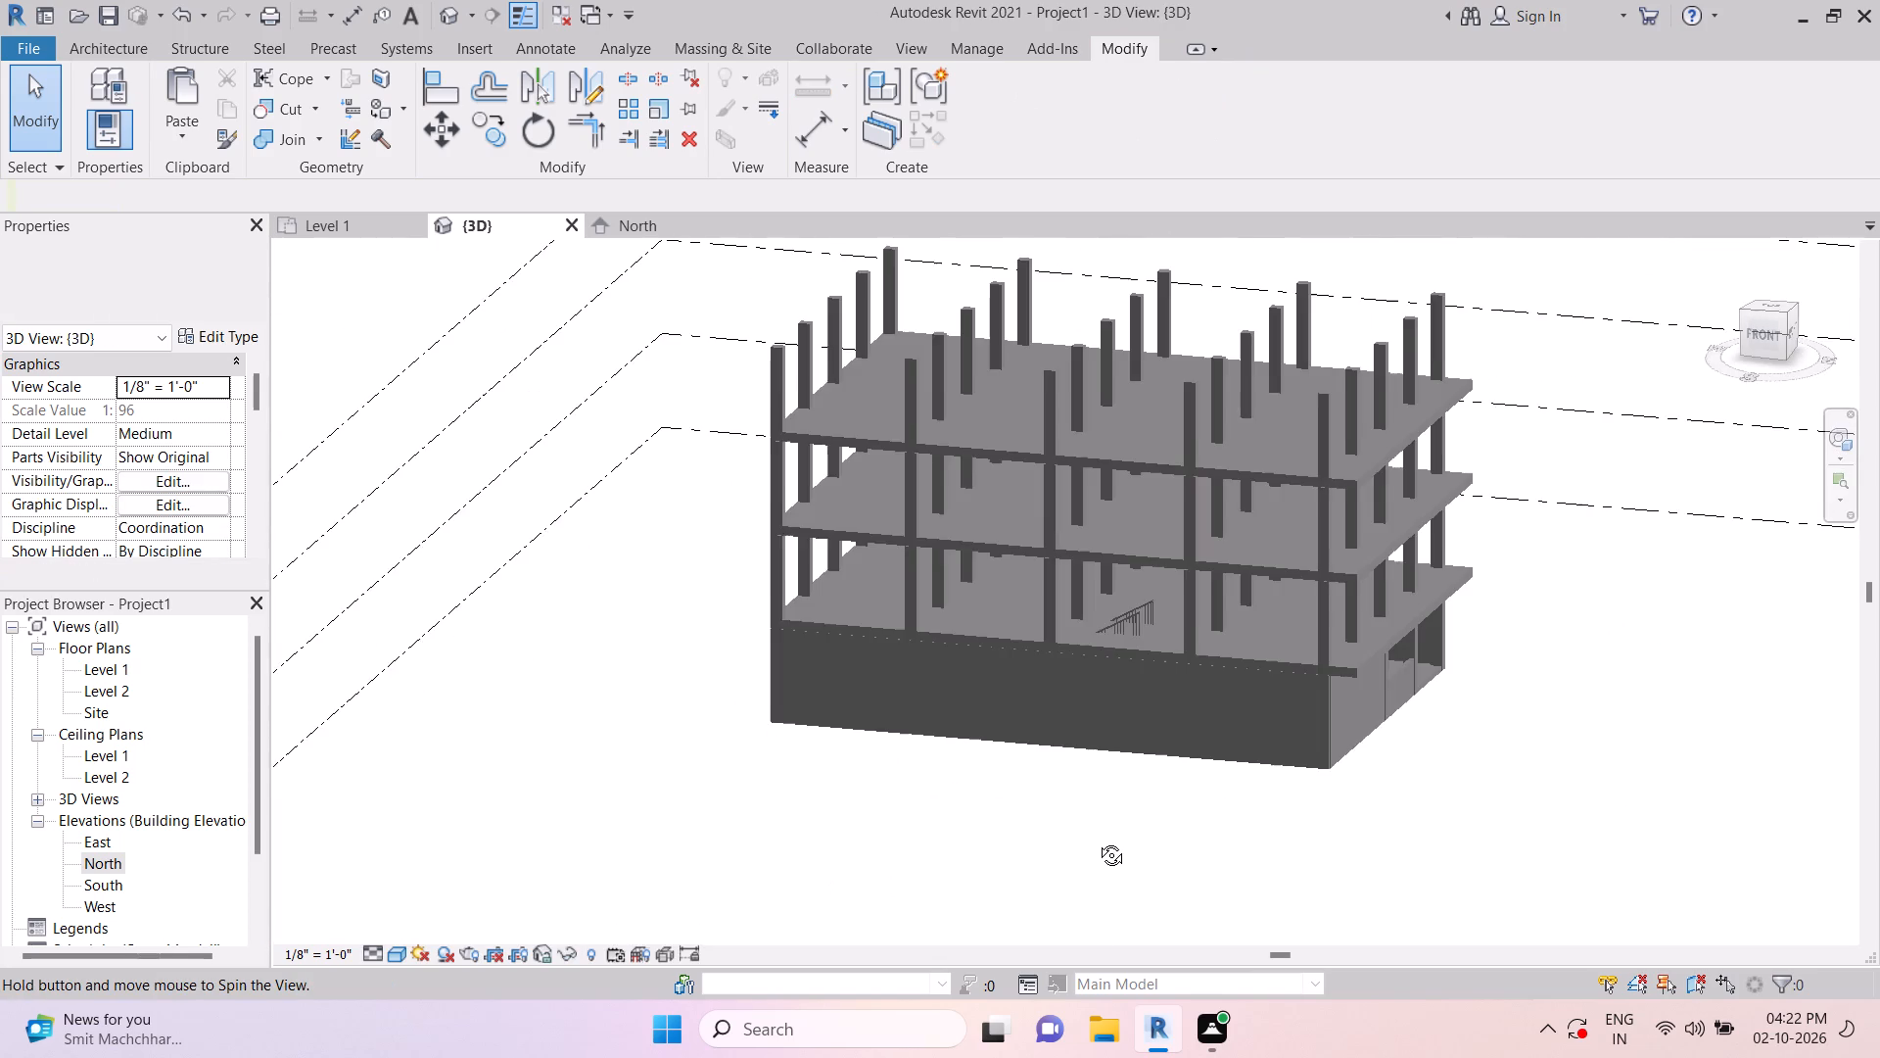
middle_click_drag(1097, 841, 1106, 882, "shift")
middle_click_drag(773, 718, 896, 726, "shift")
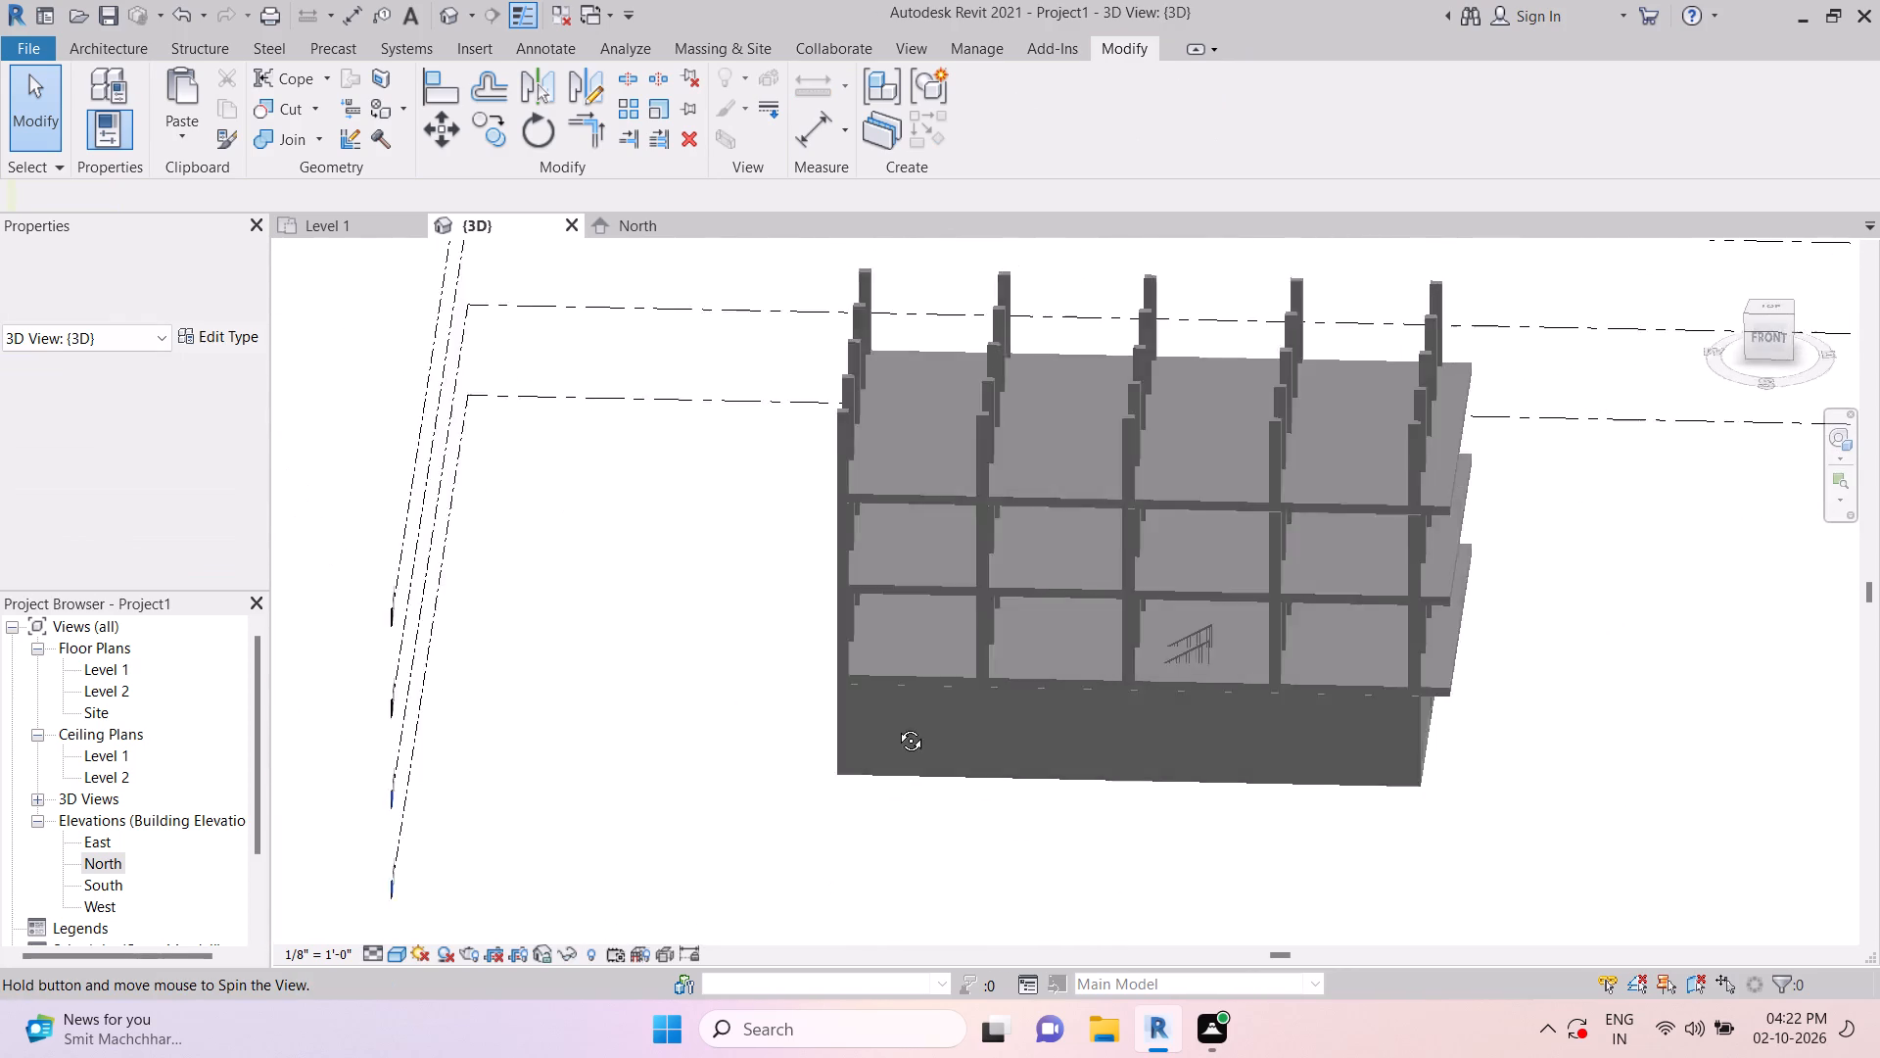
middle_click_drag(896, 726, 594, 666, "shift")
middle_click_drag(997, 803, 739, 740, "shift")
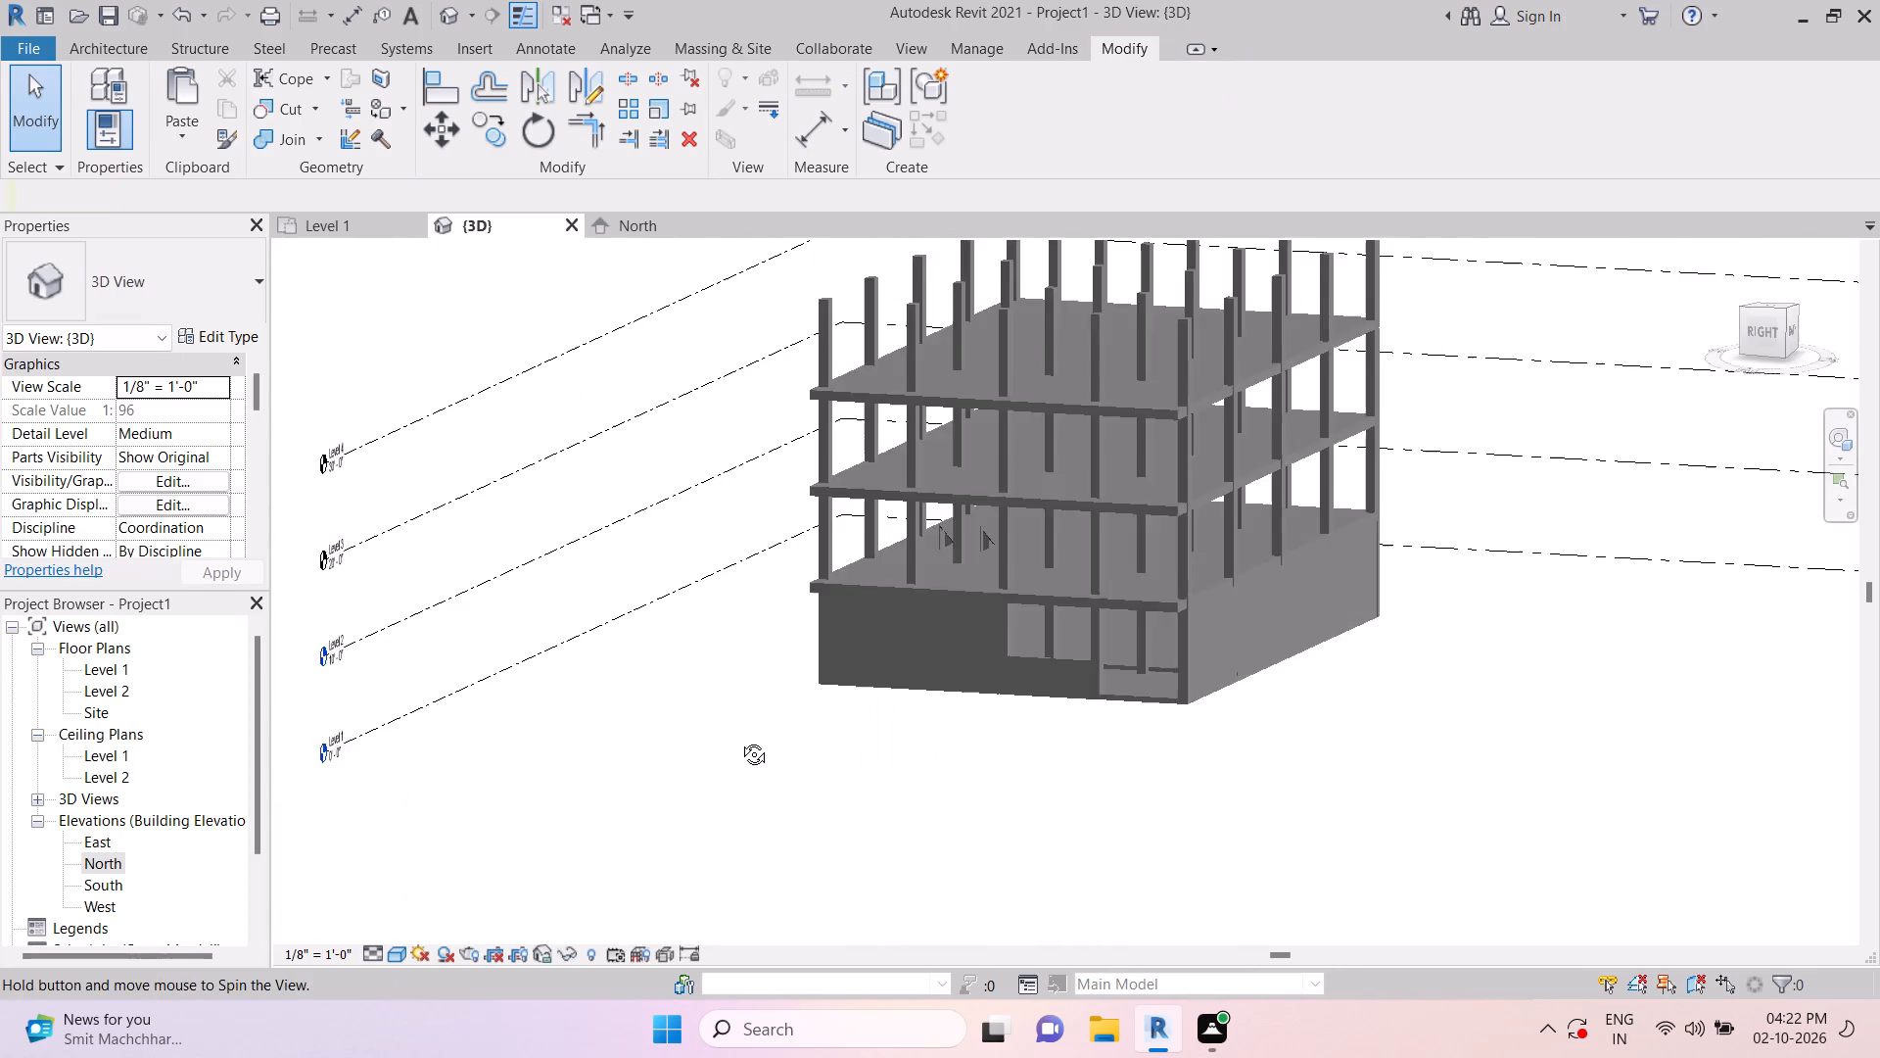
middle_click_drag(739, 740, 661, 743, "shift")
middle_click_drag(999, 706, 957, 724, "shift")
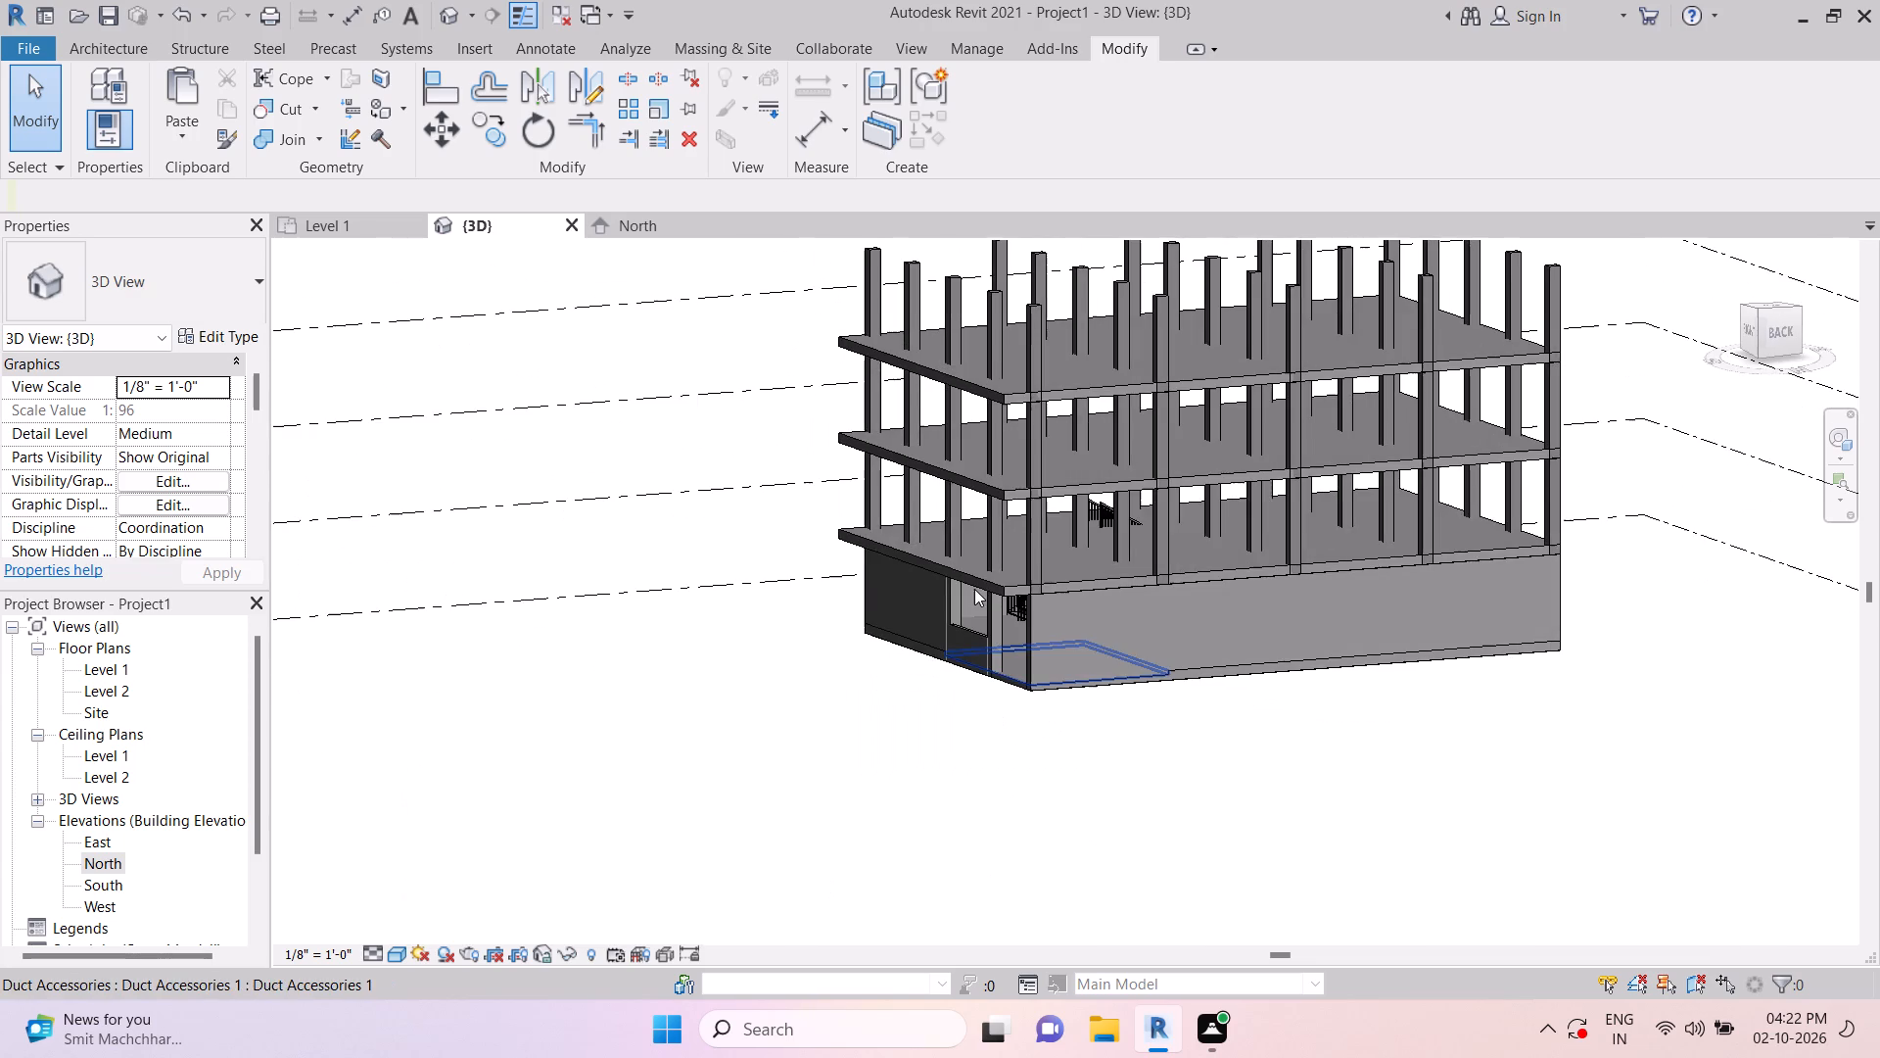
scroll(1014, 596, "up", 5)
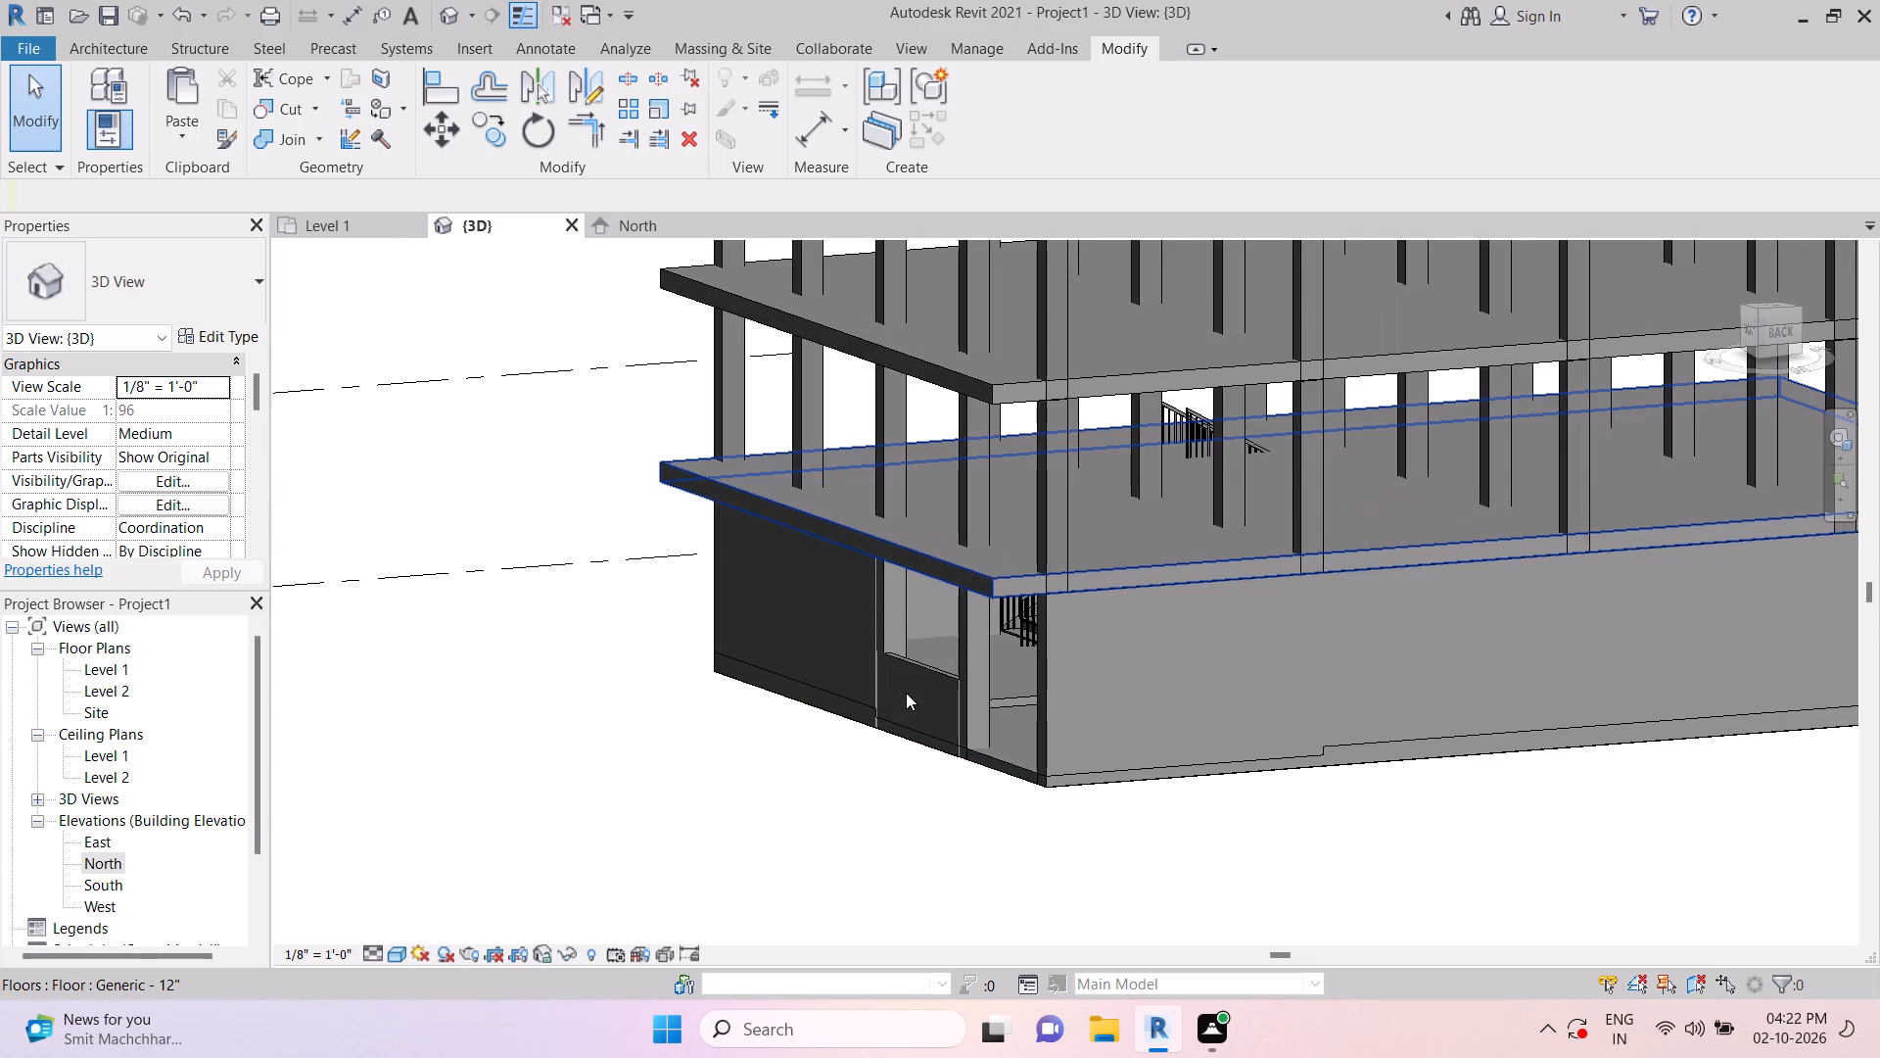
Dismiss the notification card covering the 3D view.
key("Escape")
key("Escape")
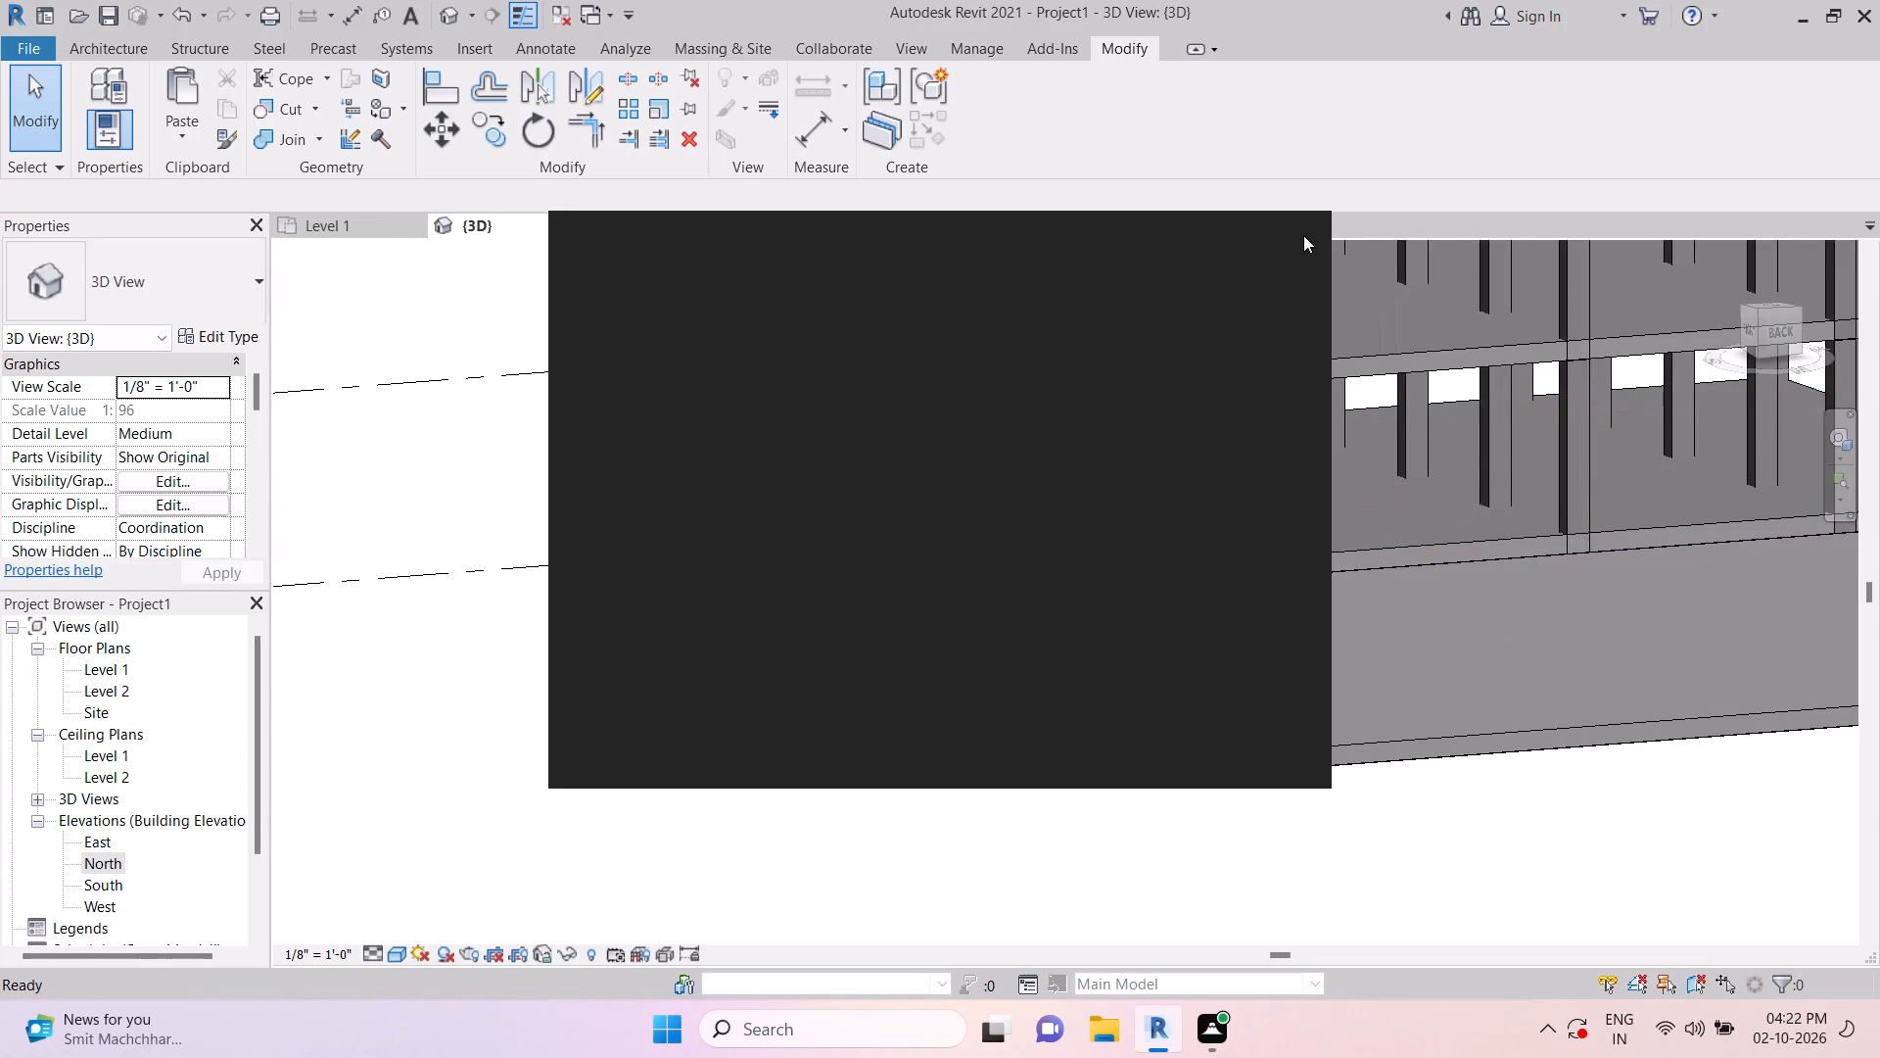
left_click(1306, 238)
key("Escape")
Temporarily hide the full-height east wall and the adjoining 4'-0" high wall on Level 1 in the 3D view.
scroll(906, 672, "up", 4)
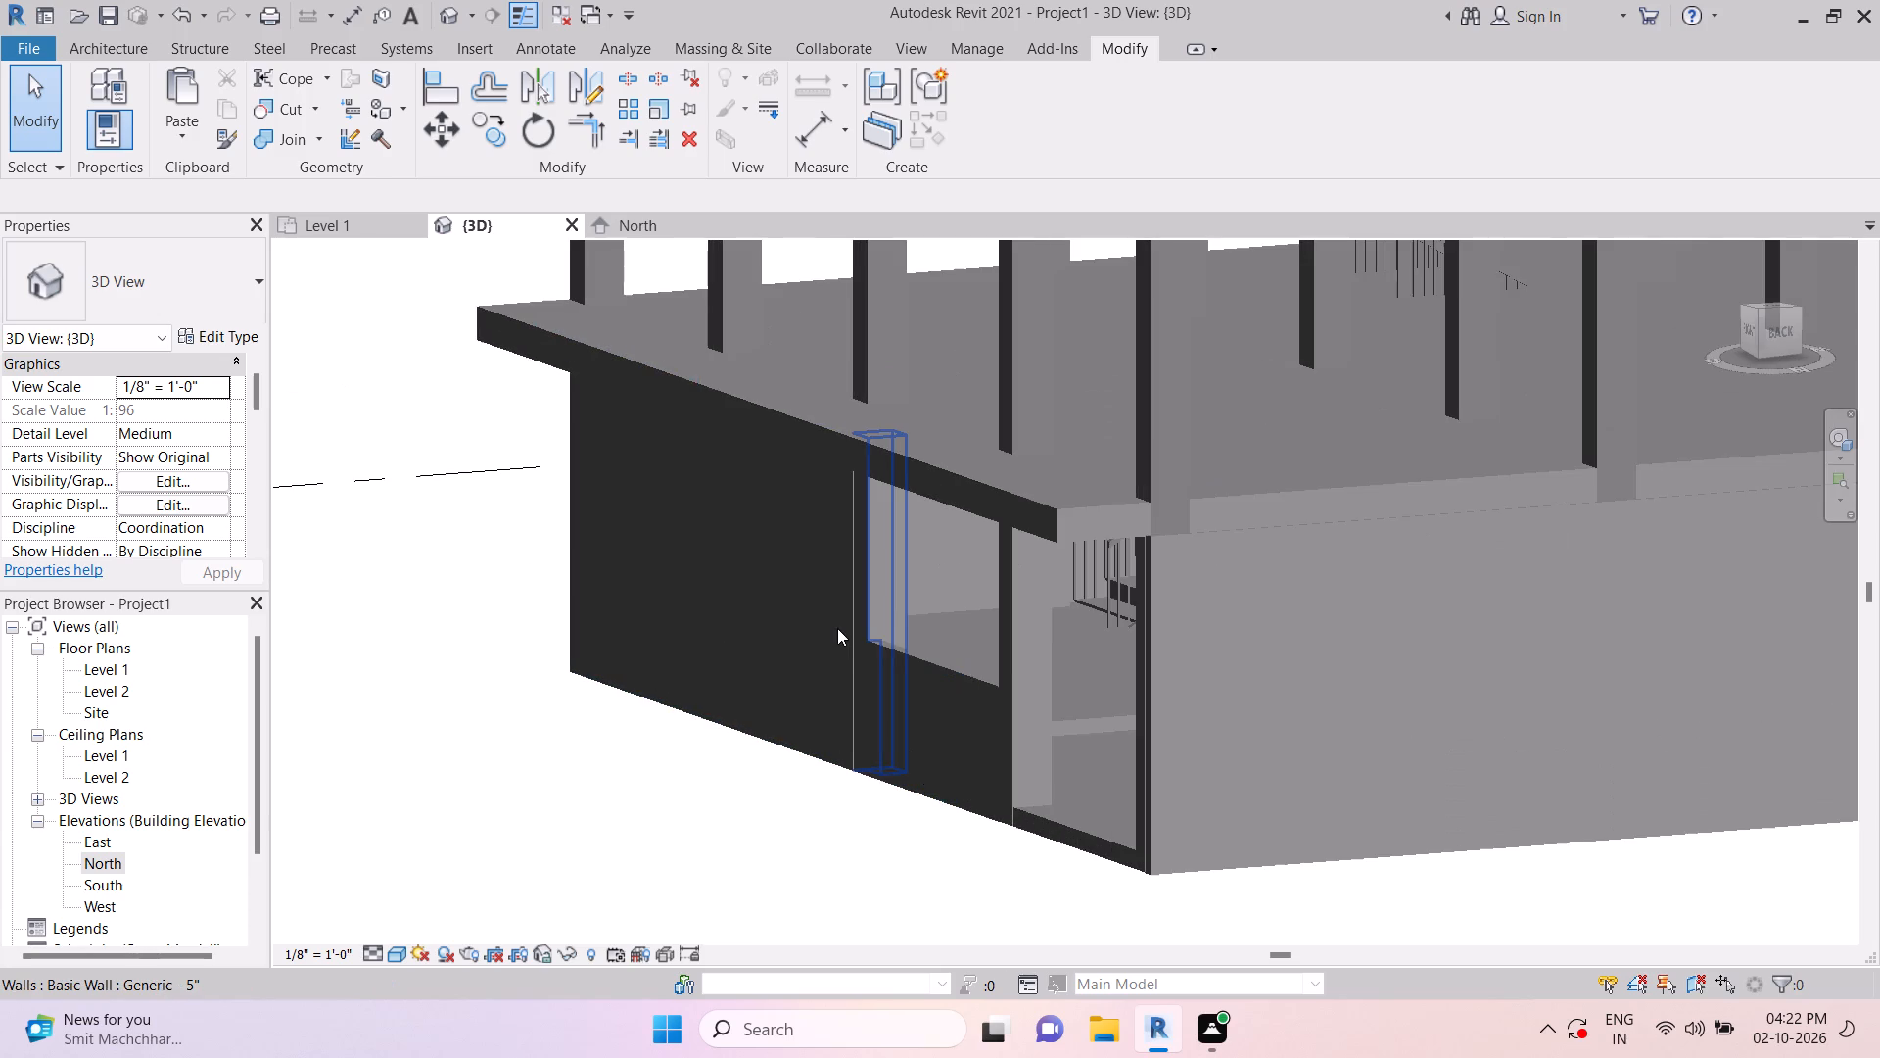
left_click(850, 640)
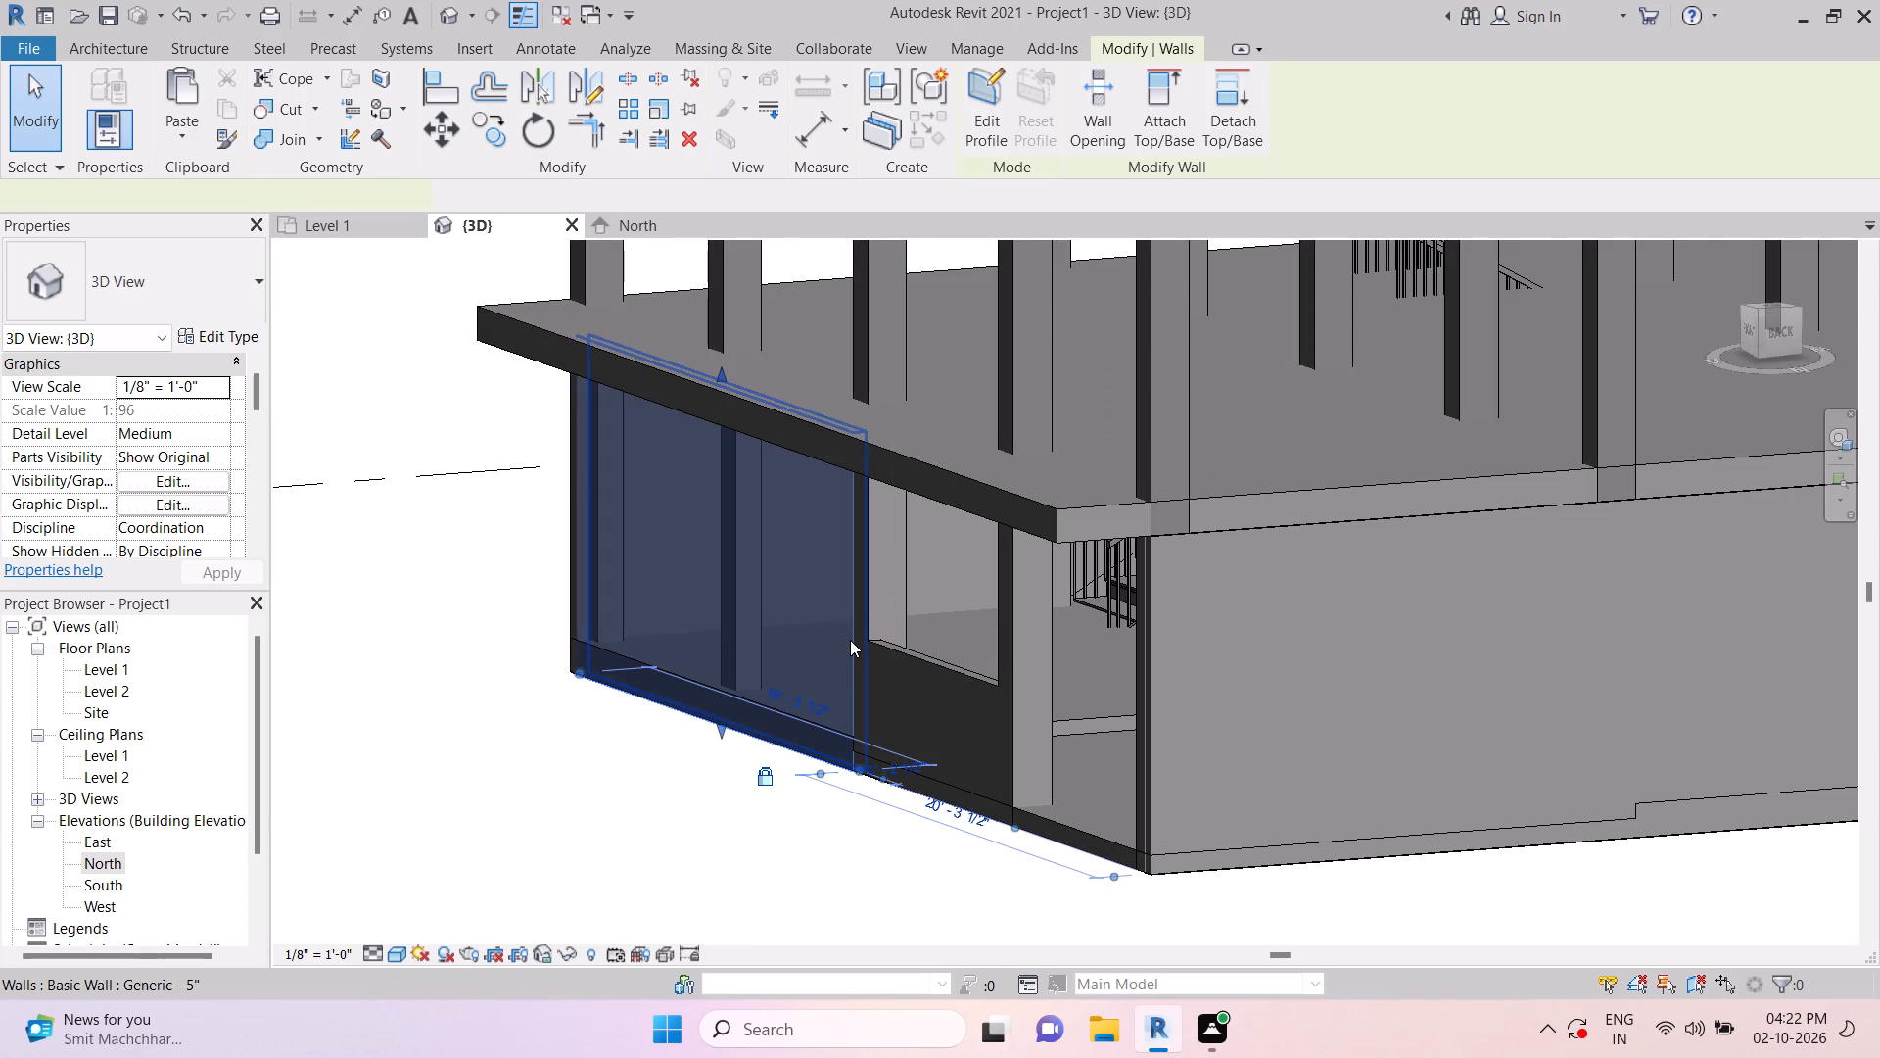
type("hh")
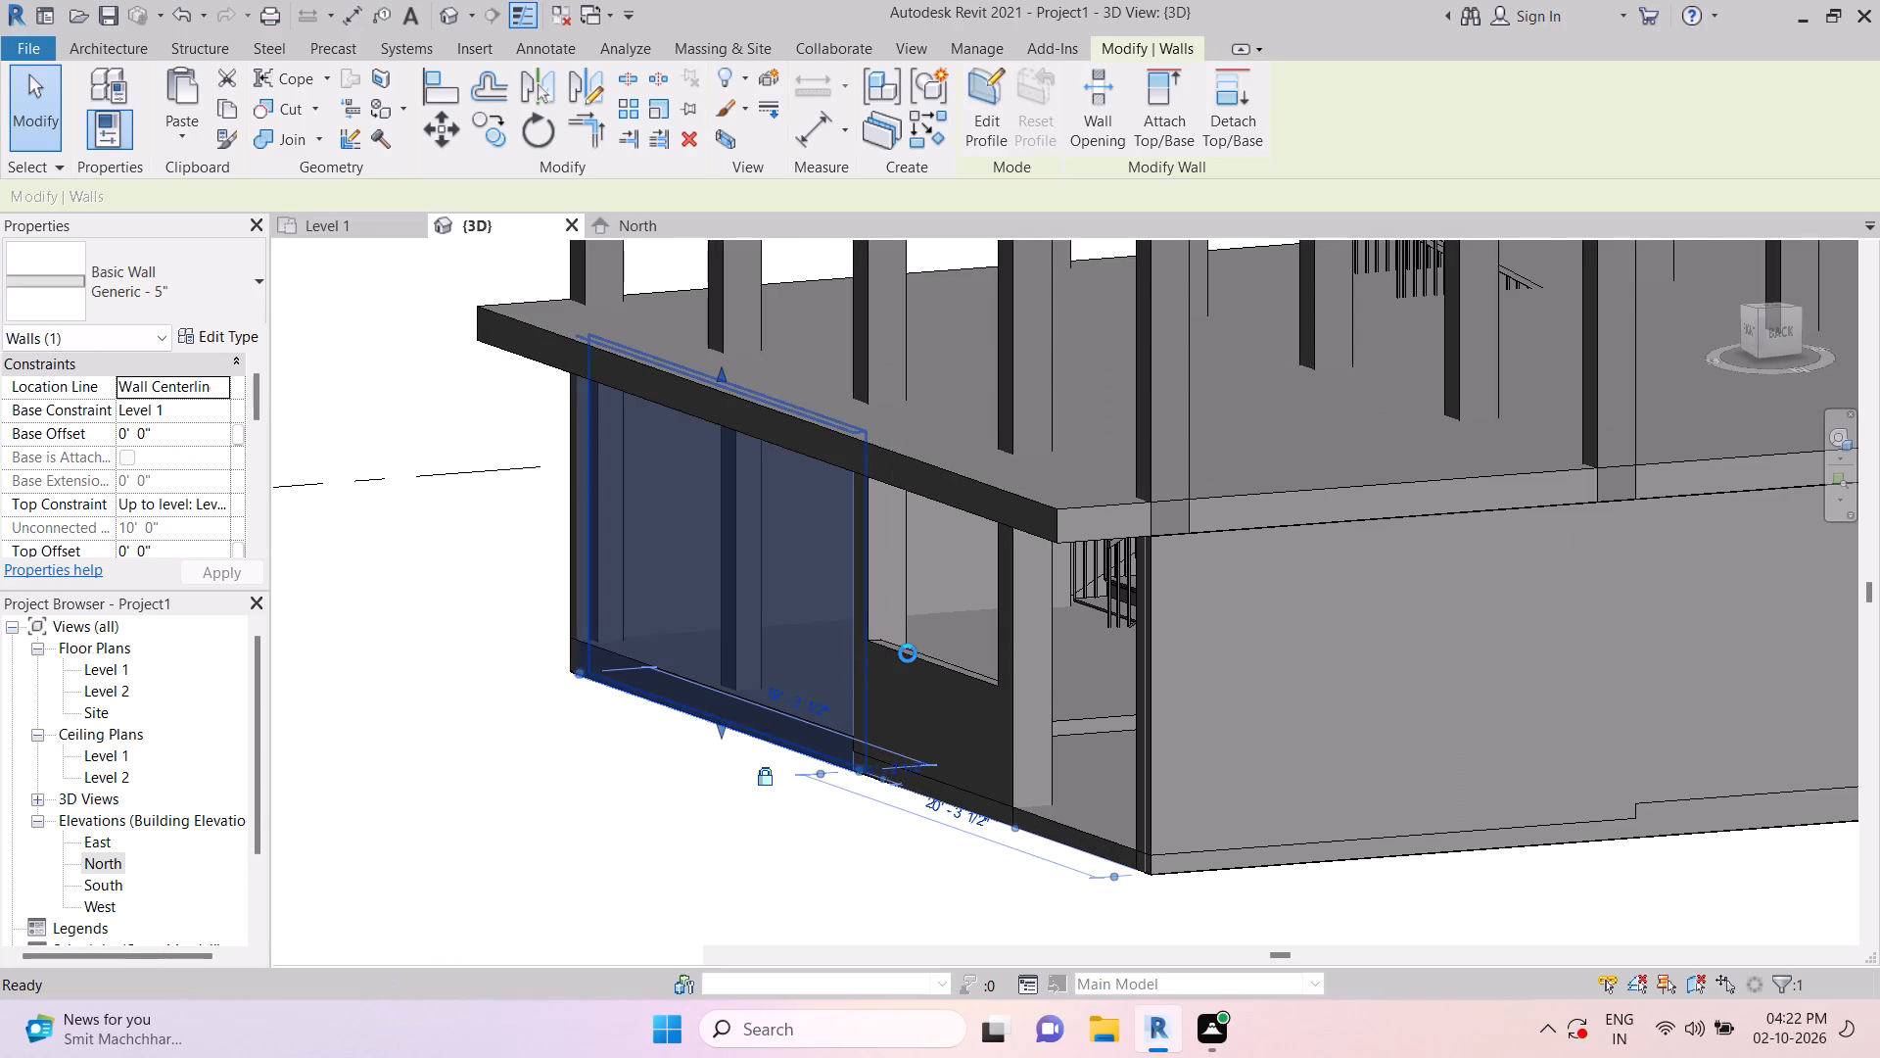
left_click(956, 674)
type("hh")
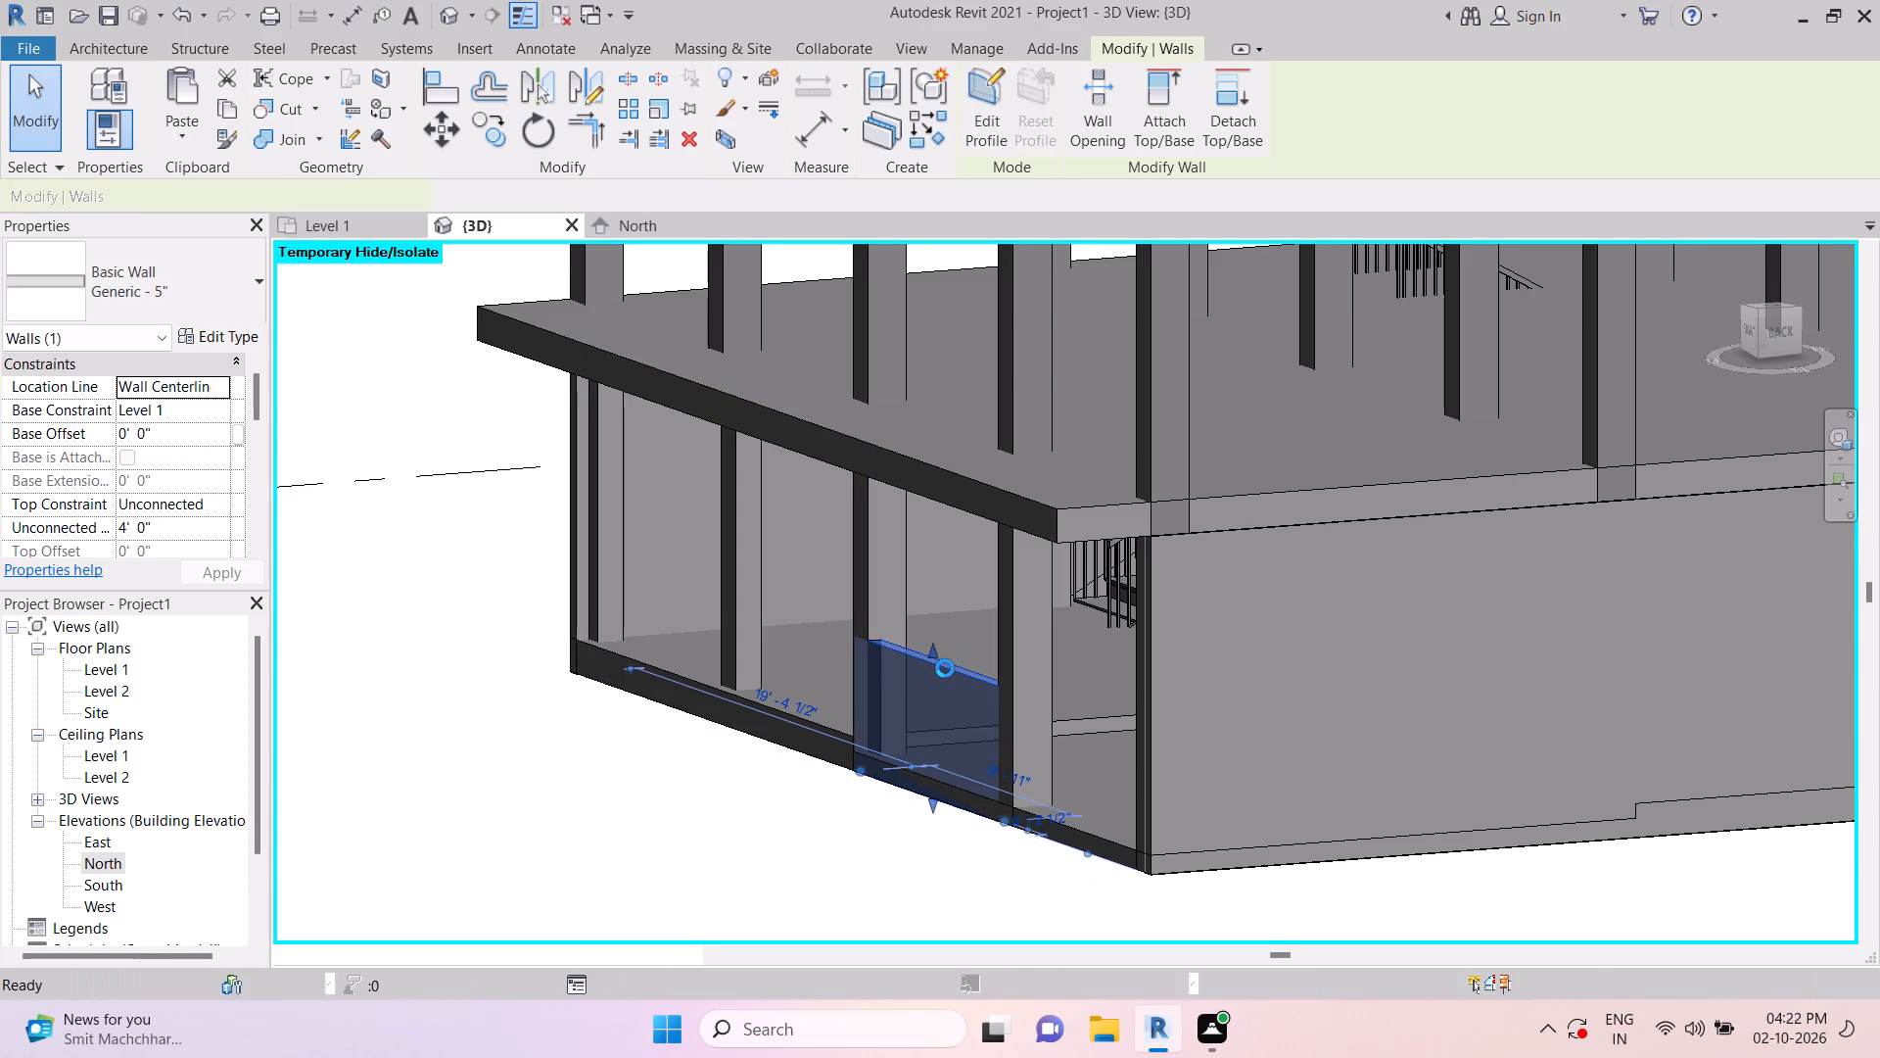
Inspect the stair and its railings through the opened east side, and view the building from above.
middle_click_drag(950, 672, 1186, 645, "shift")
scroll(1186, 645, "down", 1)
scroll(1005, 734, "up", 1, "shift")
middle_click_drag(1005, 734, 1006, 737, "shift")
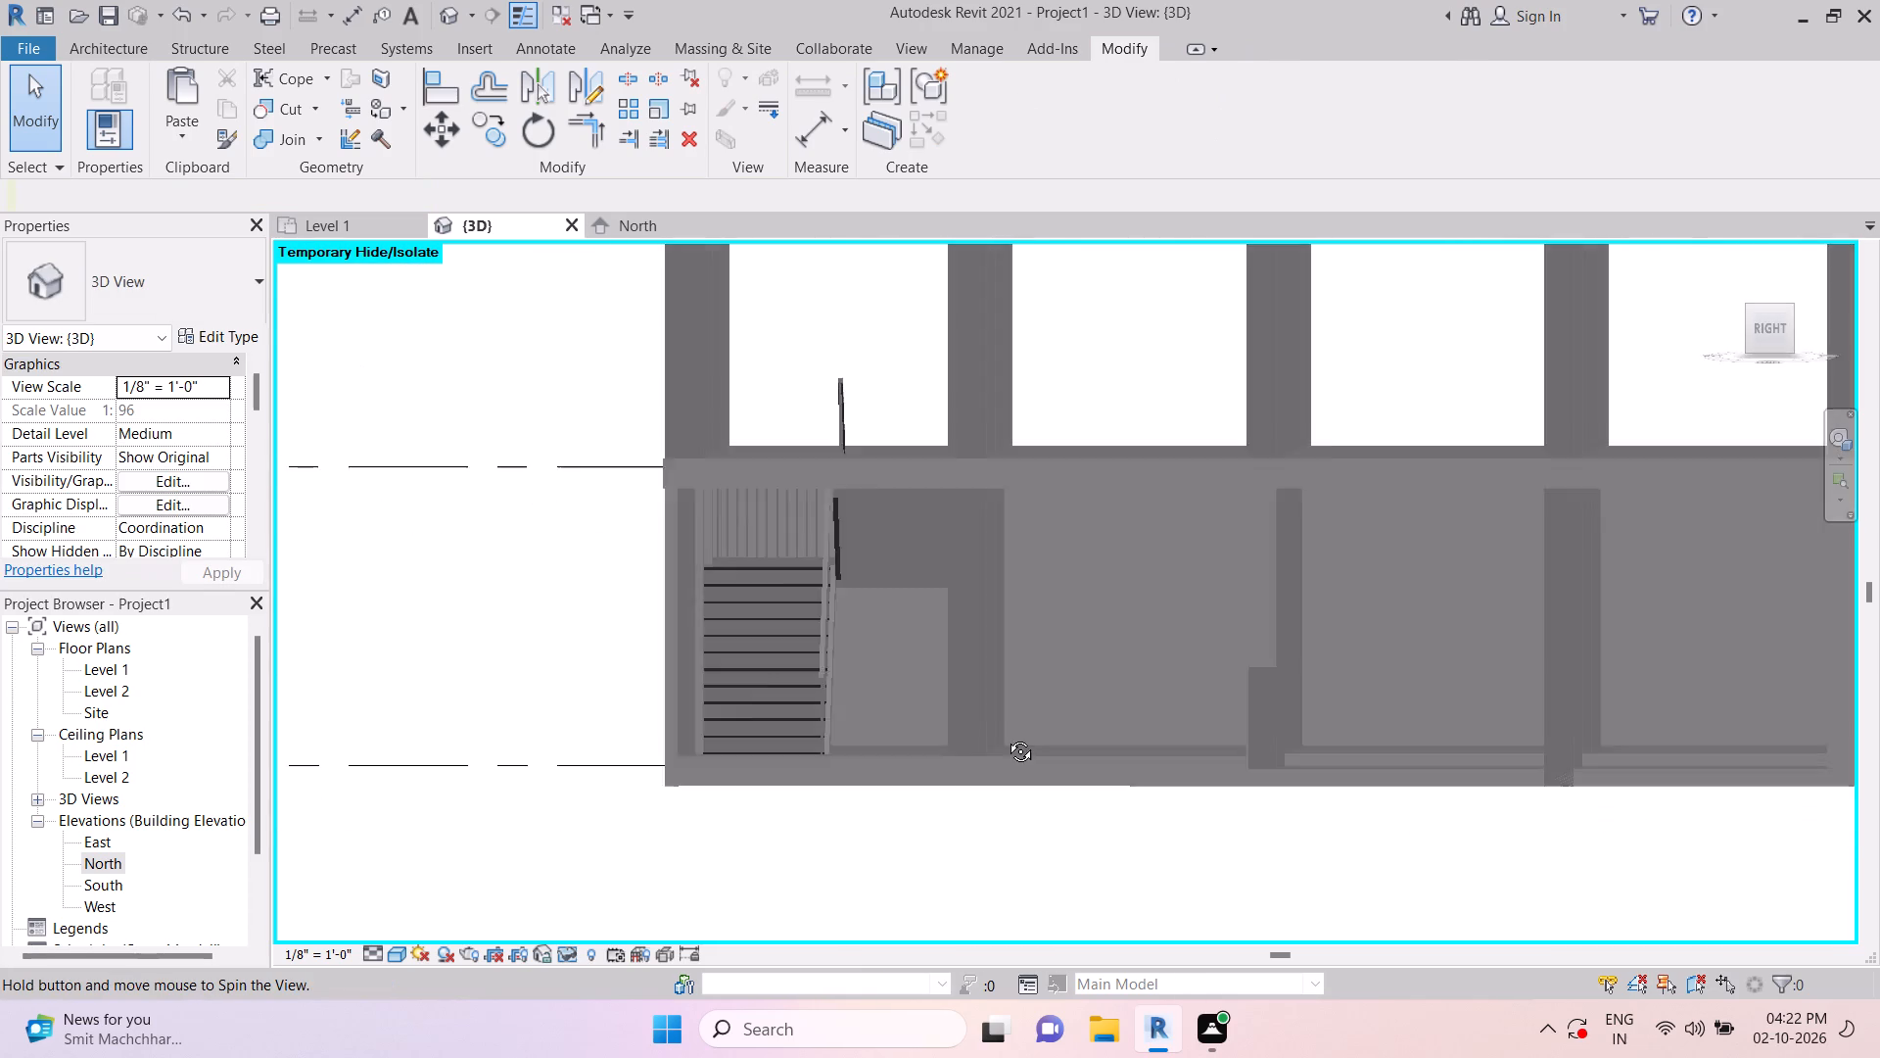
middle_click_drag(1006, 737, 1001, 753, "shift")
key("Escape")
key("Escape")
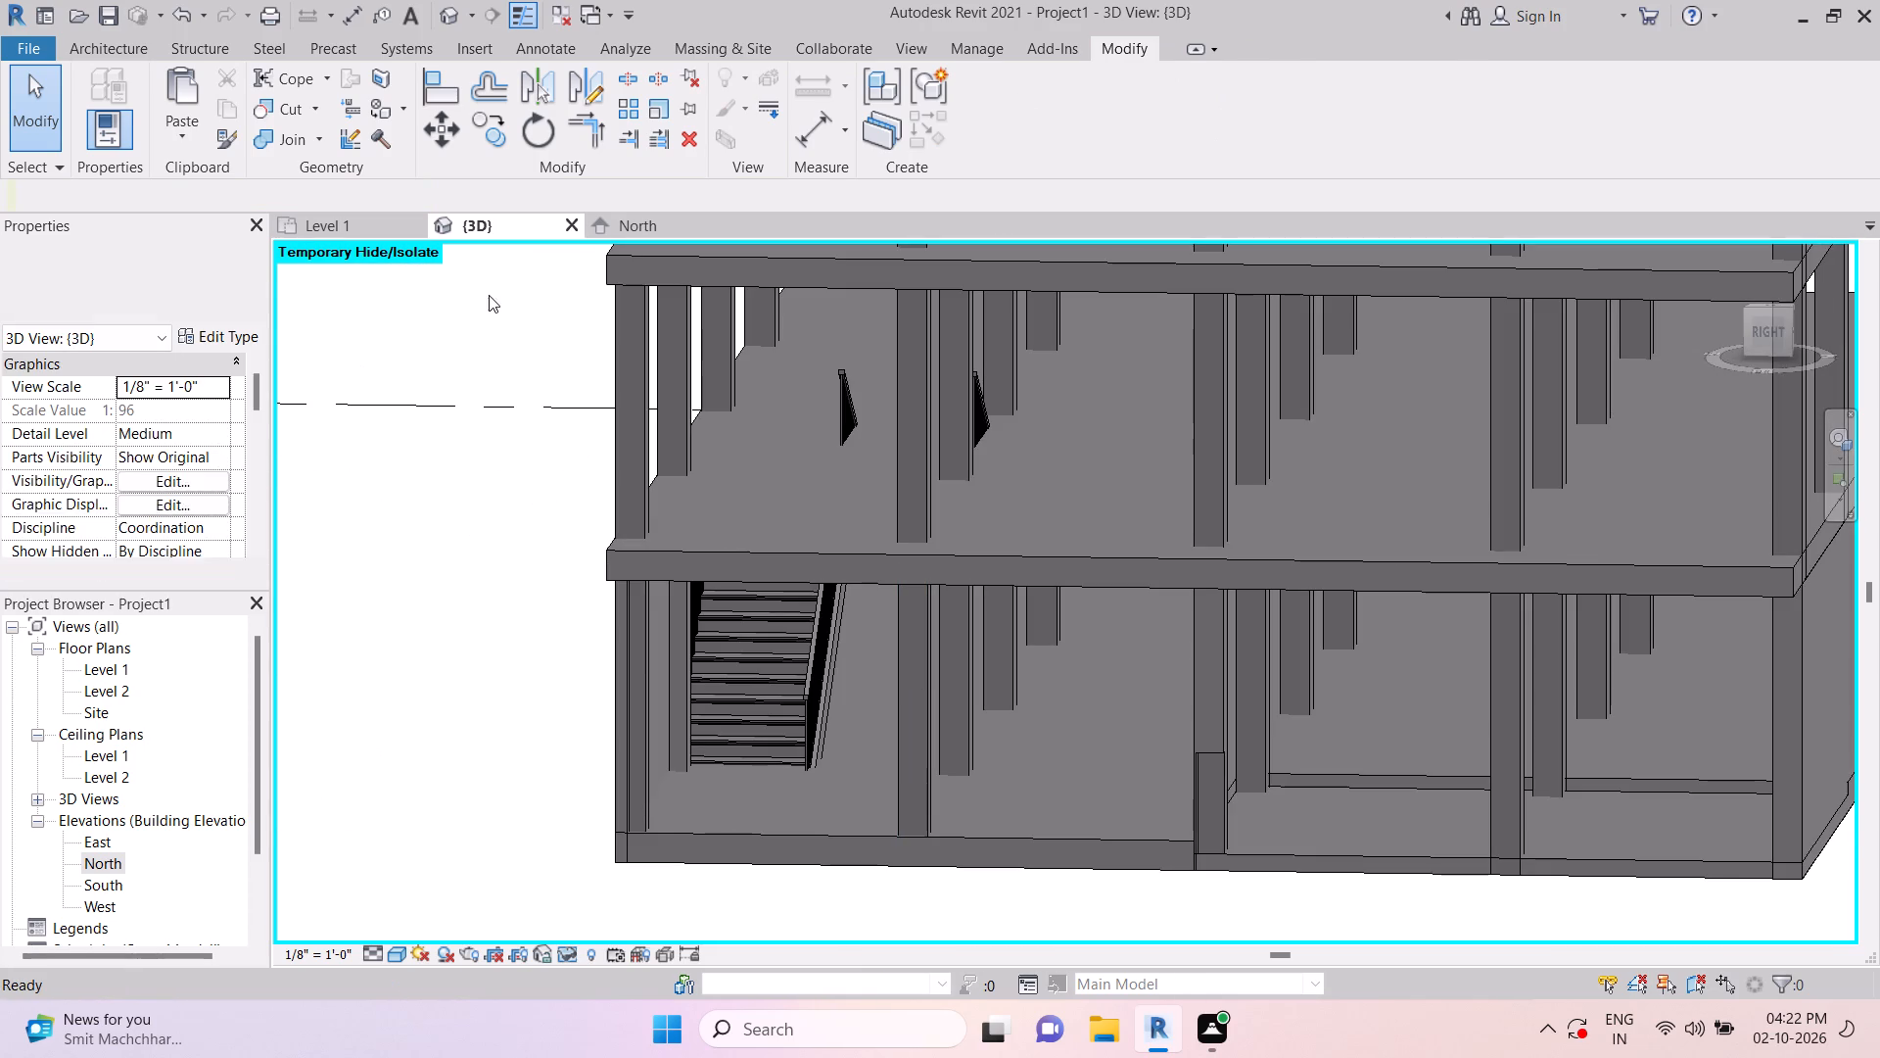
scroll(829, 584, "down", 8)
middle_click_drag(1022, 557, 1038, 666, "shift")
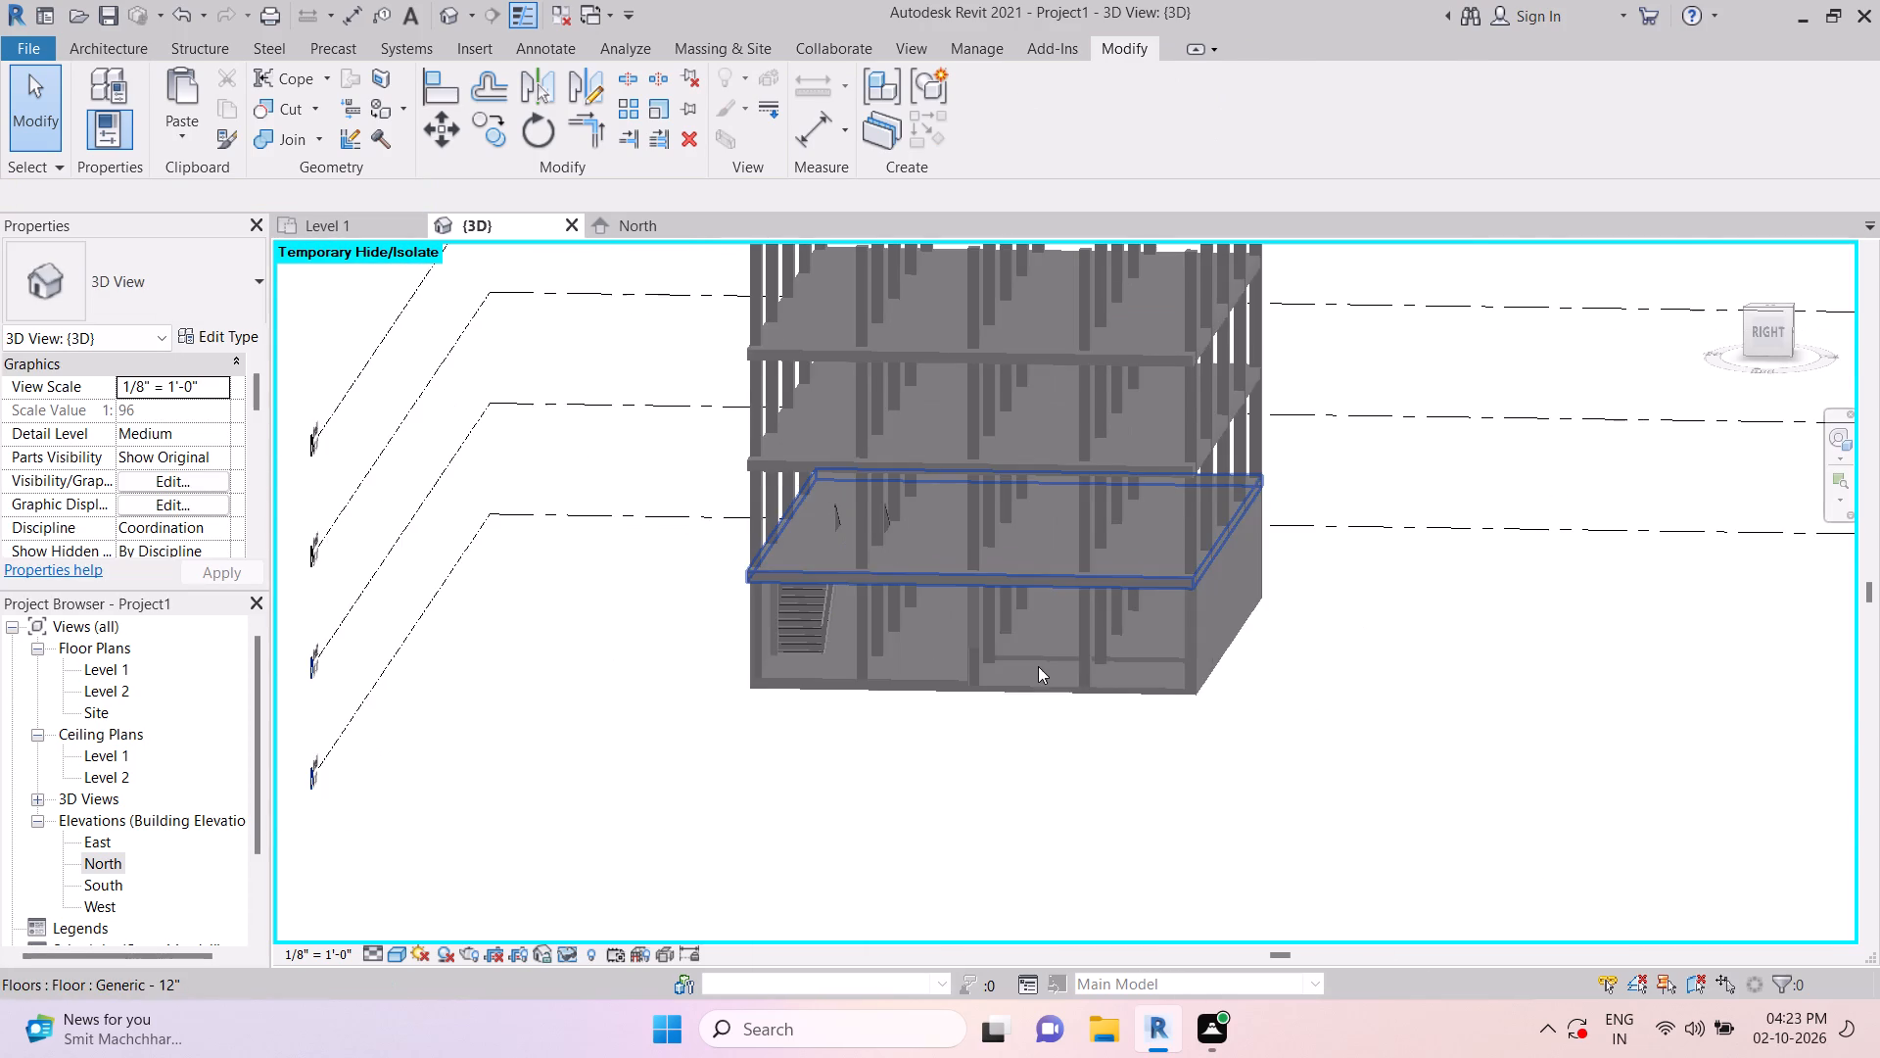
middle_click_drag(1038, 666, 1050, 780, "shift")
middle_click_drag(1218, 647, 1202, 833, "shift")
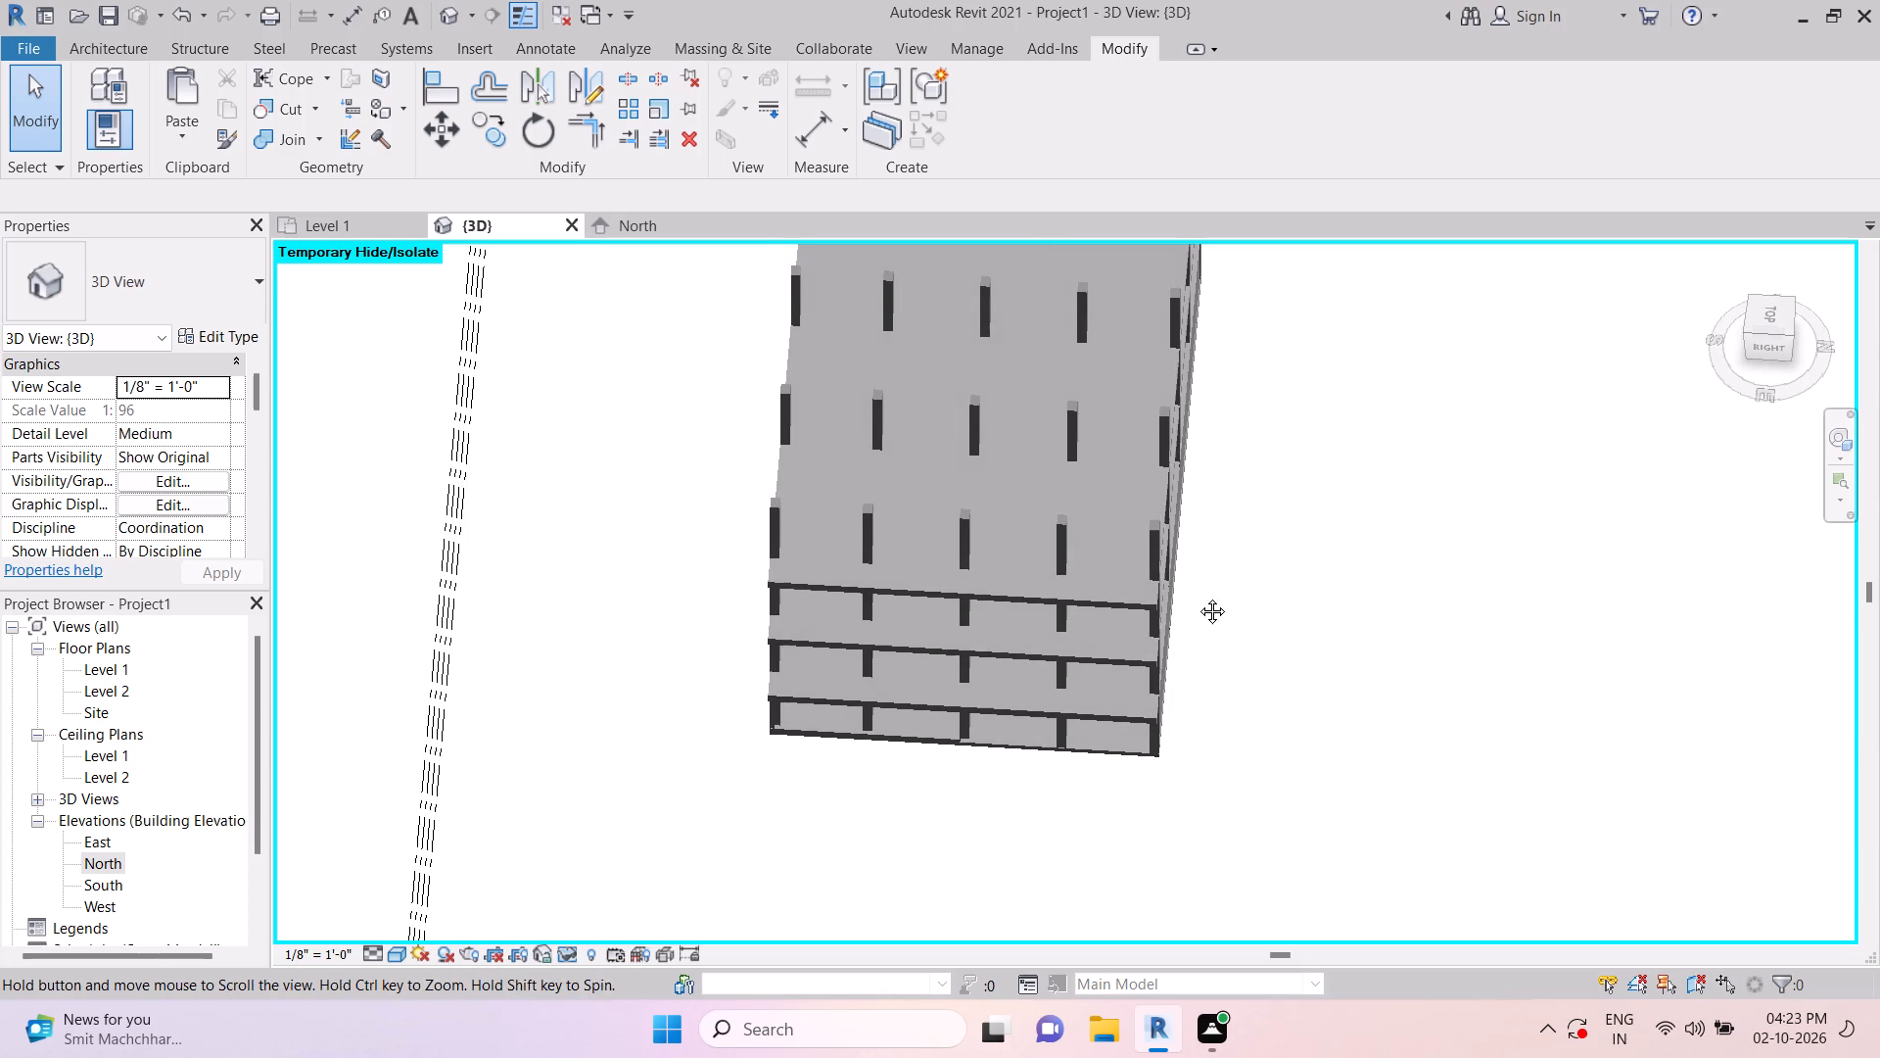
scroll(1245, 557, "down", 3)
middle_click_drag(1295, 510, 1297, 692)
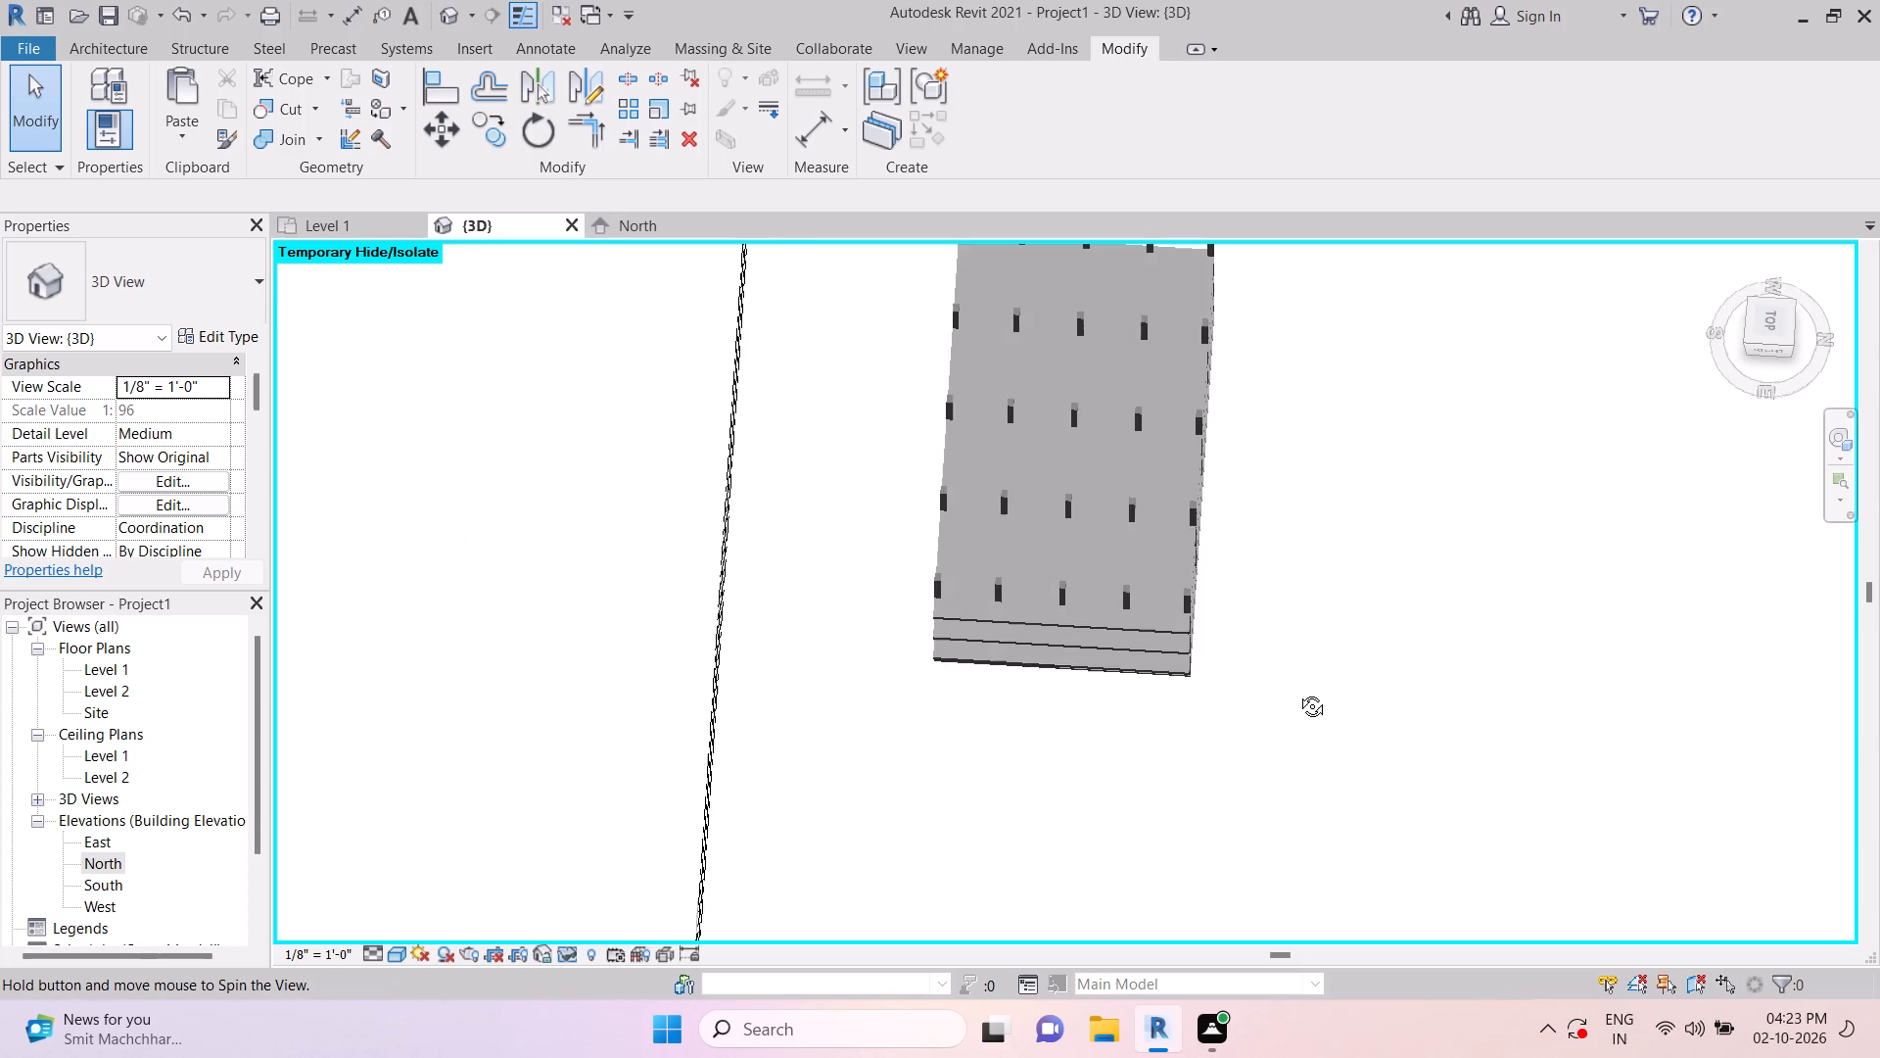
middle_click_drag(1297, 692, 1498, 677)
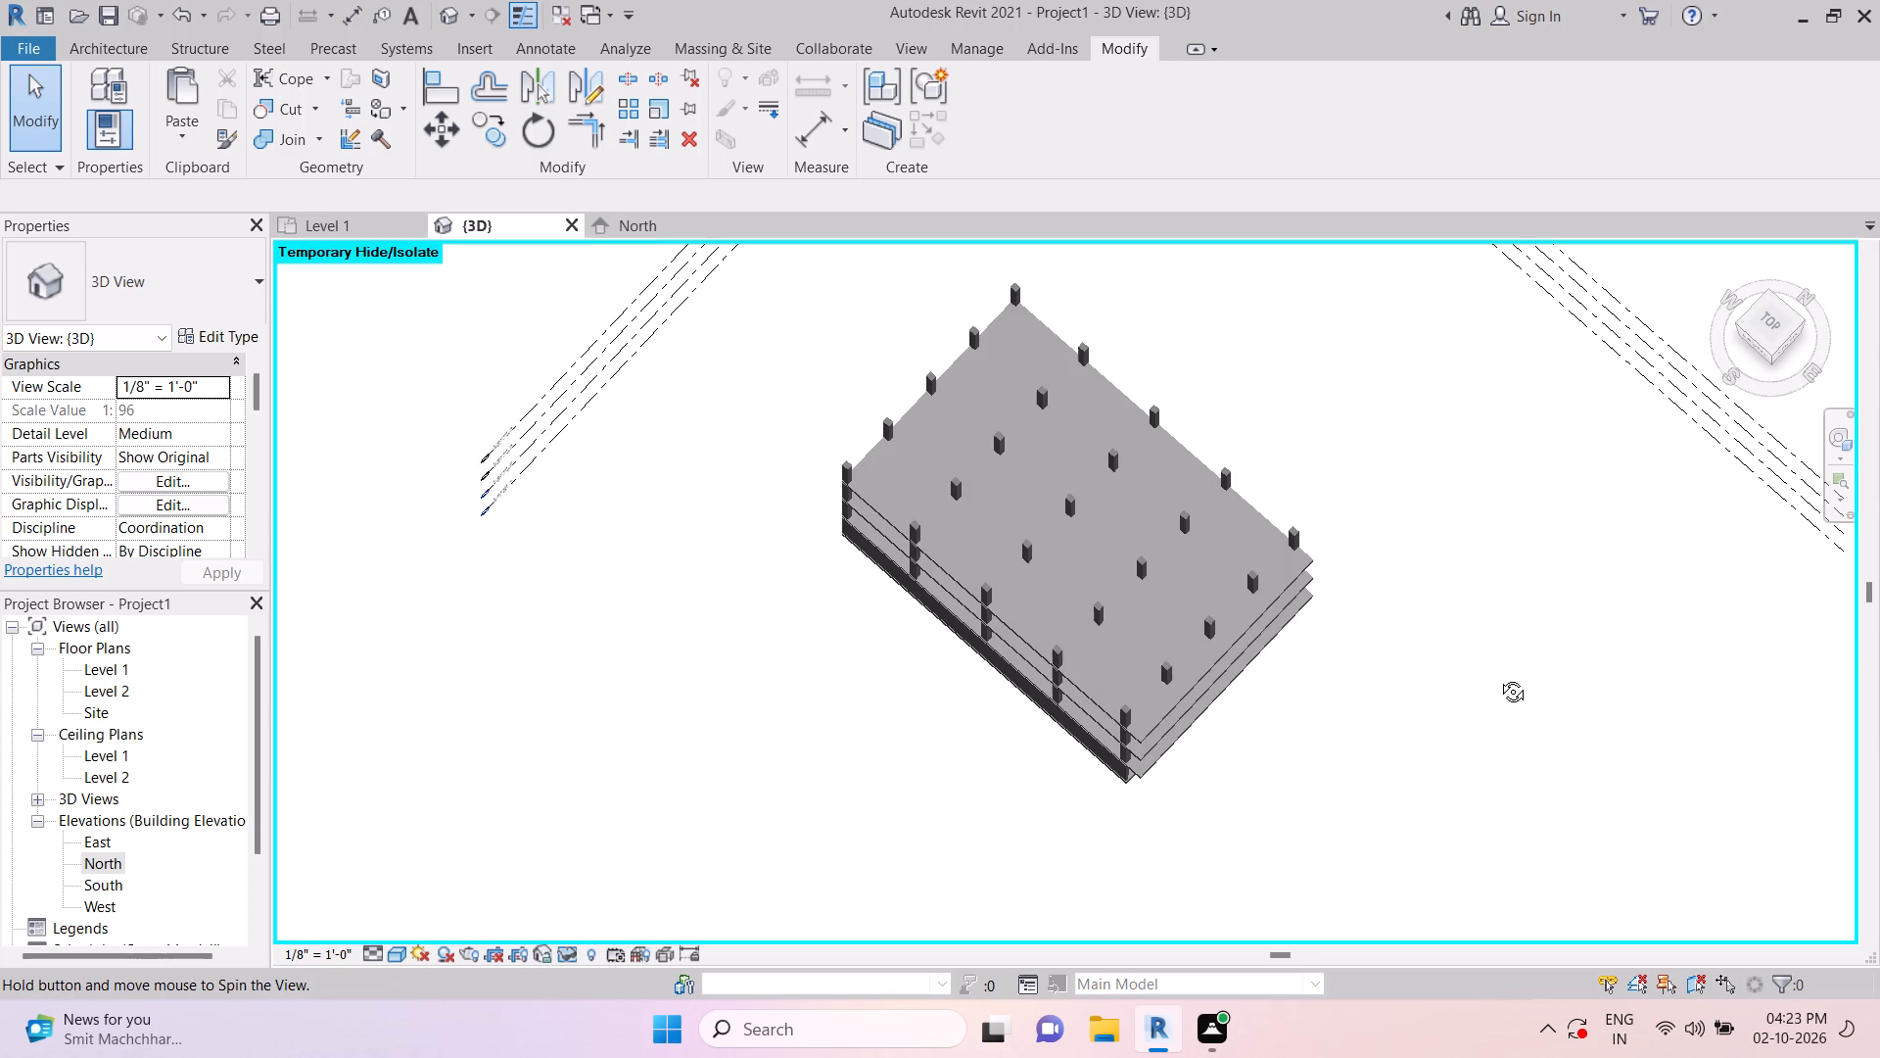
middle_click_drag(1498, 677, 1501, 678)
middle_click_drag(1217, 781, 1349, 712, "shift")
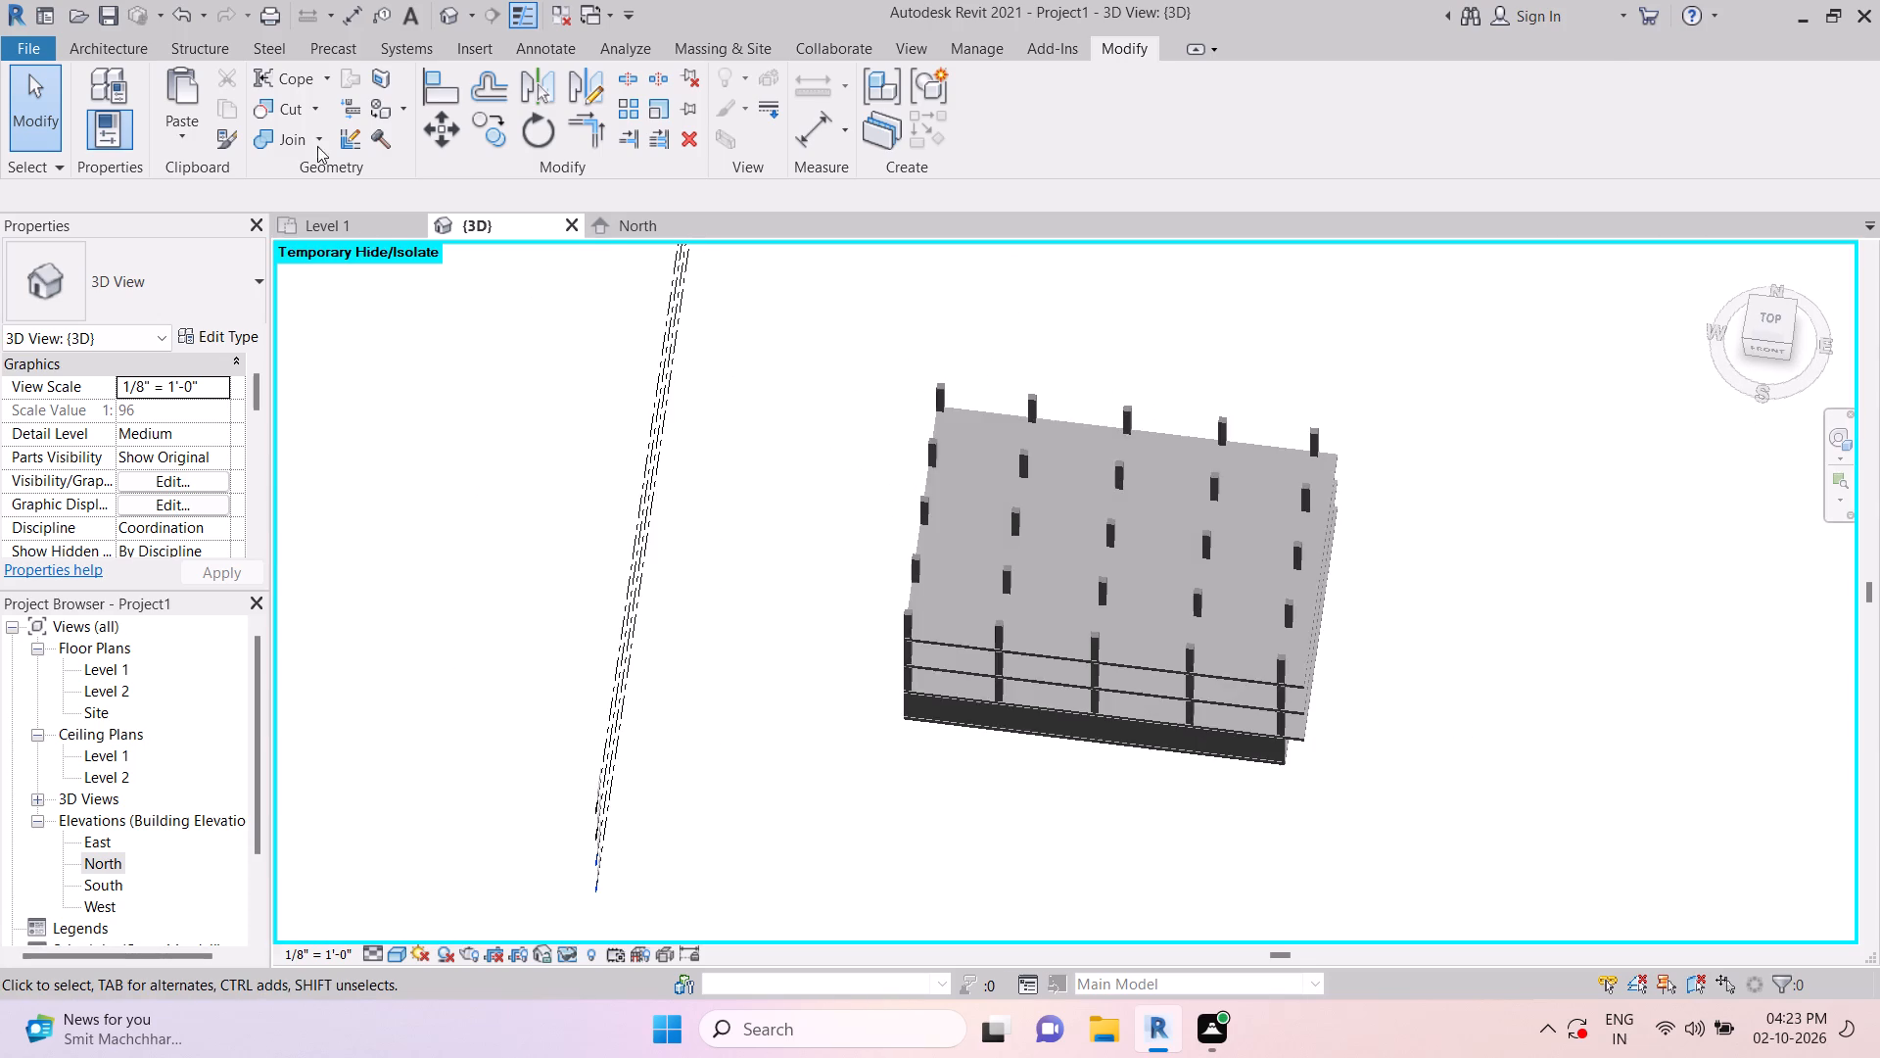
In the Level 1 plan, move the stair about 56'-0" east, out of the building to clear space beyond the grid bubbles.
left_click(353, 227)
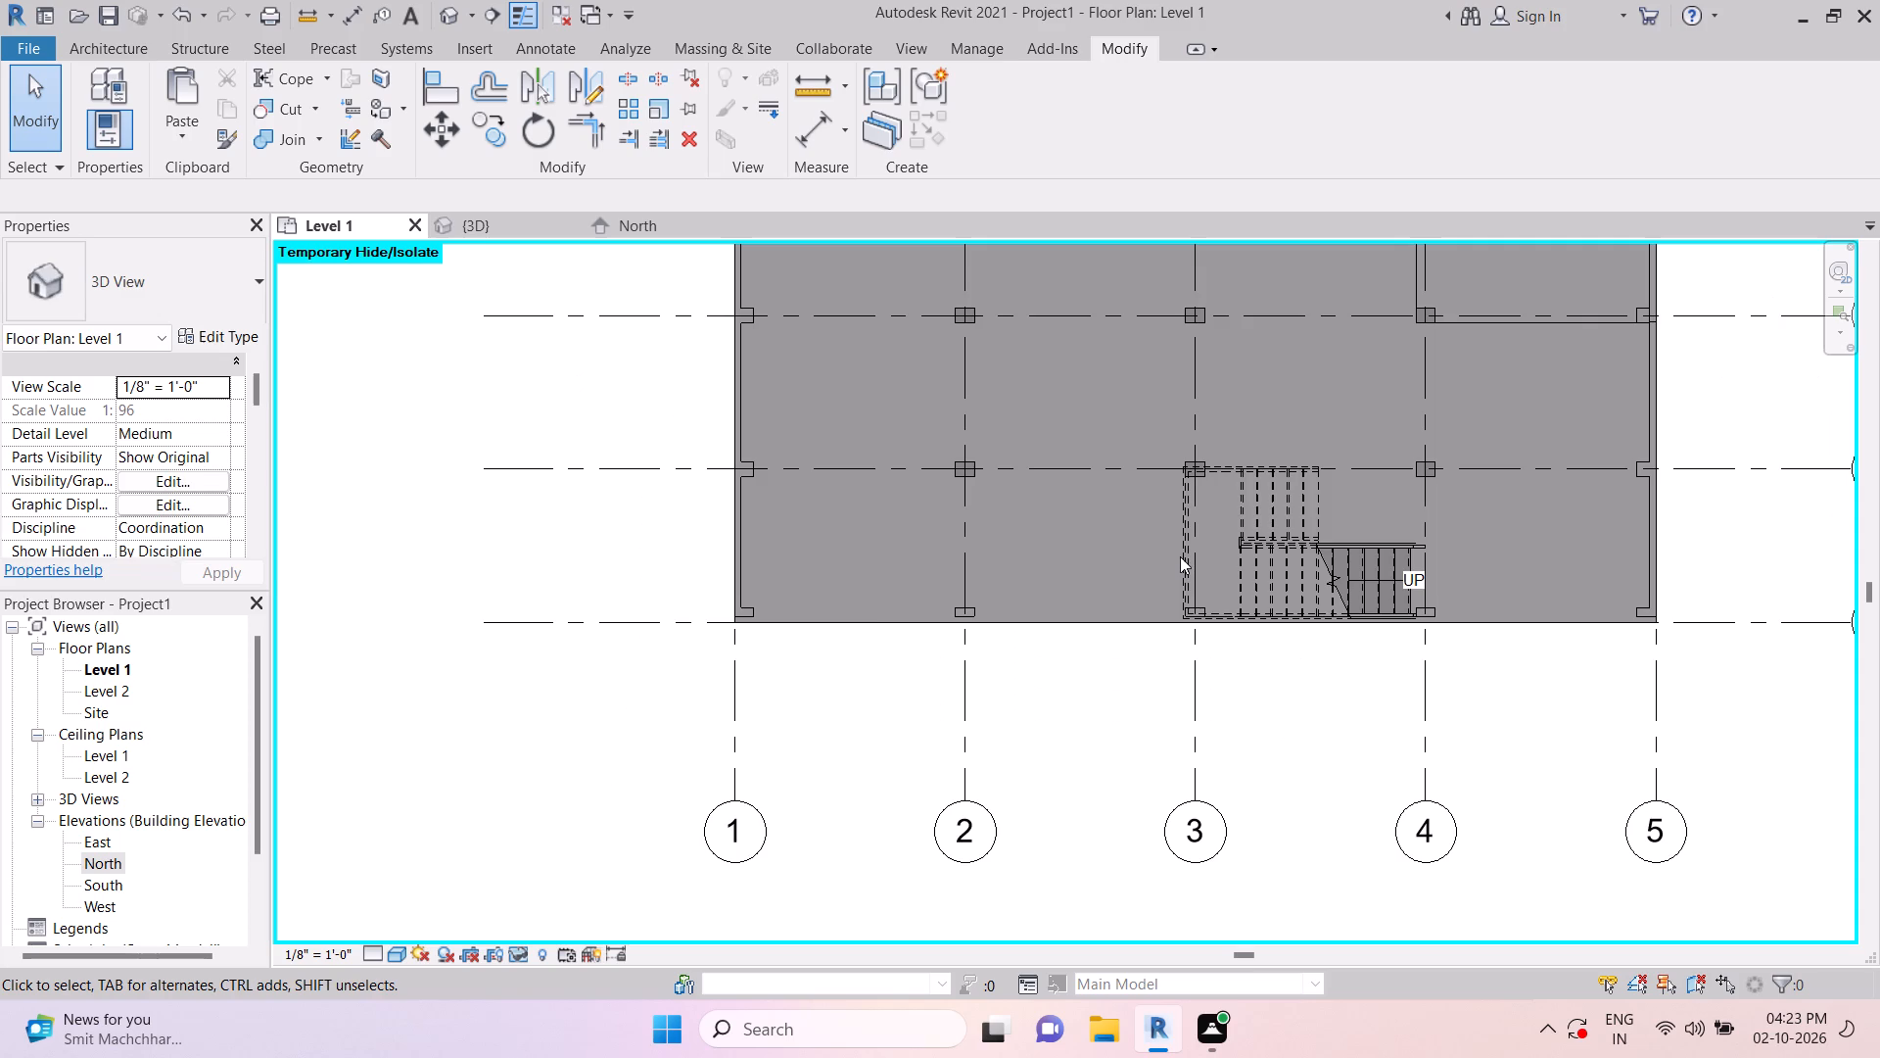
scroll(1232, 611, "down", 4)
middle_click_drag(1487, 688, 1309, 727)
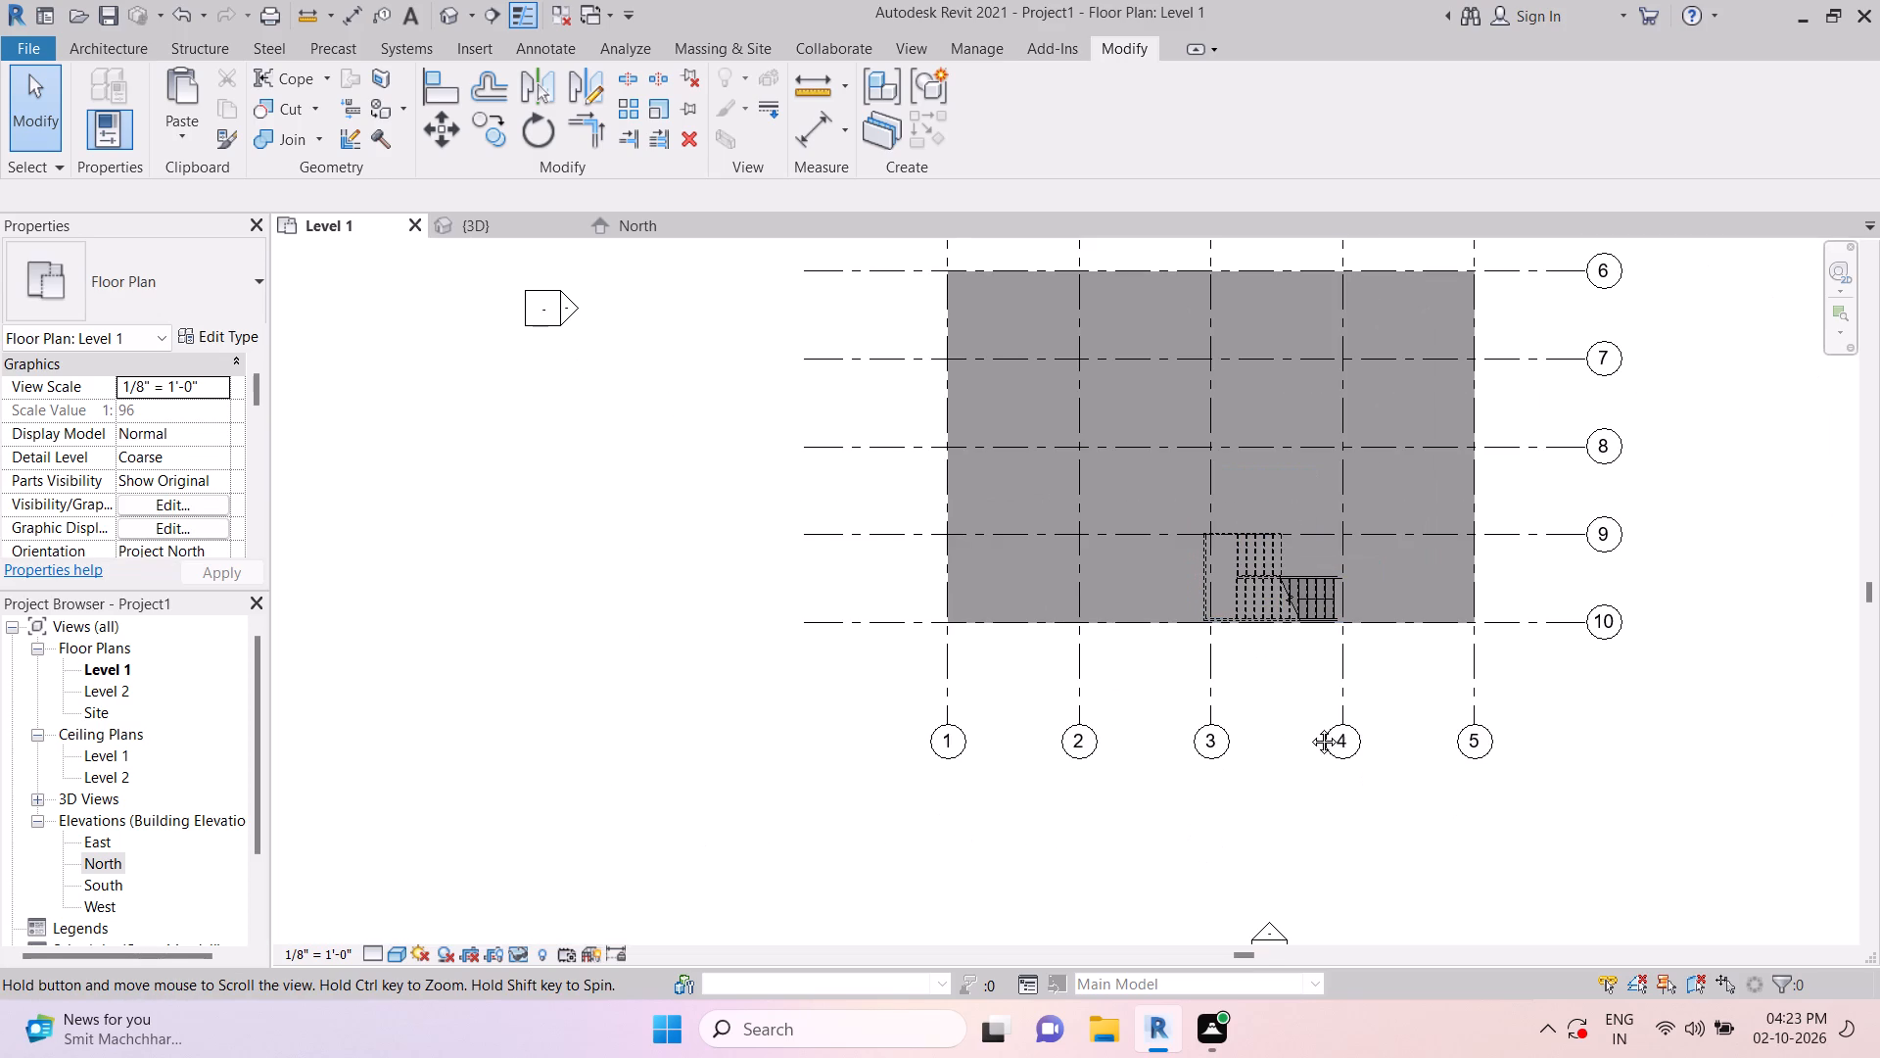
middle_click_drag(1309, 727, 1223, 727)
key("Escape")
key("Escape")
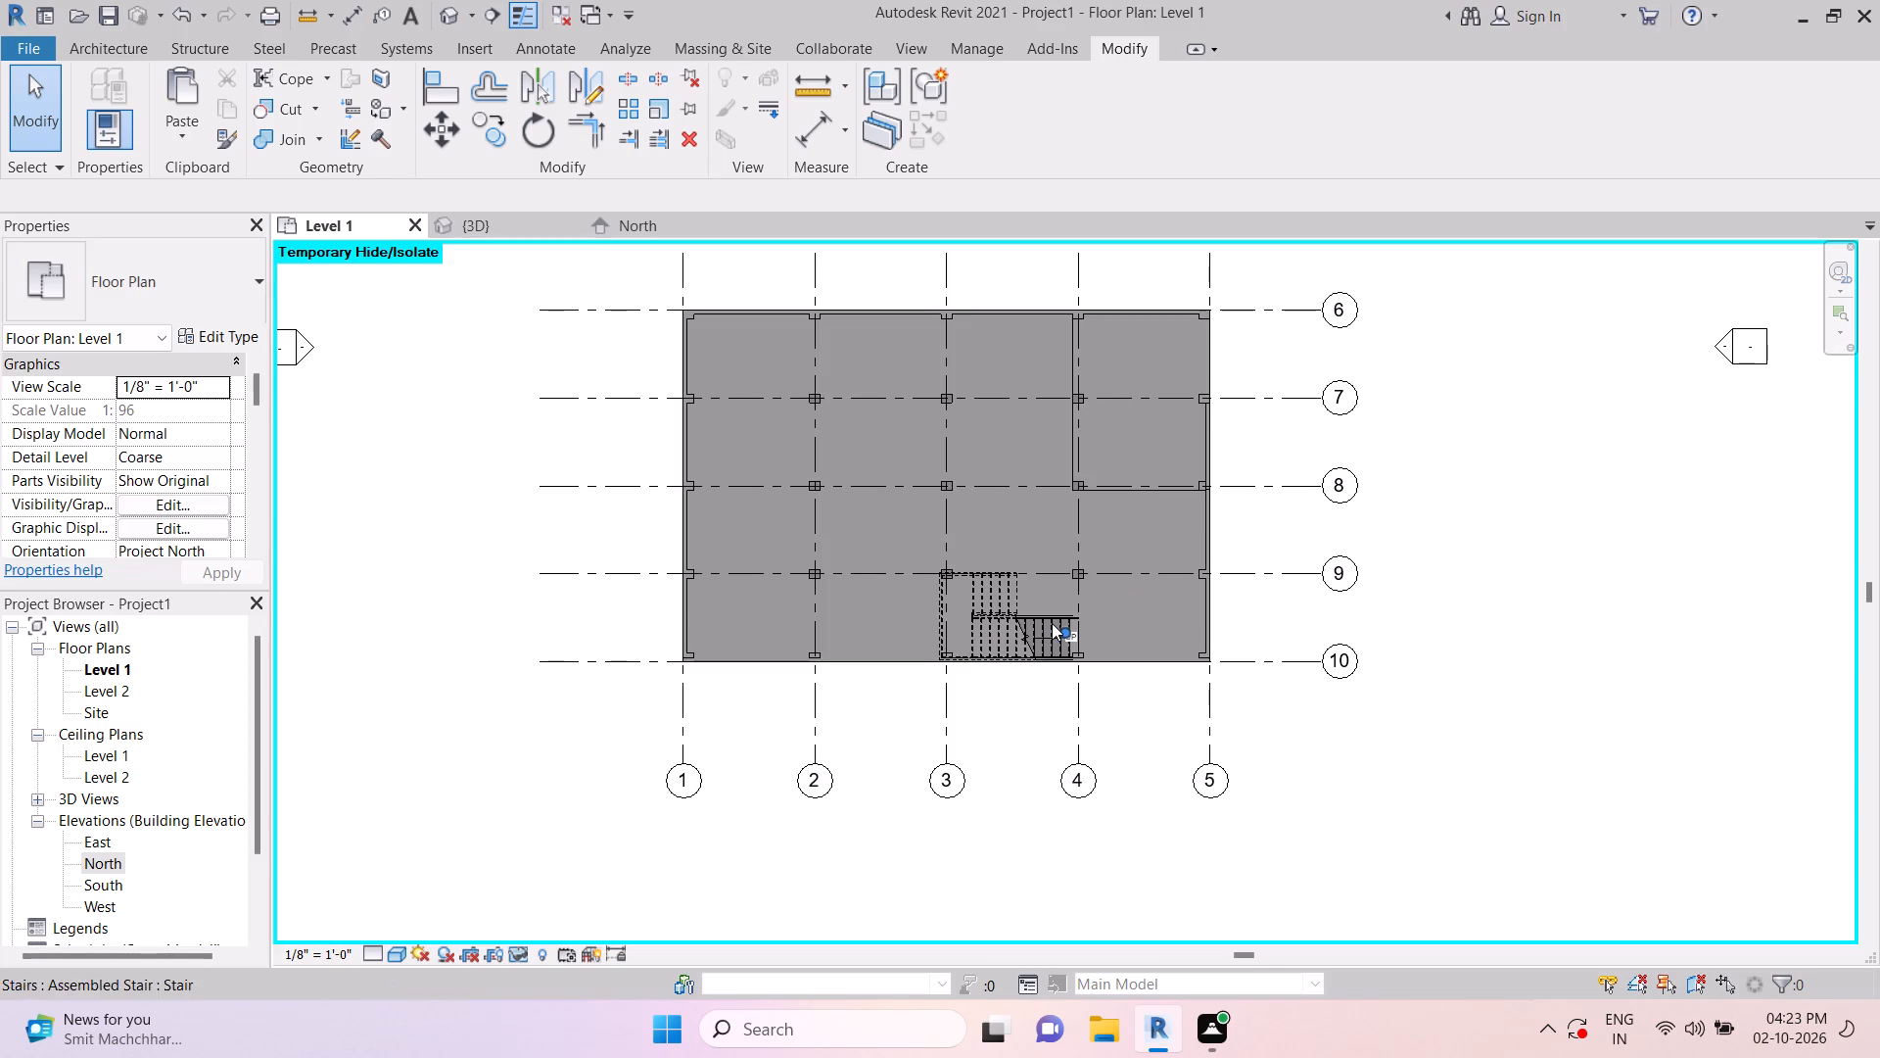
left_click(1066, 615)
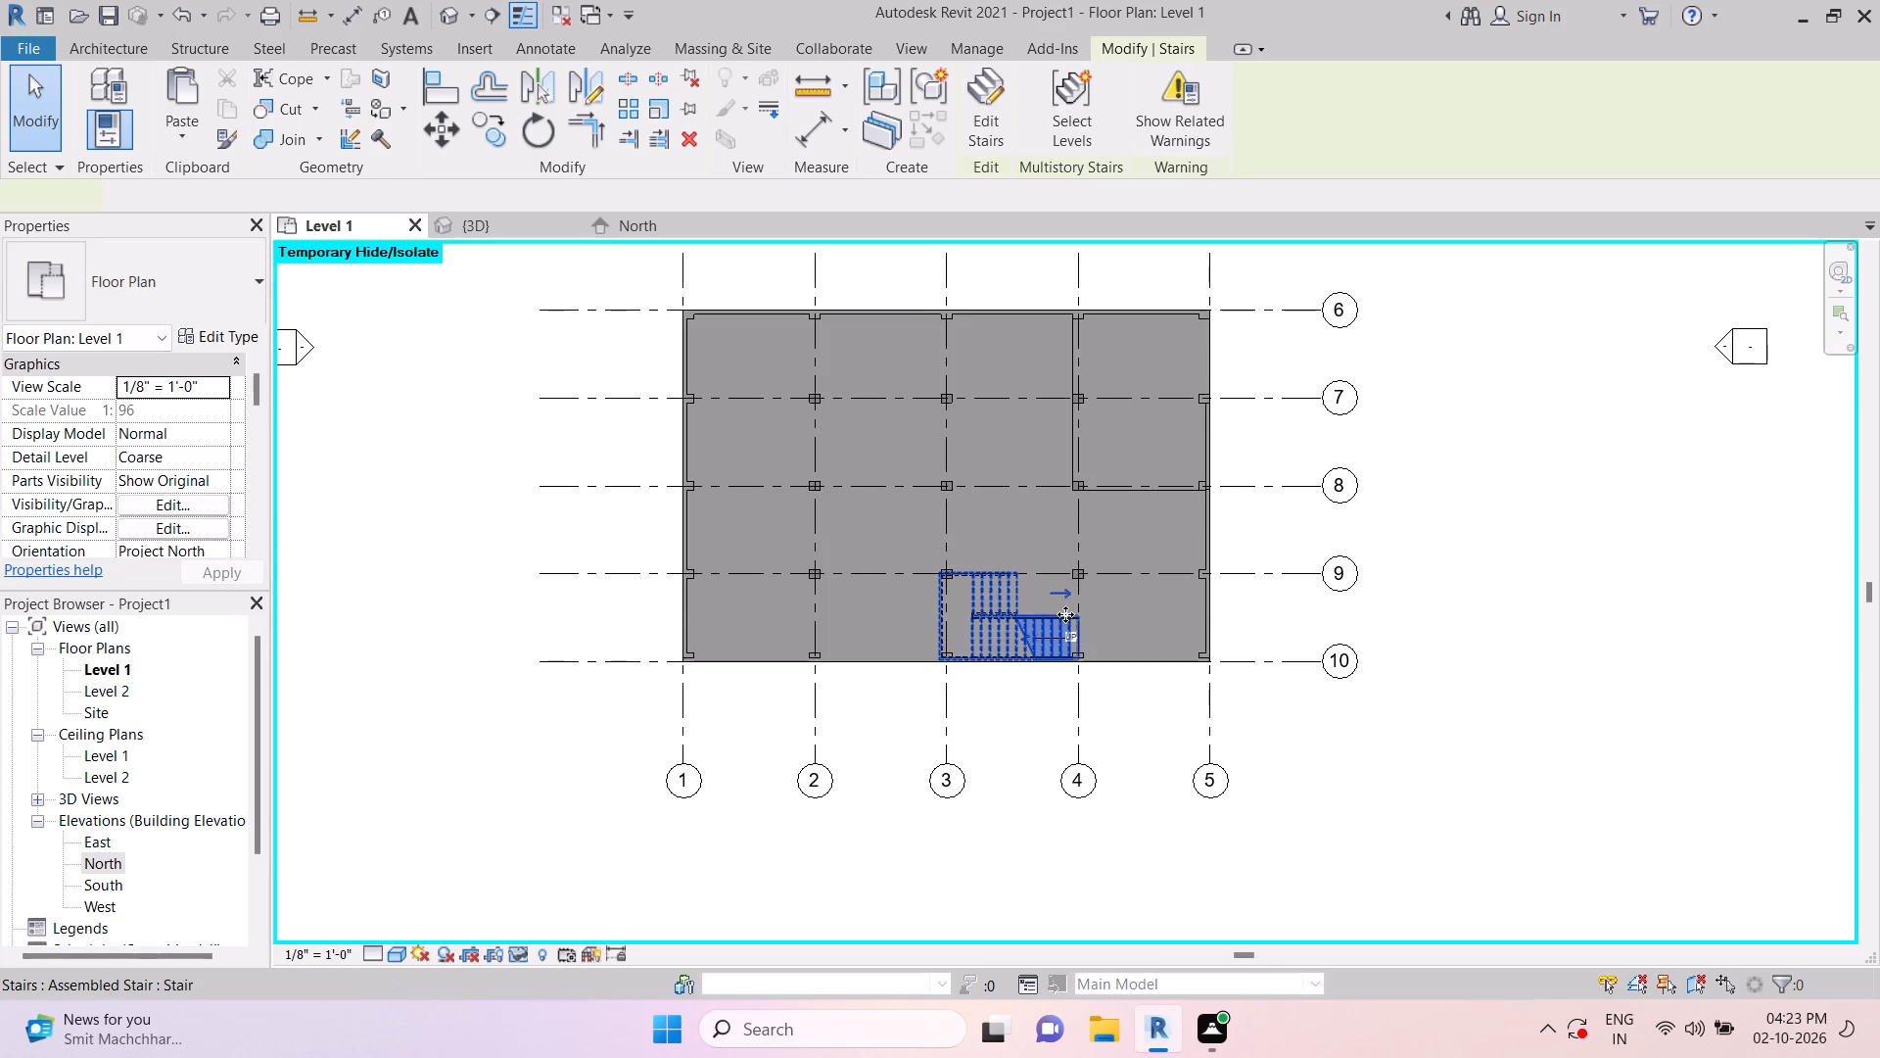
left_click(438, 131)
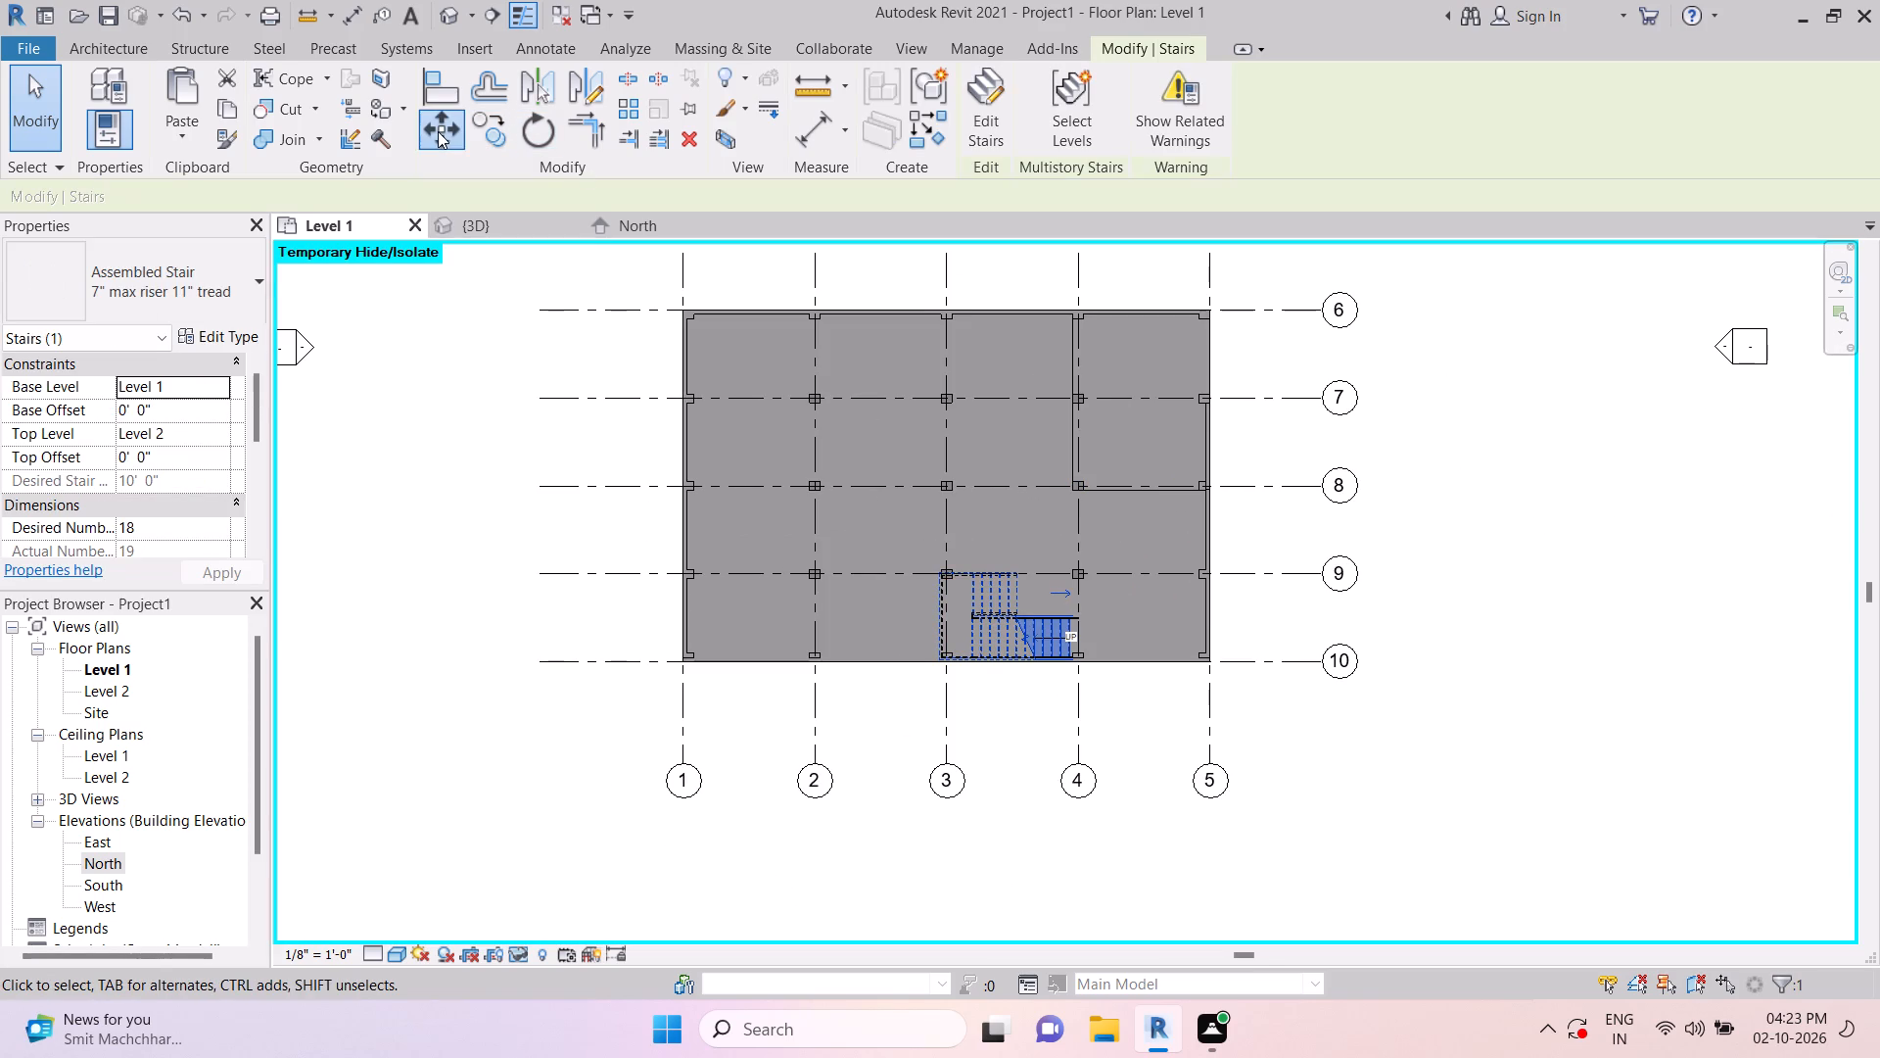
scroll(1071, 682, "up", 10)
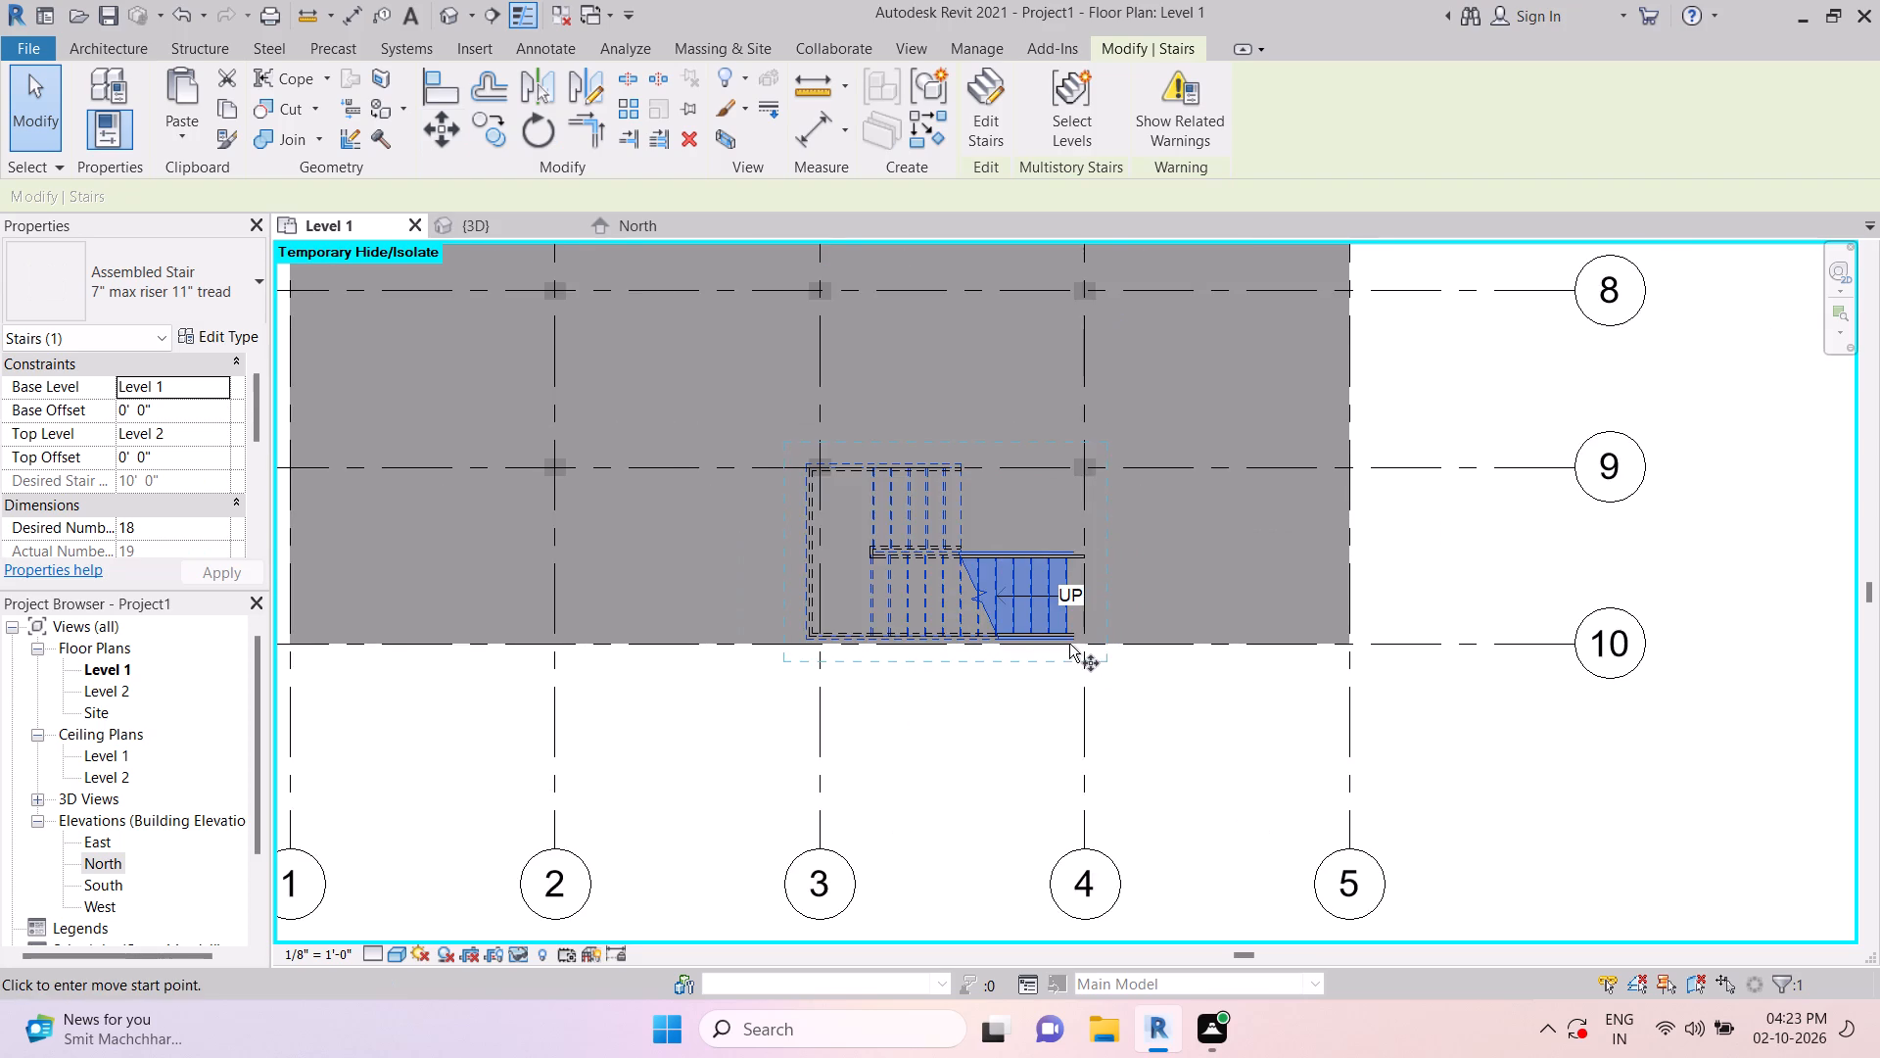
left_click(1075, 612)
scroll(1076, 612, "down", 4)
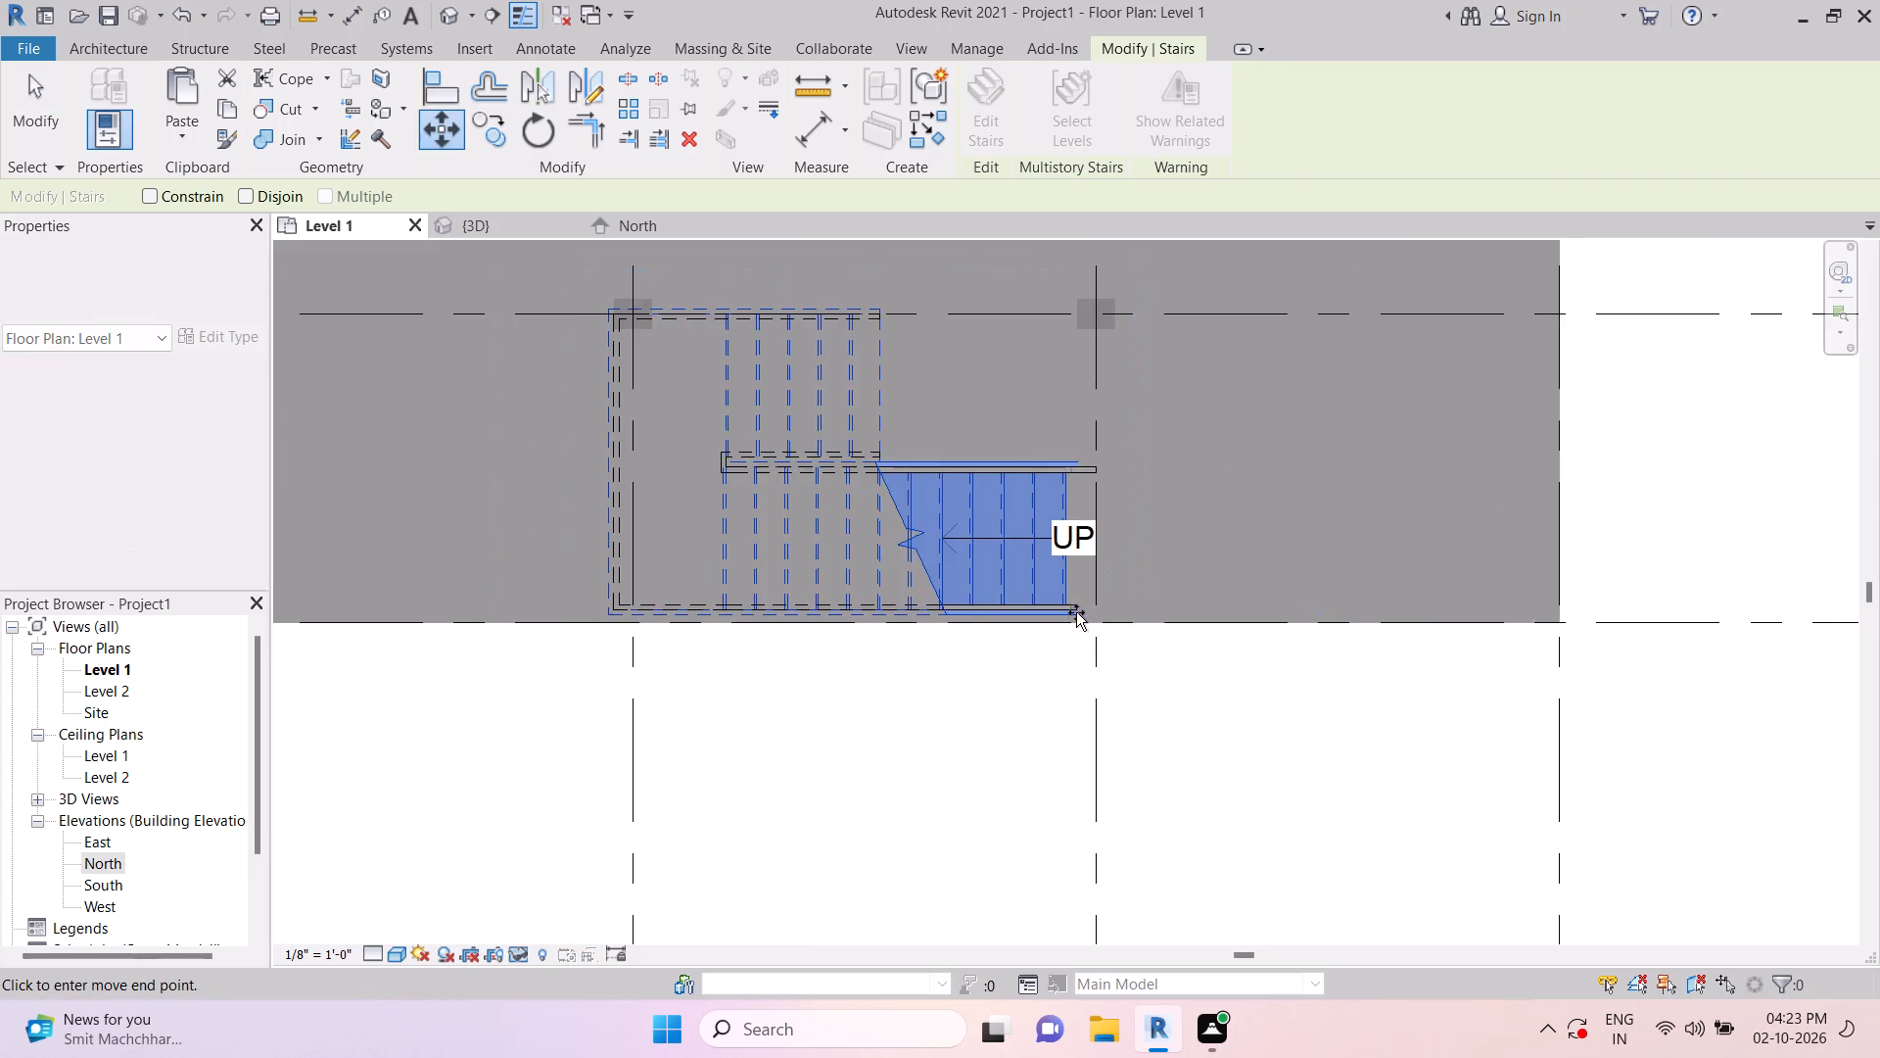
scroll(1076, 612, "down", 4)
scroll(1176, 560, "down", 2)
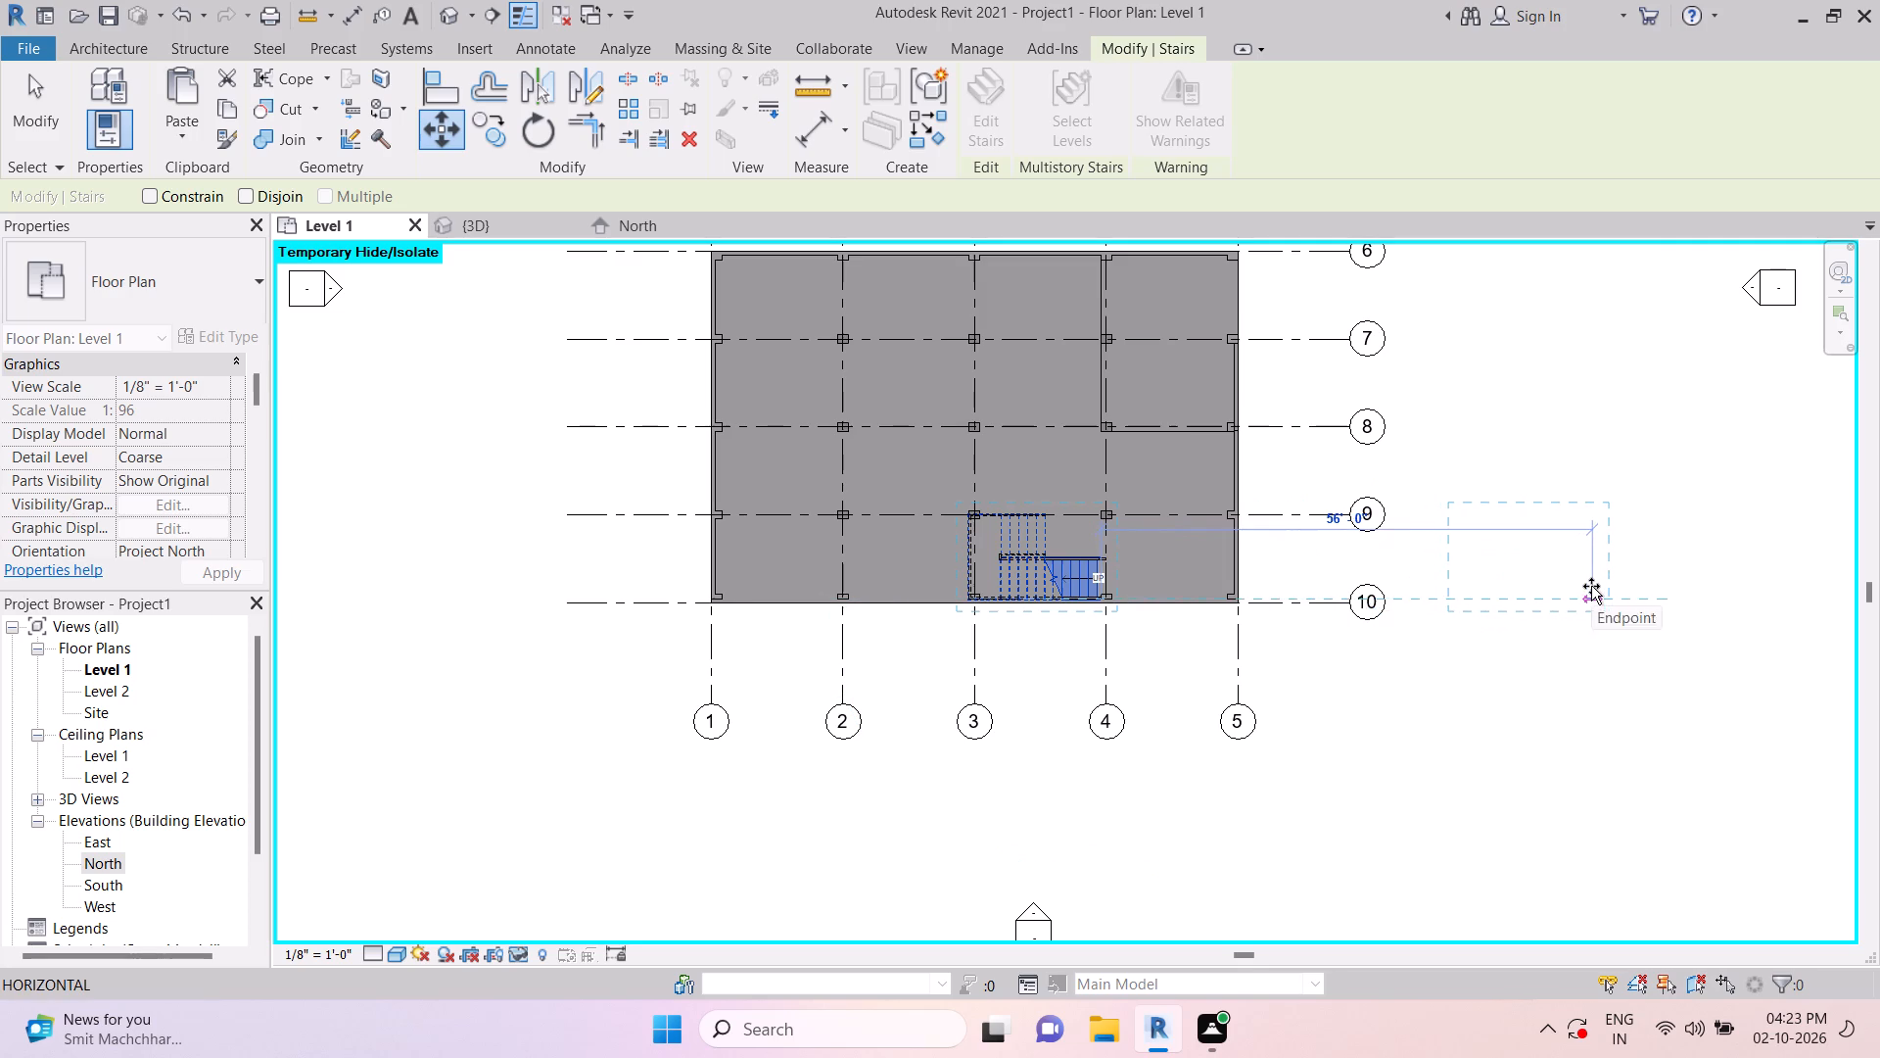
left_click(1589, 585)
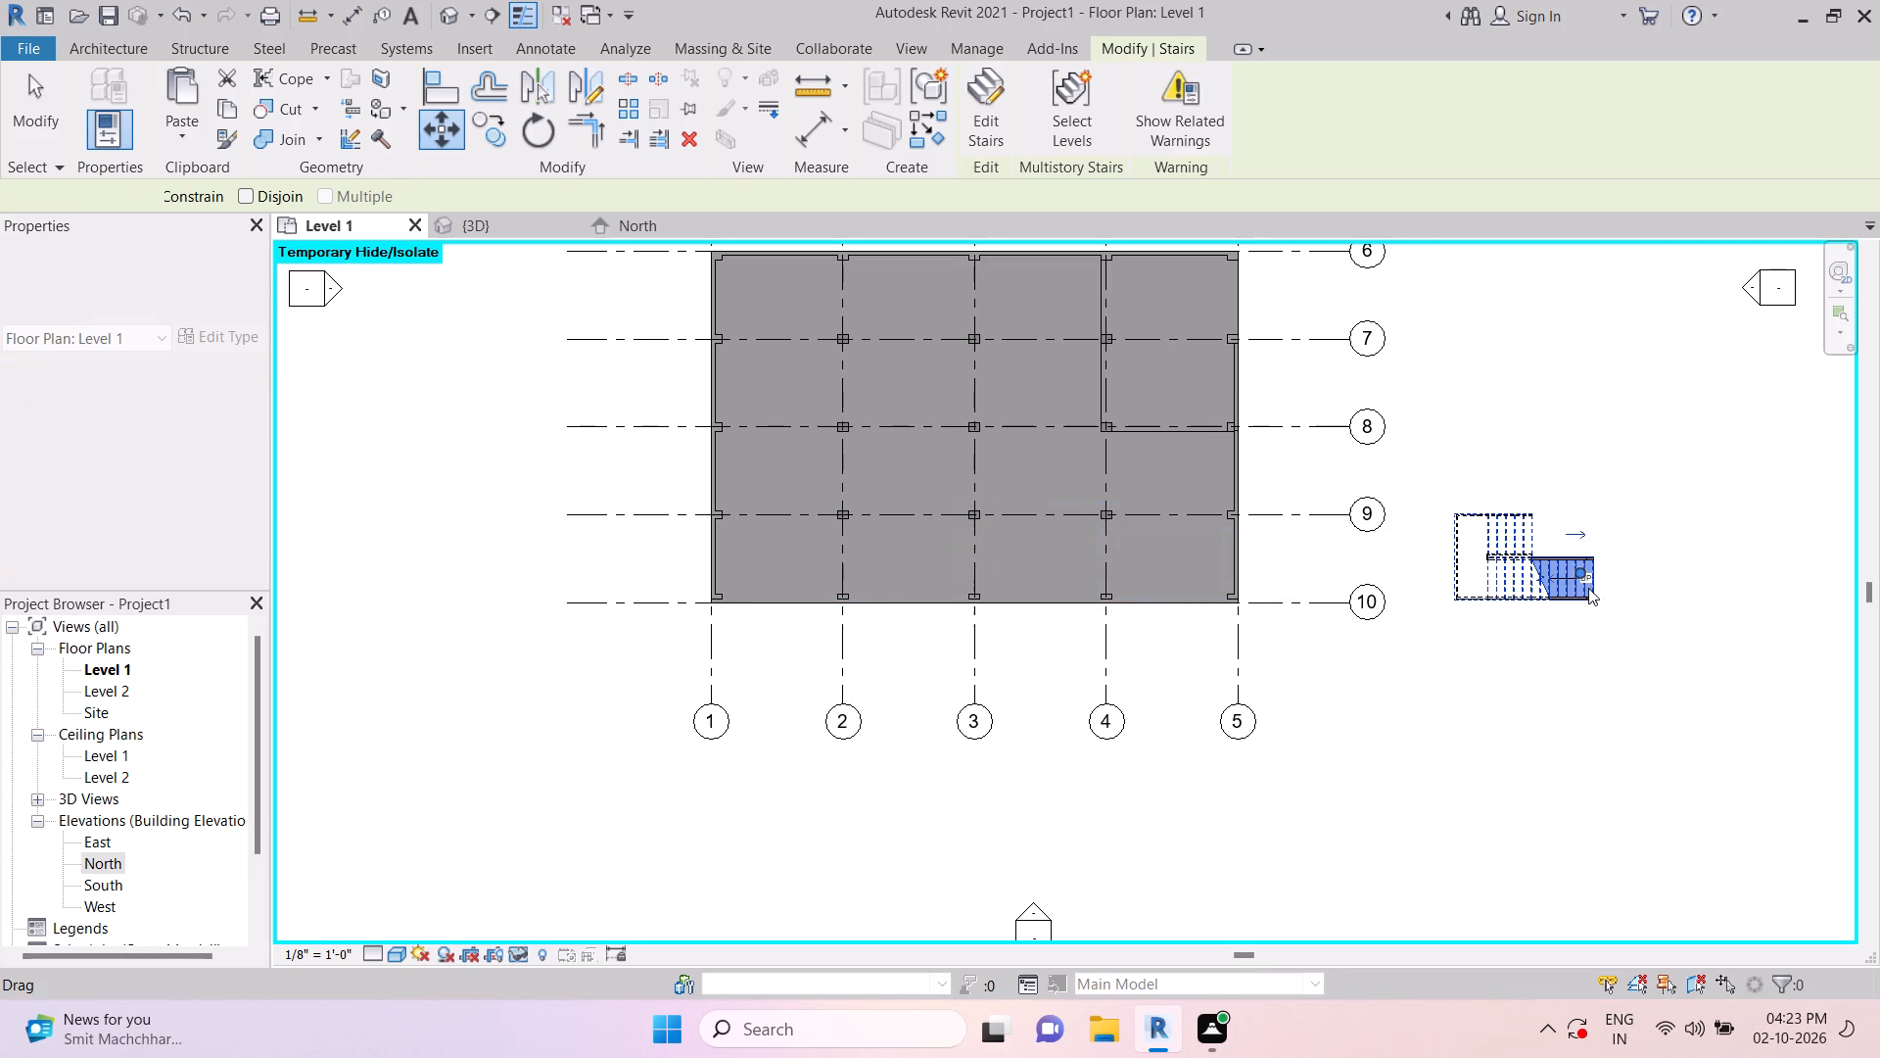
key("Escape")
key("Escape")
key("Escape")
key("Escape")
key("Escape")
key("Escape")
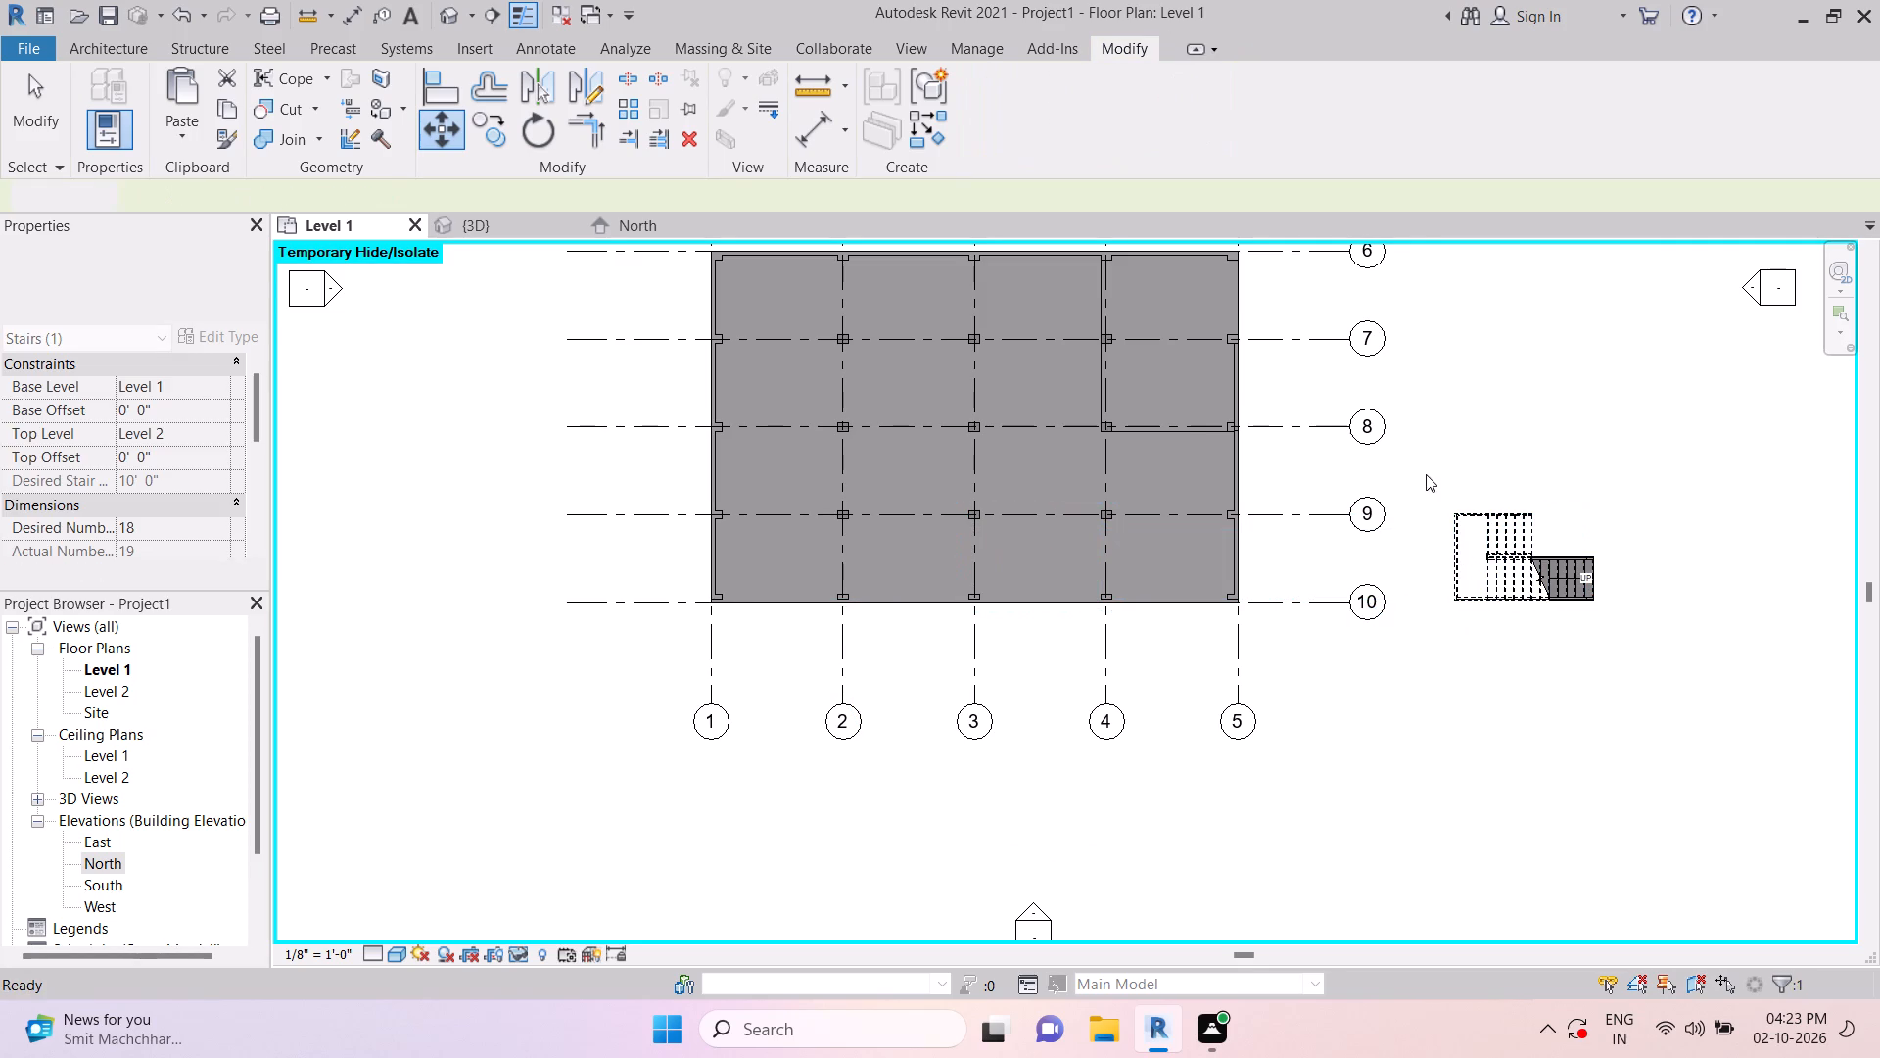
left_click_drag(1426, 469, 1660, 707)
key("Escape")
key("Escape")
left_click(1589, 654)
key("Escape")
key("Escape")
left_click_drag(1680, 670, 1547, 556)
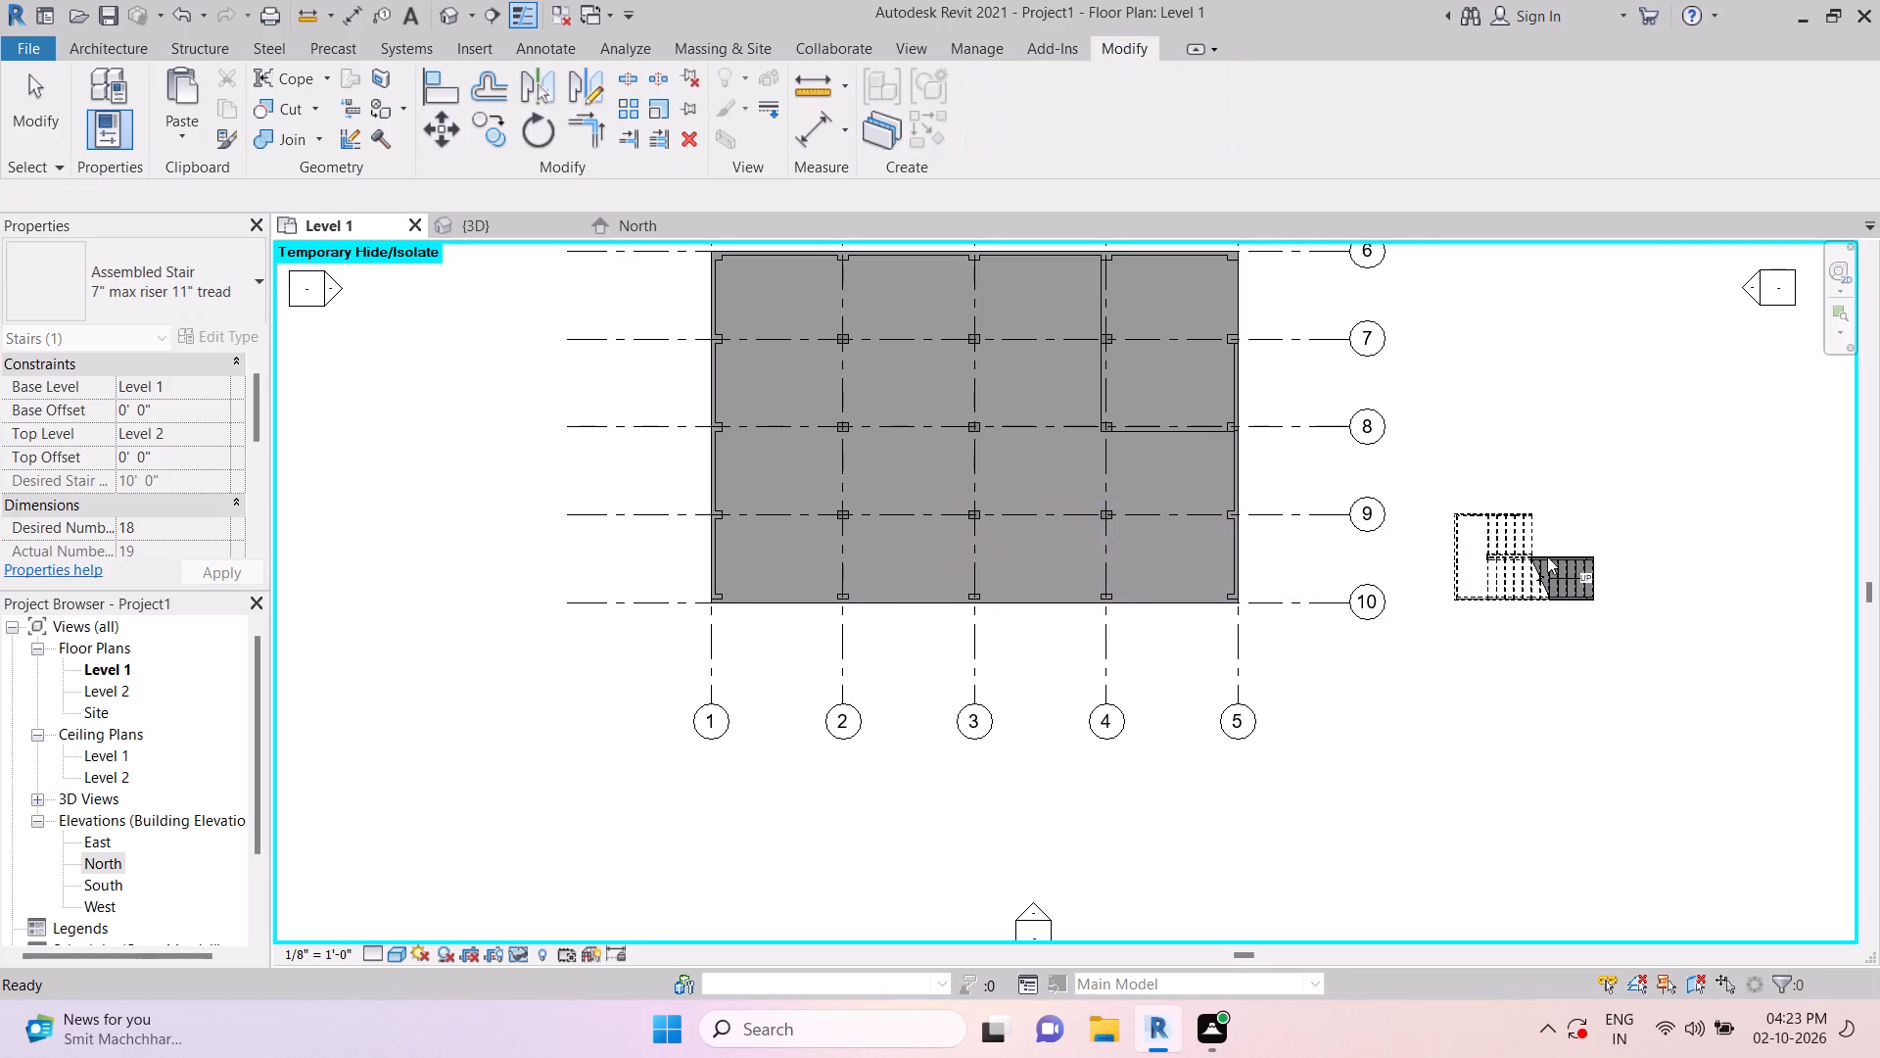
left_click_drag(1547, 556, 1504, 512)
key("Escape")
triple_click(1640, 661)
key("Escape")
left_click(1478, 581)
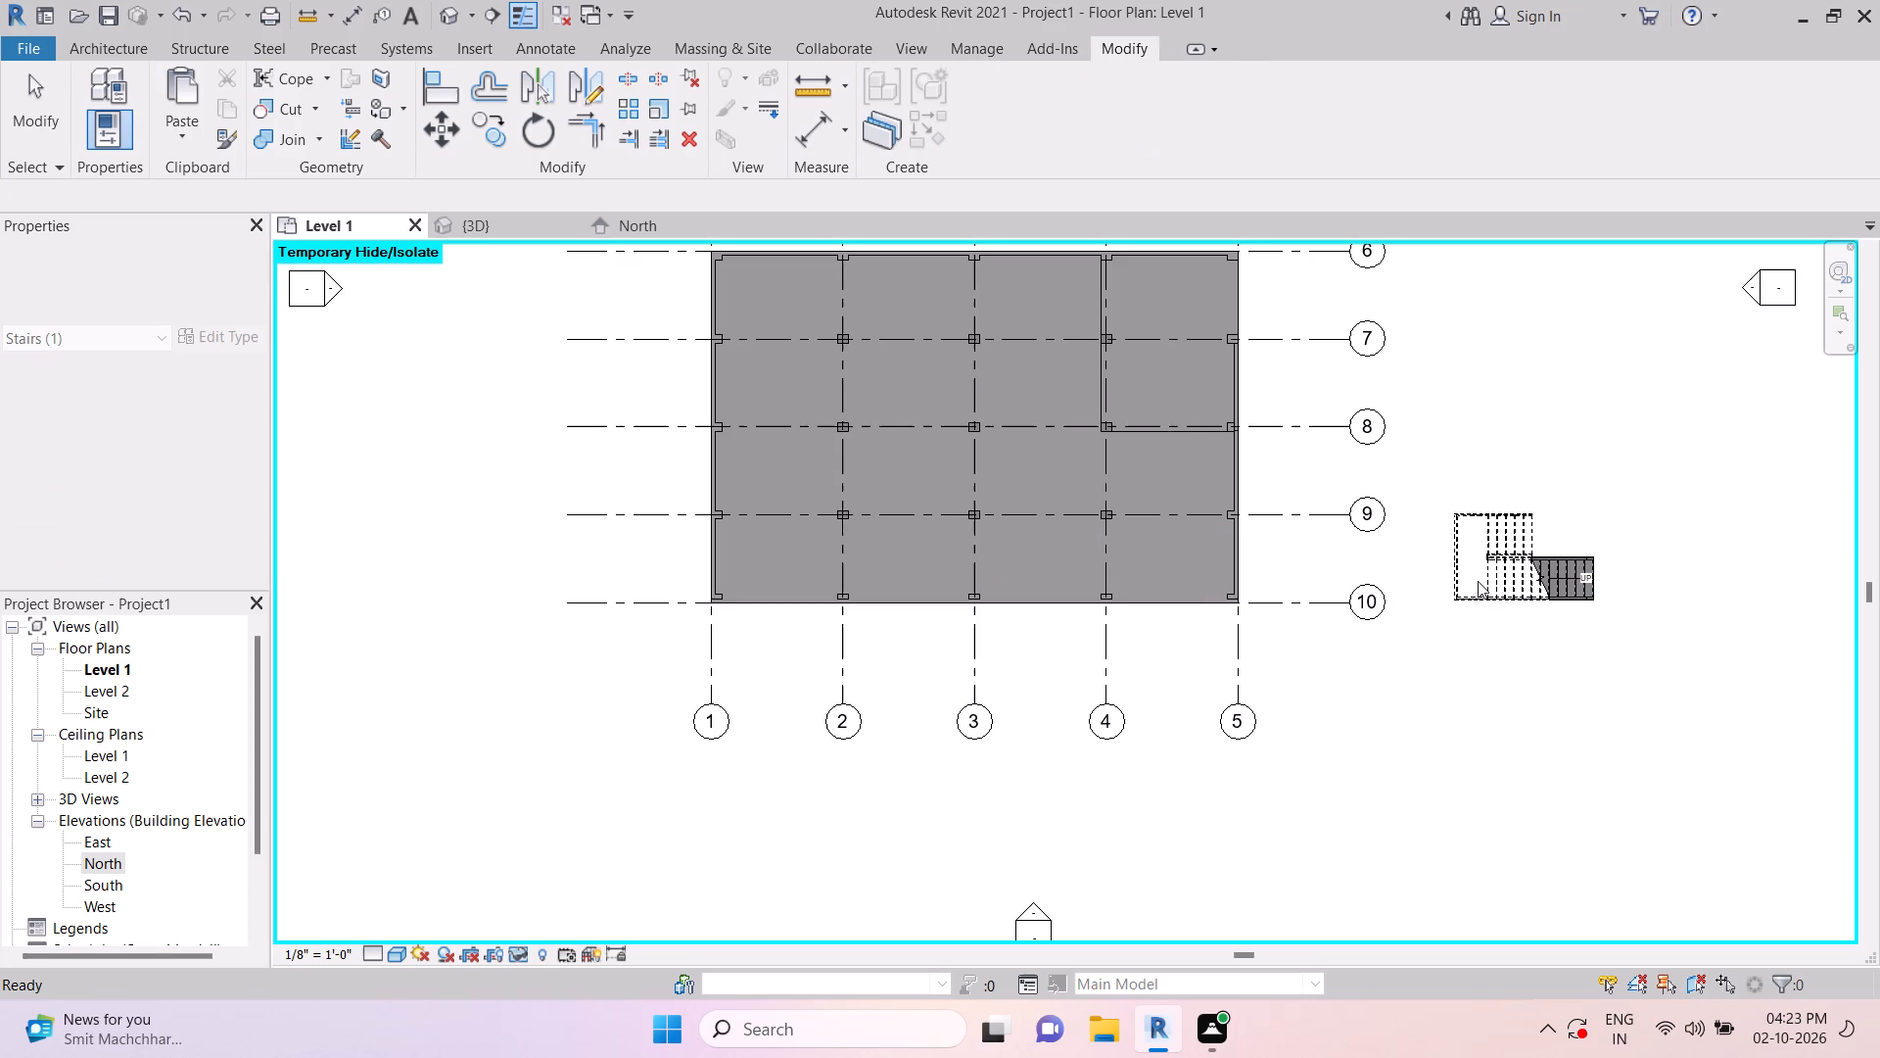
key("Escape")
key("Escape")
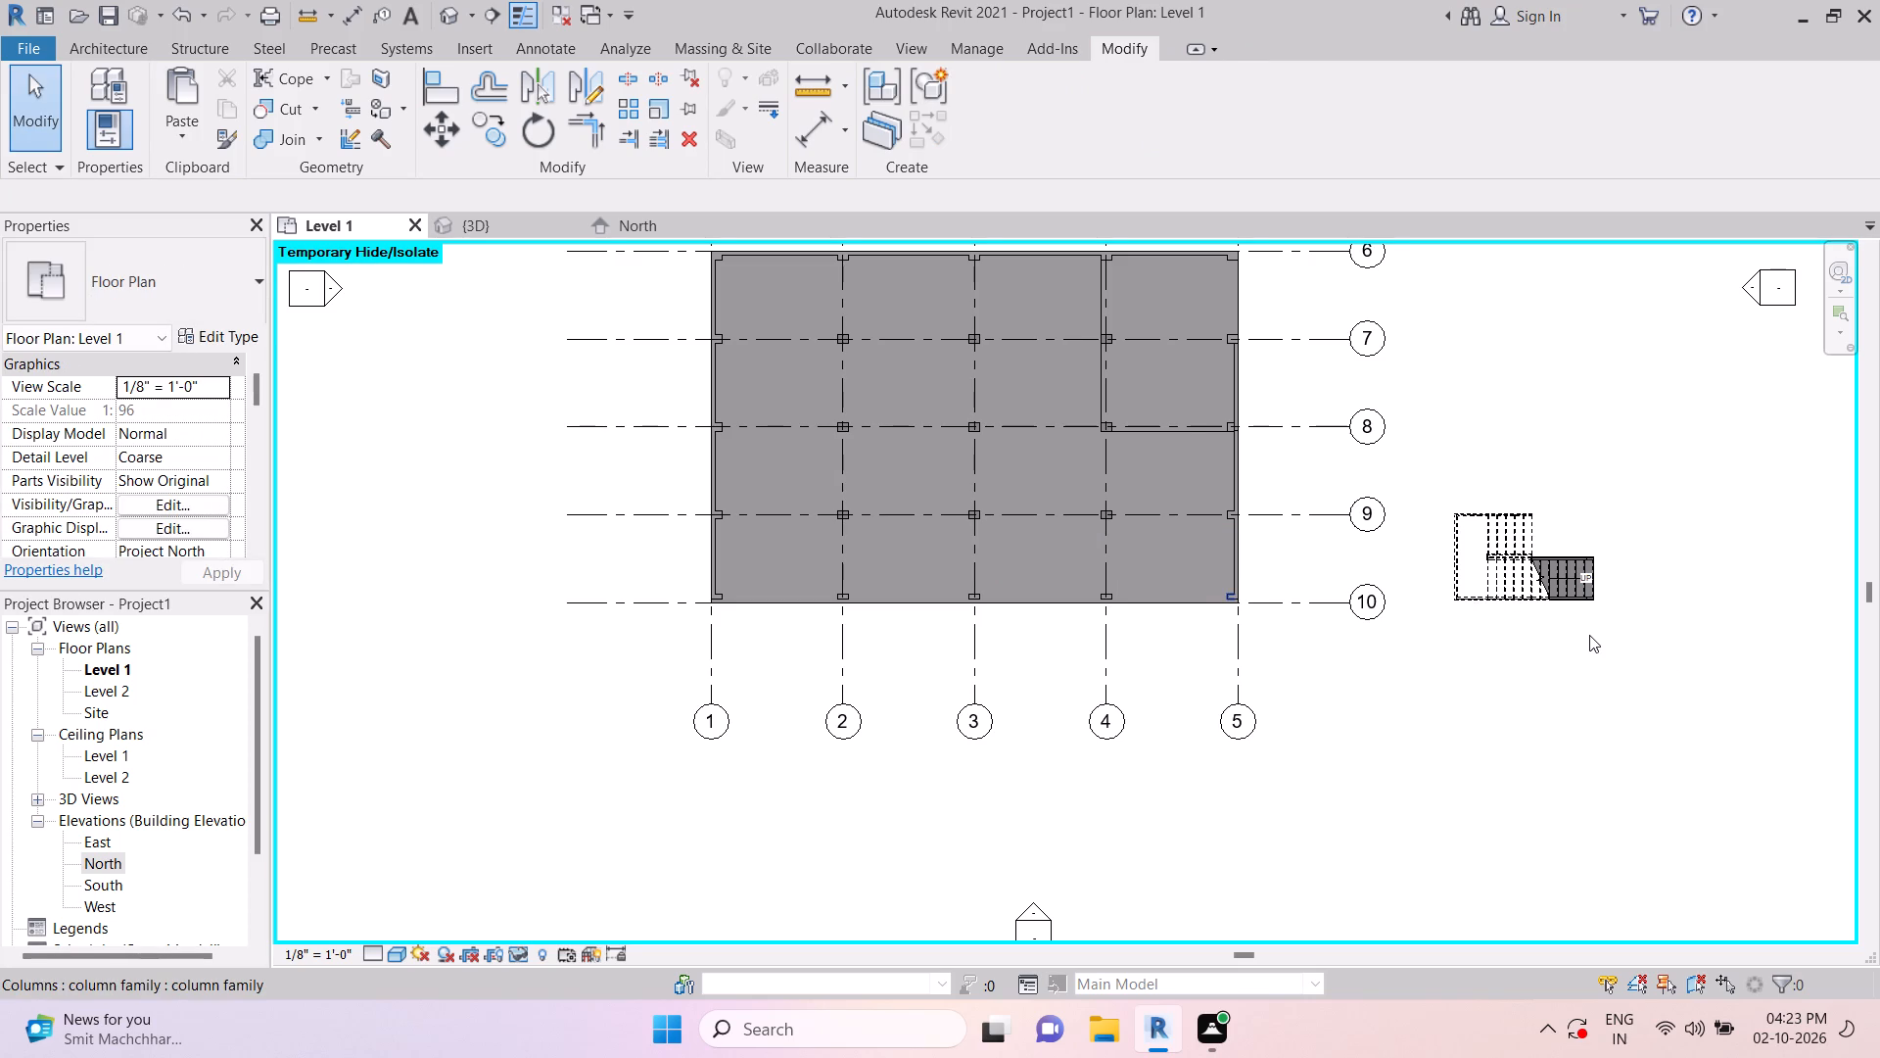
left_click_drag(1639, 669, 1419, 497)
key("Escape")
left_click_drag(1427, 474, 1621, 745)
Rotate the stair outside the building 90° counterclockwise about its centre.
left_click(1524, 569)
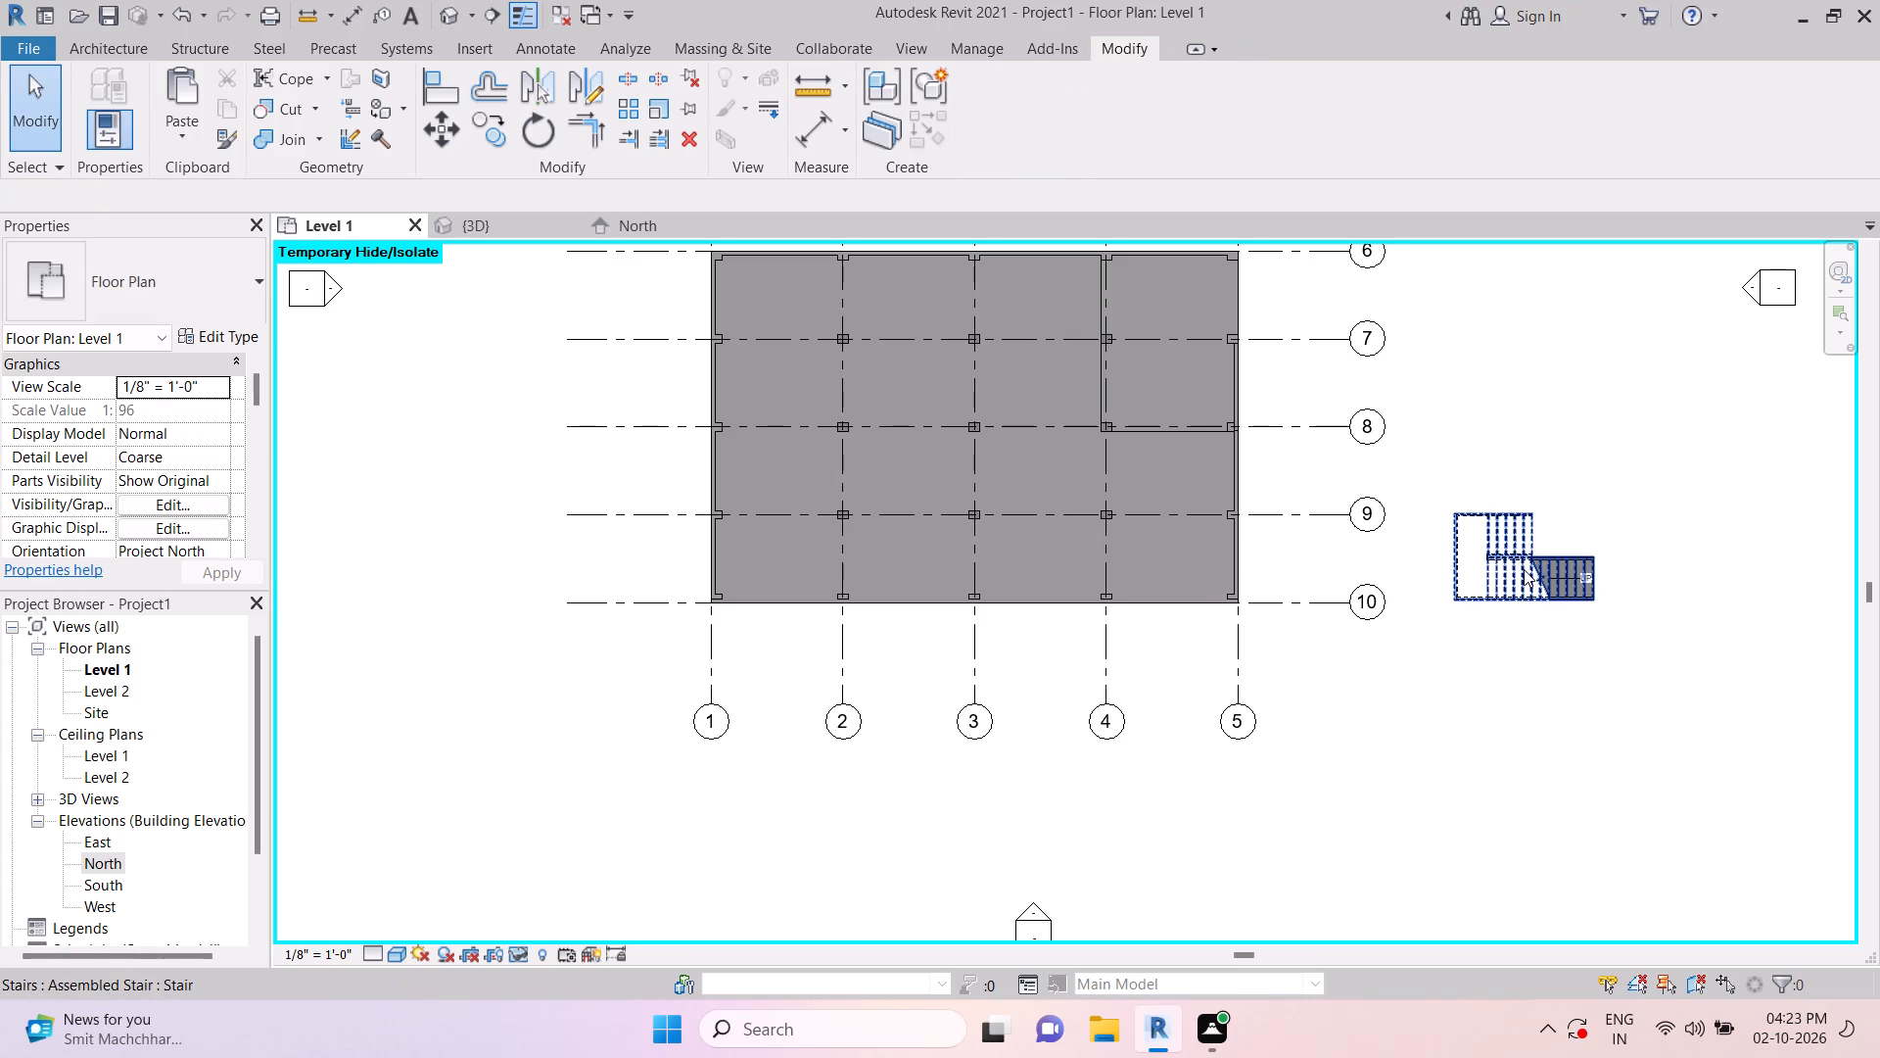
left_click(537, 126)
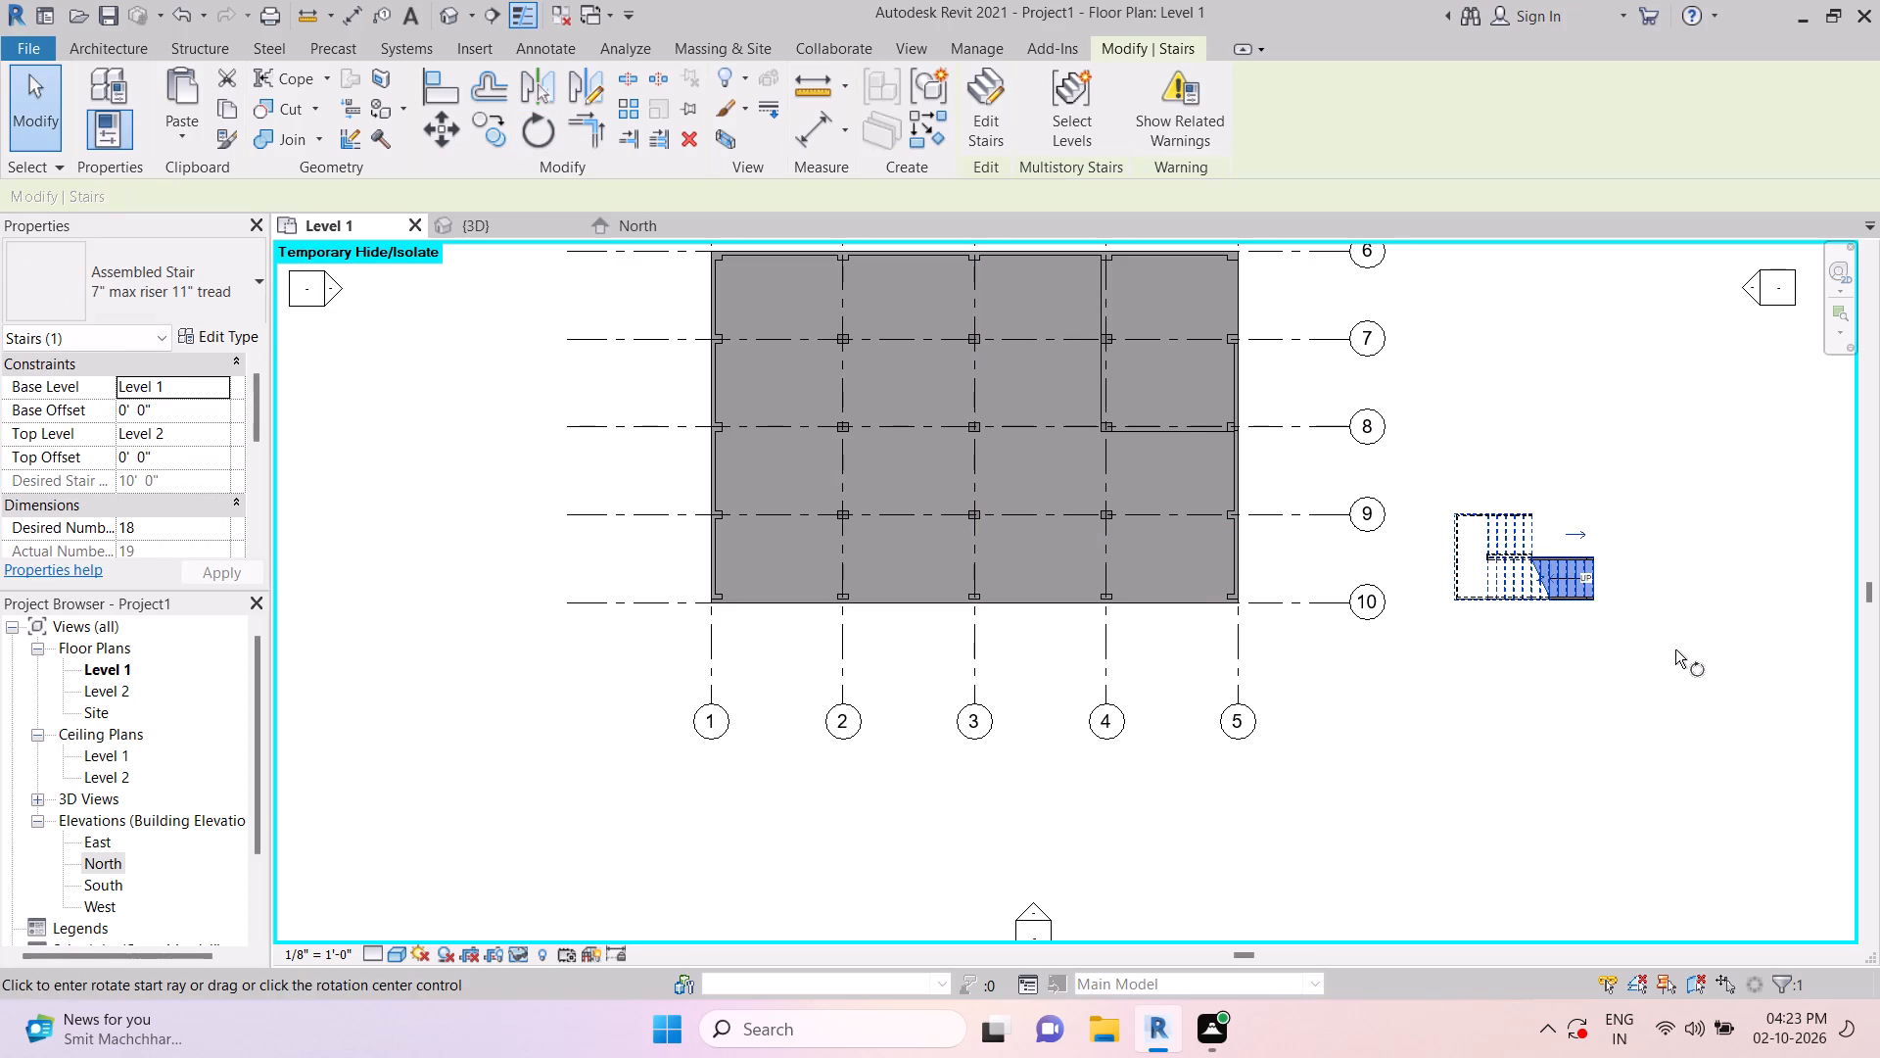
left_click(1650, 564)
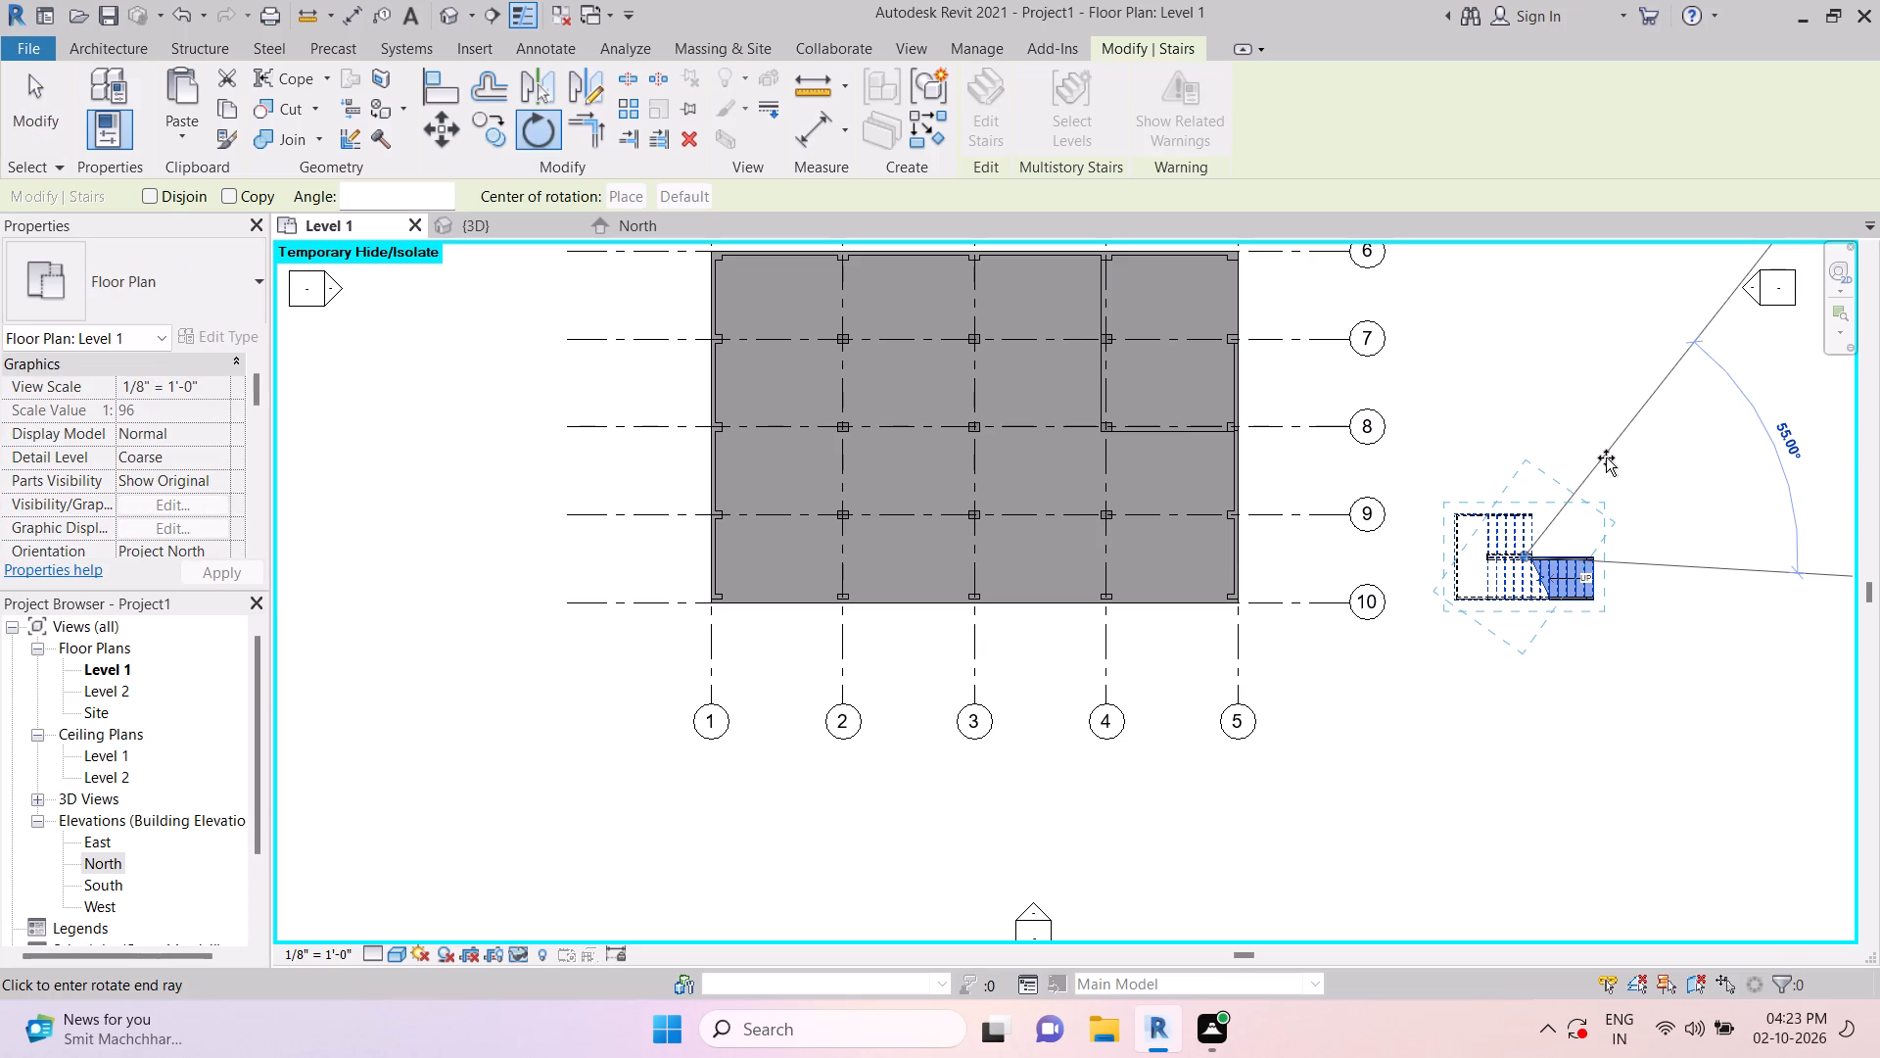
type("90")
key("Return")
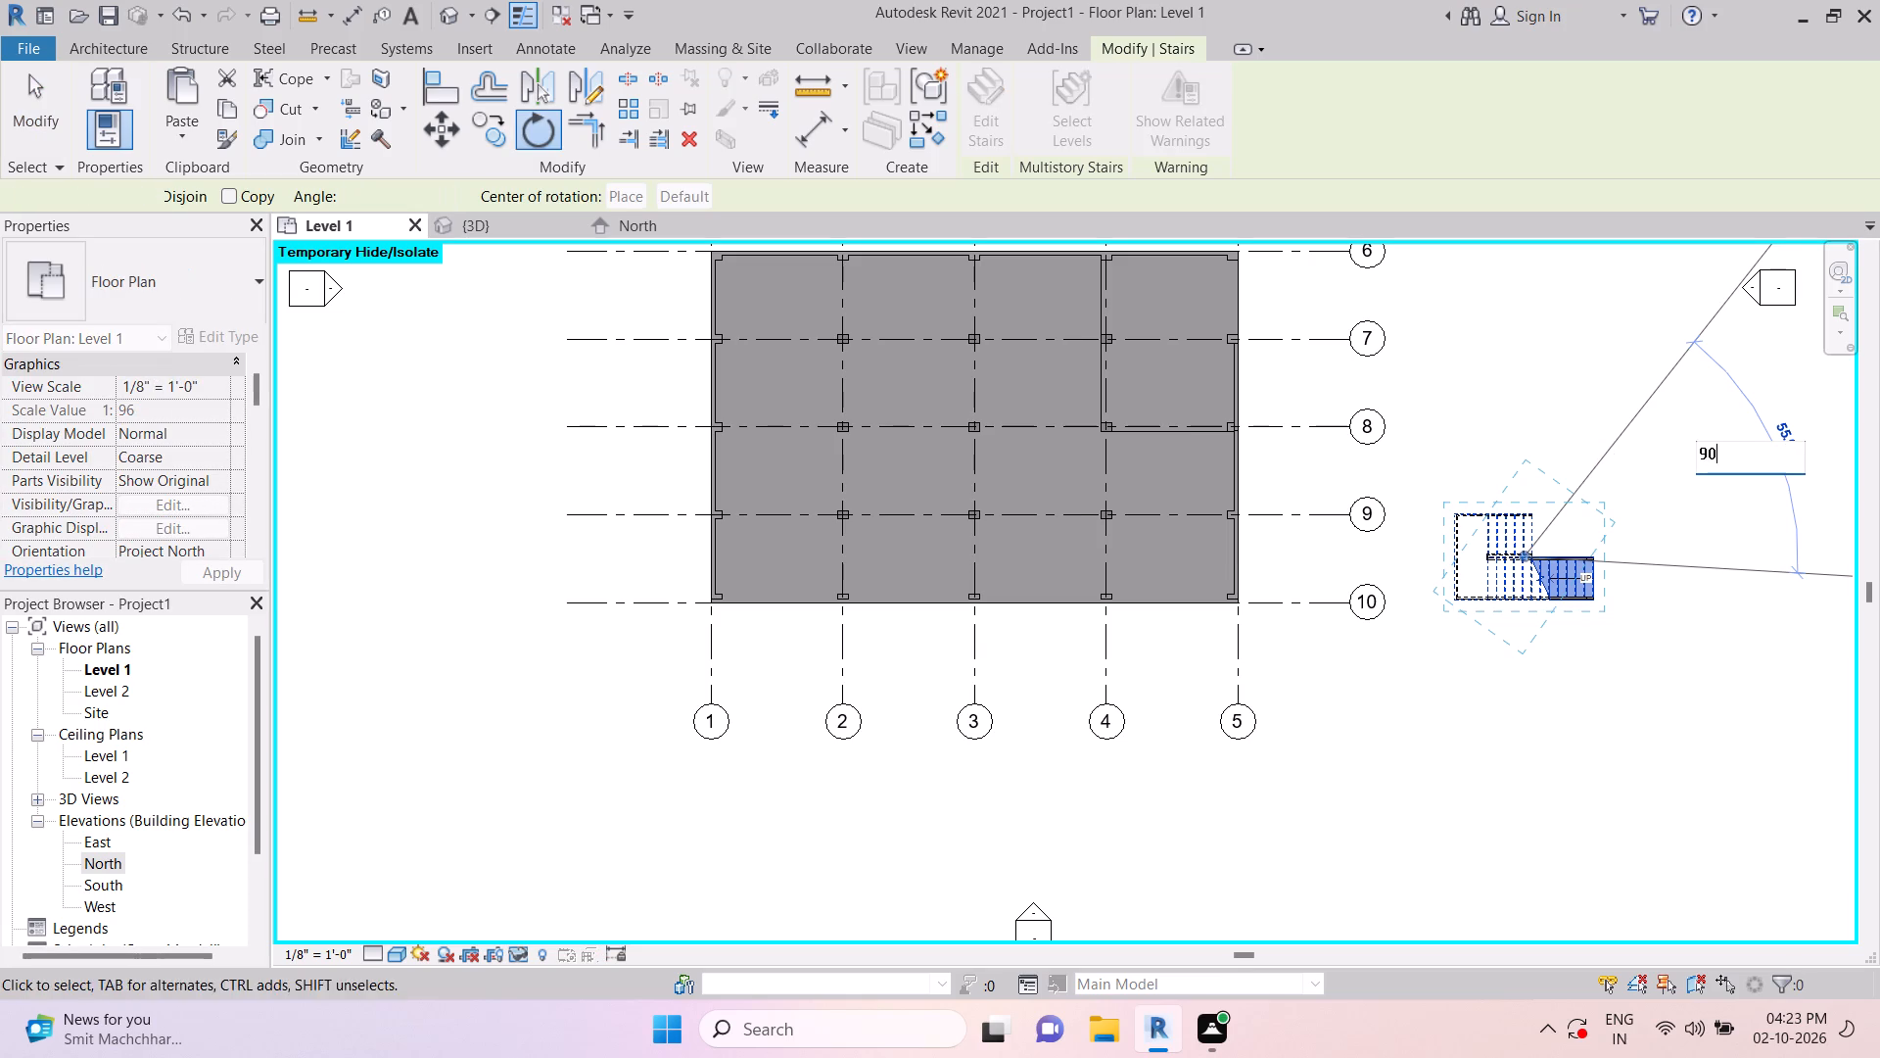
key("Escape")
key("Escape")
key("Escape")
Move the stair by its northeast corner to the northeast corner of the column at grids 5 and 7, dismissing the notification card.
left_click(1555, 527)
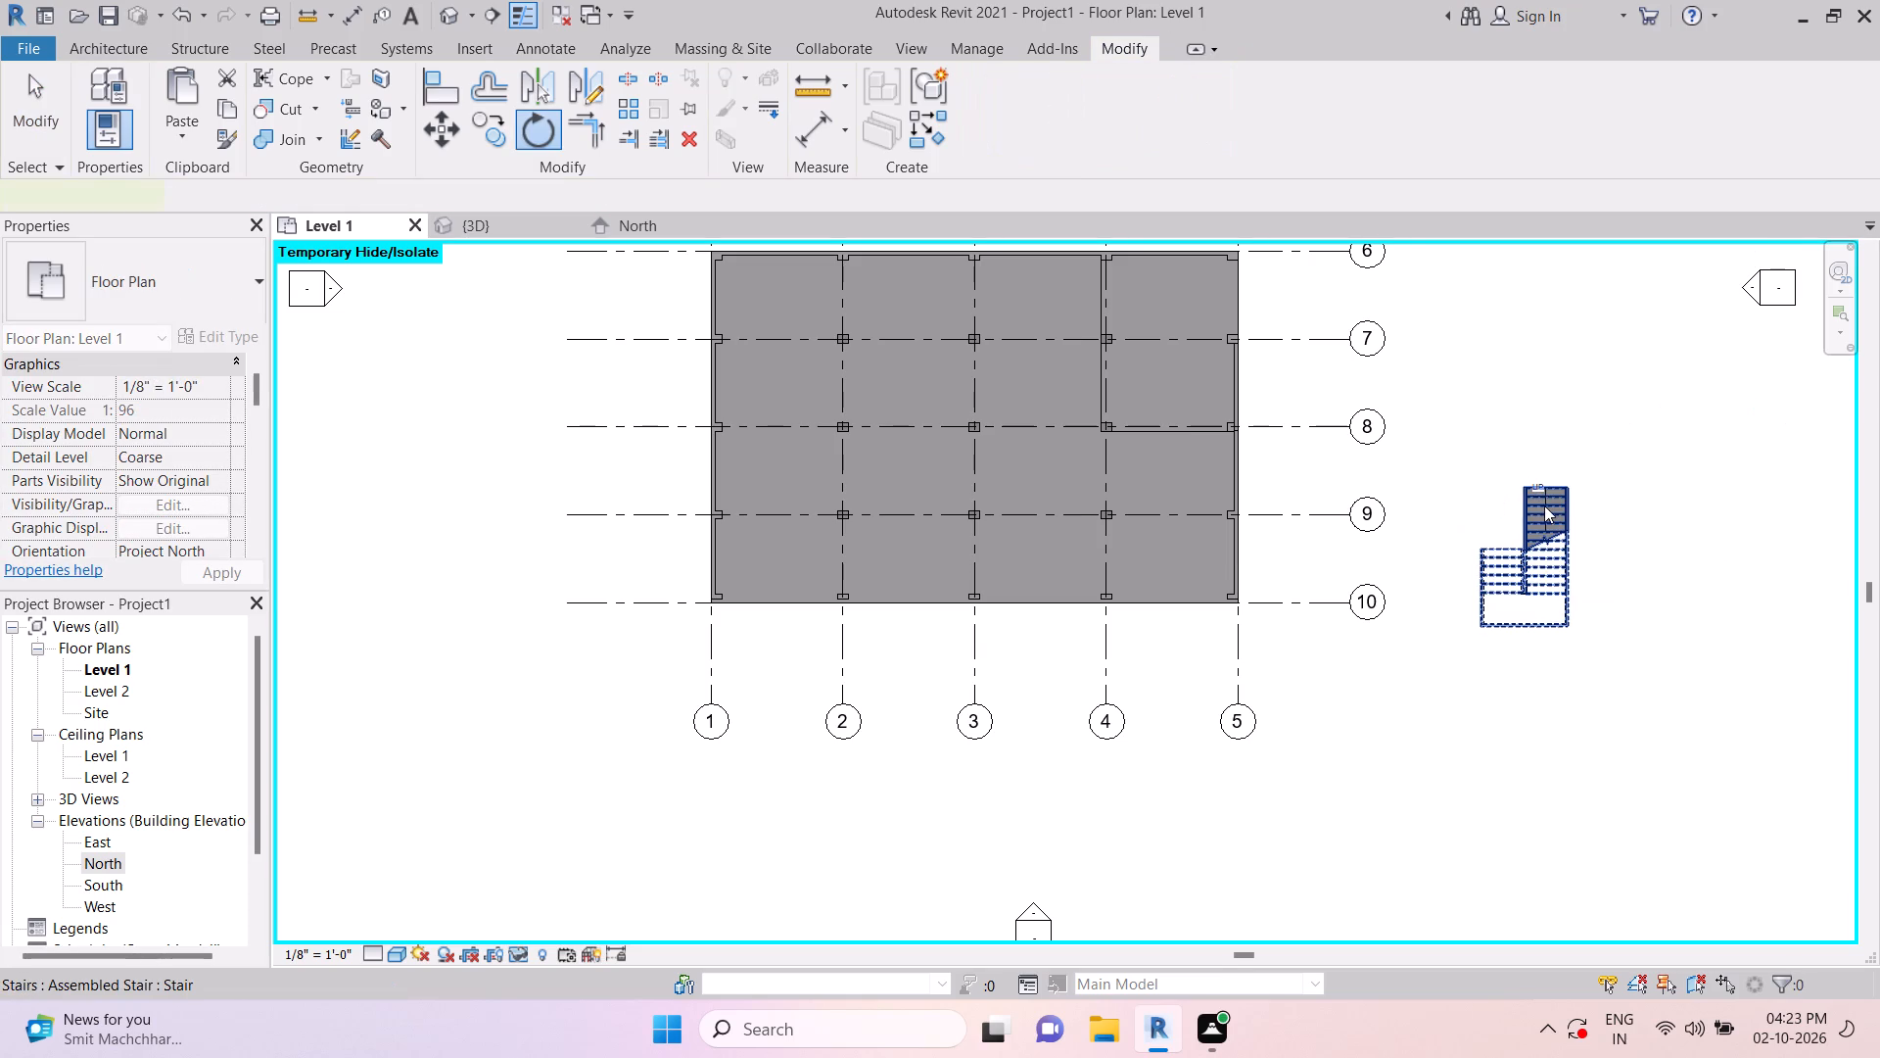
left_click(452, 134)
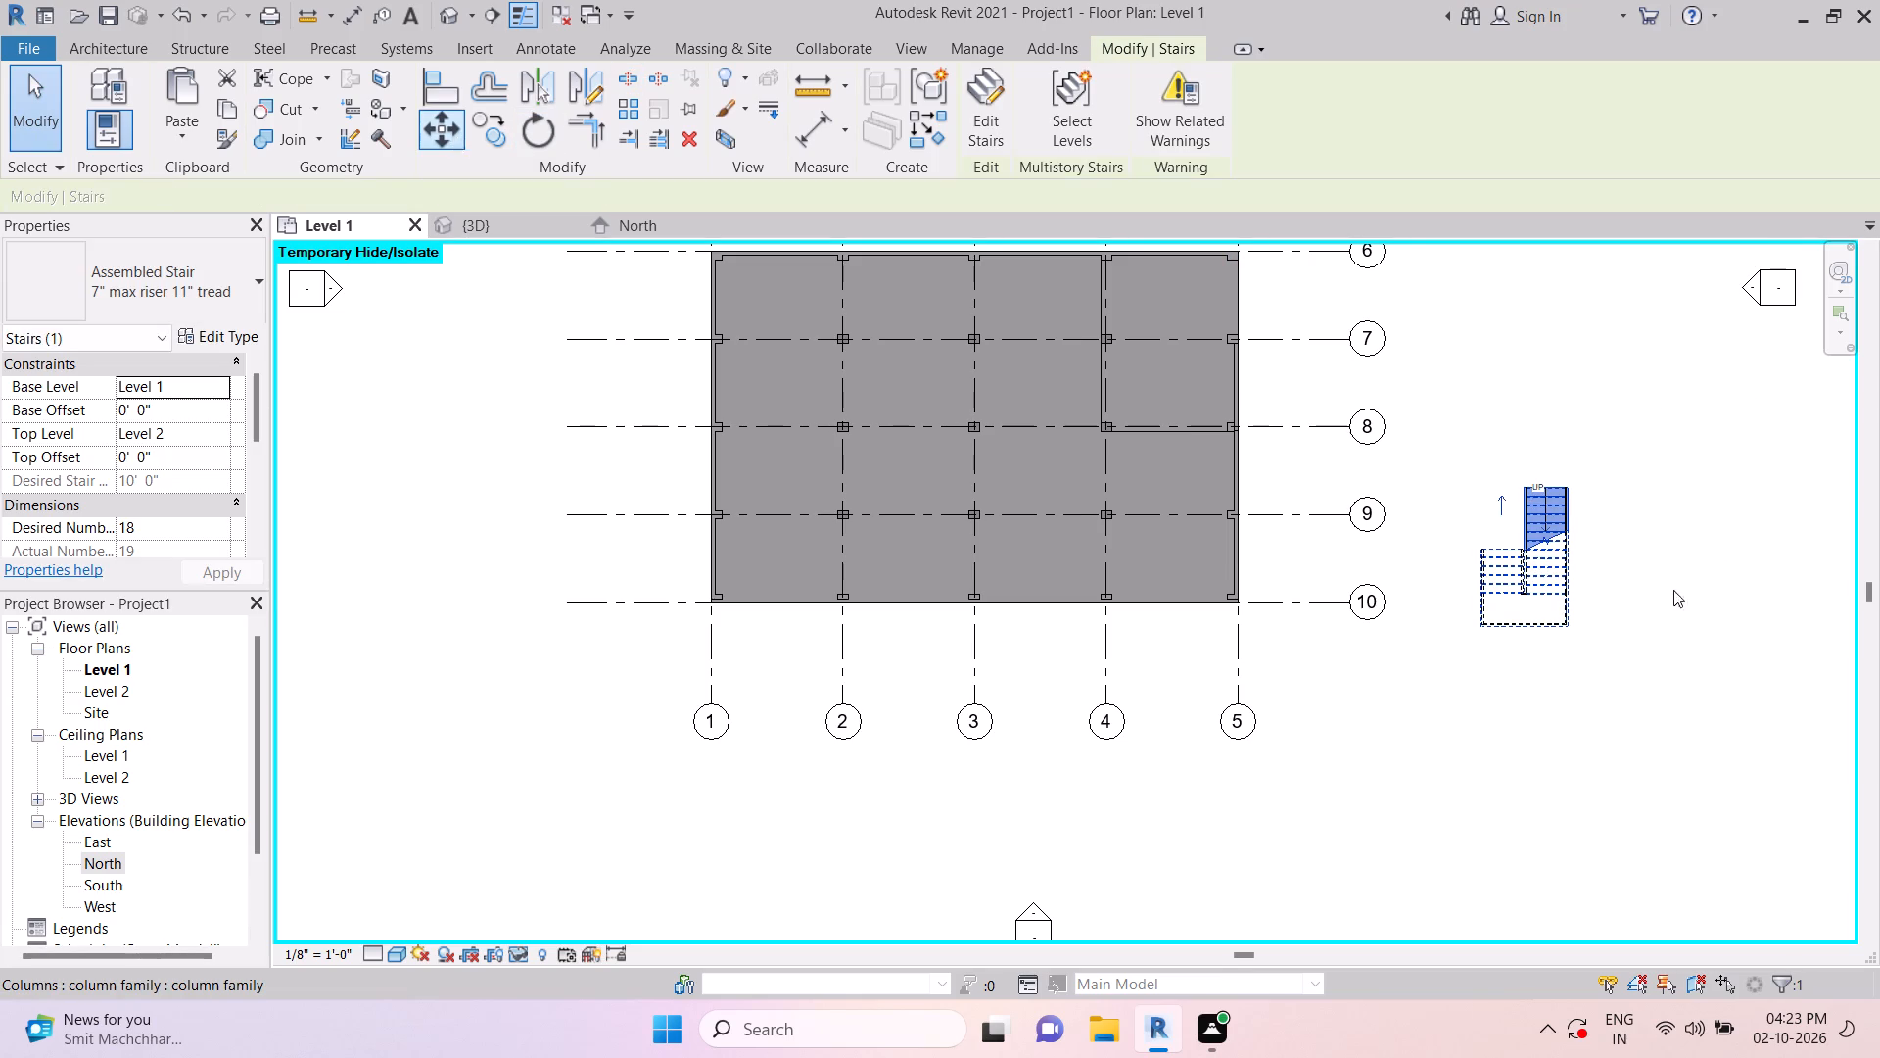
scroll(1546, 485, "up", 16)
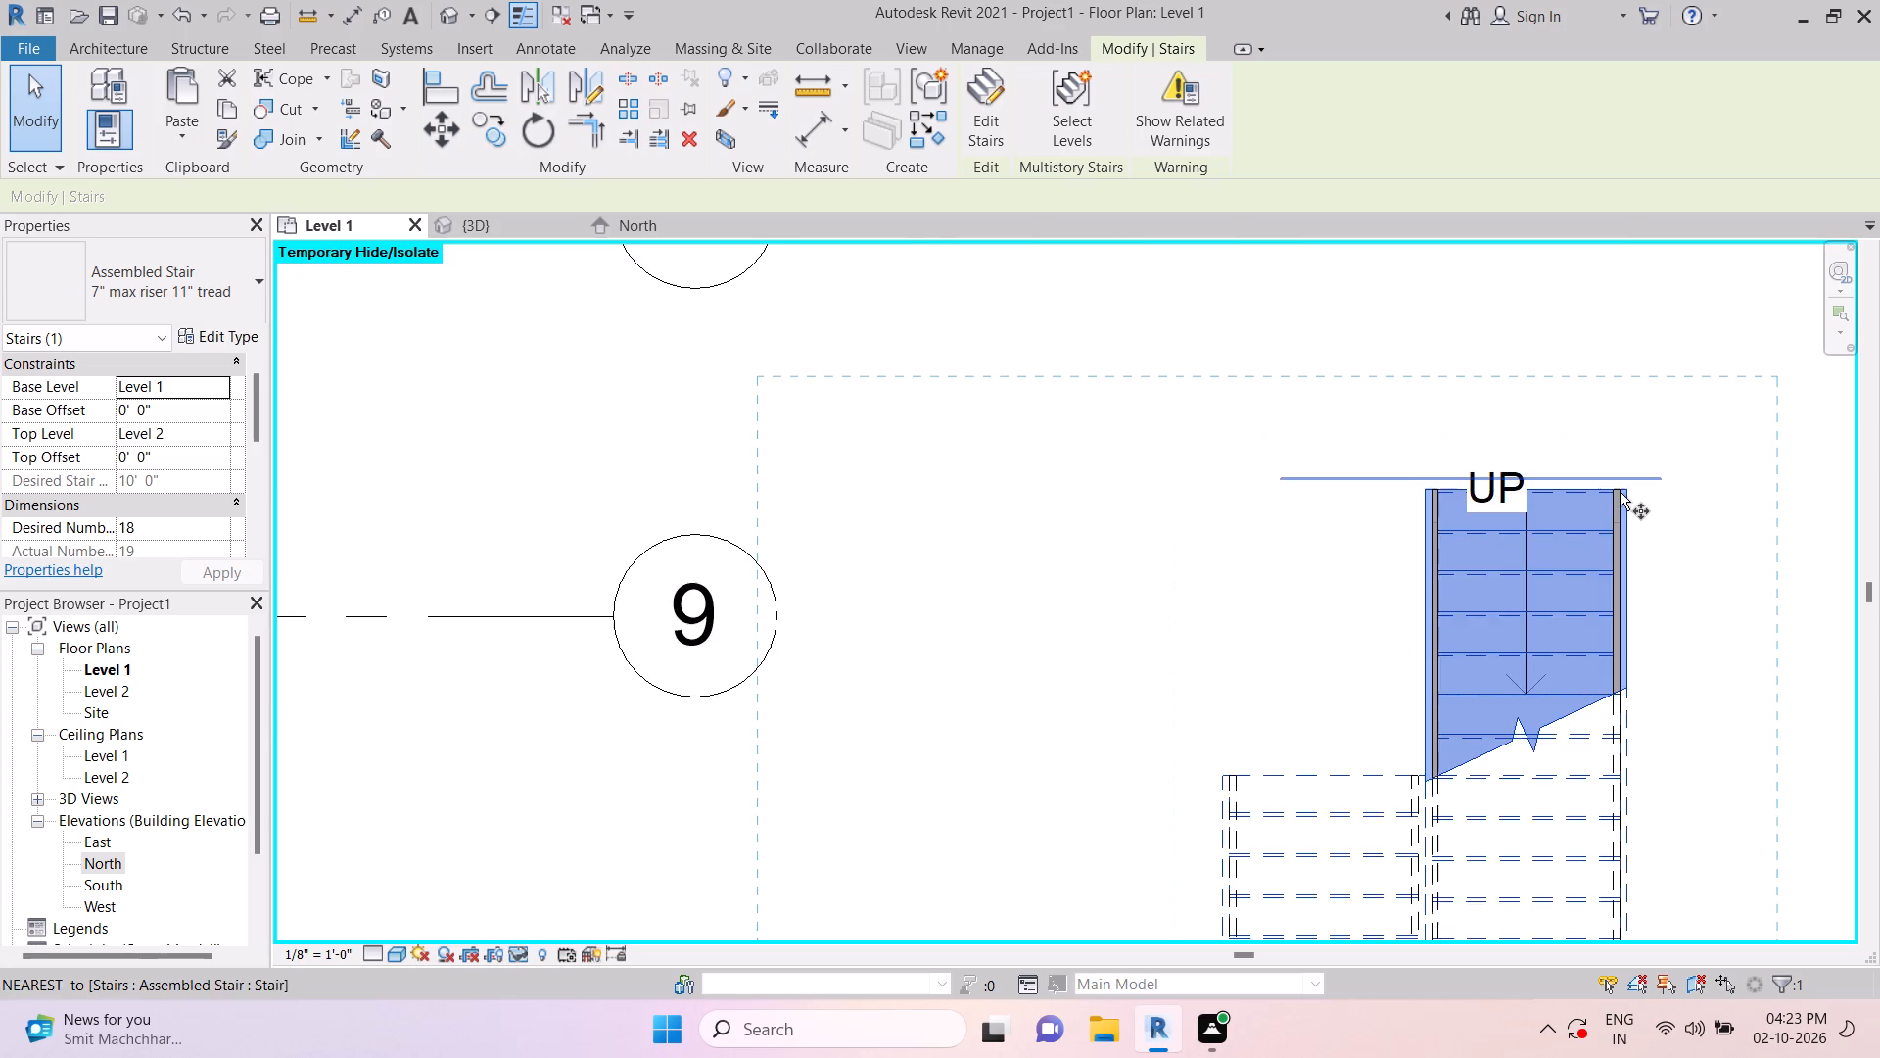
scroll(1620, 492, "up", 3)
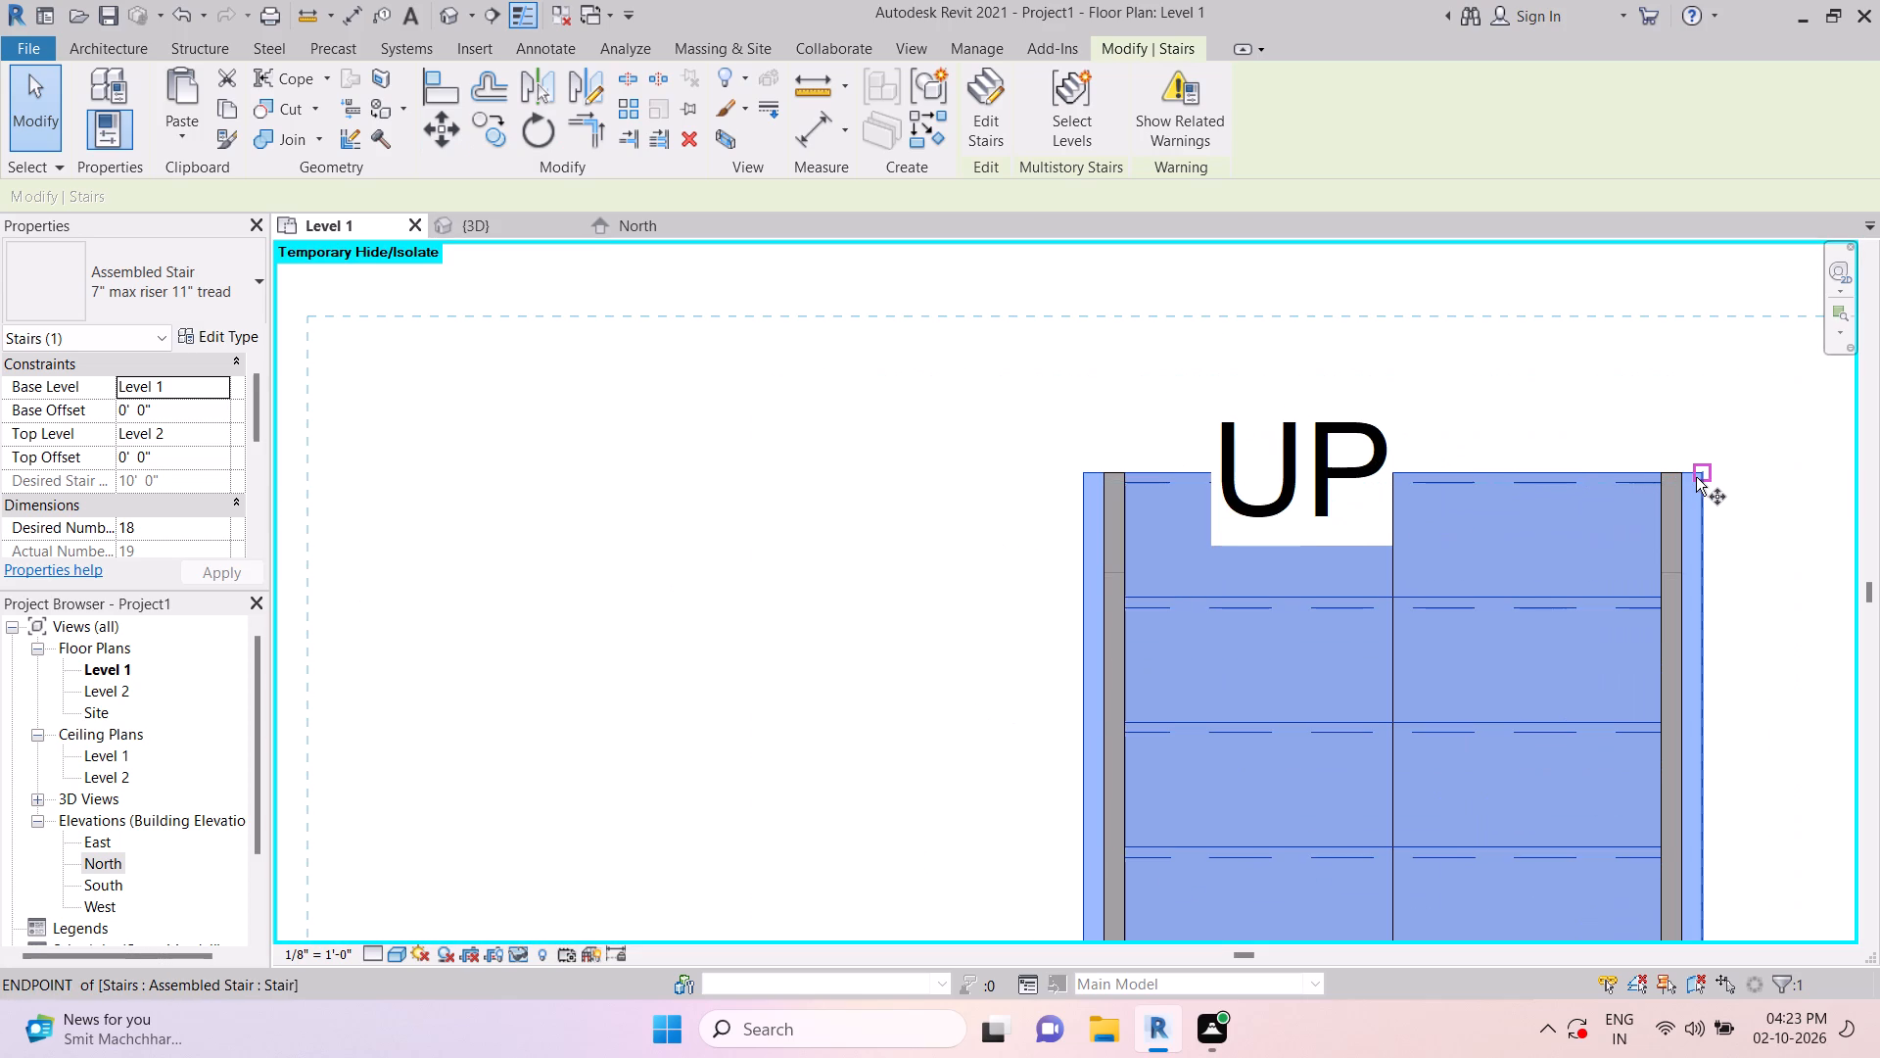
left_click(1697, 475)
scroll(978, 490, "down", 14)
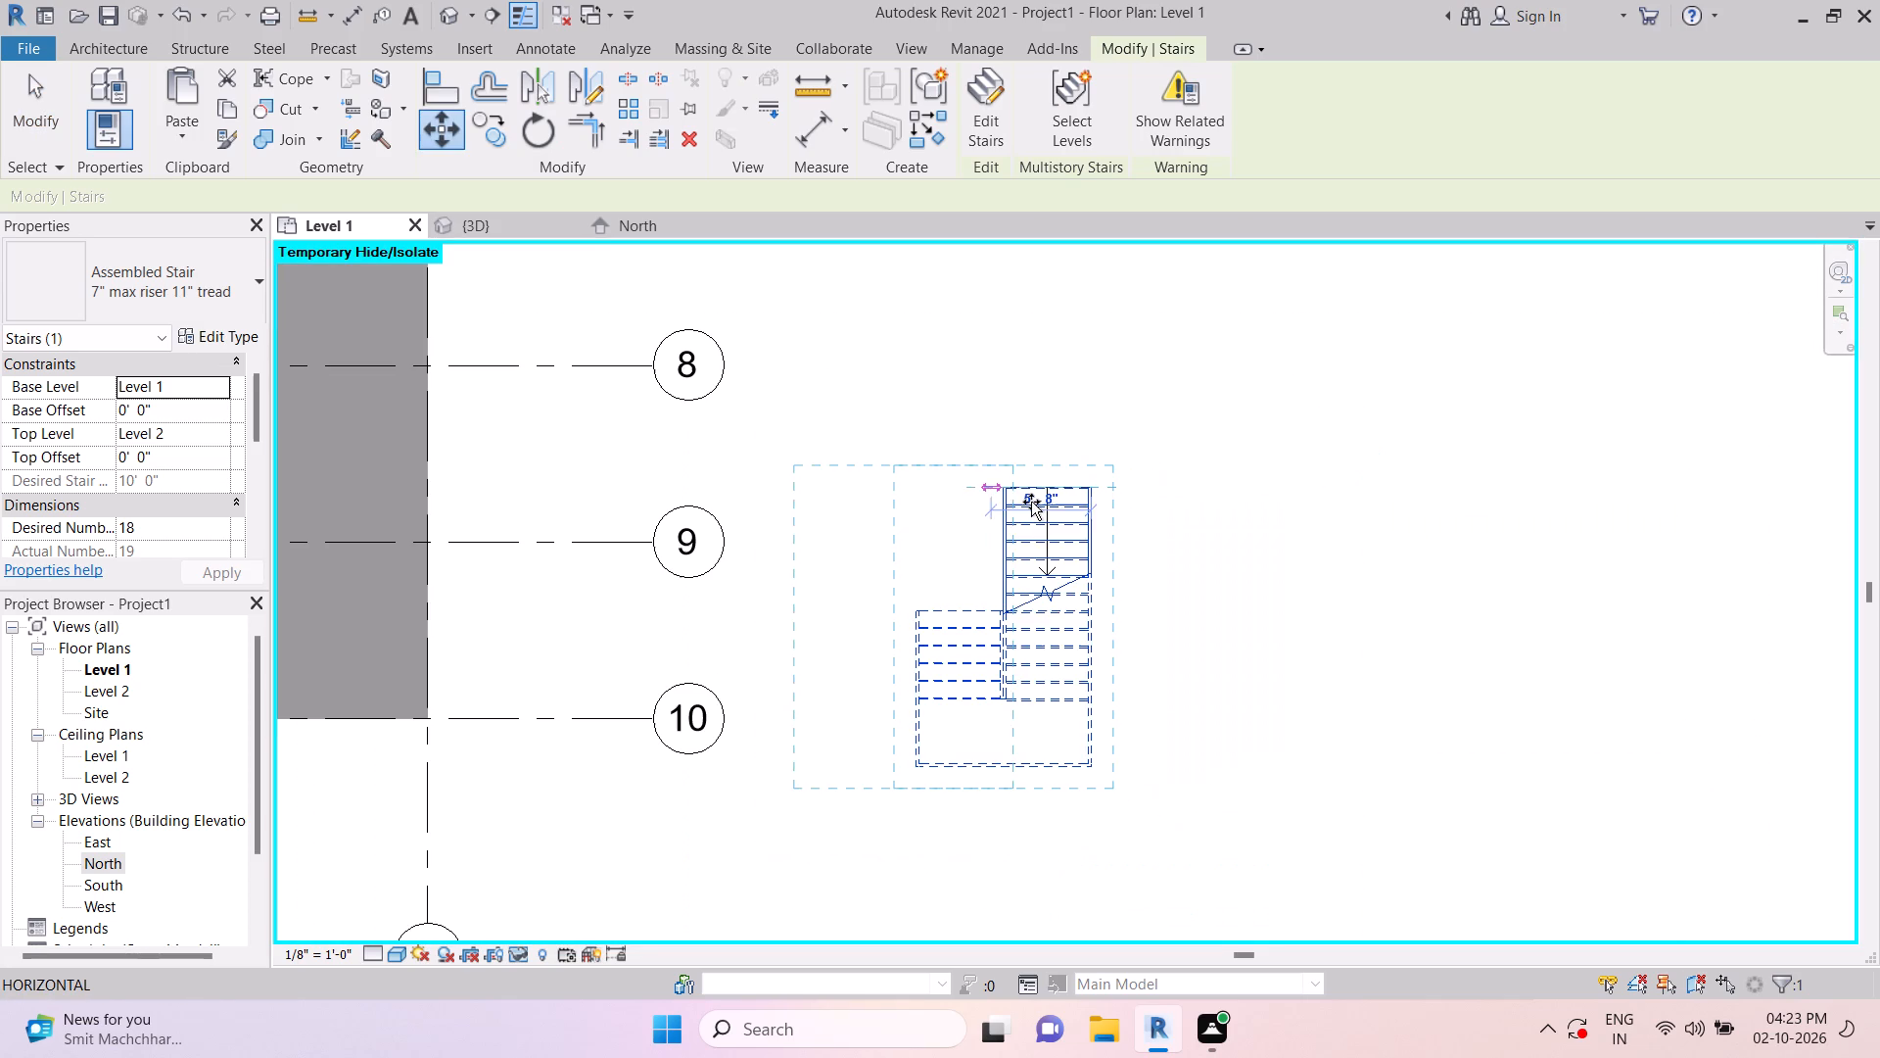
middle_click_drag(512, 444, 1041, 697)
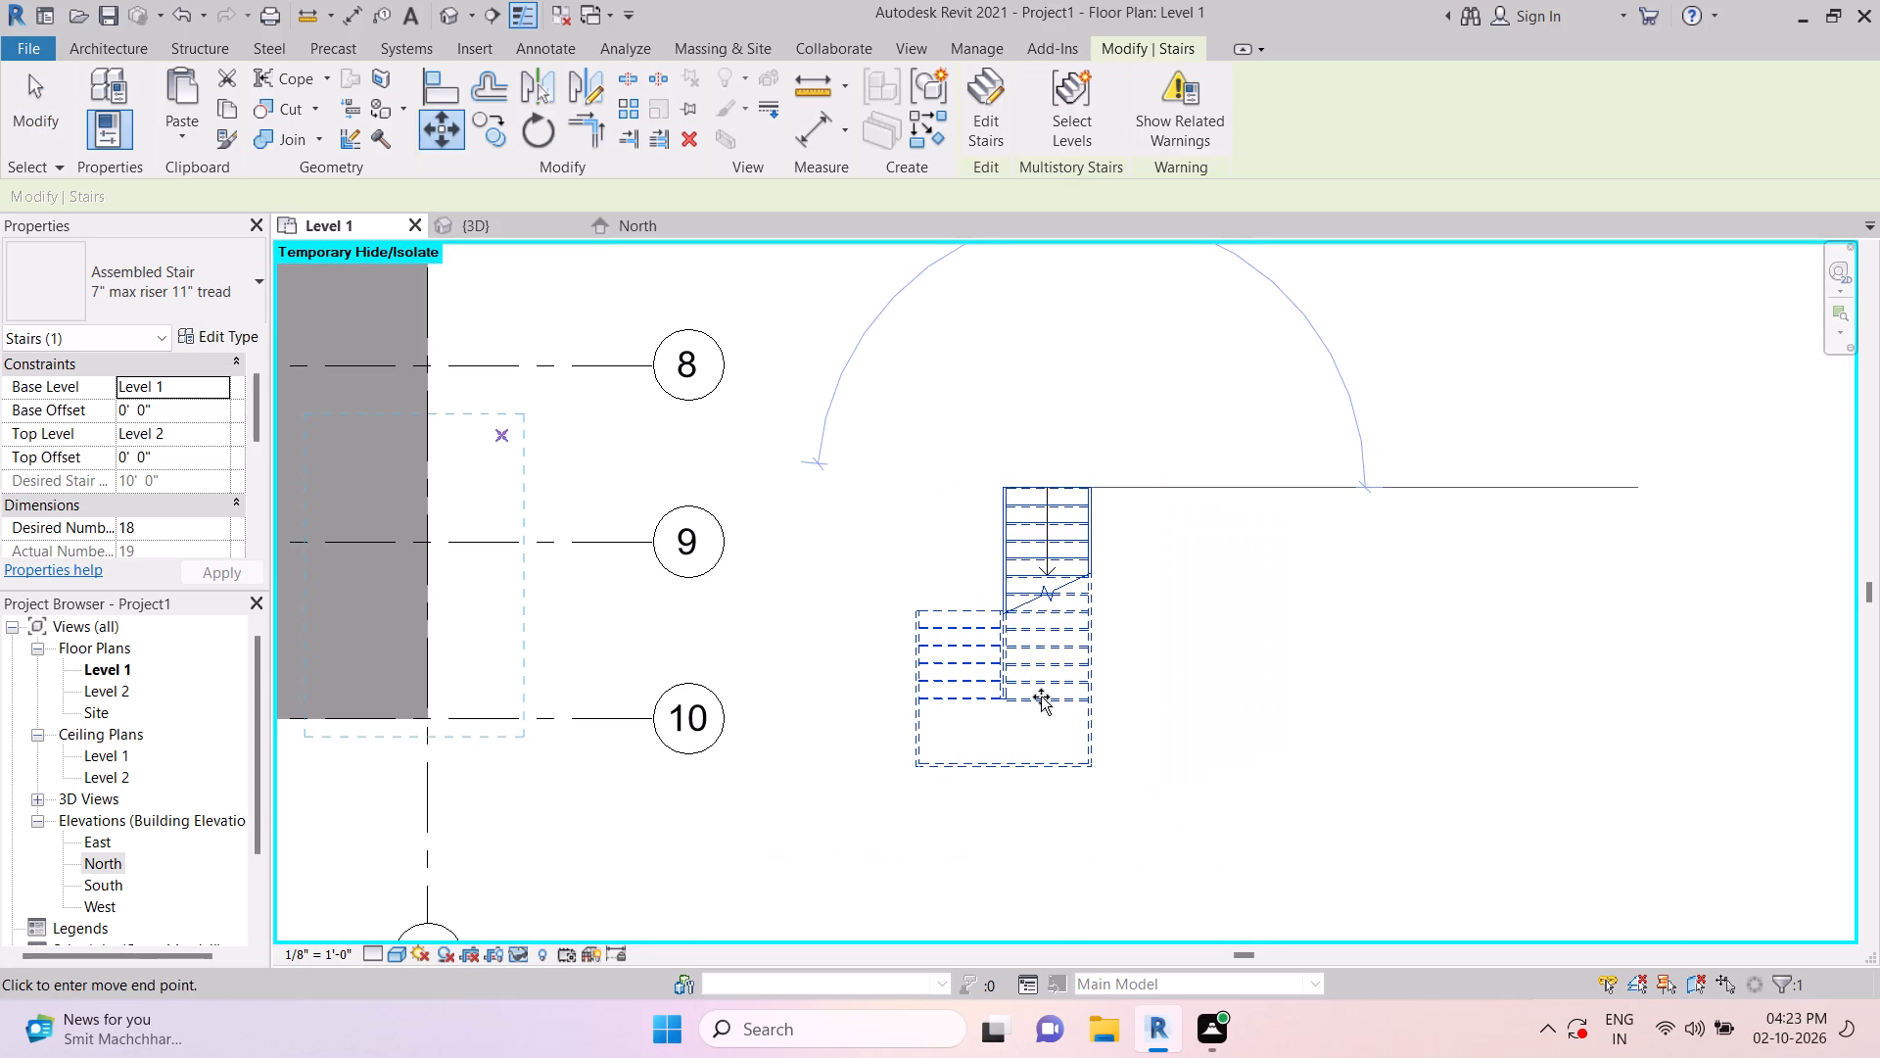
middle_click_drag(1041, 697, 1062, 726)
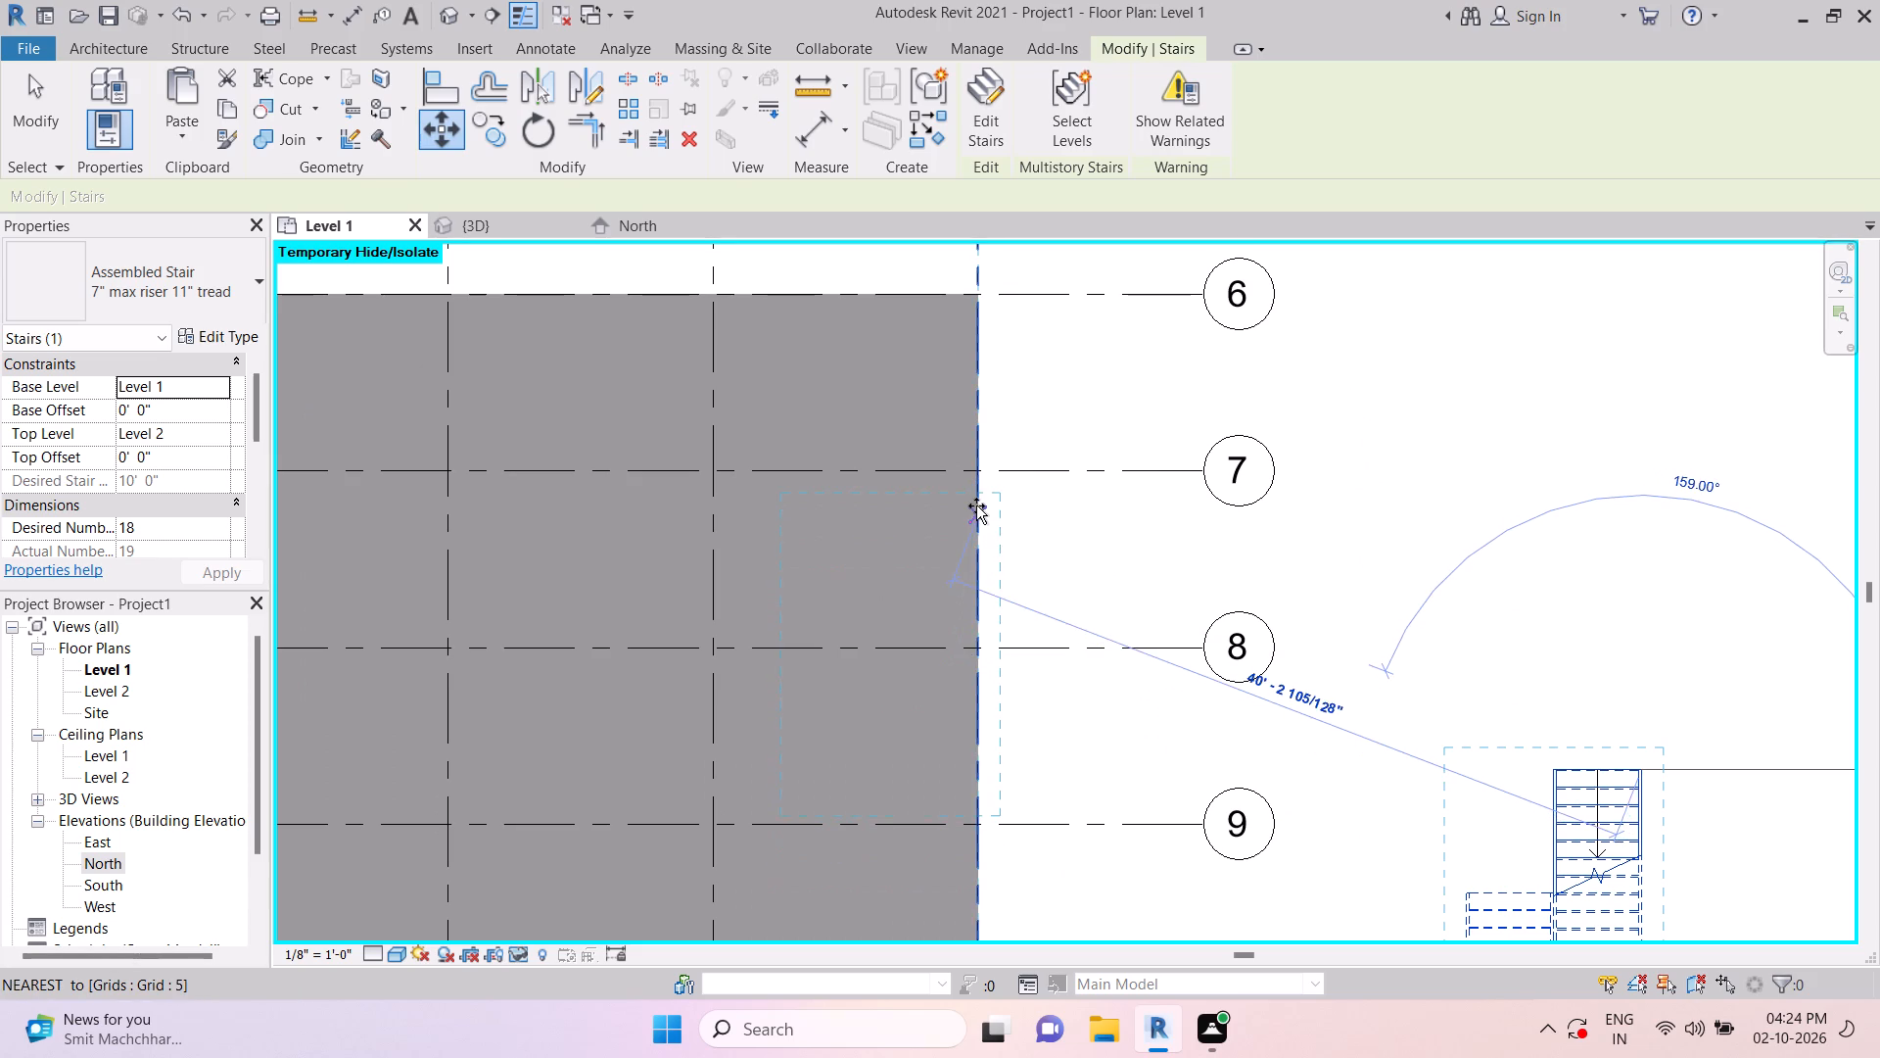
scroll(971, 482, "up", 4)
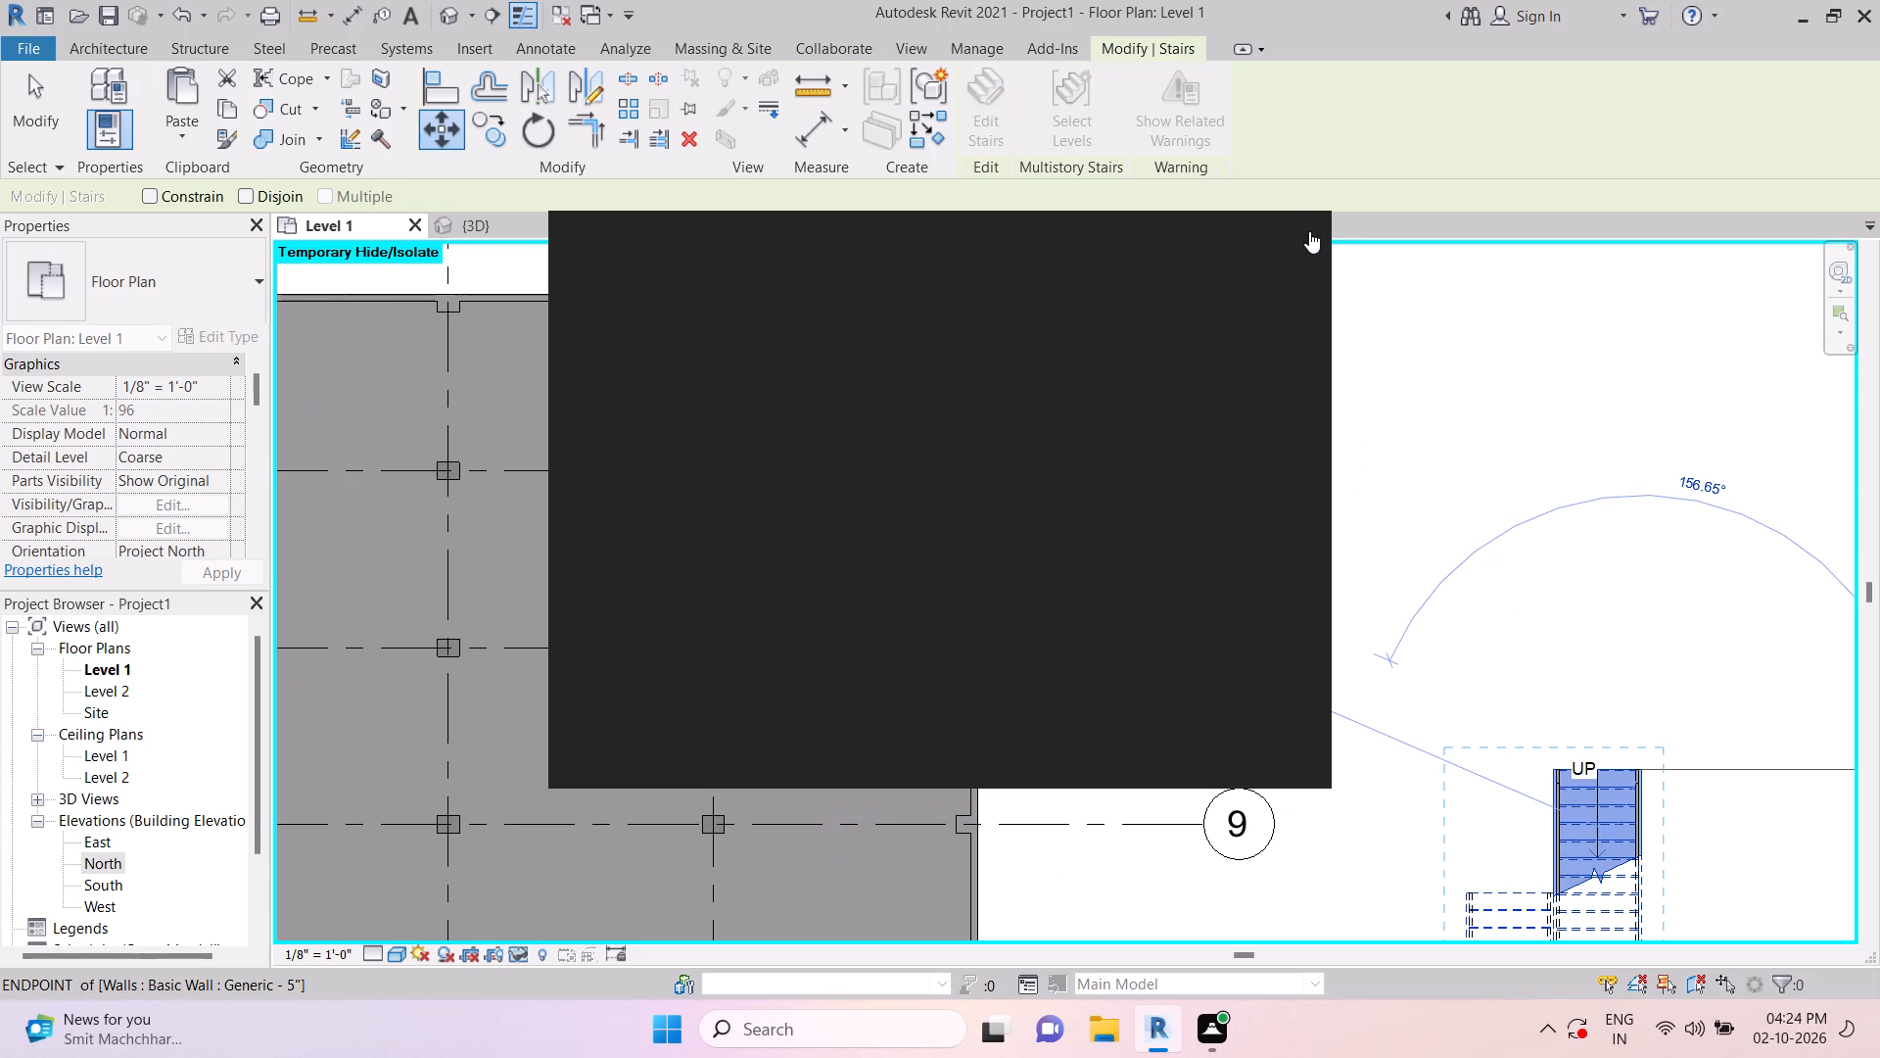
left_click(1309, 231)
left_click(1285, 242)
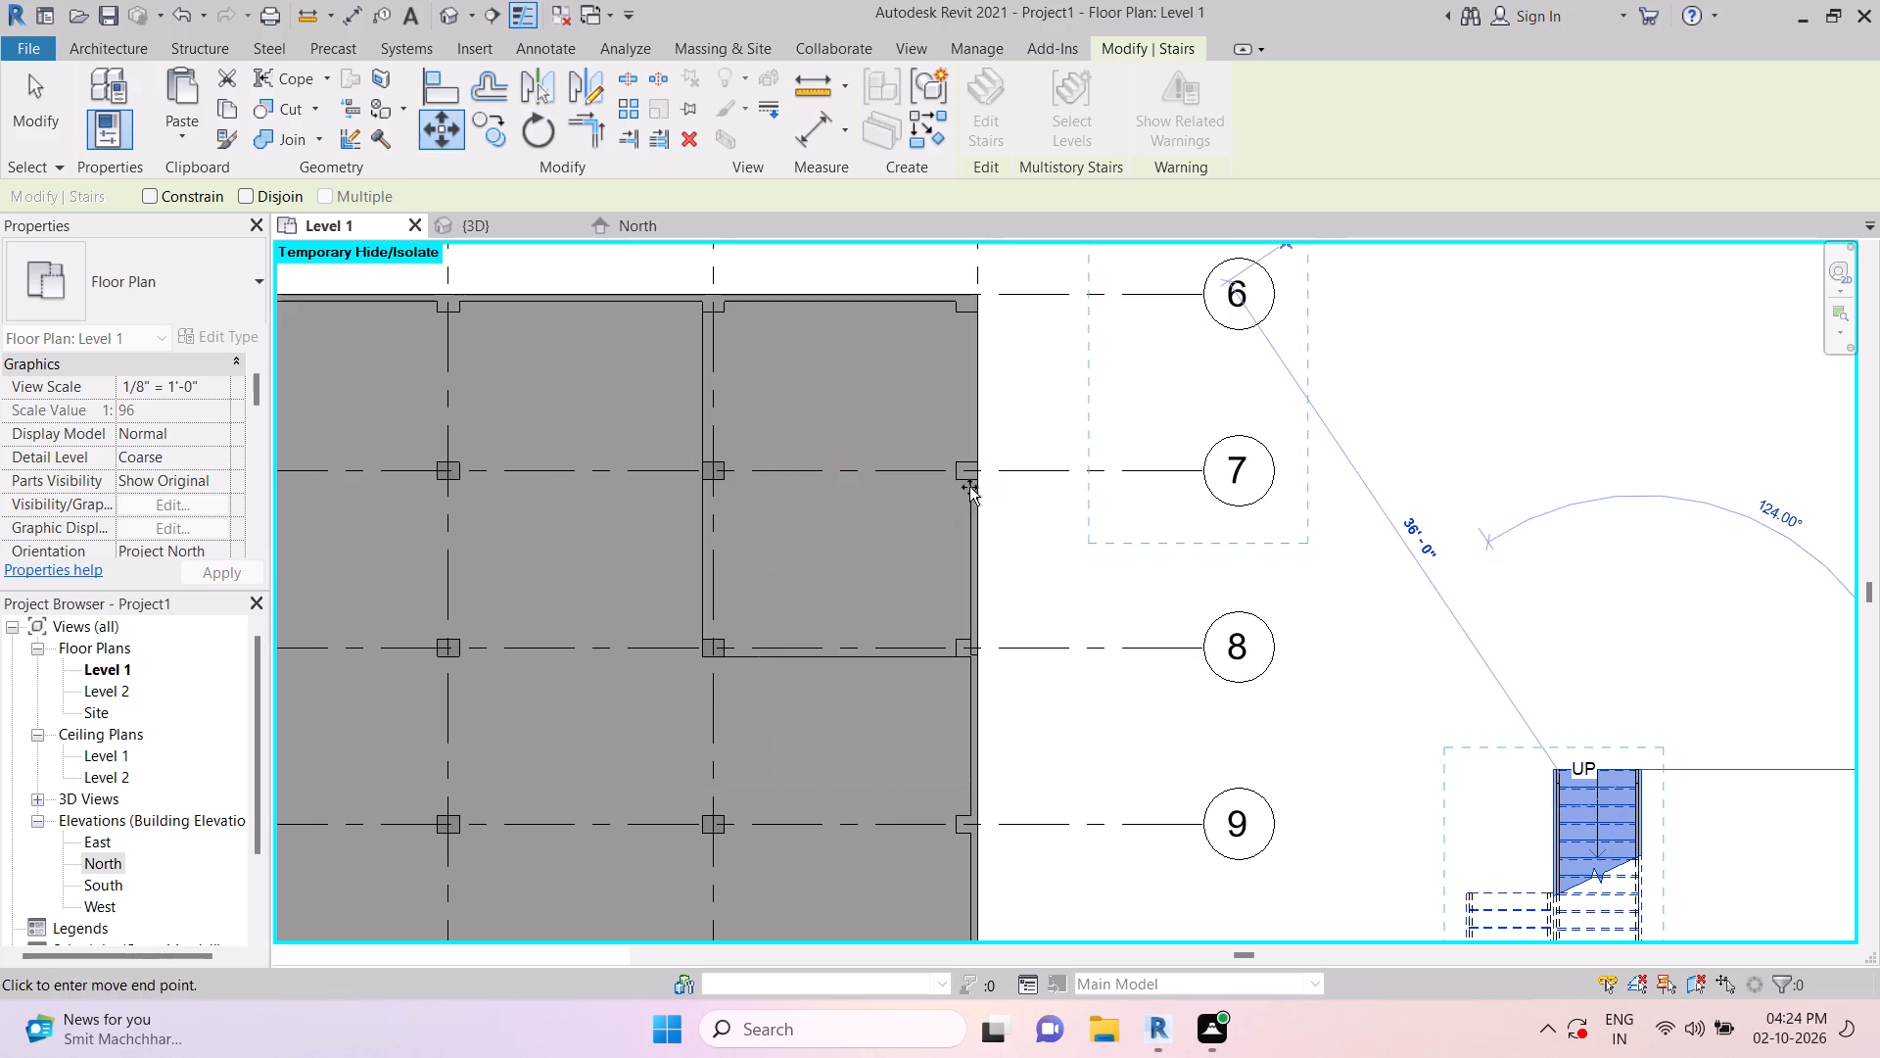
scroll(970, 484, "up", 9)
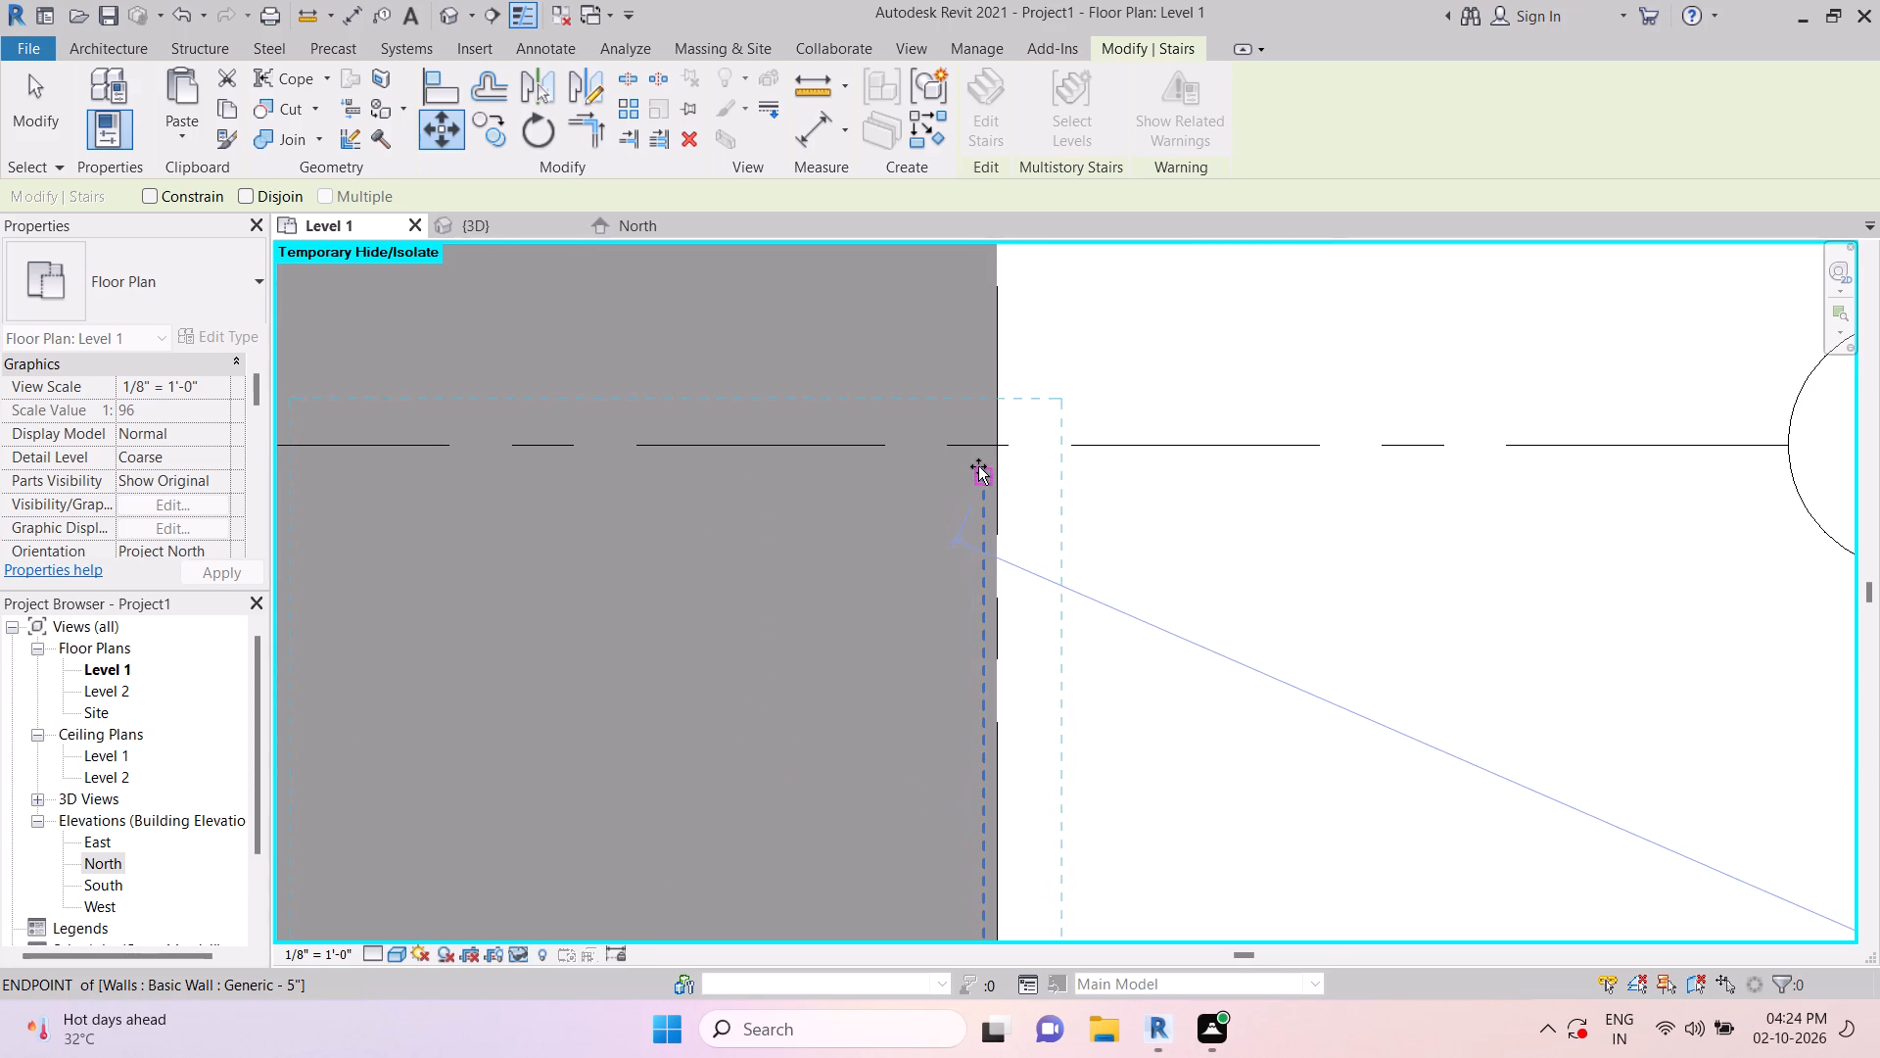
left_click(996, 420)
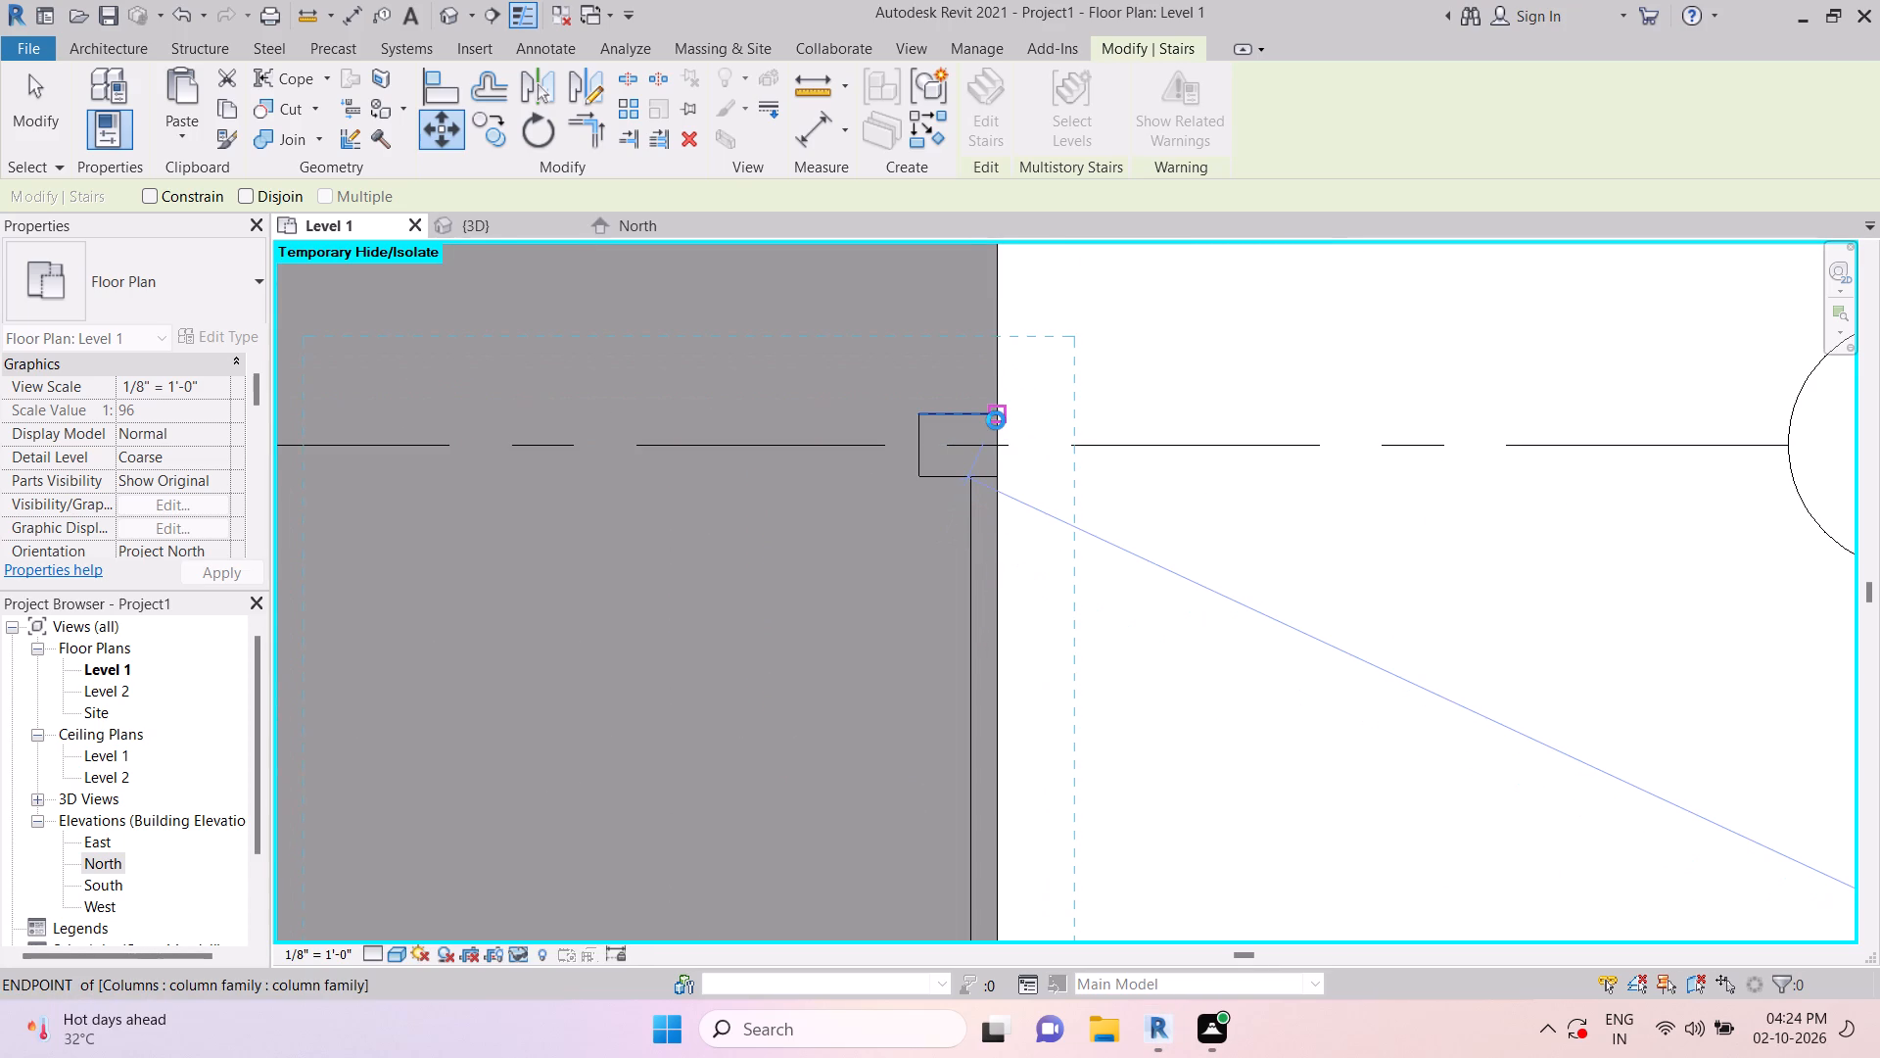
key("Escape")
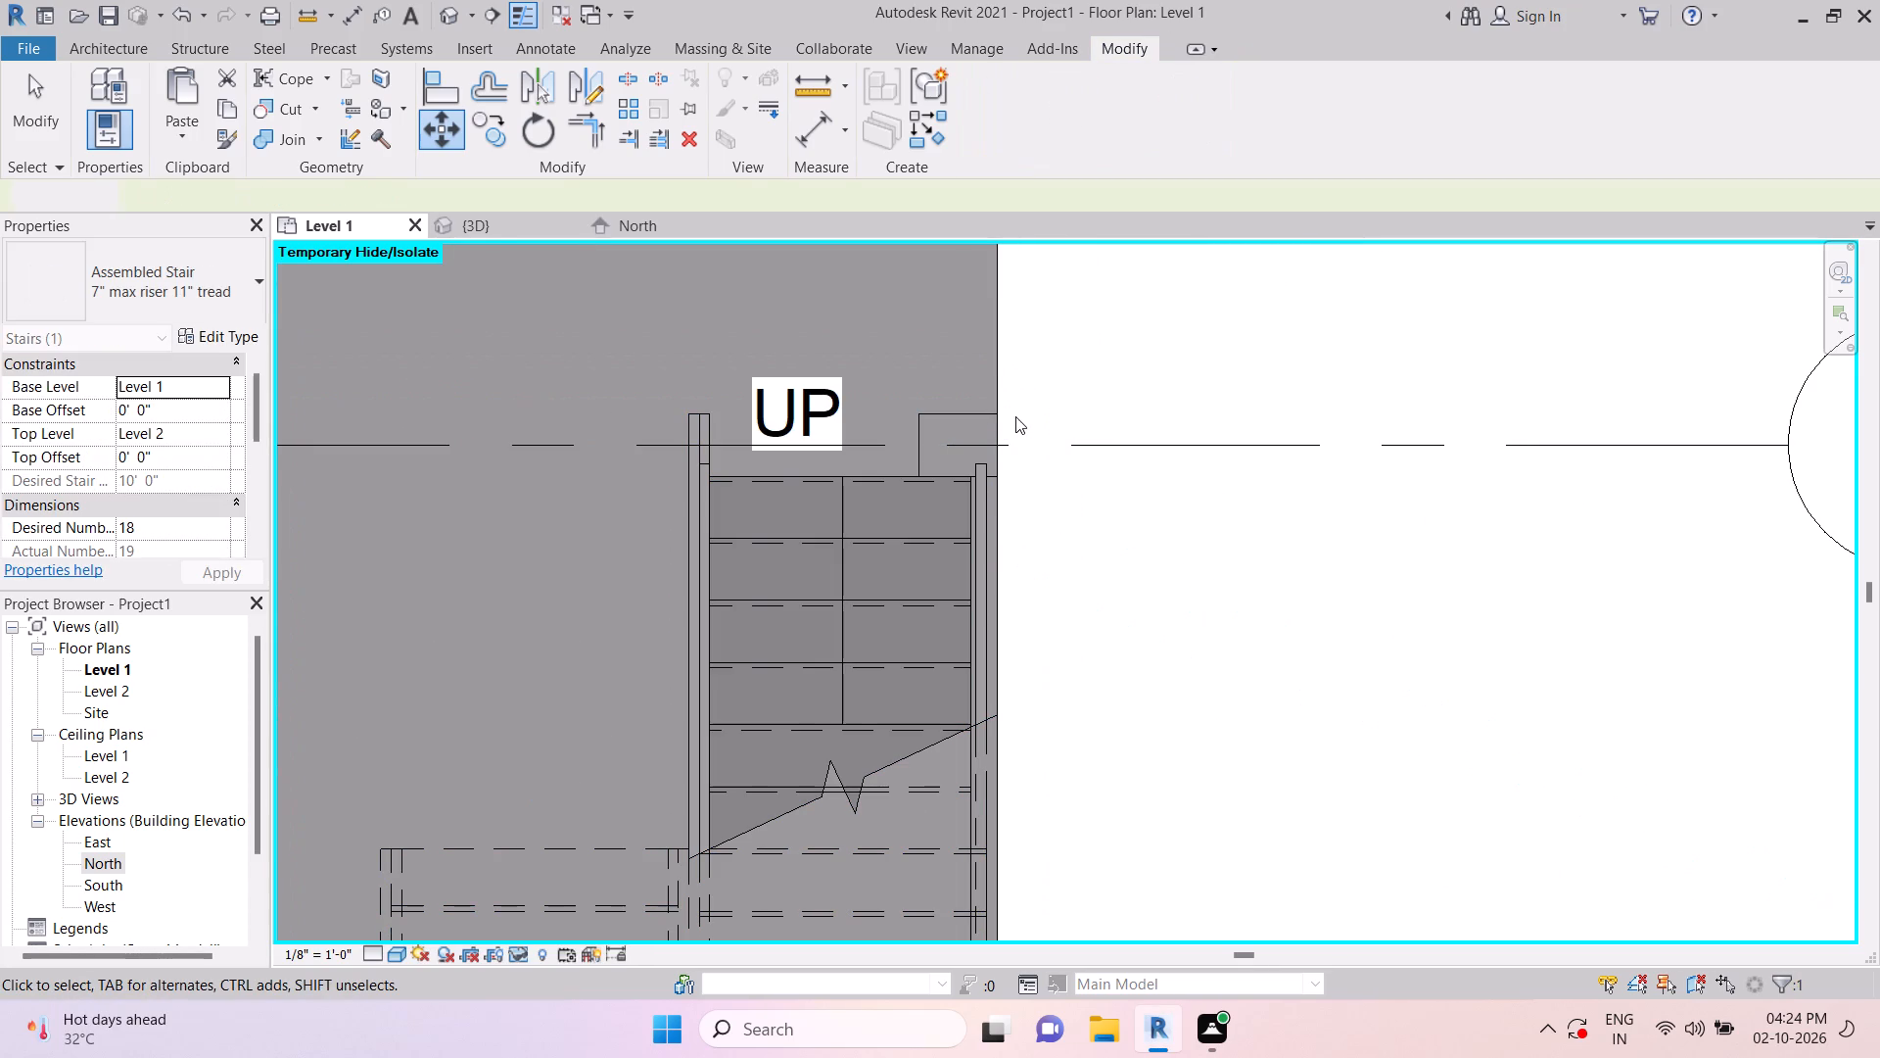
key("Escape")
scroll(1015, 416, "down", 6)
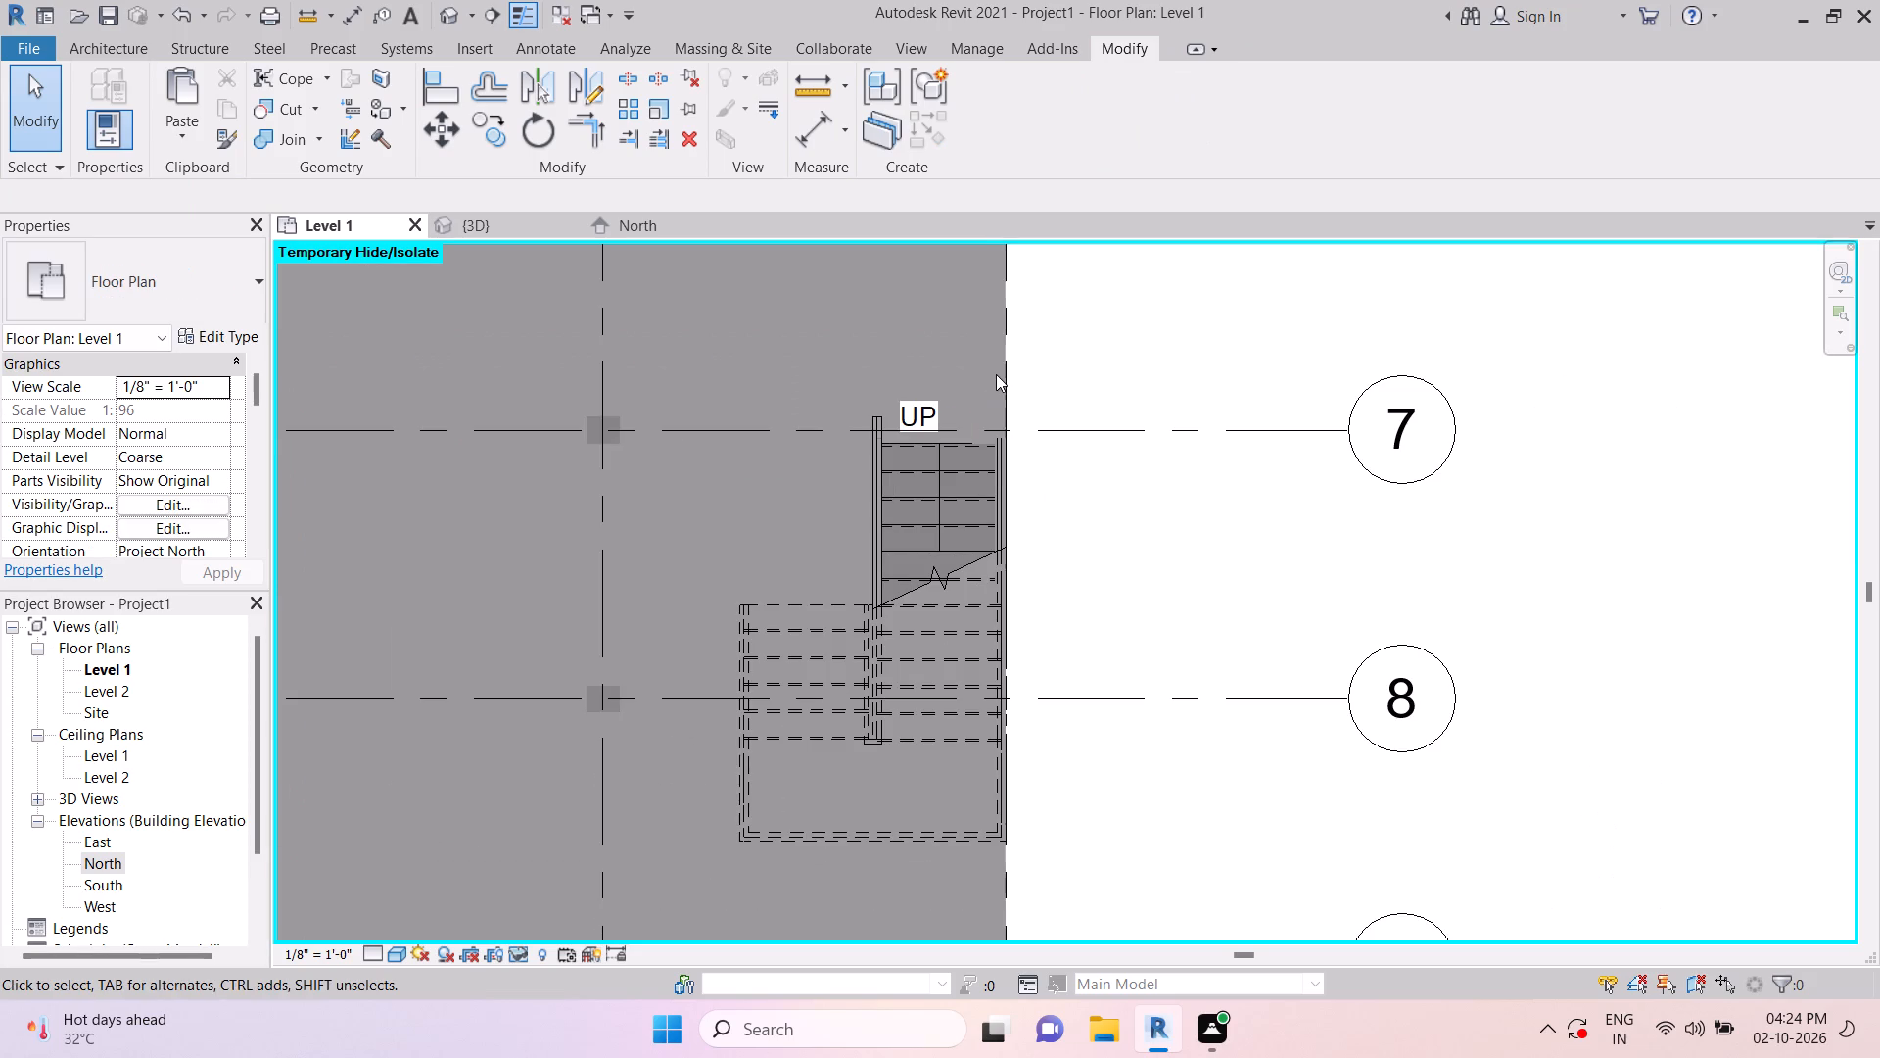
key("Escape")
scroll(940, 528, "down", 1)
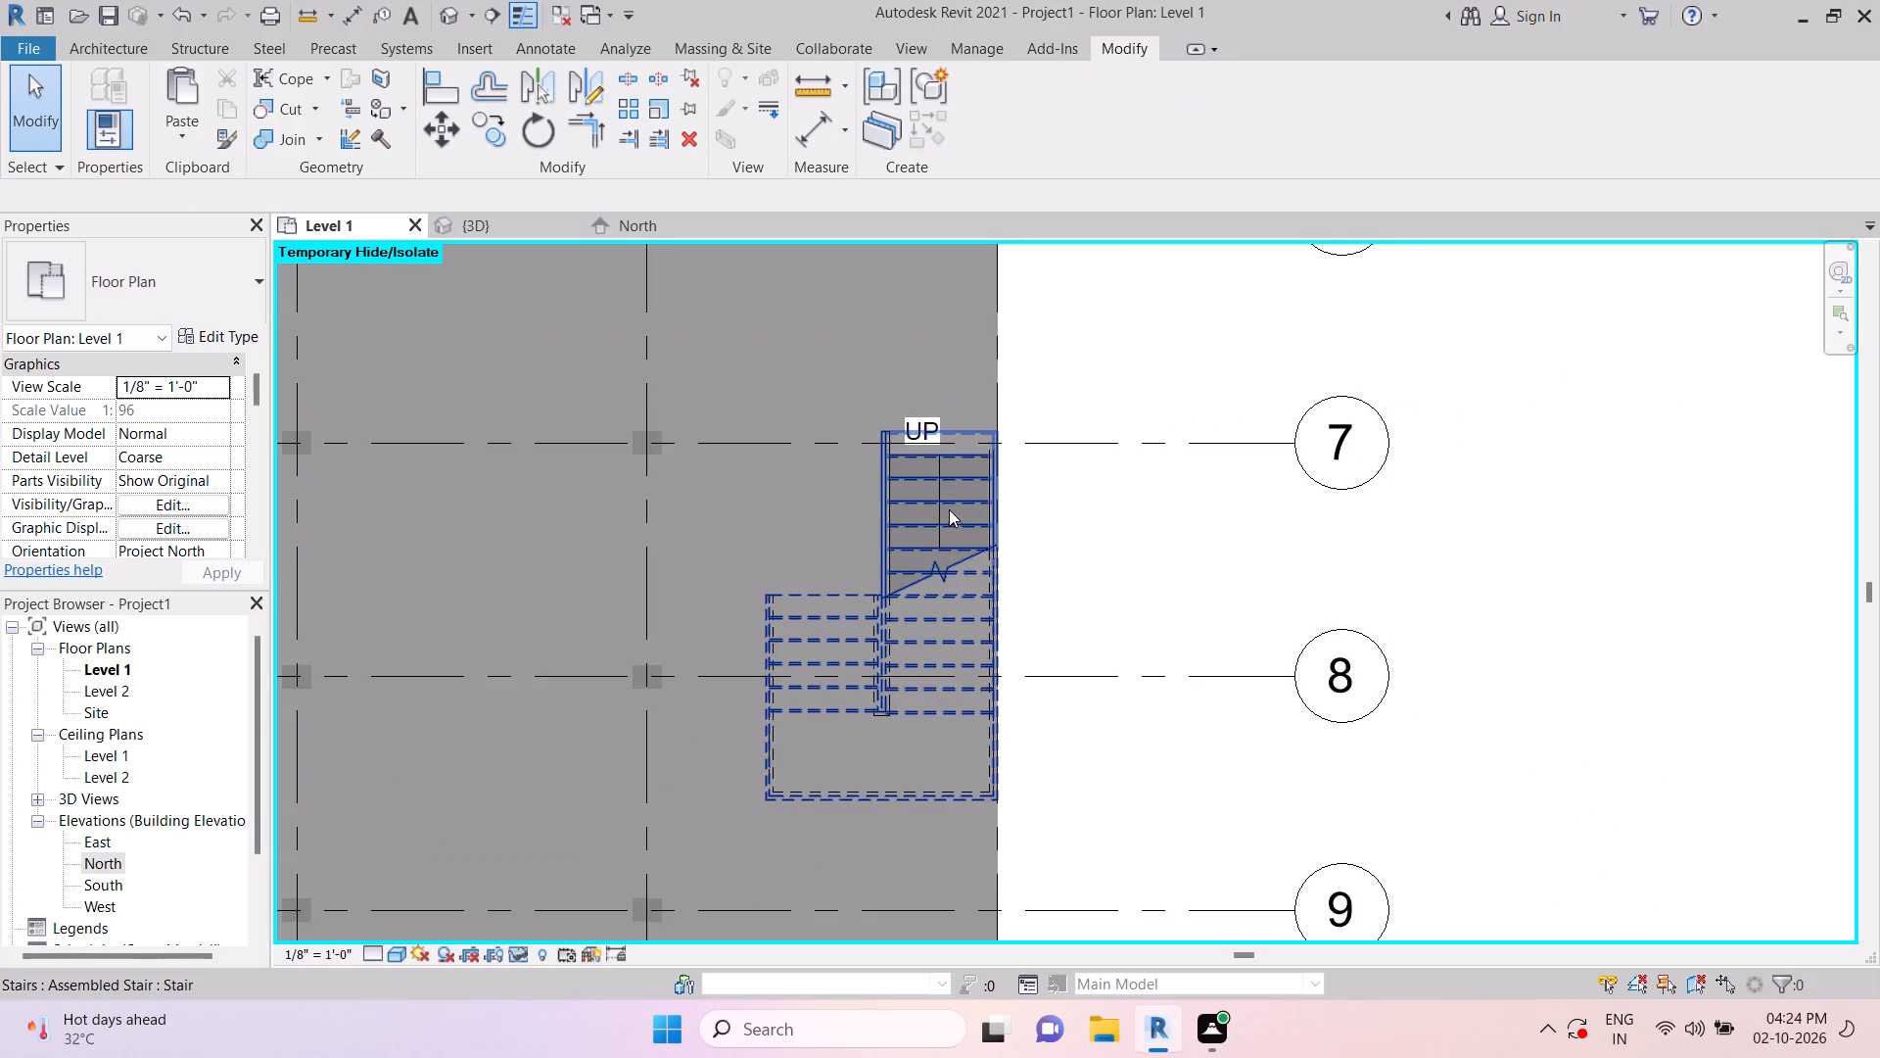
key("Escape")
scroll(958, 491, "down", 4)
key("Escape")
key("Escape")
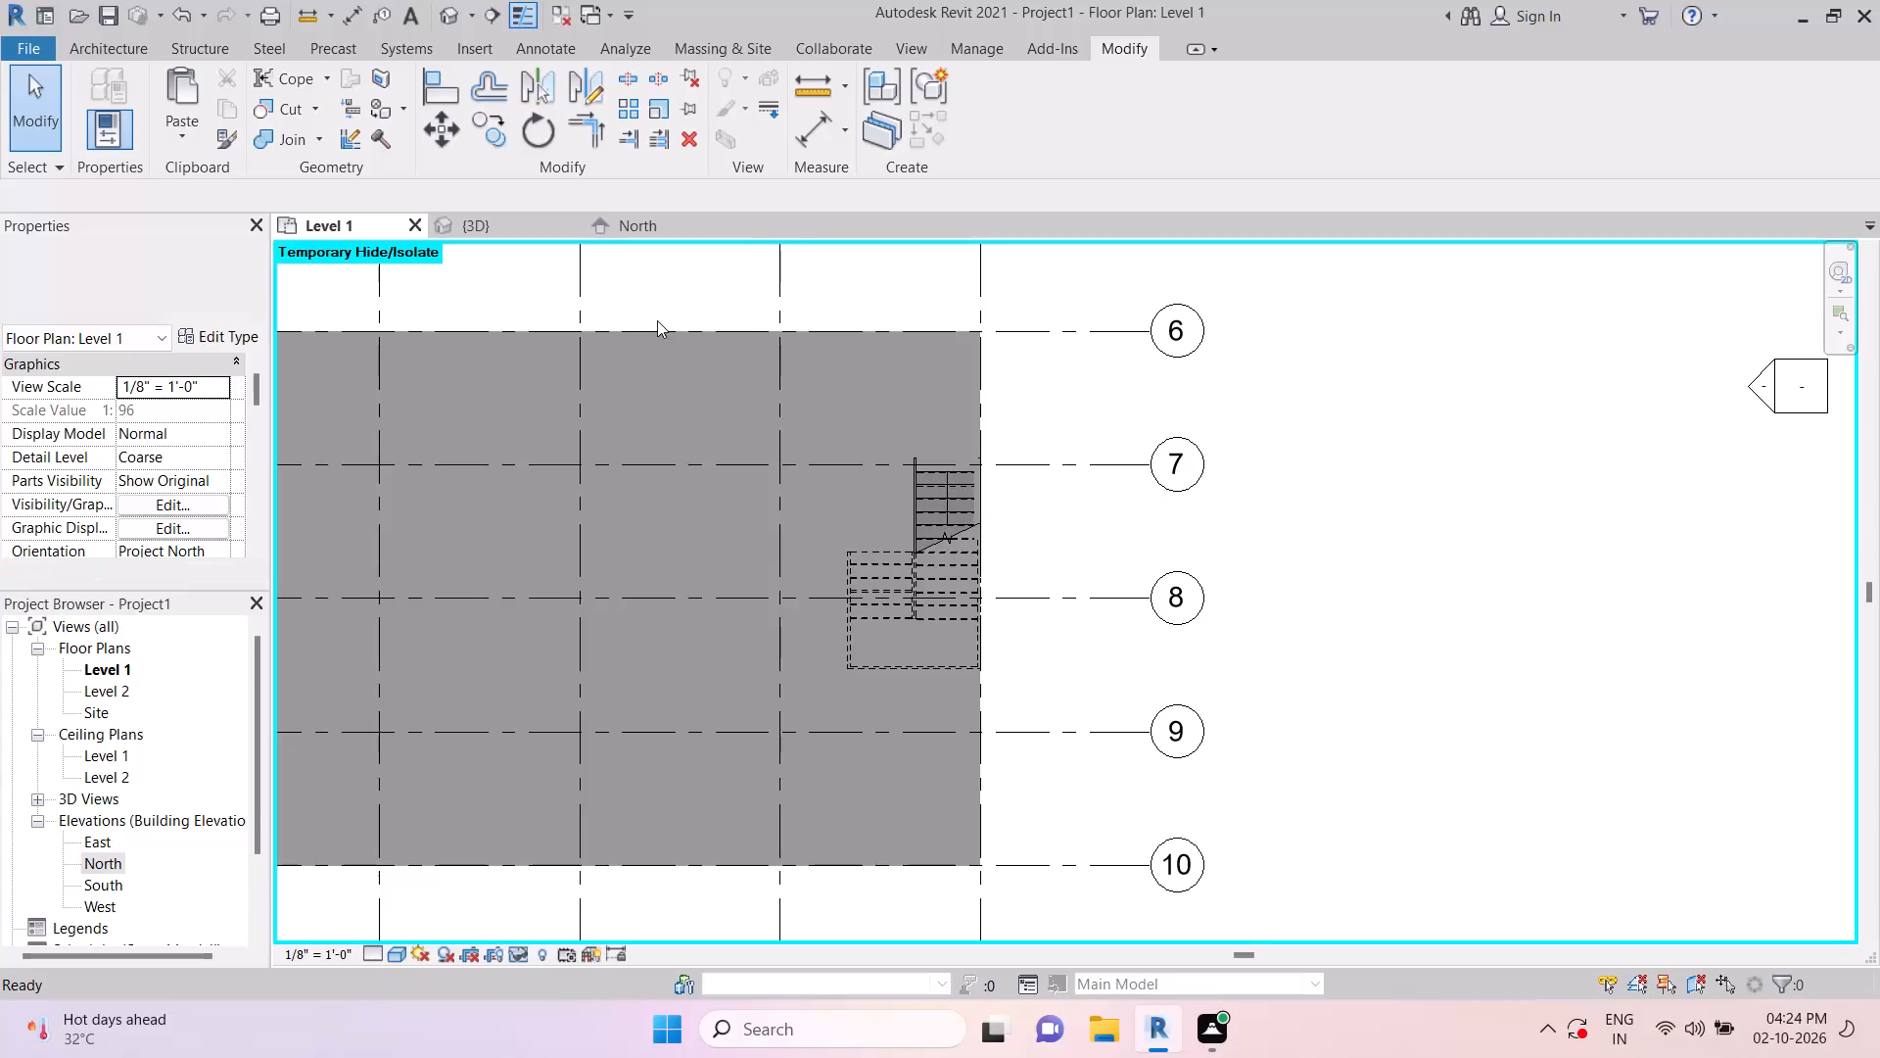
key("Escape")
In the 3D view, delete both handrails from the Level 1 stair on the building's east side.
left_click(477, 222)
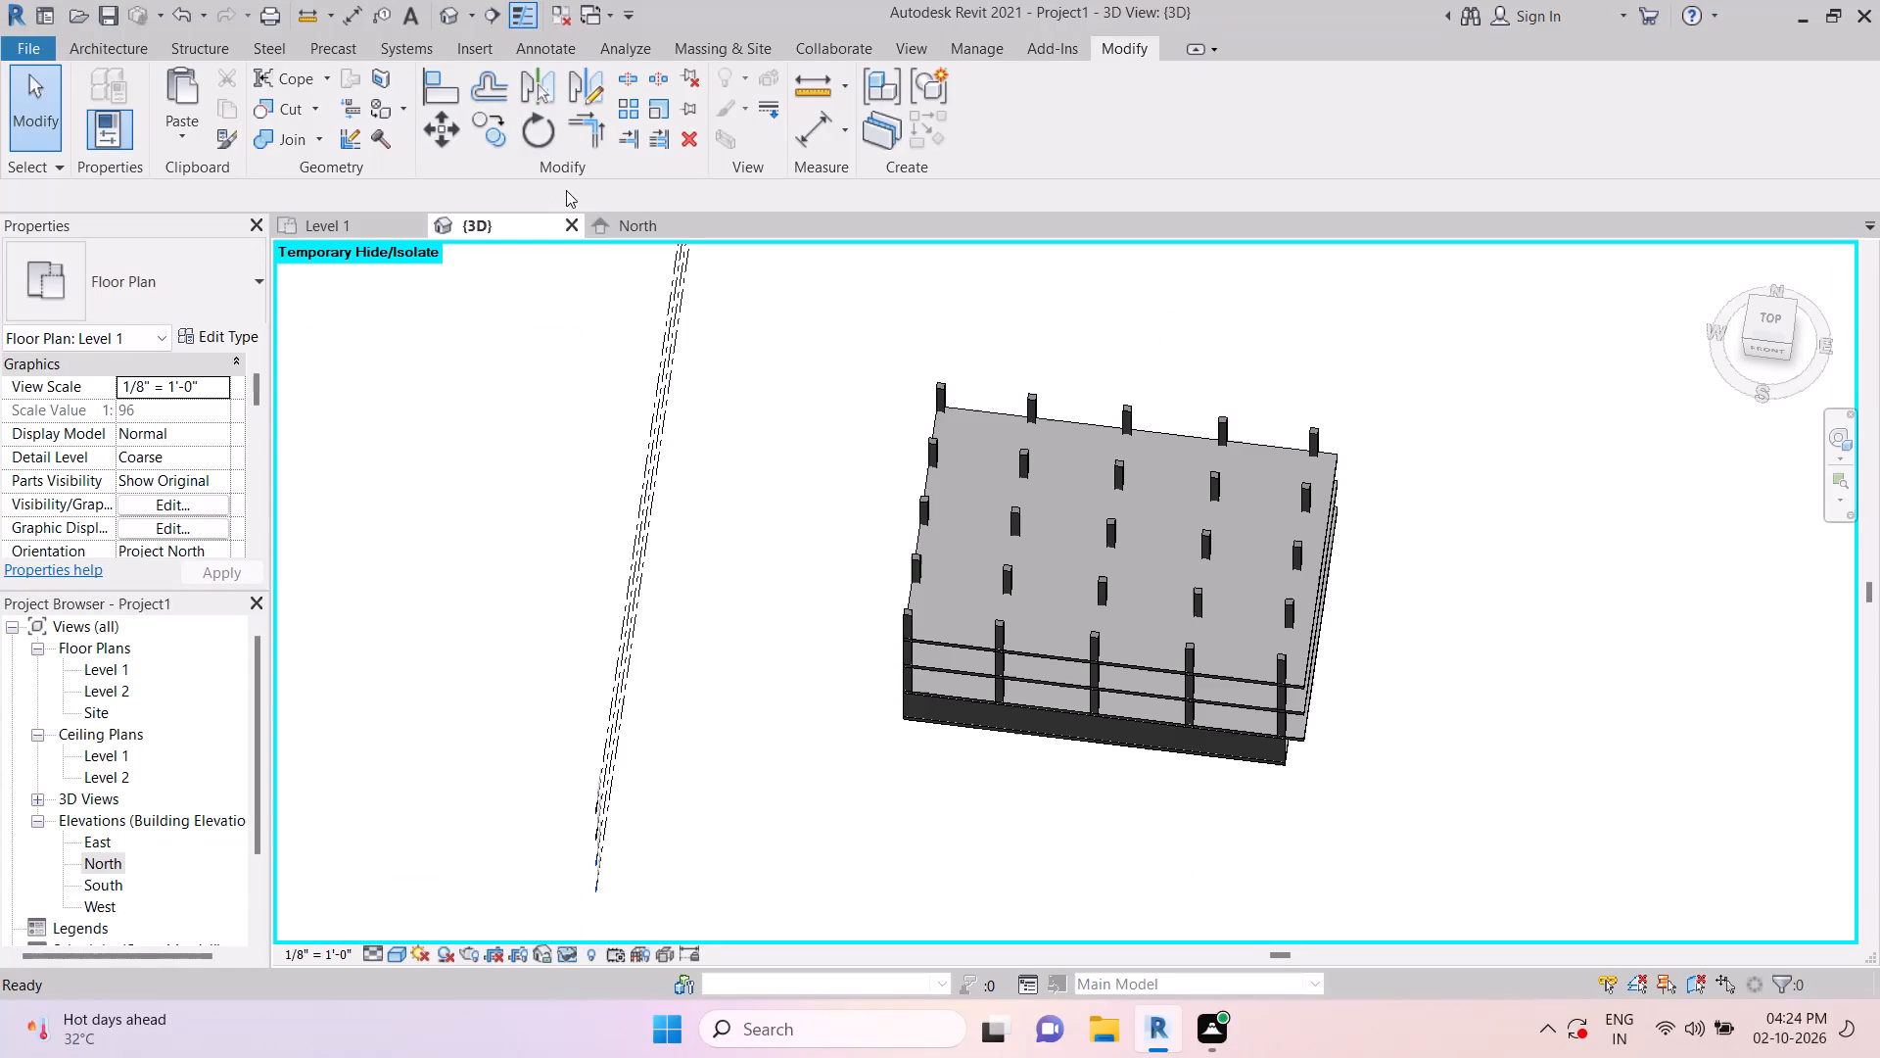
middle_click_drag(1449, 813, 1106, 533, "shift")
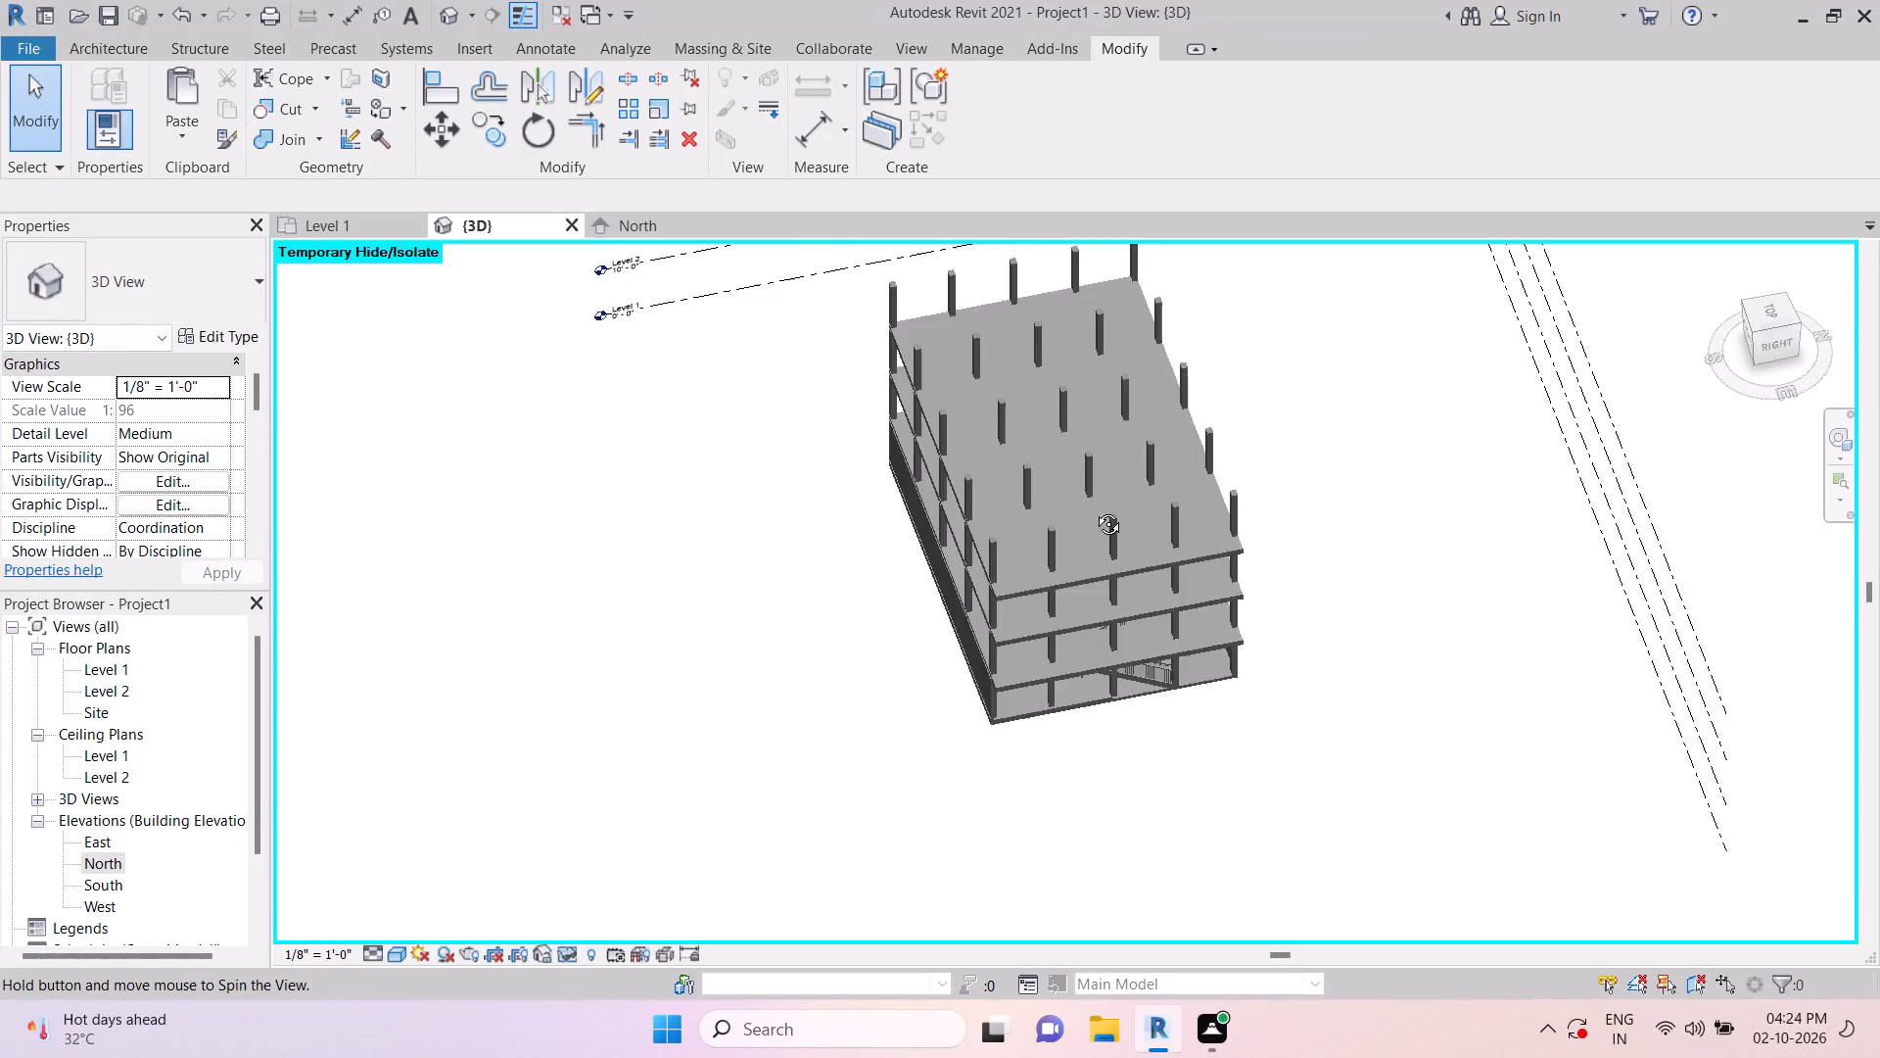
middle_click_drag(1262, 745, 1196, 474, "shift")
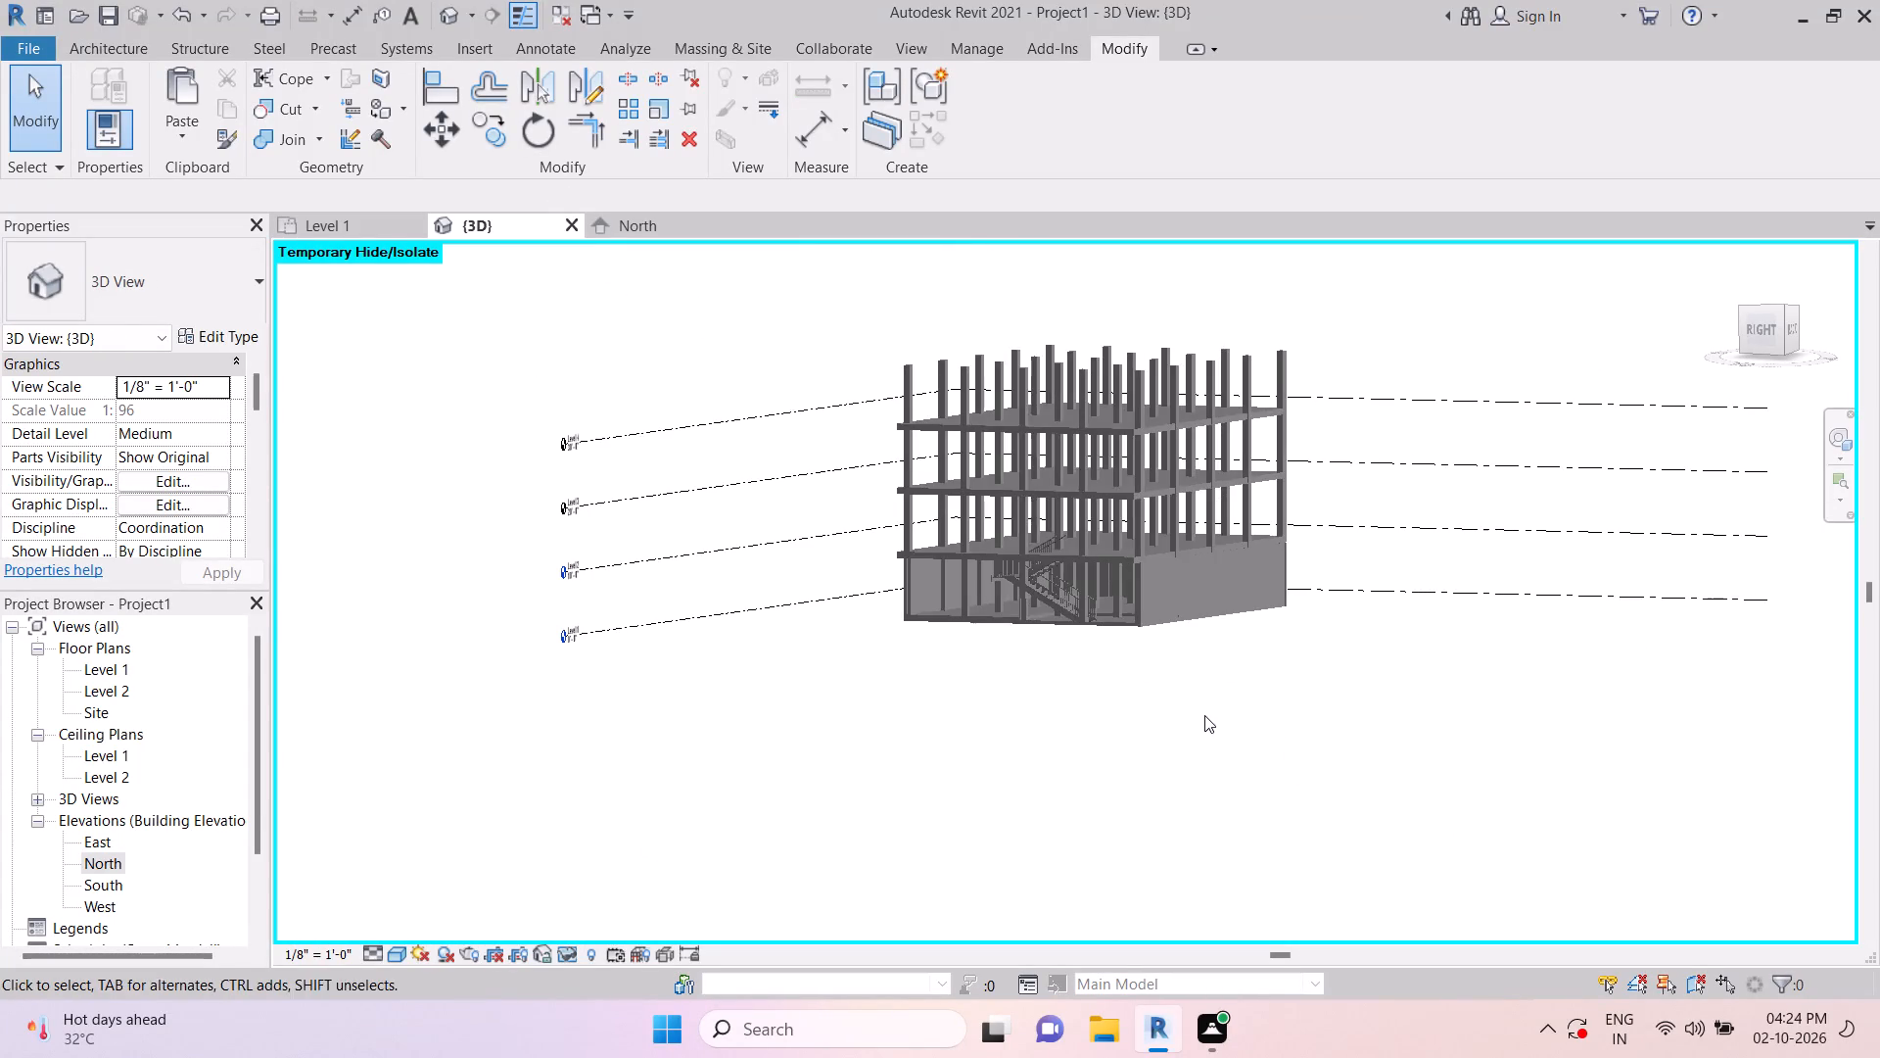
middle_click_drag(1203, 712, 1216, 724, "shift")
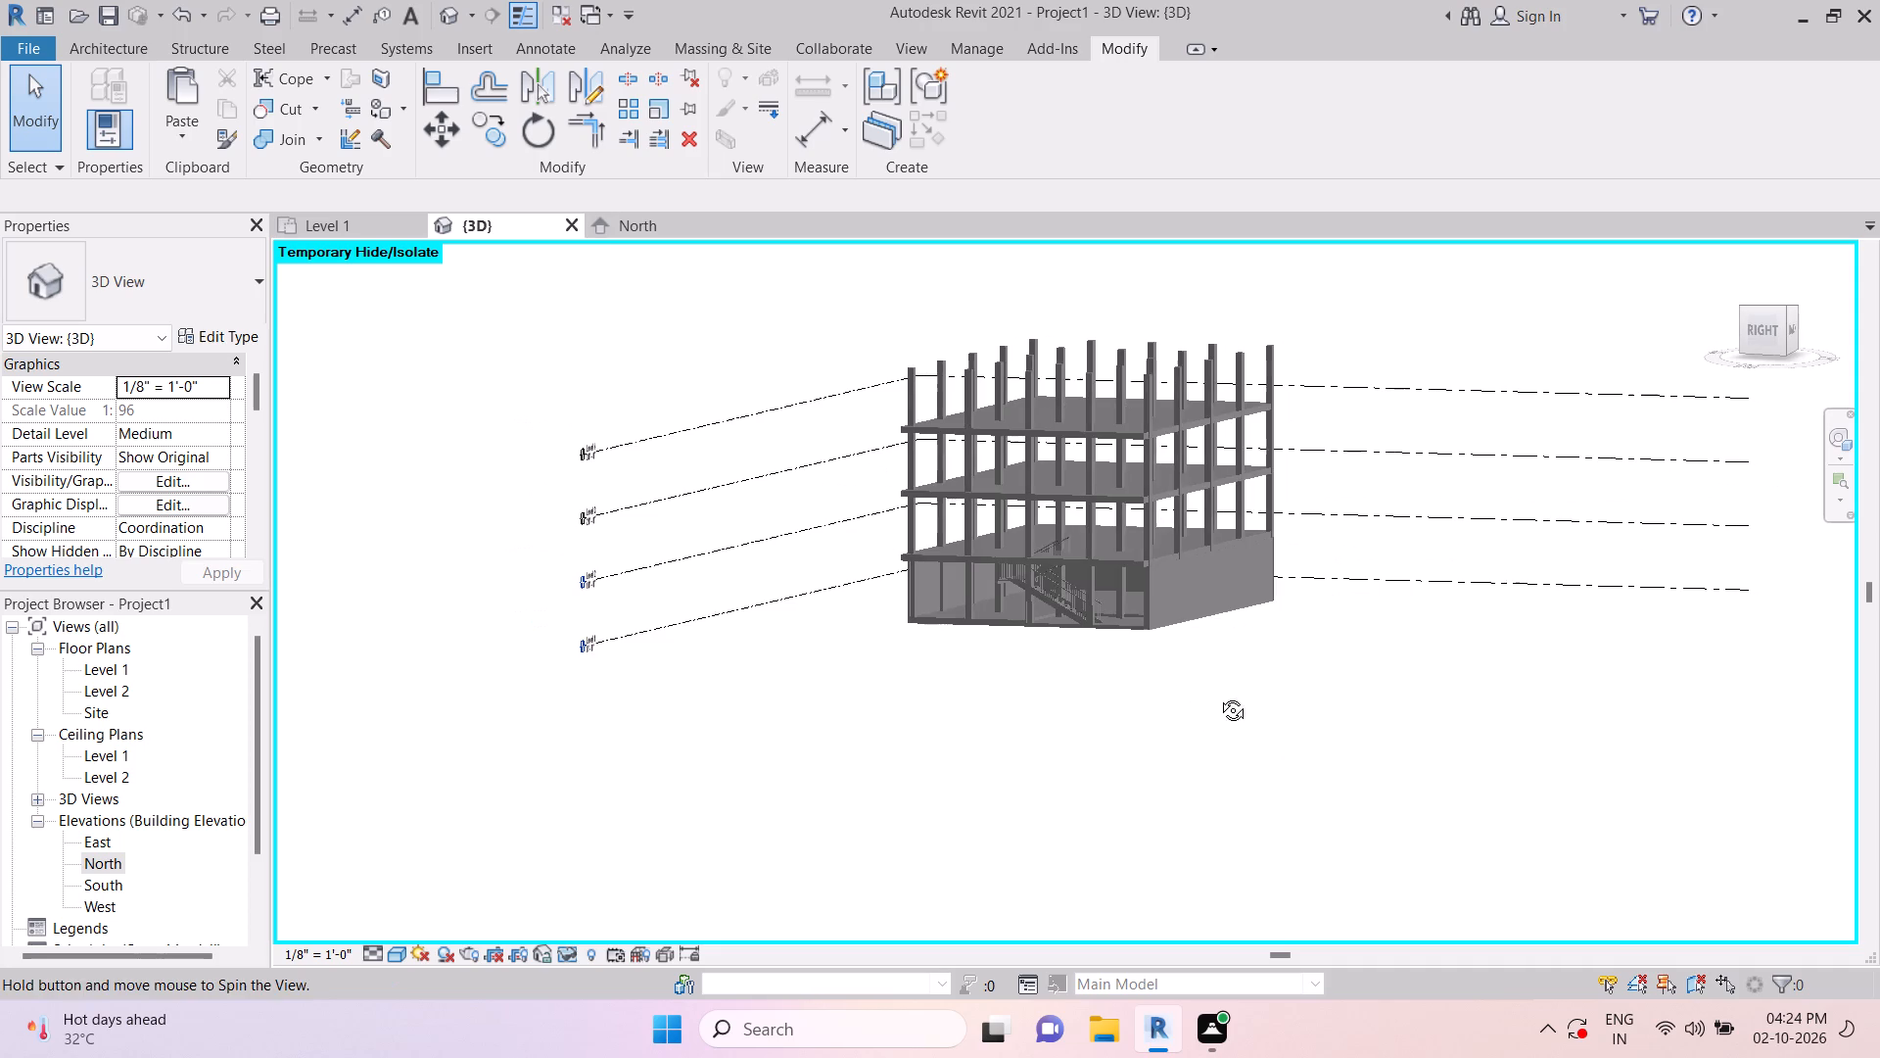
scroll(1027, 545, "up", 10)
key("Escape")
key("Escape")
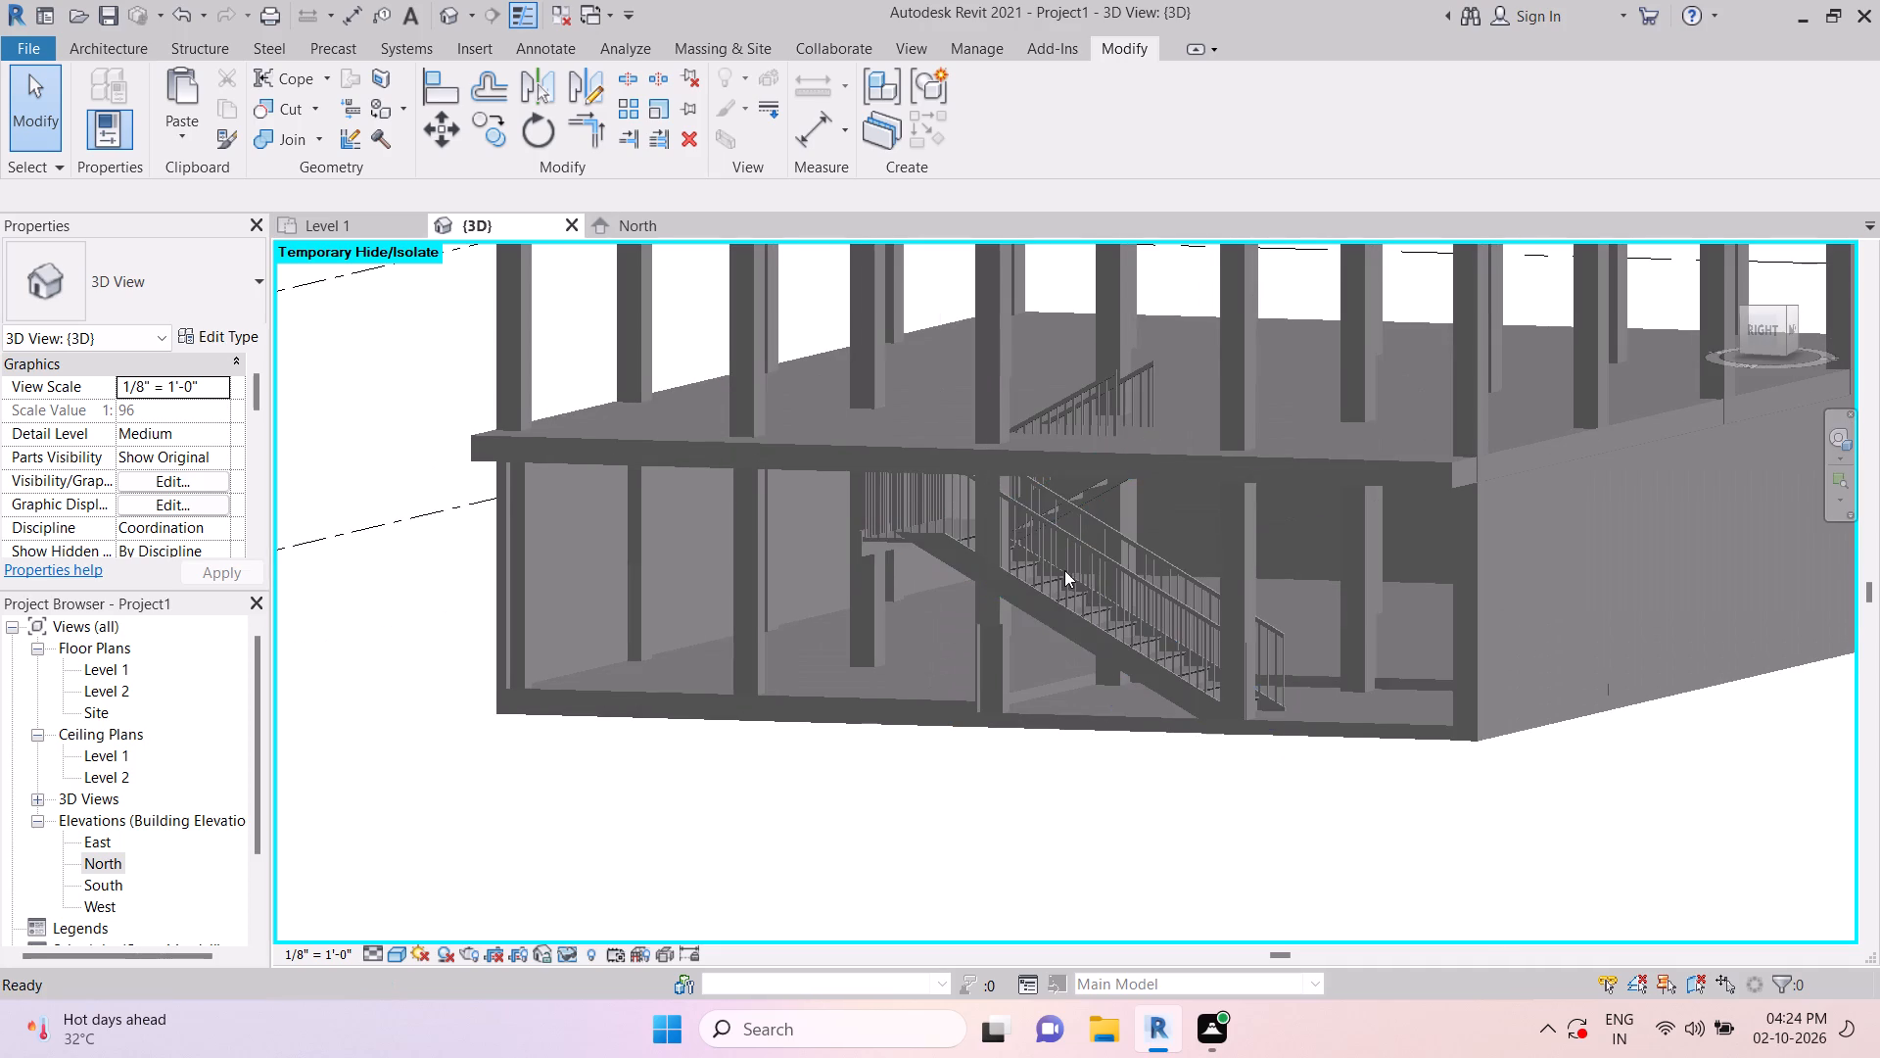
left_click(1101, 551)
key("Escape")
key("Escape")
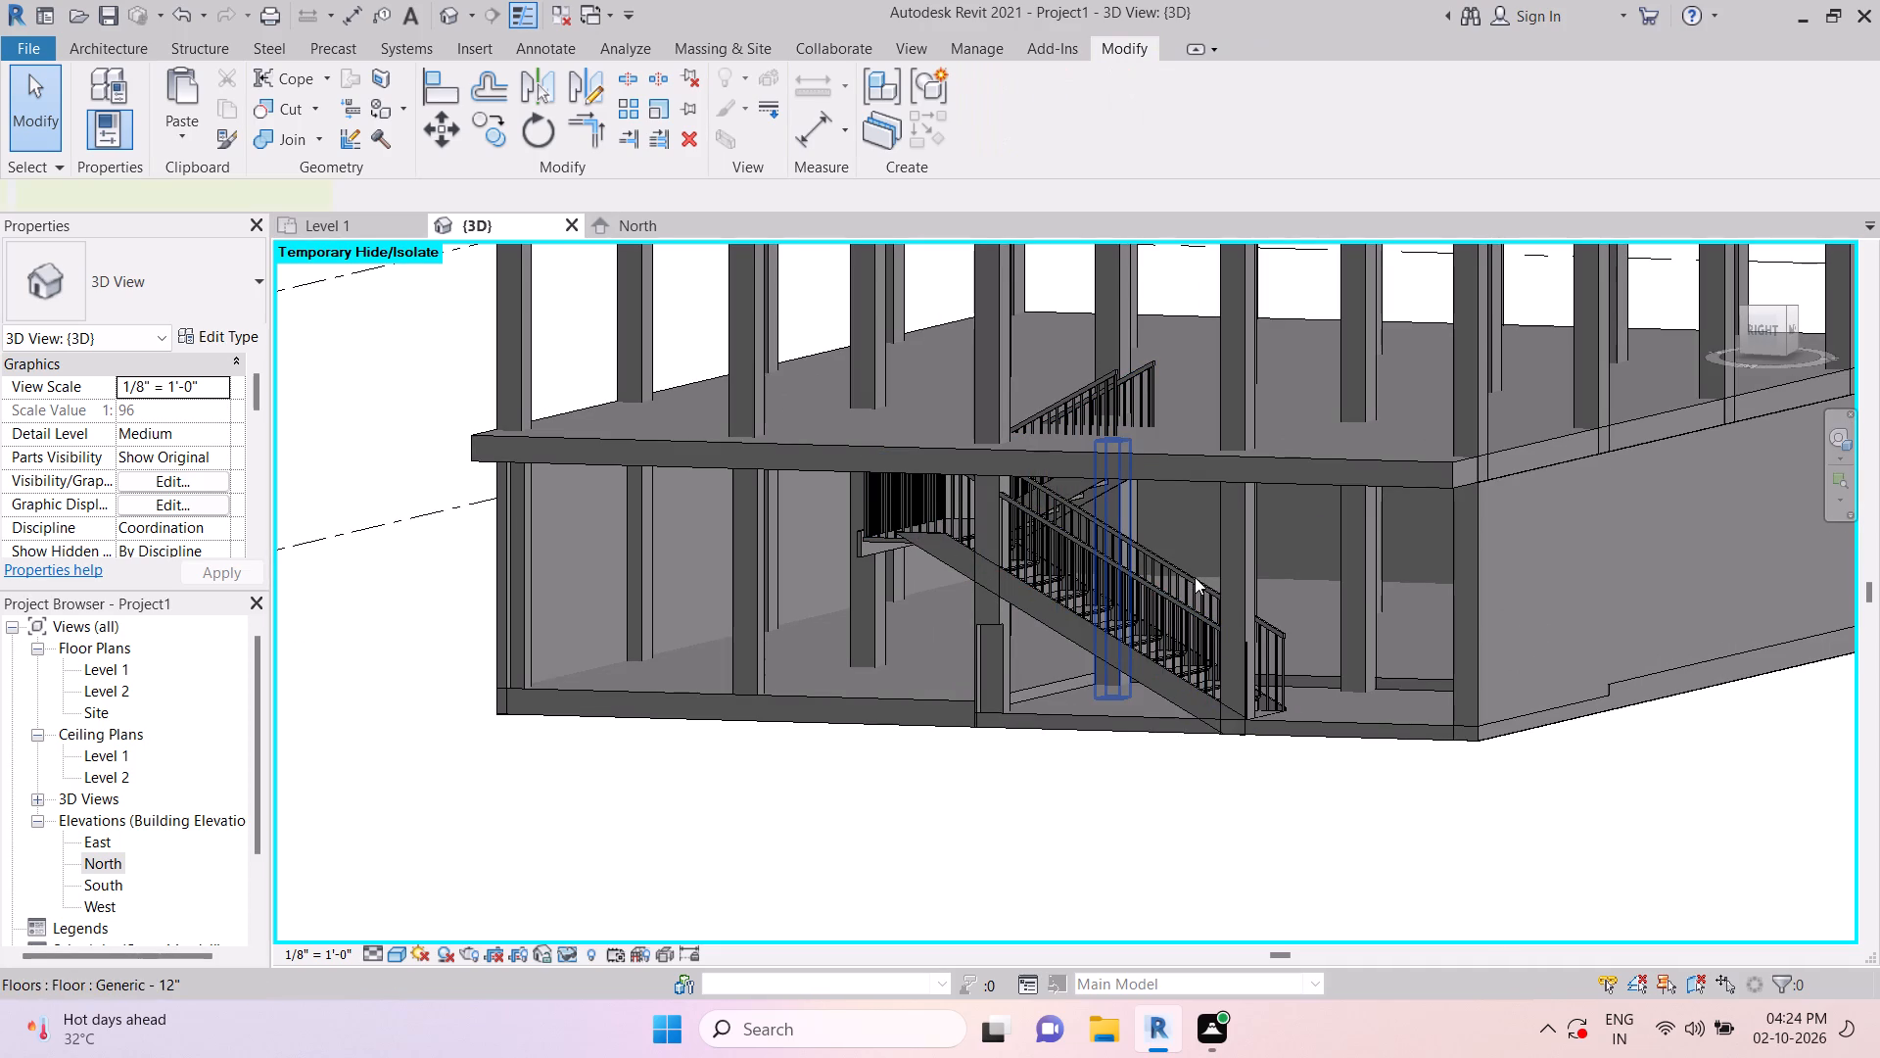
key("Escape")
left_click(1178, 572)
key("Delete")
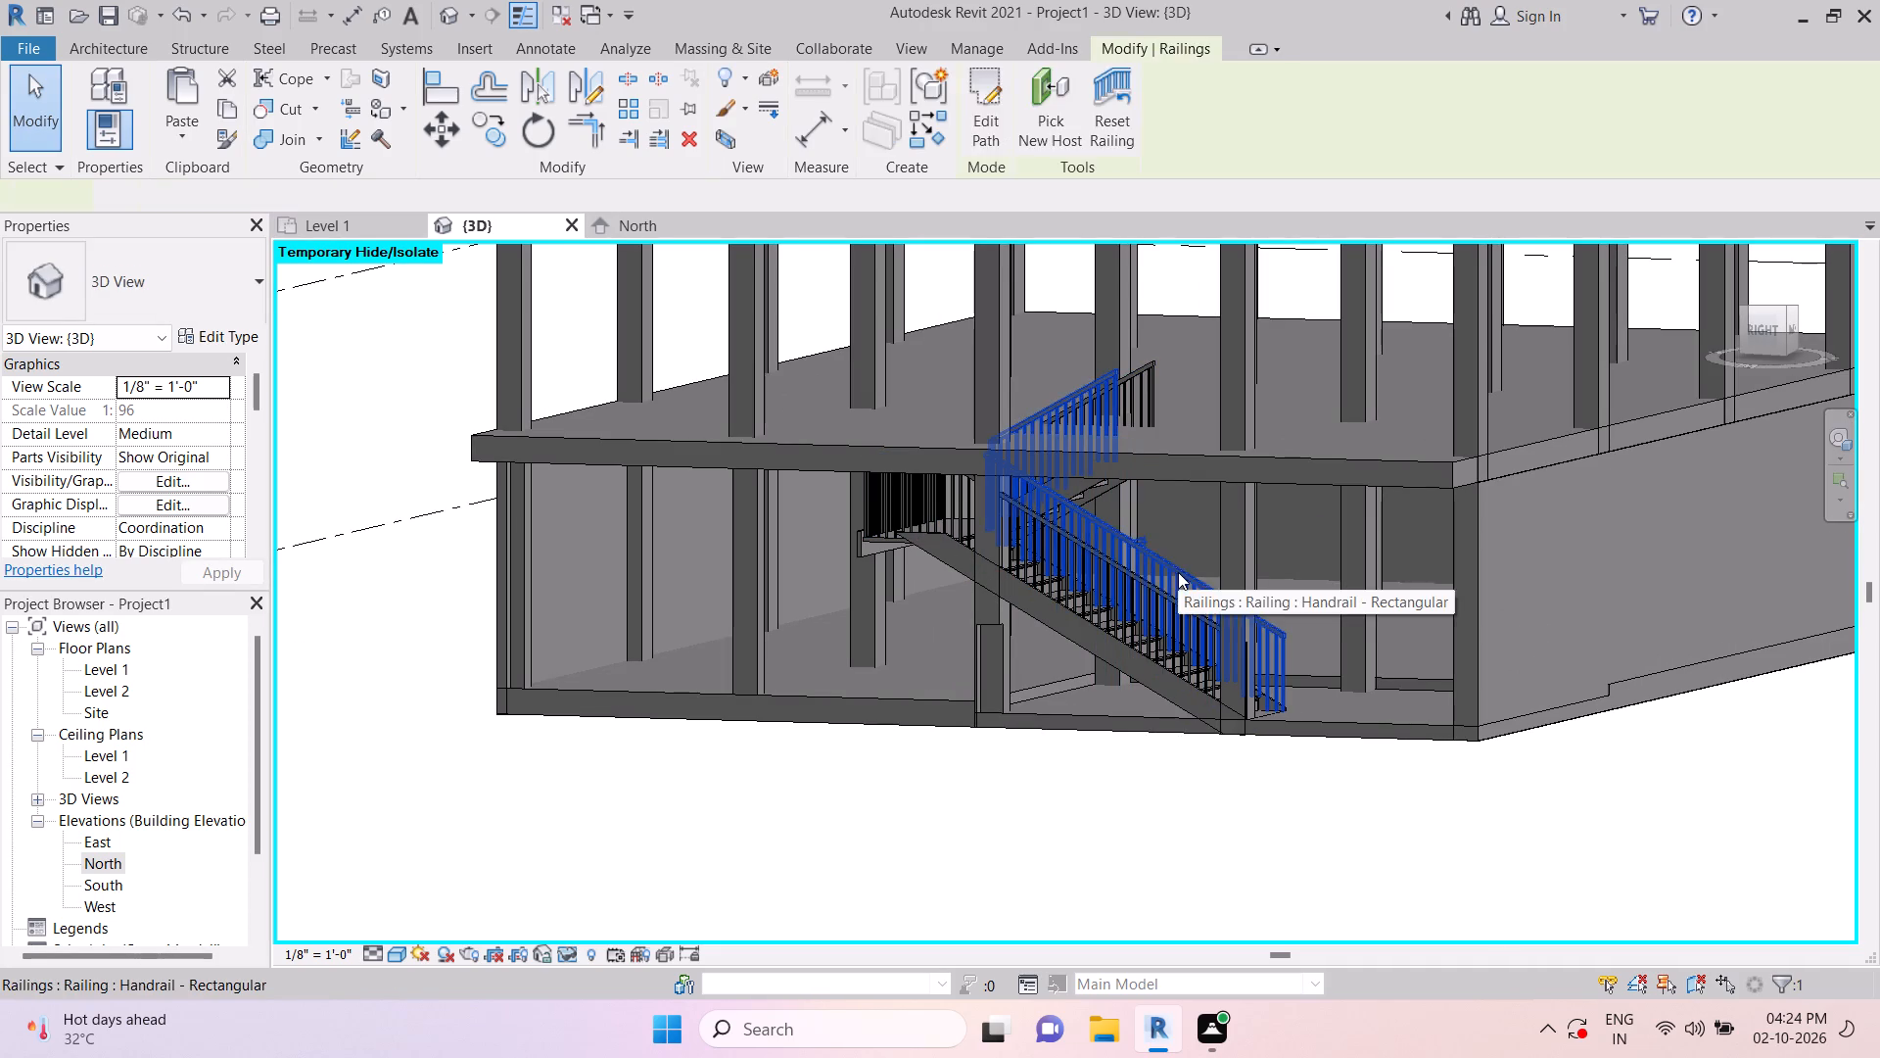
left_click(1162, 593)
key("Delete")
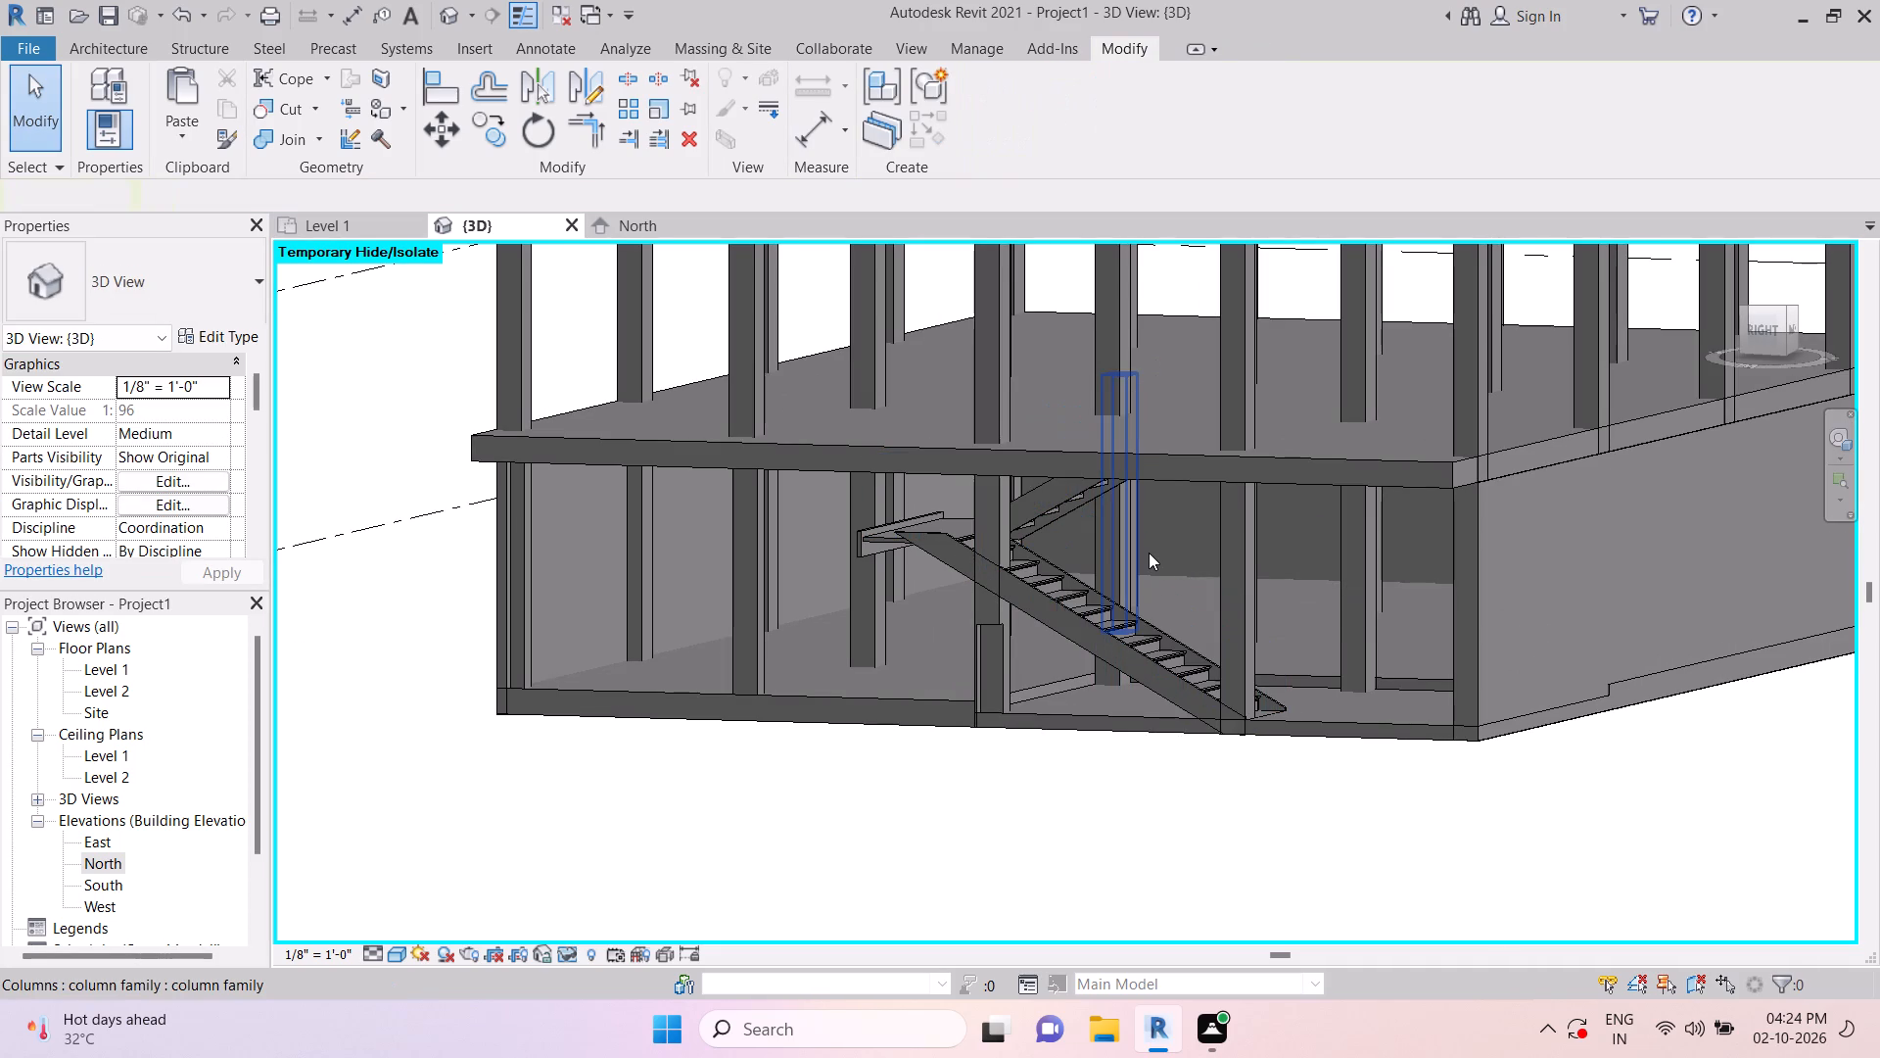
key("Escape")
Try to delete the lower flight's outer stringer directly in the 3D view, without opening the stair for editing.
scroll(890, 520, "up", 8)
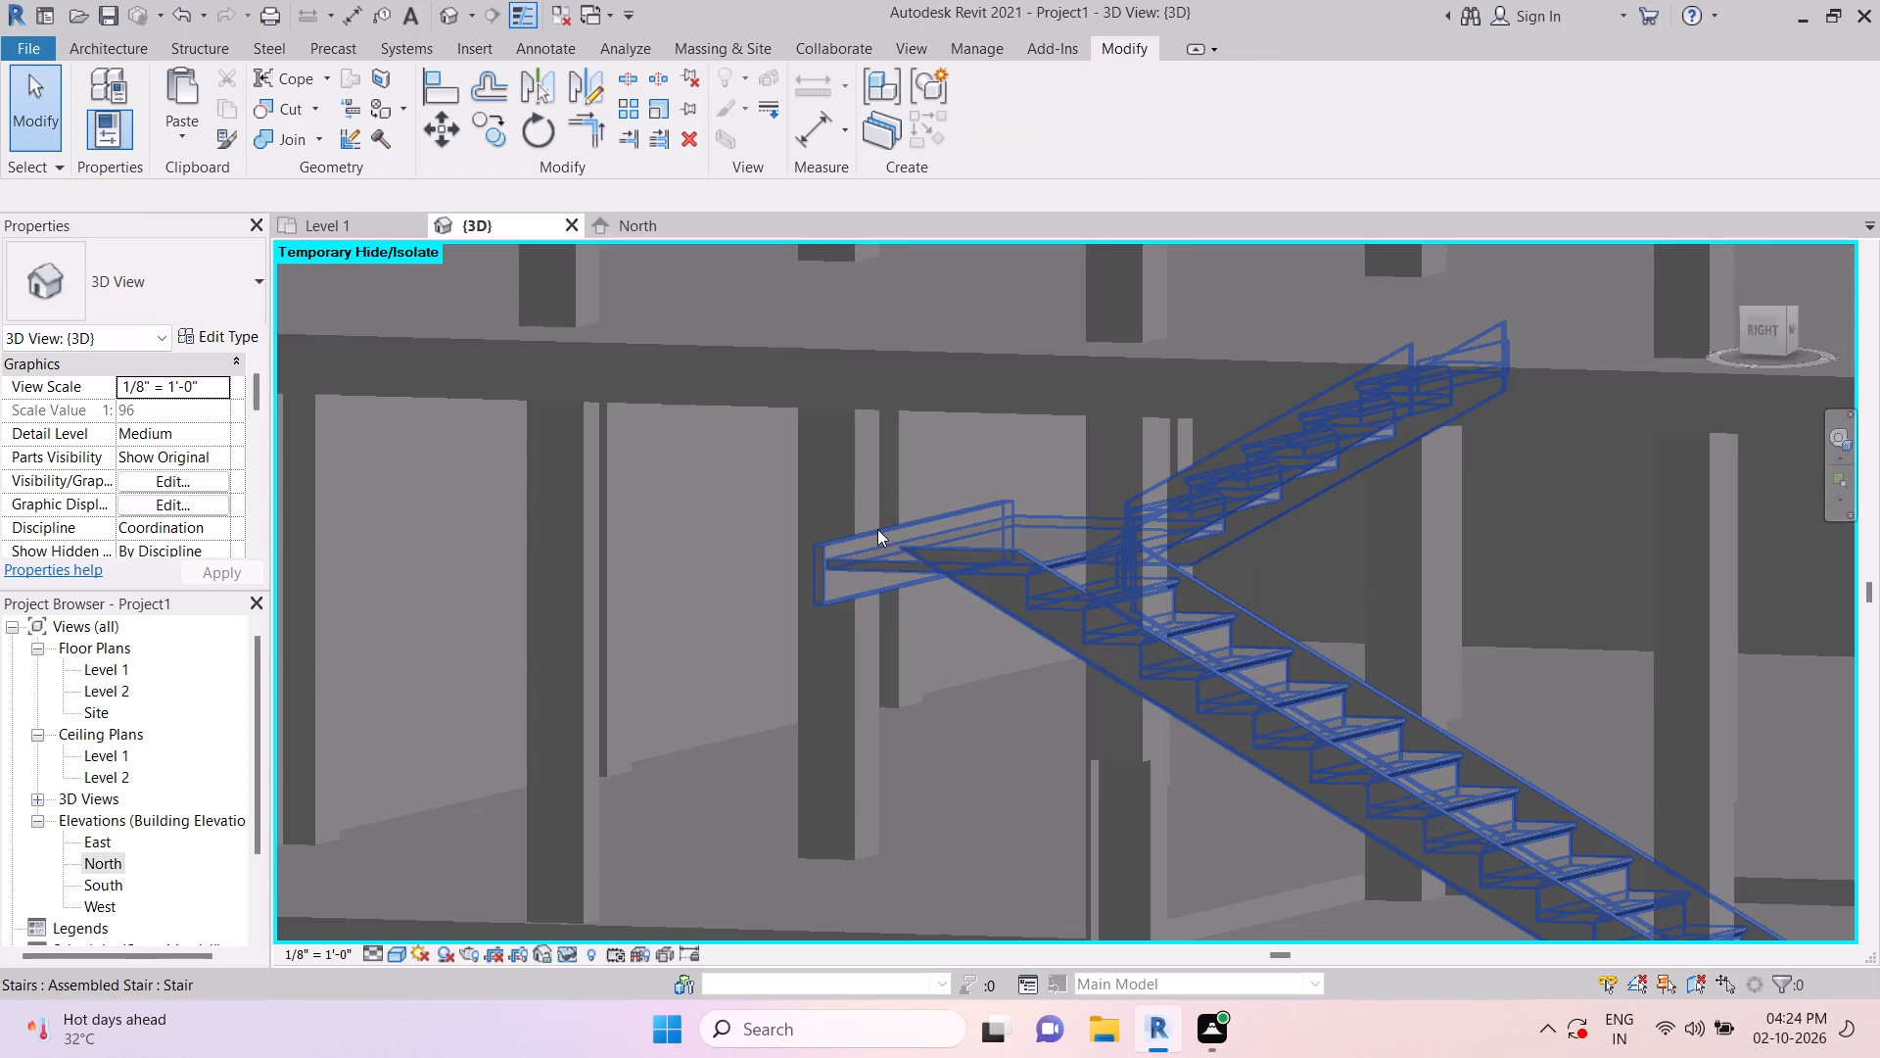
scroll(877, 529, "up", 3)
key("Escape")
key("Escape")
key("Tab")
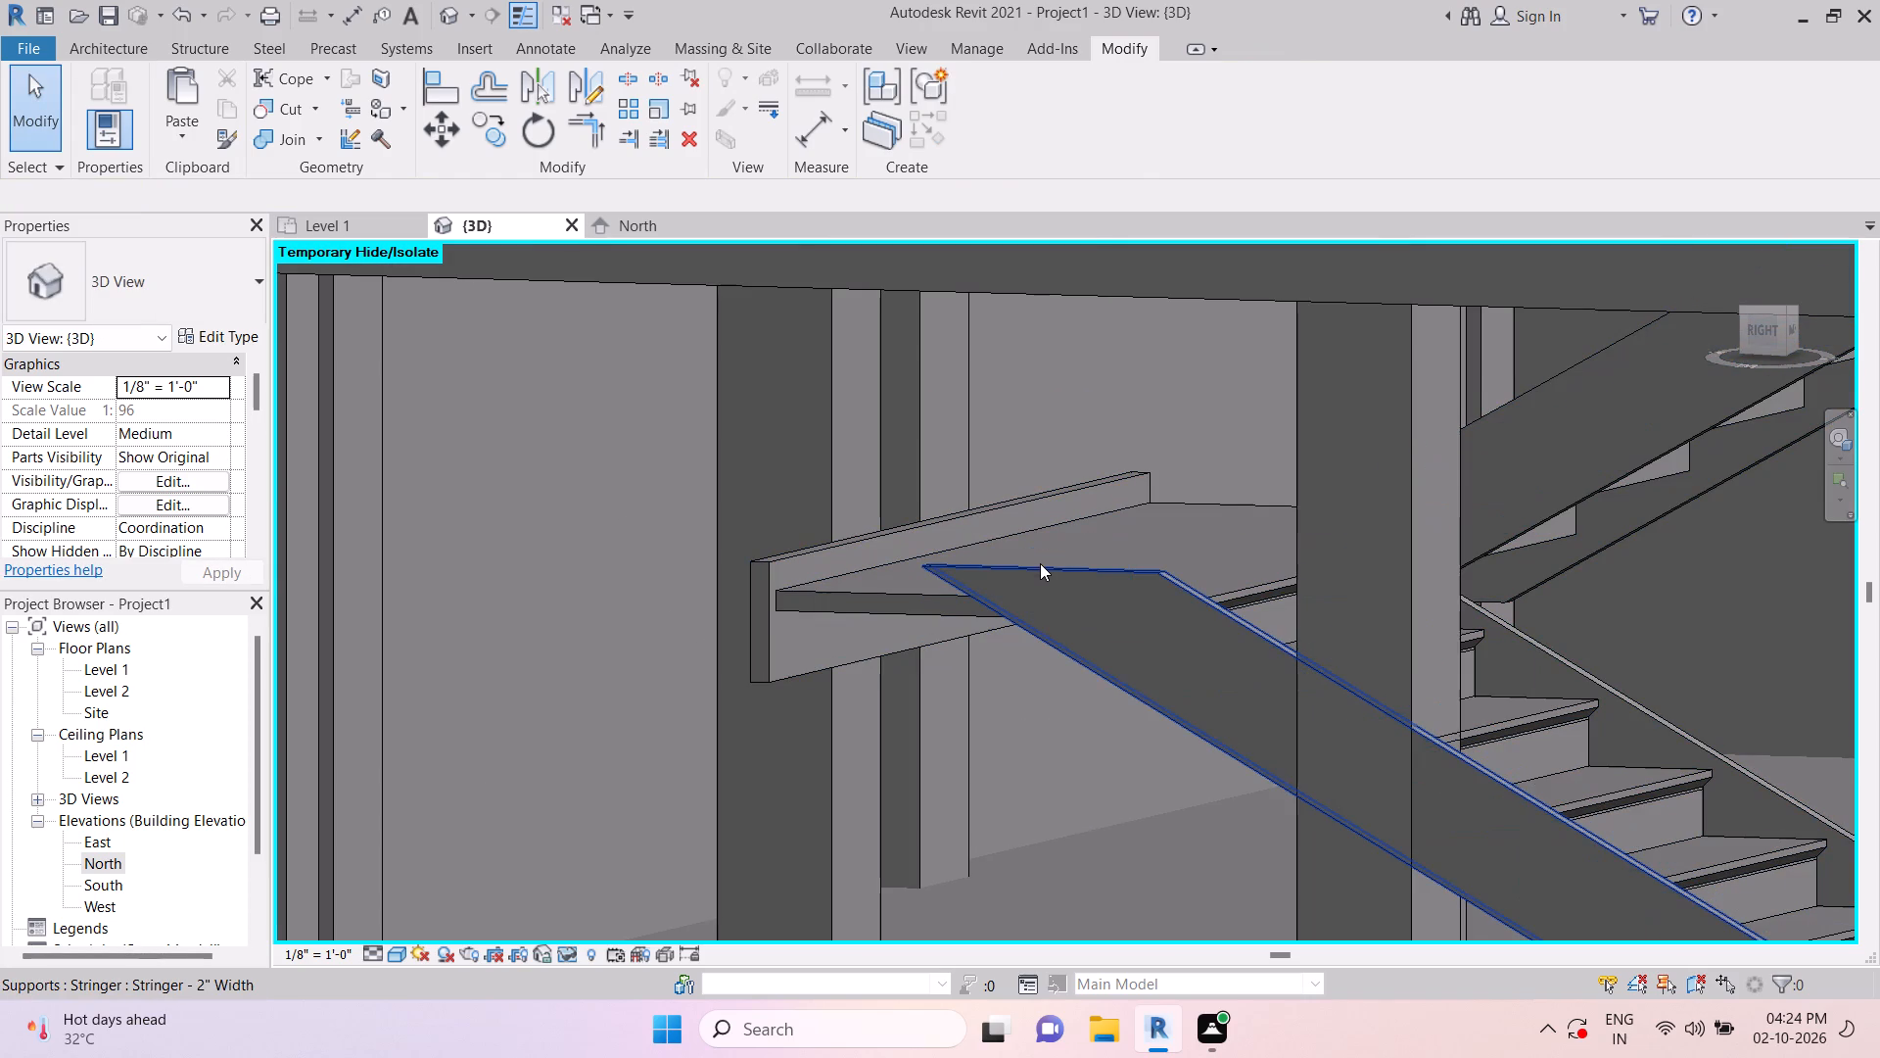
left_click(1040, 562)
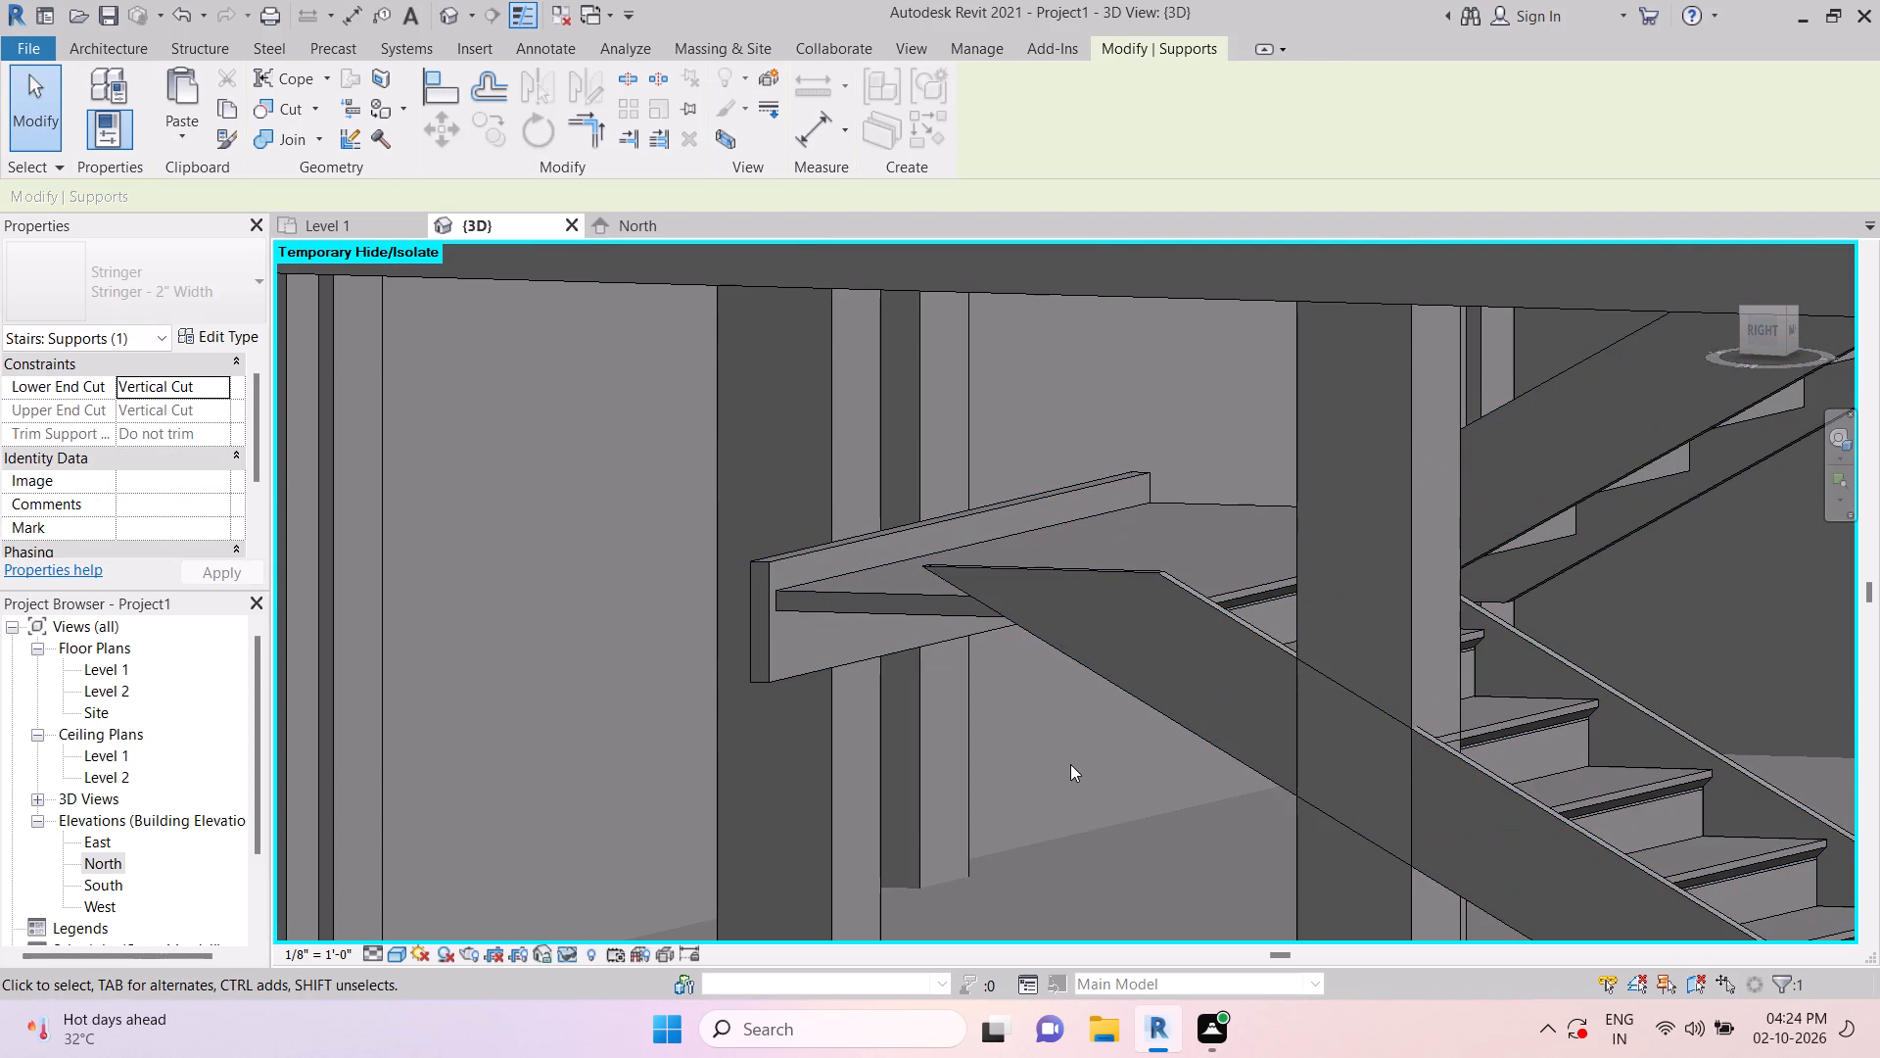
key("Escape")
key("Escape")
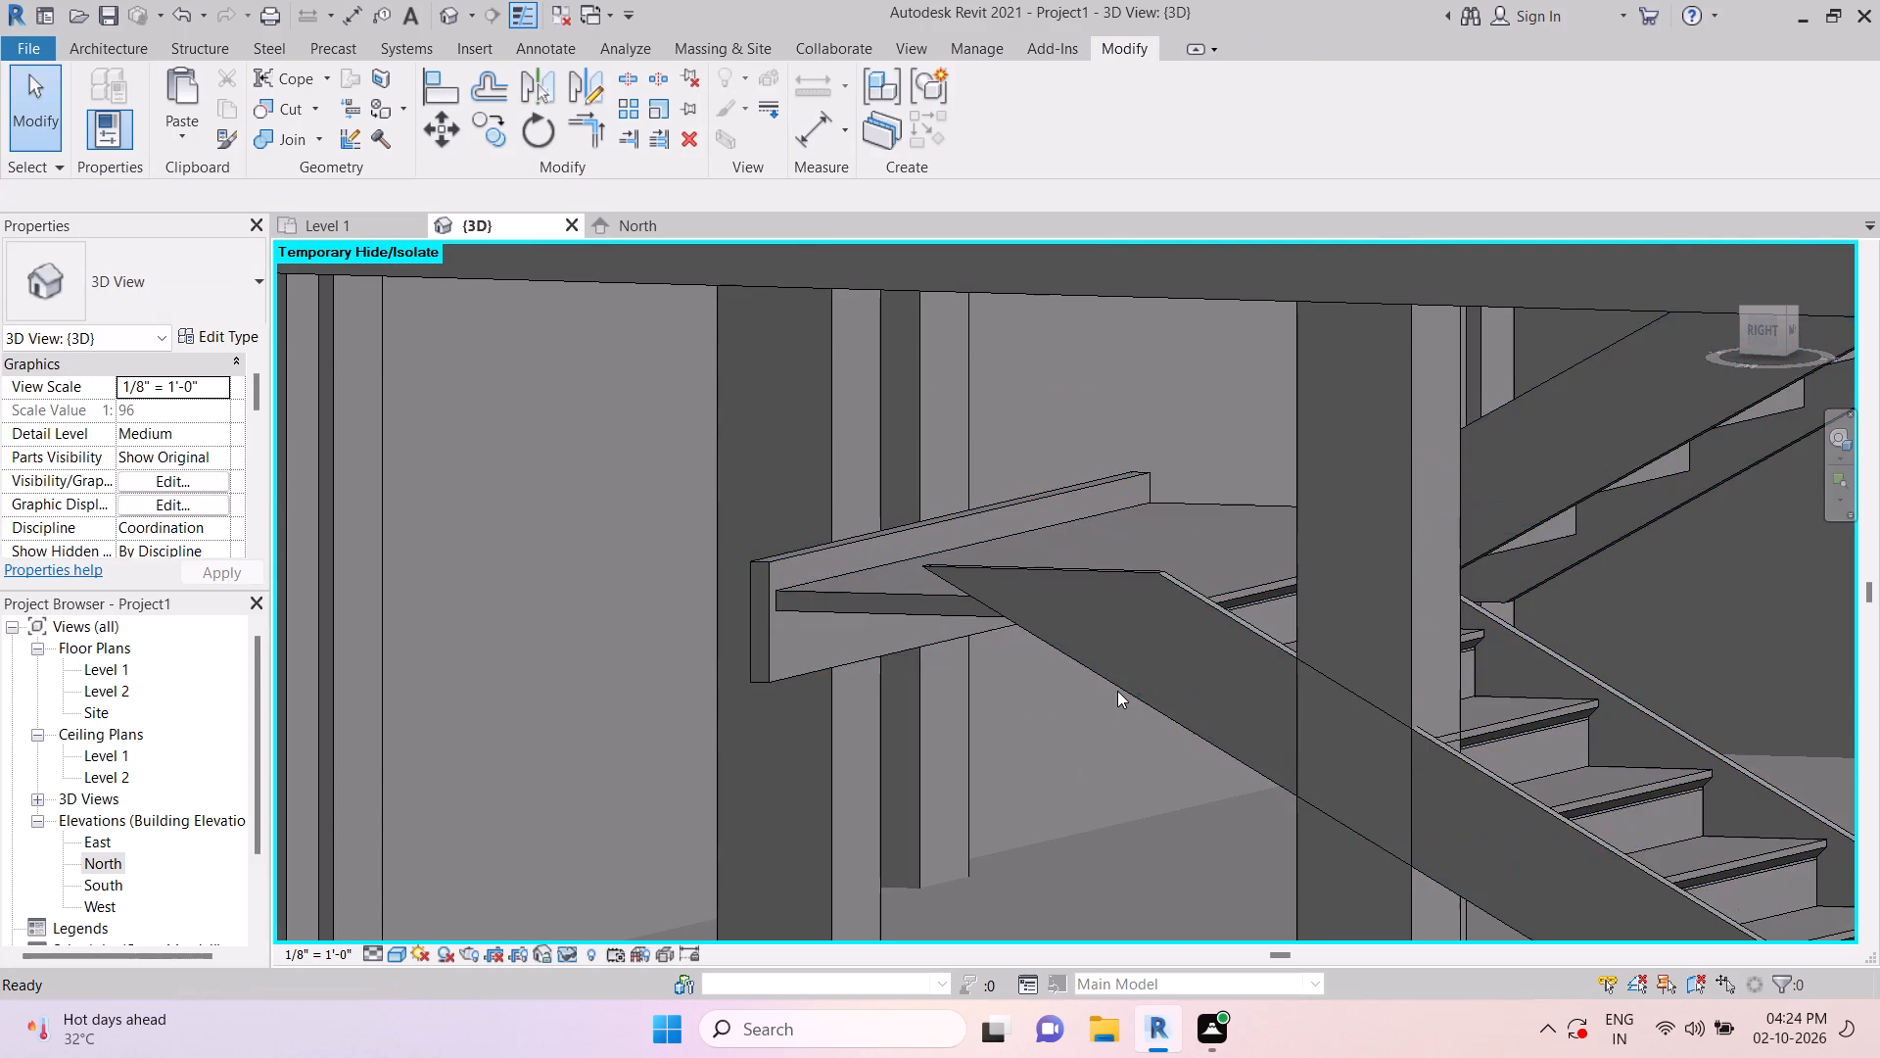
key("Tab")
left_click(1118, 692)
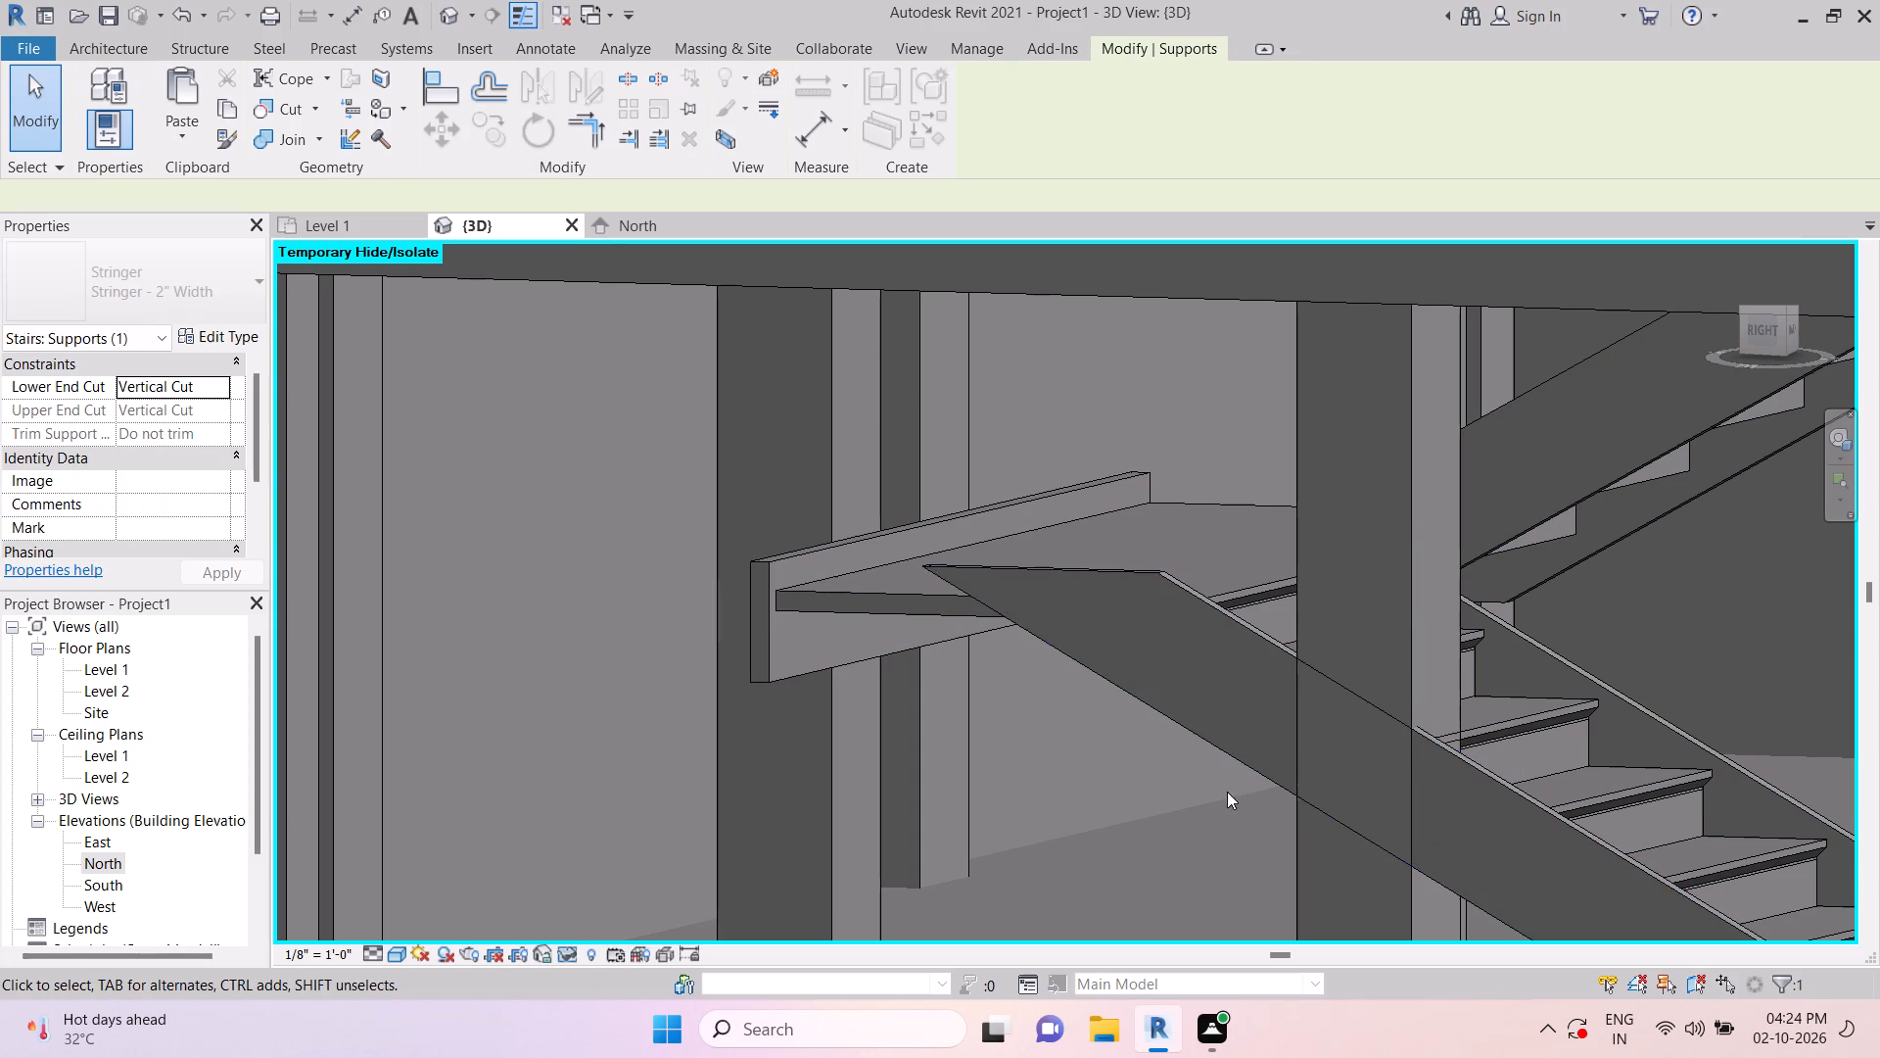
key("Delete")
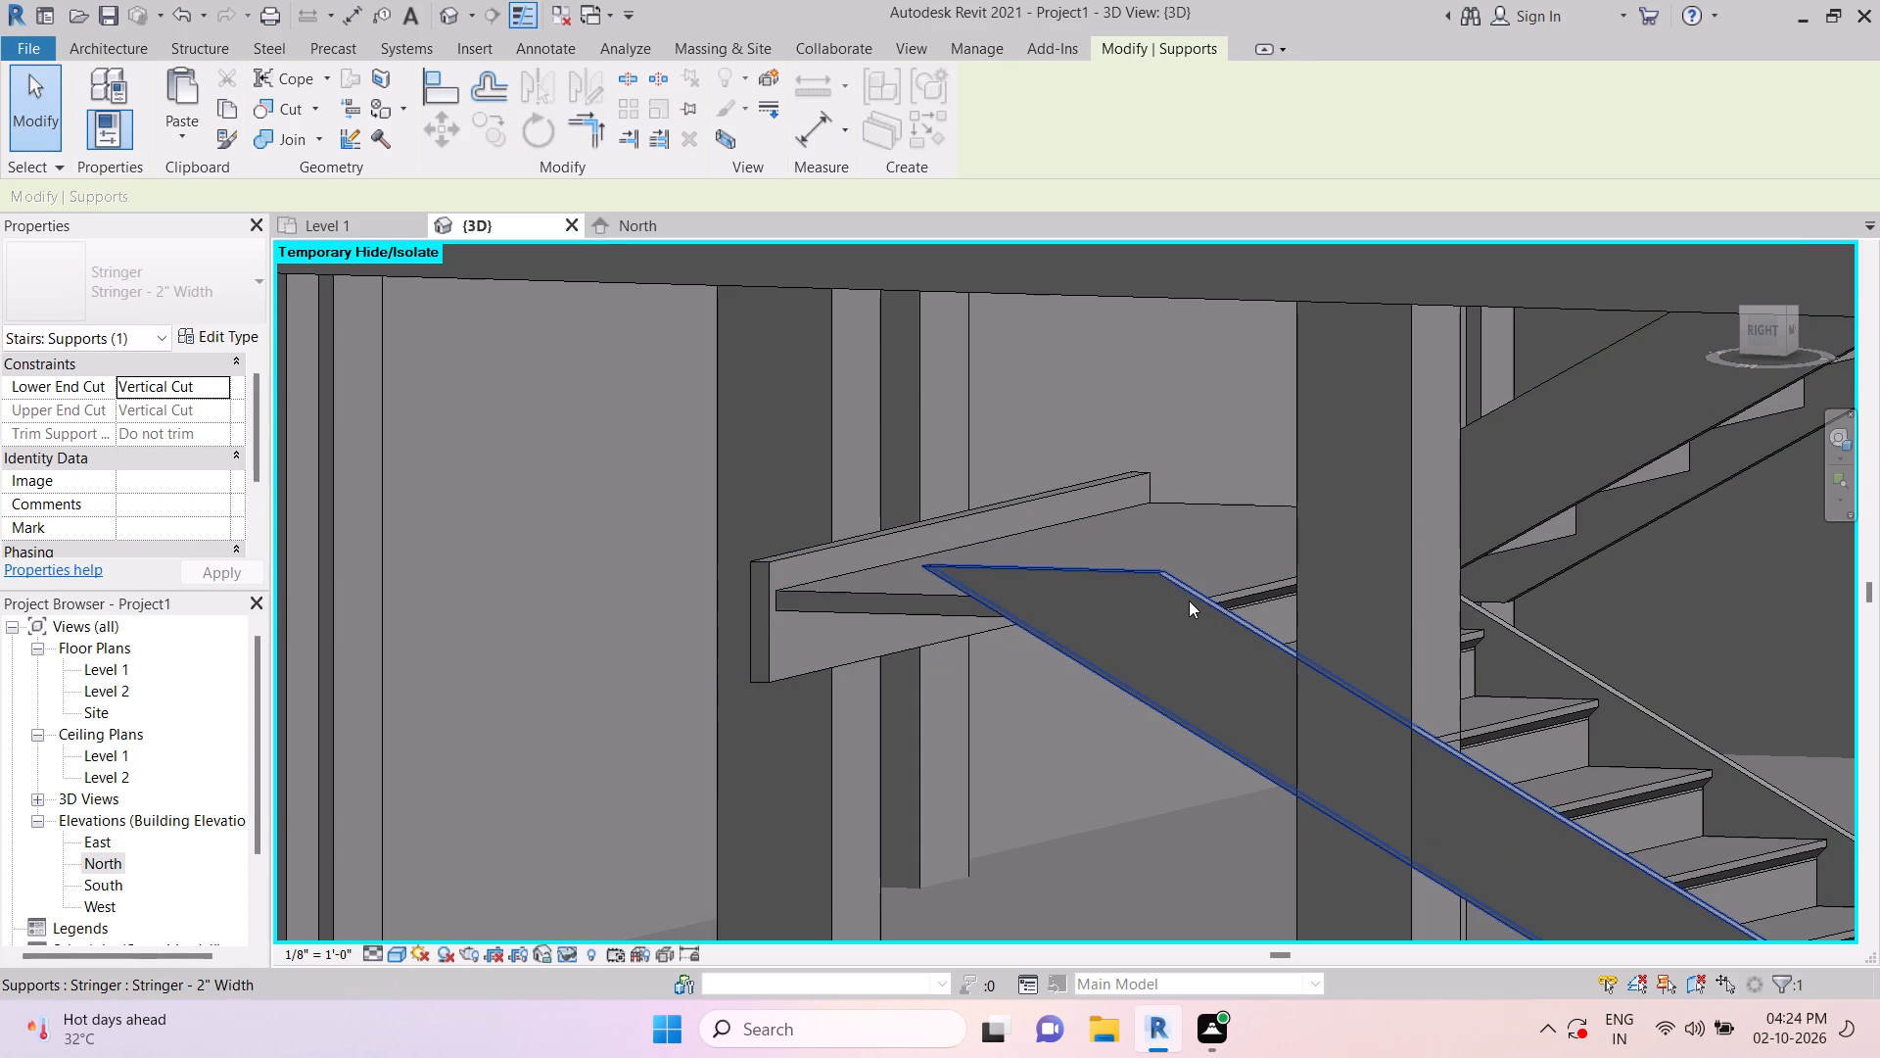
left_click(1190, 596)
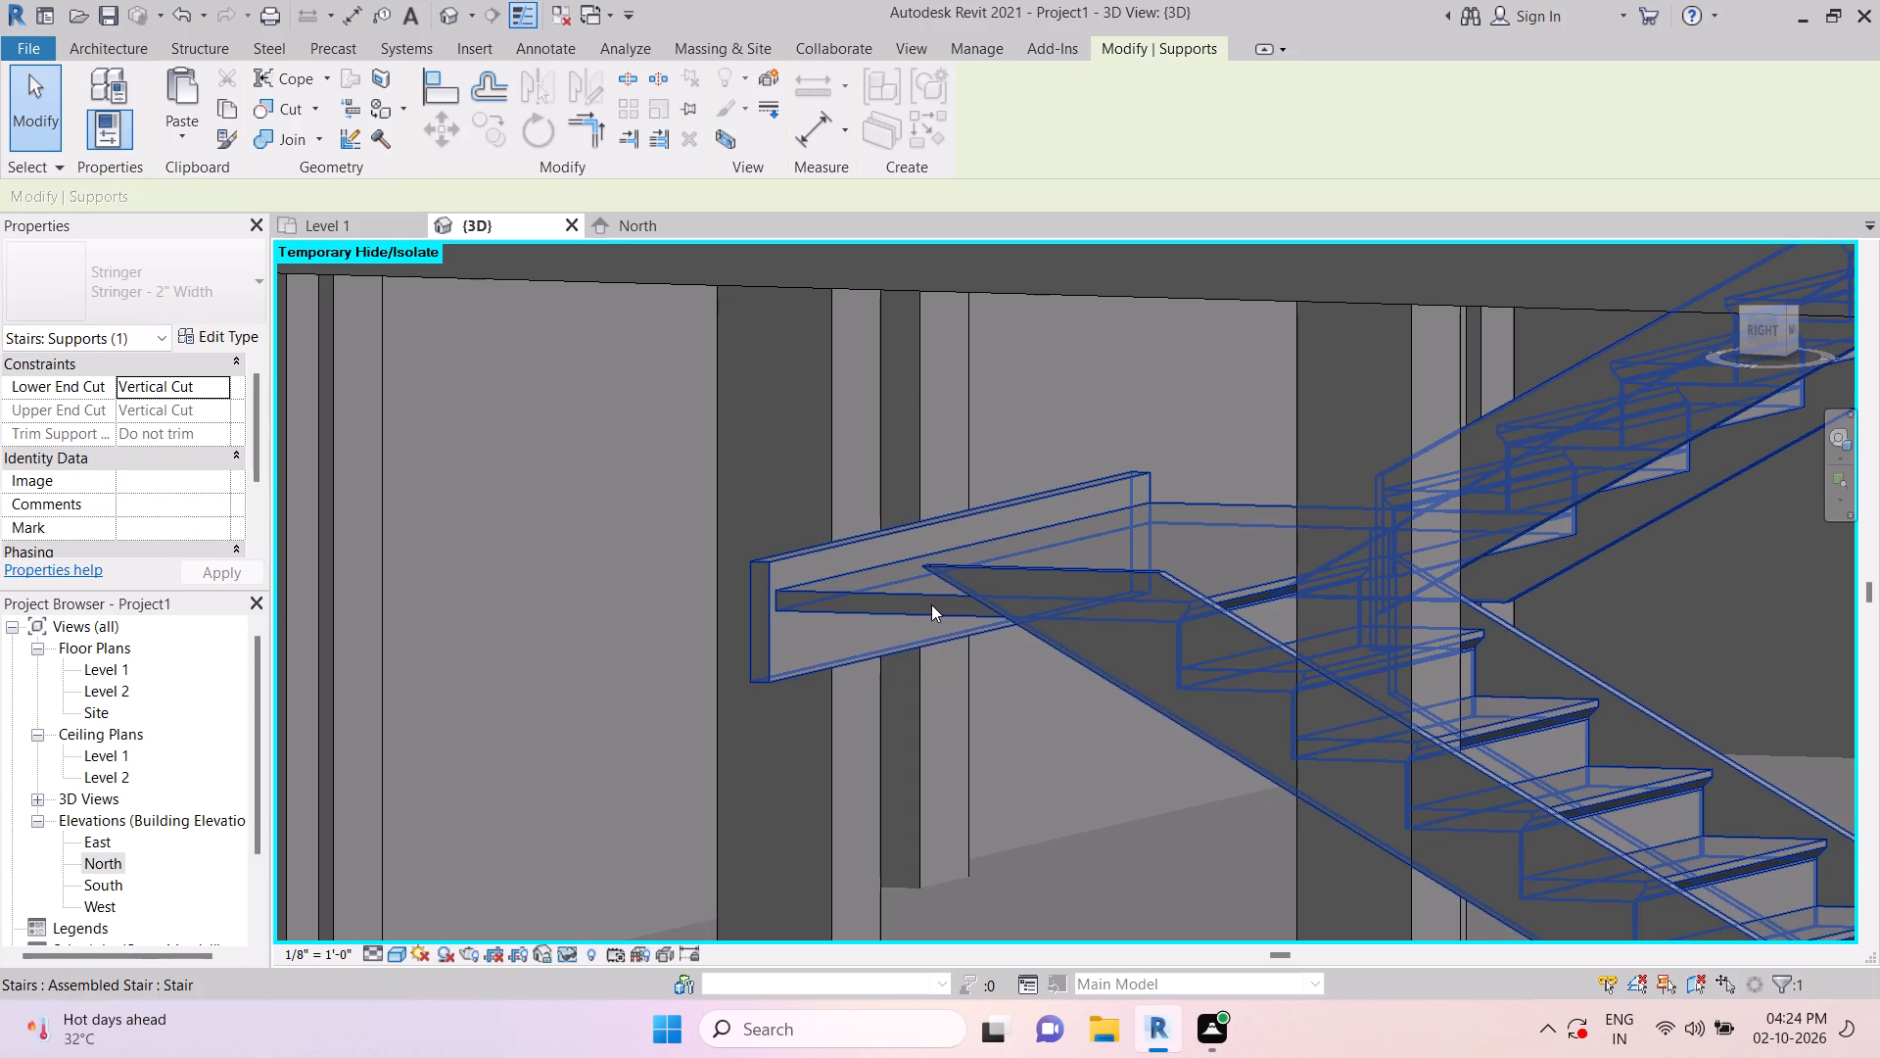
Open the stair for editing and delete both side stringers of the lower flight.
left_click(931, 603)
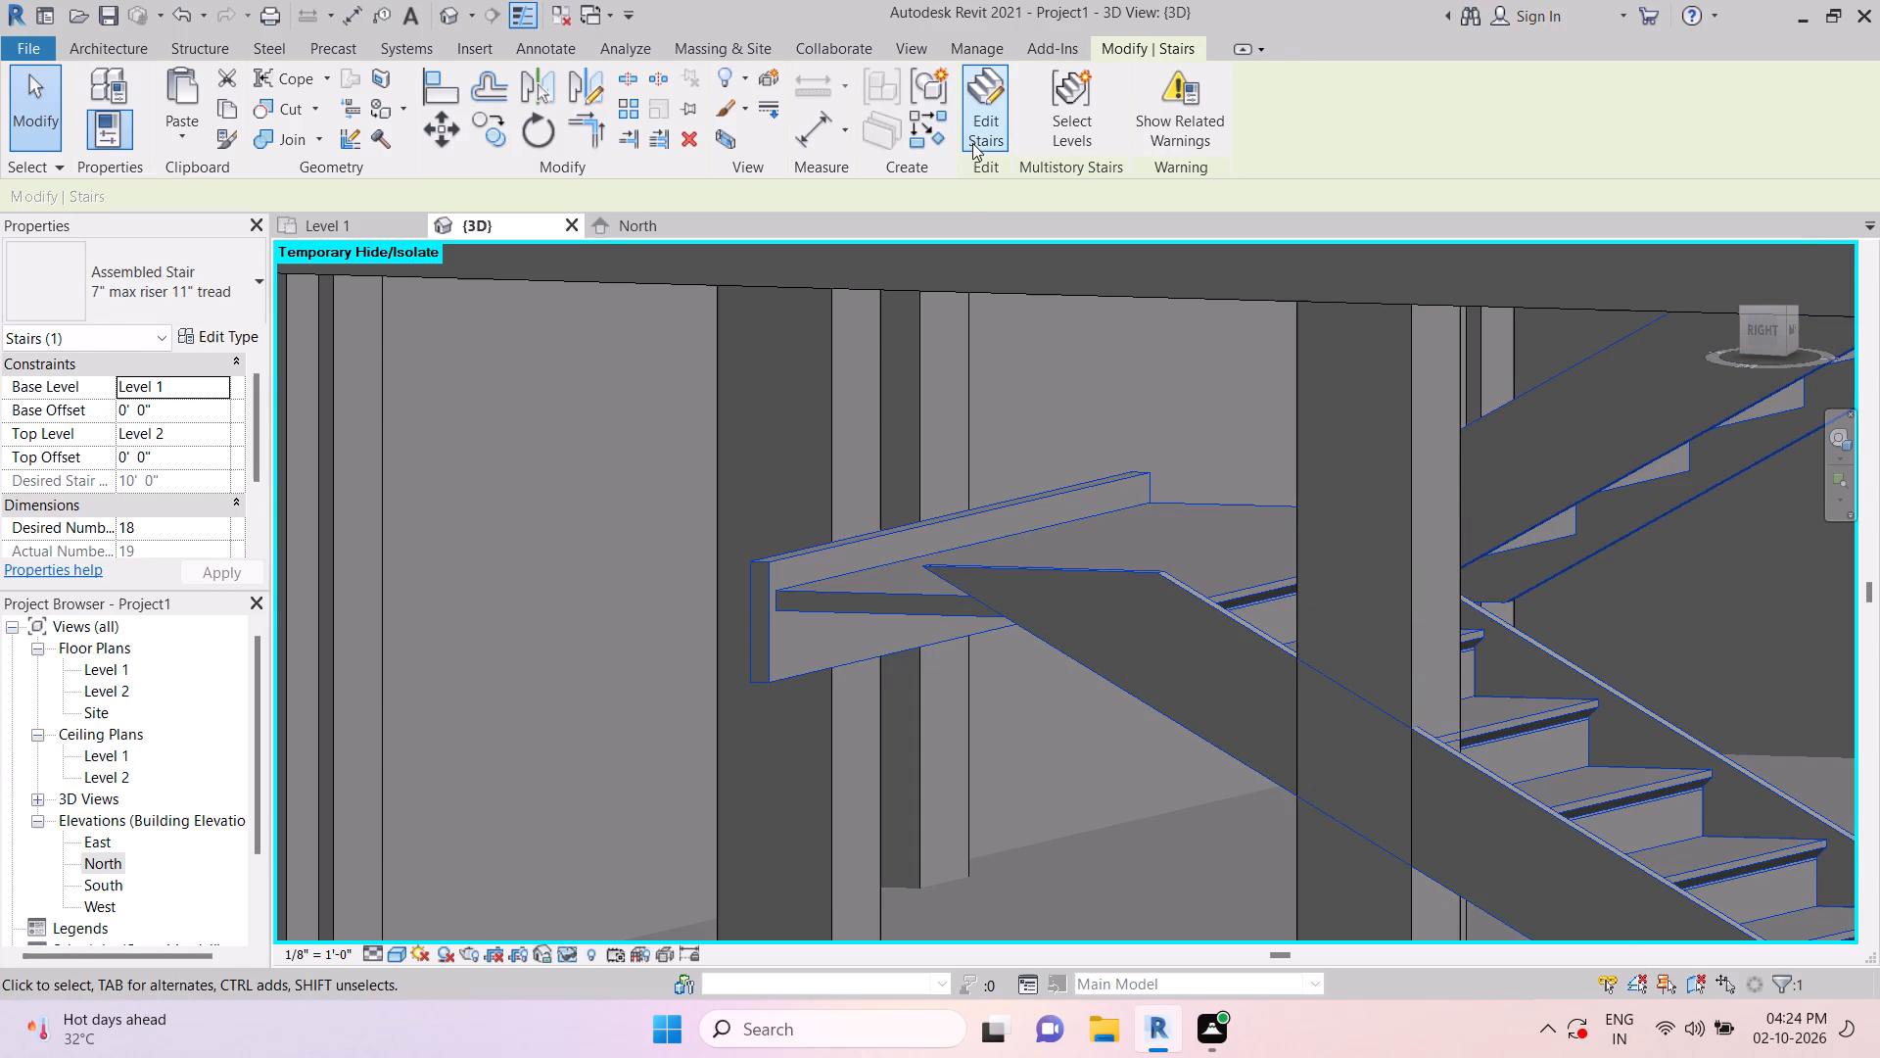
left_click(972, 142)
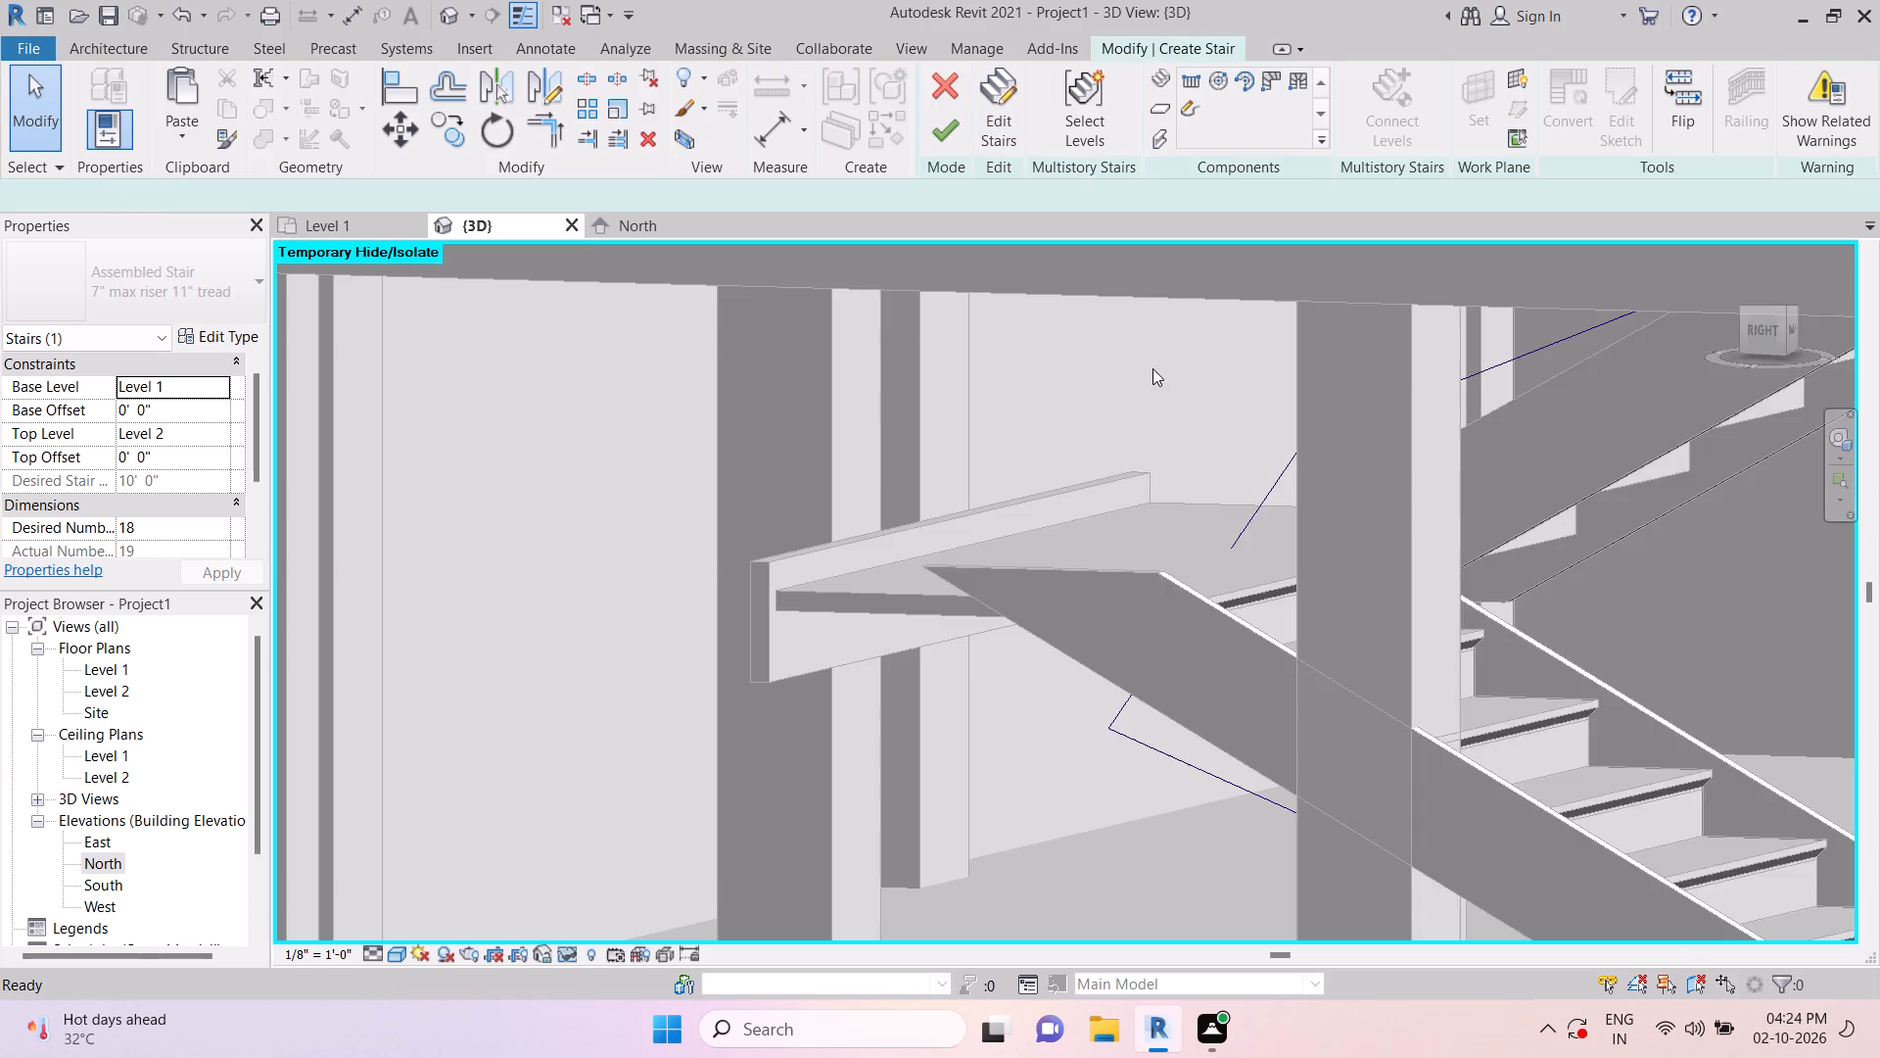
key("Escape")
key("Escape")
key("Tab")
key("Tab")
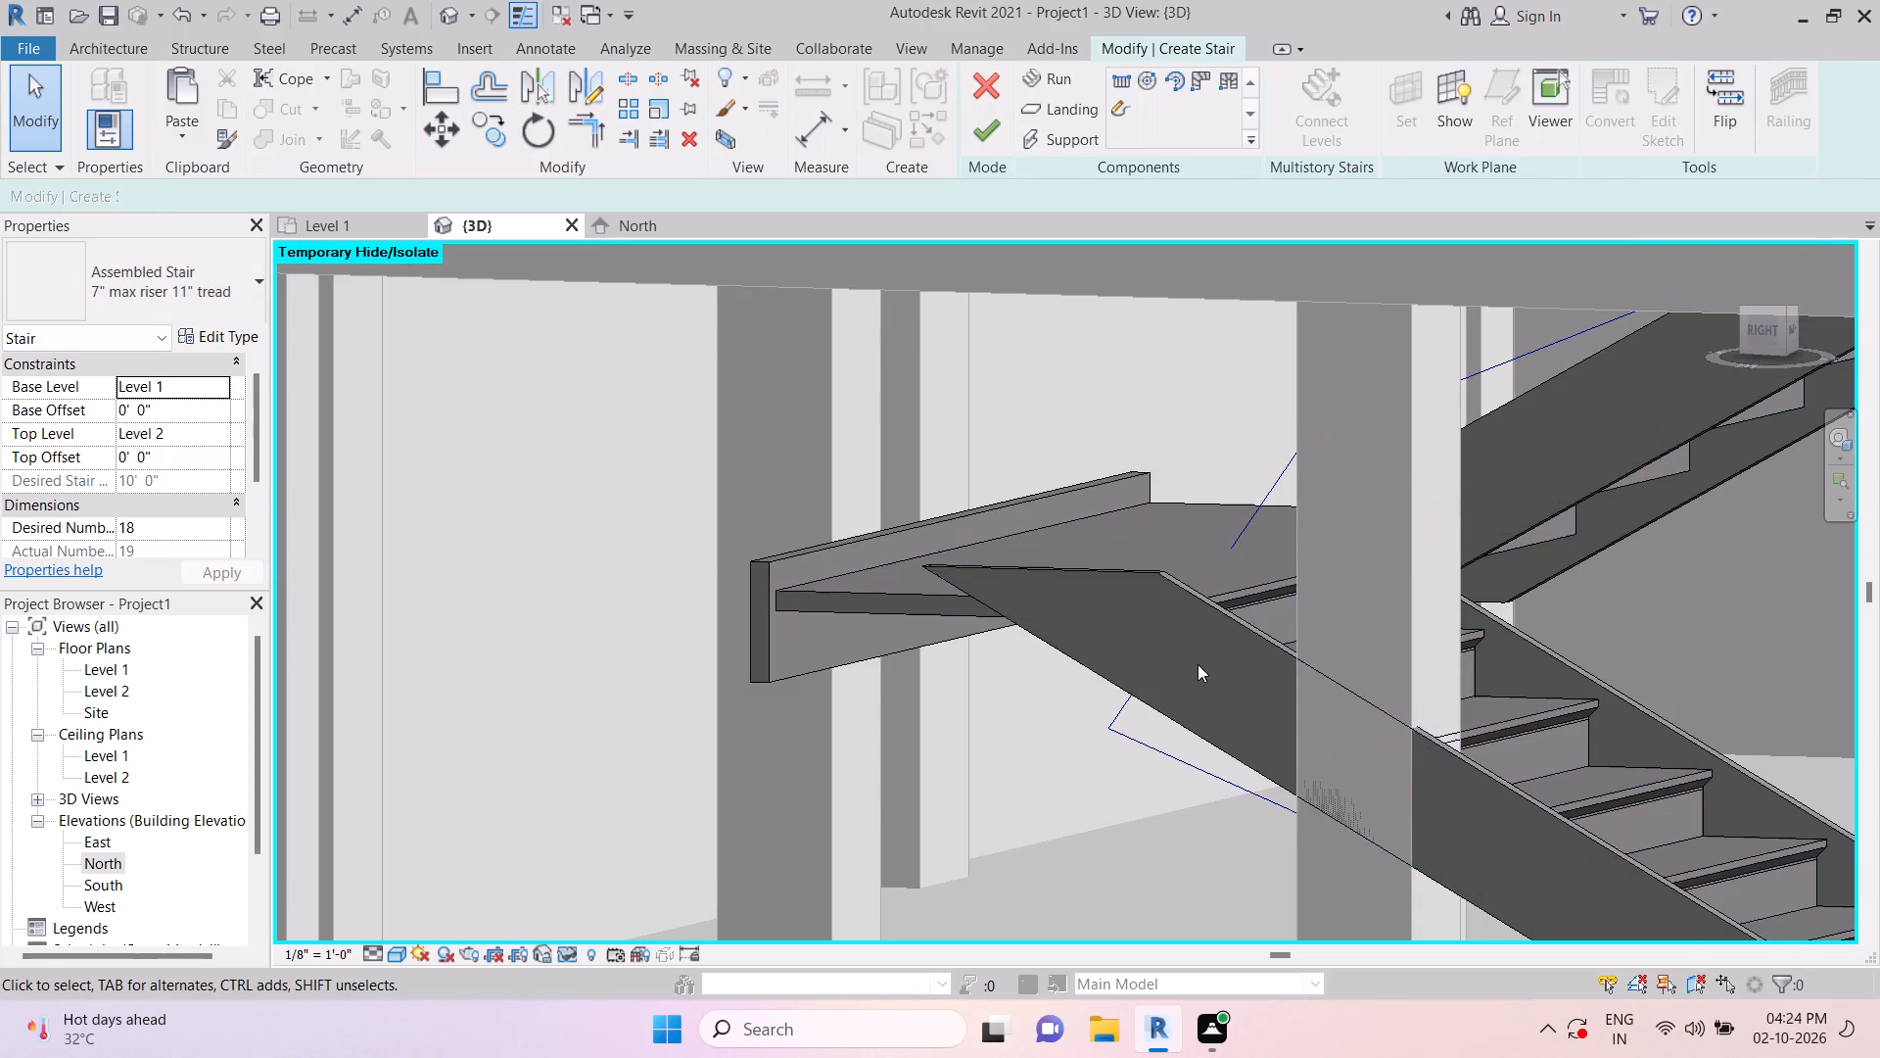
left_click(1158, 706)
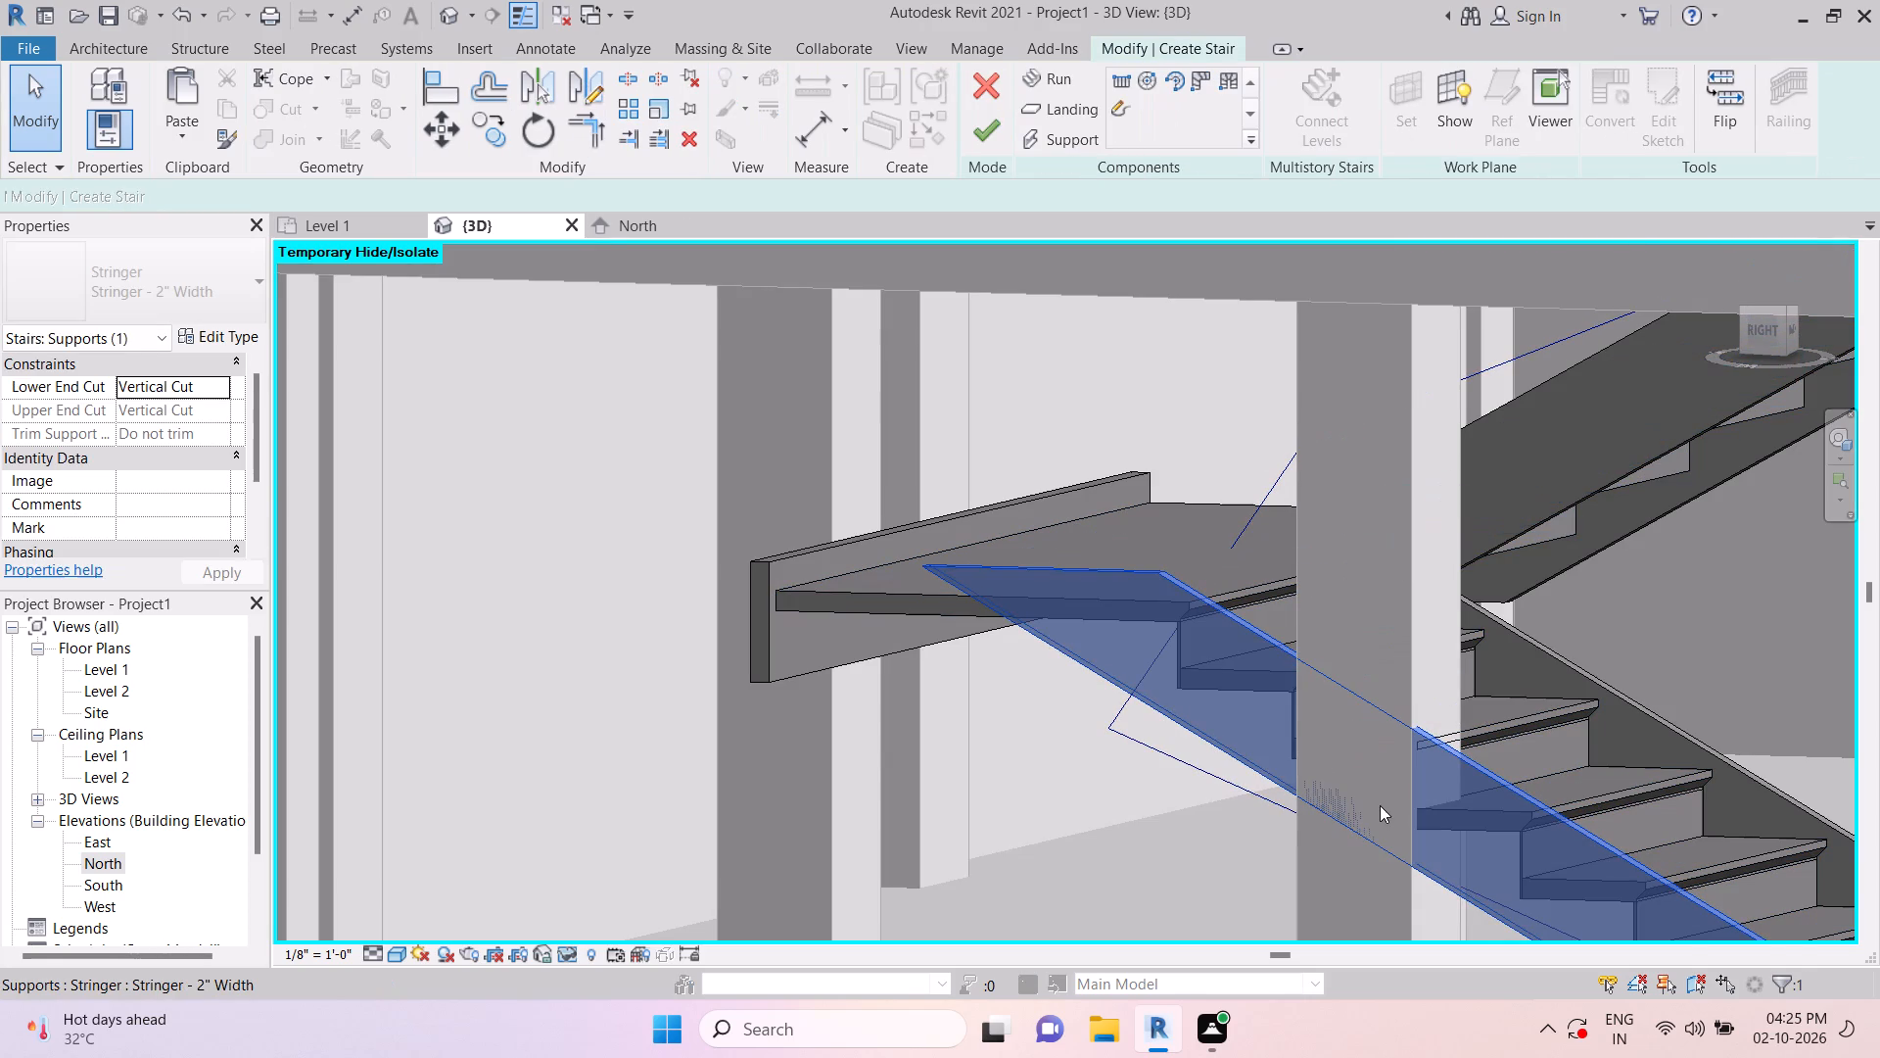
key("Delete")
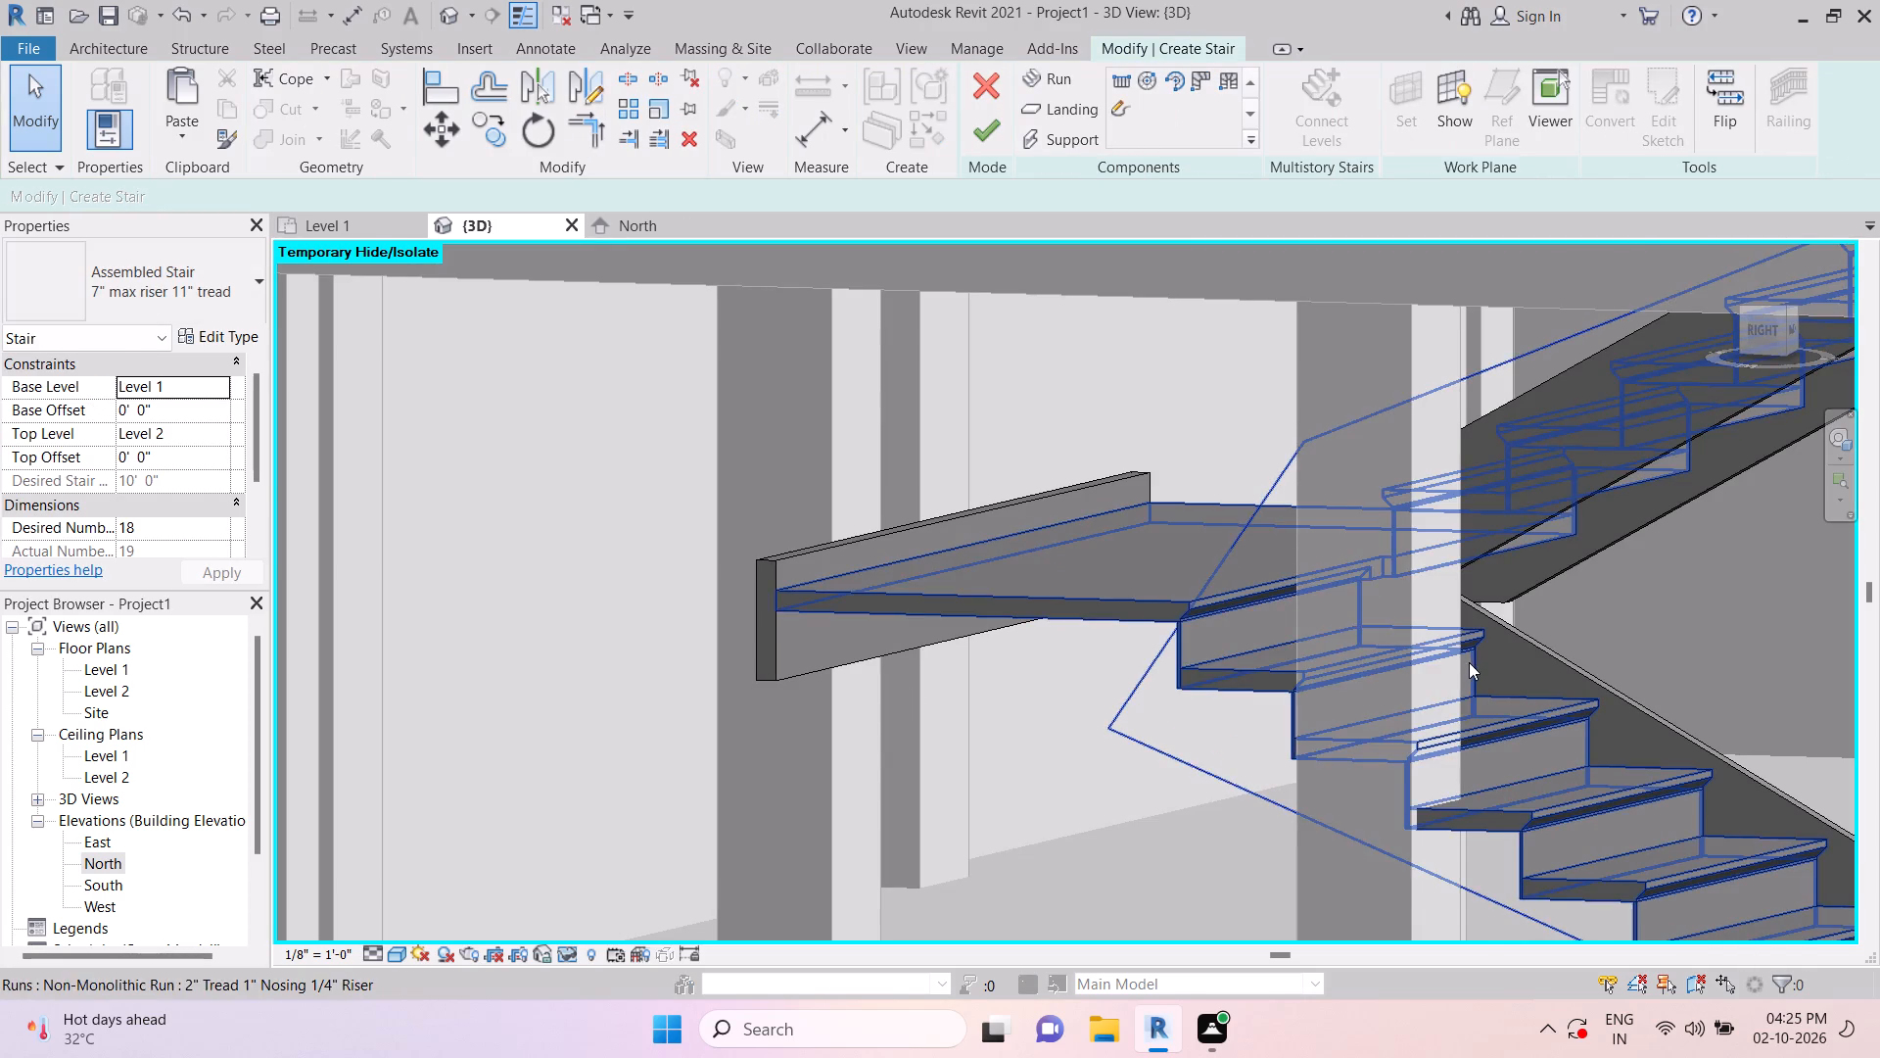
left_click(1537, 641)
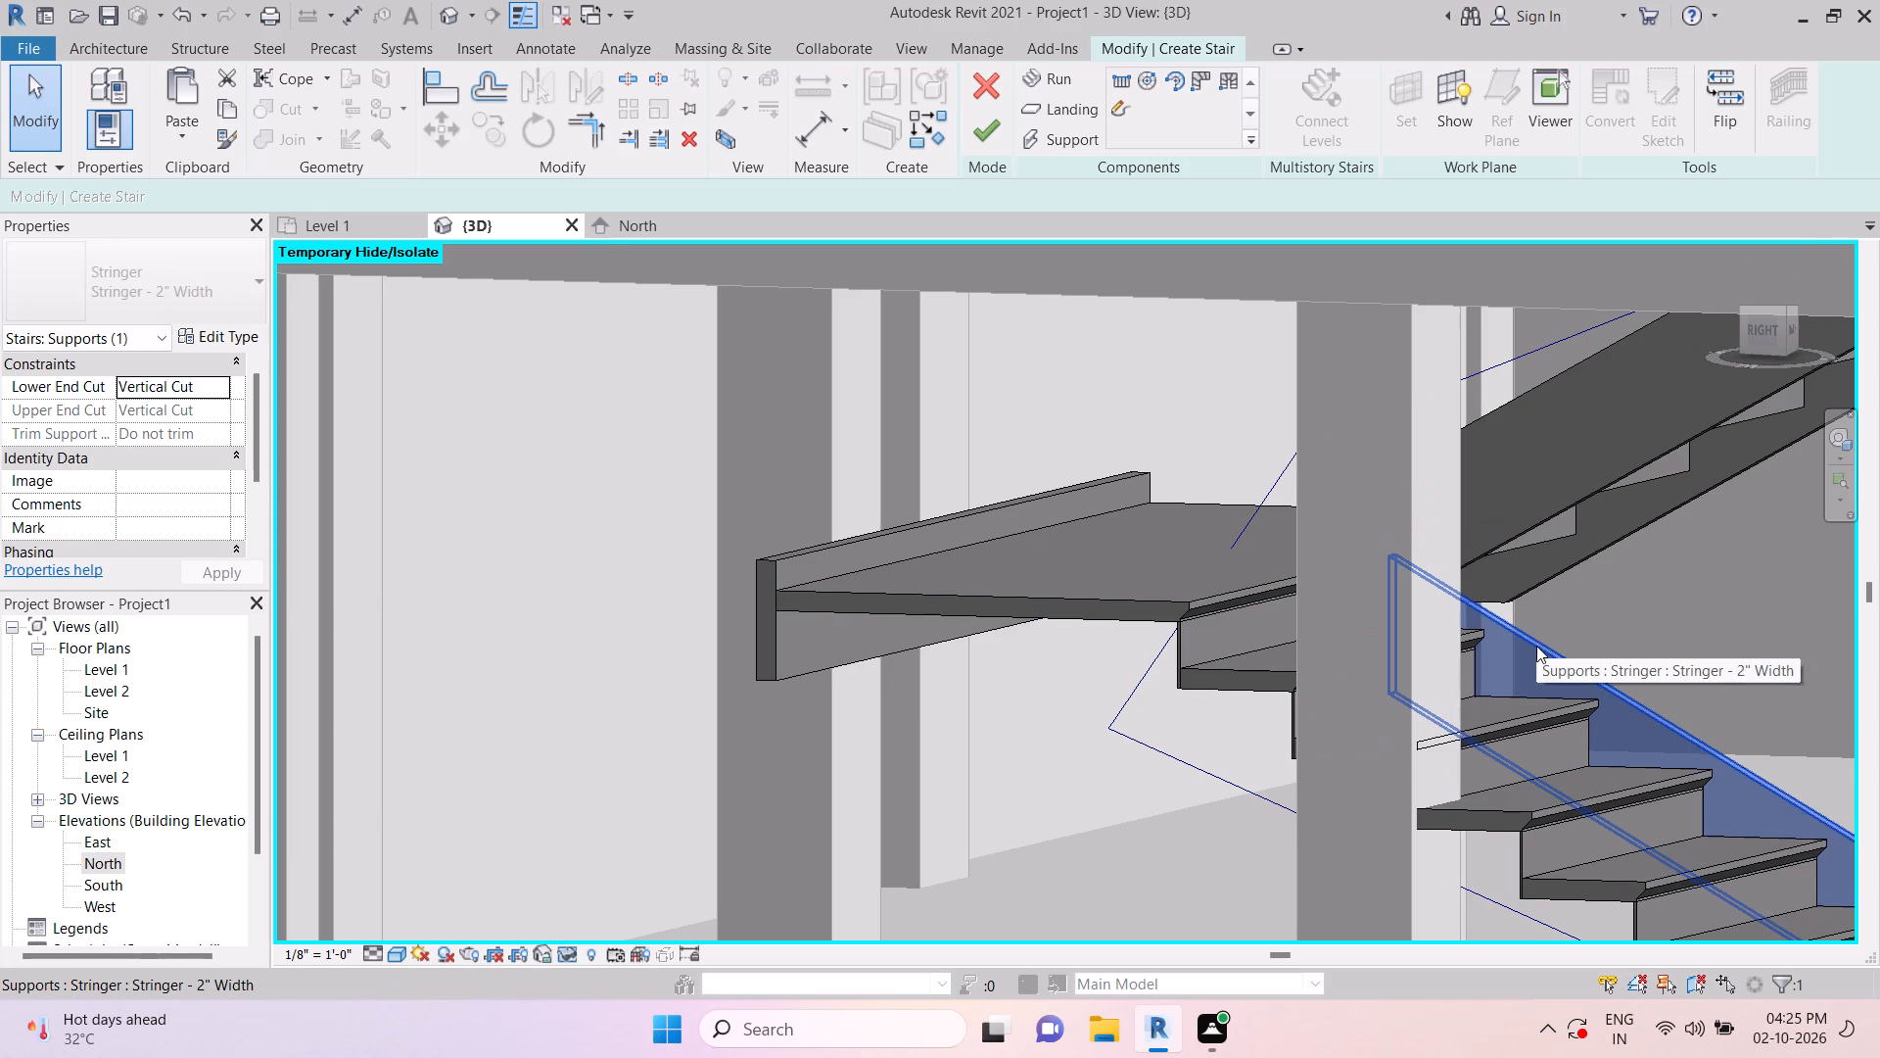
key("Delete")
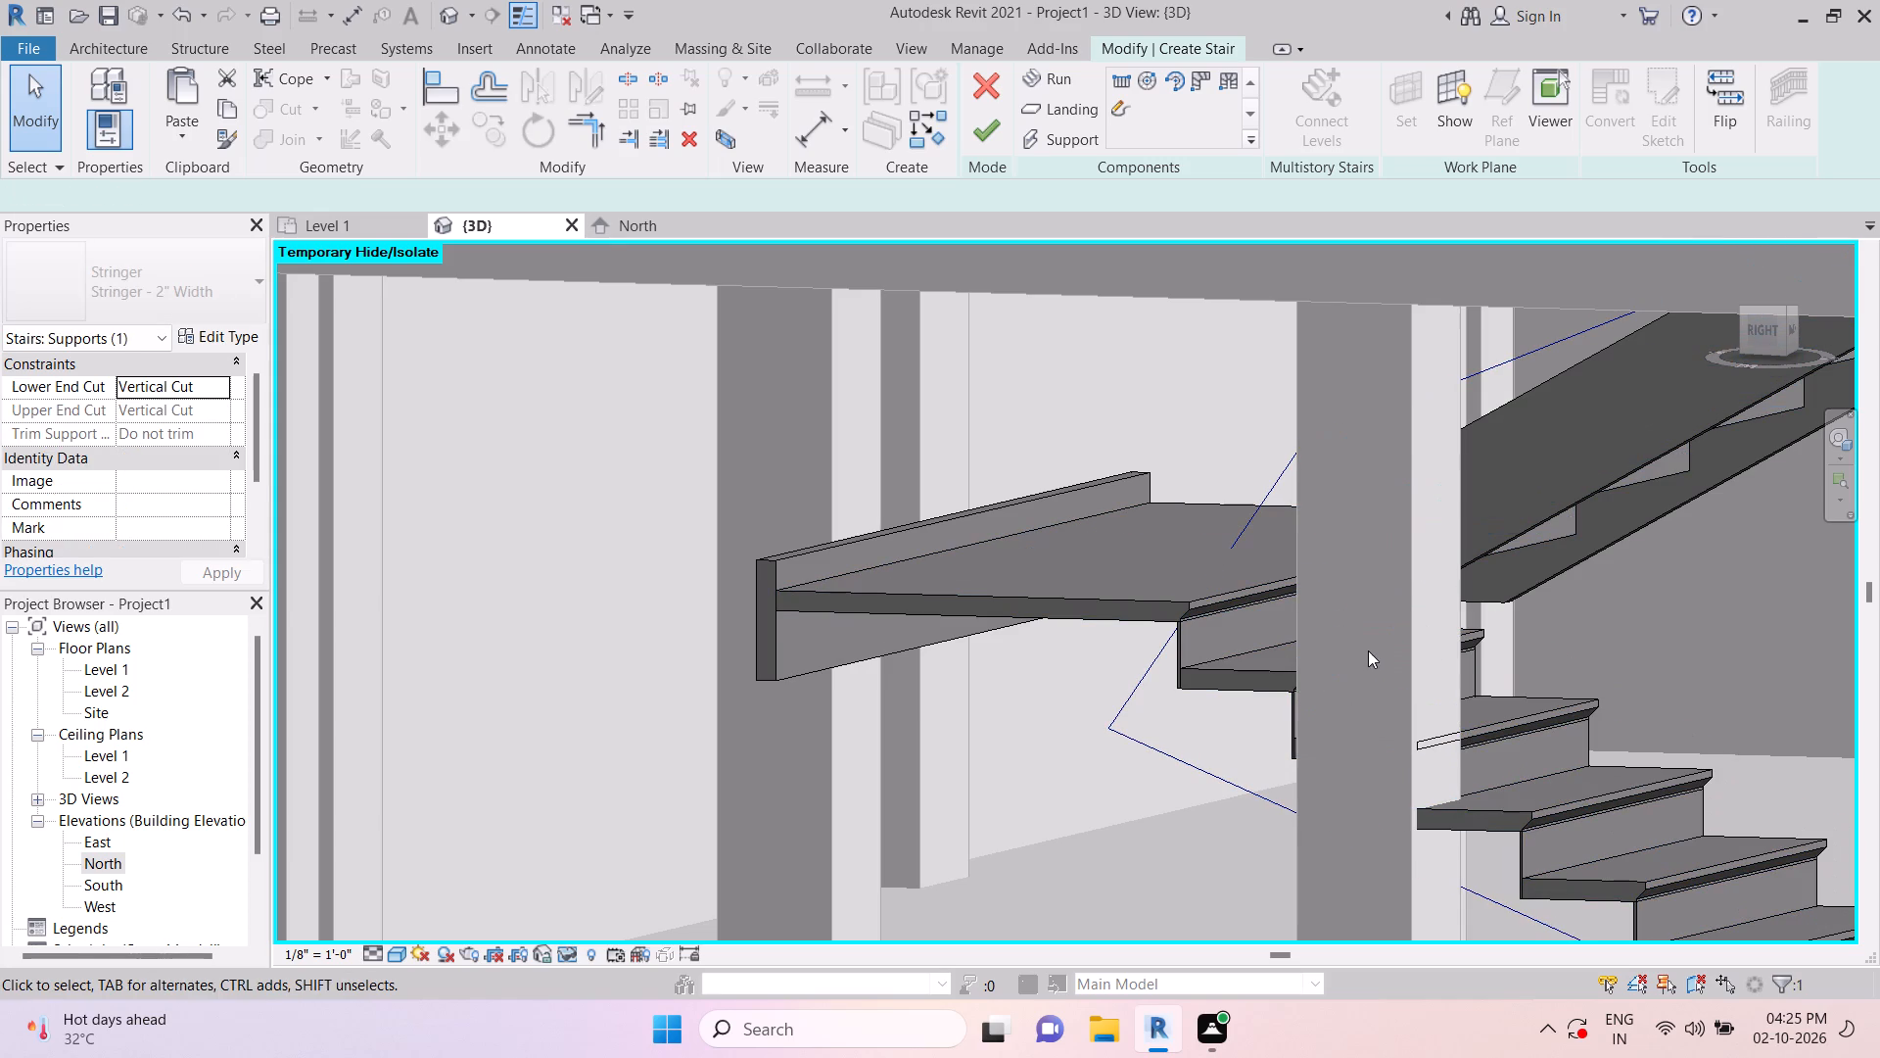
Delete the two side stringers of the stair's upper flight.
left_click(1549, 373)
key("Delete")
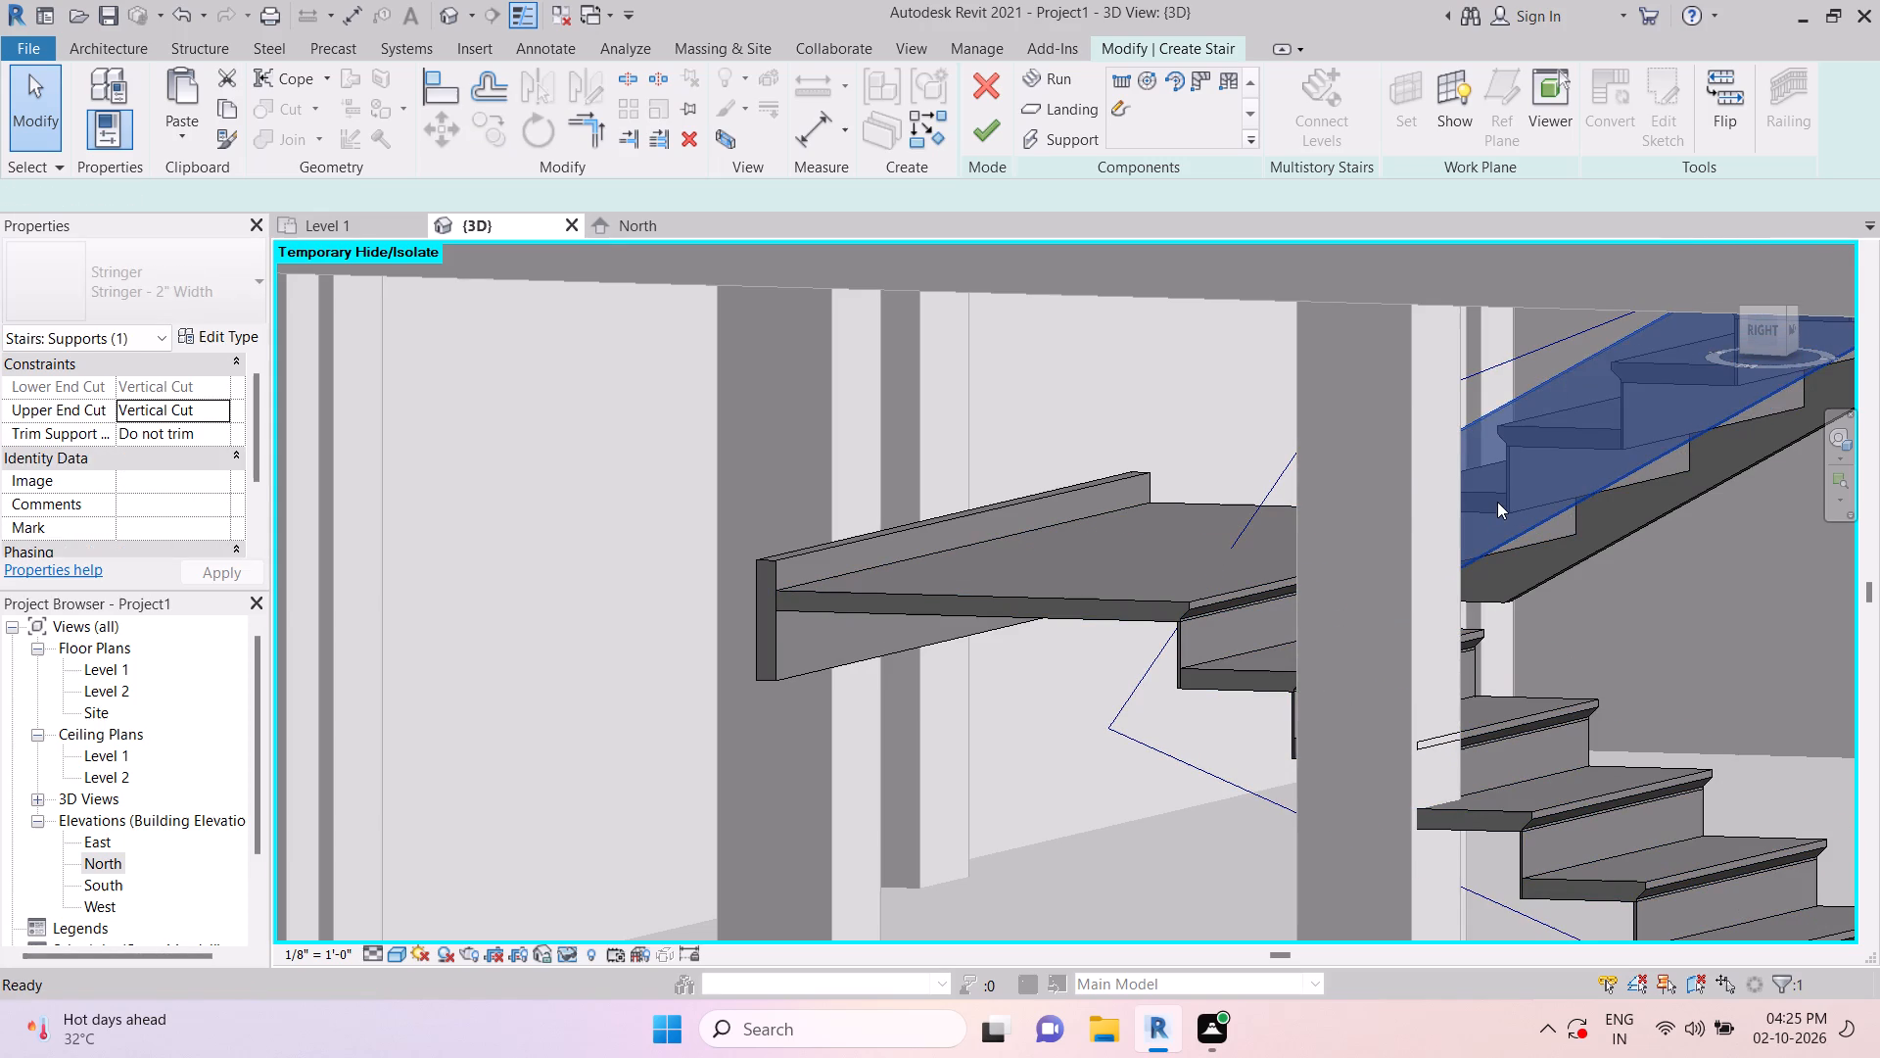
scroll(1567, 569, "down", 5)
middle_click_drag(1649, 649, 1639, 649, "shift")
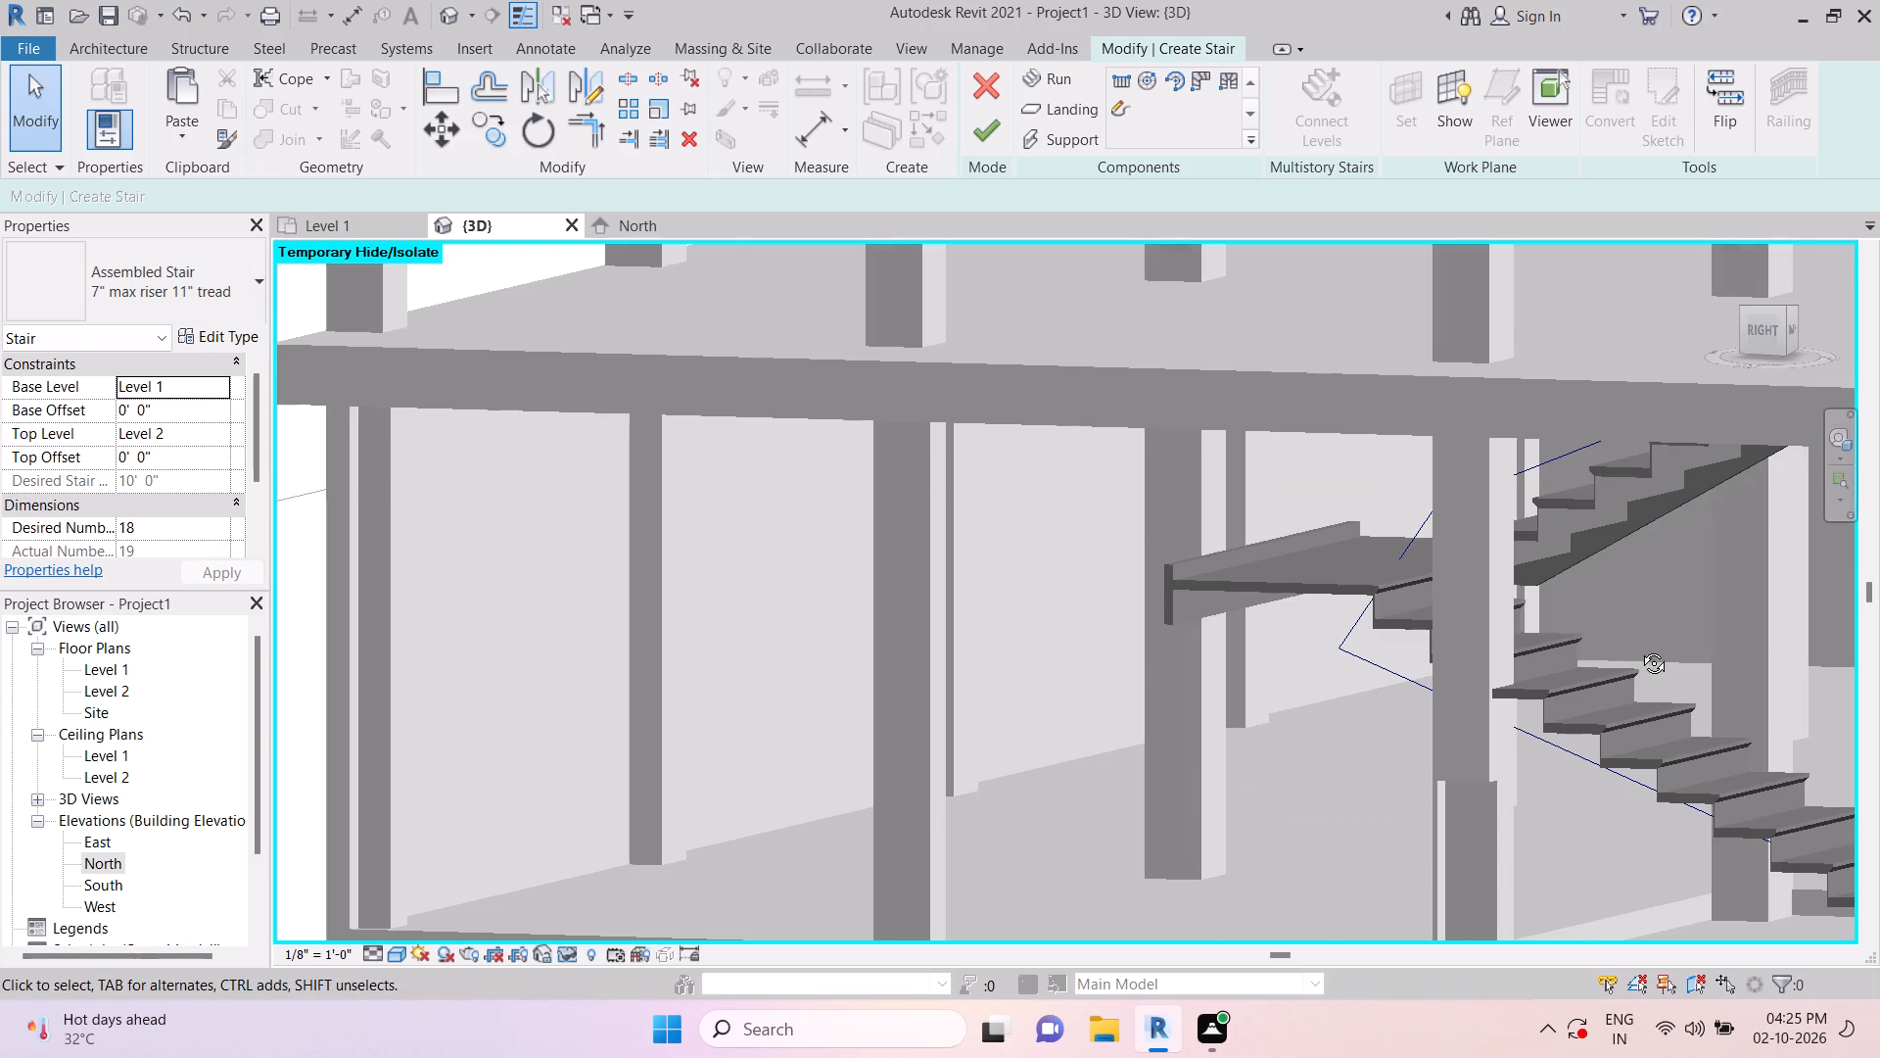
middle_click_drag(1639, 649, 1365, 673, "shift")
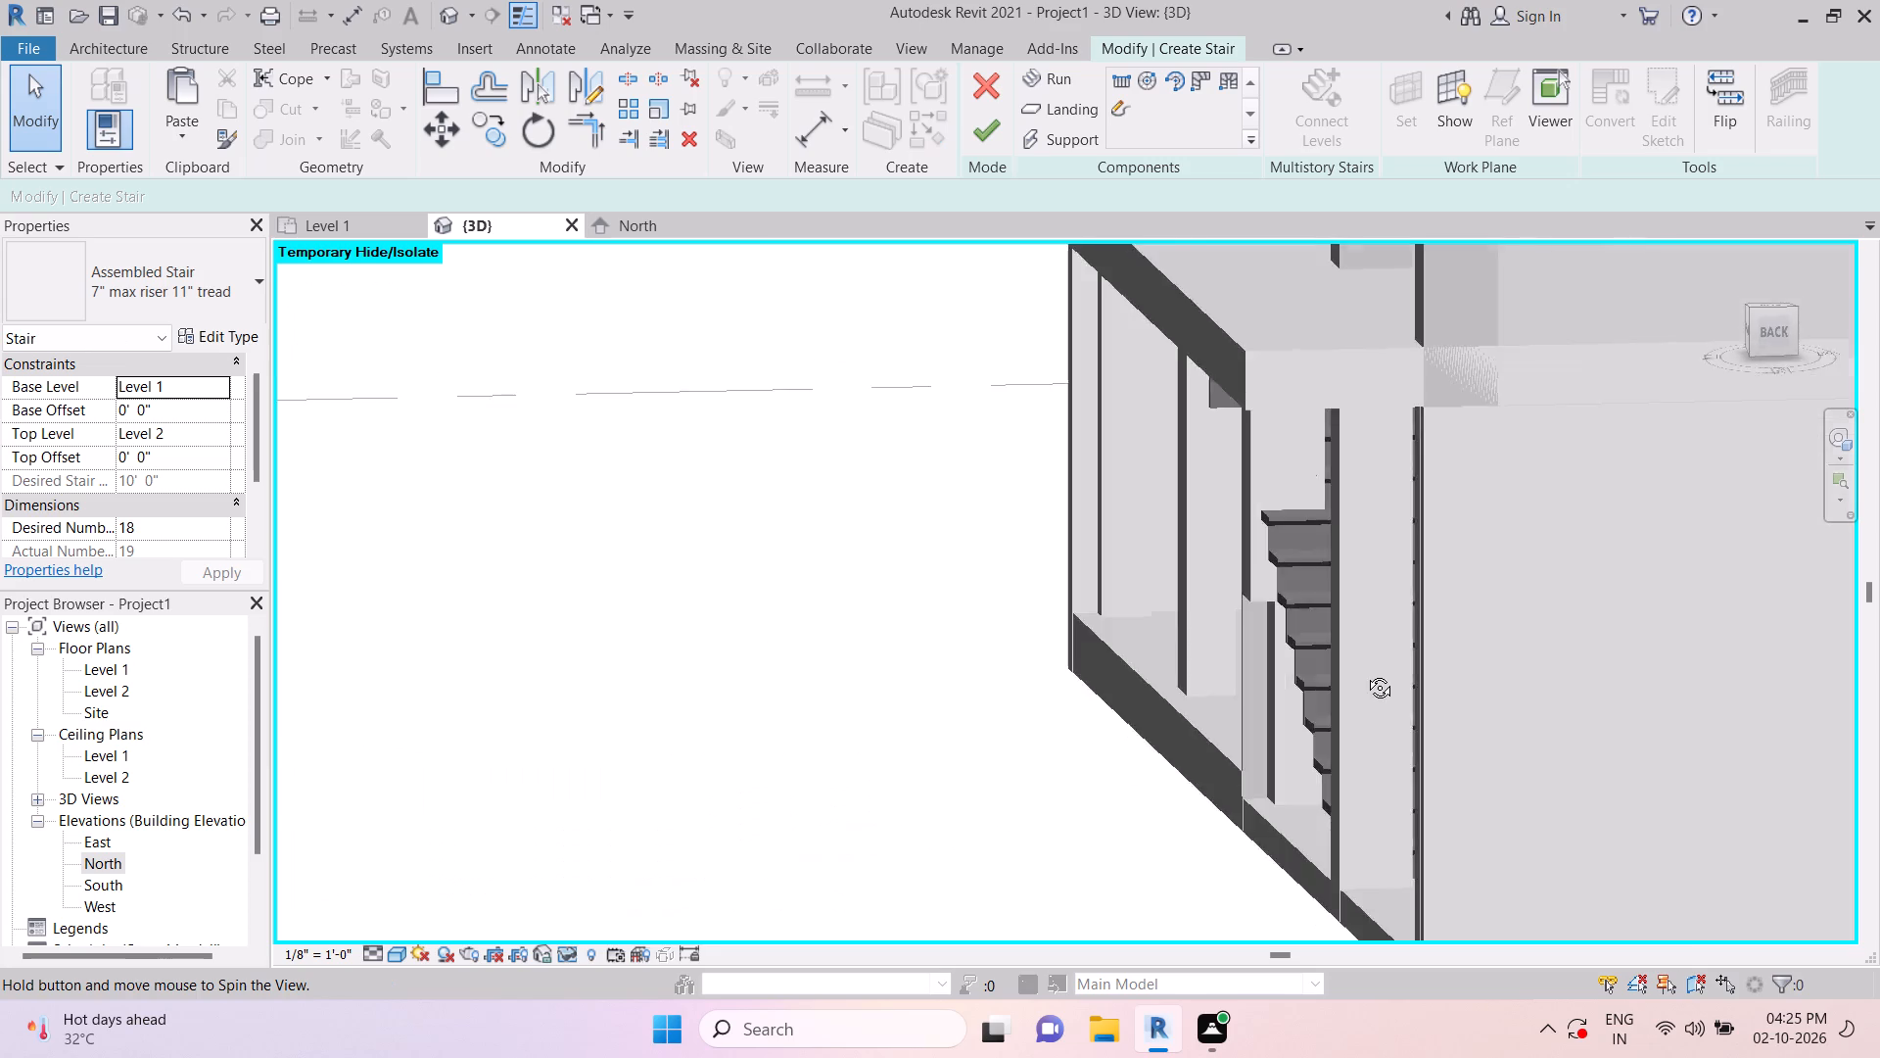
middle_click_drag(1365, 673, 1539, 617, "shift")
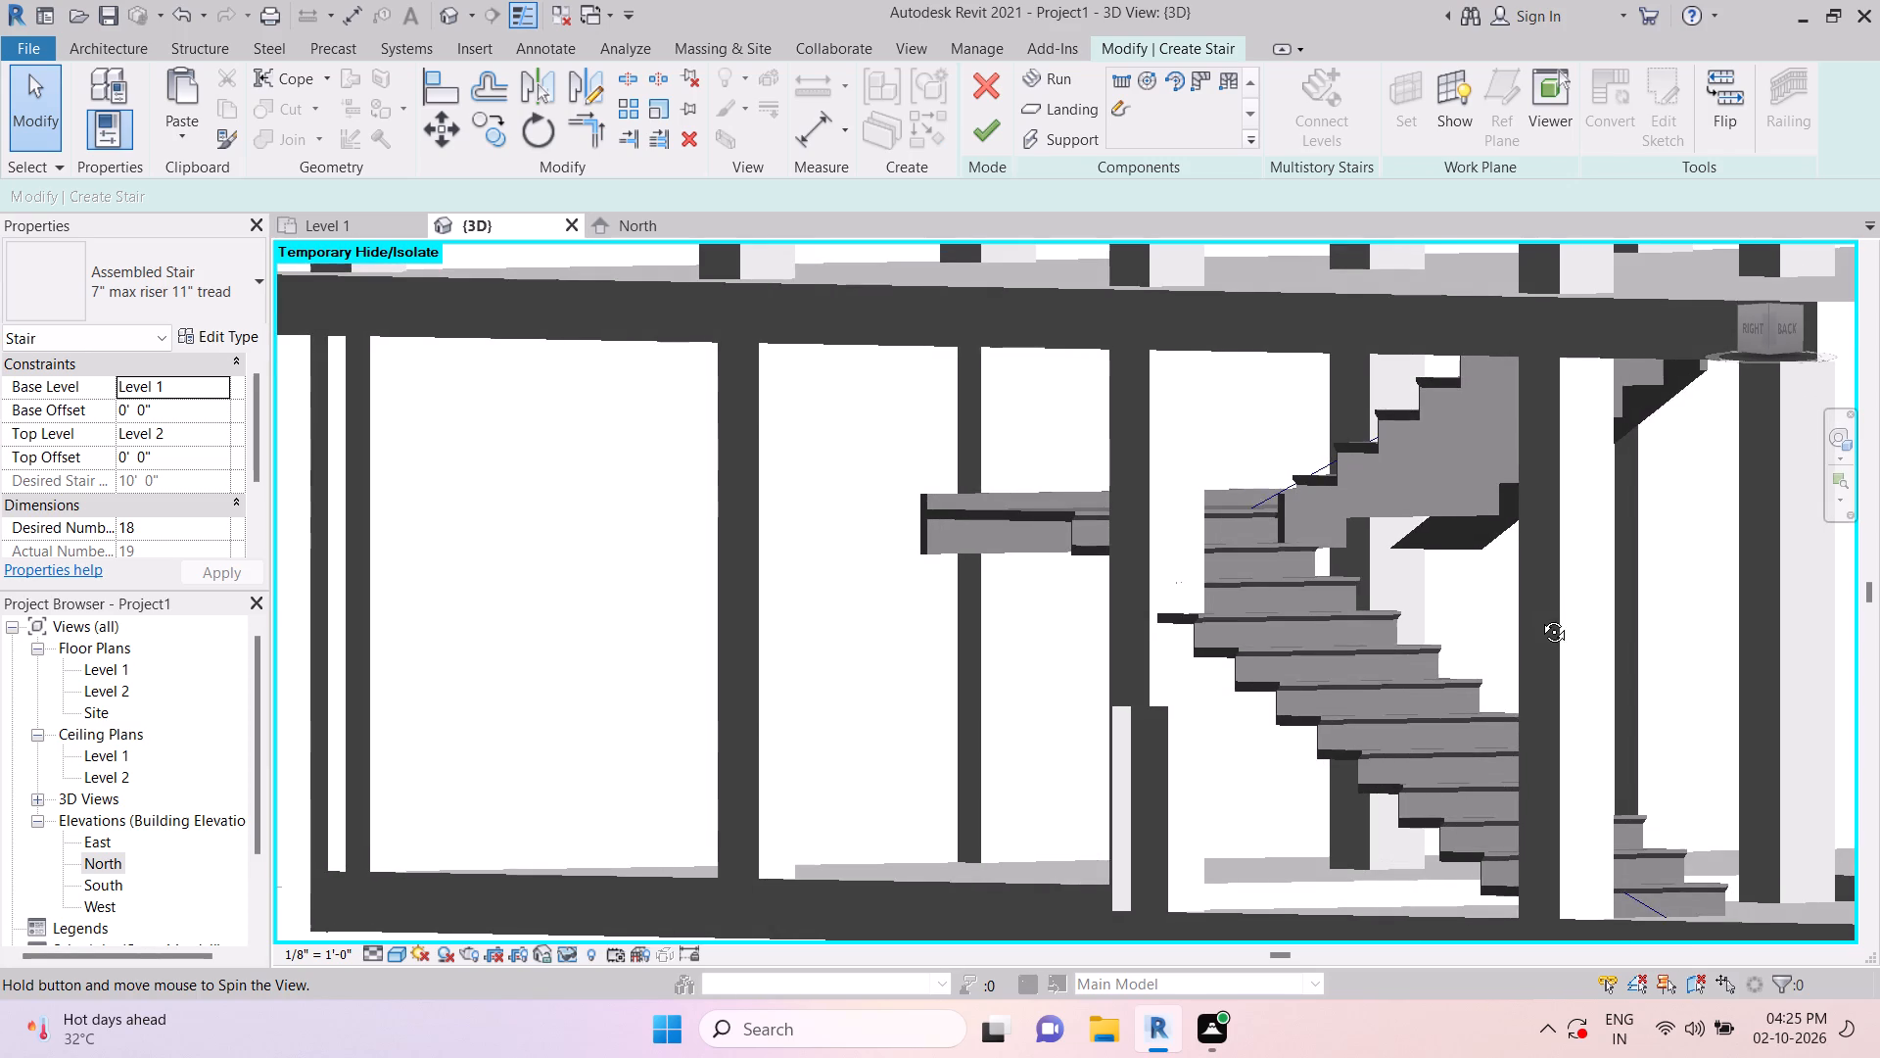
scroll(1426, 532, "up", 7)
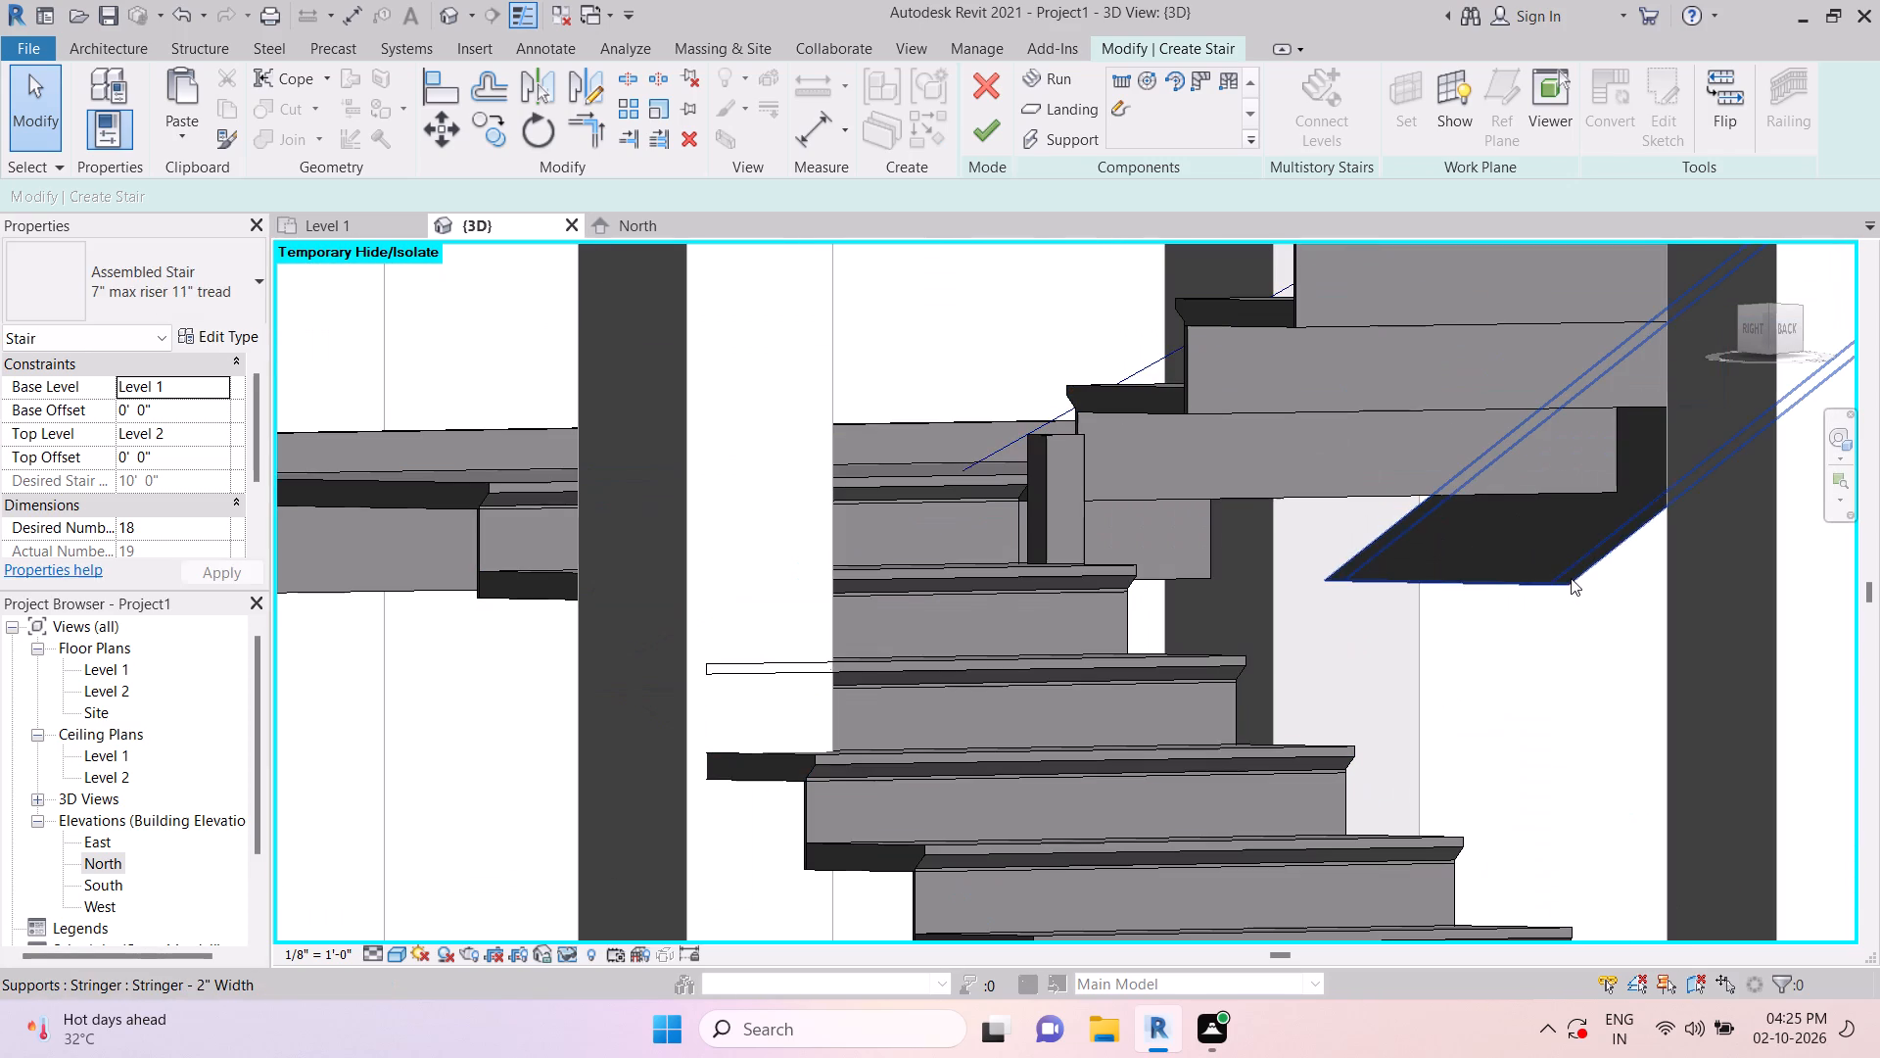
left_click(1571, 578)
key("Delete")
Delete the stringer along the outer end edge of the intermediate landing.
scroll(1365, 567, "down", 2)
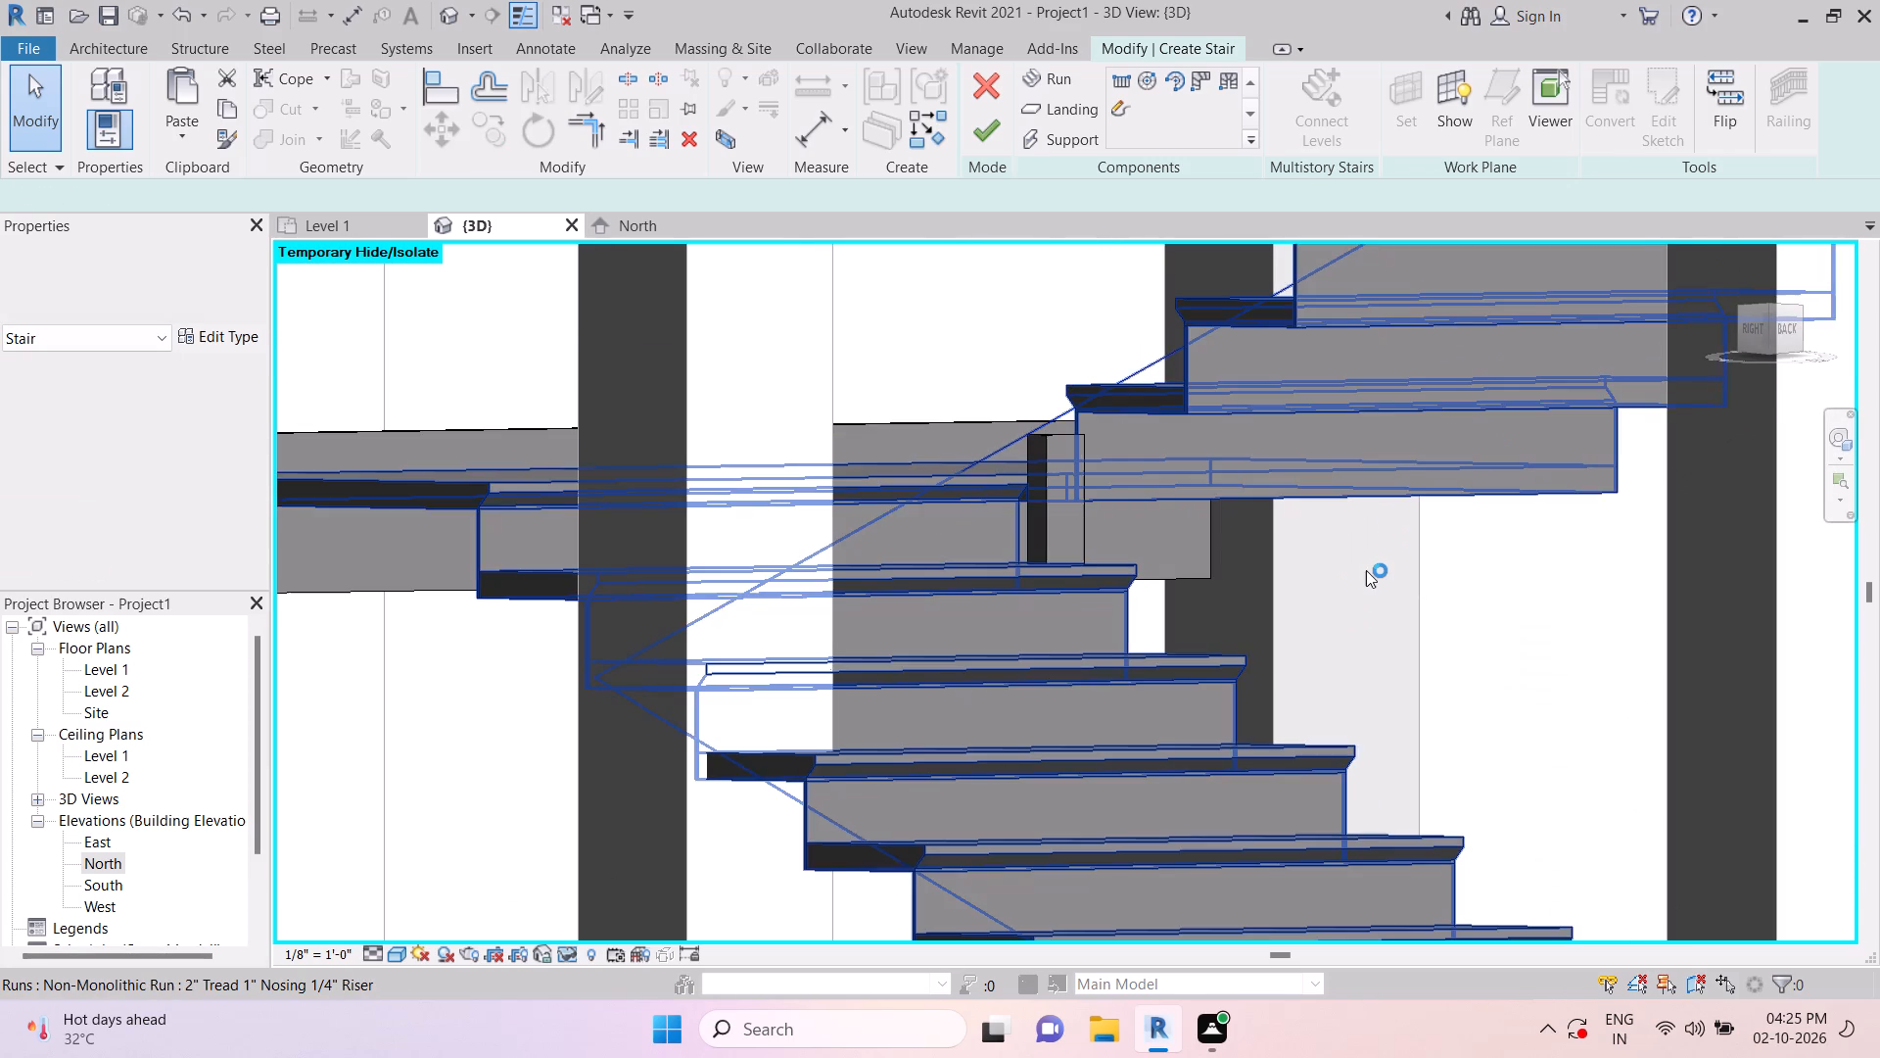
scroll(1366, 570, "down", 6)
middle_click_drag(1141, 629, 1245, 722, "shift")
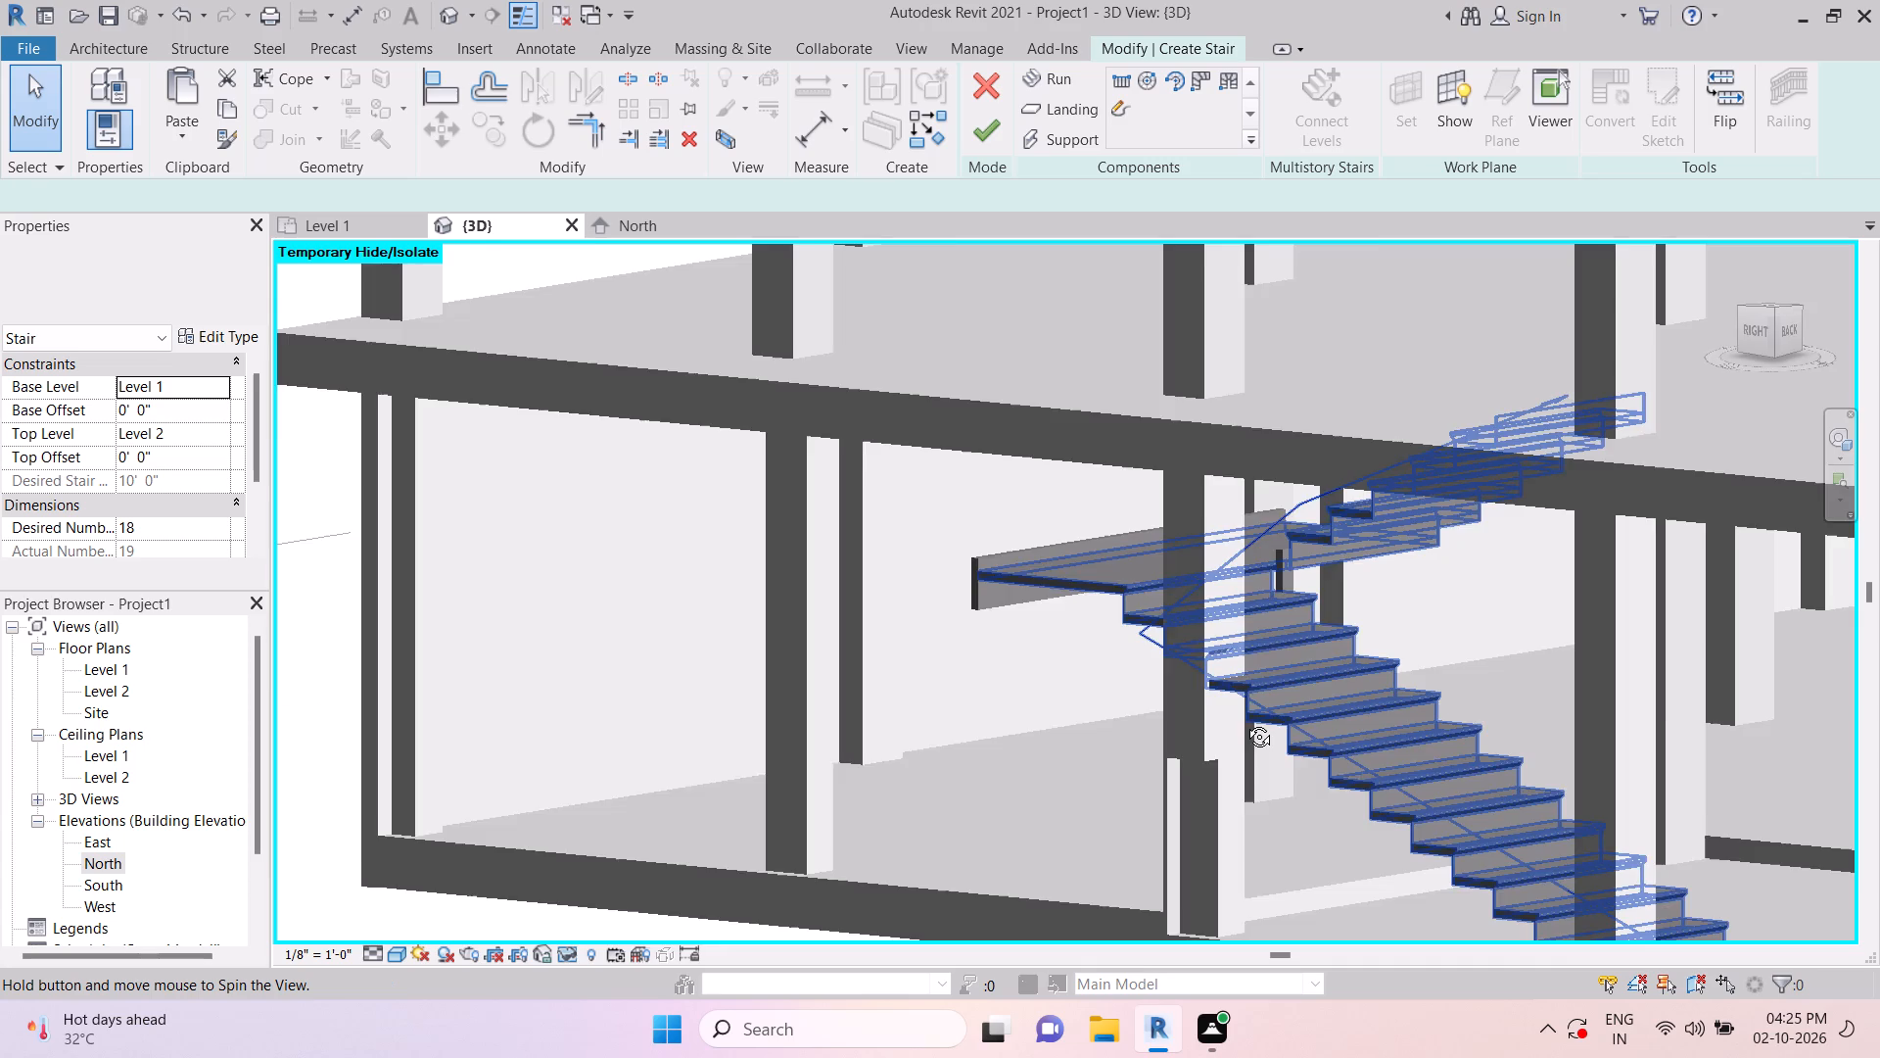
middle_click_drag(1245, 722, 1286, 708, "shift")
scroll(1292, 714, "up", 5)
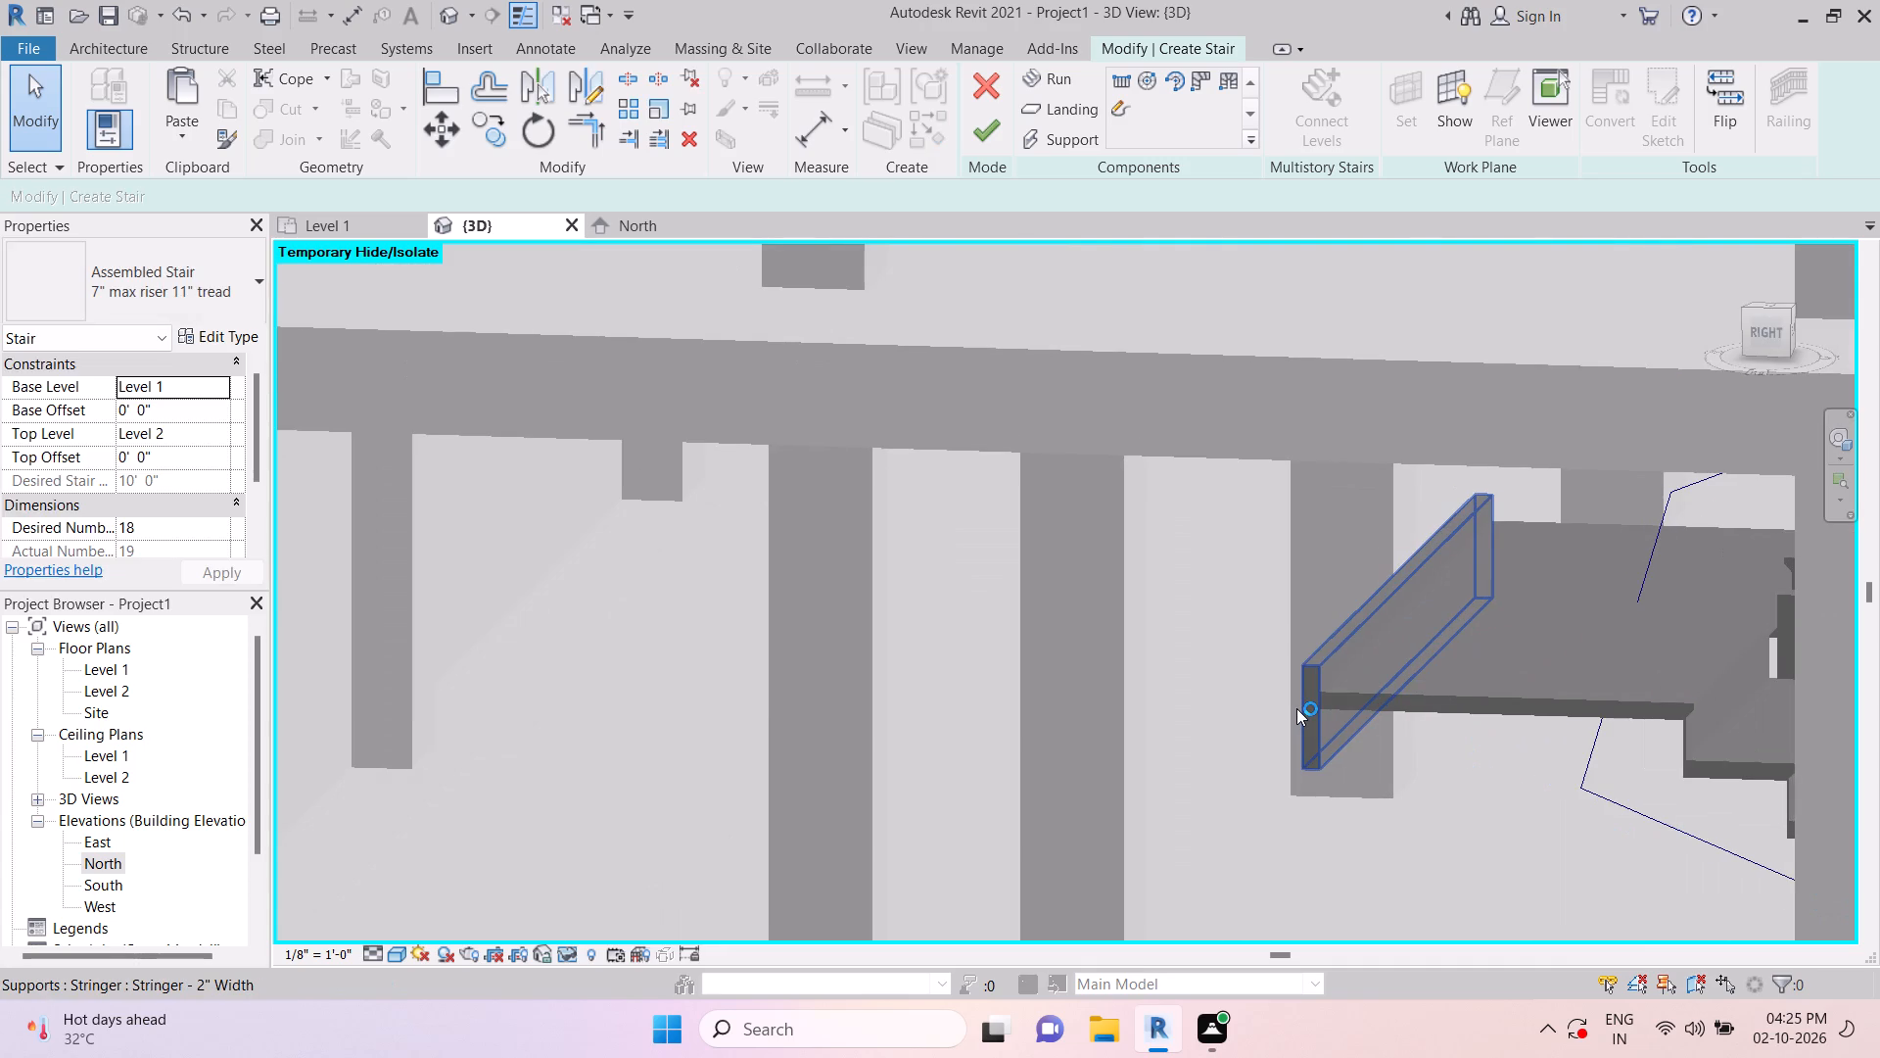
left_click(1304, 721)
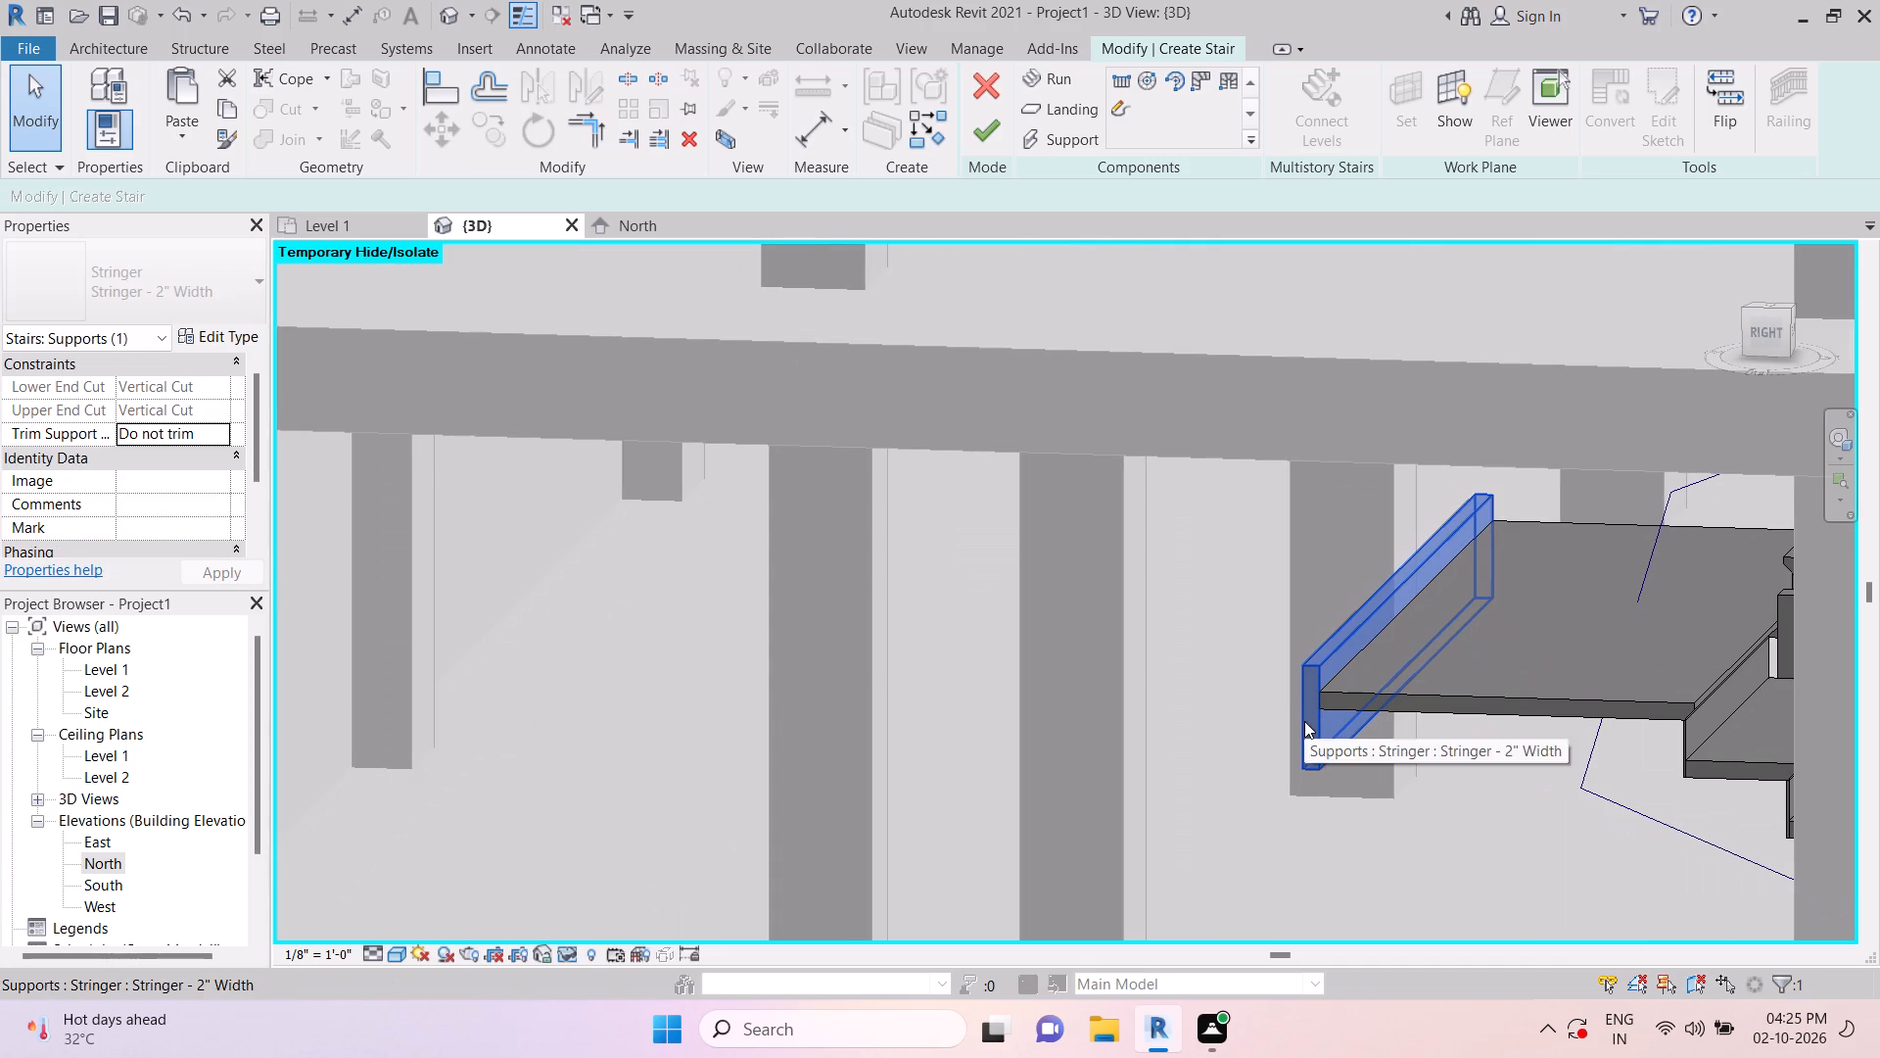
key("Delete")
key("Escape")
Dismiss the notification card covering the 3D view.
scroll(1446, 558, "down", 5)
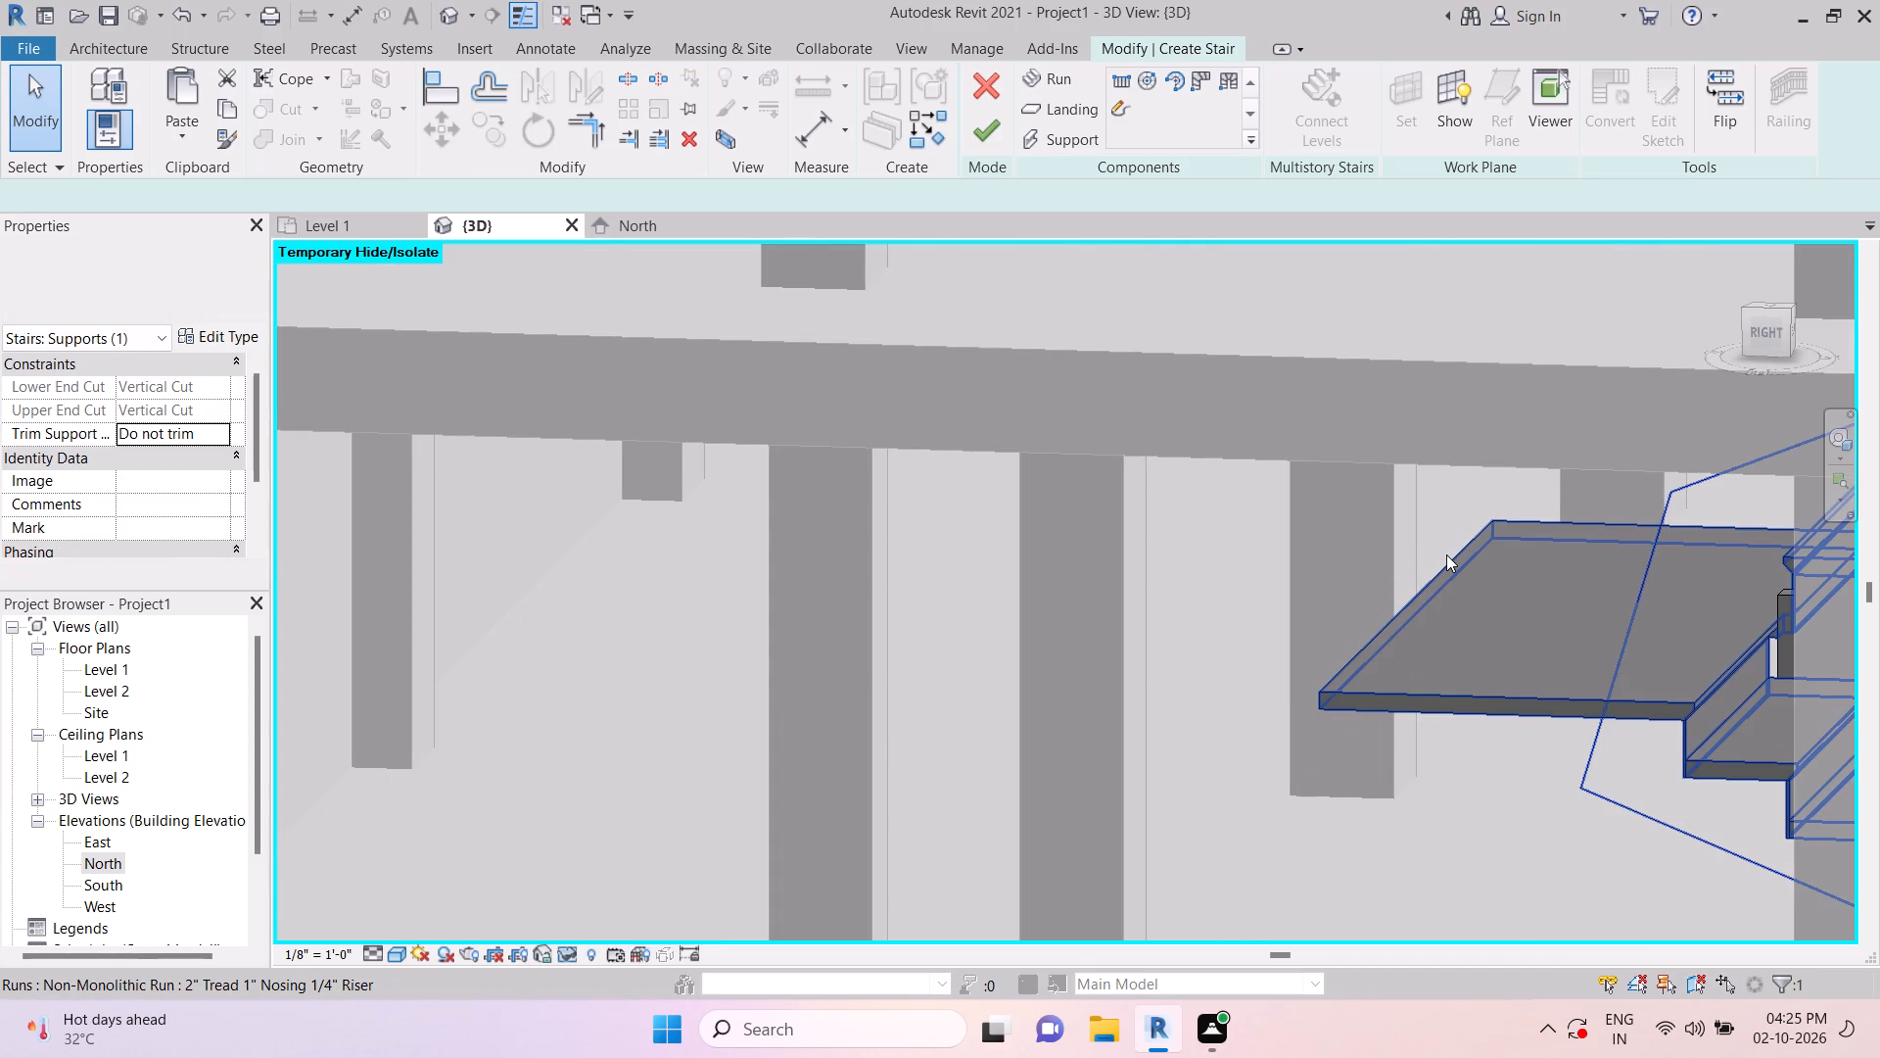
scroll(1446, 554, "down", 9)
middle_click_drag(1558, 815, 1576, 662, "shift")
key("Escape")
middle_click_drag(1629, 830, 1632, 661, "shift")
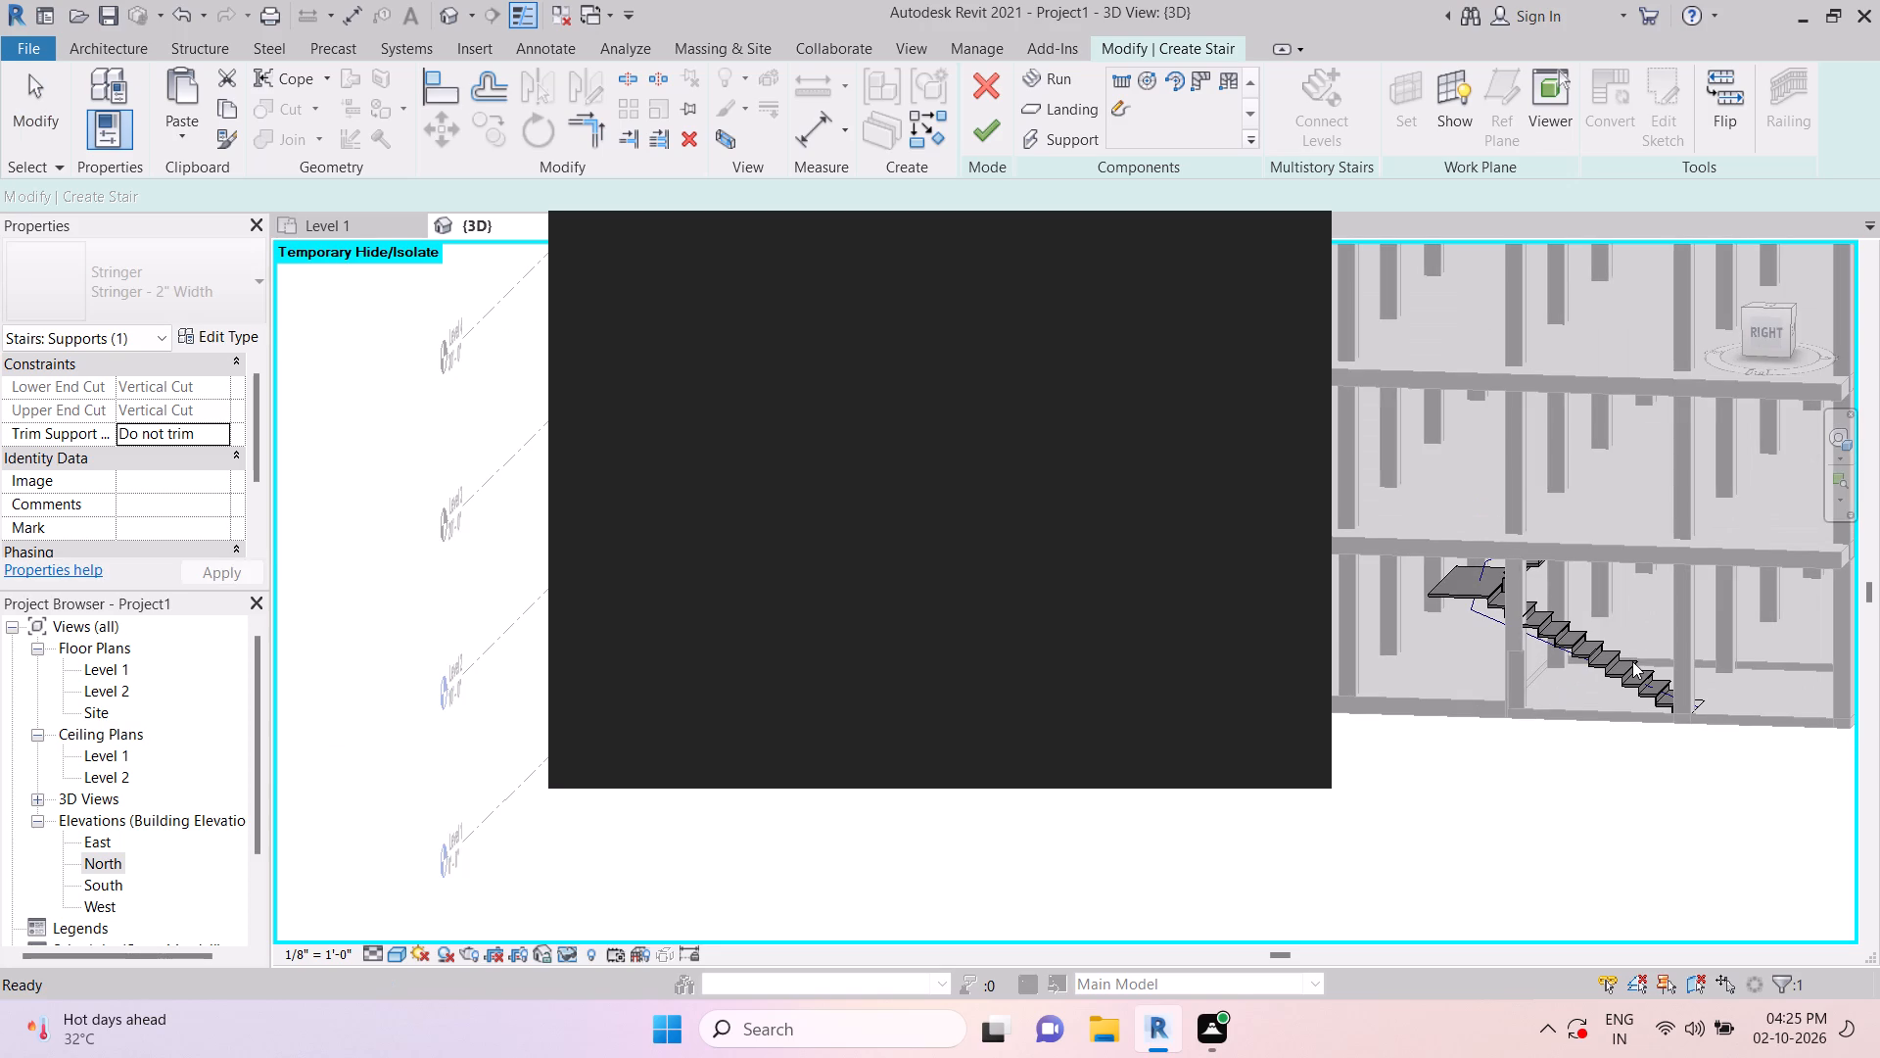
middle_click_drag(1632, 661, 1630, 651, "shift")
key("Escape")
key("Escape")
key("Escape")
key("Escape")
key("Escape")
key("Escape")
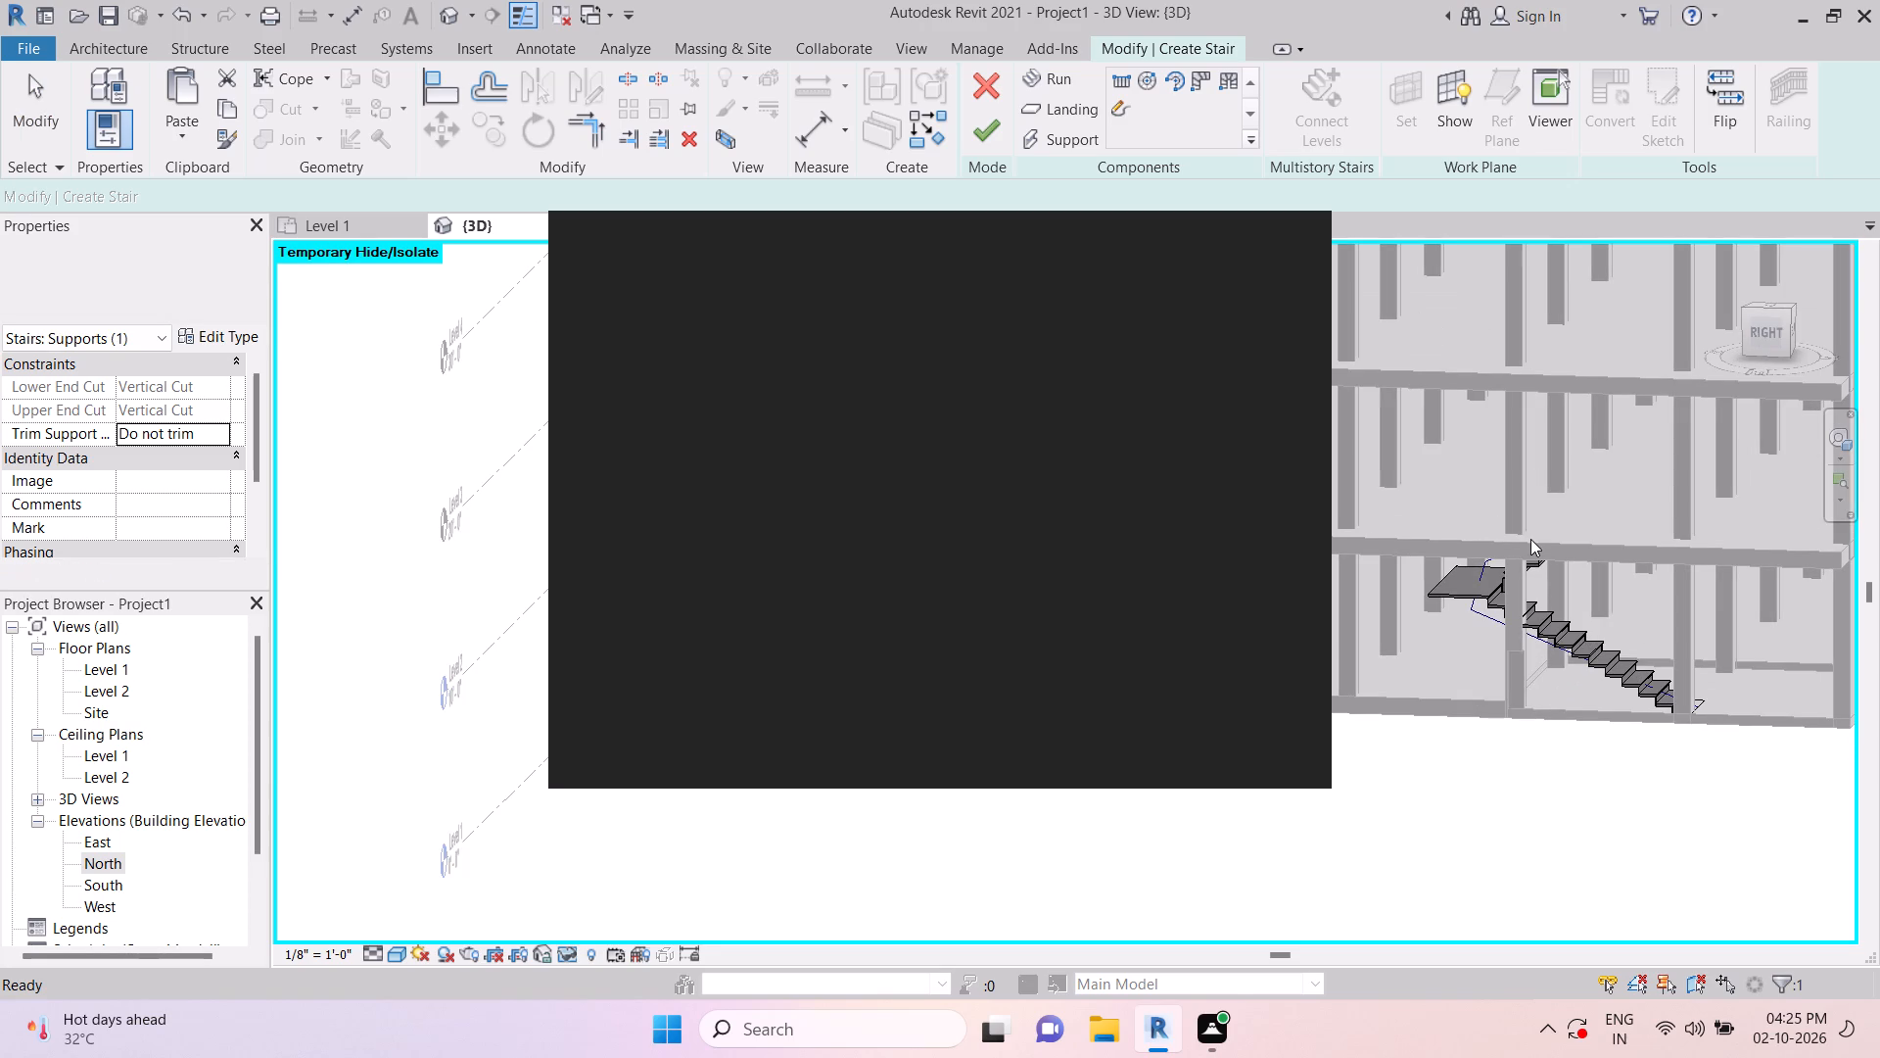
key("Escape")
left_click(1305, 242)
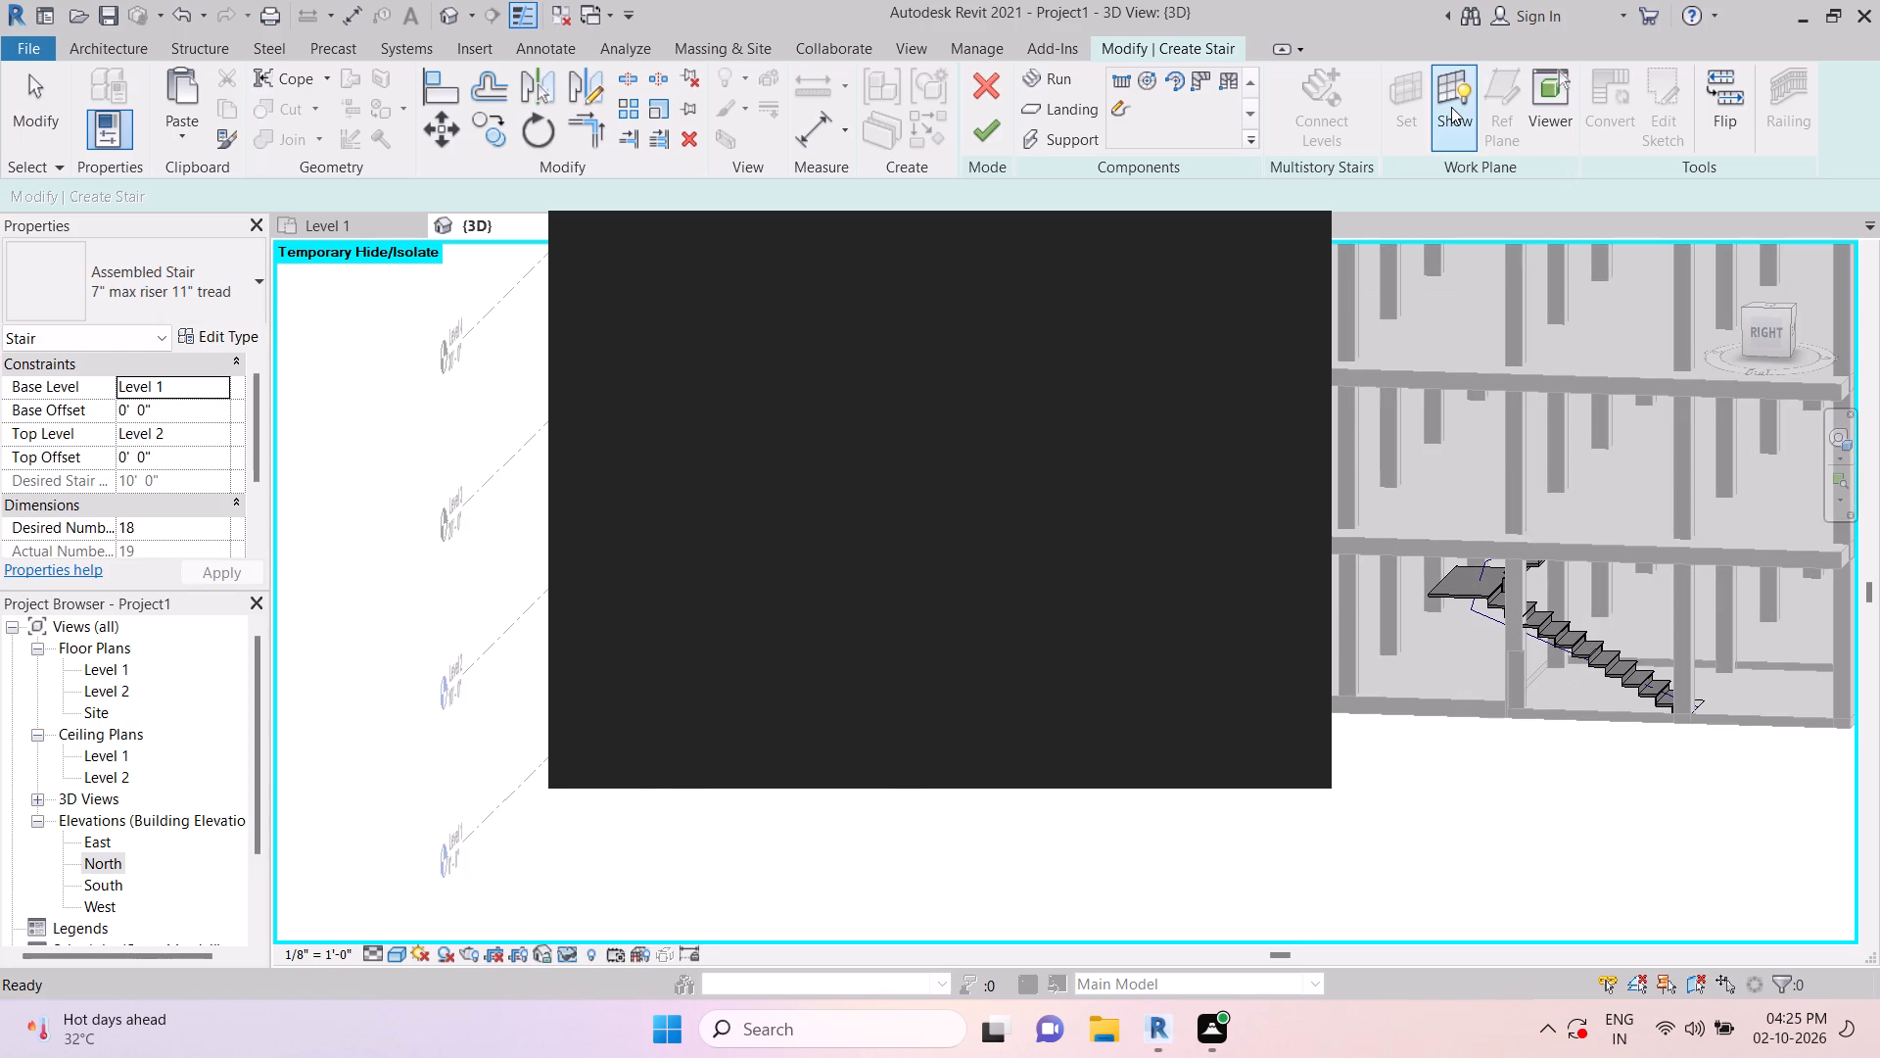
Inspect the stair from below and in the Right view, and finish the stair edit.
middle_click_drag(1579, 844, 1595, 724, "shift")
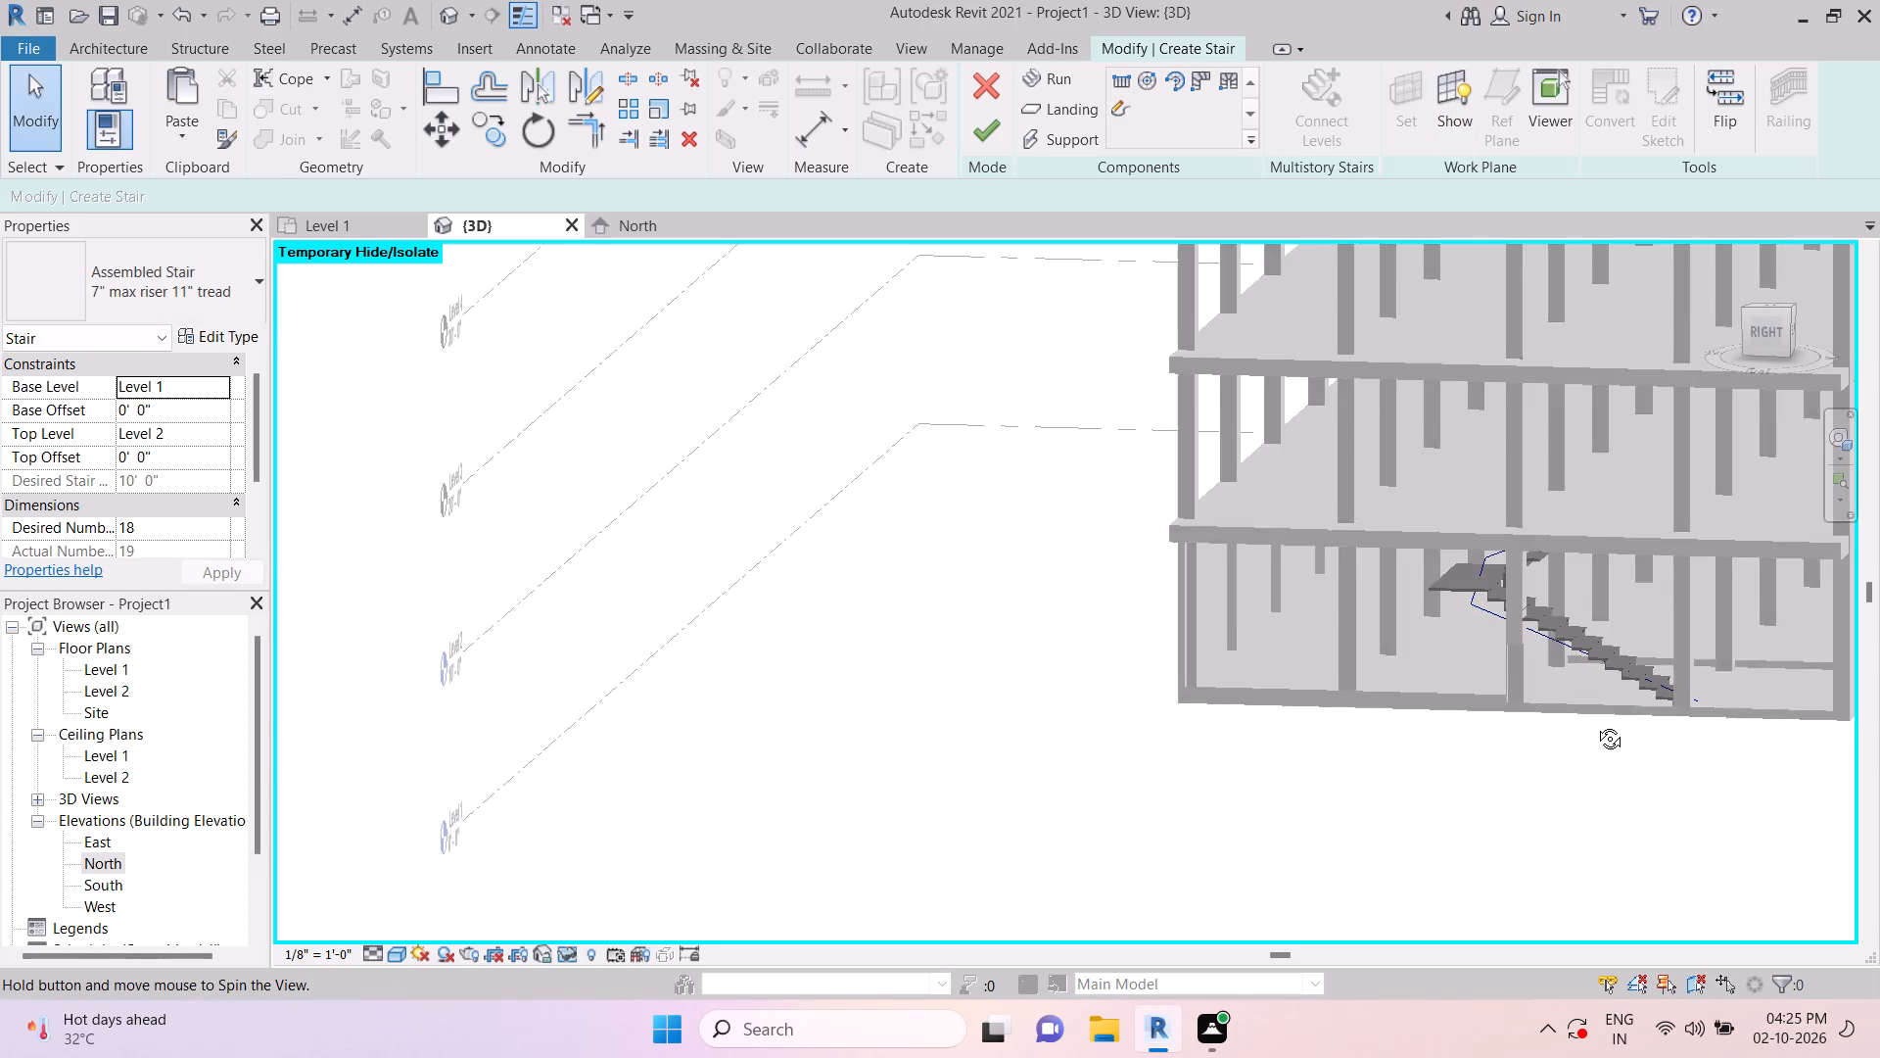
middle_click_drag(1595, 724, 1601, 703, "shift")
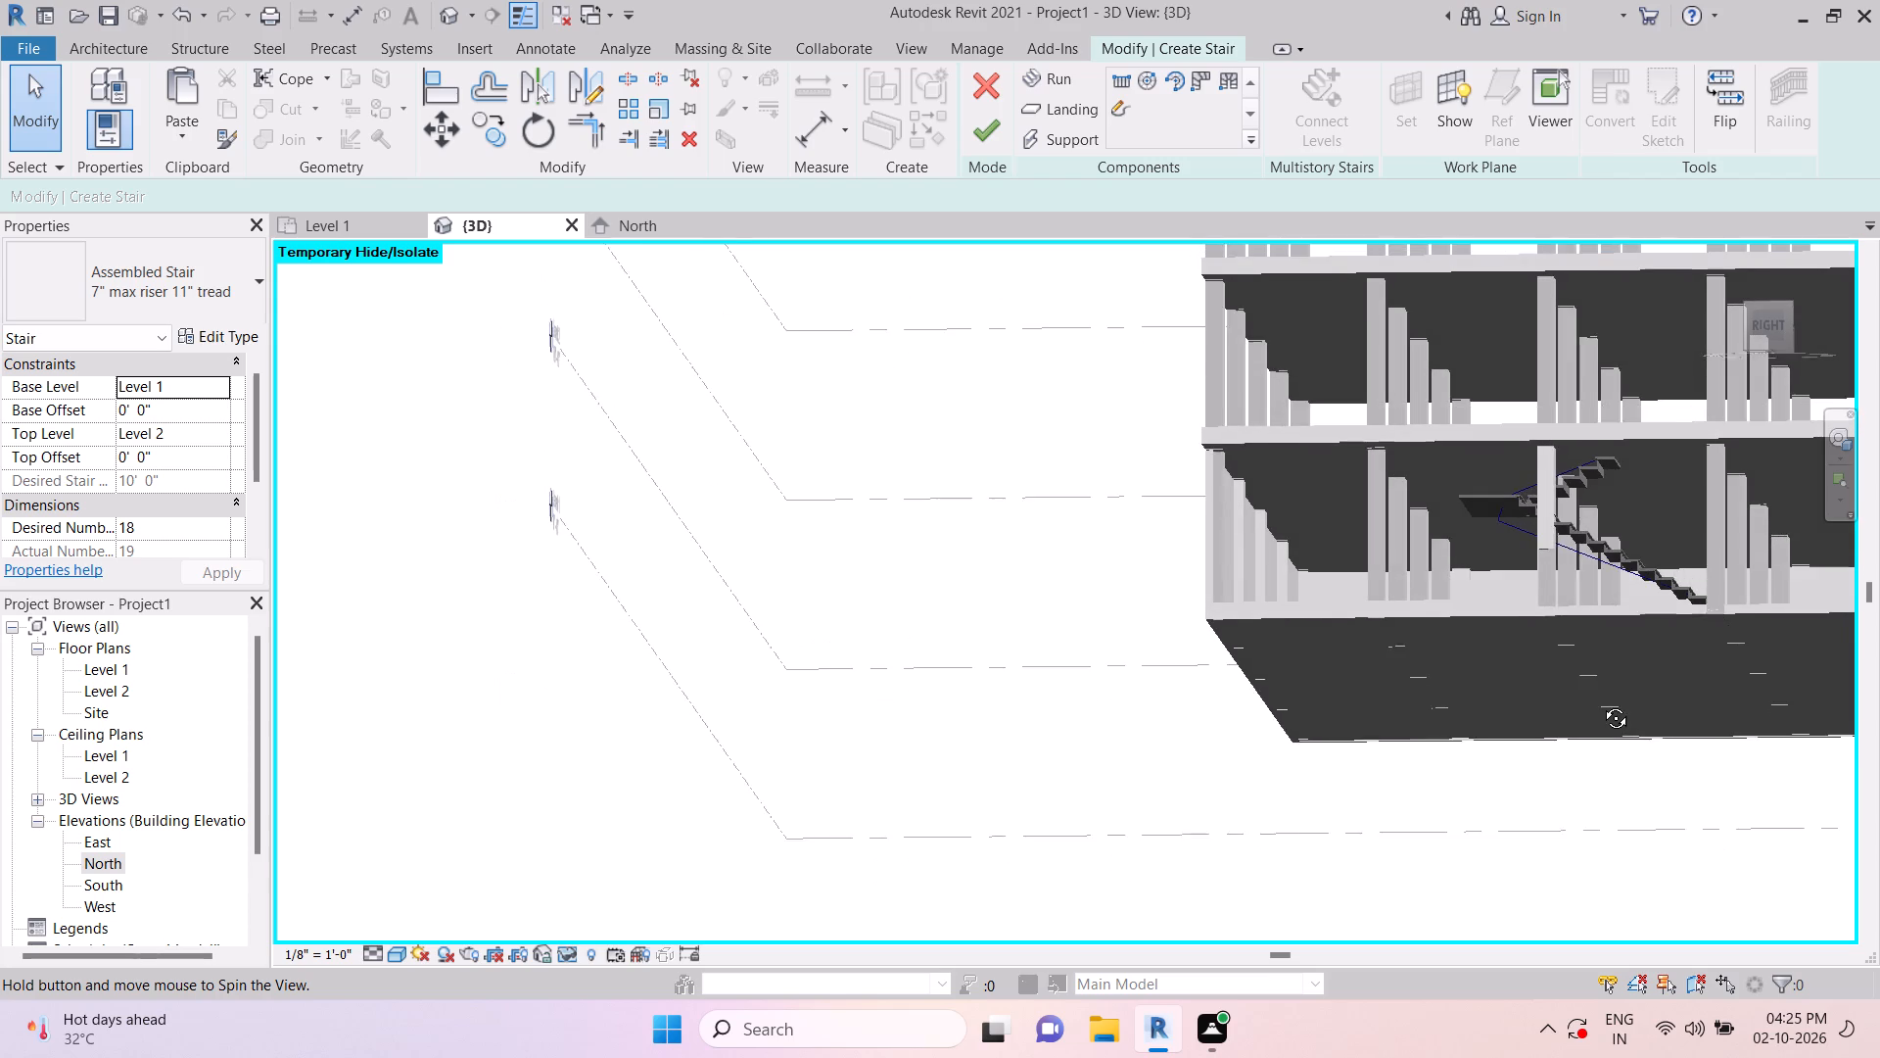
middle_click_drag(1601, 703, 1610, 727, "shift")
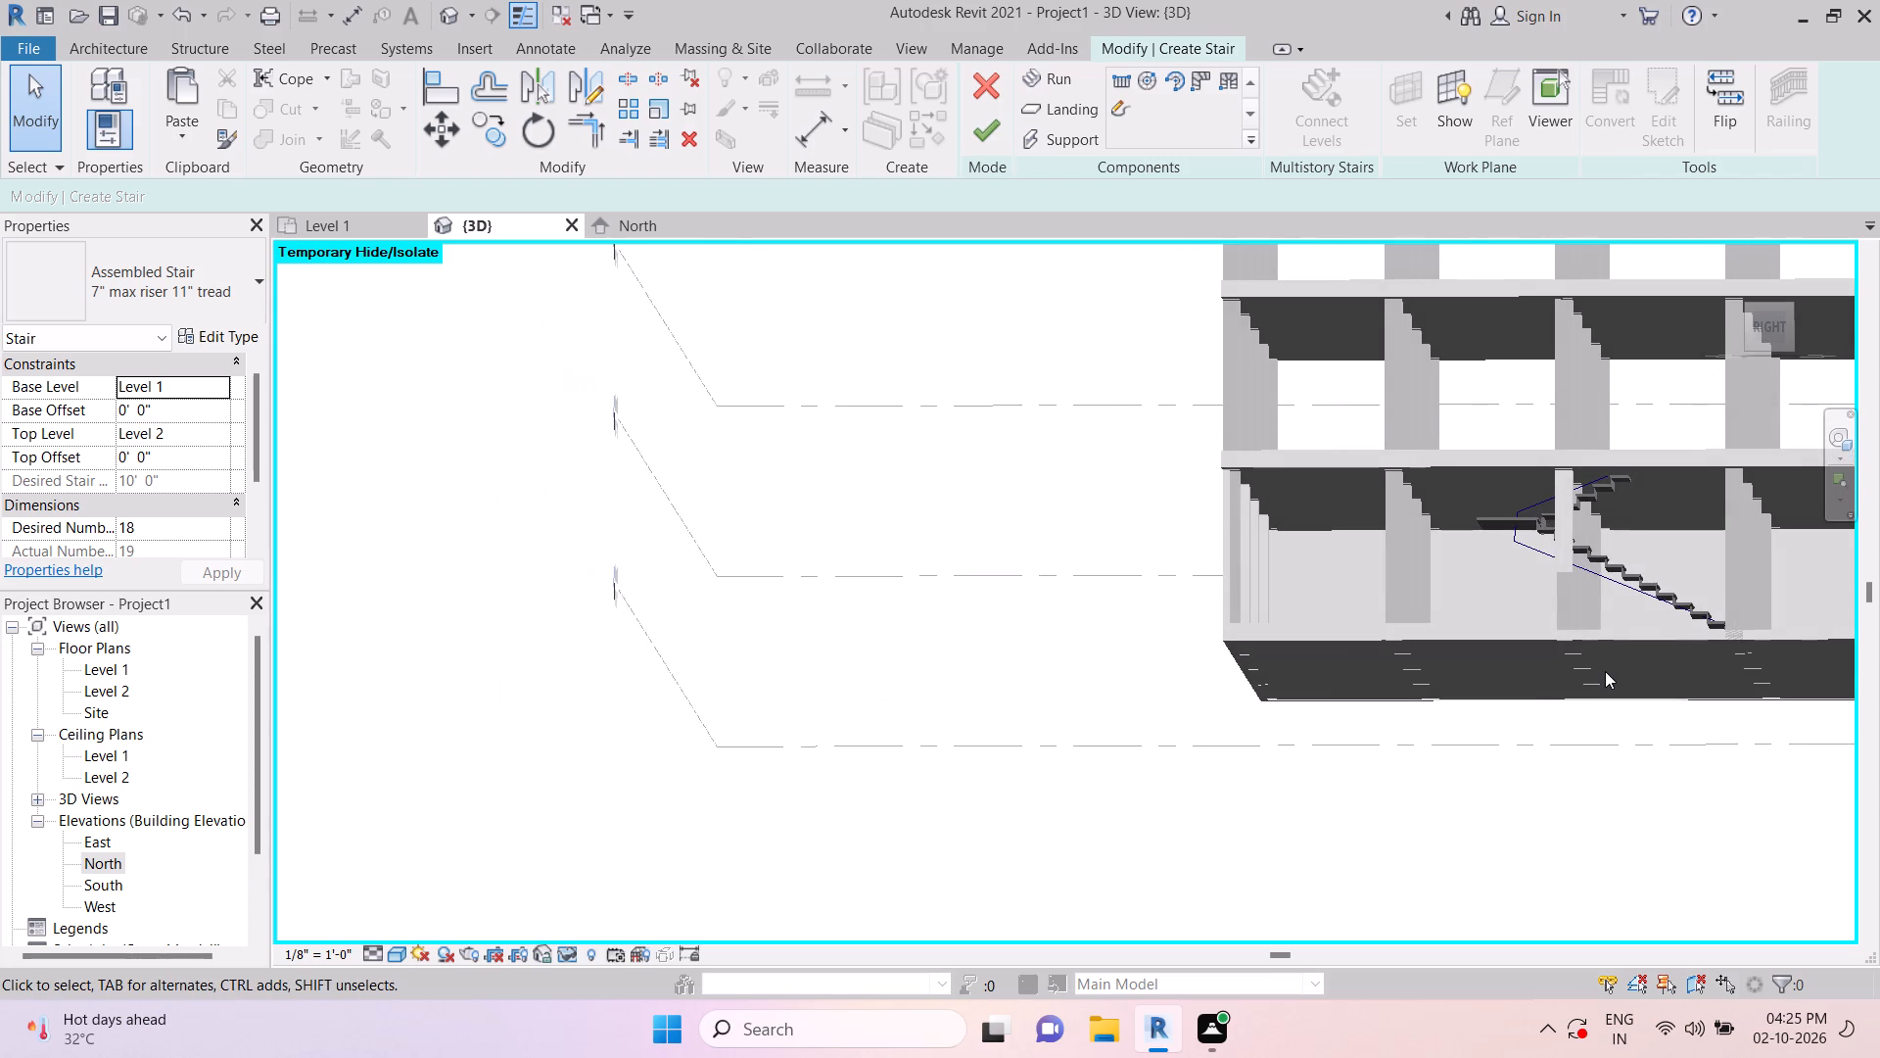
scroll(1621, 489, "up", 14)
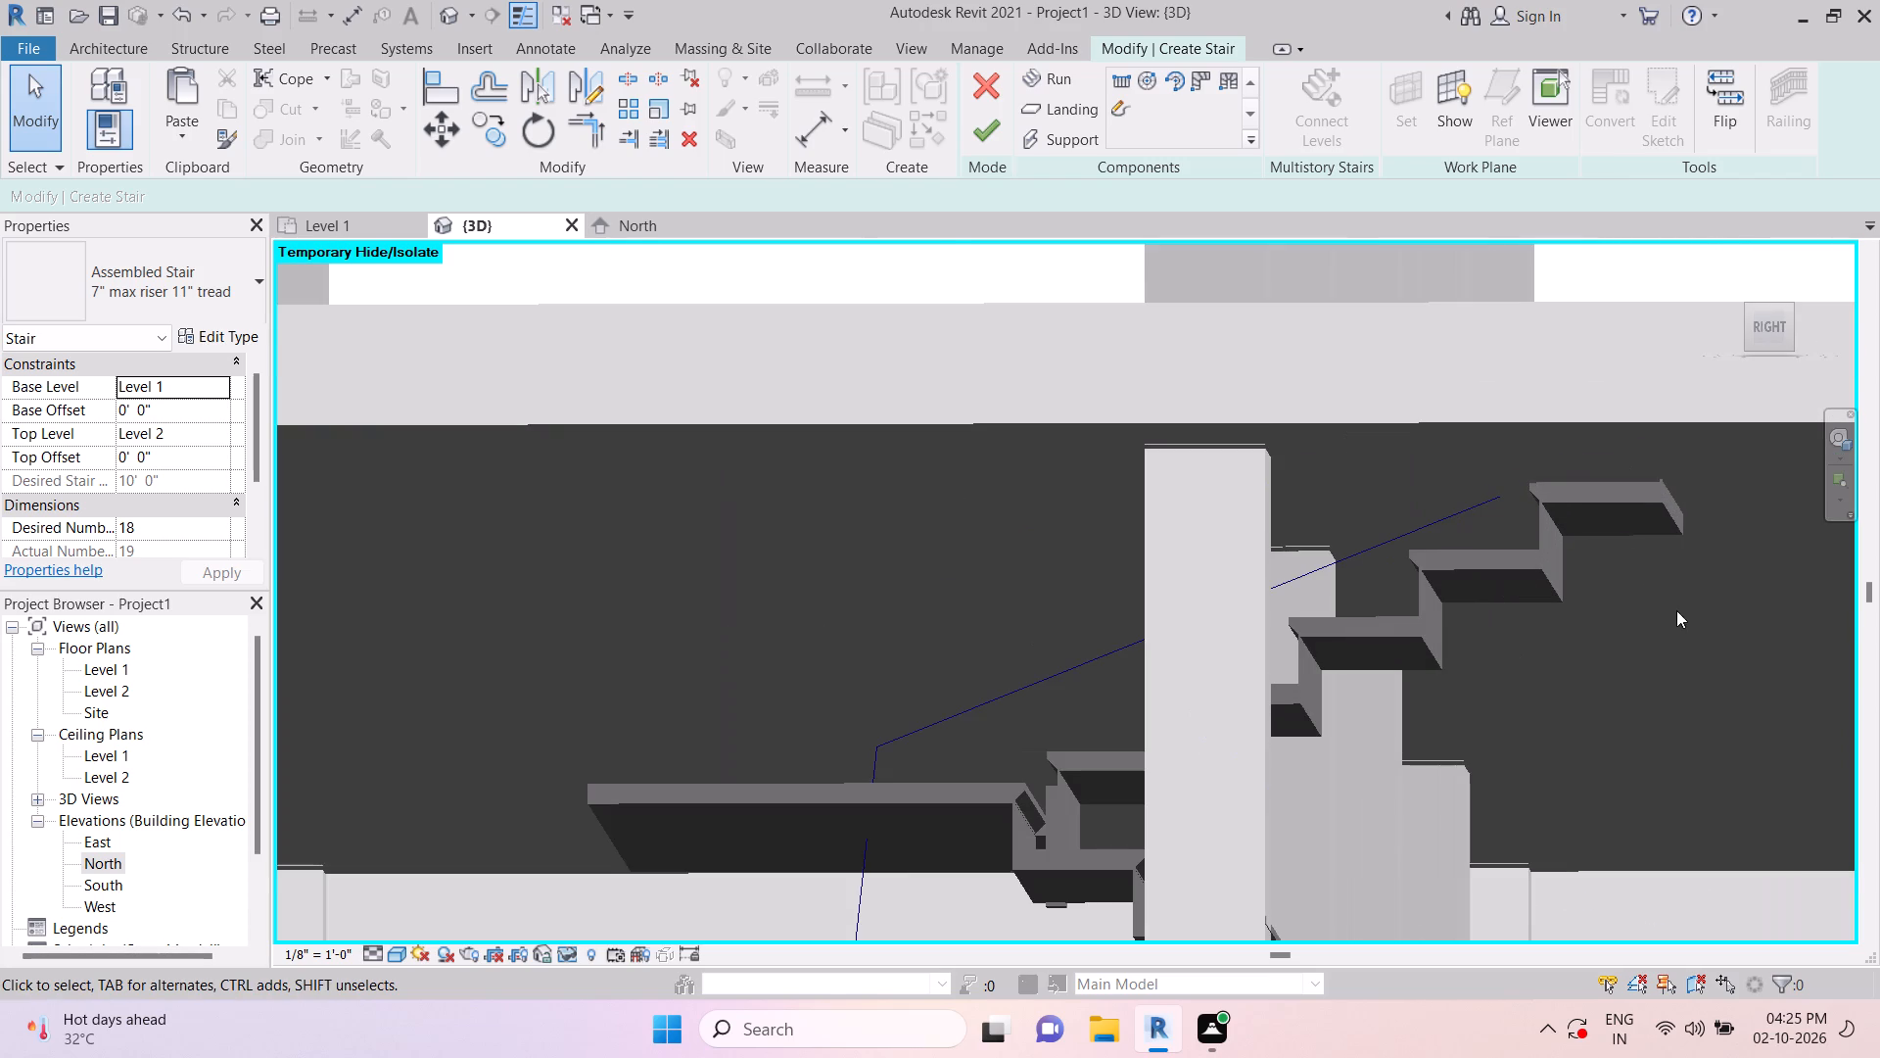
middle_click_drag(1649, 596, 1658, 627, "shift")
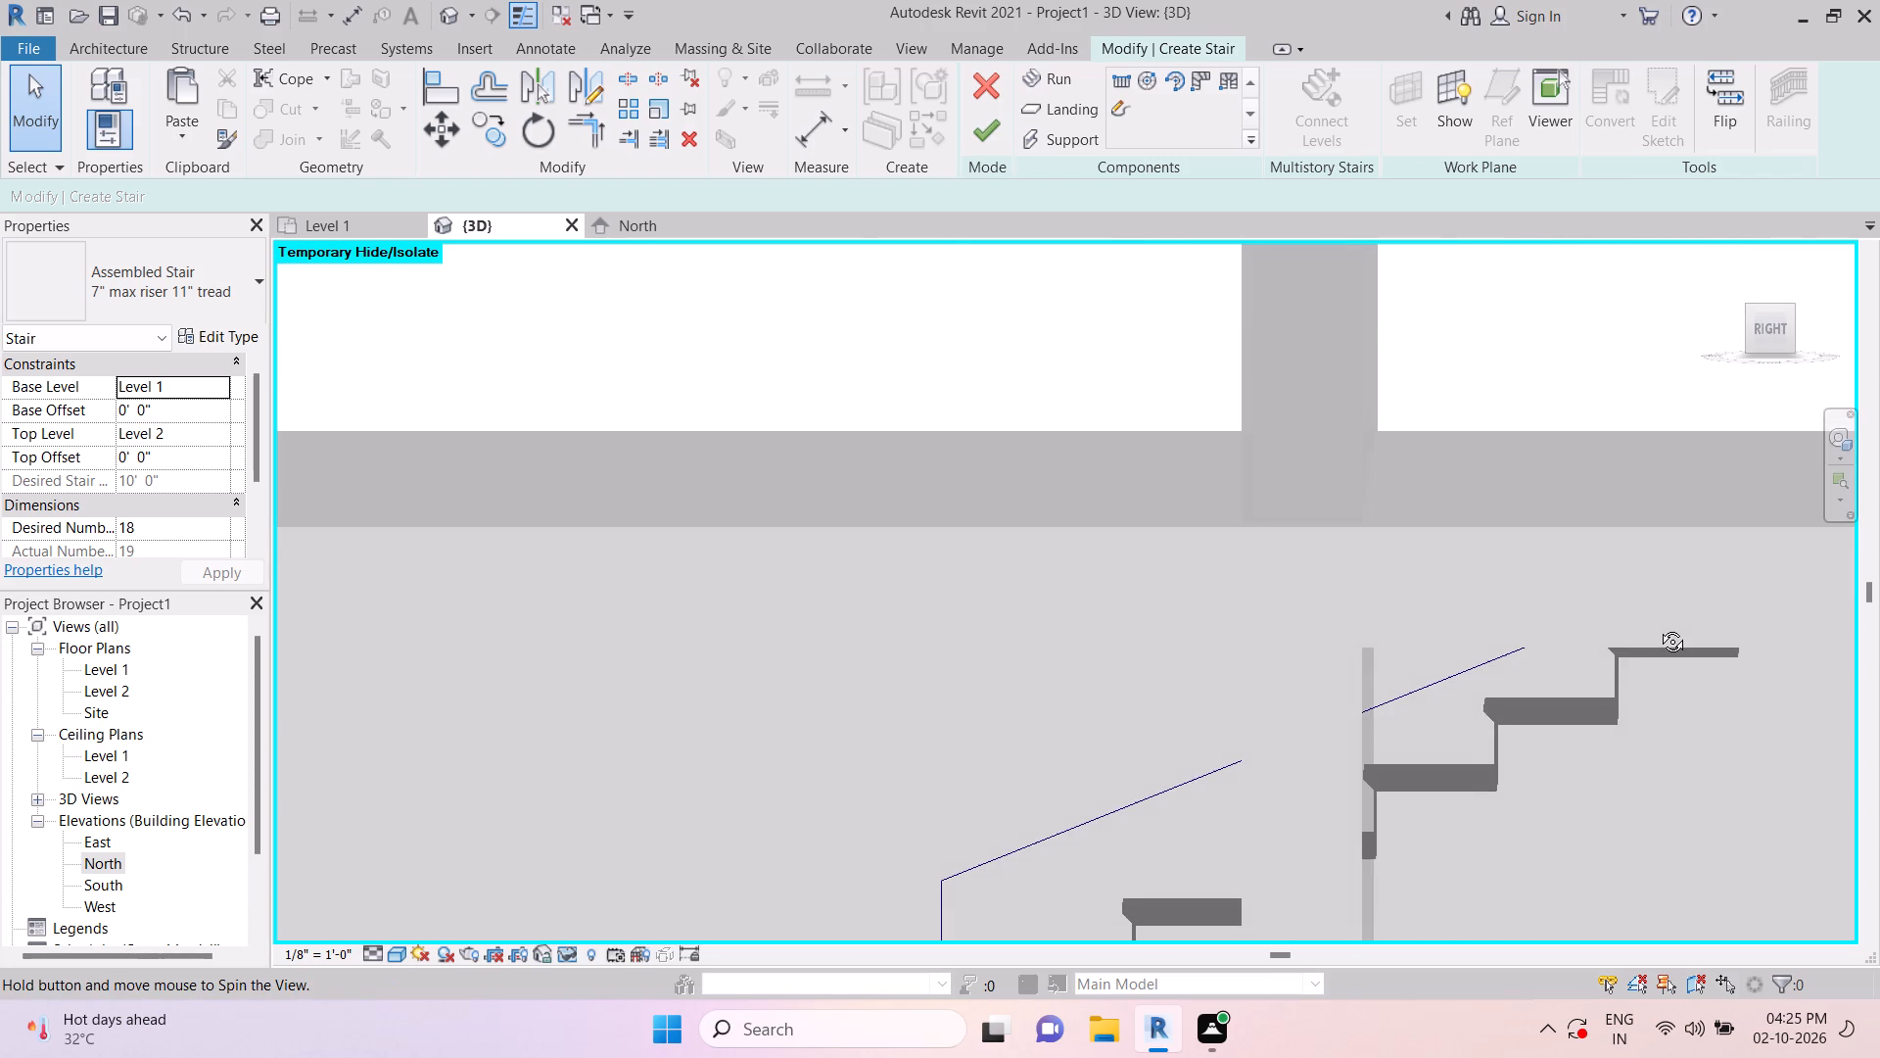
middle_click_drag(1658, 627, 1658, 625, "shift")
left_click(1762, 332)
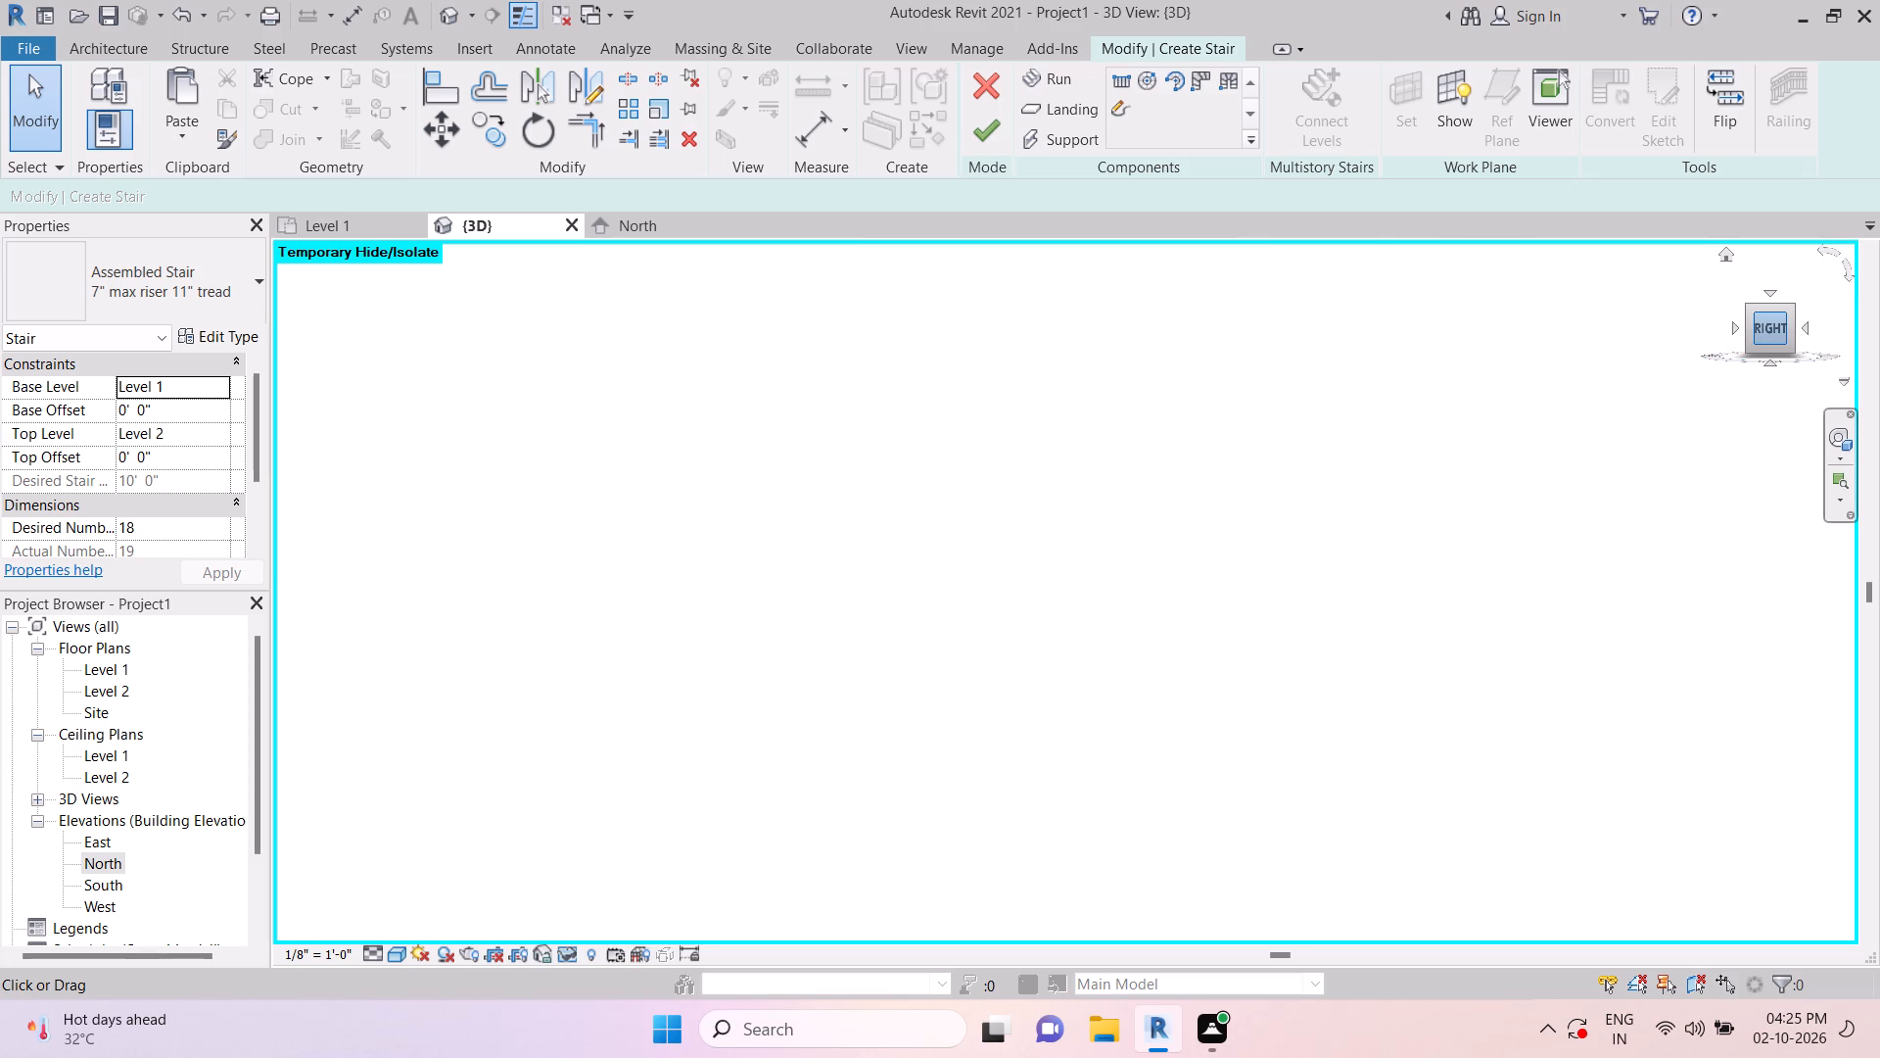
scroll(1006, 629, "up", 4)
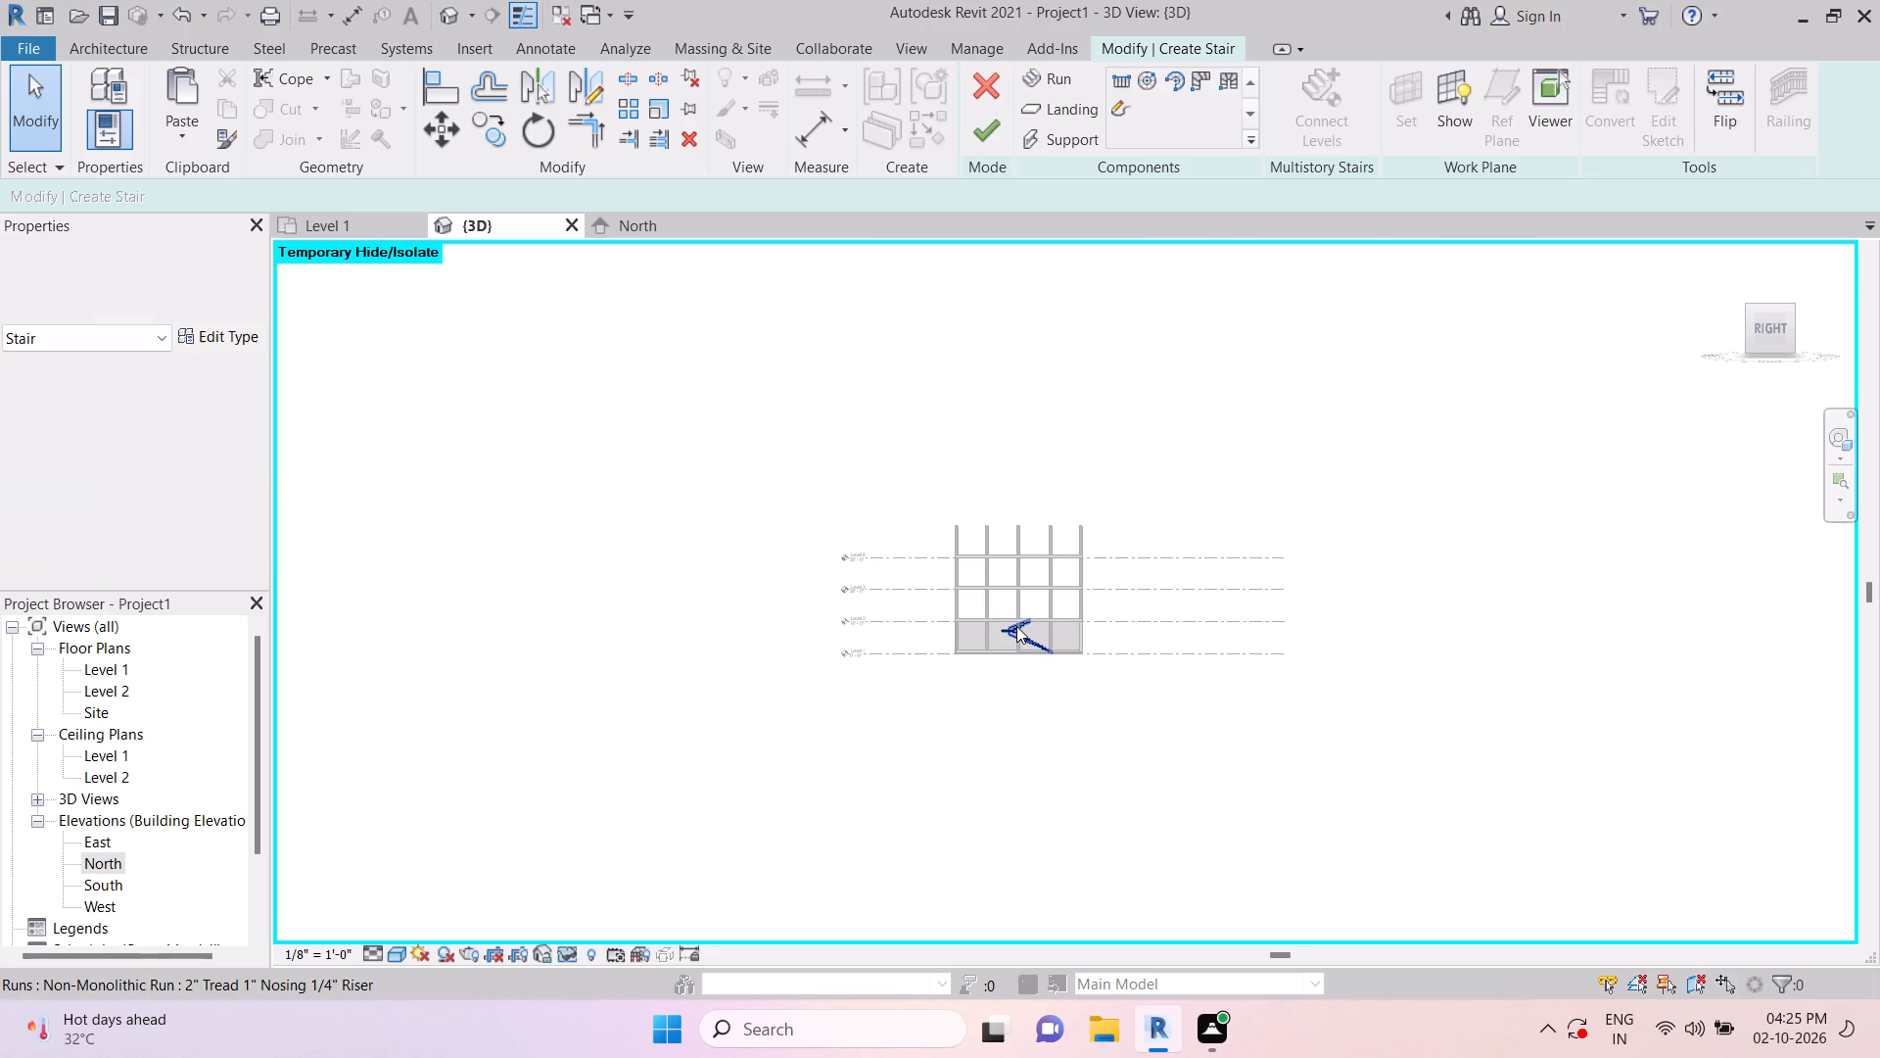
scroll(1016, 626, "up", 19)
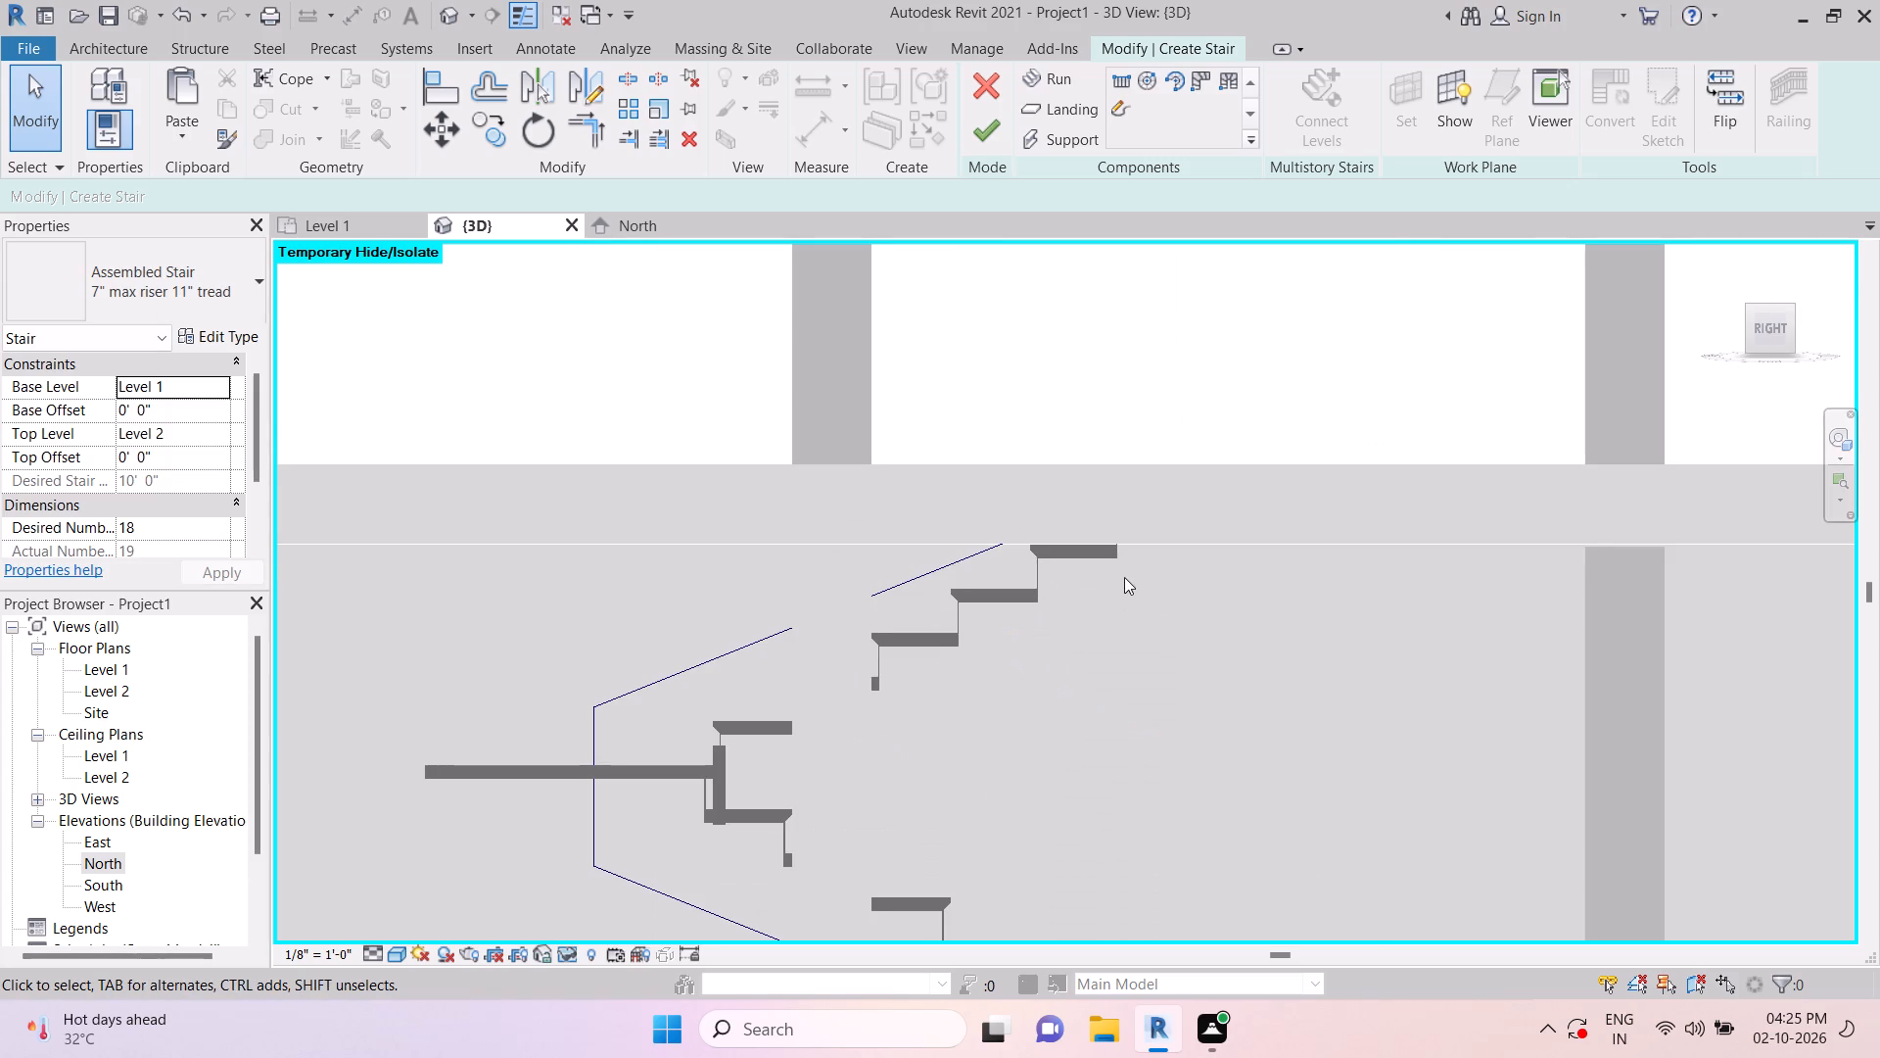
key("Escape")
key("Escape")
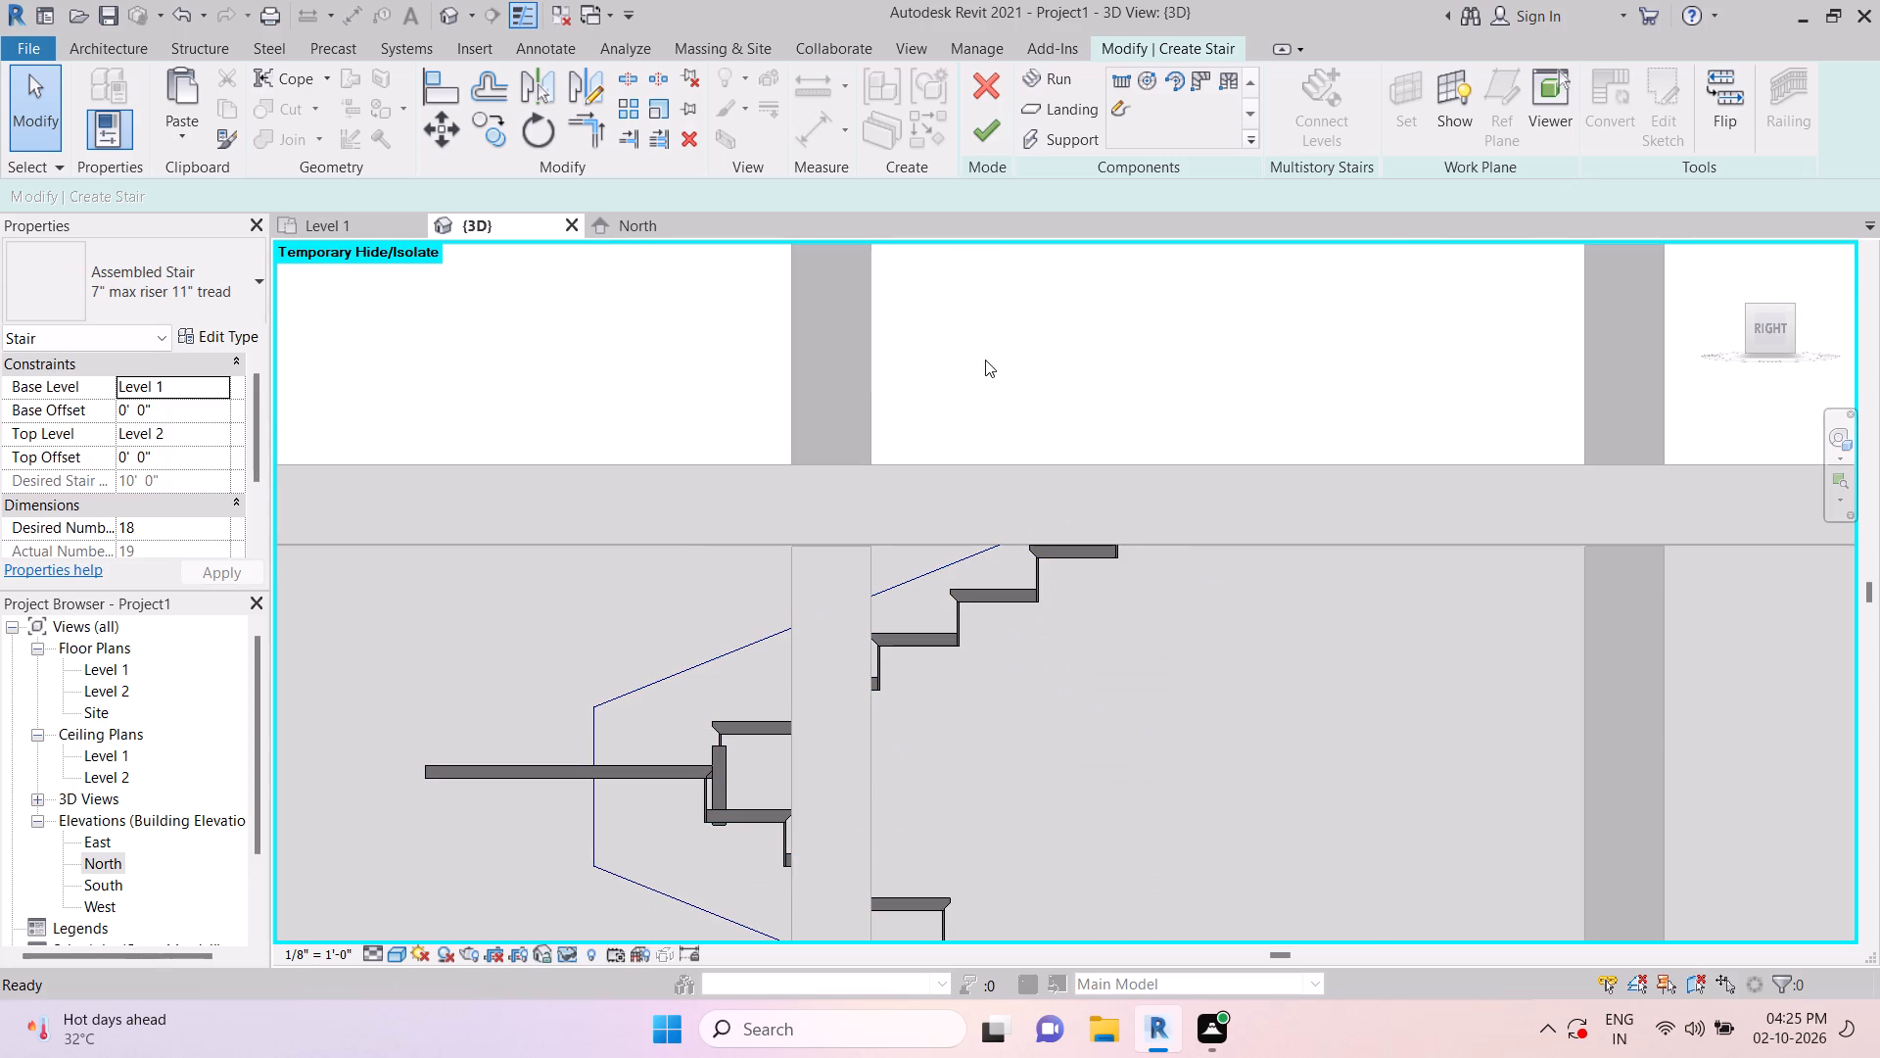
key("Escape")
left_click(987, 127)
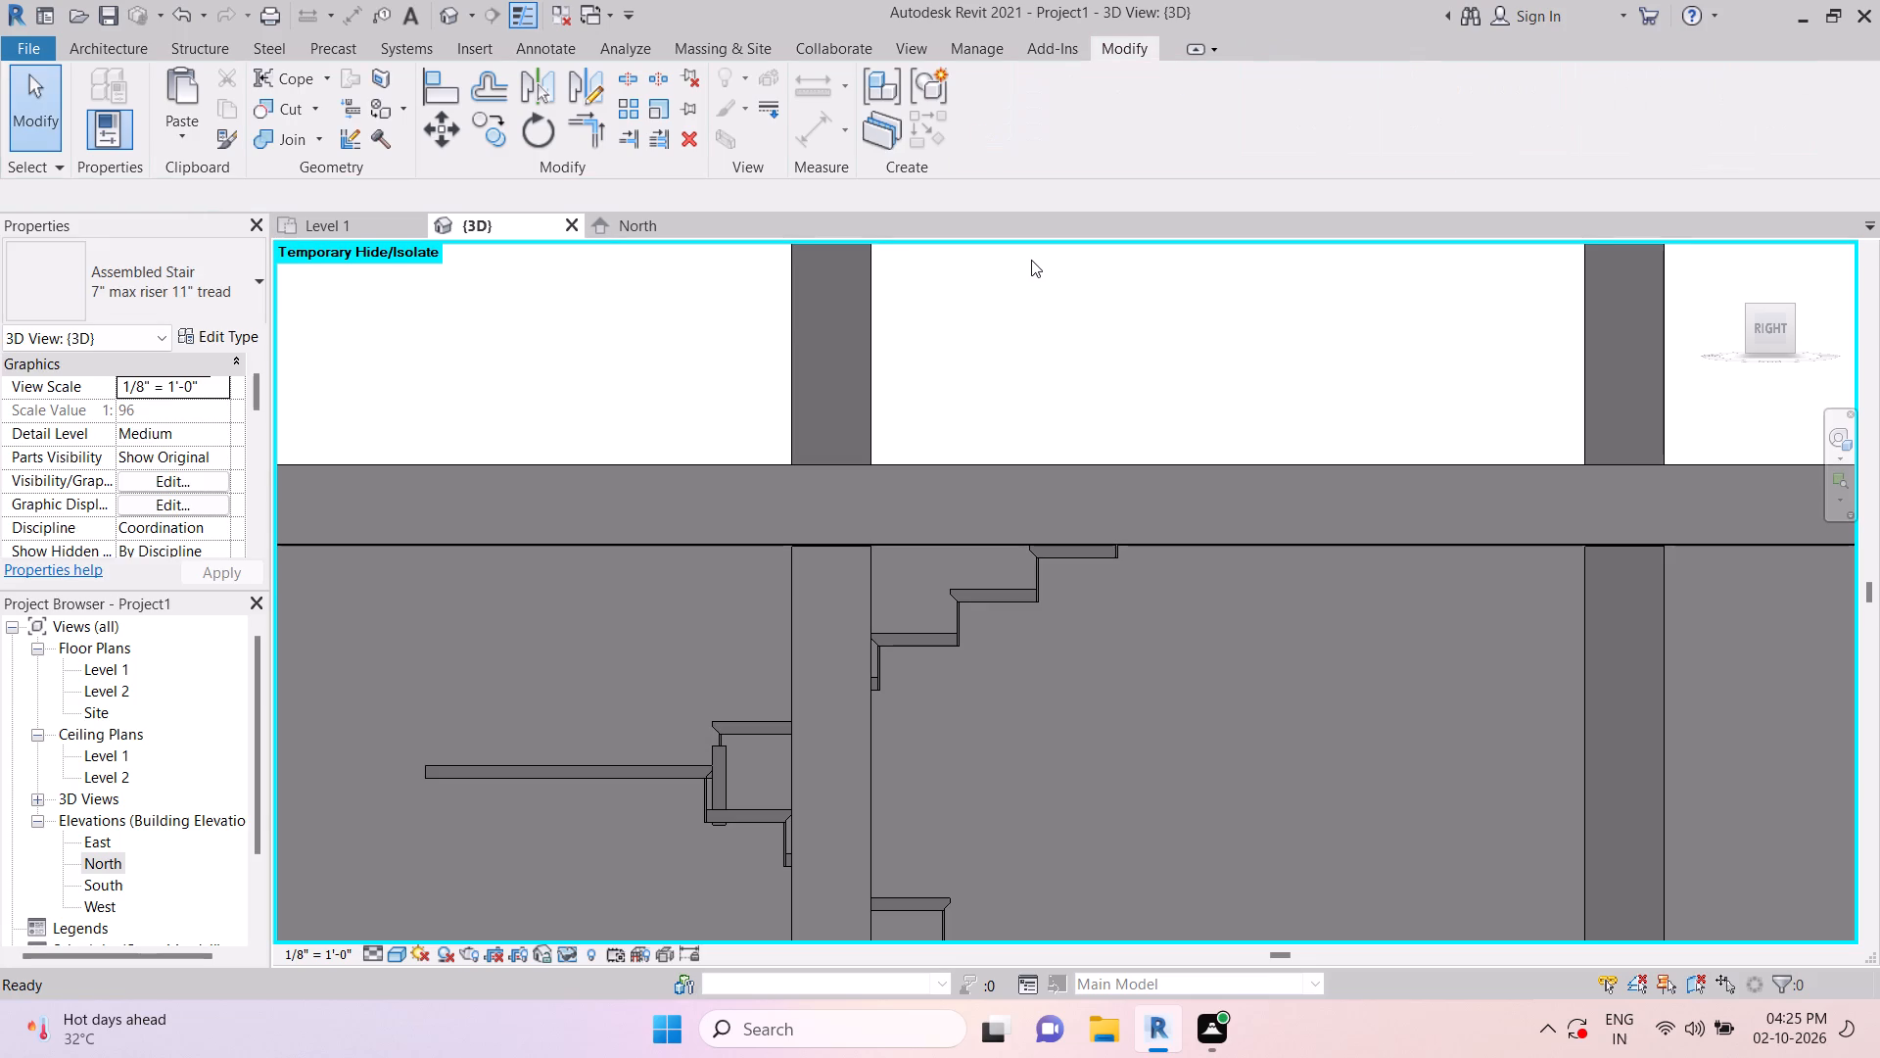
scroll(1031, 234, "down", 3)
key("Escape")
key("Escape")
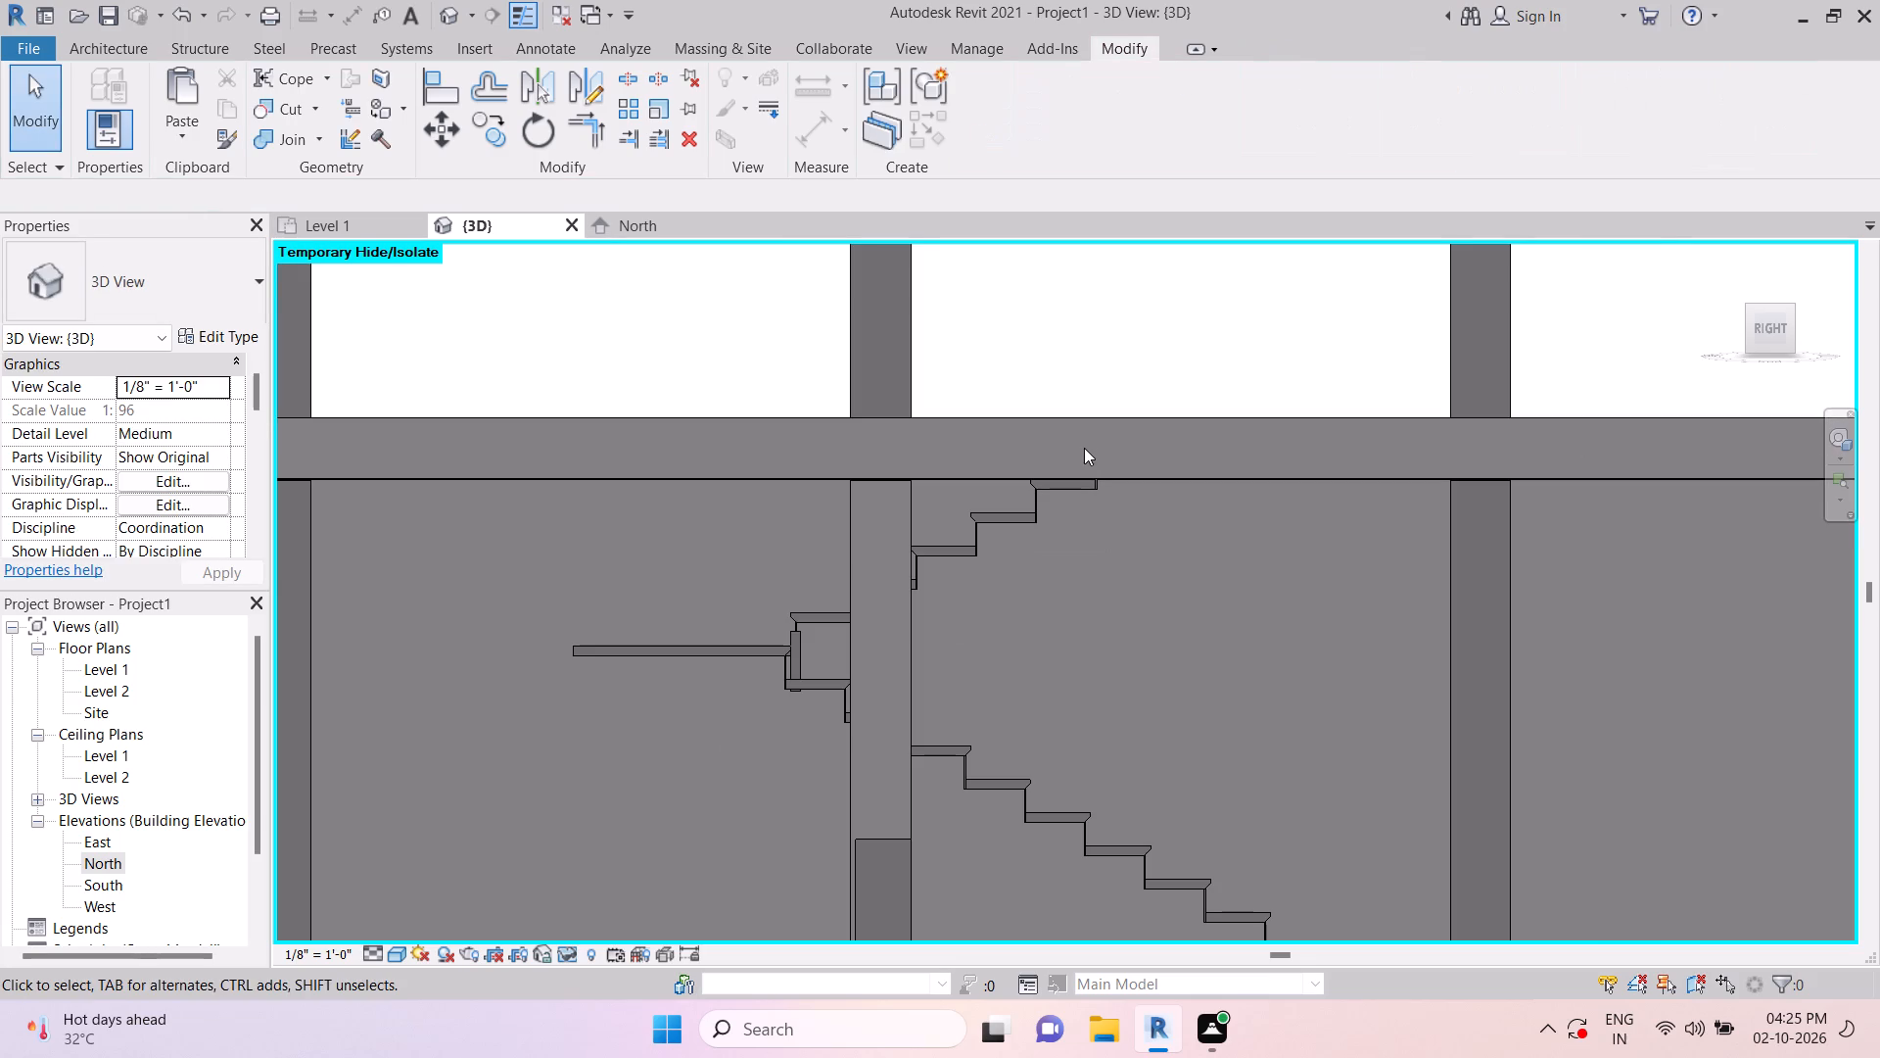
Save the project.
key("ctrl+s")
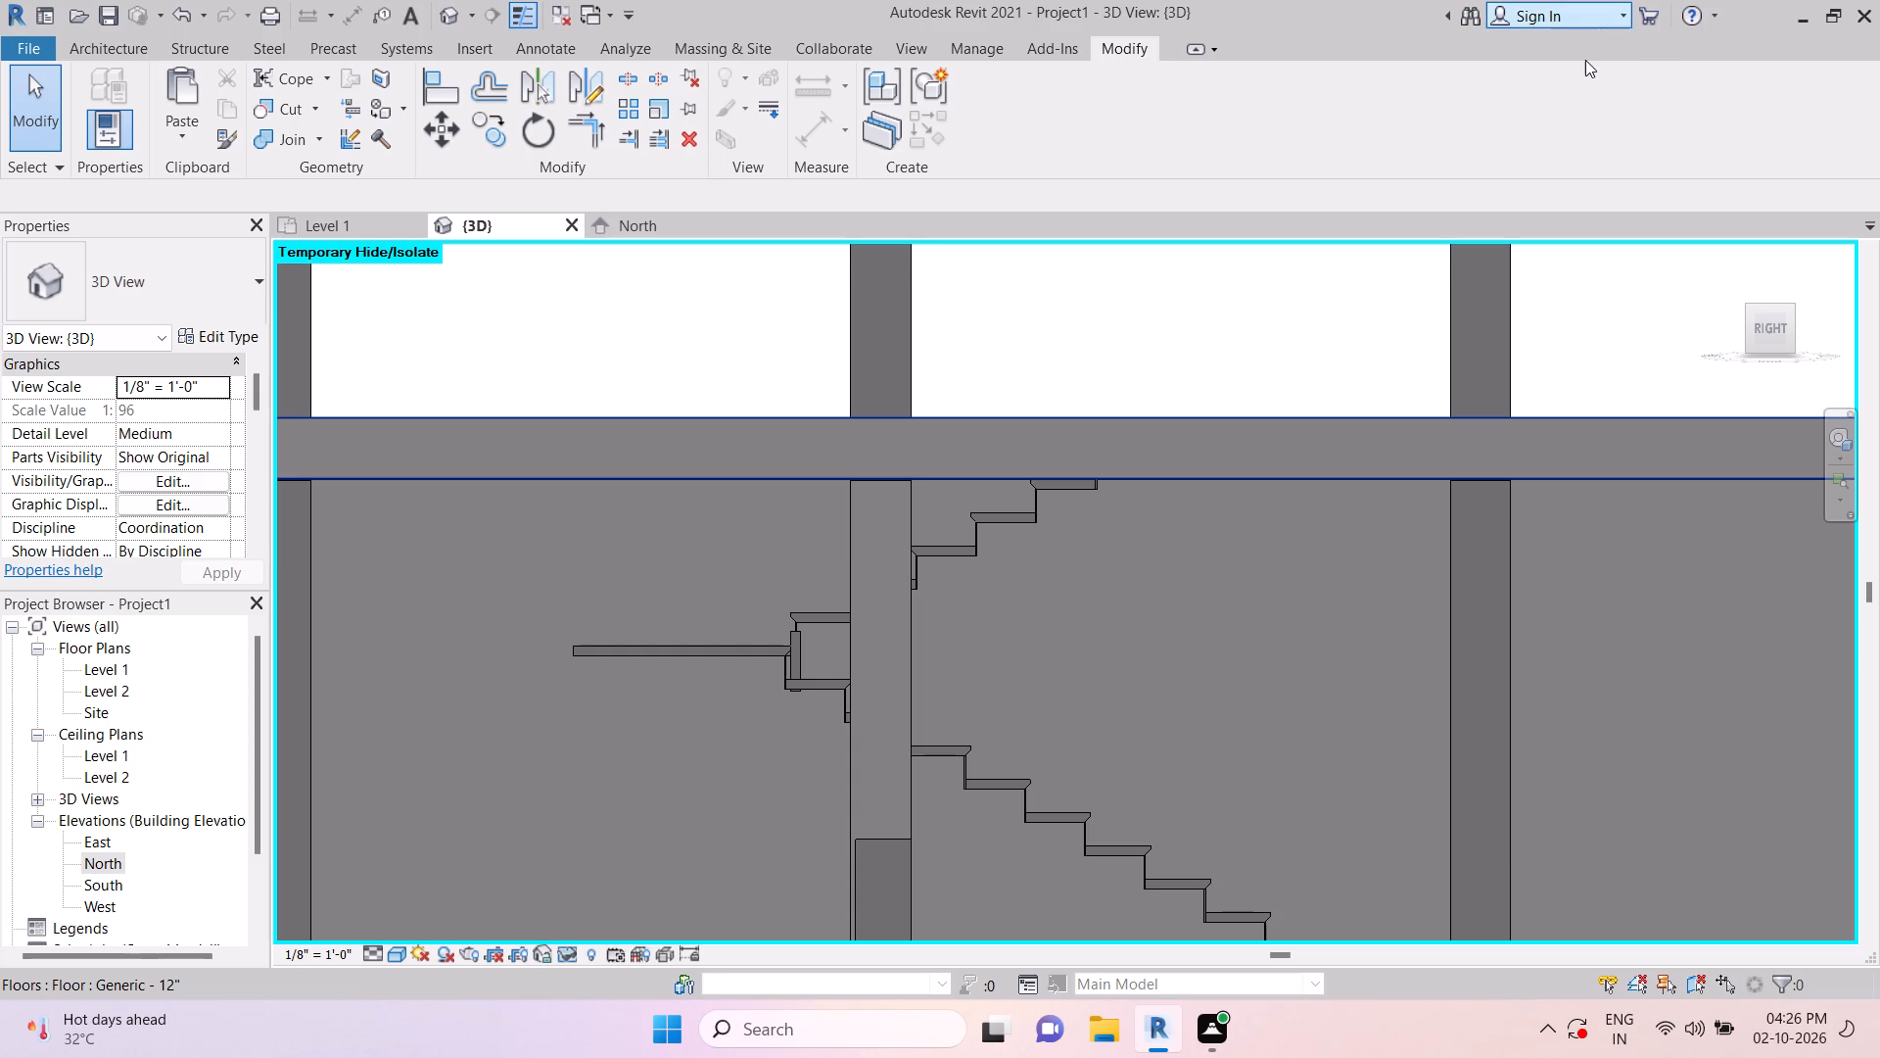
Copy the Level 1 stair and paste it aligned to Levels 2, 3 and 4.
scroll(1200, 617, "down", 6)
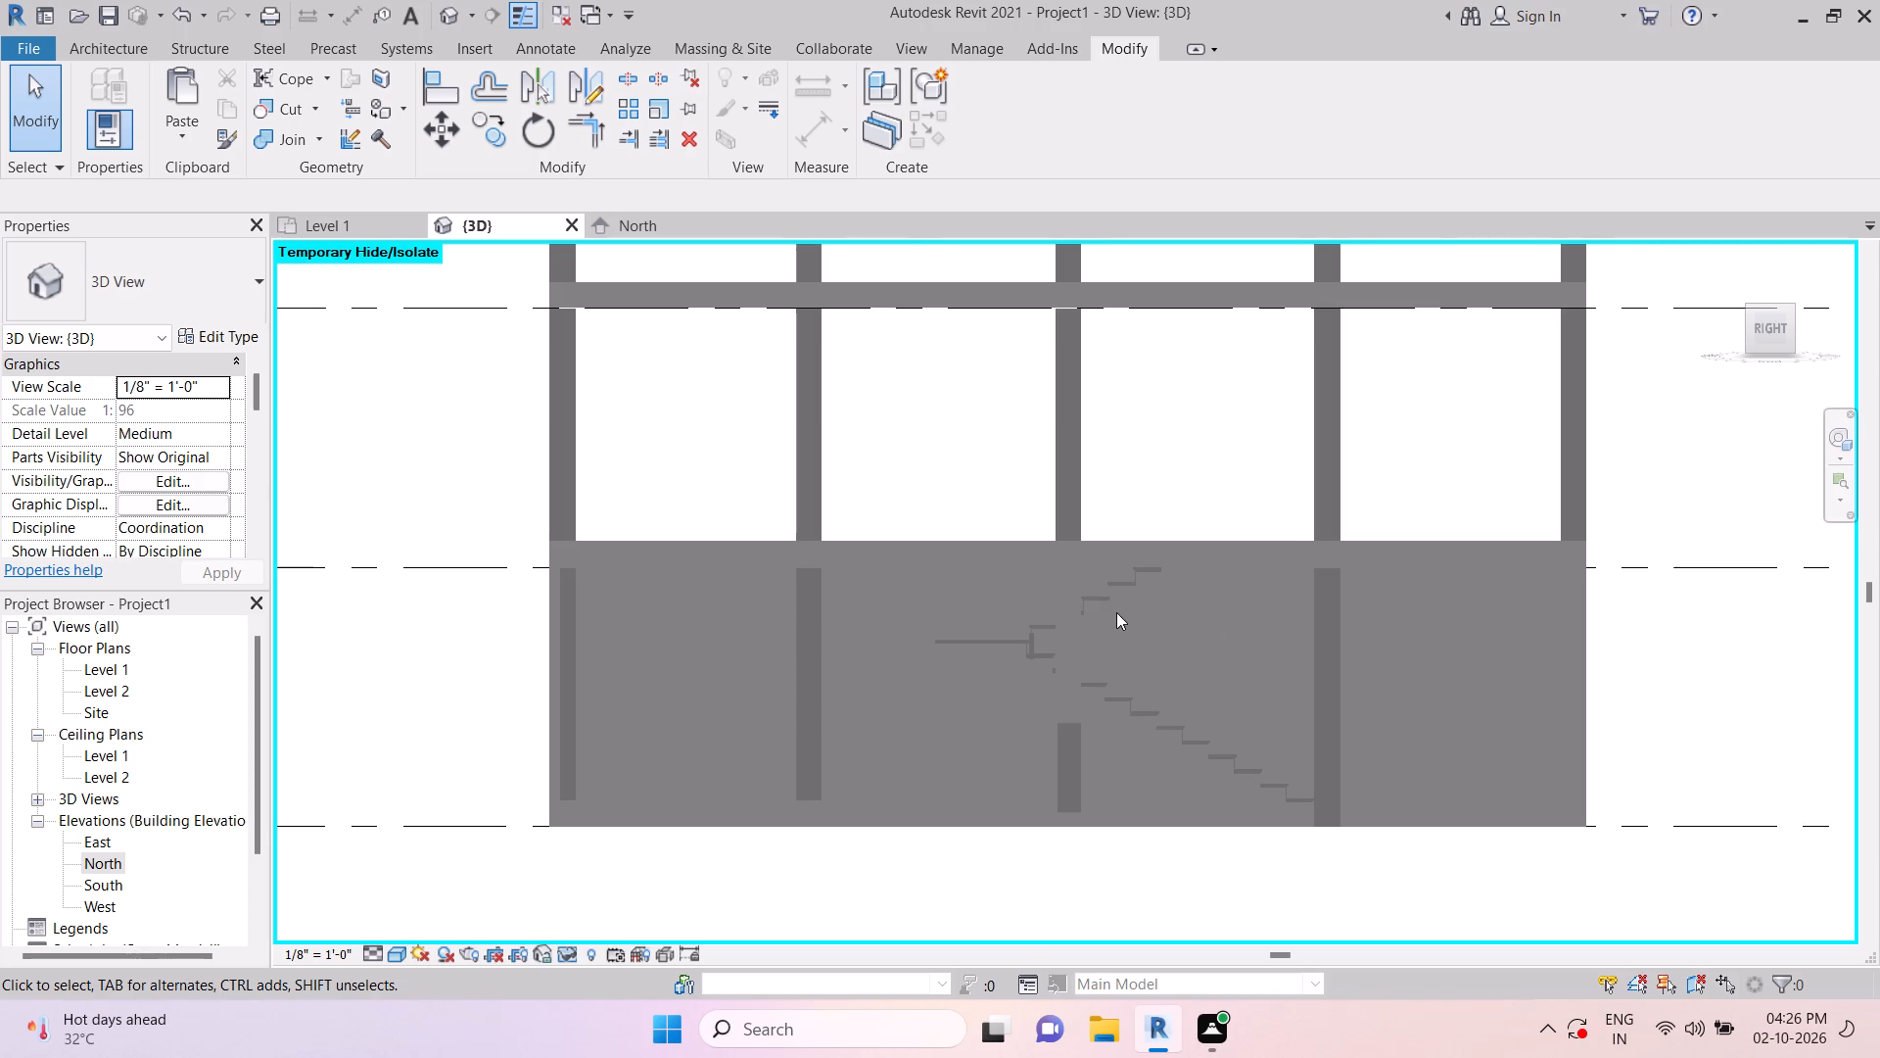
left_click(1133, 718)
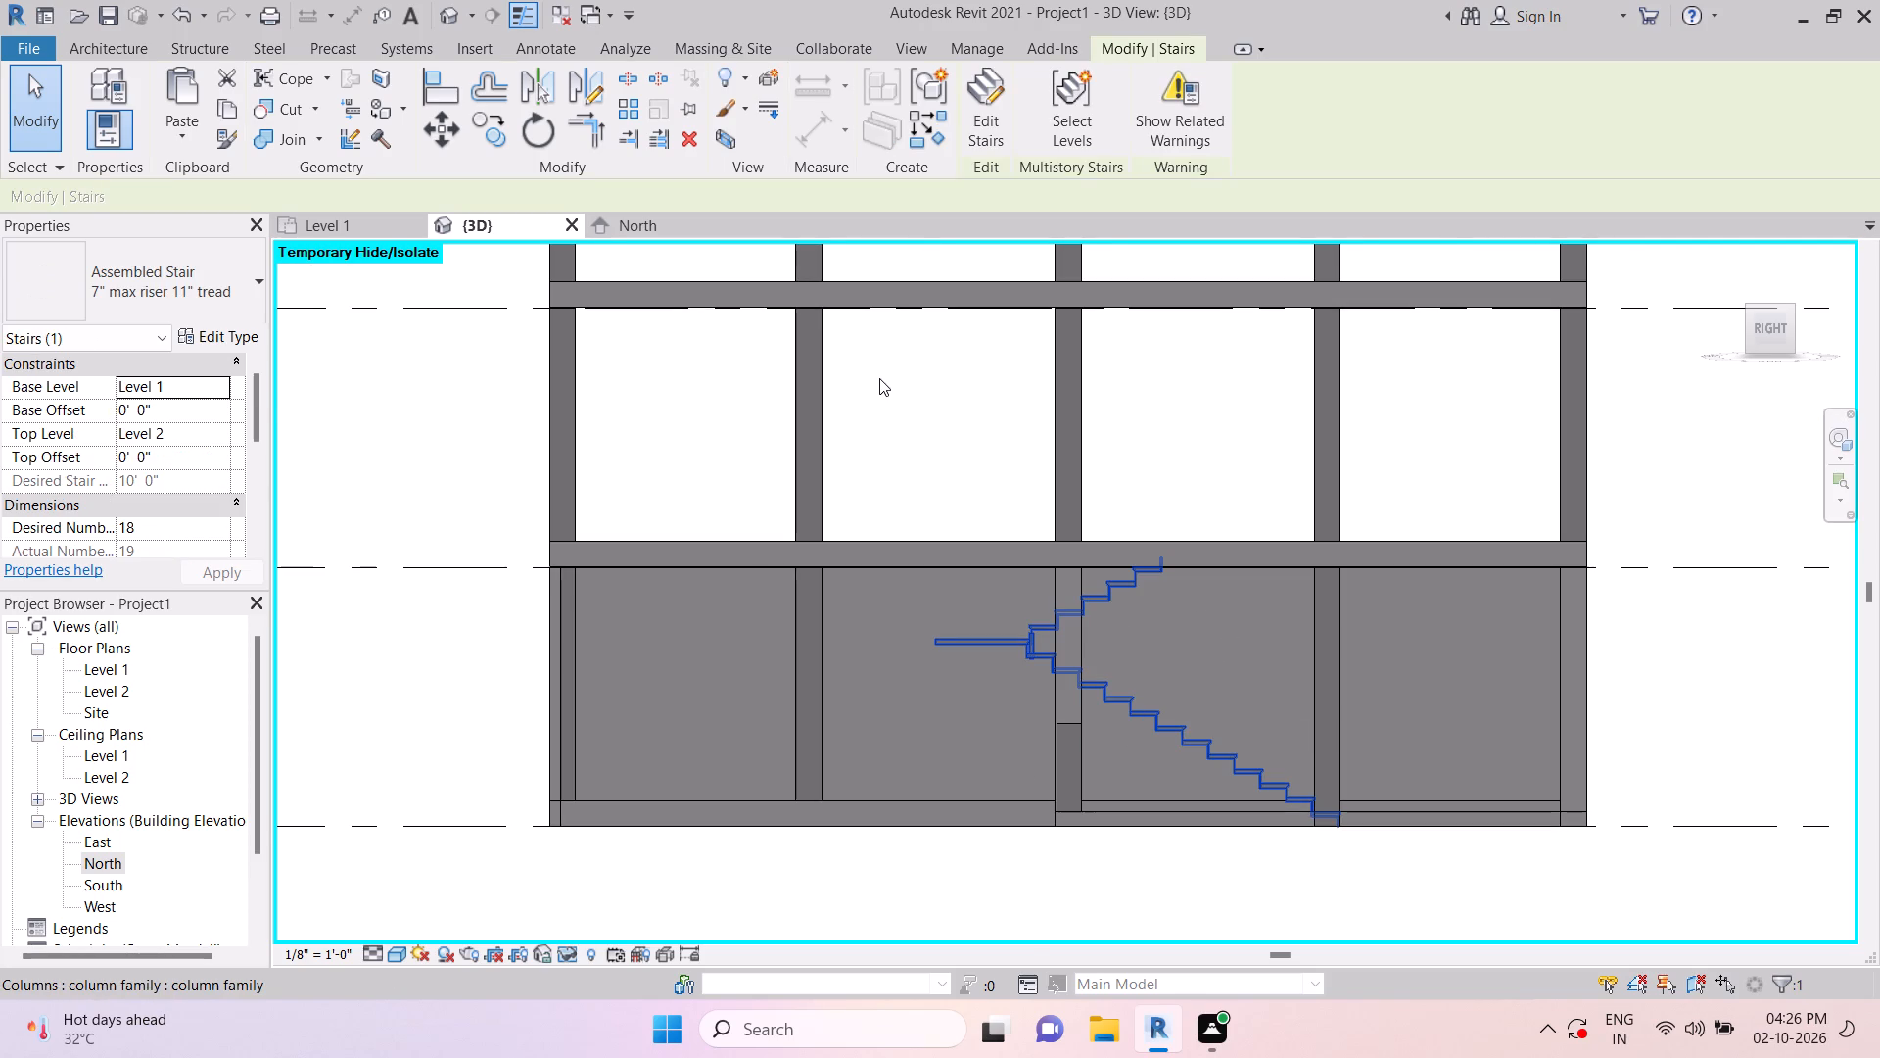
double_click(223, 116)
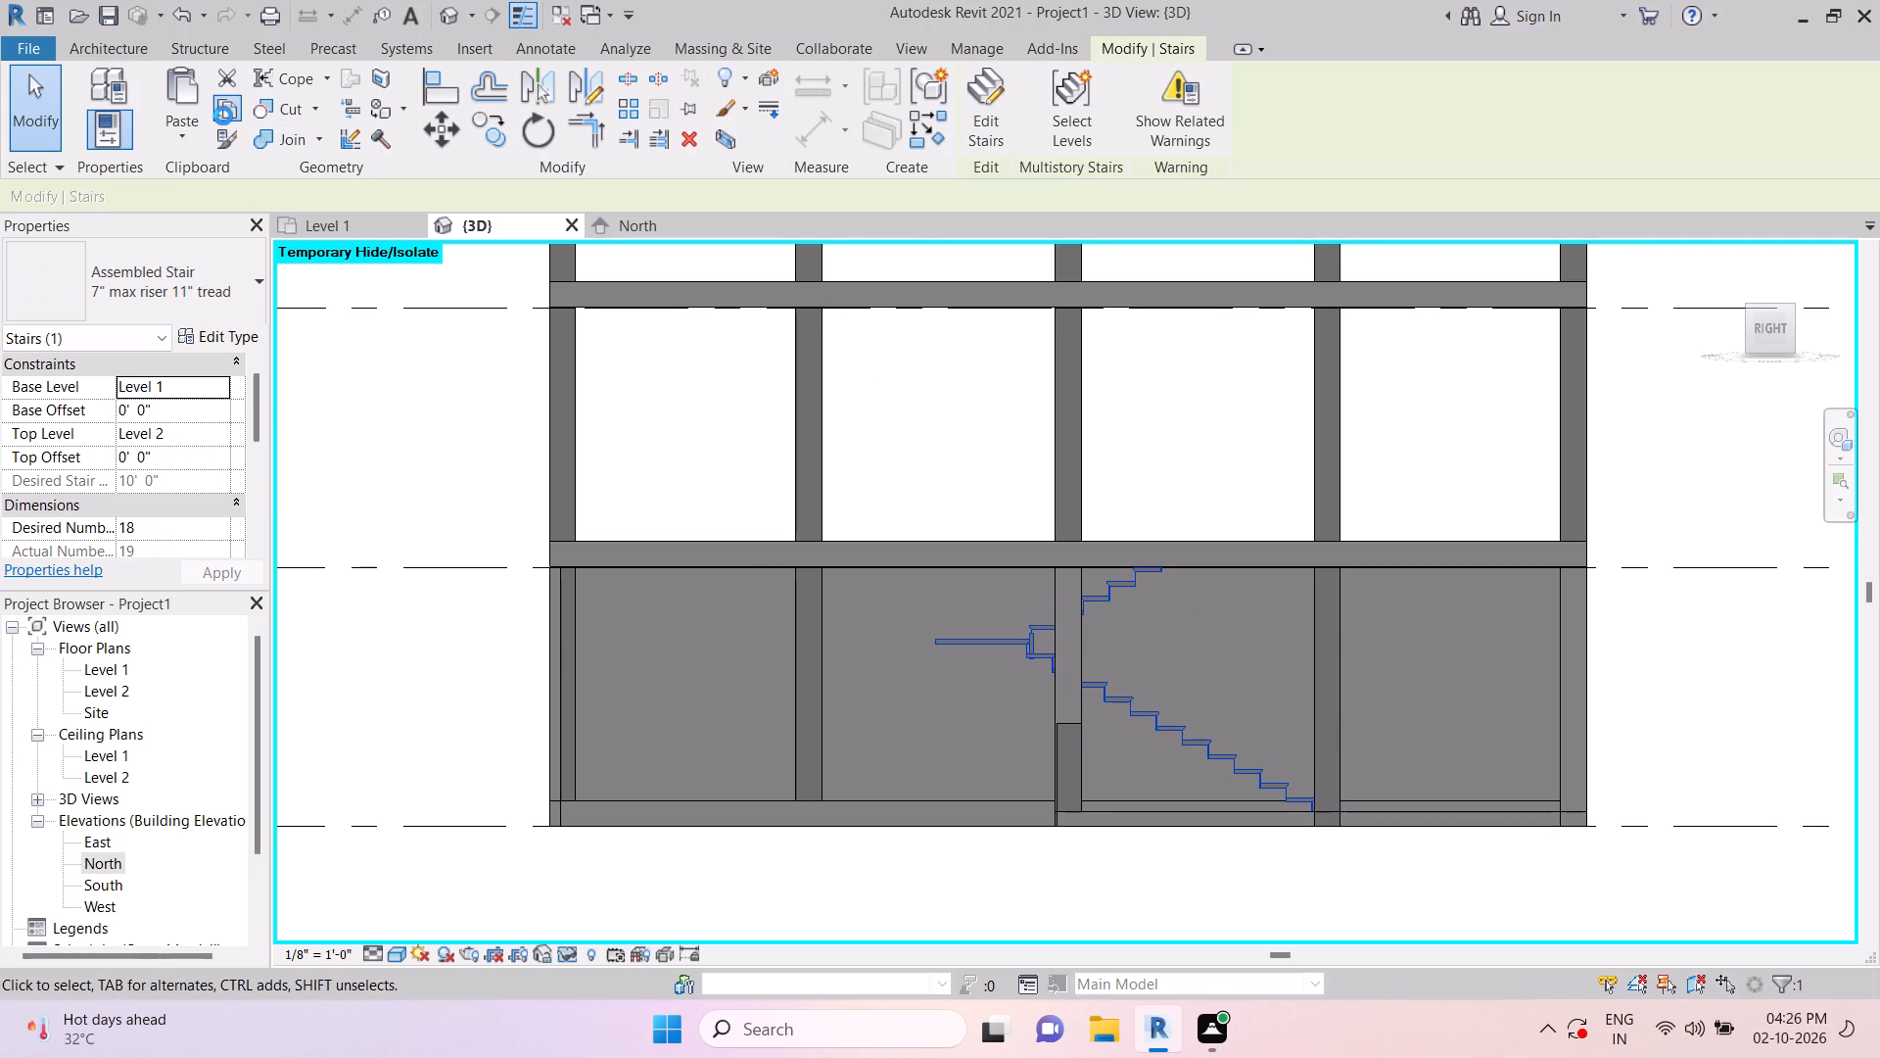
left_click(174, 141)
left_click(318, 210)
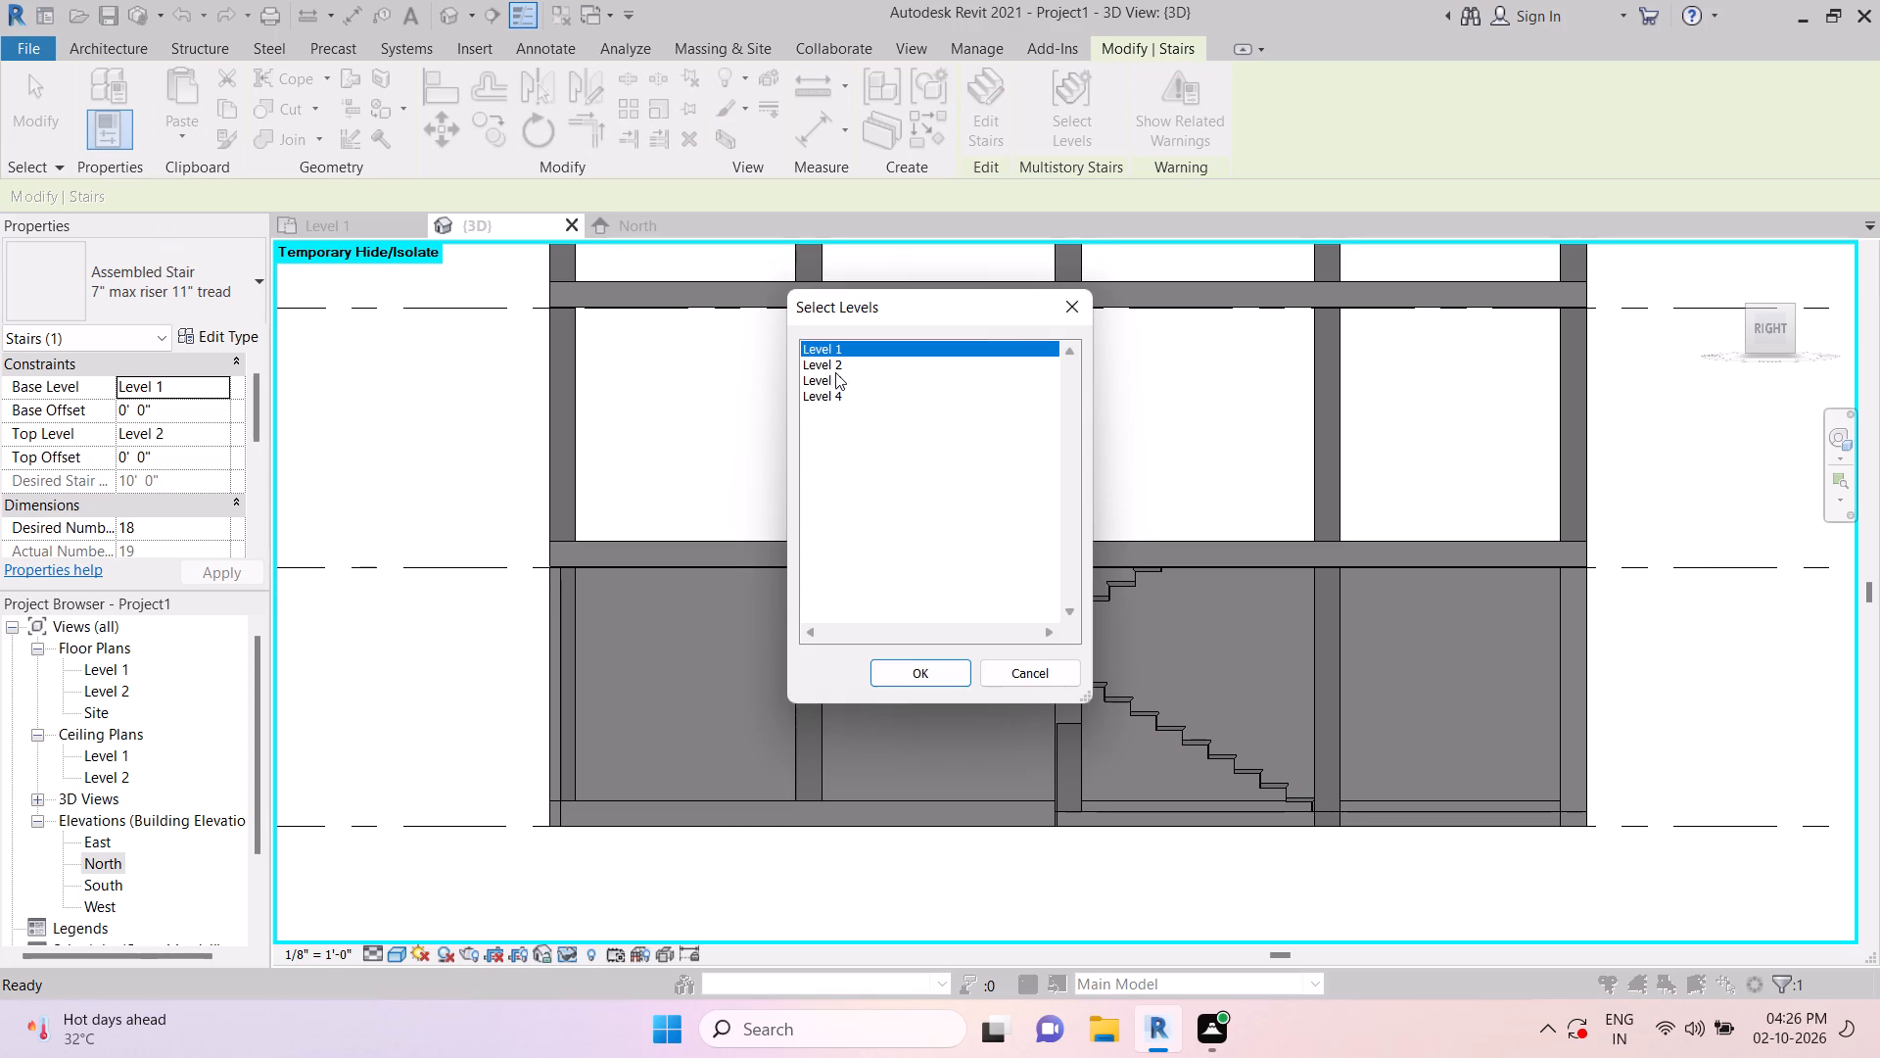
left_click(834, 369)
left_click_drag(865, 457, 828, 385)
left_click(837, 392, "ctrl")
left_click(938, 677)
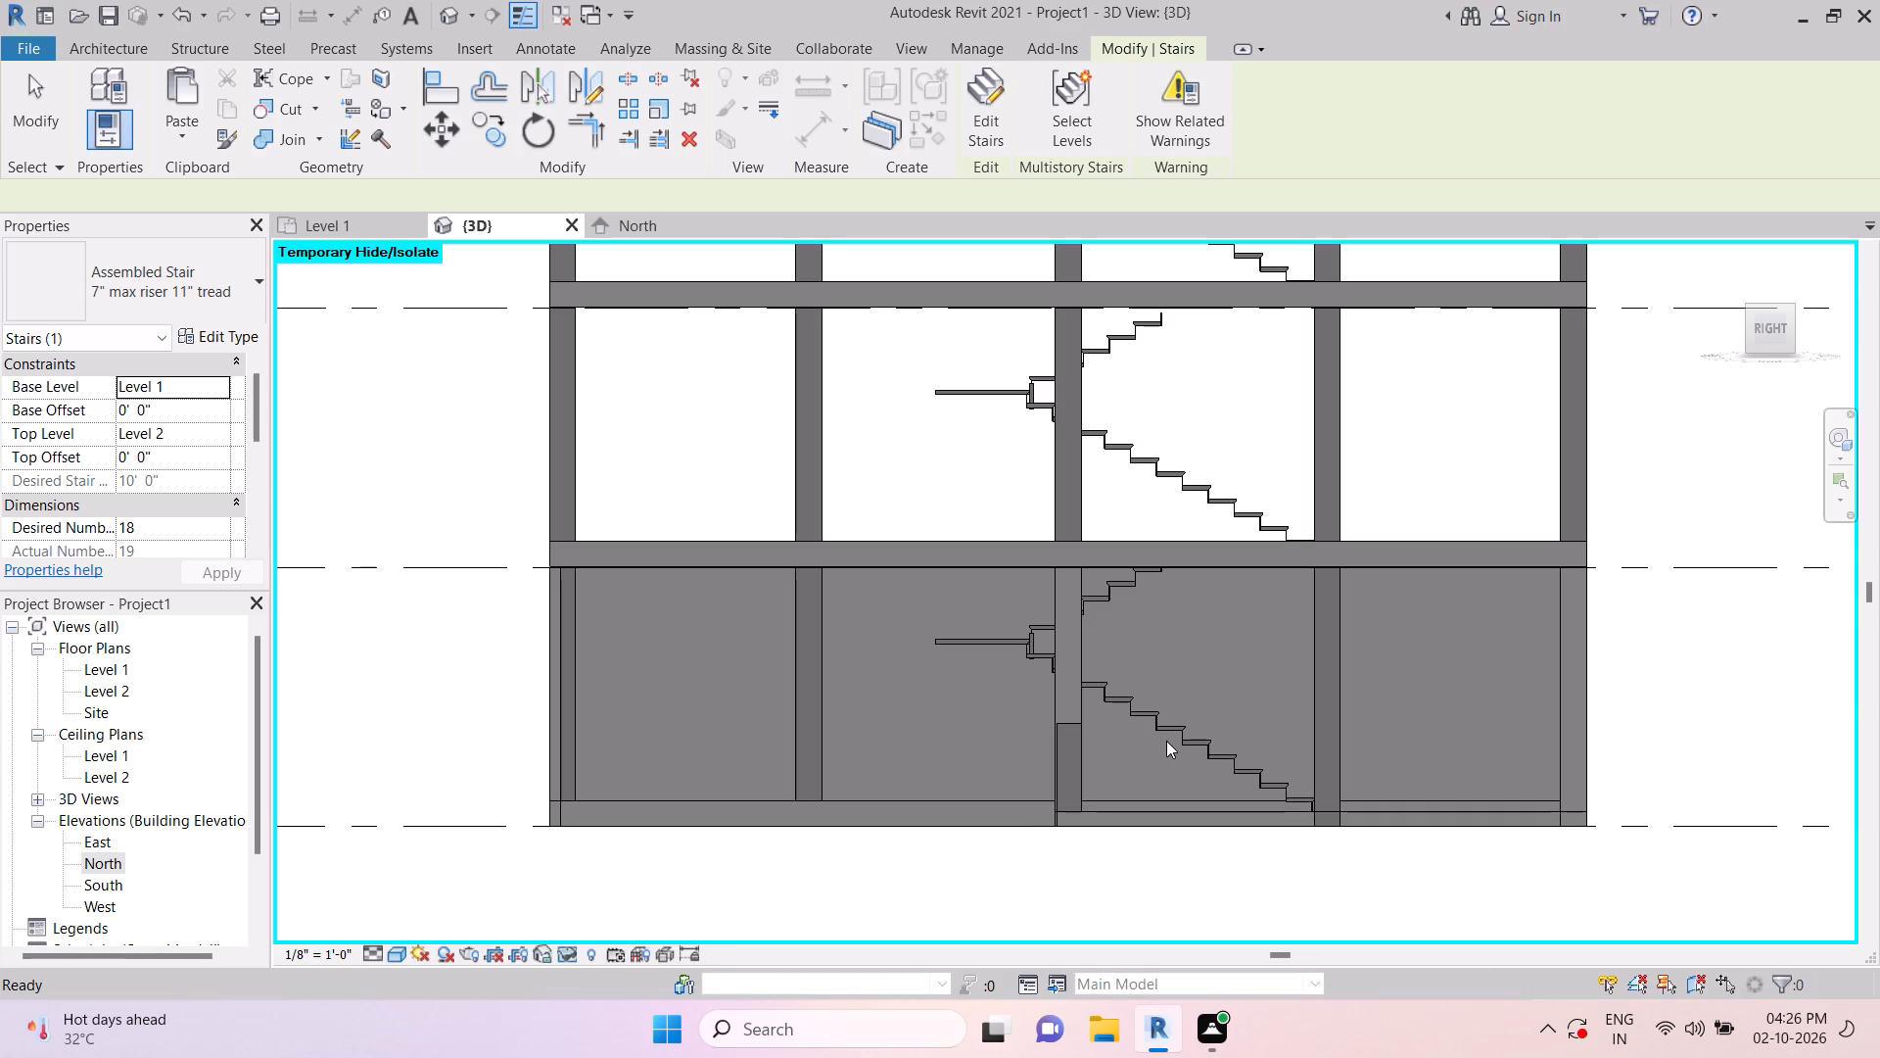
scroll(1199, 657, "down", 2)
key("Escape")
key("Escape")
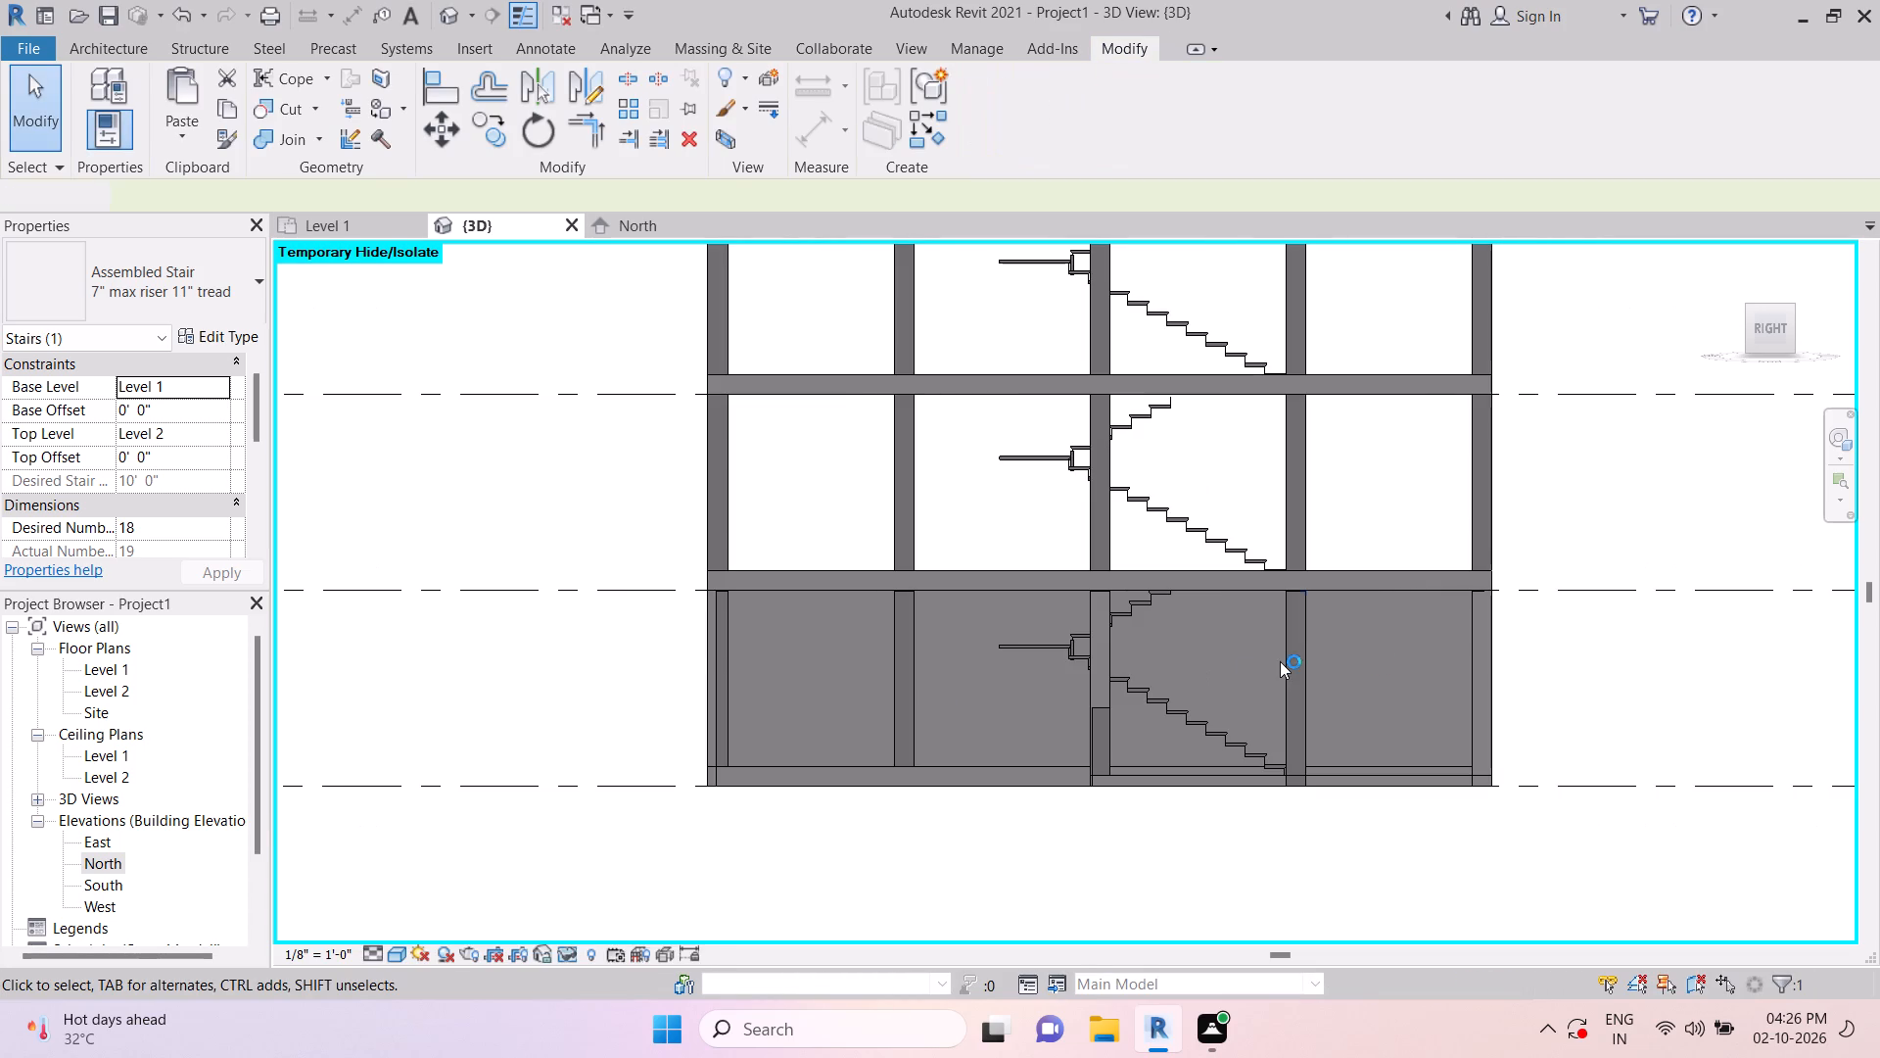
key("Escape")
key("Escape")
middle_click_drag(1501, 829, 1375, 890, "shift")
key("Escape")
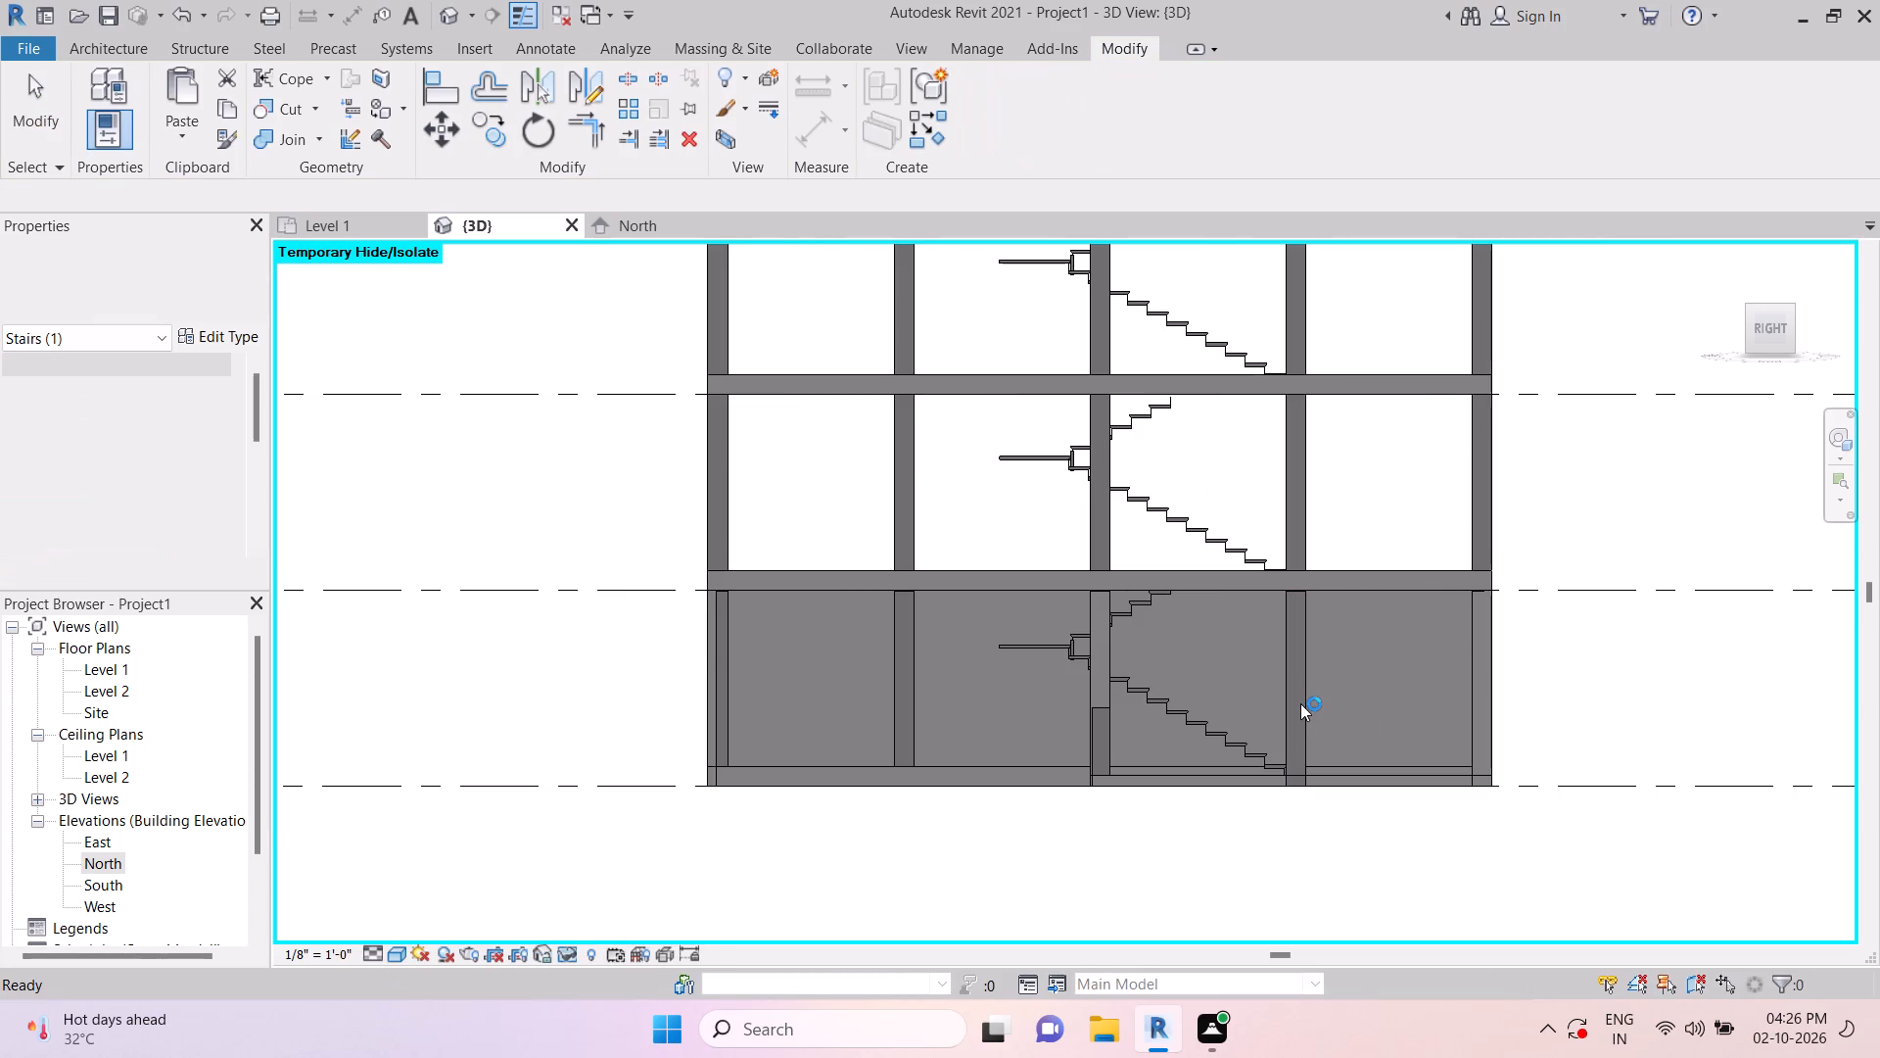
Dismiss the notification card covering the 3D view.
key("Escape")
key("Escape")
key("Escape")
middle_click_drag(1559, 687, 1564, 687, "shift")
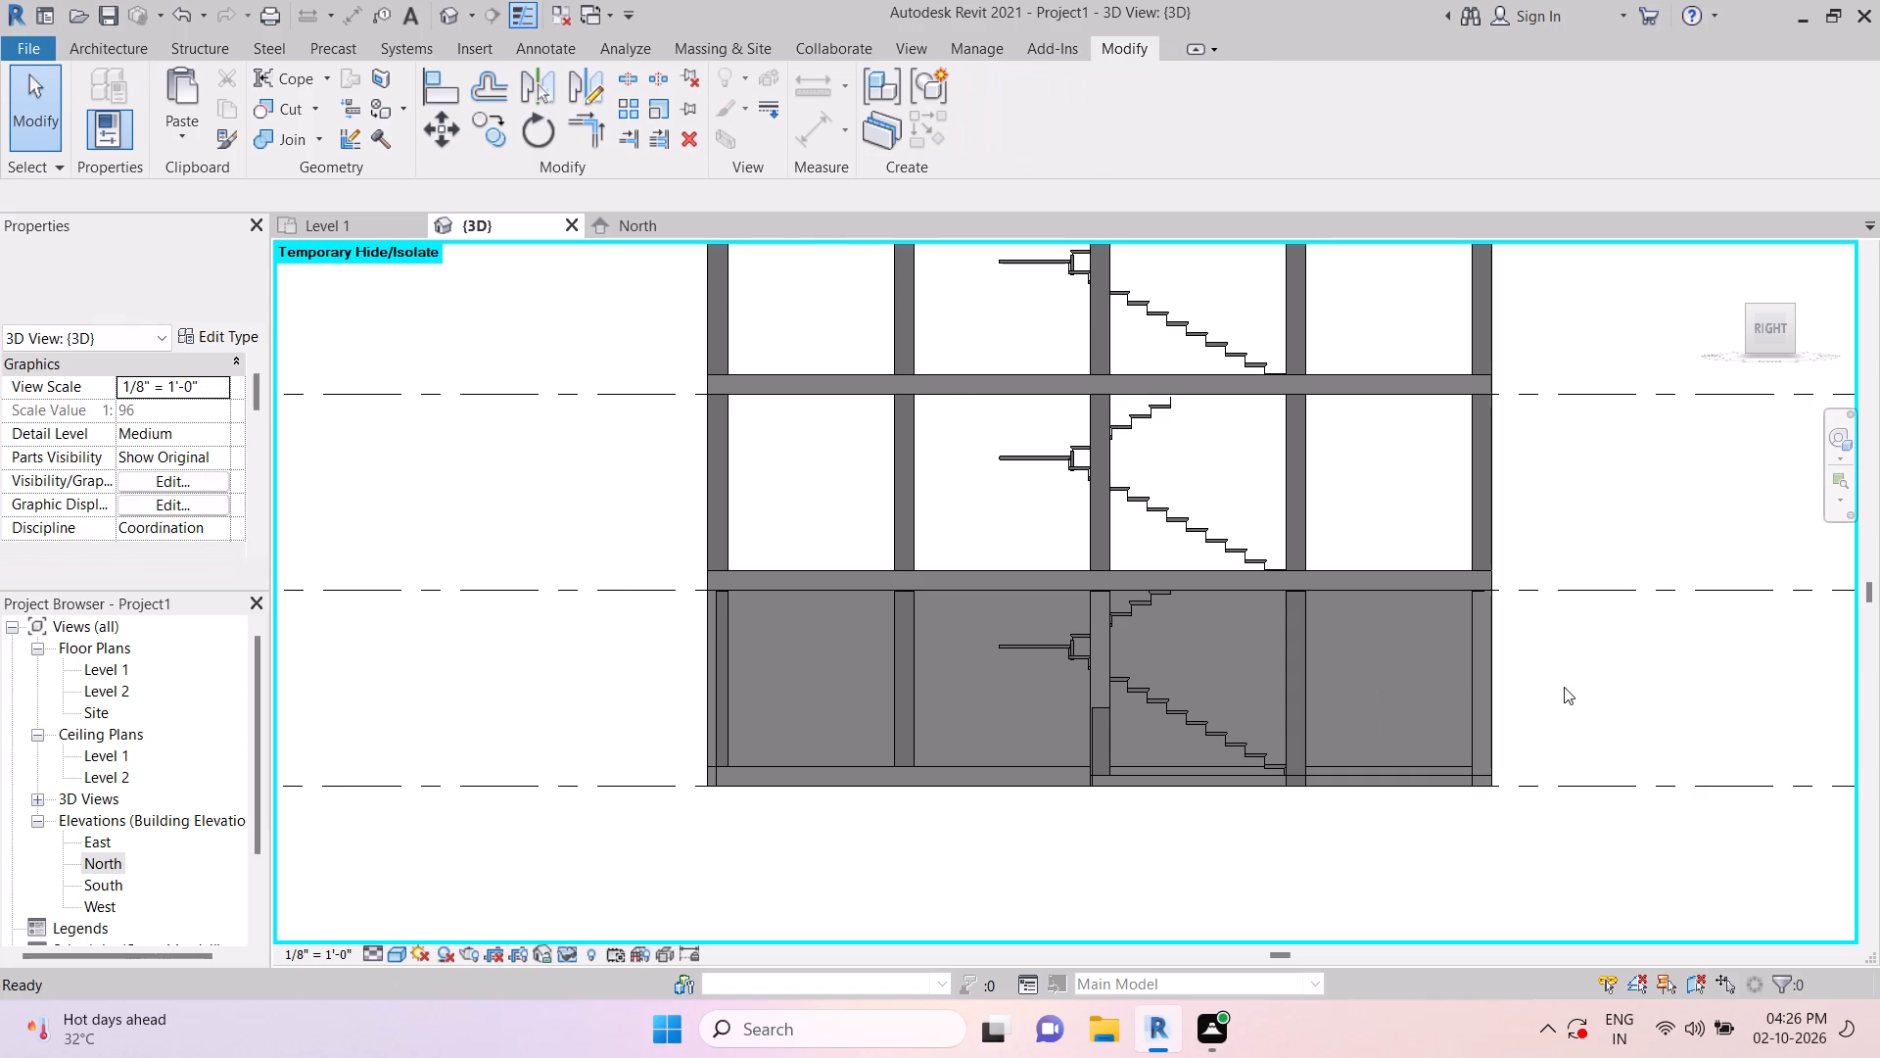
middle_click_drag(1564, 687, 1417, 776, "shift")
key("Escape")
key("Escape")
key("Escape")
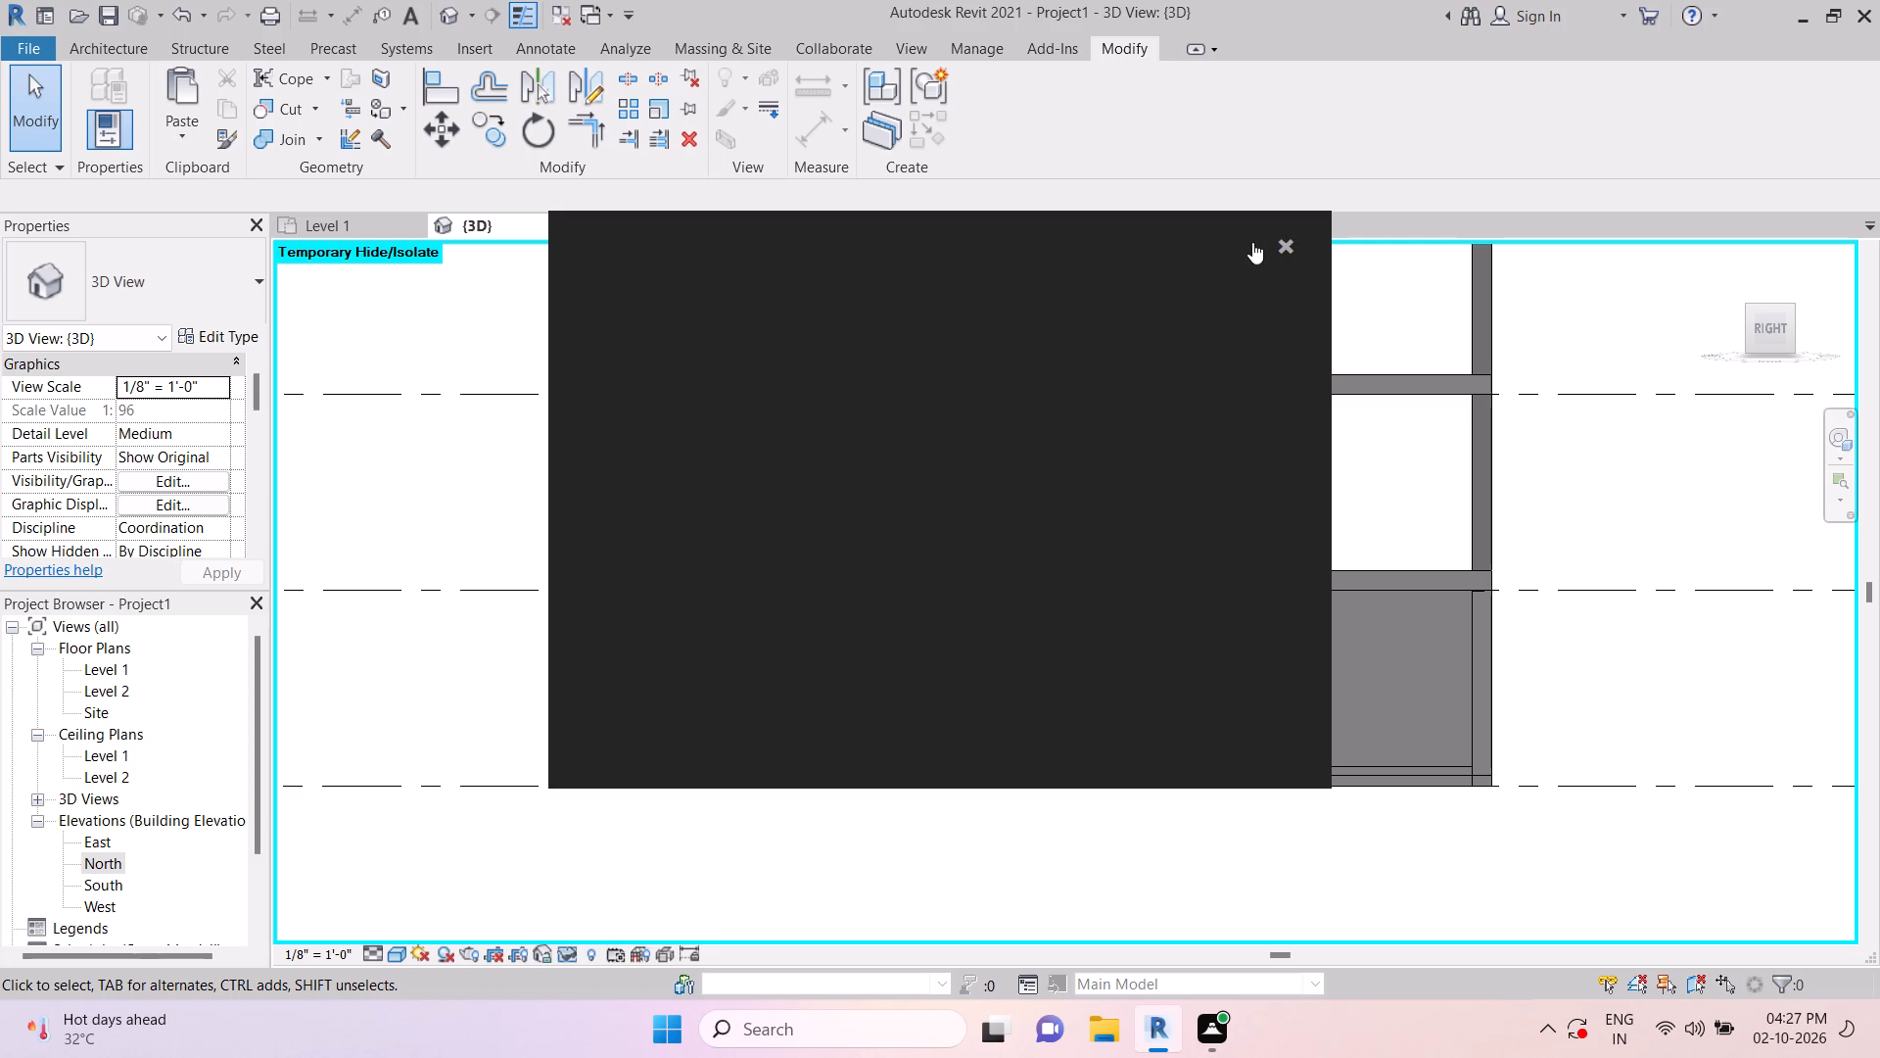
left_click(1289, 250)
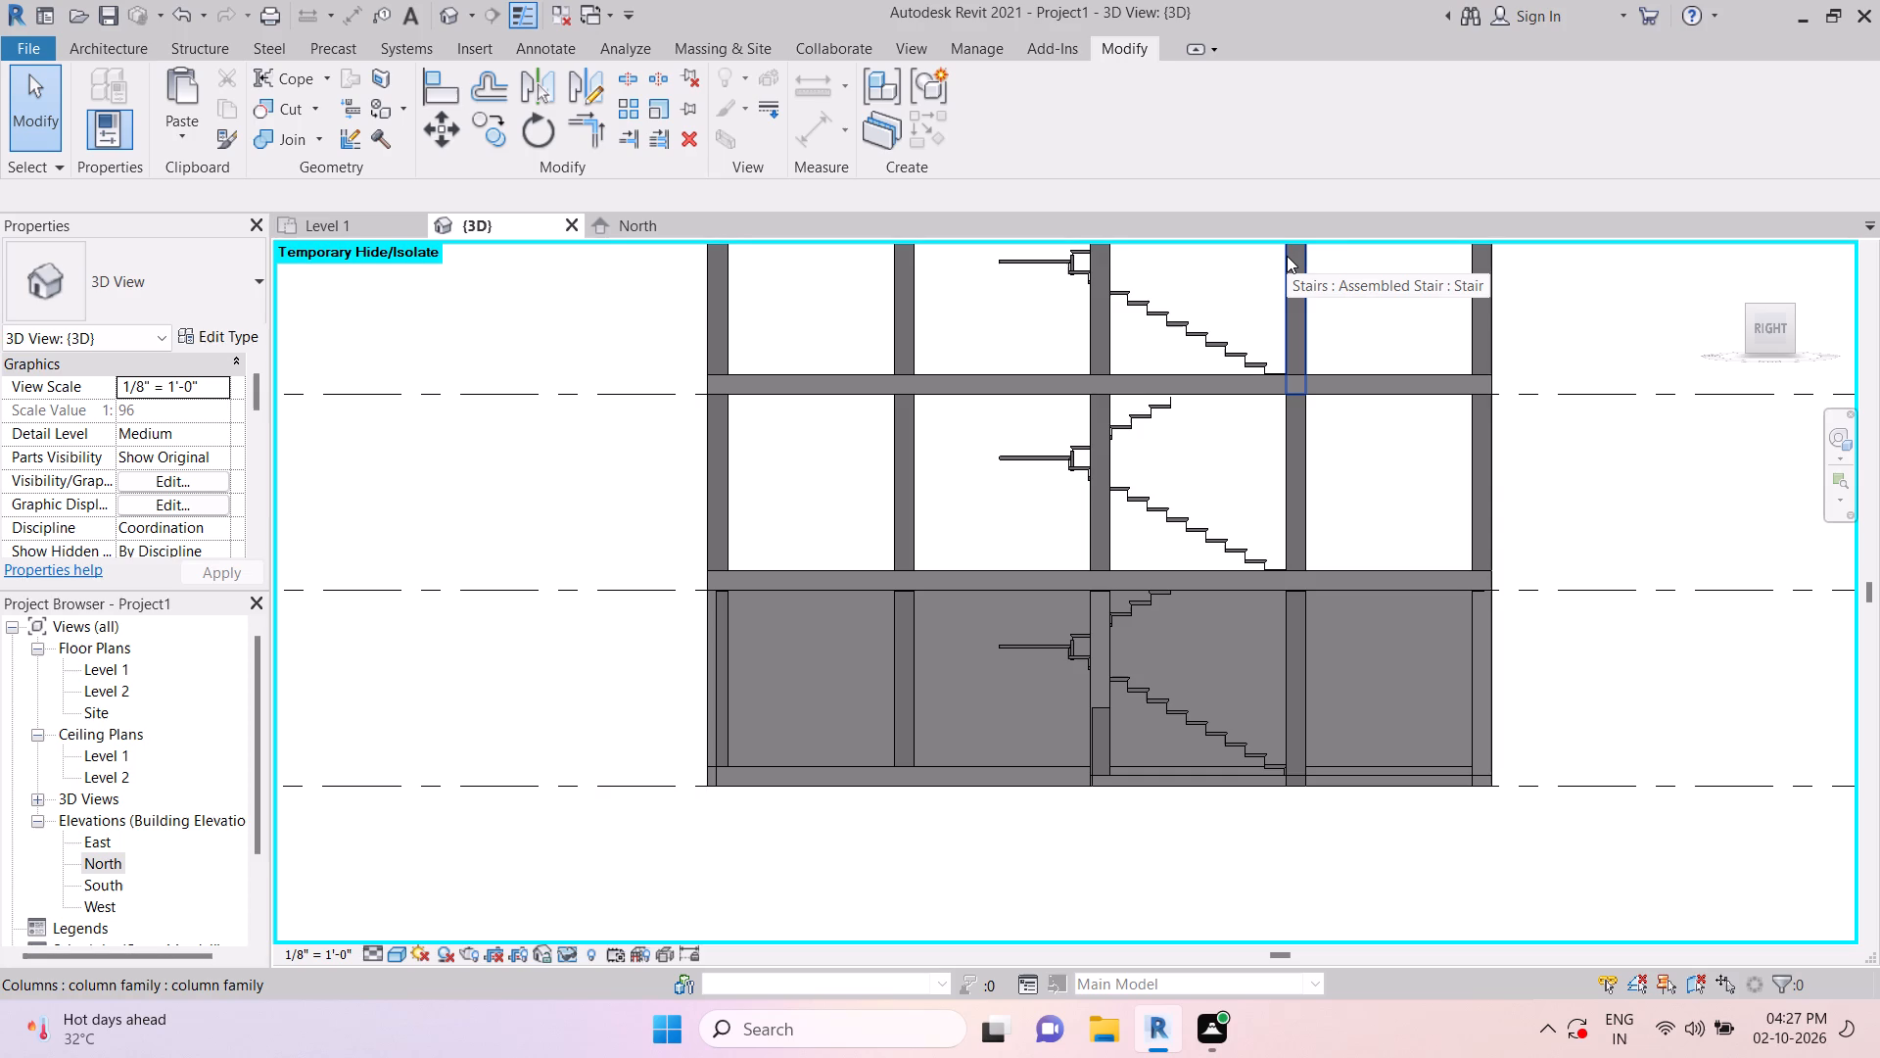
Examine the stacked stairs and how they meet the floor slabs from several angles in 3D.
middle_click_drag(1611, 486, 1444, 649, "shift")
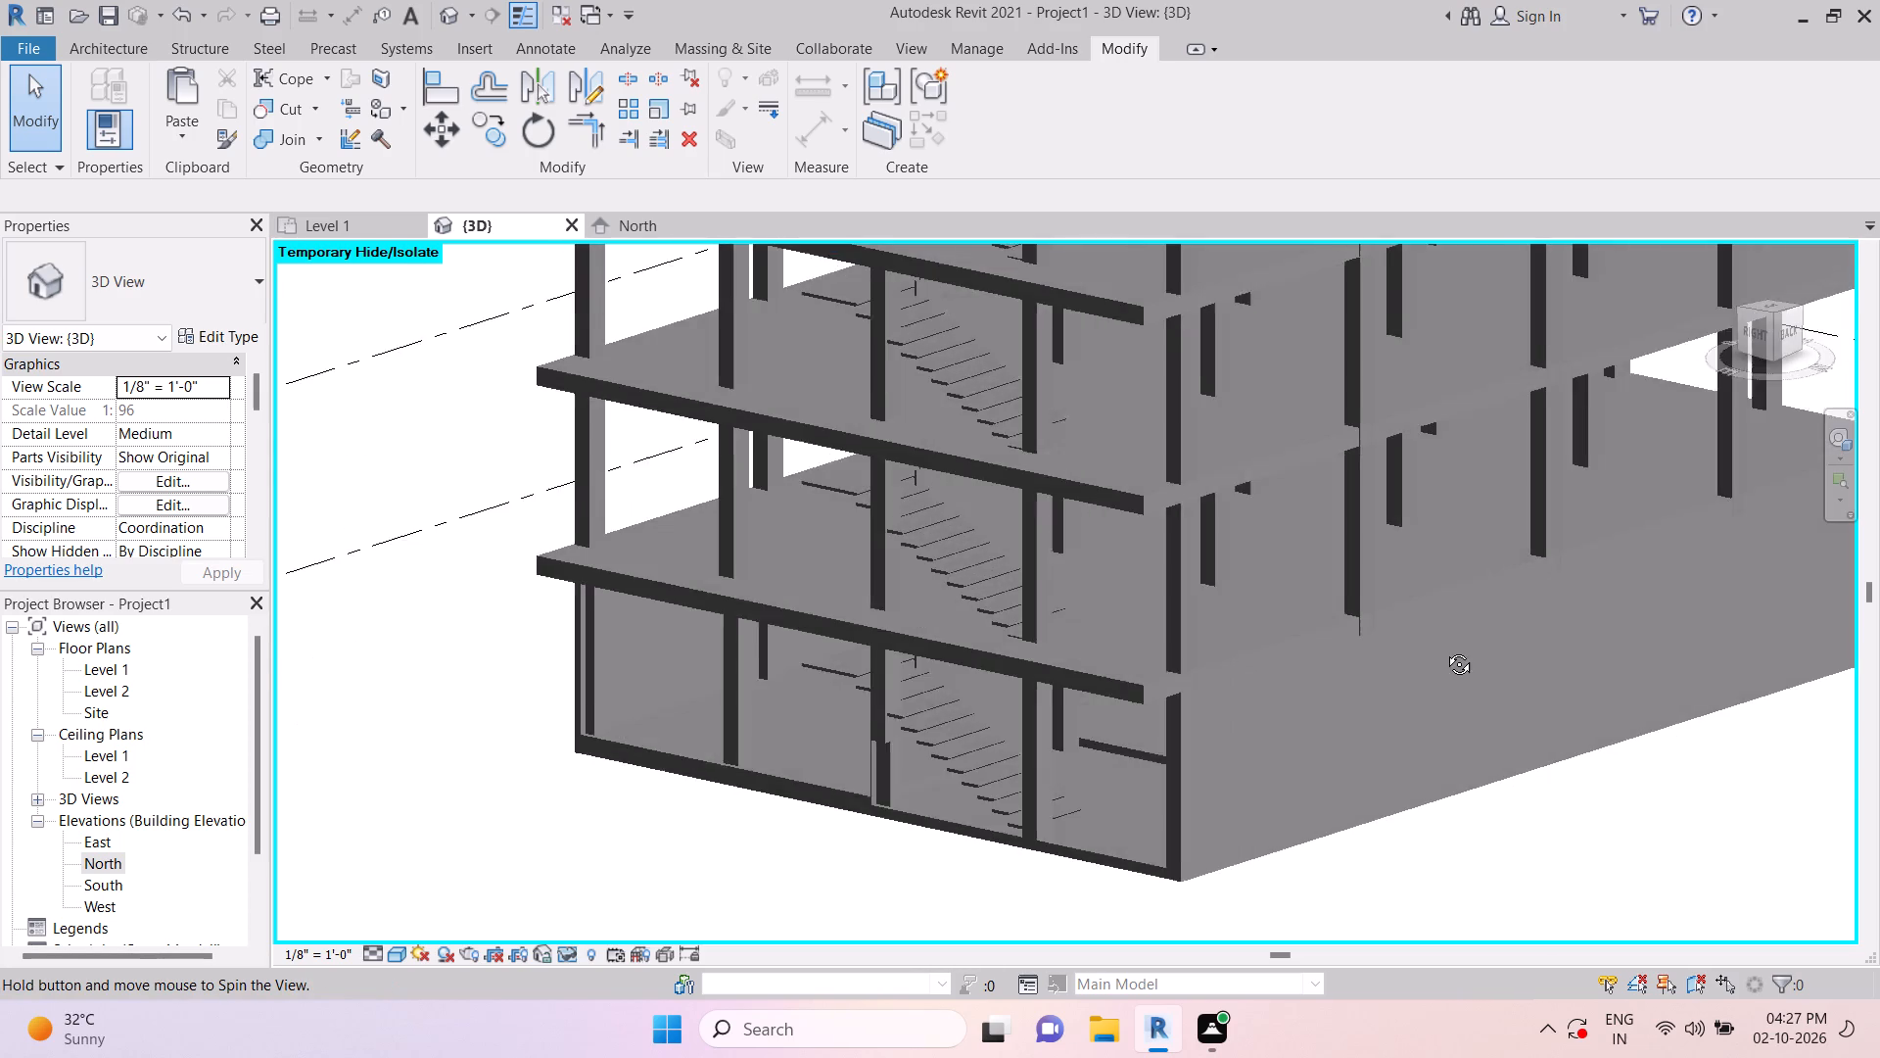
middle_click_drag(1444, 649, 1420, 712, "shift")
key("Escape")
key("Escape")
middle_click_drag(1035, 678, 1103, 655, "shift")
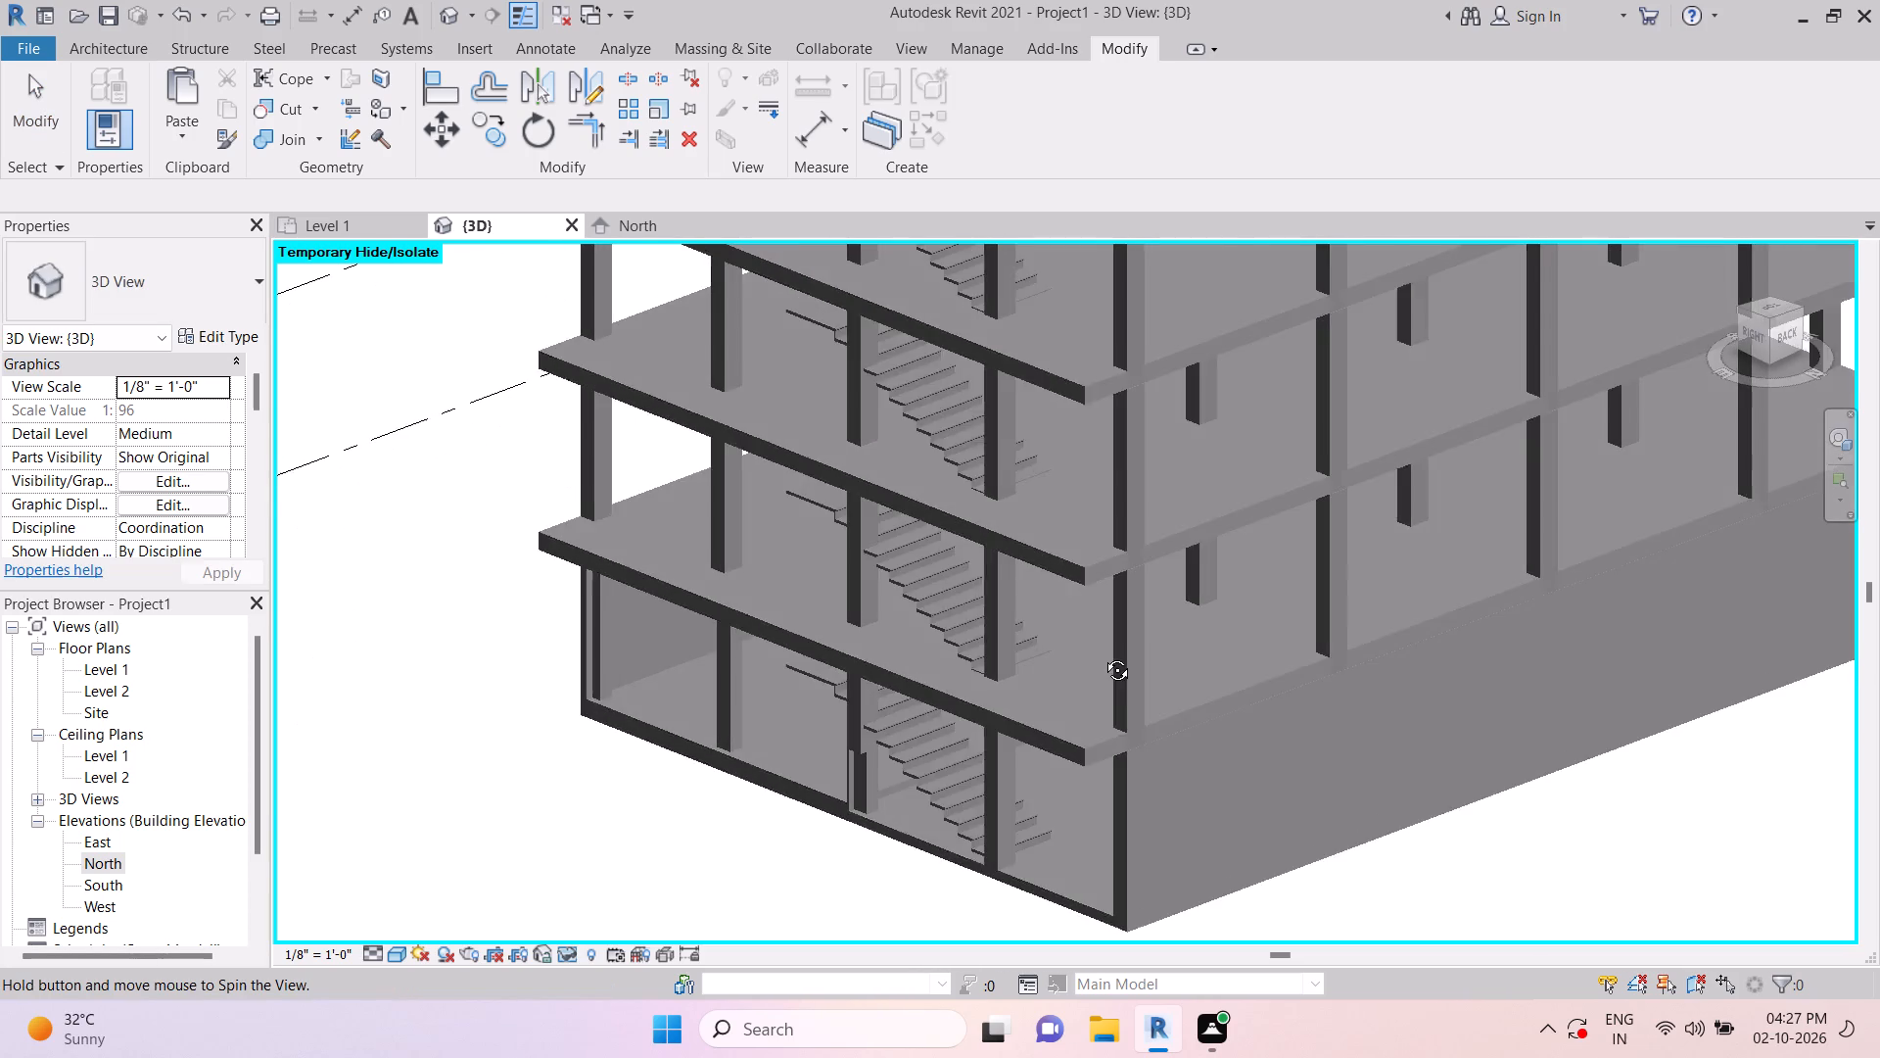
middle_click_drag(1103, 655, 1232, 607, "shift")
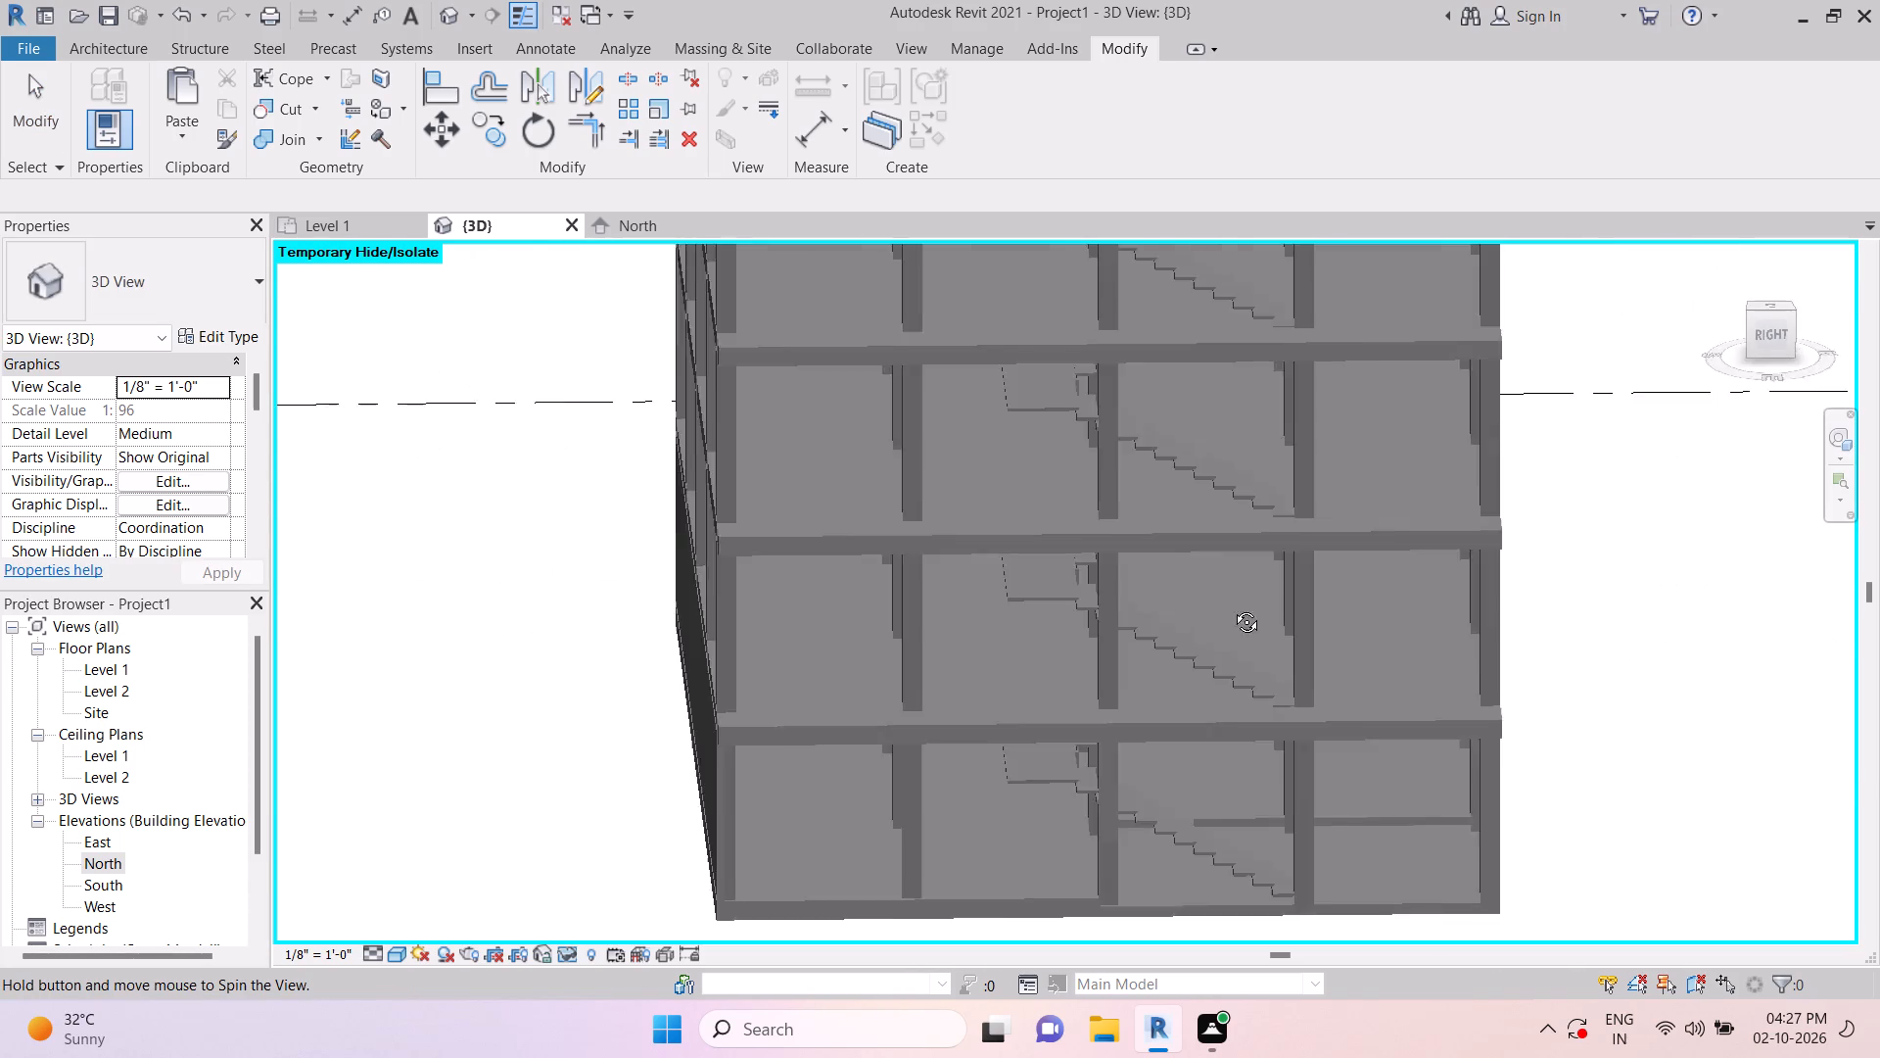
middle_click_drag(1232, 607, 1029, 766, "shift")
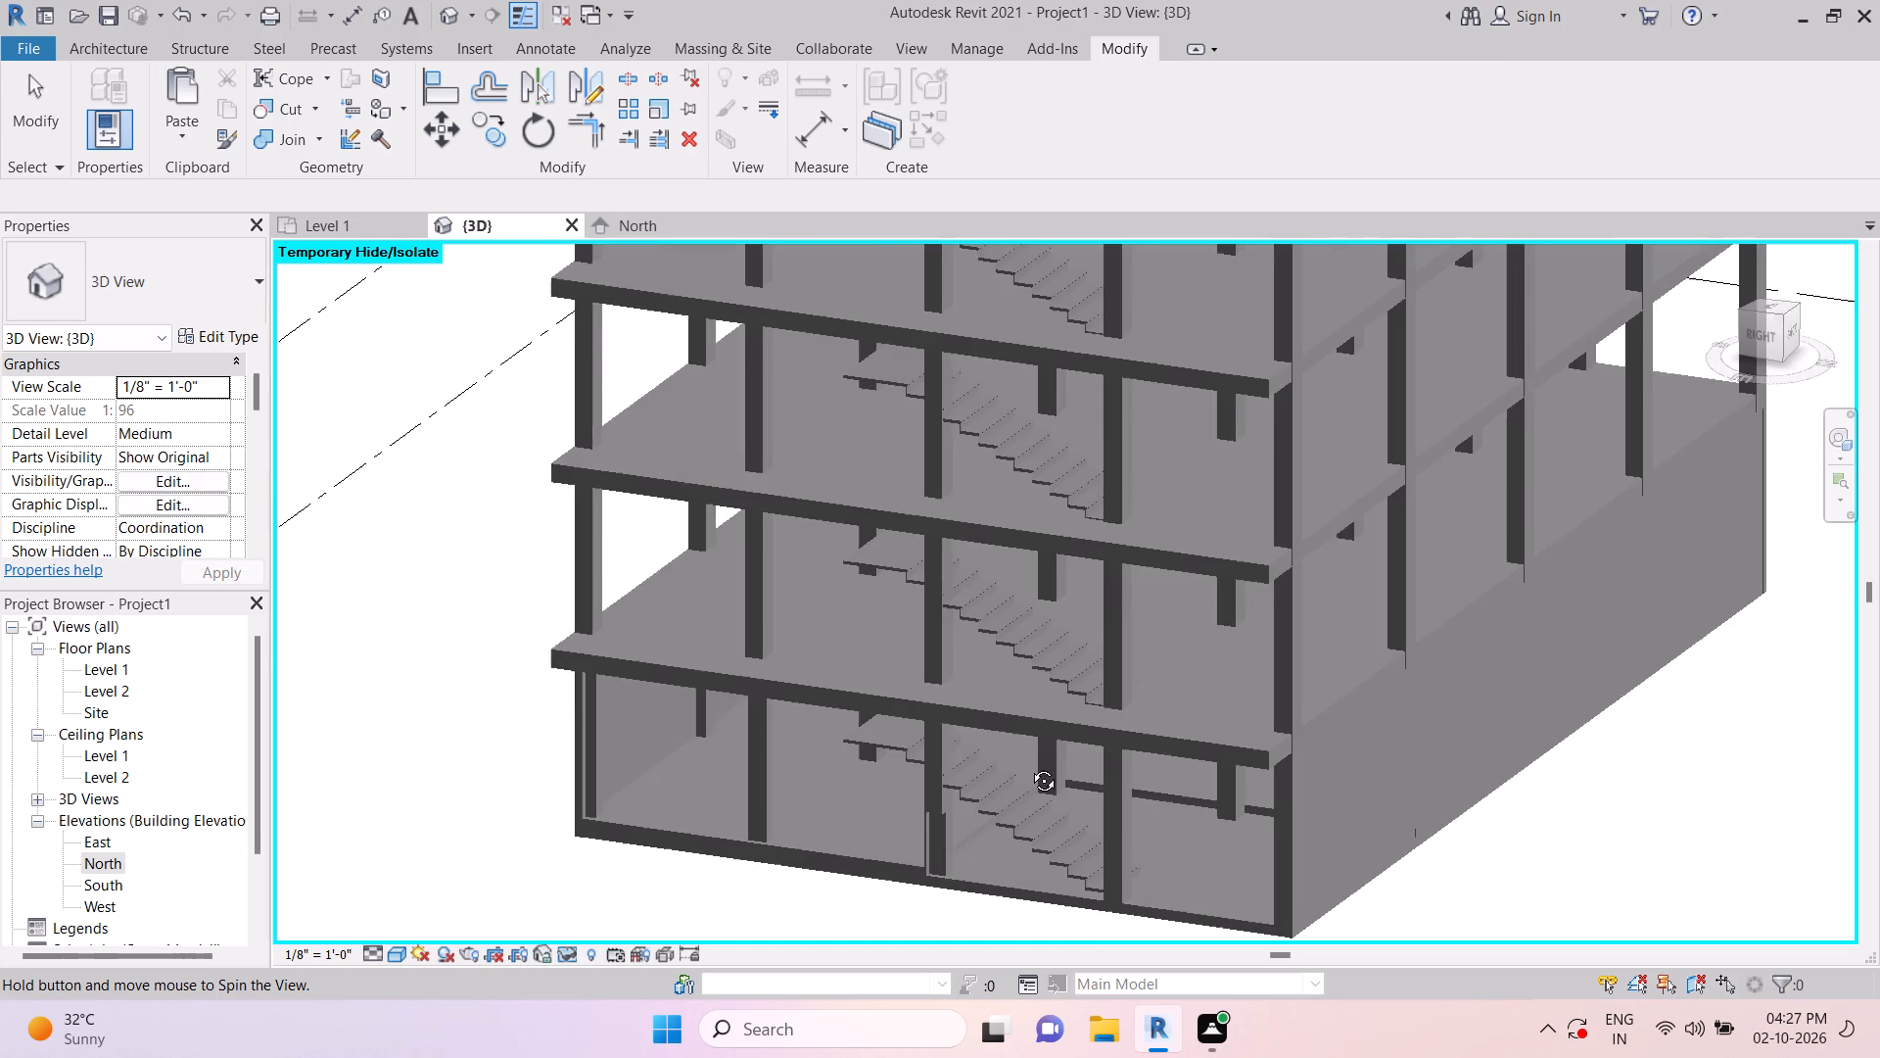
middle_click_drag(1029, 766, 1026, 773, "shift")
scroll(1159, 441, "down", 2)
middle_click_drag(1384, 529, 1291, 713, "shift")
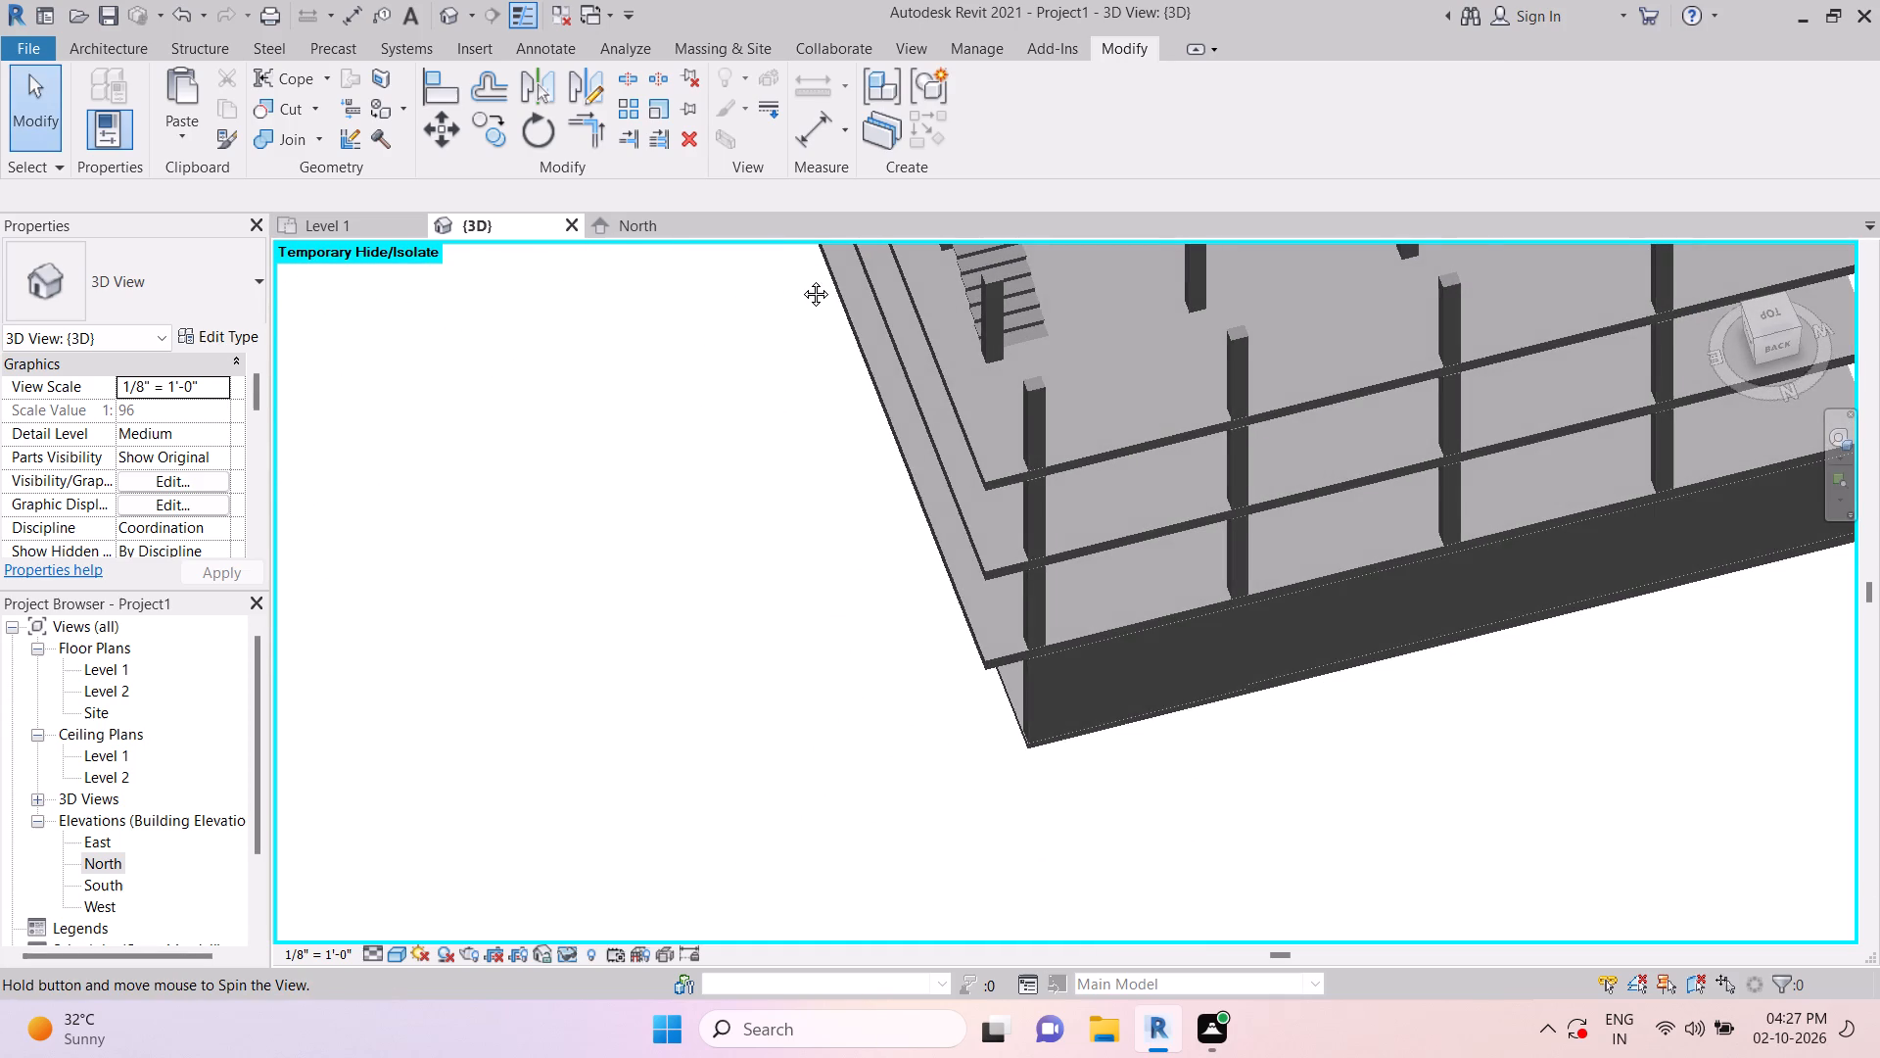
In the Site floor plan, sketch a rectangular shaft opening boundary about 11'-6" by 15'-2" around the stair, between Grids 5 and 7.
scroll(140, 803, "down", 1)
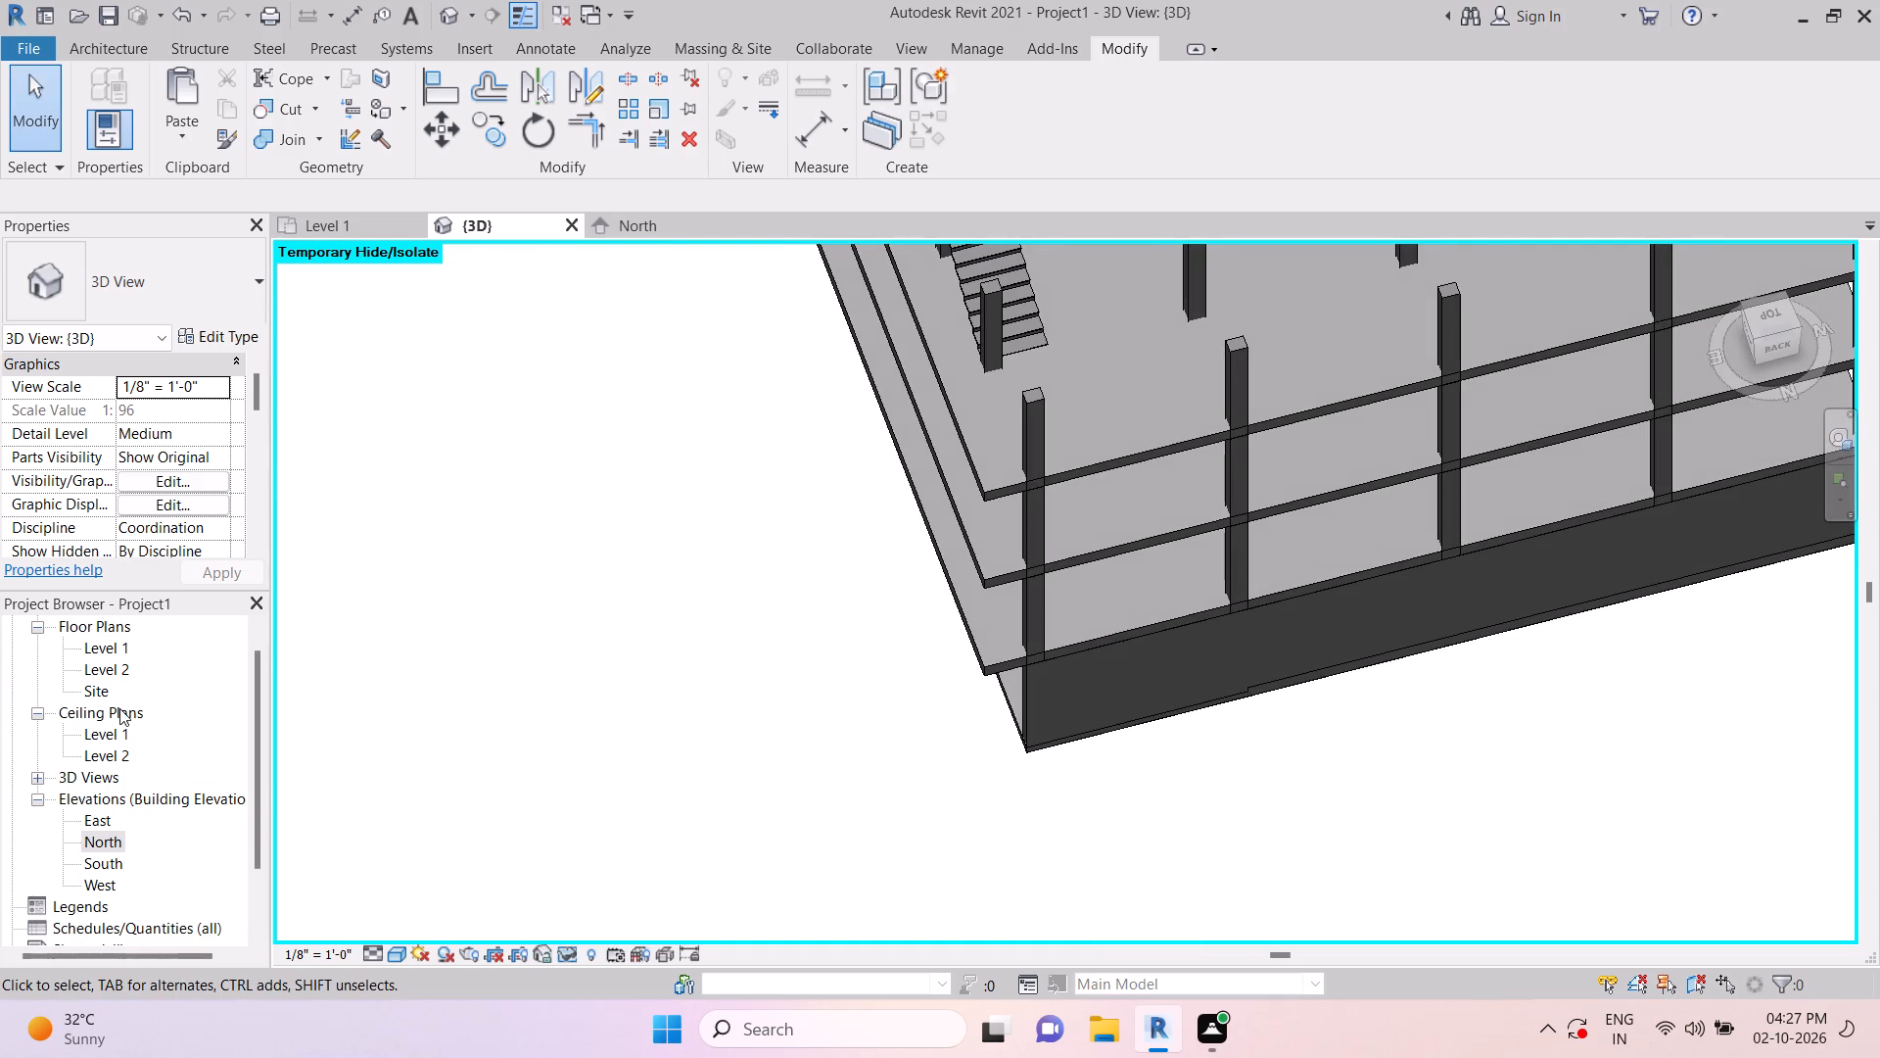
double_click(100, 690)
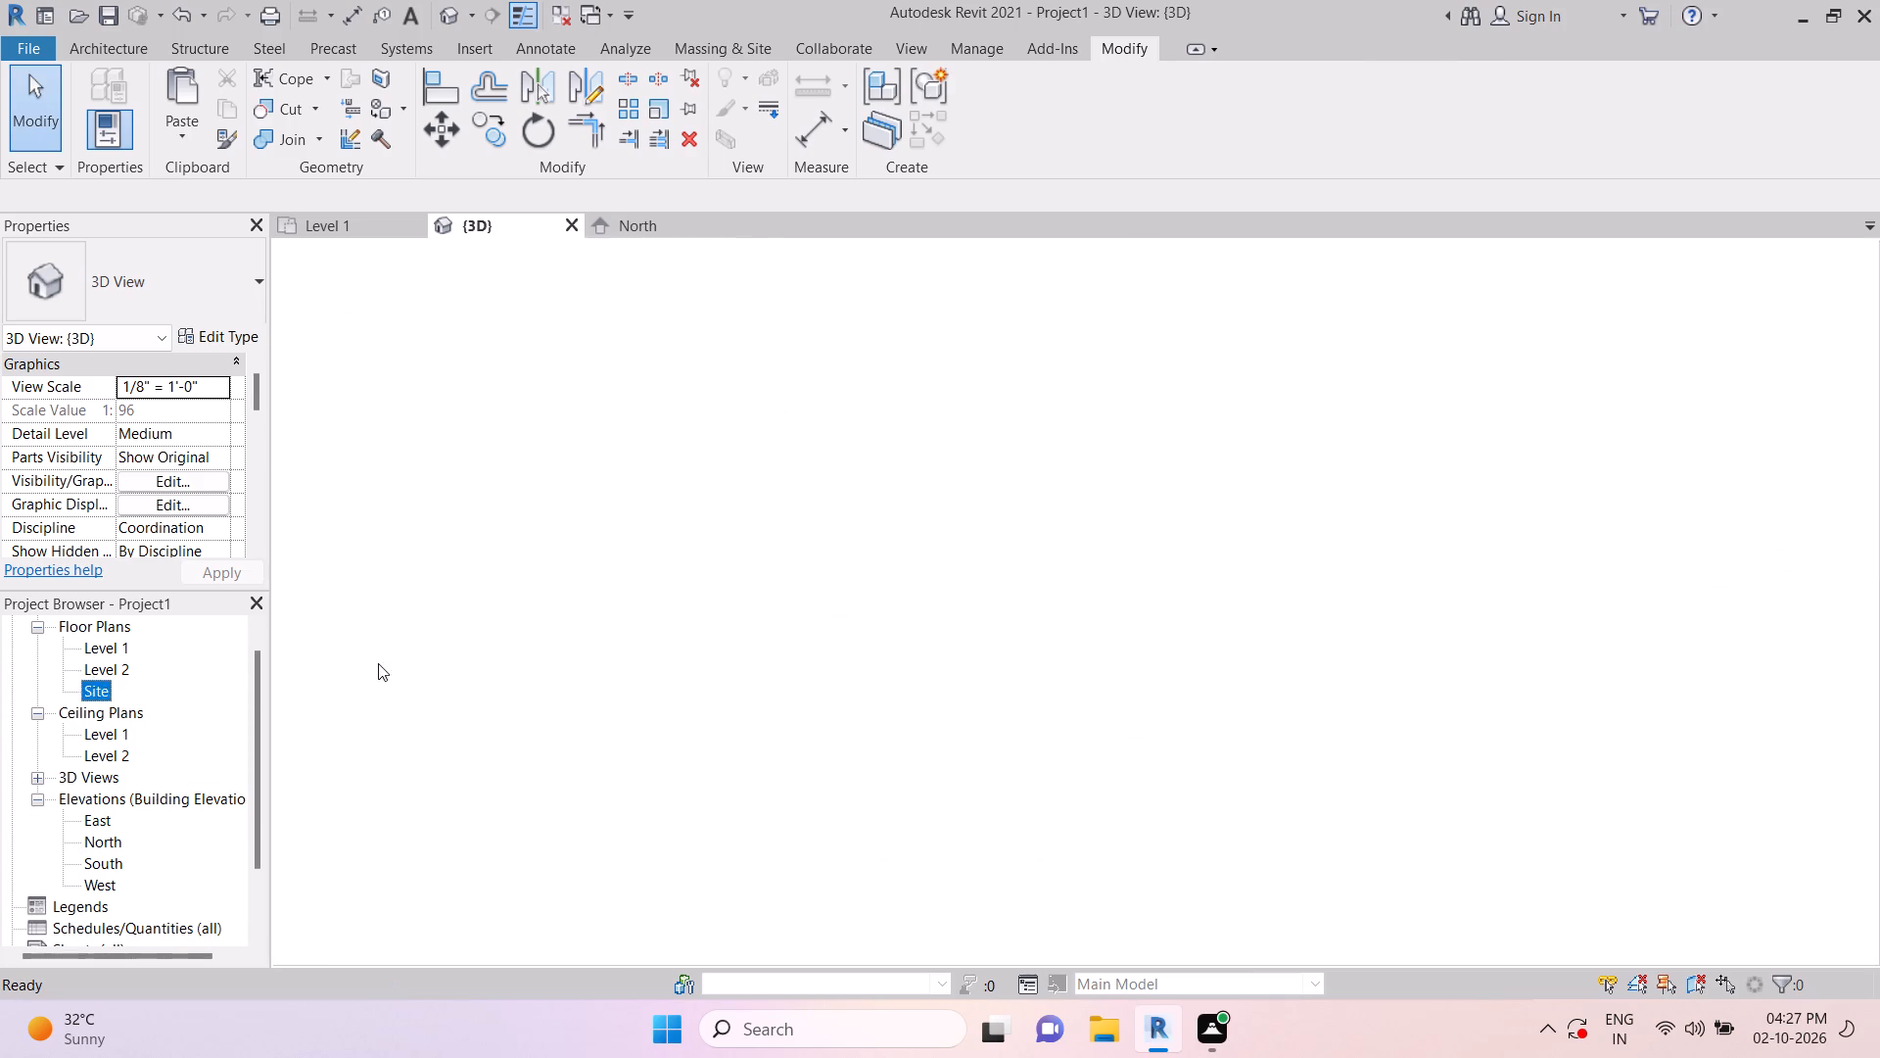
scroll(1180, 631, "up", 6)
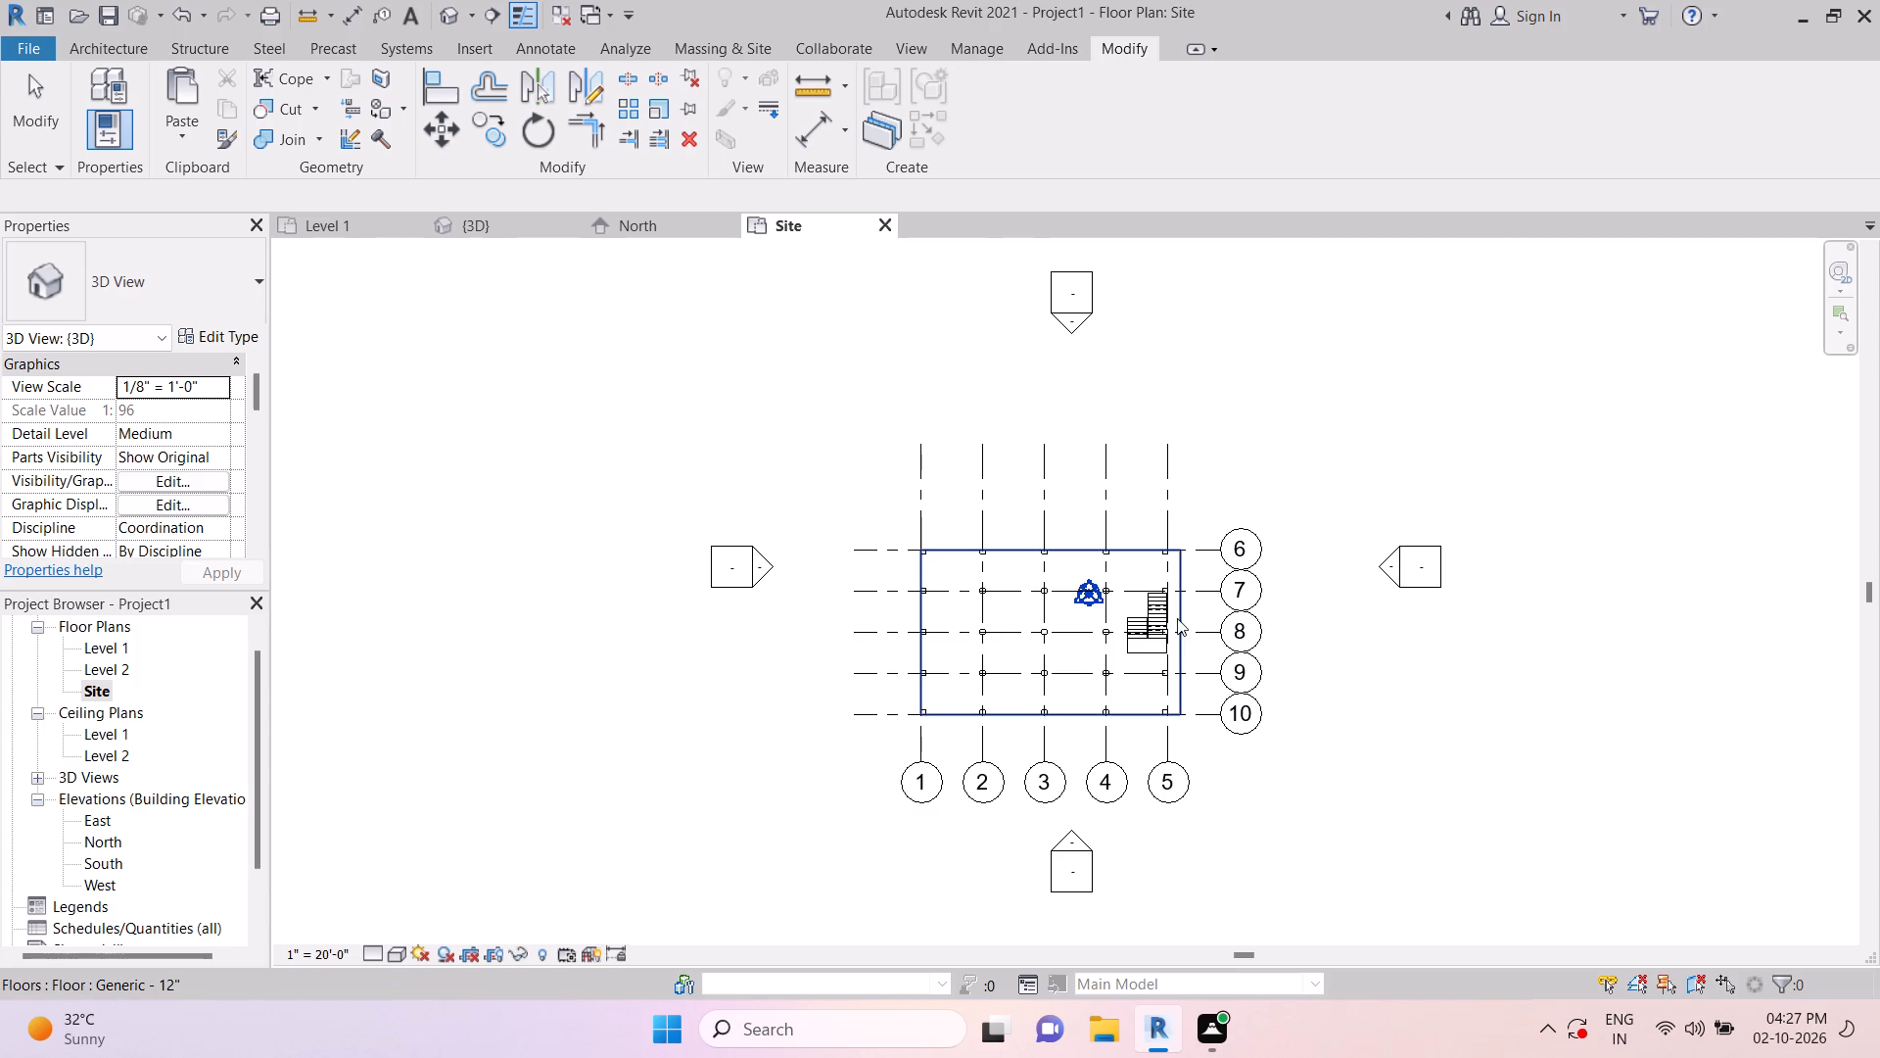
left_click(81, 39)
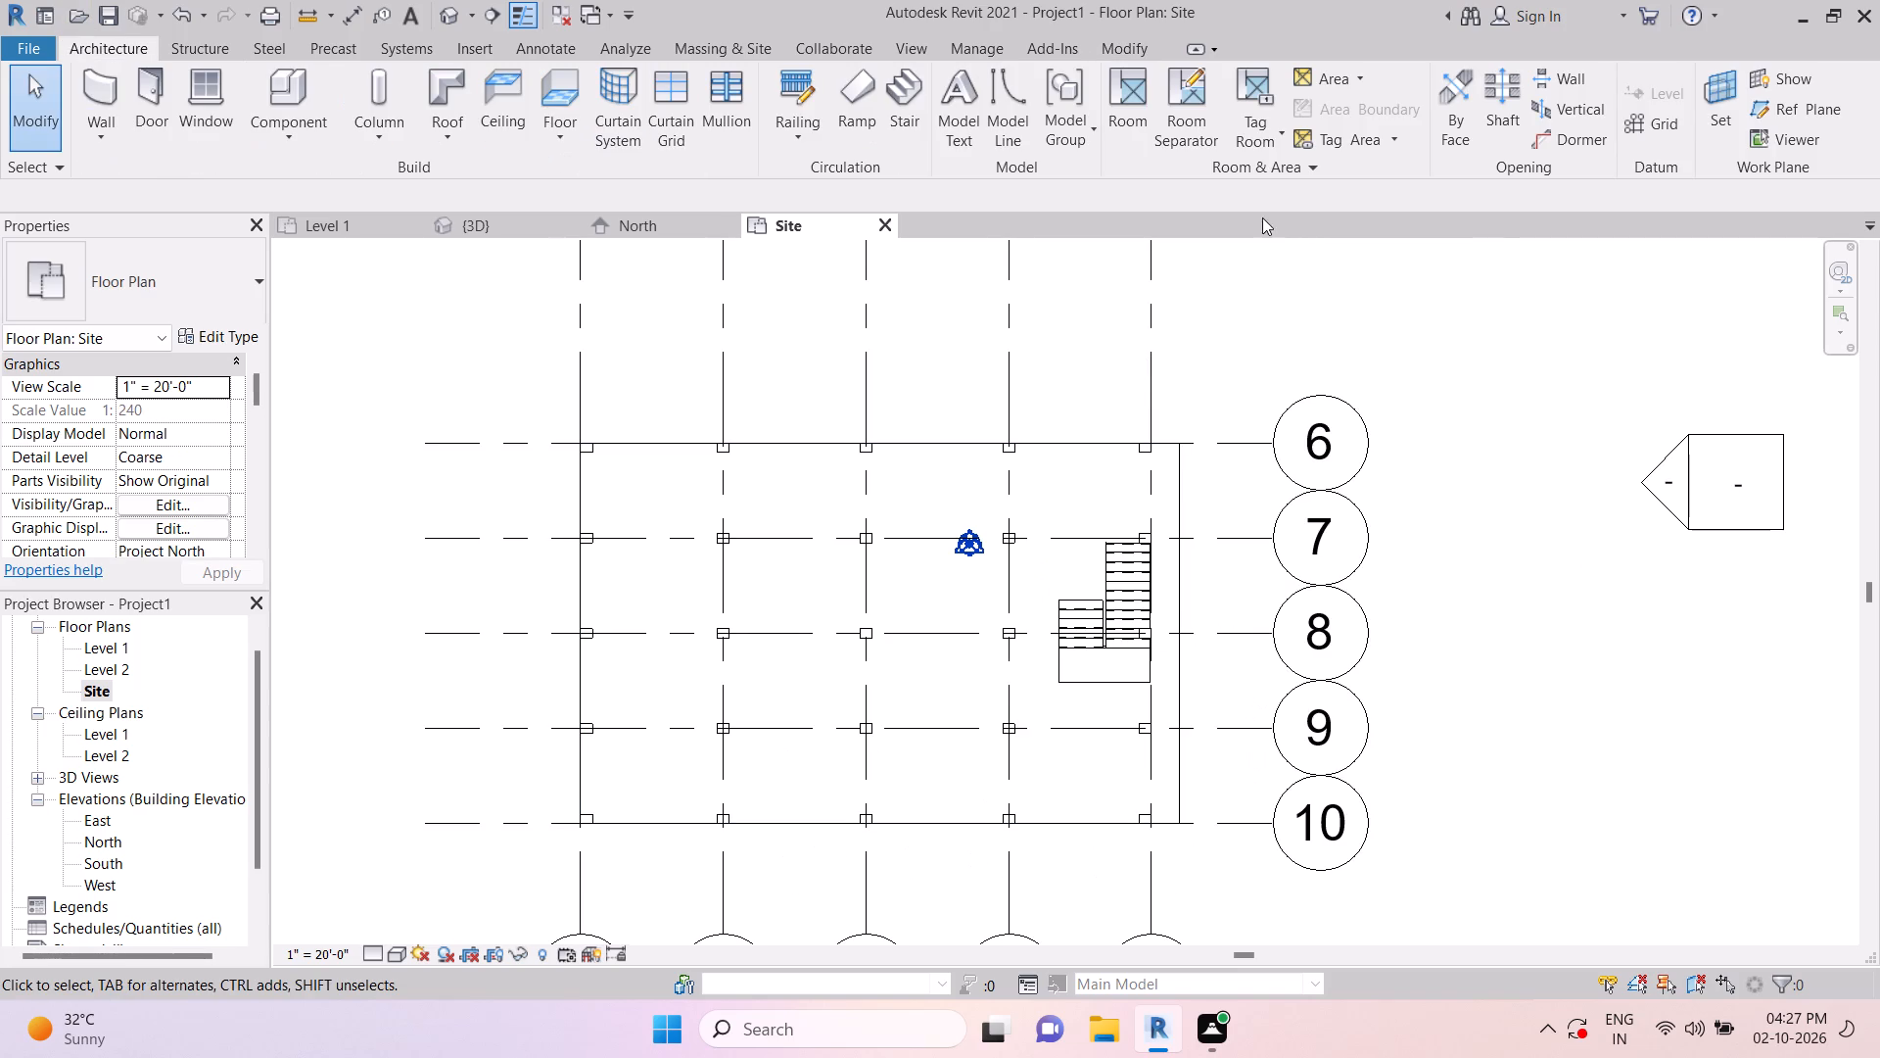
left_click(1507, 123)
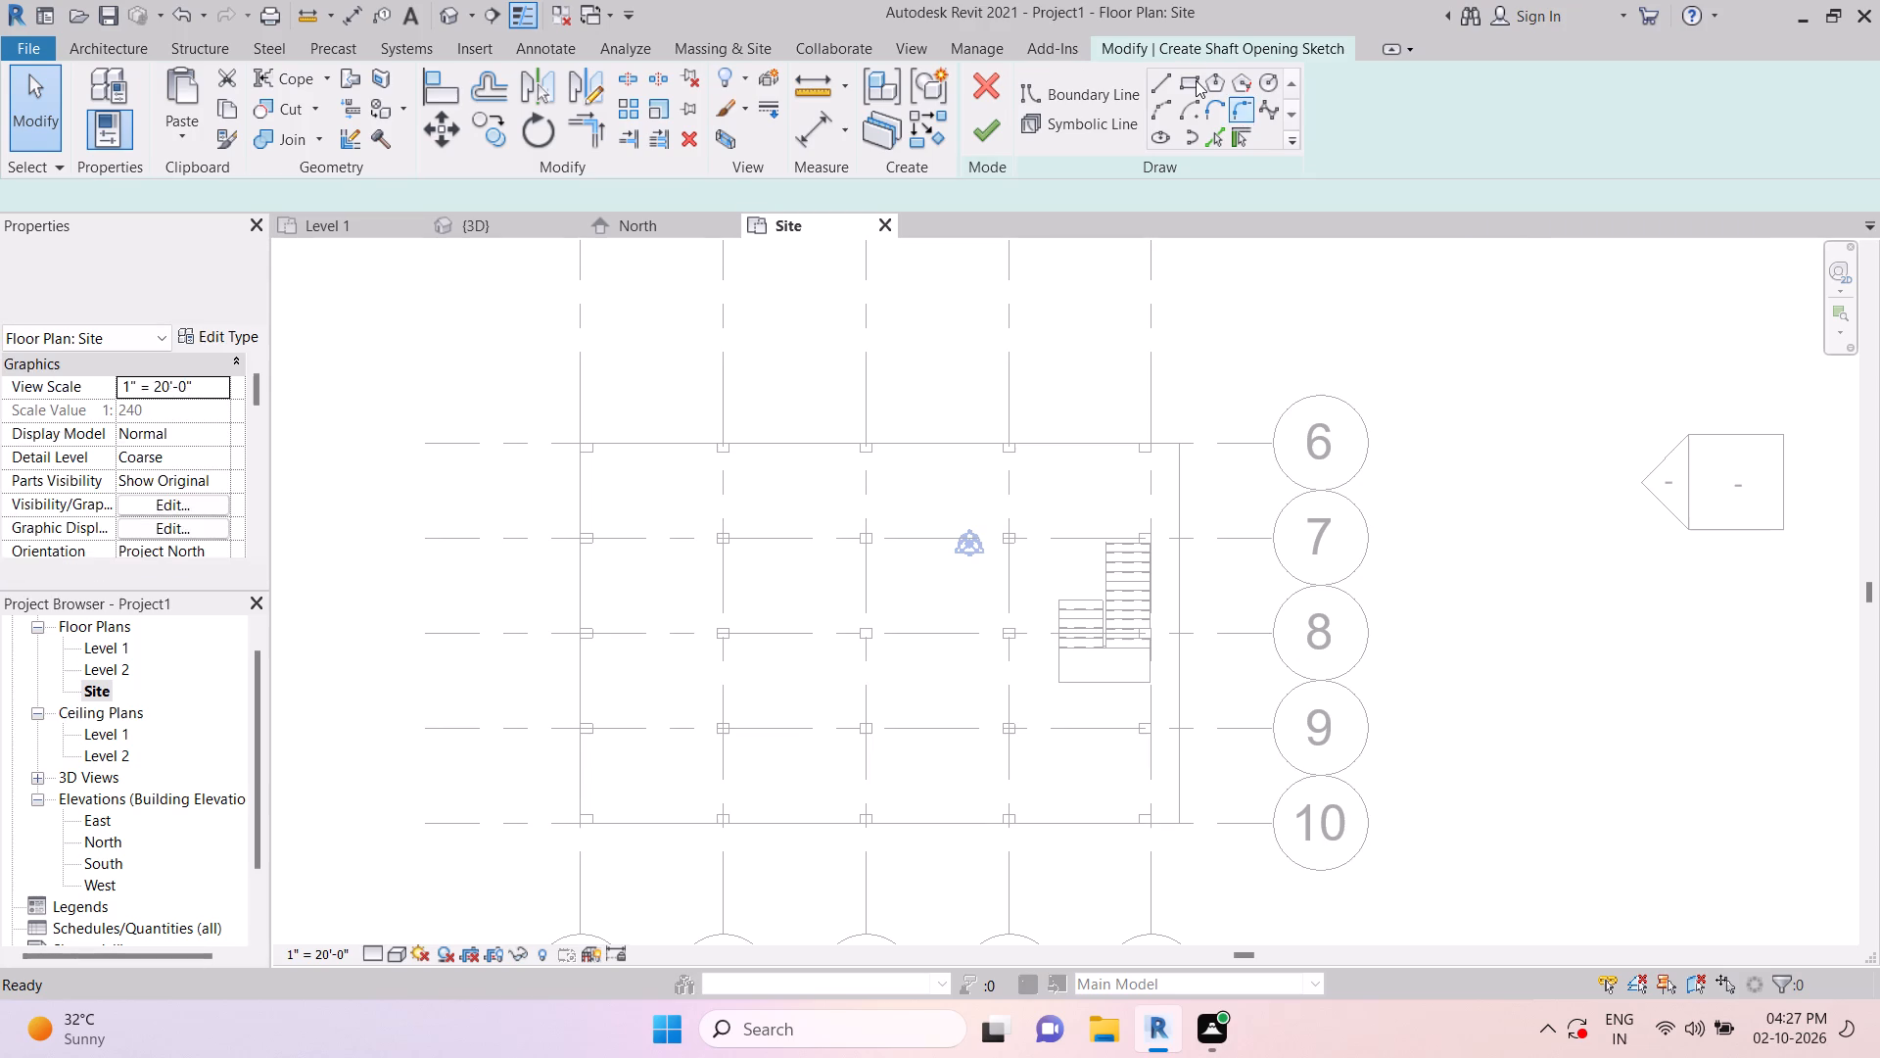
left_click(1196, 78)
scroll(1135, 682, "up", 16)
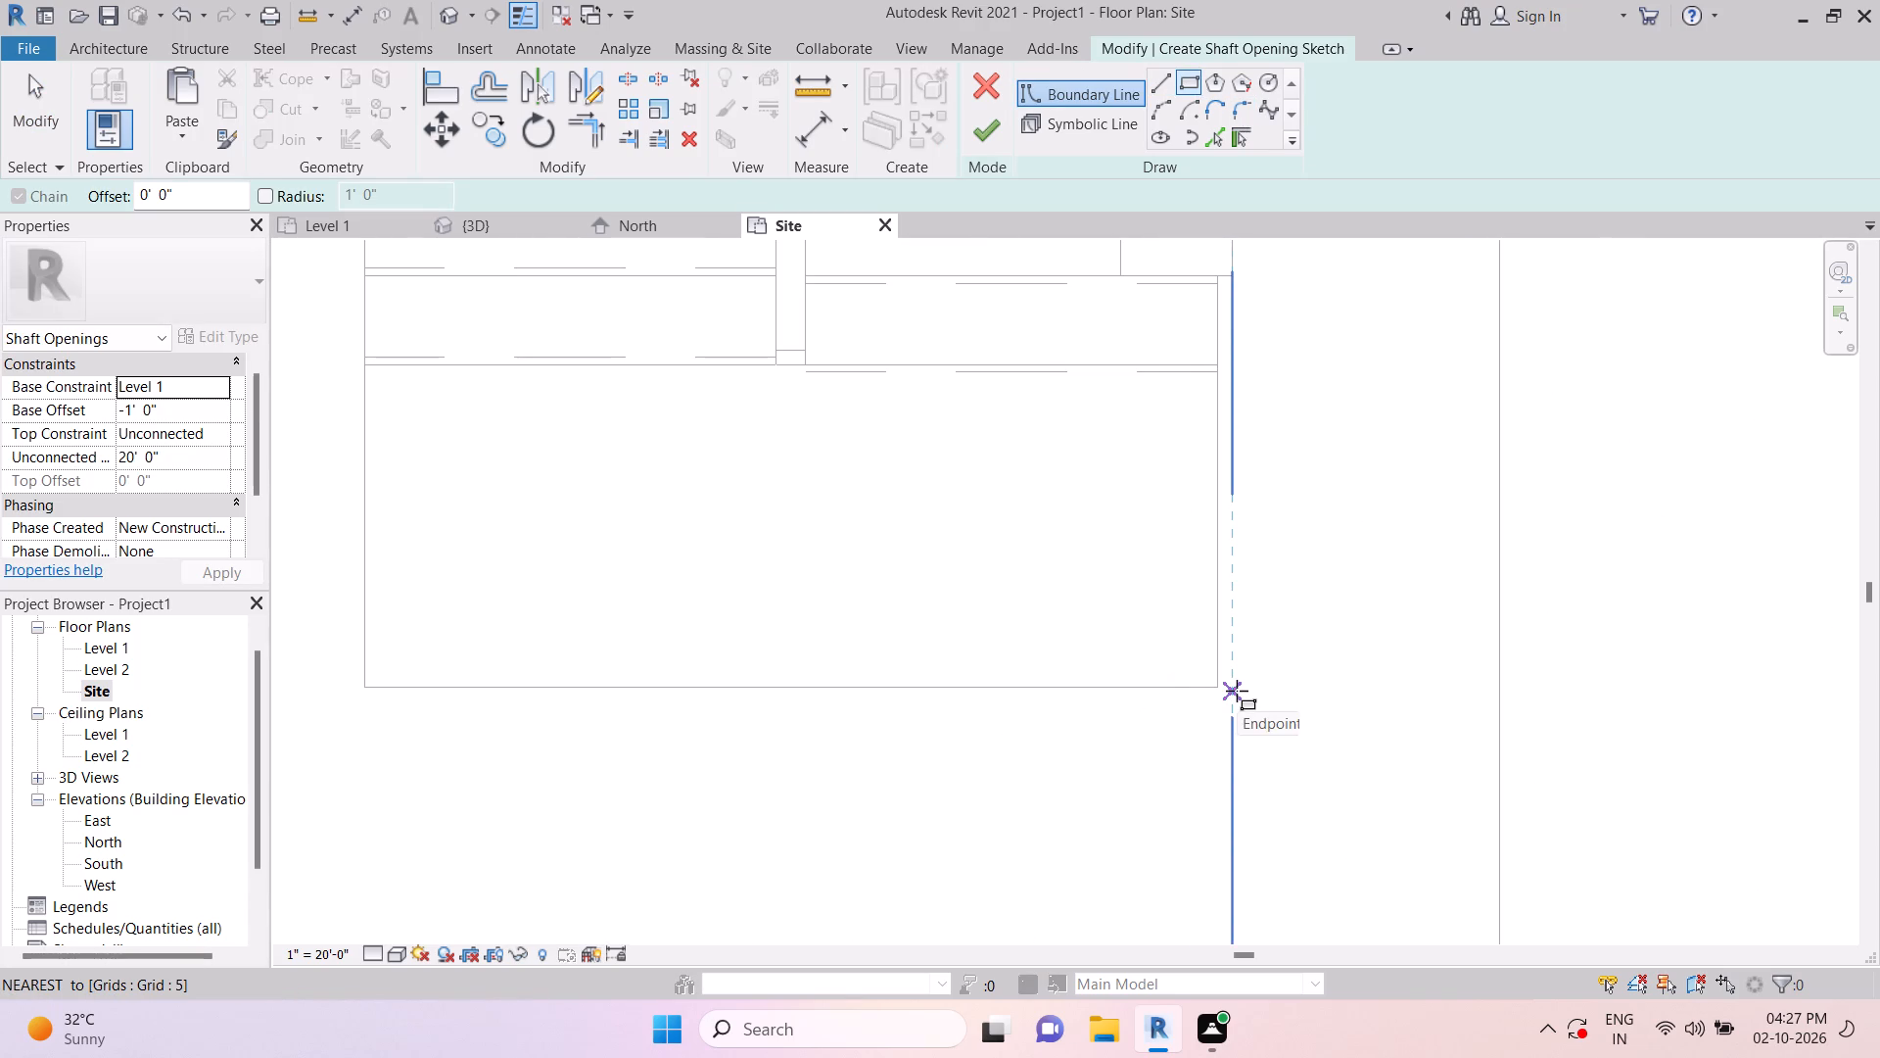
left_click(1237, 691)
scroll(1143, 629, "down", 11)
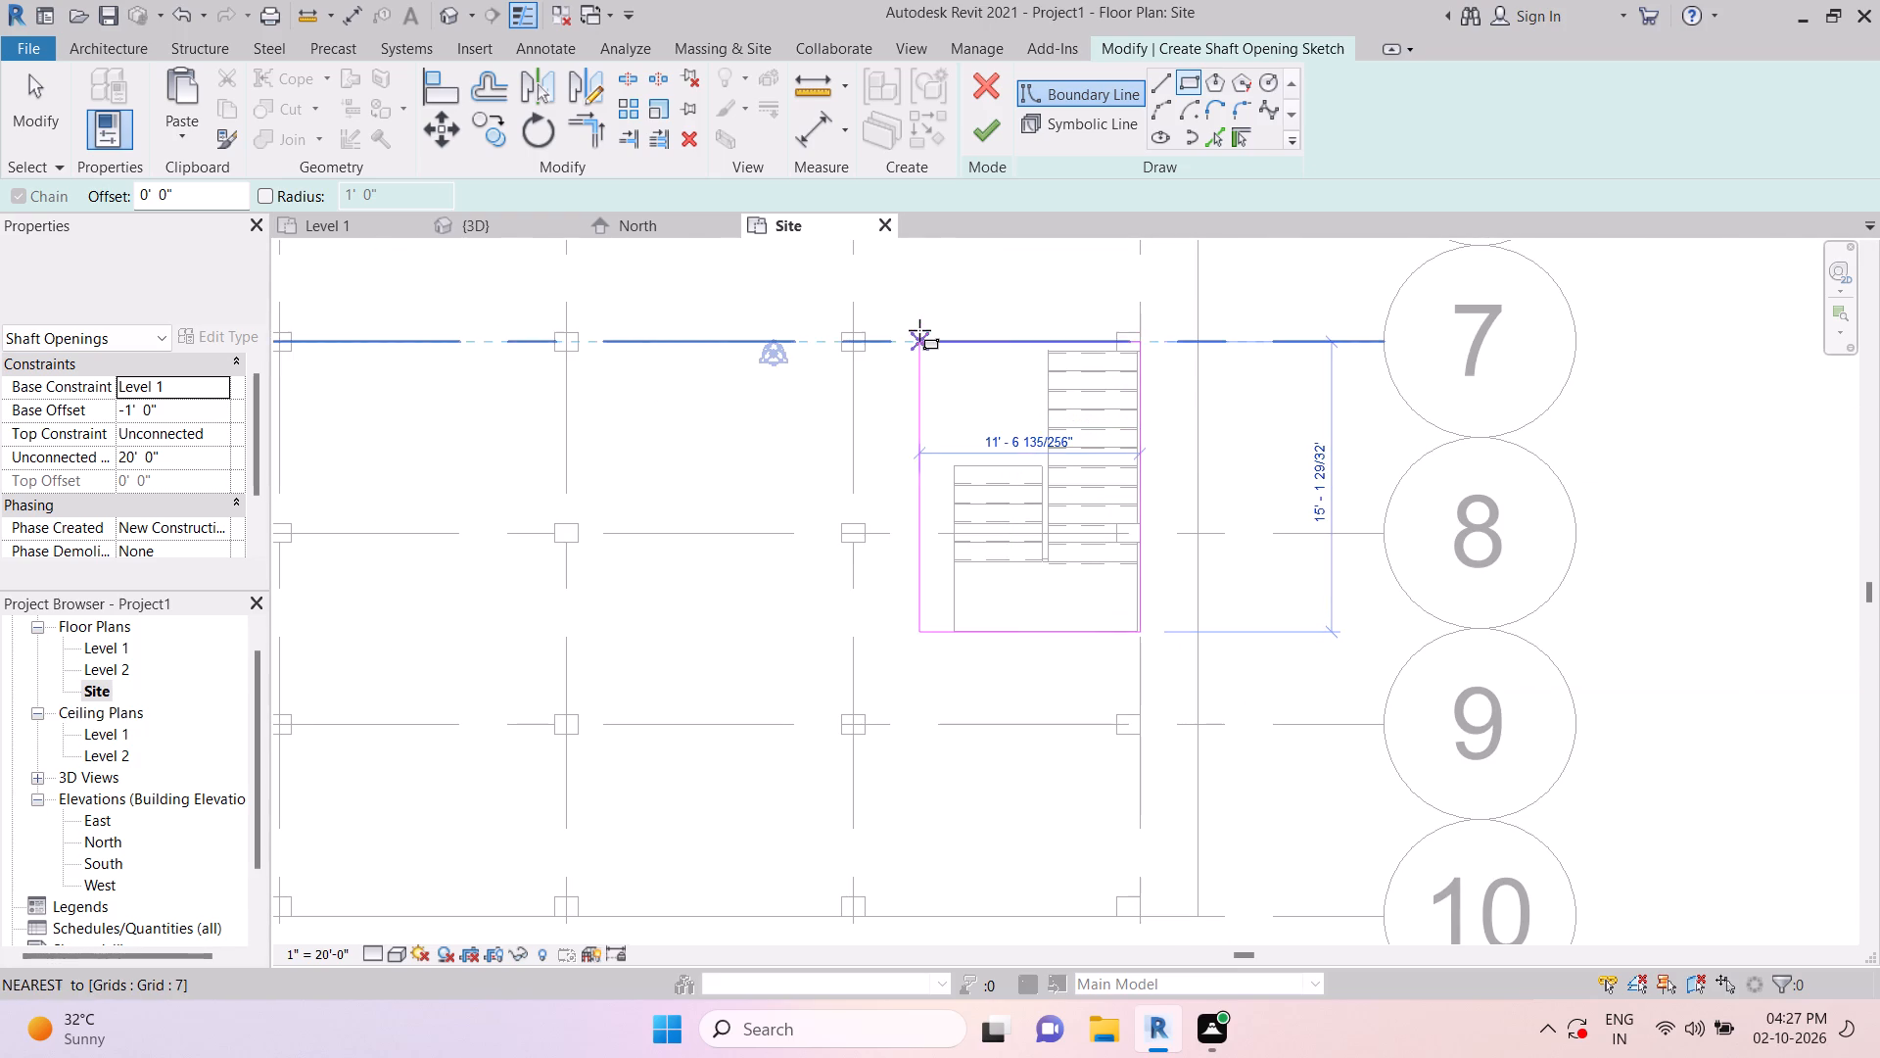
left_click(919, 335)
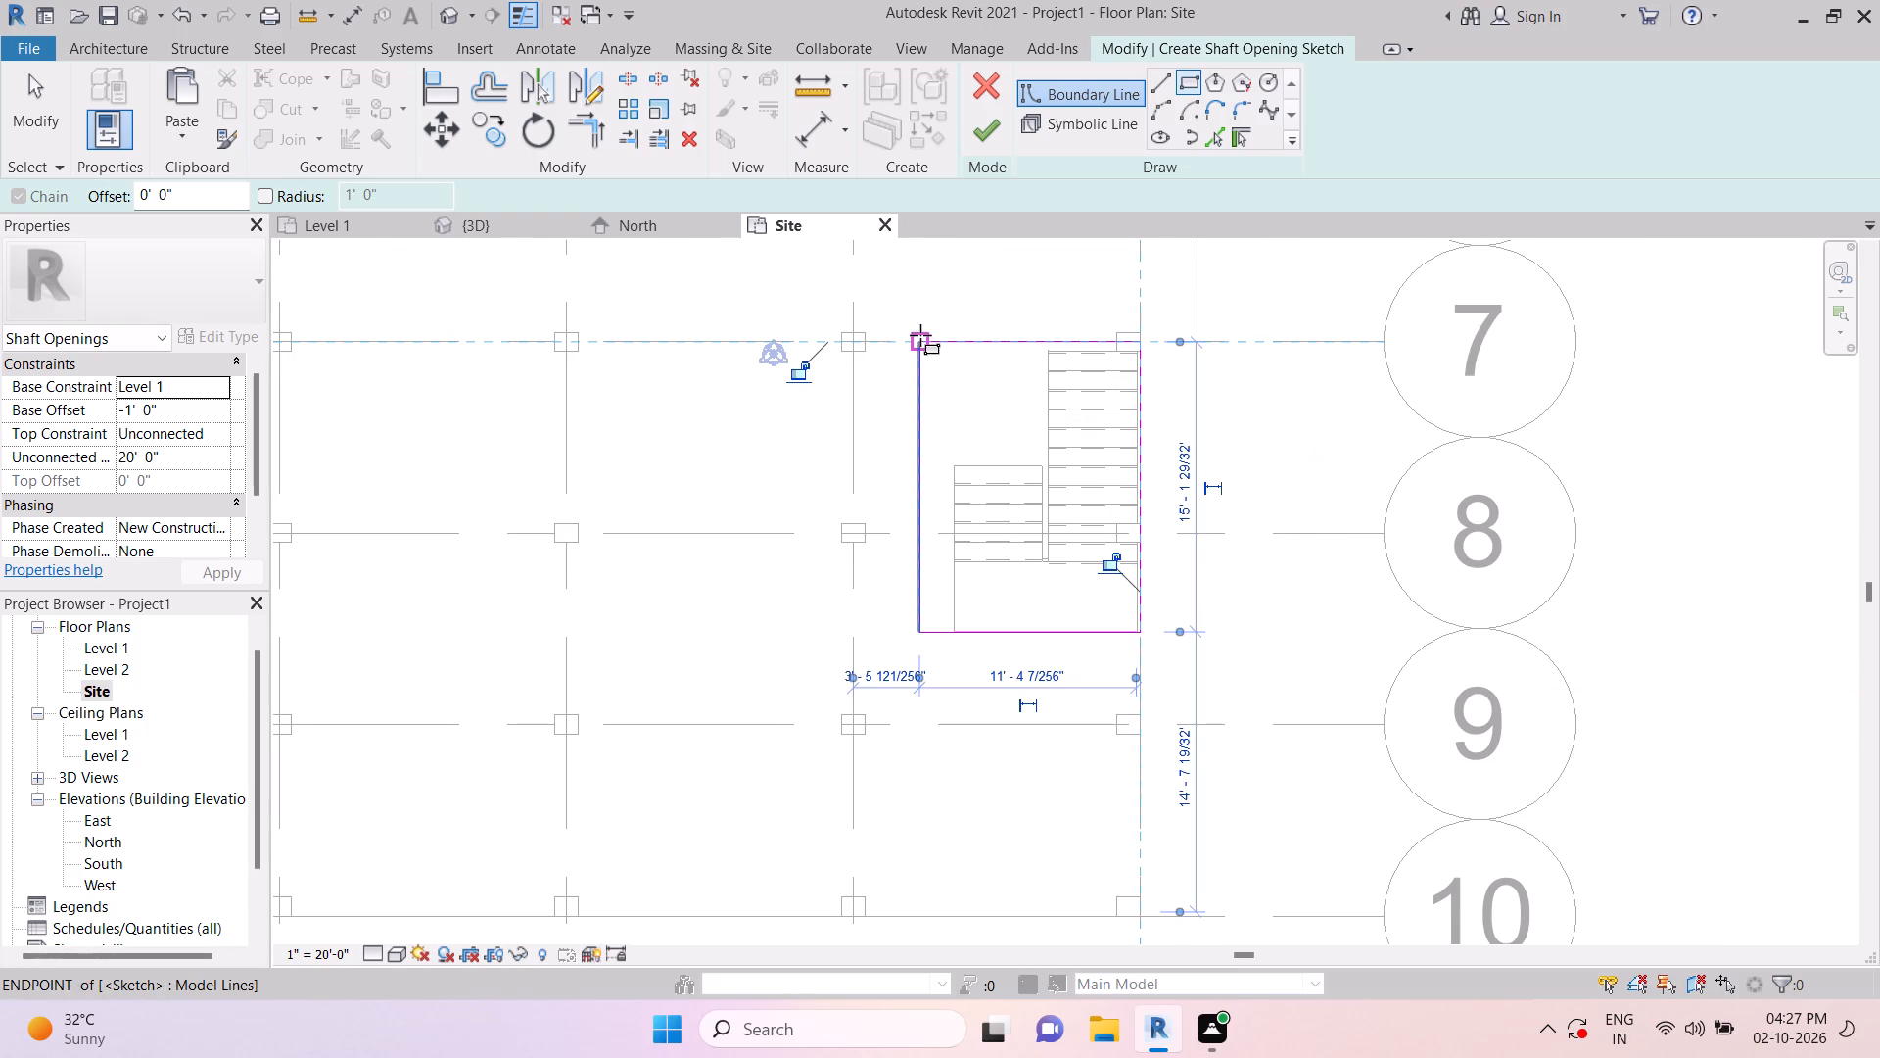
Align the shaft boundary's left and lower lines with the outer edges of the stair's left run and landing.
key("Escape")
key("Escape")
key("Escape")
key("Escape")
key("Escape")
key("Escape")
scroll(948, 683, "up", 5)
key("Escape")
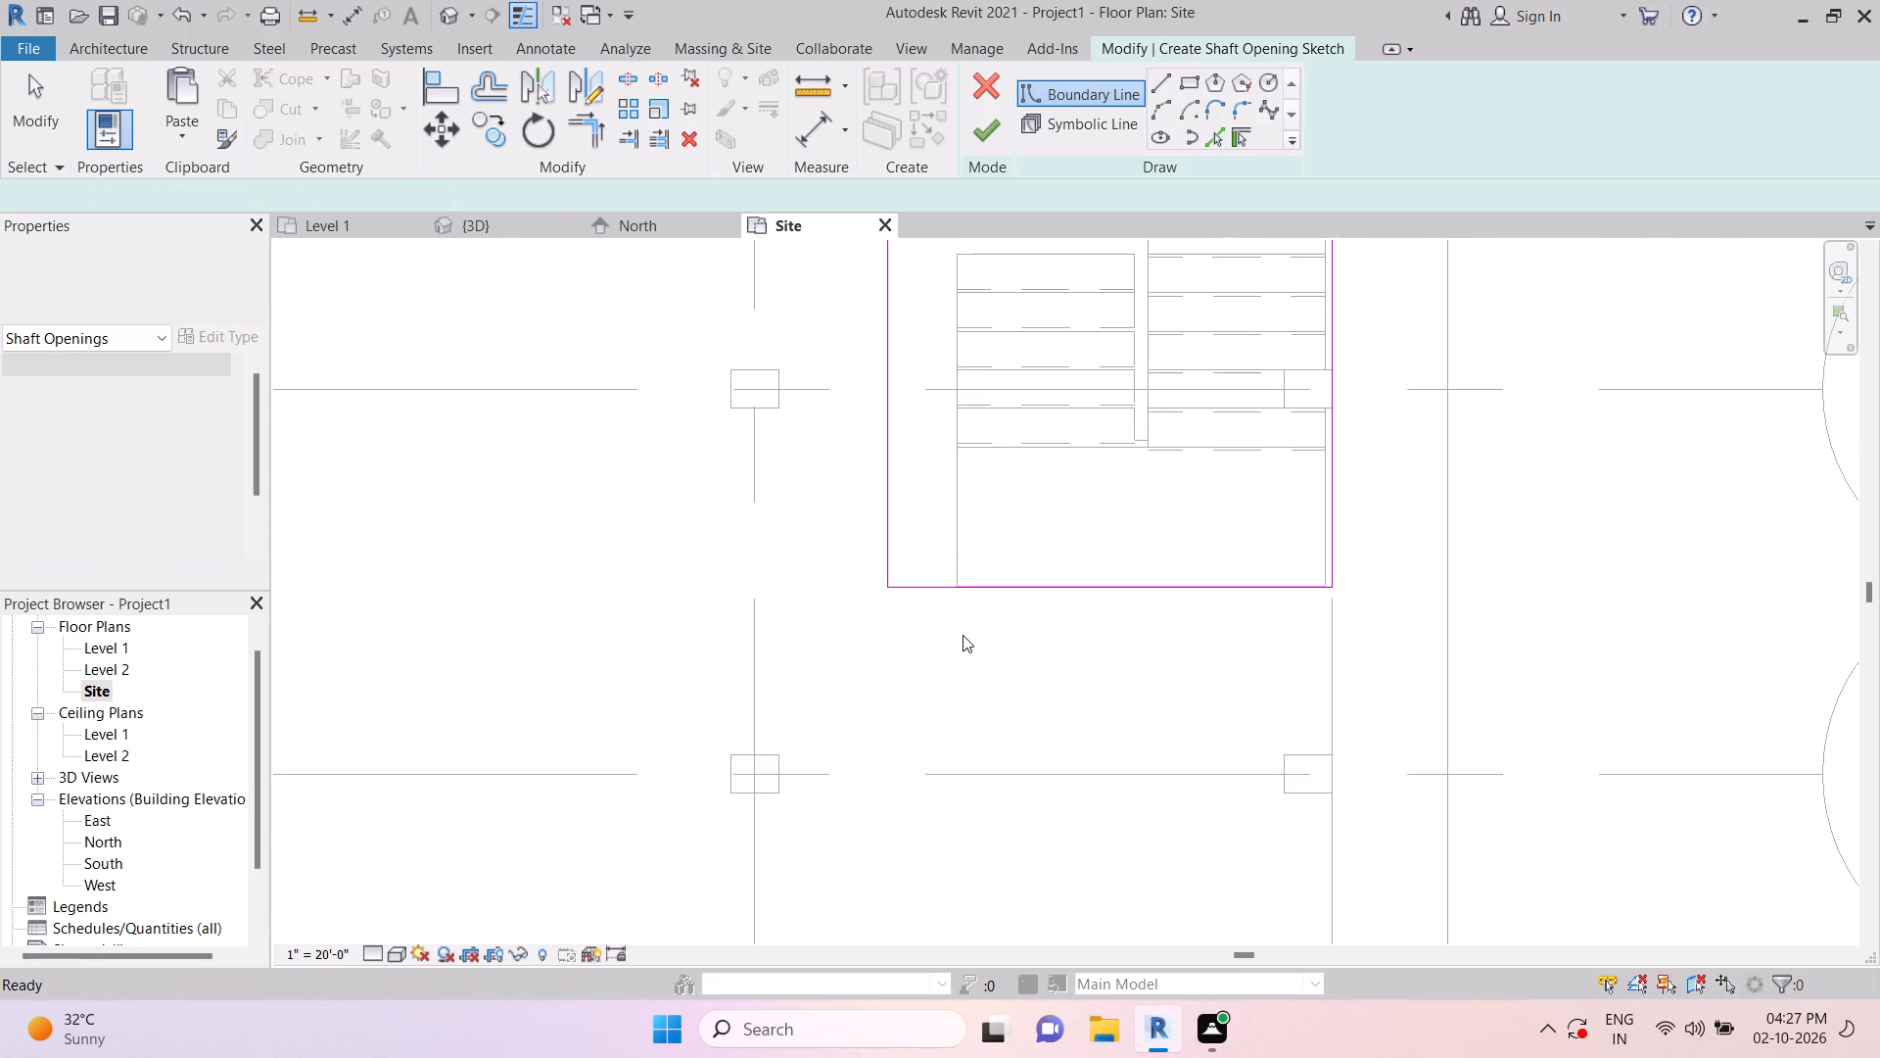
key("Escape")
key("Escape")
key("a")
key("l")
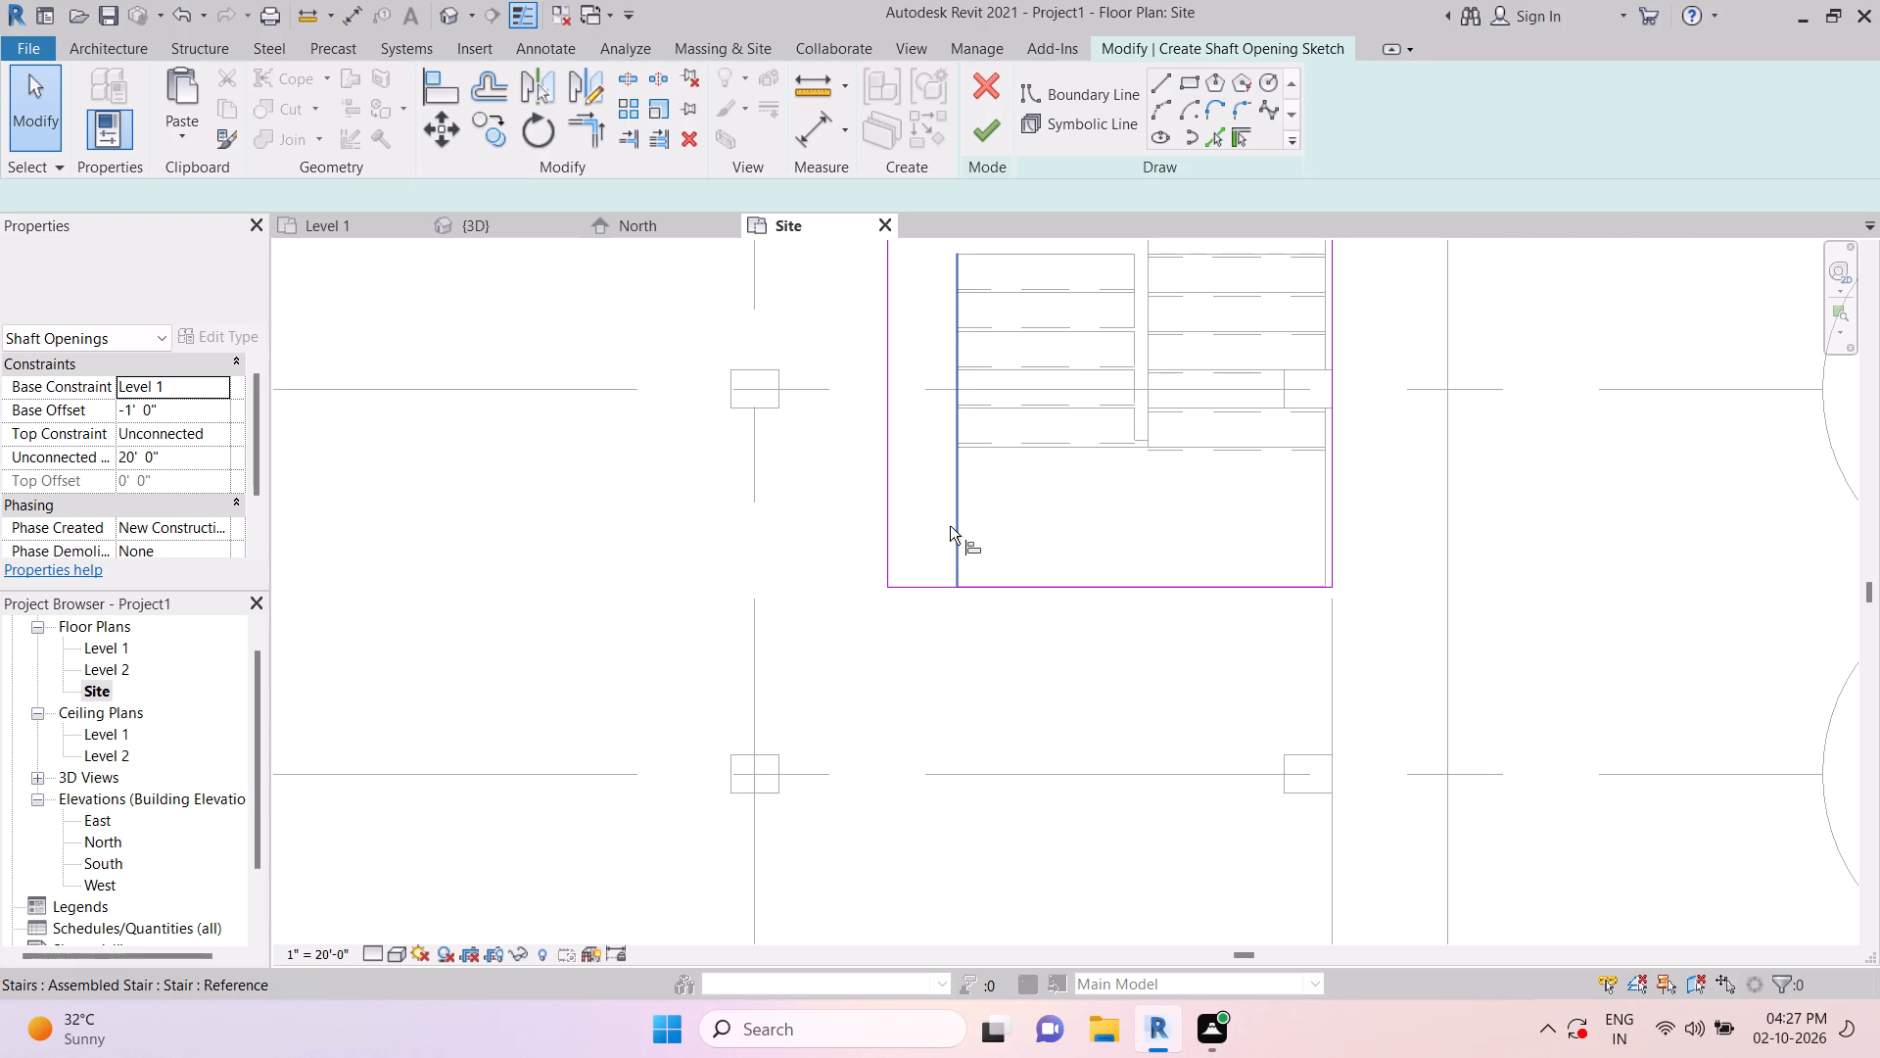
left_click(950, 524)
left_click(892, 513)
scroll(980, 589, "up", 10)
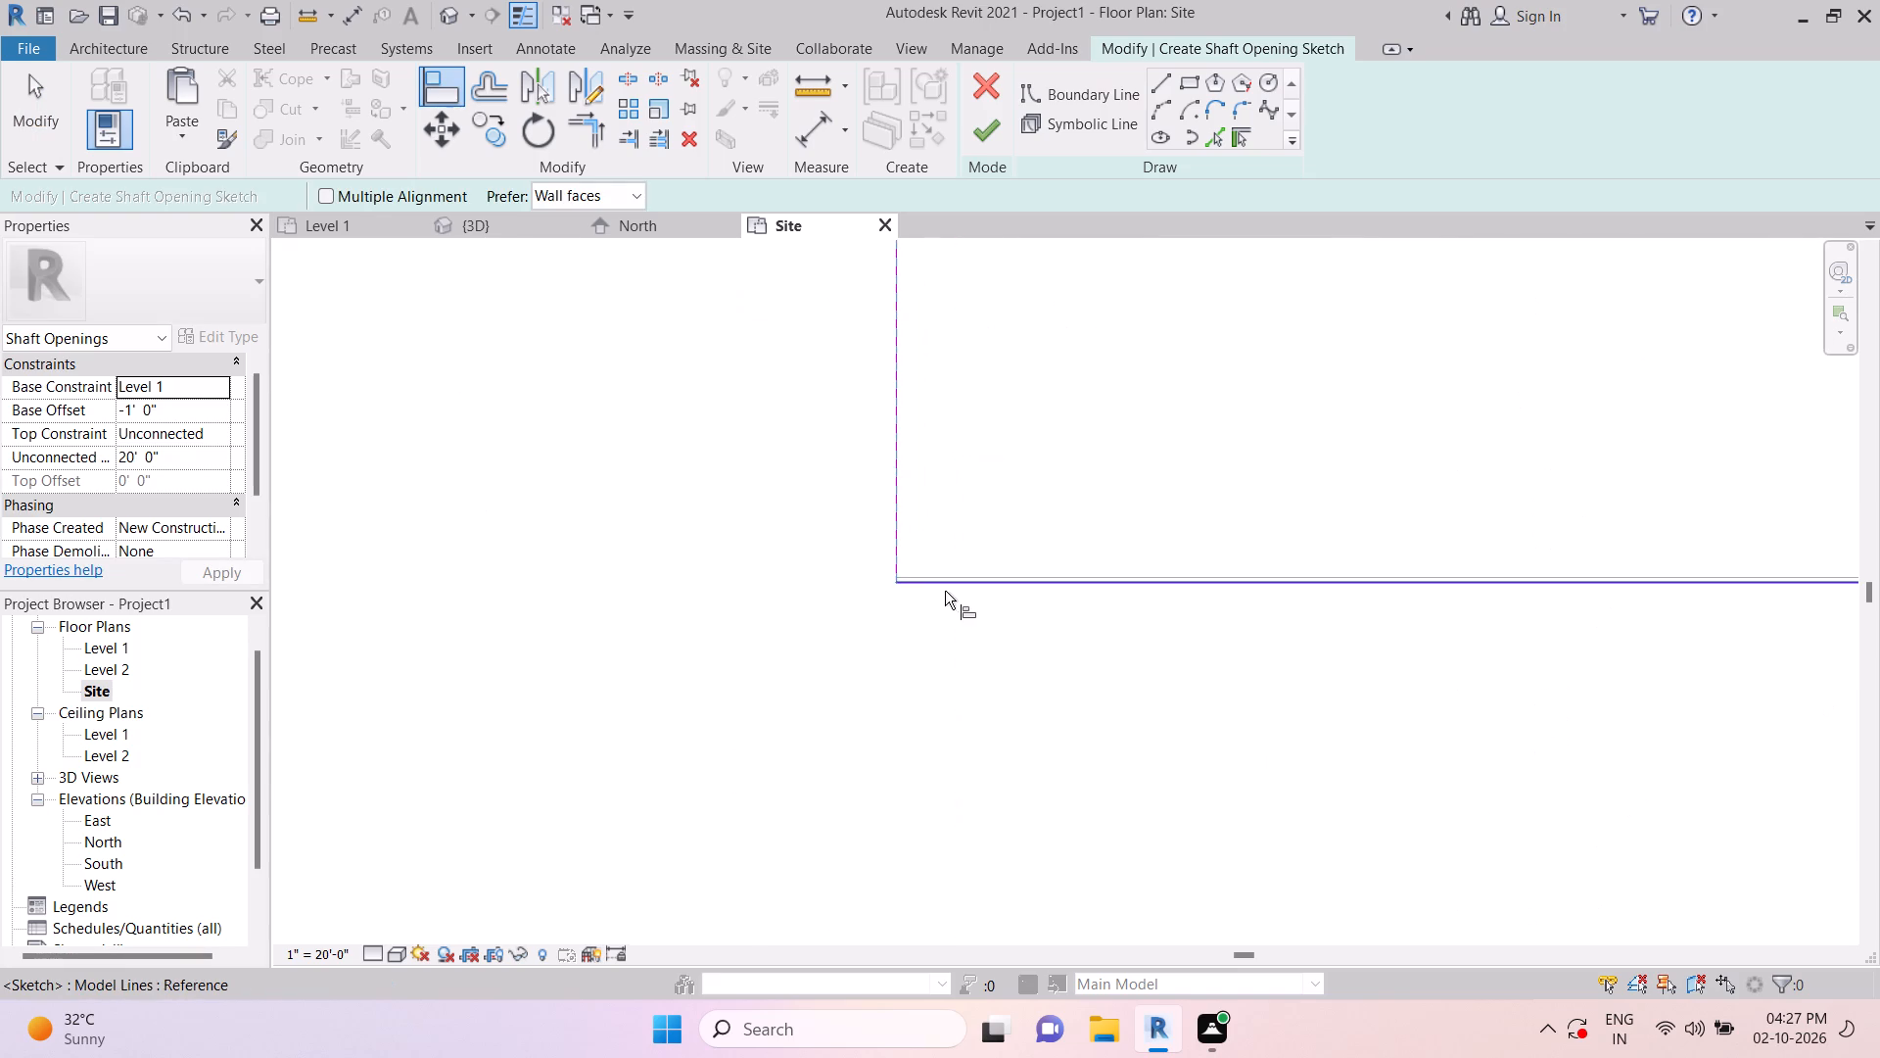
scroll(933, 632, "up", 6)
left_click(950, 516)
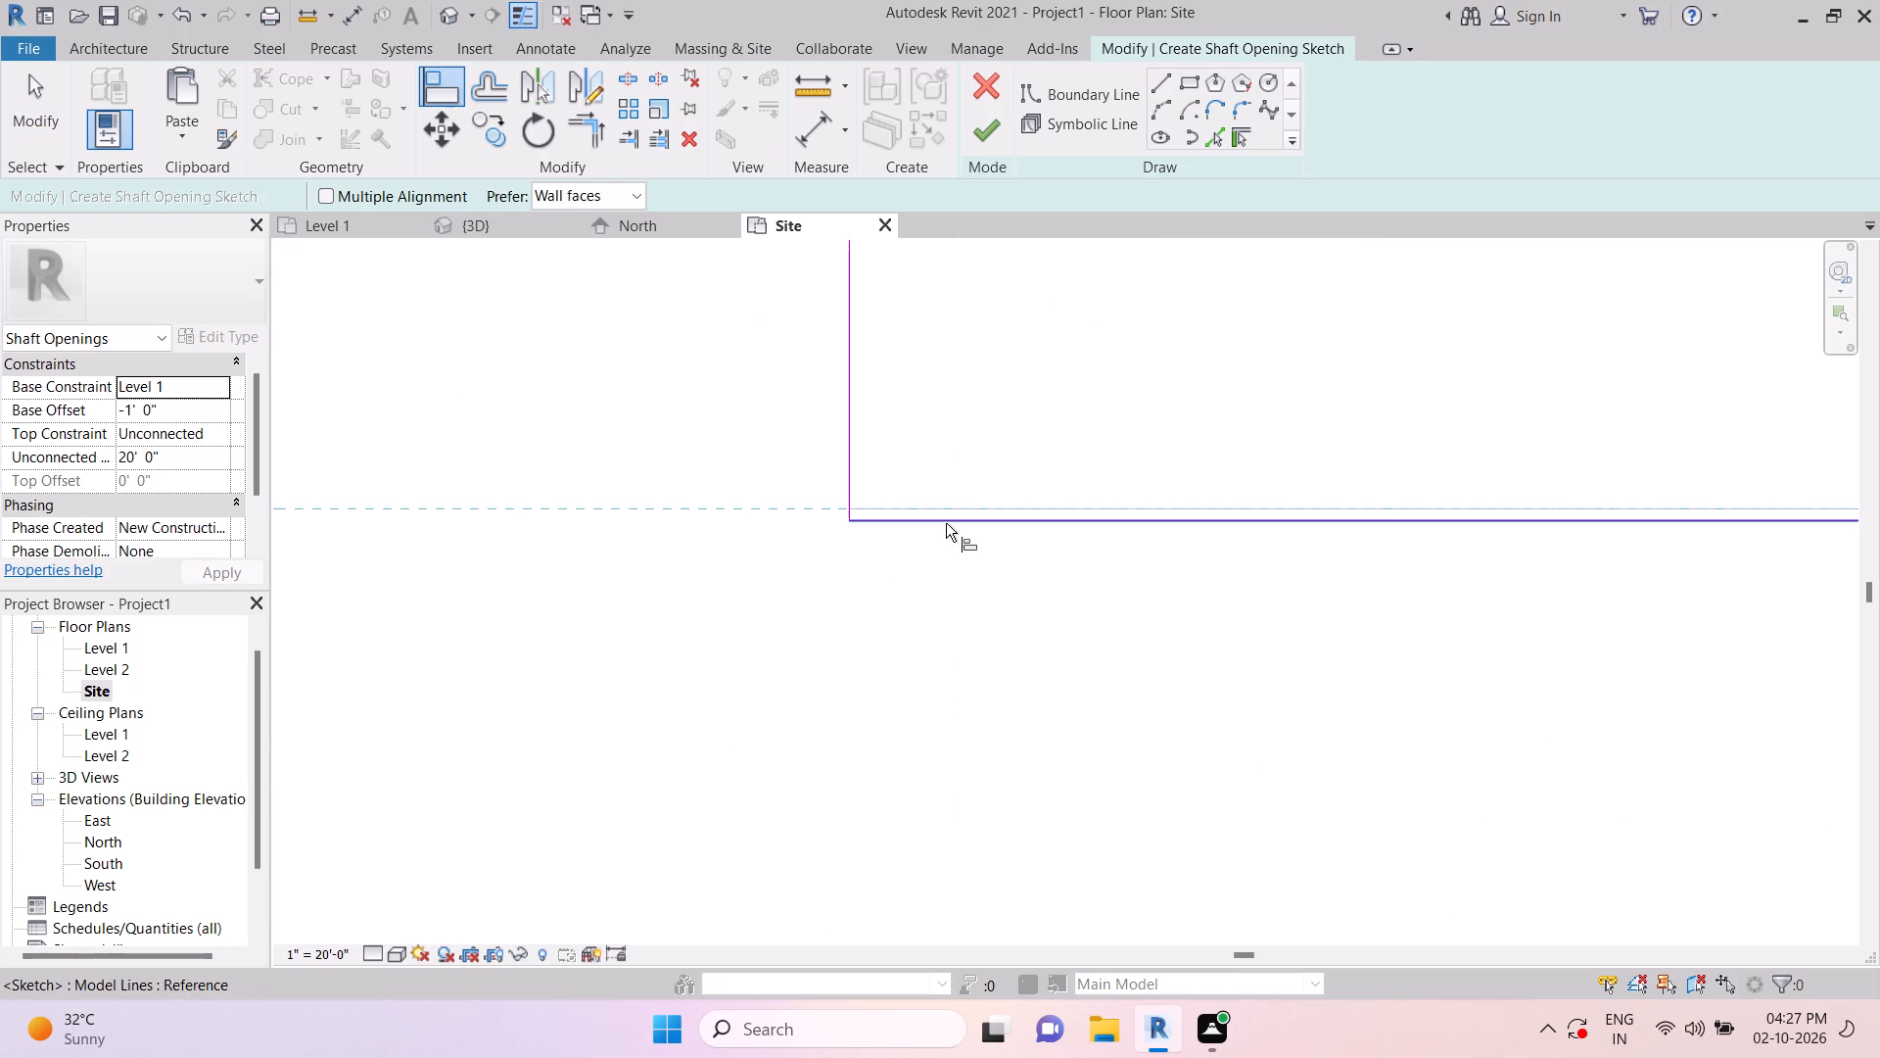
left_click(946, 523)
Align the shaft boundary's right line with the stair's outer edge and its upper line with the end of the longer run.
scroll(972, 526, "down", 6)
middle_click_drag(1637, 627, 916, 627)
scroll(911, 622, "up", 1)
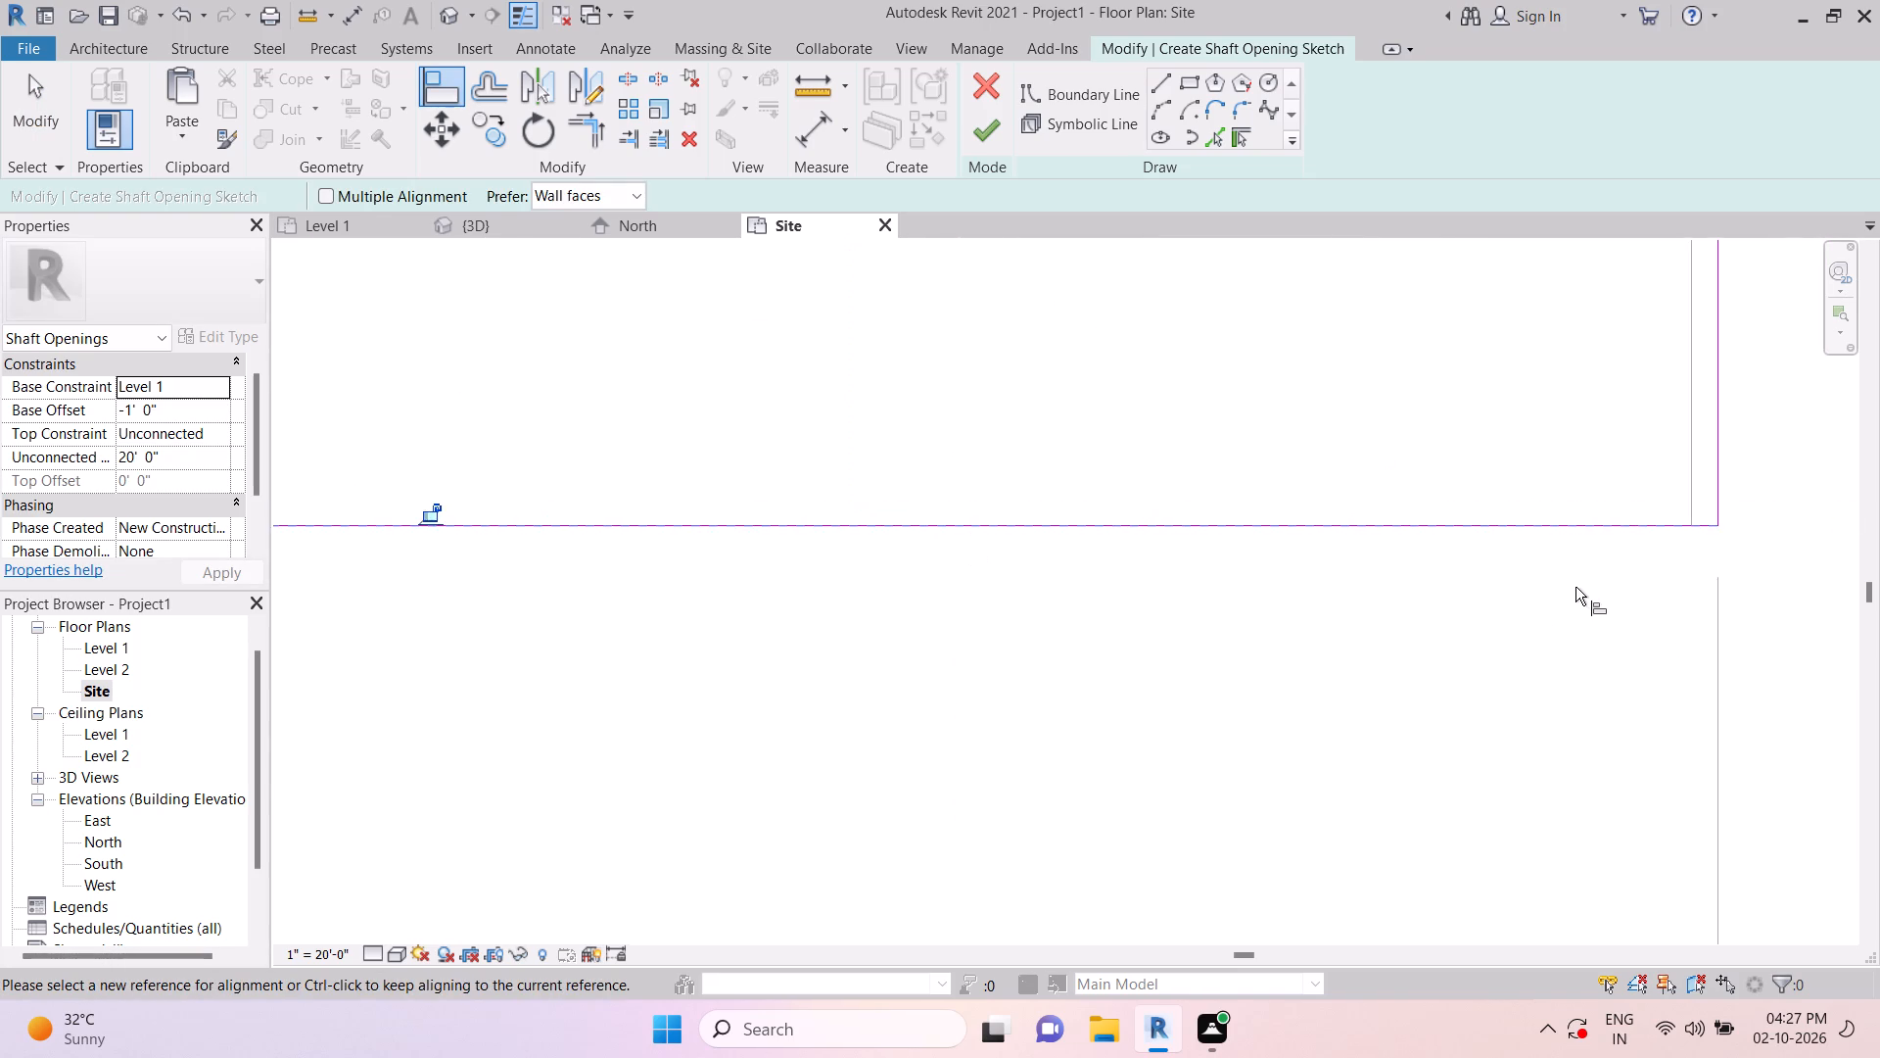
middle_click_drag(1466, 595, 1125, 638)
left_click(1460, 473)
left_click(1498, 472)
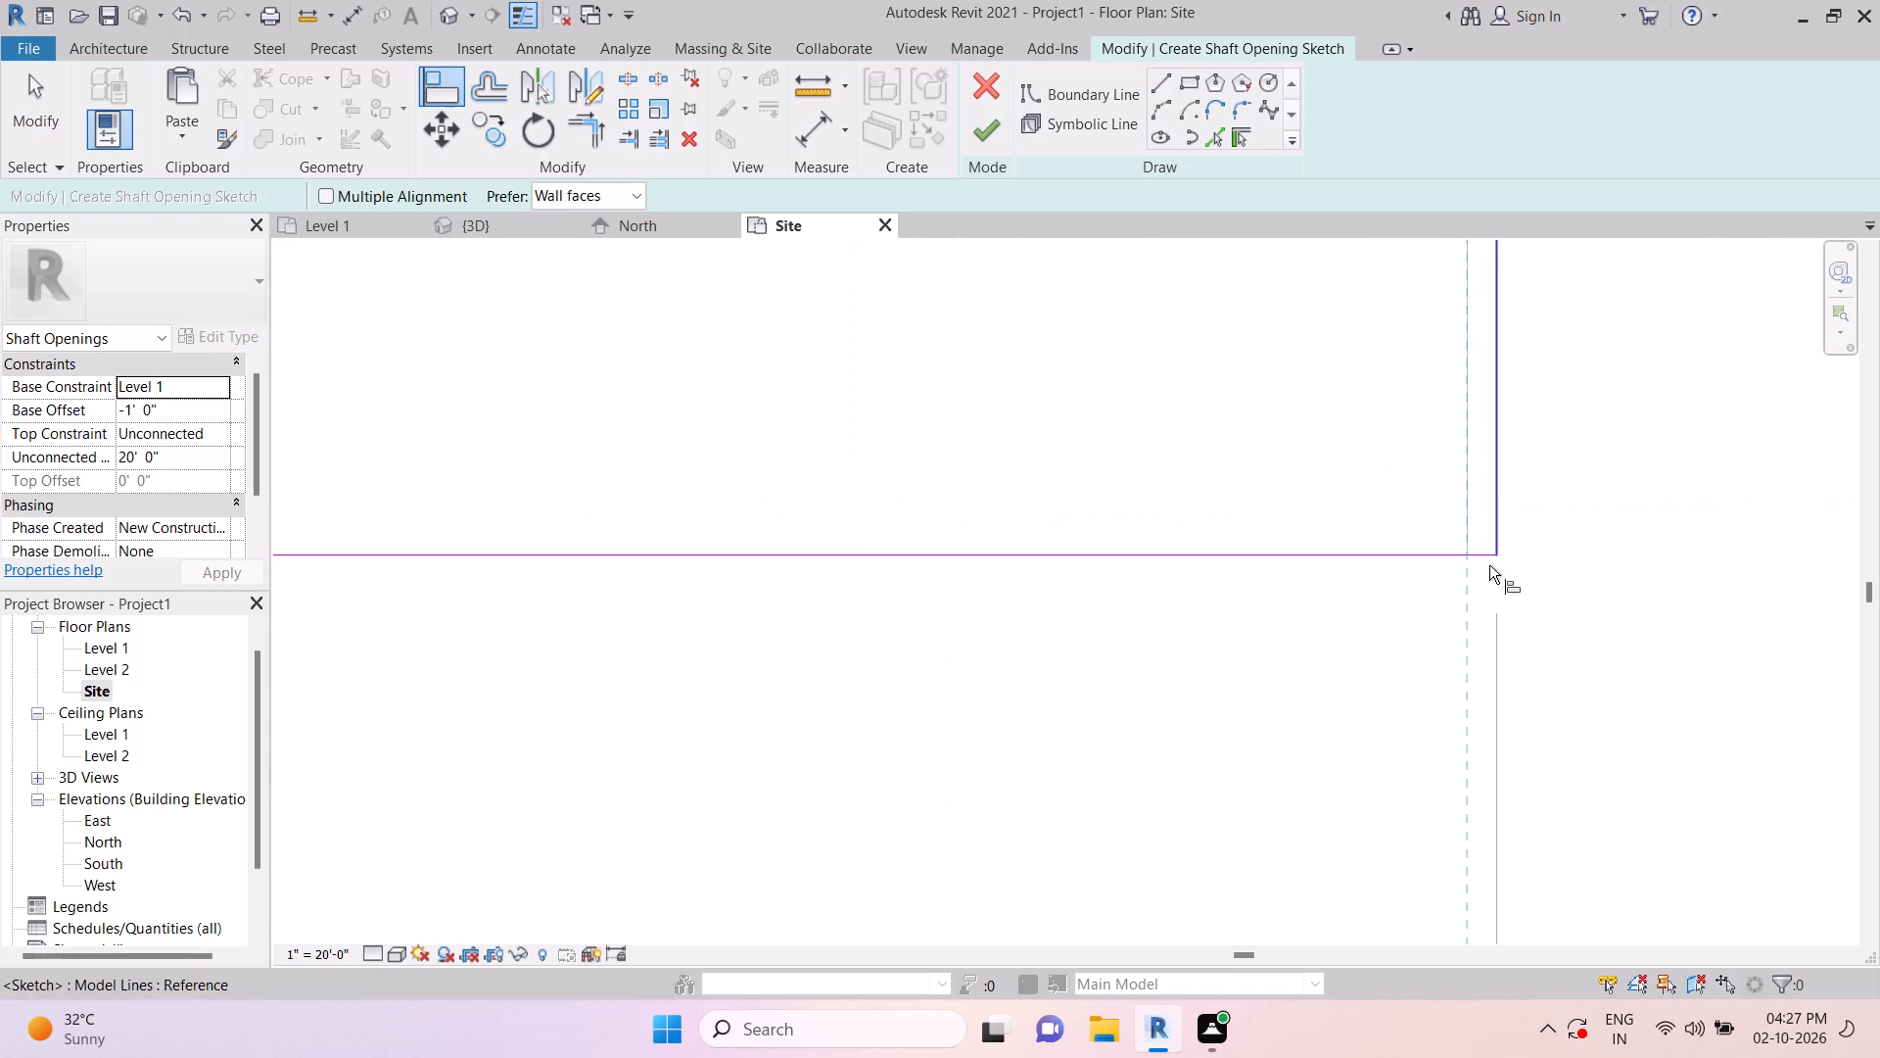
scroll(1487, 569, "down", 18)
middle_click_drag(1474, 338, 1445, 421)
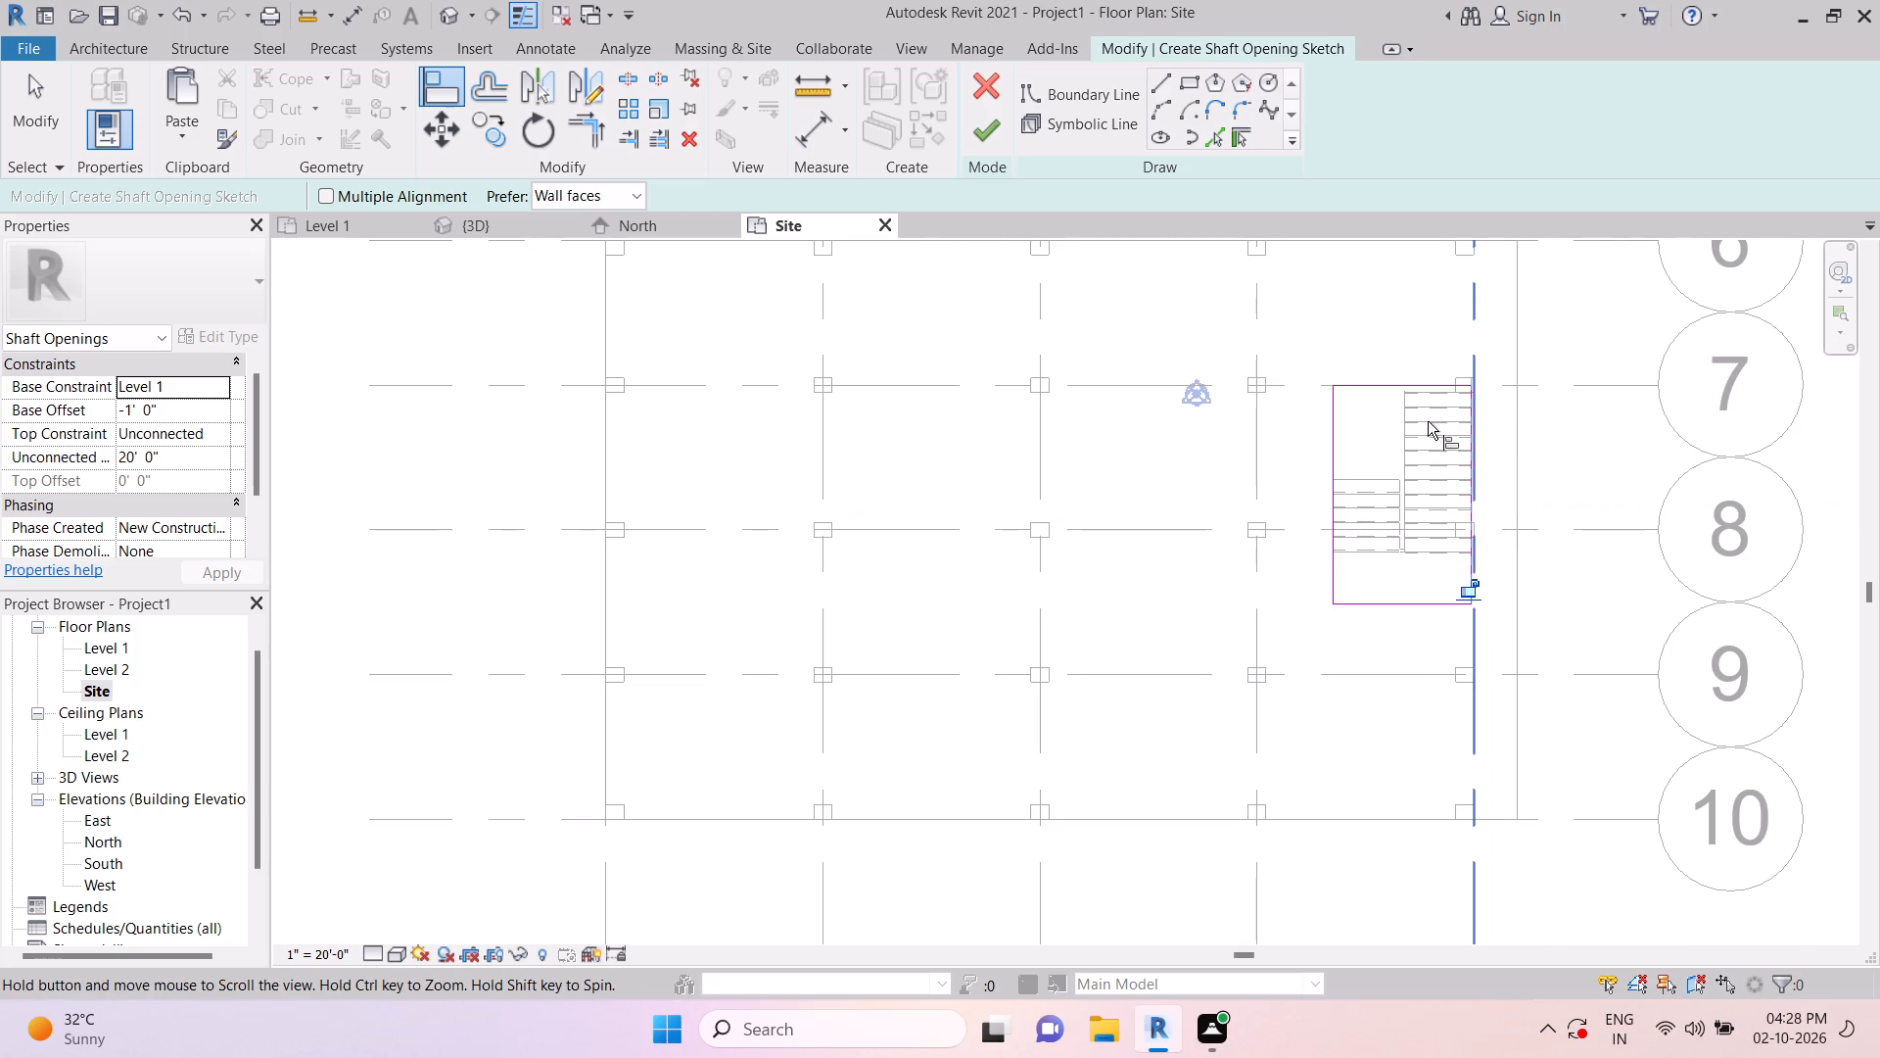
scroll(1420, 423, "up", 16)
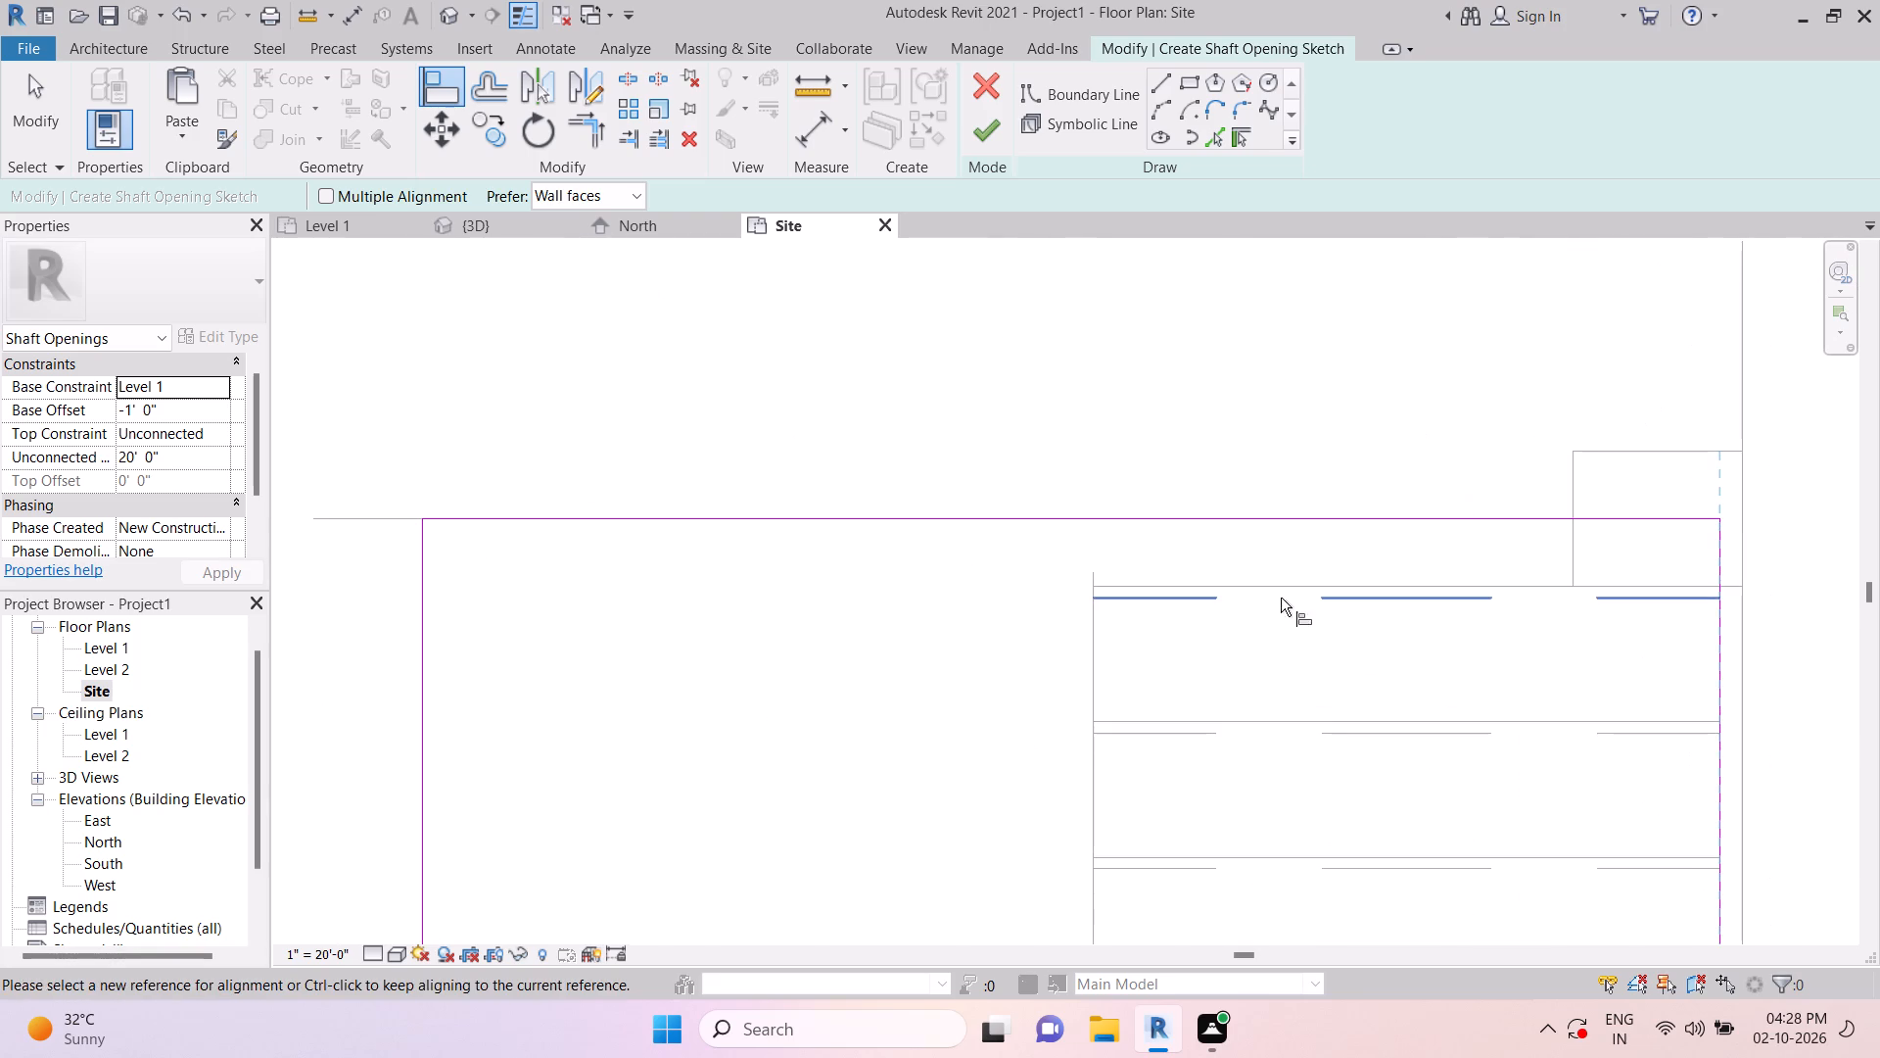
left_click(1277, 588)
left_click(1315, 523)
key("Escape")
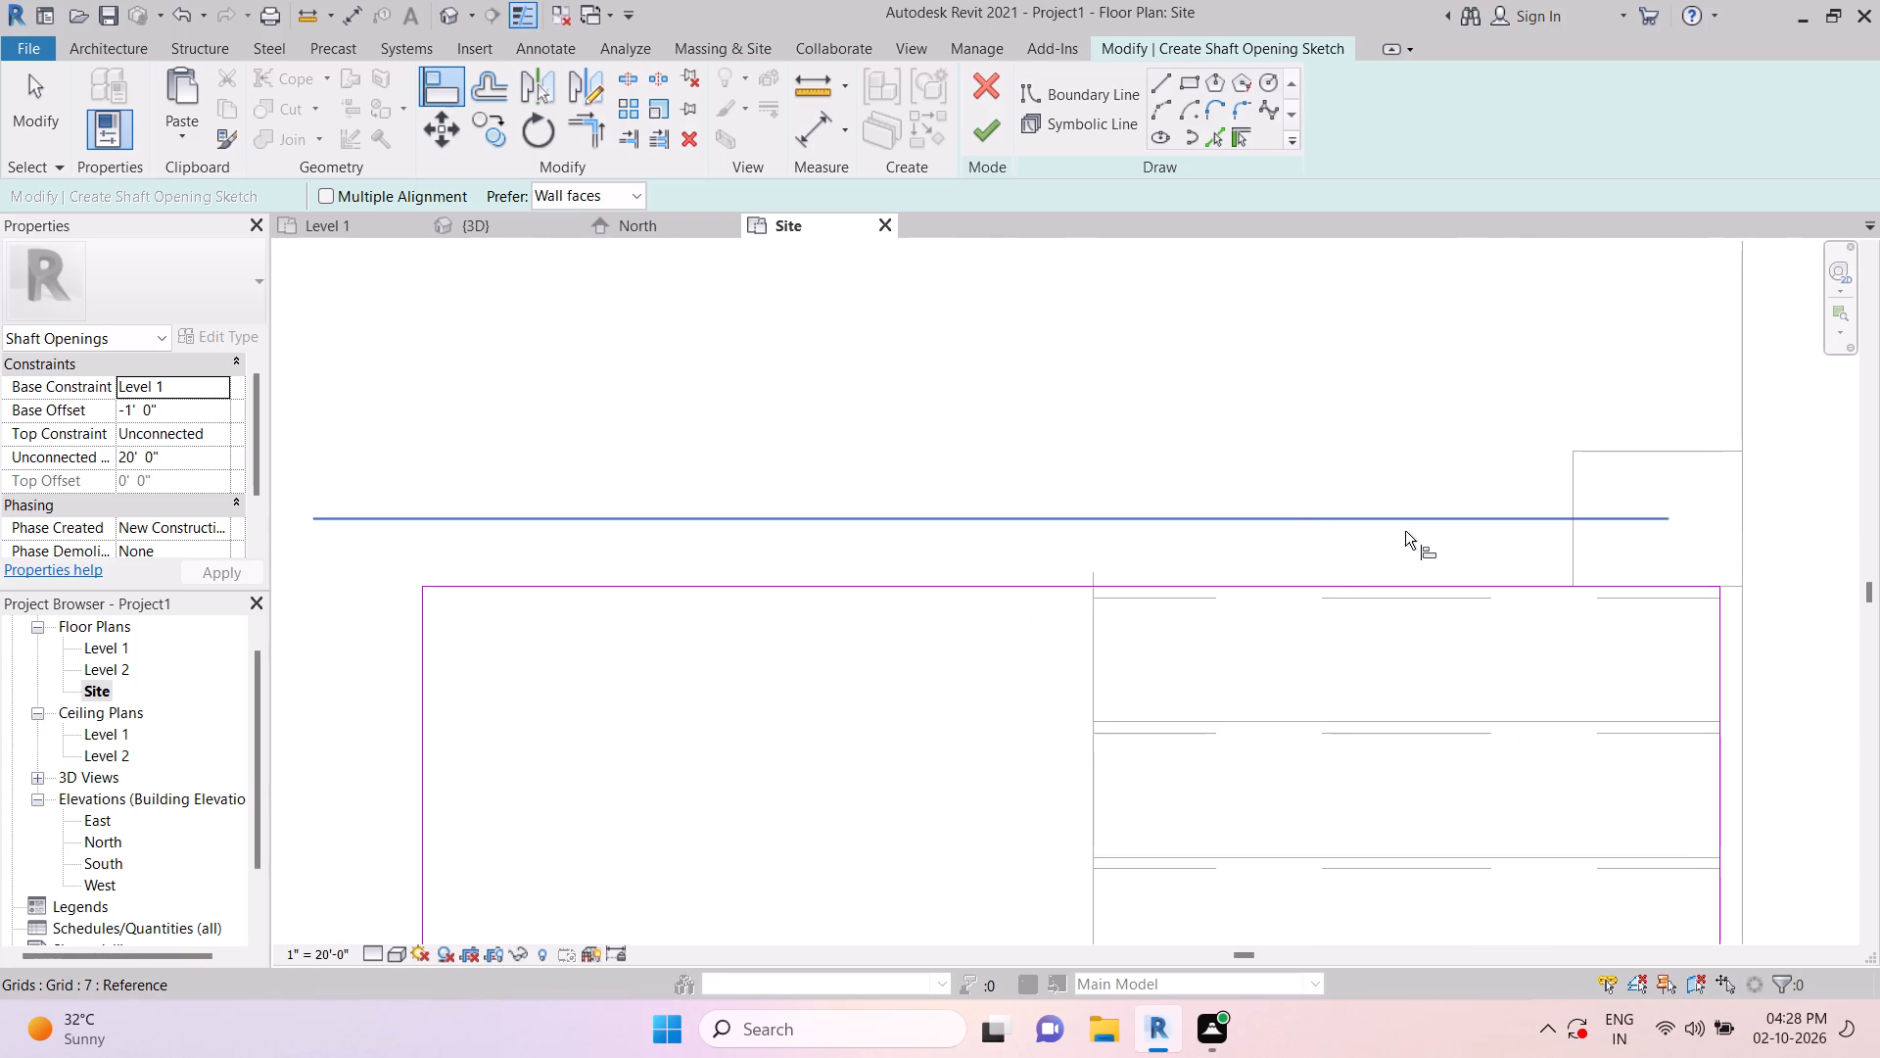
key("Escape")
key("Escape")
key("Escape")
key("Escape")
key("Escape")
key("Escape")
Move the shaft boundary's upper line outward from the stair by 0.05 ft.
left_click(1197, 583)
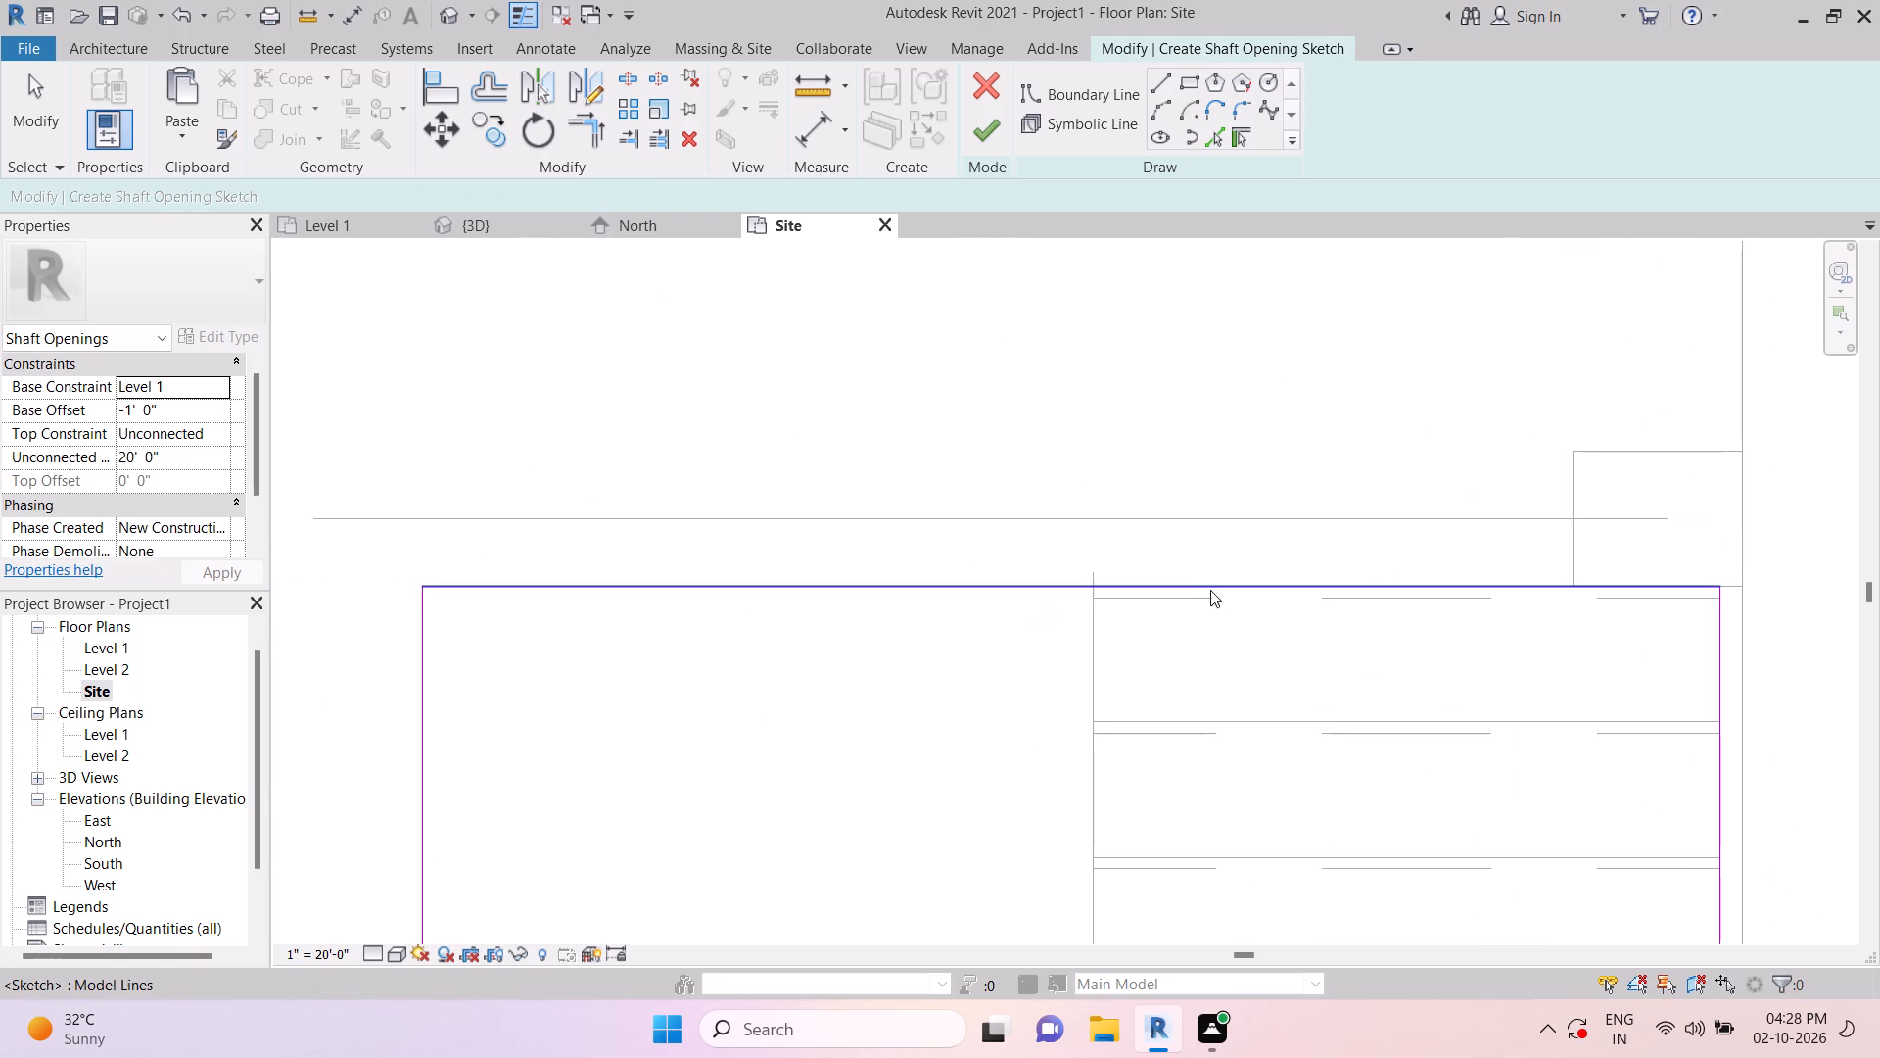
left_click(446, 126)
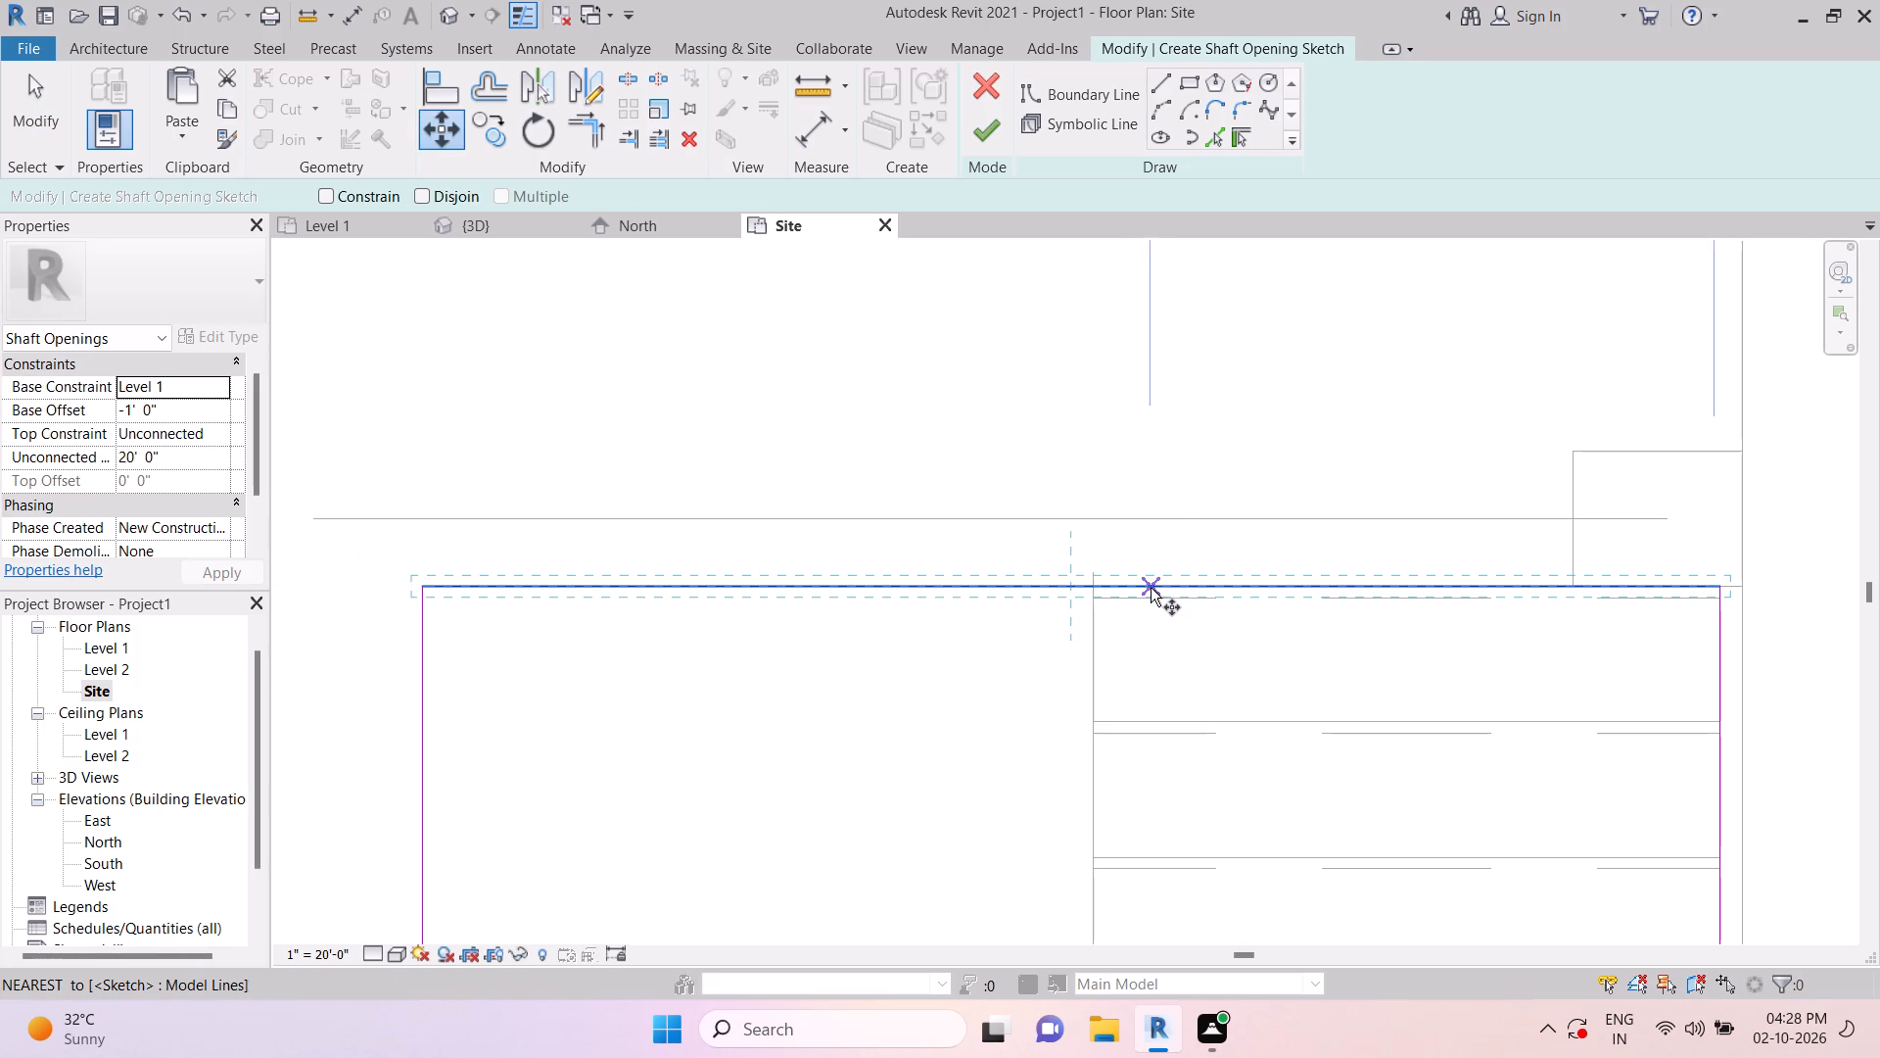
left_click(1151, 587)
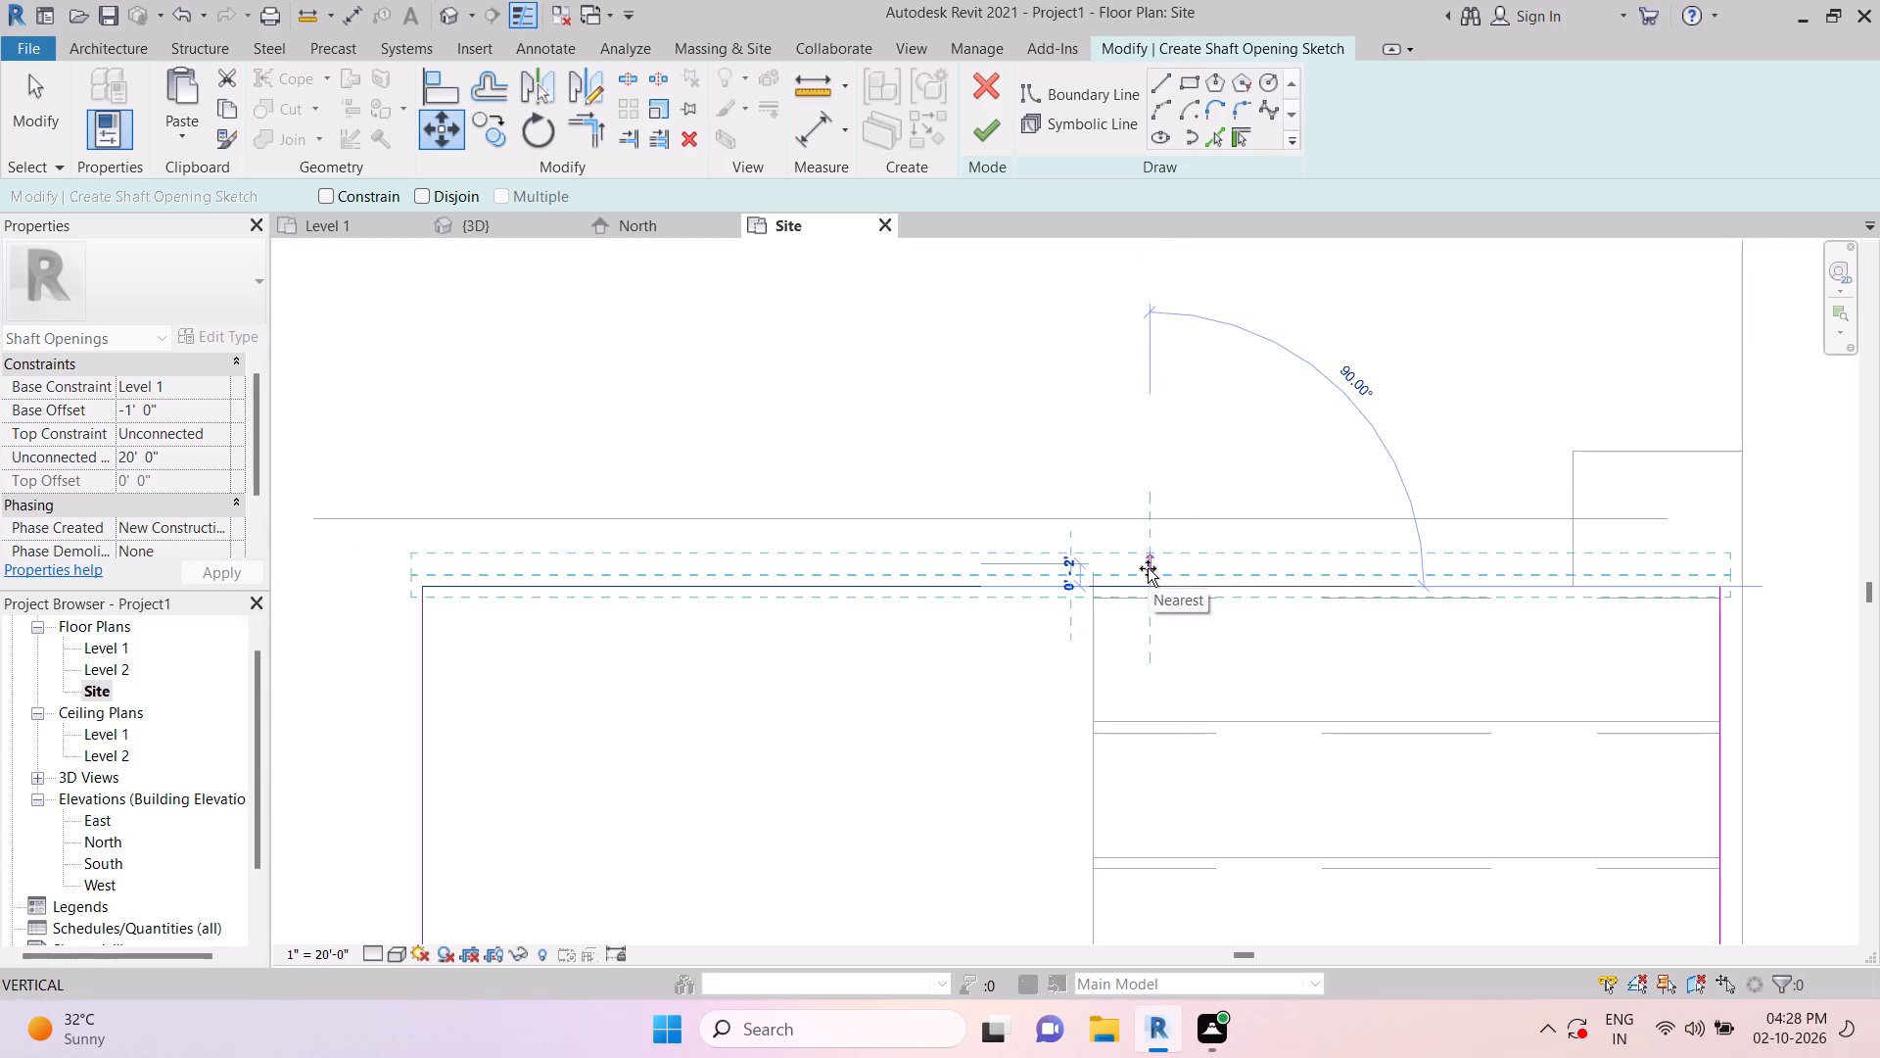
type("0.0")
key("5")
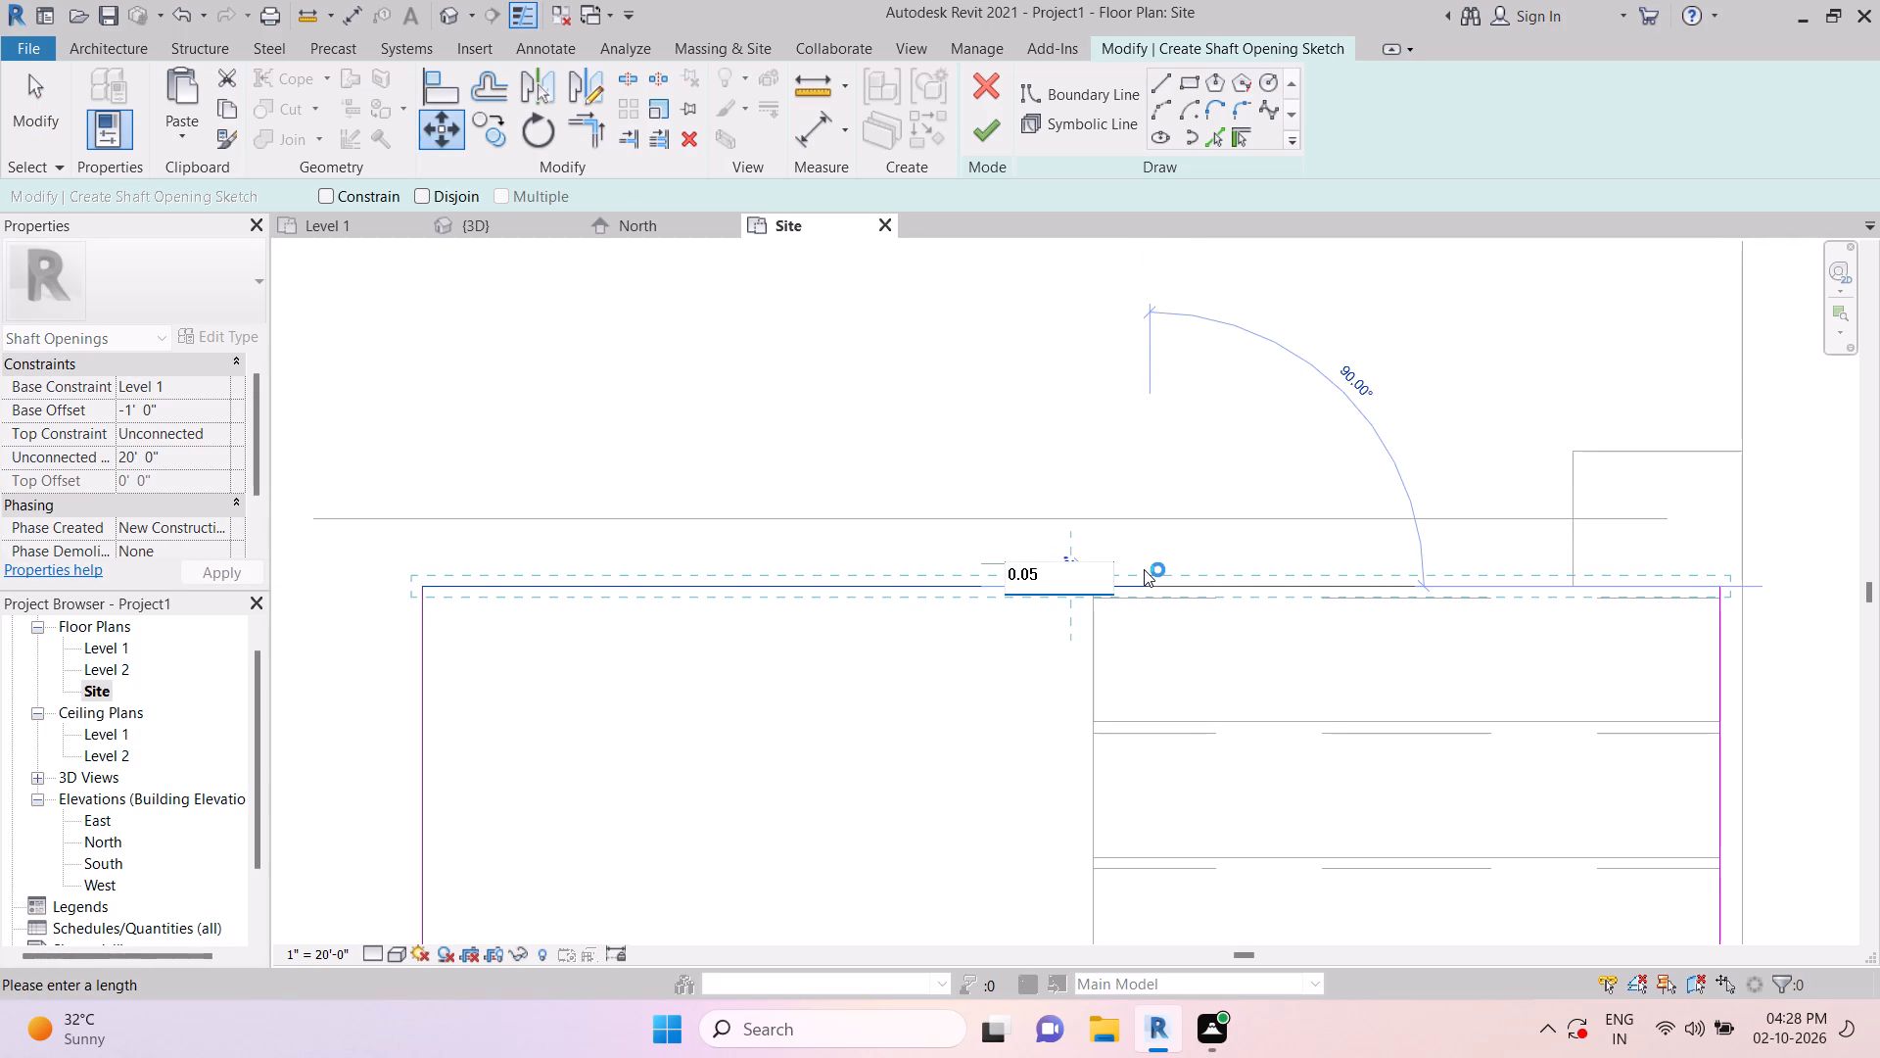
key("Return")
key("Escape")
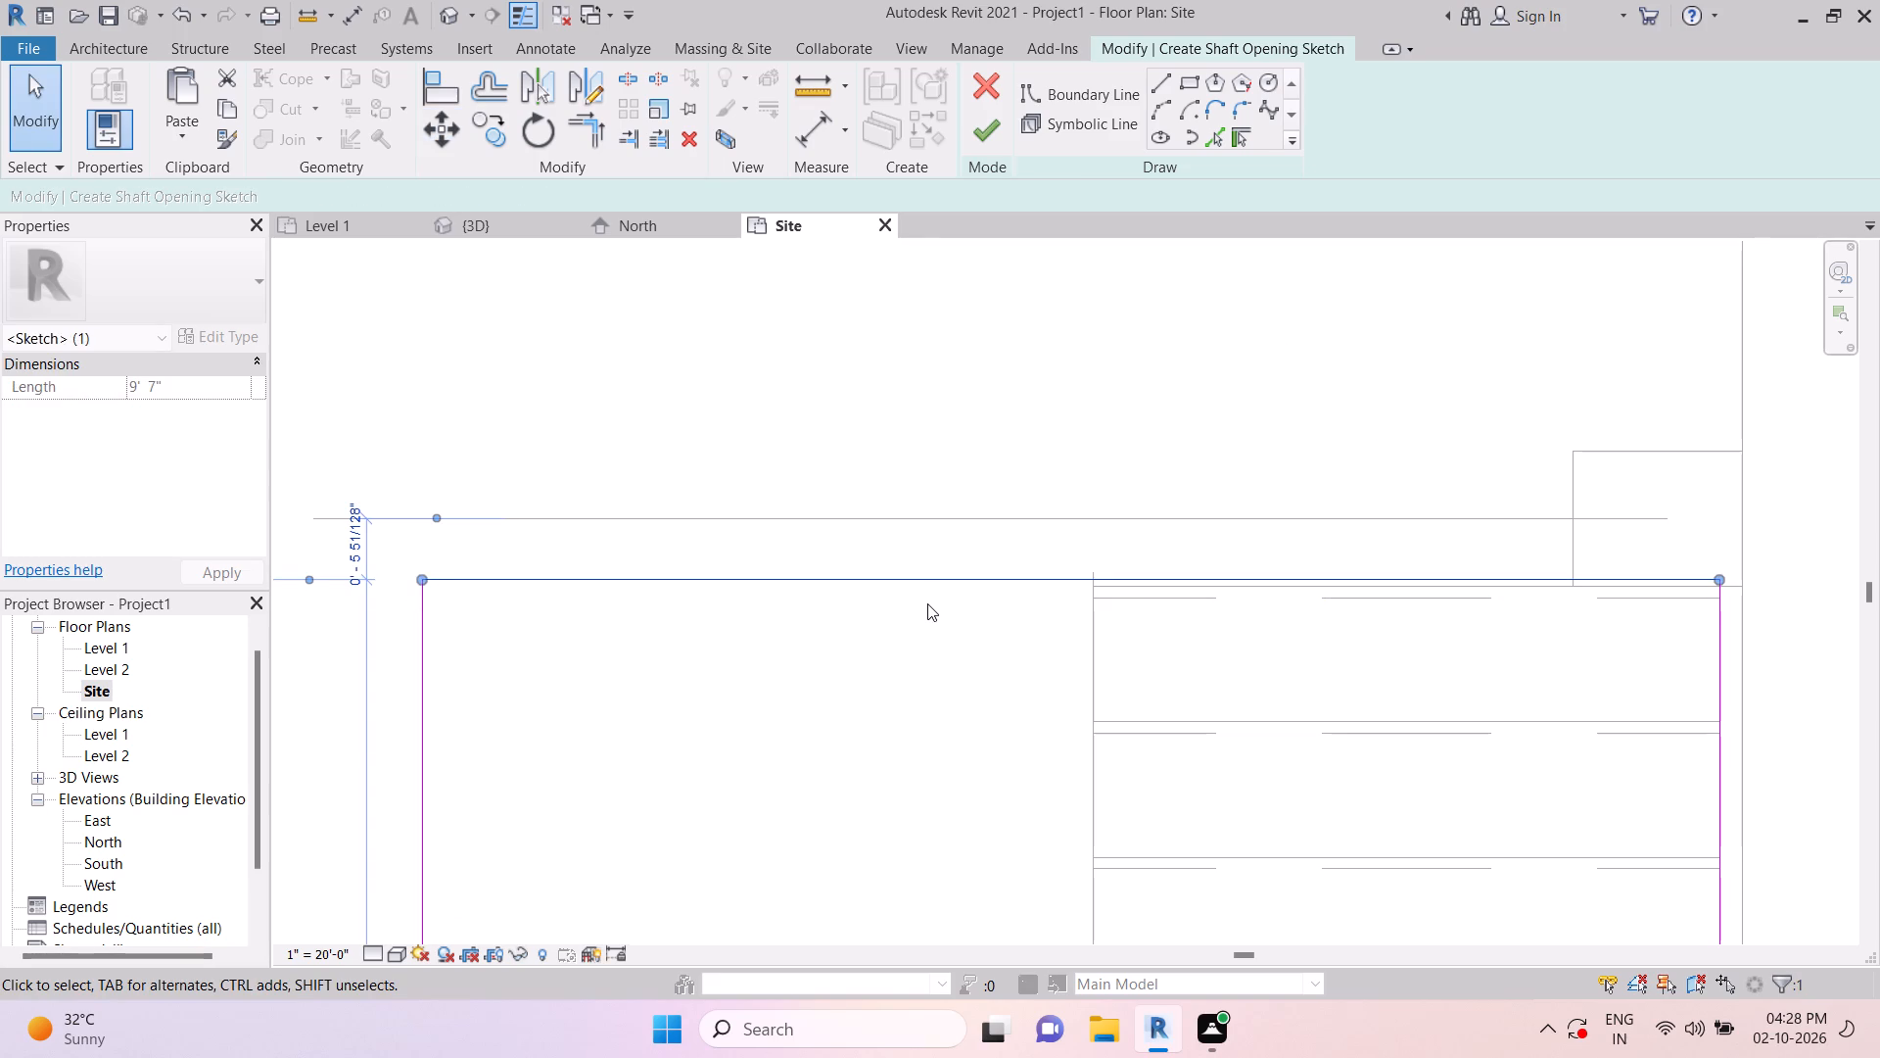
Move the shaft boundary's left line outward from the stair by 0.05 ft.
middle_click_drag(660, 695, 768, 537)
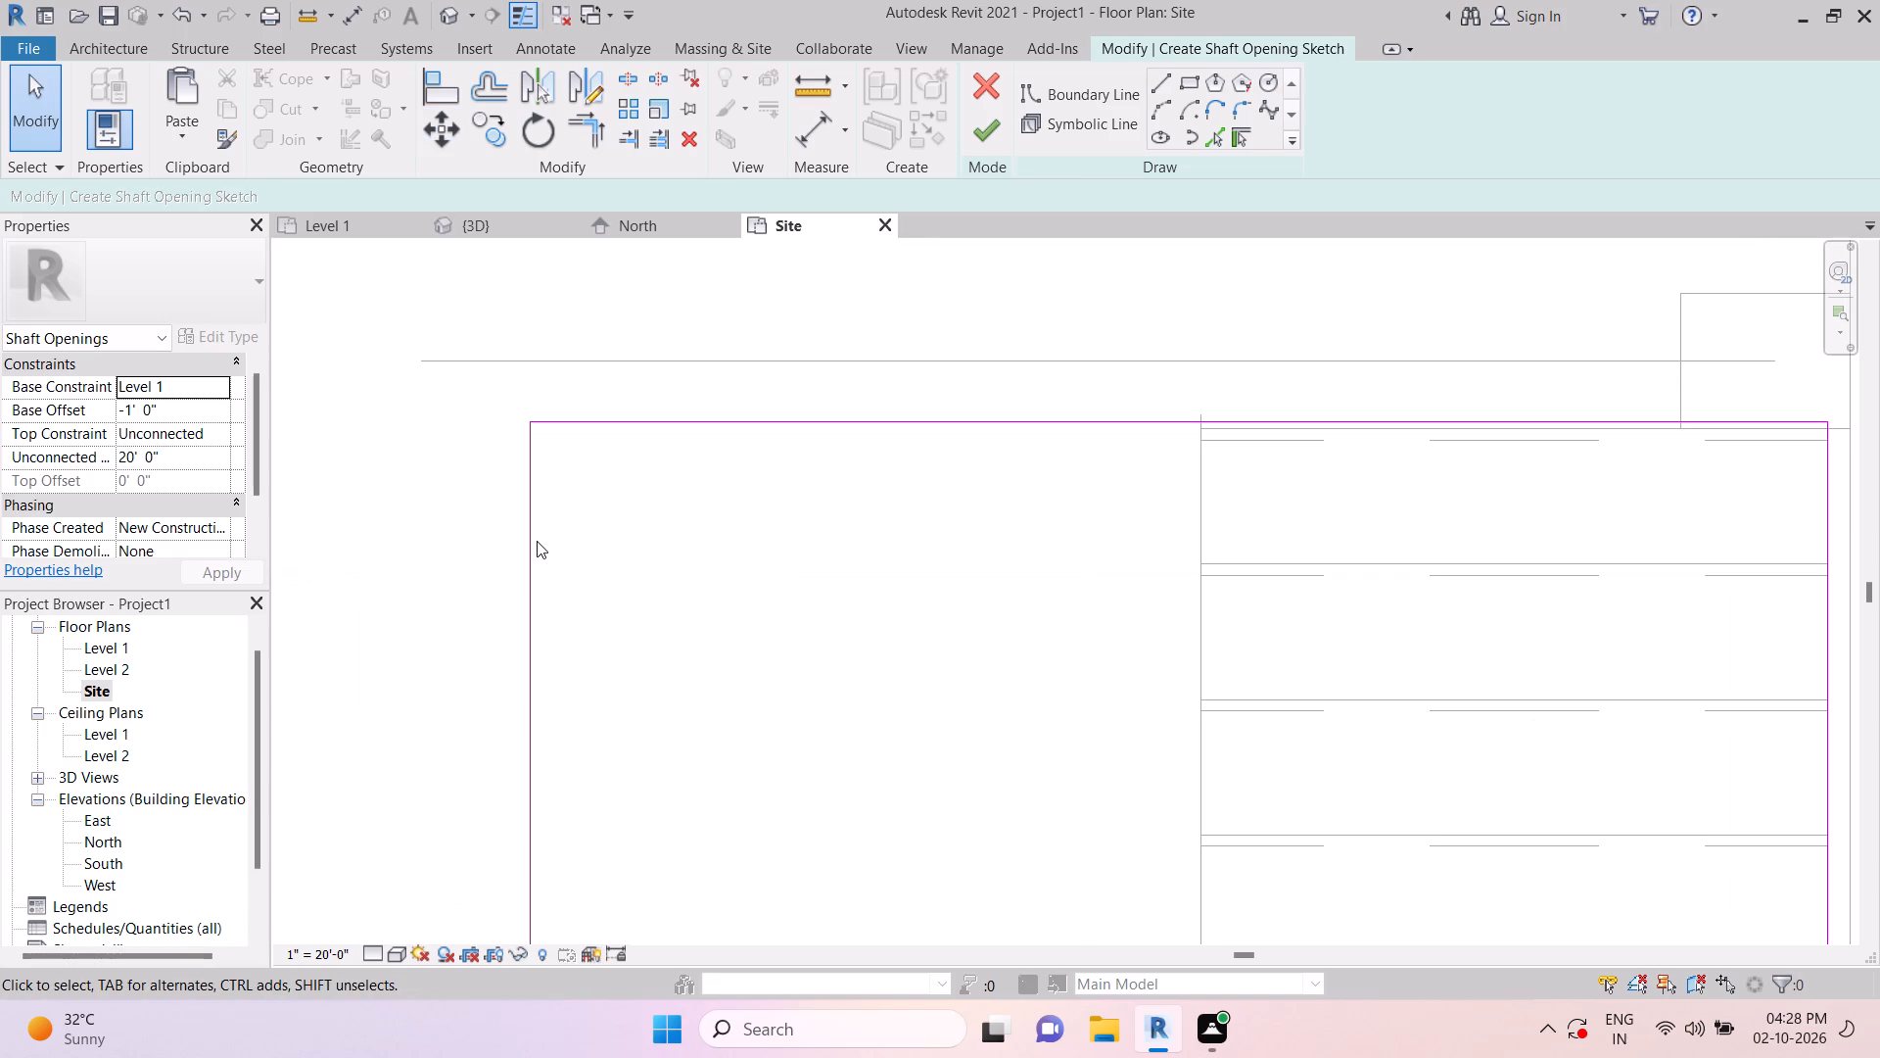
left_click(537, 539)
scroll(538, 539, "down", 1)
left_click(446, 129)
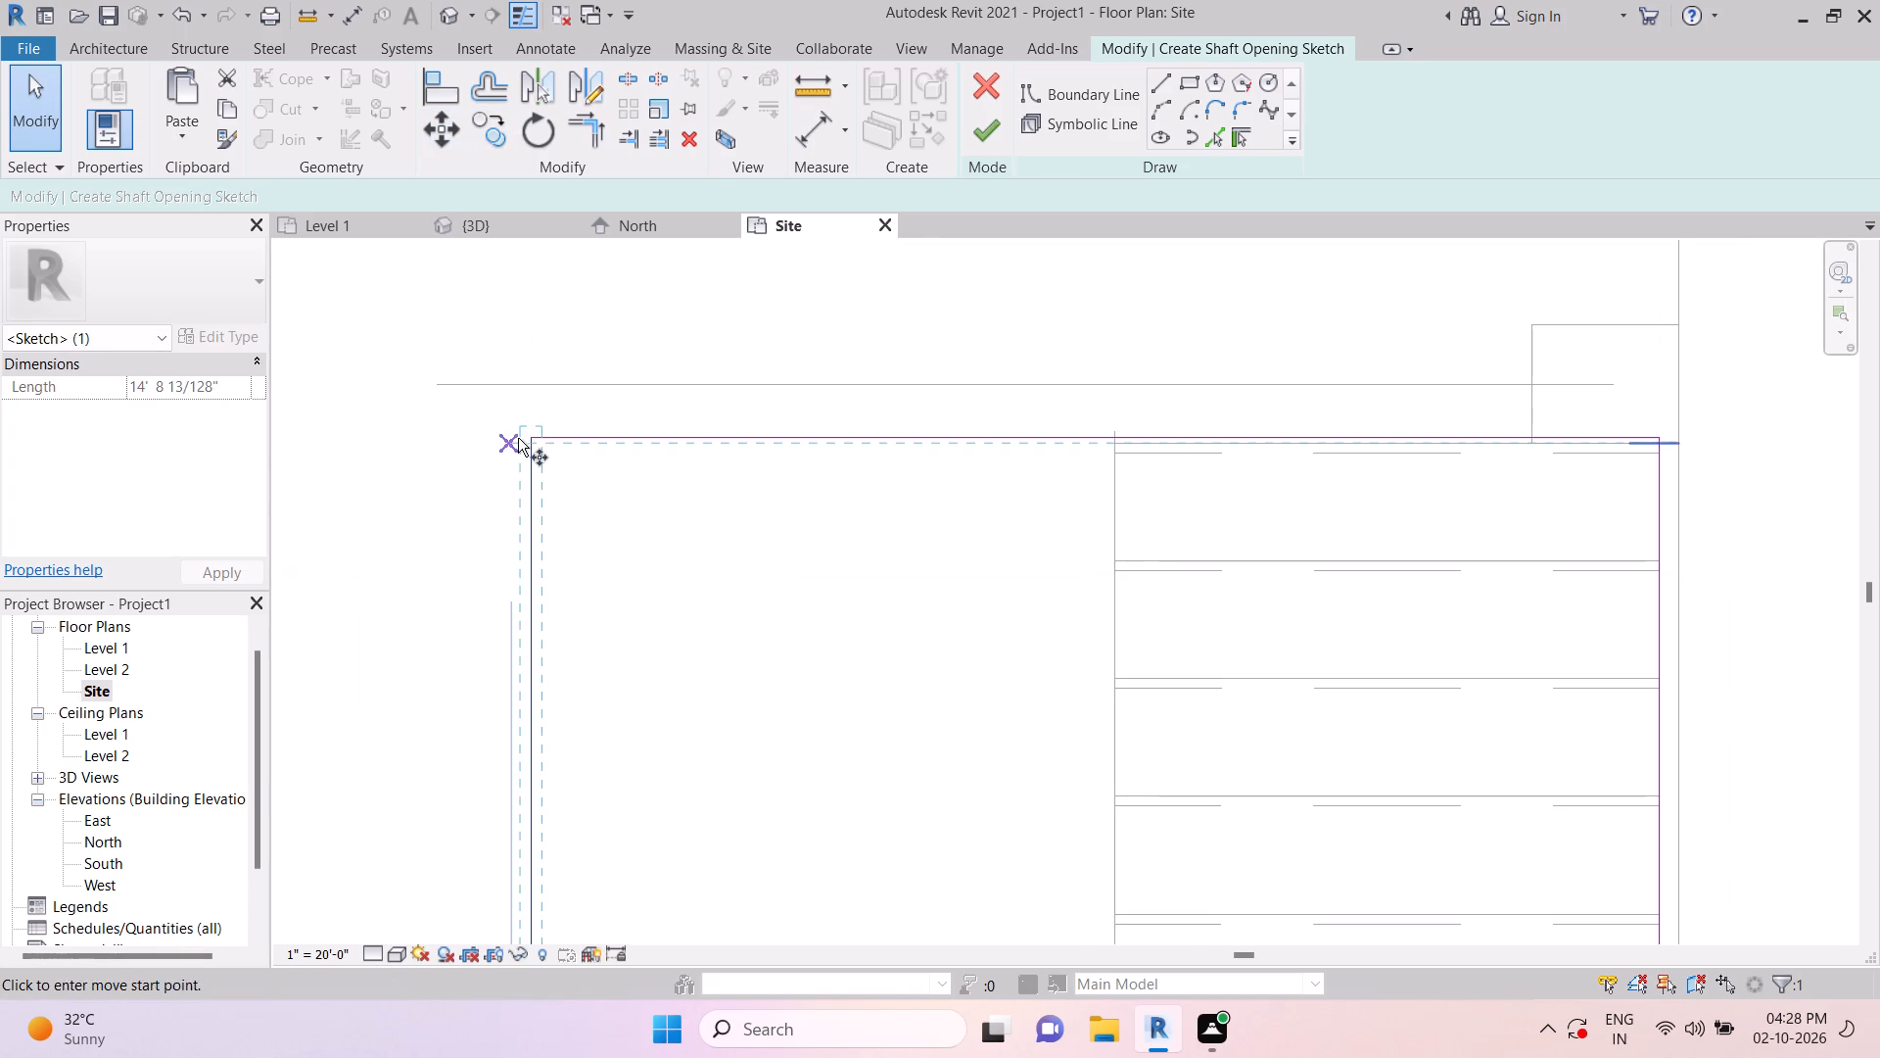
left_click(531, 478)
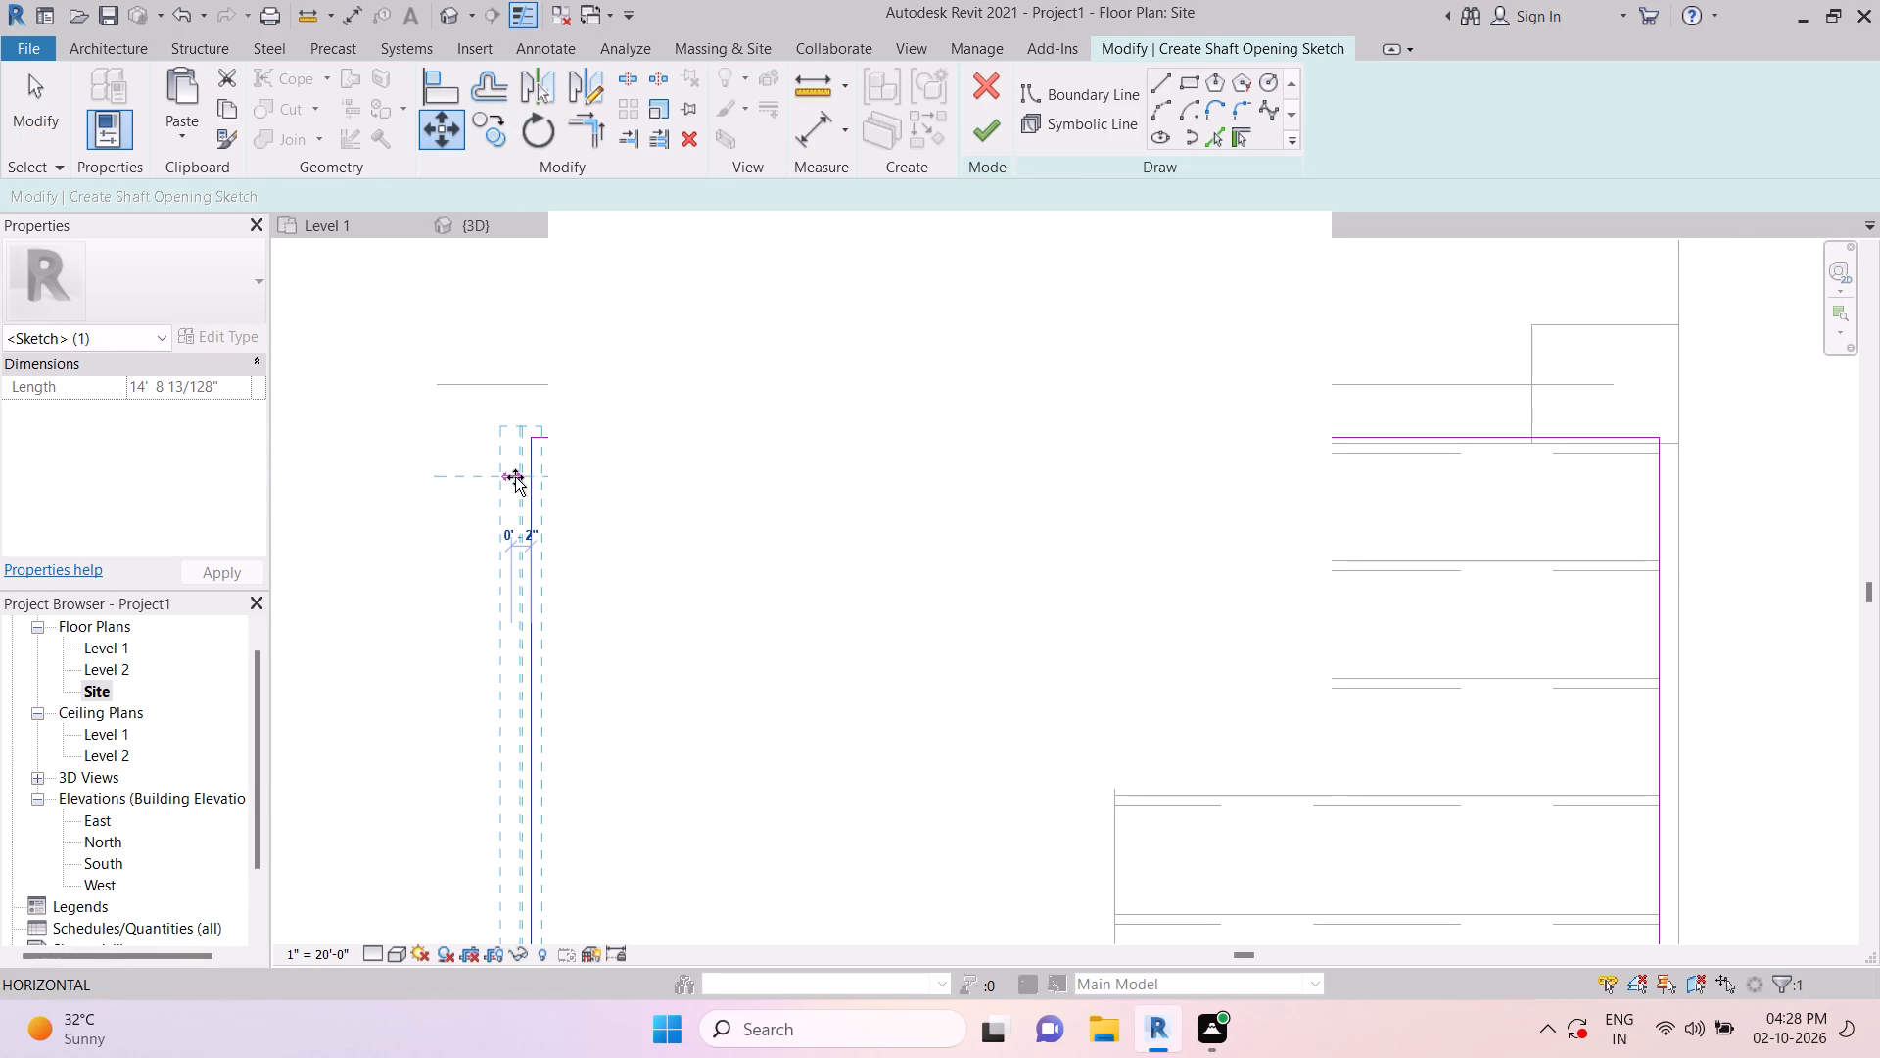
type("0.0")
key("5")
key("Return")
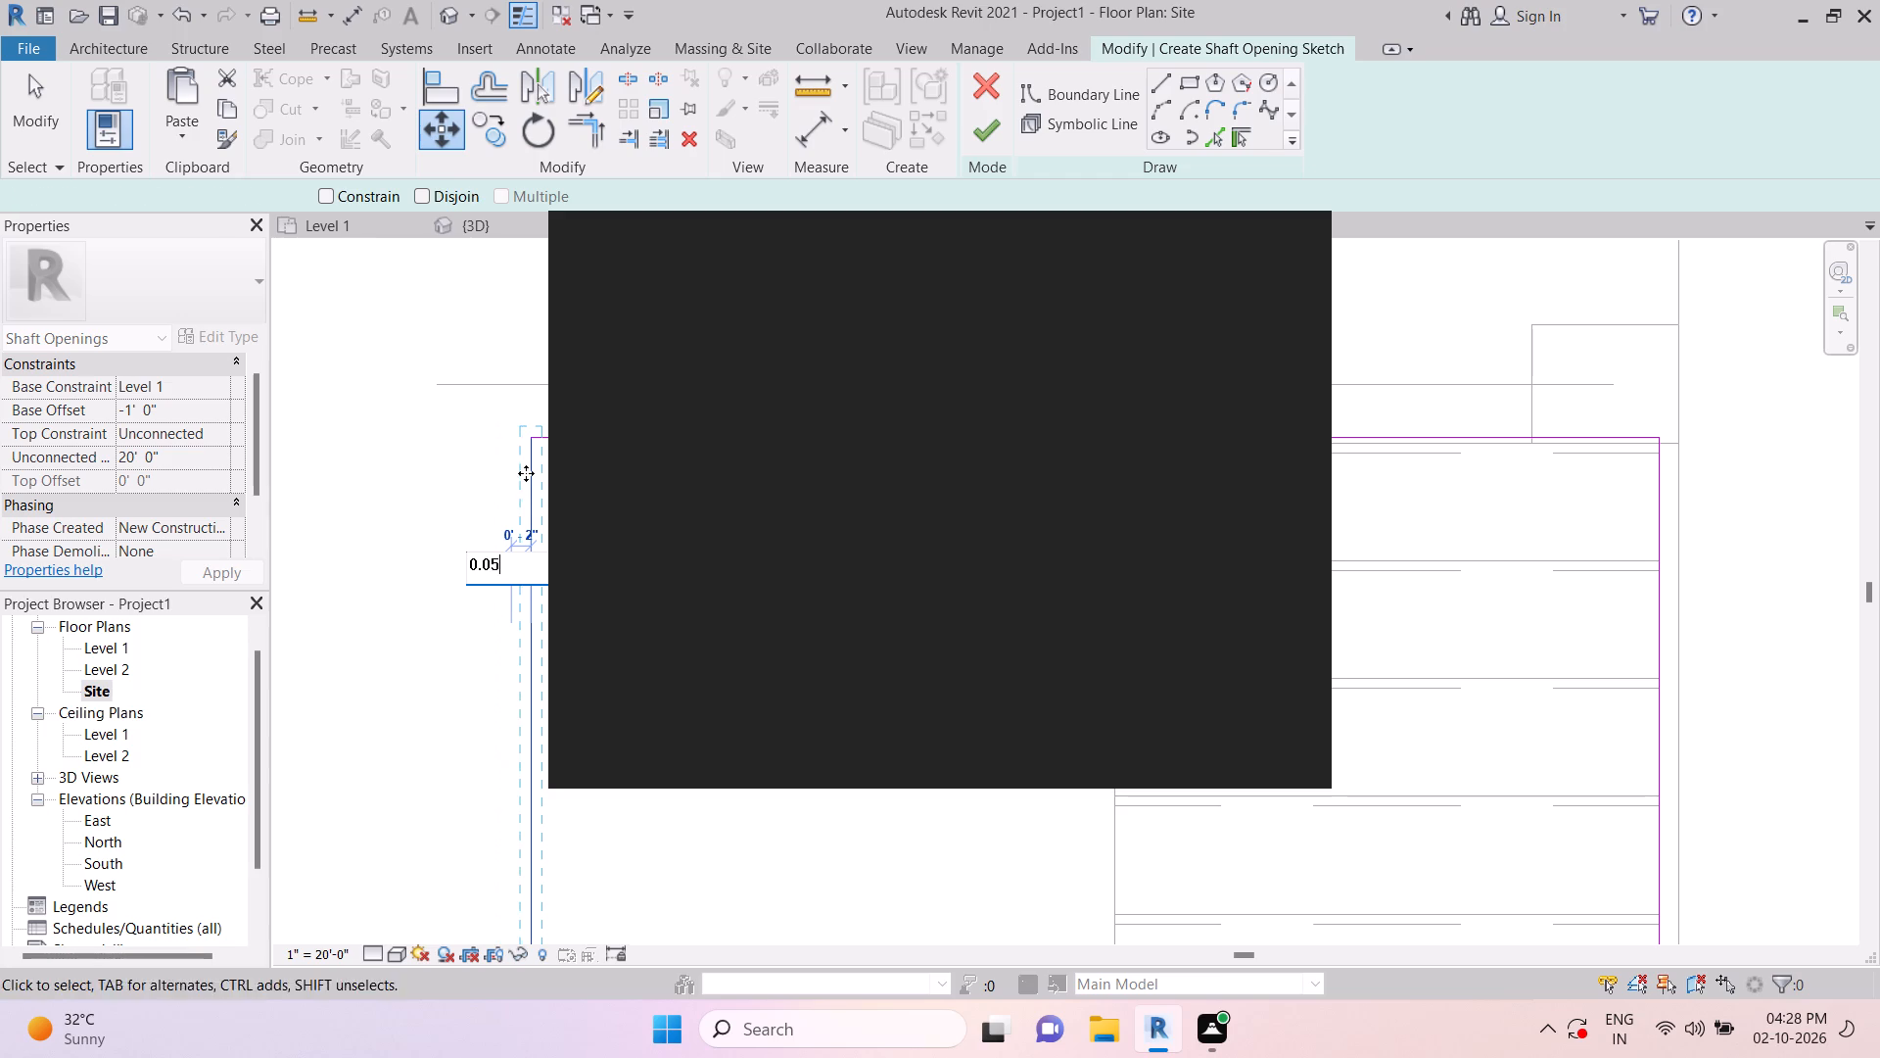
key("Escape")
key("Escape")
key("Escape")
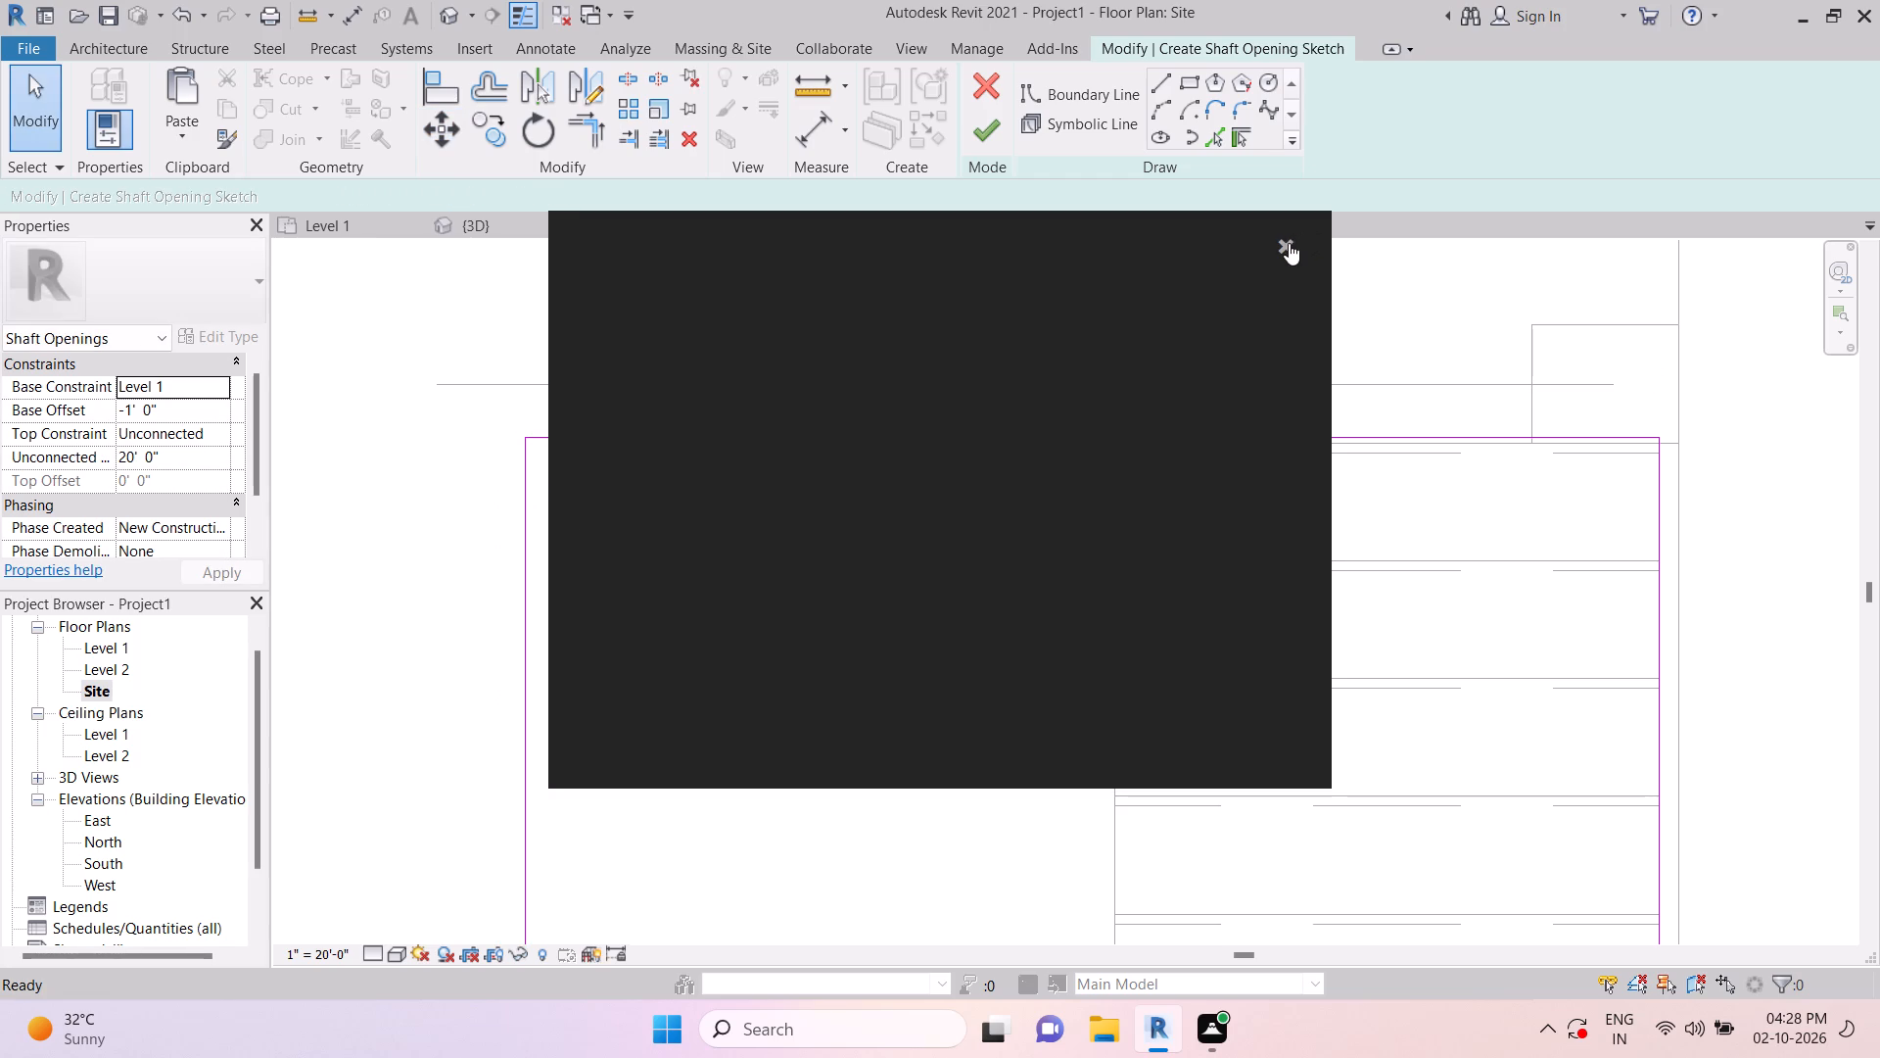
Dismiss the notification card covering the Site plan.
left_click(1289, 243)
key("Escape")
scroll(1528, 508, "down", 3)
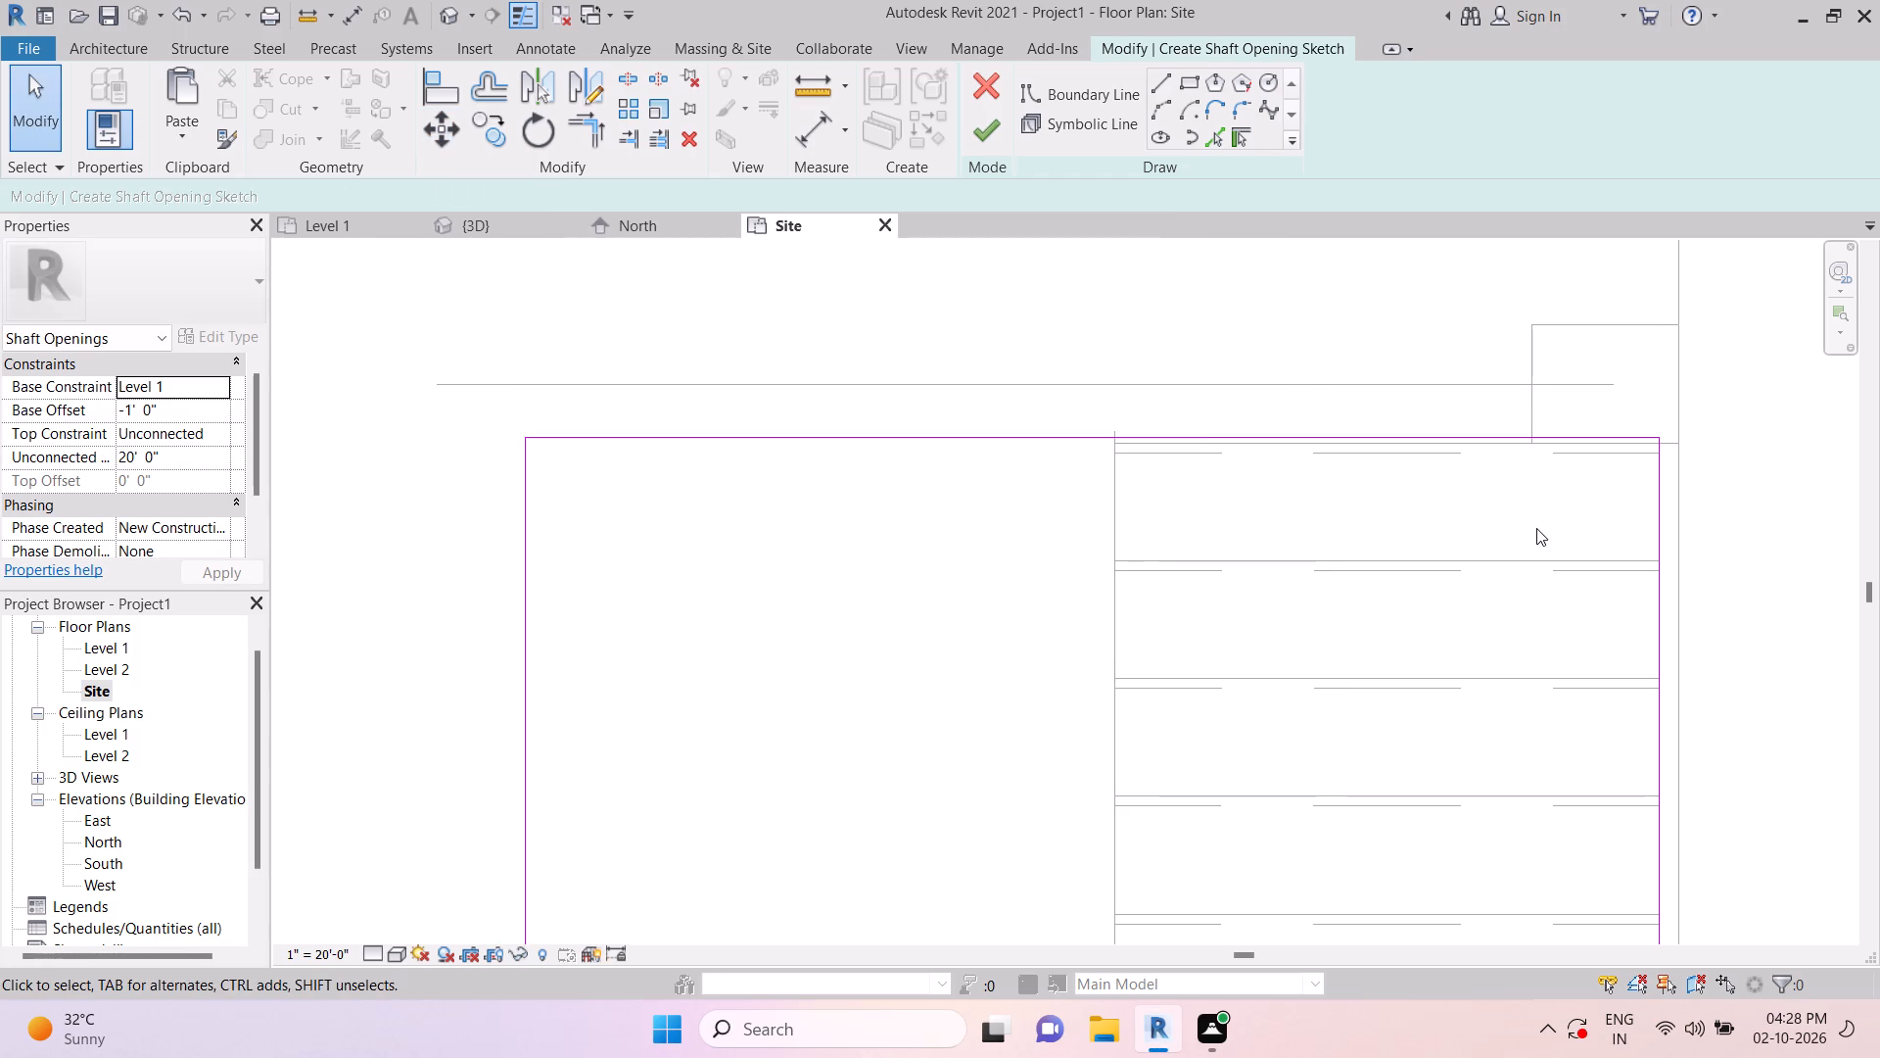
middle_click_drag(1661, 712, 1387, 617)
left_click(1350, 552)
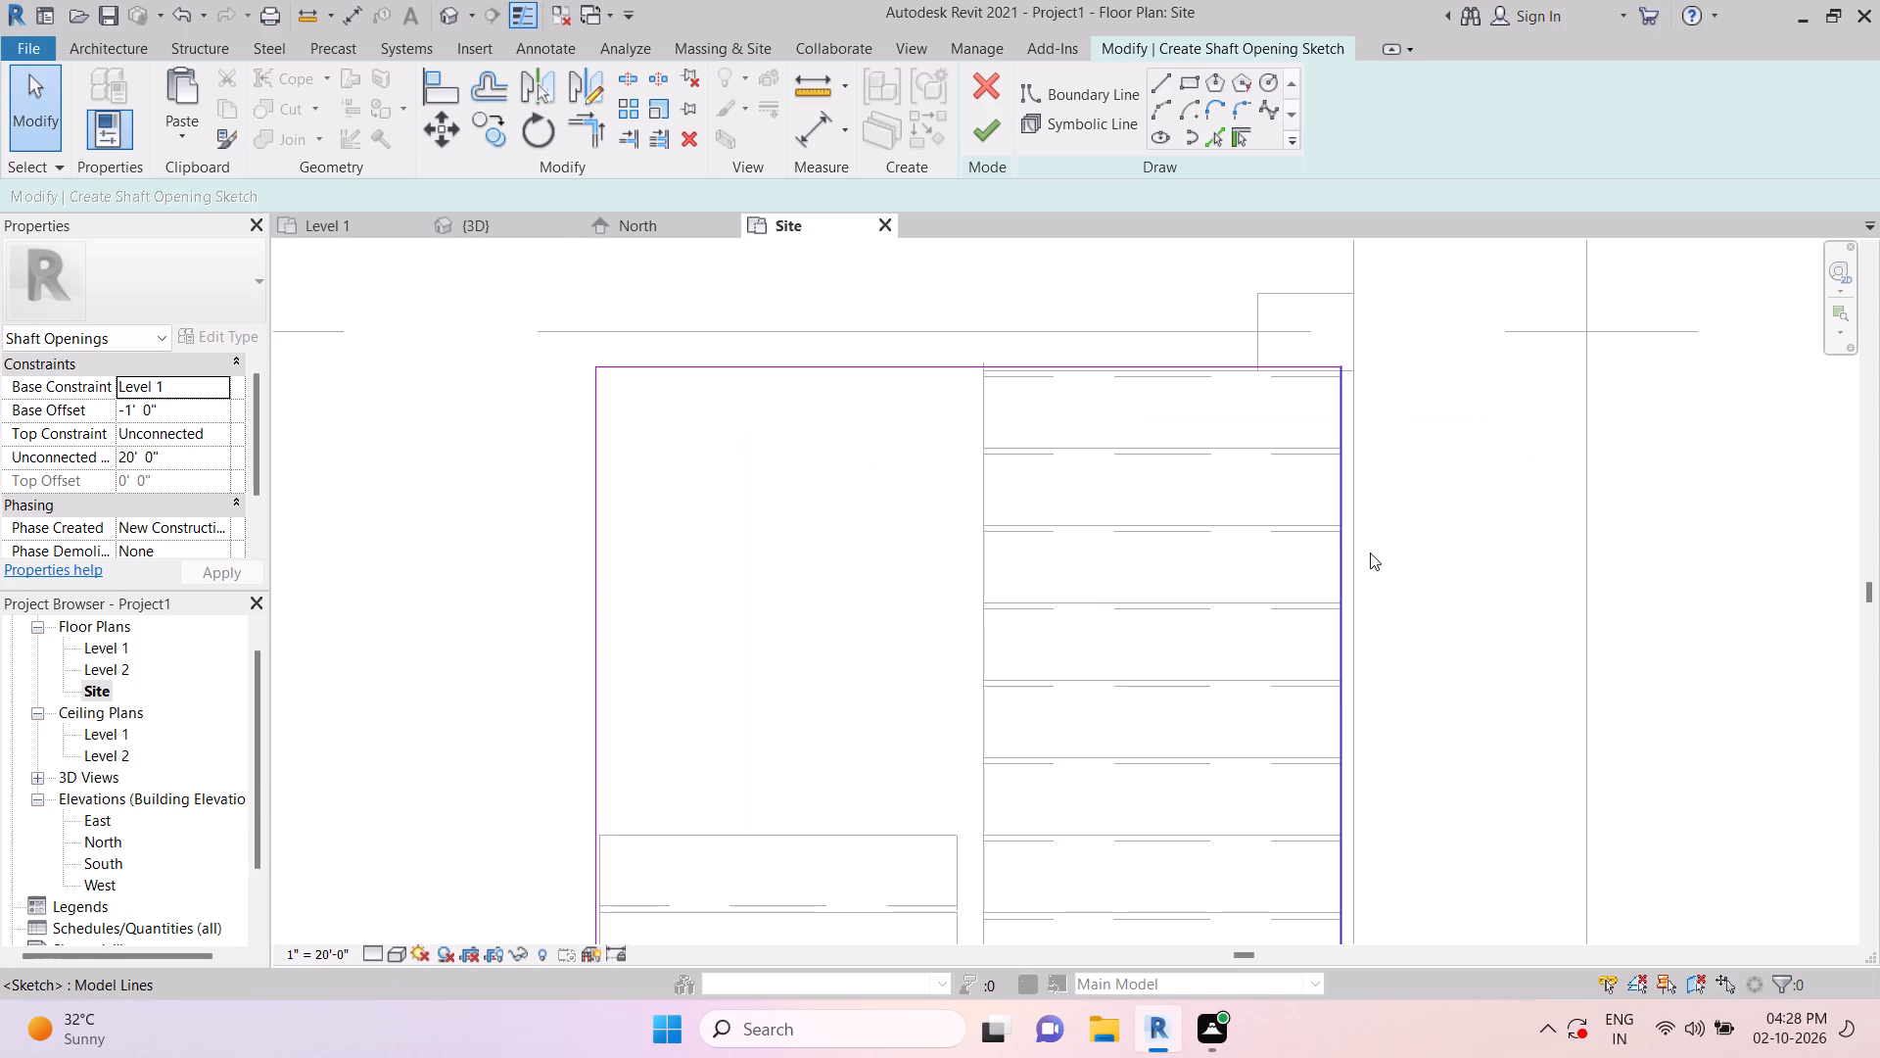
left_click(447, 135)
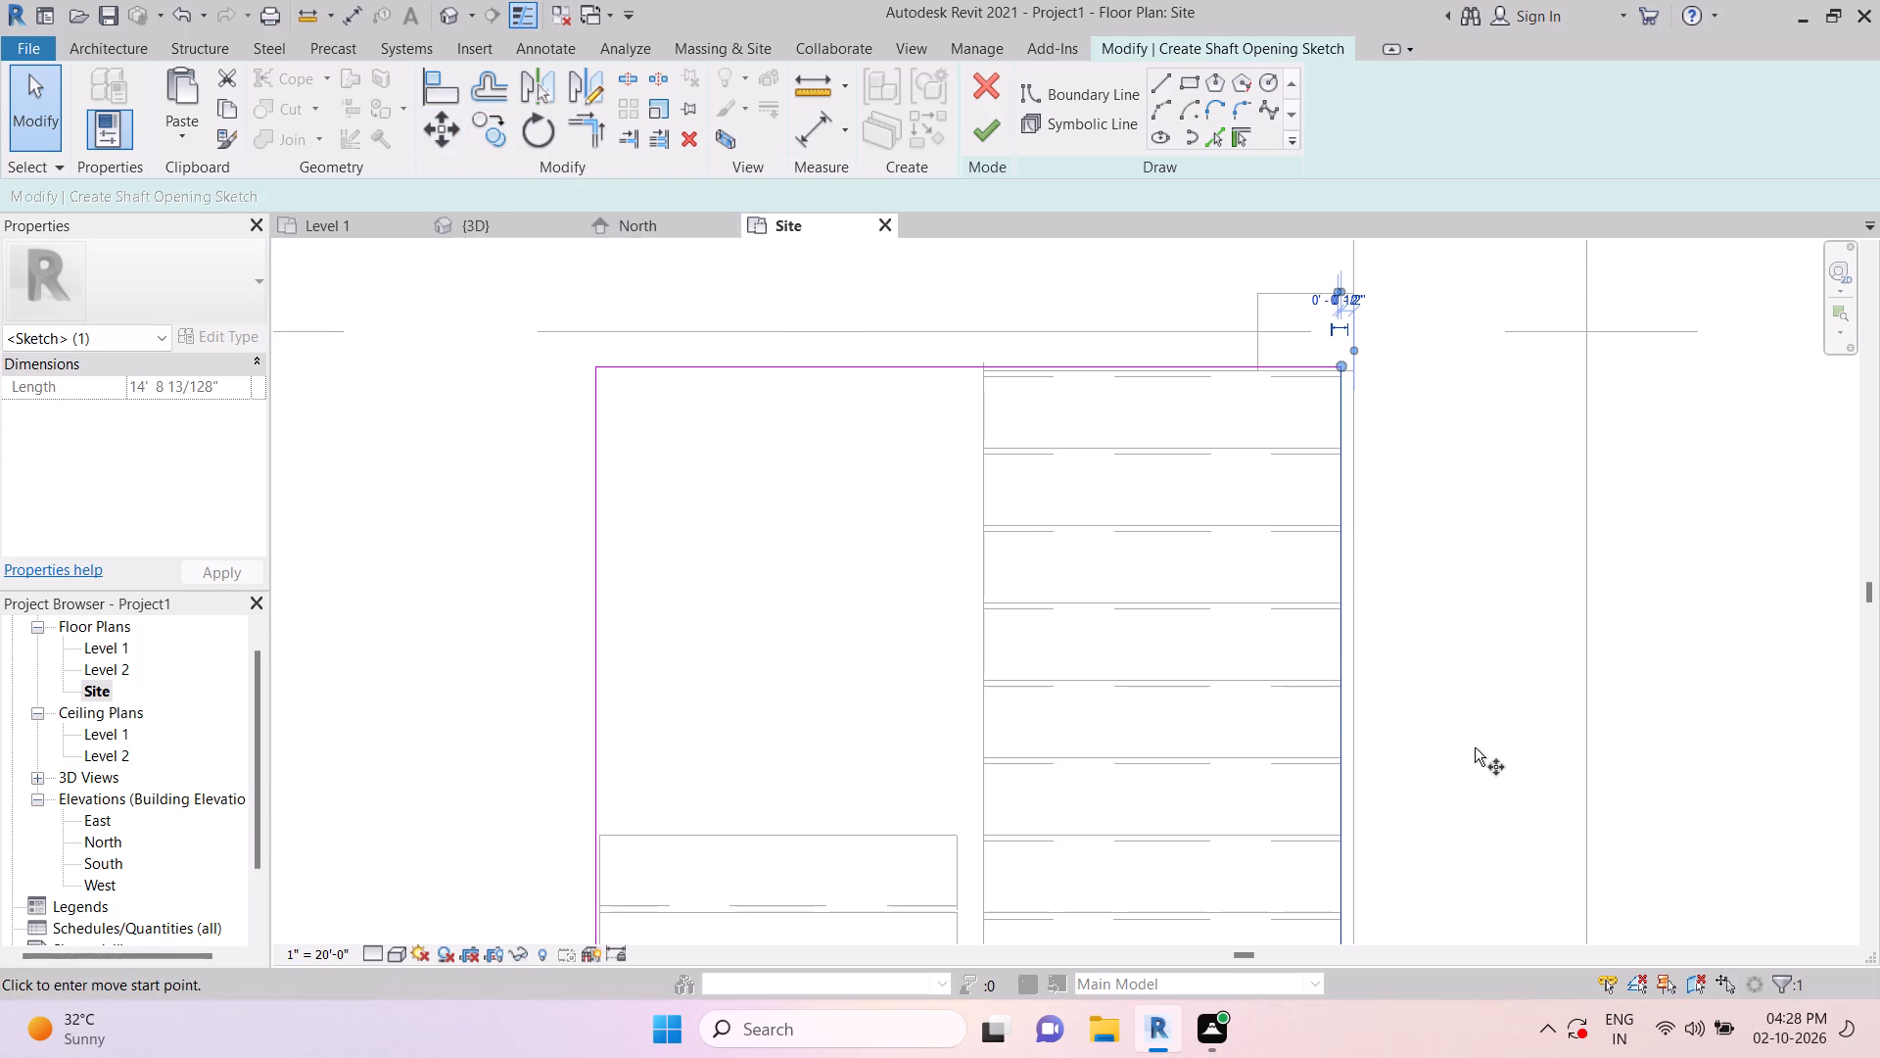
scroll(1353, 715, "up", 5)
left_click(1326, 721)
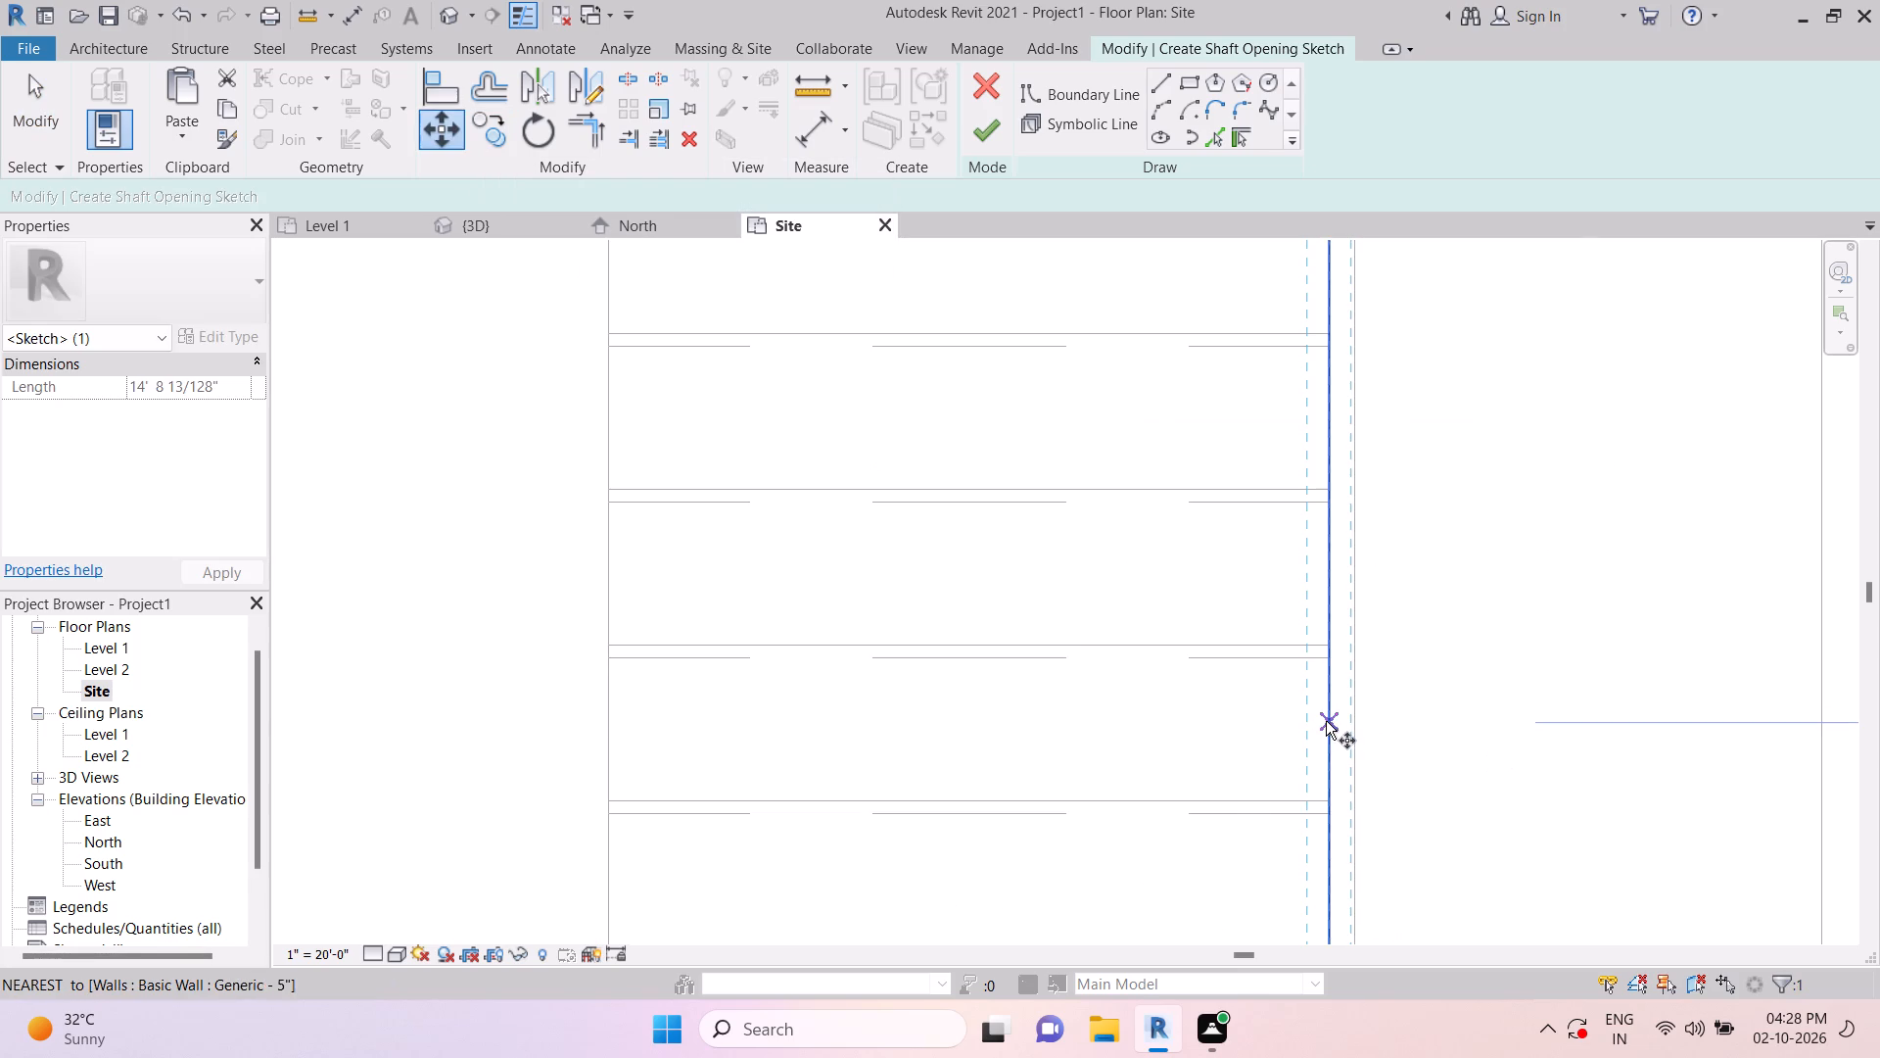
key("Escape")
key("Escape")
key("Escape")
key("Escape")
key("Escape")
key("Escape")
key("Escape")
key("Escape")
Move the shaft boundary's right line outward from the stair by 0.05 ft.
left_click(1332, 737)
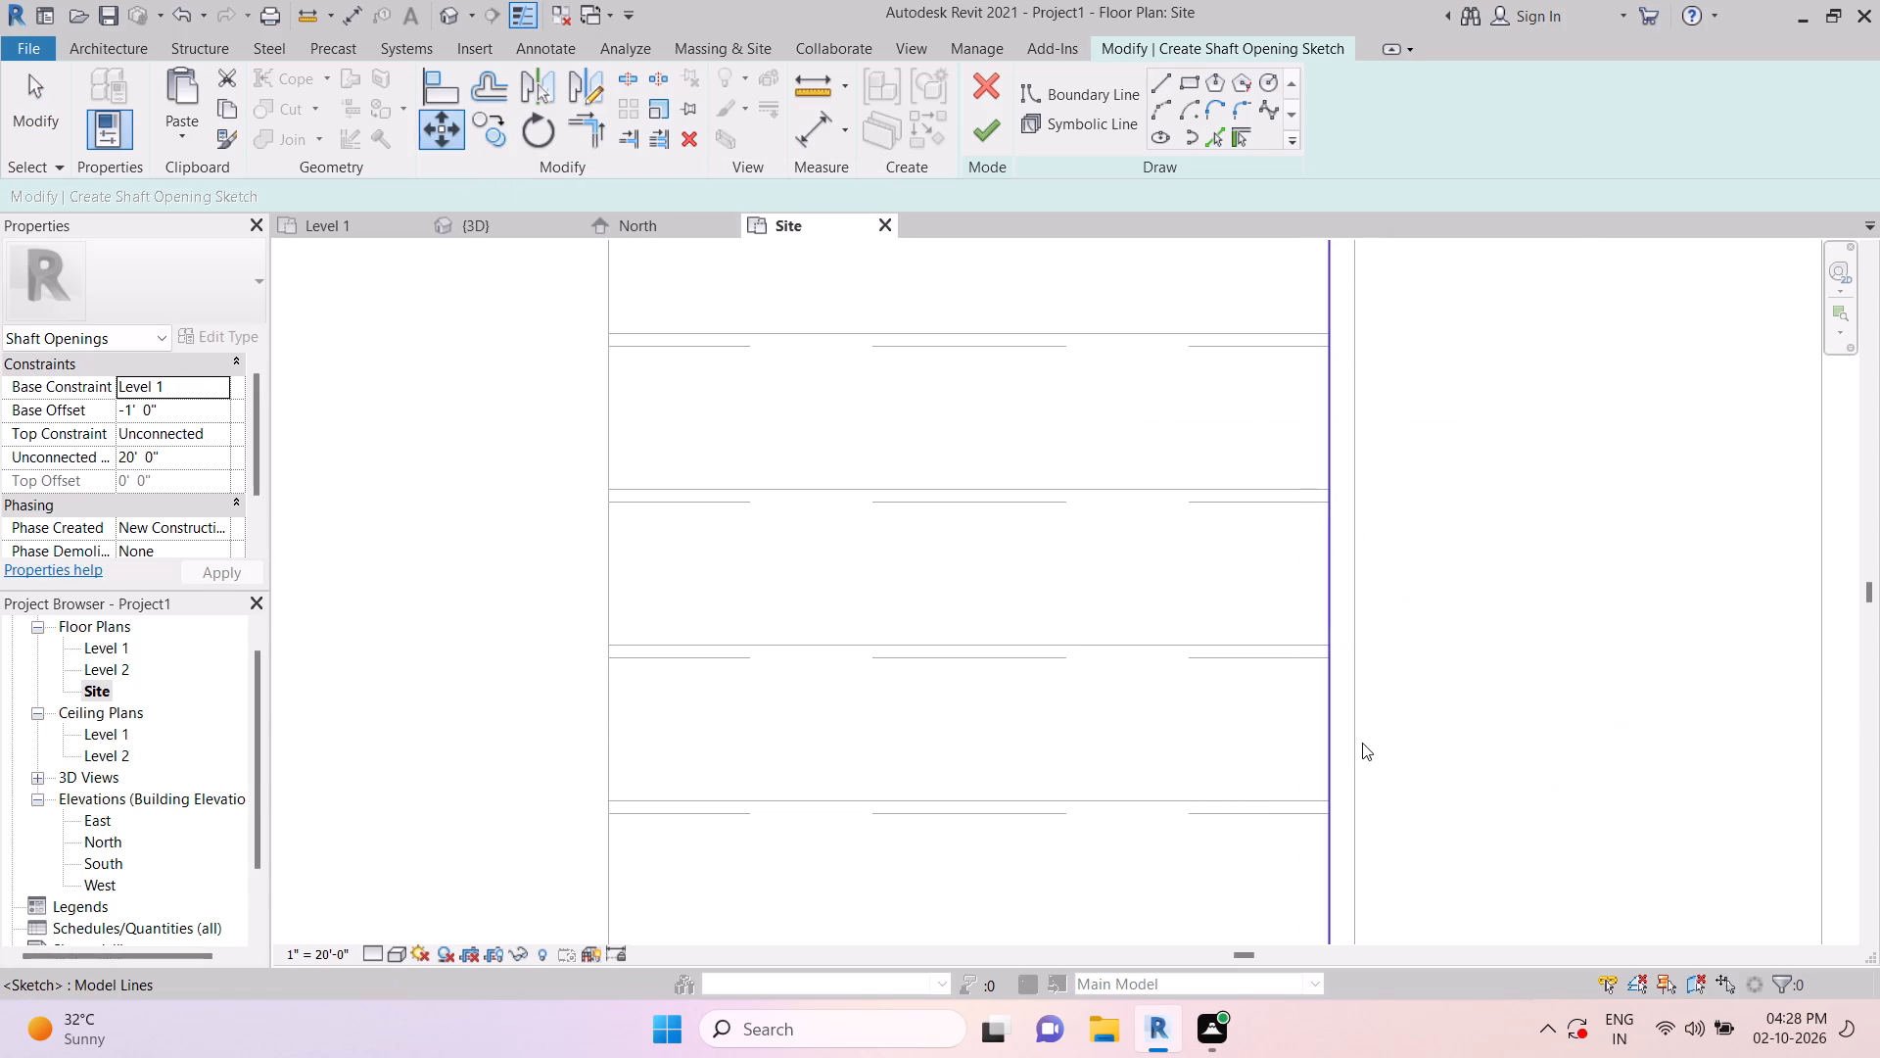
left_click(459, 128)
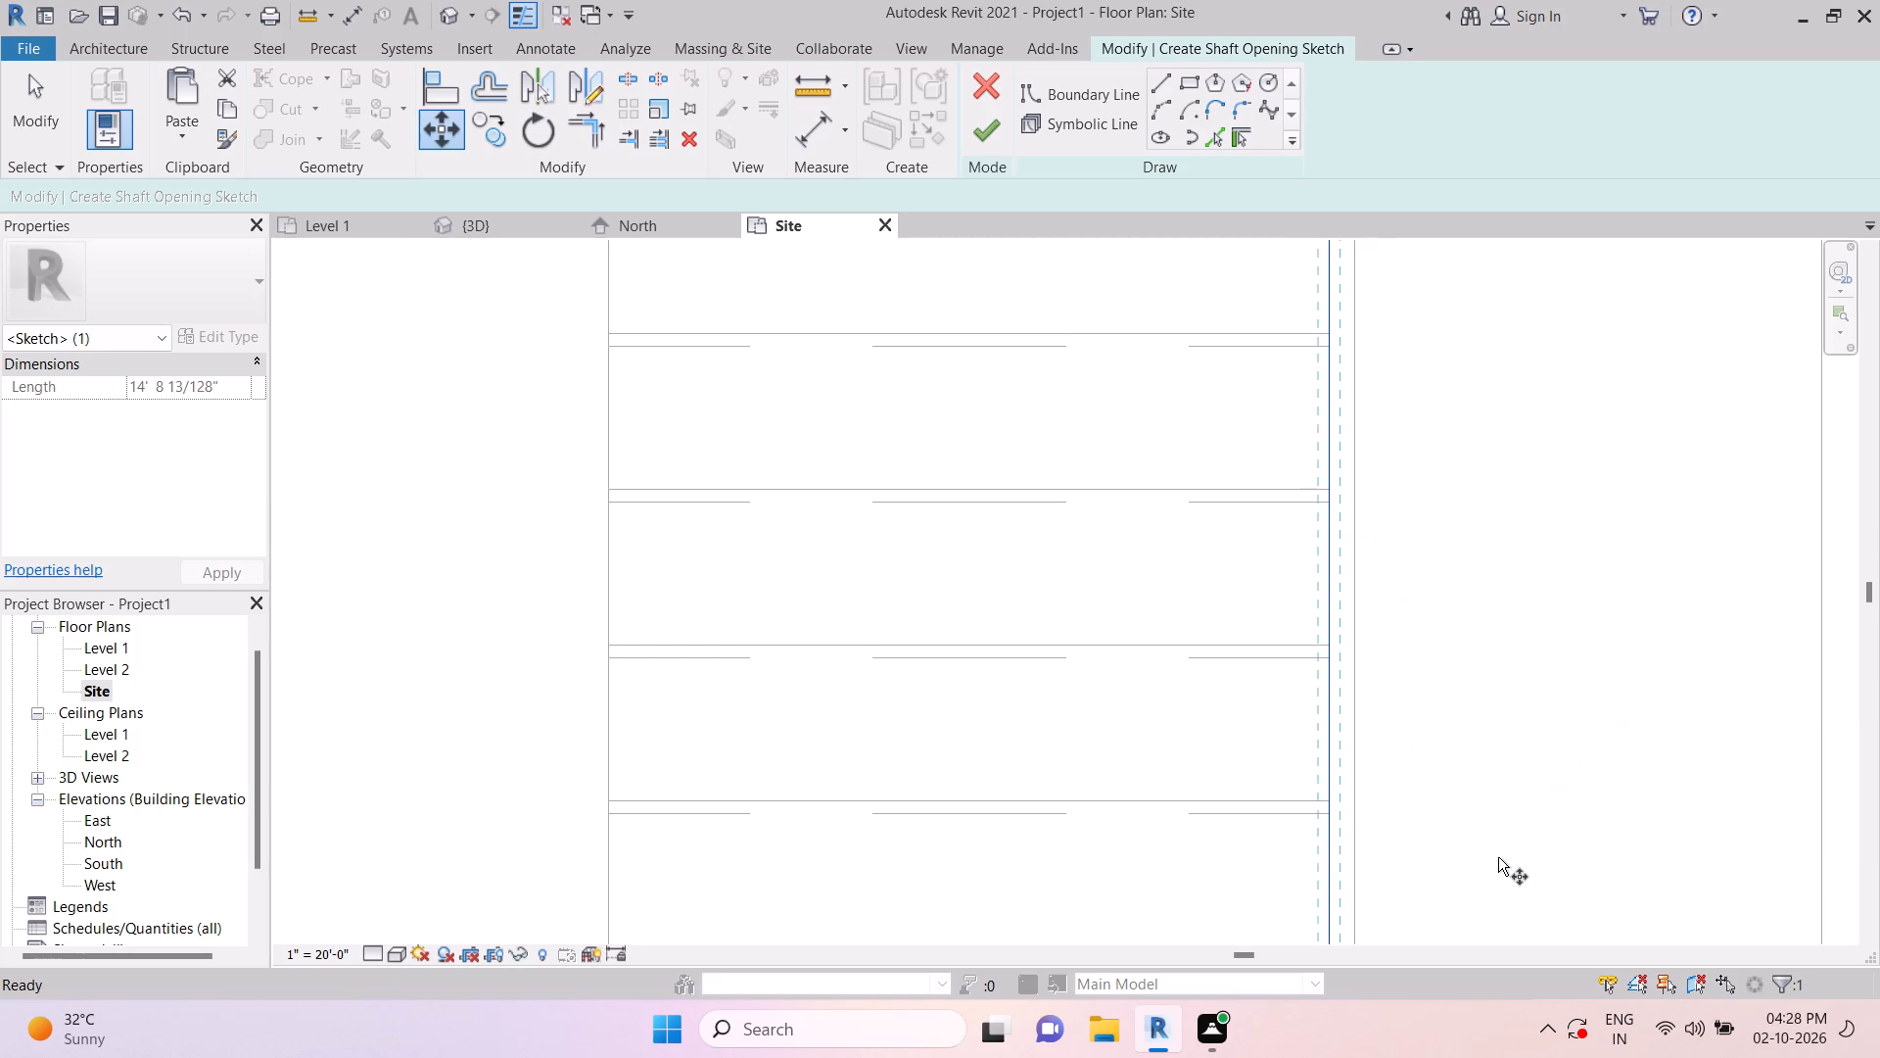
scroll(1337, 801, "up", 4)
left_click(1321, 765)
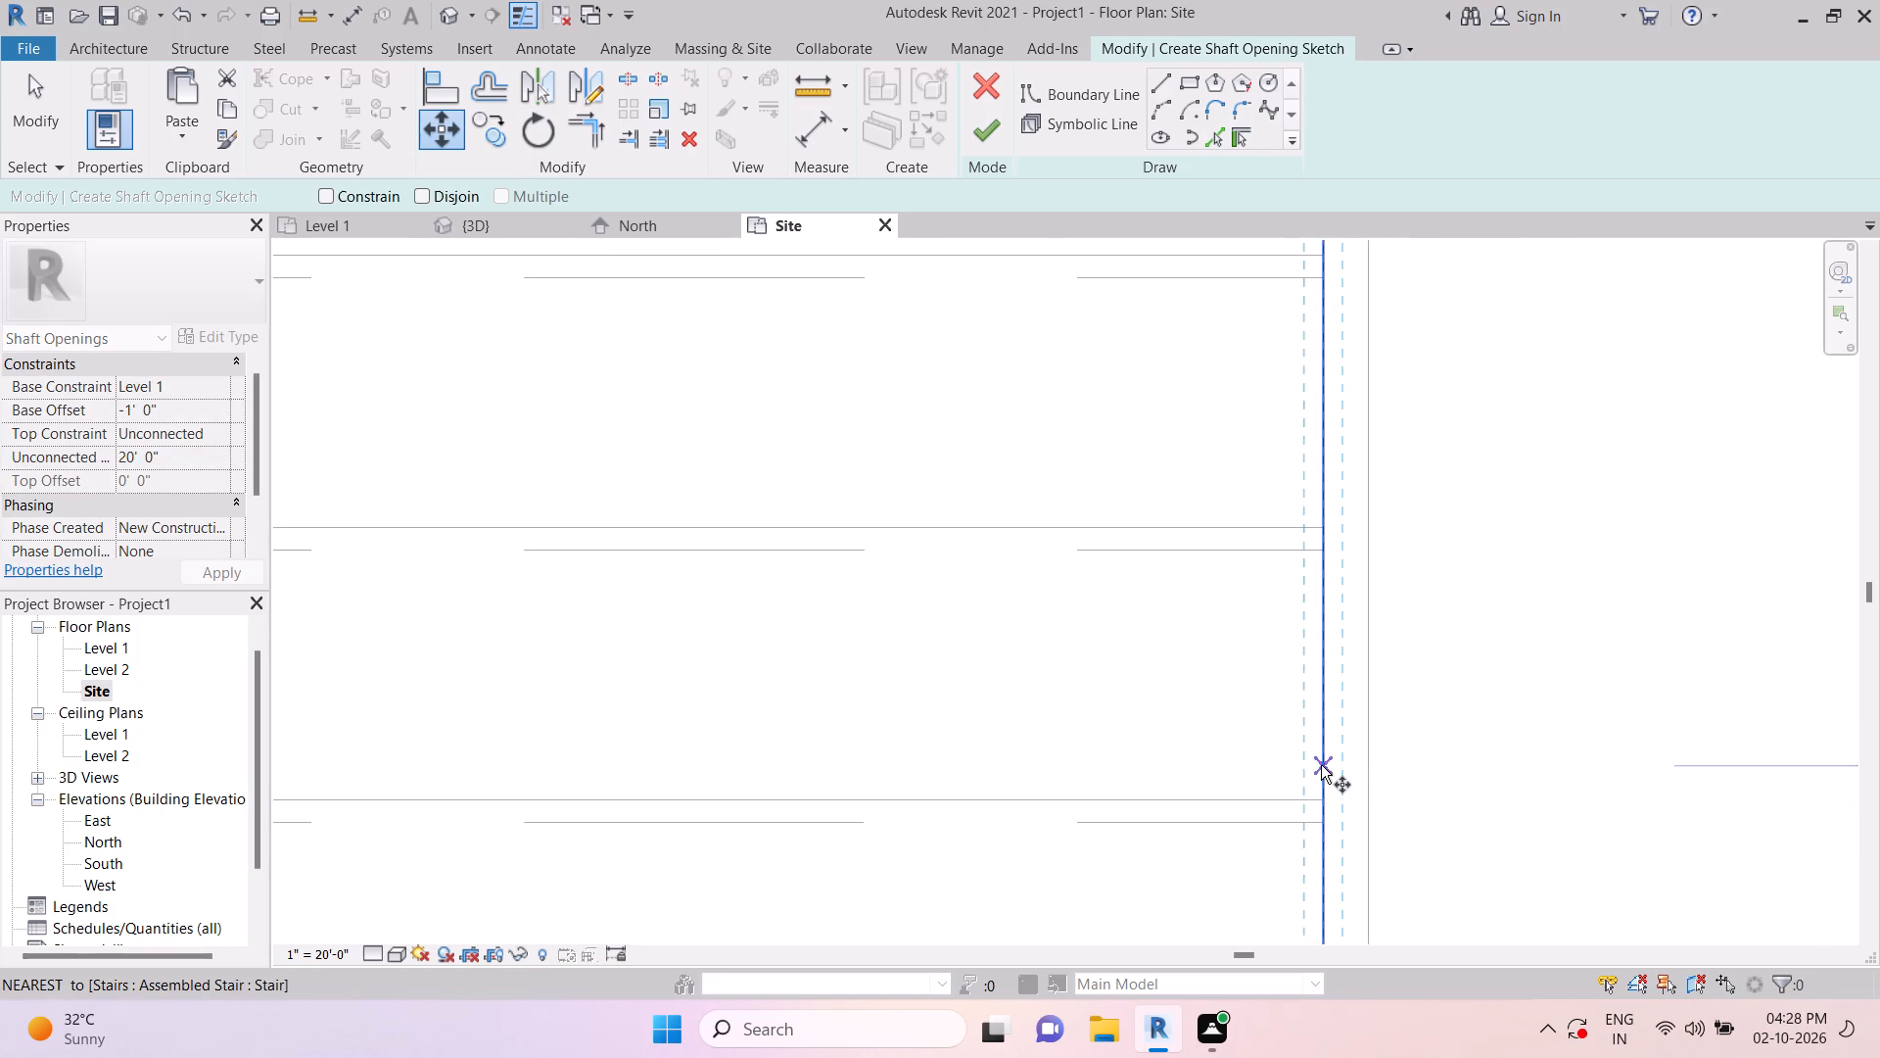
type("0.0")
key("5")
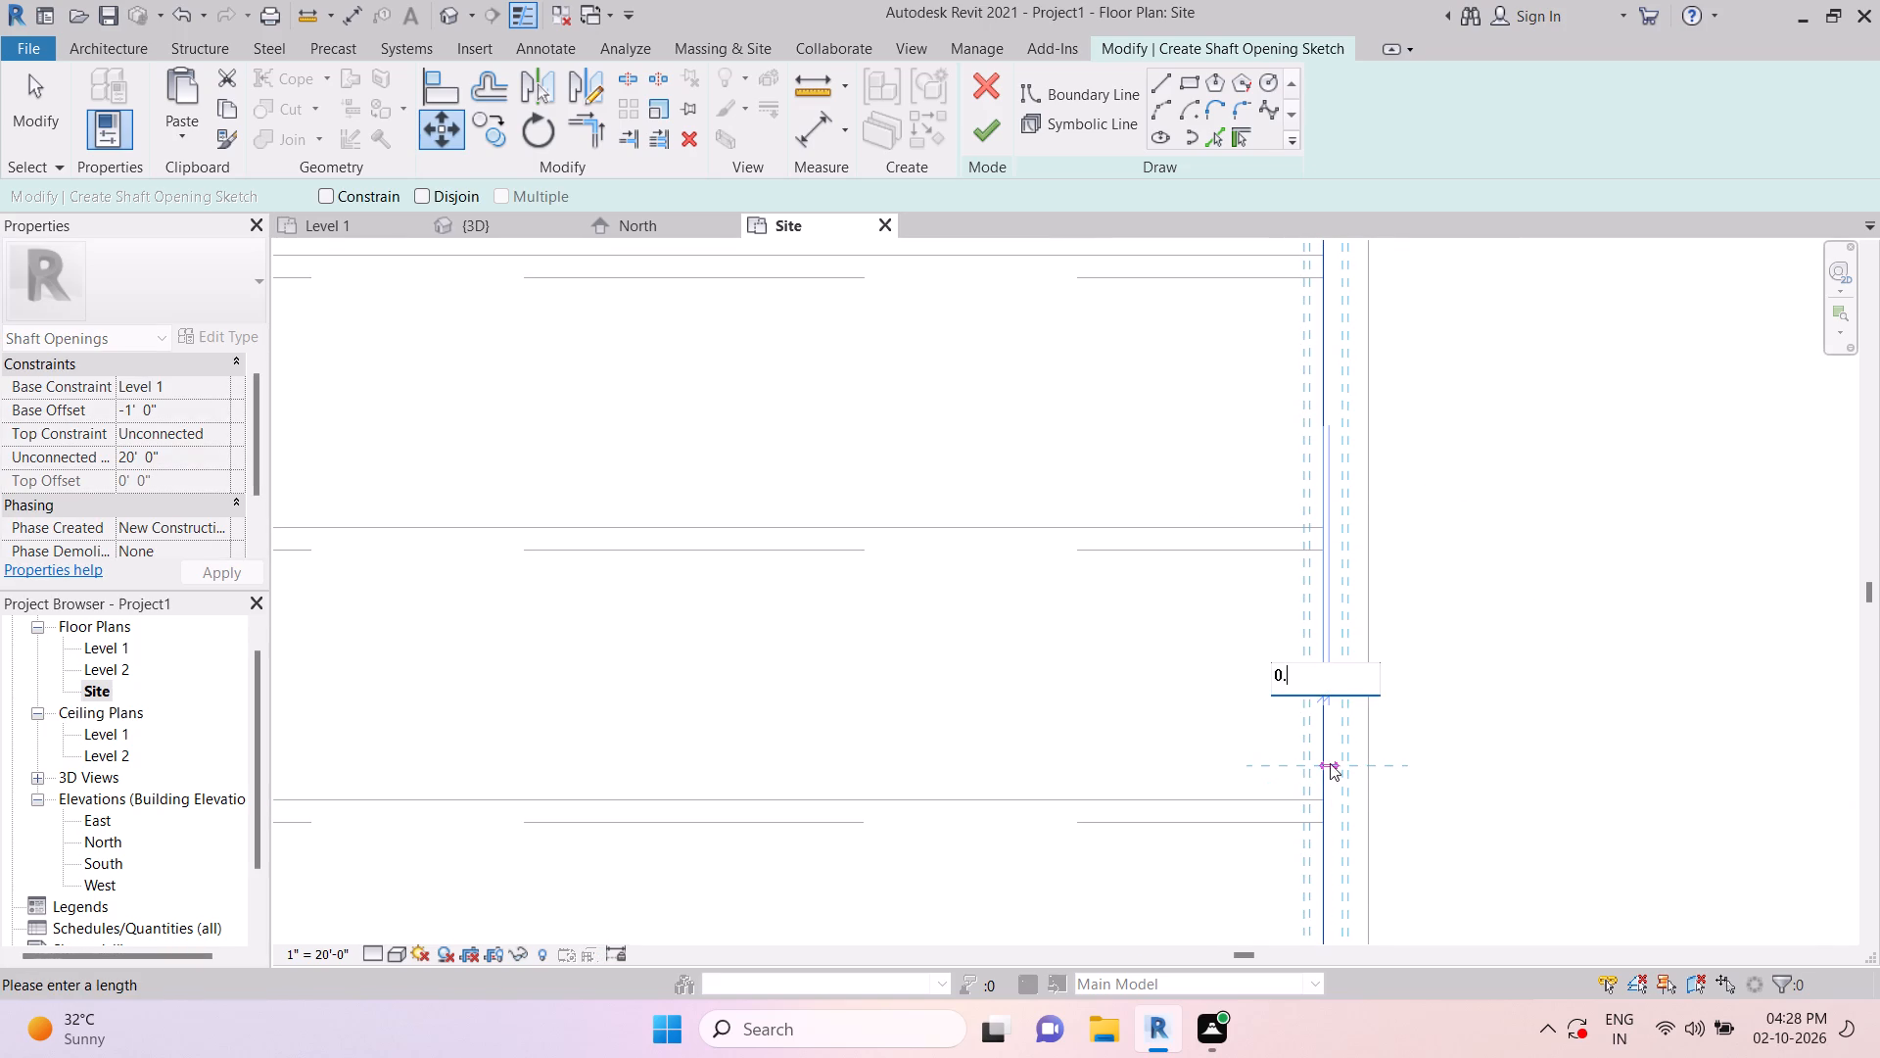
key("Return")
key("Escape")
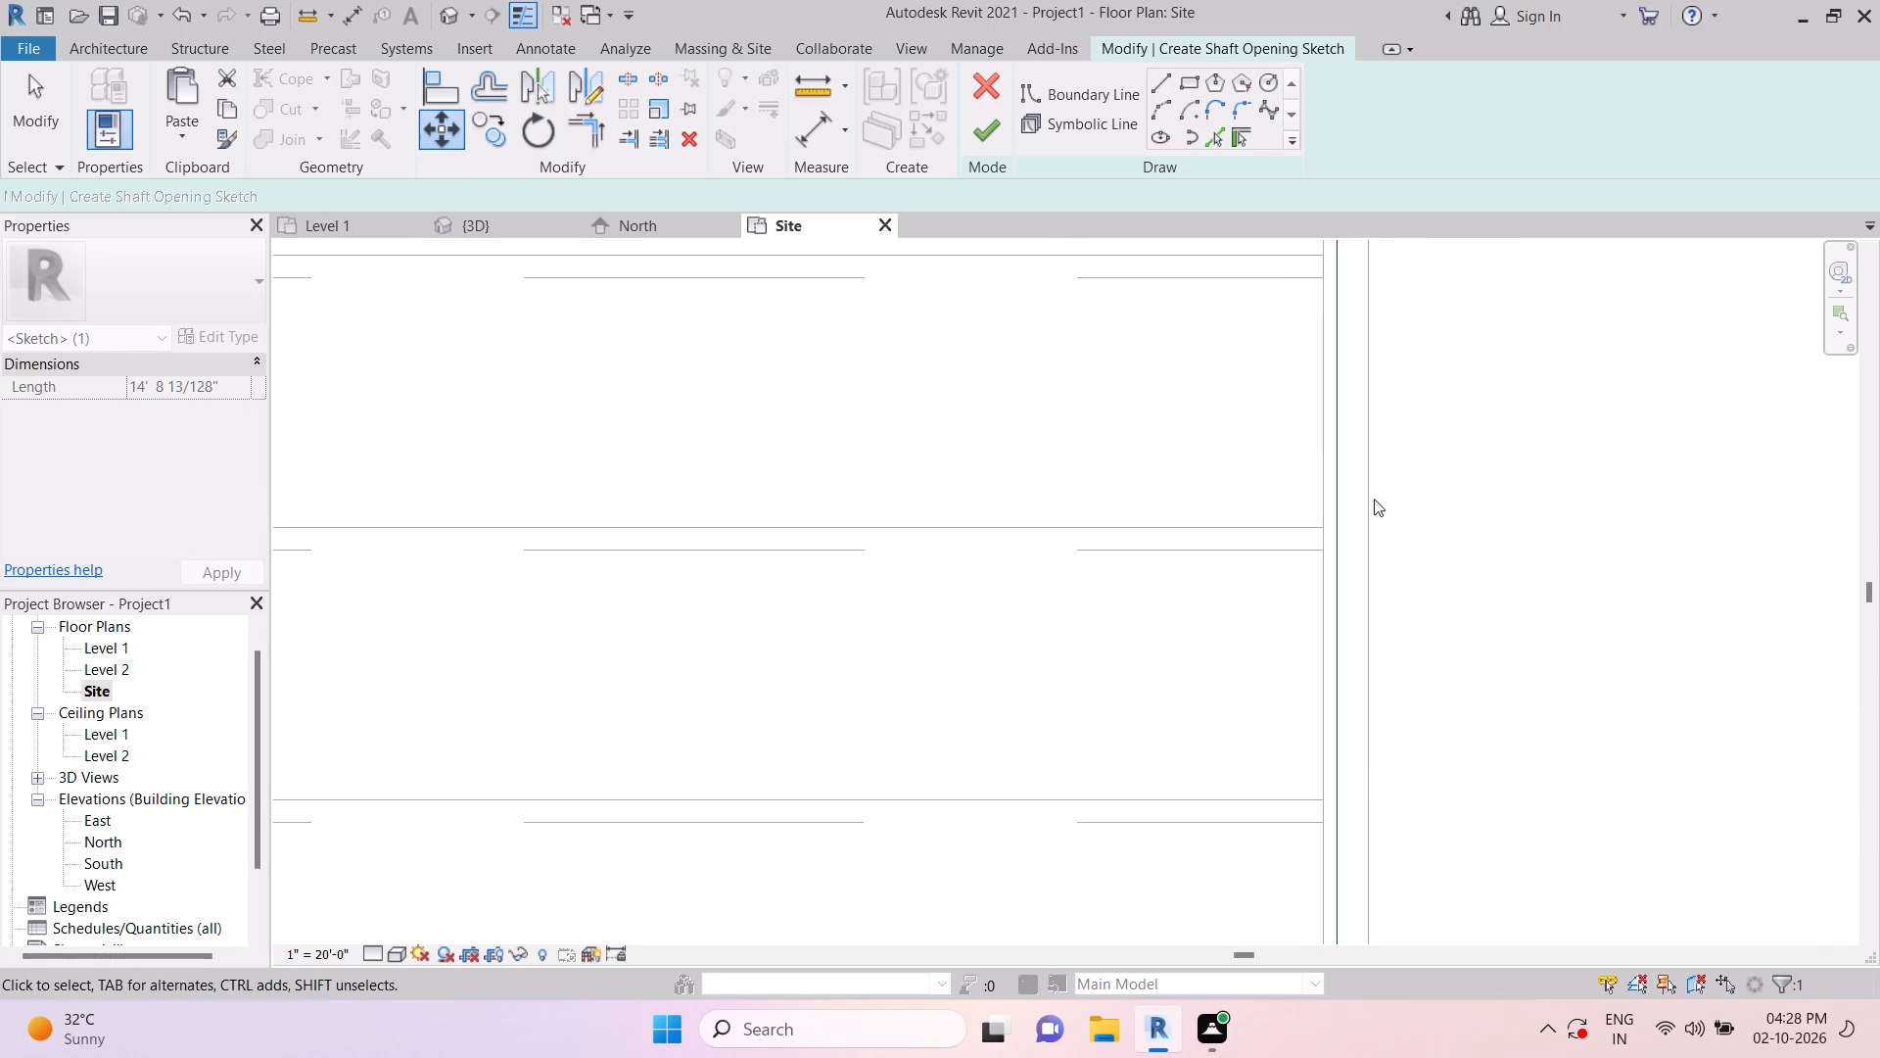
Move the shaft boundary's lower line outward from the stair landing by 0.05 ft.
scroll(1337, 534, "down", 8)
scroll(1329, 792, "down", 2)
middle_click_drag(1324, 788, 1285, 324)
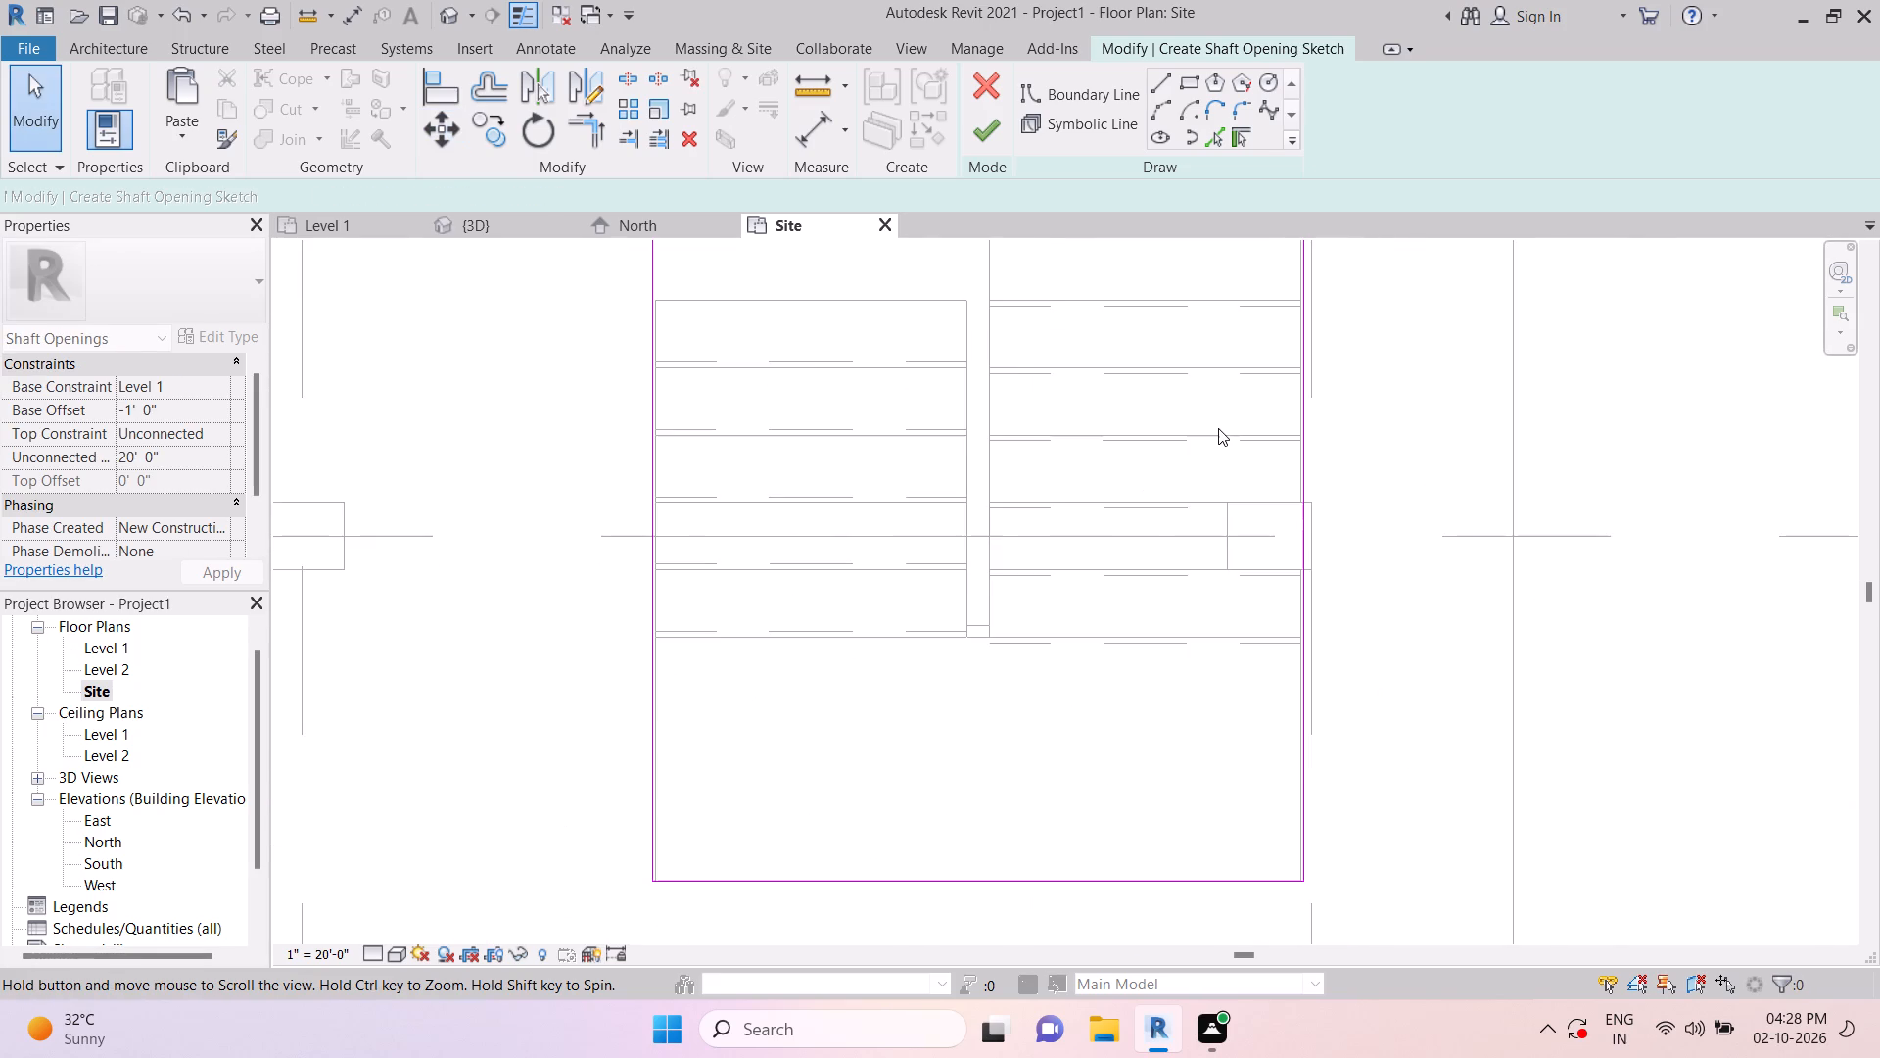
middle_click_drag(1170, 738, 1229, 457)
key("Escape")
key("Escape")
scroll(749, 593, "up", 5)
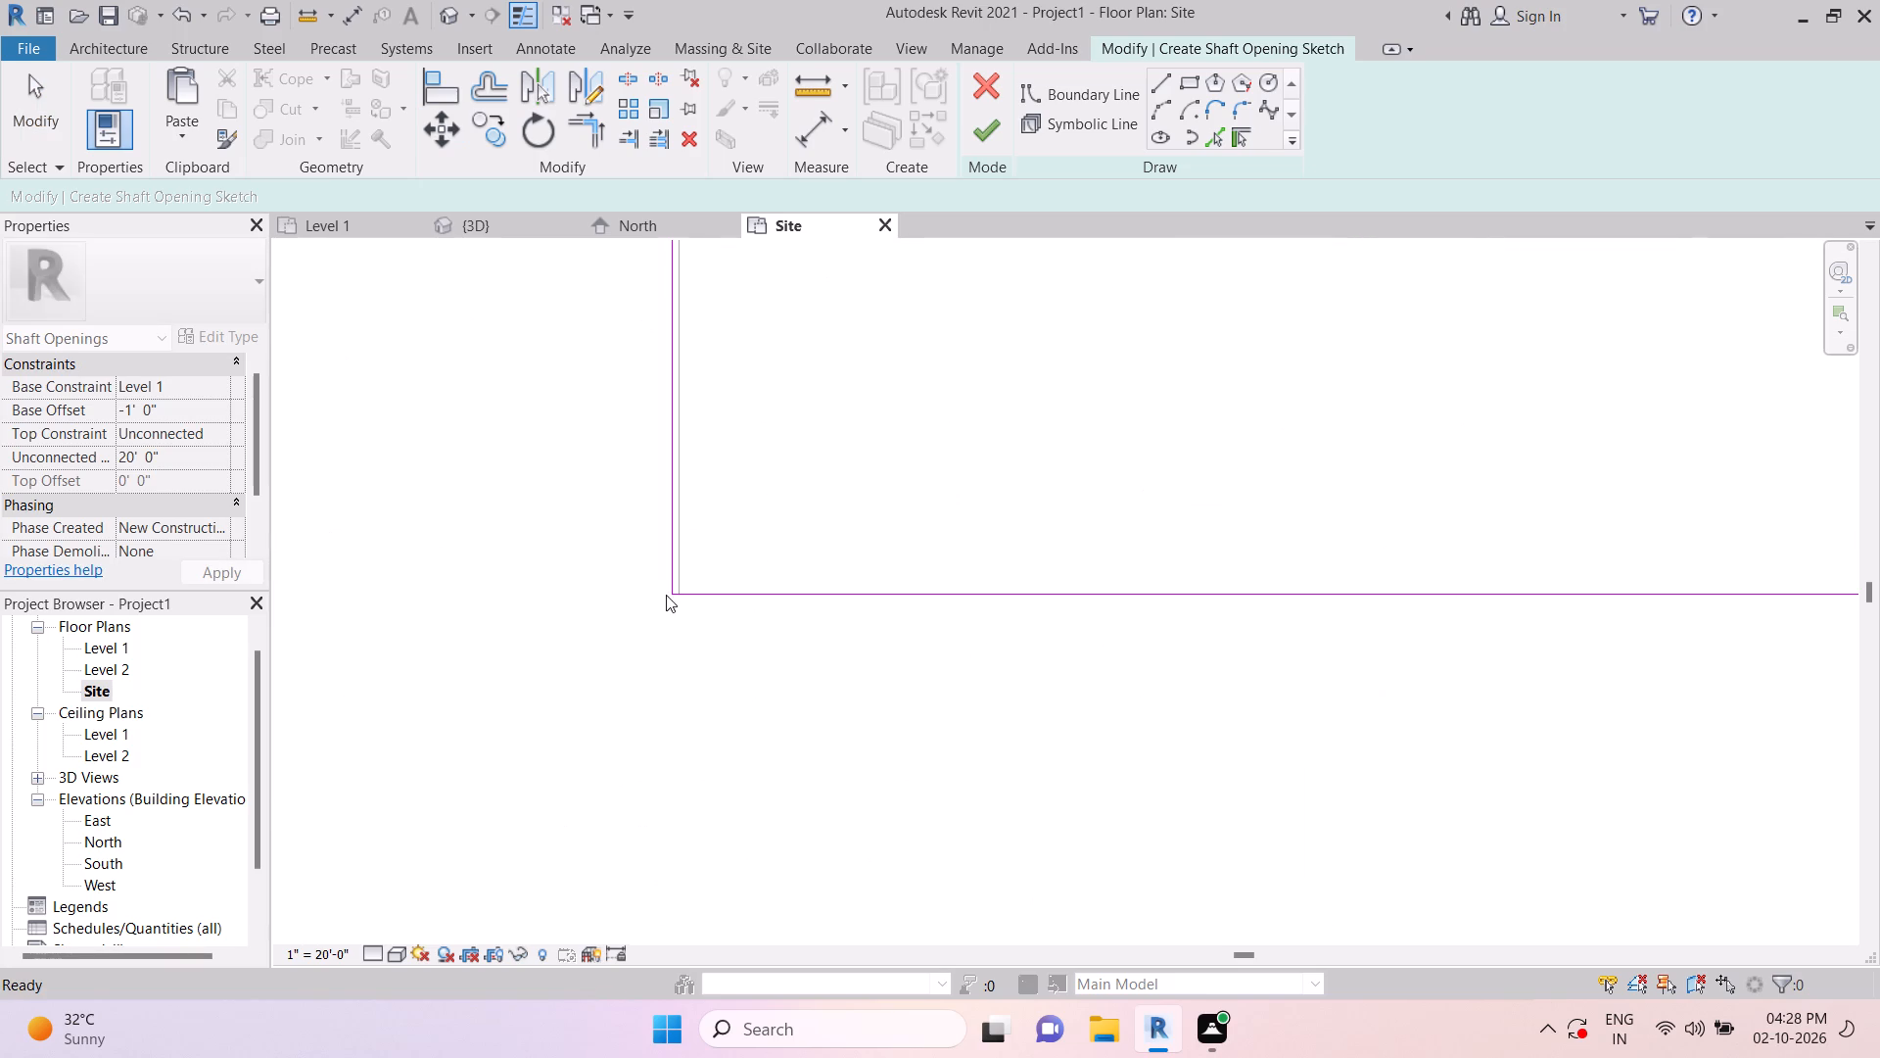
key("Escape")
left_click(768, 601)
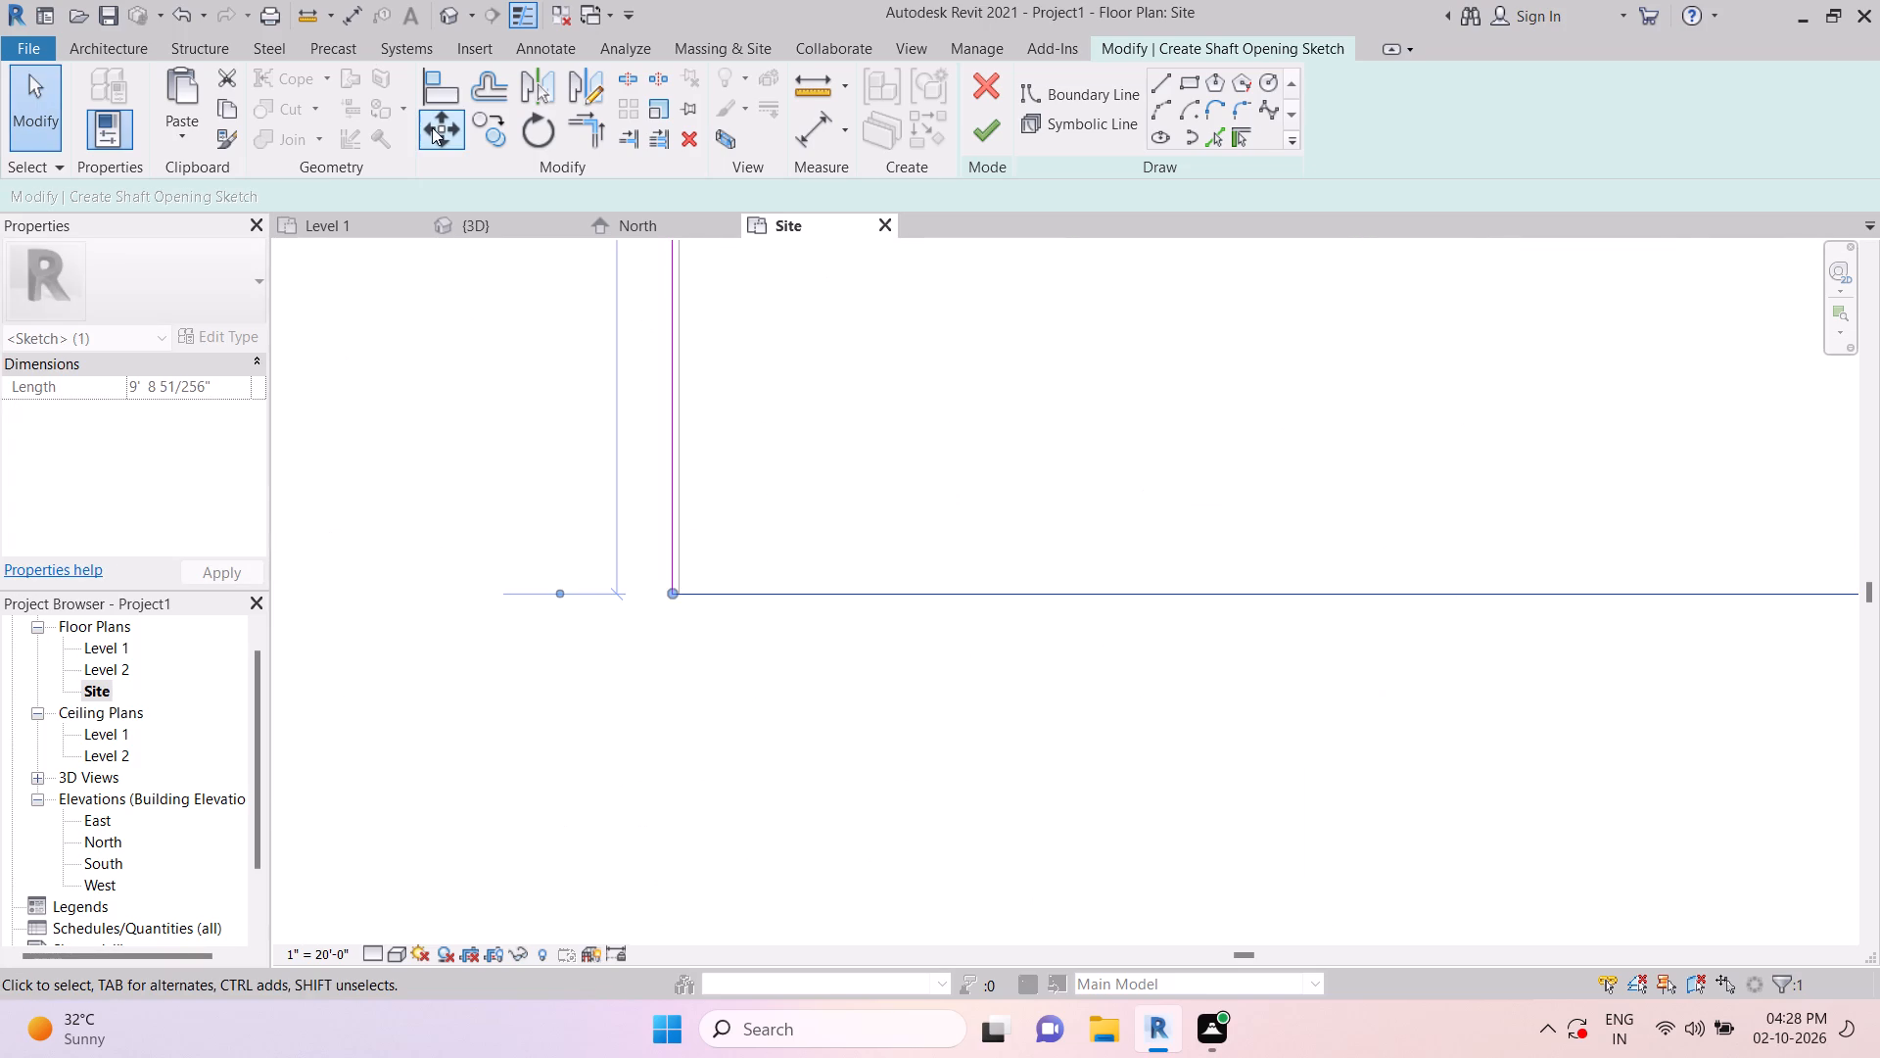
left_click(430, 139)
left_click(905, 596)
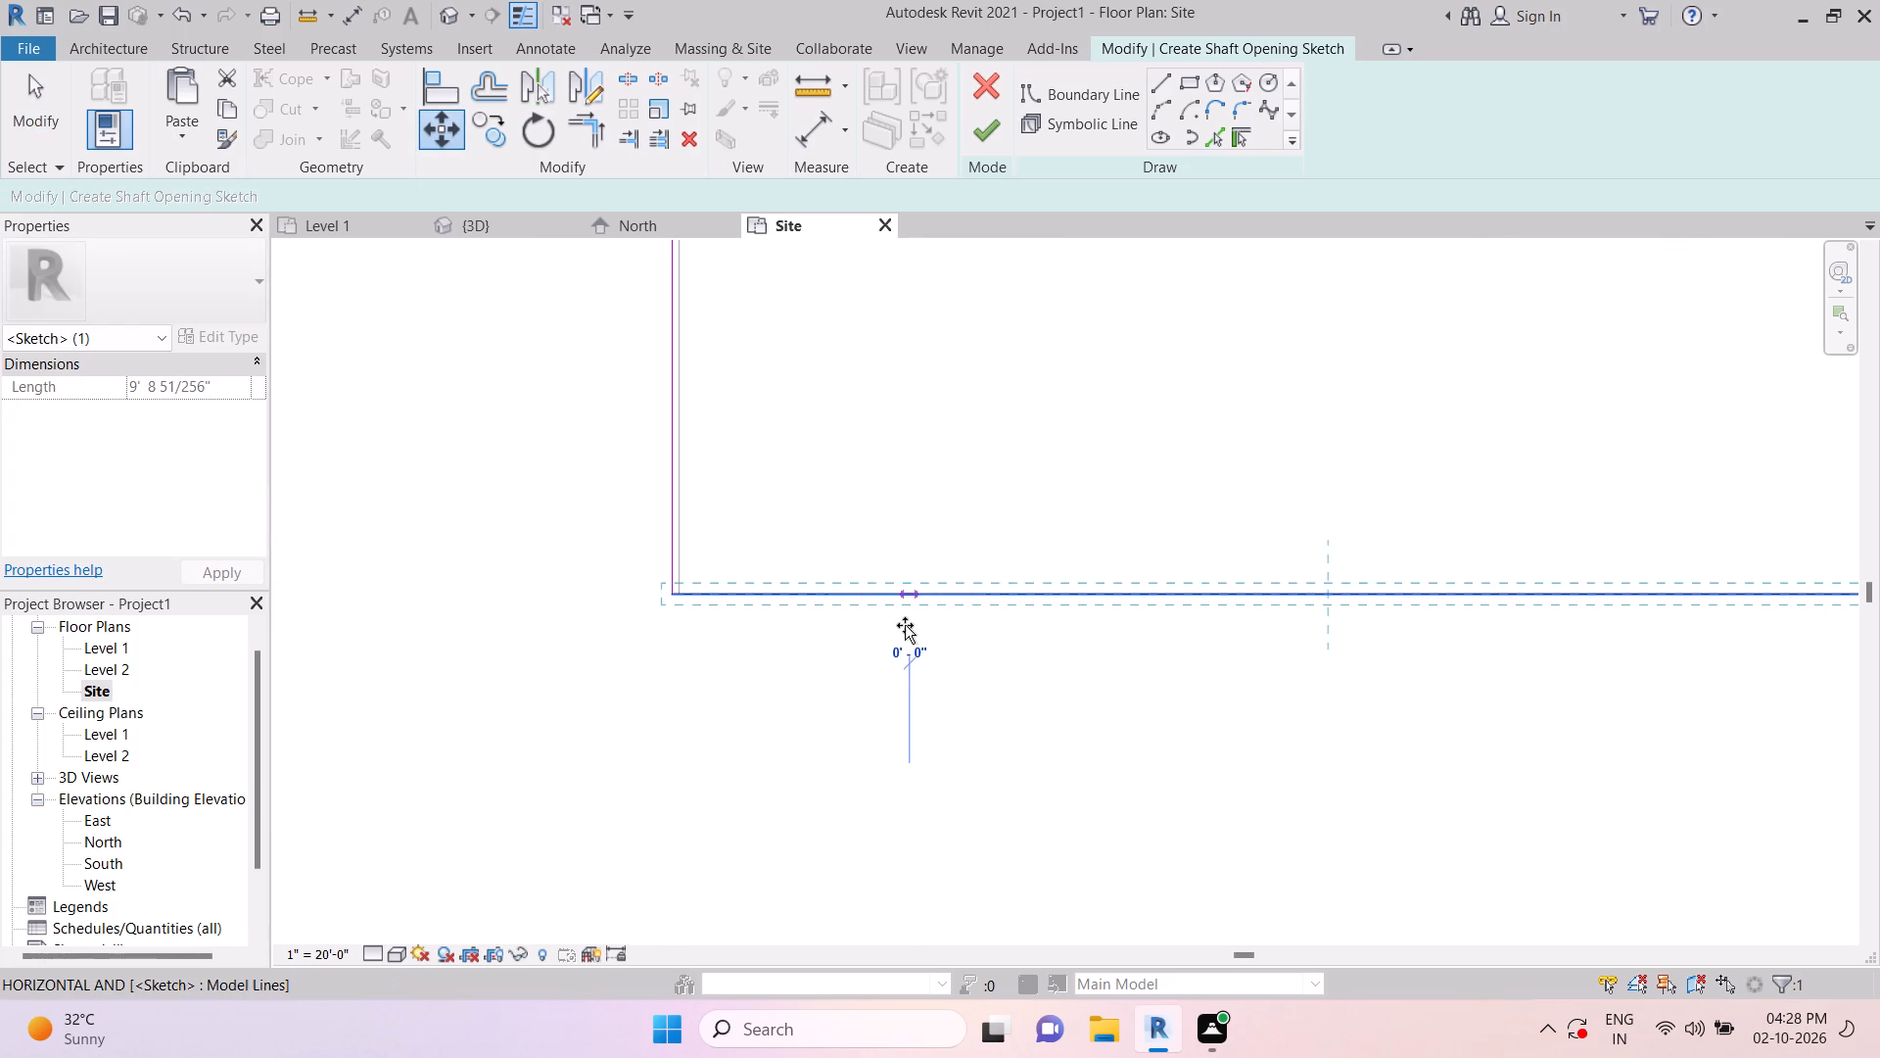
type("0.0")
key("5")
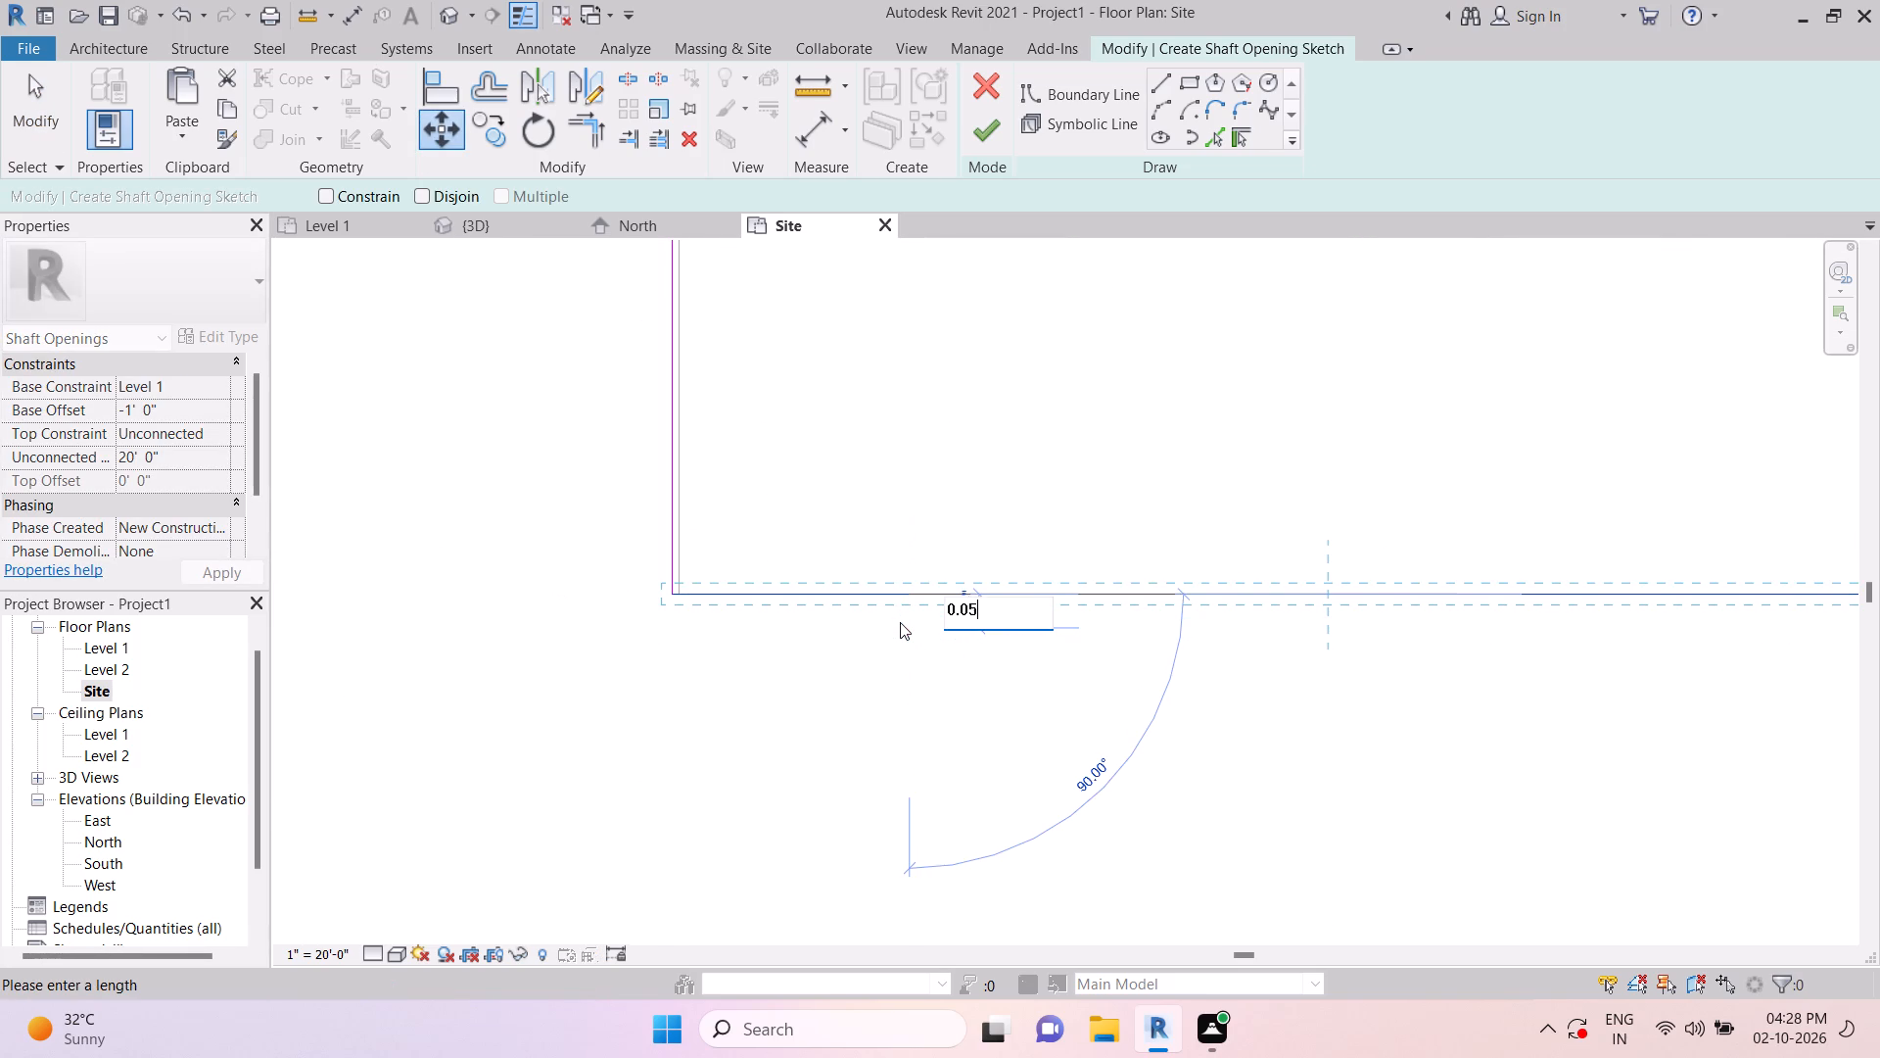
key("Return")
key("Escape")
key("Escape")
Finish the shaft opening sketch around the stair.
scroll(1076, 576, "down", 8)
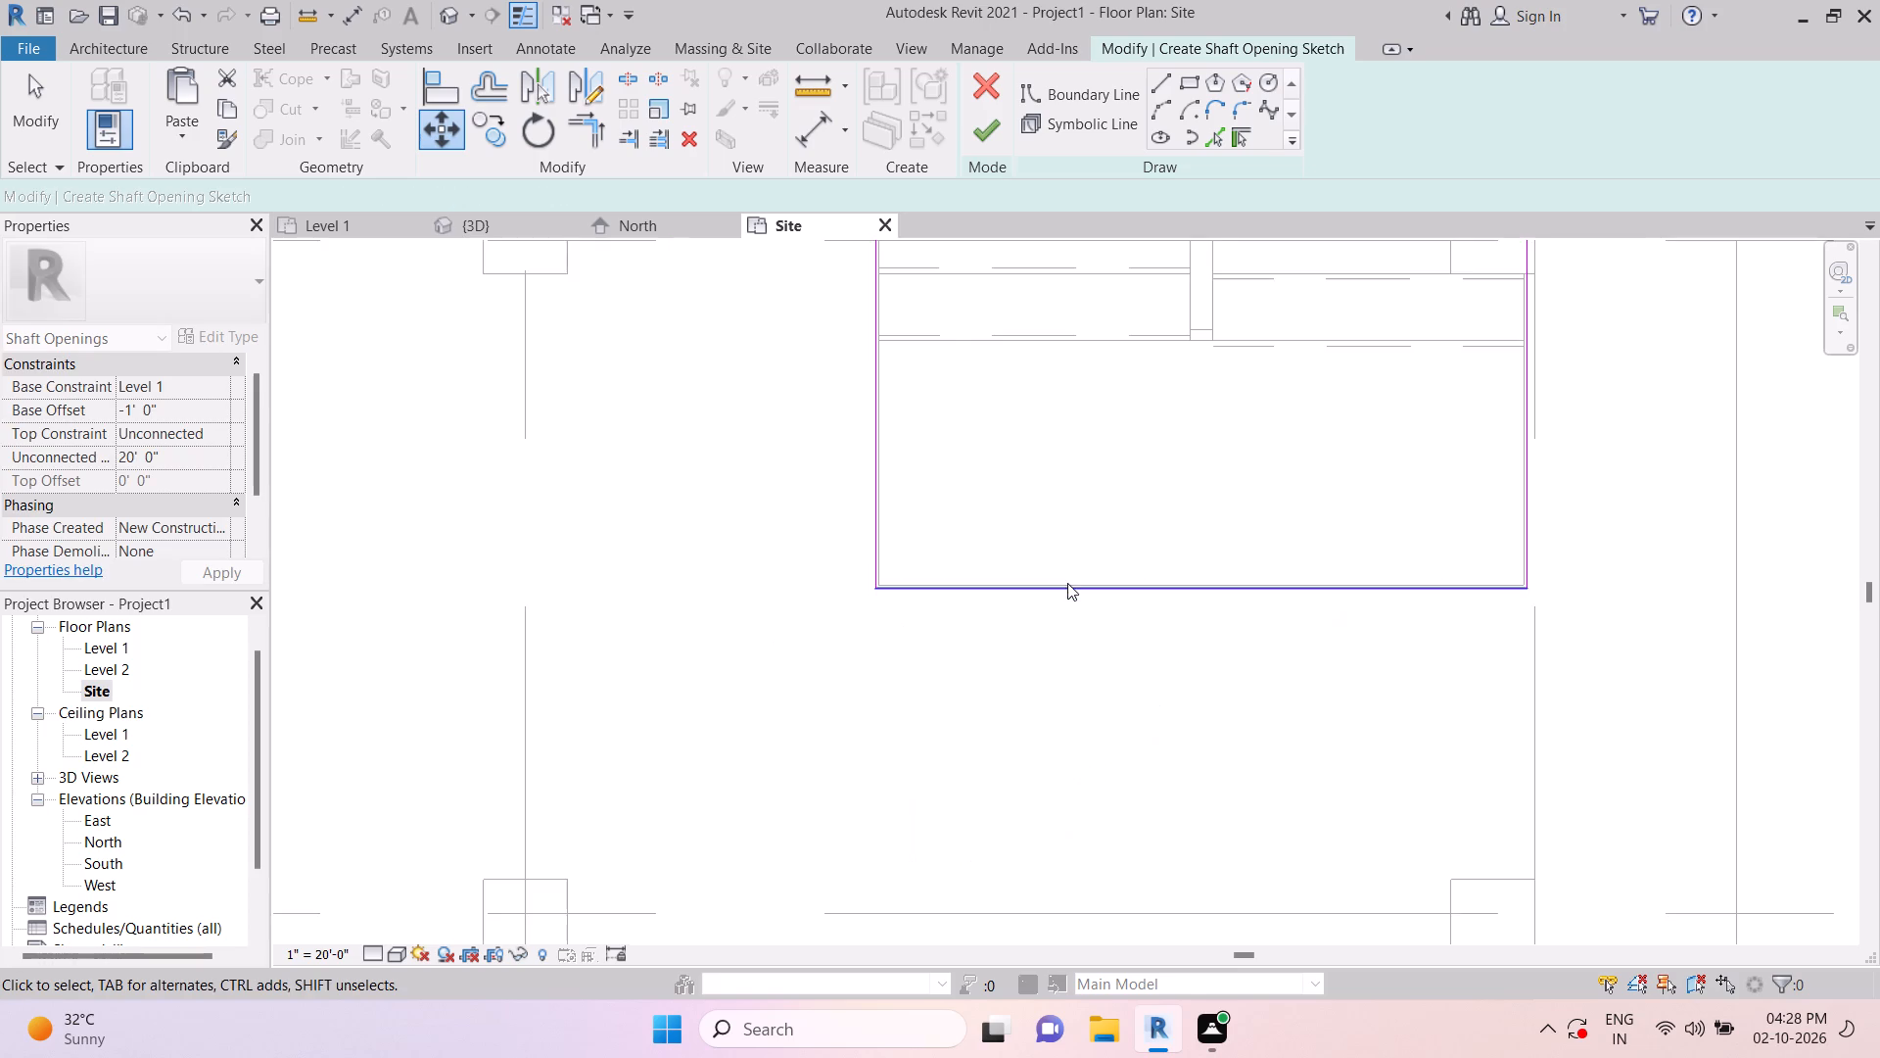
scroll(1067, 583, "down", 2)
key("Escape")
key("Escape")
left_click(994, 113)
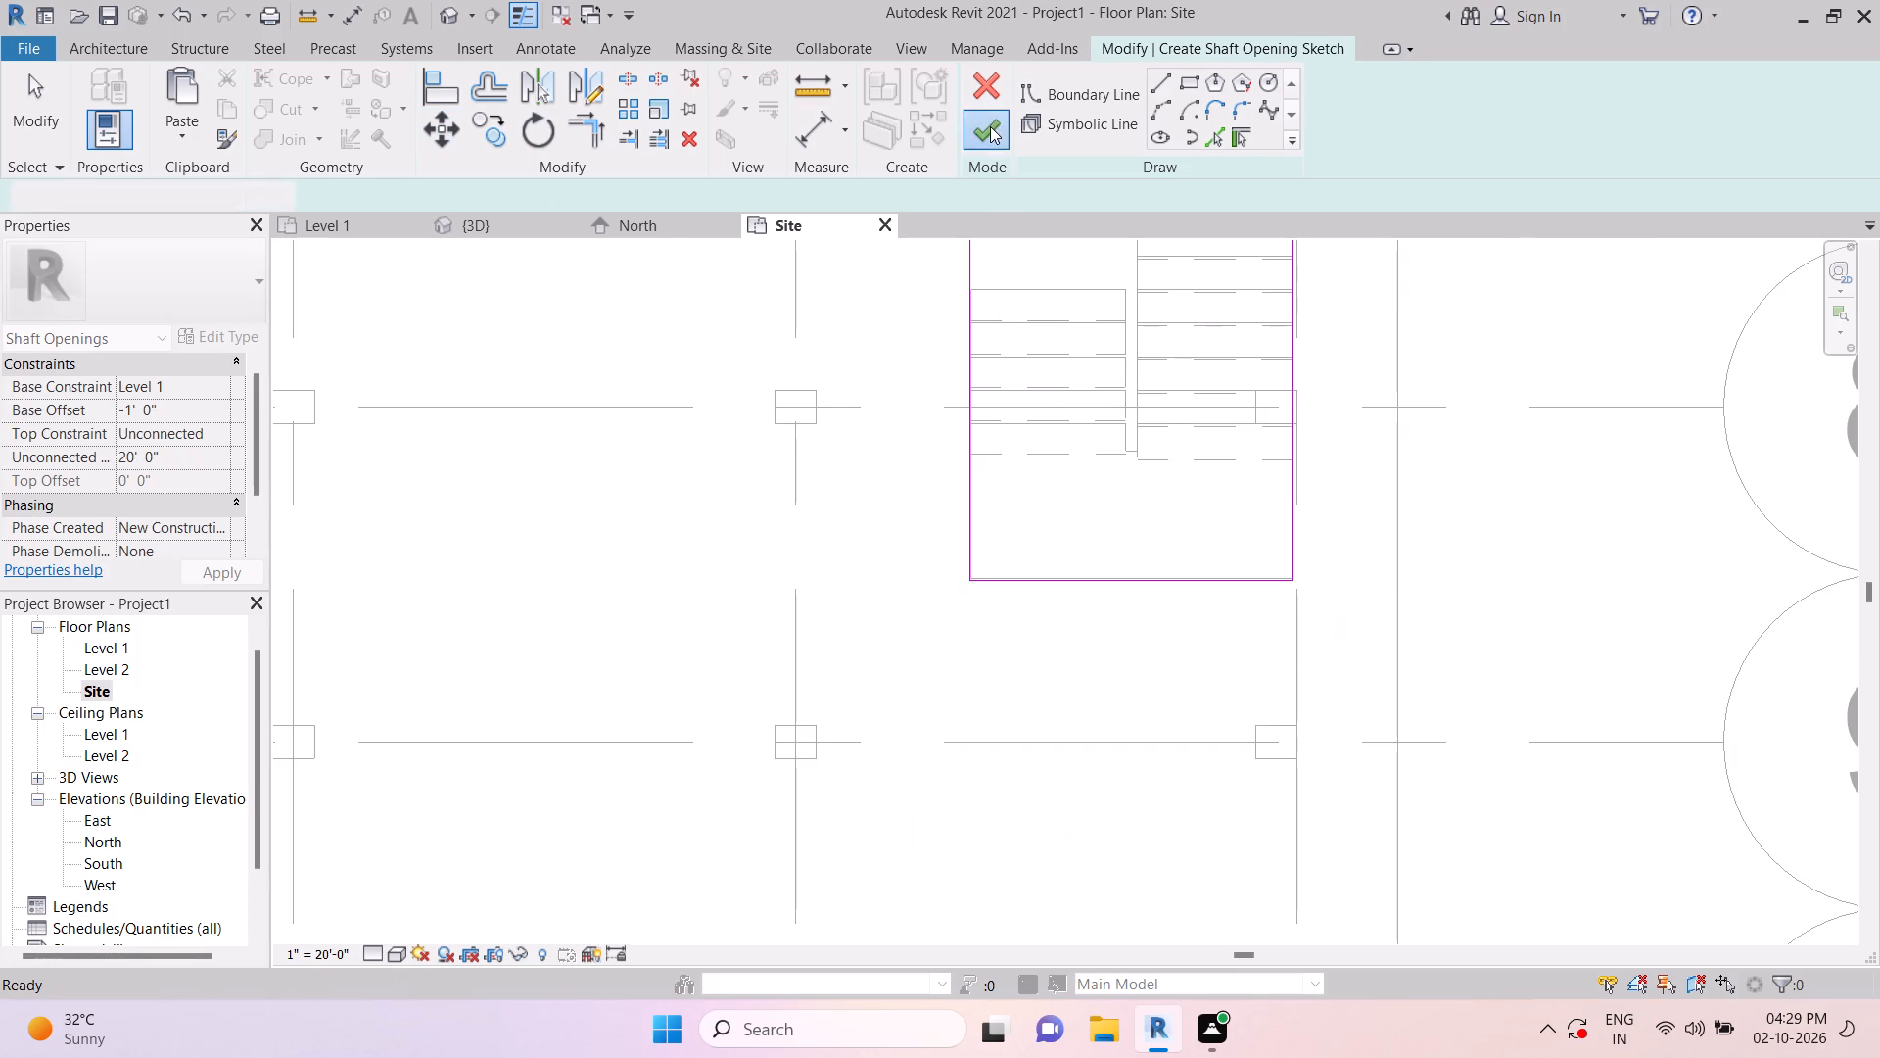
Return to the 3D view and examine the shaft opening around the stair on each storey.
key("Escape")
scroll(1046, 566, "down", 6)
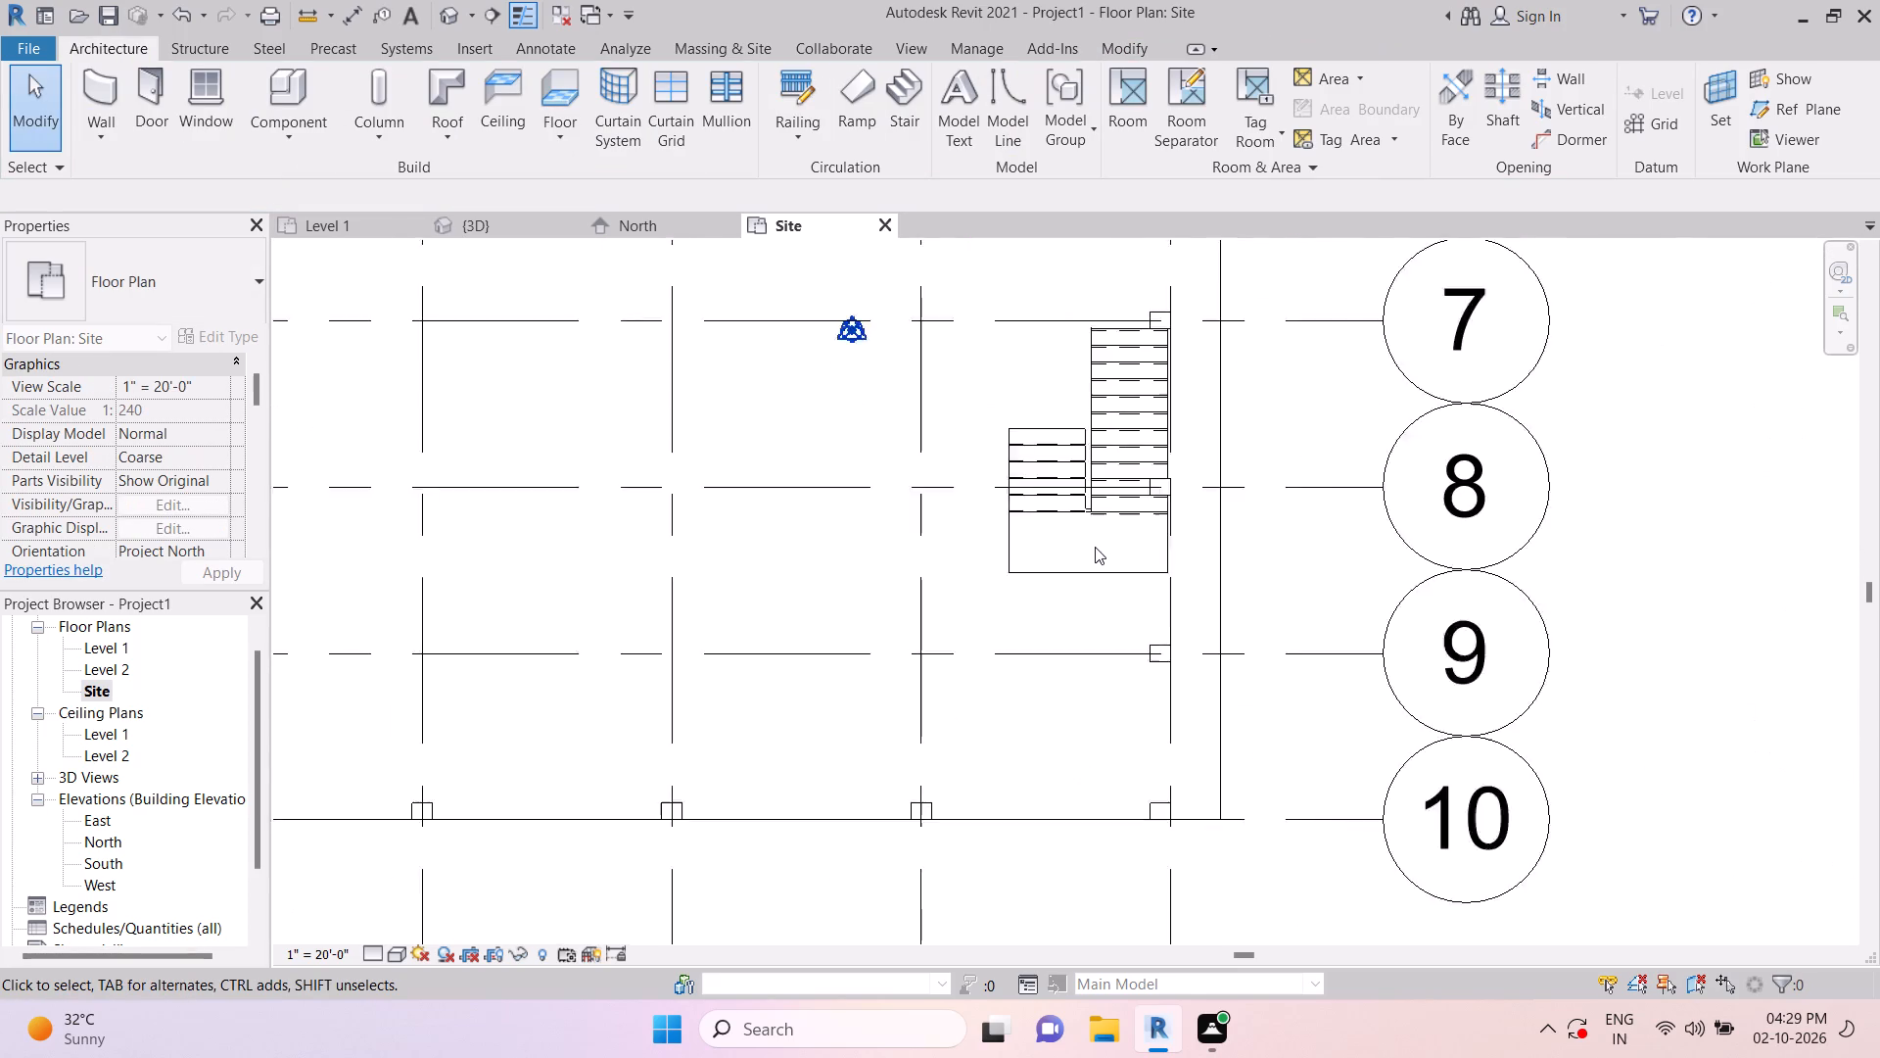
left_click(507, 220)
scroll(1275, 818, "down", 2)
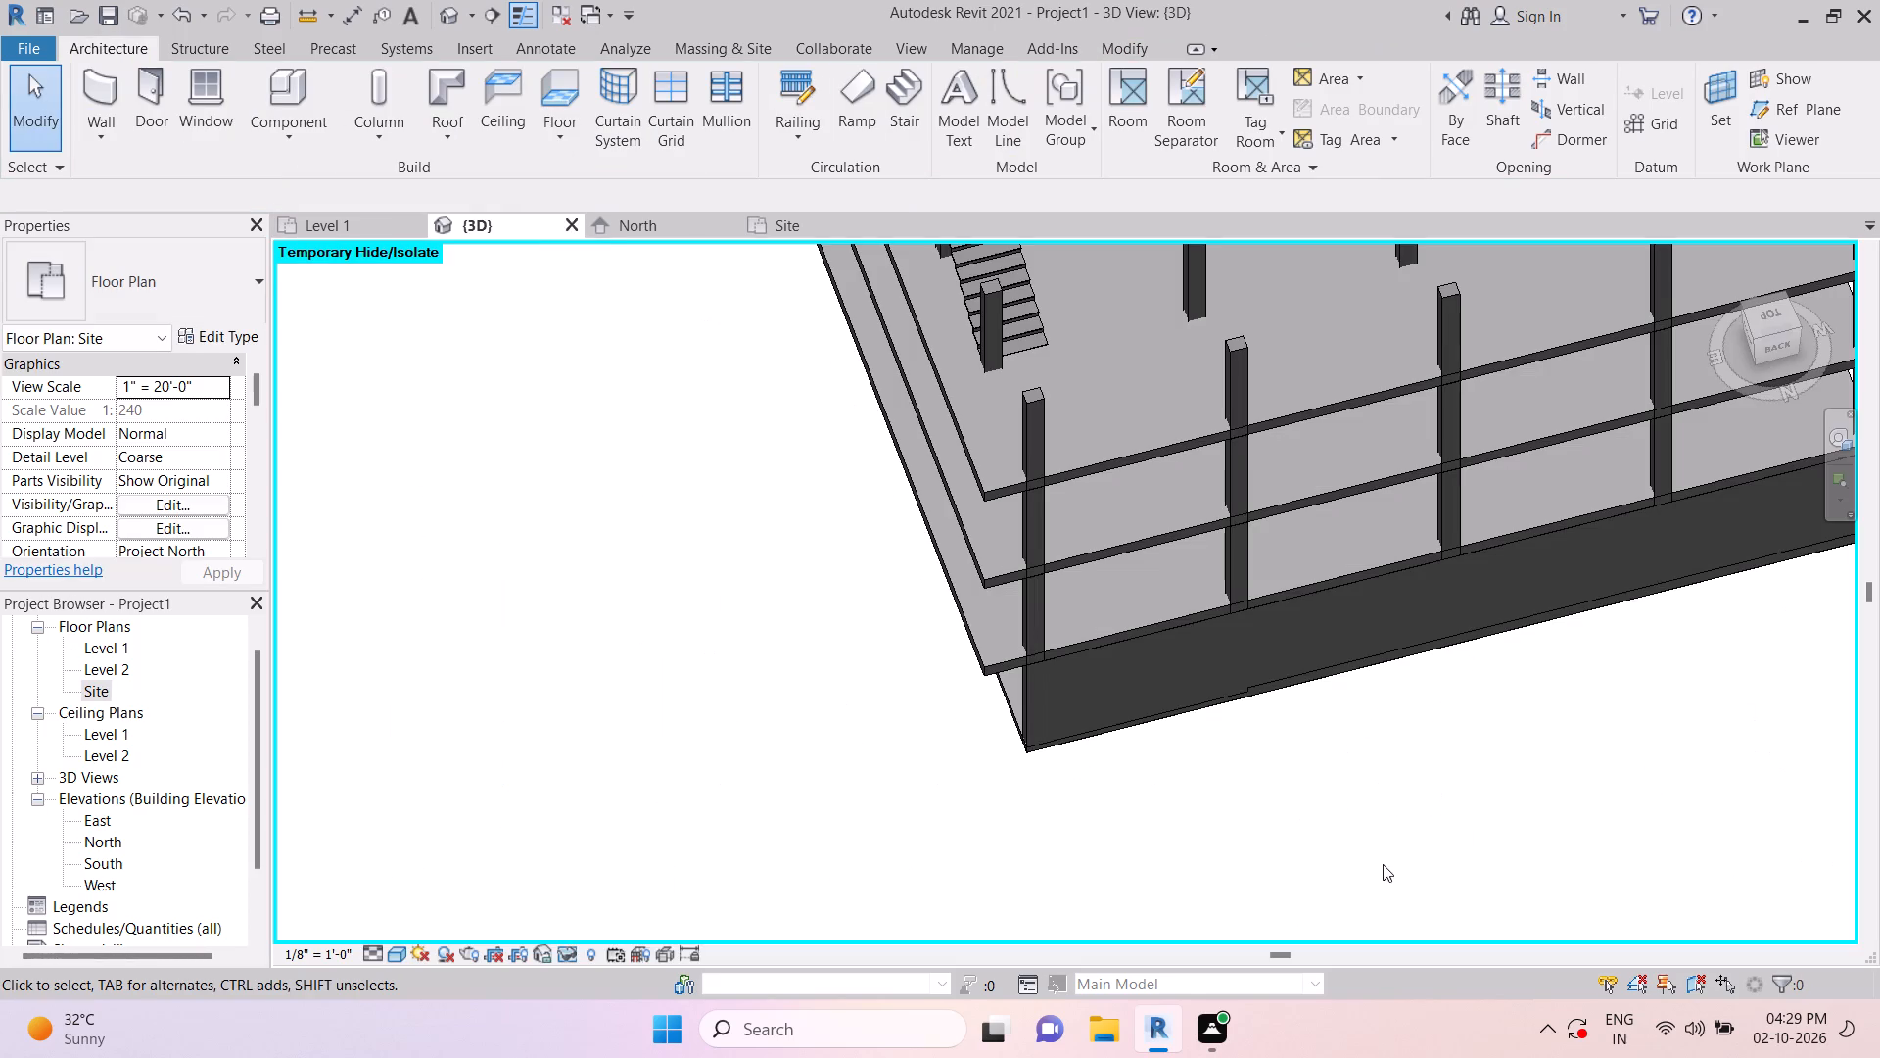
scroll(1383, 864, "down", 3)
middle_click_drag(1244, 848, 1491, 567, "shift")
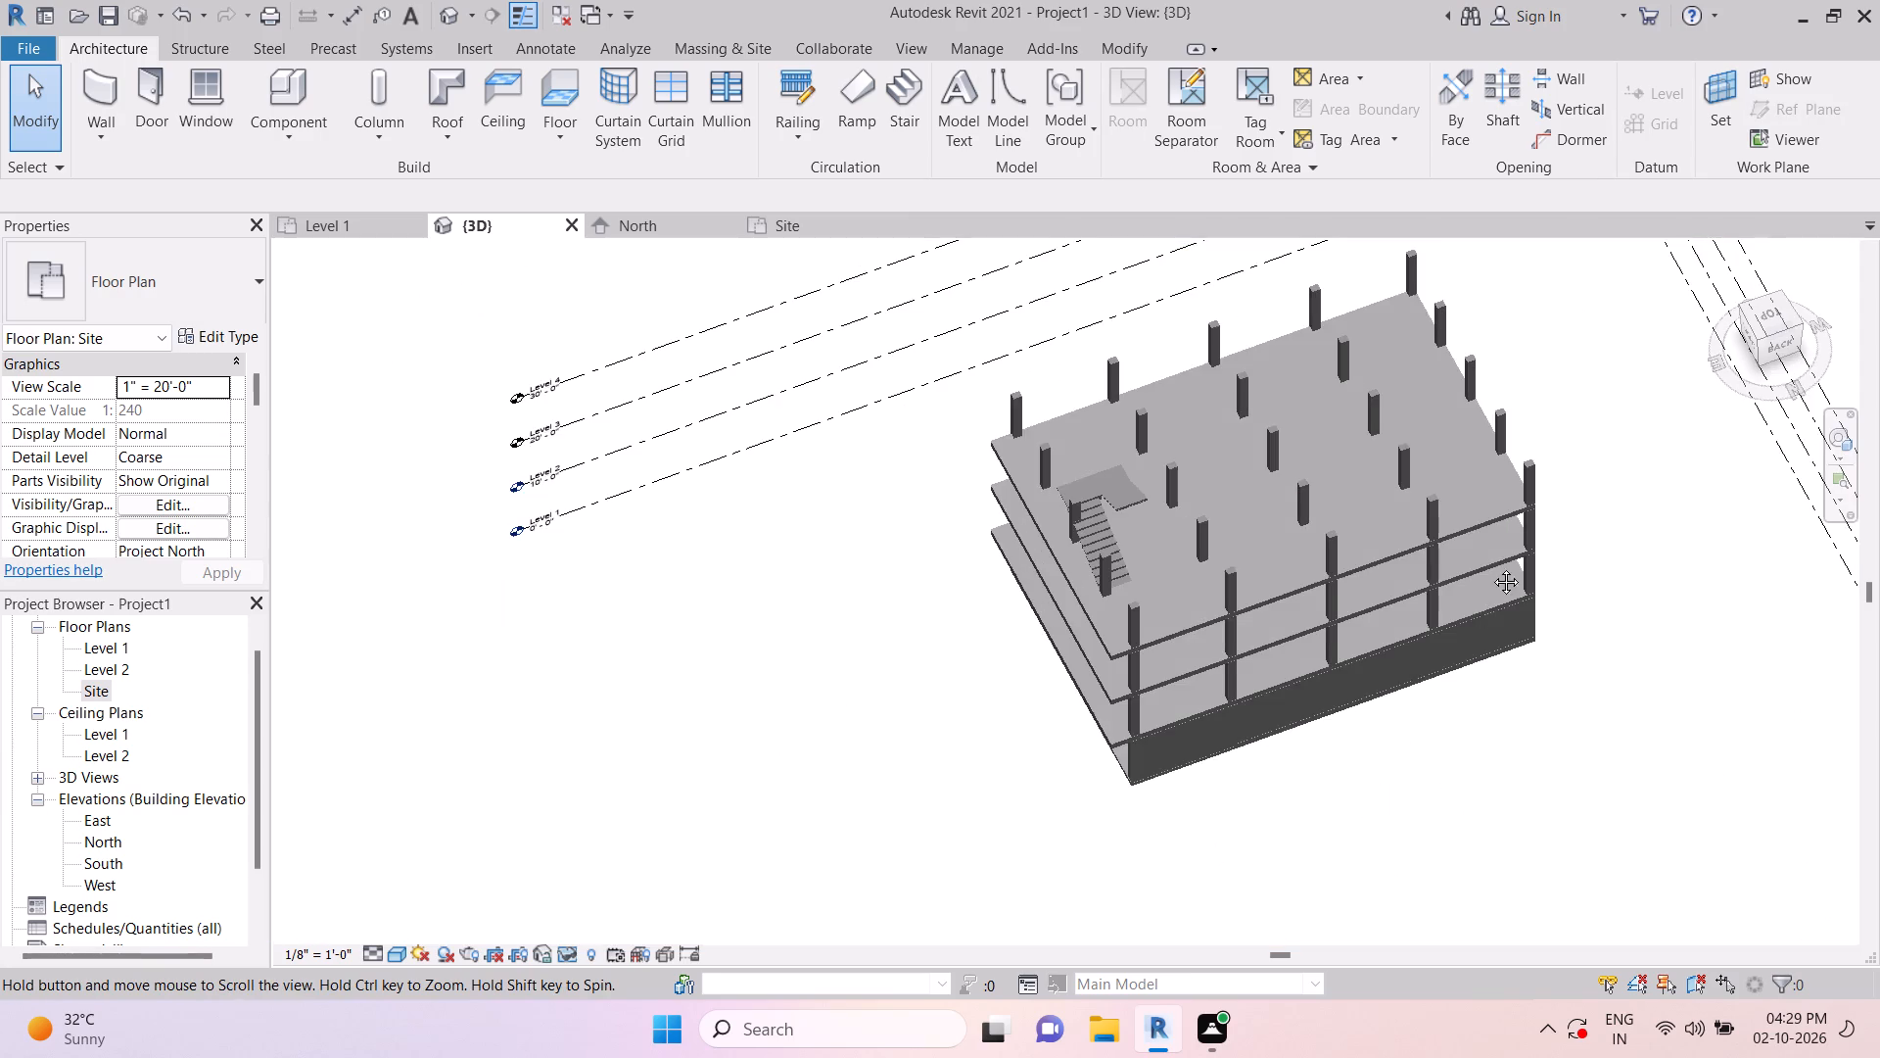
middle_click_drag(1491, 567, 1517, 506, "shift")
middle_click_drag(1228, 657, 918, 825)
scroll(1026, 602, "up", 1)
middle_click_drag(1020, 604, 967, 638)
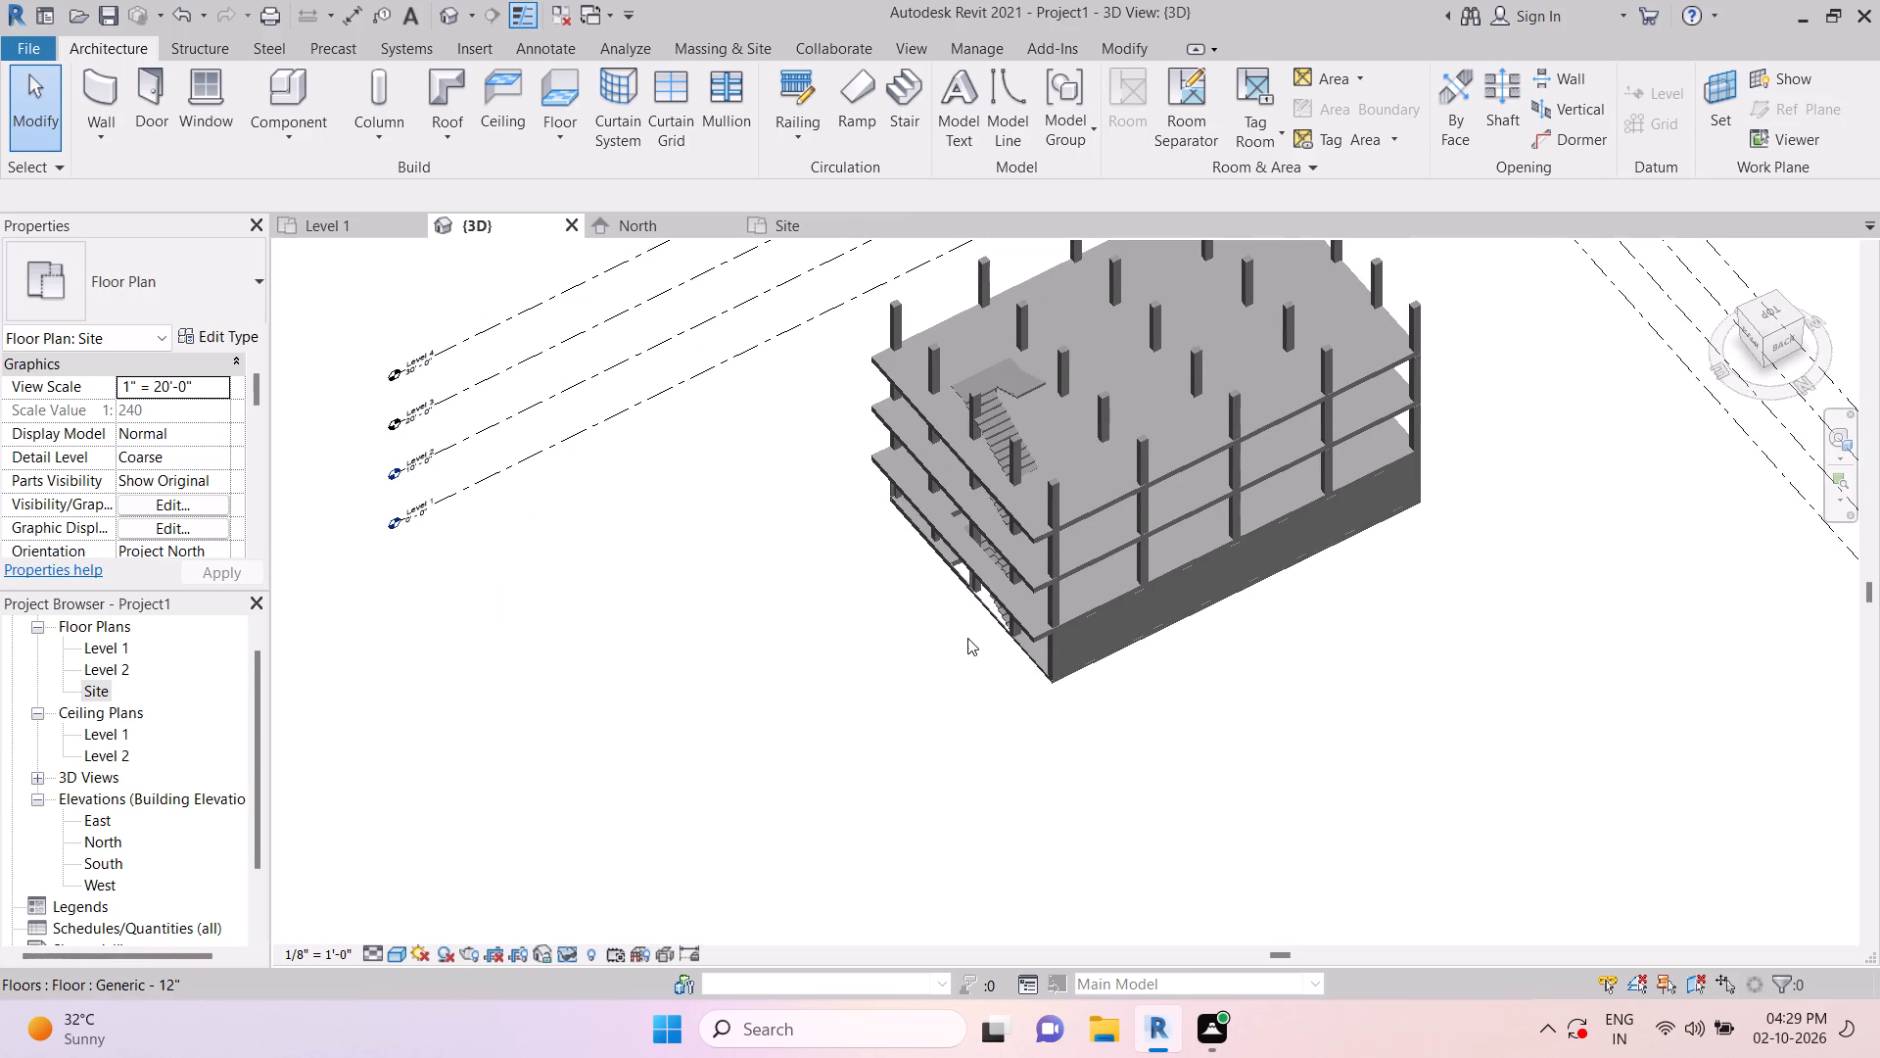
middle_click_drag(967, 638, 1113, 447)
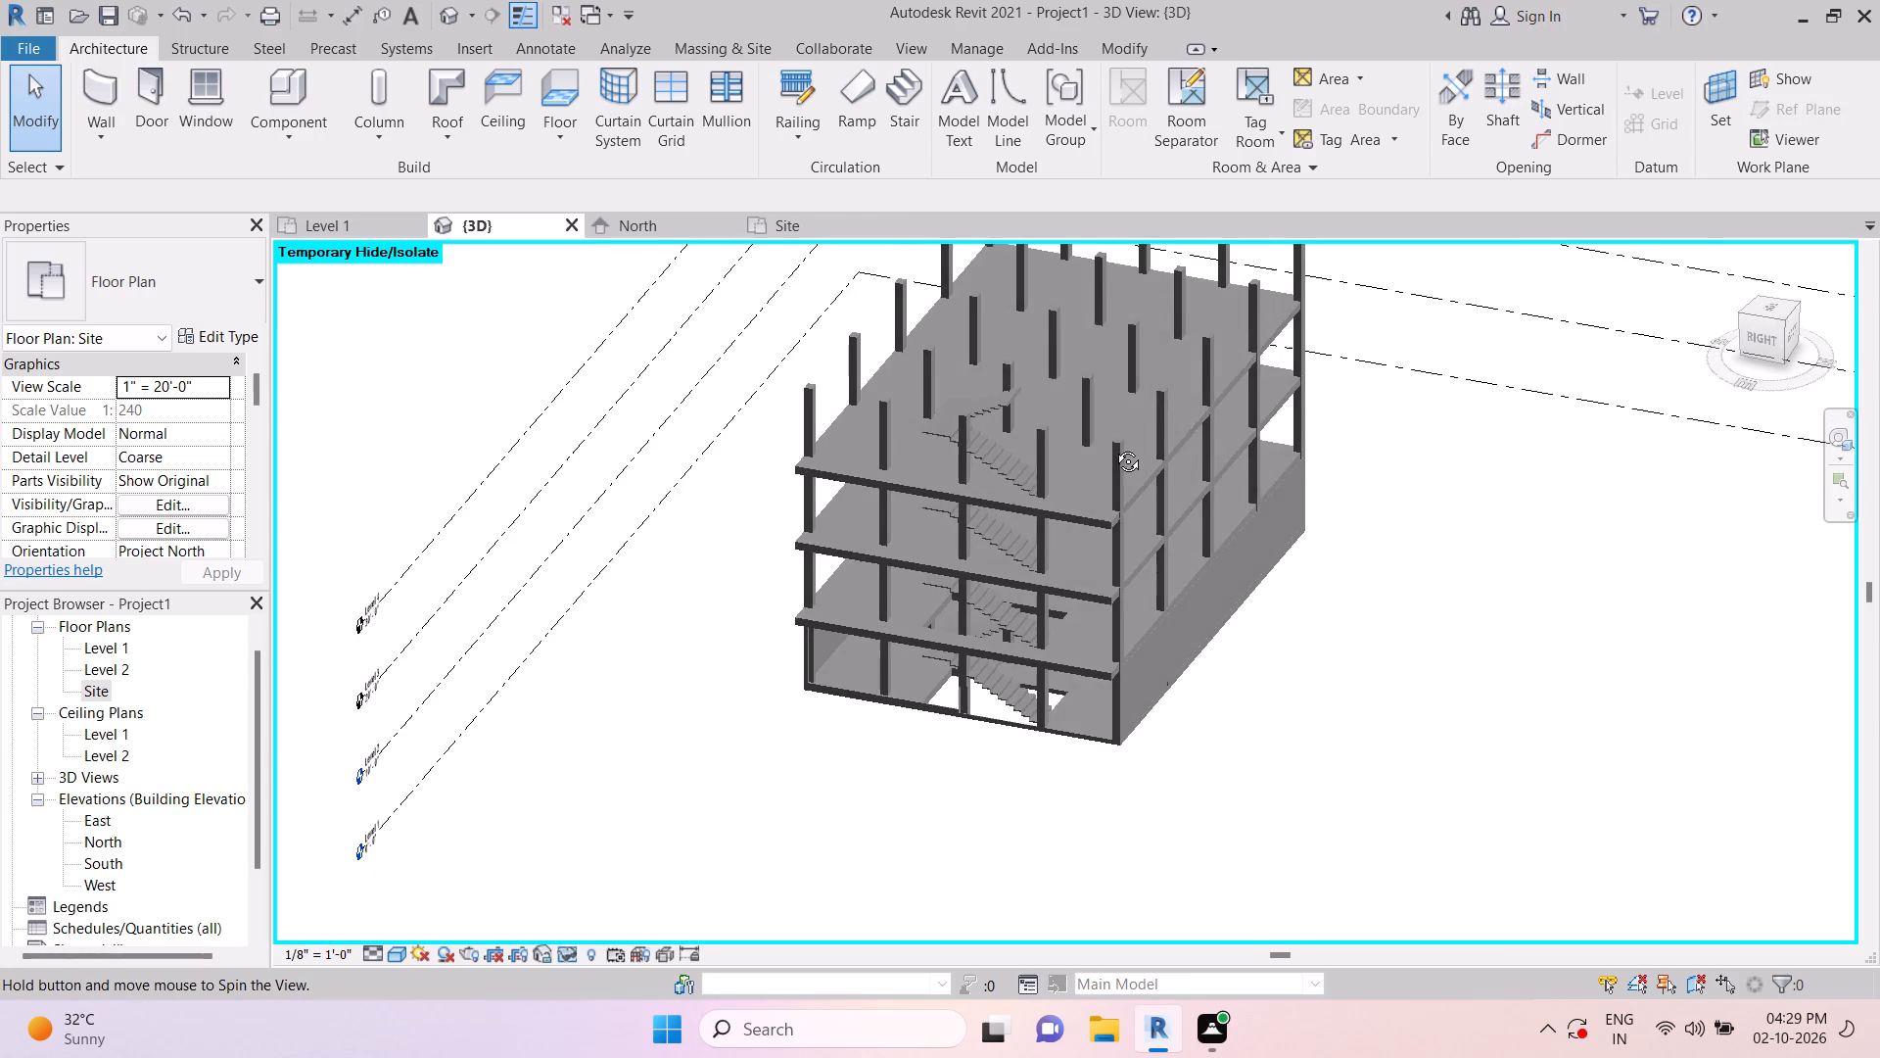
middle_click_drag(1113, 447, 1112, 448)
key("Escape")
scroll(944, 703, "up", 3)
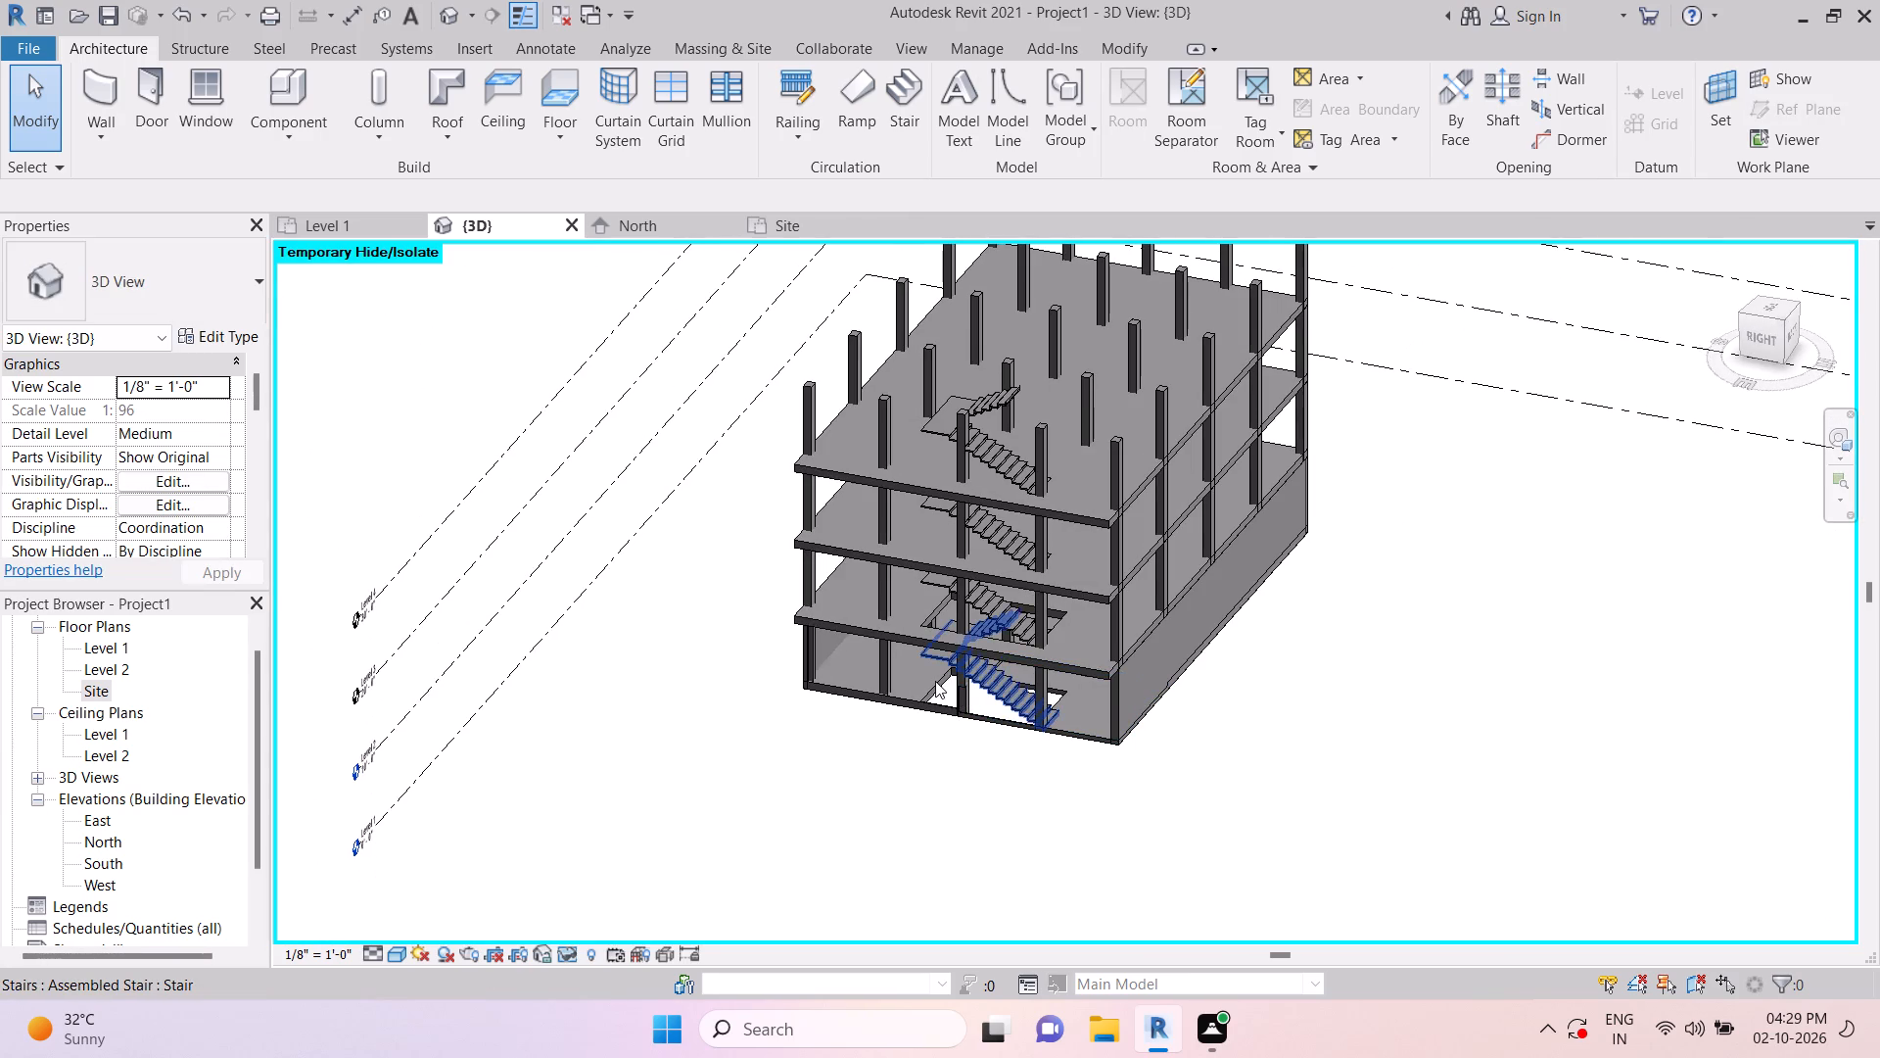
scroll(935, 681, "up", 2)
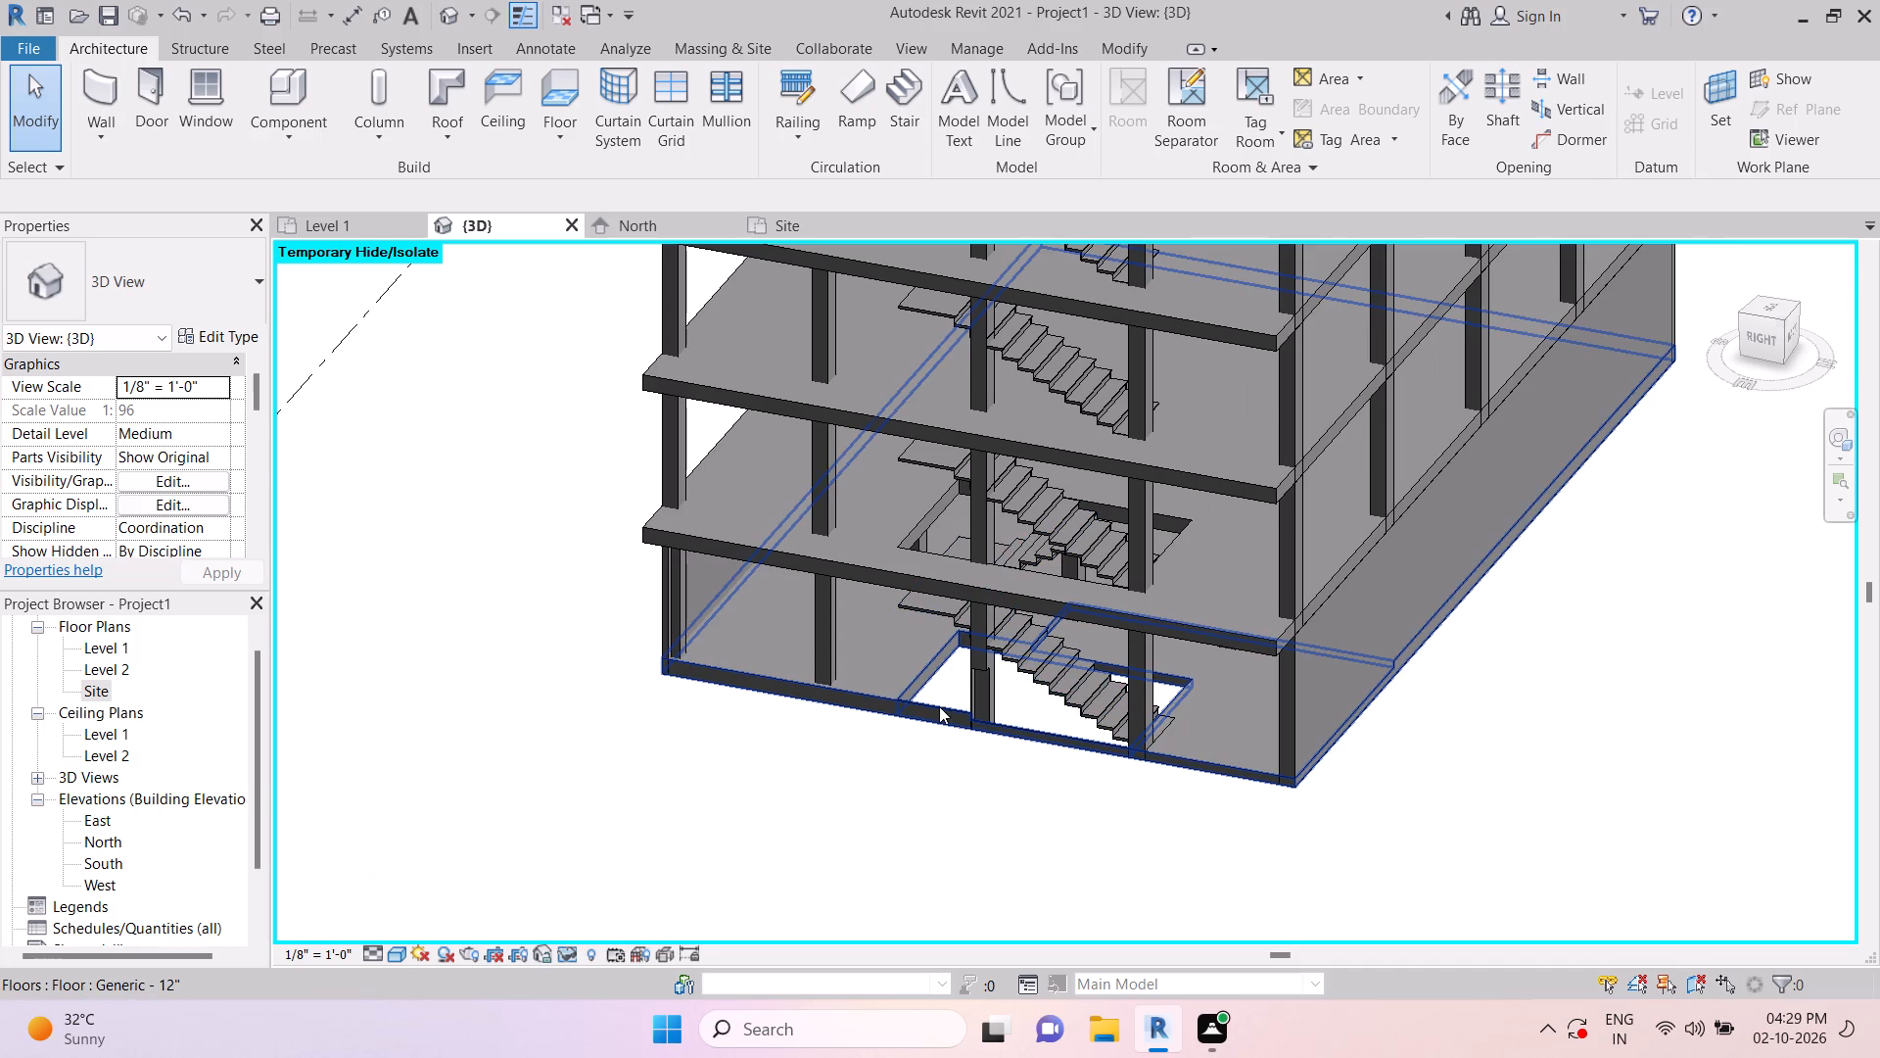
Extend the stair's shaft opening upward past the top slab, to an unconnected height of about 66 ft.
key("Tab")
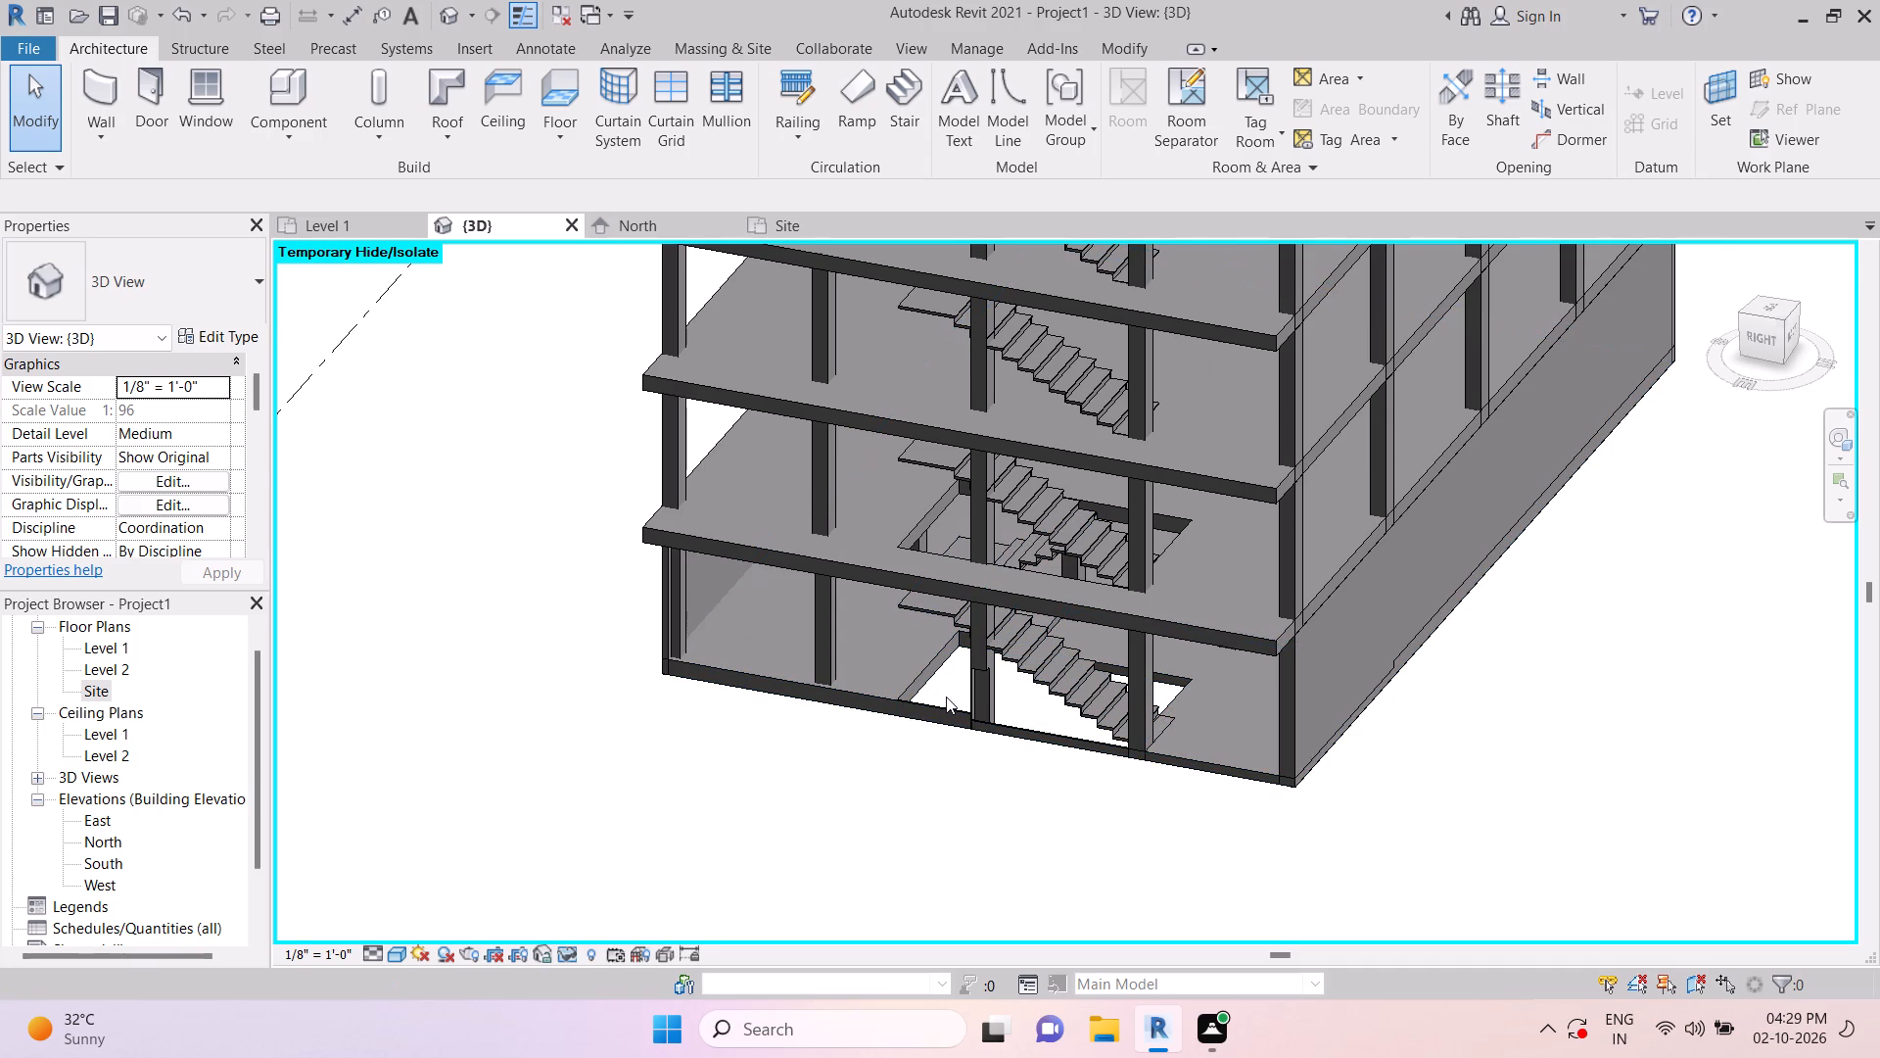
key("Tab")
key("Tab")
key("Tab")
key("Tab")
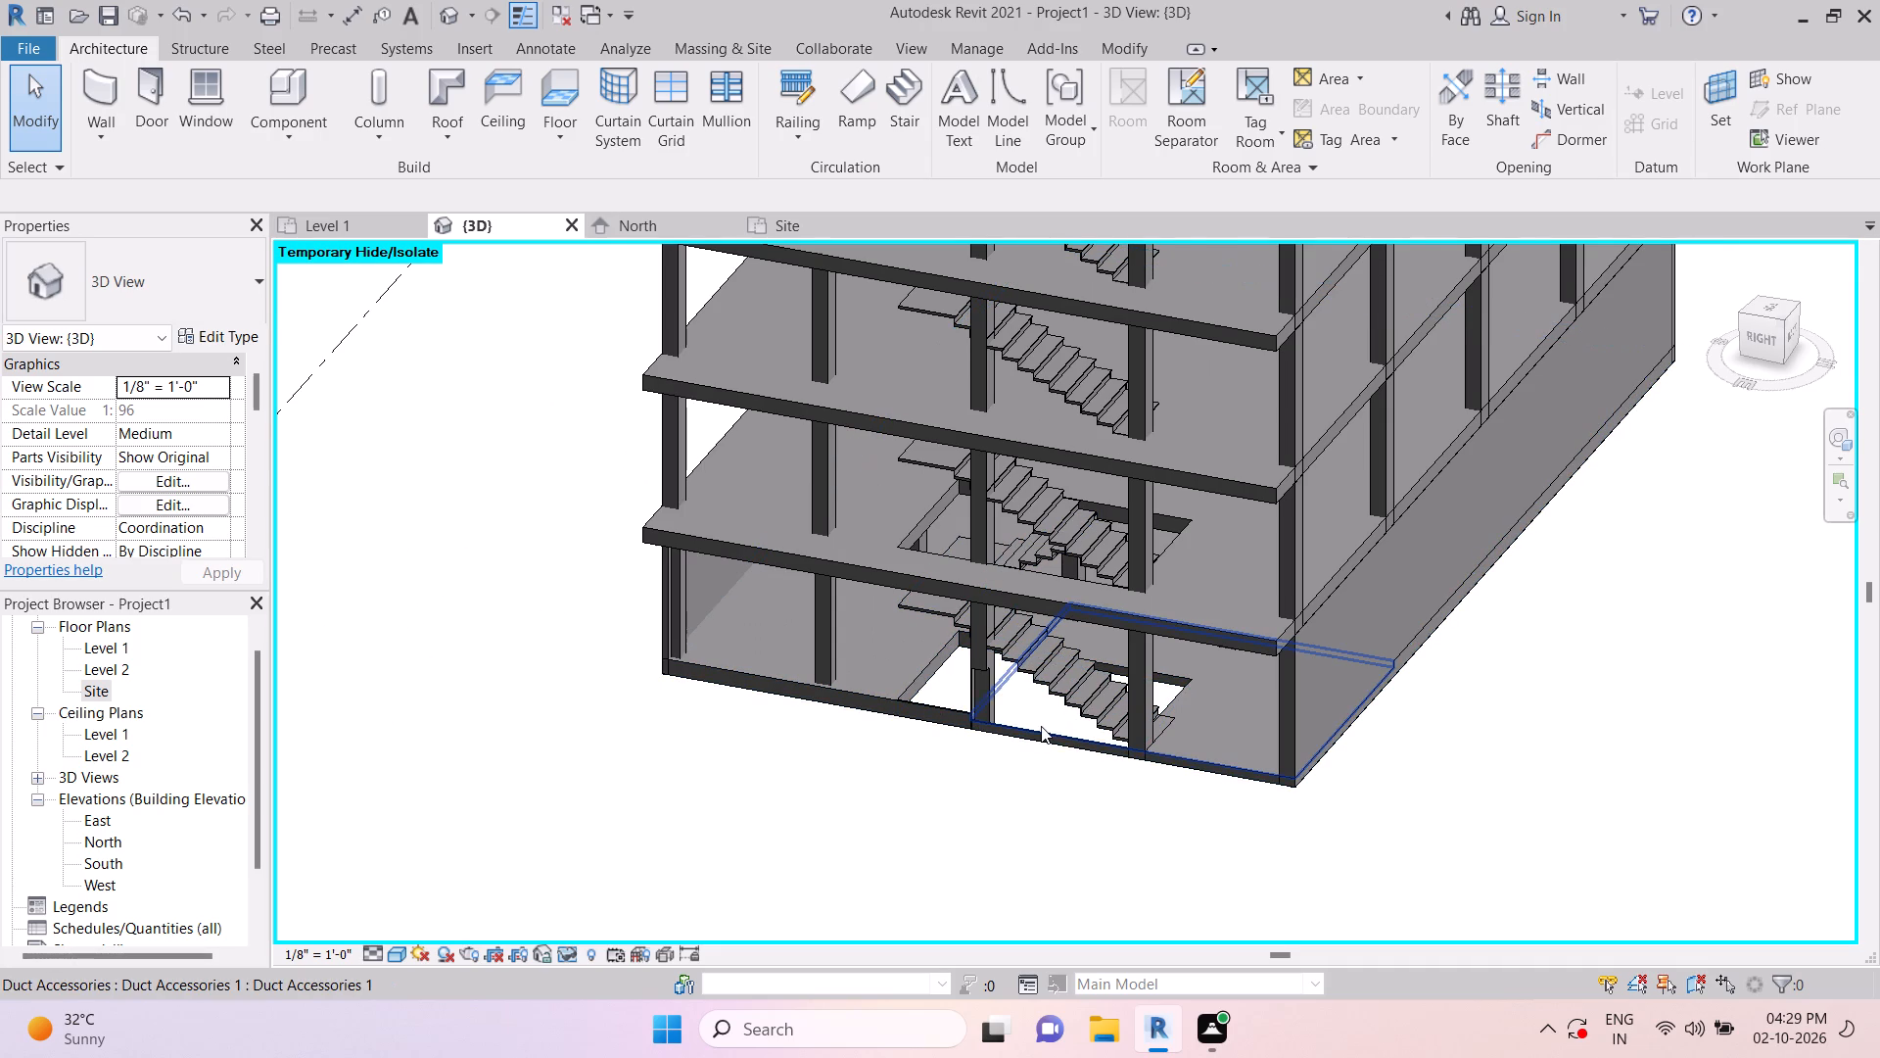
key("Tab")
key("Tab")
key("Tab")
key("Tab")
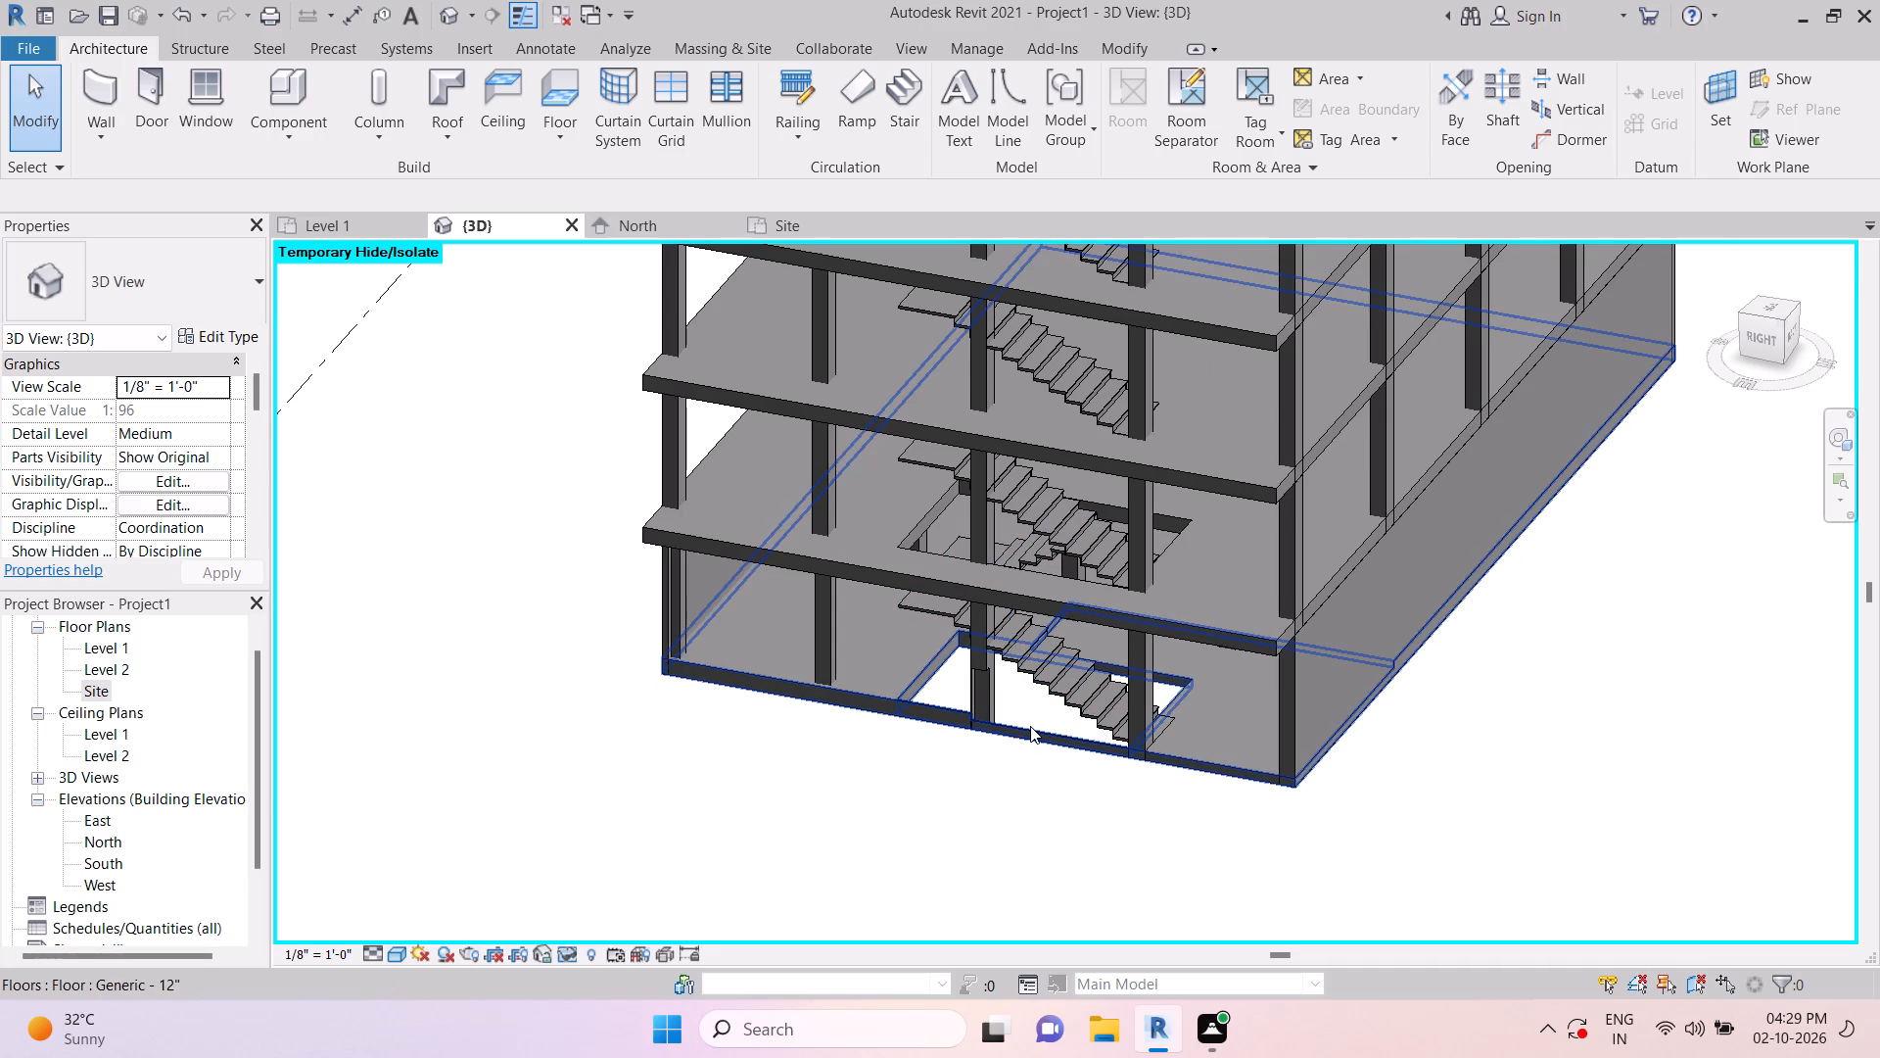
key("Tab")
left_click(946, 677)
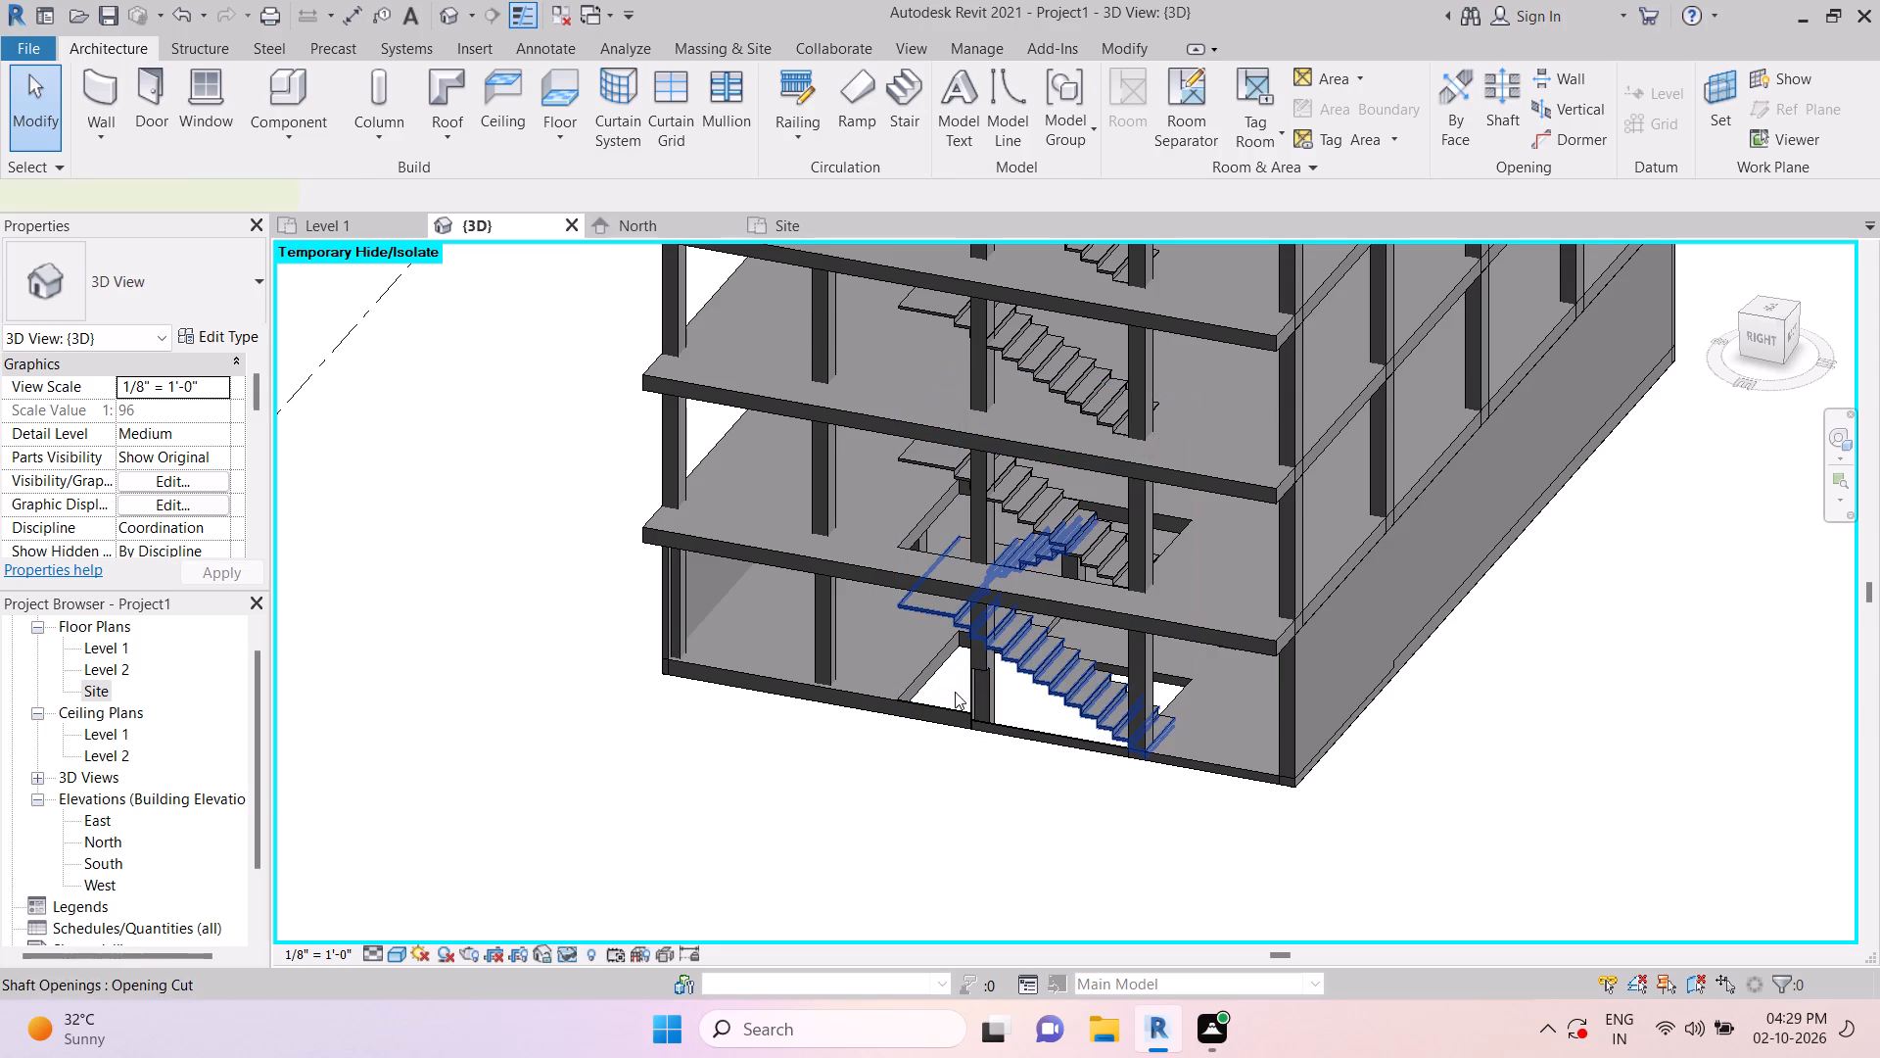
key("Escape")
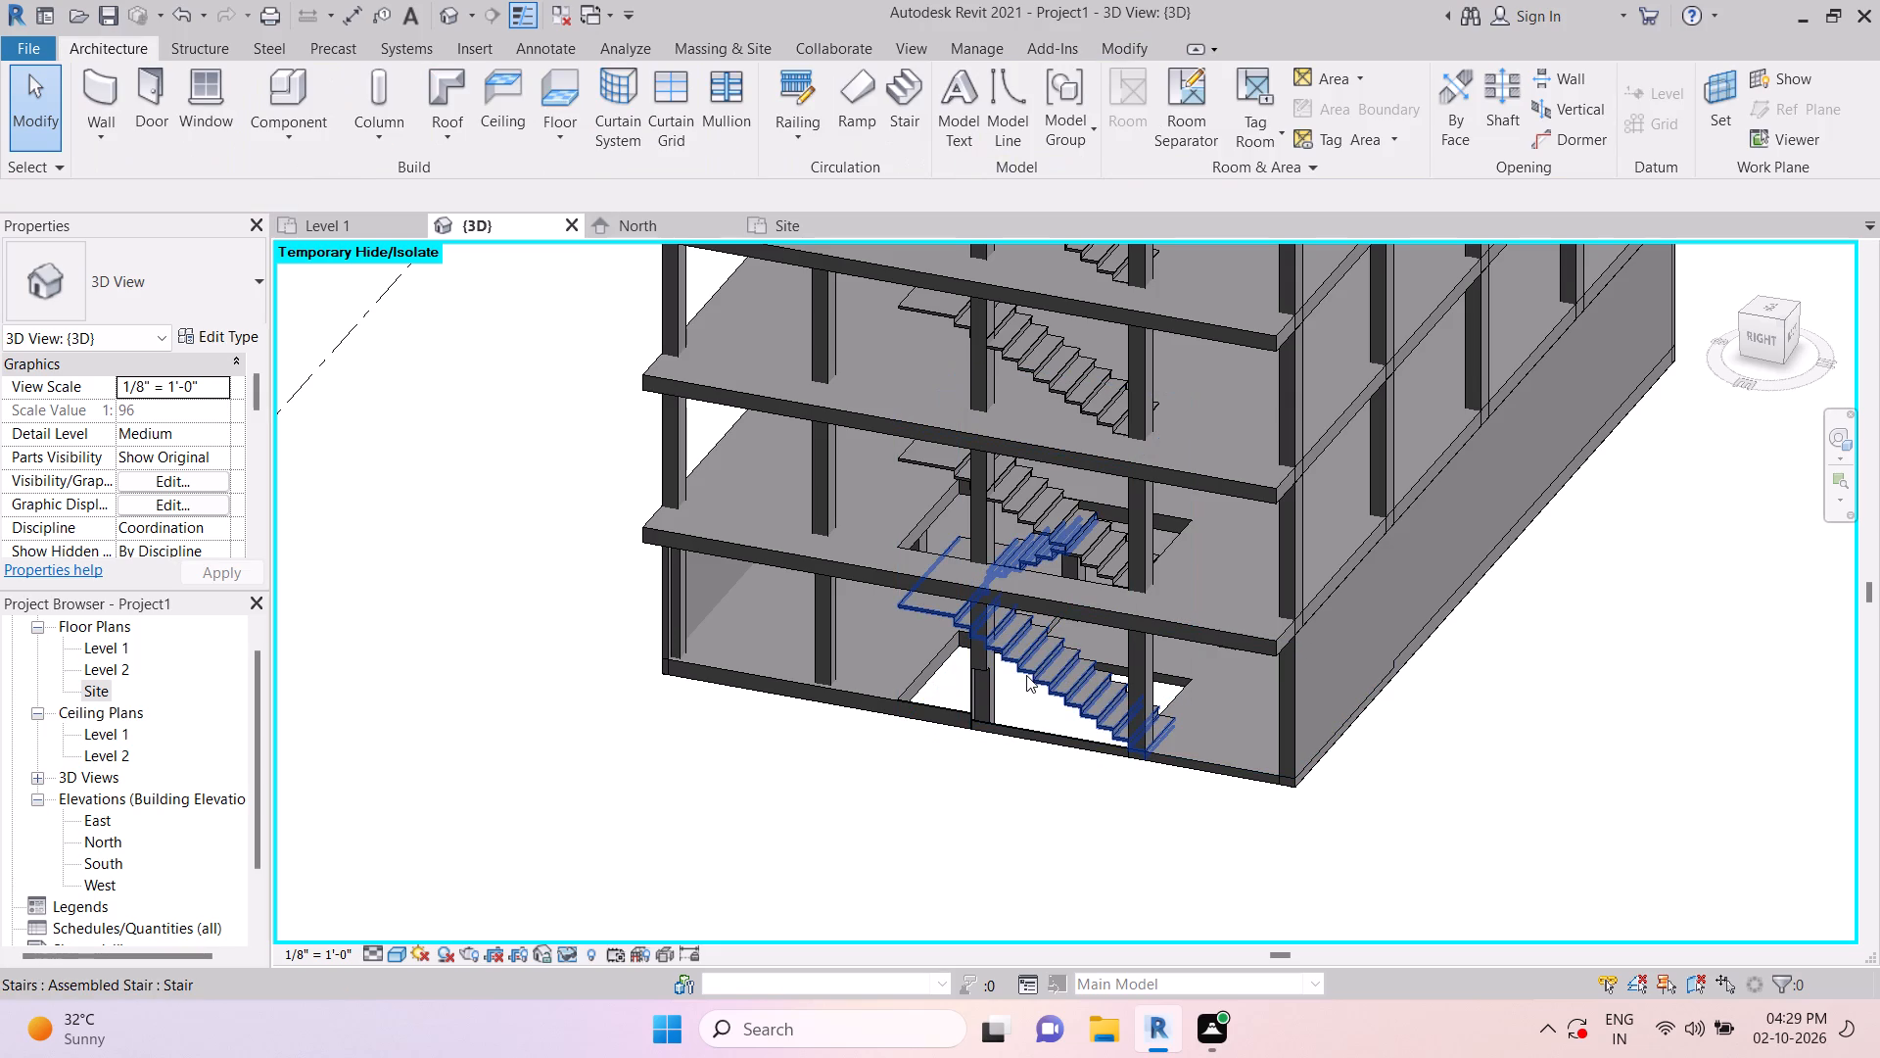
key("Tab")
key("Tab")
key("Tab")
key("Tab")
key("Tab")
key("Tab")
key("Tab")
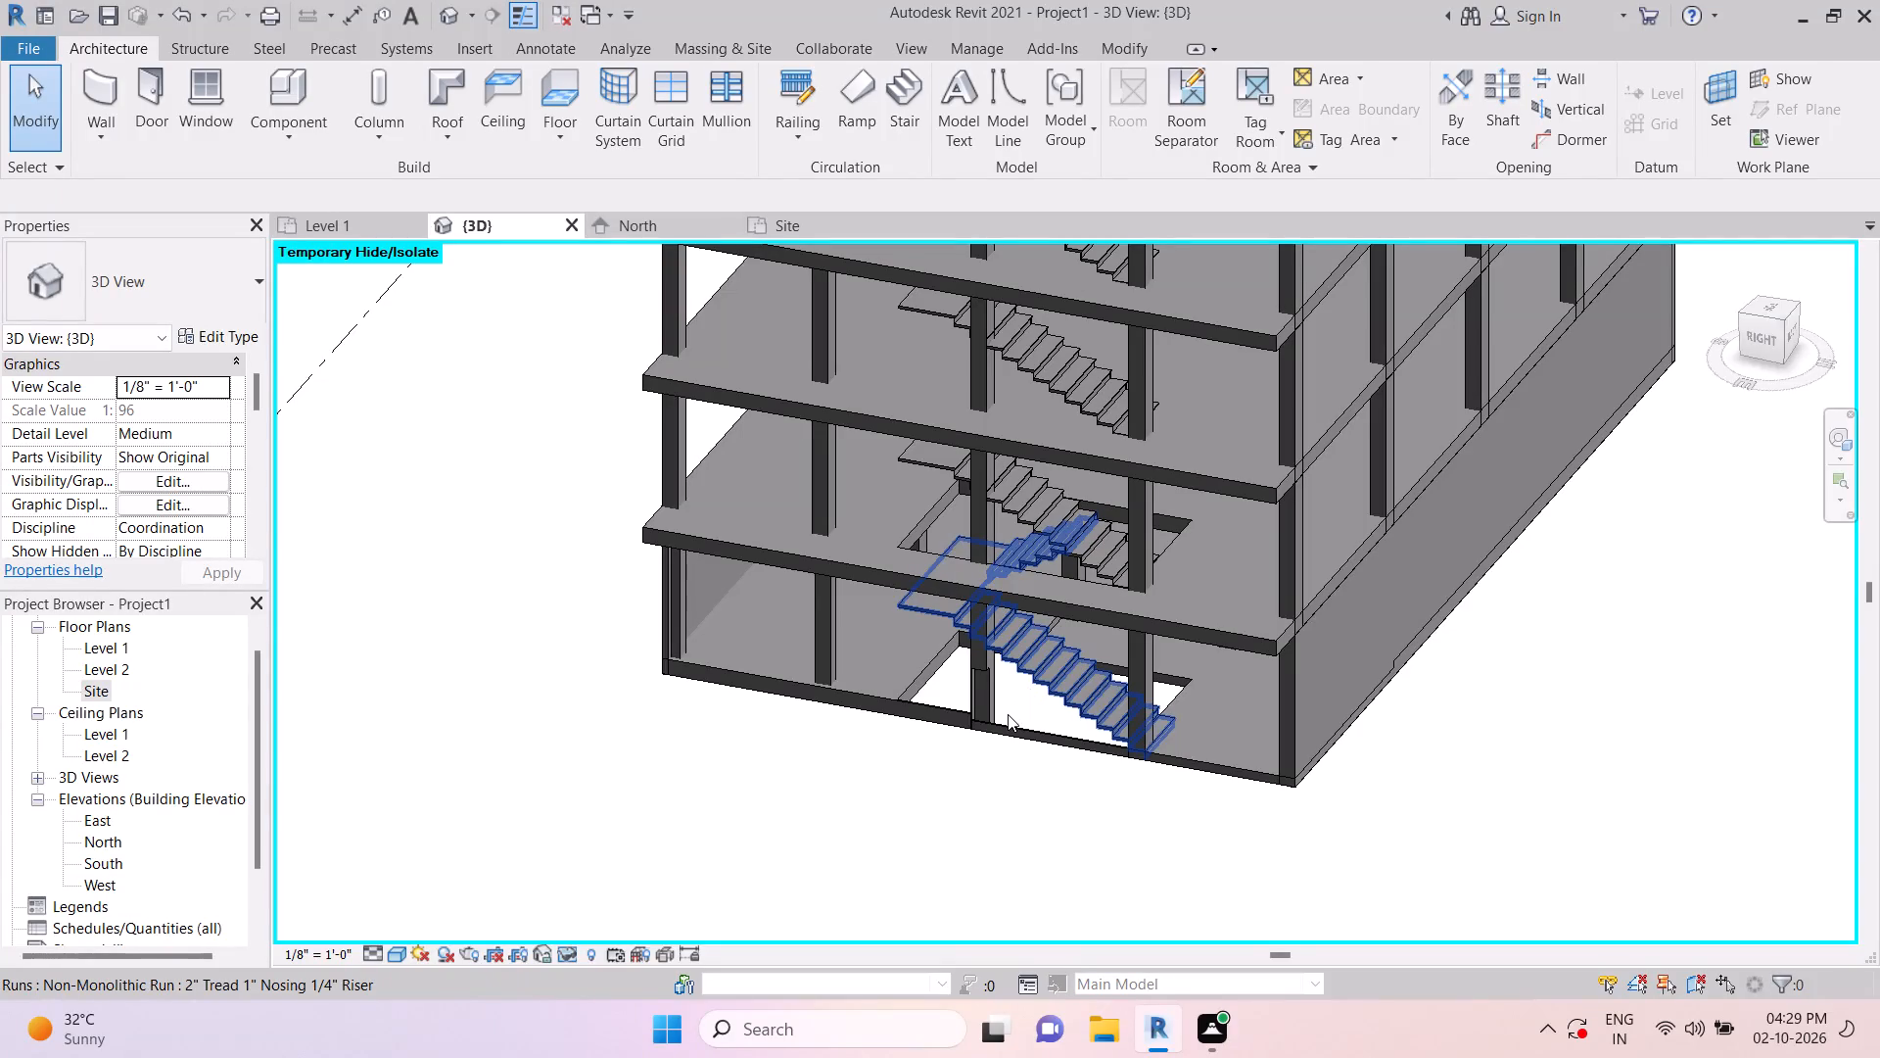
scroll(966, 676, "up", 5)
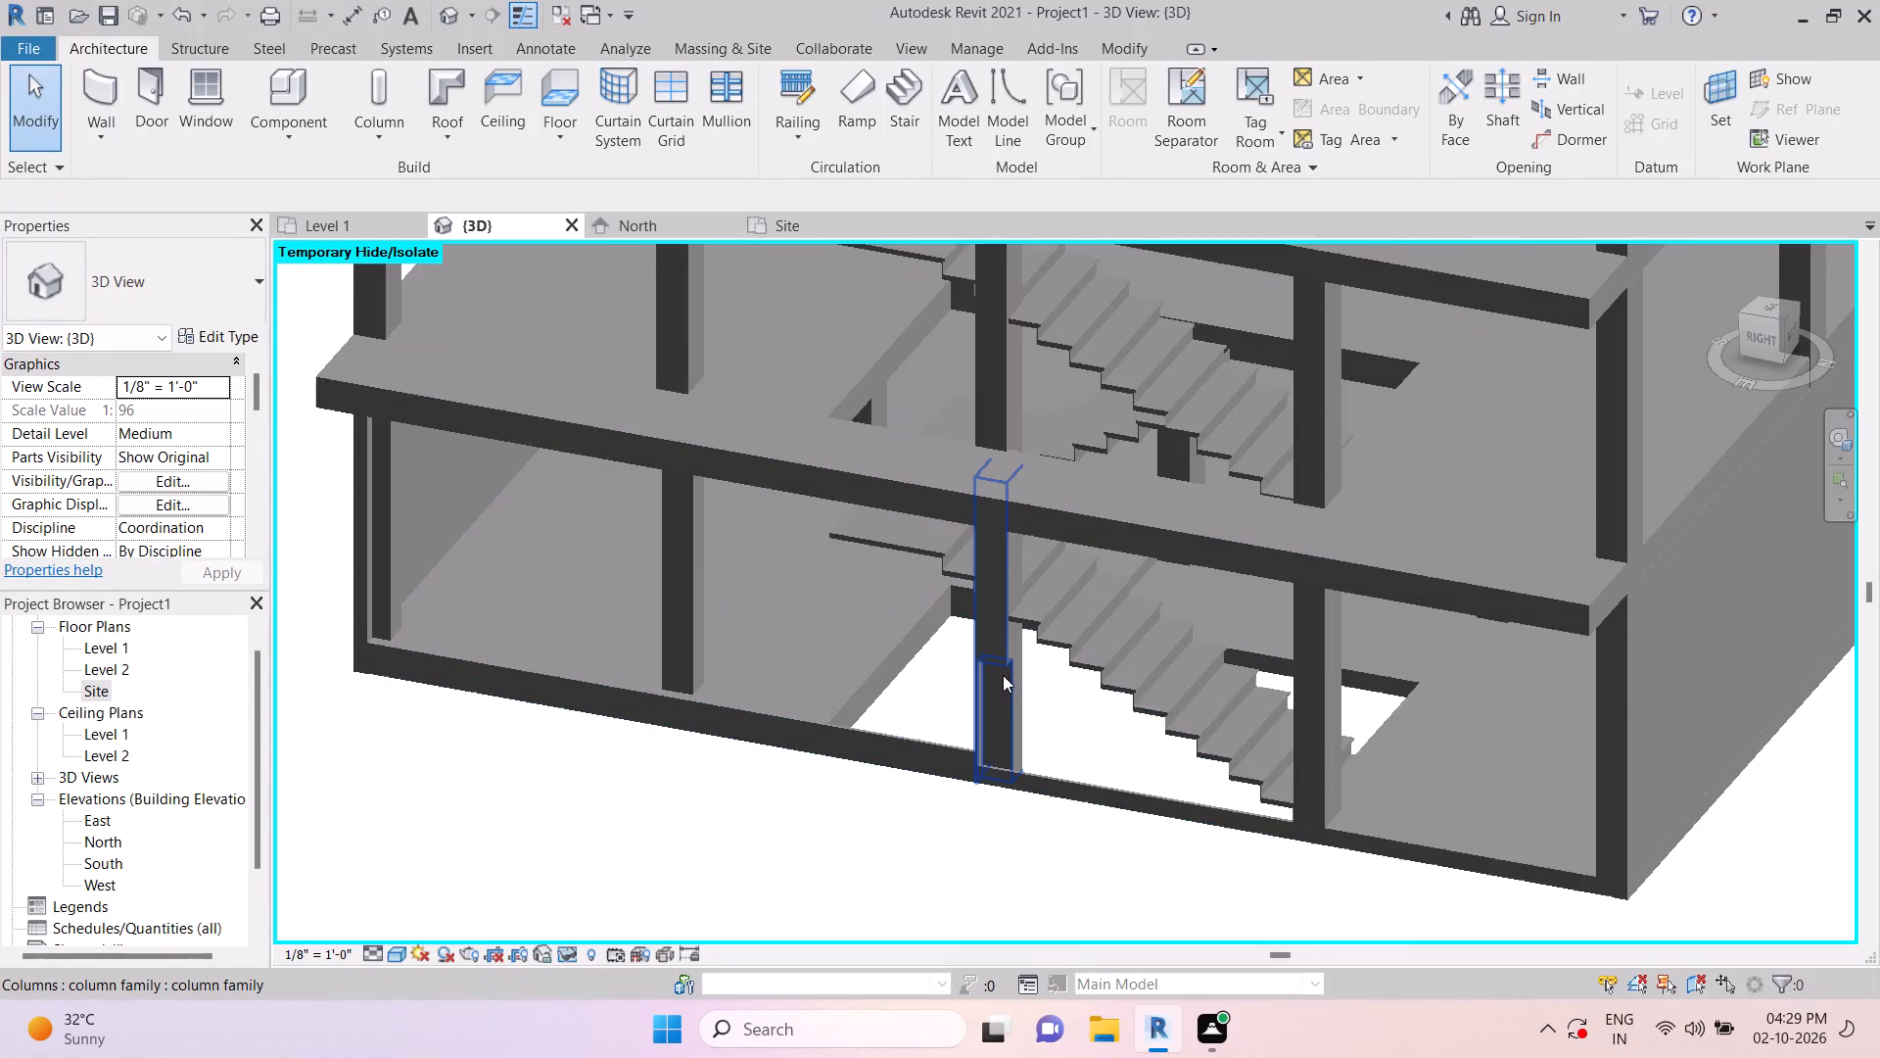
scroll(1011, 677, "up", 5)
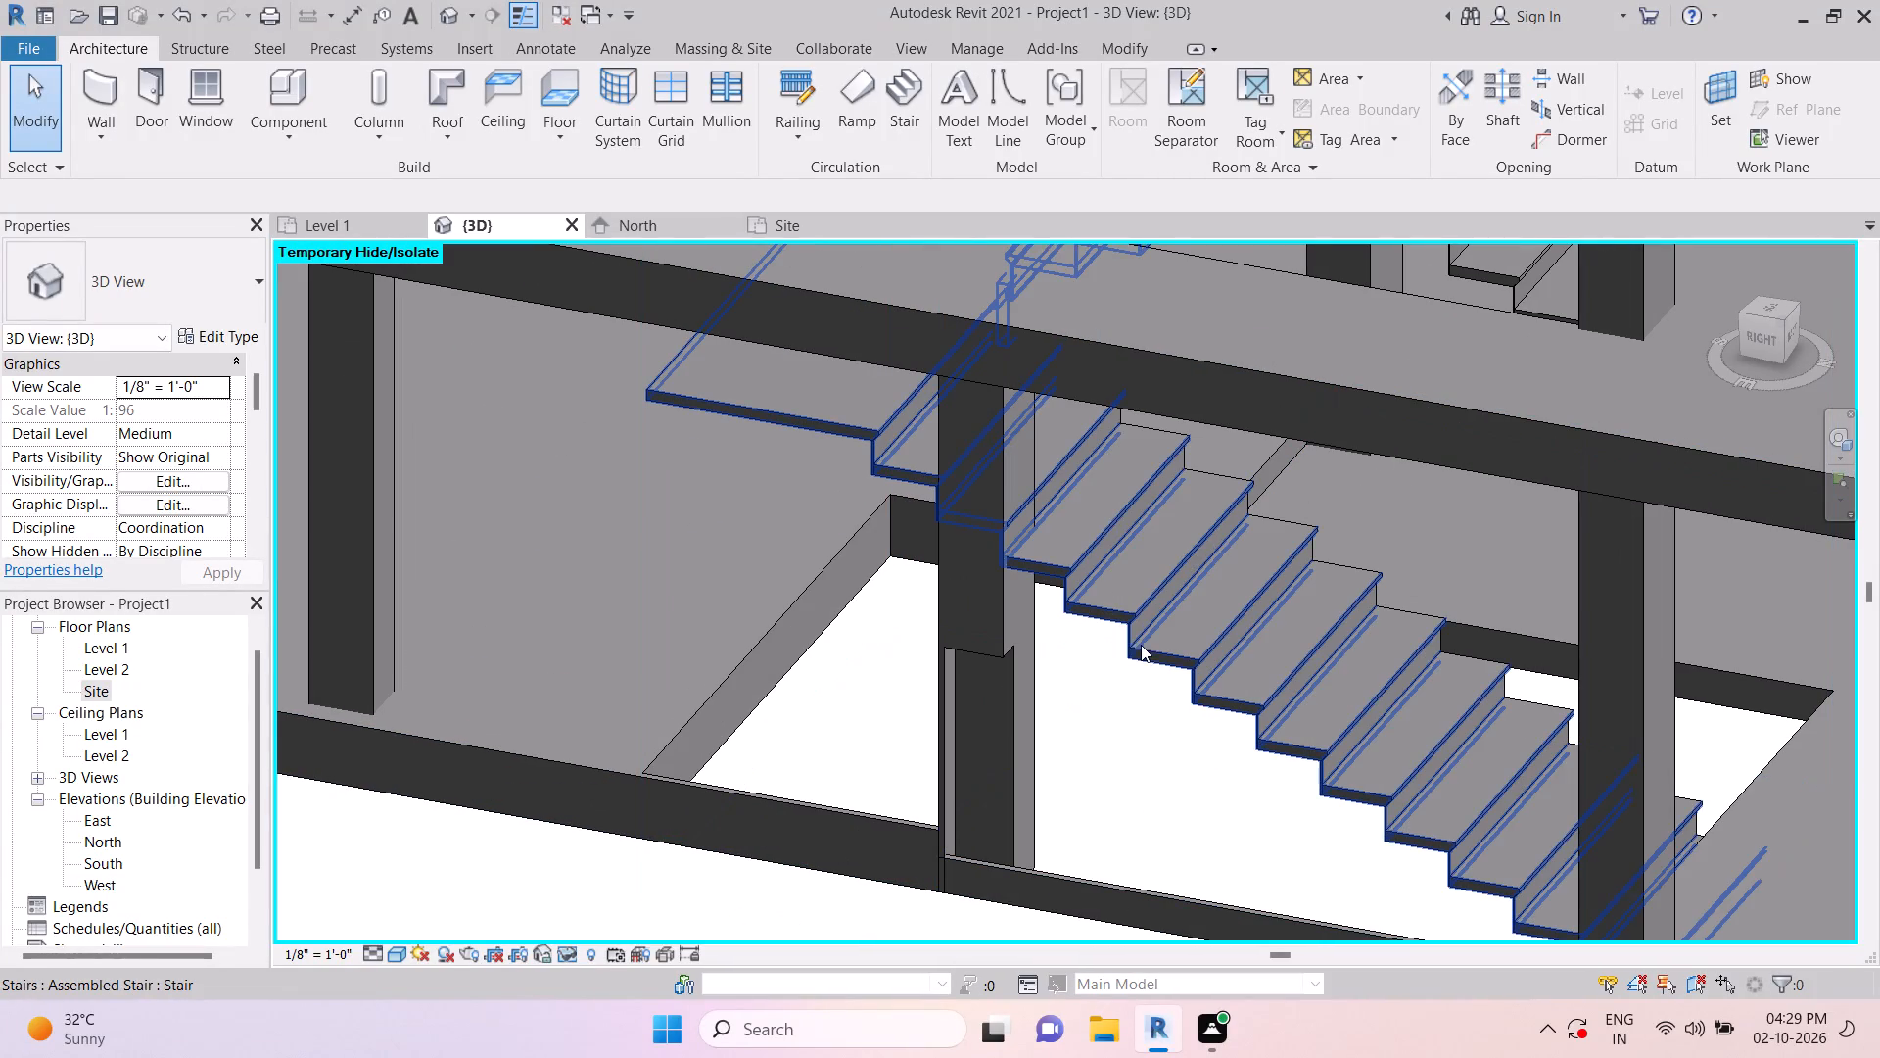
left_click(1147, 667)
scroll(1145, 669, "down", 5)
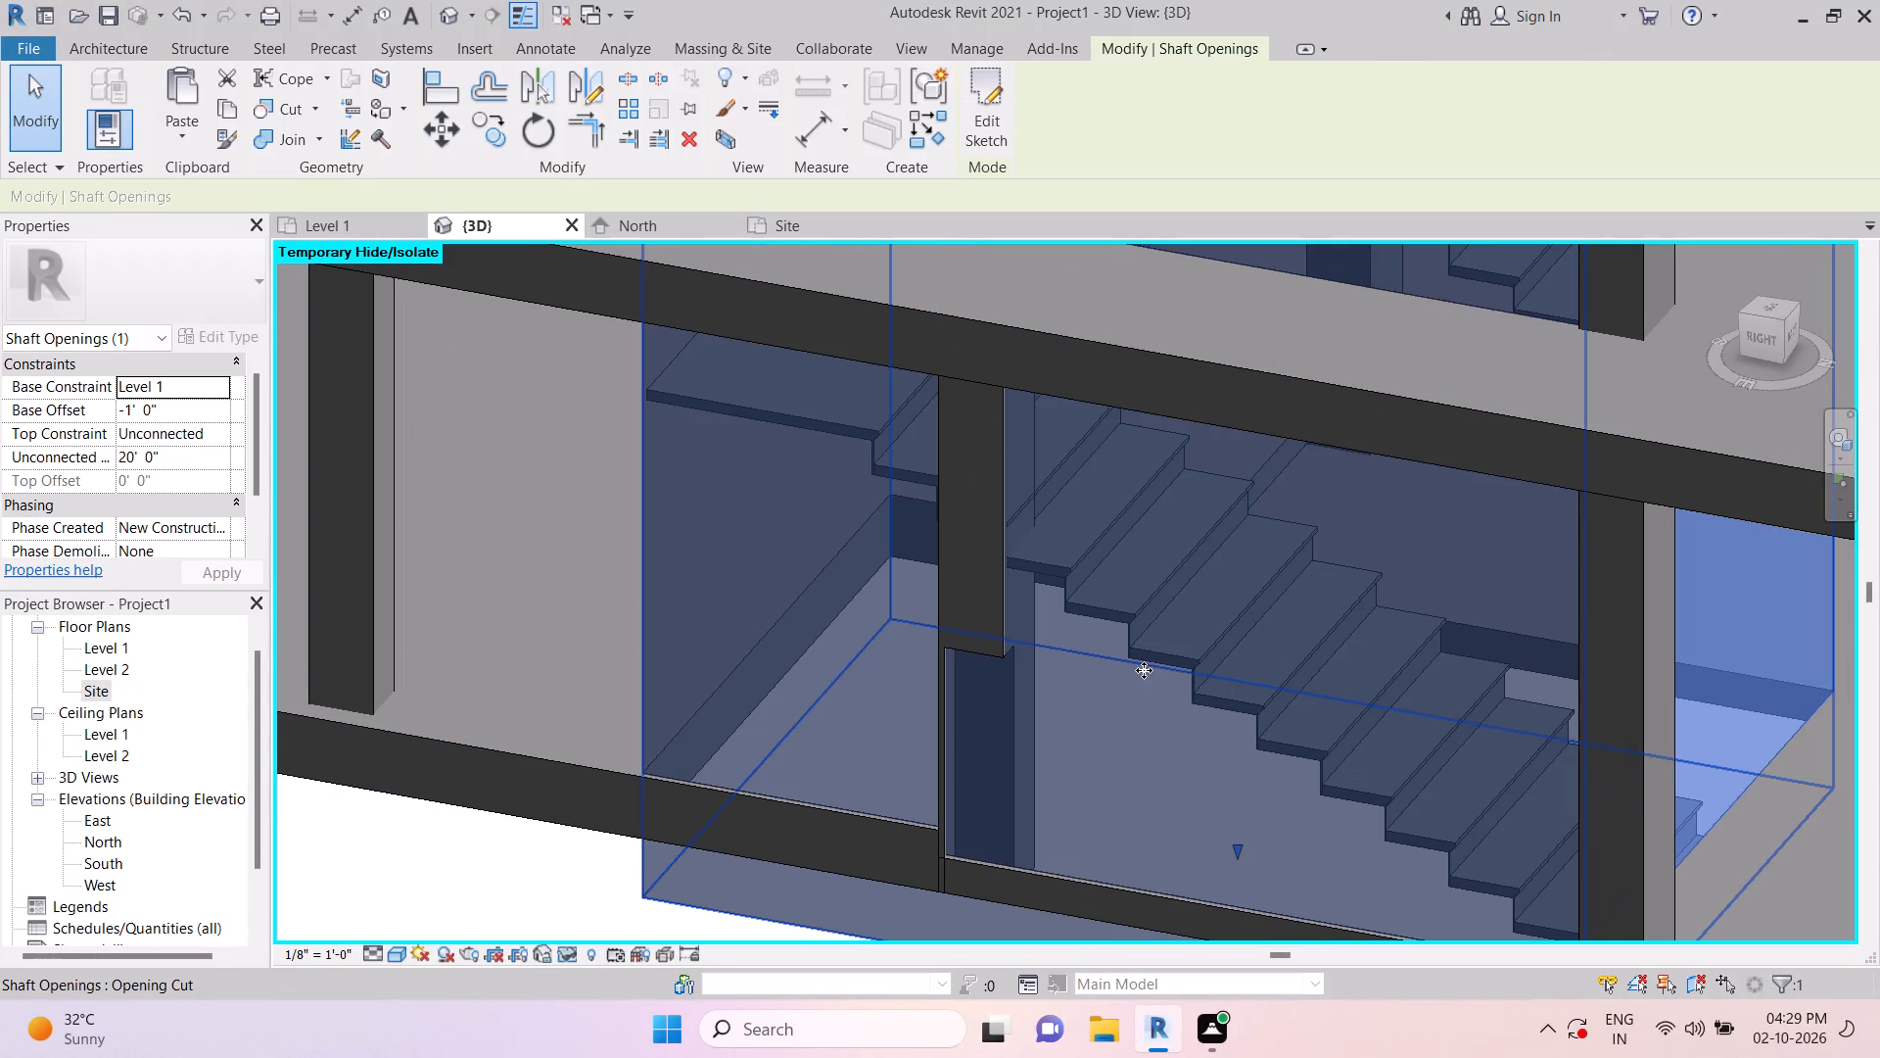
scroll(1144, 670, "down", 14)
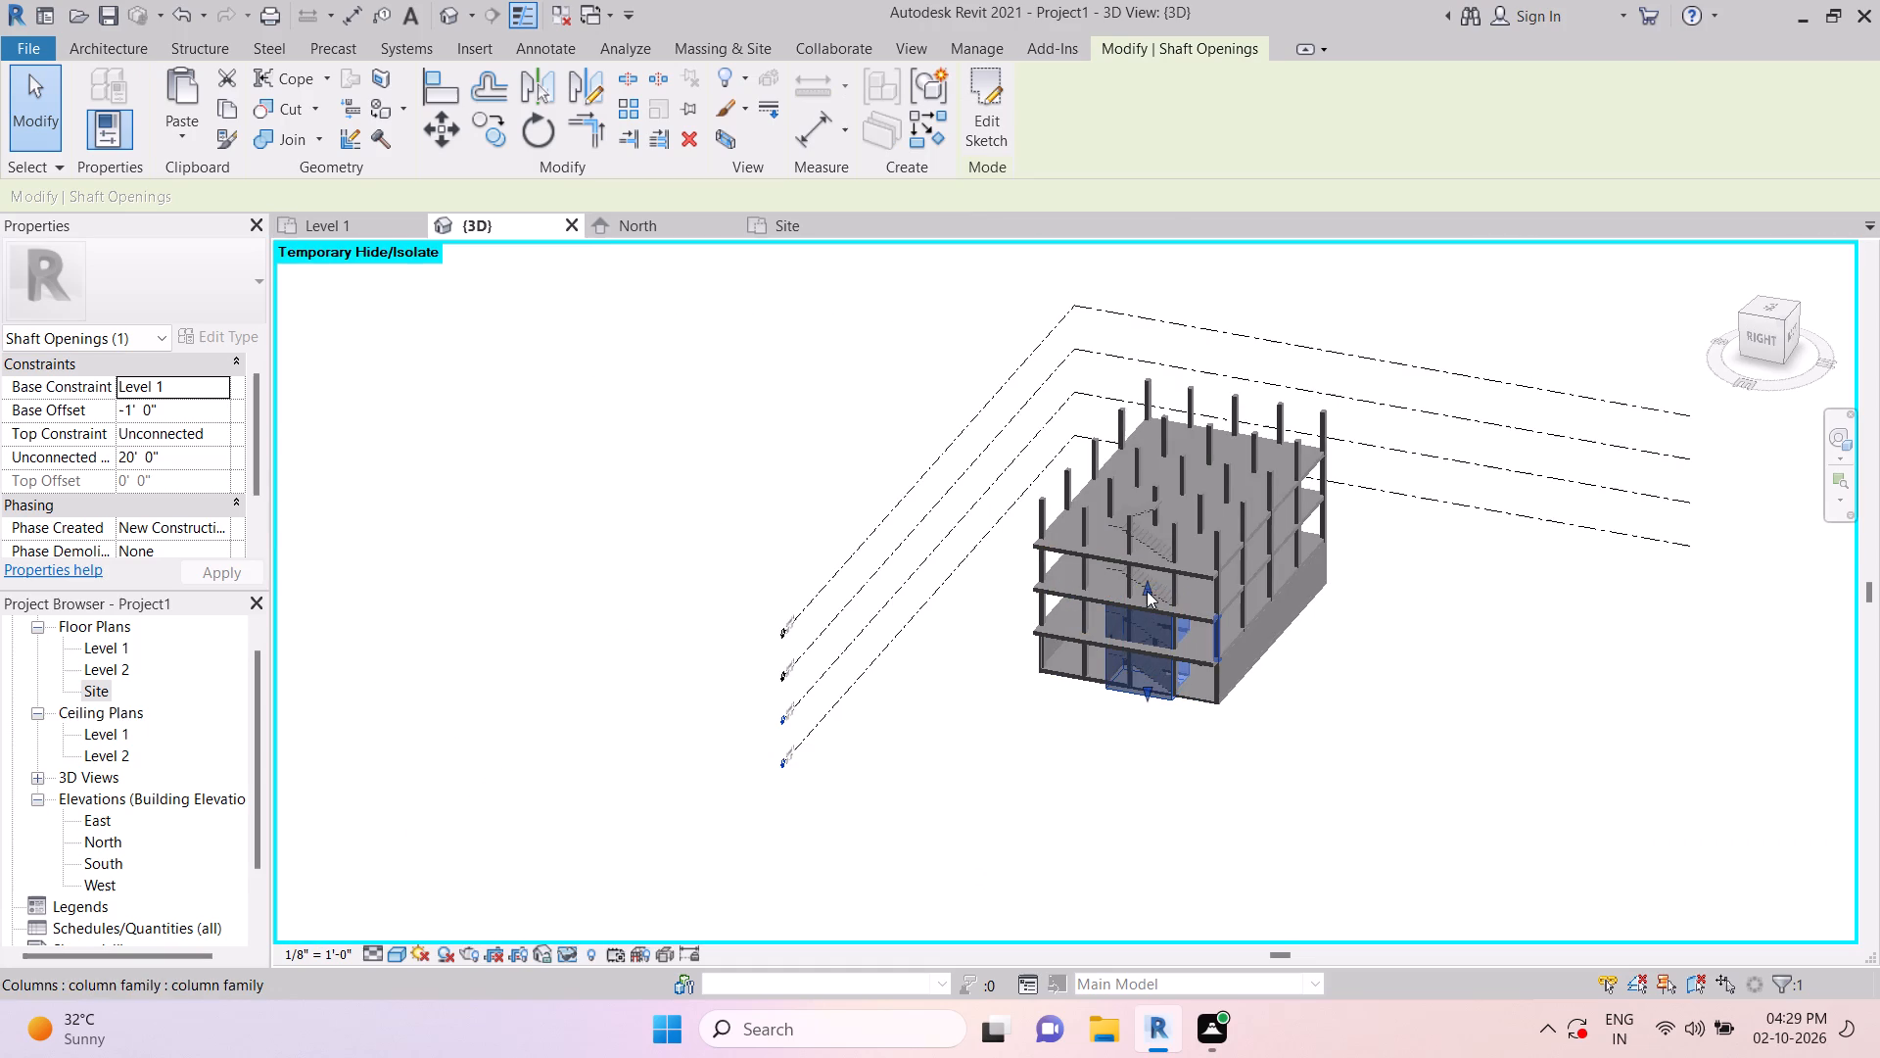
left_click_drag(1147, 586, 1118, 349)
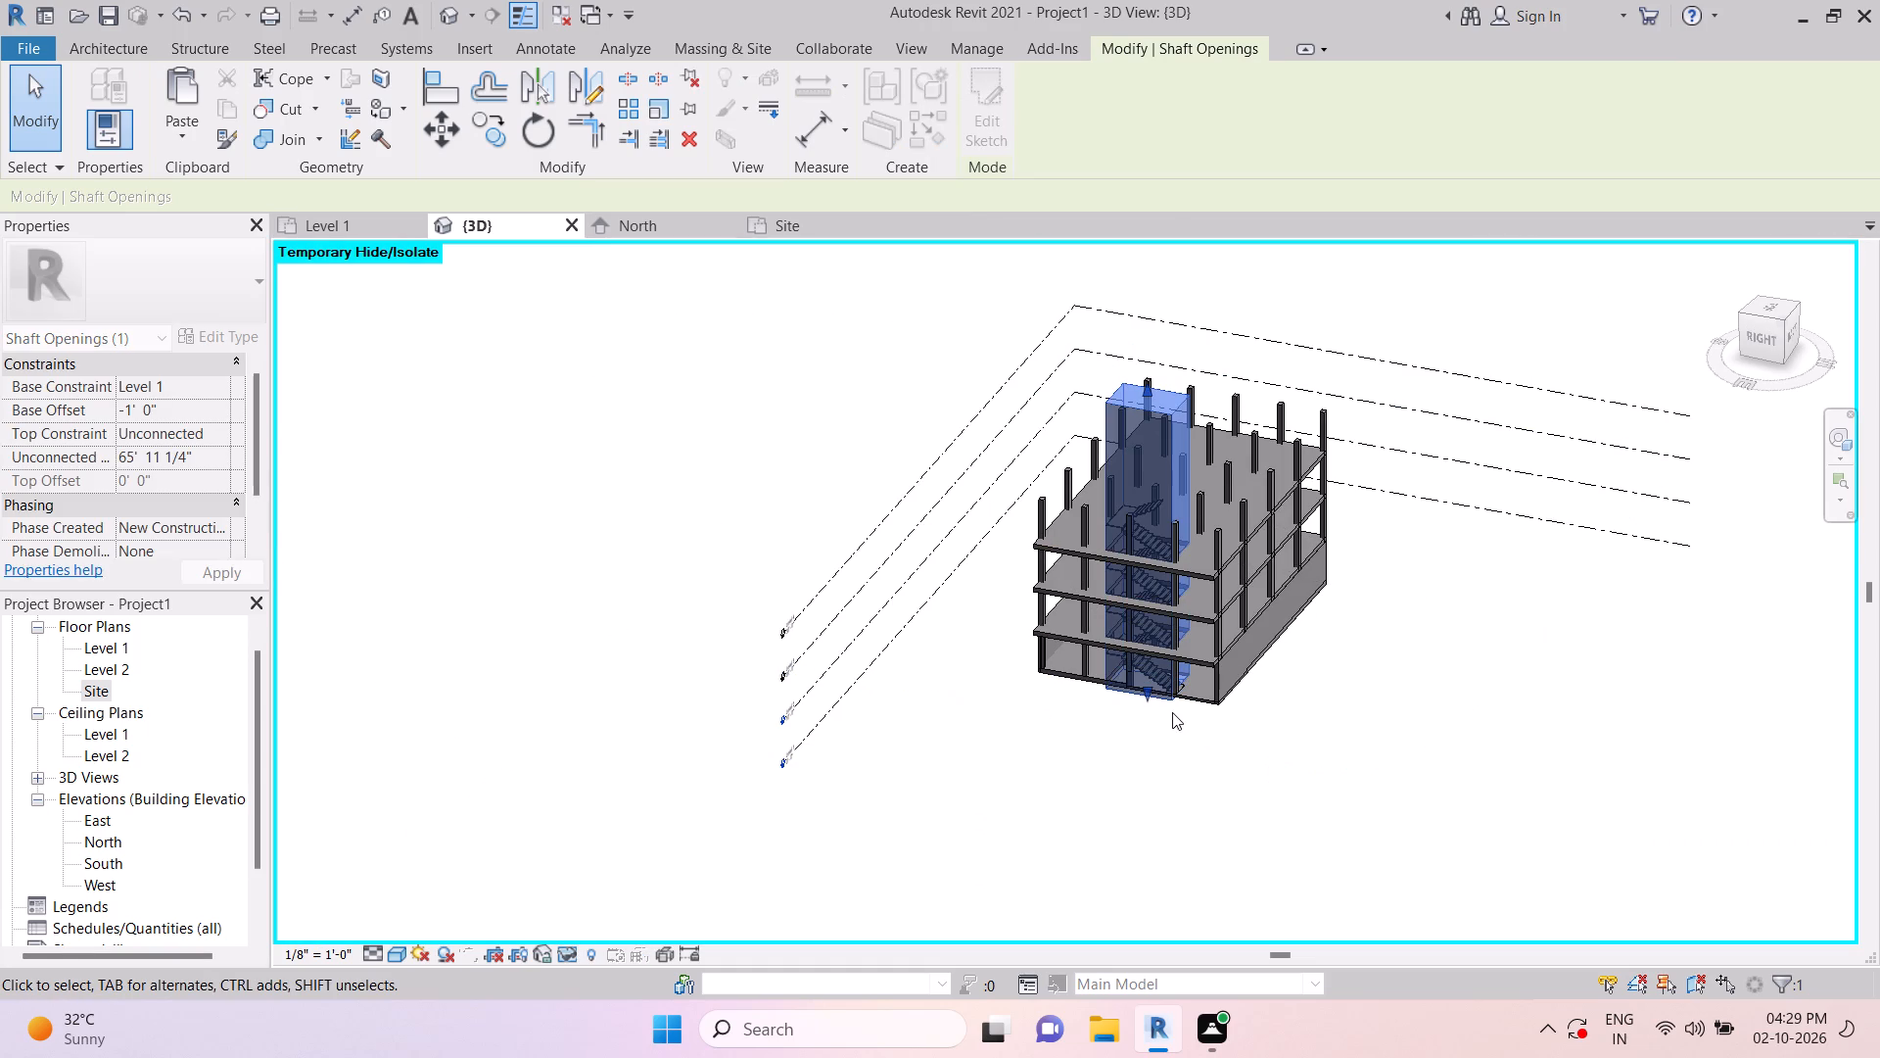
key("Escape")
Delete the topmost stair flight standing above the uppermost slab.
middle_click_drag(1364, 793, 1163, 842, "shift")
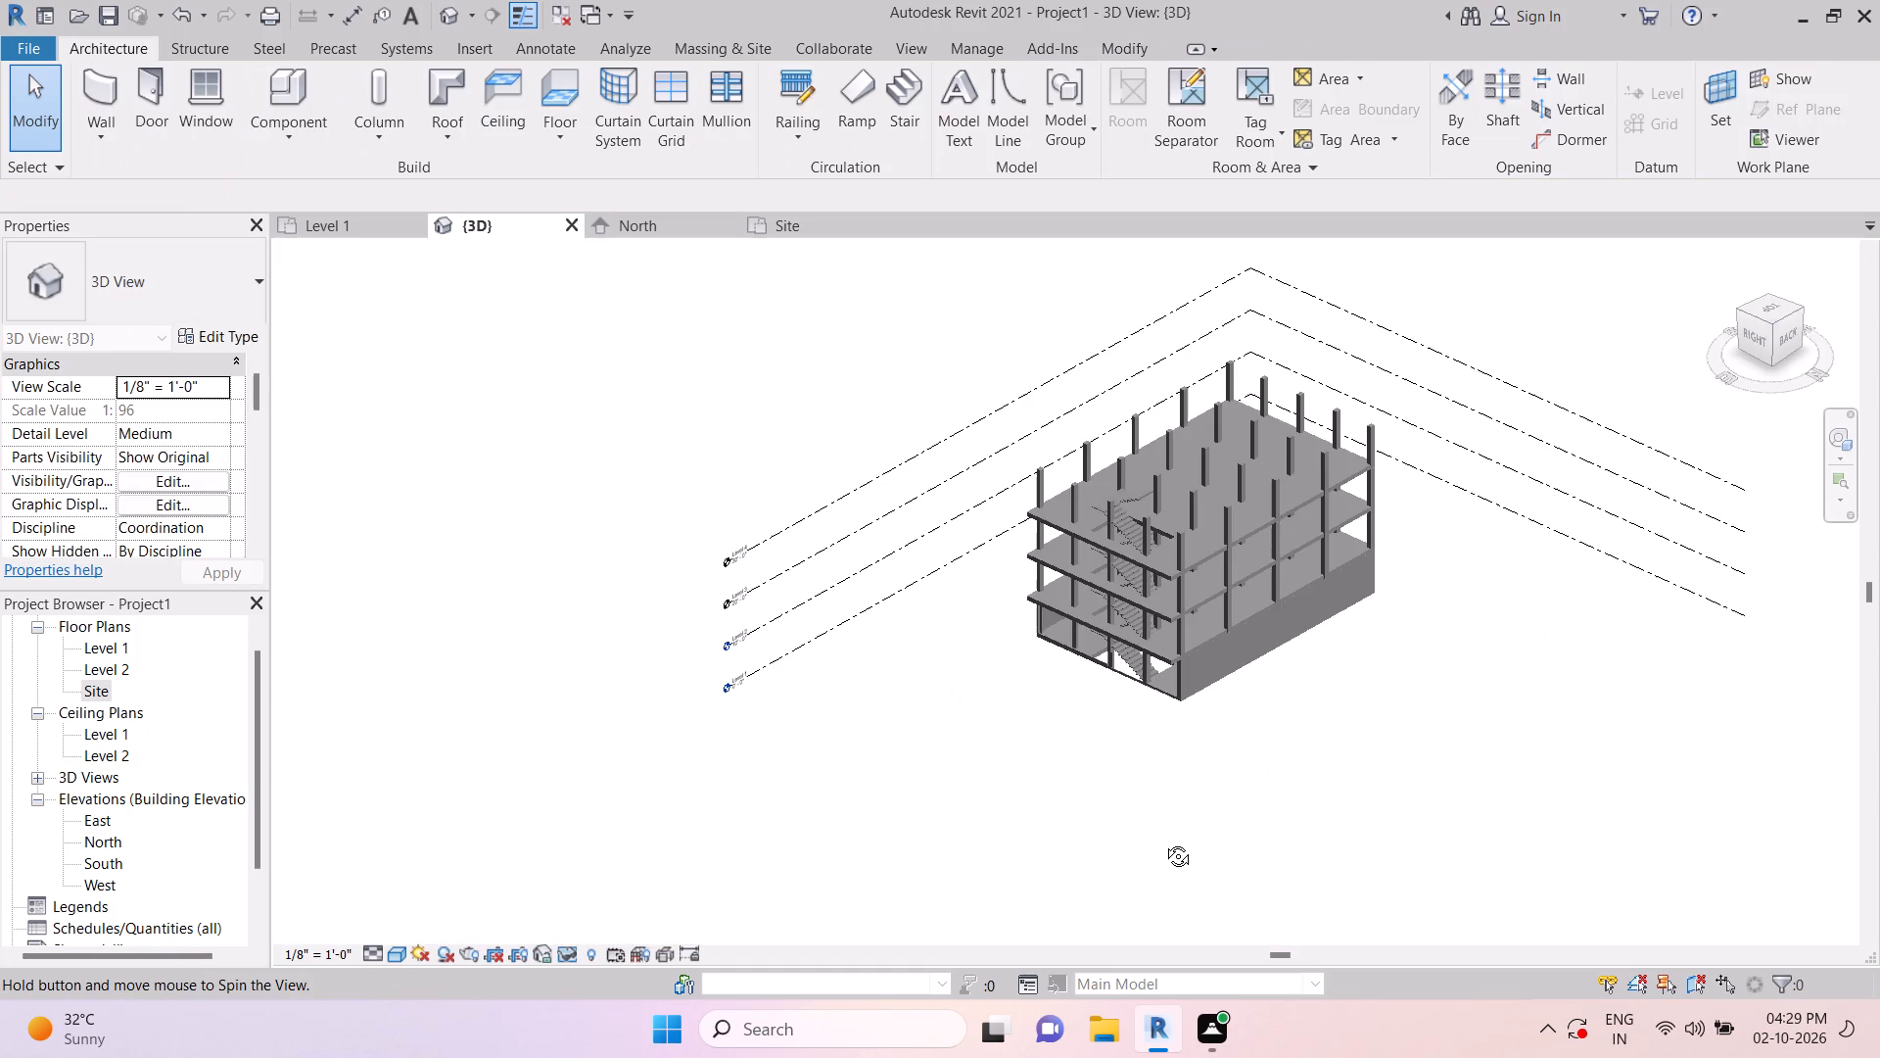
middle_click_drag(1163, 842, 1100, 844, "shift")
scroll(1096, 836, "up", 1)
middle_click_drag(1313, 794, 1162, 814, "shift")
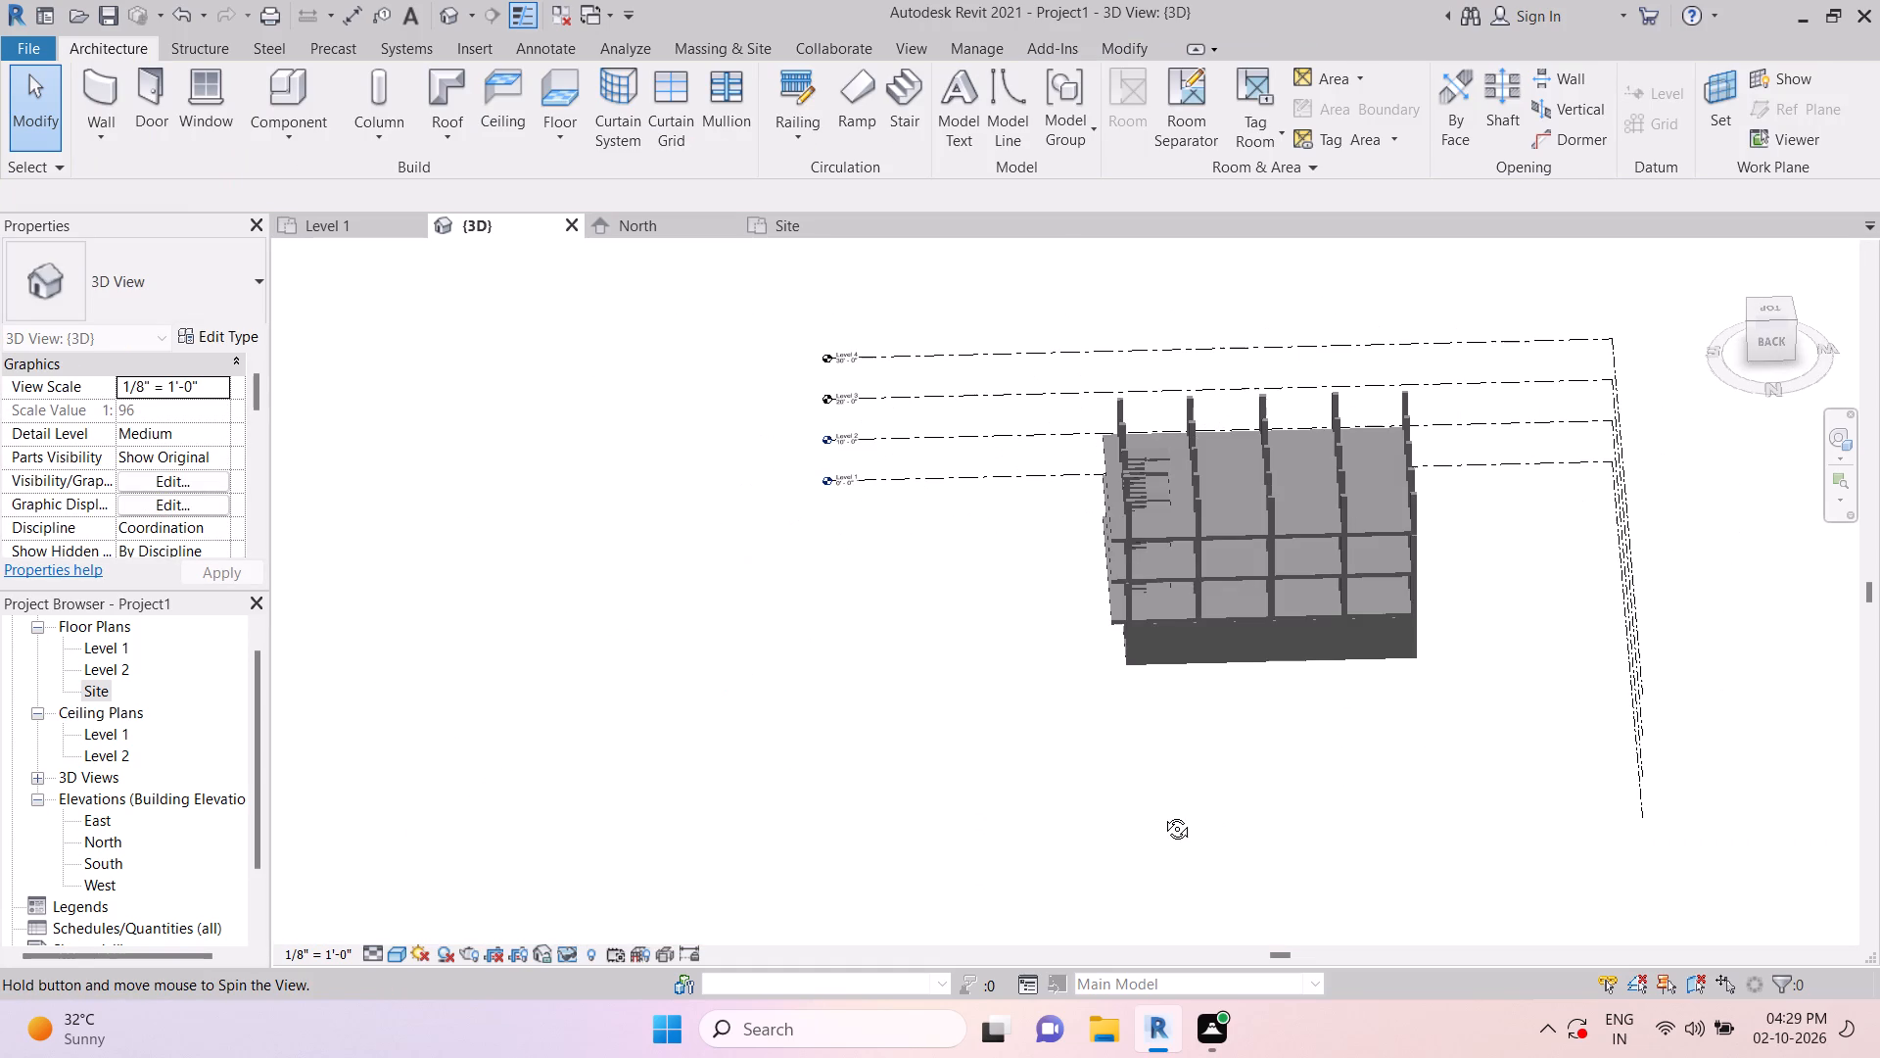
middle_click_drag(1162, 814, 1099, 793, "shift")
key("Escape")
key("Escape")
scroll(1251, 360, "up", 4)
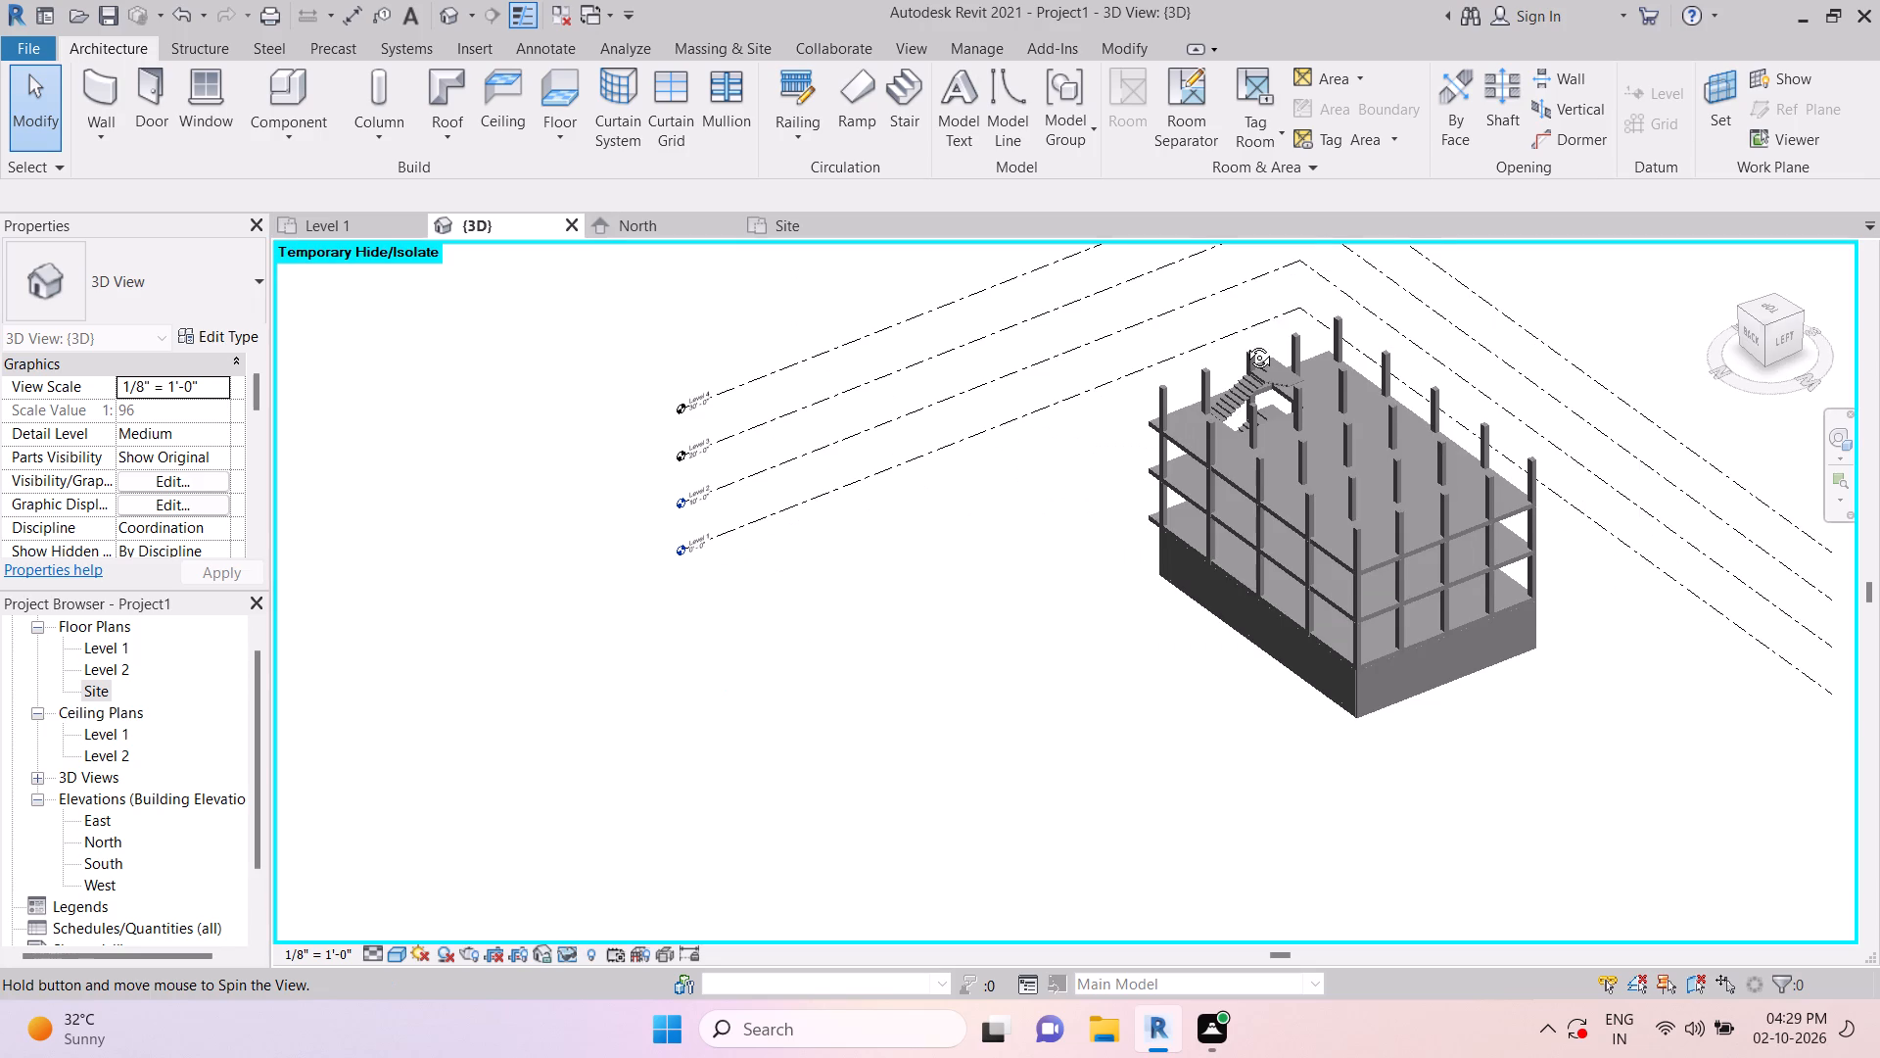
key("Escape")
scroll(1382, 461, "up", 1)
middle_click_drag(1382, 460, 1606, 725)
key("Escape")
scroll(1487, 651, "up", 2)
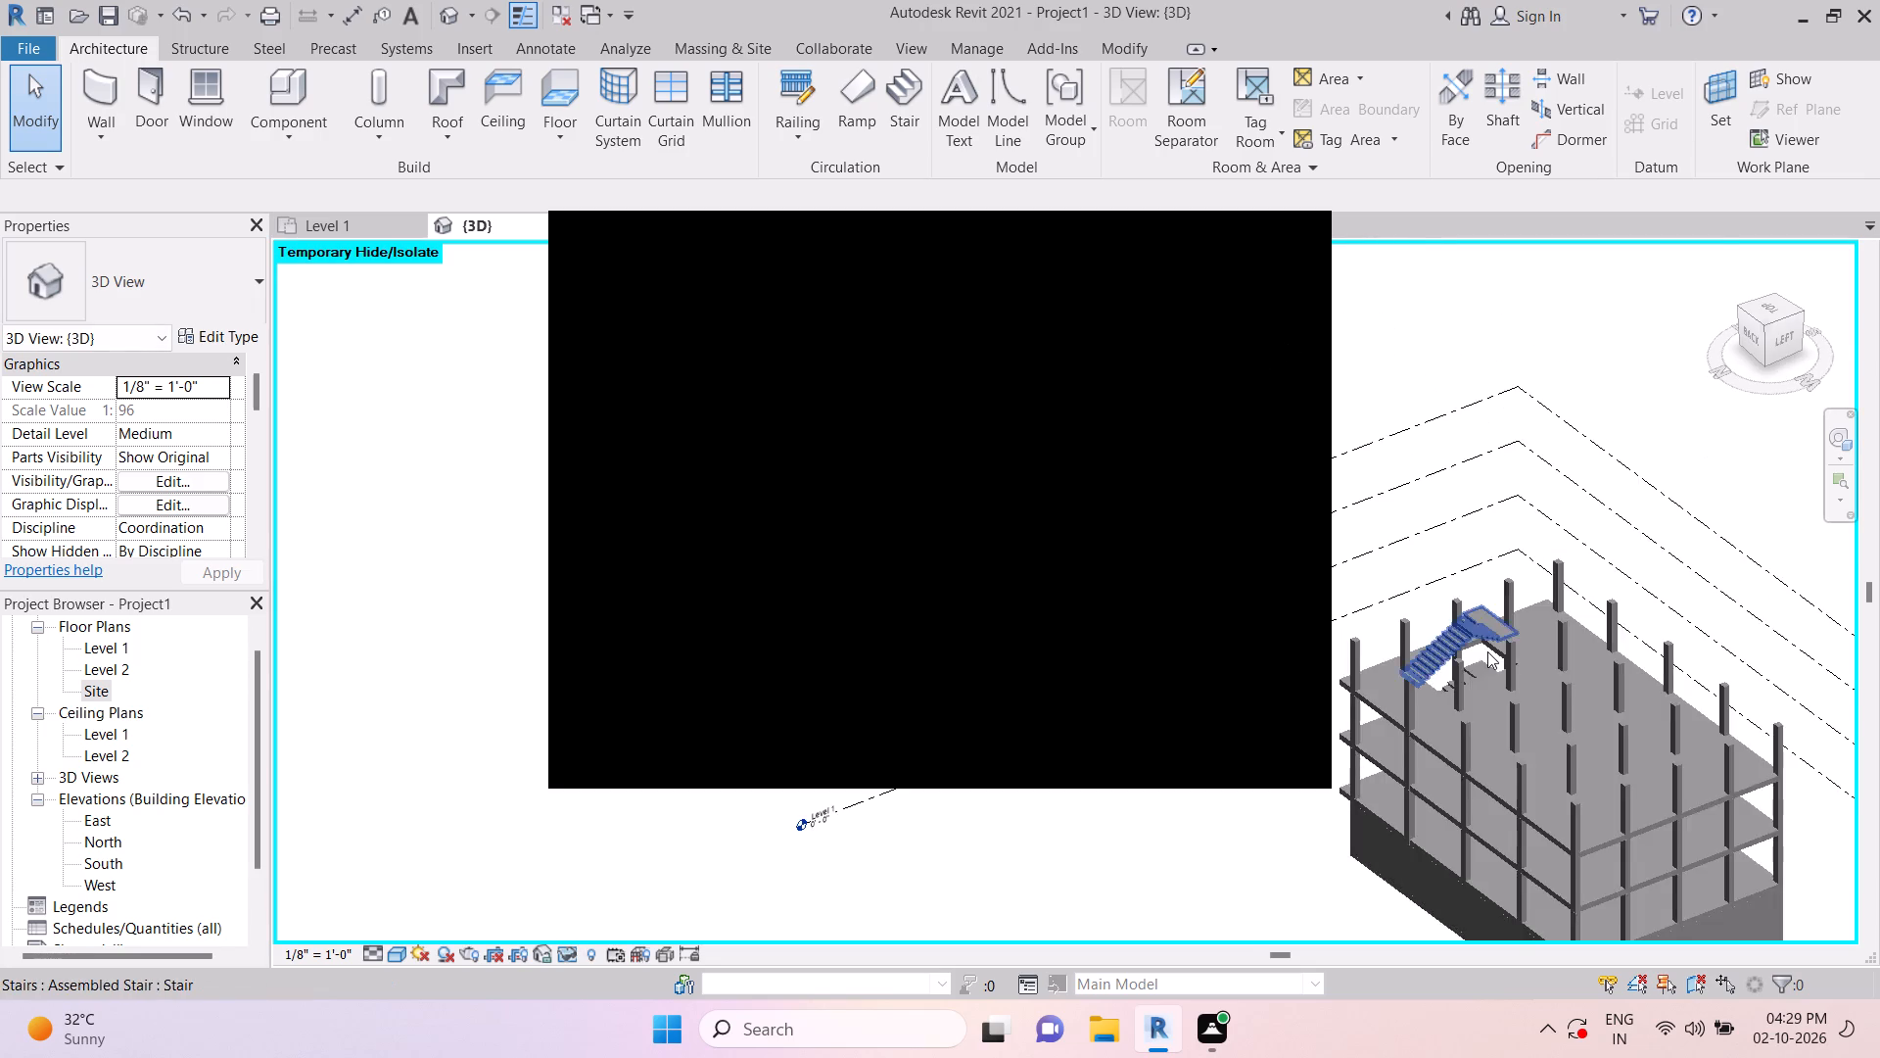
scroll(1487, 651, "up", 3)
key("Escape")
left_click(1490, 617)
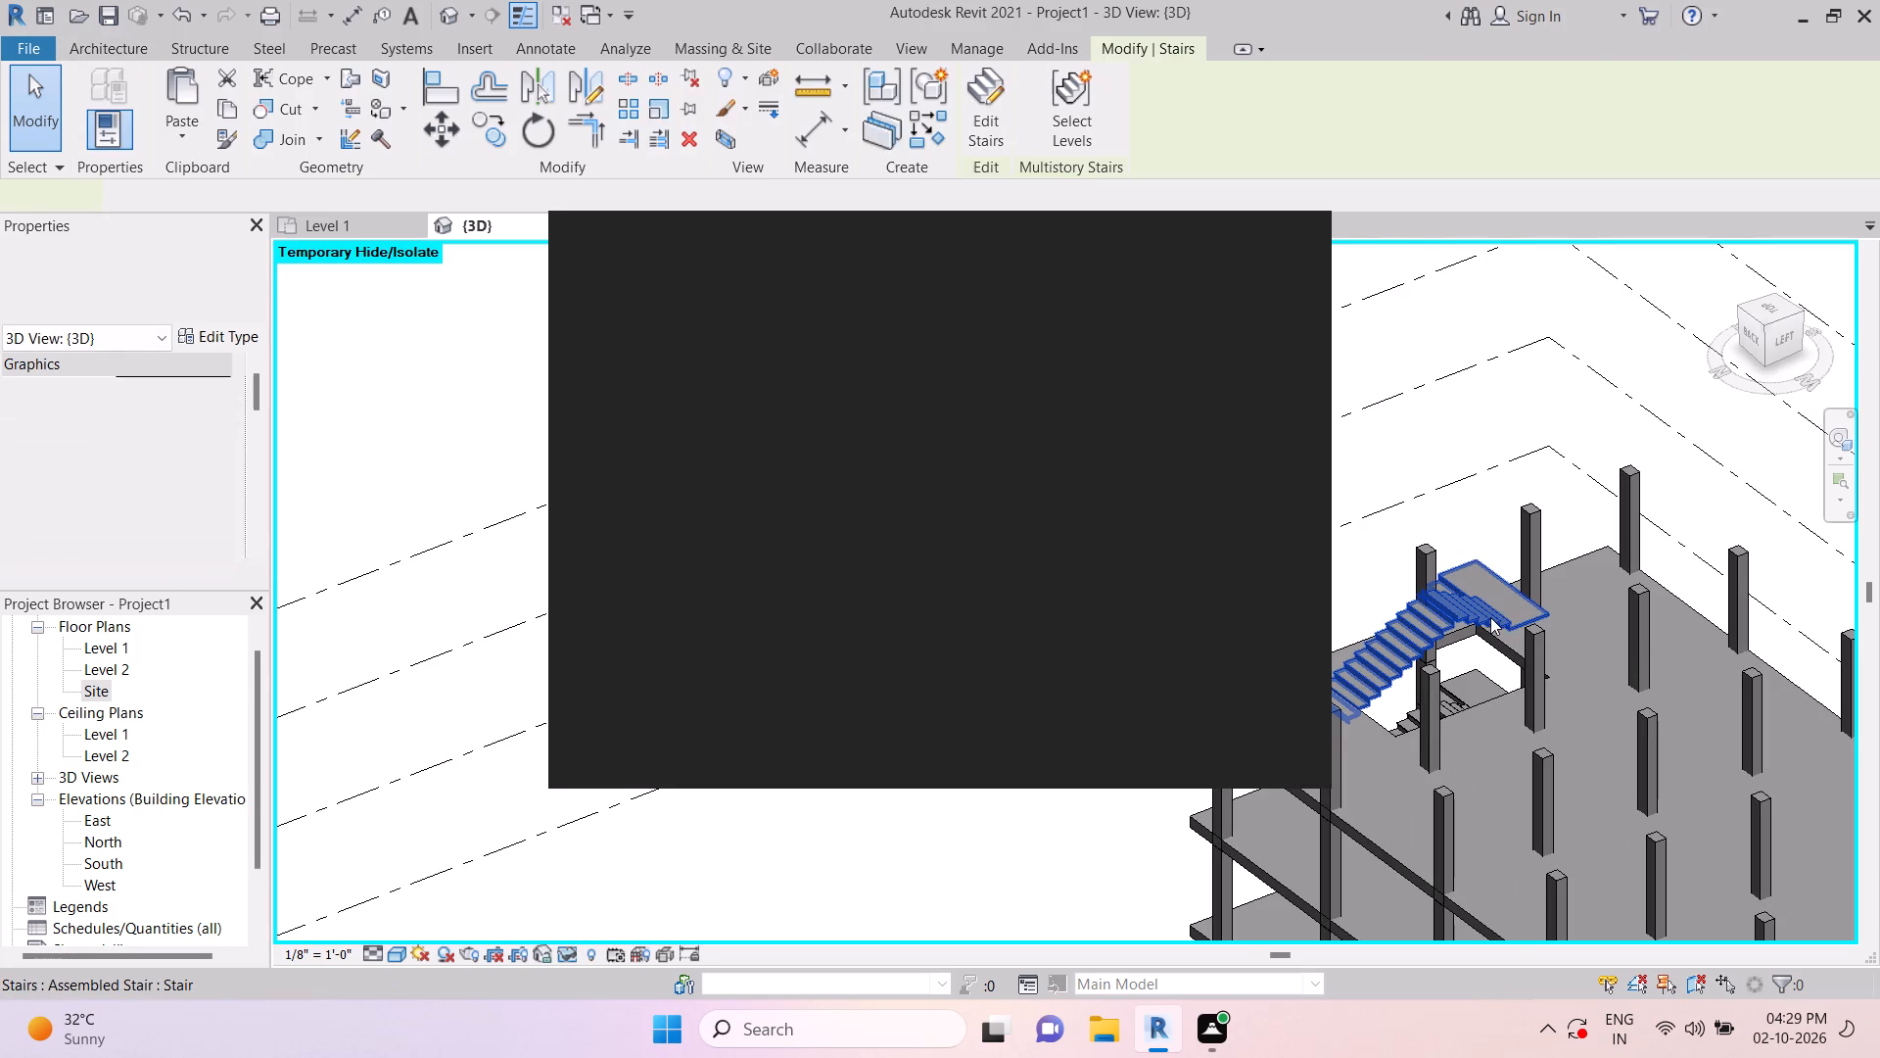
key("Delete")
scroll(1488, 618, "down", 8)
key("Escape")
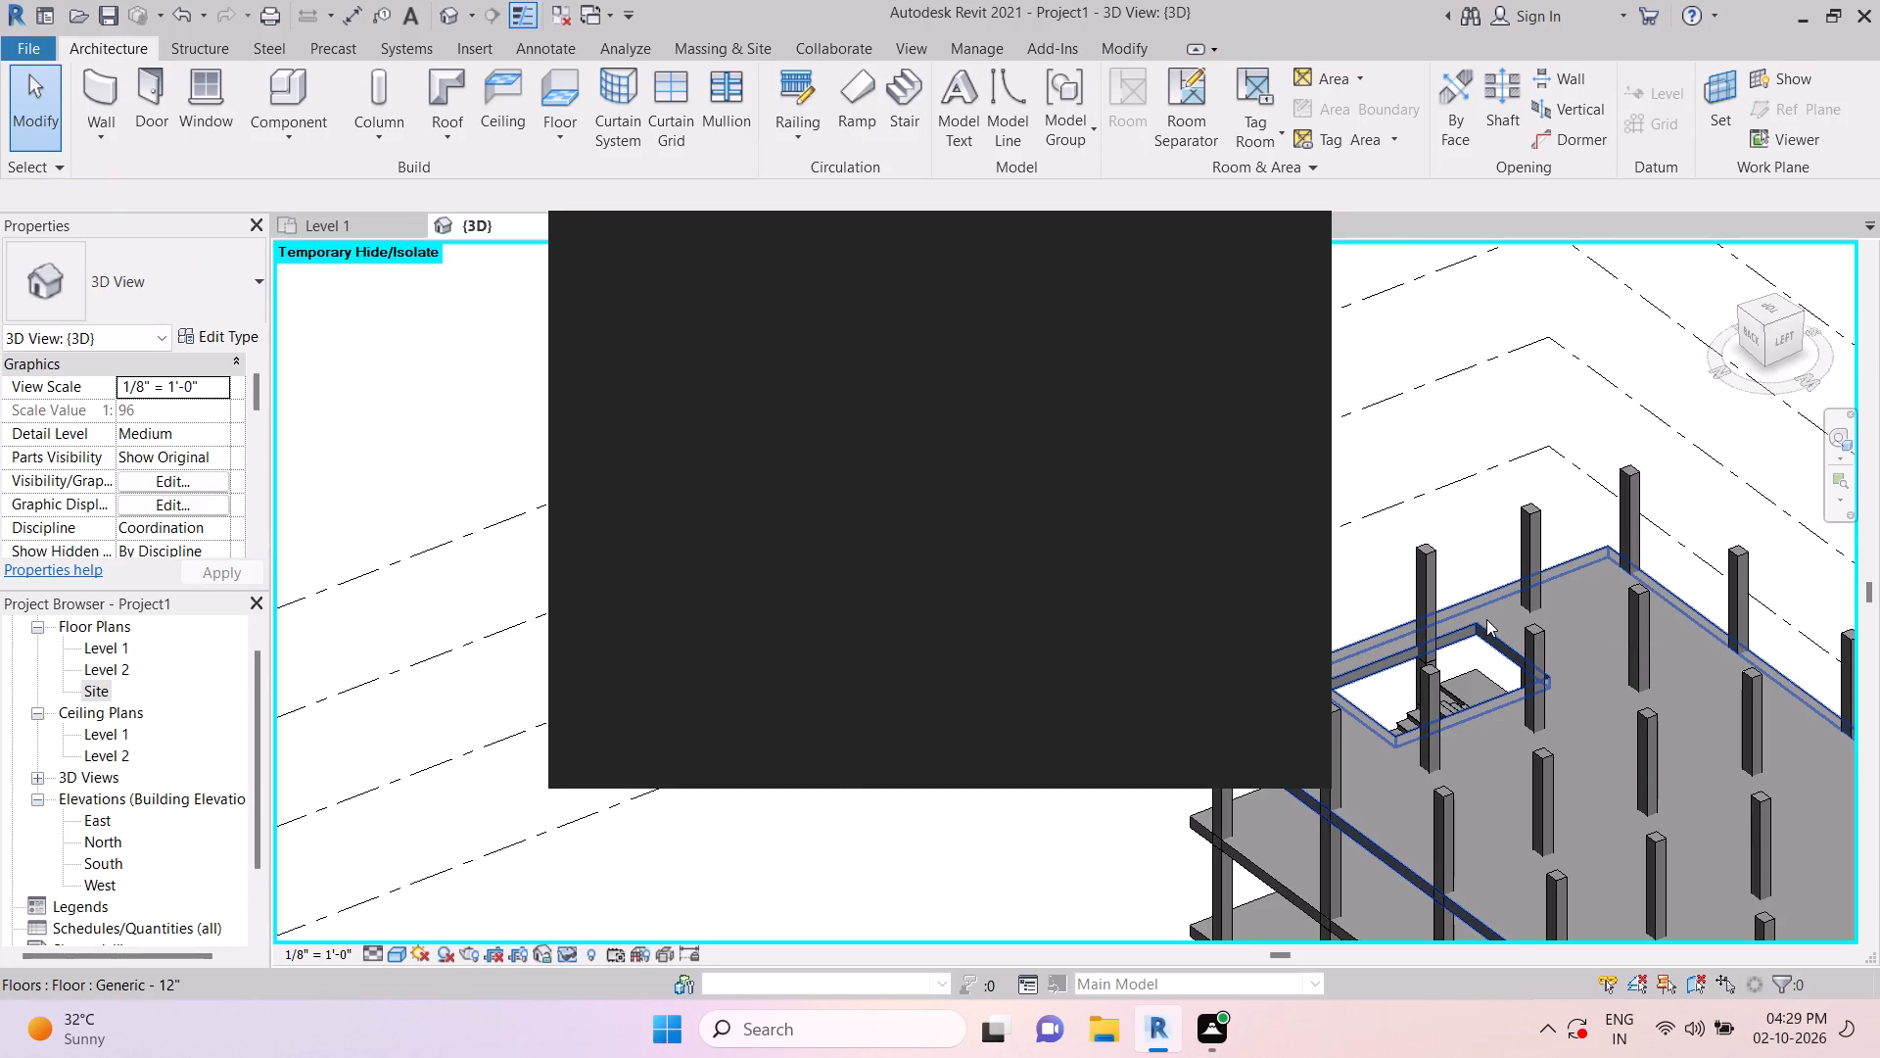
Examine the slab openings along the stair shaft and the lowest-storey column beside the stair.
middle_click_drag(1408, 800, 1559, 762, "shift")
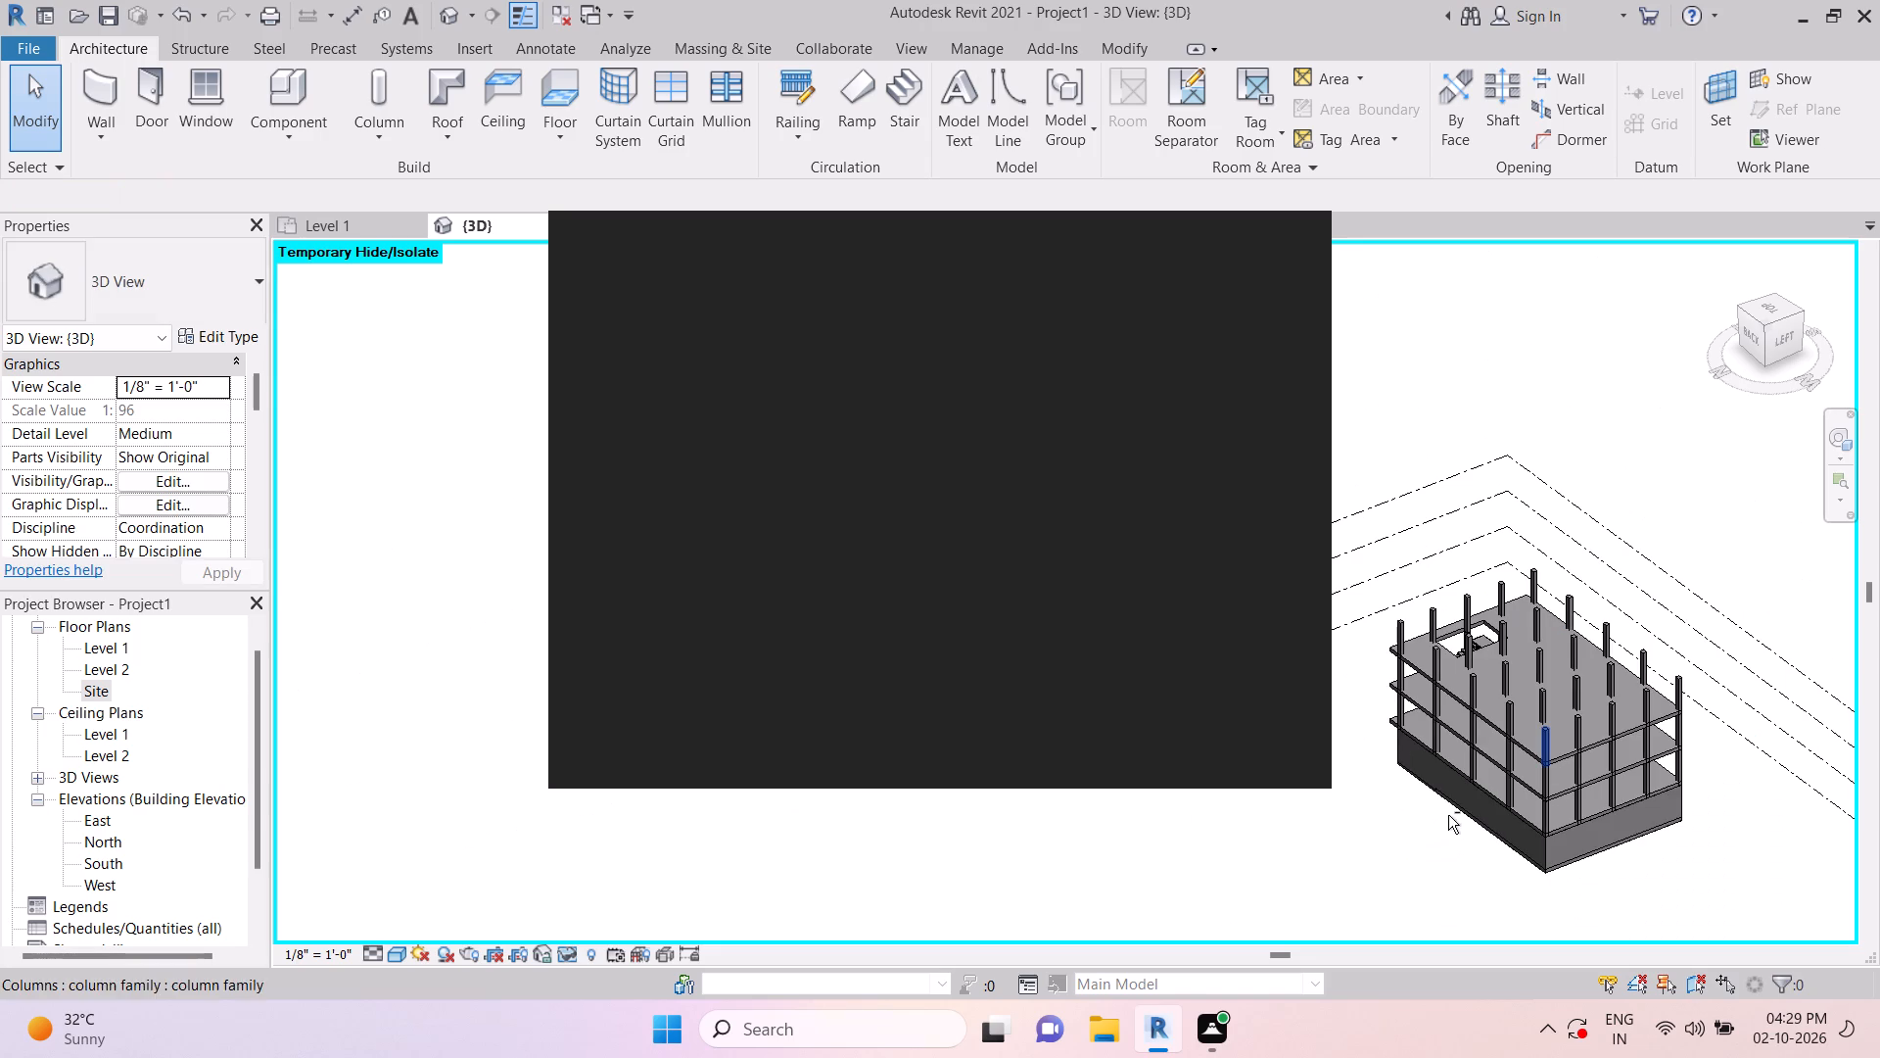
middle_click_drag(1394, 841, 1650, 799)
middle_click_drag(1328, 838, 1410, 815, "shift")
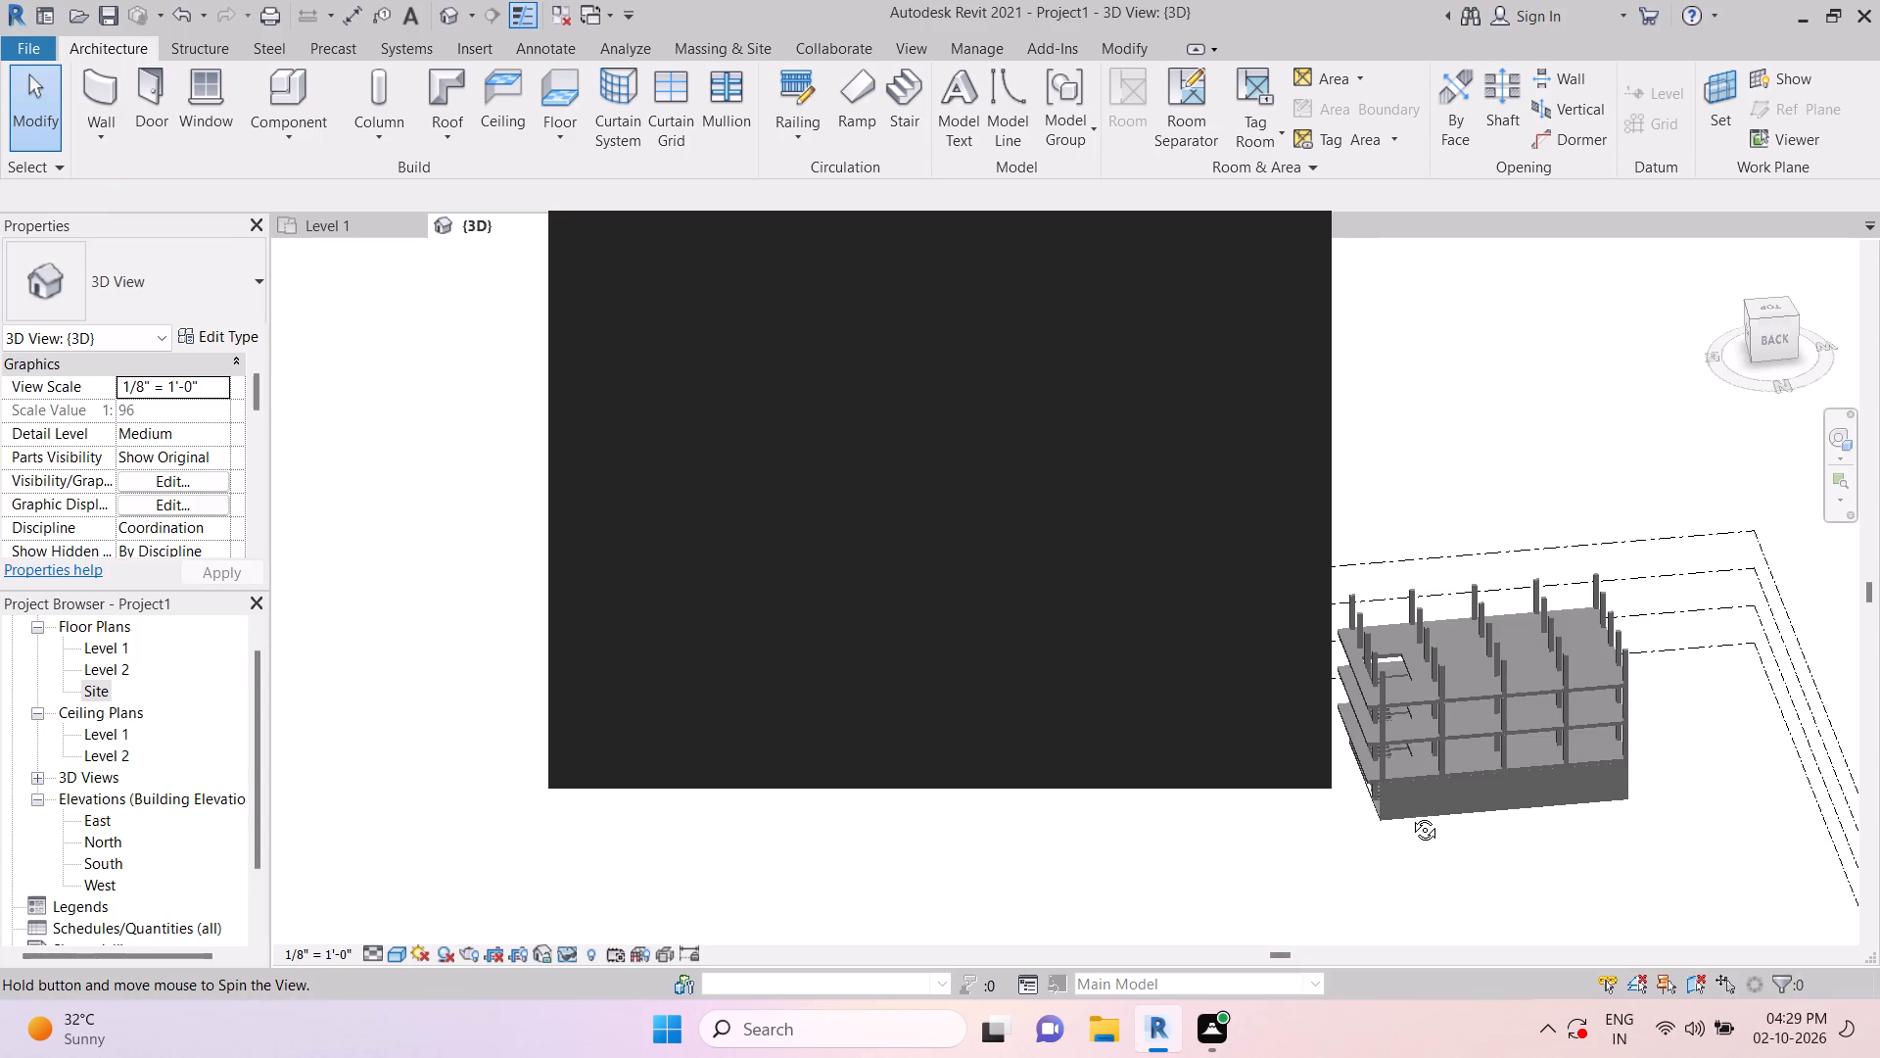
middle_click_drag(1410, 815, 1513, 779, "shift")
scroll(1323, 692, "up", 10)
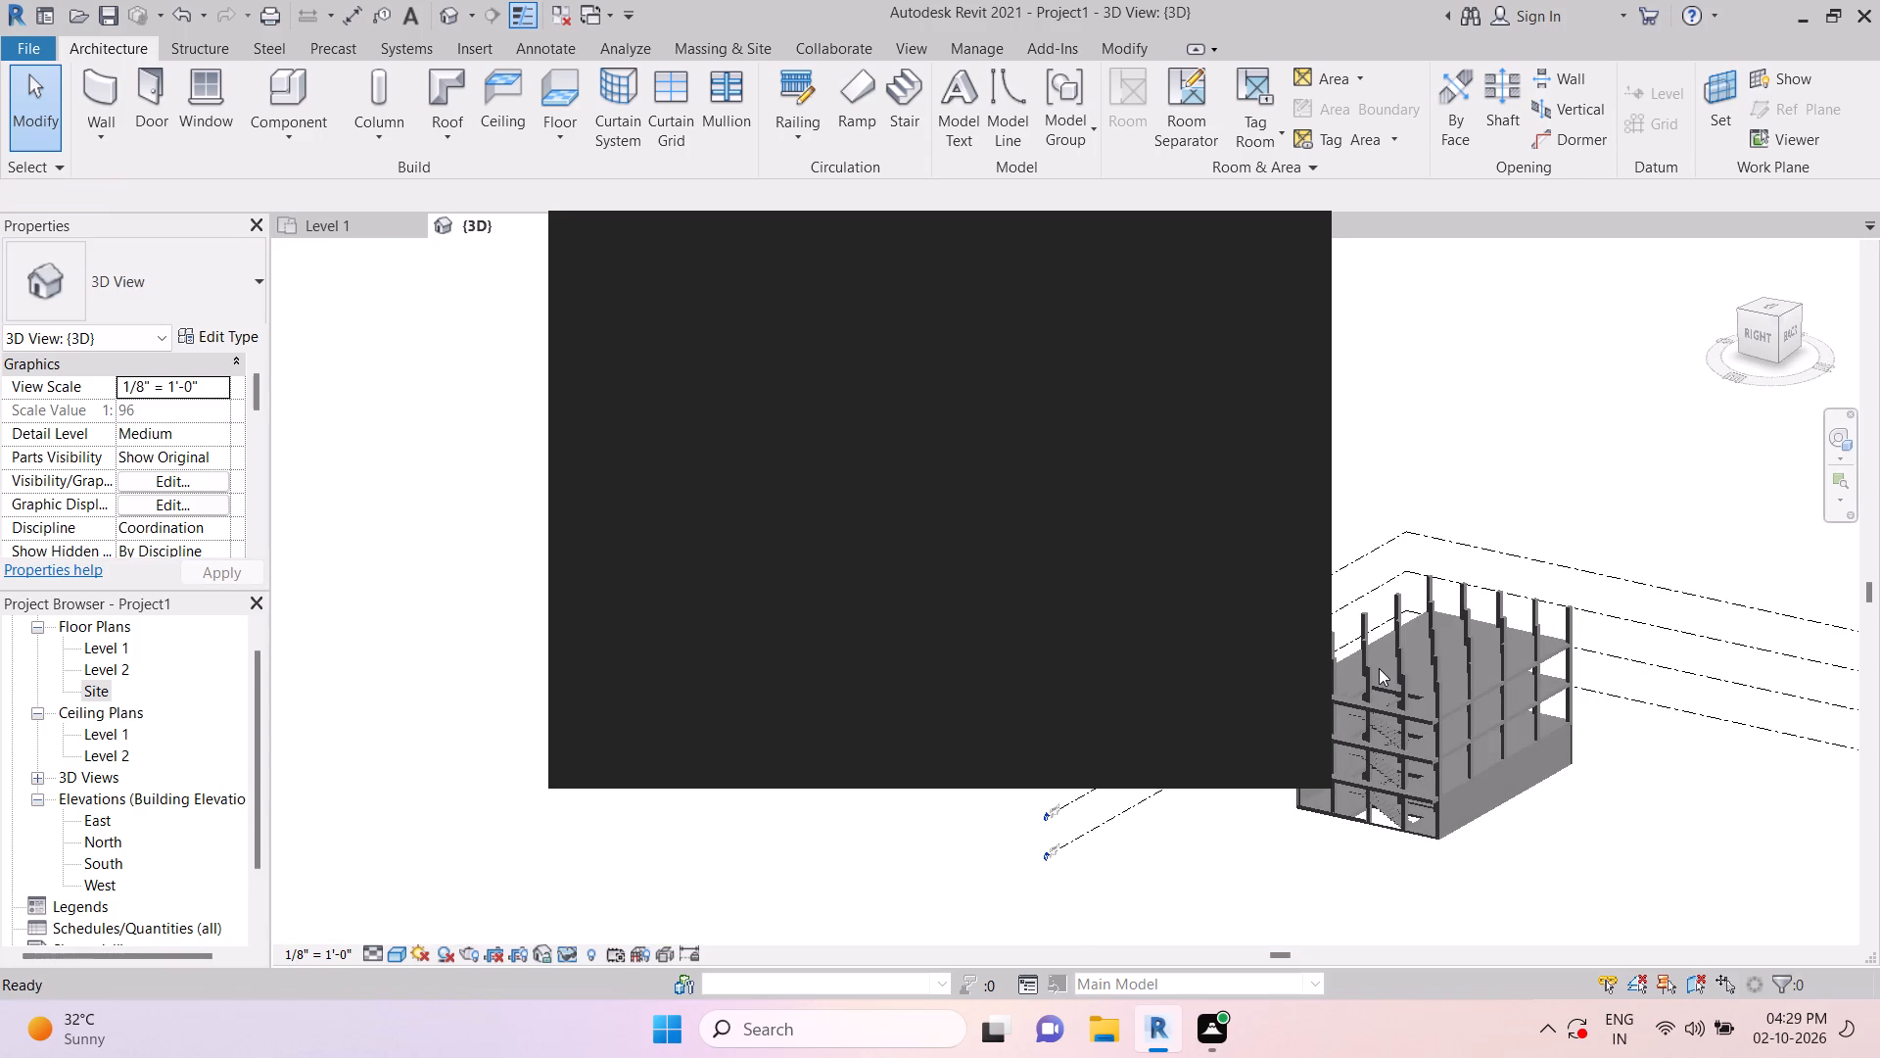
scroll(1379, 668, "up", 4)
middle_click_drag(1389, 830, 1469, 682)
middle_click_drag(1418, 797, 1420, 805)
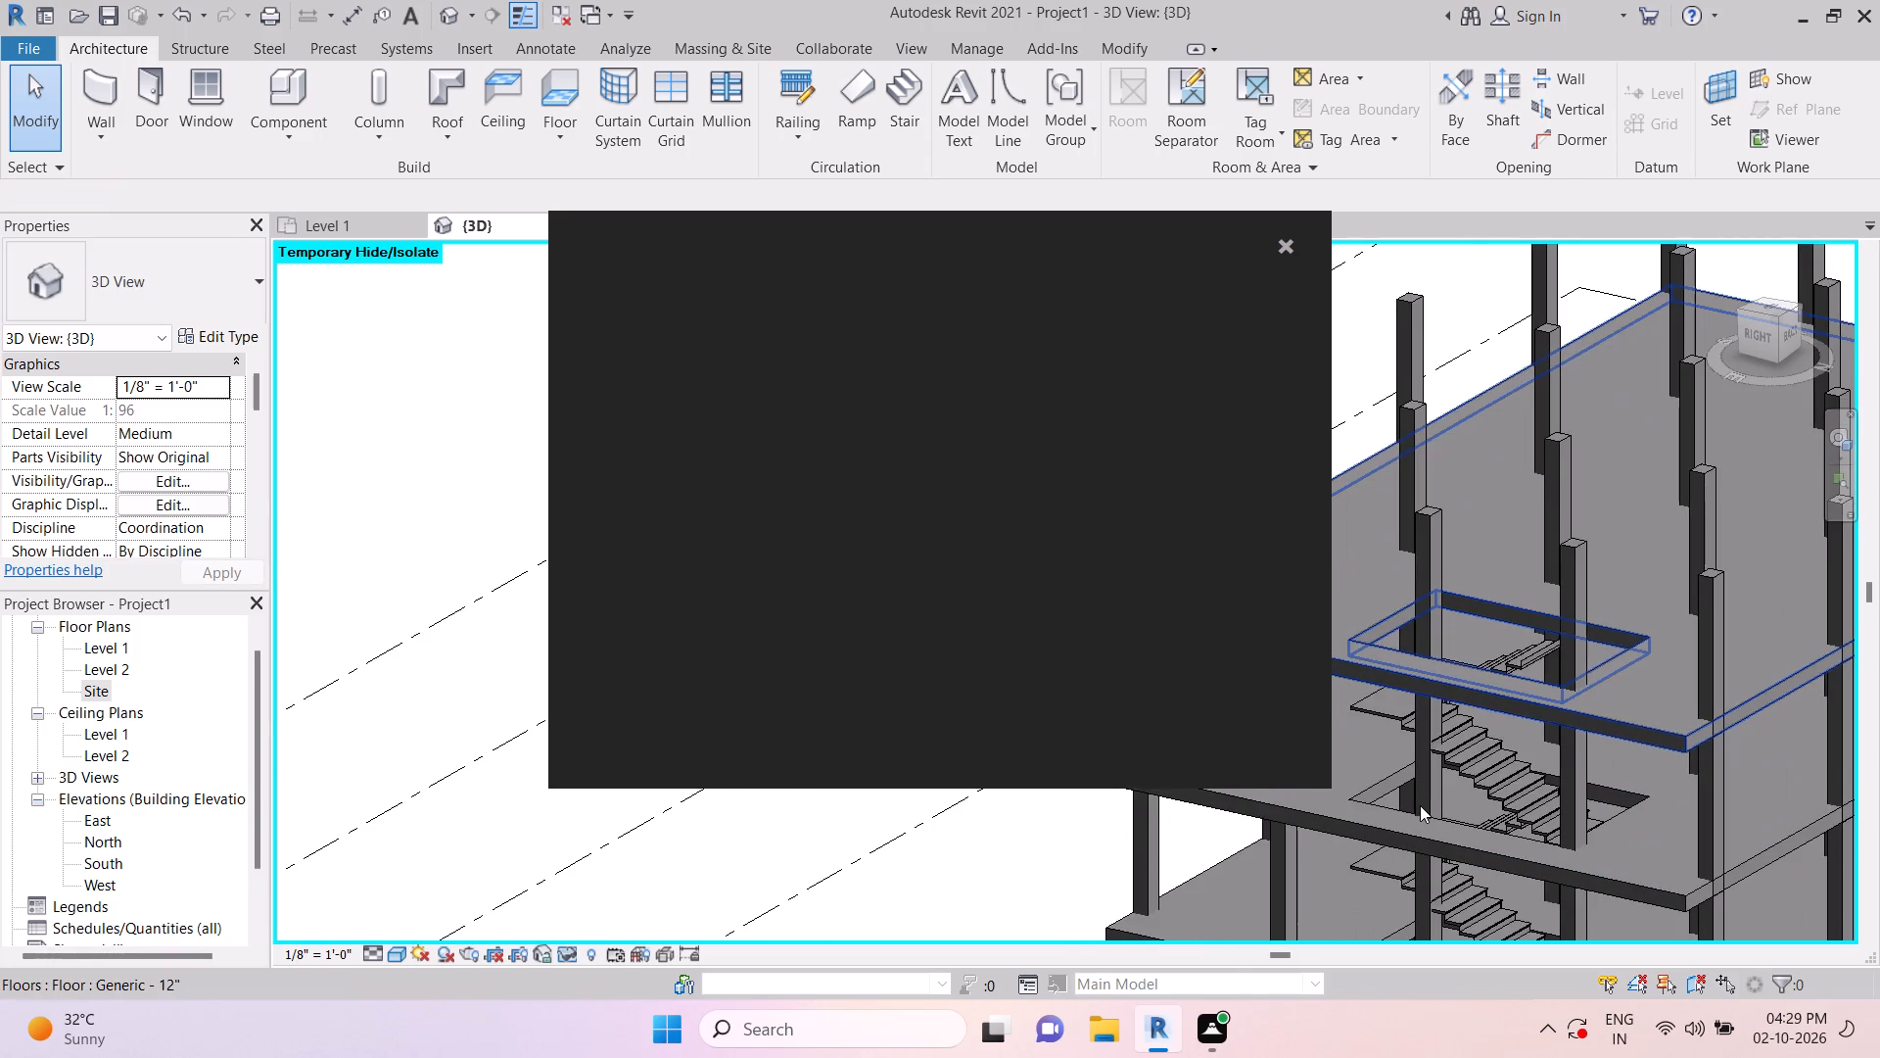
middle_click_drag(1420, 805, 1424, 615)
middle_click_drag(1435, 919, 1432, 674)
key("Escape")
scroll(1439, 698, "up", 9)
key("Escape")
key("Escape")
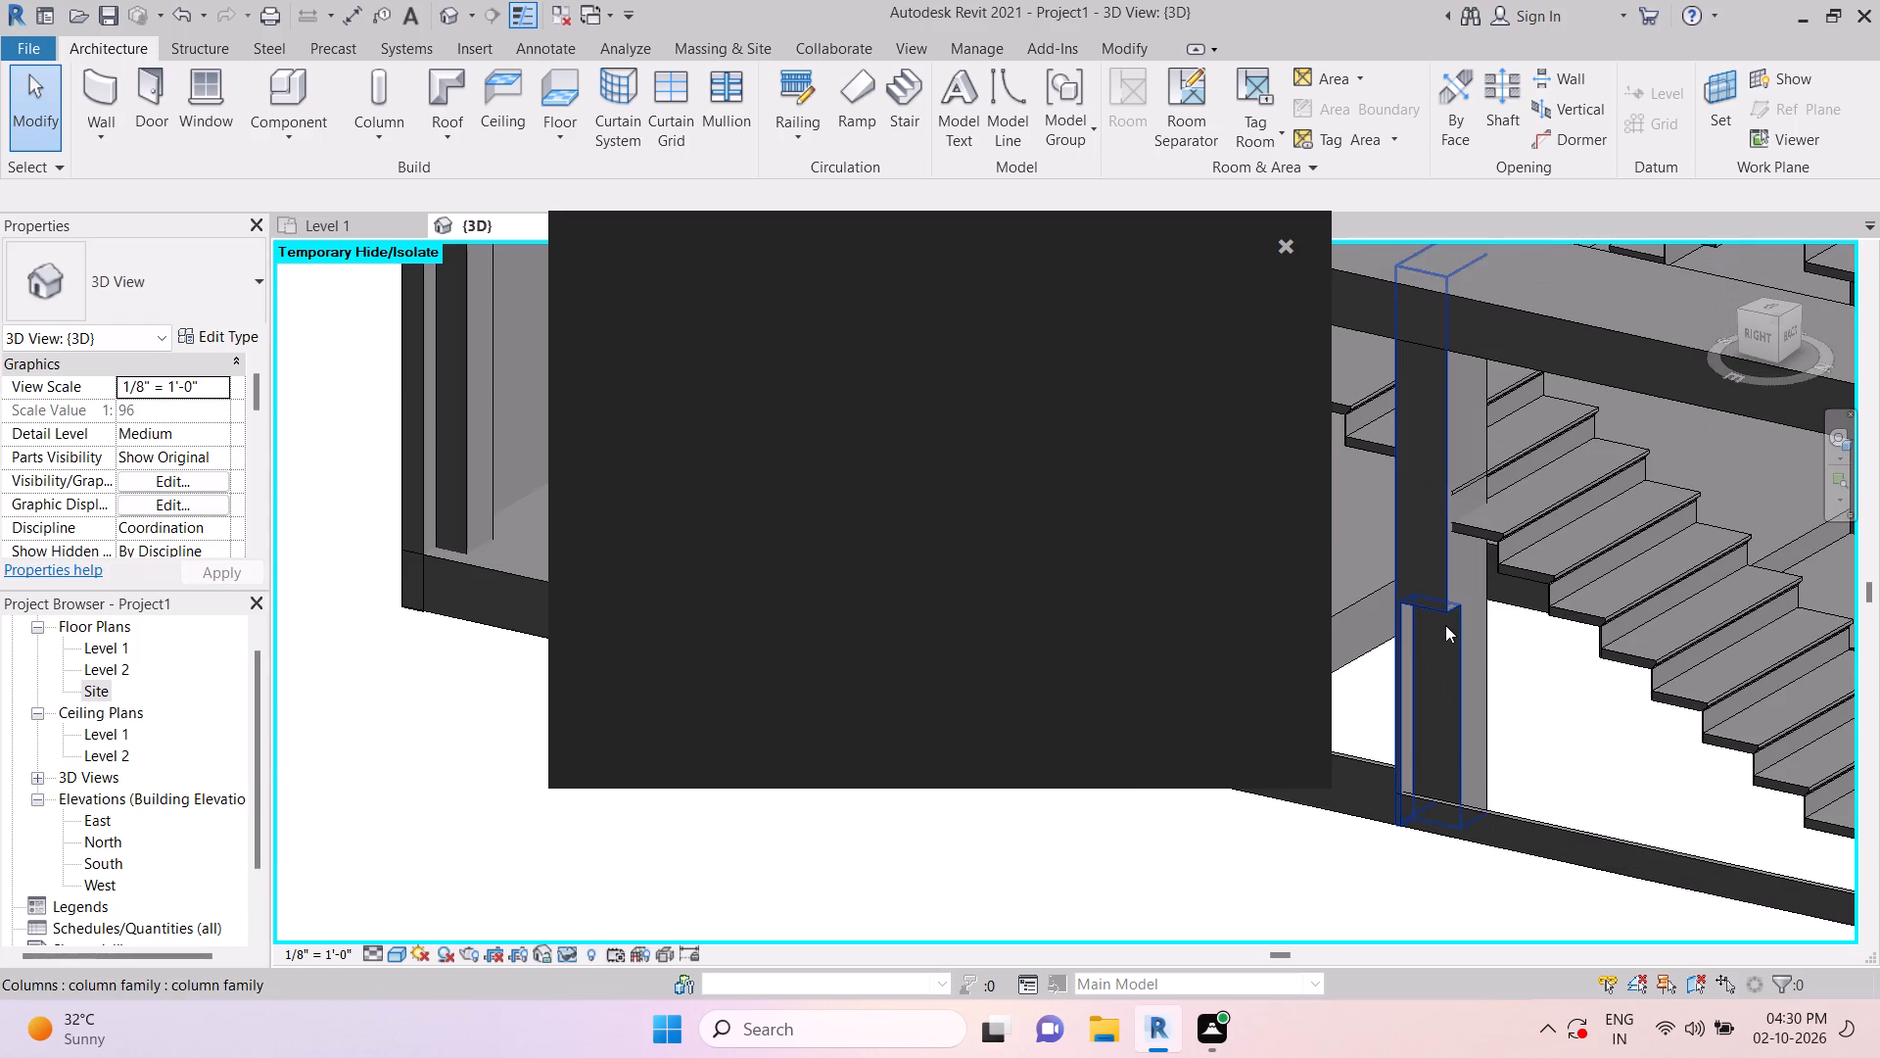
left_click(1457, 635)
scroll(1456, 637, "down", 4)
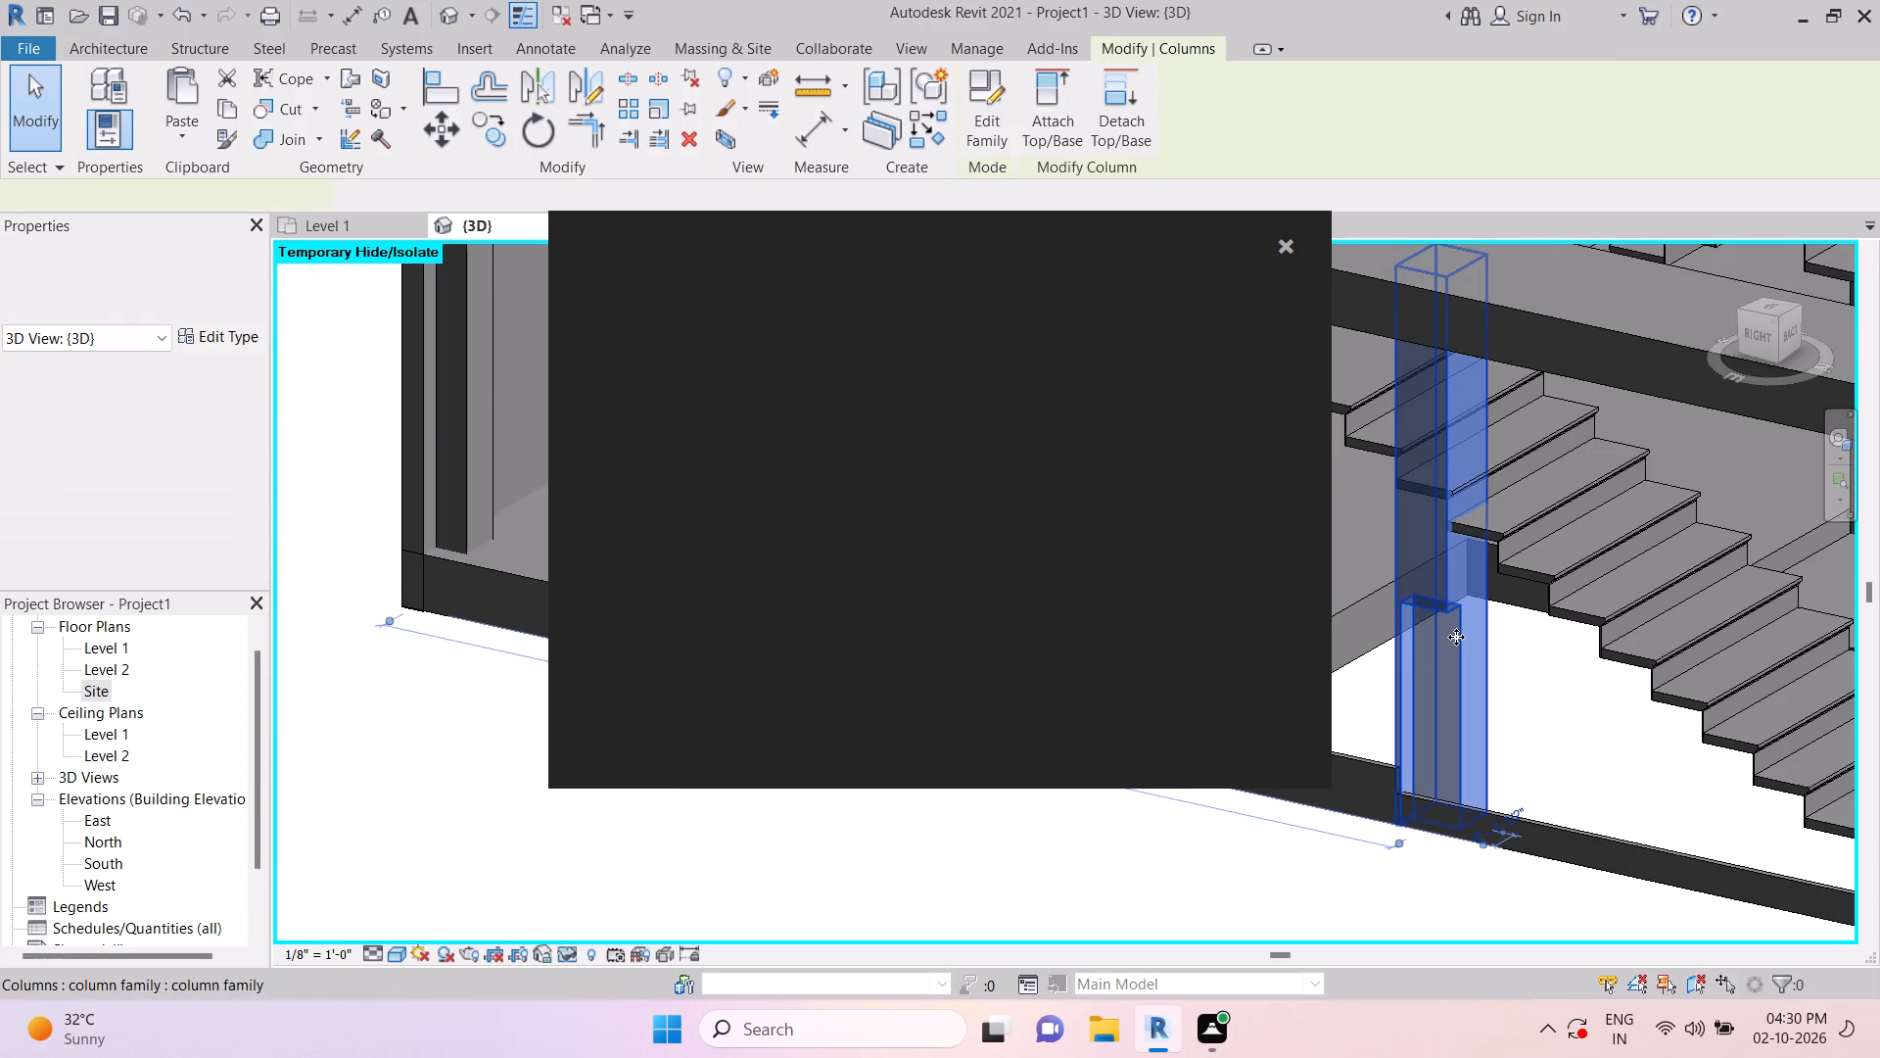
scroll(1456, 639, "down", 2)
key("Escape")
key("Escape")
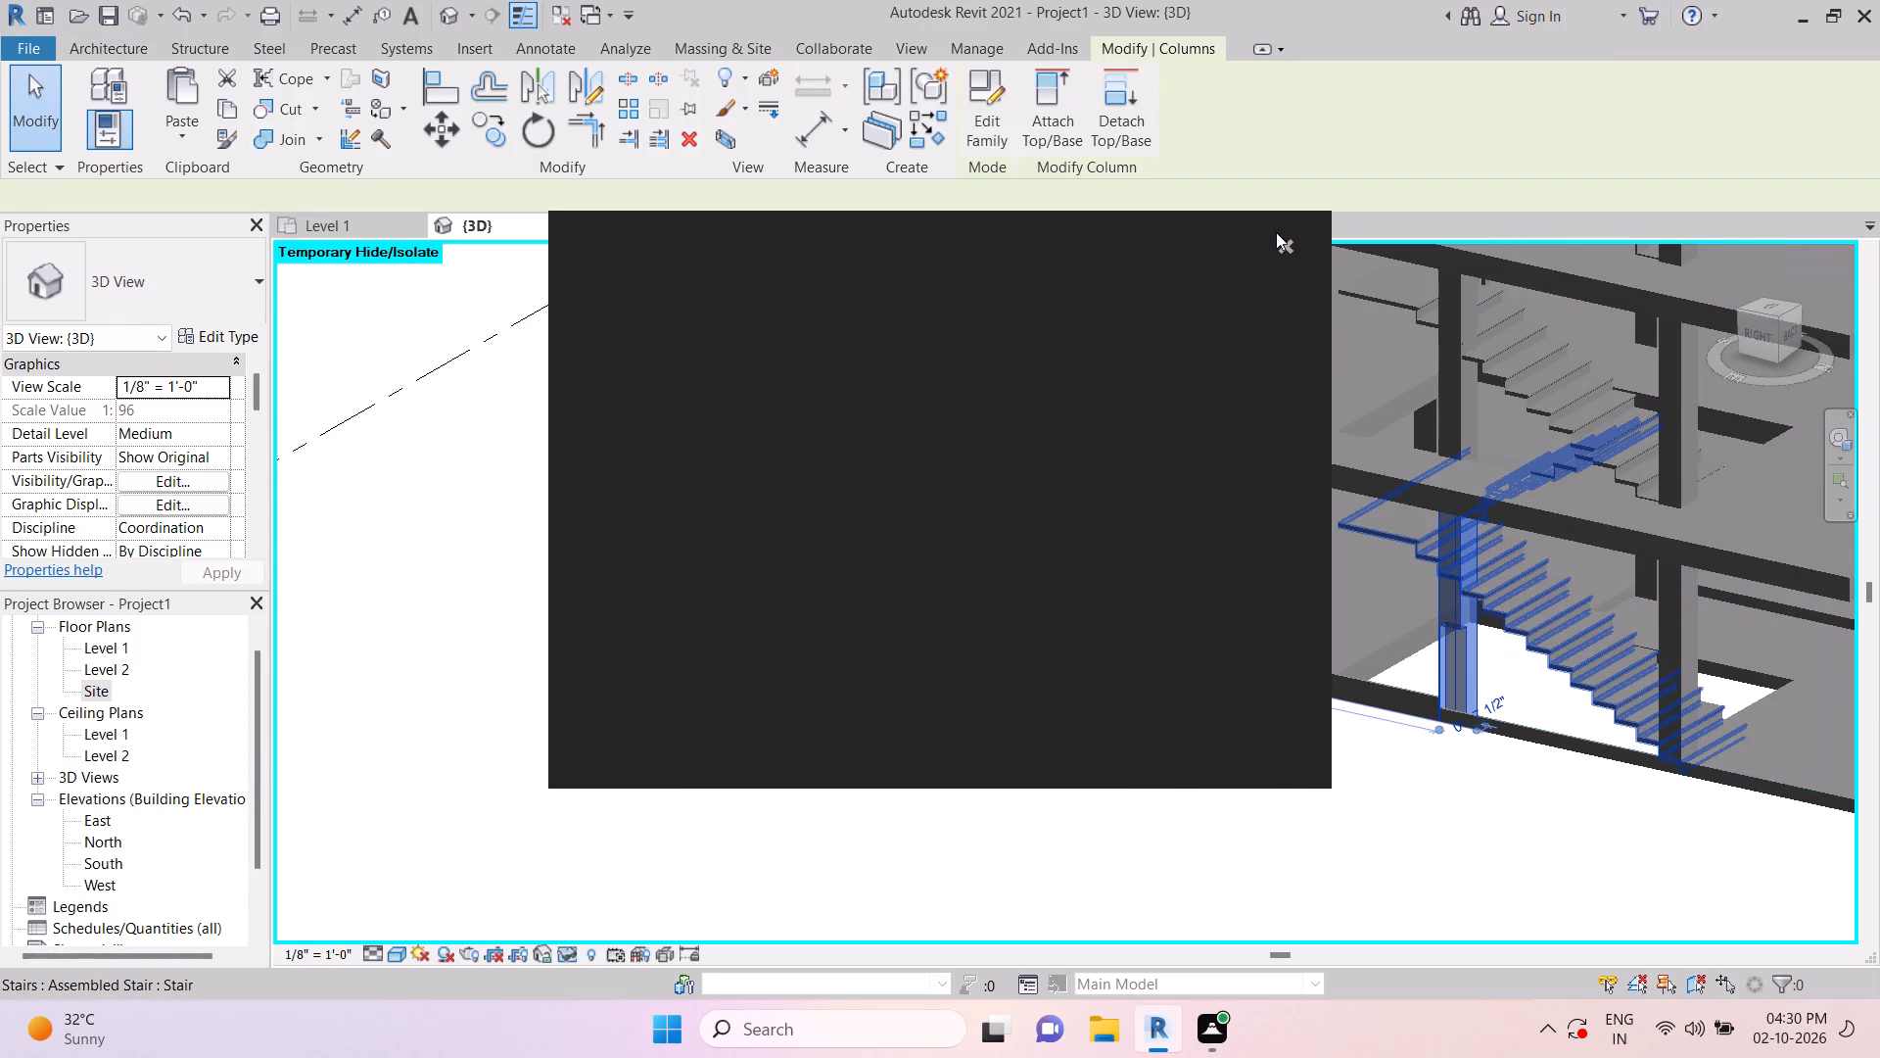
Dismiss the notification card covering the 3D view.
left_click(1292, 247)
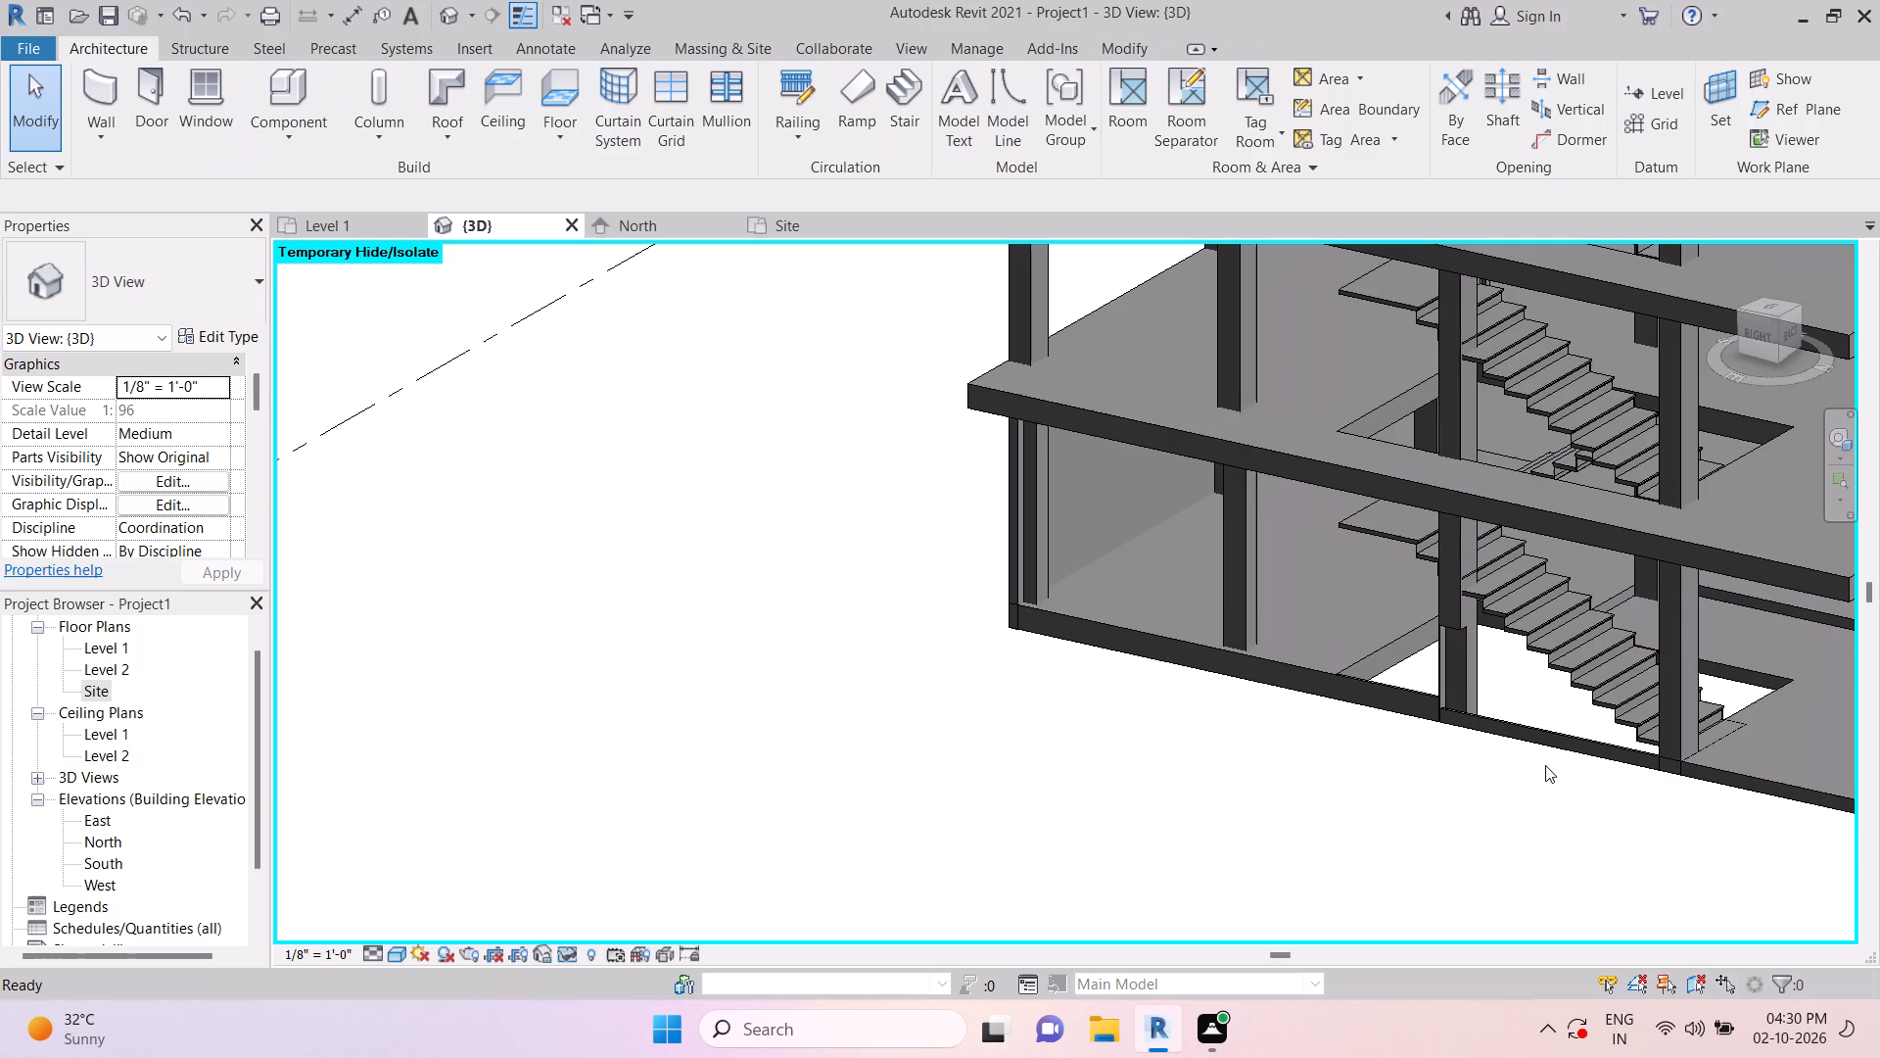
Examine the base of the lowest-storey column beside the stair, where it meets the ground slab and the shaft opening.
middle_click_drag(1542, 765, 1381, 735, "shift")
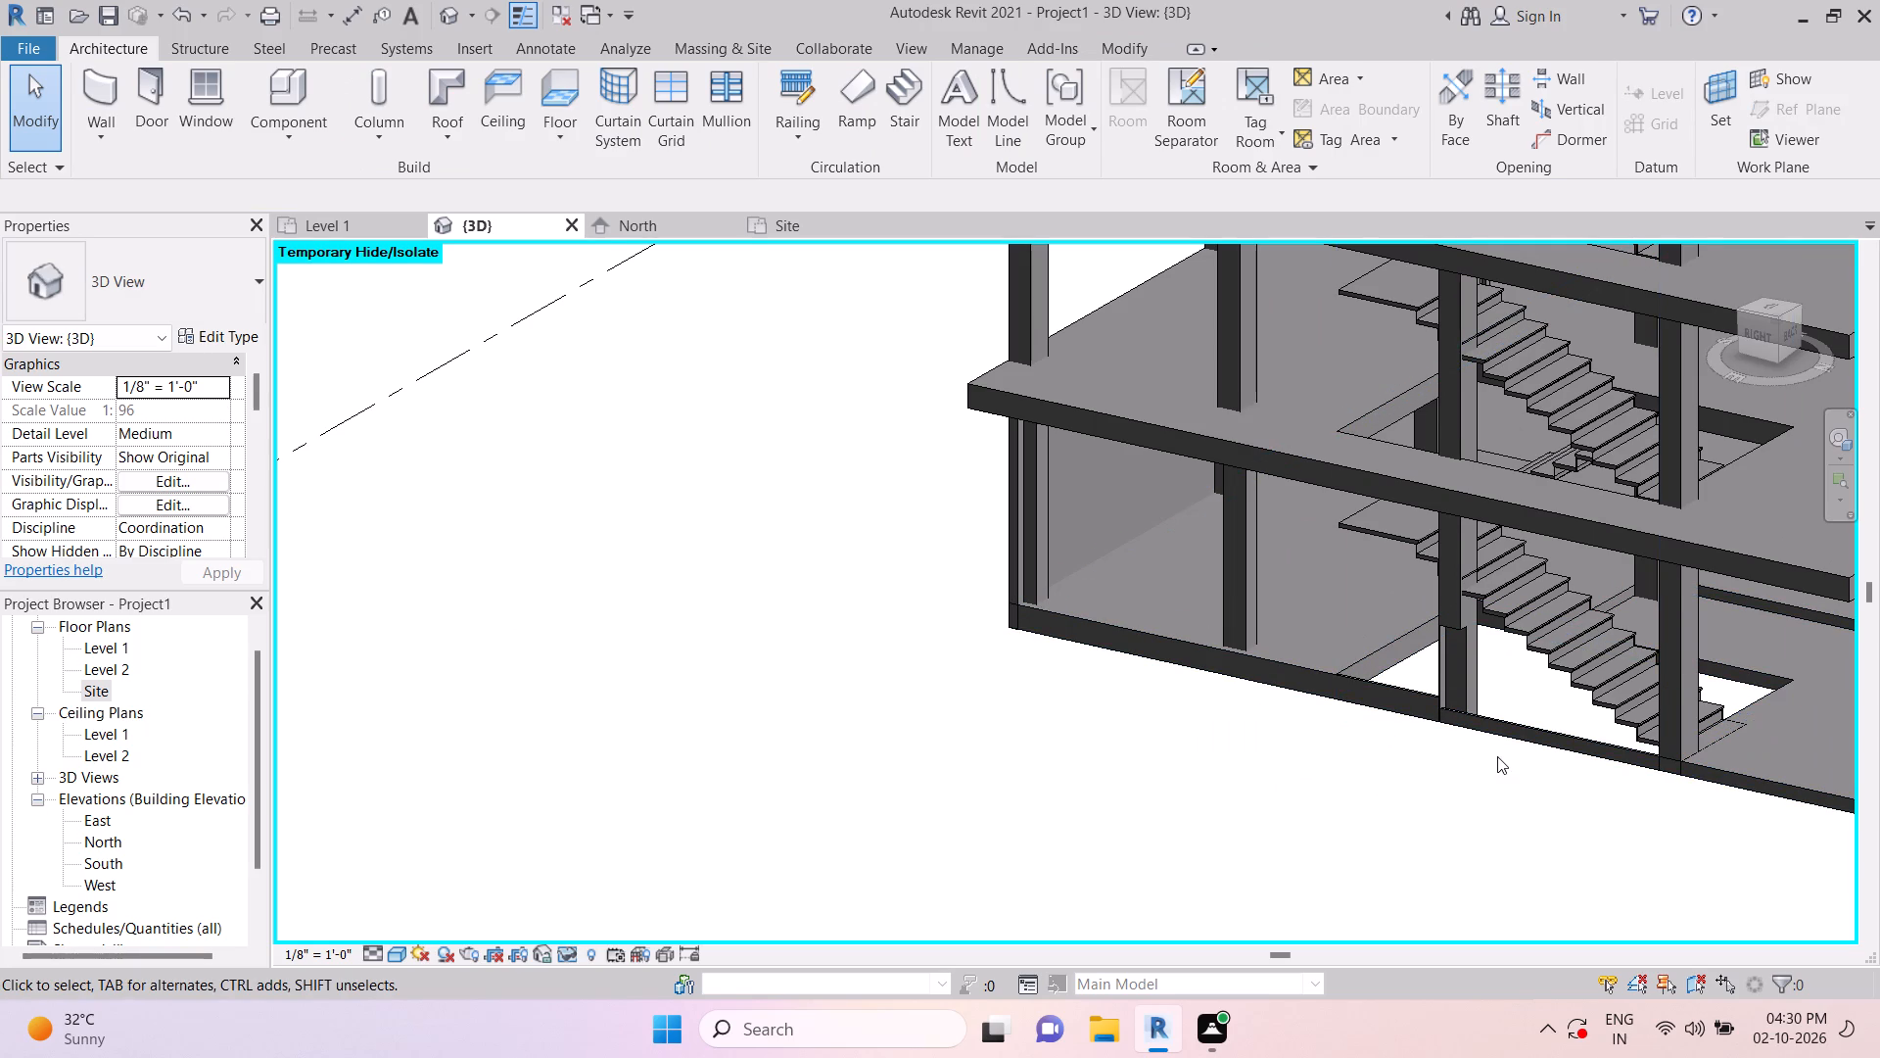
middle_click_drag(1501, 767, 1305, 828, "shift")
middle_click_drag(1305, 720, 1255, 697, "shift")
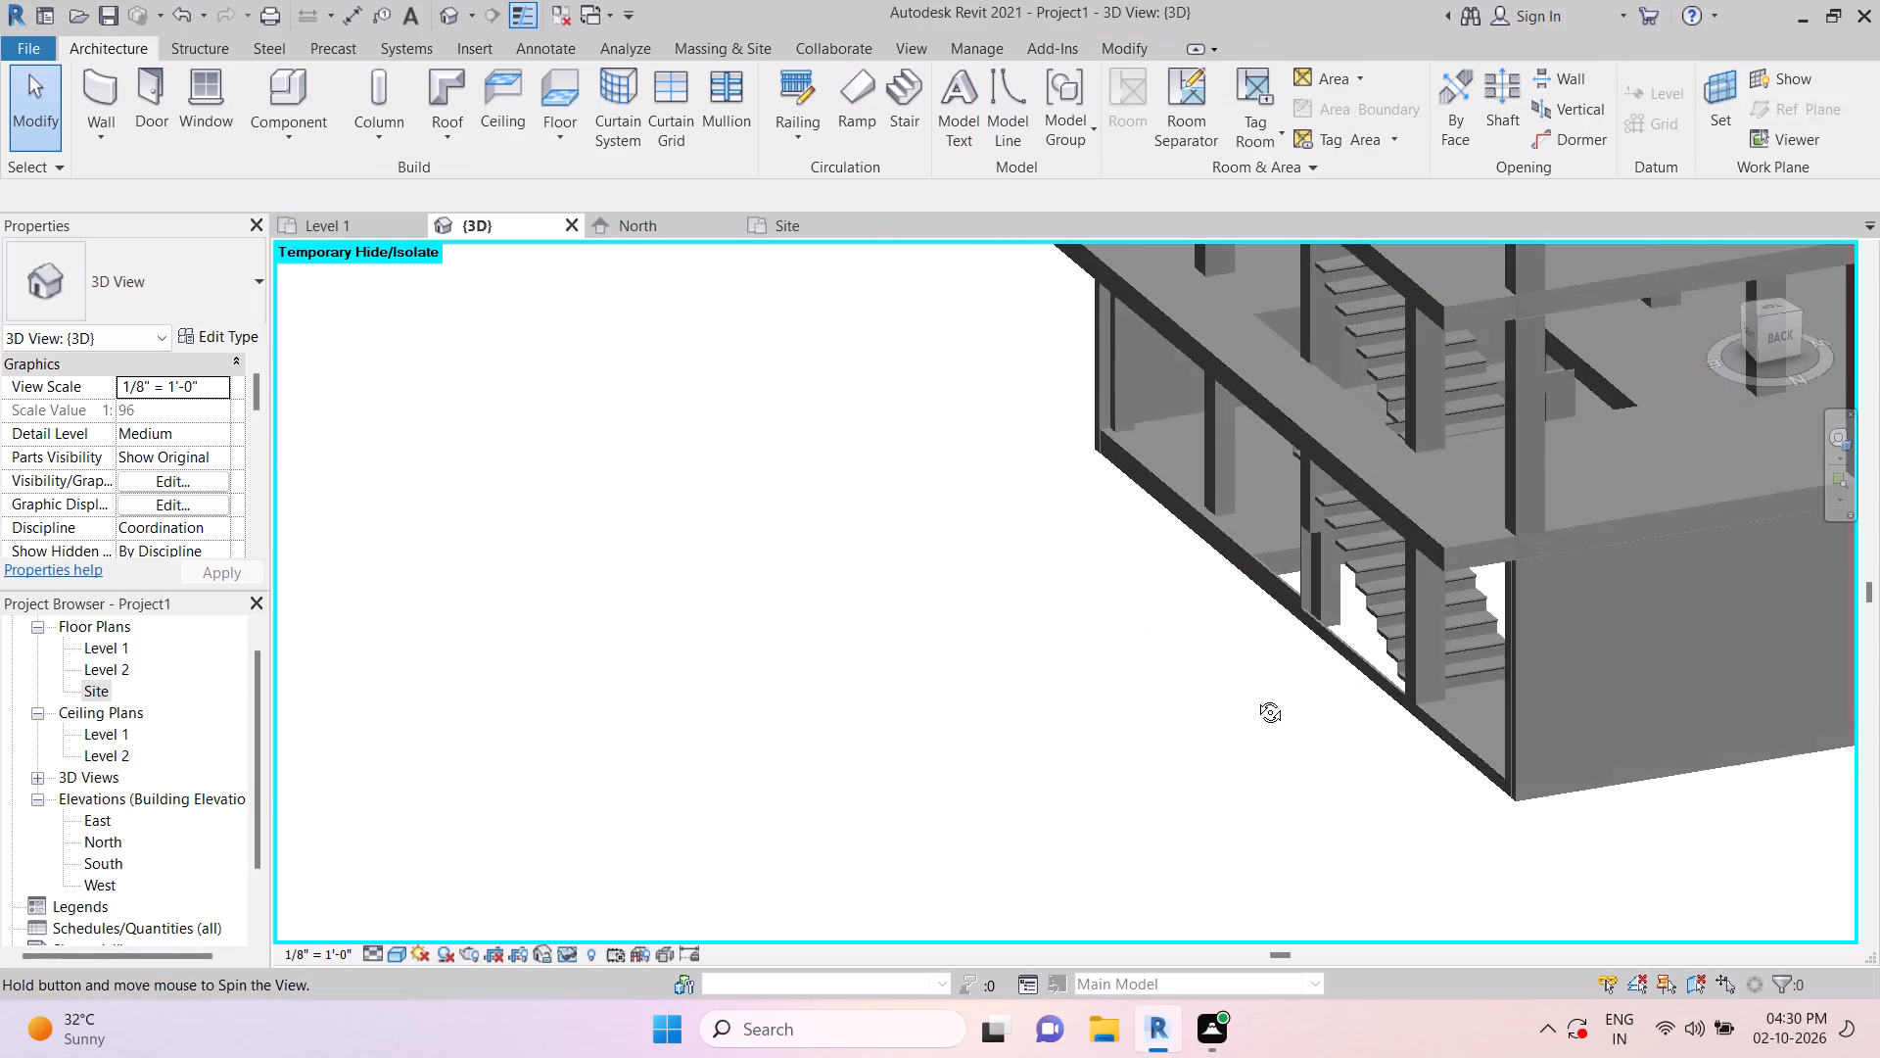
middle_click_drag(1255, 697, 1236, 649, "shift")
key("Escape")
scroll(1382, 602, "up", 6)
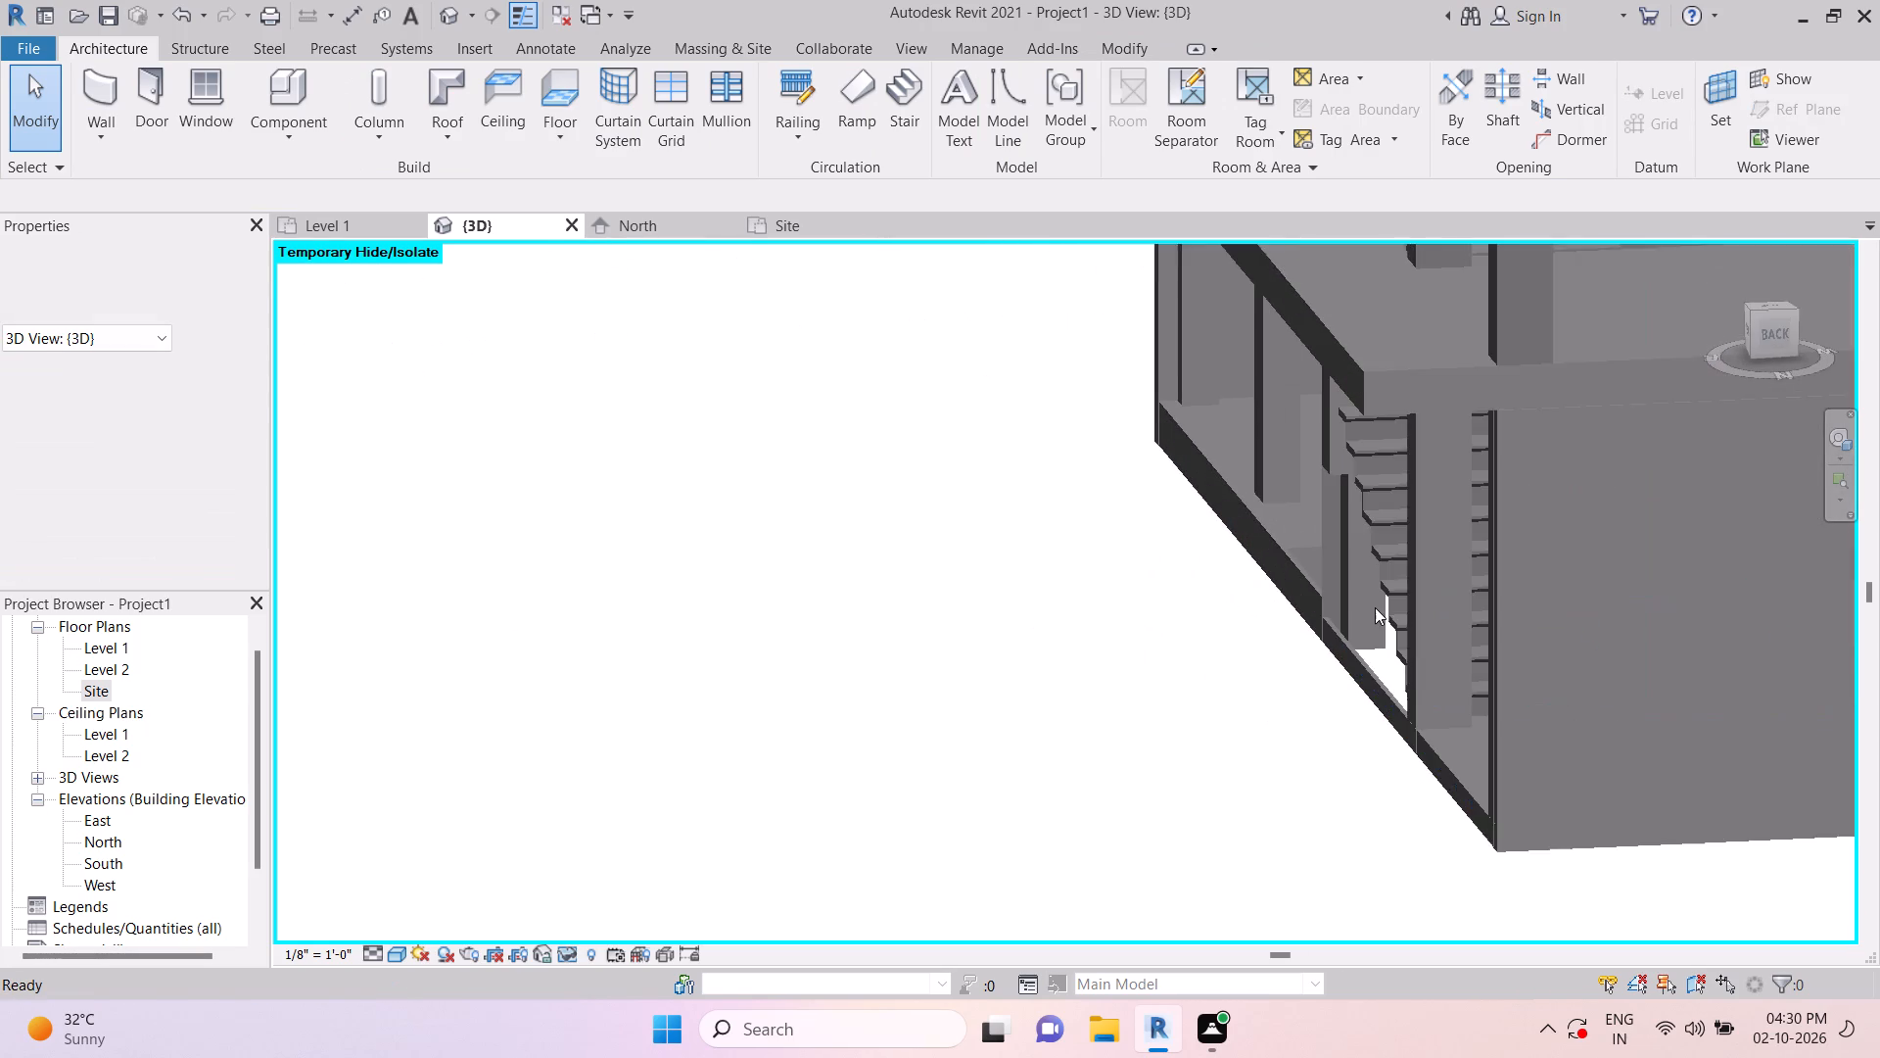
scroll(1375, 607, "up", 4)
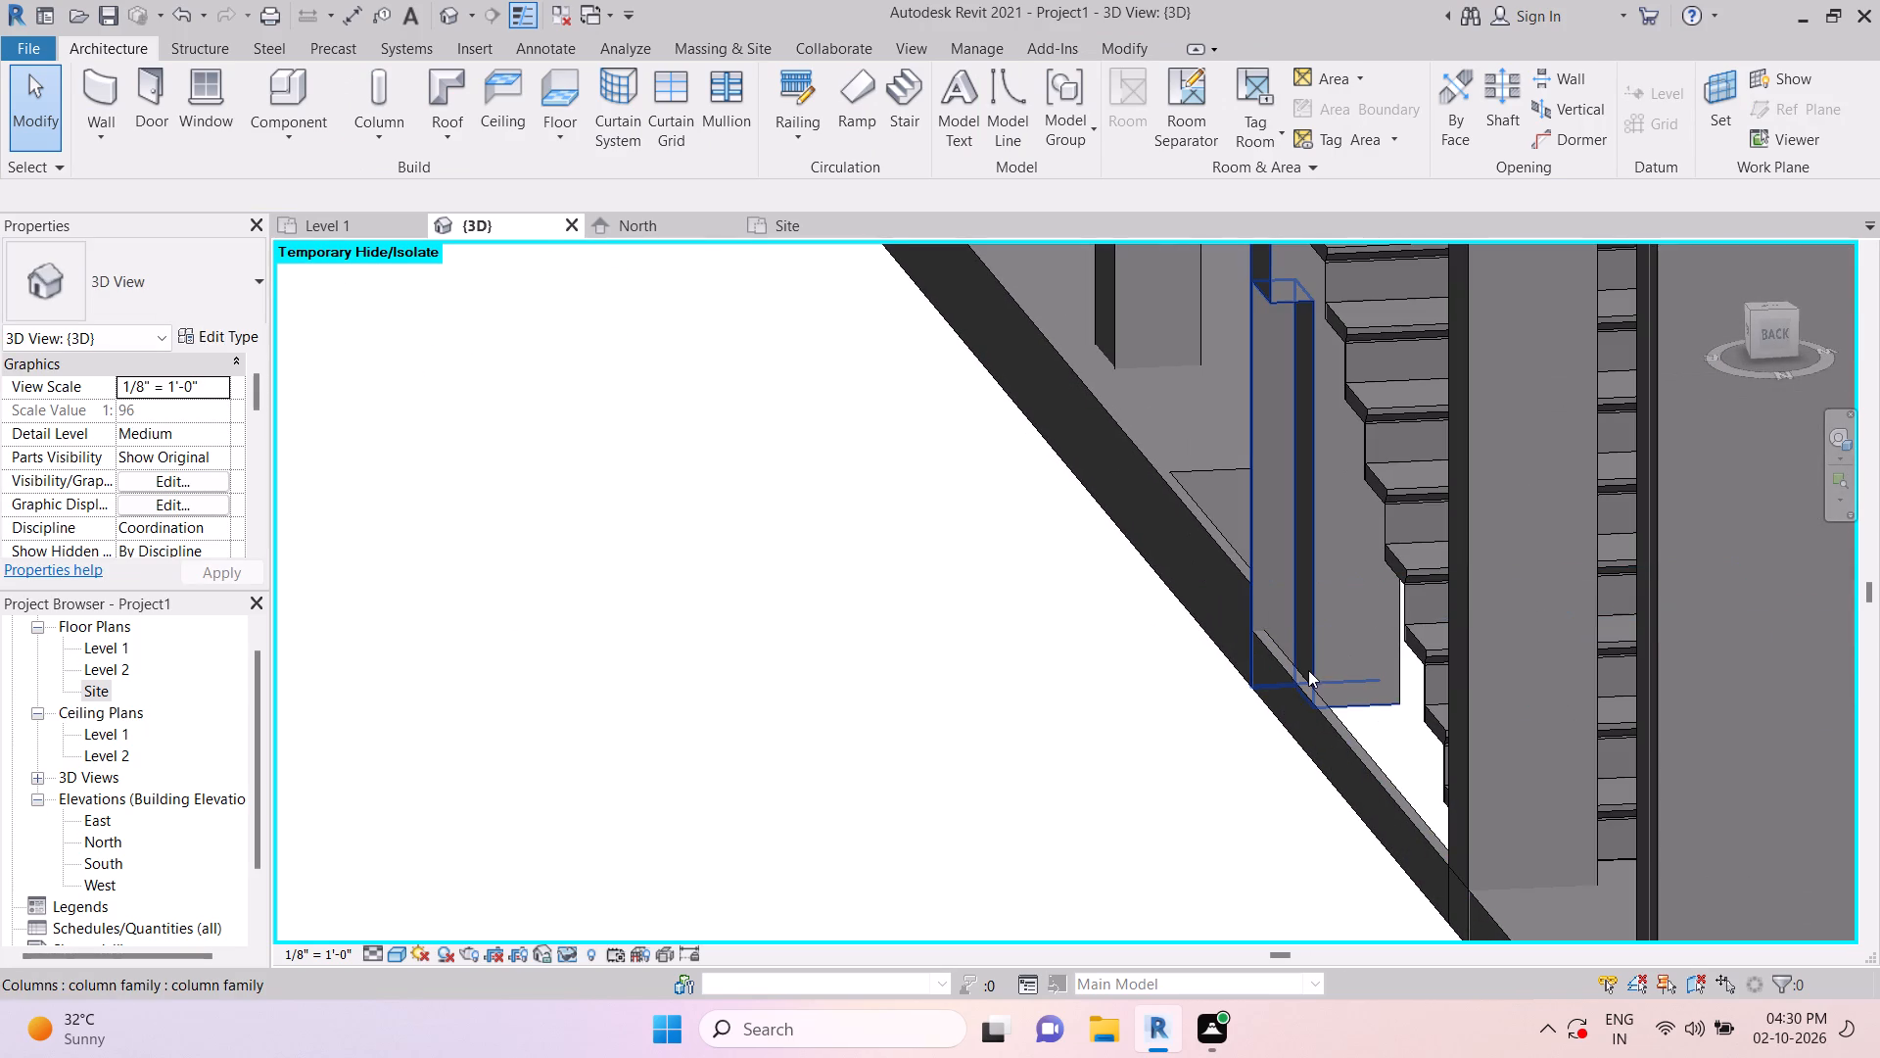
left_click(1314, 699)
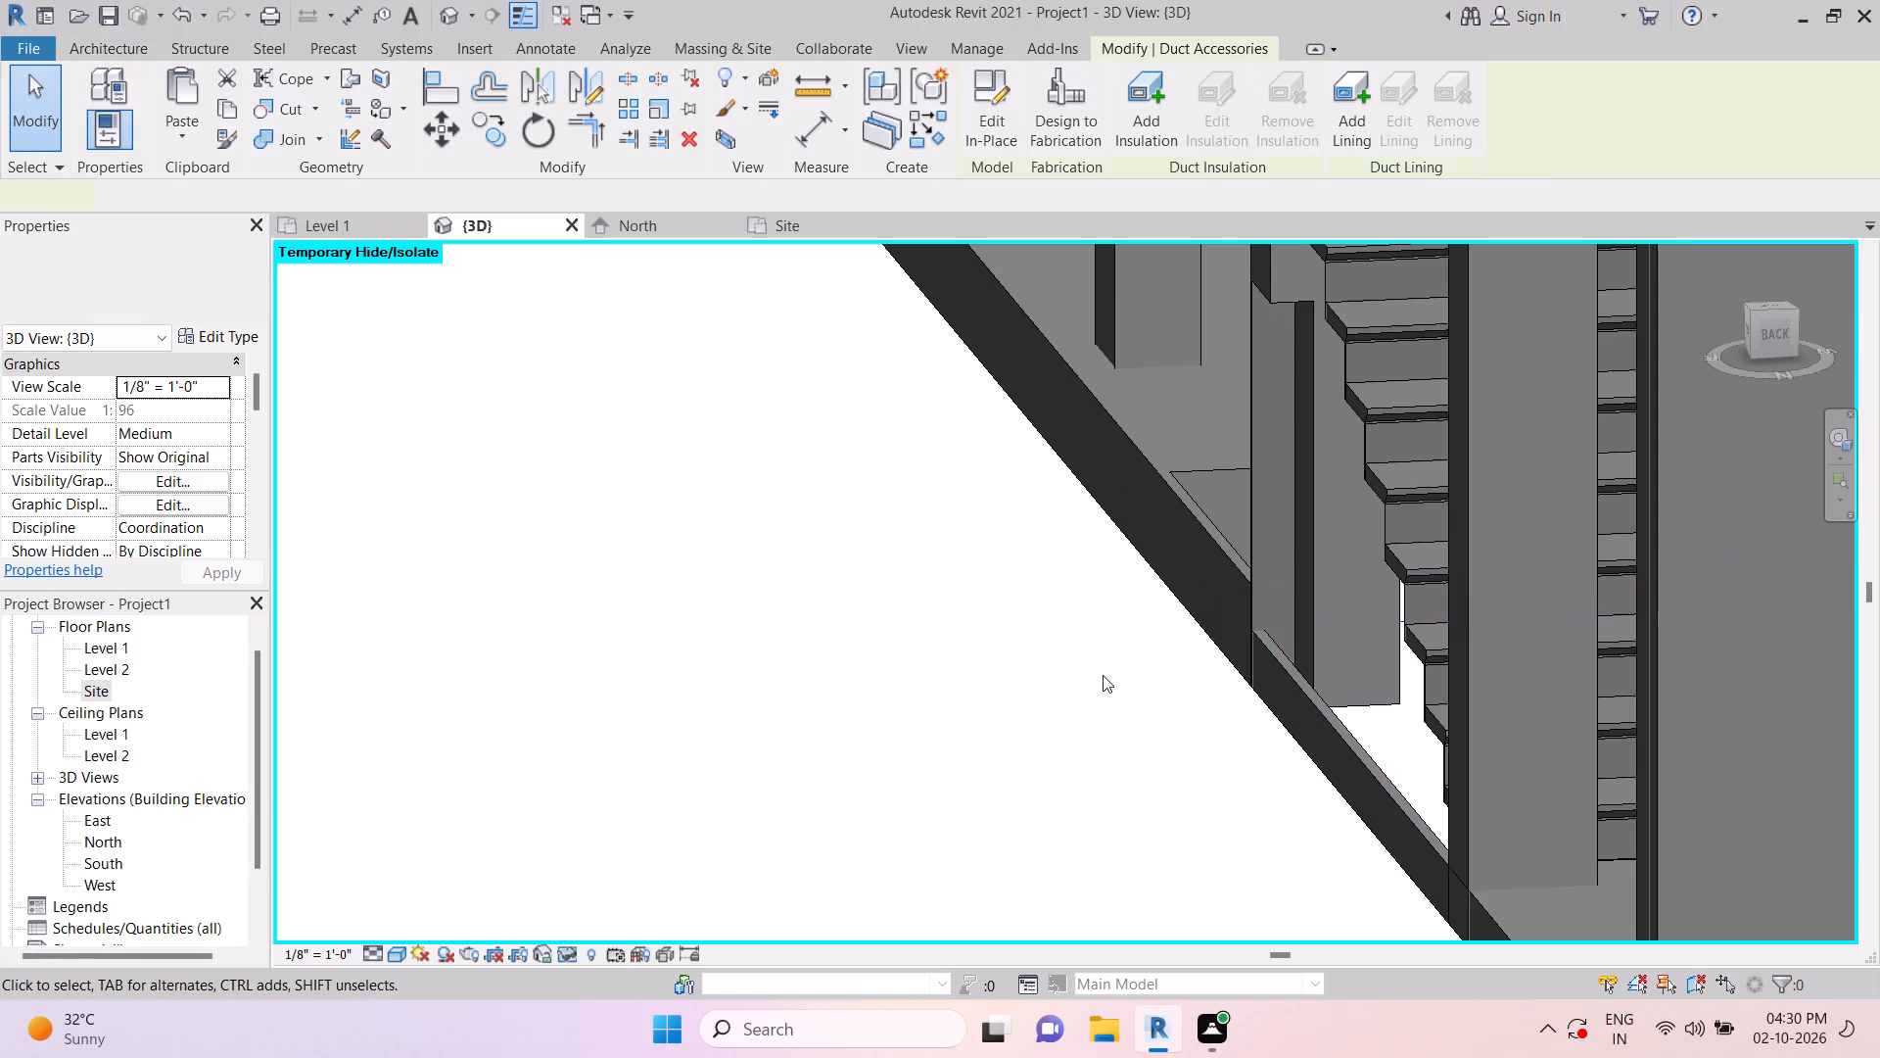
key("Escape")
key("Escape")
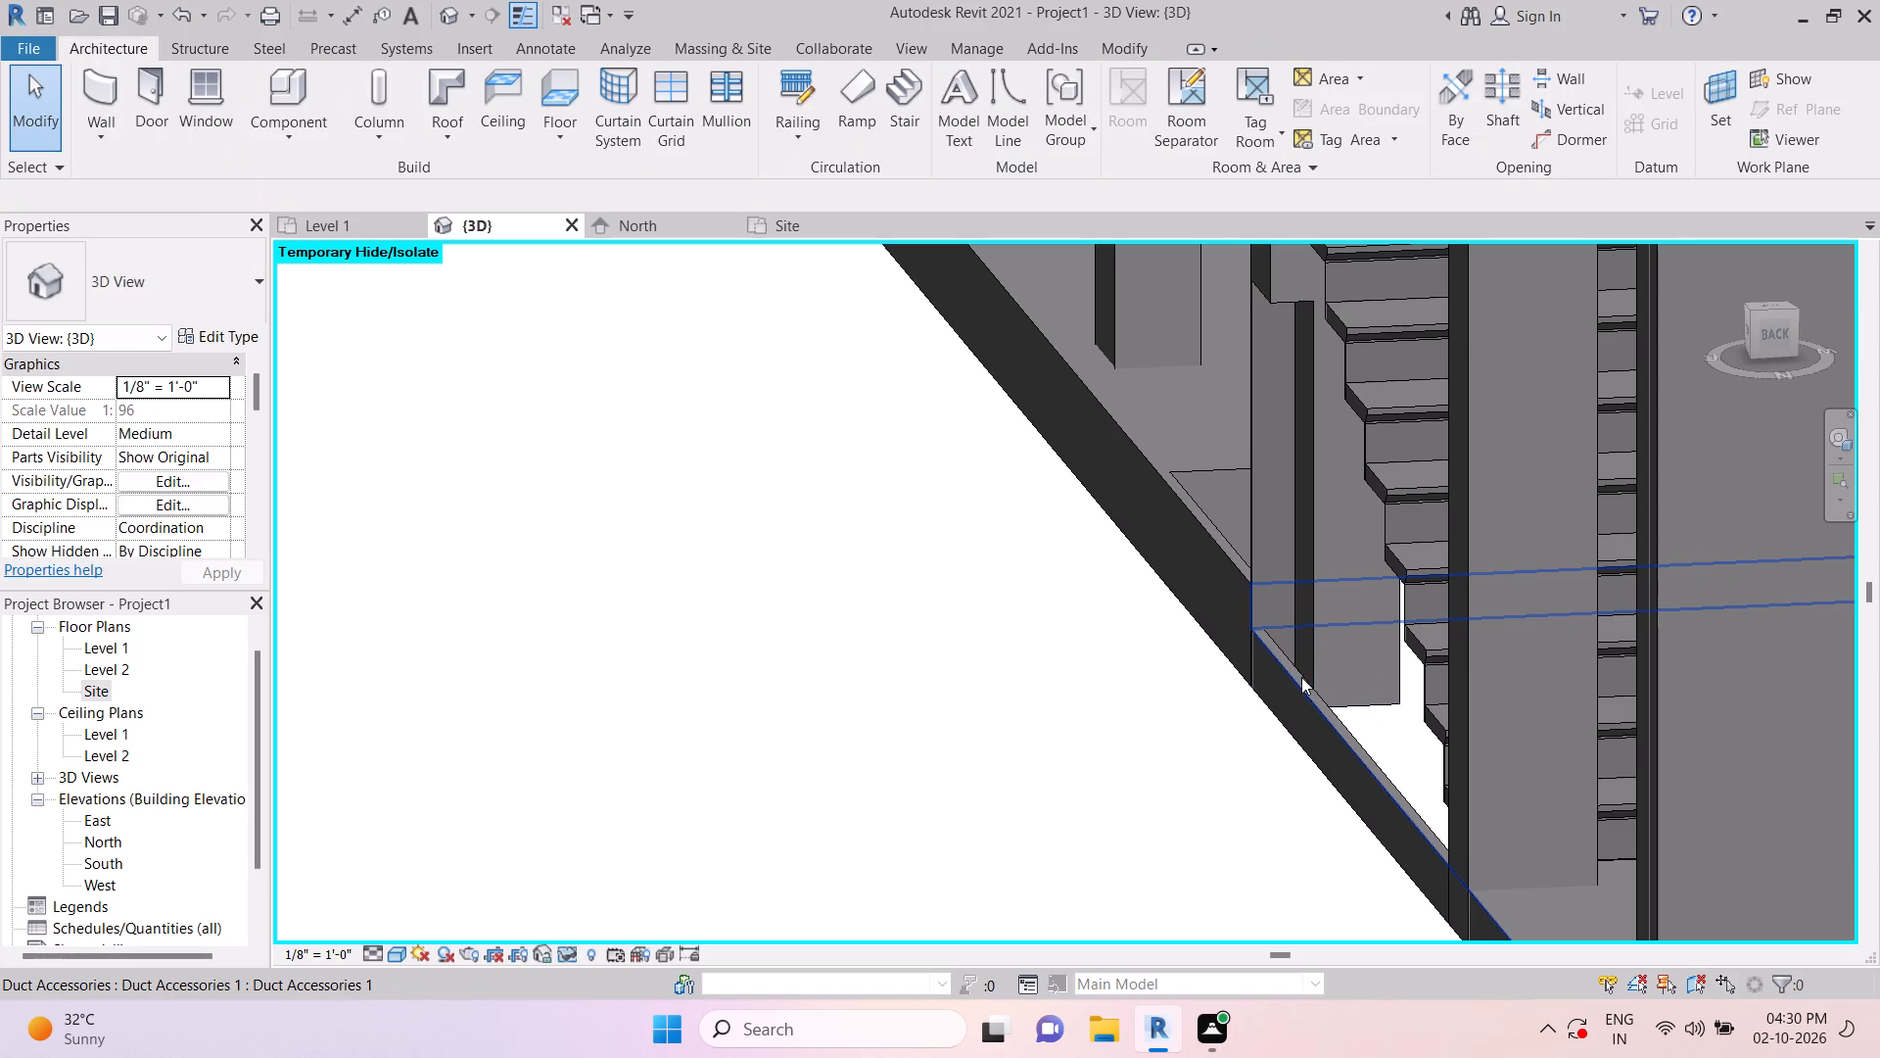
left_click(1297, 687)
key("Escape")
key("Escape")
scroll(1209, 657, "down", 6)
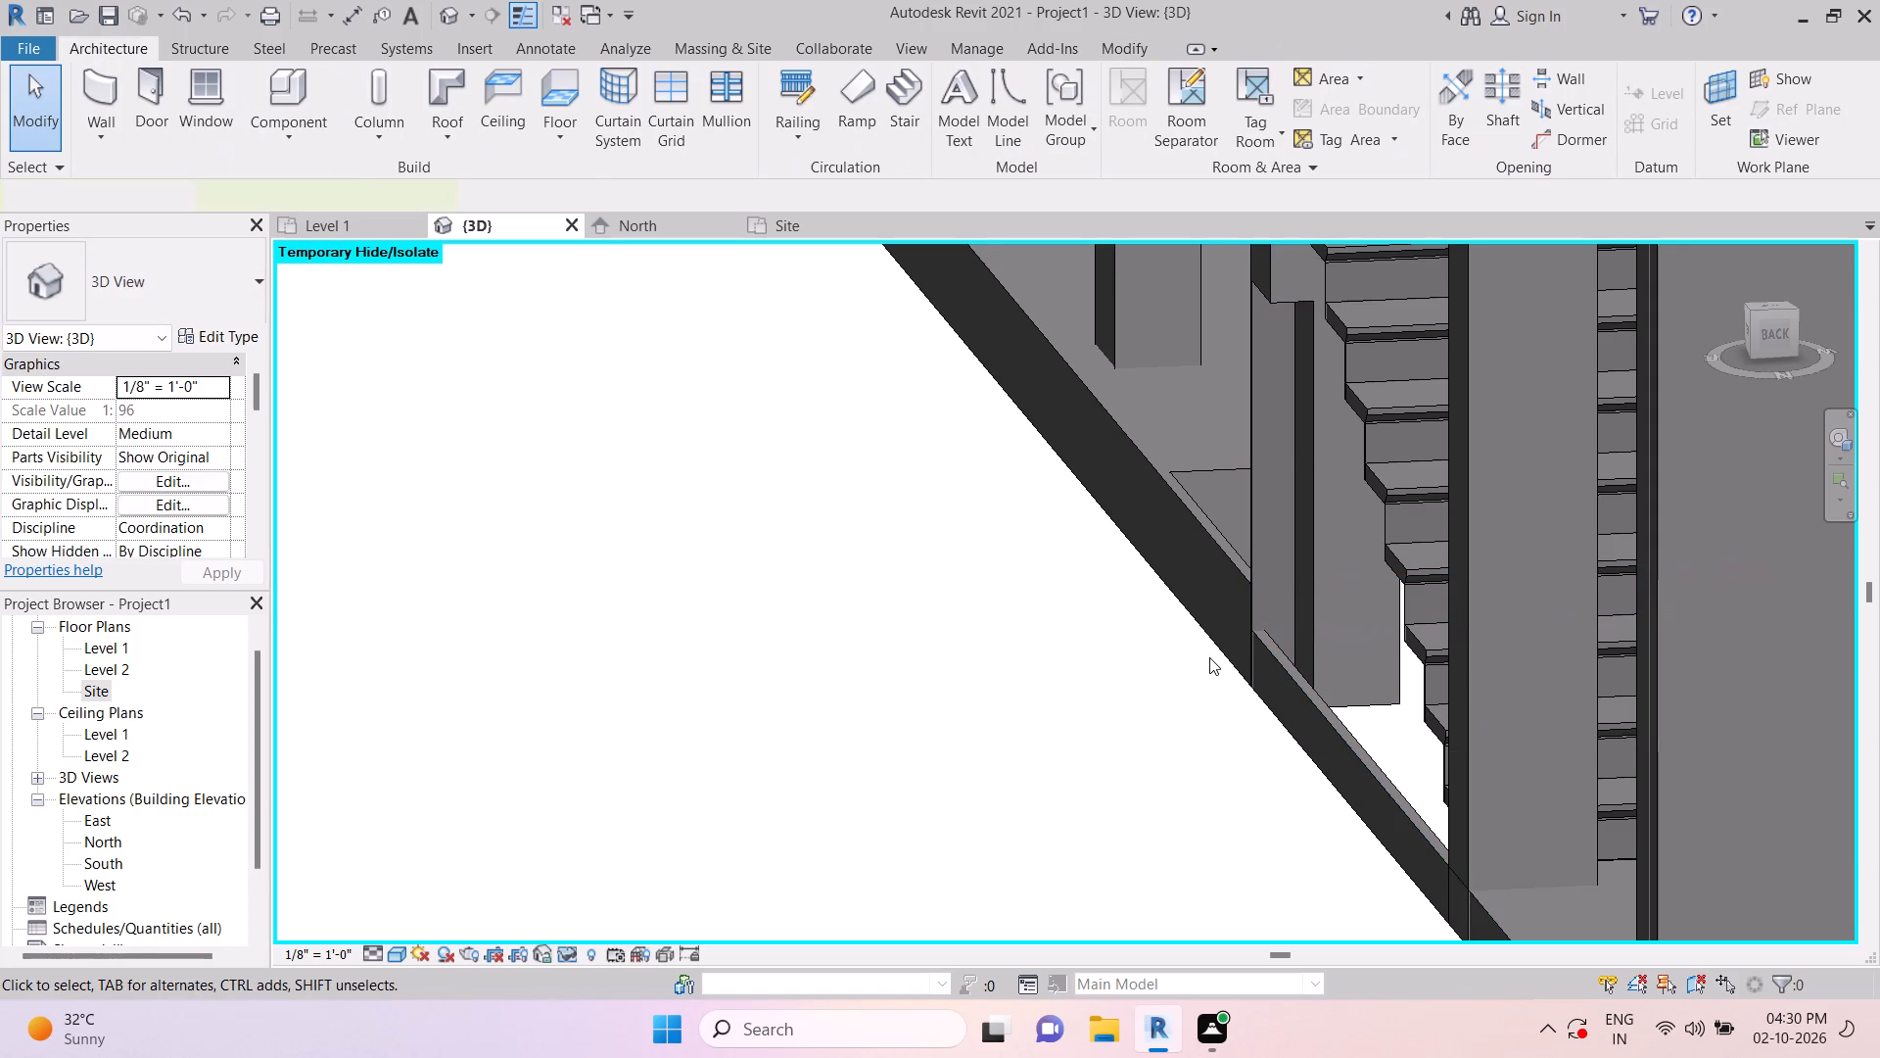
scroll(1209, 657, "down", 5)
middle_click_drag(1228, 698, 1449, 772, "shift")
middle_click_drag(1243, 793, 1420, 812, "shift")
key("Escape")
key("Escape")
Reset the temporary hide/isolate in the 3D view so all hidden elements are restored.
key("h")
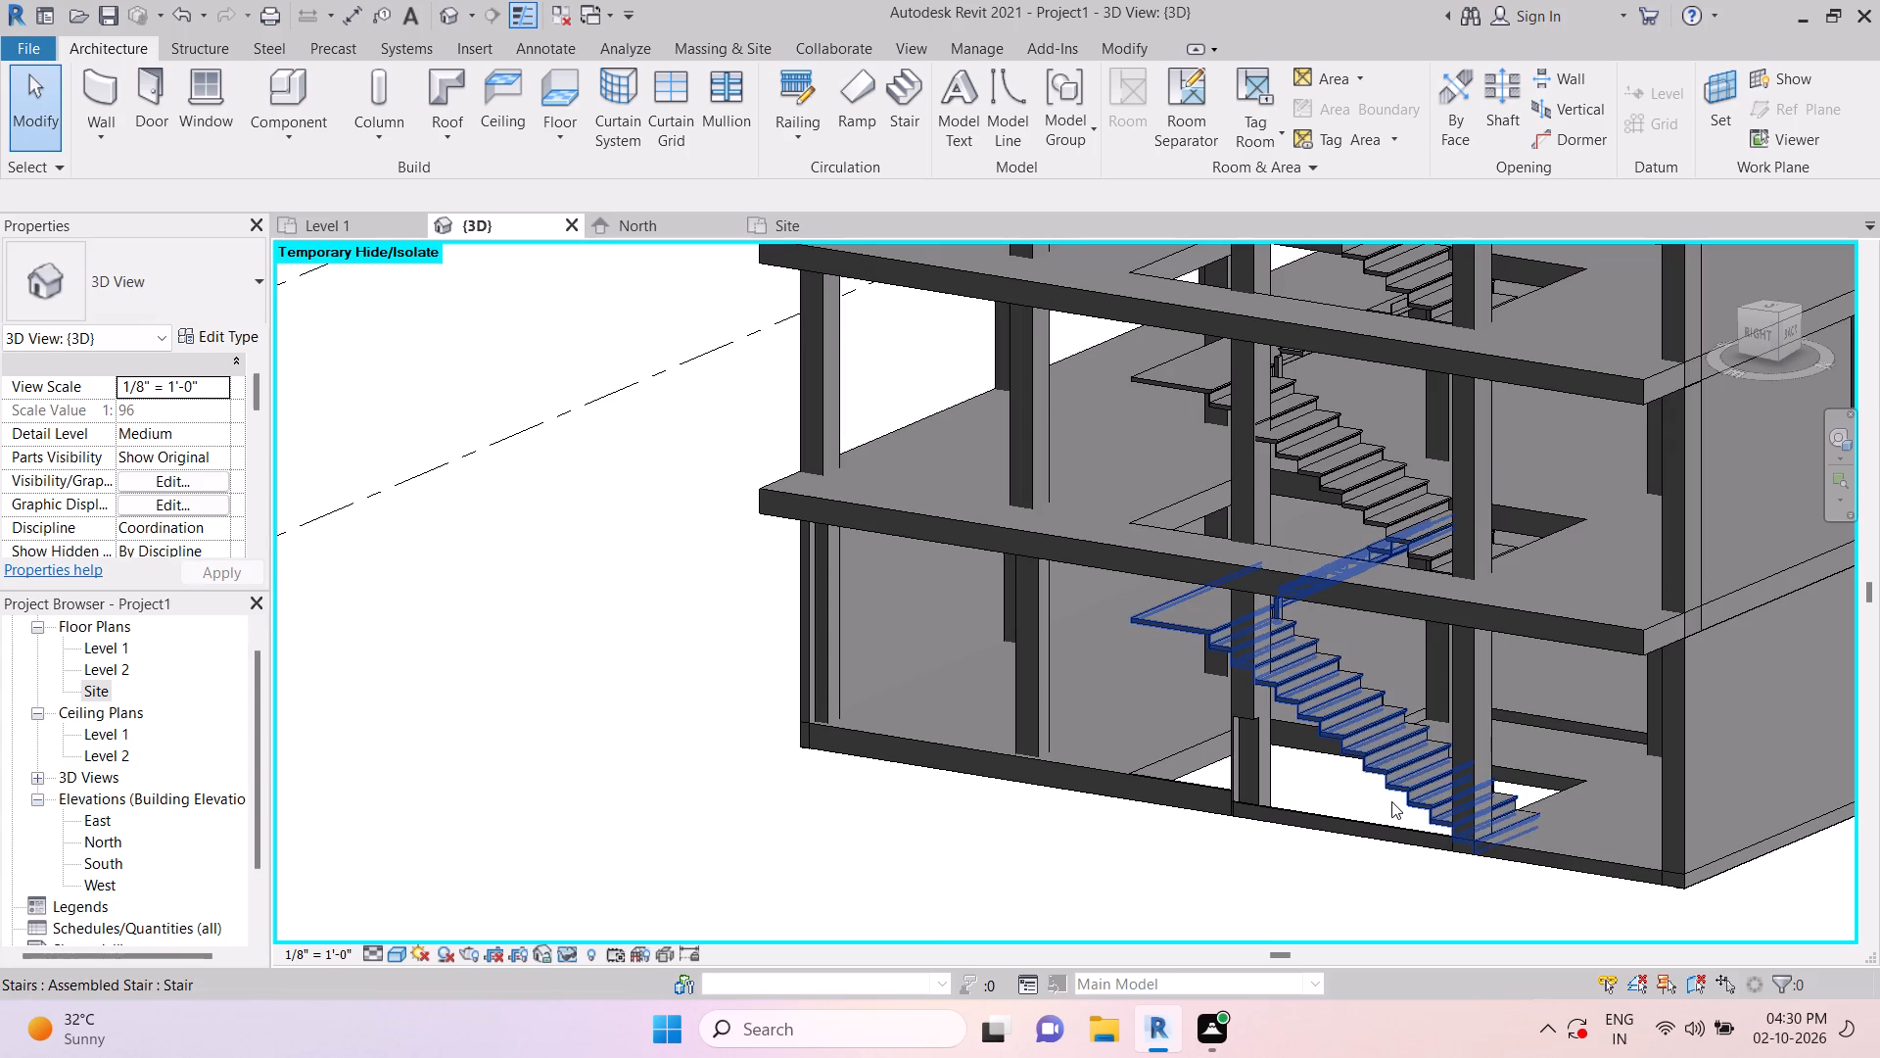
key("r")
key("Escape")
key("Escape")
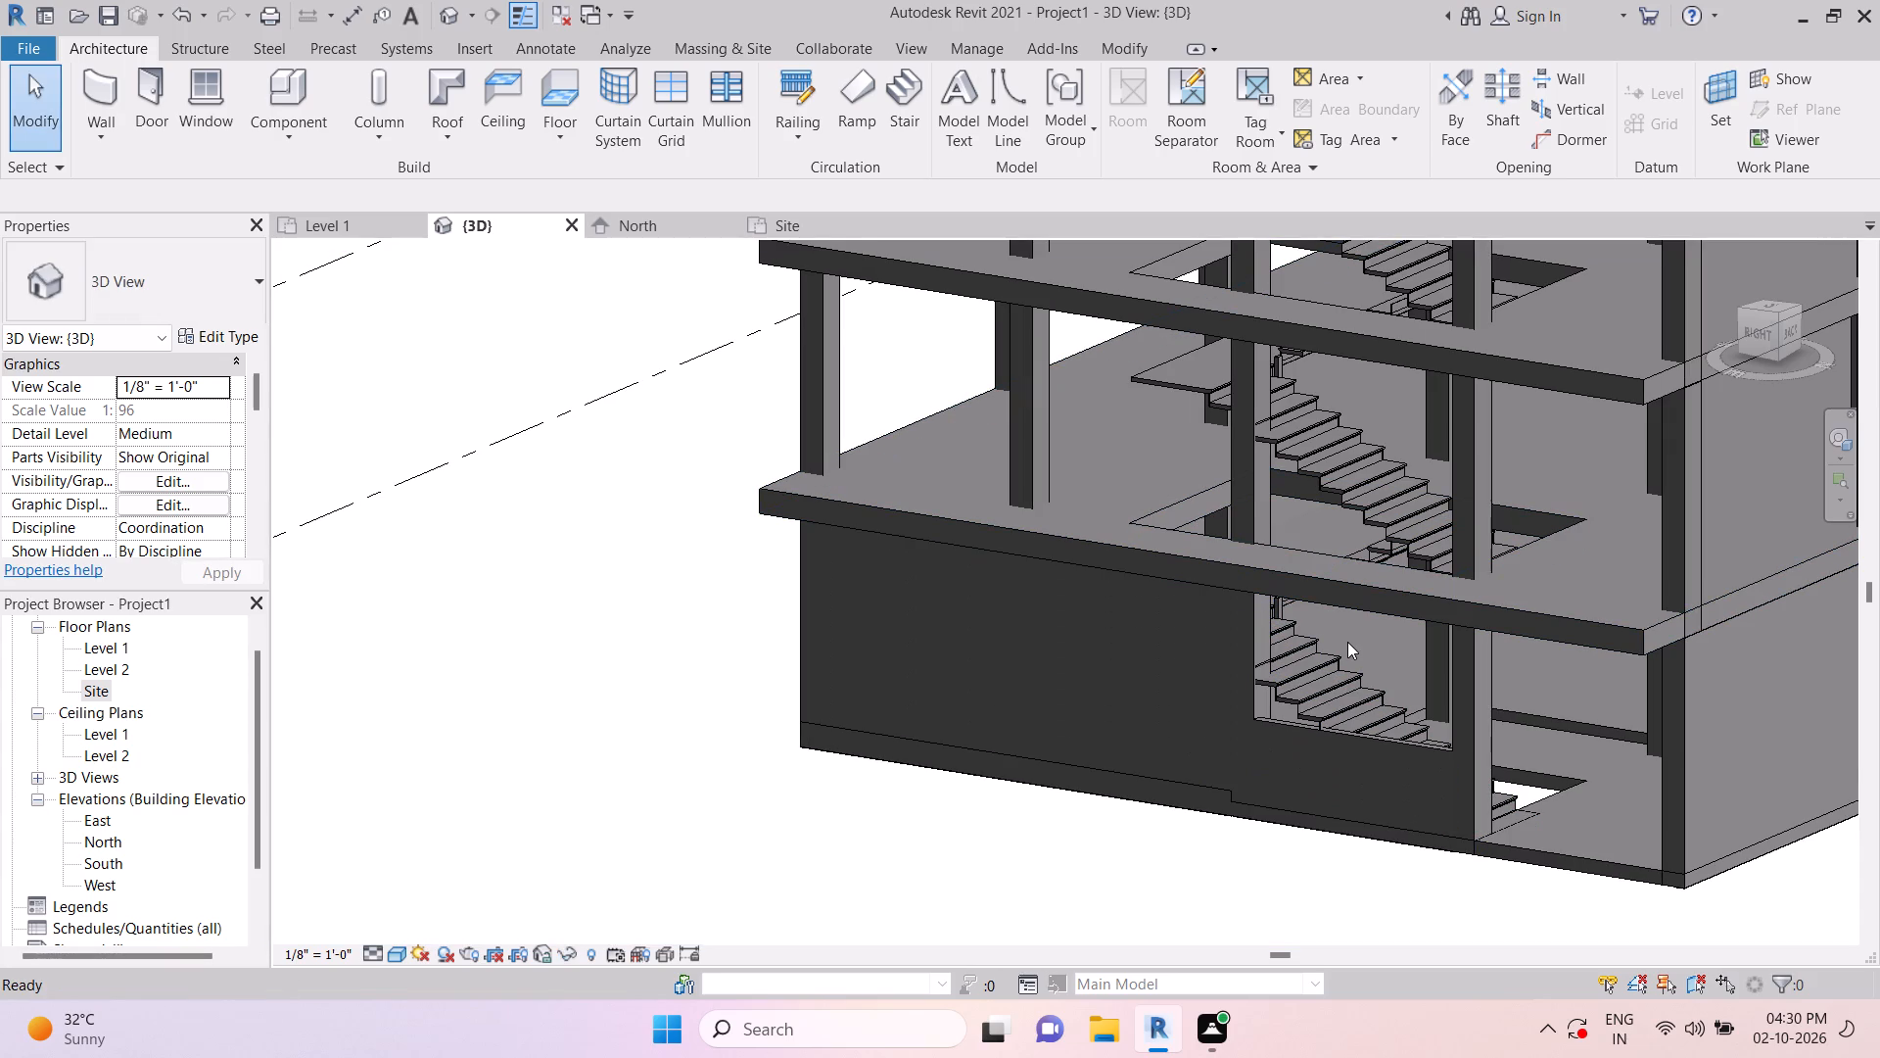
Examine the lowest-storey walls, the stair opening and the slab edges around the stair corner of the building.
middle_click_drag(1428, 846, 1261, 875, "shift")
key("Escape")
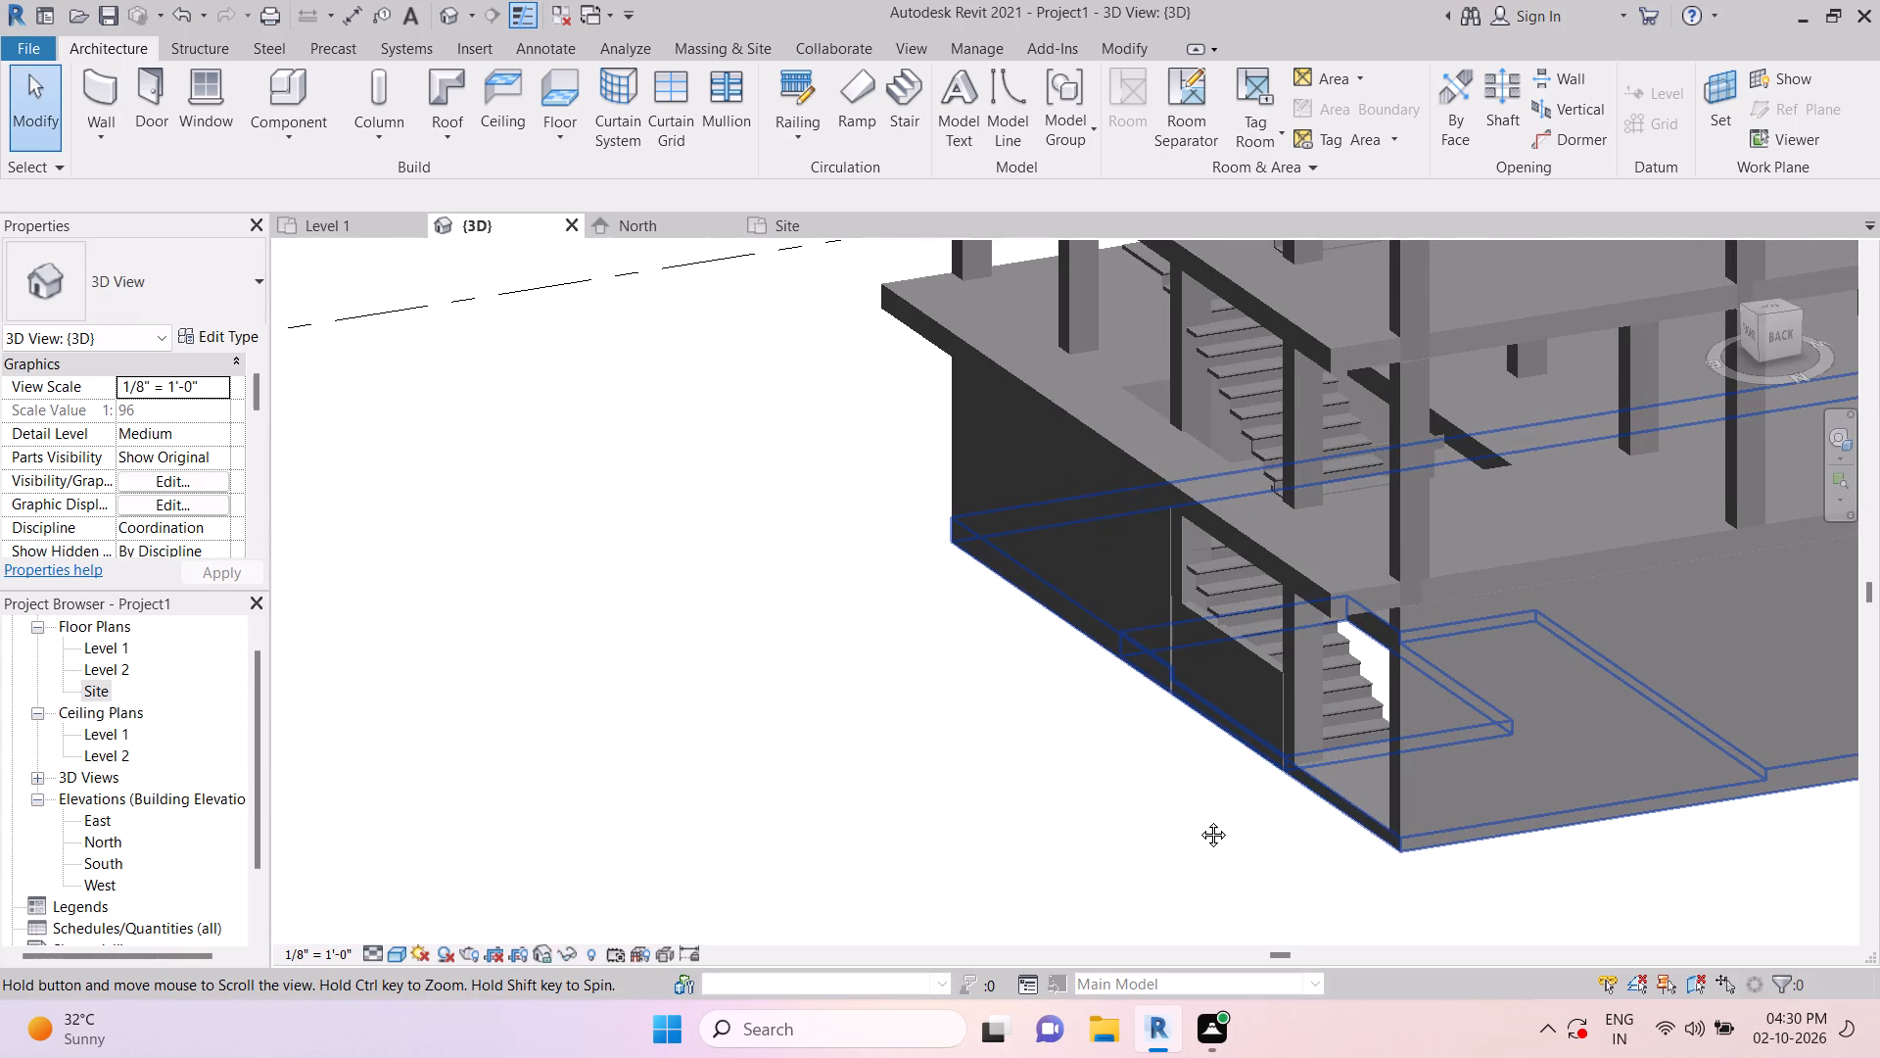
key("Escape")
scroll(1120, 810, "down", 2)
middle_click_drag(1150, 818, 1369, 837, "shift")
key("Escape")
scroll(1324, 813, "up", 5)
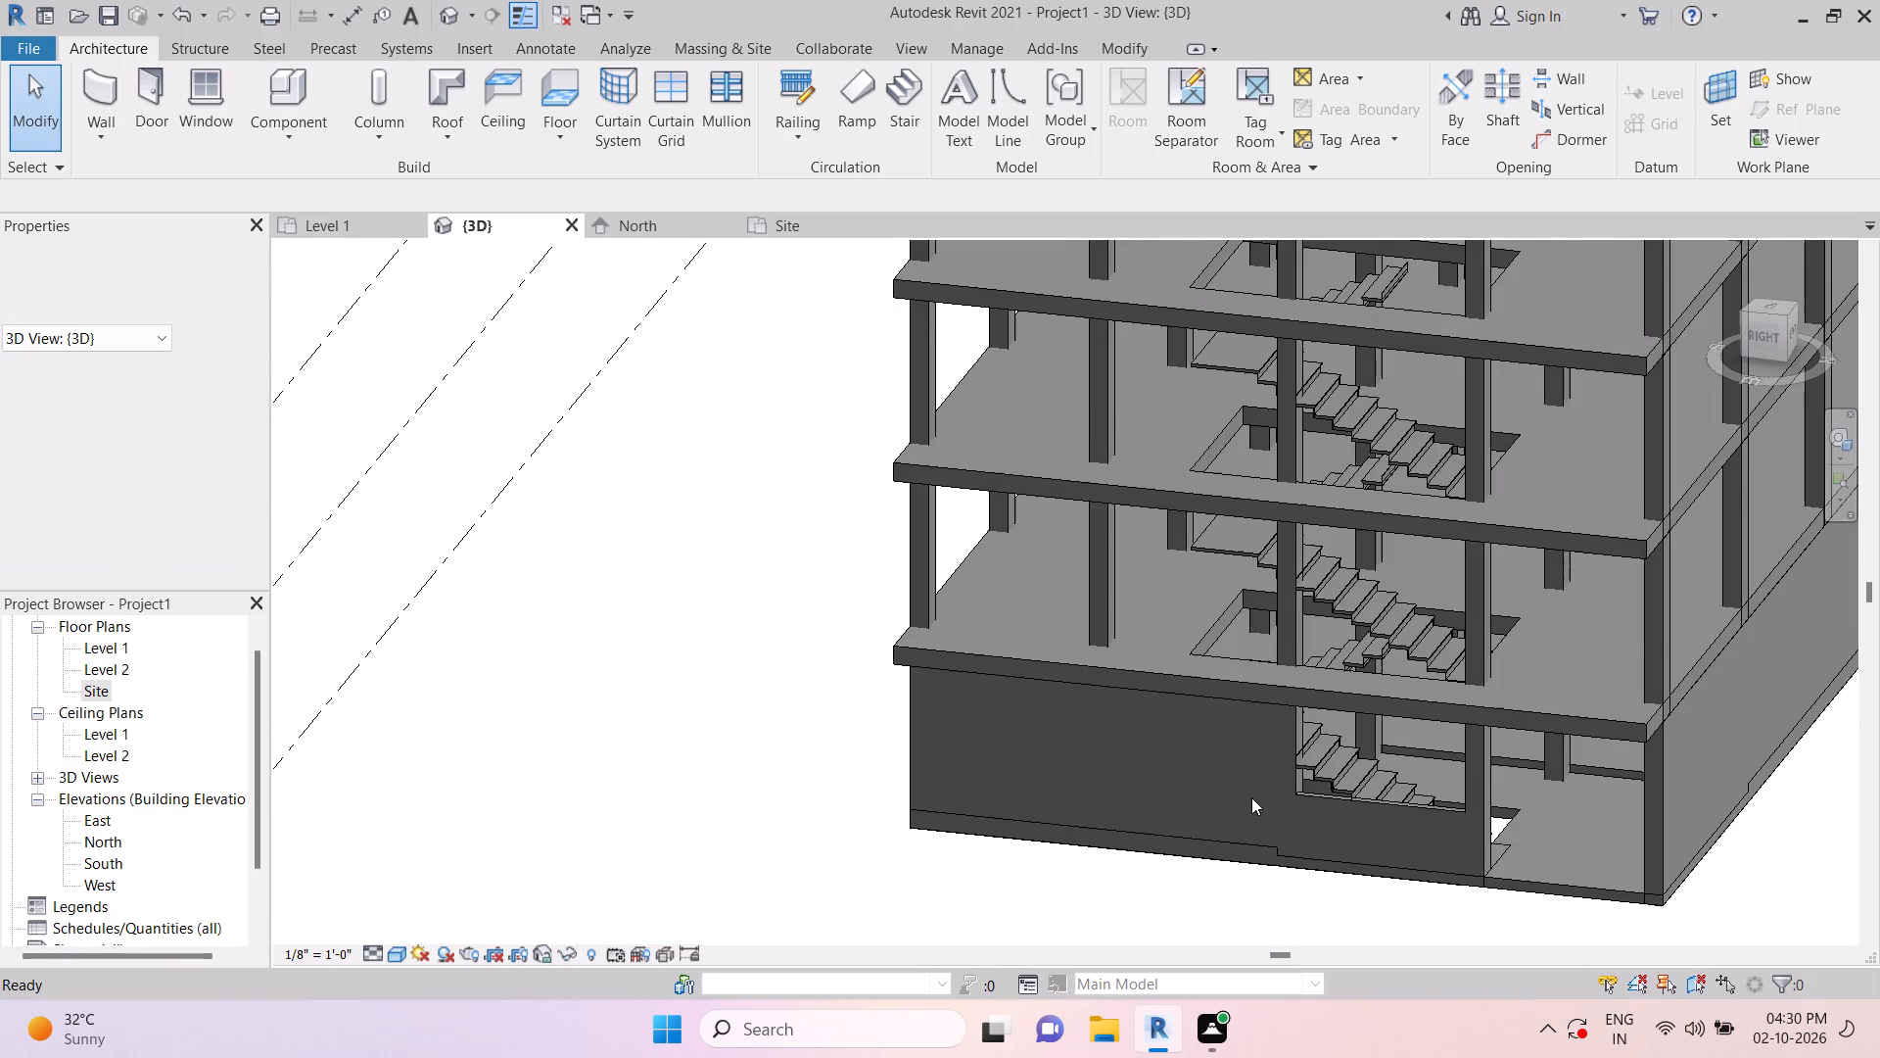
key("Escape")
scroll(1251, 793, "down", 7)
middle_click_drag(1382, 843, 1277, 871)
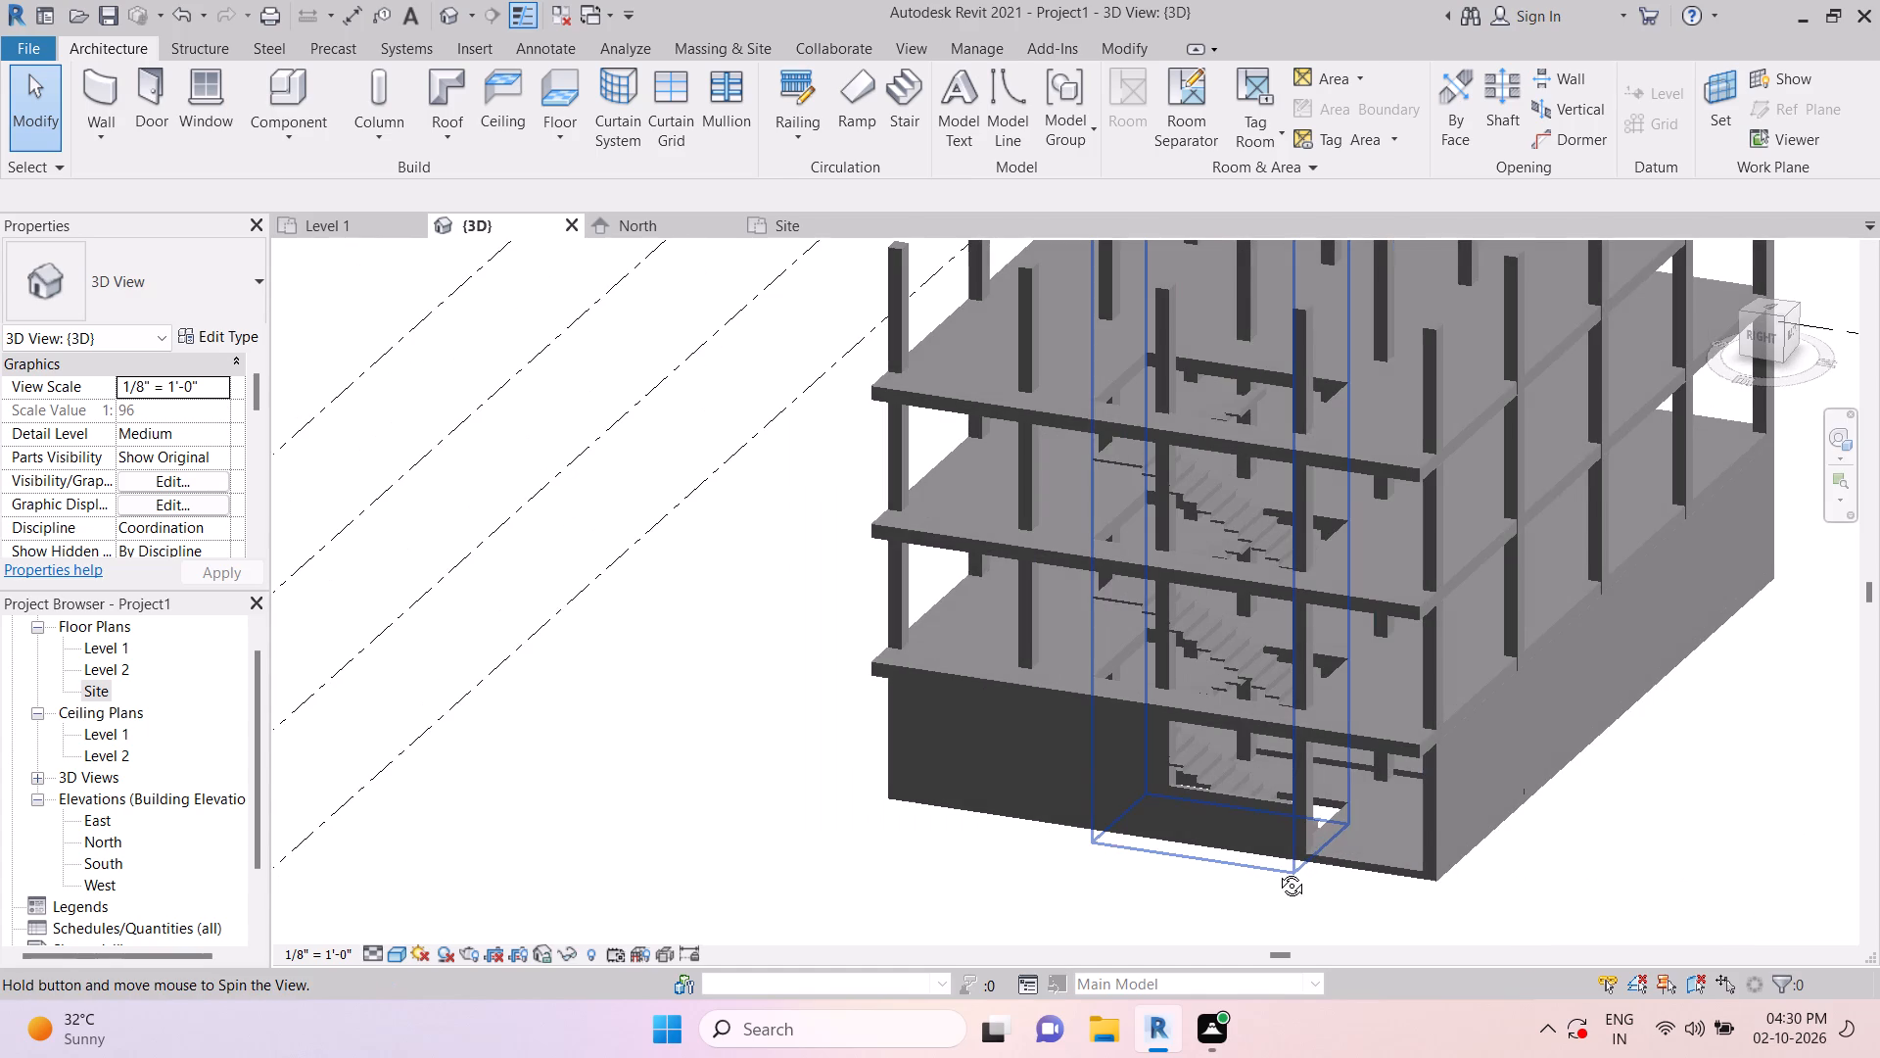
middle_click_drag(1277, 871, 1276, 874)
key("Escape")
key("Escape")
Save the project.
key("ctrl+s")
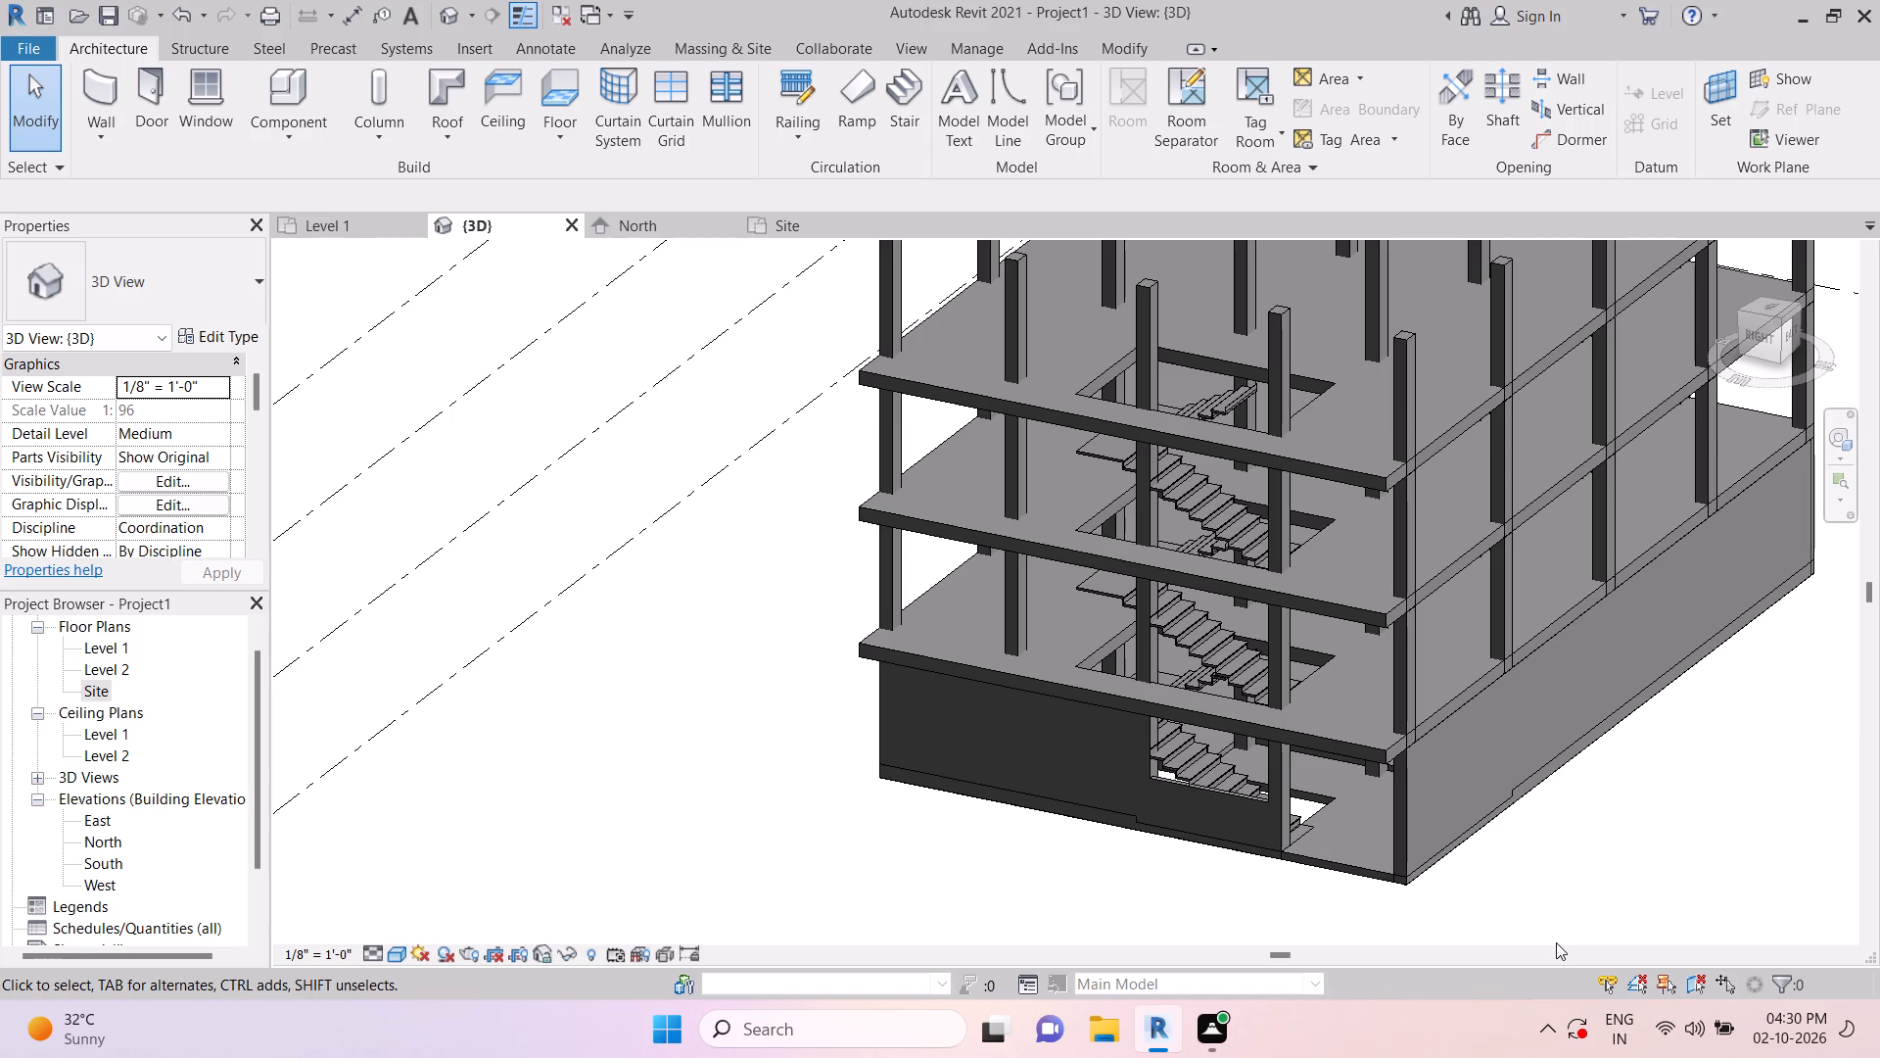
key("Escape")
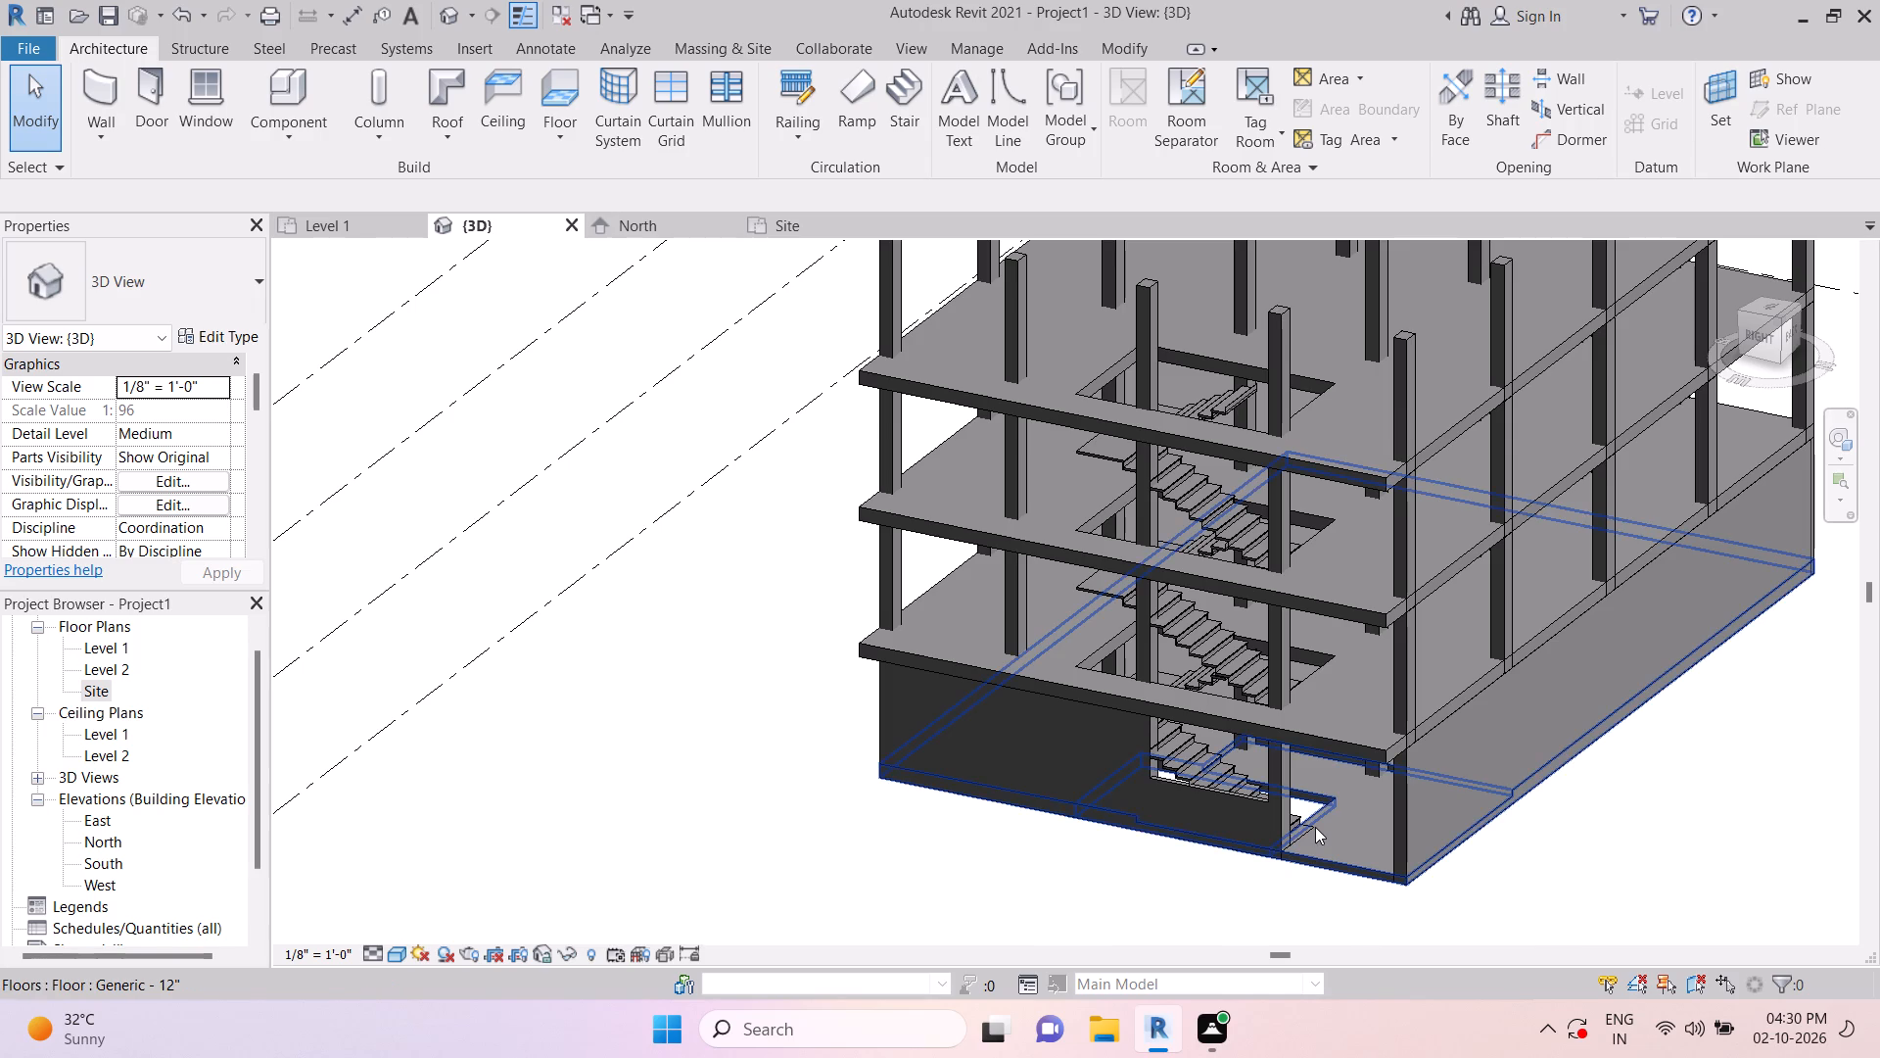
Examine the whole building from all sides, checking the columns, overhanging slabs, stair flights and shaft opening.
middle_click_drag(1632, 818, 1547, 780, "shift")
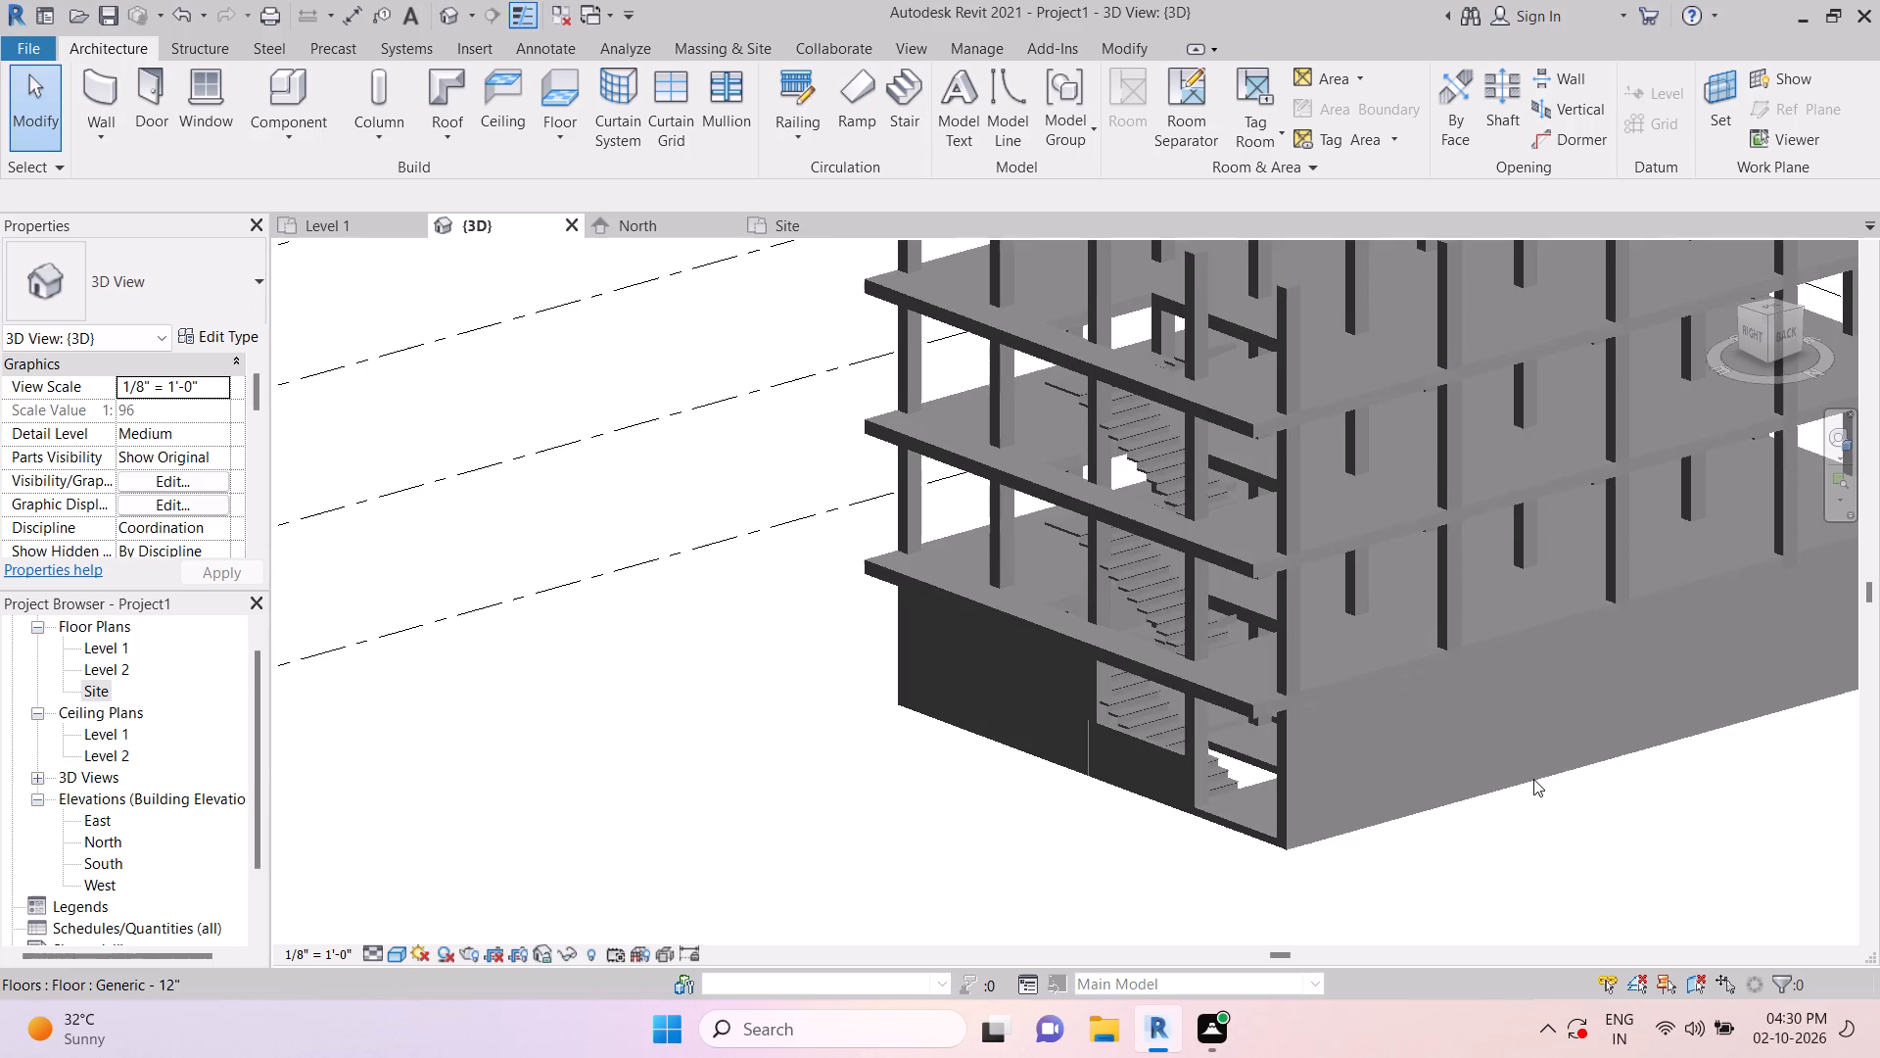
key("Escape")
middle_click_drag(1189, 836, 1318, 846)
key("Escape")
scroll(923, 660, "down", 4)
middle_click_drag(923, 703, 936, 703, "shift")
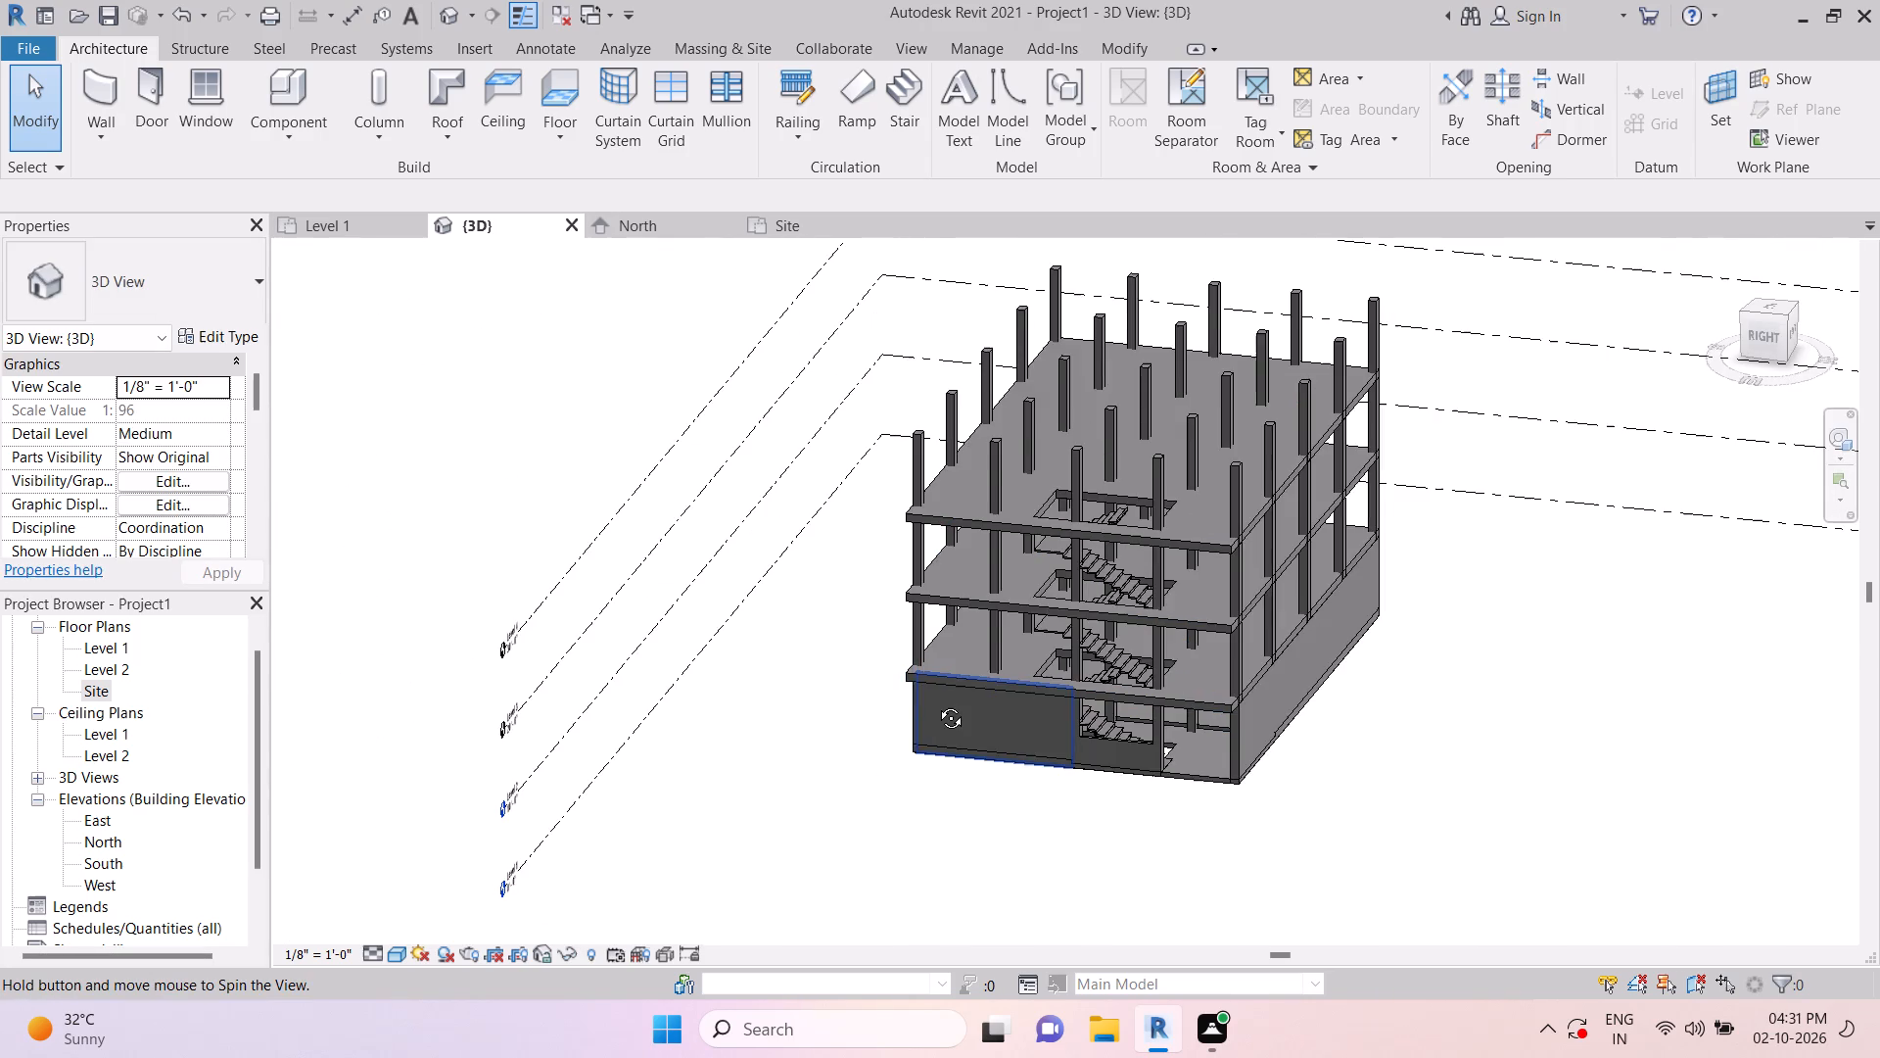
middle_click_drag(936, 703, 1144, 663, "shift")
key("Escape")
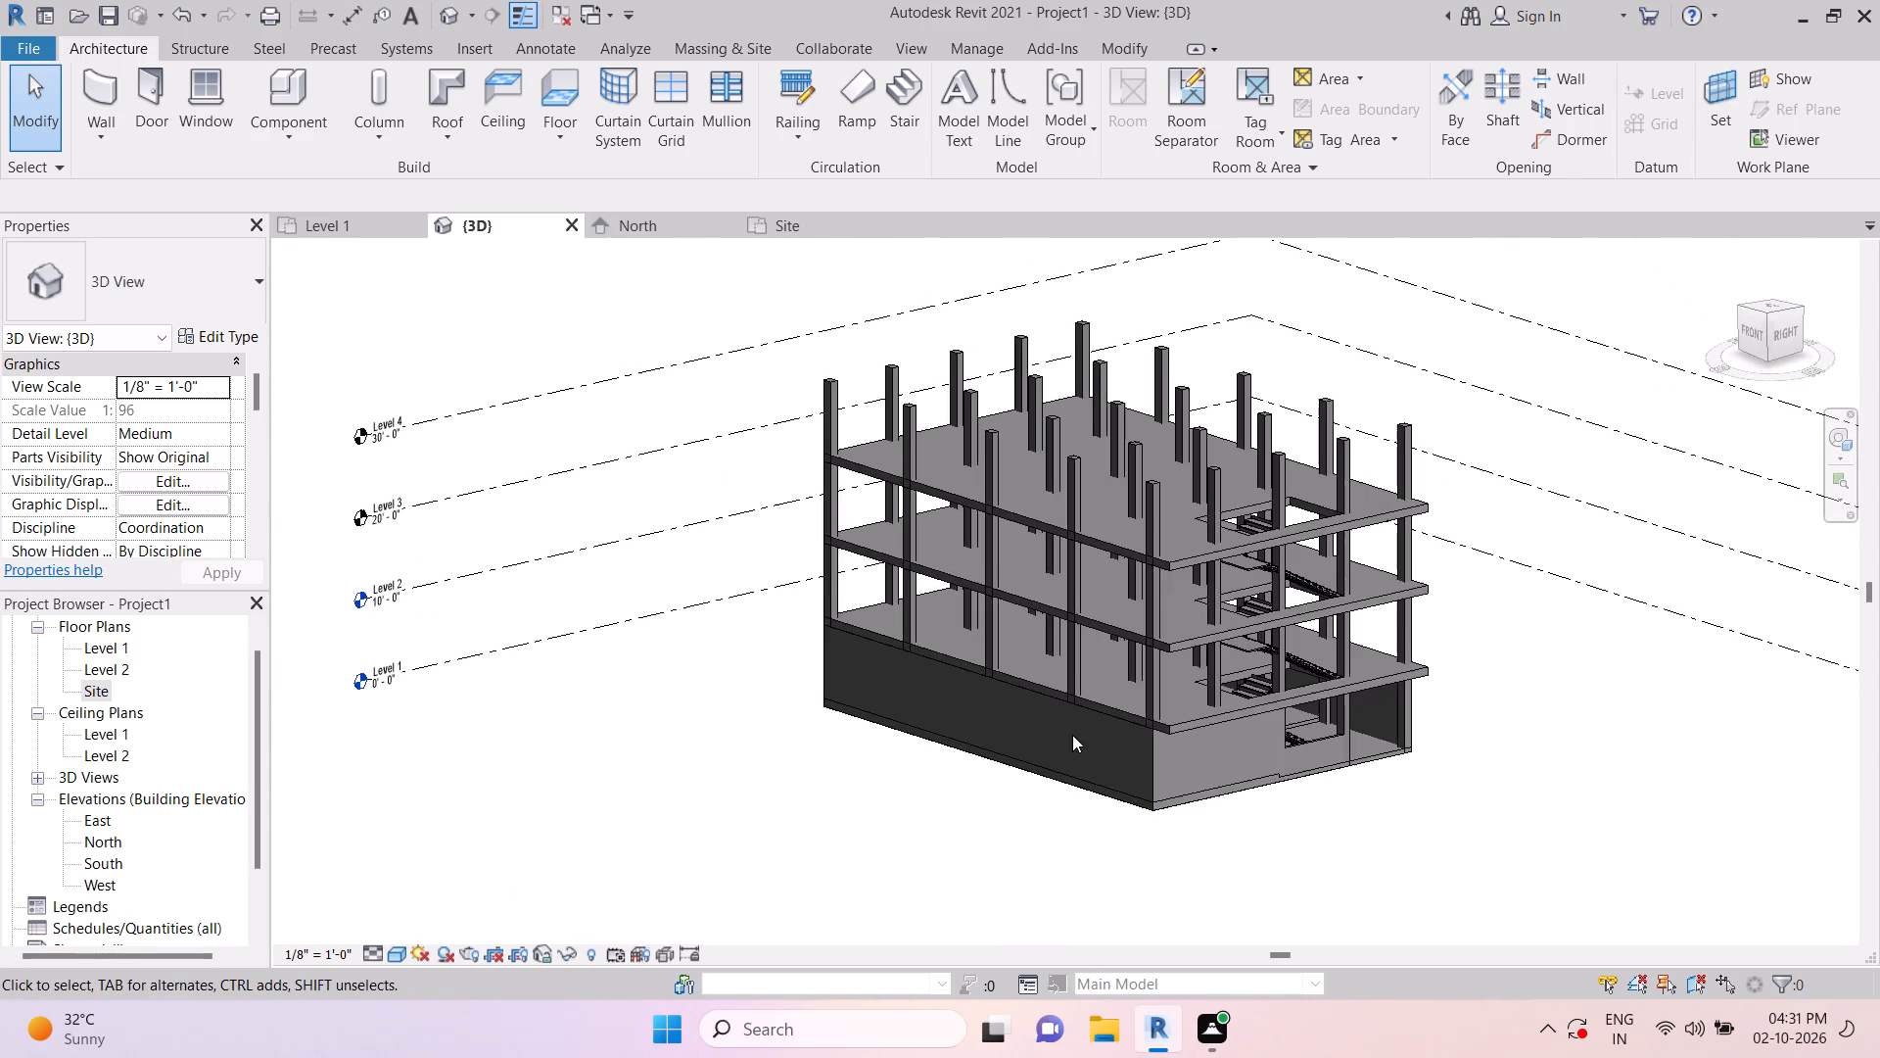
middle_click_drag(1141, 827, 1094, 861, "shift")
key("Escape")
key("Escape")
scroll(1030, 694, "up", 3)
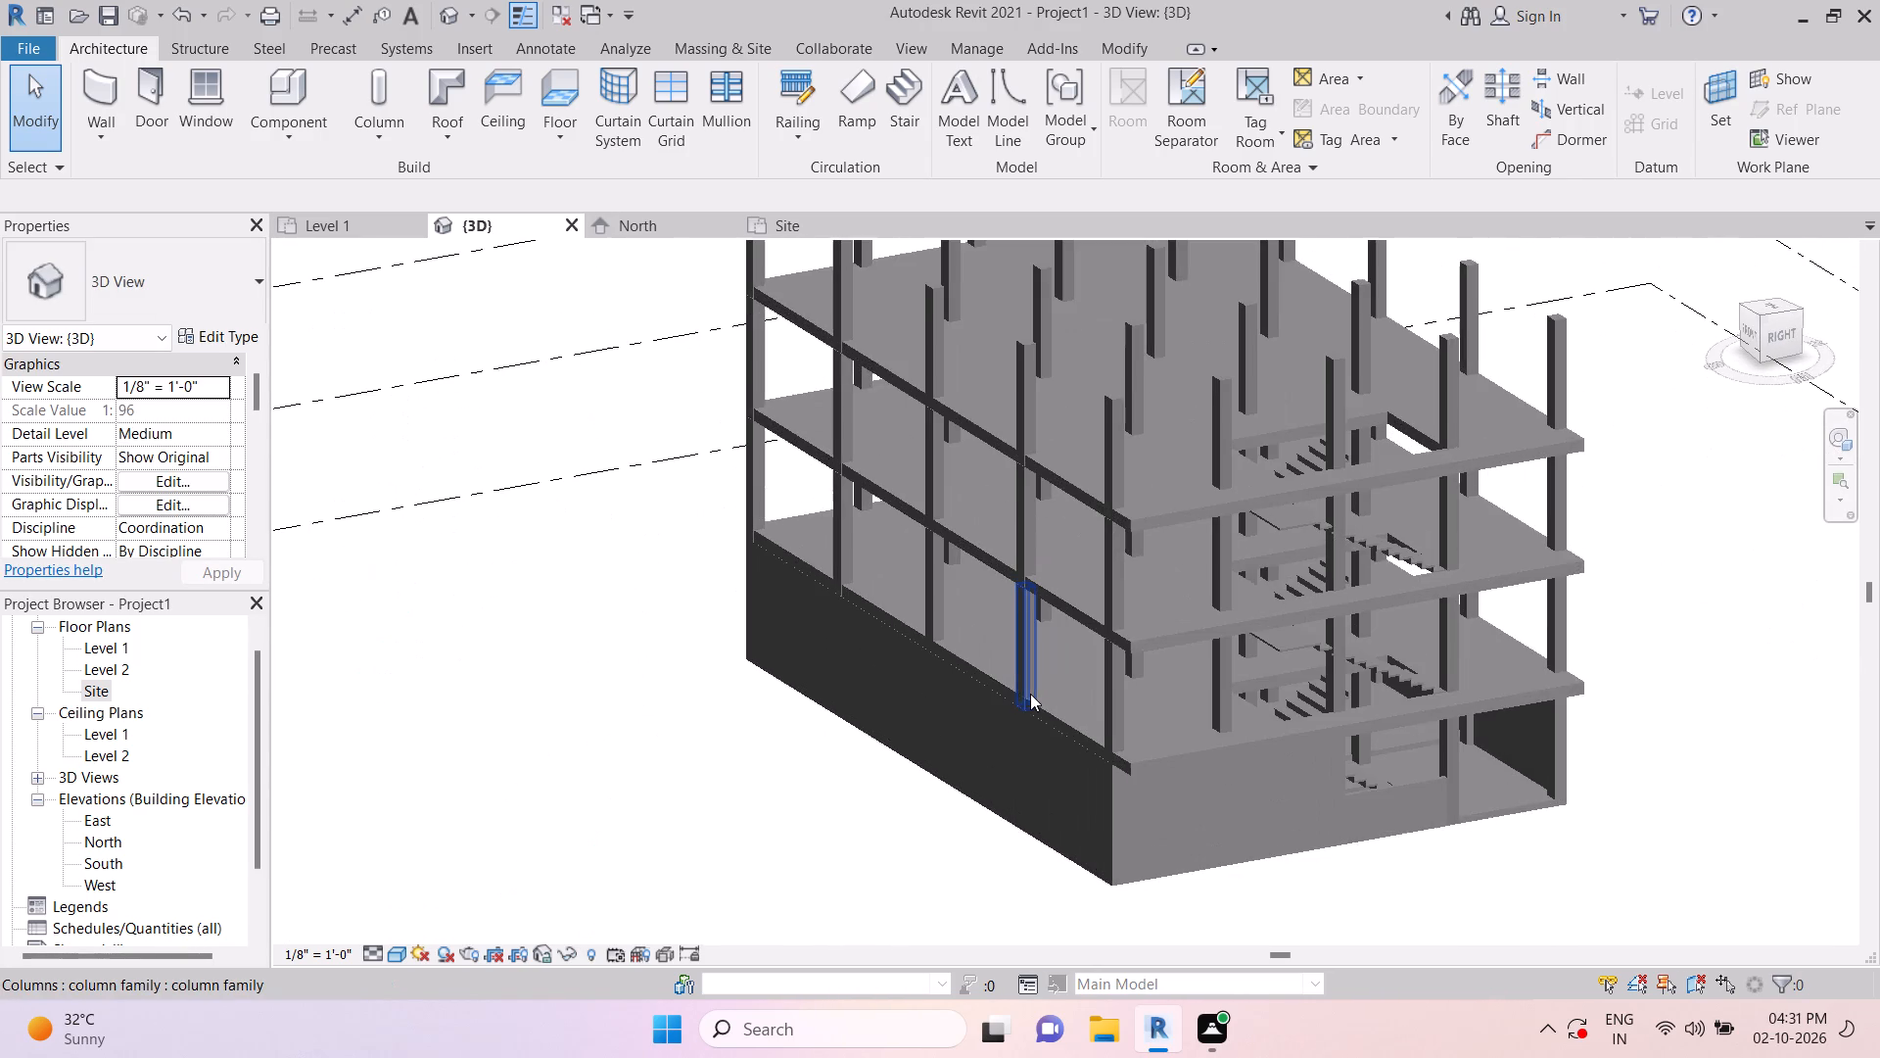
key("Escape")
middle_click_drag(1690, 840, 1288, 844, "shift")
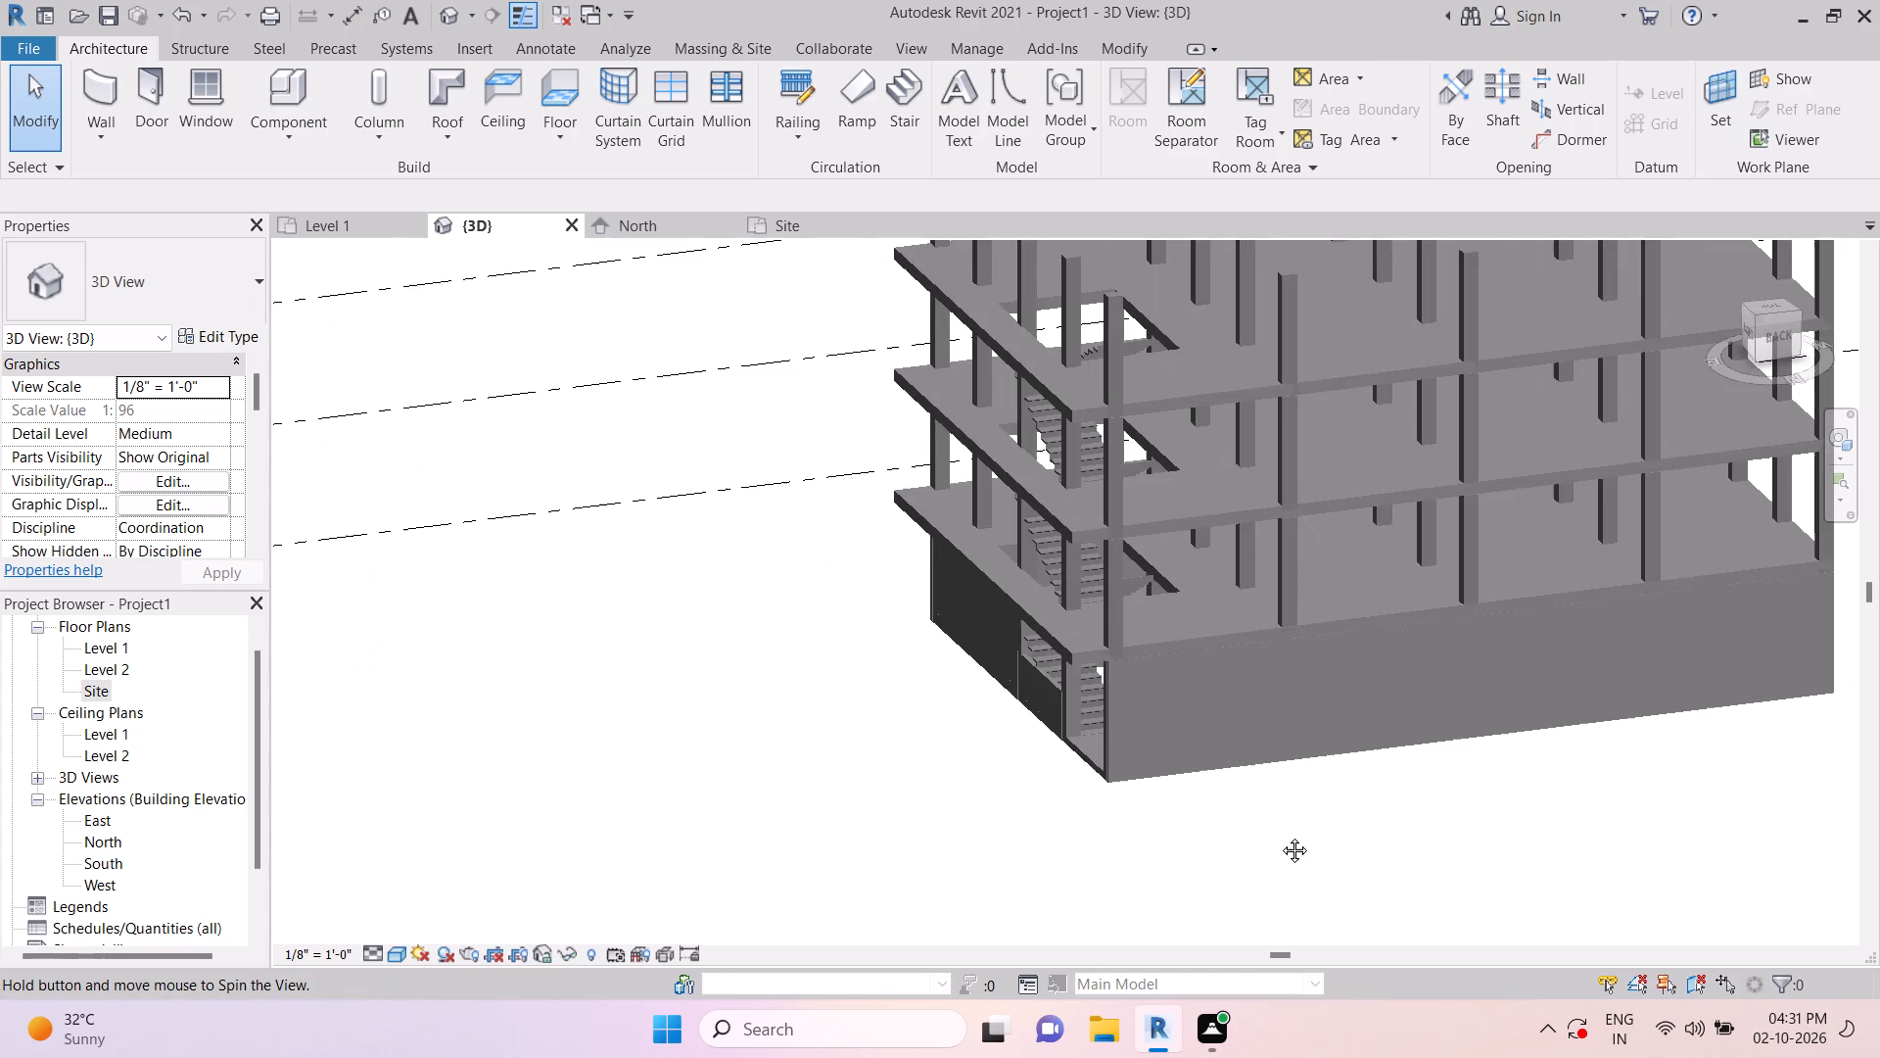
middle_click_drag(1320, 782, 1081, 792)
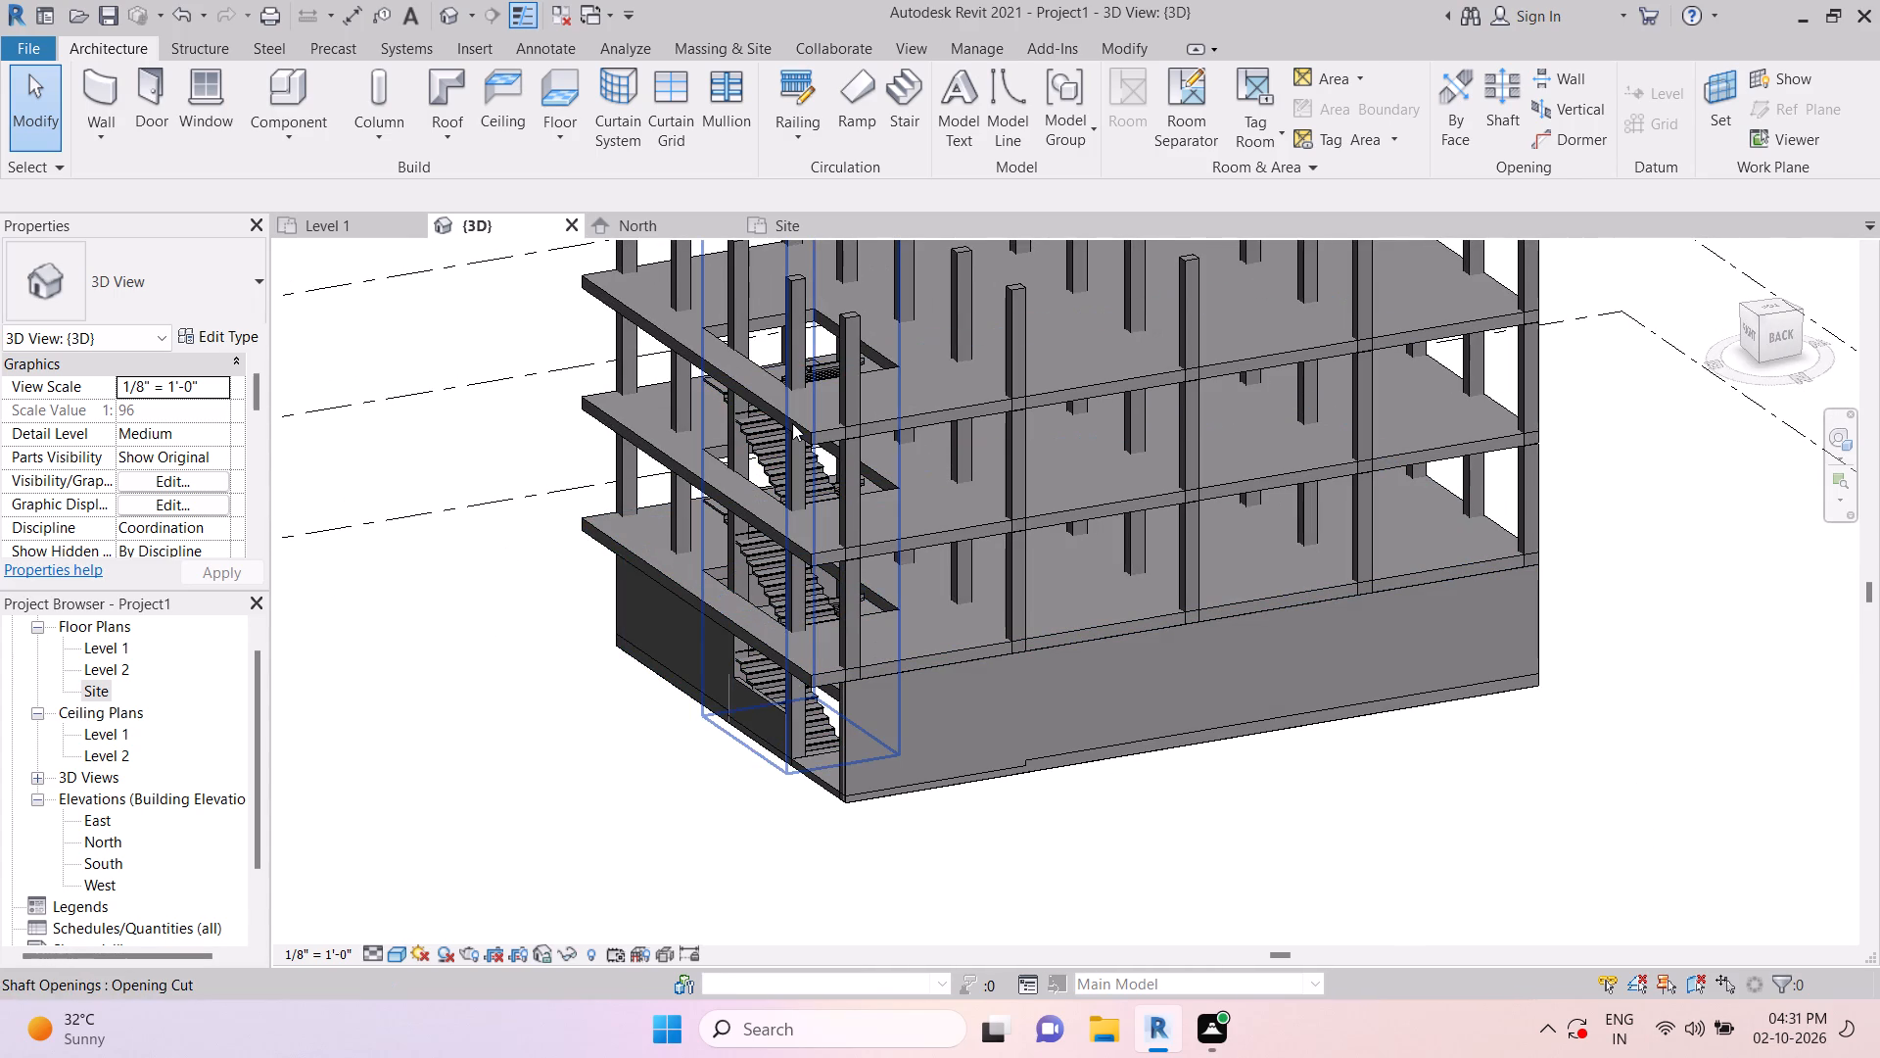
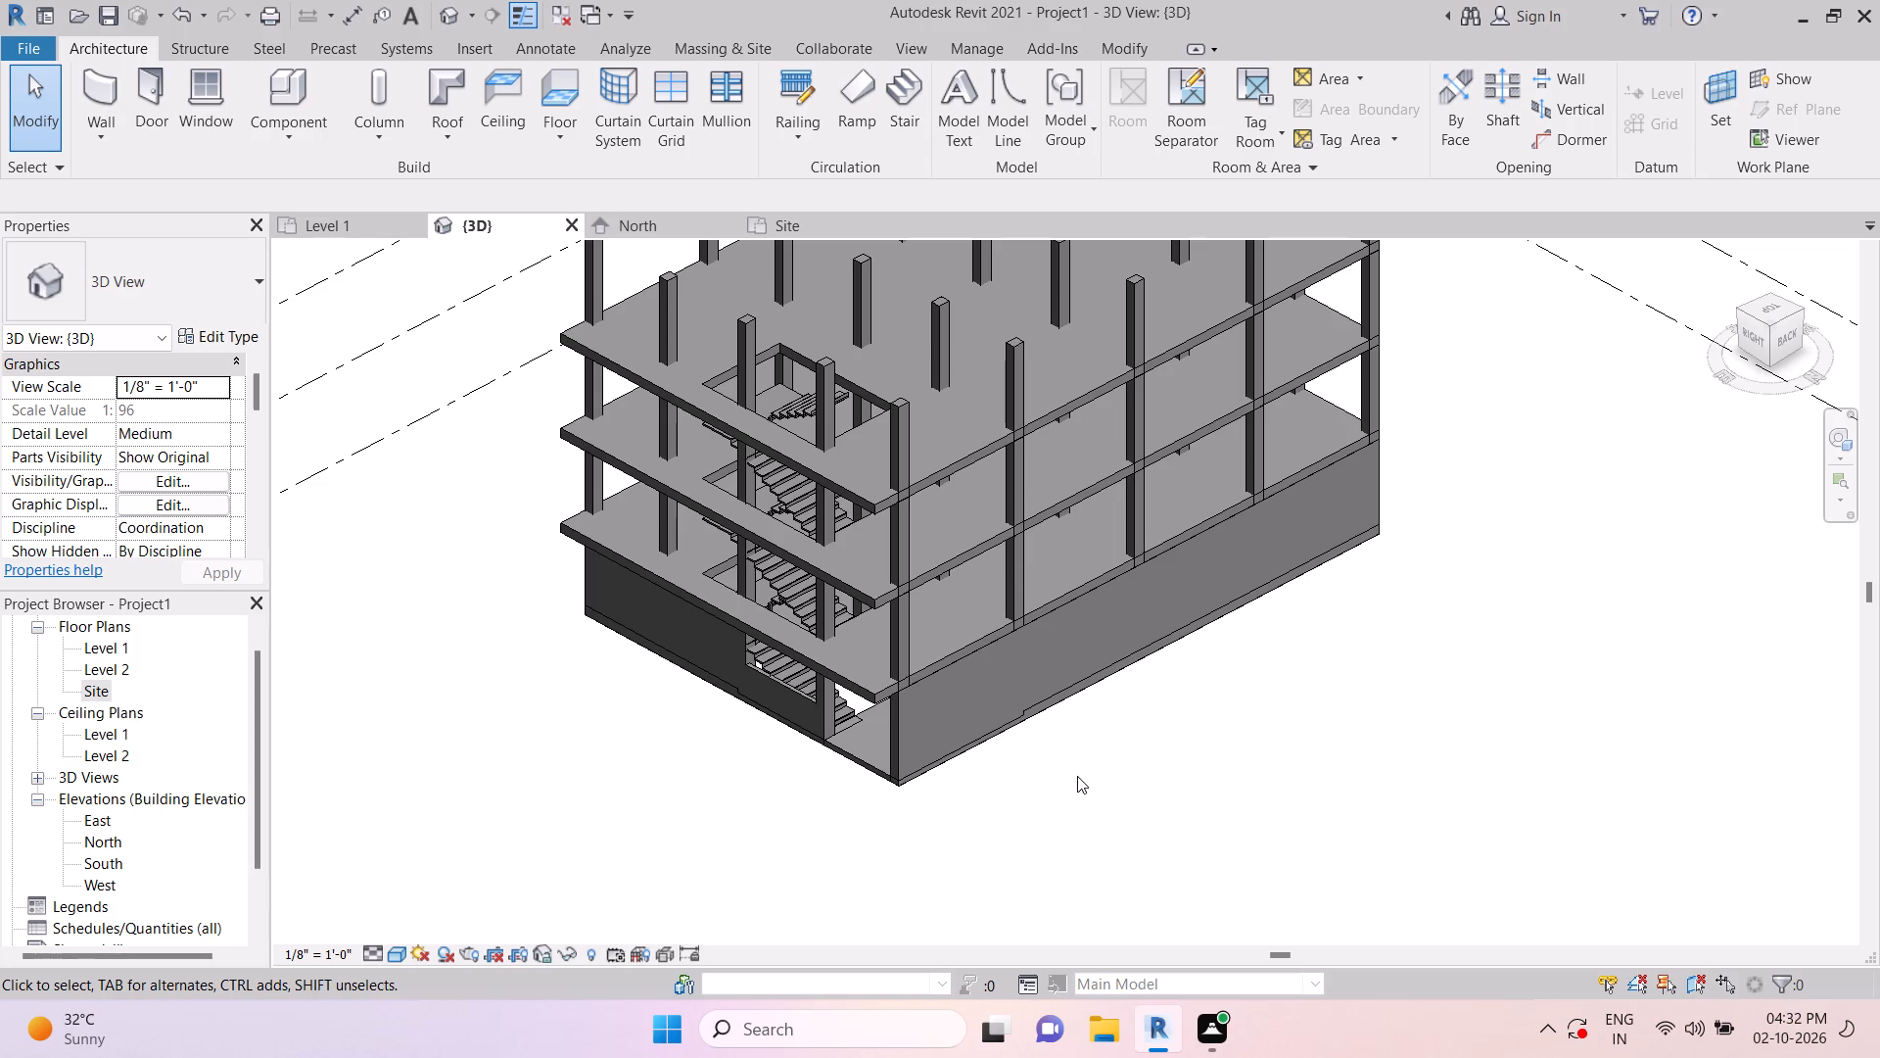
Examine the stair corner and the lowest-storey walls of the building in the 3D view.
key("Escape")
key("Escape")
key("Escape")
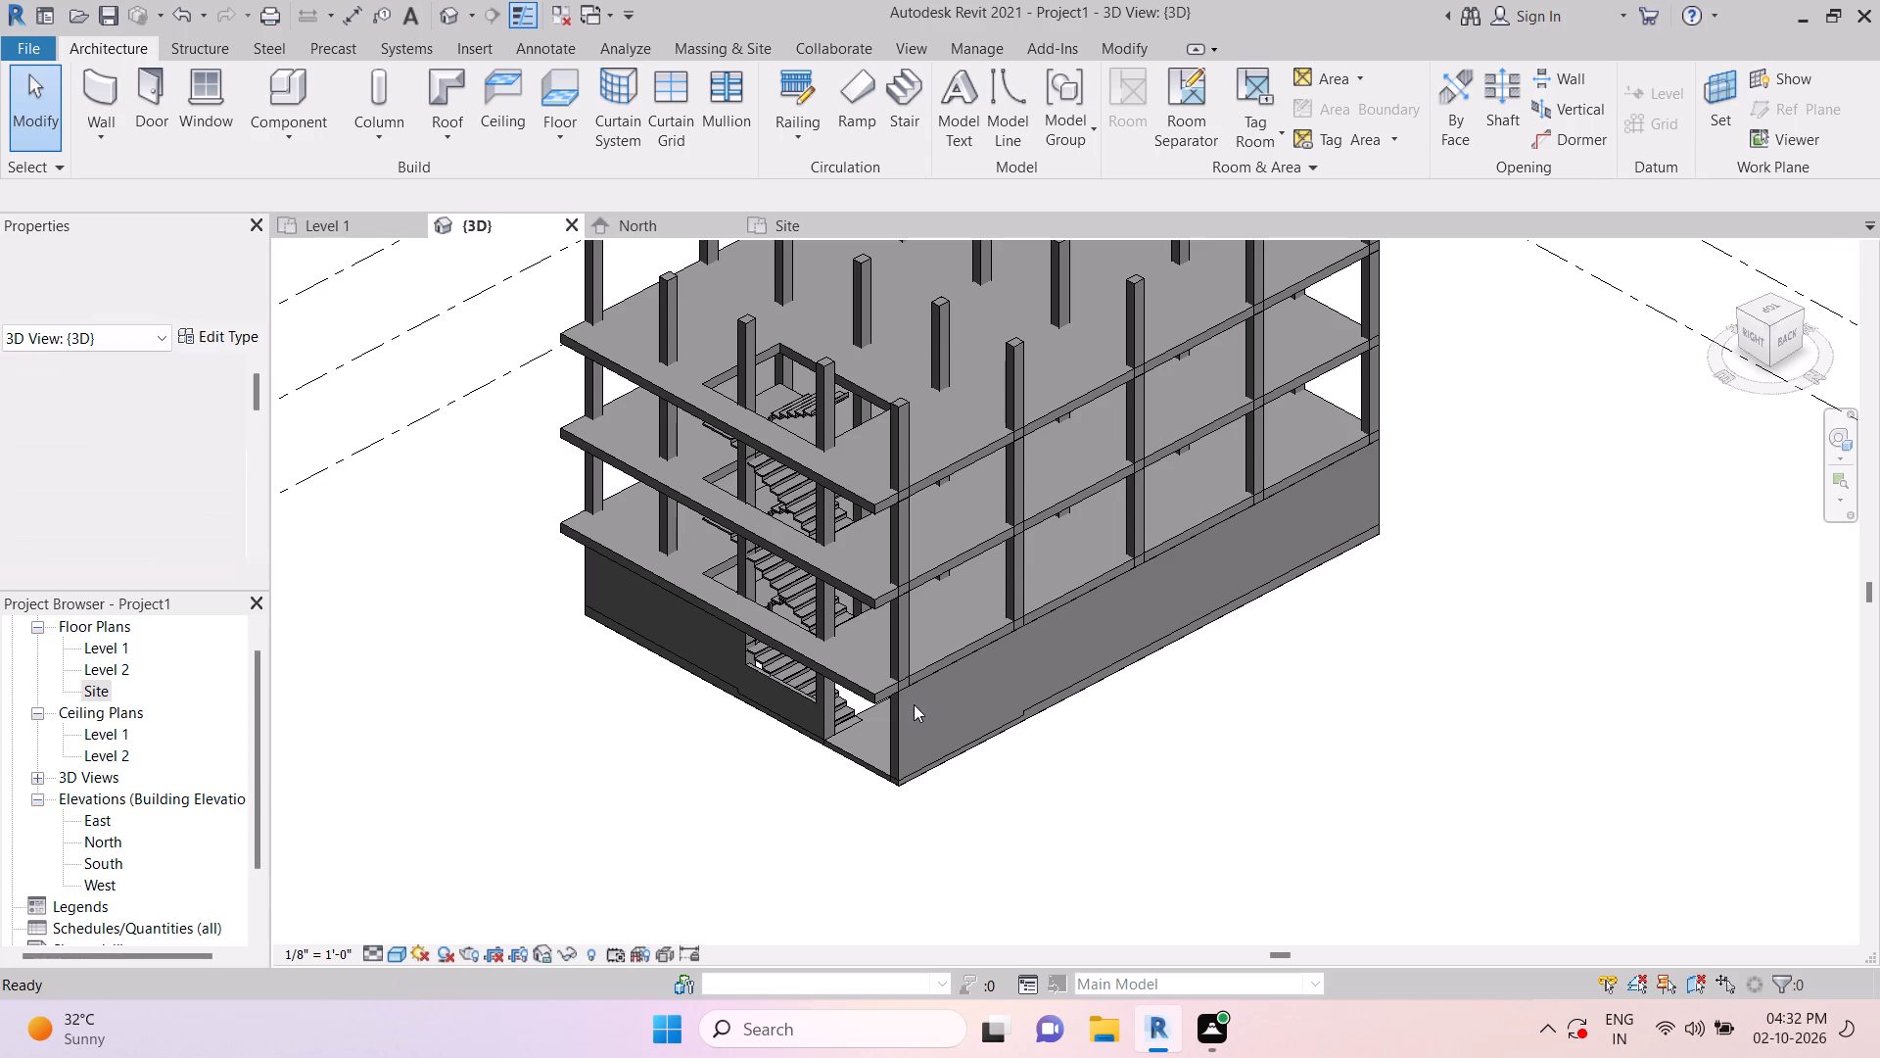
scroll(917, 702, "down", 5)
middle_click_drag(938, 735, 1042, 674, "shift")
key("Escape")
scroll(975, 696, "up", 6)
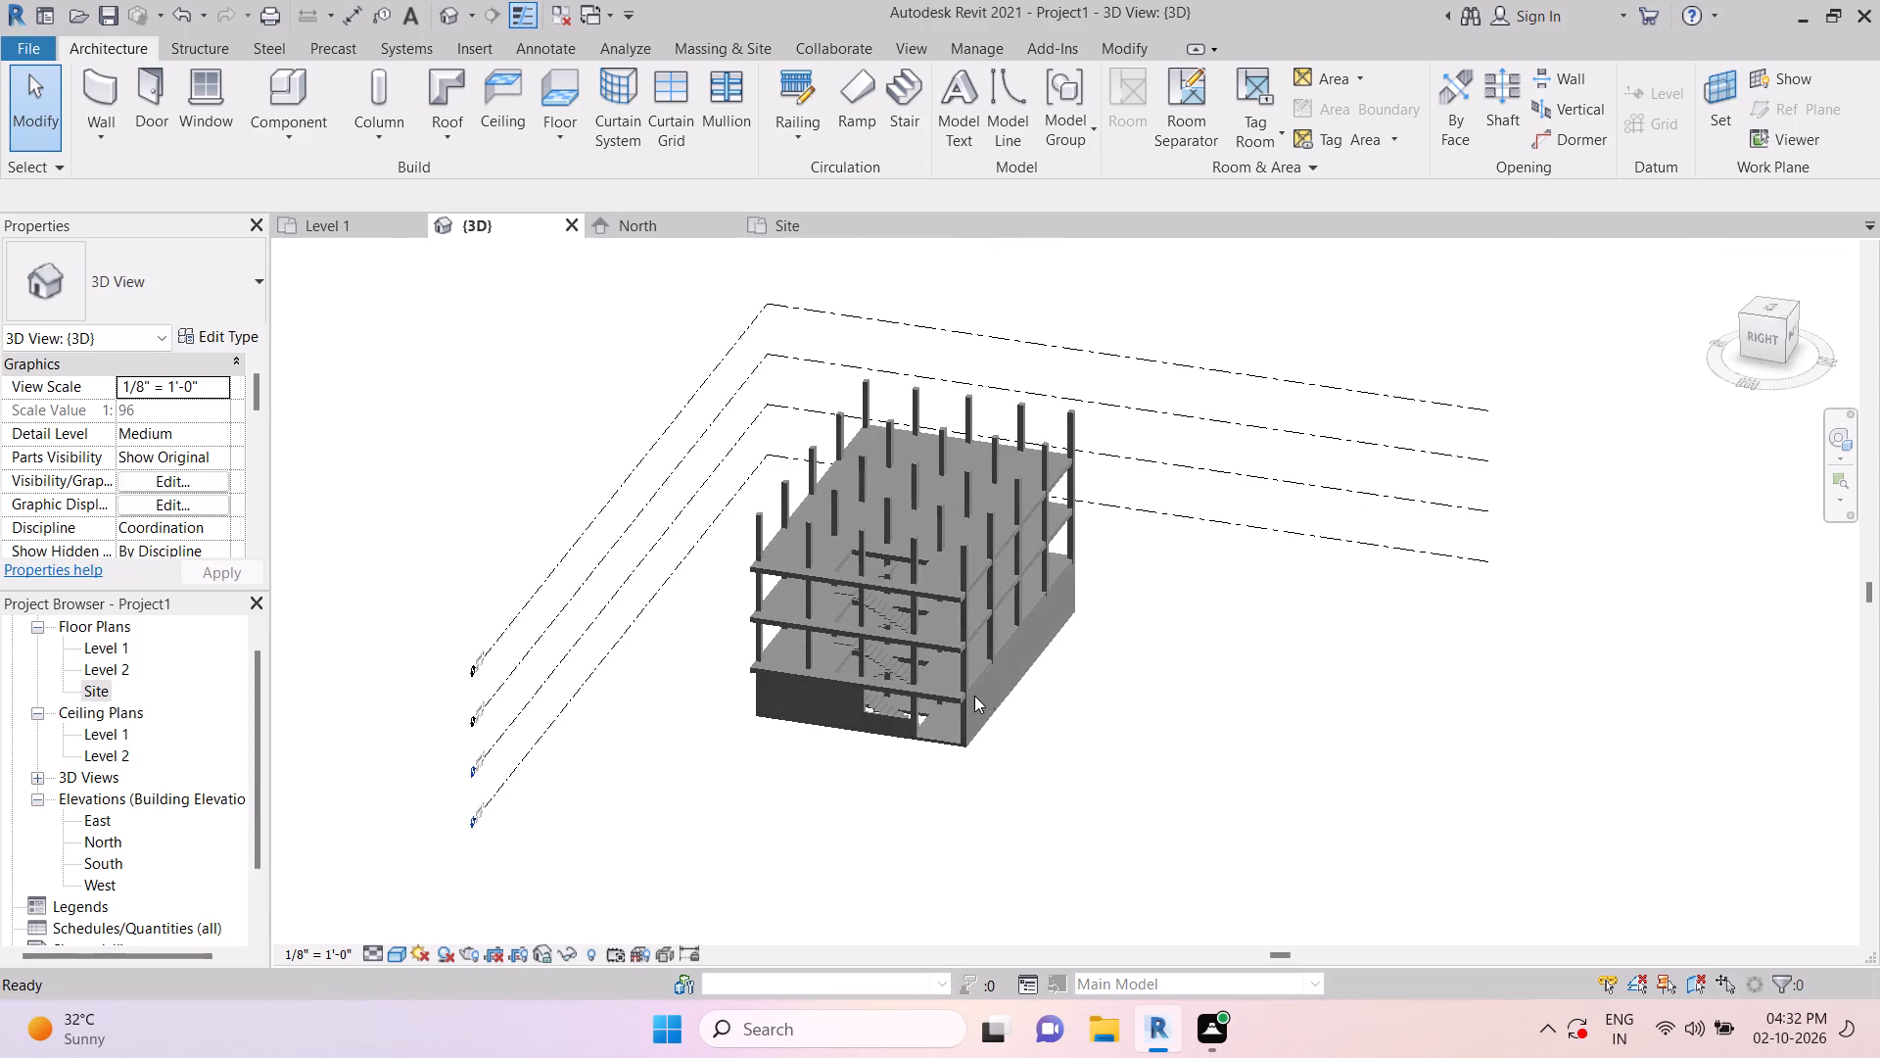
scroll(959, 707, "up", 5)
middle_click_drag(1013, 746, 962, 762, "shift")
key("Escape")
key("Escape")
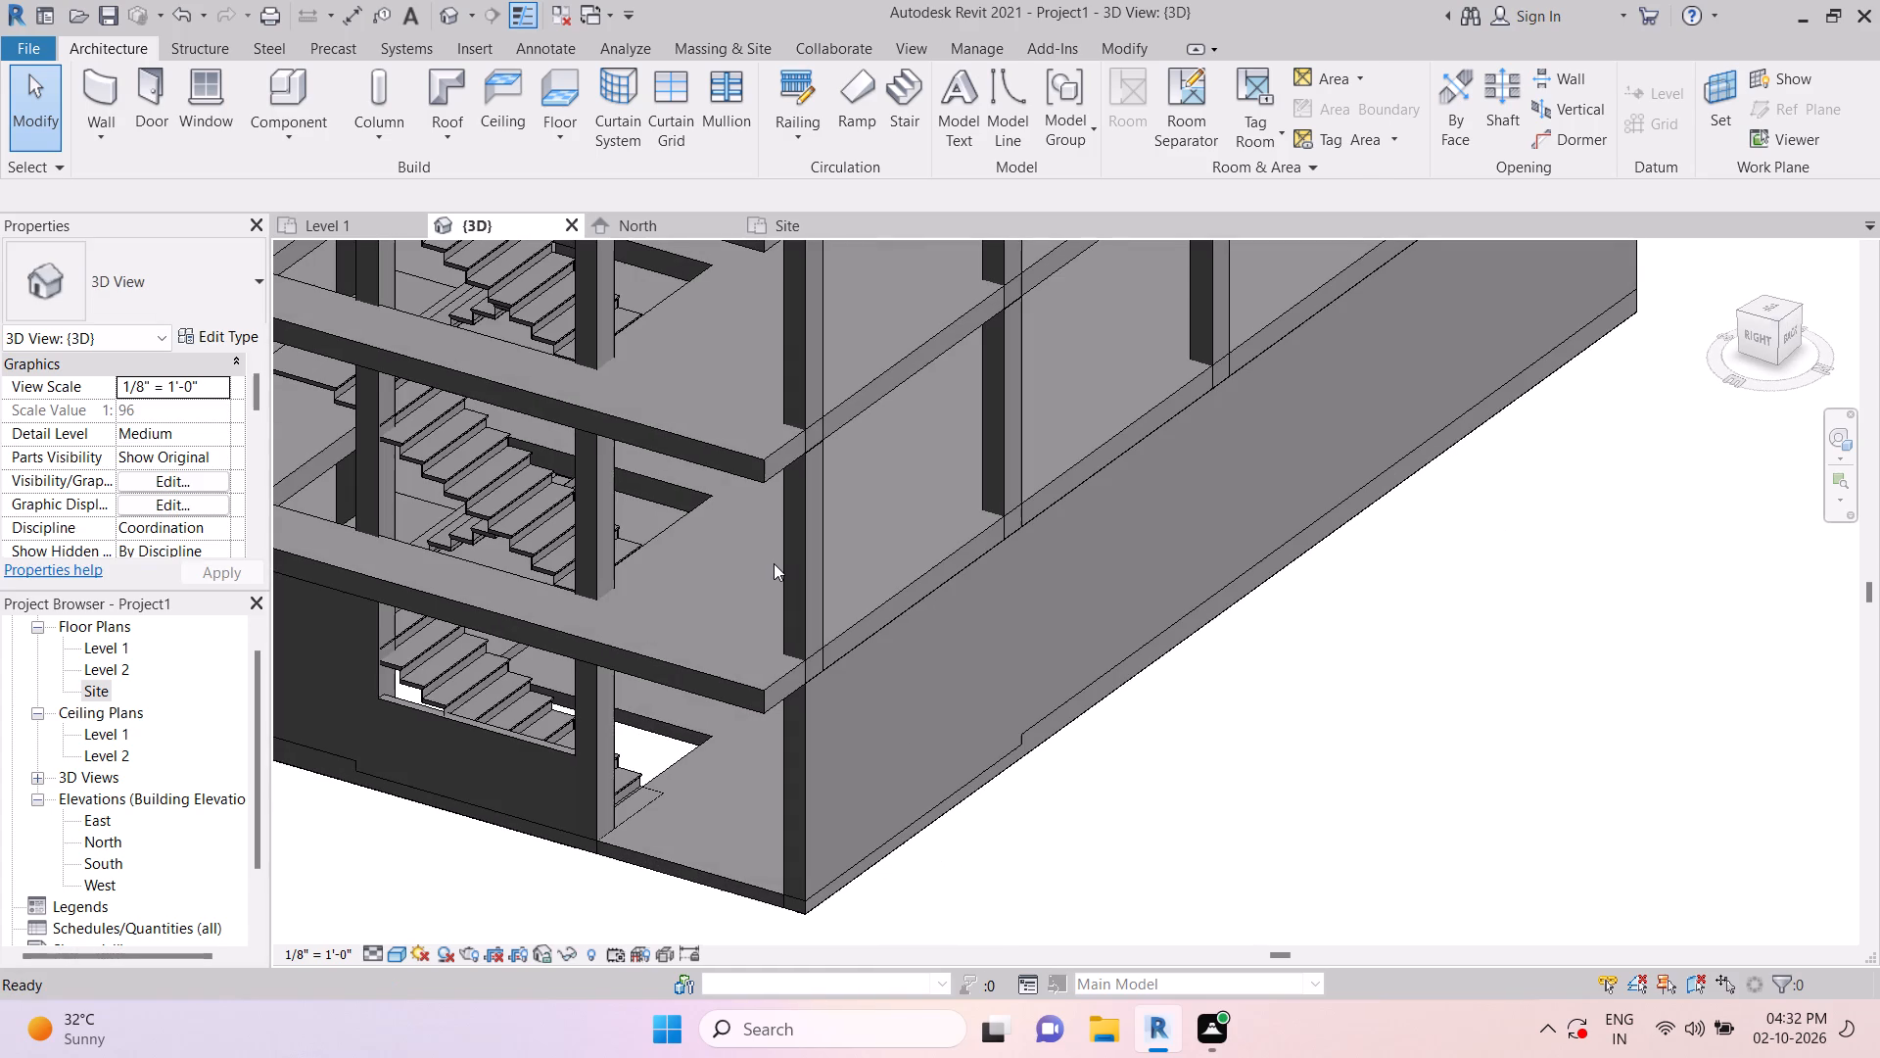
scroll(770, 454, "down", 8)
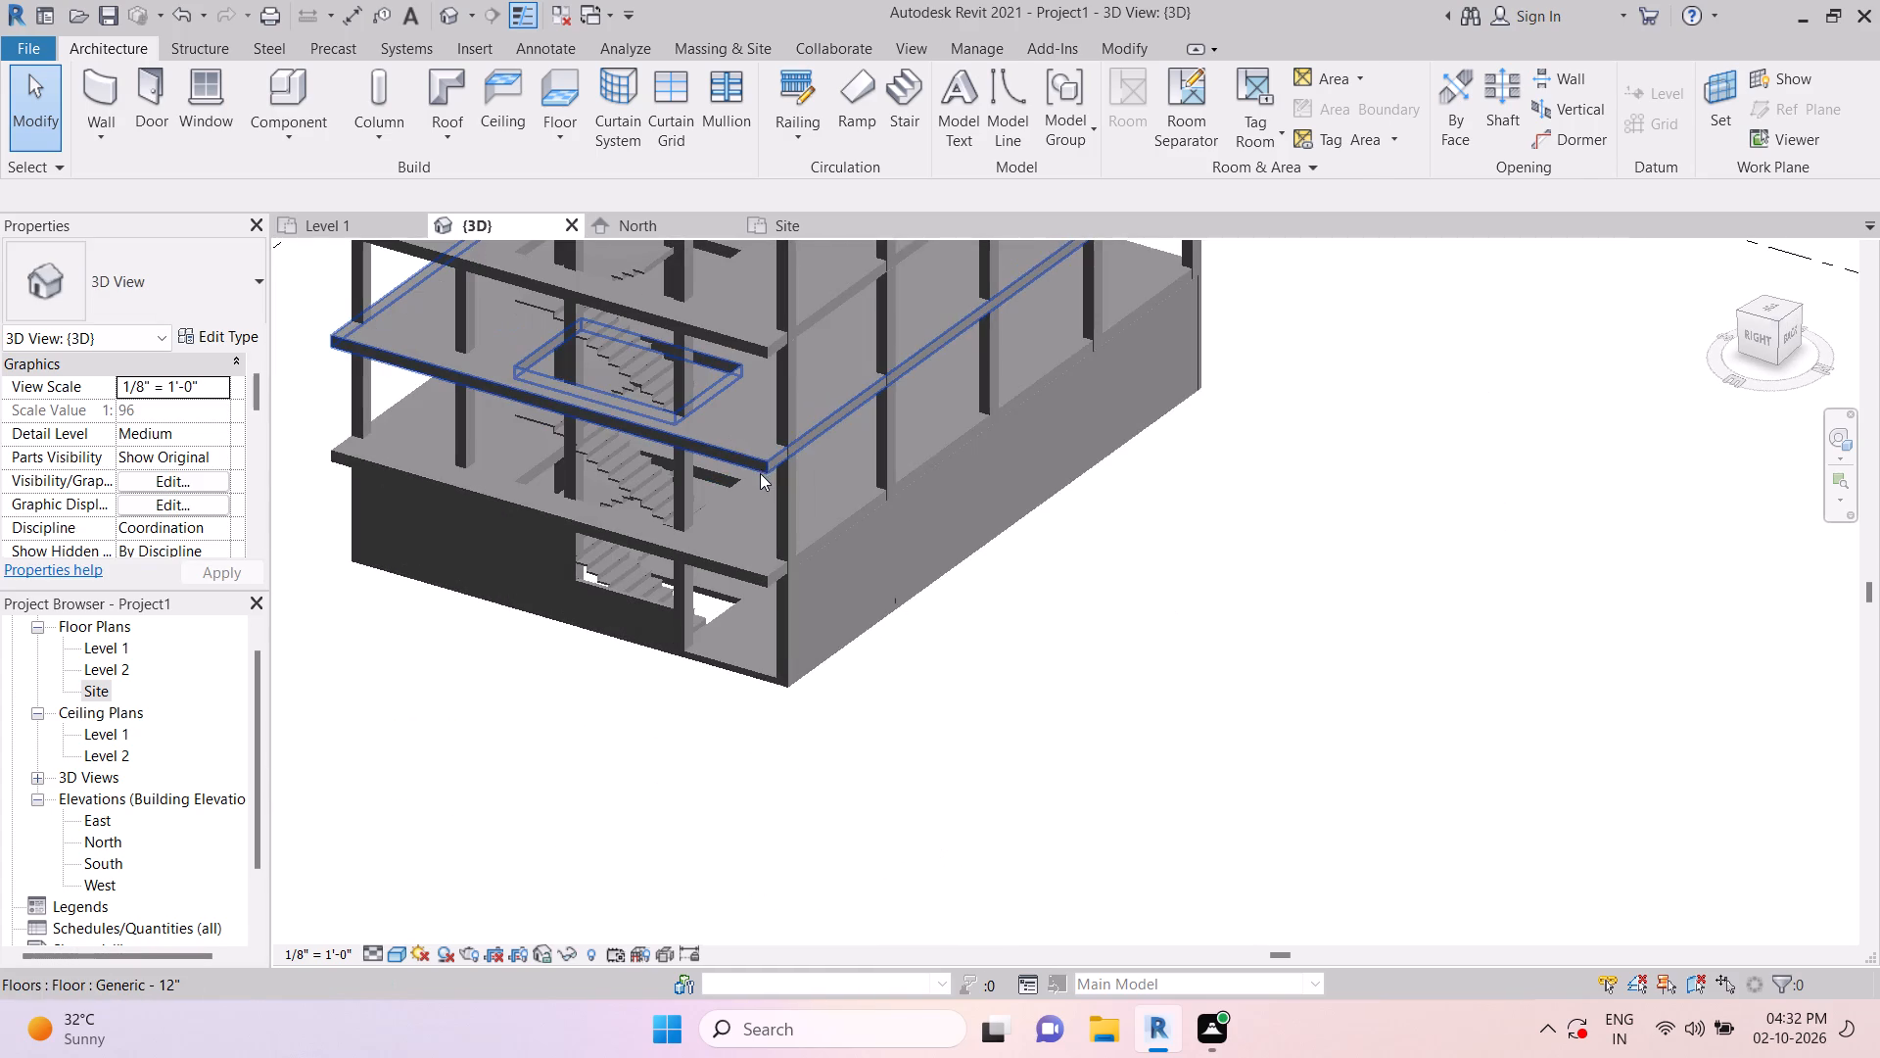
key("Escape")
key("Escape")
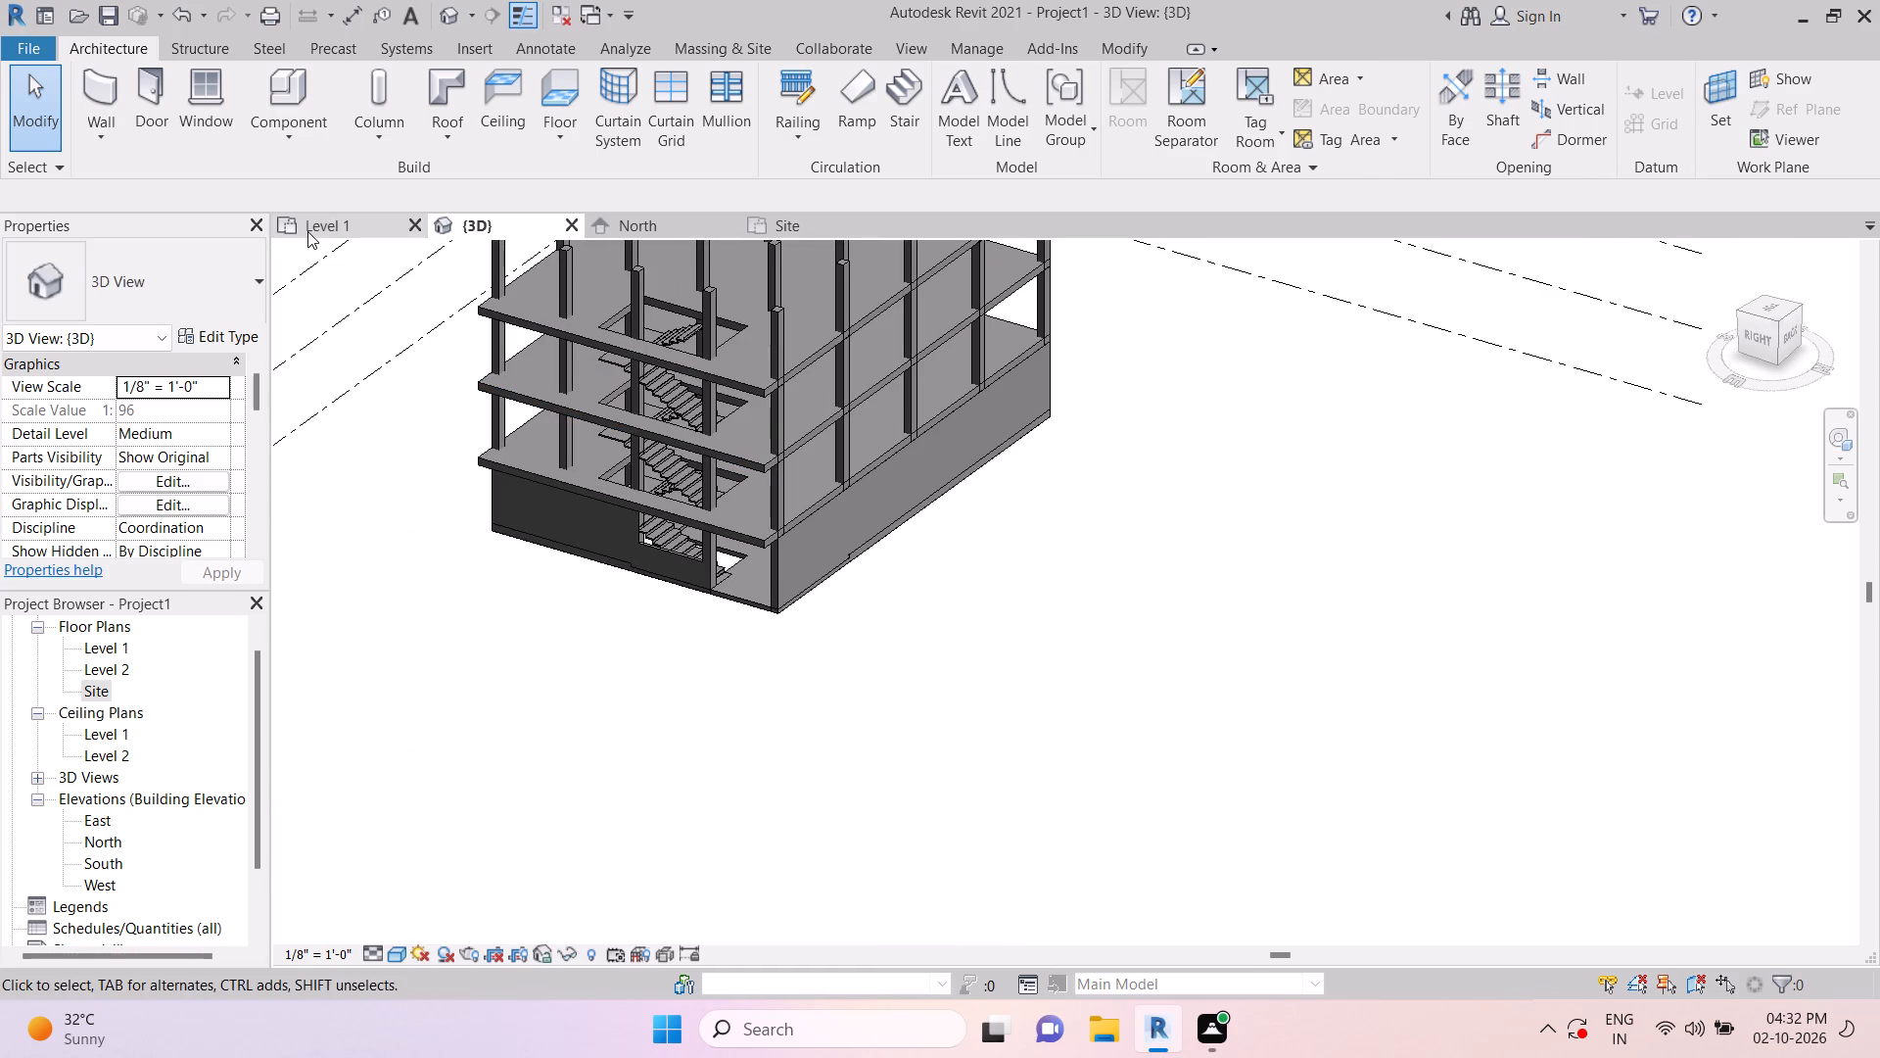
Open the Level 1 floor plan and examine the wall, column and stair layout between grids 6 and 10.
left_click(324, 230)
key("Escape")
middle_click_drag(843, 663, 839, 662)
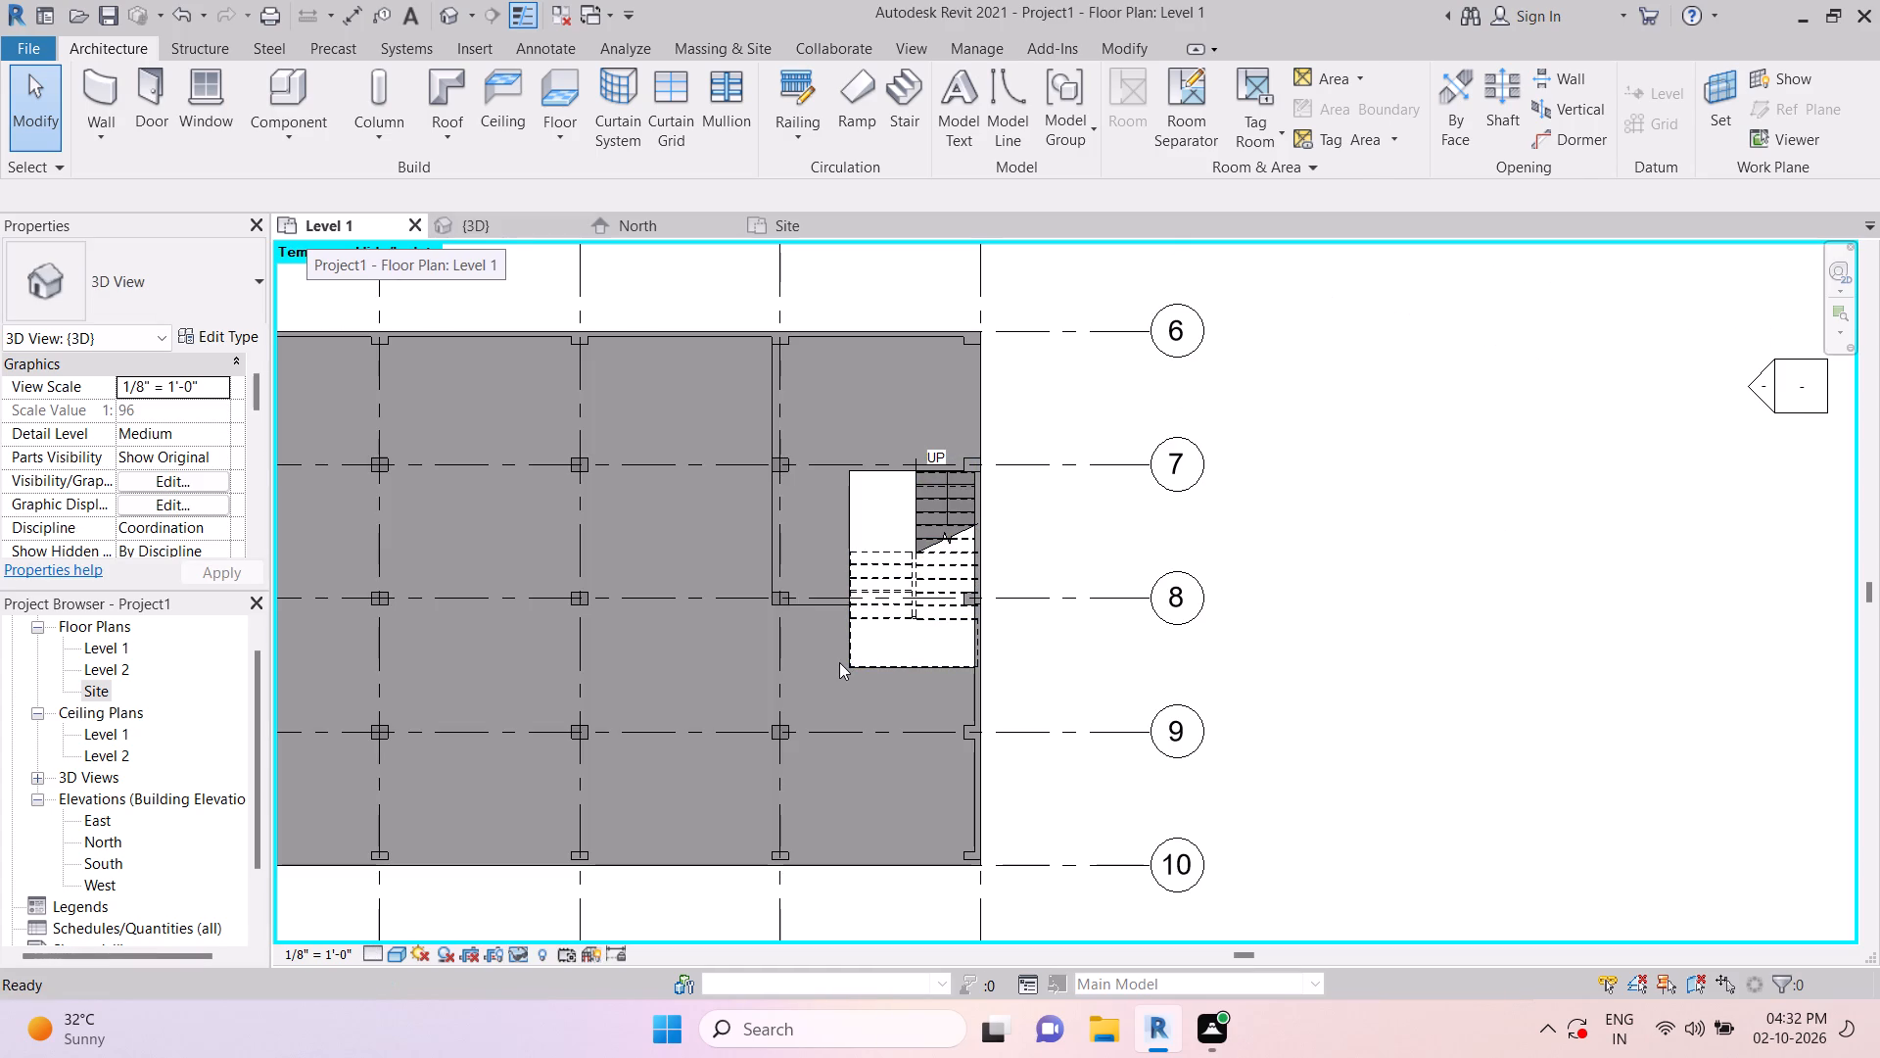
middle_click_drag(839, 662, 988, 669)
scroll(988, 669, "up", 1)
middle_click_drag(896, 652, 1139, 643)
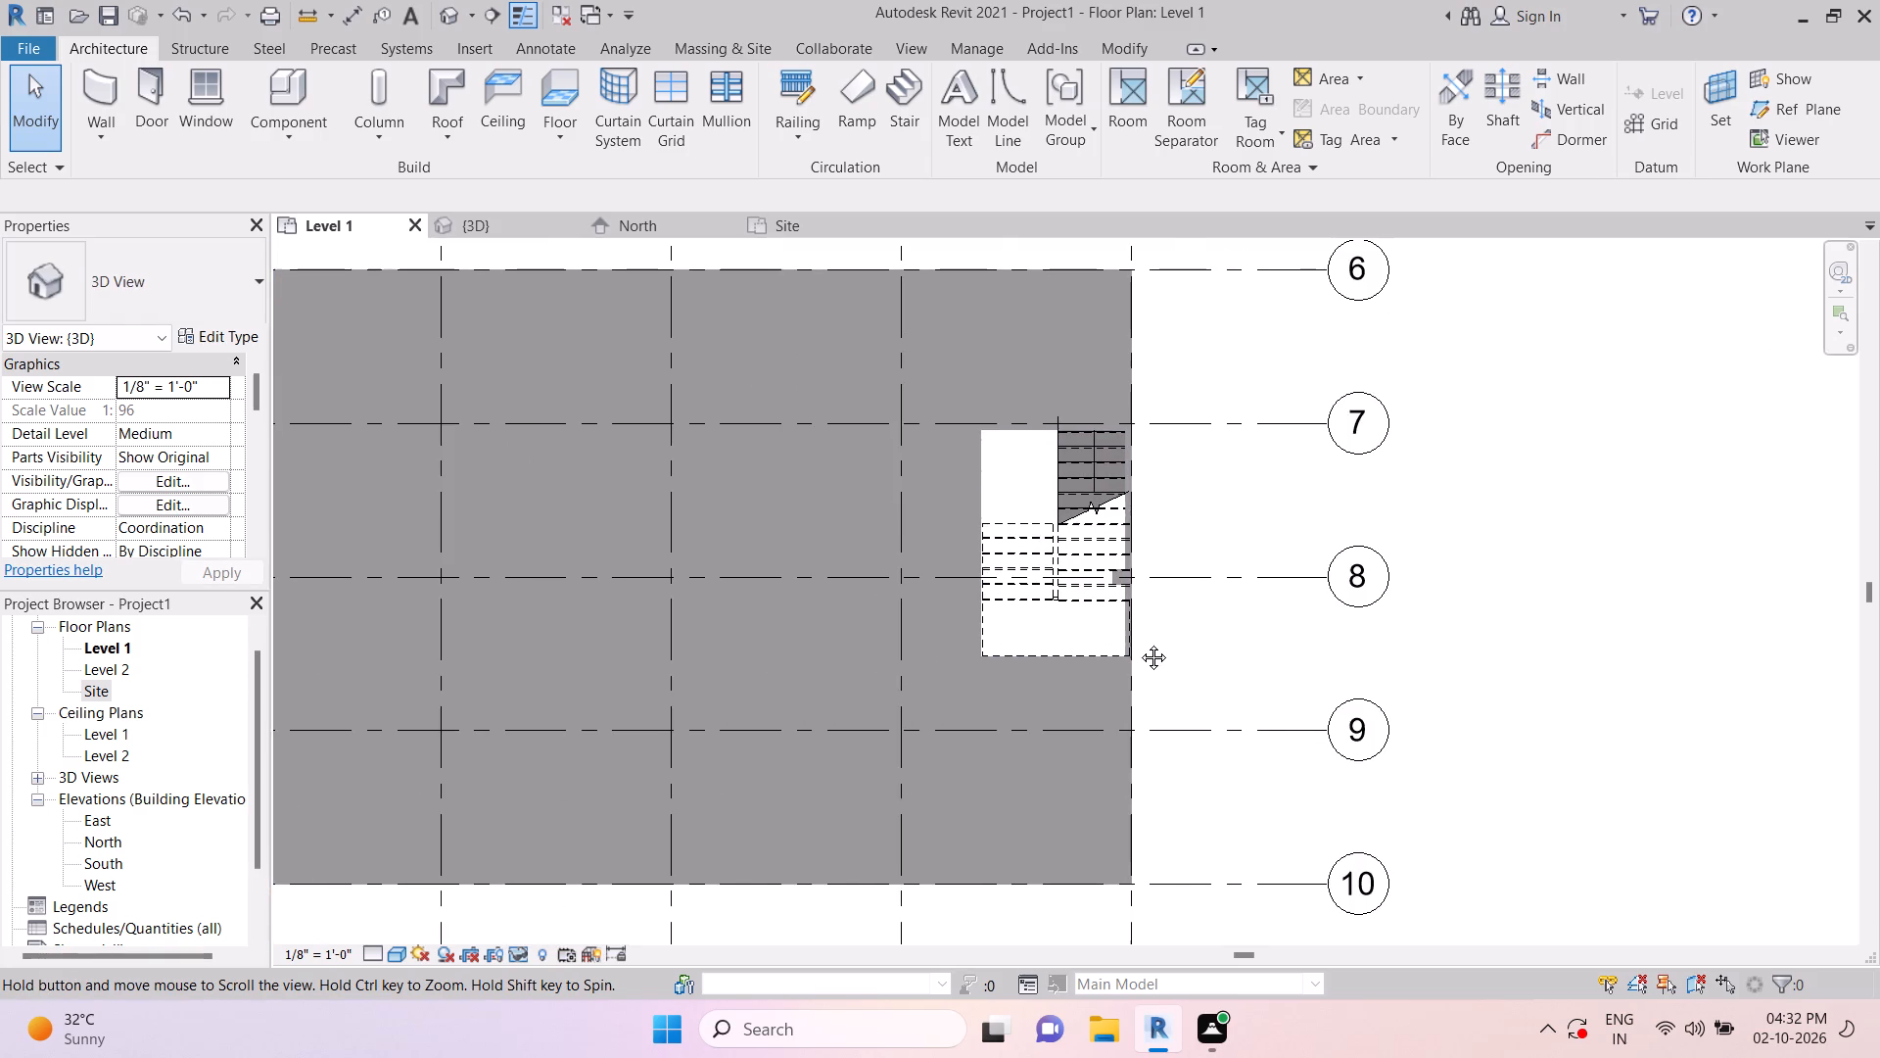
middle_click_drag(1139, 643, 1181, 651)
key("Escape")
key("Escape")
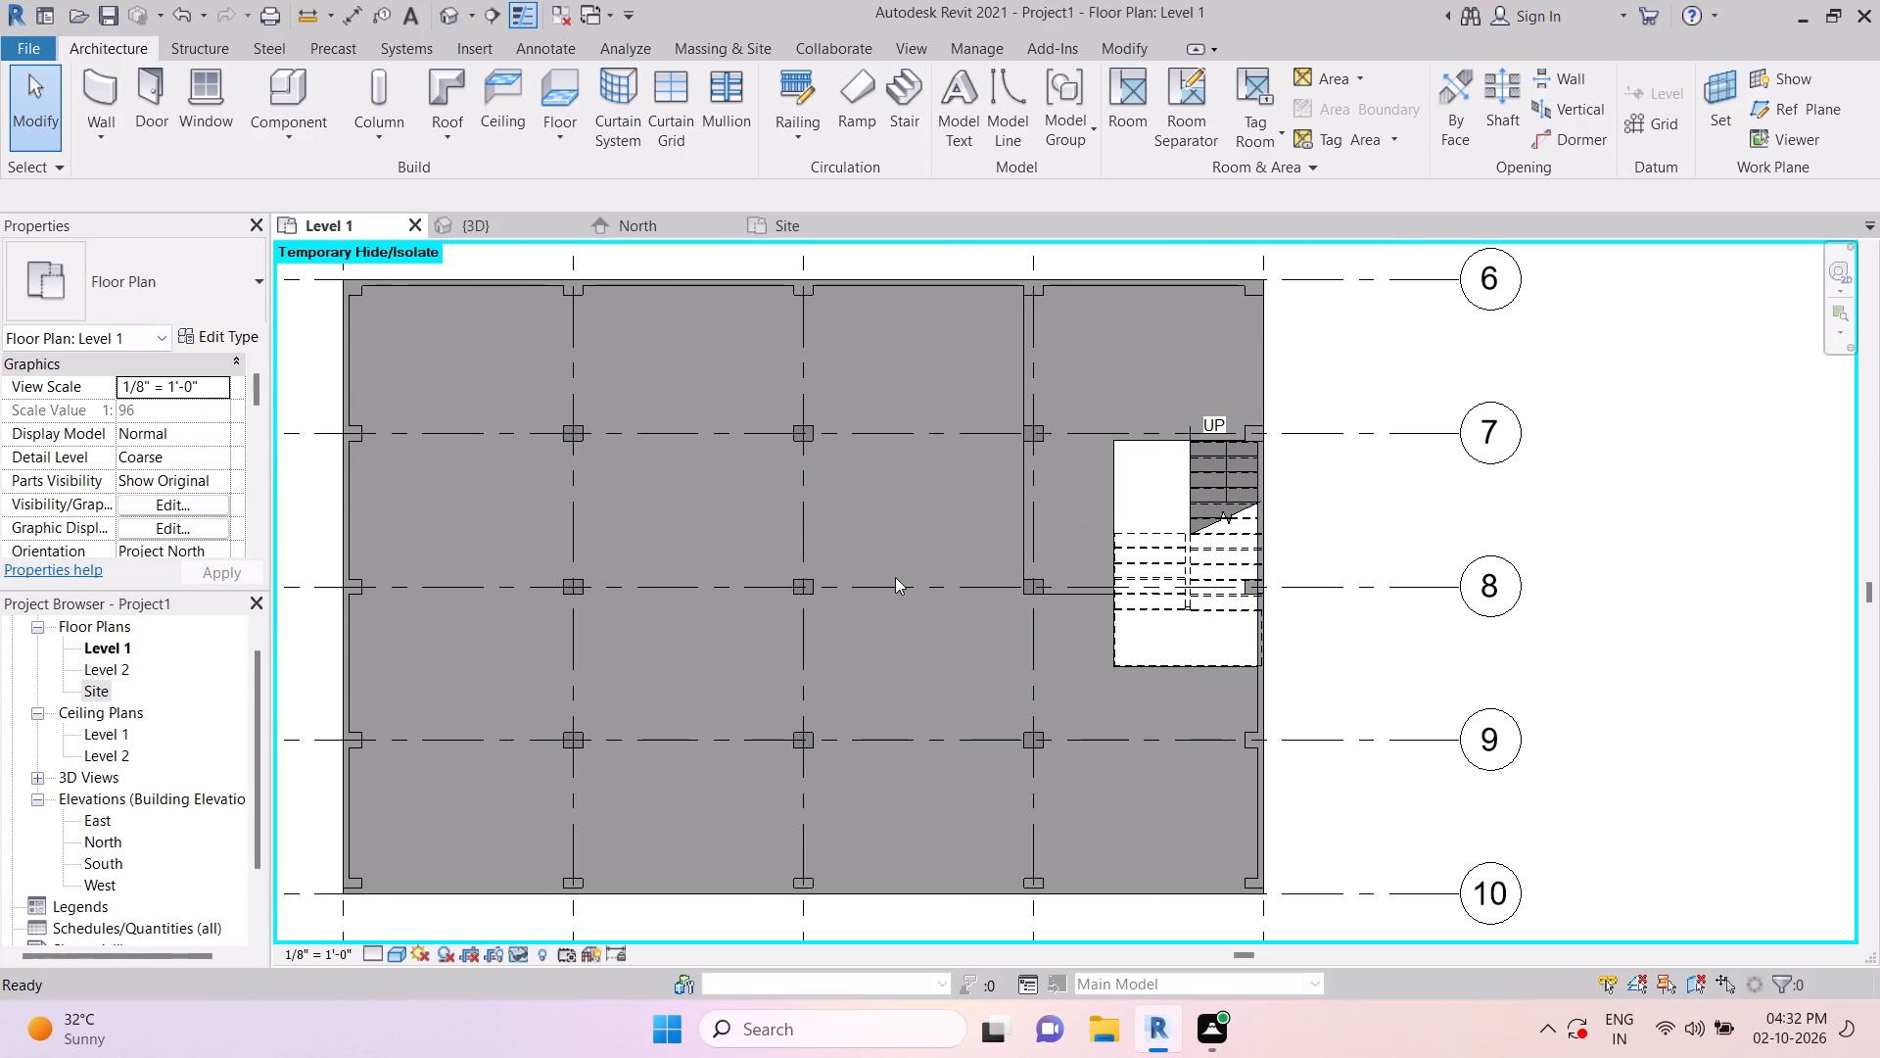
middle_click_drag(935, 530, 1038, 527)
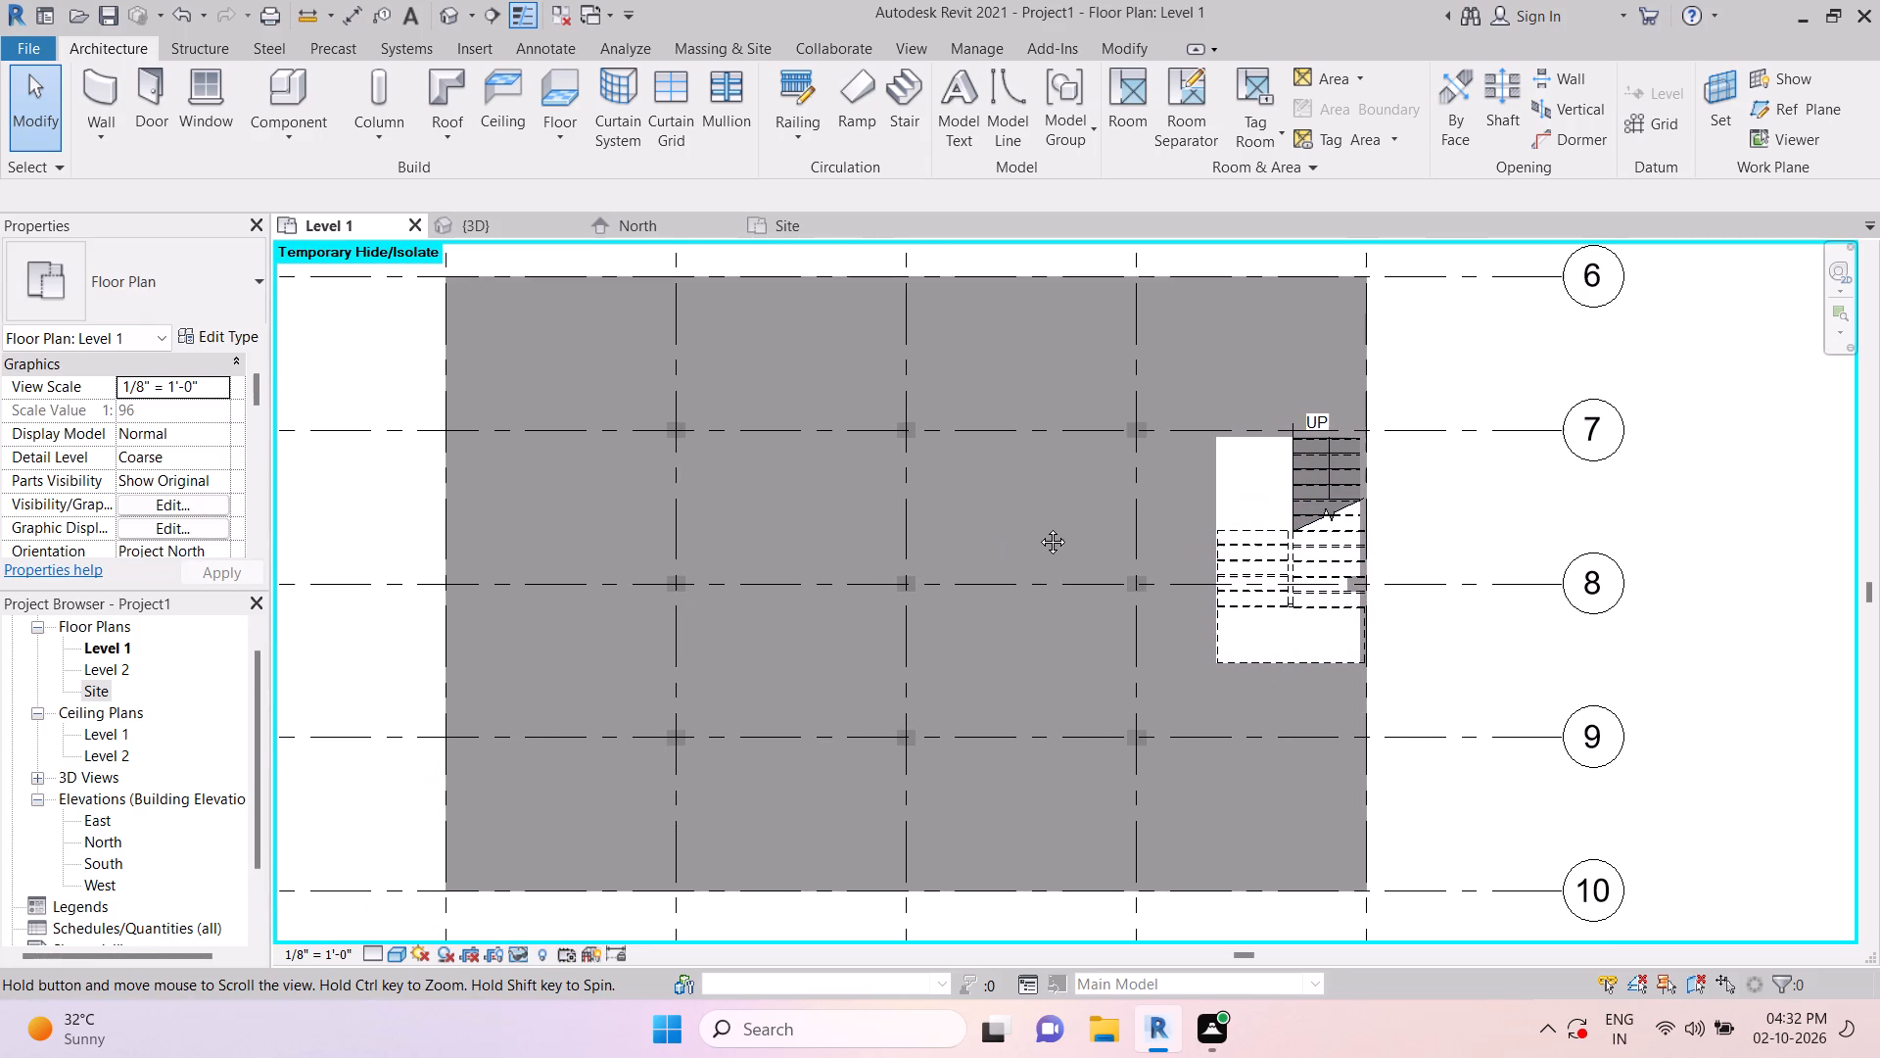
key("Escape")
key("Escape")
key("Escape")
key("Escape")
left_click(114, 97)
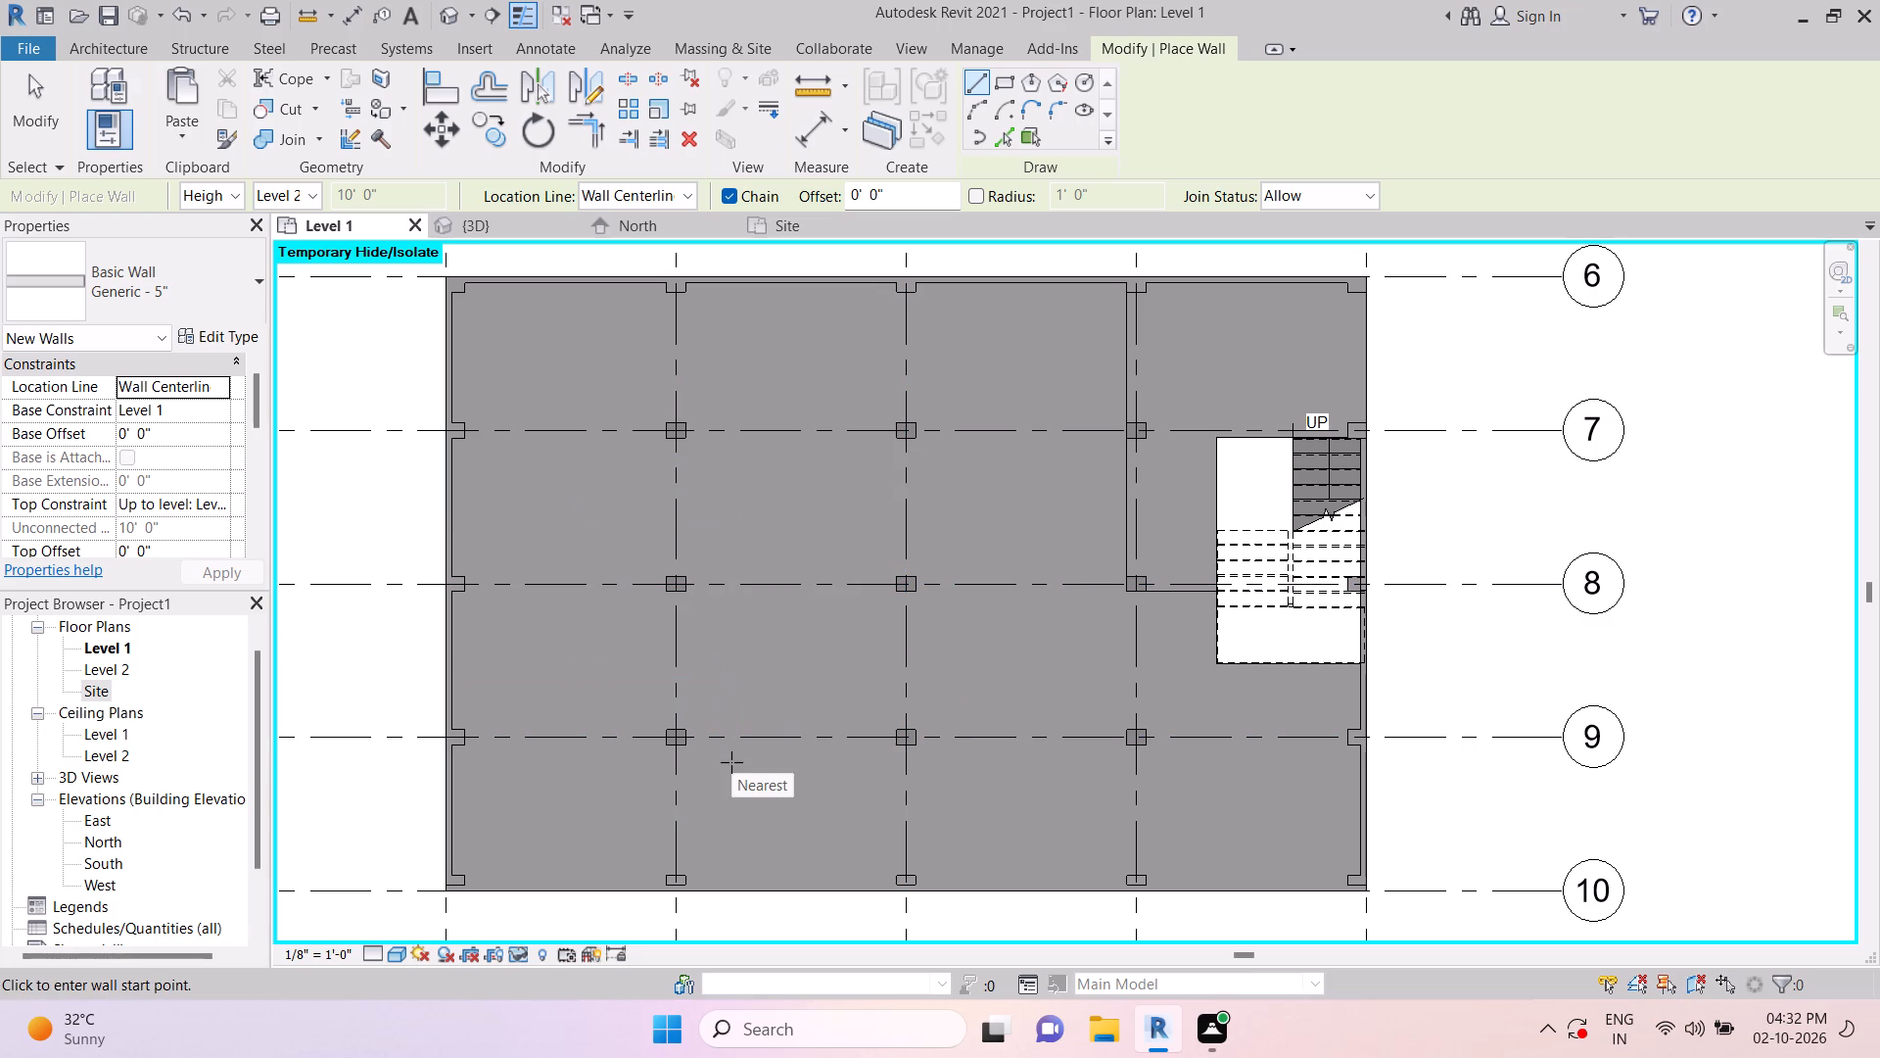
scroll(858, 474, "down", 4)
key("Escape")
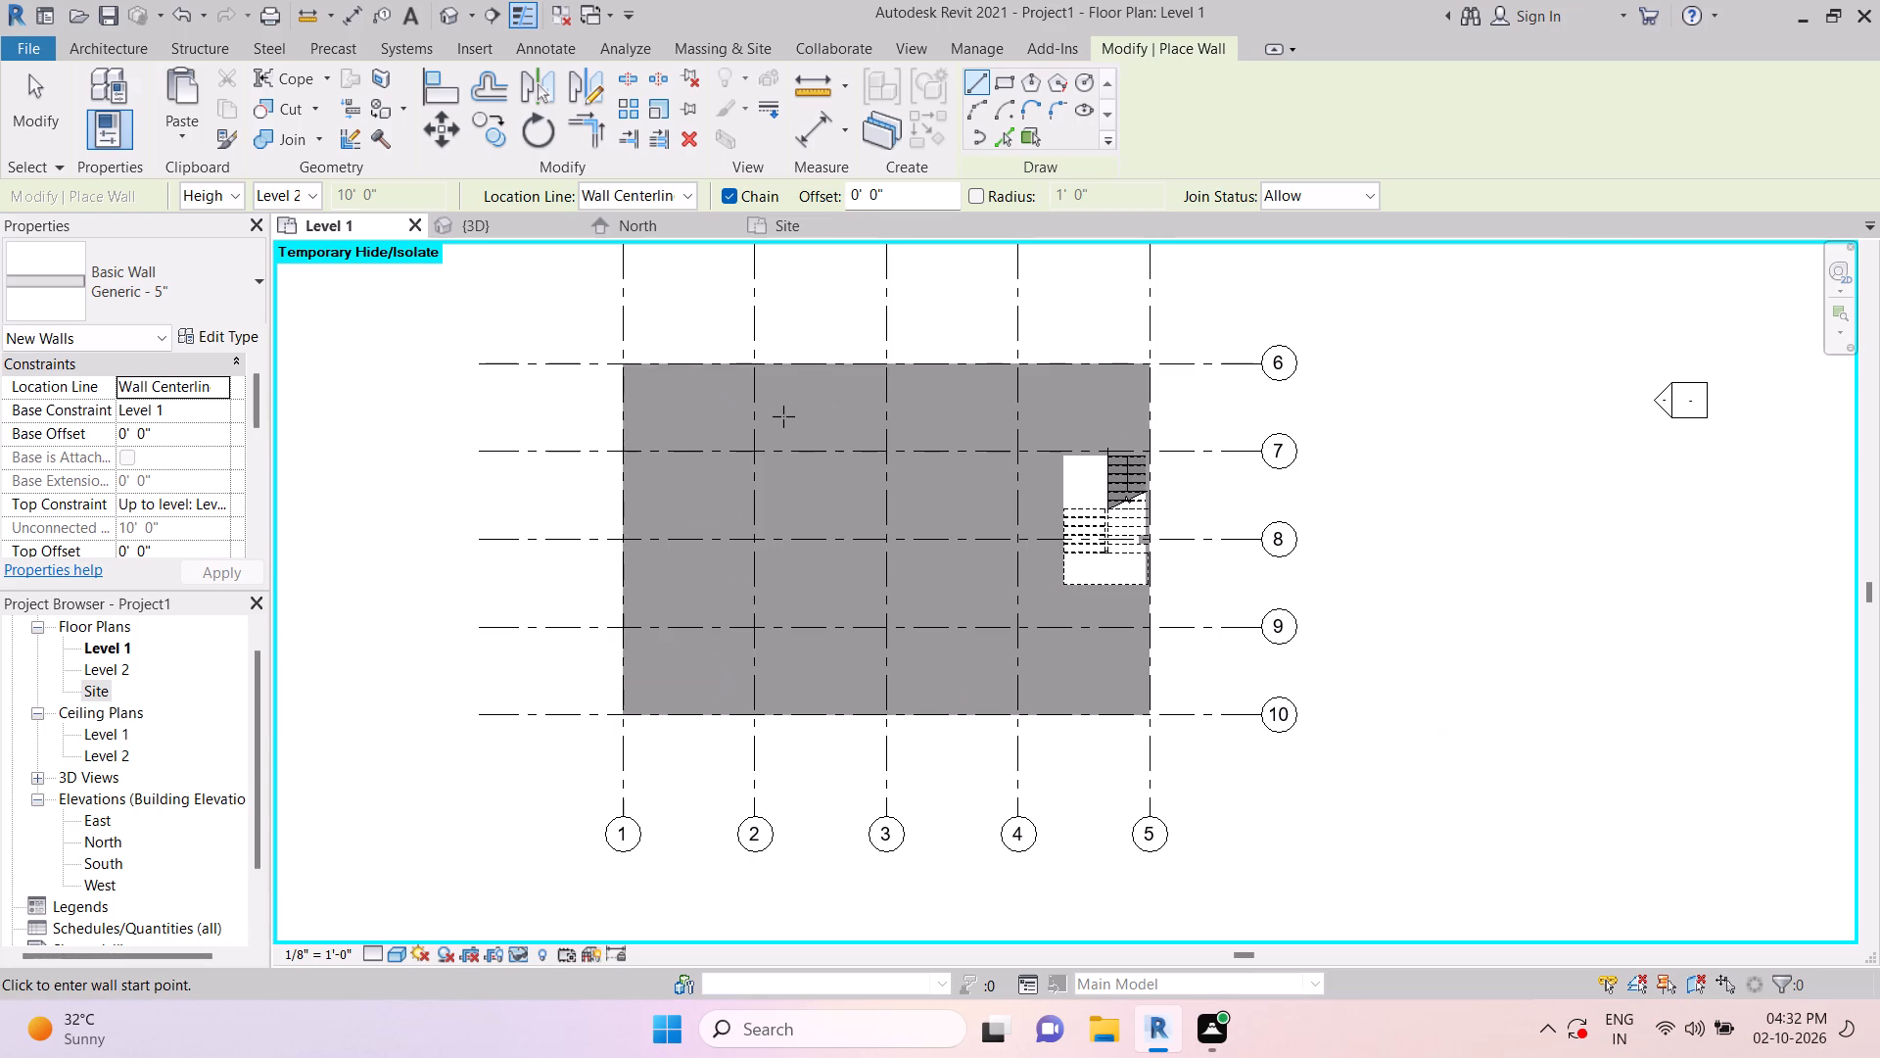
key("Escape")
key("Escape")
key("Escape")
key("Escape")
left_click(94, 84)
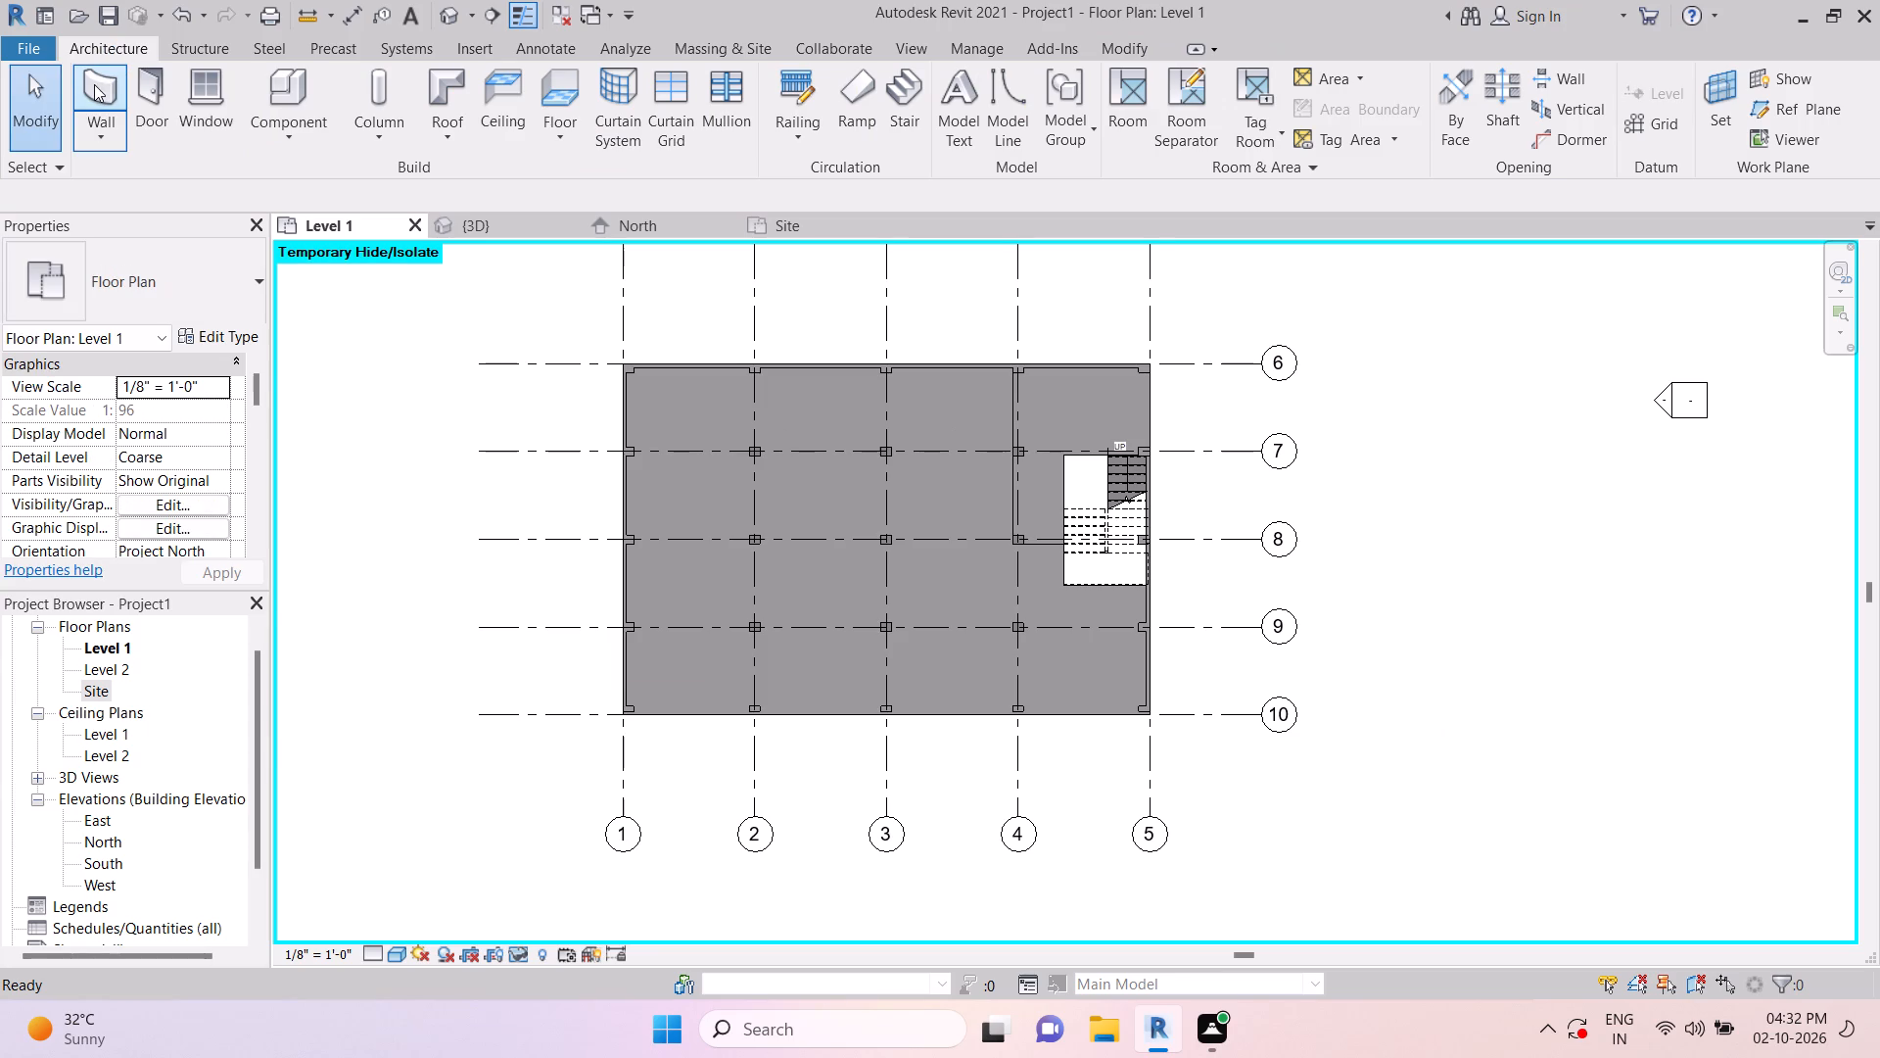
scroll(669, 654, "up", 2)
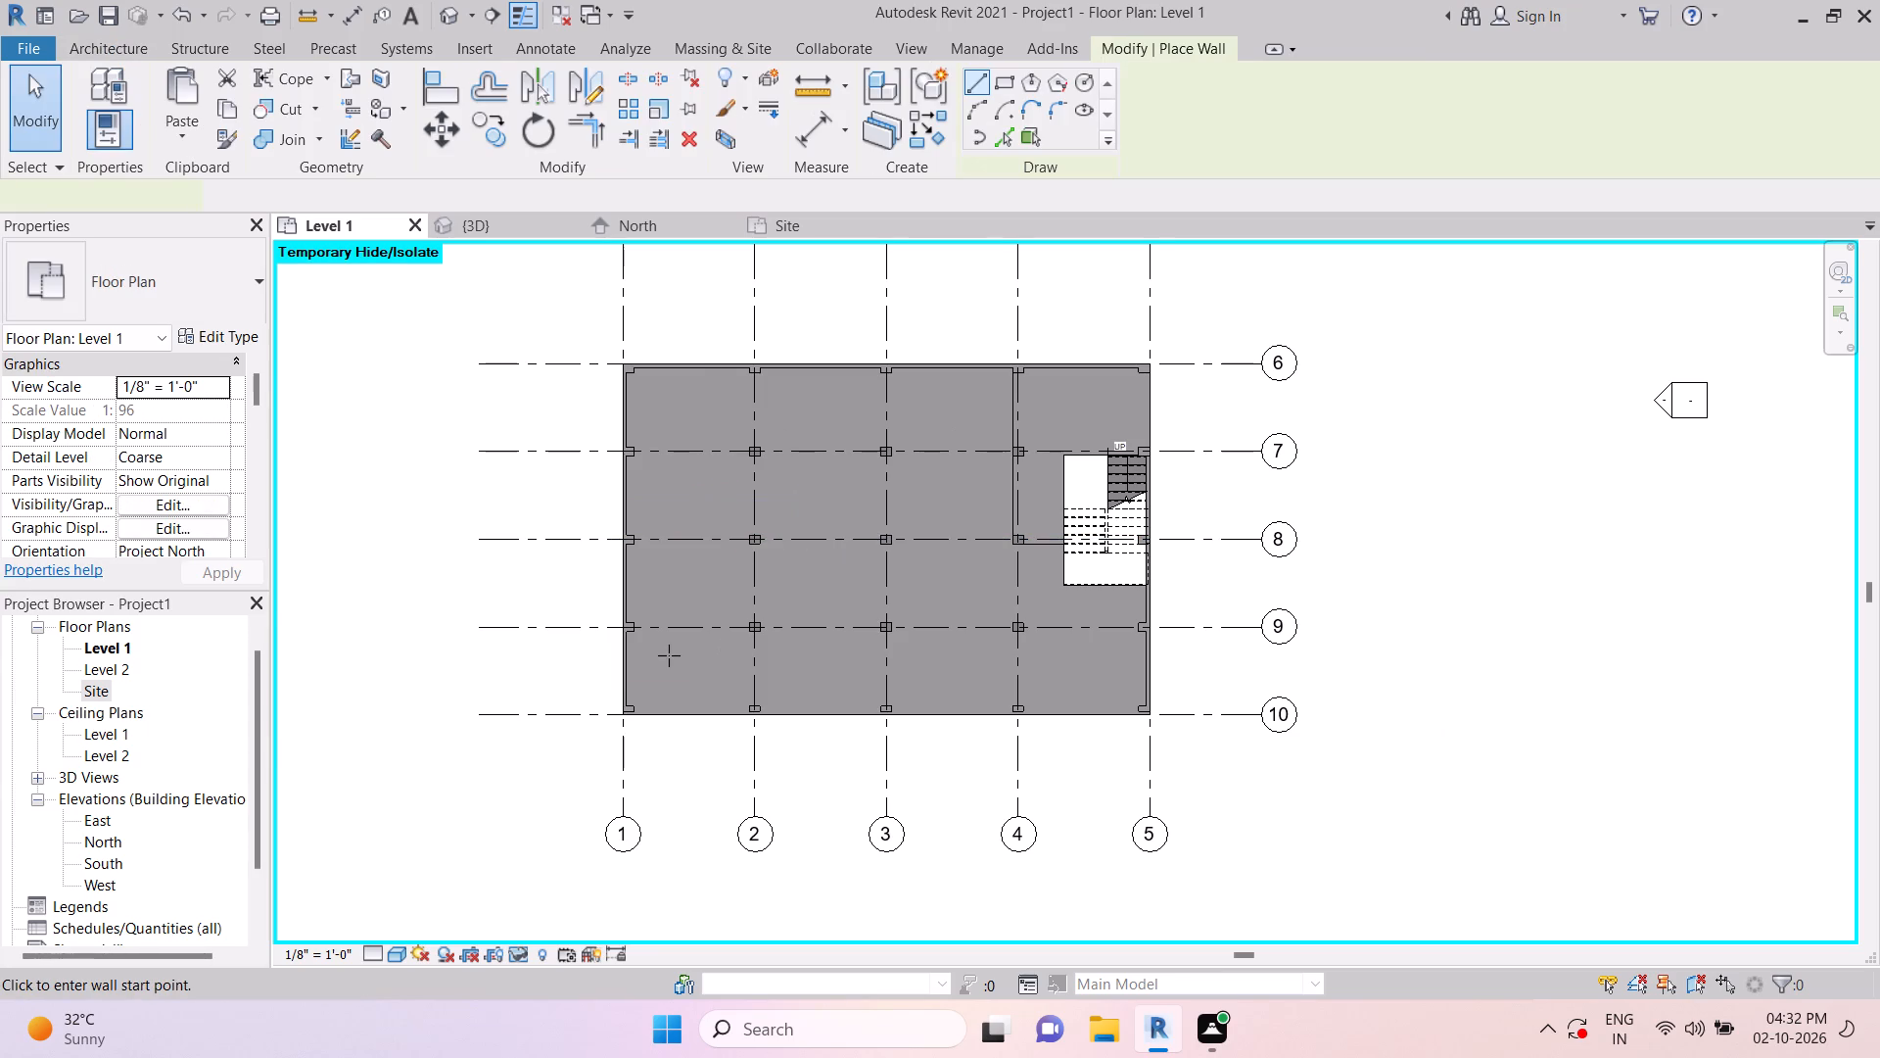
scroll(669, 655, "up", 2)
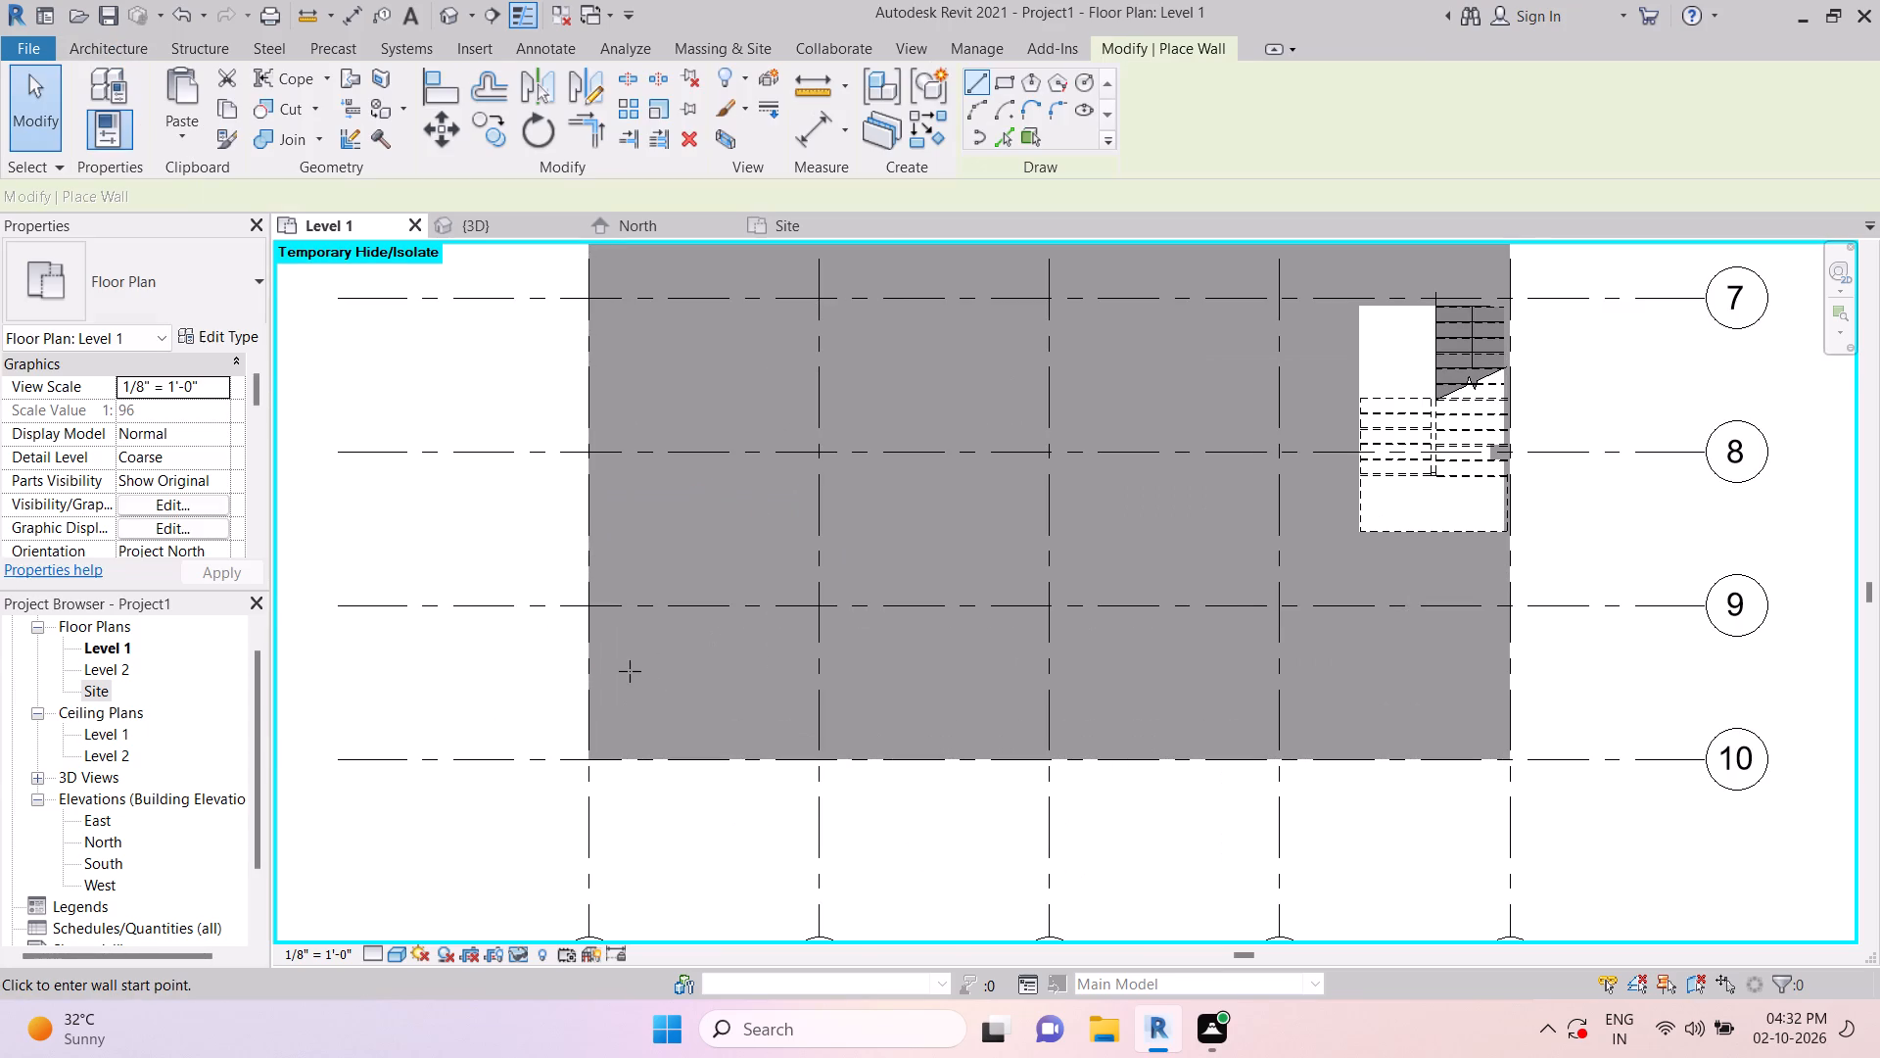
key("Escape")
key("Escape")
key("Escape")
Return to the 3D view, dismiss the pop-up, and examine the building from its stair side.
left_click(516, 231)
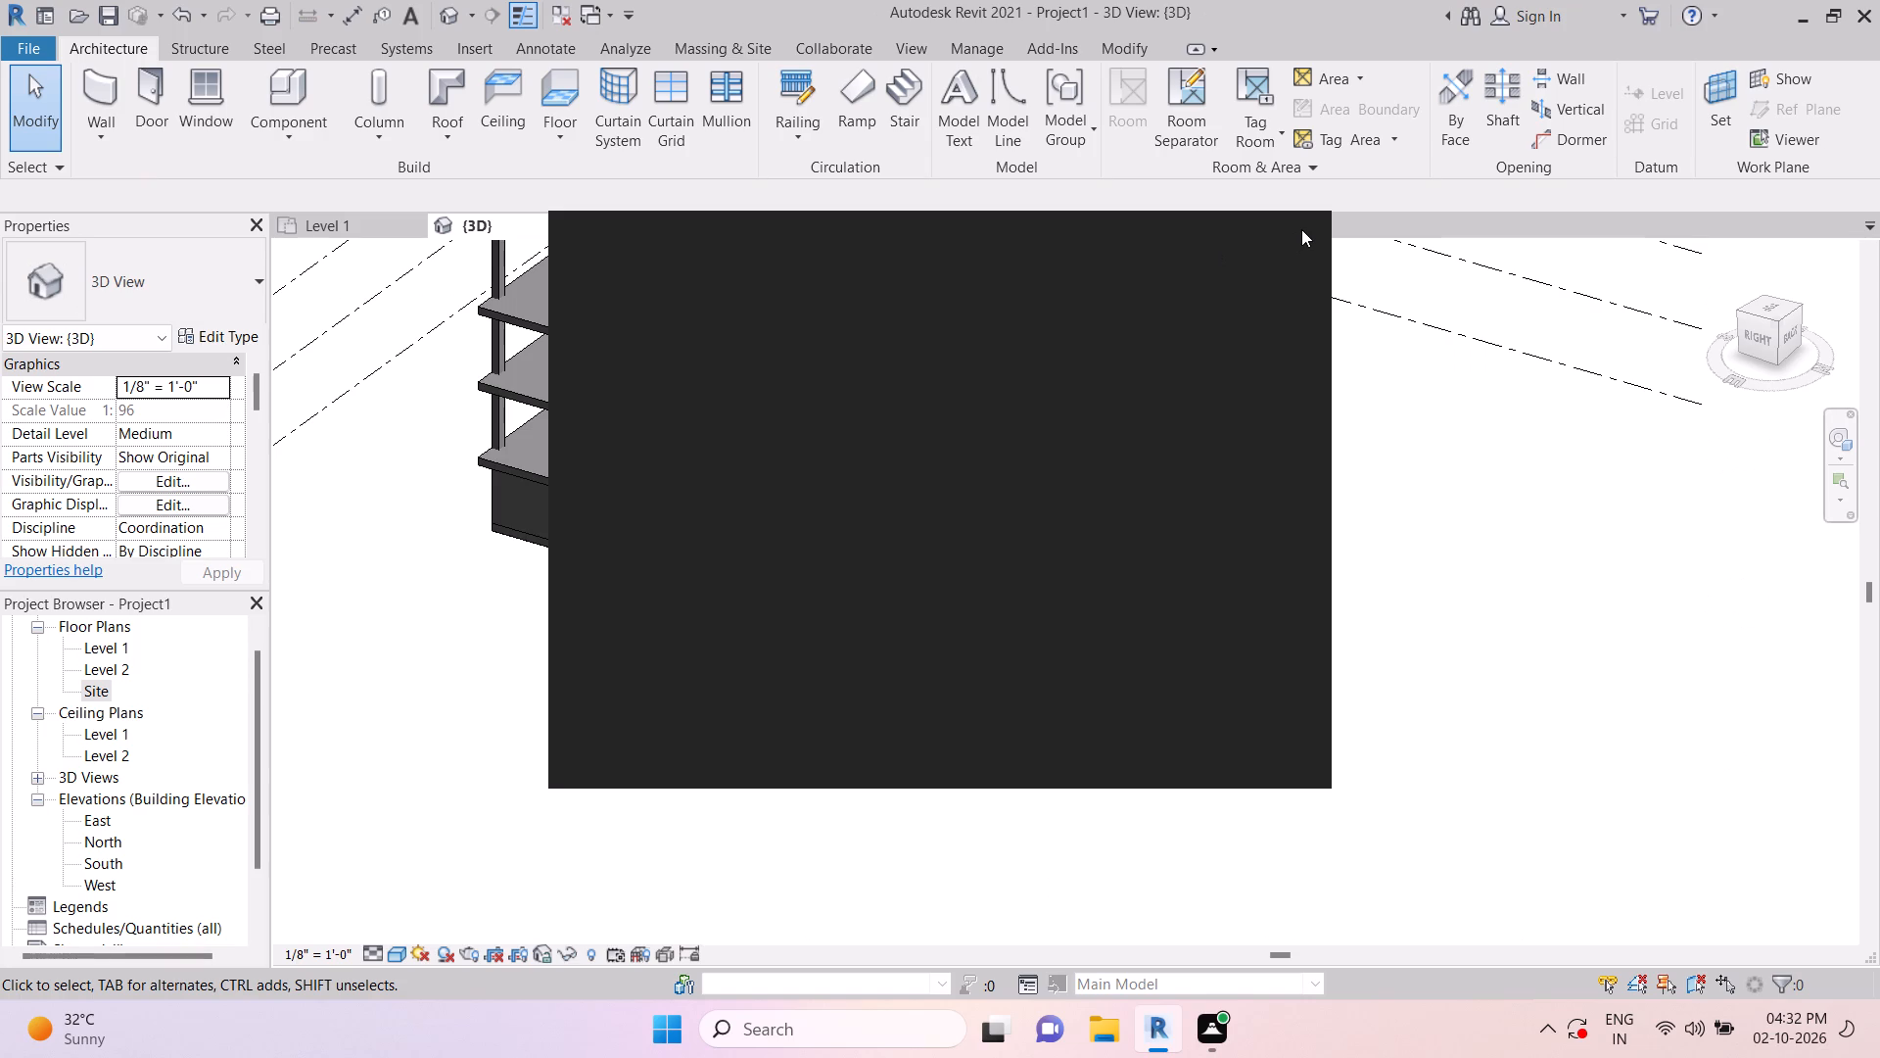
left_click(1302, 227)
key("Escape")
key("Escape")
middle_click_drag(1185, 584, 1253, 478, "shift")
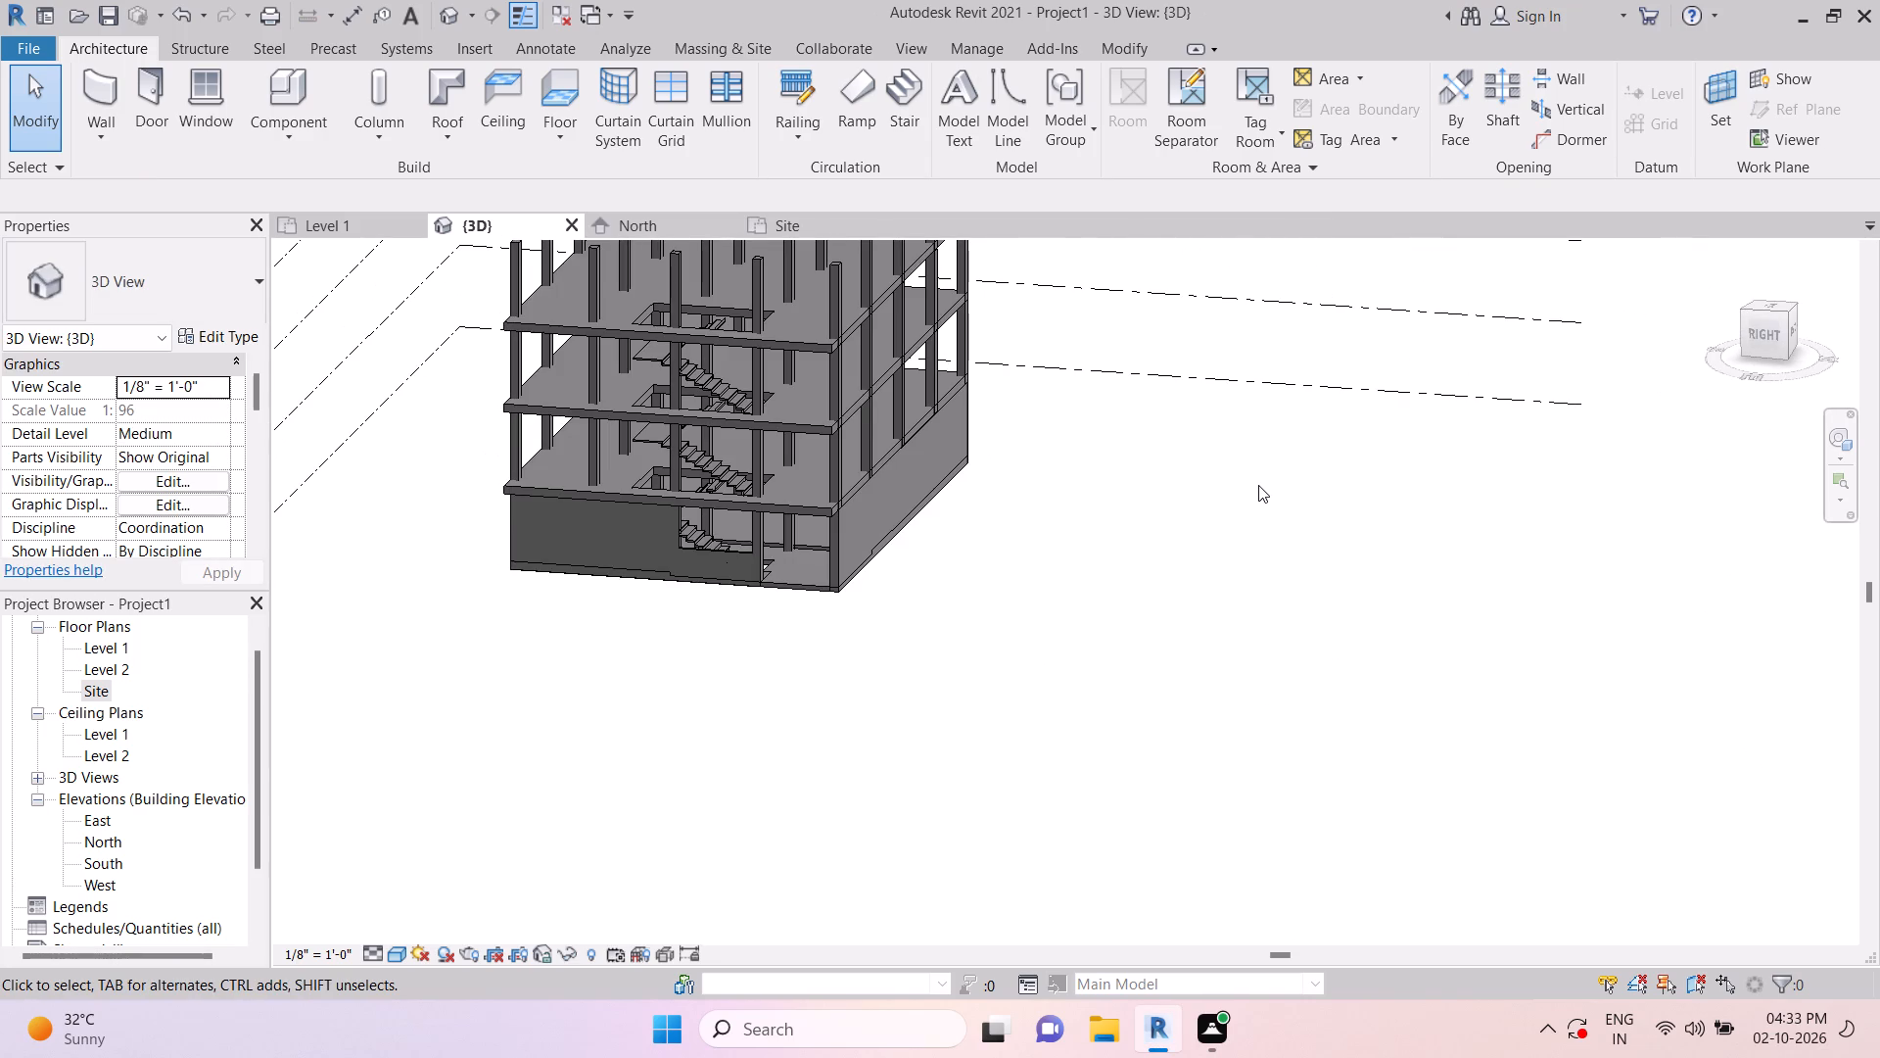
key("Escape")
key("Escape")
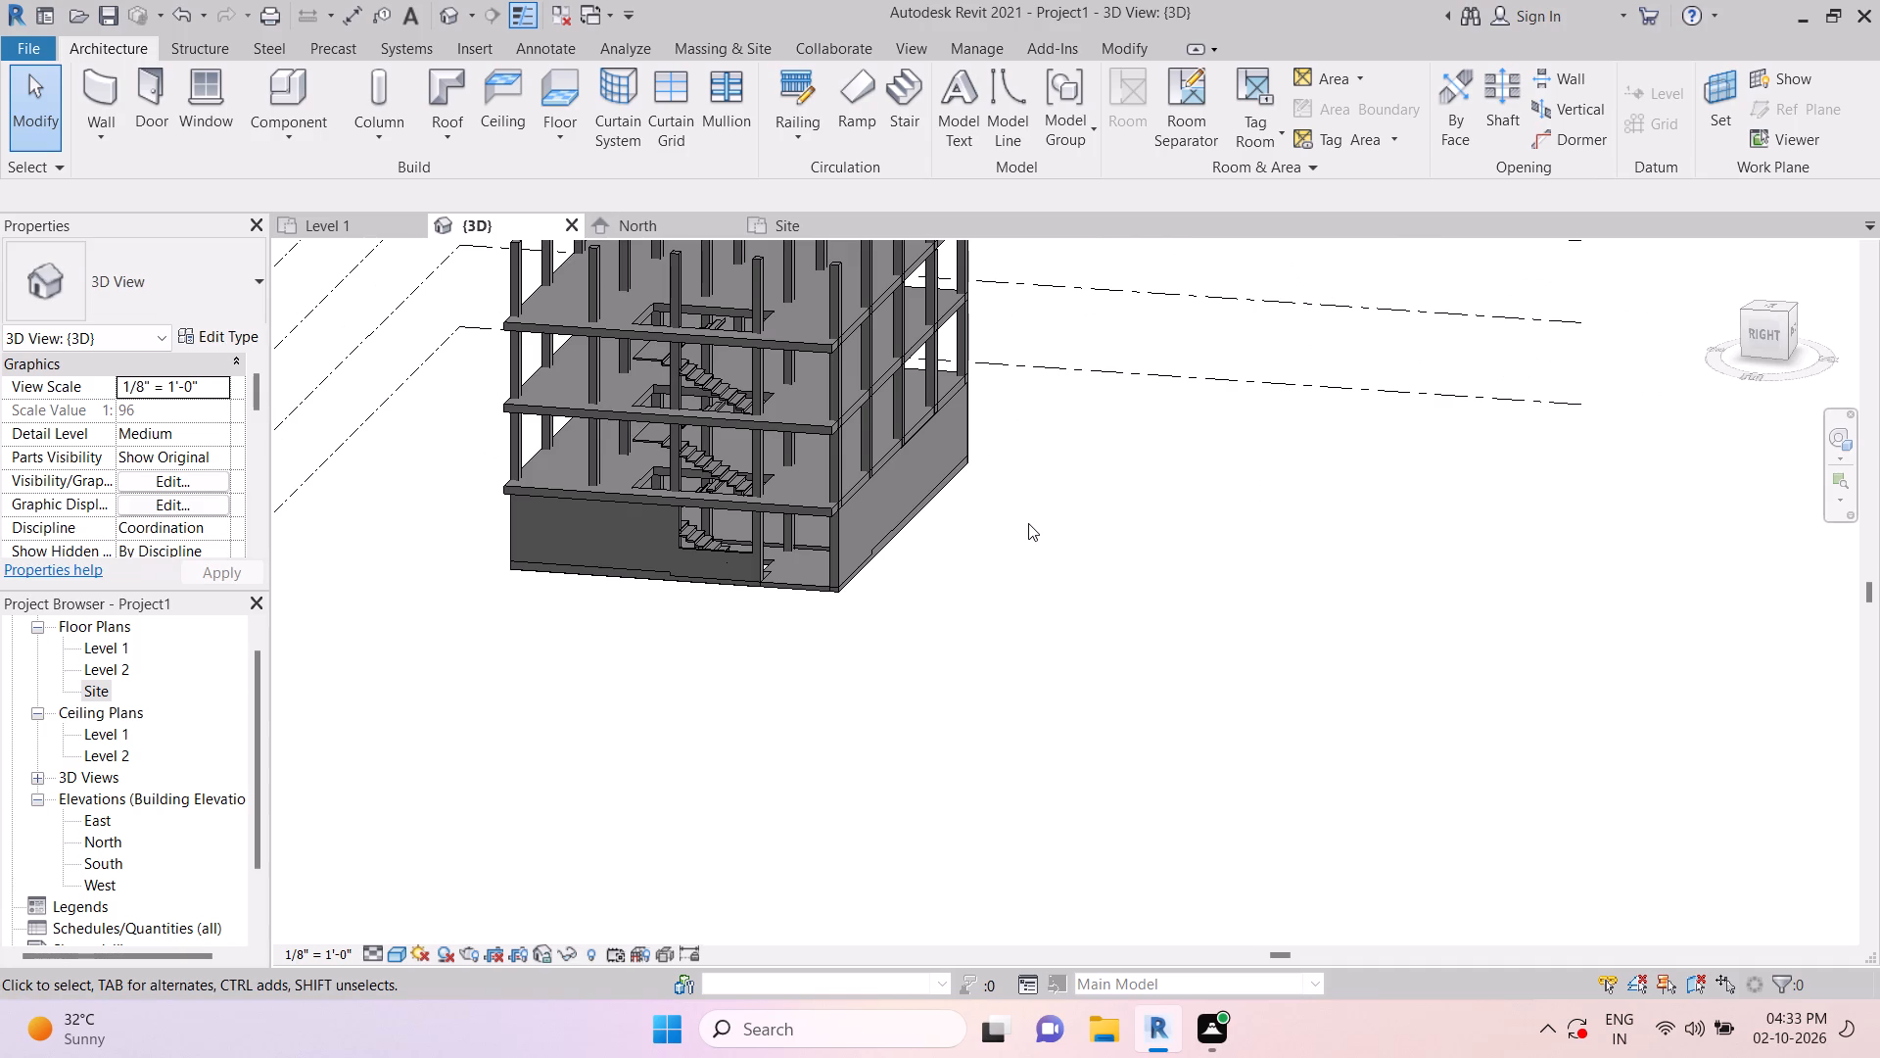
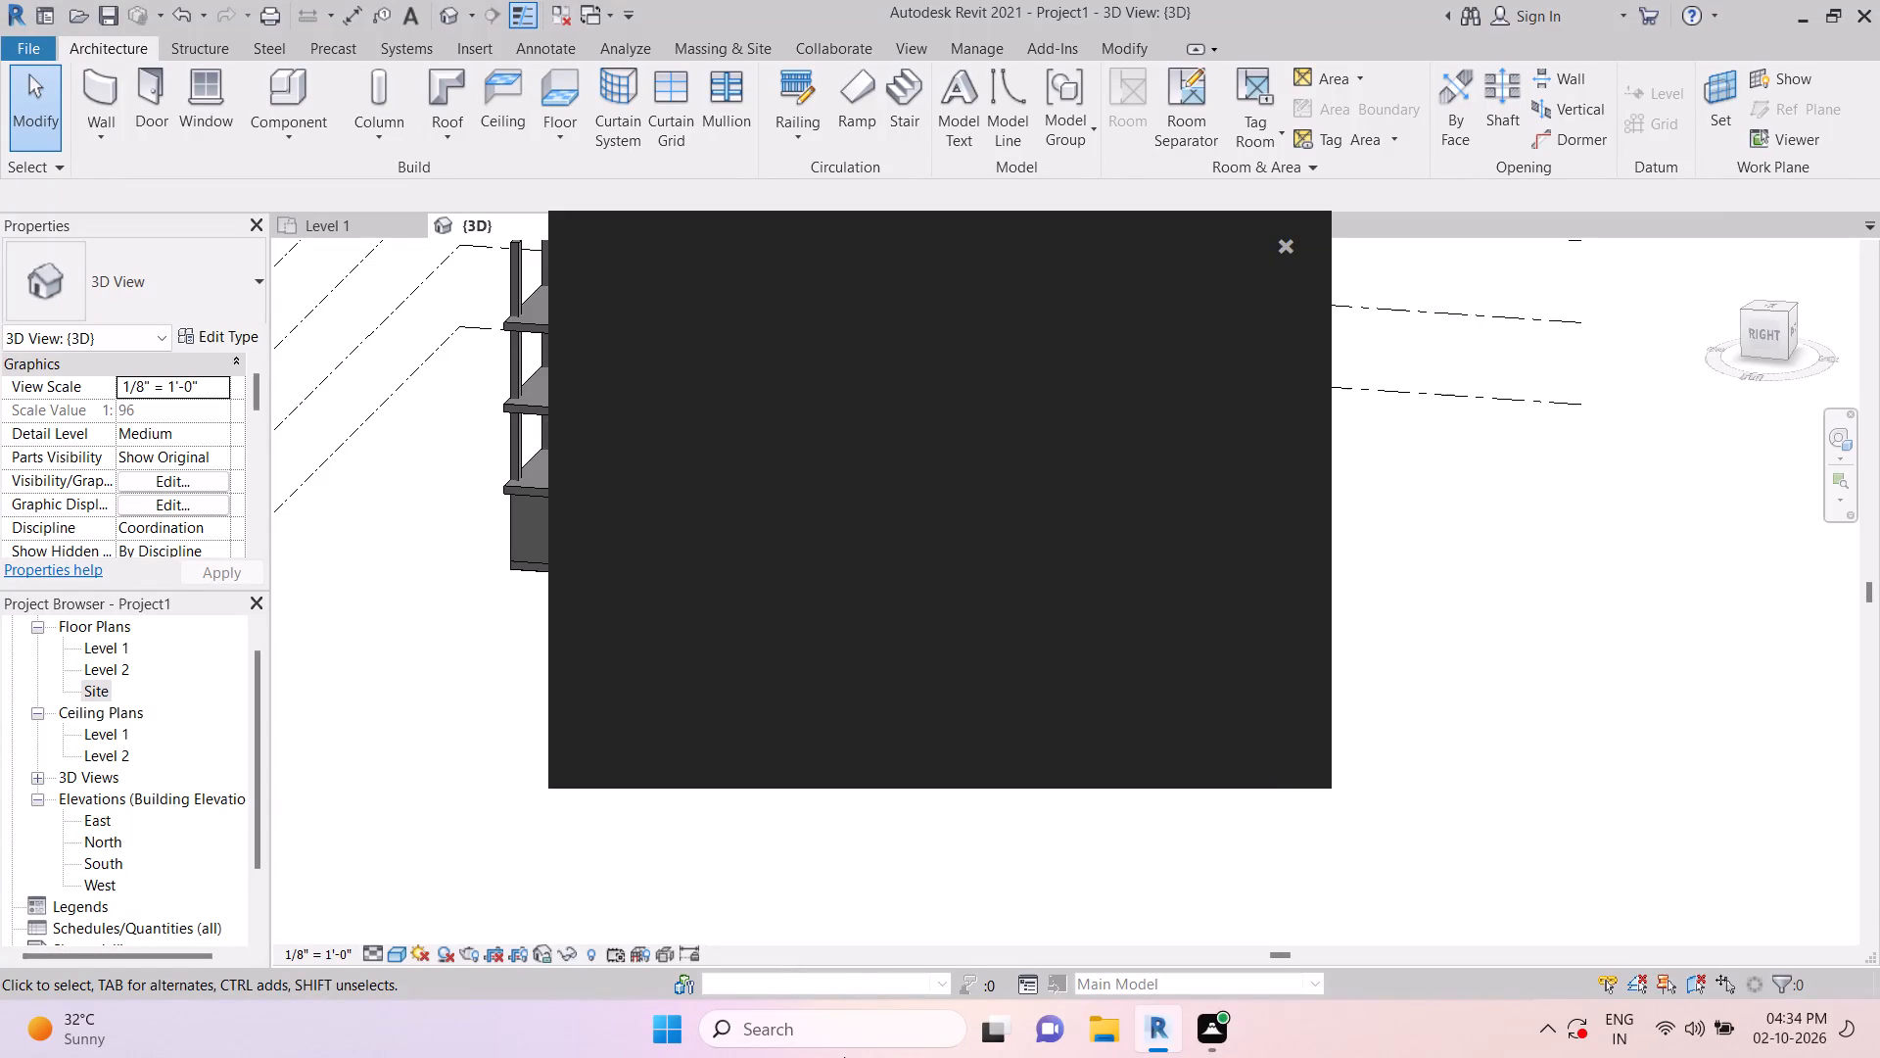
Dismiss the notification card covering the 3D view of the building.
left_click(1291, 233)
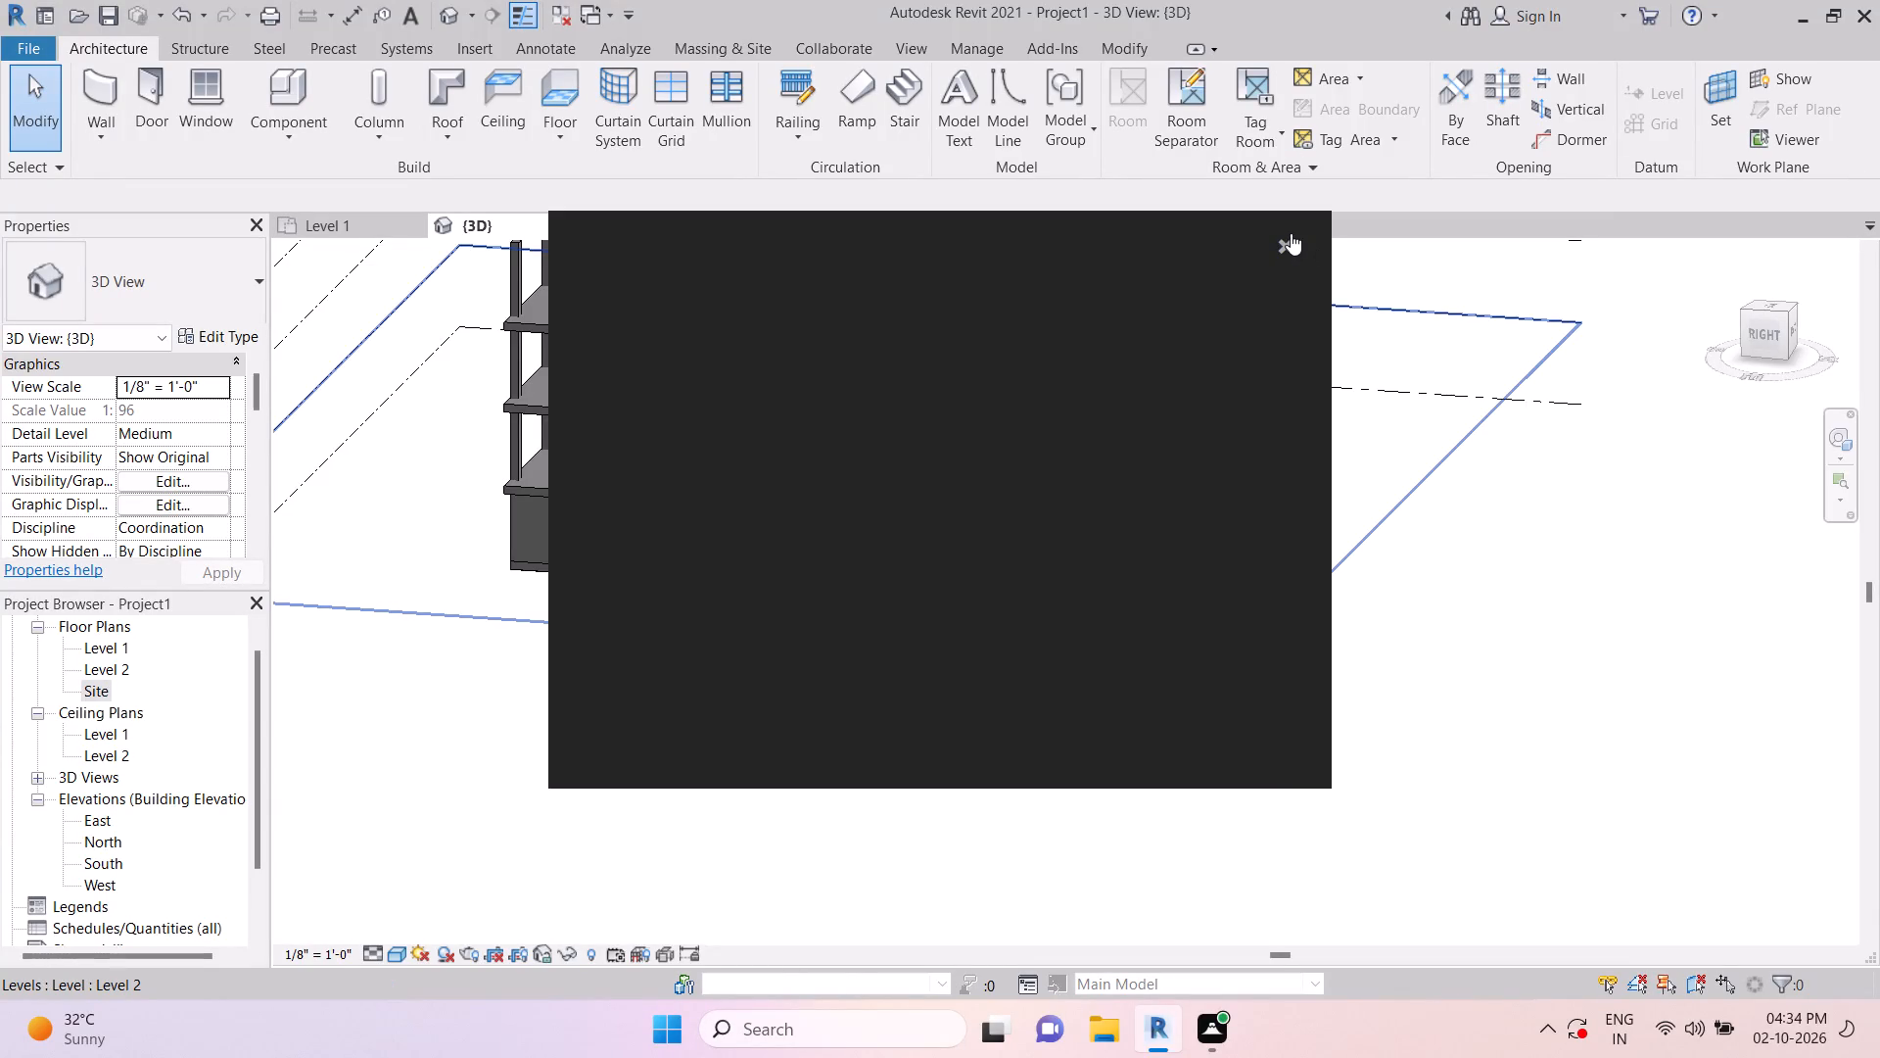
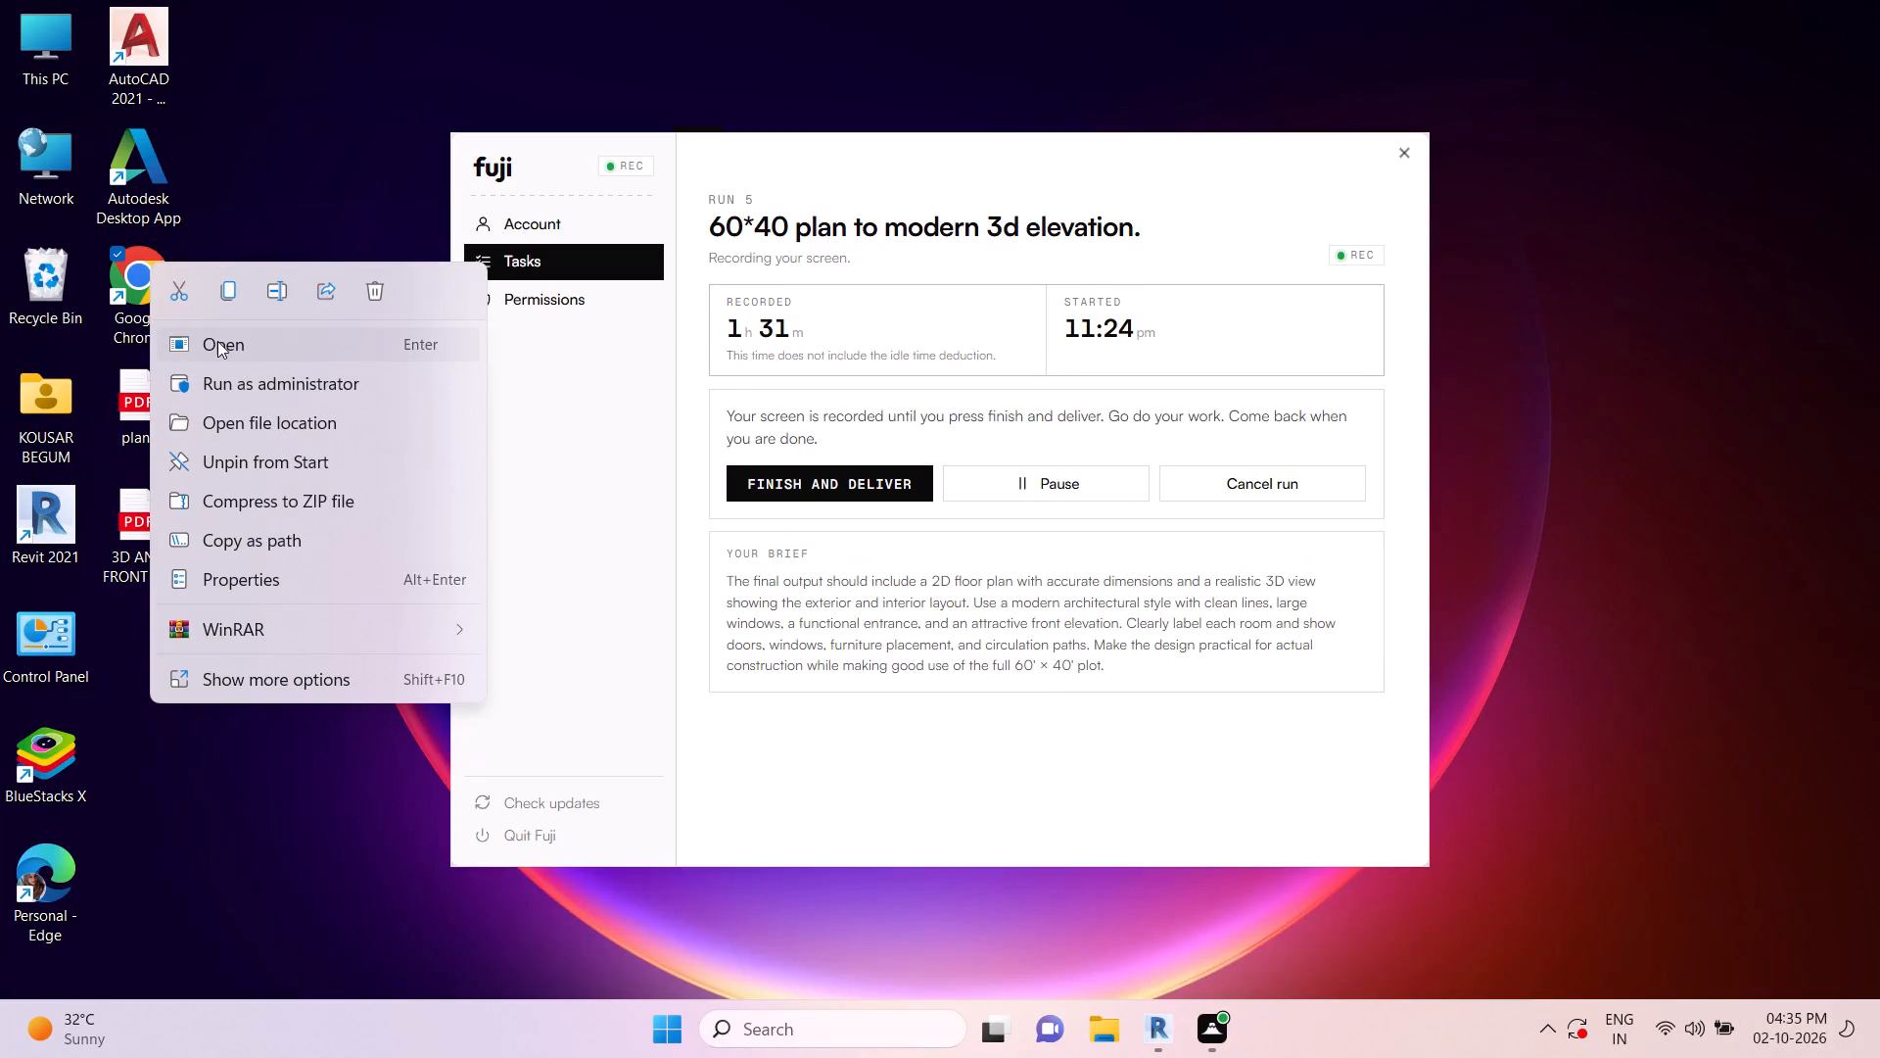
Open Google Chrome, search Google for YouTube and go to the YouTube site.
left_click(214, 335)
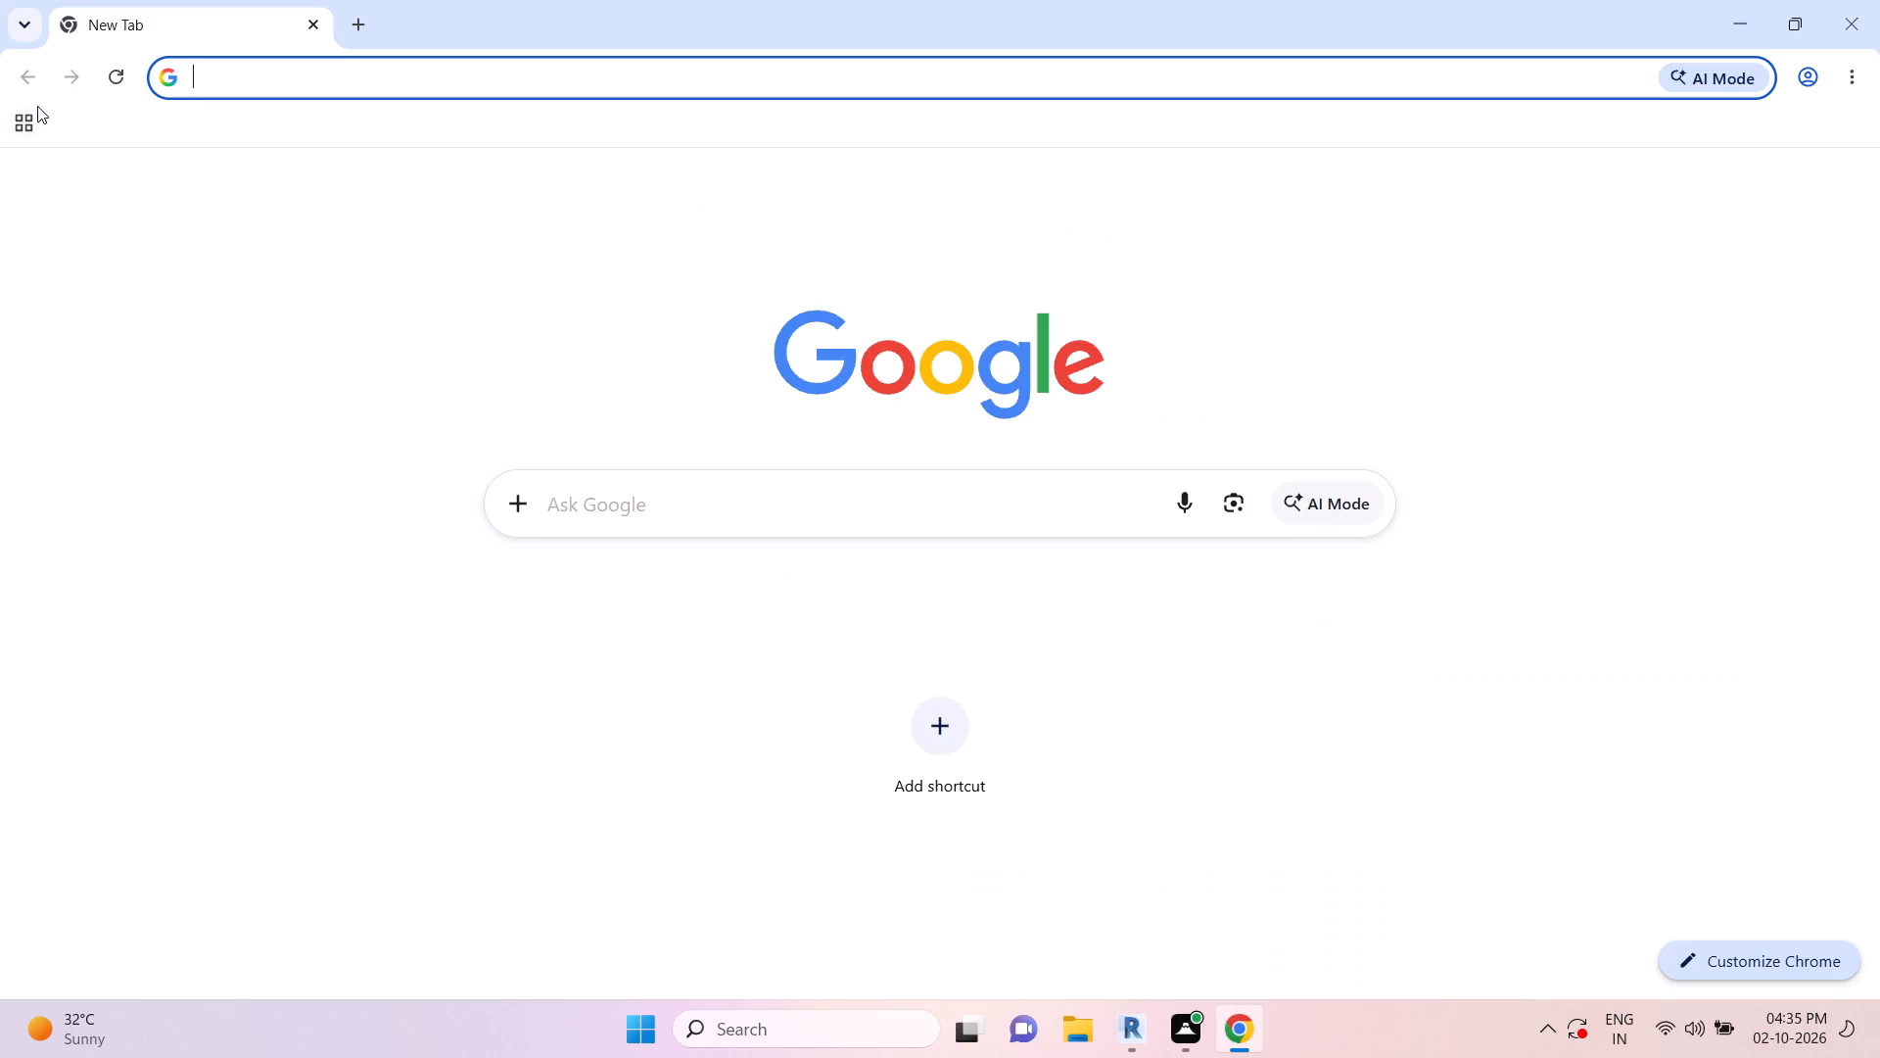
left_click(642, 517)
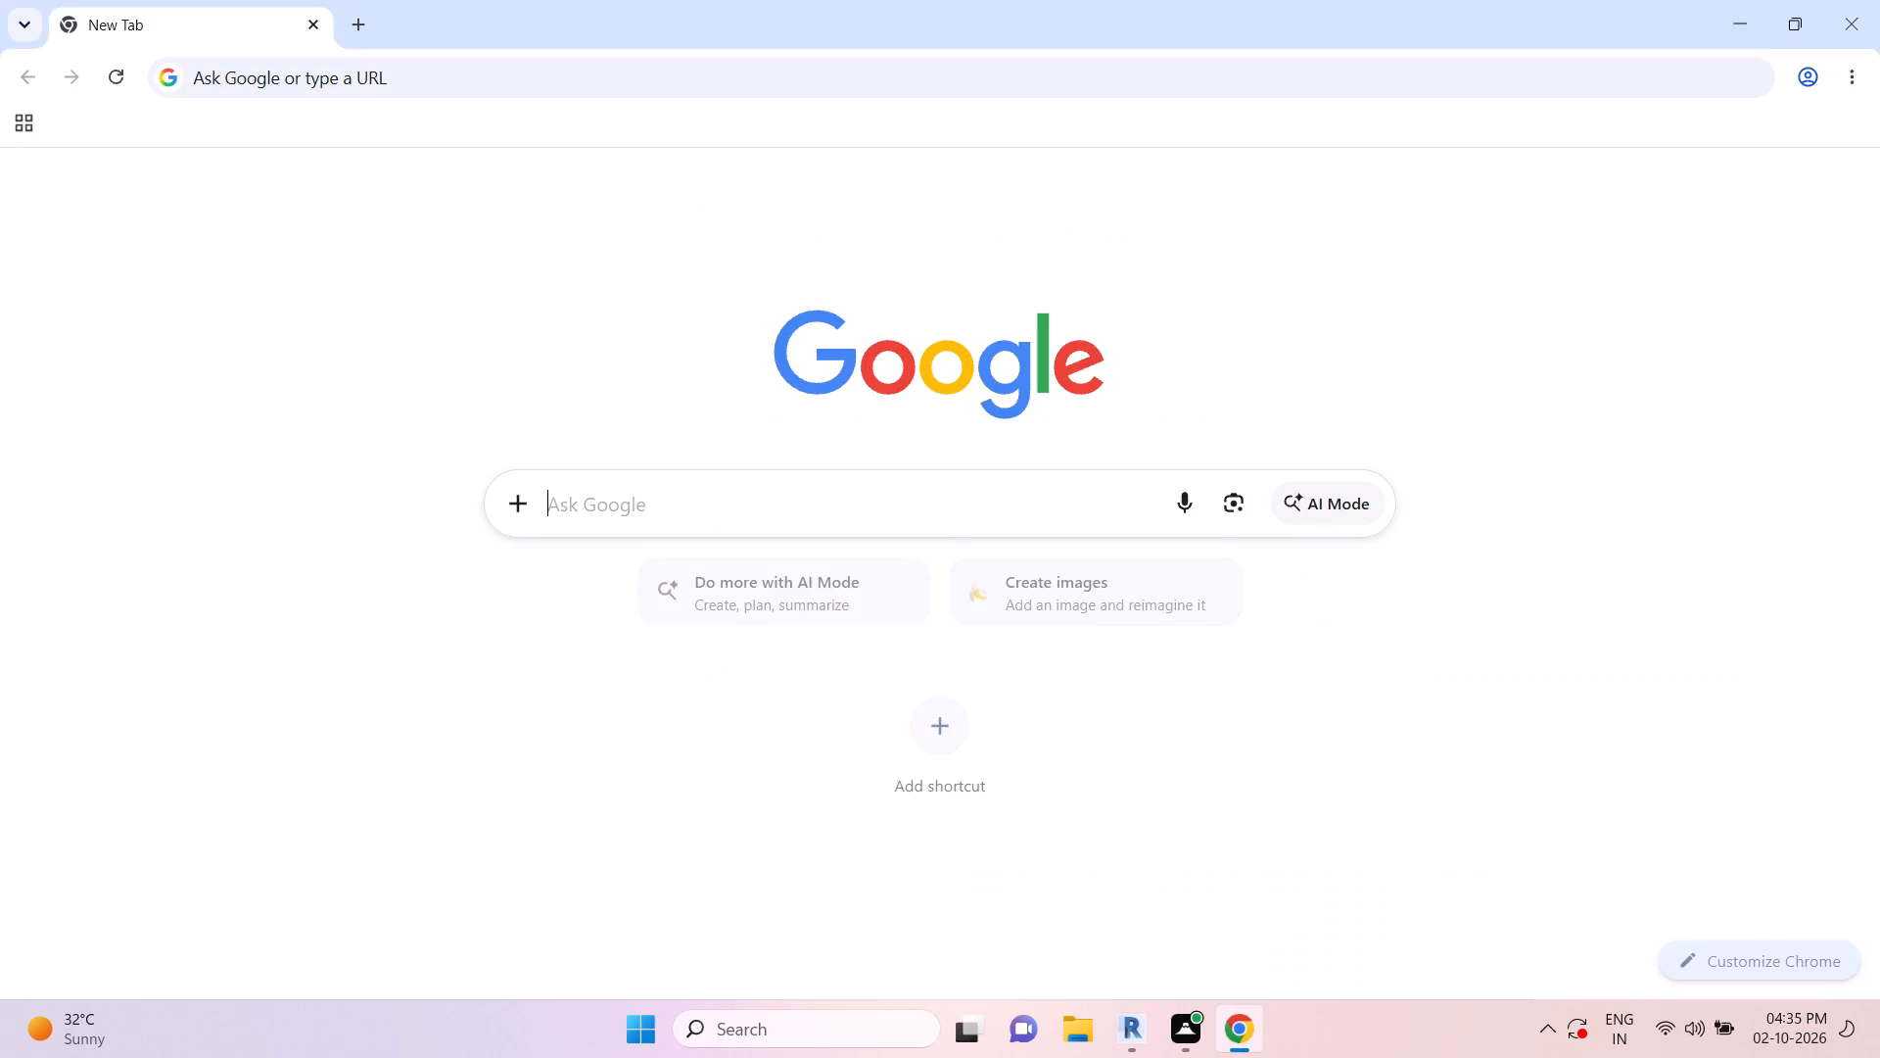
left_click(583, 566)
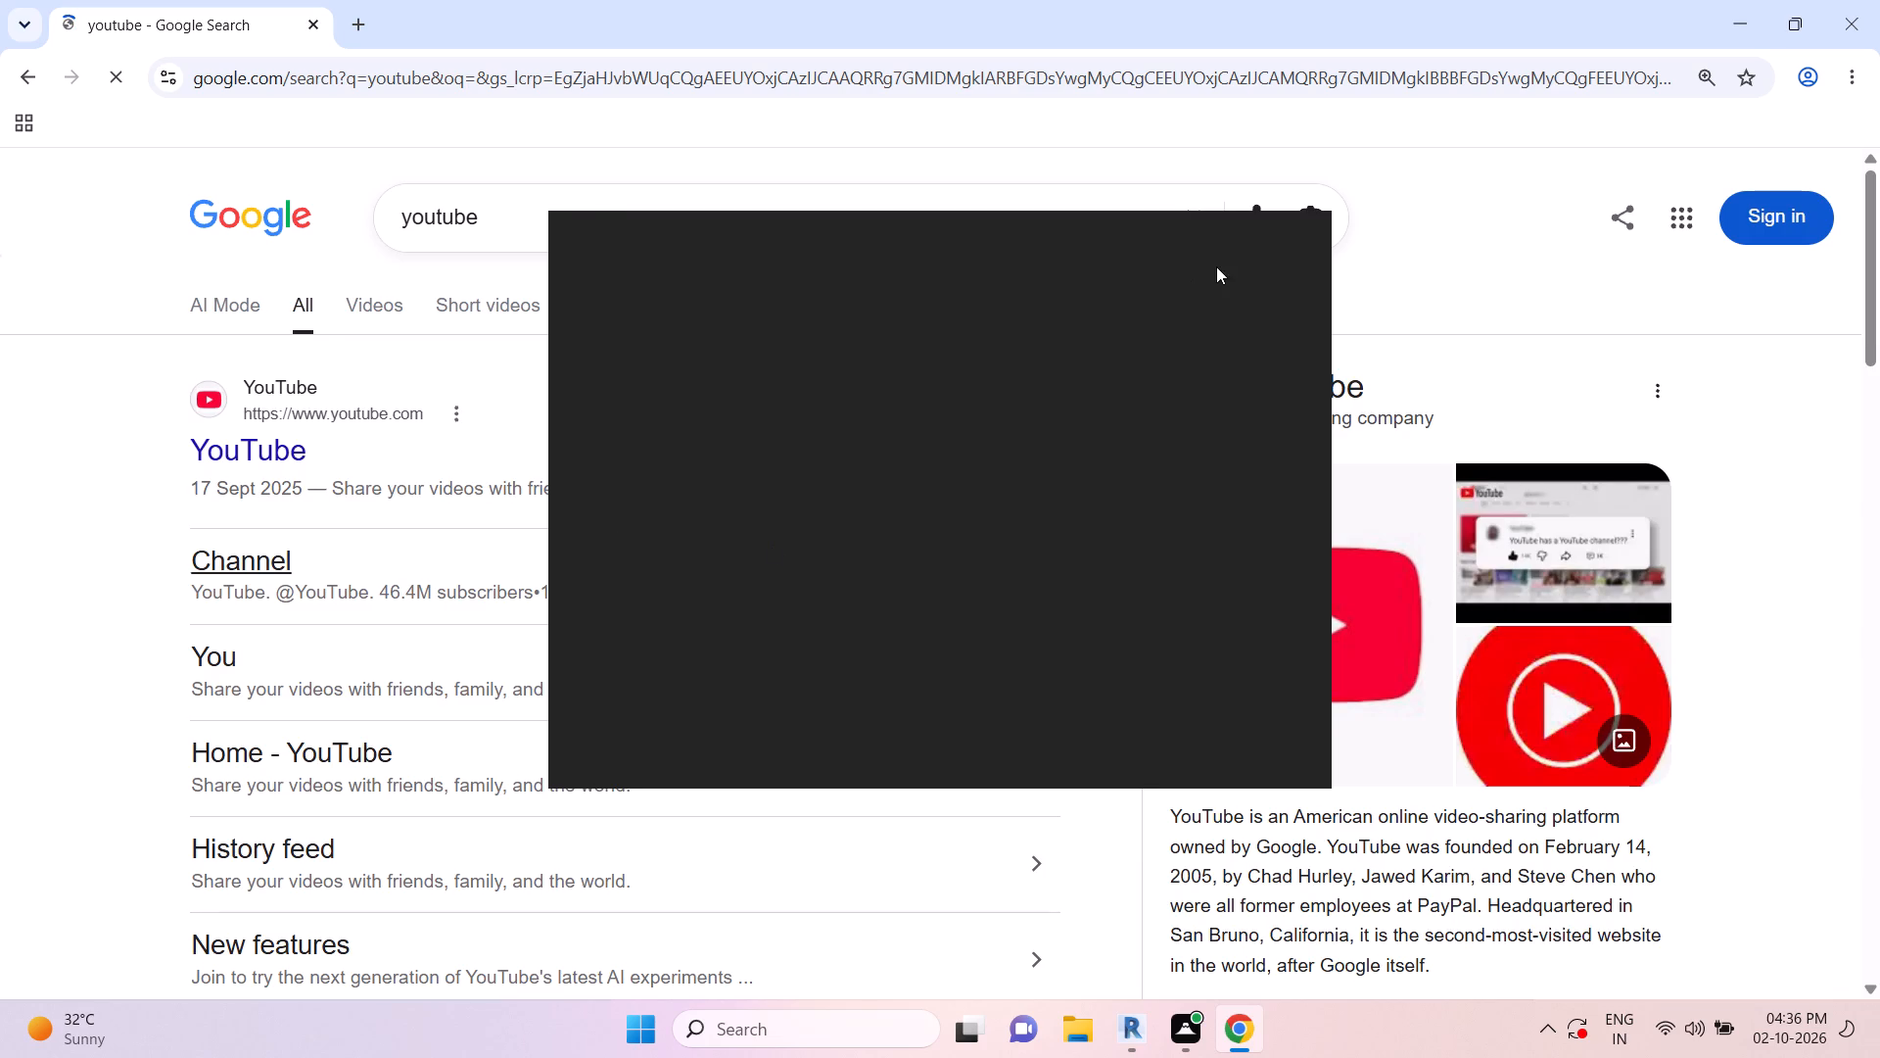
left_click(1292, 237)
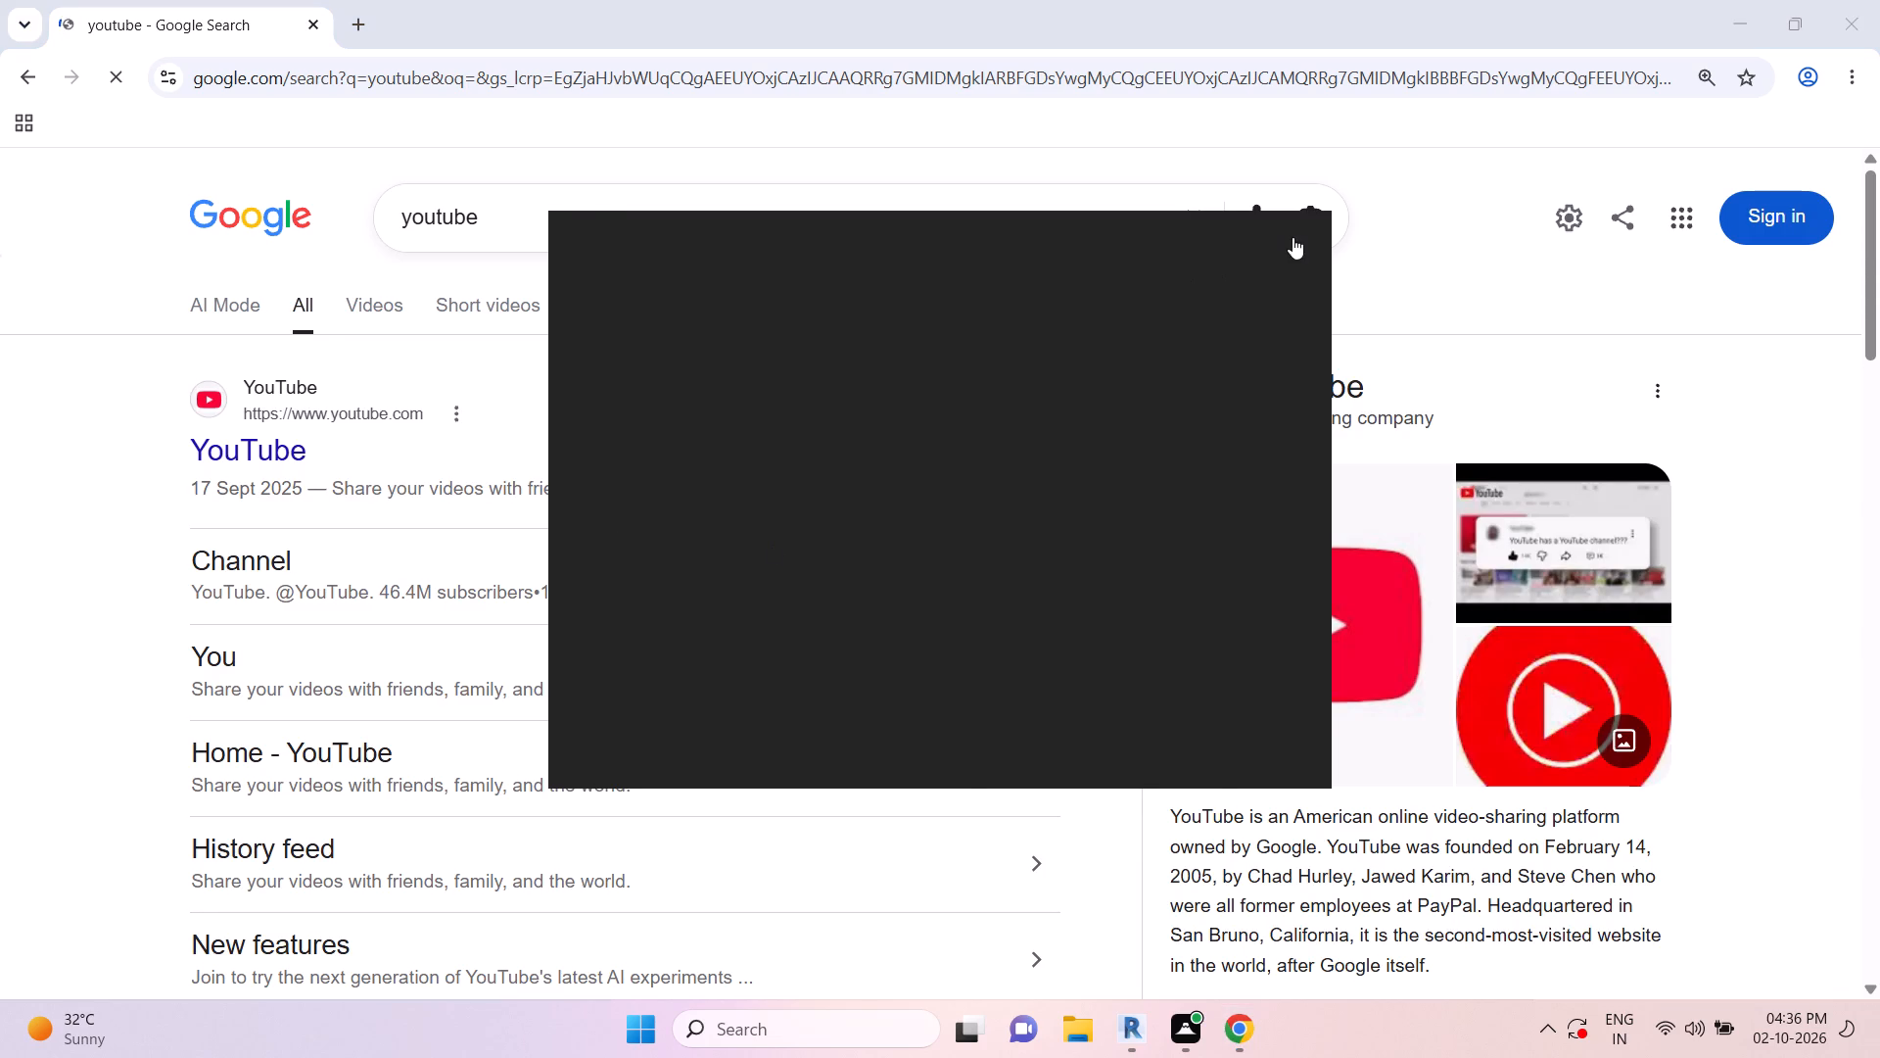
left_click(258, 451)
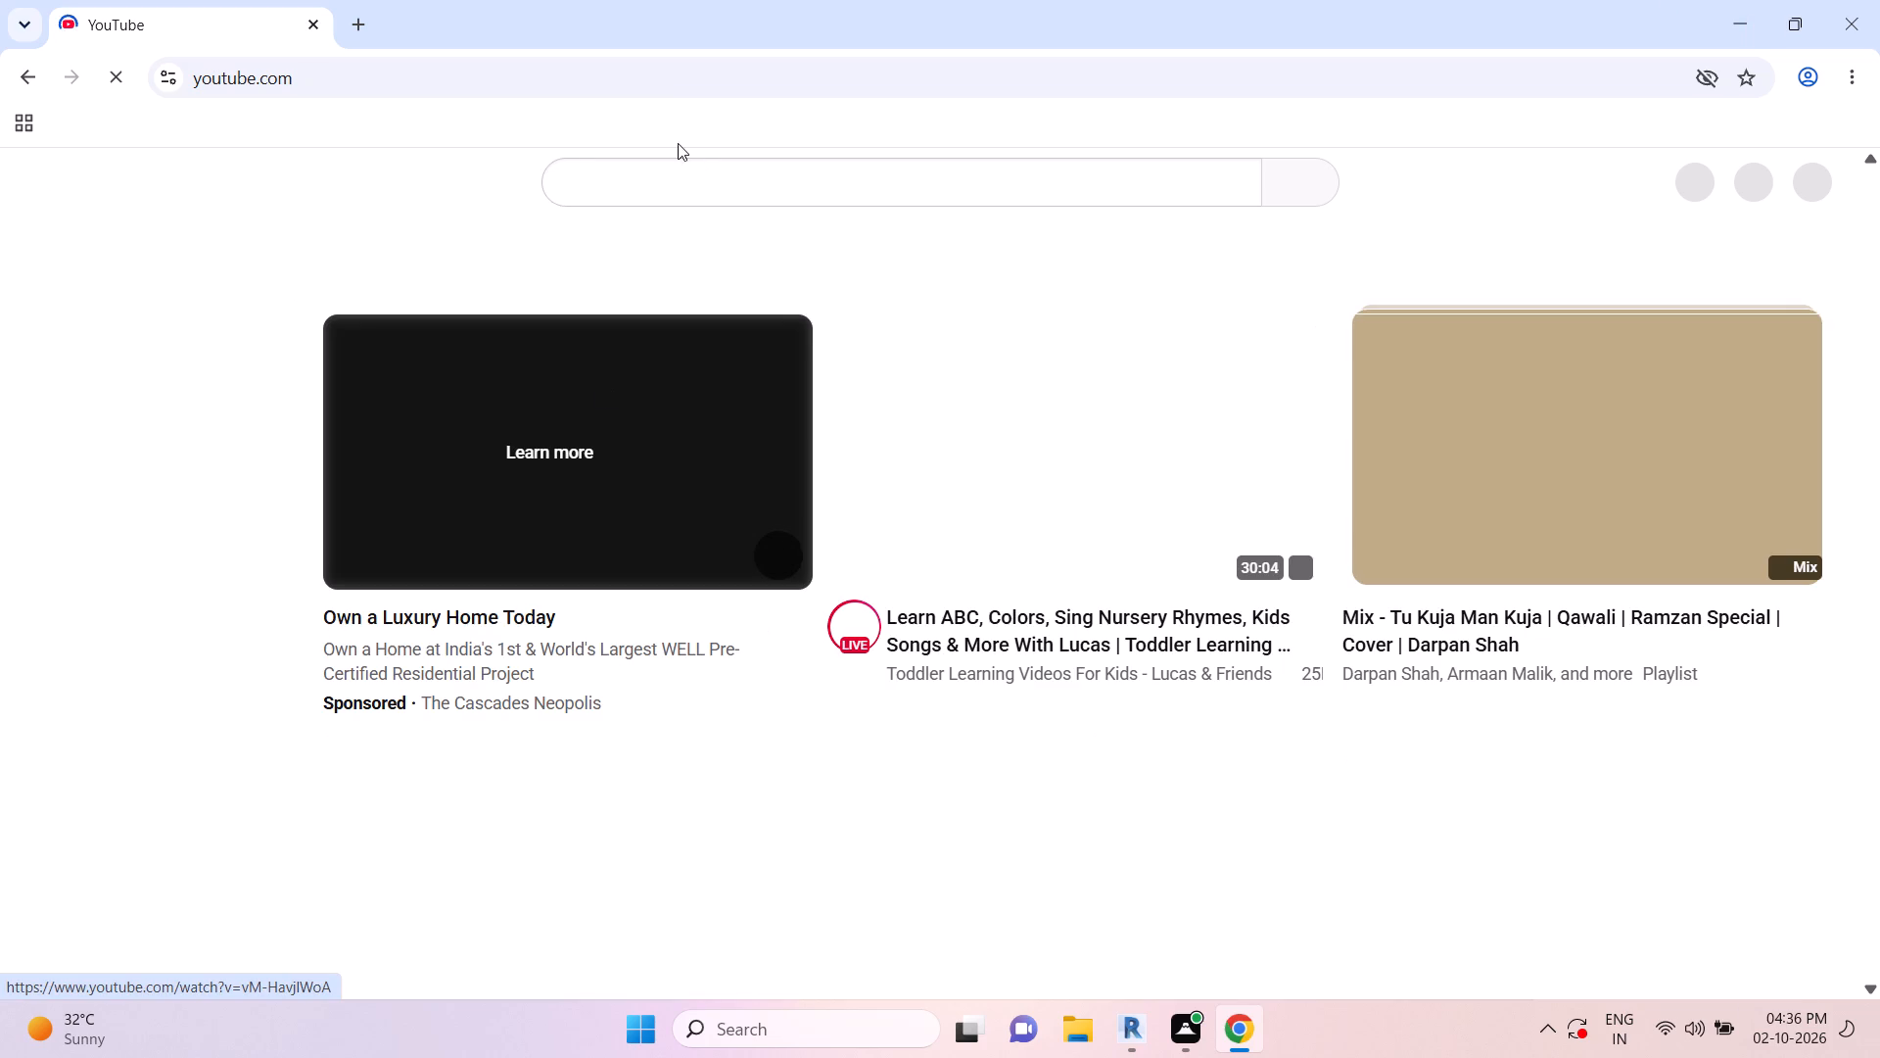
Browse the YouTube home feed for a video to play.
left_click(675, 177)
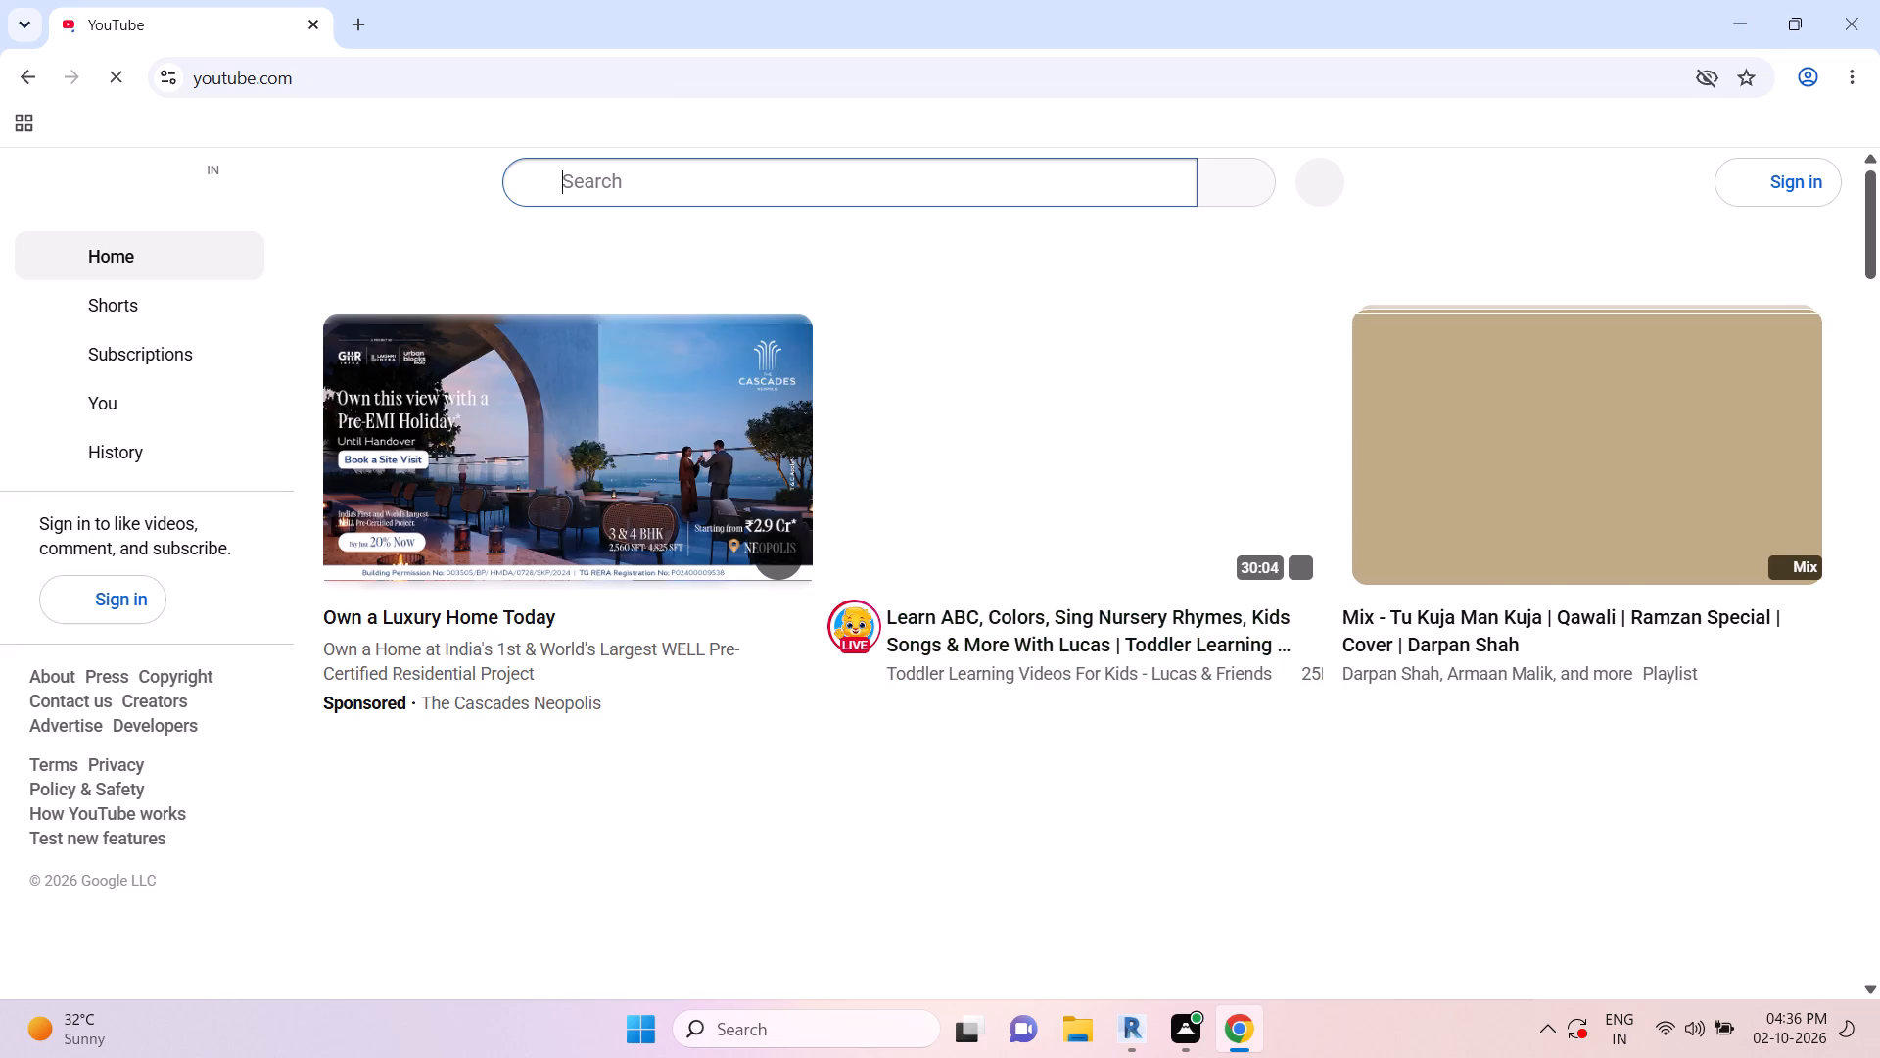
scroll(1560, 907, "down", 3)
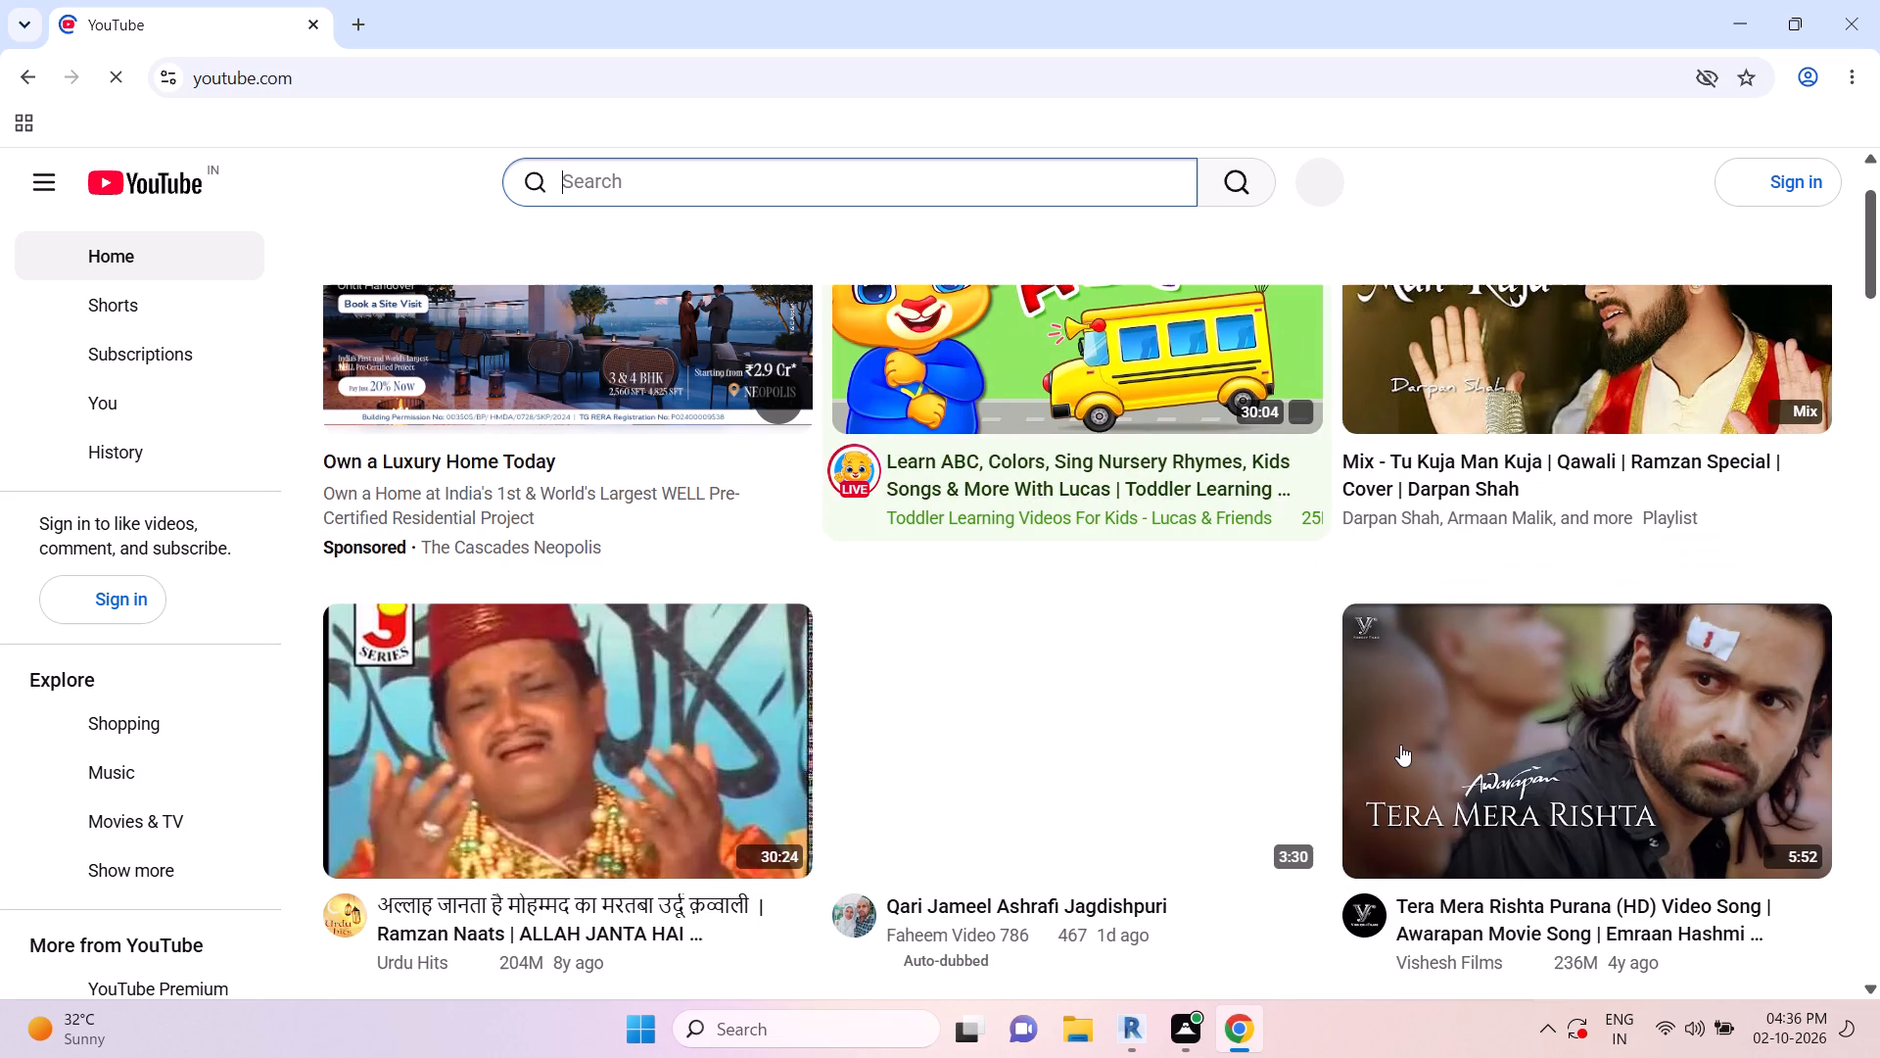
scroll(1400, 745, "down", 6)
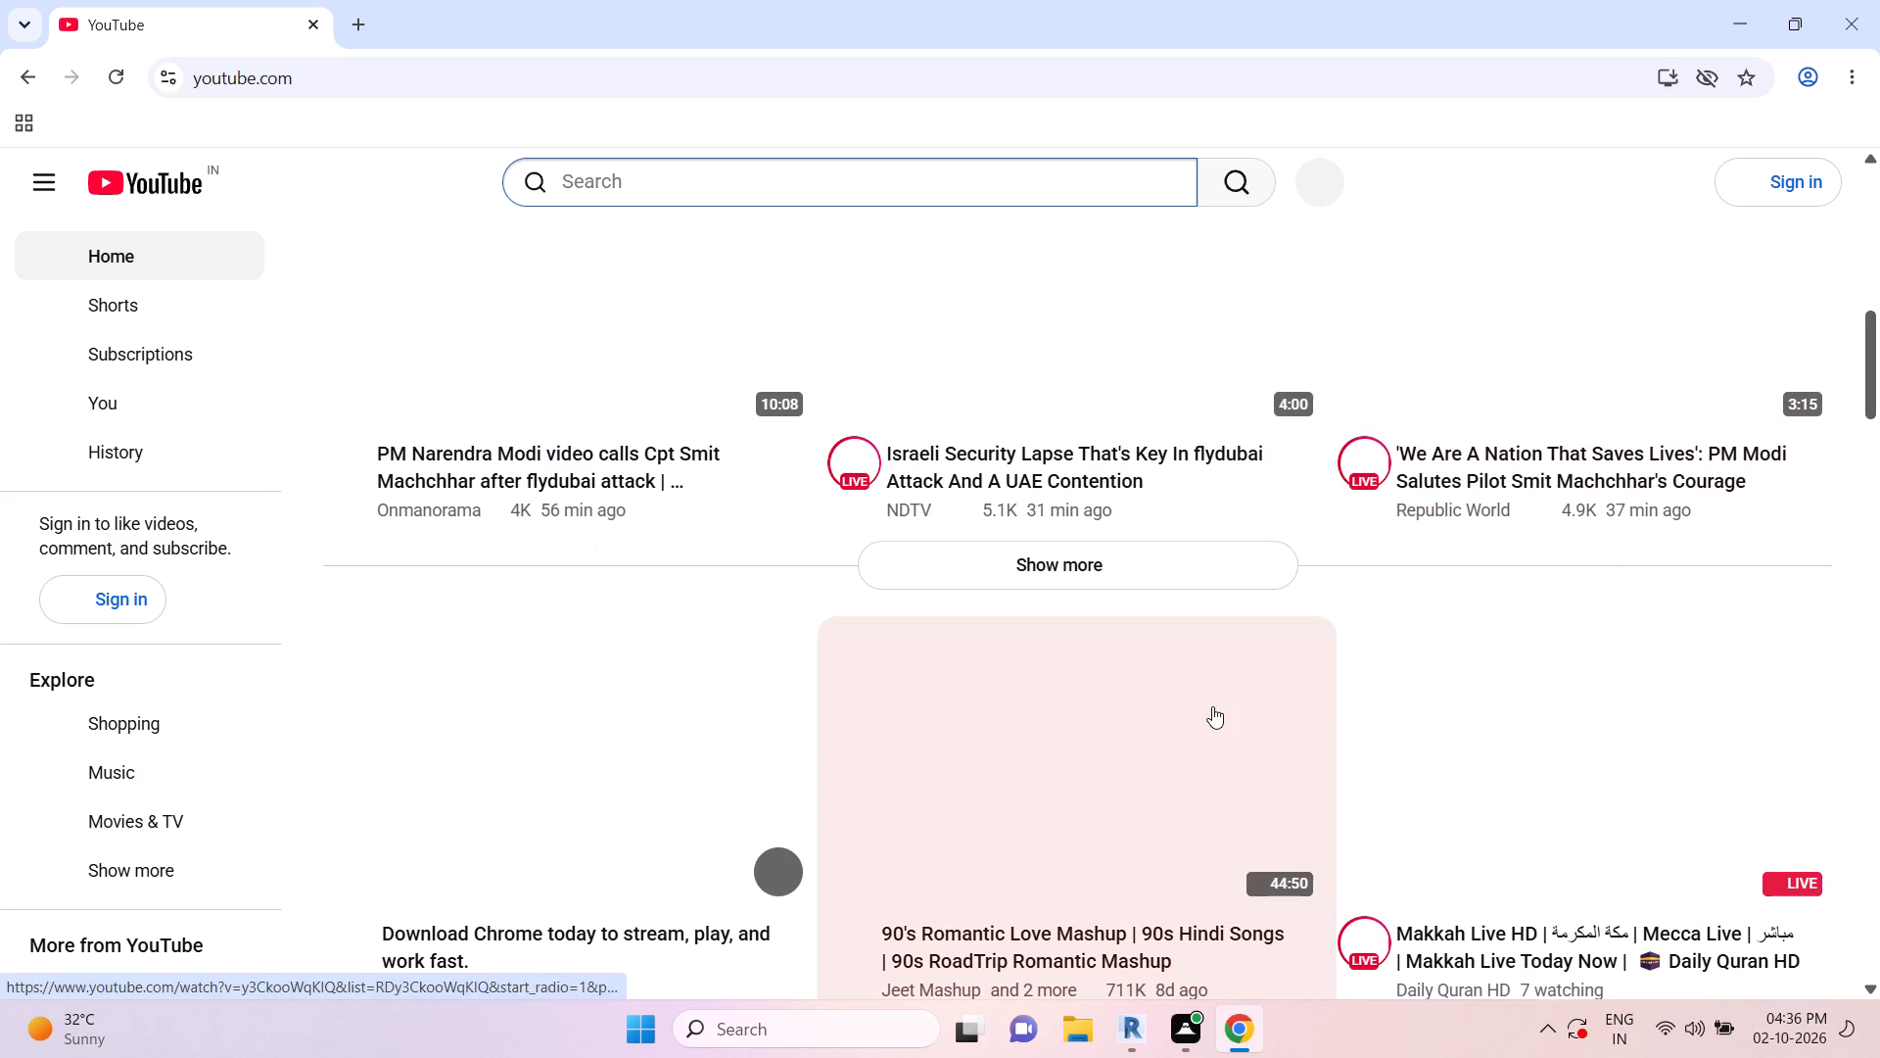
scroll(1144, 602, "up", 2)
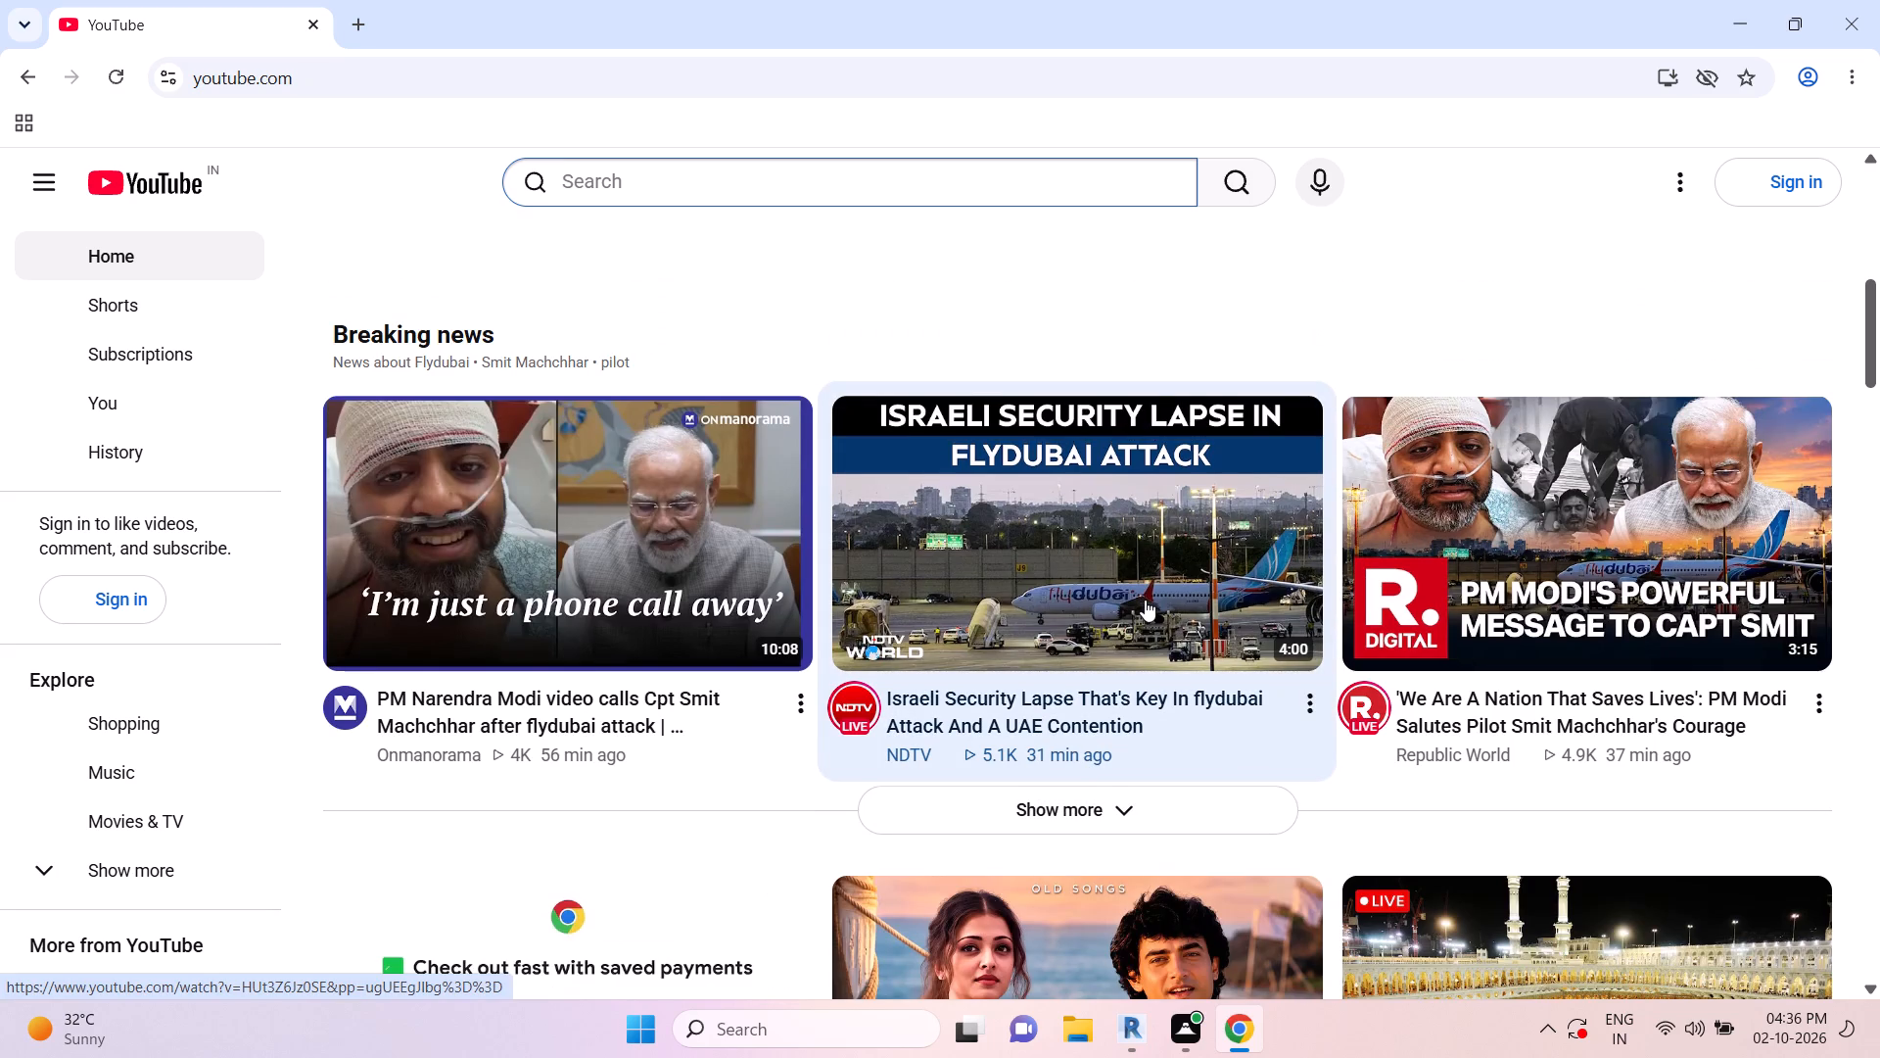
scroll(1144, 600, "down", 1)
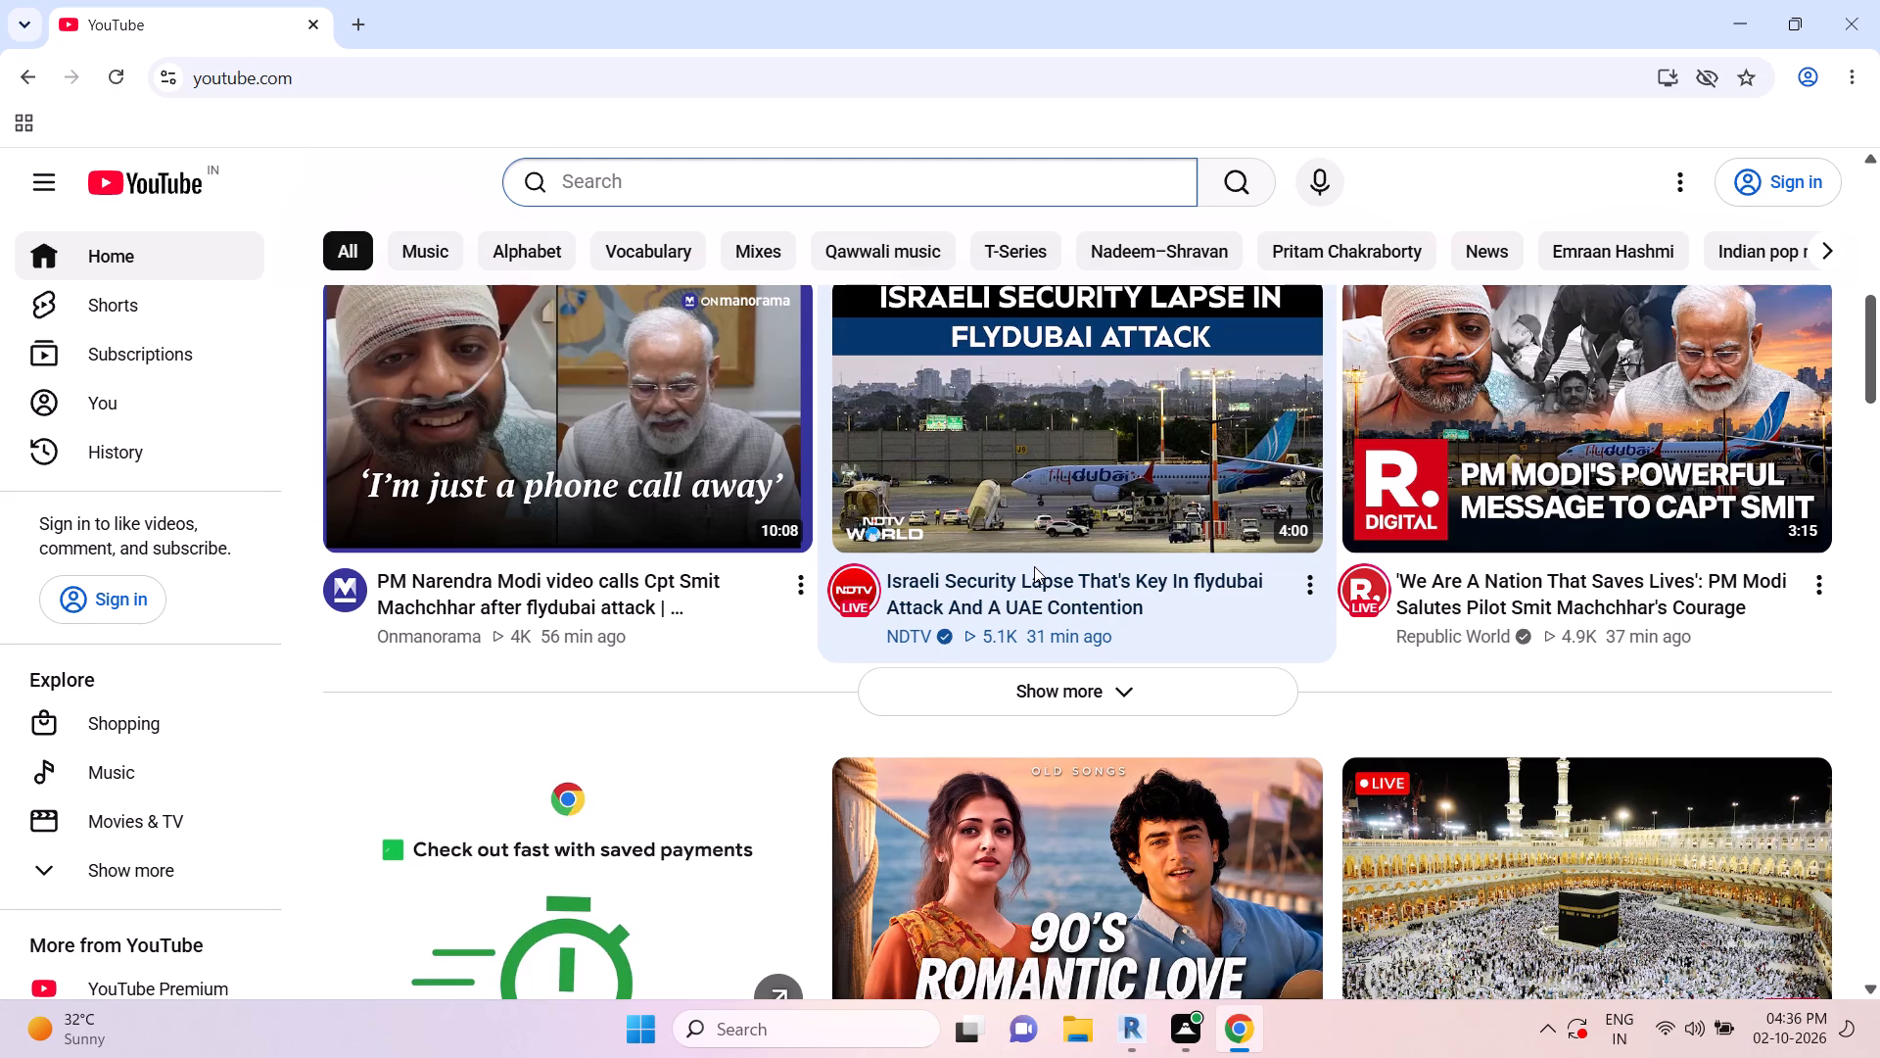
scroll(1031, 567, "down", 1)
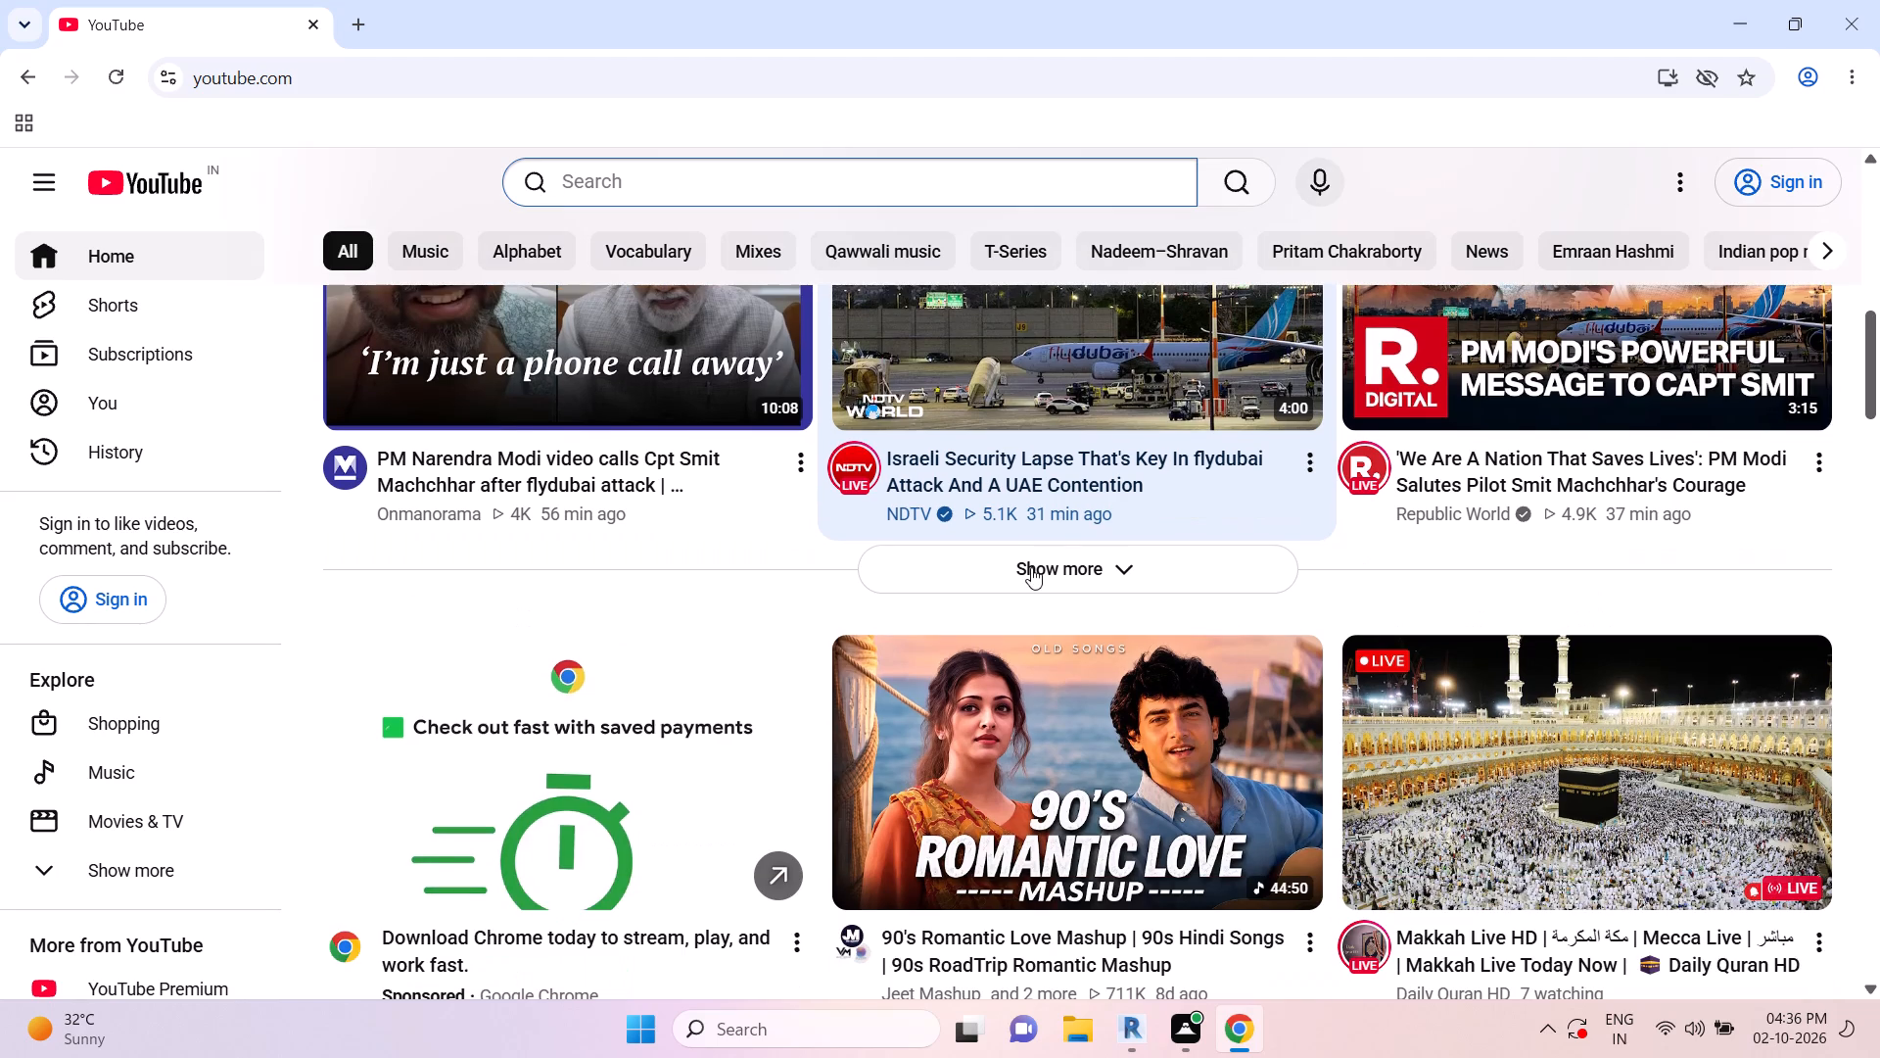
scroll(1031, 567, "down", 2)
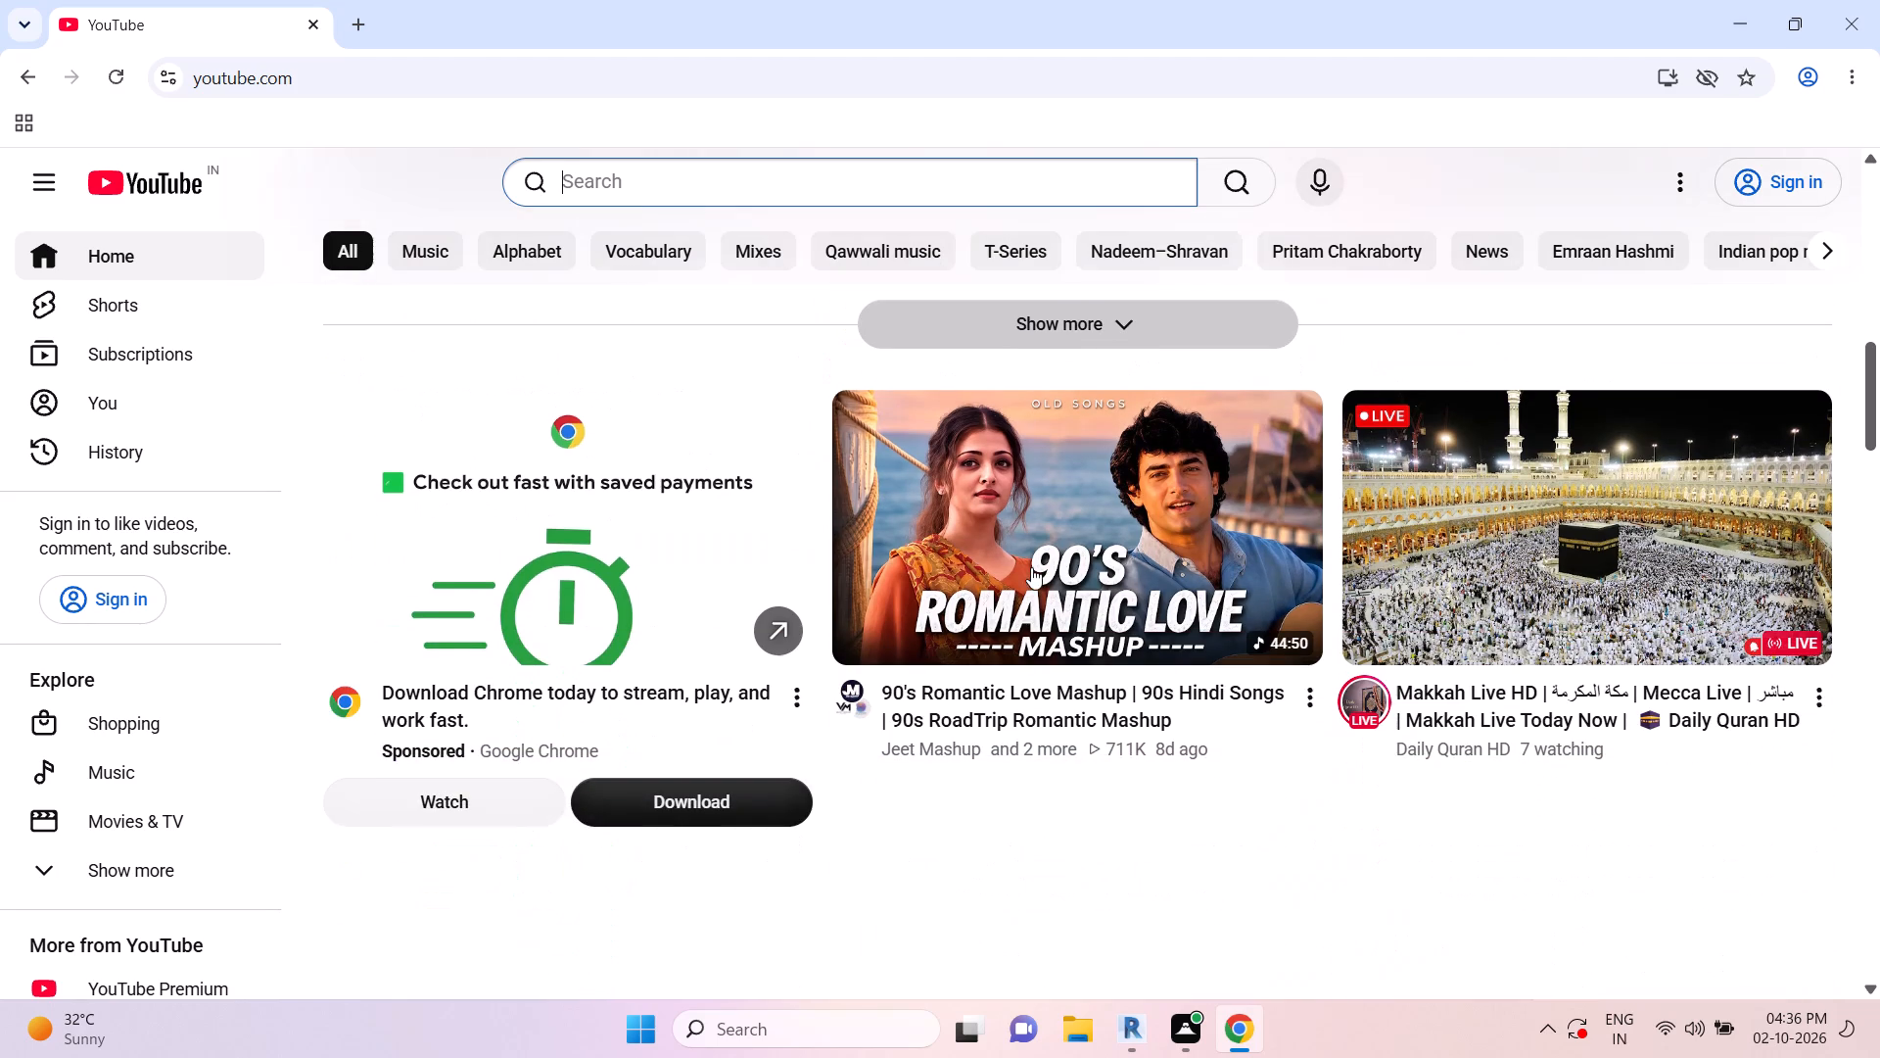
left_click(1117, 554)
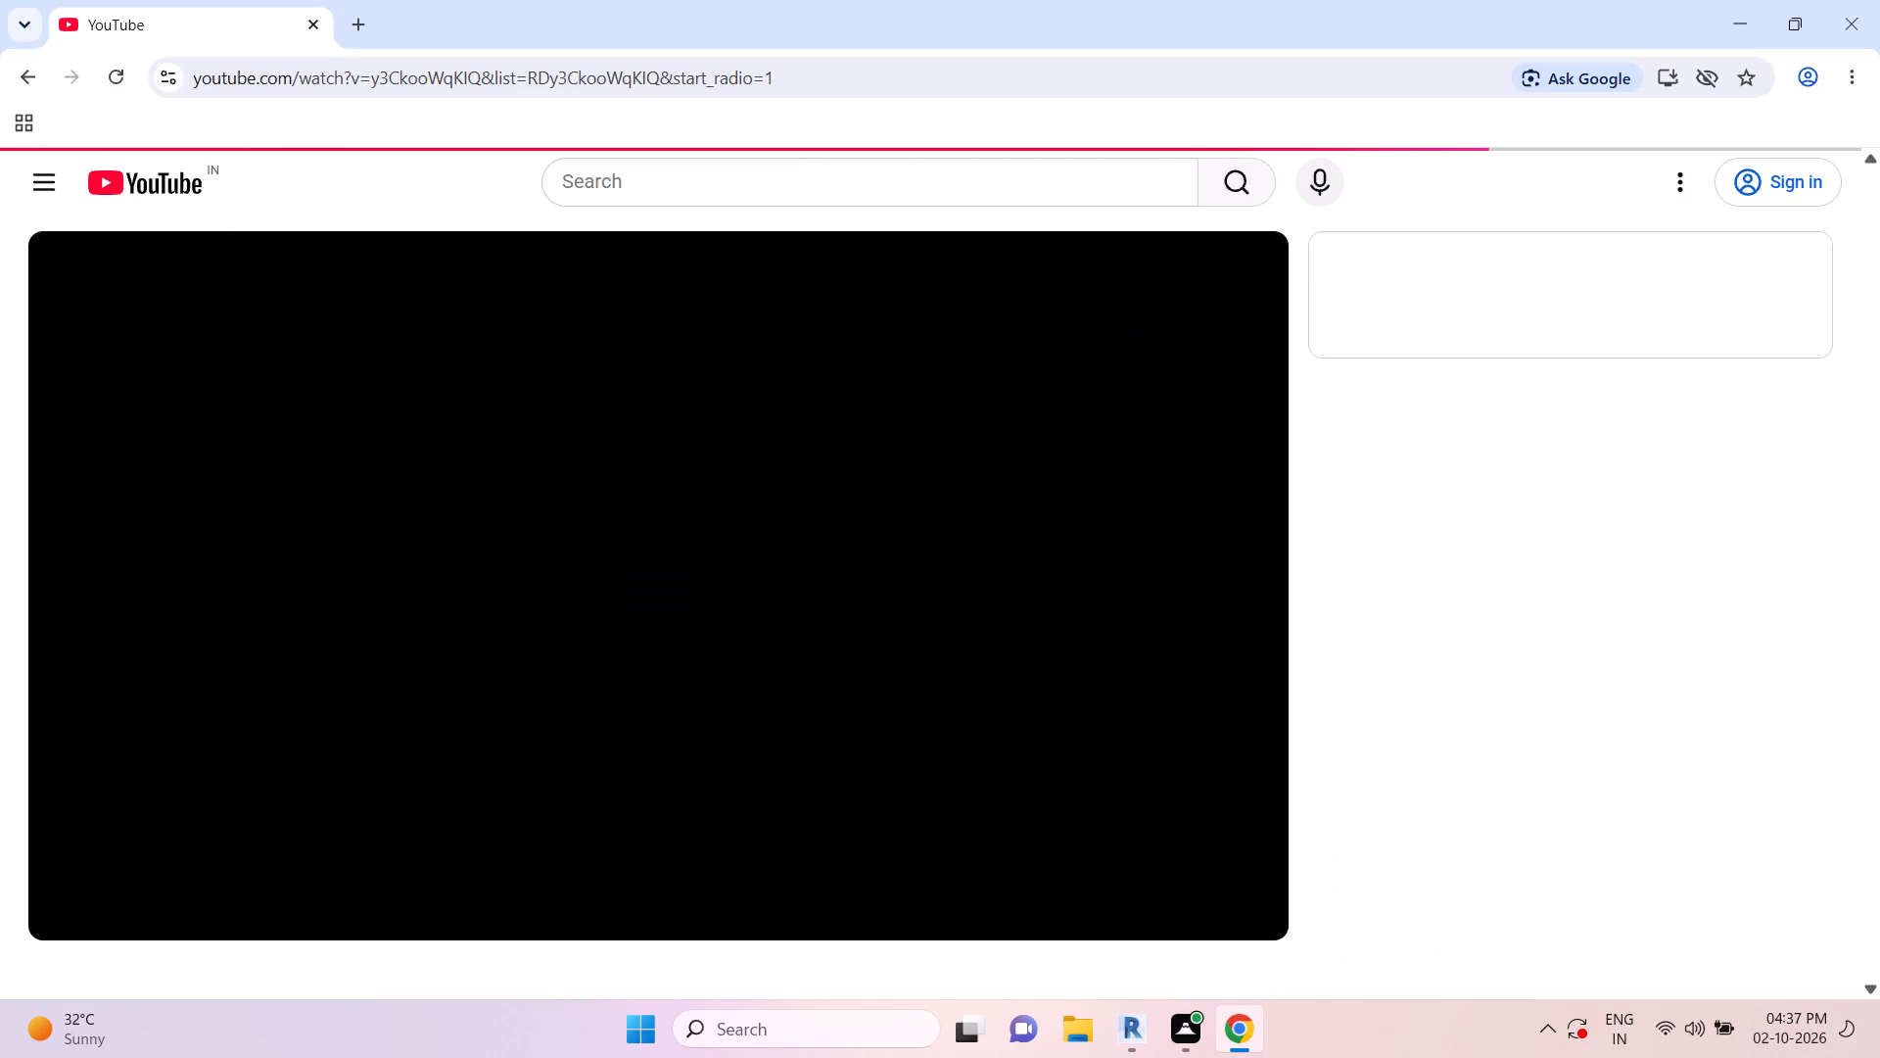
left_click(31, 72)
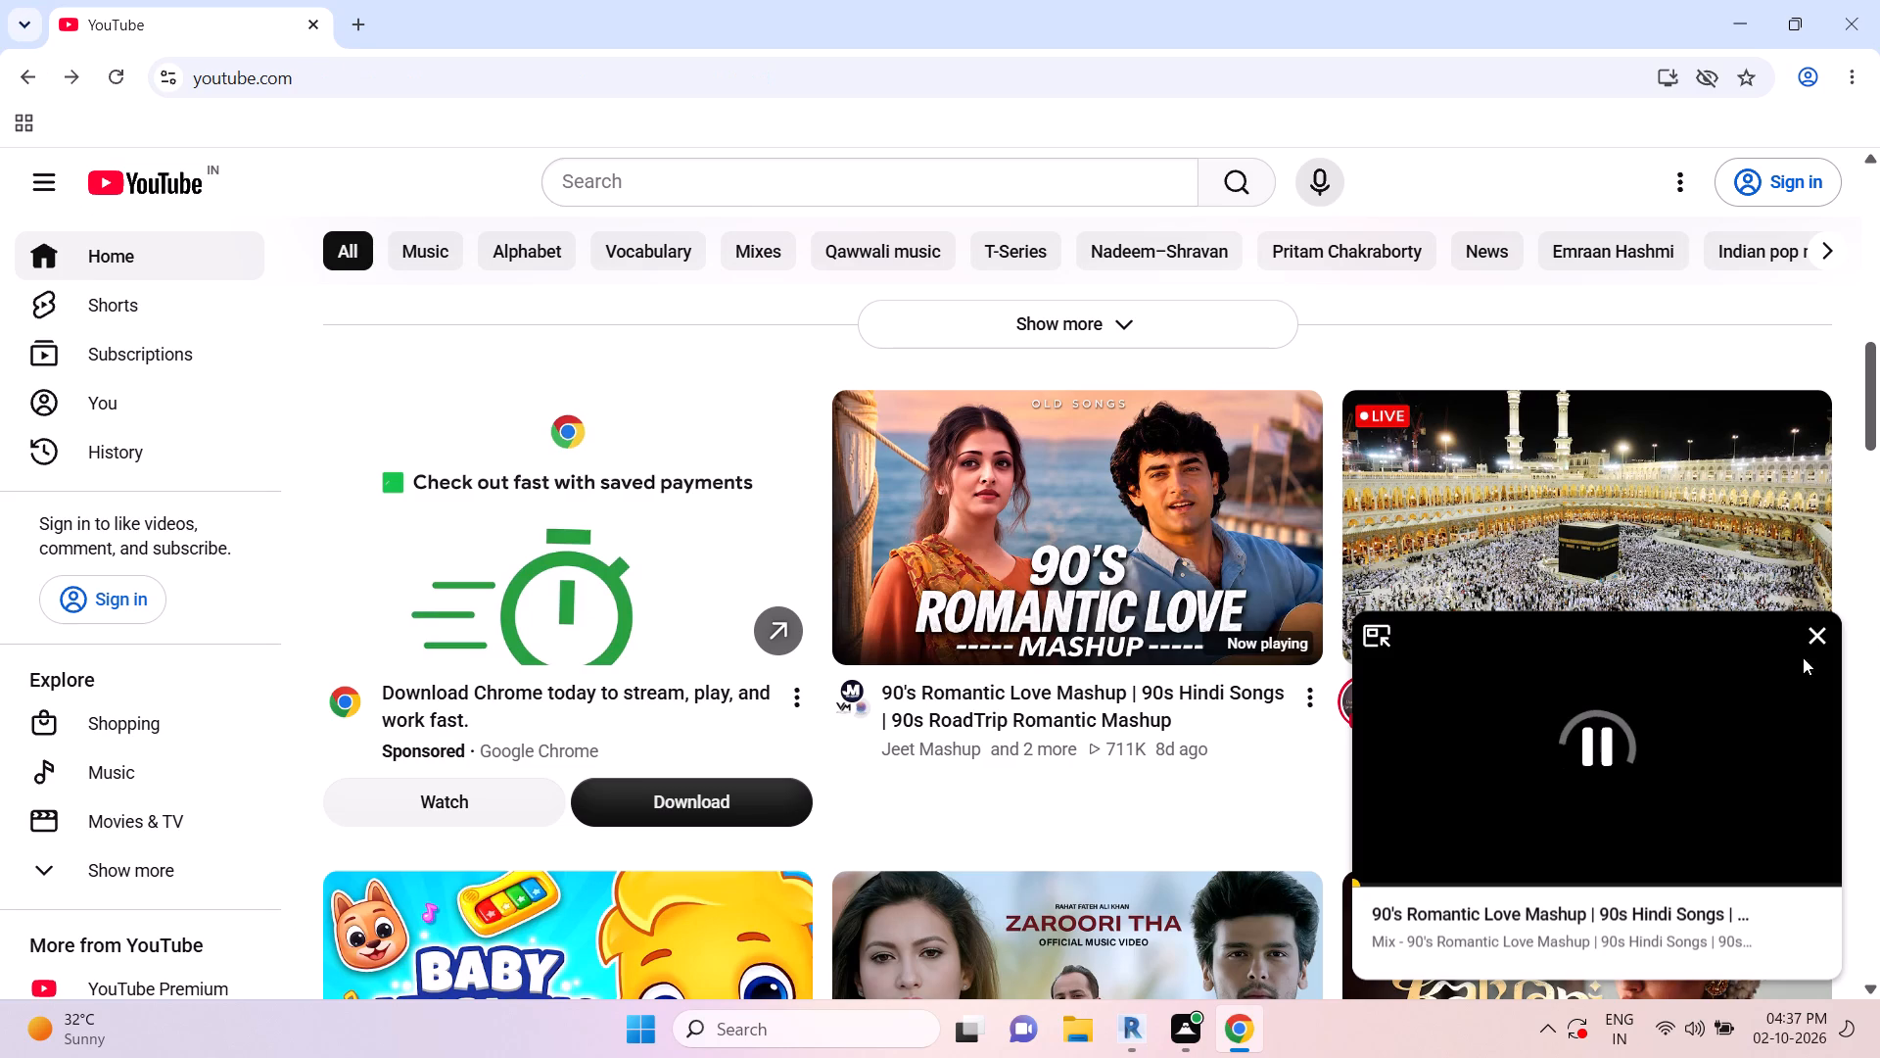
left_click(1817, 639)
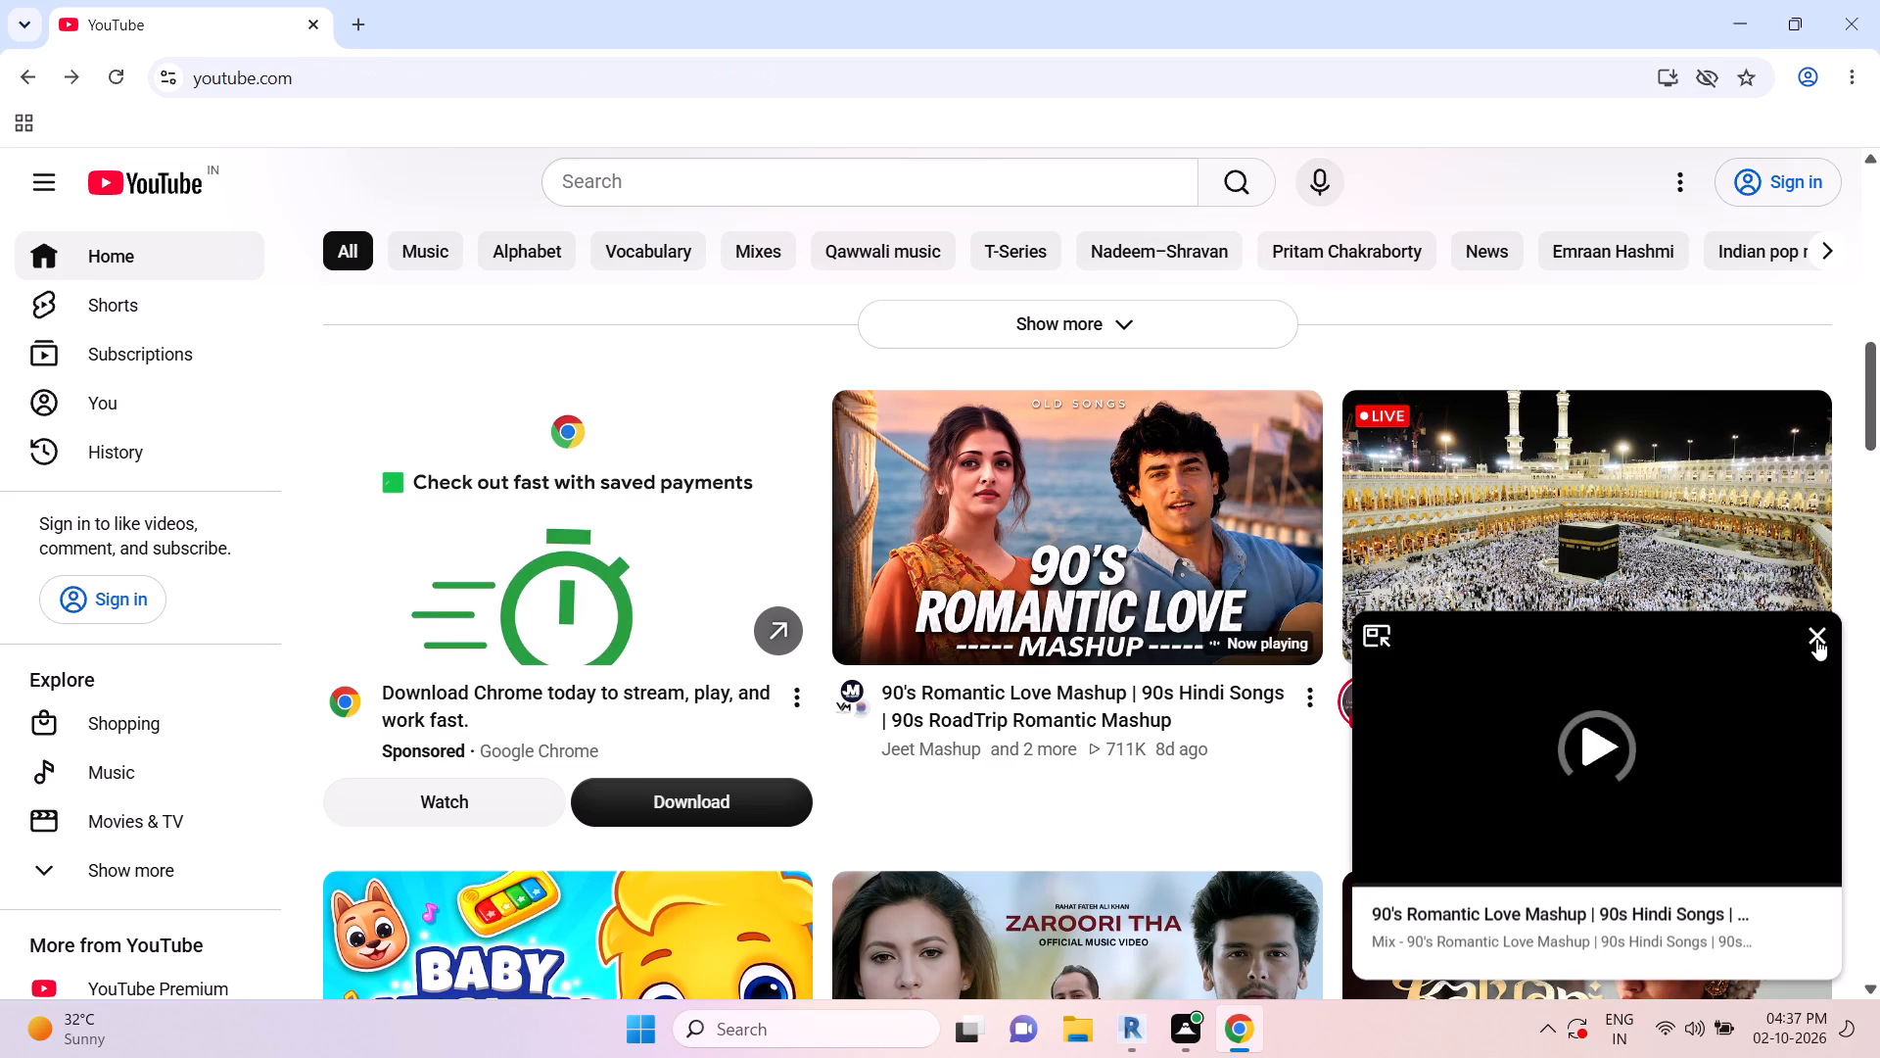
Start the Makkah Live HD stream from the home feed.
left_click(1643, 529)
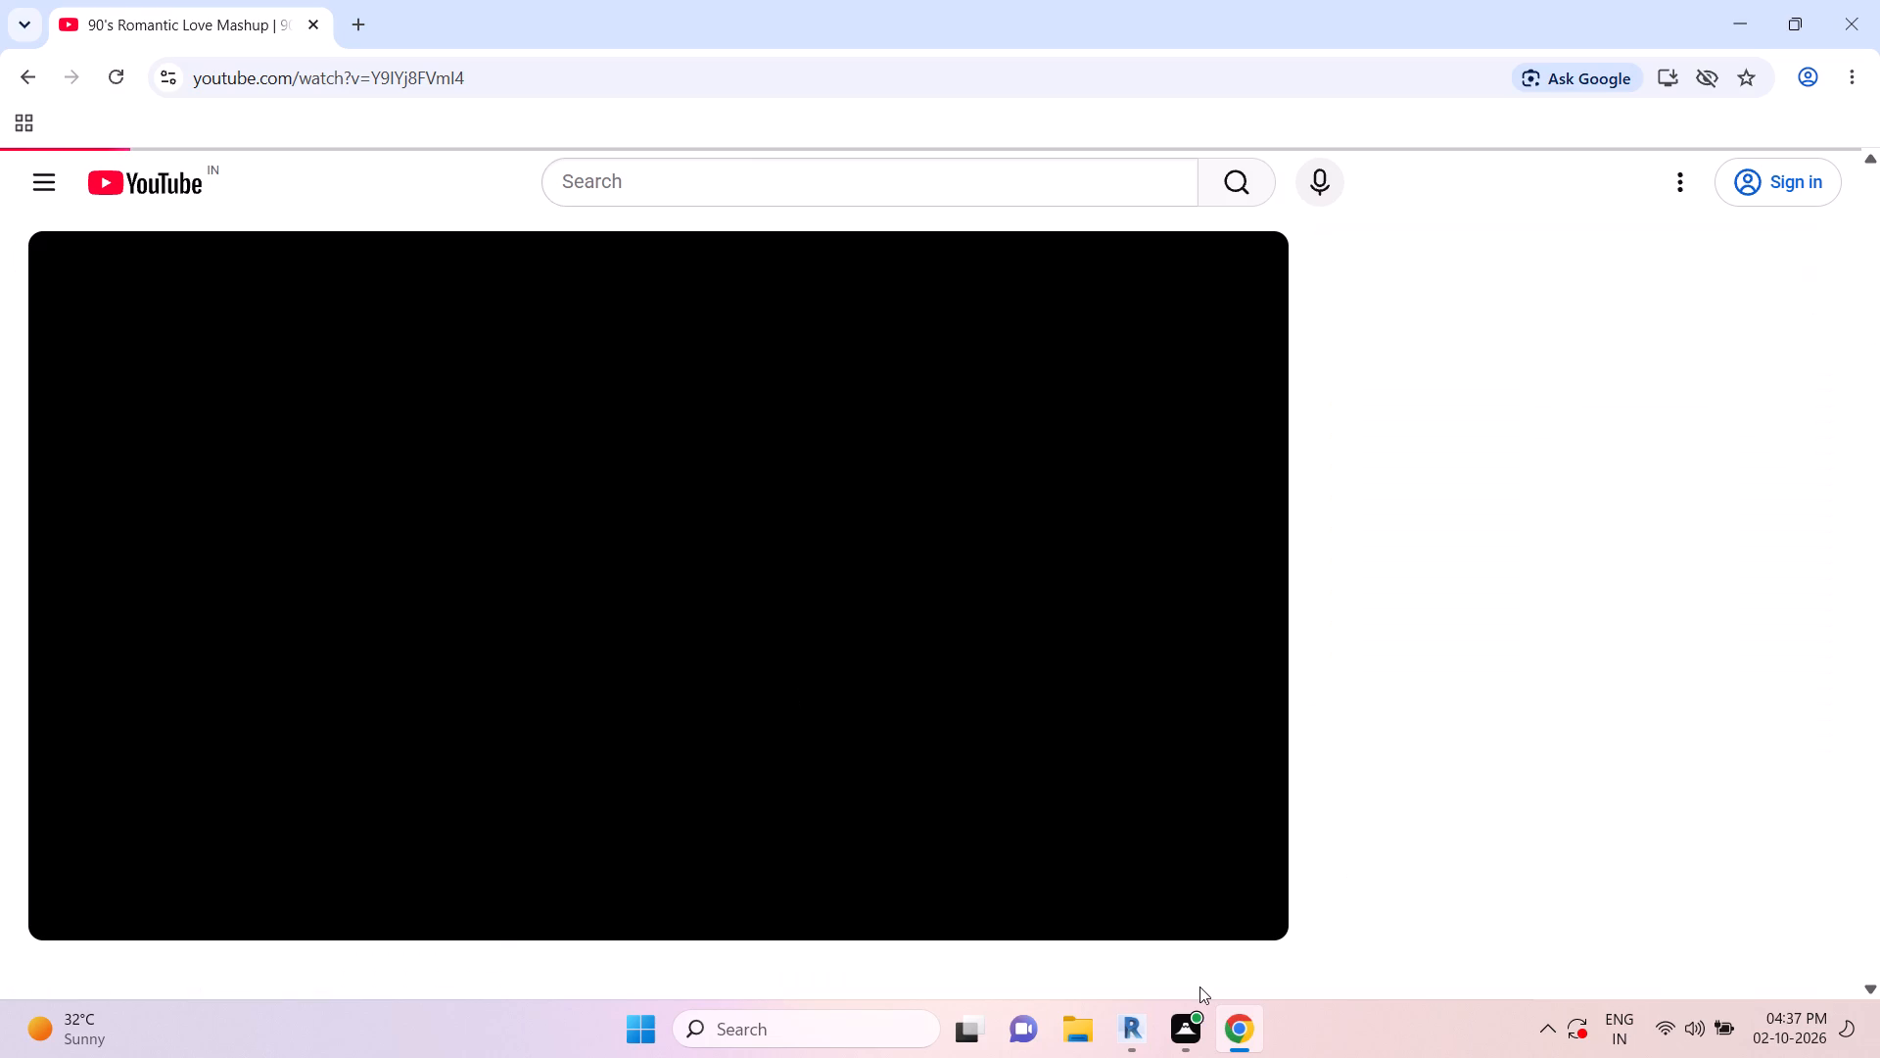
Switch back to Revit, look over the 3D building model and open the Level 1 floor plan.
left_click(1124, 1024)
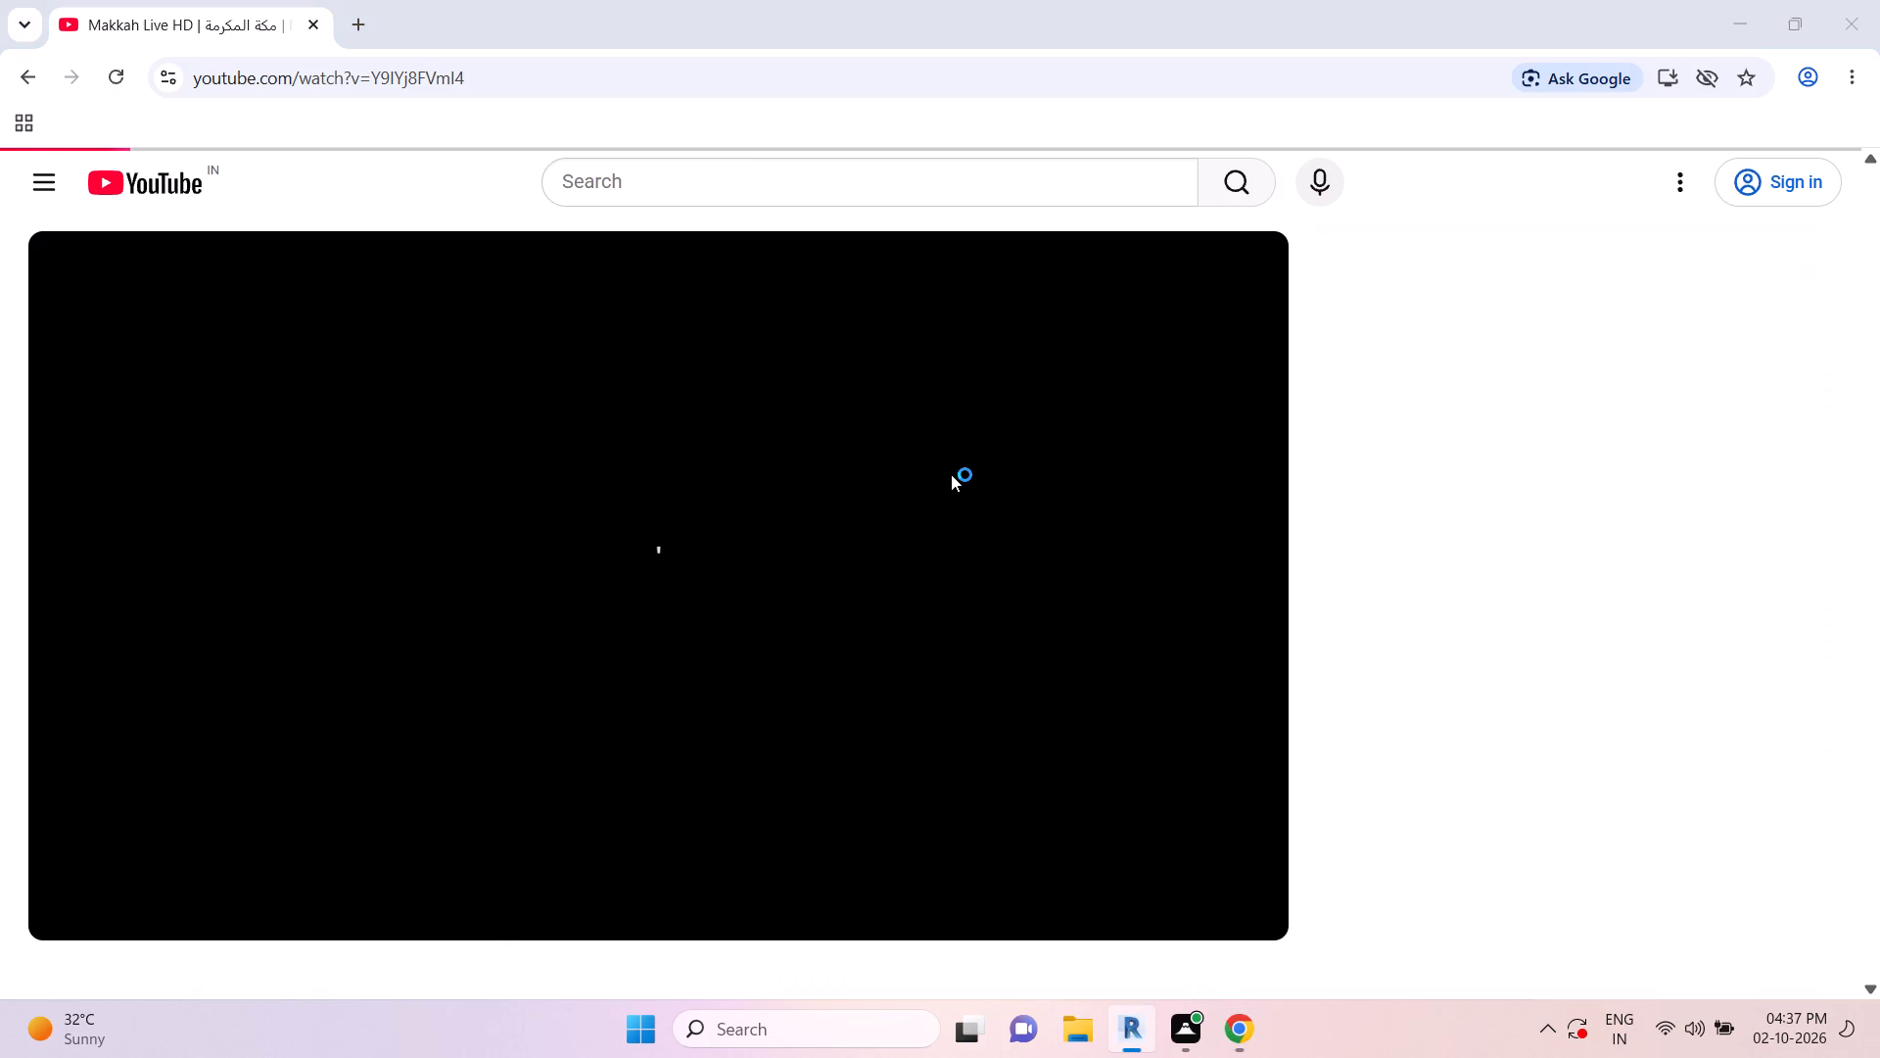
middle_click_drag(870, 705, 863, 771)
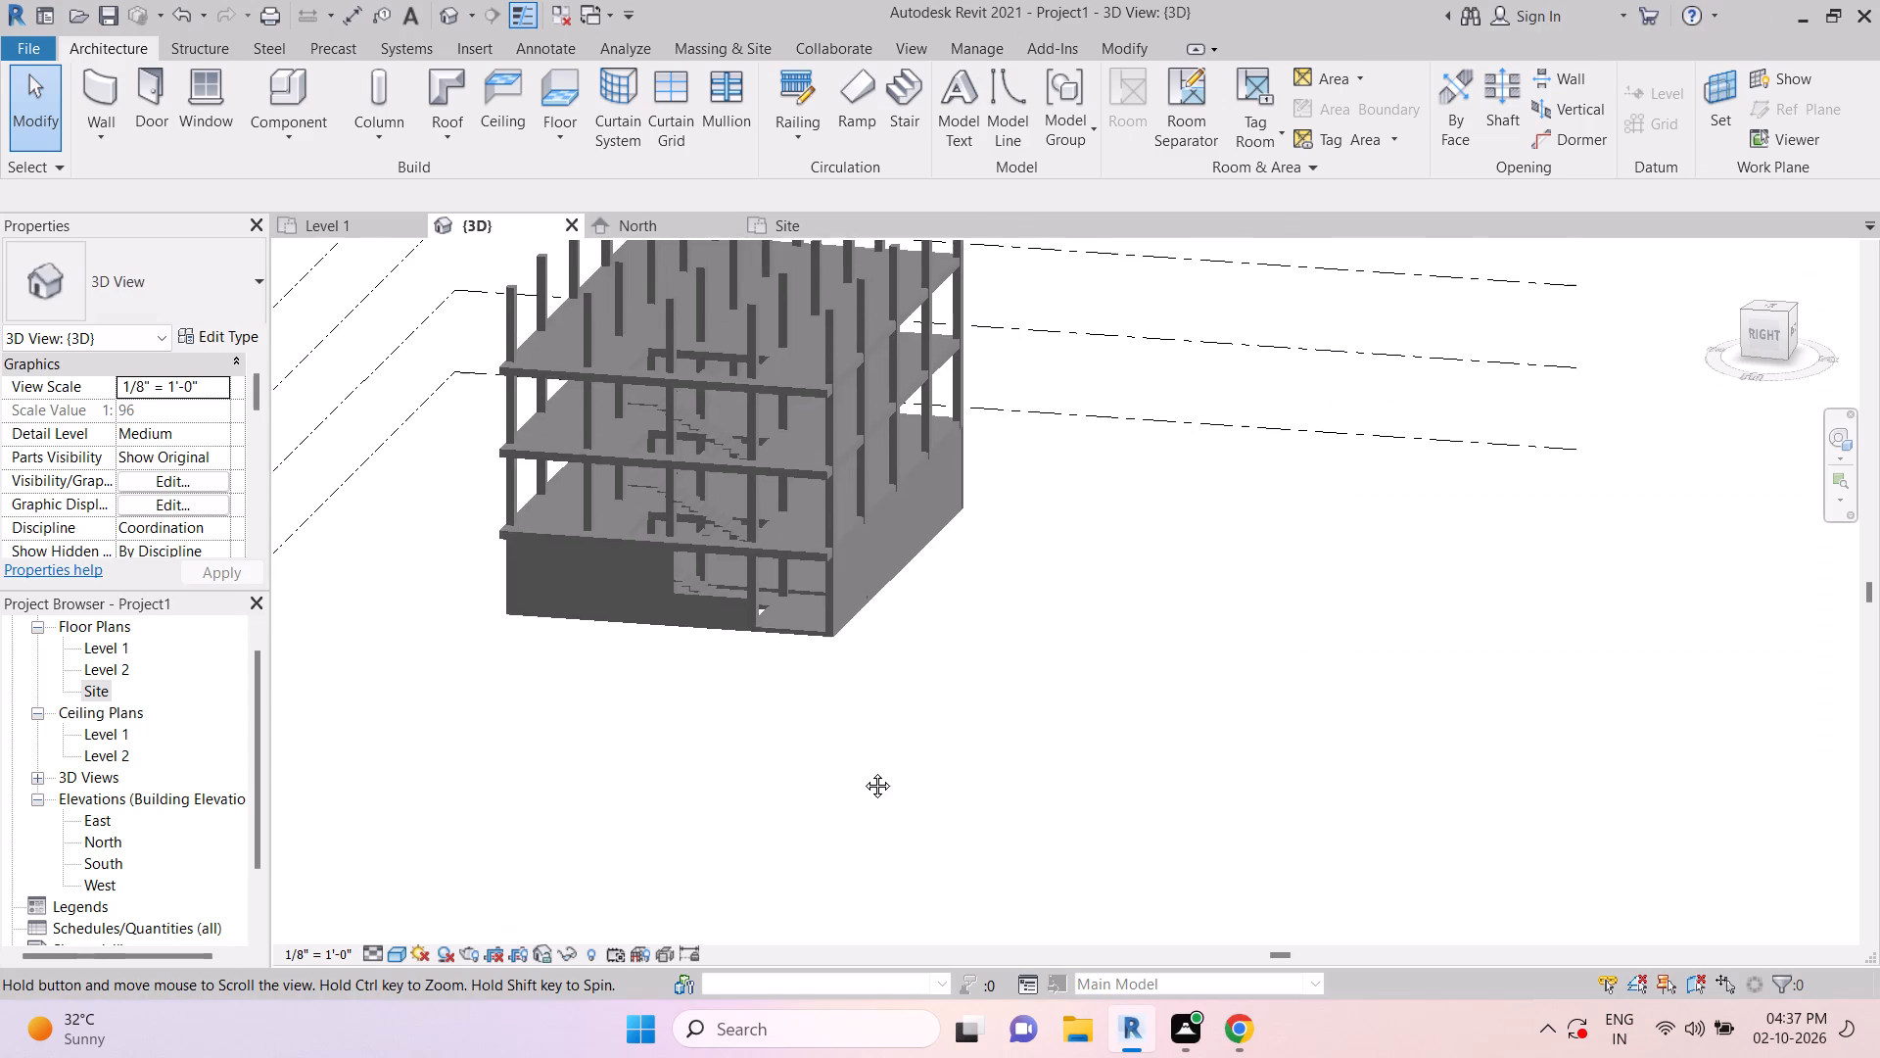
middle_click_drag(863, 771, 1055, 725)
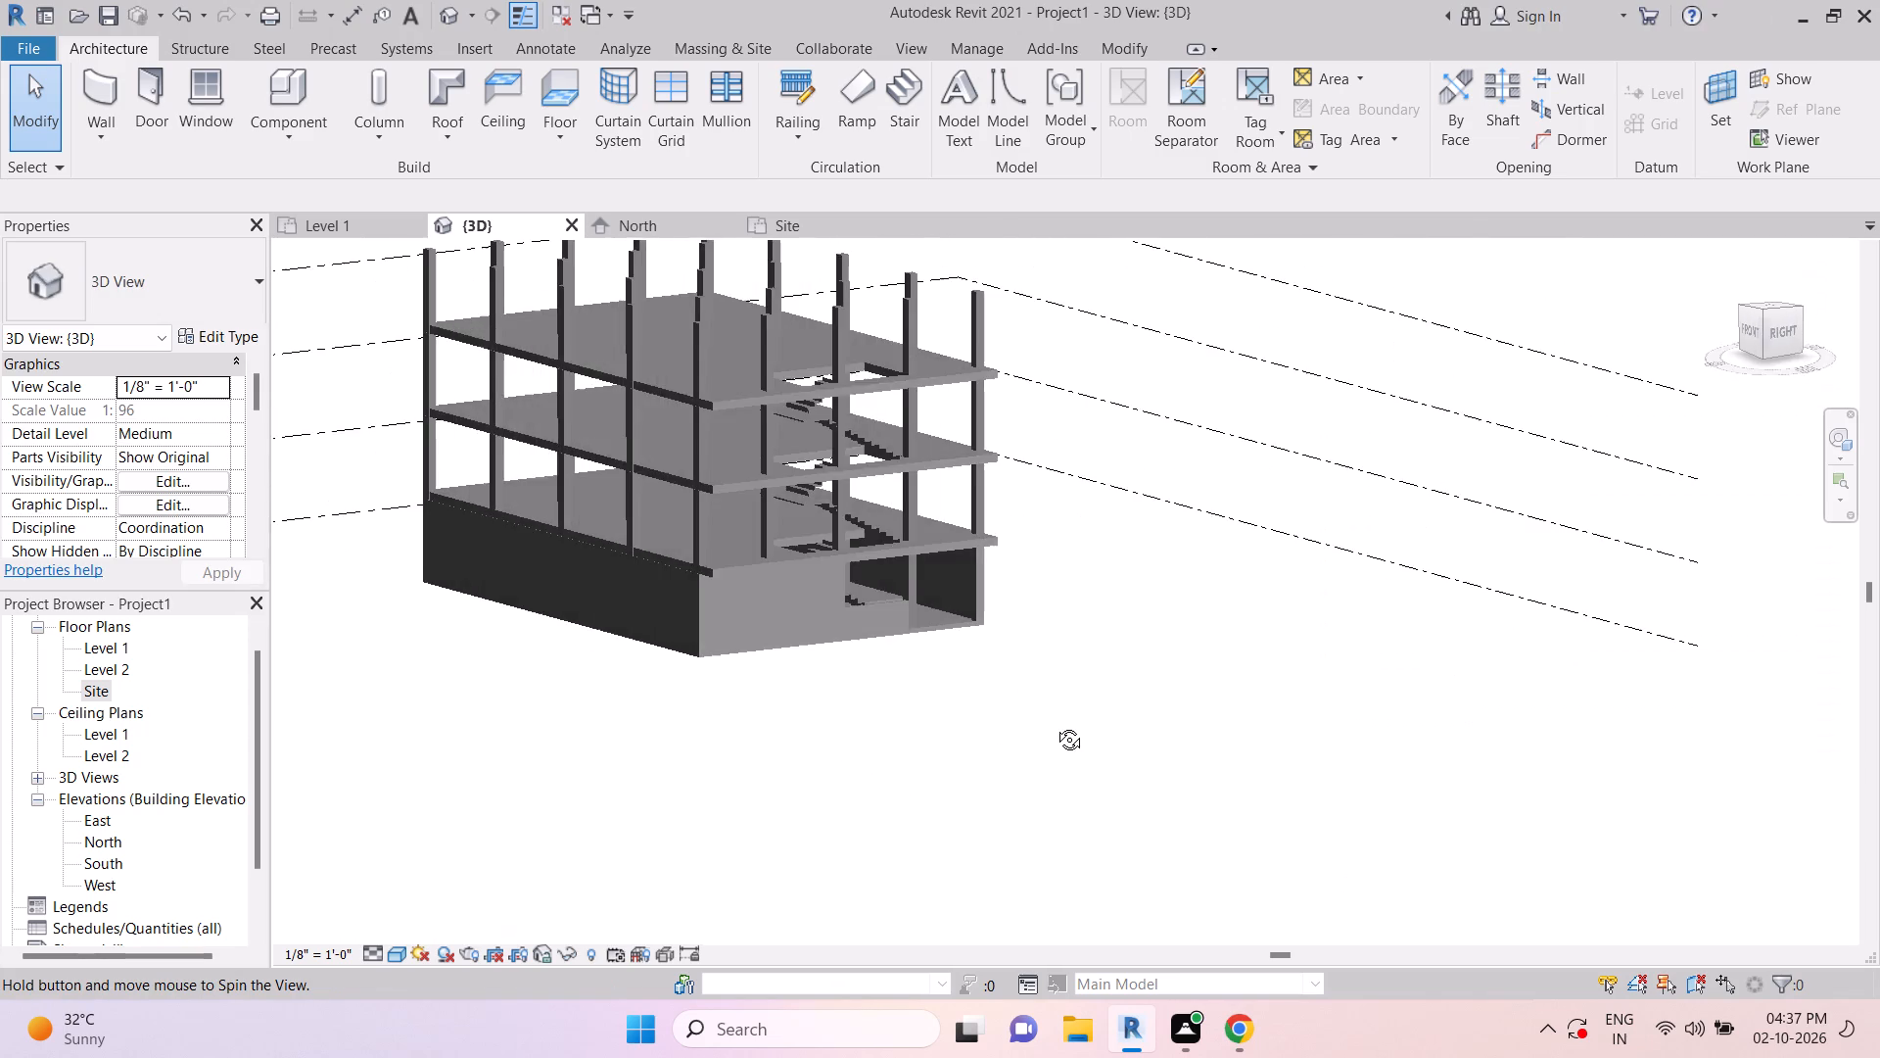
middle_click_drag(1055, 725, 998, 793)
key("Escape")
key("Escape")
left_click(348, 219)
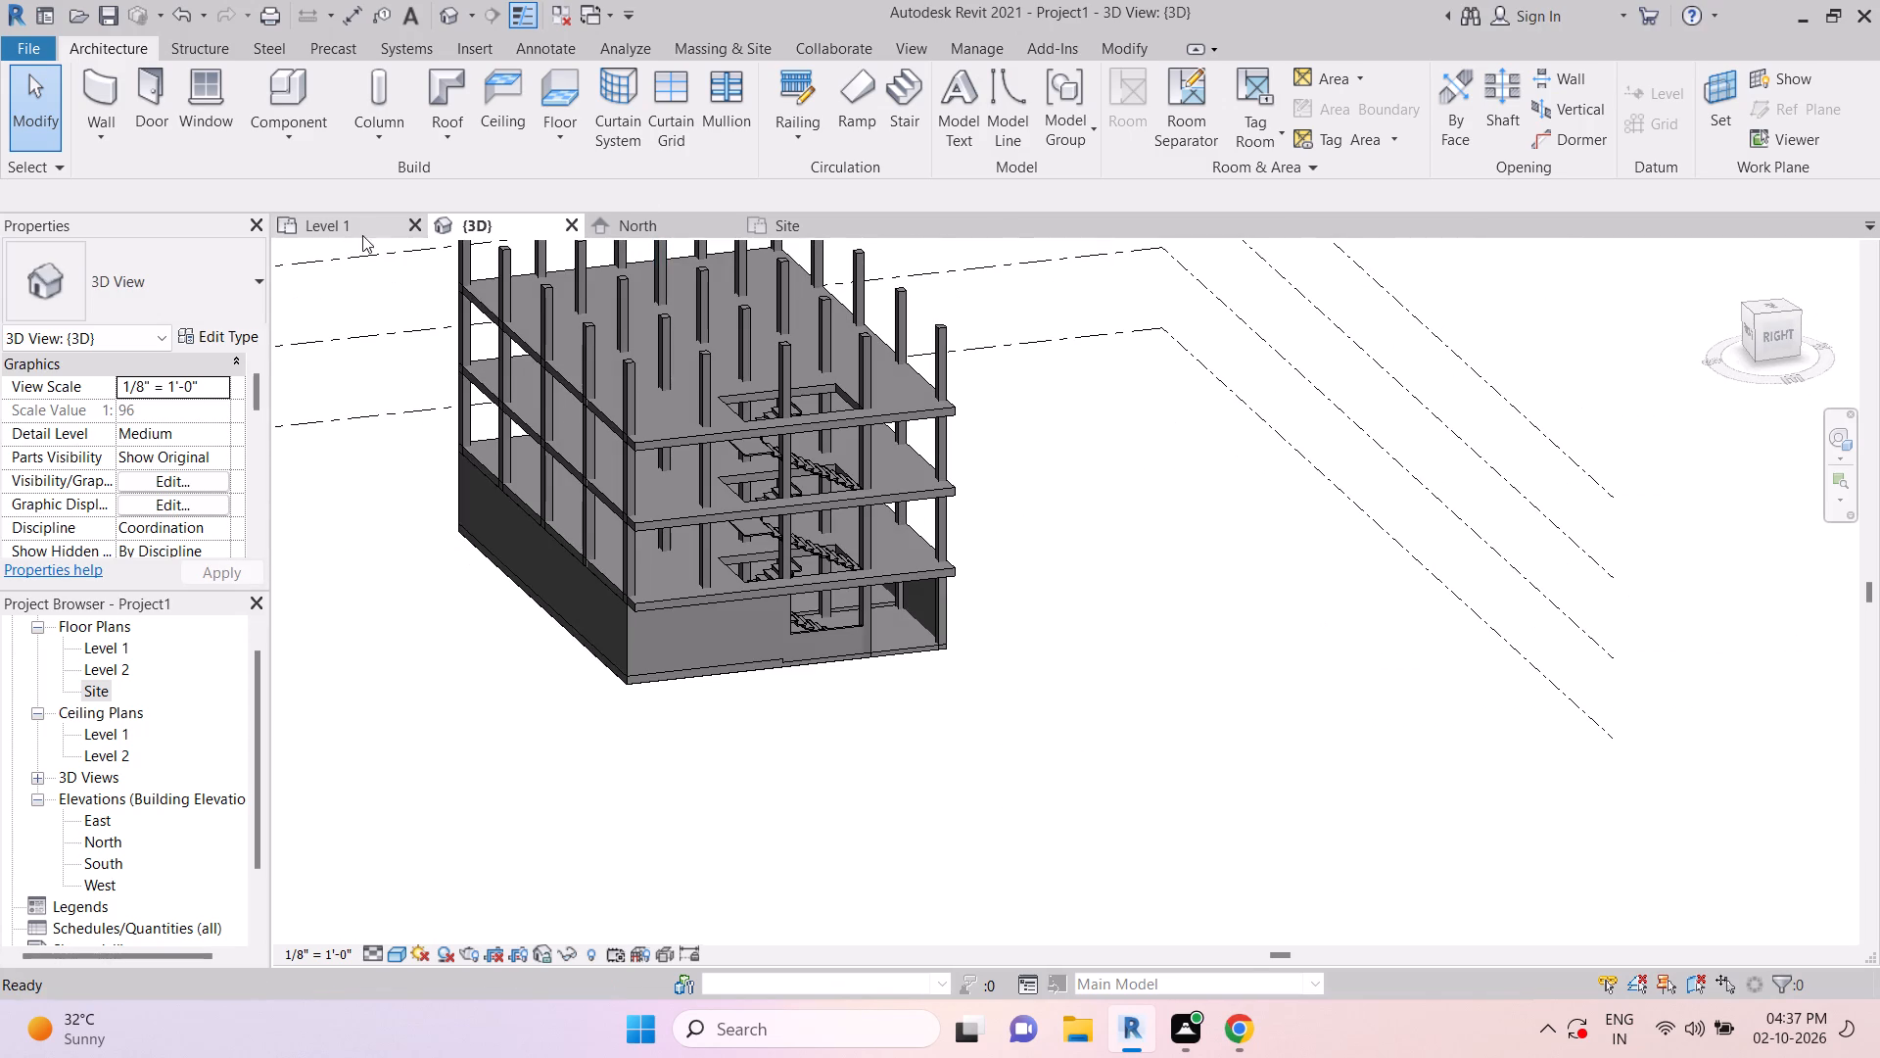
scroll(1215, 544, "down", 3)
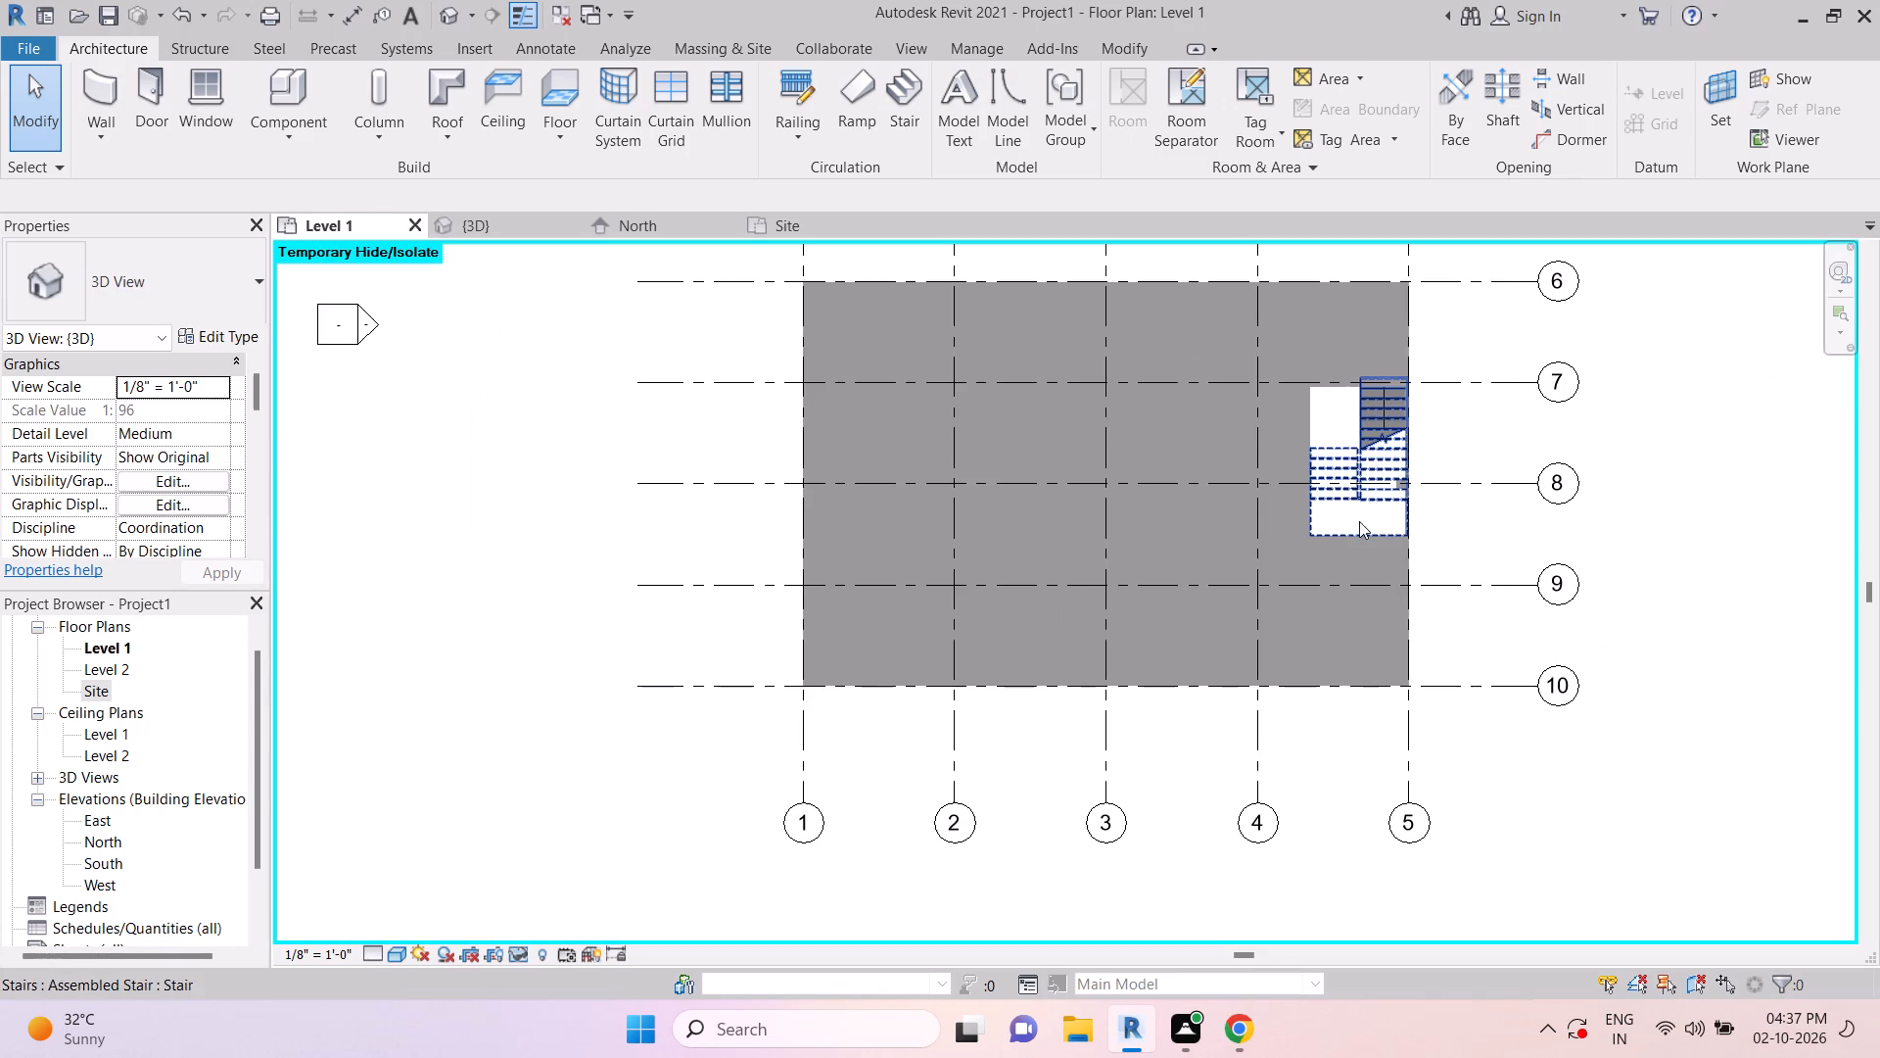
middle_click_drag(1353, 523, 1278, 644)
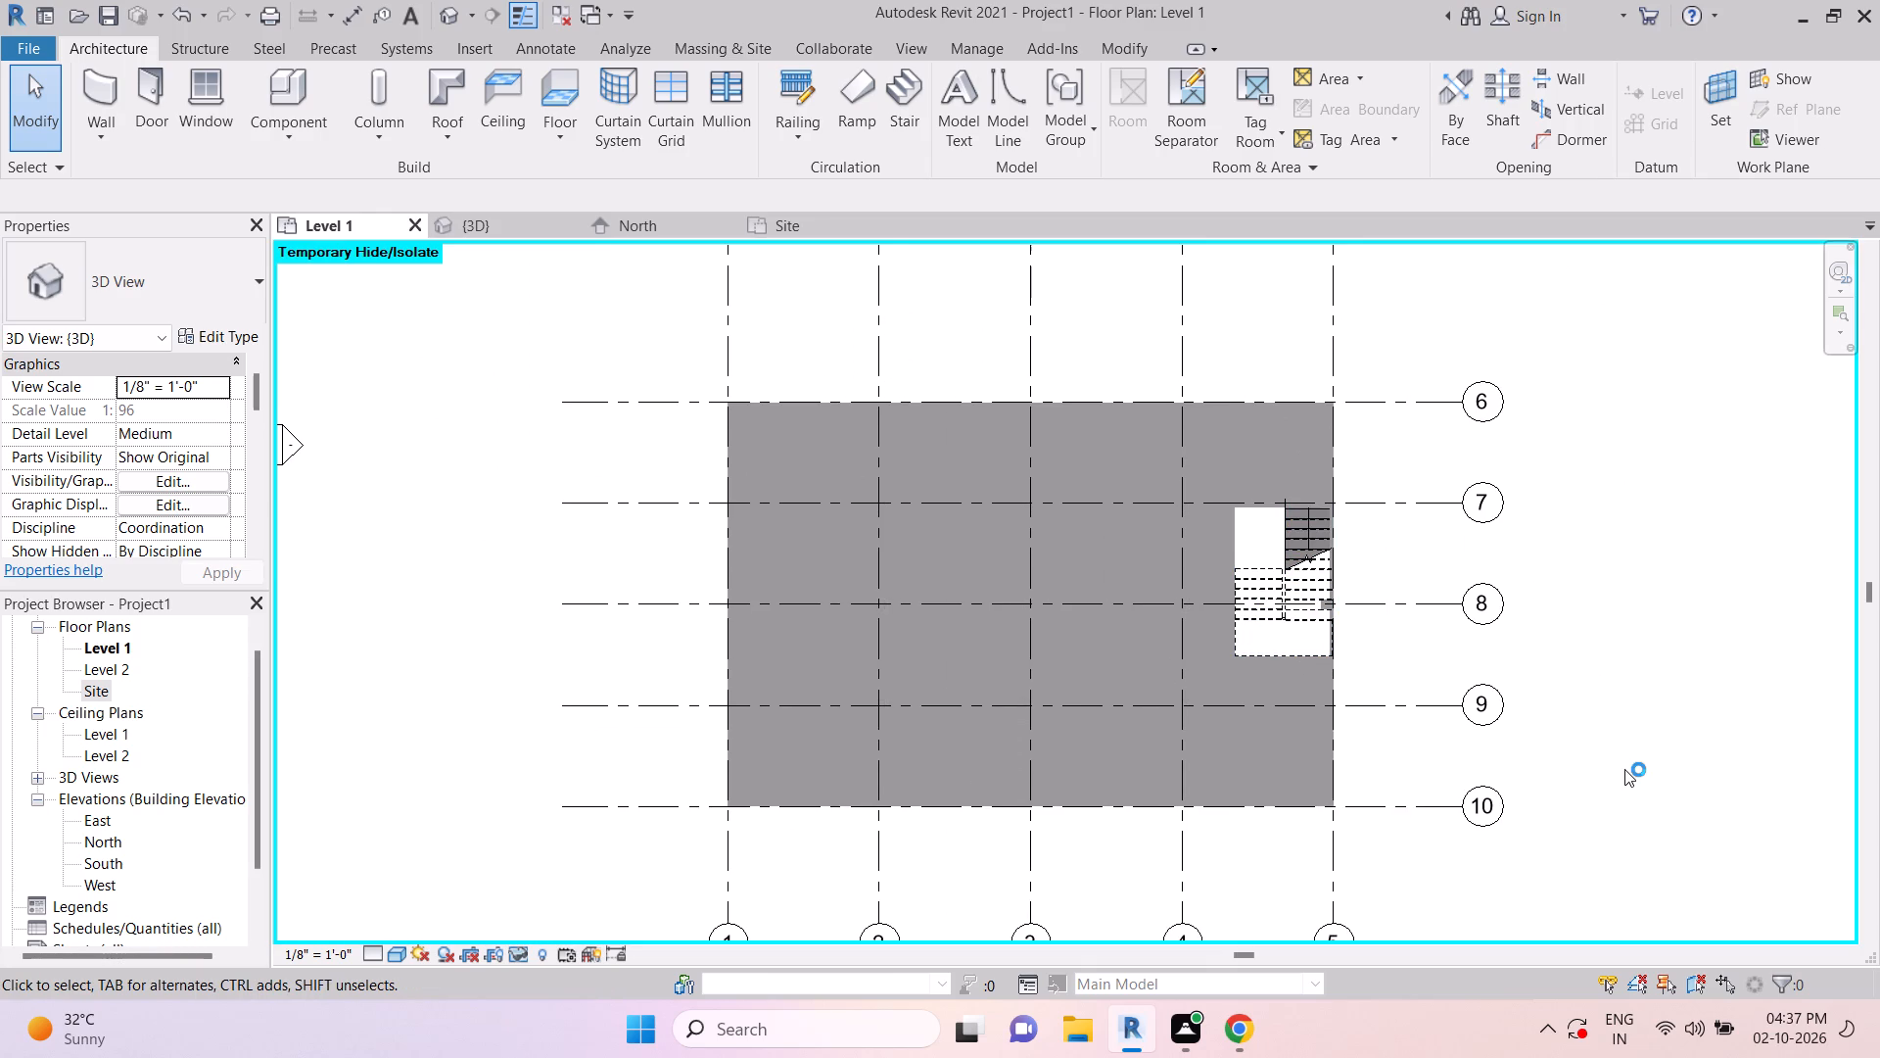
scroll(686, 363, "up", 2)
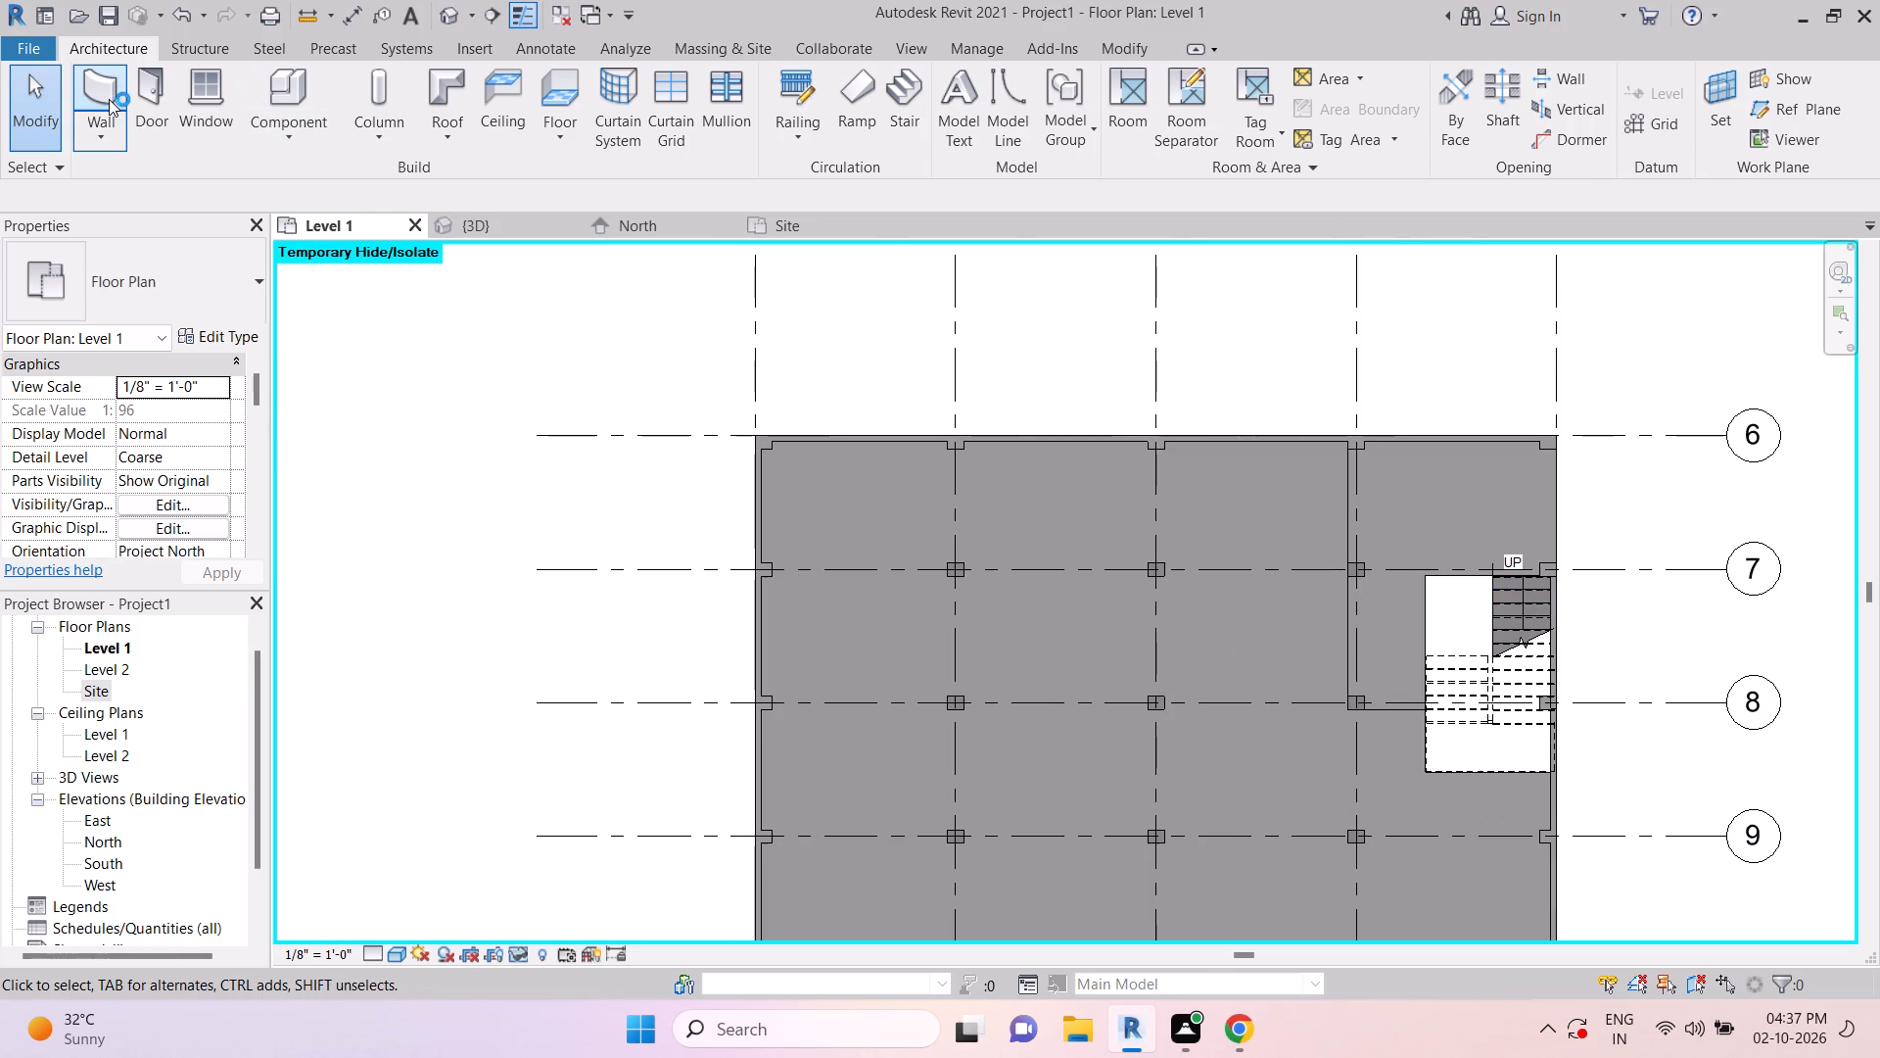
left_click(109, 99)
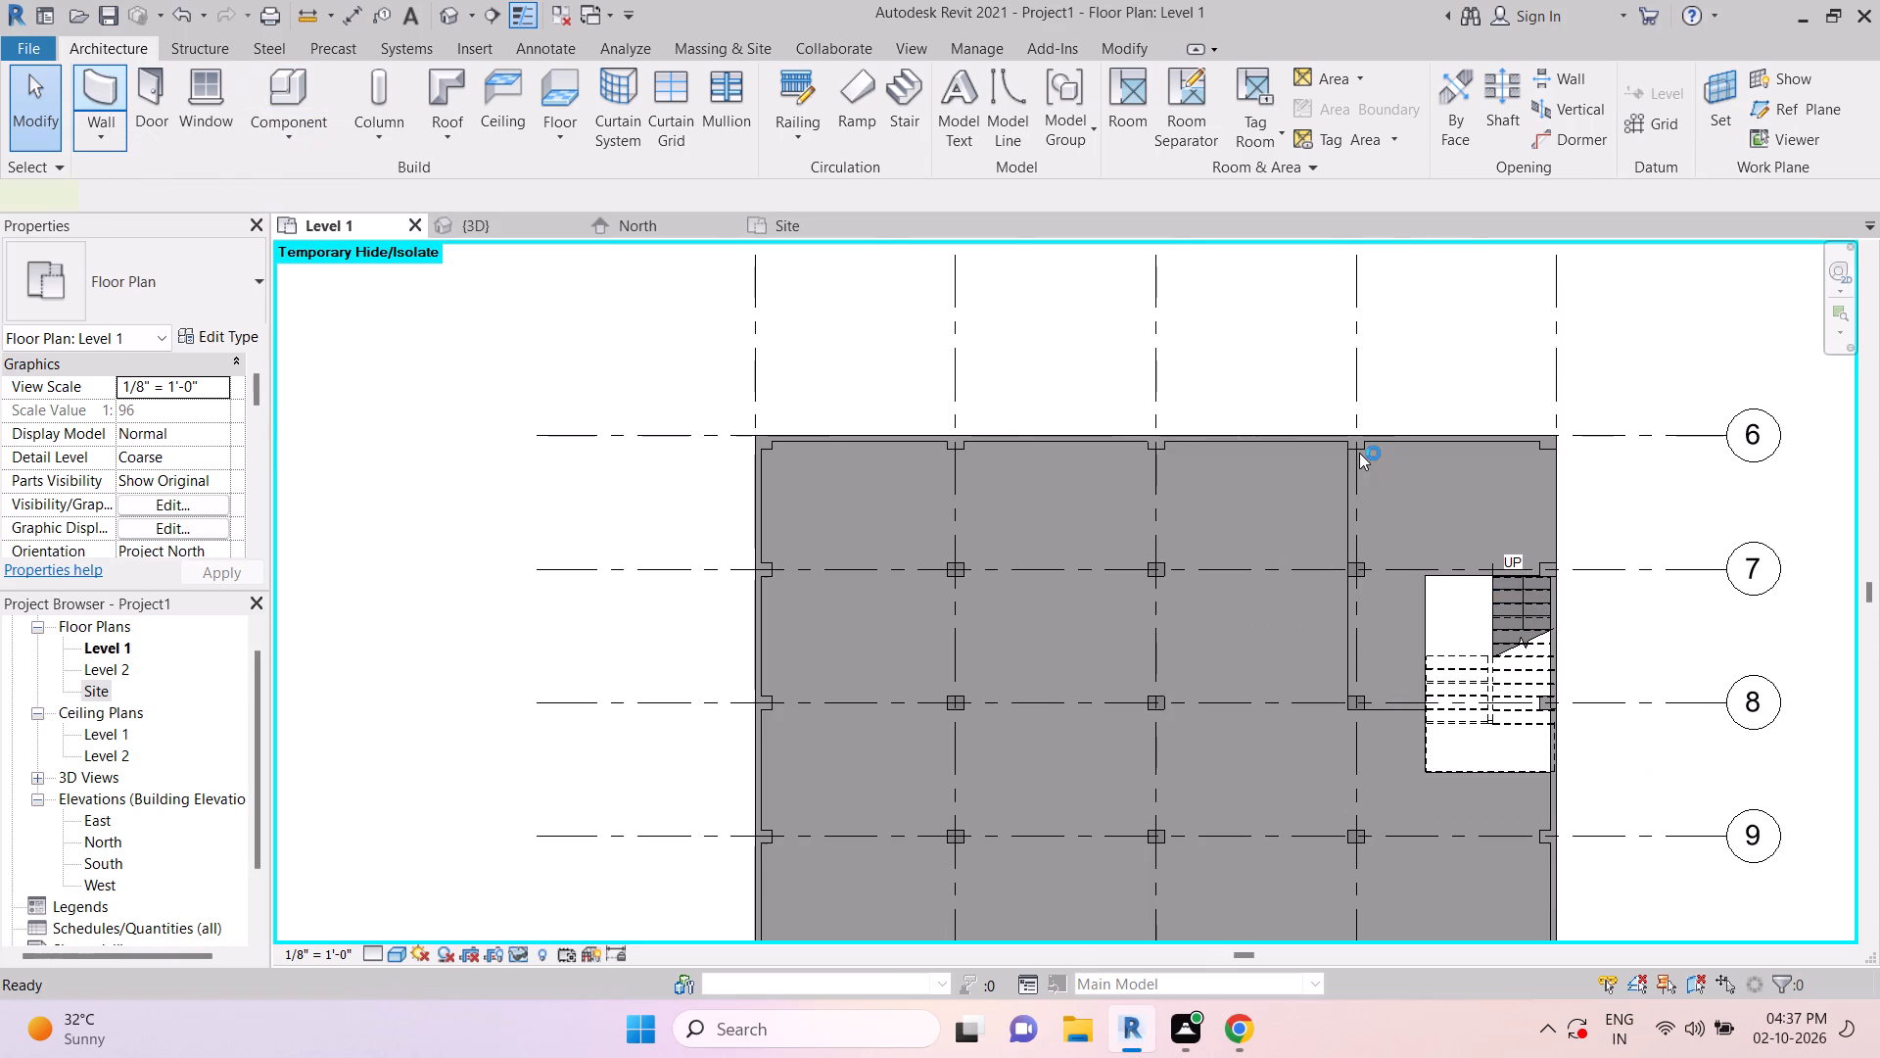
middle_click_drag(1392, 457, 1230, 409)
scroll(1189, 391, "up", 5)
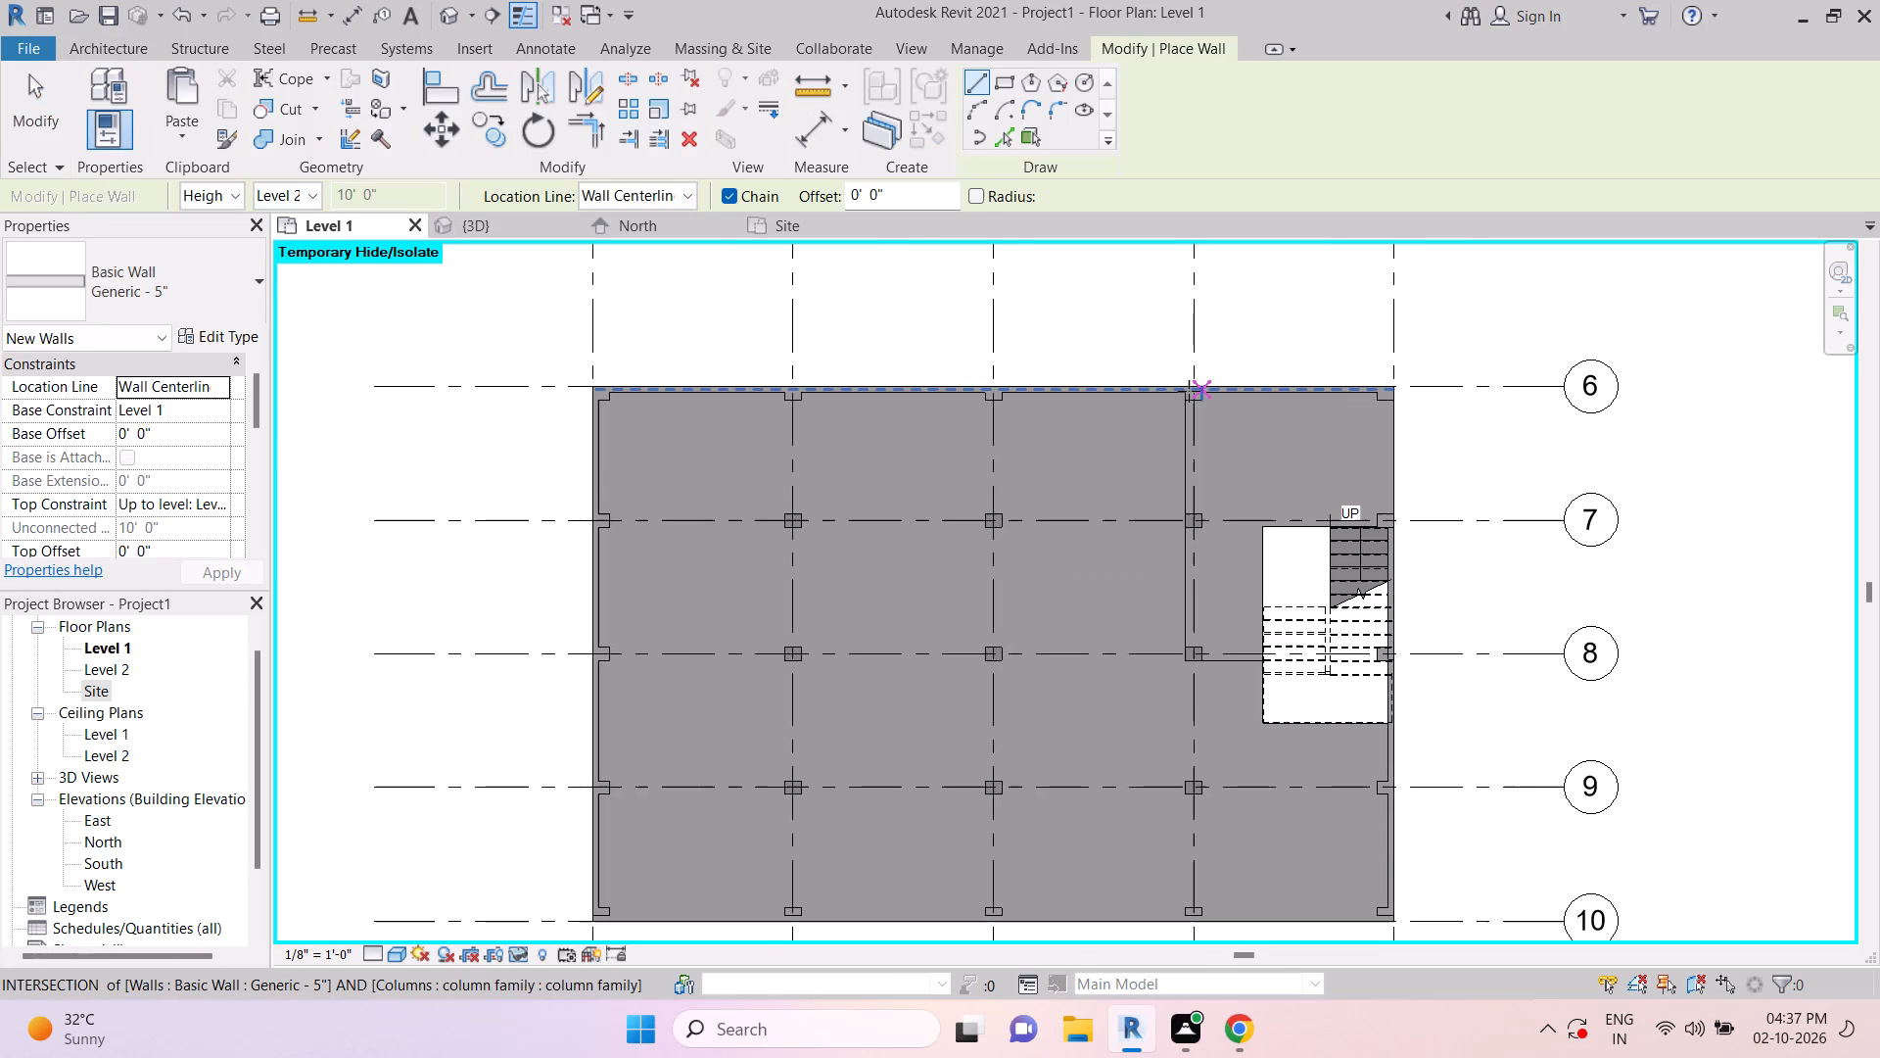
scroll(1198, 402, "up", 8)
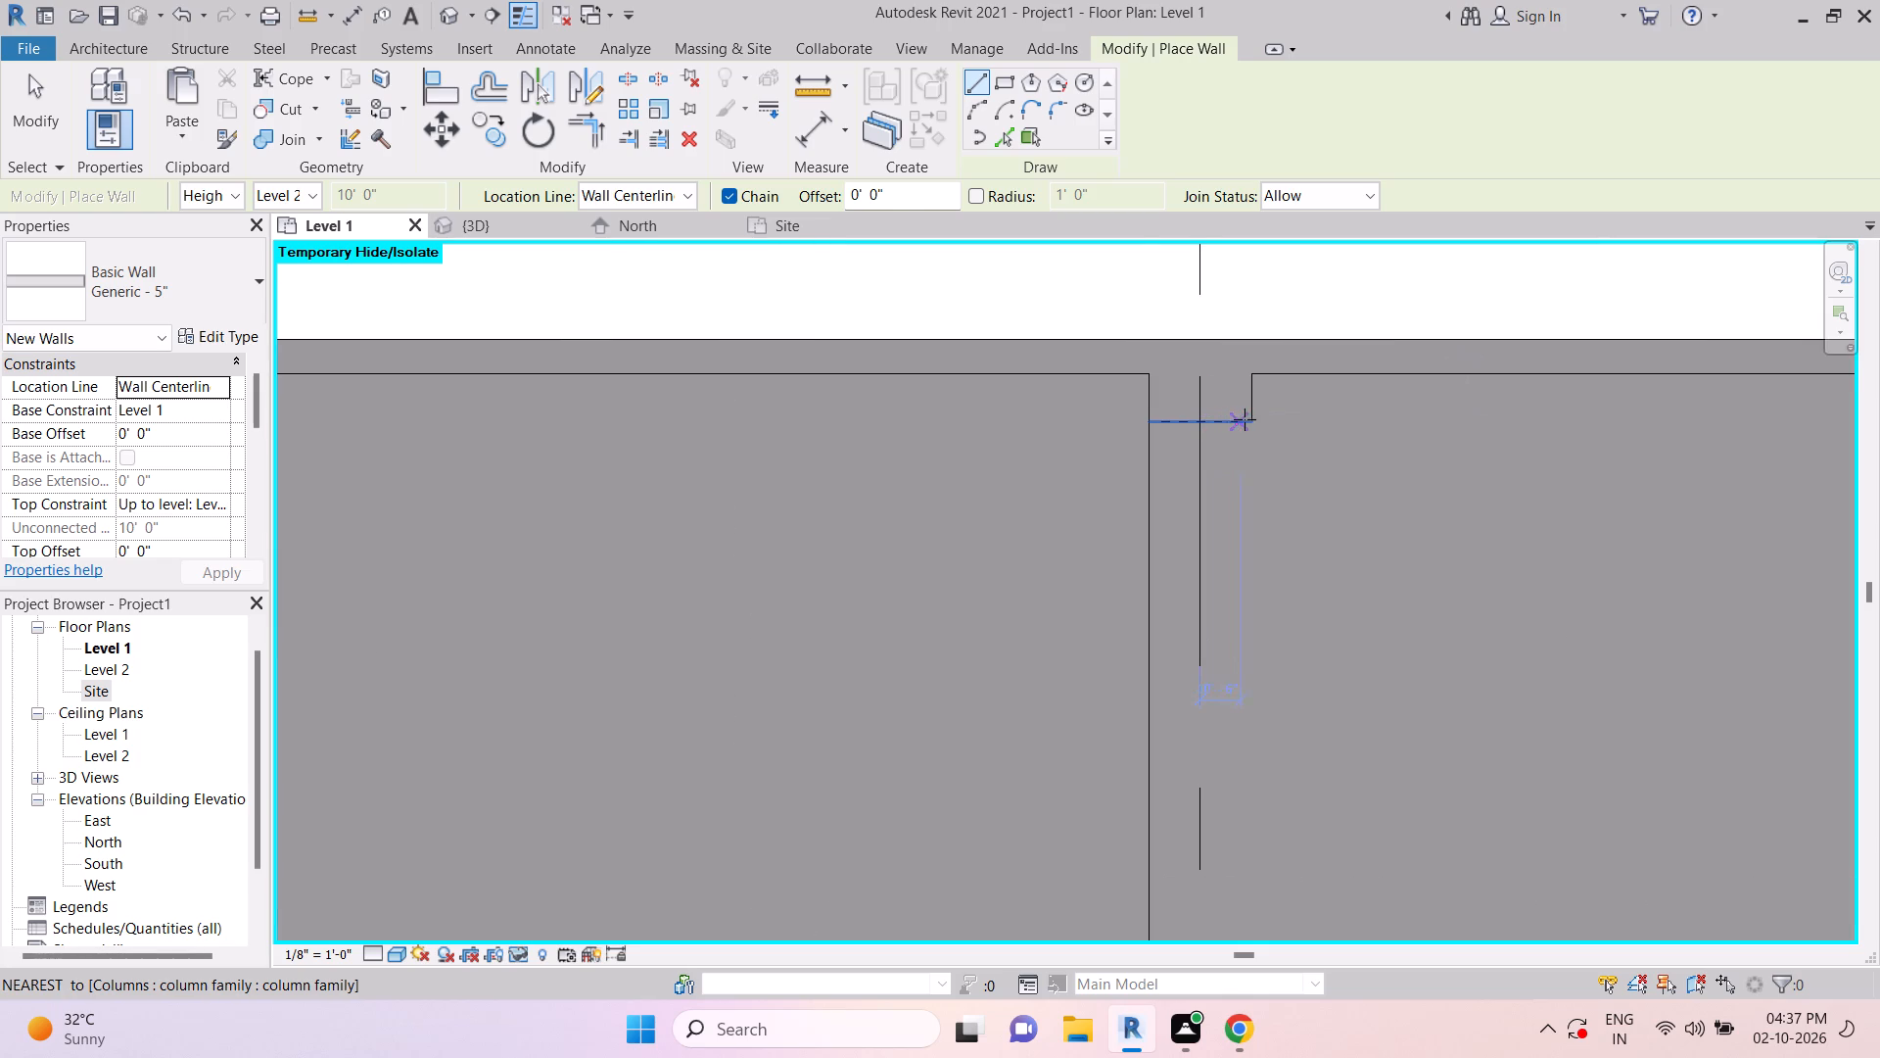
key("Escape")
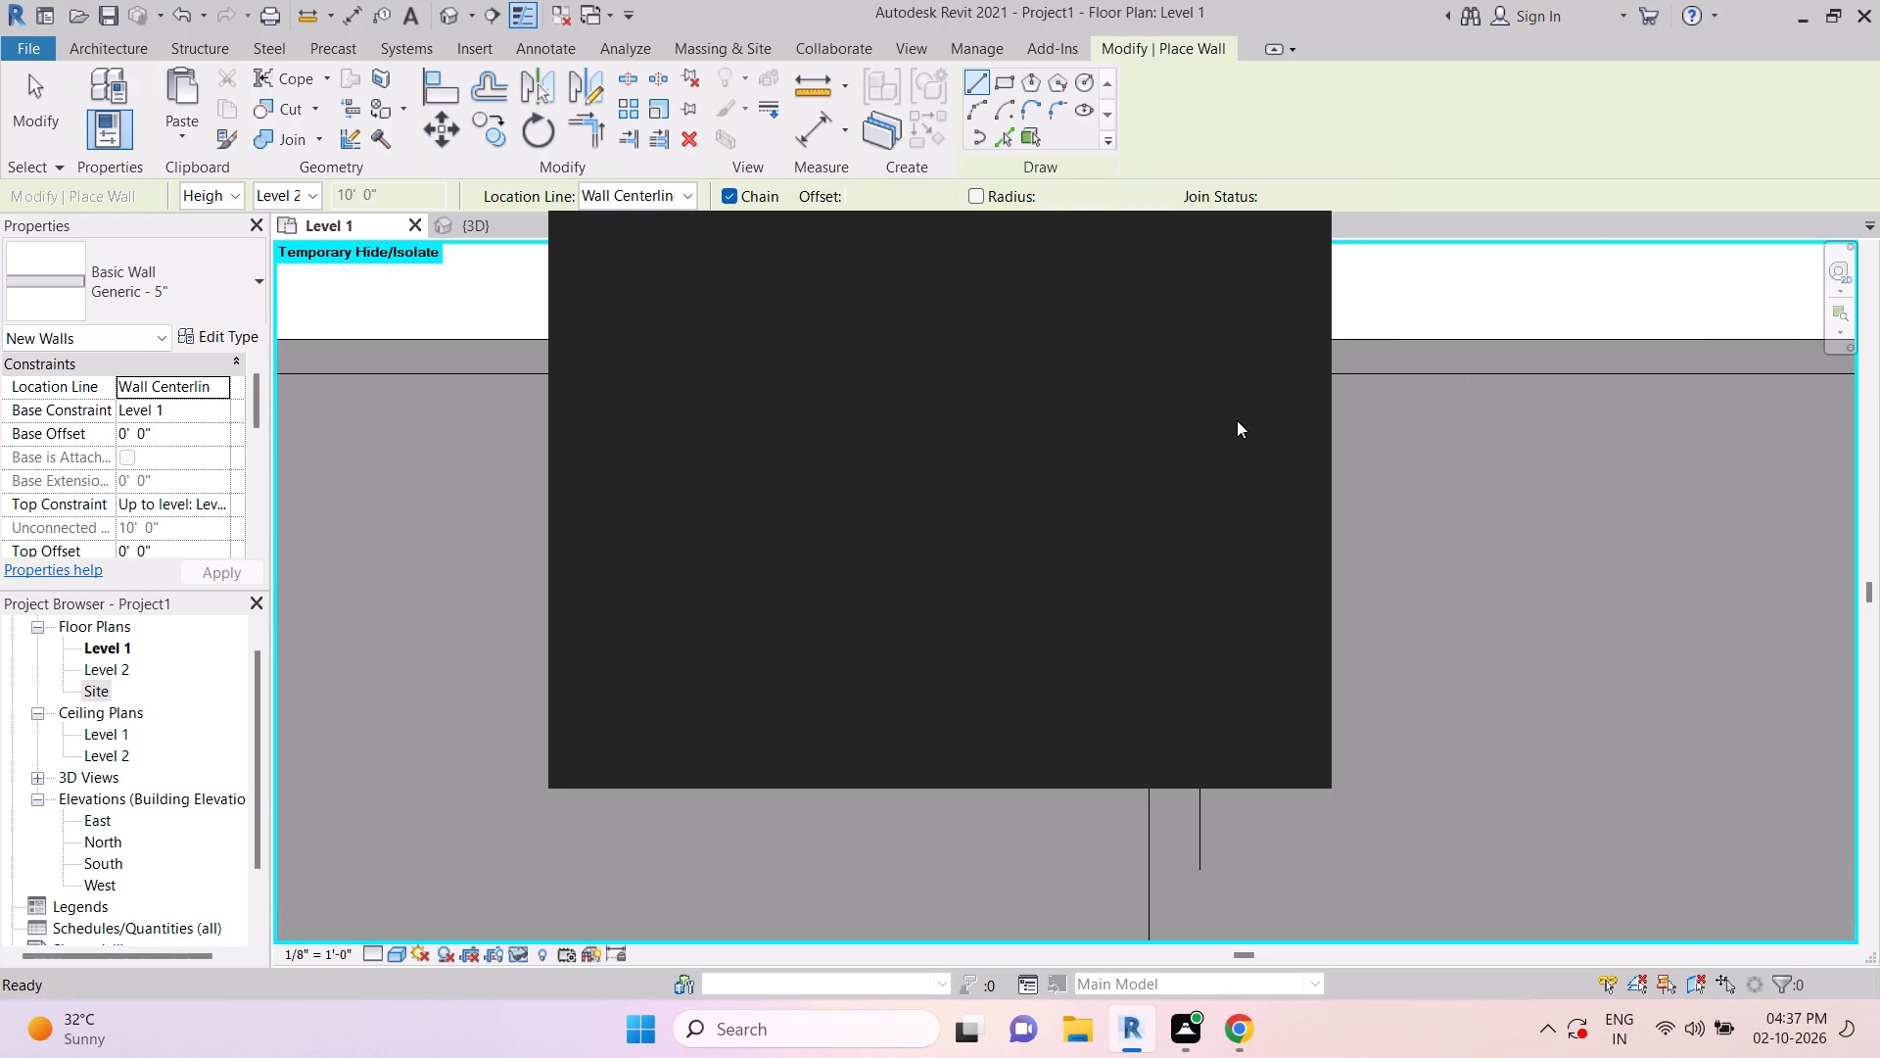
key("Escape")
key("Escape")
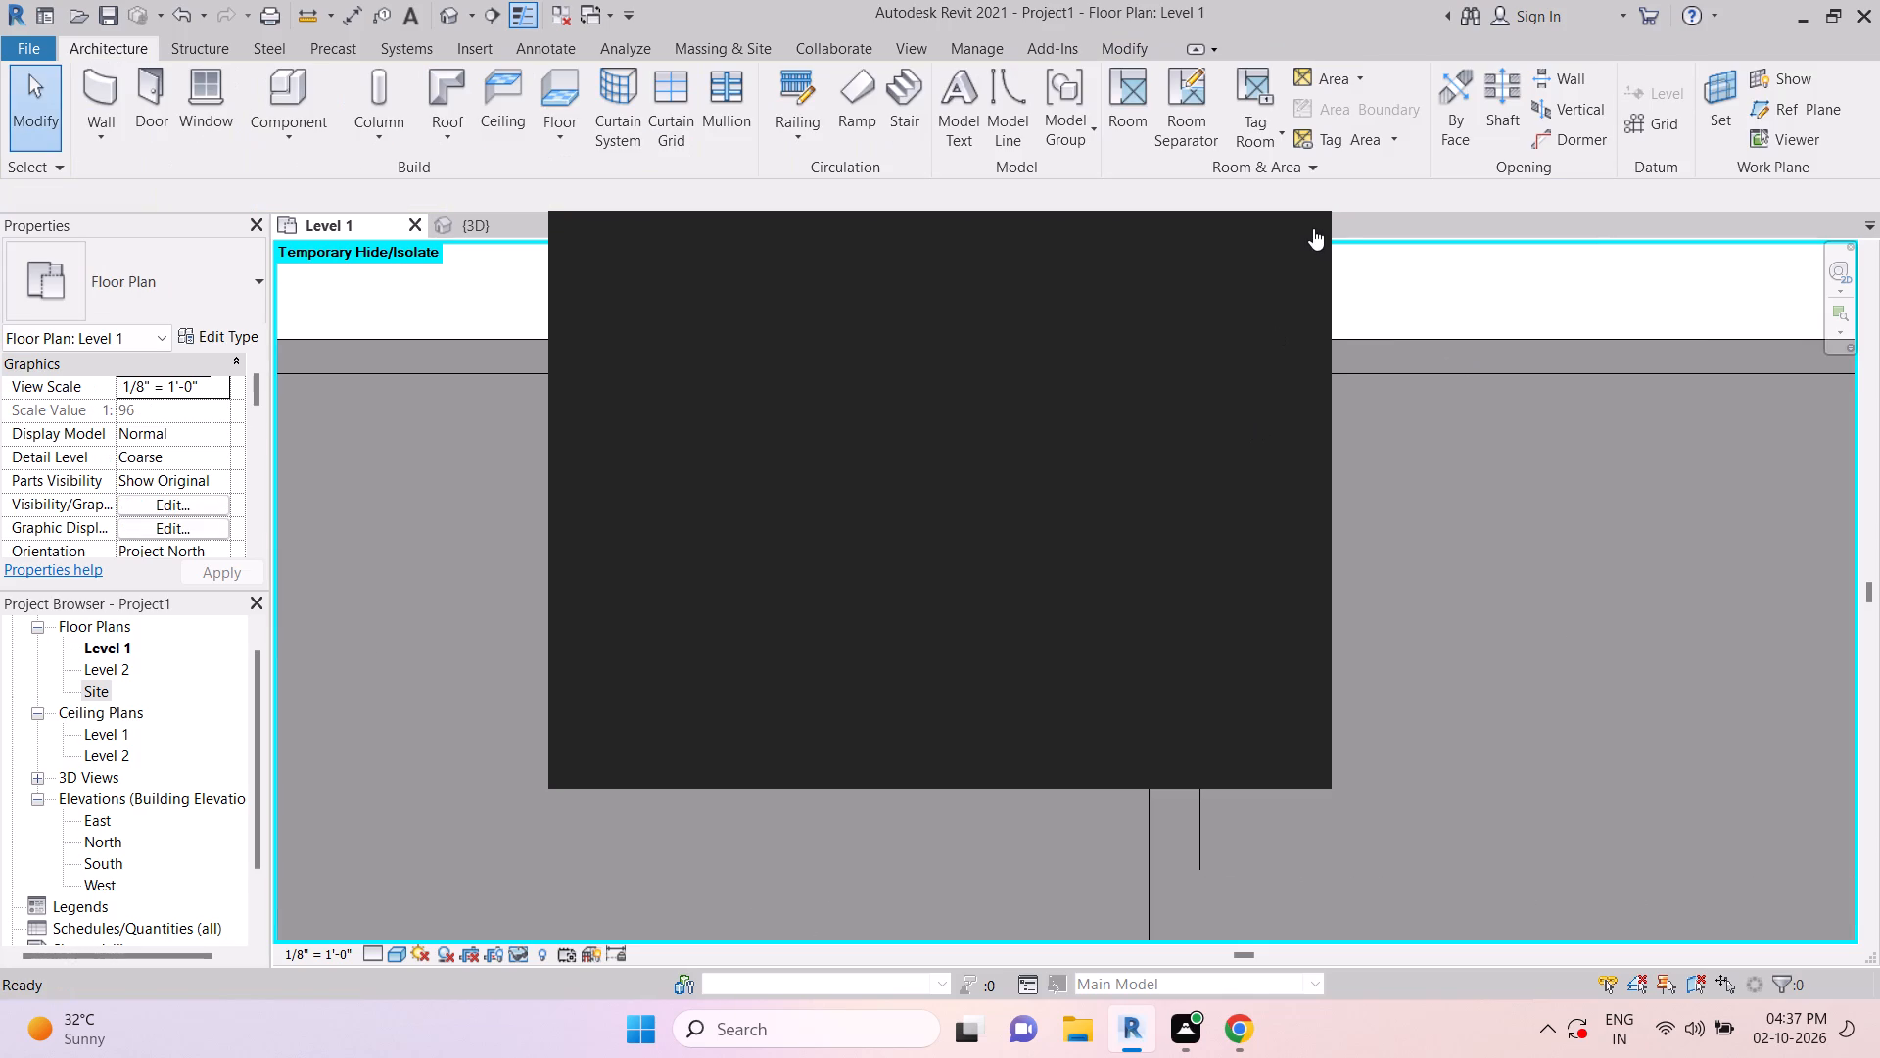
Dismiss the notification card covering the Level 1 floor plan.
left_click(1313, 228)
key("Escape")
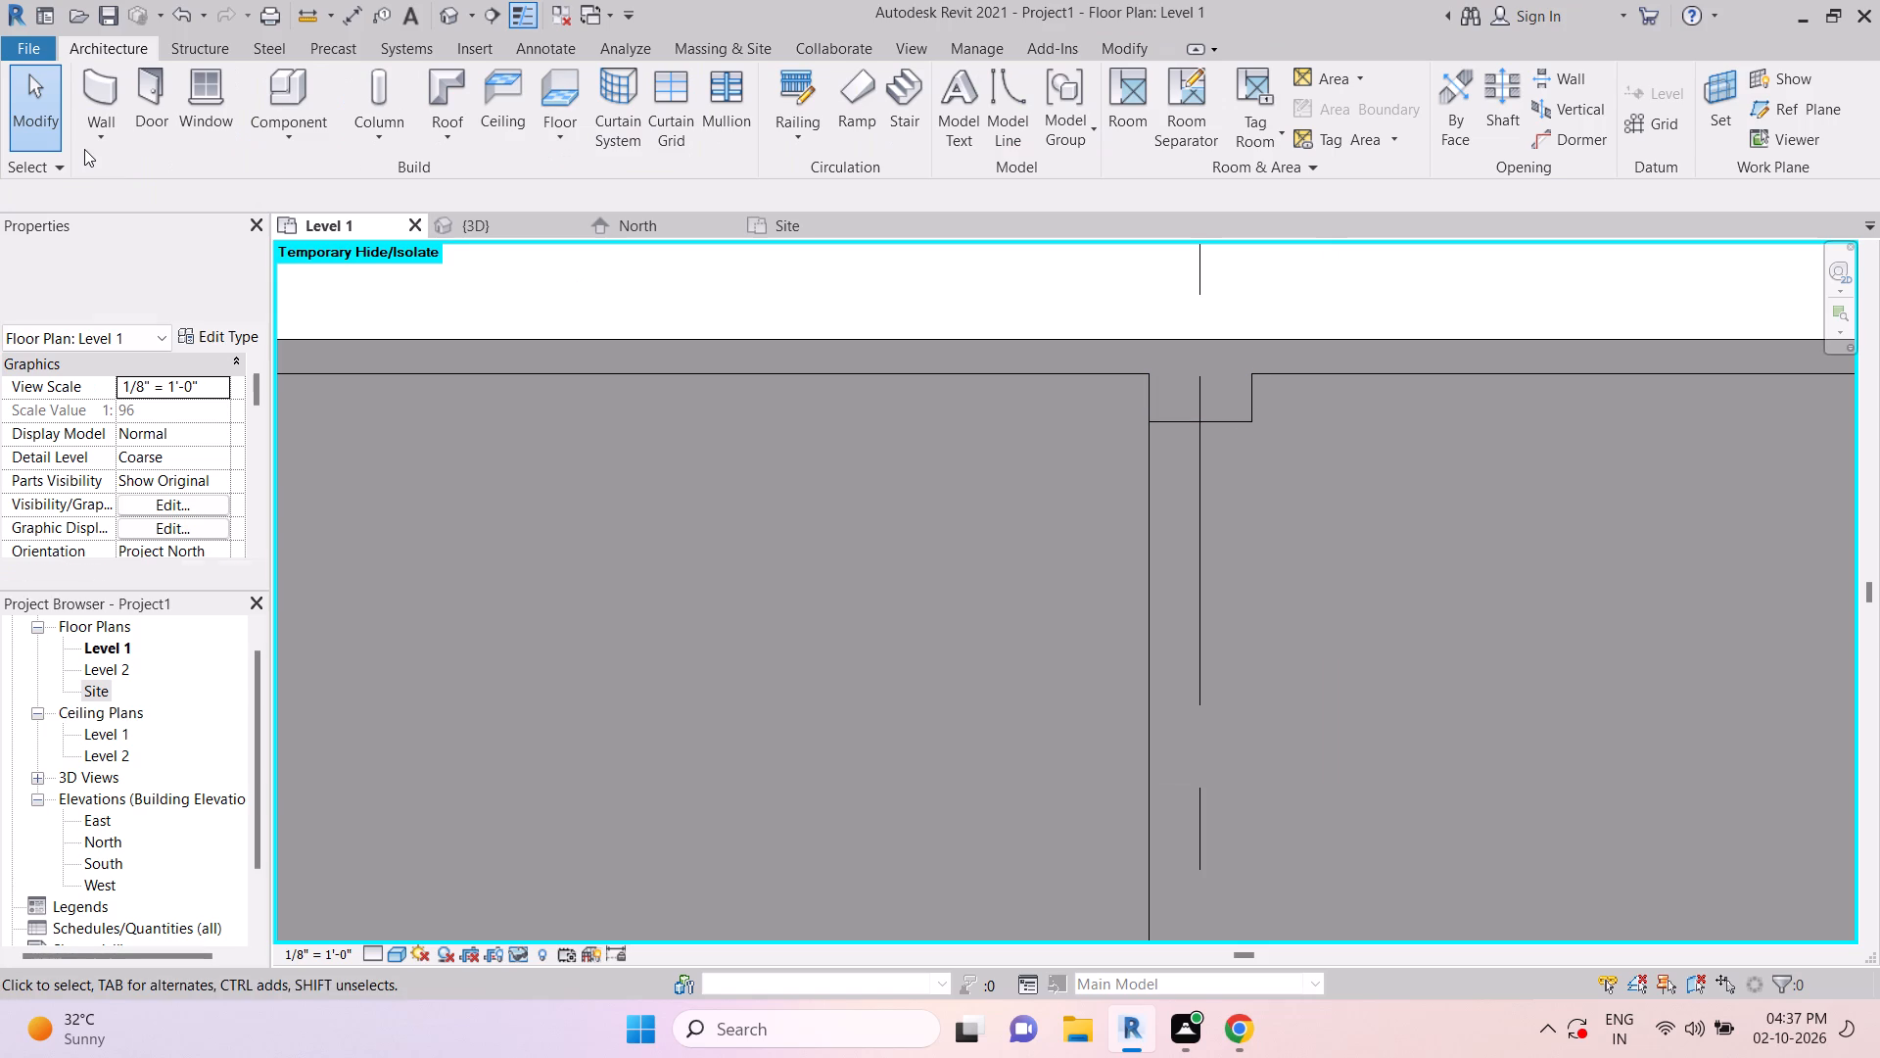
key("Escape")
Draw a Generic - 5" wall on Level 1 from the grid 6 column to the grid 10 column, along the column line beside the staircase.
left_click(92, 92)
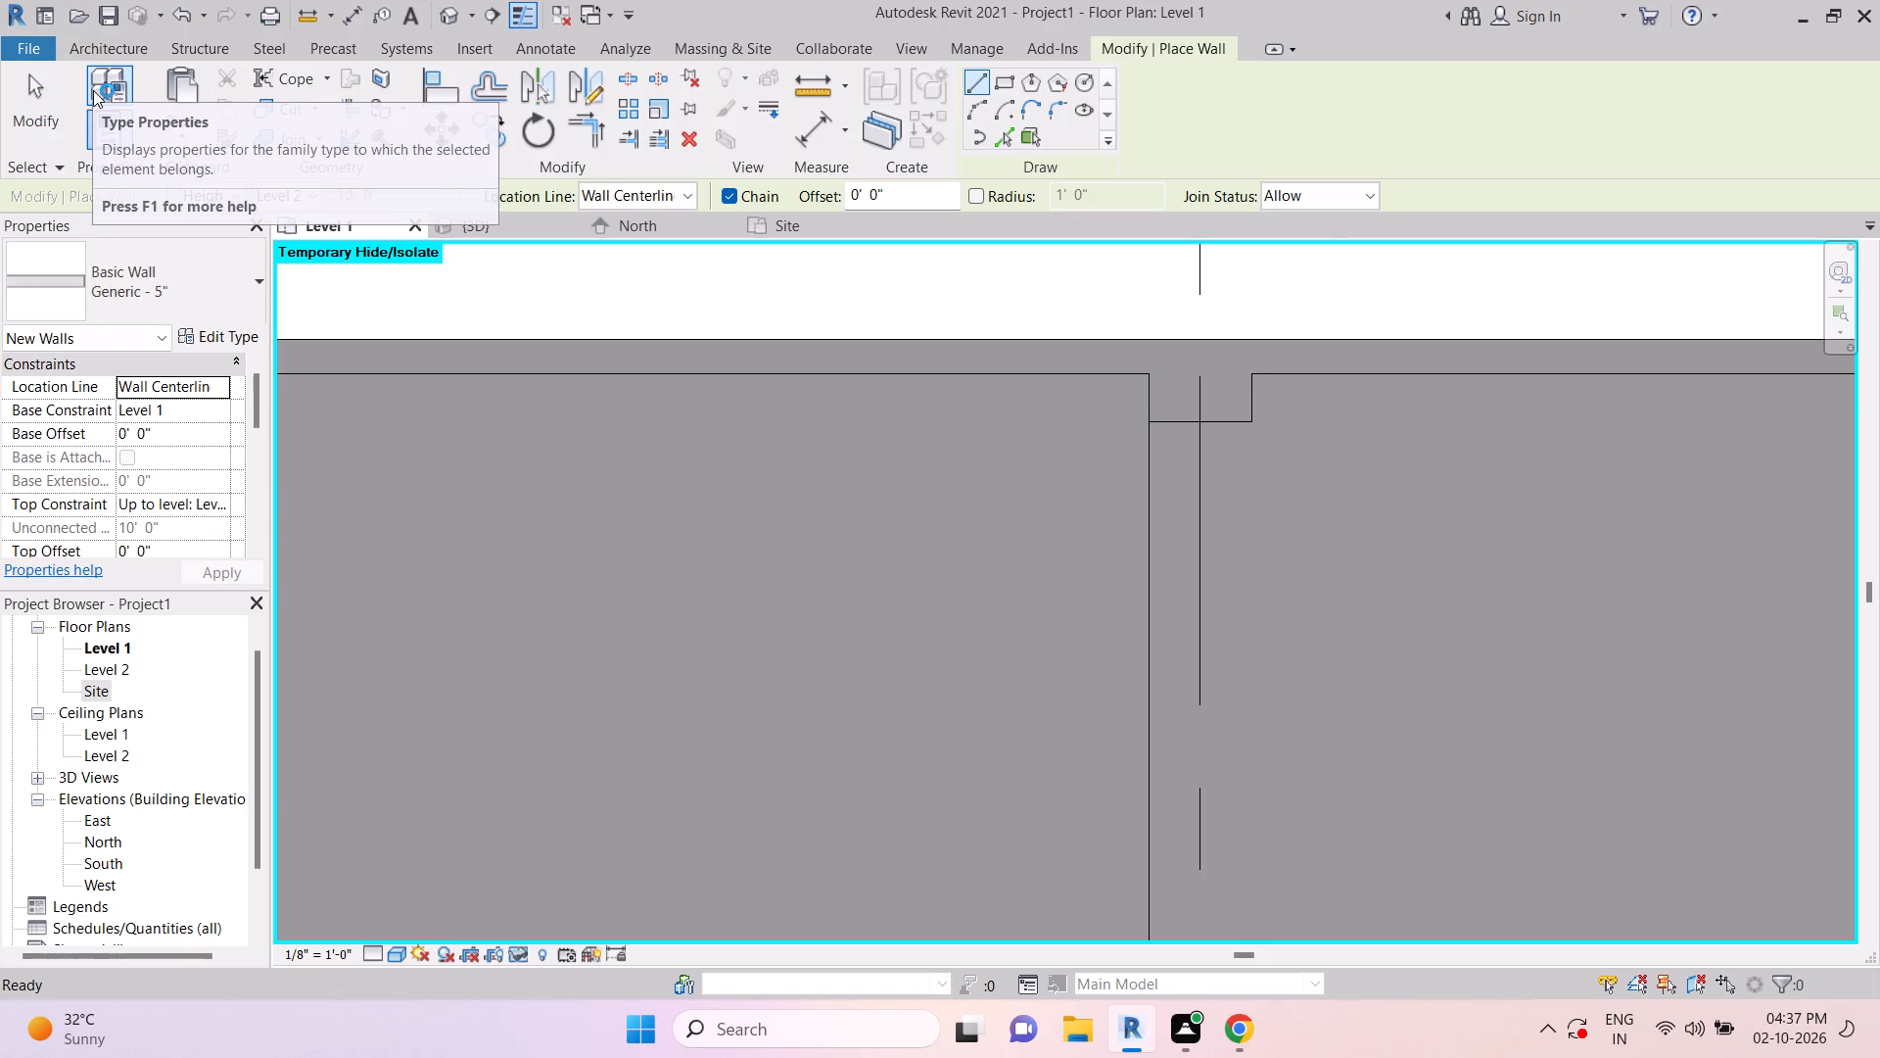
left_click(1255, 428)
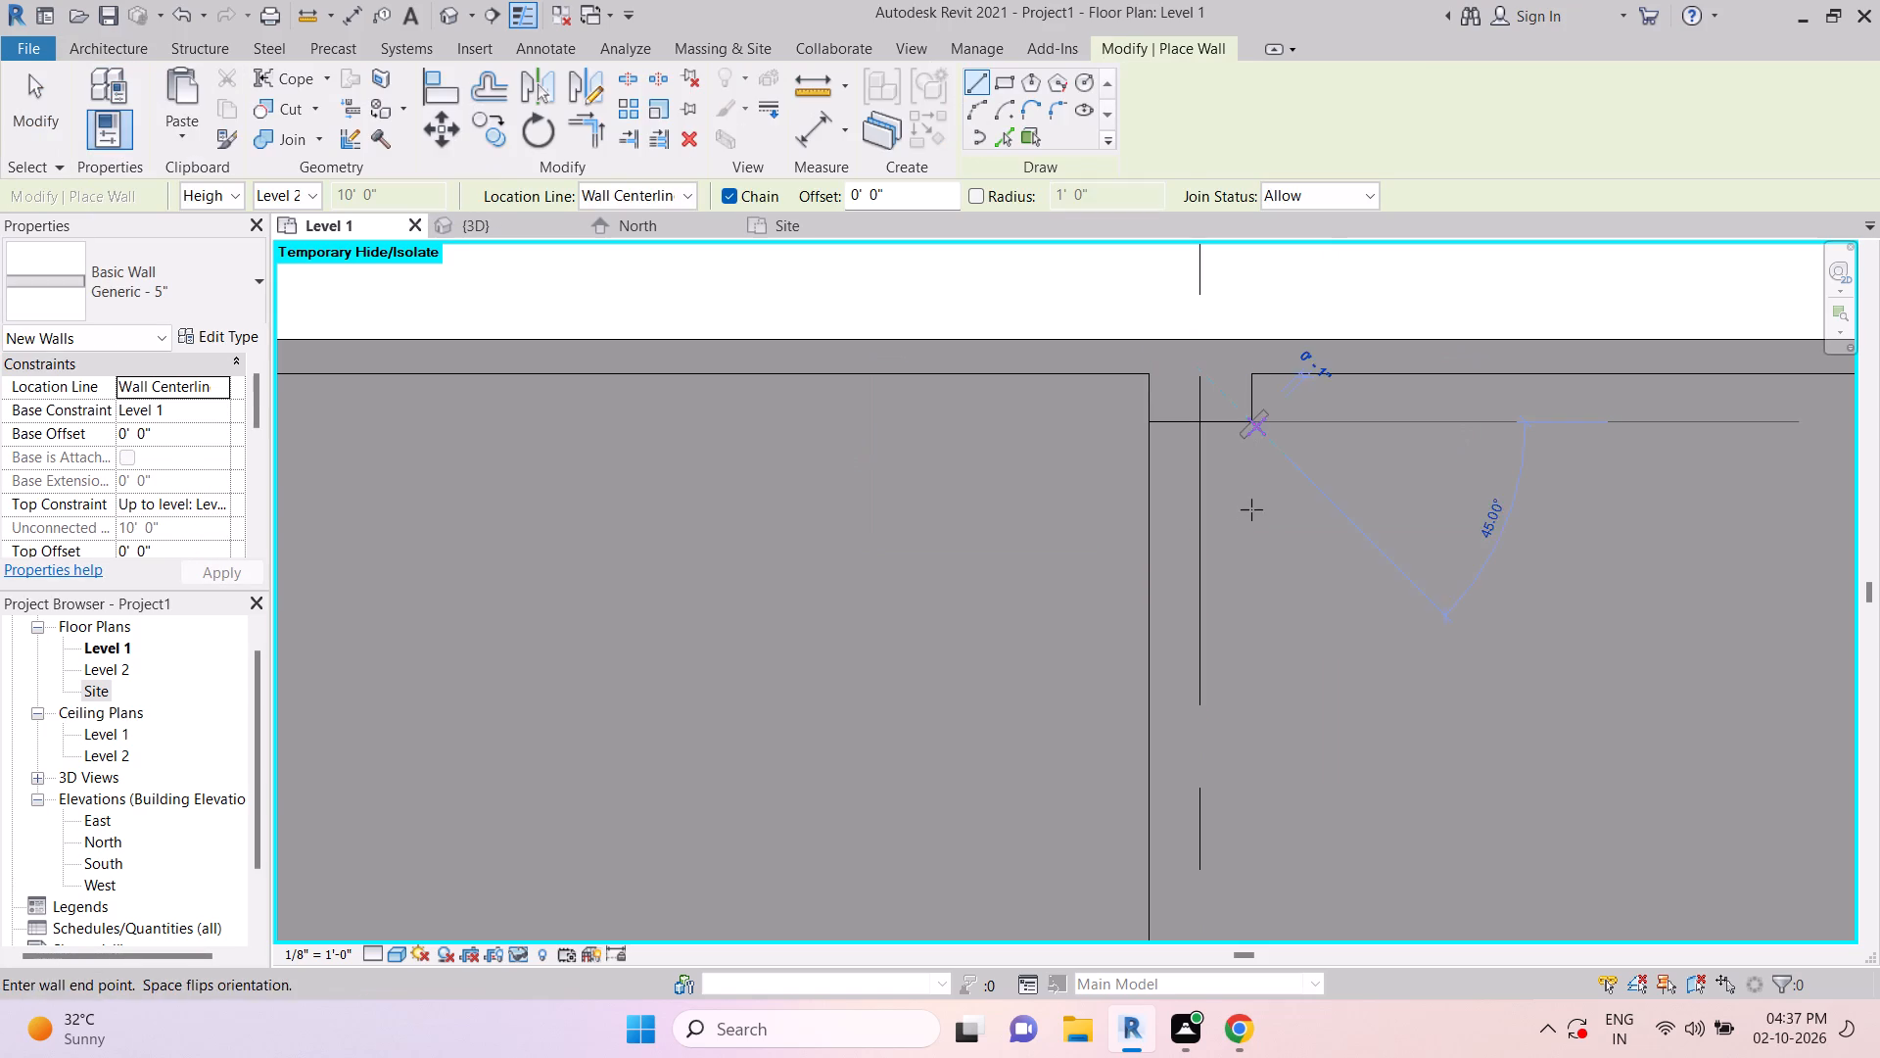
scroll(1251, 523, "down", 6)
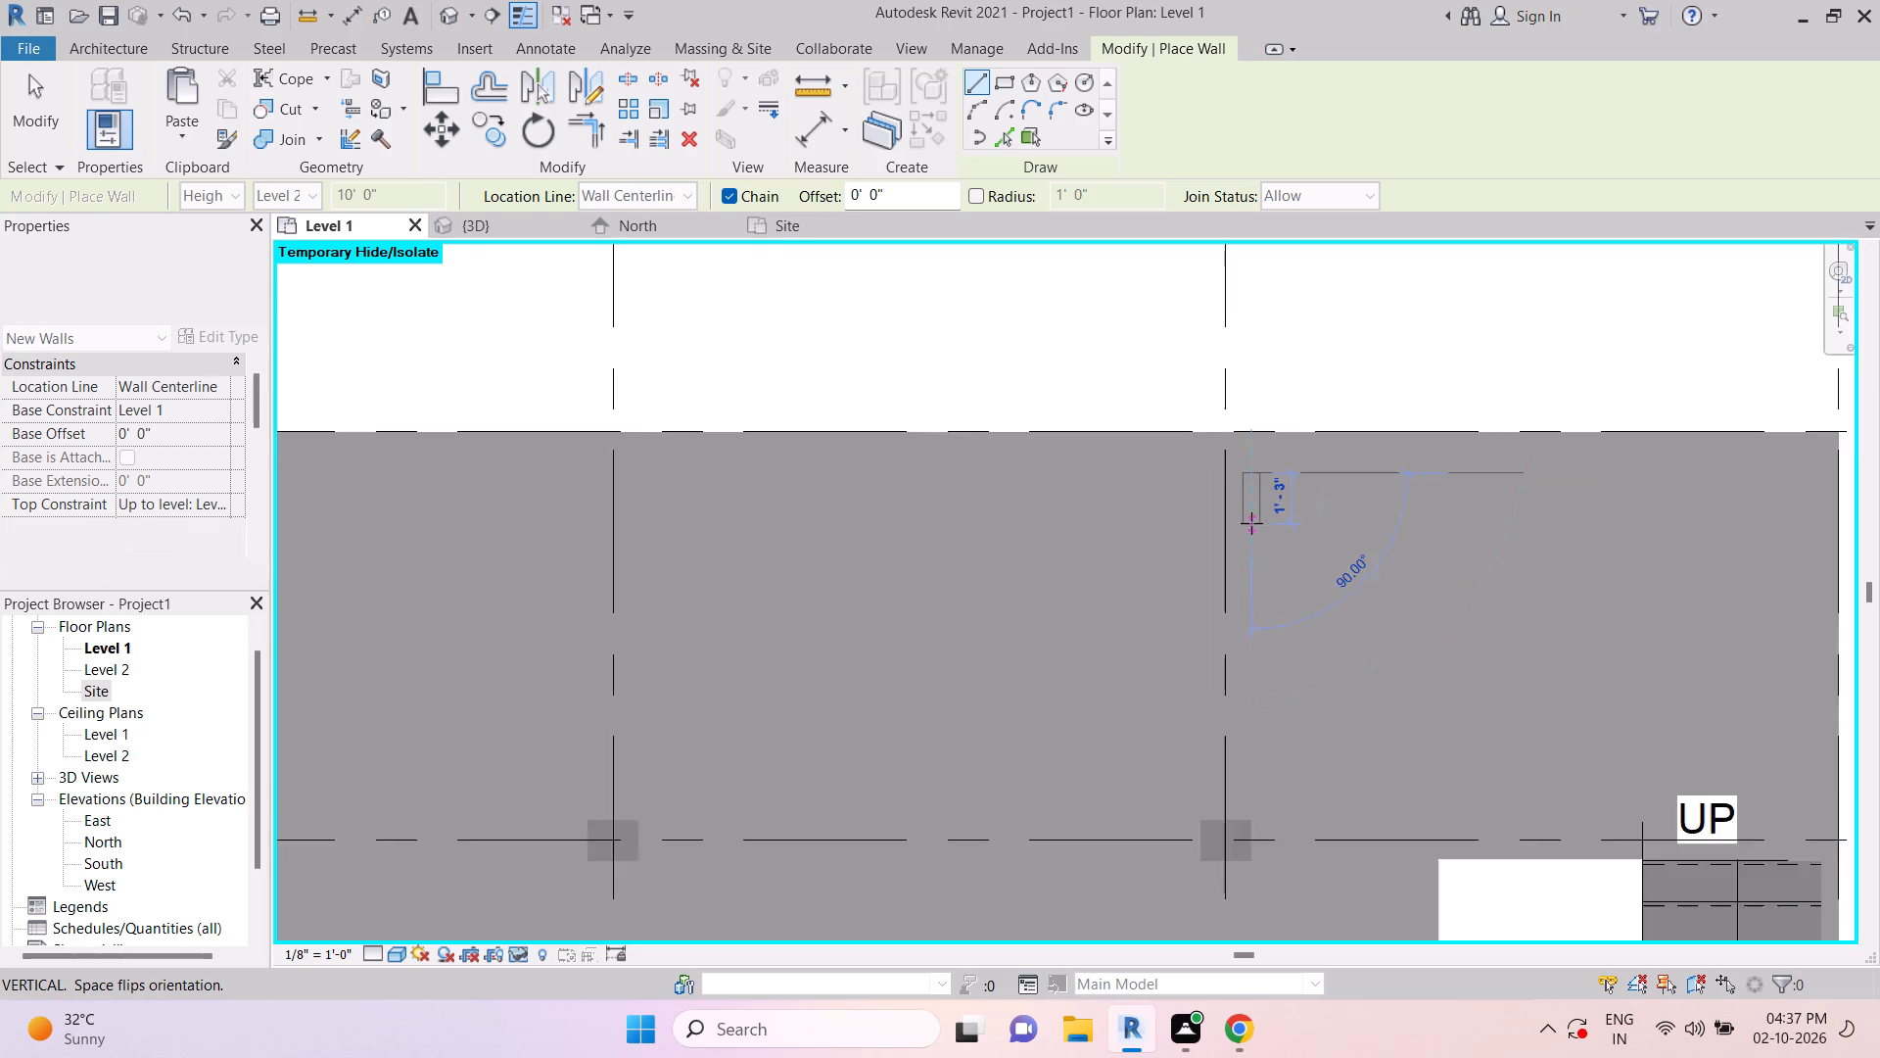
scroll(1251, 523, "down", 2)
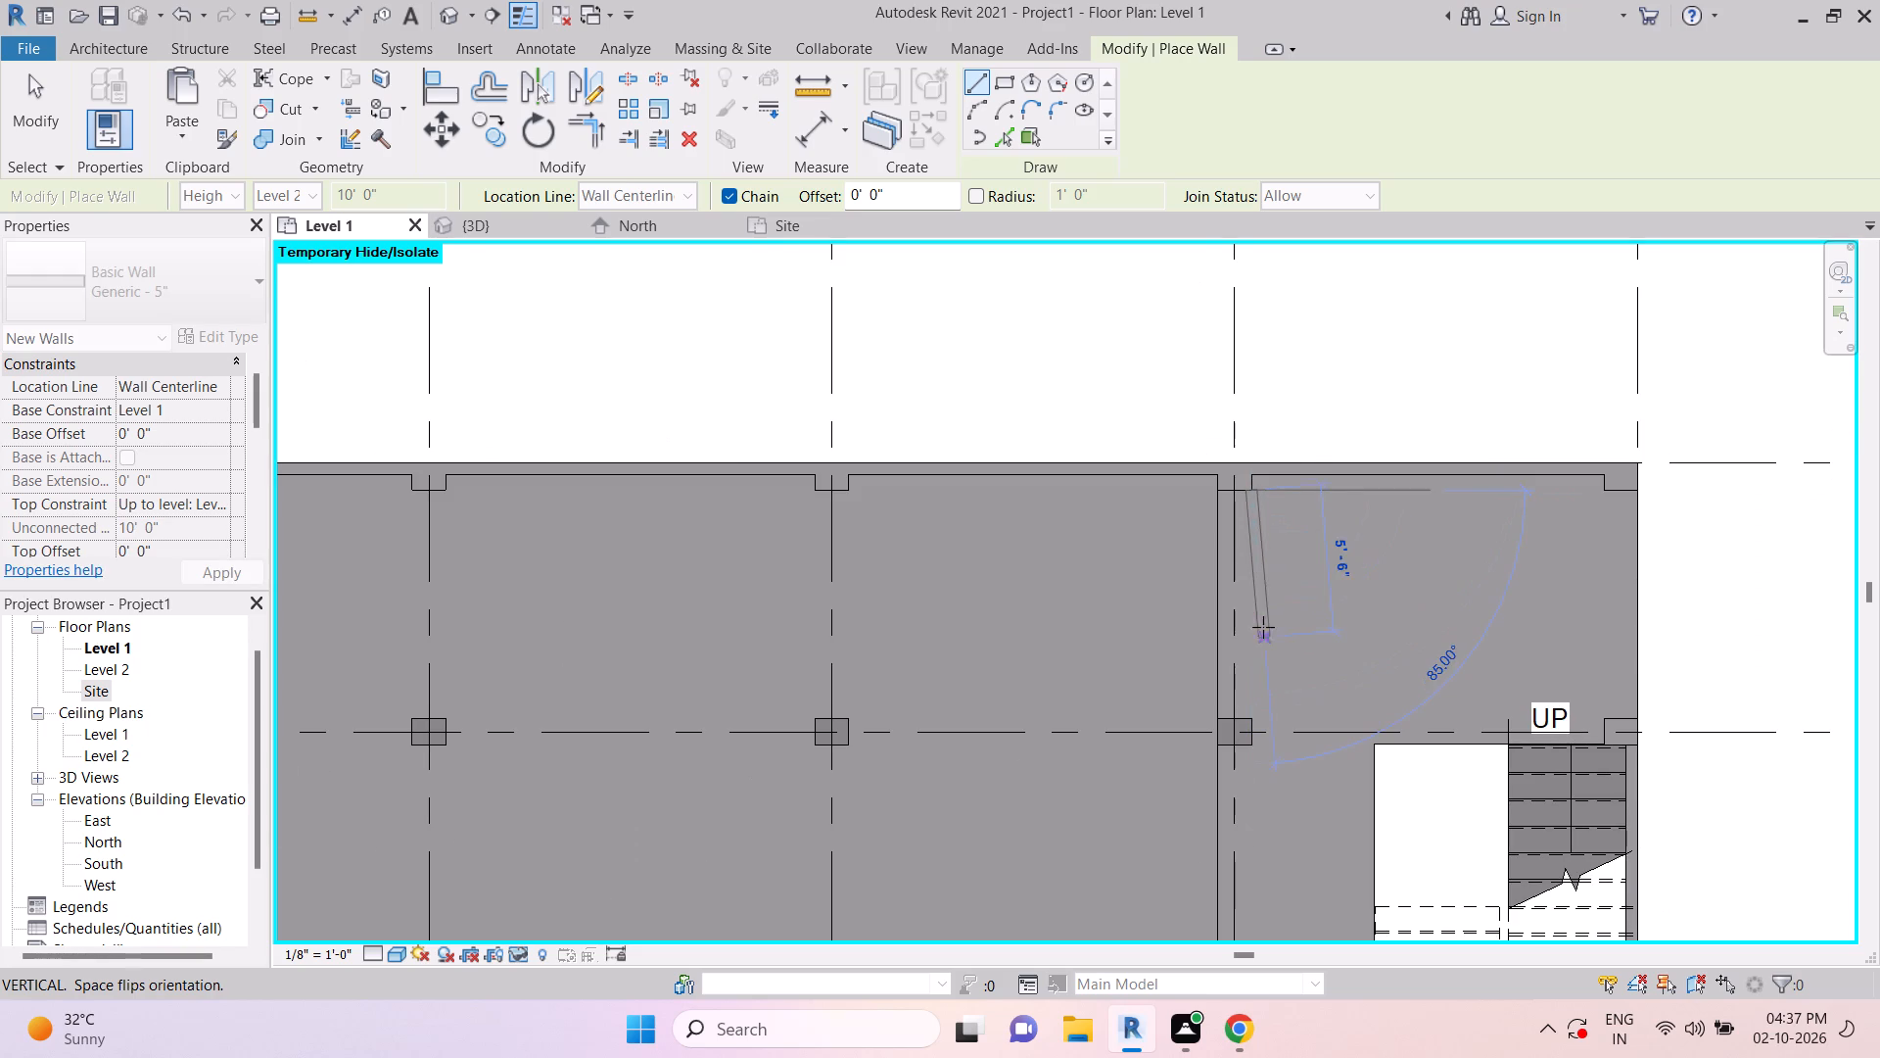
scroll(1259, 799, "down", 1)
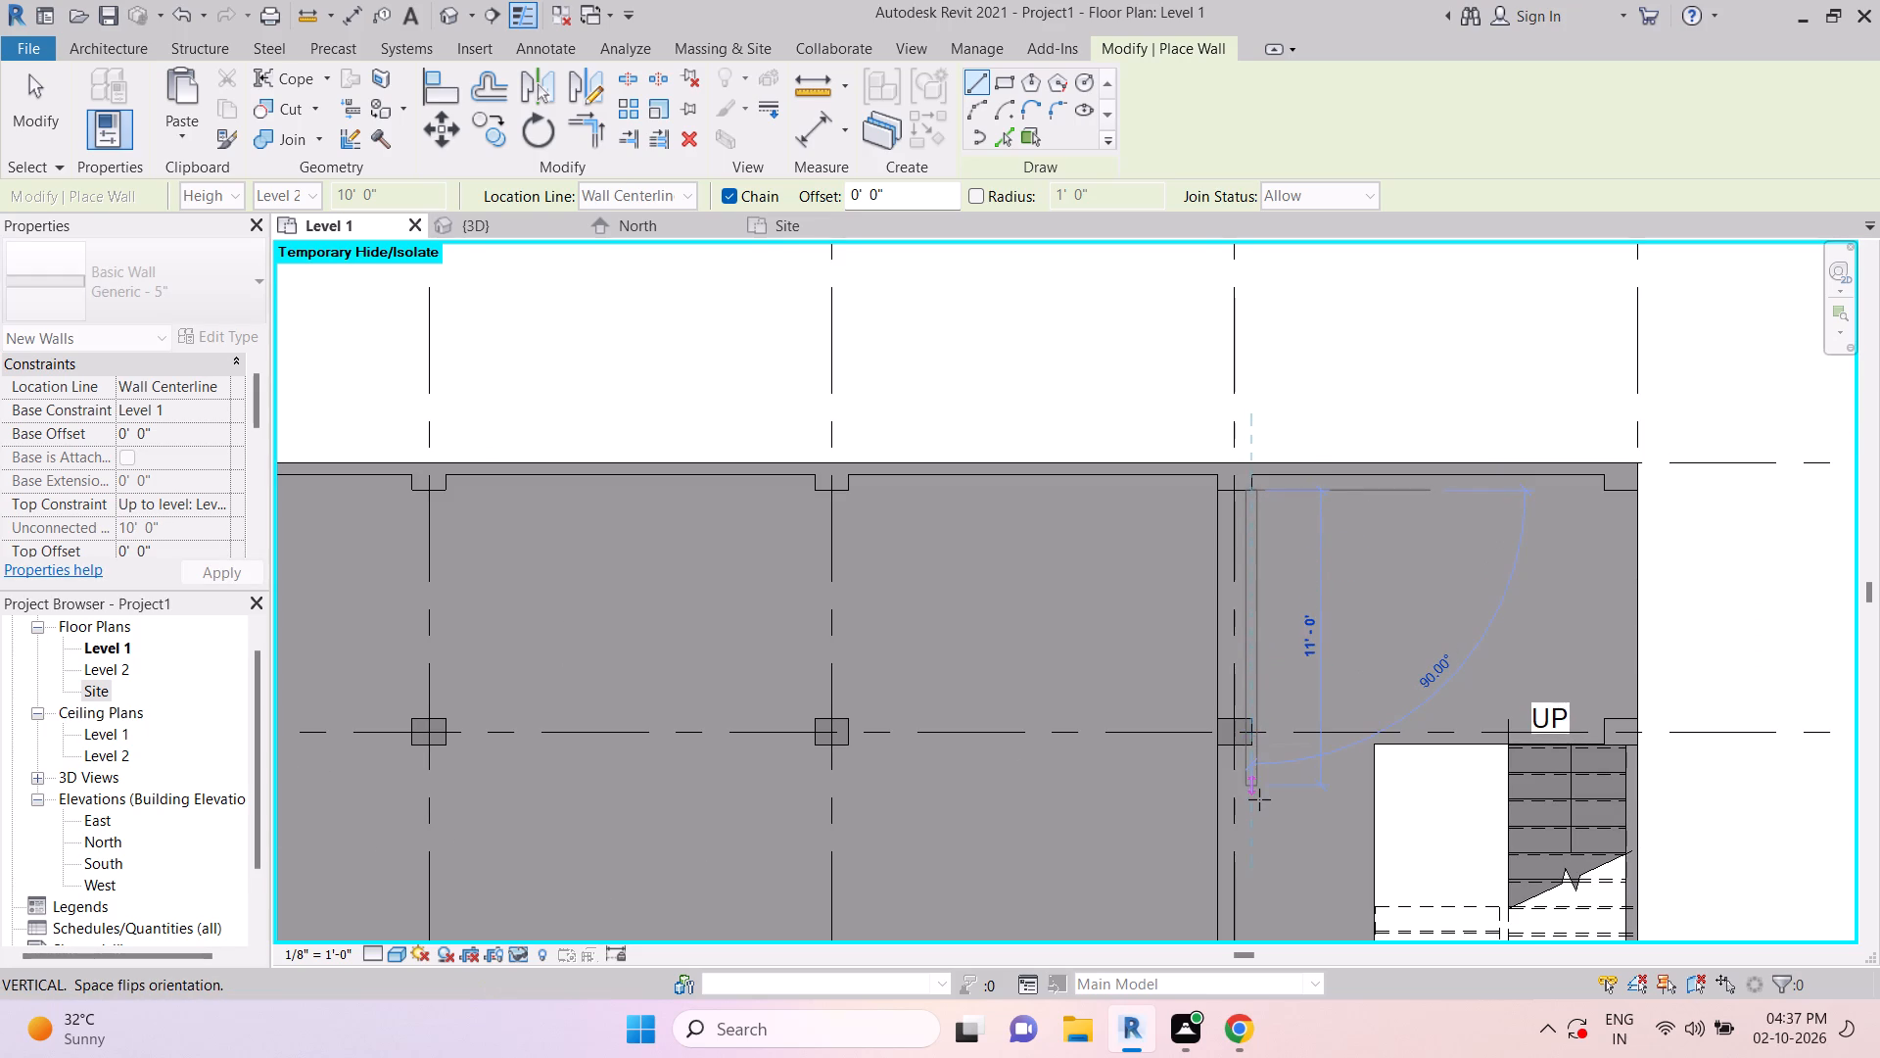
middle_click_drag(1258, 798, 1234, 372)
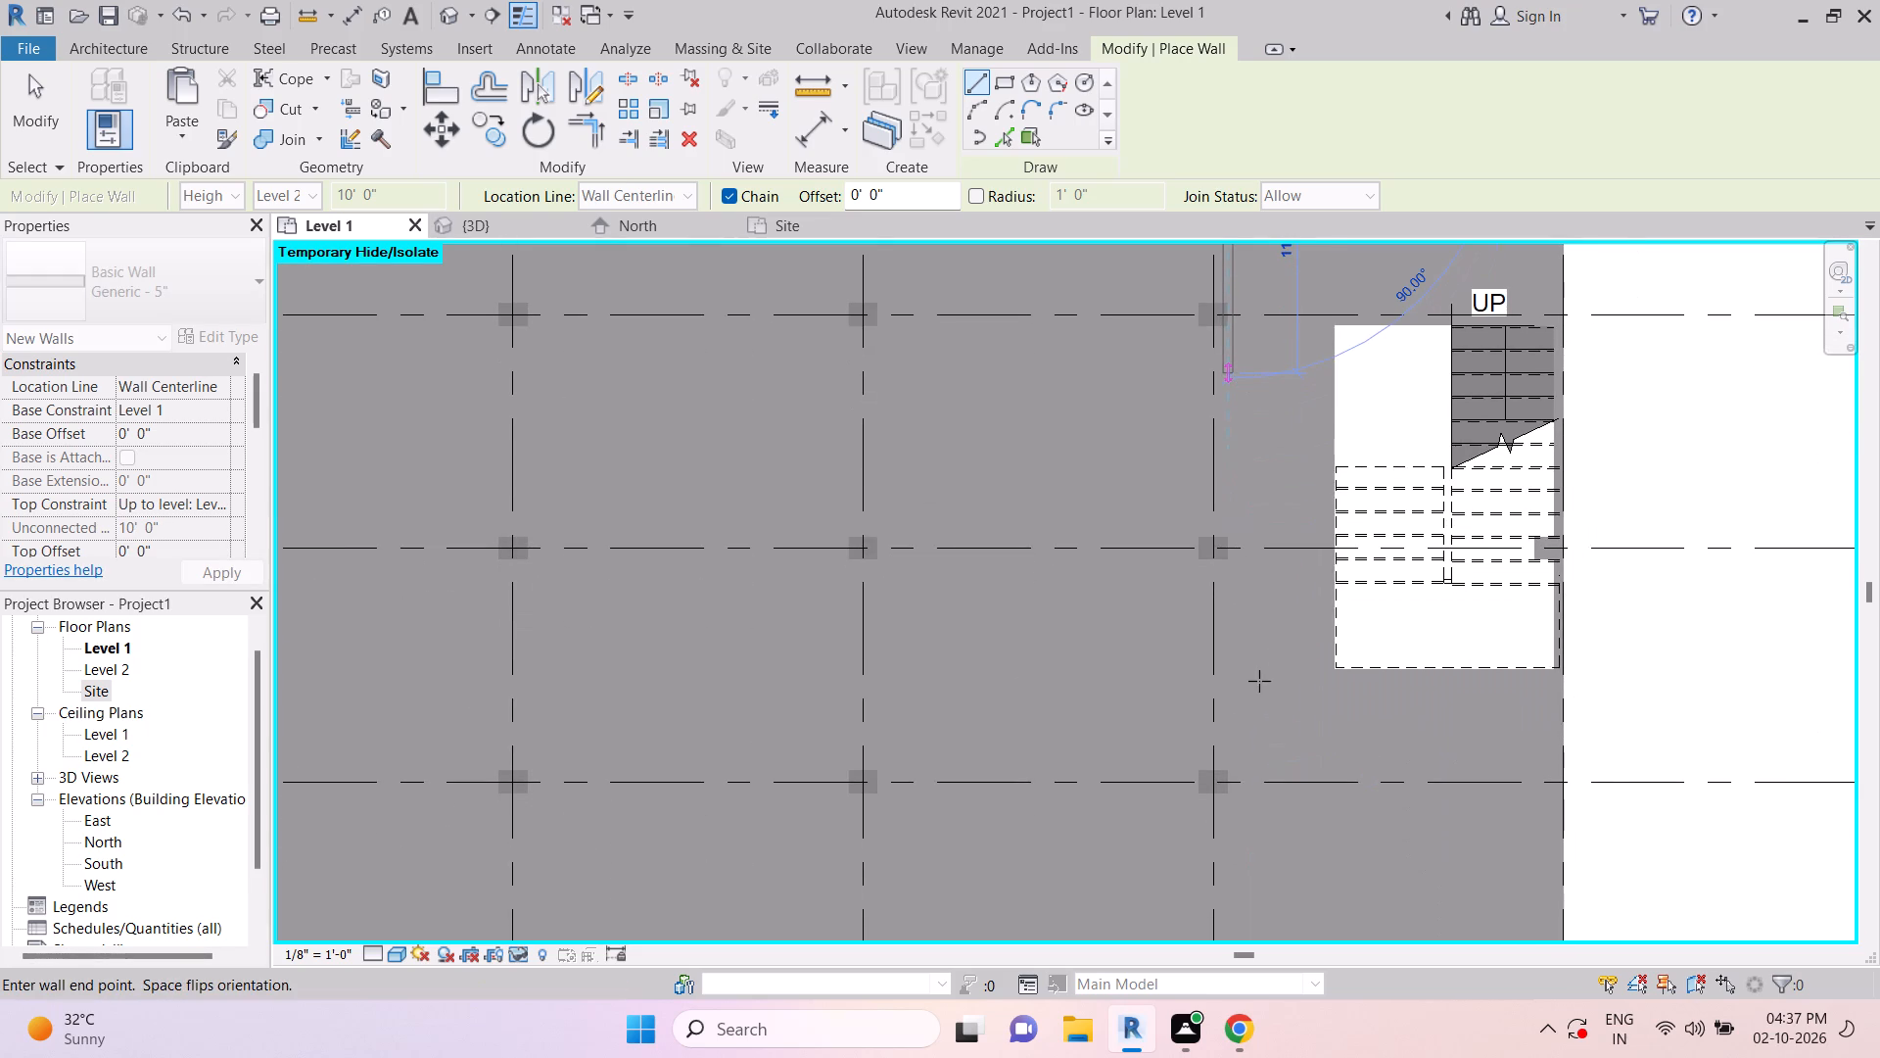
middle_click_drag(1239, 865, 1240, 818)
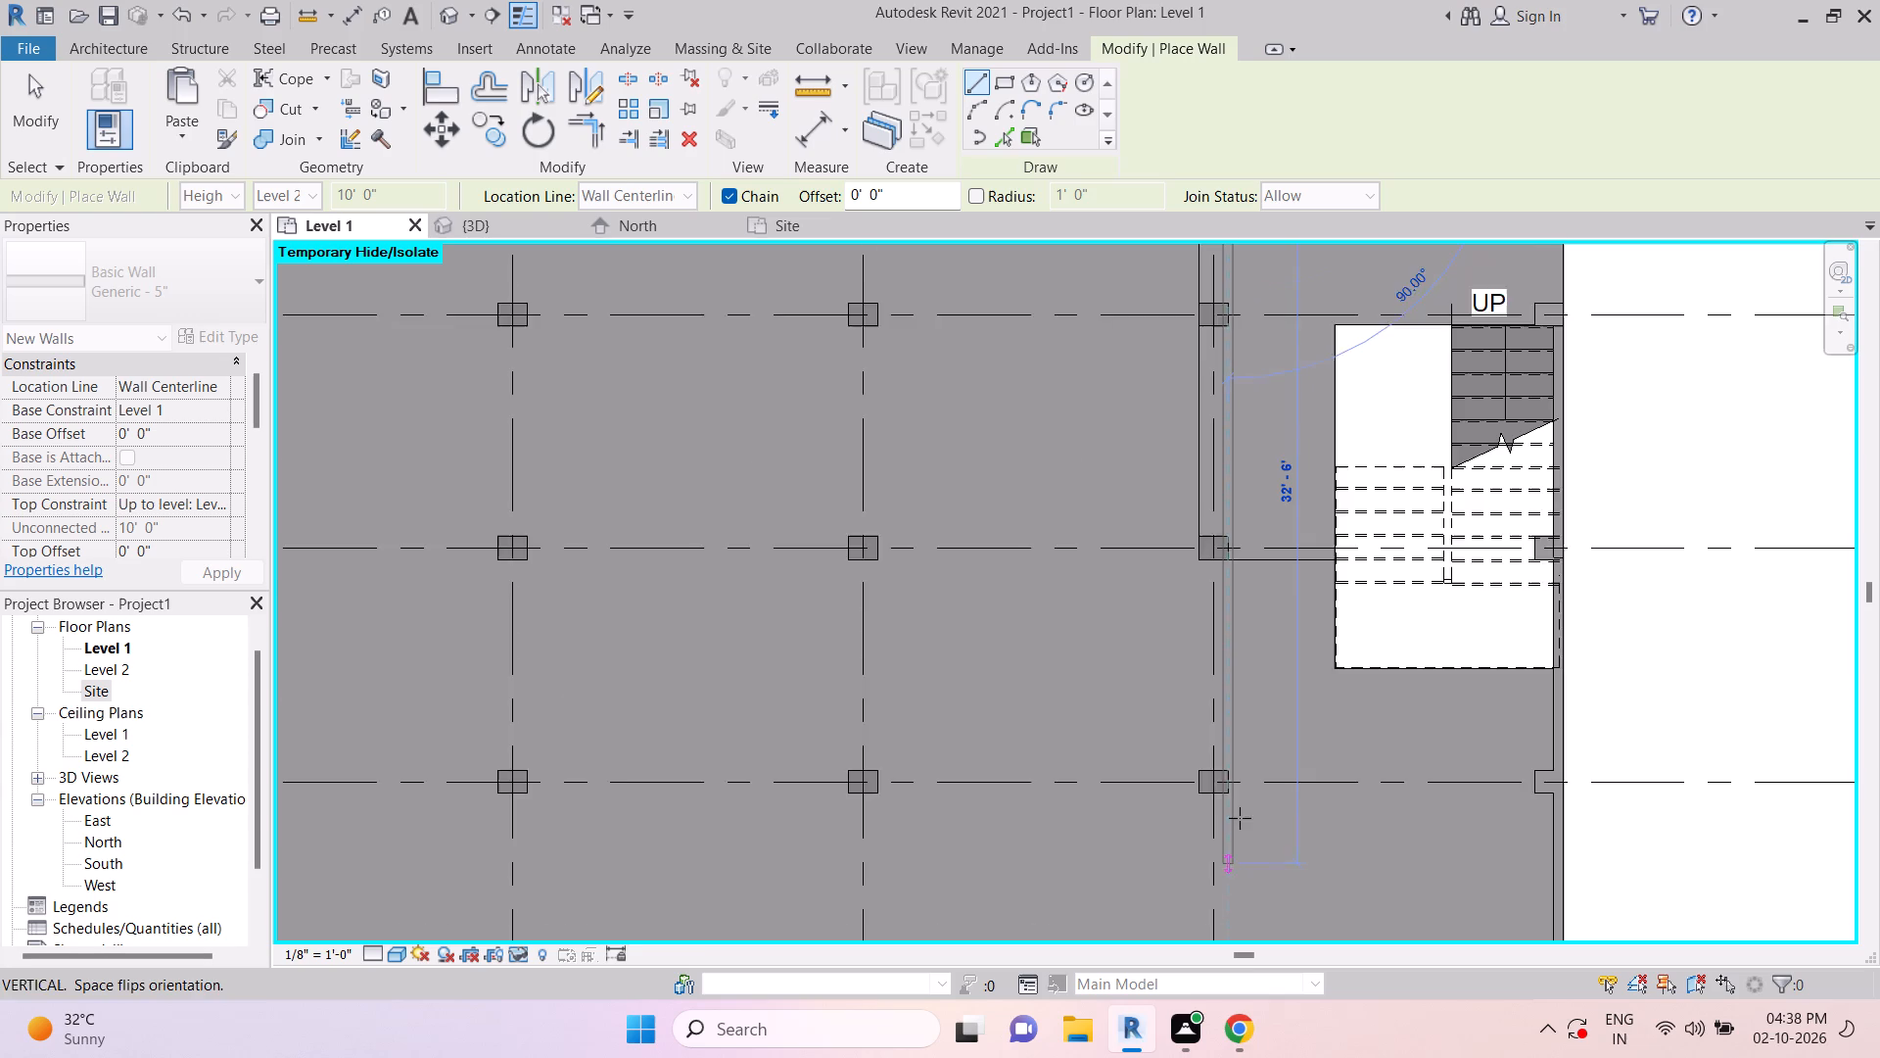
middle_click_drag(1240, 818, 1233, 578)
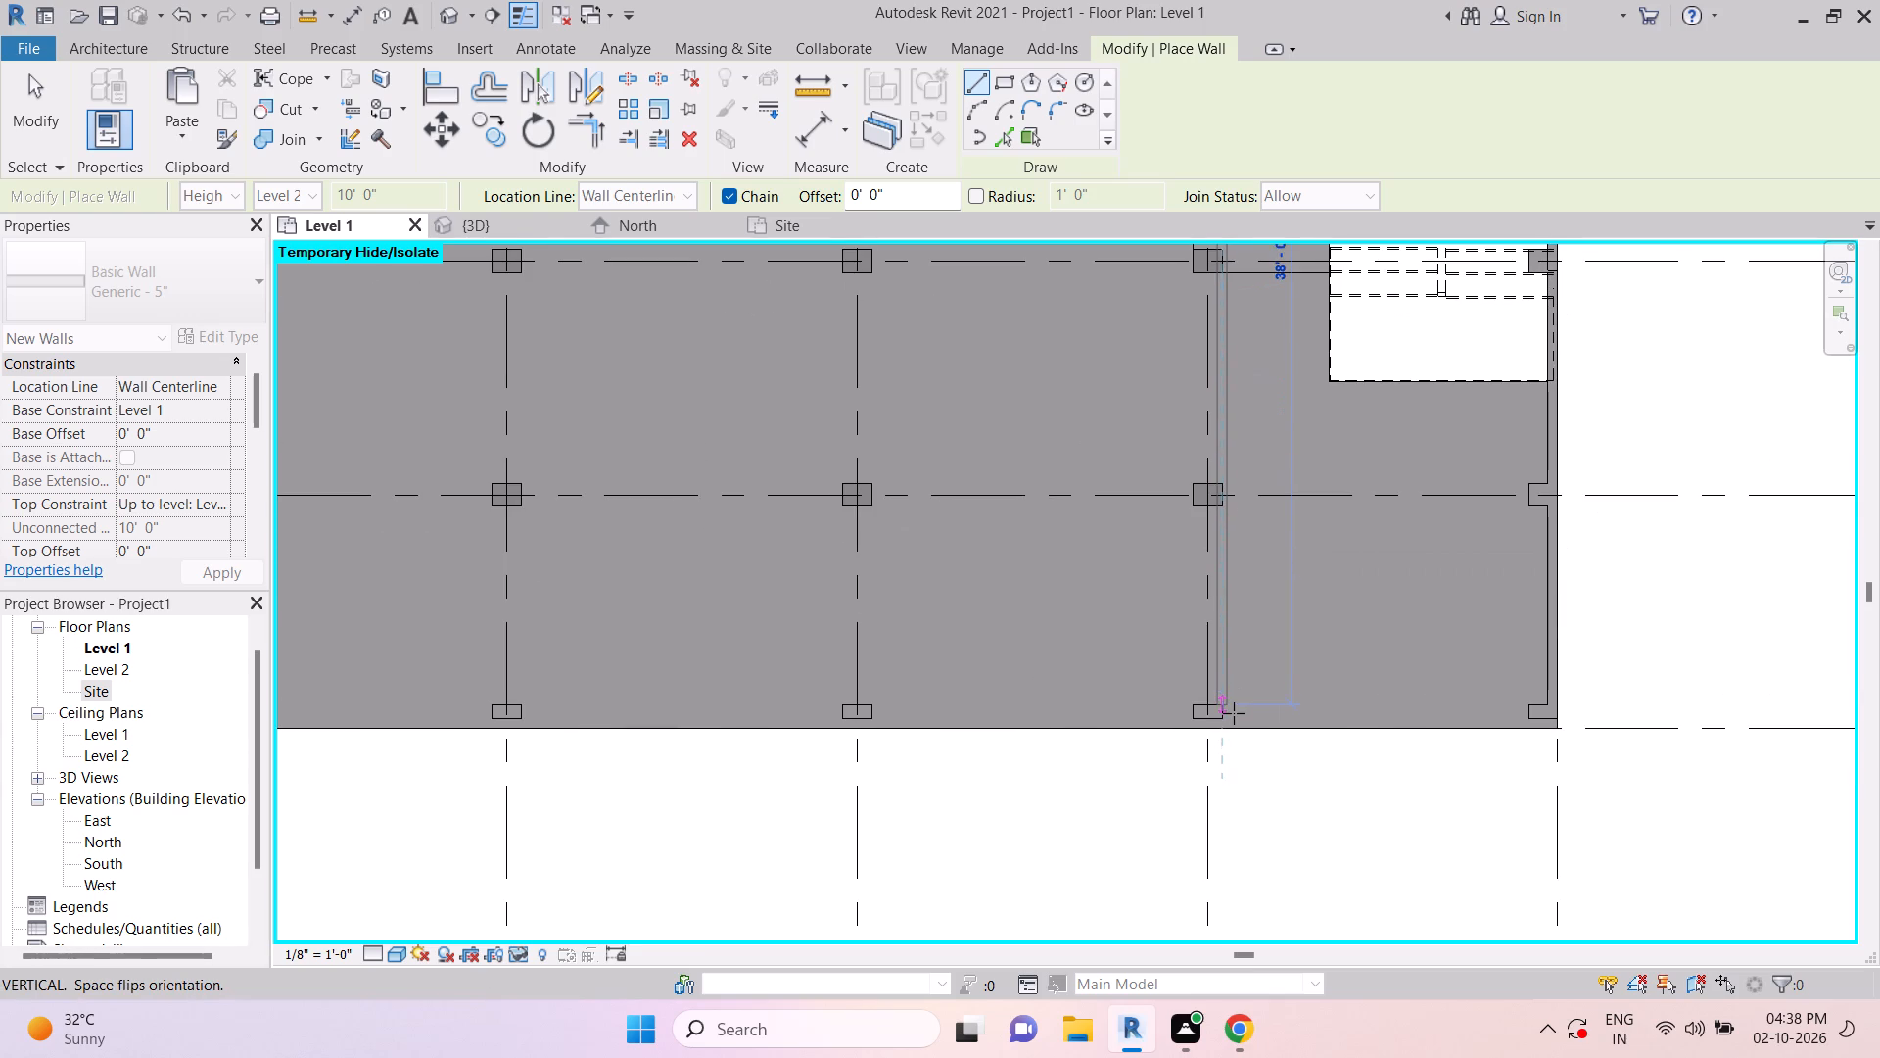
scroll(1233, 714, "up", 4)
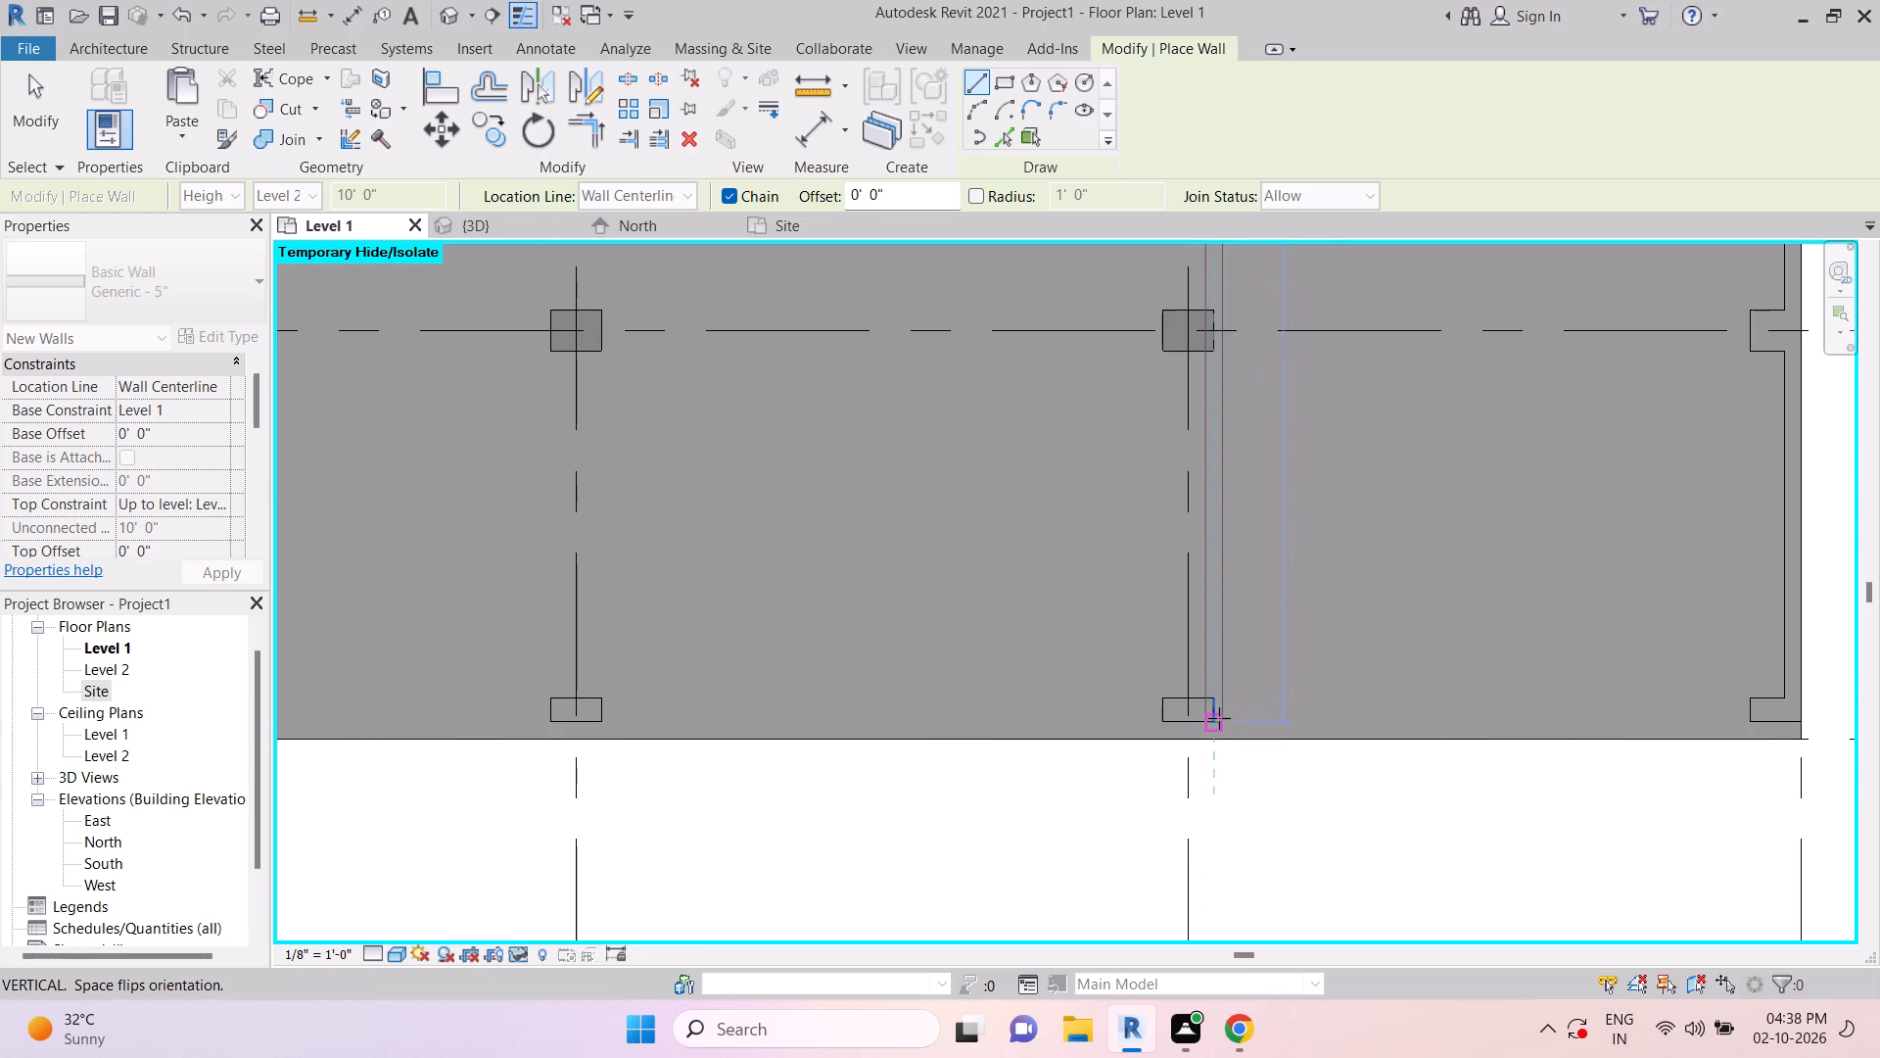
scroll(1208, 718, "up", 5)
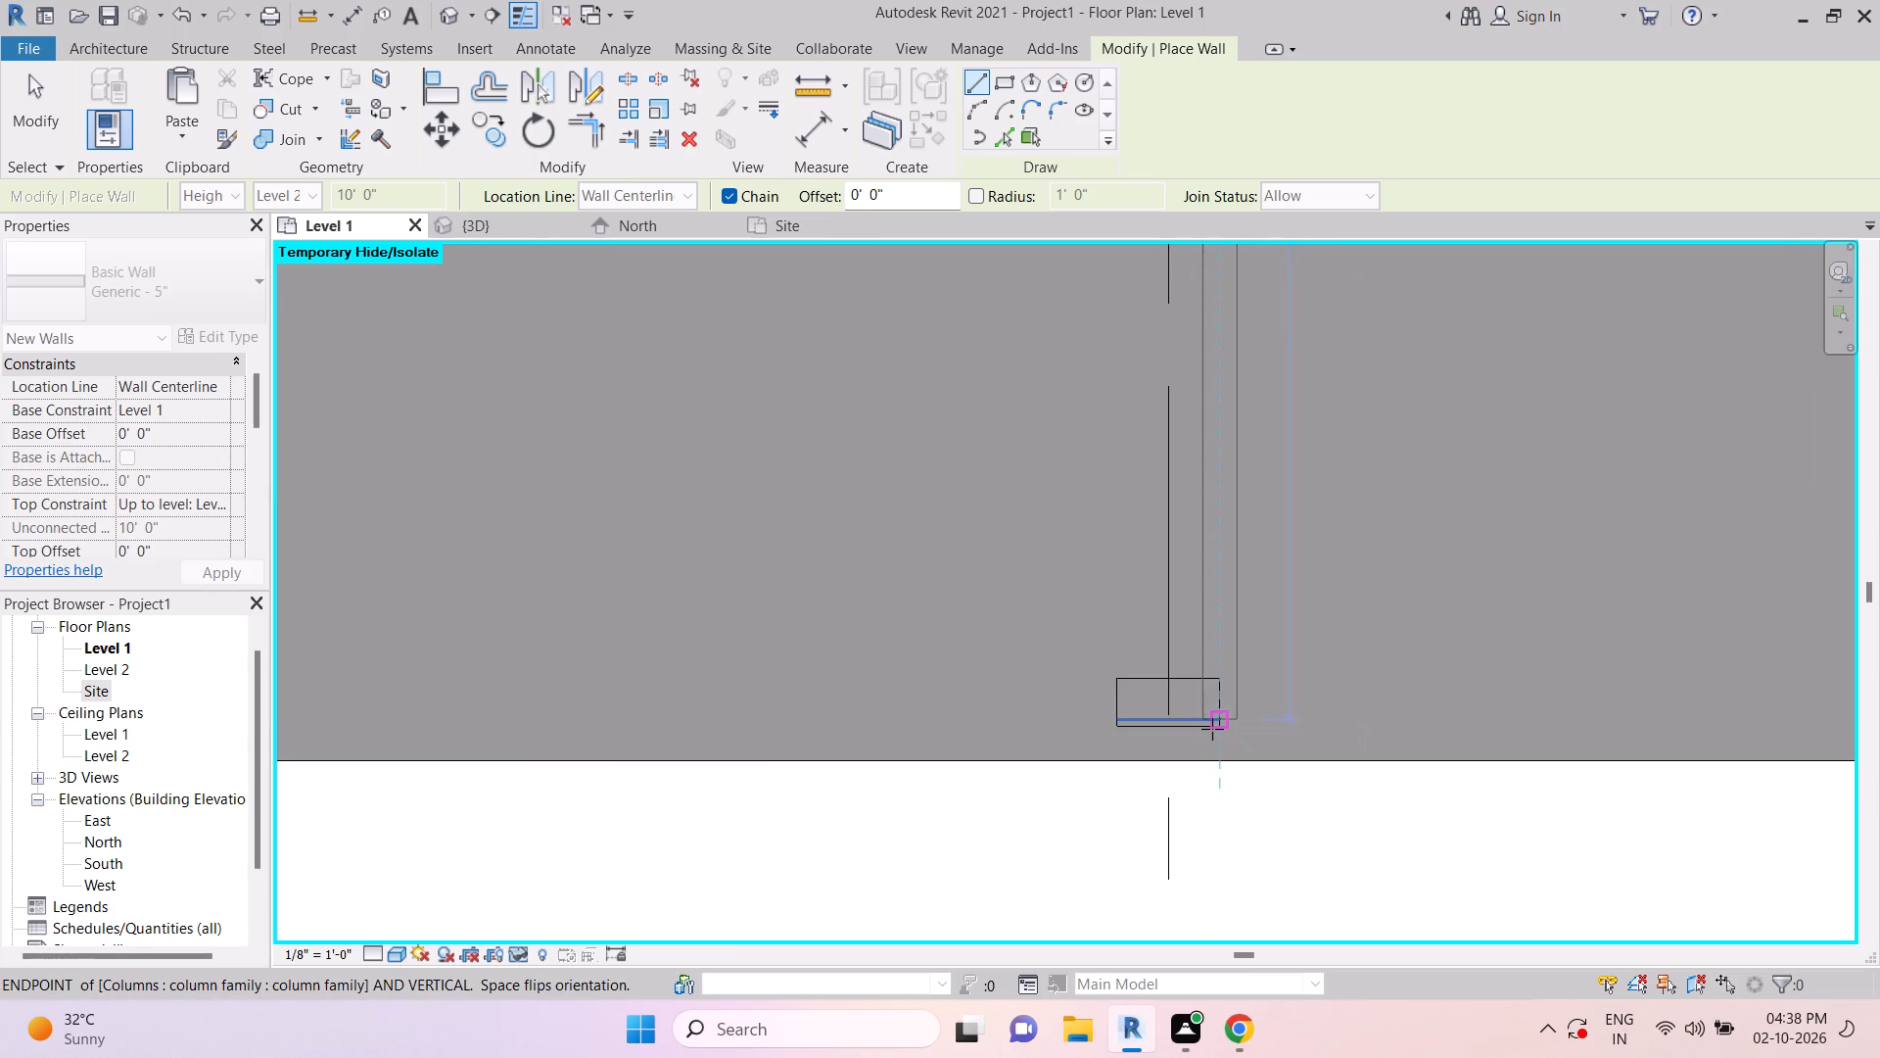
left_click(1212, 730)
key("Escape")
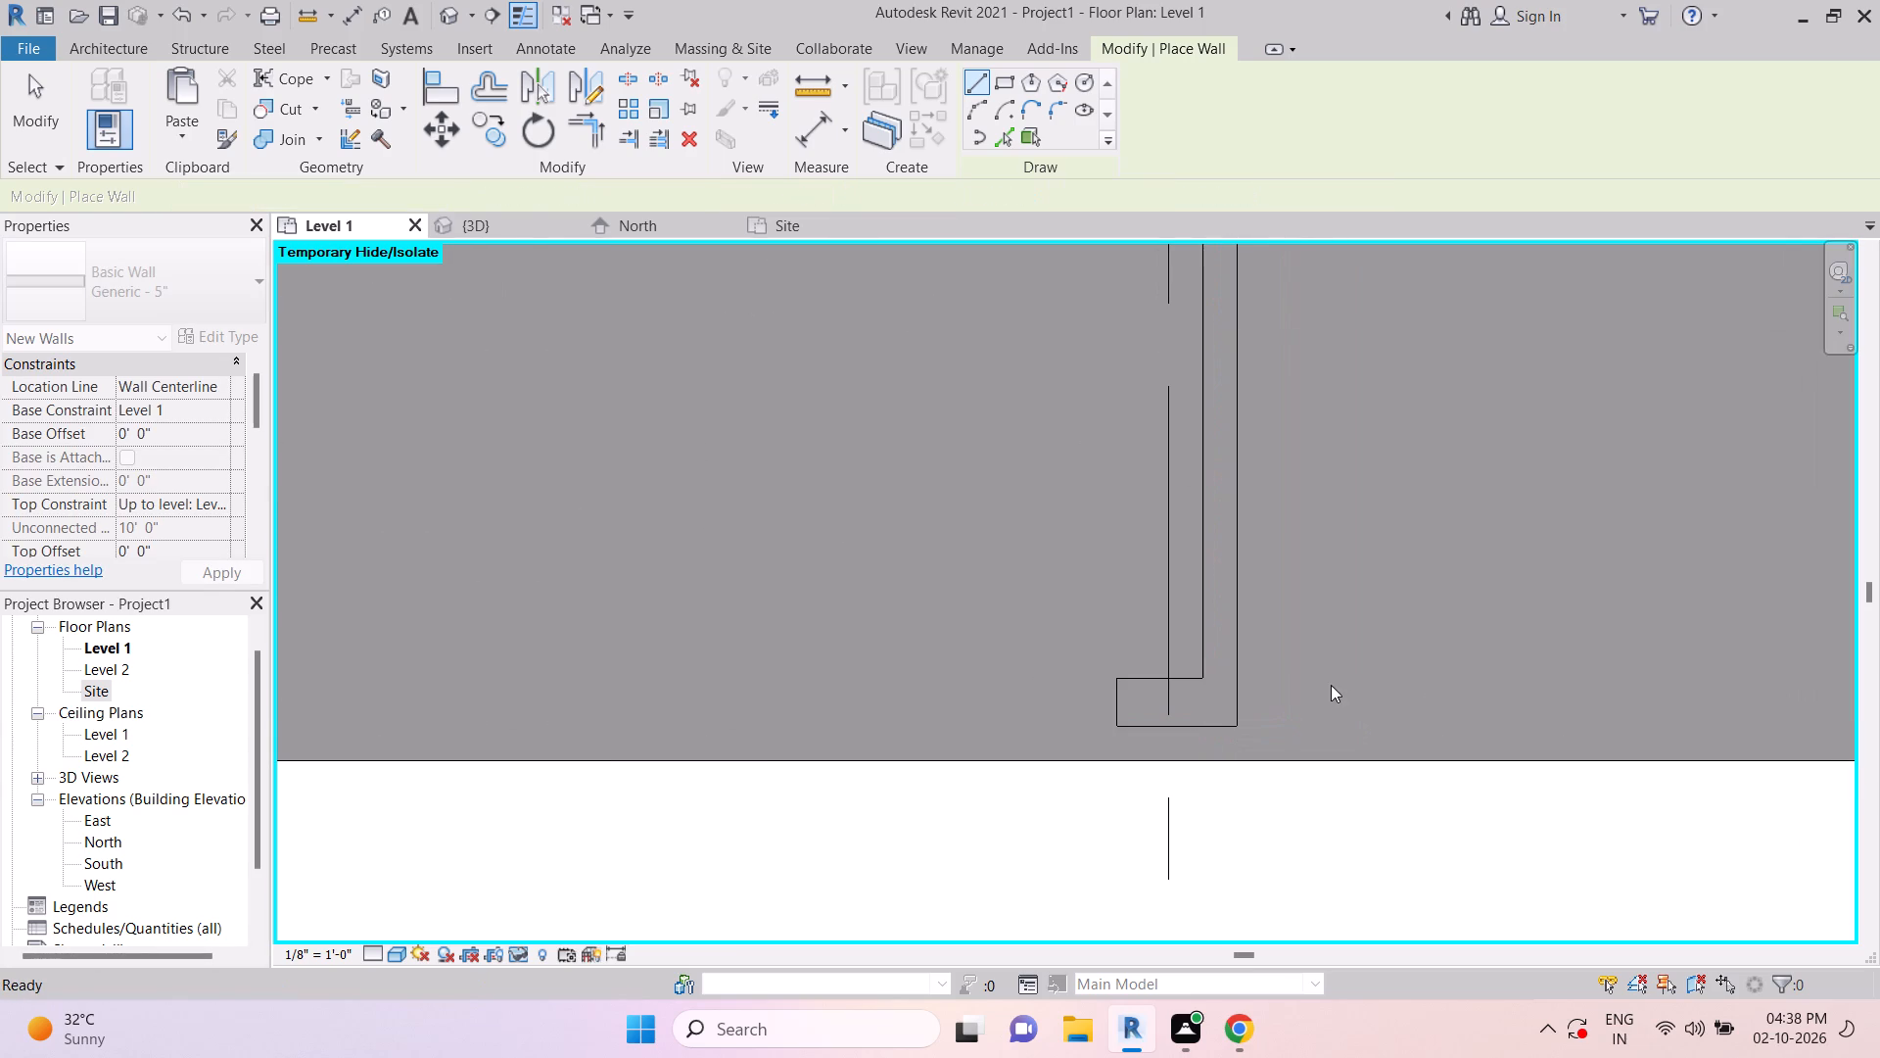
key("Escape")
key("Escape")
key("Escape")
key("Escape")
Nudge the new wall toward its column line until its staircase-side face is flush with the end column's face.
left_click(1229, 615)
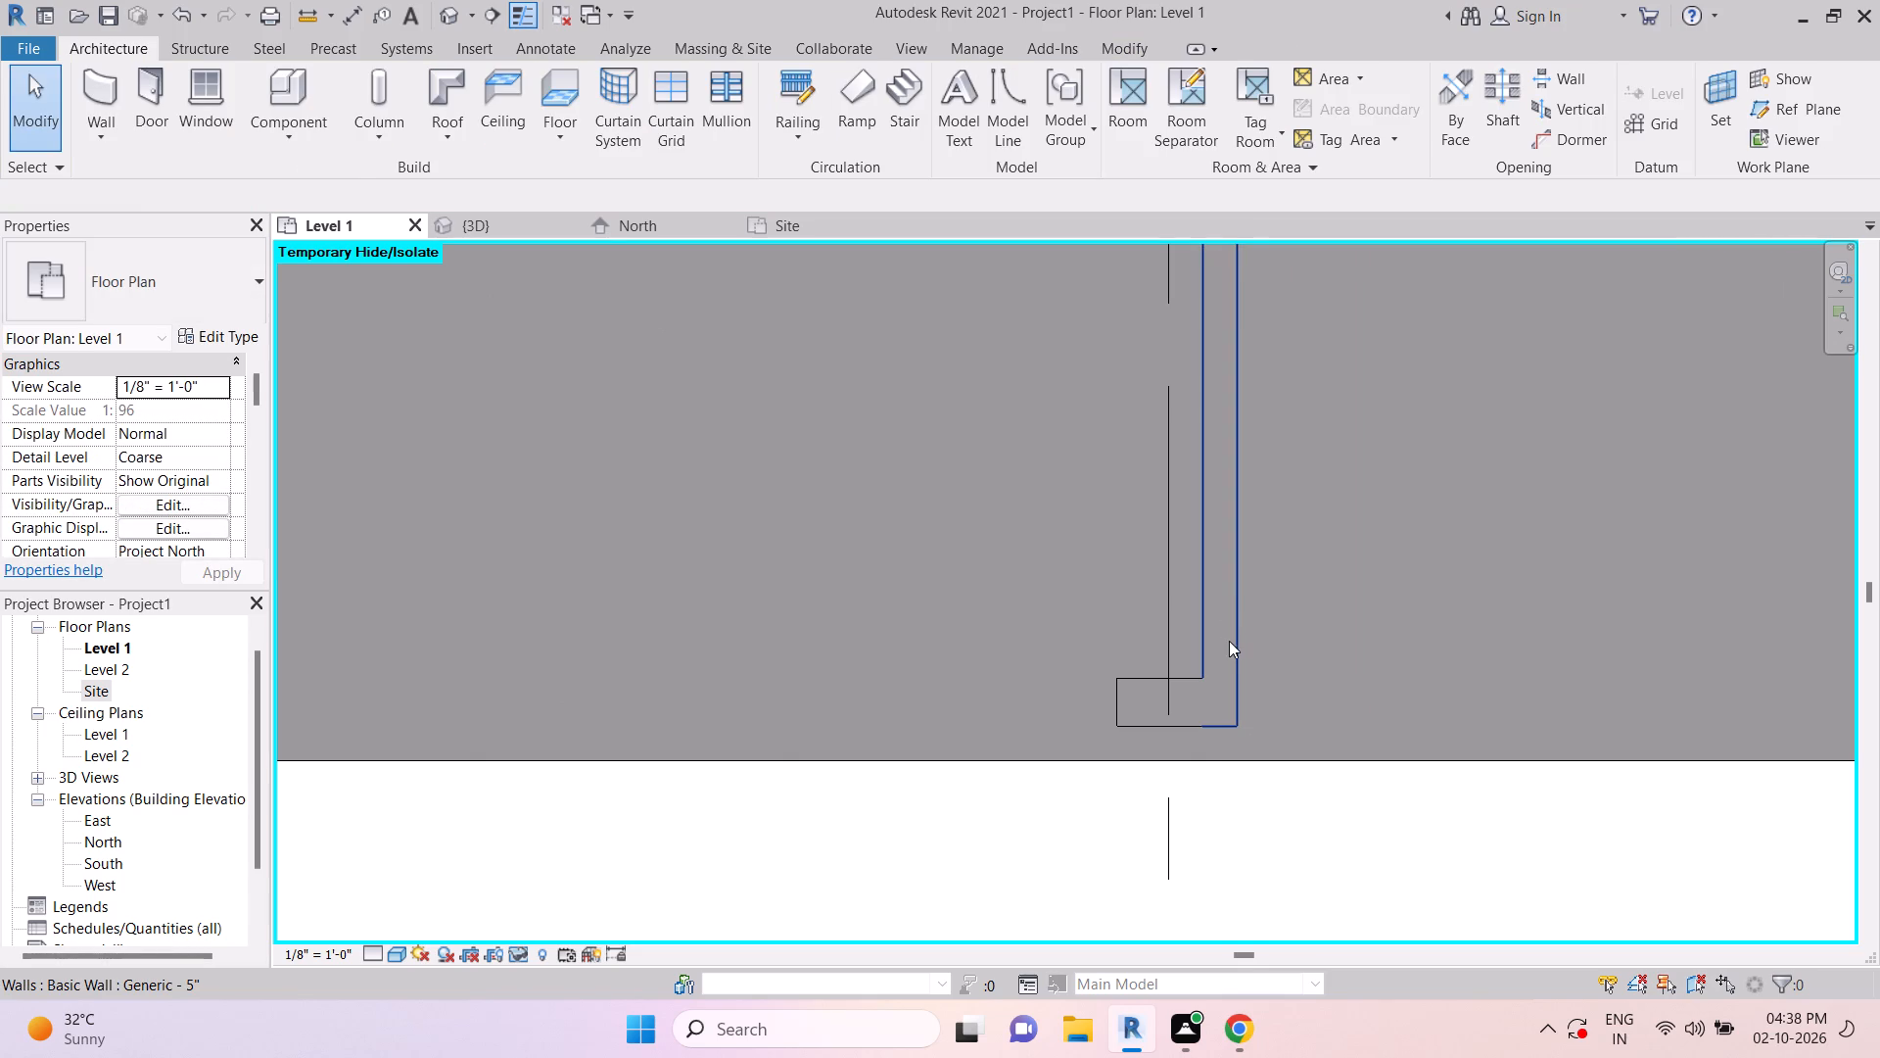
key("Left")
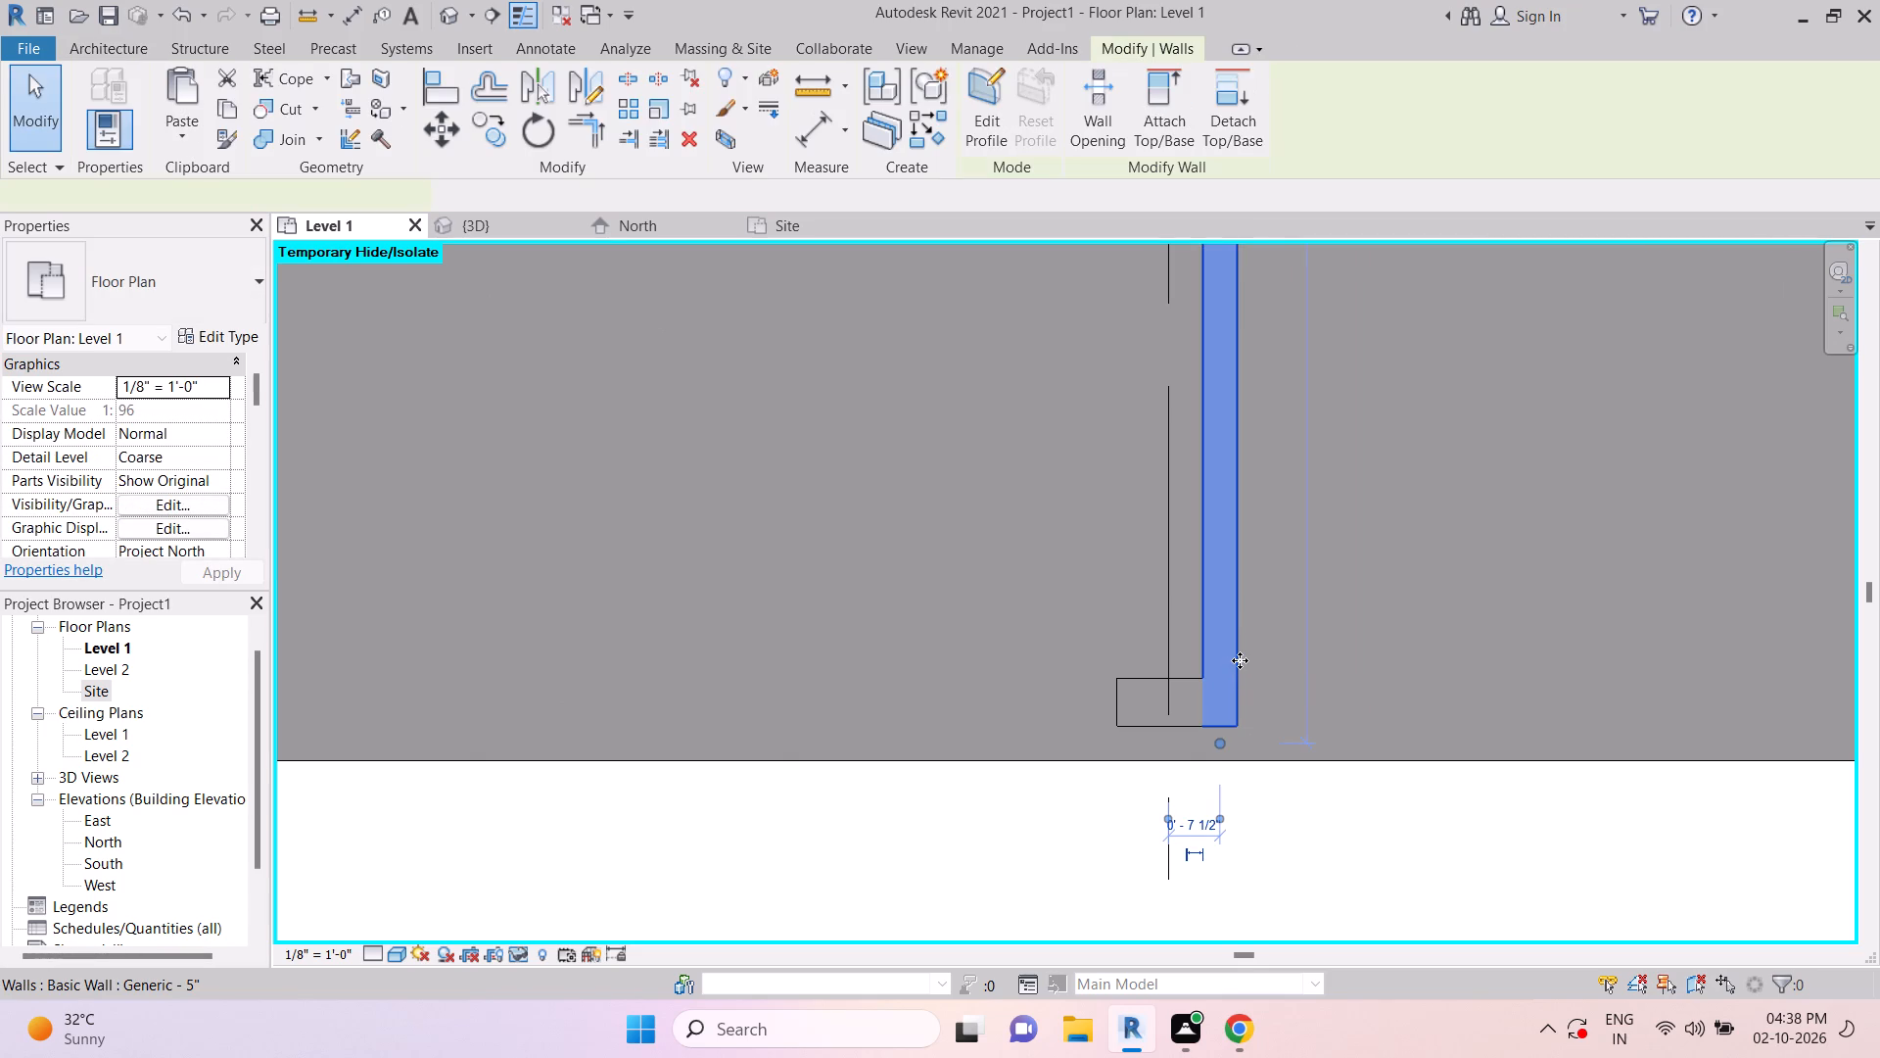
key("Left")
key("Left")
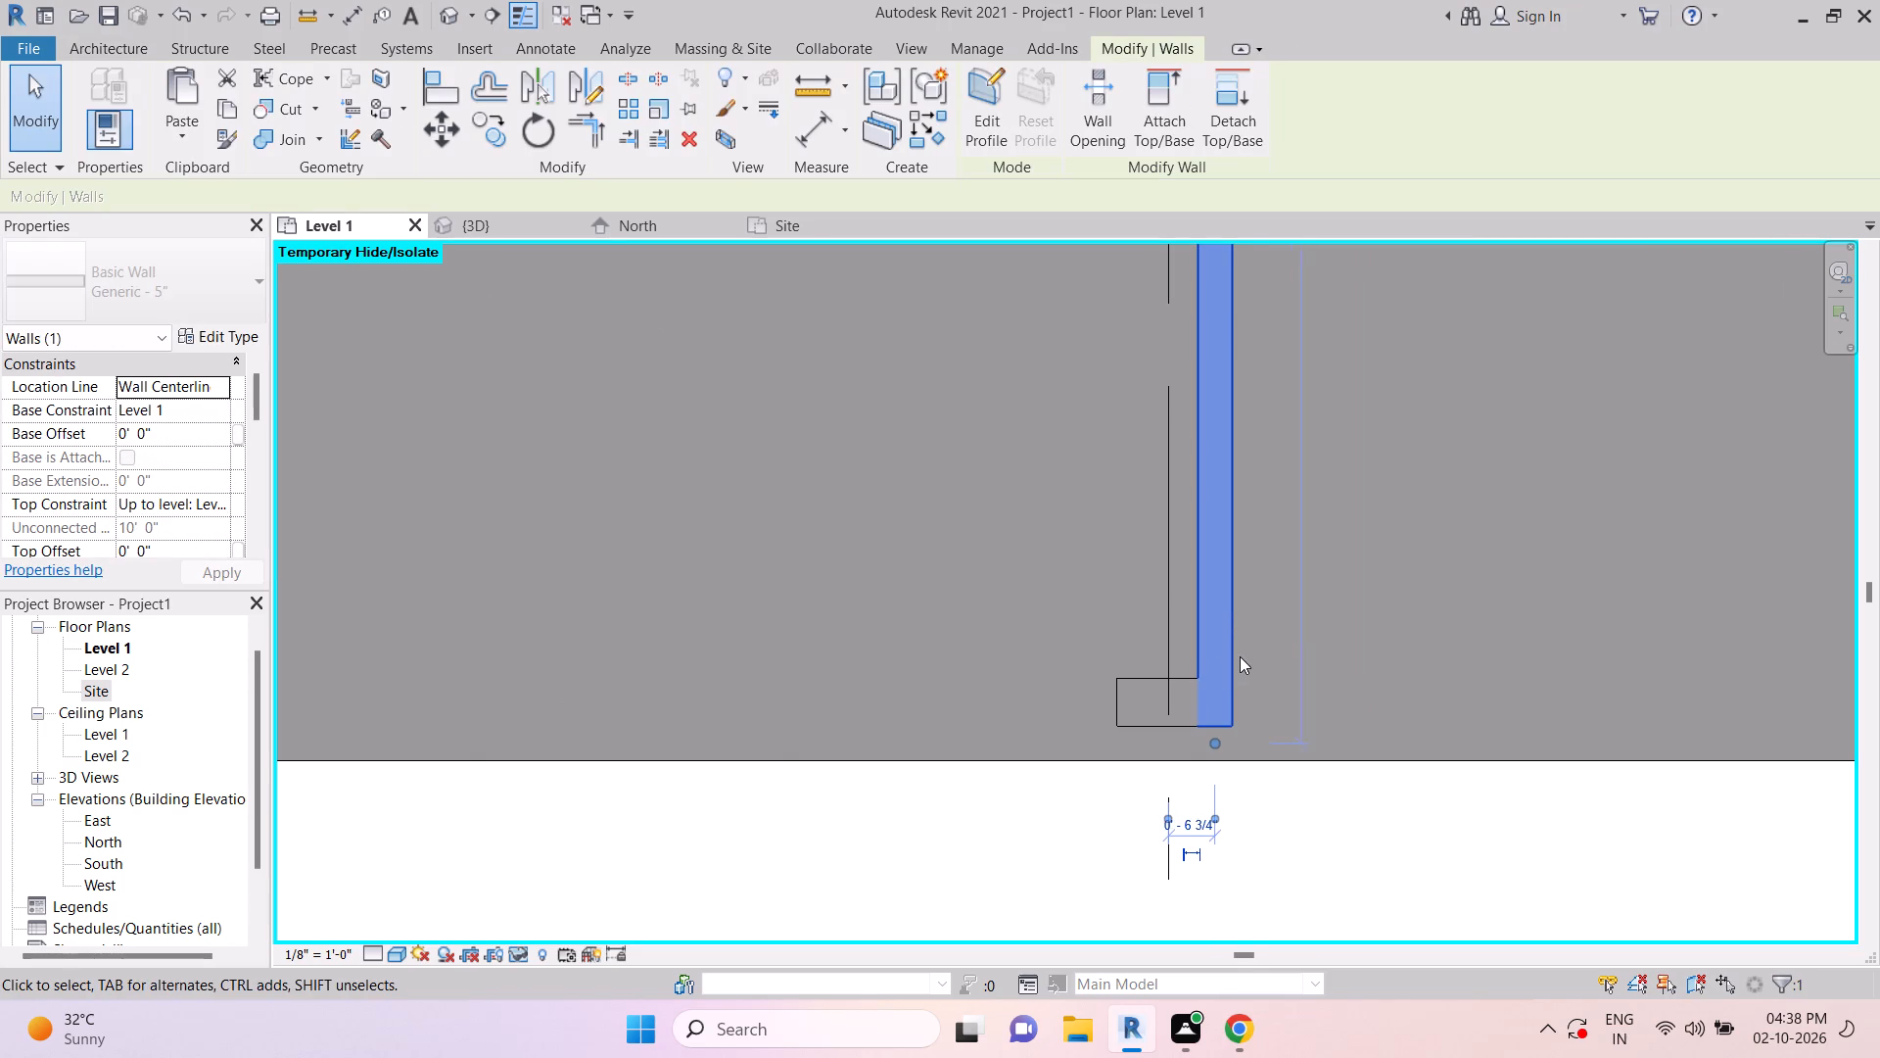
key("Left")
key("Left")
scroll(1234, 659, "up", 4)
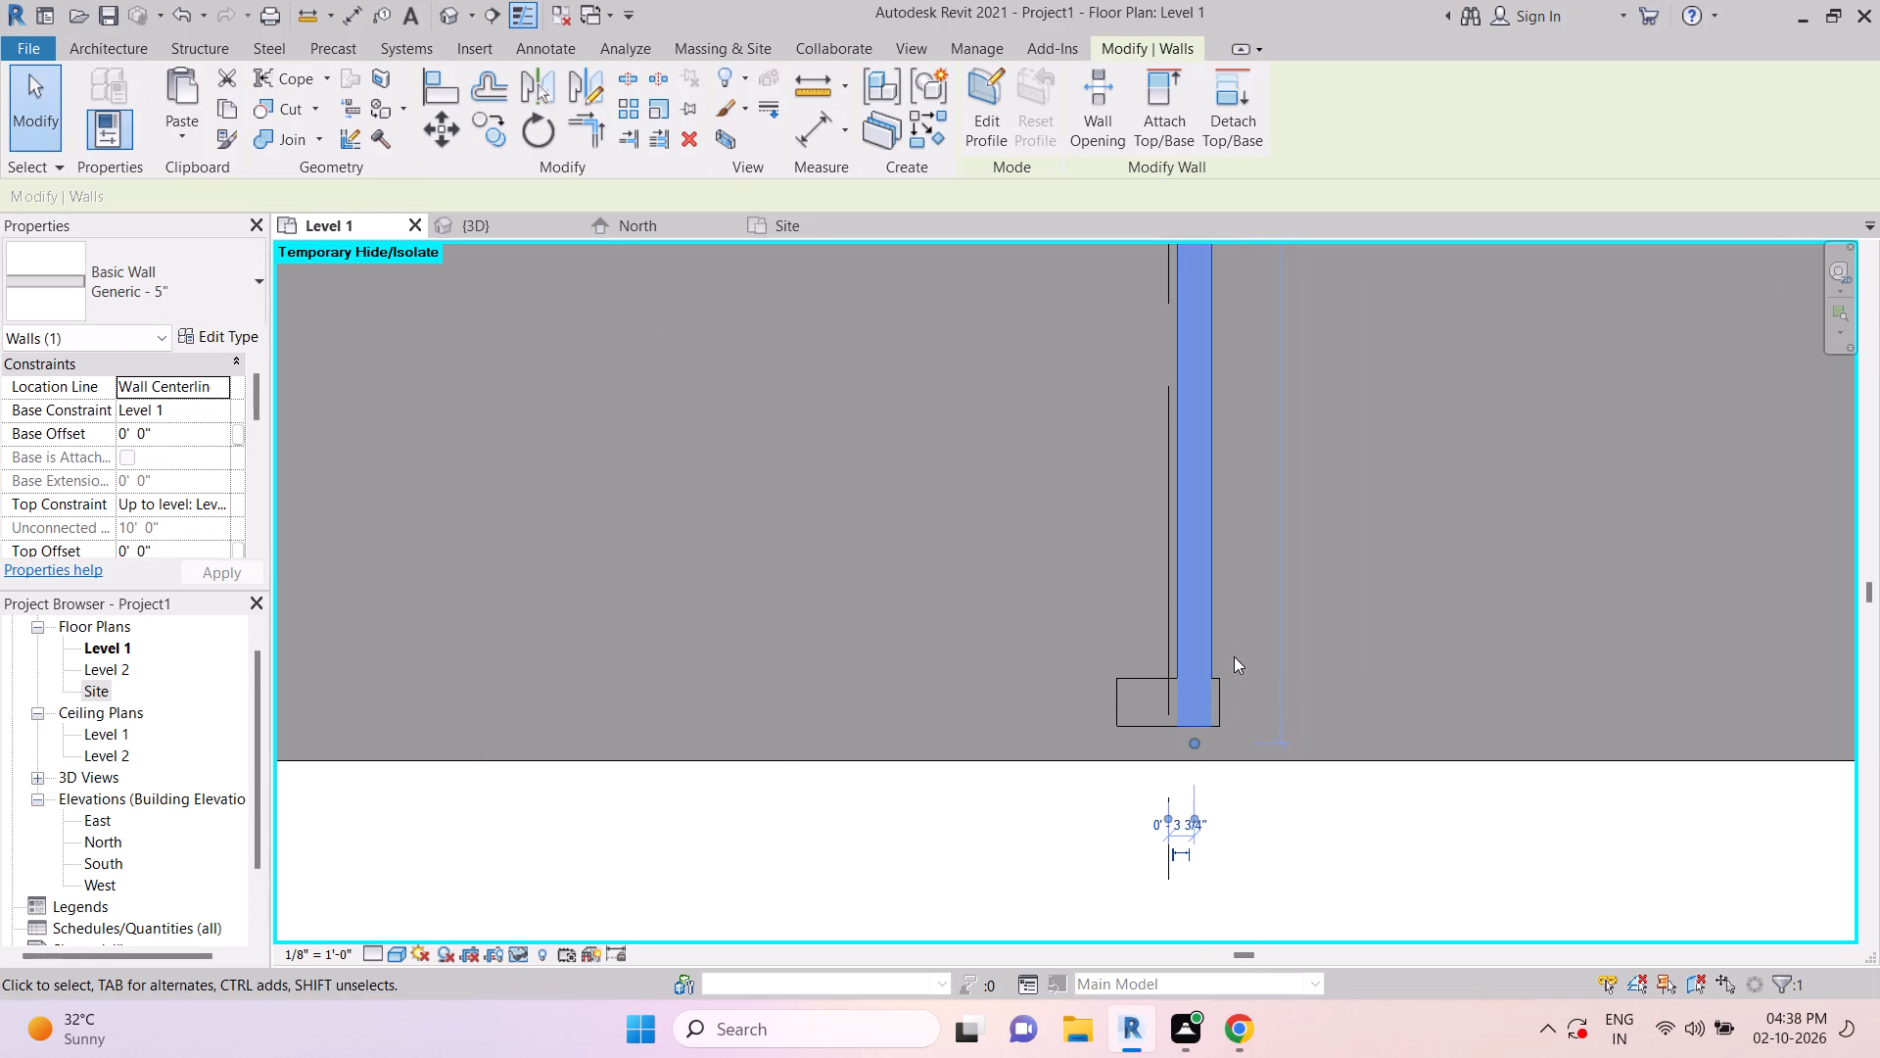
key("Right")
scroll(1207, 725, "up", 2)
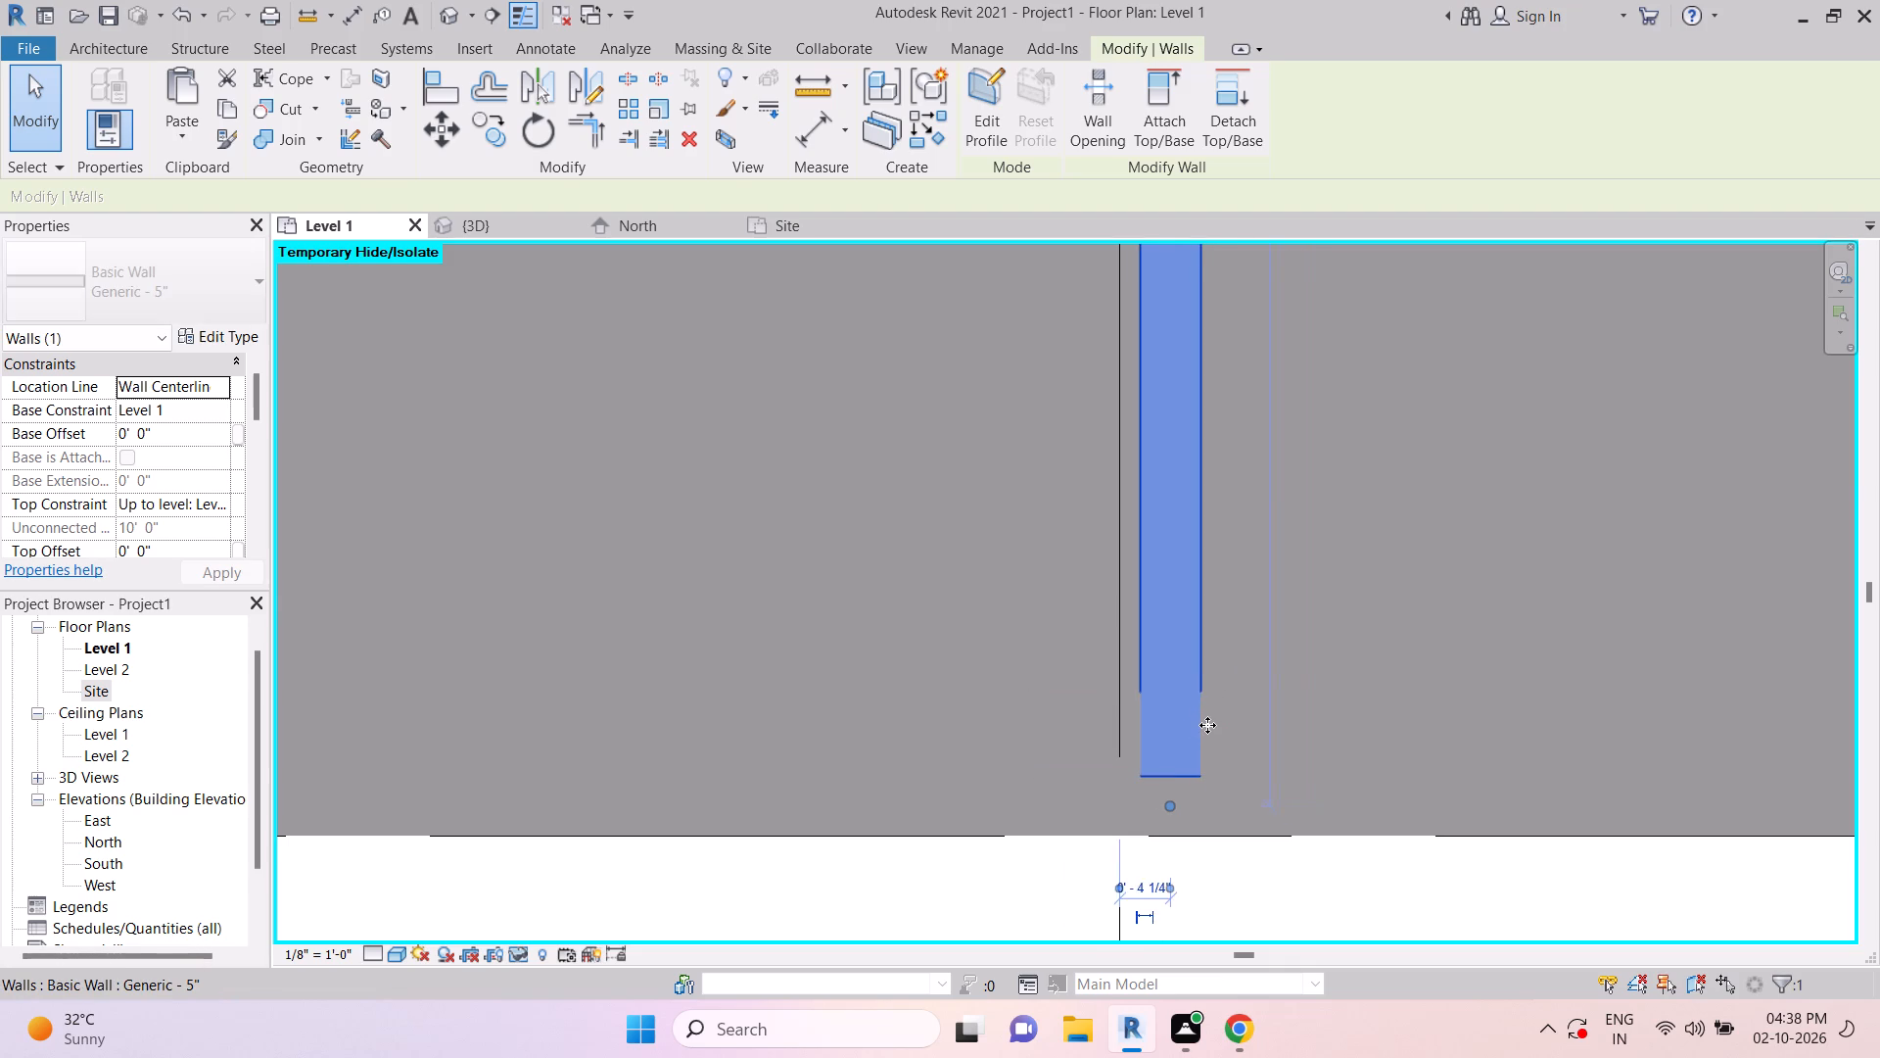
key("Right")
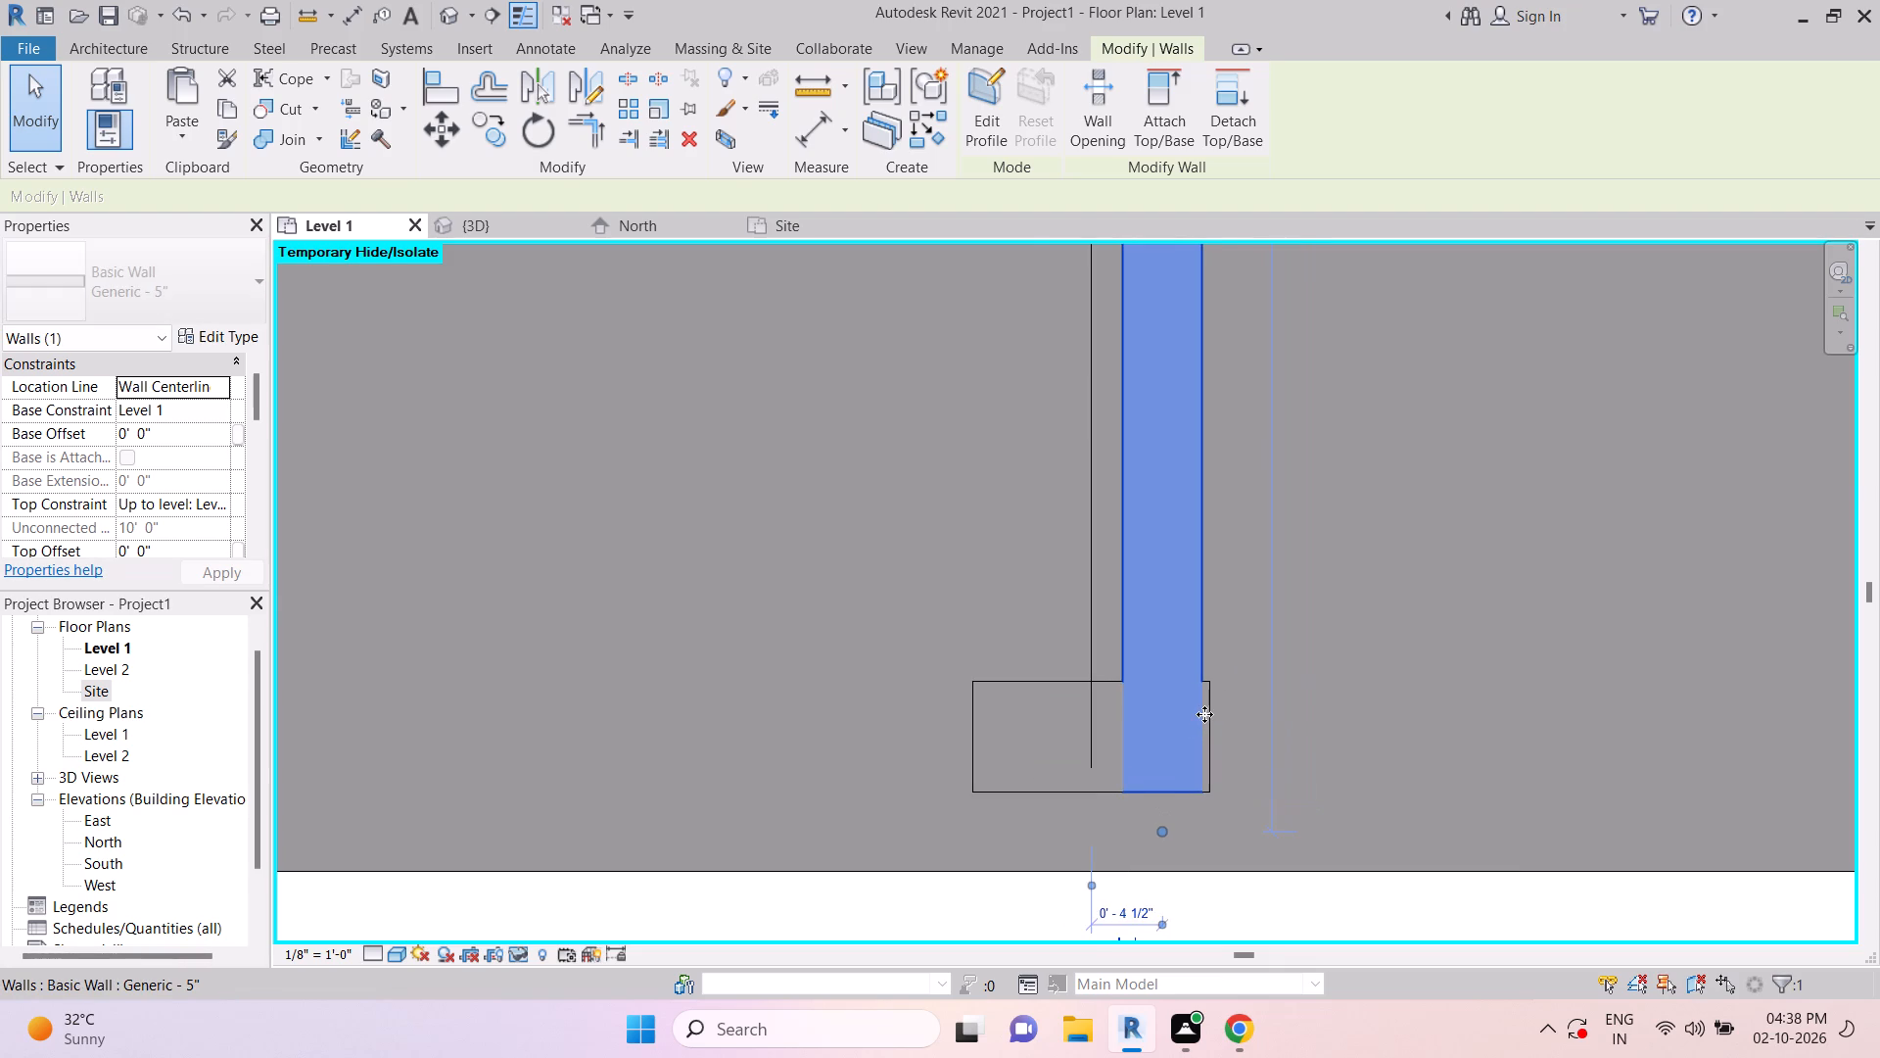
scroll(1204, 714, "up", 3)
key("Right")
key("Right")
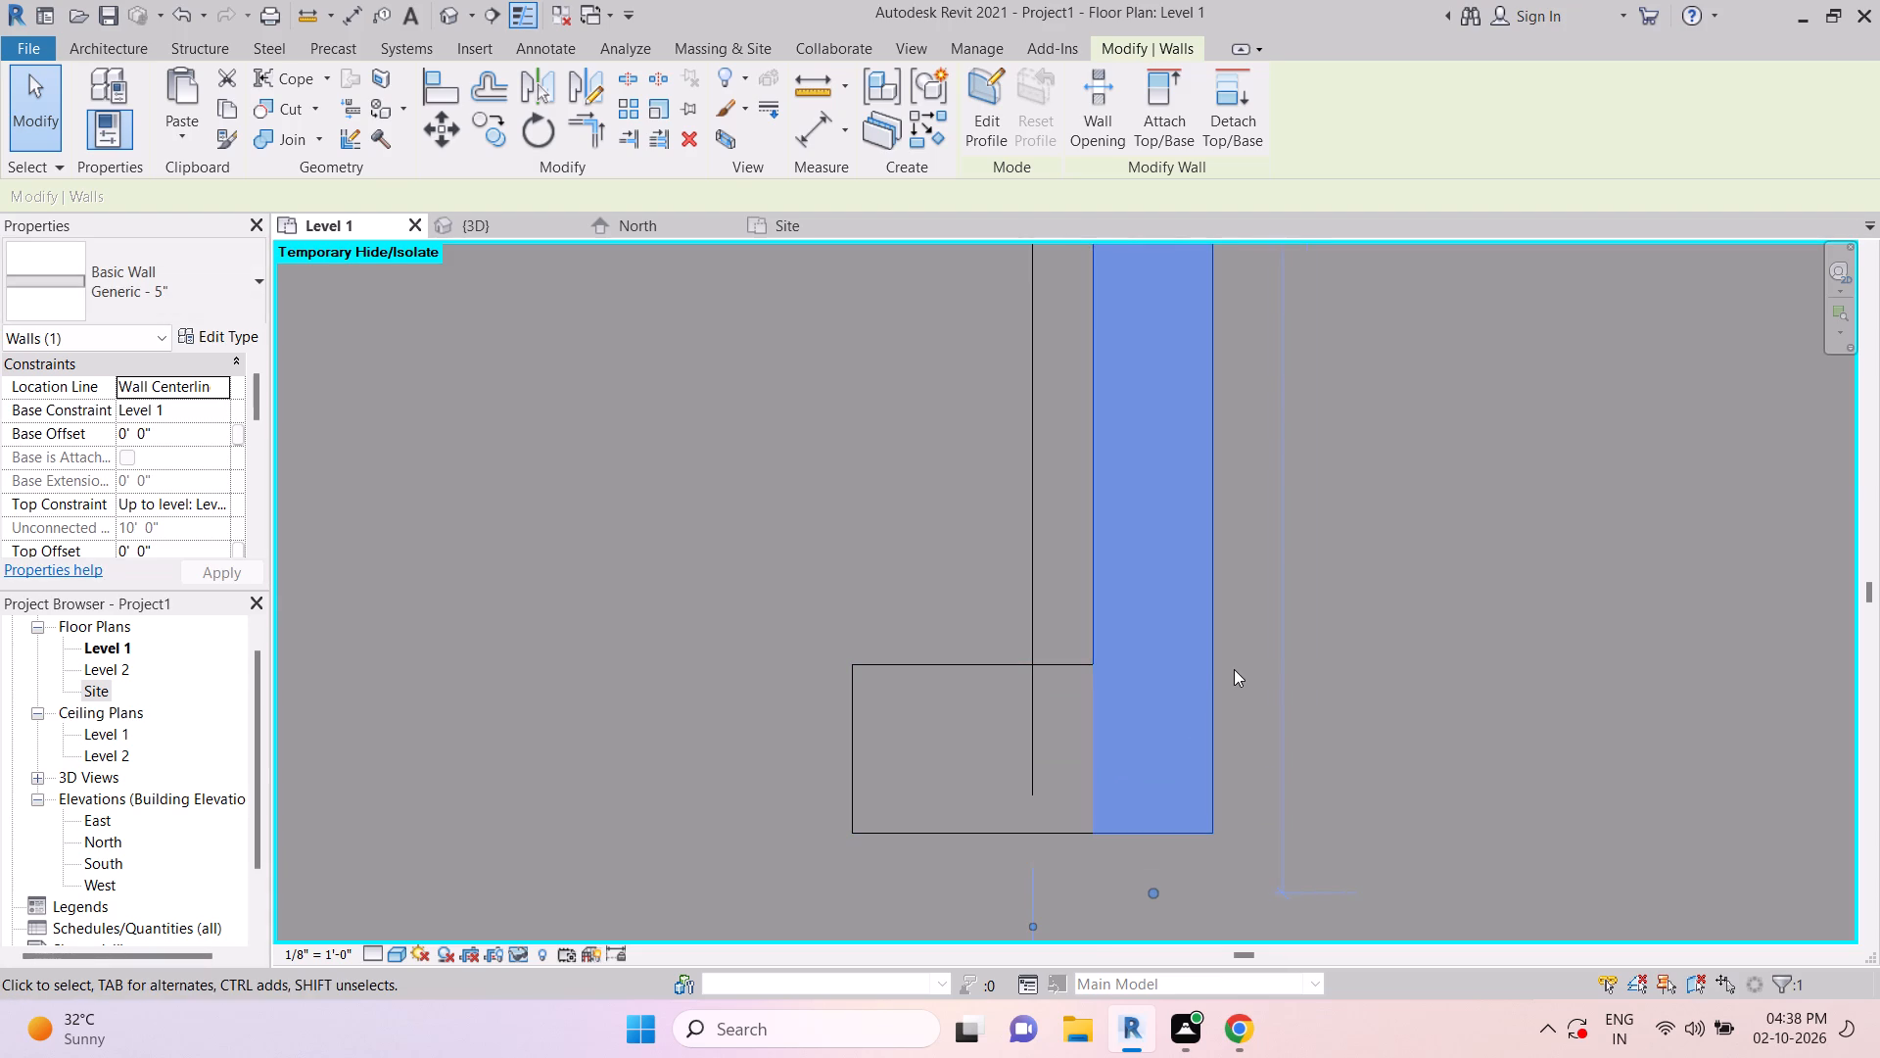
scroll(1234, 669, "down", 5)
key("Escape")
scroll(1229, 686, "down", 3)
key("Escape")
key("Escape")
scroll(1228, 686, "down", 5)
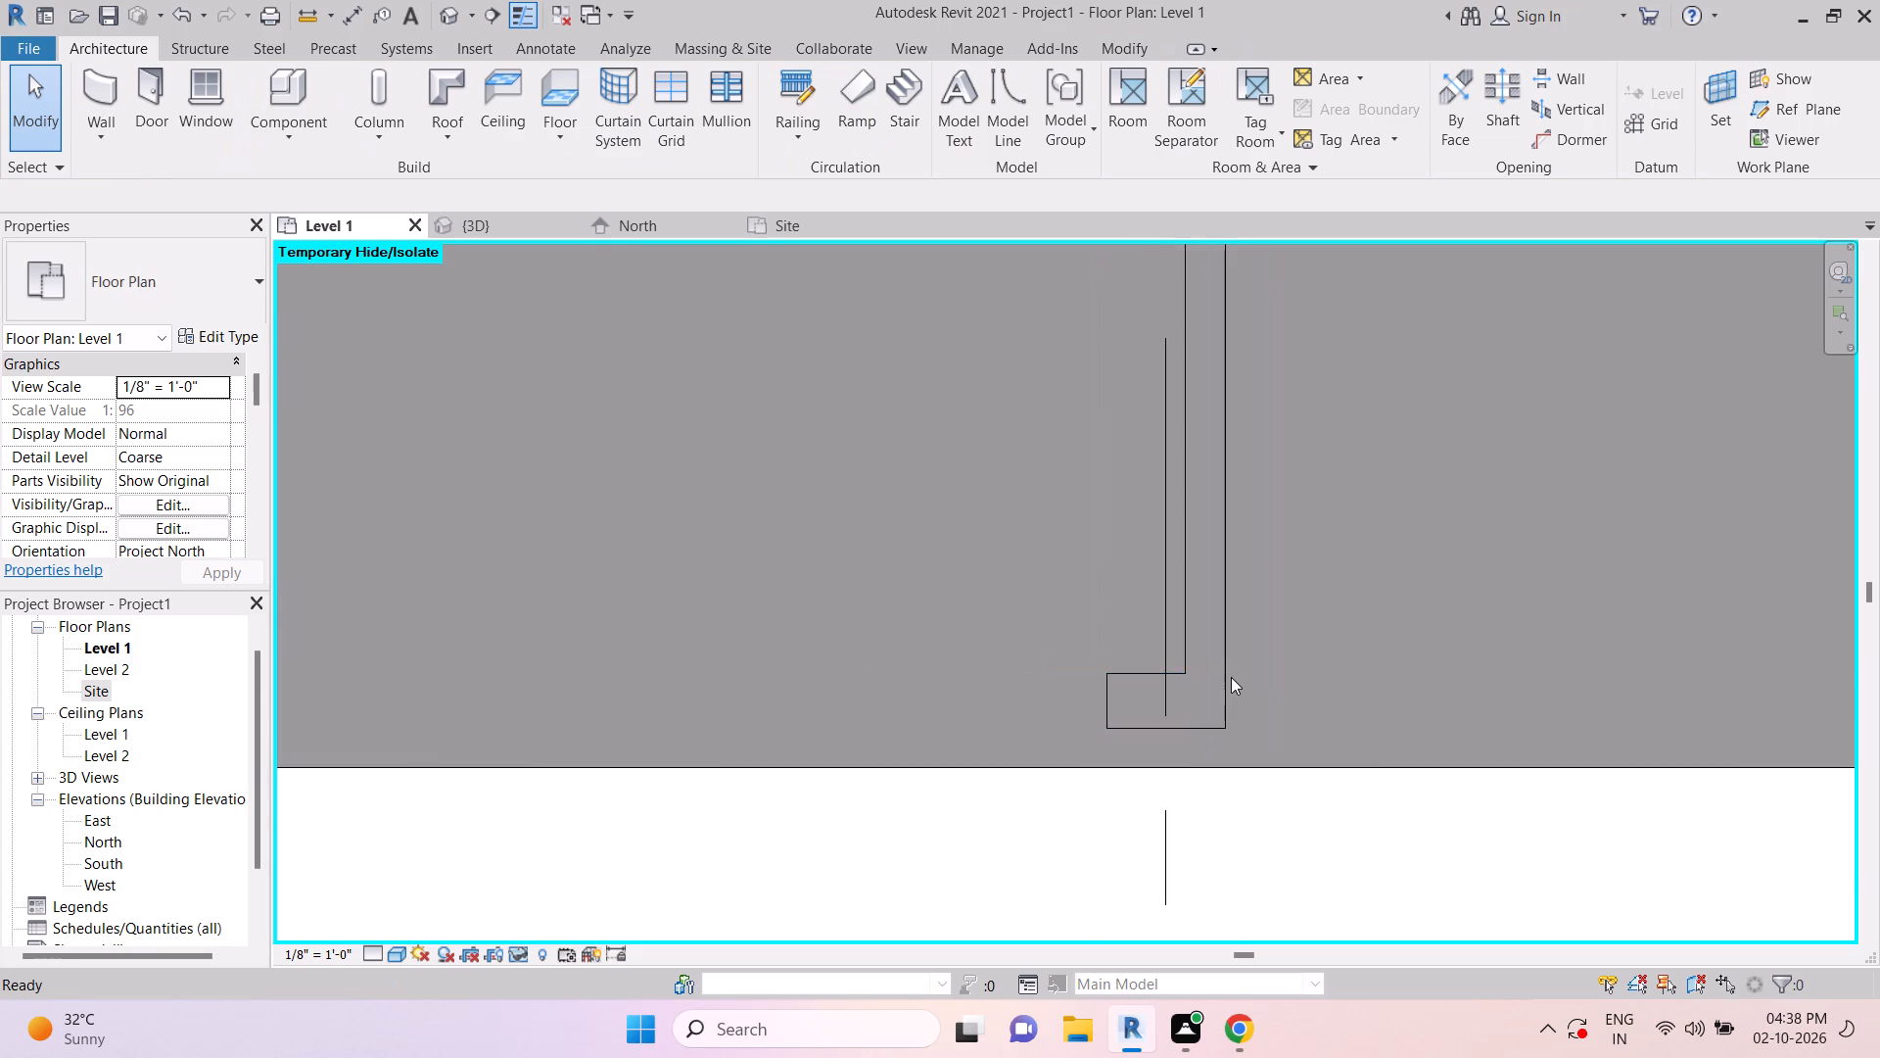
Examine the new wall and the staircase bay from several angles in the 3D model.
left_click(496, 229)
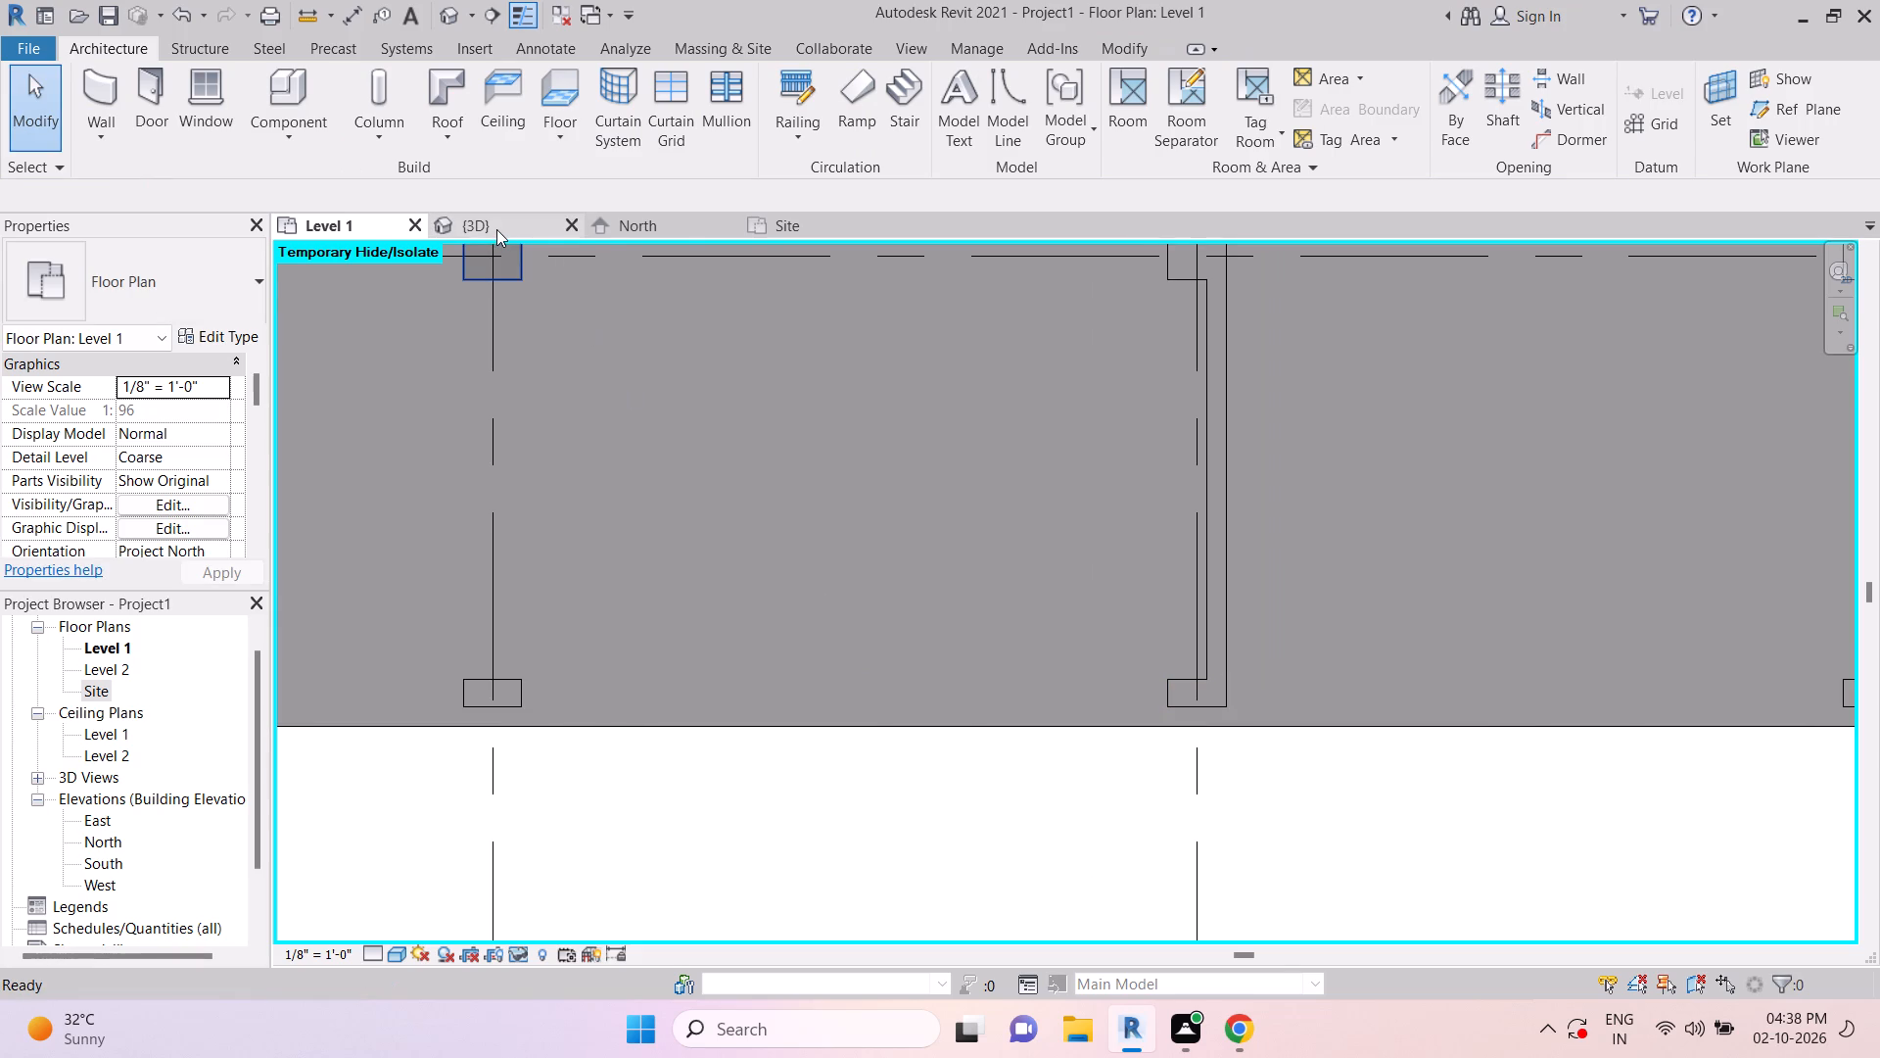
middle_click_drag(993, 695, 801, 507, "shift")
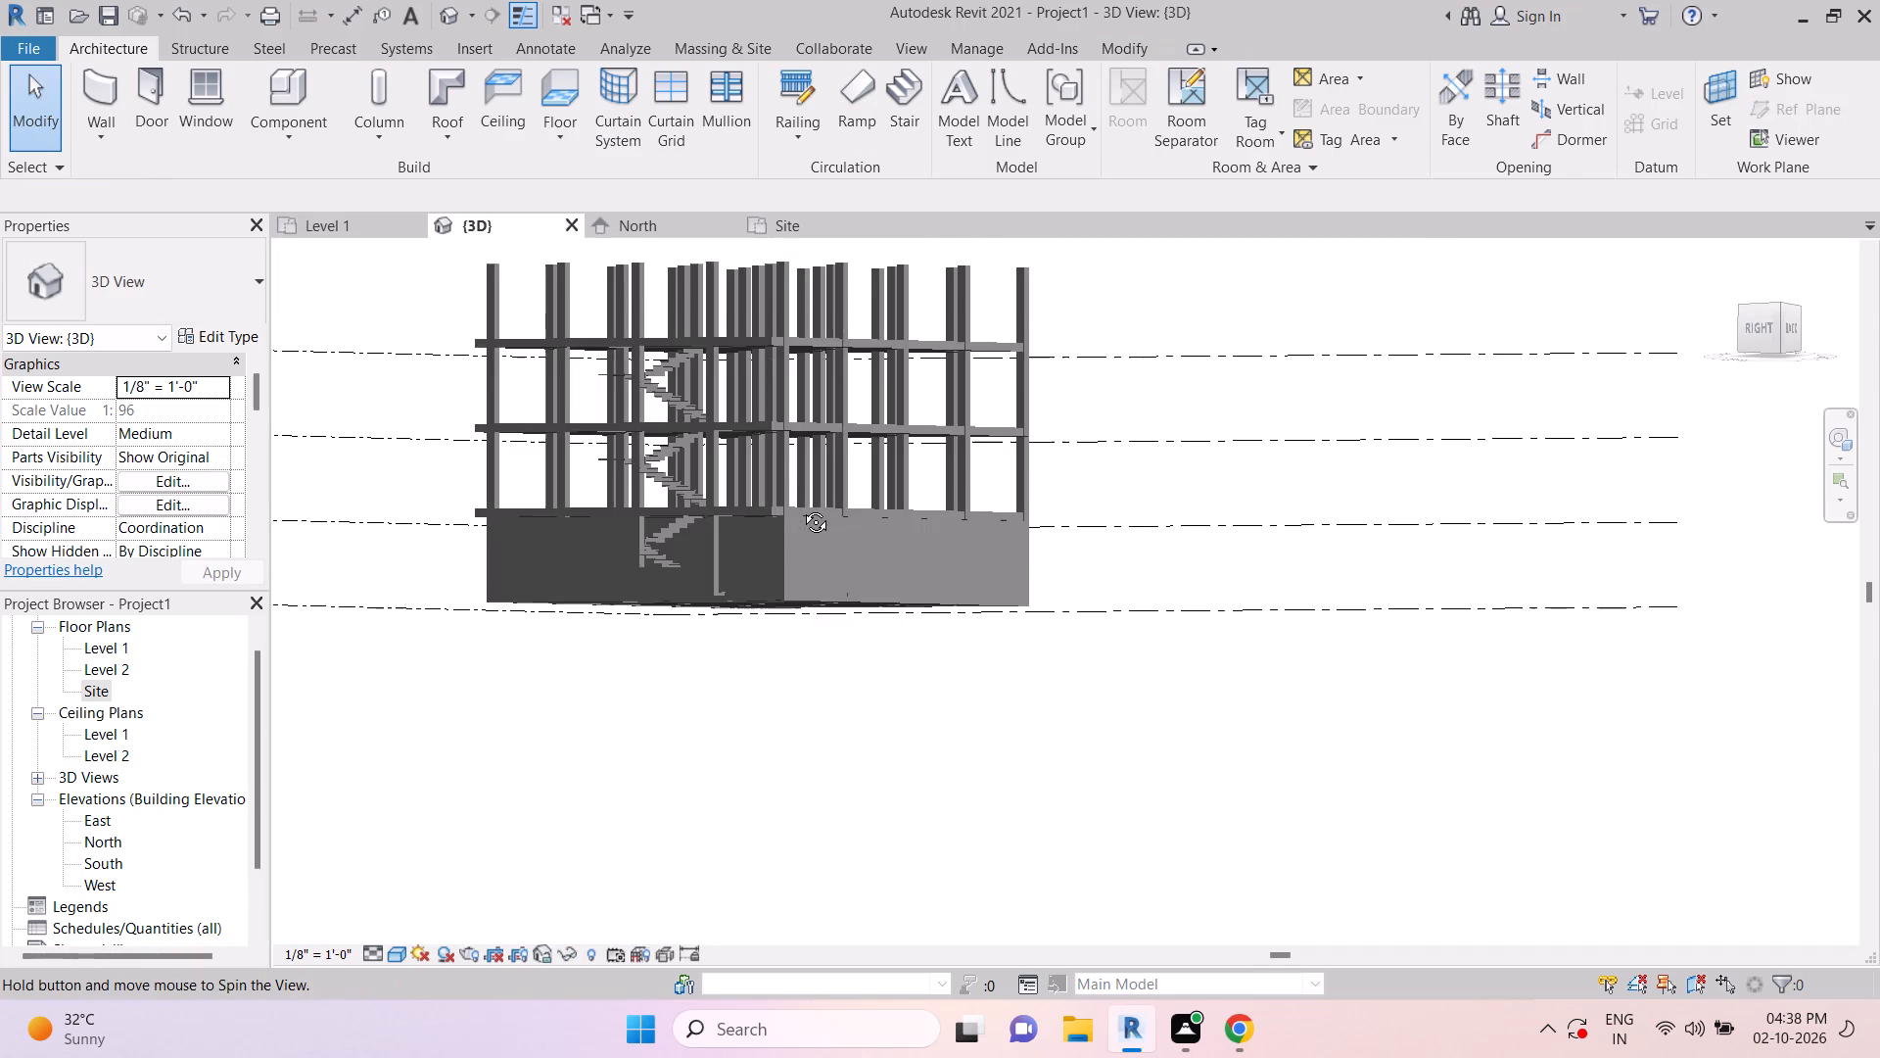
middle_click_drag(801, 507, 938, 675, "shift")
key("Escape")
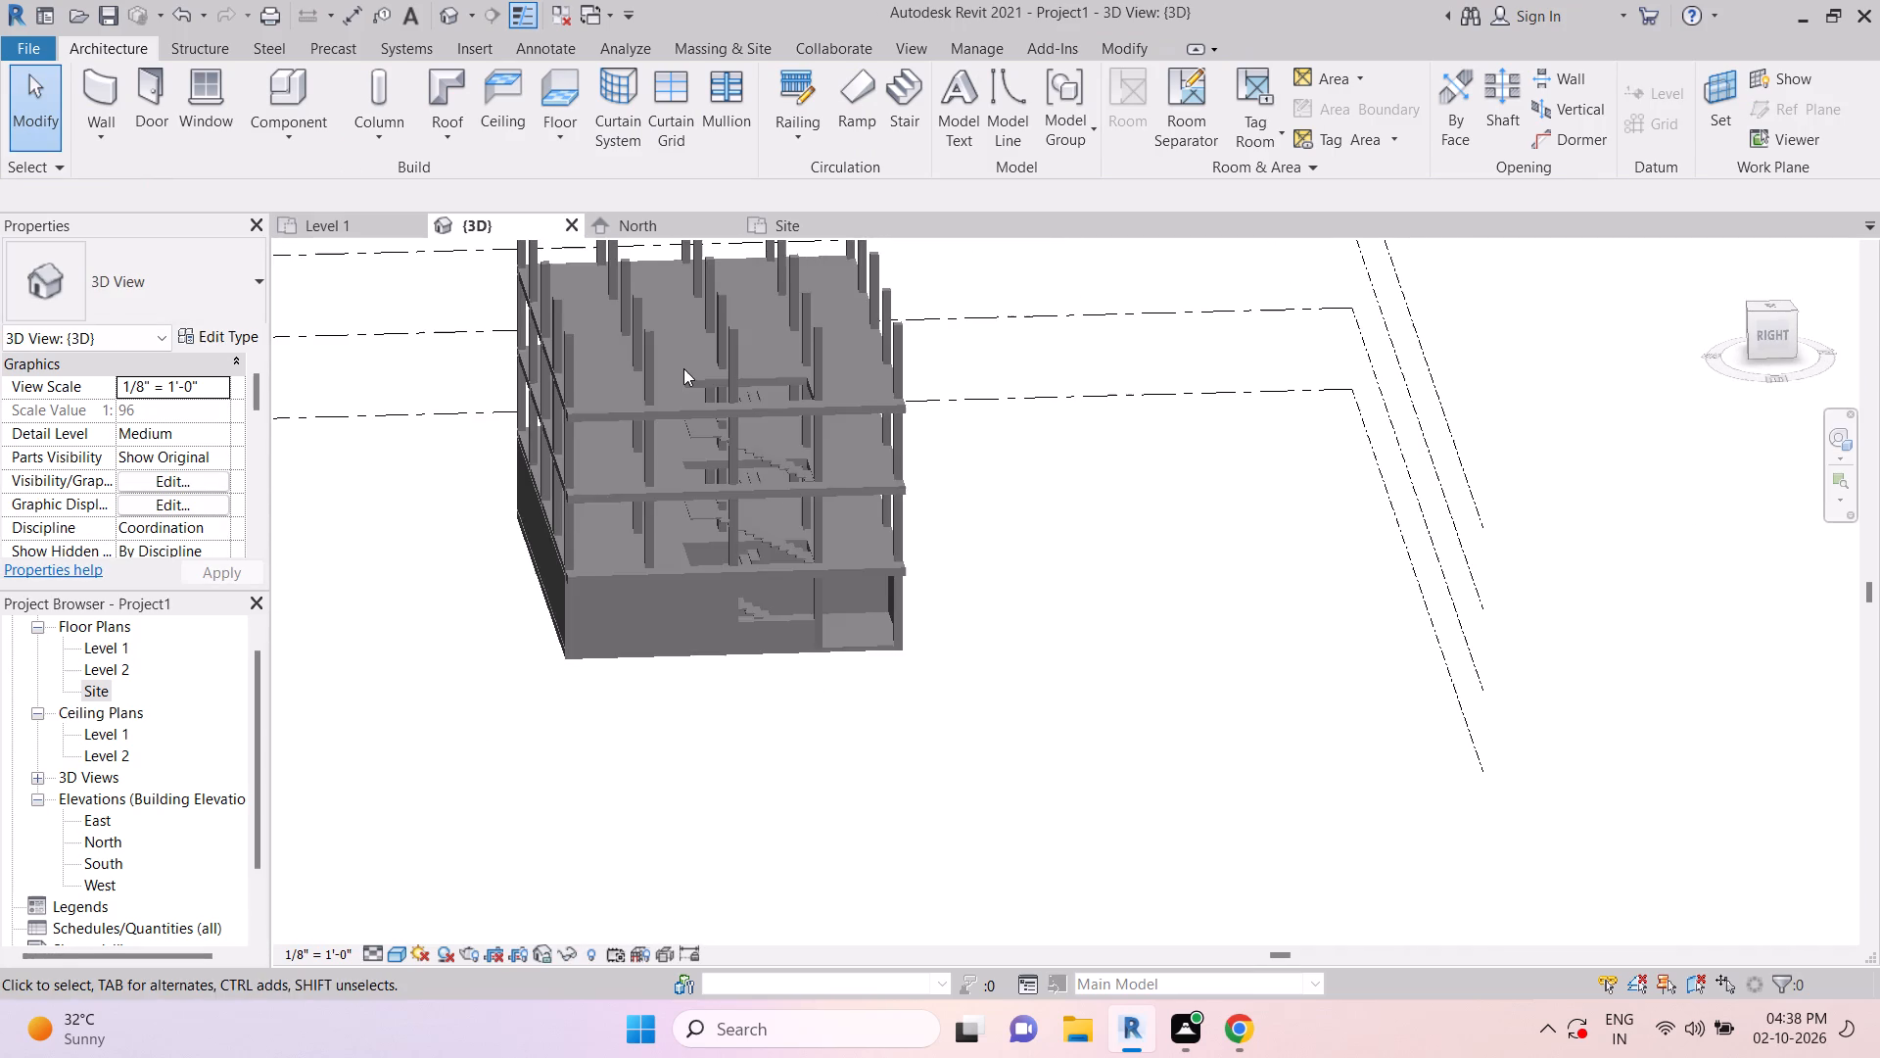
key("Escape")
left_click(339, 224)
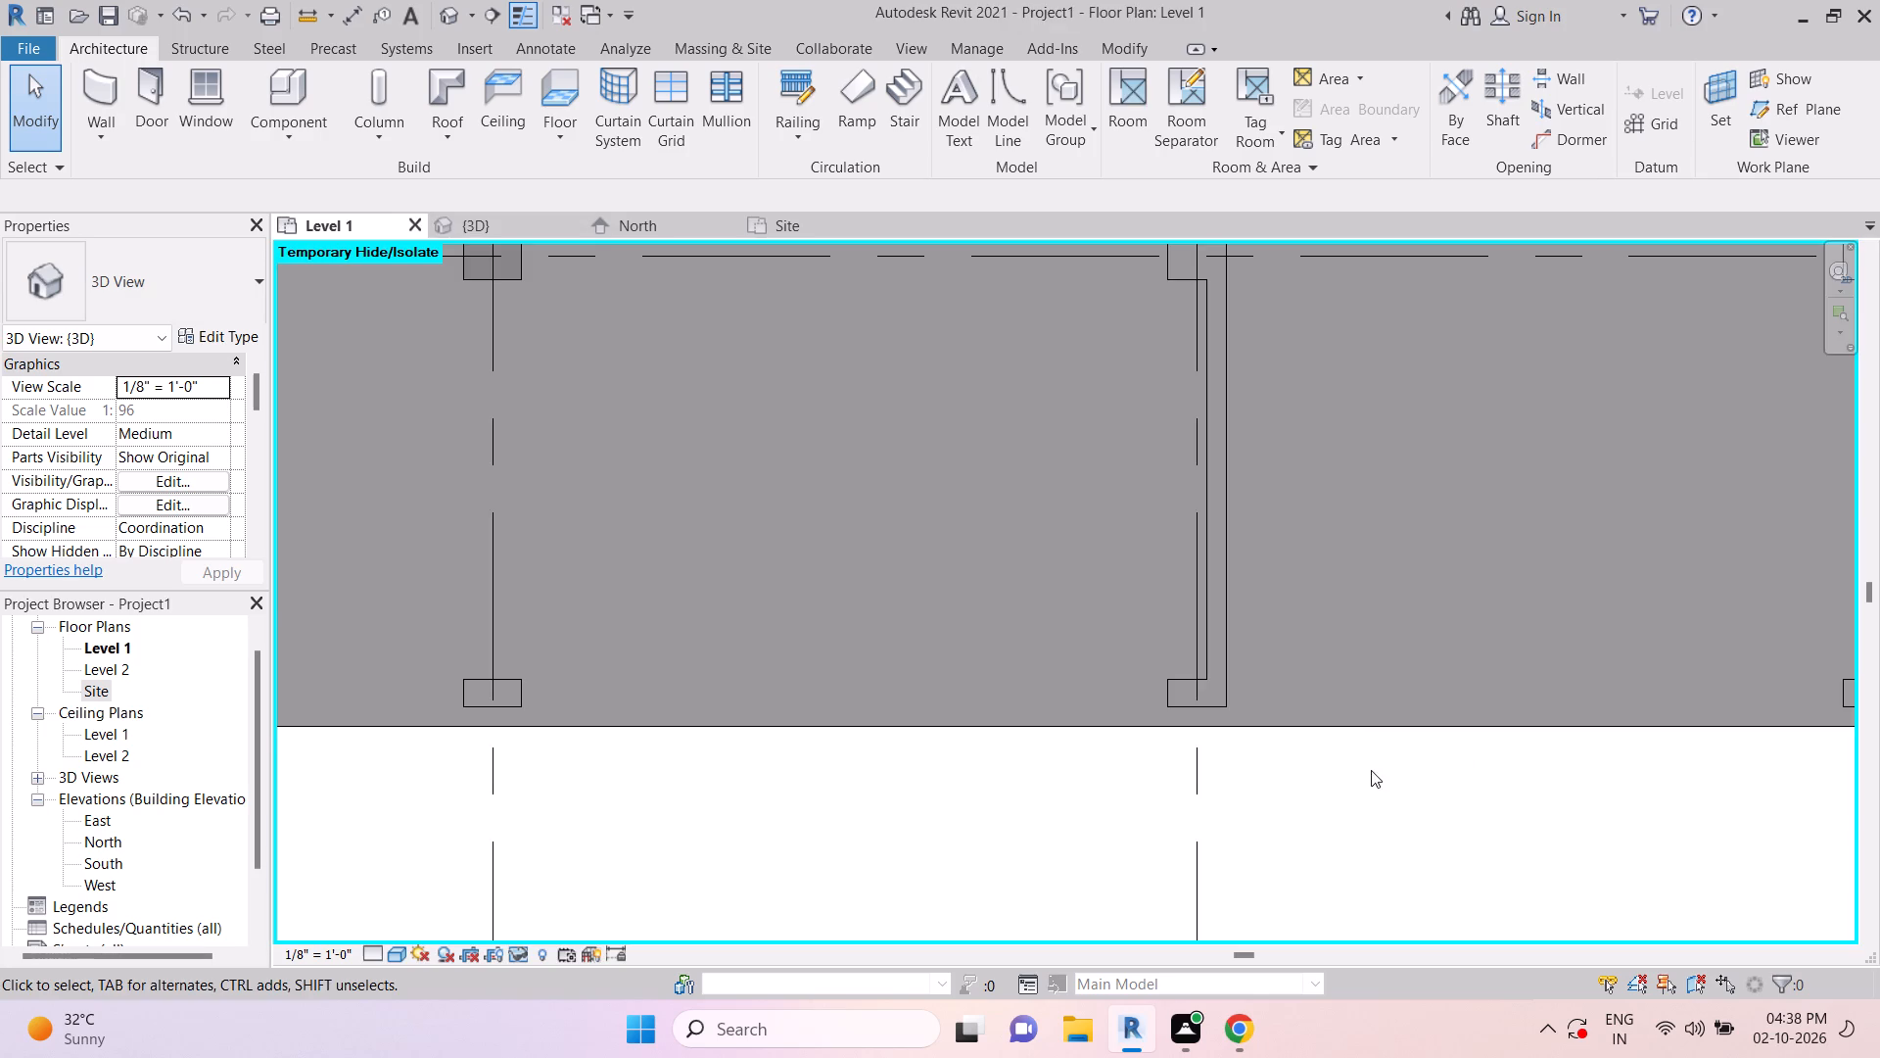
key("Escape")
scroll(1357, 711, "down", 3)
key("Escape")
key("Escape")
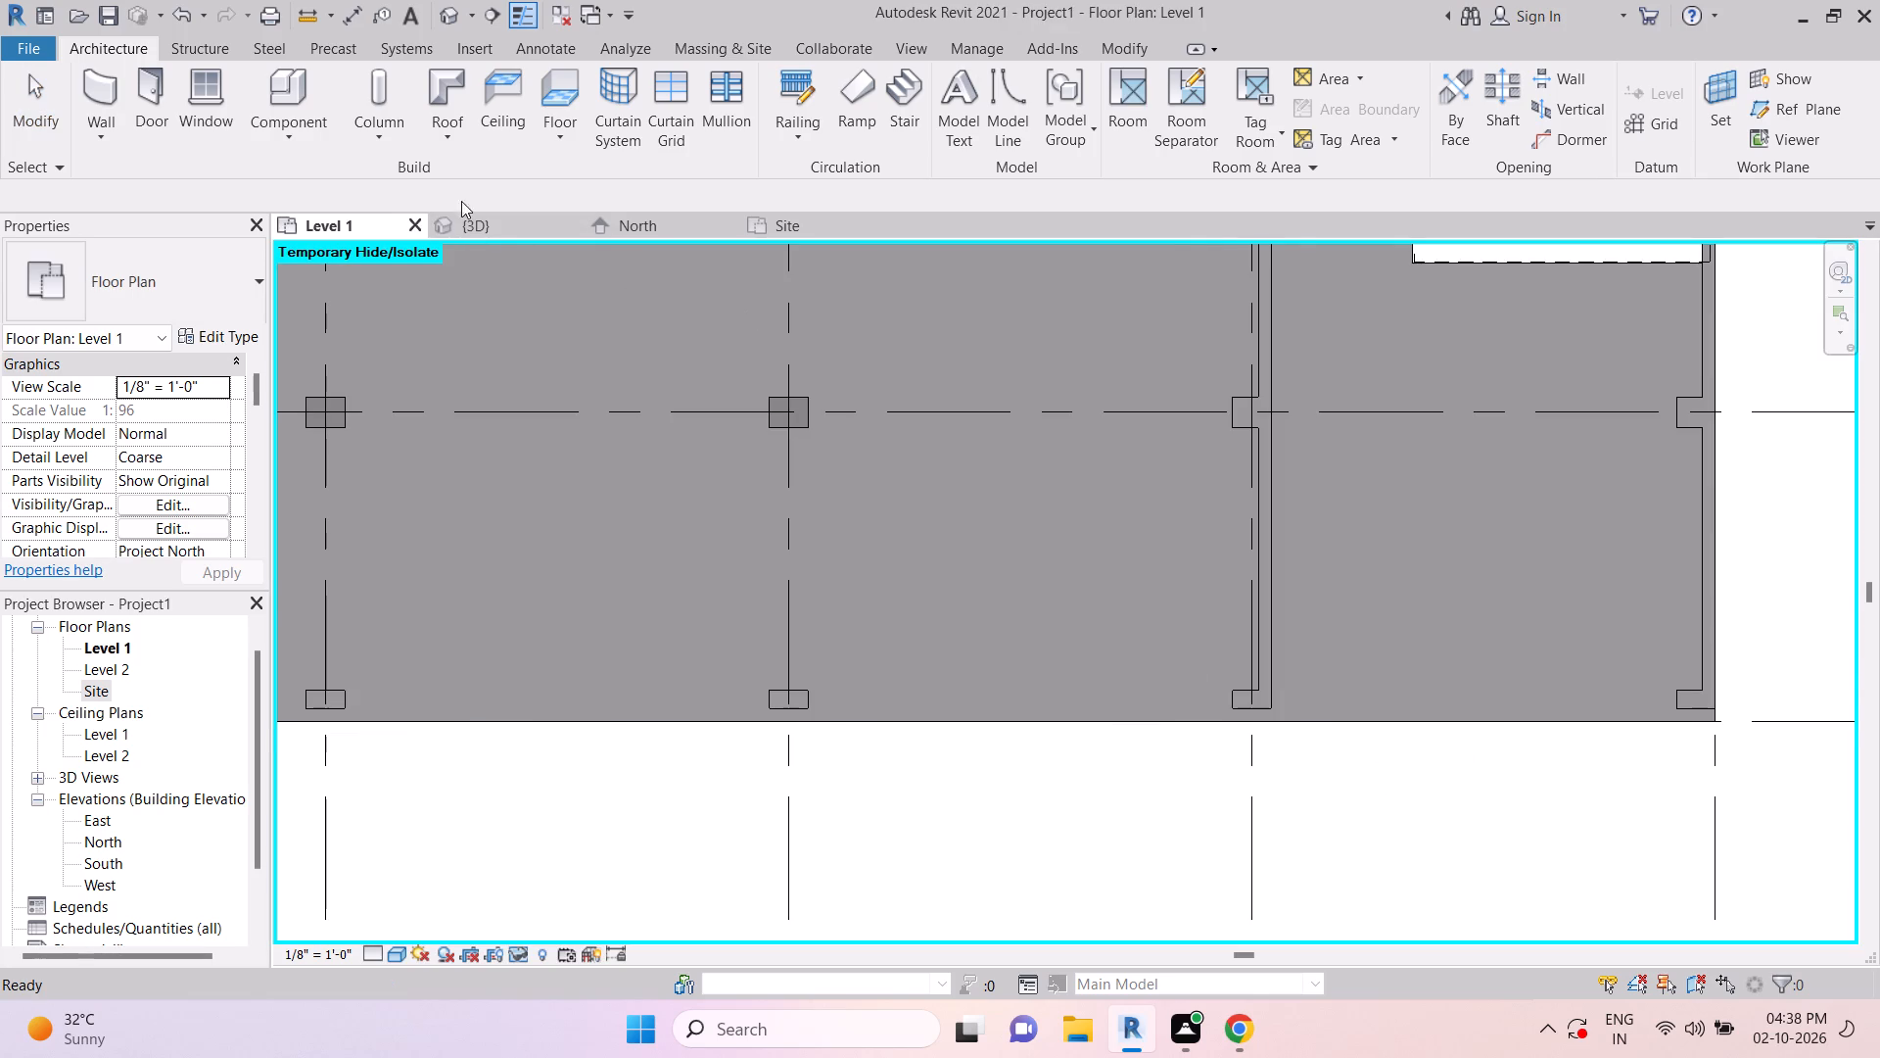
left_click(479, 224)
middle_click_drag(822, 791, 866, 771, "shift")
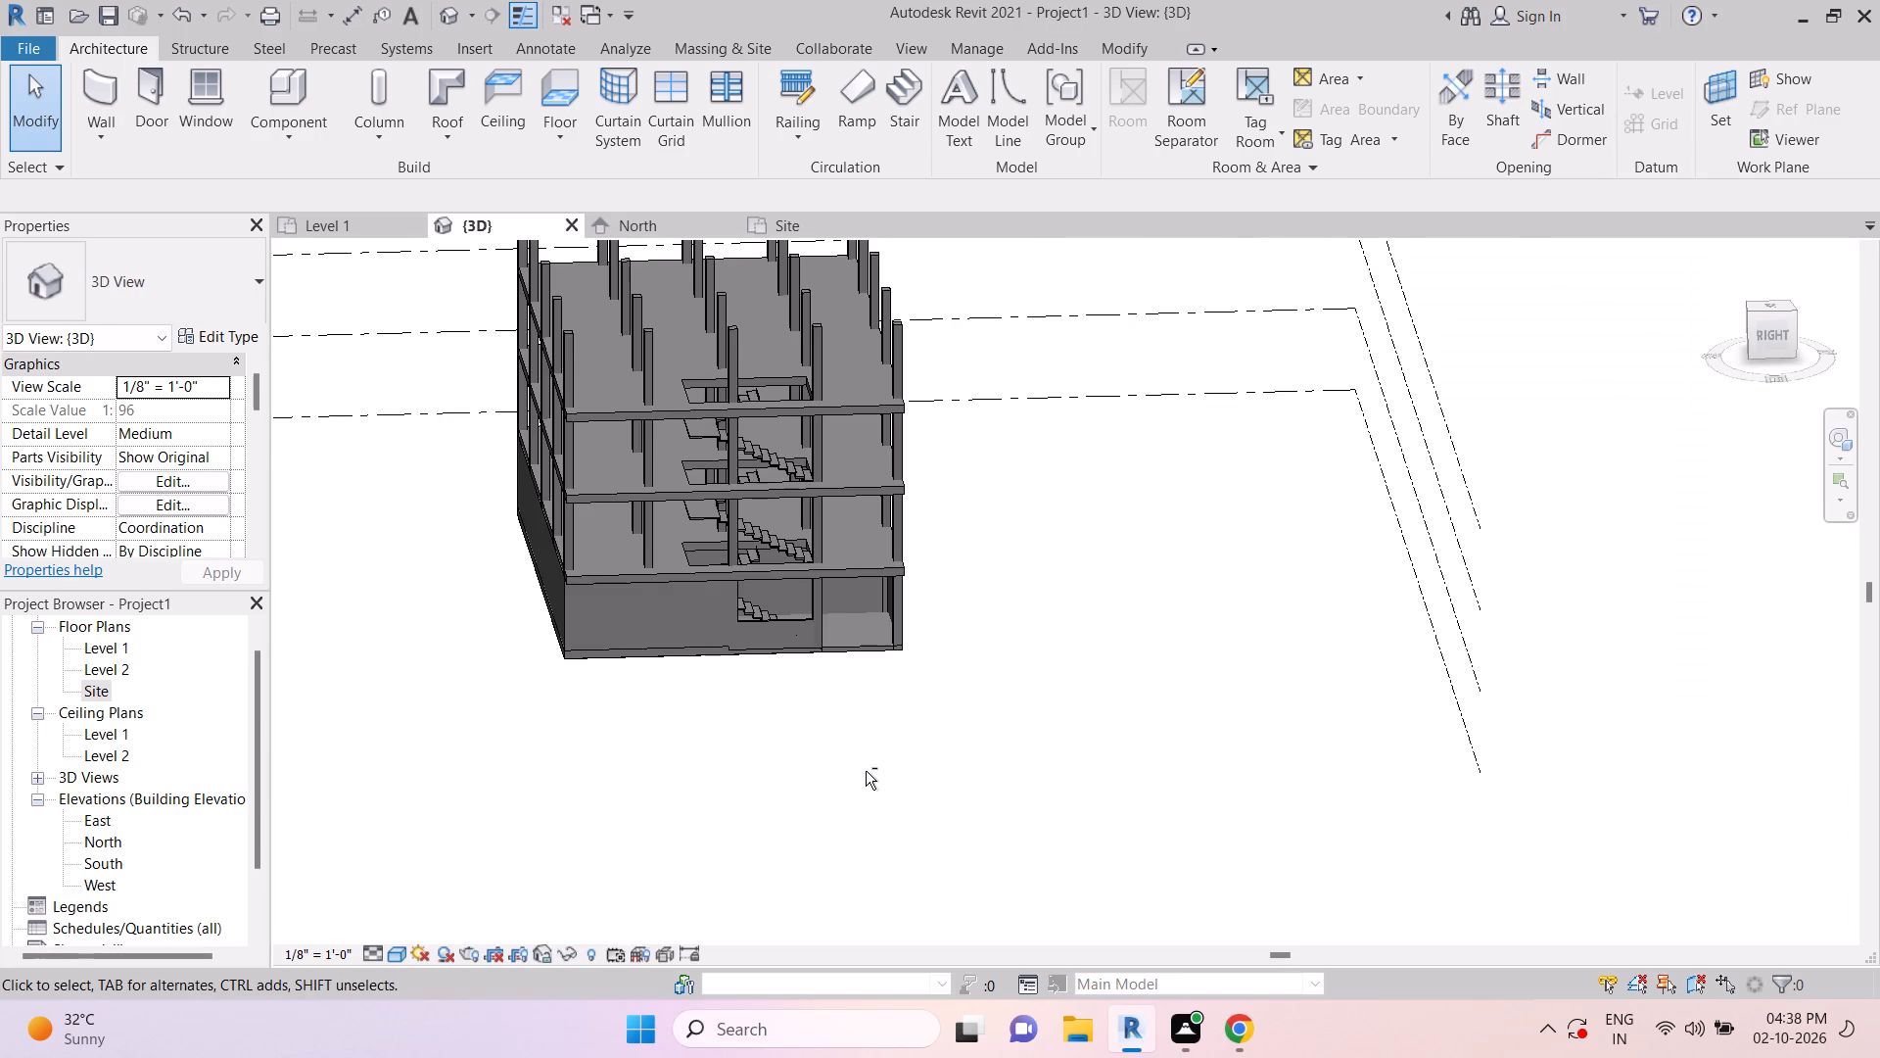
middle_click_drag(866, 771, 603, 877, "shift")
middle_click_drag(704, 697, 739, 827)
scroll(699, 625, "up", 12)
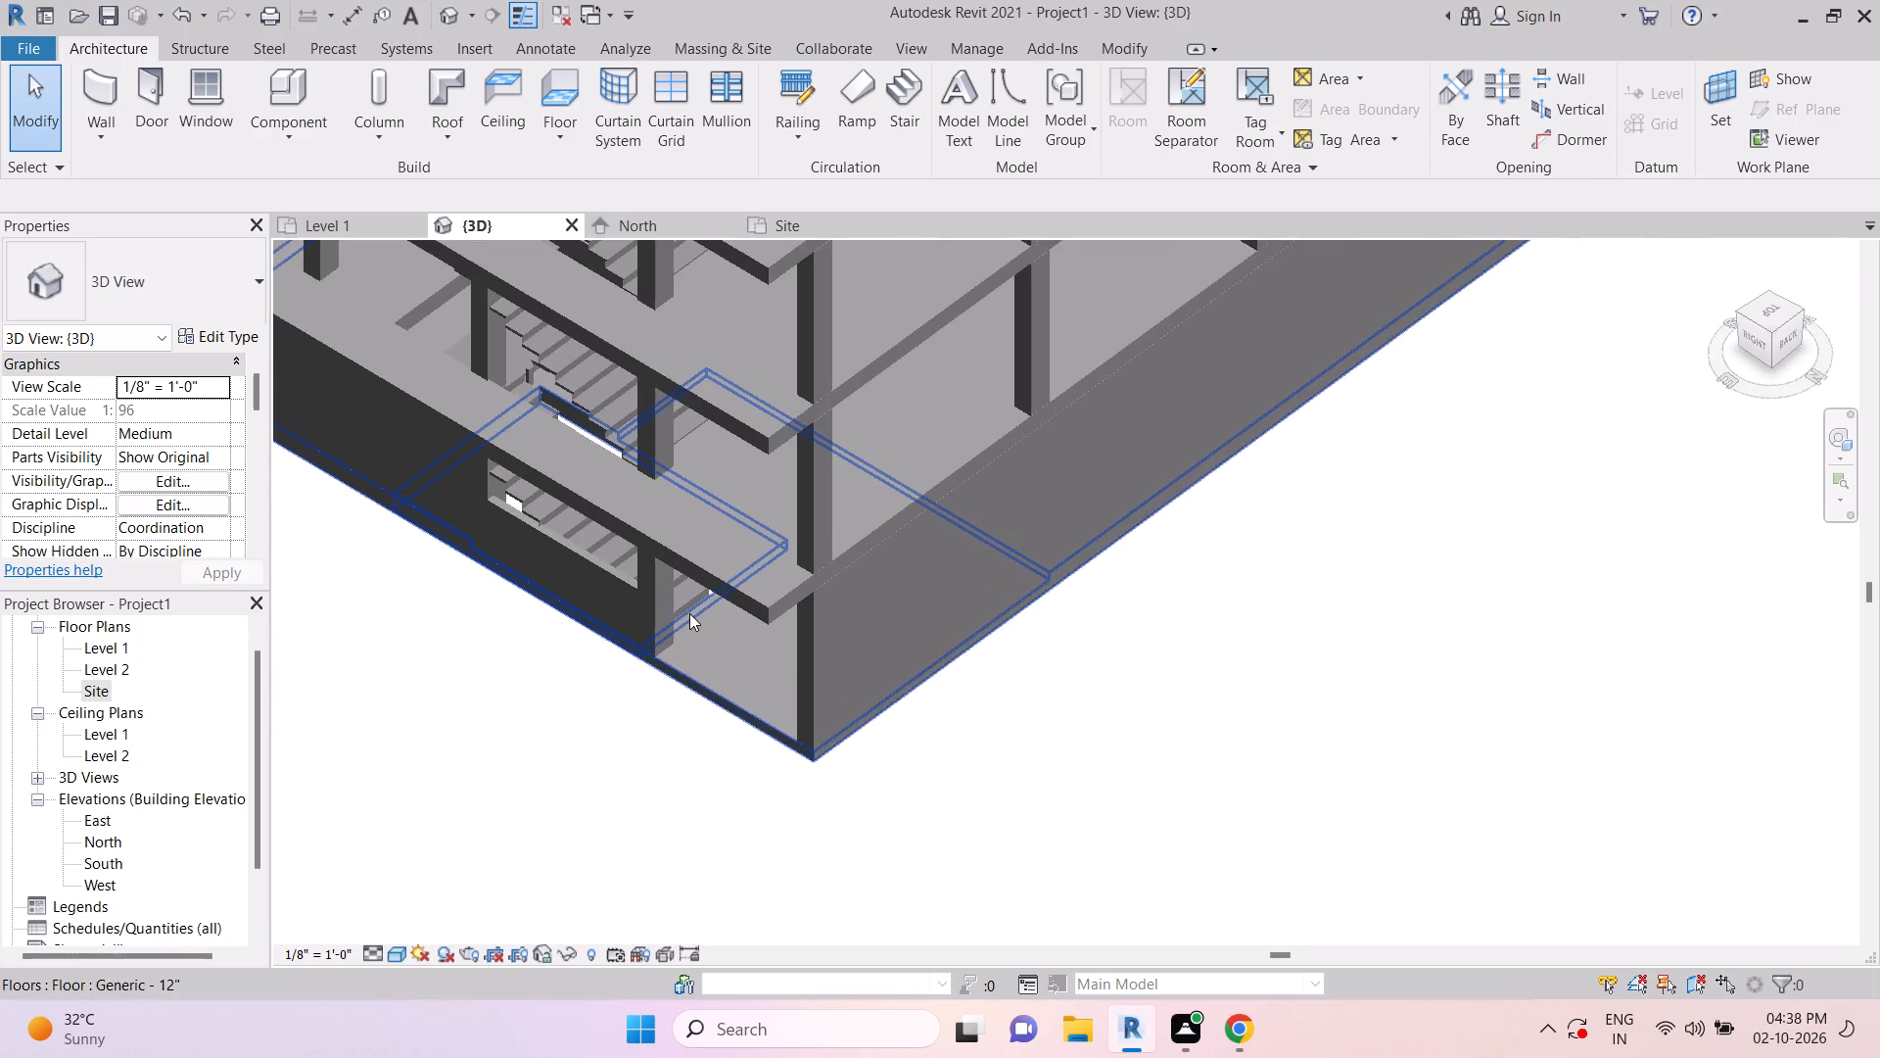
key("Escape")
key("Escape")
key("Escape")
key("Escape")
Return to the Level 1 floor plan and examine how the new wall meets the columns from grid 6 to grid 10.
left_click(340, 215)
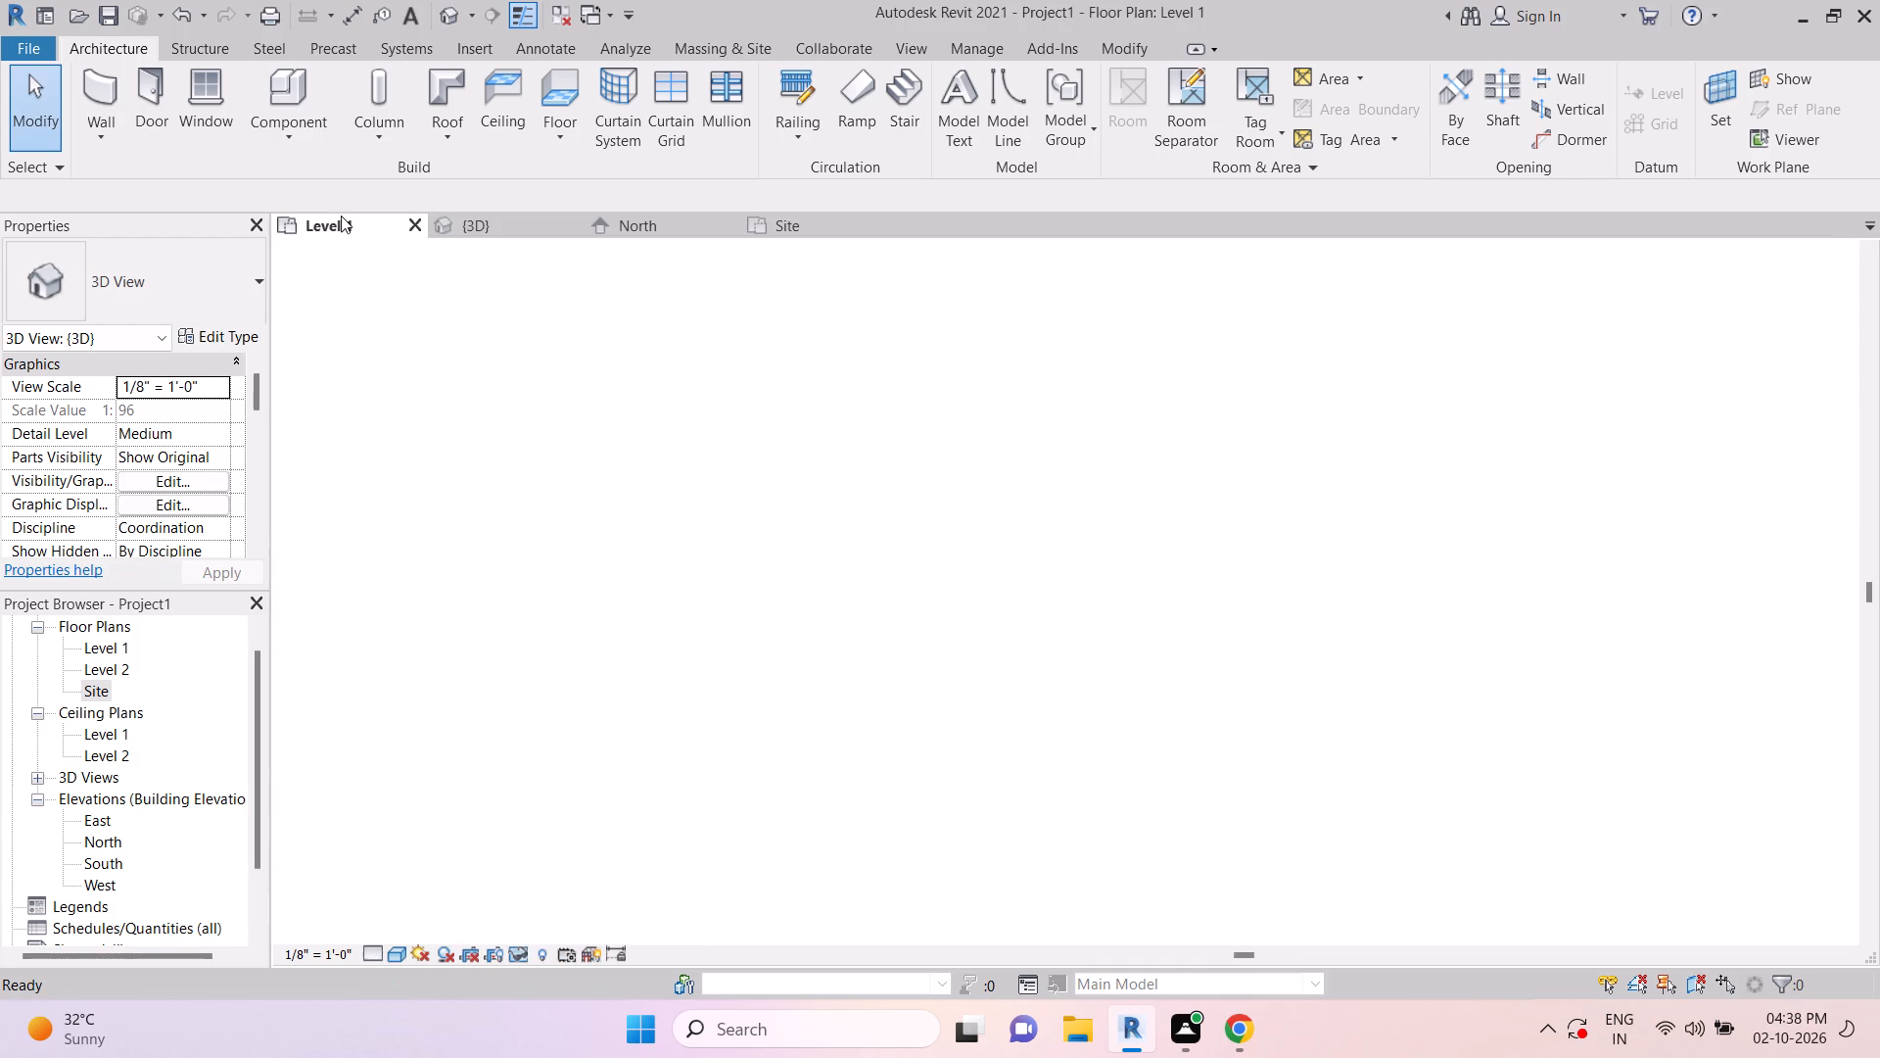
scroll(734, 442, "up", 1)
key("Escape")
scroll(1349, 600, "down", 8)
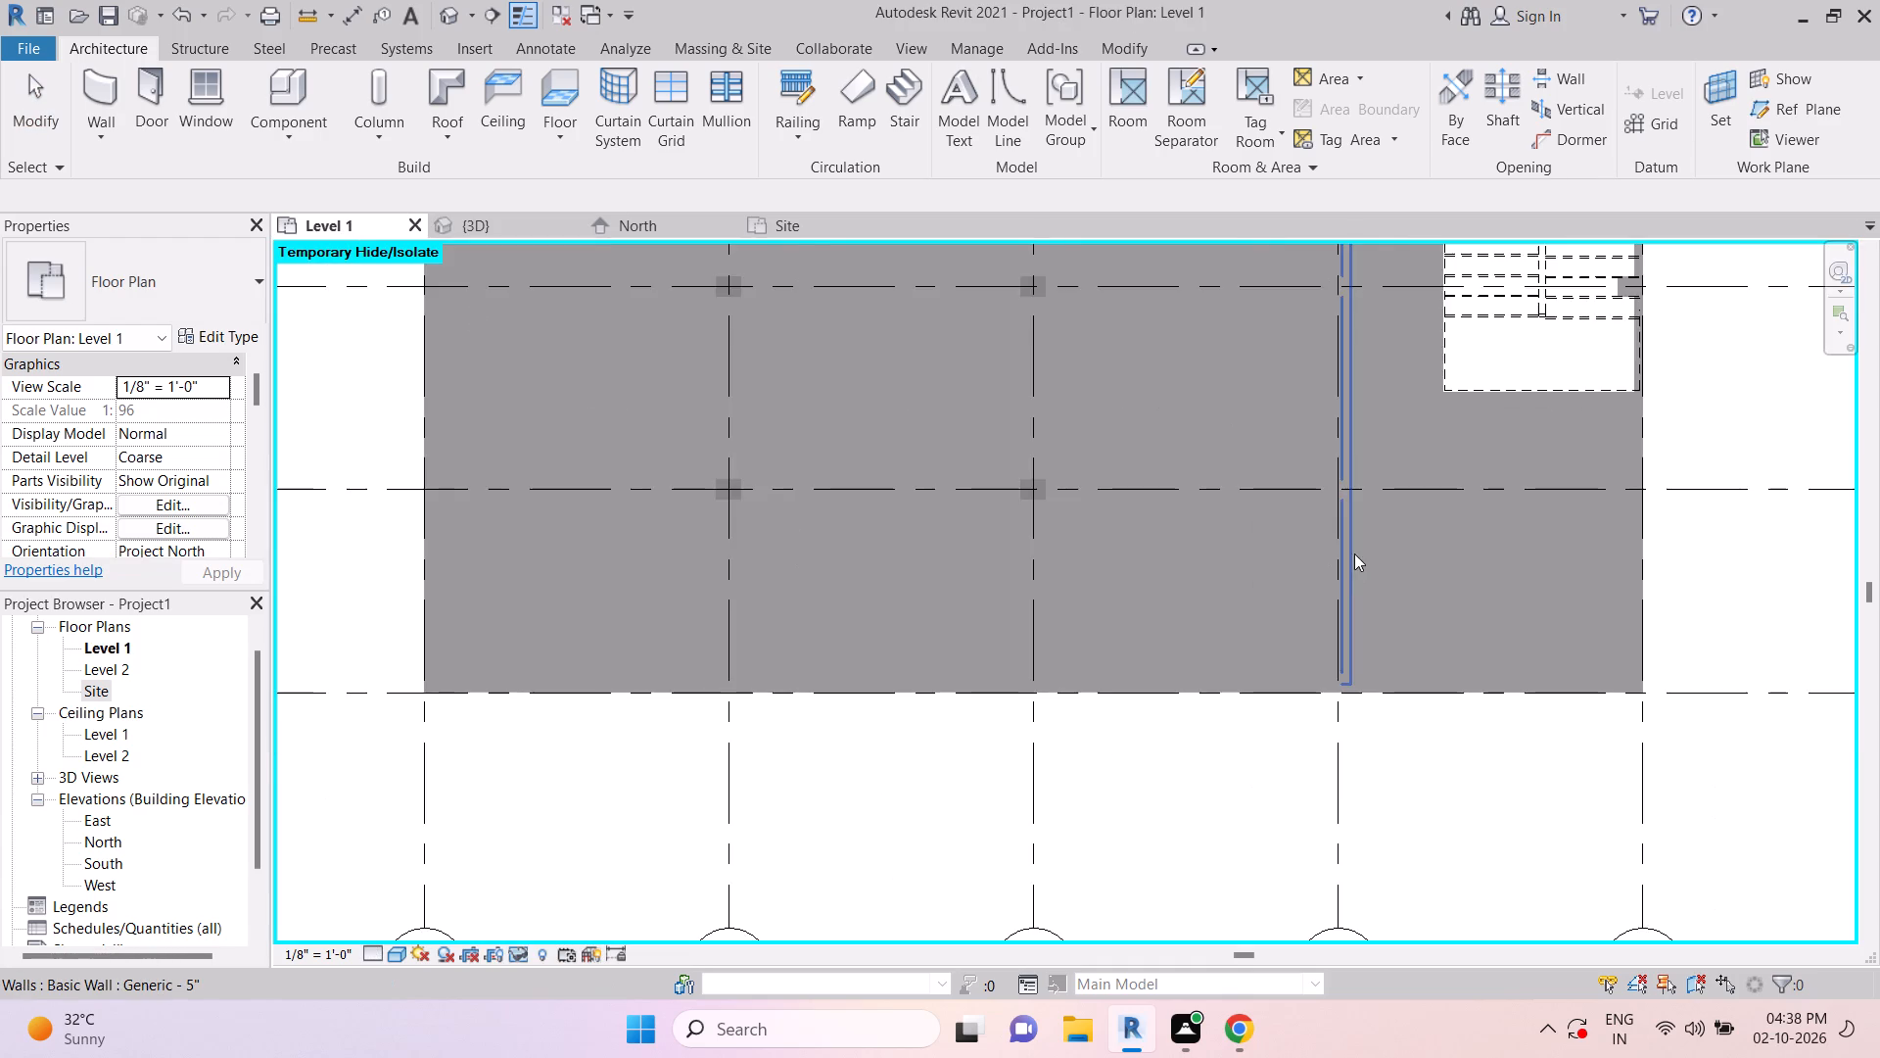
middle_click_drag(1390, 438, 1149, 629)
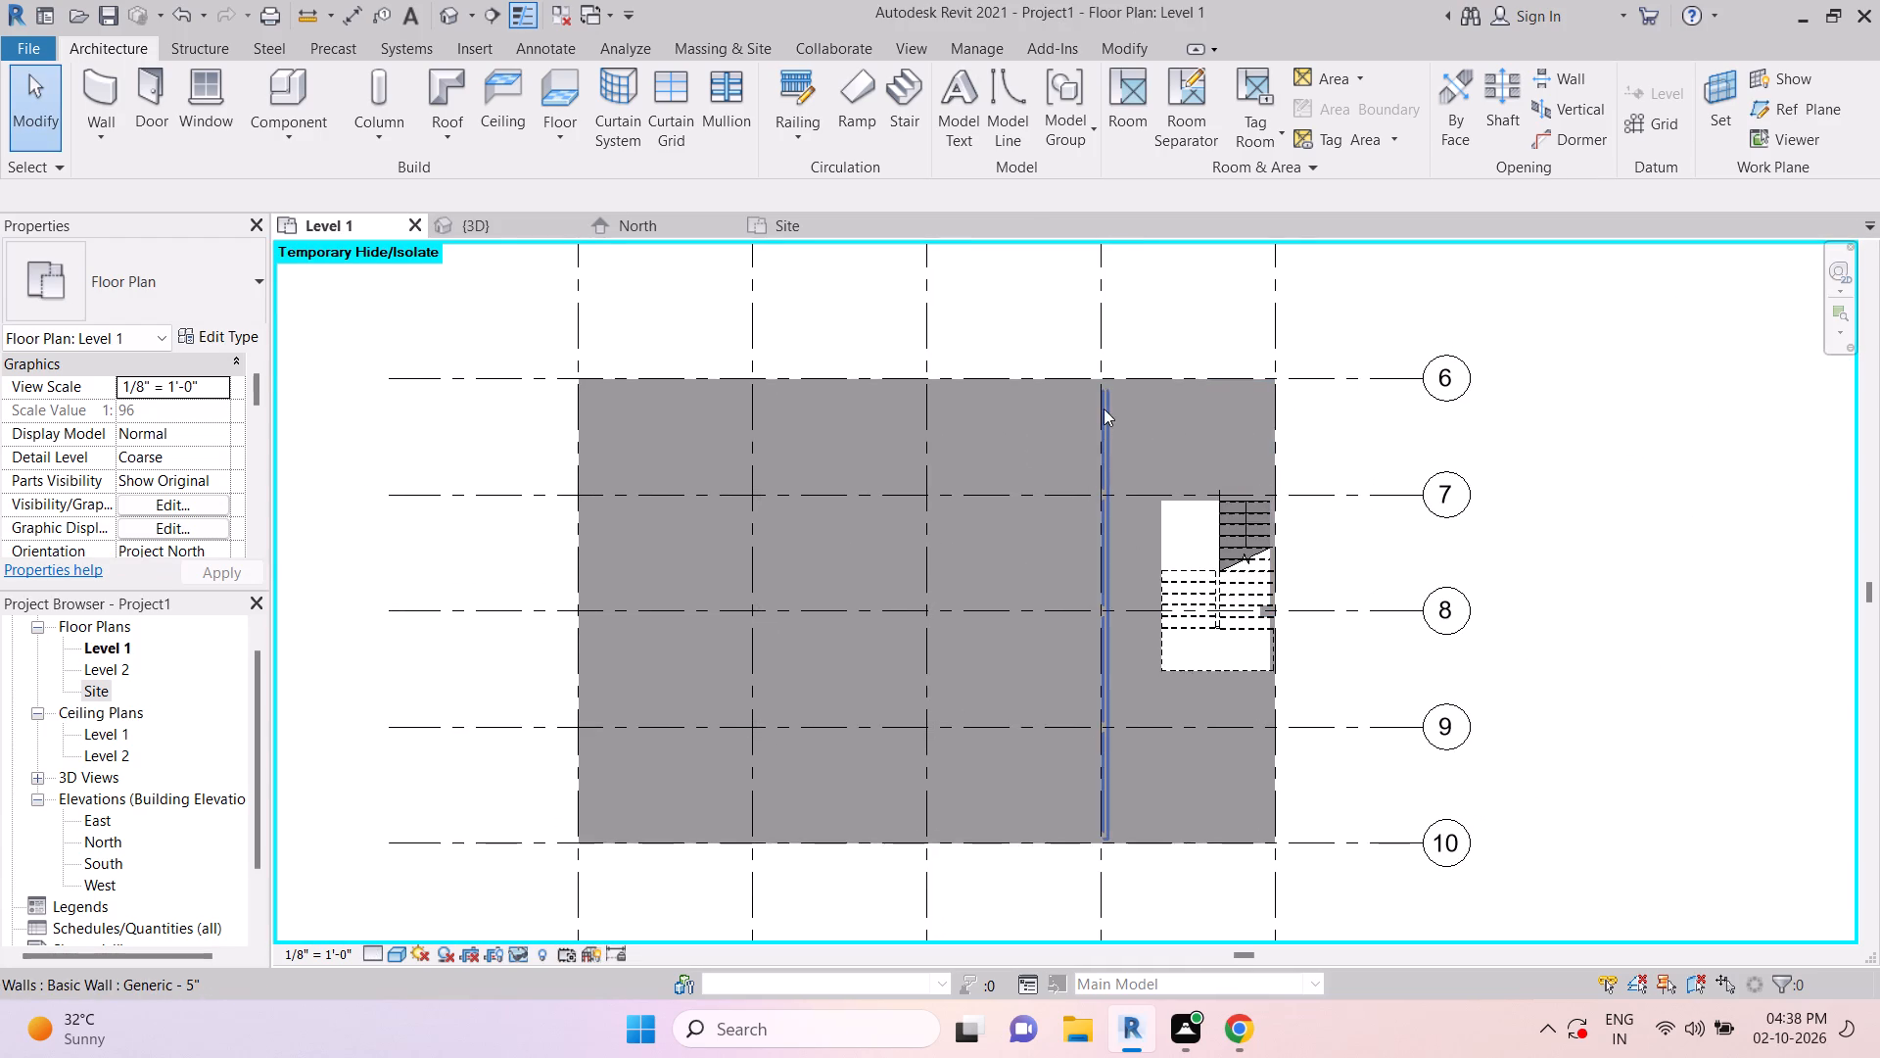
scroll(1100, 388, "up", 9)
key("Escape")
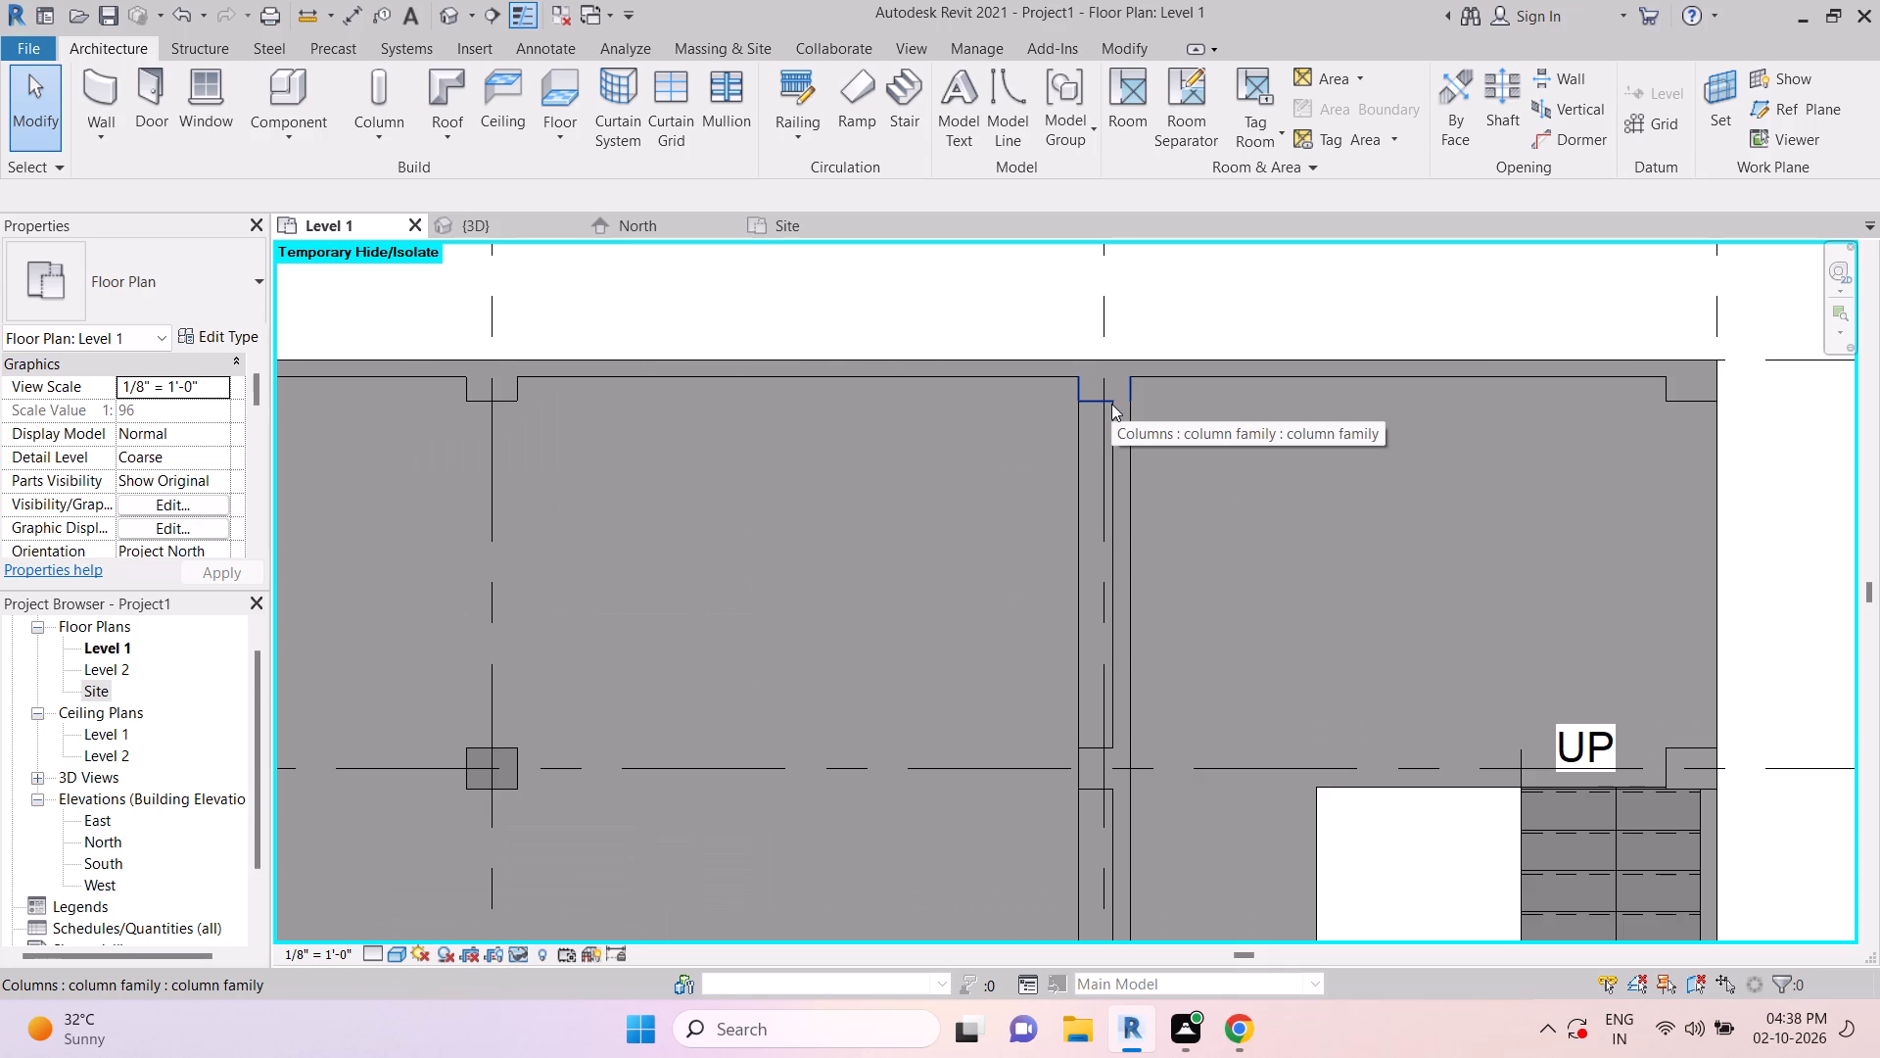
key("Escape")
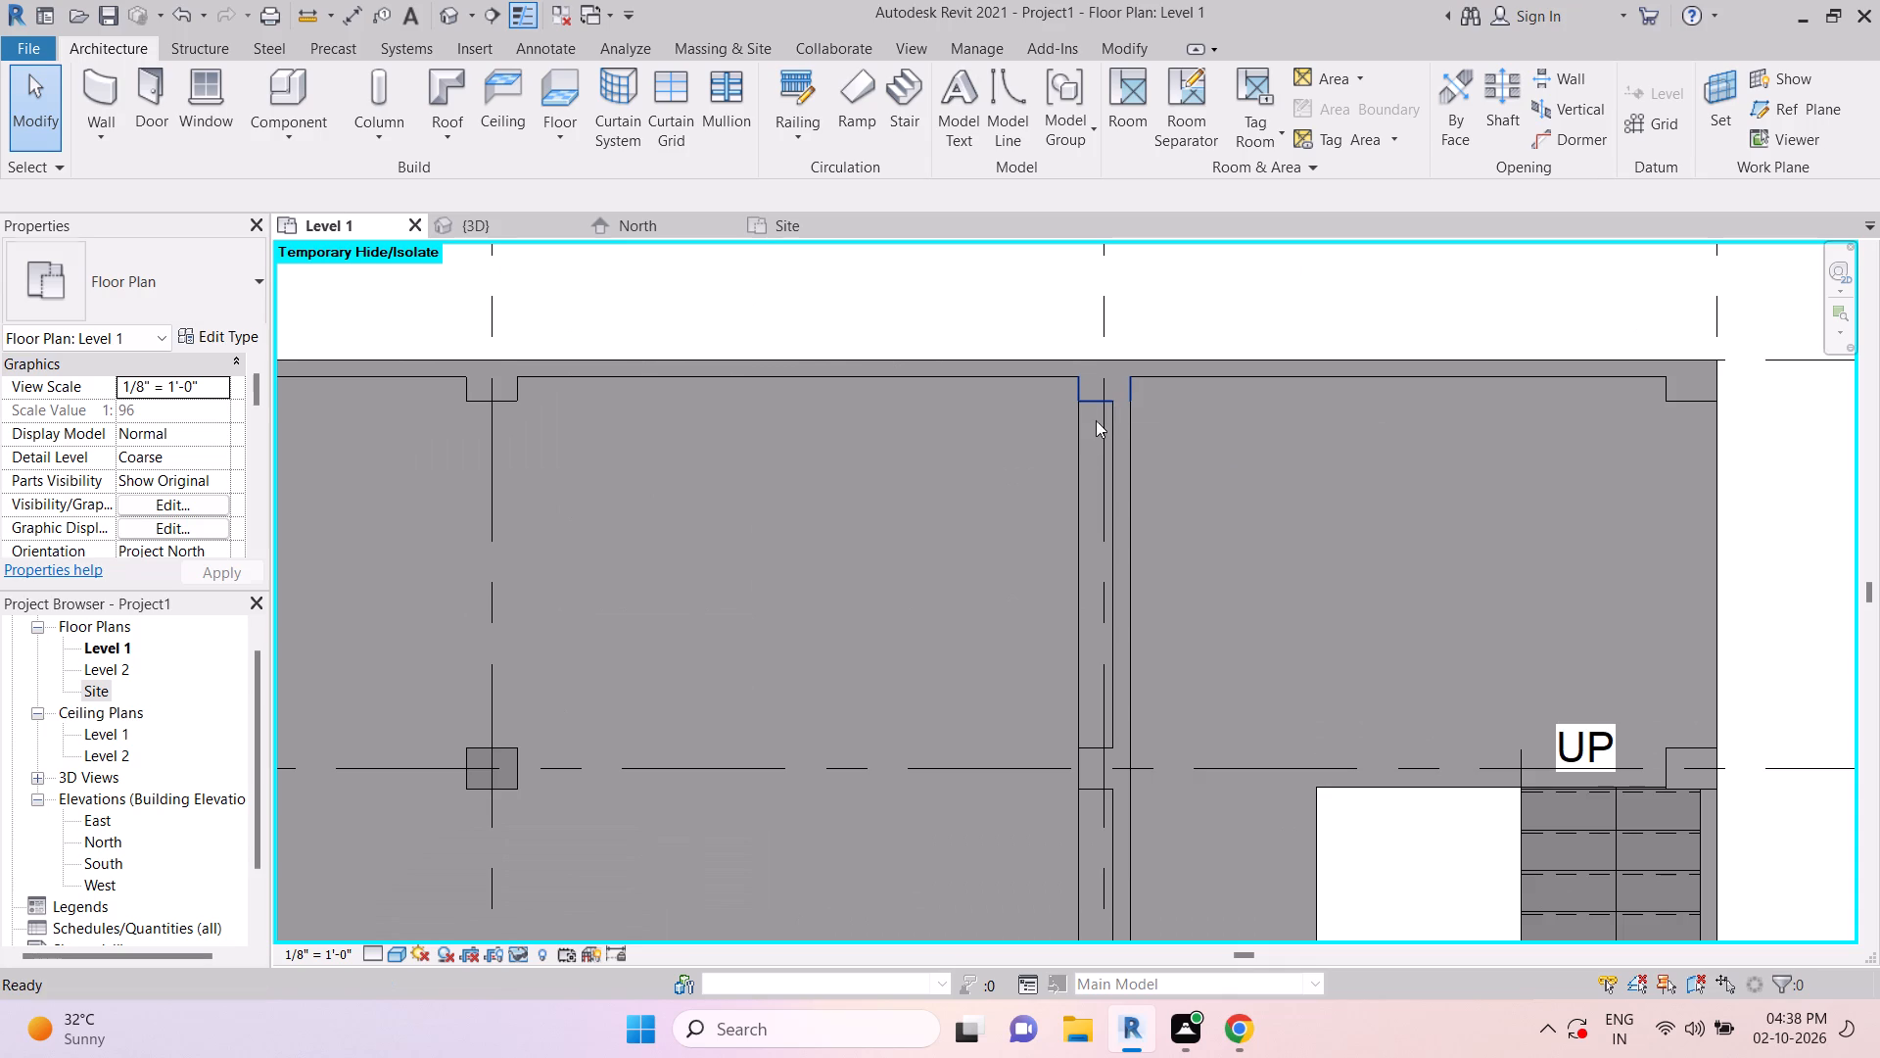
key("Escape")
key("Escape")
key("Escape")
scroll(1197, 599, "down", 4)
key("Escape")
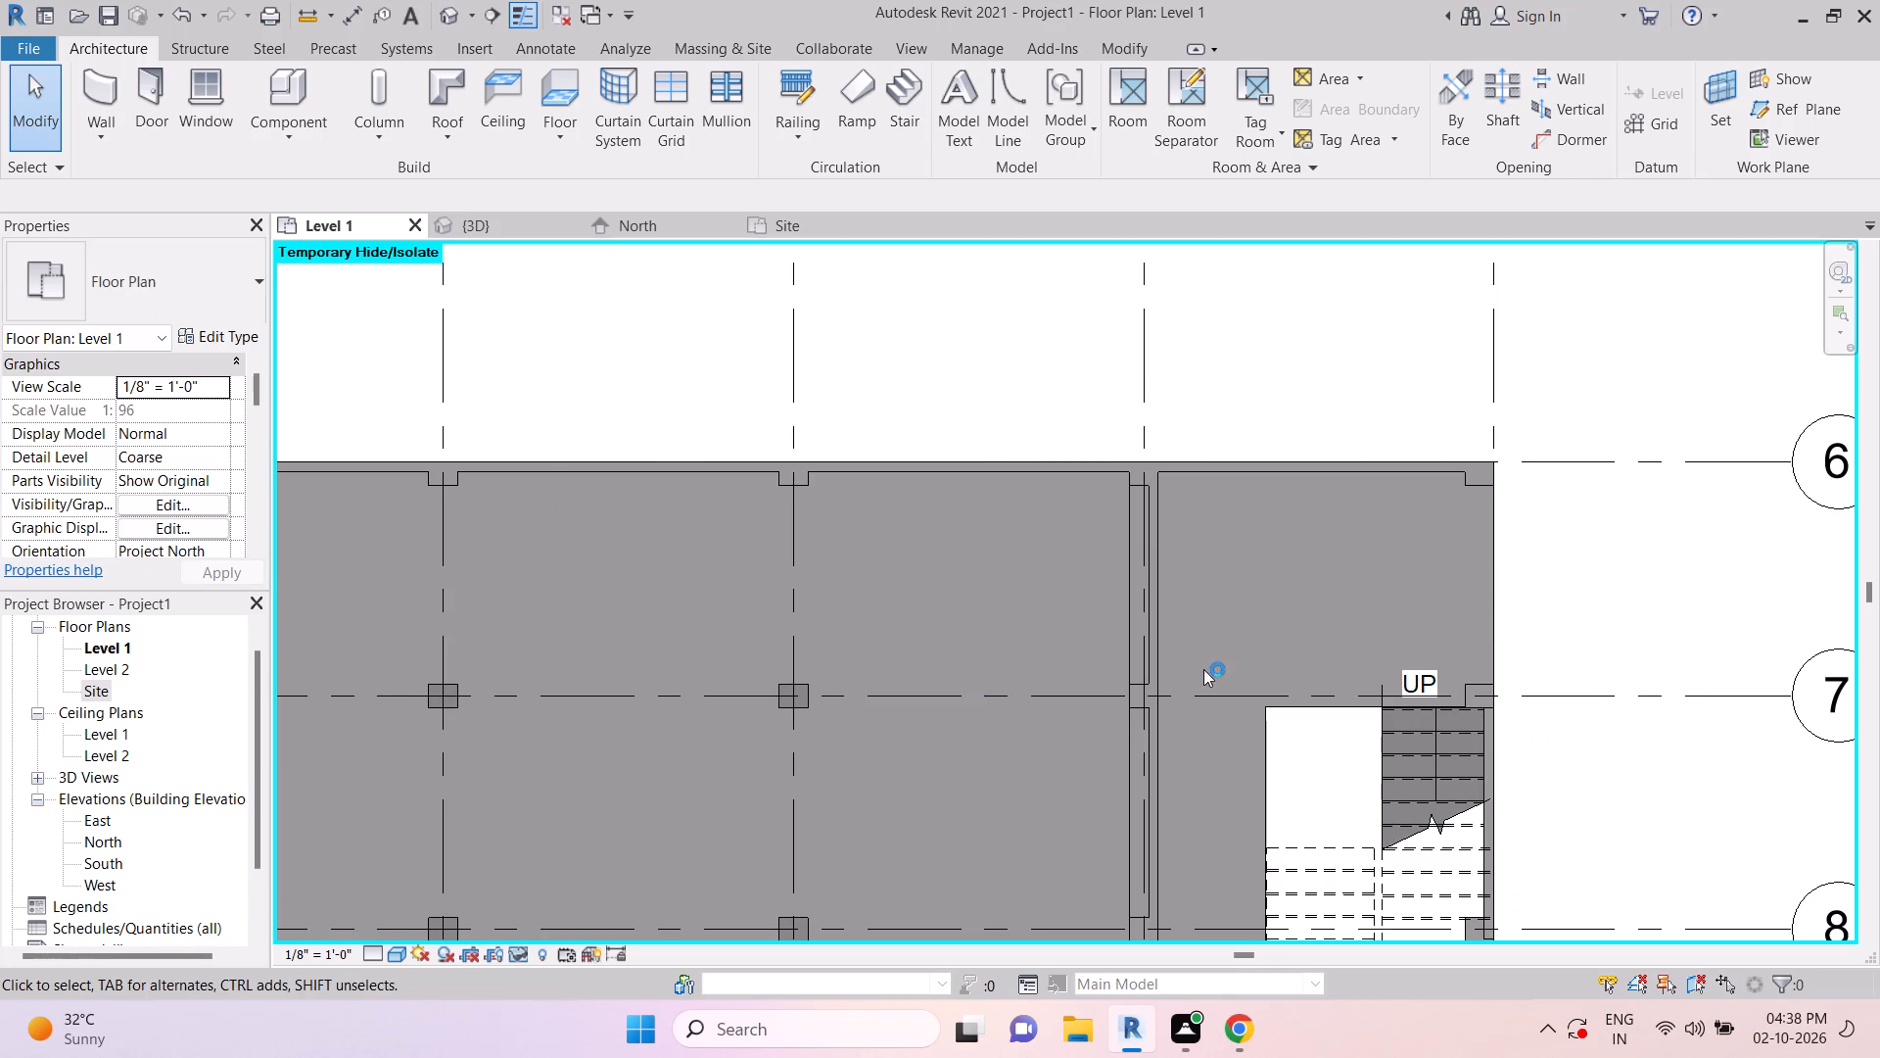
middle_click_drag(1225, 770, 1224, 566)
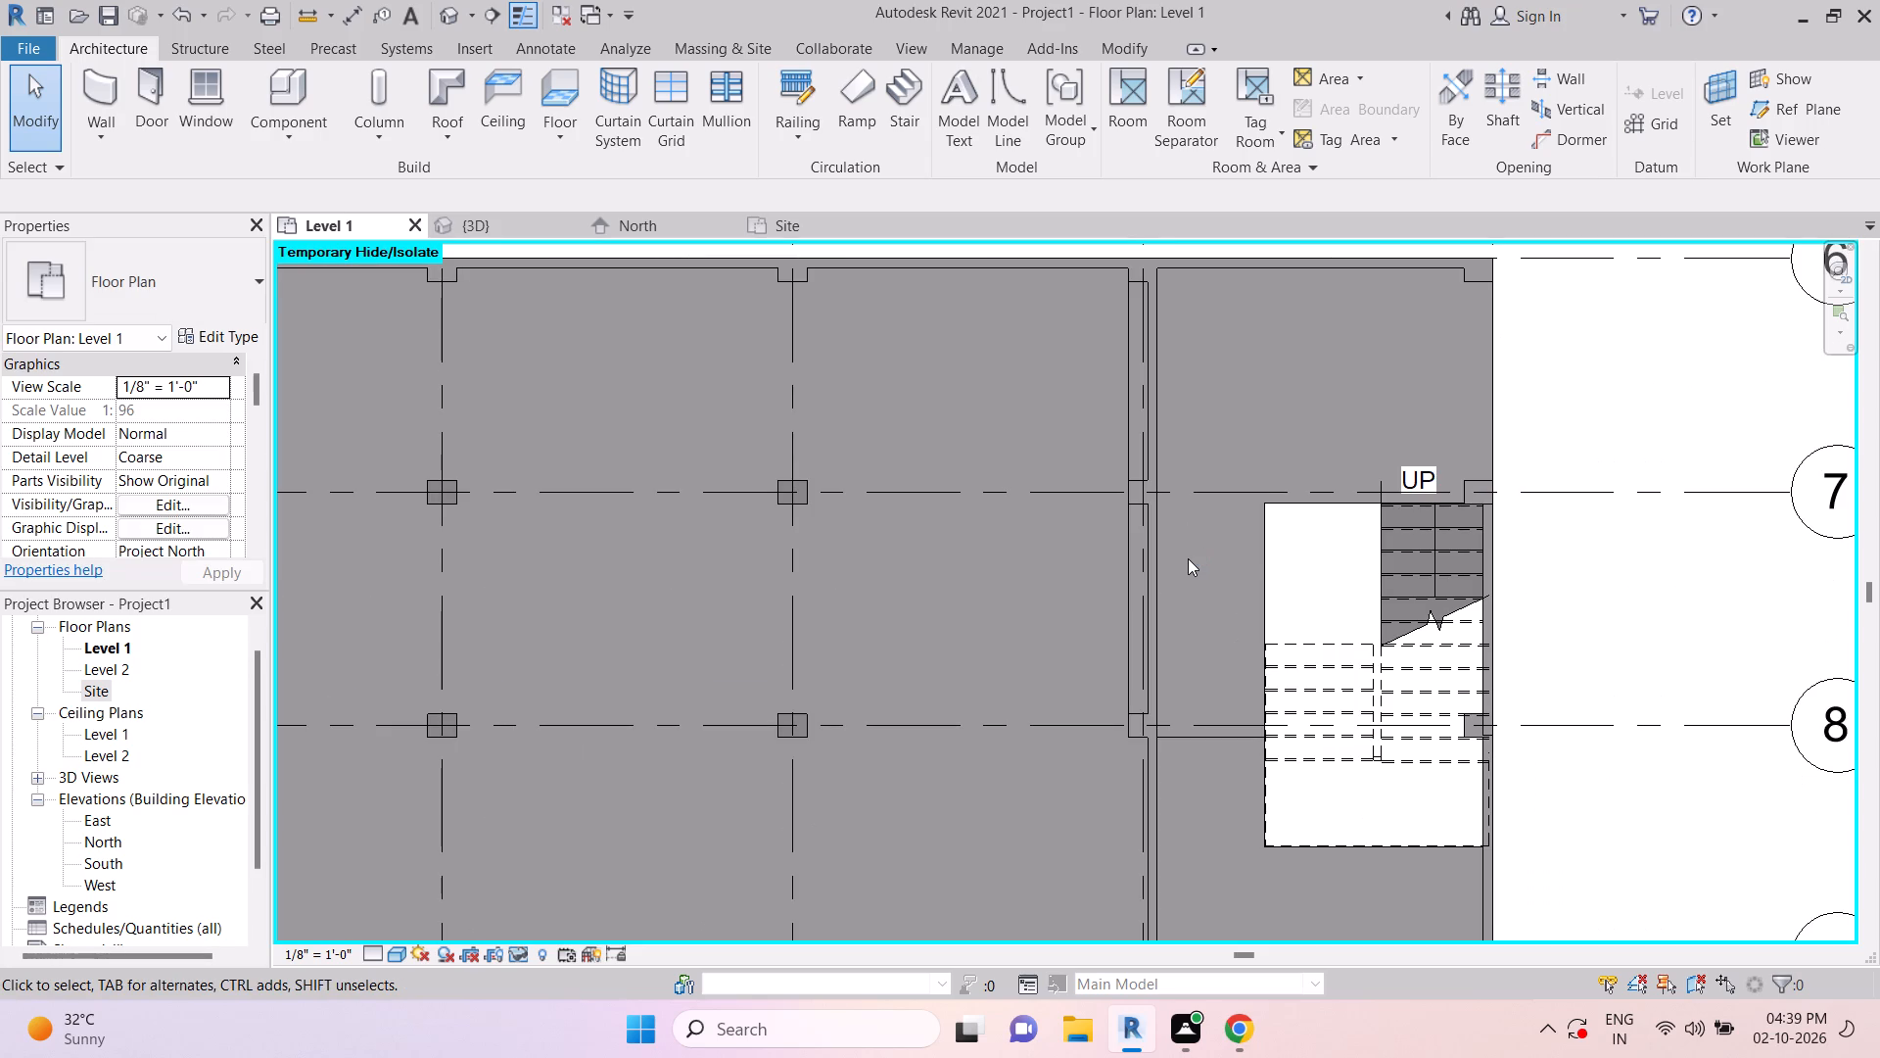
scroll(1246, 552, "down", 4)
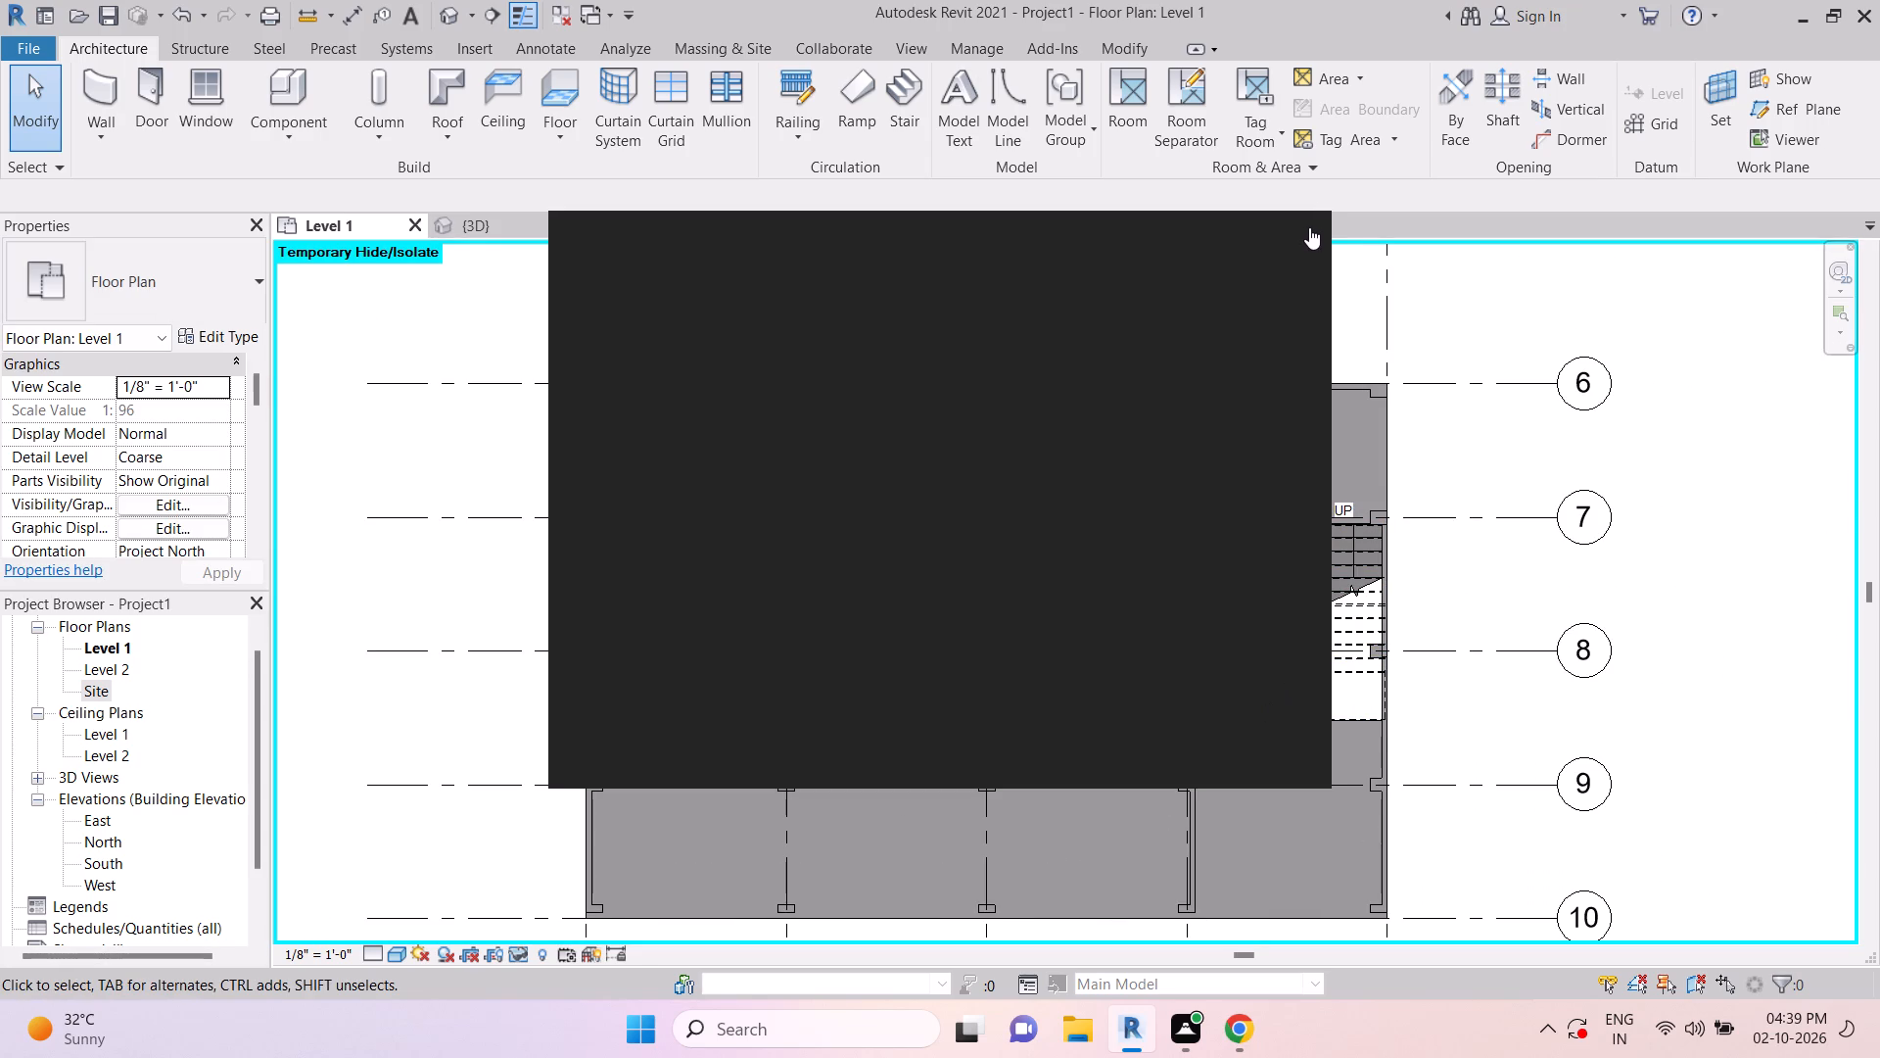
Dismiss the notification card covering the Level 1 floor plan.
left_click(1309, 227)
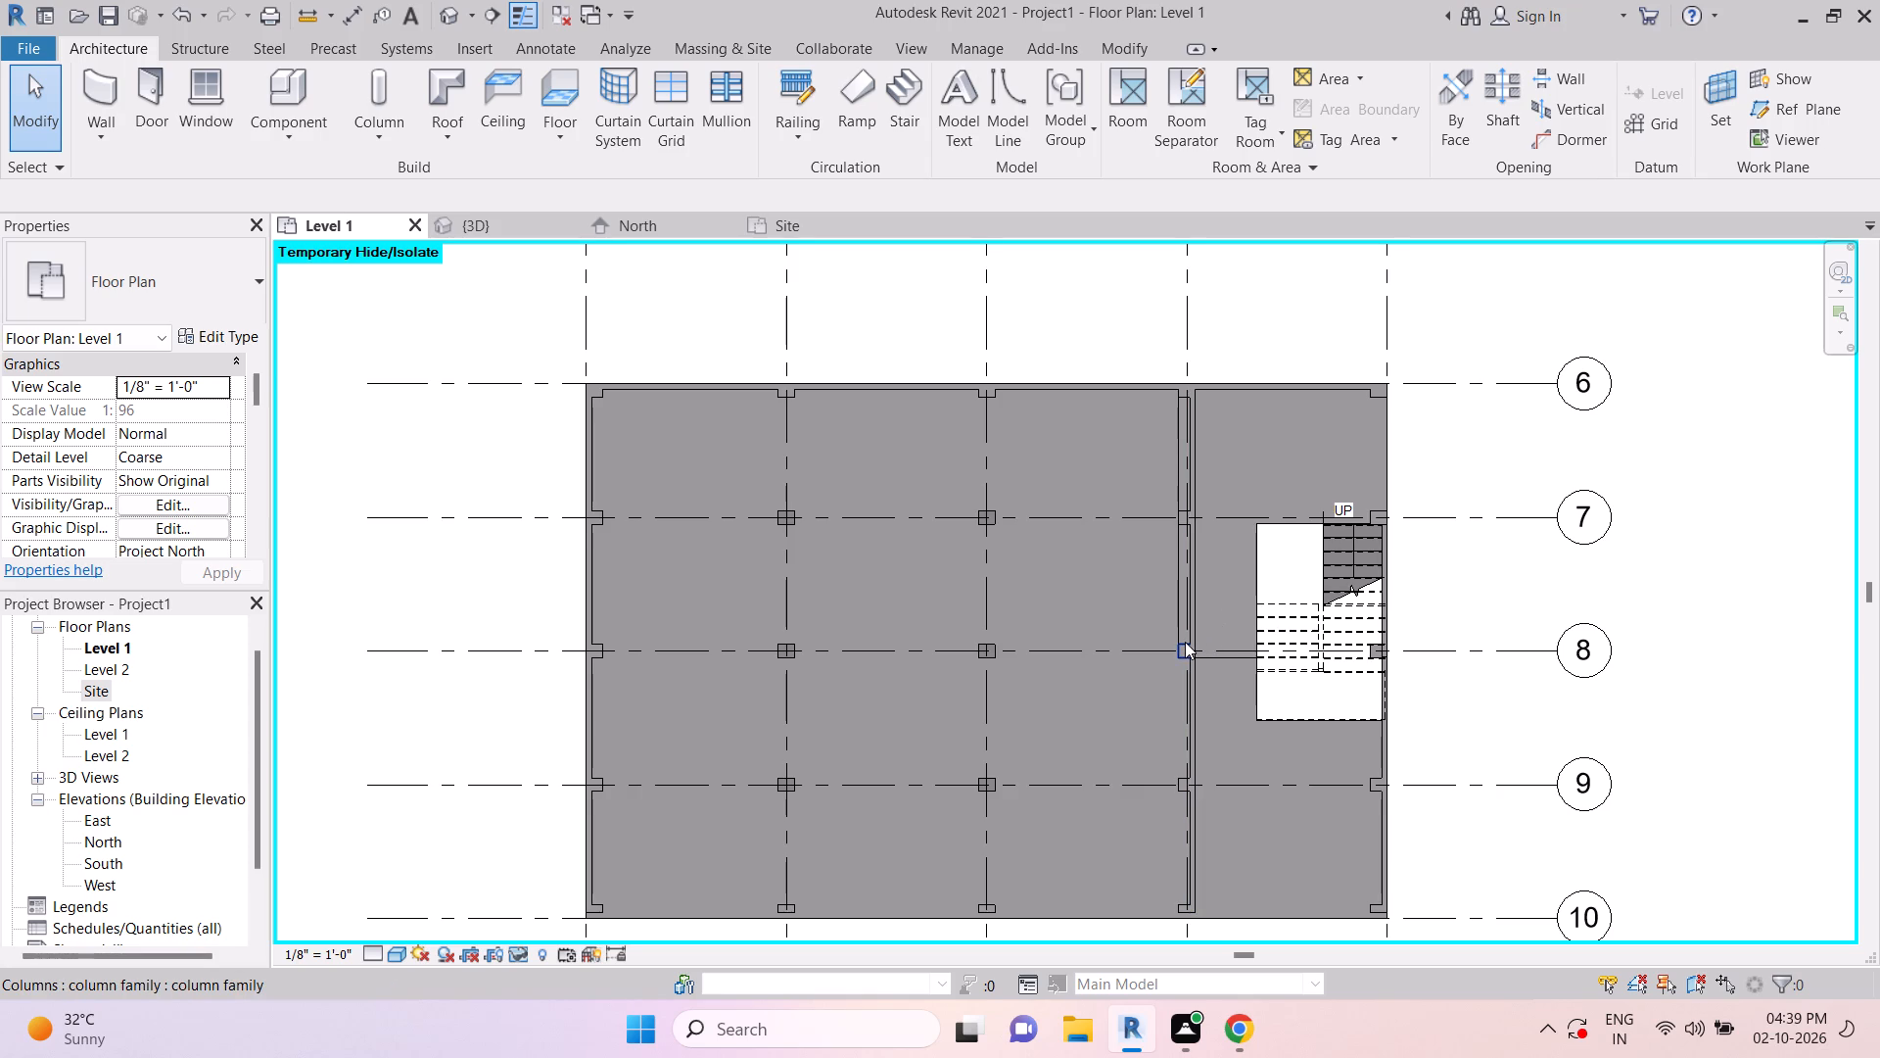
Delete the long Generic - 5" wall running beside the staircase along the grid 4 column line.
scroll(1293, 622, "down", 3)
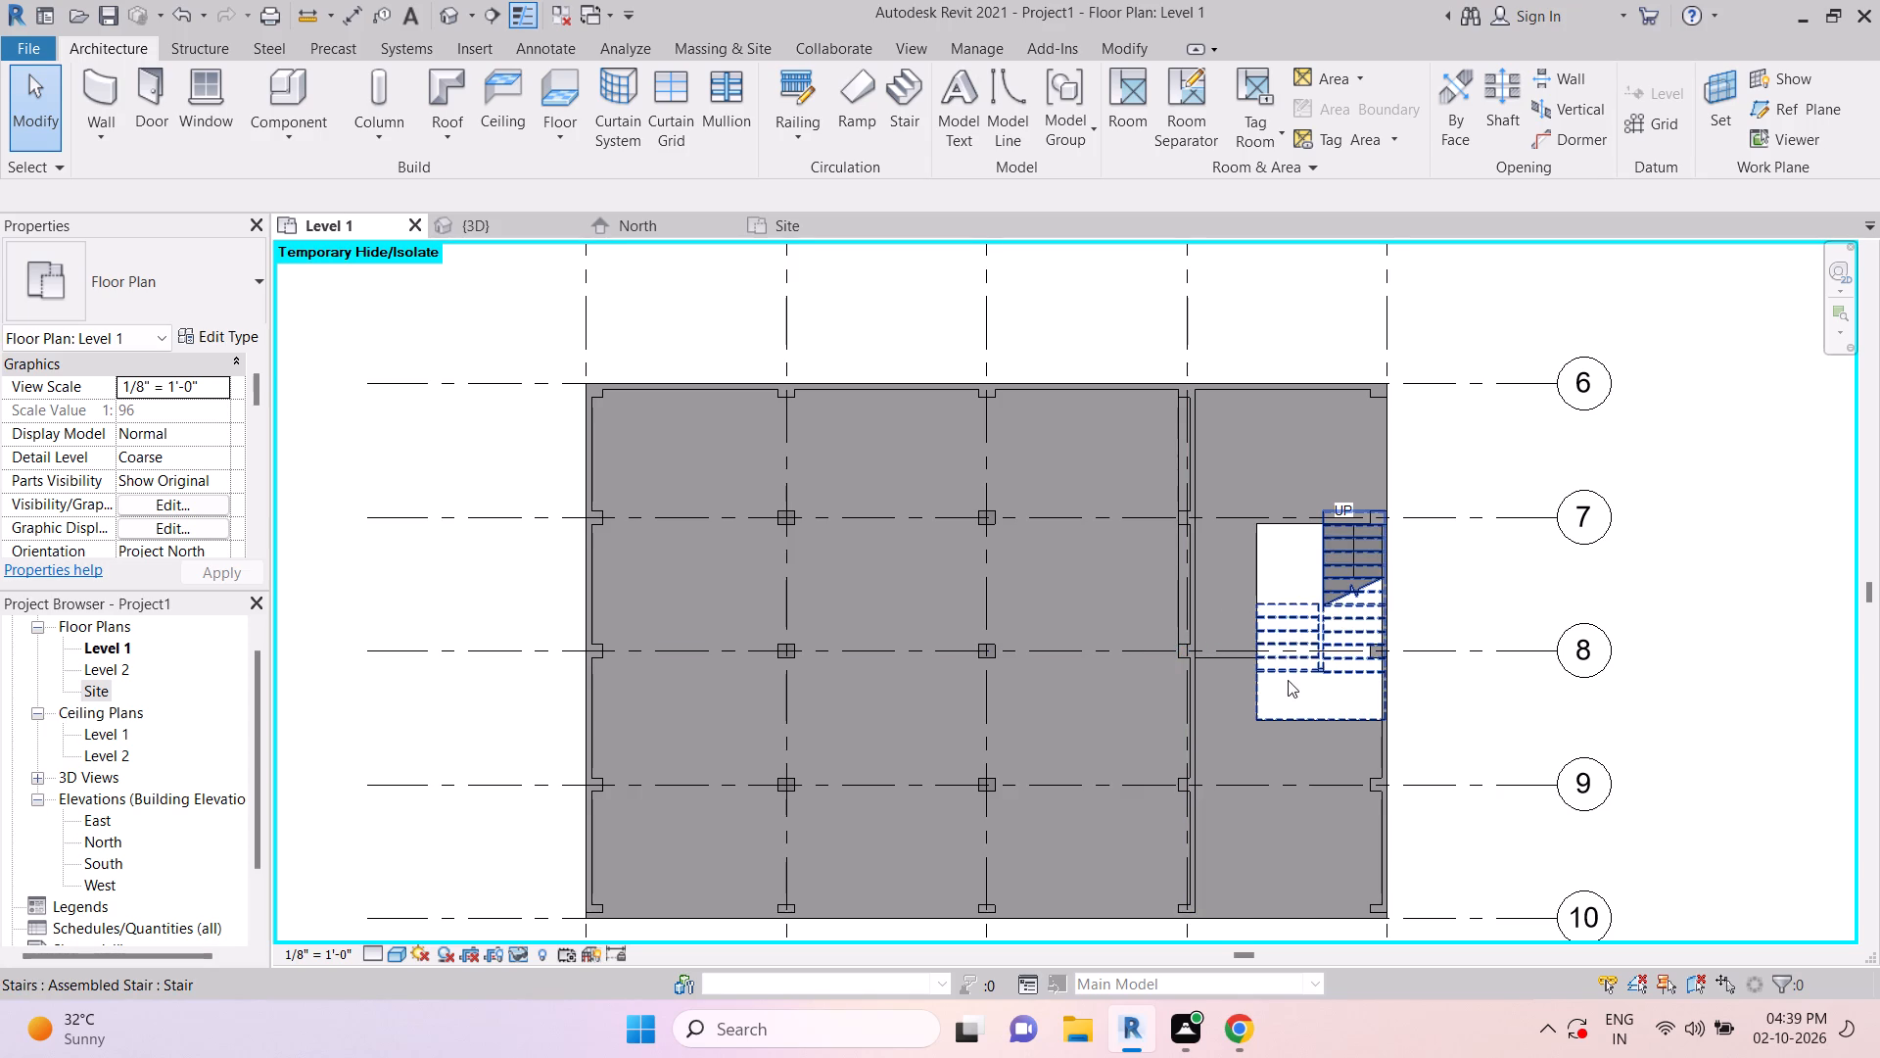
scroll(1211, 640, "up", 4)
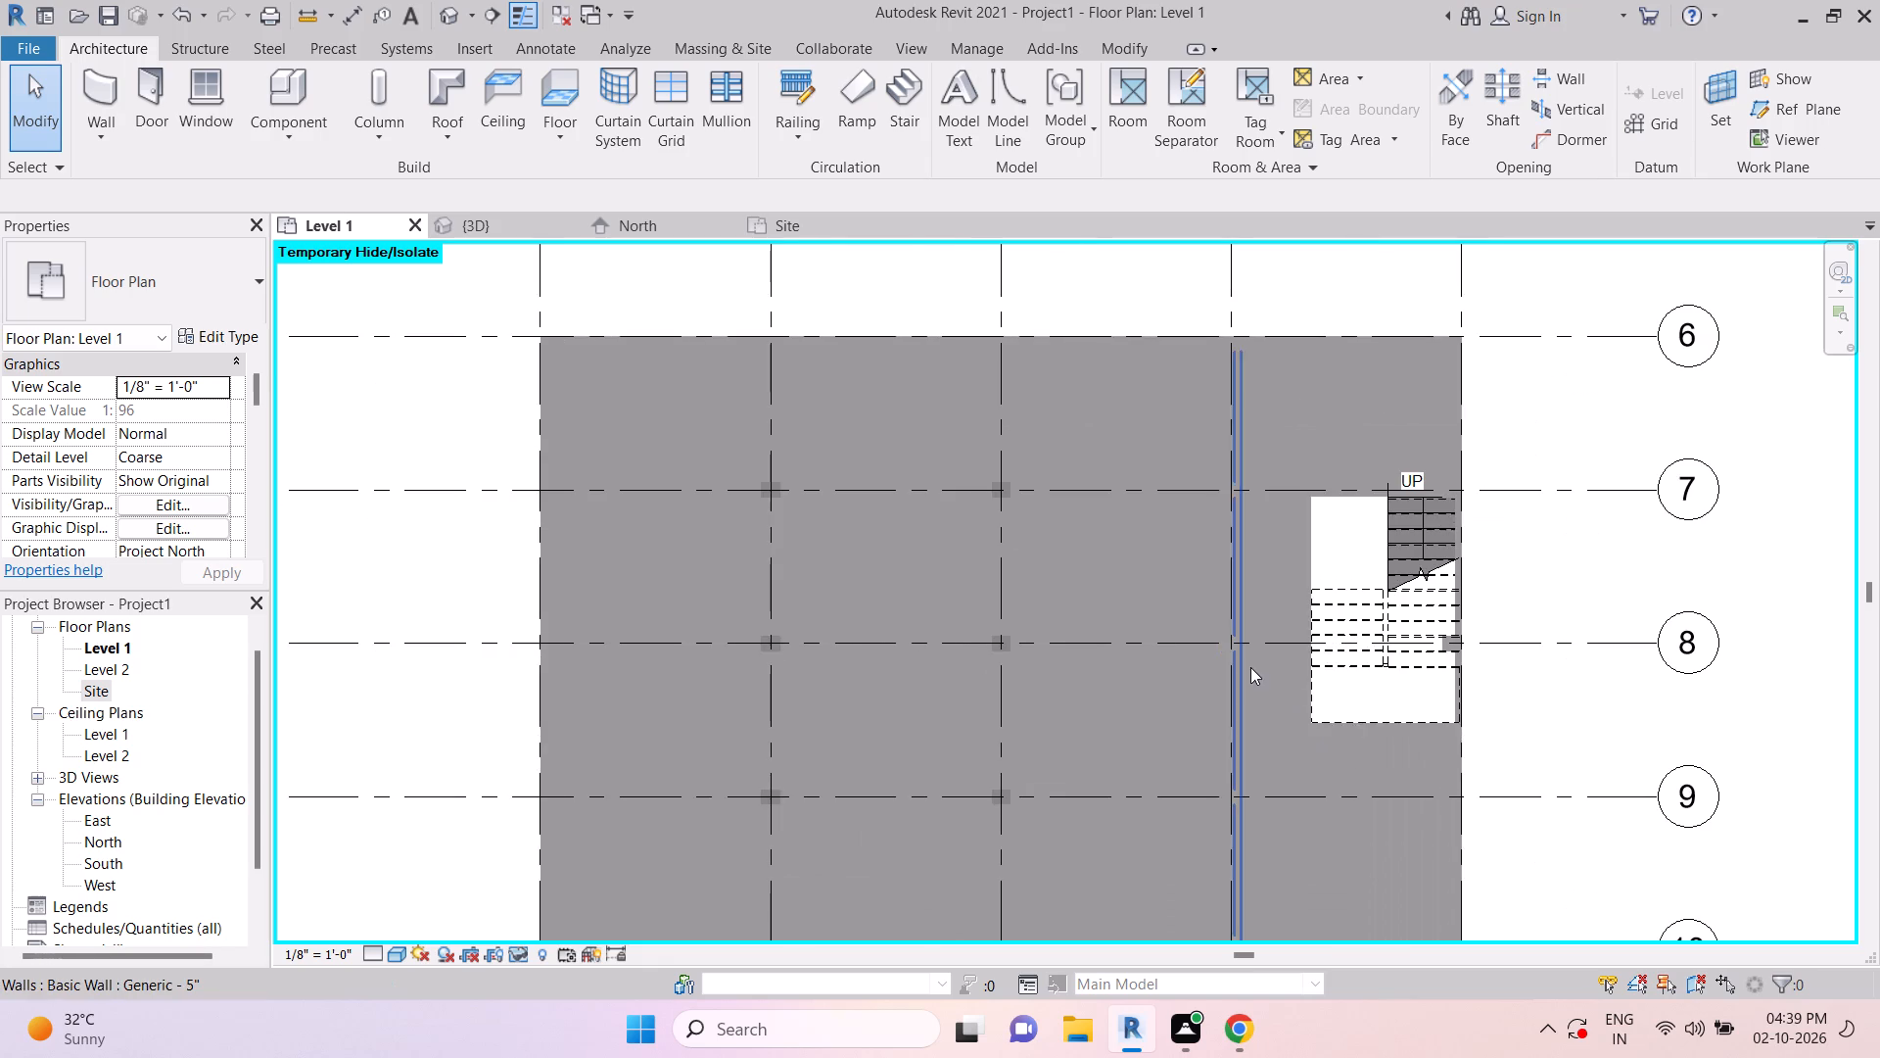
key("Escape")
left_click(1235, 695)
key("Delete")
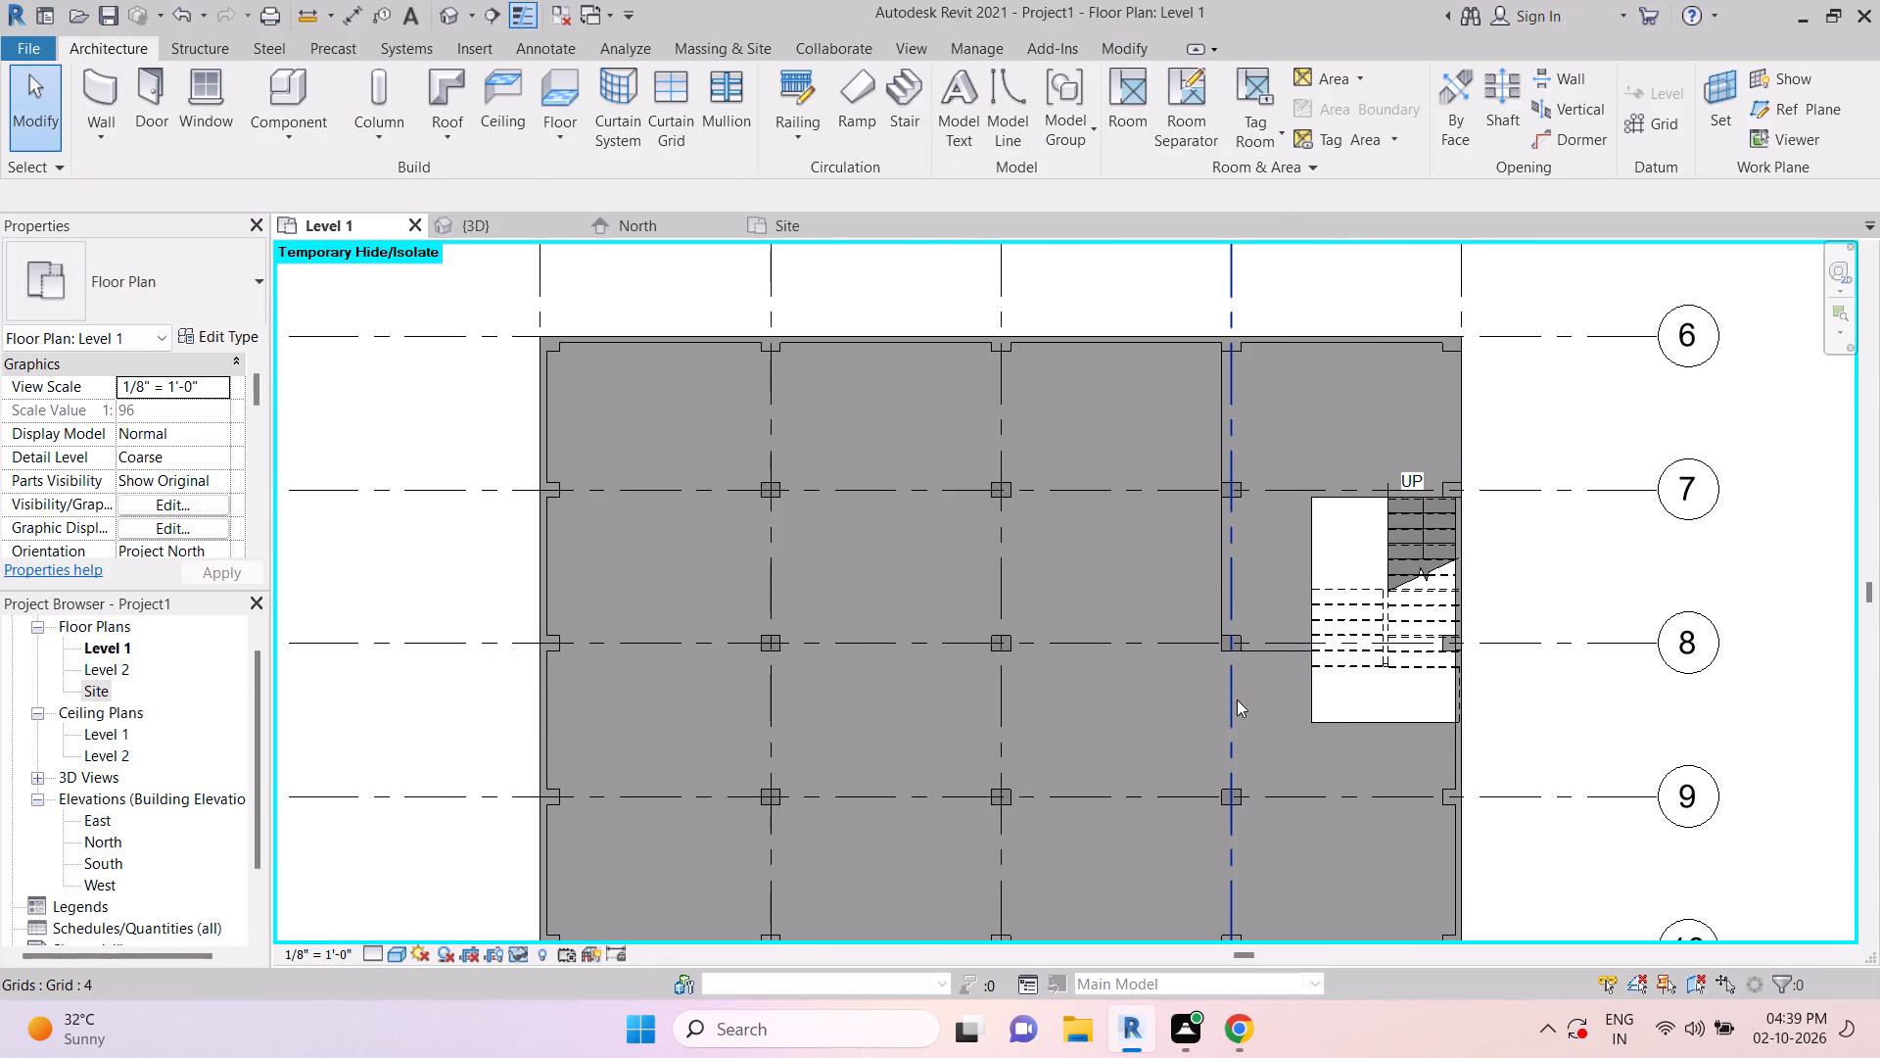
Move the stair shaft opening about 19'-5" into the neighbouring interior bay, placing its lower-left corner on grid 9 beside the column.
left_click(1330, 718)
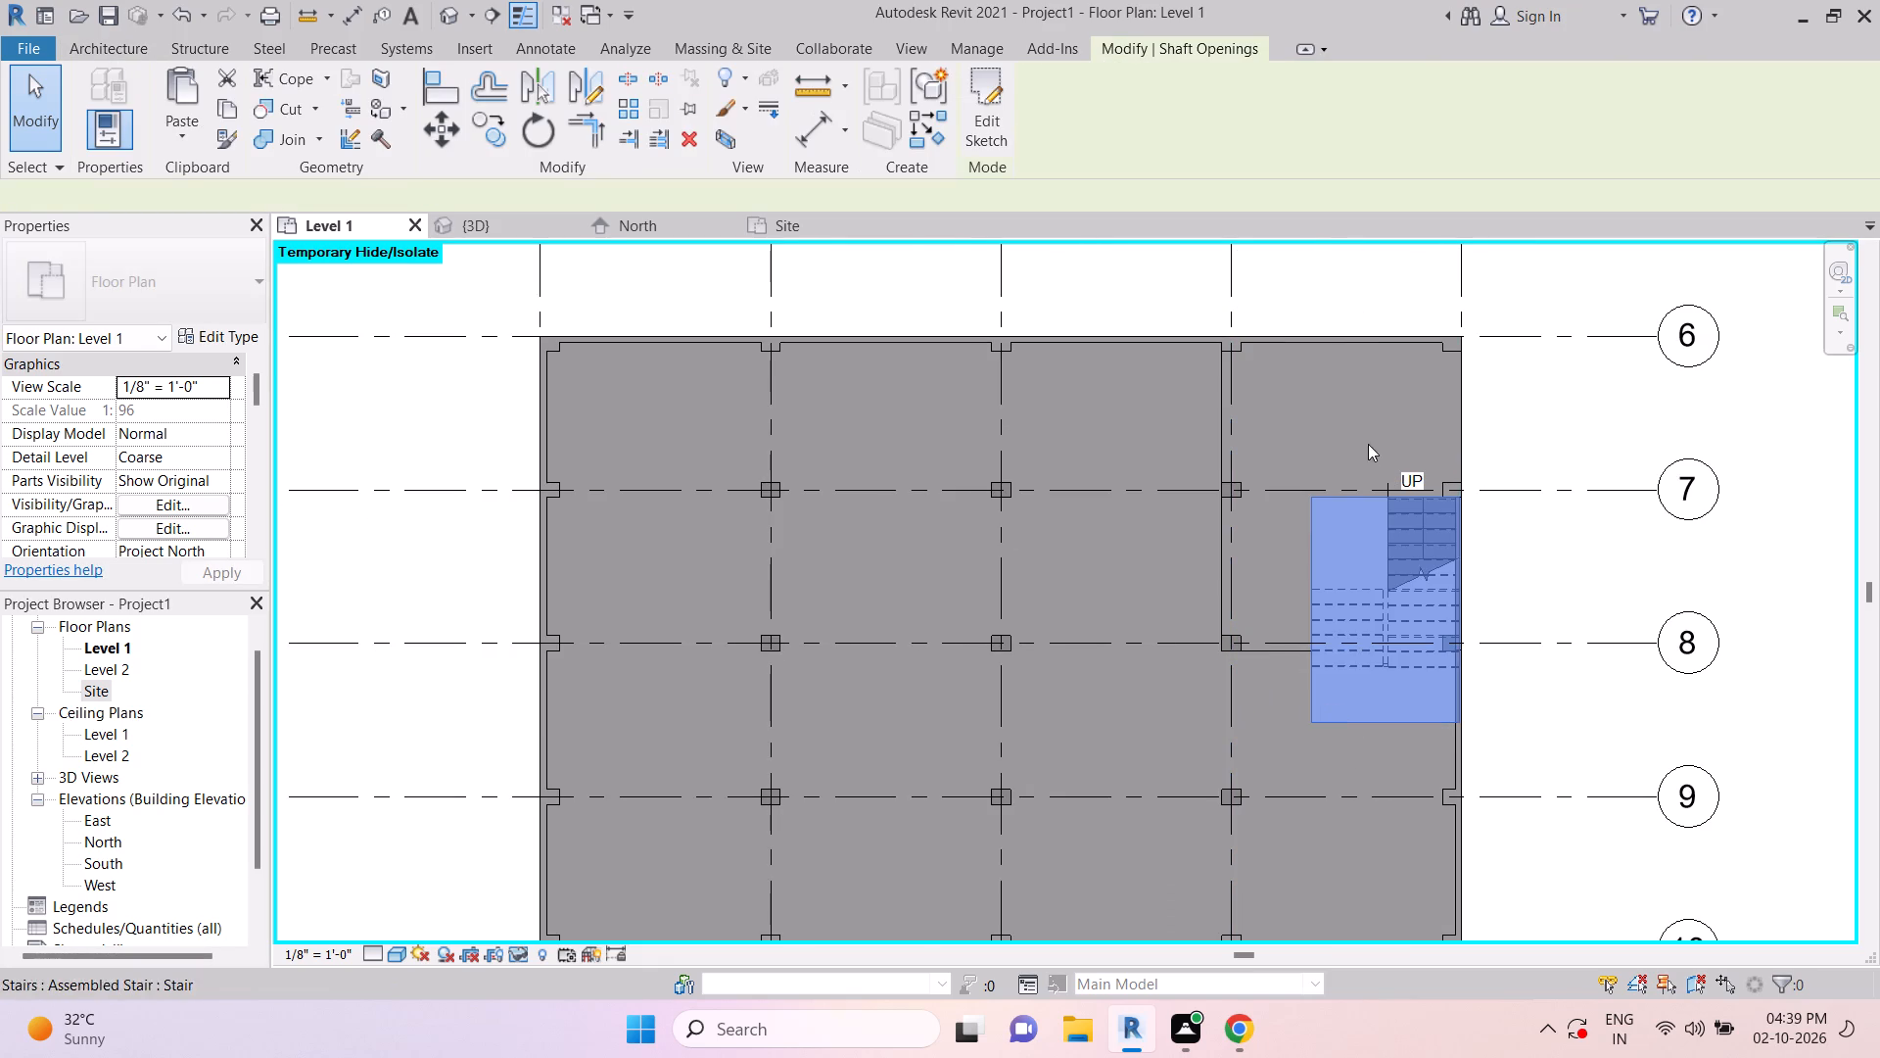
left_click(448, 133)
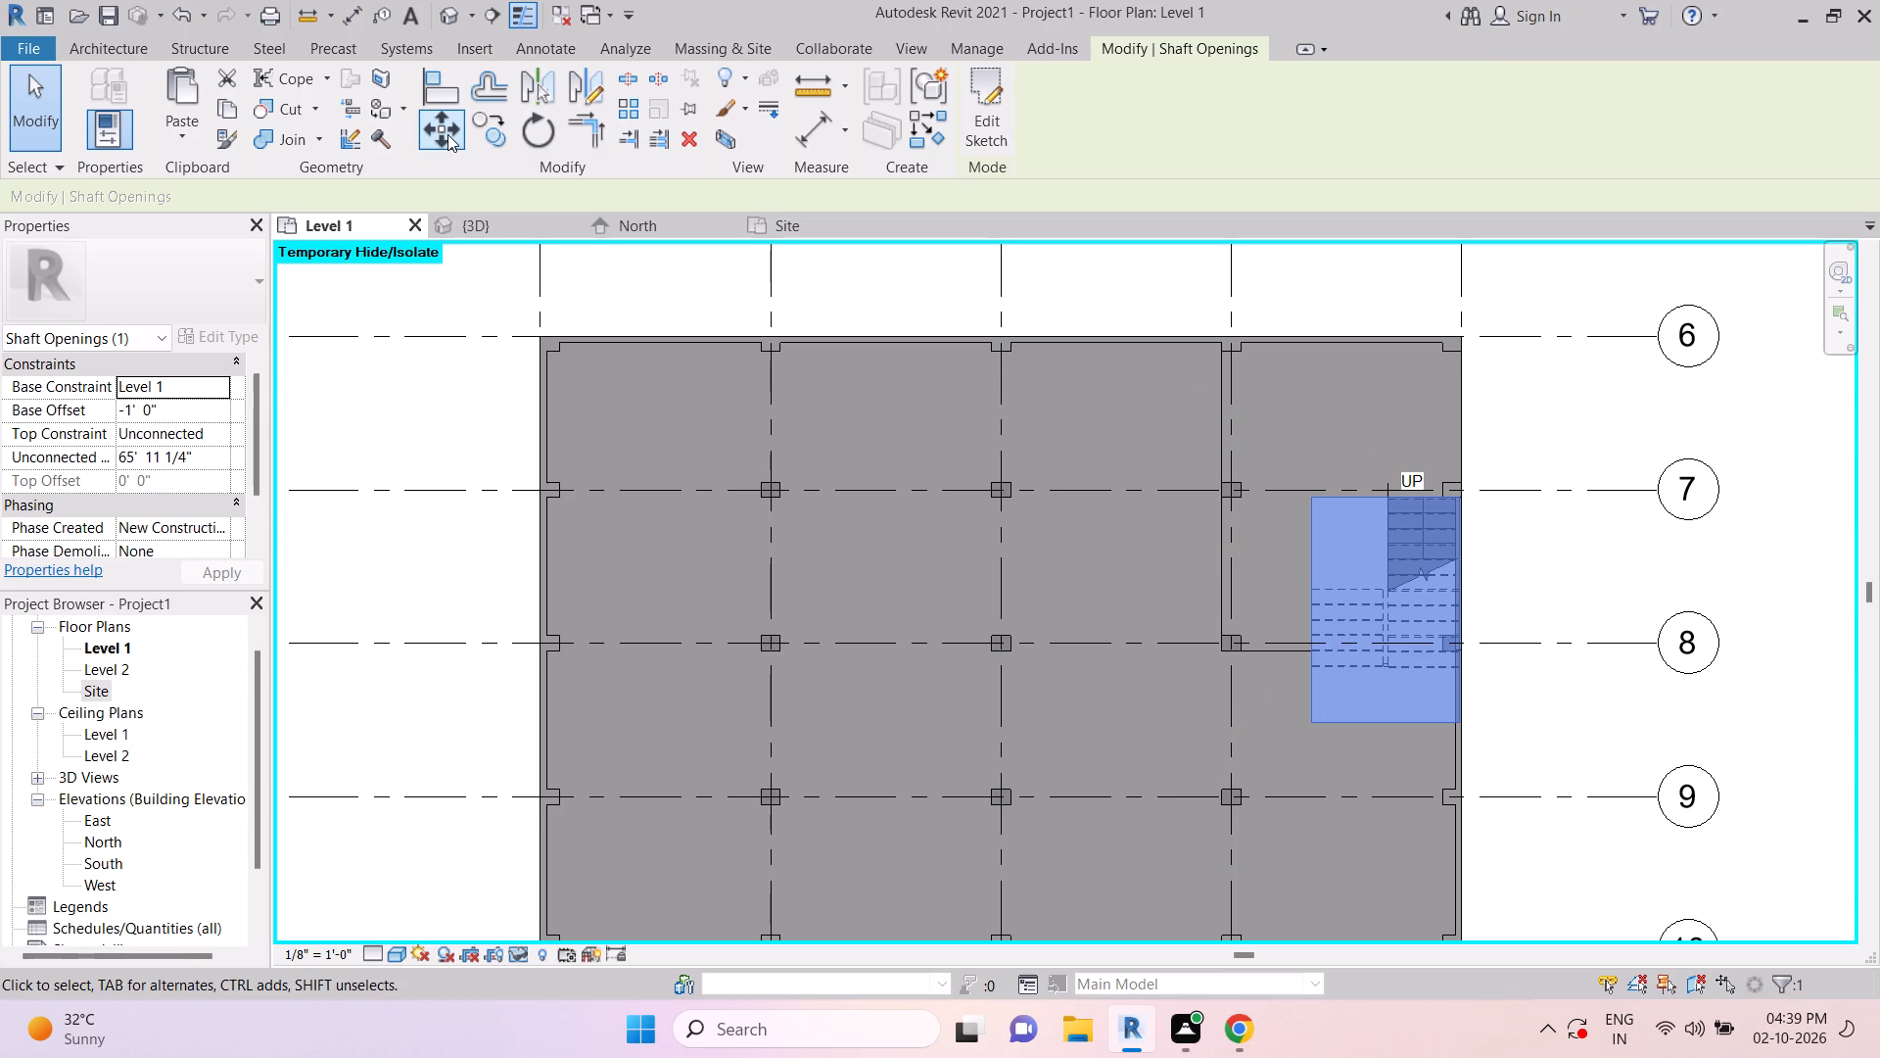
scroll(1304, 745, "up", 5)
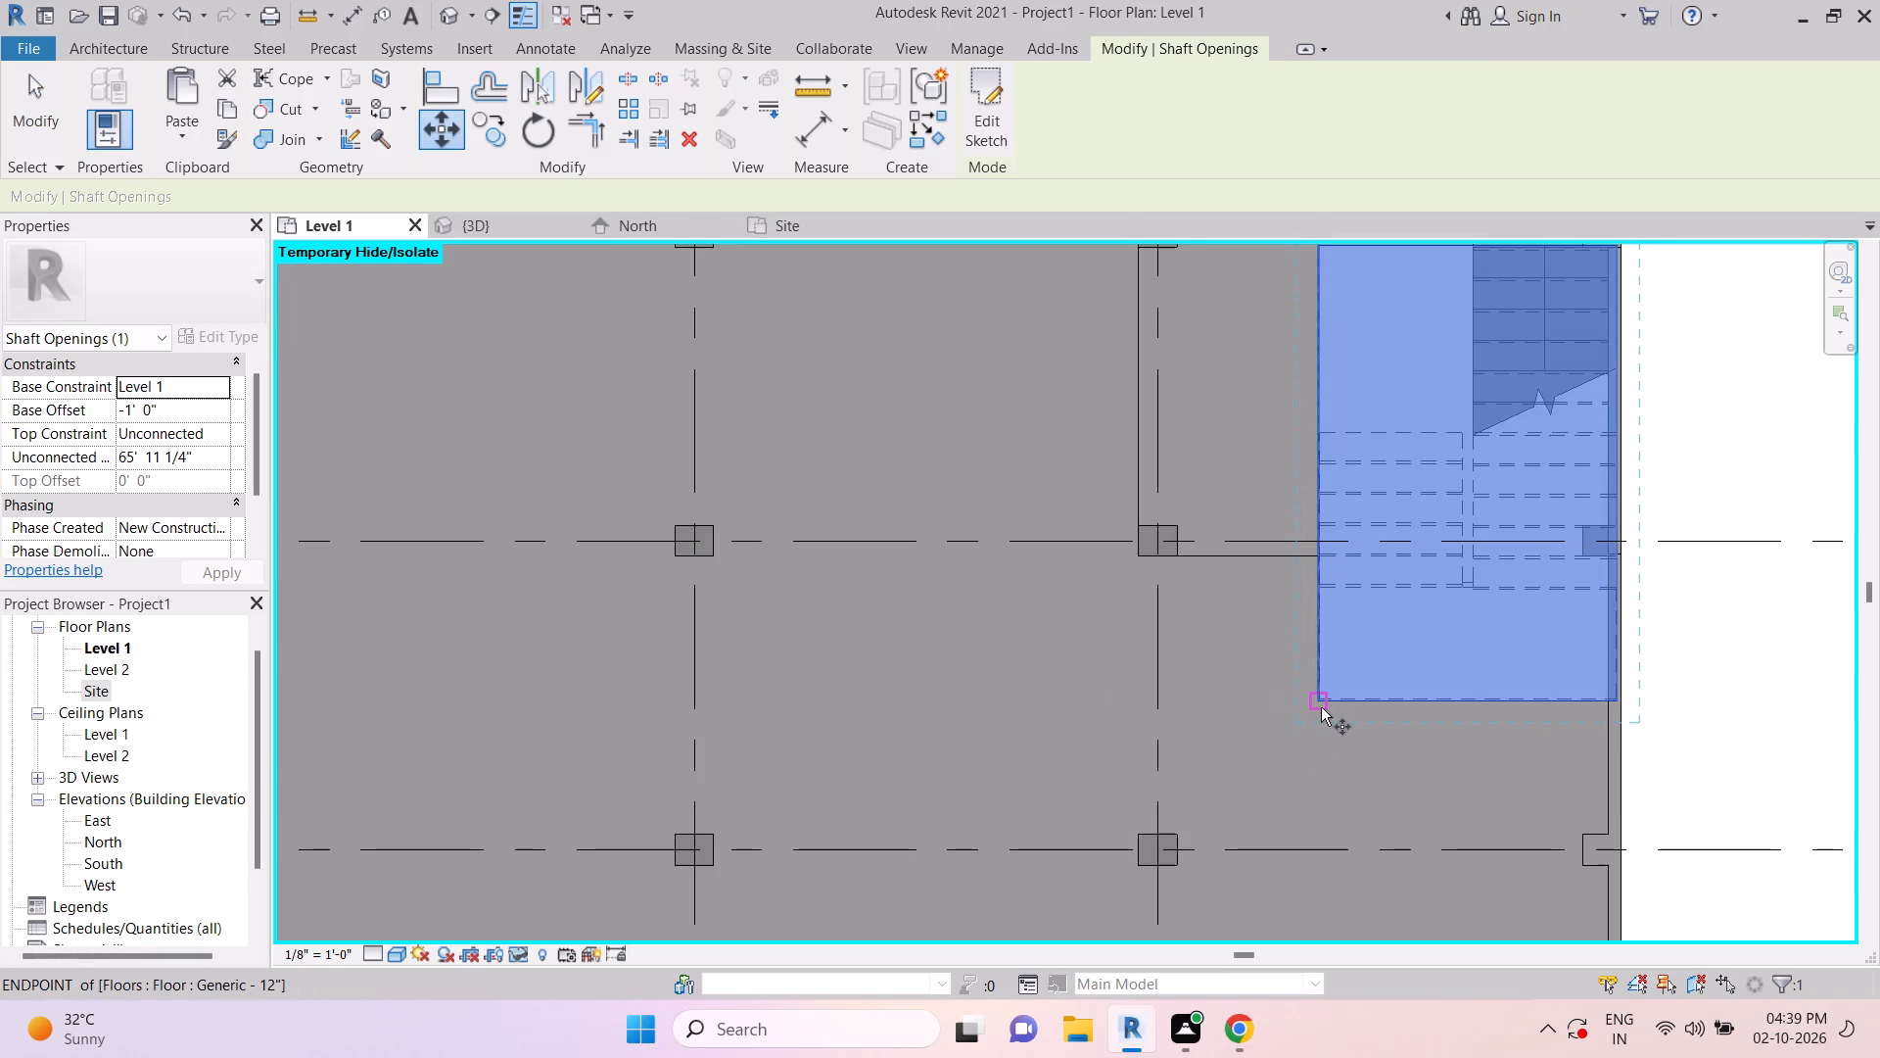
left_click(1321, 702)
scroll(1314, 713, "down", 4)
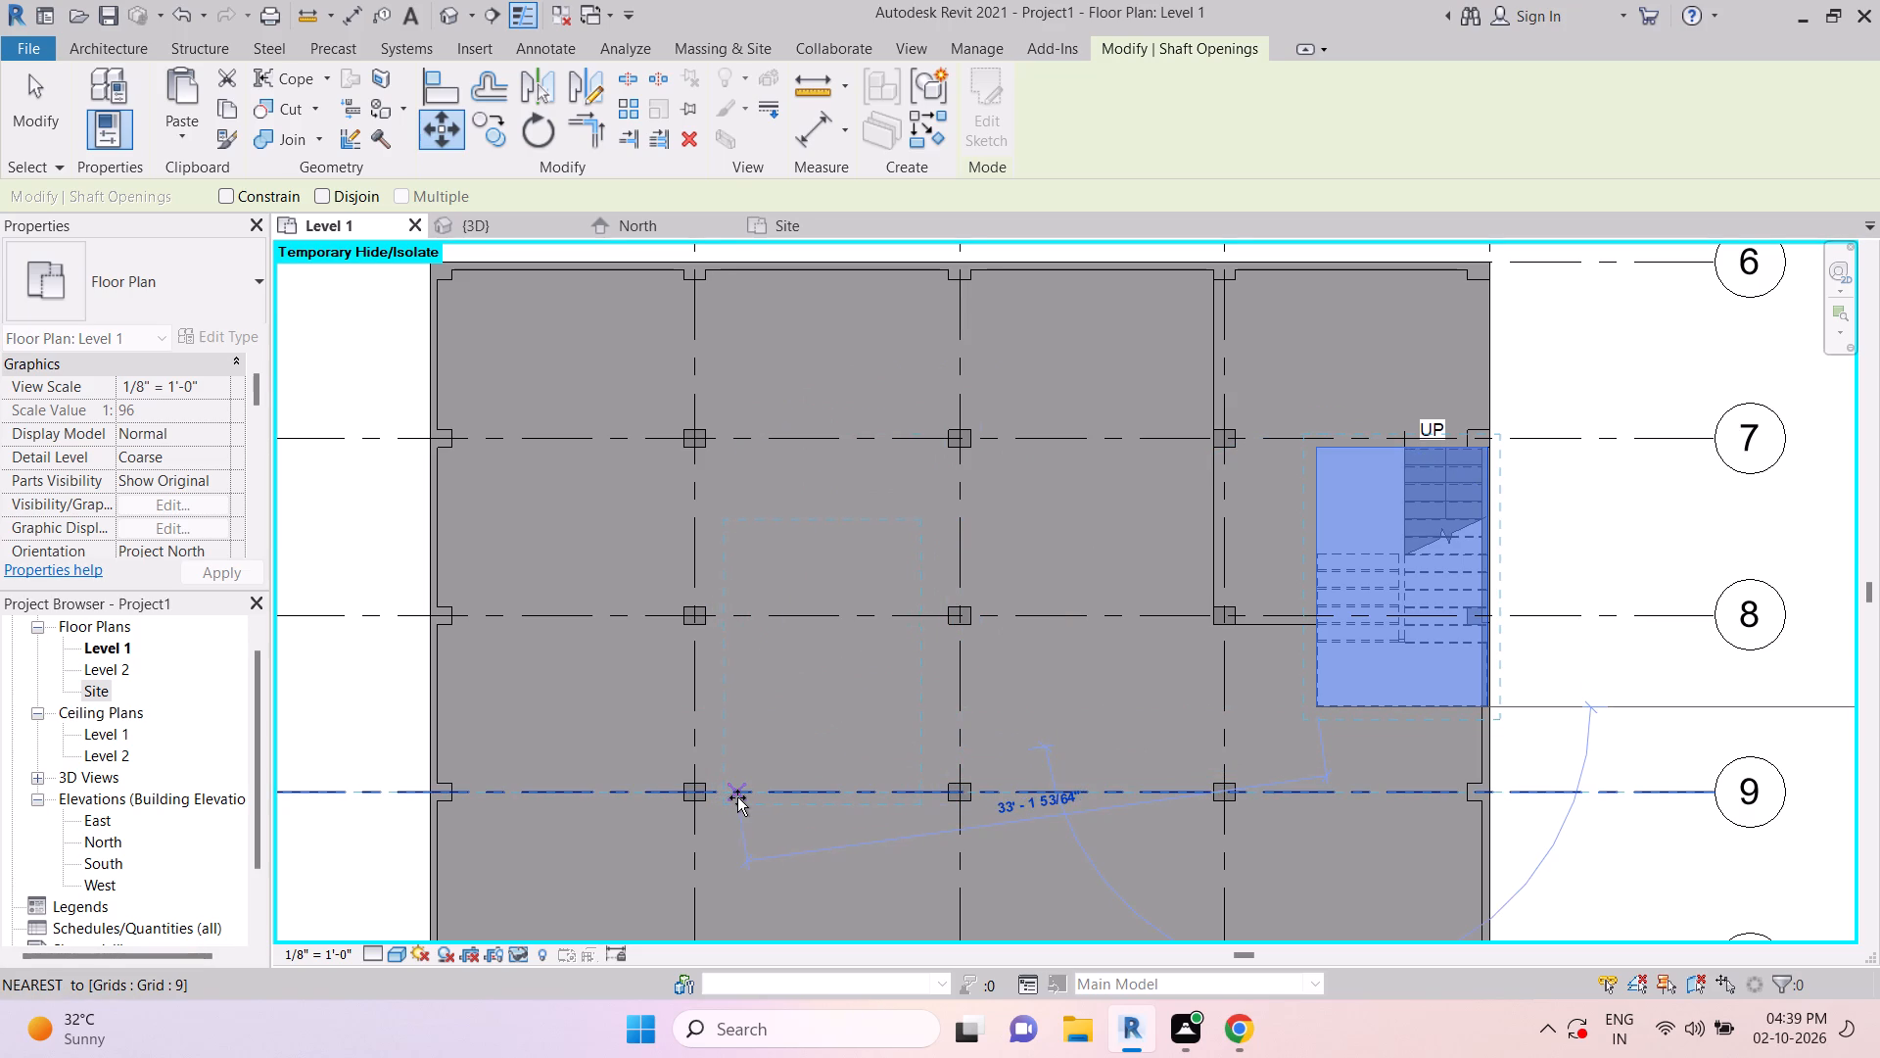
scroll(737, 797, "down", 1)
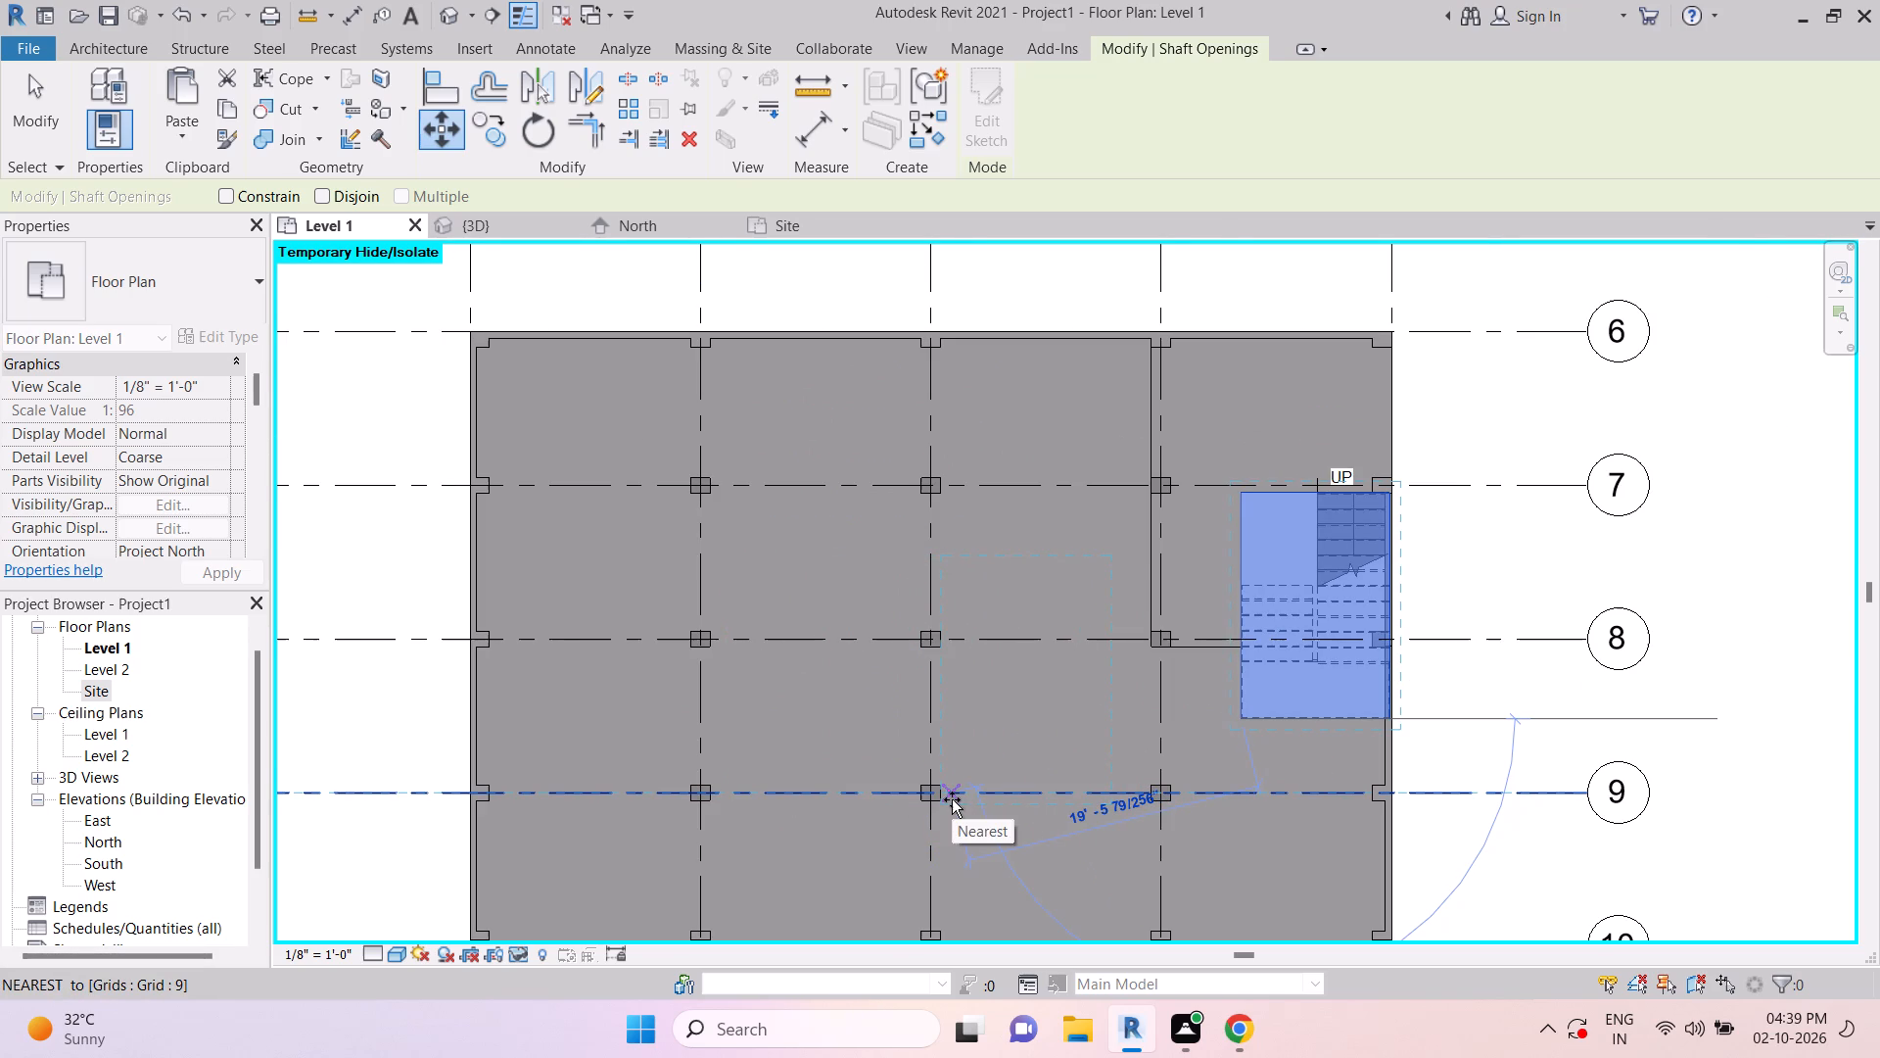
left_click(952, 797)
key("Escape")
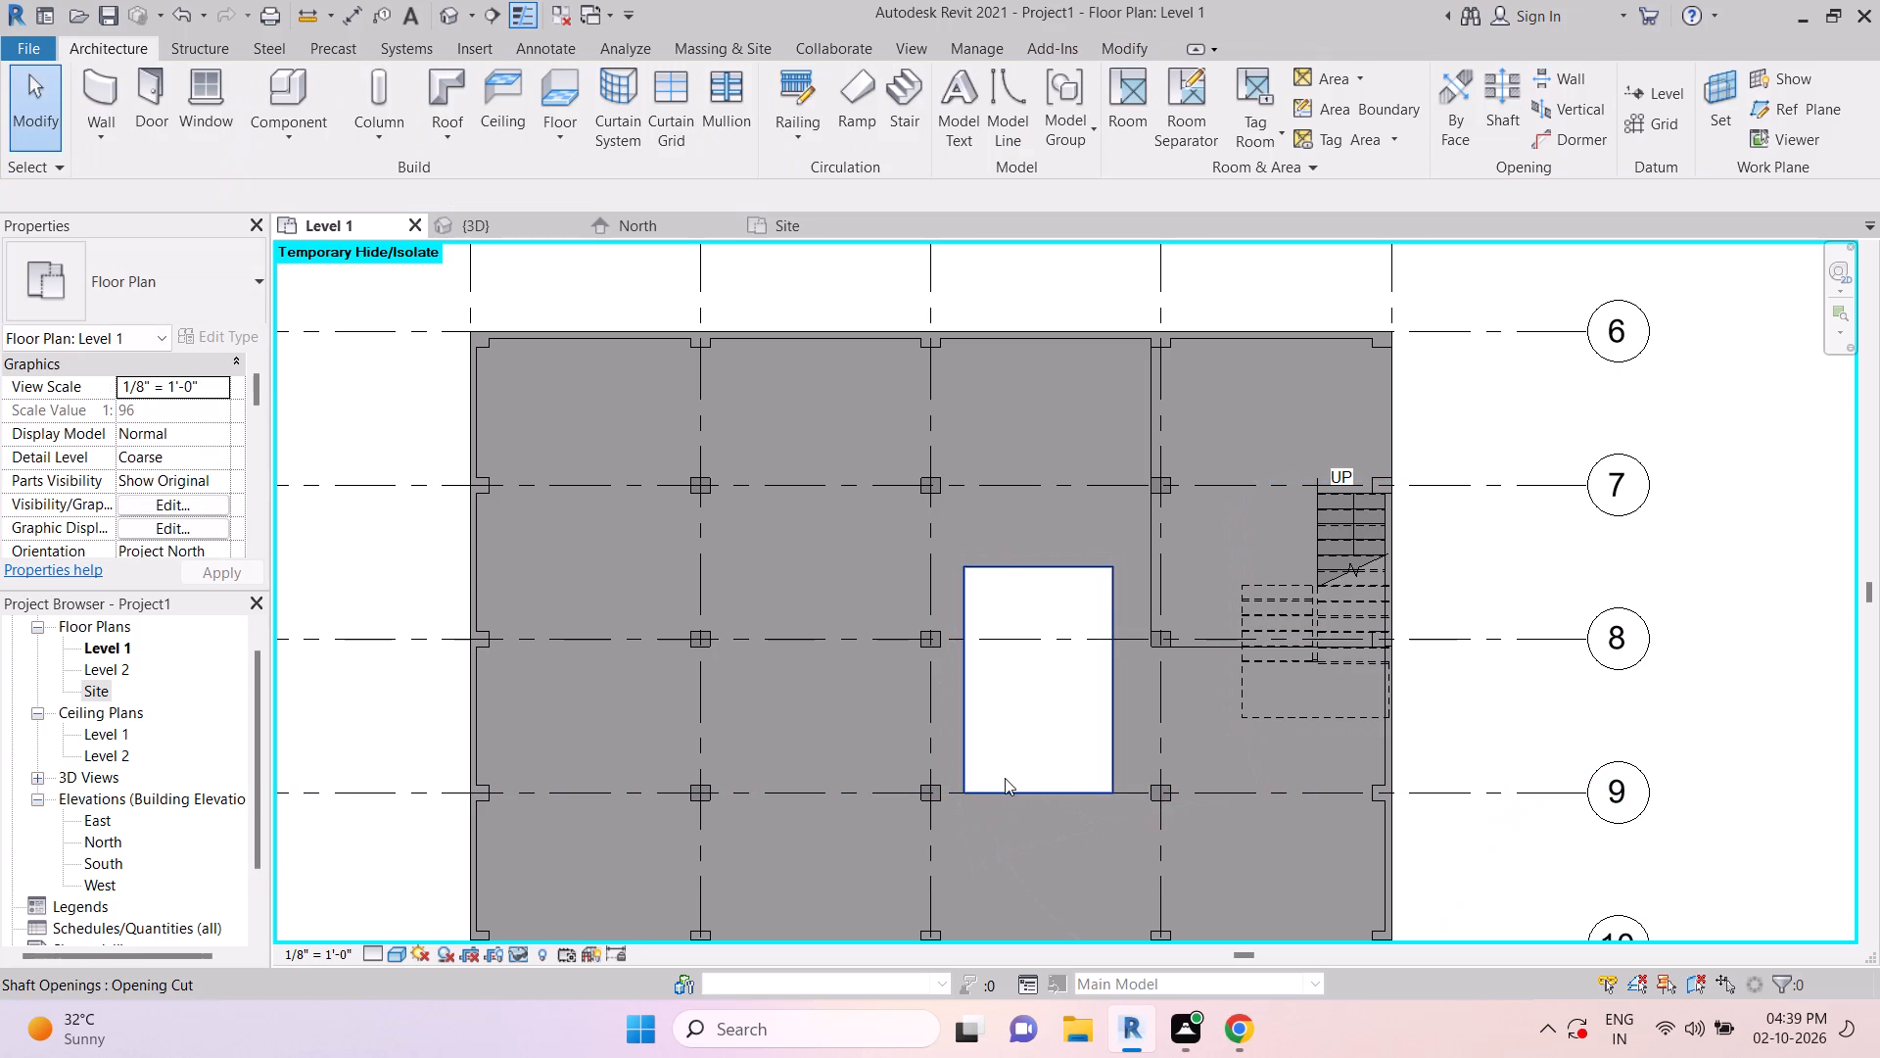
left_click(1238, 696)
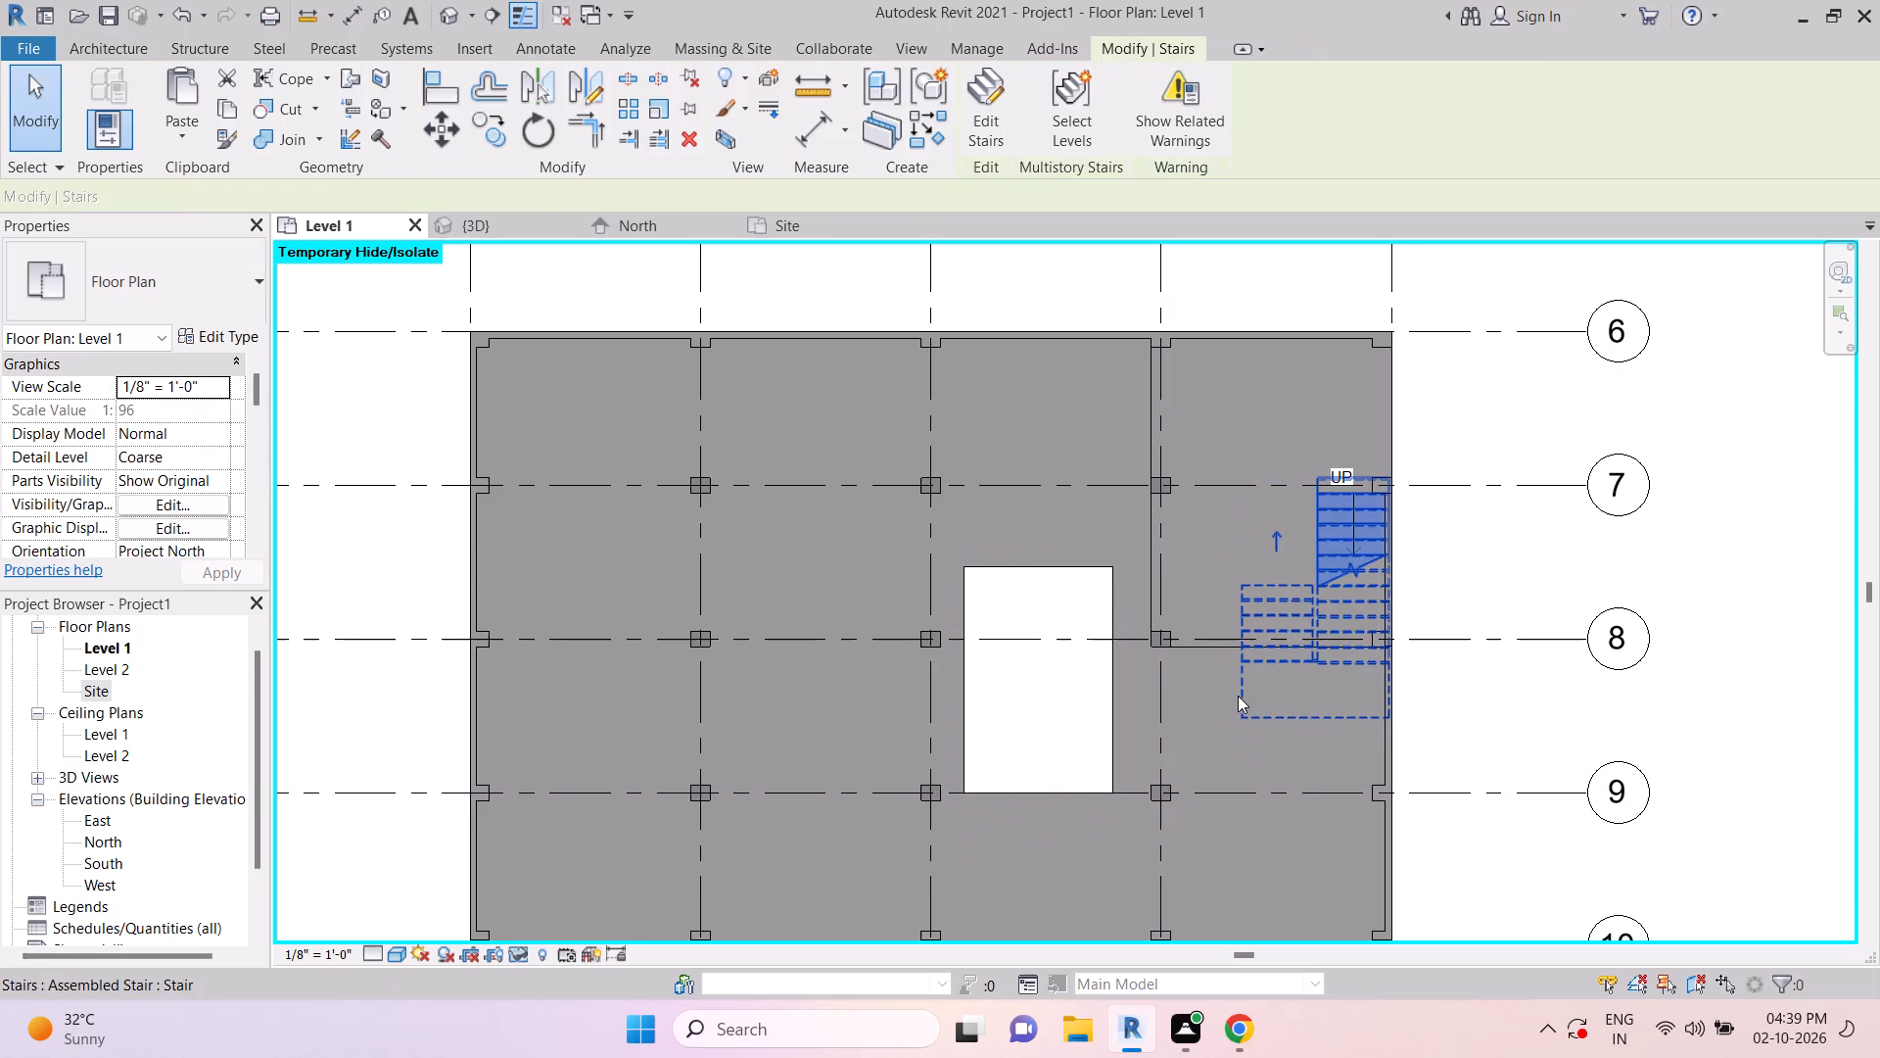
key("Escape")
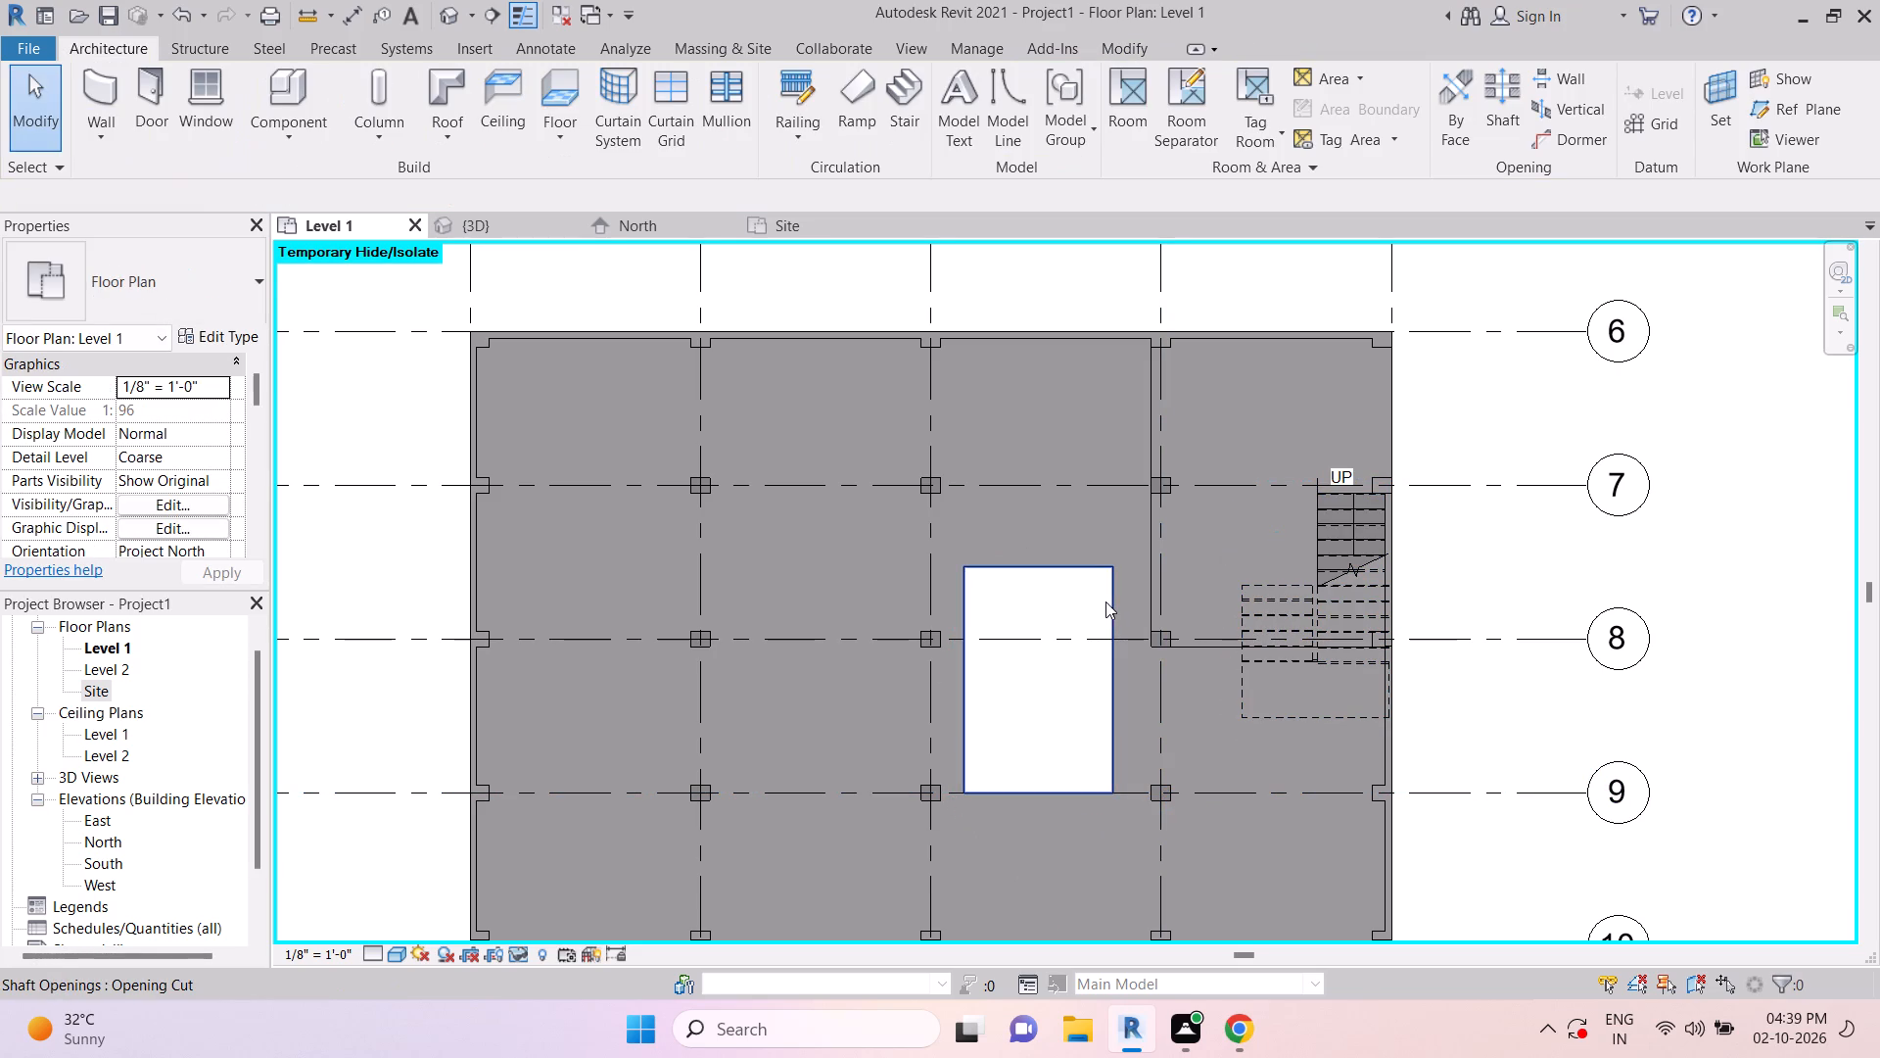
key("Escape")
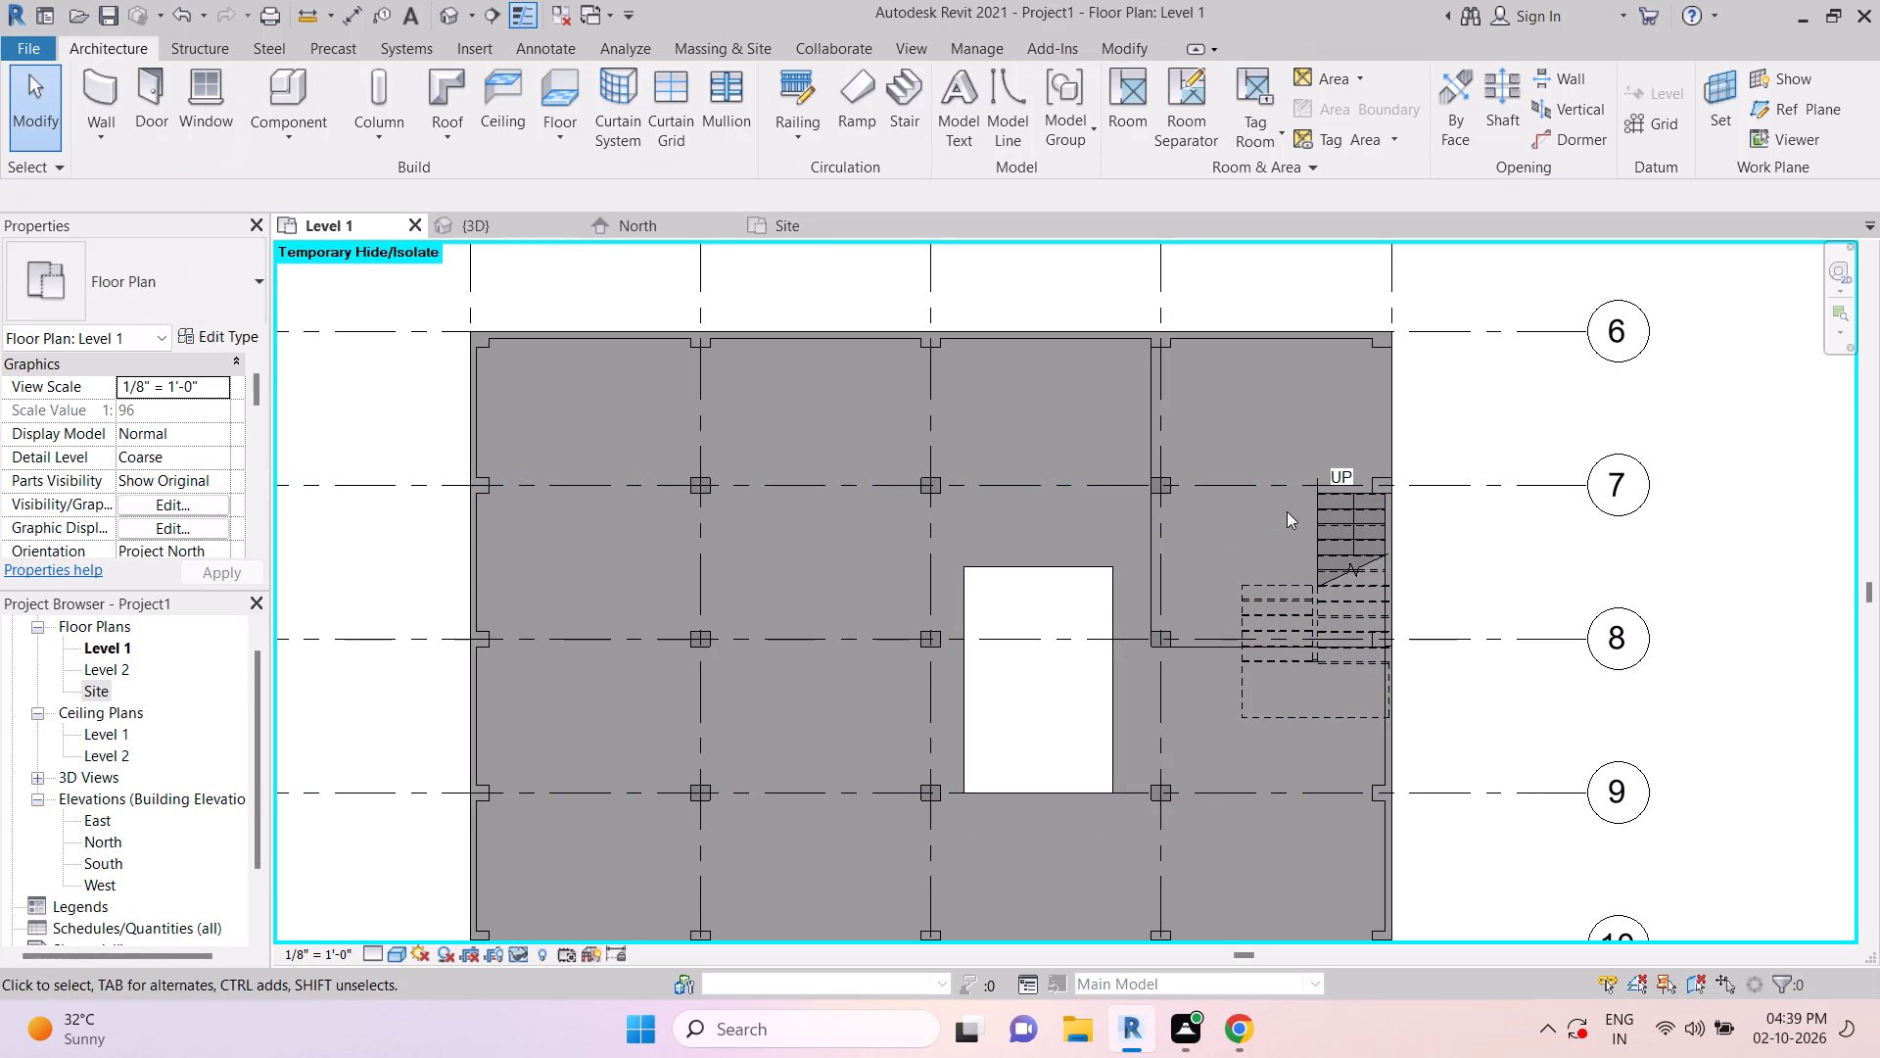
Move the Level 1 staircase into the relocated shaft opening, matching its landing's lower-left corner to the opening's corner on grid 9.
left_click(1259, 580)
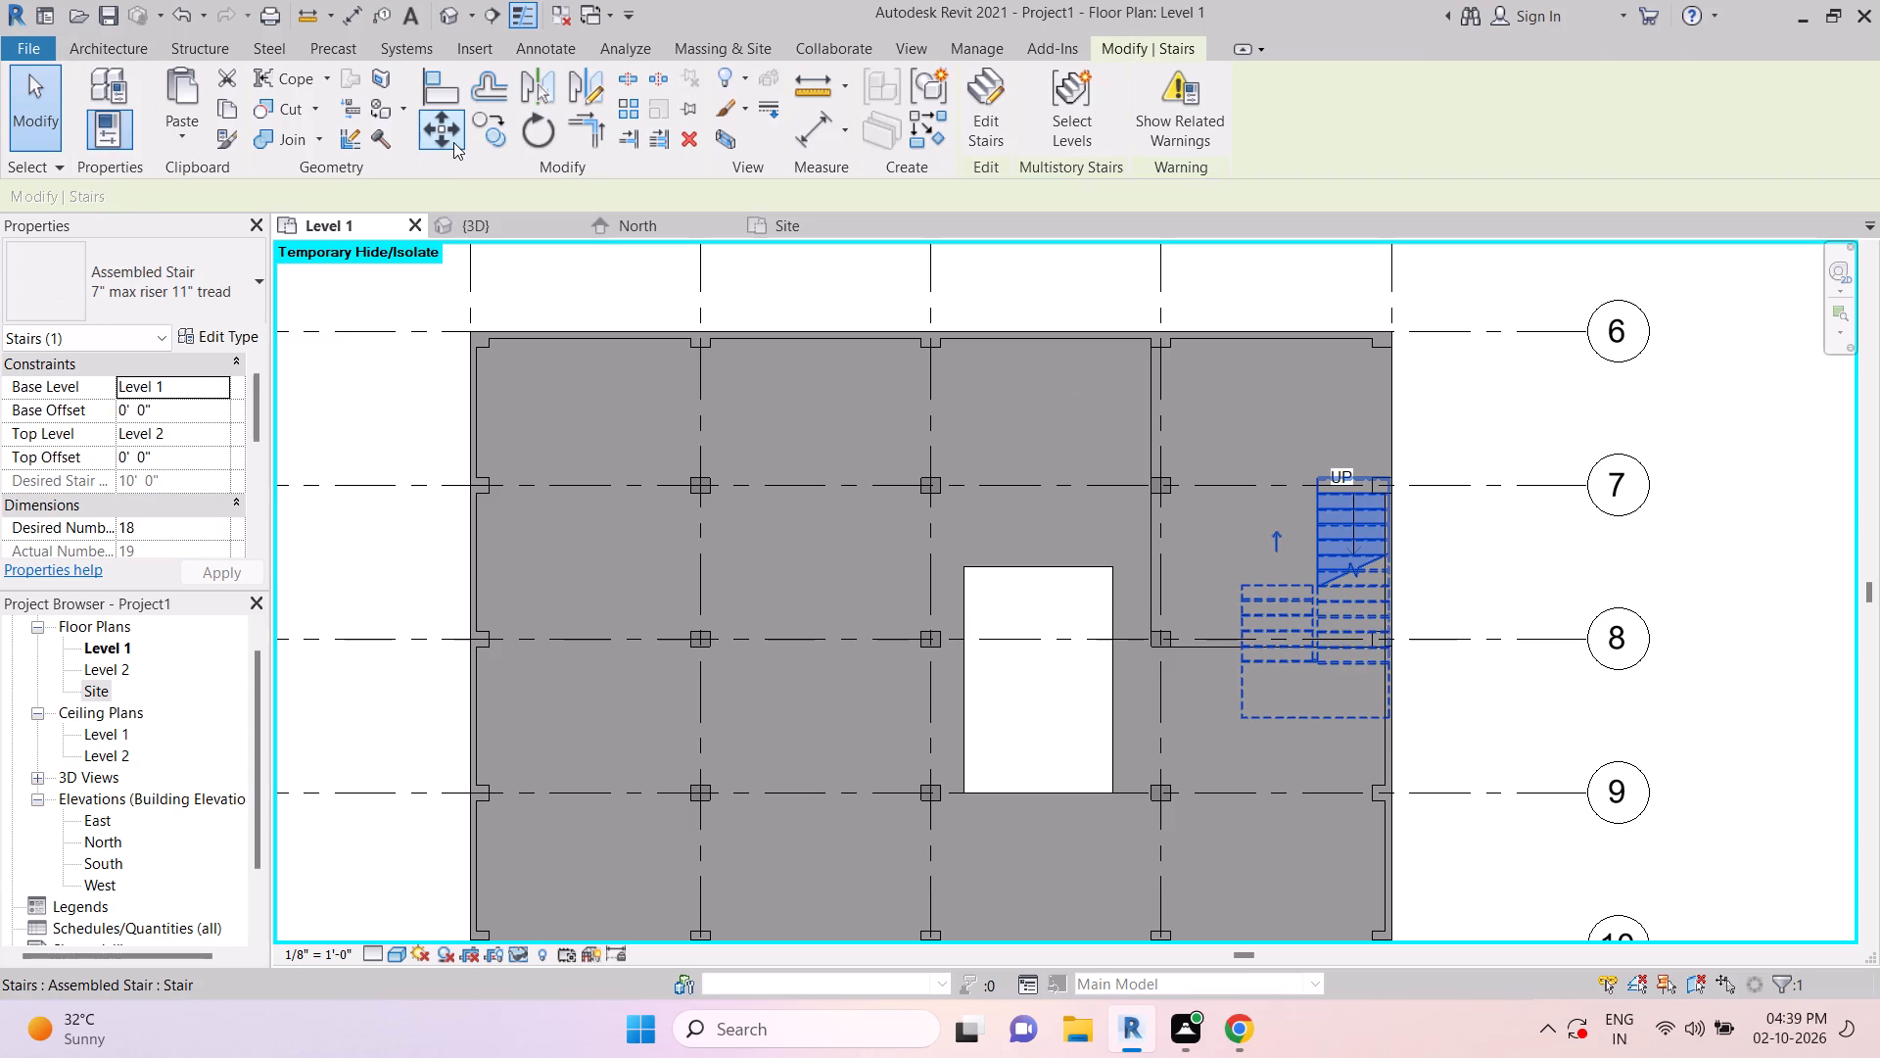
left_click(453, 141)
scroll(1242, 716, "up", 5)
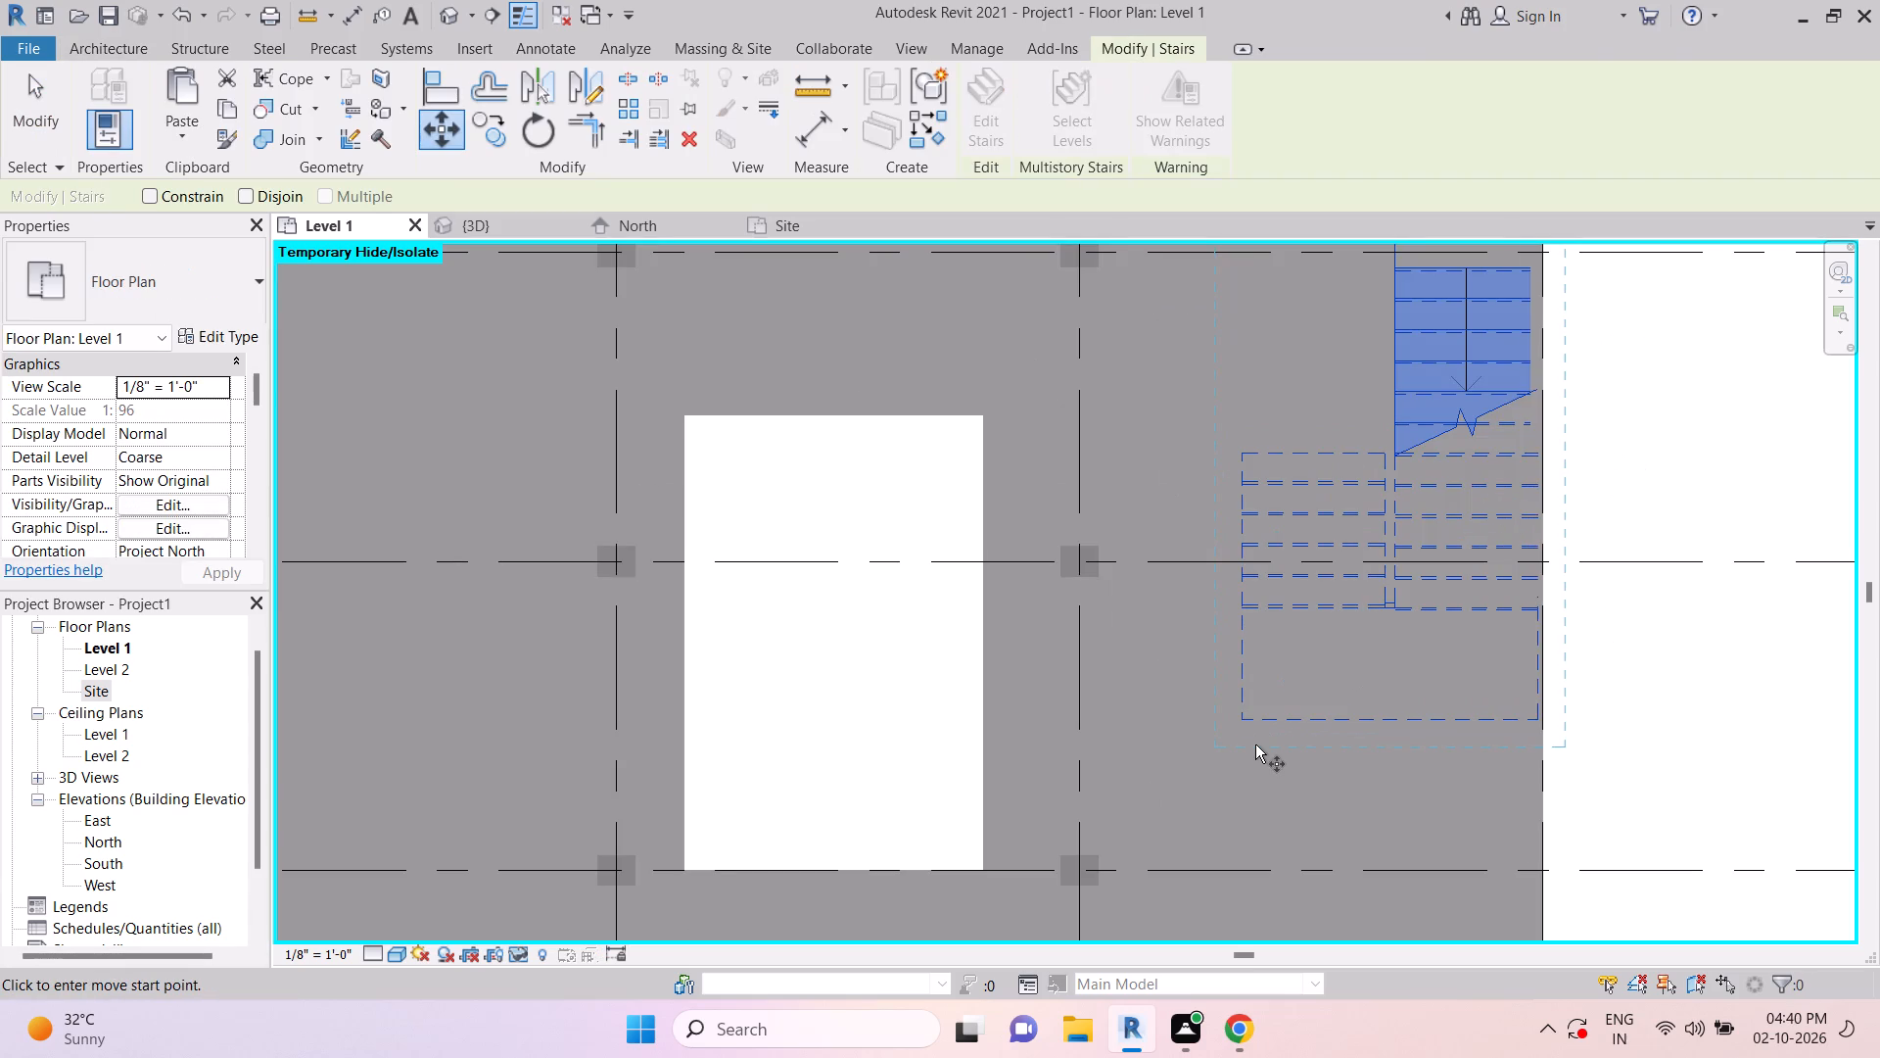
left_click(1244, 718)
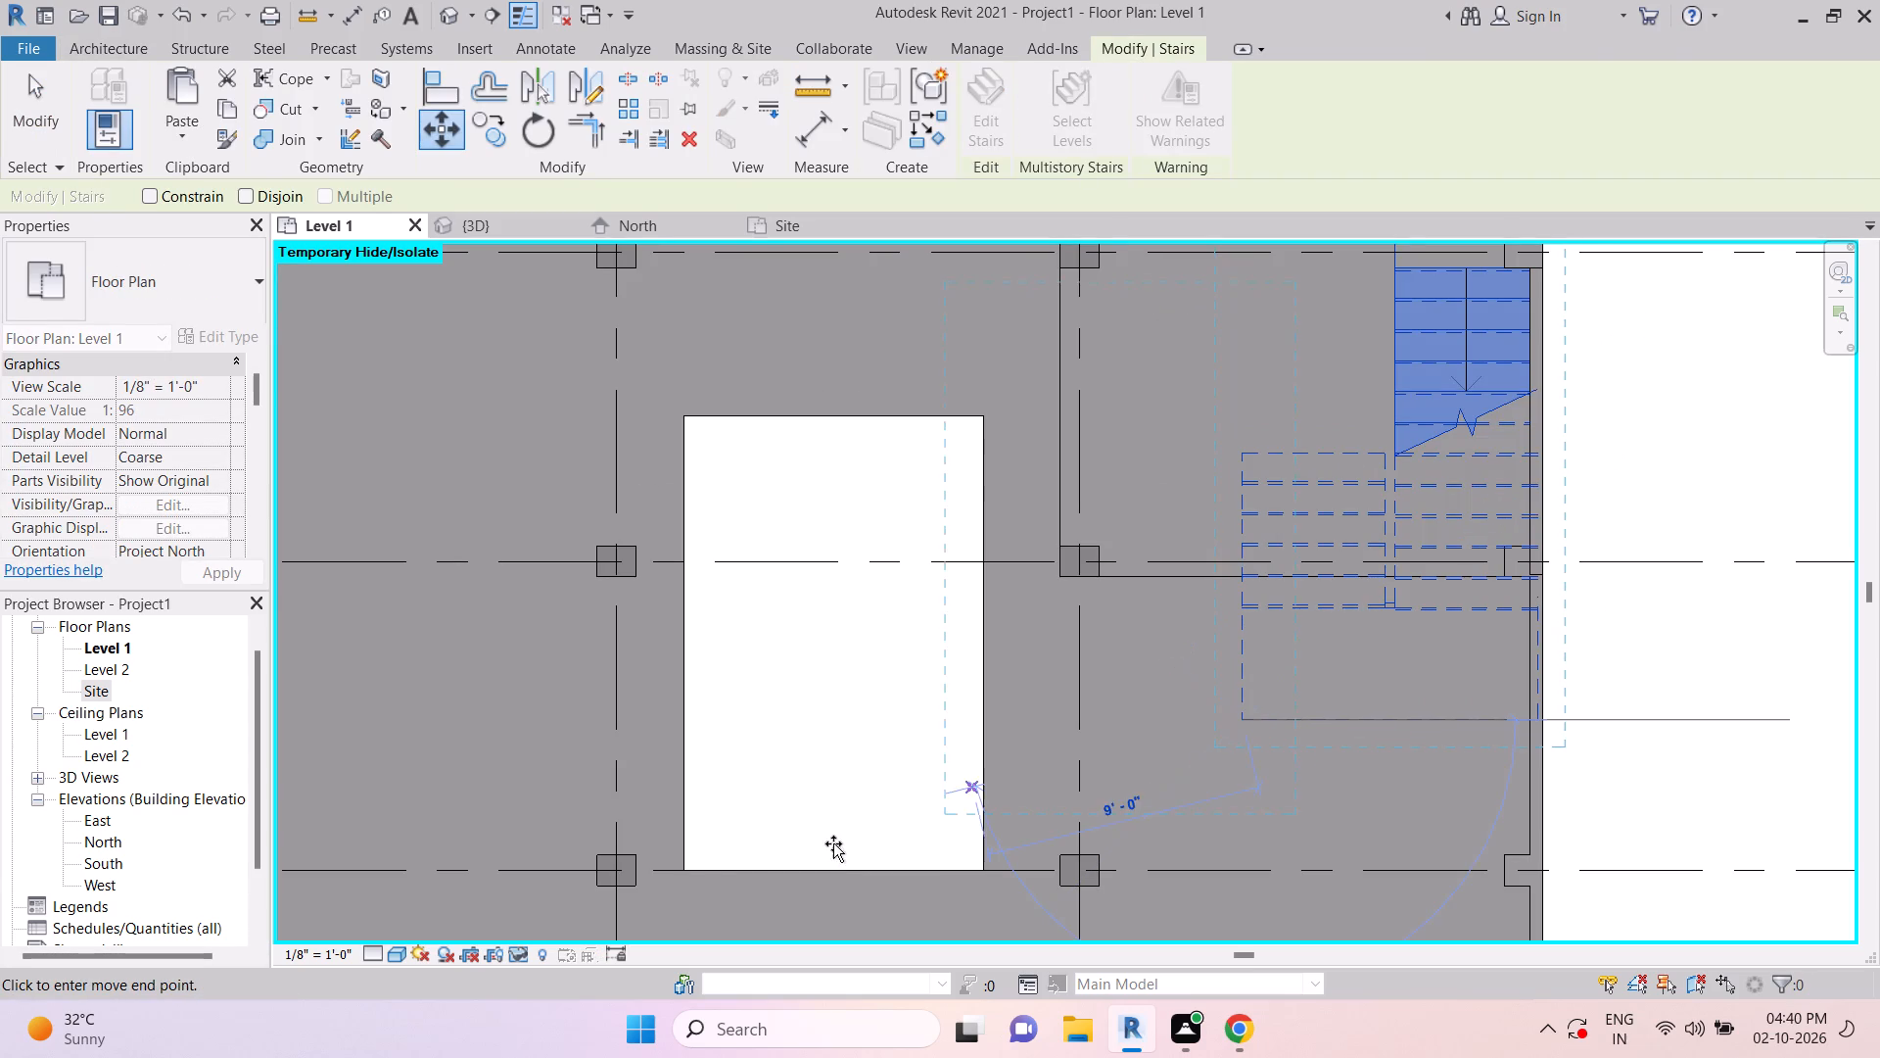
scroll(685, 870, "up", 8)
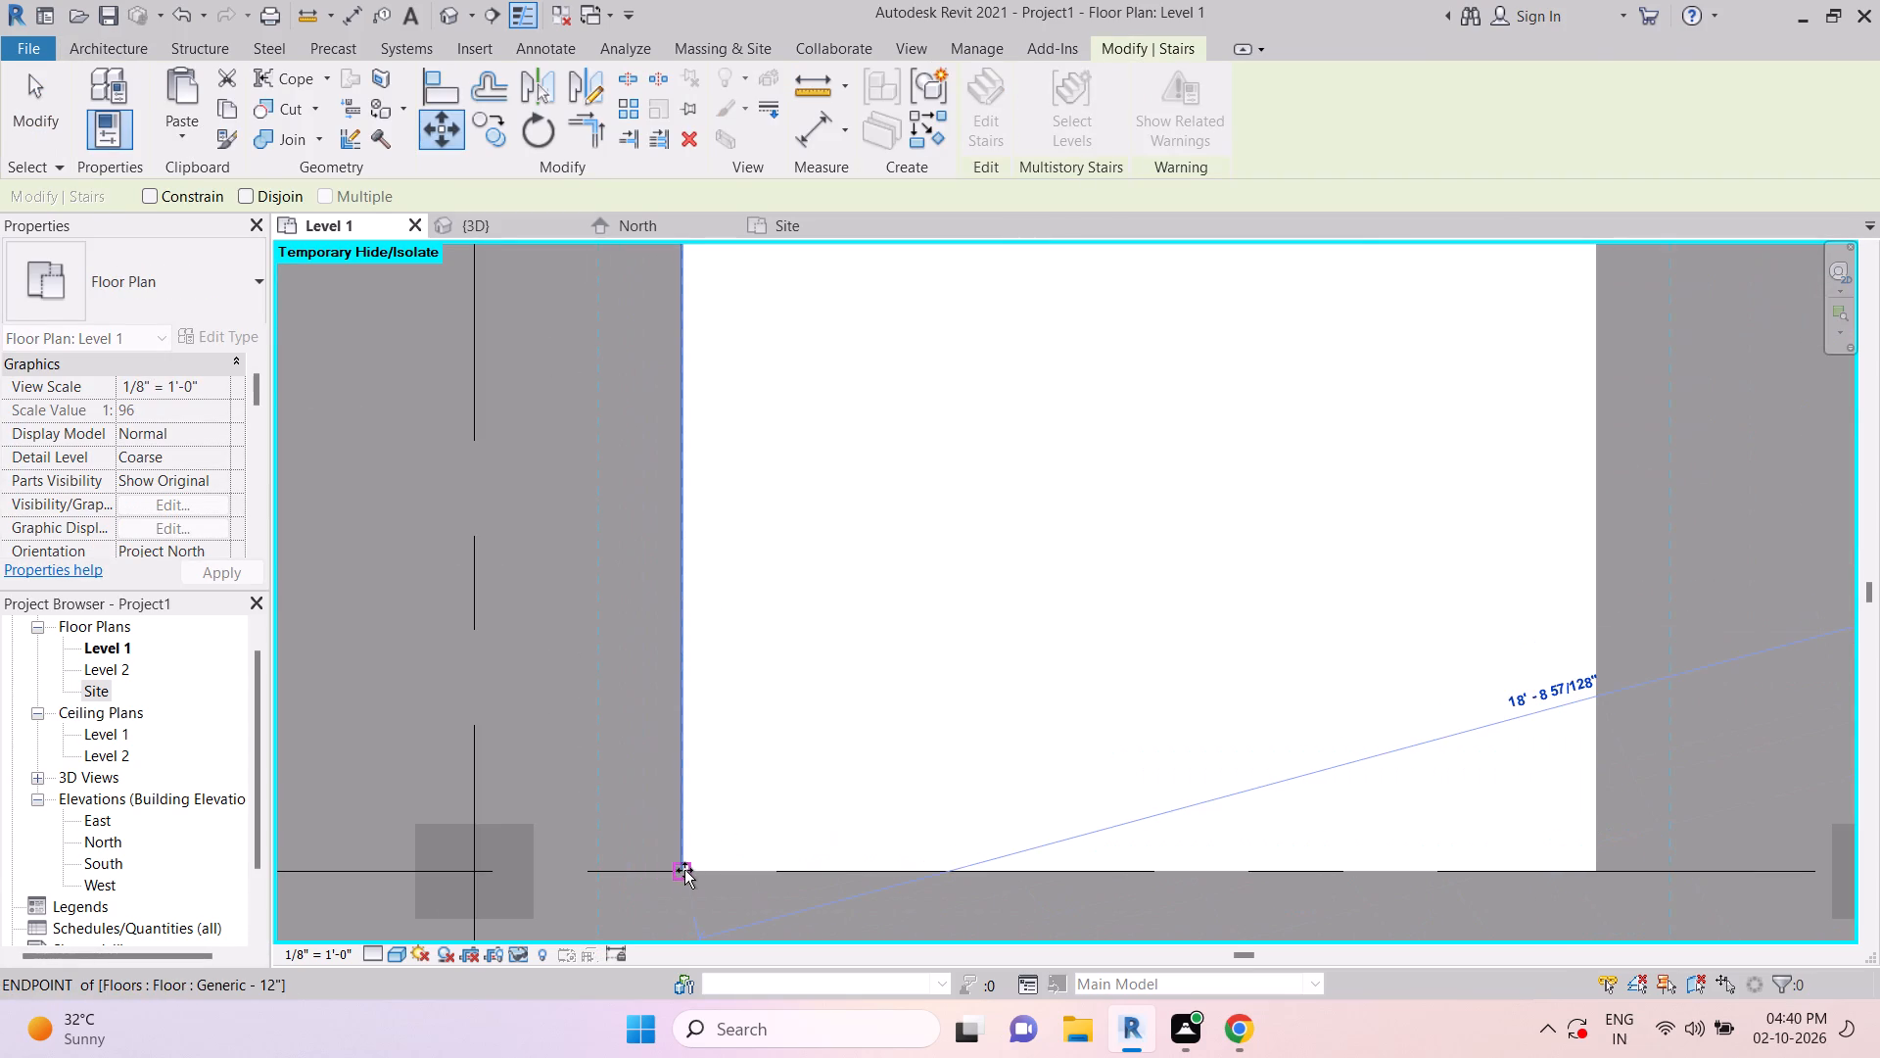
left_click(684, 869)
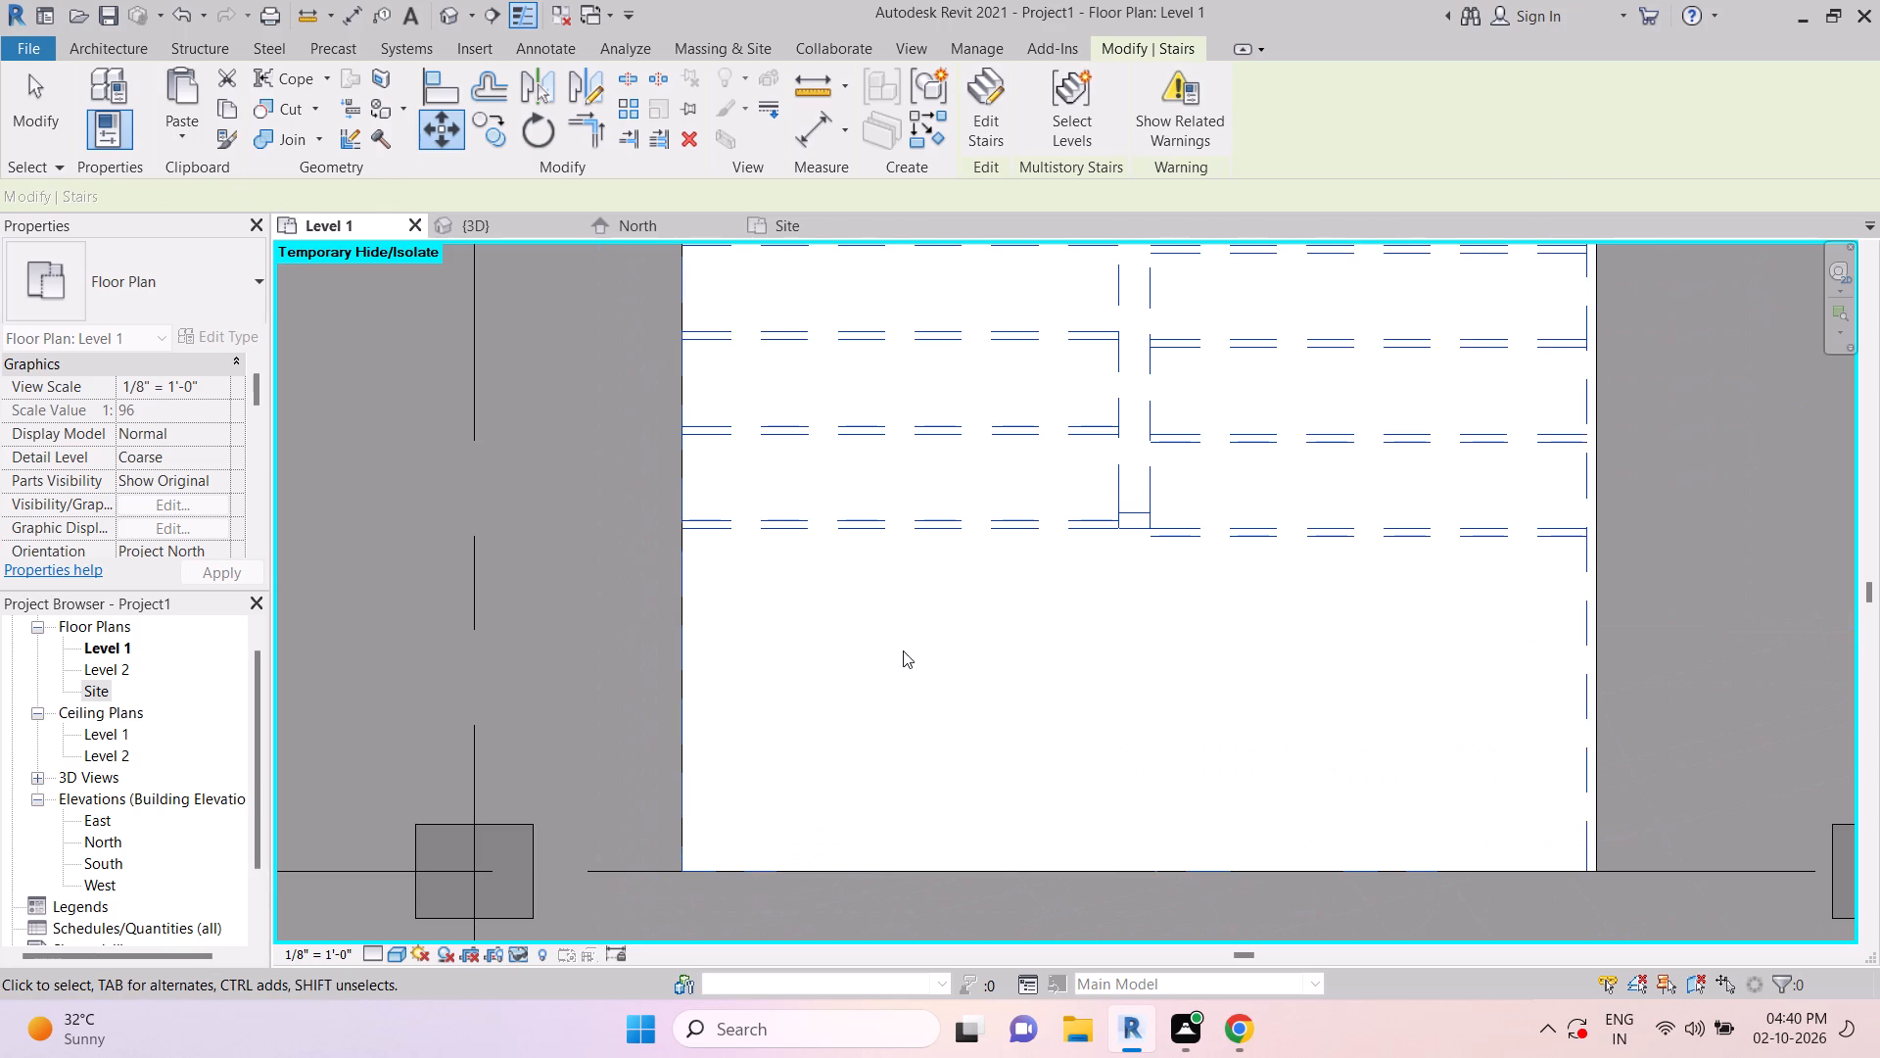
key("Escape")
scroll(930, 618, "down", 13)
key("Escape")
key("Escape")
key("Escape")
key("Escape")
key("Escape")
key("Escape")
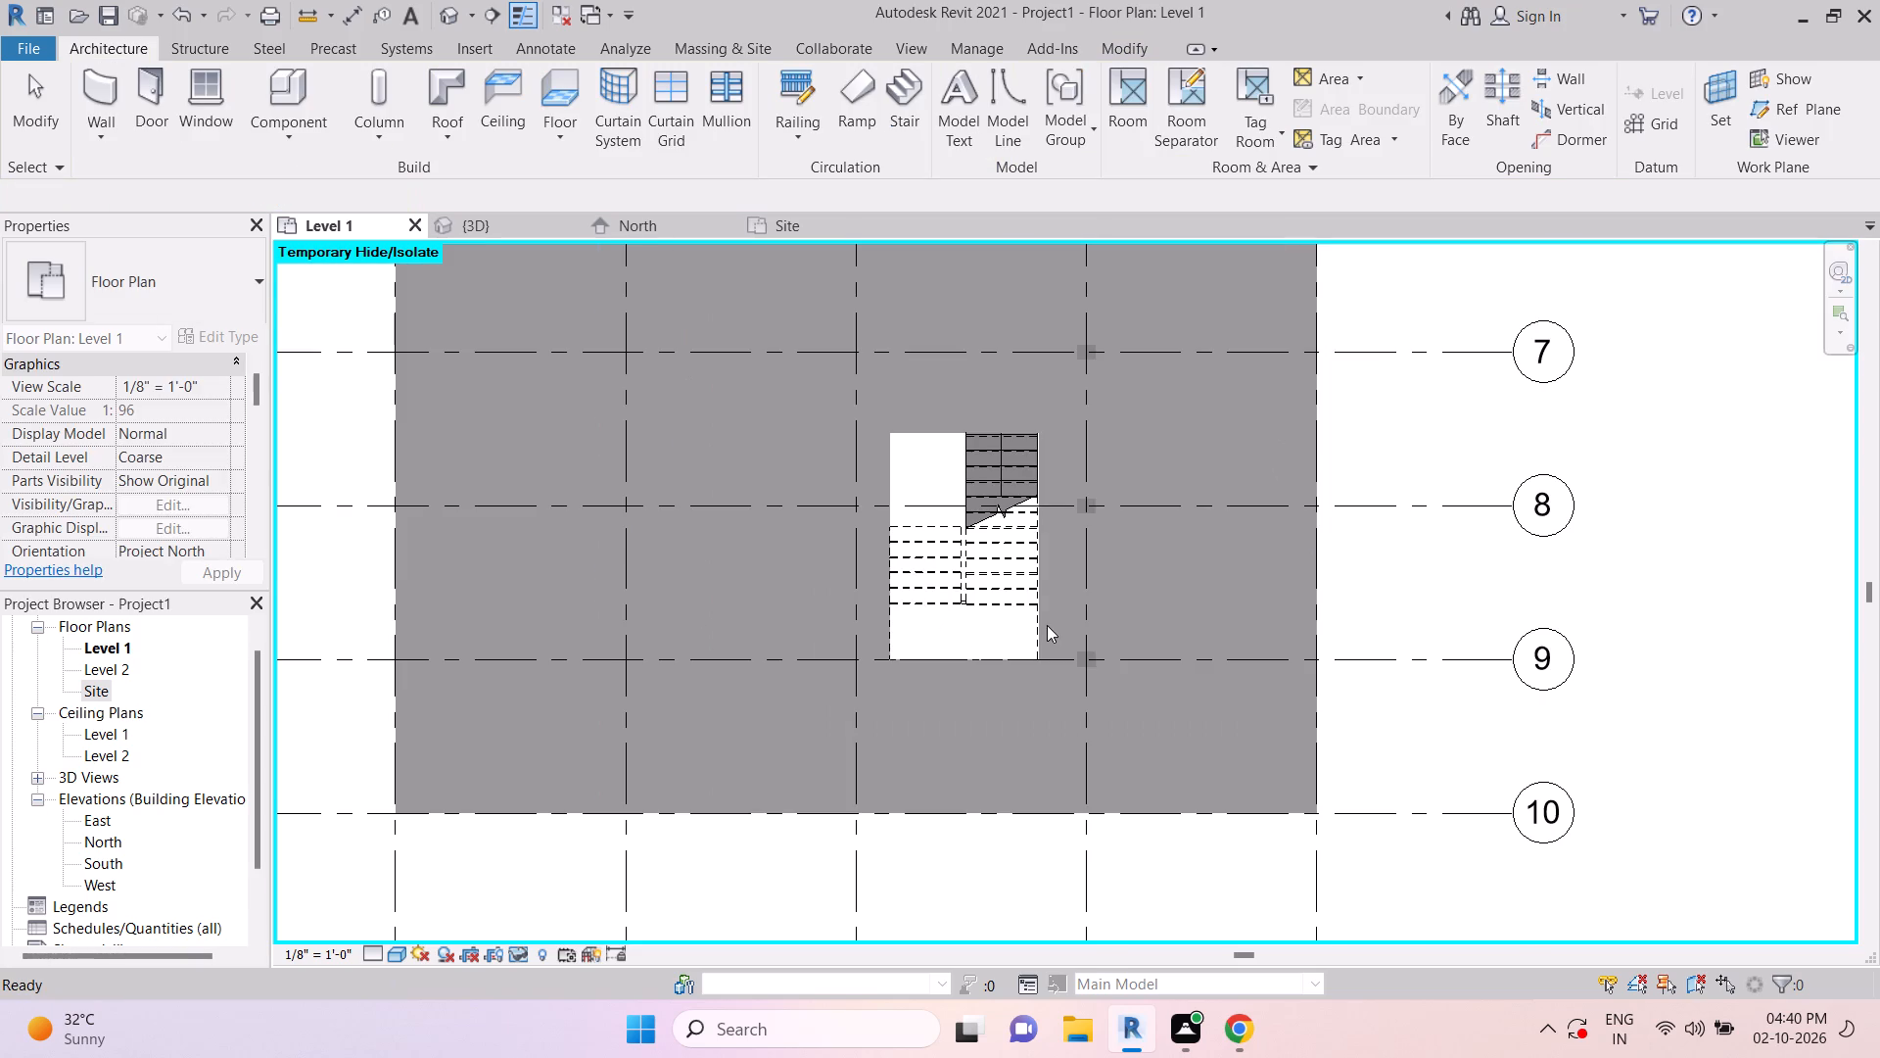
In the 3D model, delete the Level 2 to Level 3 staircase and the staircase on the storey directly above it.
left_click(494, 234)
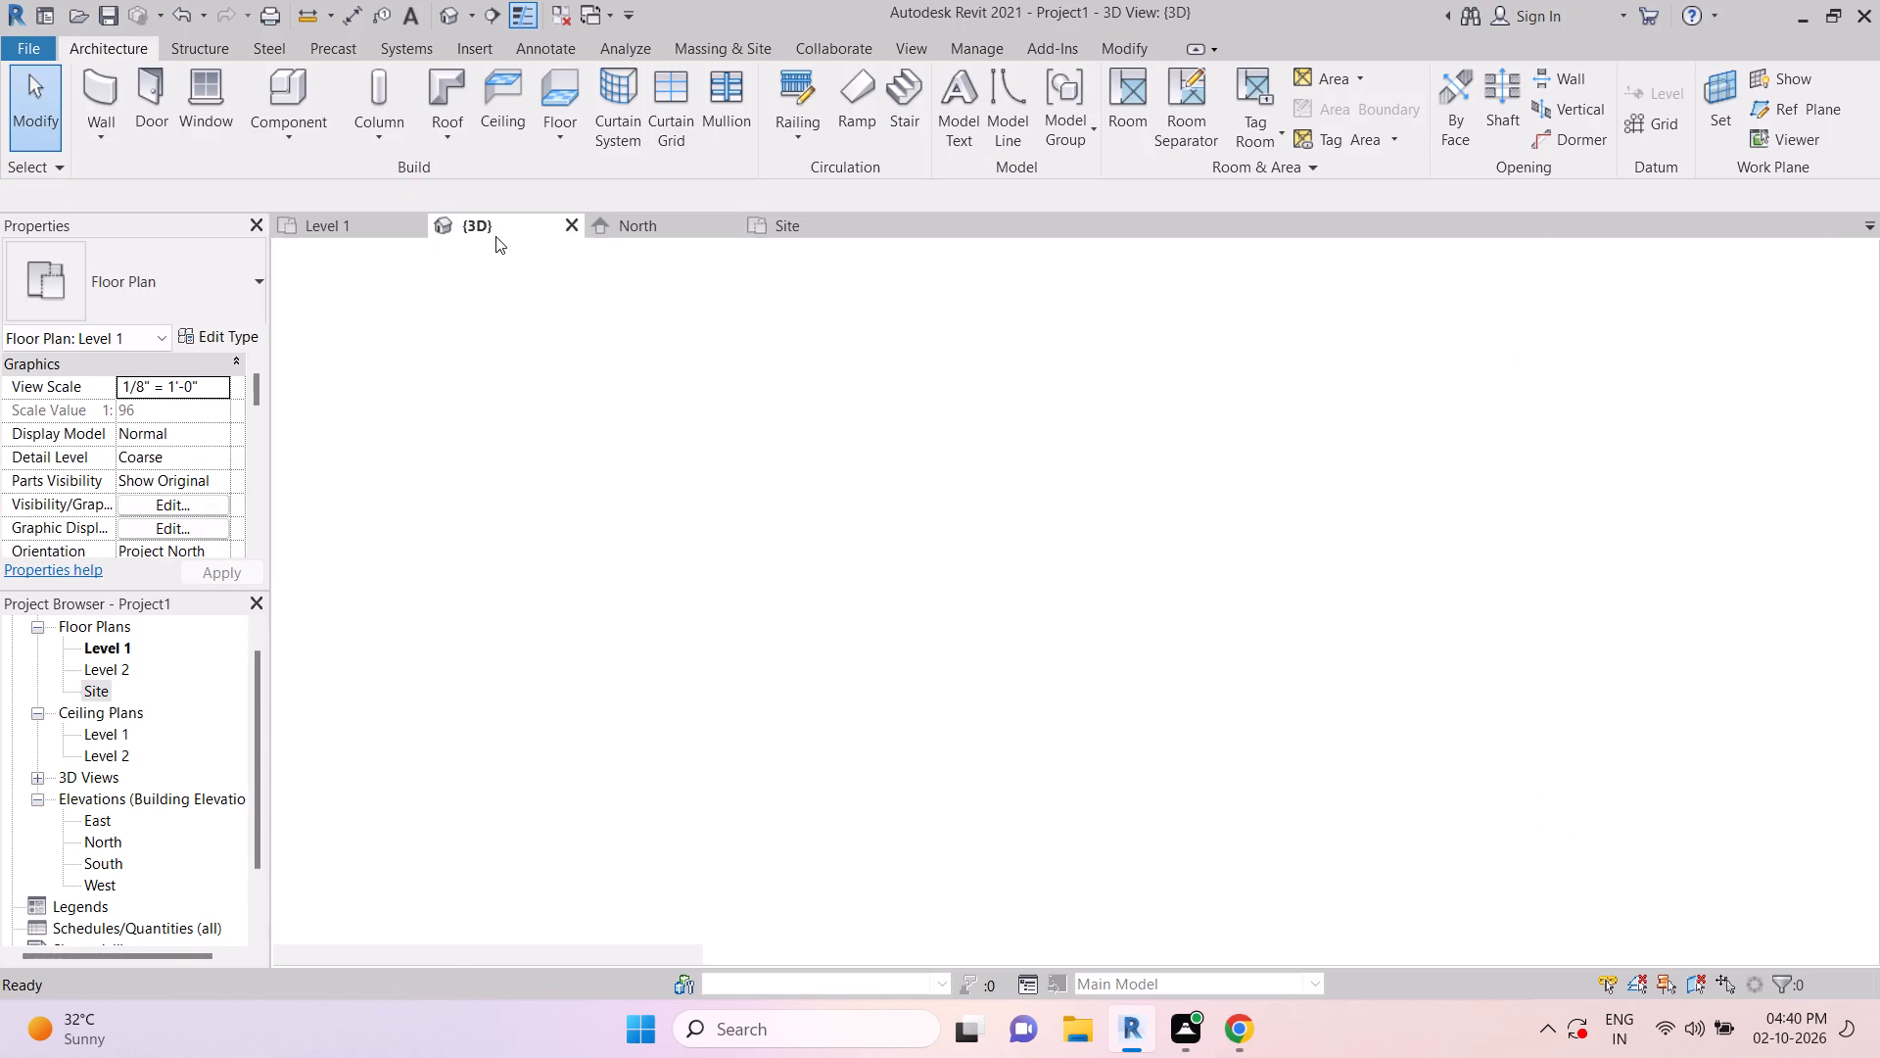
scroll(1088, 584, "down", 12)
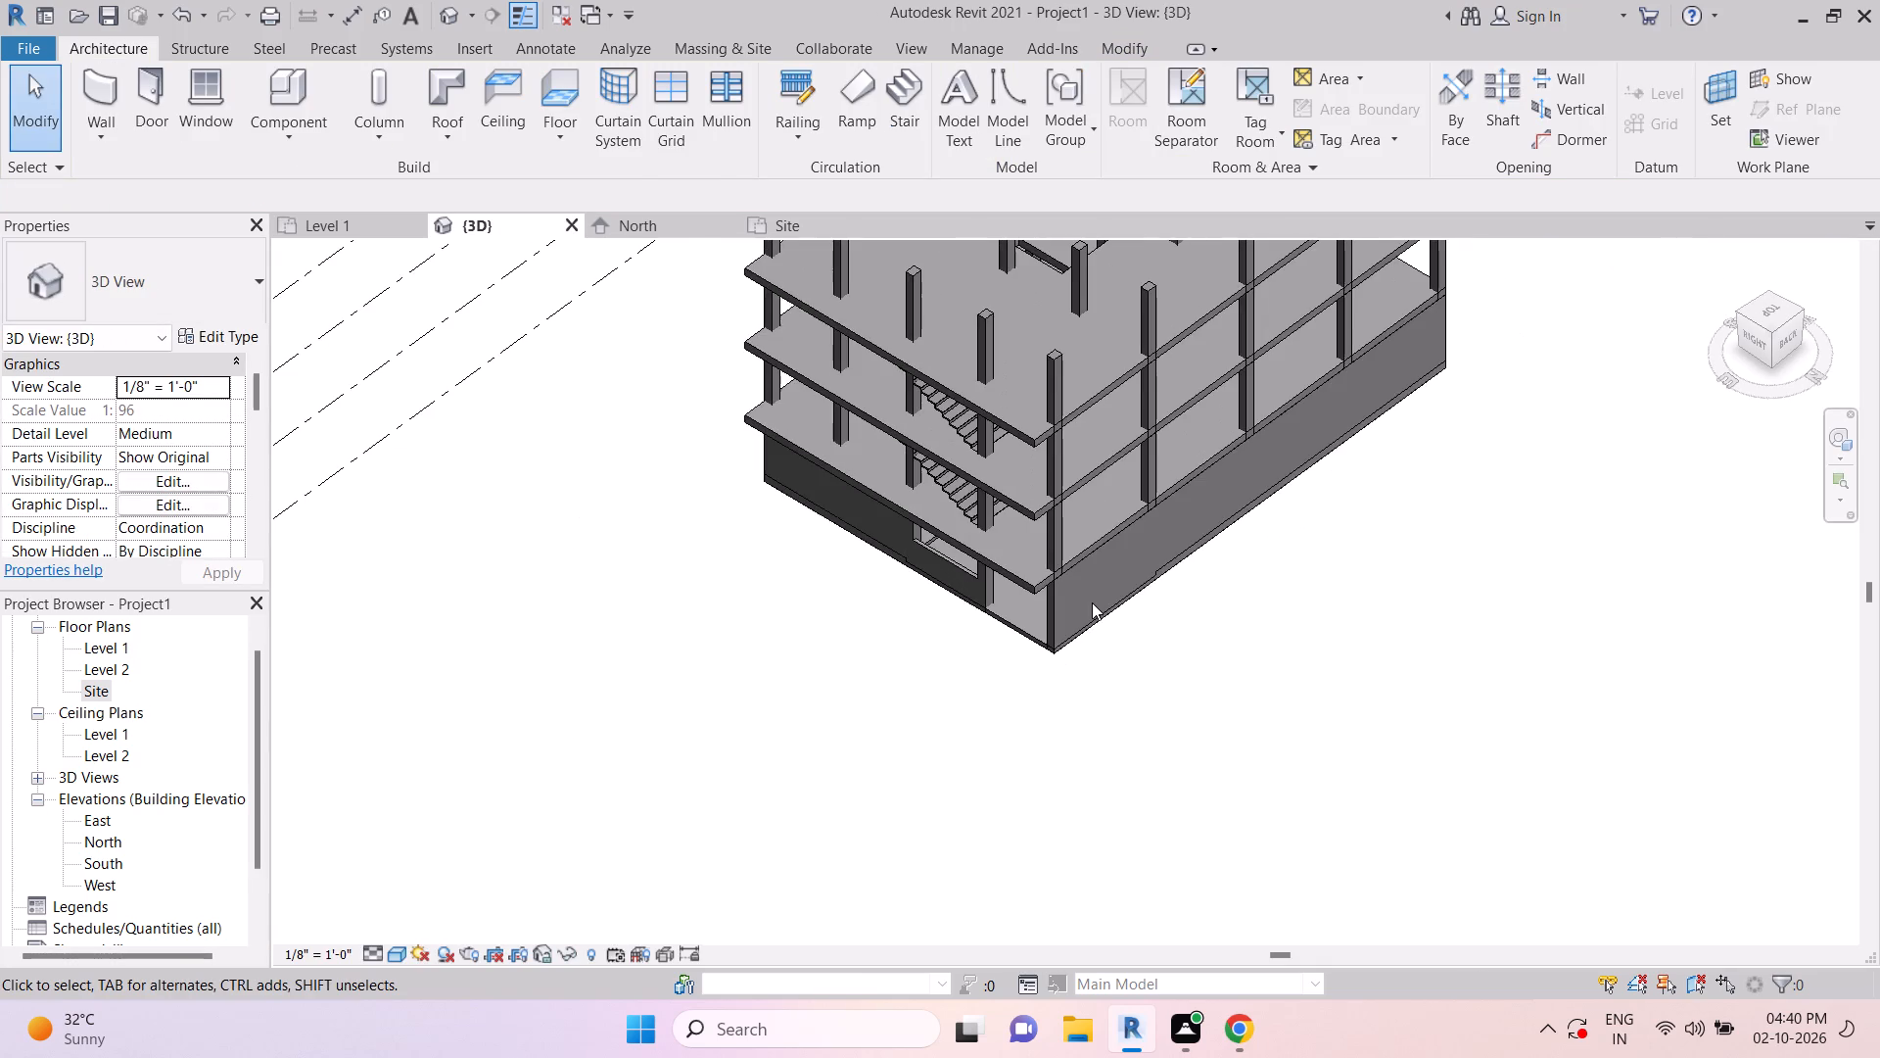
middle_click_drag(1111, 653, 1411, 500, "shift")
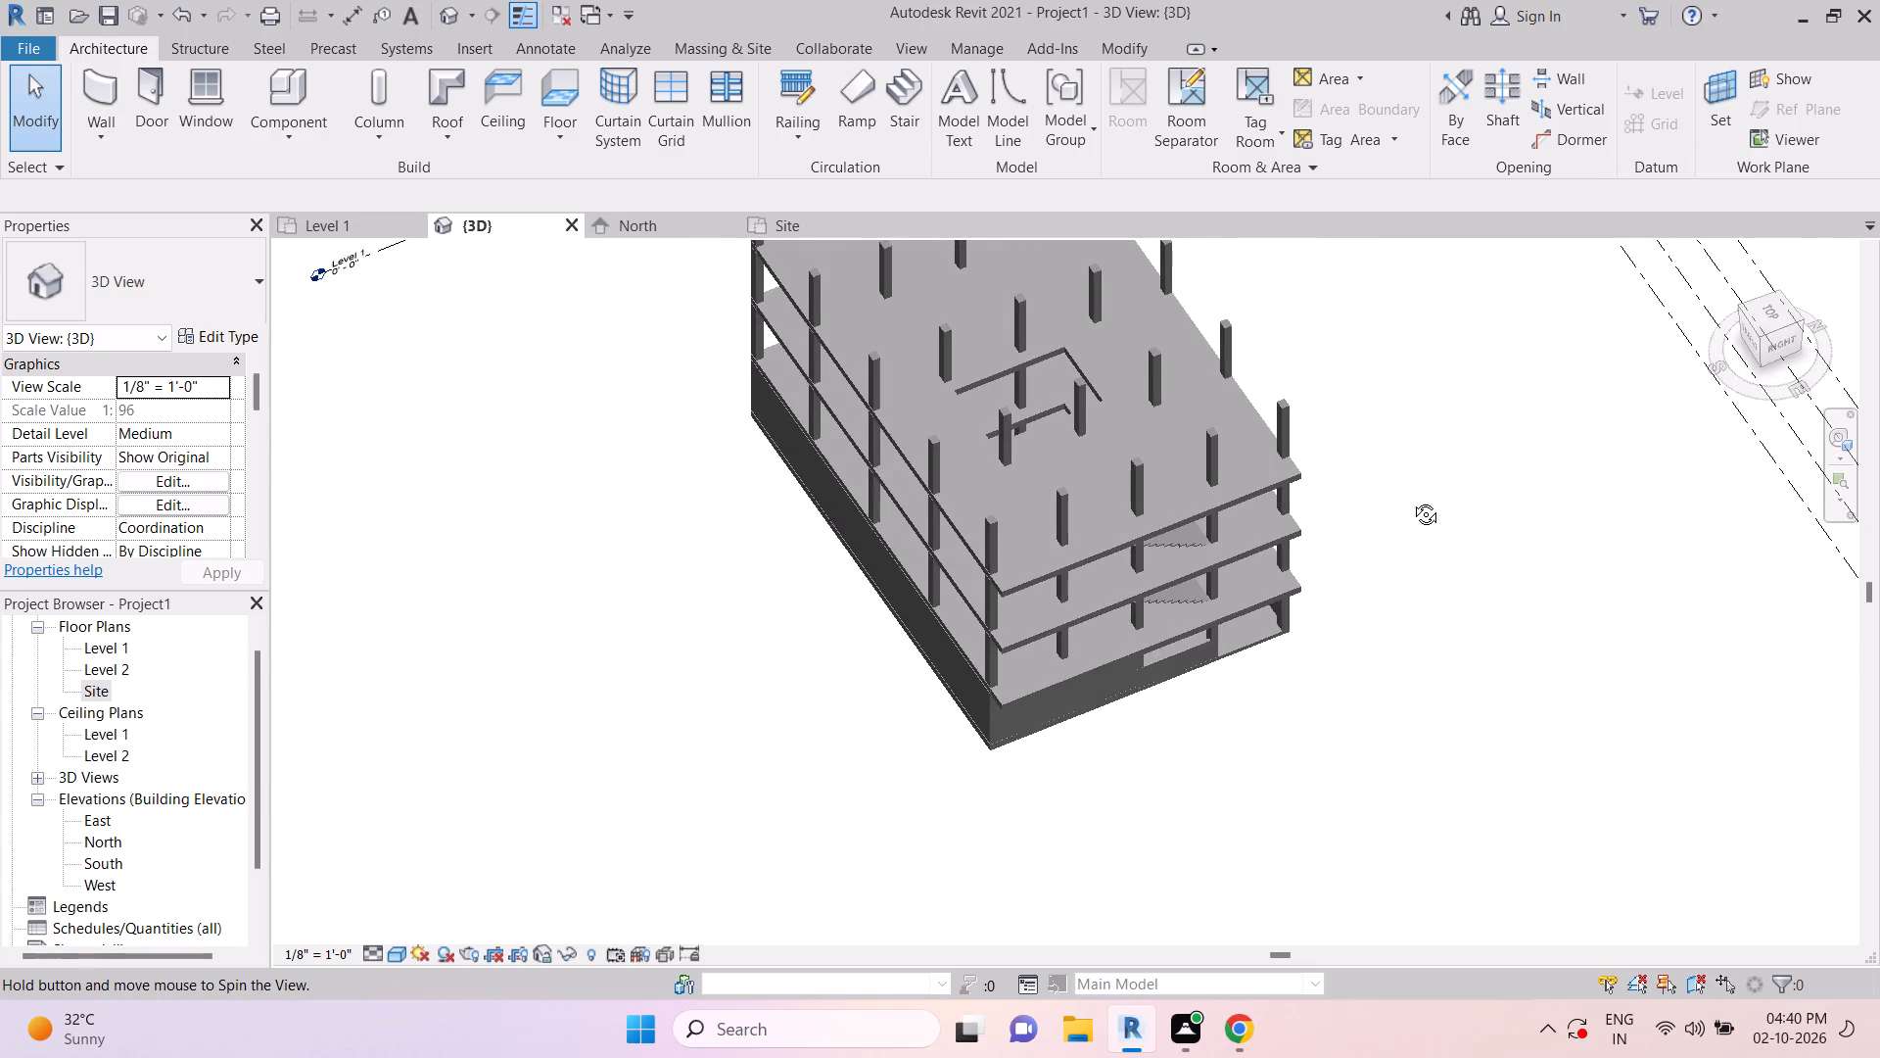
middle_click_drag(1411, 500, 1310, 345, "shift")
middle_click_drag(1306, 346, 1292, 350, "shift")
middle_click_drag(1291, 352, 1264, 409, "shift")
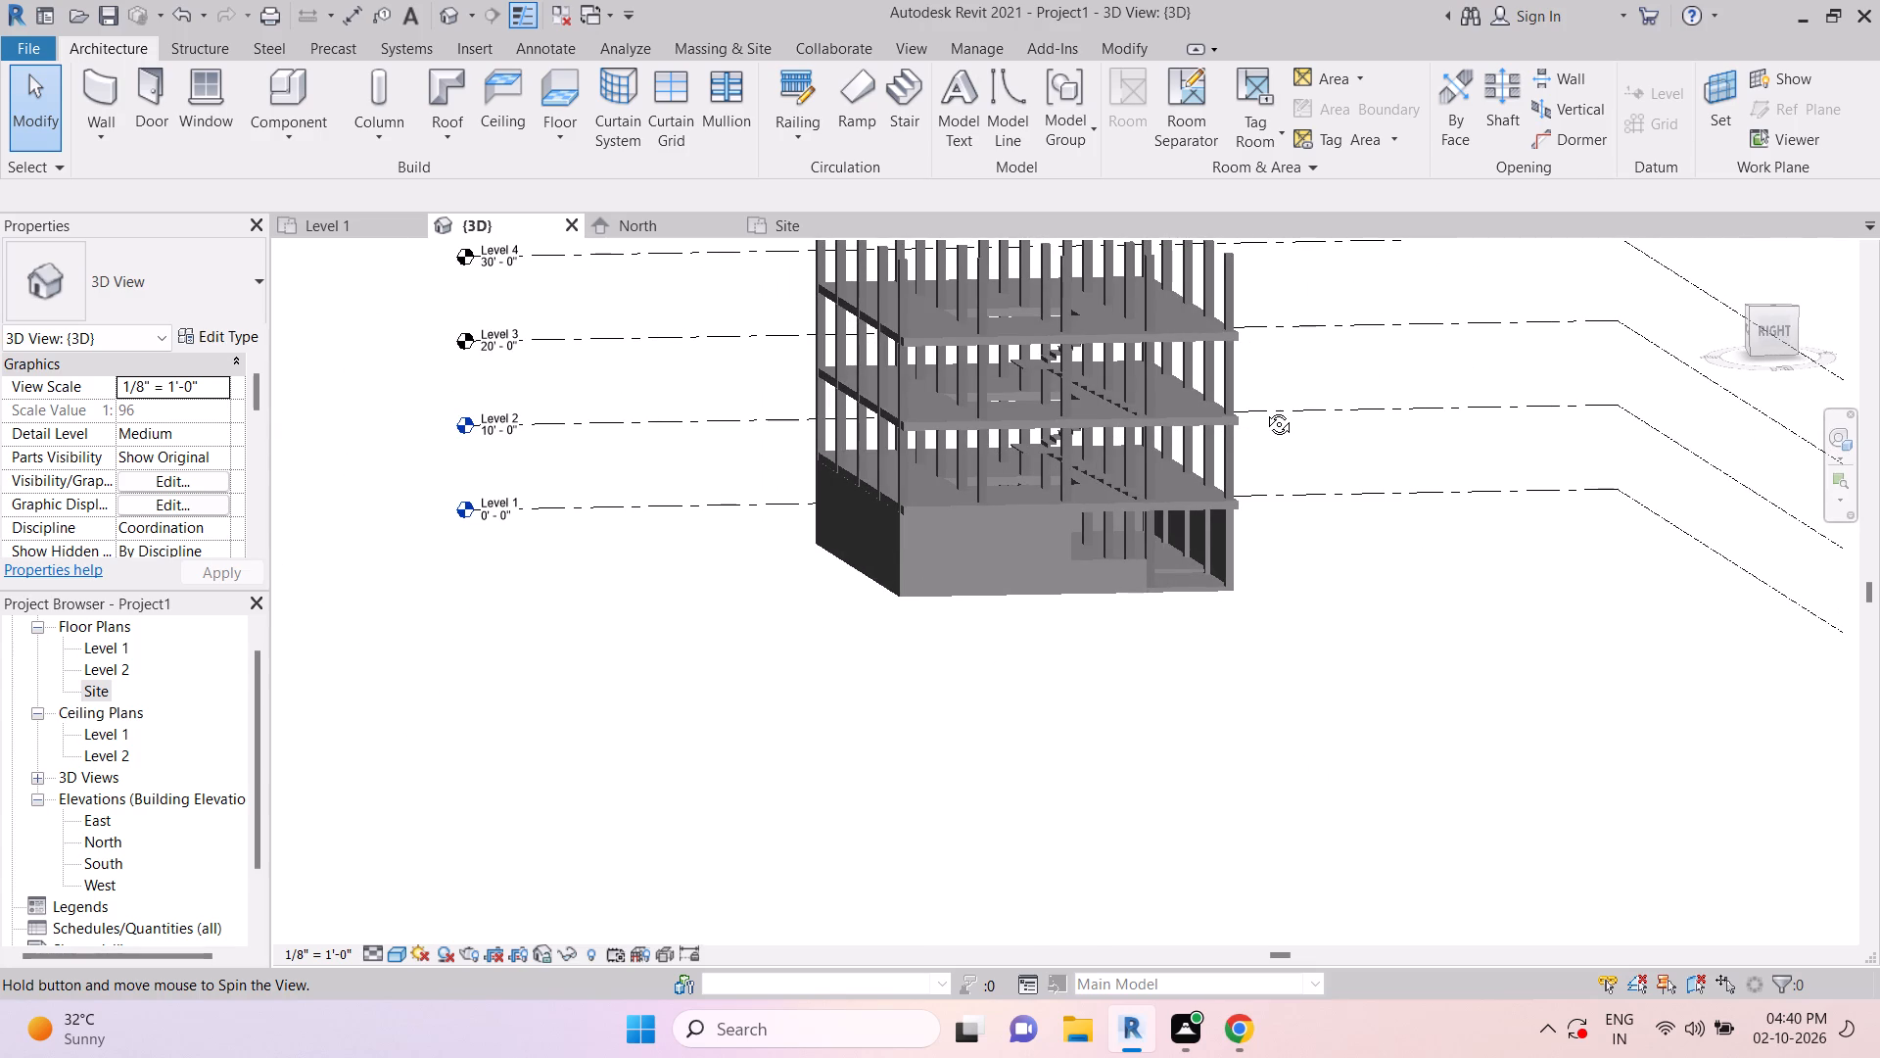
middle_click_drag(1264, 409, 1260, 417, "shift")
scroll(1085, 447, "up", 5)
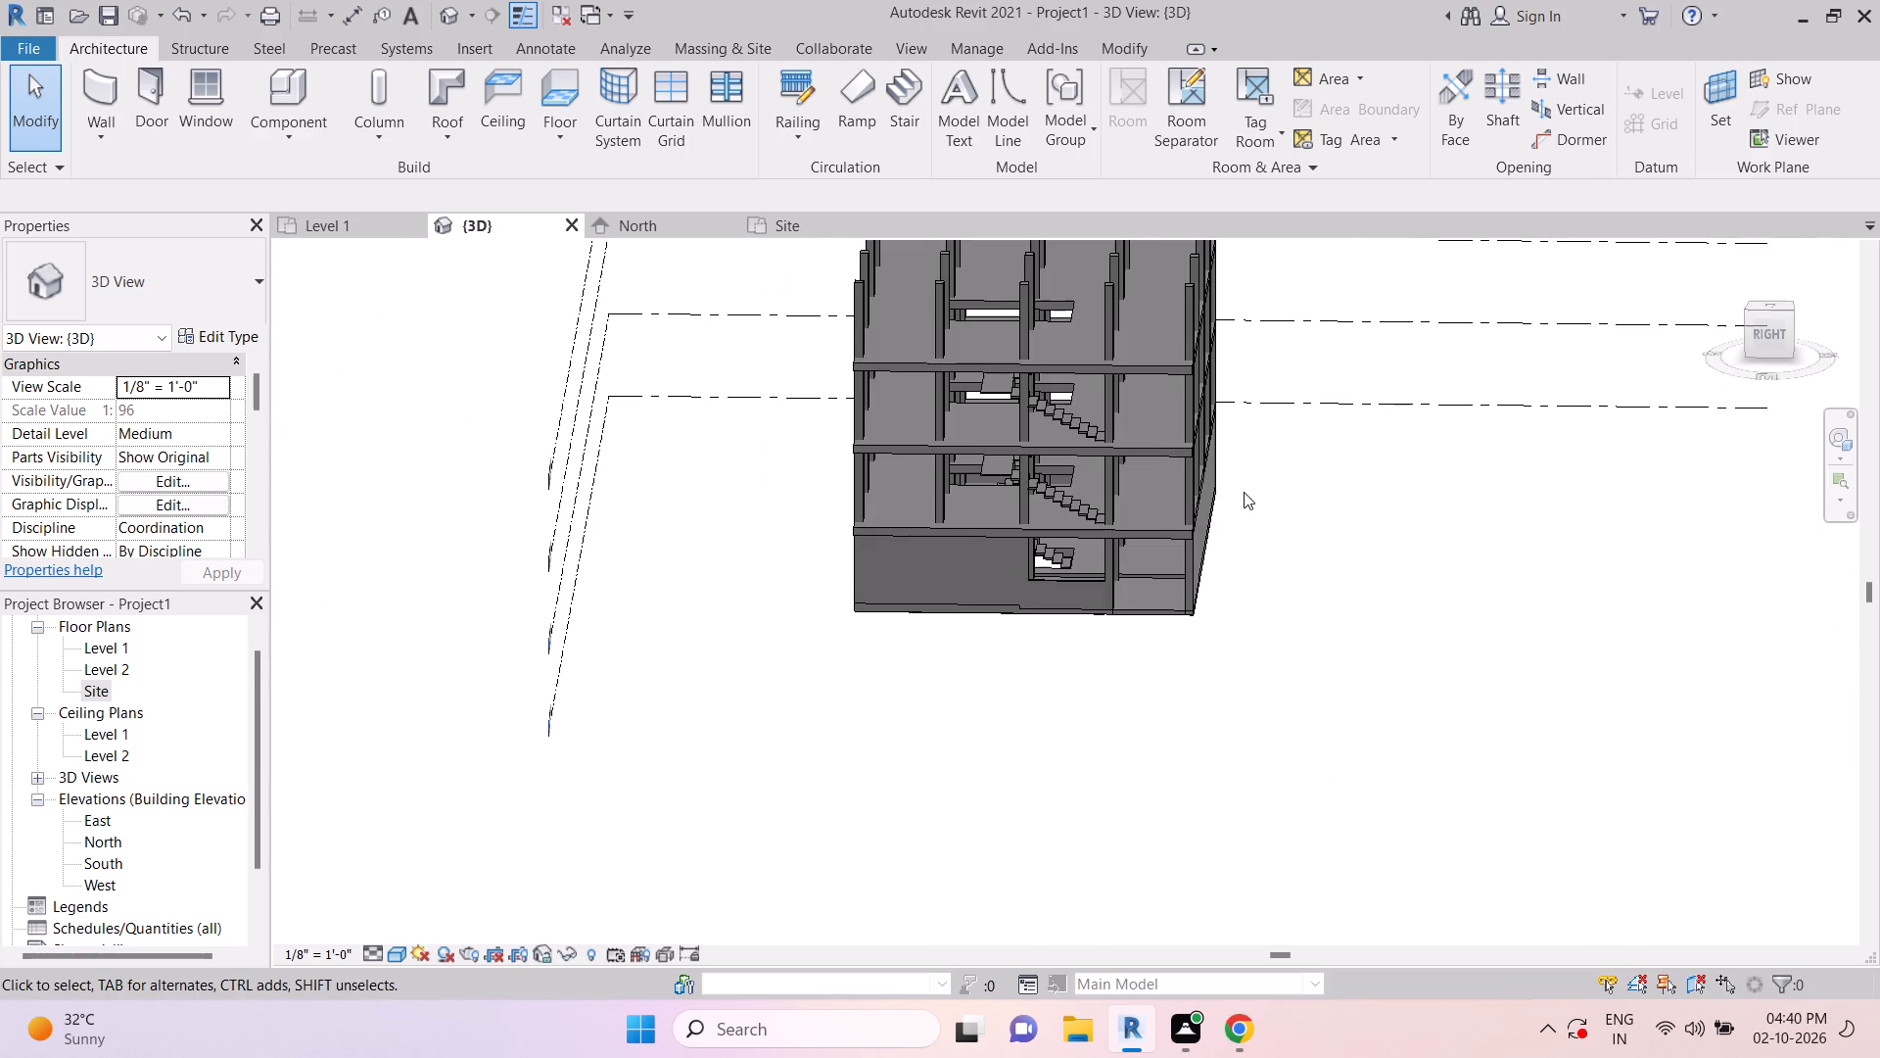
key("Escape")
left_click(1033, 546)
key("Delete")
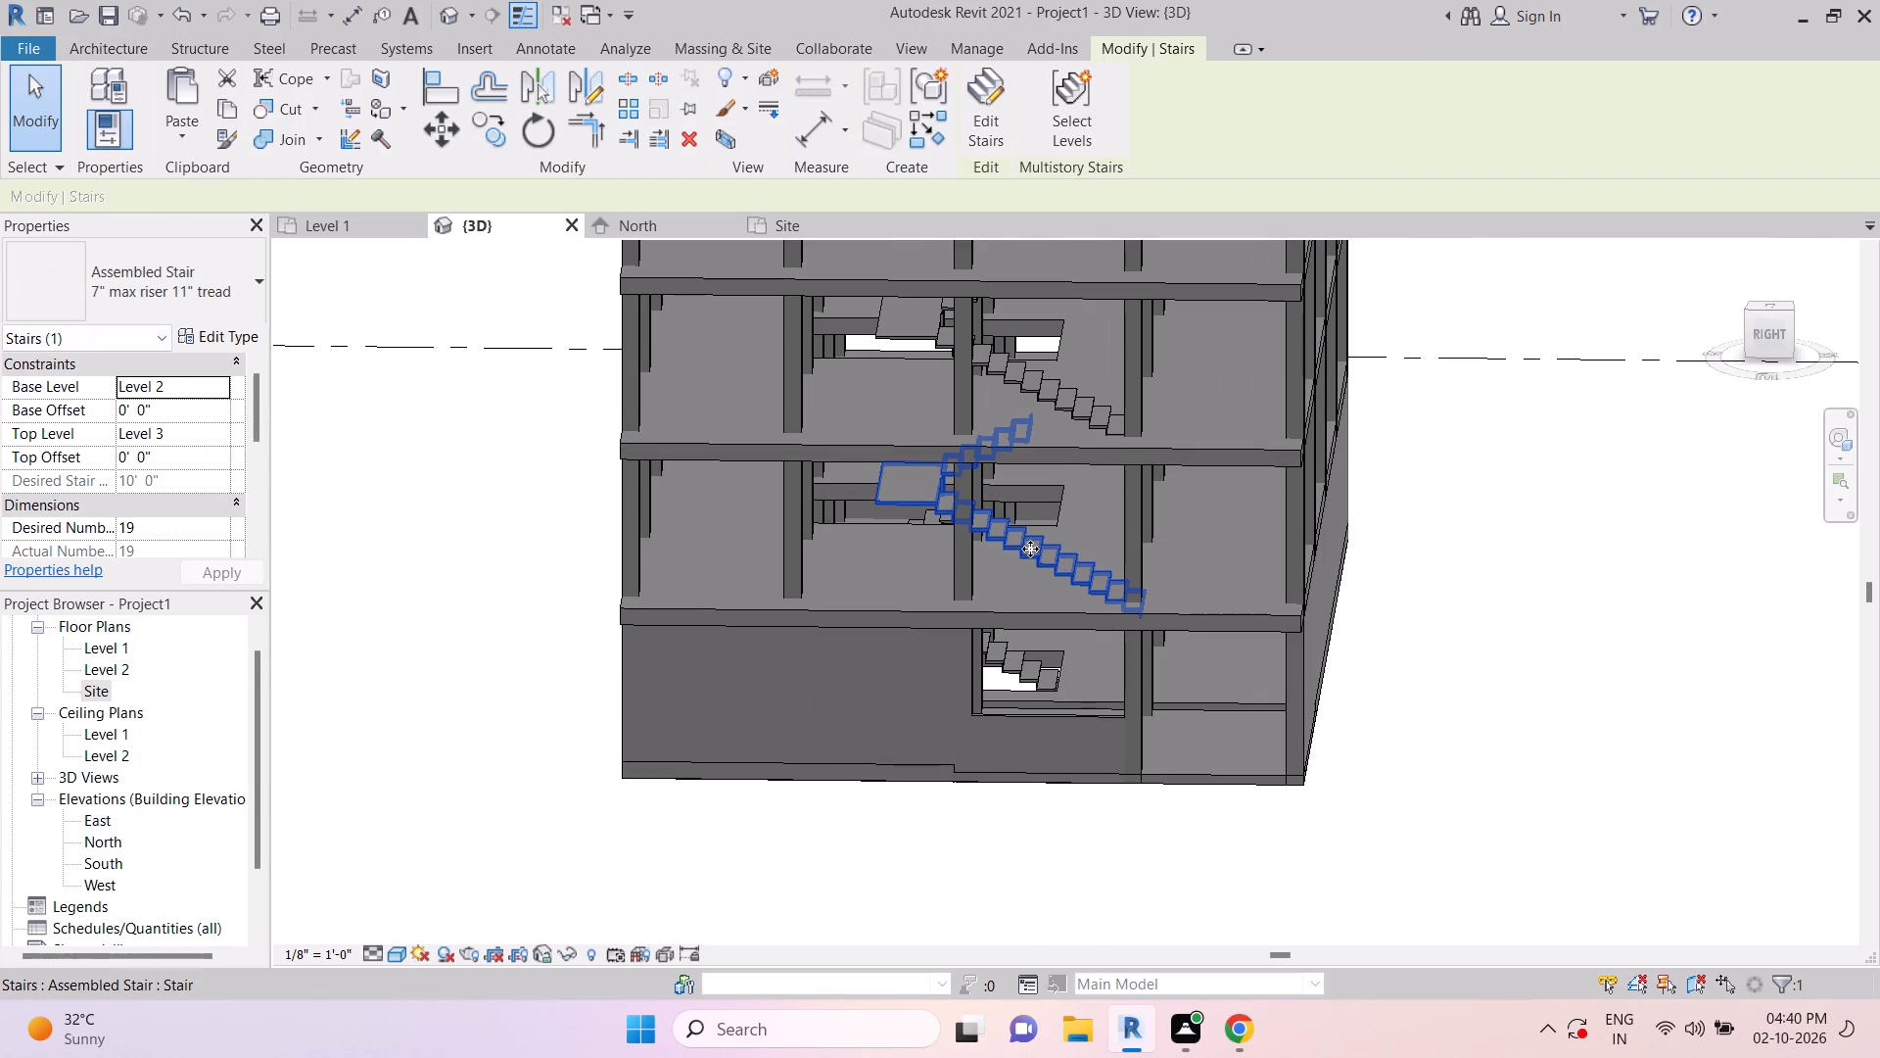
left_click(1051, 401)
key("Delete")
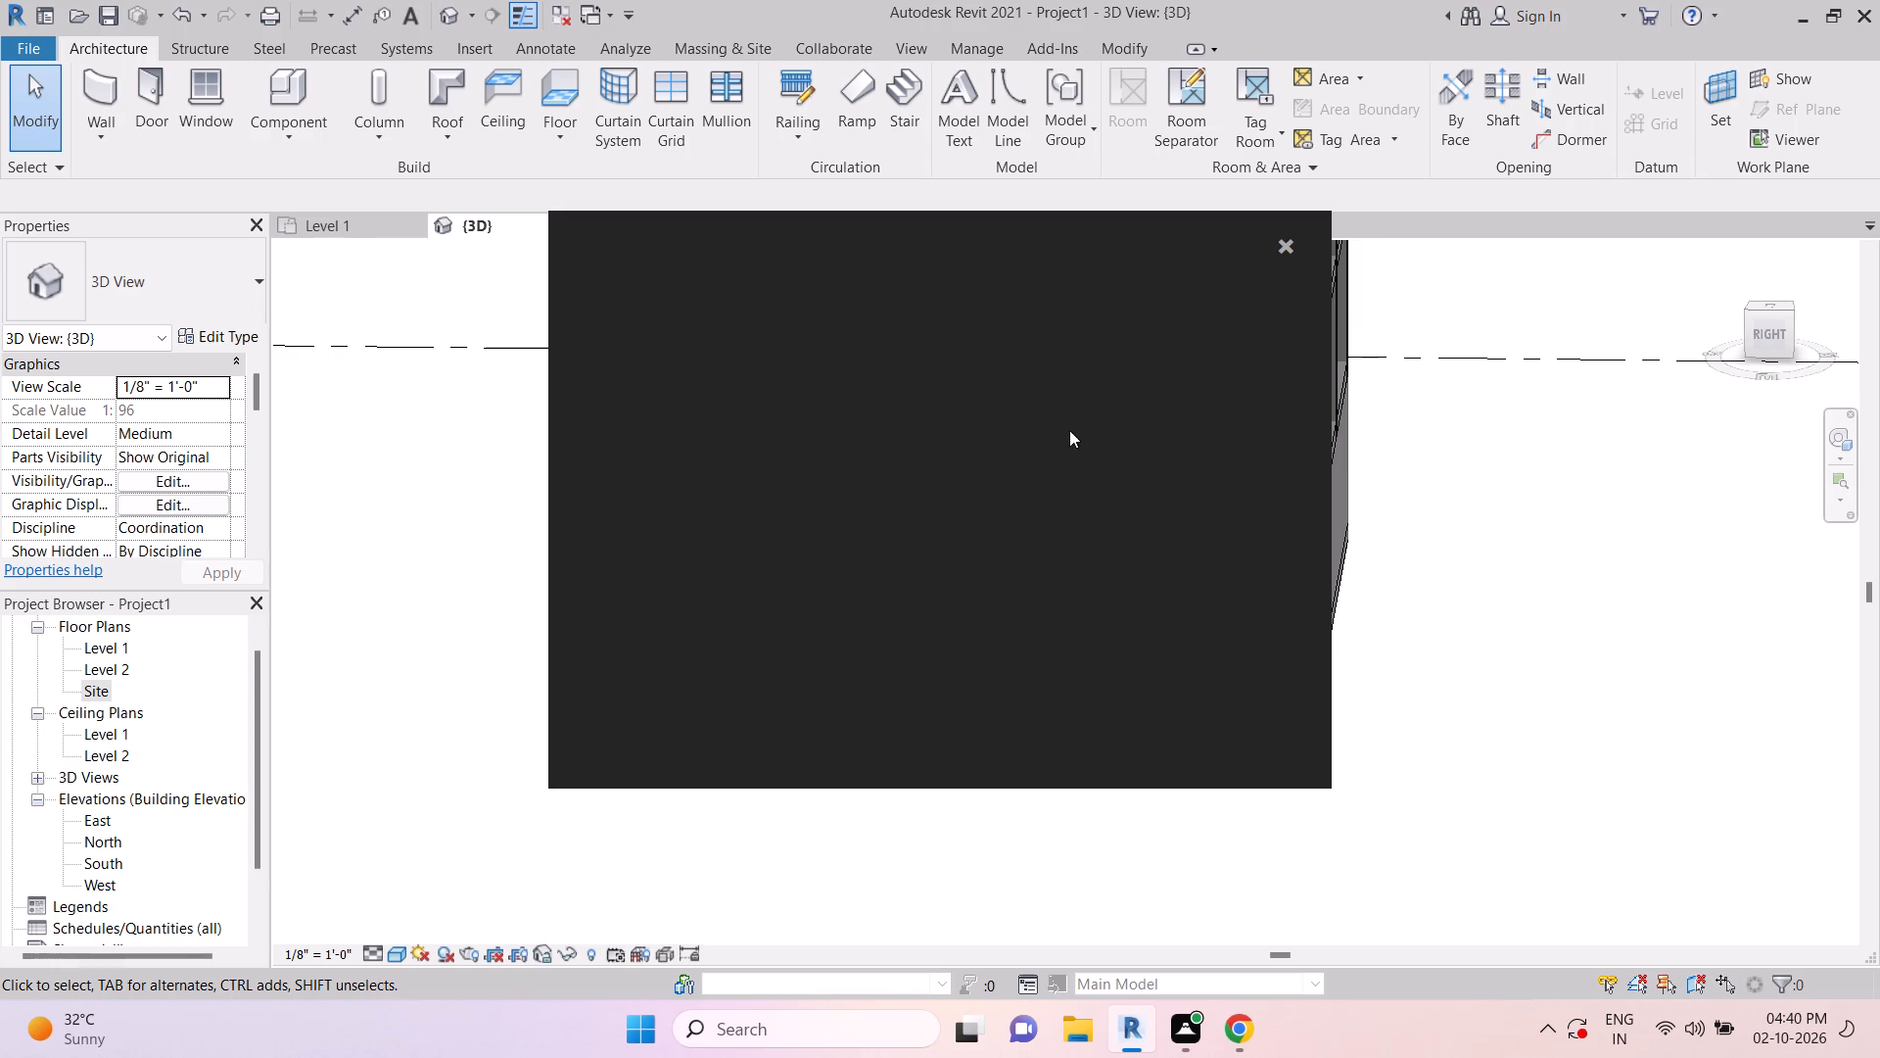
Dismiss the notification card covering the 3D view and clear any selection.
left_click(1289, 228)
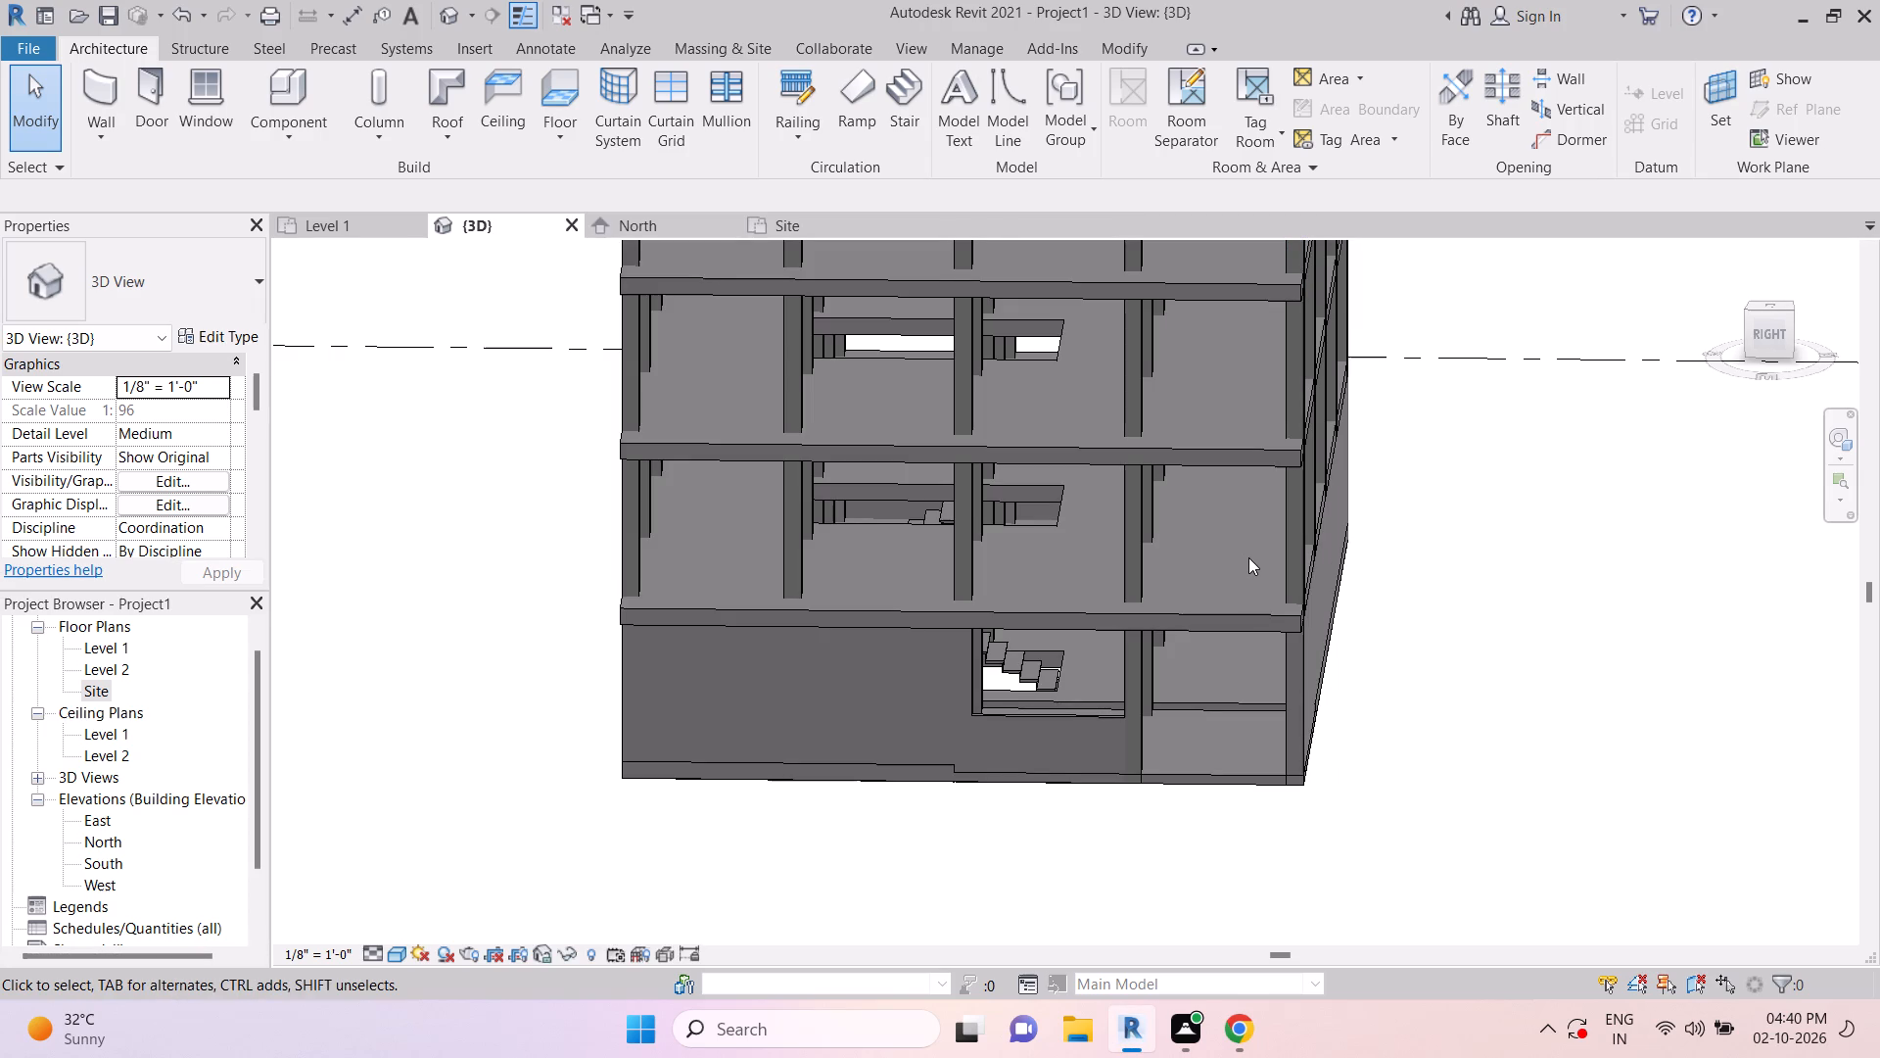
key("Escape")
key("Escape")
key("Escape")
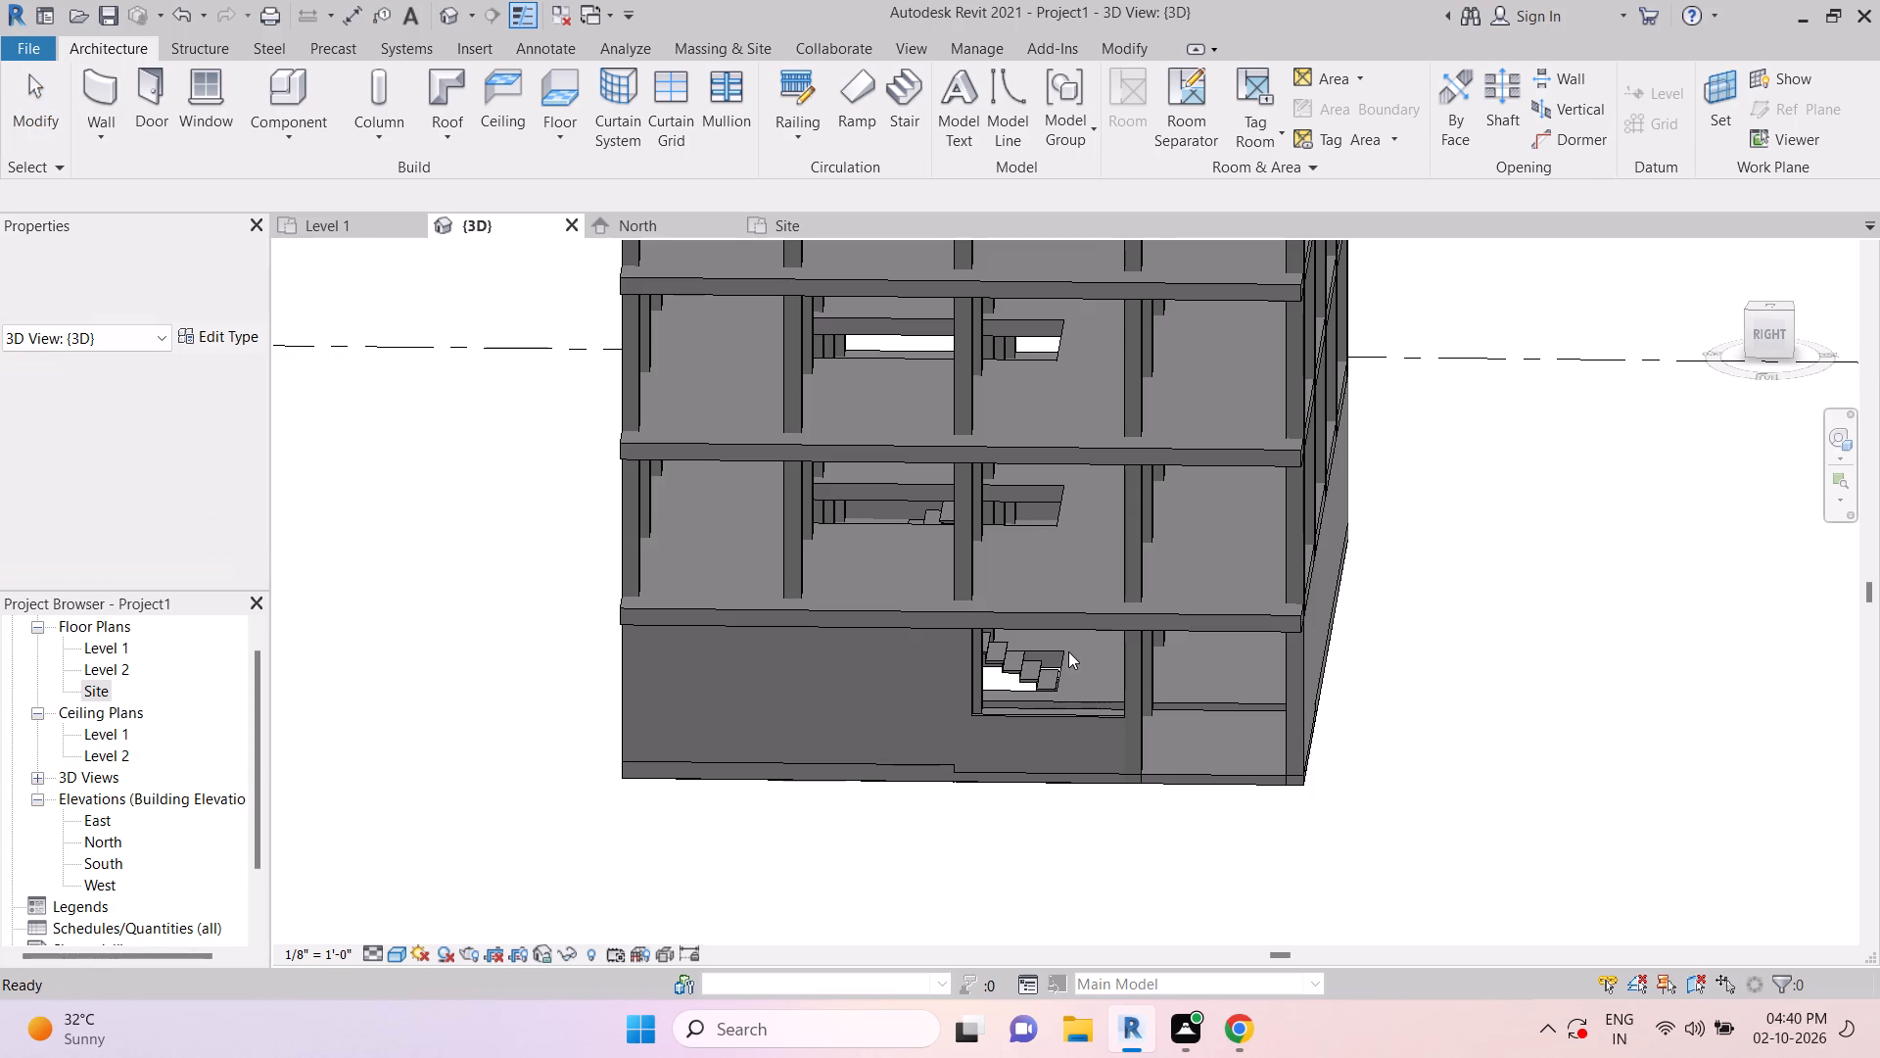
key("Escape")
Delete the smaller Generic - 12" floor slab lying over the main Level 1 floor at the building's corner.
middle_click_drag(1566, 659, 1355, 779, "shift")
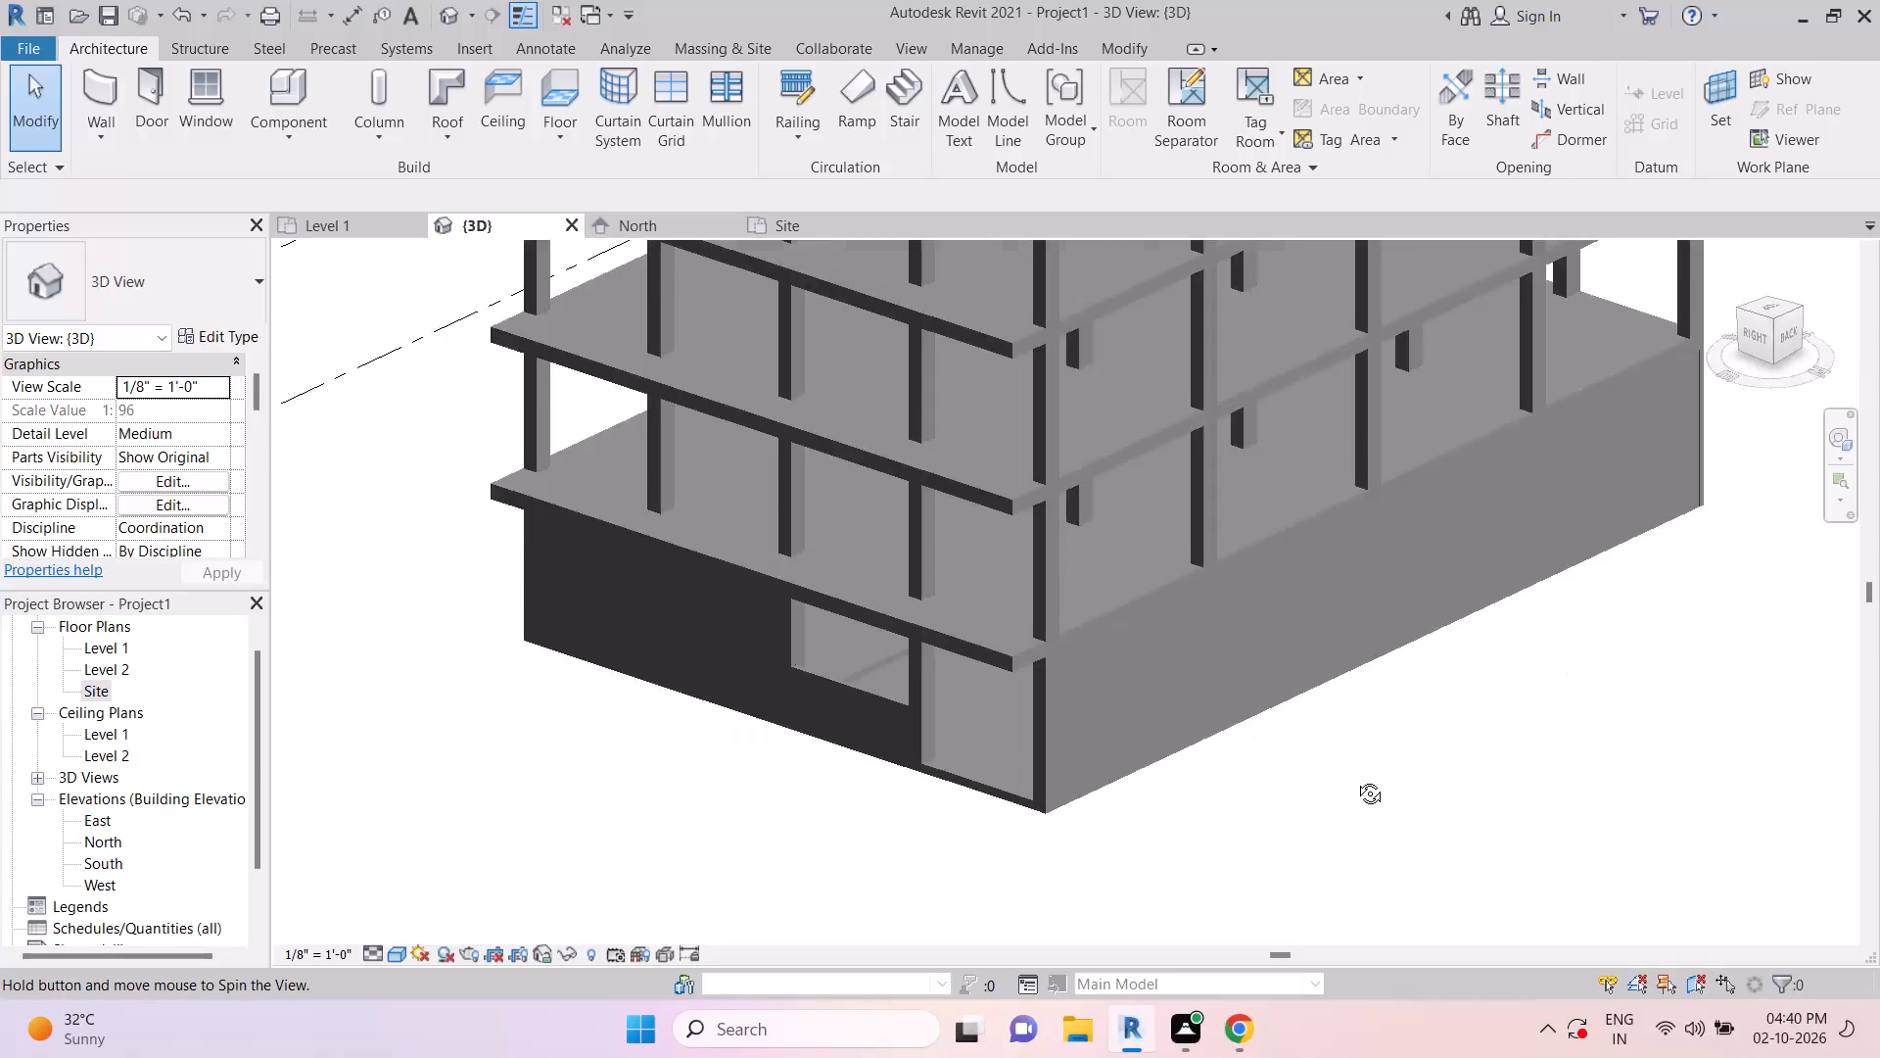
middle_click_drag(1355, 779, 1447, 598, "shift")
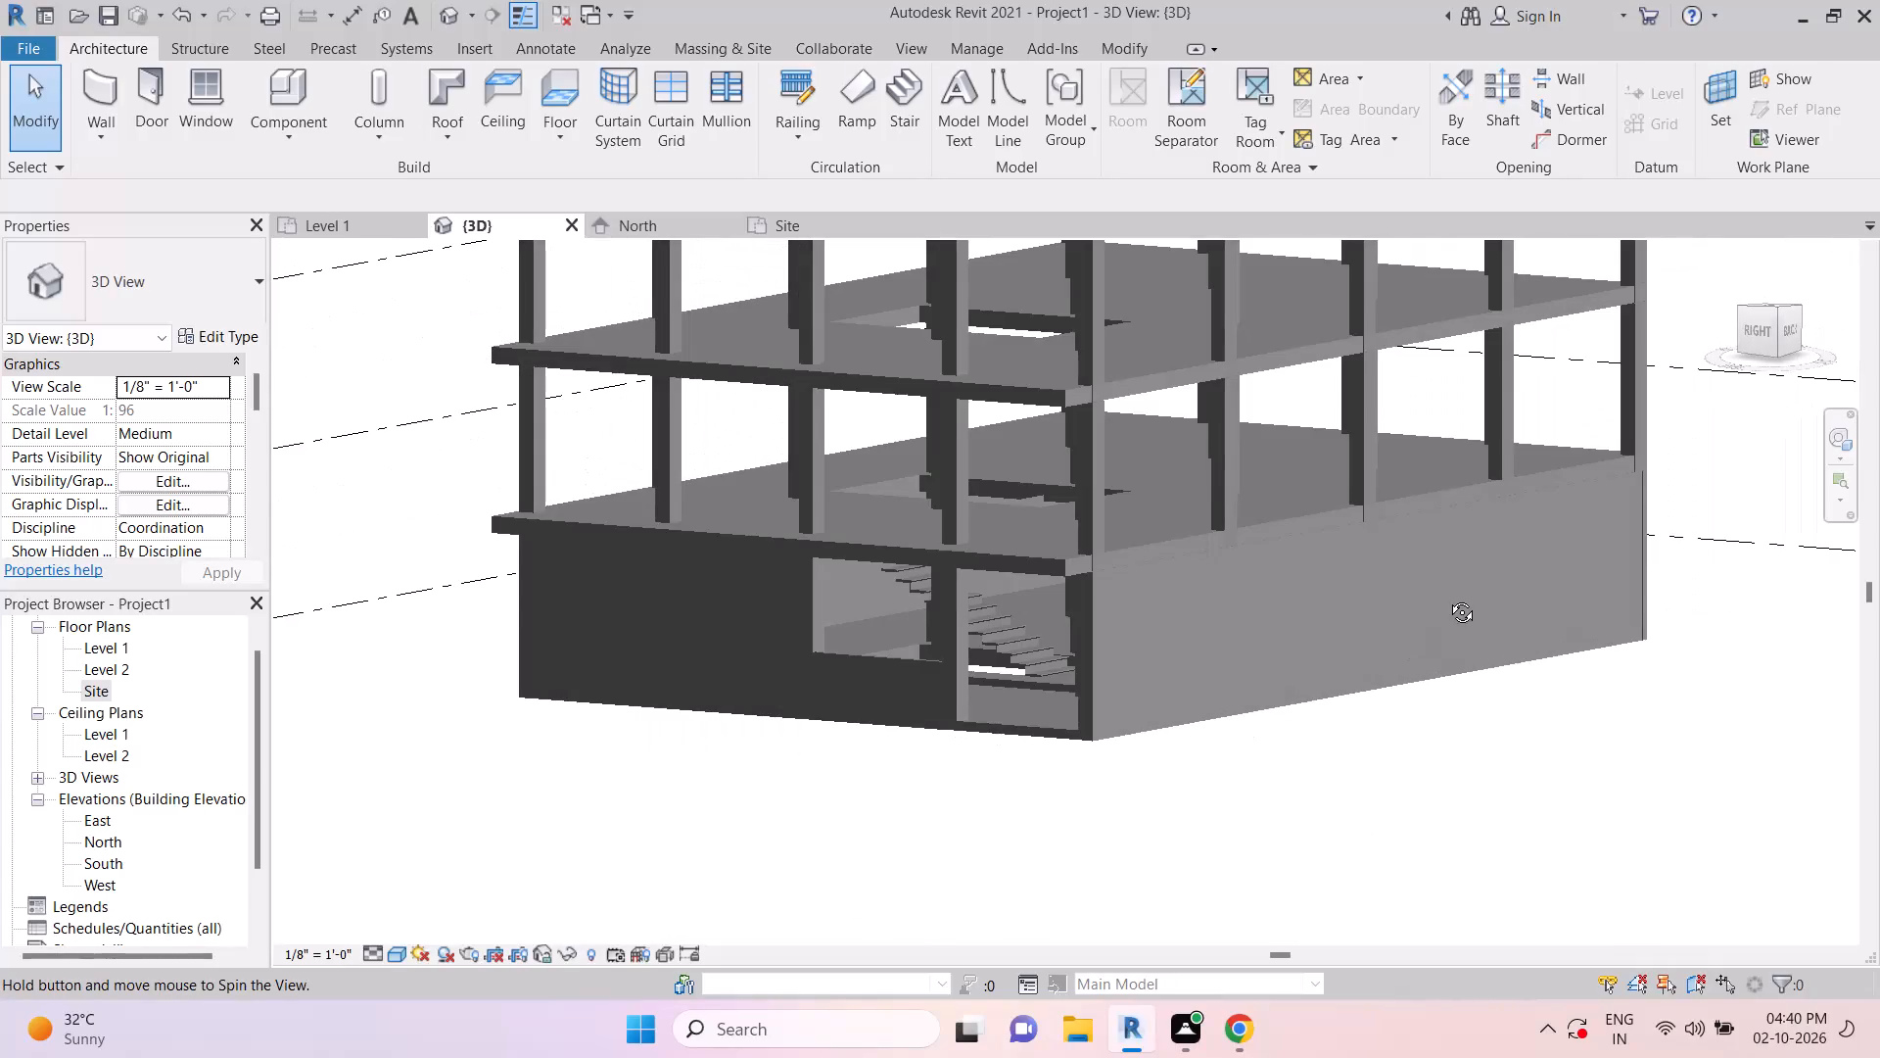
middle_click_drag(1447, 598, 1430, 711, "shift")
scroll(1204, 793, "up", 1, "shift")
middle_click_drag(1204, 793, 1370, 711, "shift")
scroll(1221, 727, "up", 5)
key("Escape")
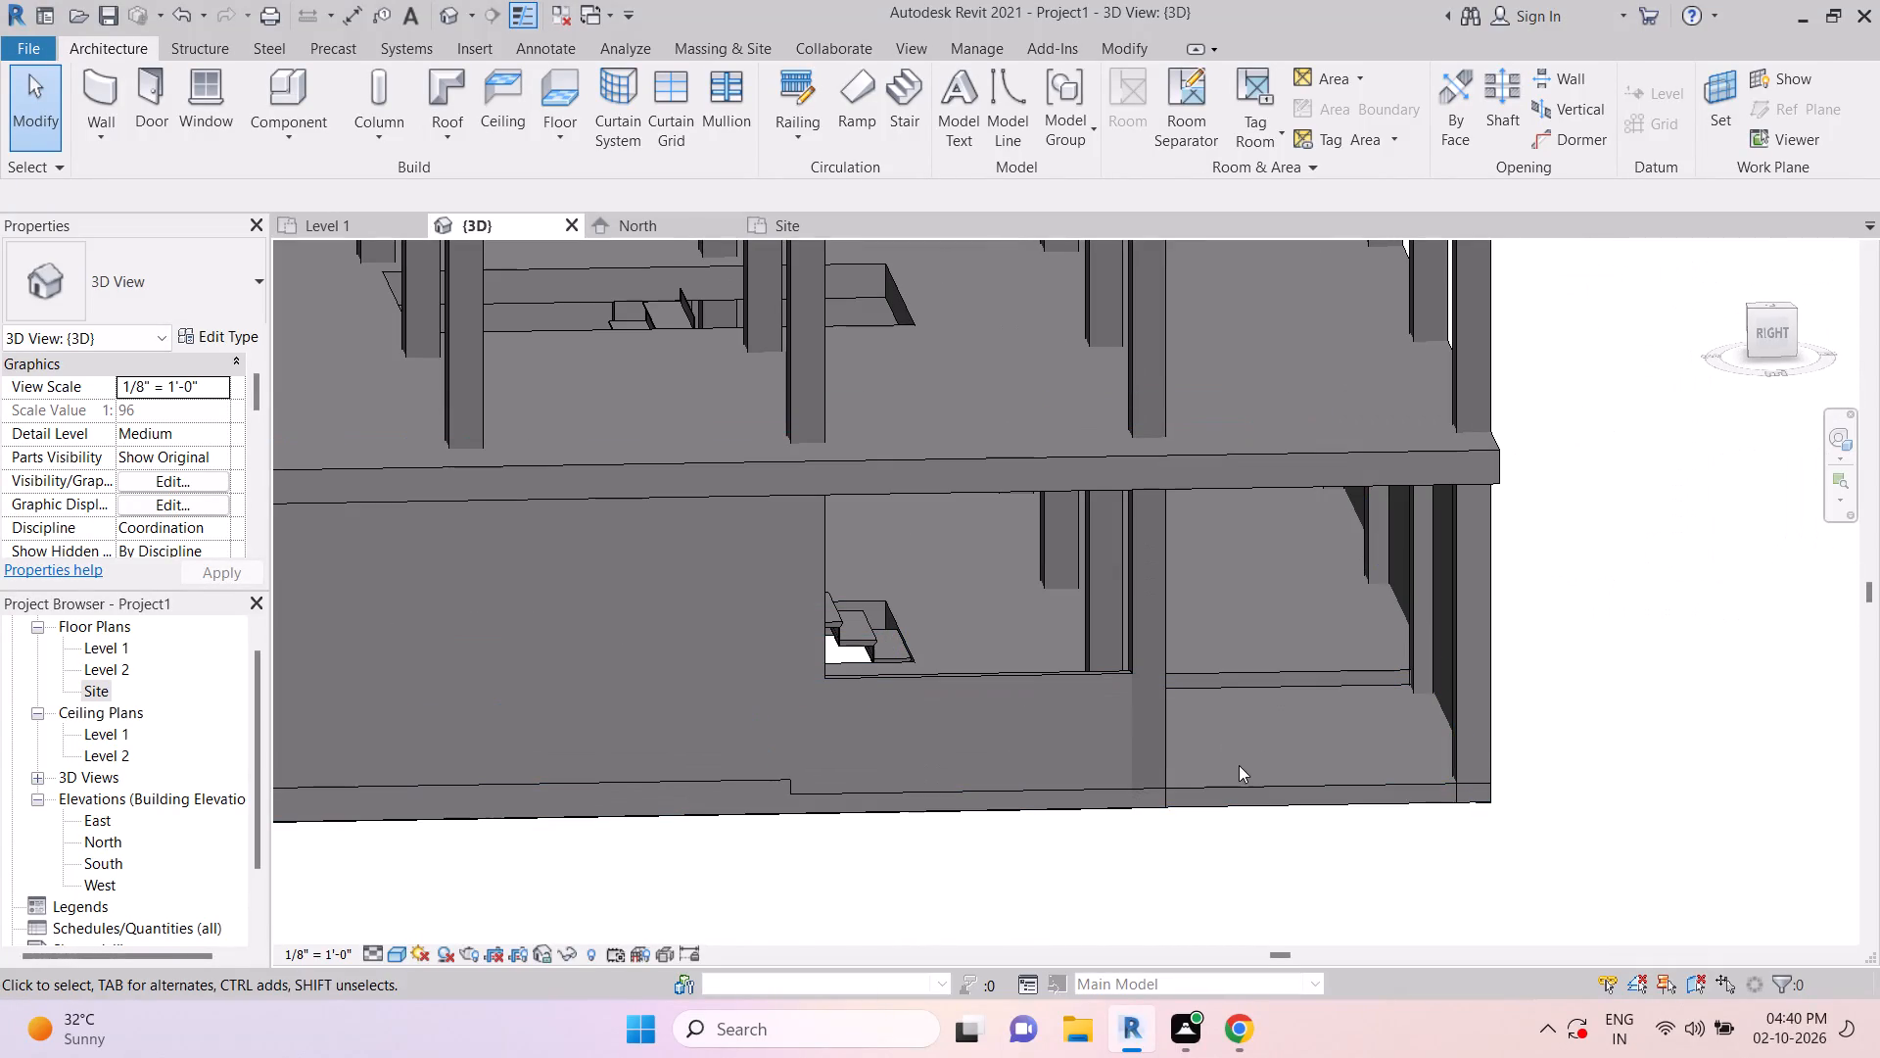
left_click(1231, 782)
key("Delete")
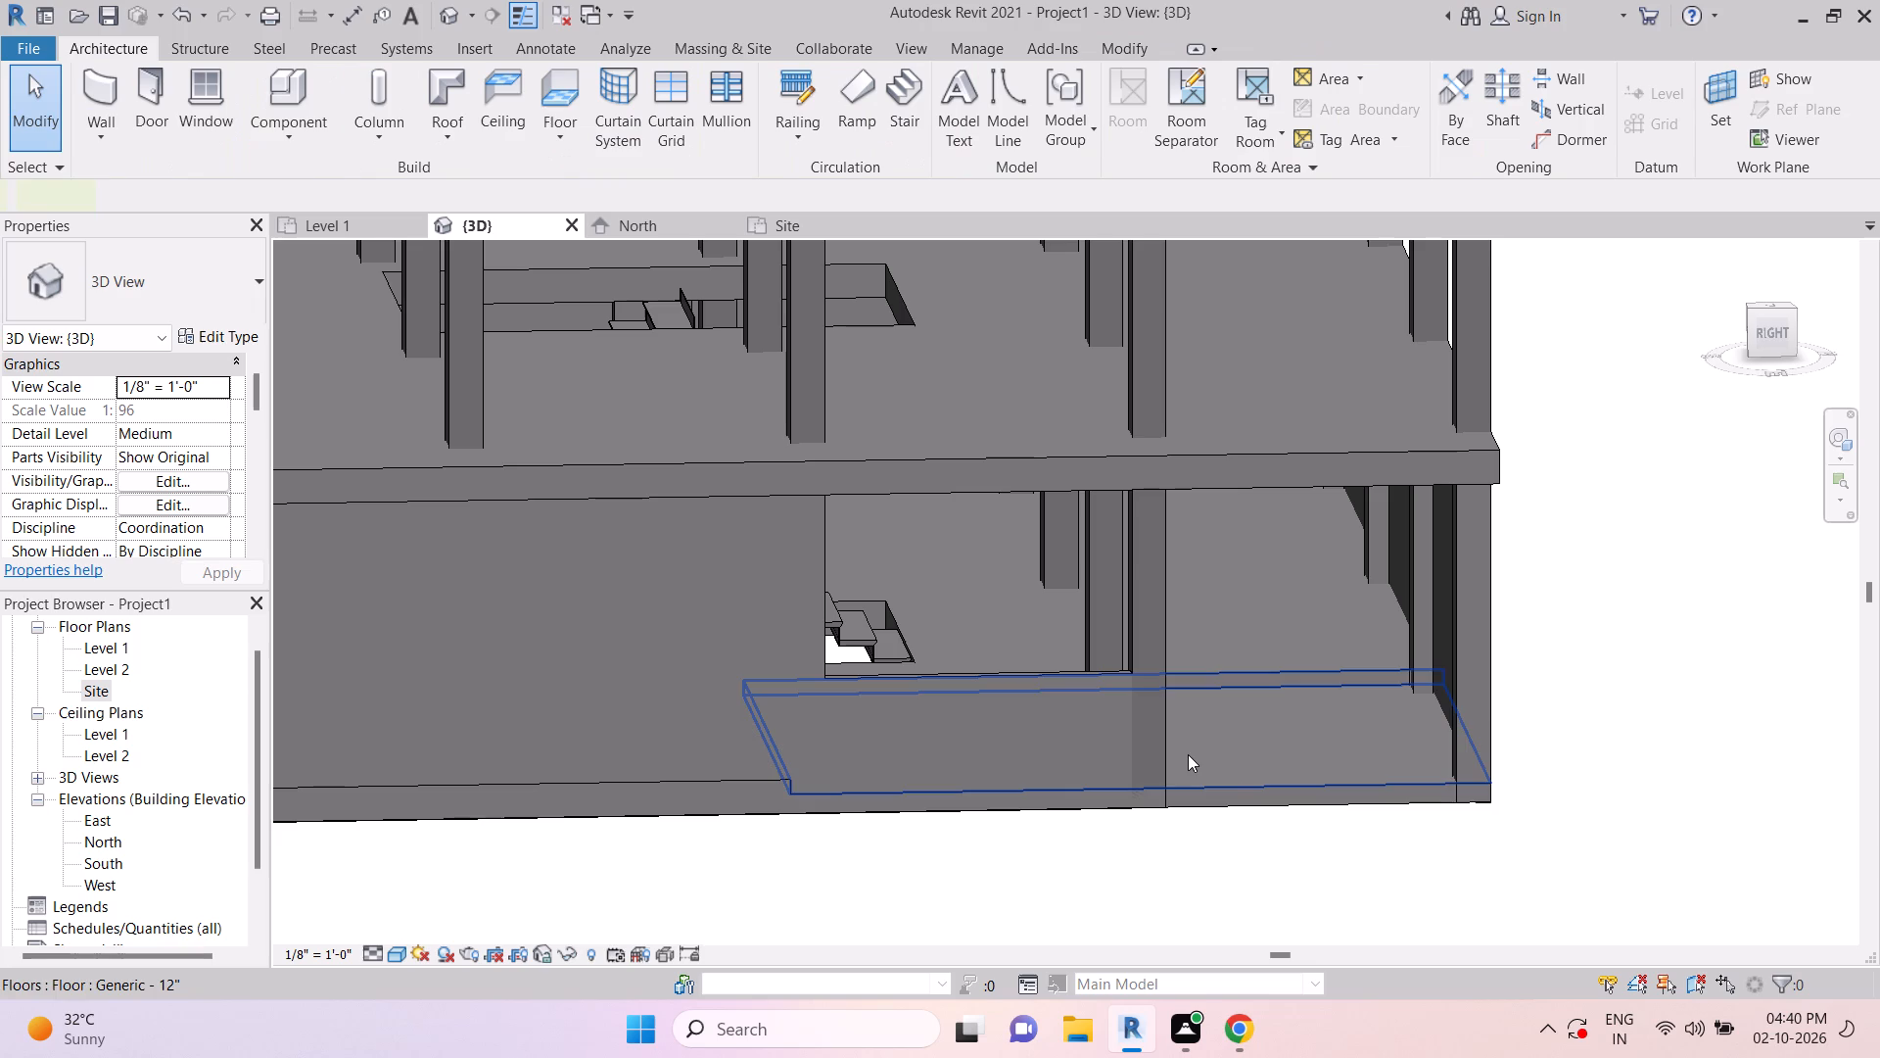
key("Escape")
key("Escape")
Set the structural layer thickness of the Generic - 12" floor type to 6", starting from the Level 1 floor slab.
left_click(1332, 773)
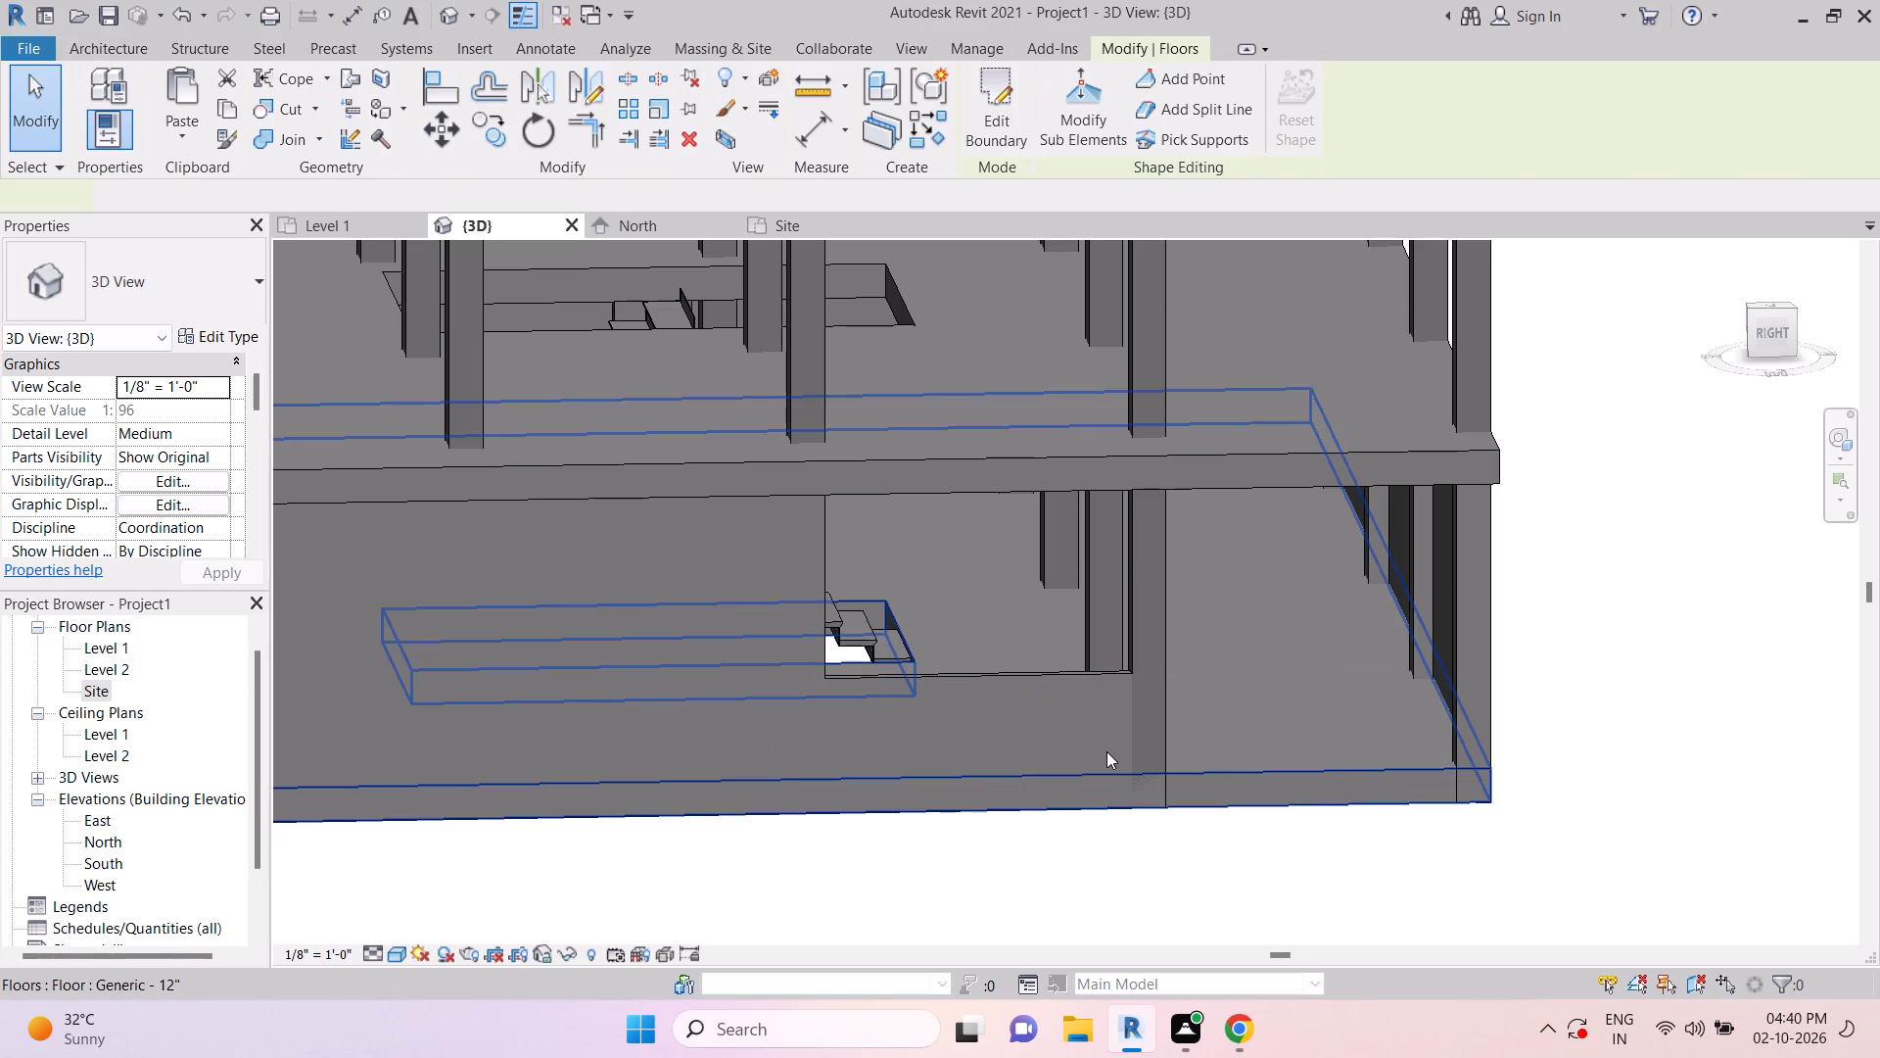
left_click(208, 328)
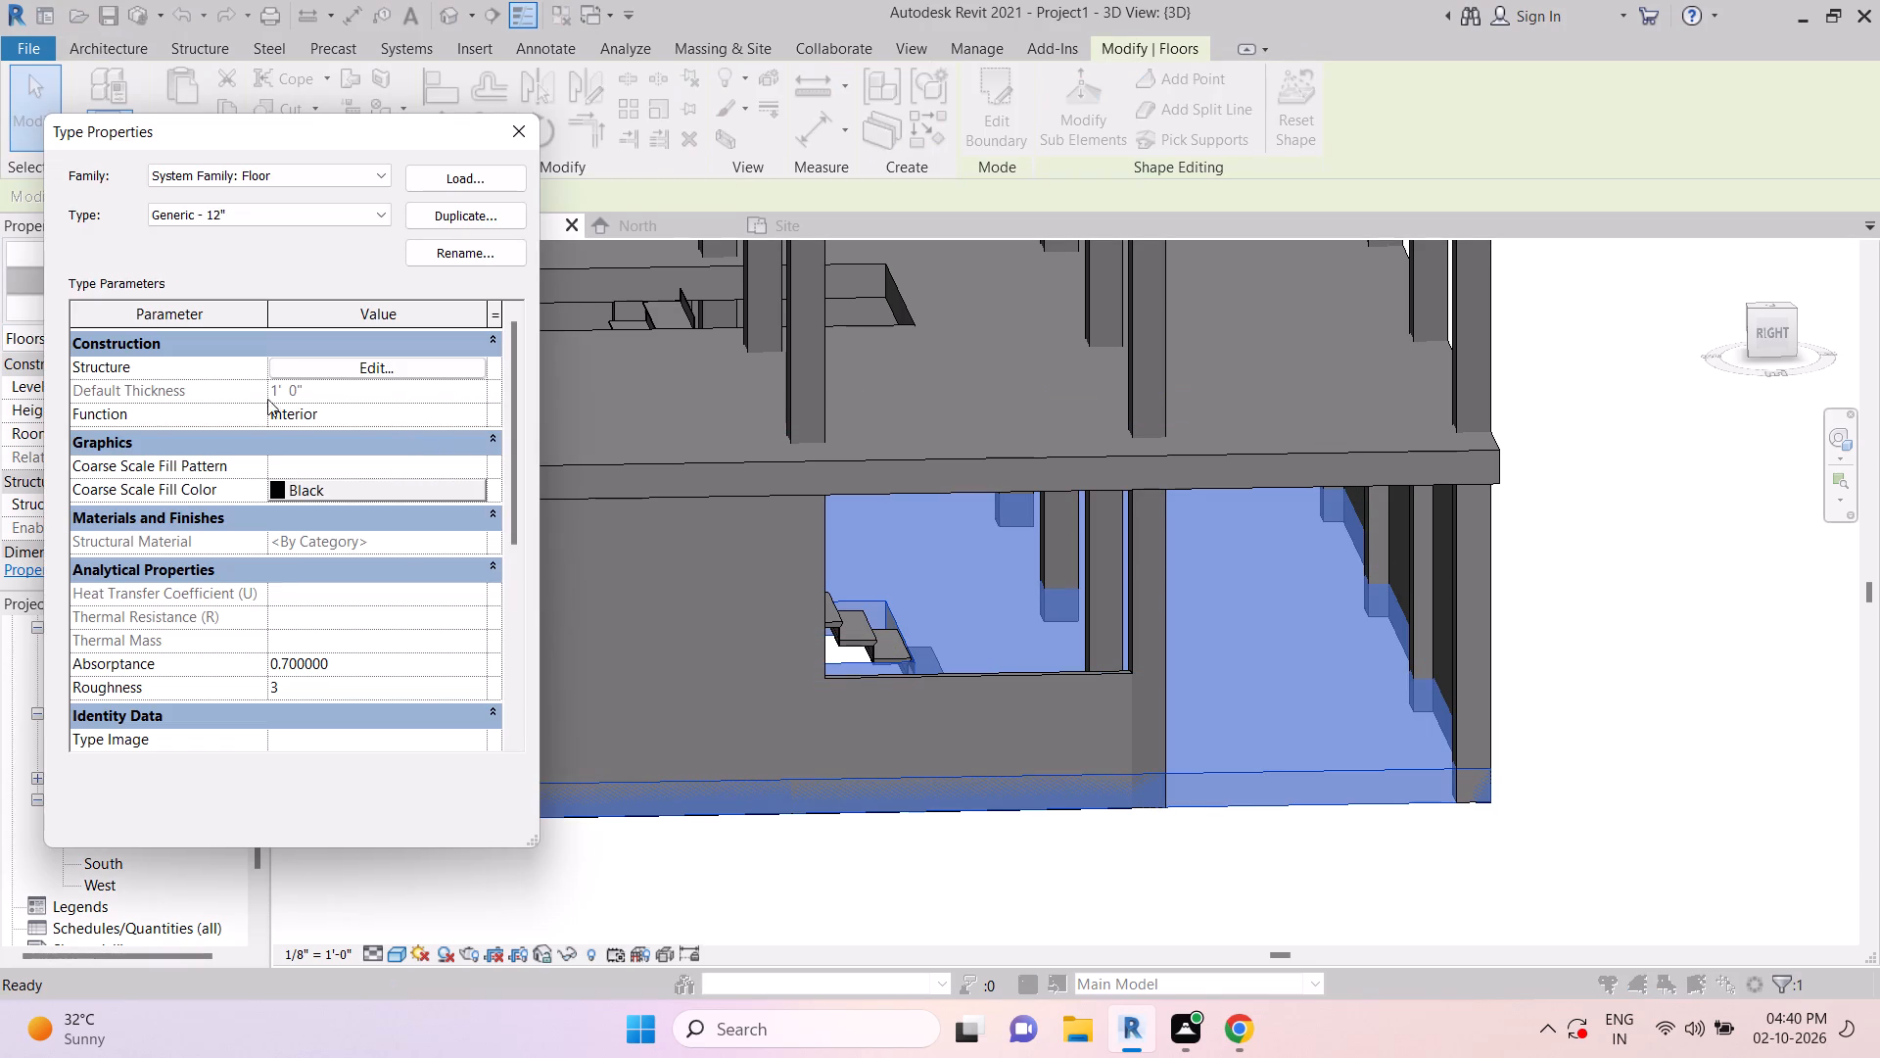
left_click(371, 372)
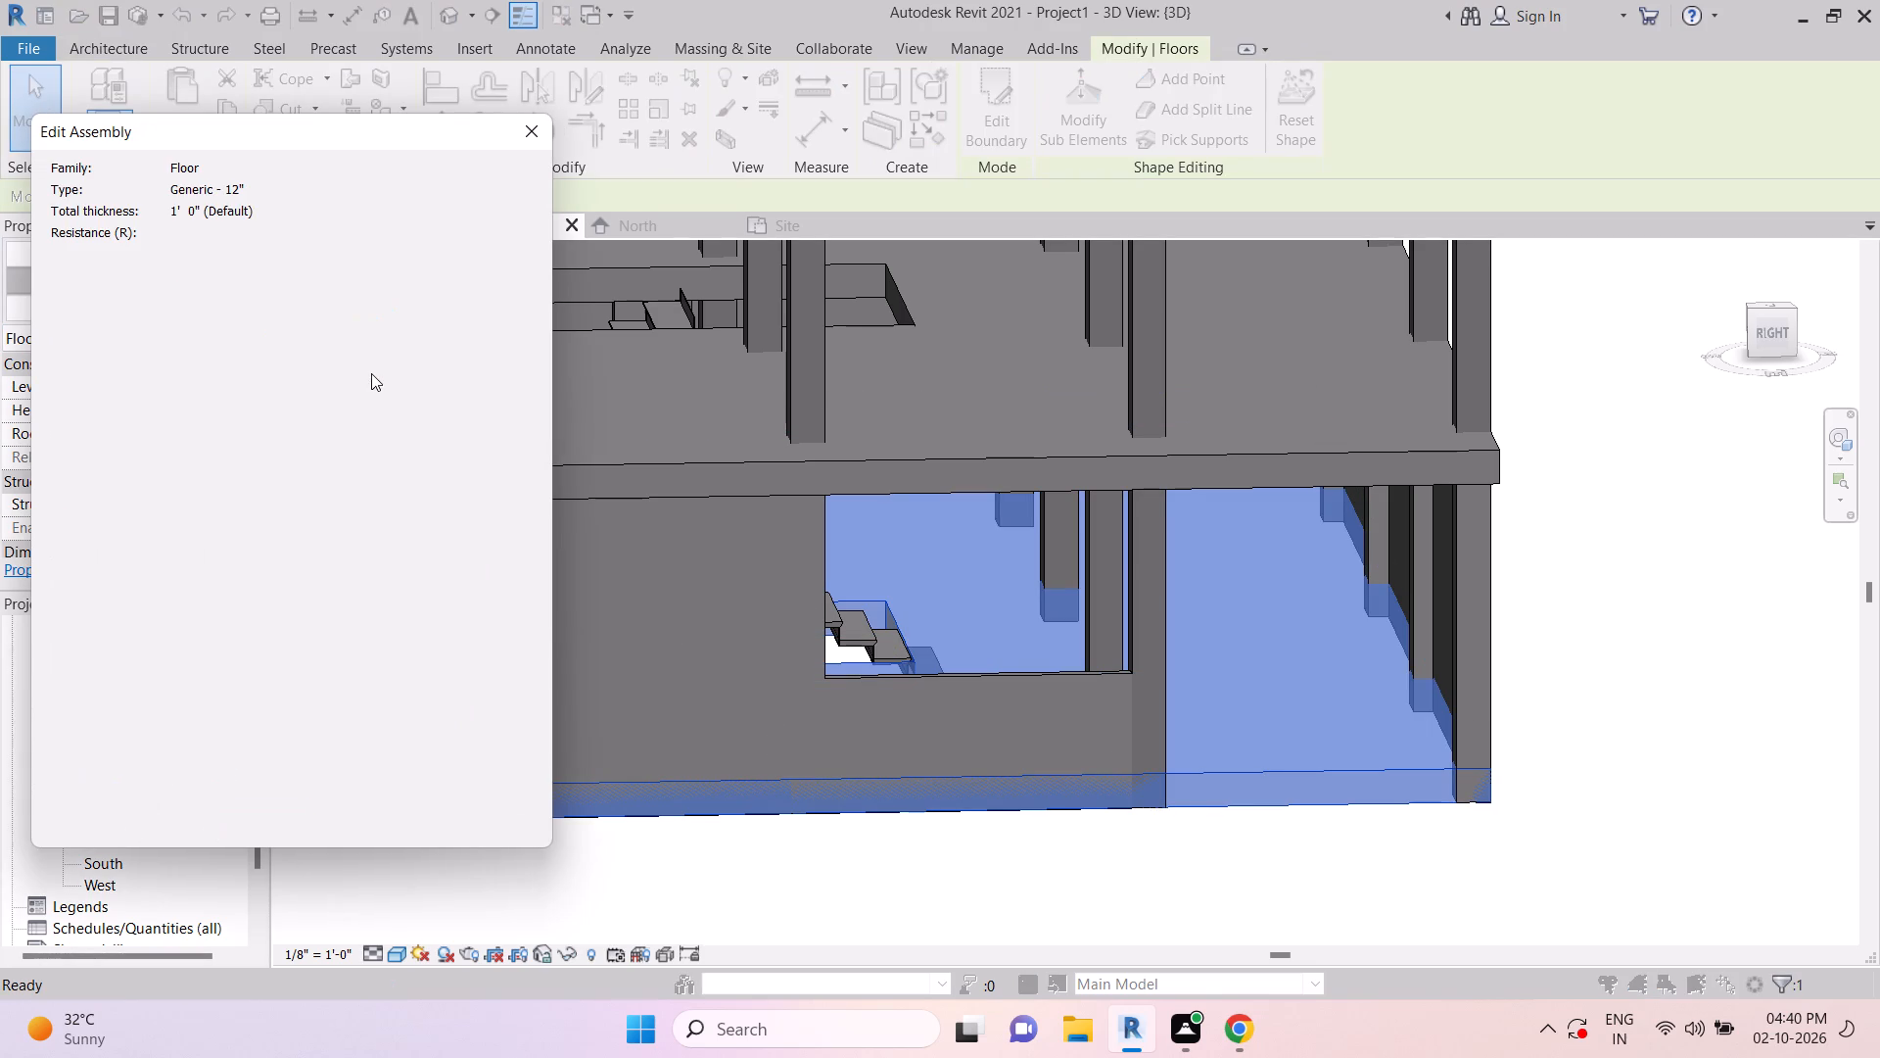
left_click(294, 383)
left_click_drag(265, 384, 228, 383)
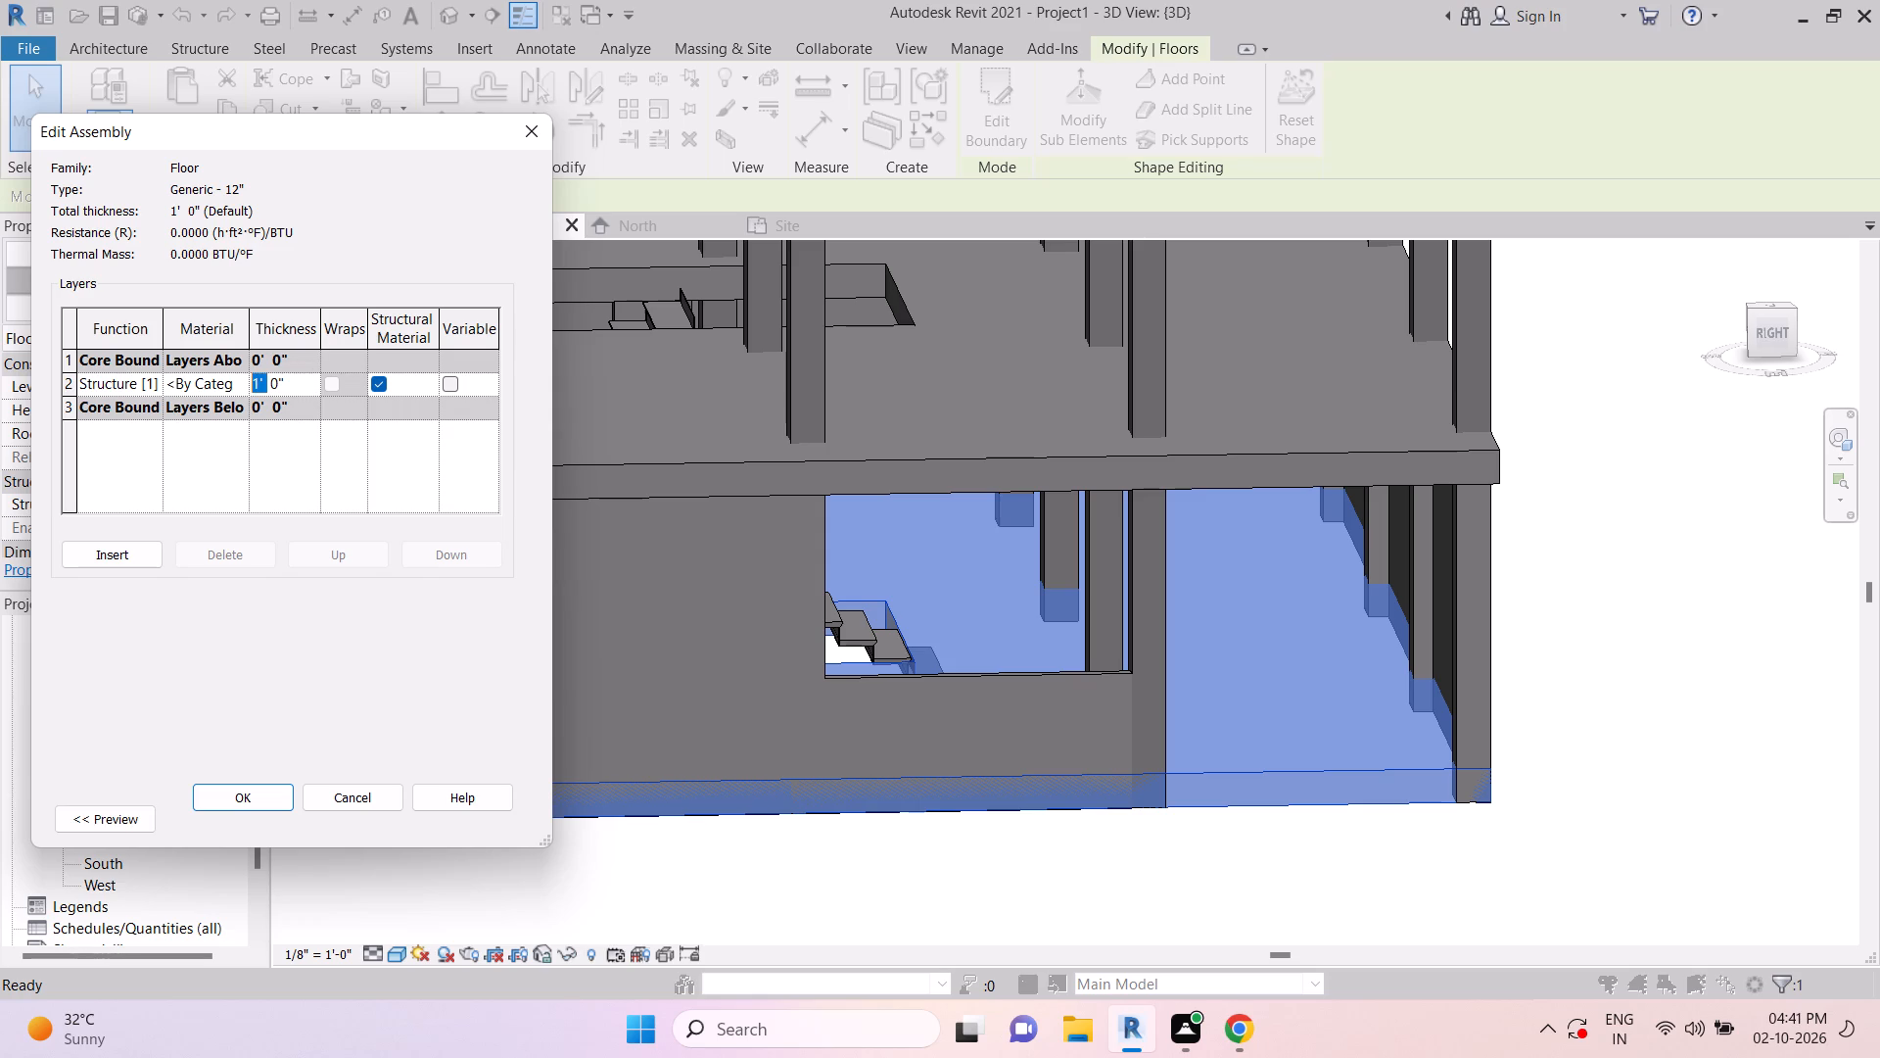
left_click_drag(228, 383, 227, 383)
left_click_drag(302, 391, 247, 390)
key("6")
key("shift+quotedbl")
key("Return")
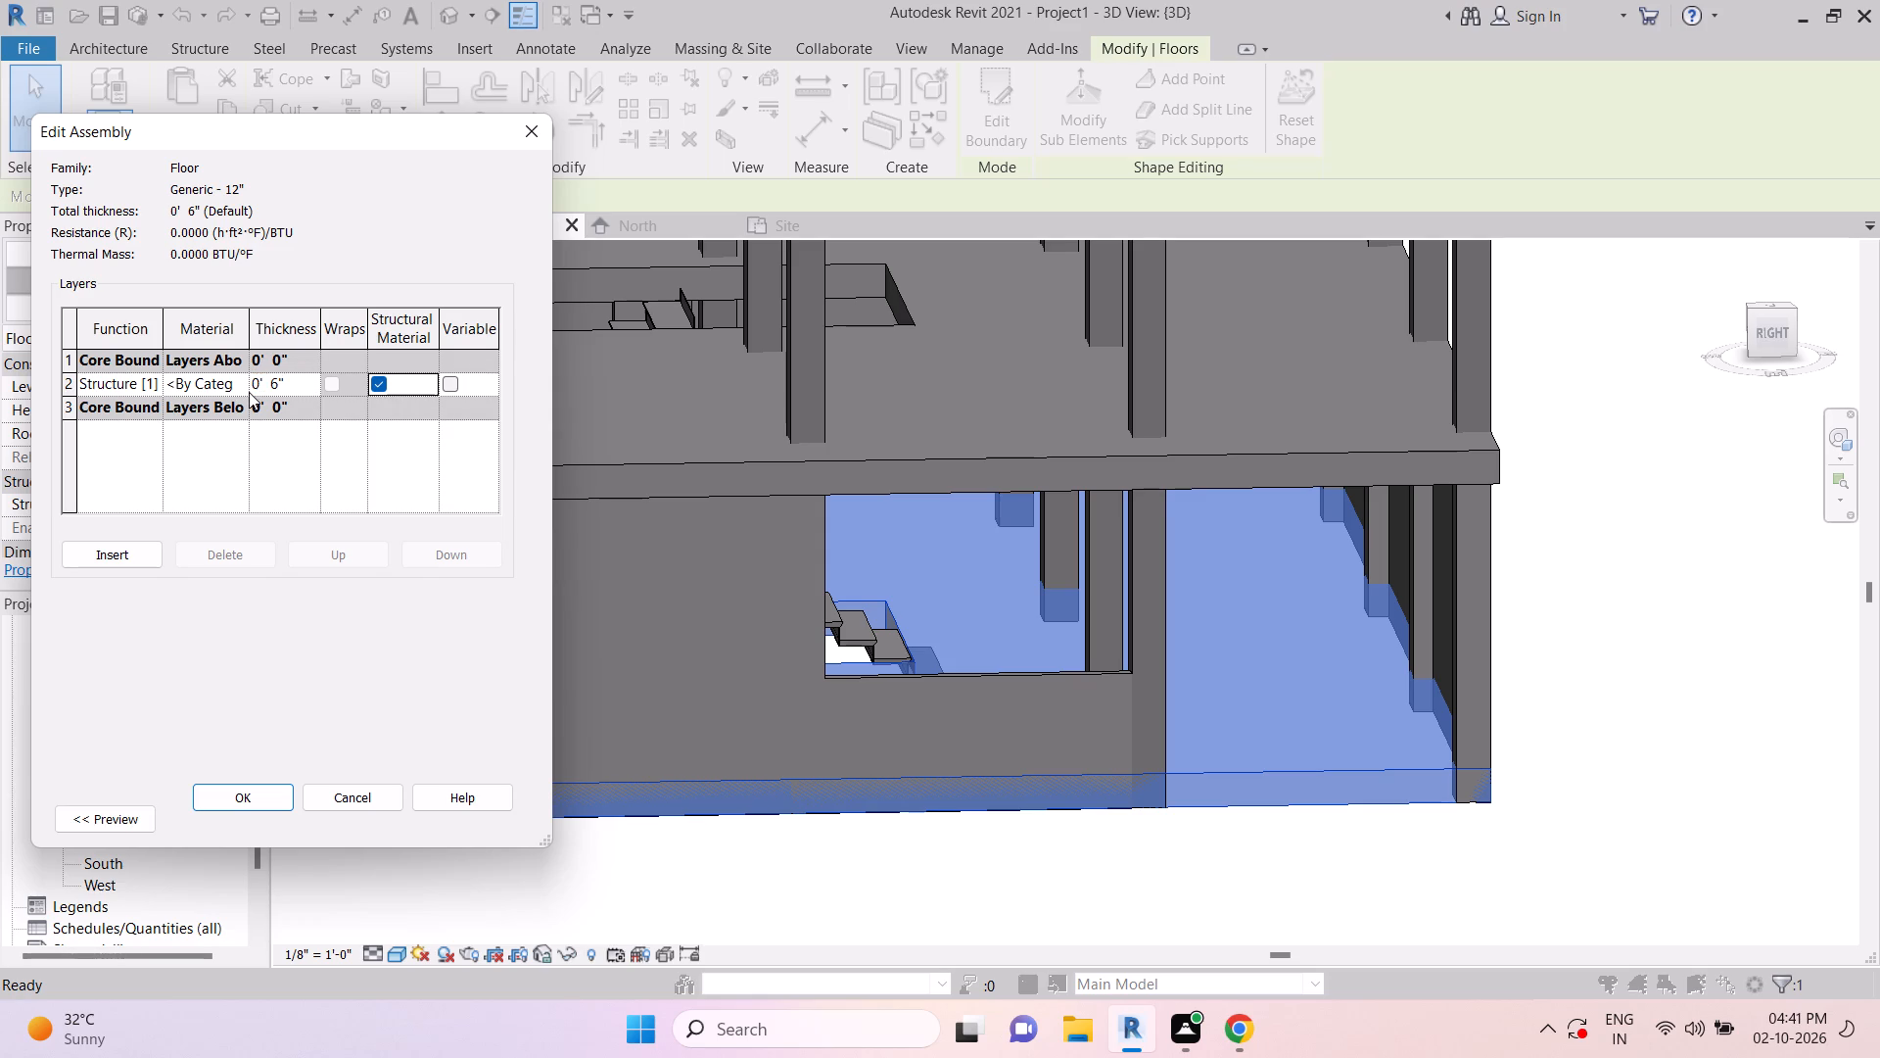
left_click(277, 793)
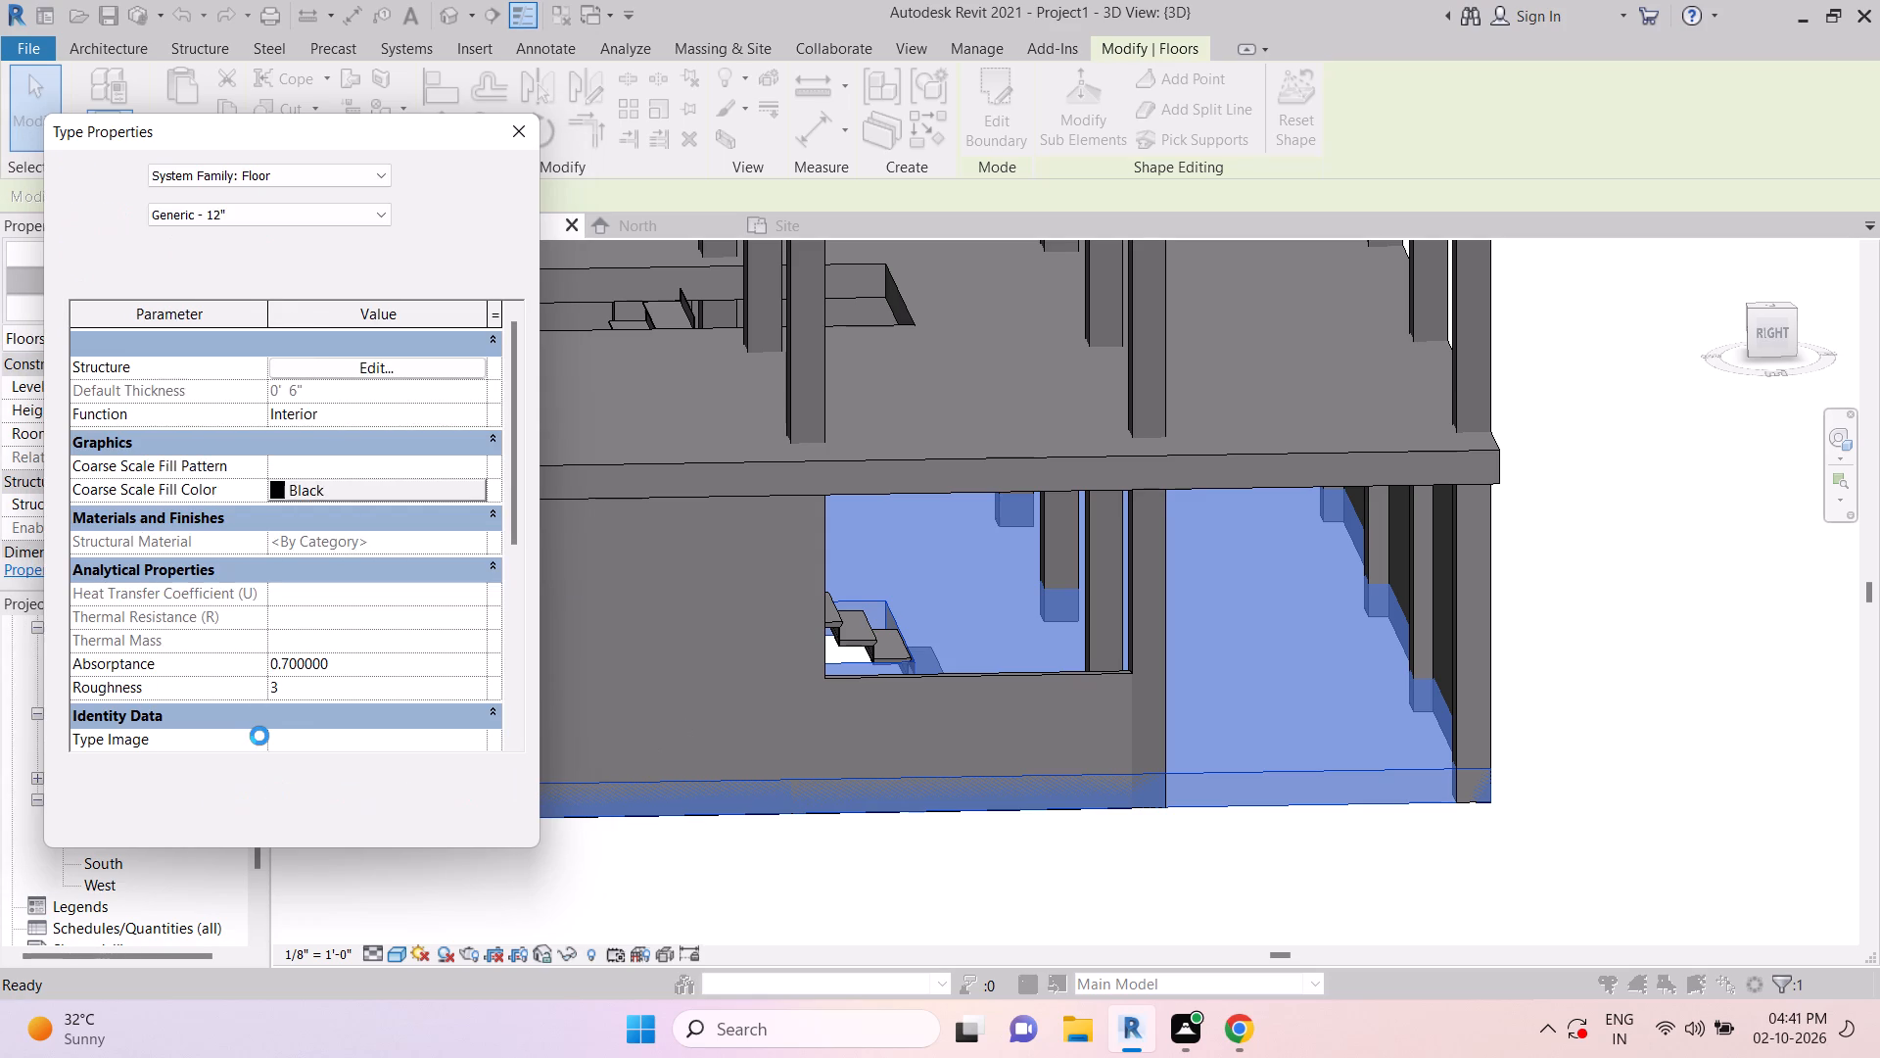
left_click(435, 812)
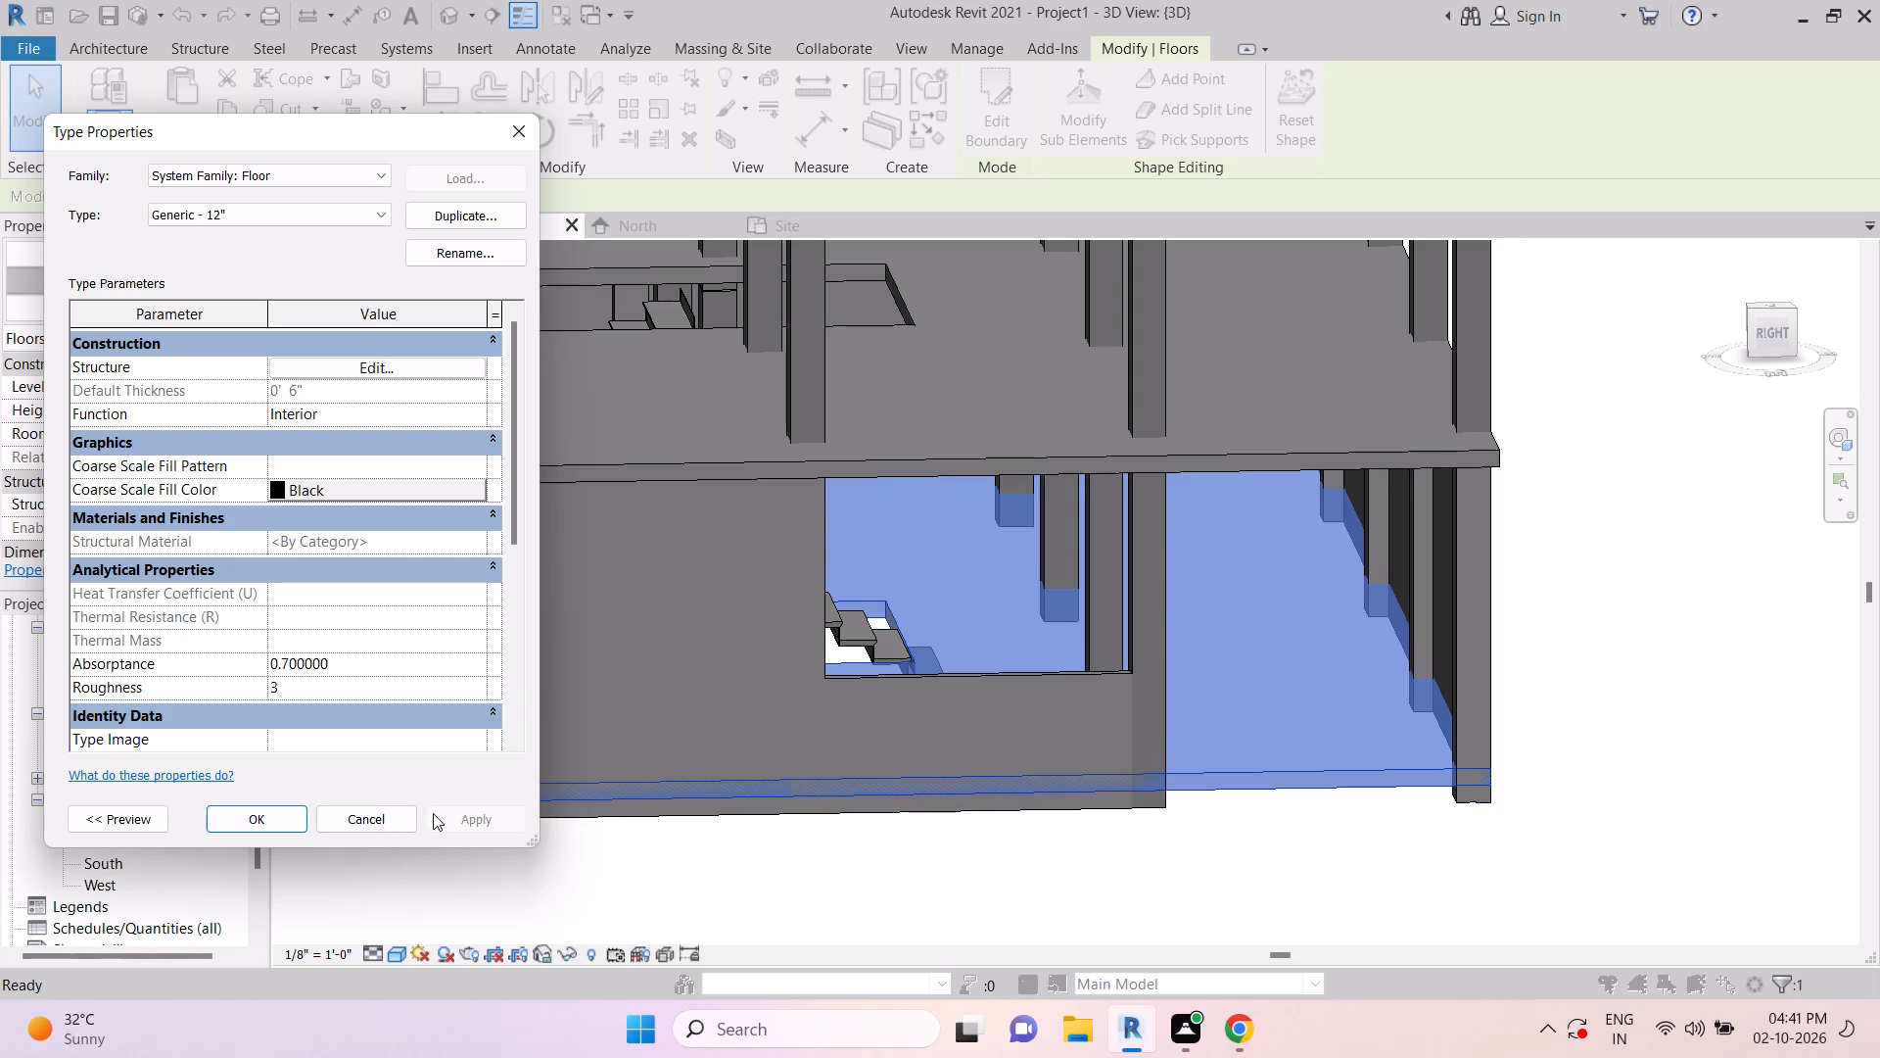
left_click(297, 817)
key("Escape")
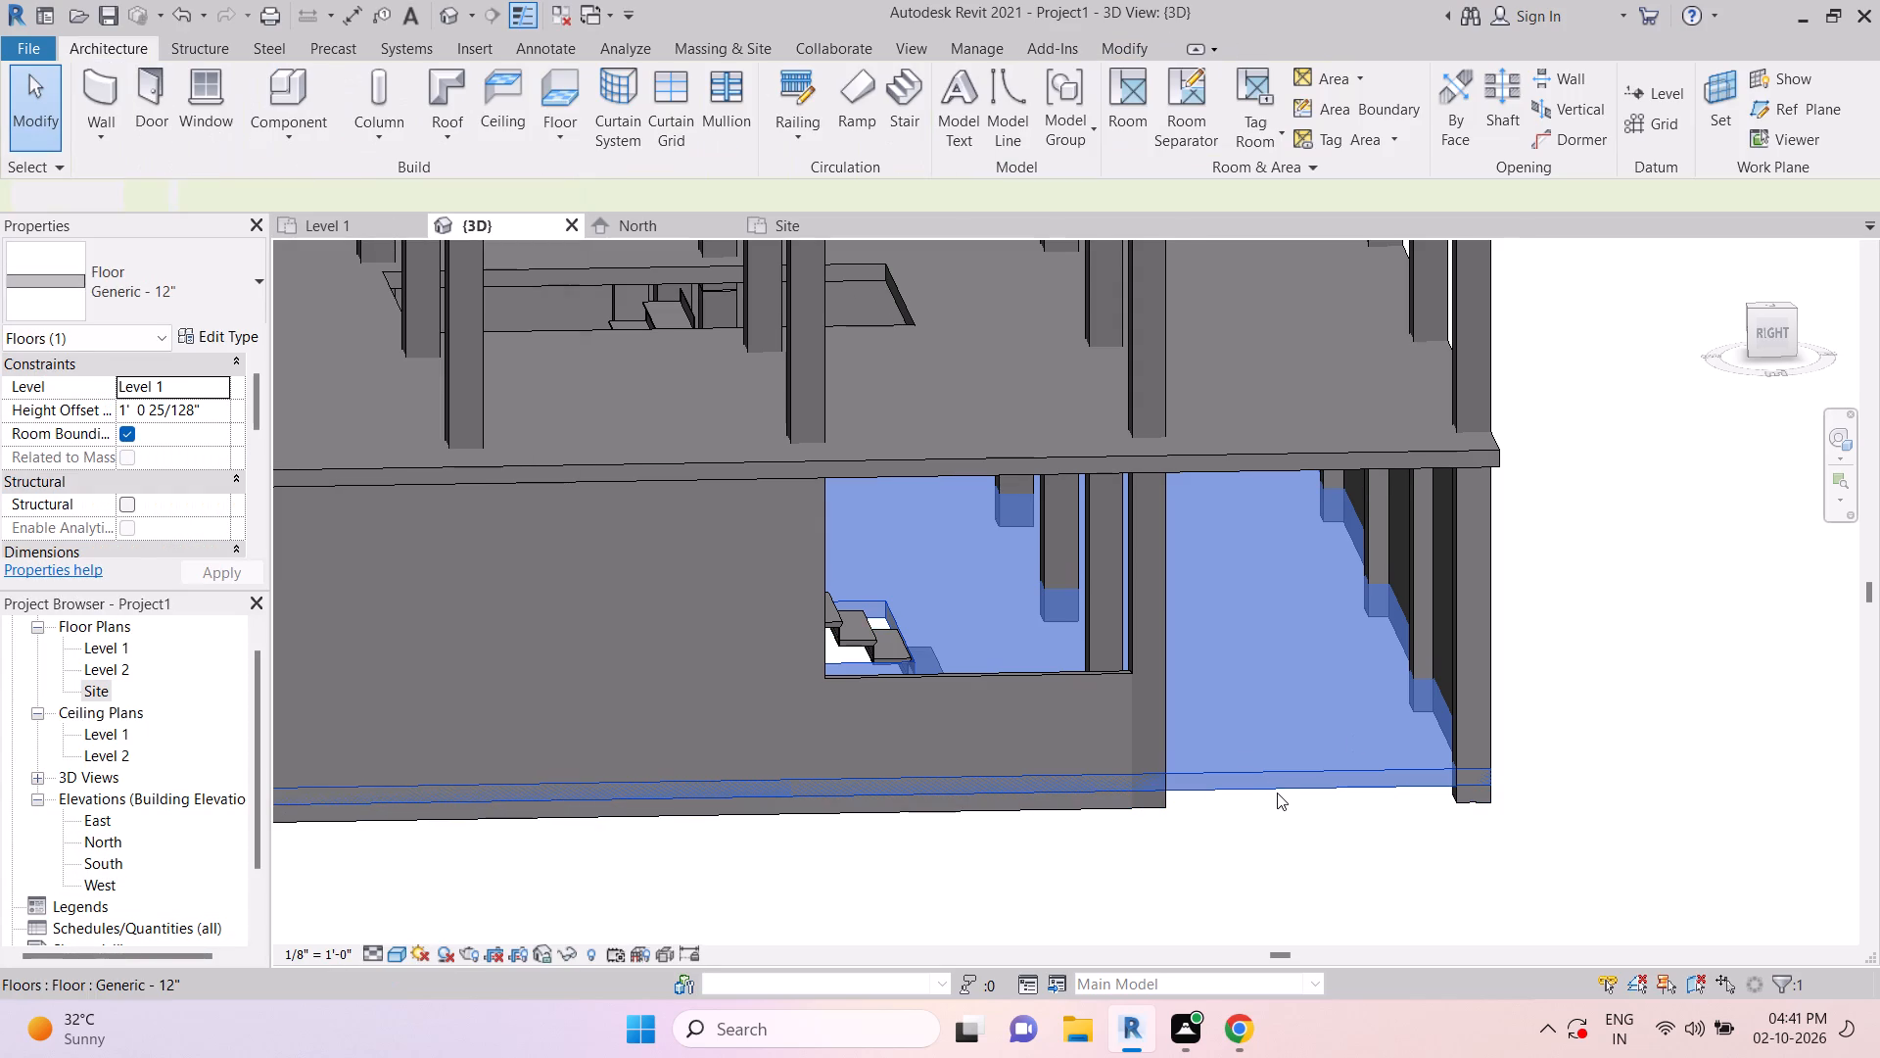
key("Escape")
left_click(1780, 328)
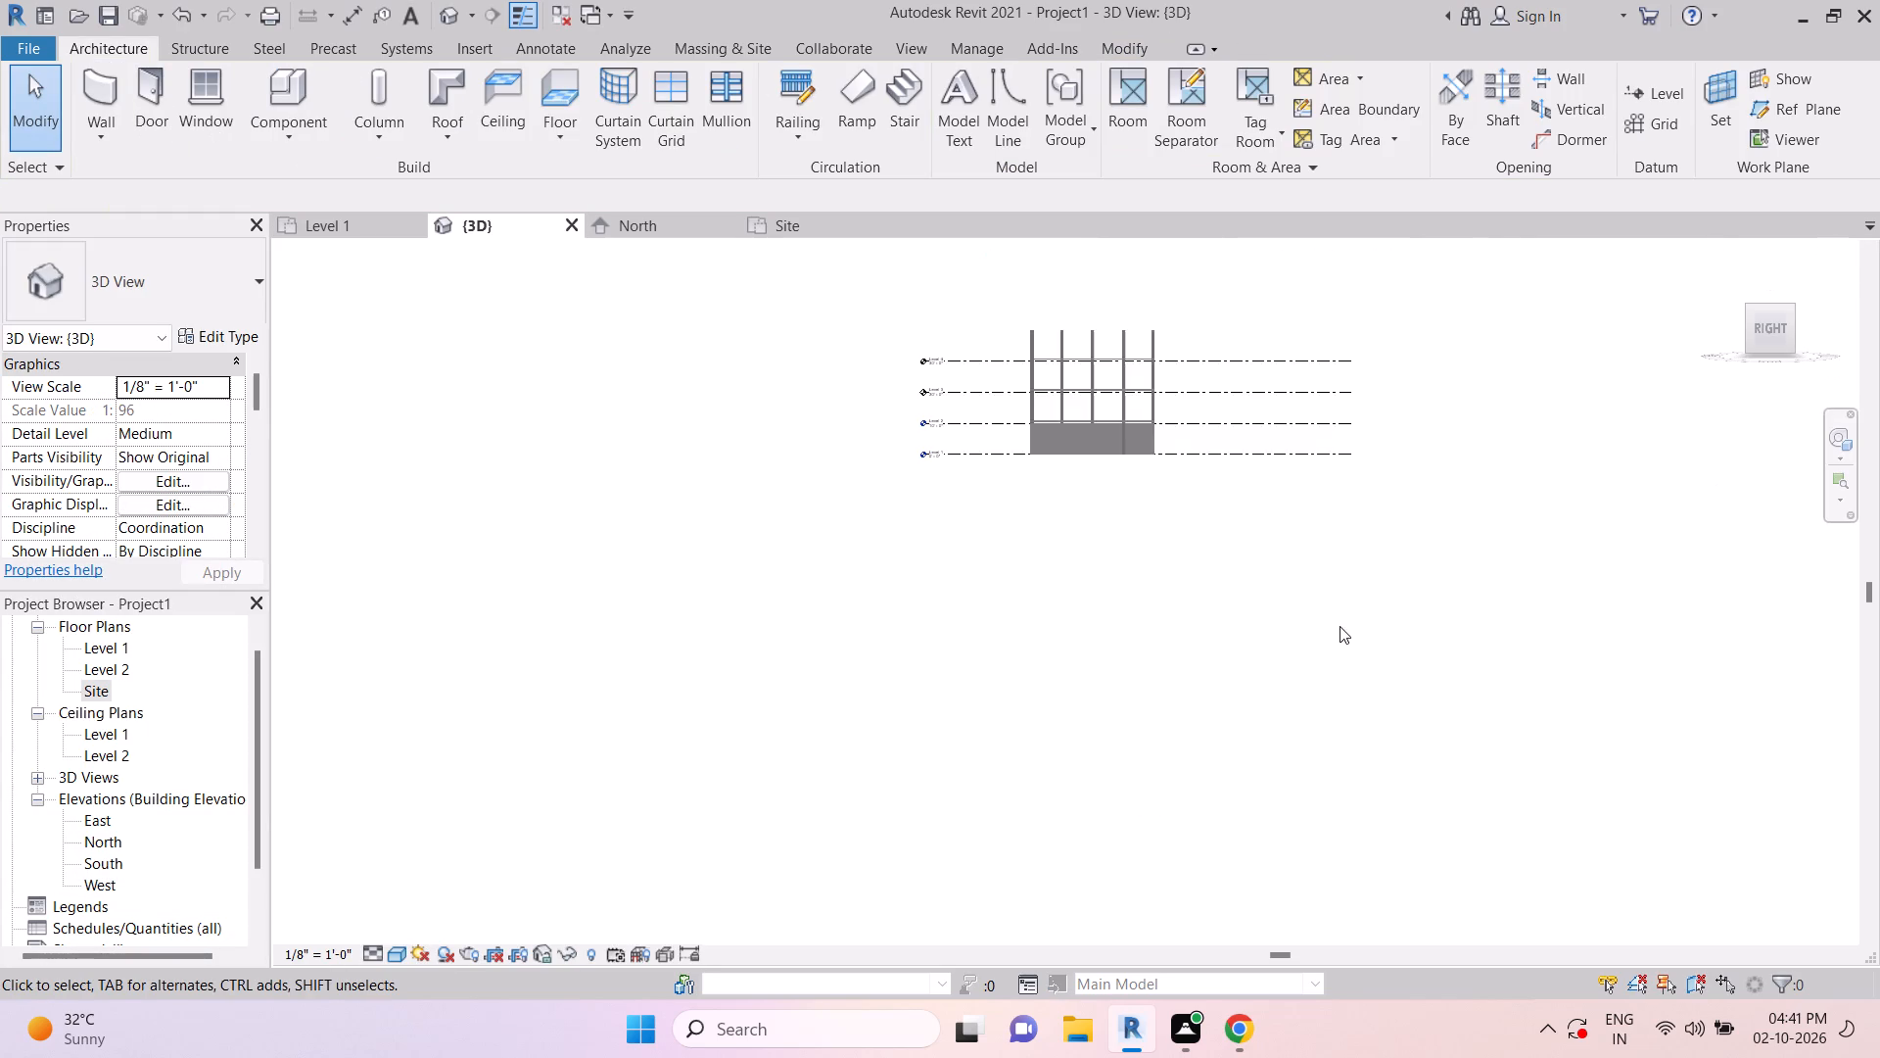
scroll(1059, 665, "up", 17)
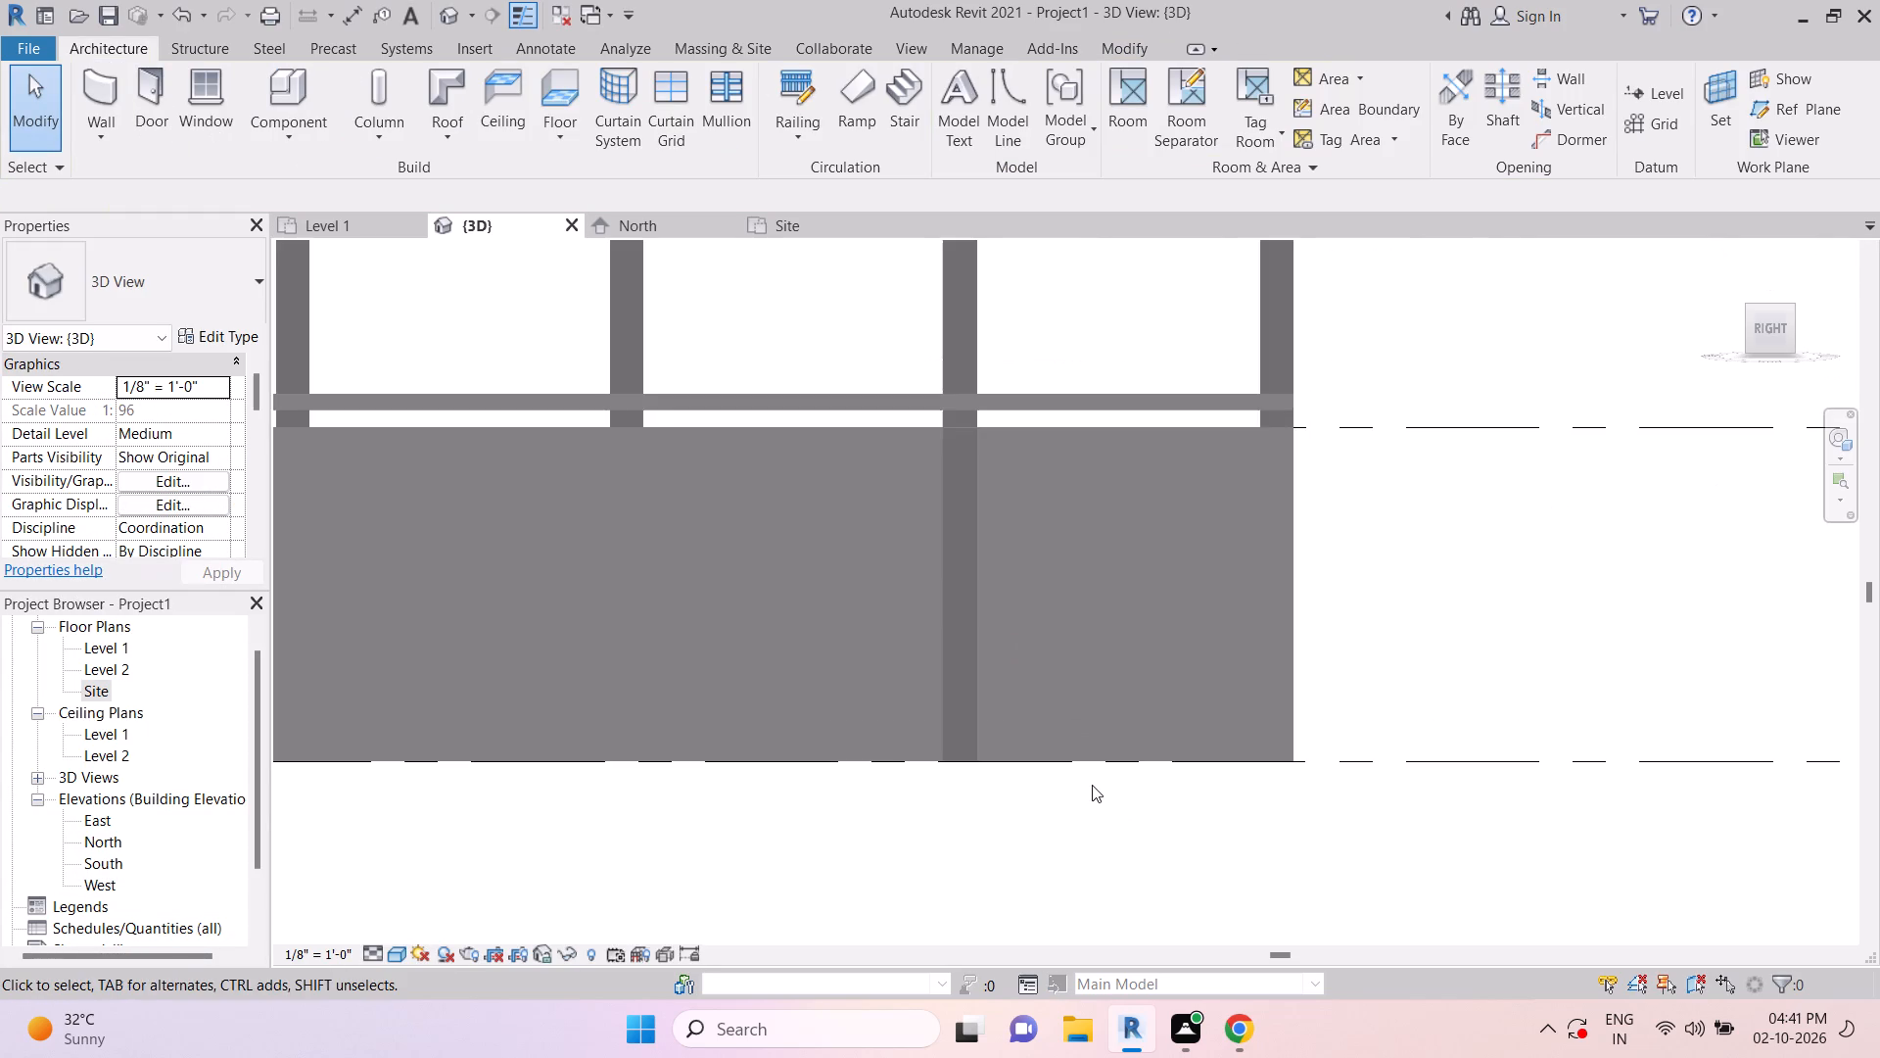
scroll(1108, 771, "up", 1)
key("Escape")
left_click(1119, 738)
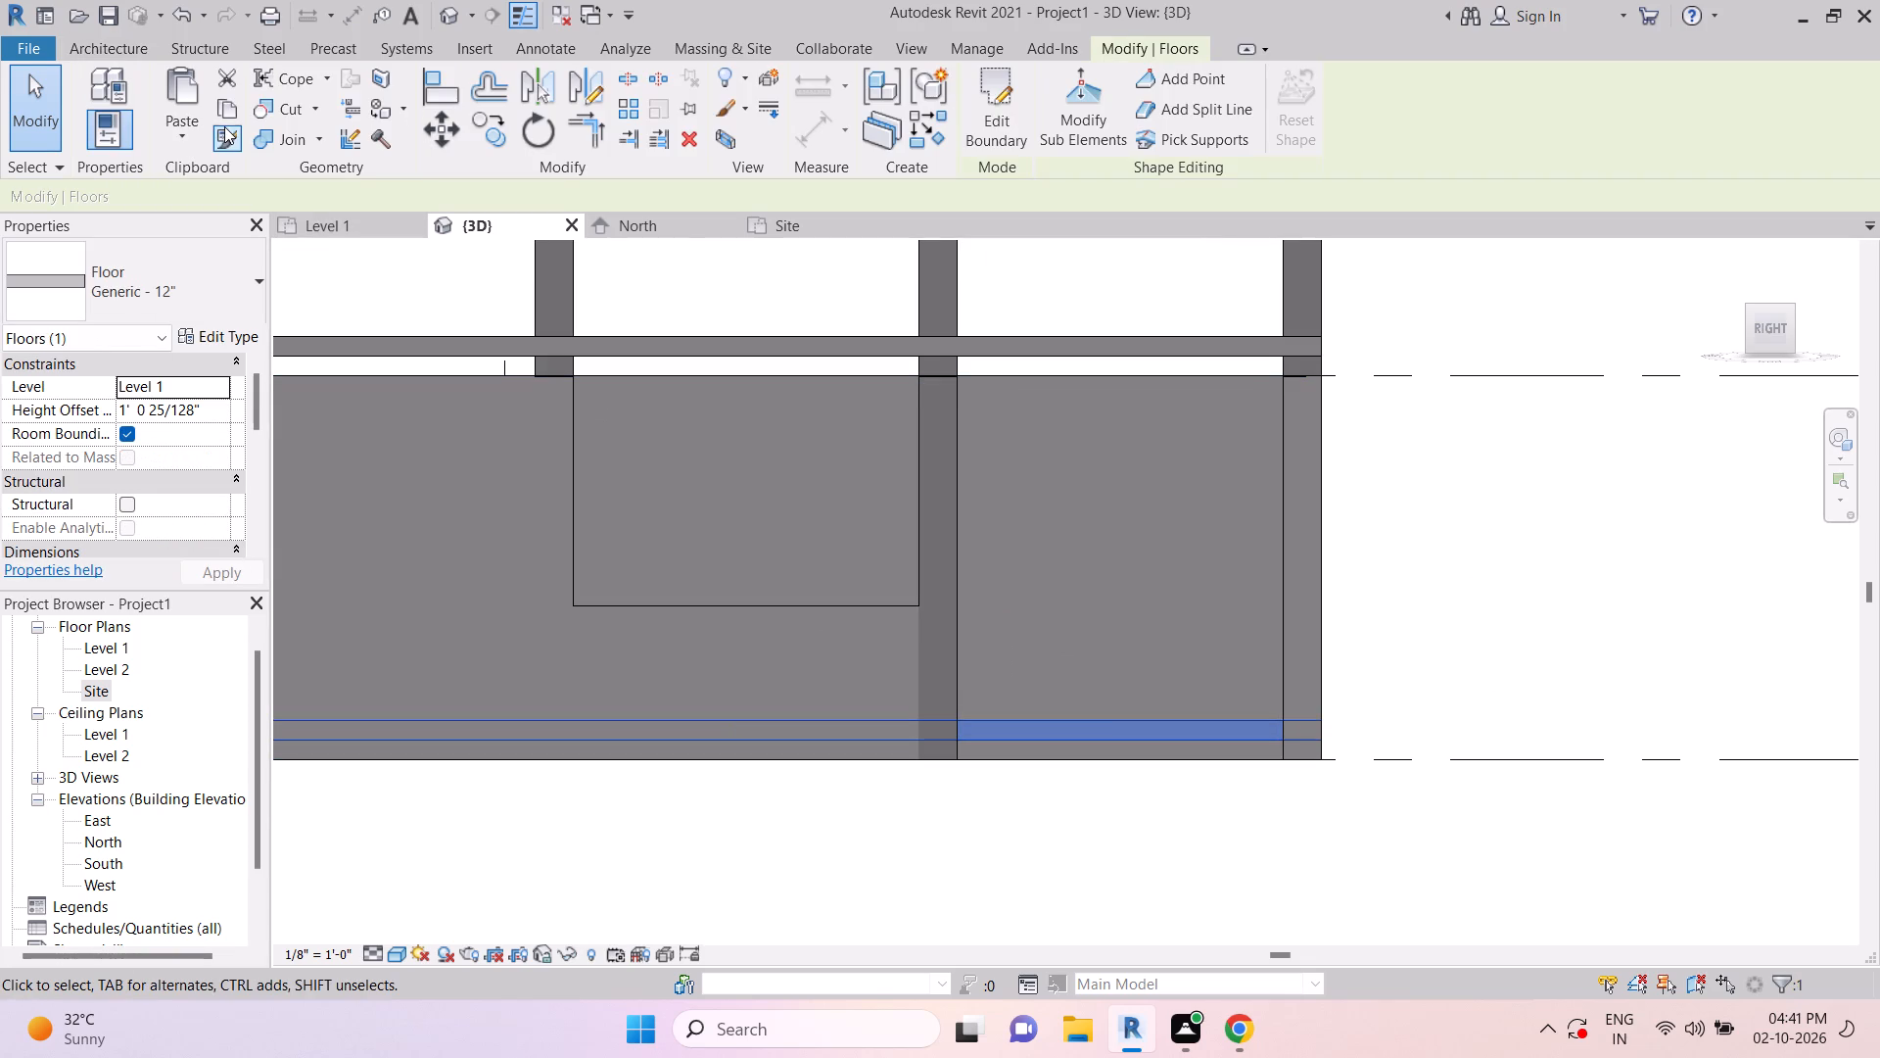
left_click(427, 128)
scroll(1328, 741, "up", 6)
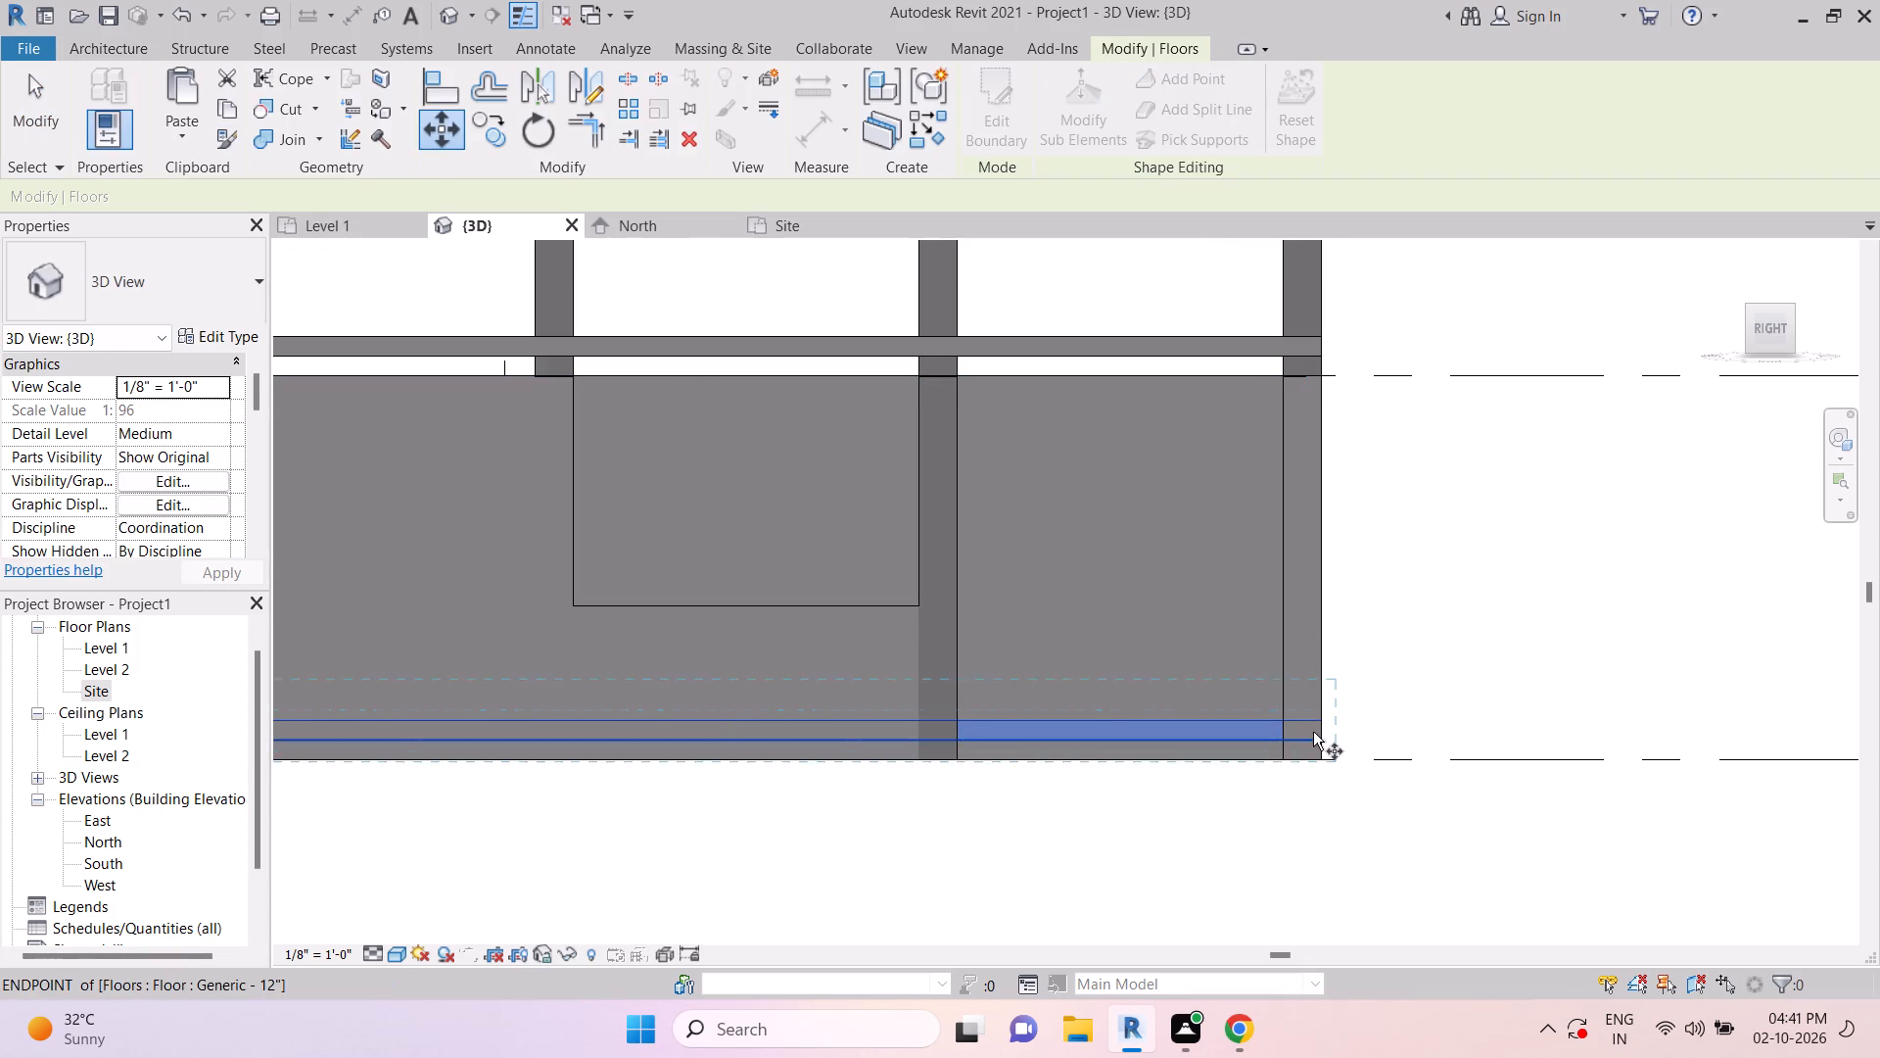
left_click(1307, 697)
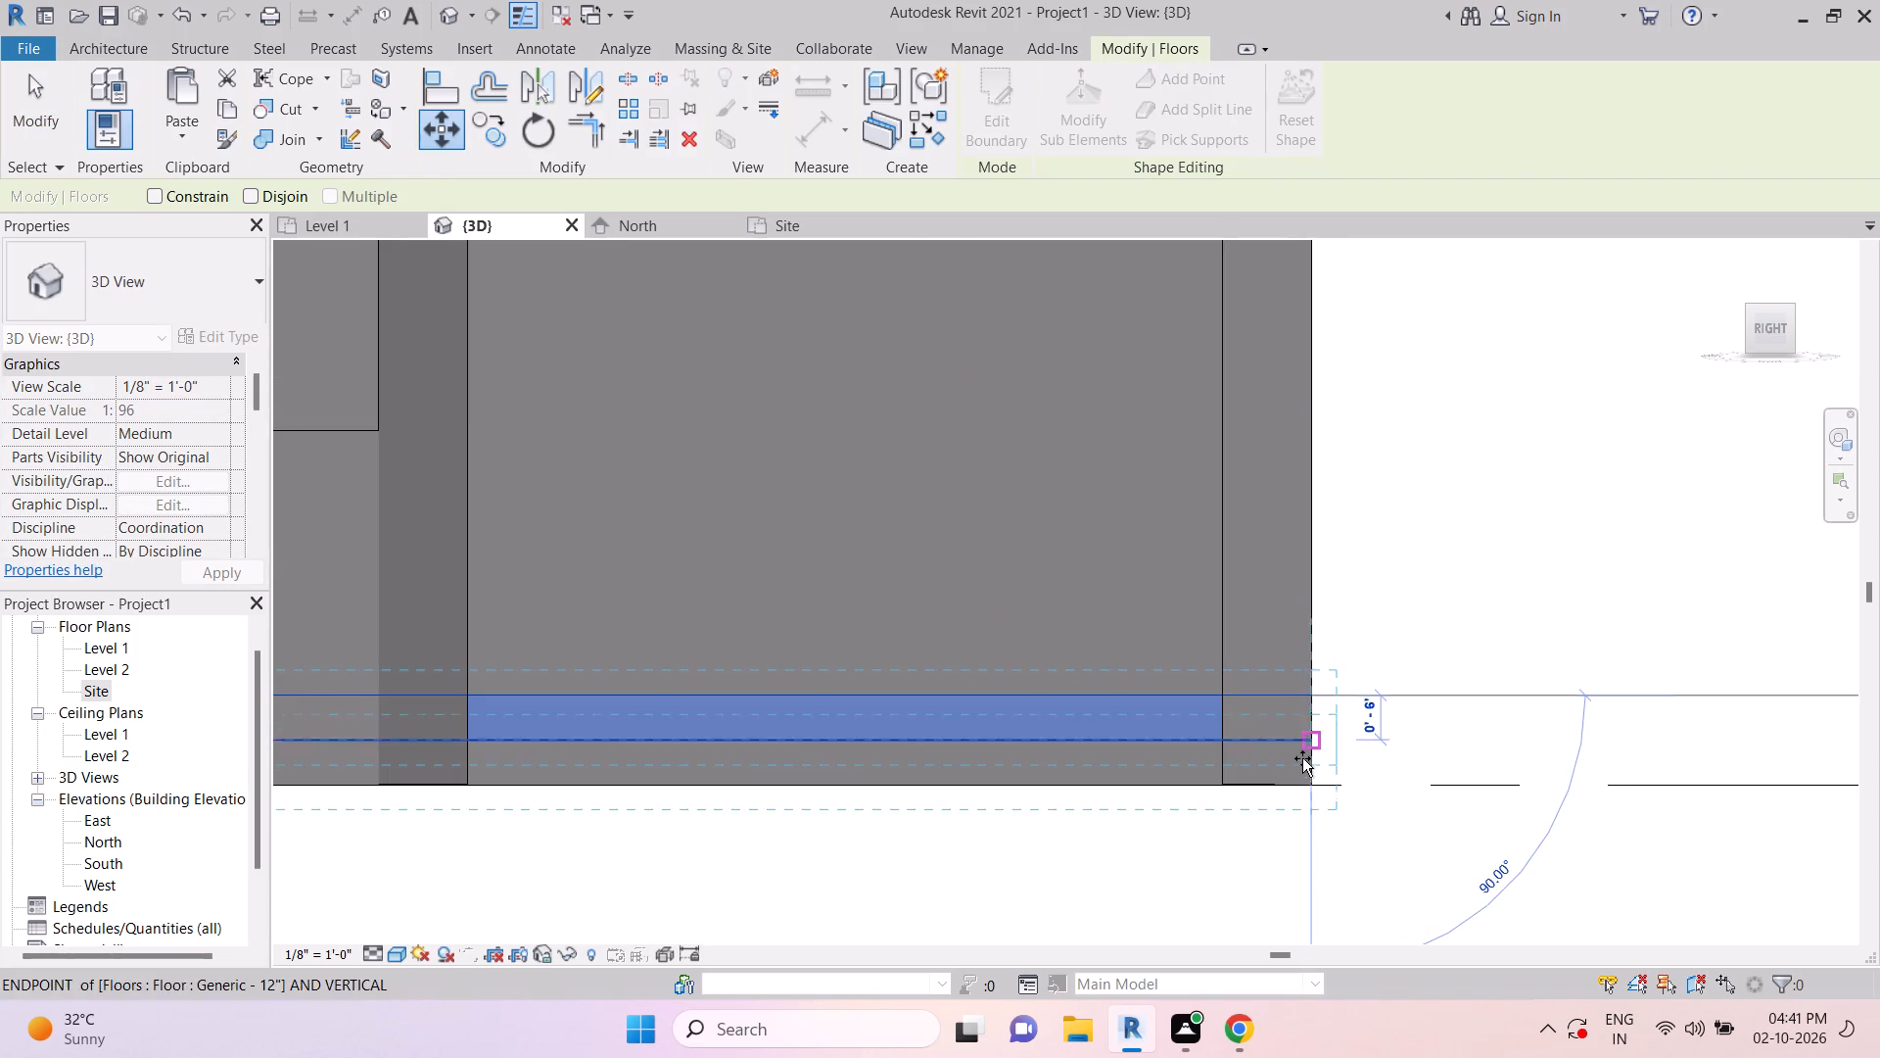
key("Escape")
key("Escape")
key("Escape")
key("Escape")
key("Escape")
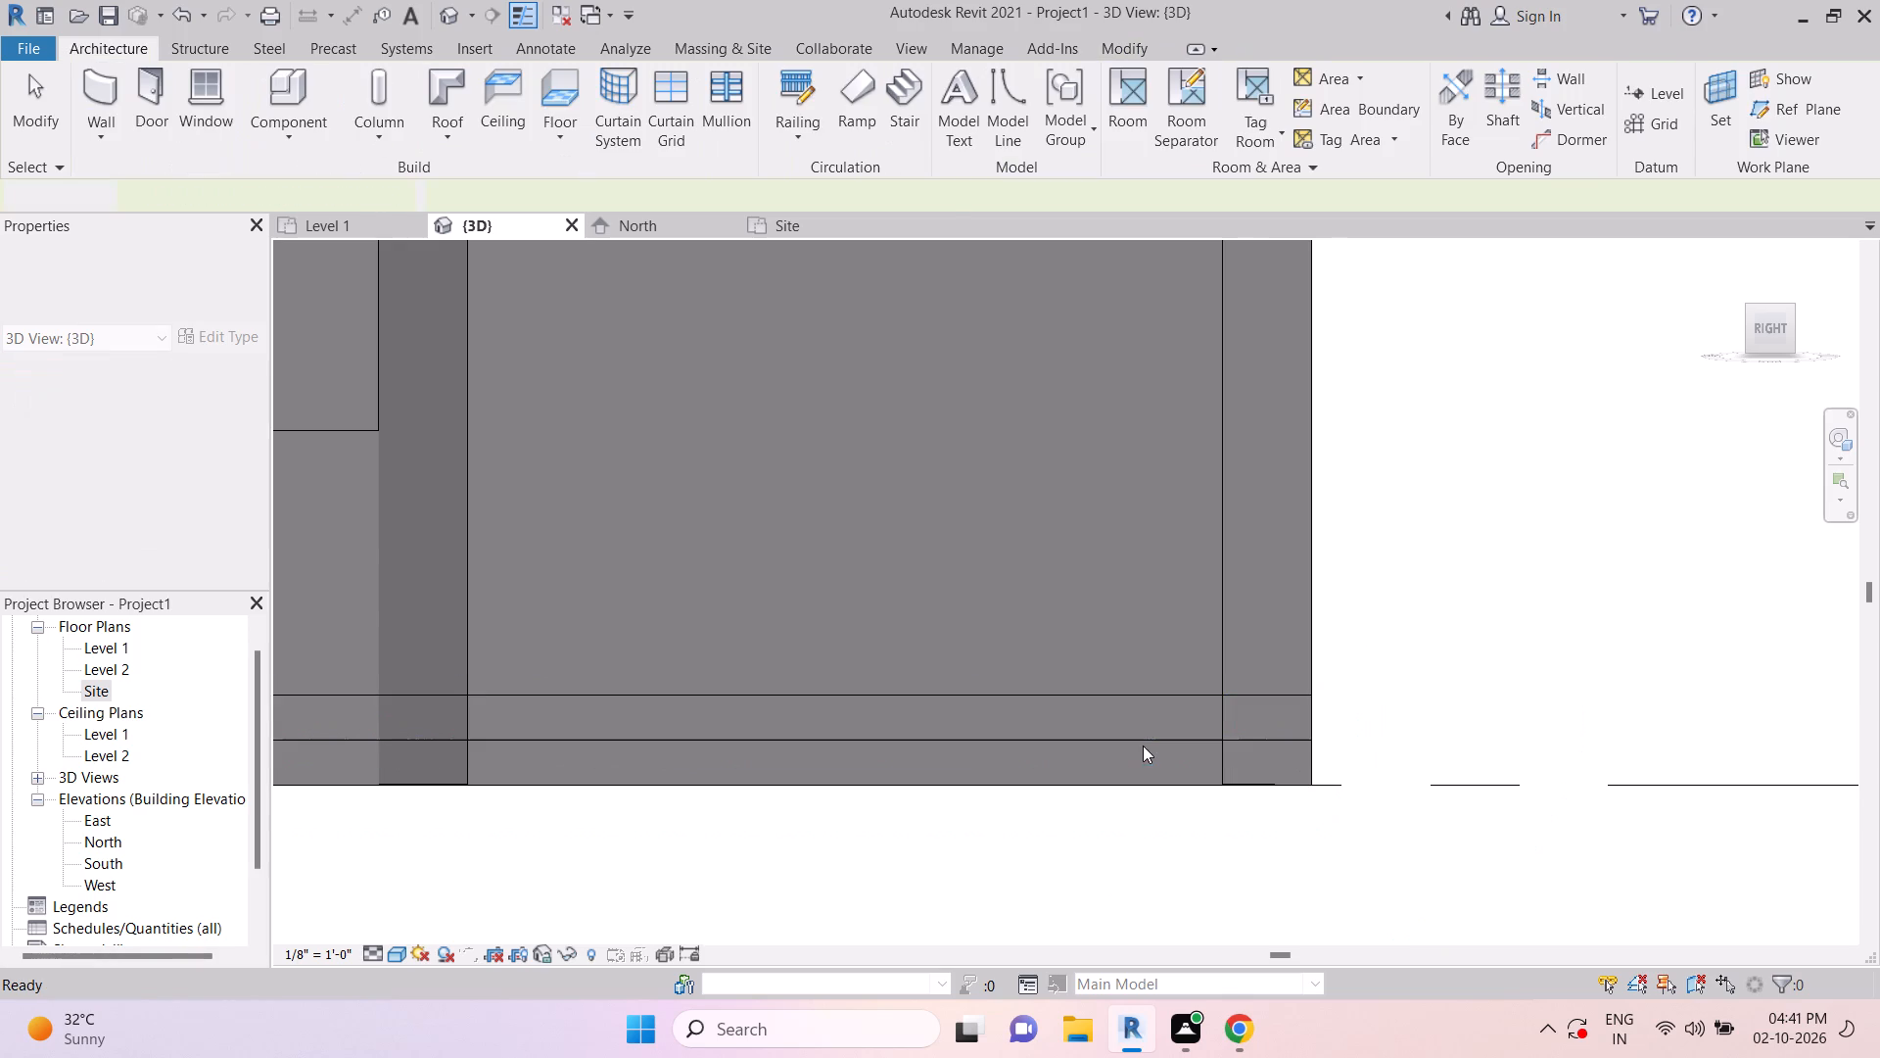
Move the Level 1 floor slab straight down about 6" so its lower corner meets the bottom corner of the end wall.
left_click(1145, 738)
left_click(439, 128)
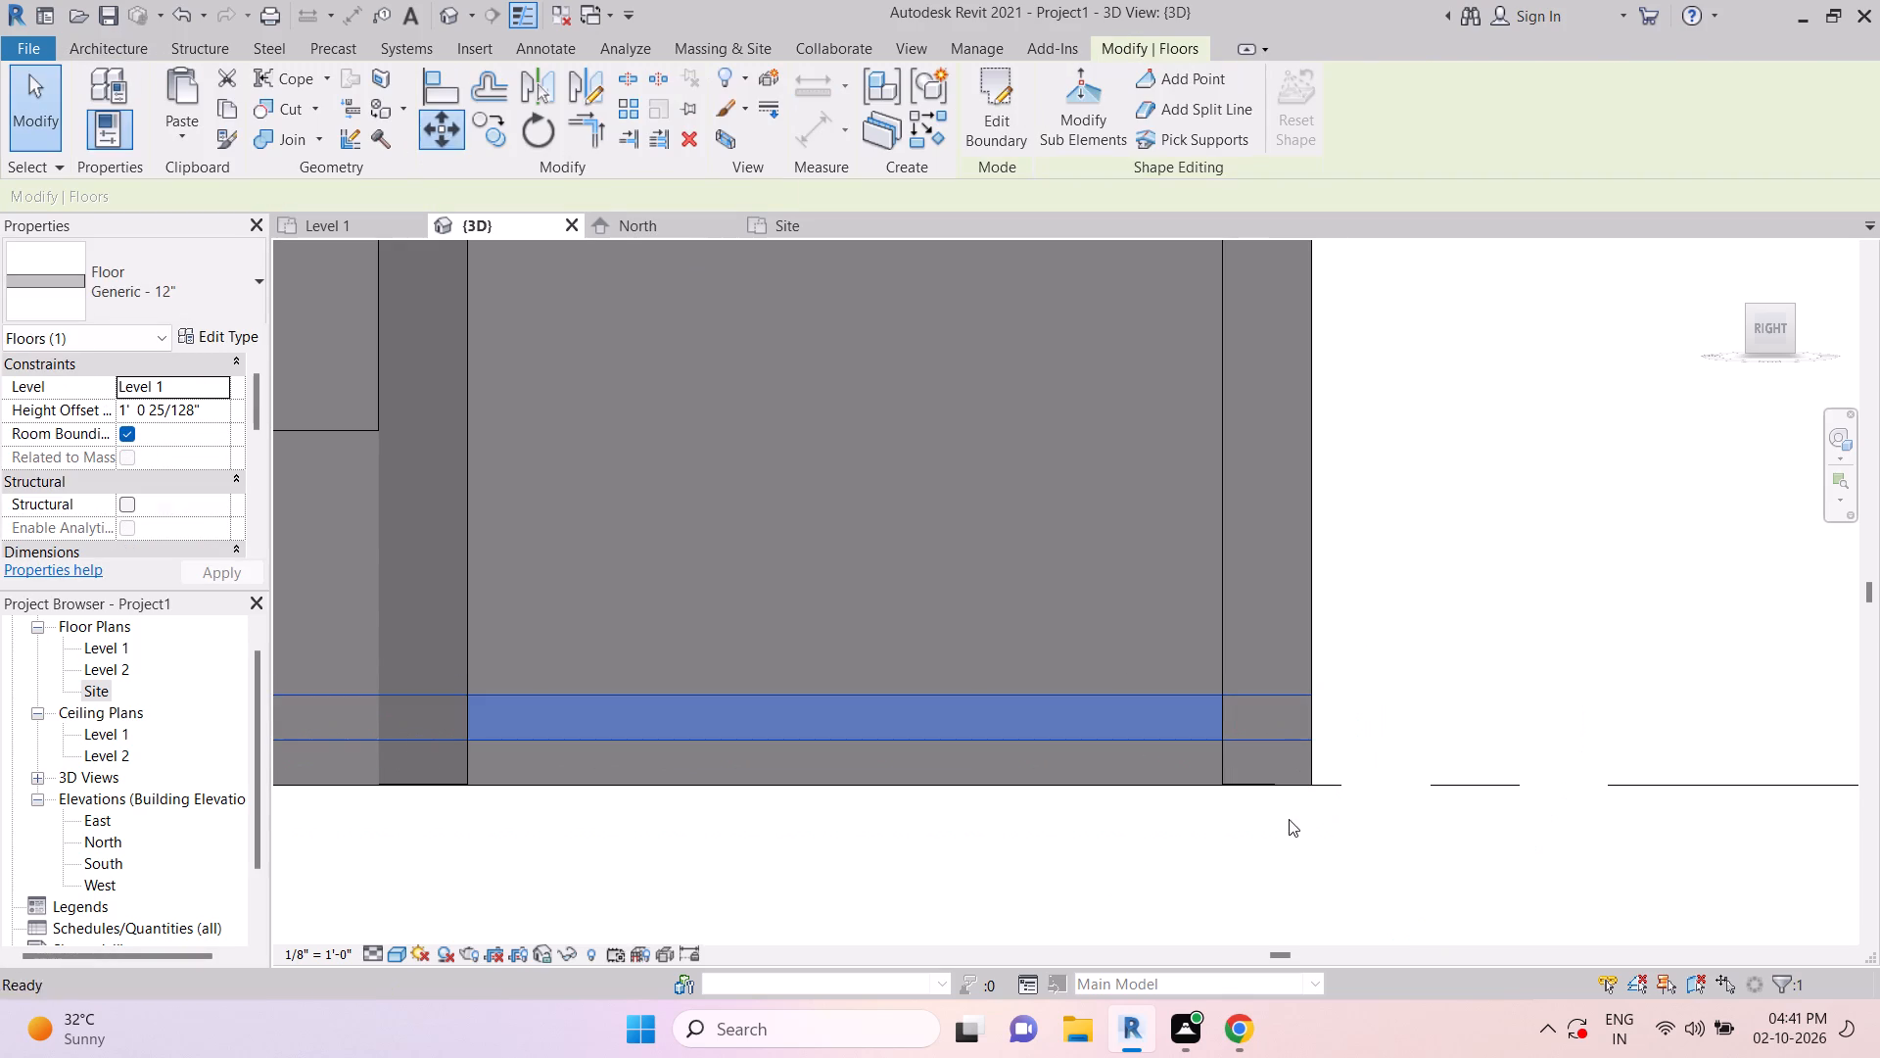
scroll(1307, 763, "up", 4)
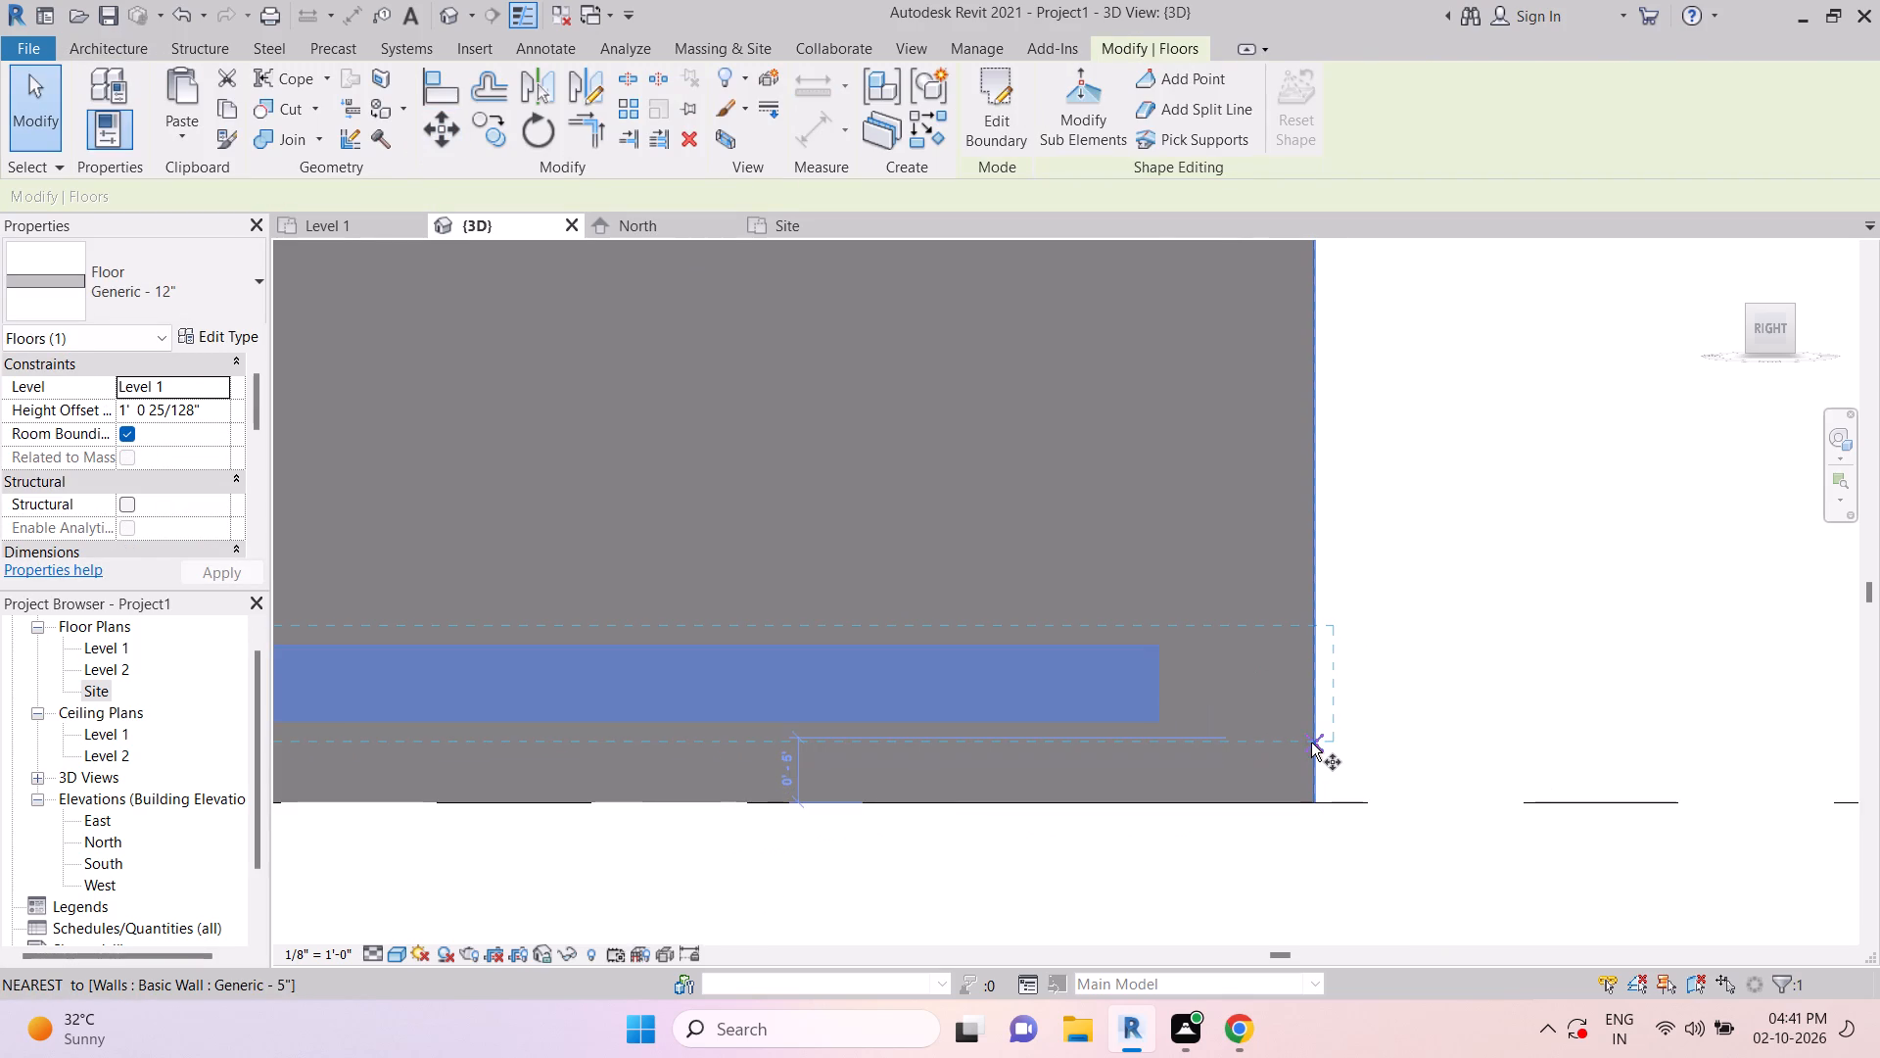
left_click(1312, 726)
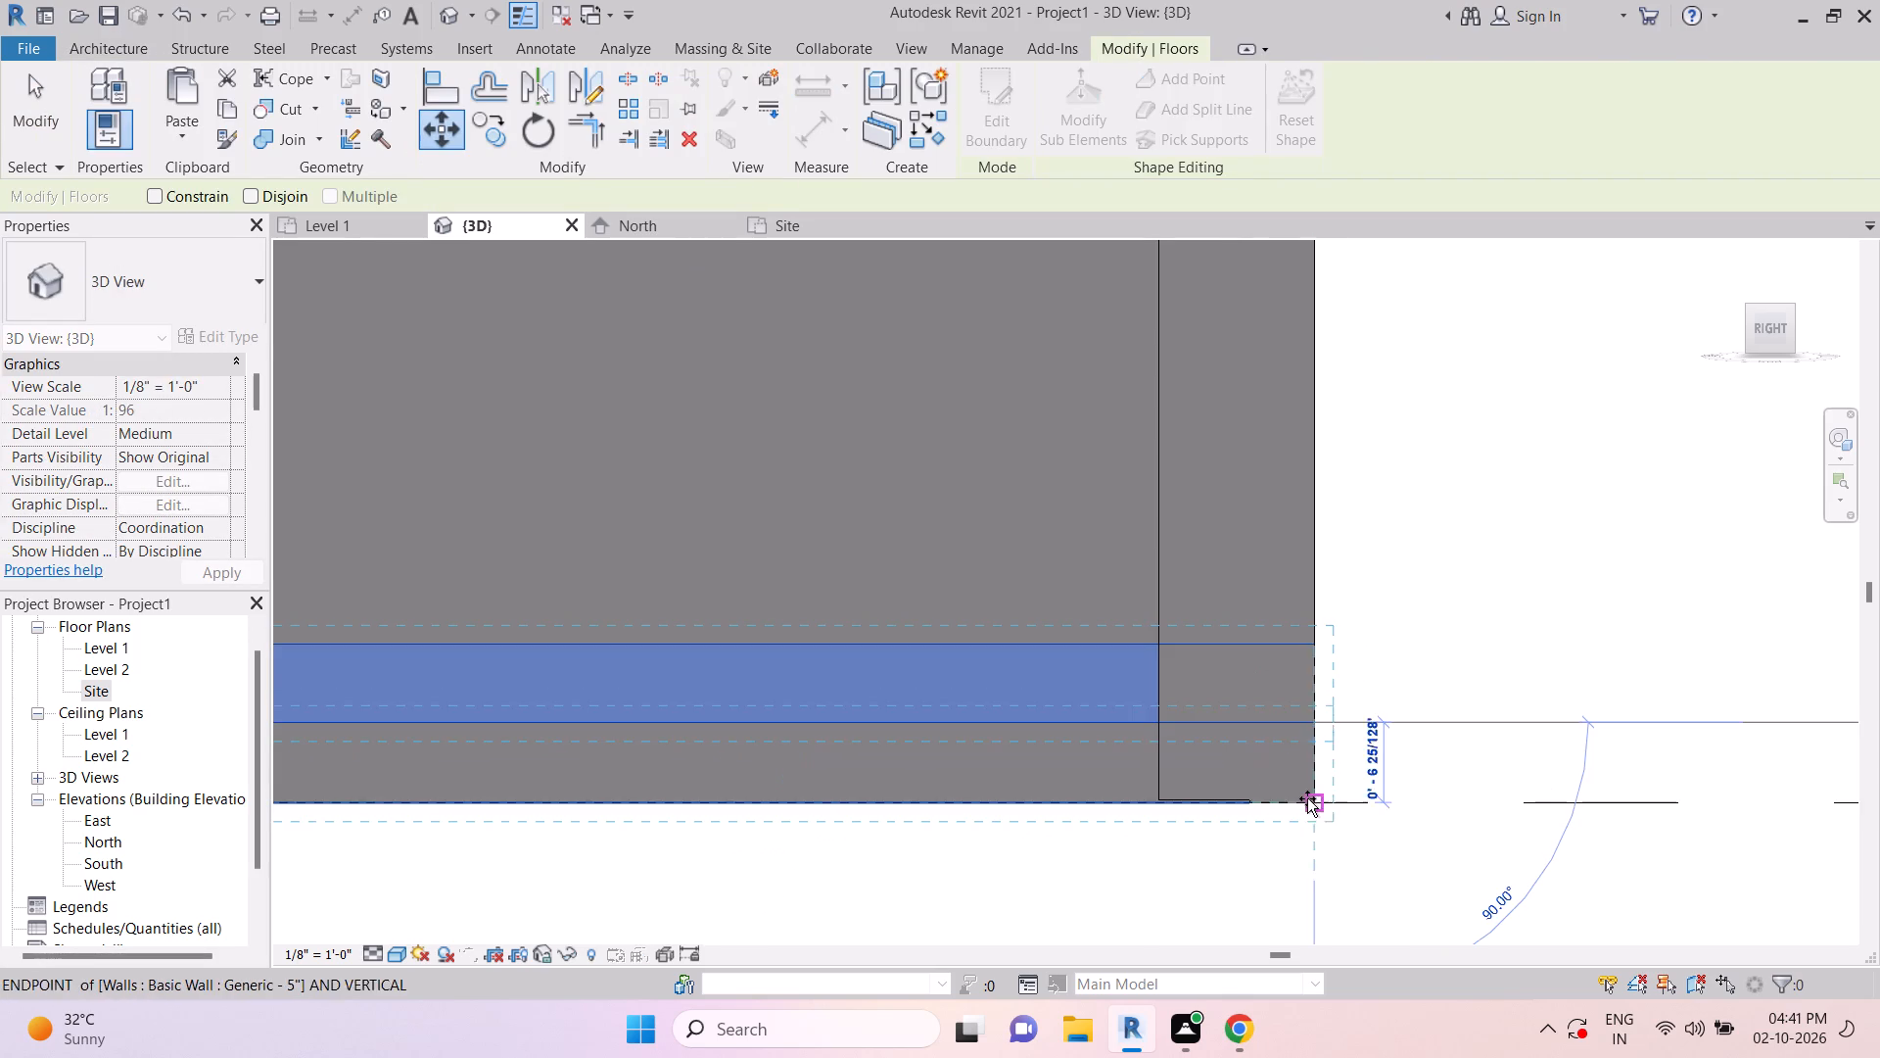
left_click(1308, 797)
key("Escape")
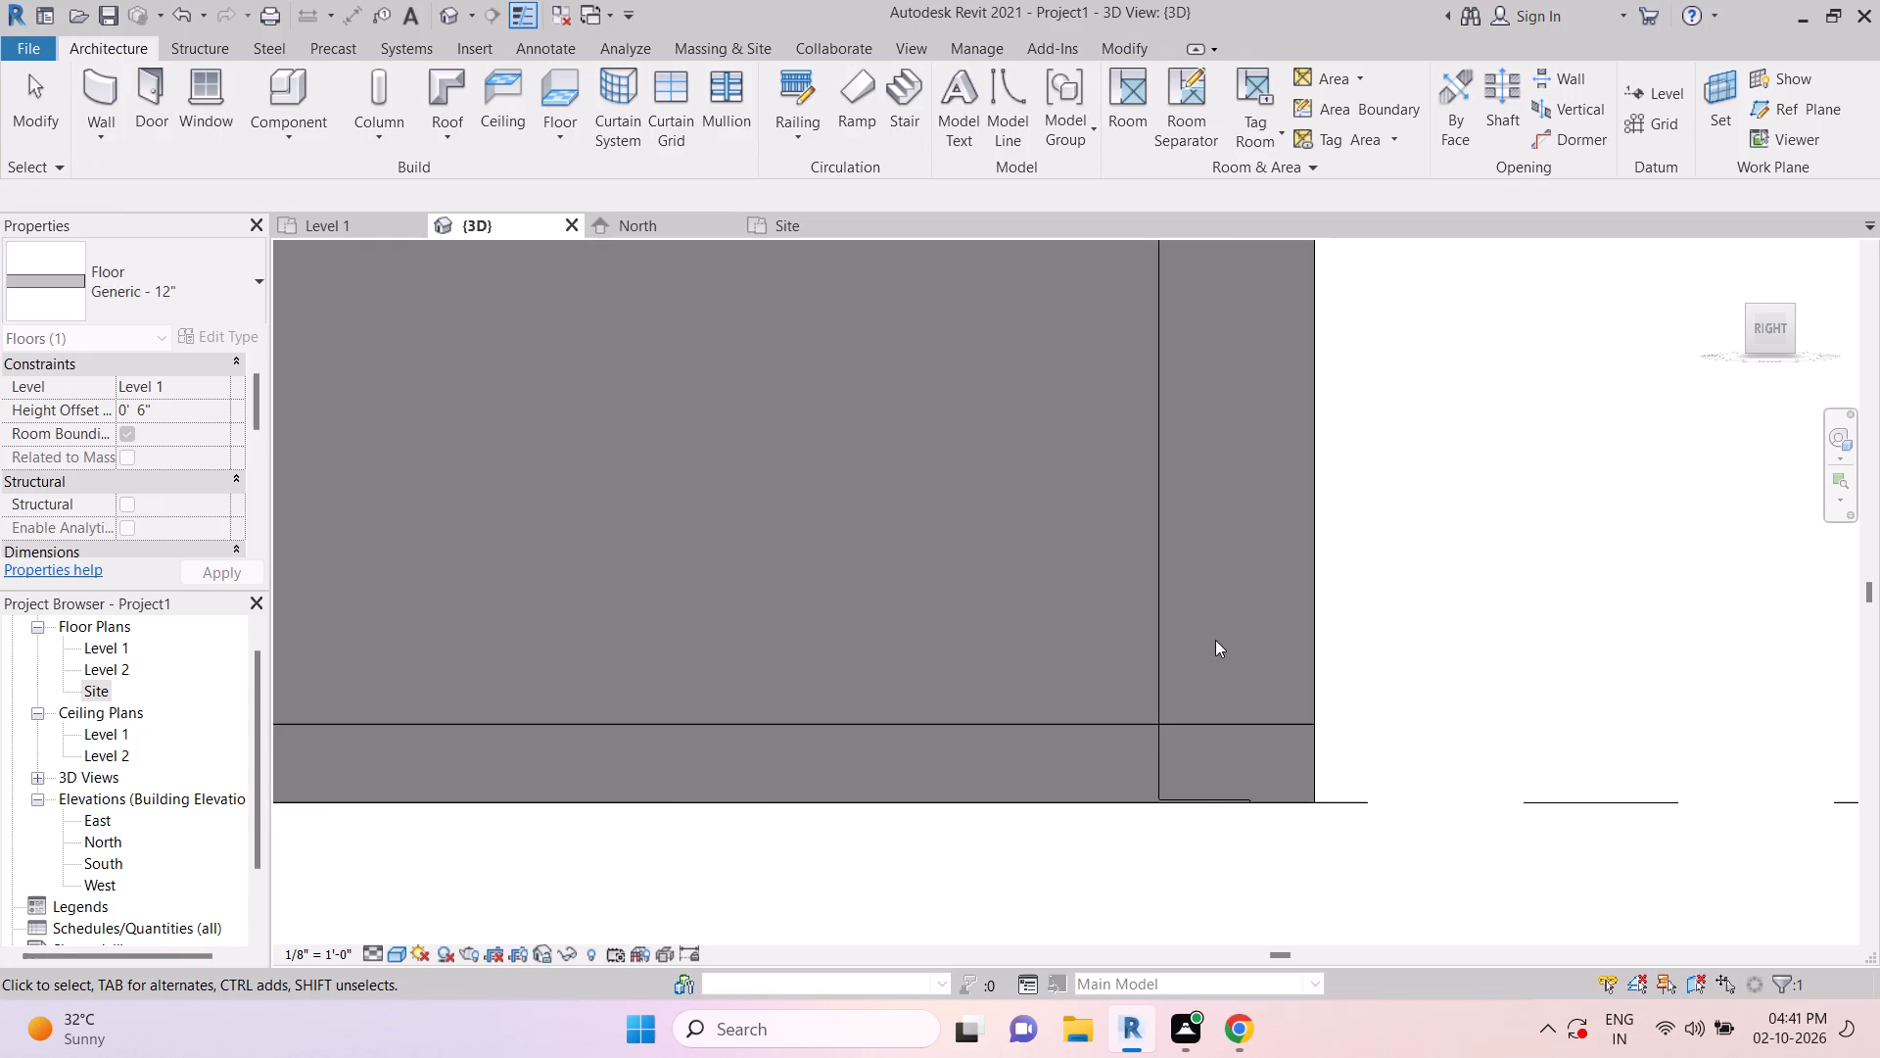
scroll(1215, 640, "down", 15)
key("Escape")
Examine the Level 1 columns, staircase and wall opening, and how they meet the floor slabs, from several angles in 3D.
middle_click_drag(1319, 705, 1275, 764, "shift")
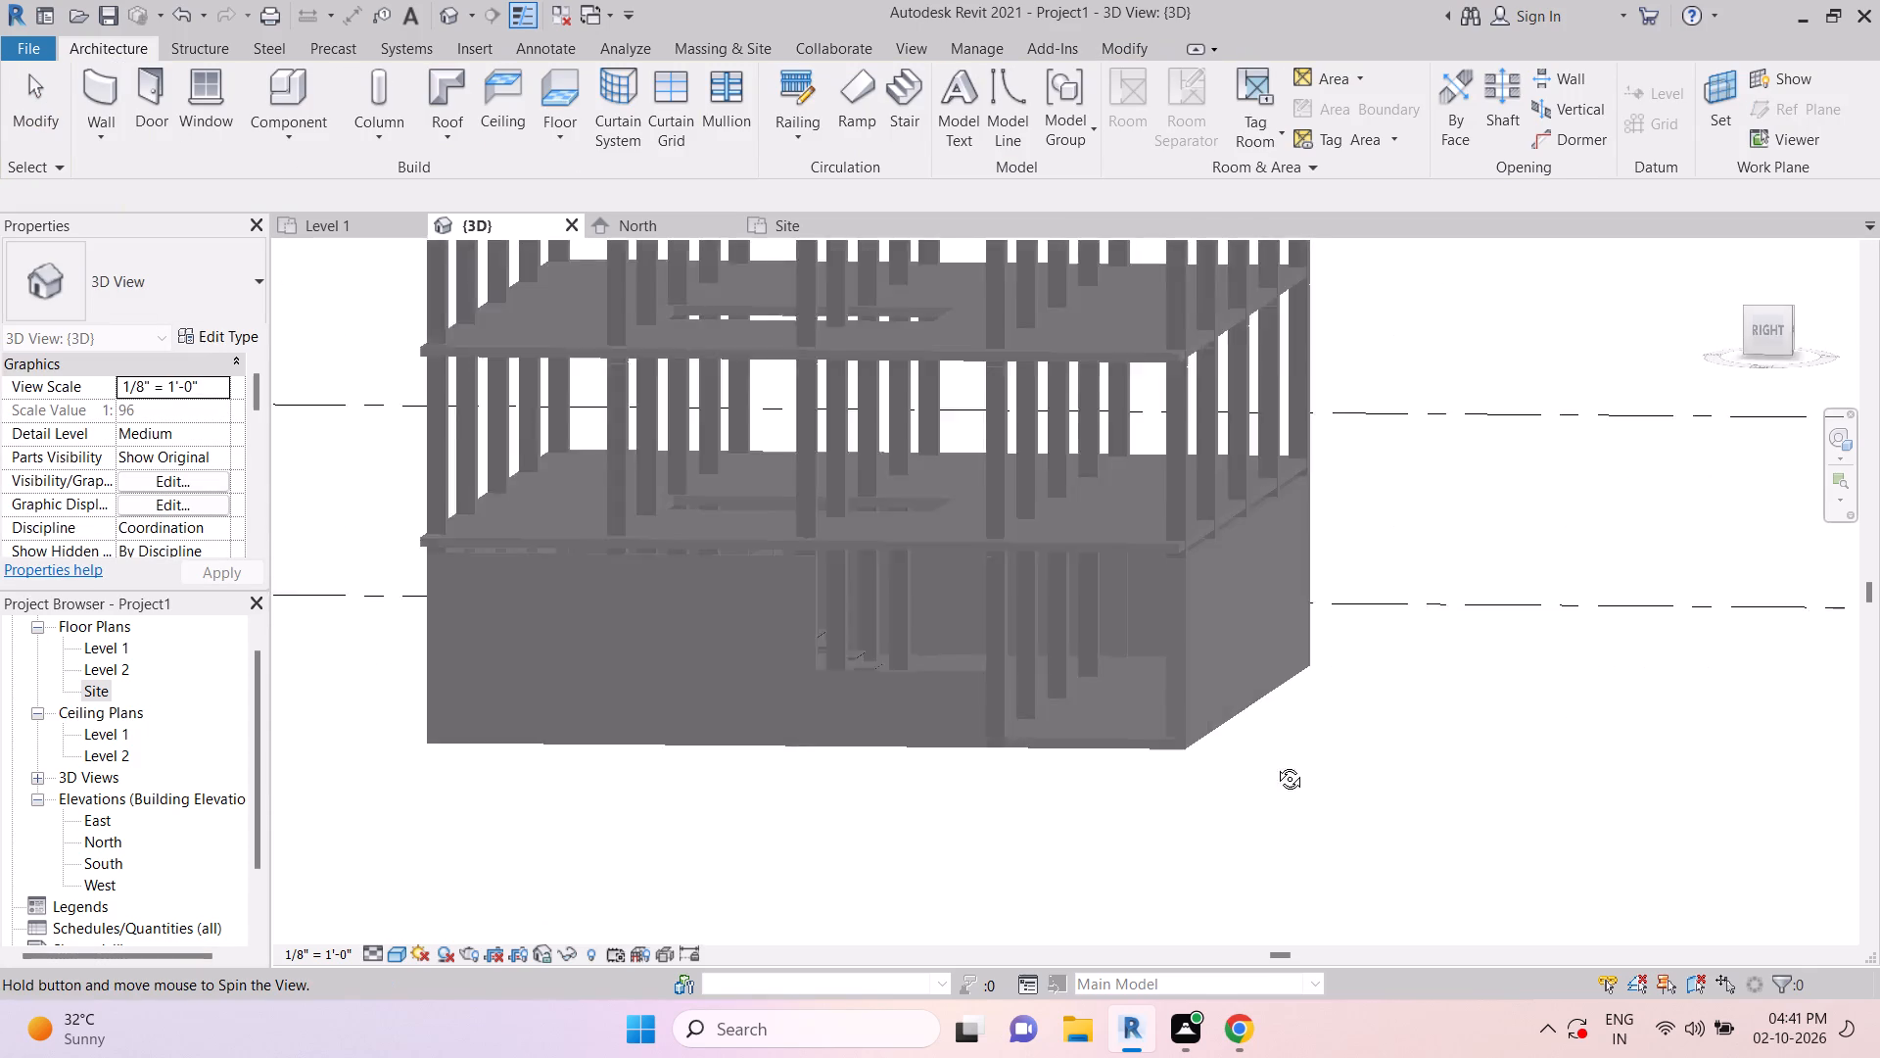
middle_click_drag(1275, 764, 1254, 790, "shift")
key("Escape")
key("Escape")
scroll(718, 564, "up", 5)
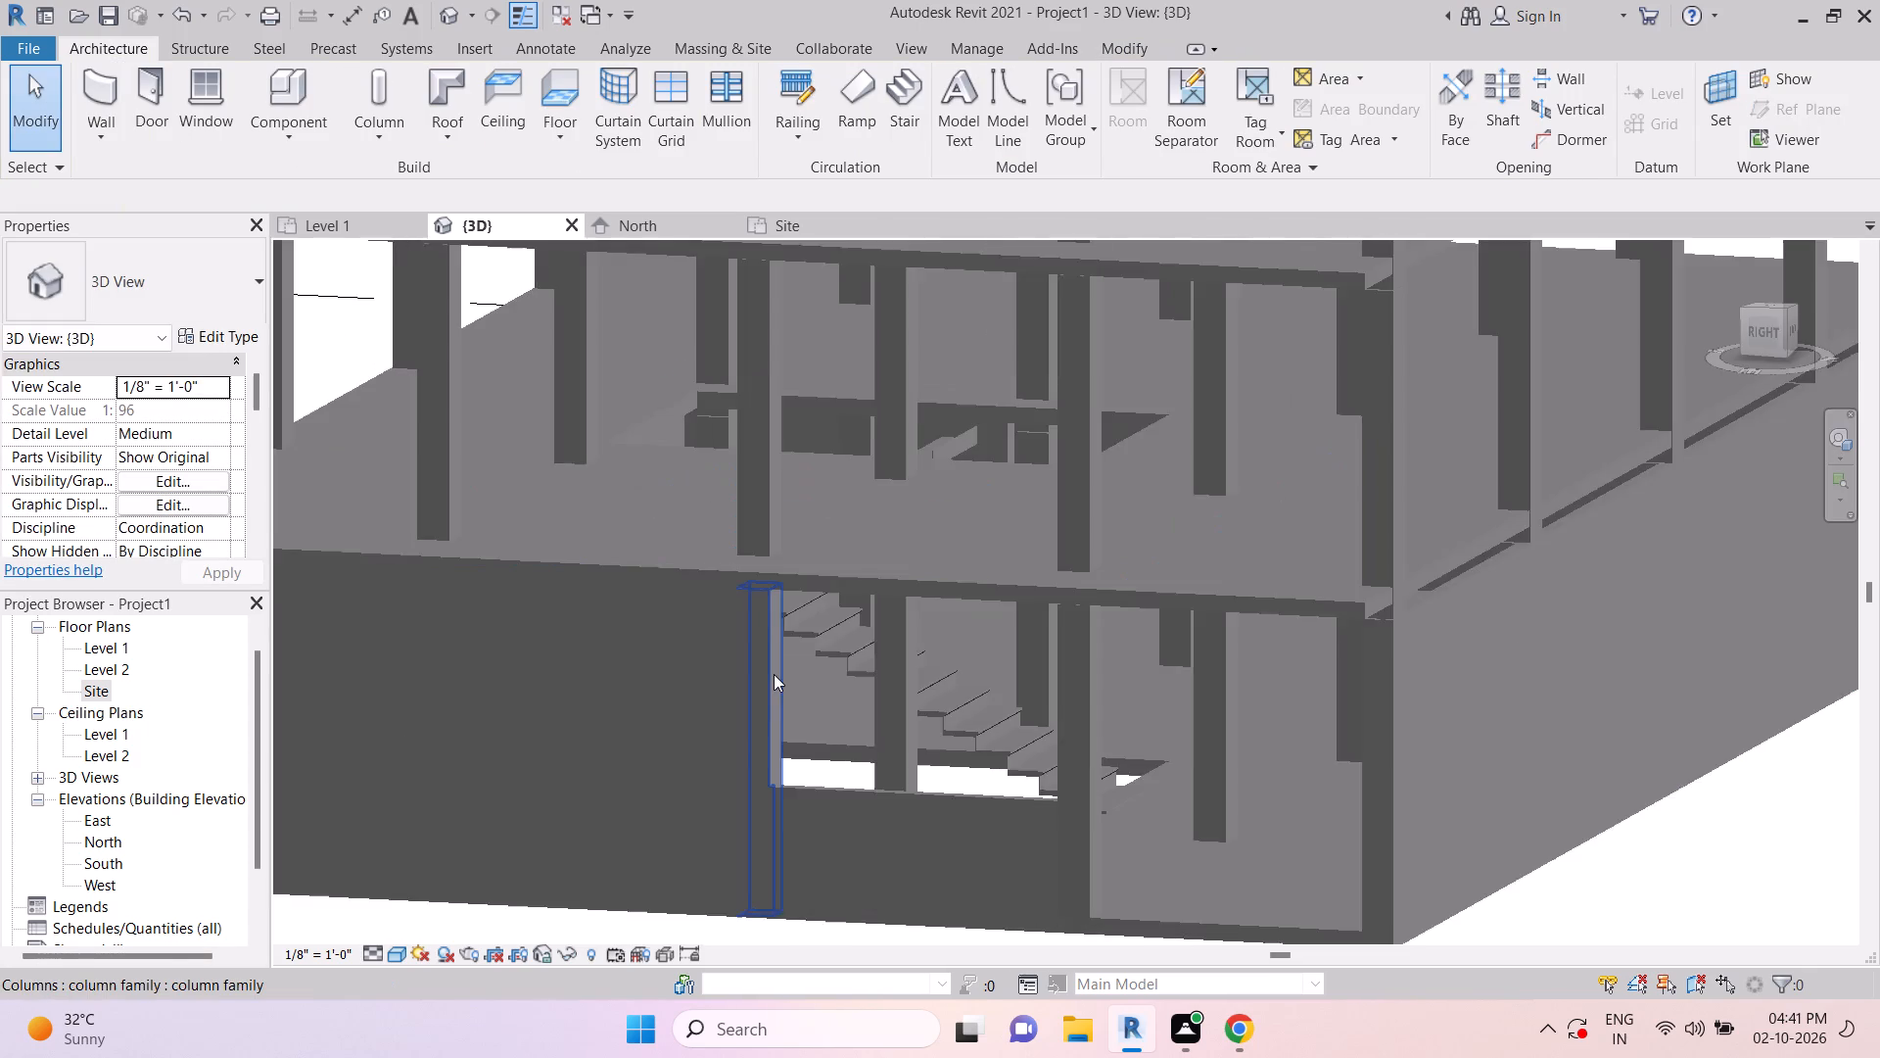
middle_click_drag(774, 675, 793, 594, "shift")
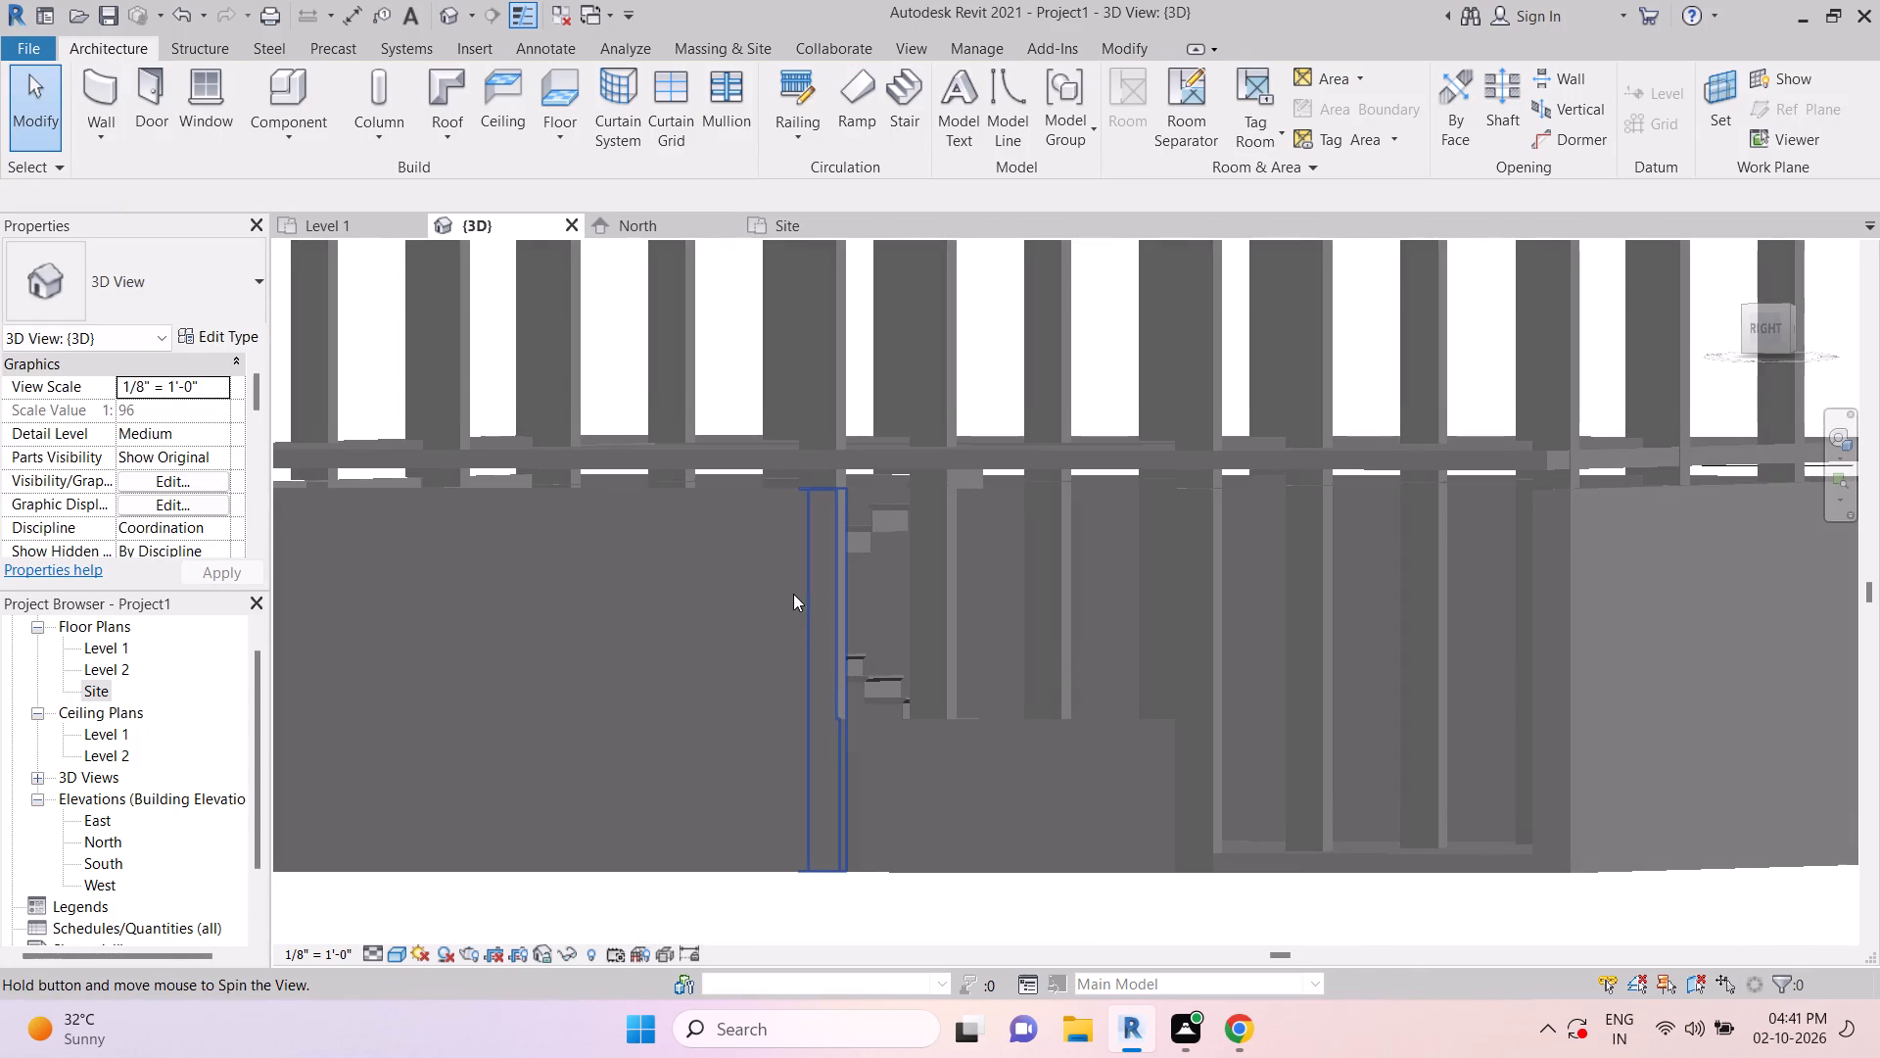
scroll(836, 447, "up", 4)
left_click(845, 516)
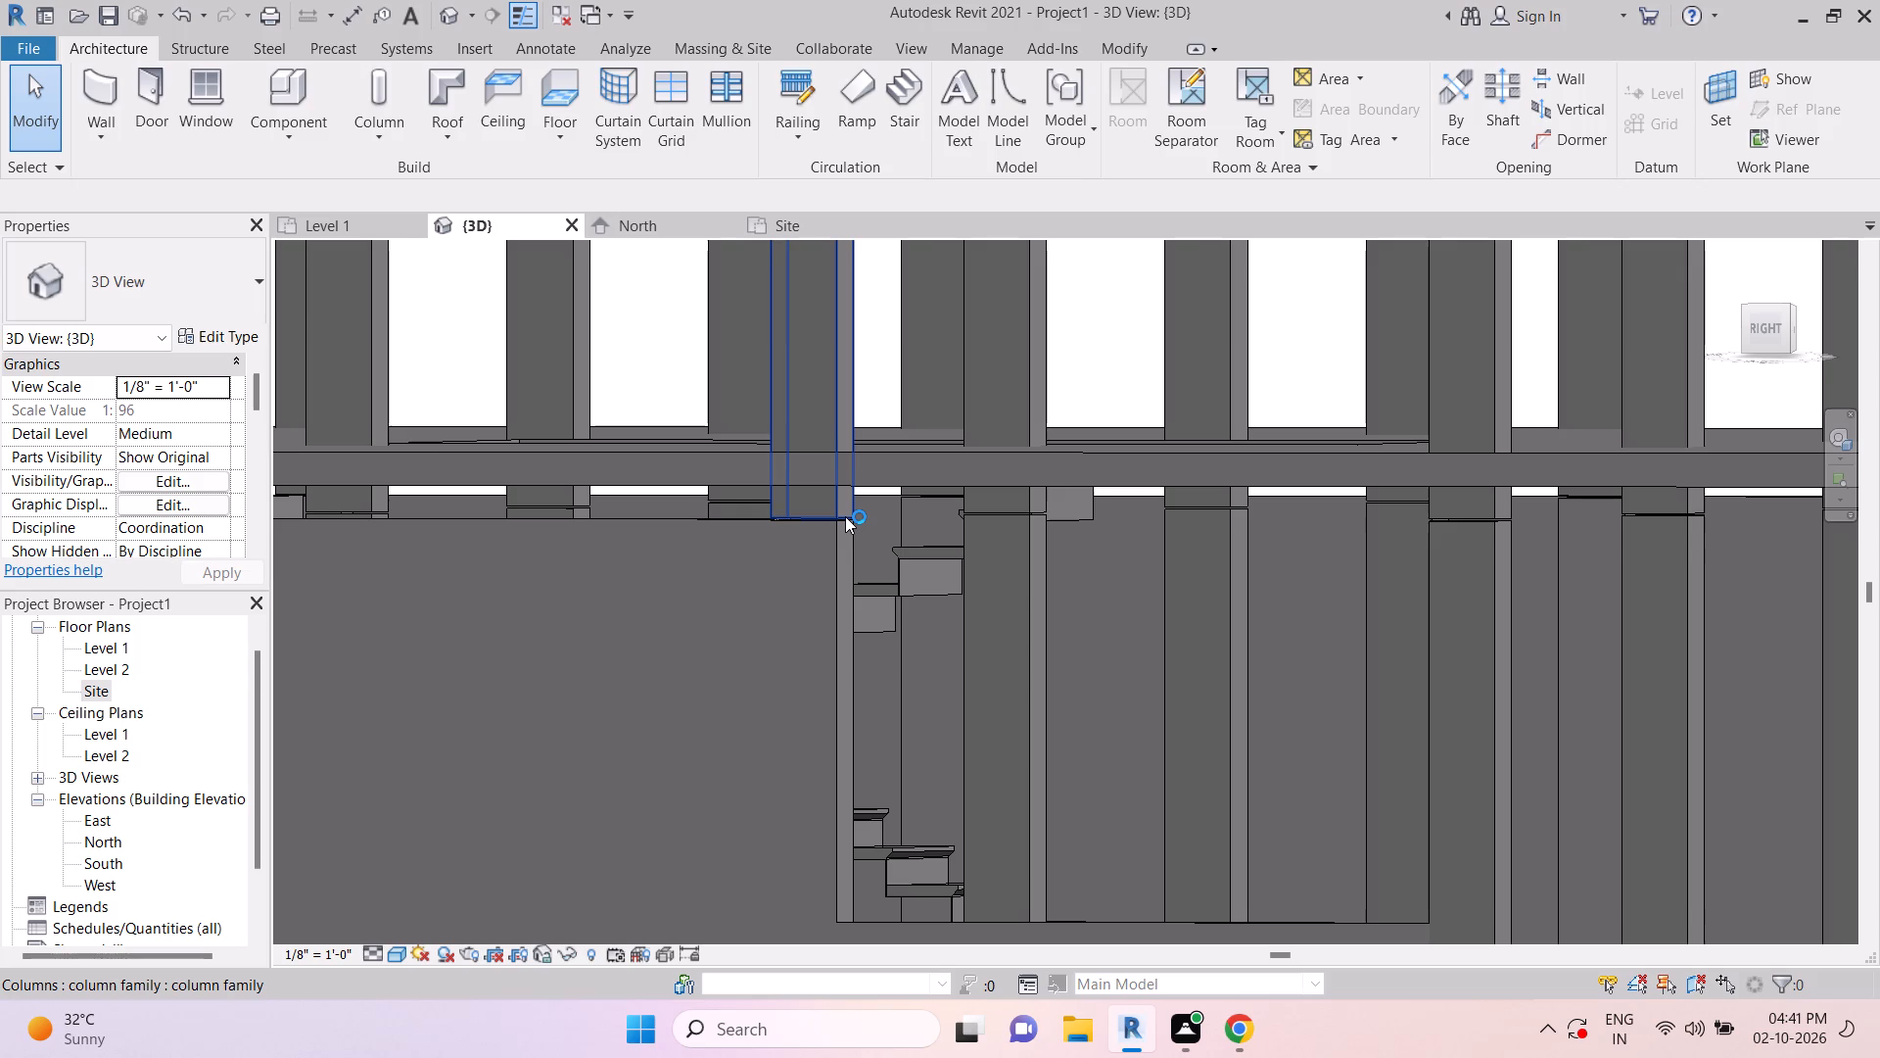
key("Escape")
key("Escape")
key("Escape")
scroll(828, 529, "up", 5)
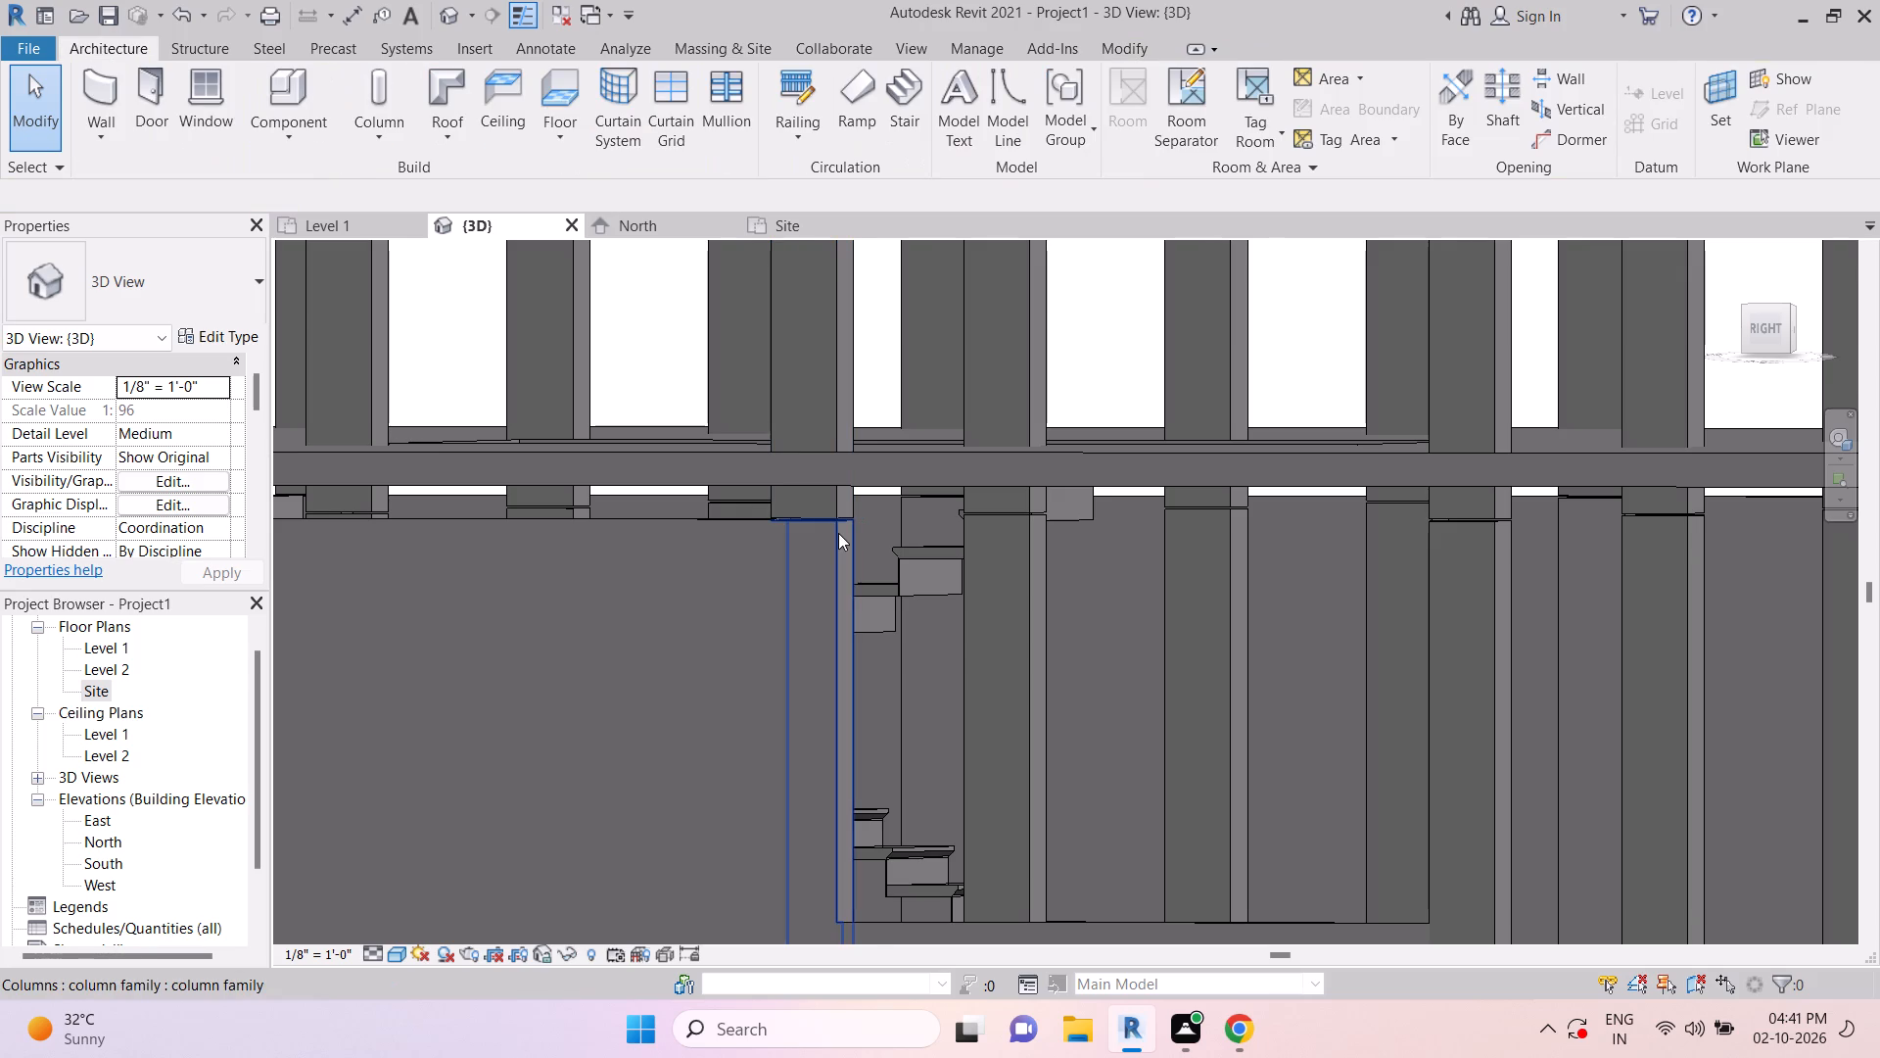
left_click(843, 534)
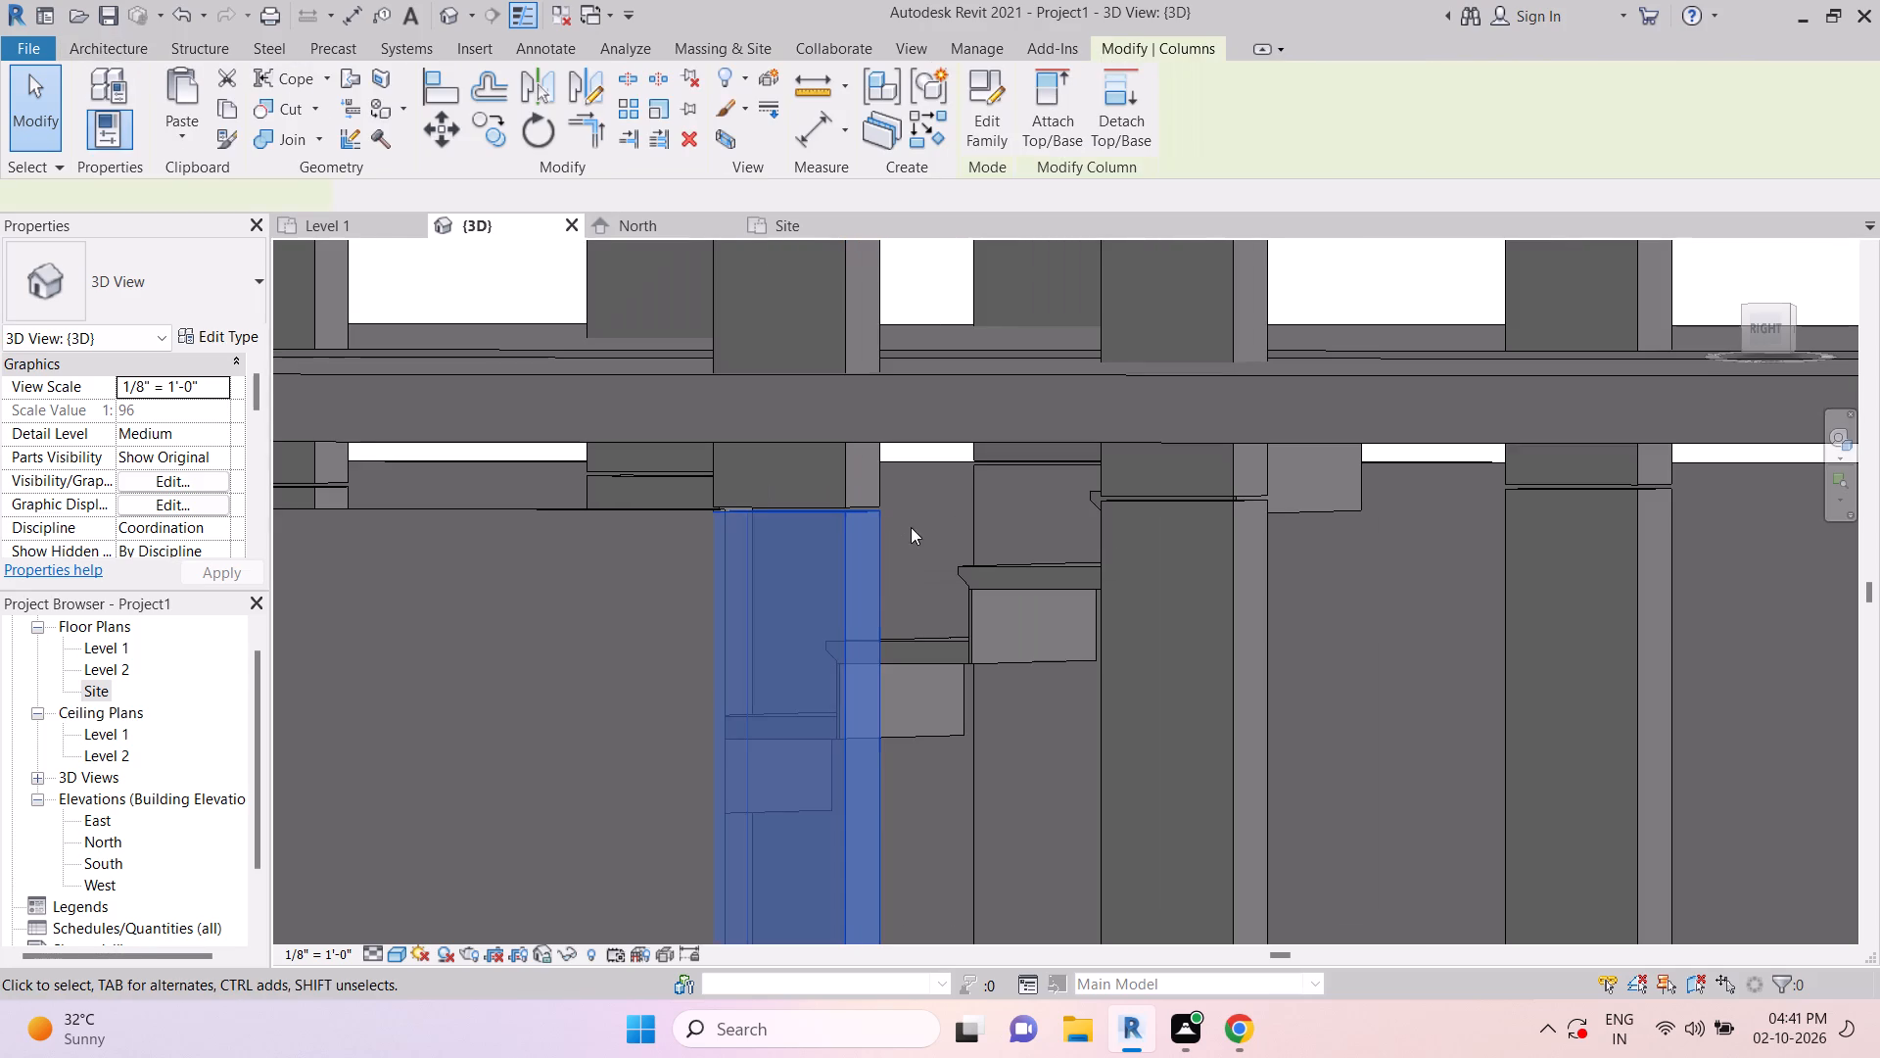
scroll(1102, 394, "down", 9)
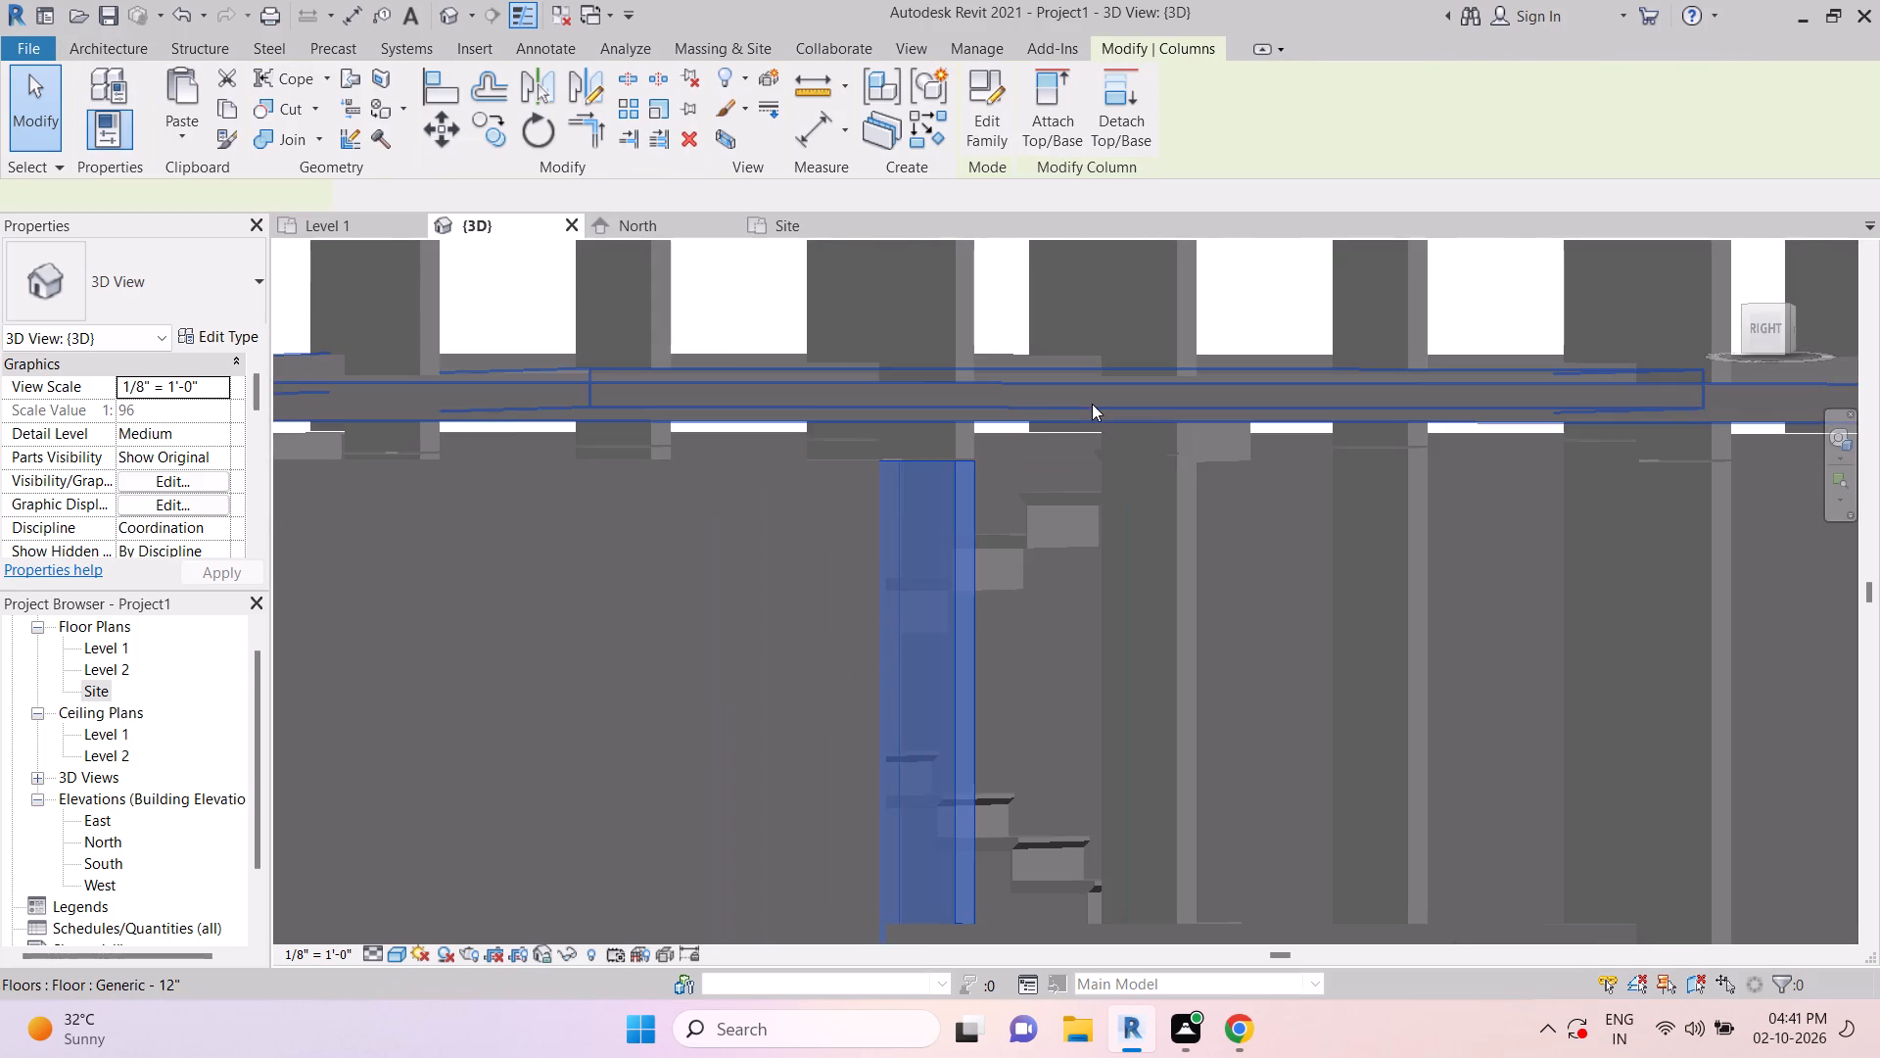
key("Escape")
key("Escape")
scroll(1092, 404, "down", 2)
middle_click_drag(1497, 566, 1083, 447, "shift")
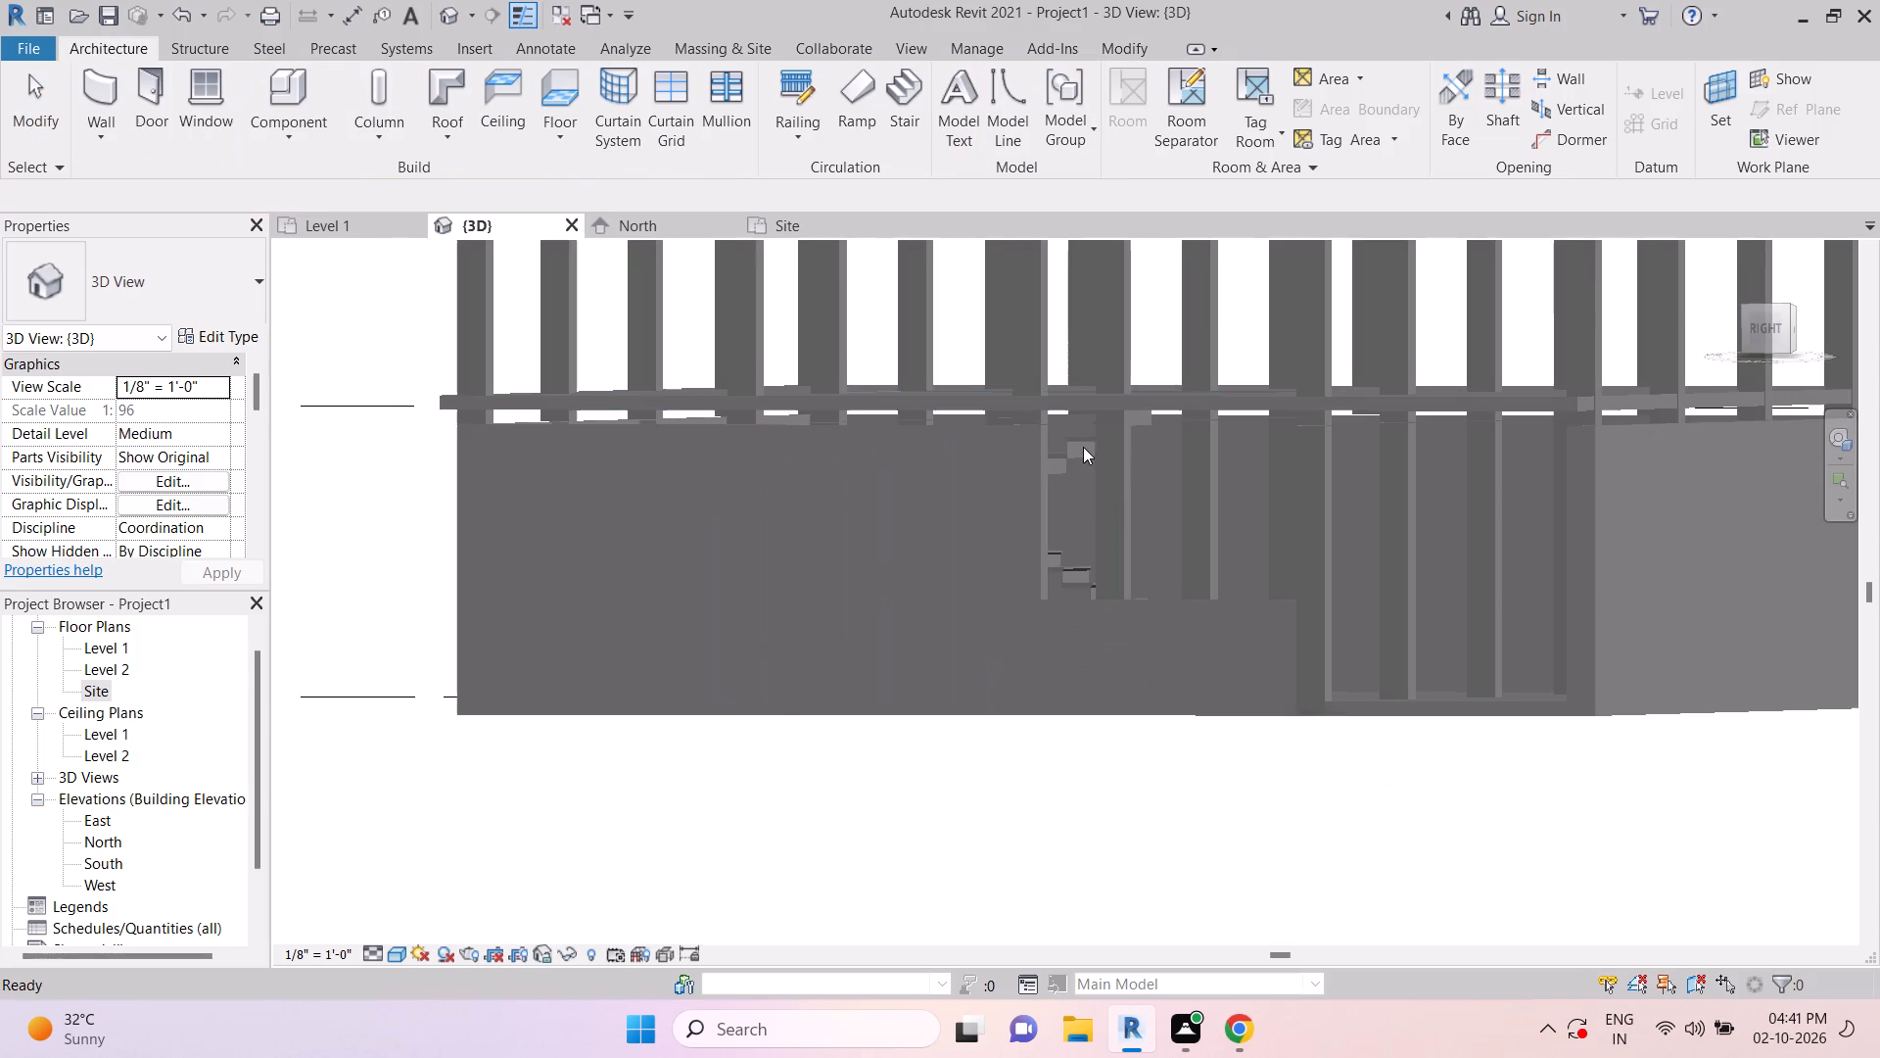
middle_click_drag(1083, 447, 1462, 577, "shift")
key("Escape")
scroll(1456, 734, "up", 5)
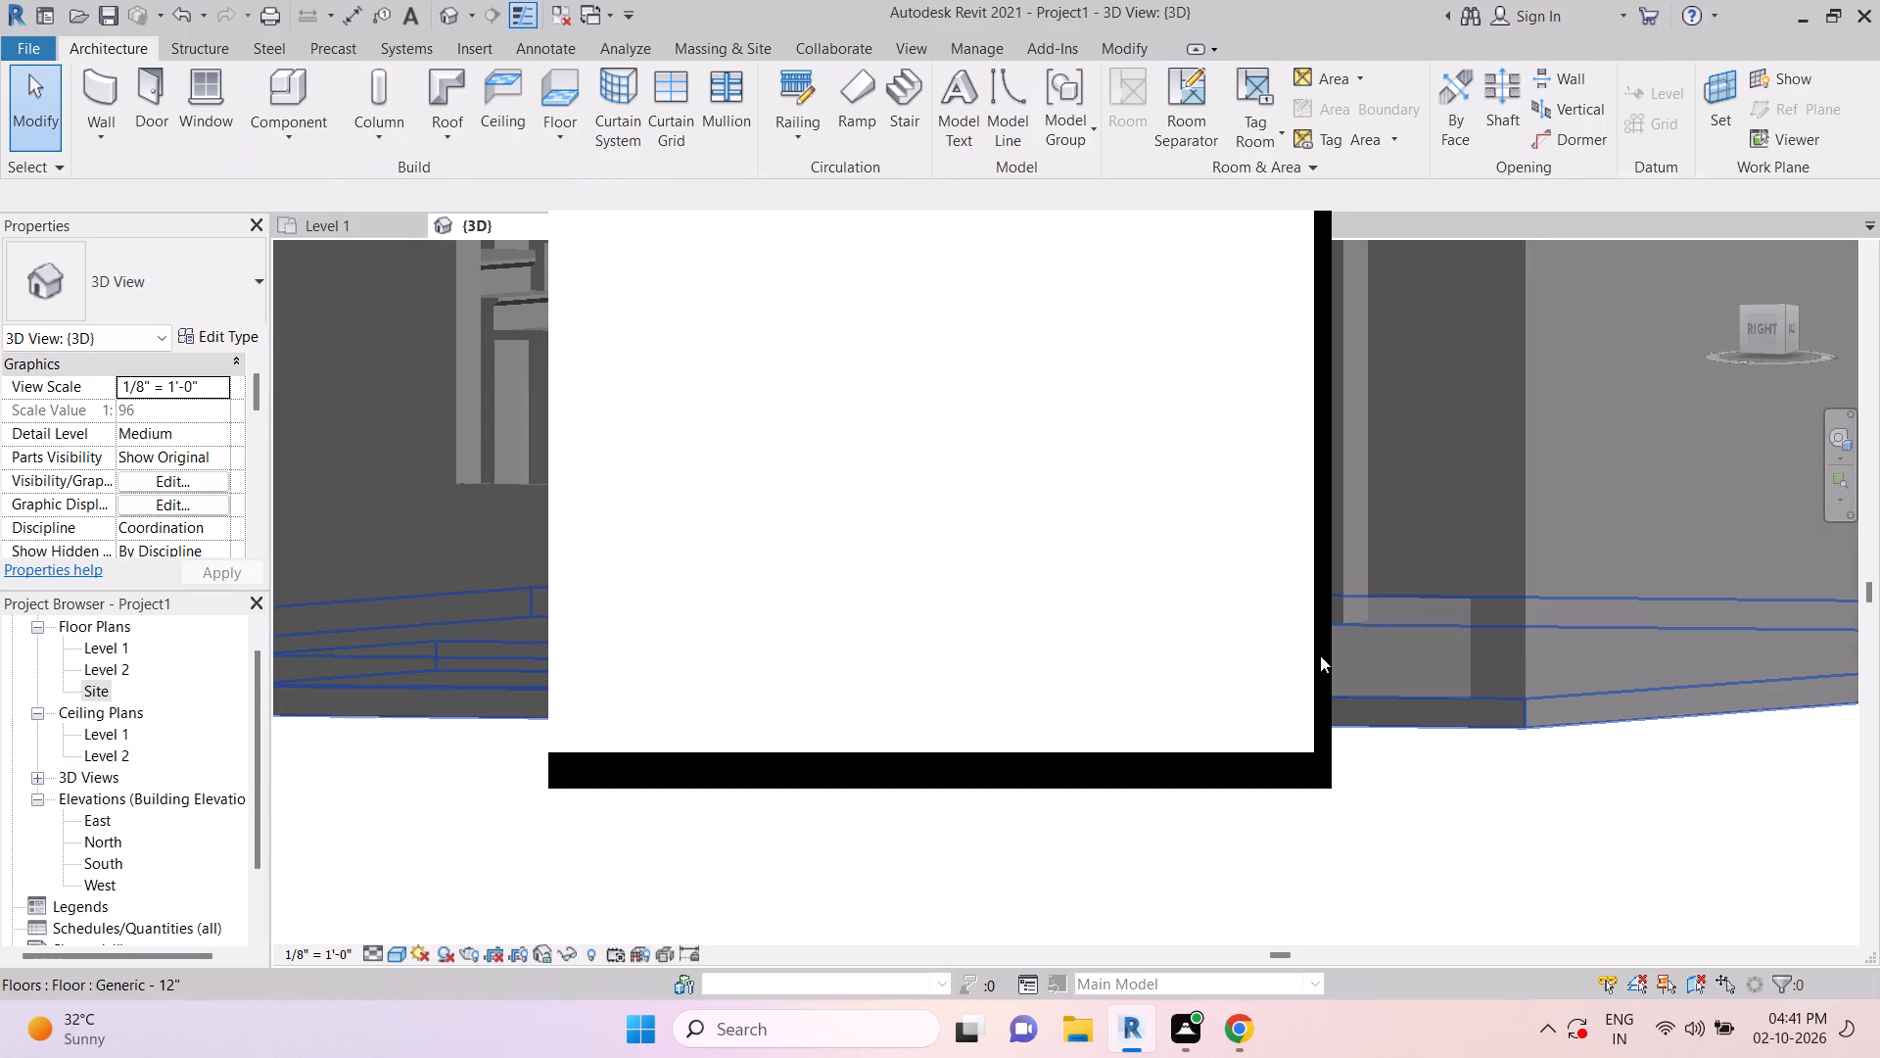
Dismiss the notification card covering the 3D view and clear any selection.
scroll(1320, 655, "down", 3)
key("Escape")
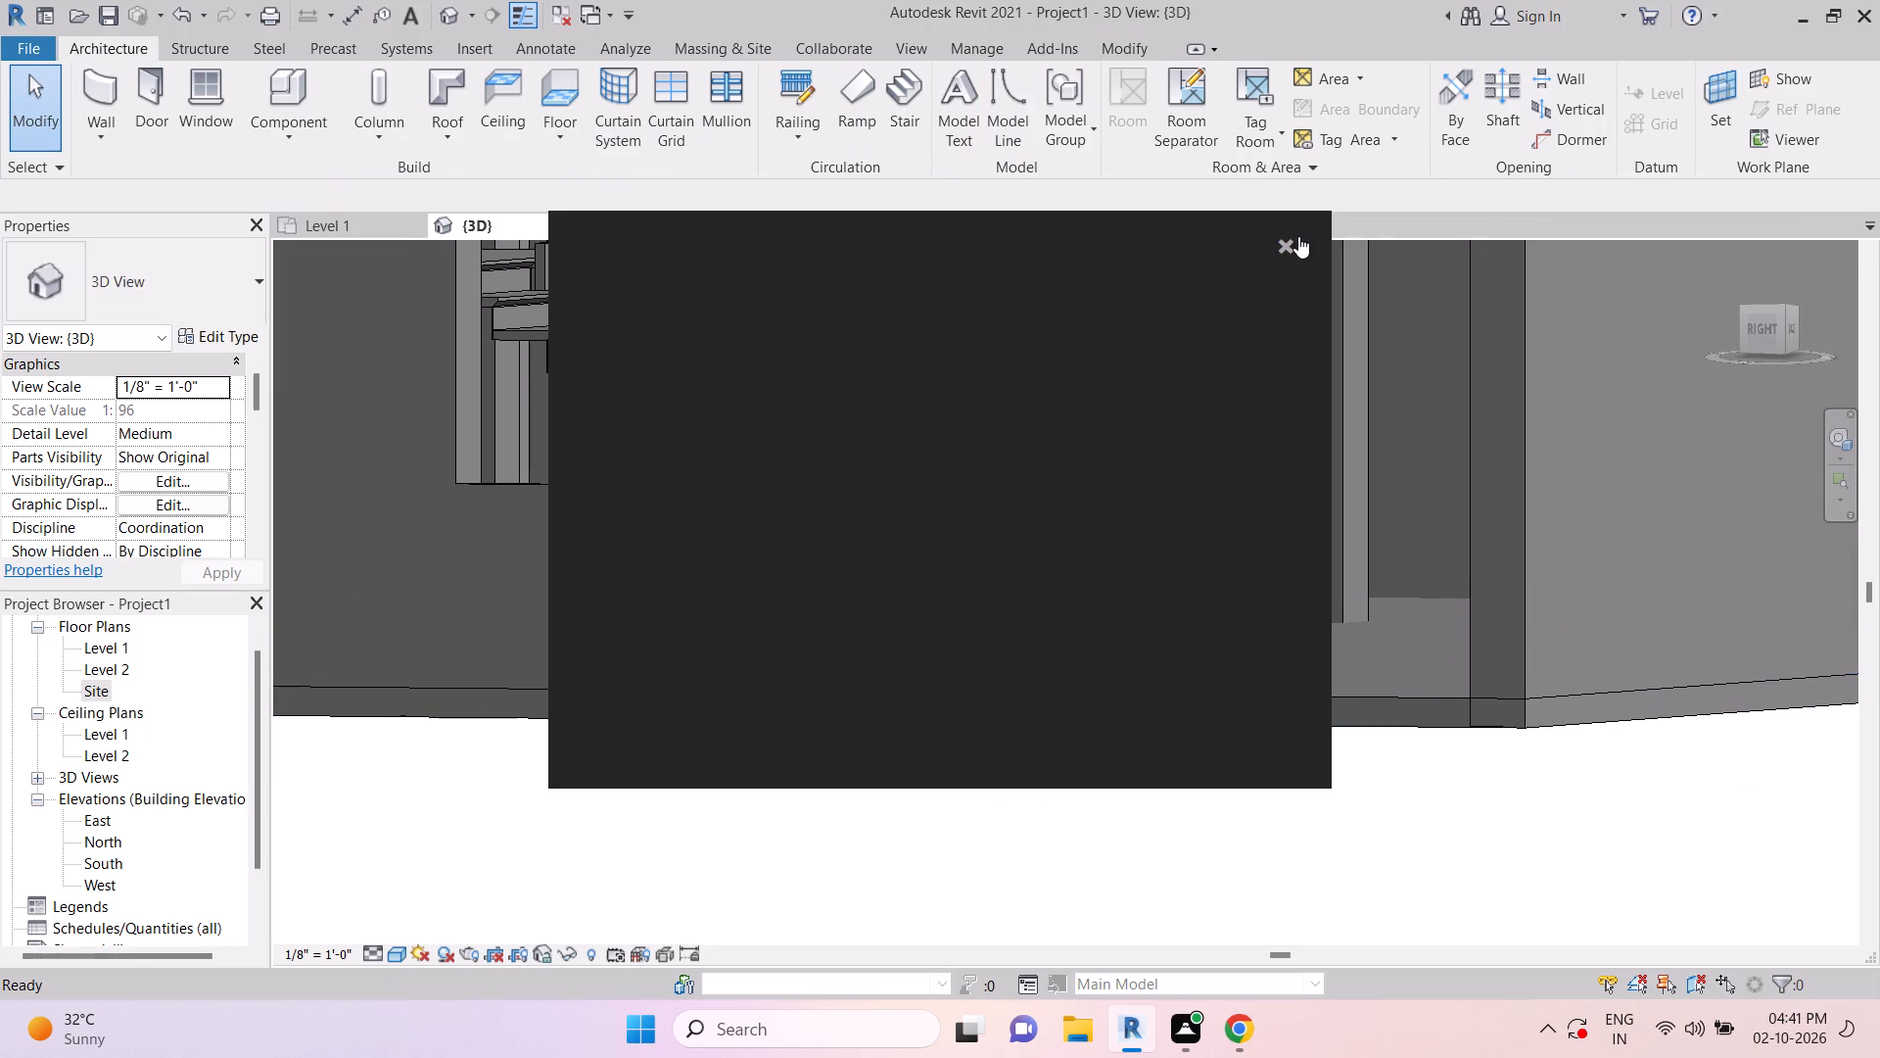
left_click(1289, 238)
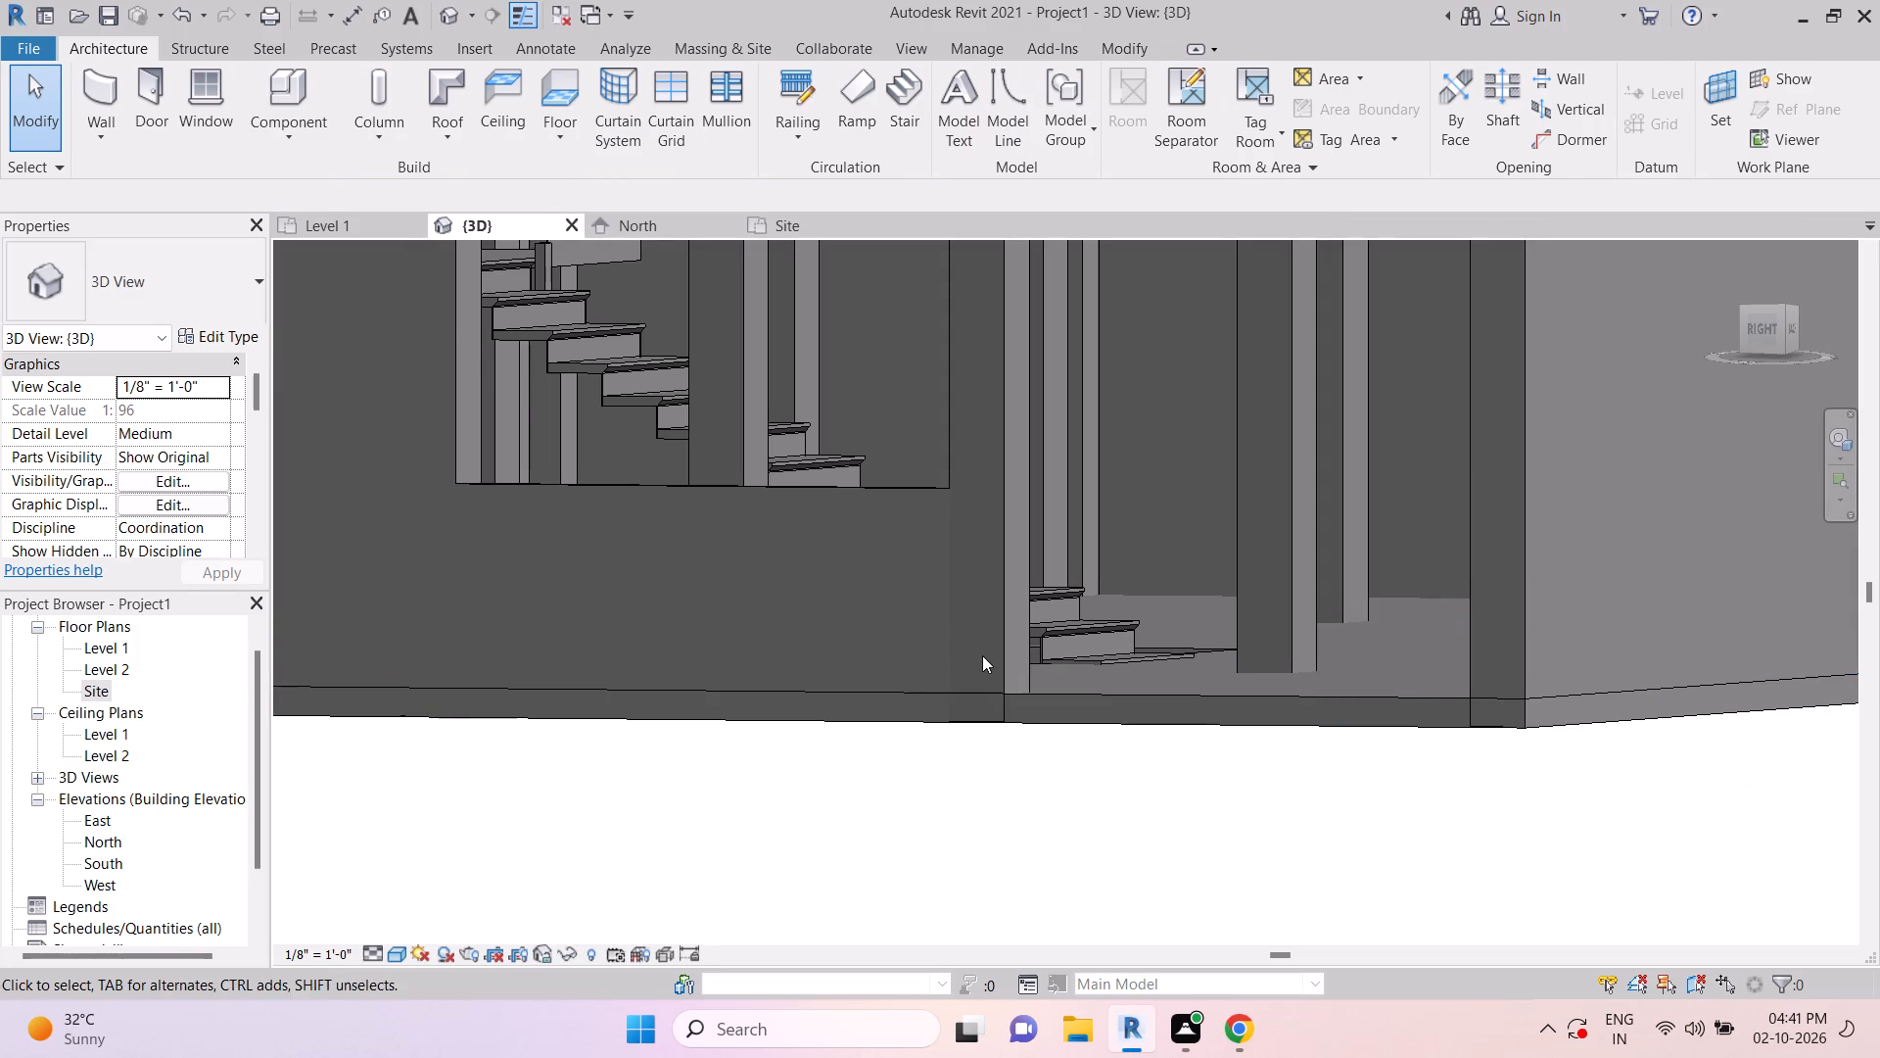
key("Escape")
key("Escape")
key("Escape")
Move the Level 2 floor slab straight down about 6" from its lower outer corner toward the top of the Level 1 wall.
scroll(1559, 750, "down", 4)
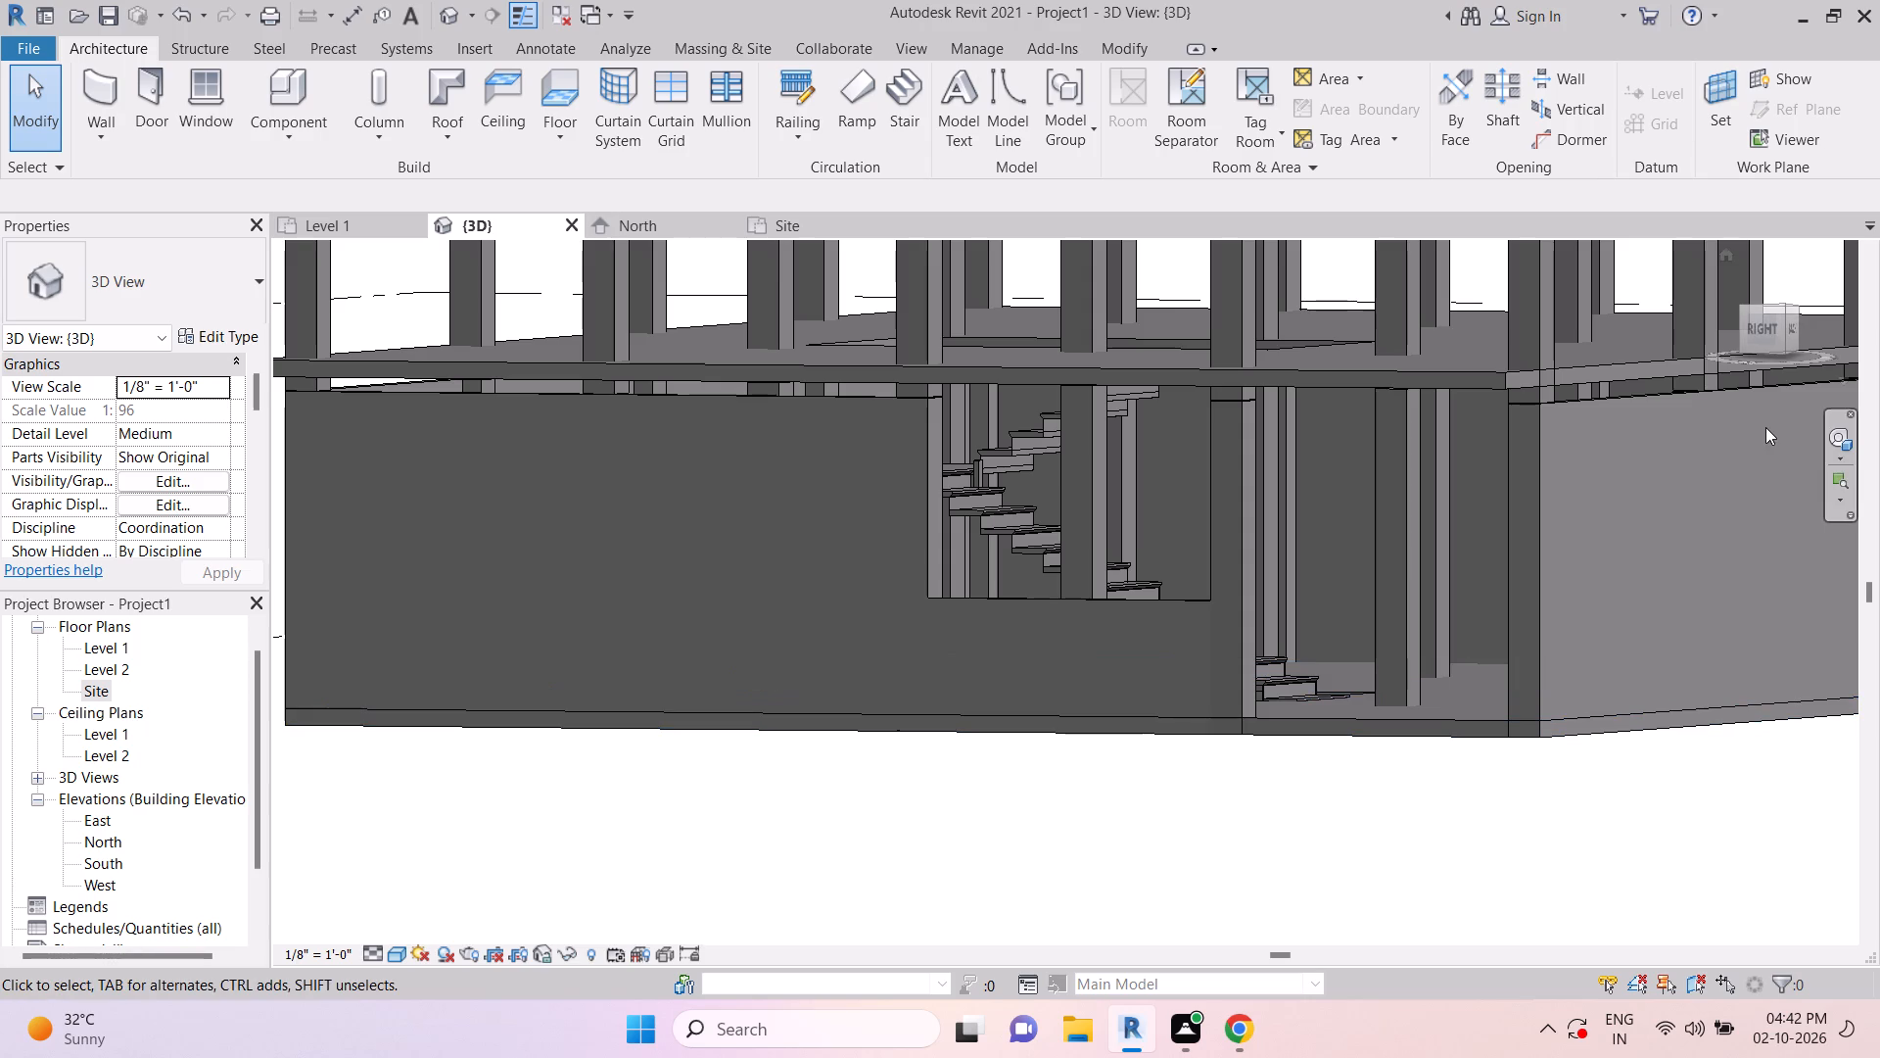
left_click(1752, 339)
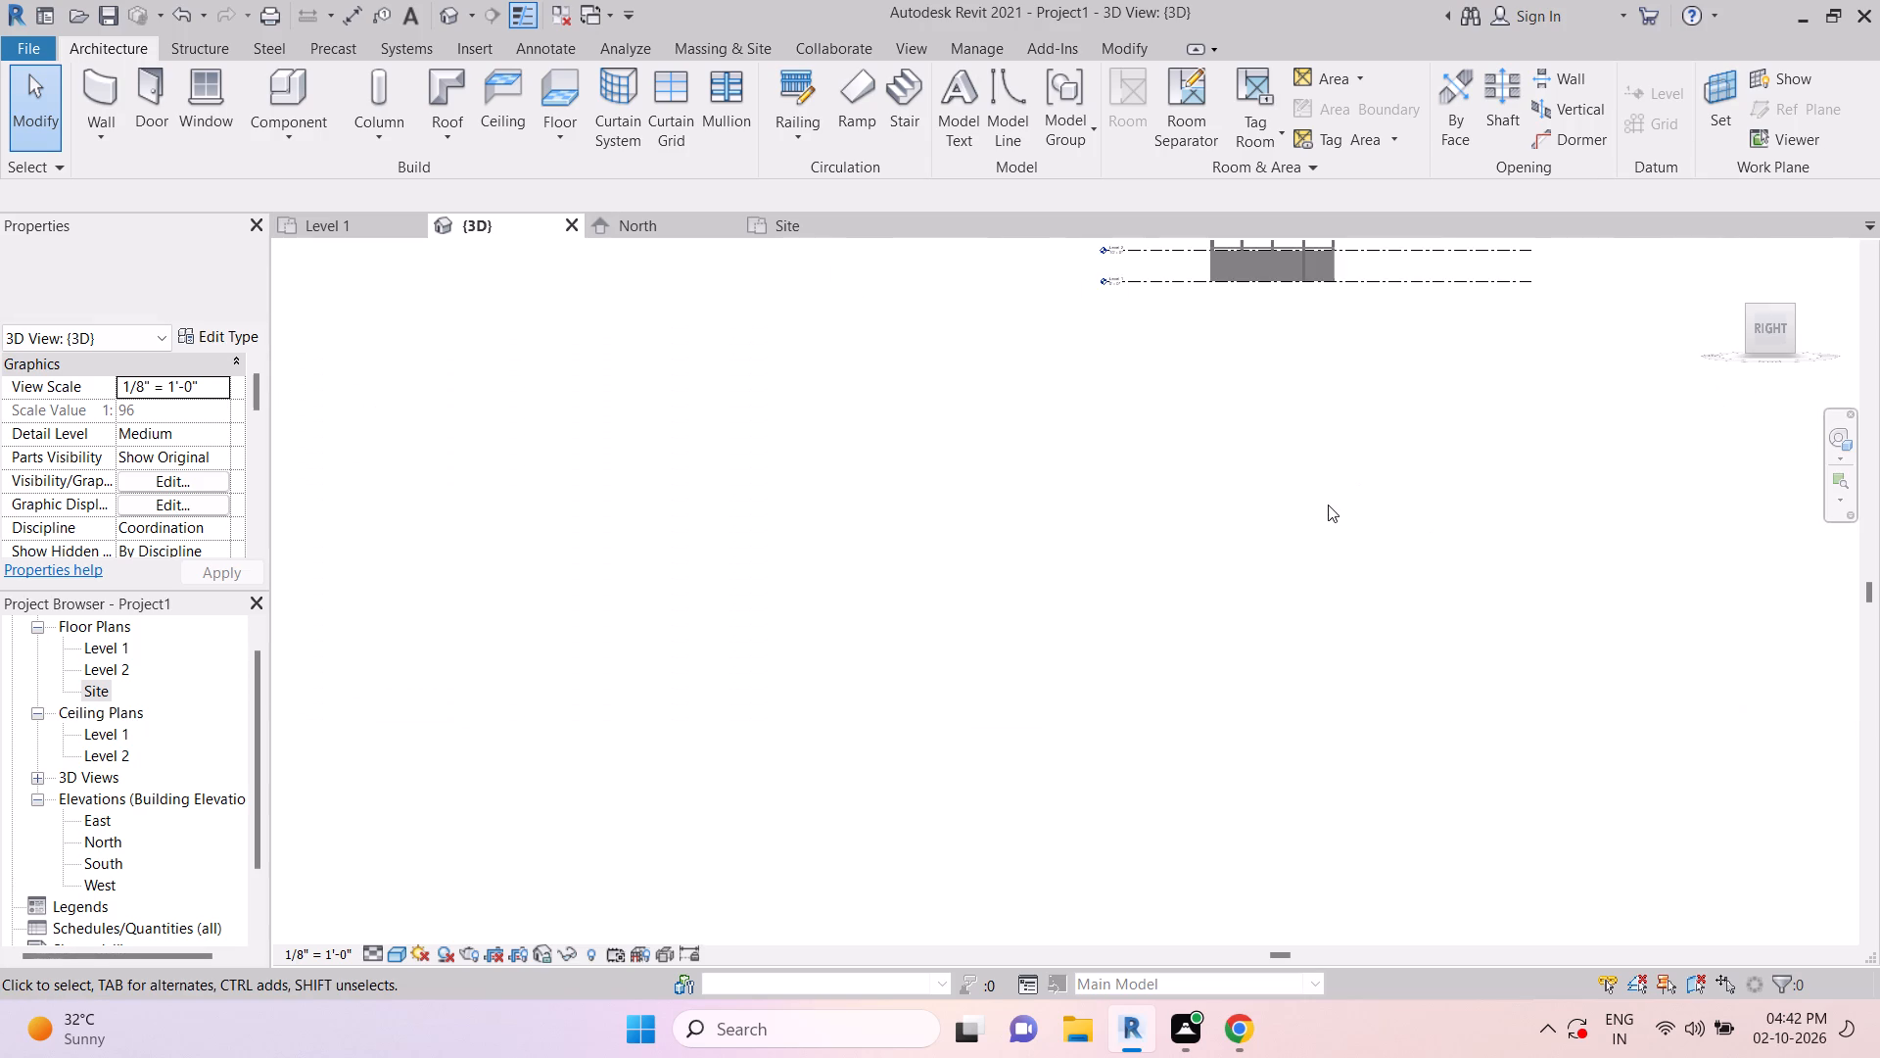
key("Escape")
scroll(1020, 669, "up", 11)
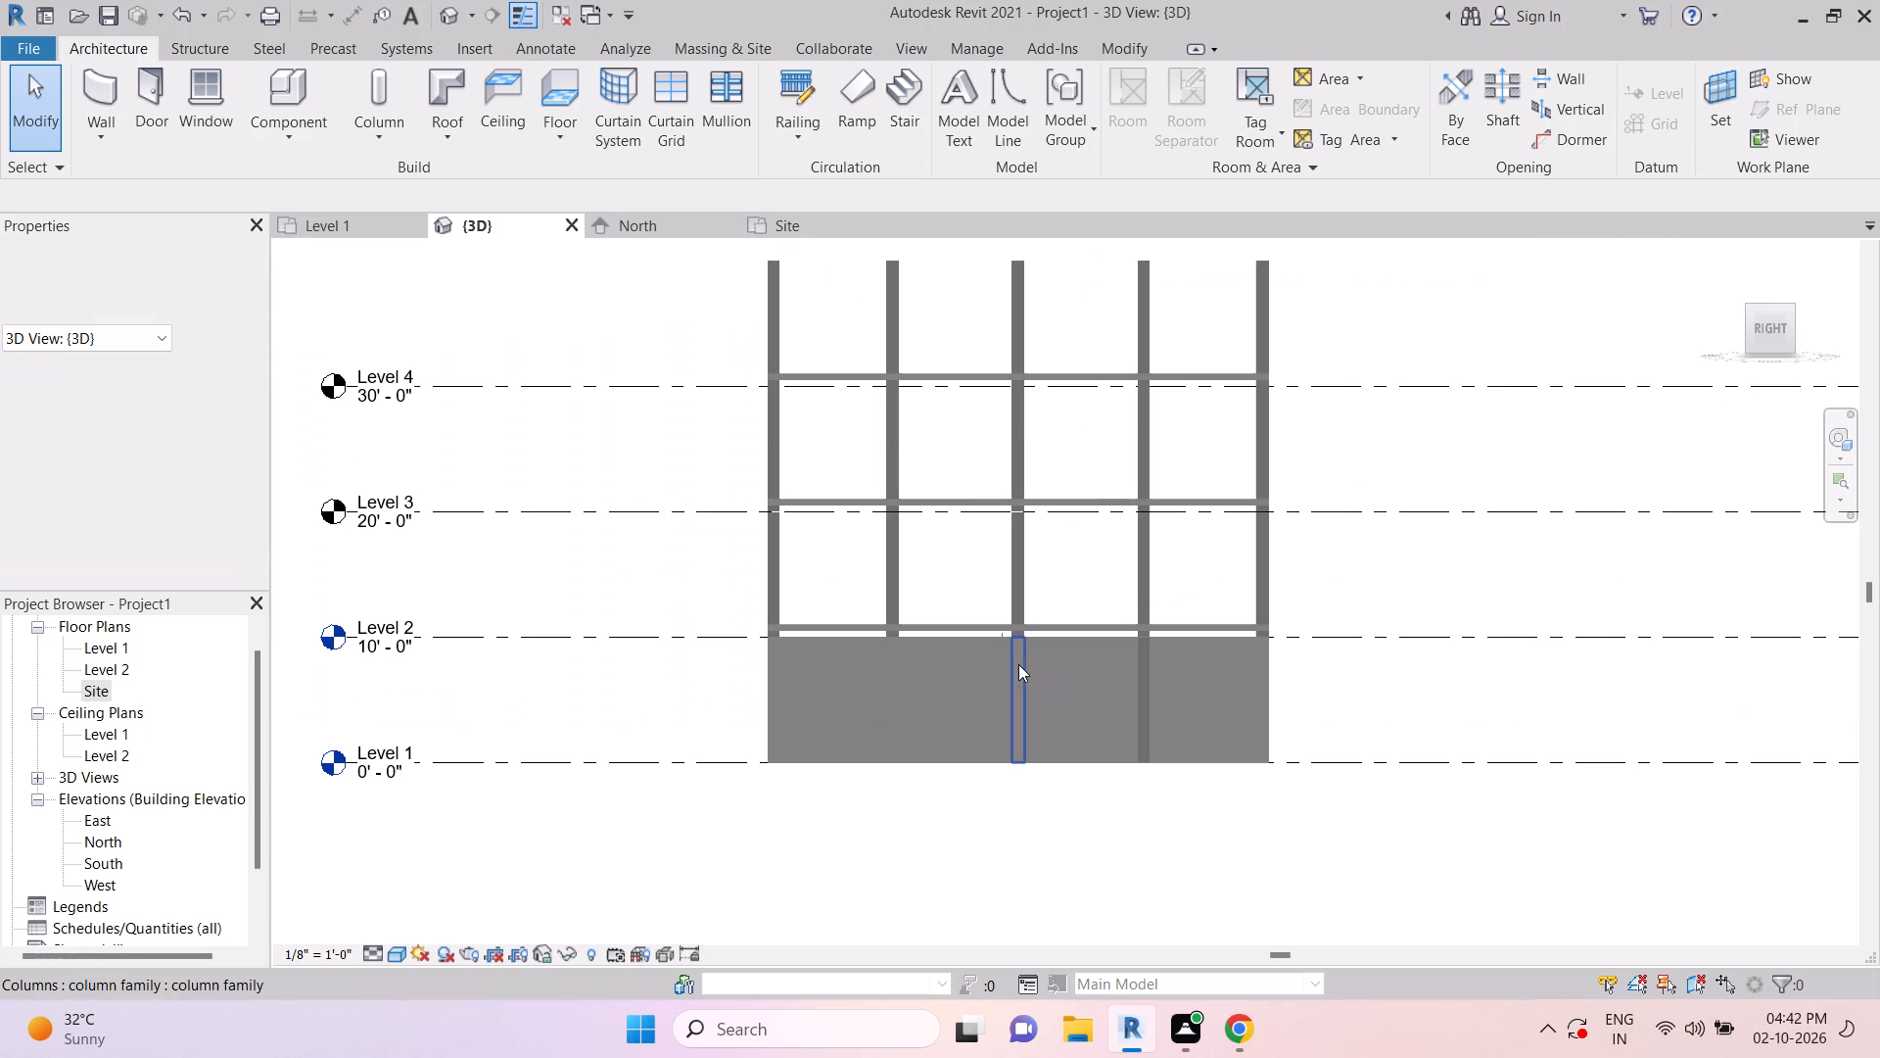
scroll(1019, 664, "up", 3)
key("Escape")
left_click(936, 598)
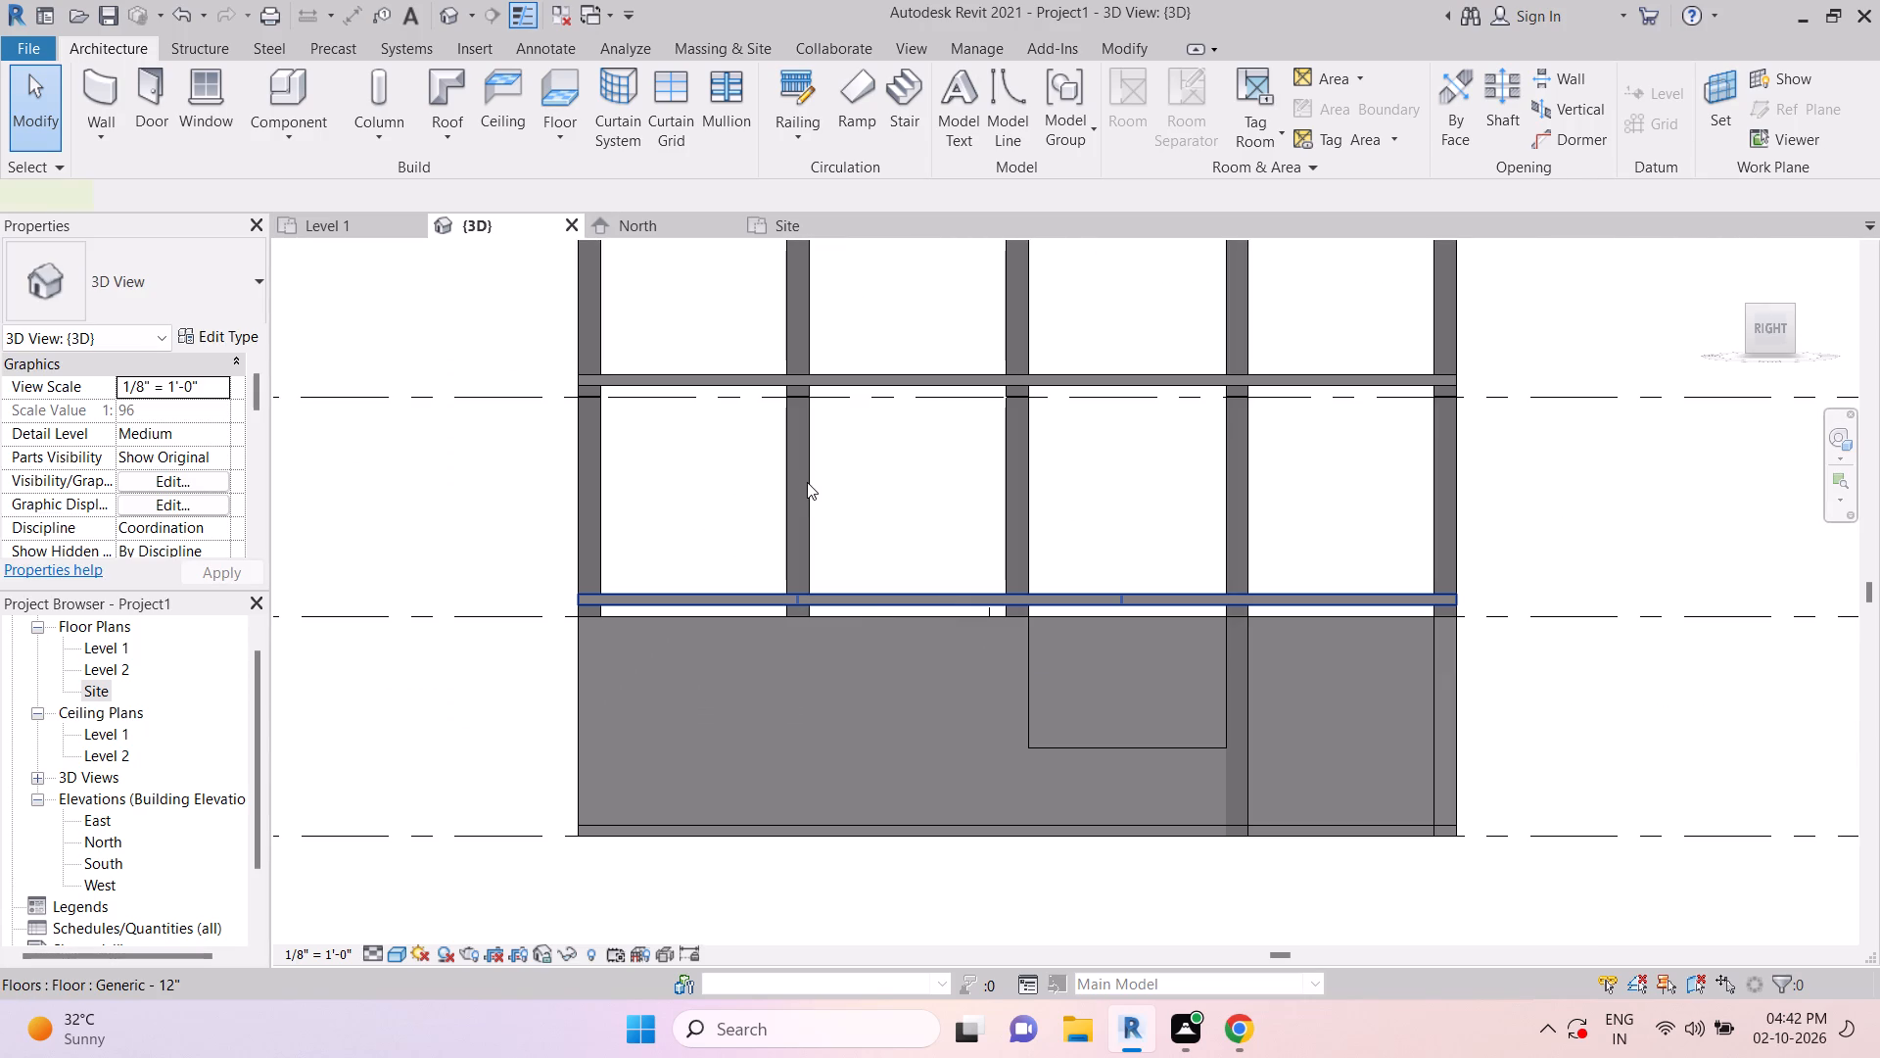
scroll(1459, 589, "up", 6)
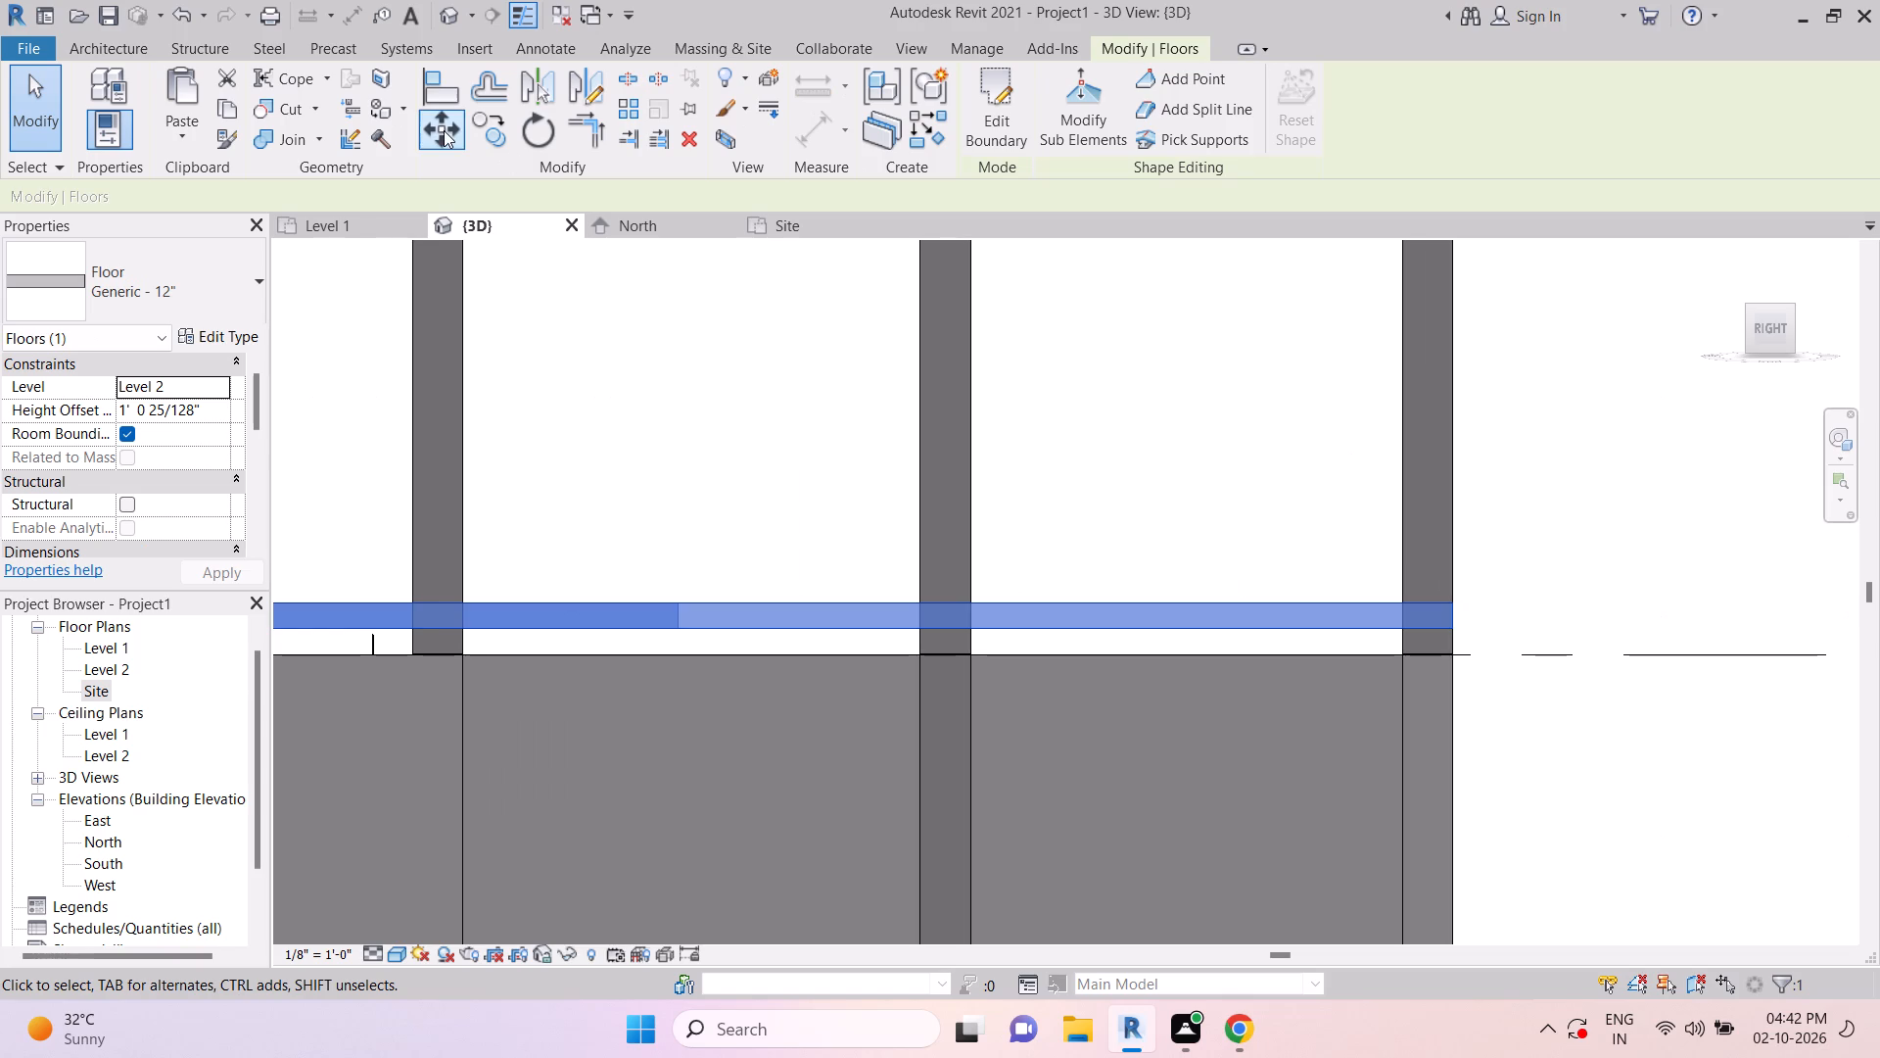
left_click(443, 129)
scroll(1460, 640, "up", 5)
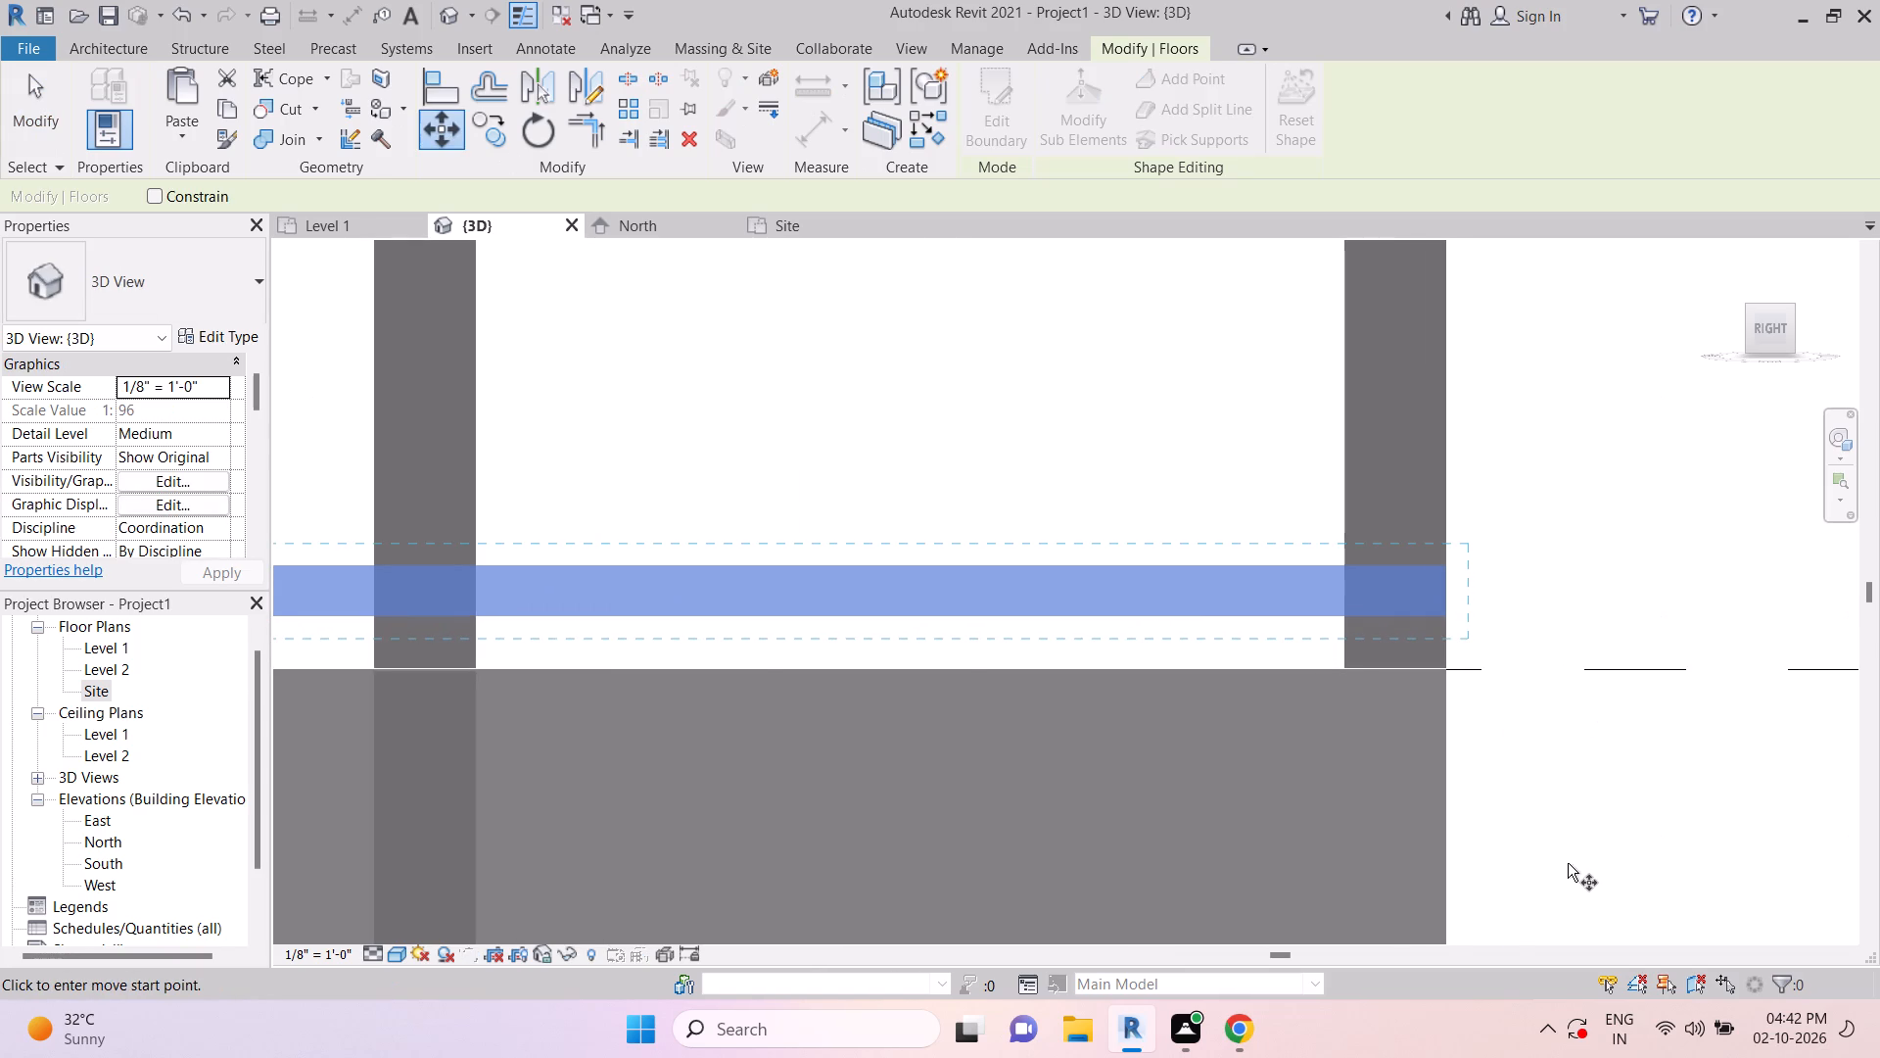
left_click(1445, 611)
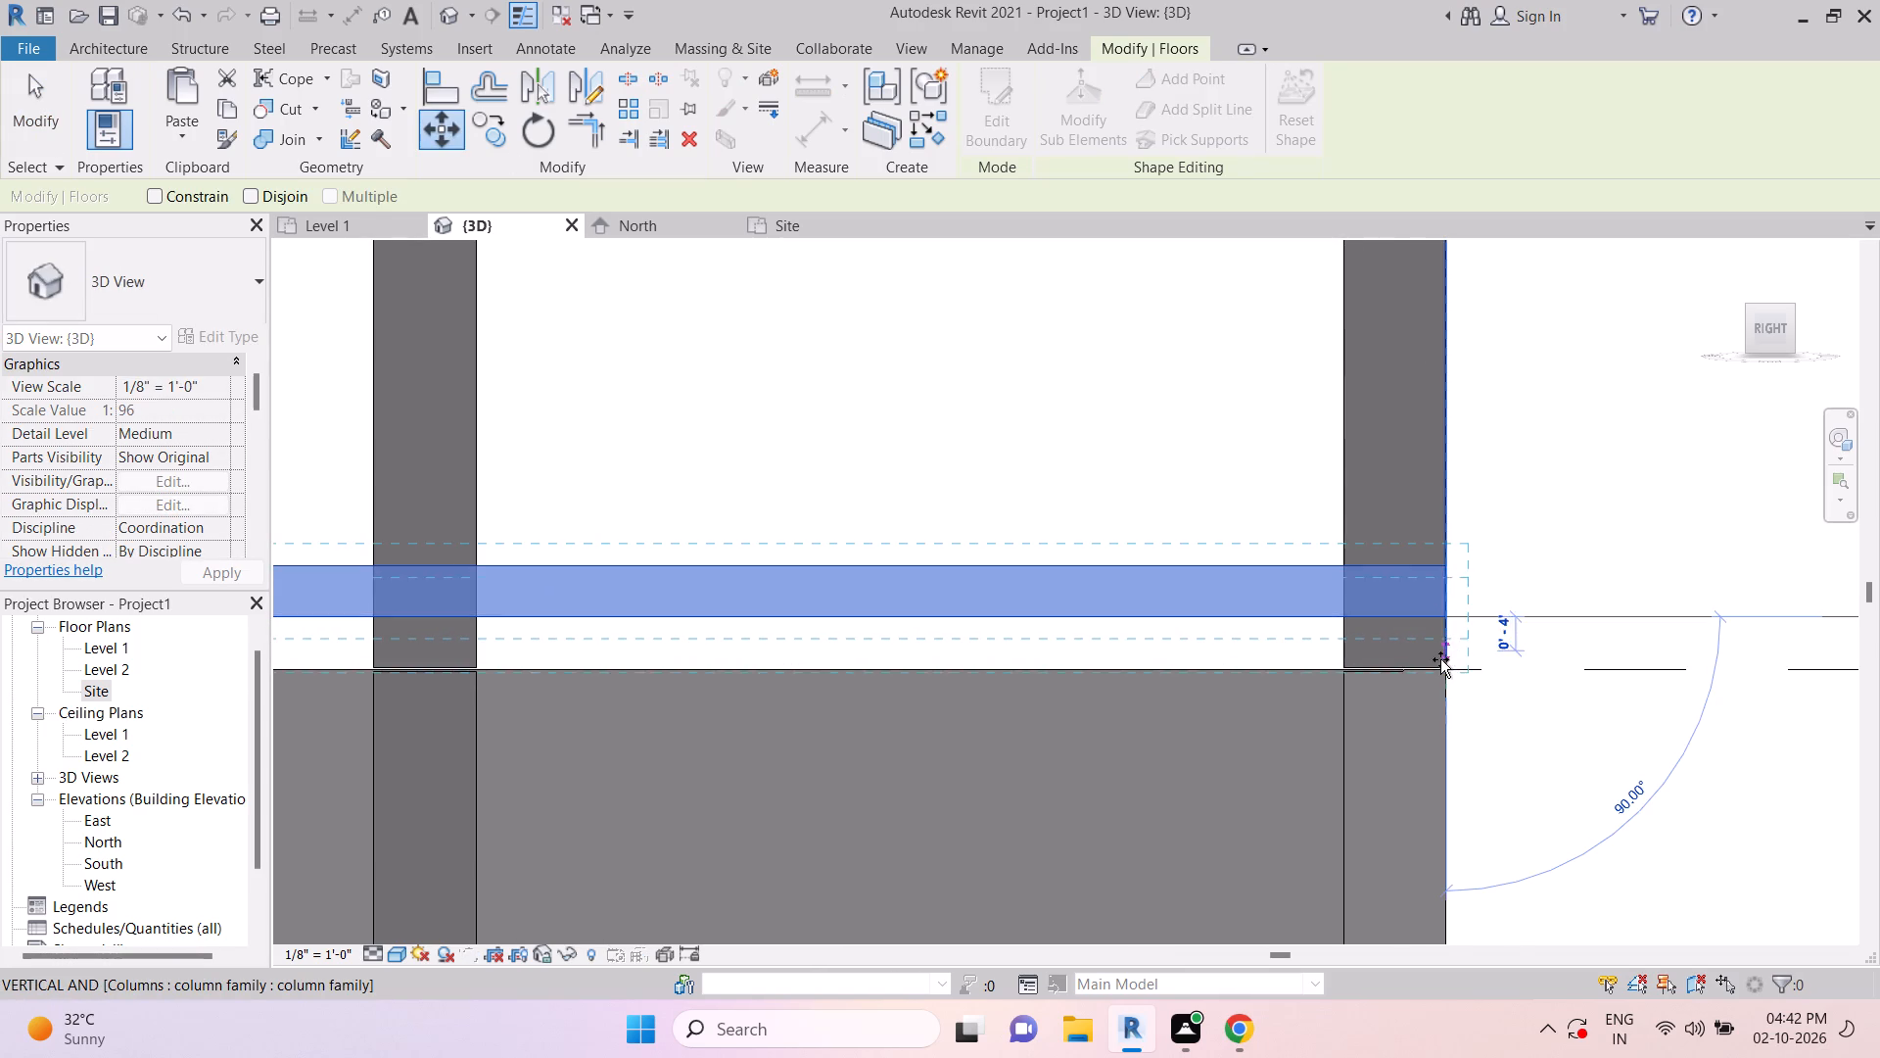
left_click(1441, 661)
key("Escape")
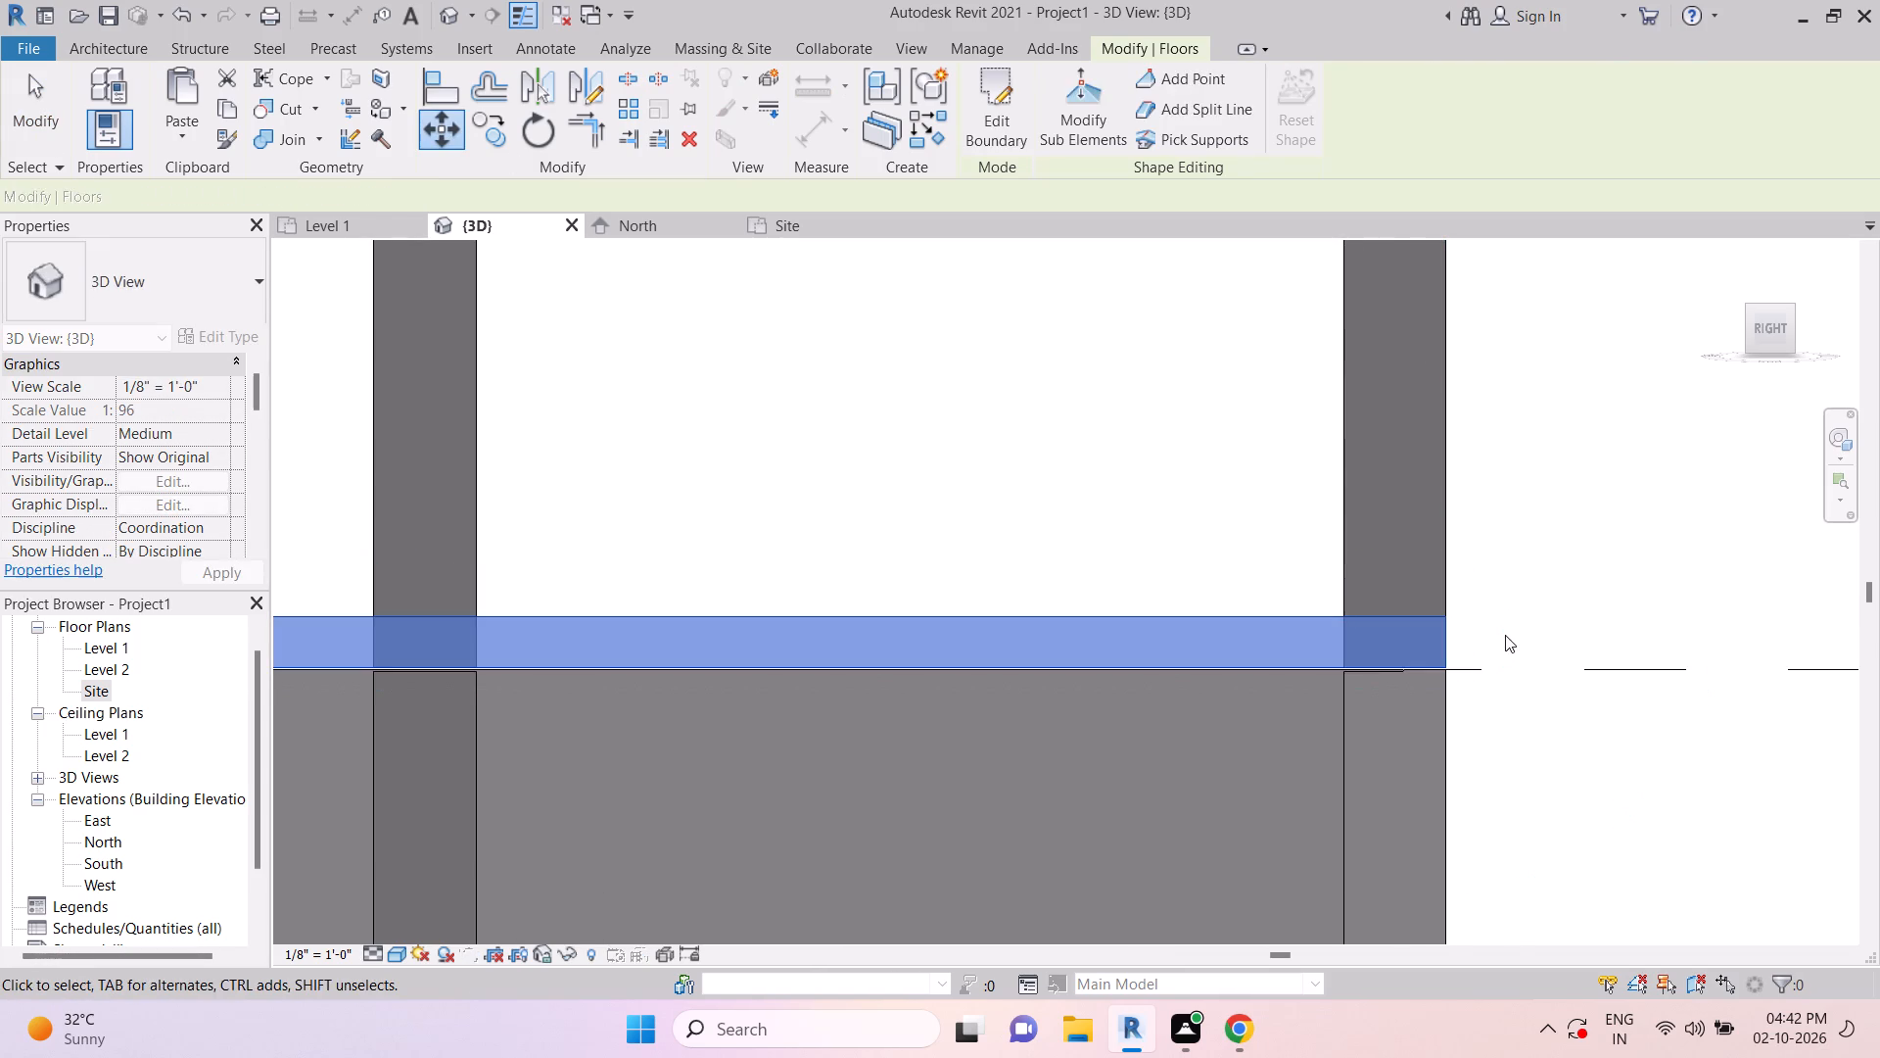
key("Escape")
scroll(1433, 692, "up", 4)
key("Escape")
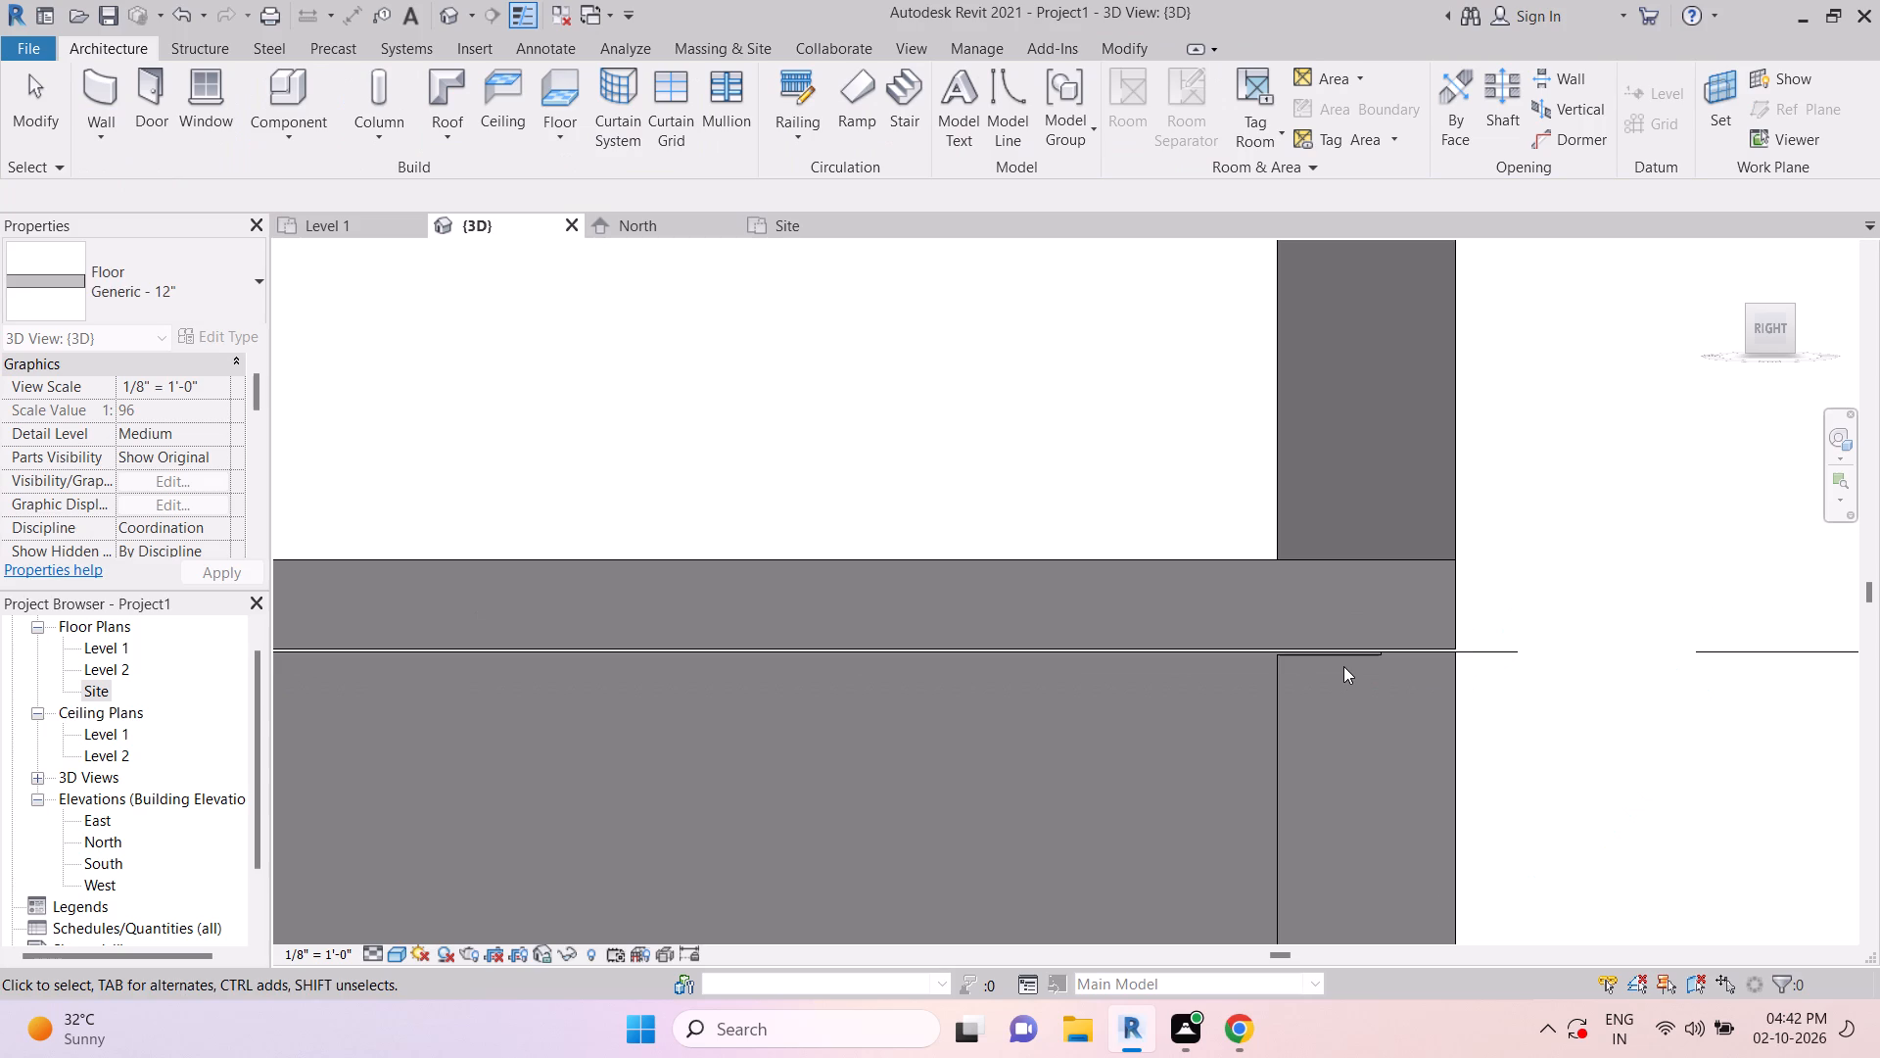
Move the Level 2 floor slab down the small remaining gap so its underside sits on the Level 2 line at the wall top.
scroll(1460, 644, "up", 11)
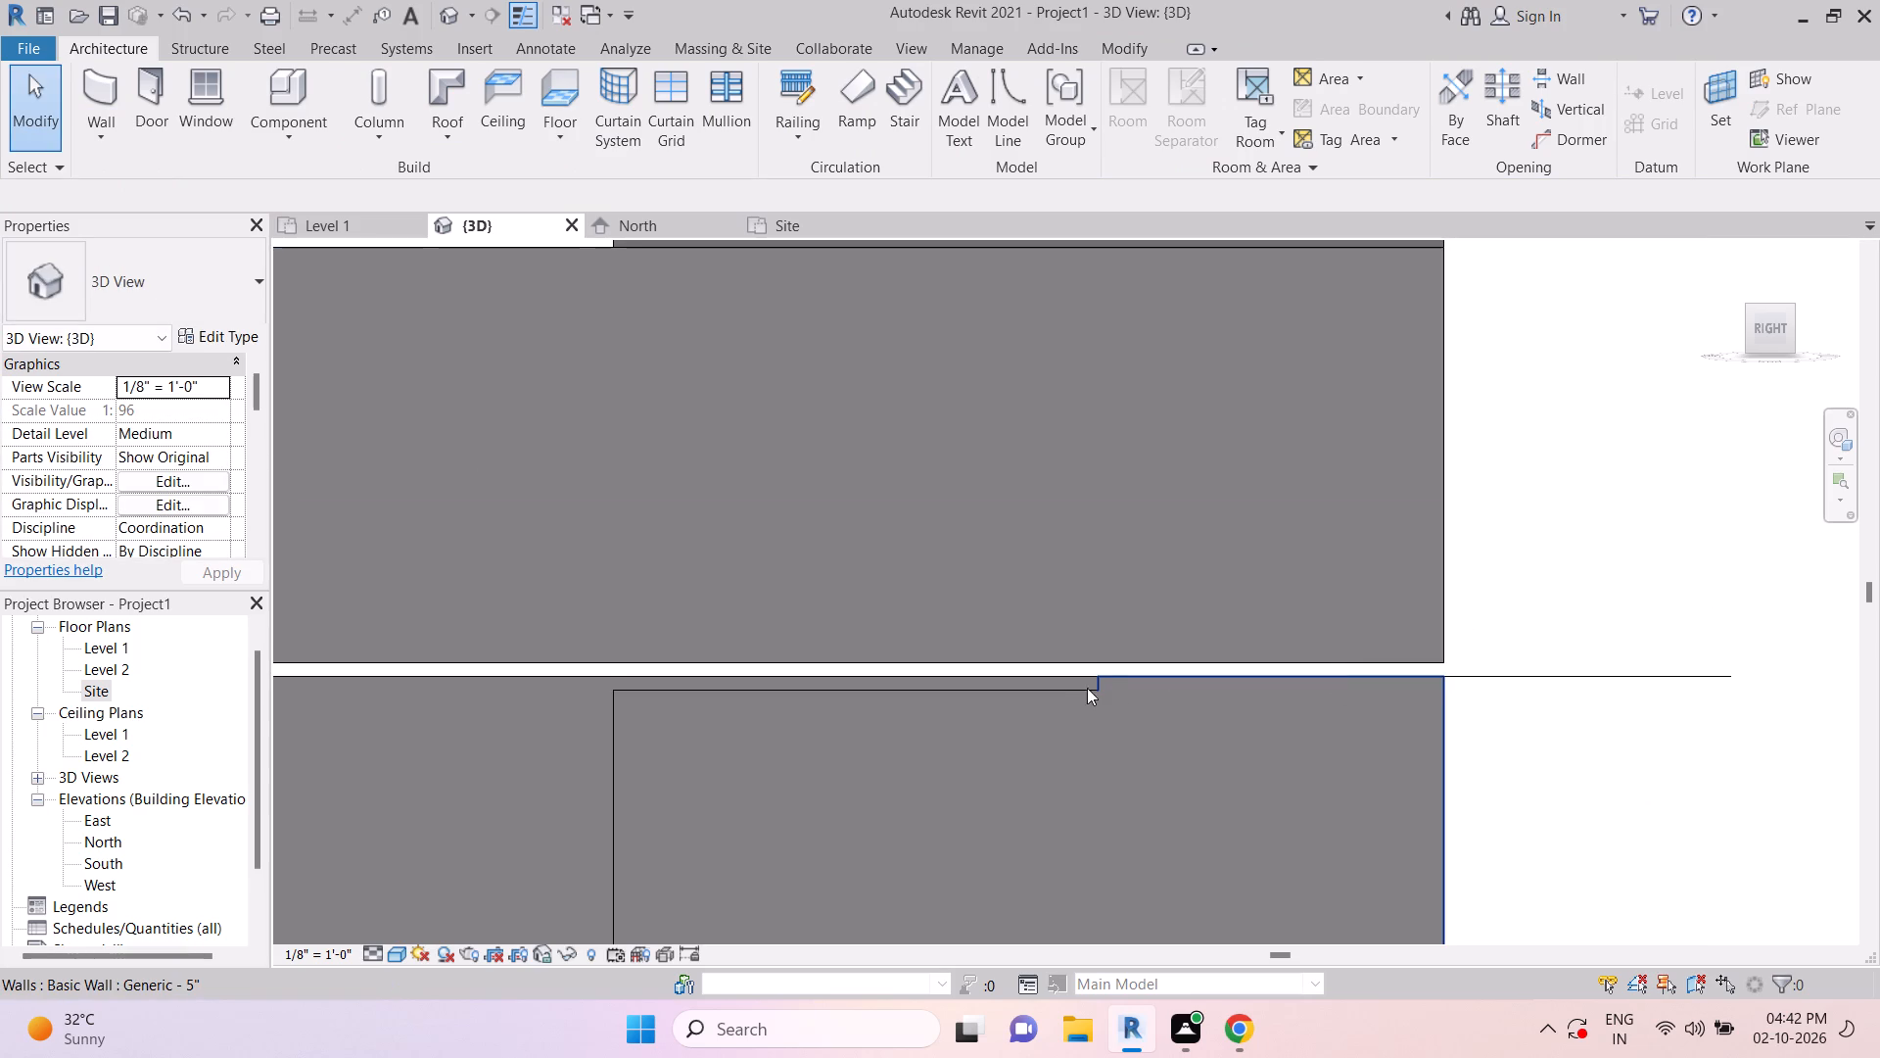
left_click(1074, 687)
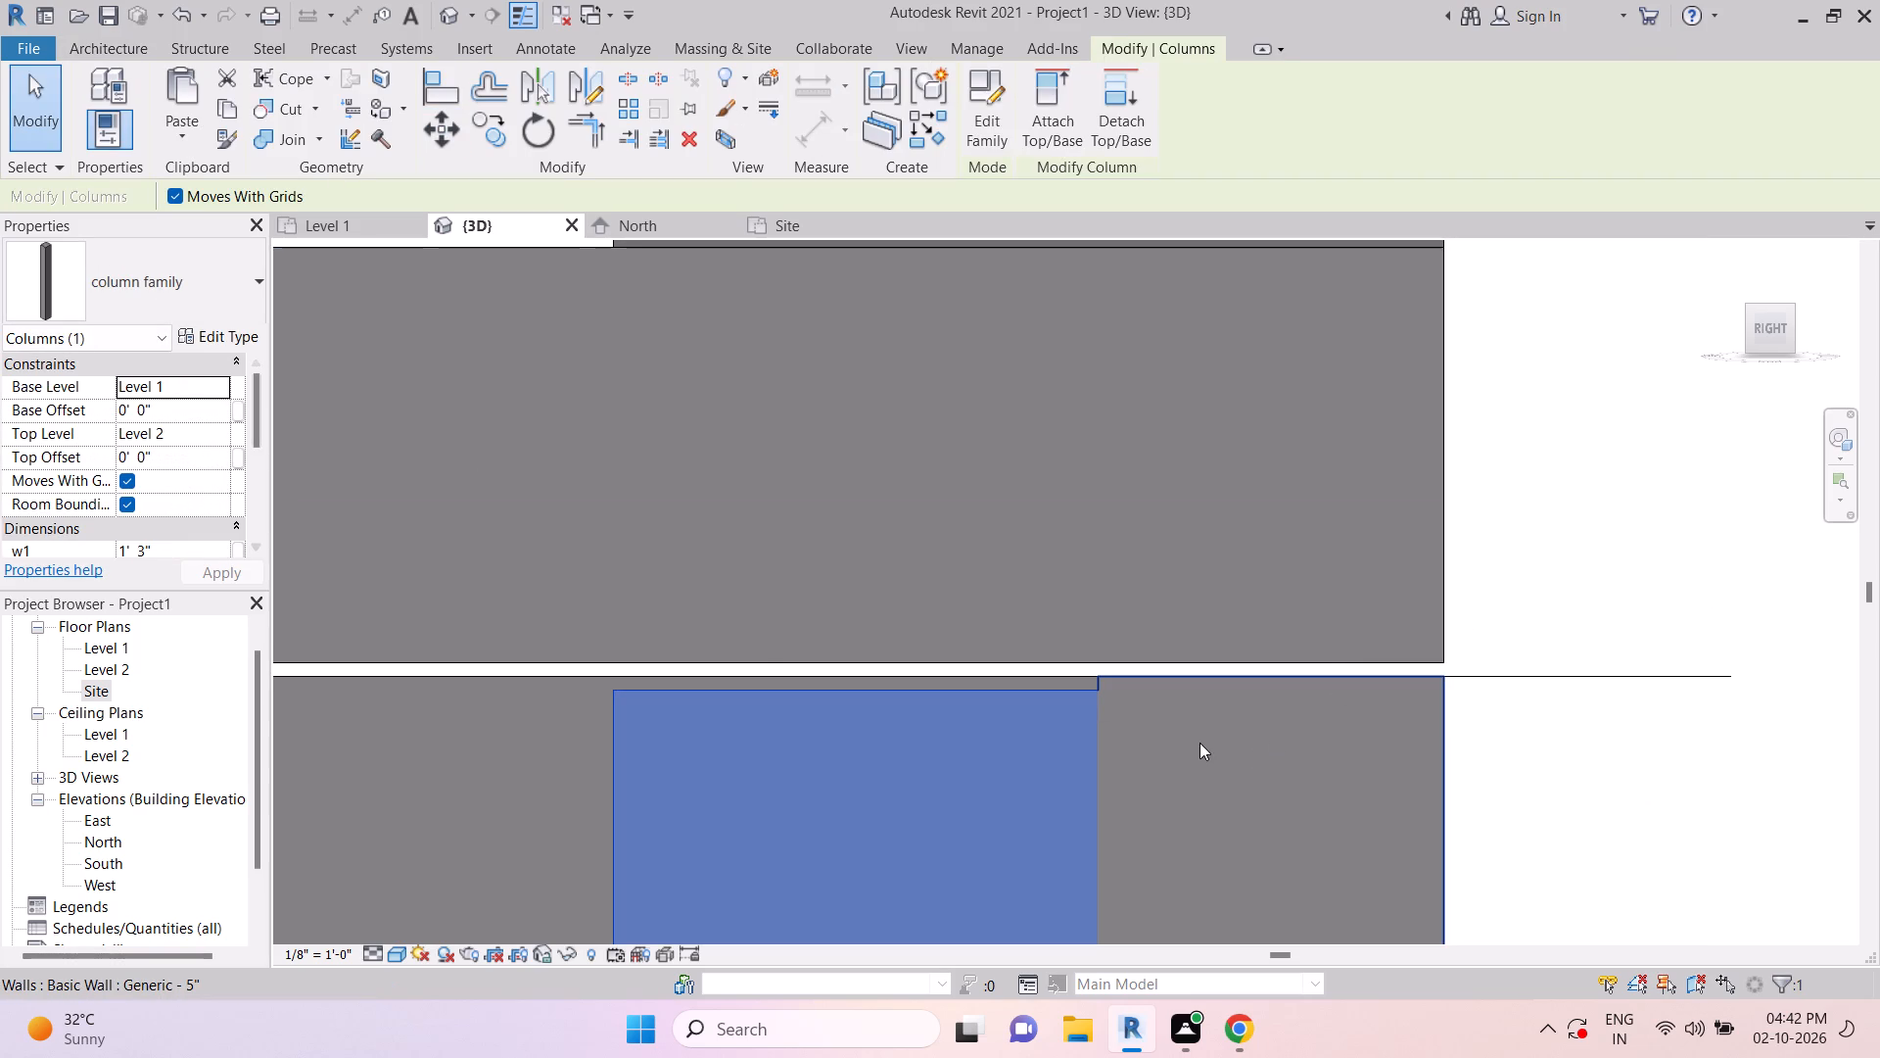
key("Escape")
key("Escape")
left_click(1420, 657)
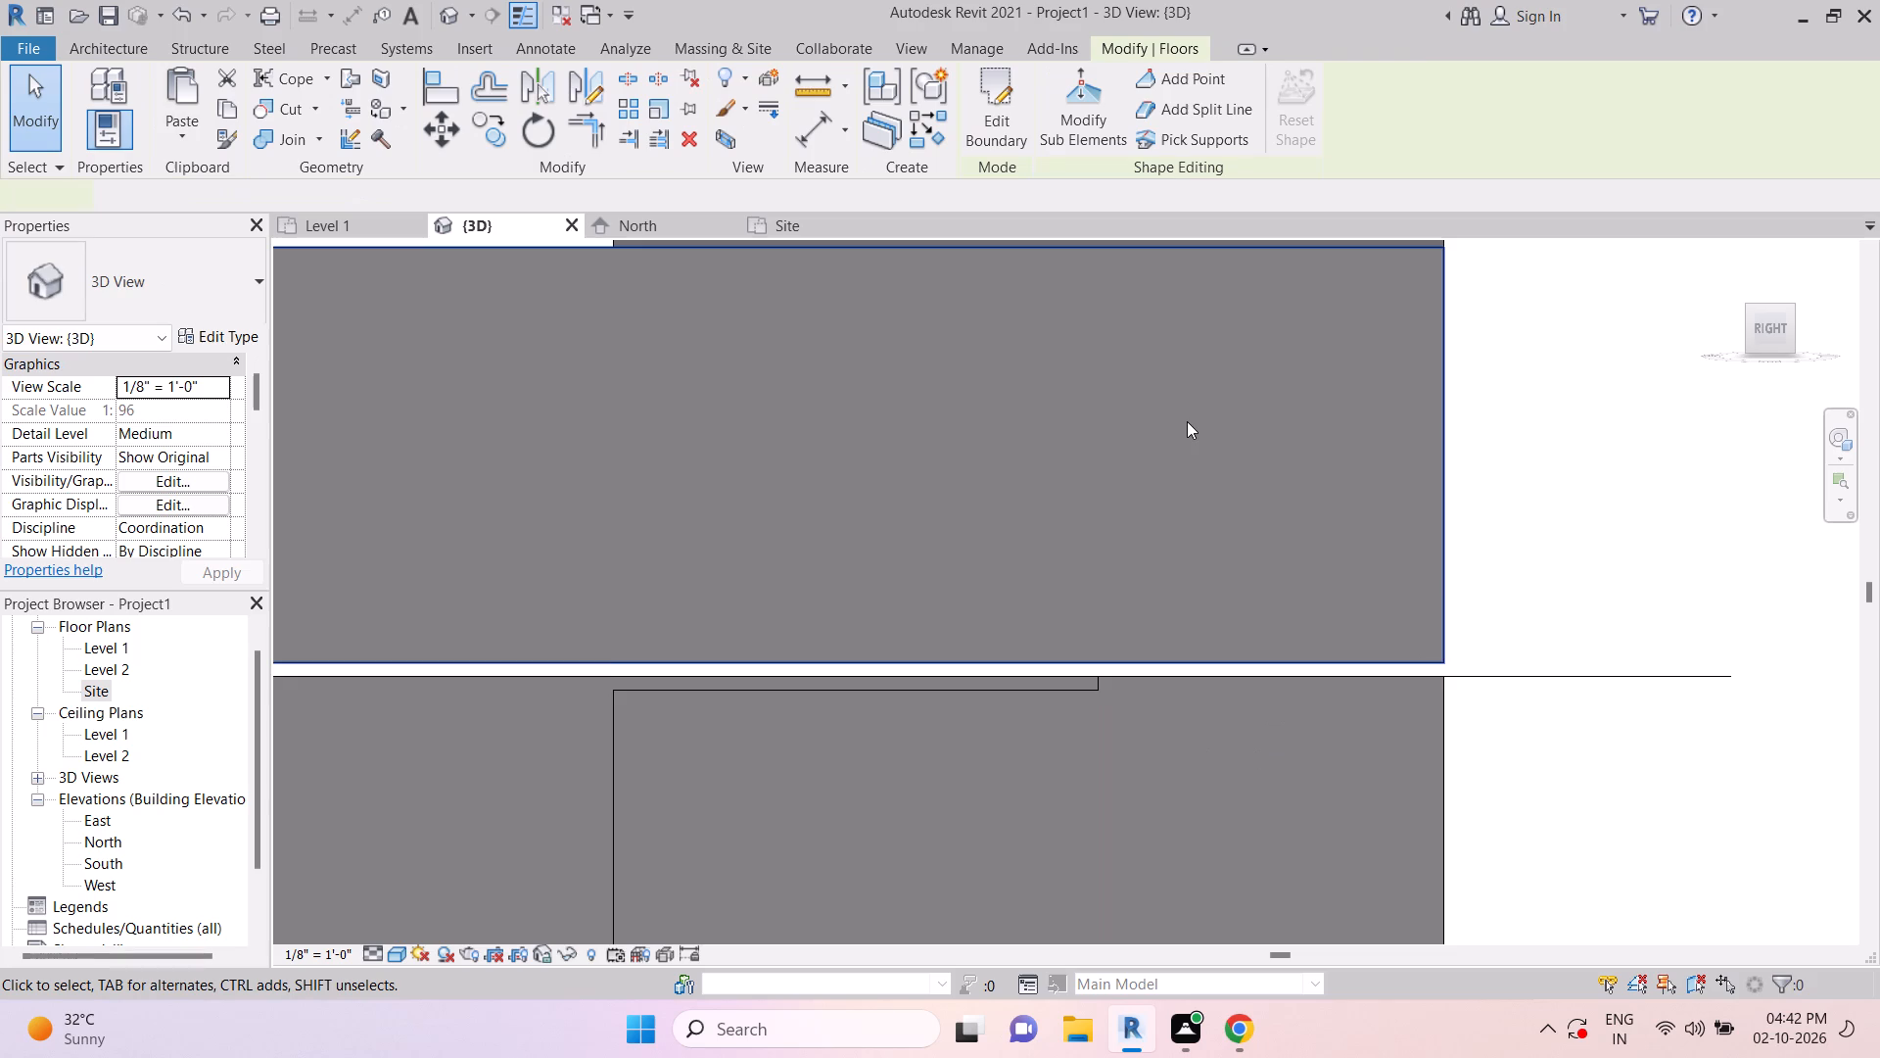
left_click(450, 142)
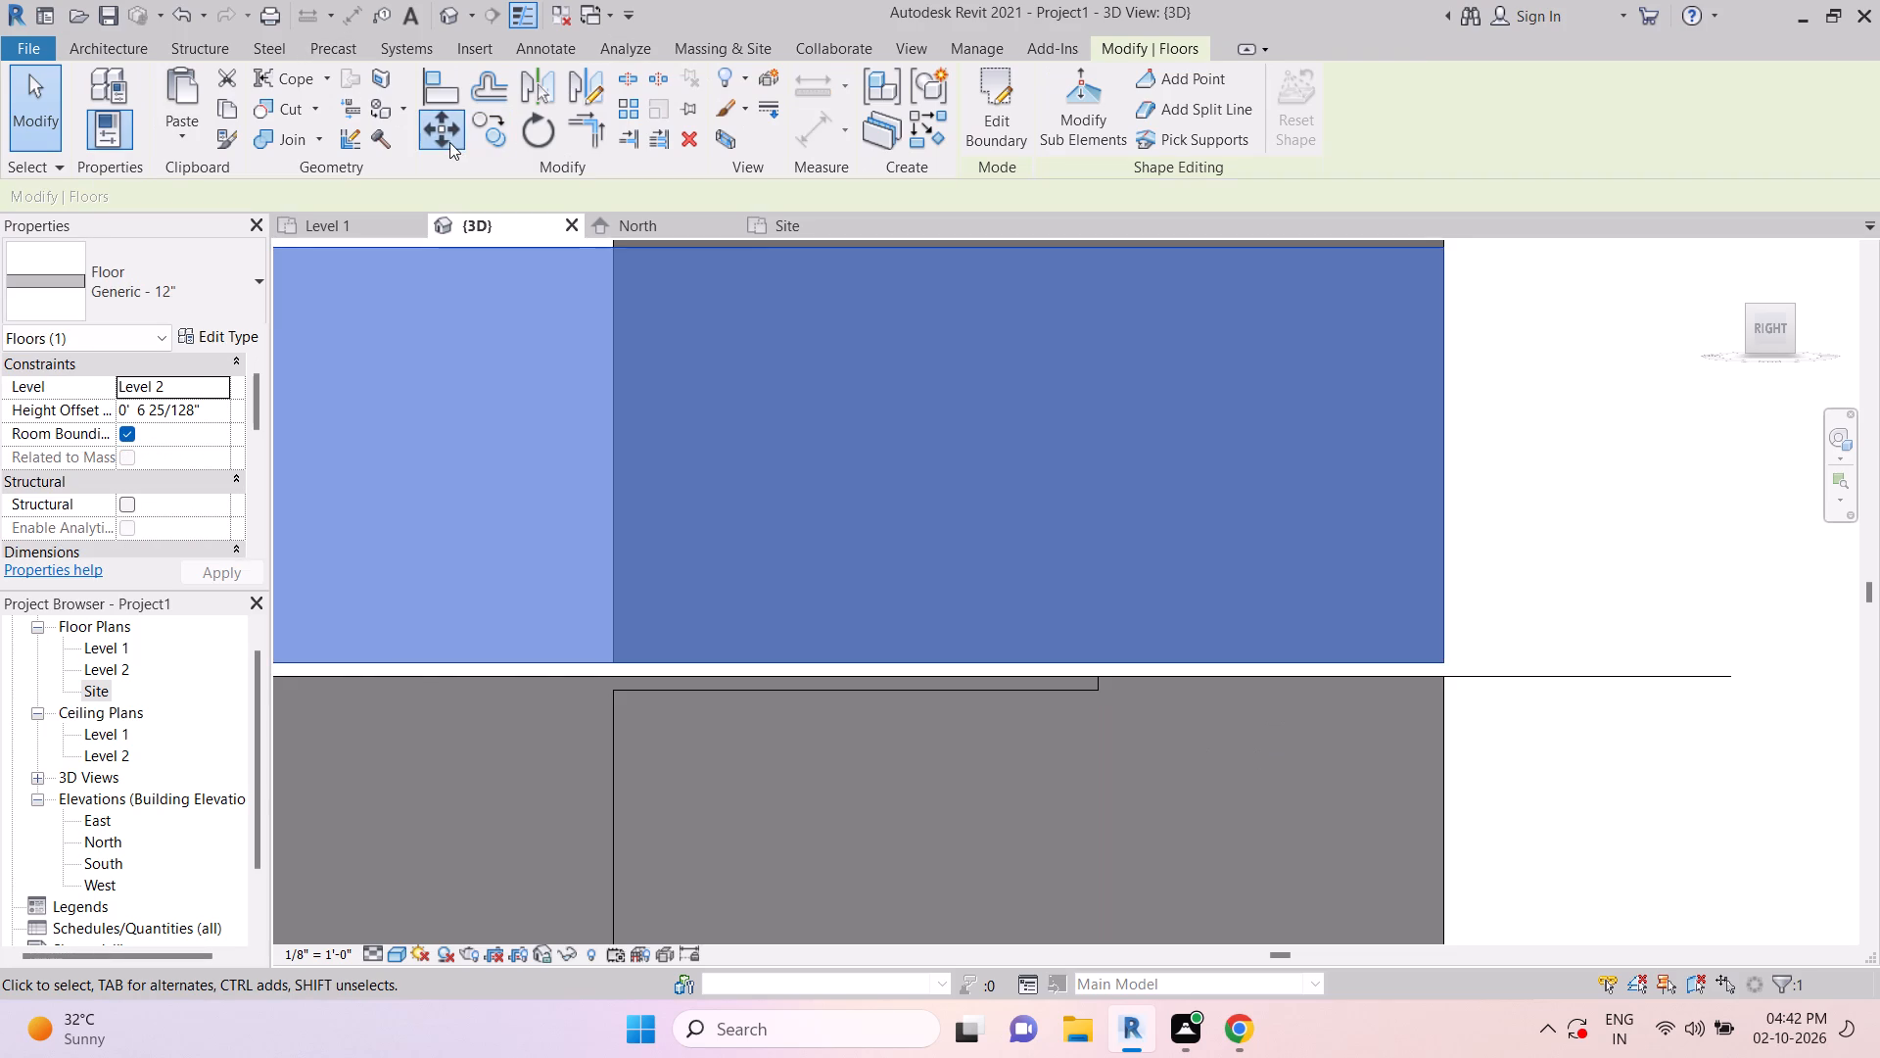
scroll(1489, 729, "up", 5)
left_click(1400, 605)
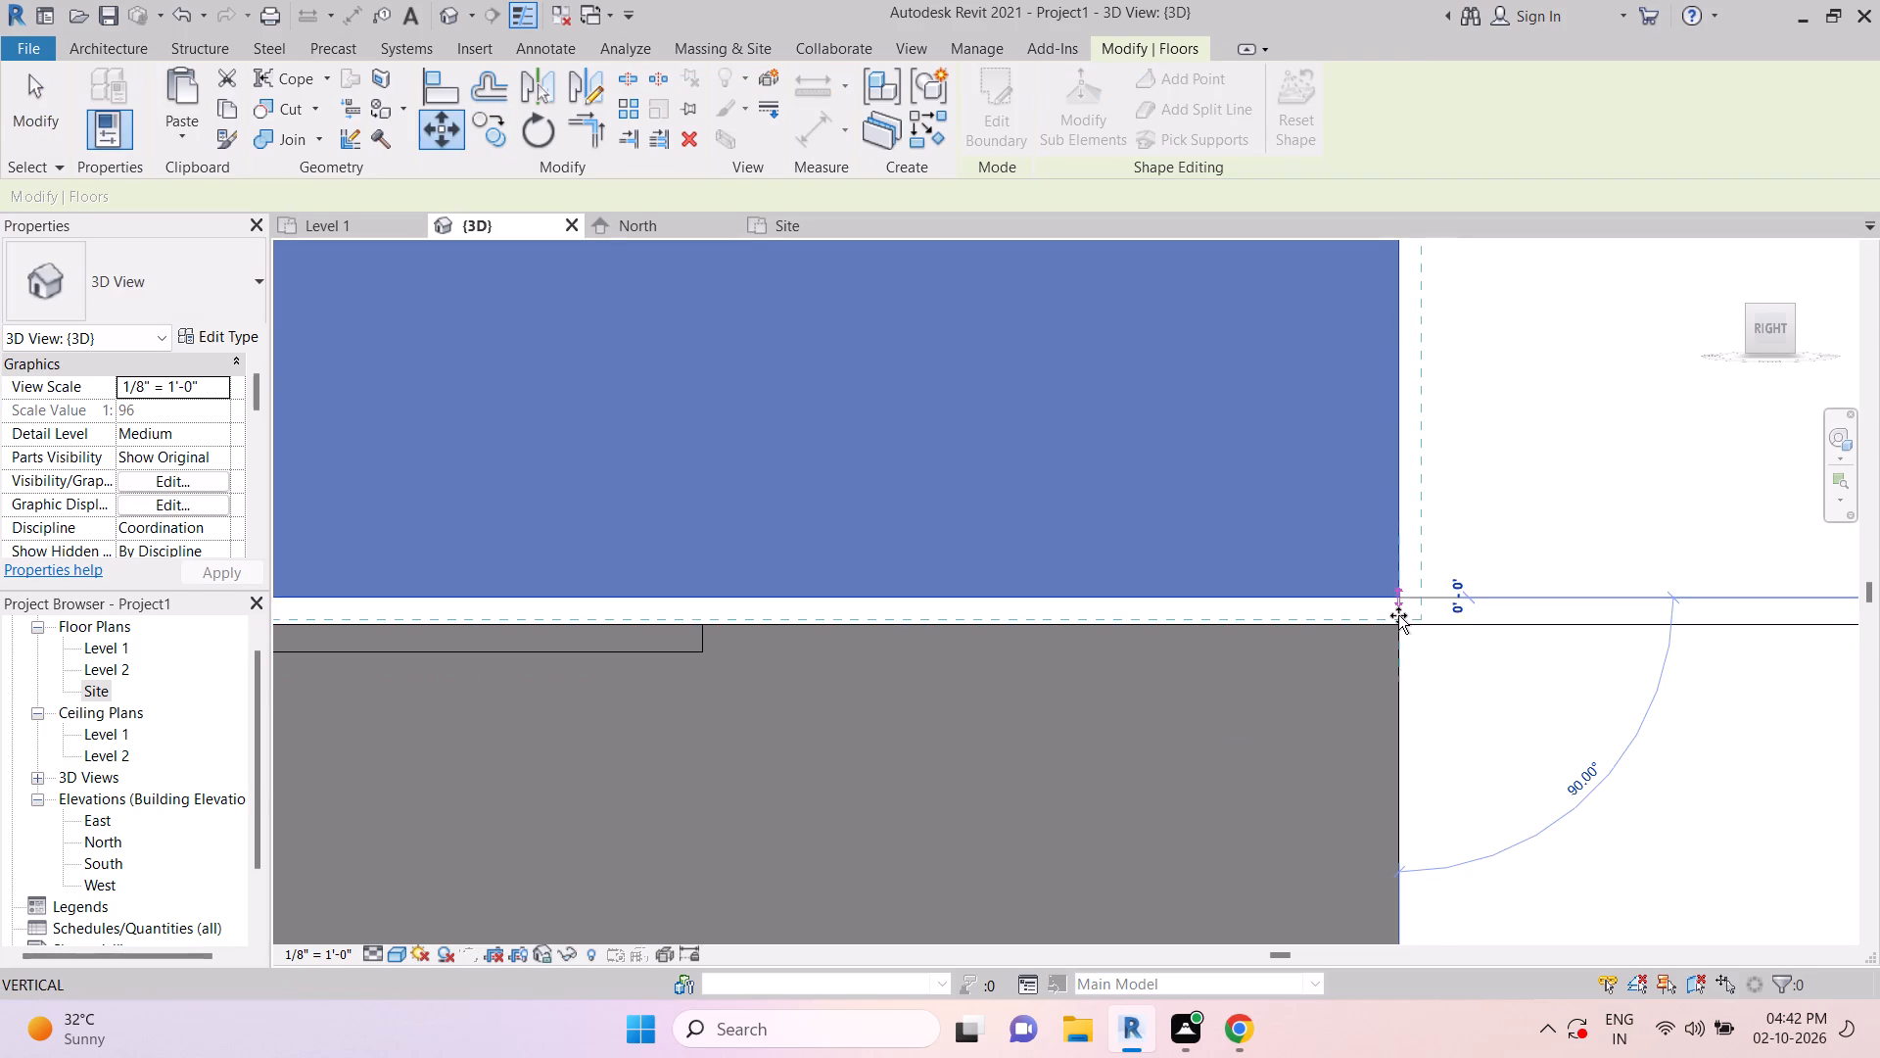
left_click(1398, 622)
key("Escape")
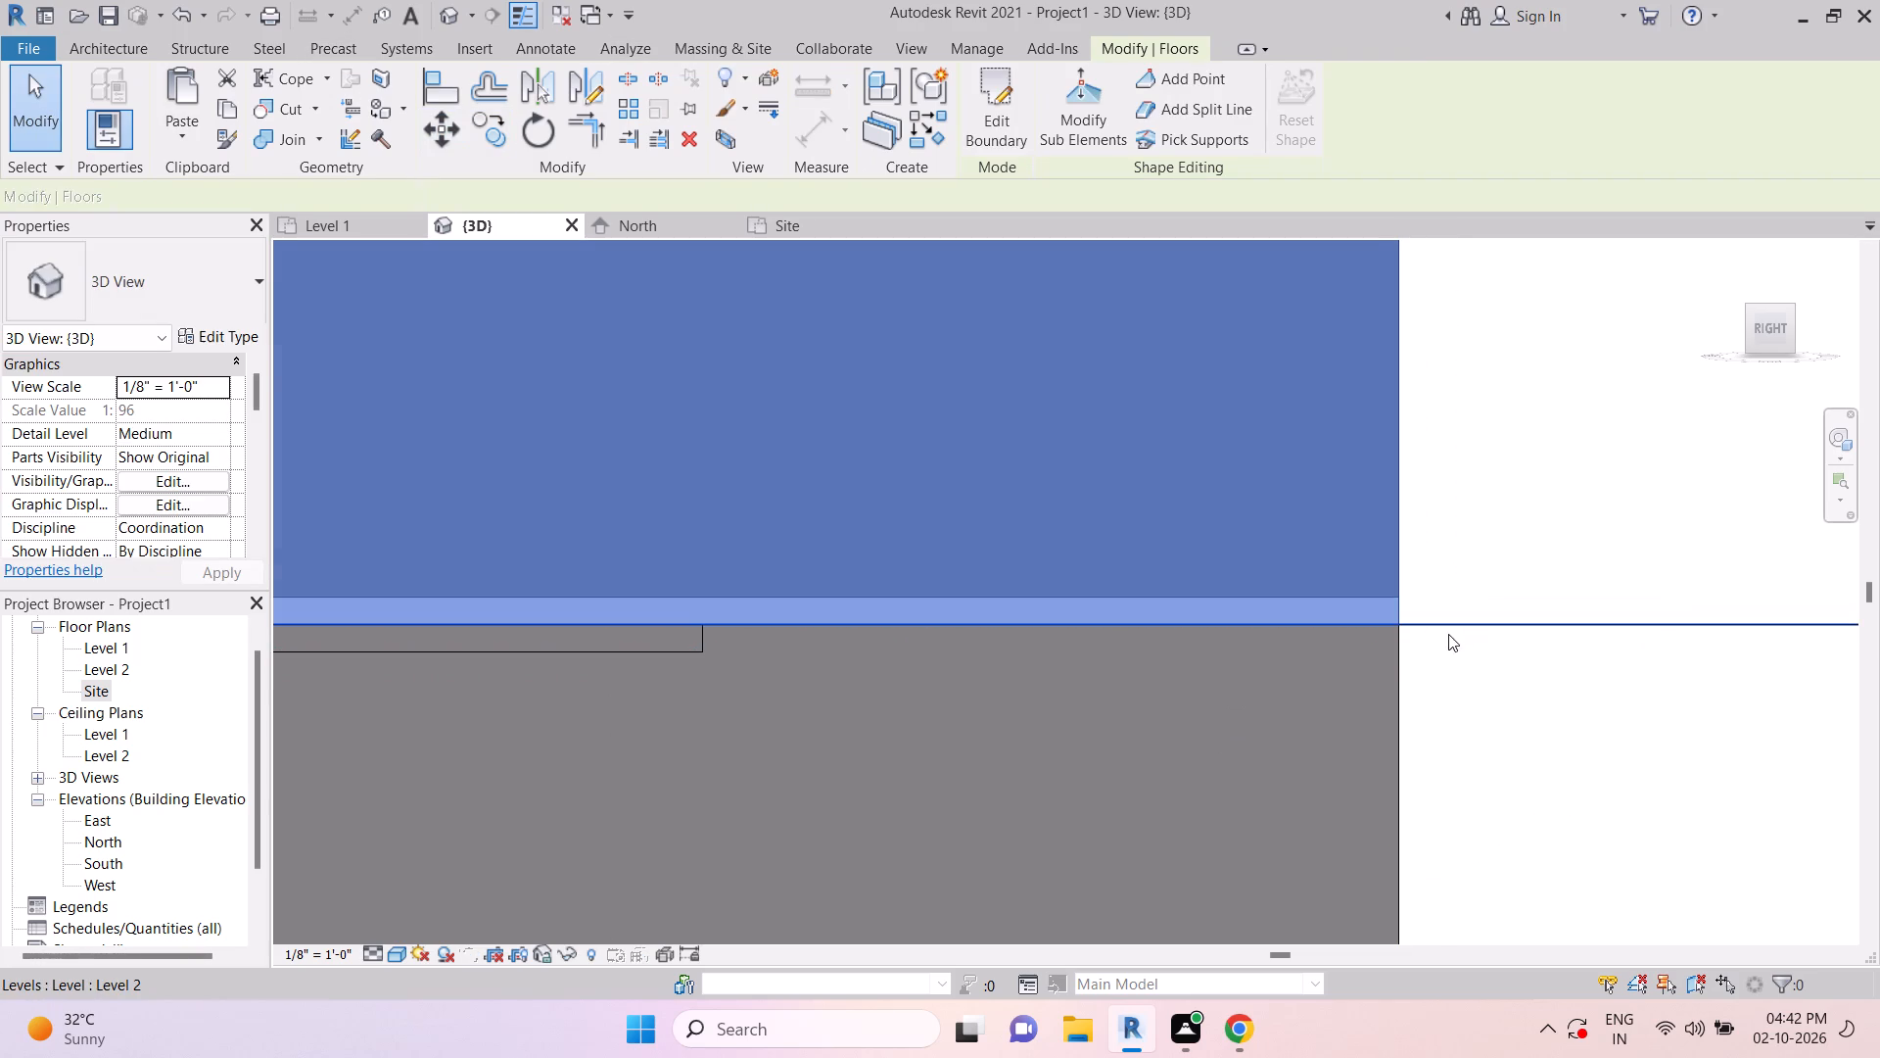
key("Escape")
scroll(1359, 631, "down", 13)
key("Escape")
Delete the floor slabs at Level 3 and Level 4.
scroll(1191, 643, "down", 5)
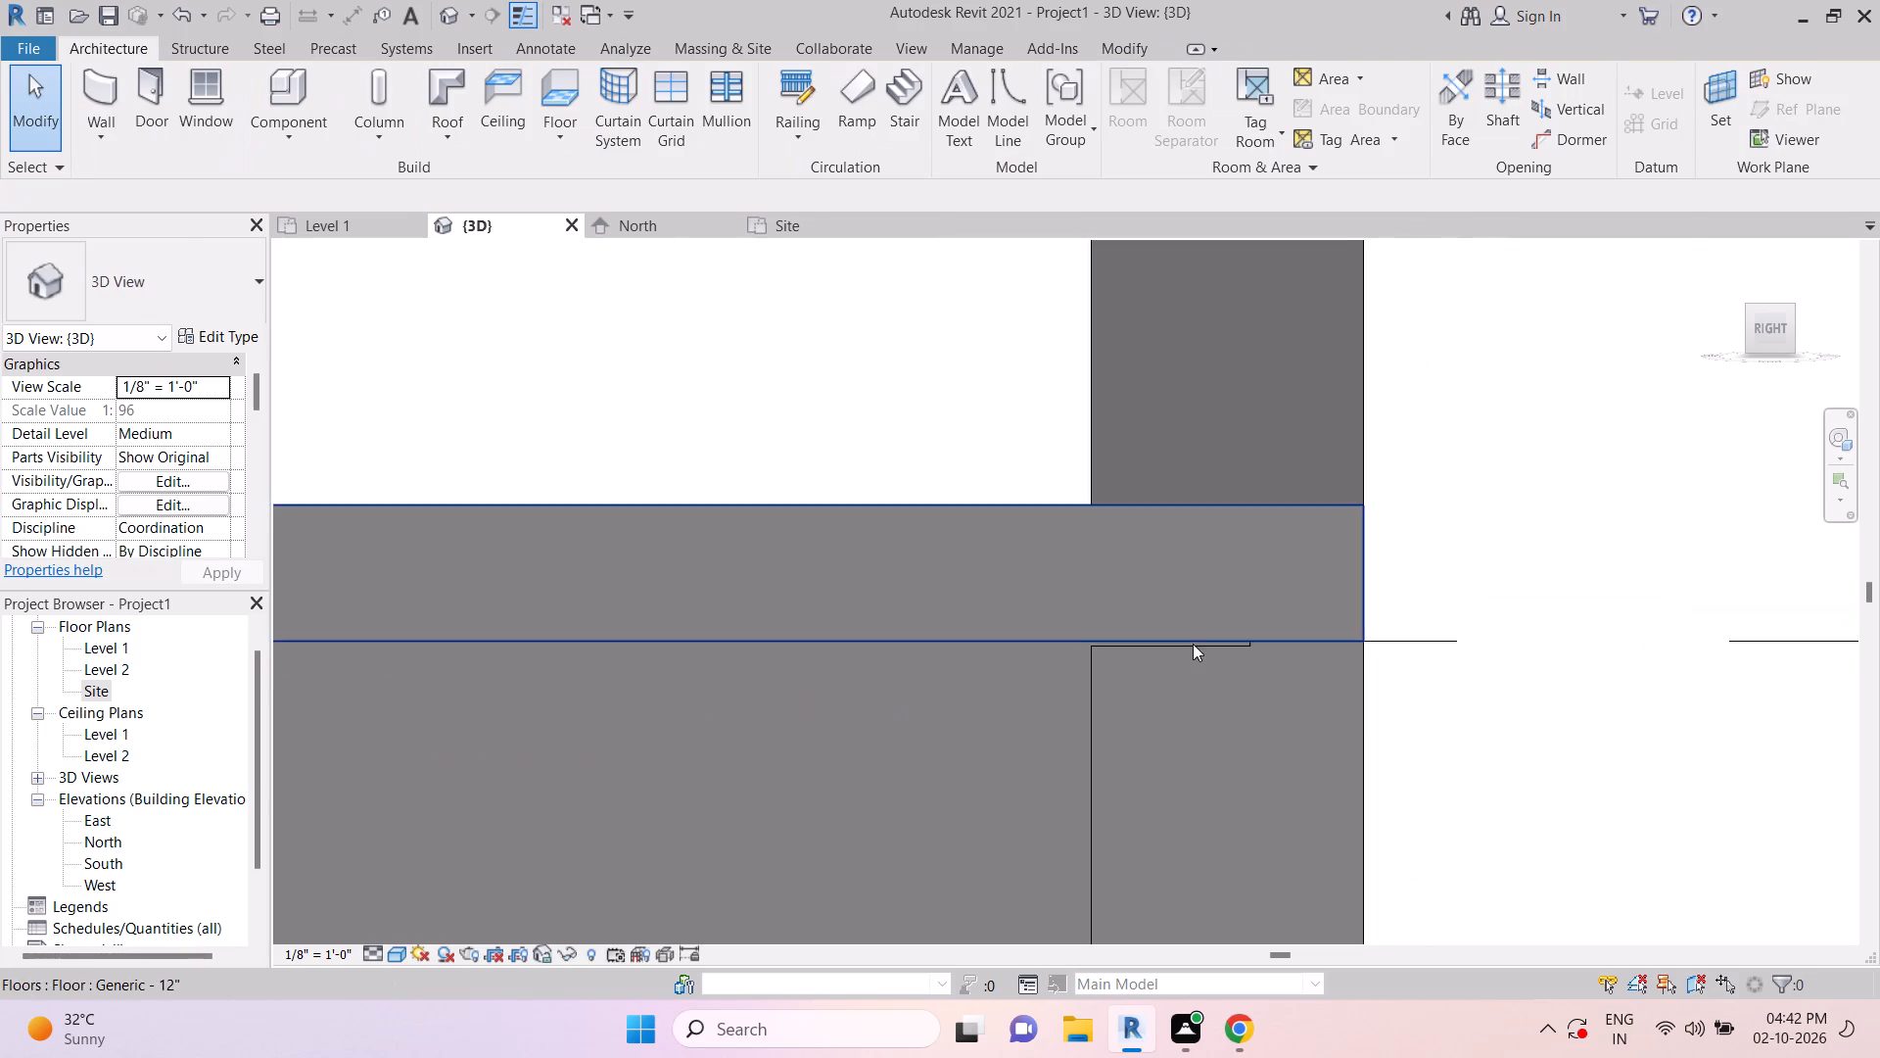
scroll(1198, 596, "down", 11)
key("Escape")
scroll(1207, 588, "down", 5)
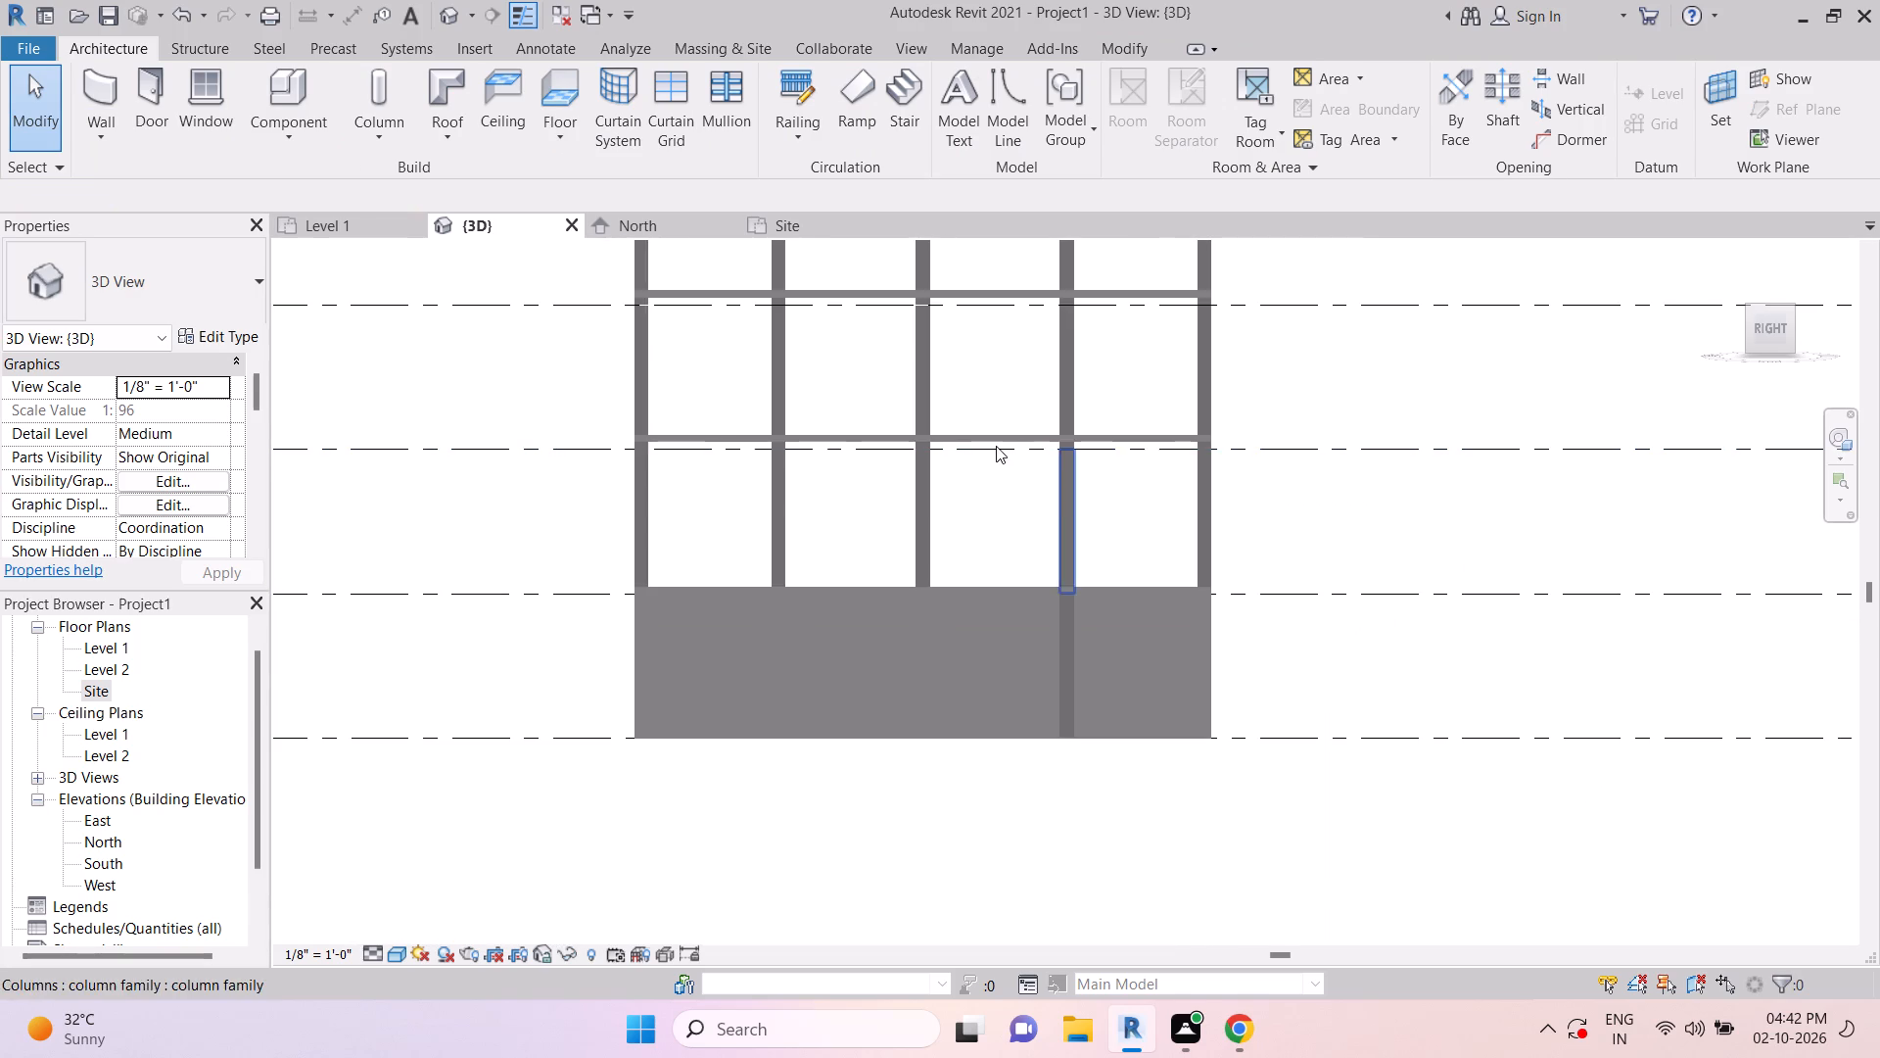
key("Escape")
scroll(996, 444, "up", 5)
left_click(1018, 432)
key("Delete")
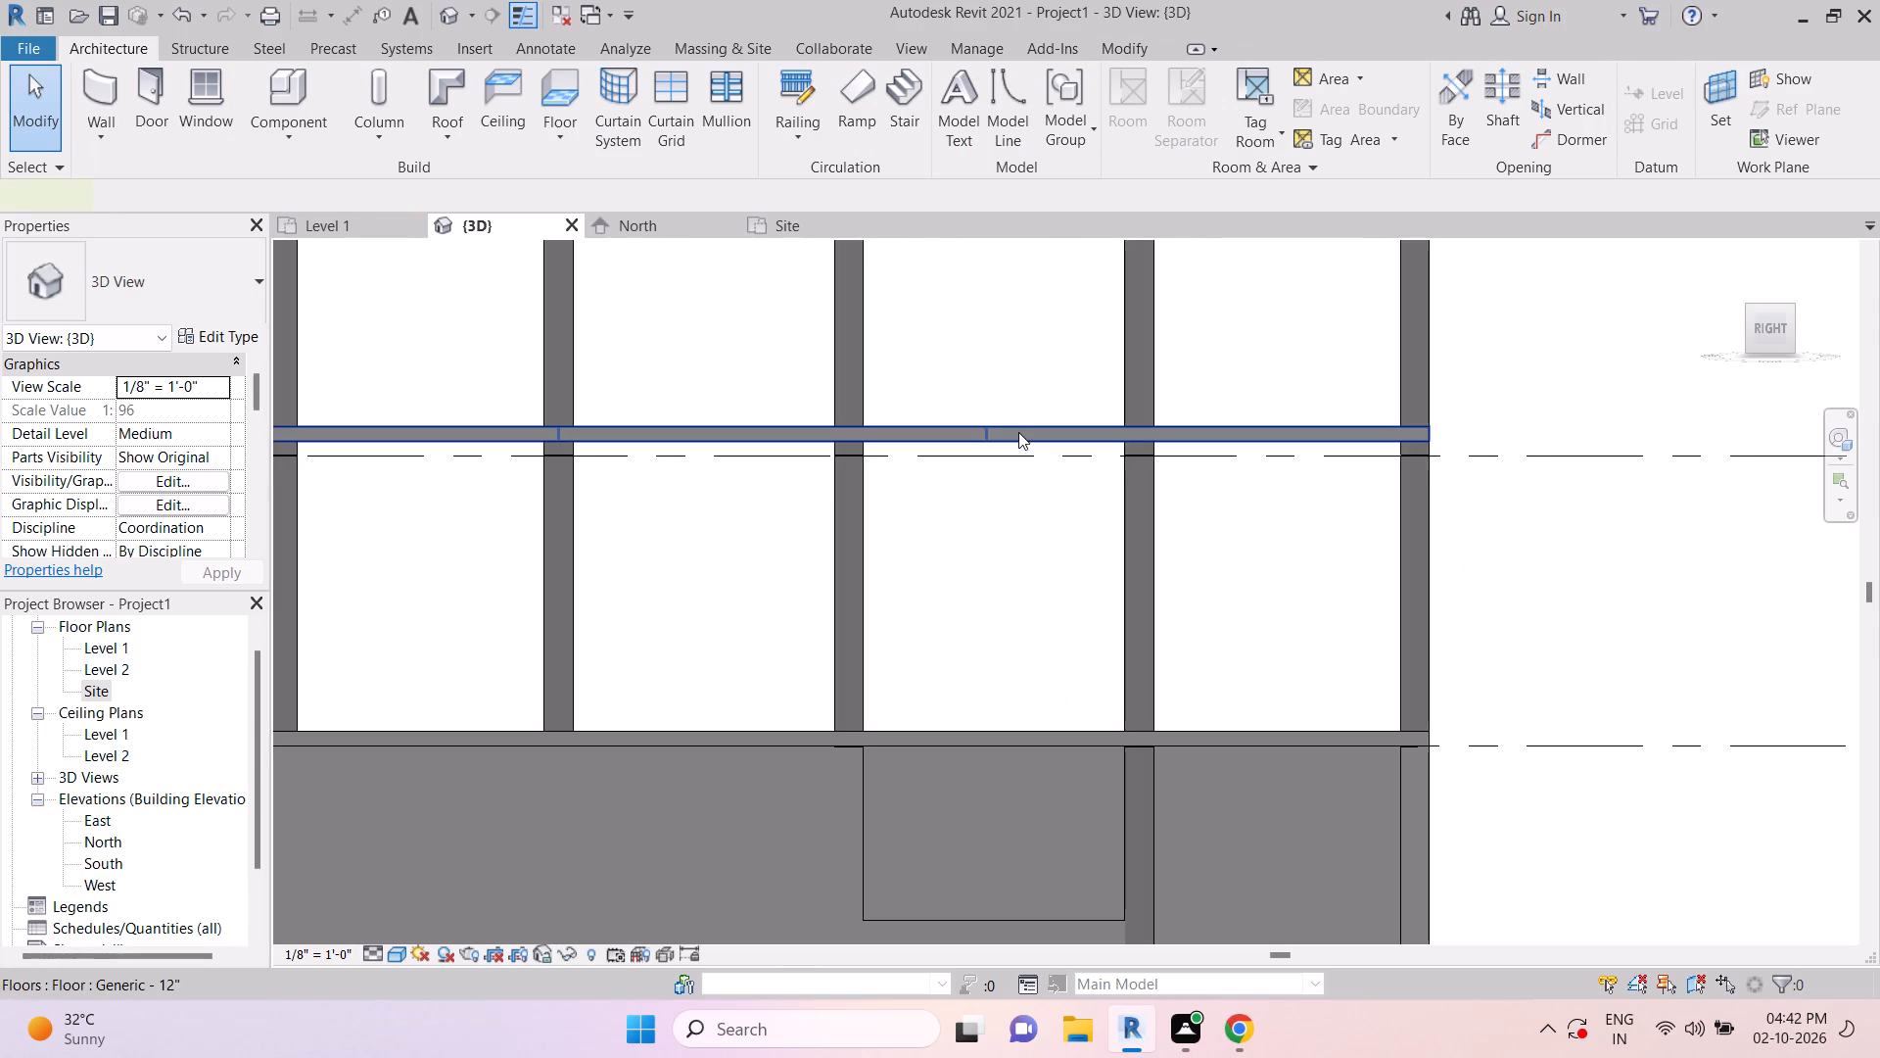
scroll(1028, 461, "up", 1)
middle_click_drag(1027, 461, 1017, 837)
left_click(995, 469)
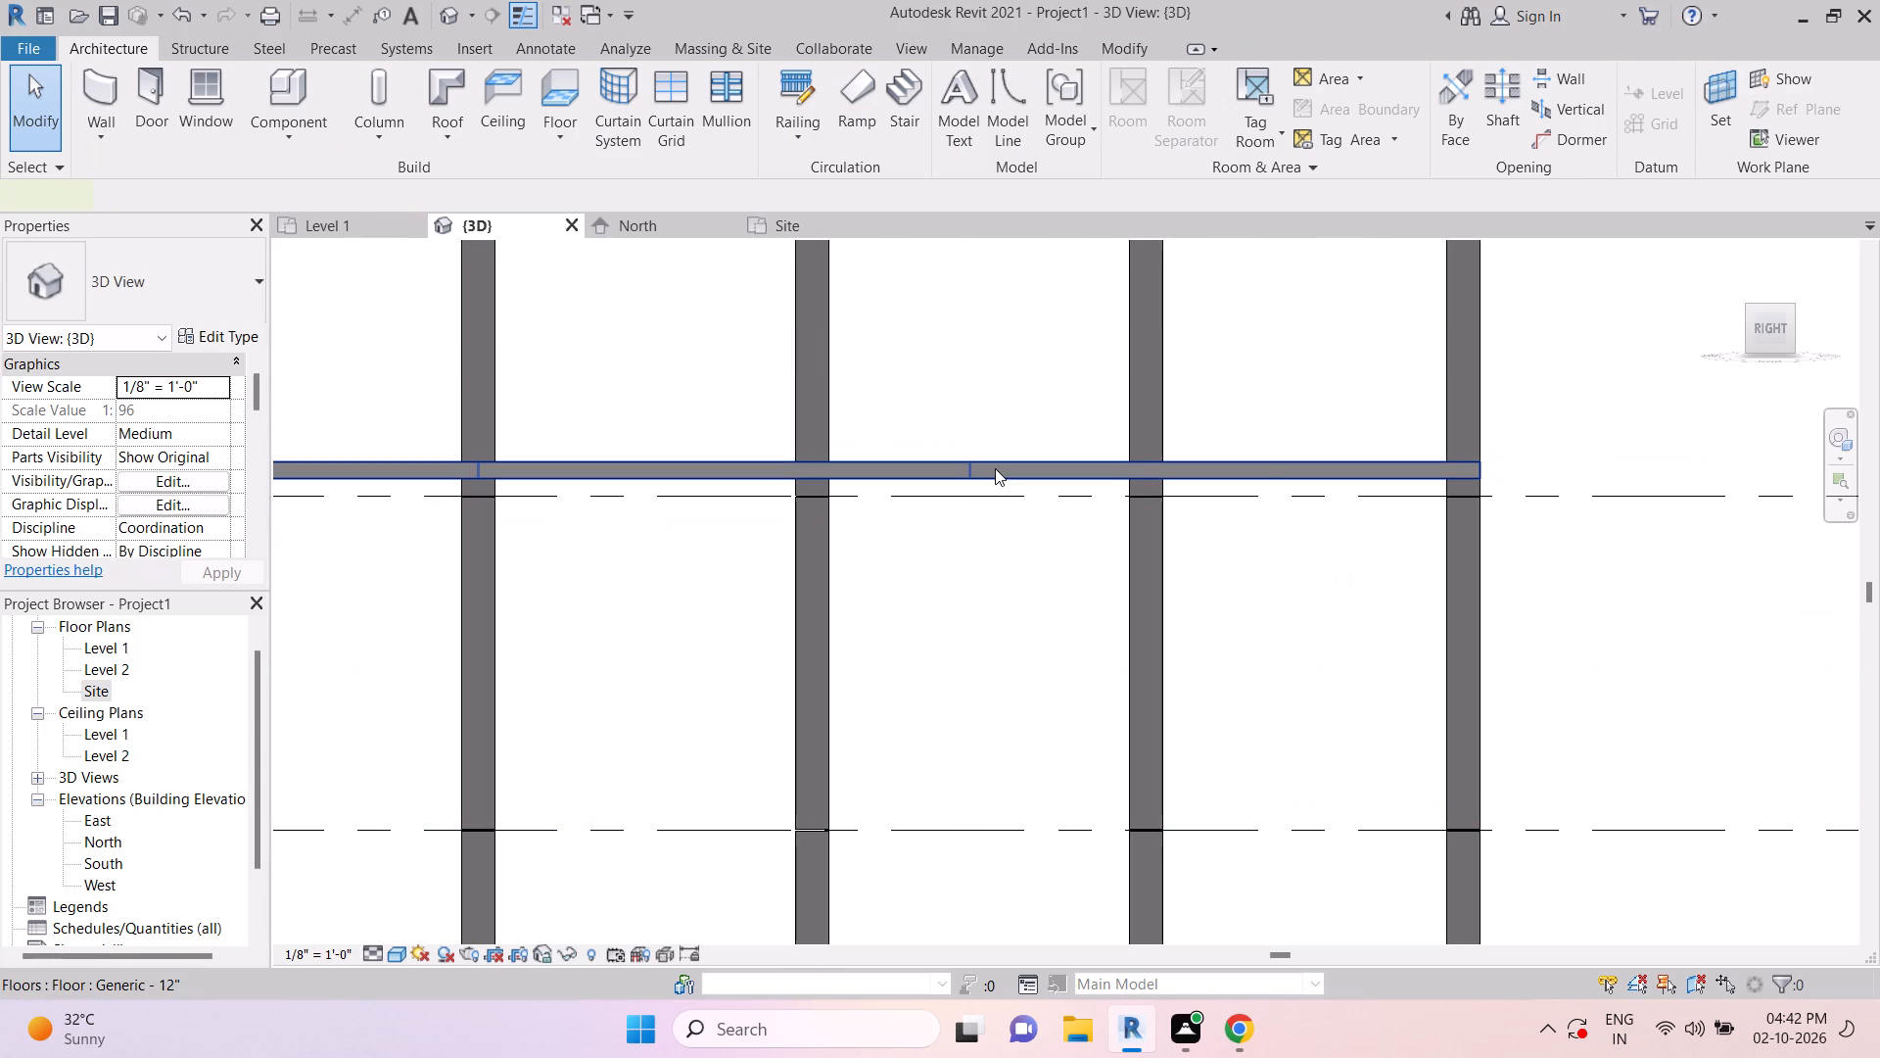
key("Delete")
Copy the Level 2 floor slab and paste it aligned to Level 3 and Level 4 only.
scroll(1258, 451, "down", 6)
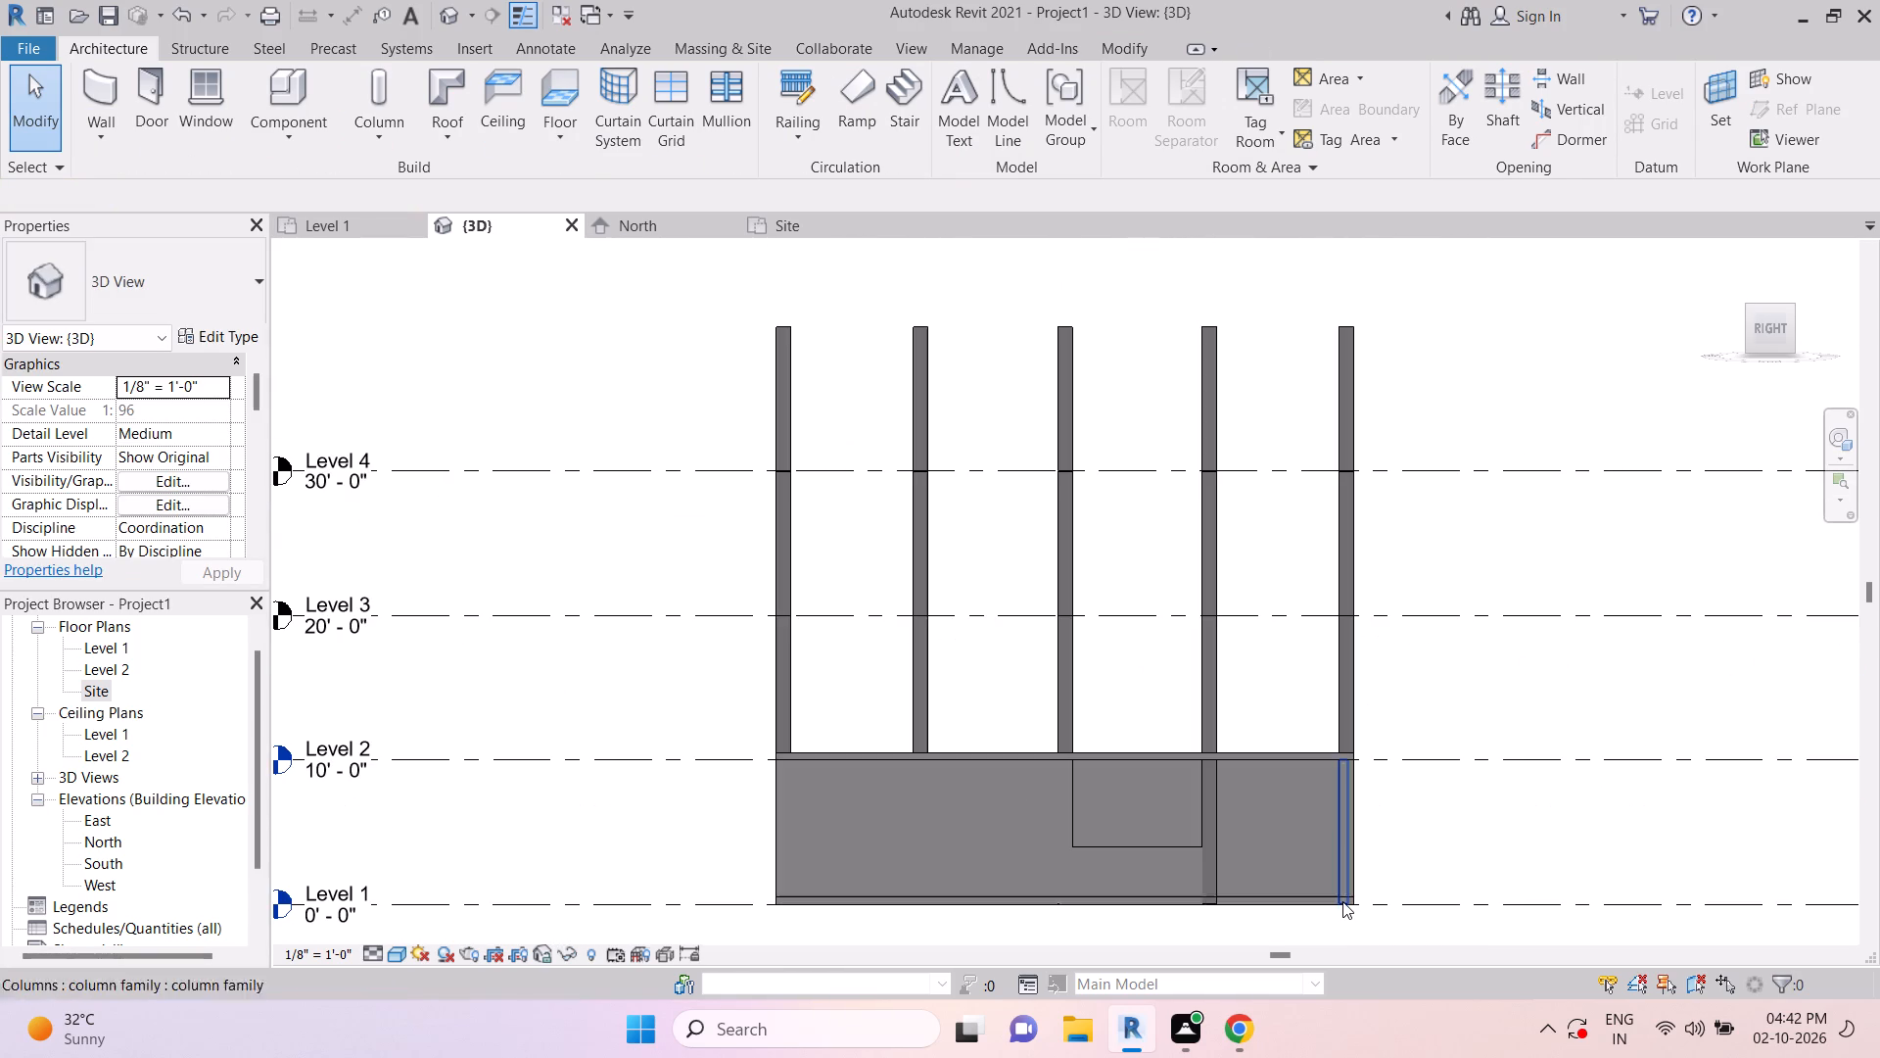
scroll(1359, 781, "up", 8)
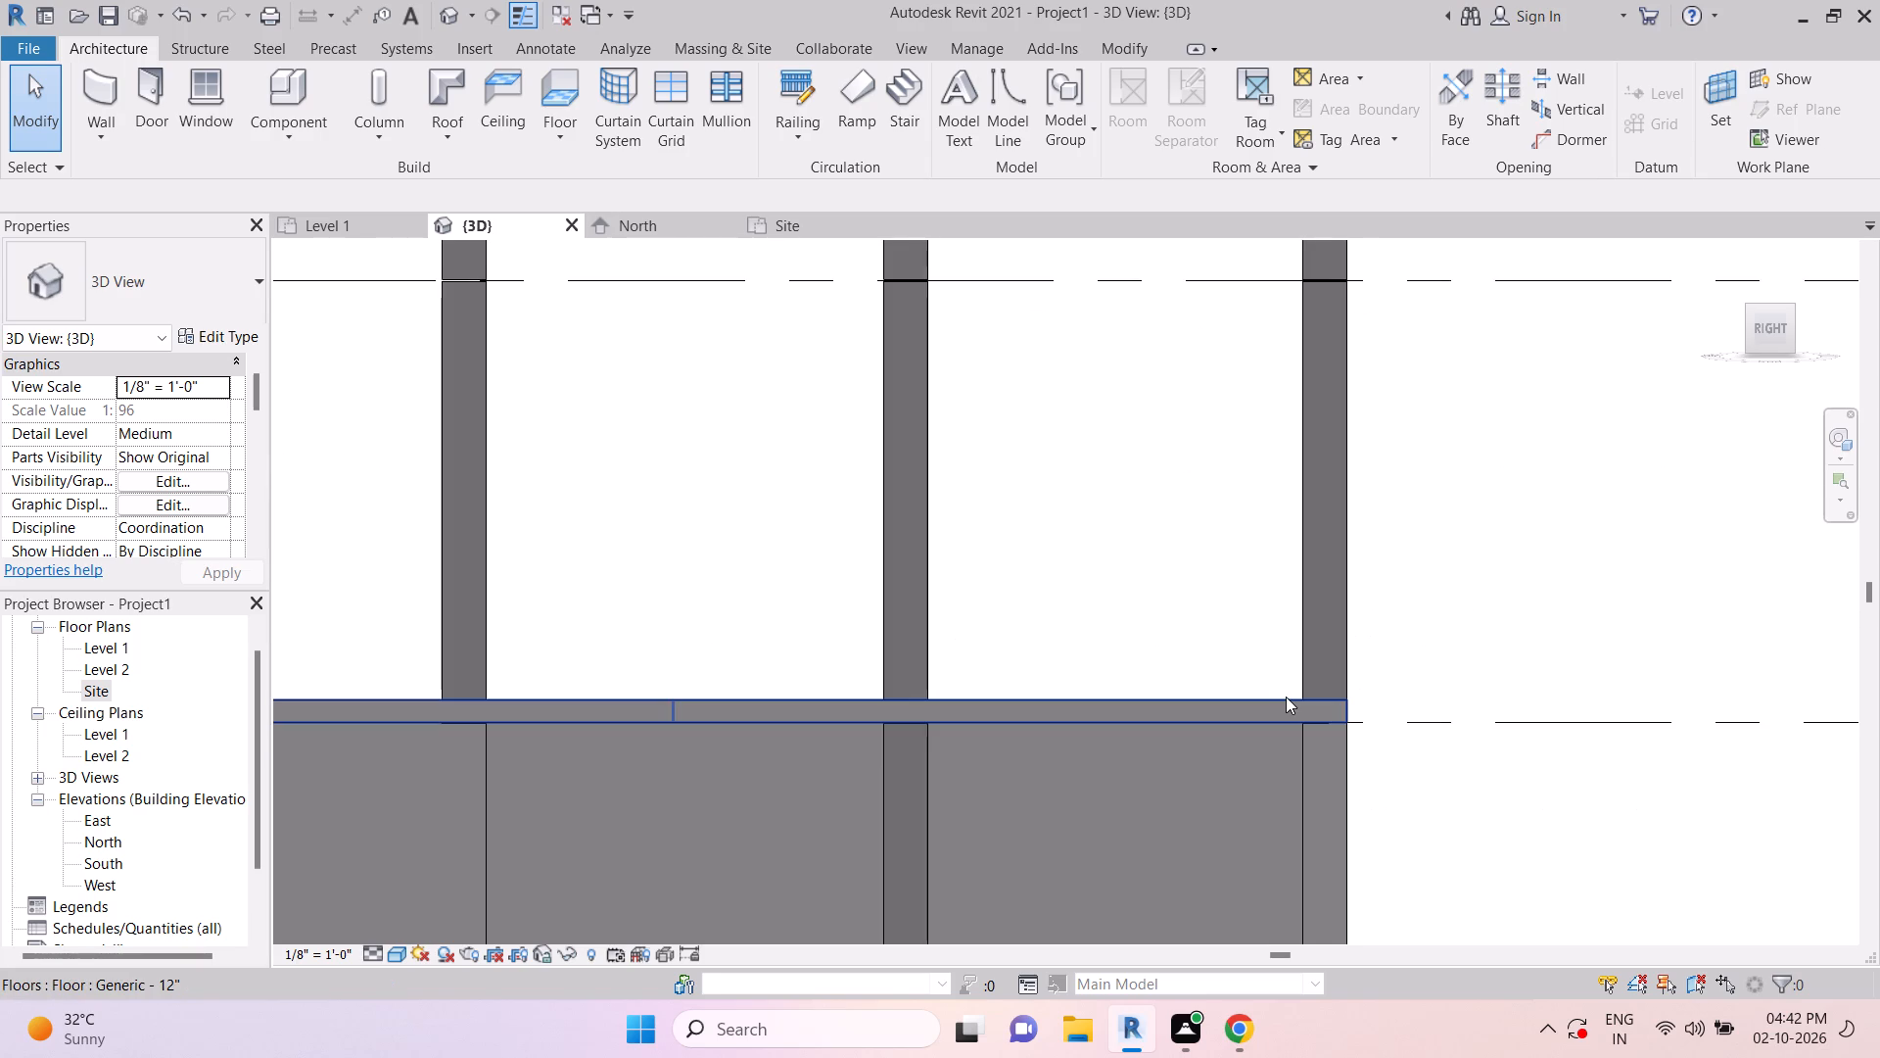
left_click(1286, 697)
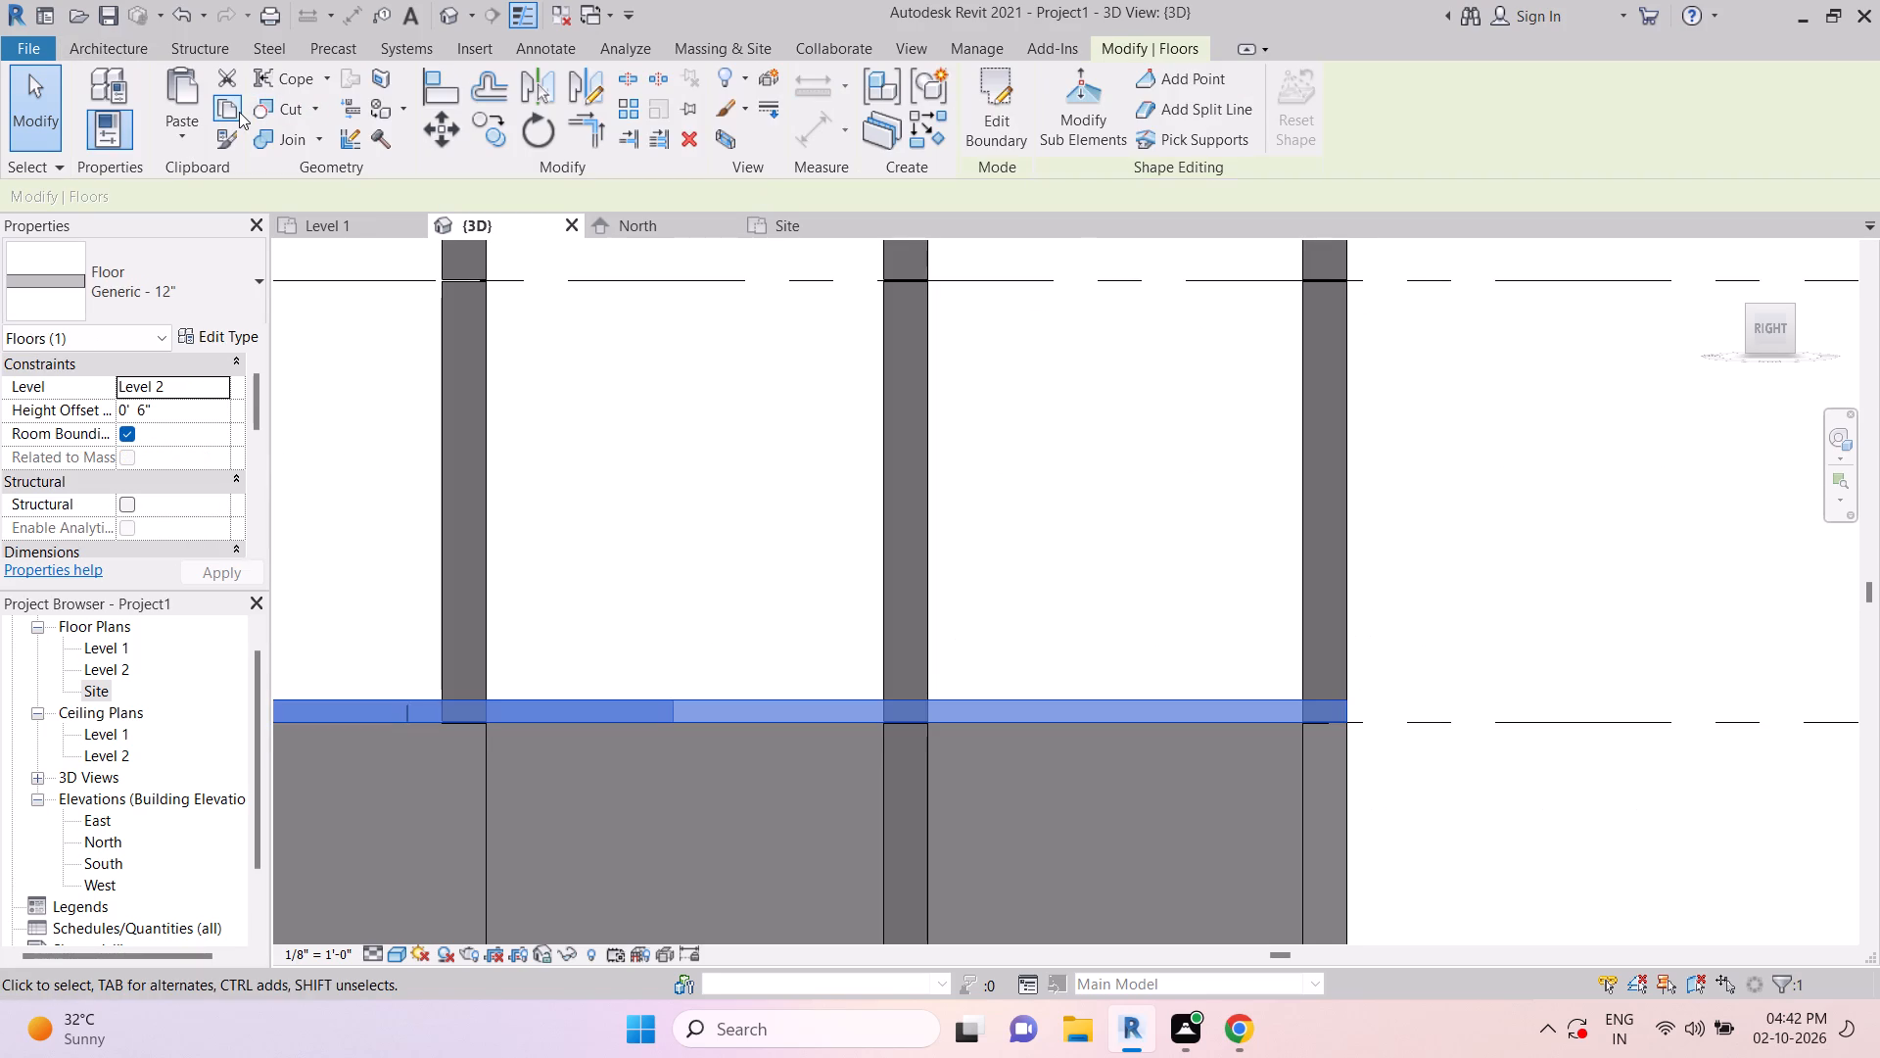
double_click(238, 109)
left_click(179, 134)
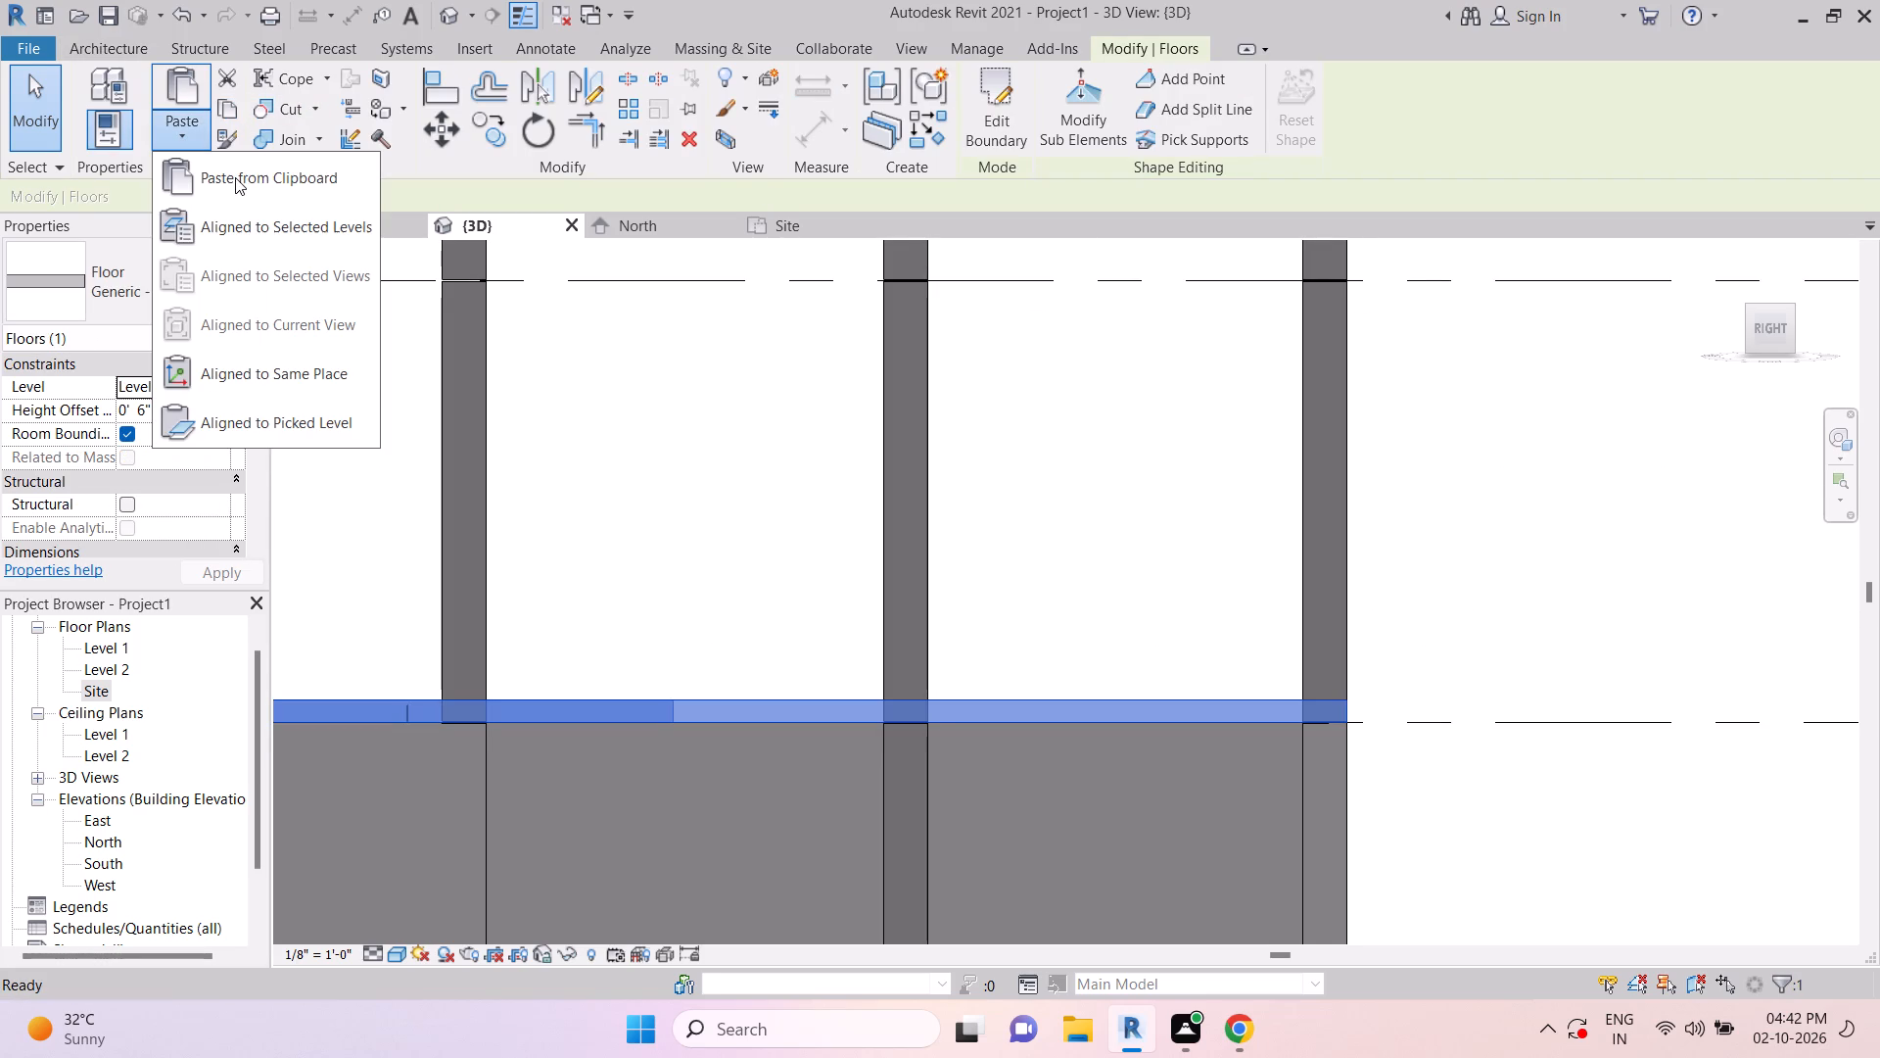
left_click(307, 235)
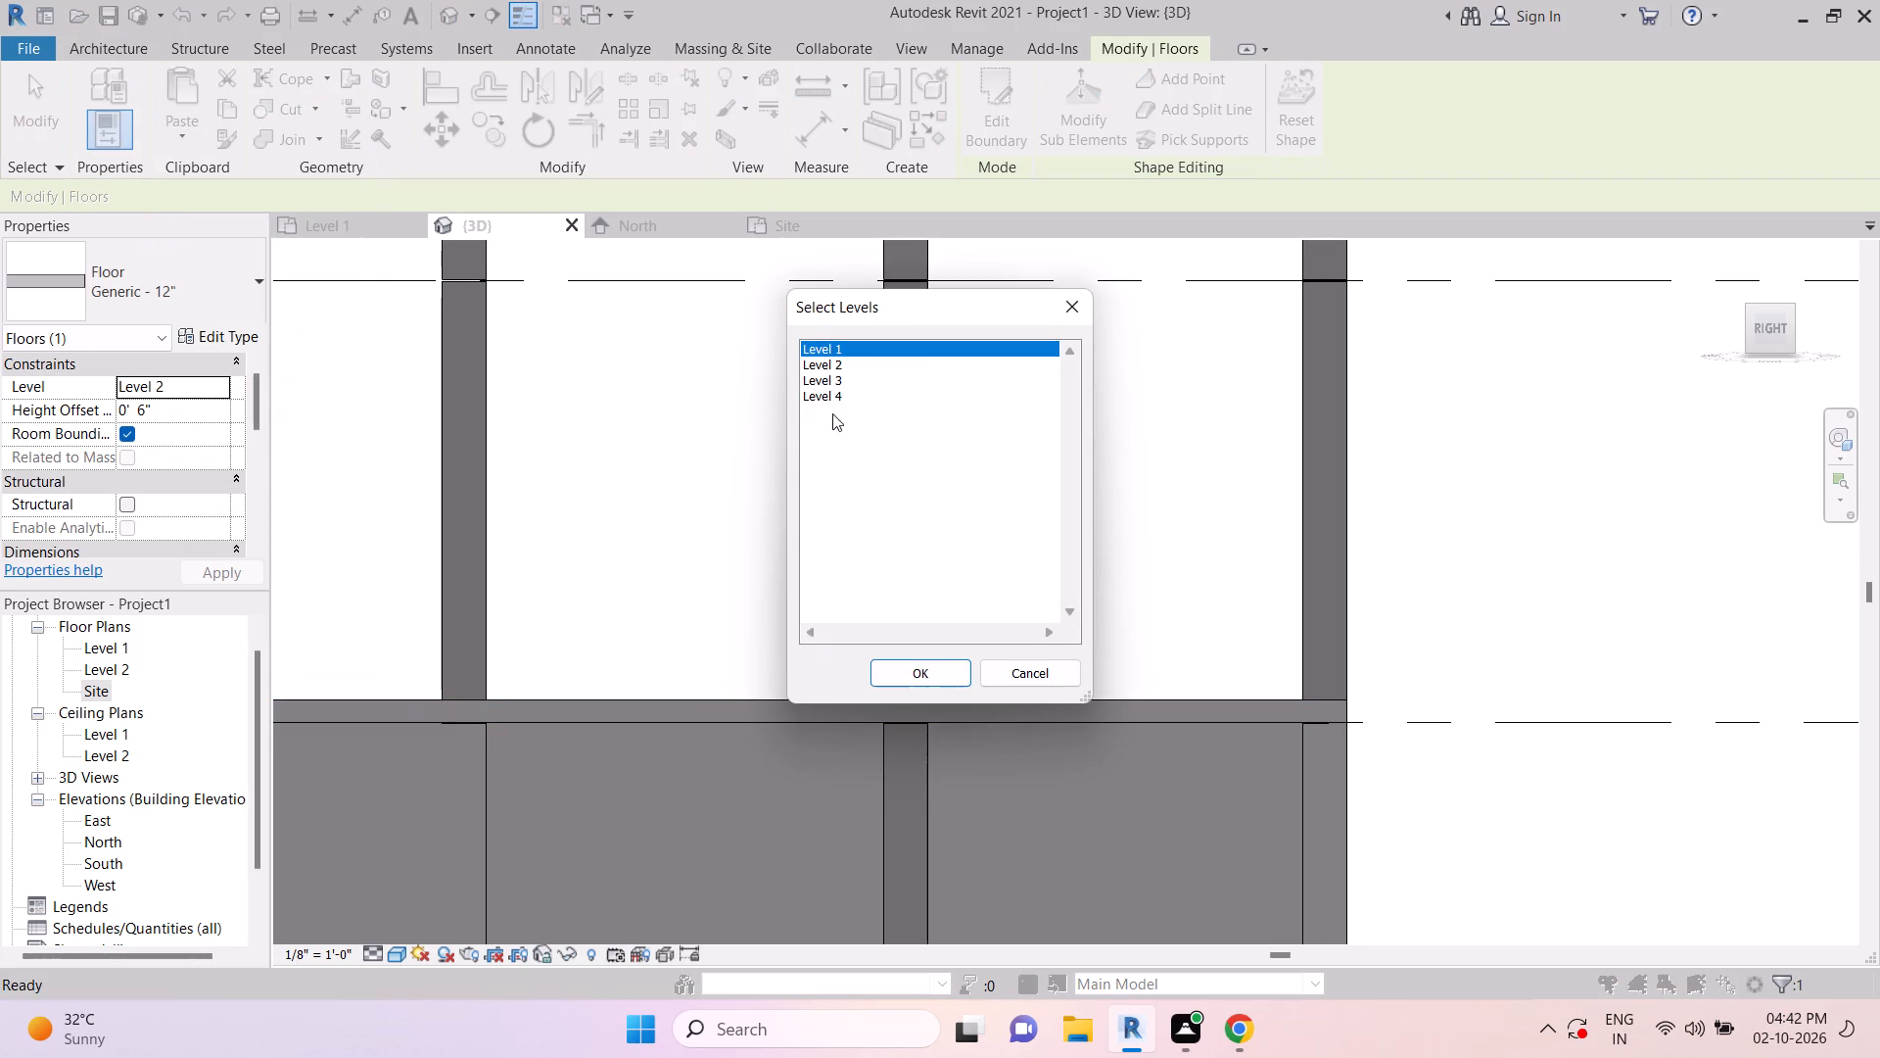
left_click(842, 380, "ctrl")
left_click(831, 395, "ctrl")
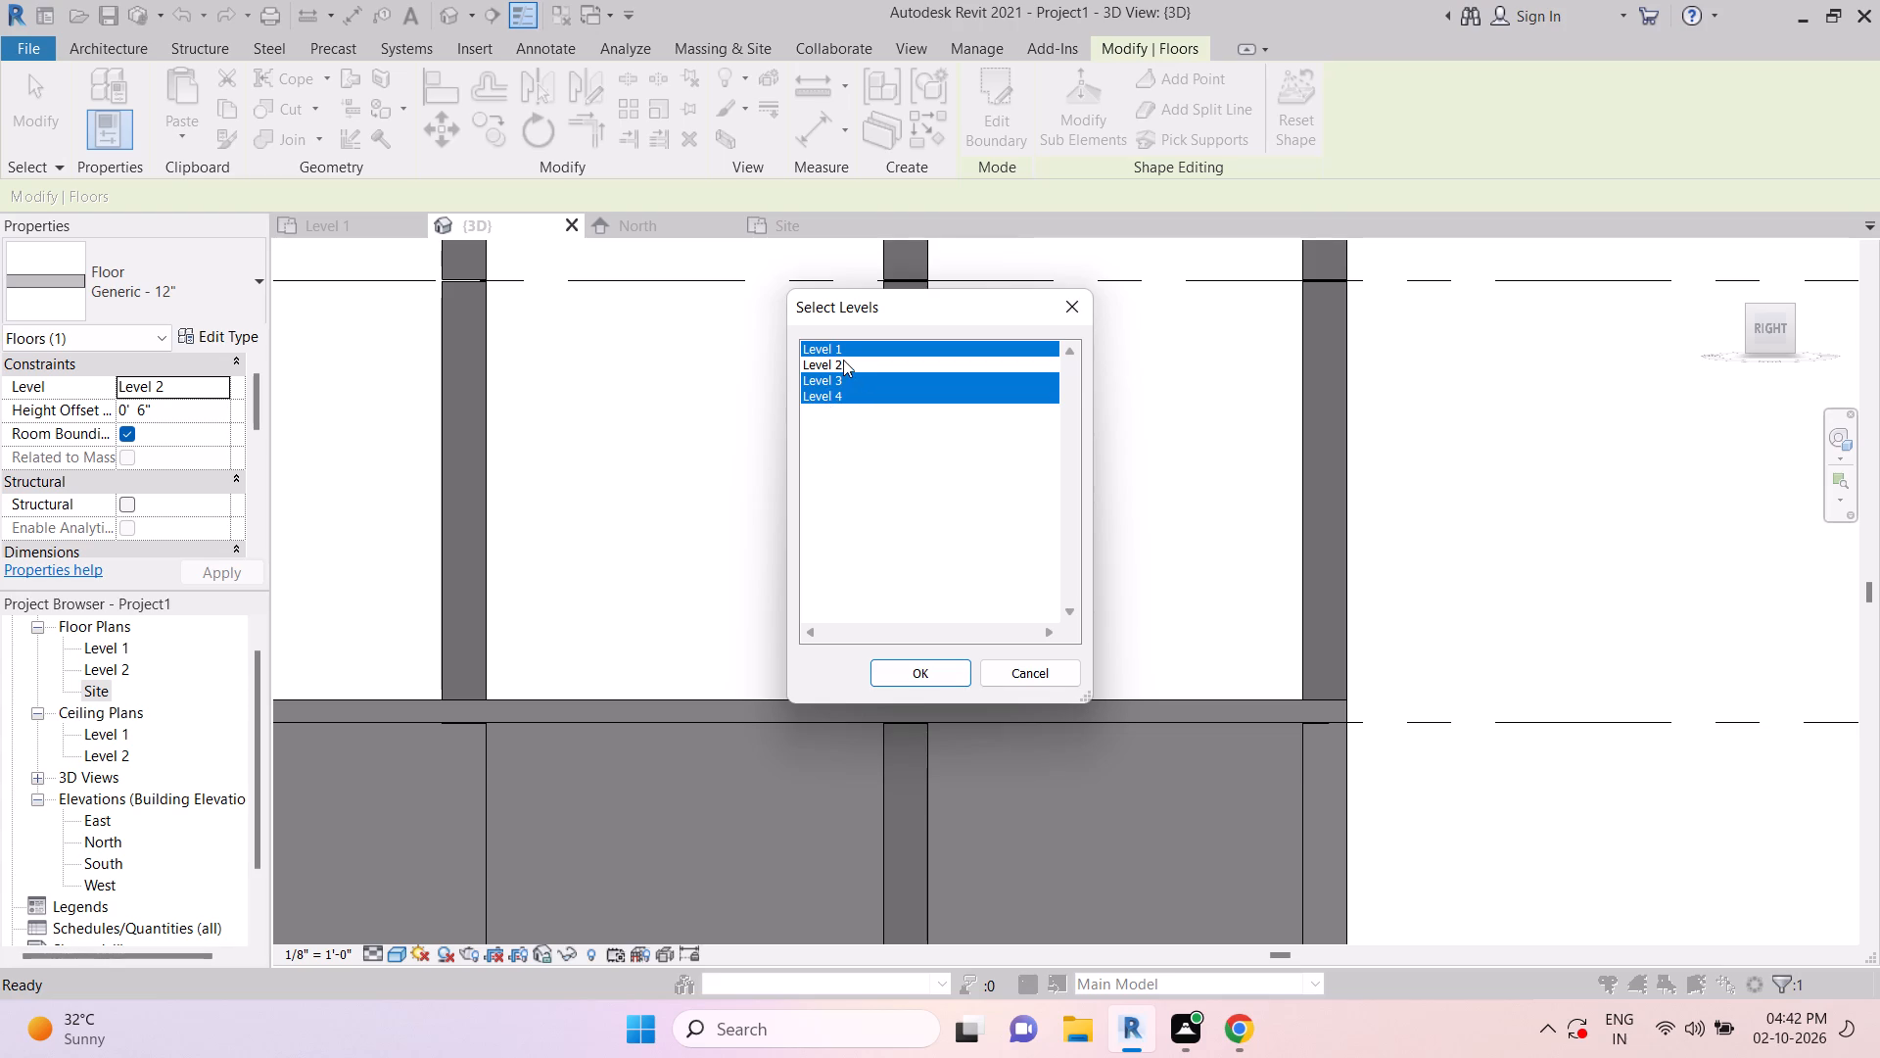
left_click(842, 355, "ctrl")
left_click(929, 663)
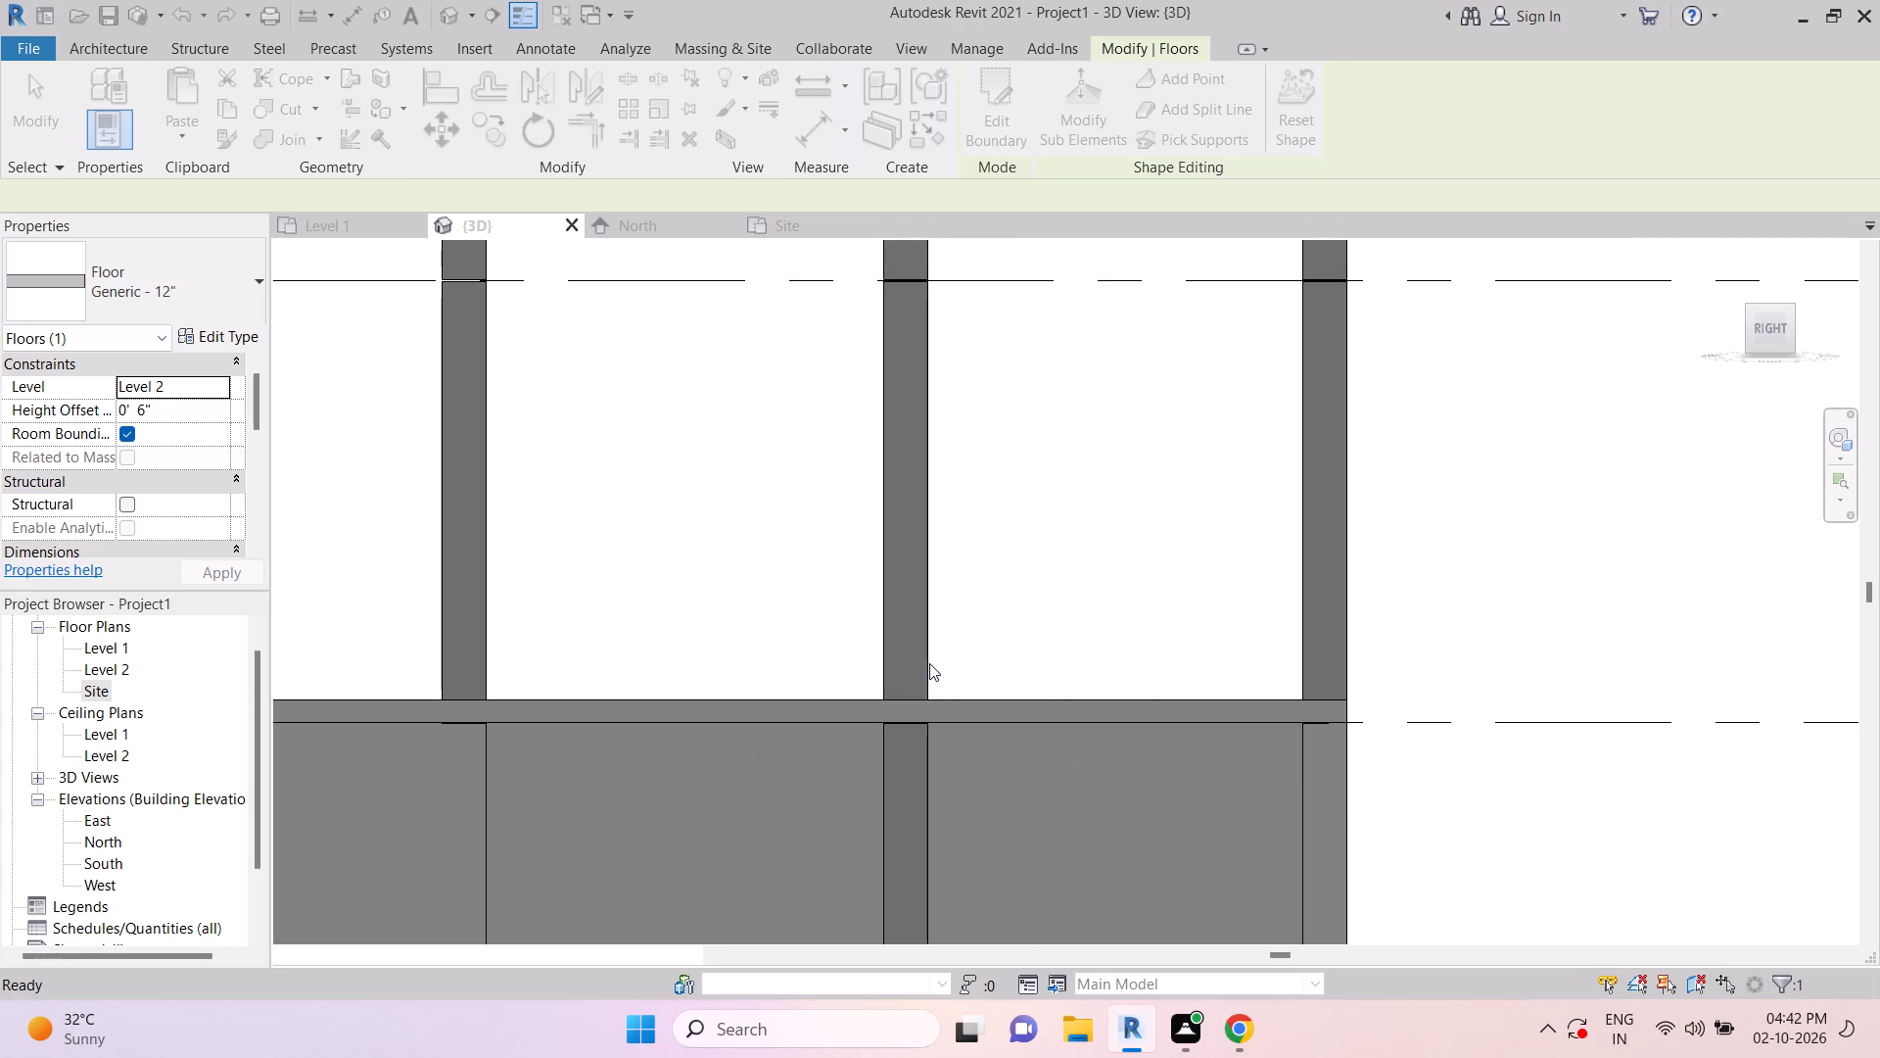
scroll(1309, 703, "down", 4)
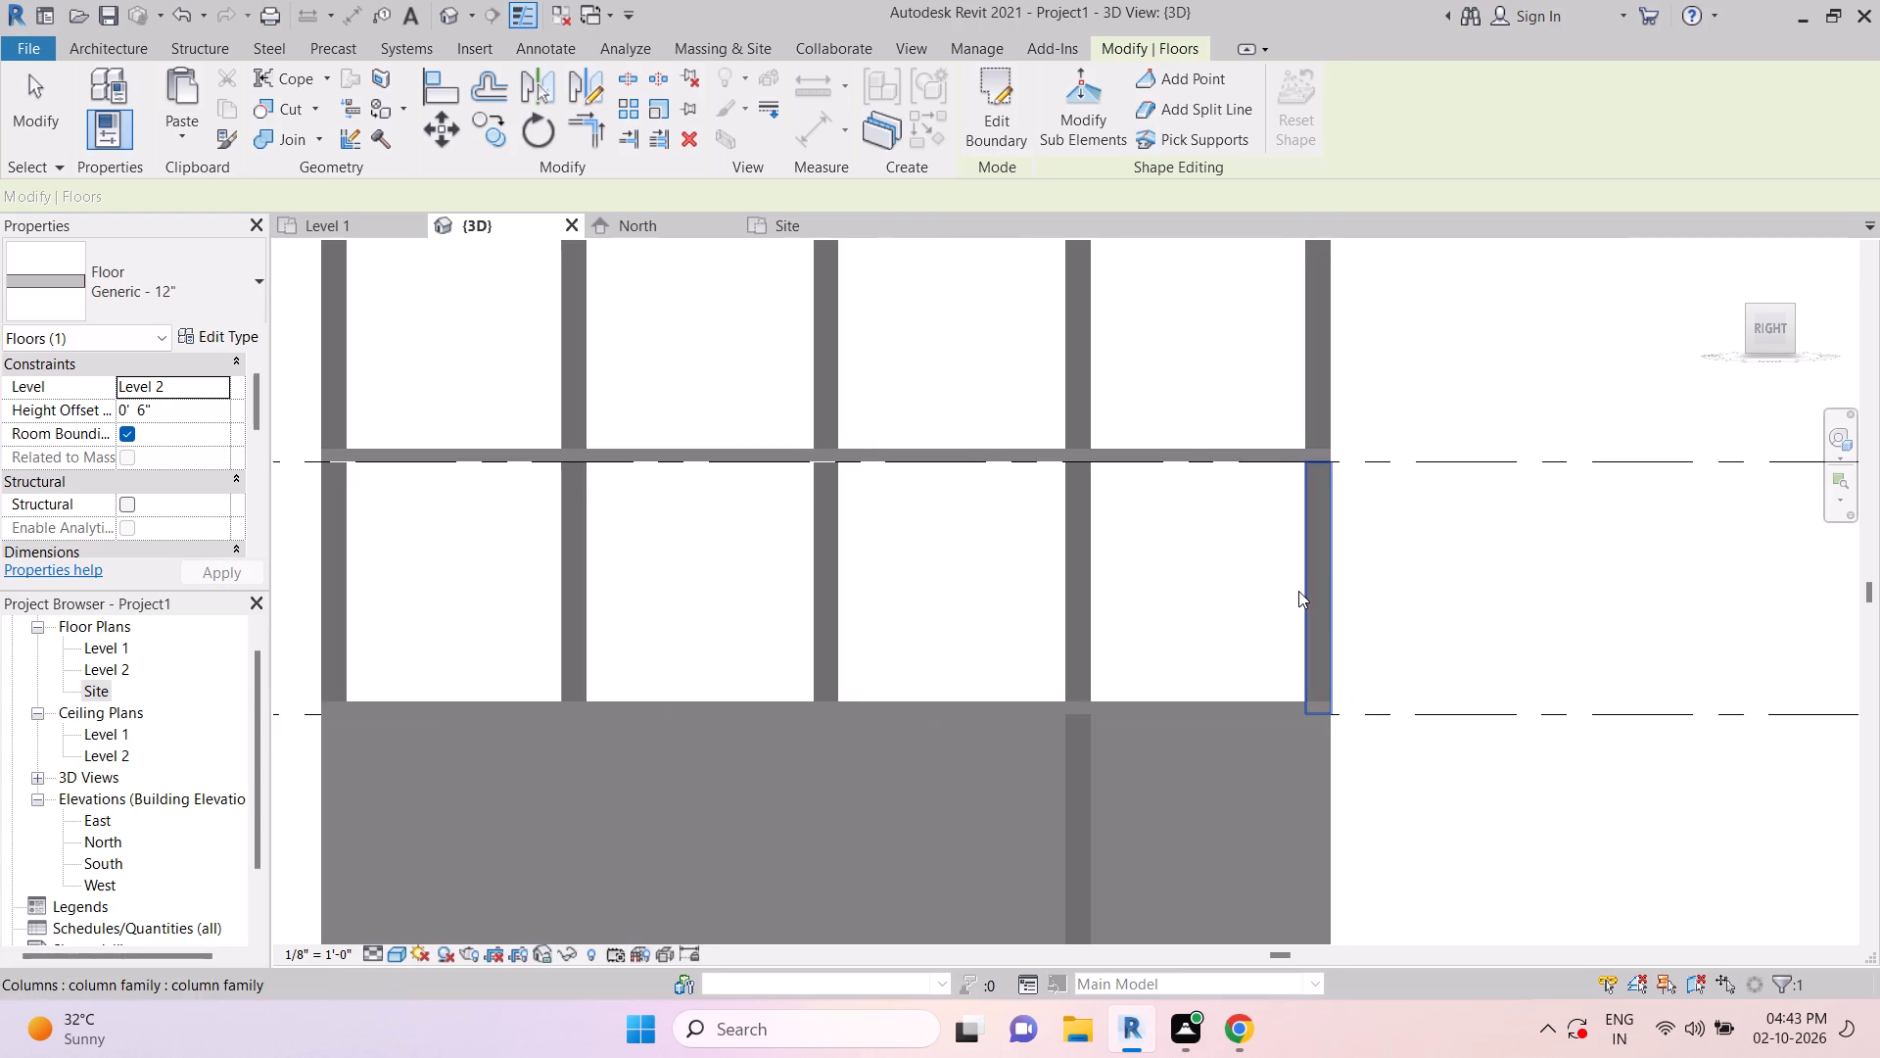
scroll(1276, 404, "down", 4)
middle_click_drag(1273, 401, 1247, 591)
scroll(1247, 591, "up", 1)
key("Escape")
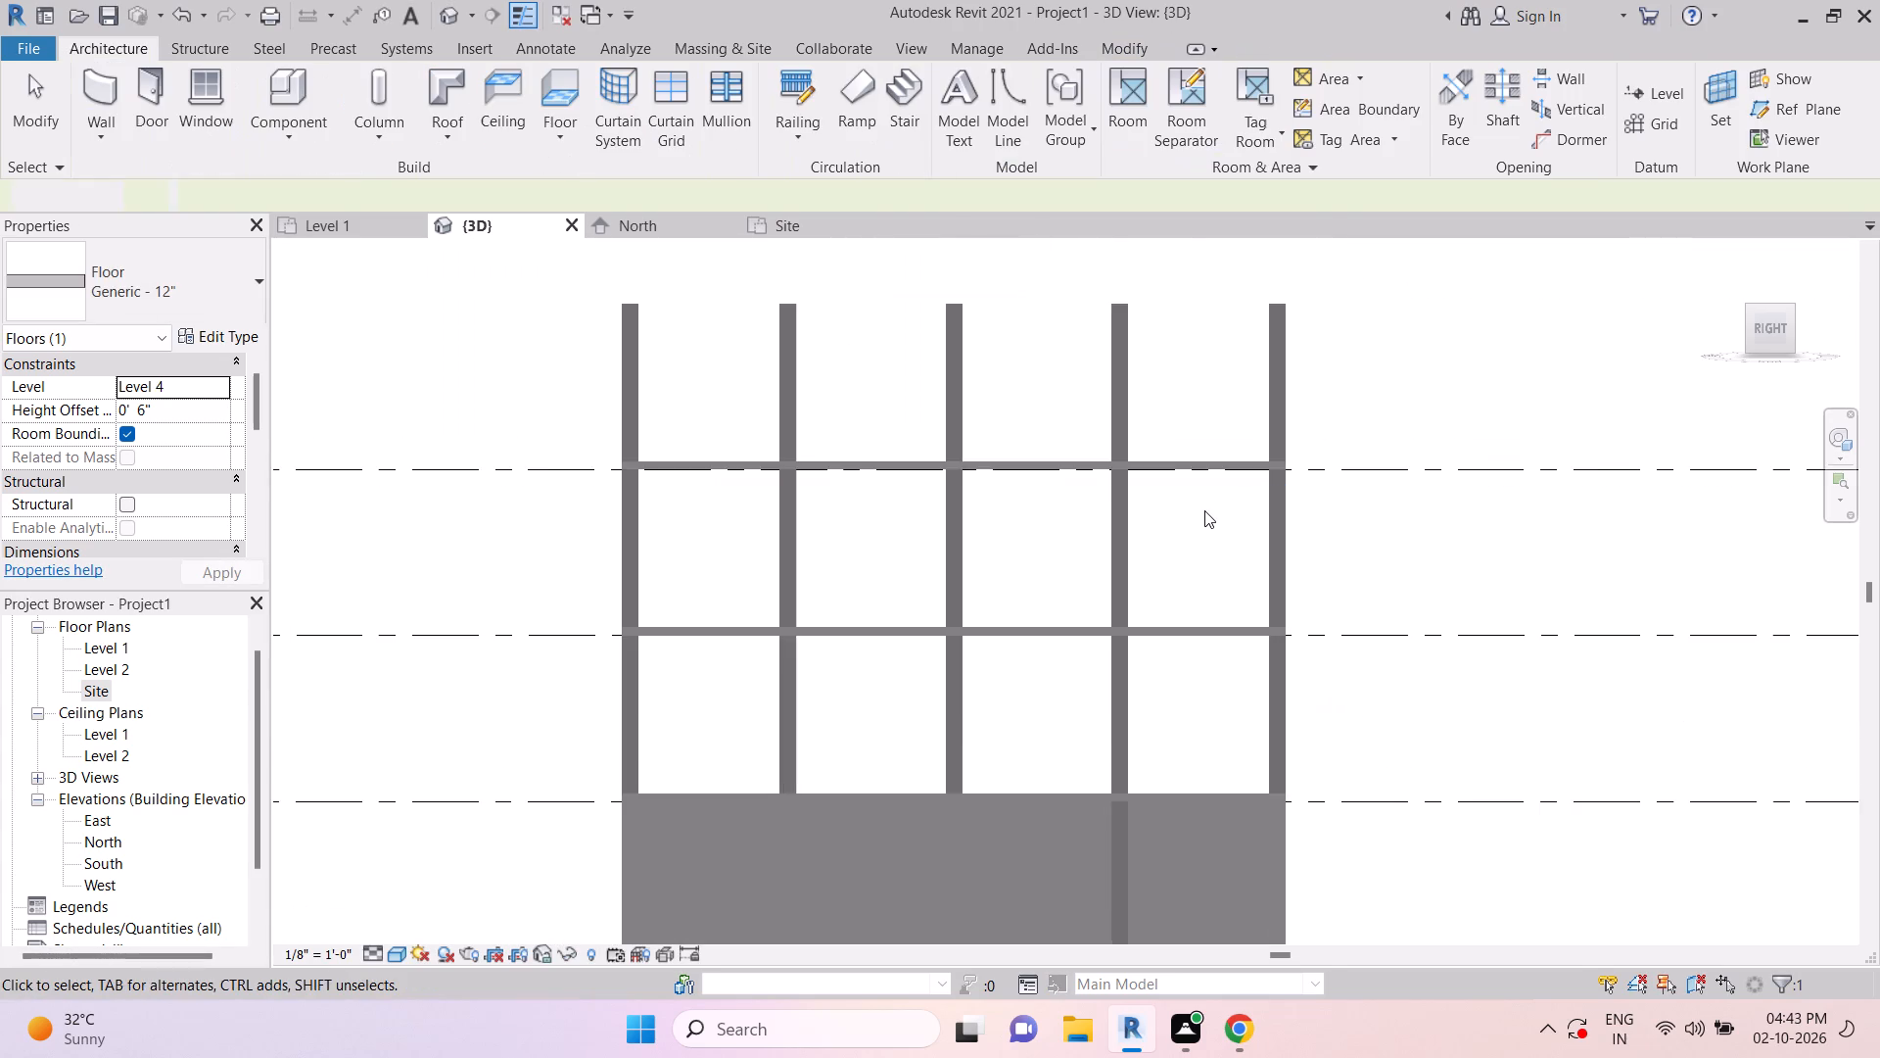
key("Escape")
key("Escape")
Copy the Level 1 staircase and paste it aligned to Level 2, Level 3 and Level 4.
scroll(1296, 553, "down", 3)
middle_click_drag(1310, 561, 1243, 624)
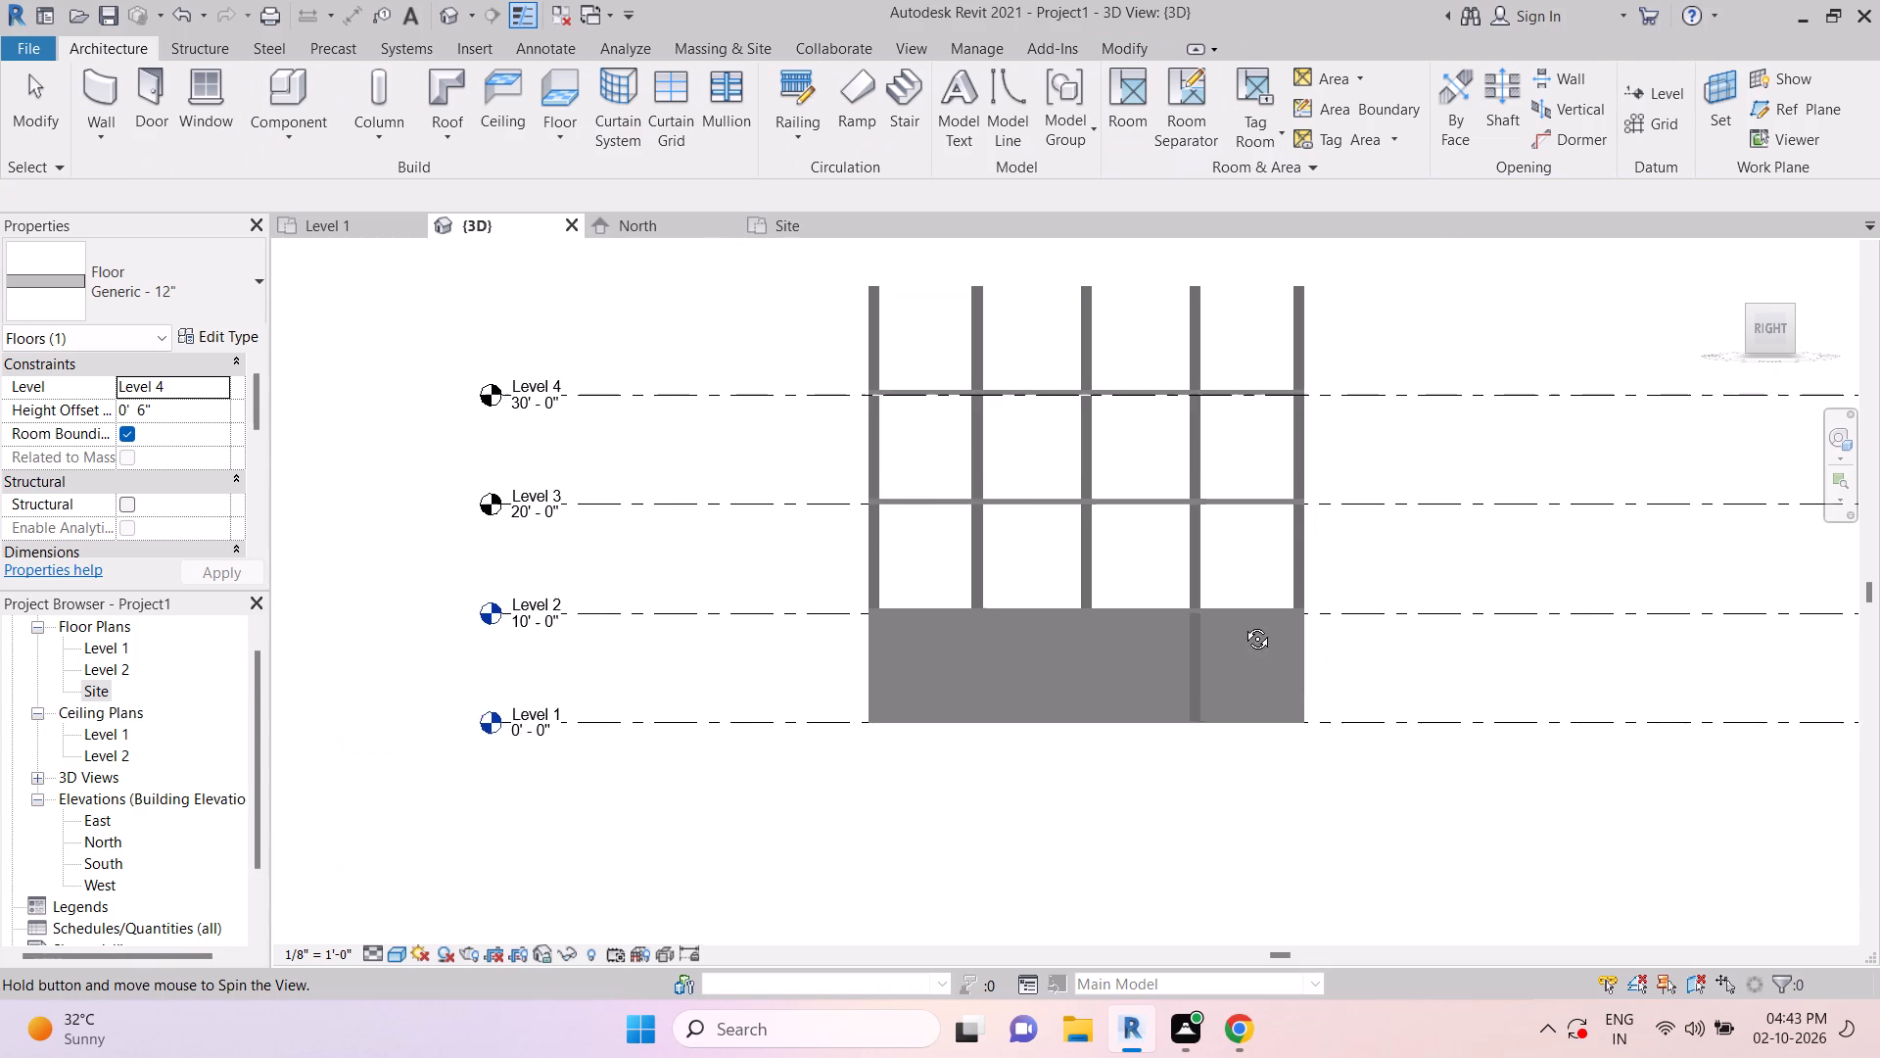
middle_click_drag(1243, 624, 1106, 813)
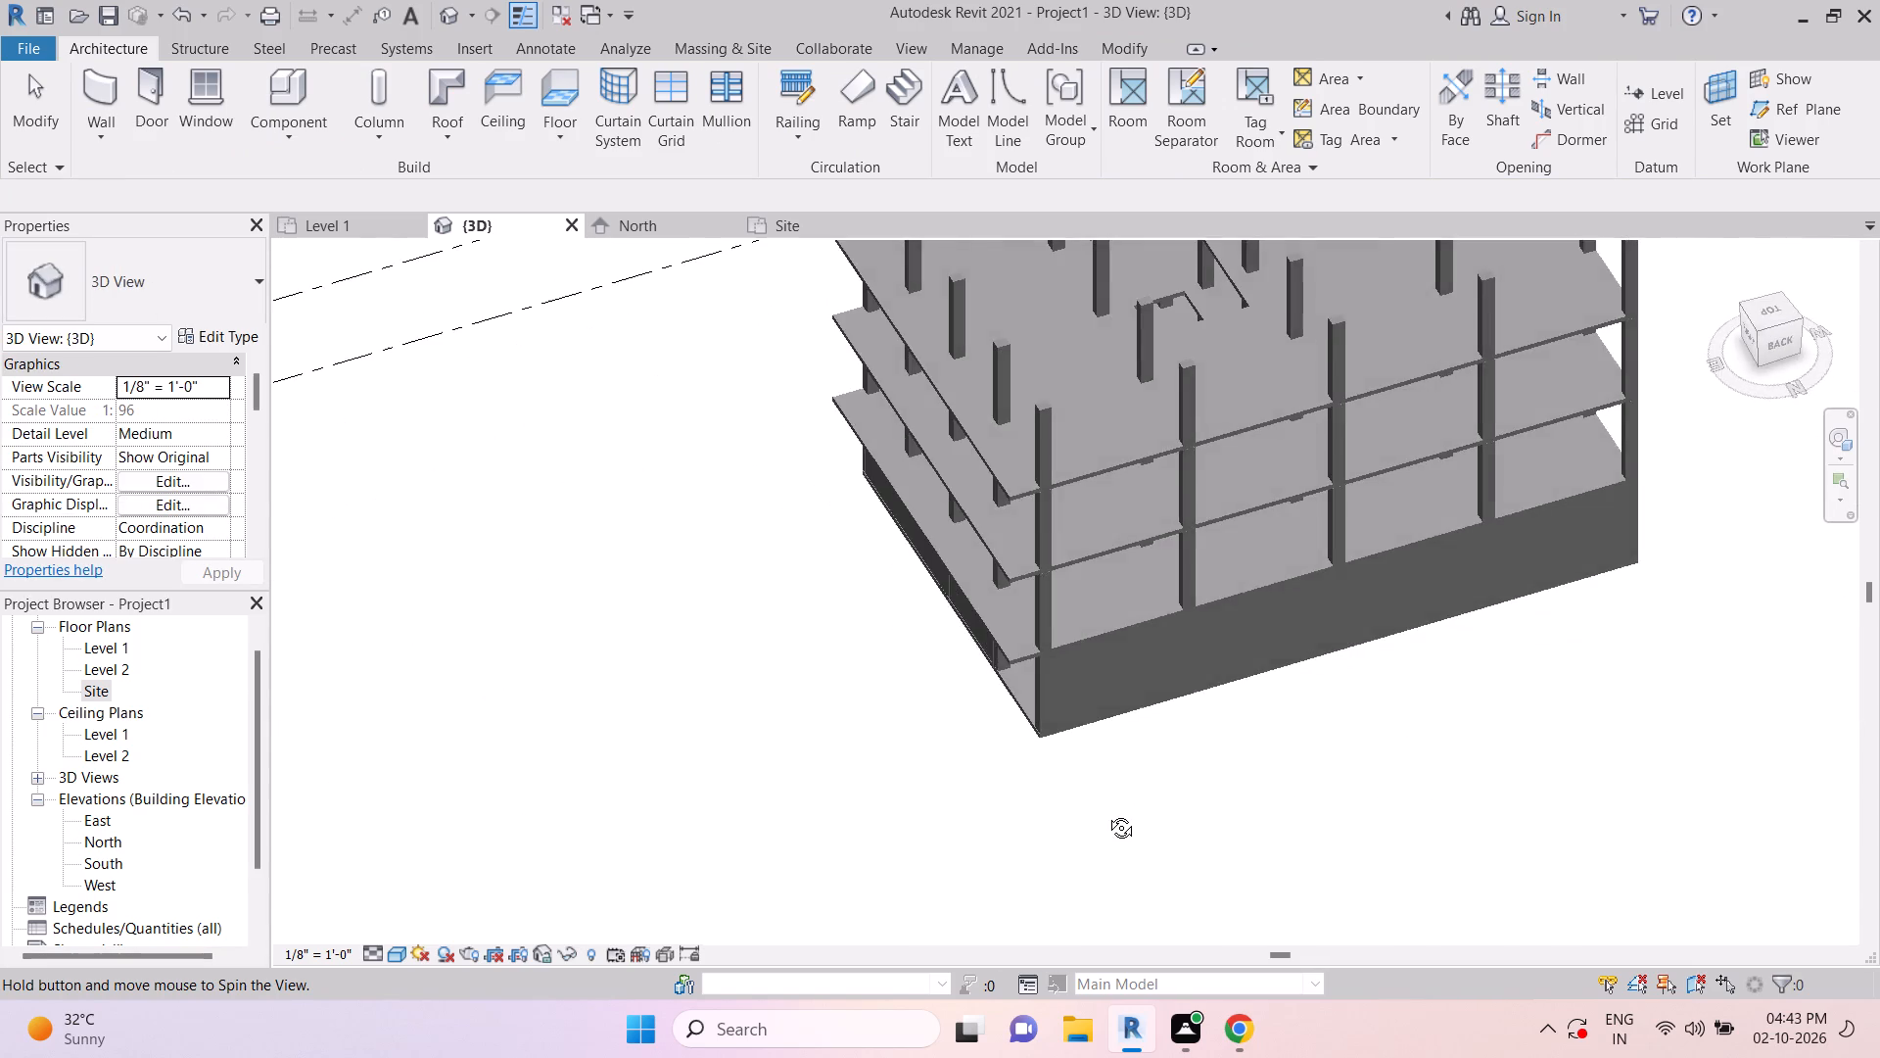
middle_click_drag(1106, 813, 1257, 583)
scroll(1132, 697, "up", 9)
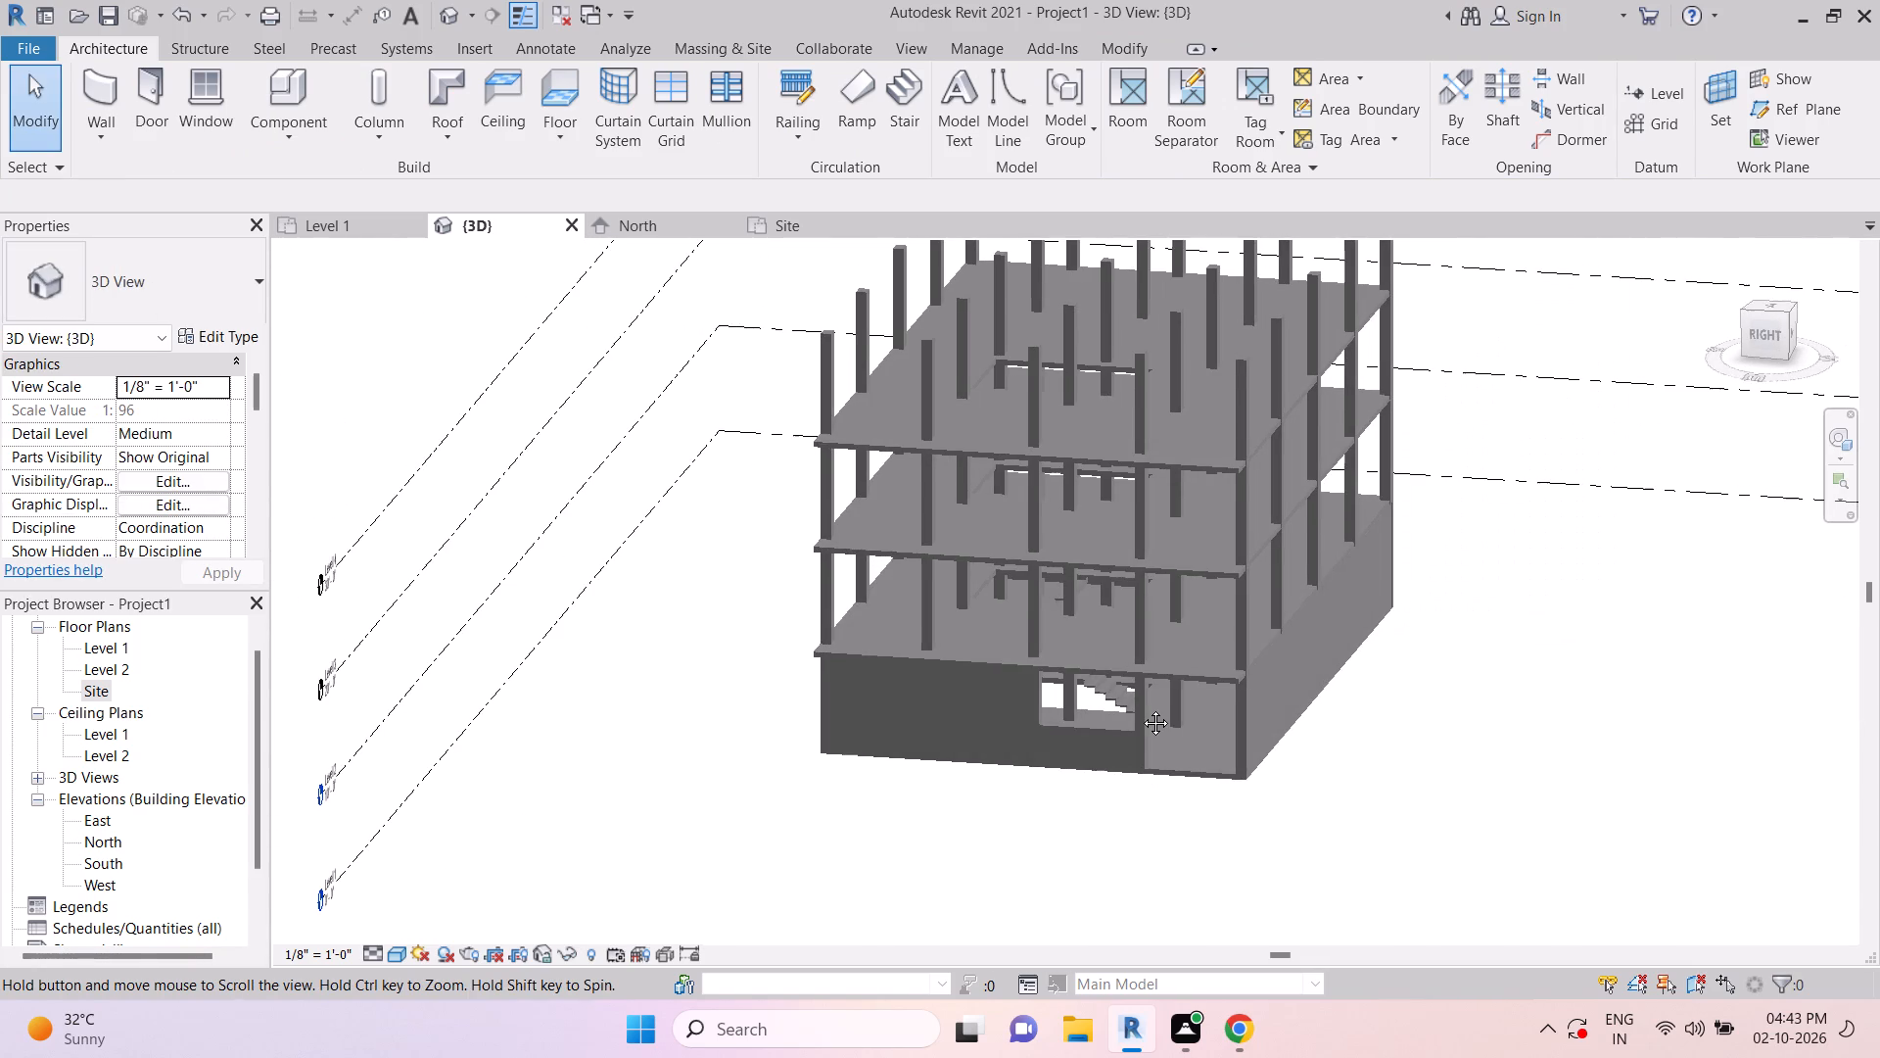
scroll(1141, 708, "up", 2)
left_click(987, 630)
scroll(986, 630, "down", 5)
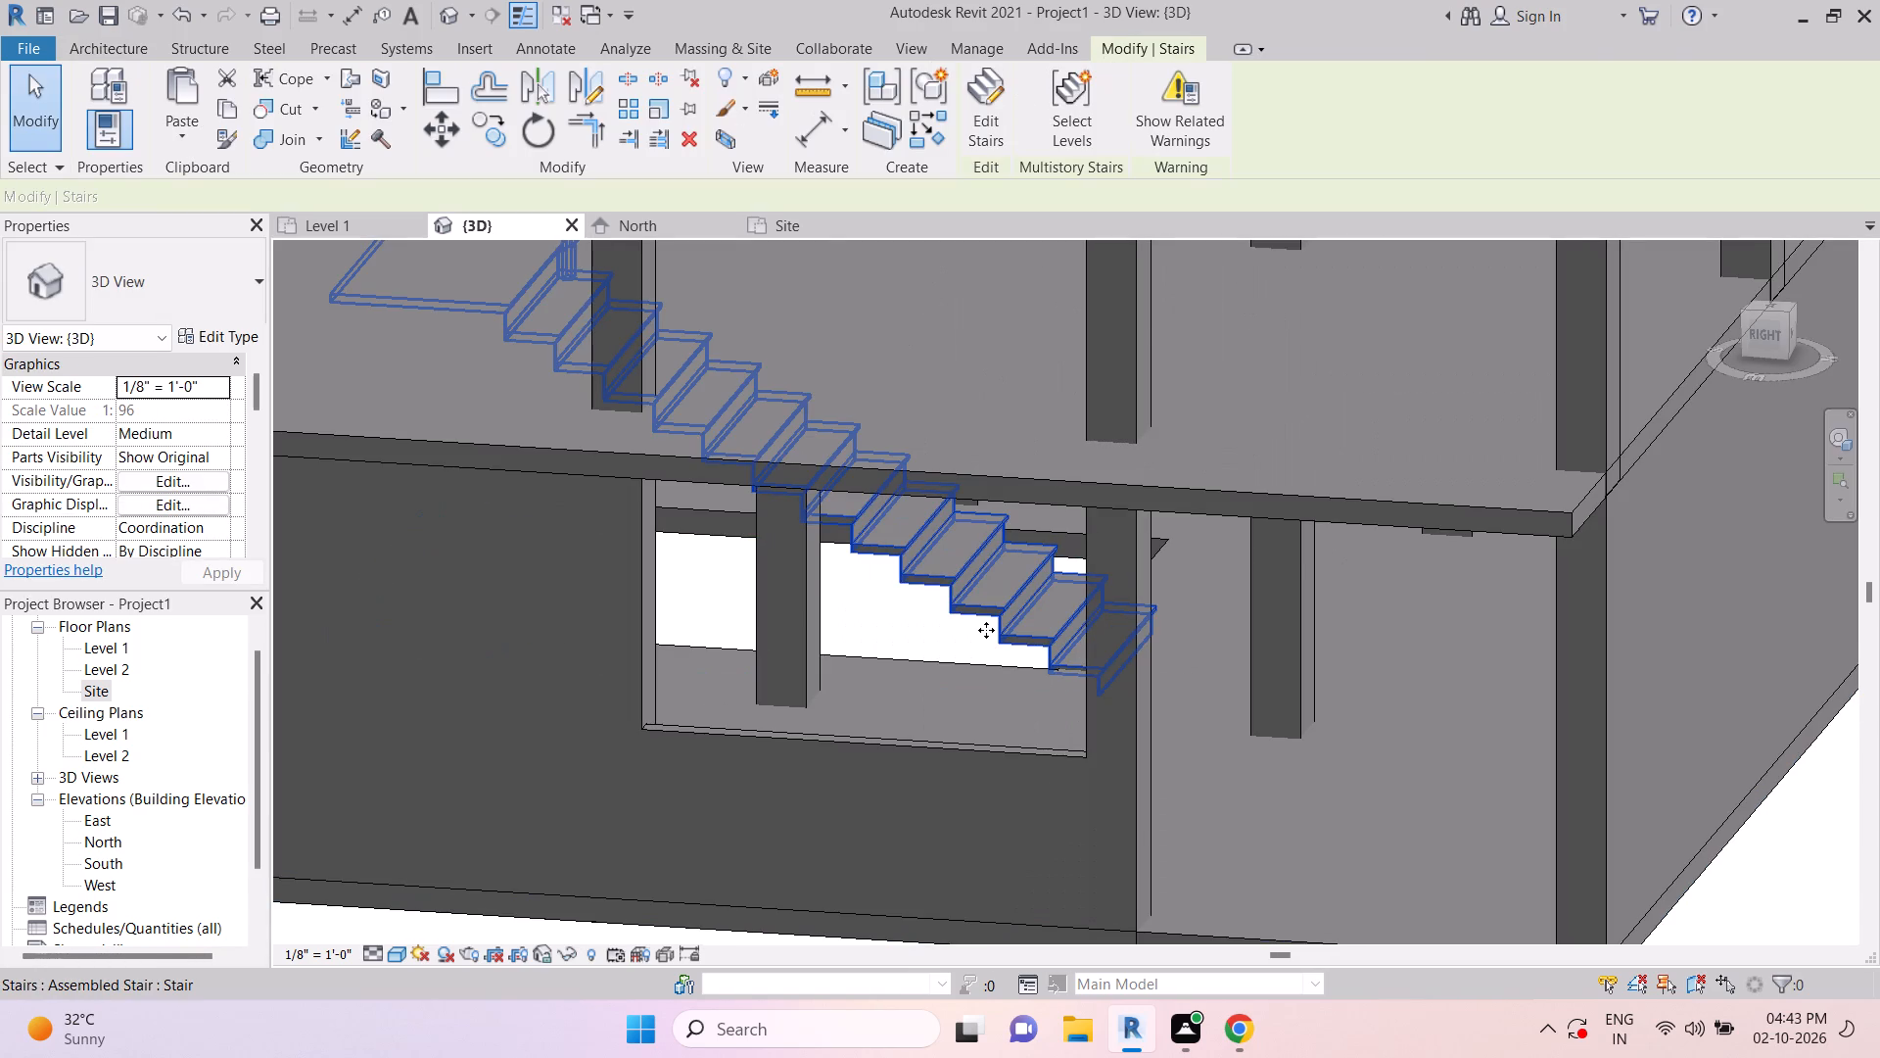
double_click(229, 111)
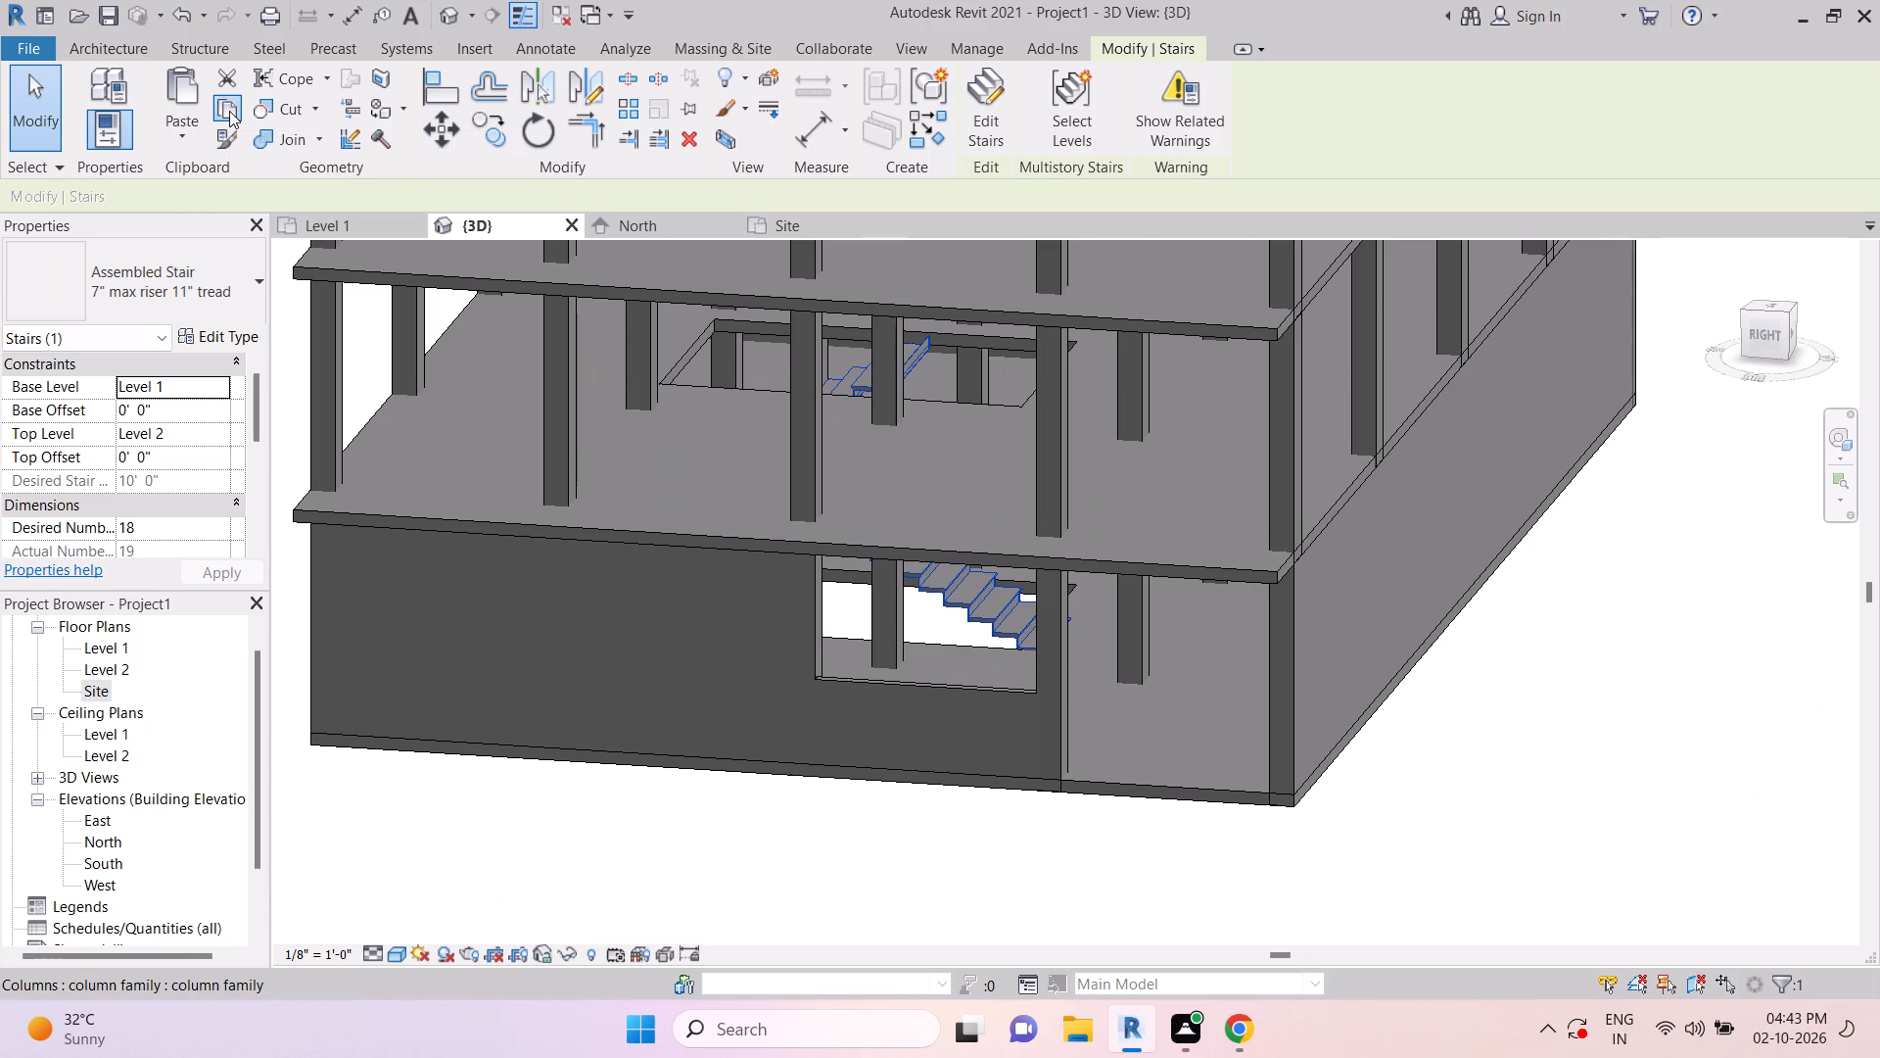
left_click(190, 138)
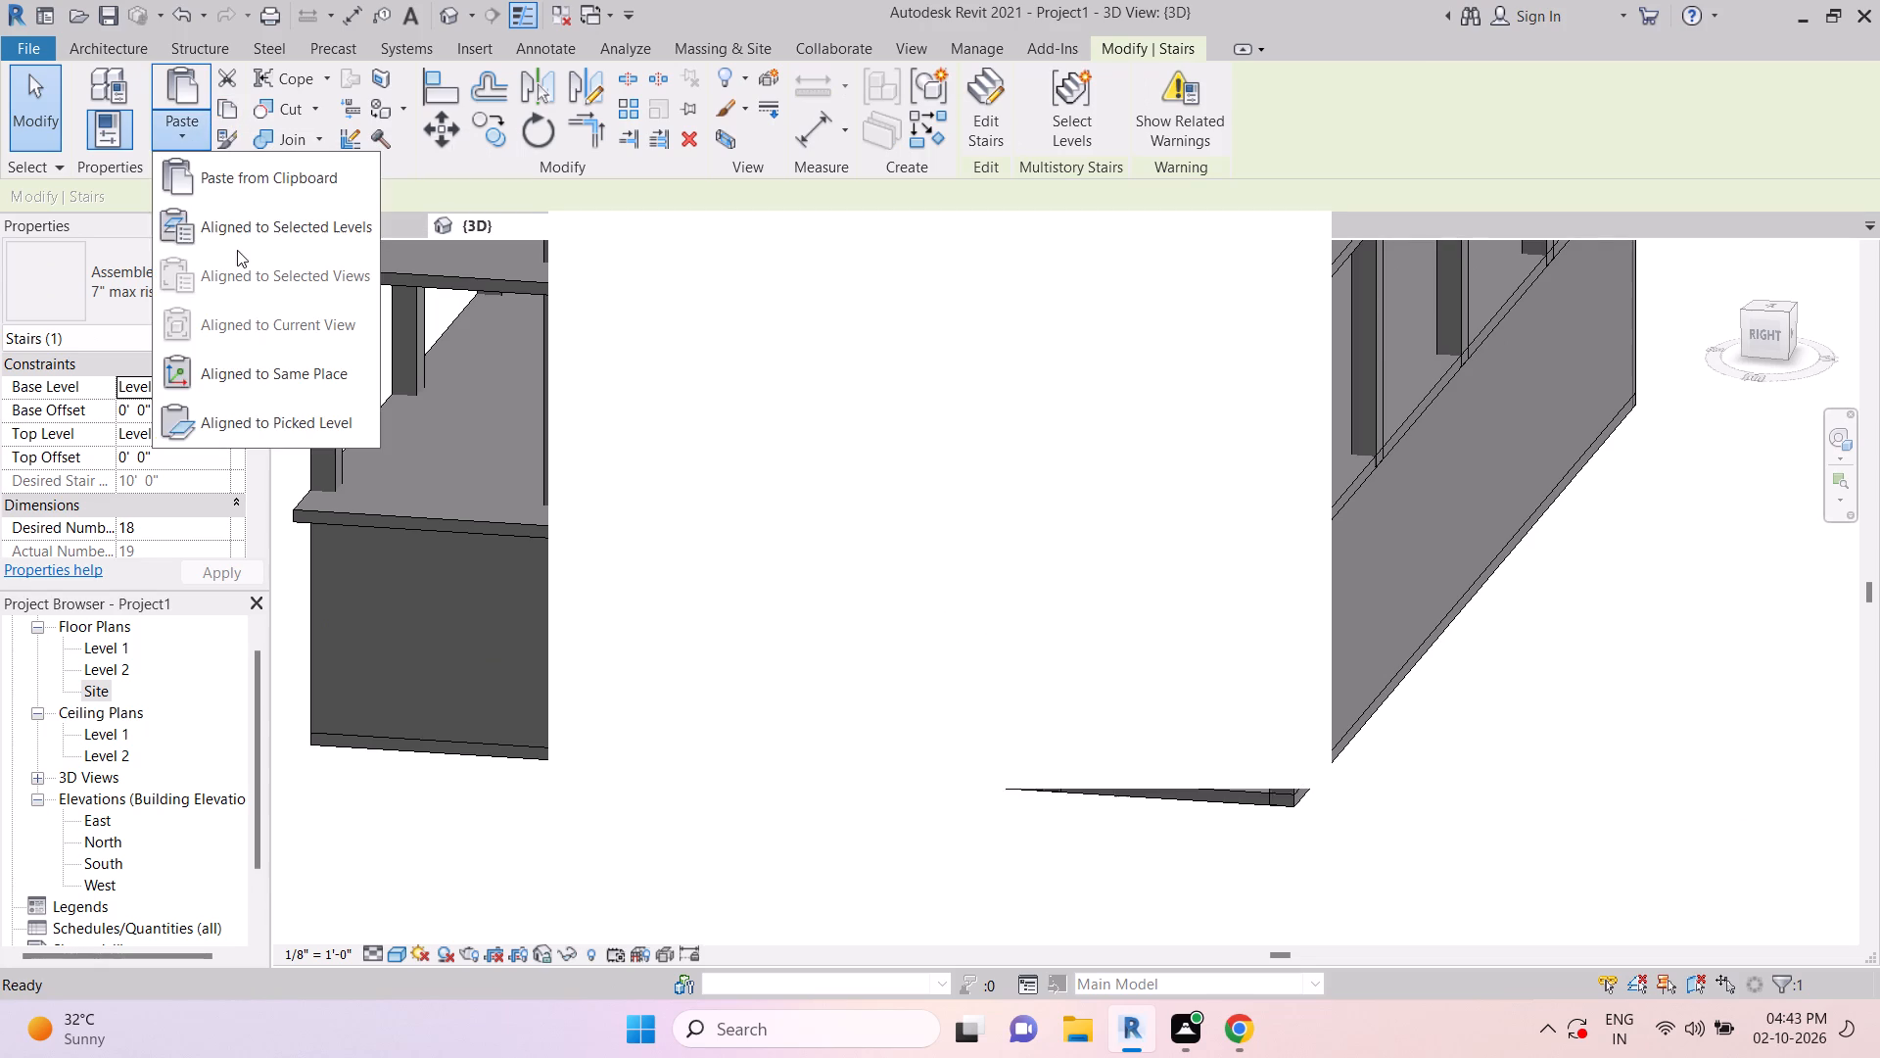
left_click(273, 226)
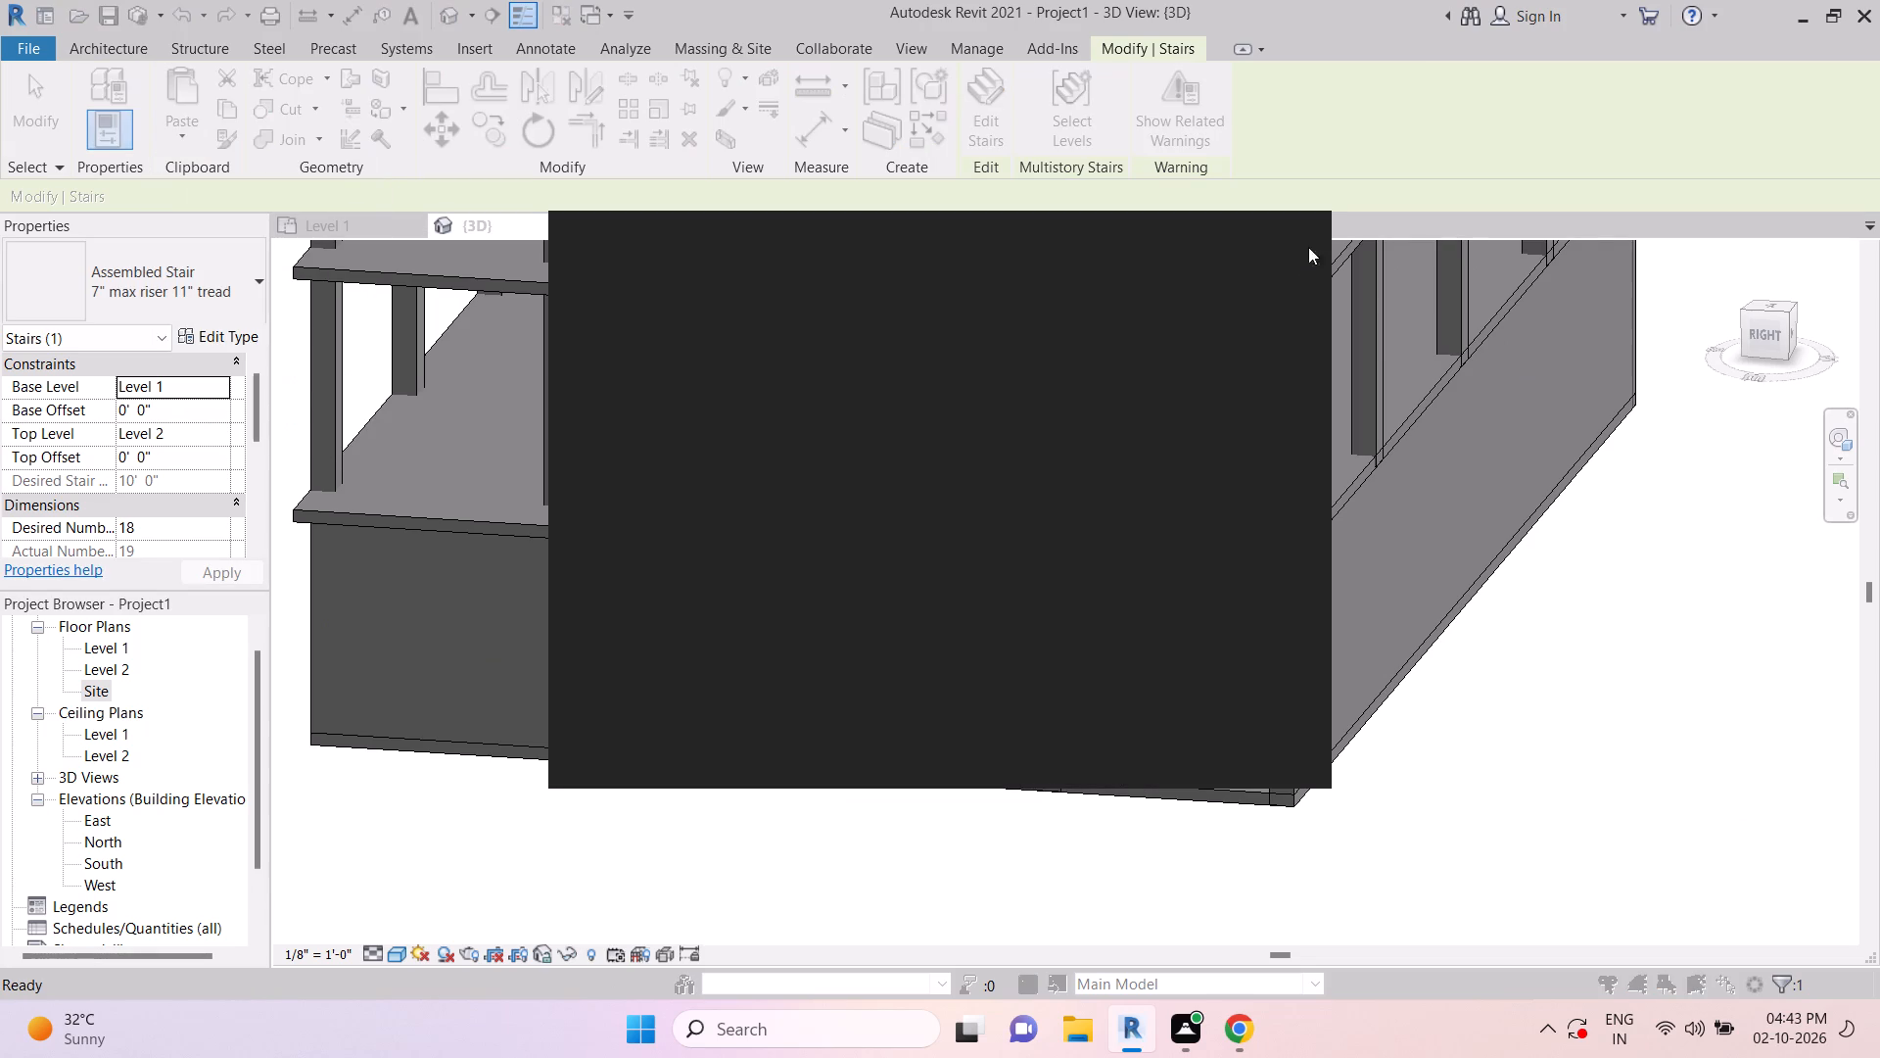
left_click(1296, 234)
left_click(831, 359)
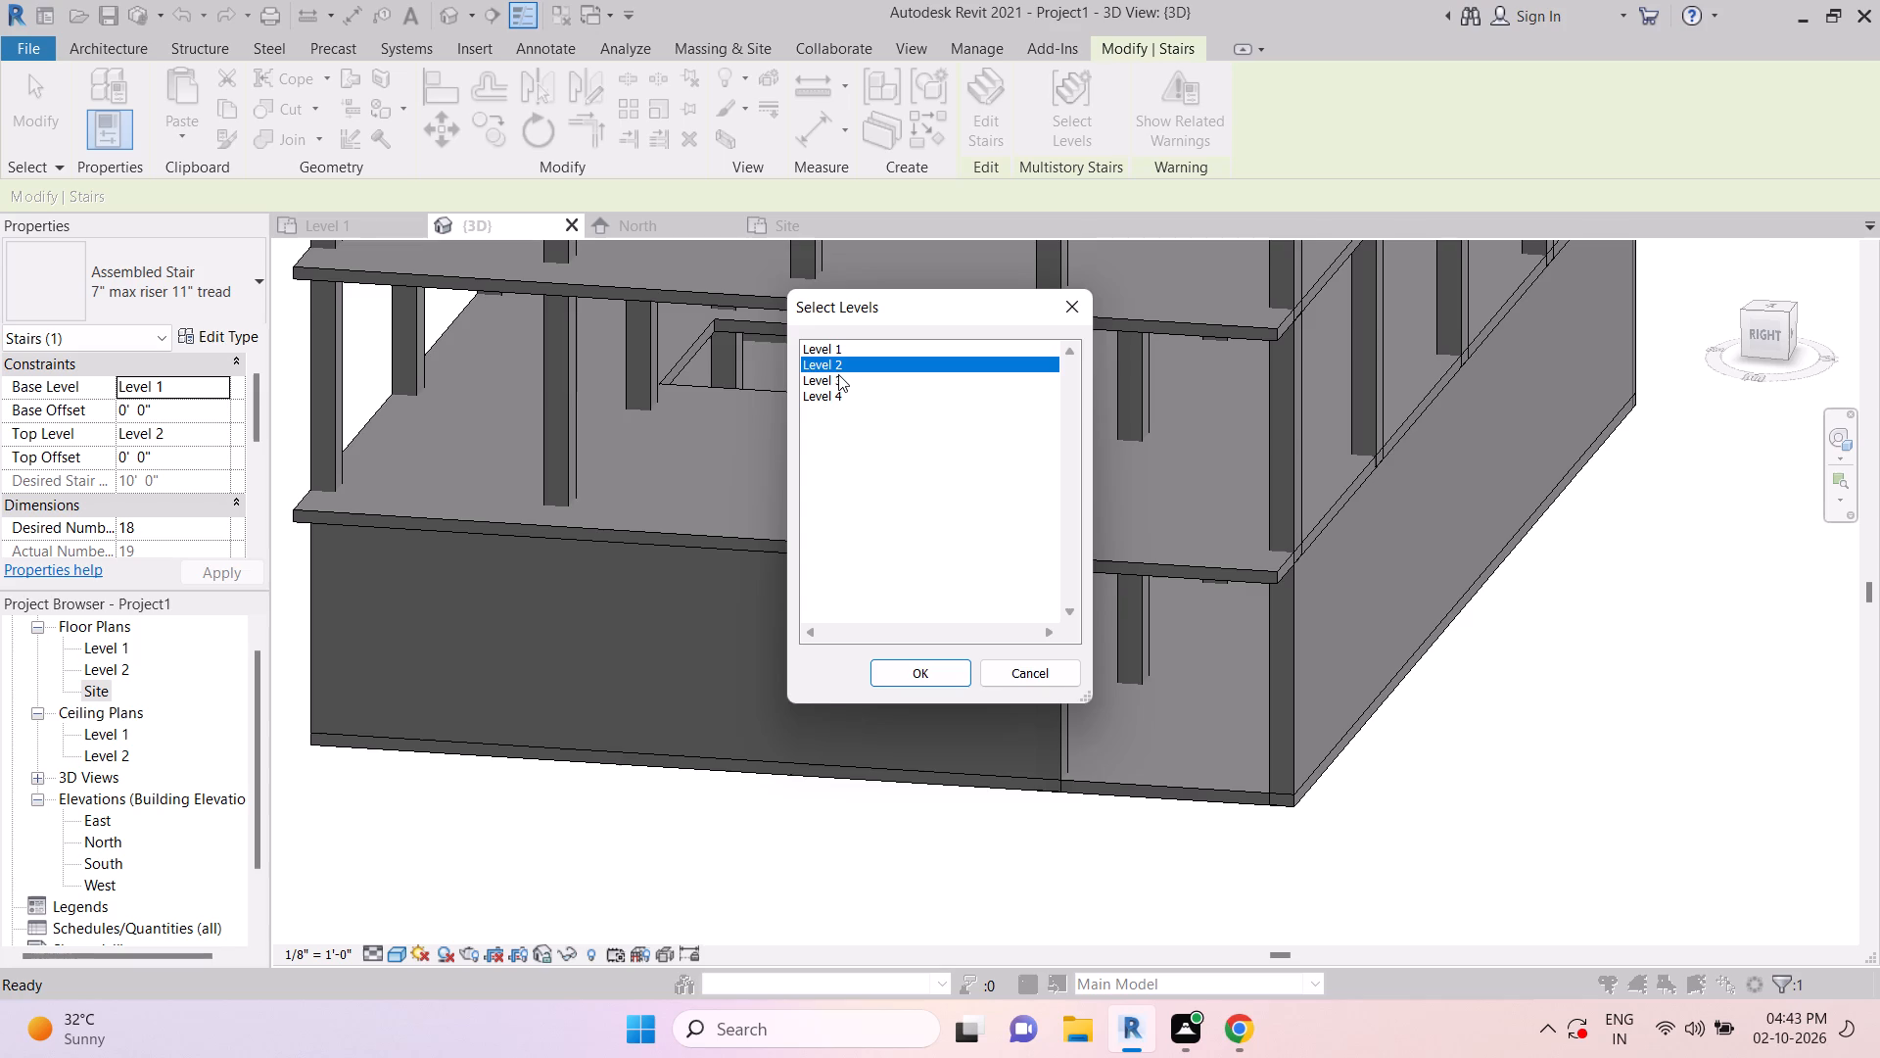
left_click(837, 376, "ctrl")
left_click(831, 388, "ctrl")
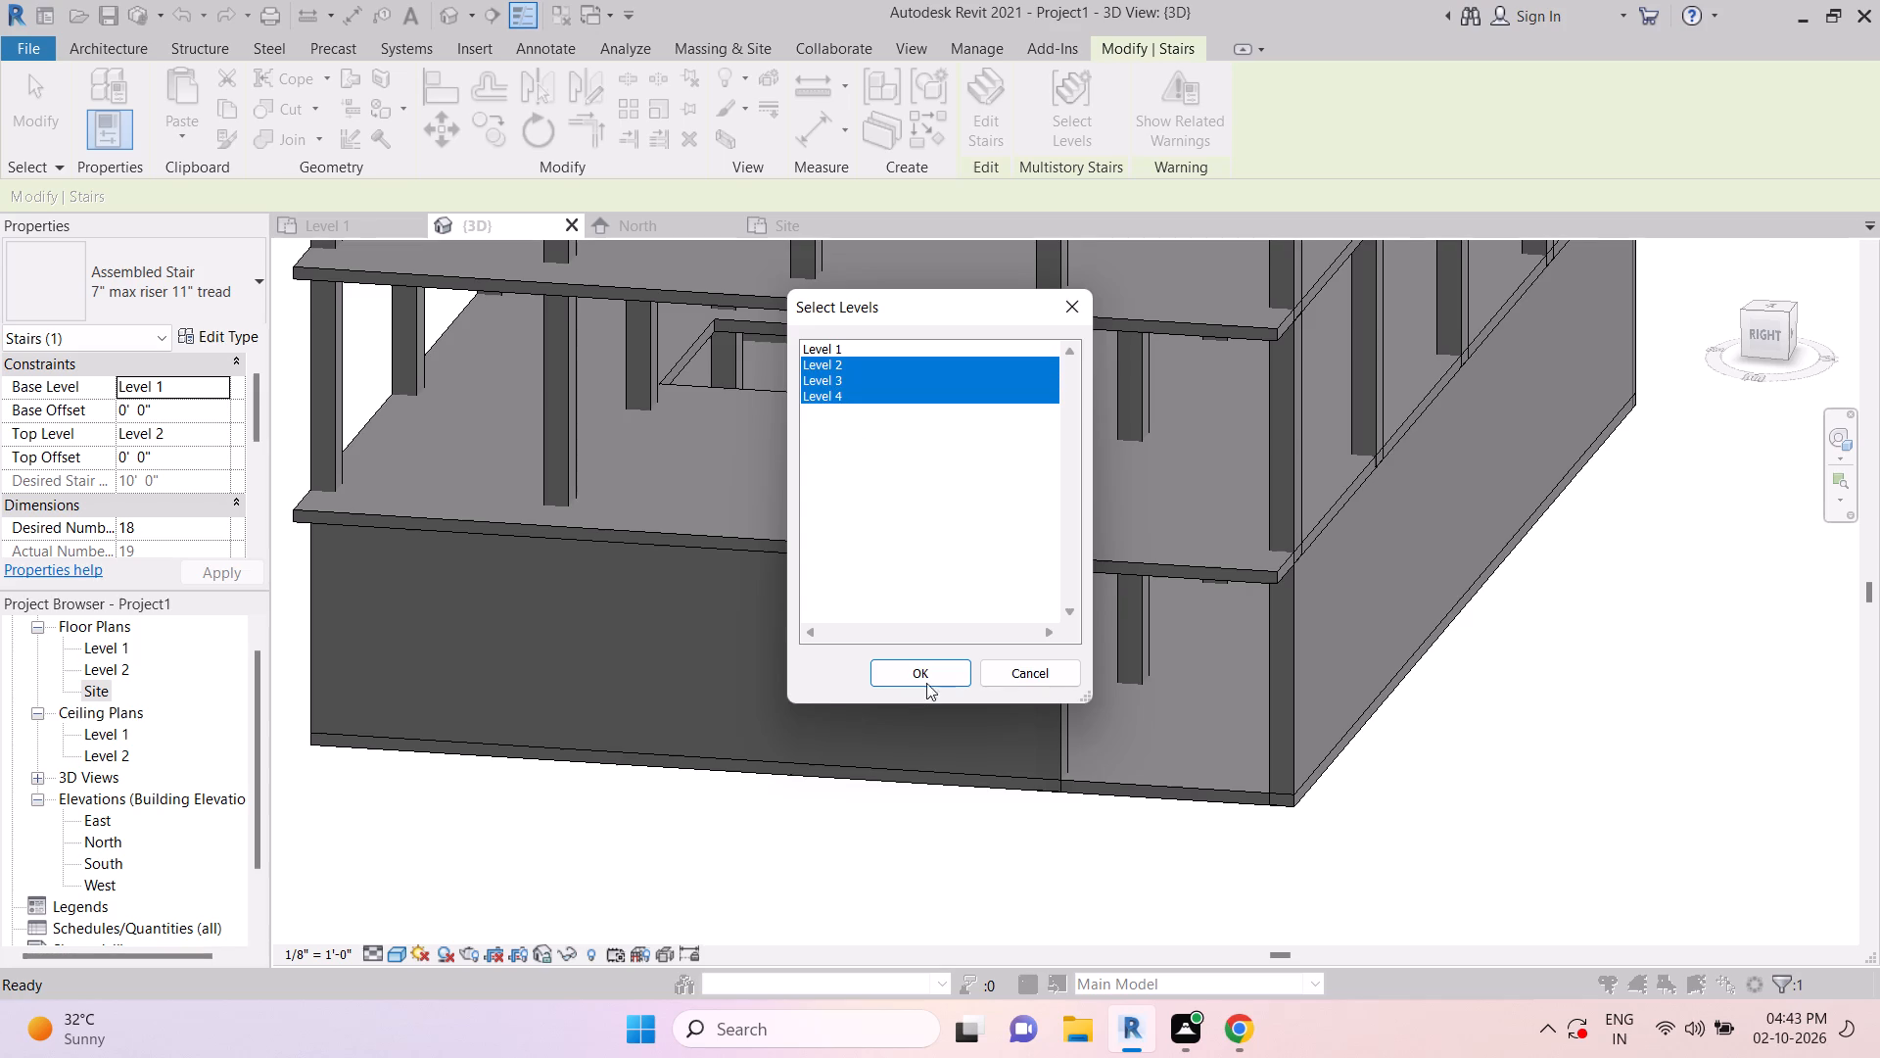
left_click(928, 677)
scroll(920, 582, "down", 4)
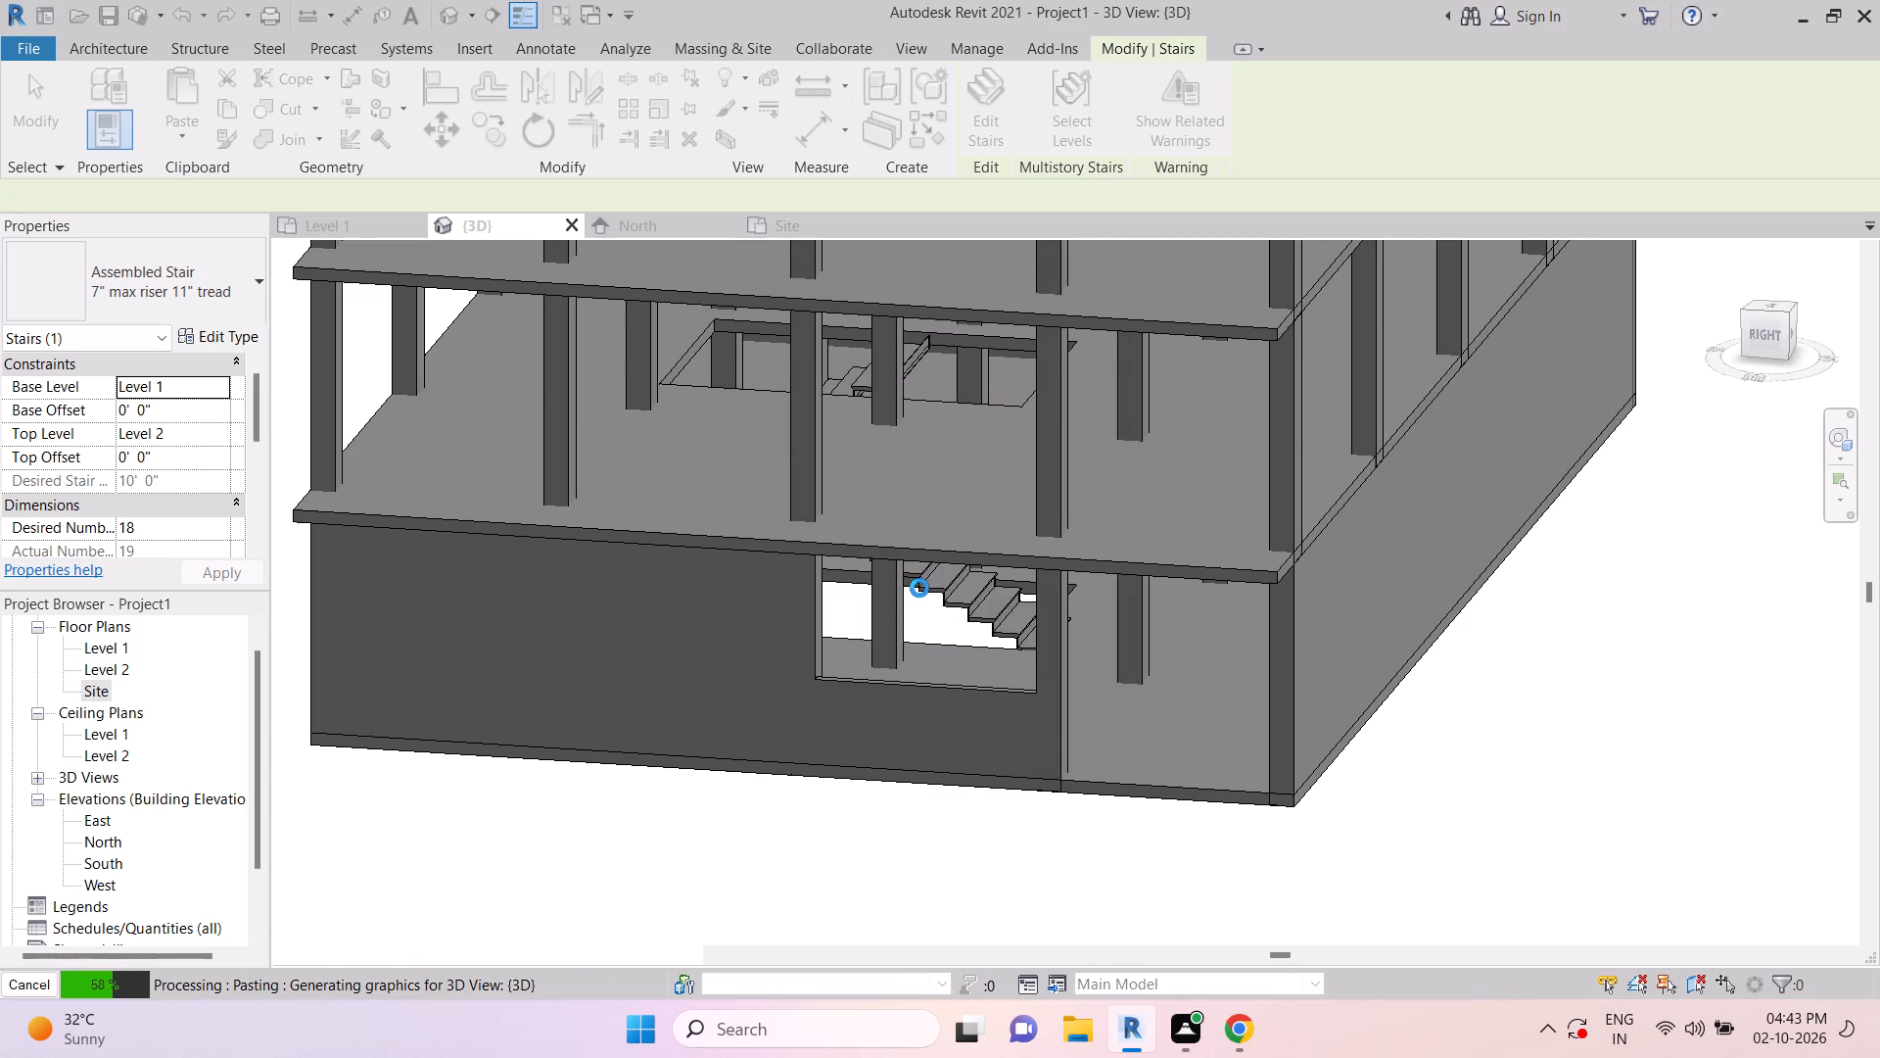
scroll(919, 589, "down", 4)
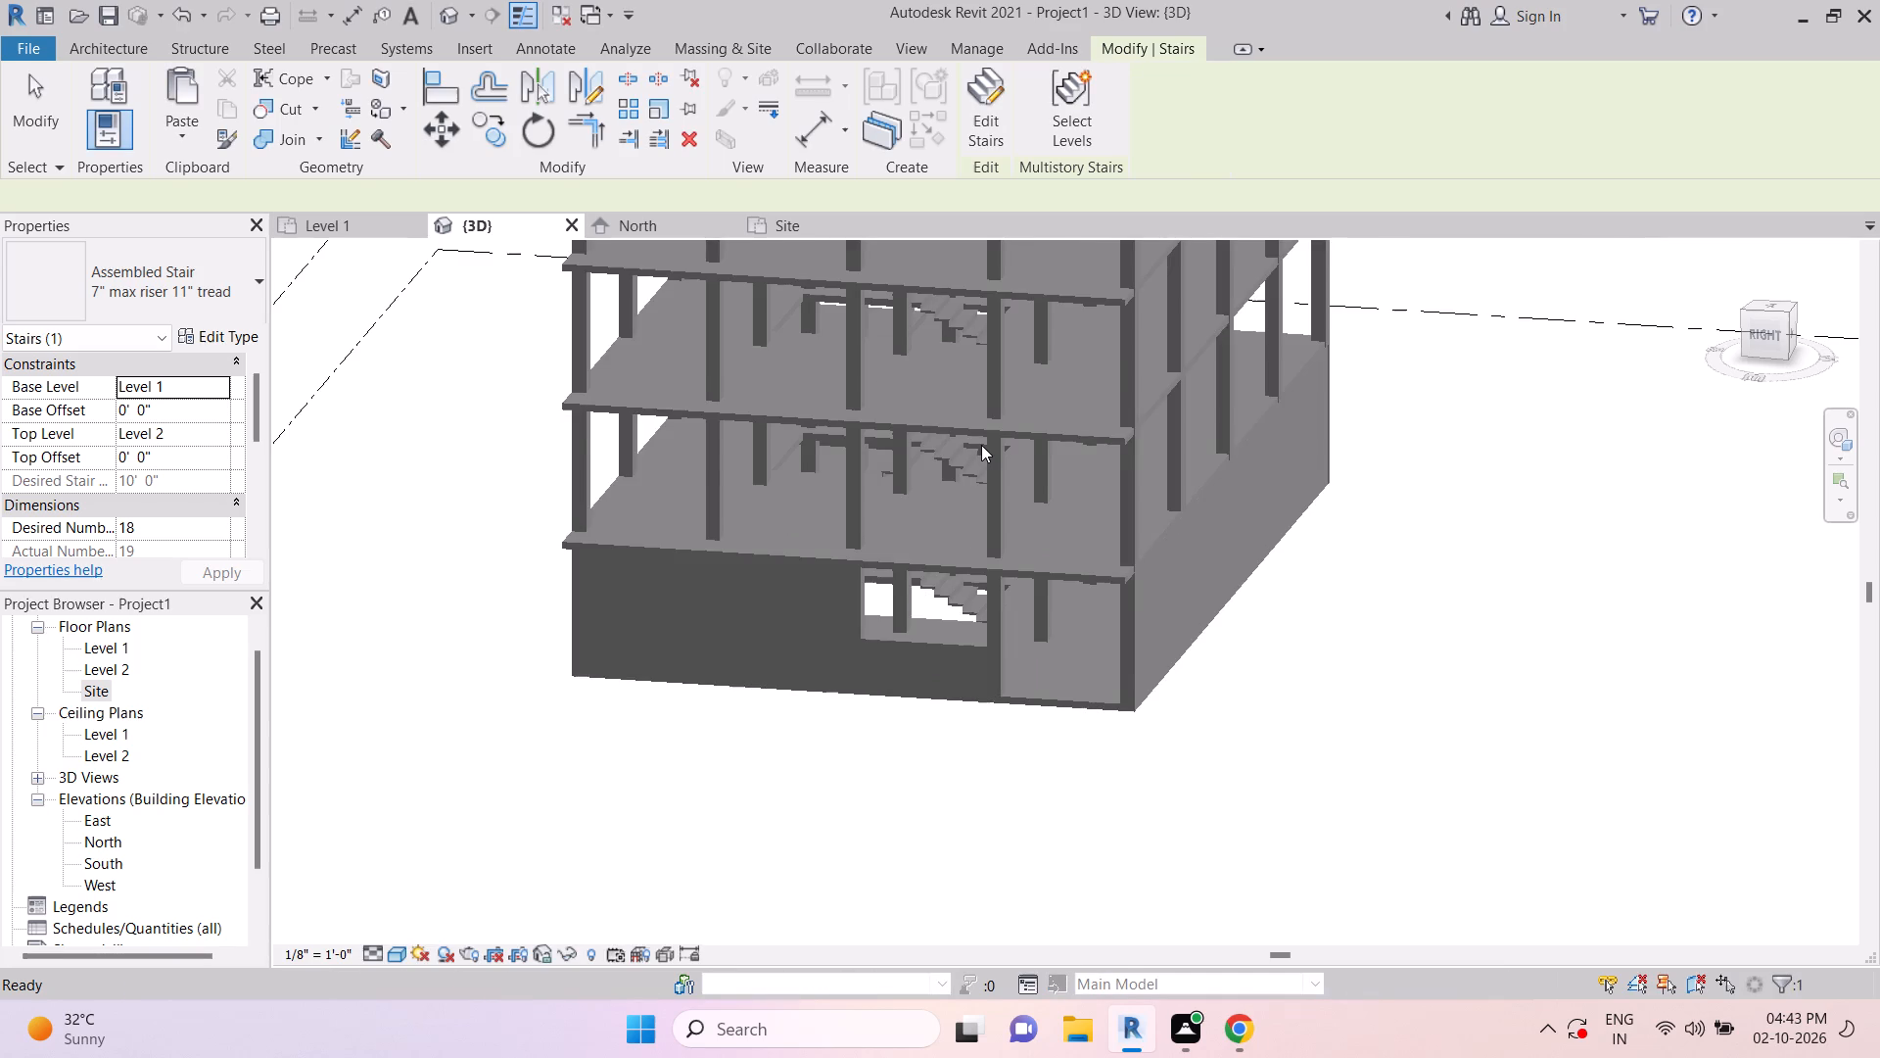
middle_click_drag(1201, 526, 1164, 600)
key("Escape")
key("Escape")
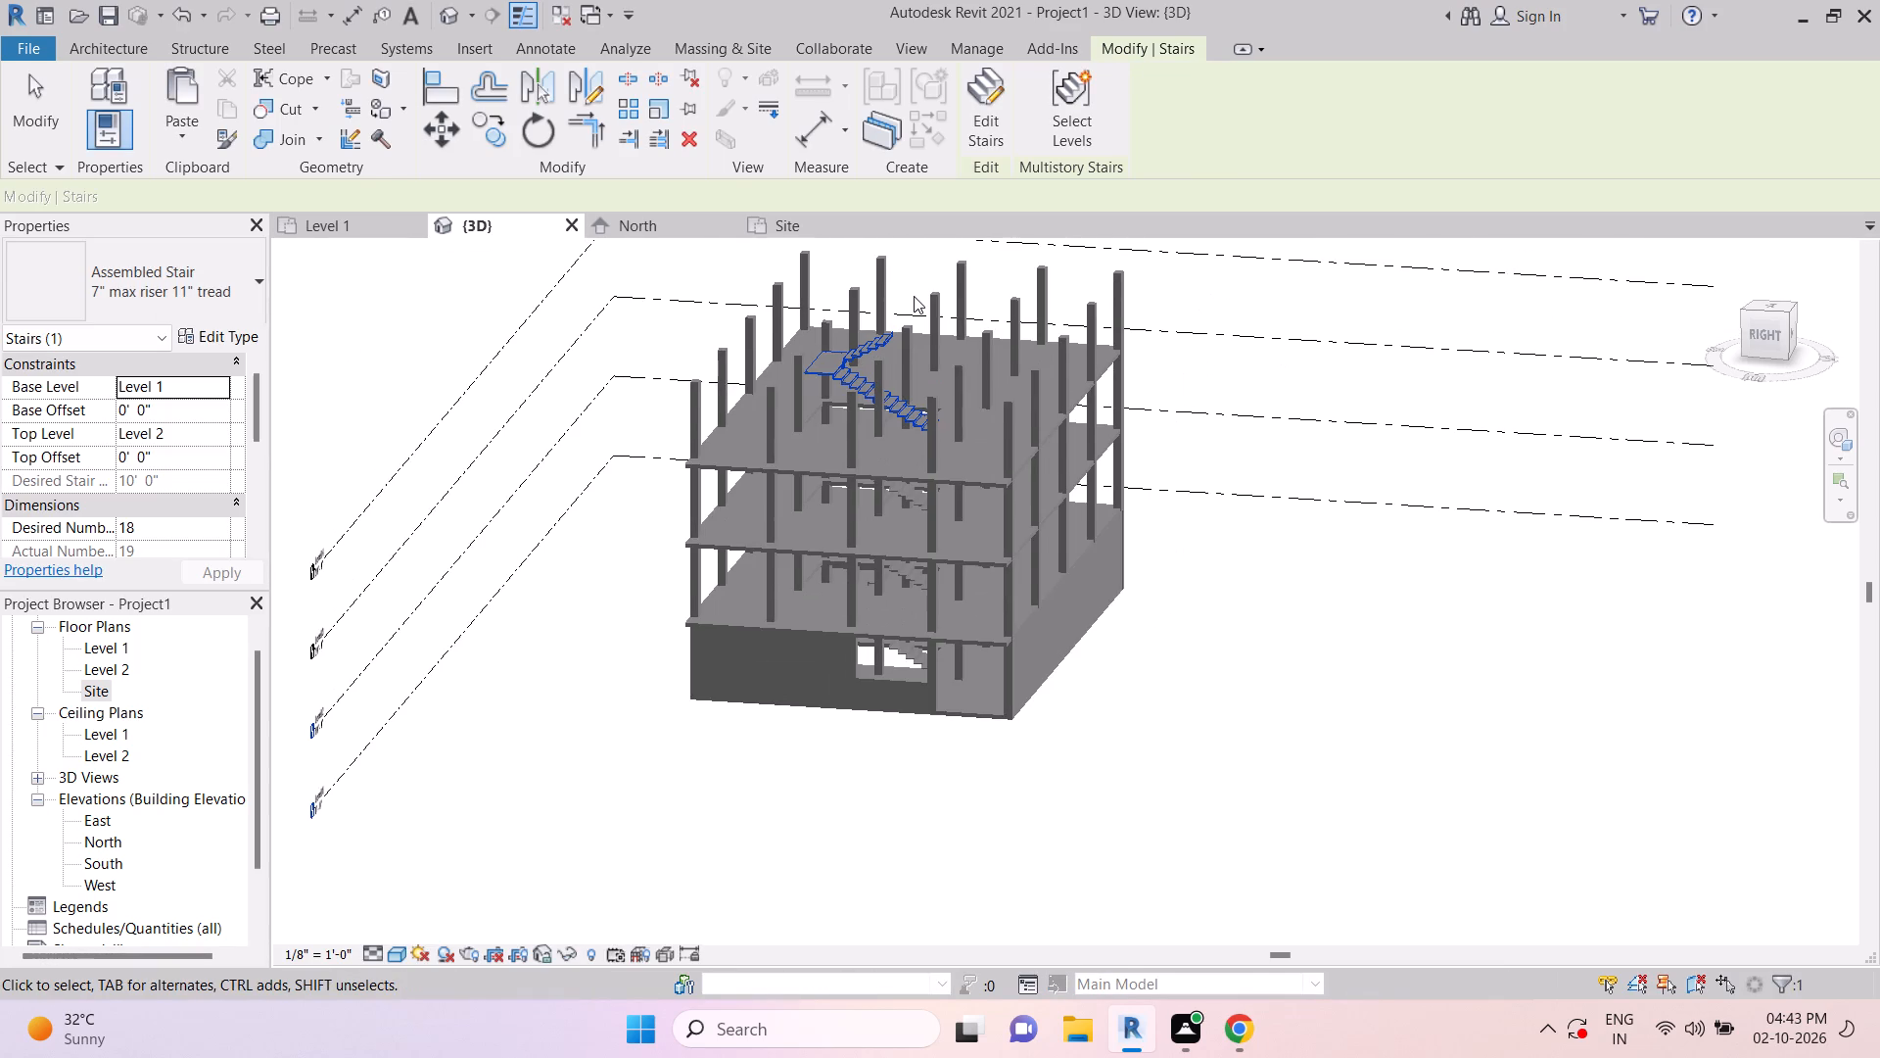
Delete the topmost staircase copy standing on the Level 4 slab.
scroll(842, 360, "up", 4)
left_click(844, 364)
key("Delete")
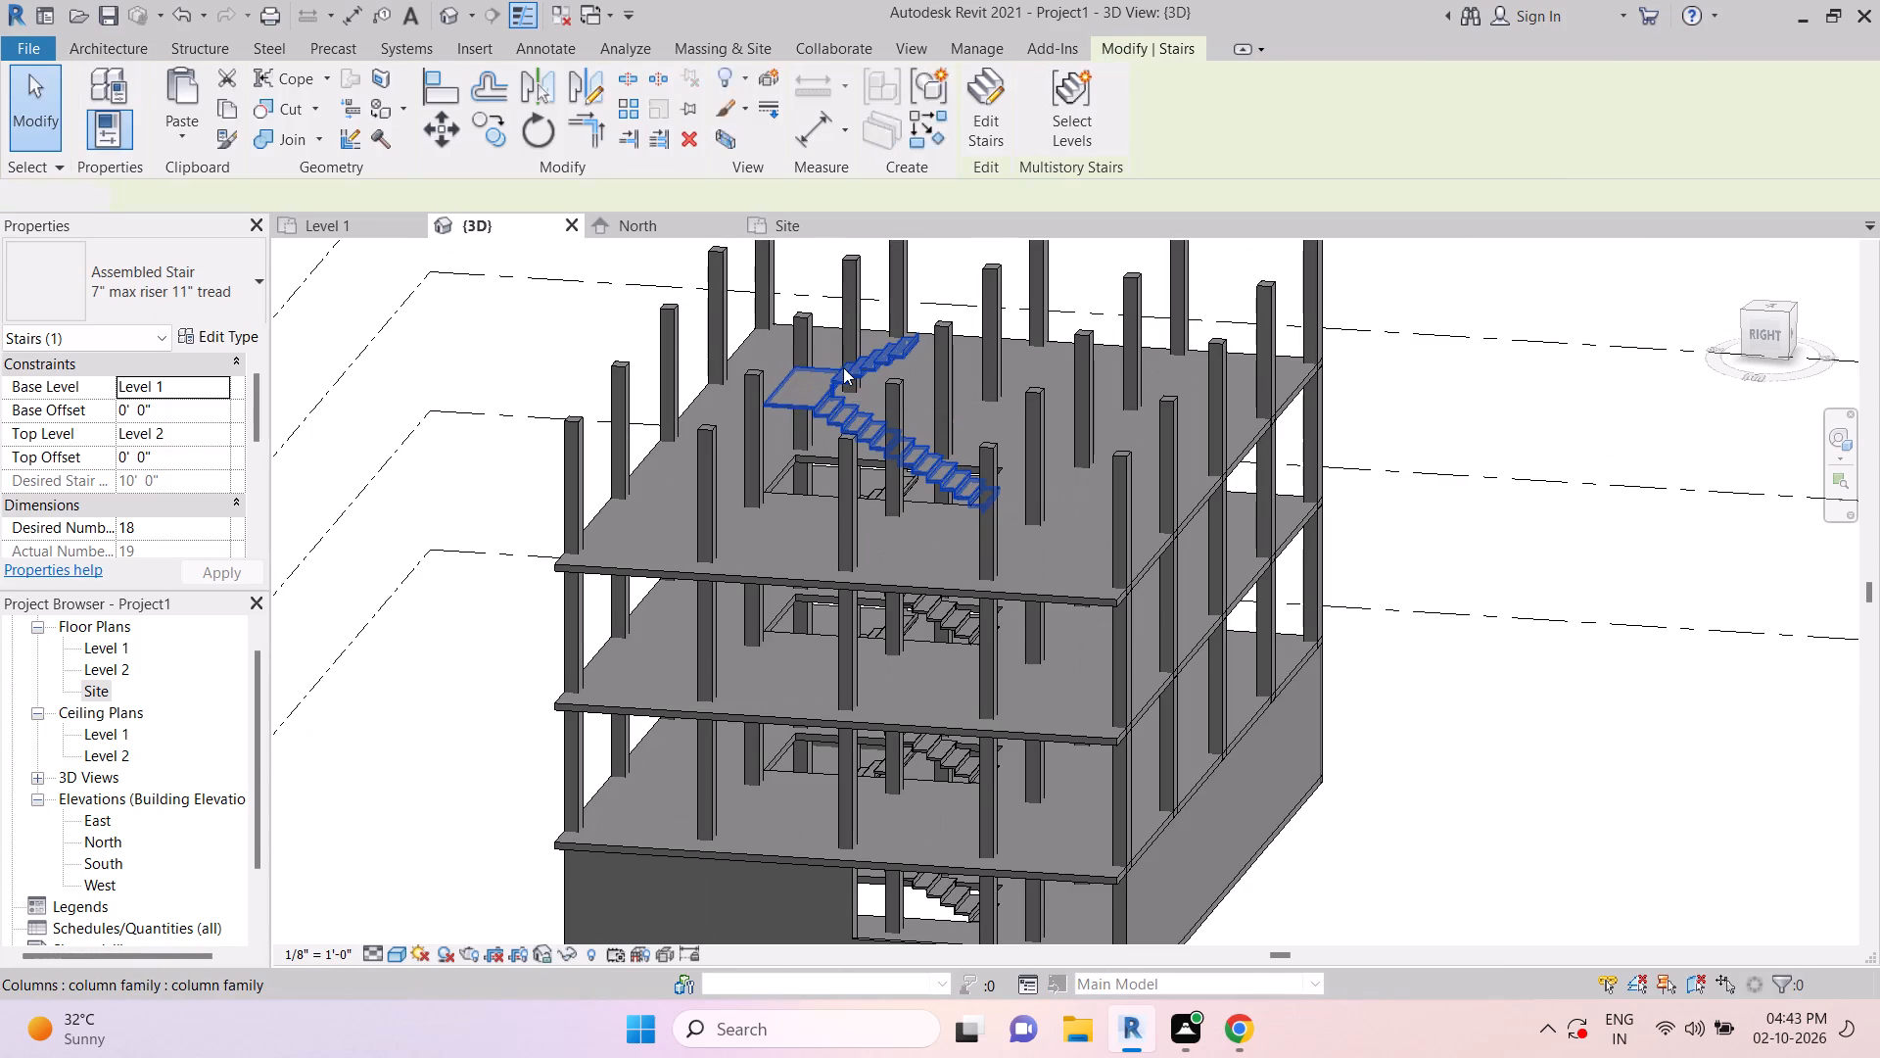
key("Escape")
key("Escape")
Examine the stacked staircases and slab openings from below and from several sides of the 3D model.
middle_click_drag(1233, 770, 1299, 621)
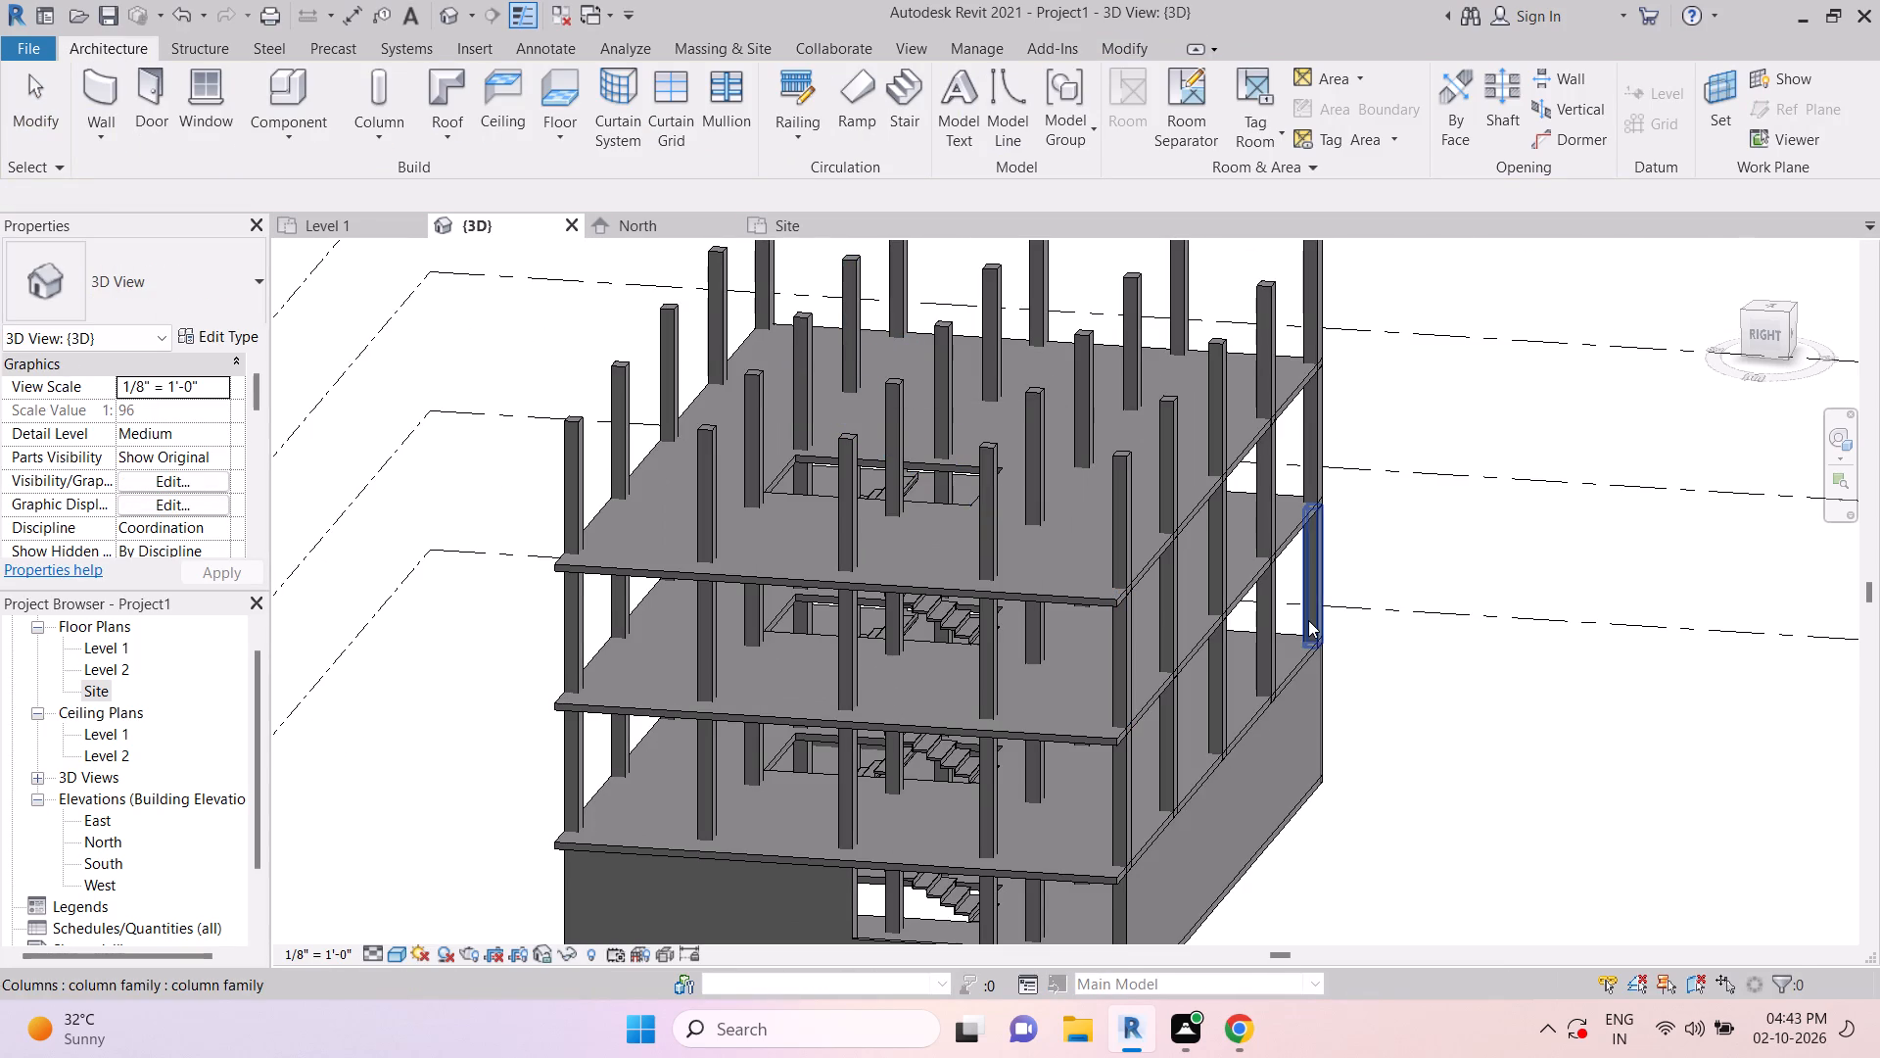
middle_click_drag(1350, 862, 1435, 572)
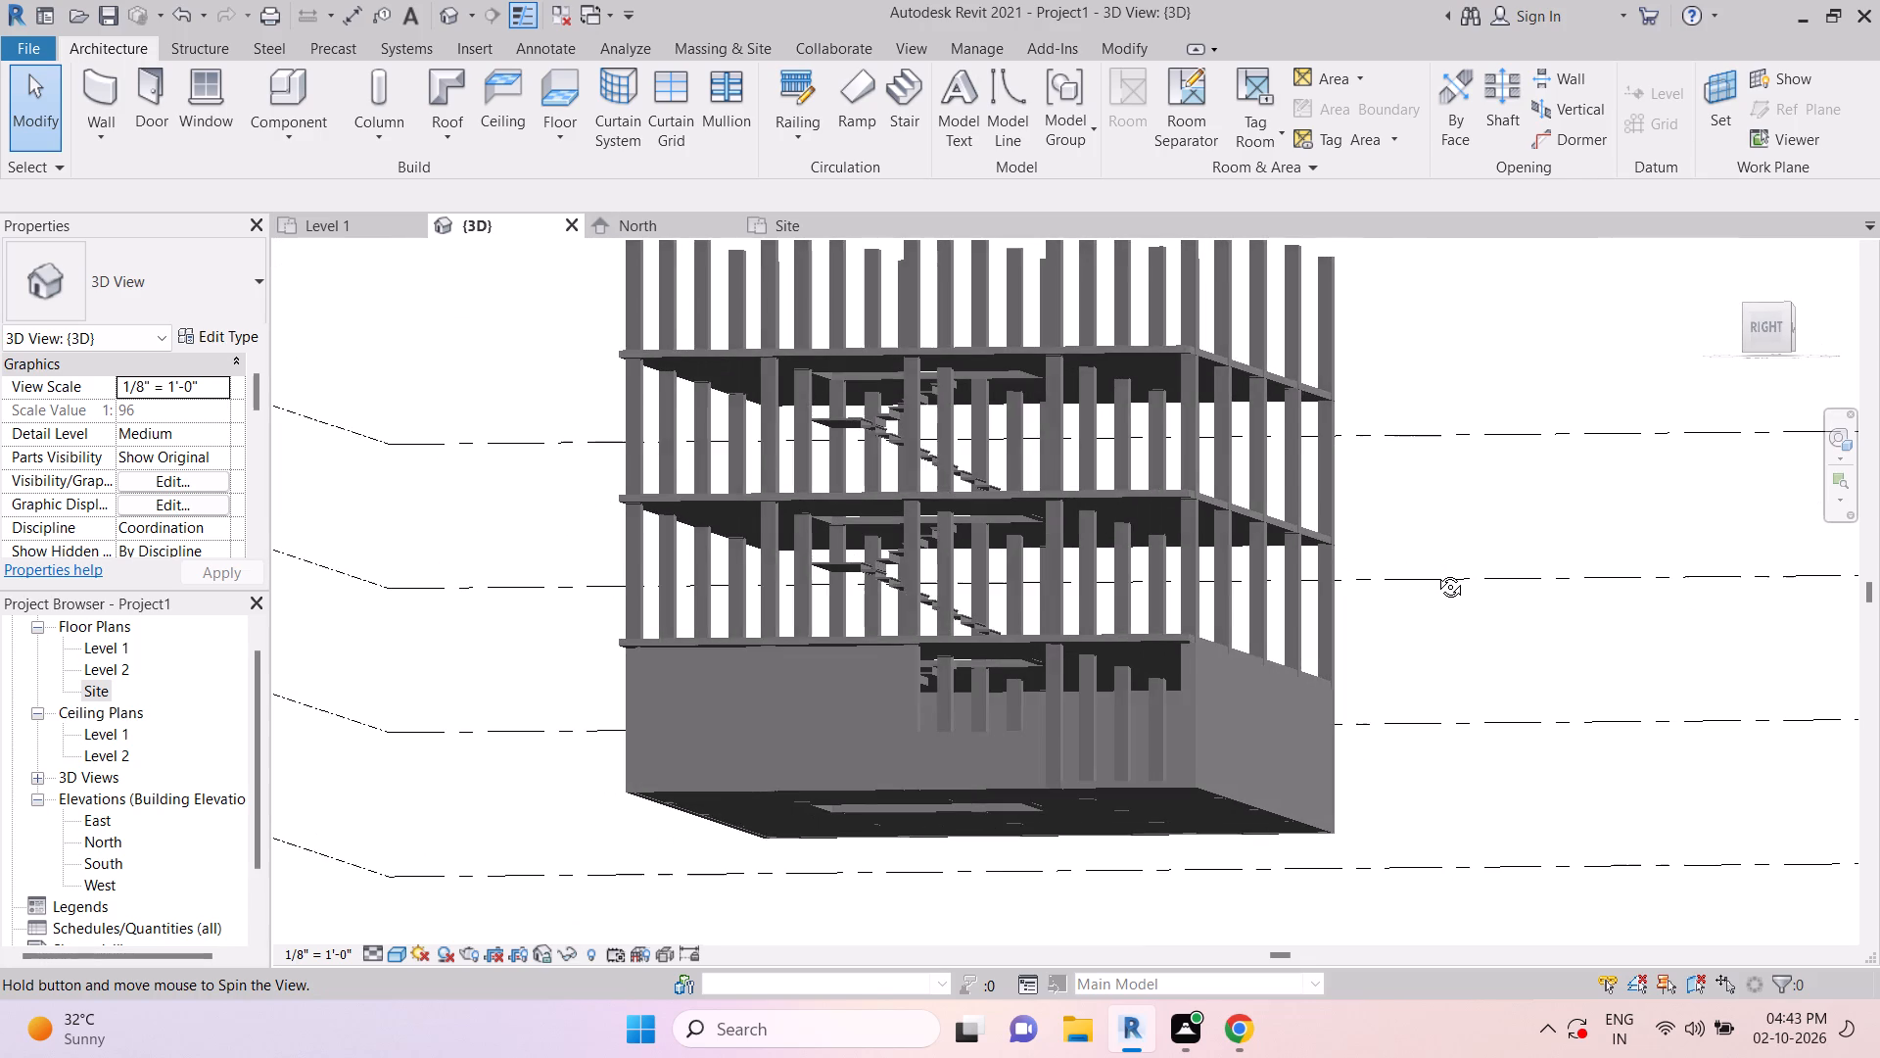
middle_click_drag(1435, 572, 1325, 775)
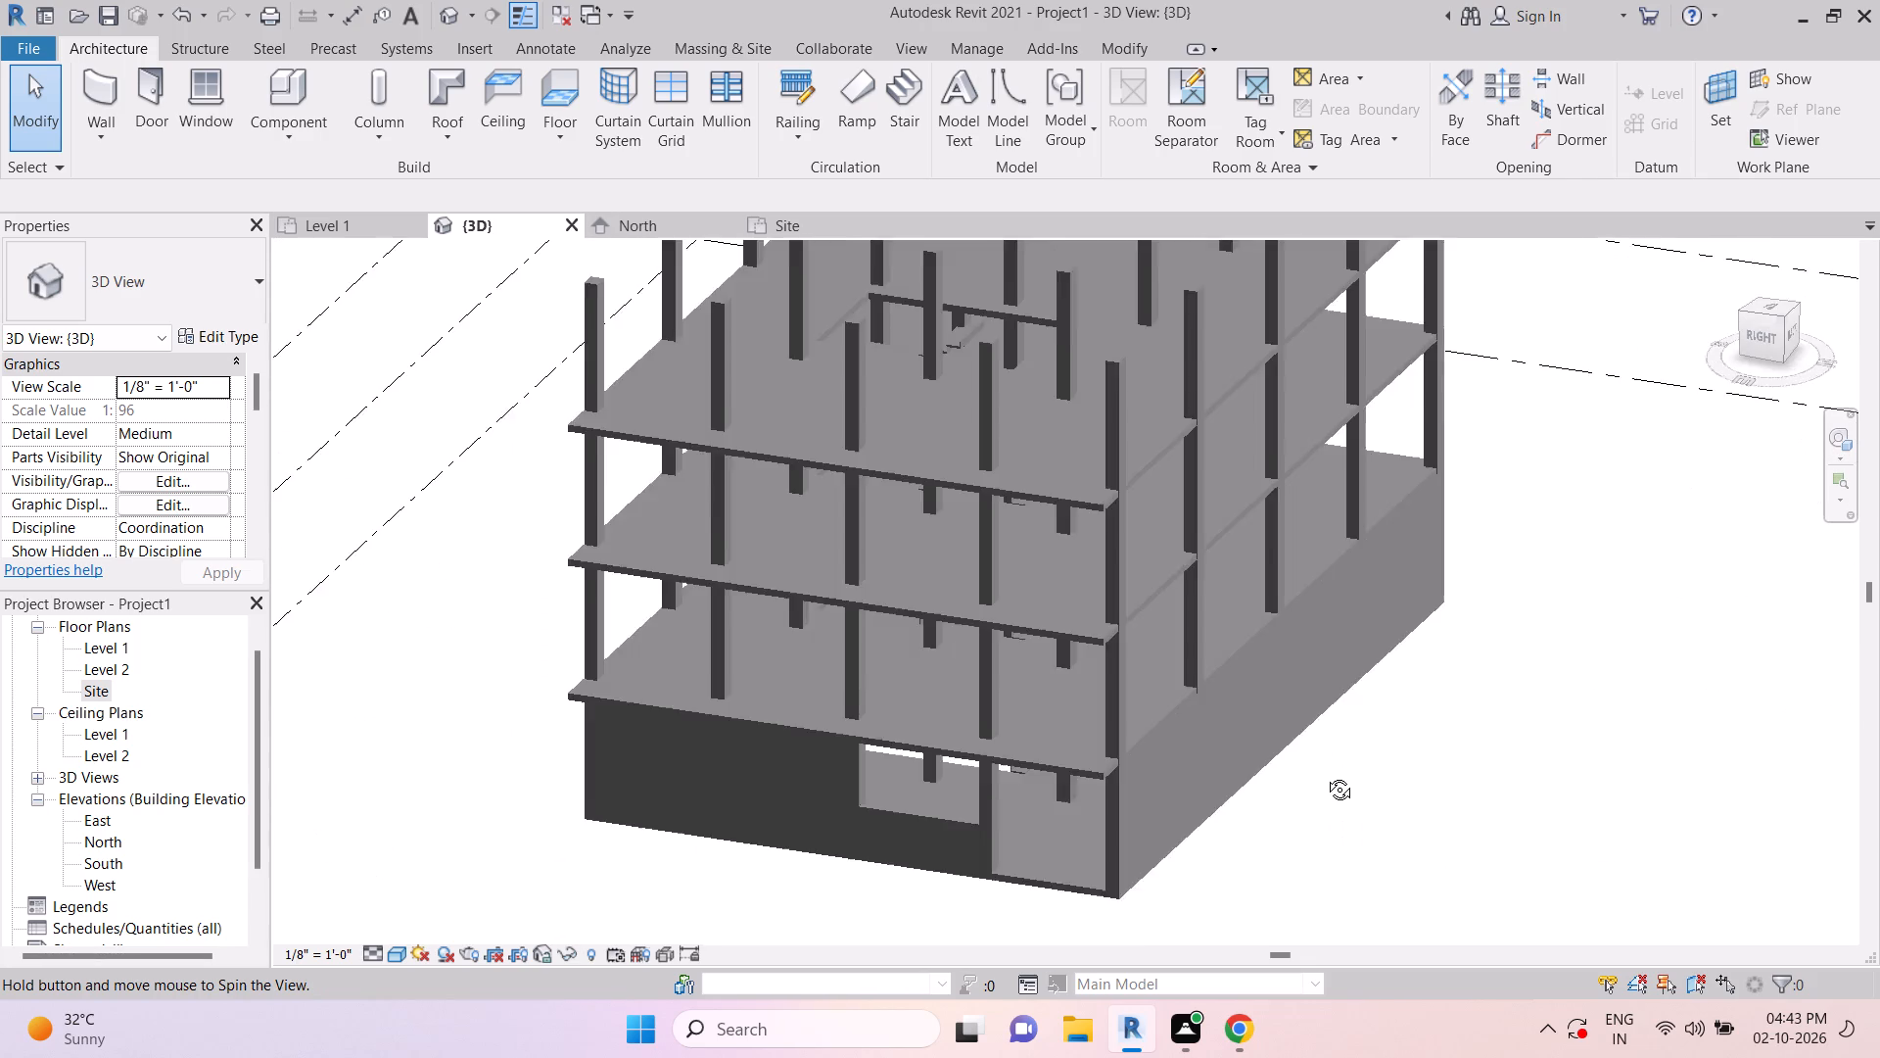
middle_click_drag(1325, 775, 1185, 652)
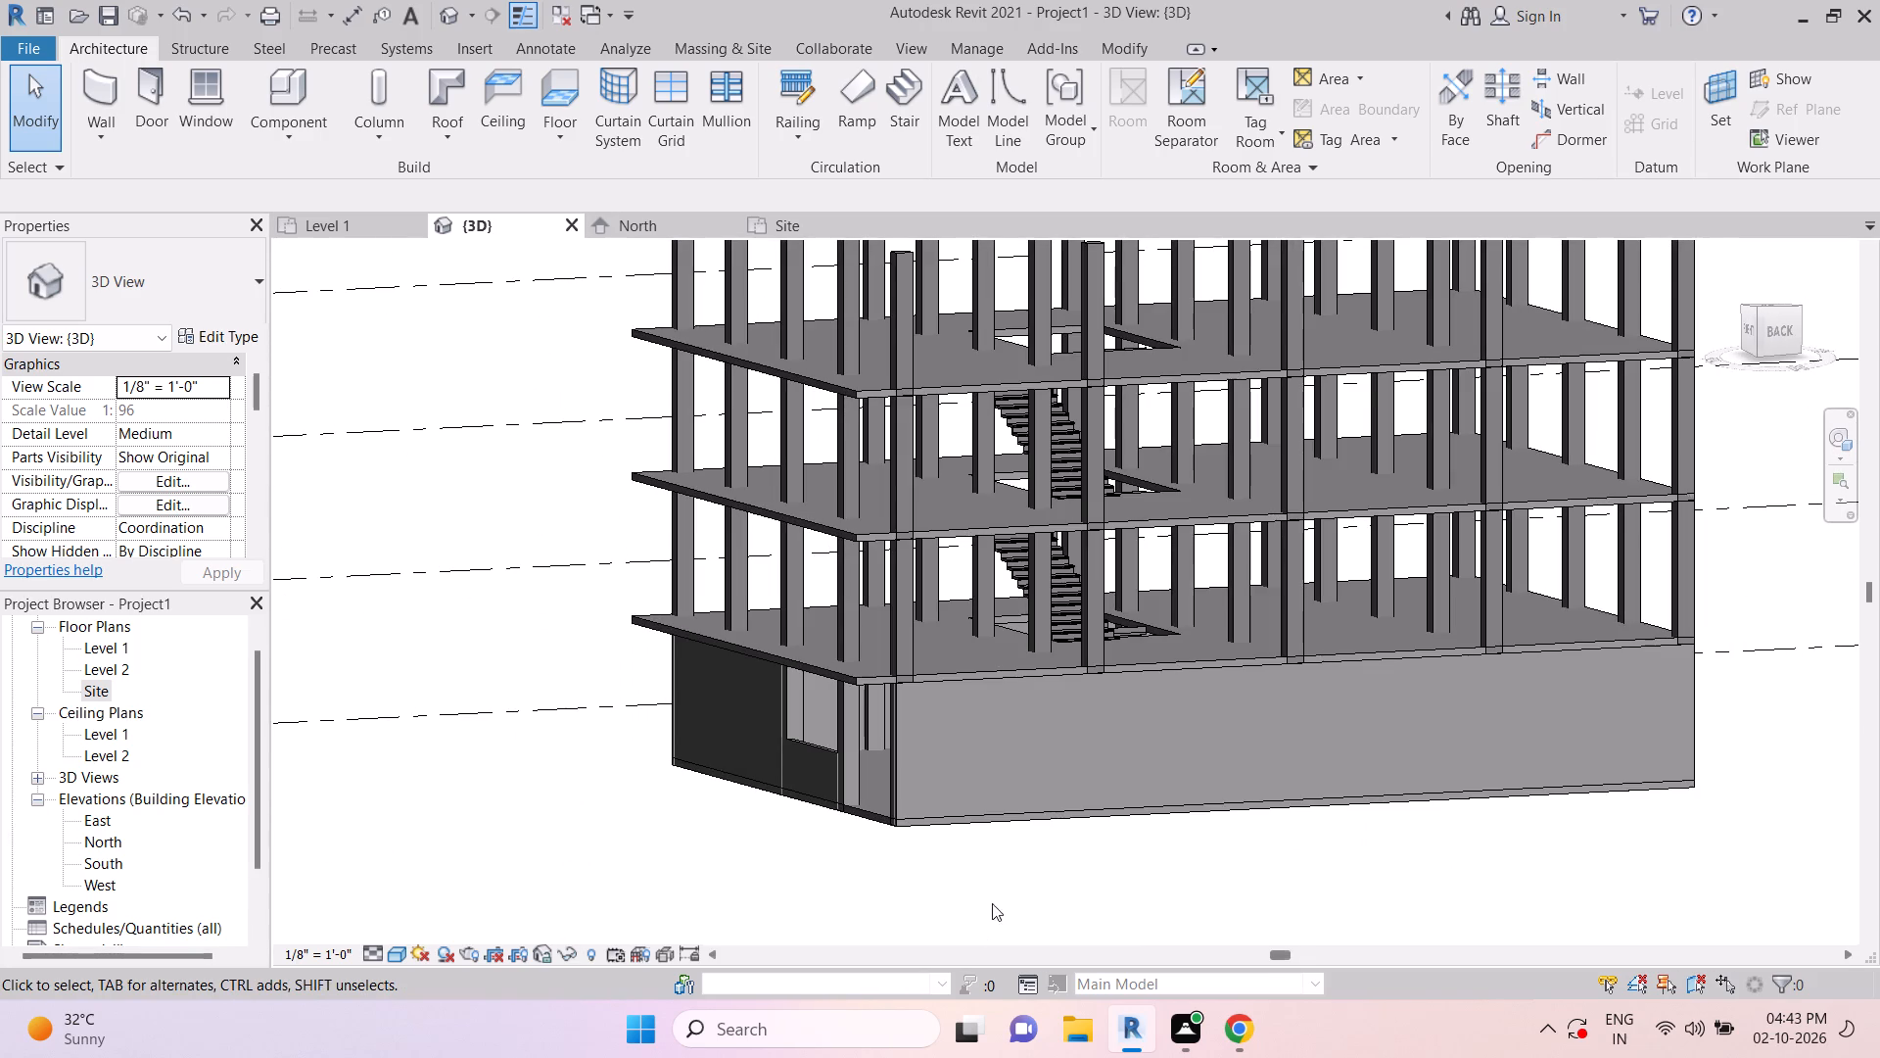
middle_click_drag(1126, 902, 1317, 860, "shift")
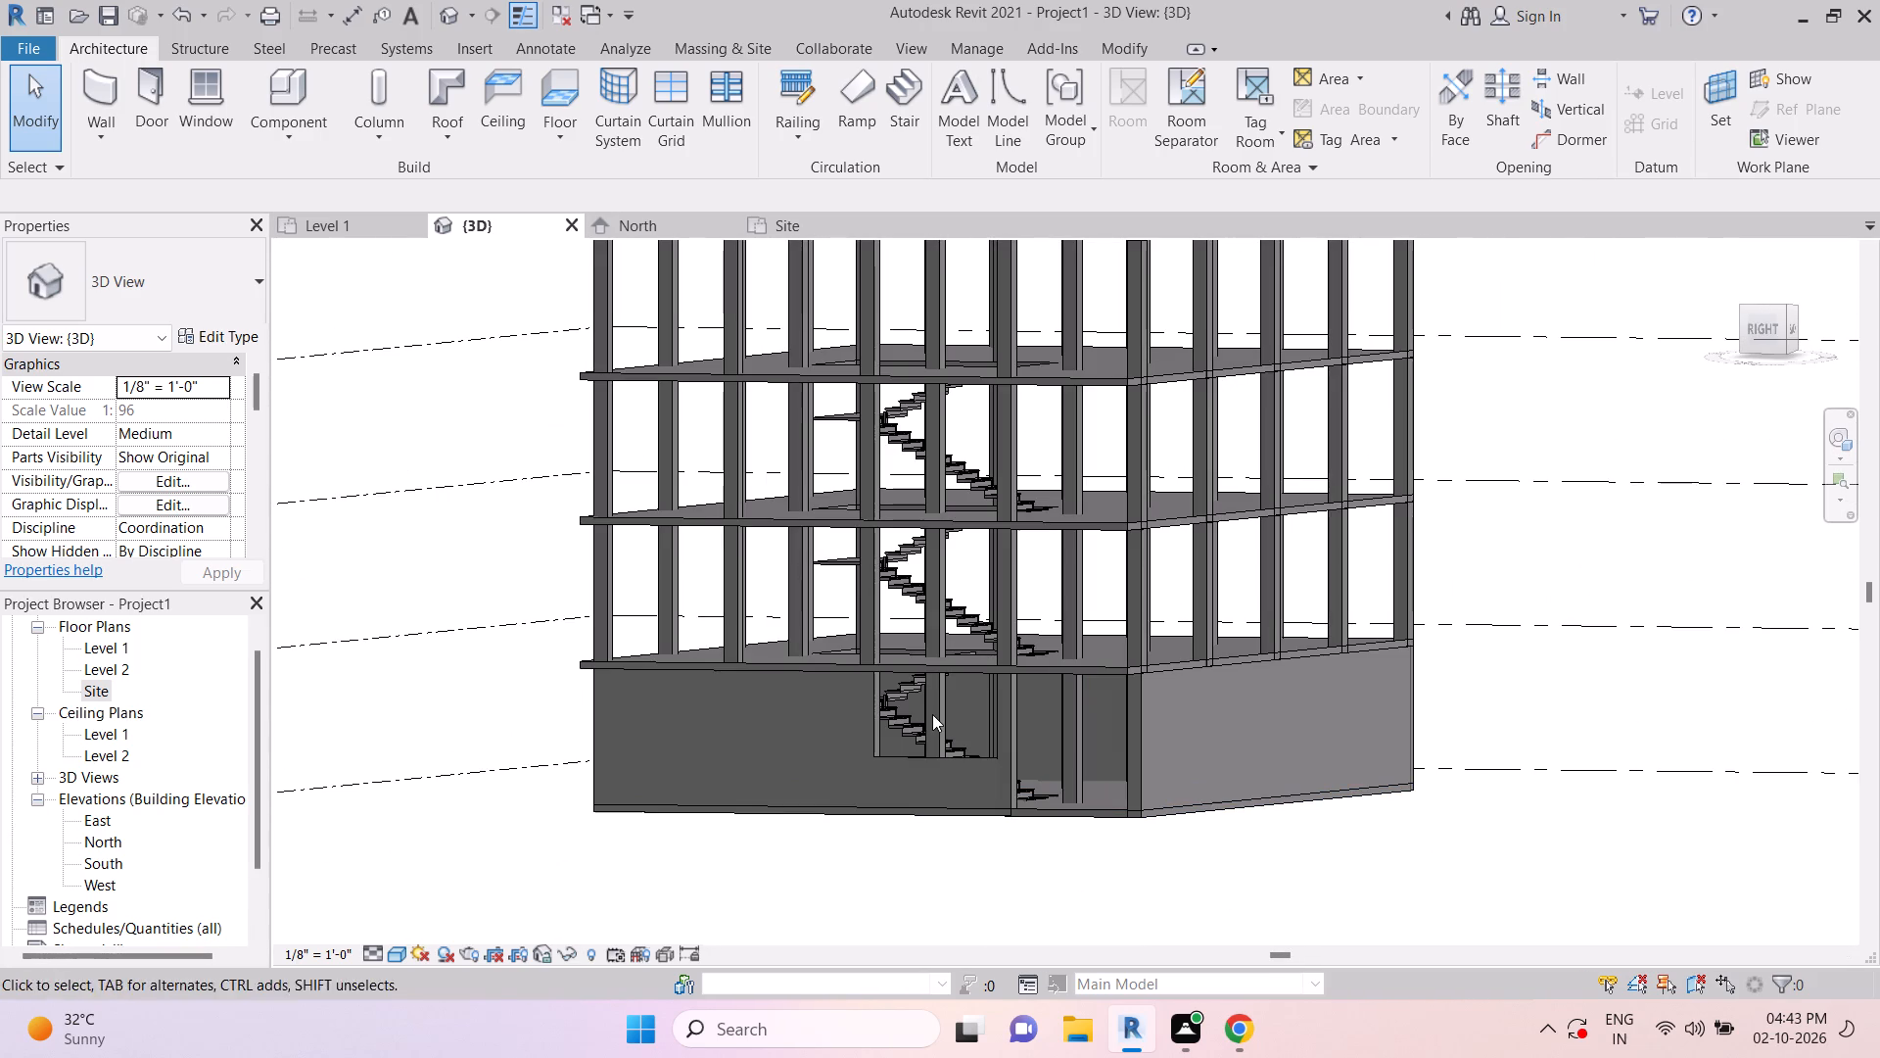
key("Escape")
key("Escape")
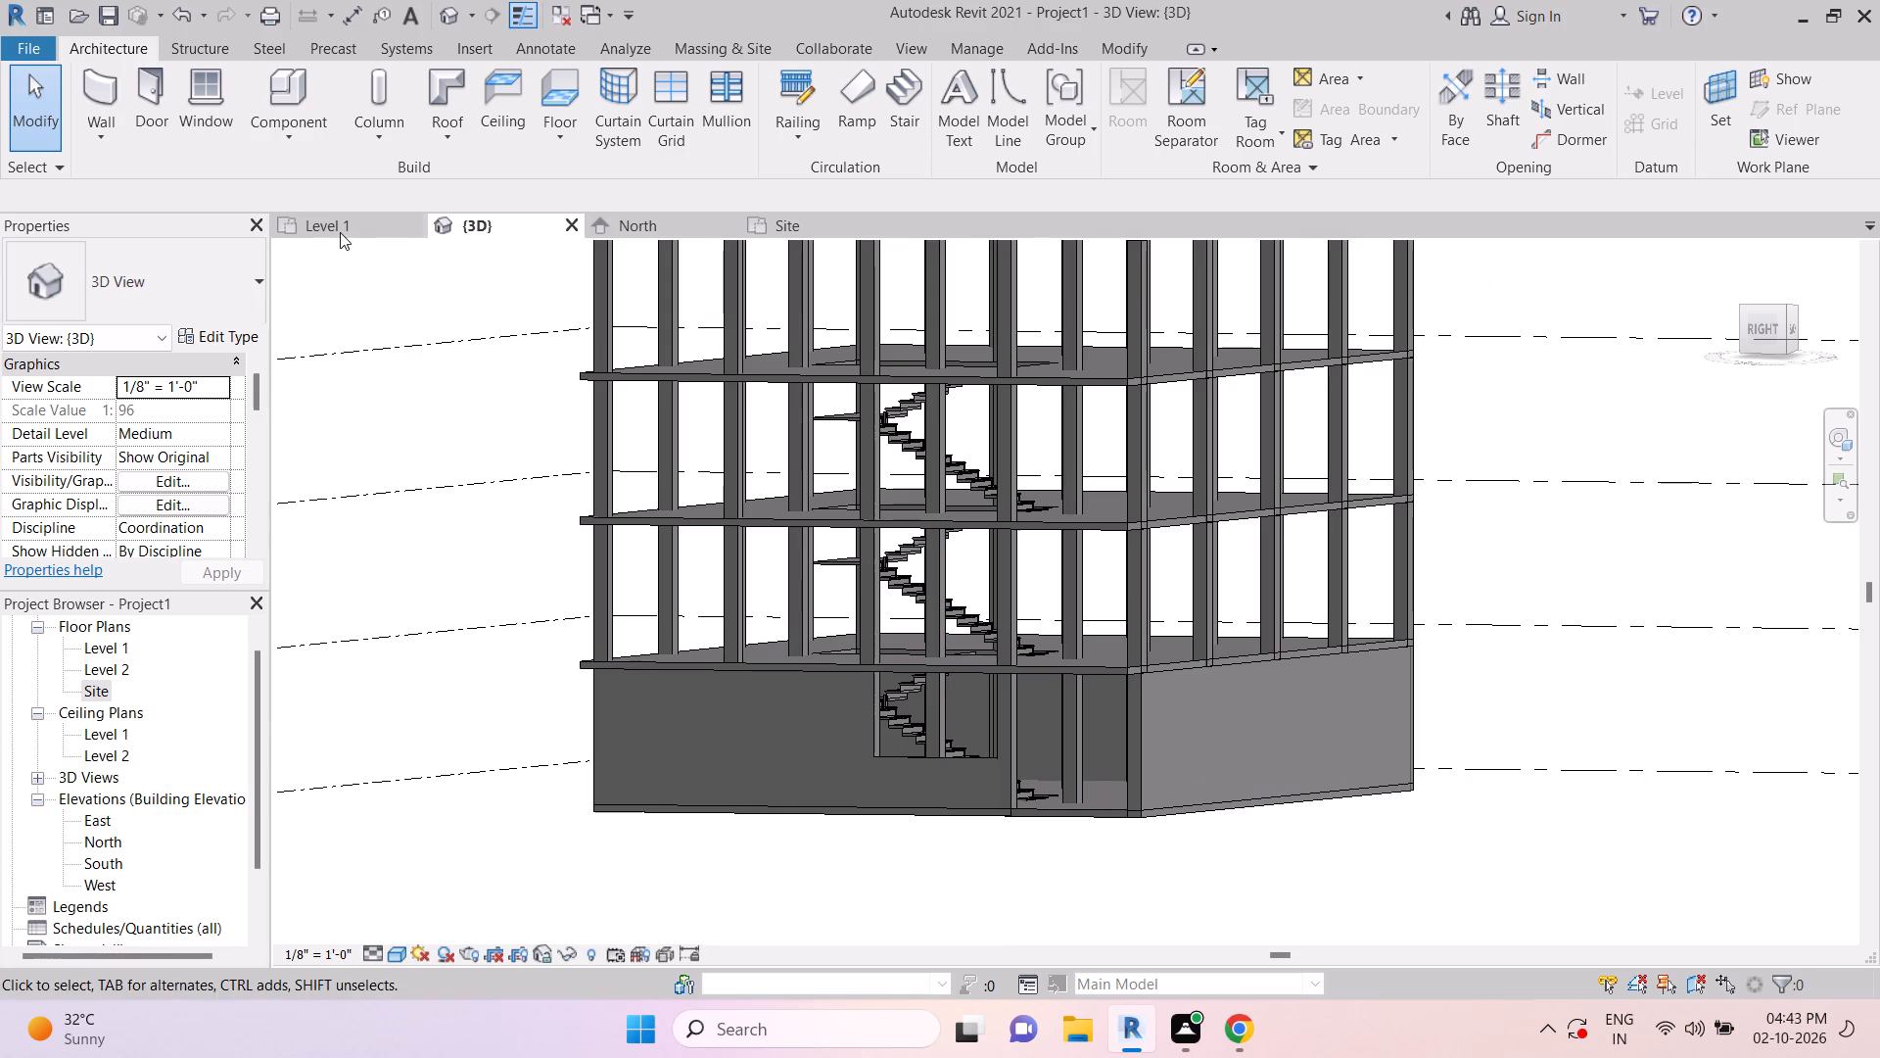
On the Level 1 plan, draw a Generic - 5" wall about 32' long along grid 8 from the stair opening's edge to the exterior wall at grid 1.
left_click(340, 226)
key("Escape")
scroll(1027, 689, "down", 3)
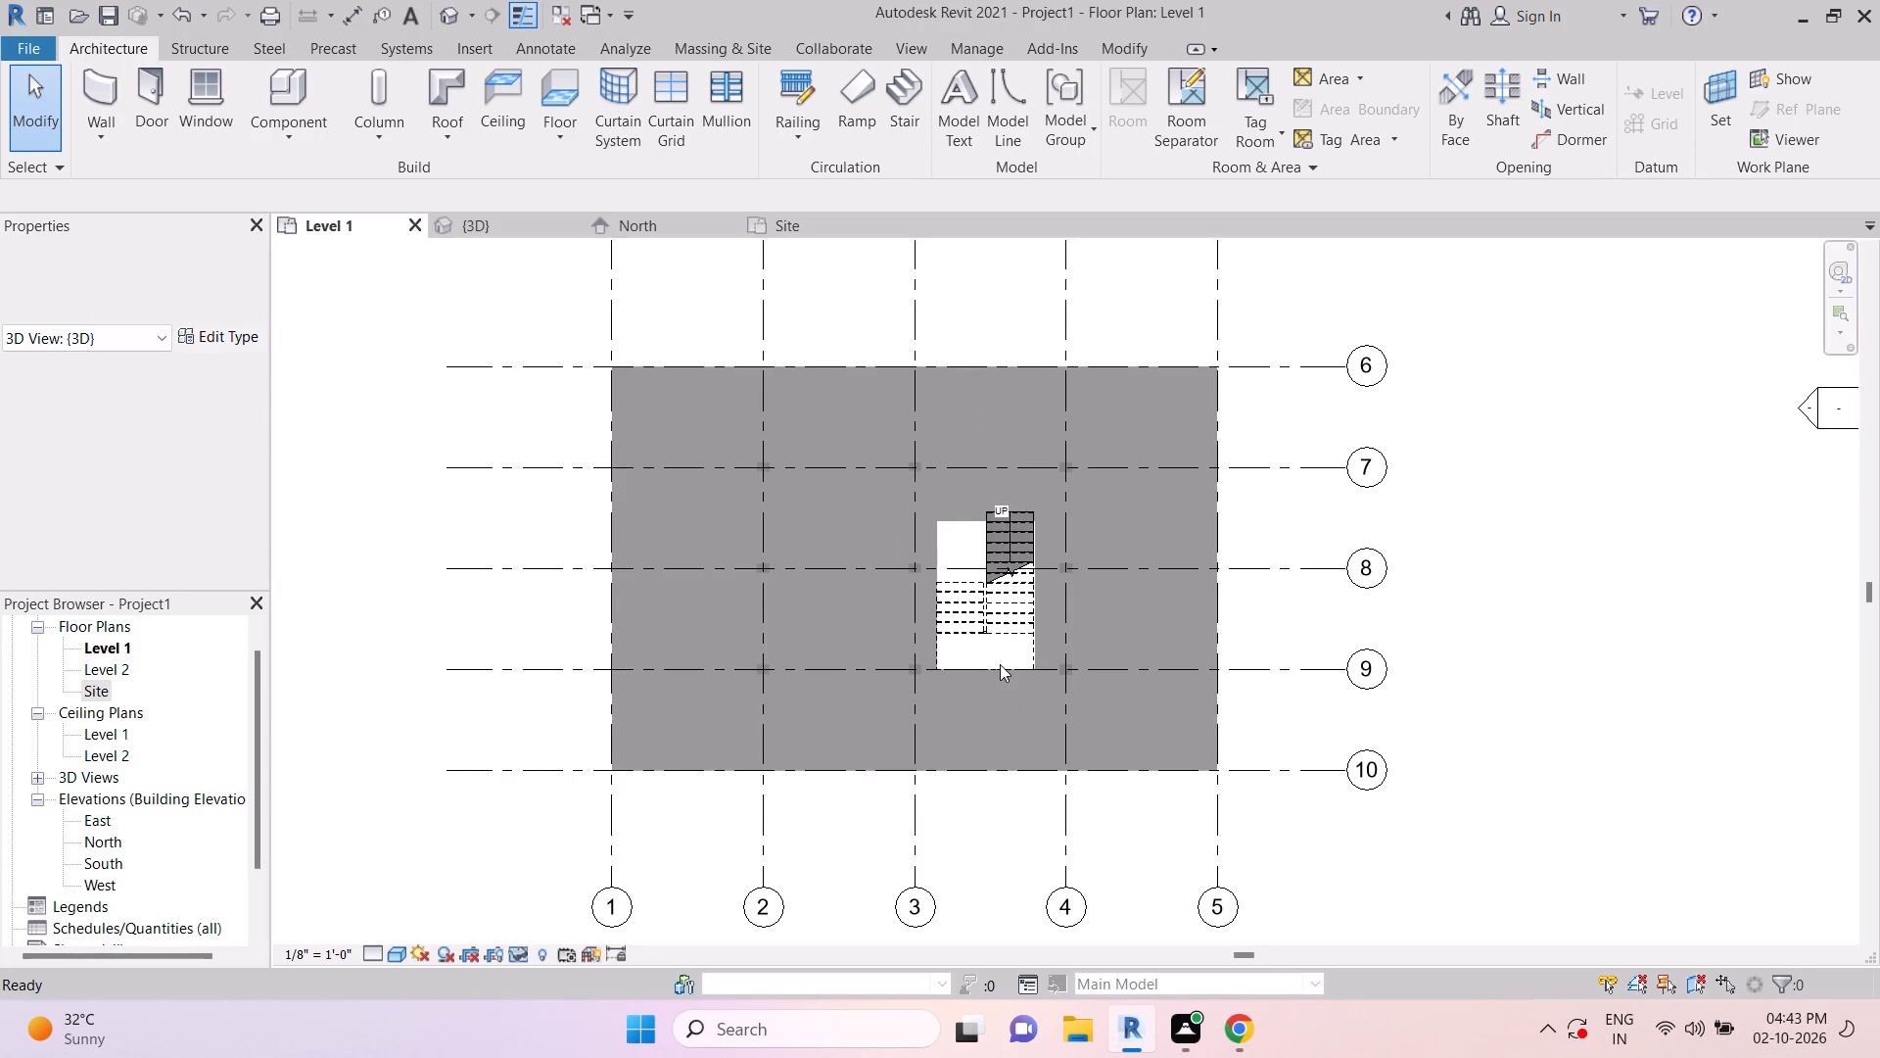
key("Escape")
key("Escape")
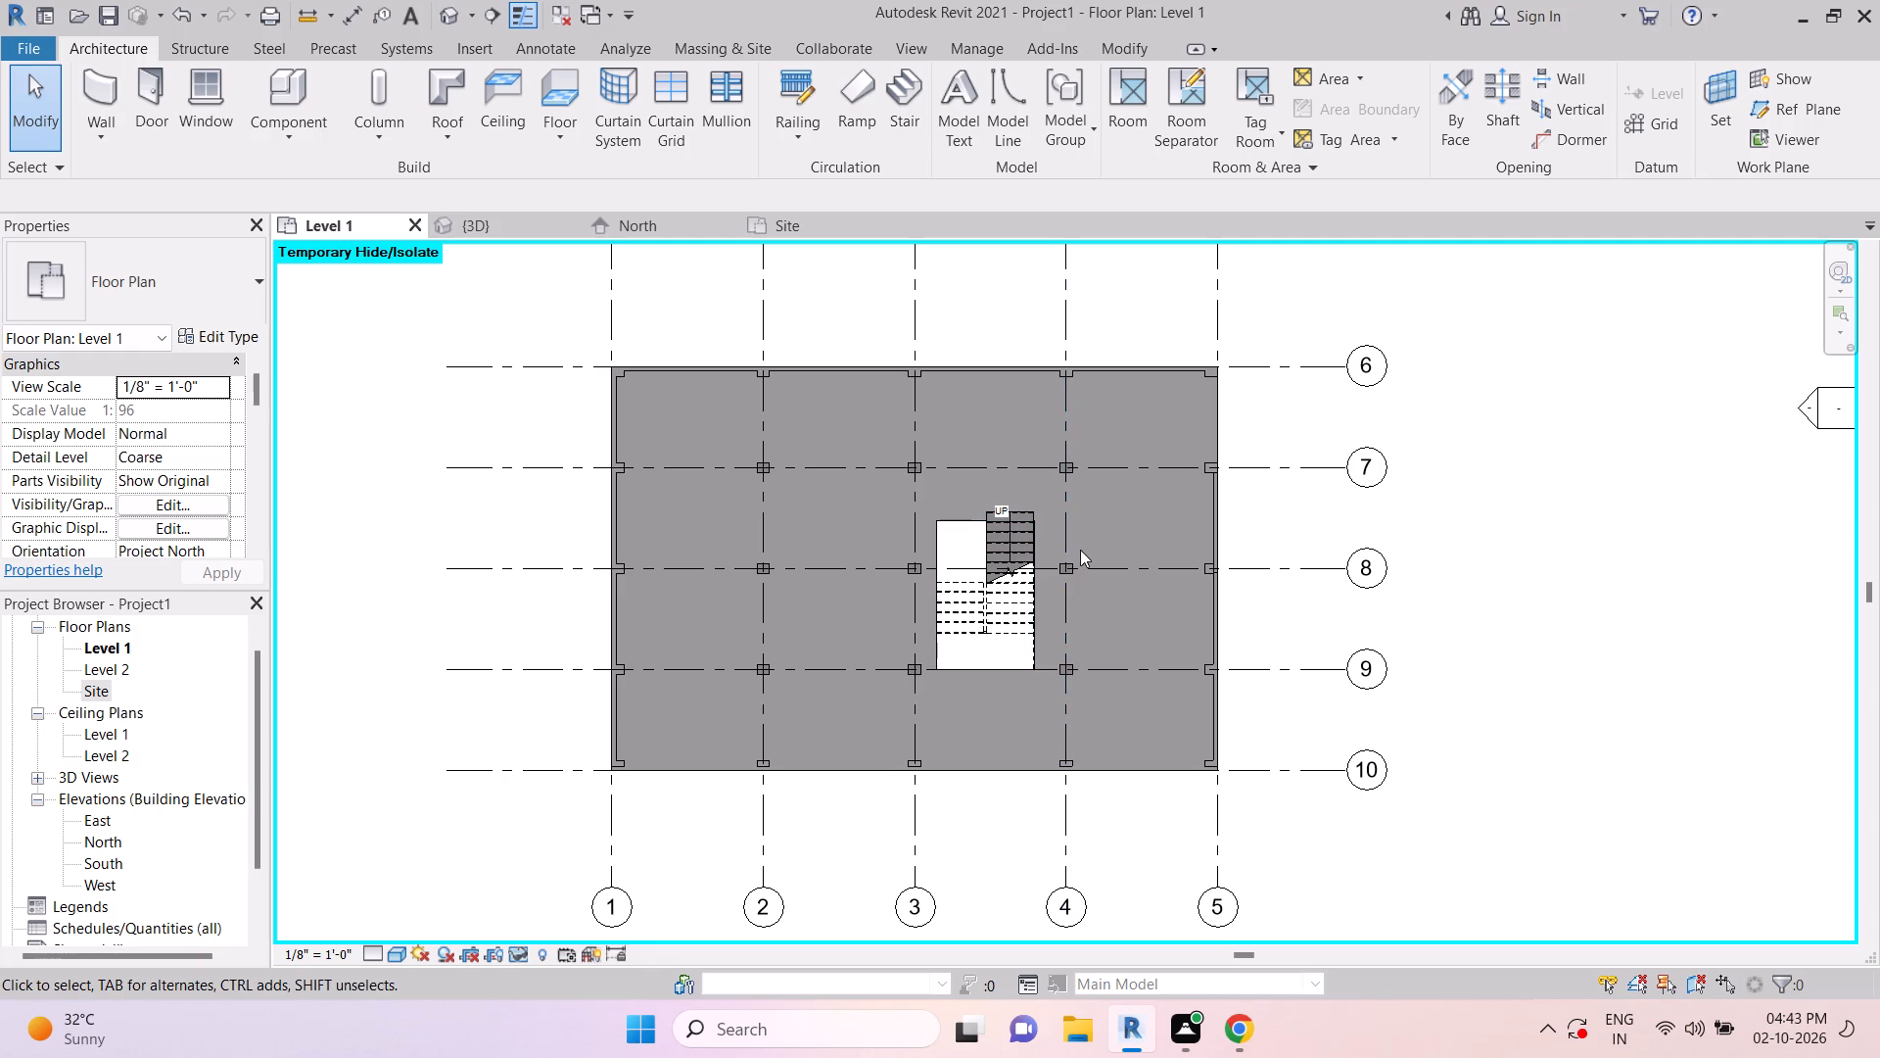
scroll(1064, 573, "up", 2)
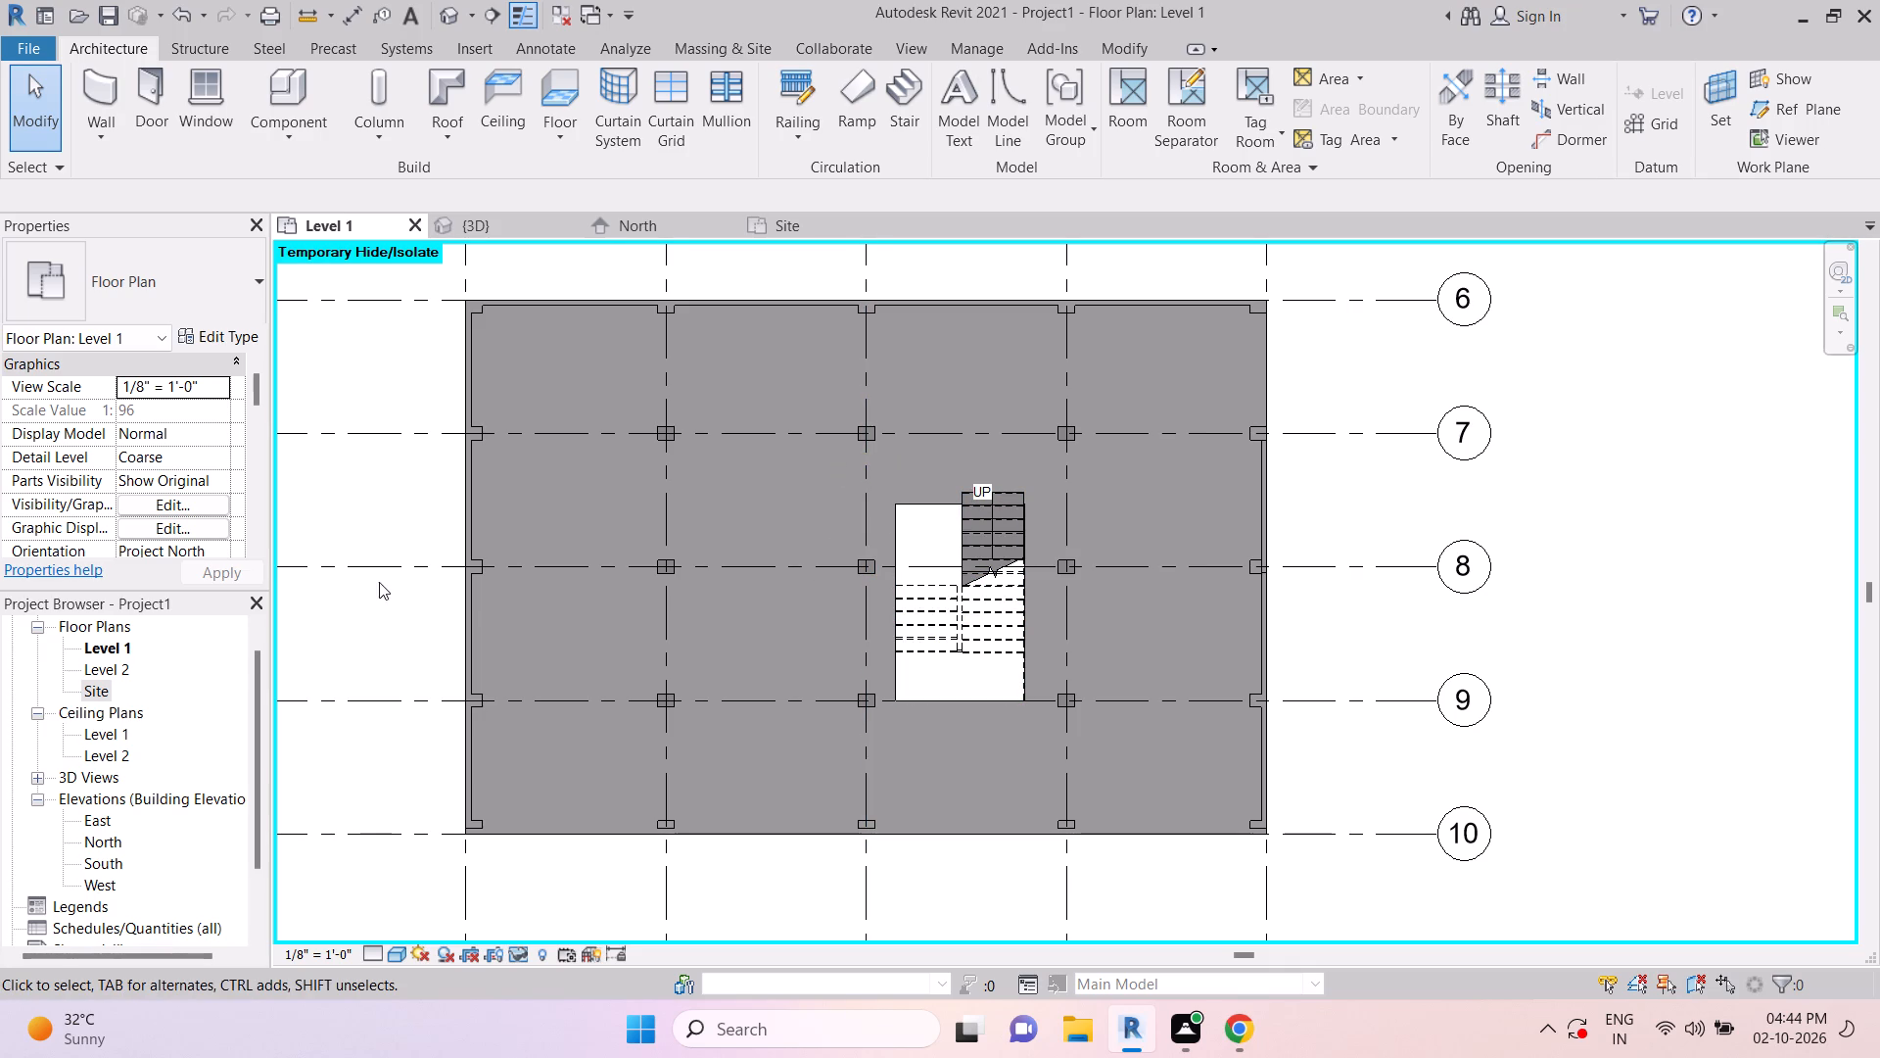
key("Escape")
key("Escape")
key("Escape")
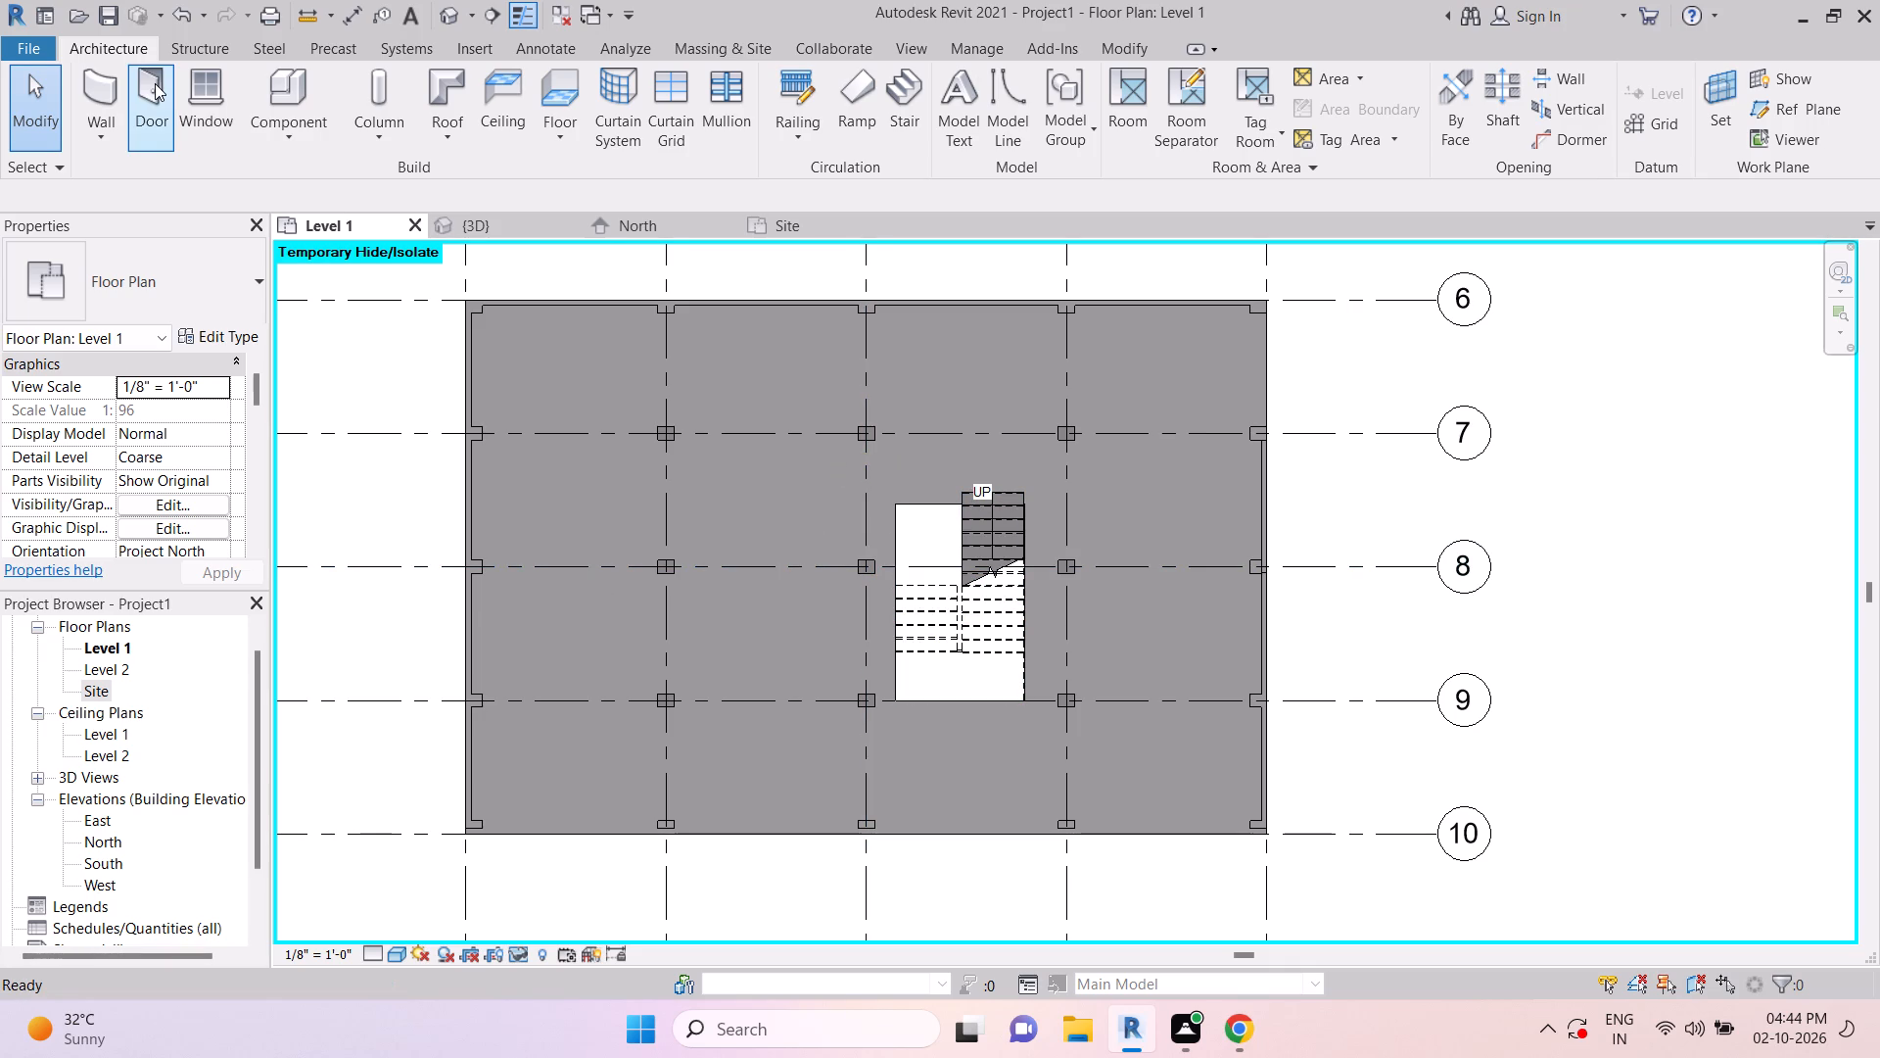
key("w")
key("a")
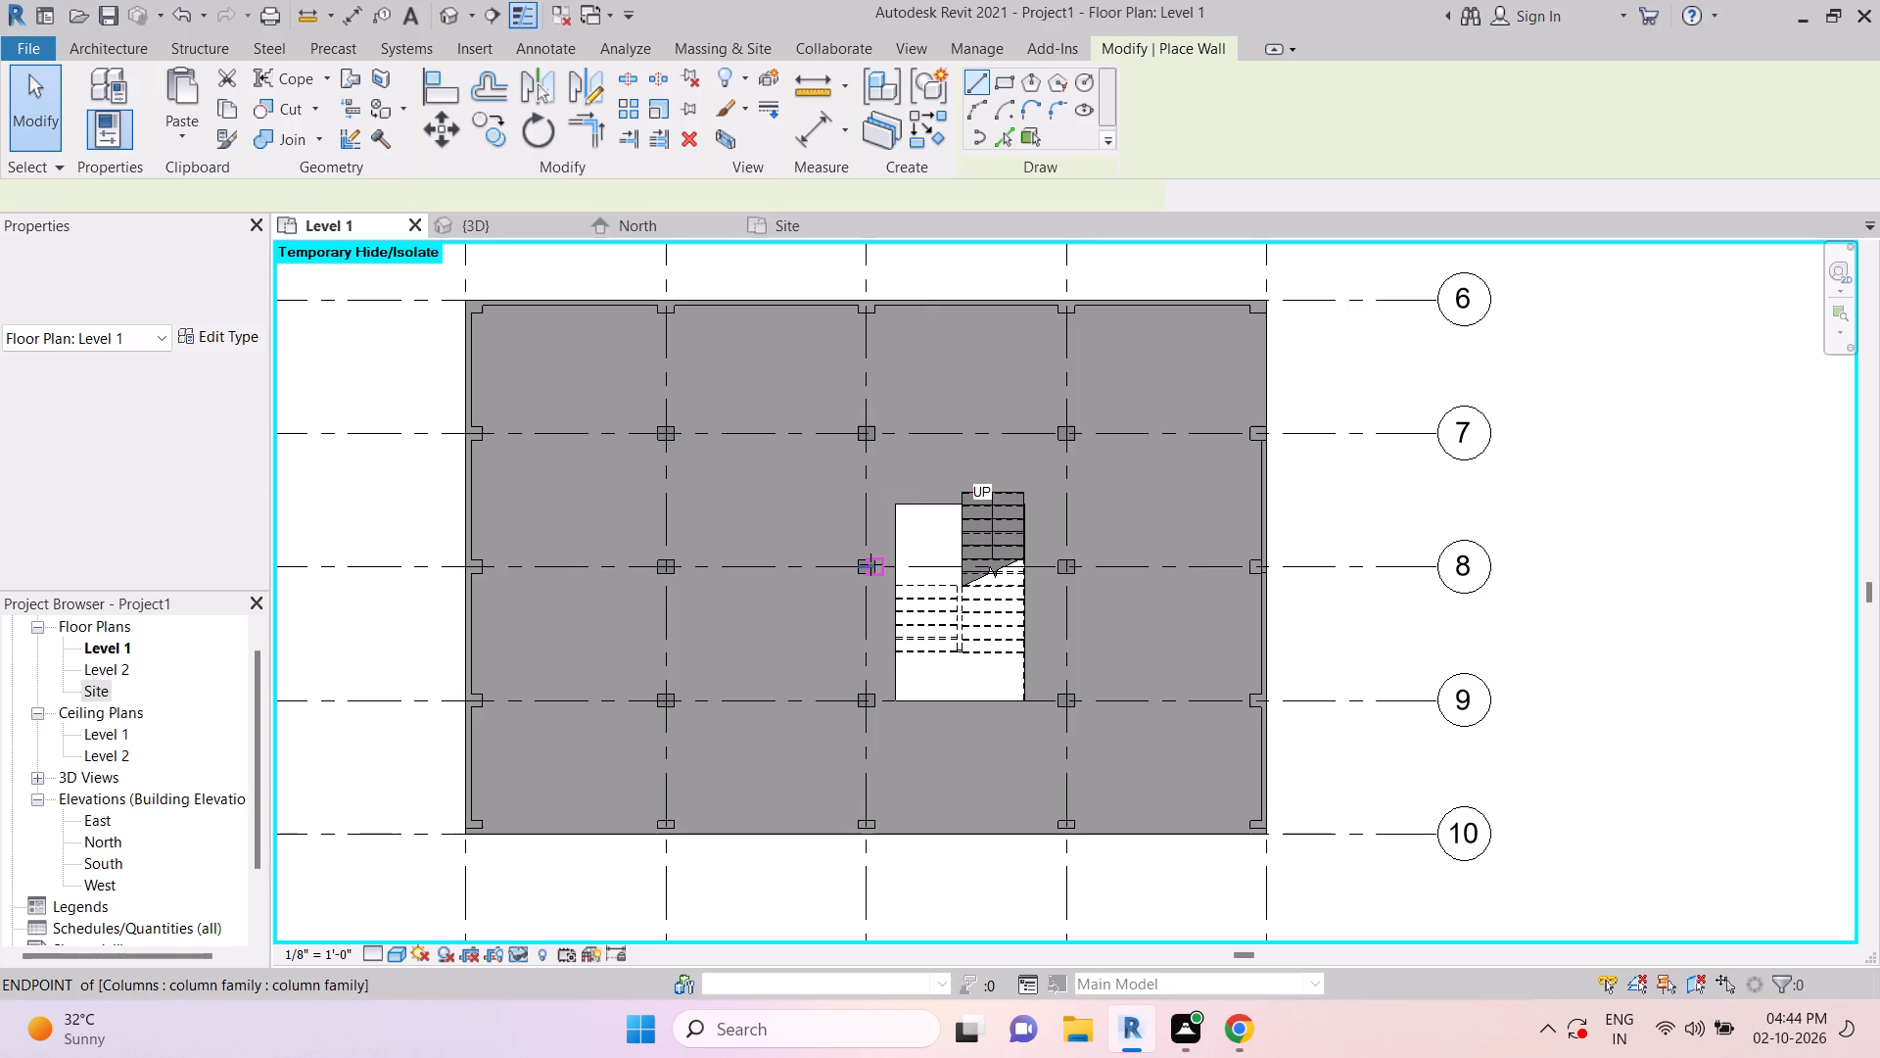
scroll(869, 563, "up", 9)
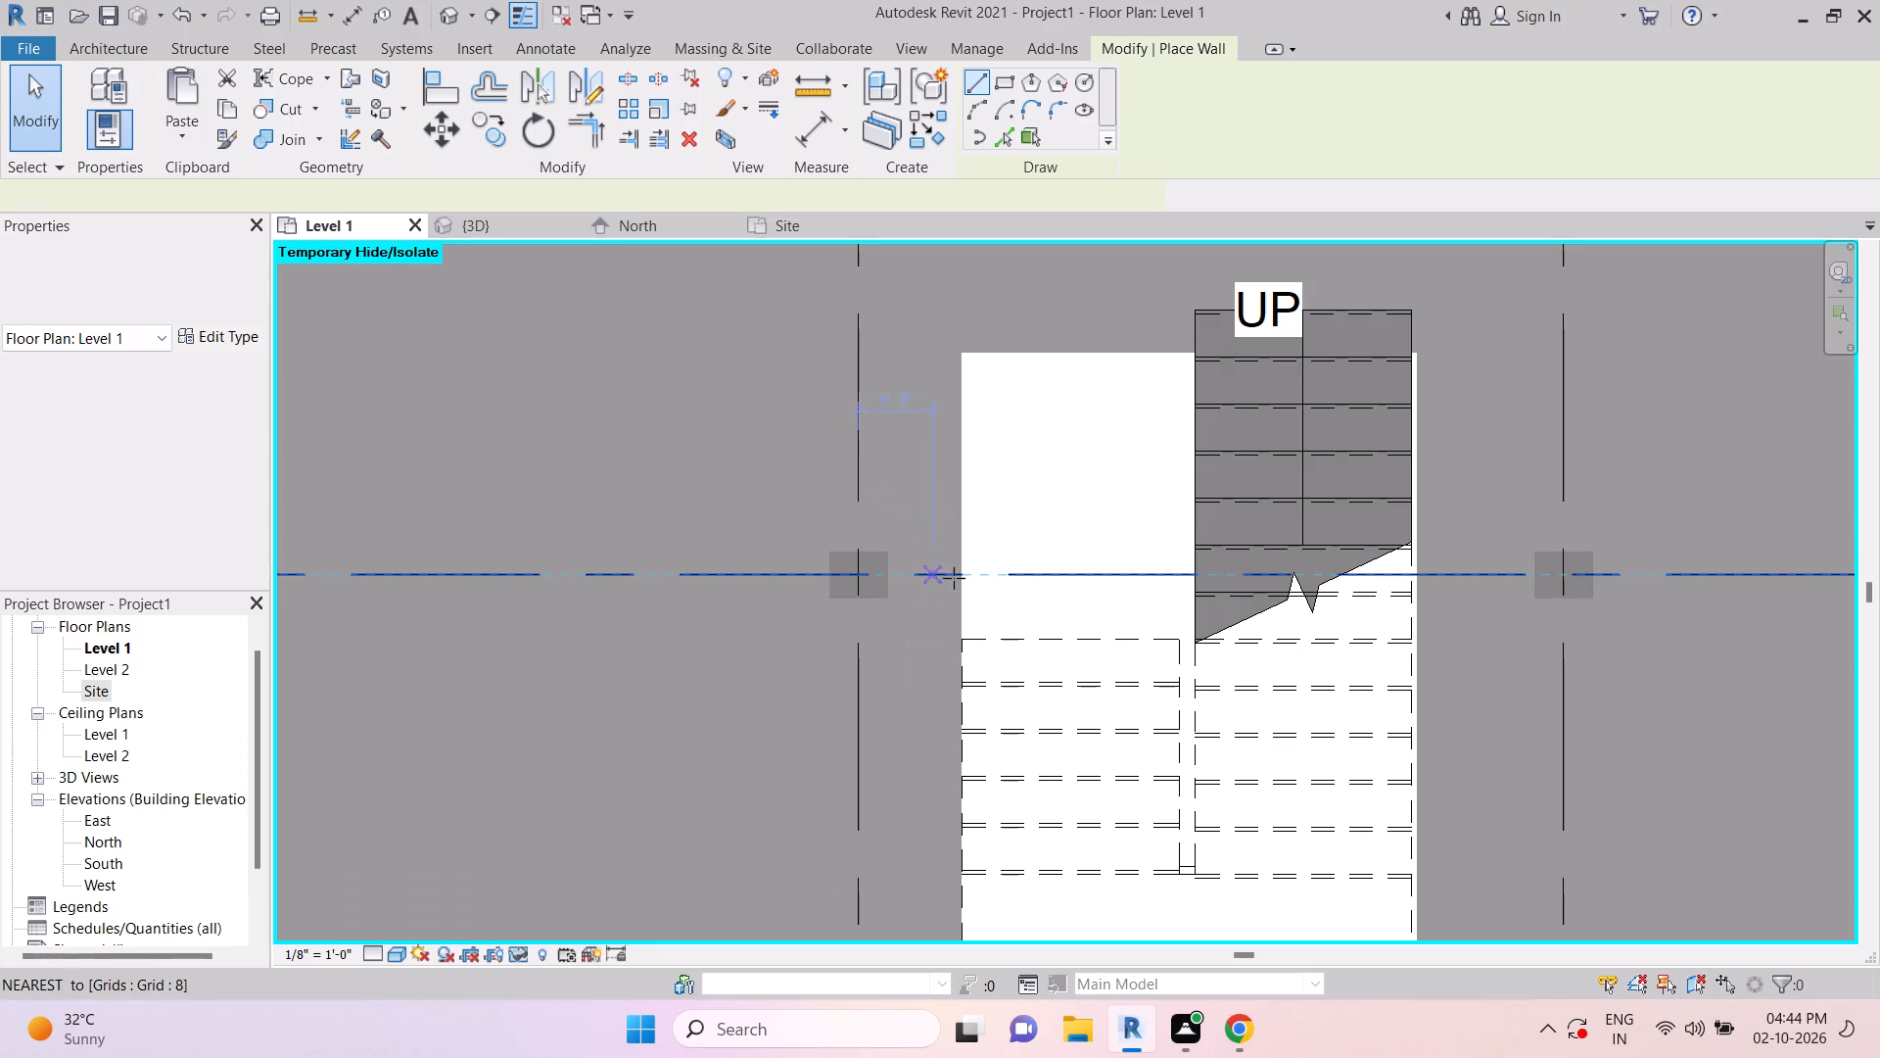
left_click(957, 569)
scroll(940, 568, "down", 4)
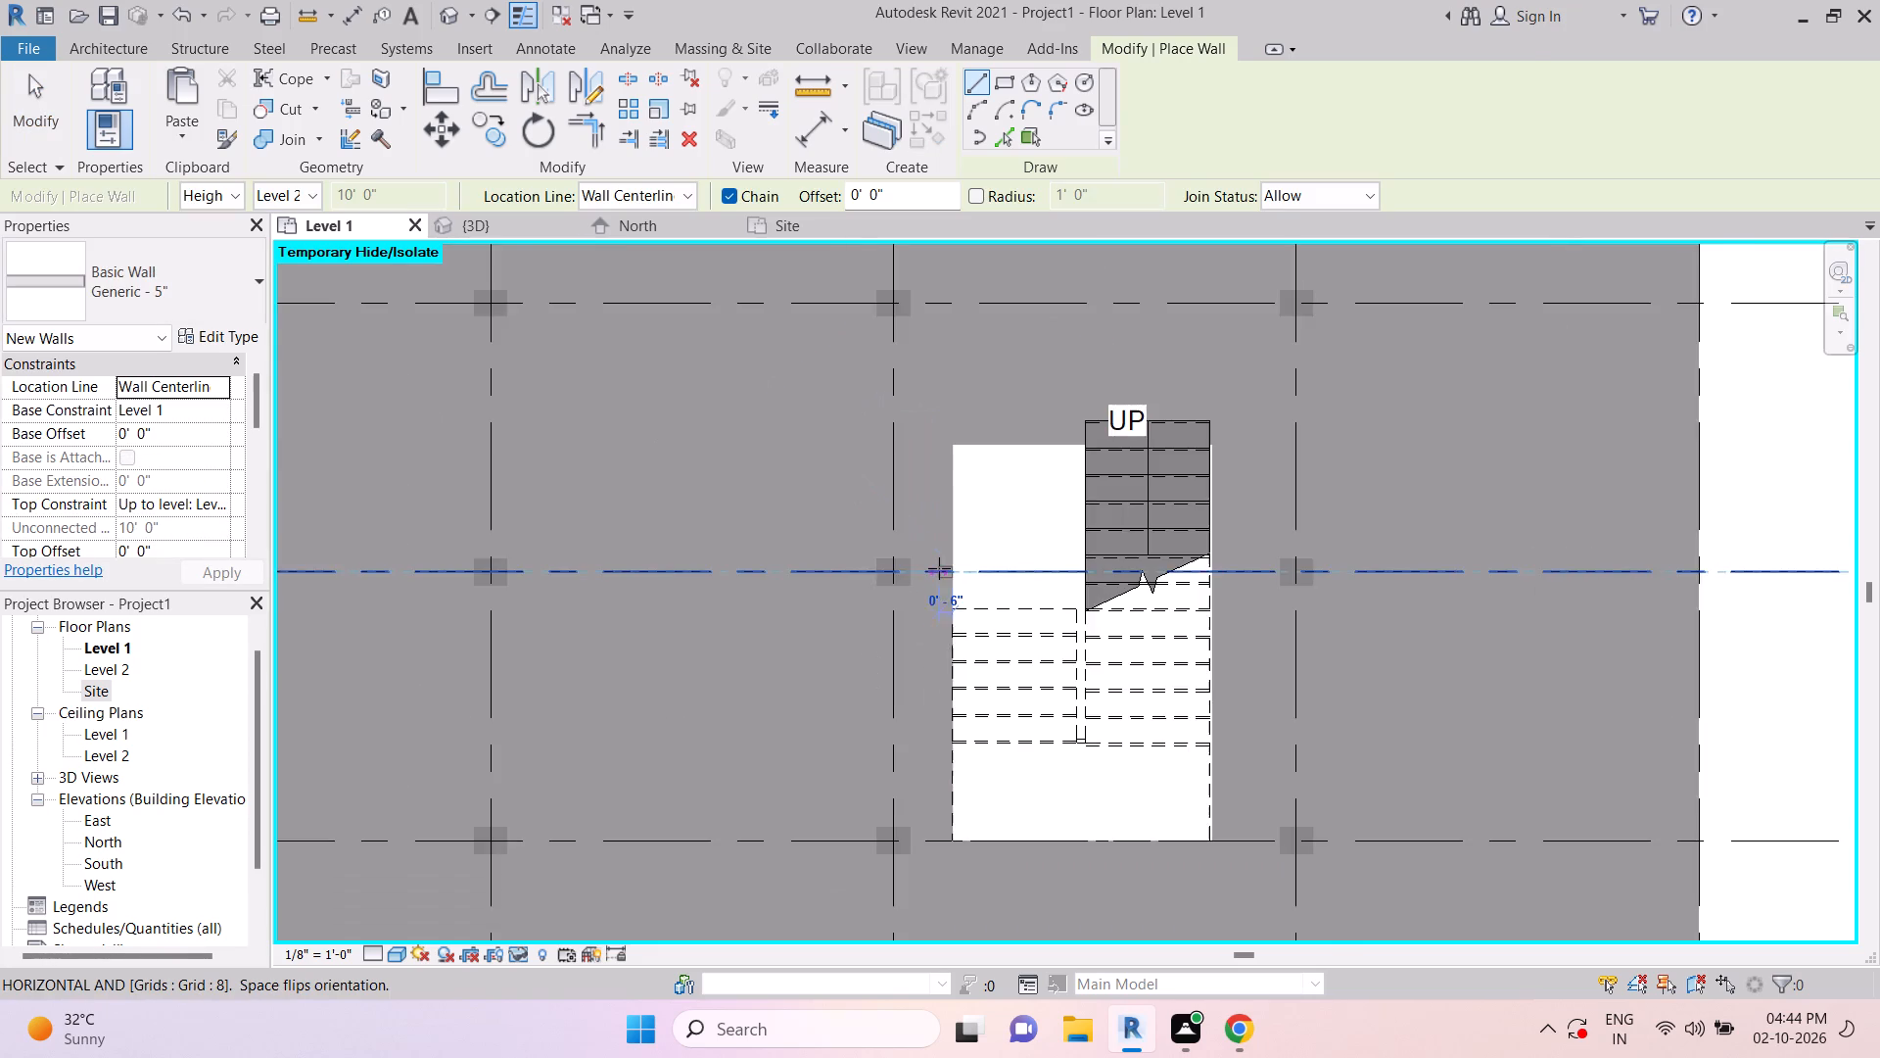
scroll(939, 568, "down", 5)
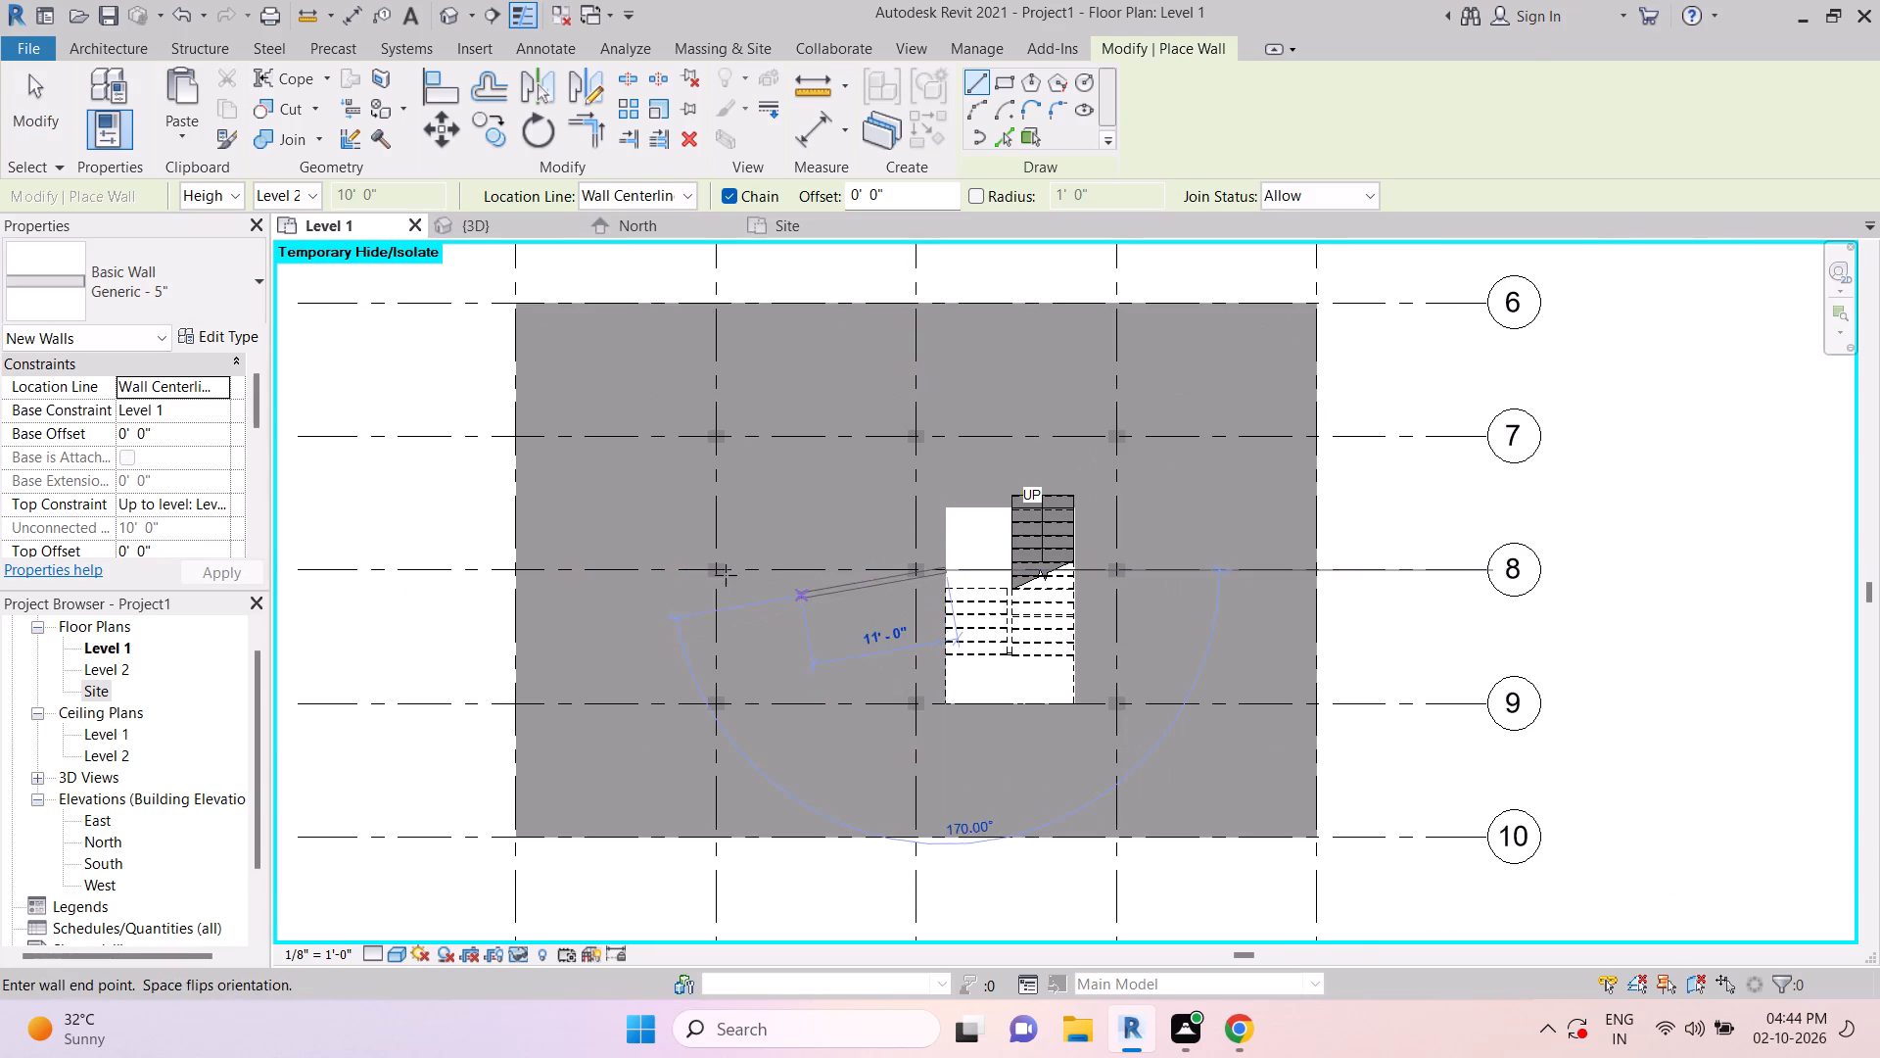
left_click(519, 576)
key("Escape")
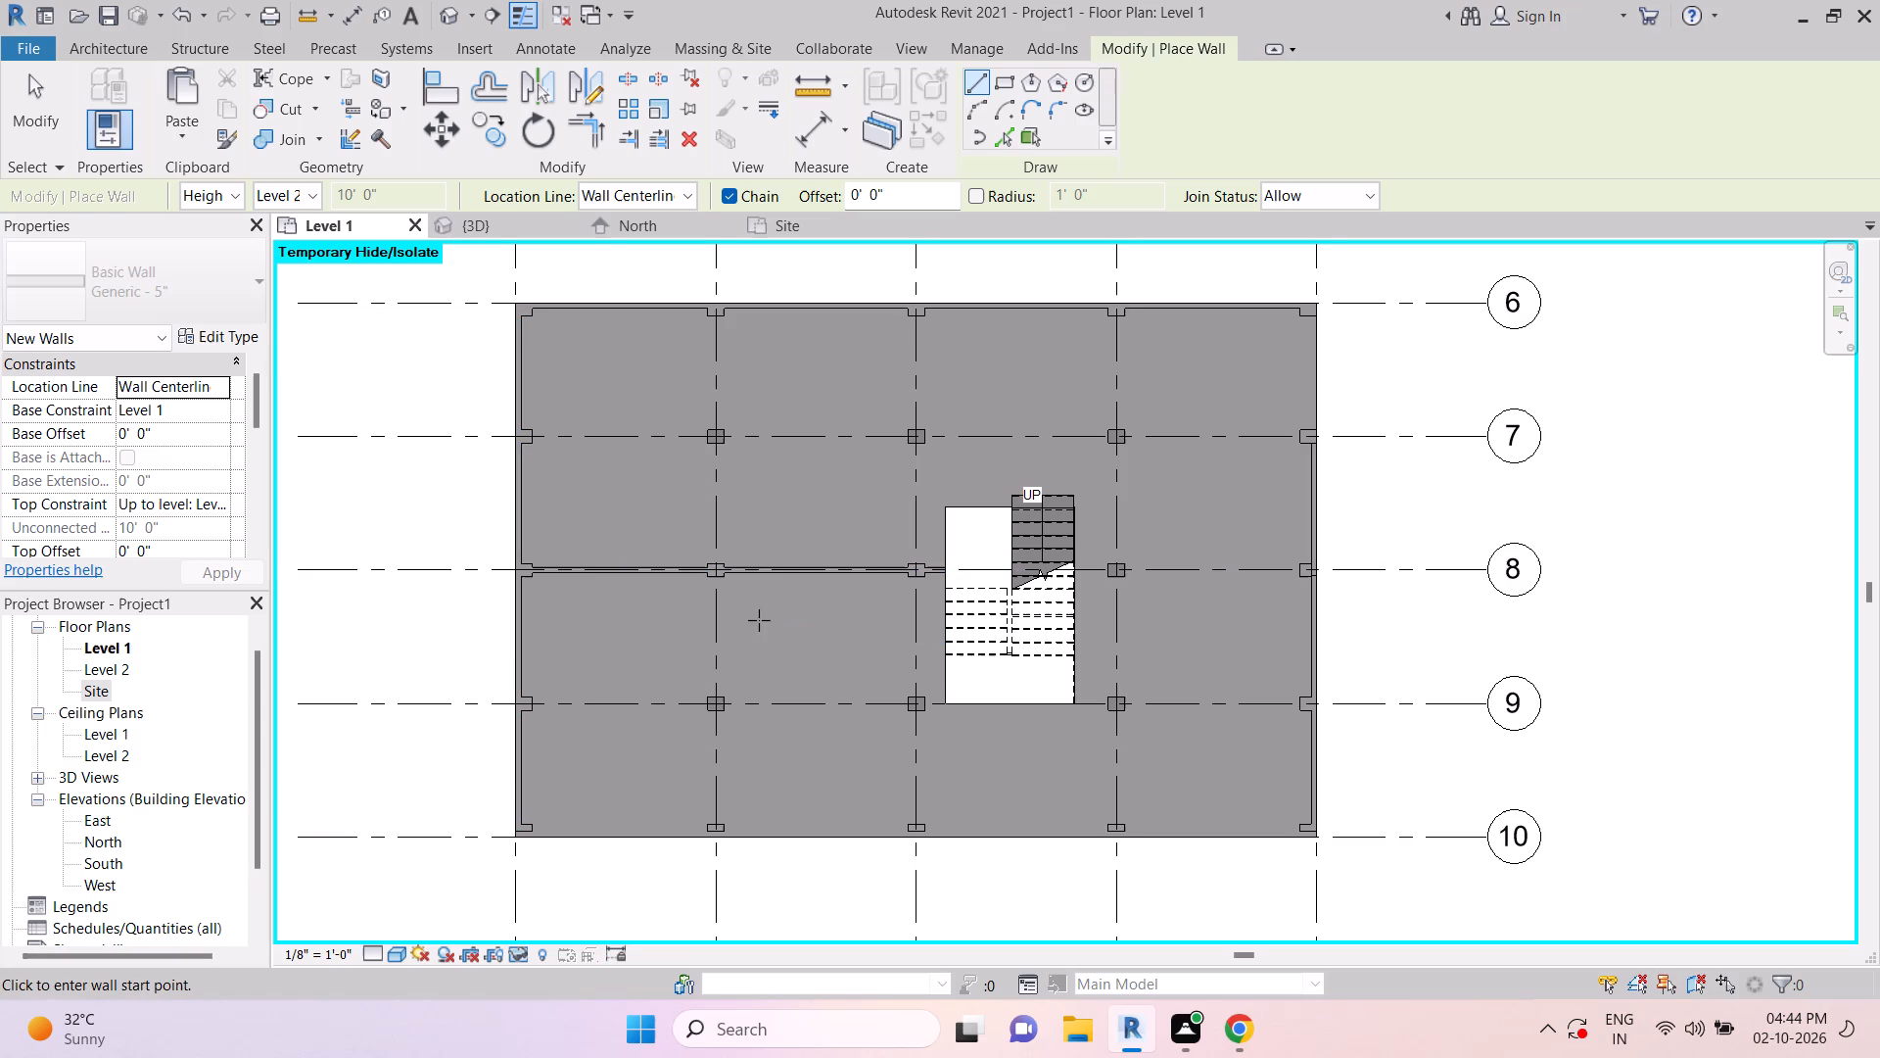
key("Escape")
key("Escape")
Nudge the Generic - 5" partition wall about 3 1/2" off grid 8 toward grid 7, bringing it flush with the column faces.
scroll(730, 552, "up", 4)
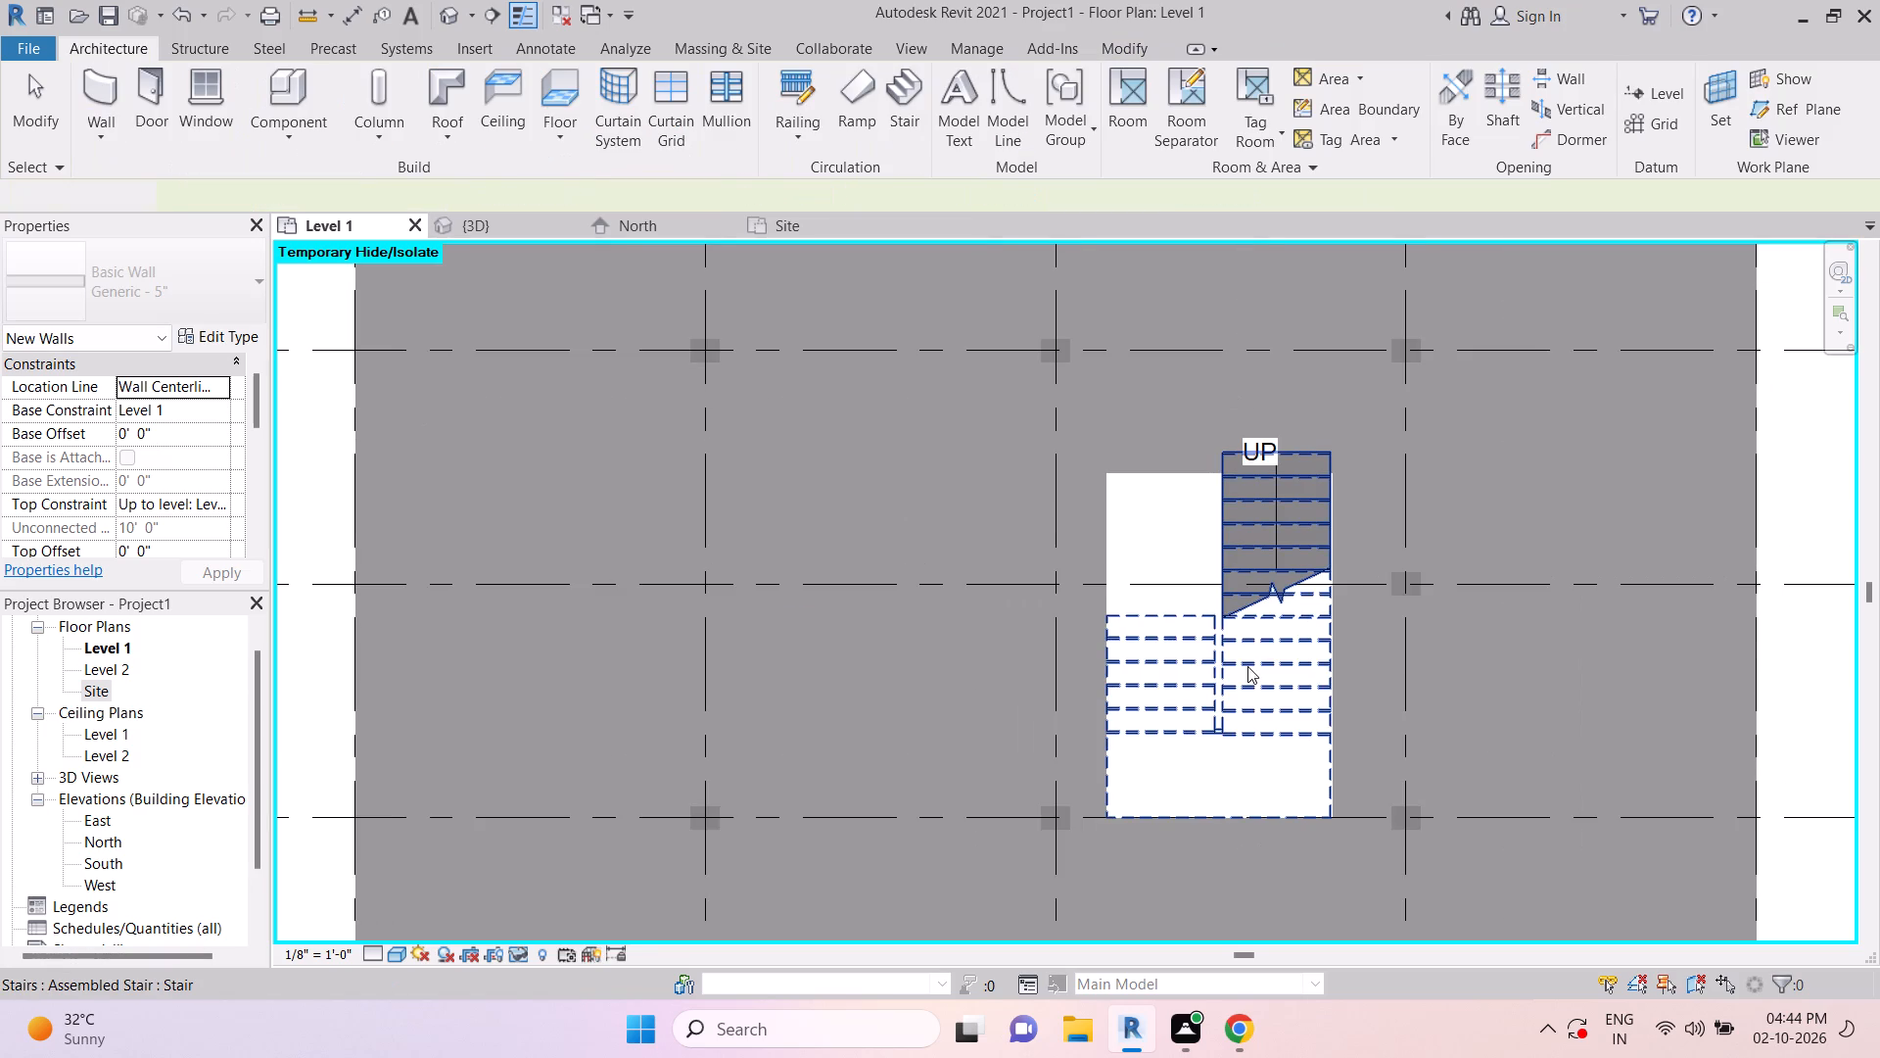
key("Escape")
scroll(1019, 596, "down", 1)
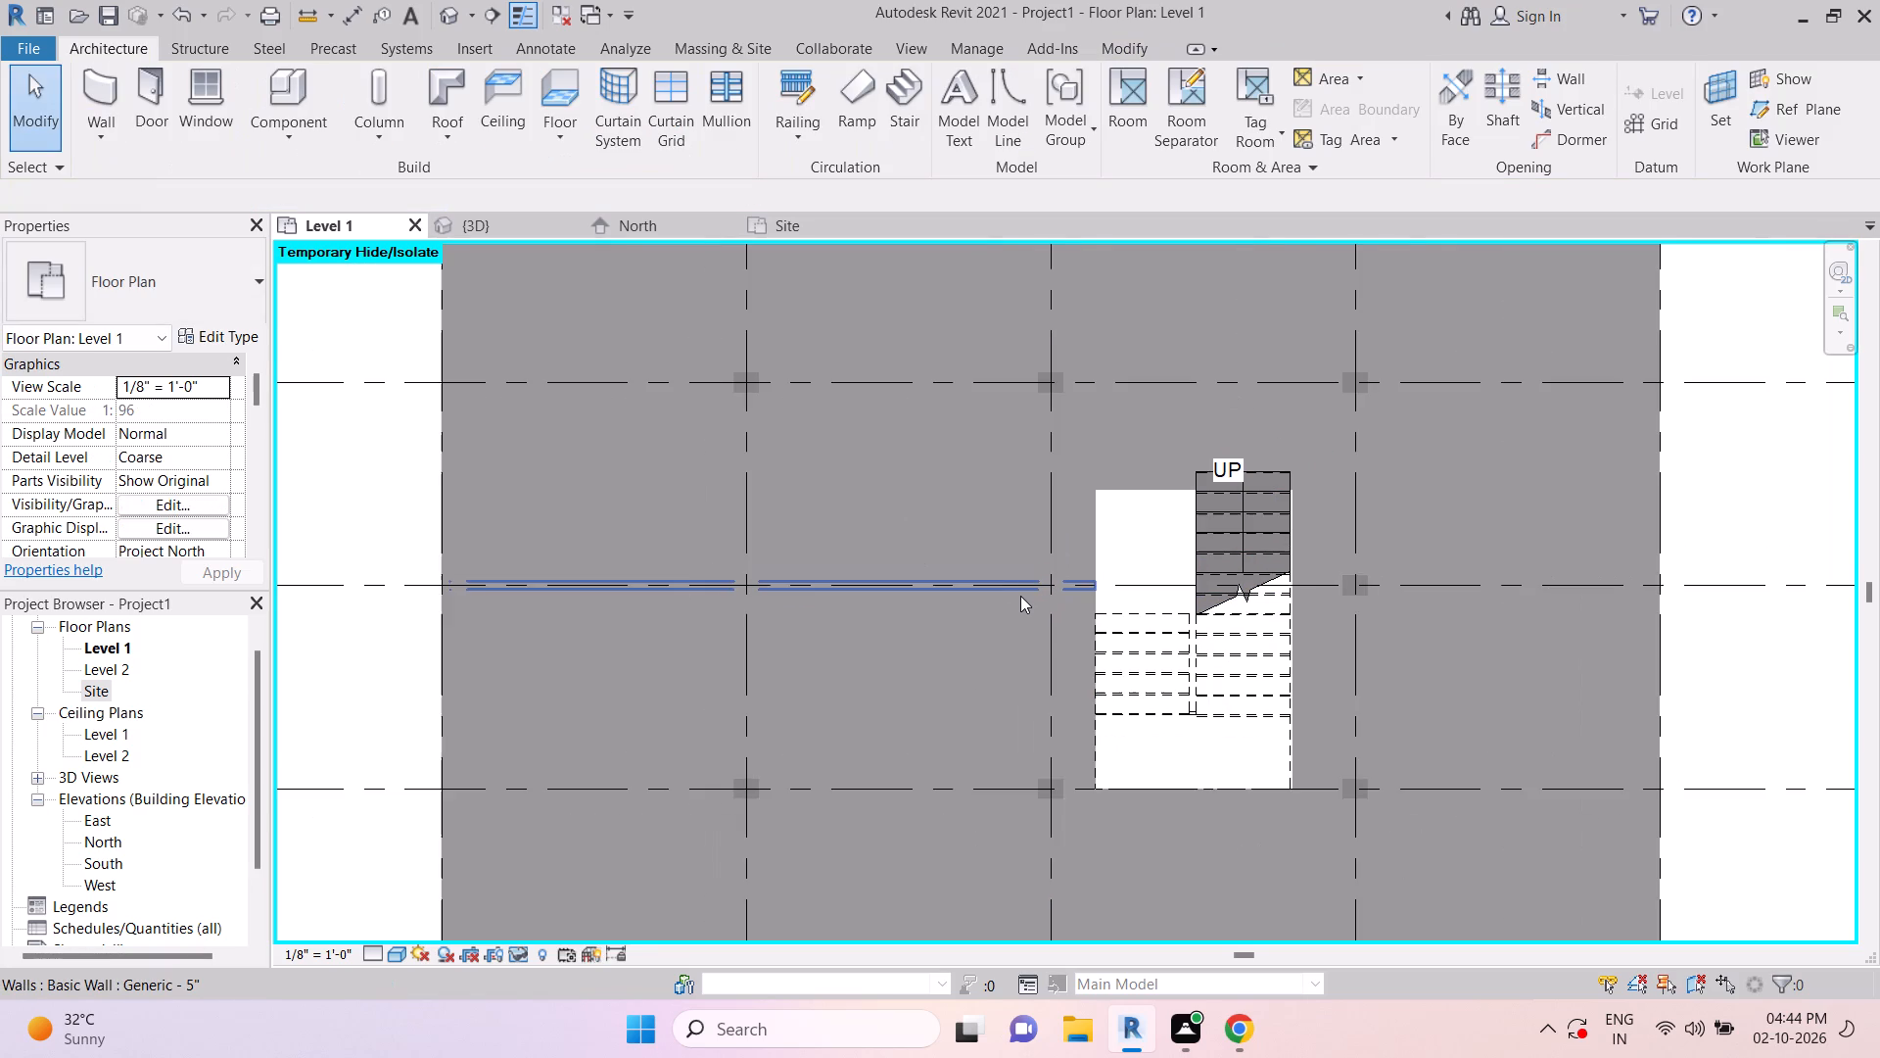
key("Escape")
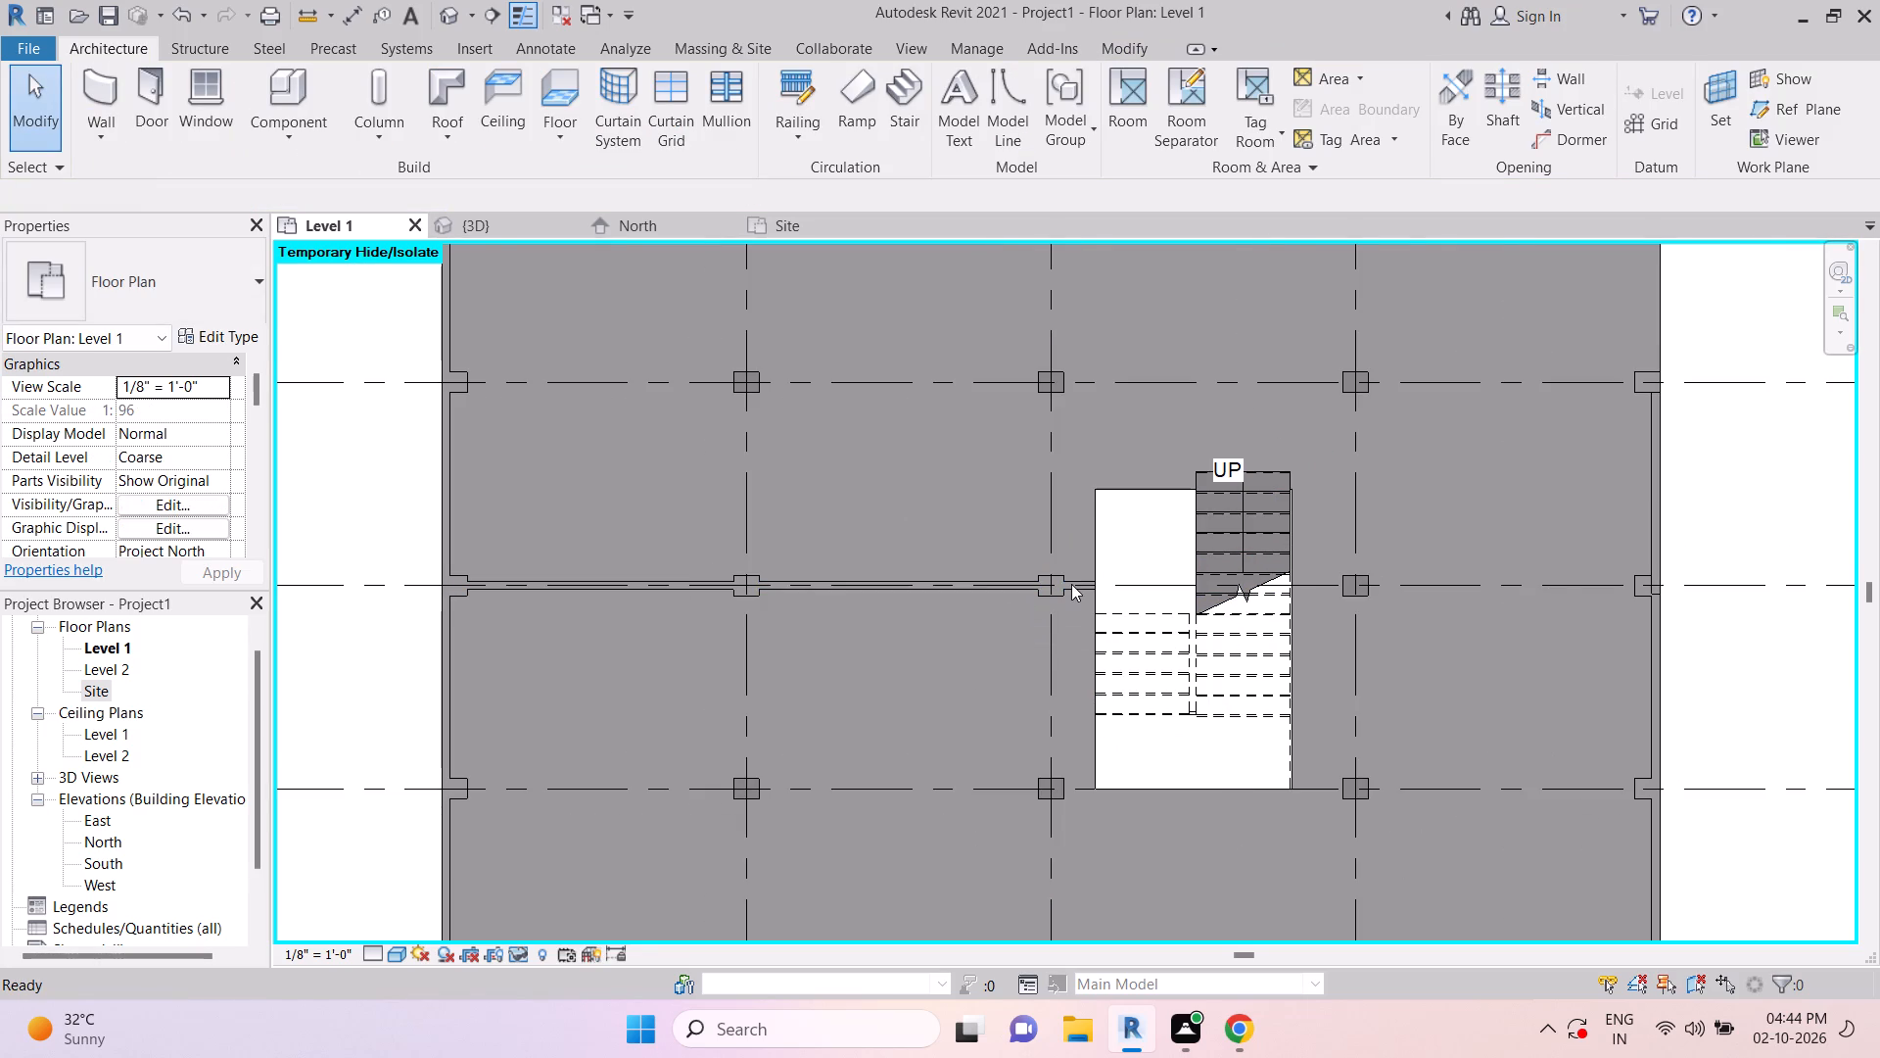
scroll(1071, 582, "up", 8)
left_click(1074, 580)
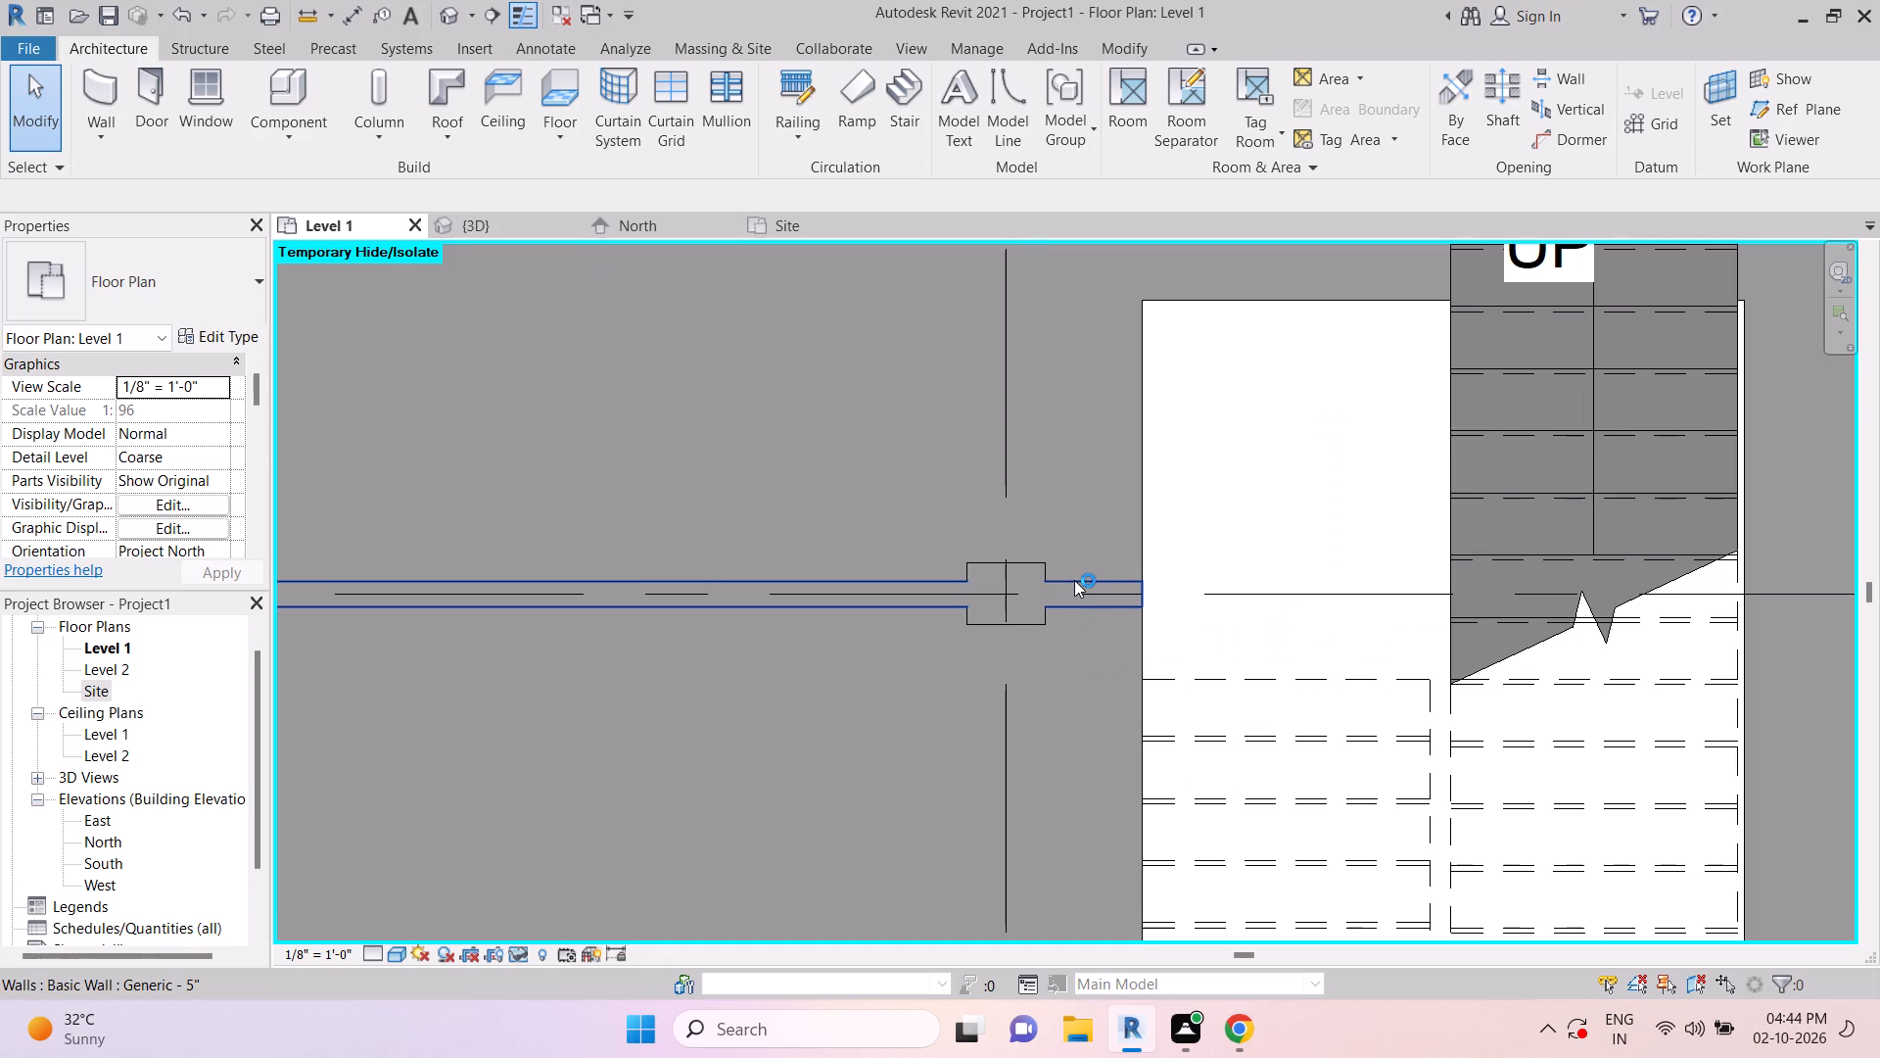
key("Up")
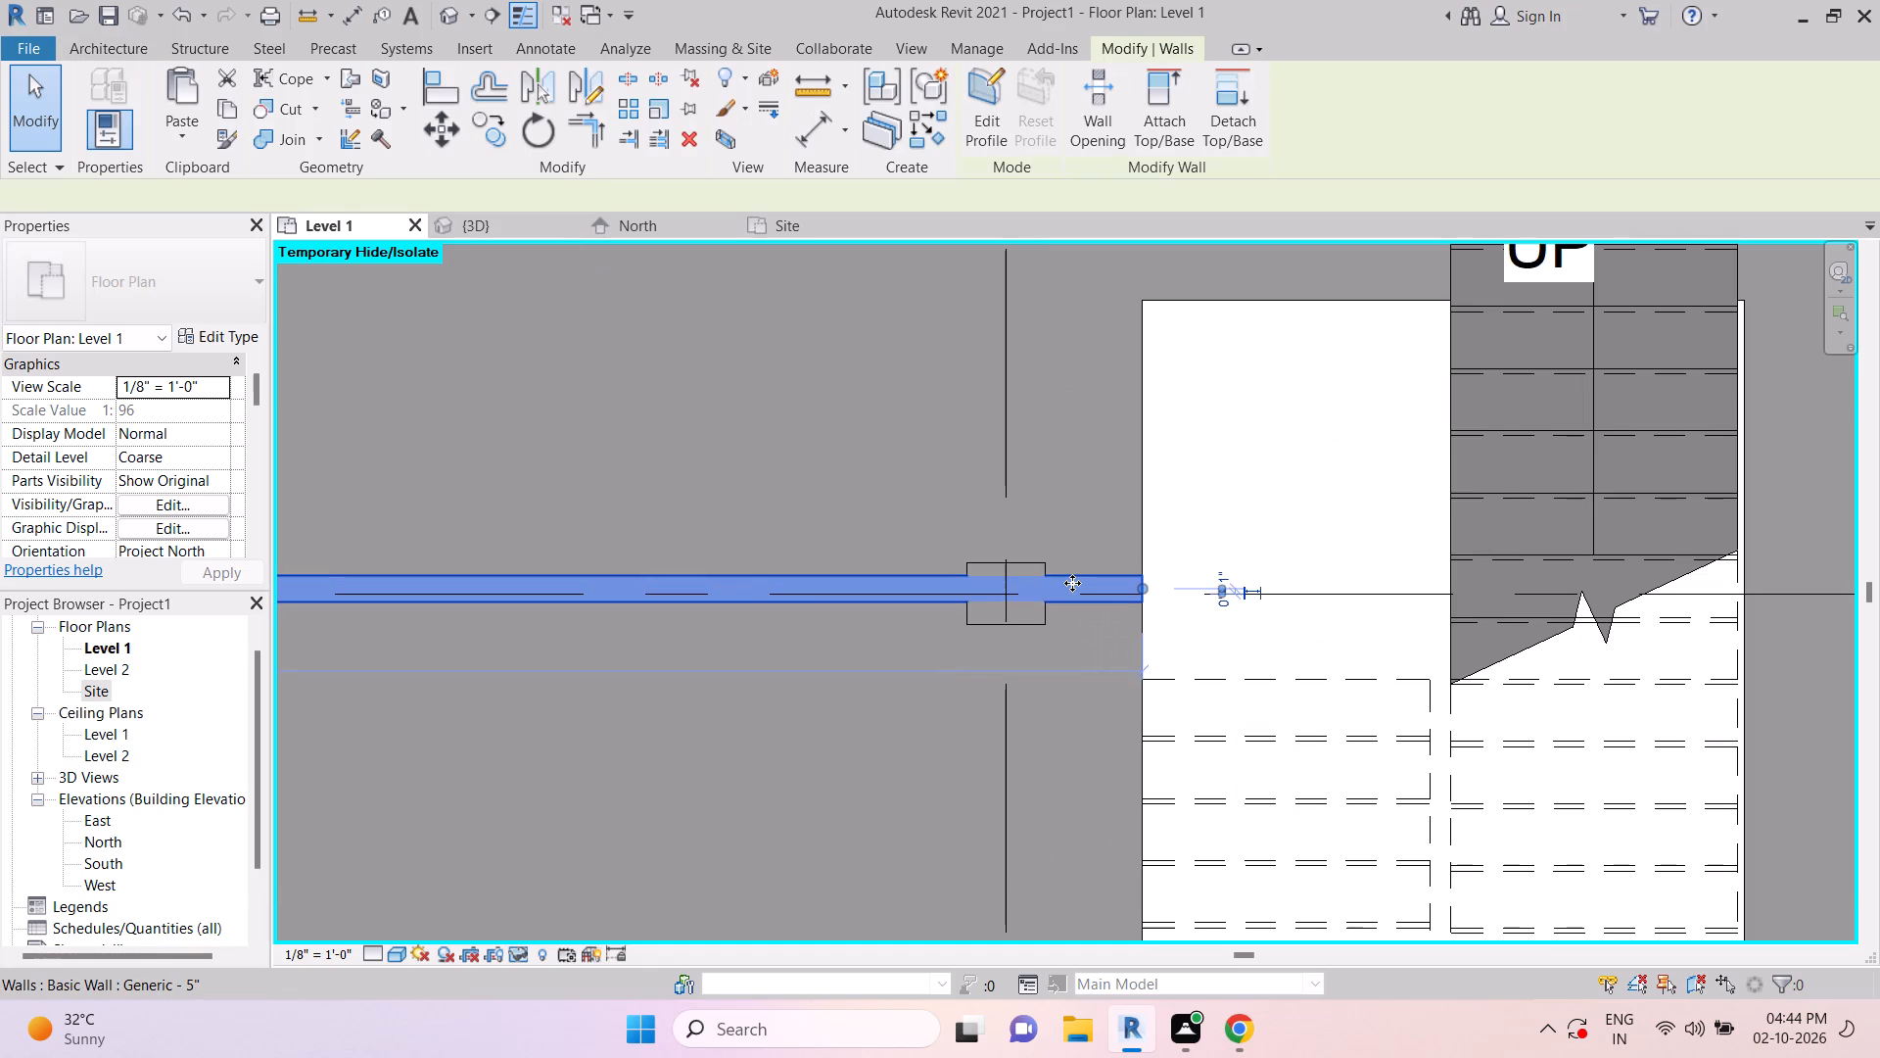
key("Up")
key("Up")
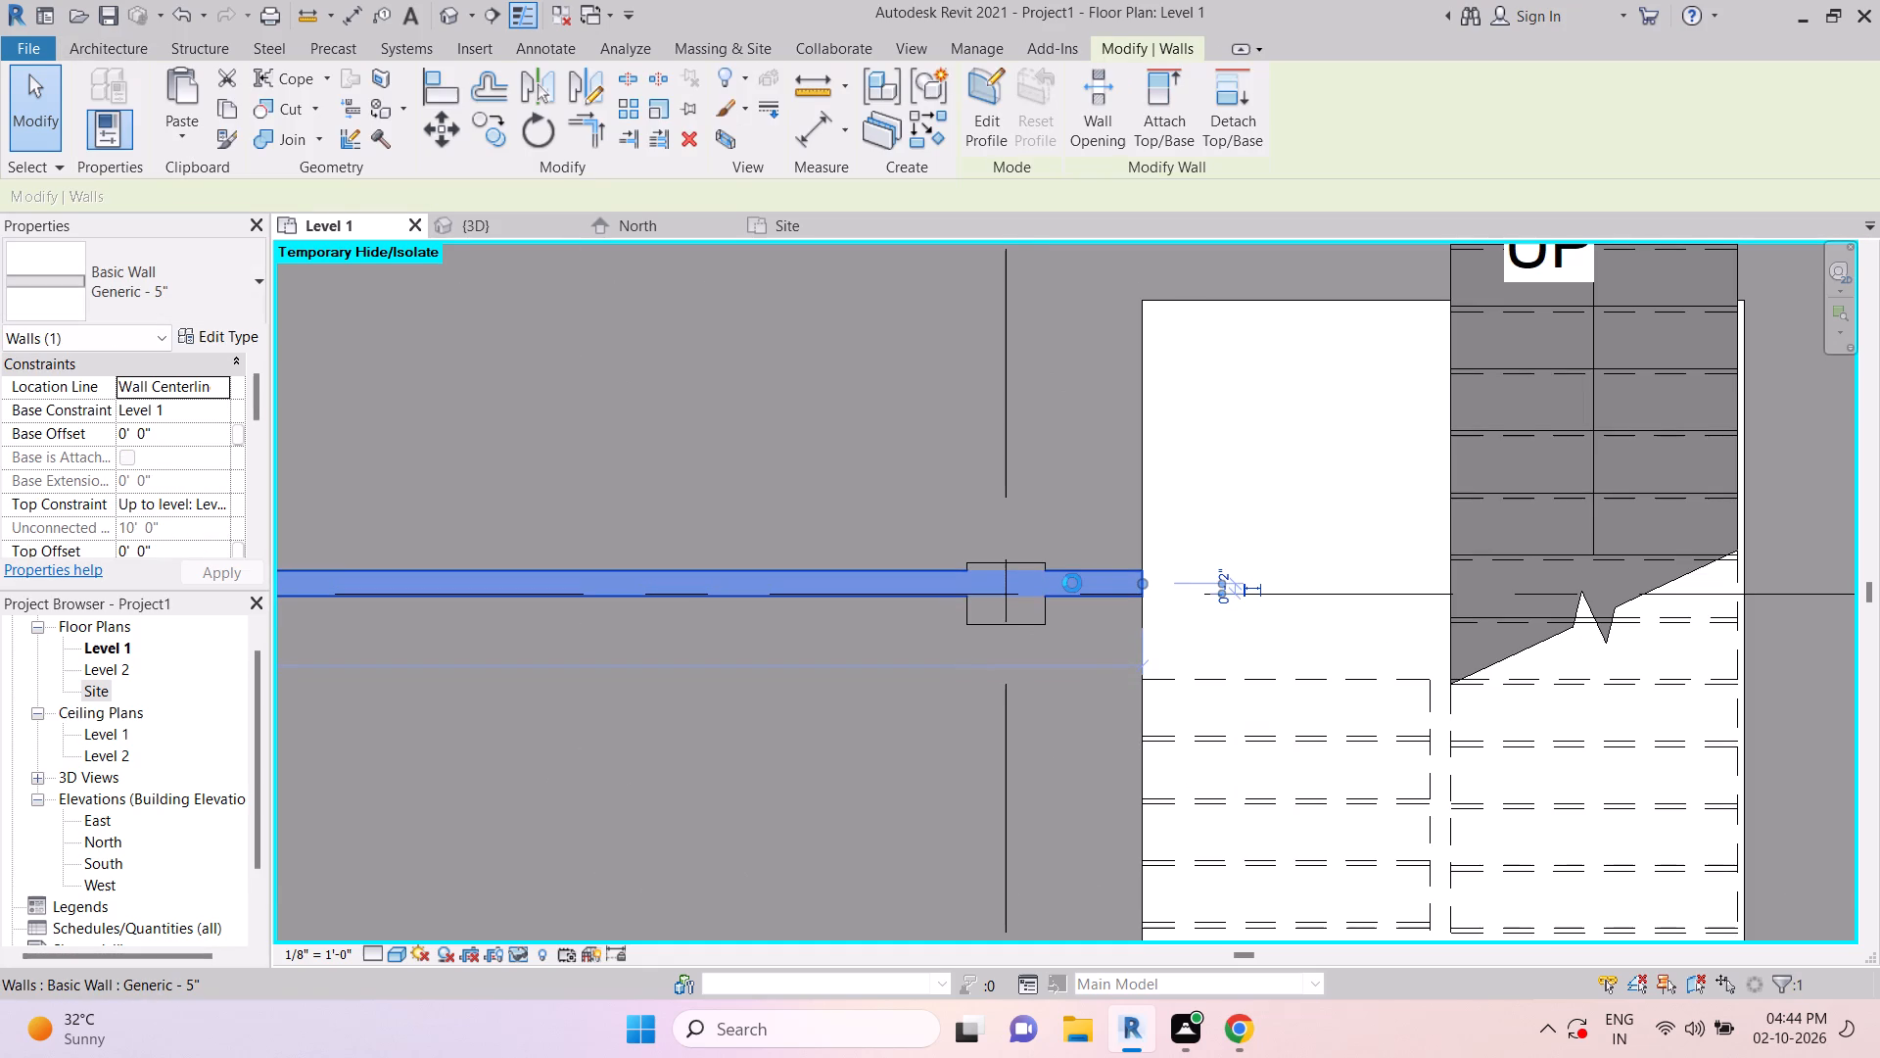
key("Up")
scroll(1029, 567, "up", 5)
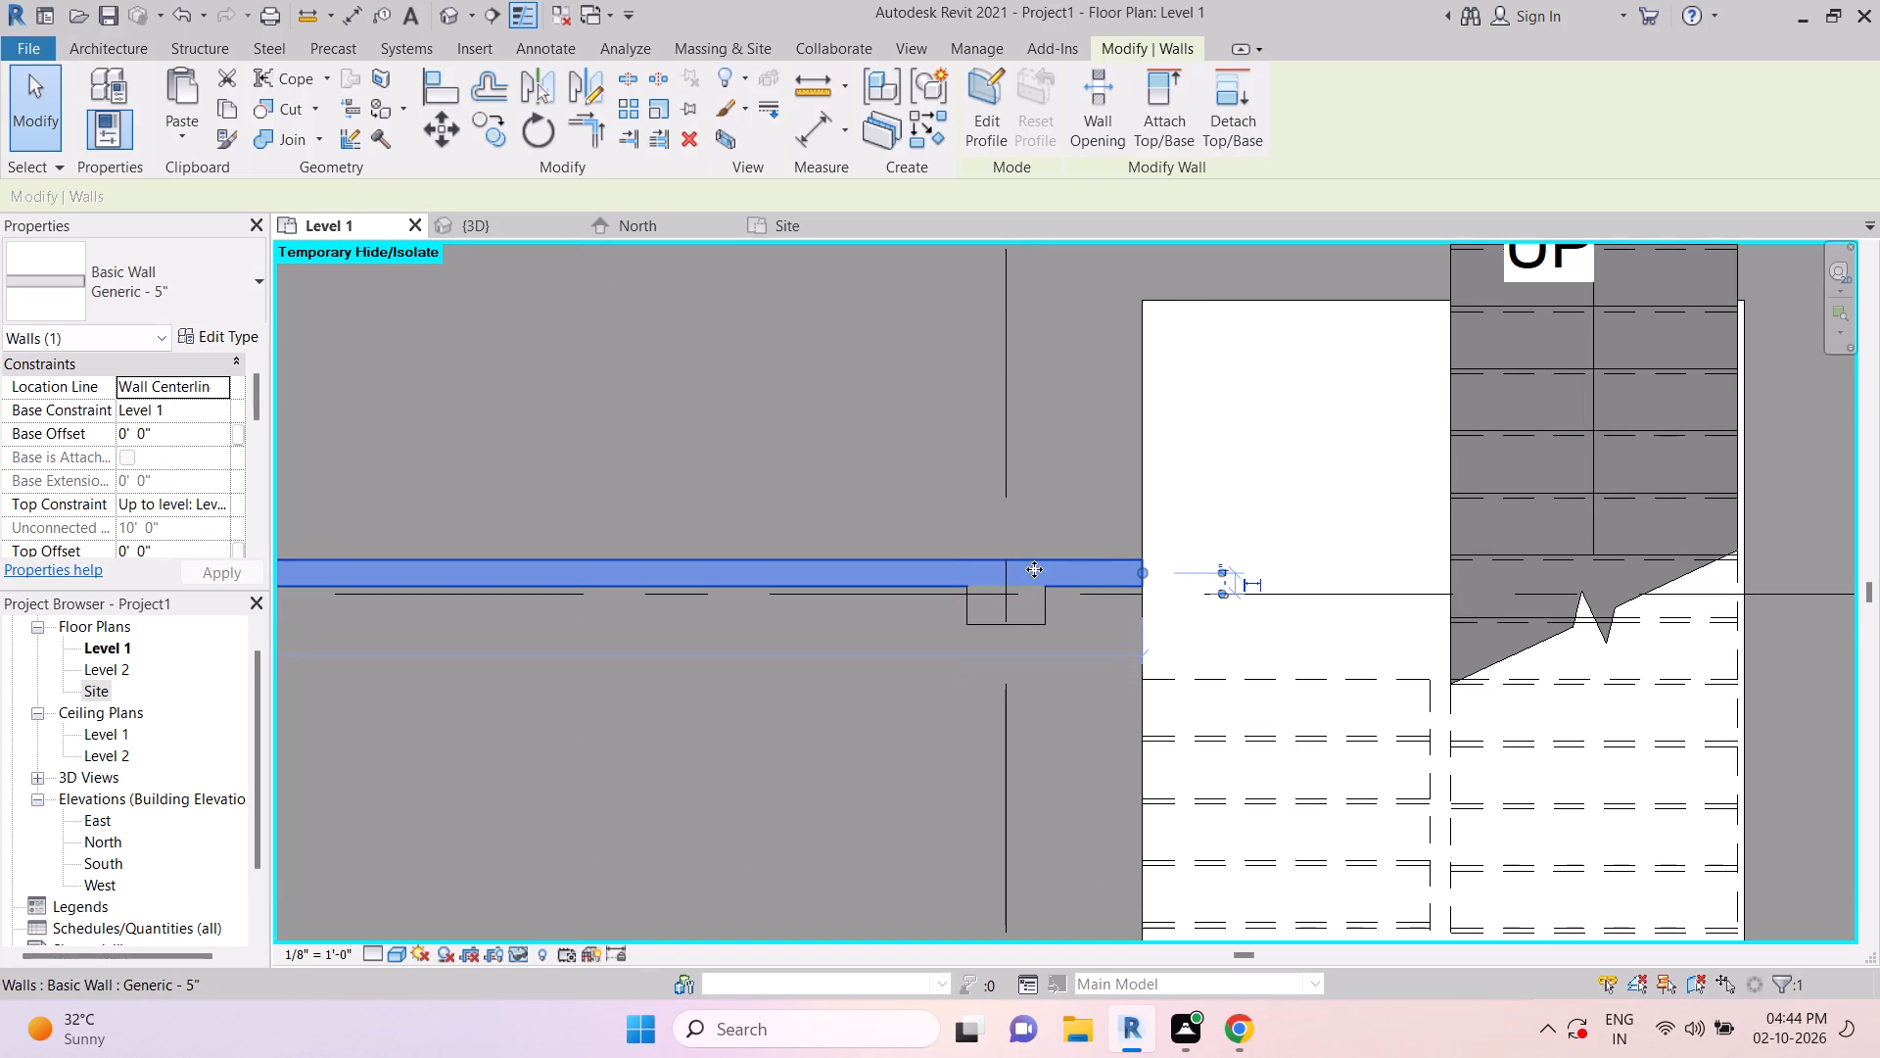
scroll(1034, 569, "up", 4)
key("Down")
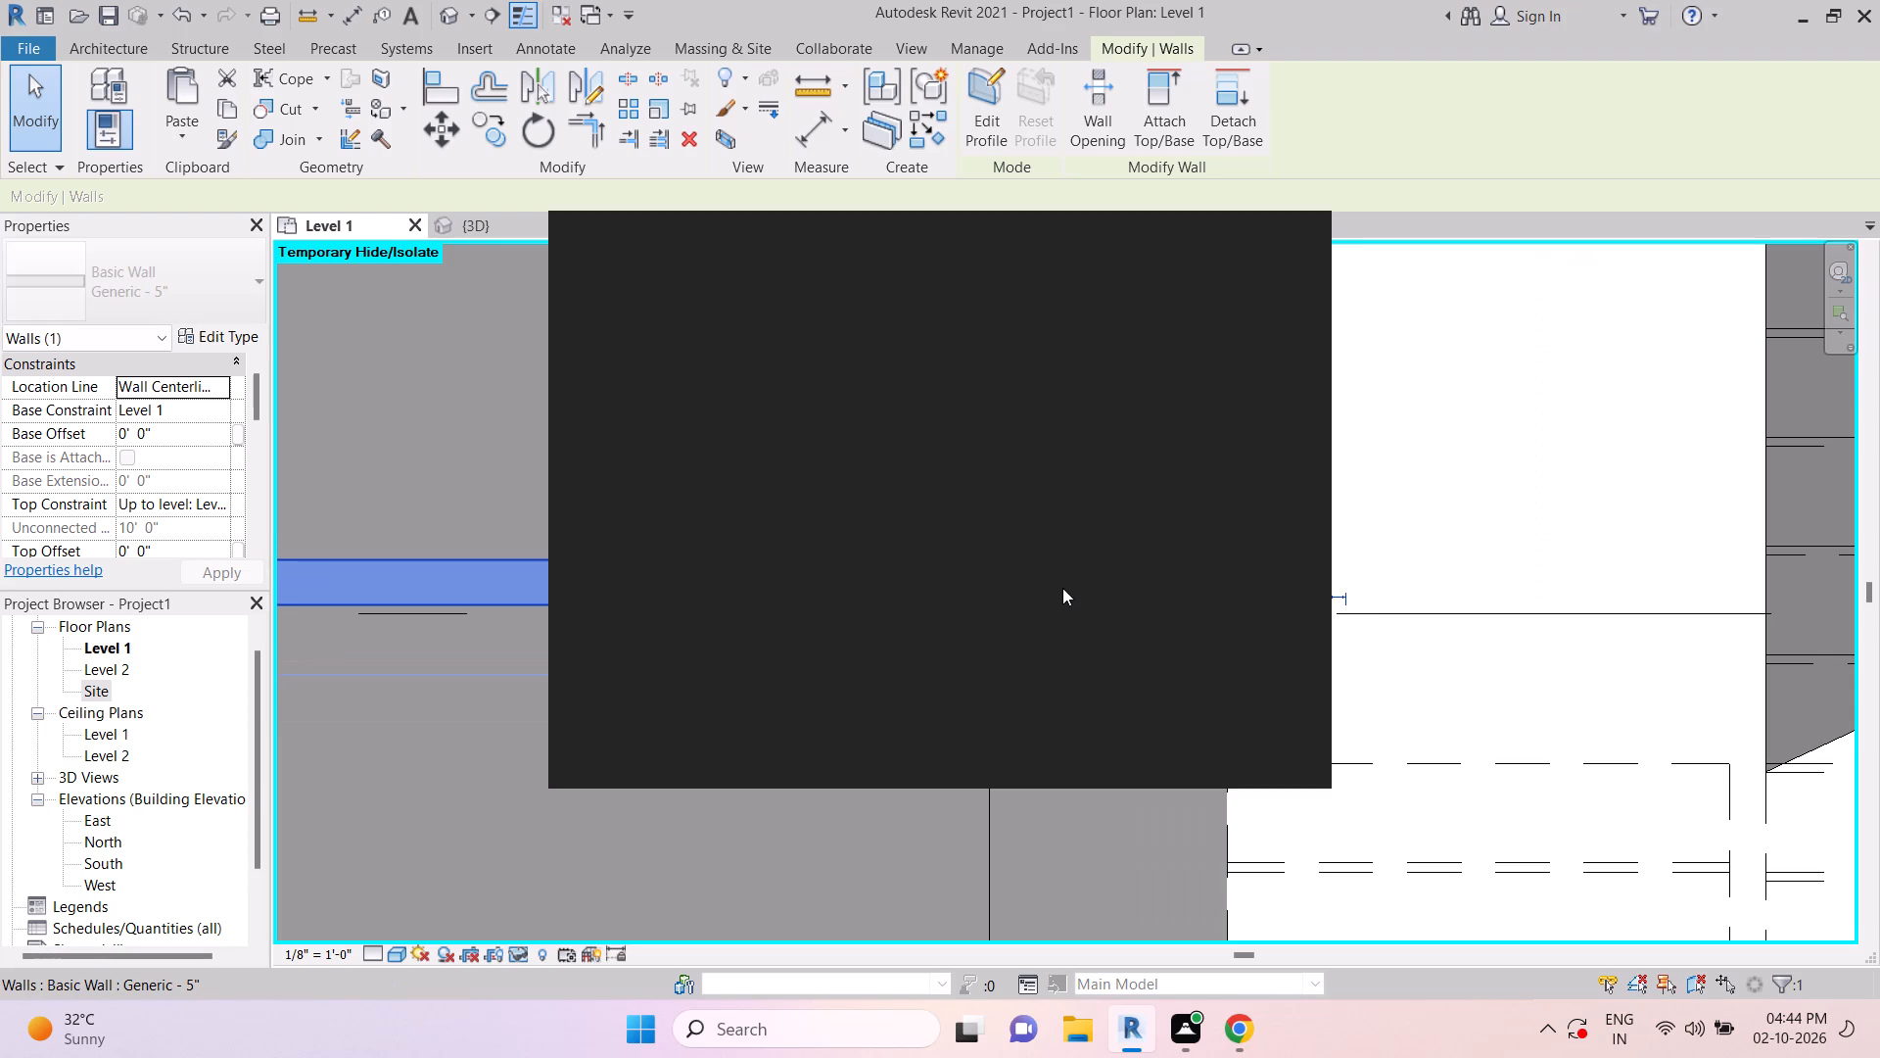
left_click(1303, 230)
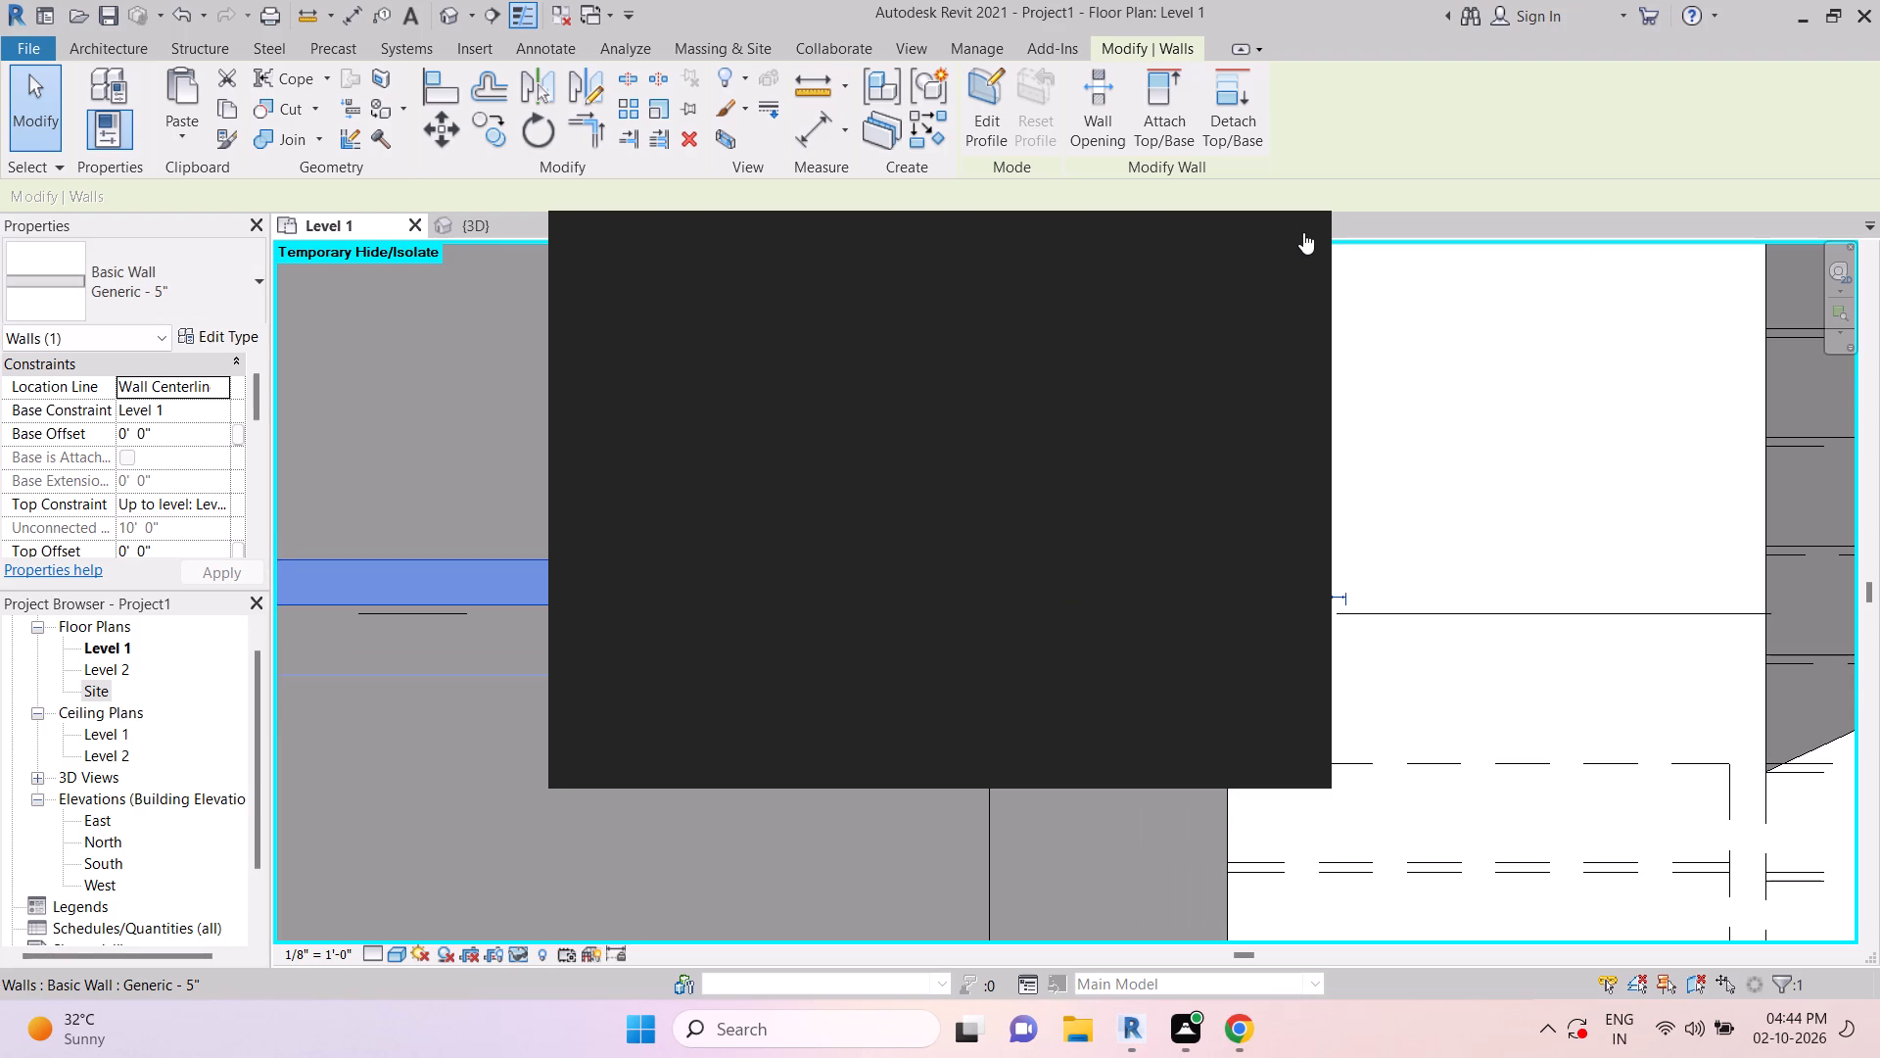
key("Down")
key("Up")
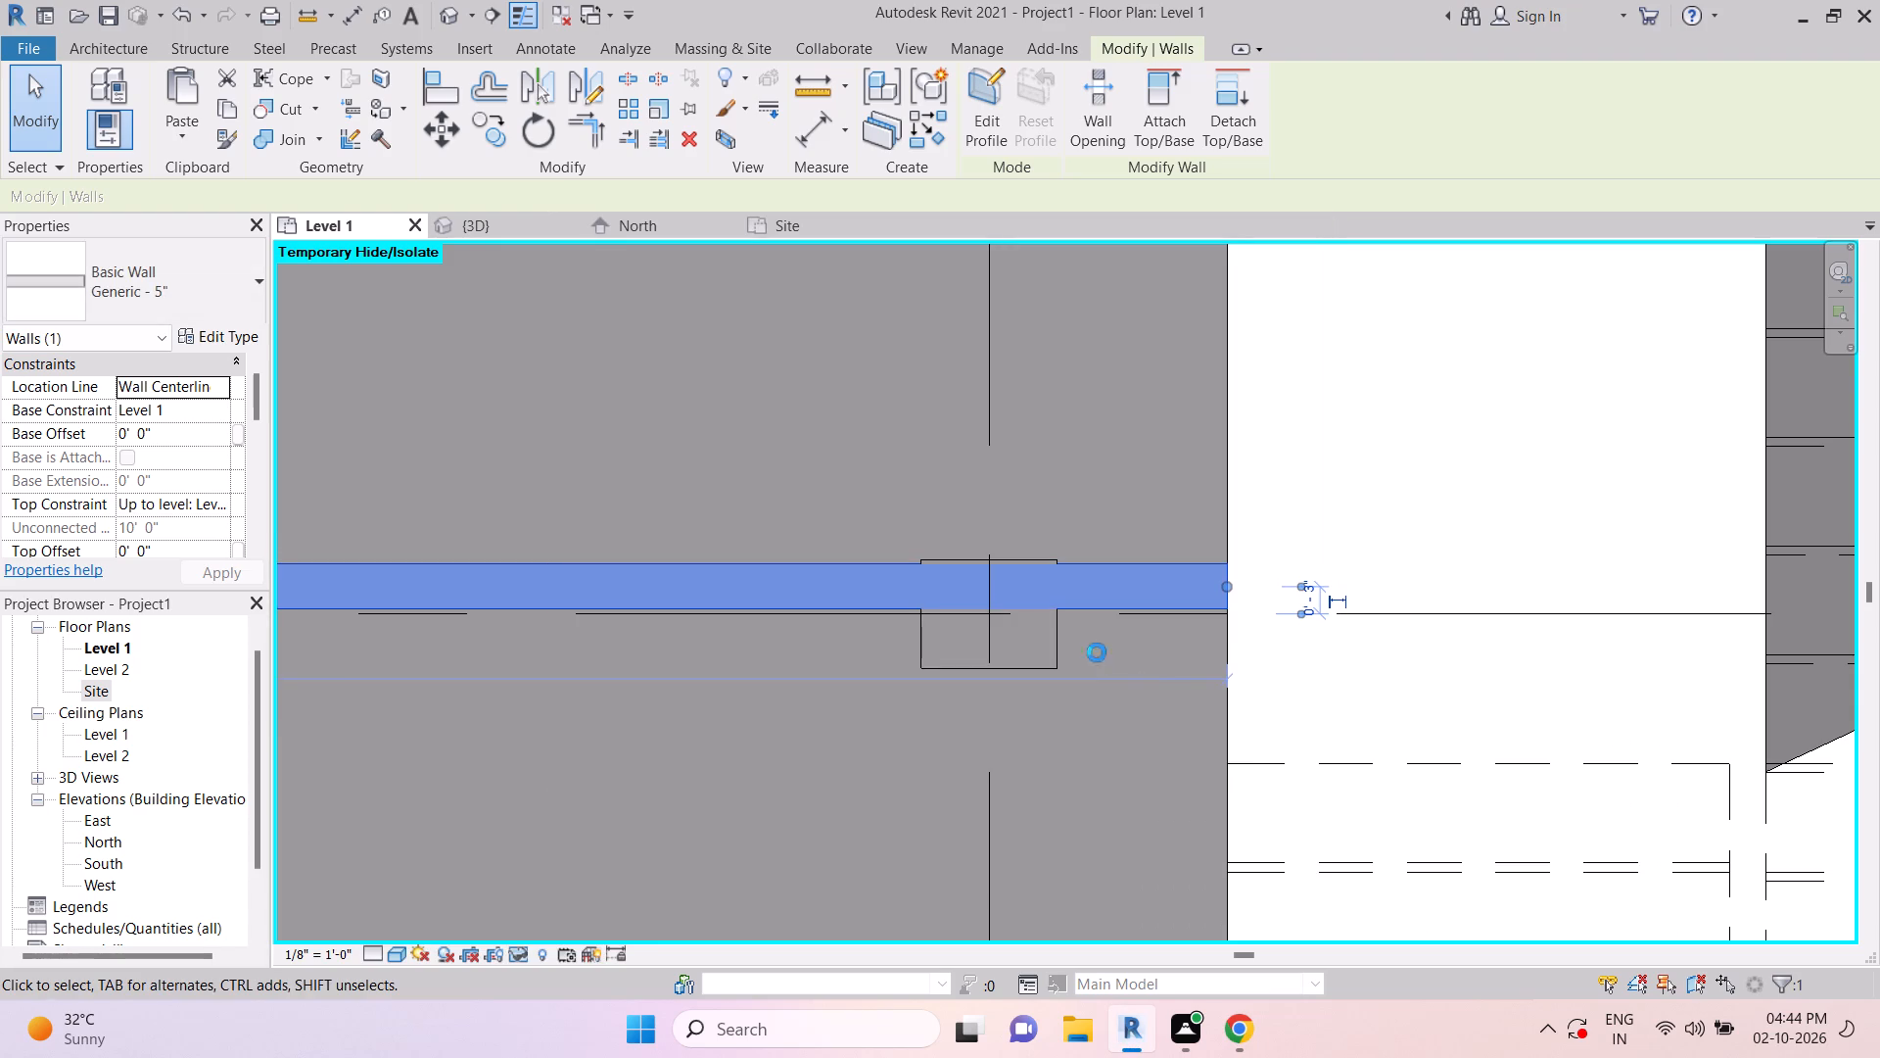
scroll(1103, 601, "down", 5)
key("Escape")
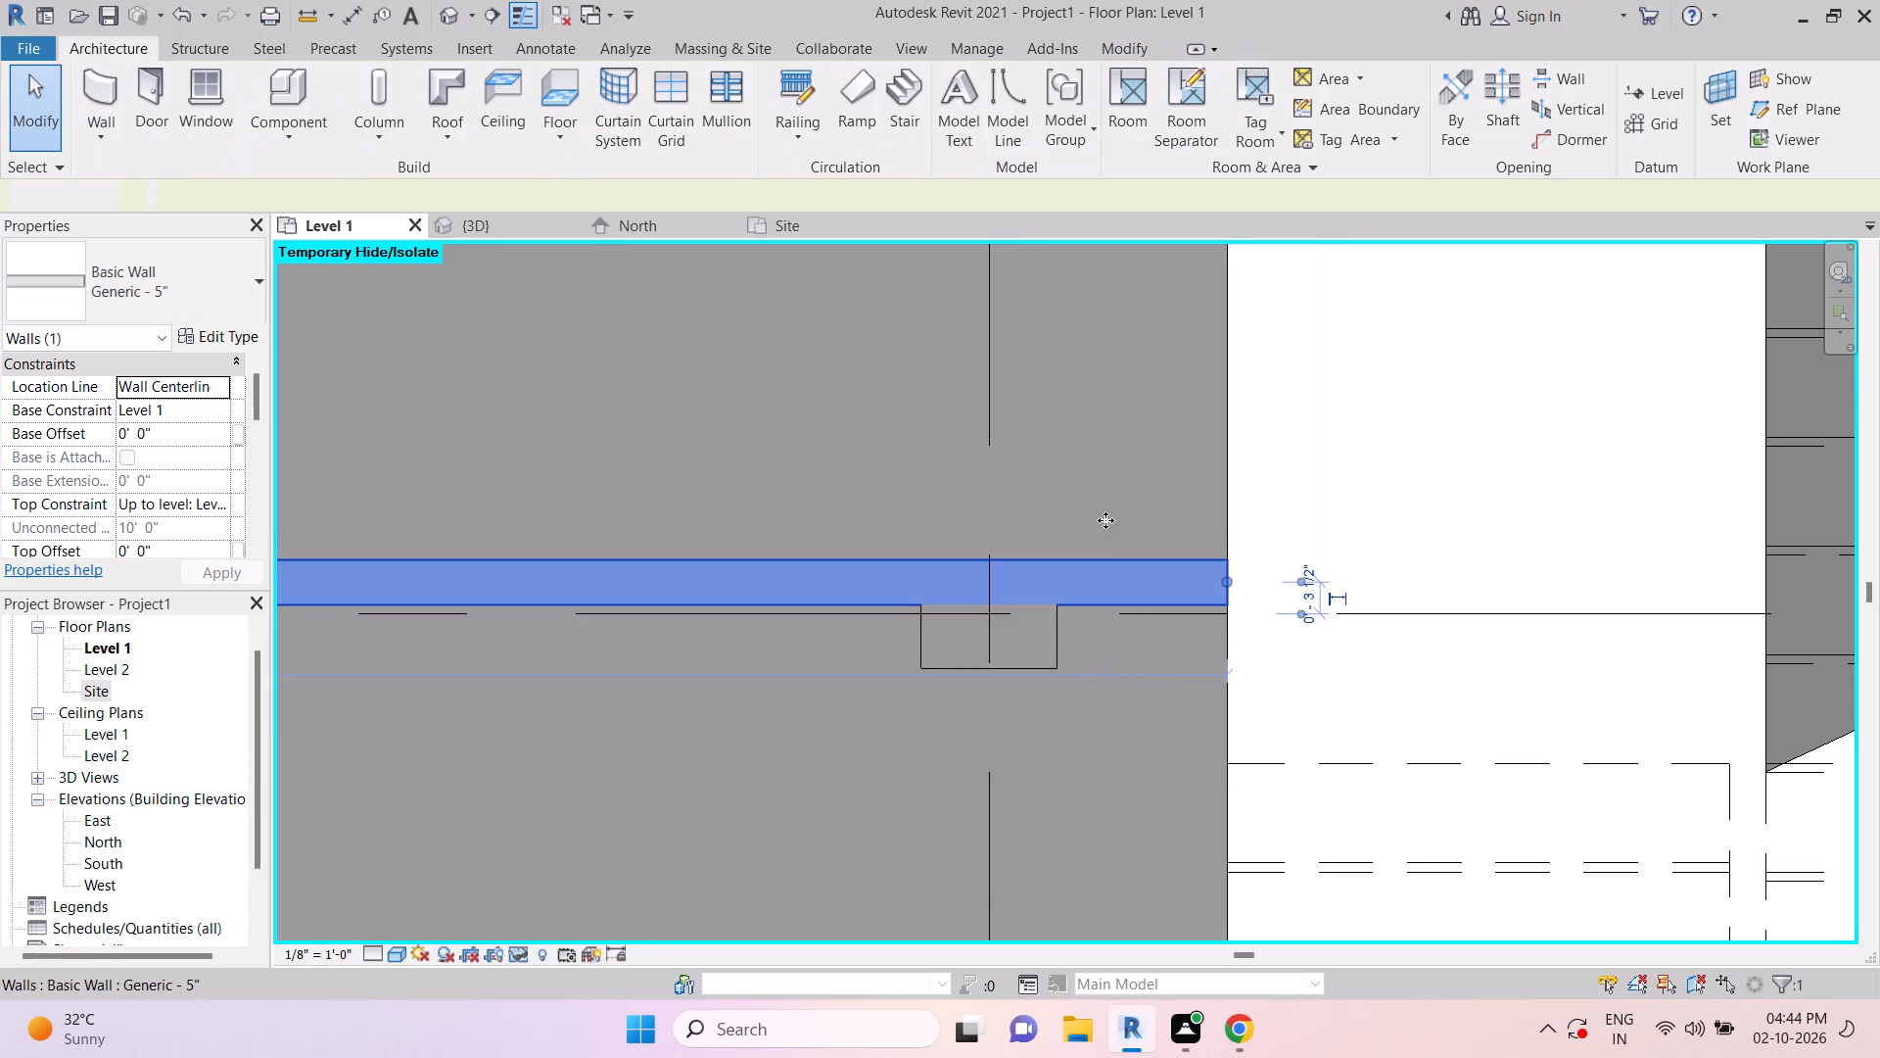
scroll(1105, 520, "down", 7)
key("Escape")
key("Escape")
key("Escape")
key("Escape")
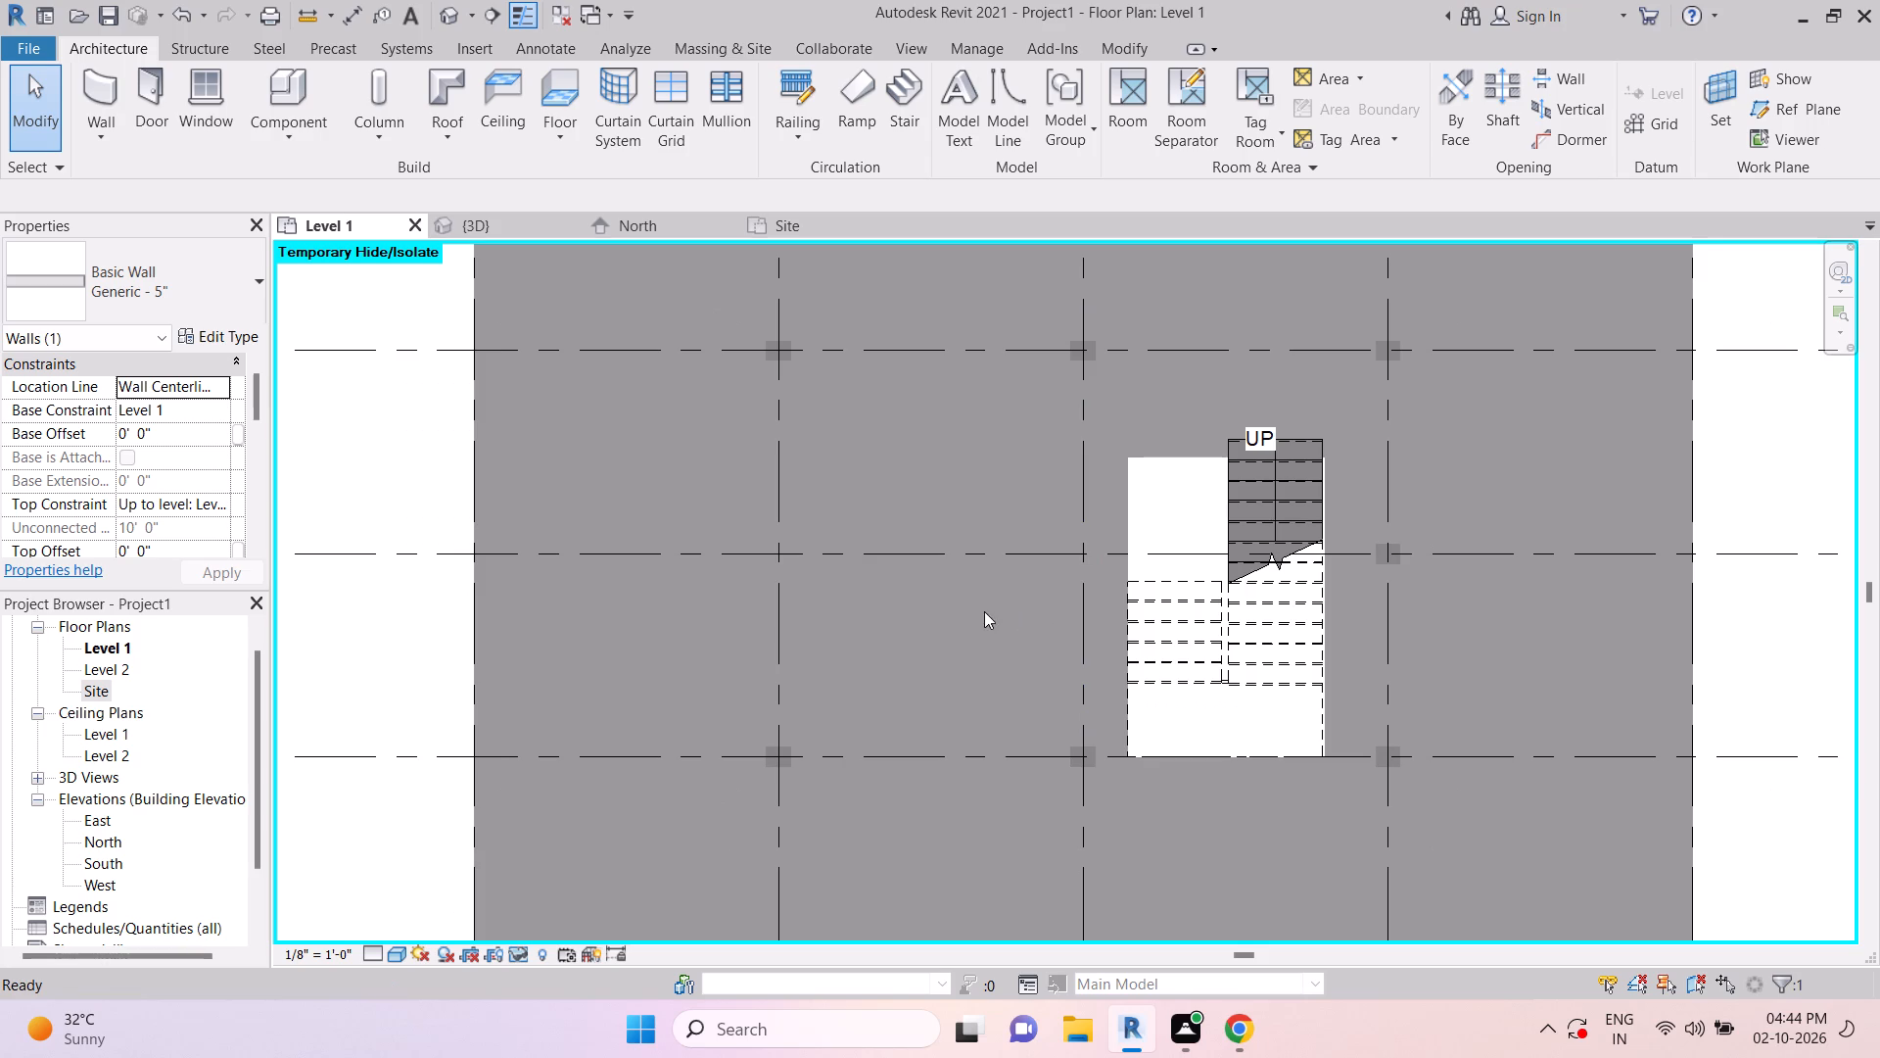
key("Escape")
scroll(1244, 540, "down", 2)
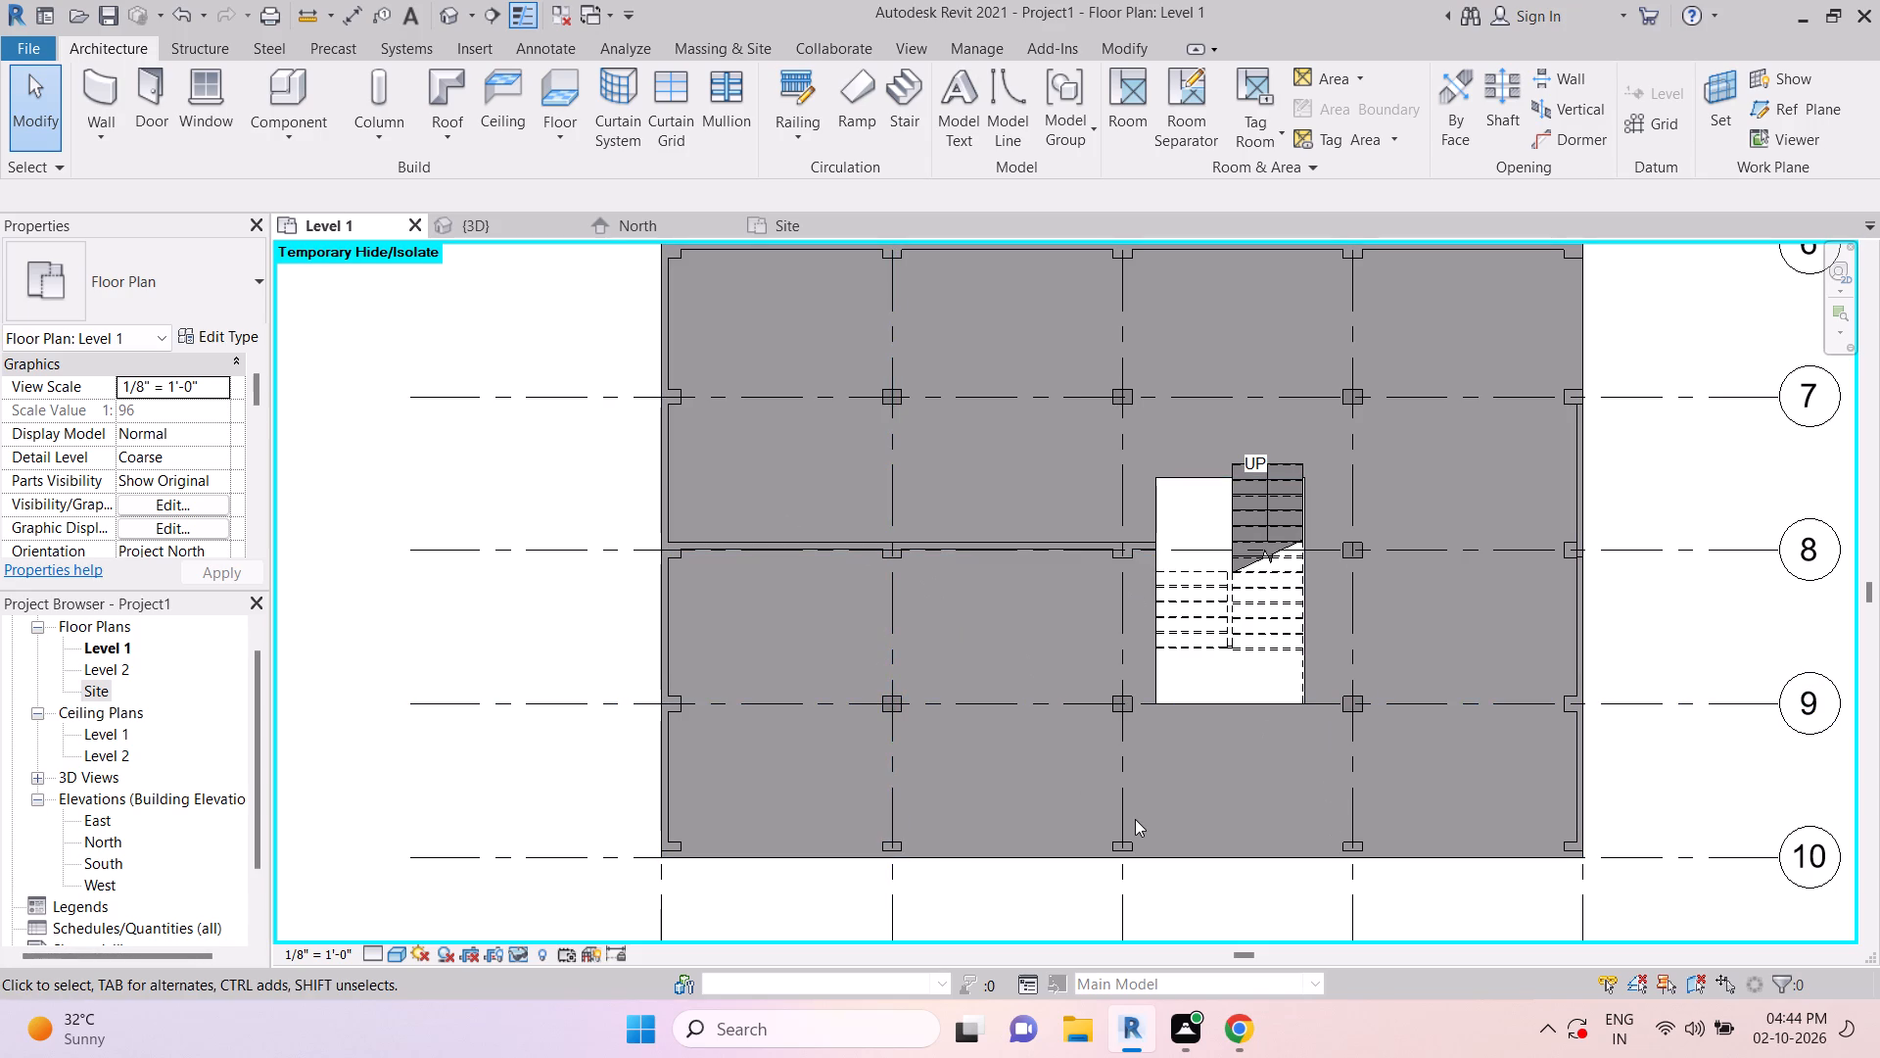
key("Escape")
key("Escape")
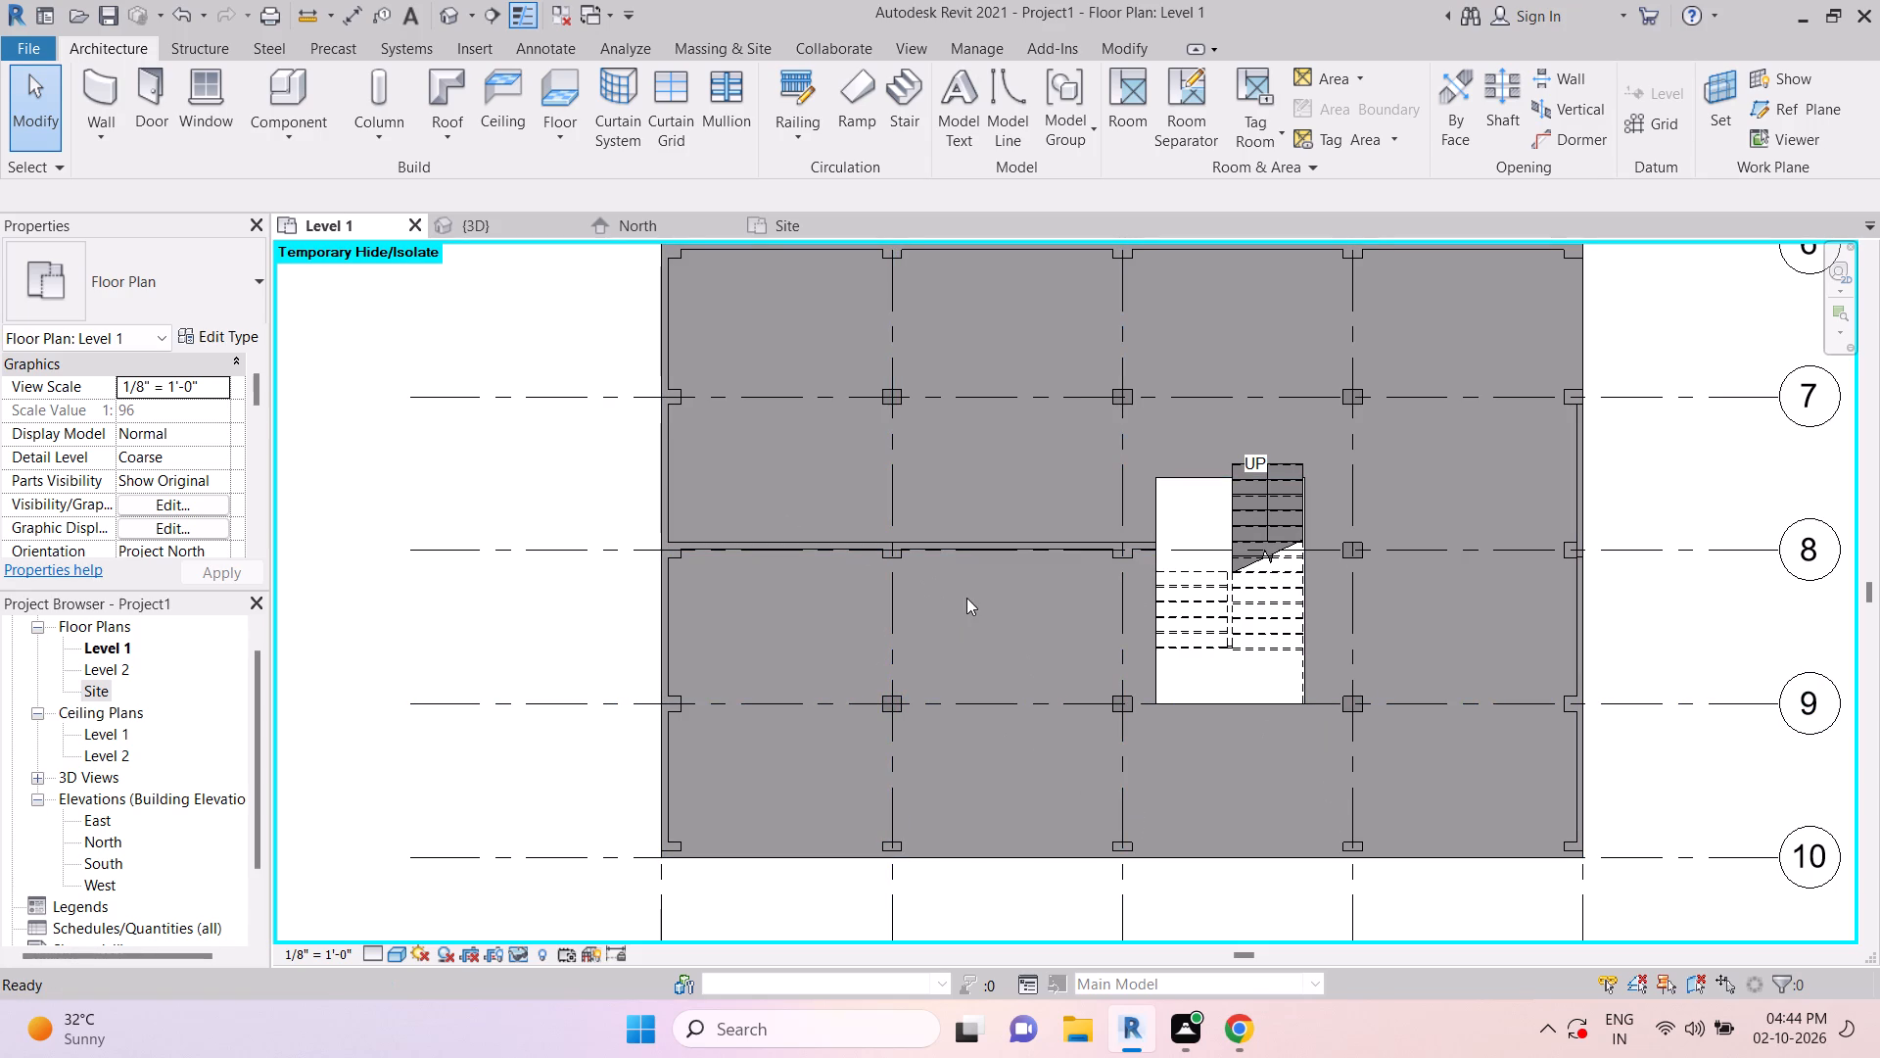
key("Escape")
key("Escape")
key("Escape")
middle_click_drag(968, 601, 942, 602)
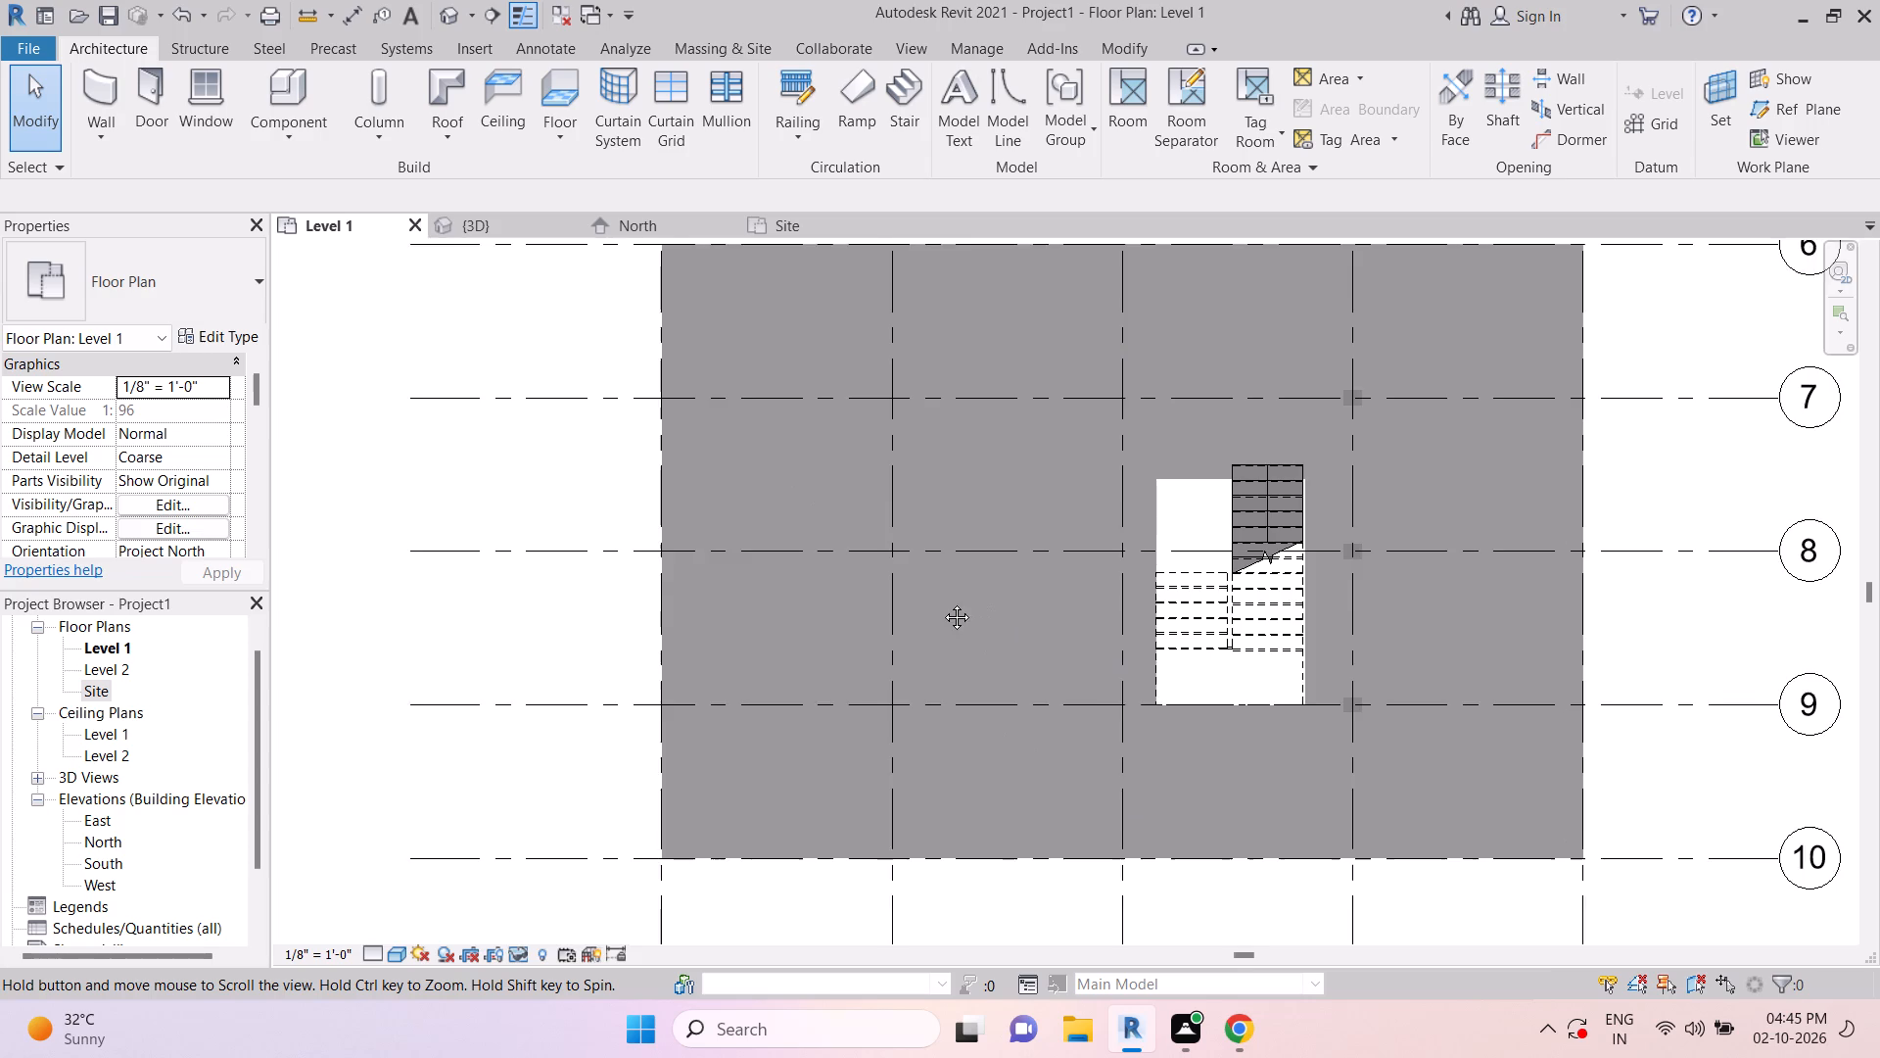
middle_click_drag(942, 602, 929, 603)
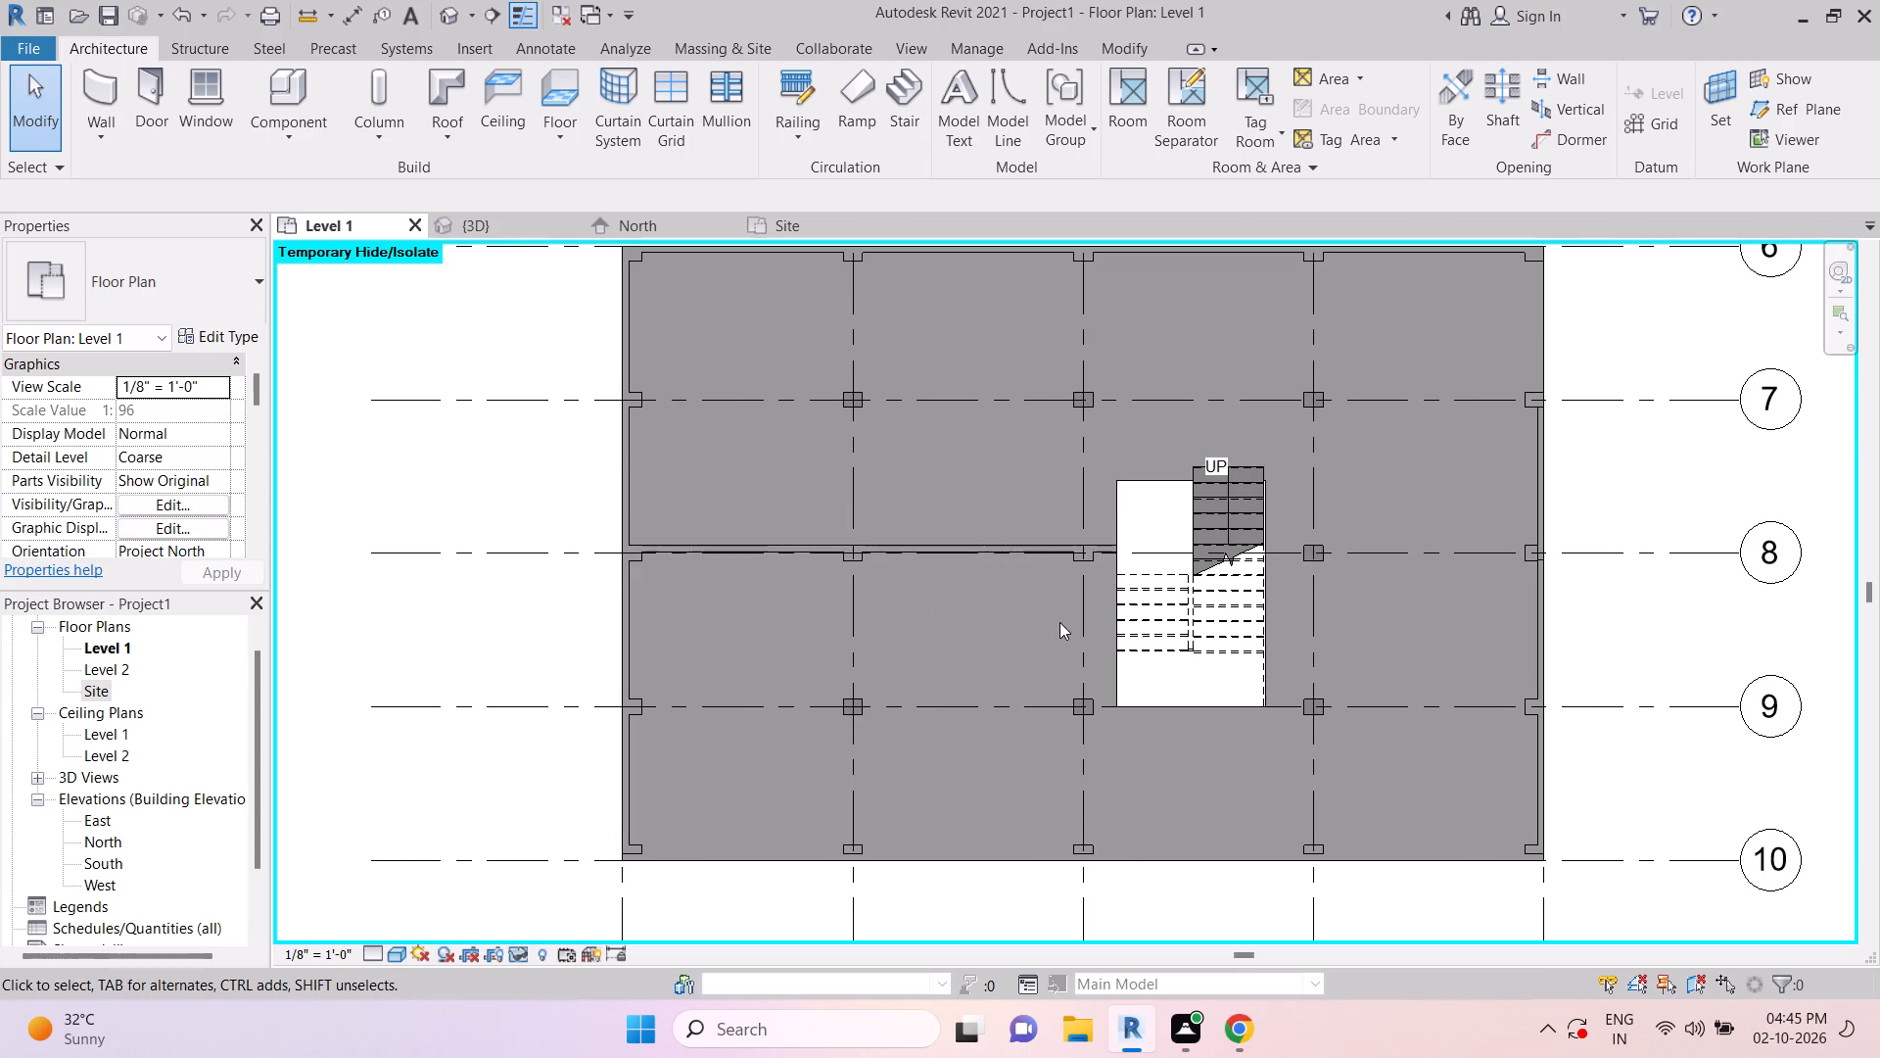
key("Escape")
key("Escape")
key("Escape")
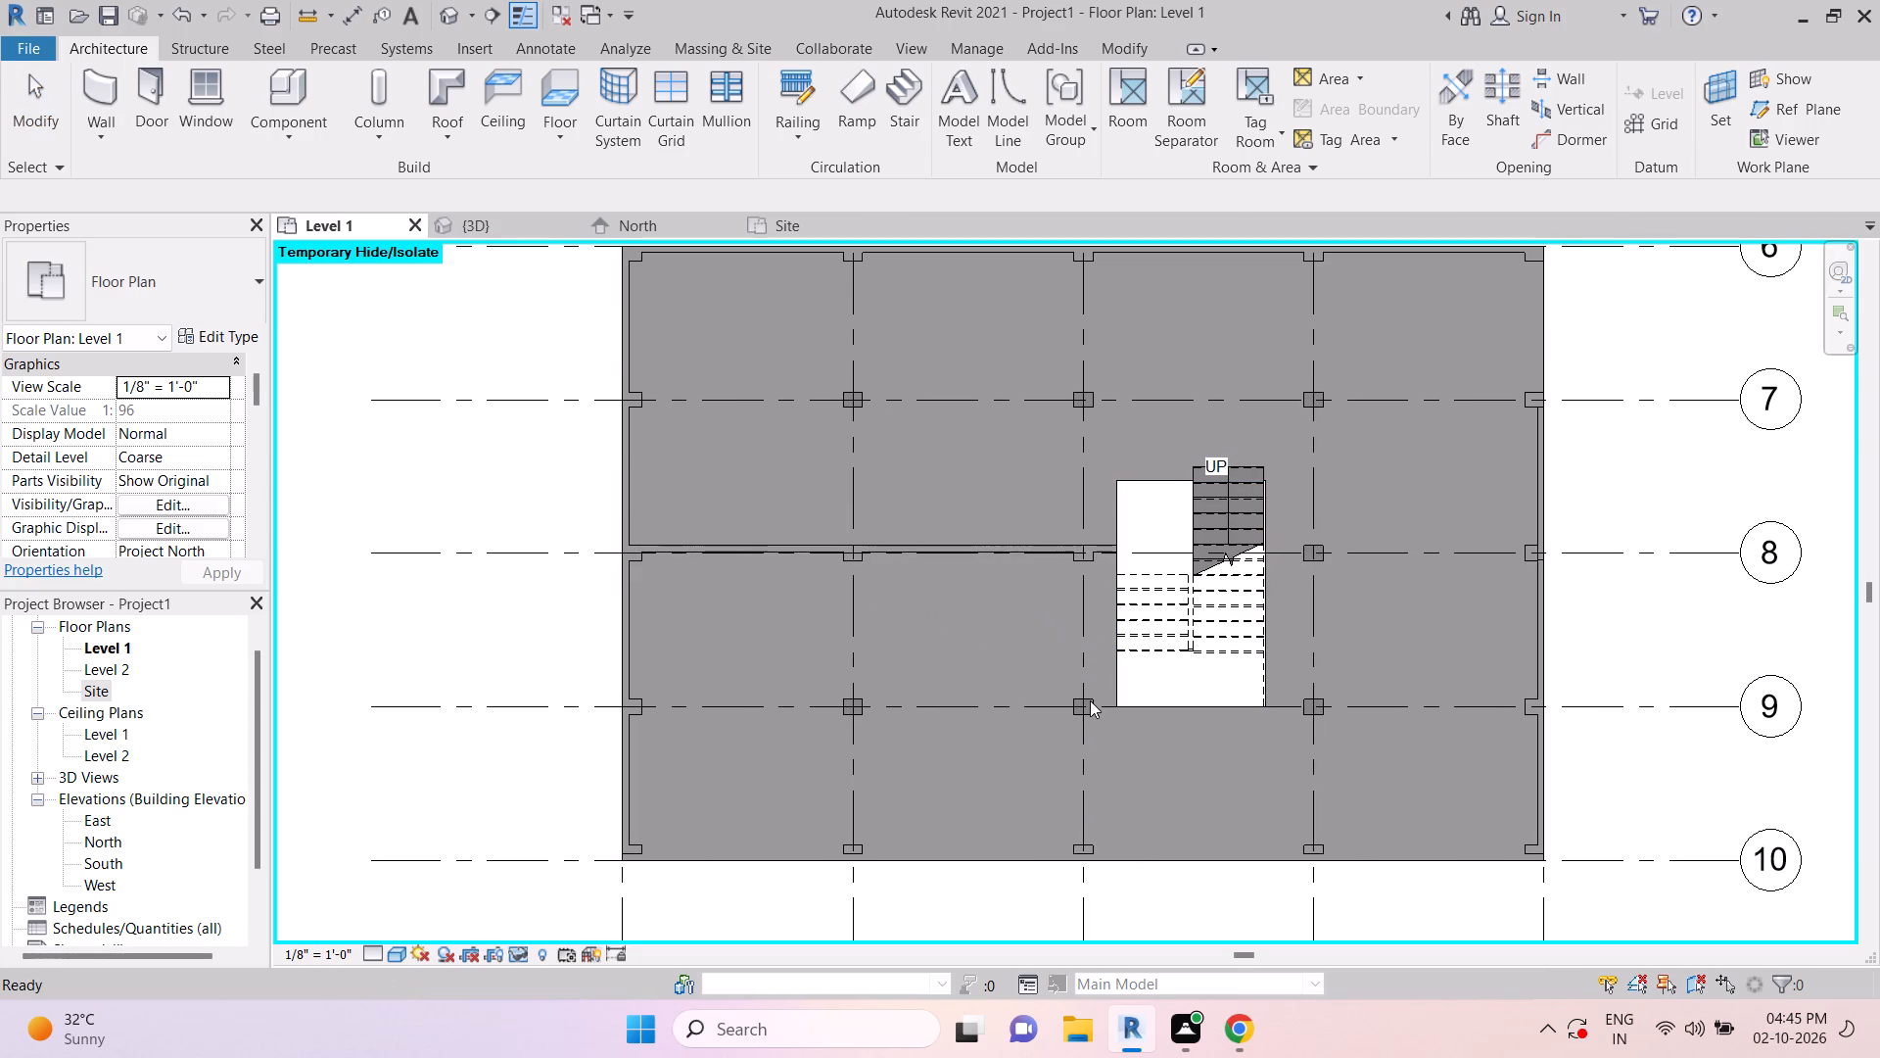
Save the project.
key("ctrl+s")
key("ctrl+s")
key("ctrl+s")
key("ctrl+s")
key("ctrl+s")
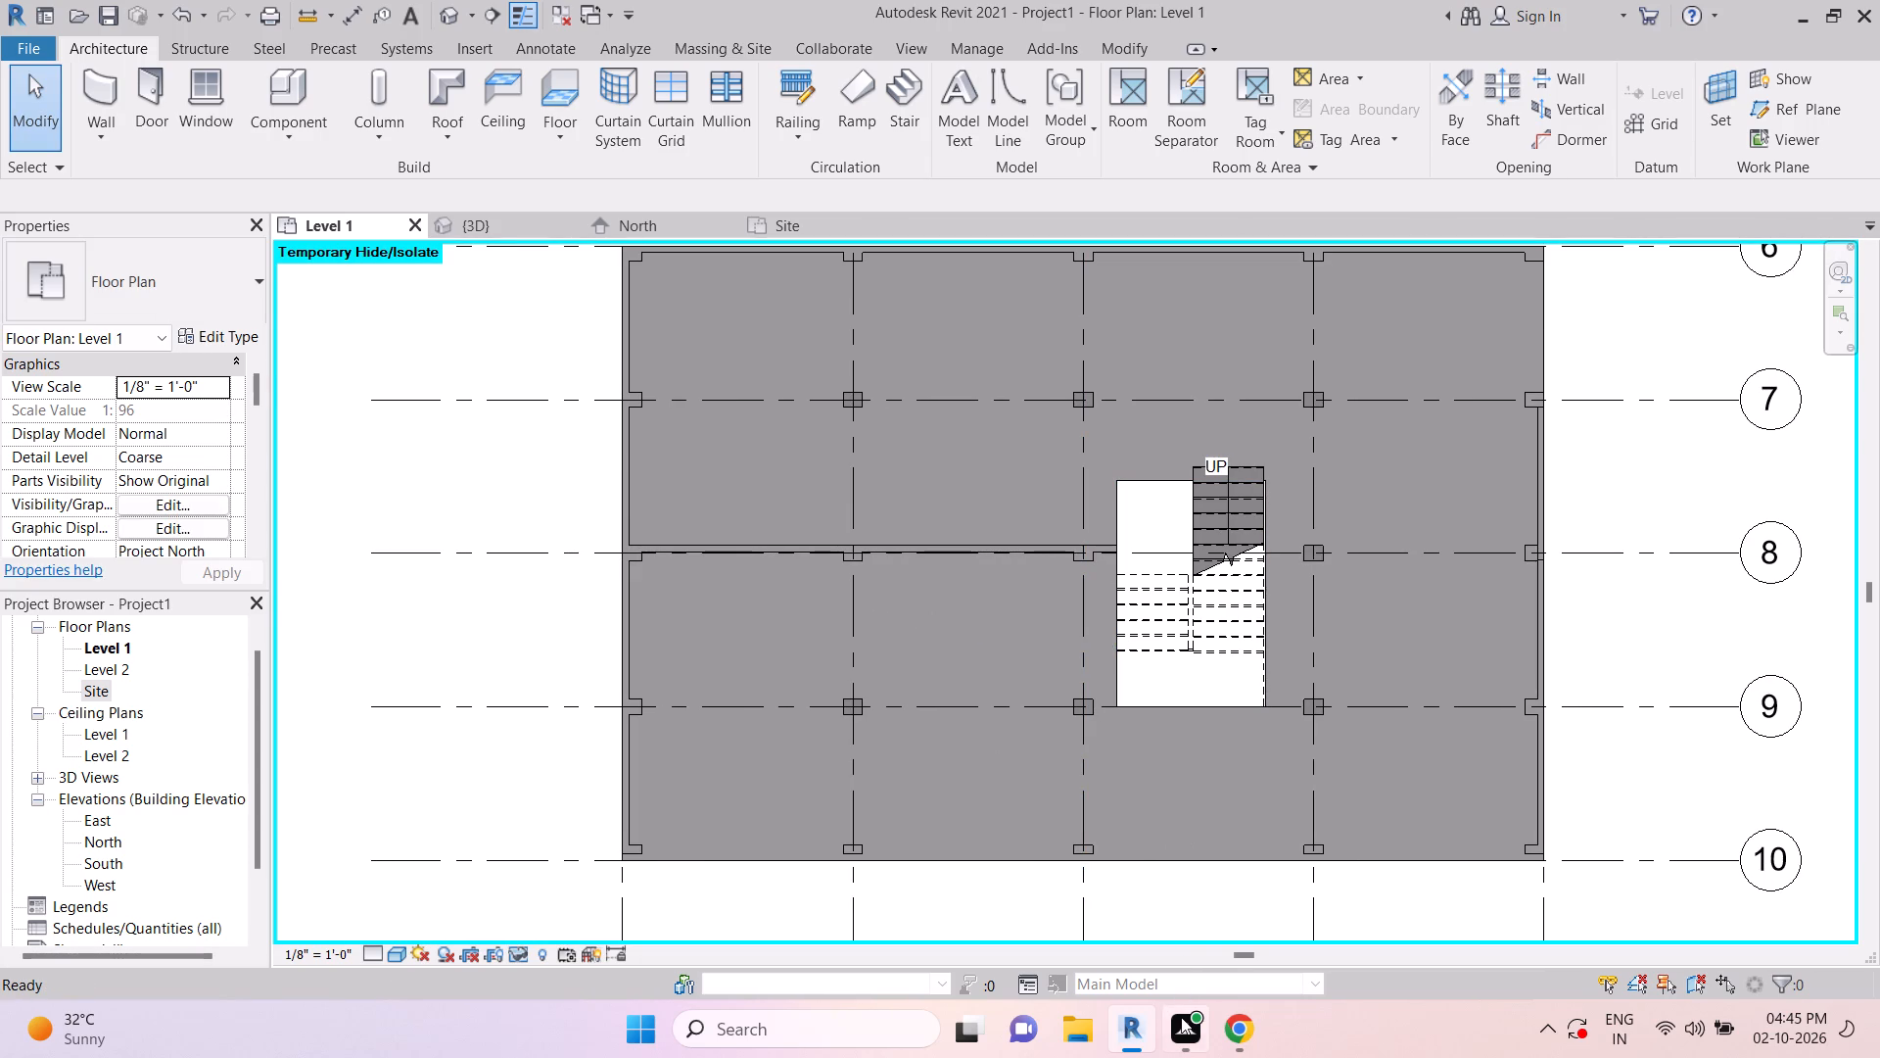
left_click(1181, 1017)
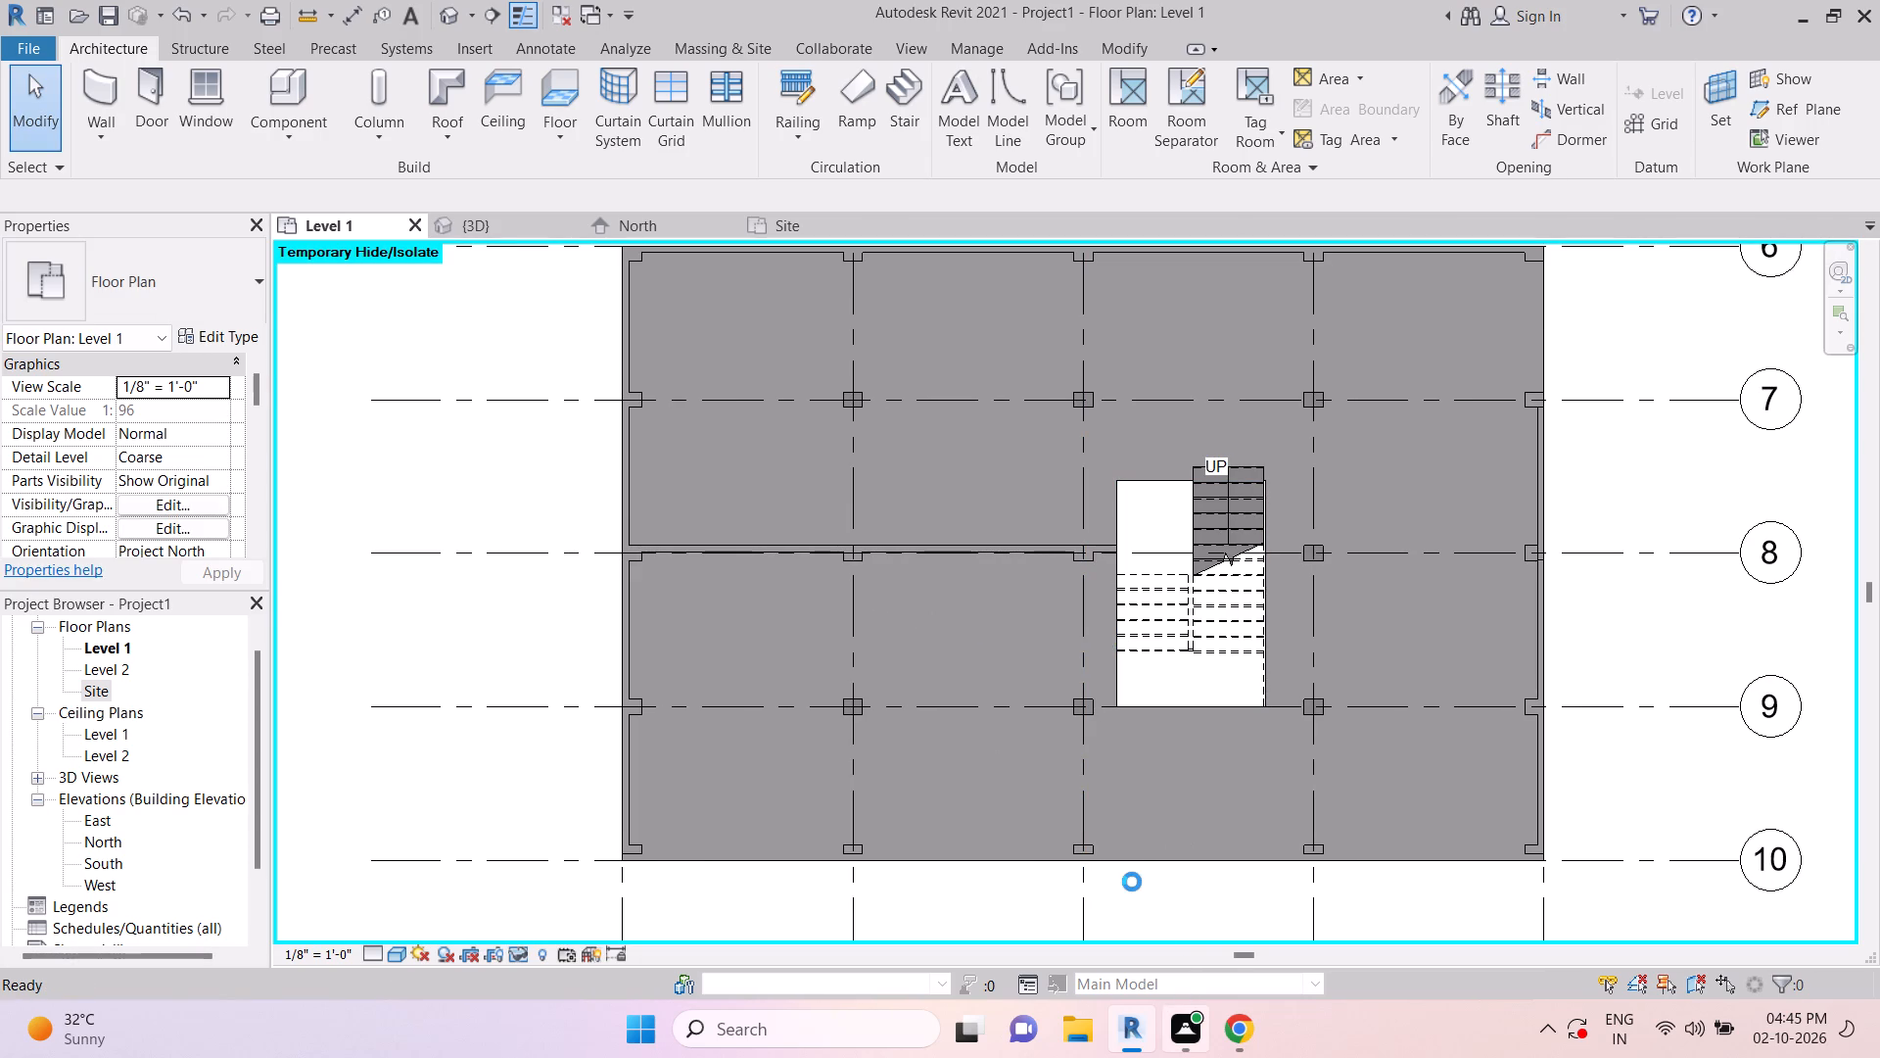
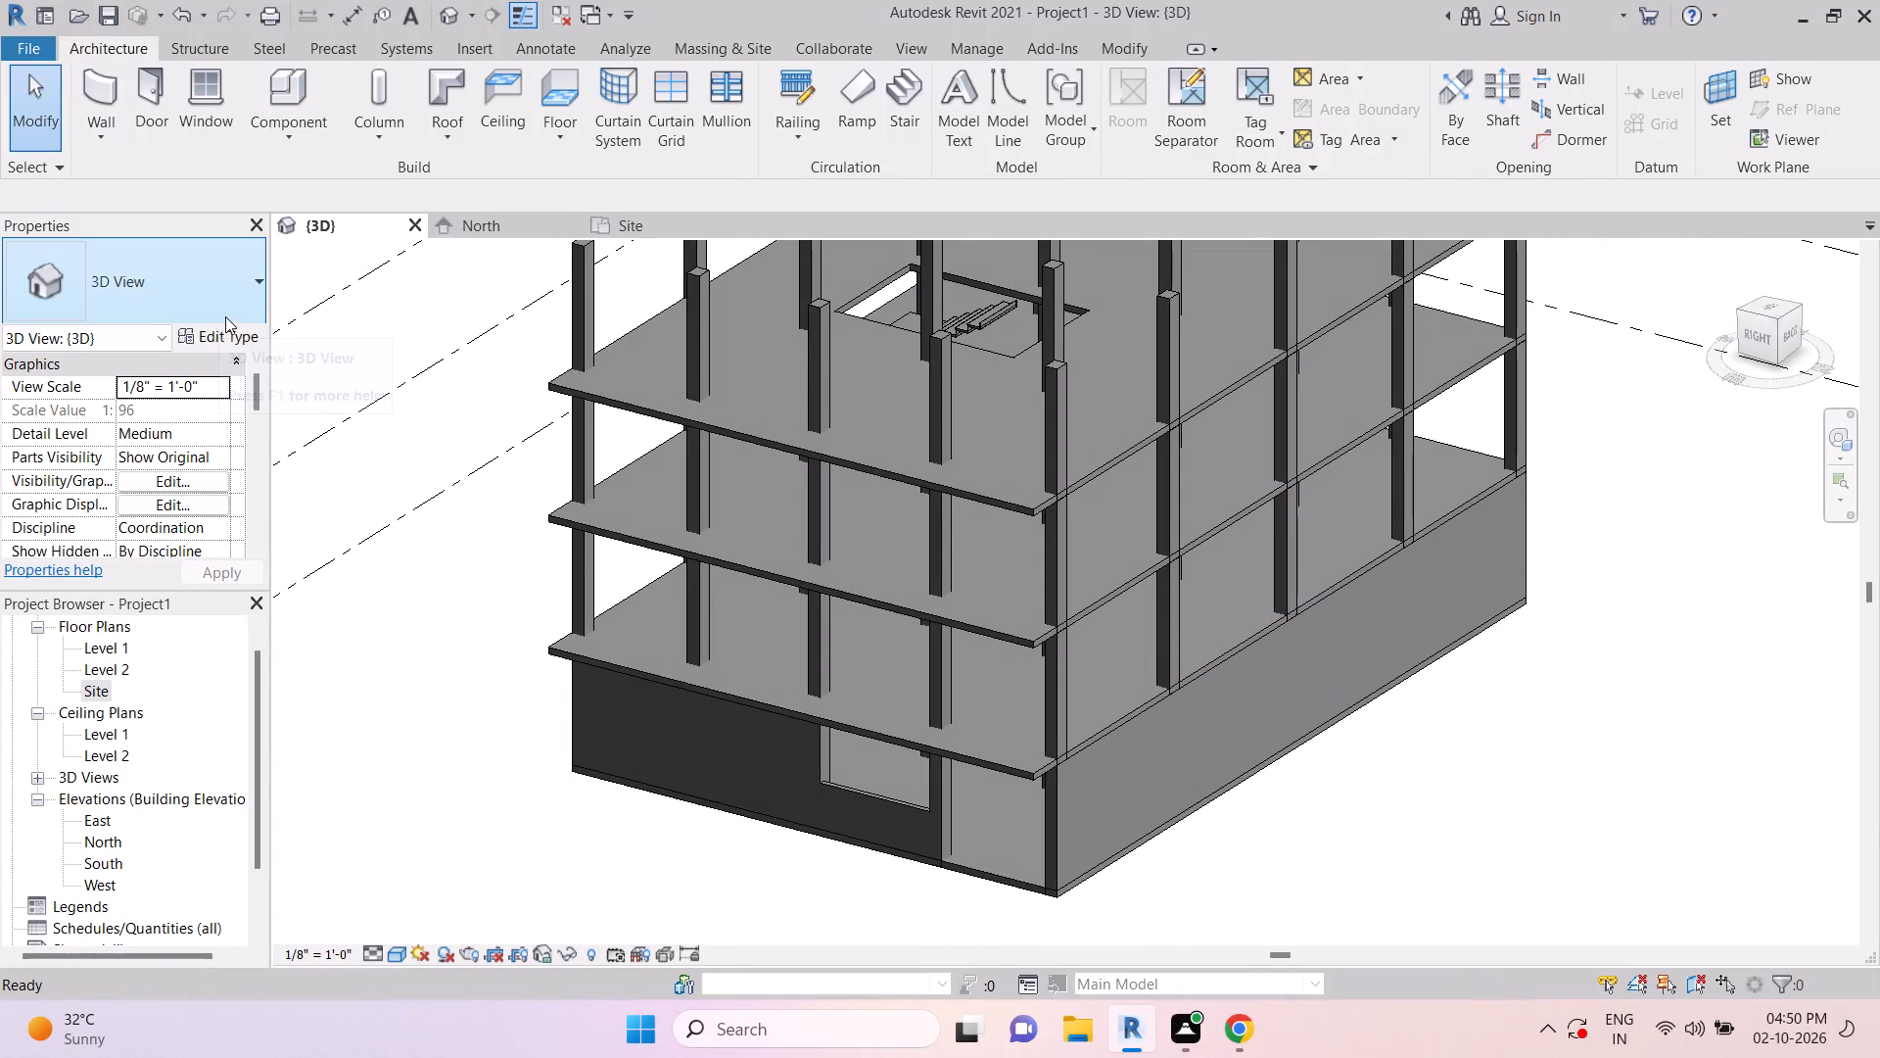
On the Level 1 plan, shorten the Generic - 5" partition wall to about 30' 6", ending near the column at grids 3 and 8.
scroll(113, 516, "up", 10)
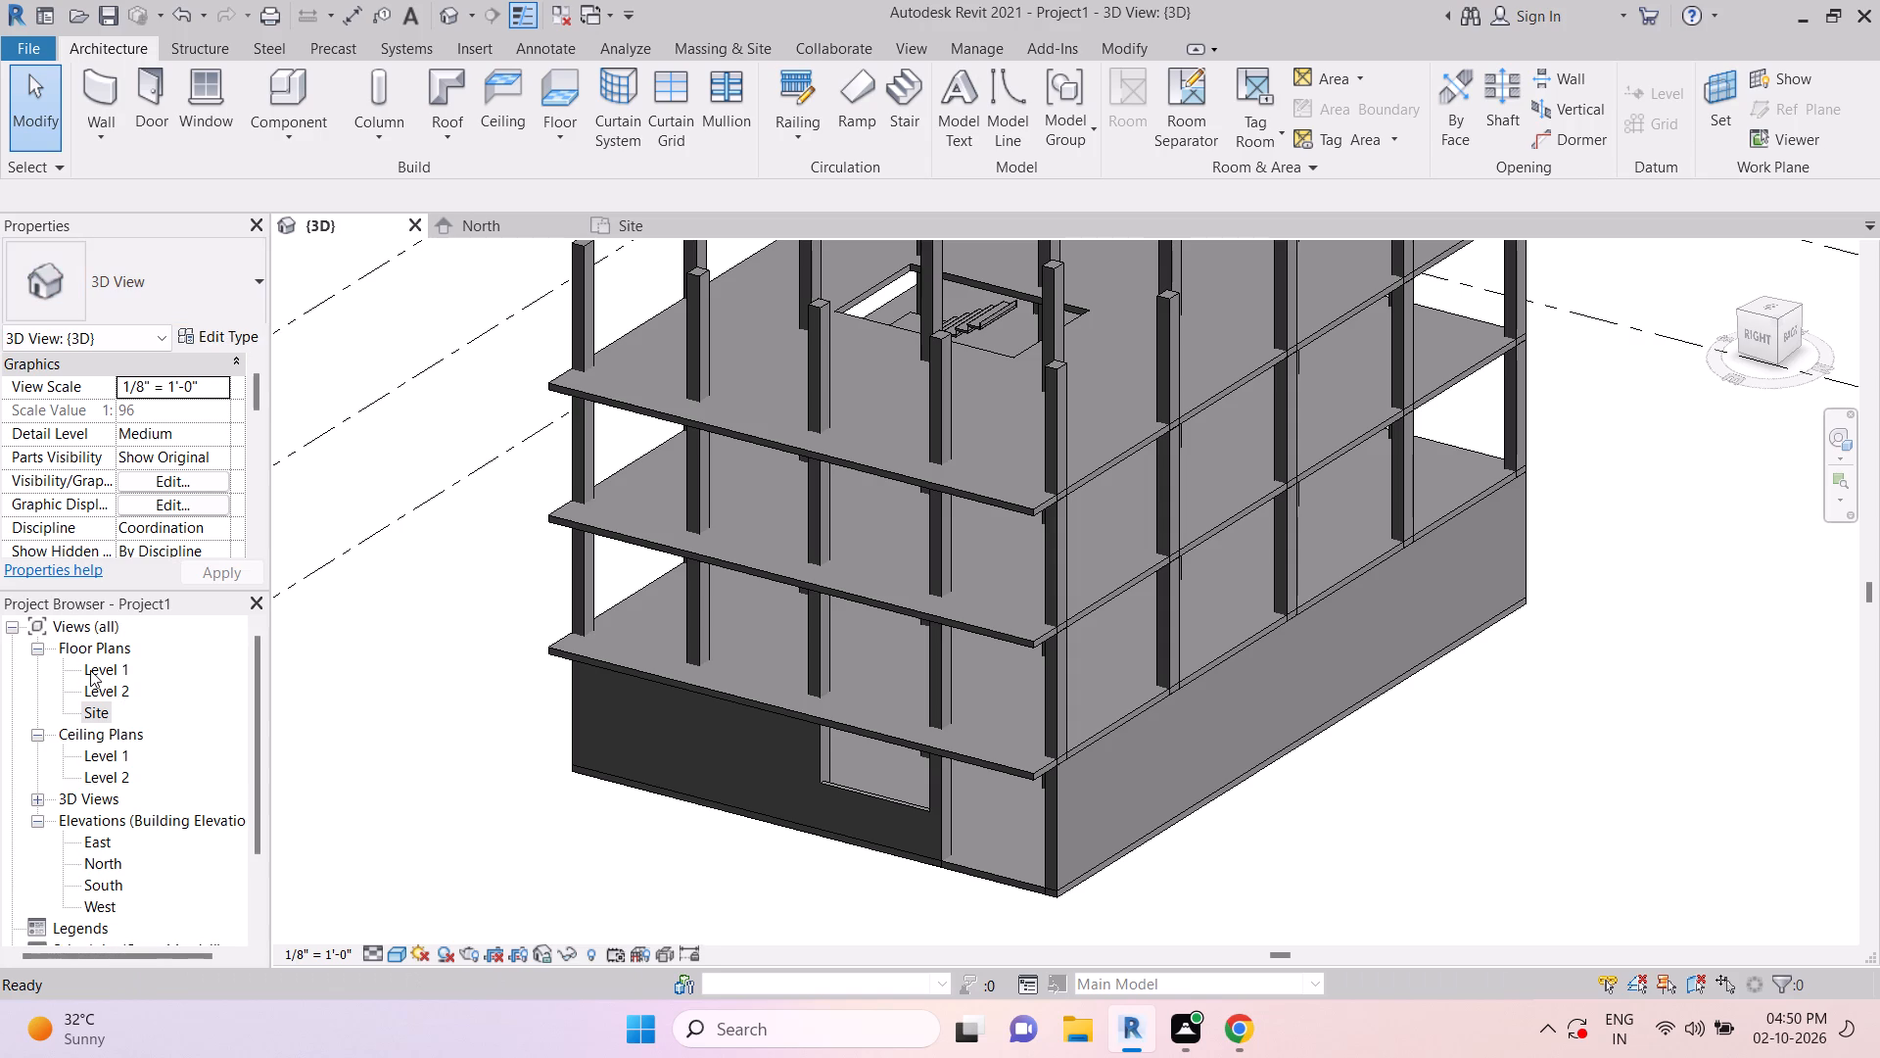
double_click(95, 670)
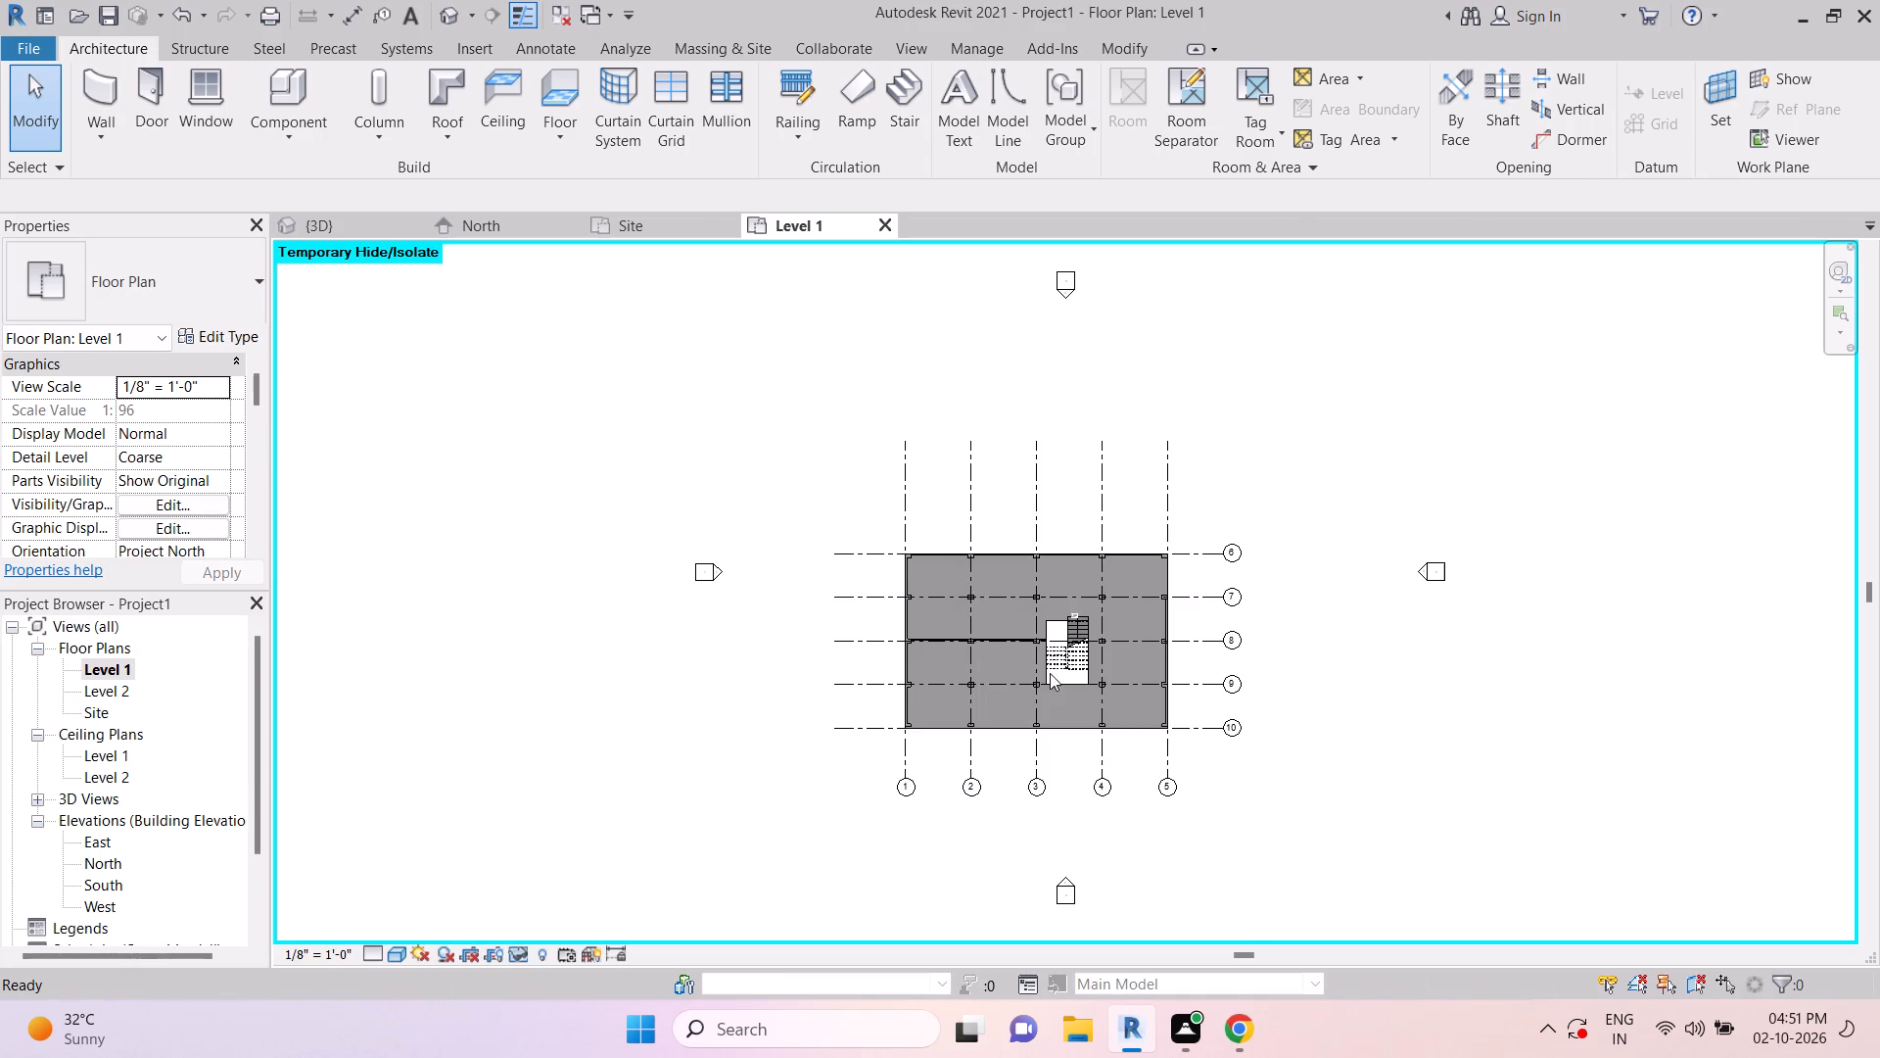
scroll(1036, 666, "up", 8)
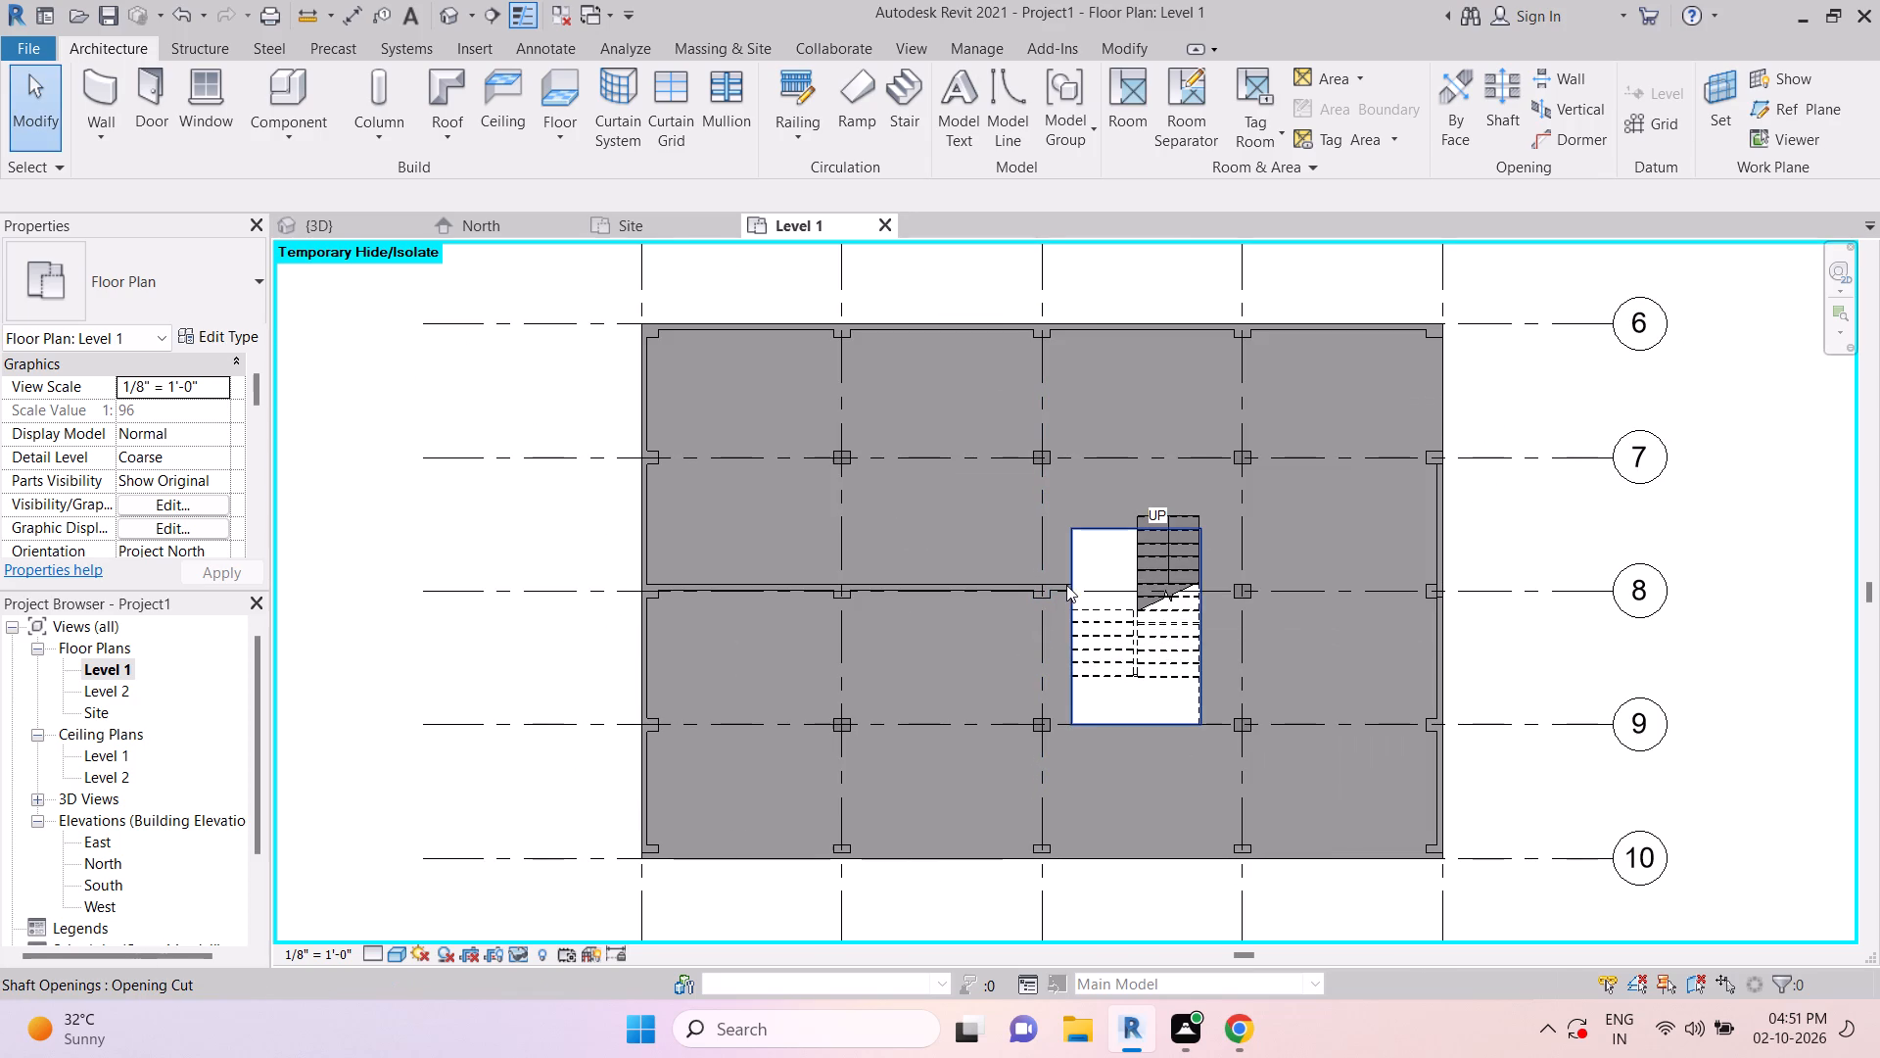
scroll(1084, 614, "up", 2)
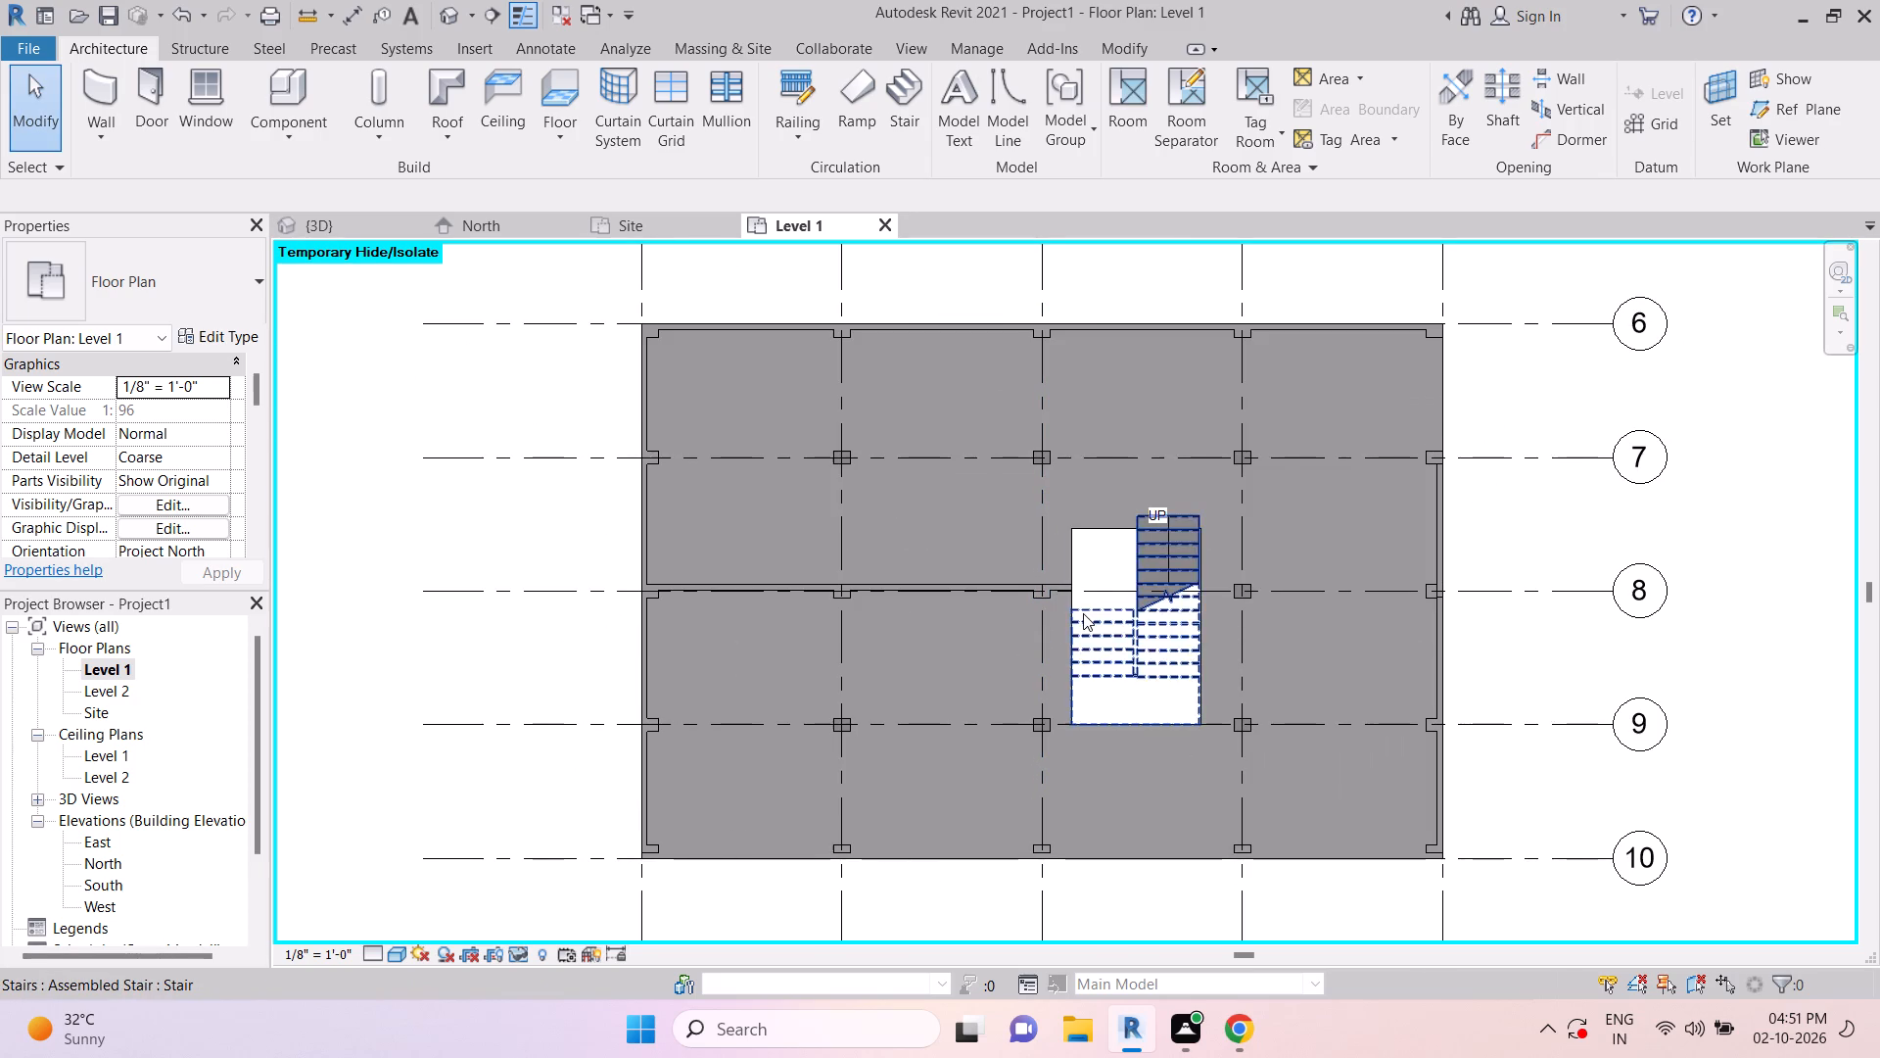
scroll(1083, 613, "up", 1)
key("Escape")
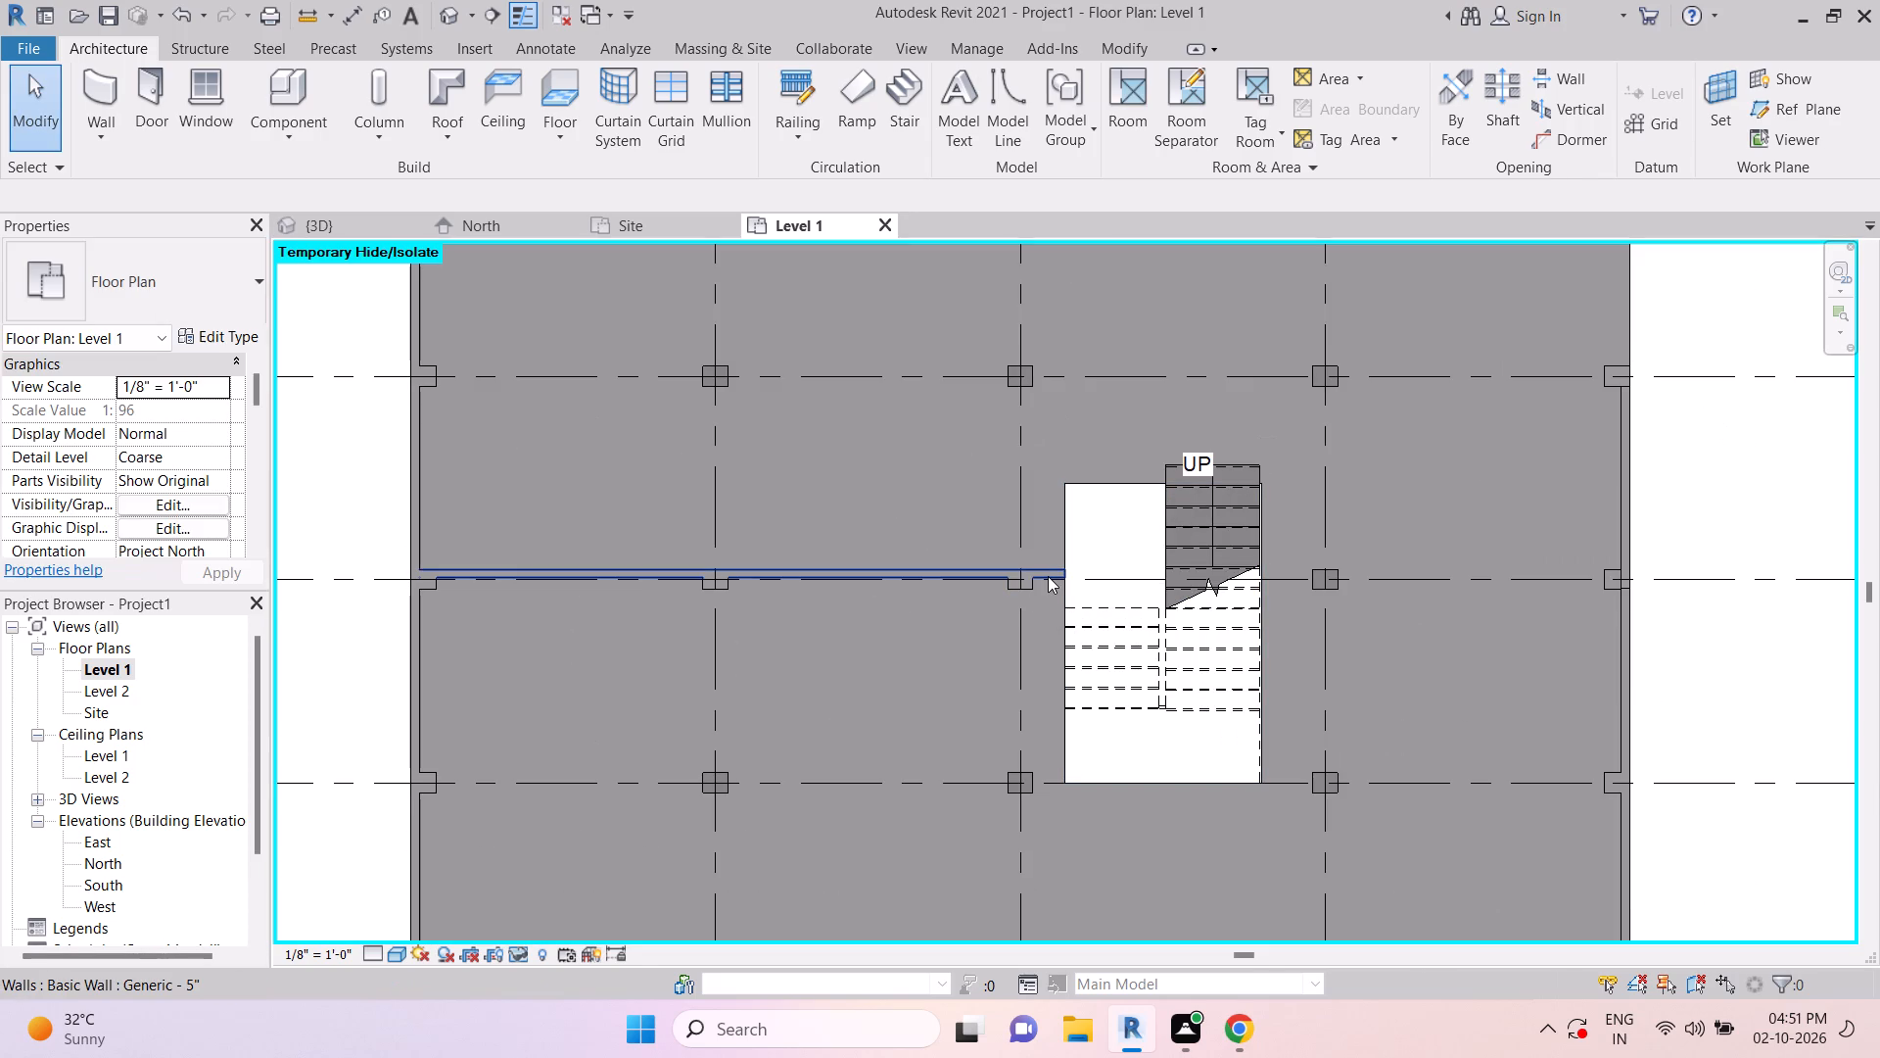
left_click(1048, 575)
scroll(1026, 575, "up", 4)
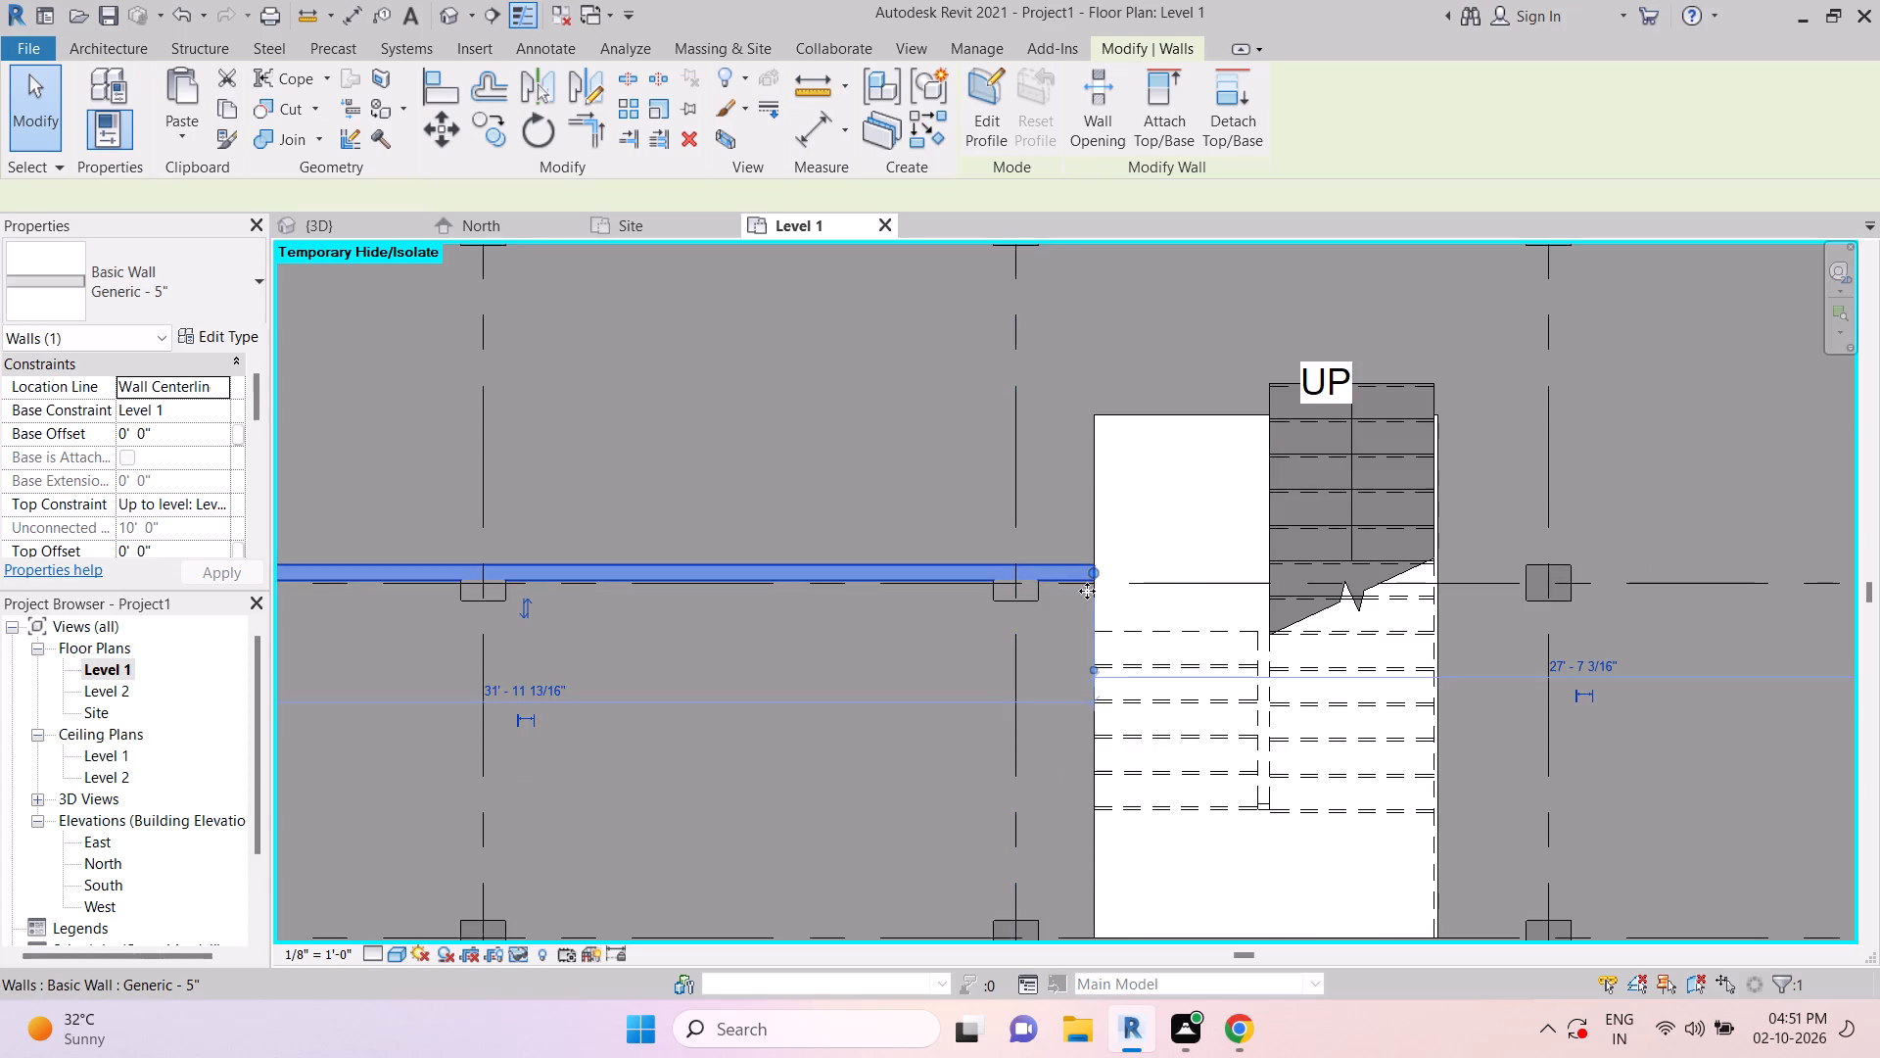
left_click_drag(1093, 572, 1040, 573)
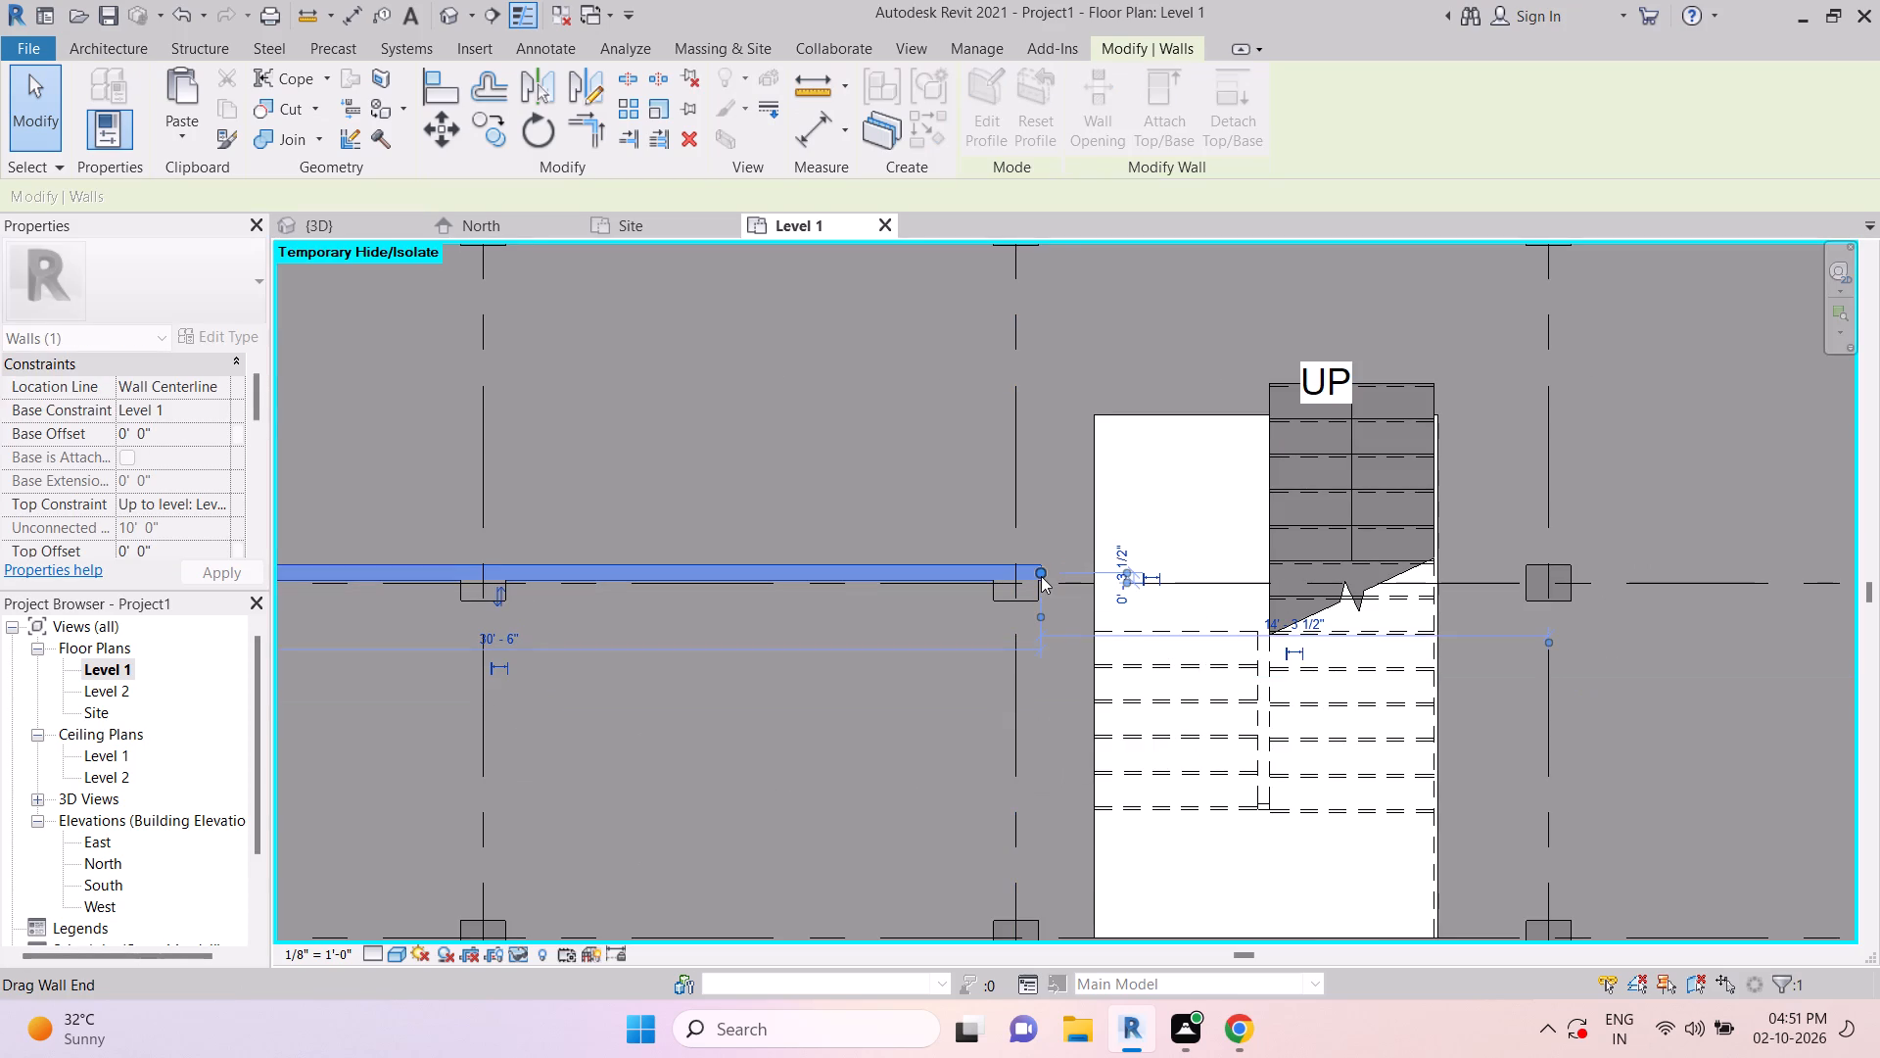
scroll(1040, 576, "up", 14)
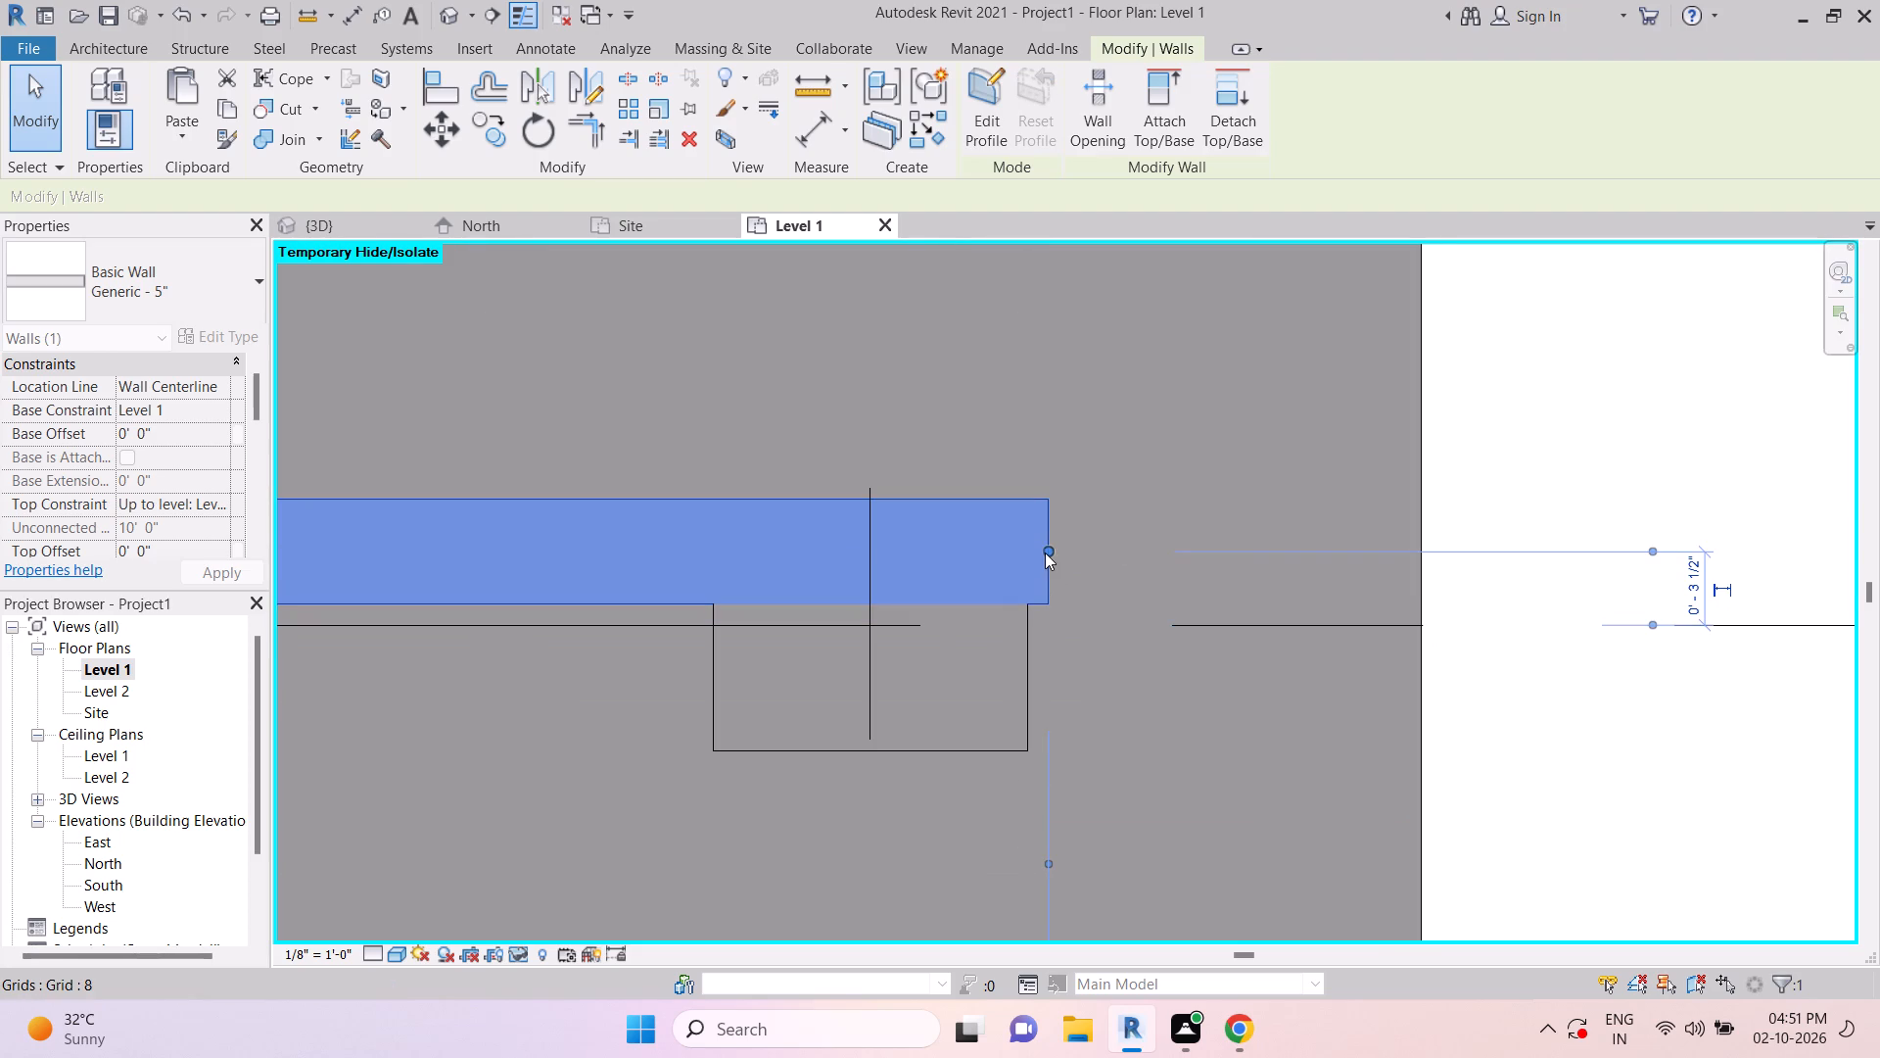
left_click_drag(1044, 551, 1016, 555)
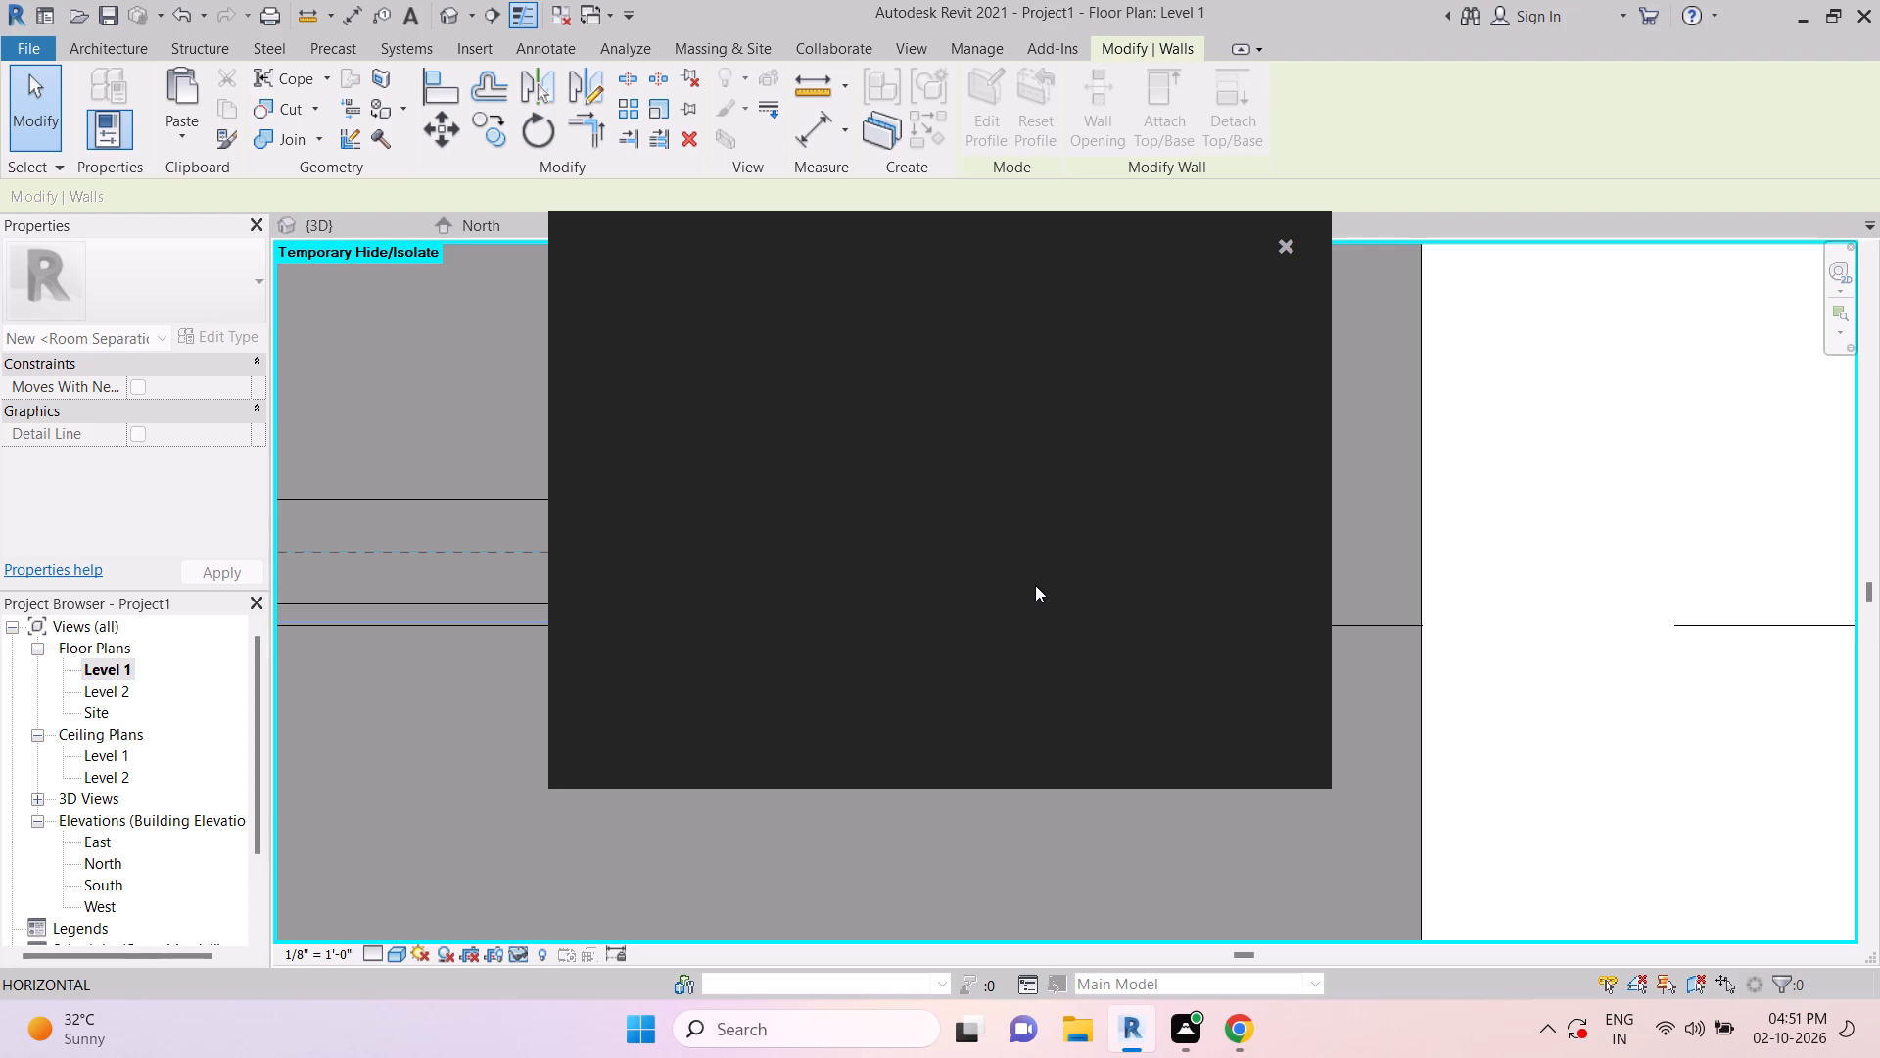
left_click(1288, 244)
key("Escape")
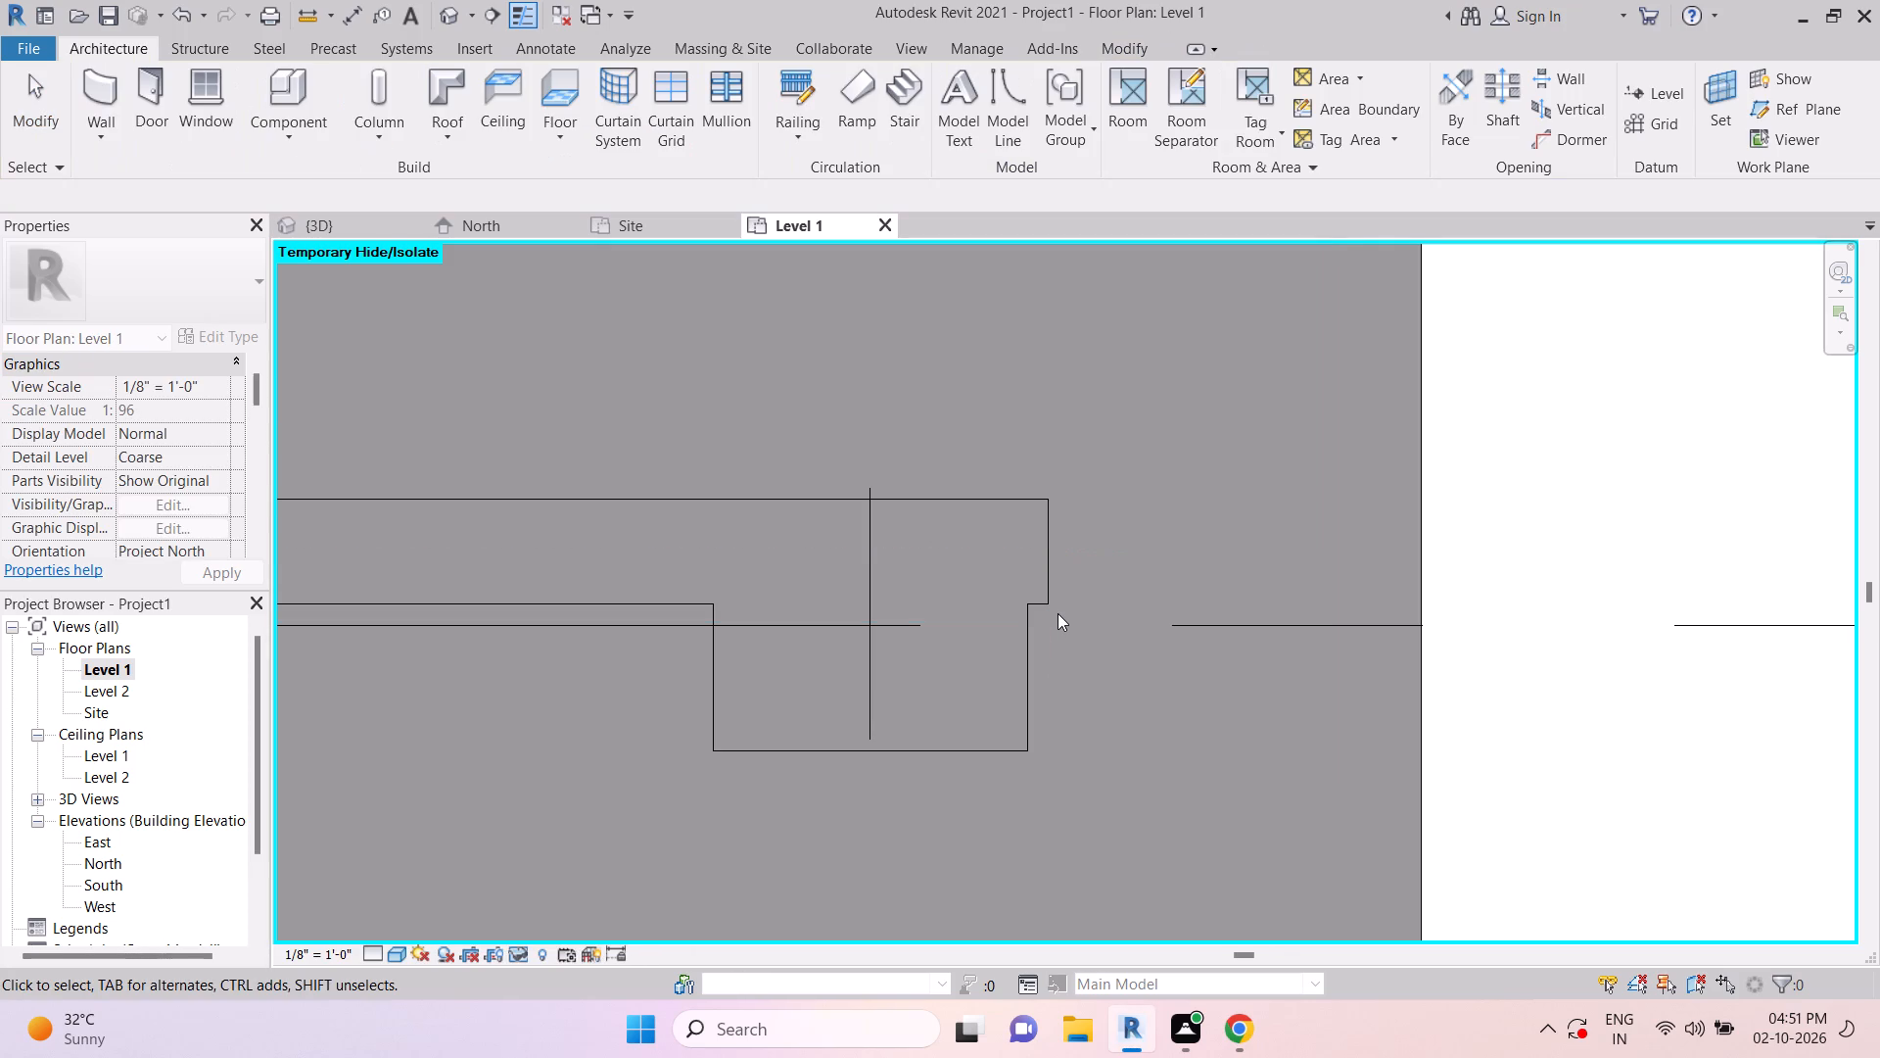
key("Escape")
Align the partition wall's end with the stair-side face of the column at grids 3 and 8.
key("a")
key("l")
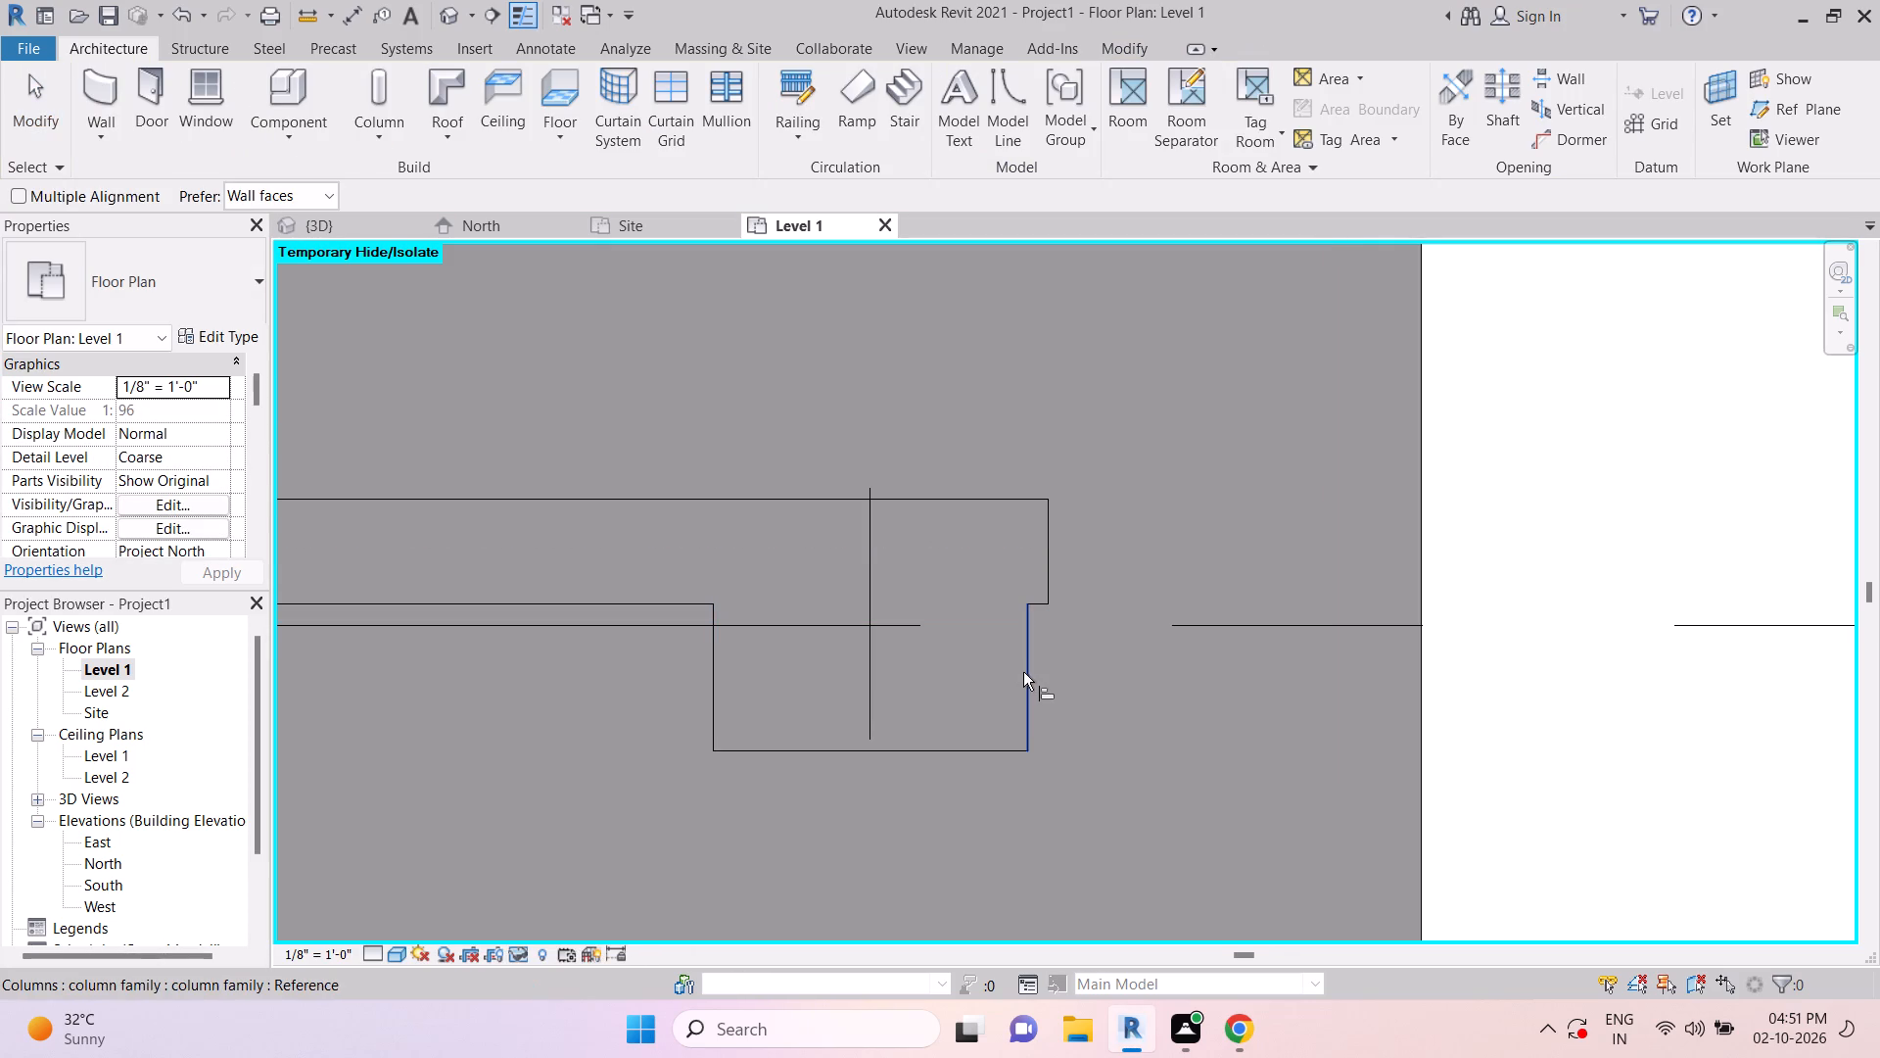
left_click(1024, 672)
left_click(1045, 582)
key("Escape")
scroll(1075, 616, "down", 5)
key("Escape")
Nudge the stair shaft opening toward grid 3, bringing its edge up against the faces of the grid 3 columns.
scroll(1072, 606, "down", 9)
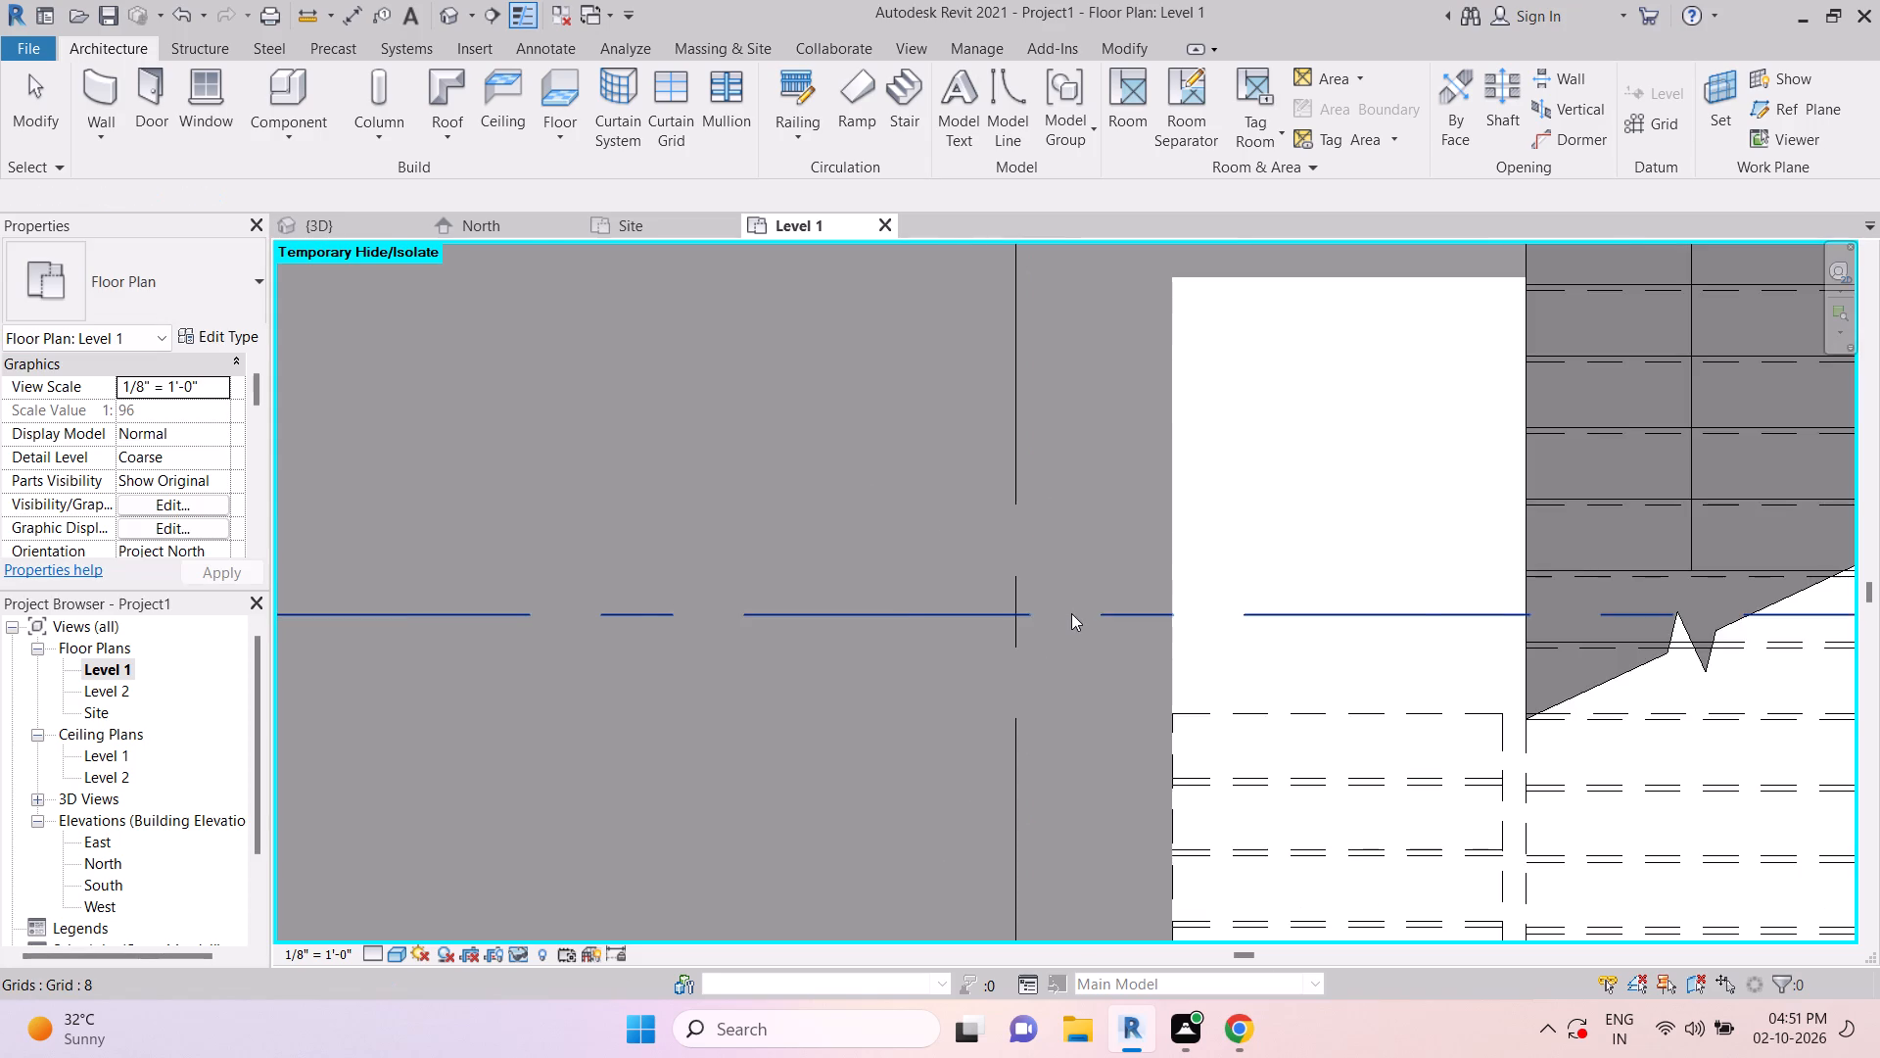
scroll(1071, 613, "down", 5)
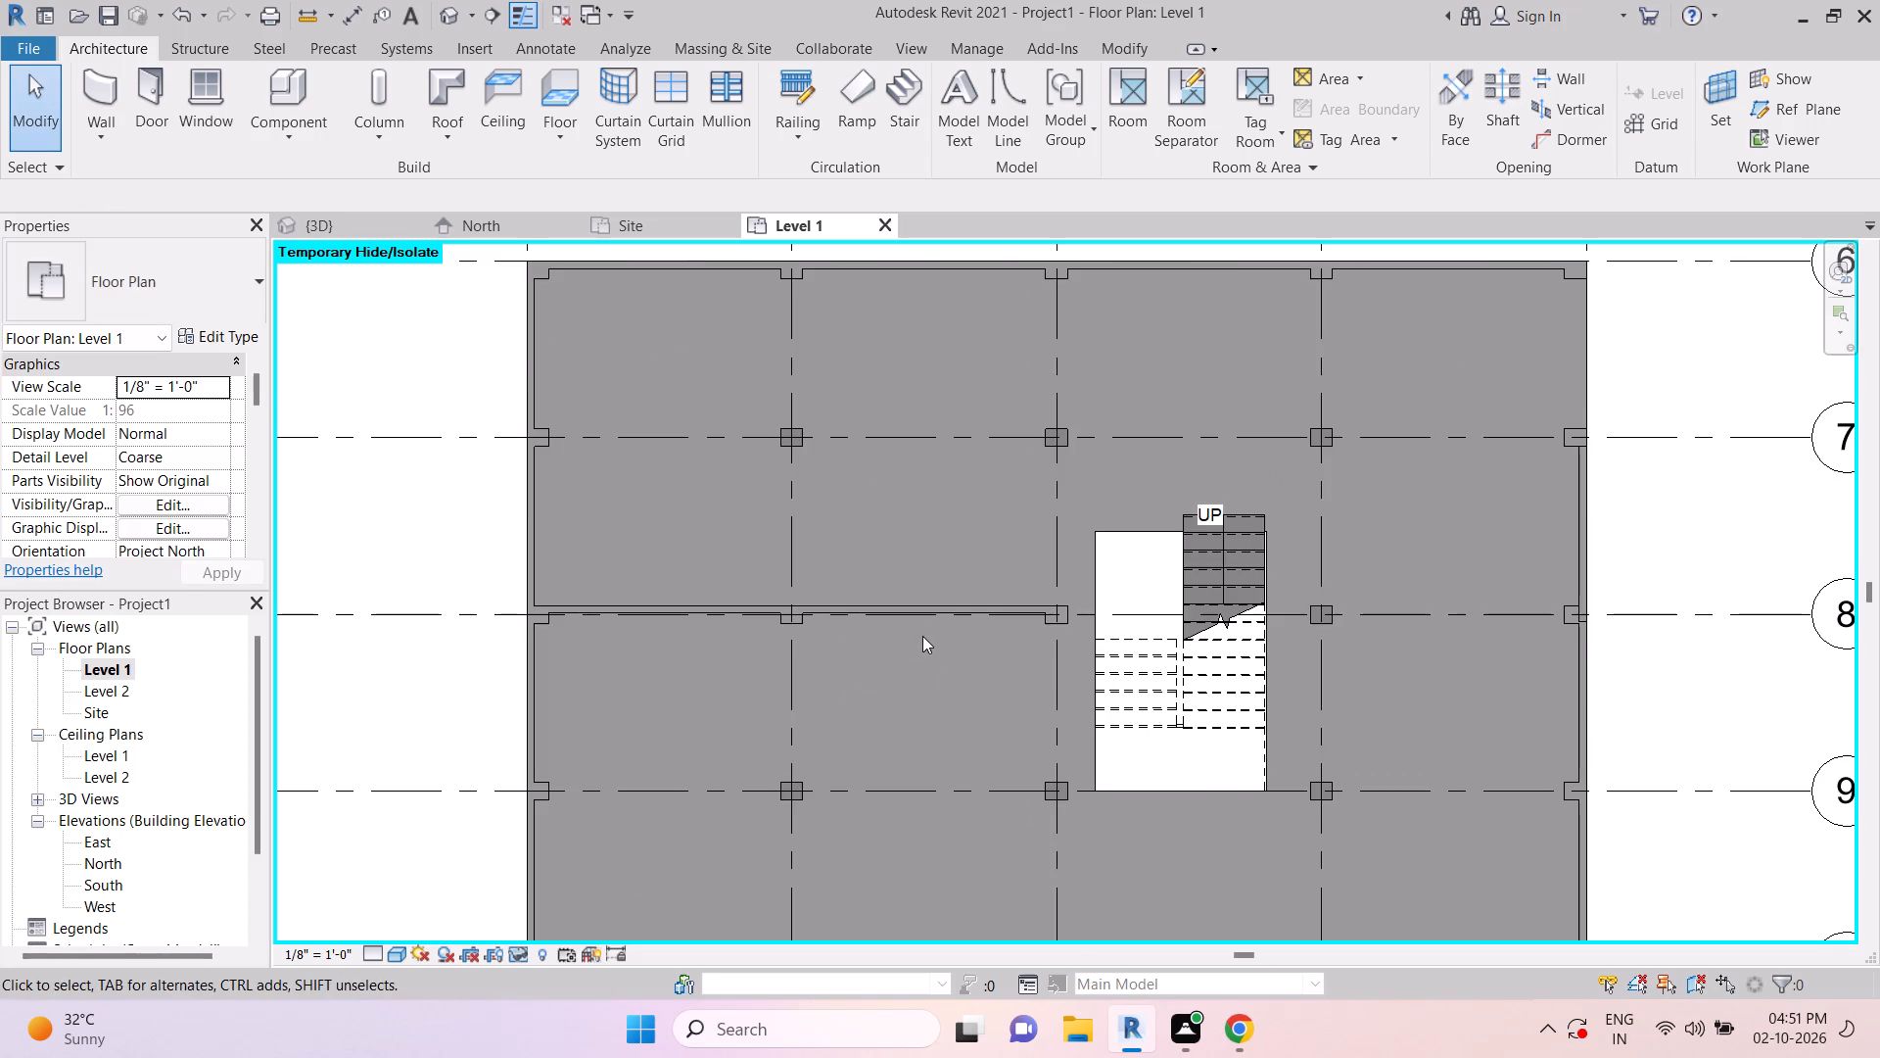
middle_click_drag(945, 692, 951, 671)
scroll(952, 672, "down", 1)
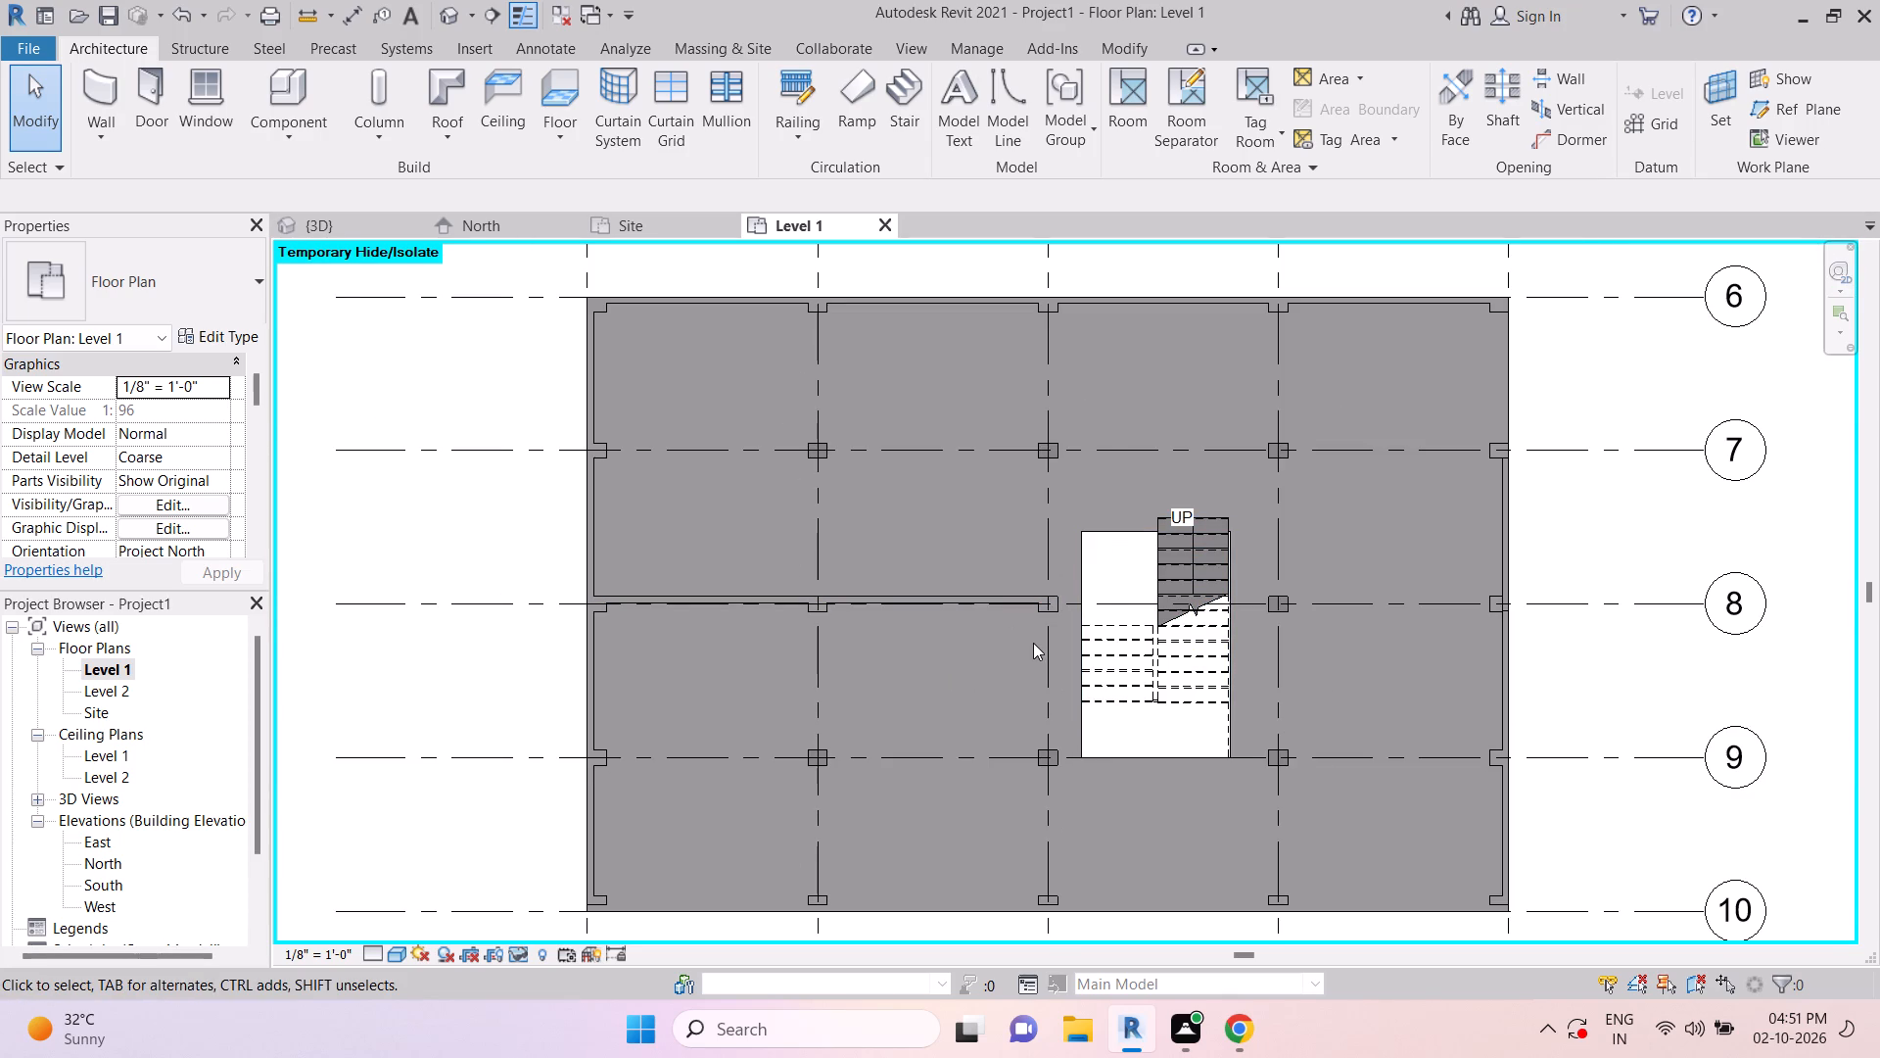
scroll(1196, 647, "down", 2)
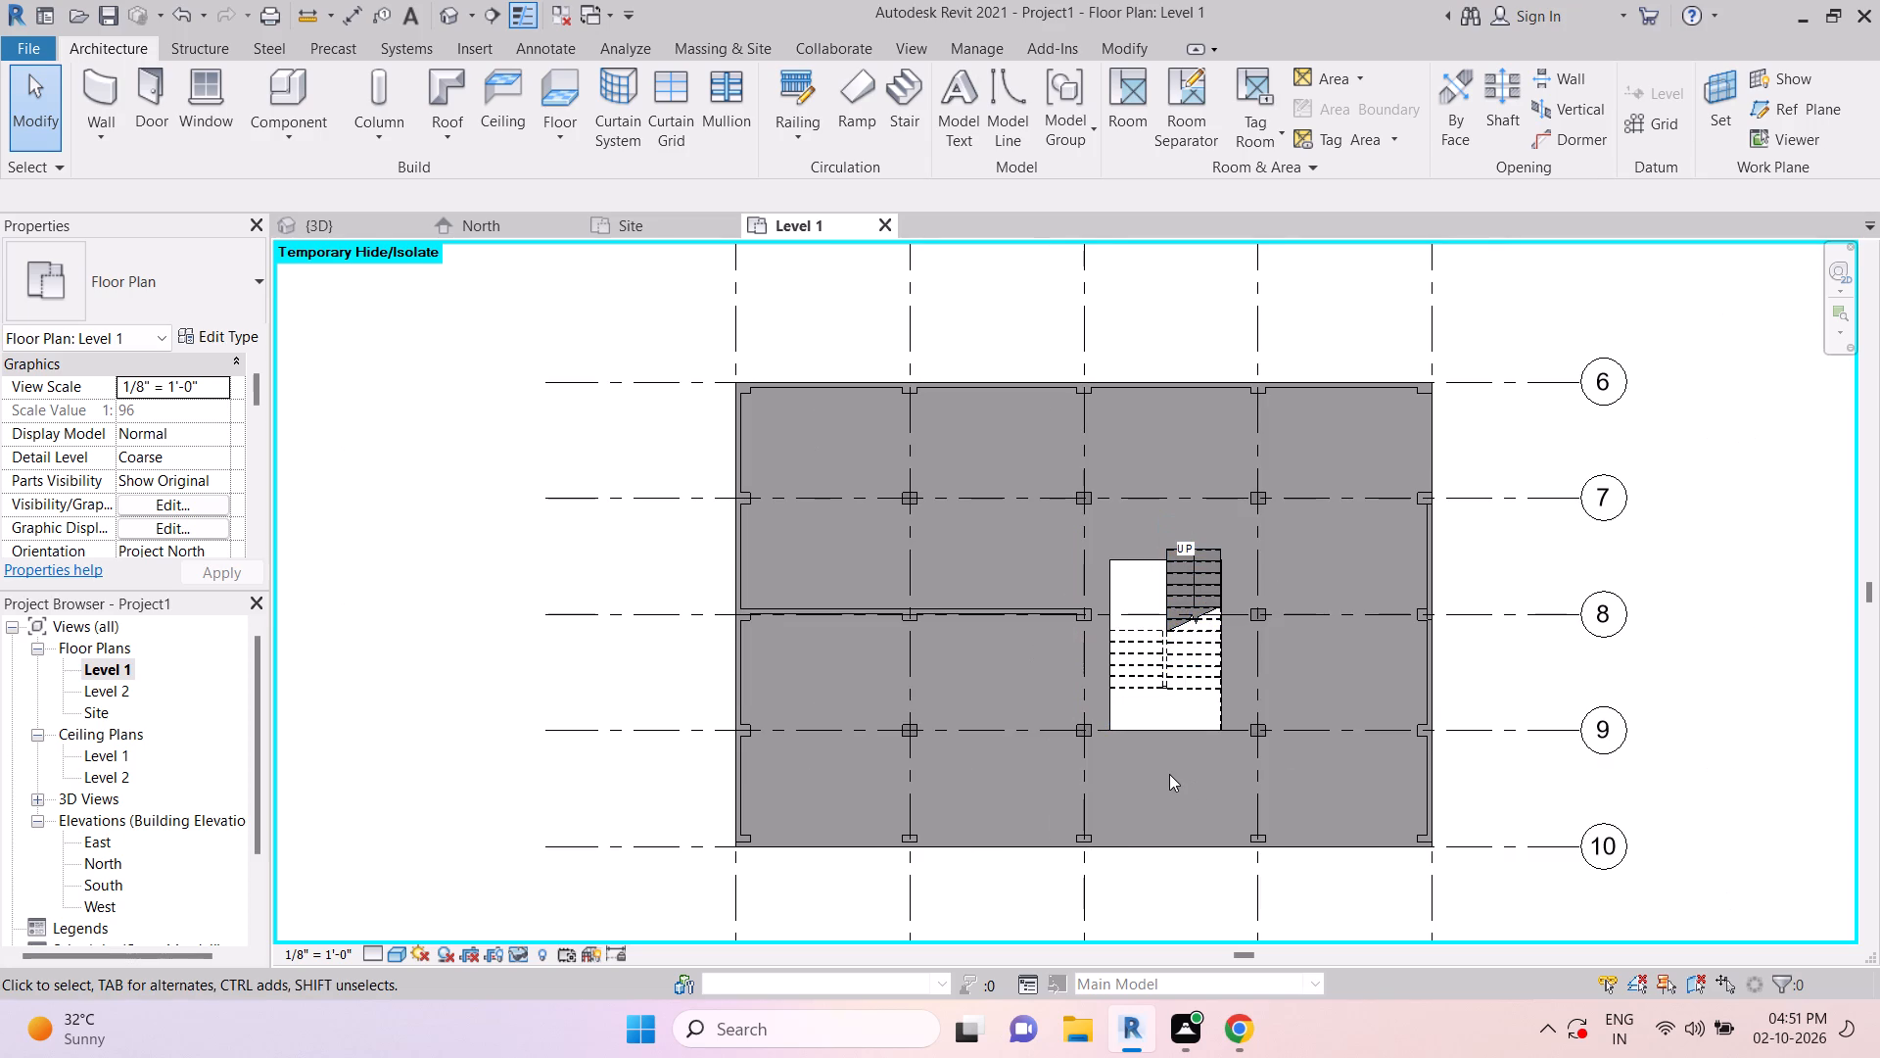
key("Escape")
left_click(1111, 709)
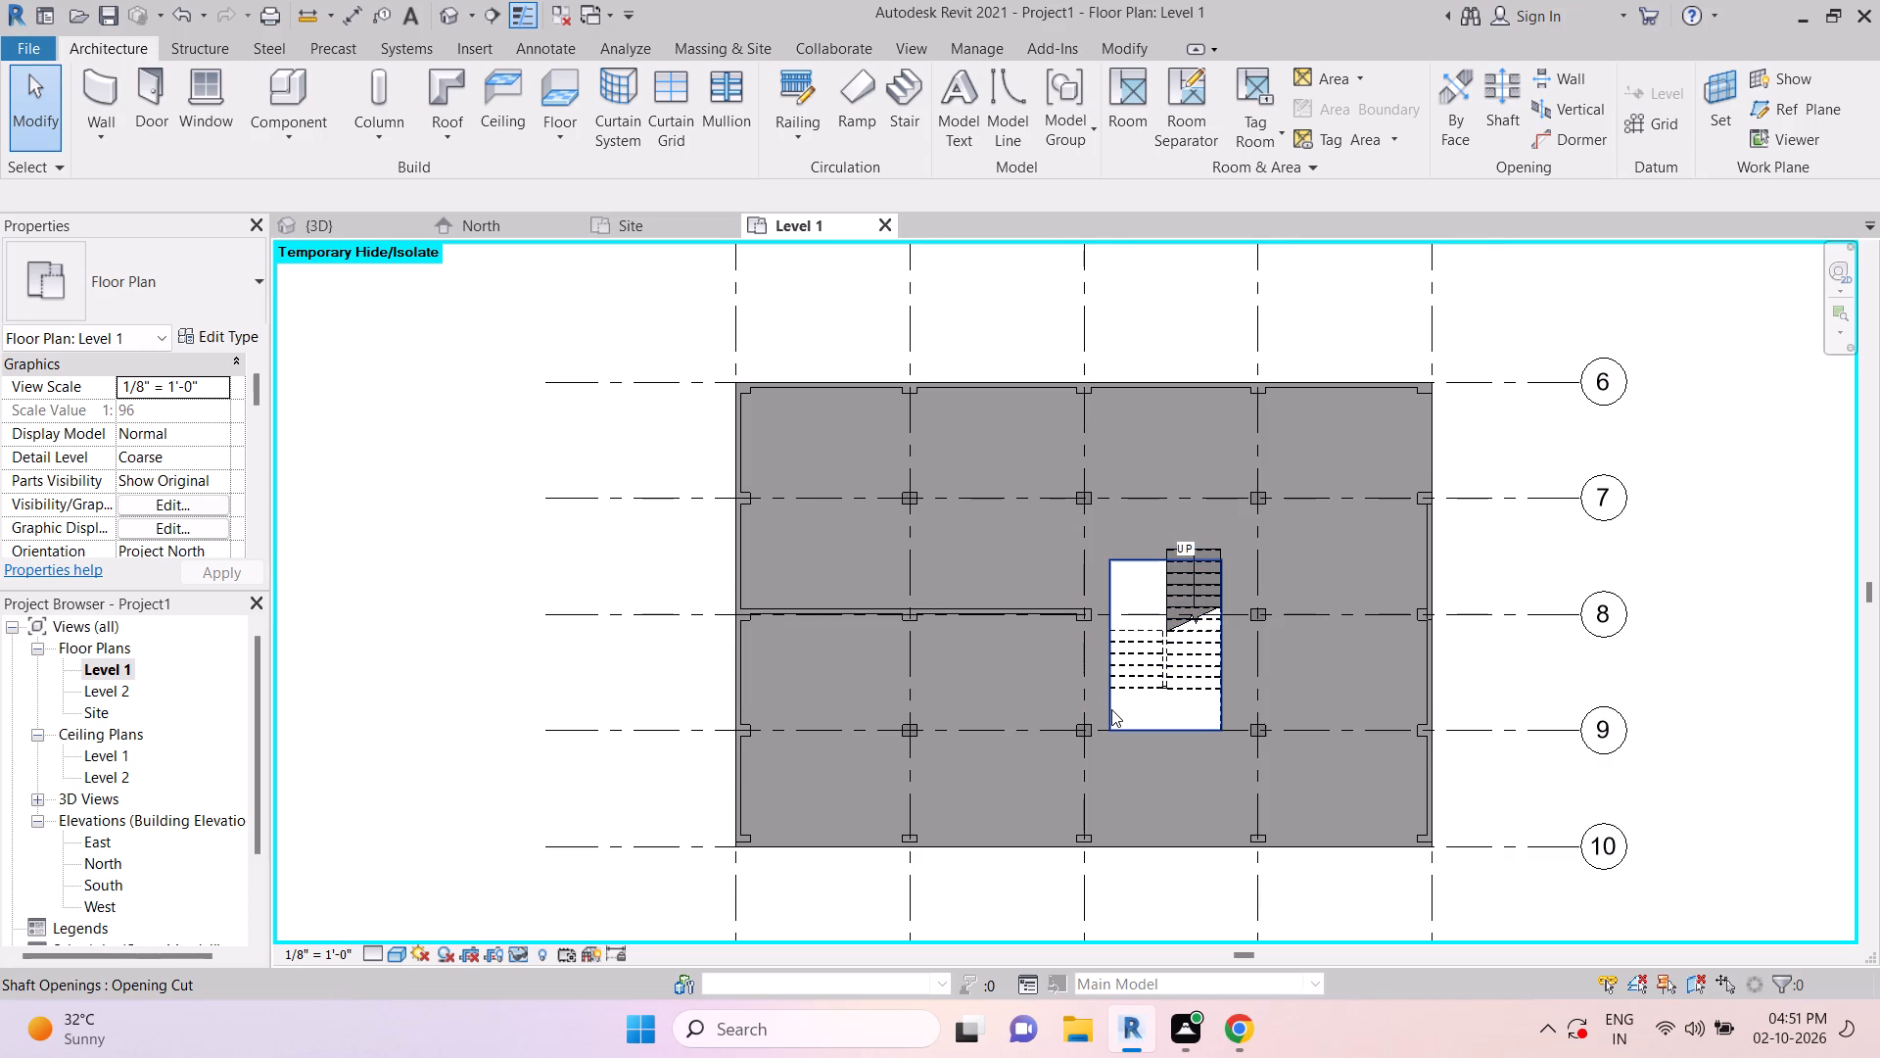
scroll(1111, 709, "up", 4)
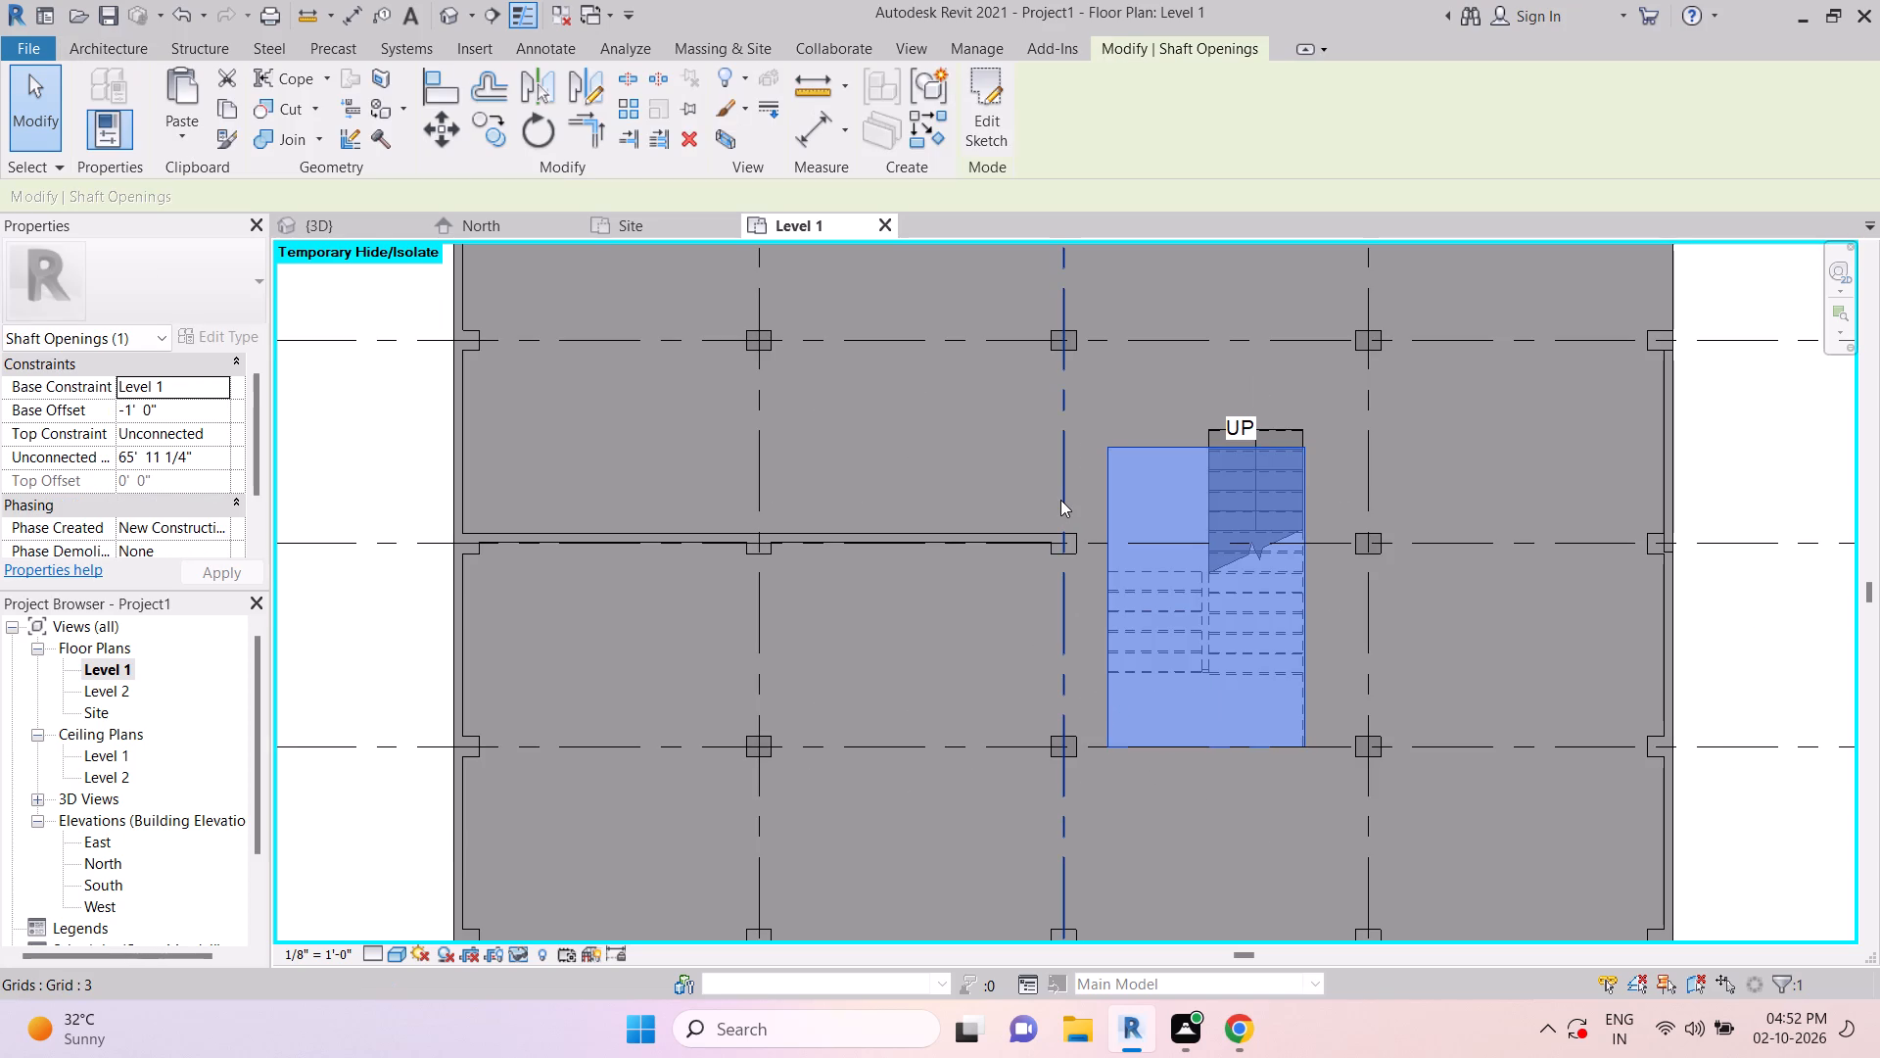
key("Left")
key("Left")
key("Left")
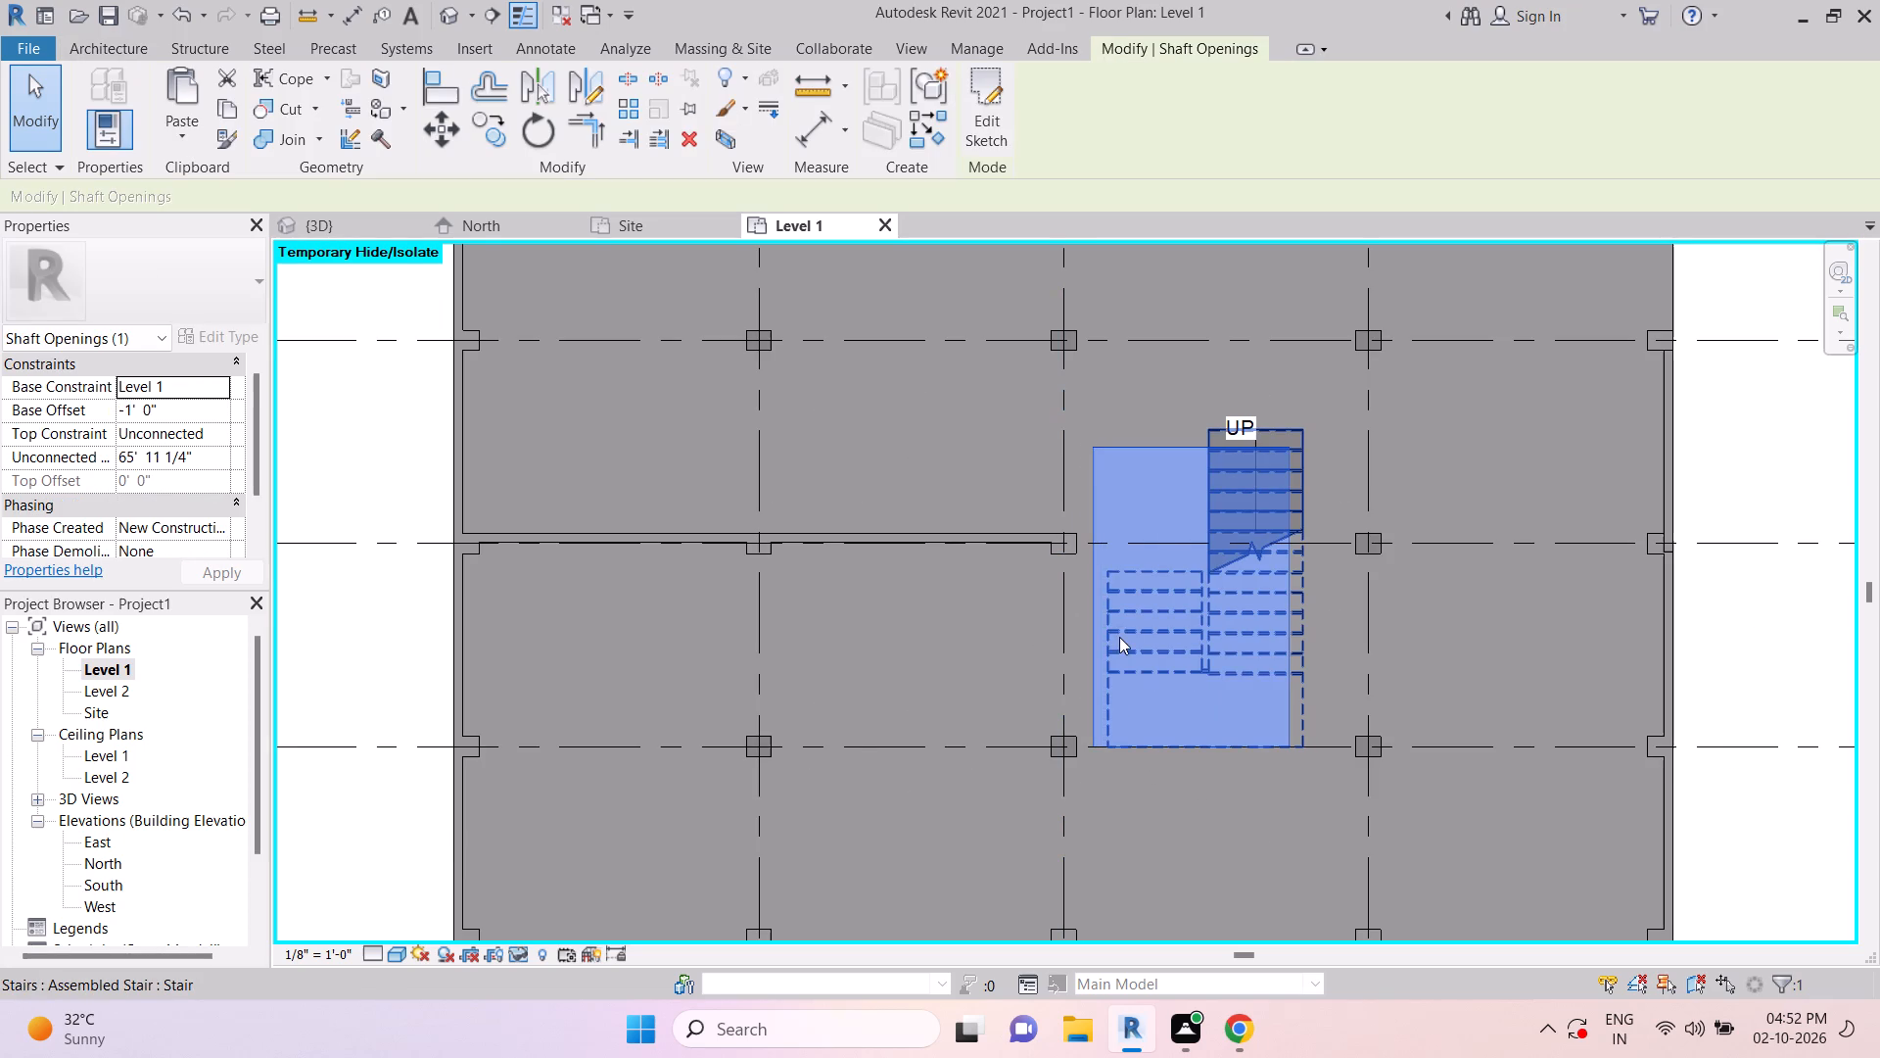
key("Left")
key("Left")
key("Left")
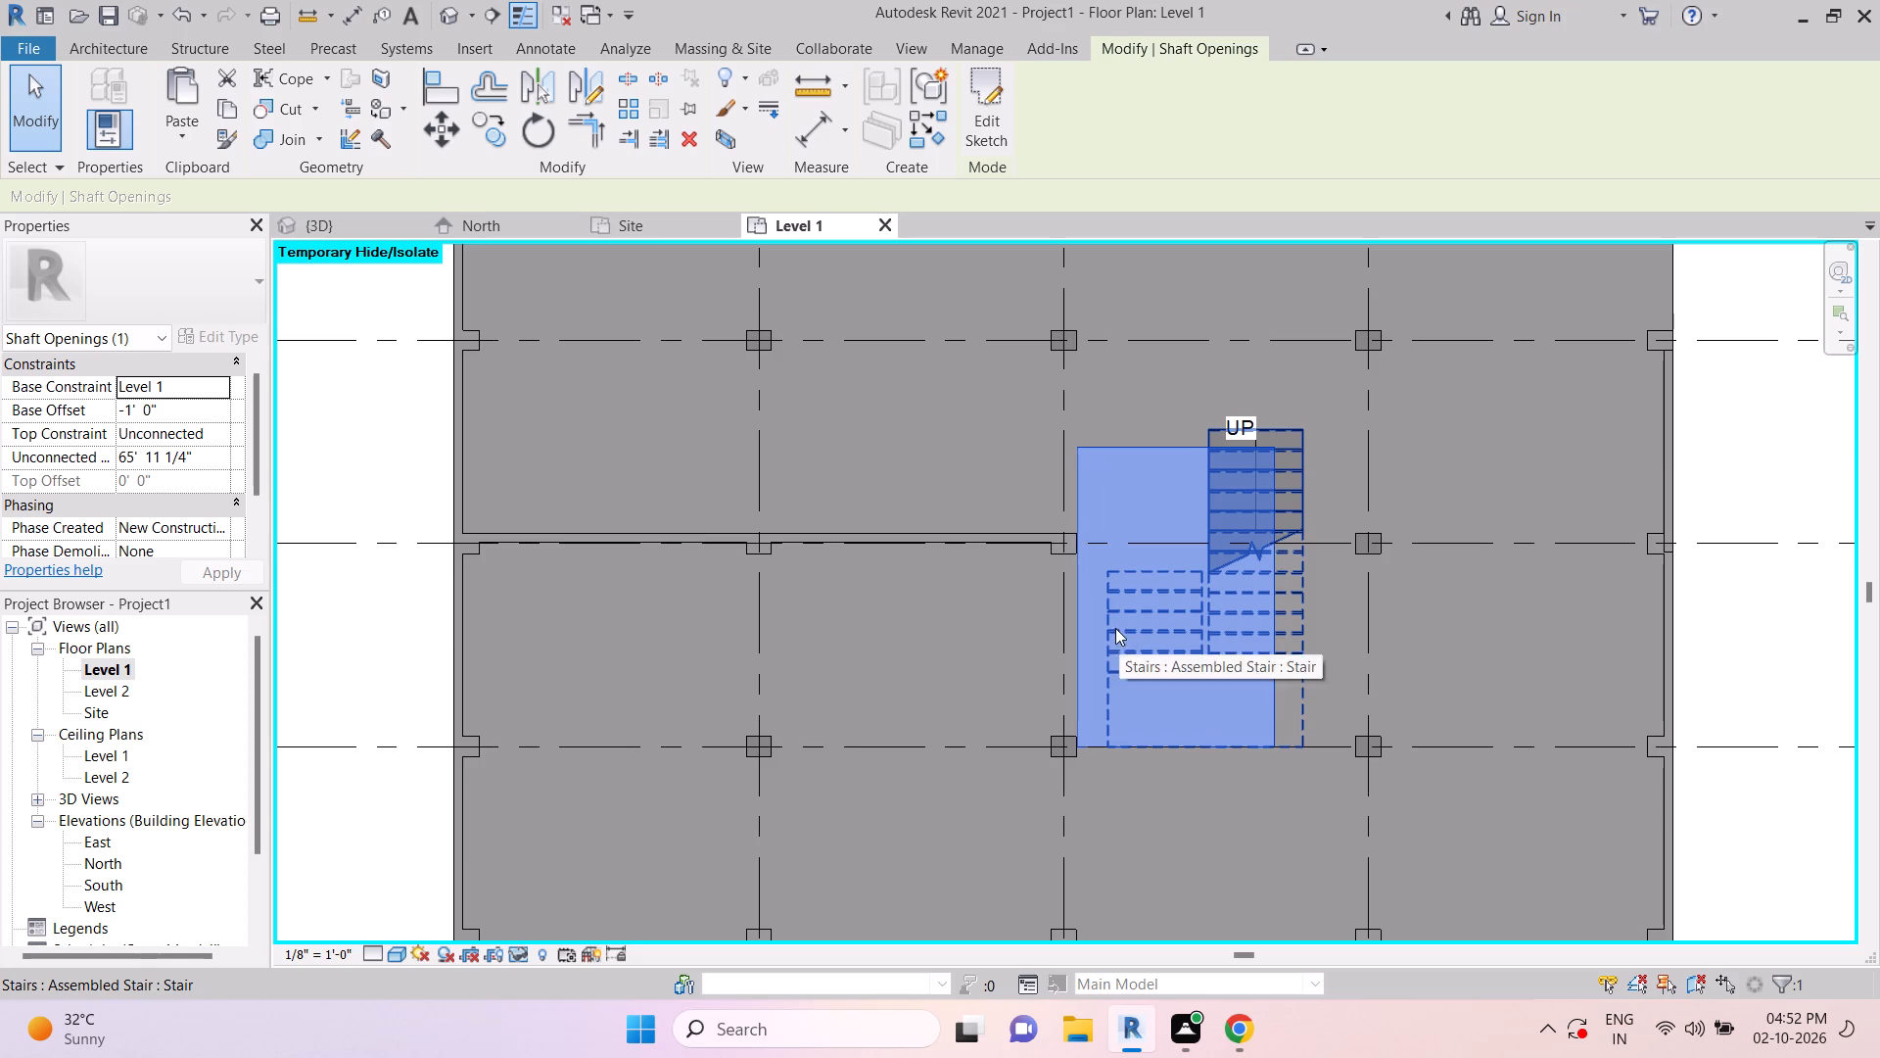
scroll(1065, 525, "up", 10)
key("Left")
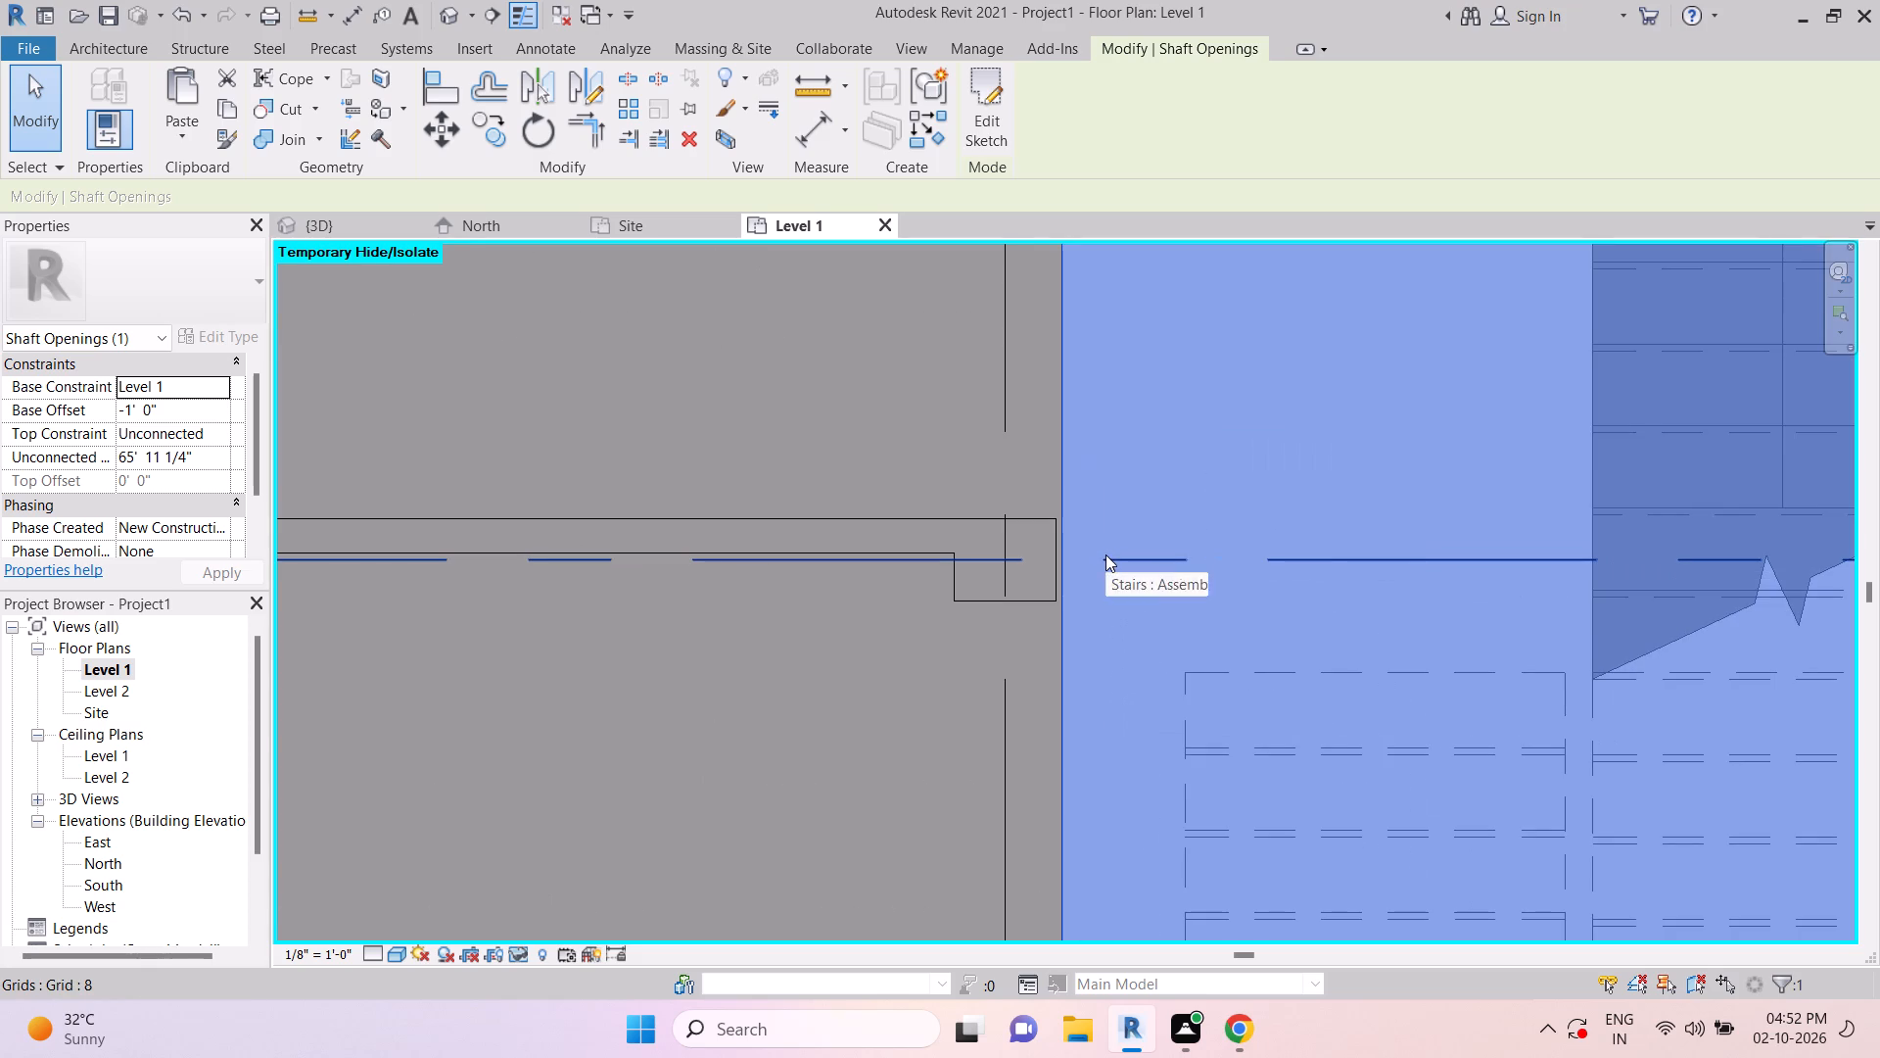
scroll(1105, 554, "down", 4)
scroll(1173, 759, "down", 5)
middle_click_drag(1171, 754, 1132, 498)
scroll(1086, 676, "up", 2)
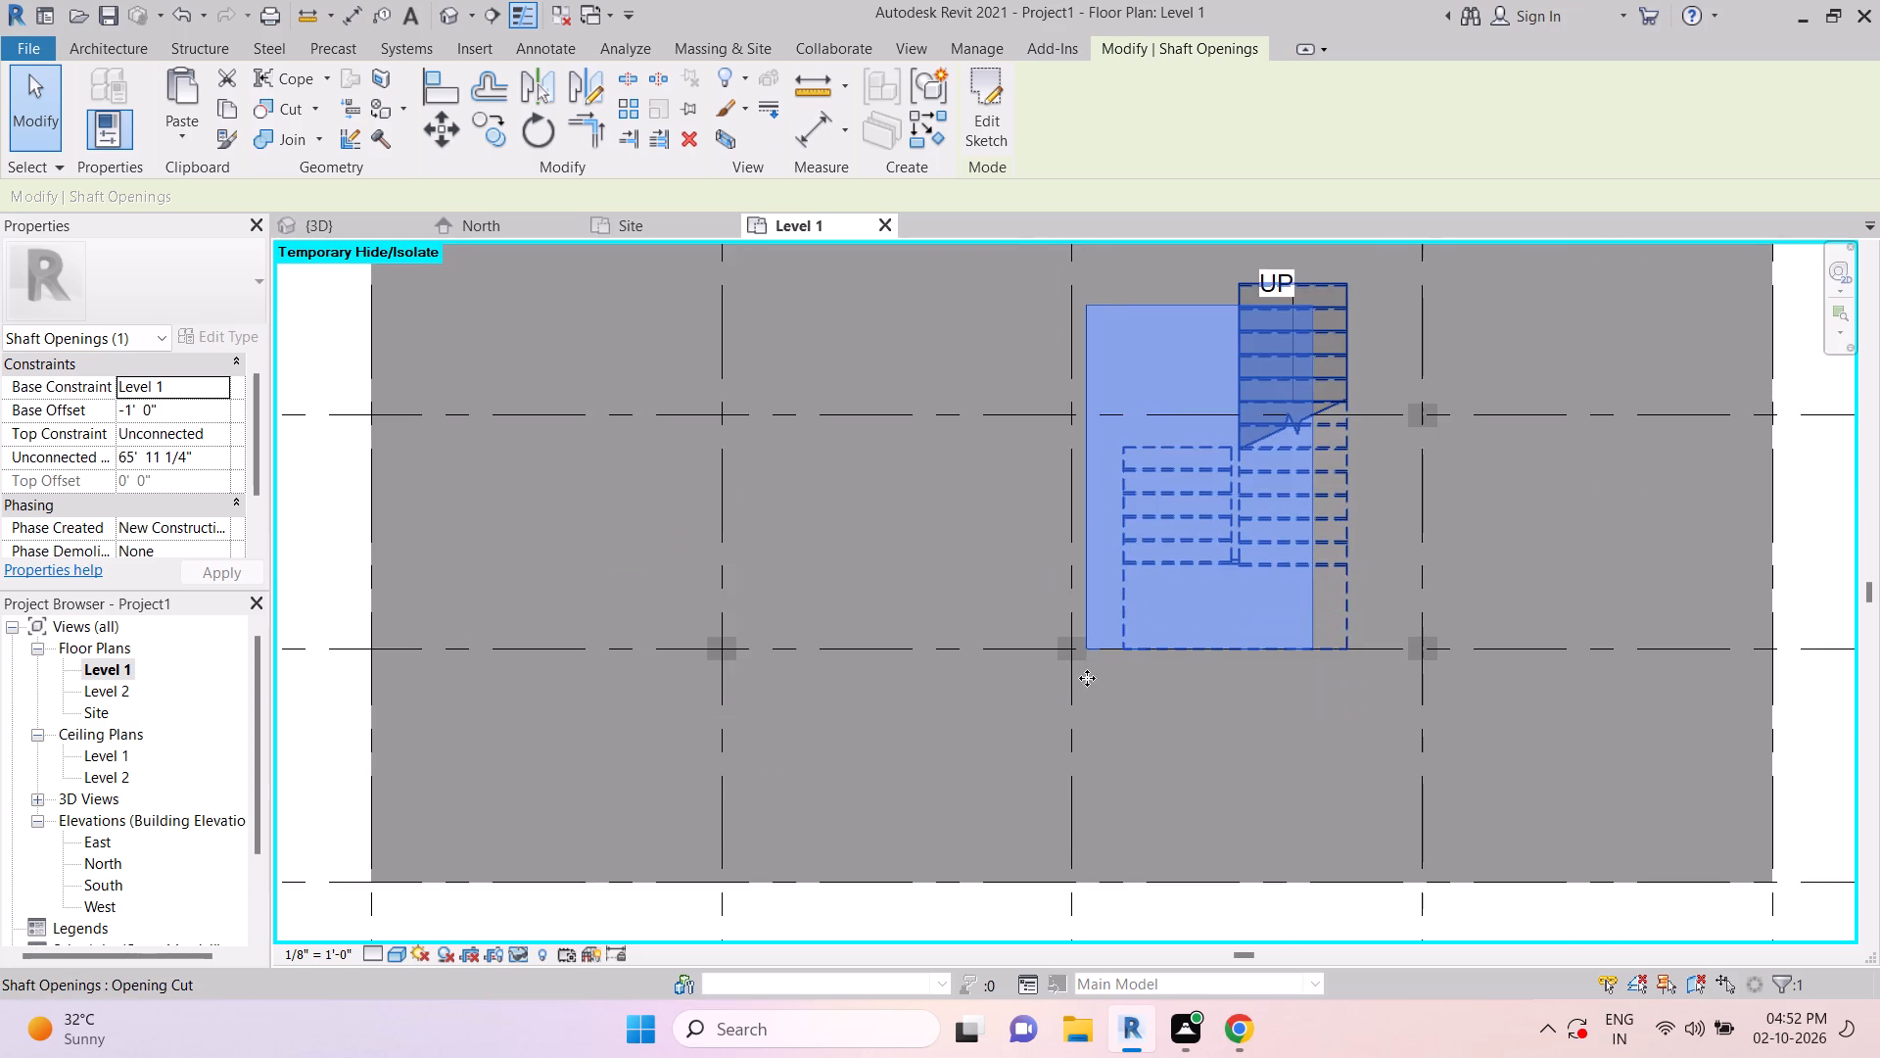
scroll(1087, 678, "up", 9)
key("Right")
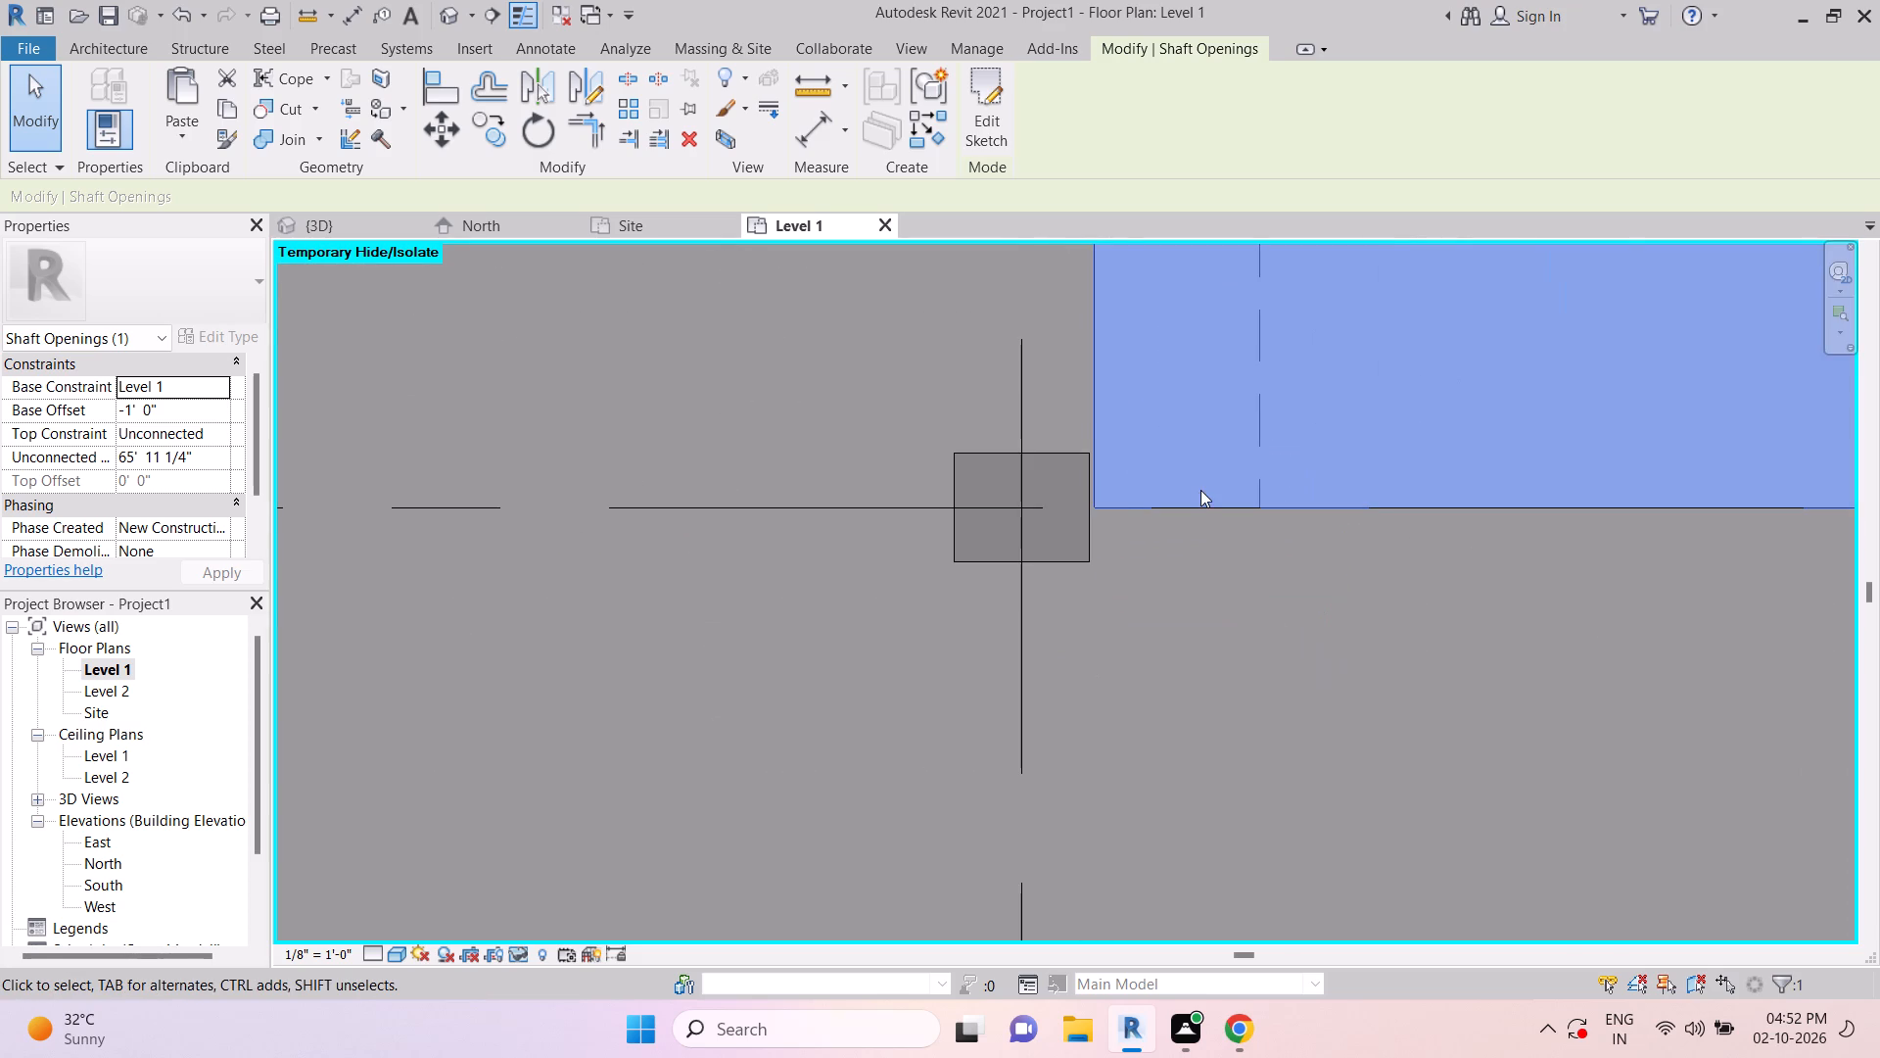
scroll(1200, 490, "down", 12)
key("Escape")
scroll(1153, 537, "down", 4)
key("Escape")
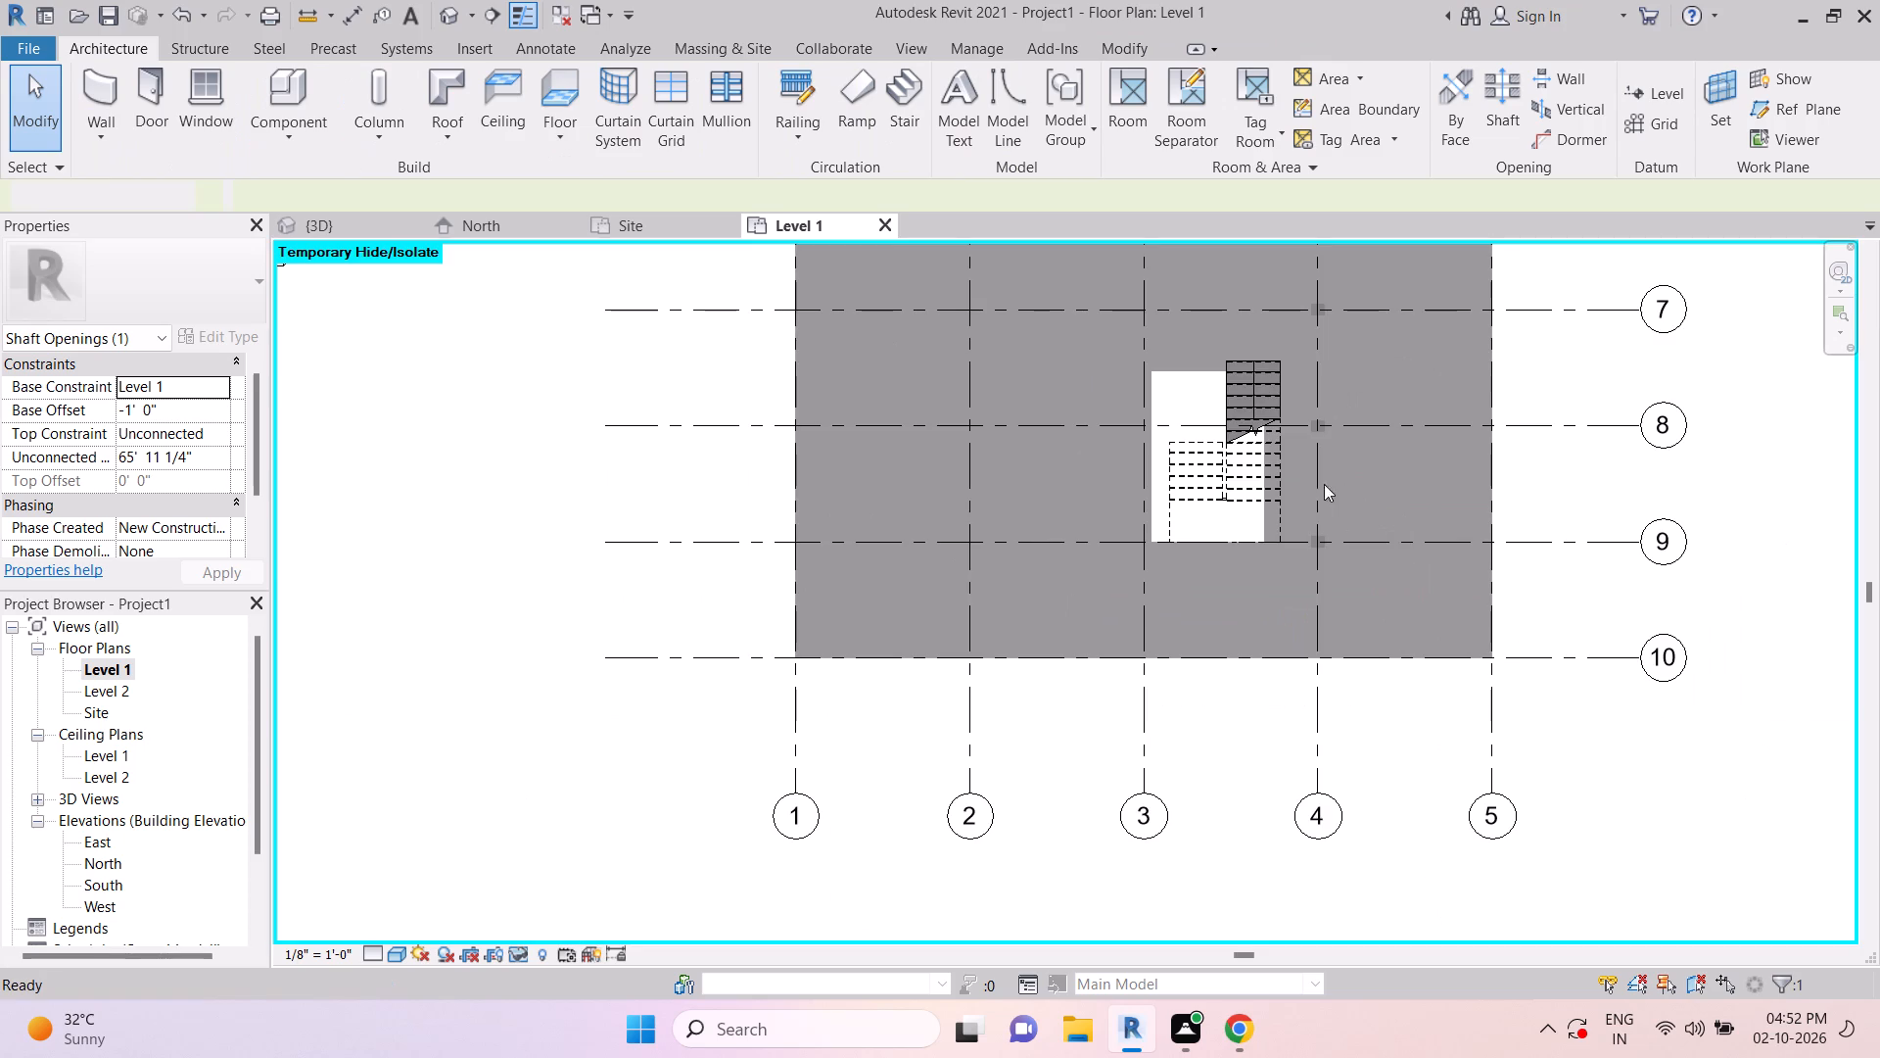
Nudge the Level 1 assembled stair toward grid 3 to line it up with the edges of the moved shaft opening.
left_click(1283, 492)
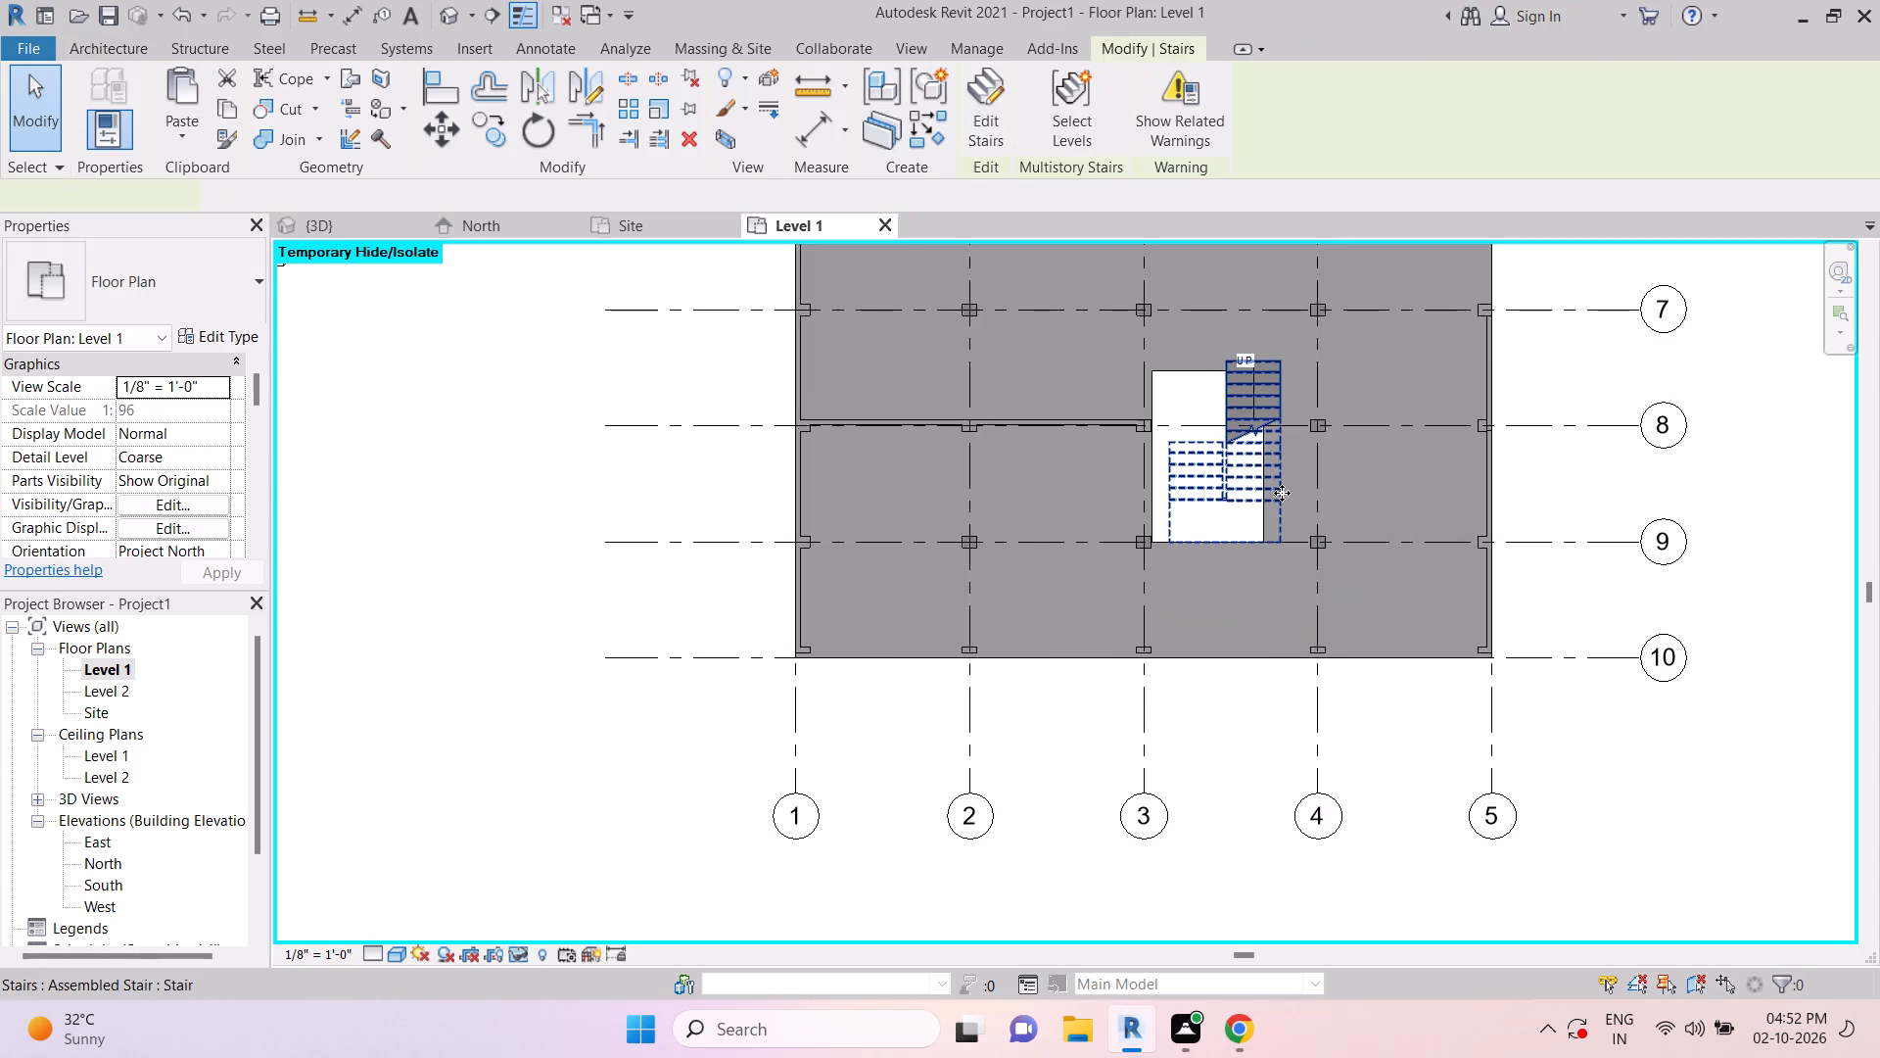
key("Left")
key("Left")
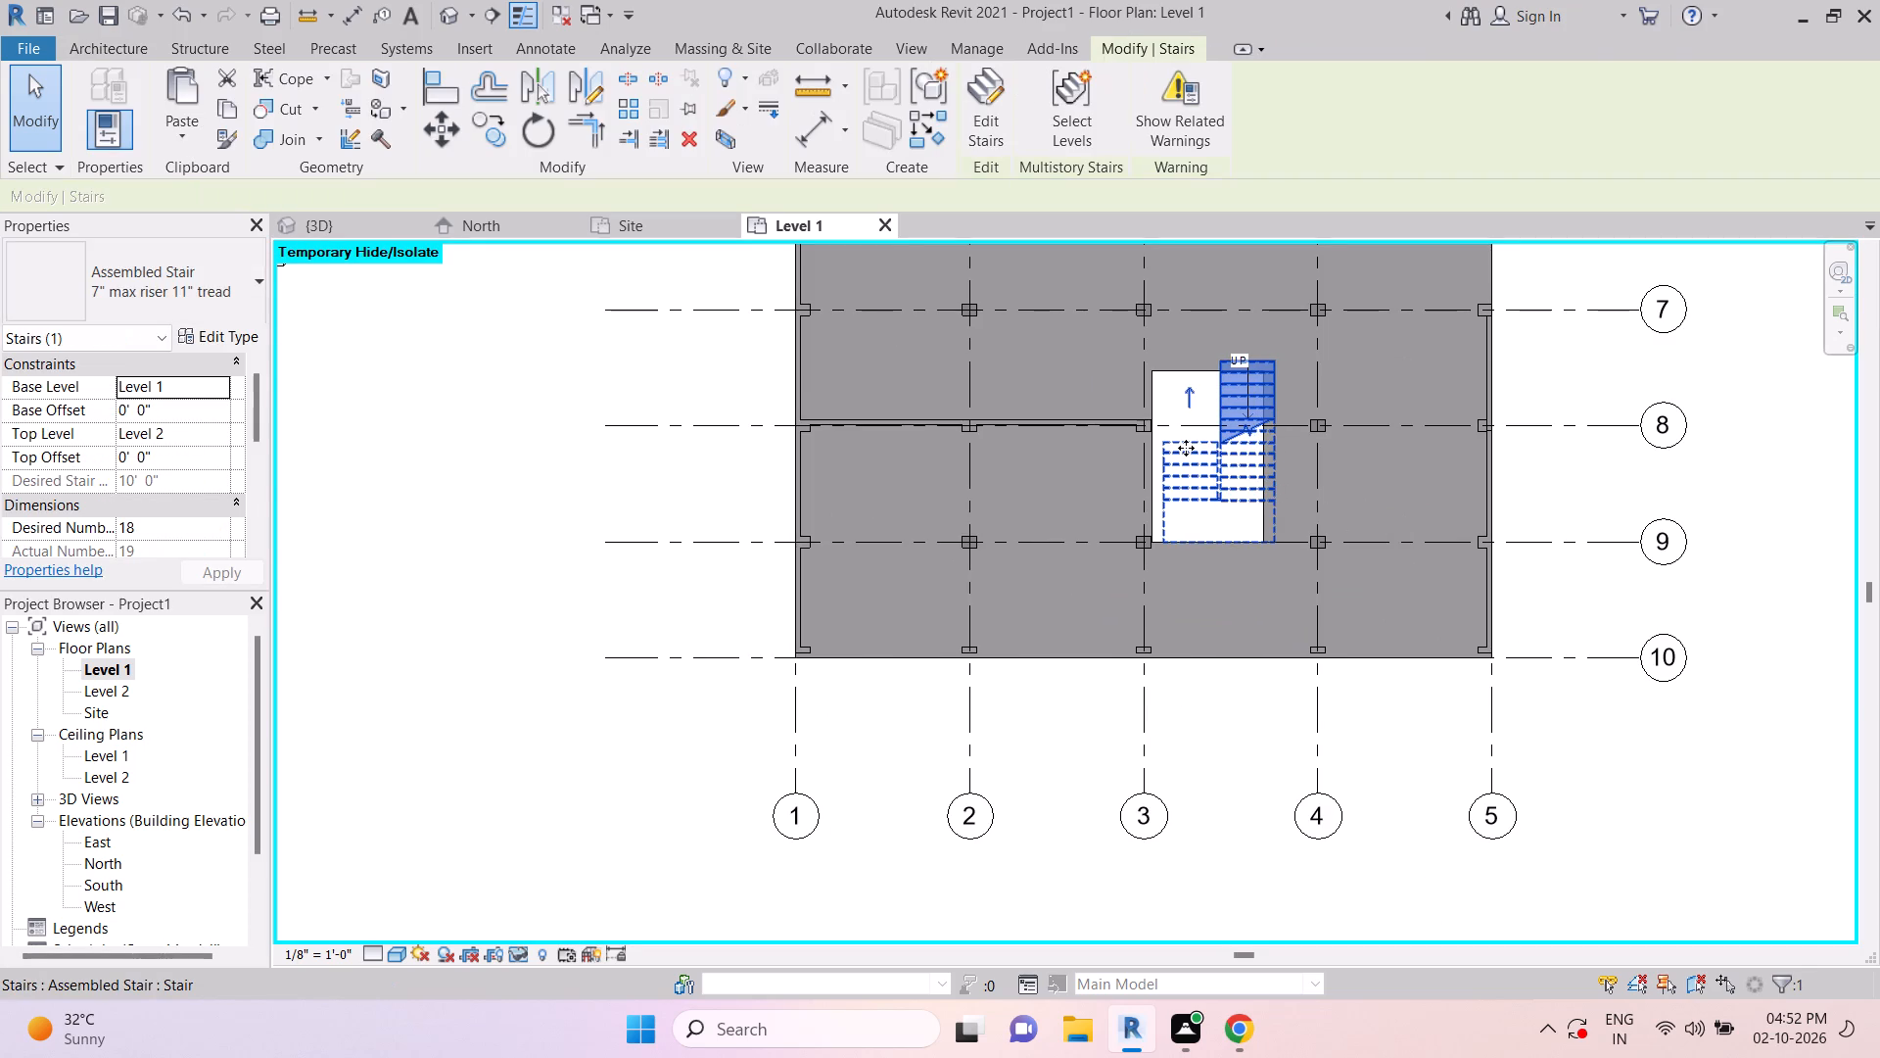
key("Left")
scroll(1160, 531, "up", 9)
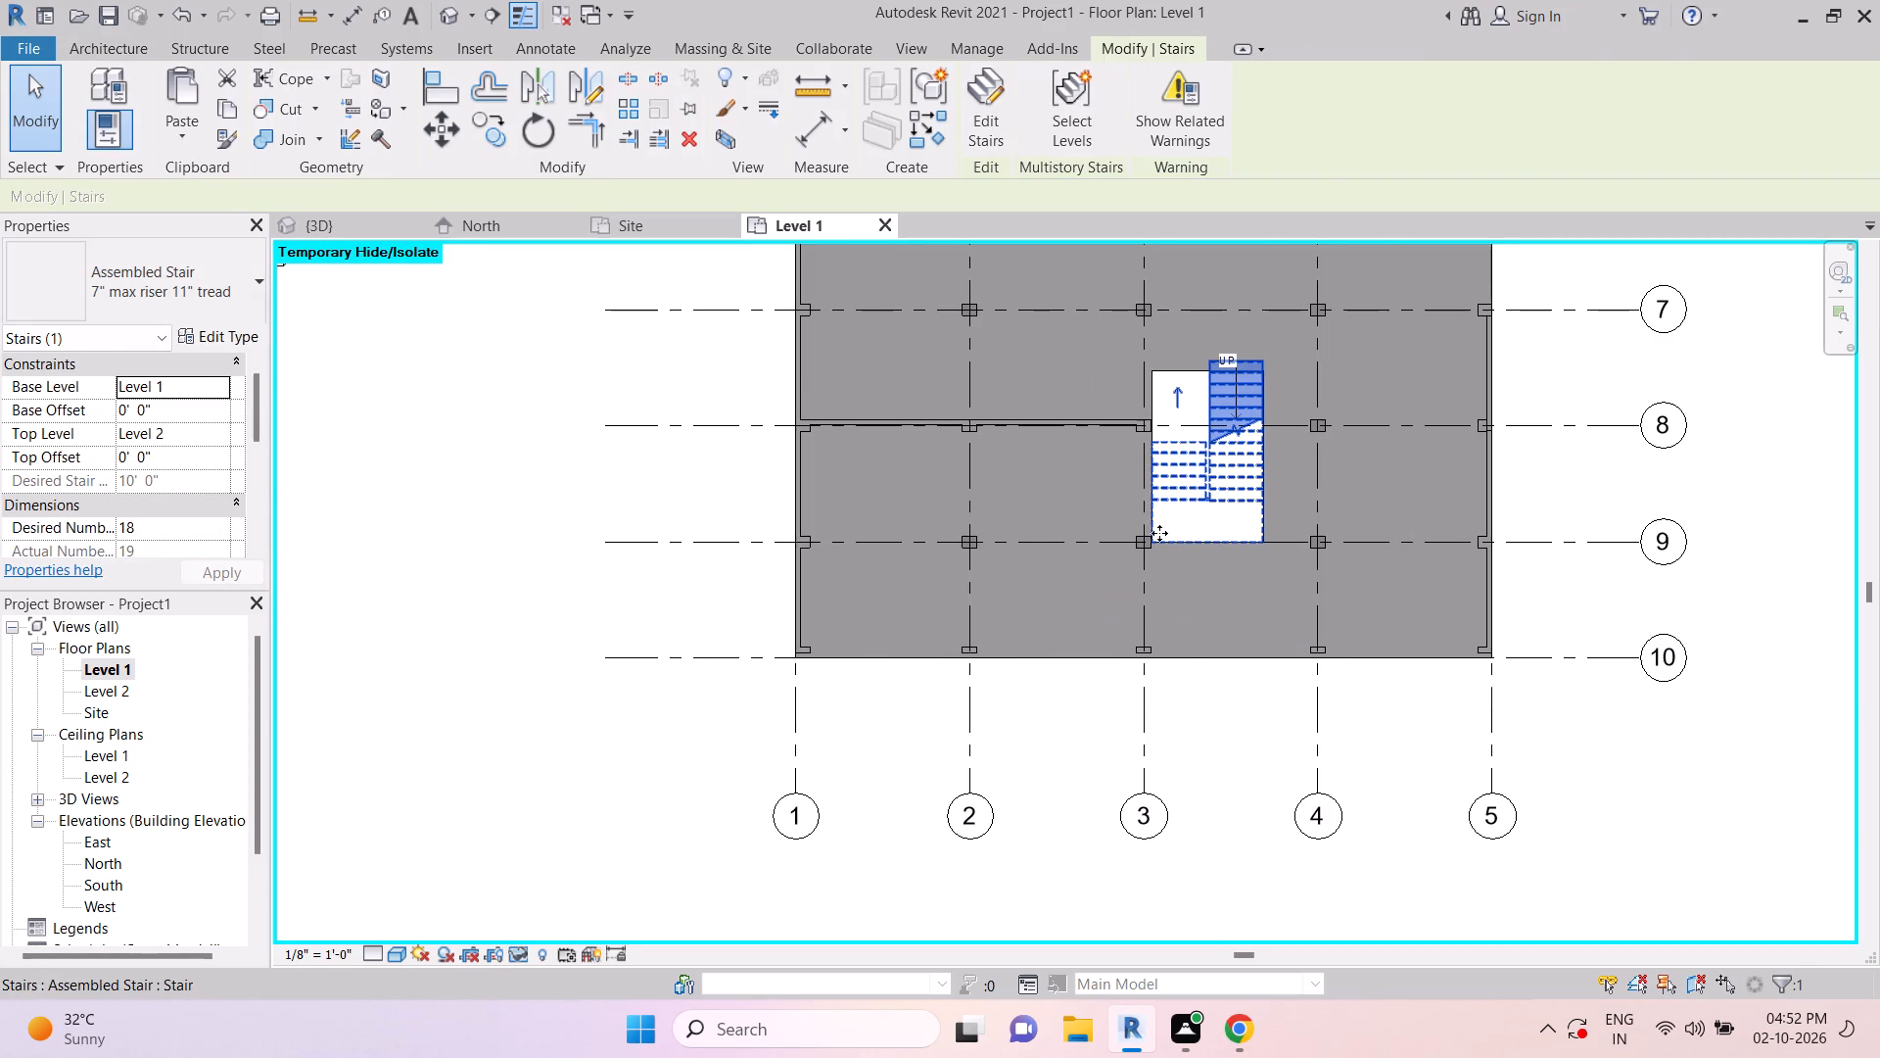
scroll(1159, 533, "up", 6)
key("Left")
key("Right")
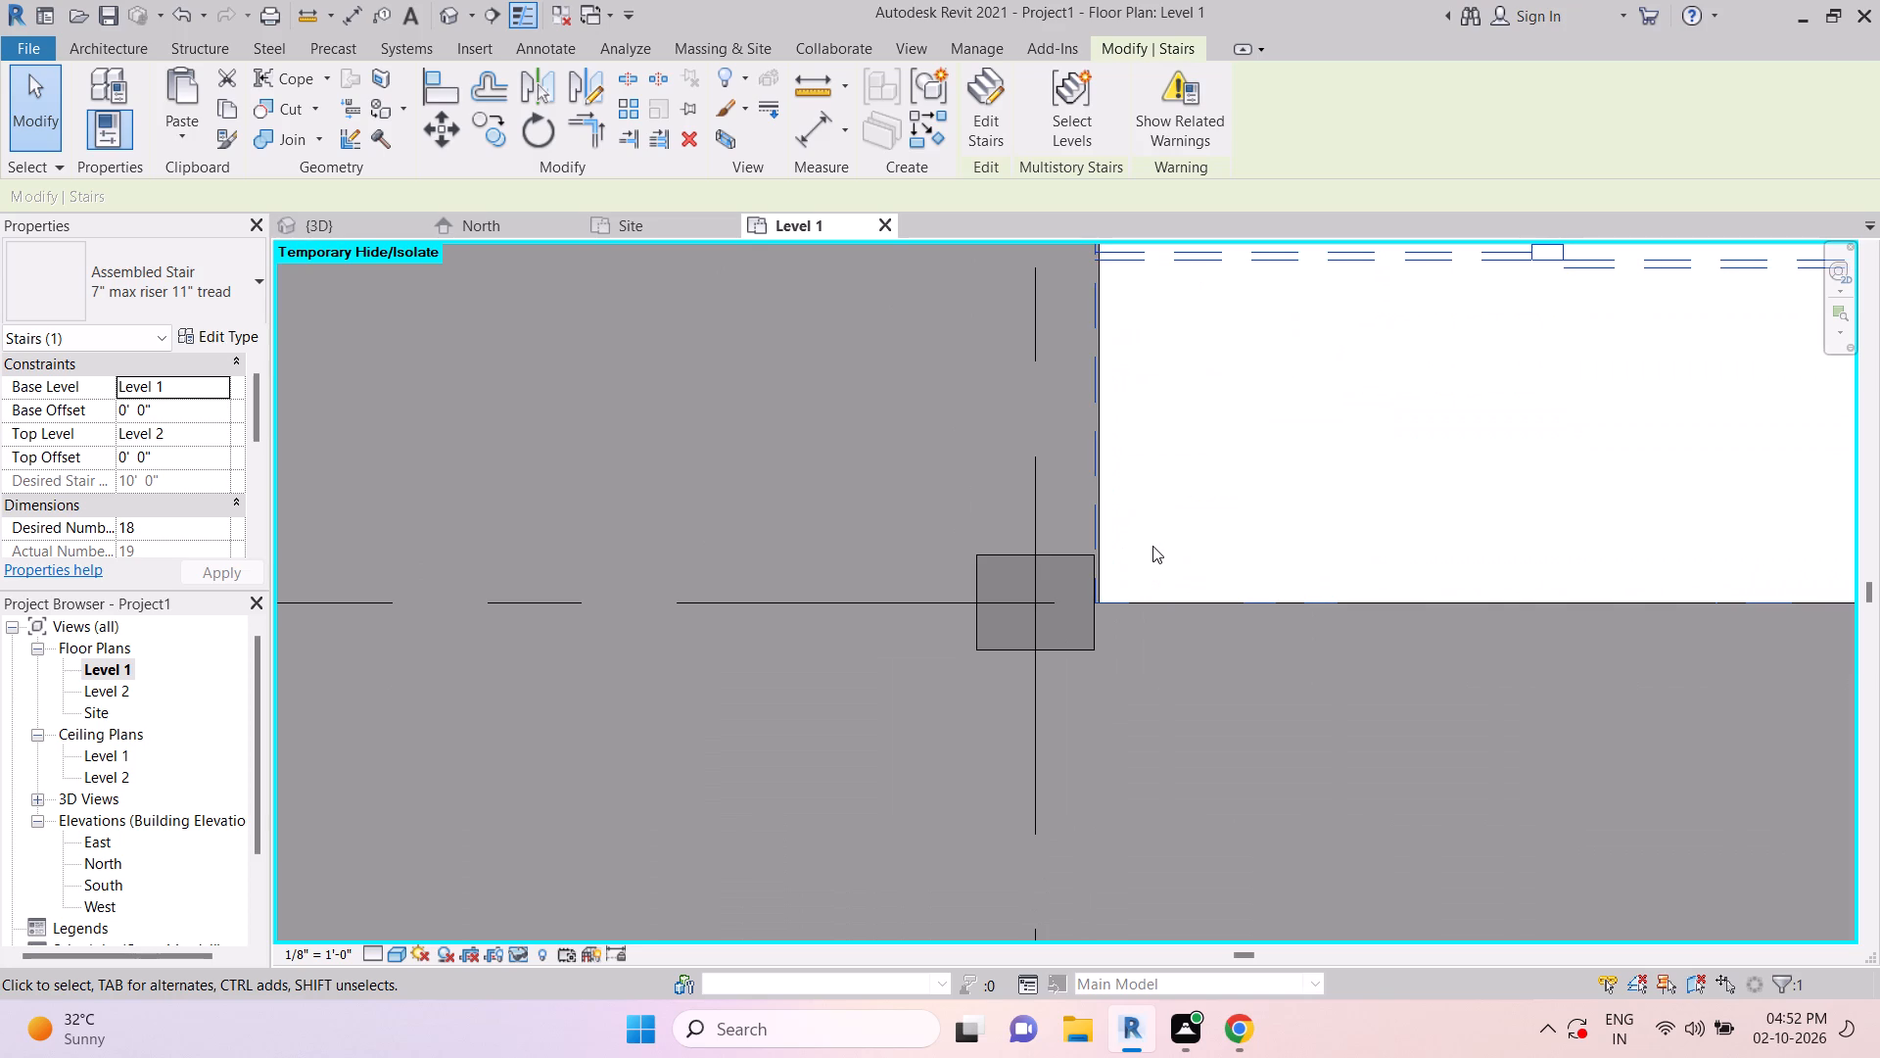
key("Escape")
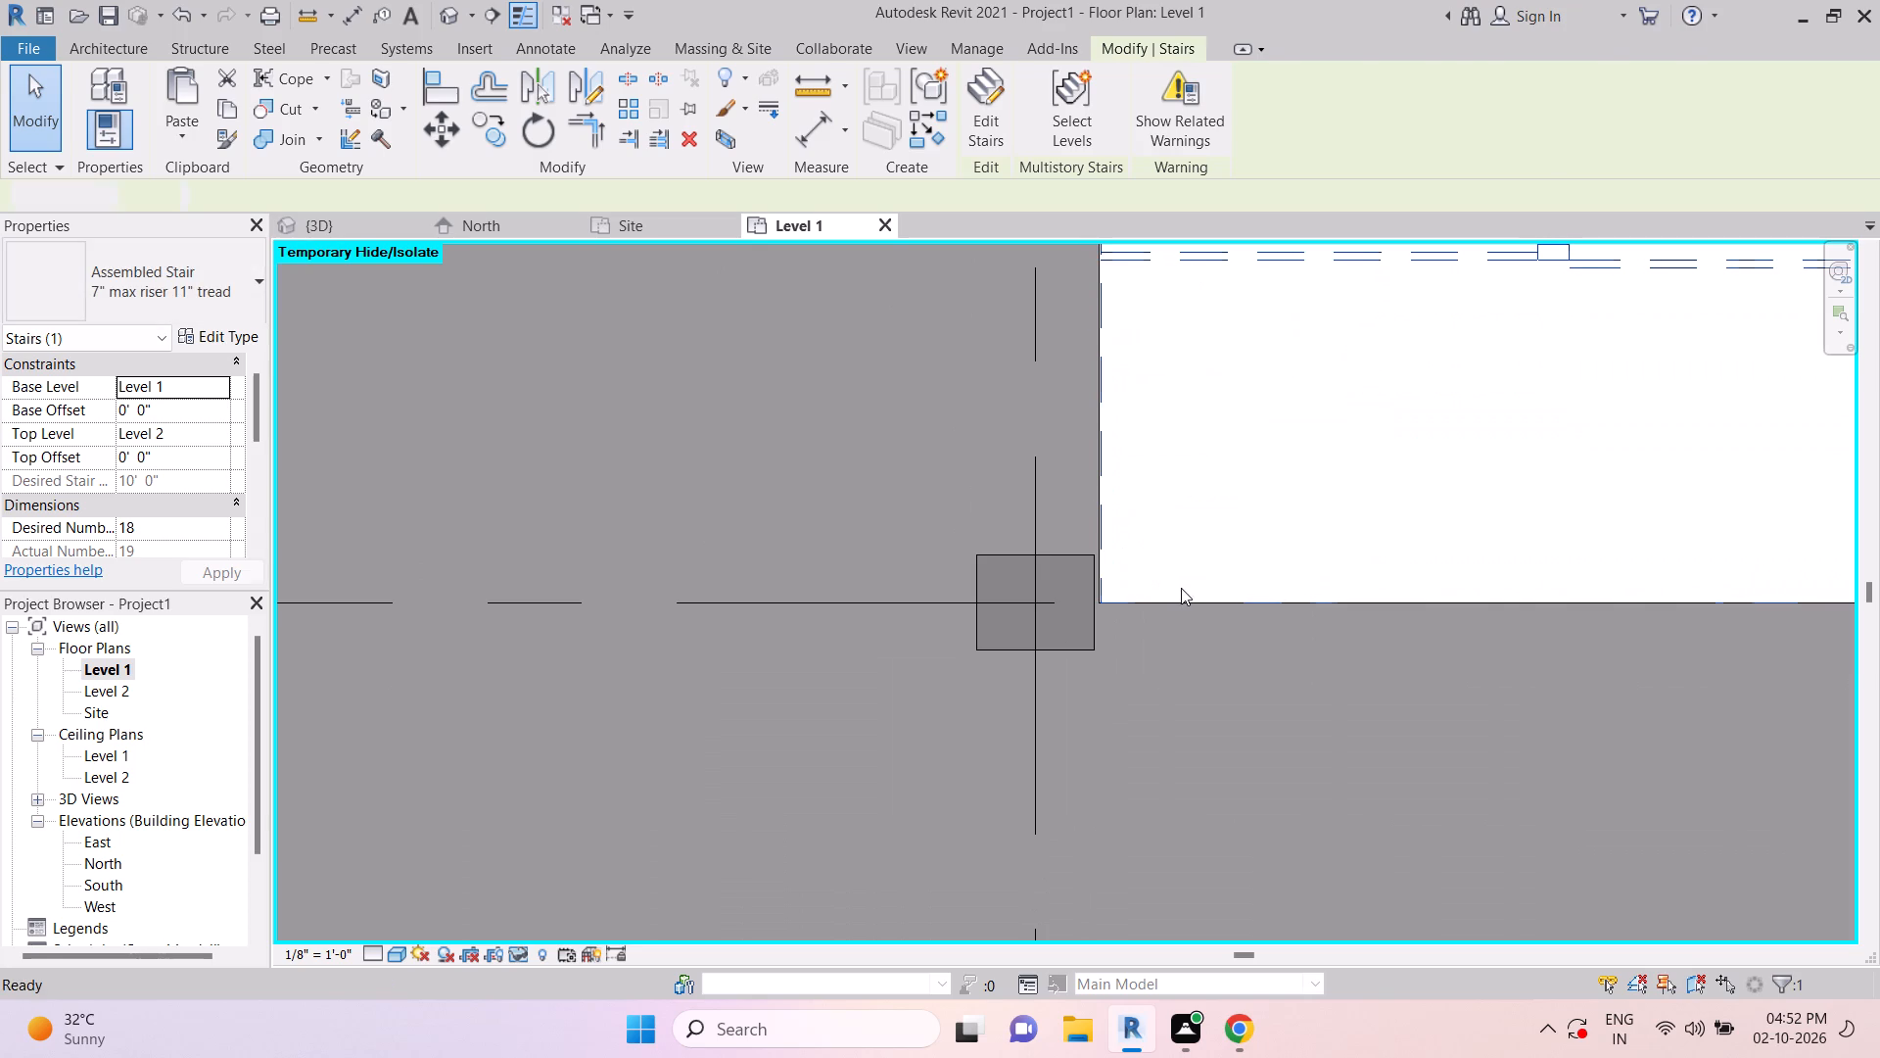
scroll(1223, 648, "down", 16)
key("Escape")
key("Escape")
key("Escape")
key("Escape")
key("Escape")
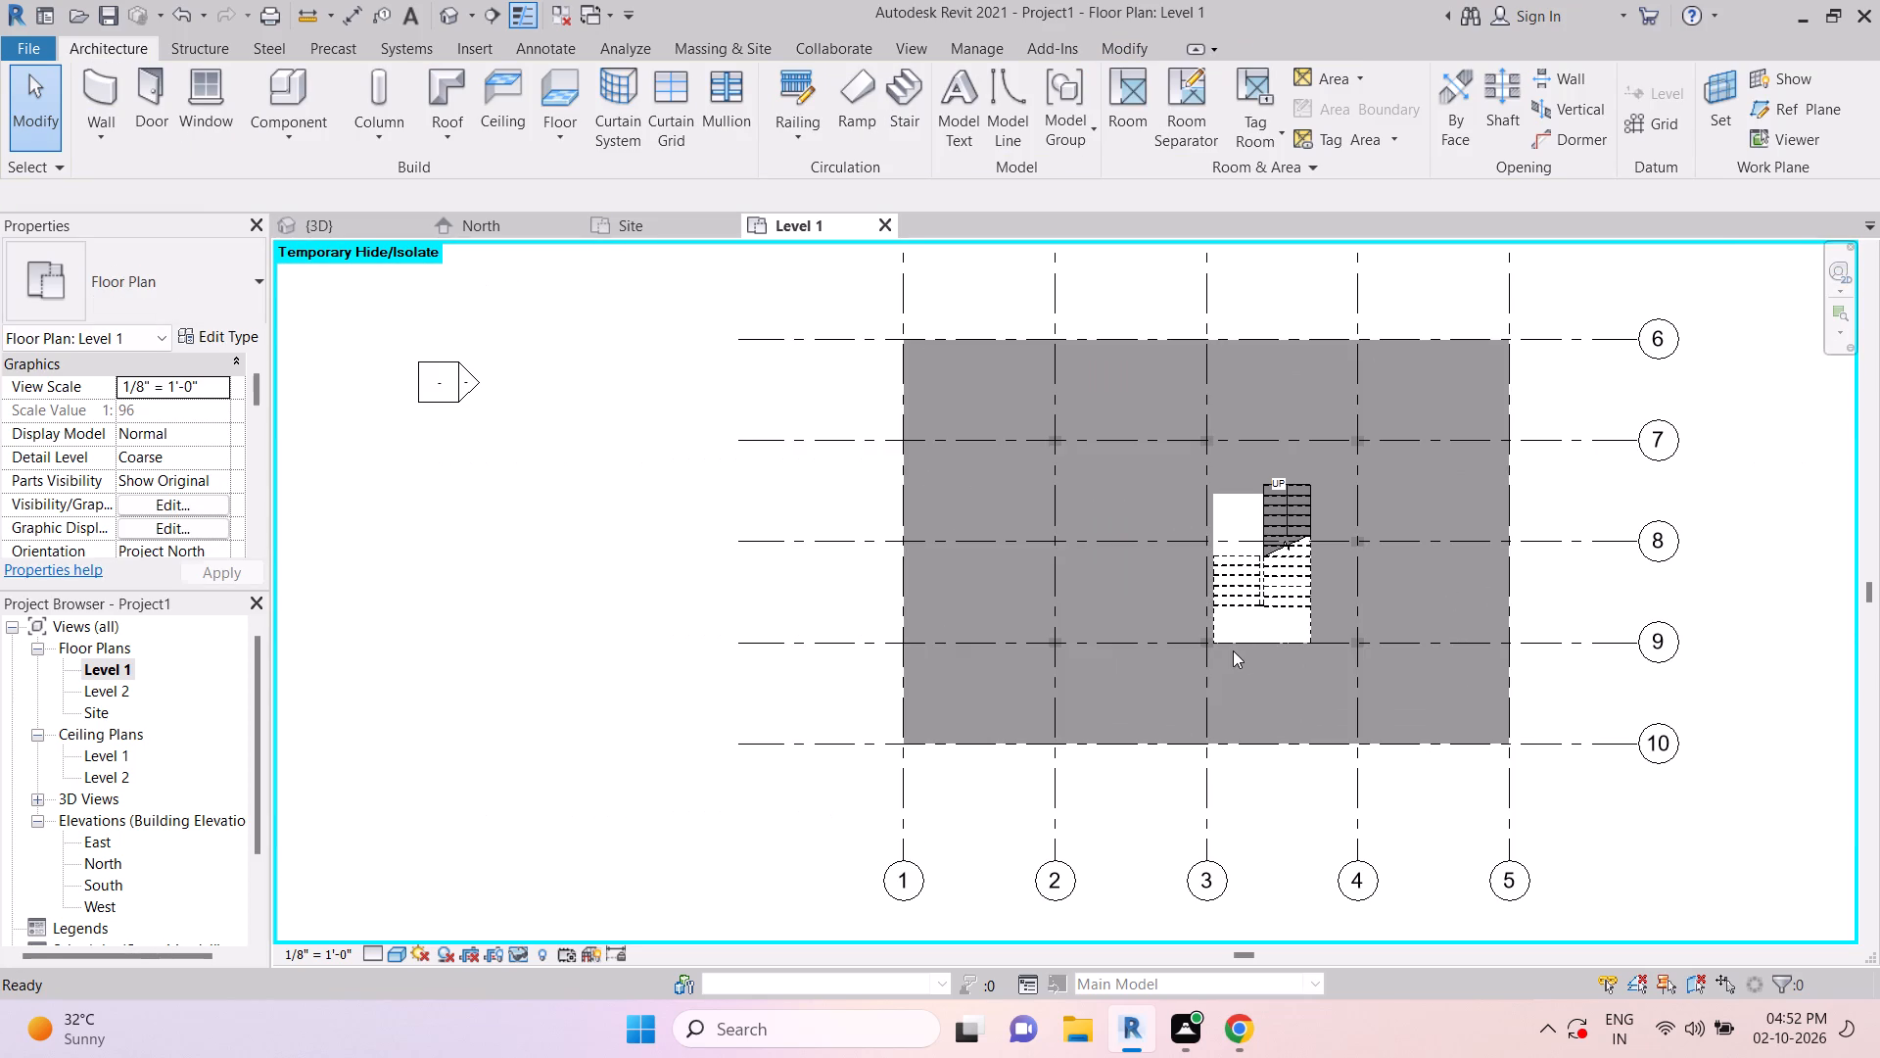
Reset the temporary hide/isolate in the Level 1 plan.
key("h")
key("r")
key("Escape")
key("Escape")
key("Escape")
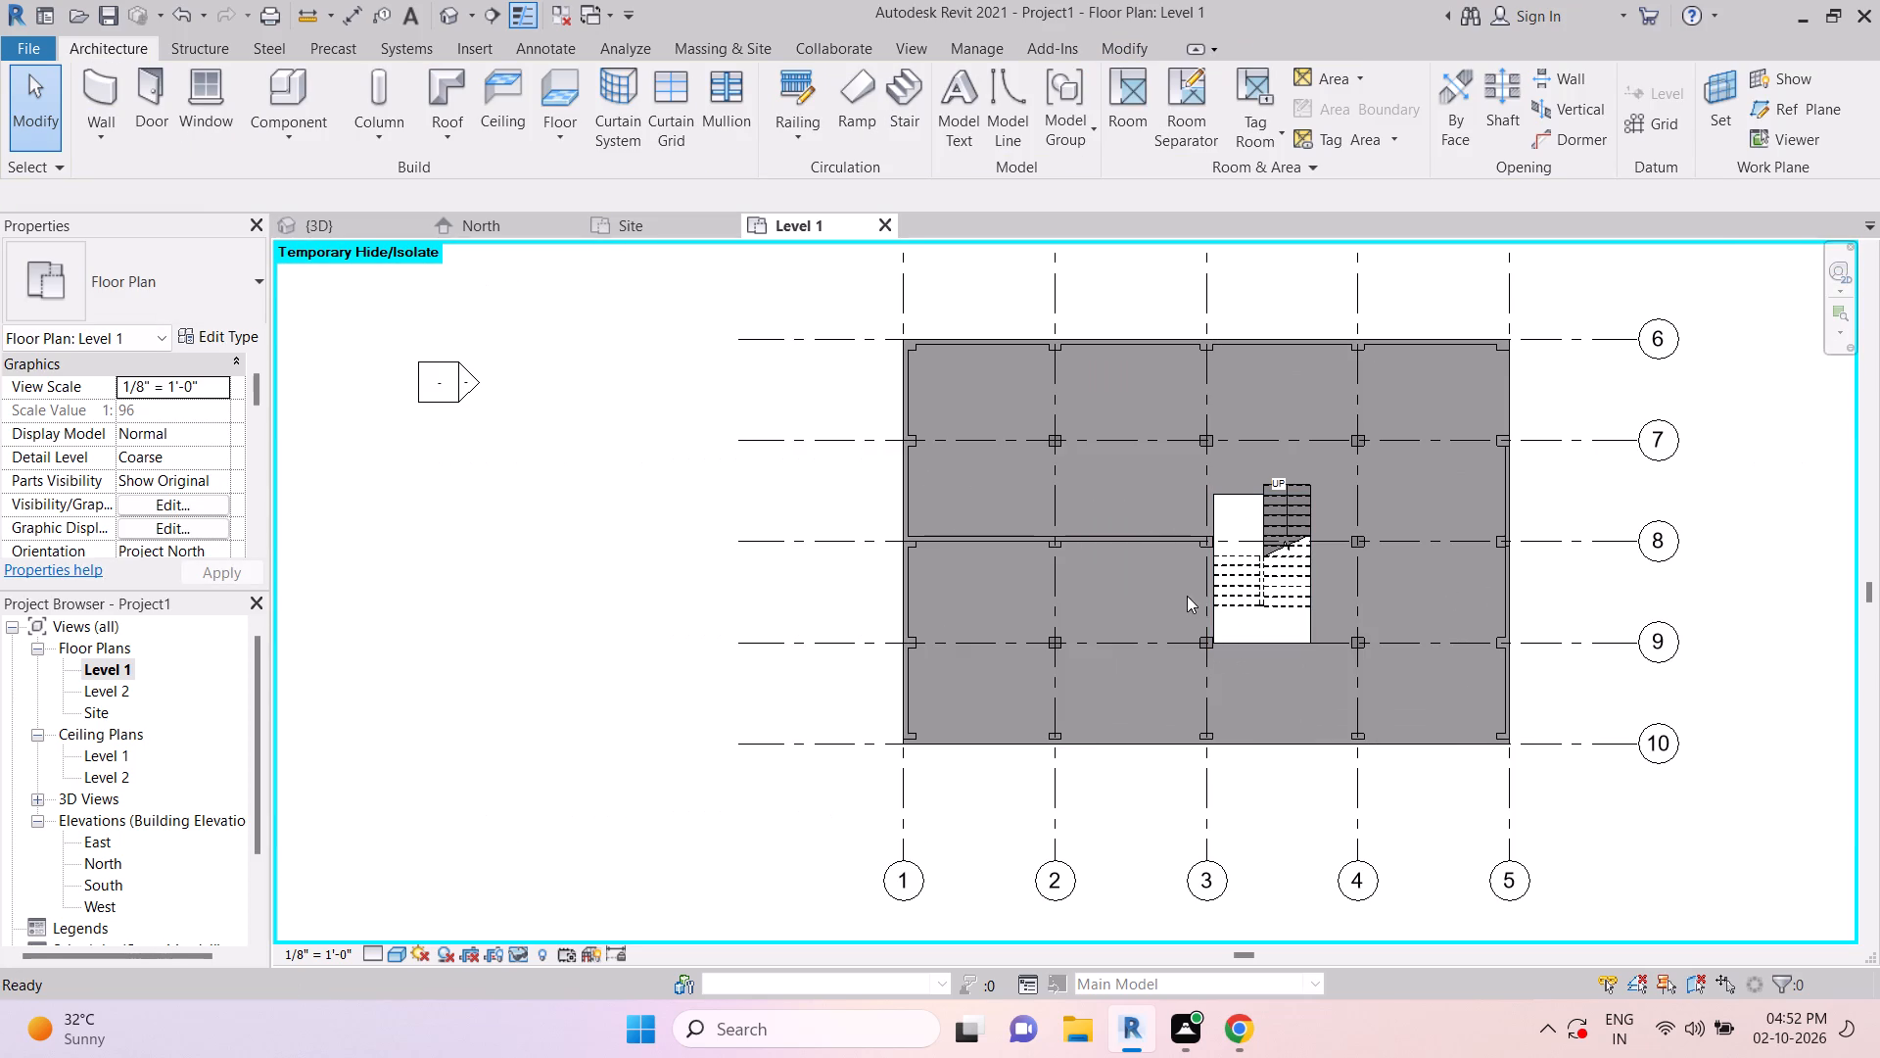
Draw a Generic - 5" wall on Level 1 between grids 2 and 3, running perpendicular from the grid 8 partition wall to grid 9.
scroll(1161, 554, "up", 1)
scroll(1040, 542, "up", 4)
key("Escape")
key("Escape")
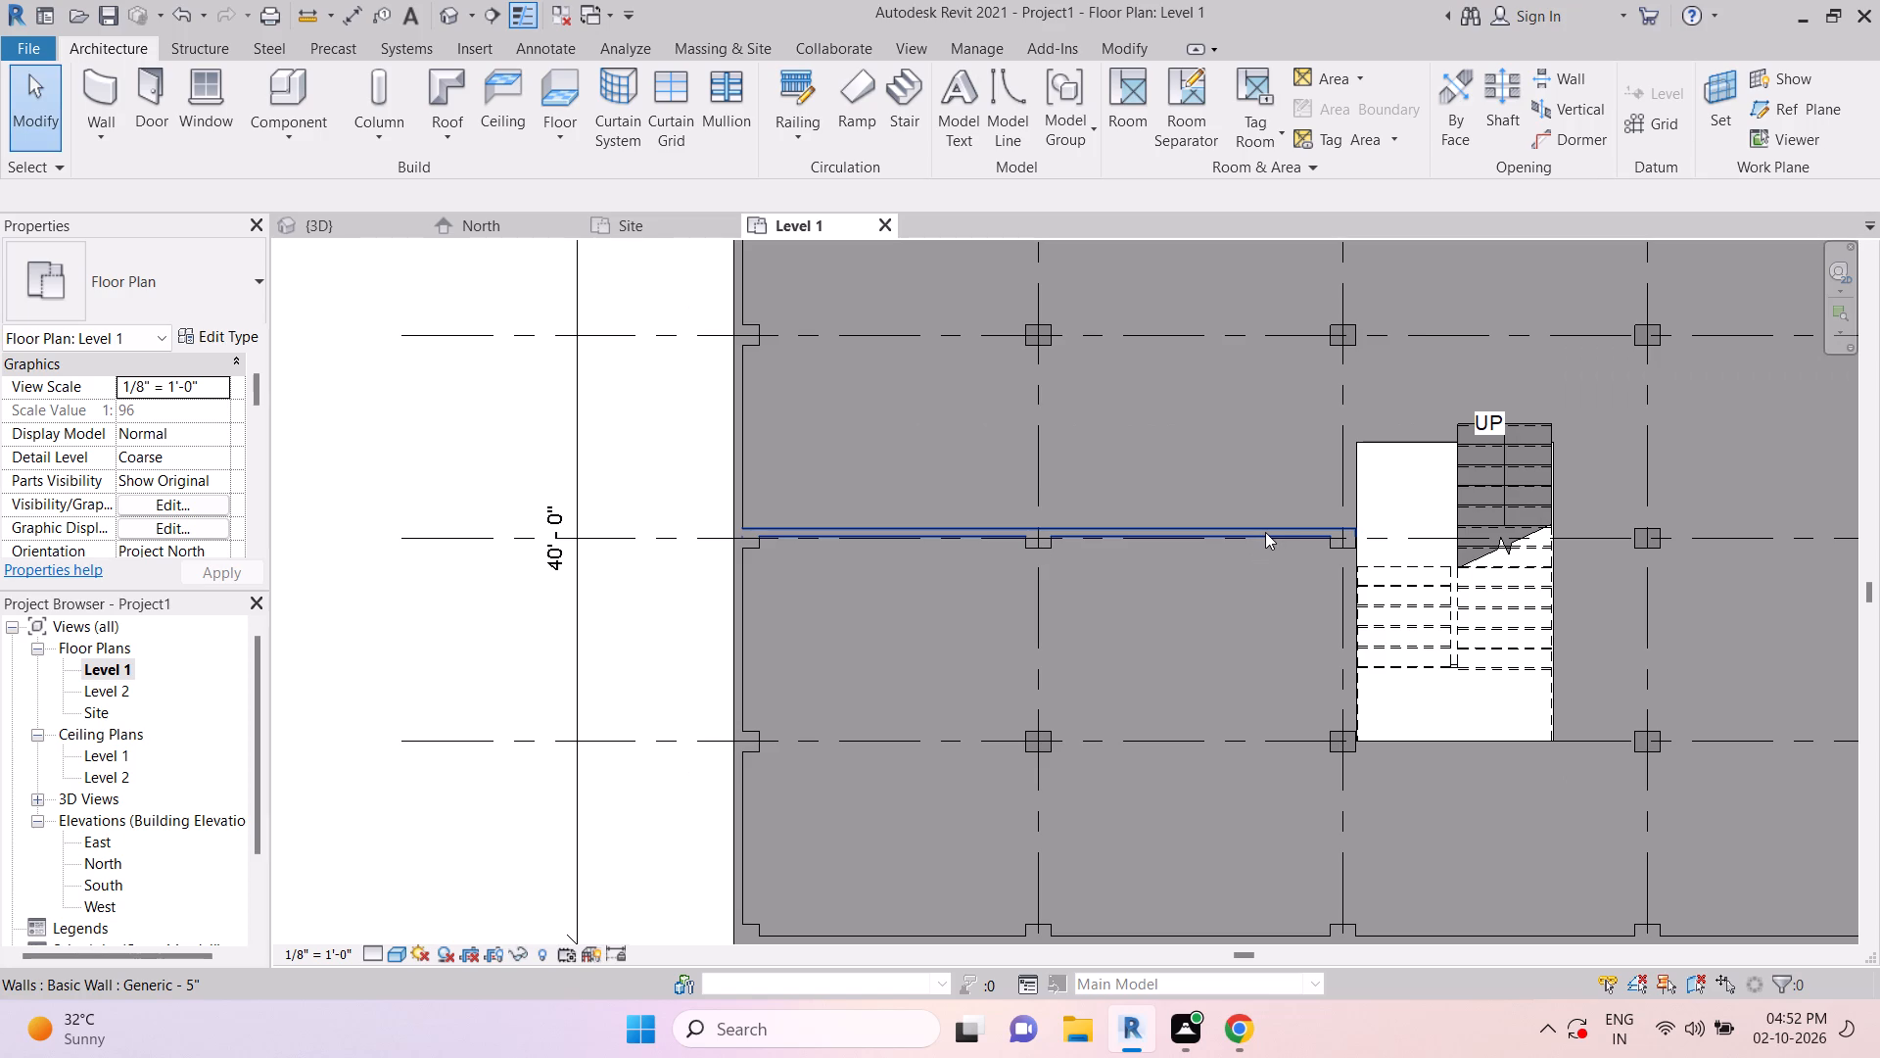
key("Escape")
middle_click_drag(1171, 699, 1182, 576)
key("Escape")
key("Escape")
key("Escape")
key("Escape")
key("Escape")
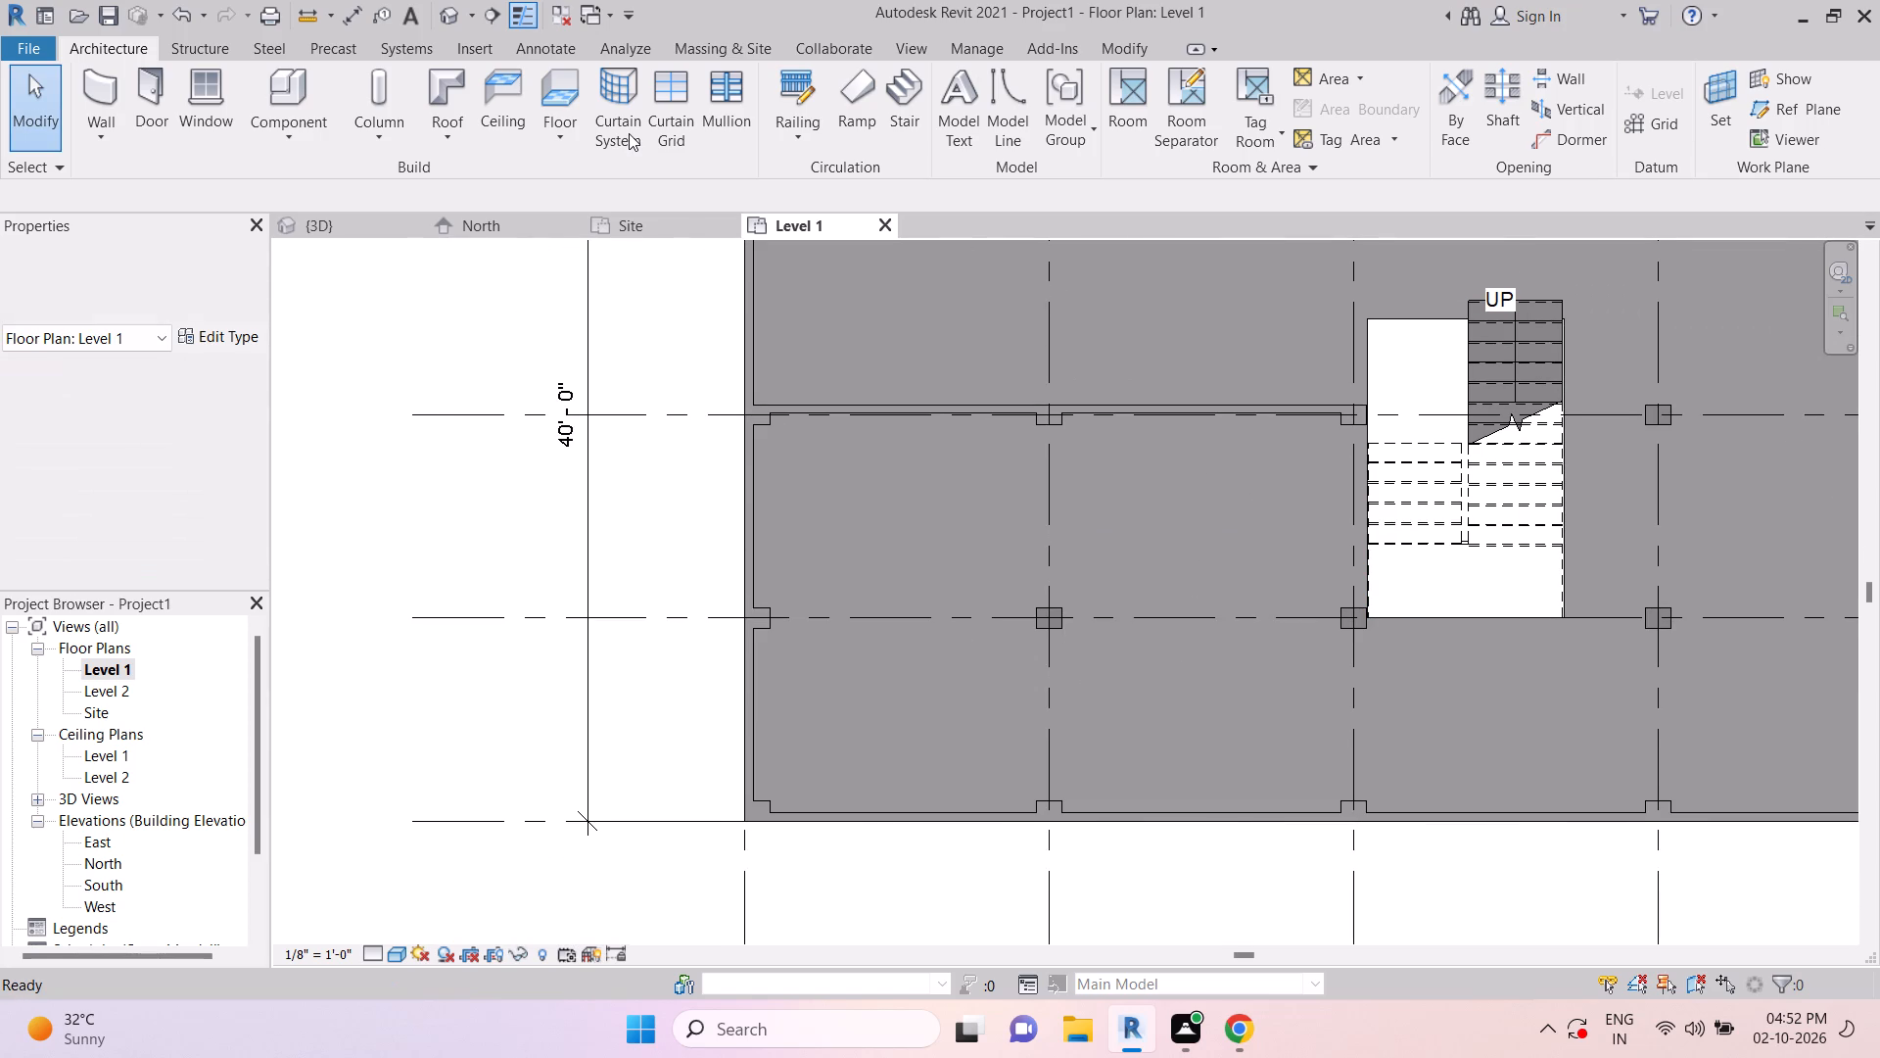
key("Escape")
key("w")
key("a")
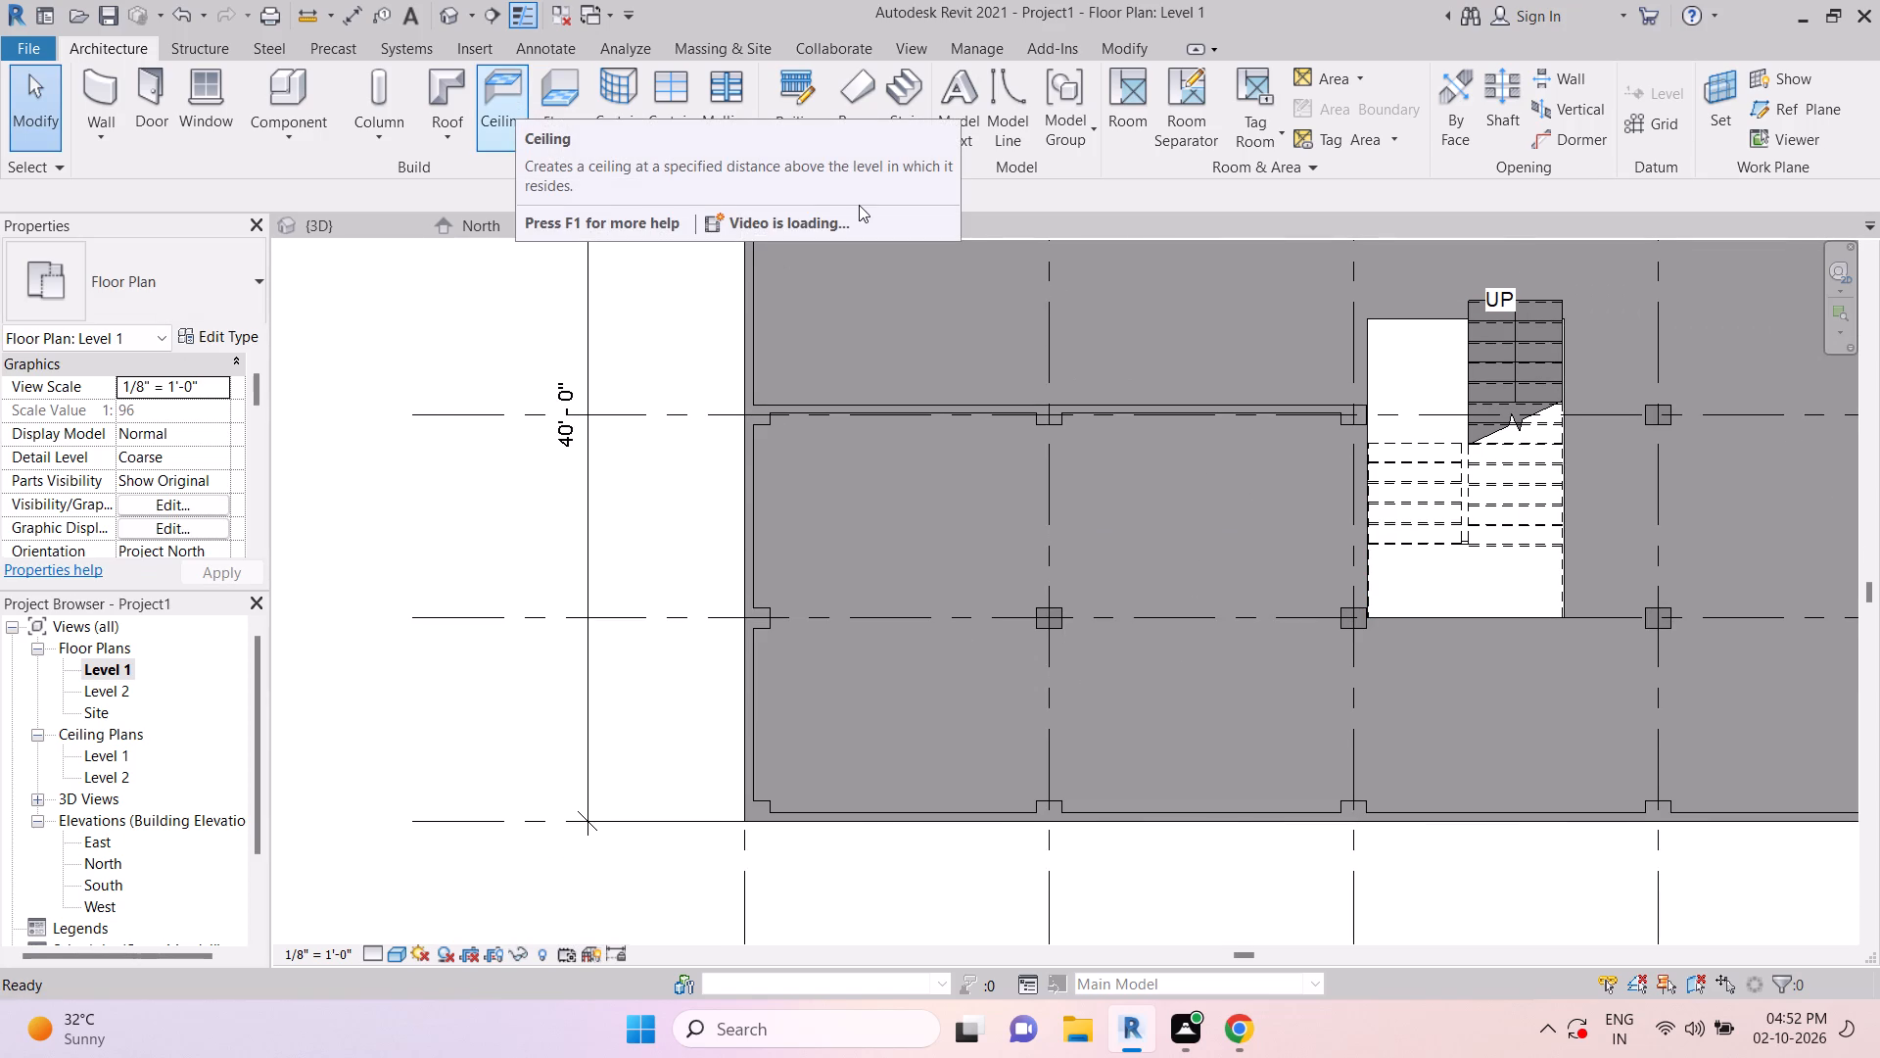
left_click(1165, 409)
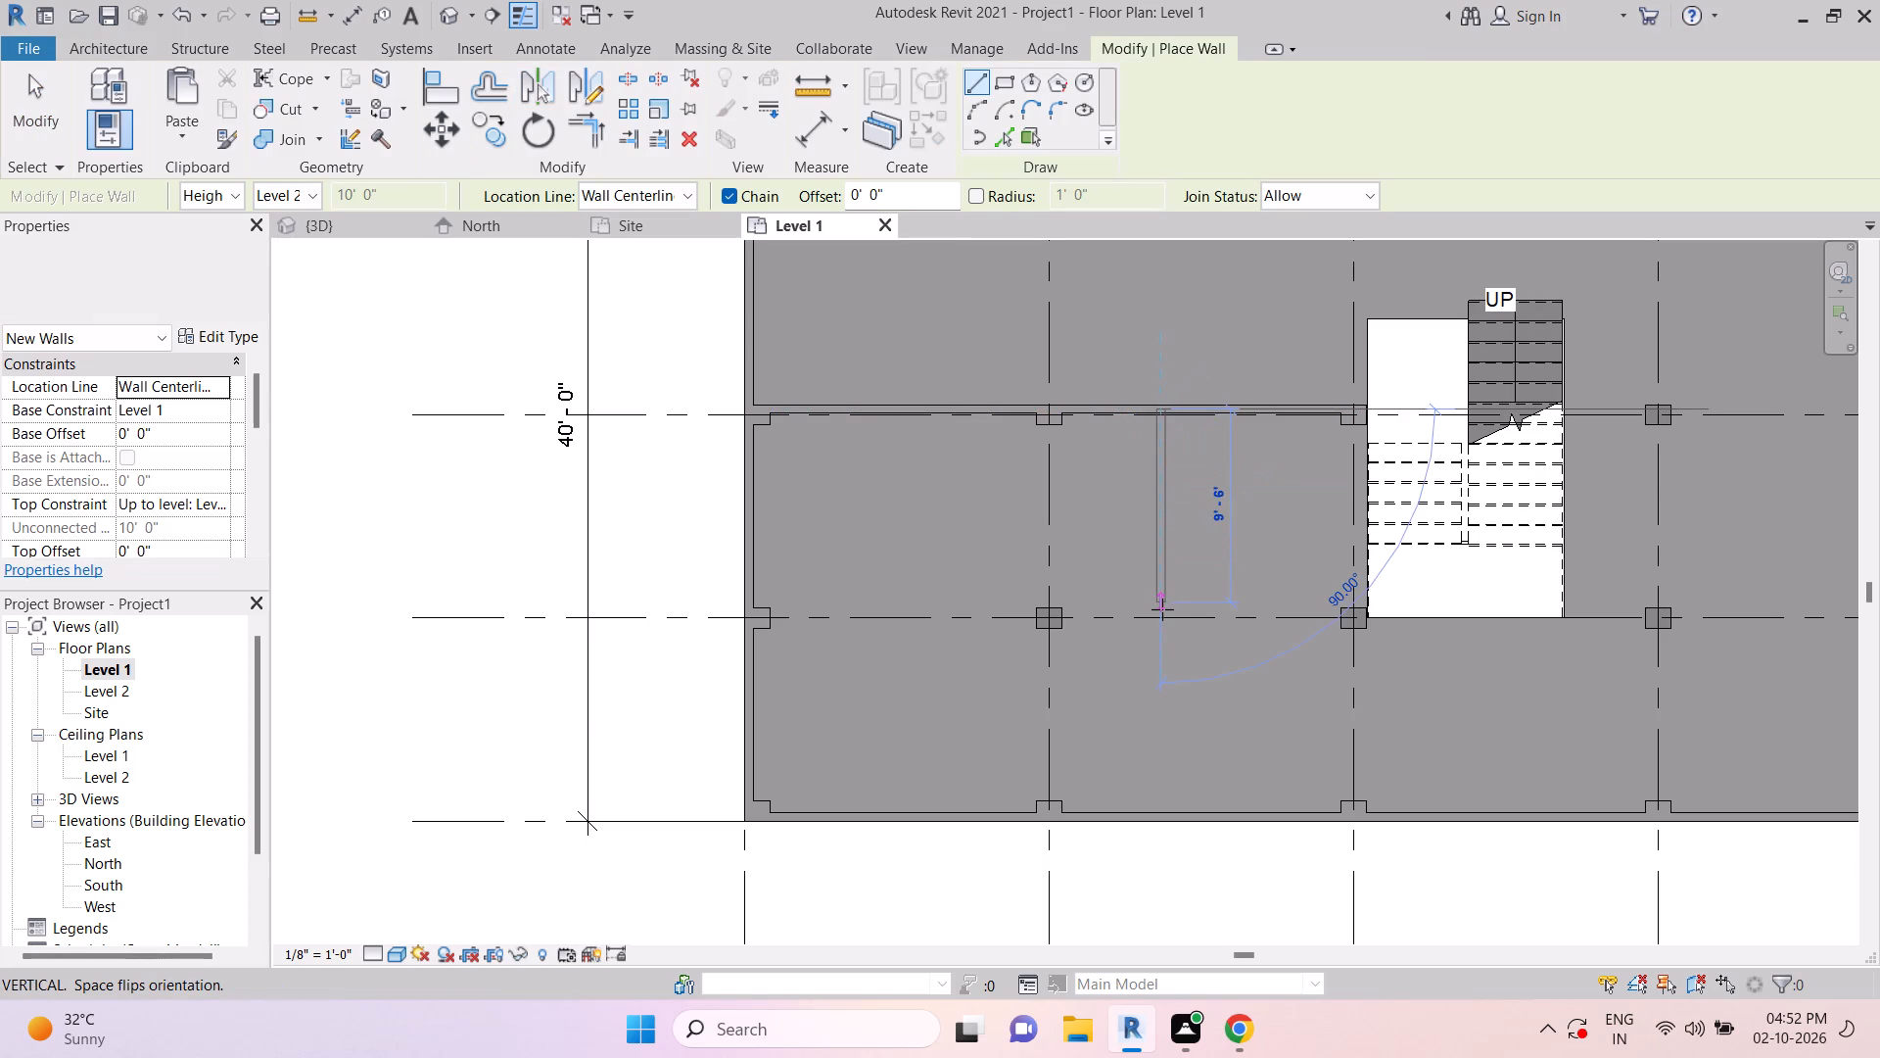
left_click(1162, 613)
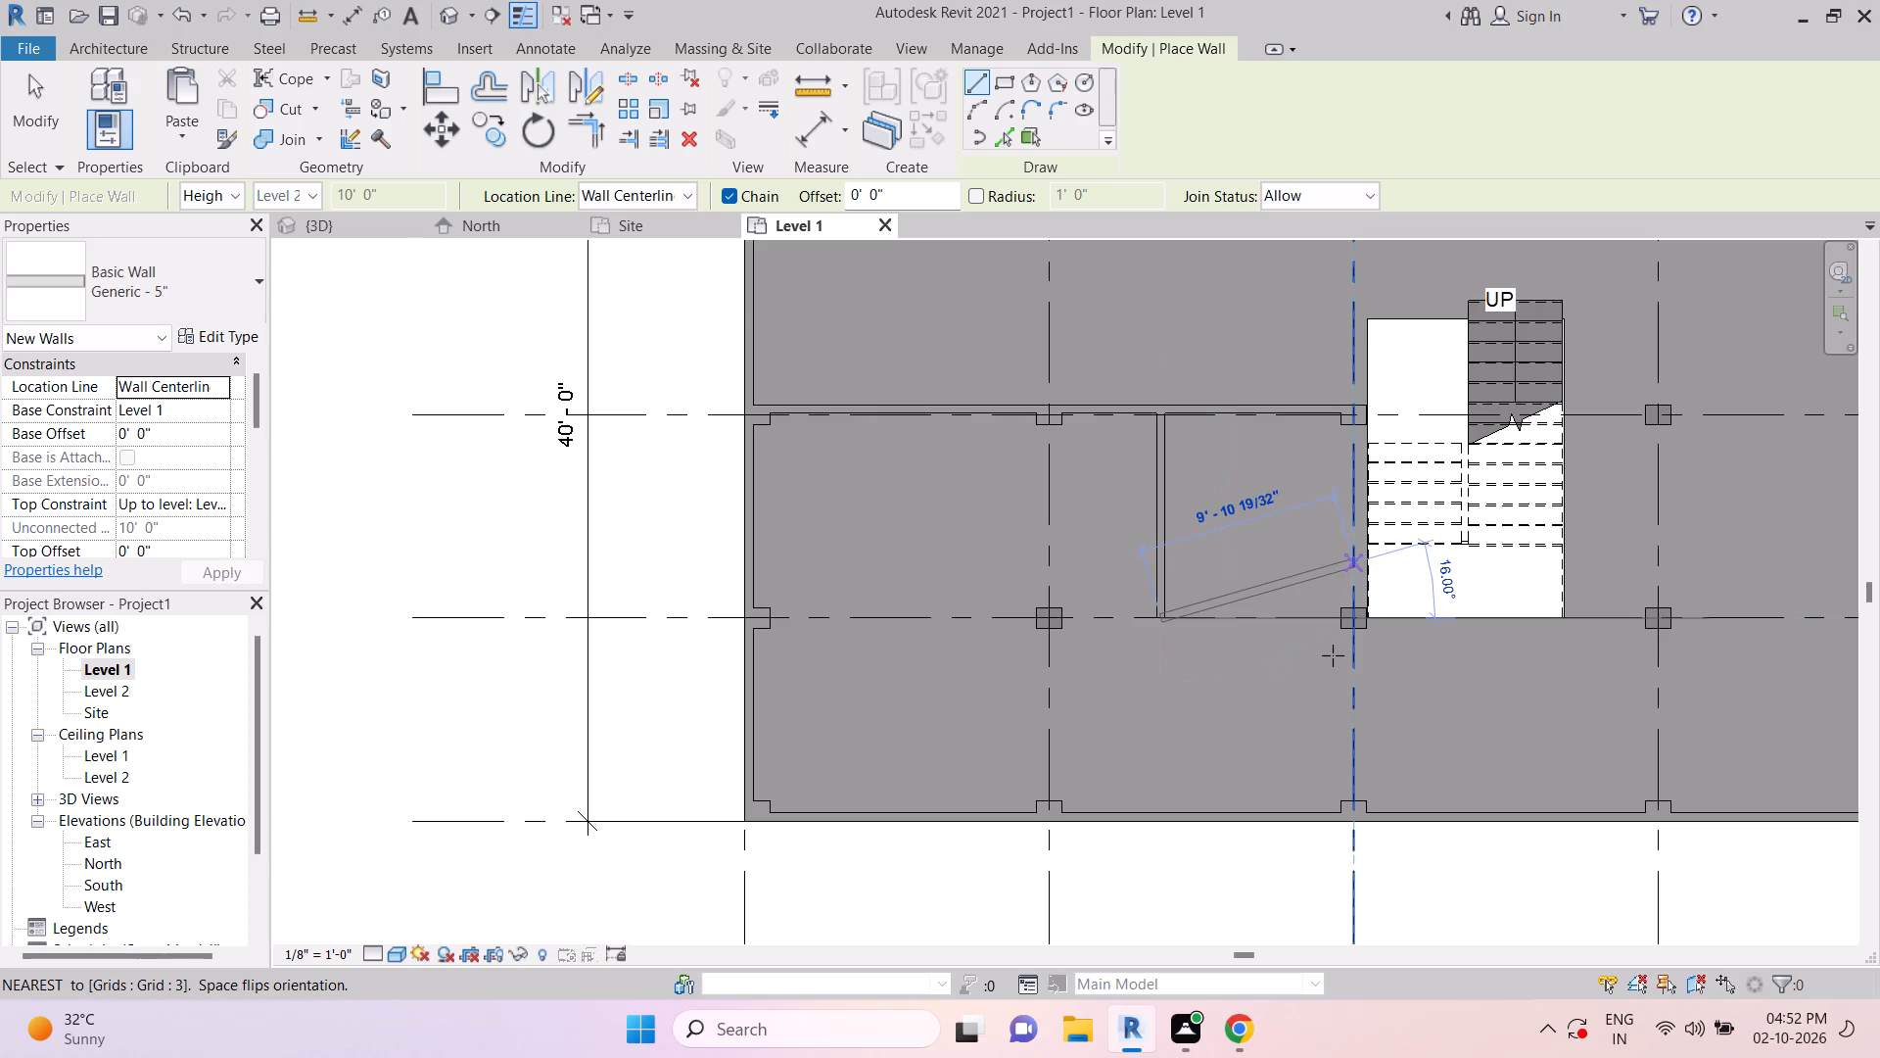
key("Escape")
key("Escape")
key("Escape")
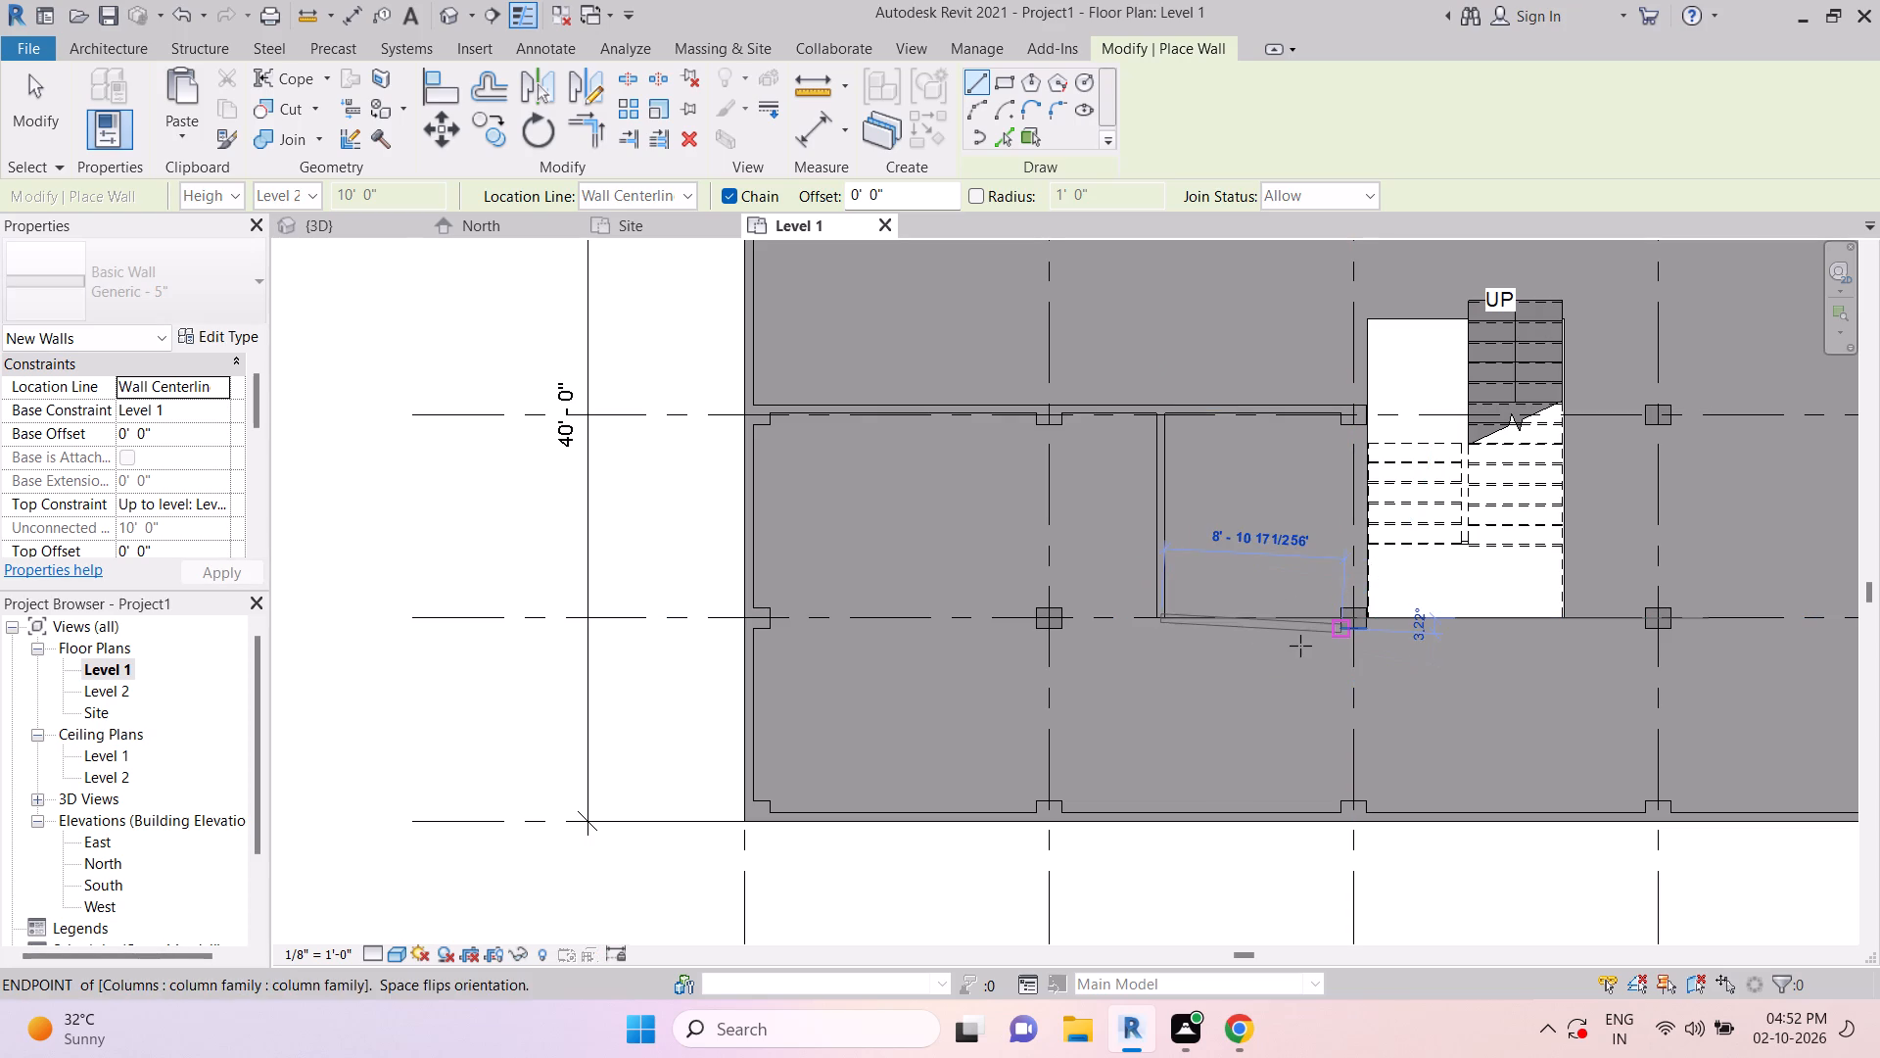
key("Escape")
key("Escape")
key("Escape")
key("Escape")
key("Escape")
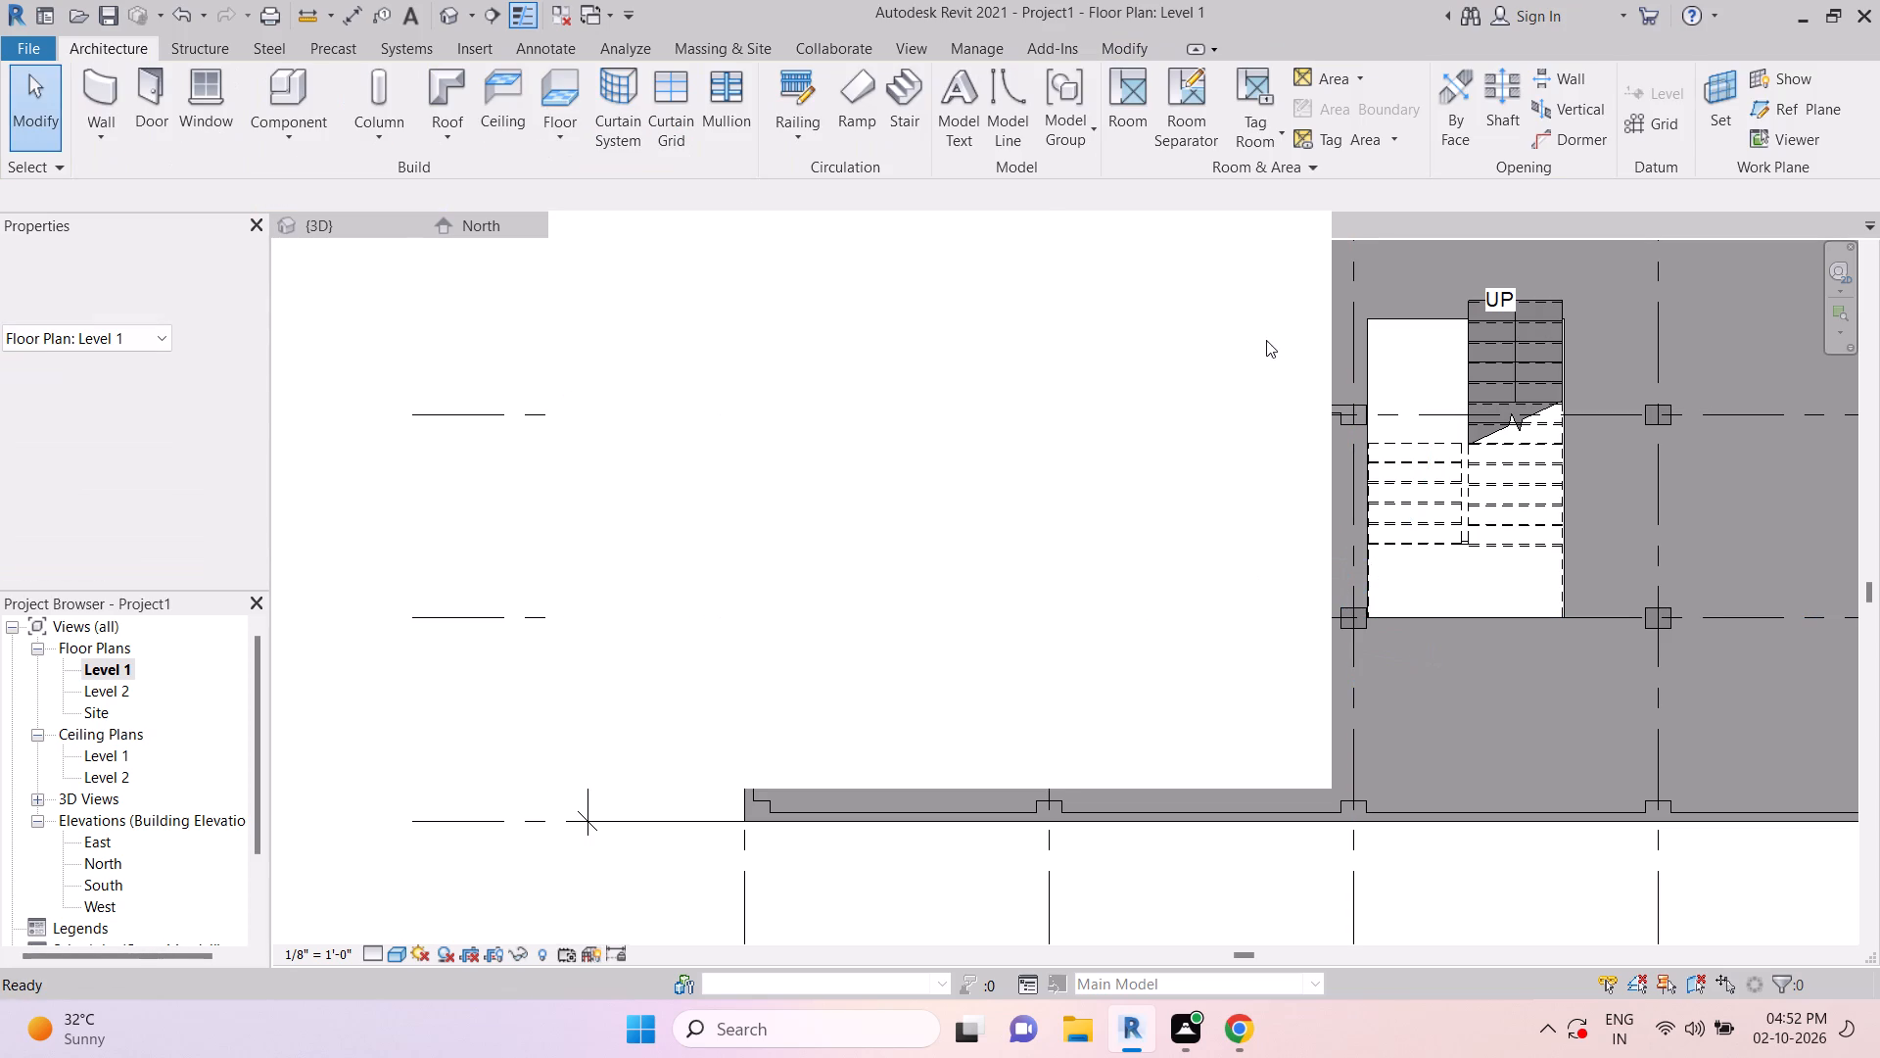
Dismiss the Autodesk Genuine notification covering the Level 1 plan.
key("Escape")
key("Escape")
key("Escape")
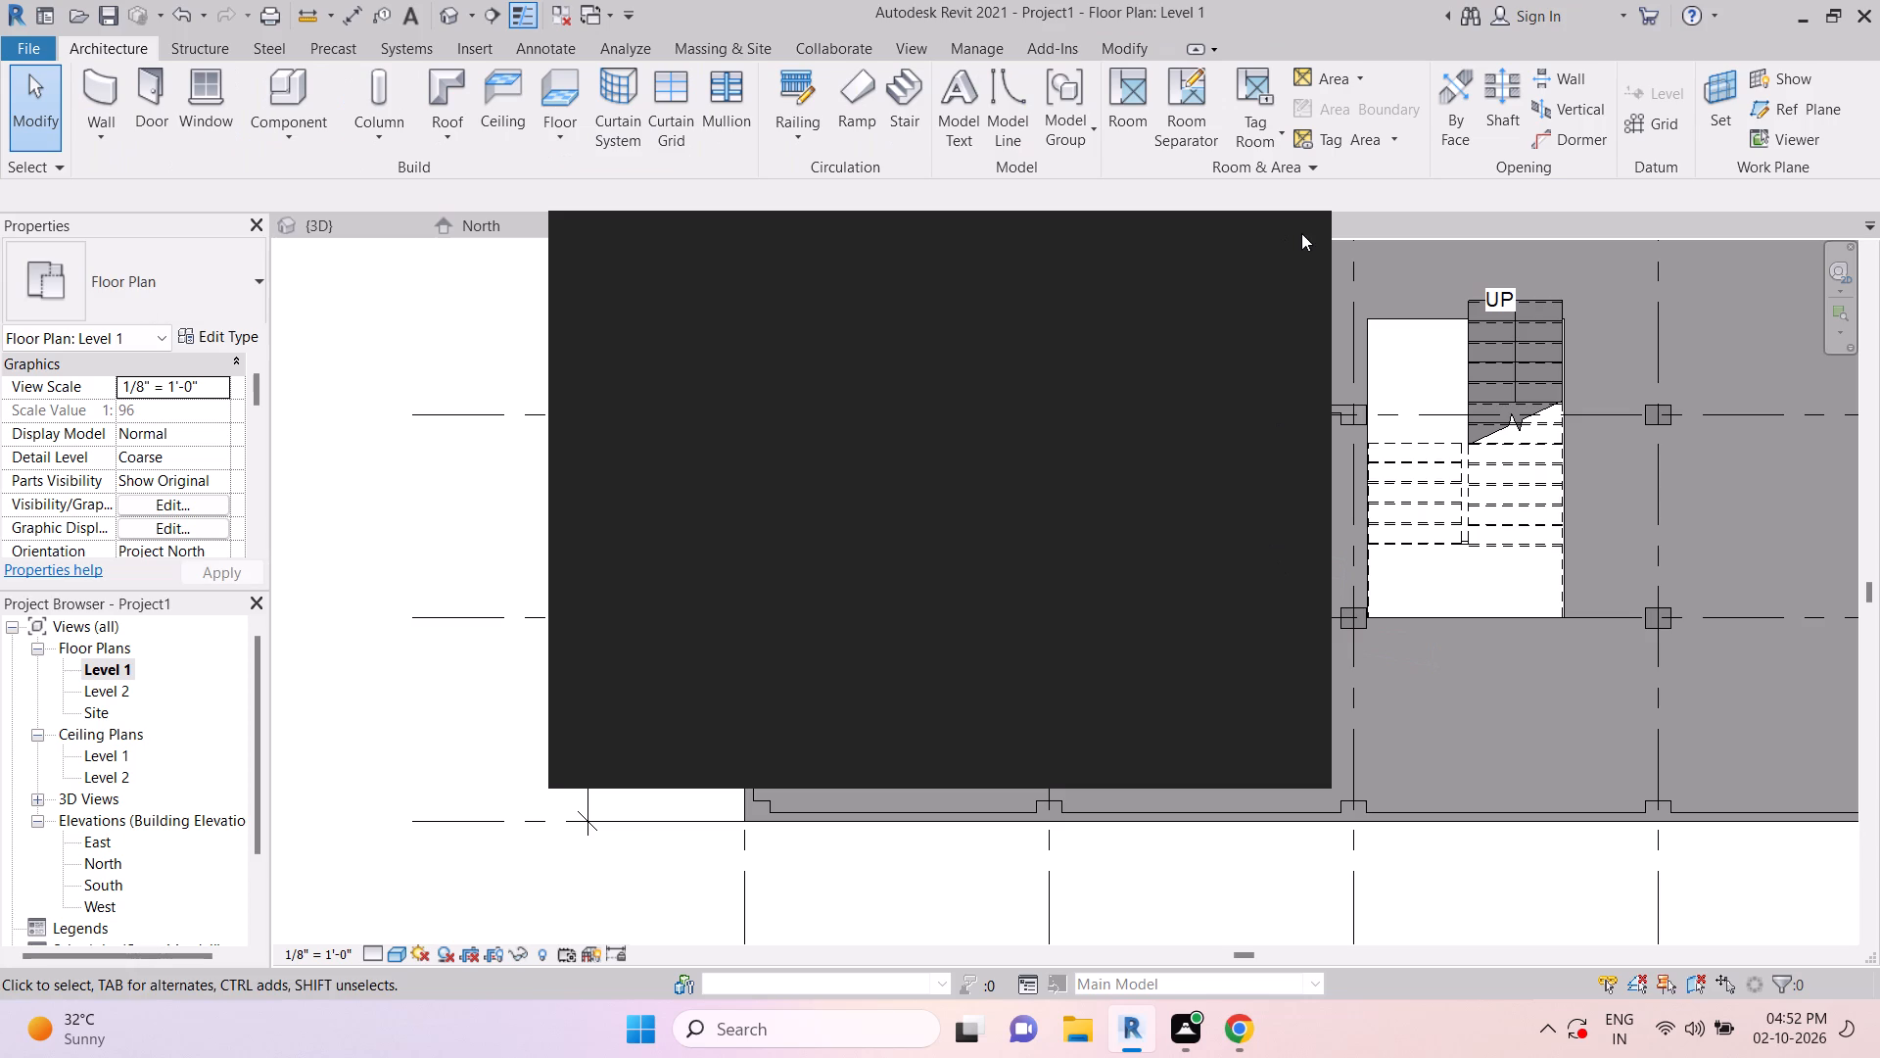
left_click(1297, 233)
key("Escape")
key("Escape")
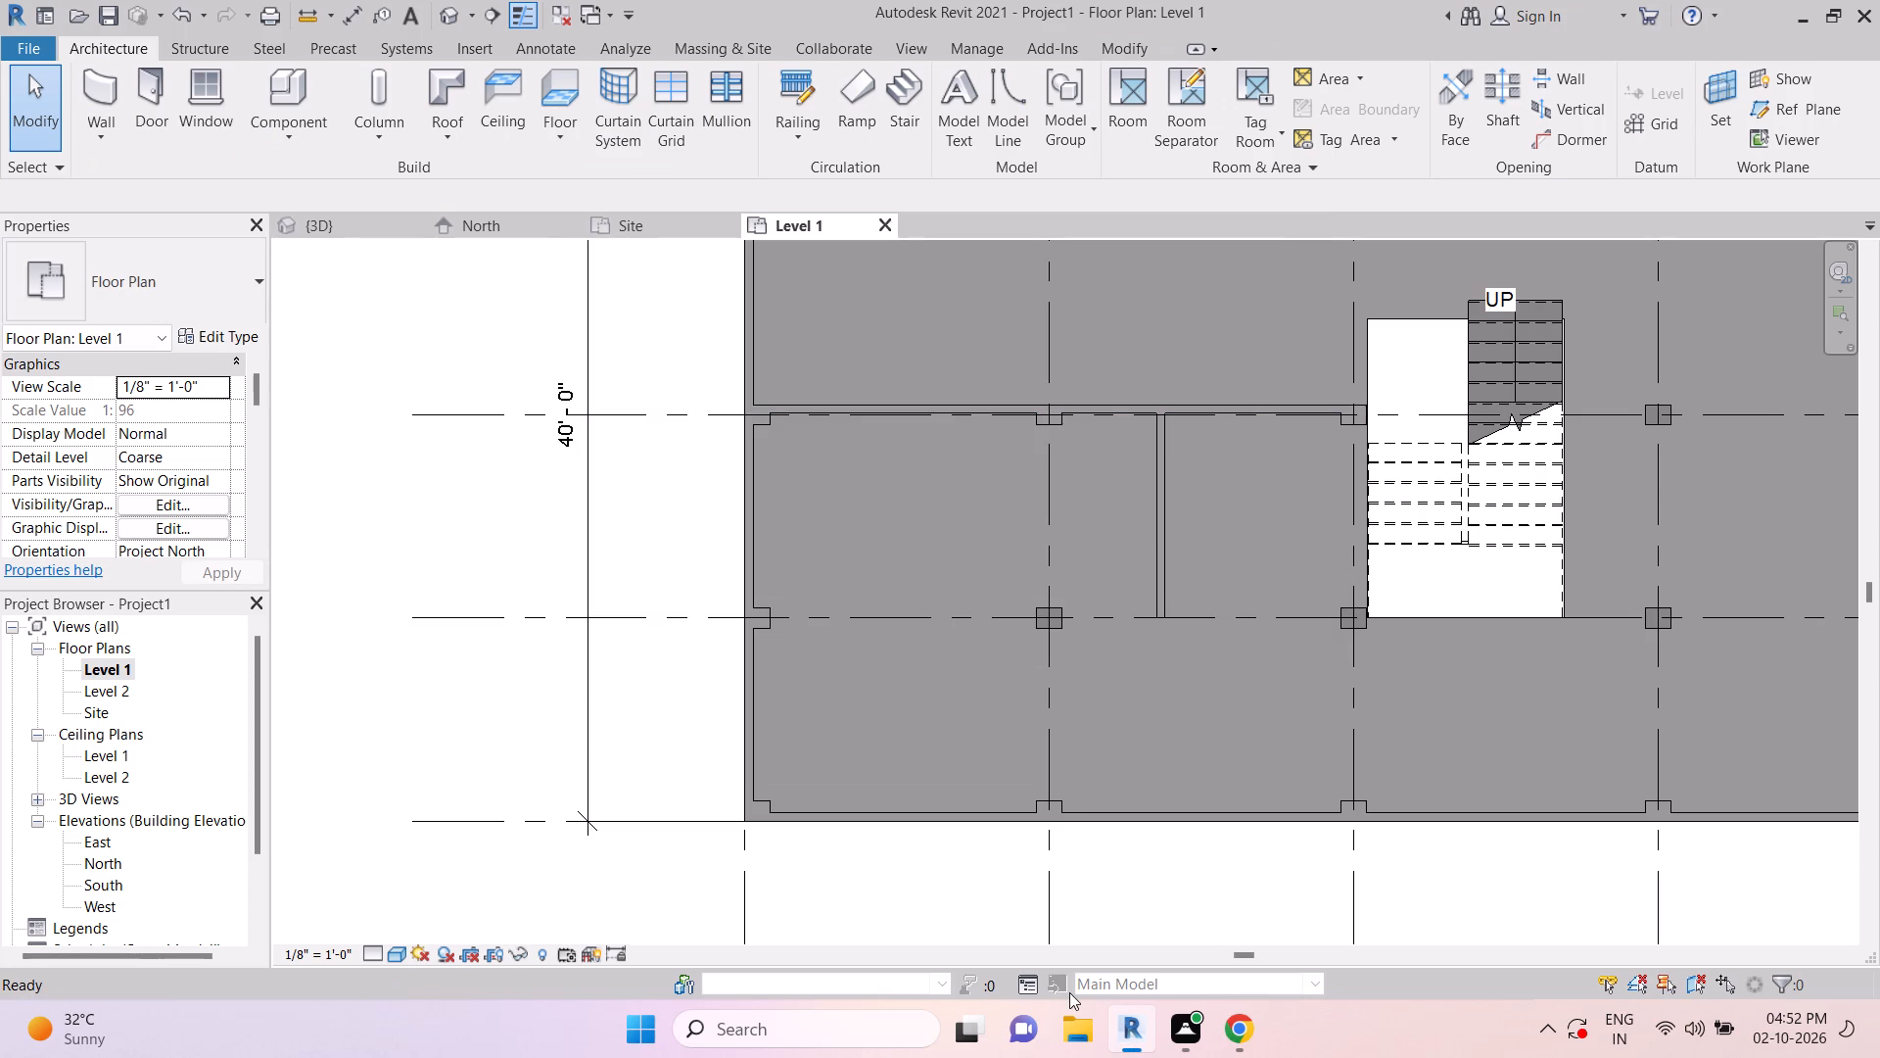
Switch to the Chrome browser window.
left_click(1243, 1025)
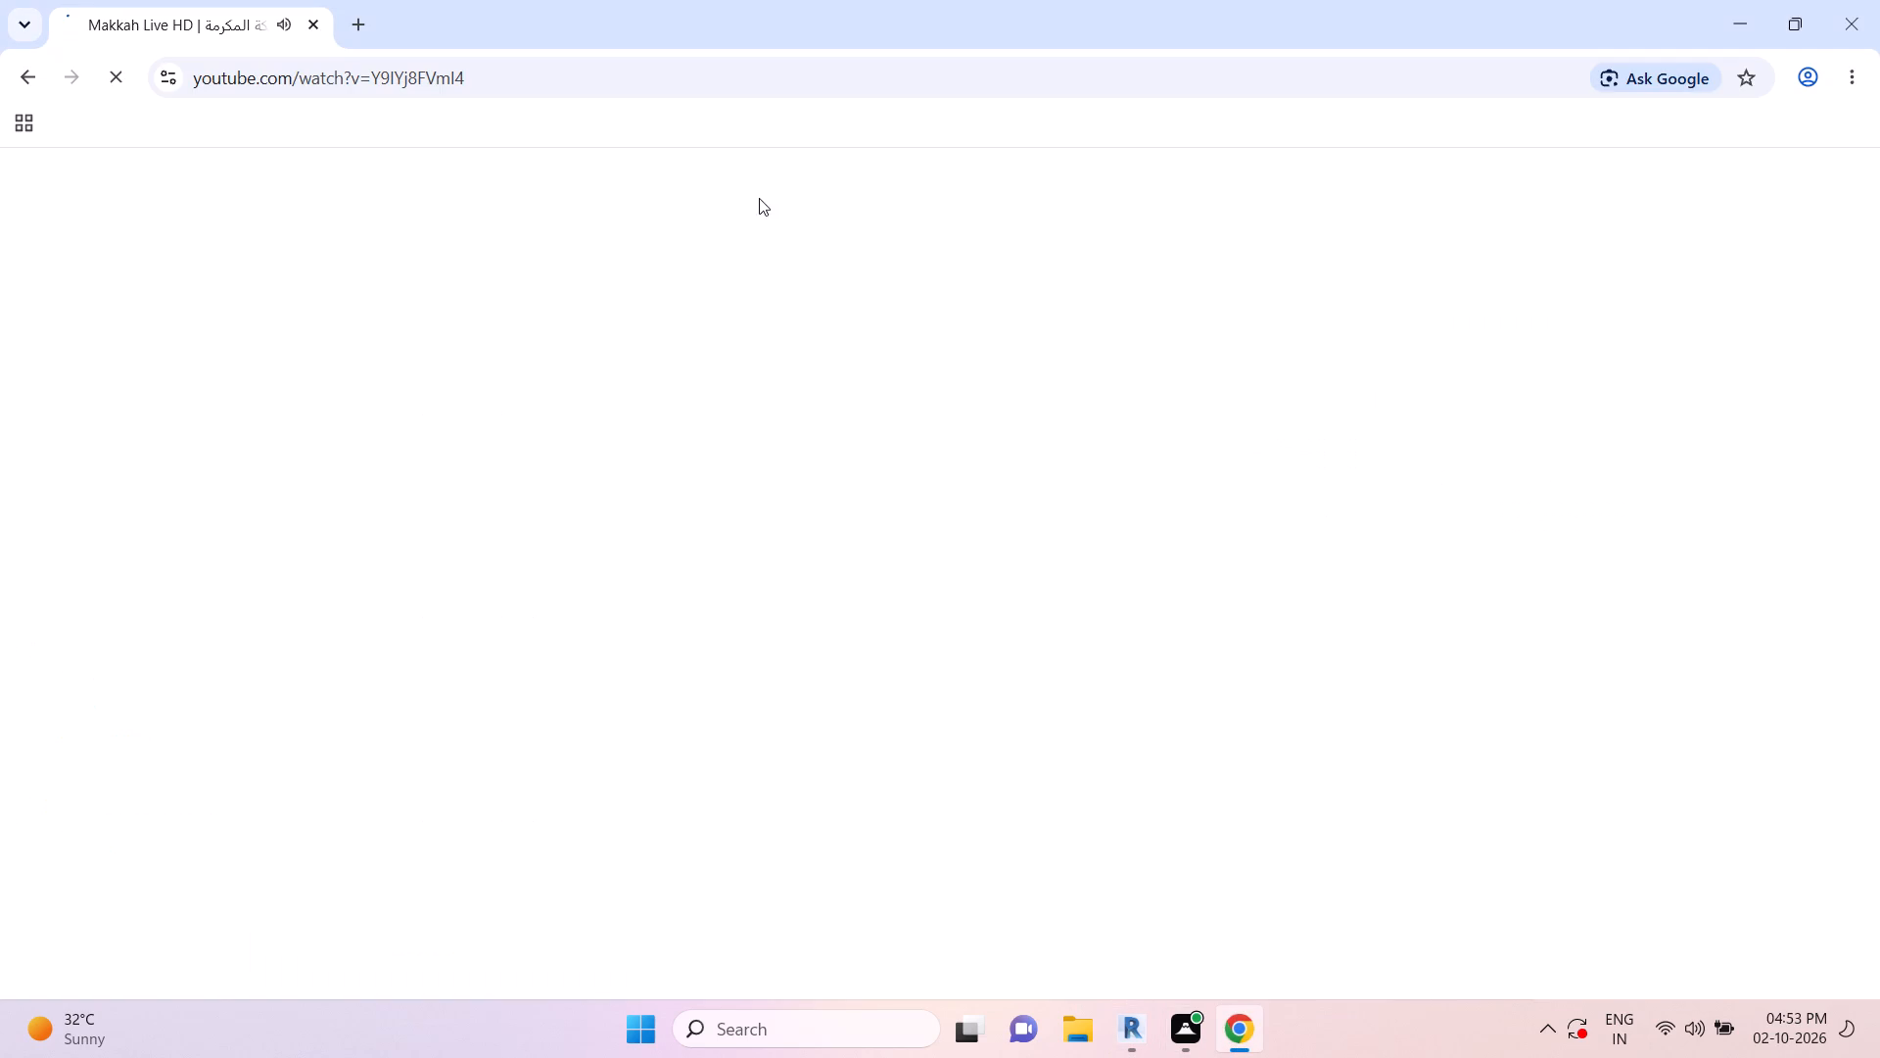
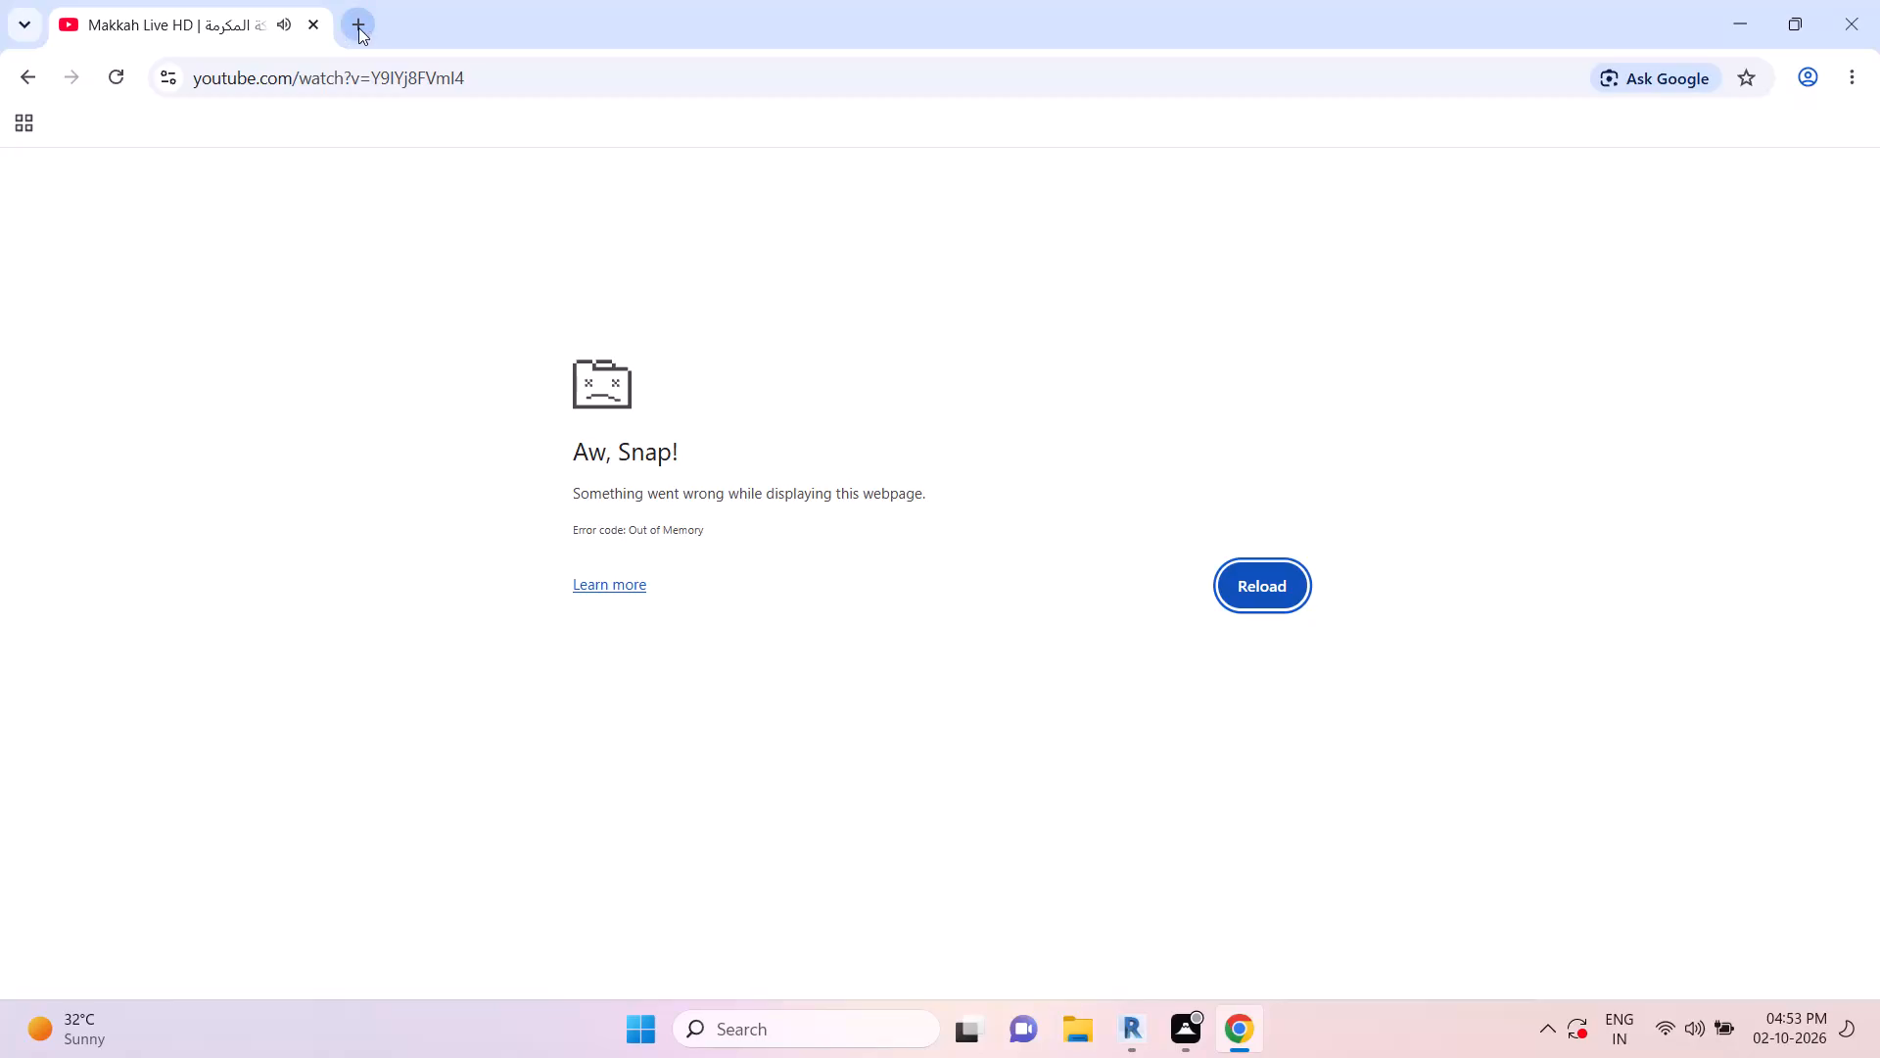
Reload the crashed Makkah Live HD video page on YouTube.
left_click(126, 82)
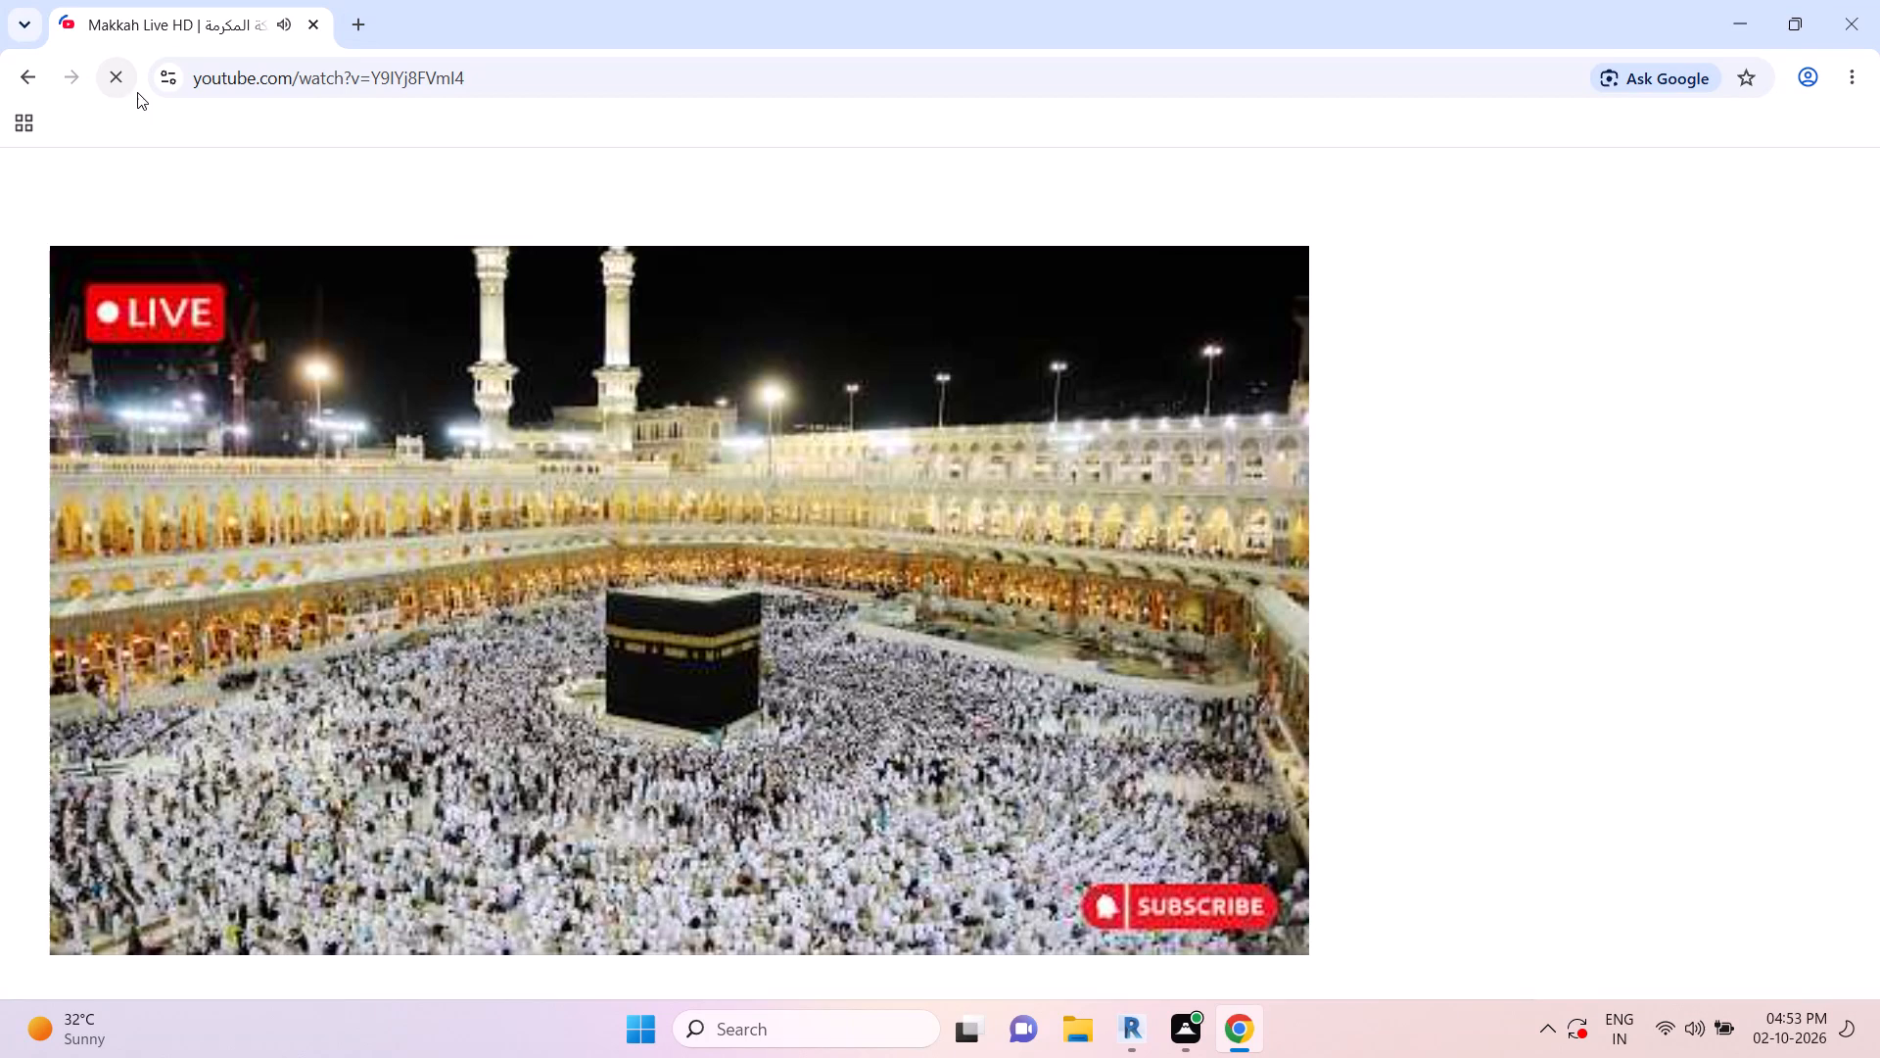
scroll(858, 503, "down", 11)
Open a new browser tab alongside the Makkah Live HD video.
left_click(360, 27)
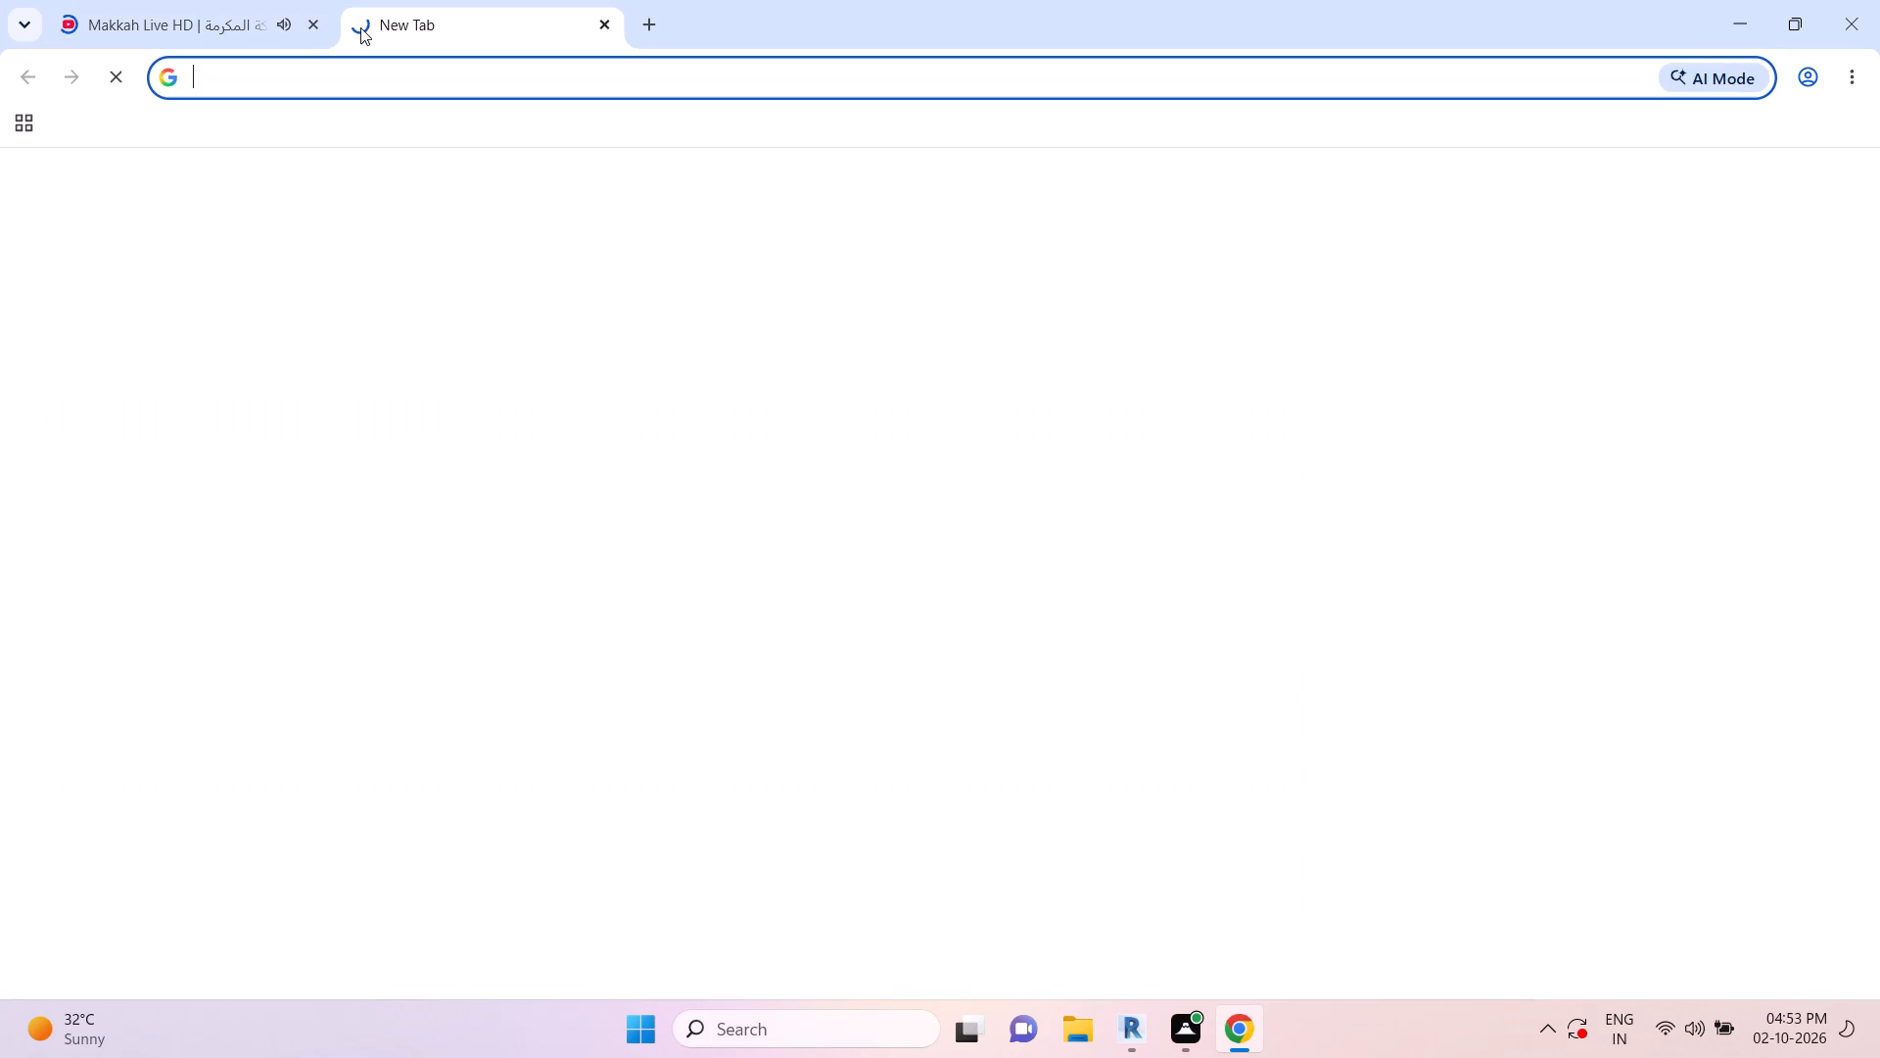
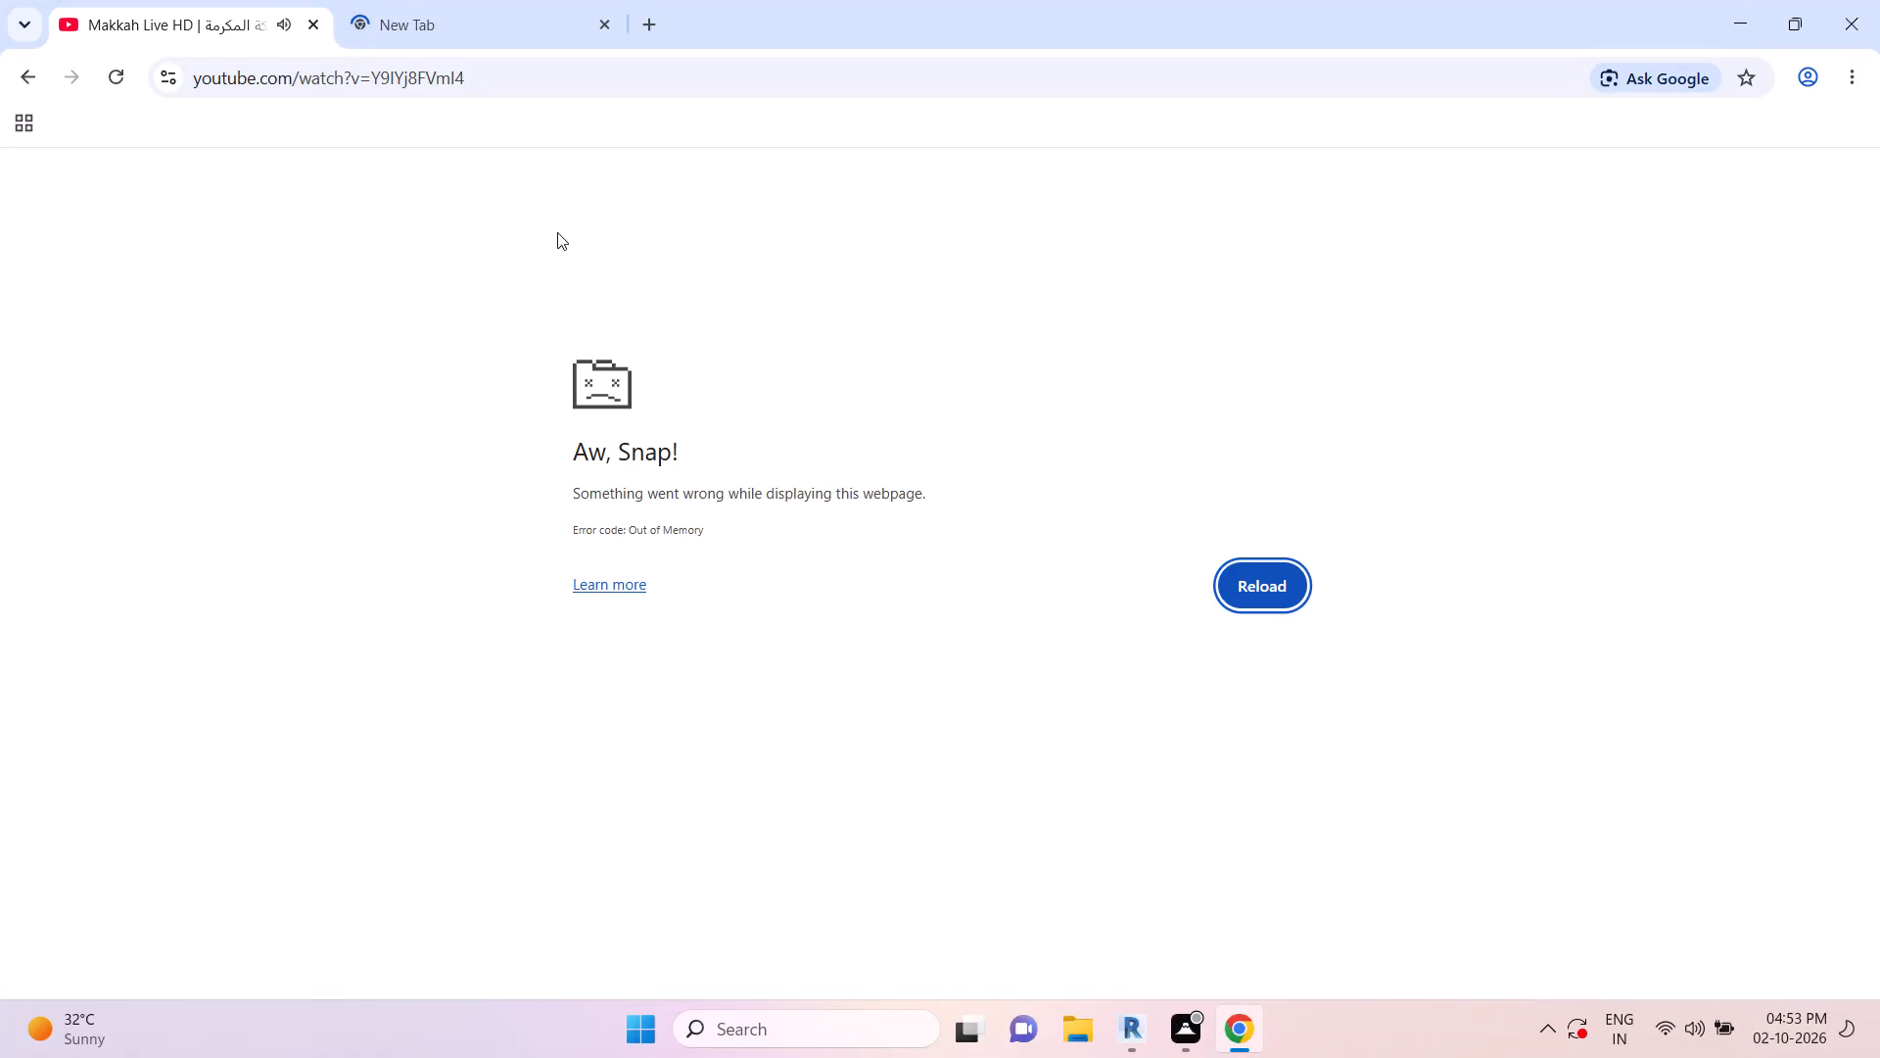
In the new browser tab, search Google for youtube and open the YouTube site from the results.
left_click(459, 12)
left_click(133, 36)
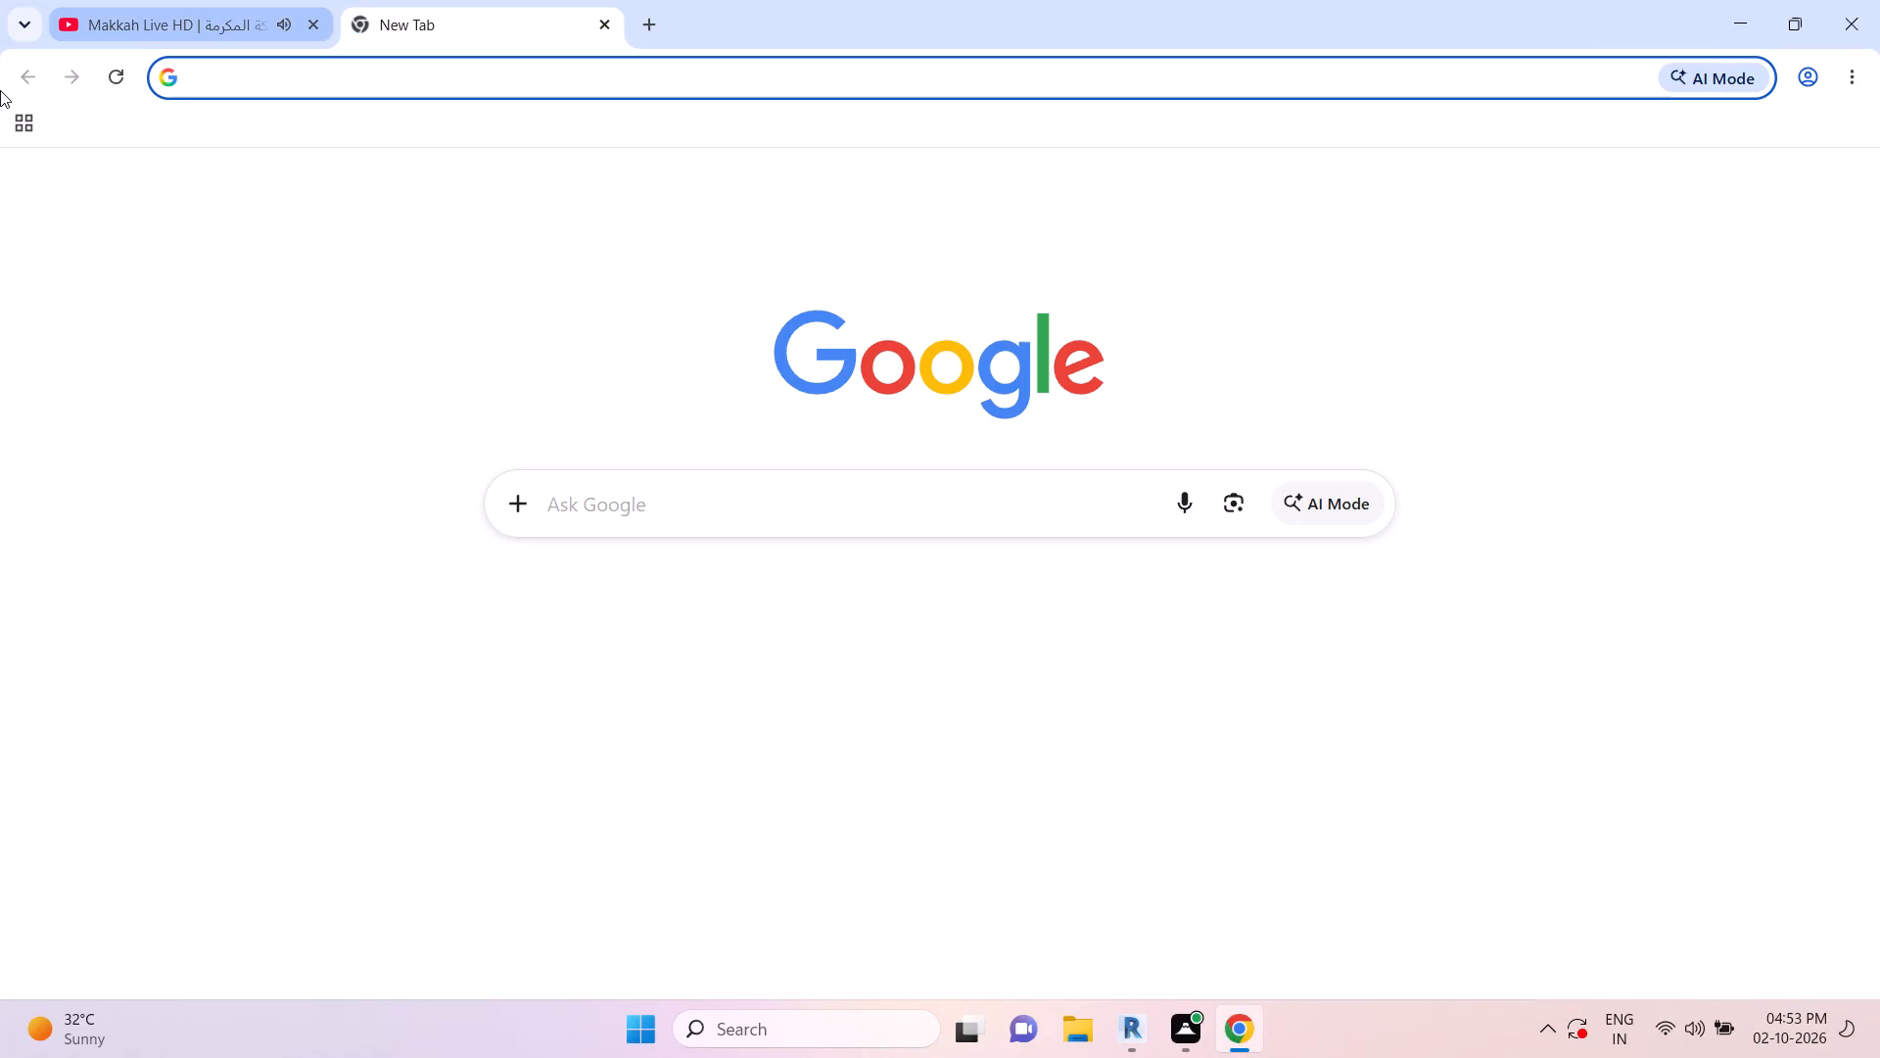
left_click(423, 18)
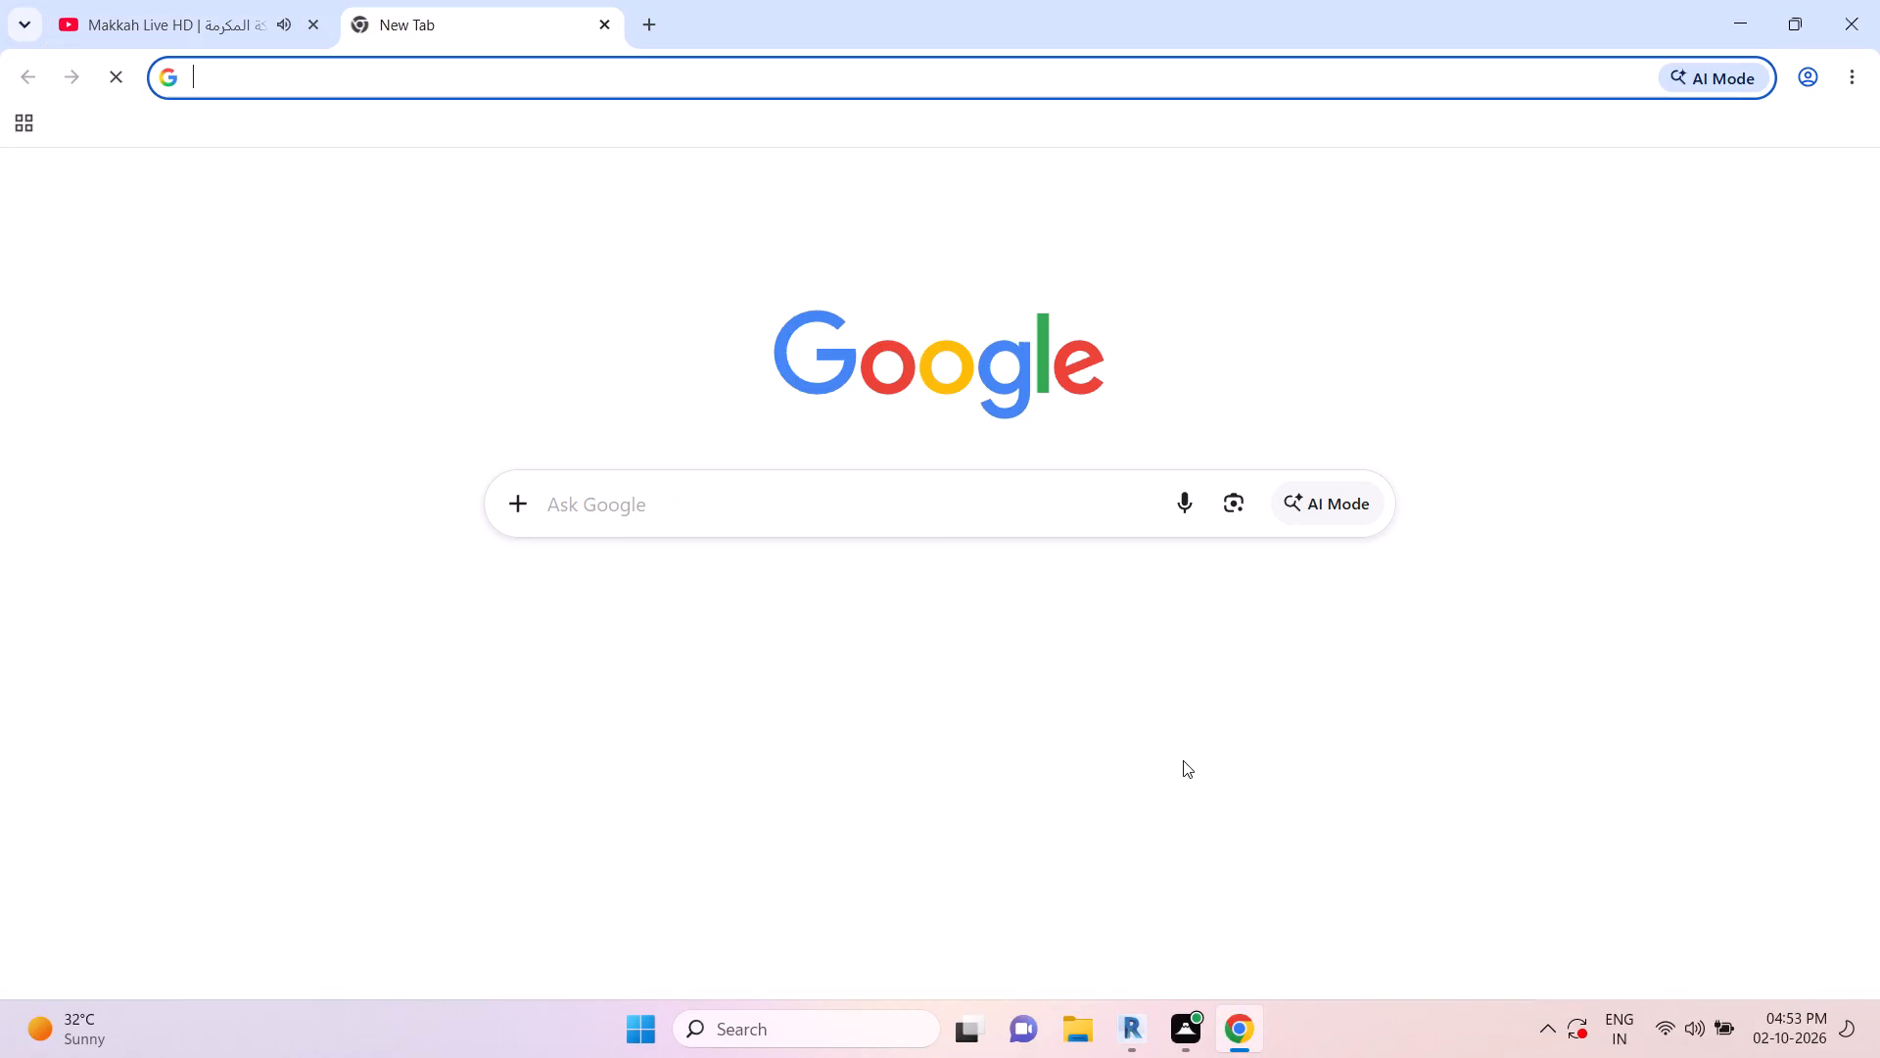
left_click(628, 516)
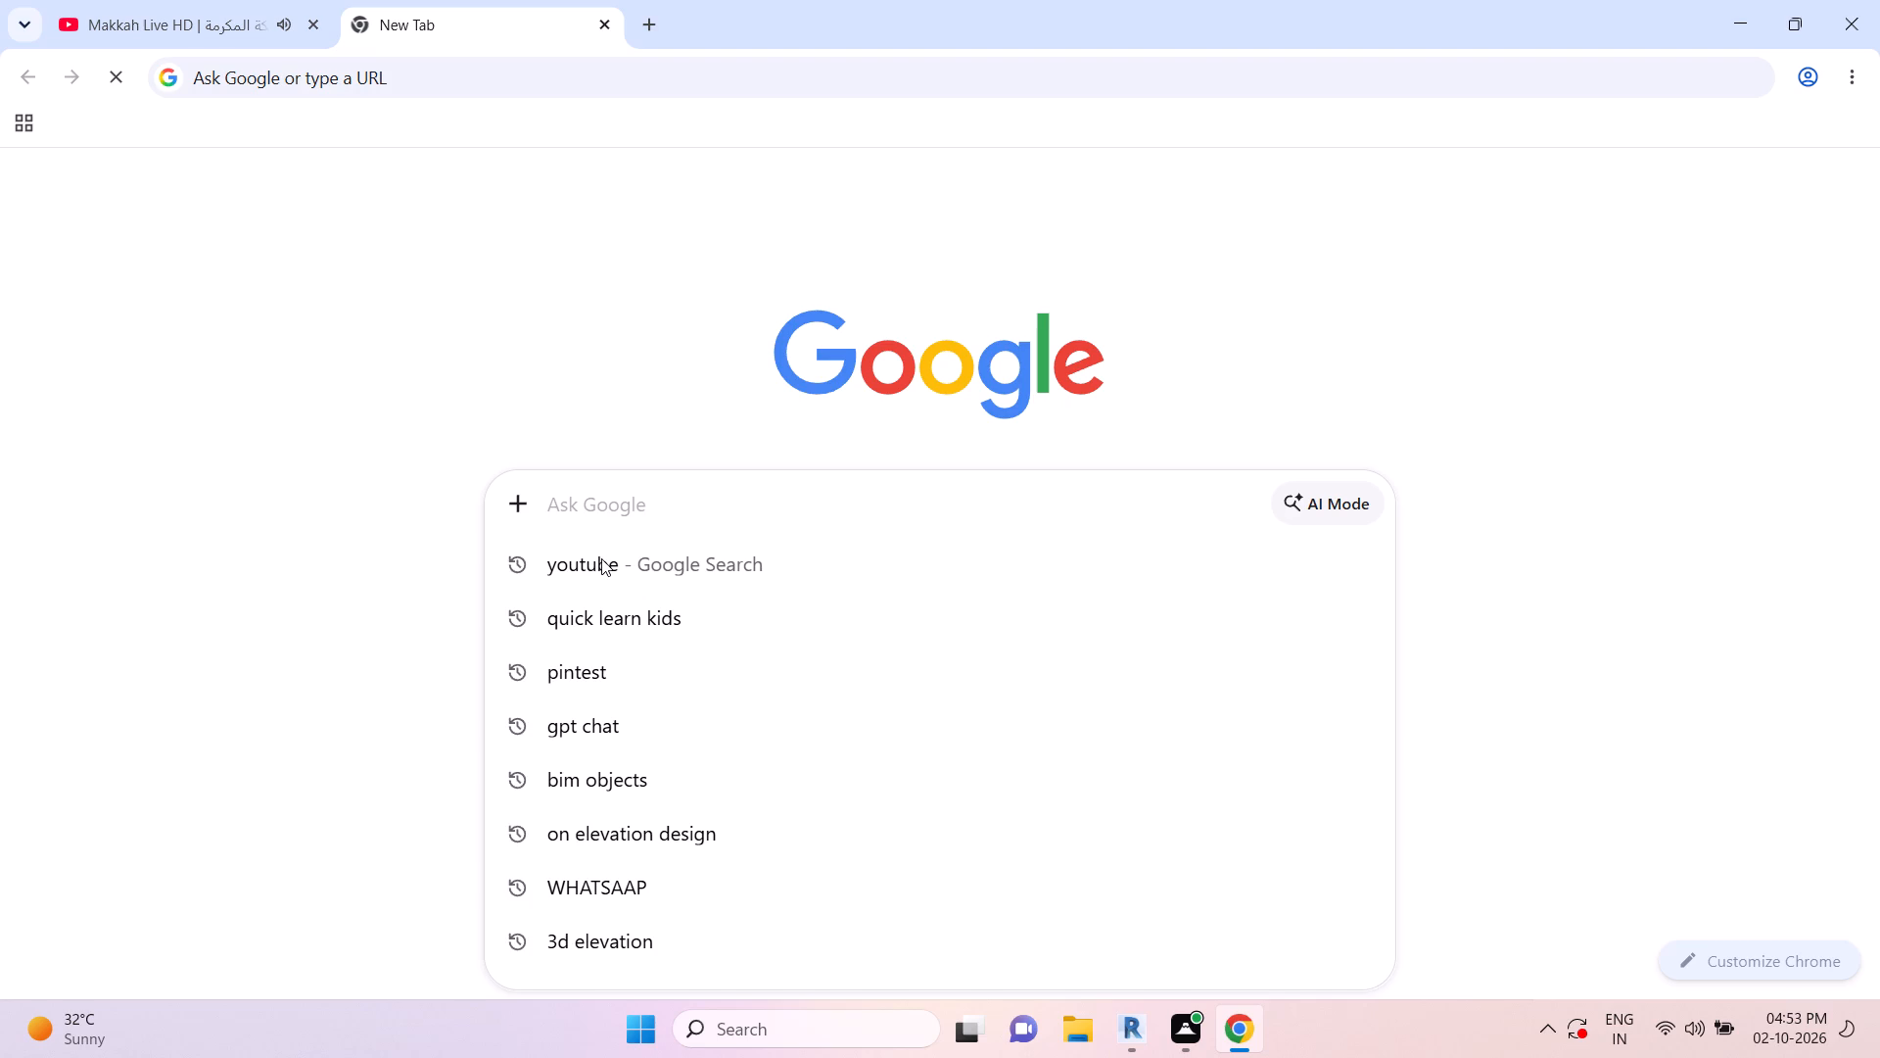
left_click(601, 558)
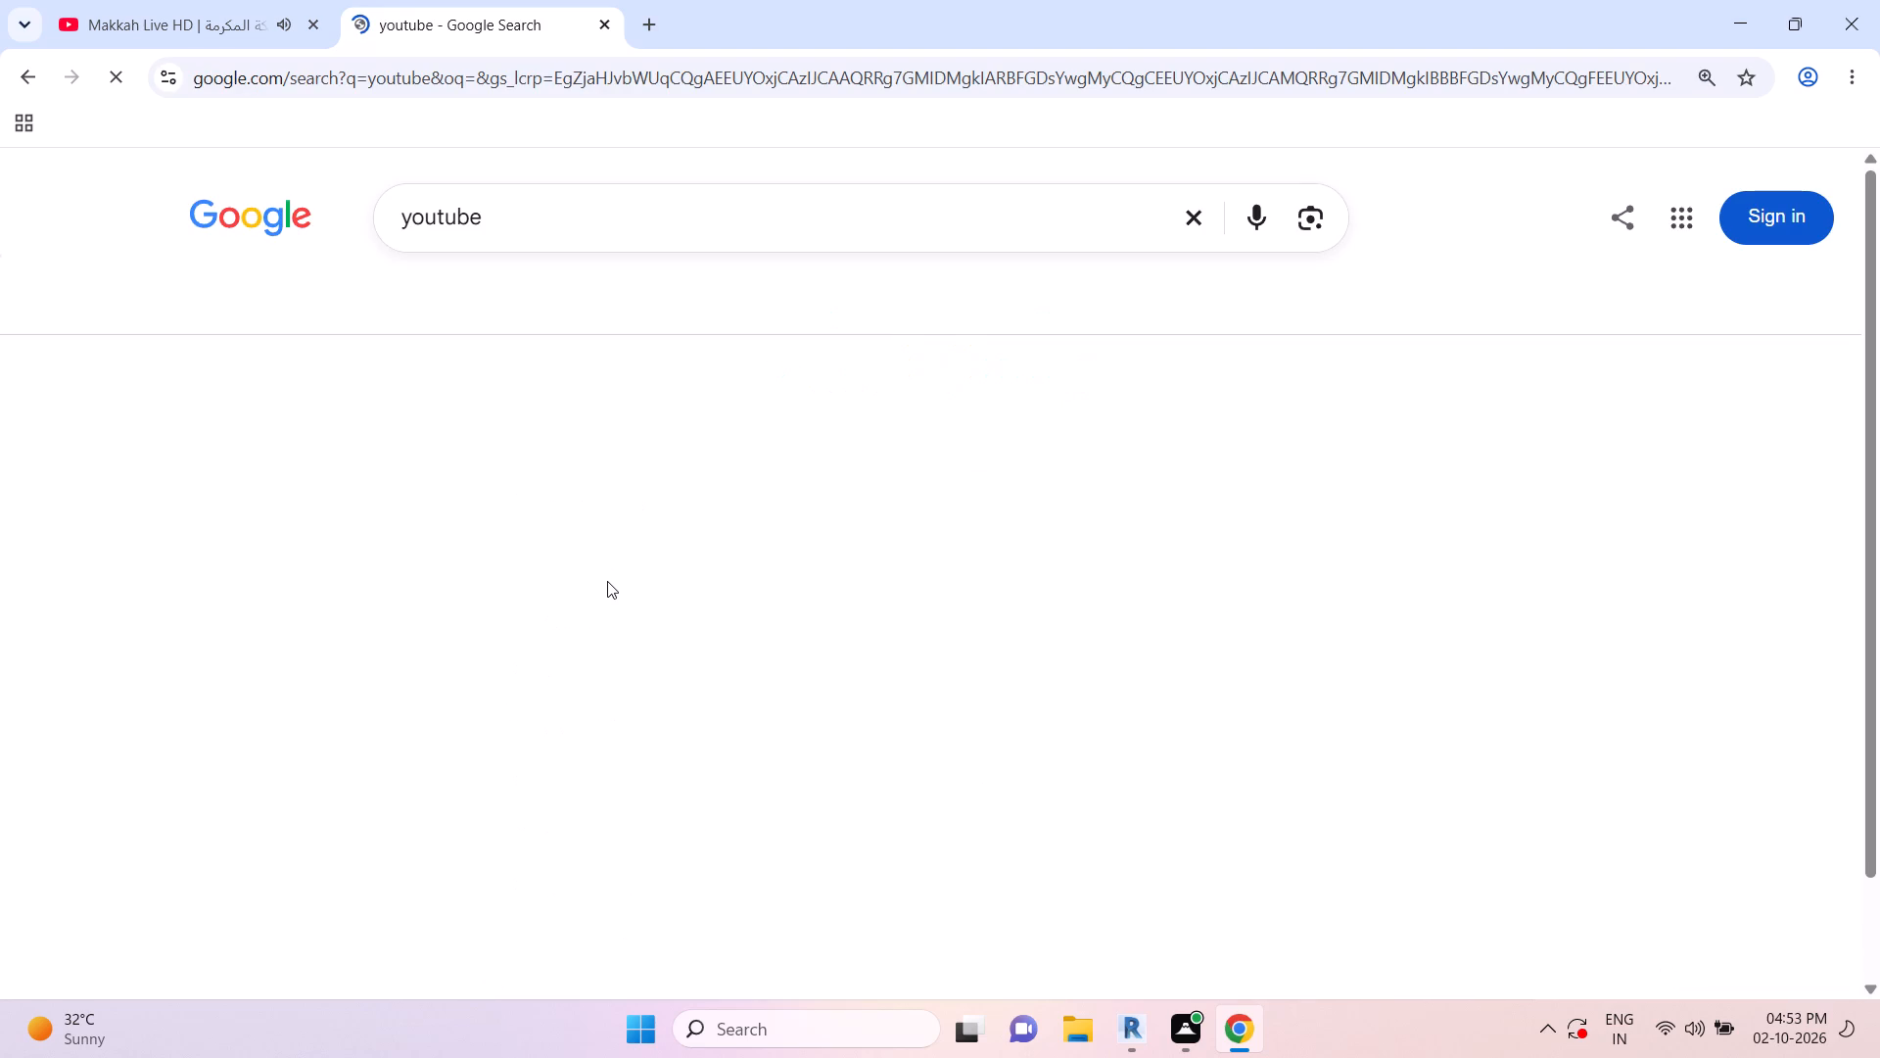
left_click(262, 442)
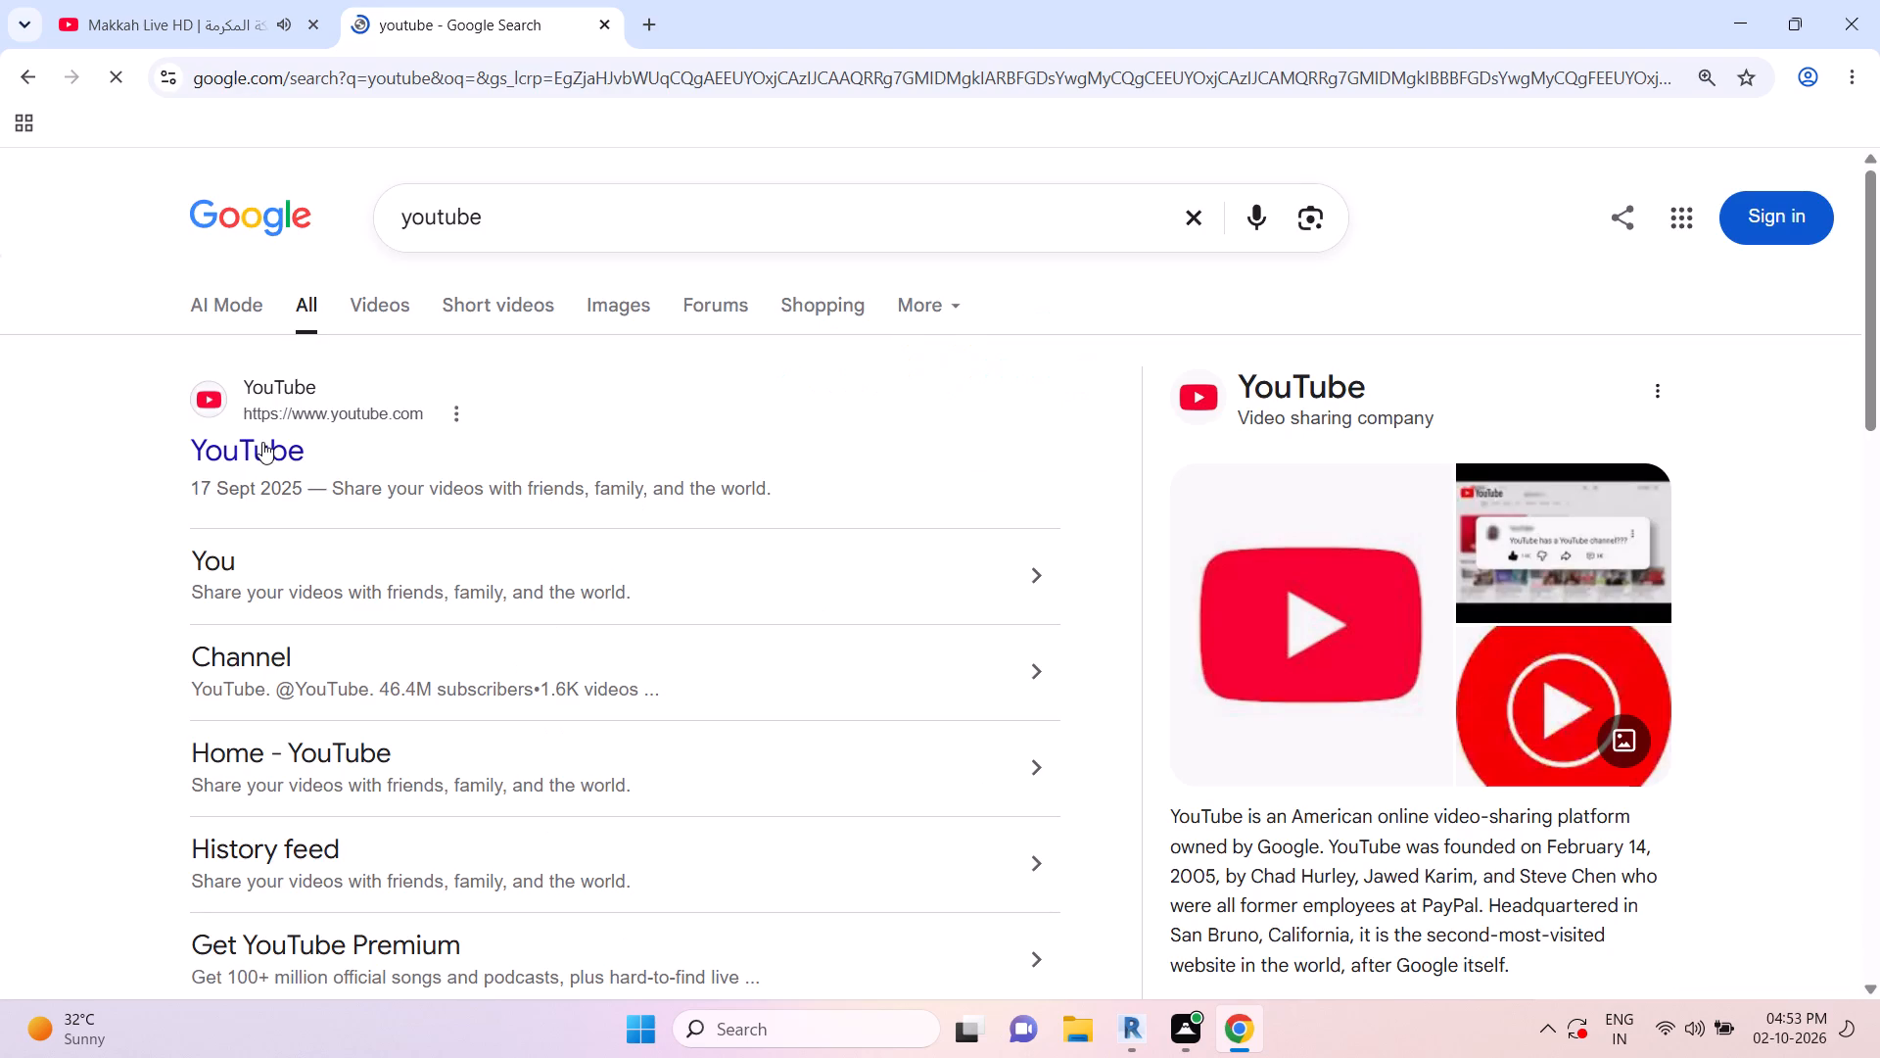
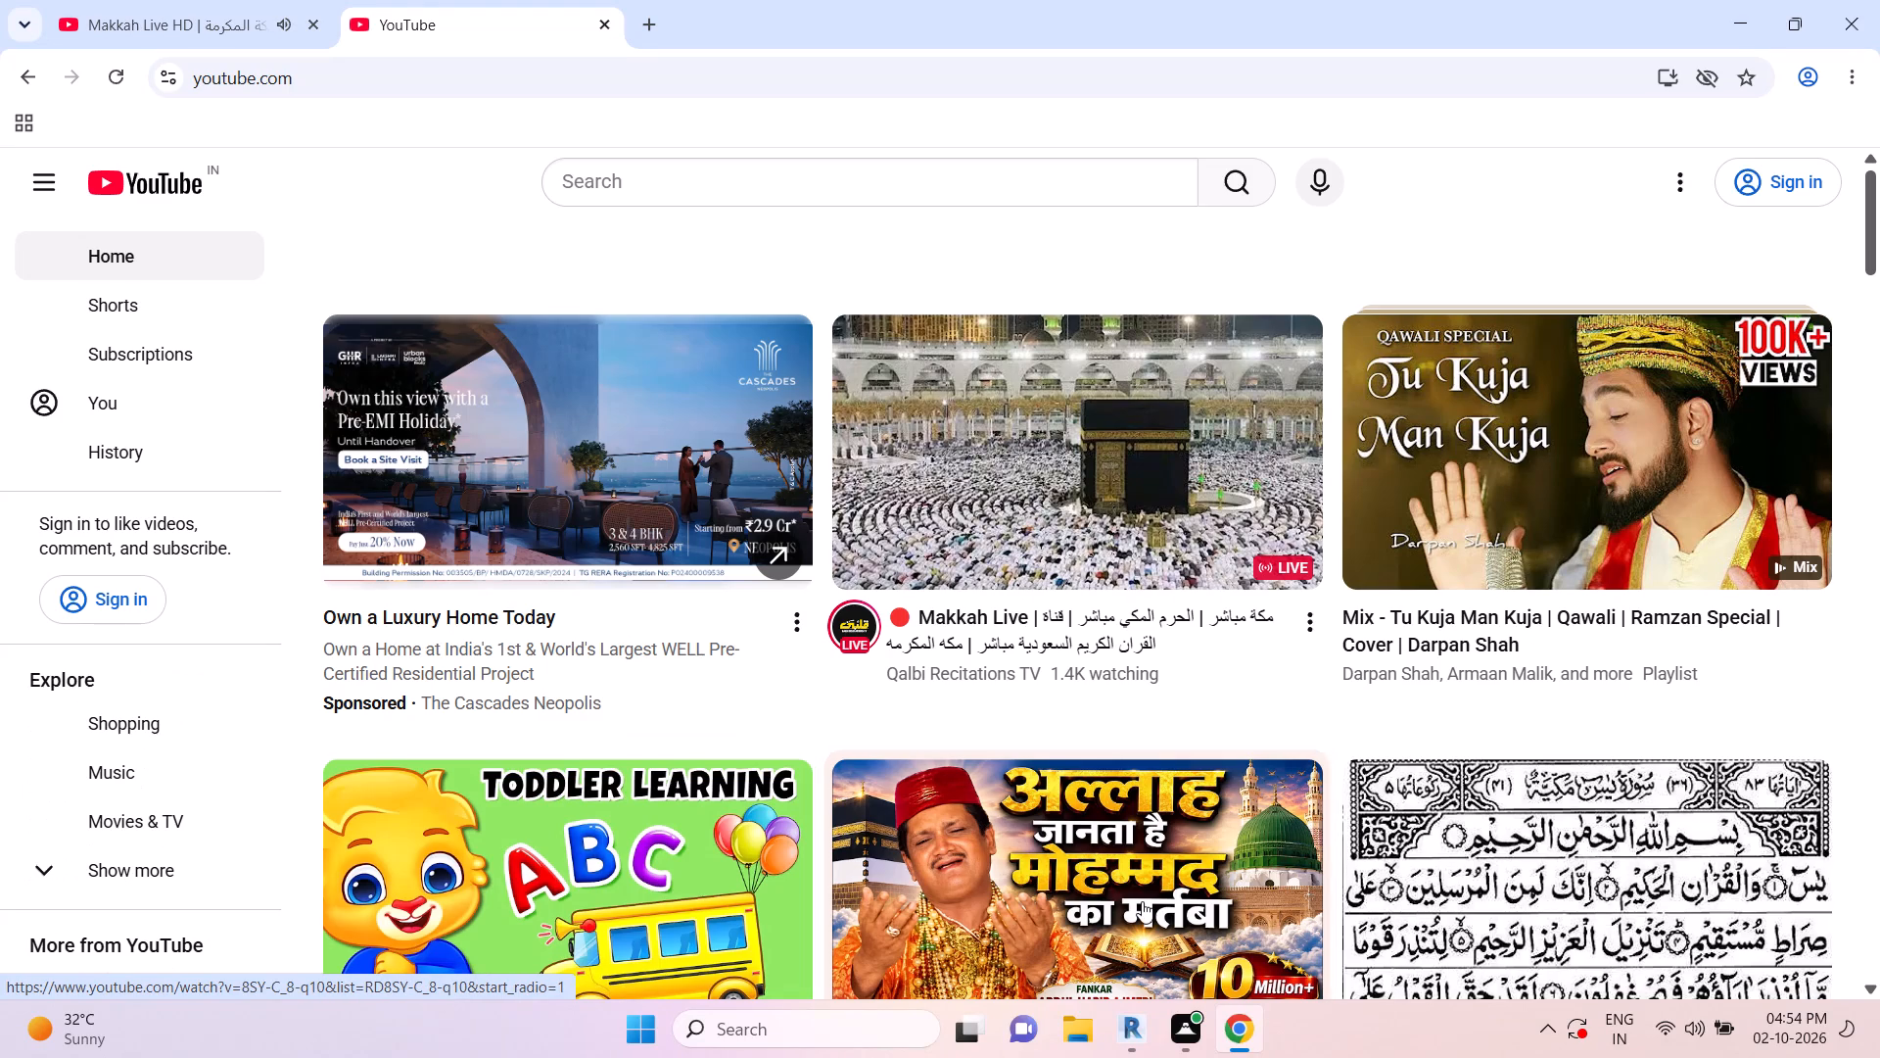
Browse the YouTube home feed and open the Makkah Live stream from Qalbi Recitations TV.
scroll(1160, 796, "down", 4)
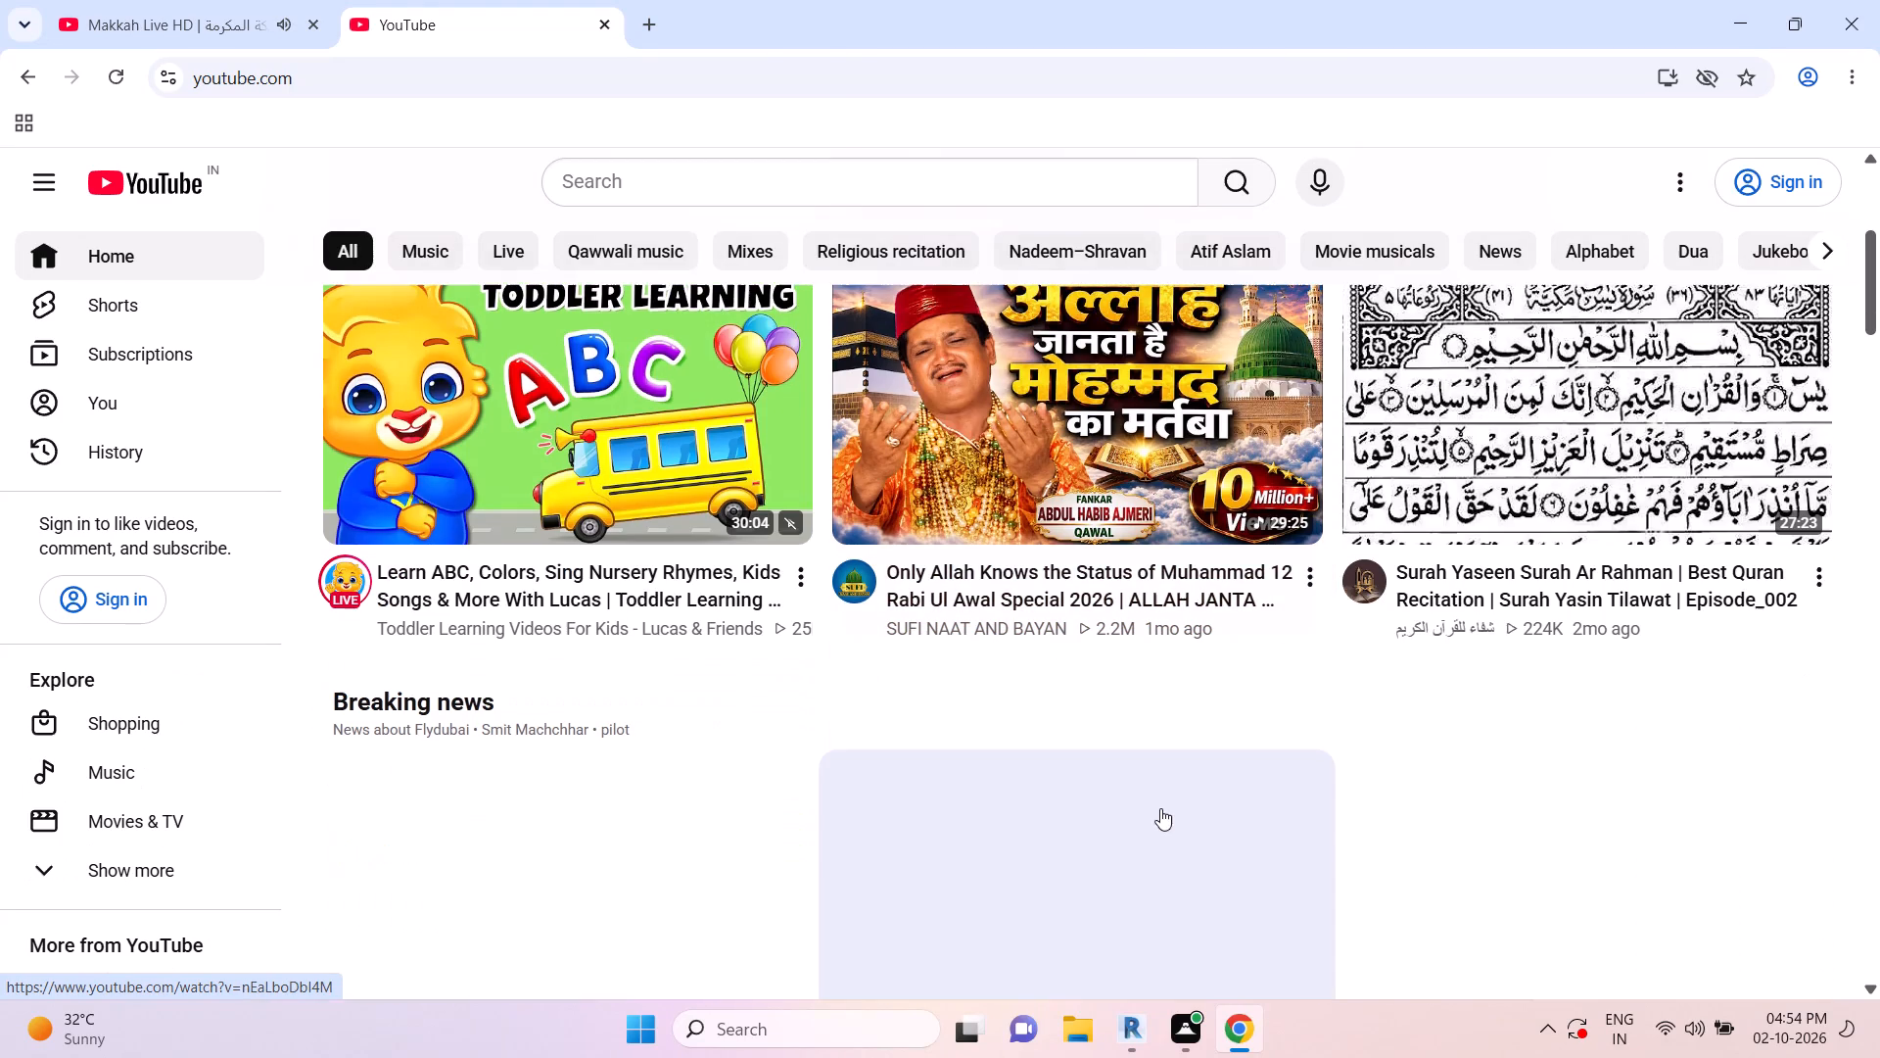
scroll(1302, 925, "down", 9)
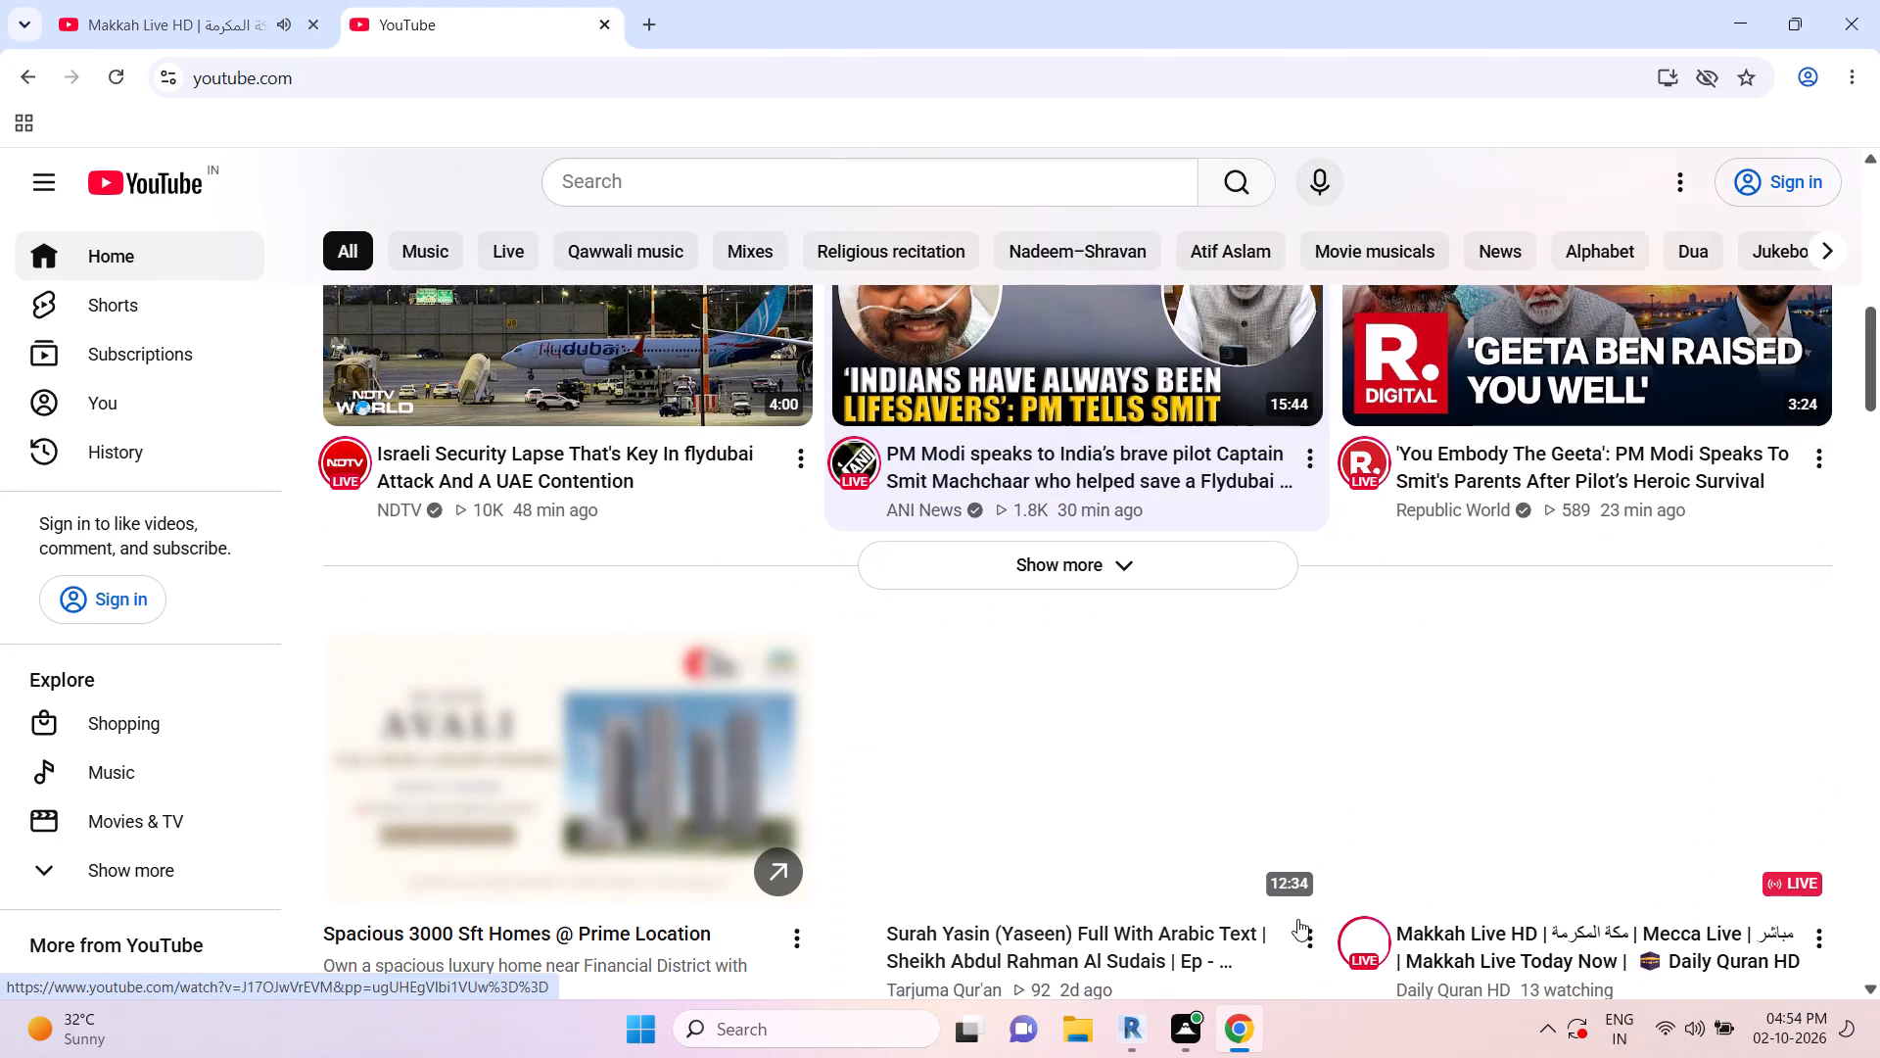
scroll(1297, 919, "down", 1)
scroll(894, 720, "down", 5)
scroll(946, 715, "up", 2)
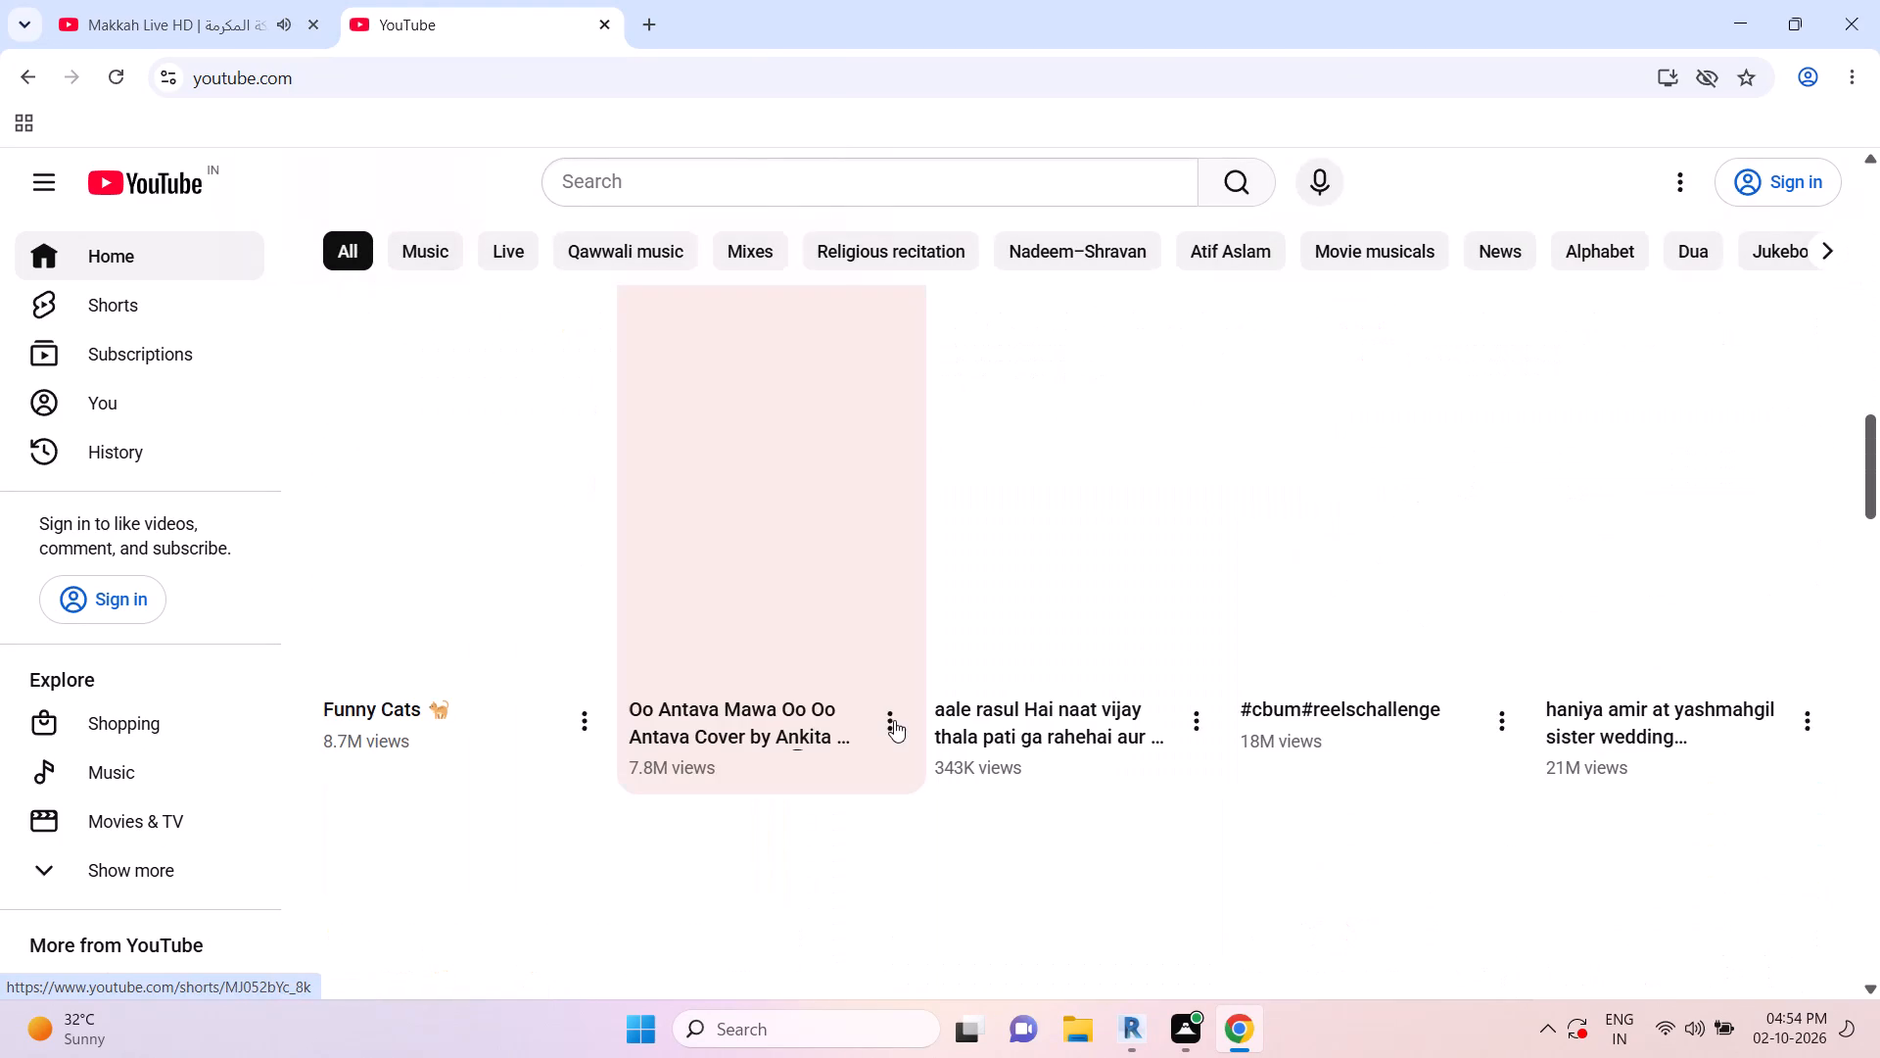
scroll(894, 720, "up", 20)
scroll(894, 720, "up", 8)
left_click(1051, 543)
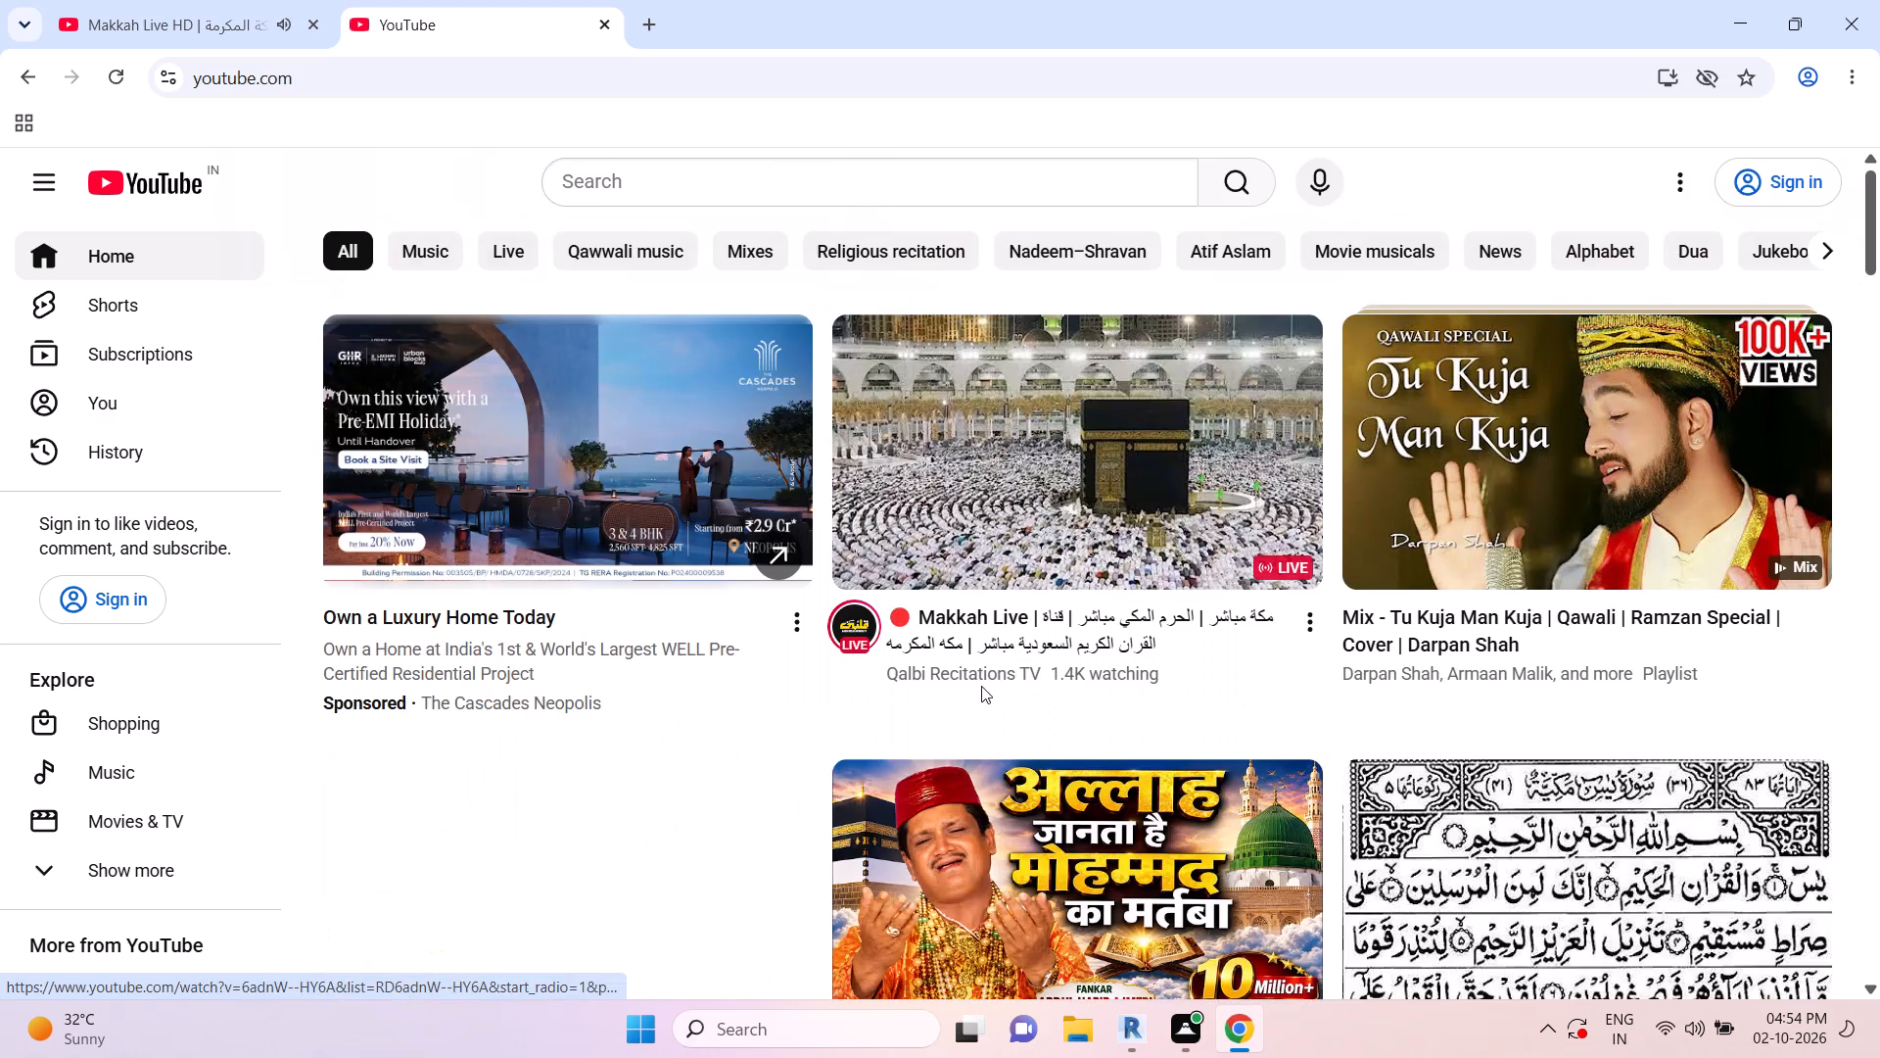
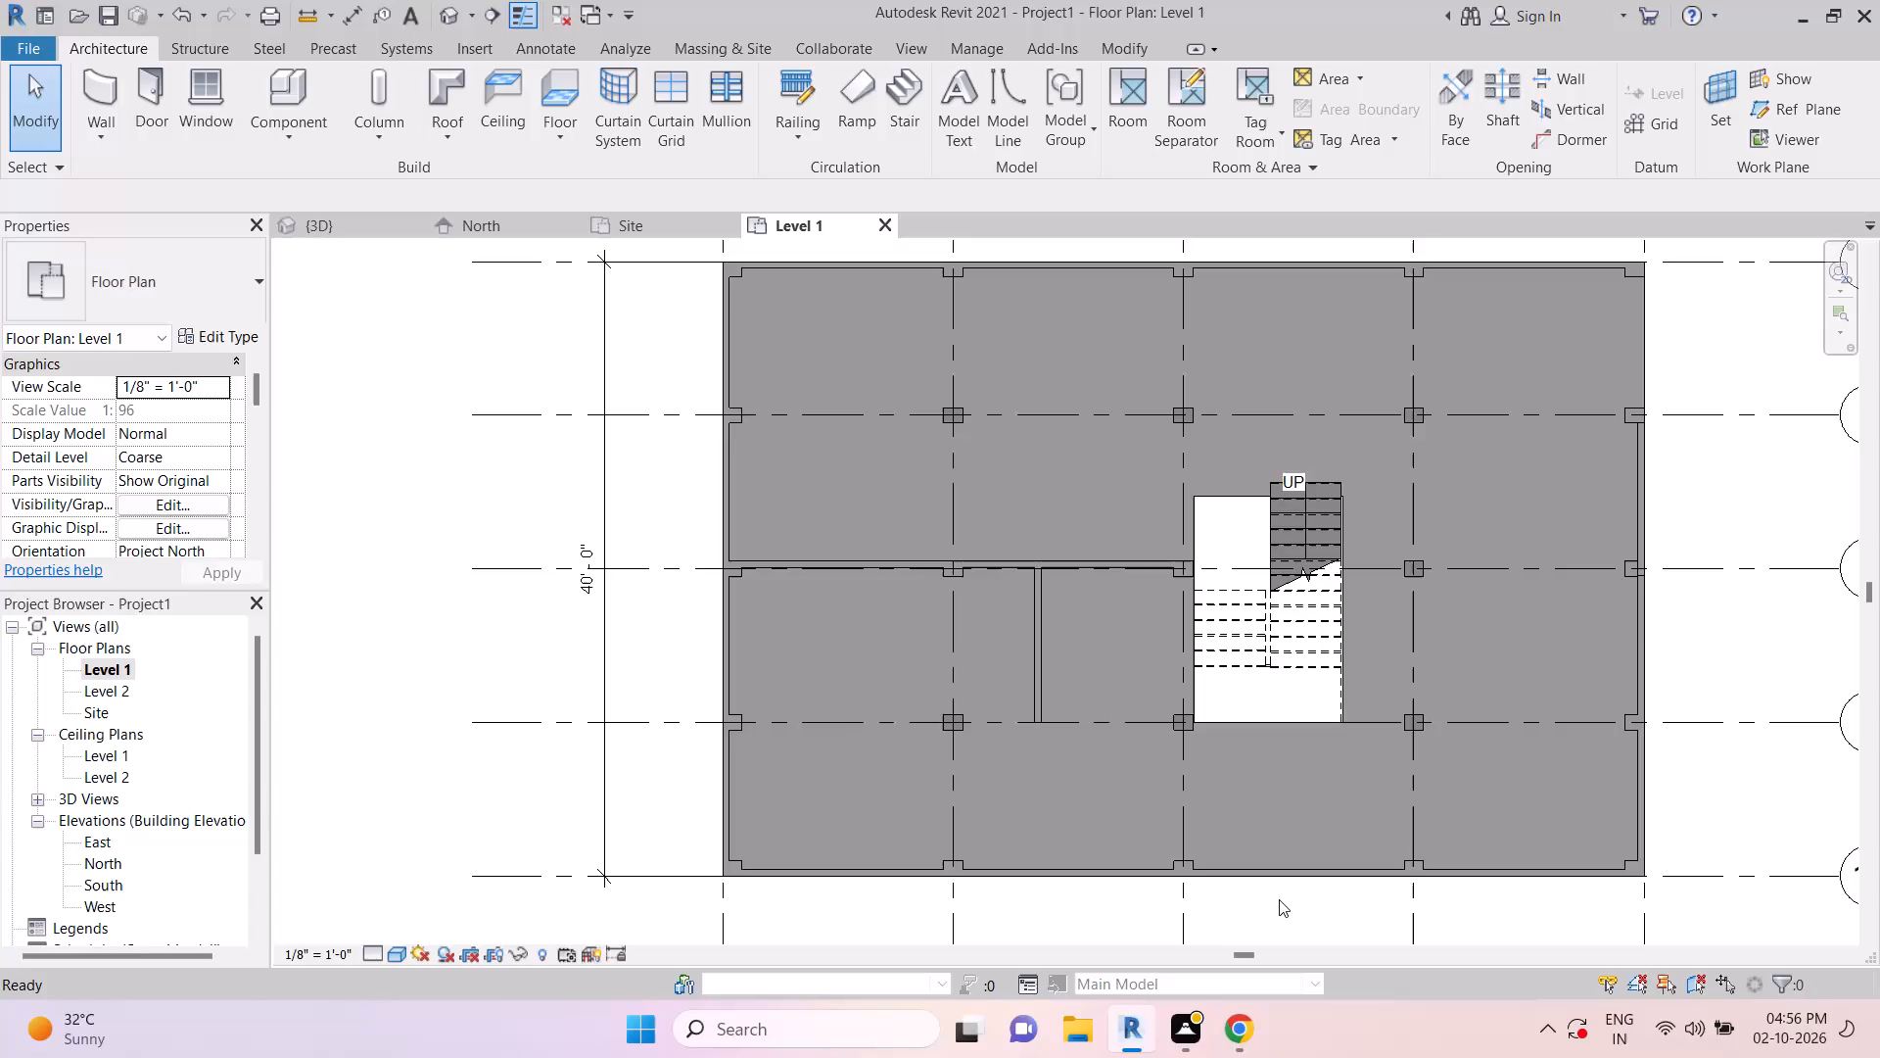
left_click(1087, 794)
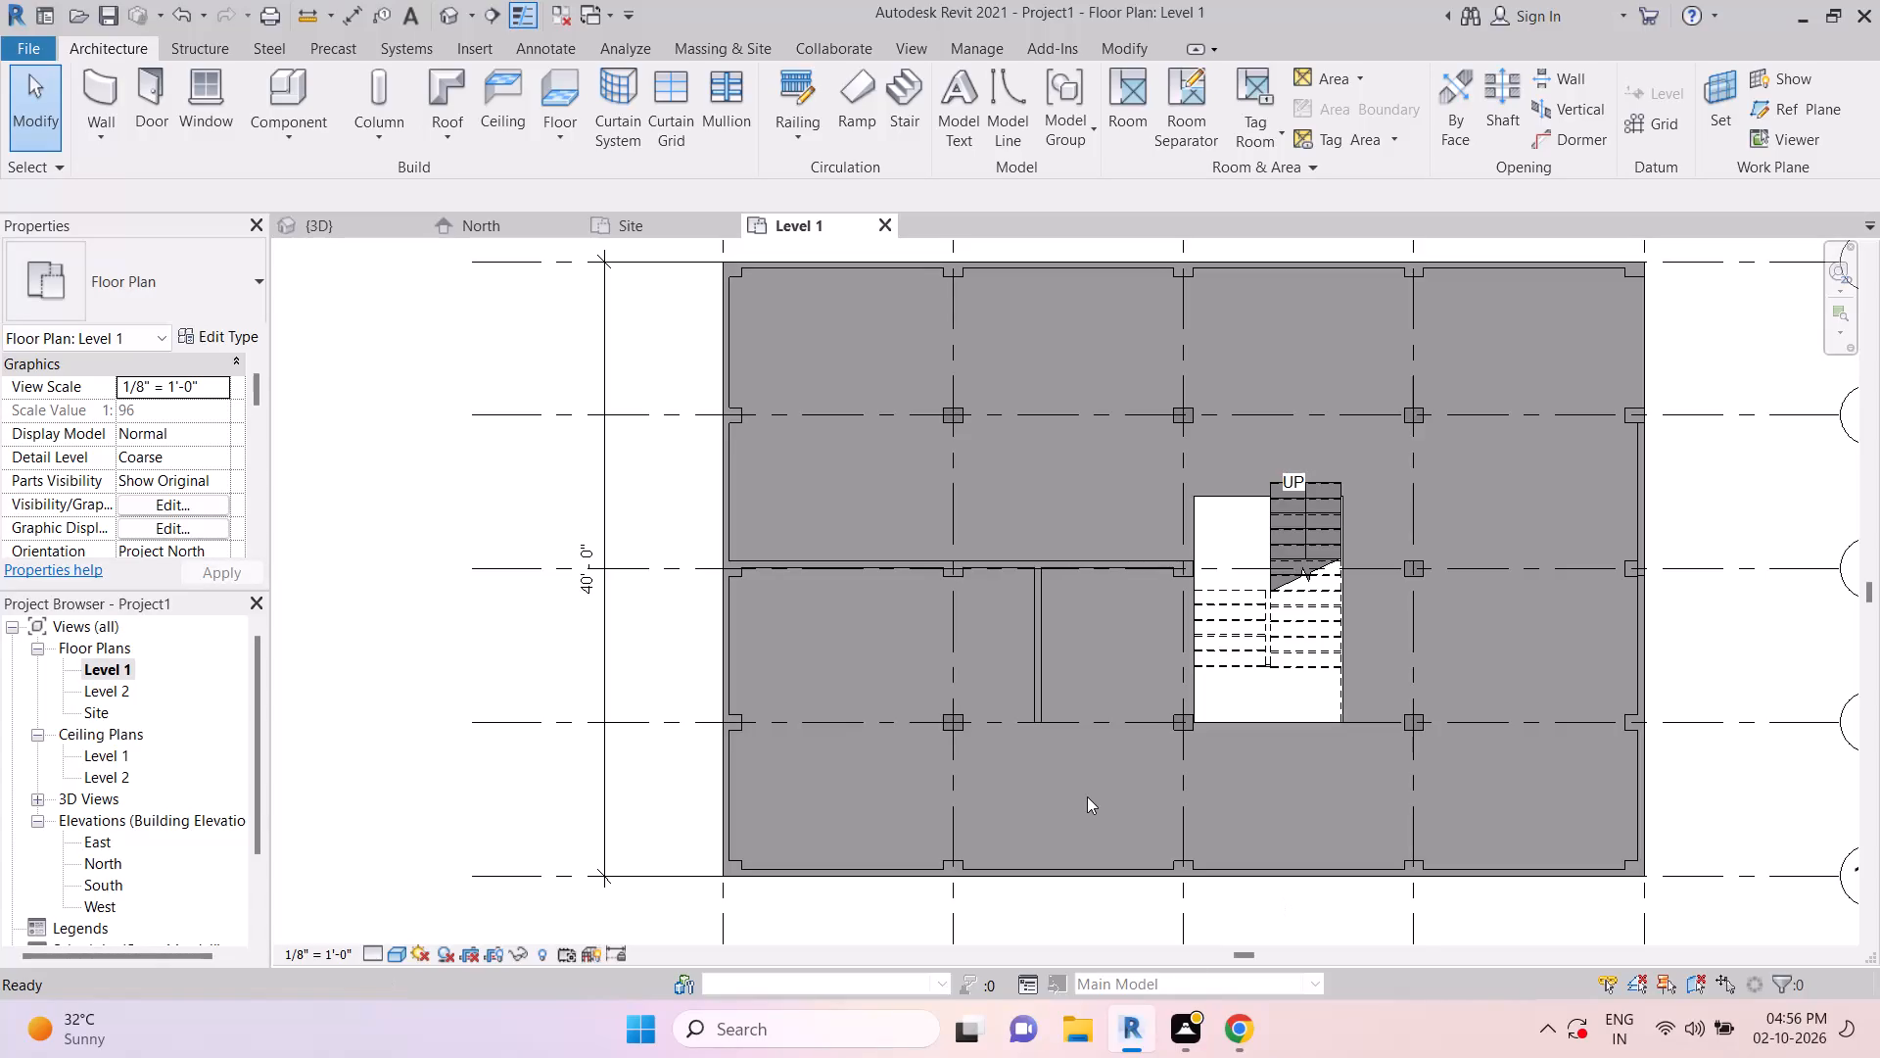
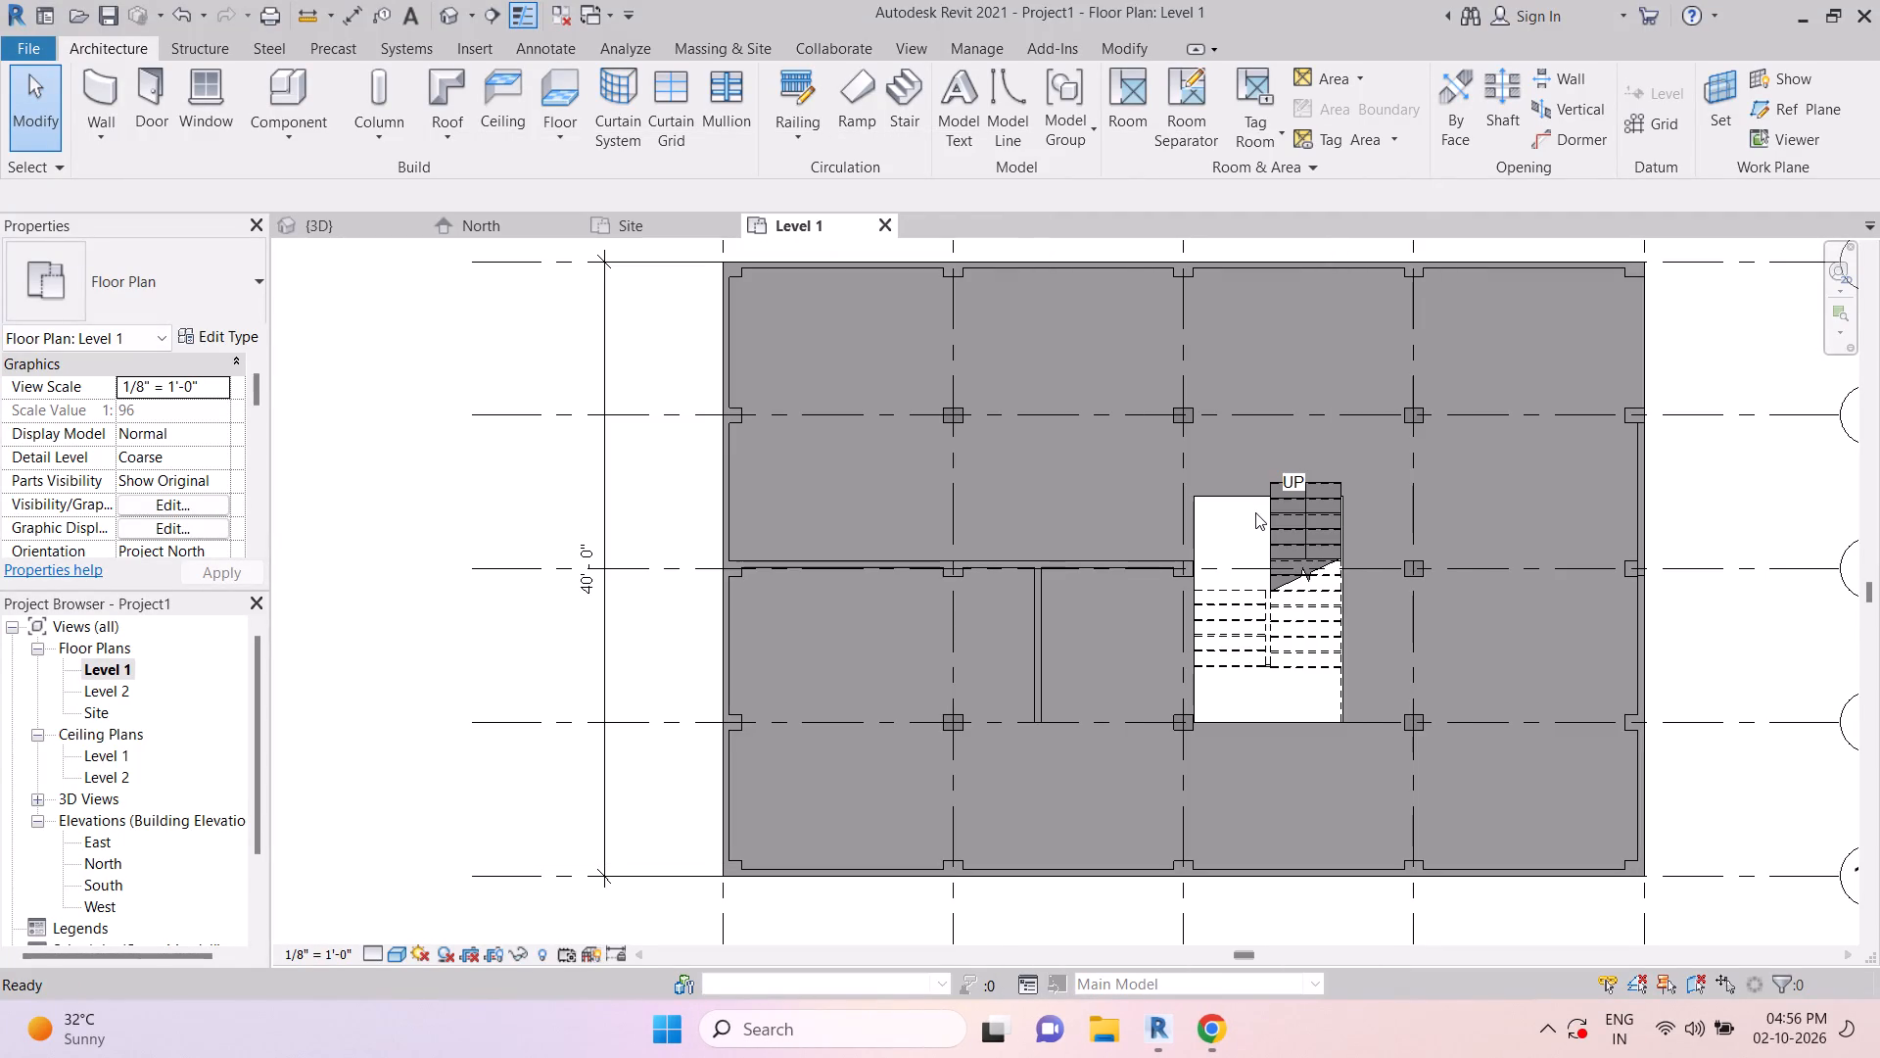
Minimise the Revit and Chrome windows to reach the desktop.
left_click(1798, 17)
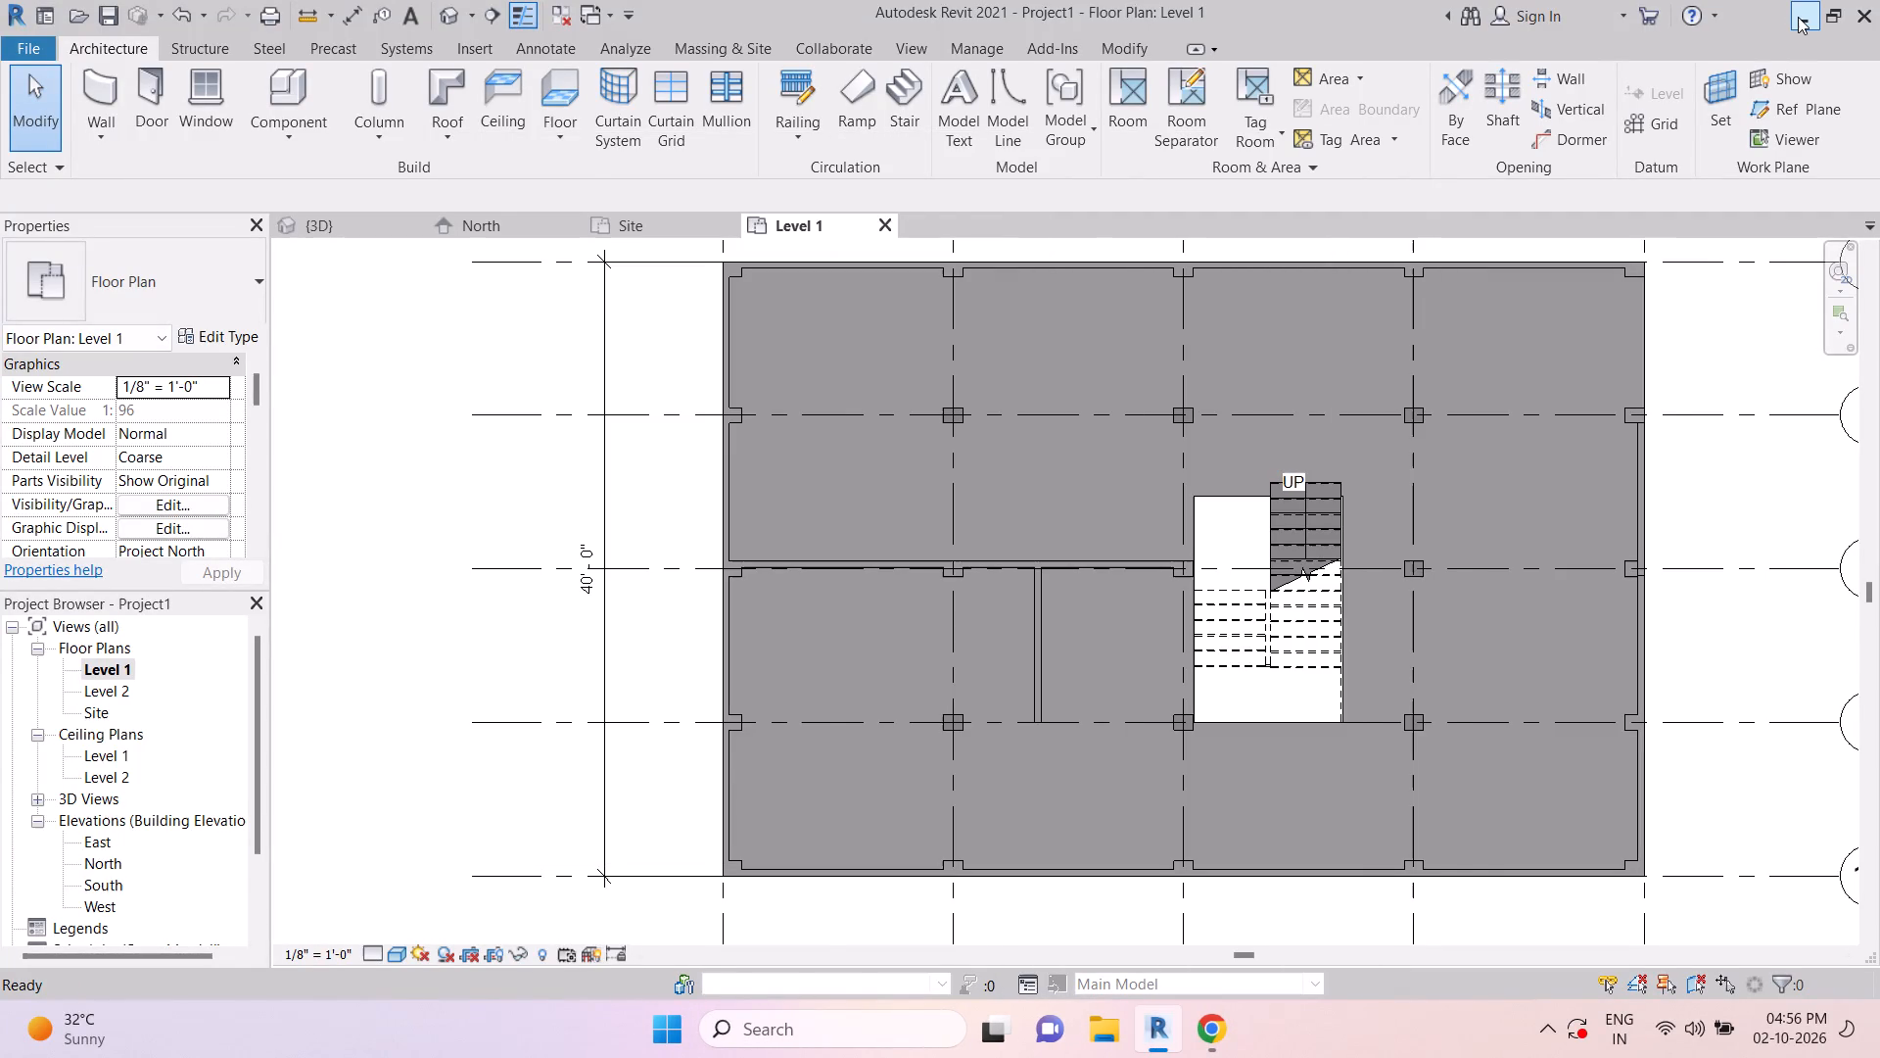
left_click(1750, 24)
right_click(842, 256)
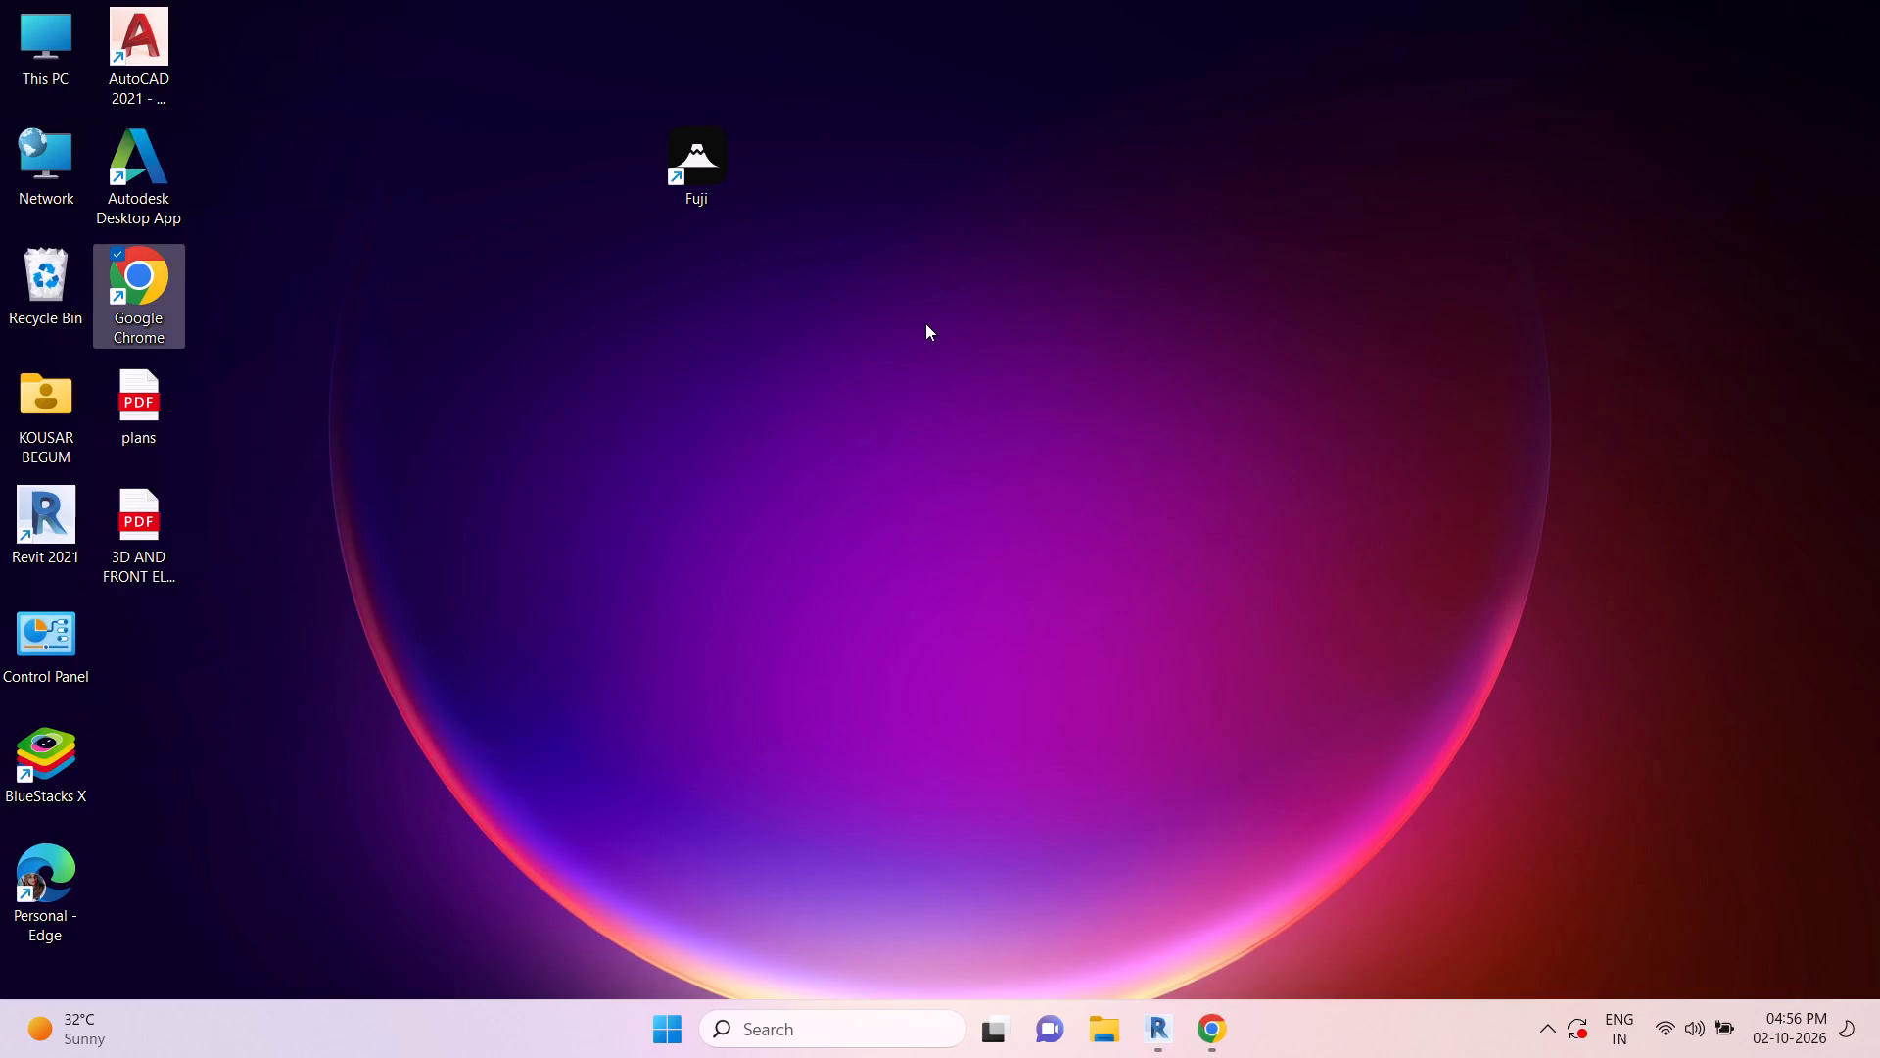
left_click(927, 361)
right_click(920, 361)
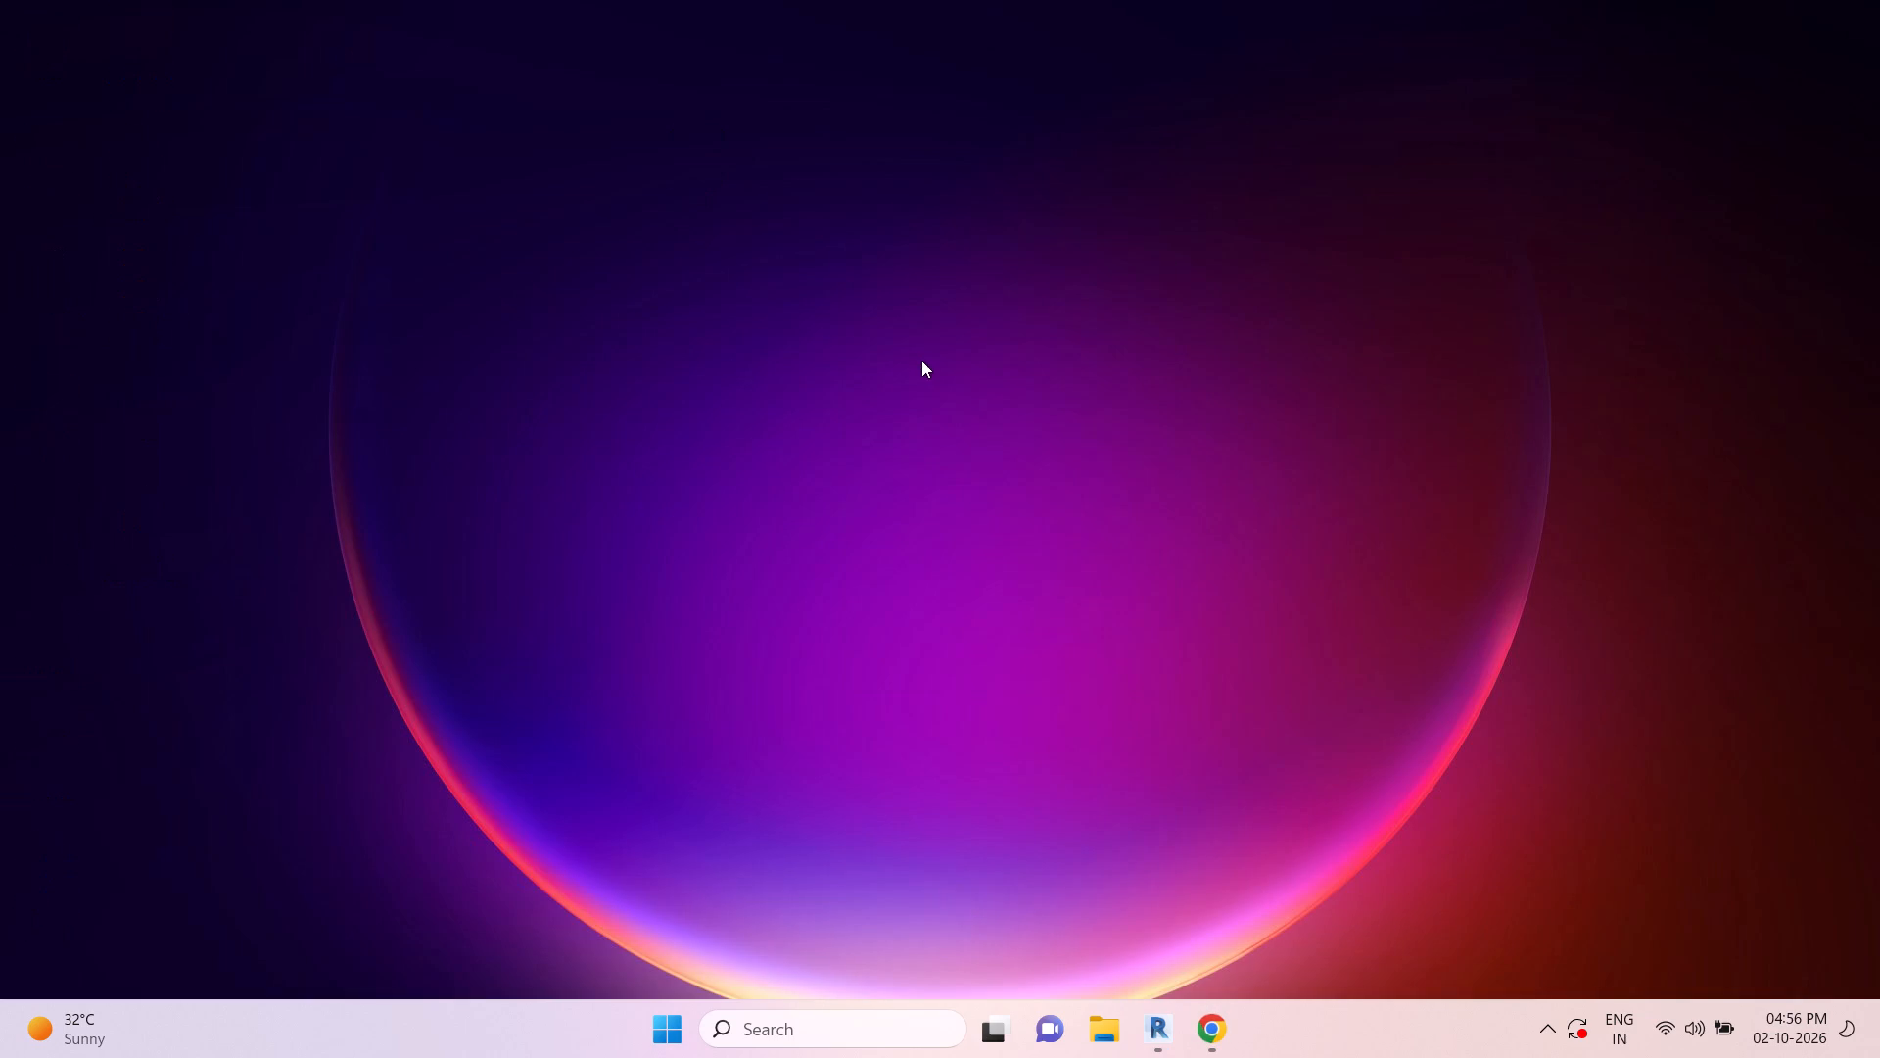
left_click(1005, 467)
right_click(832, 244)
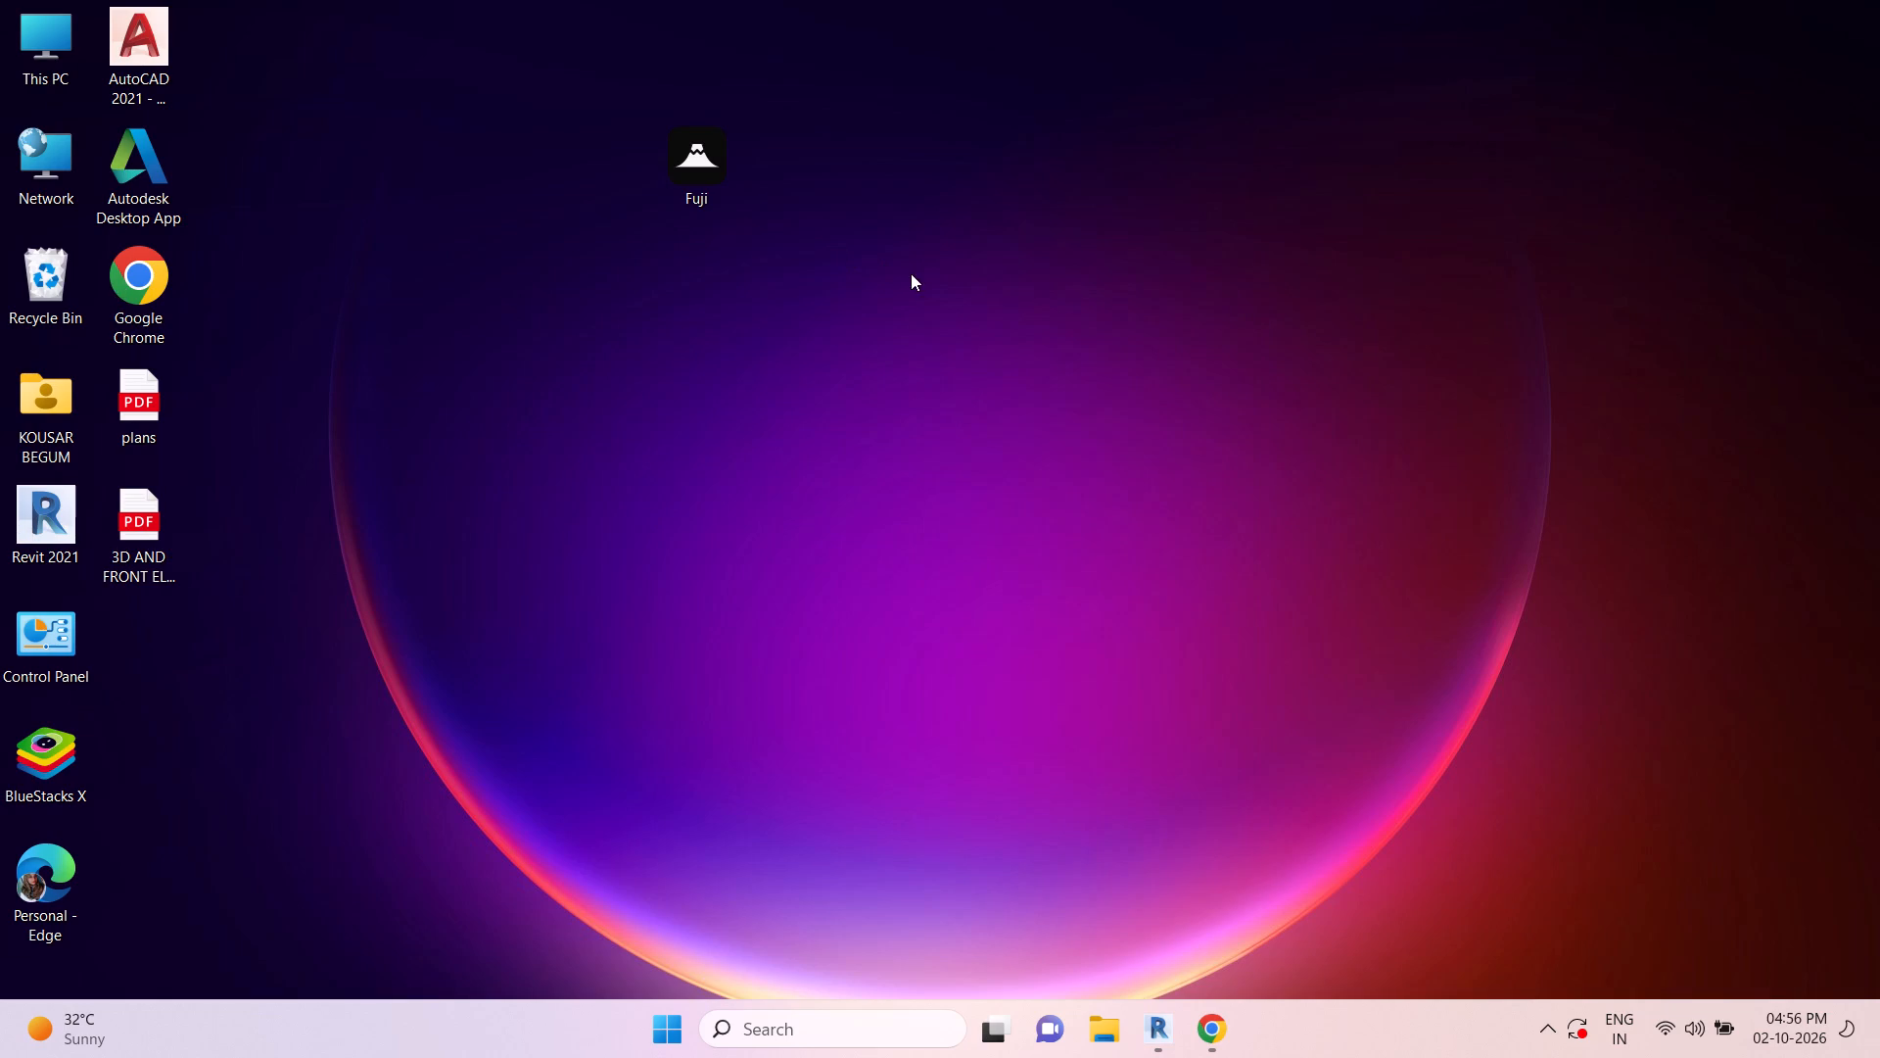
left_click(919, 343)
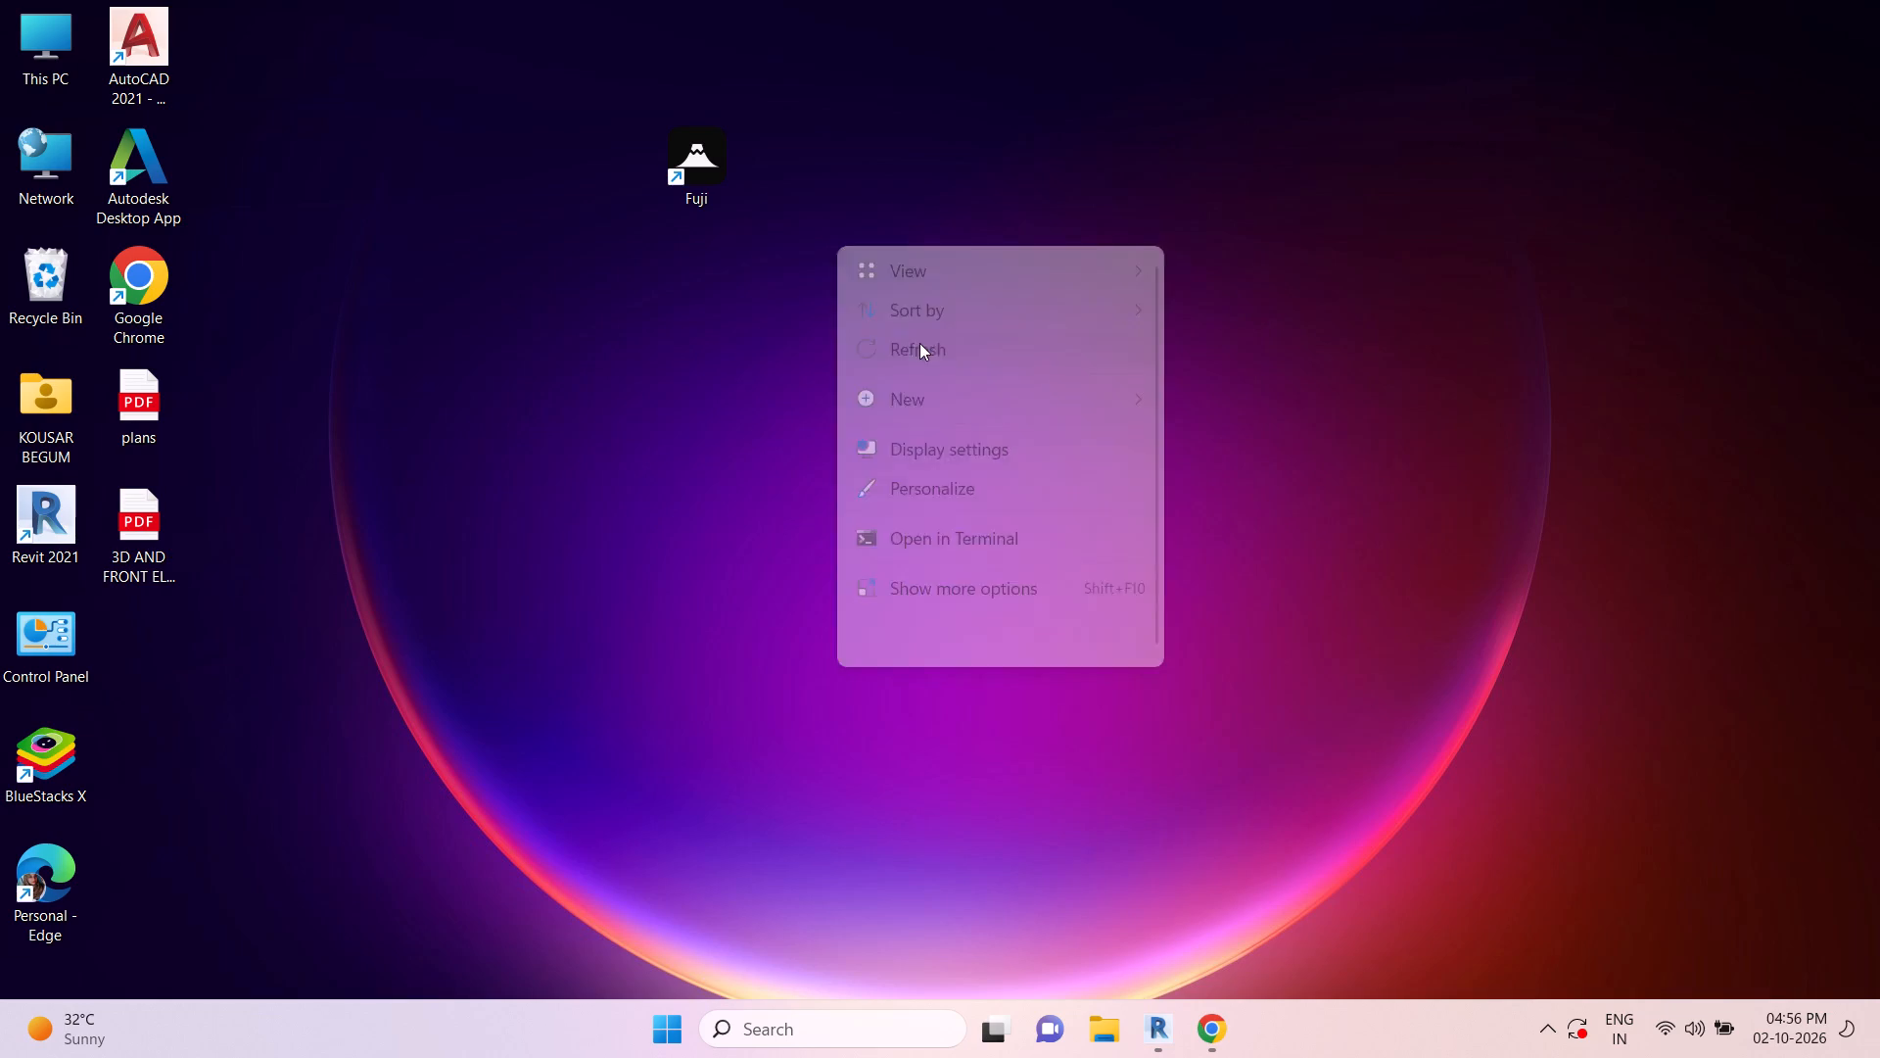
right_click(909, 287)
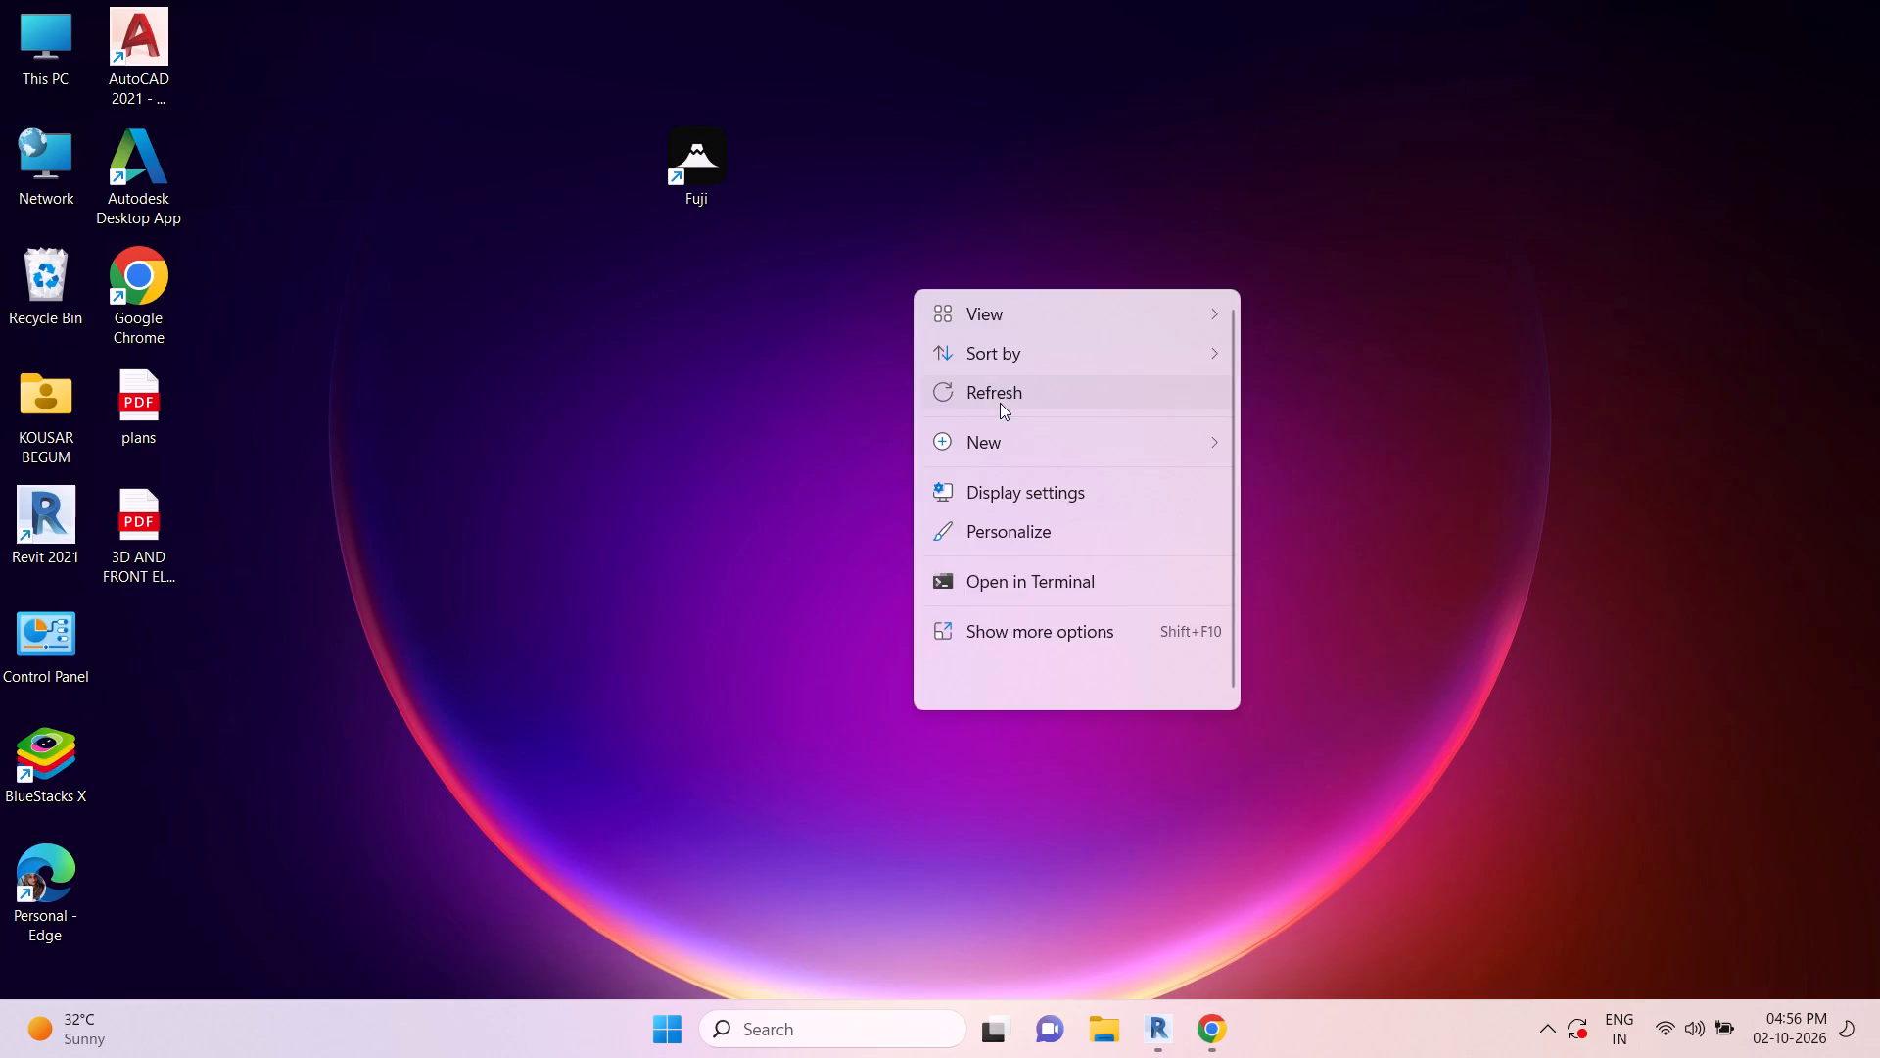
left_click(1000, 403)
Launch the Fuji application from its desktop shortcut.
right_click(716, 162)
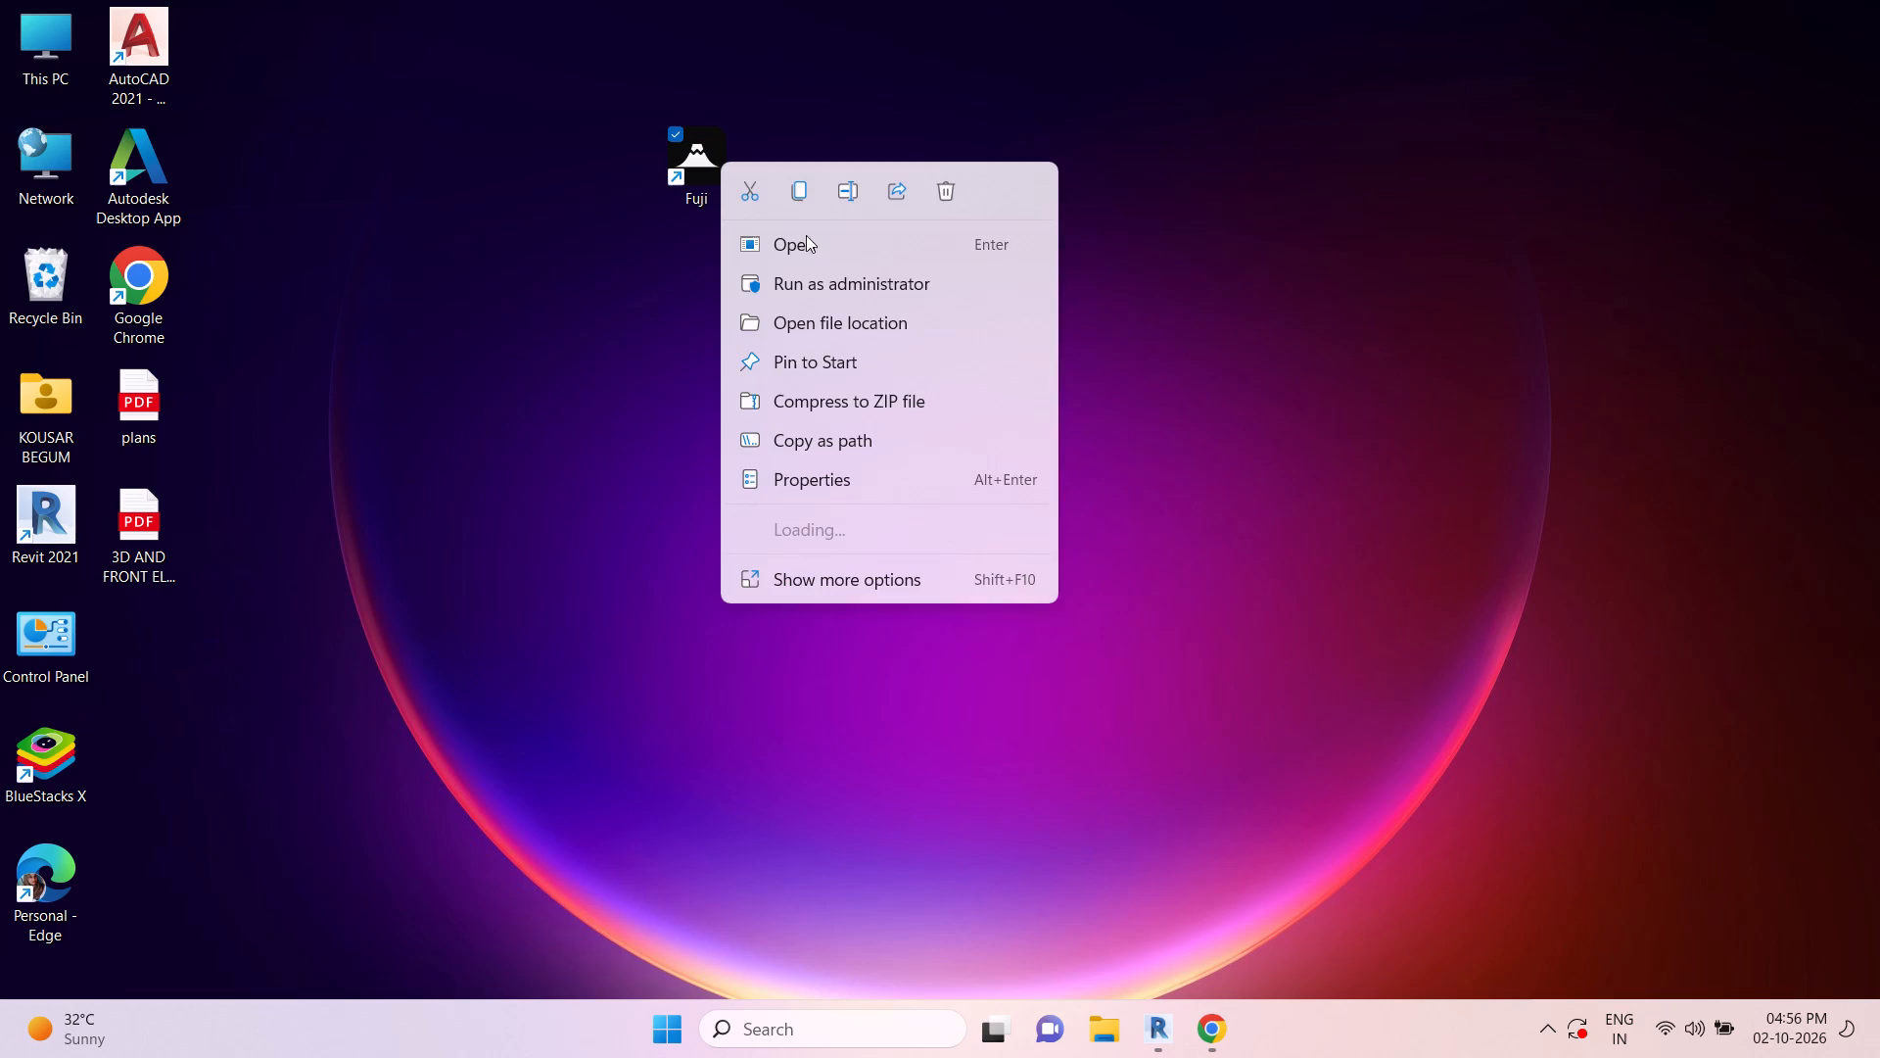
left_click(805, 242)
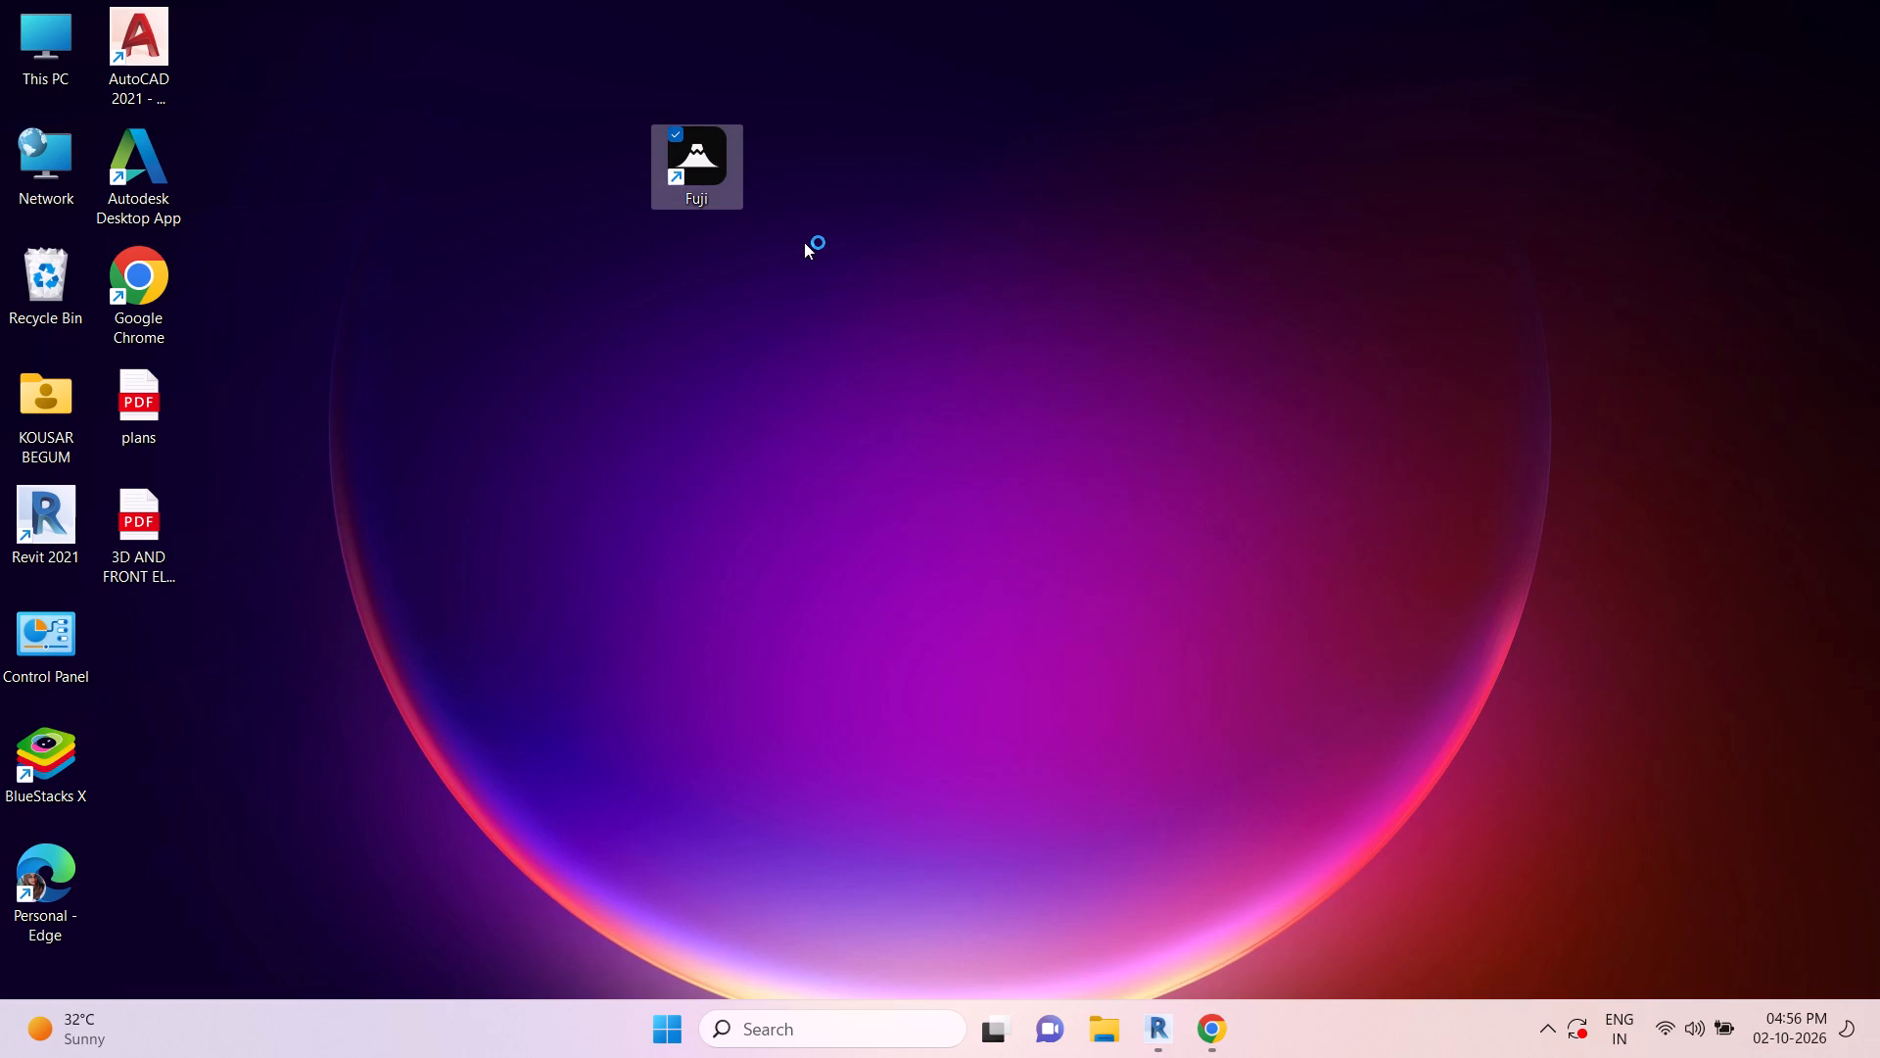
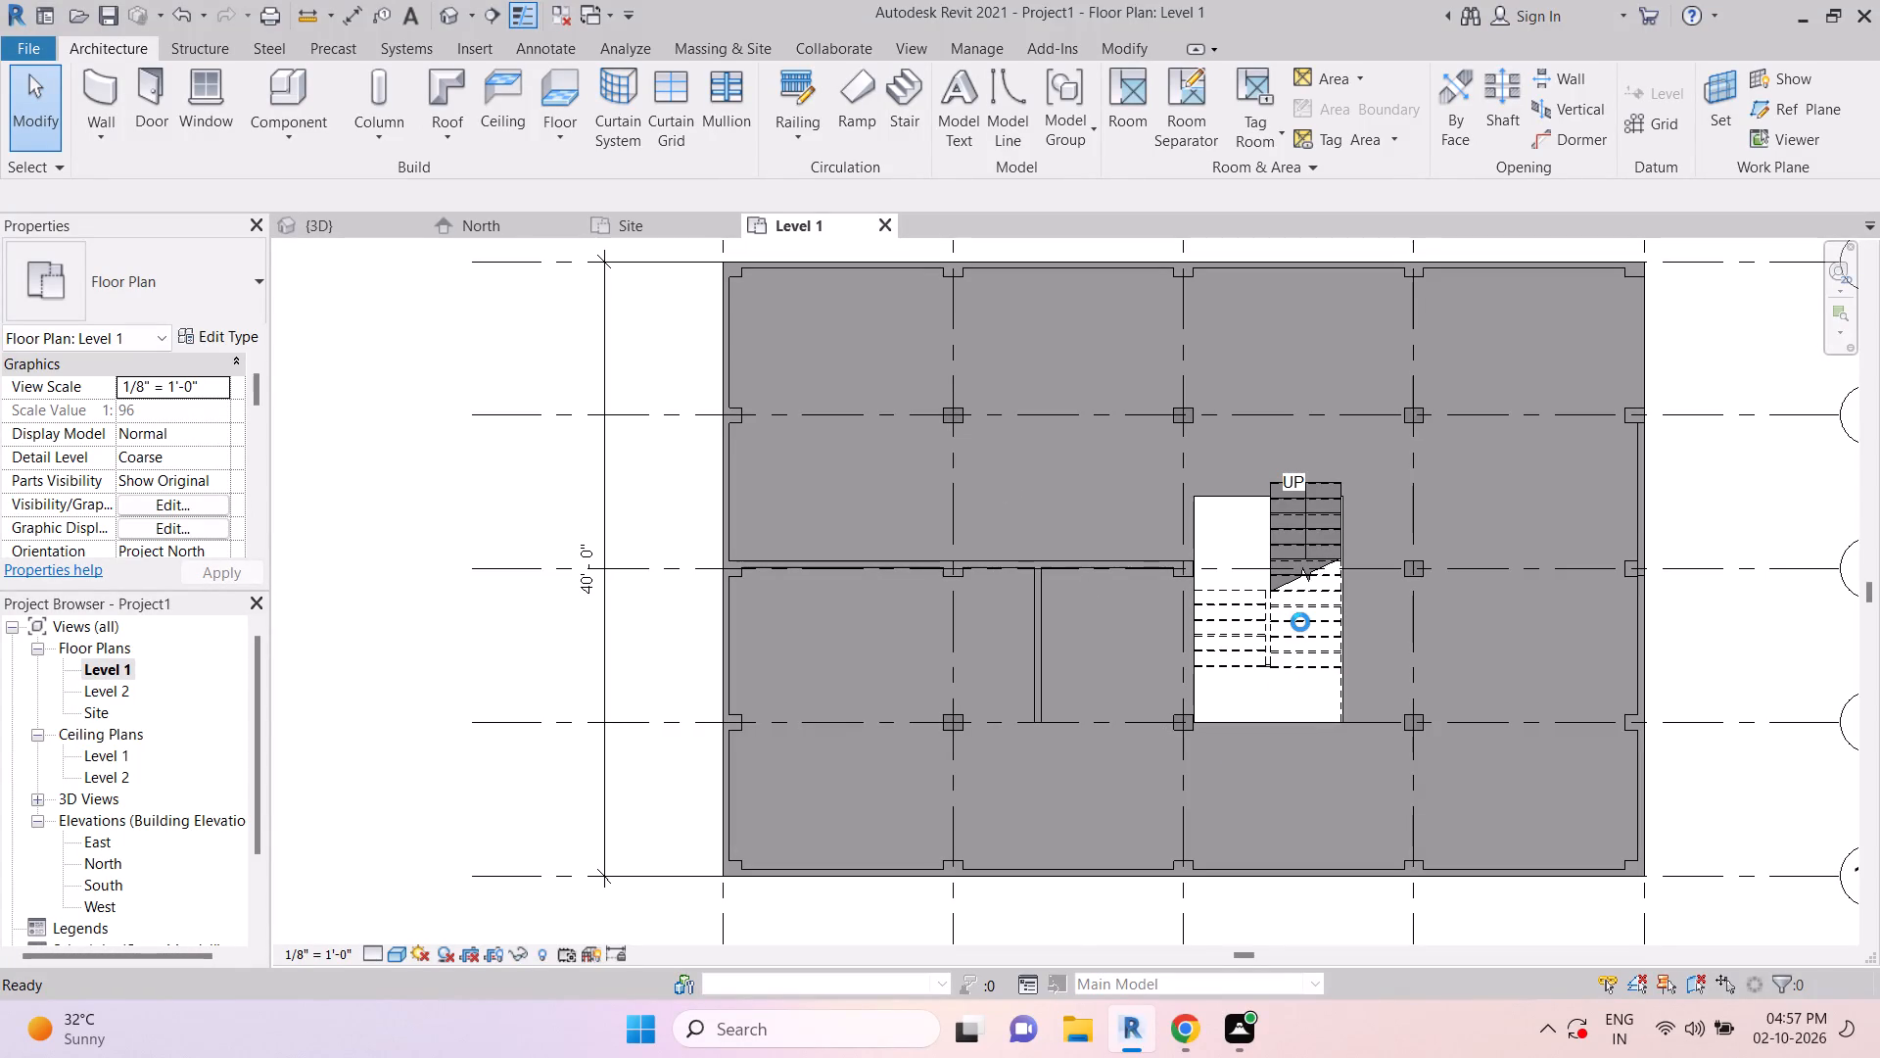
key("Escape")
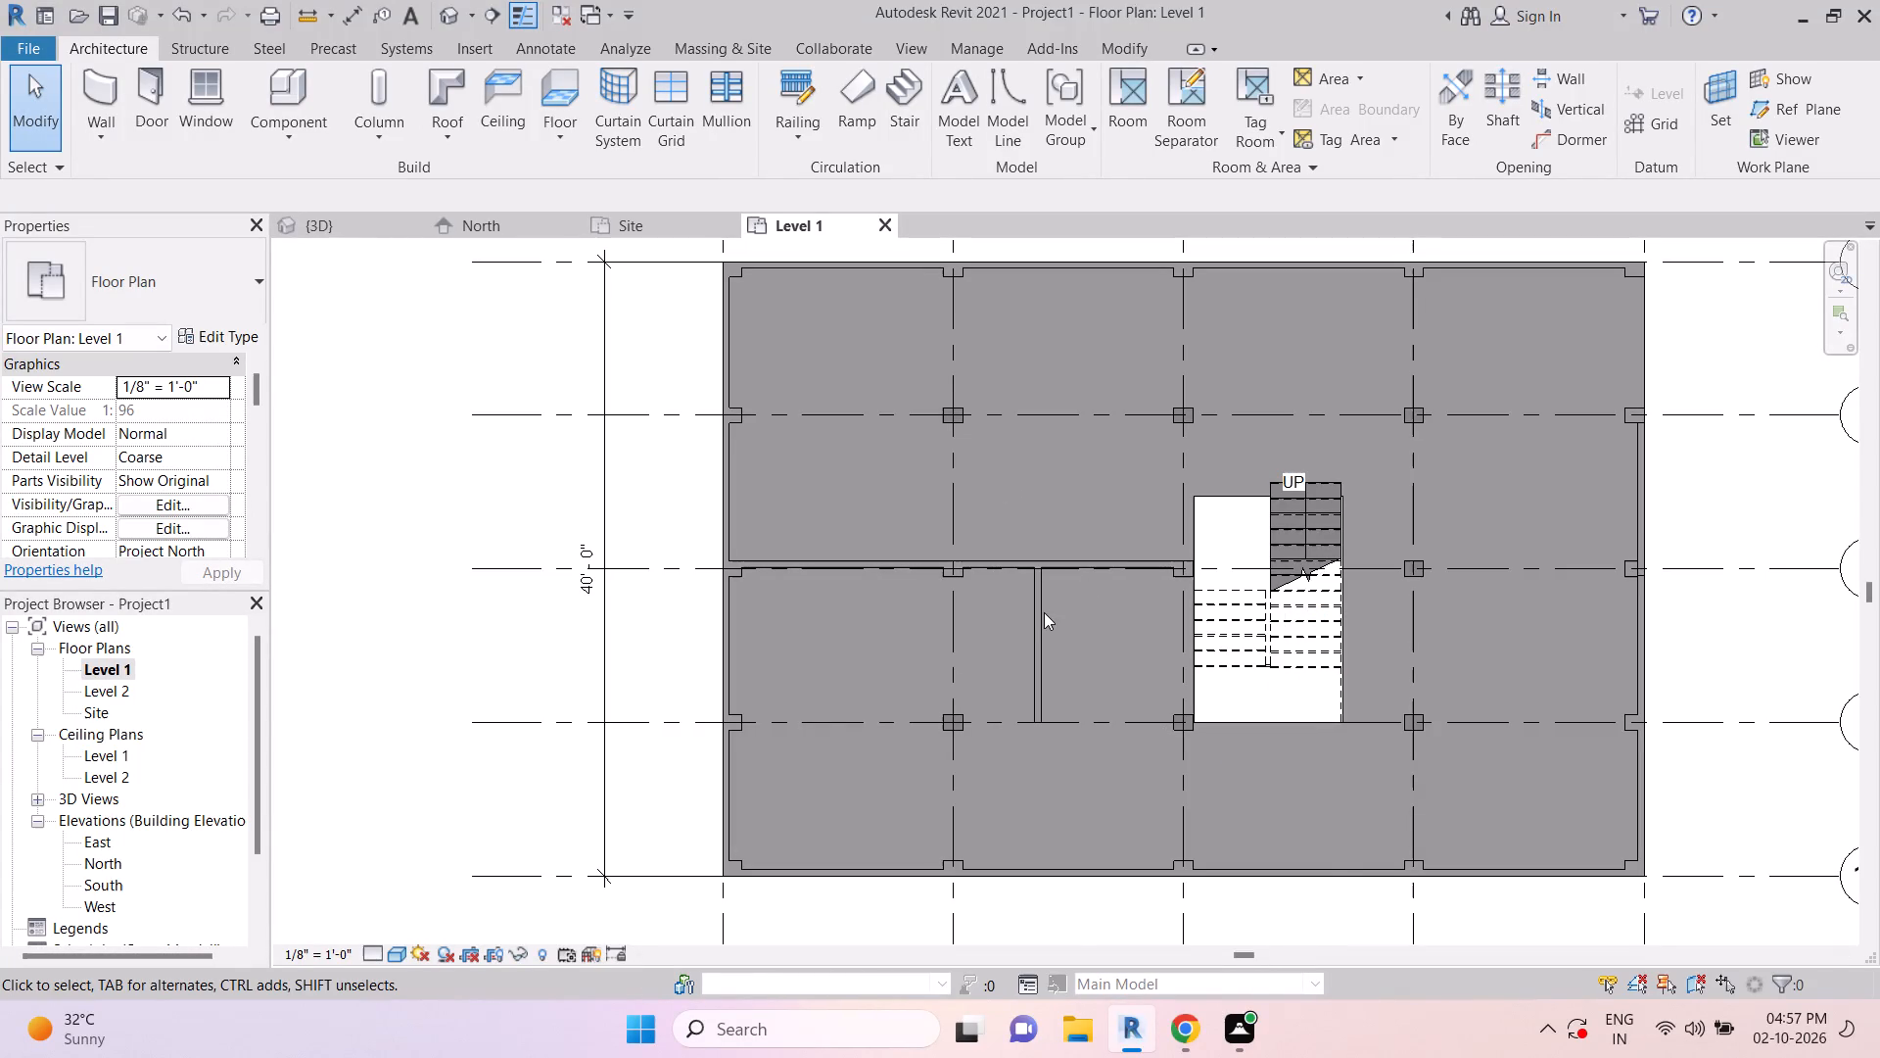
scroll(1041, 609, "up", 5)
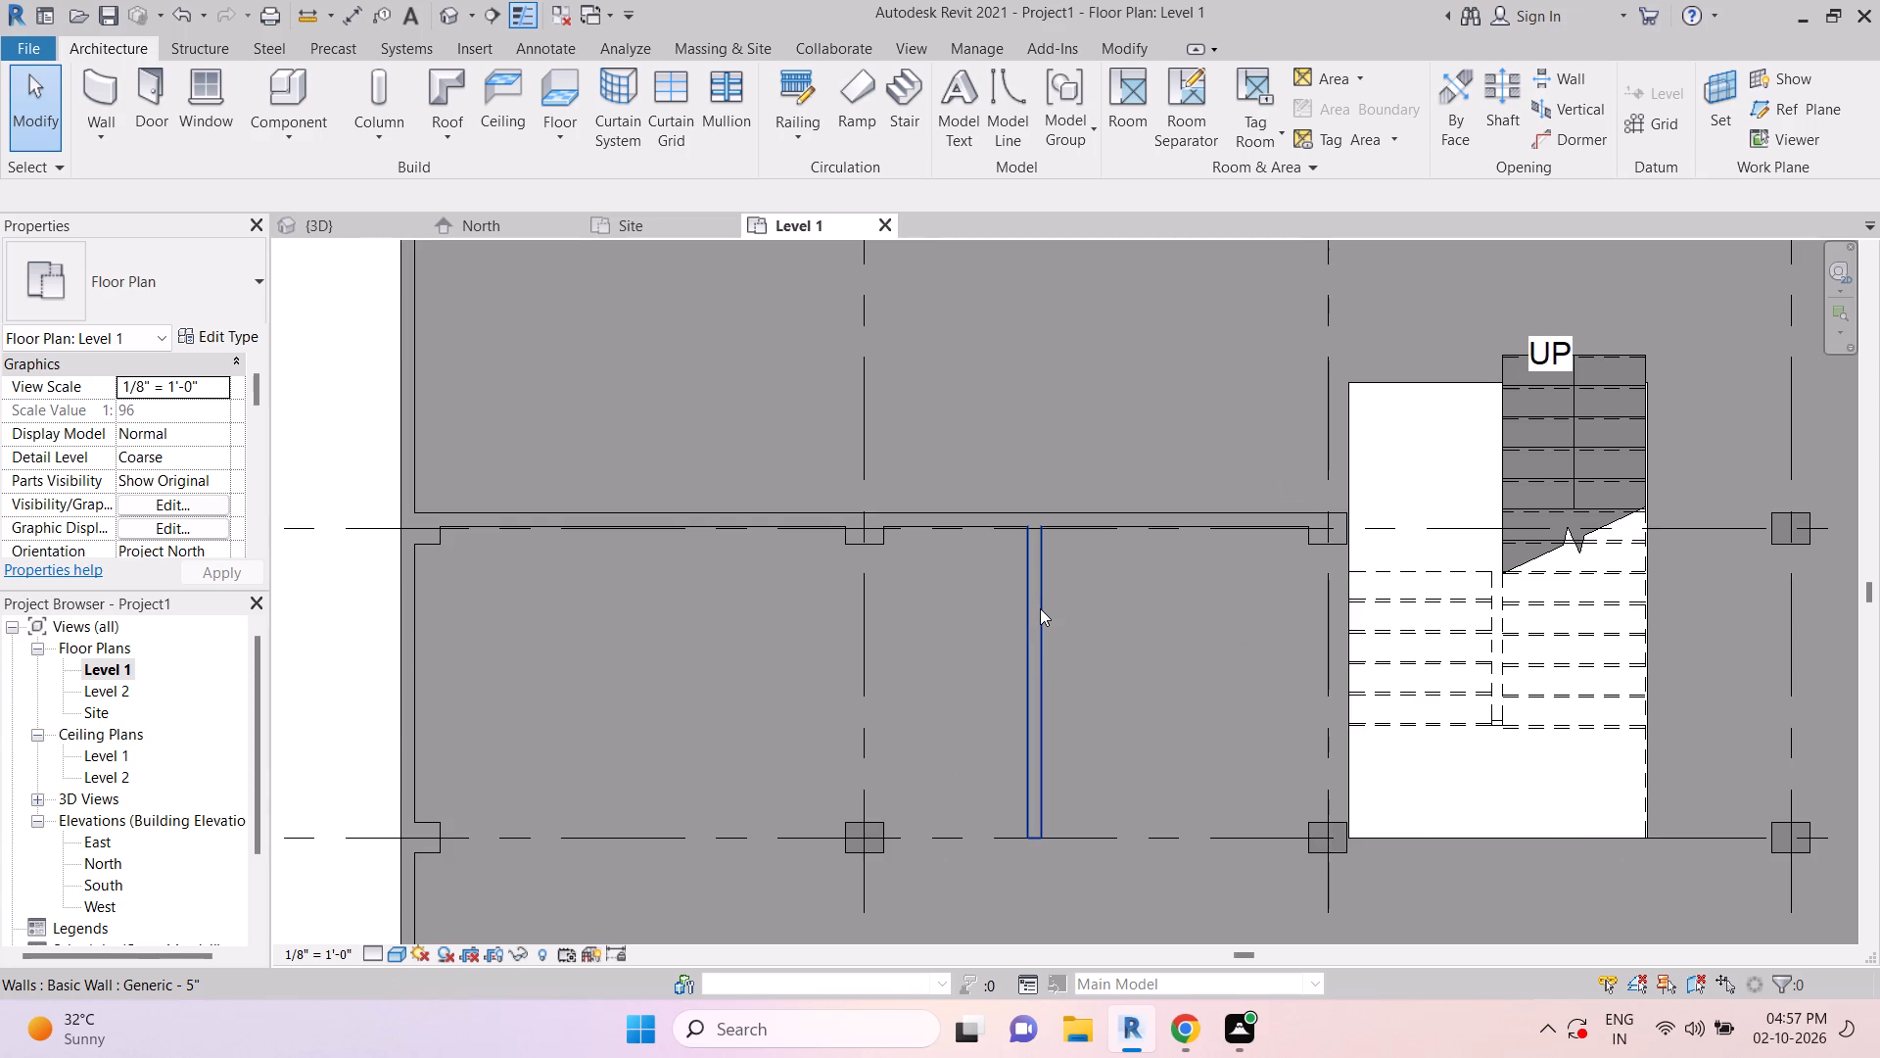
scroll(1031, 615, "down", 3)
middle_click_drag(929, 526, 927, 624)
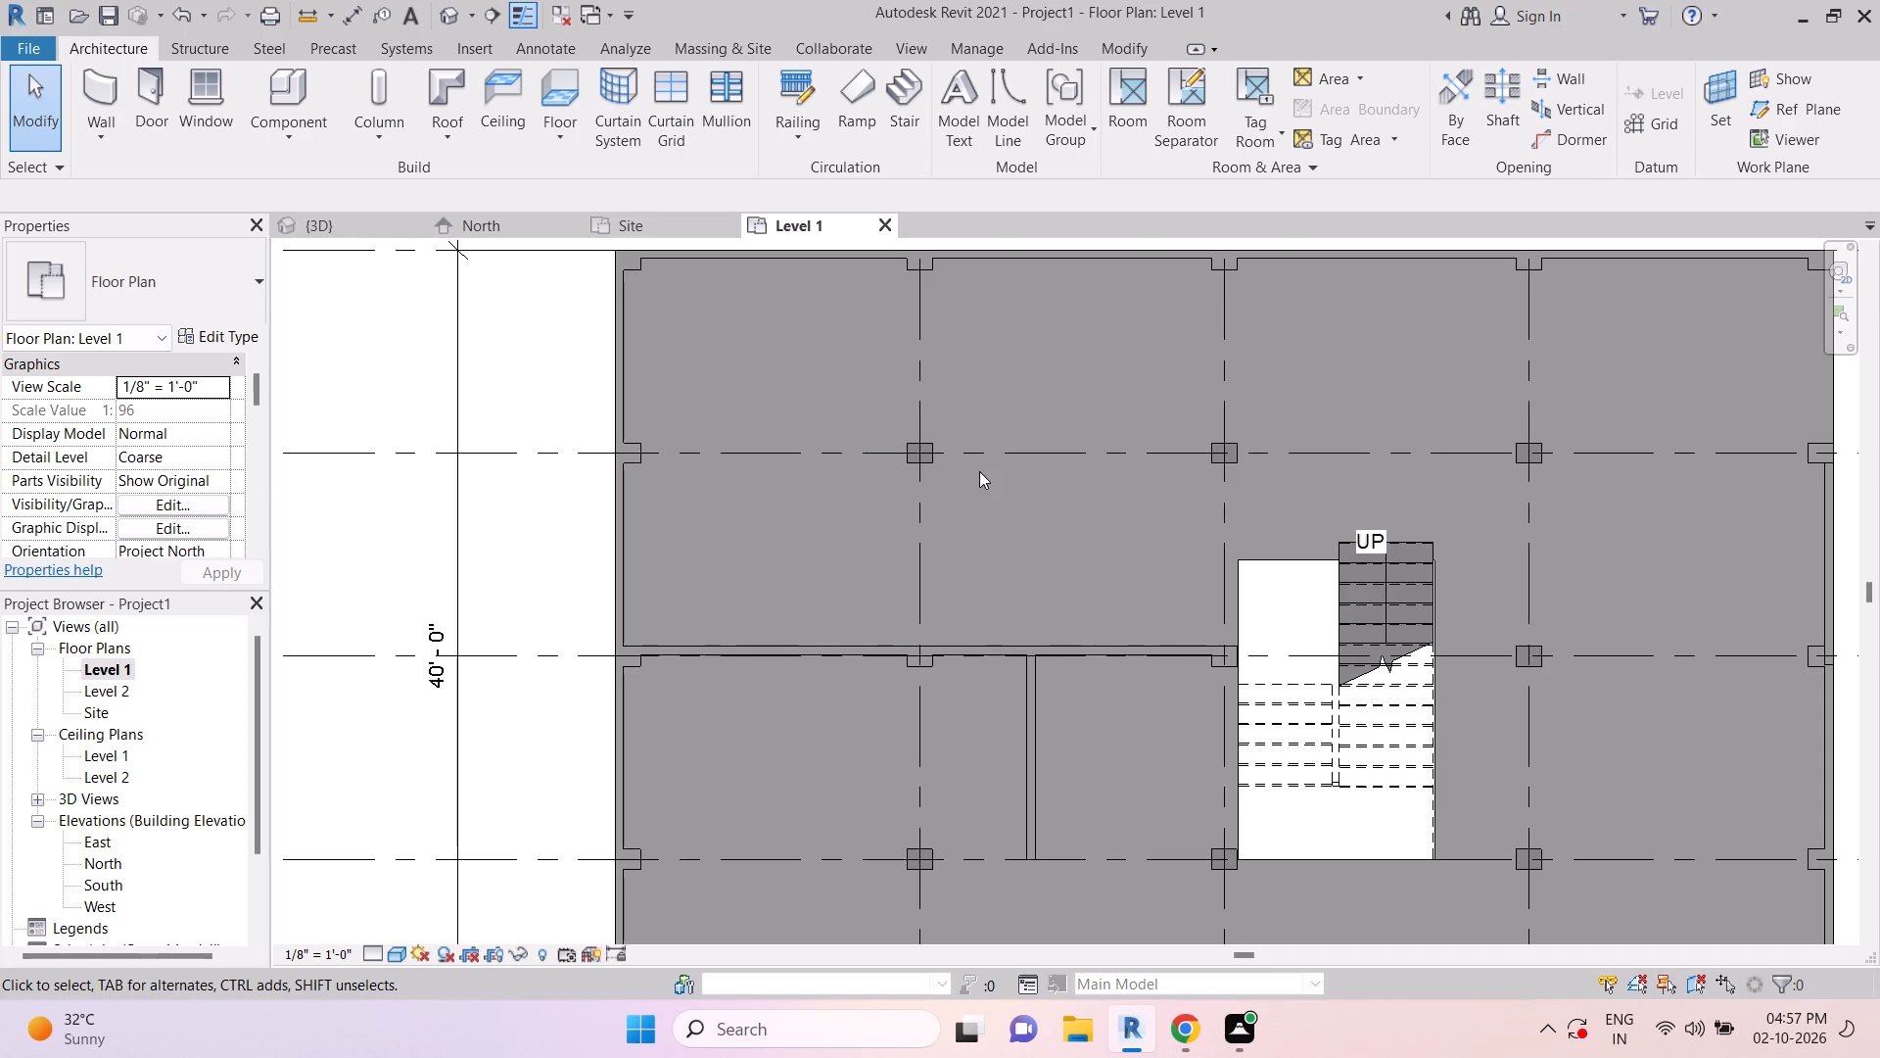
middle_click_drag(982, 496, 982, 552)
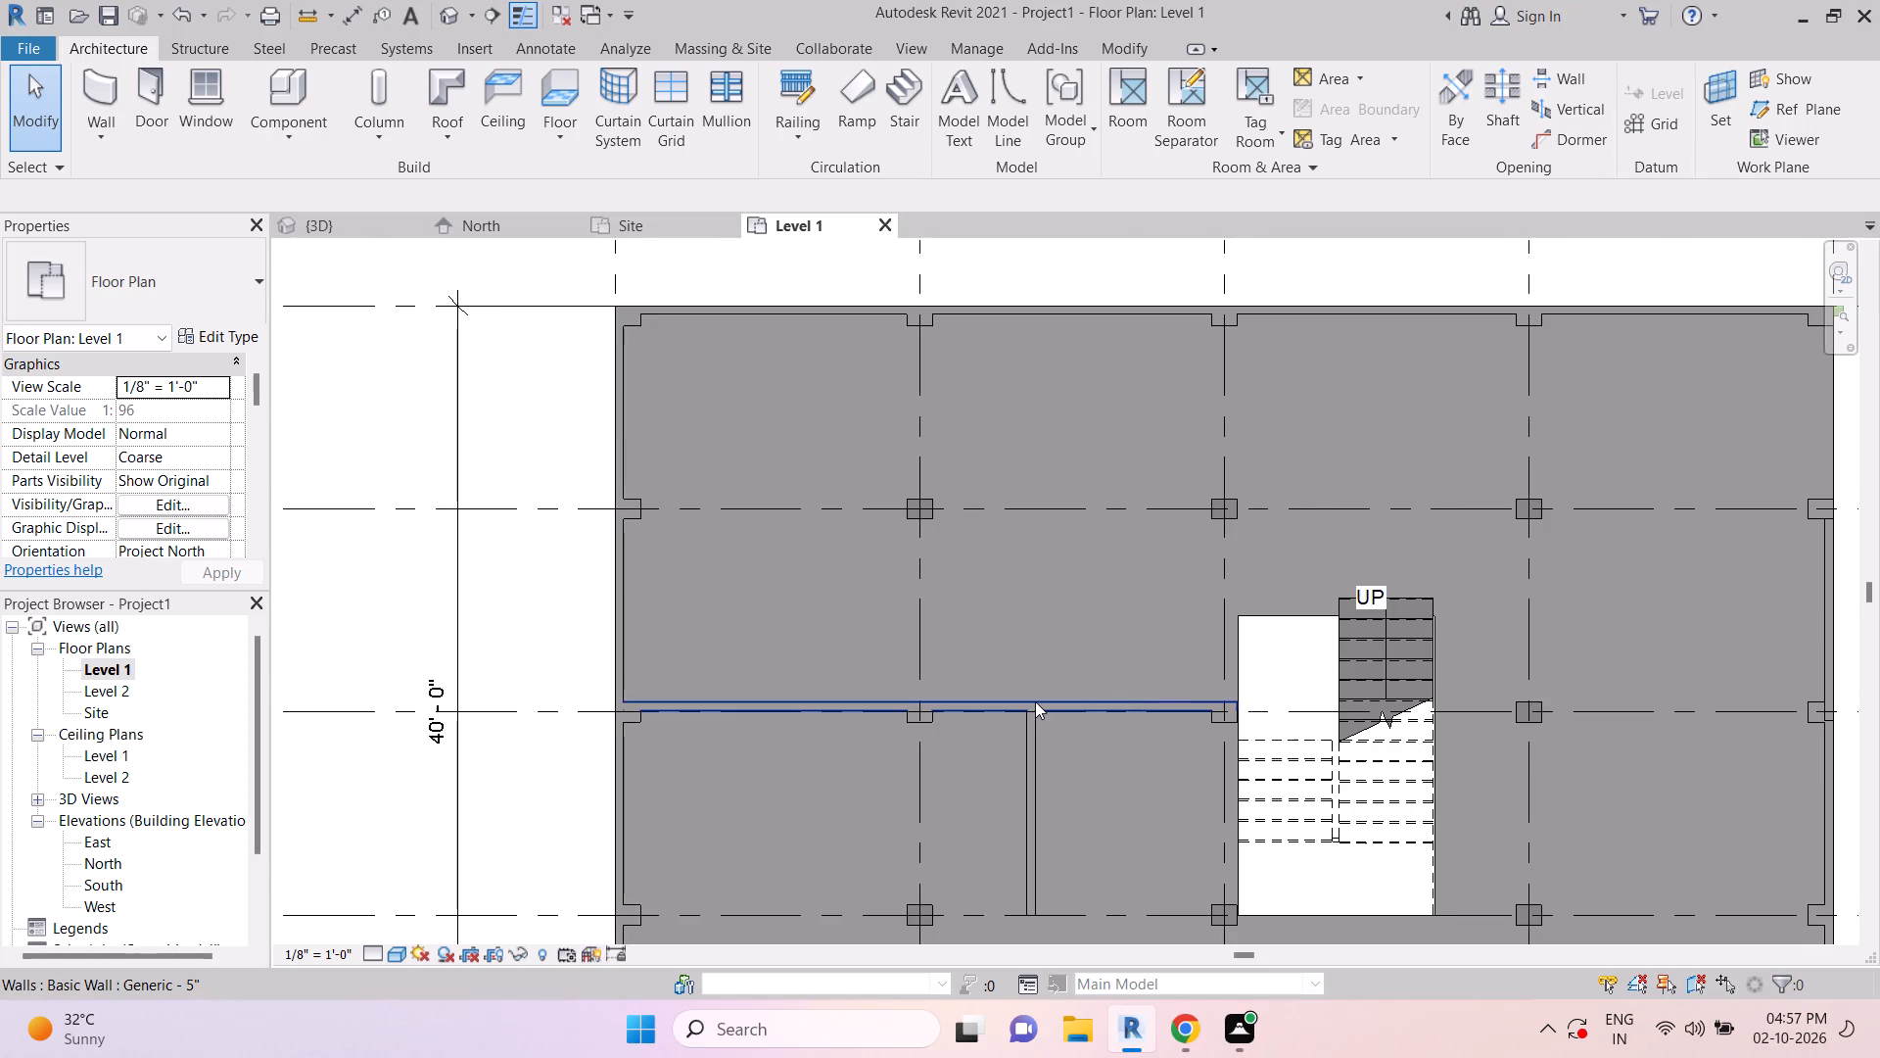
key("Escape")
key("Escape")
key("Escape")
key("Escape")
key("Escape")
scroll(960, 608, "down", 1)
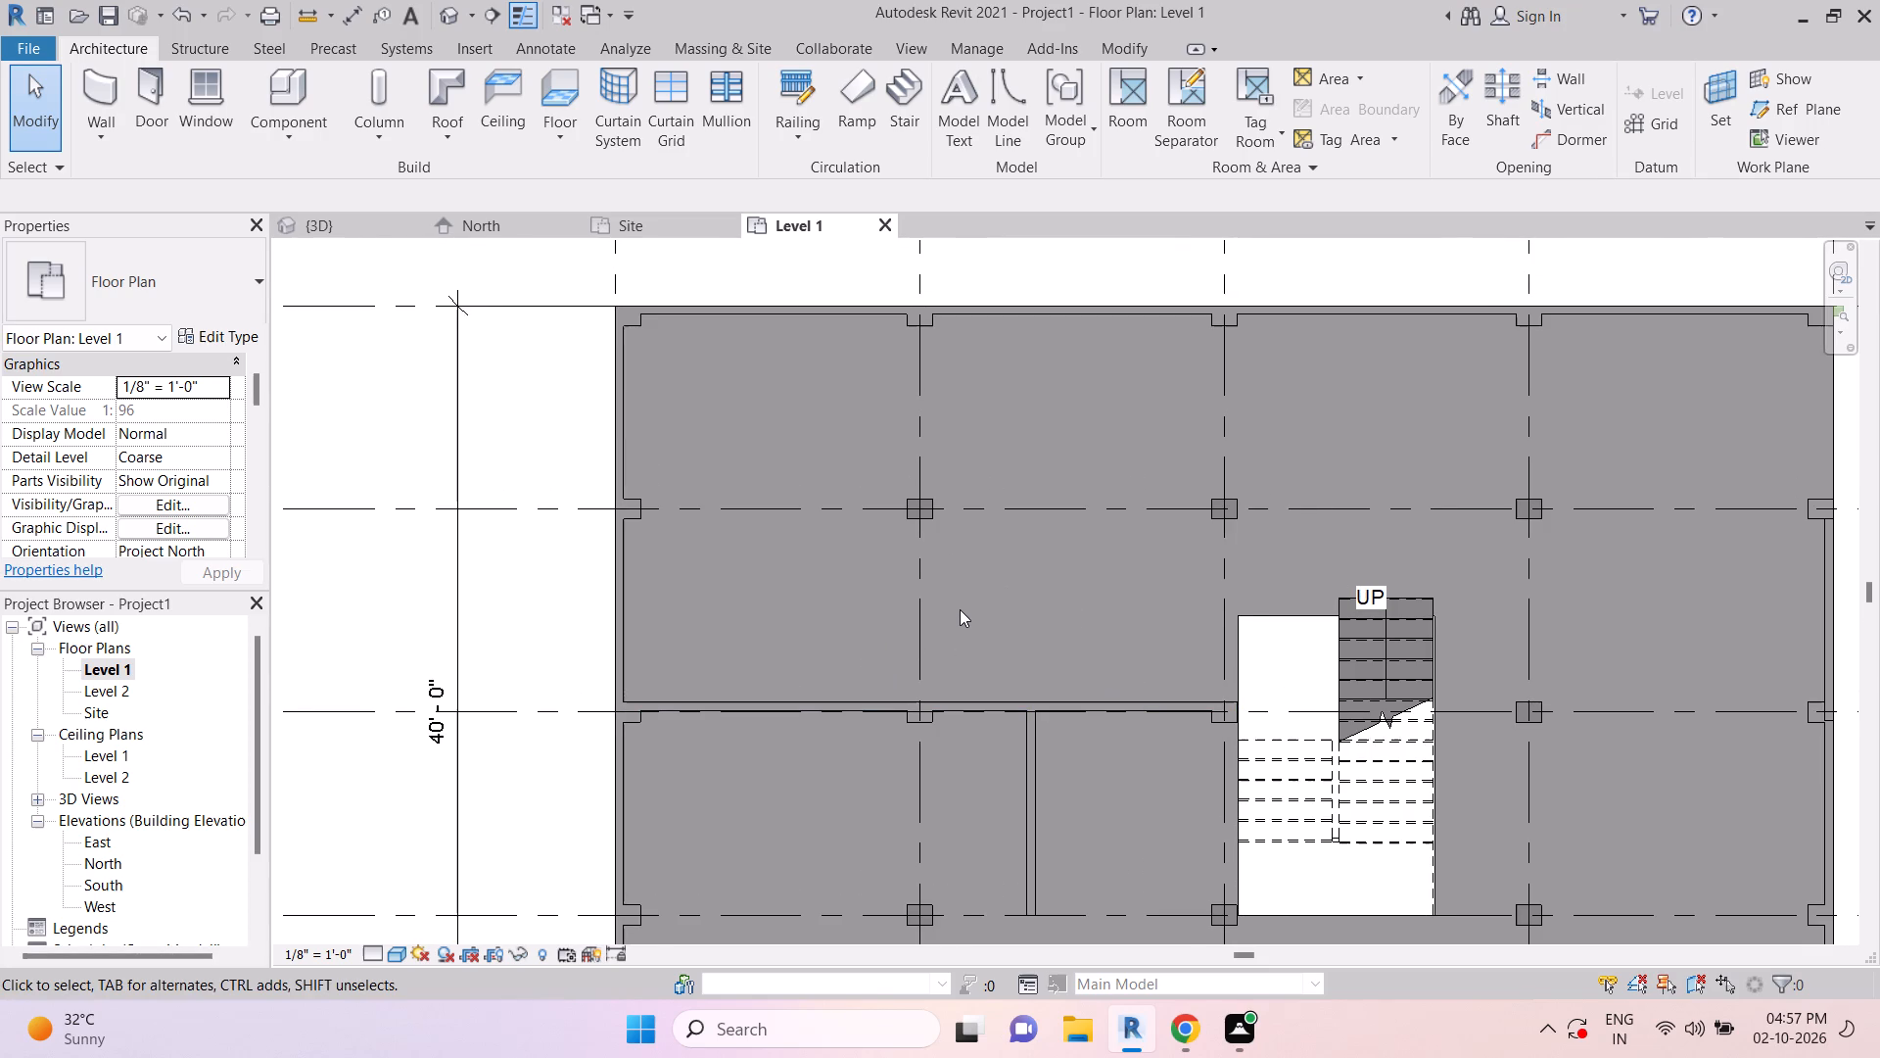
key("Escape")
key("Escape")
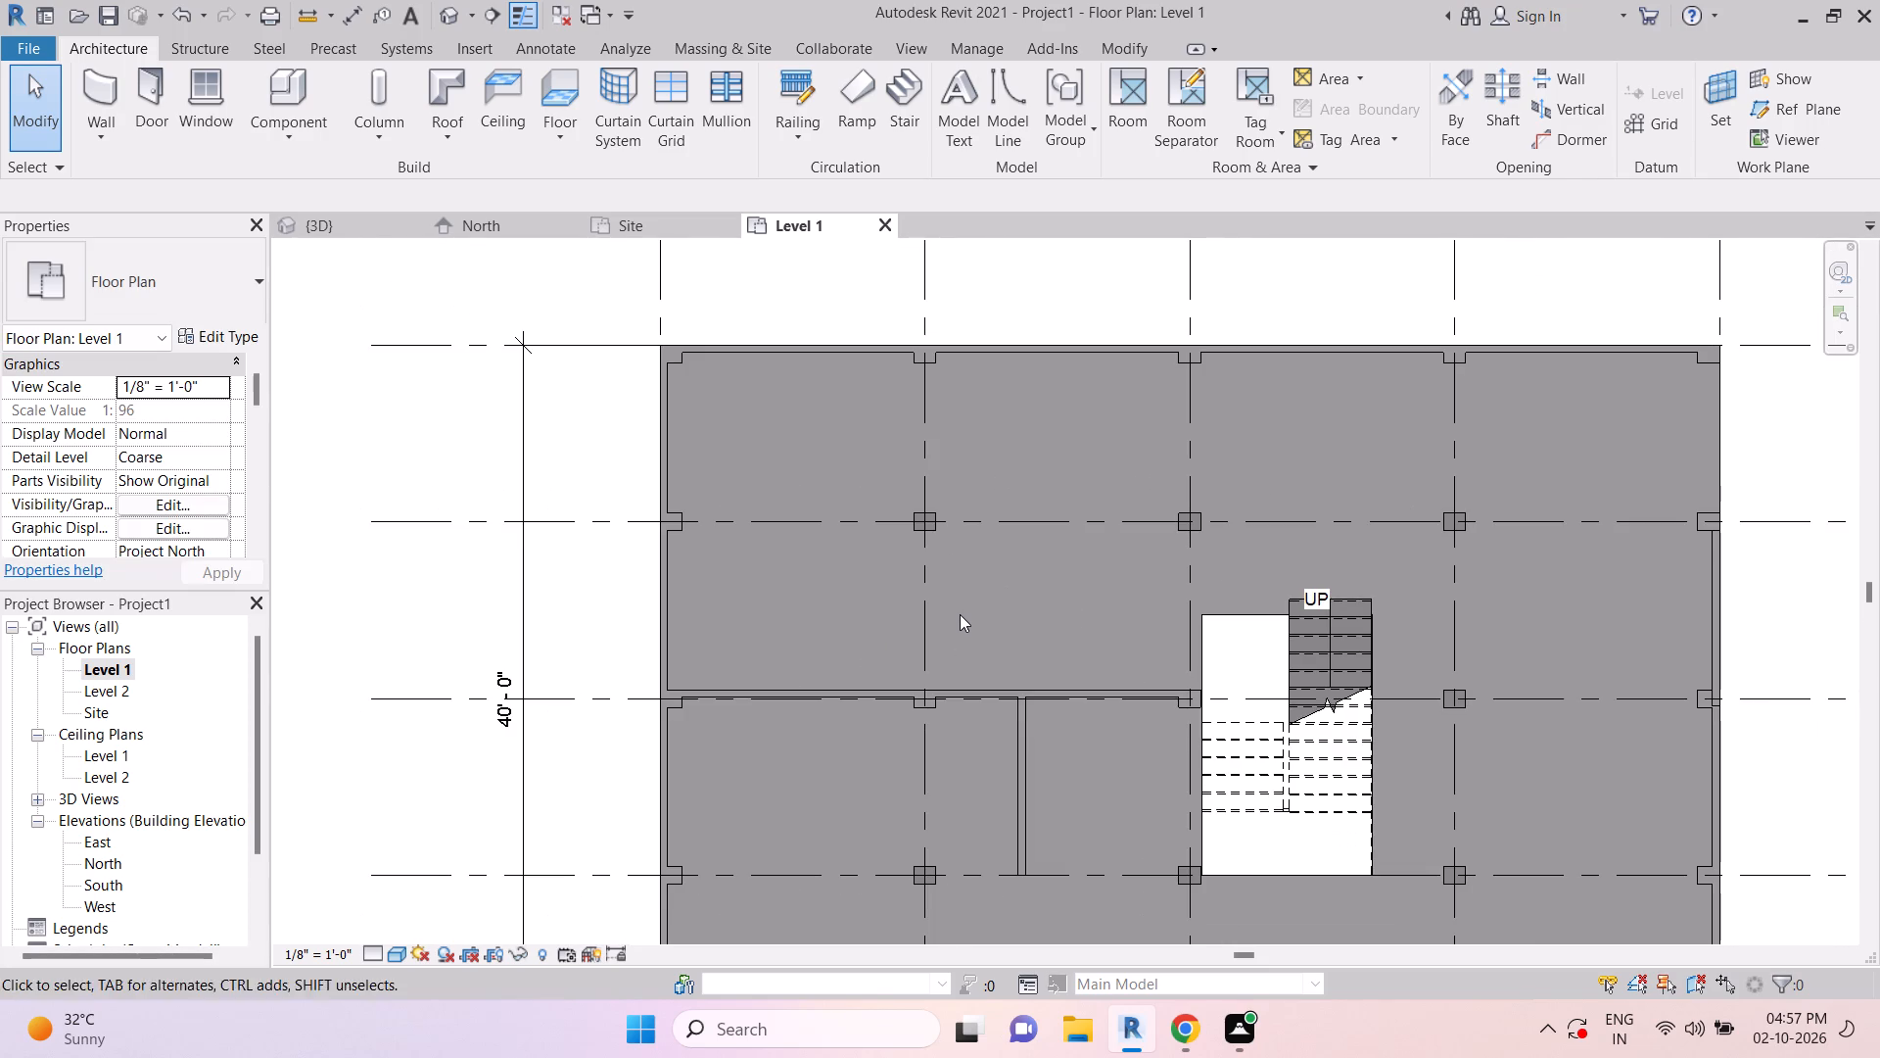
Draw a Generic - 5" wall about 18' - 8 1/2" long from the north edge's second column south to the horizontal partition wall.
key("Escape")
type("wa")
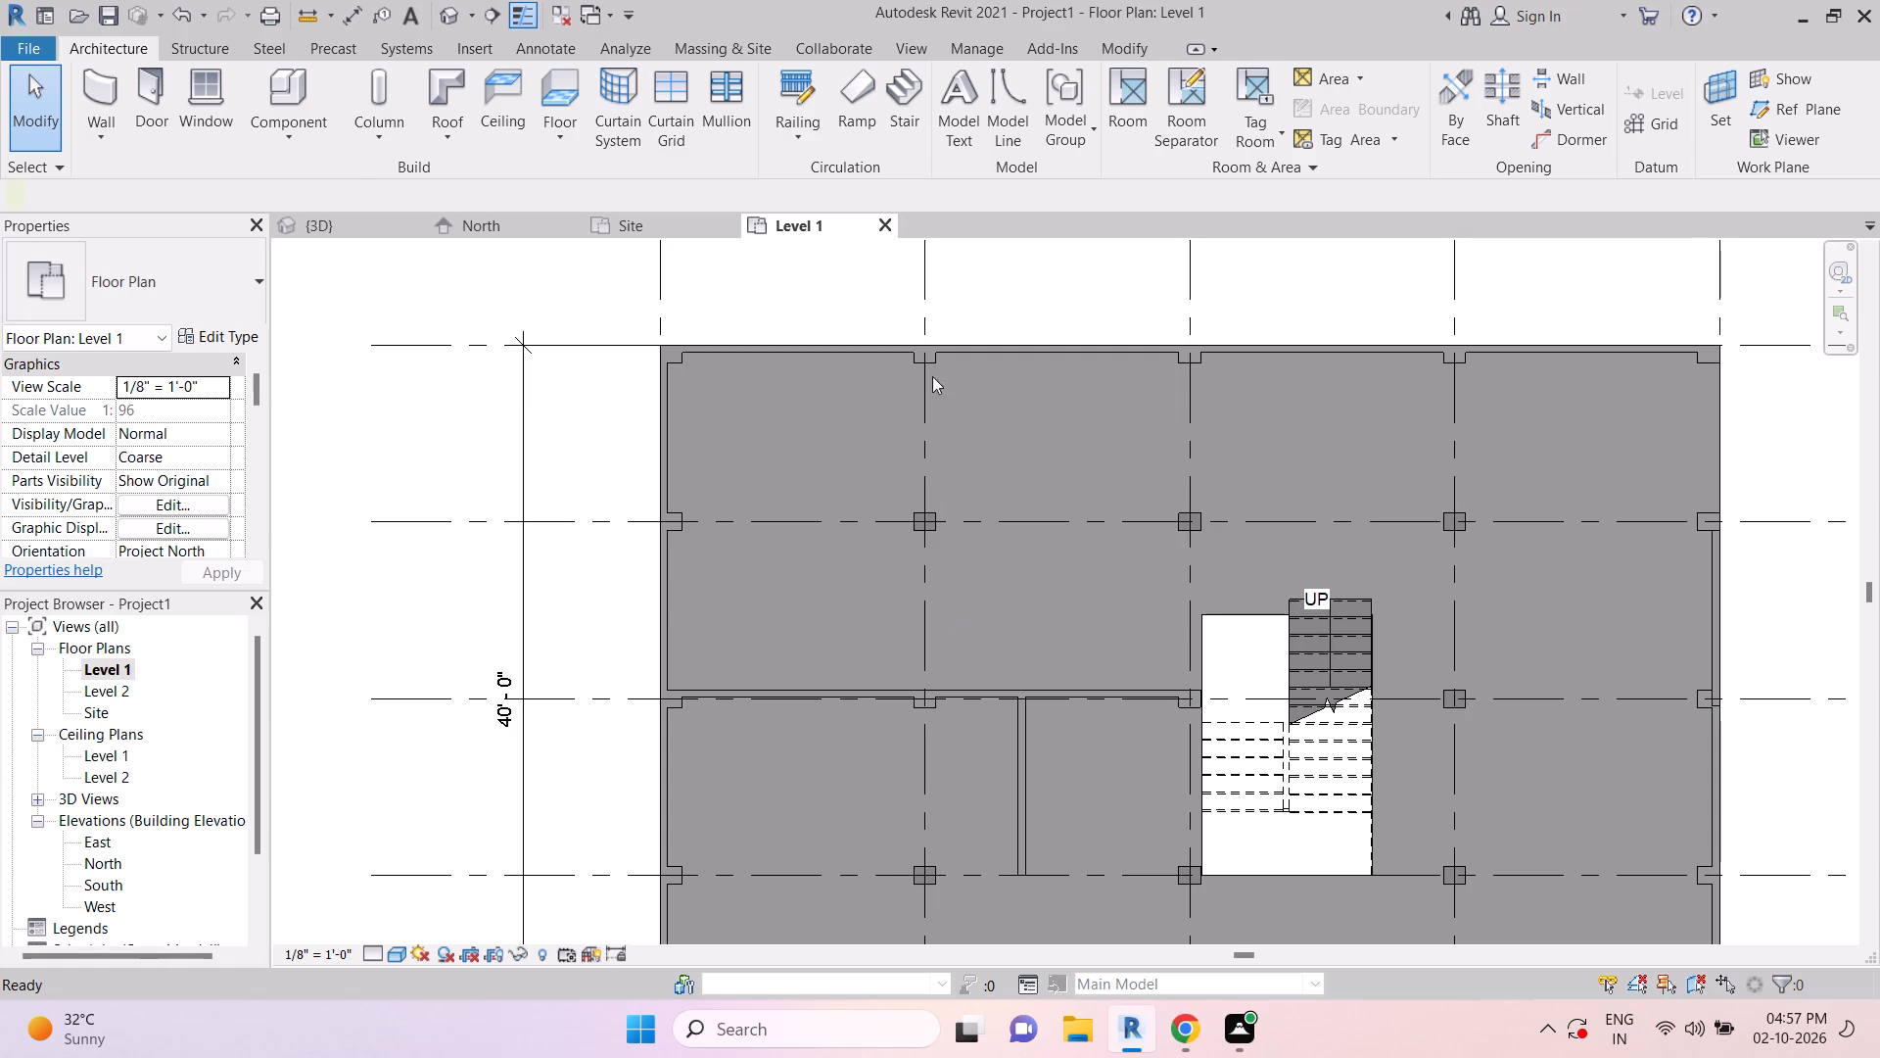
scroll(932, 379, "up", 8)
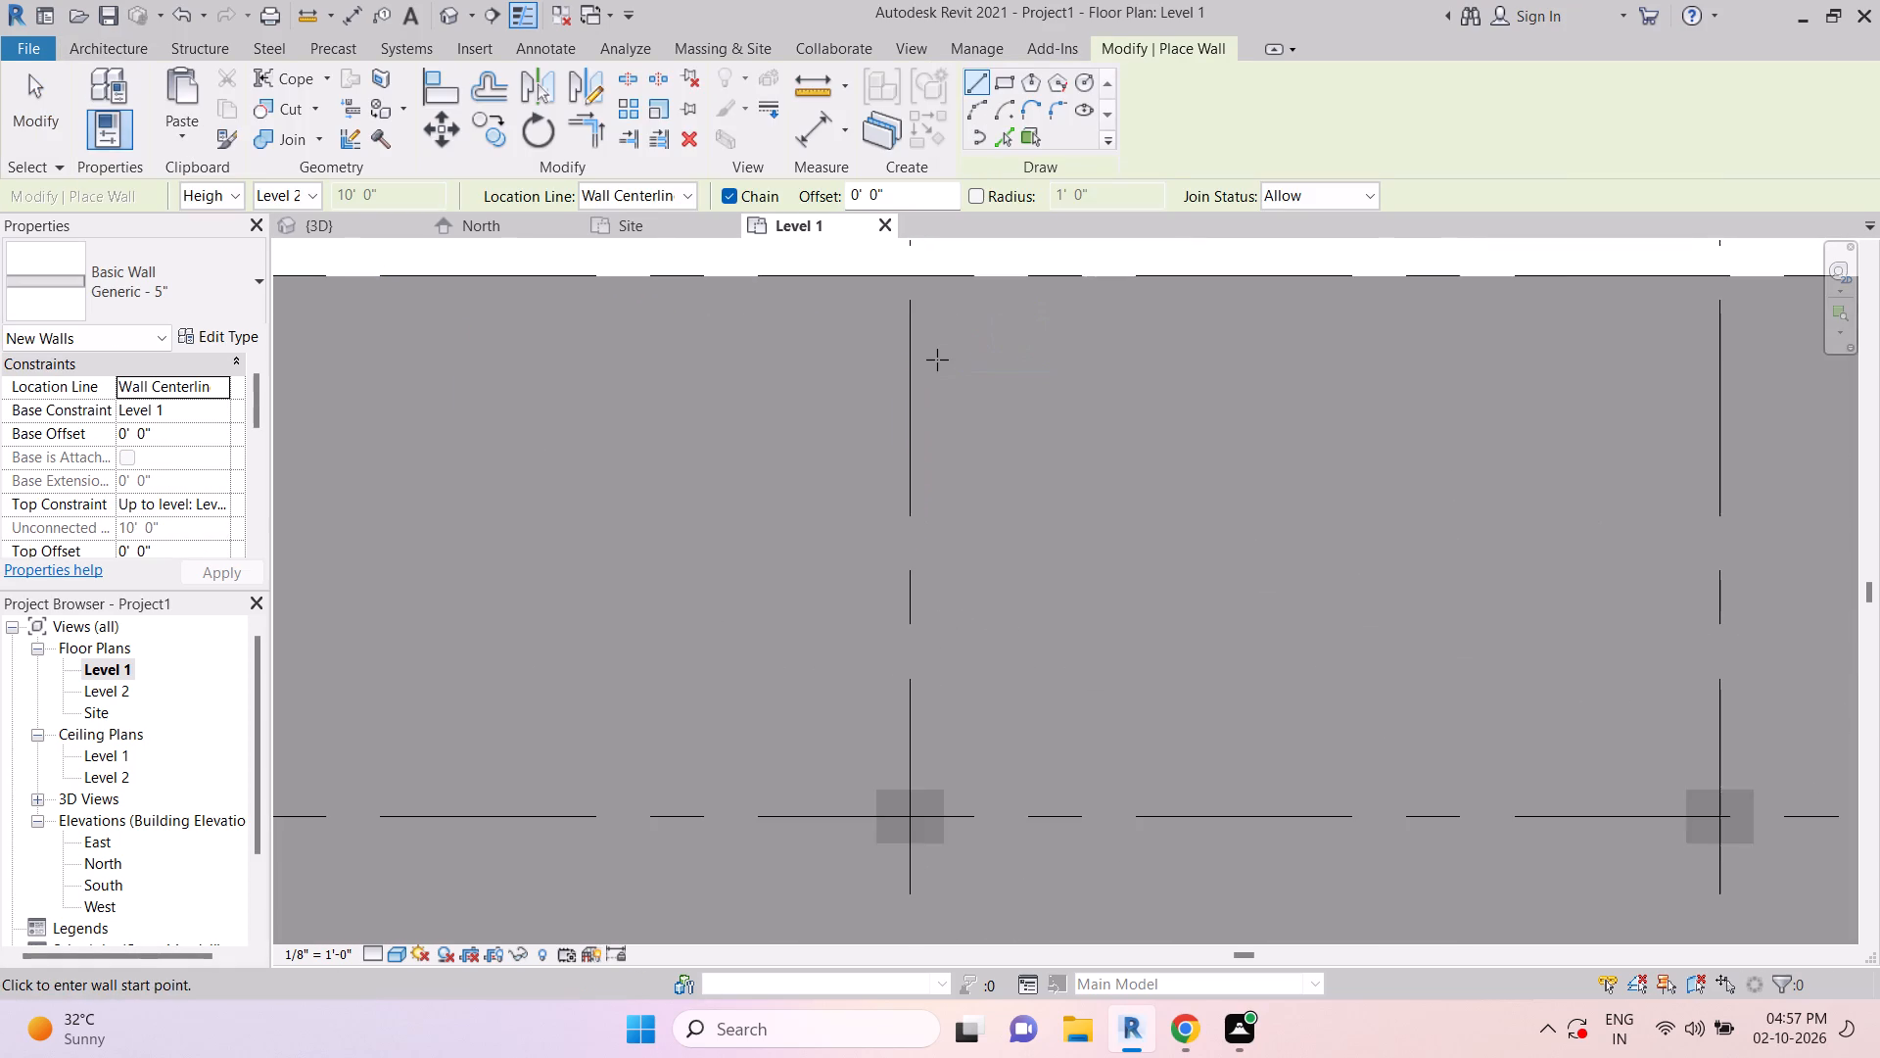
left_click(925, 335)
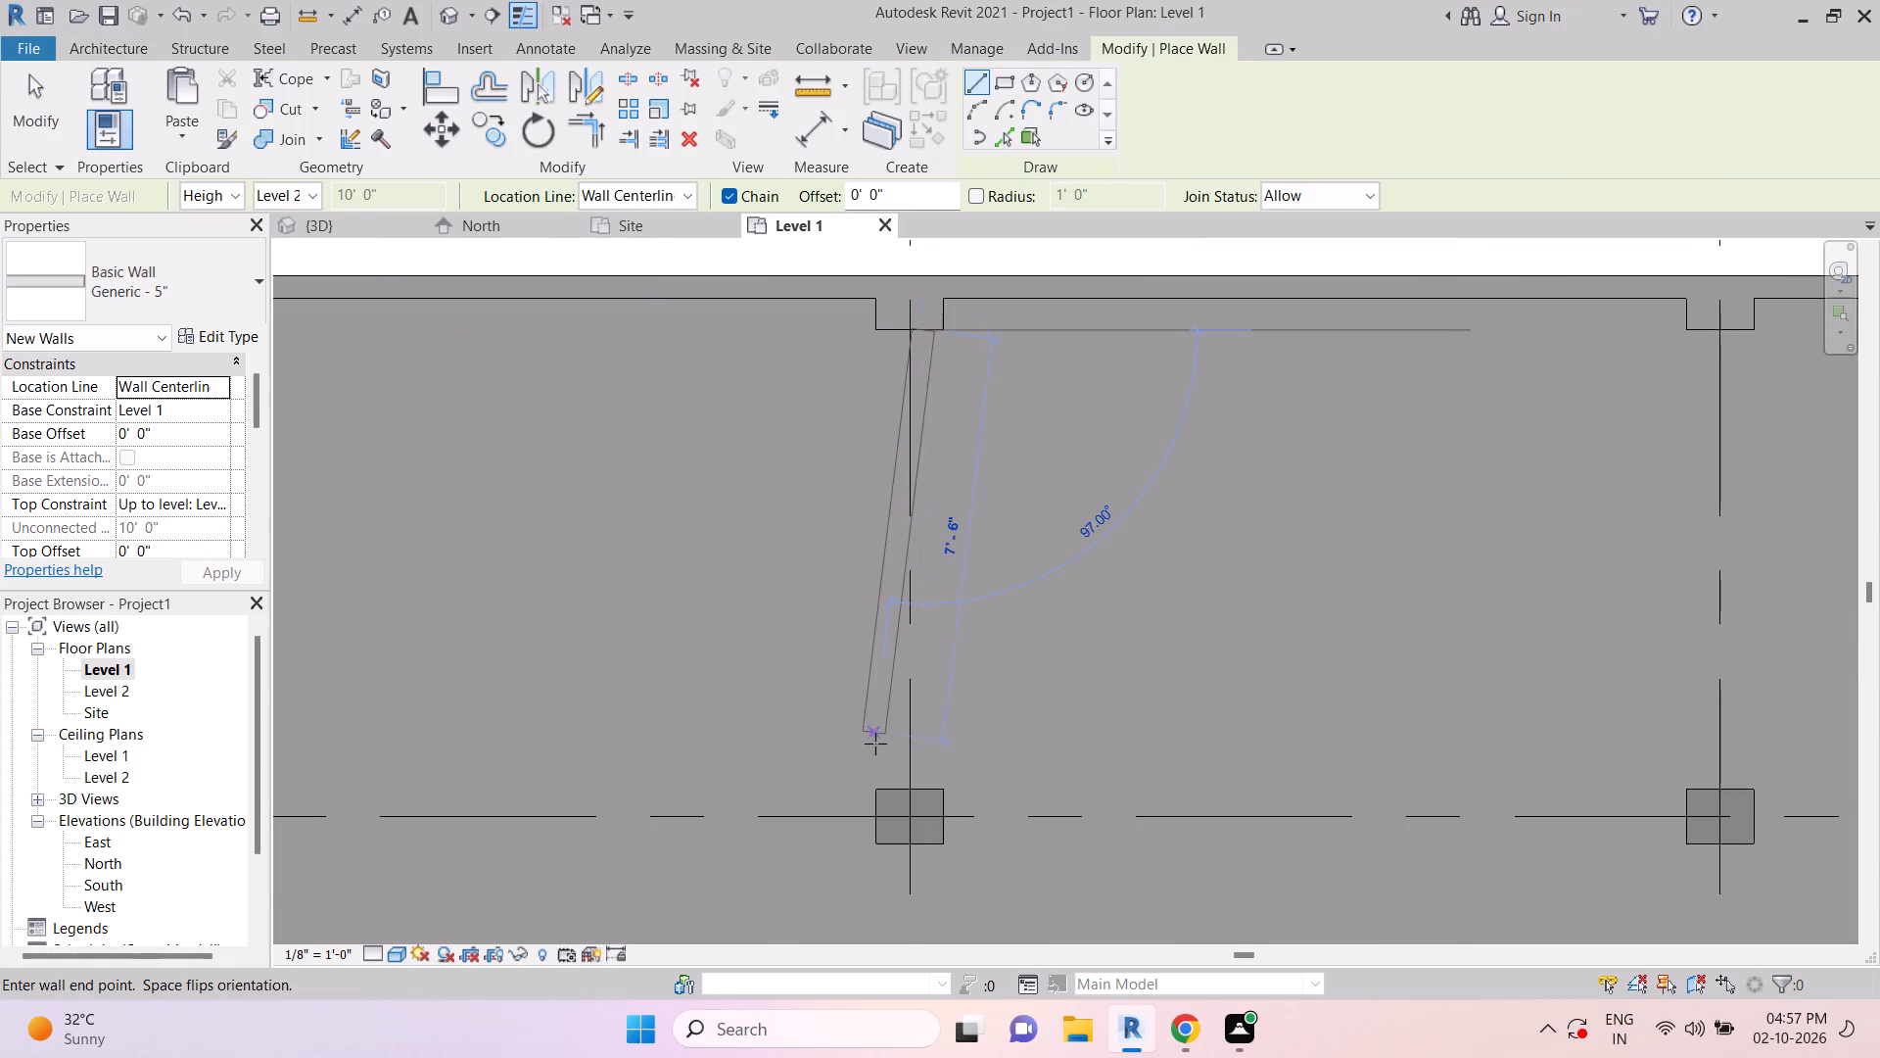
scroll(875, 745, "down", 5)
middle_click_drag(942, 835, 938, 786)
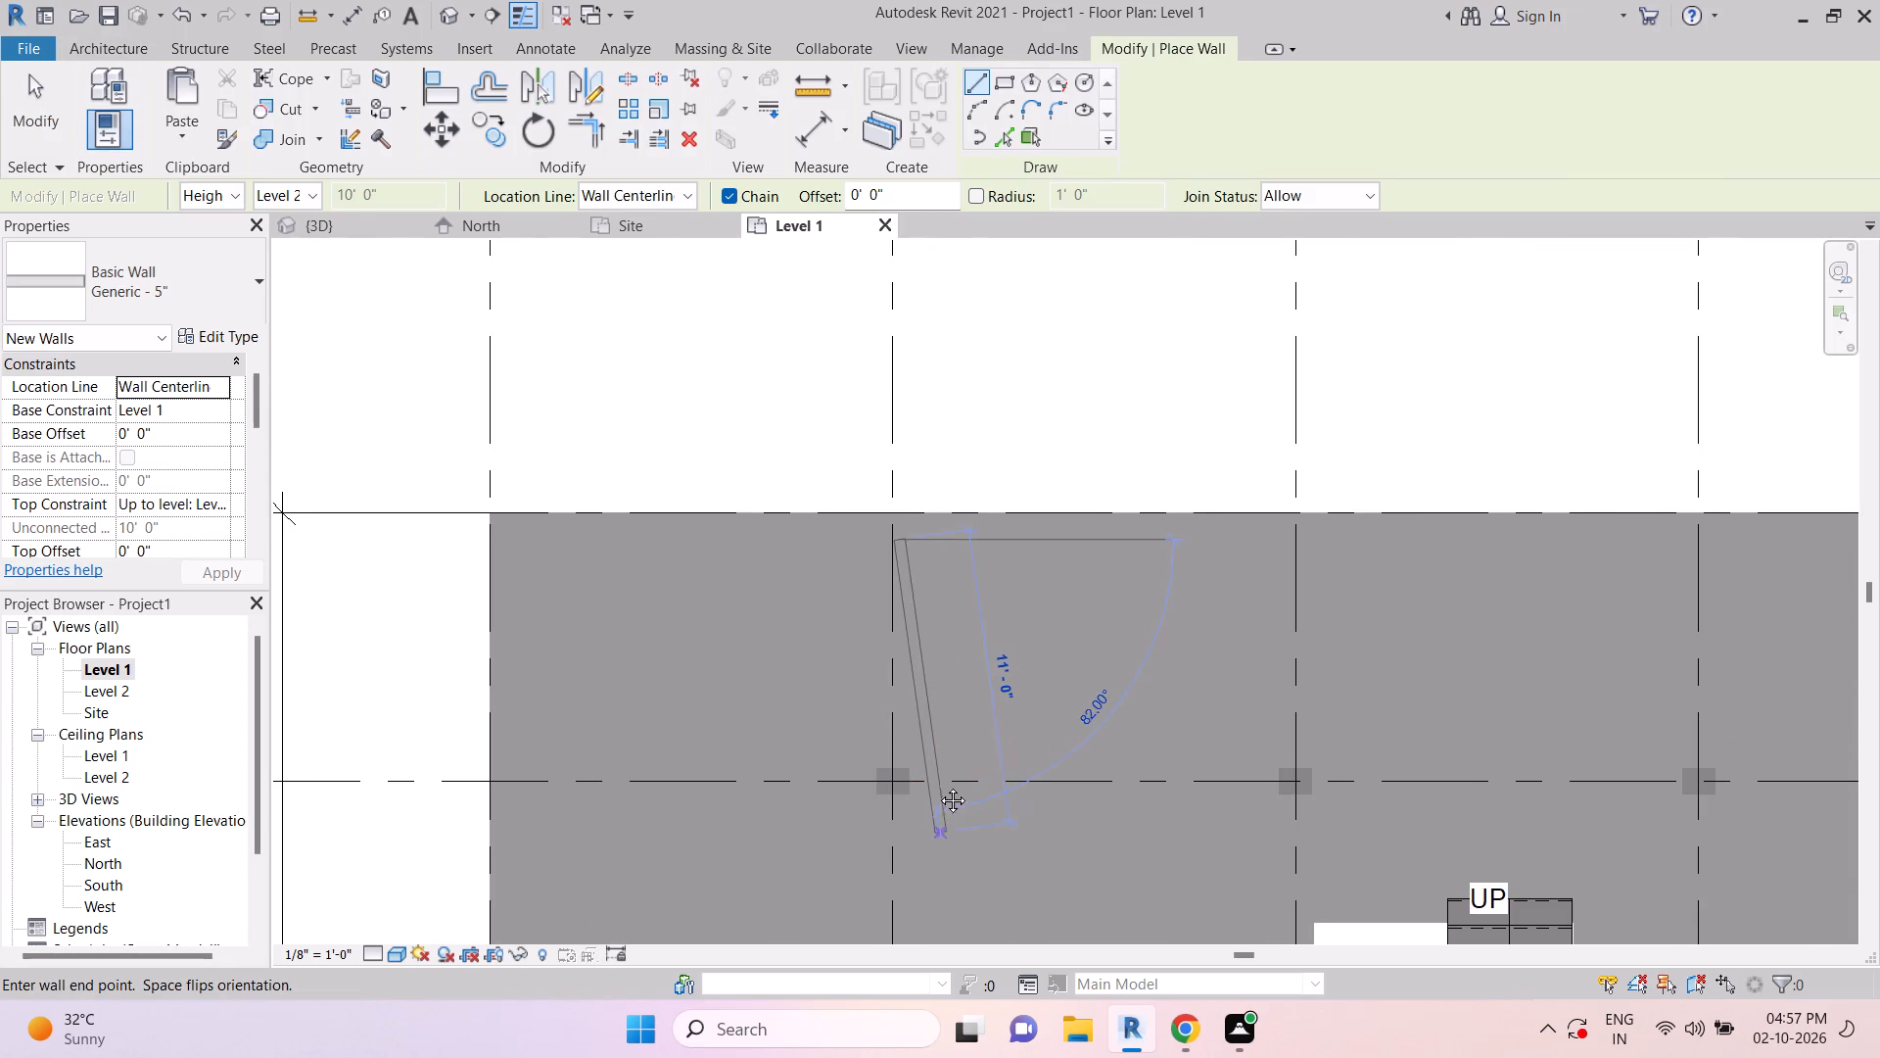
middle_click_drag(938, 786, 934, 510)
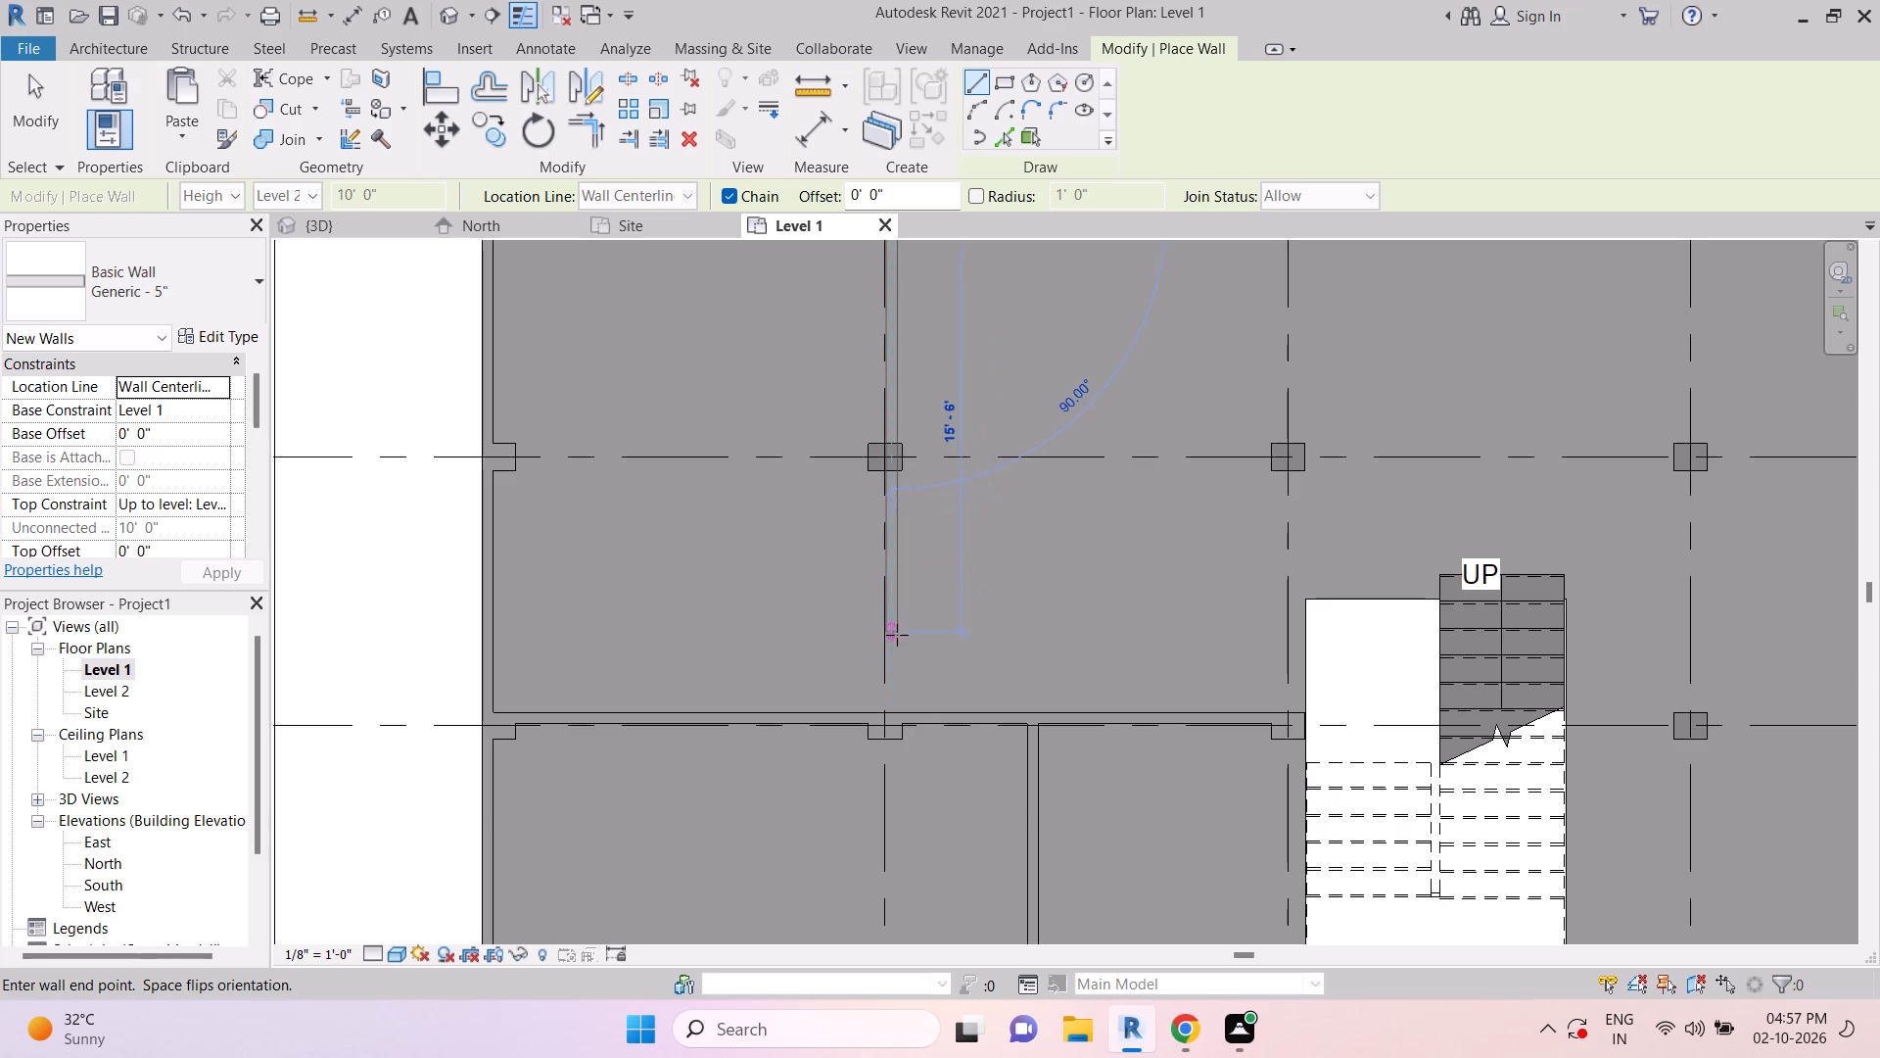
left_click(892, 706)
key("Escape")
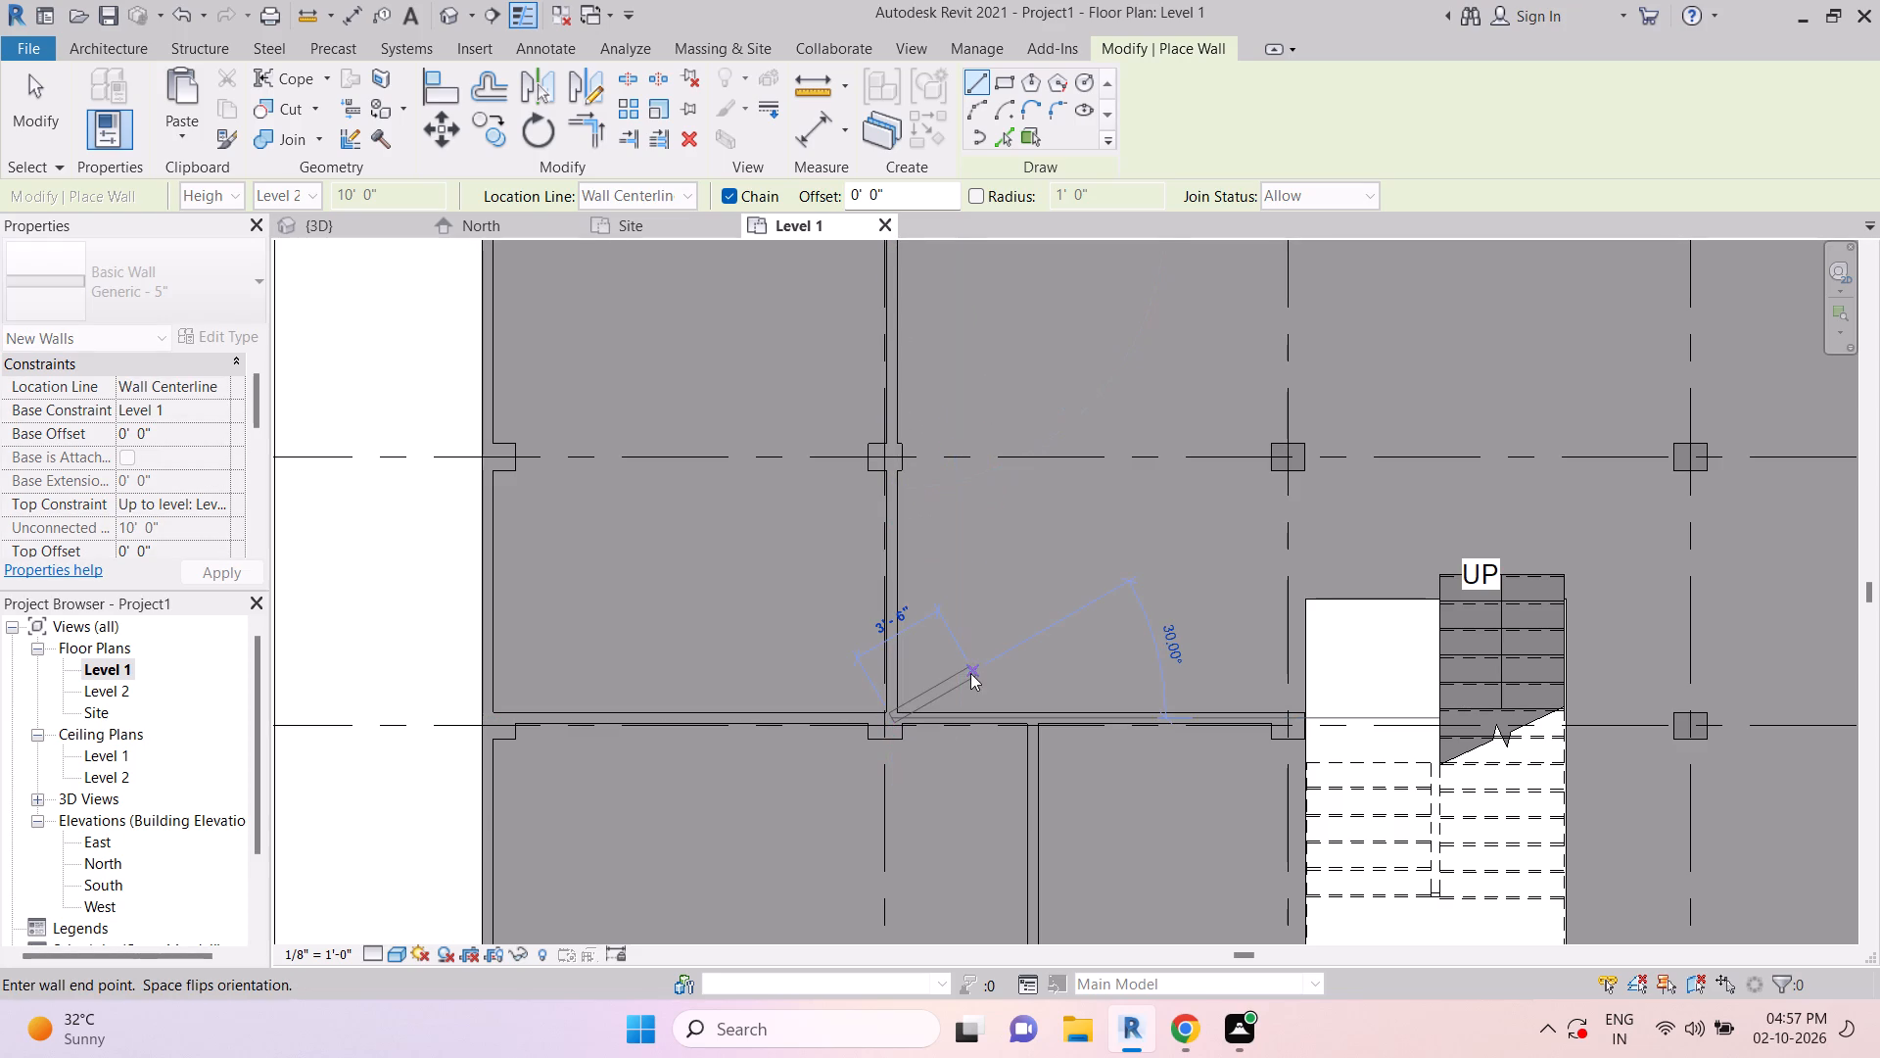
key("Escape")
key("Escape")
scroll(897, 445, "up", 5)
key("Escape")
key("Escape")
key("Escape")
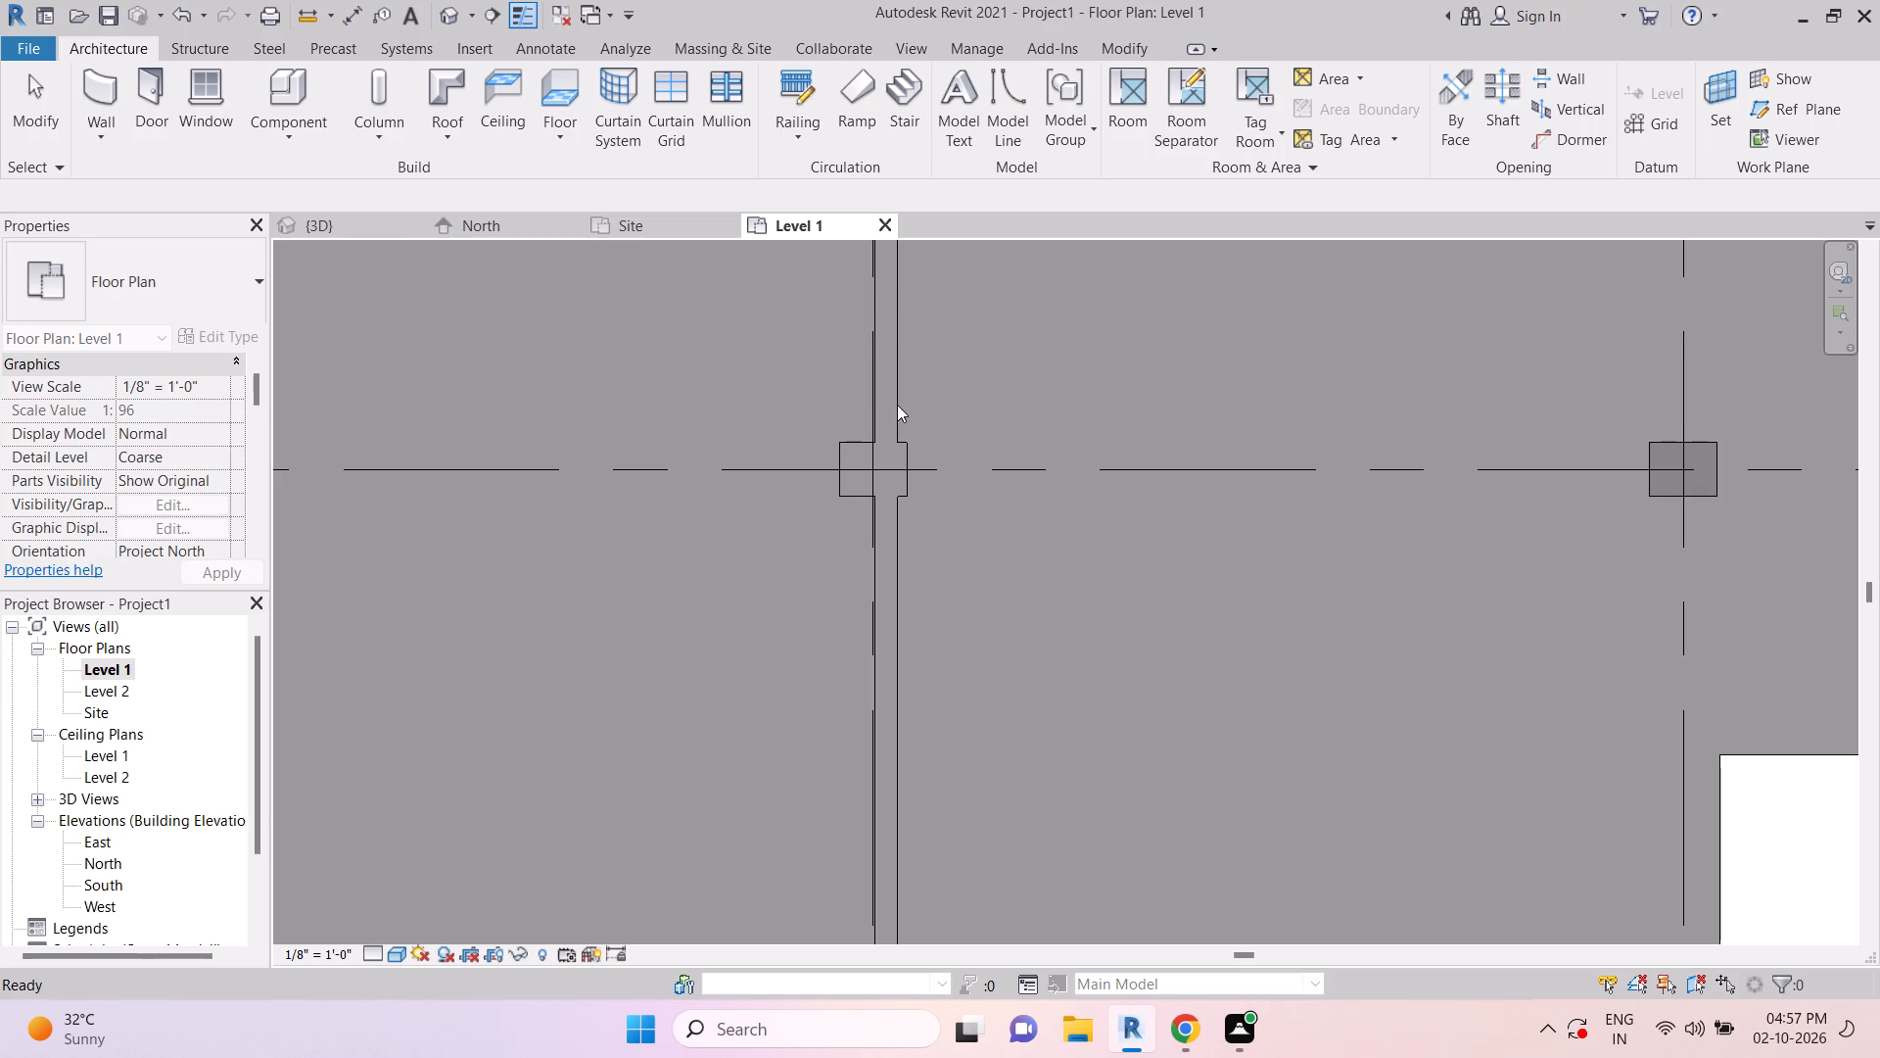
Nudge the new north-south wall east so it sits along the east face of the columns on its grid line.
left_click(895, 404)
scroll(910, 428, "up", 4)
key("Right")
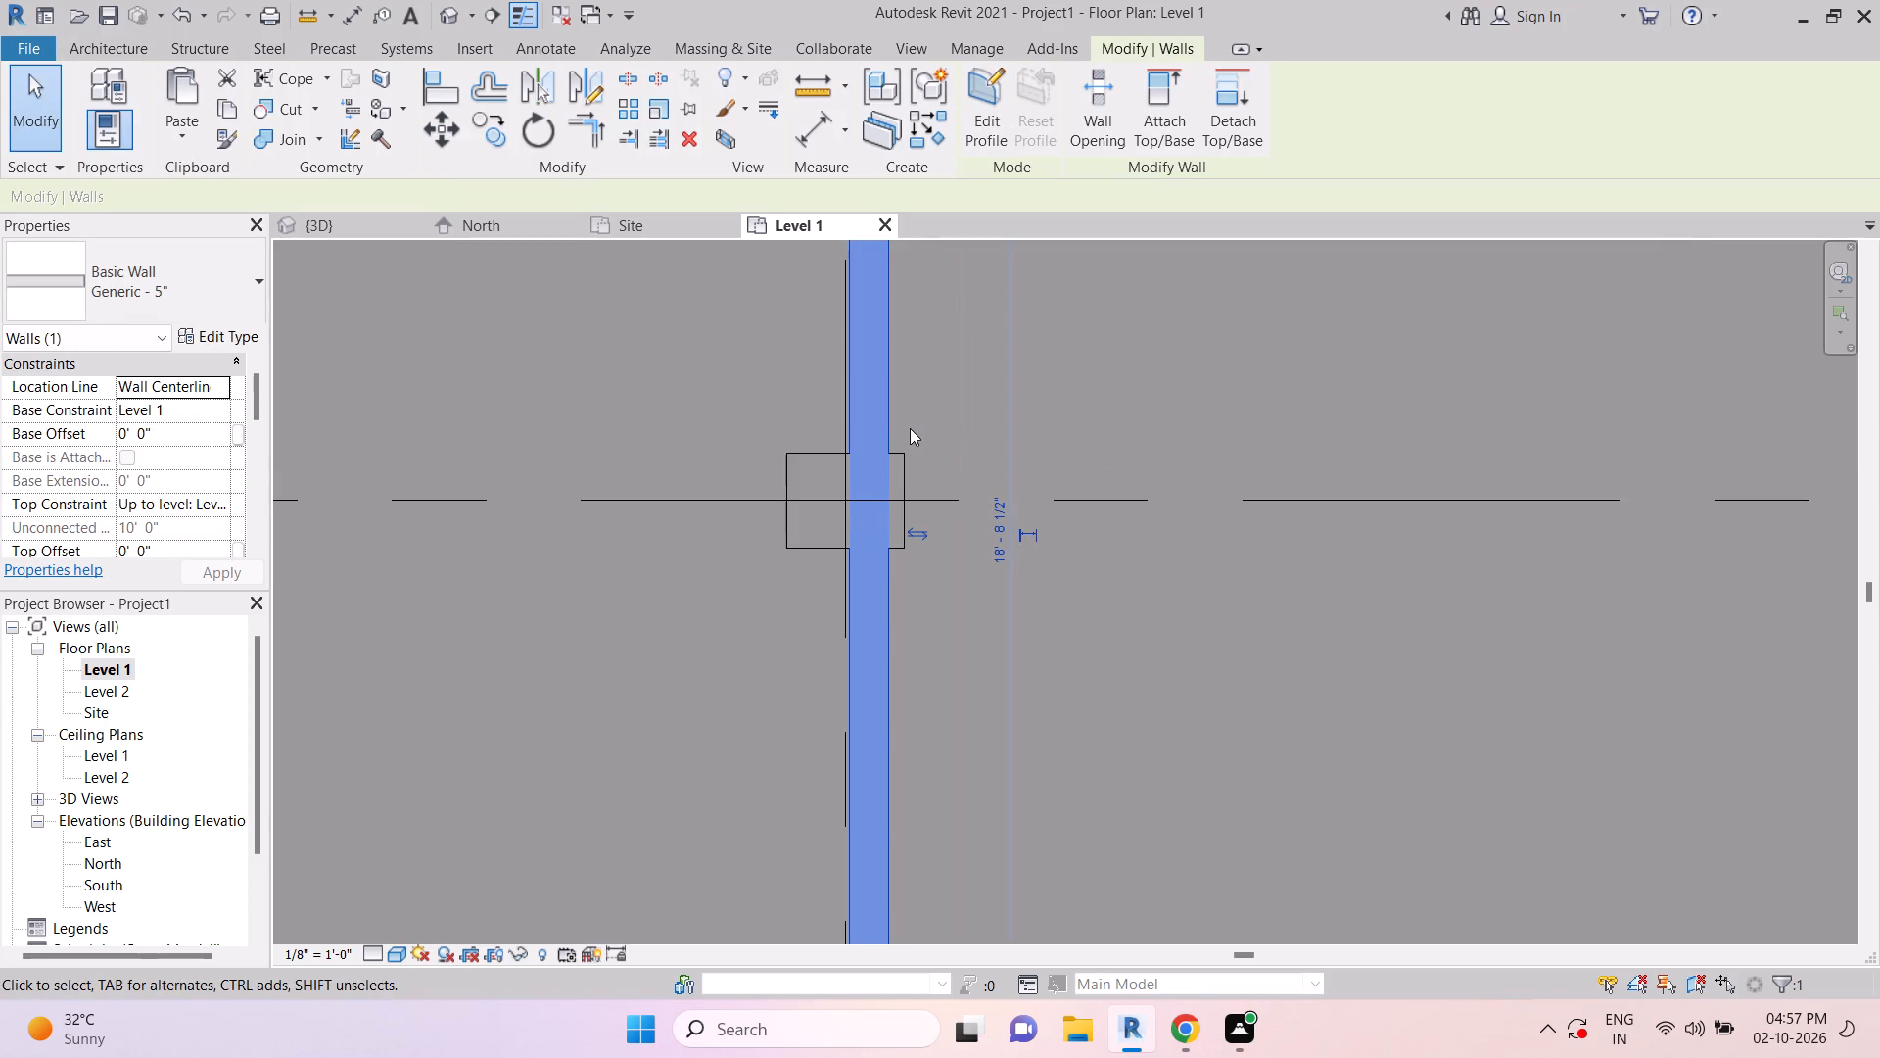
key("Right")
key("Right")
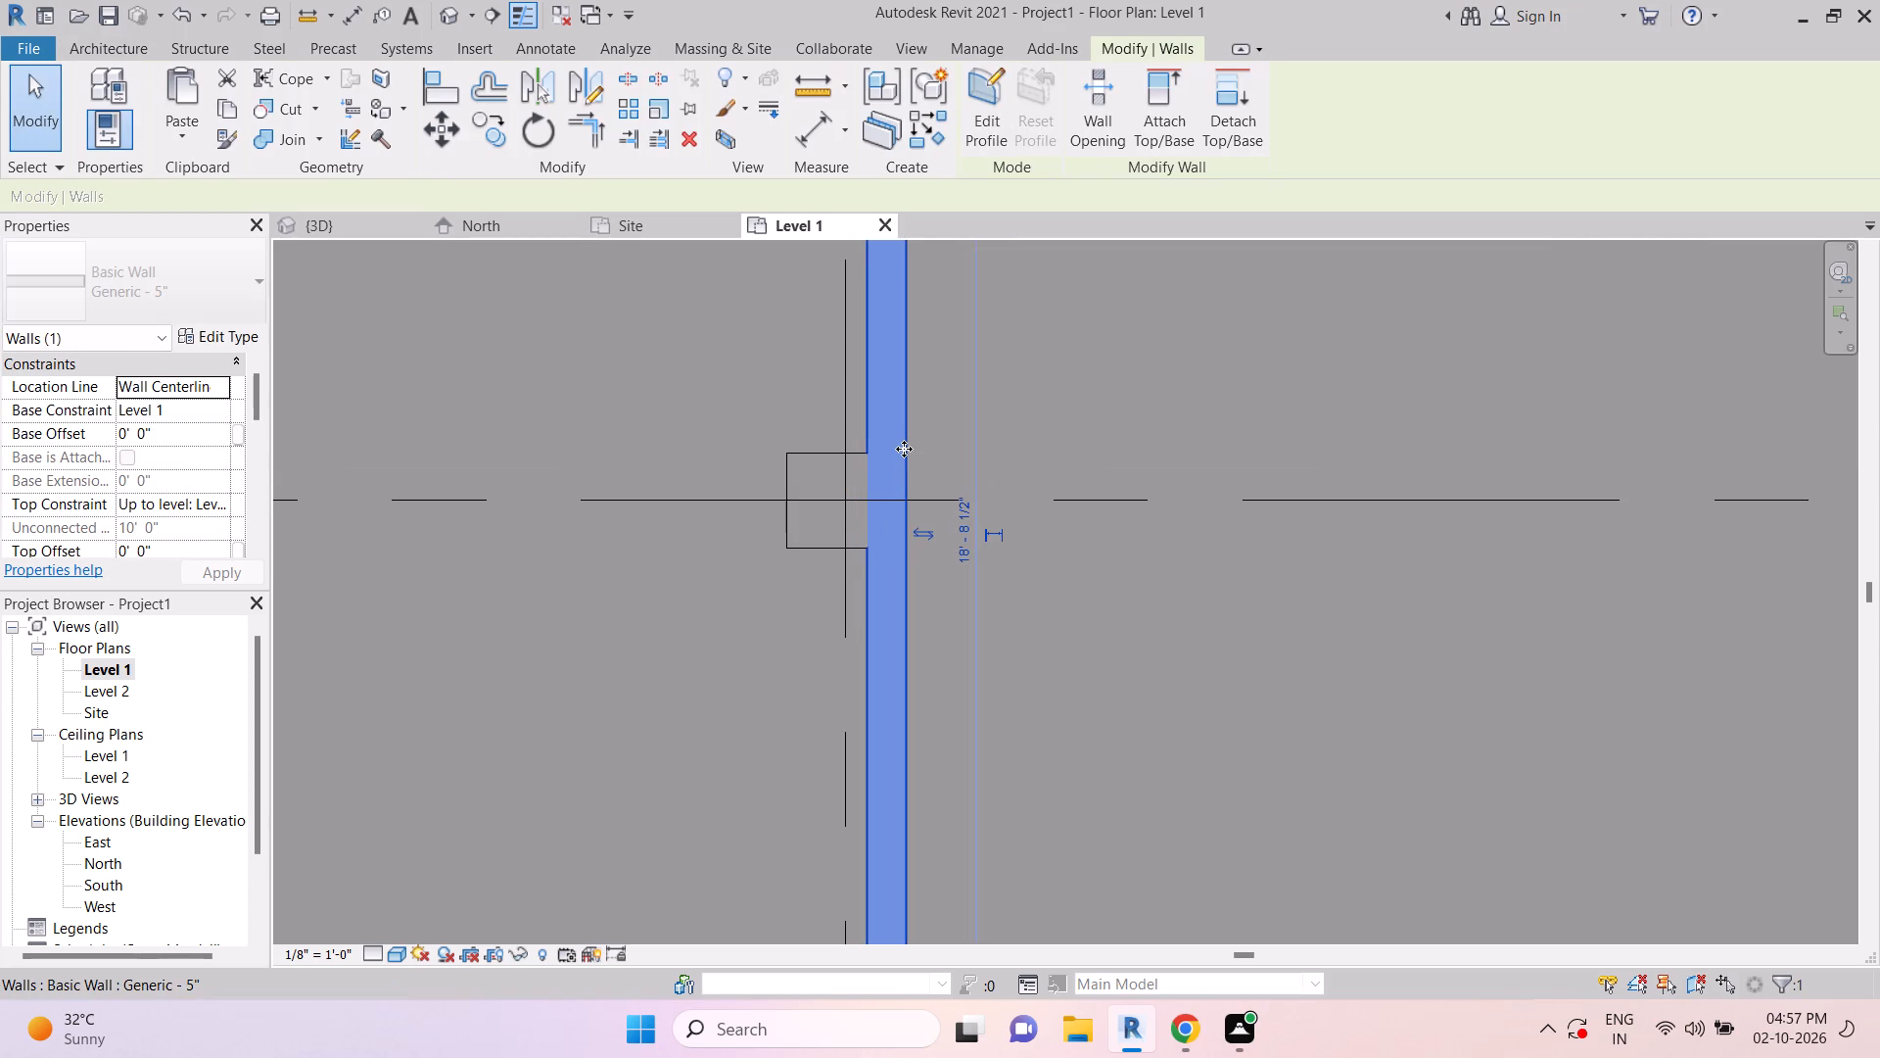
scroll(904, 449, "up", 9)
key("Left")
key("Left")
key("Right")
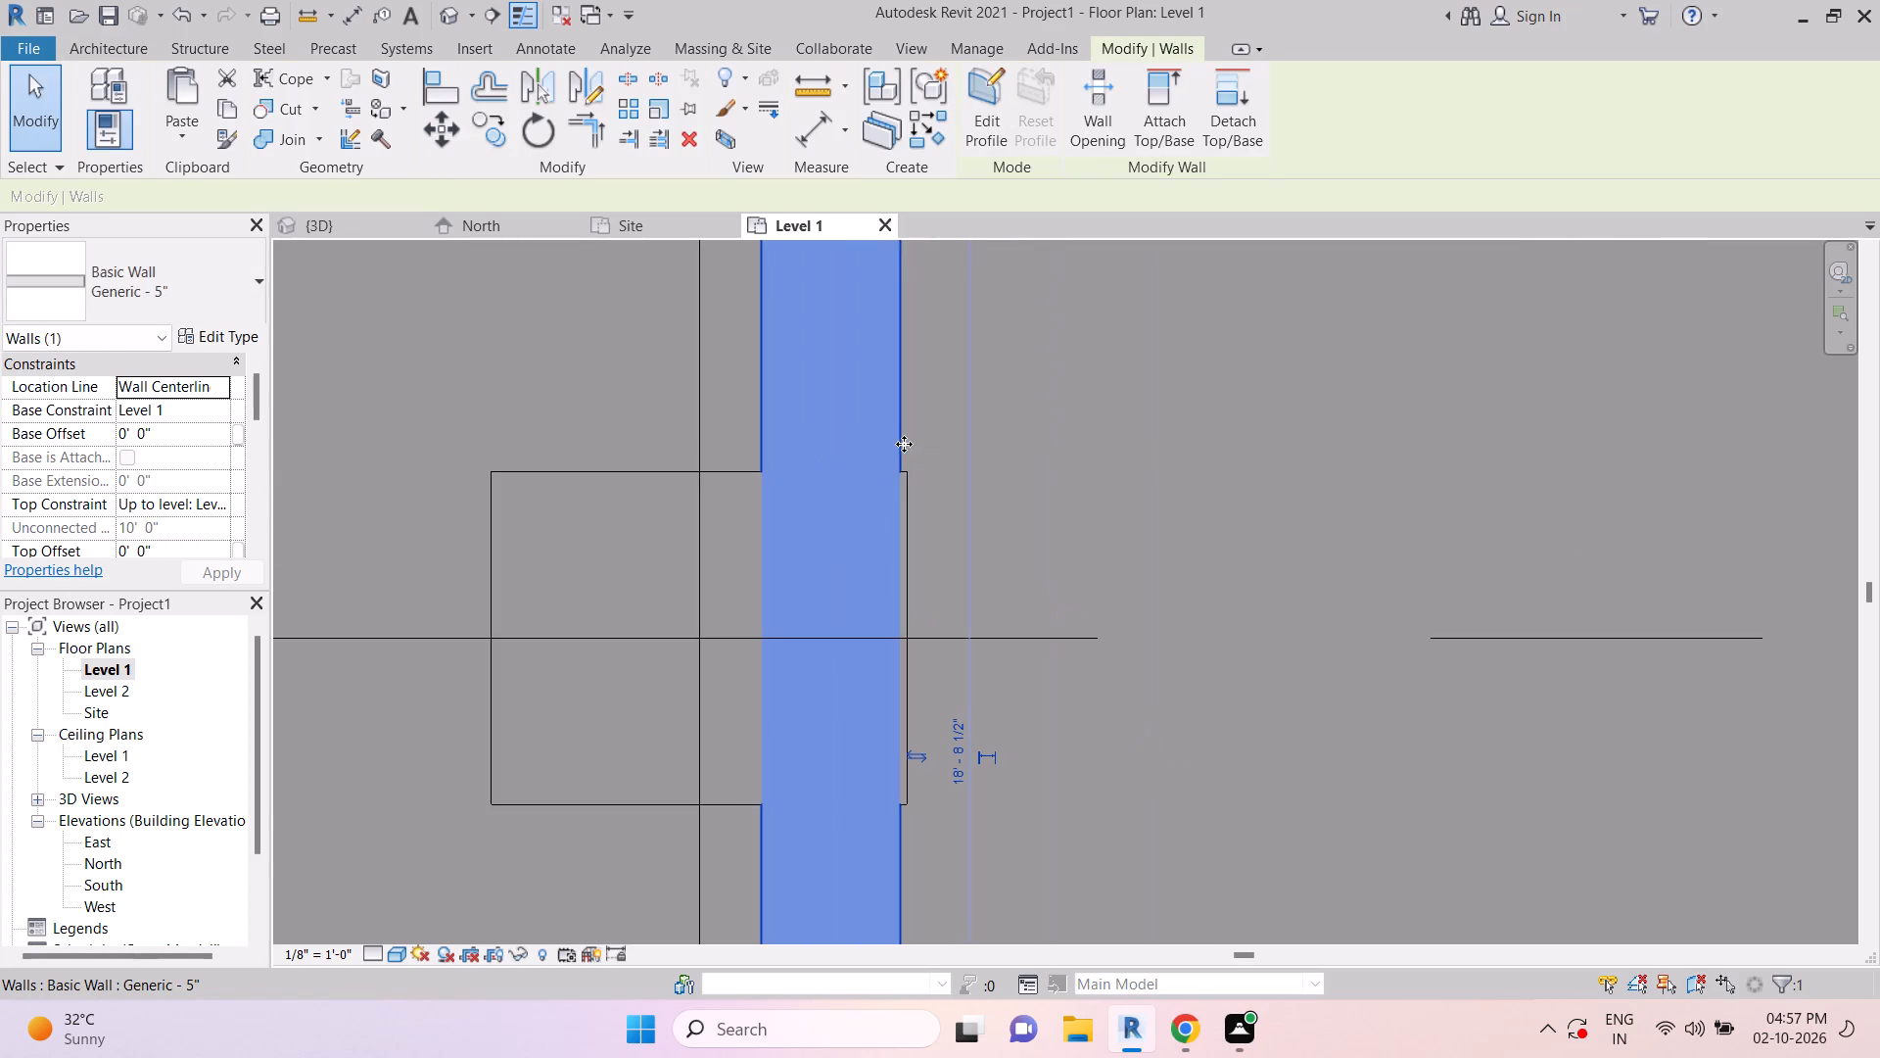
scroll(937, 491, "down", 8)
key("Escape")
scroll(943, 517, "down", 4)
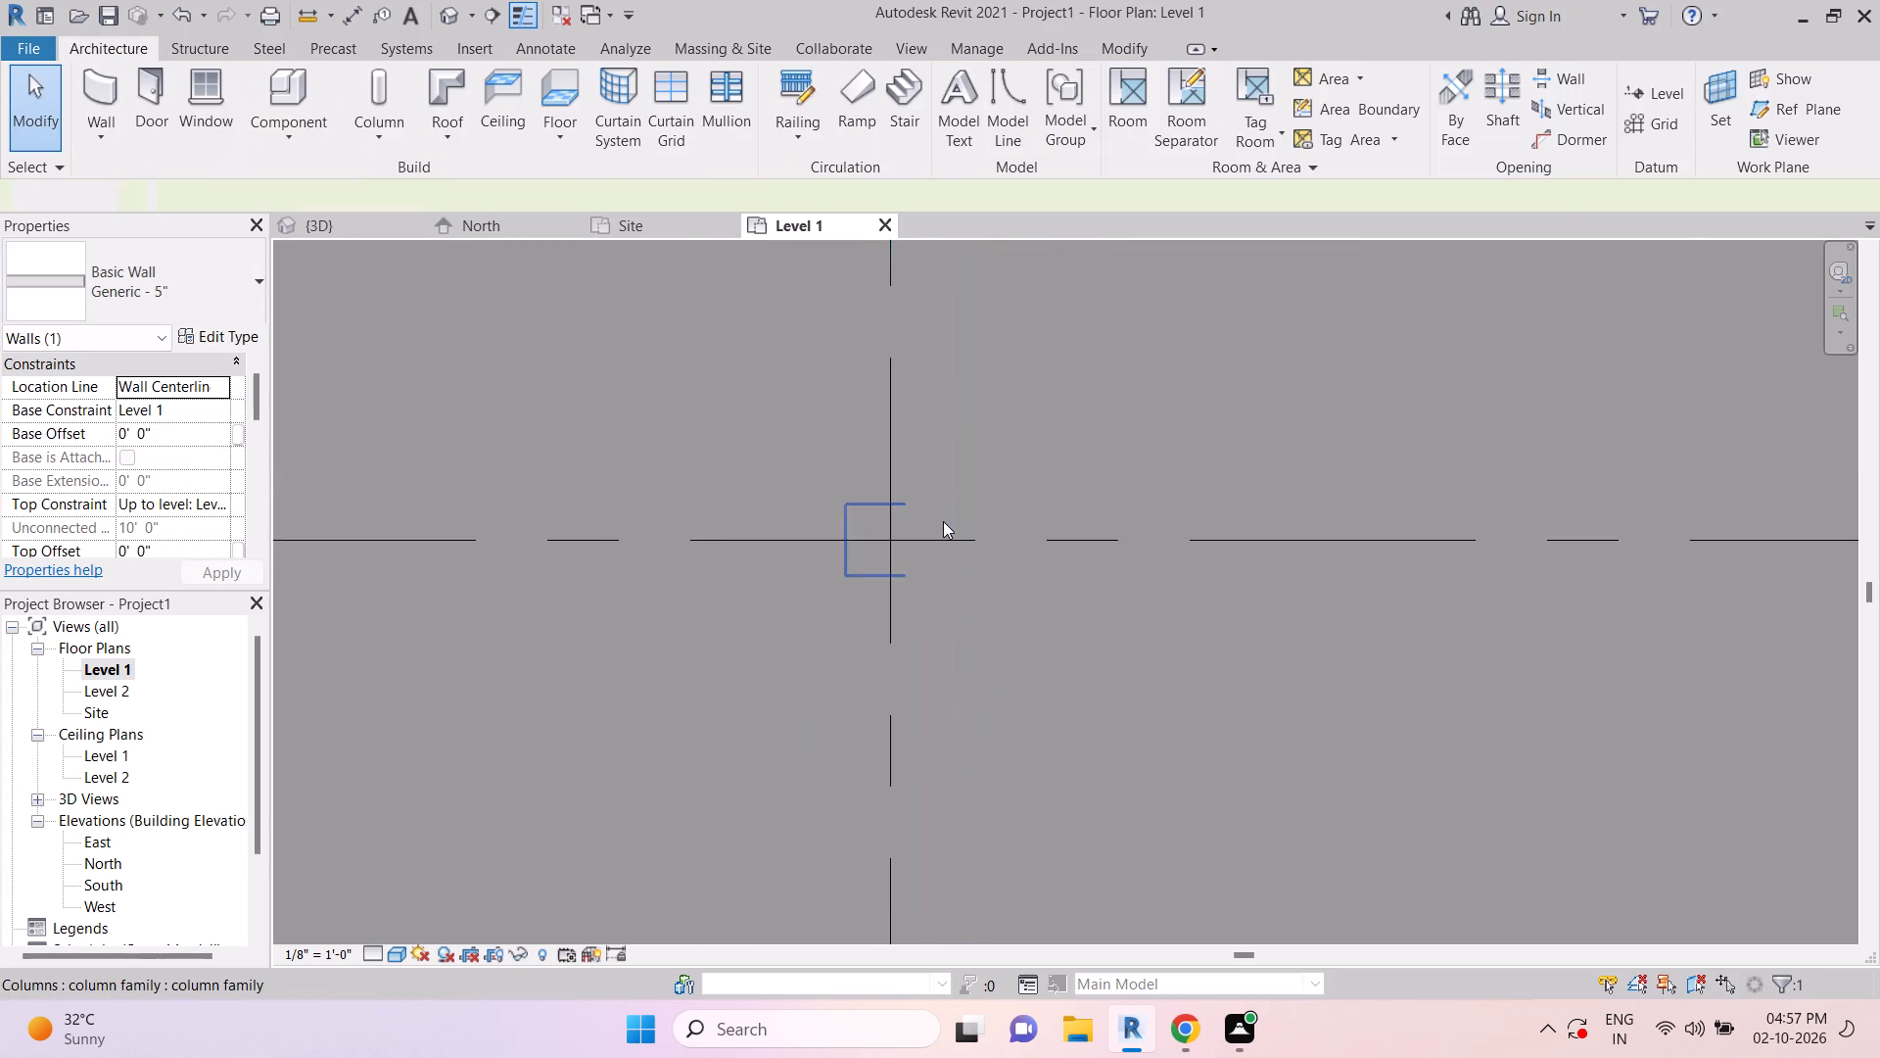
scroll(943, 522, "down", 8)
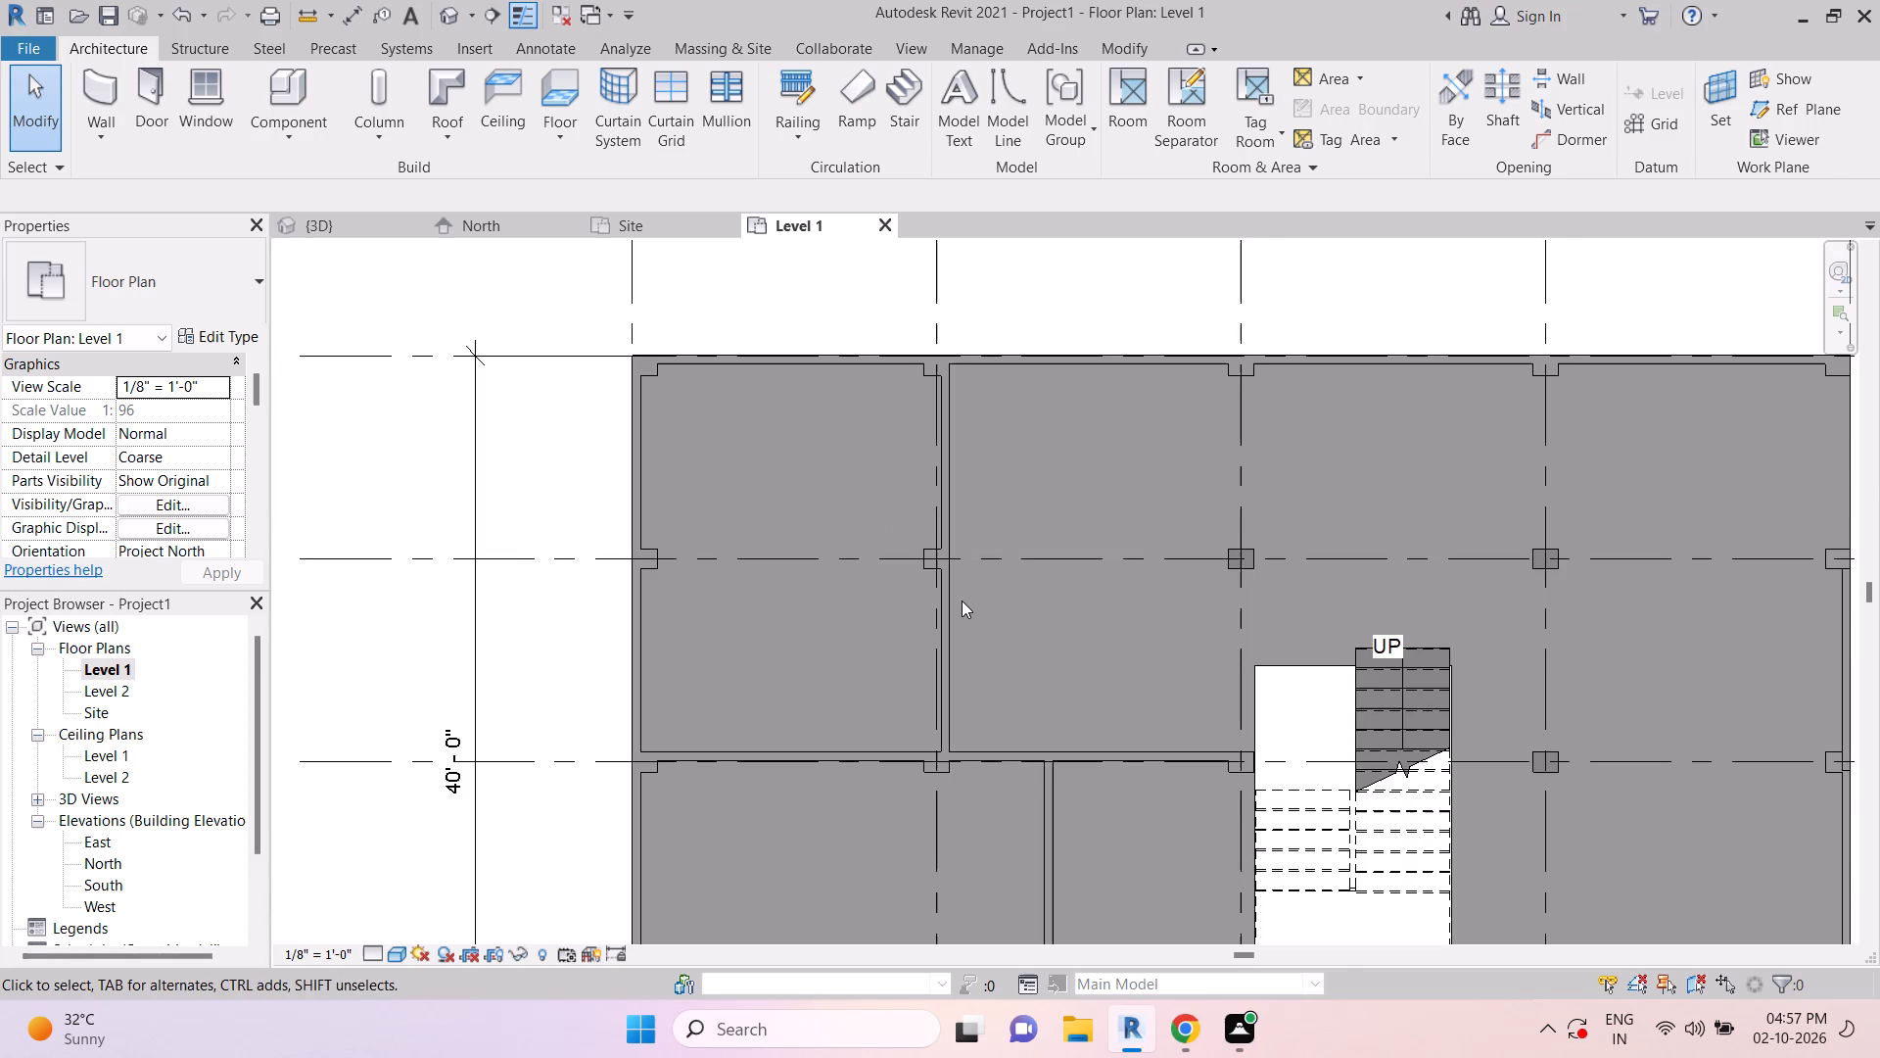
Draw a Generic - 5" wall about 13' - 1 1/2" long from the west edge column to the column on the new north-south wall.
key("Escape")
type("wa")
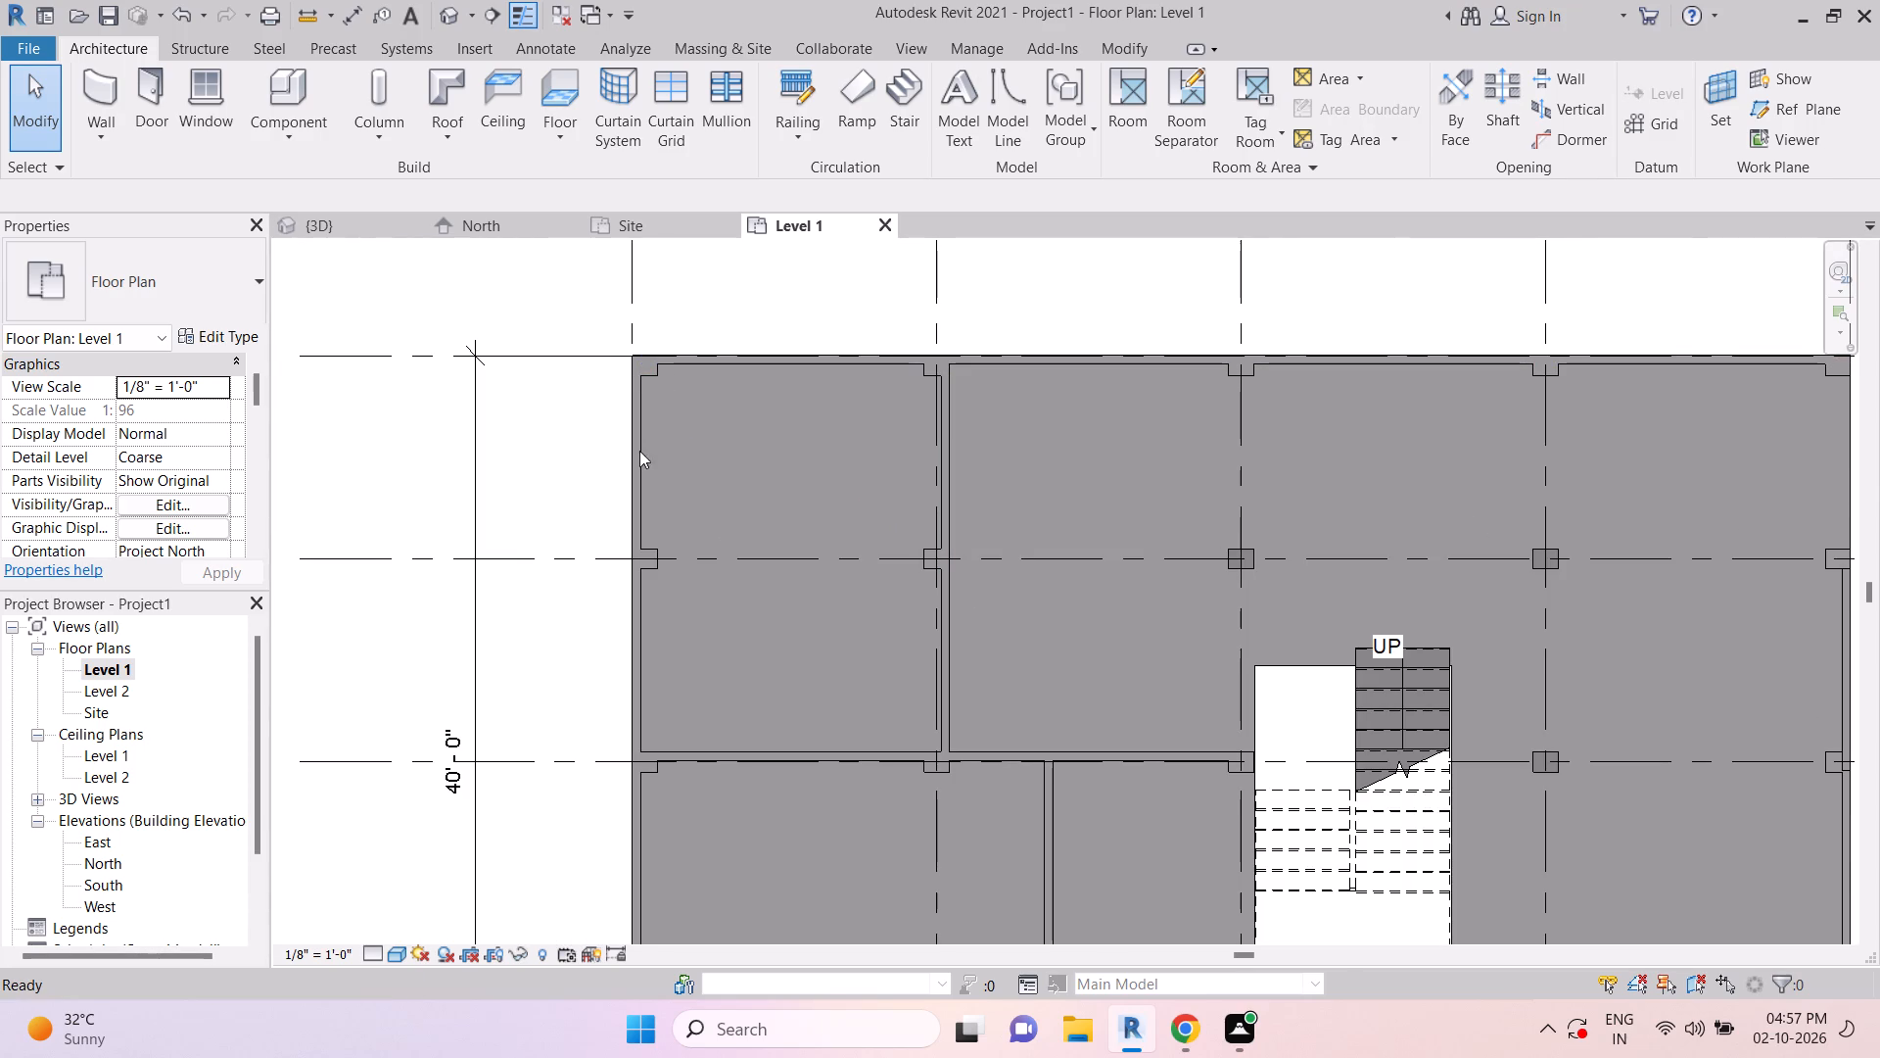
scroll(660, 555, "up", 4)
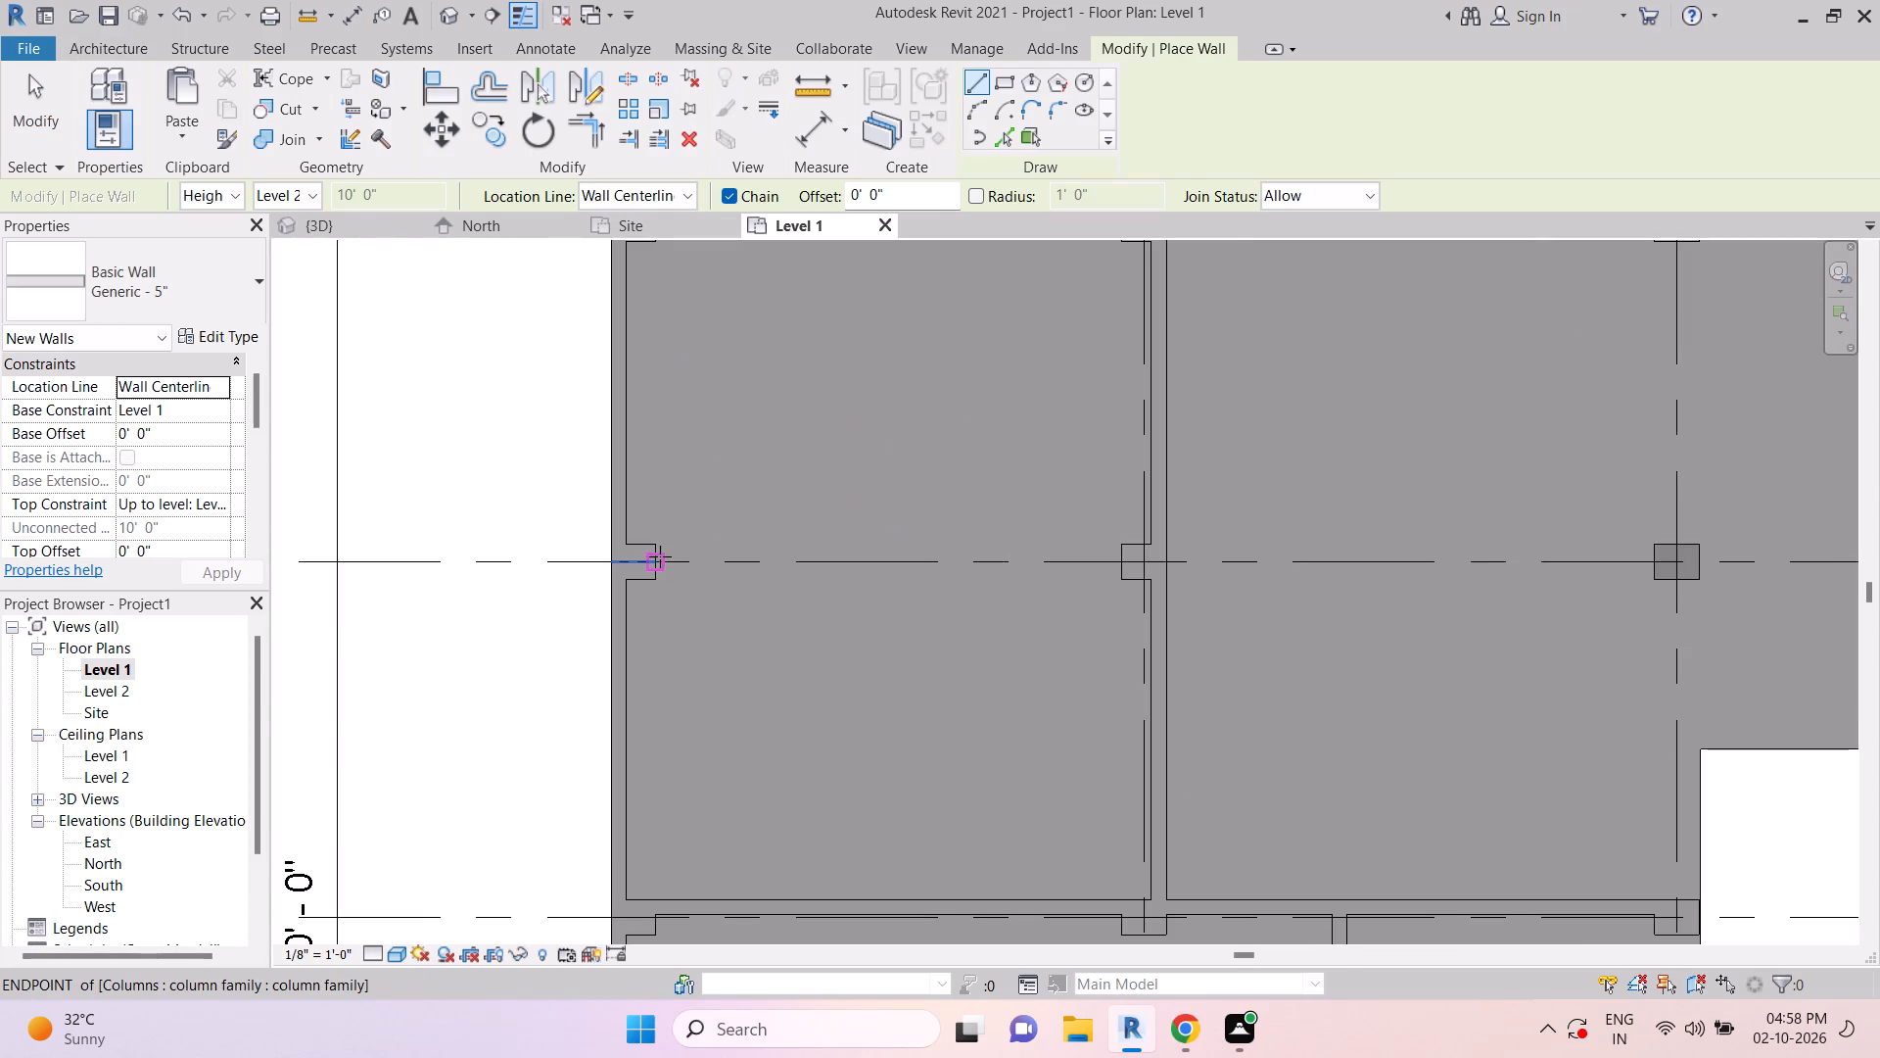
left_click(659, 553)
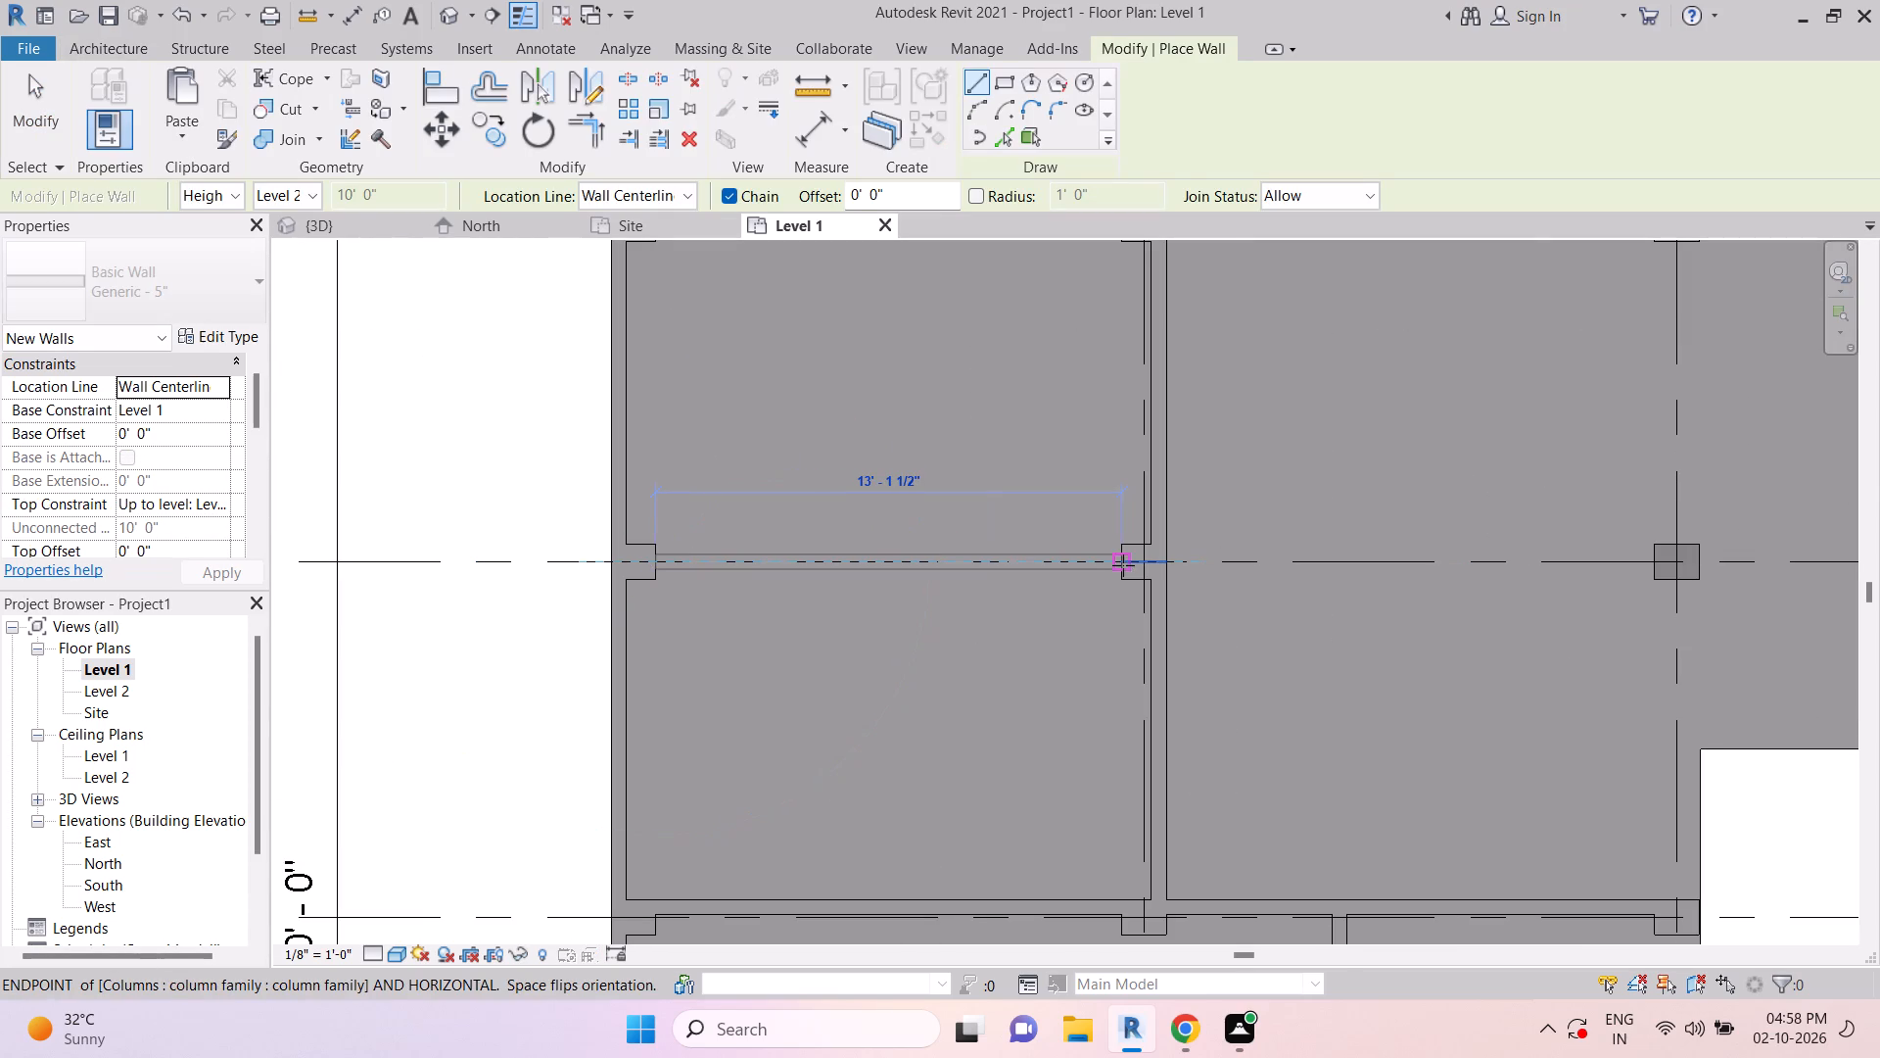
left_click(1122, 565)
key("Escape")
key("Escape")
key("Escape")
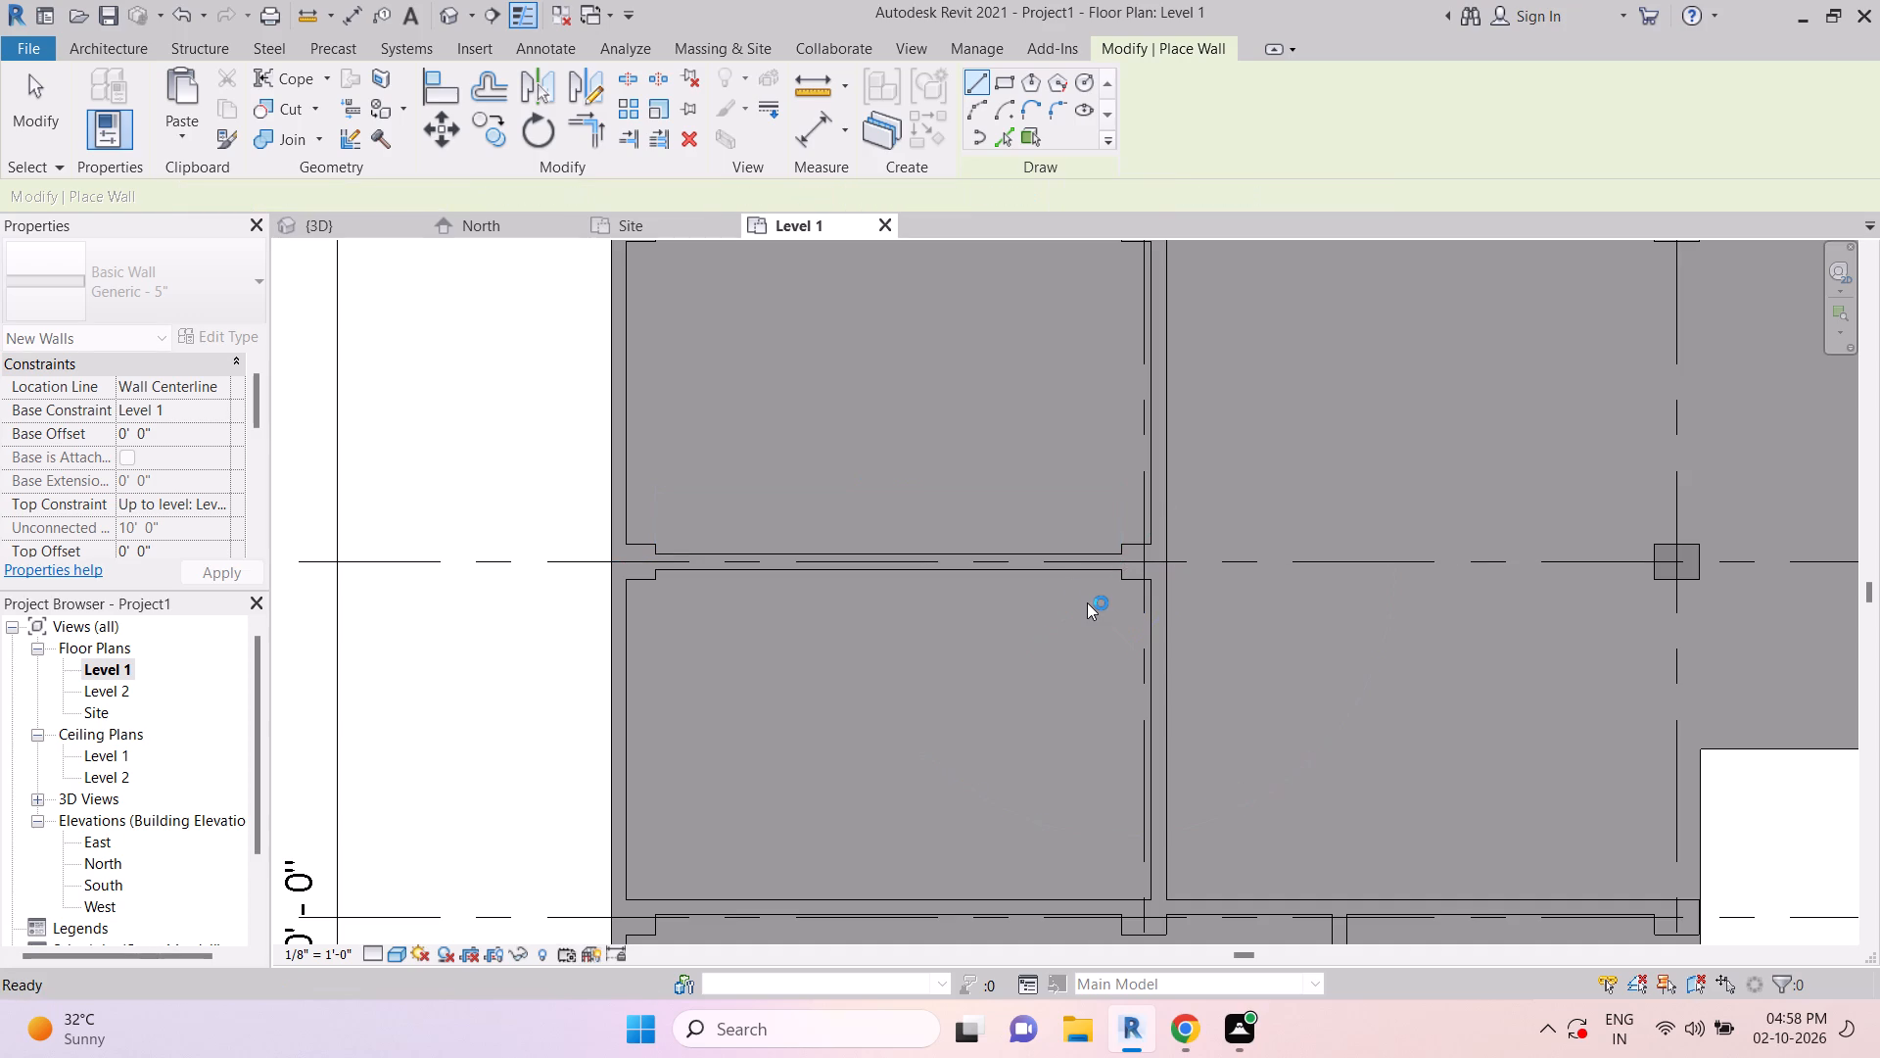
key("Escape")
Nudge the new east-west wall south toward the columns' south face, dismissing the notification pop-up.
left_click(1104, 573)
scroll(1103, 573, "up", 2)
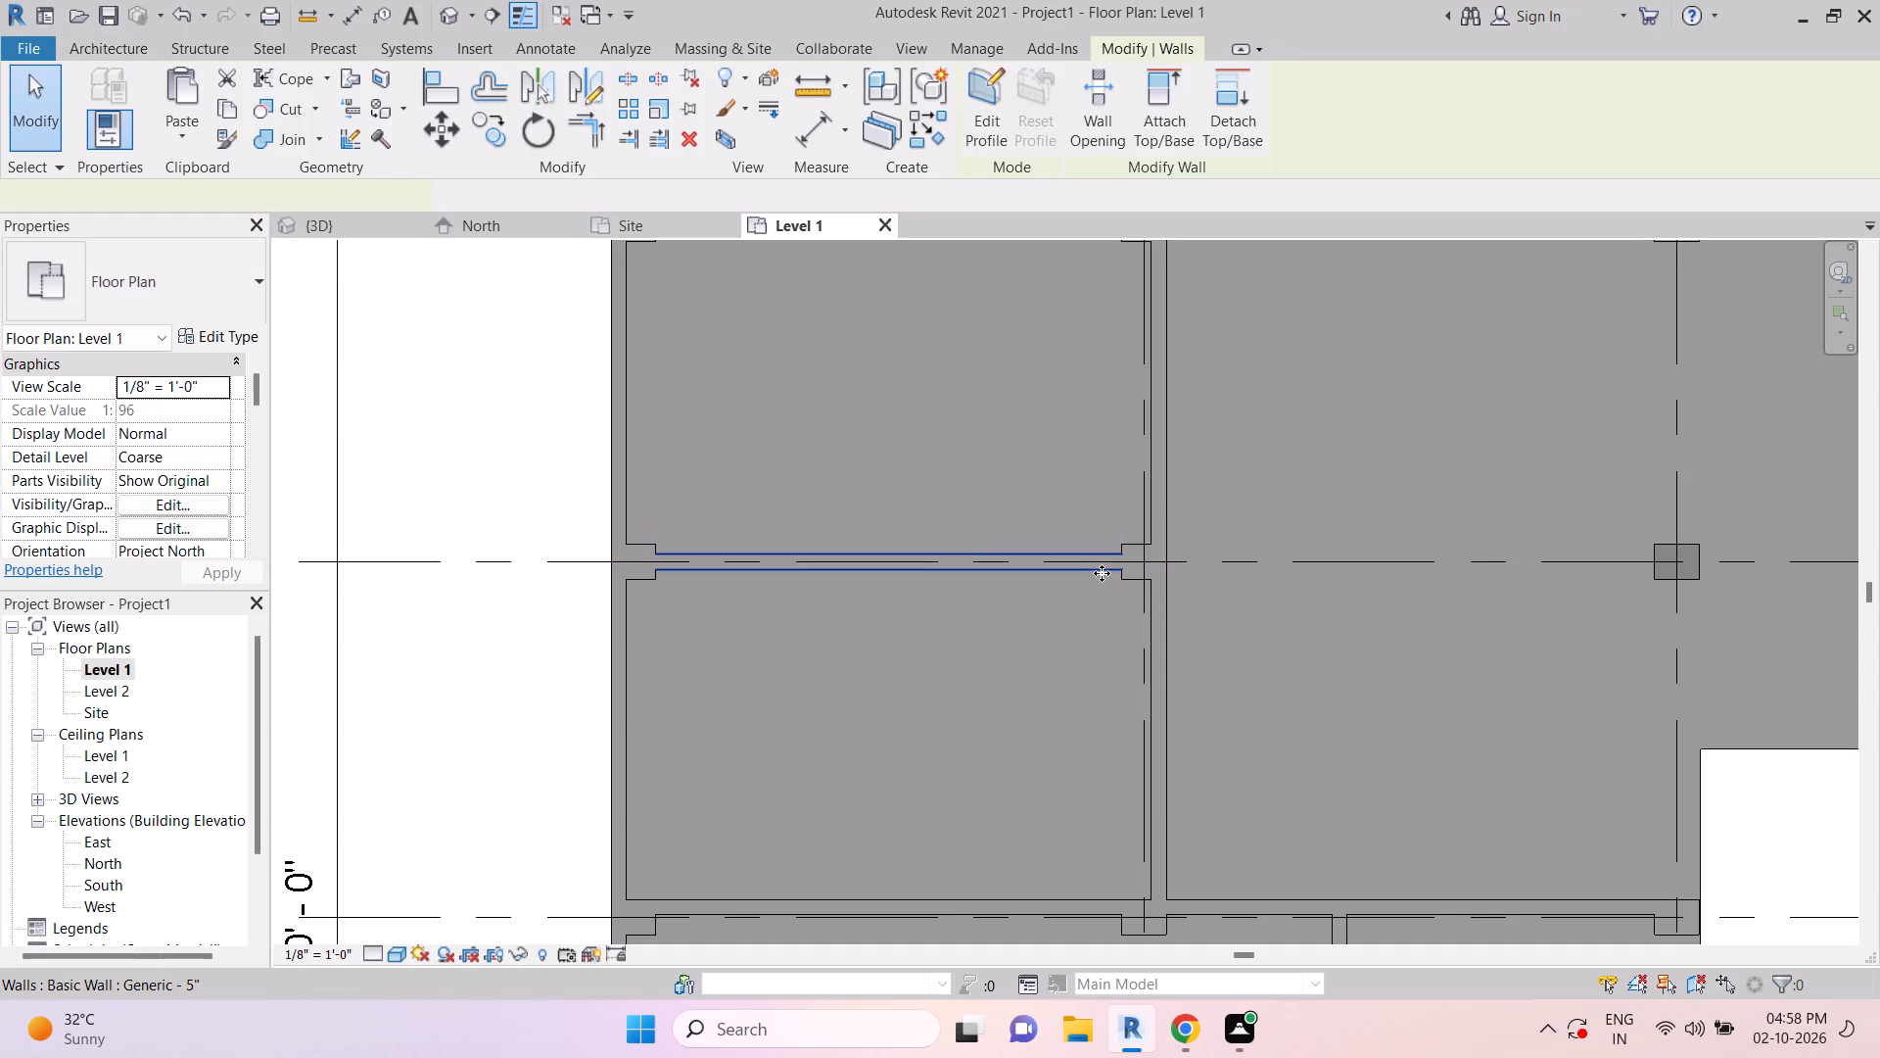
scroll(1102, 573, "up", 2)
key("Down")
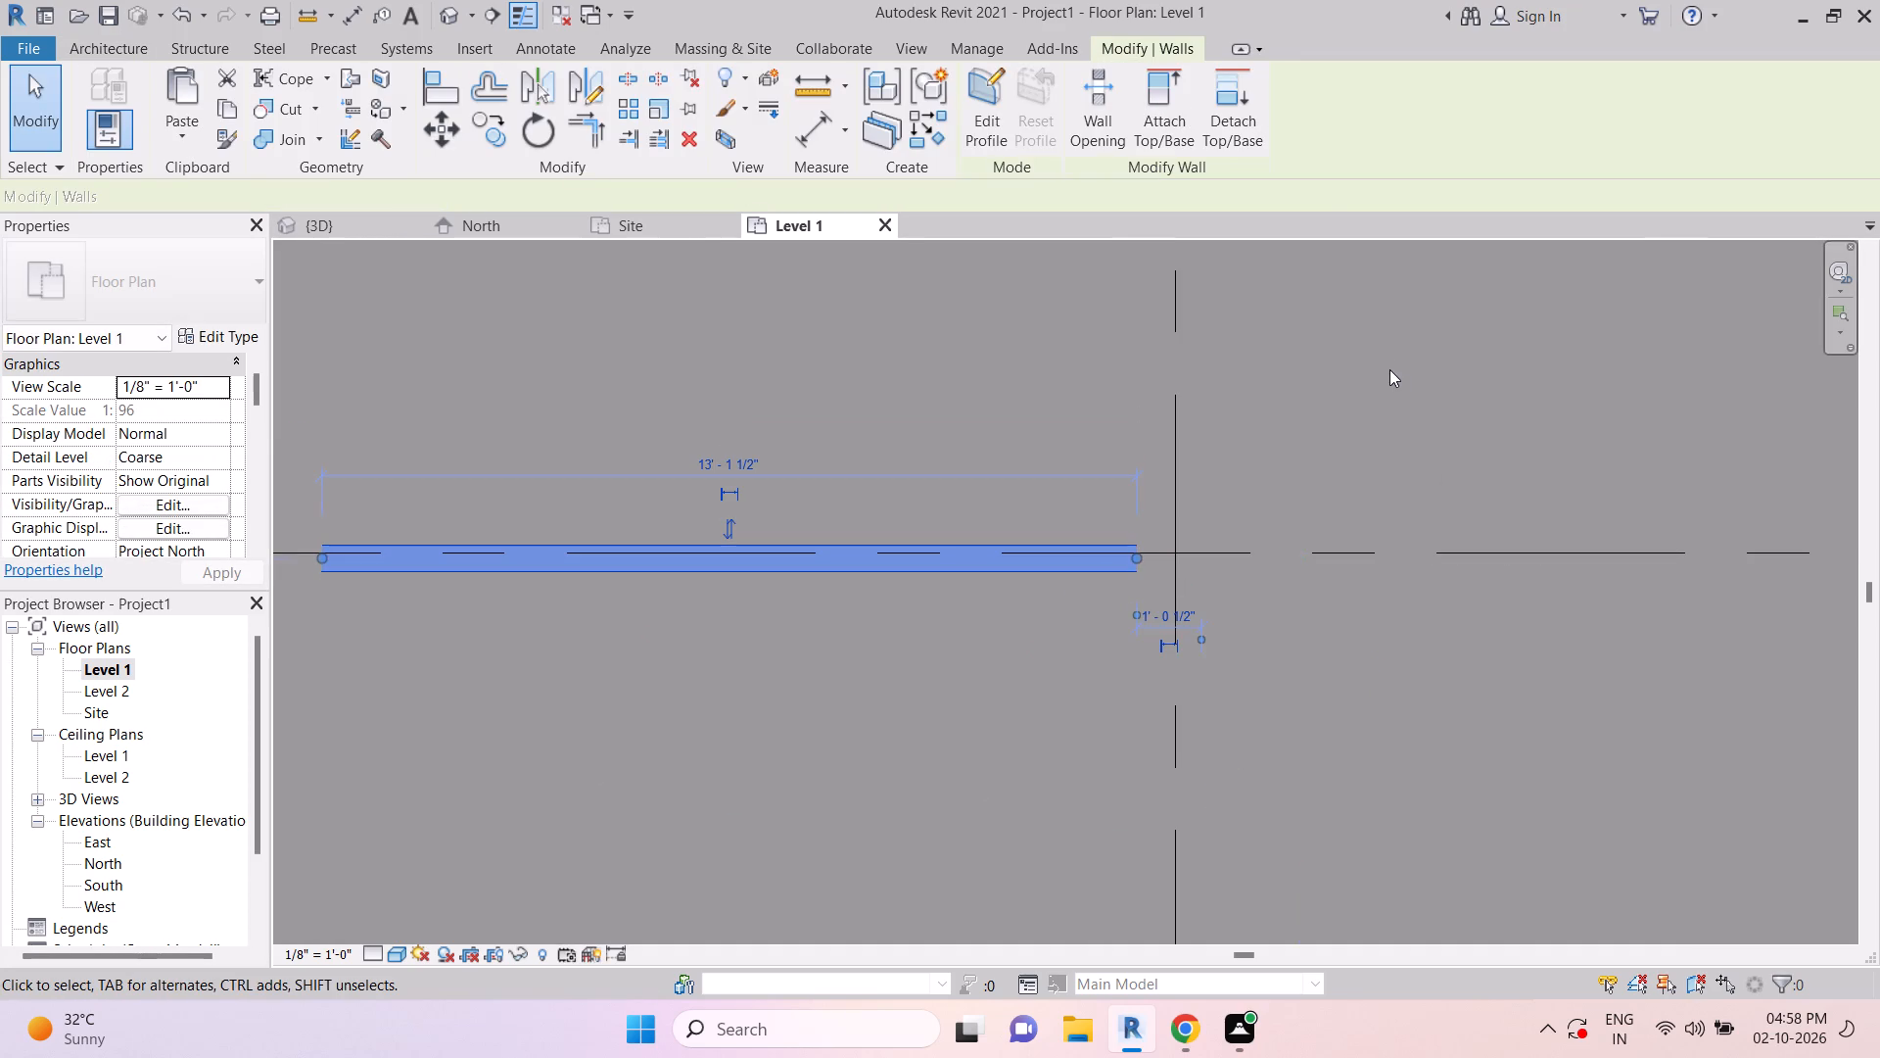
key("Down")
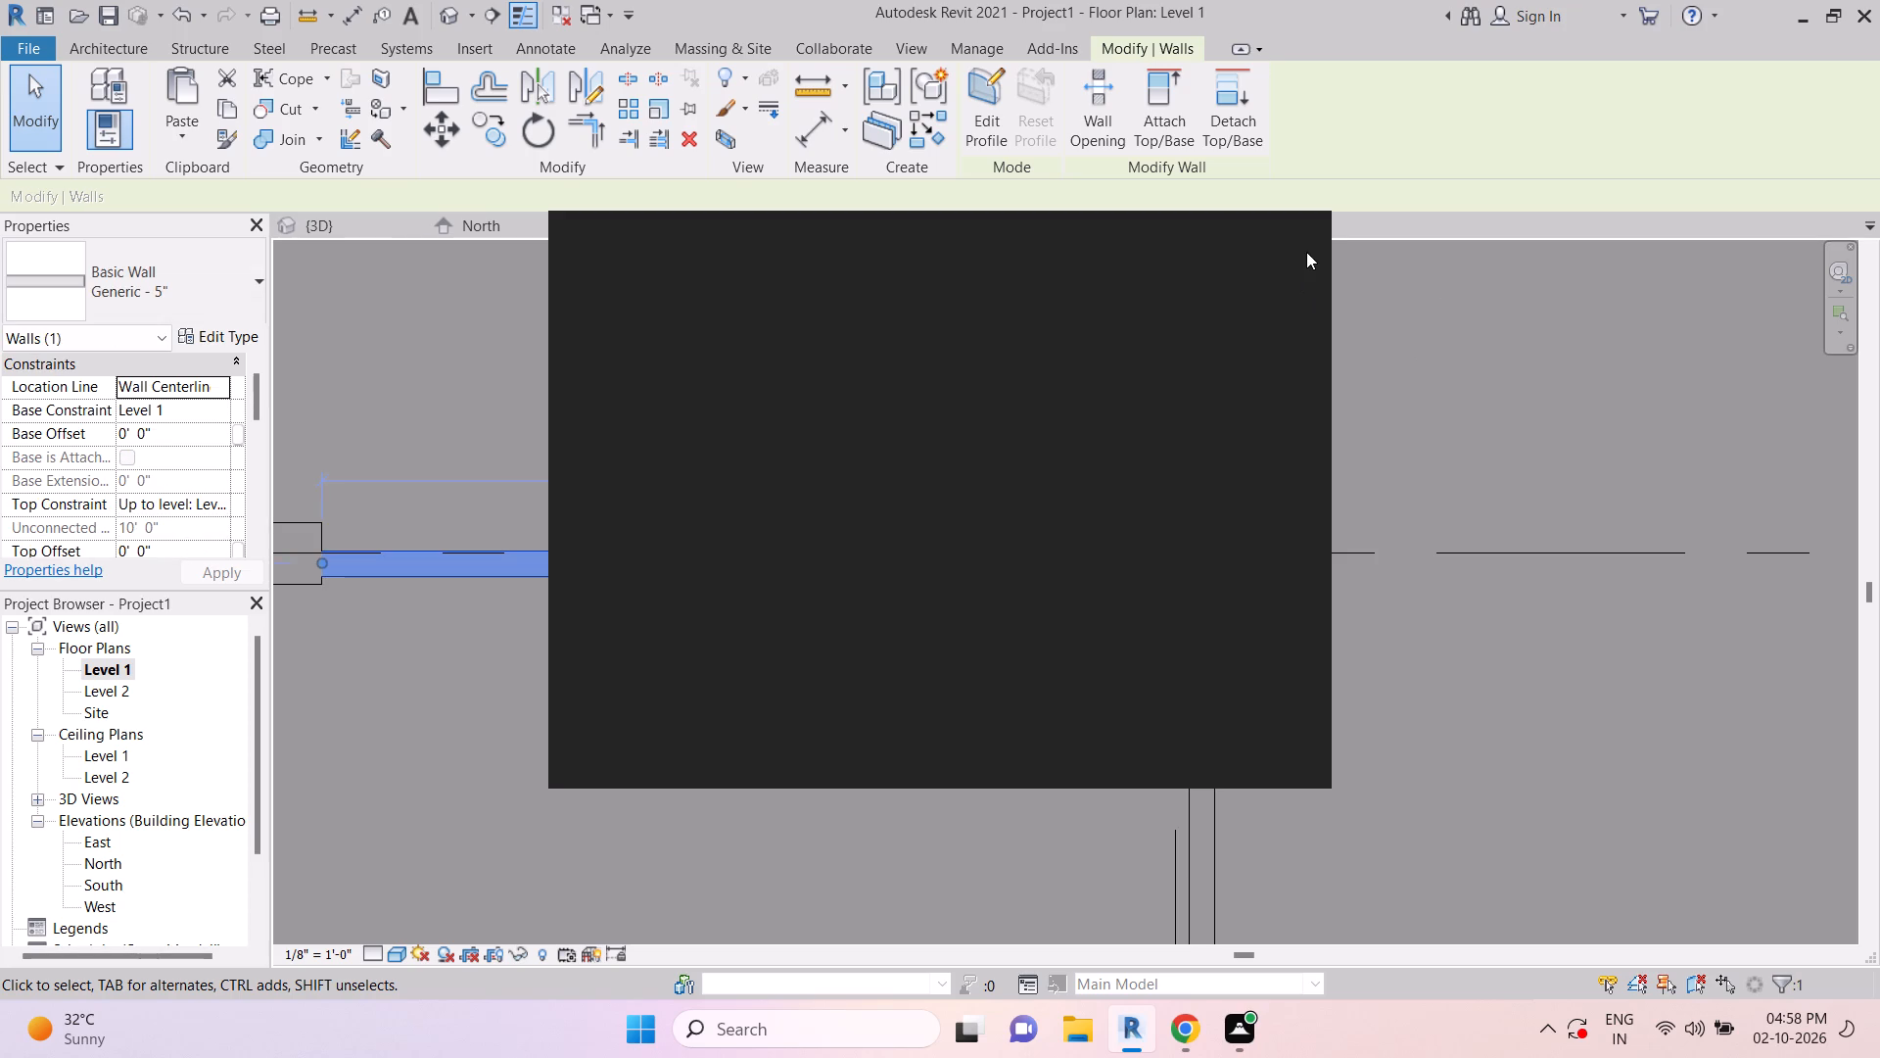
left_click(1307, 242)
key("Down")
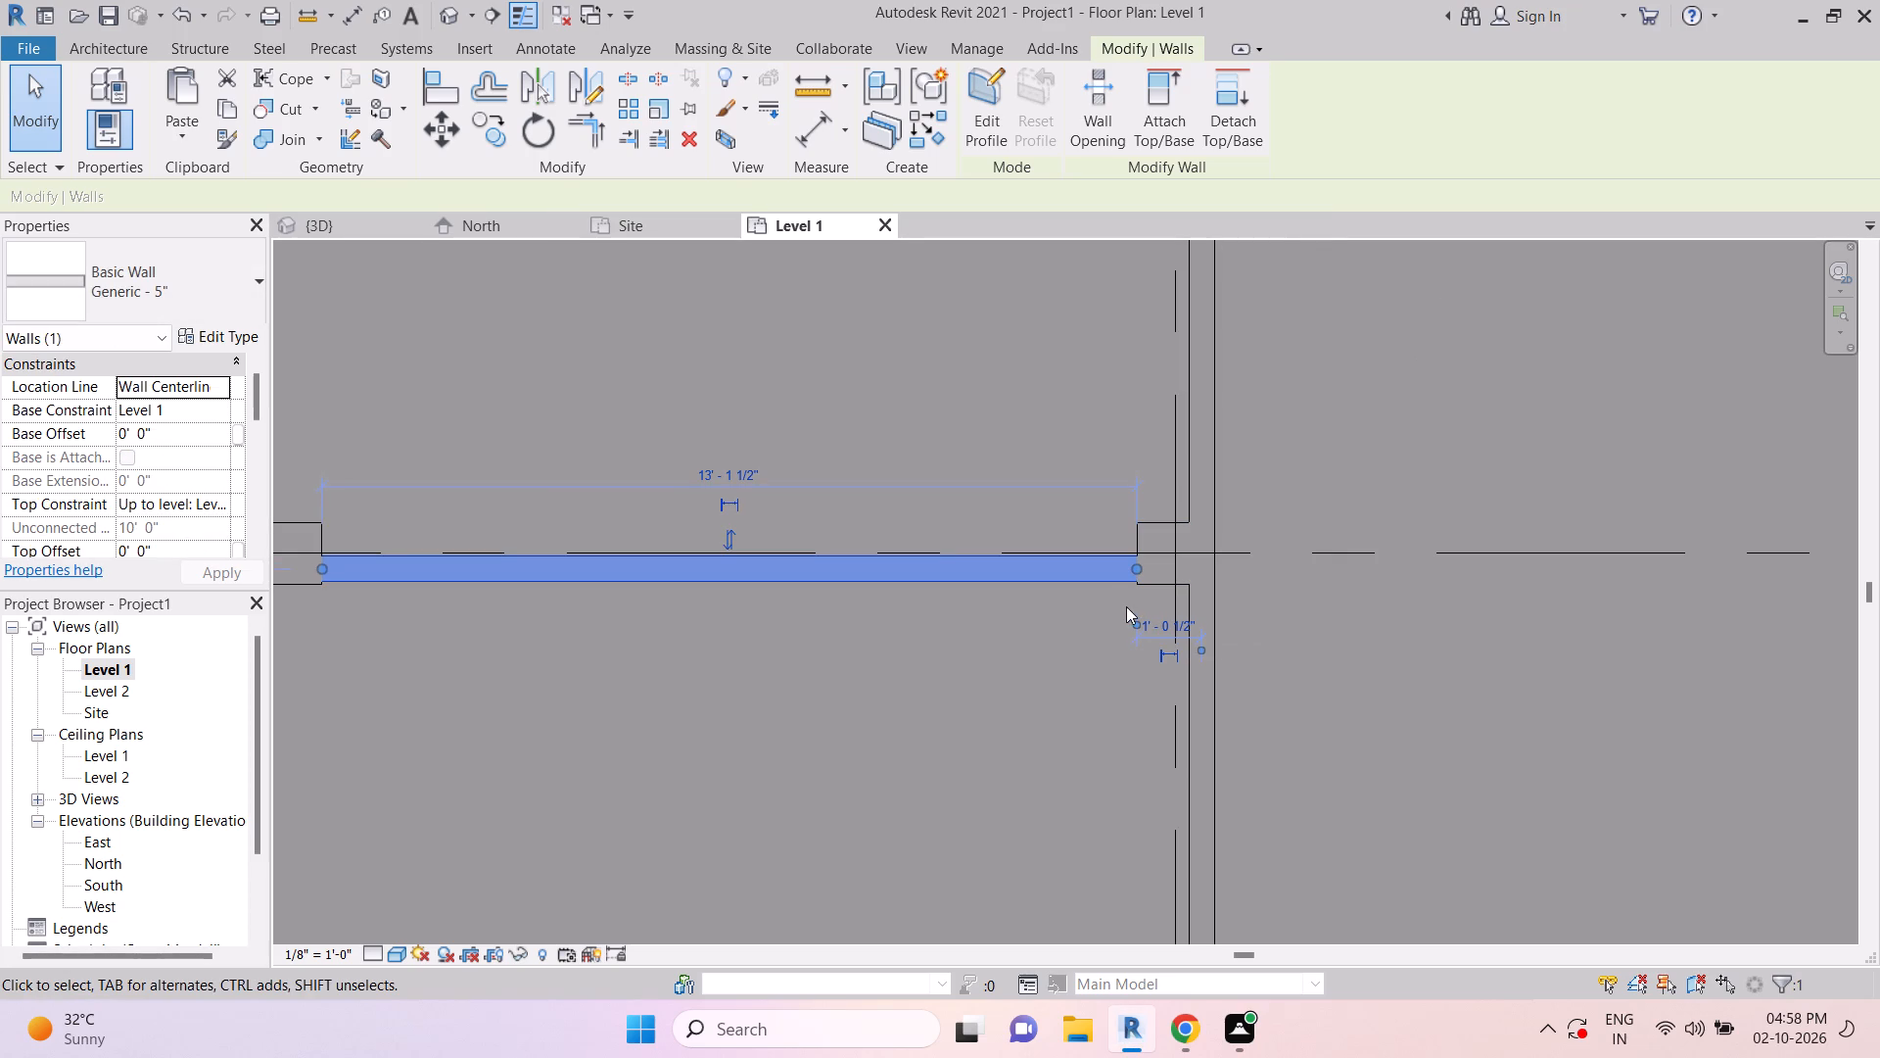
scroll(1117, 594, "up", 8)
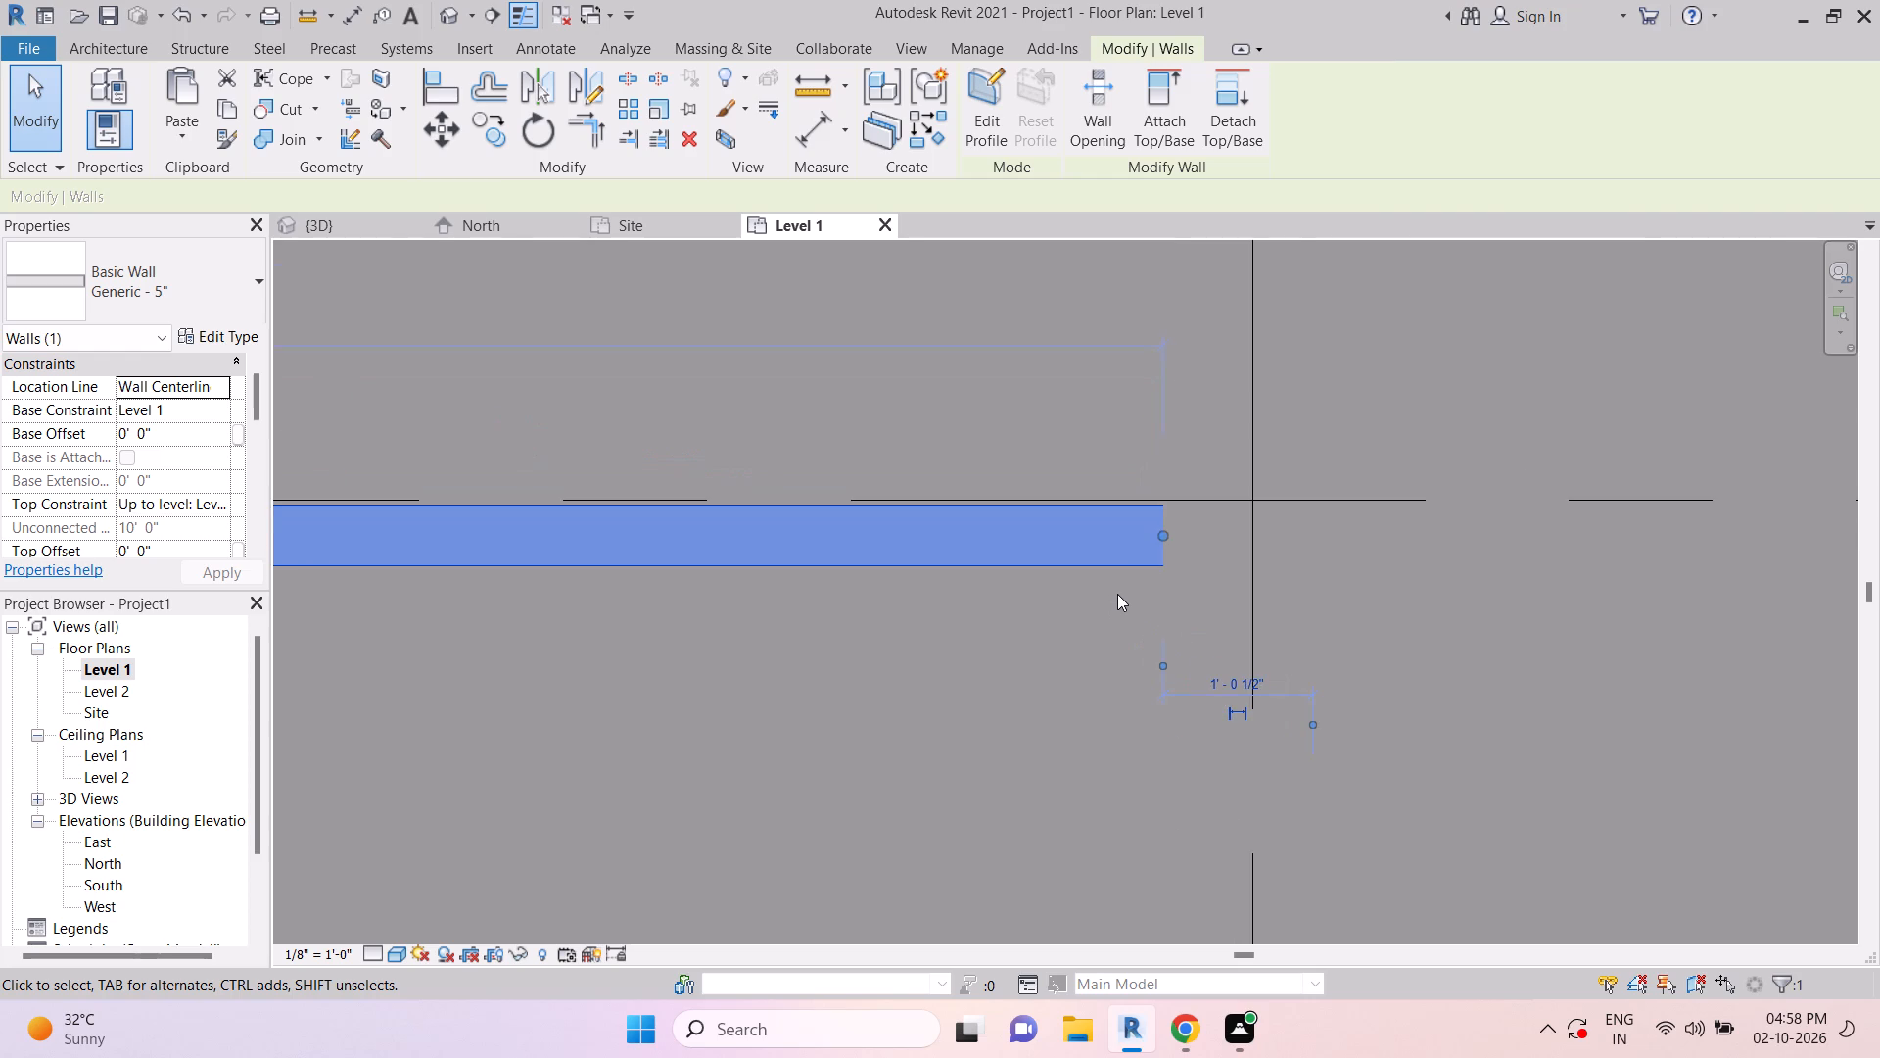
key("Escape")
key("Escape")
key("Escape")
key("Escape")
Align the south face of the new east-west wall with the south face of the adjoining column.
key("a")
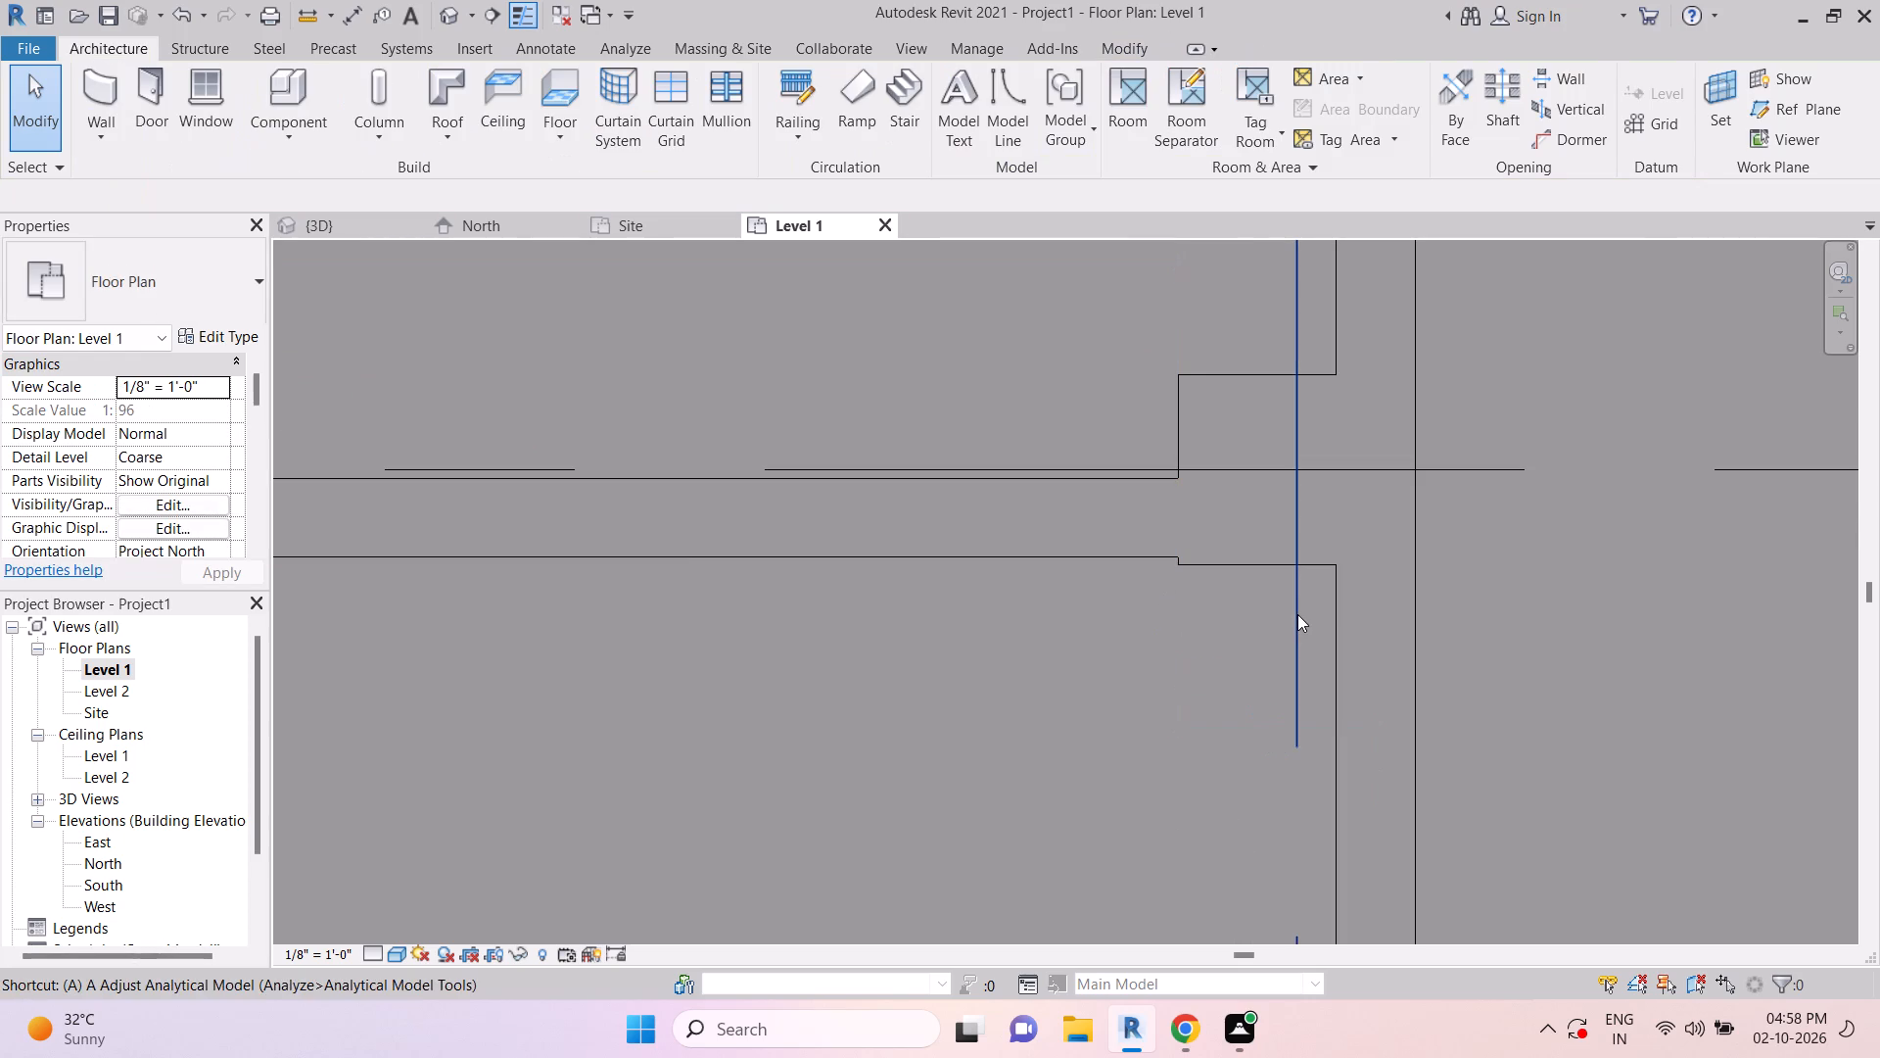
key("l")
left_click(1238, 565)
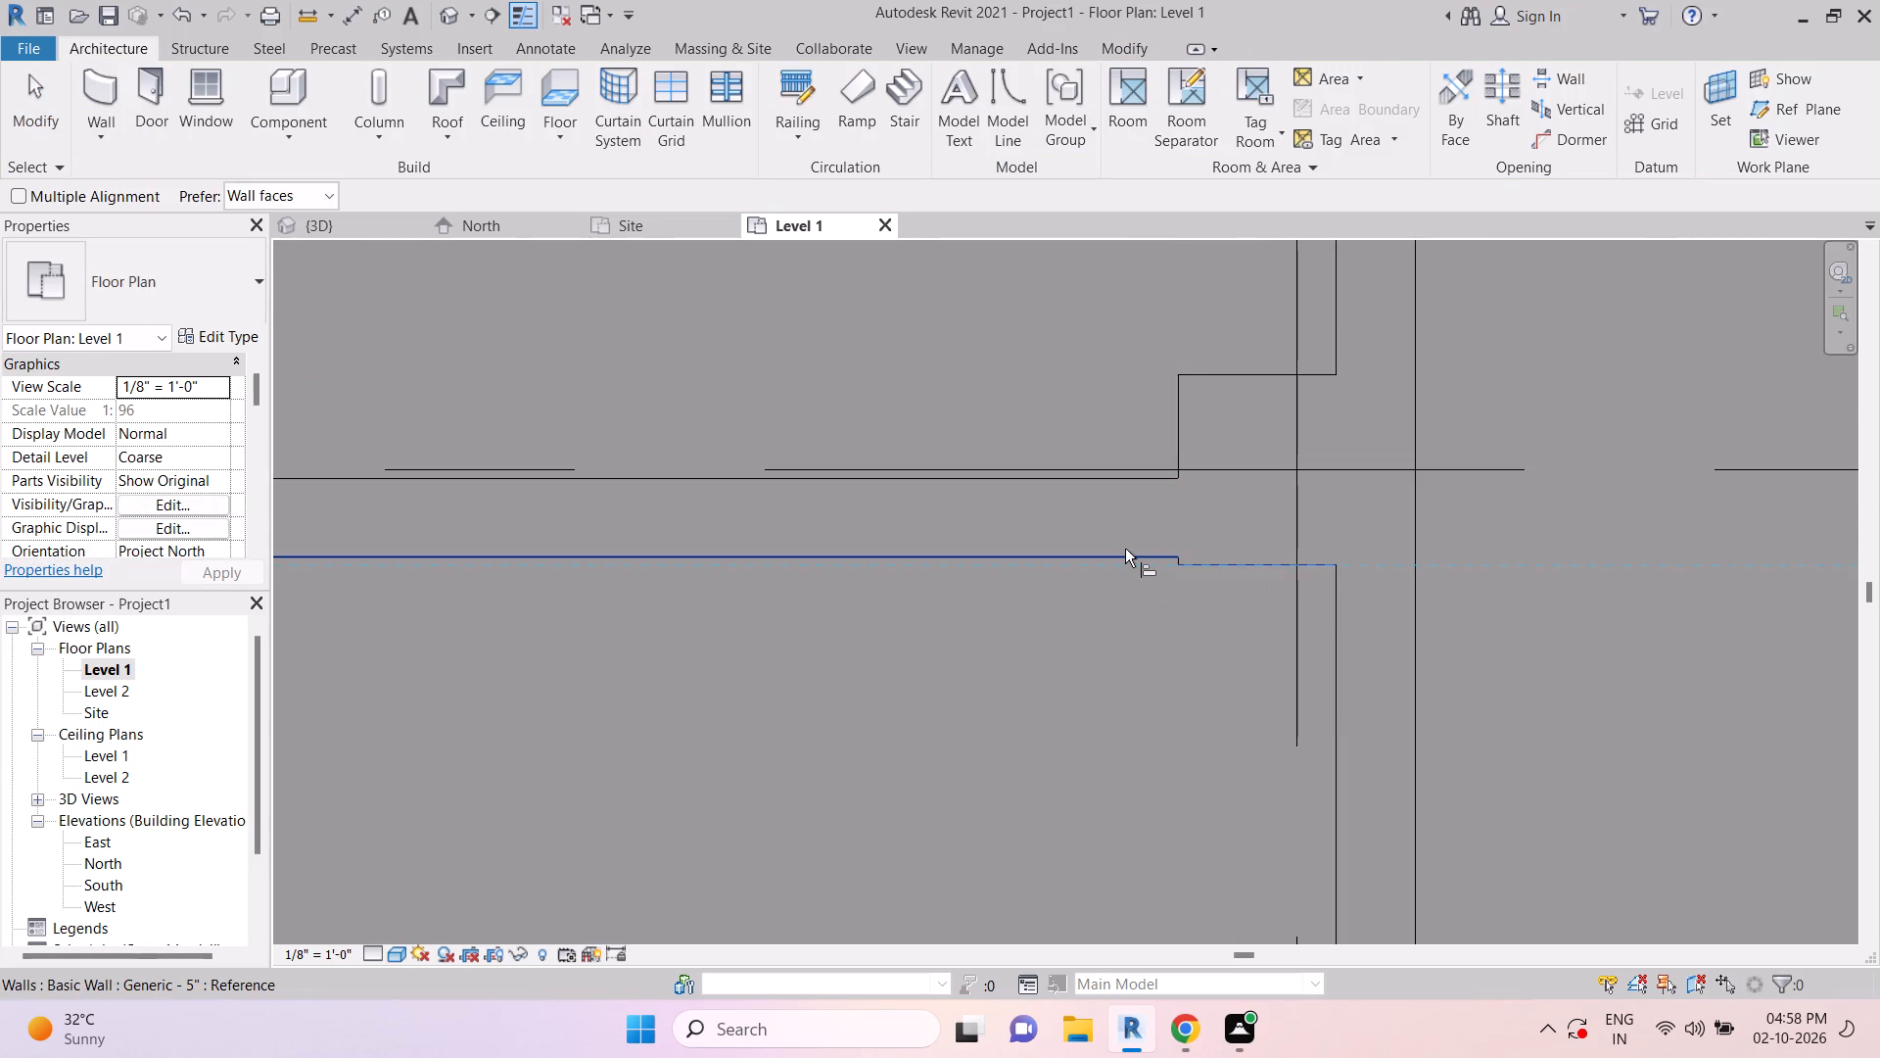
left_click(1124, 548)
key("Escape")
key("Escape")
scroll(1146, 508, "down", 15)
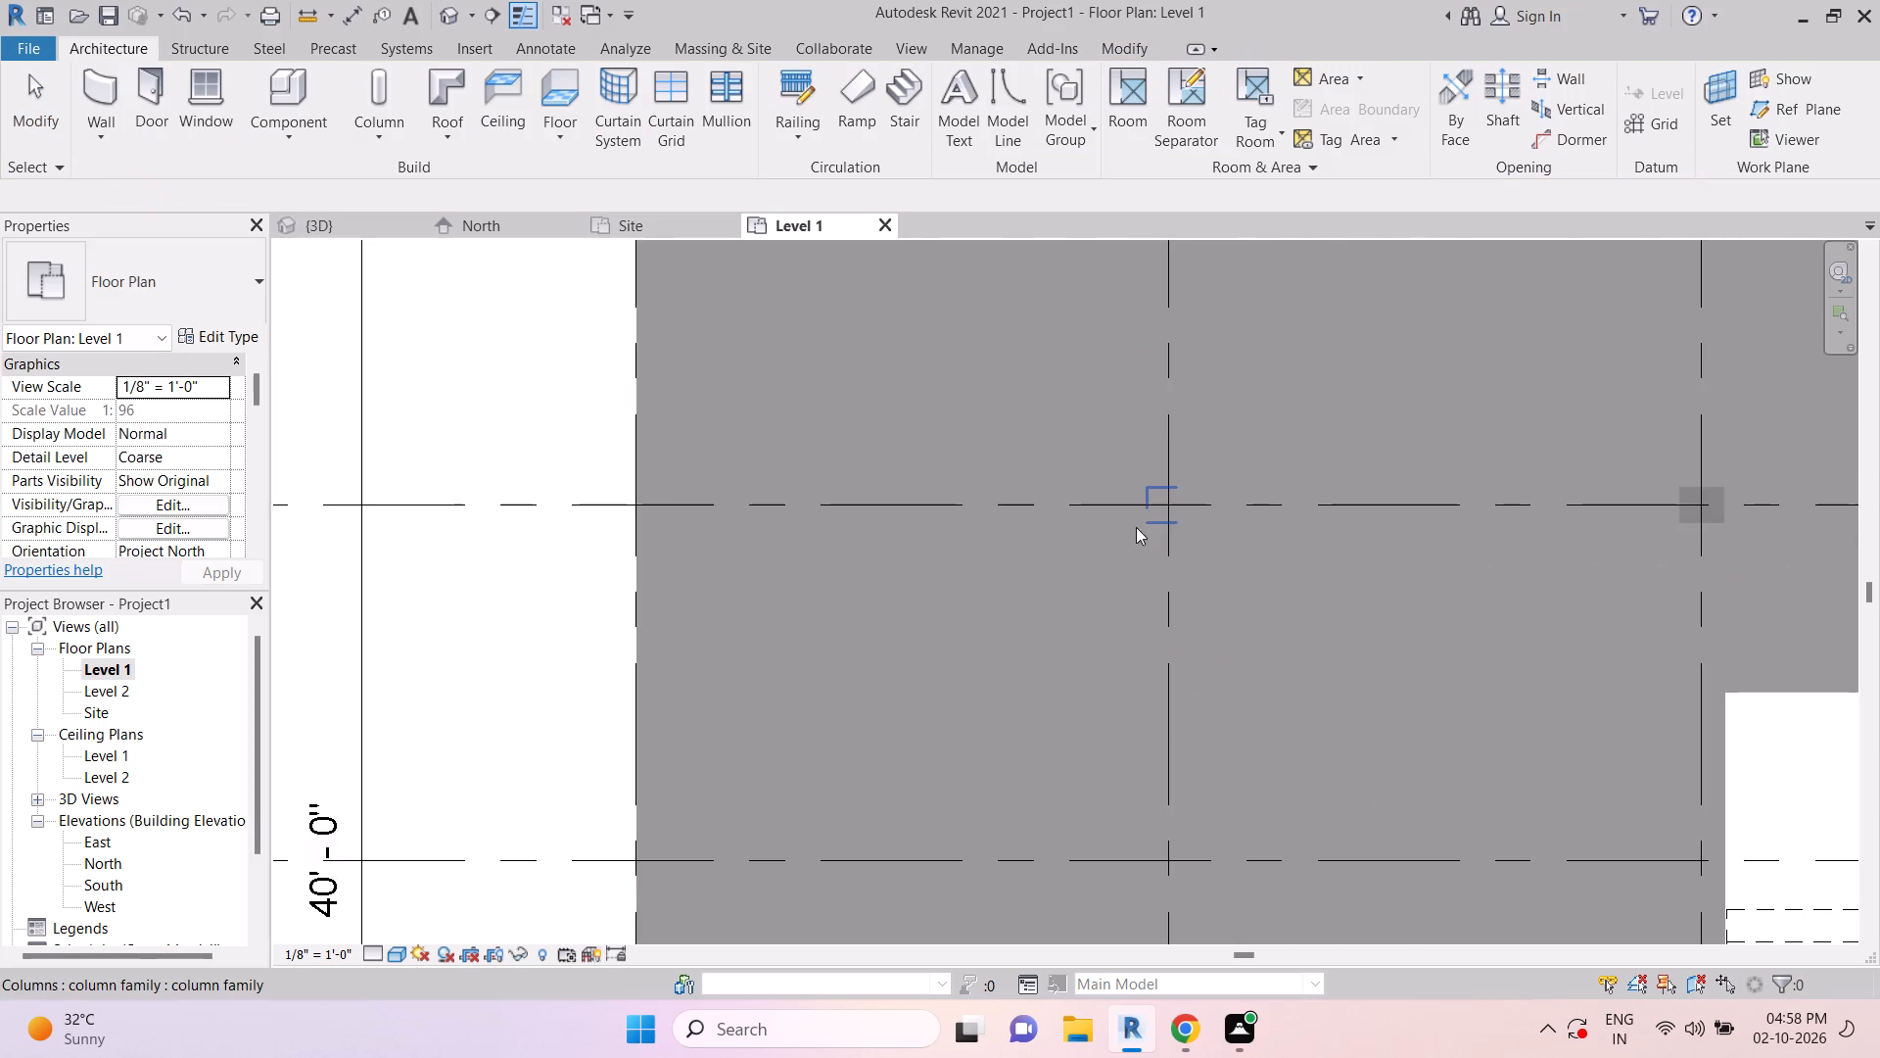
key("Escape")
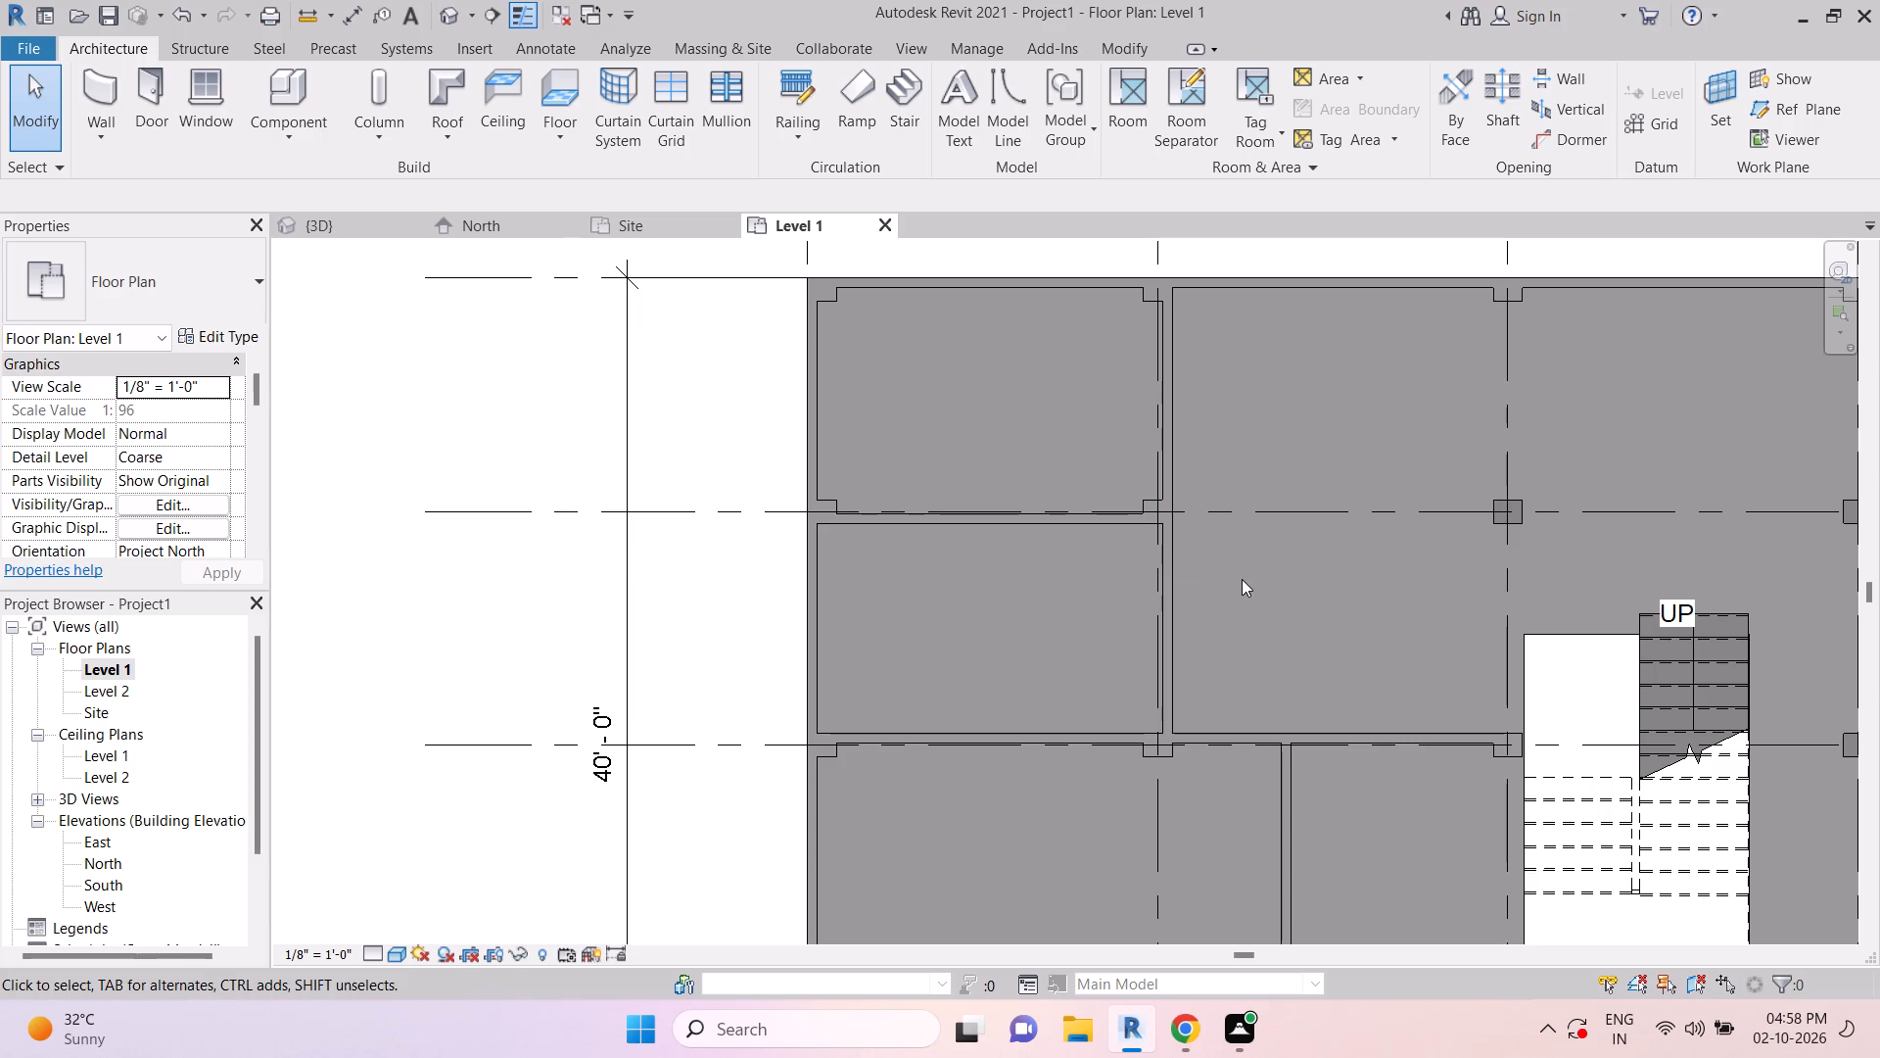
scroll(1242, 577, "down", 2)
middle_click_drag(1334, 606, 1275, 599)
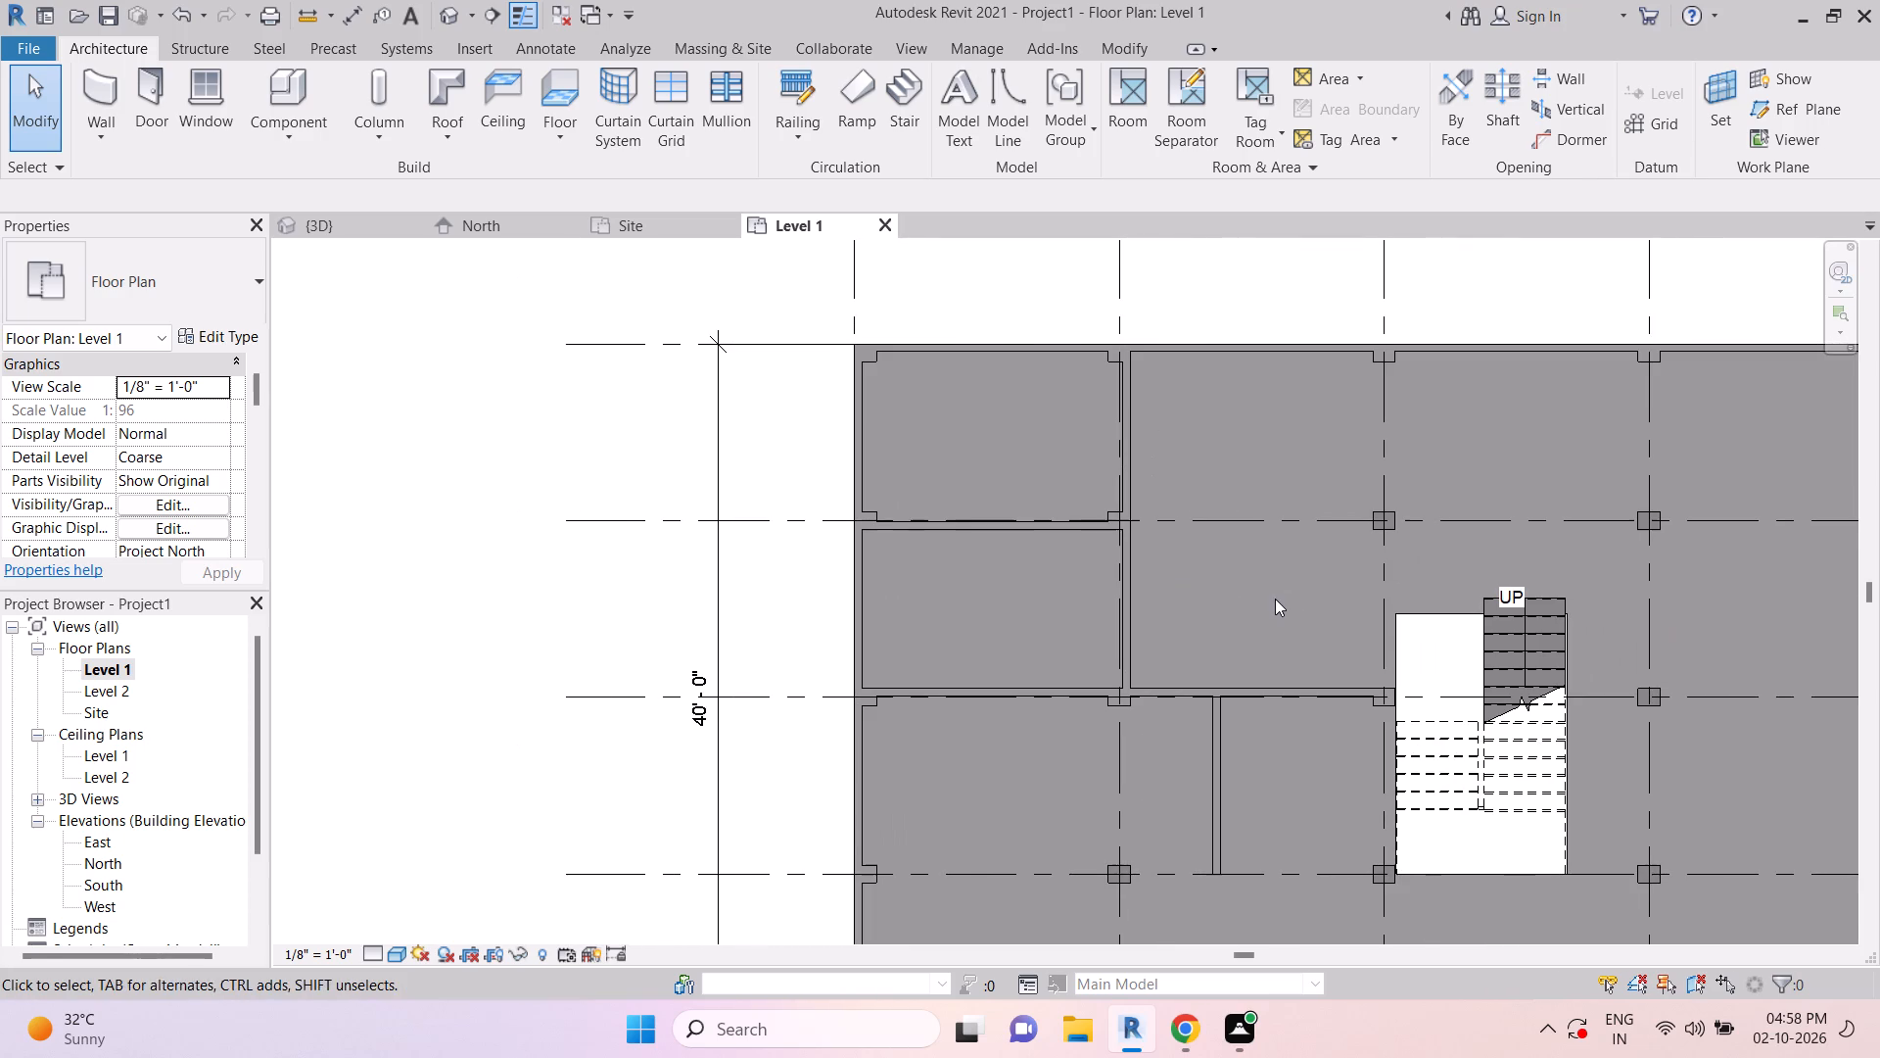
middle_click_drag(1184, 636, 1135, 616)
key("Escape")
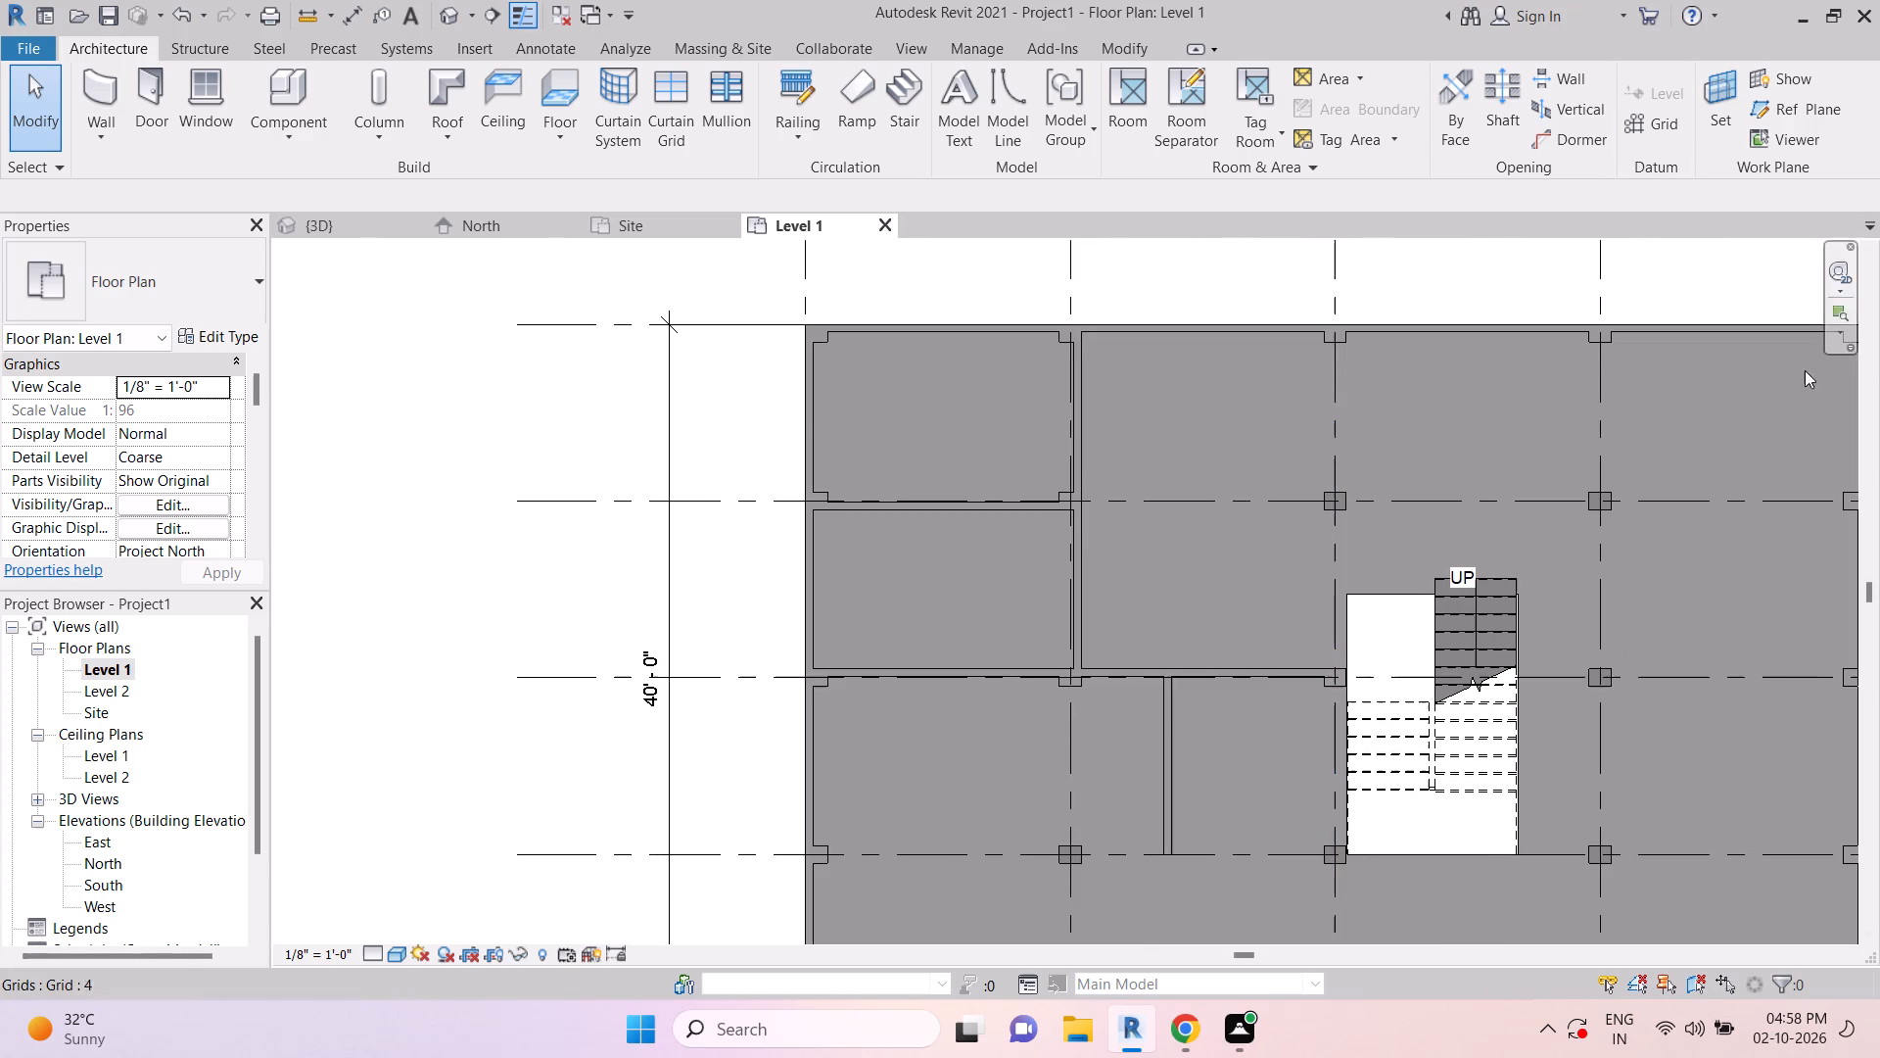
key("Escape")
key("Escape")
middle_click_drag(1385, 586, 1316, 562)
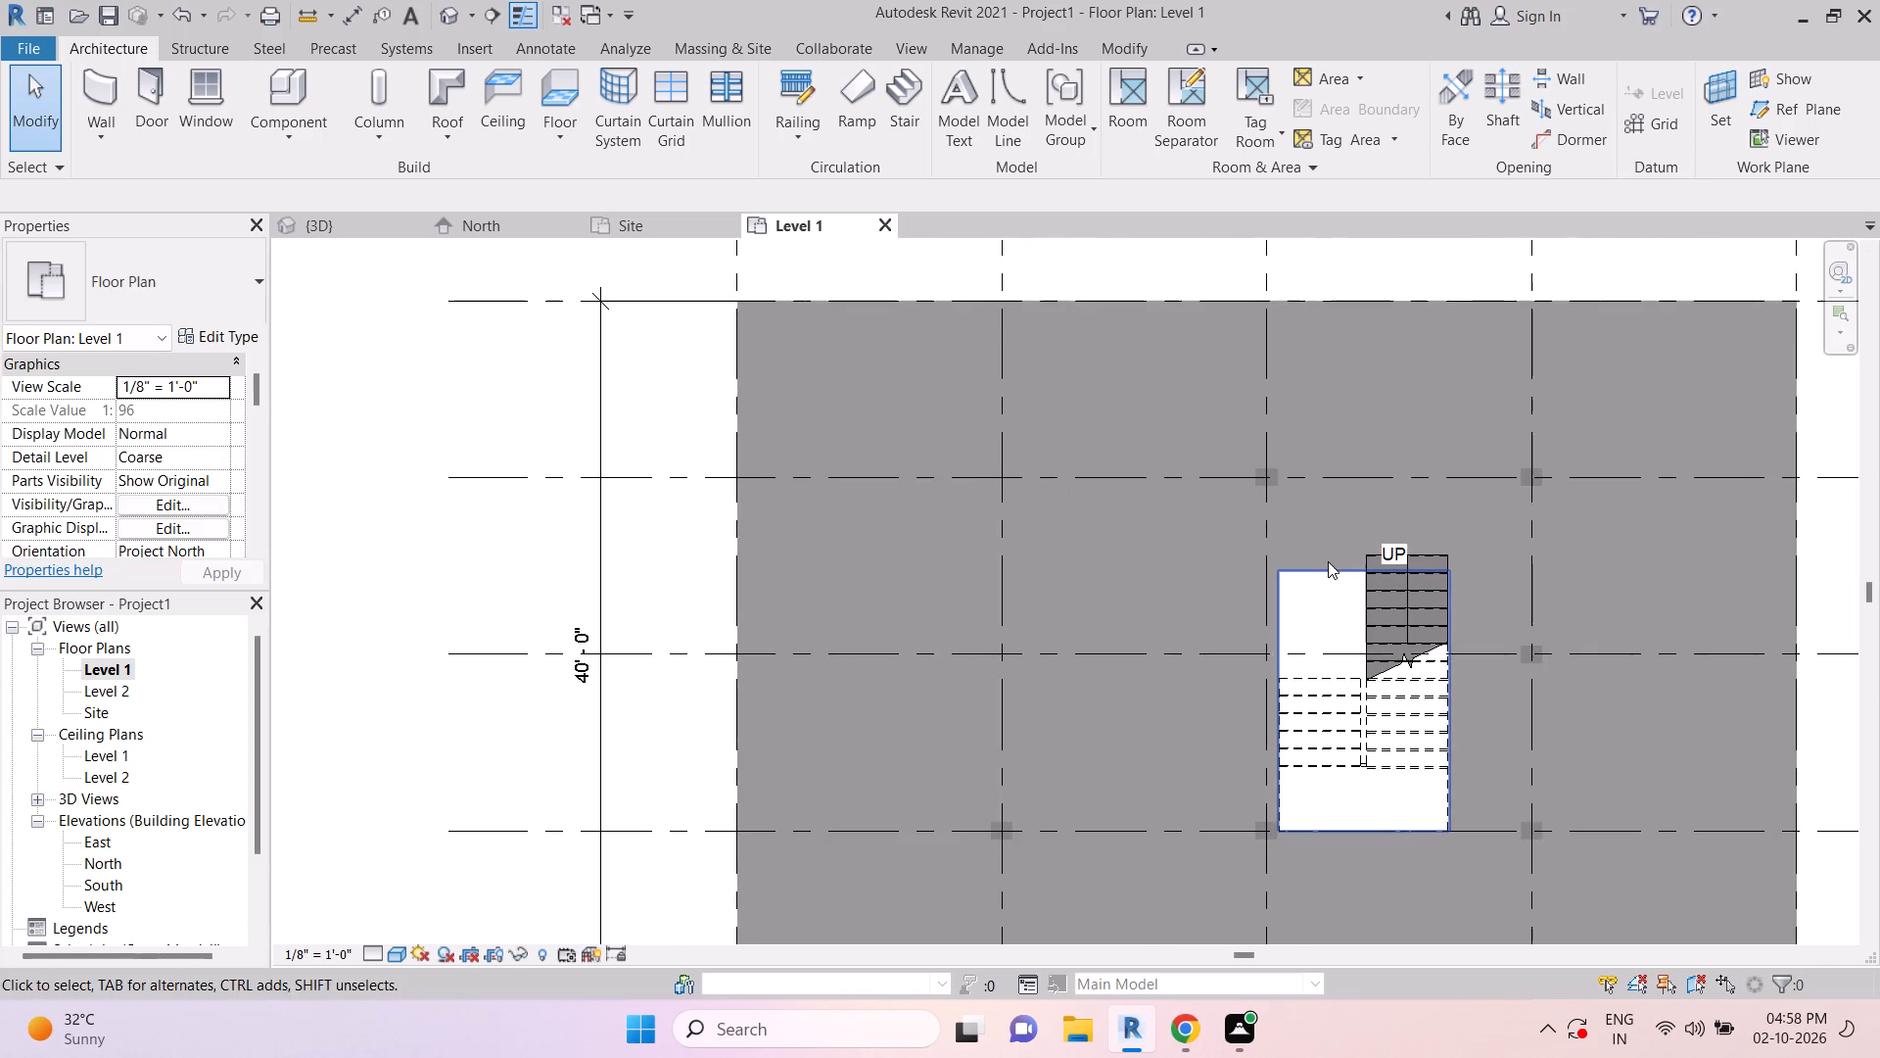
Edit the stair shaft opening's sketch and align its north boundary line with the north end of the stair run.
key("Escape")
left_click(1333, 564)
scroll(1370, 580, "up", 5)
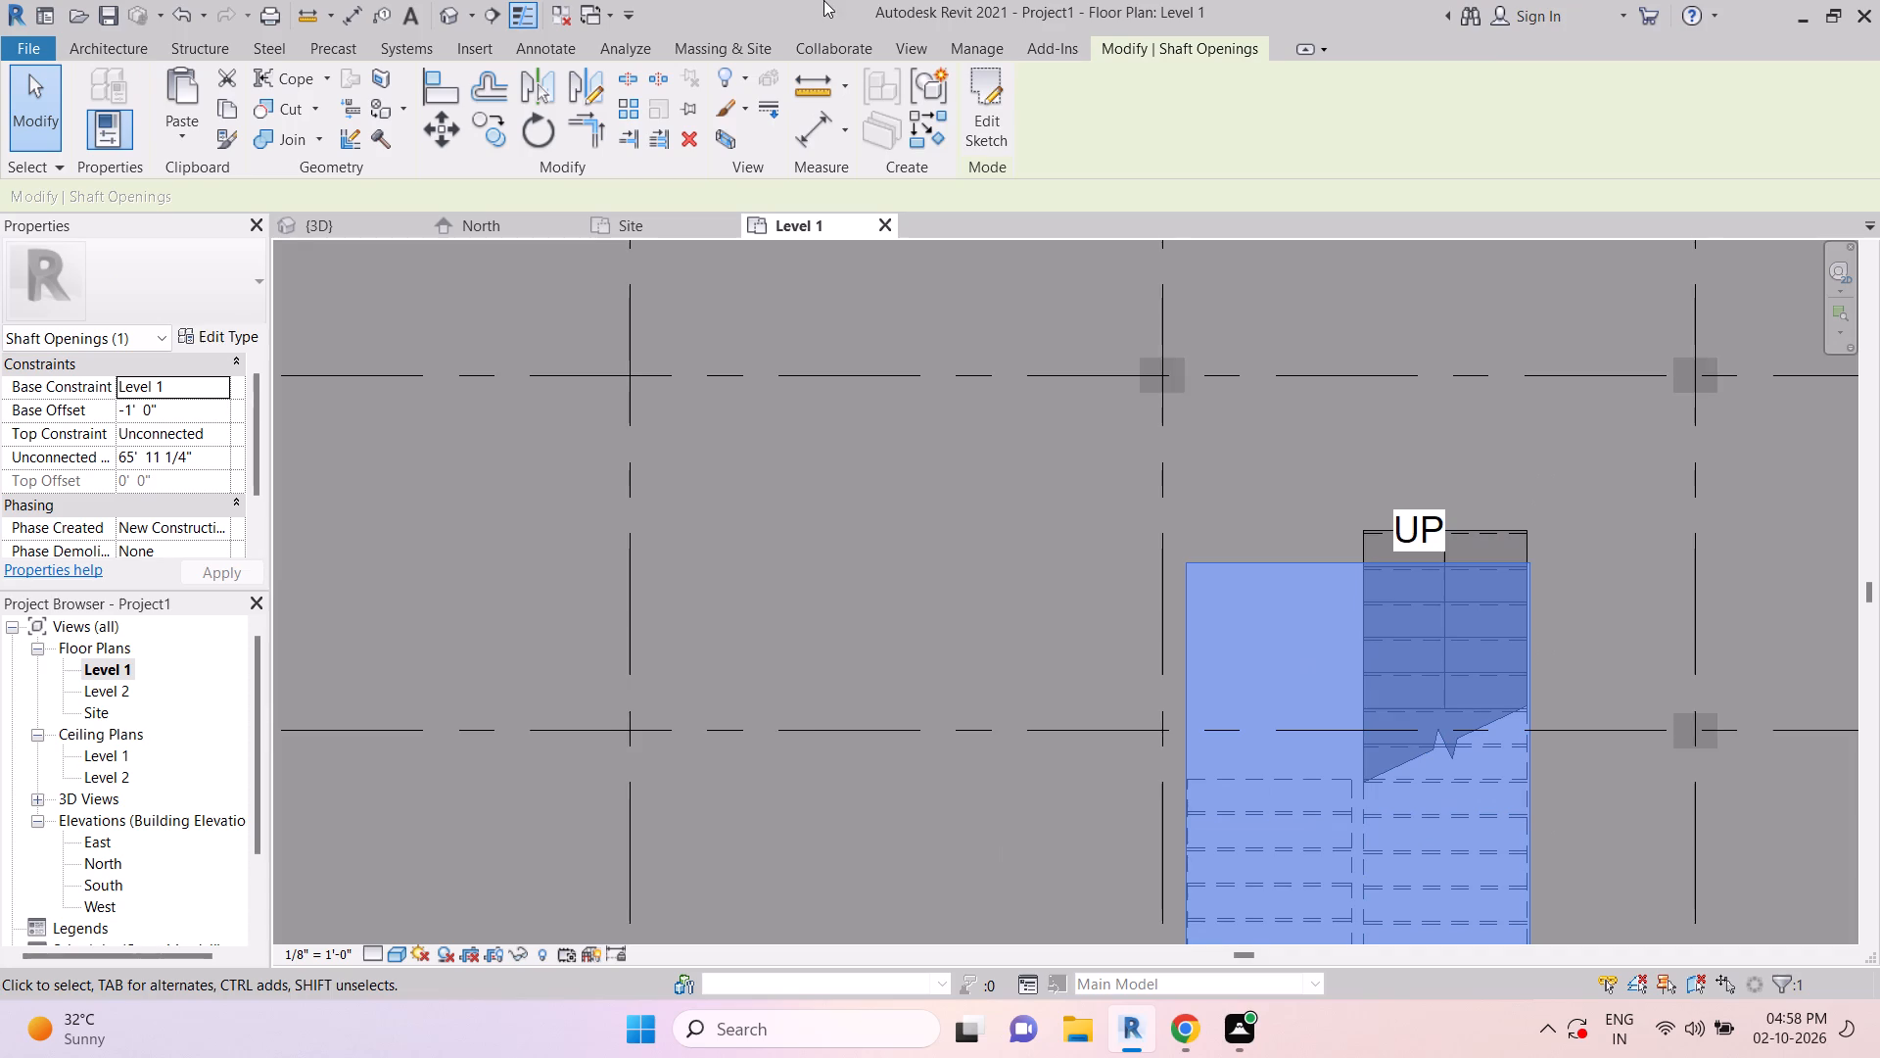
left_click(976, 117)
key("Escape")
key("Escape")
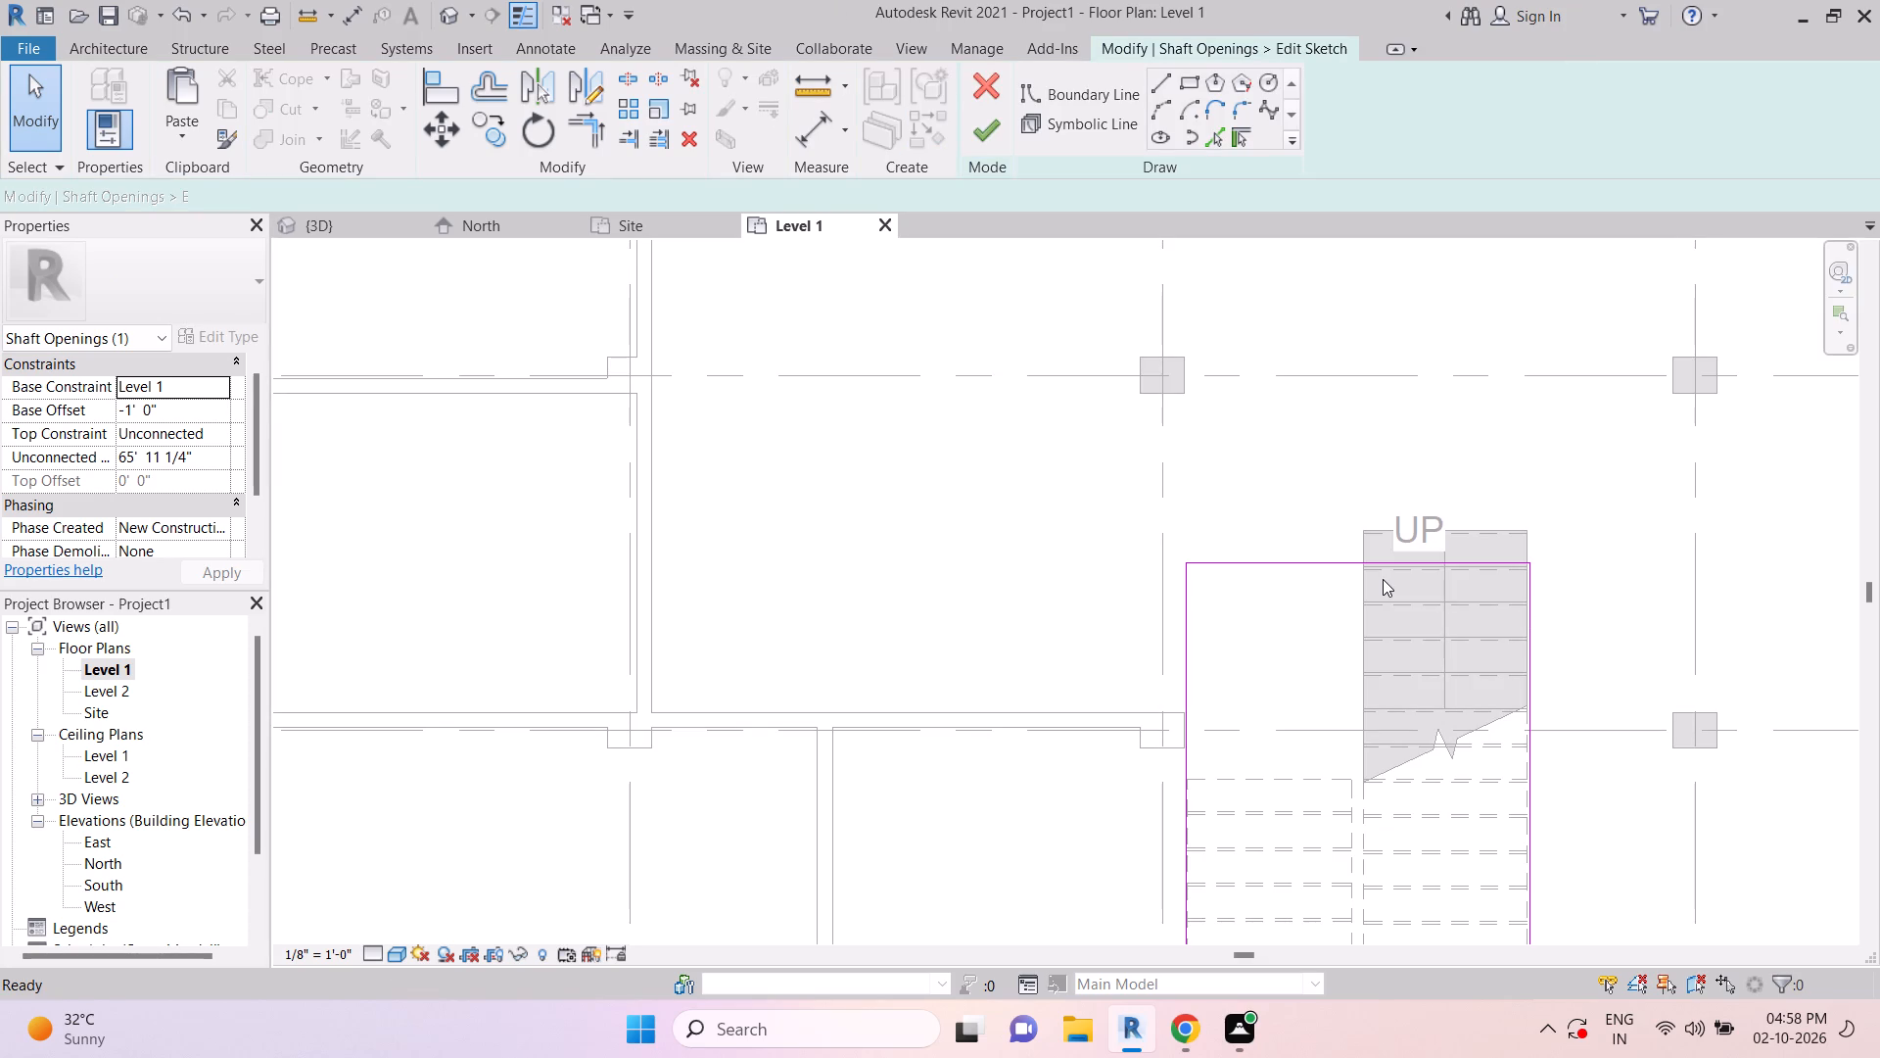
key("a")
key("l")
scroll(1392, 537, "up", 5)
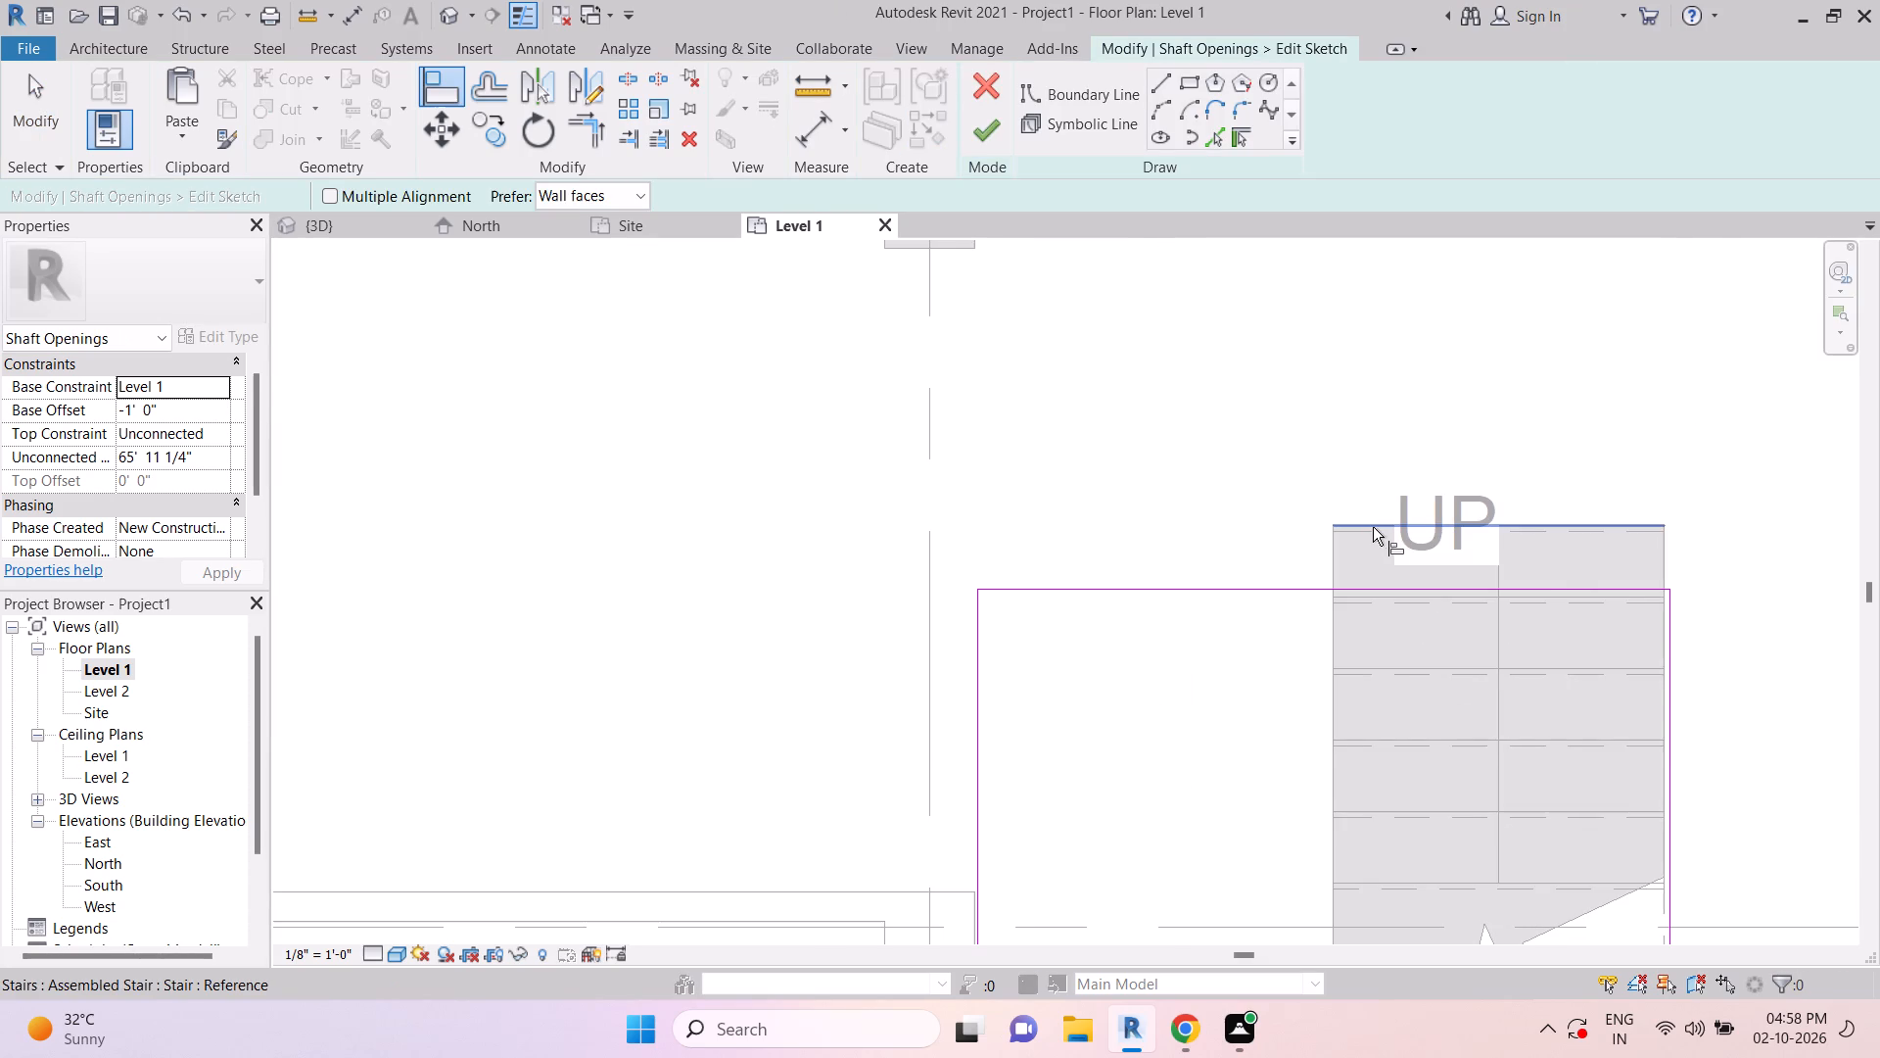
left_click(1373, 525)
left_click(1308, 588)
key("Escape")
key("Escape")
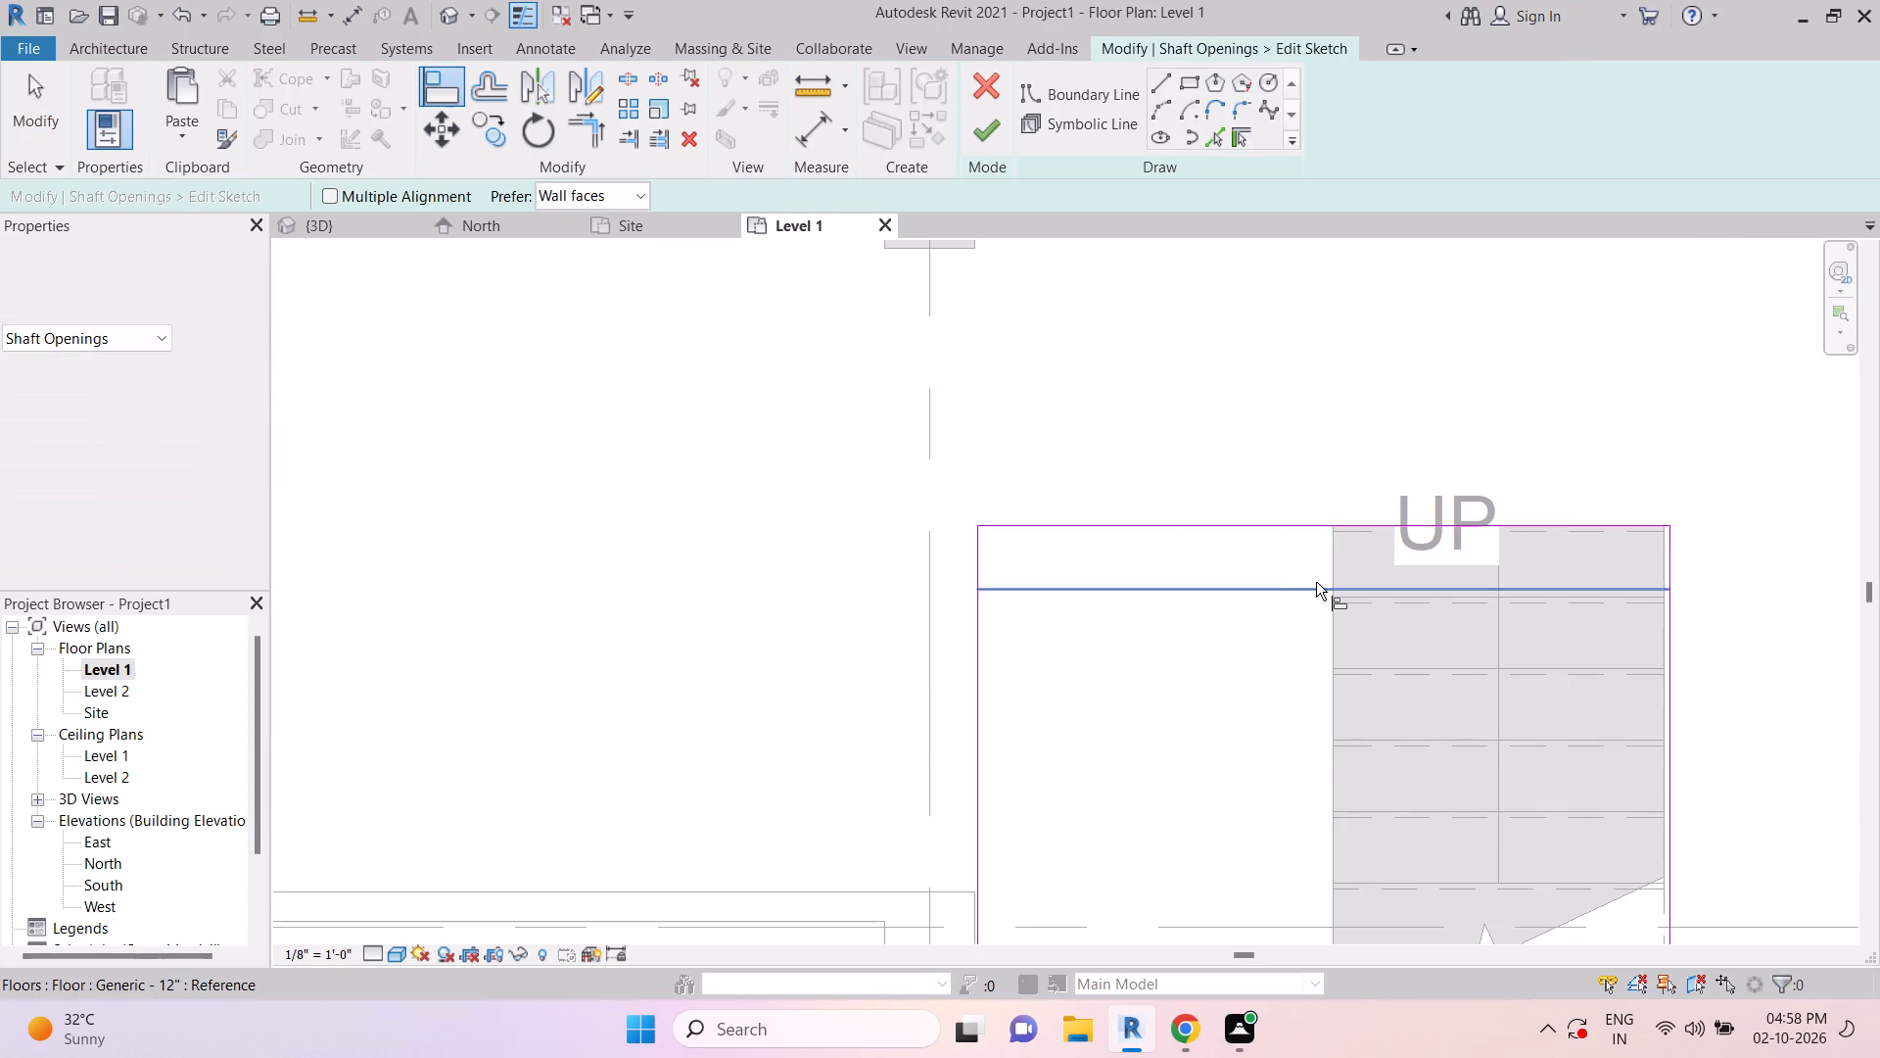
key("Escape")
key("Escape")
Move the shaft sketch's north boundary line 0.05' farther north and finish the shaft sketch.
left_click(1320, 532)
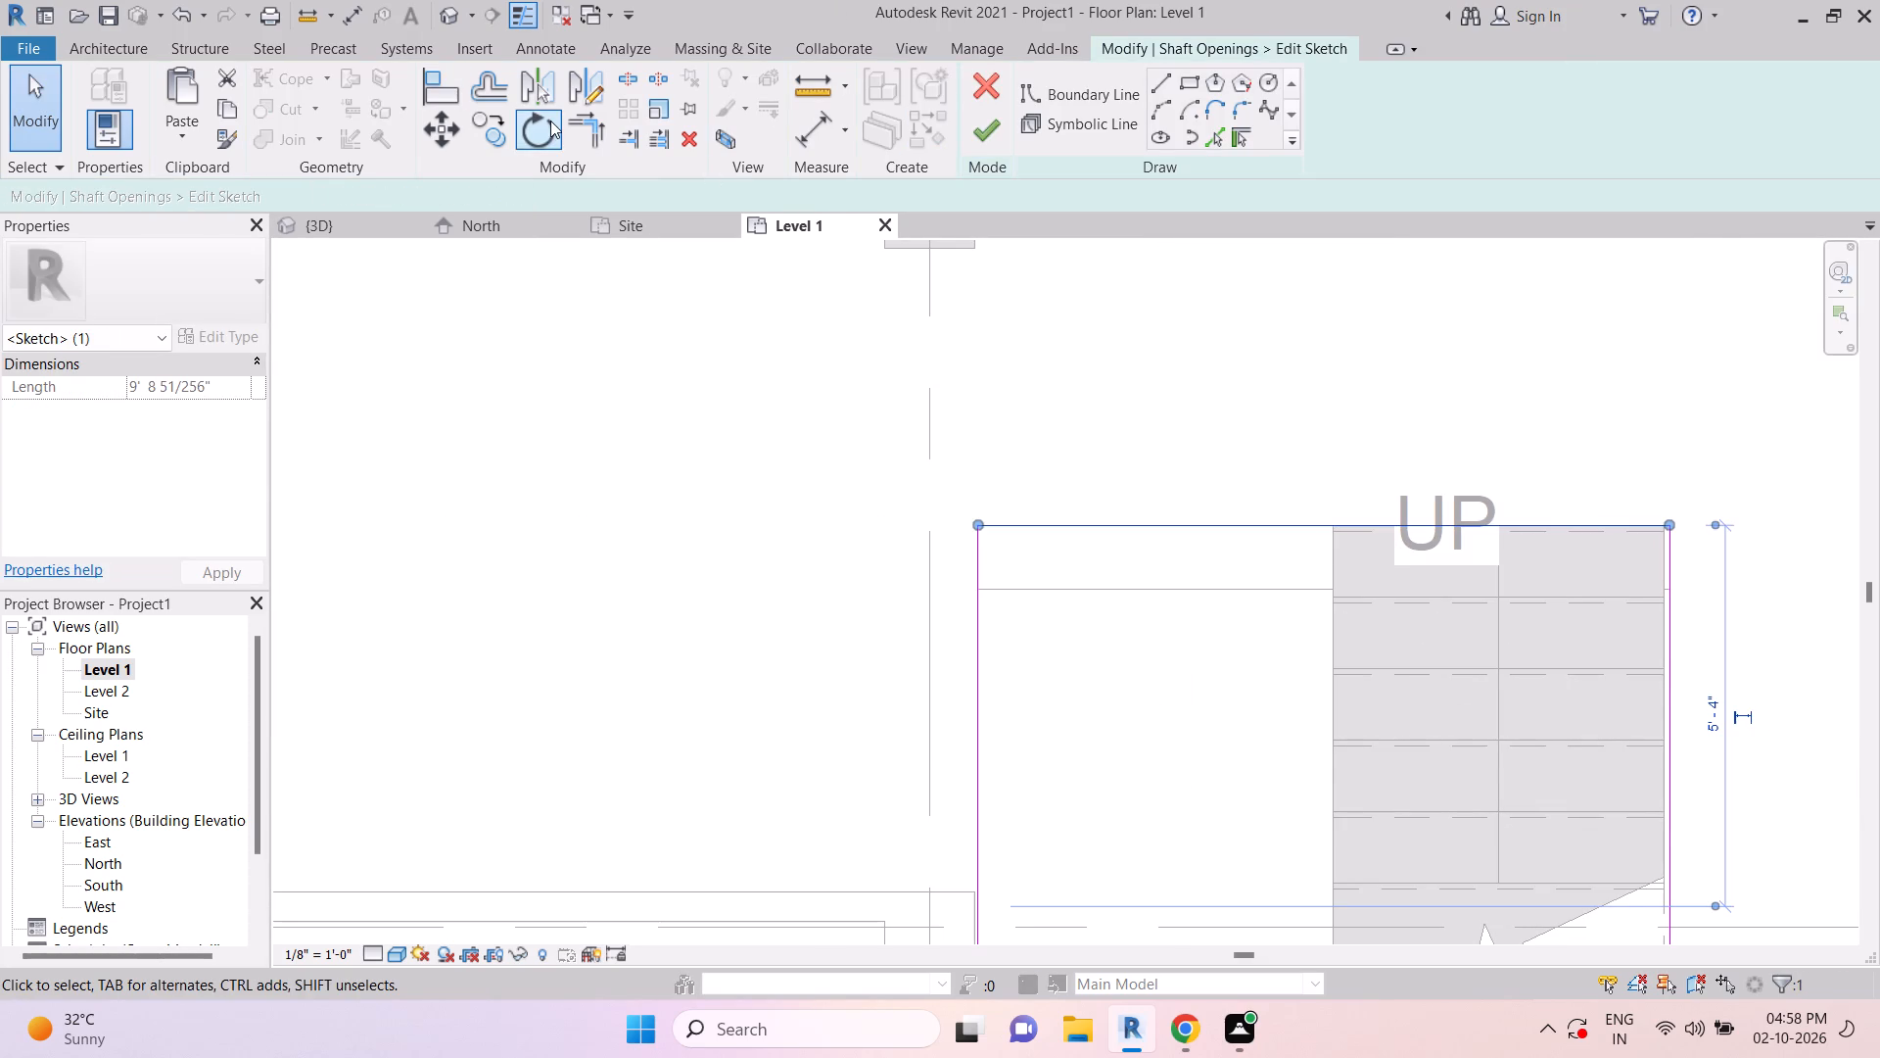
left_click(450, 123)
left_click(1317, 526)
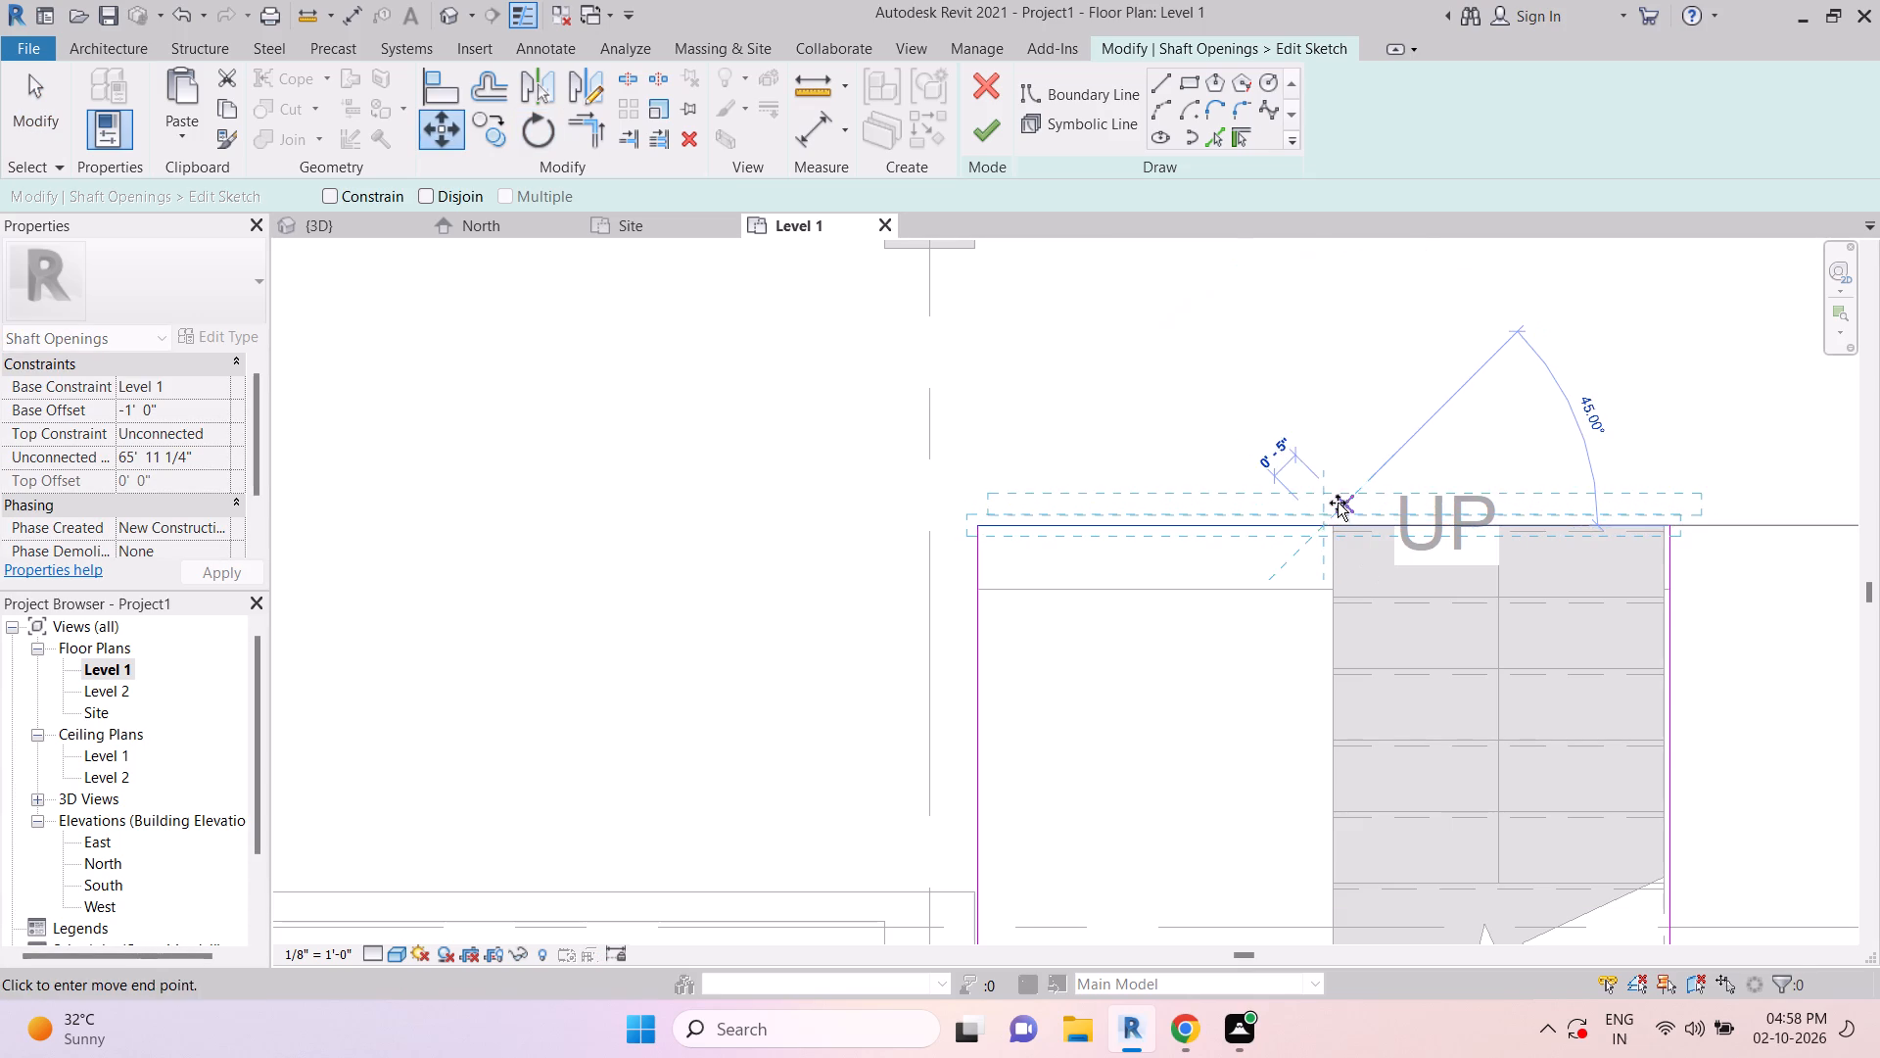
type("0.05")
key("Return")
key("Escape")
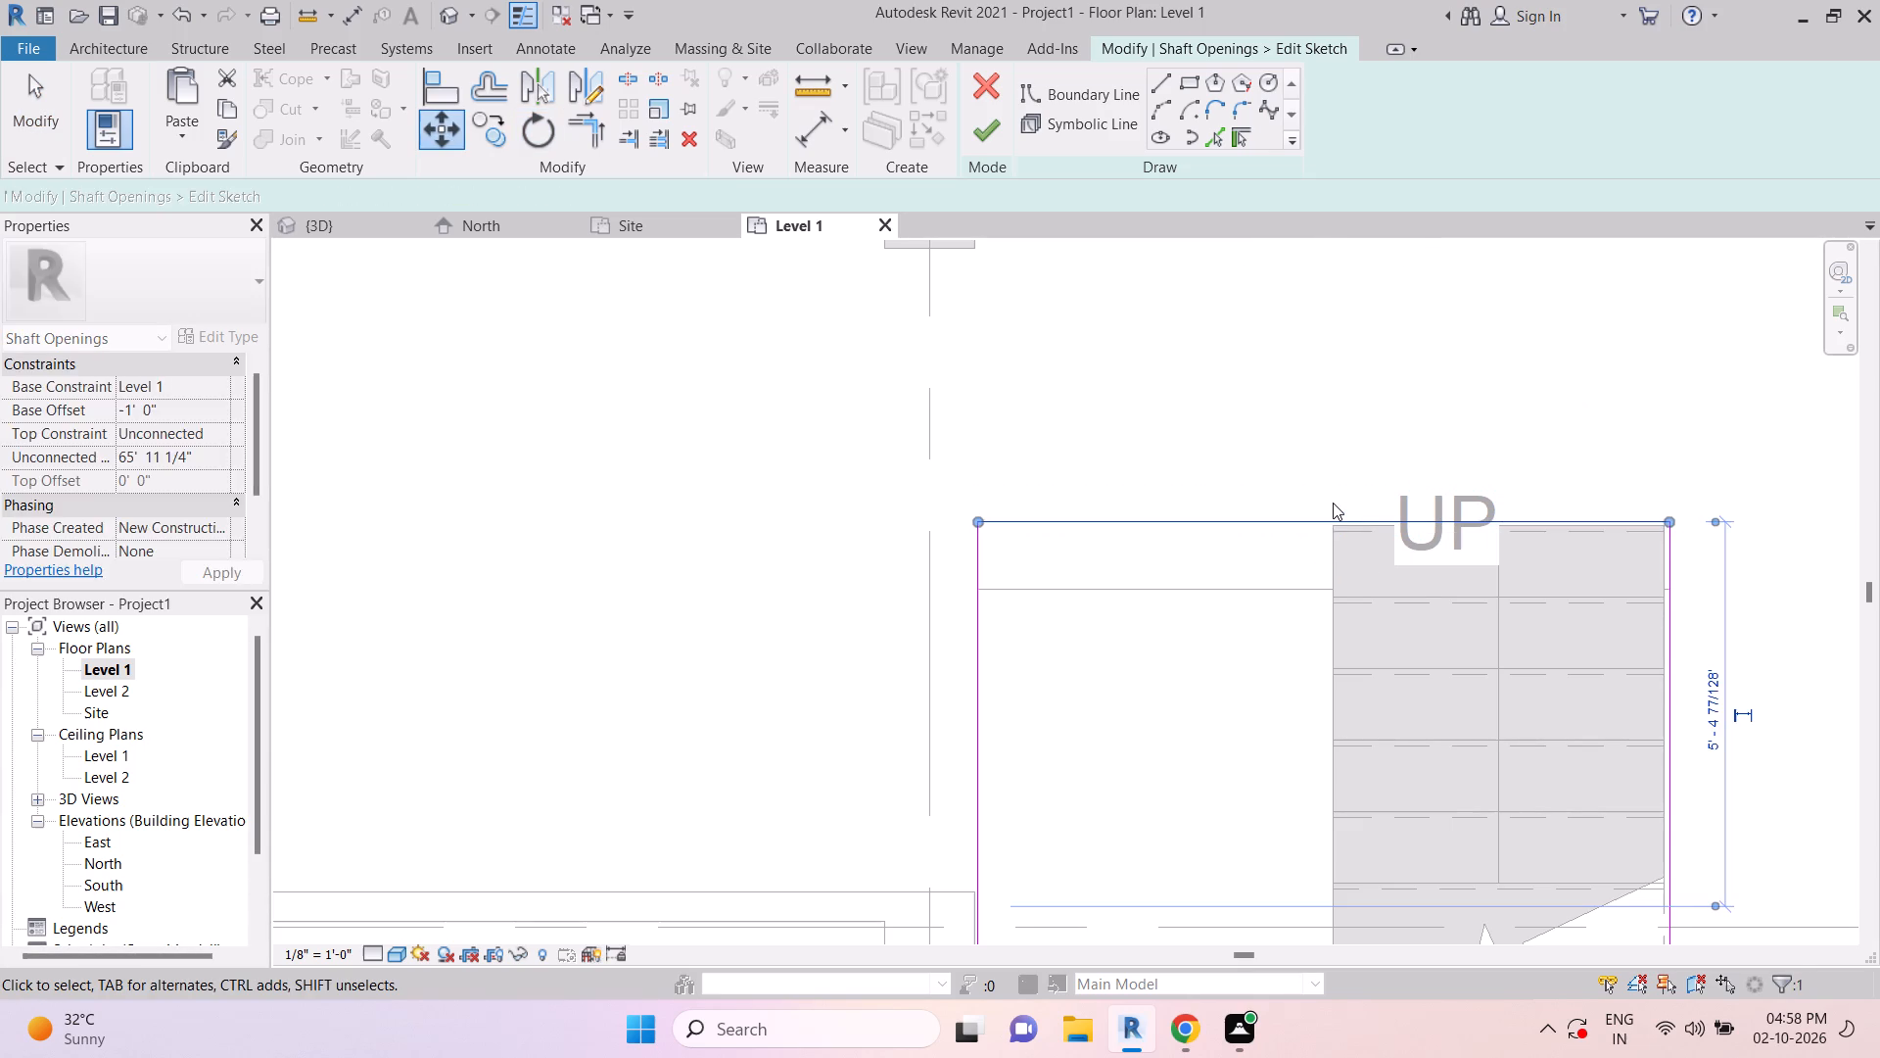
key("Escape")
key("Escape")
left_click(982, 138)
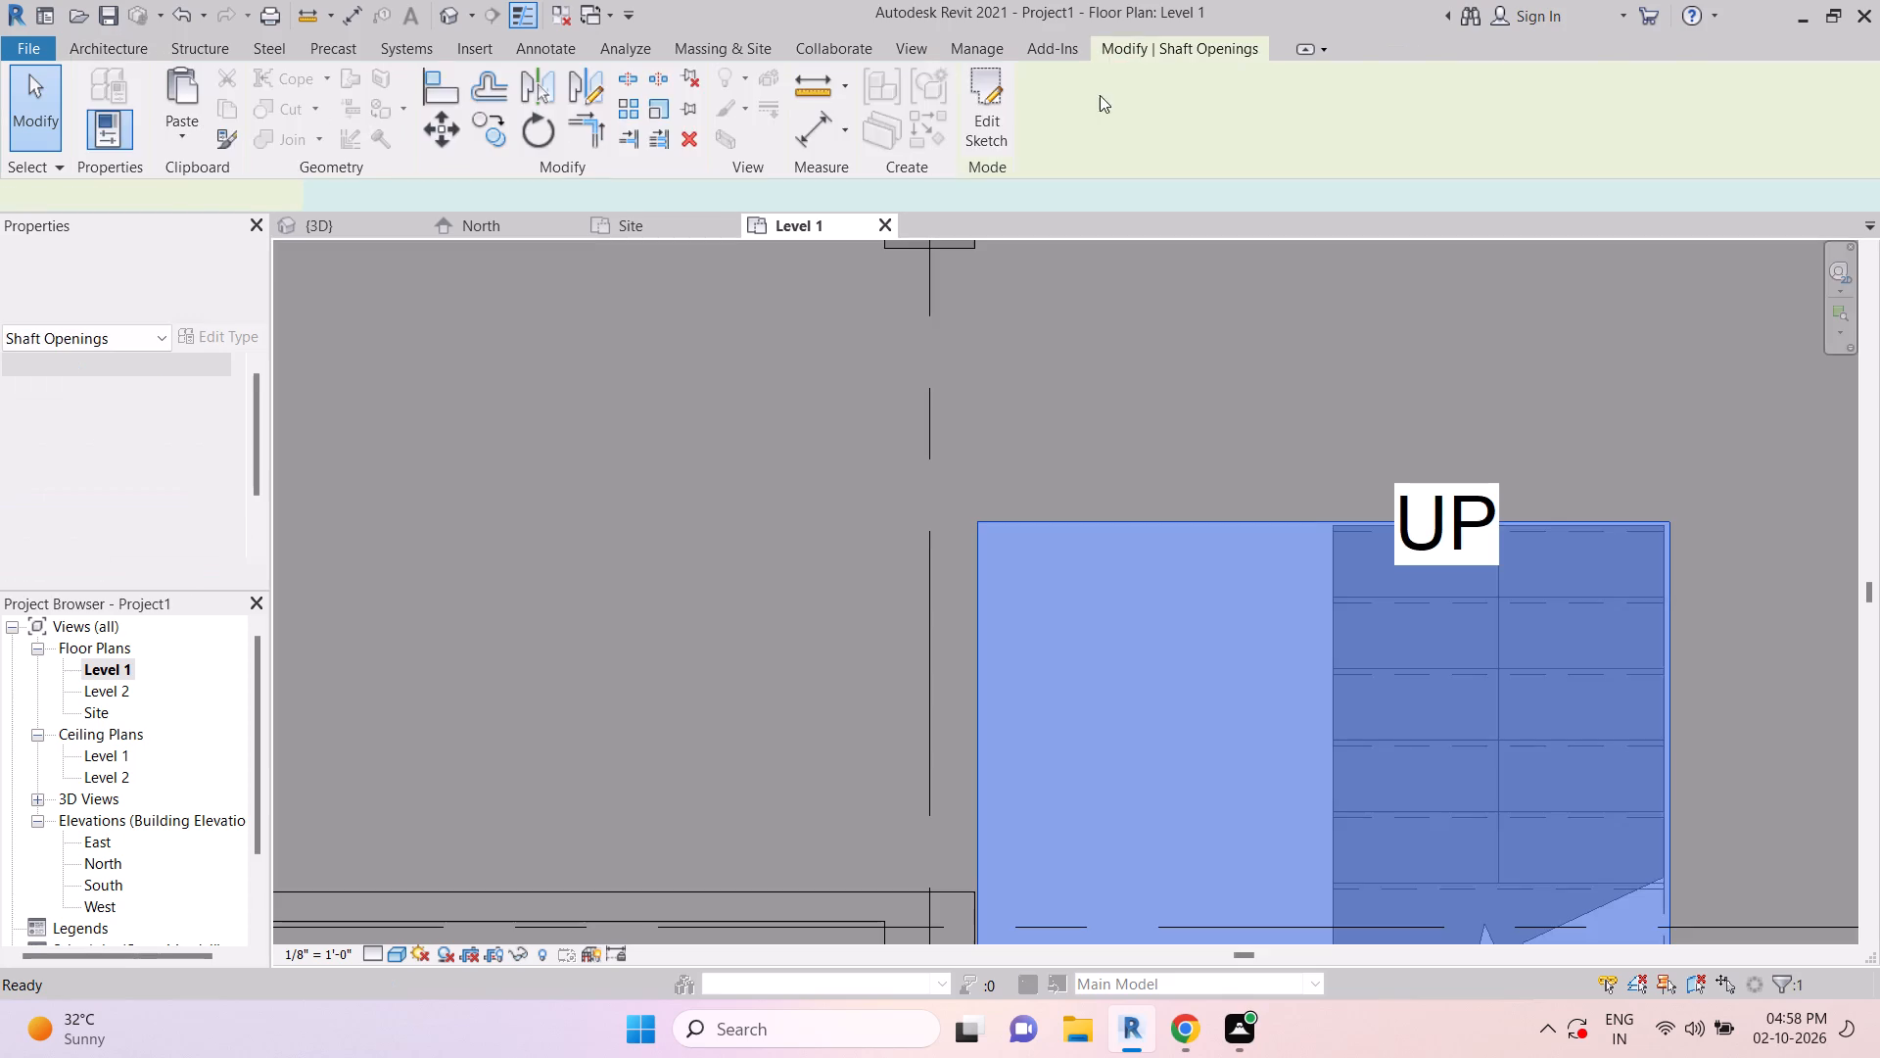
key("Escape")
key("Escape")
scroll(1186, 457, "down", 5)
key("Escape")
key("Escape")
key("Escape")
Examine the Level 1 plan around the stair opening, the partition walls and the undivided bays.
scroll(1191, 467, "down", 4)
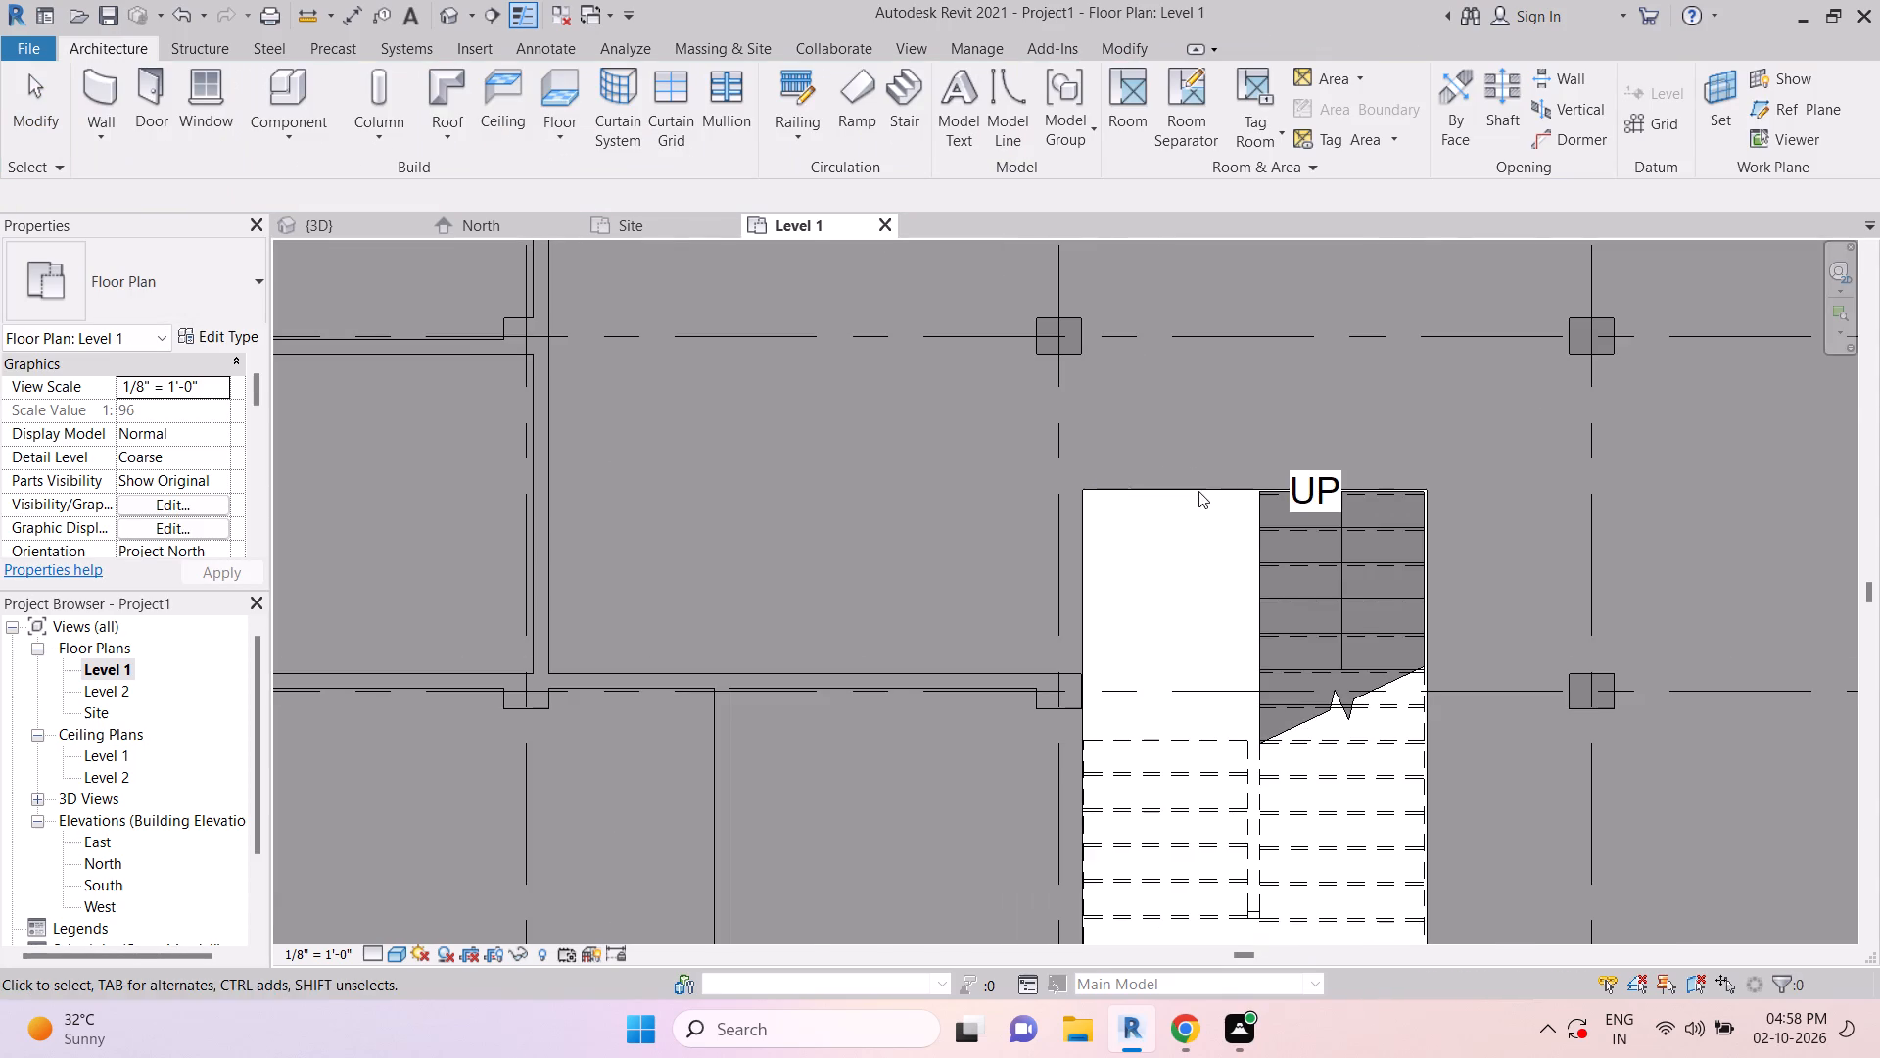
key("Escape")
key("Escape")
key("Escape")
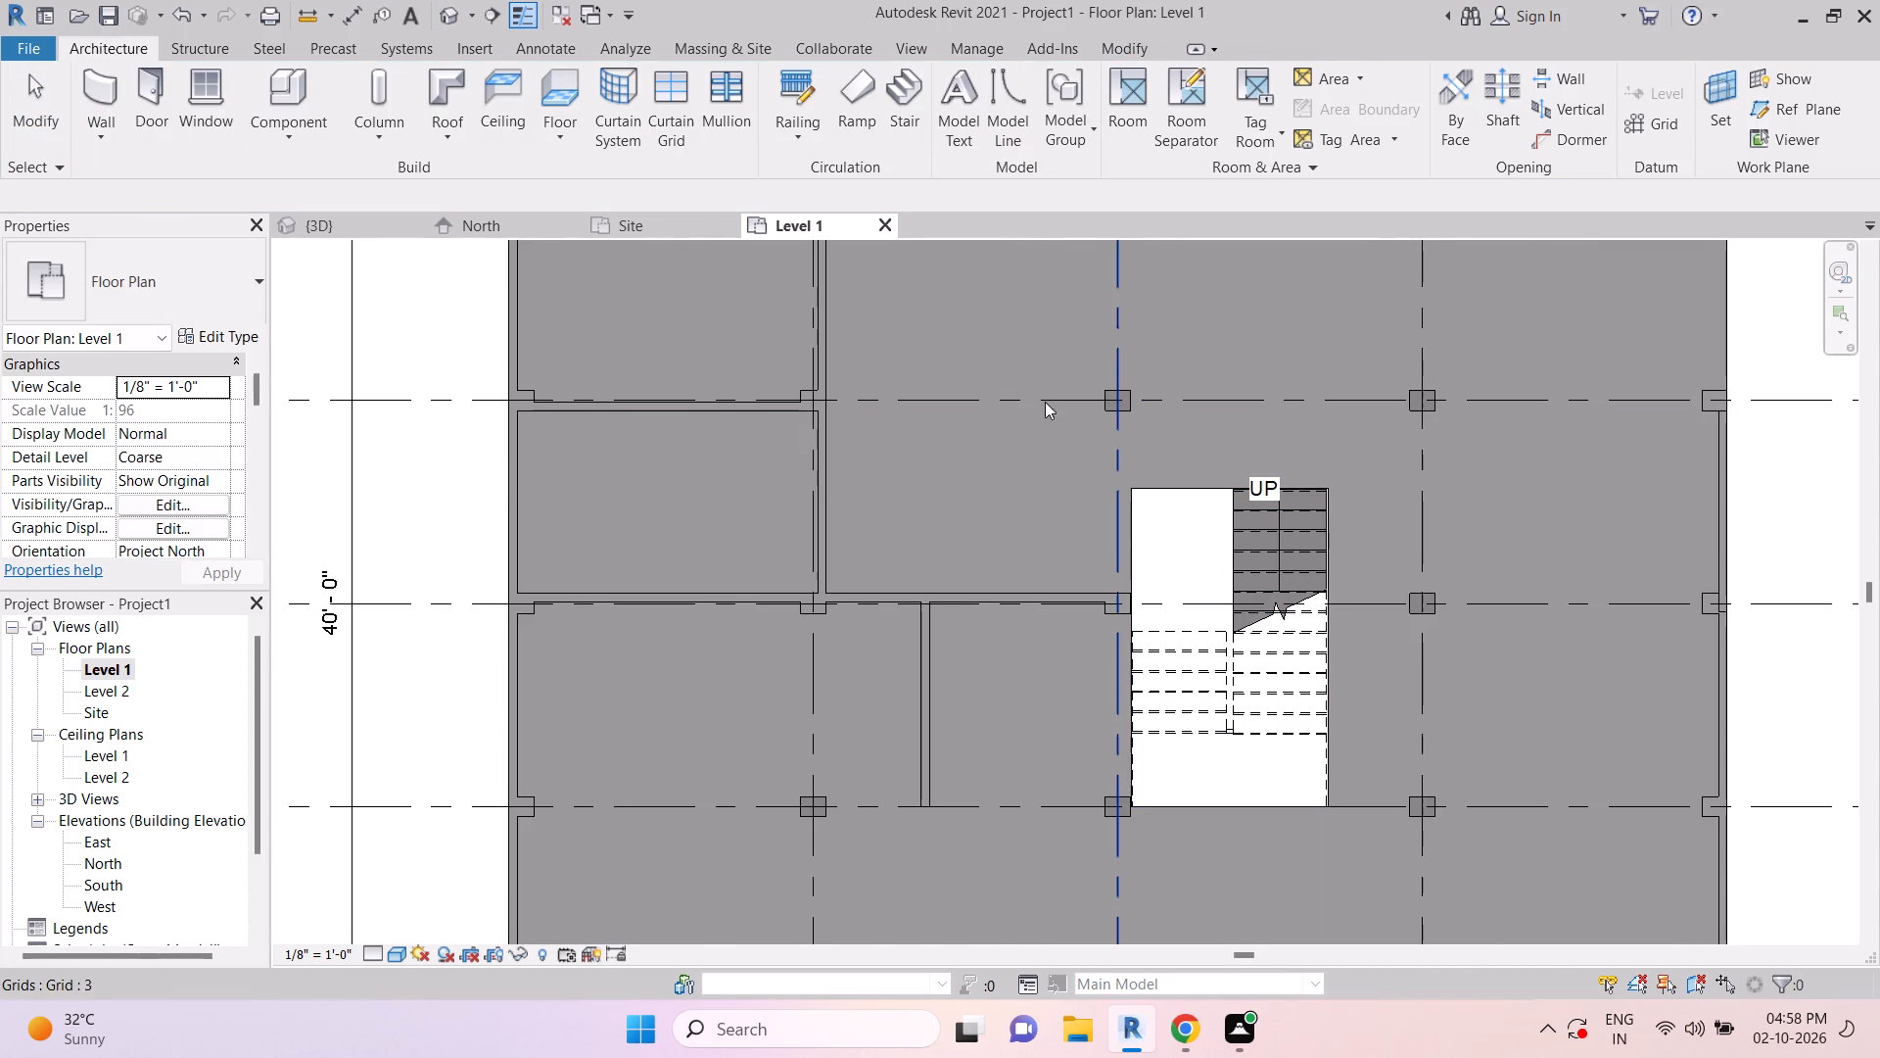
middle_click_drag(1036, 385, 1048, 421)
key("Escape")
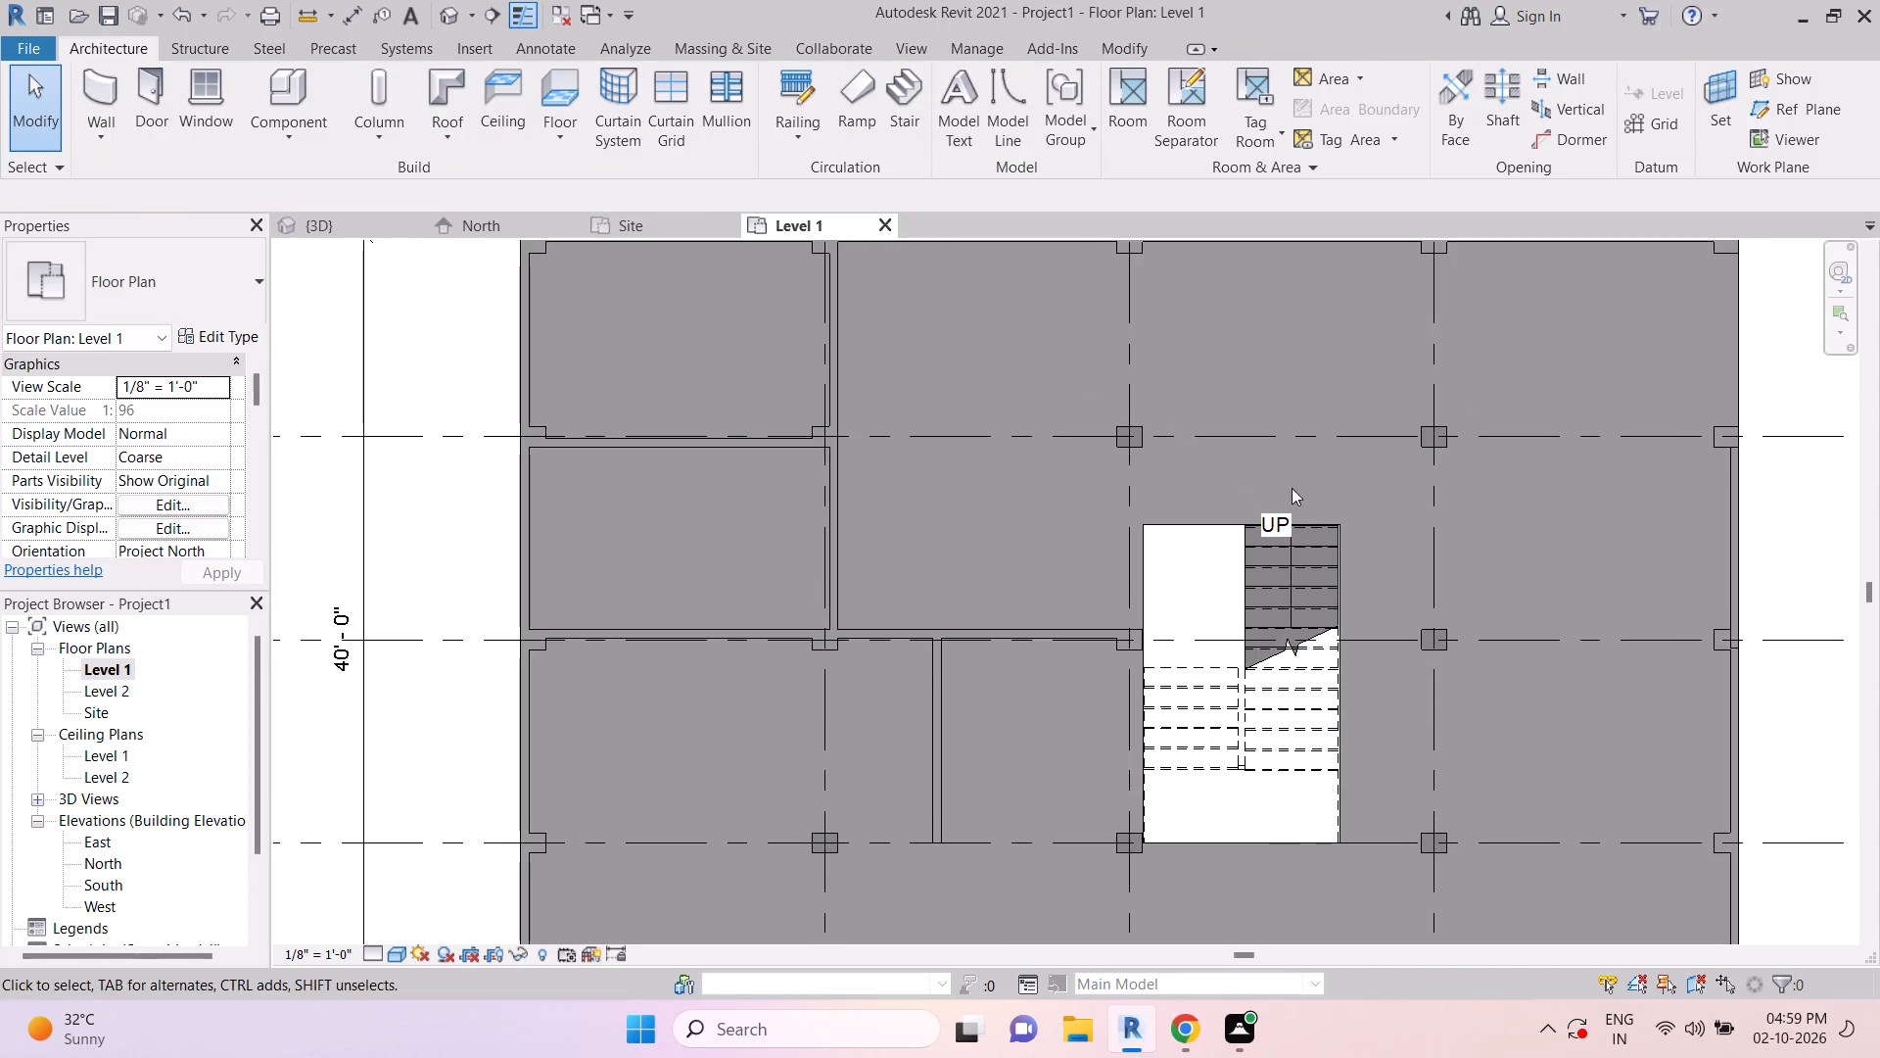
scroll(1131, 575, "down", 5)
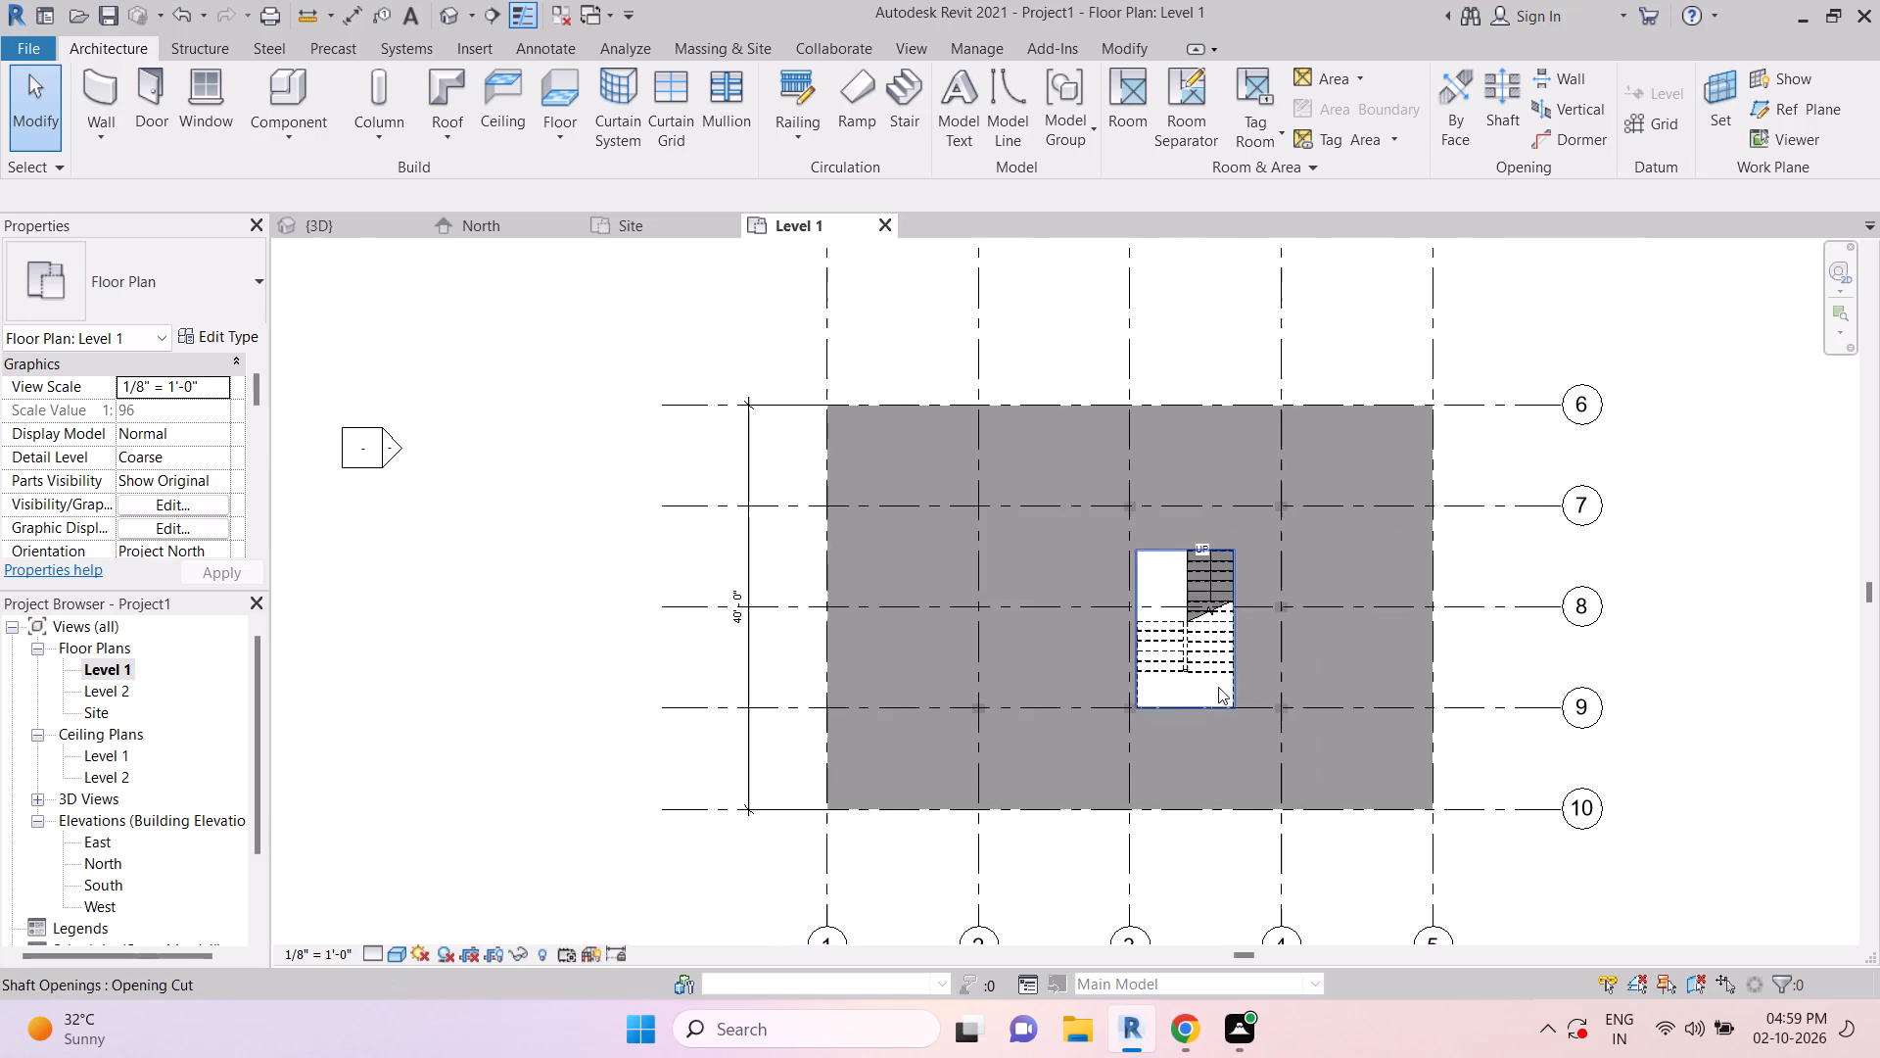
scroll(982, 502, "up", 4)
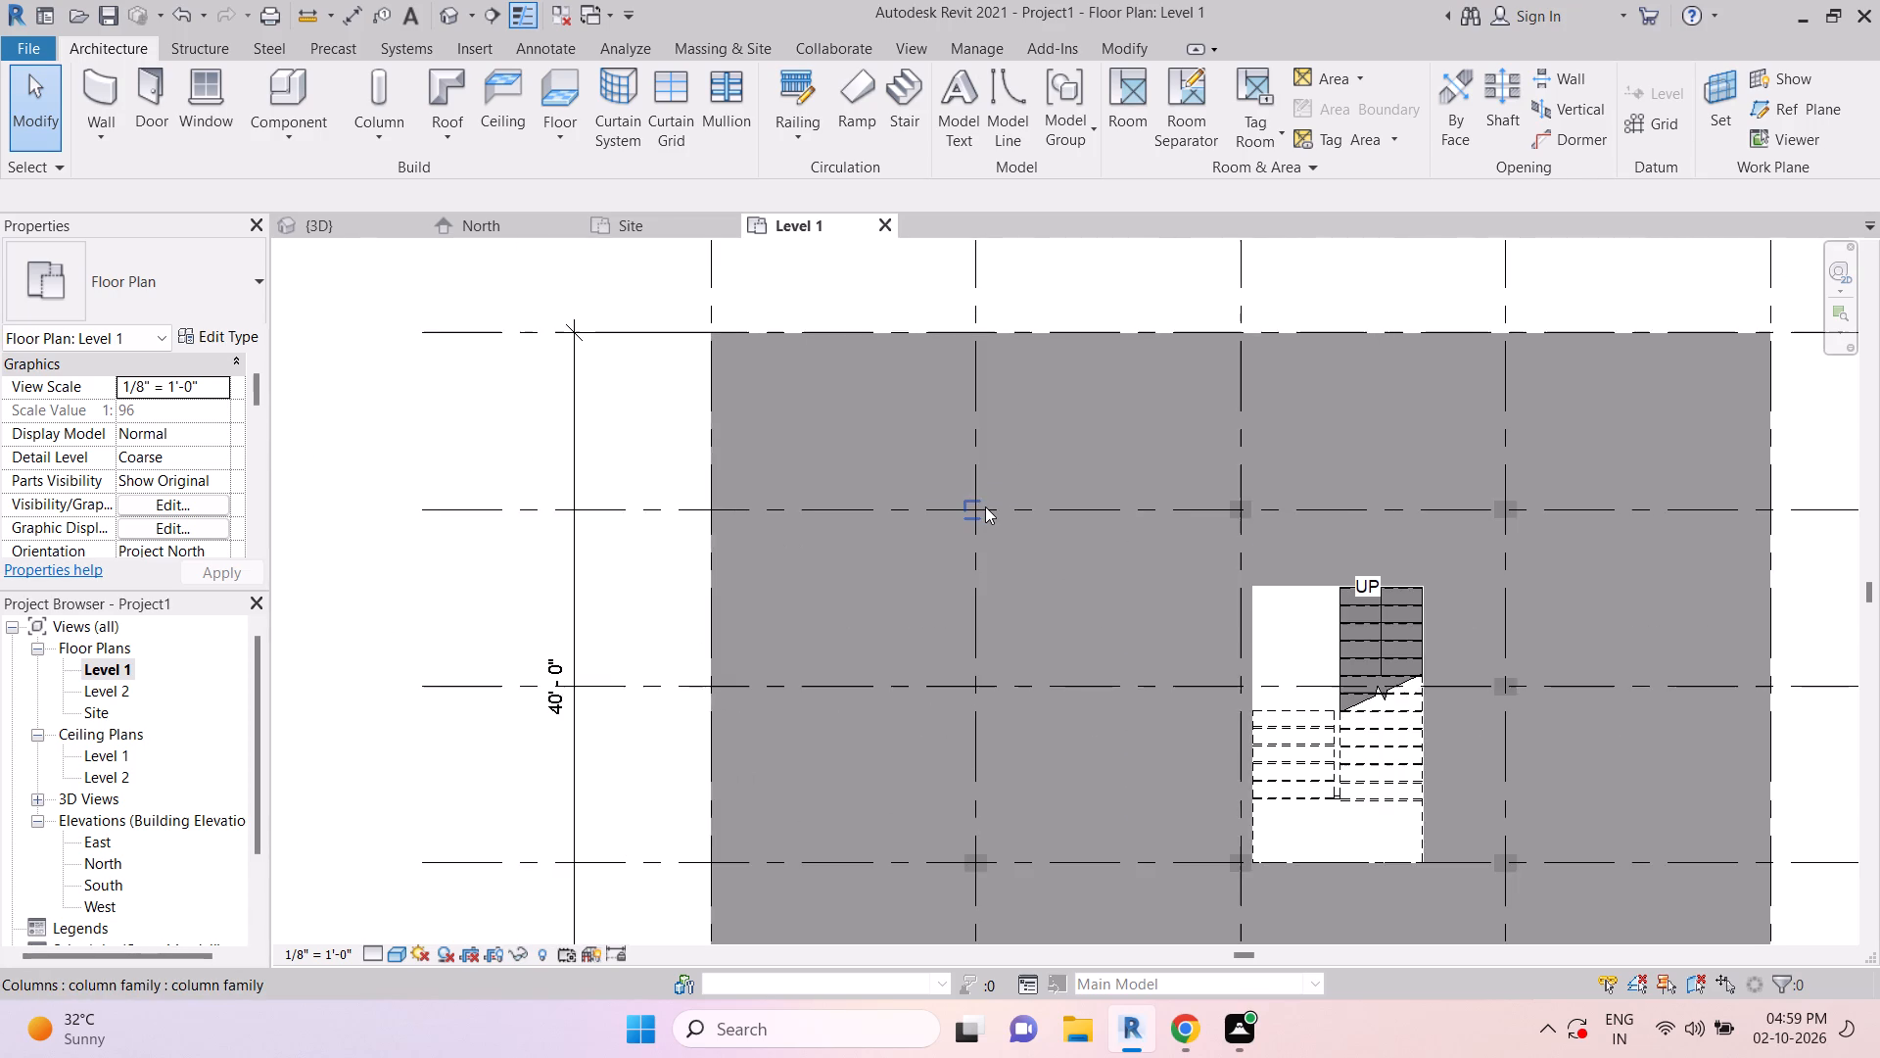
middle_click_drag(1040, 506, 1037, 593)
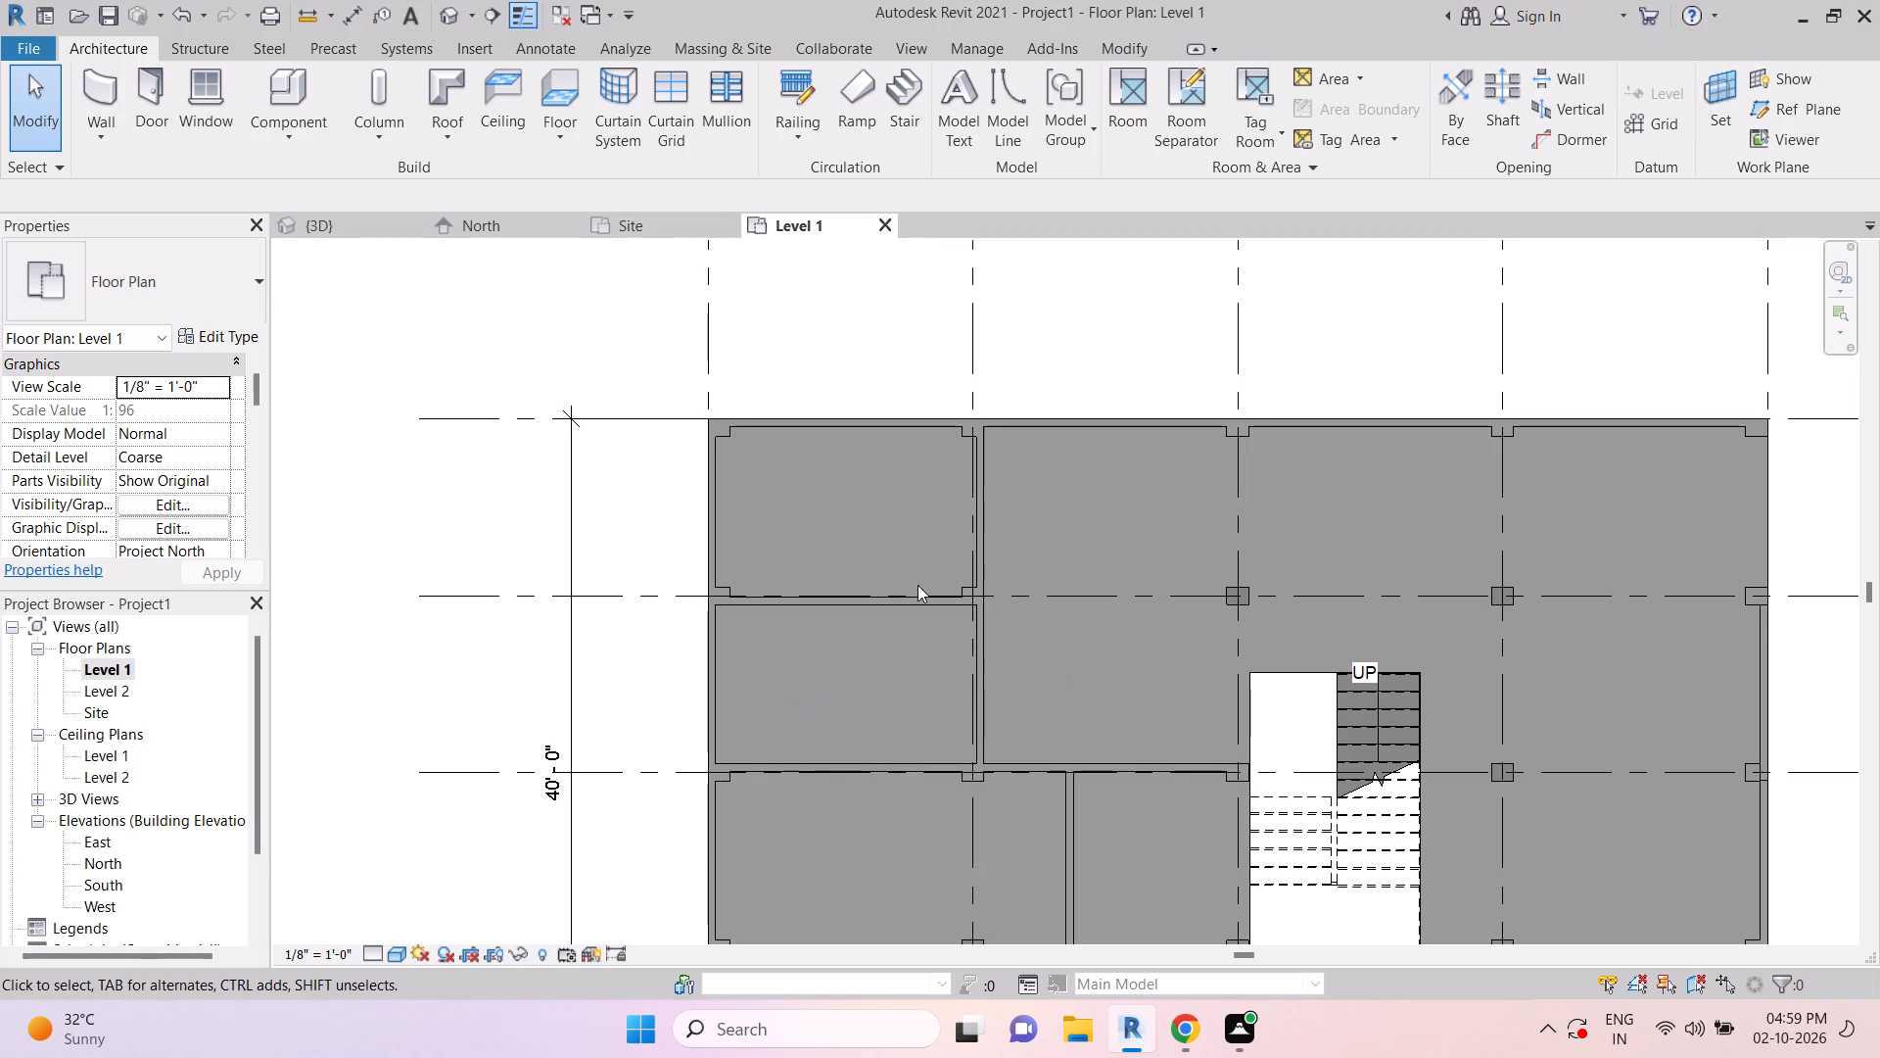
key("Escape")
key("Escape")
scroll(1013, 631, "down", 2)
key("Escape")
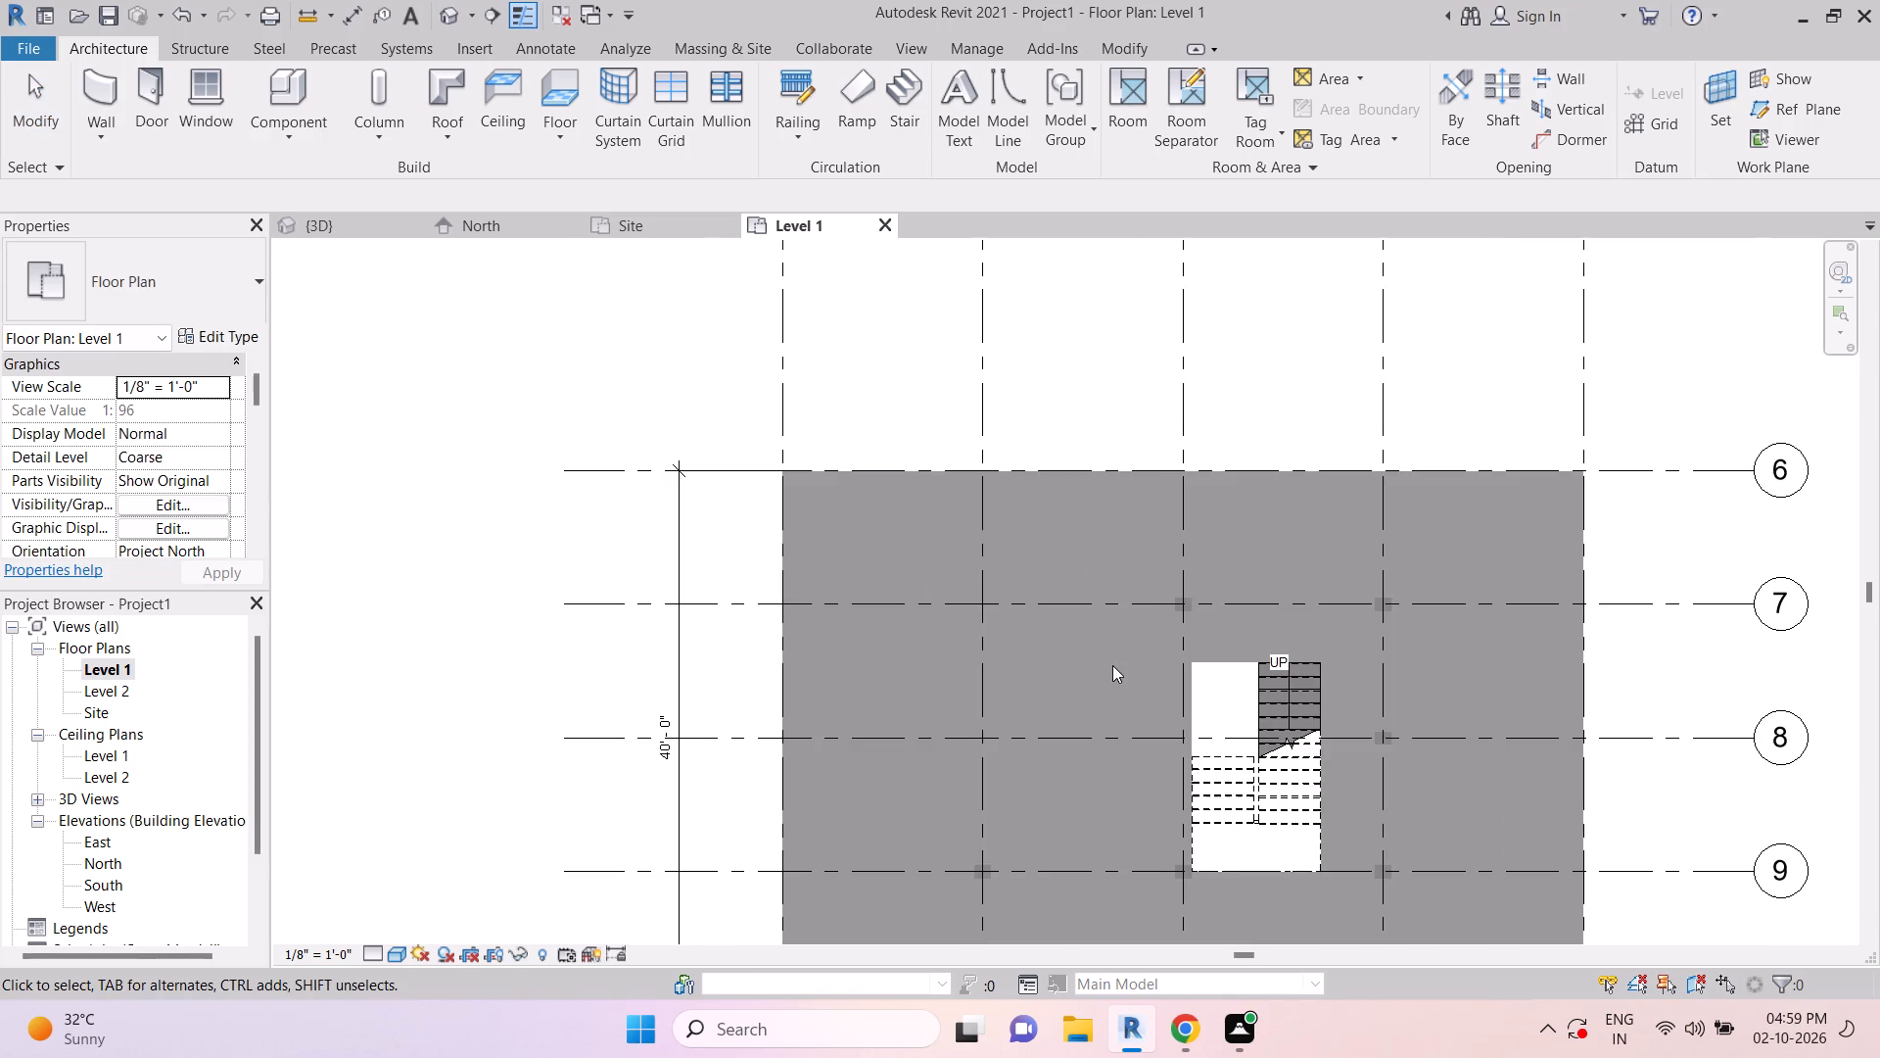
key("Escape")
middle_click_drag(1165, 774, 1103, 586)
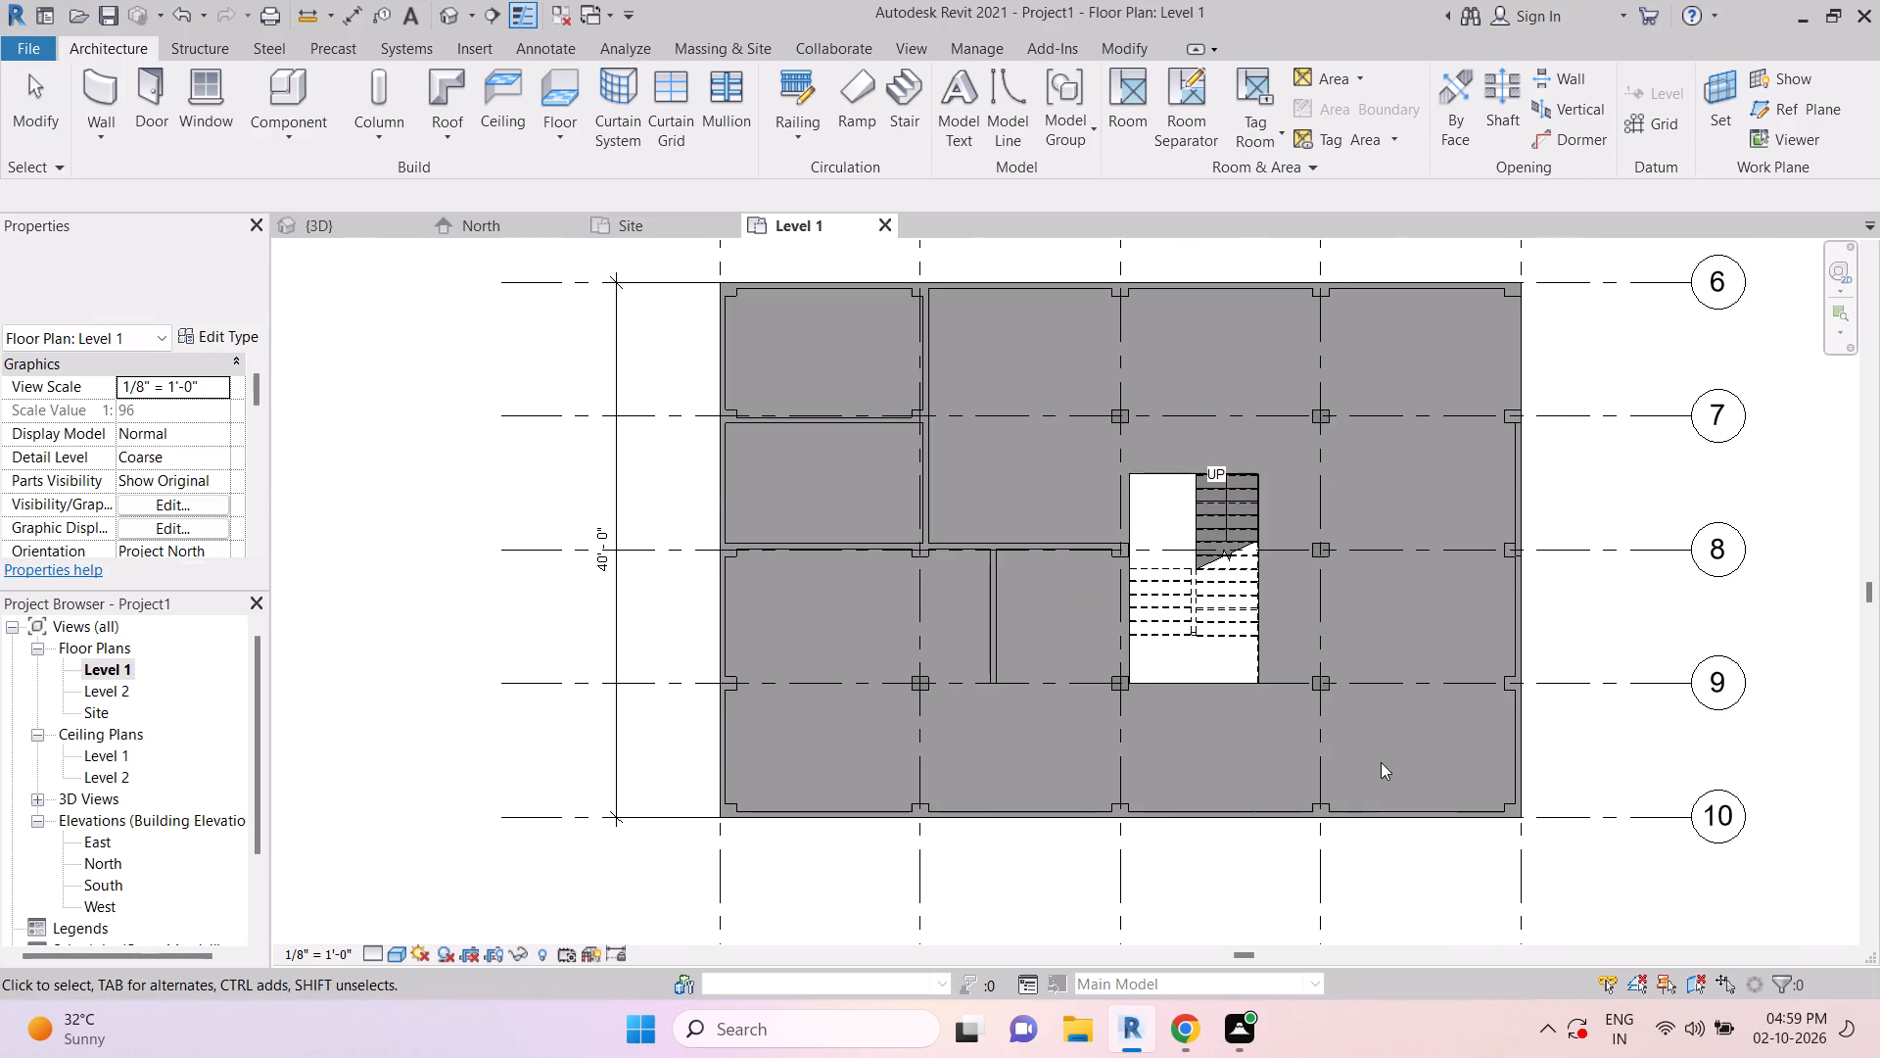
middle_click_drag(1373, 757, 1327, 774)
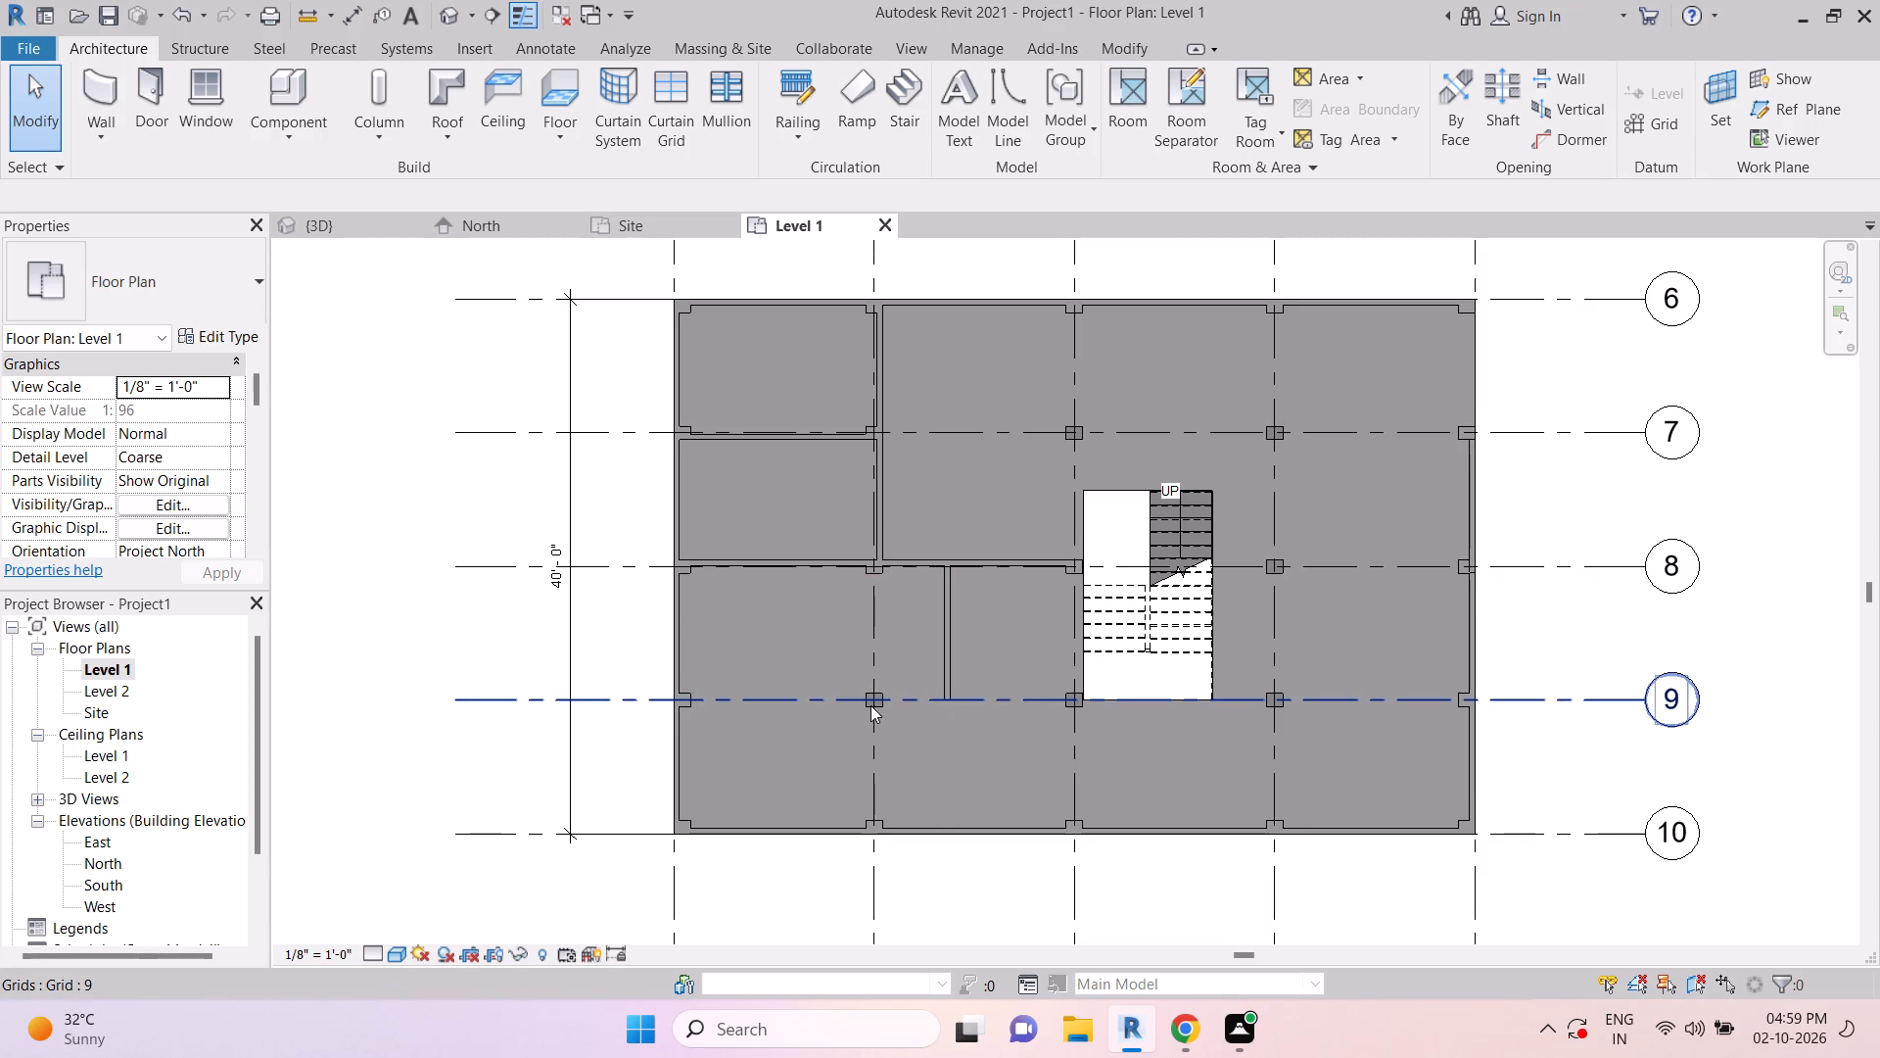
Dismiss the notification pop-up and set the length of the north-south 5" partition wall between grids 8 and 9 to 5'.
key("Escape")
key("Escape")
key("Escape")
left_click(947, 685)
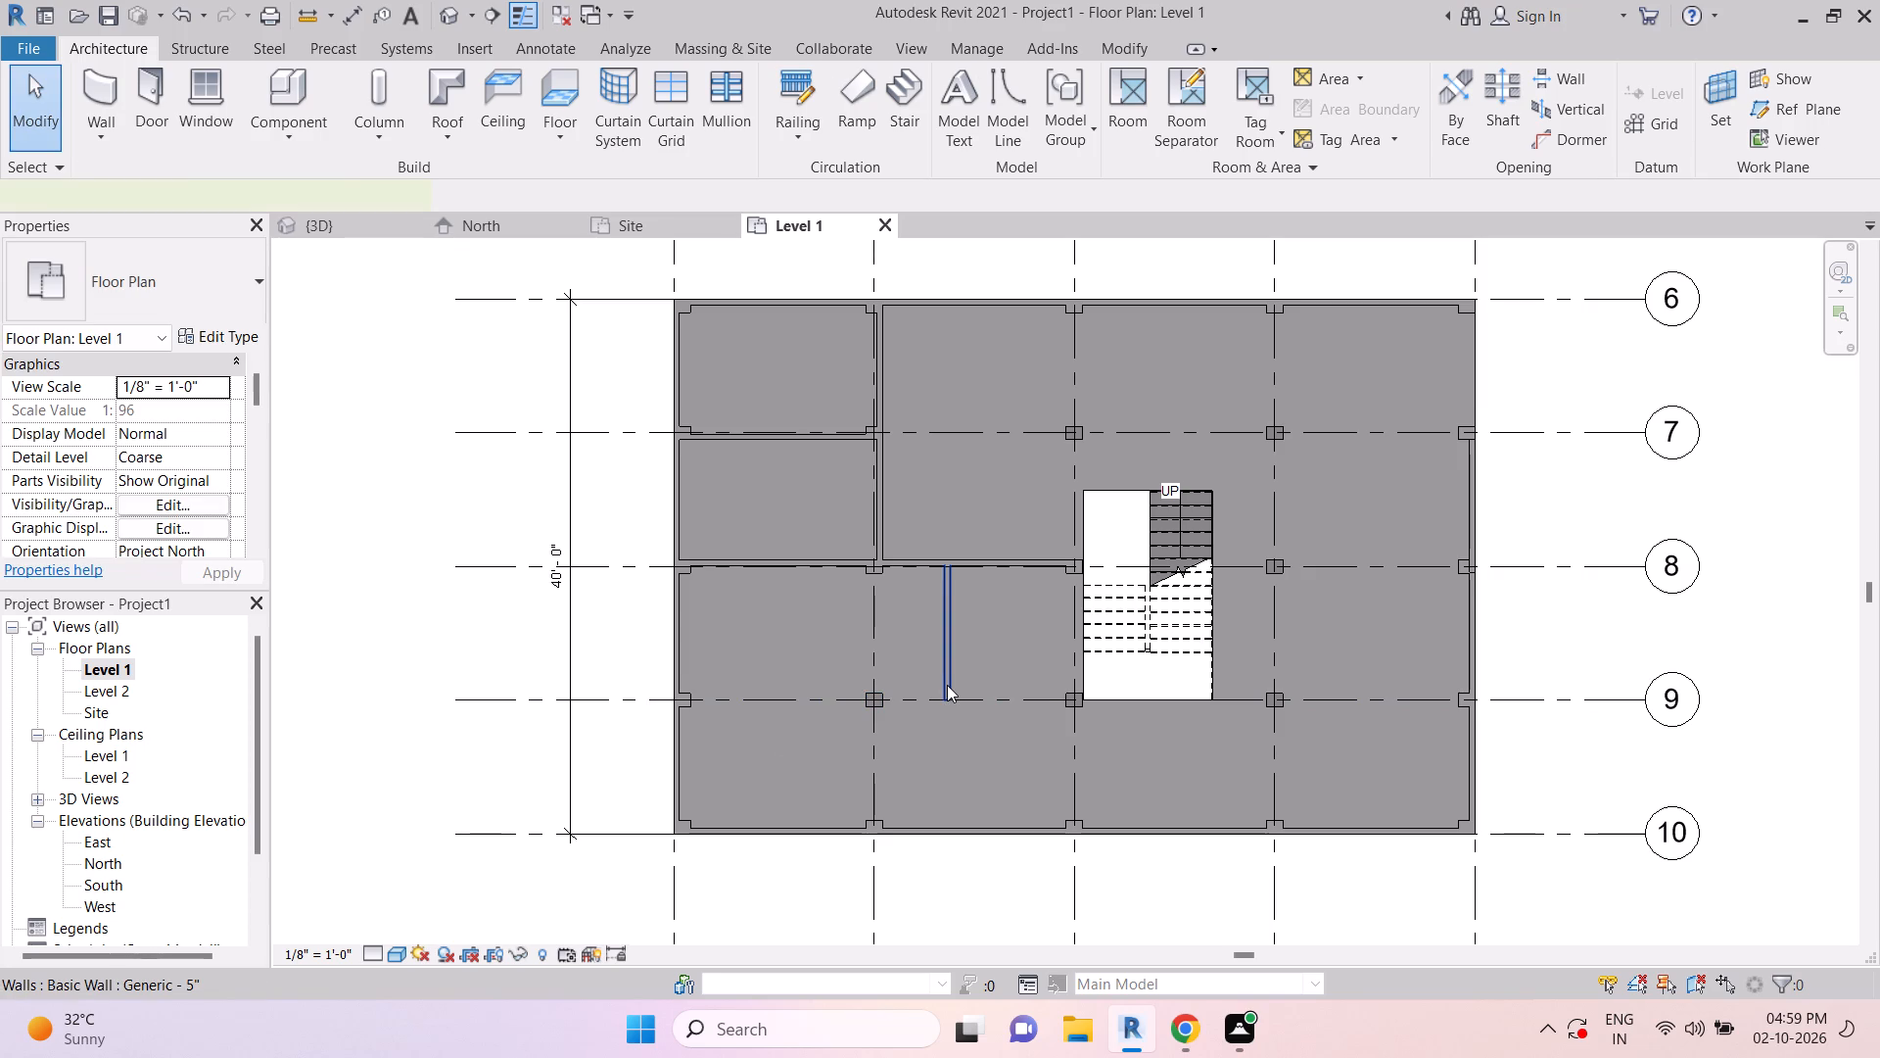
scroll(947, 691, "up", 2)
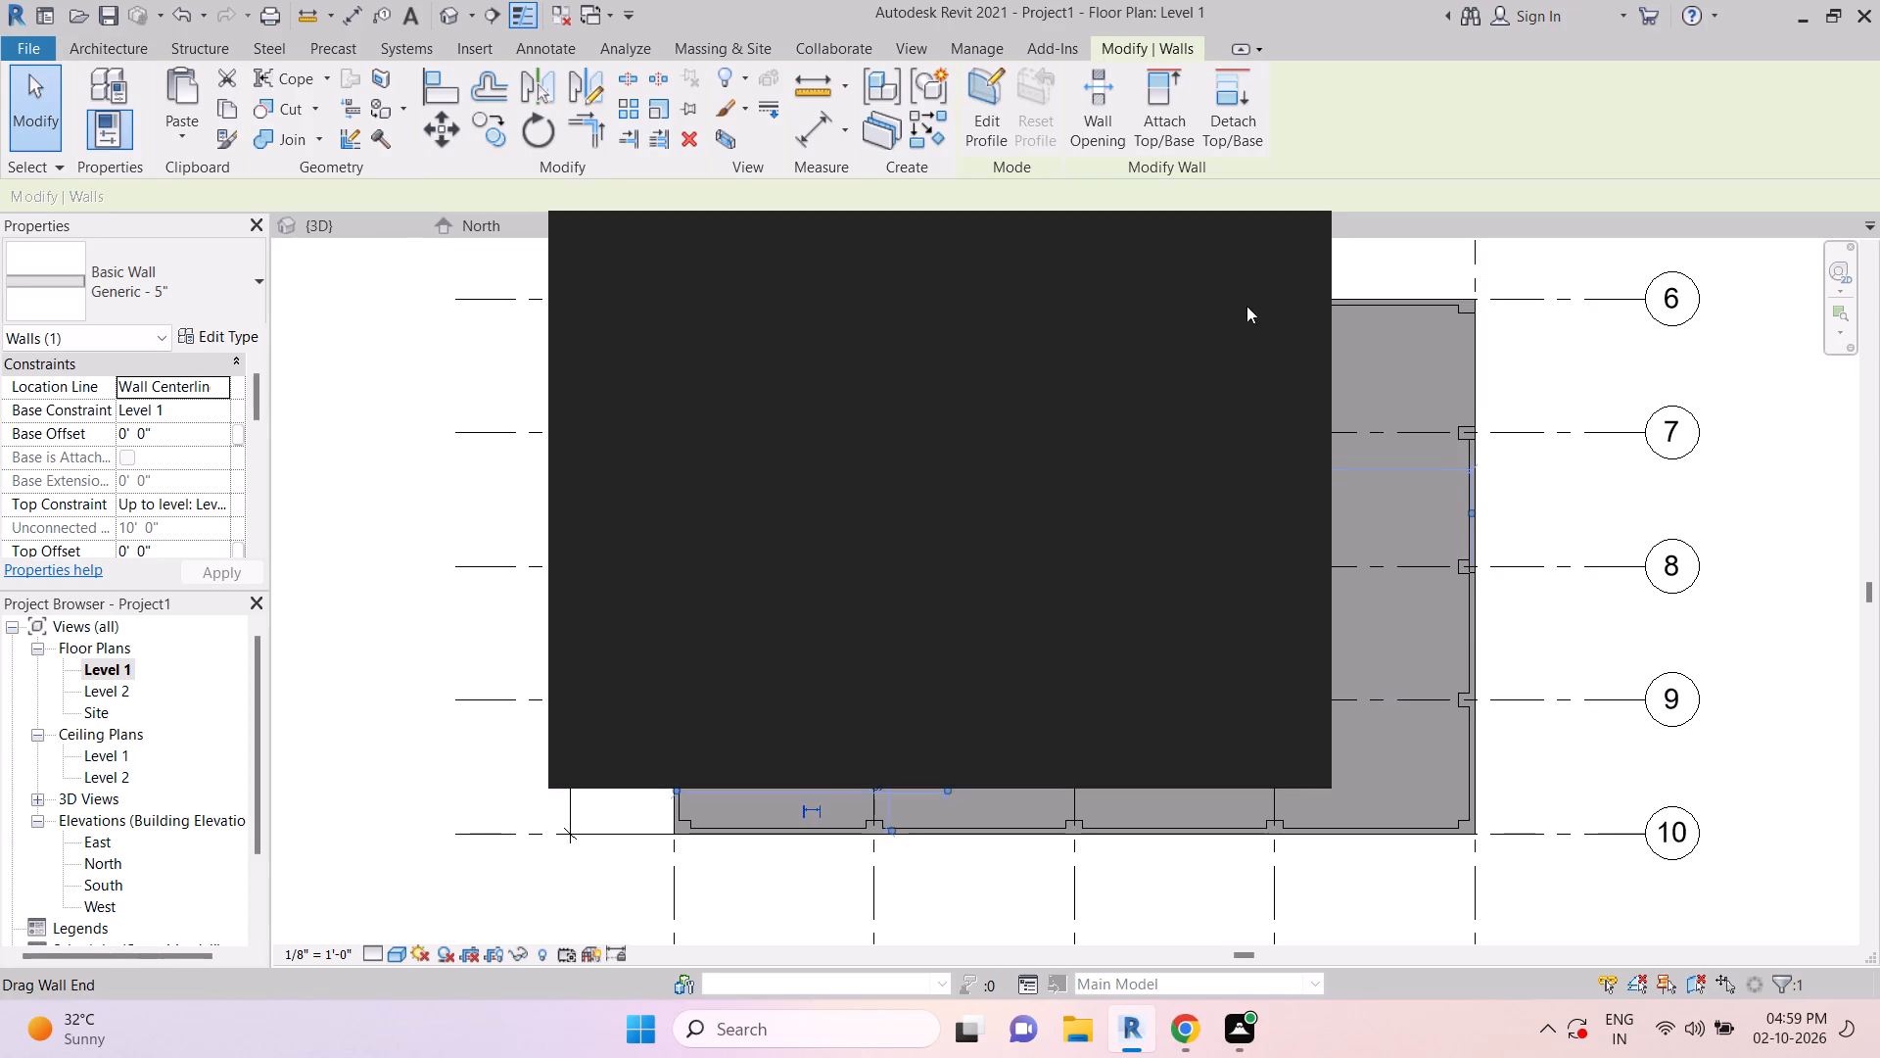
left_click(1289, 242)
key("Escape")
key("Escape")
key("Escape")
key("Escape")
scroll(952, 683, "up", 4)
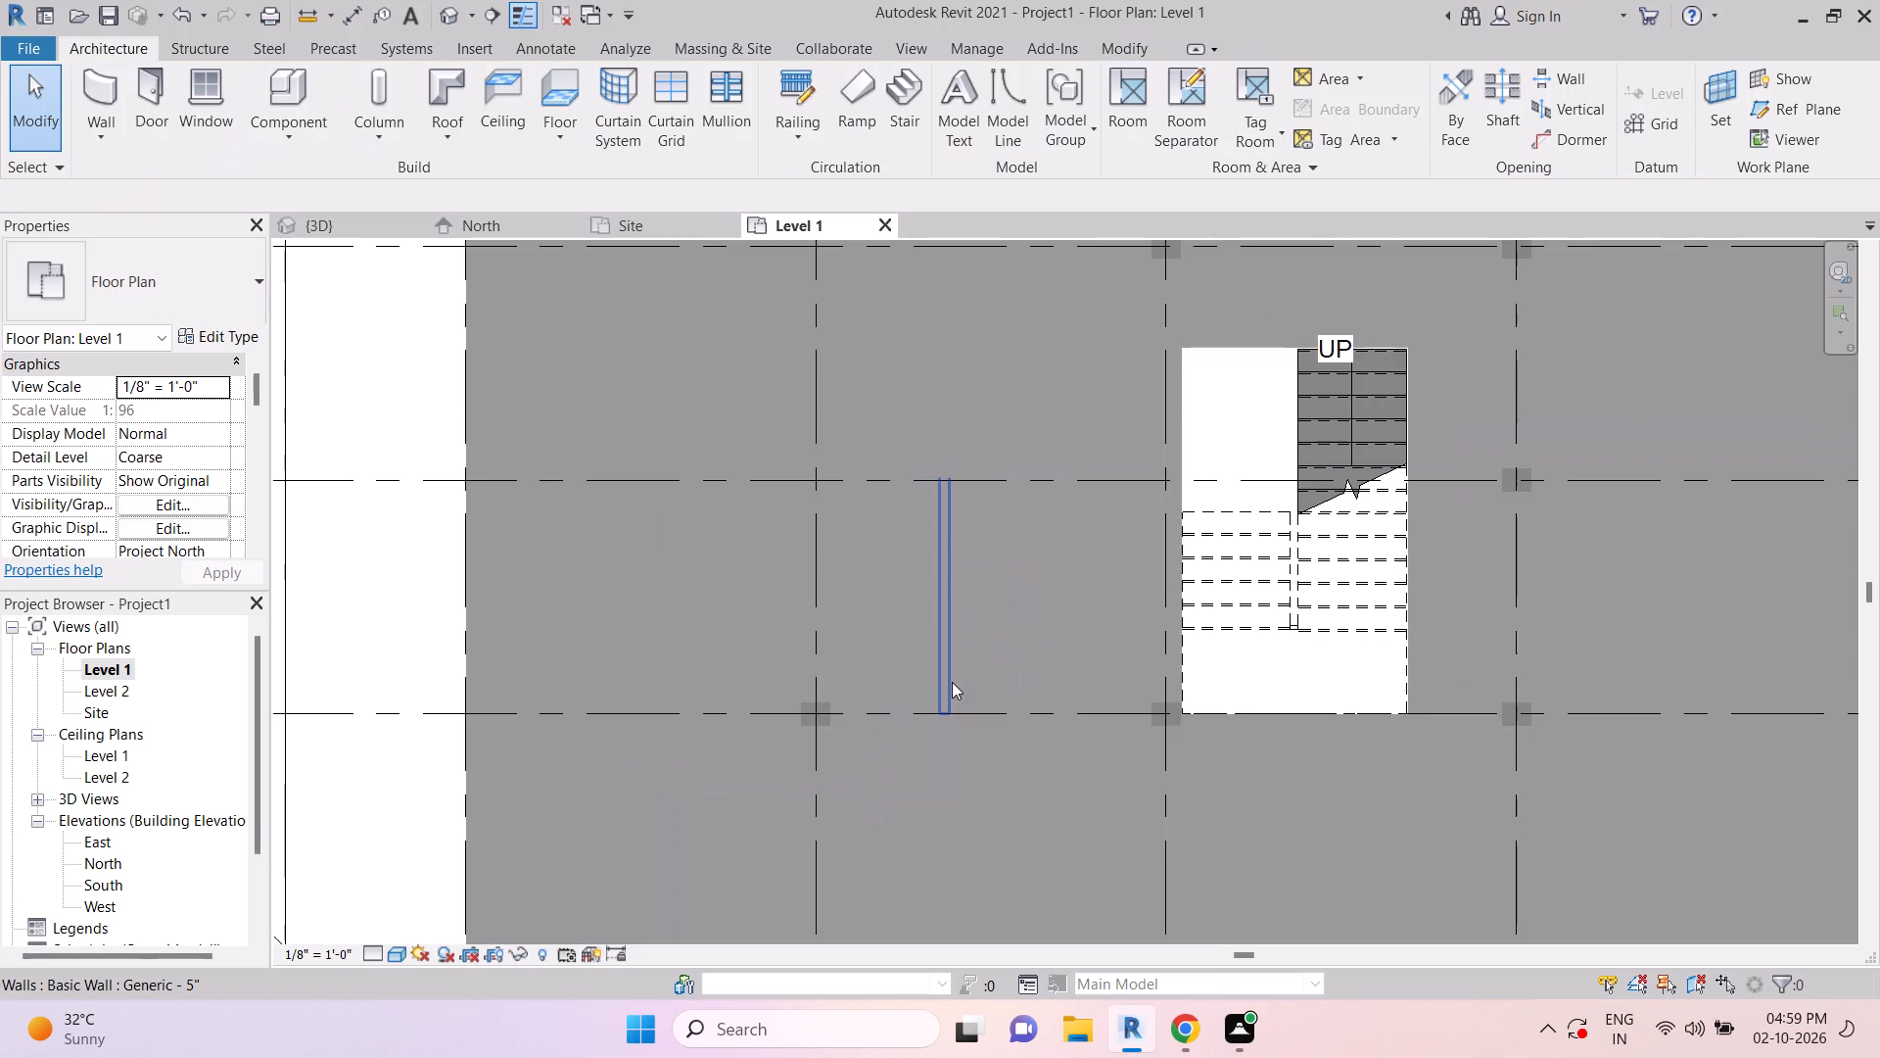
left_click(952, 680)
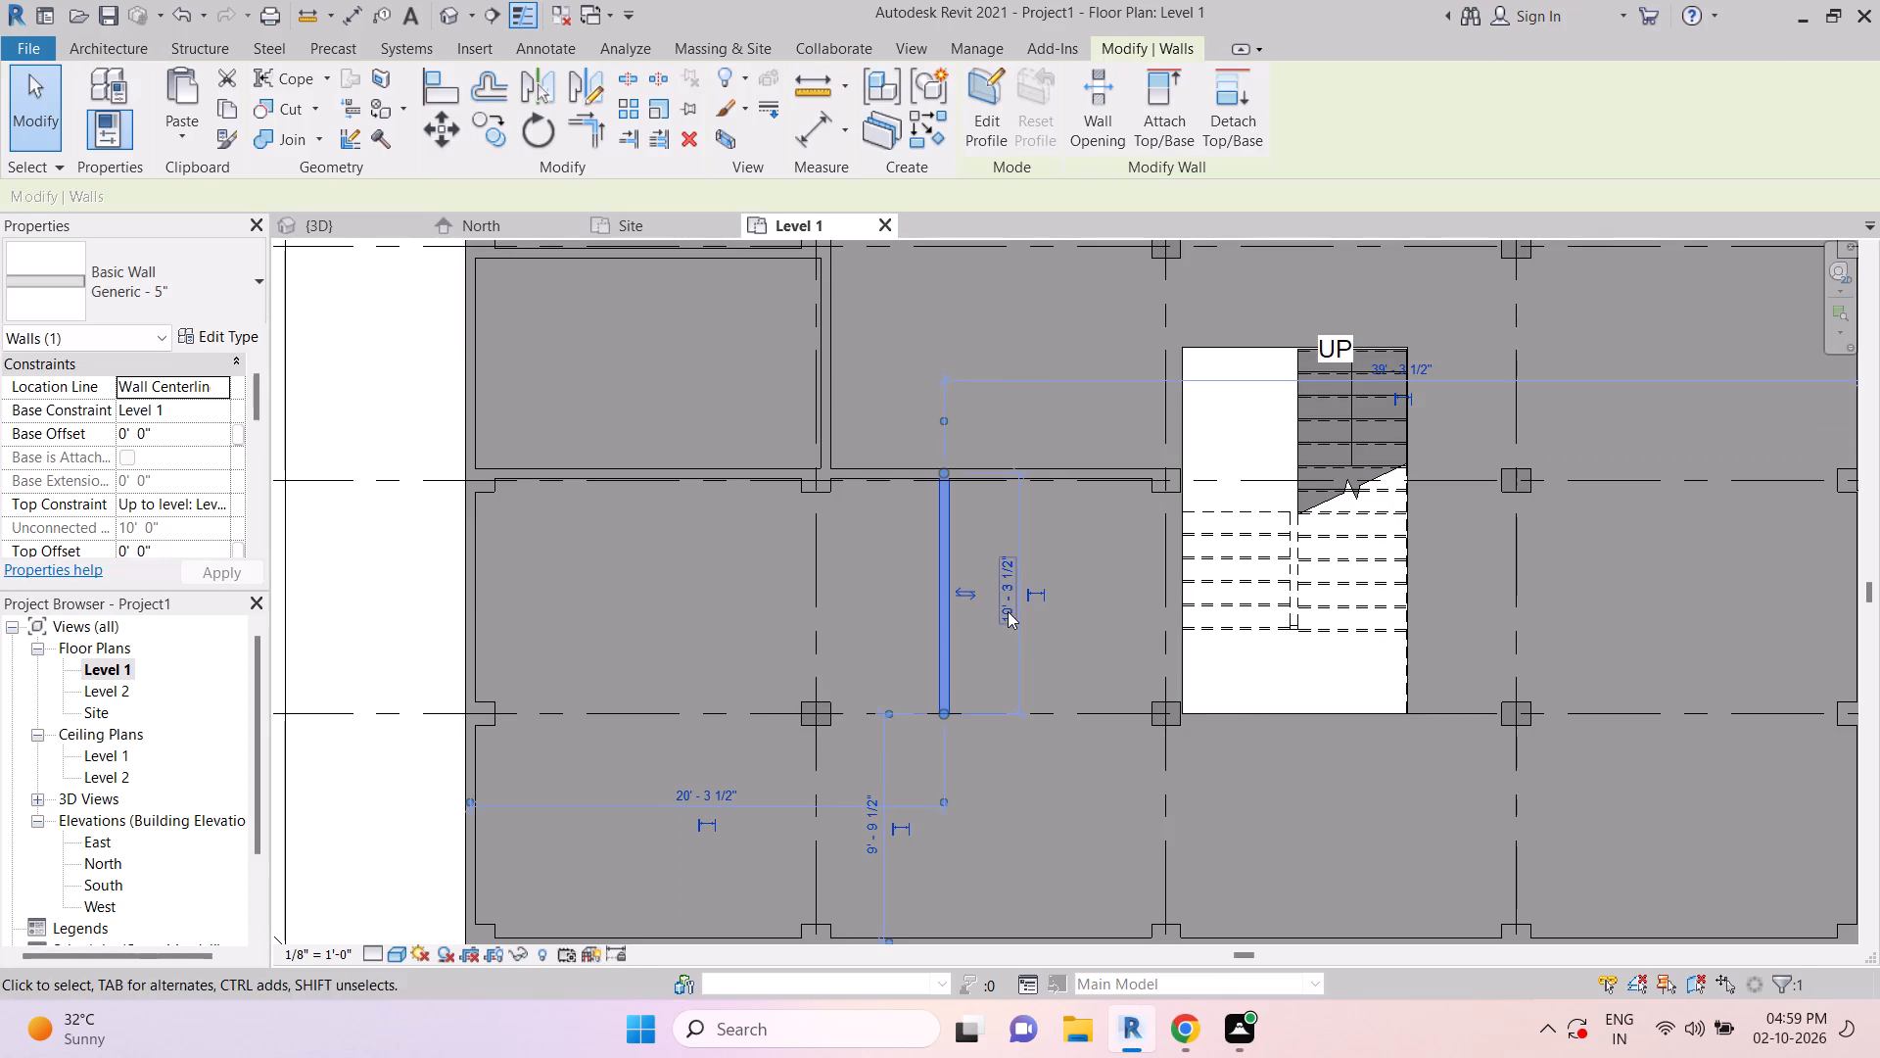
left_click(1008, 611)
type("5'")
key("Return")
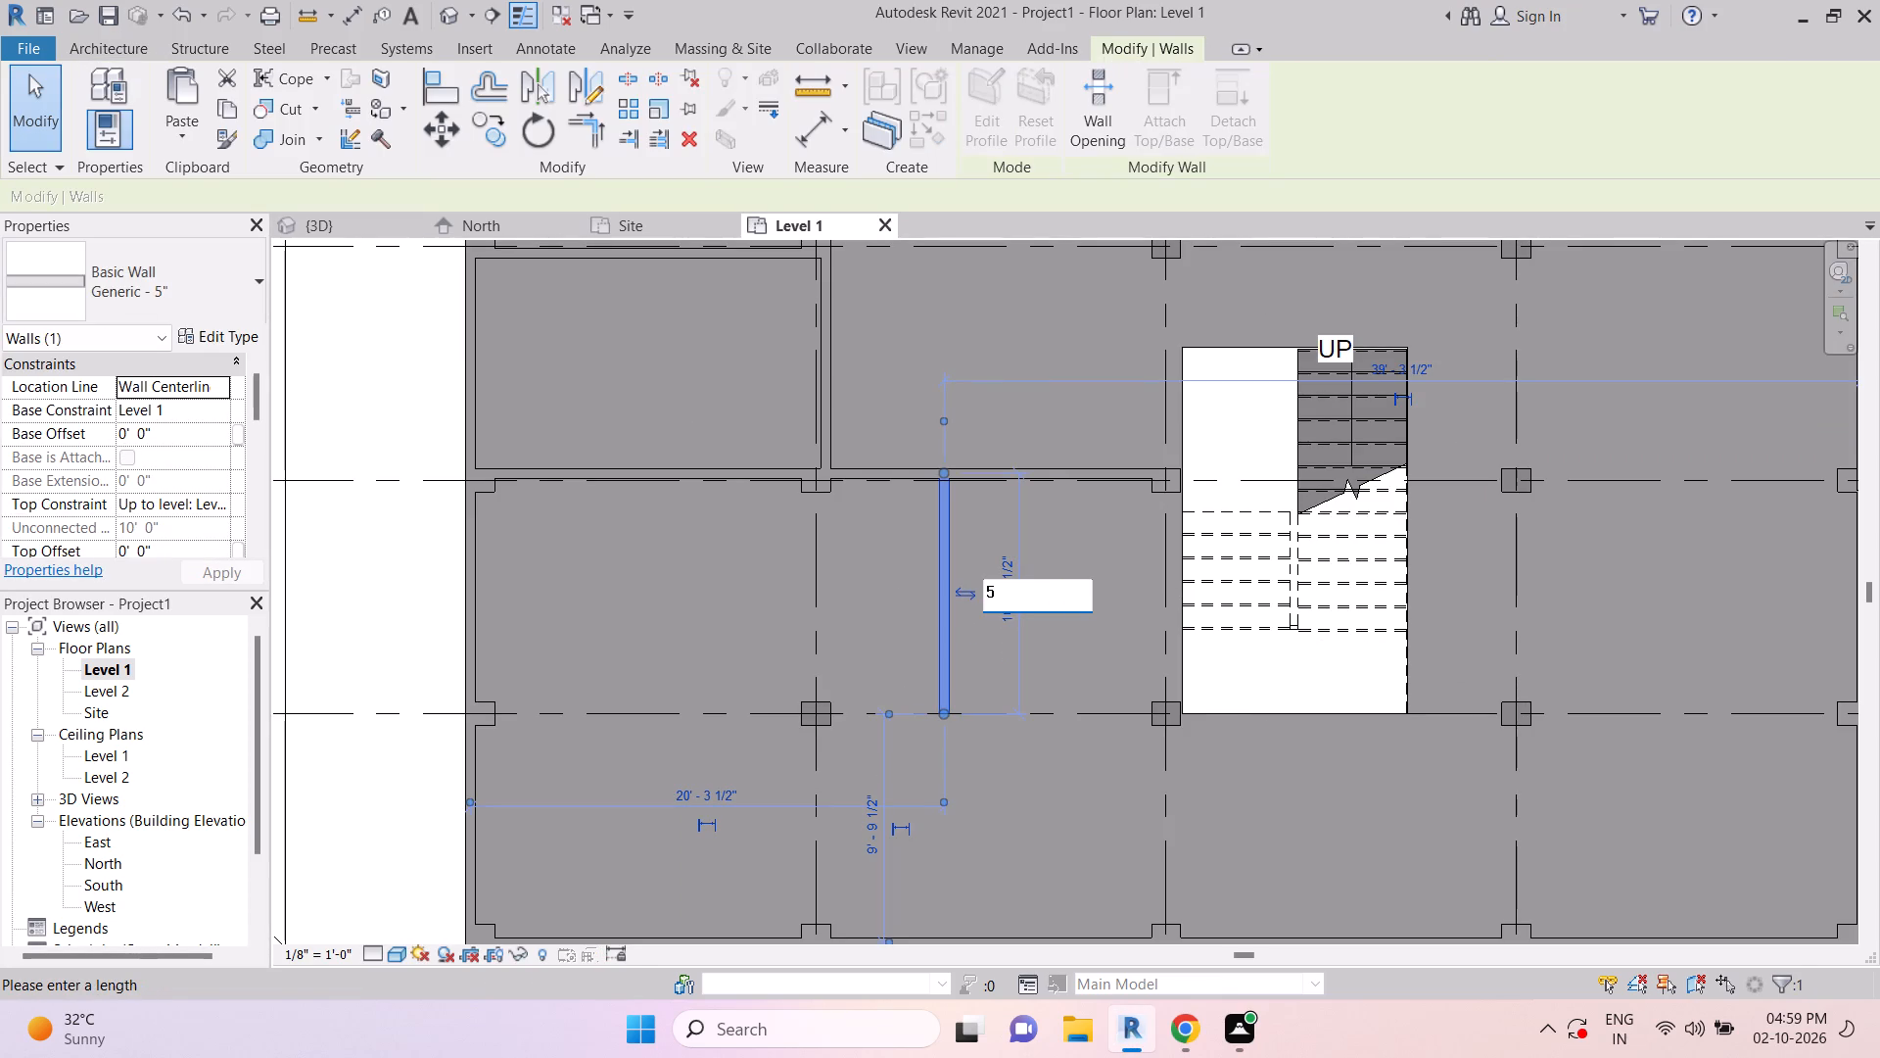
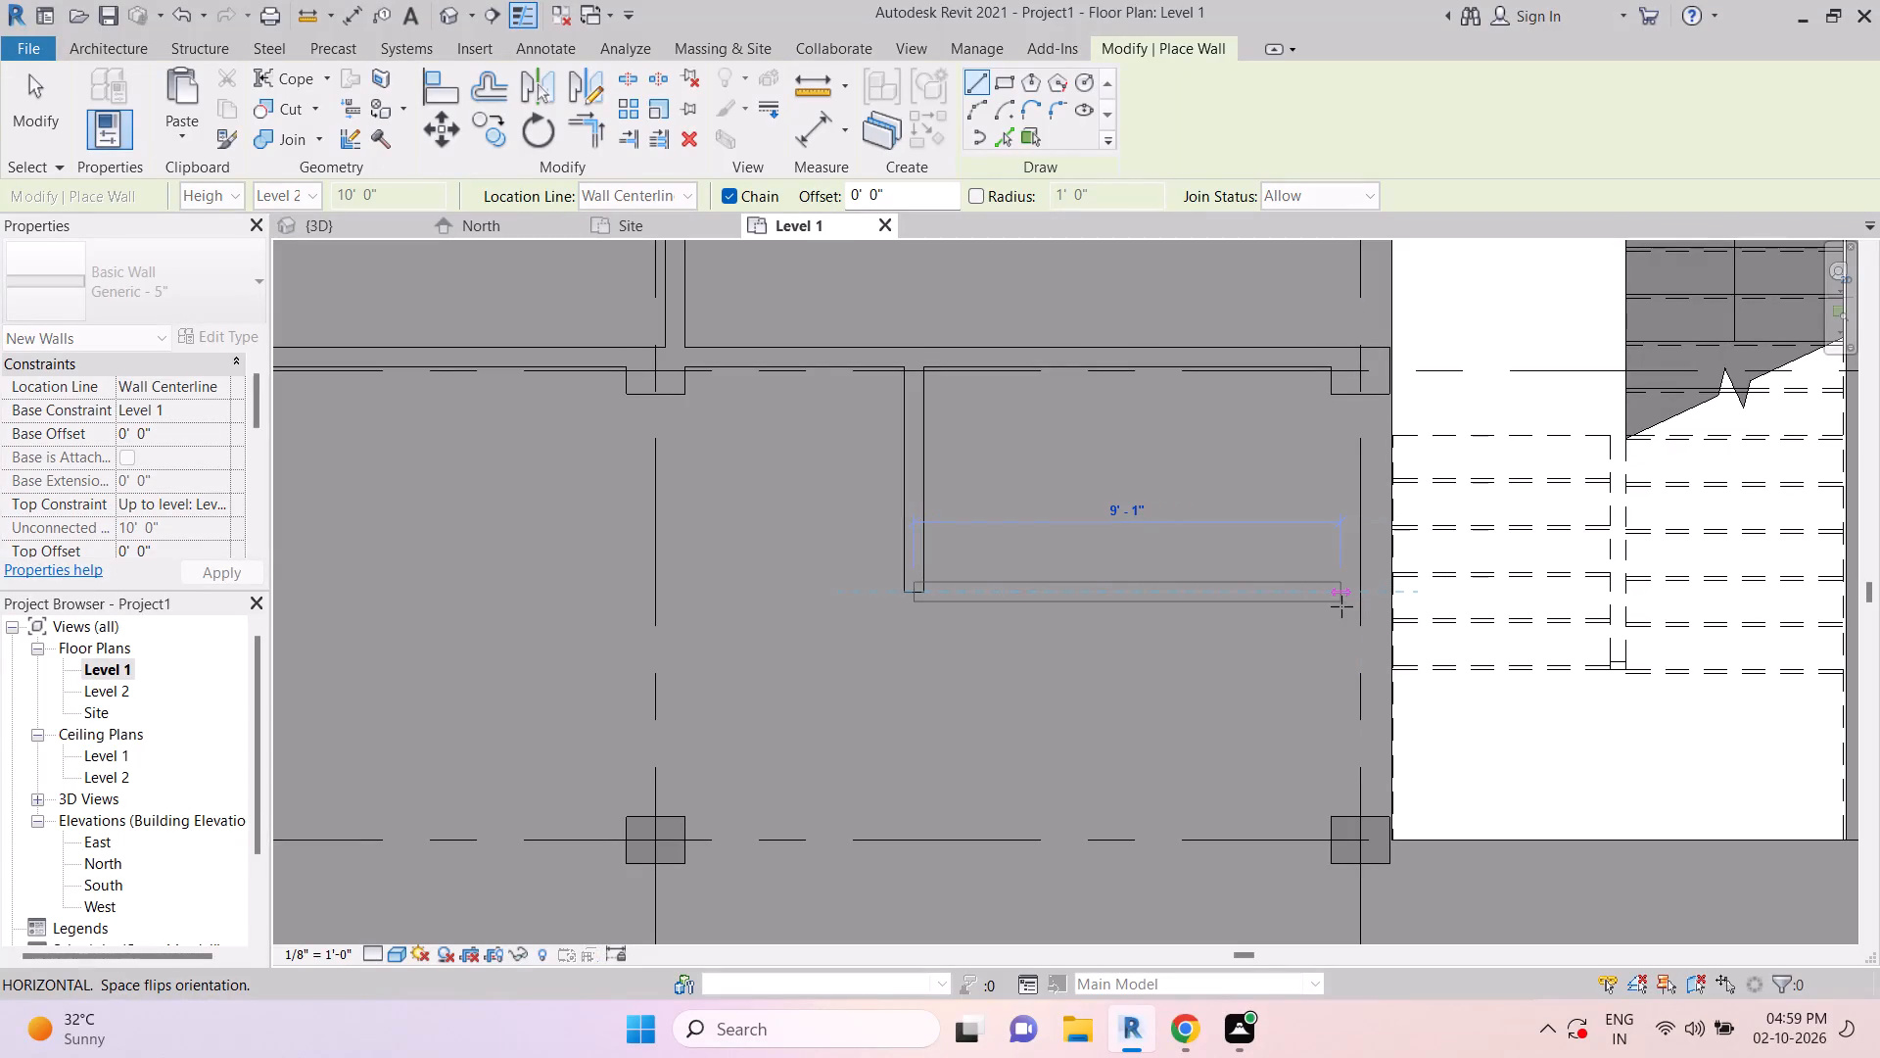
Draw an 8' long 5" partition wall running east from the south end of the 5' wall between grids 8 and 9.
left_click(1290, 601)
key("Escape")
key("Escape")
key("Escape")
key("Escape")
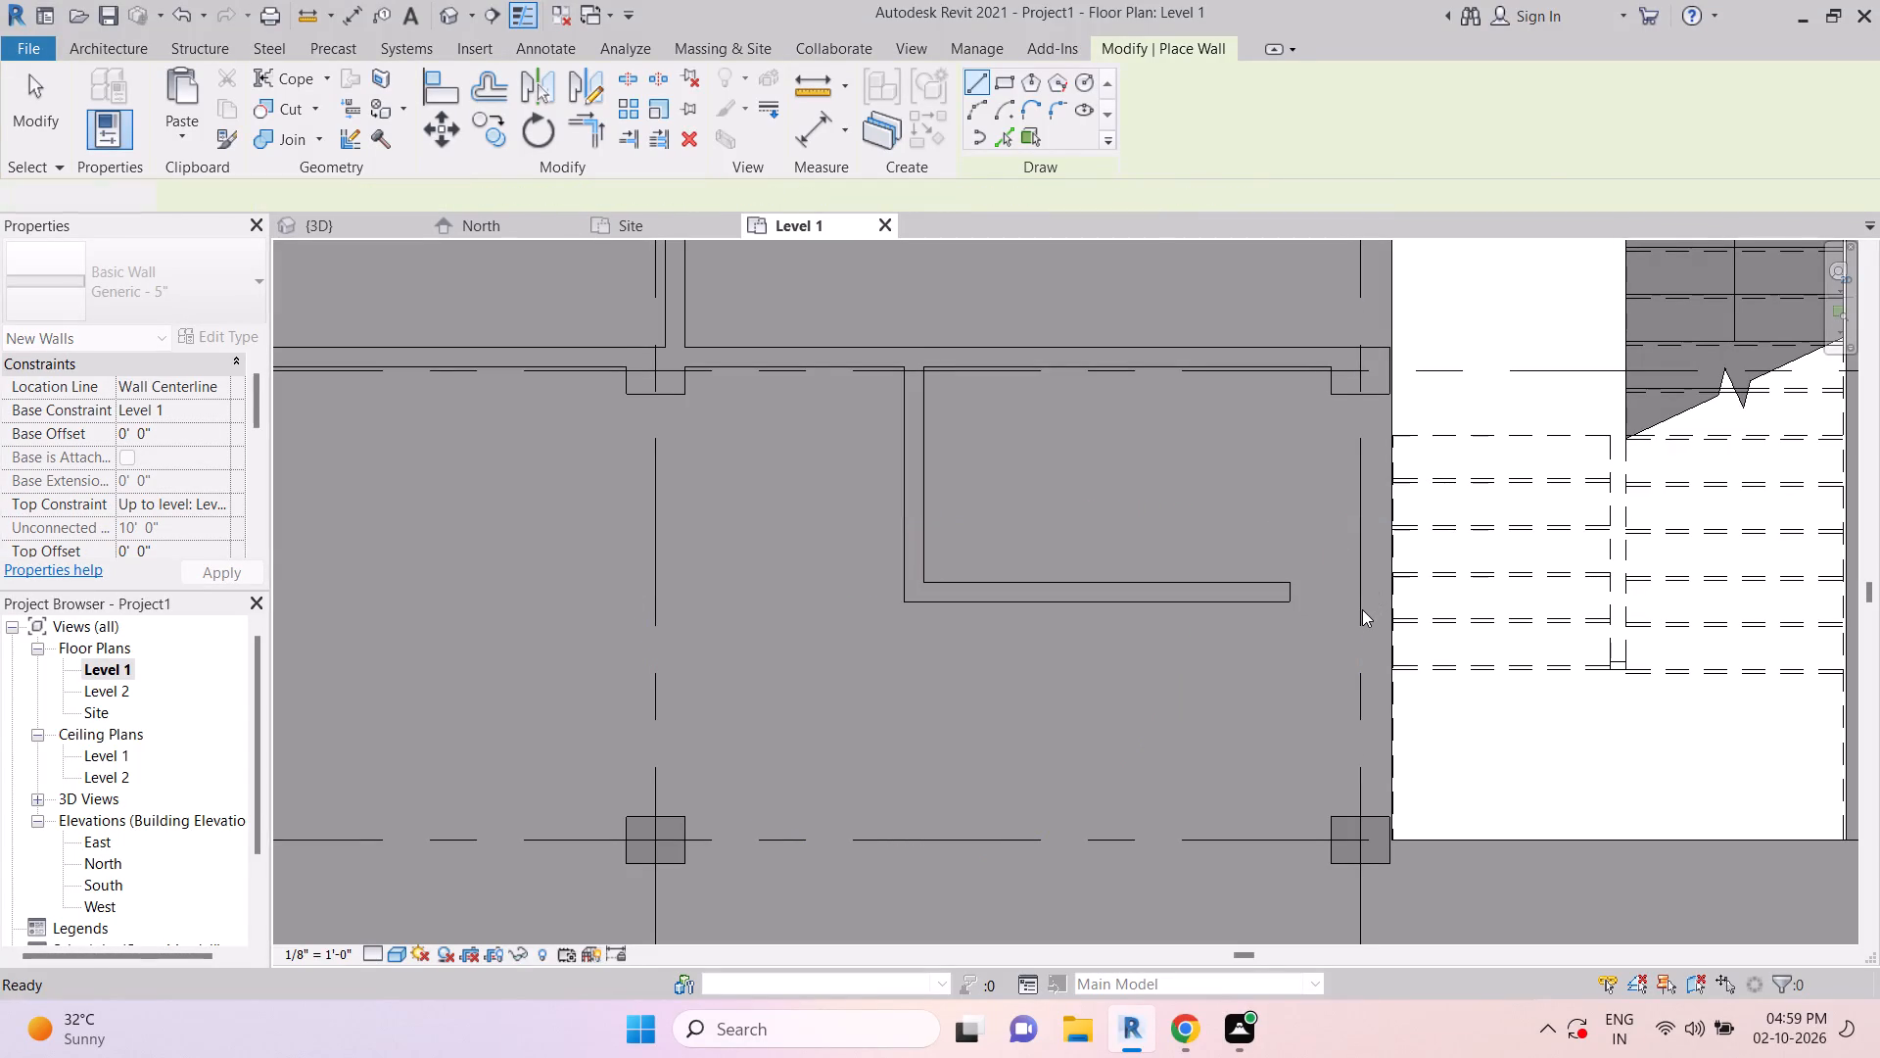
Draw a 9' long 5" wall beside the stair opening, along grid 3 from the grid 8 column to the grid 9 column.
key("w")
key("a")
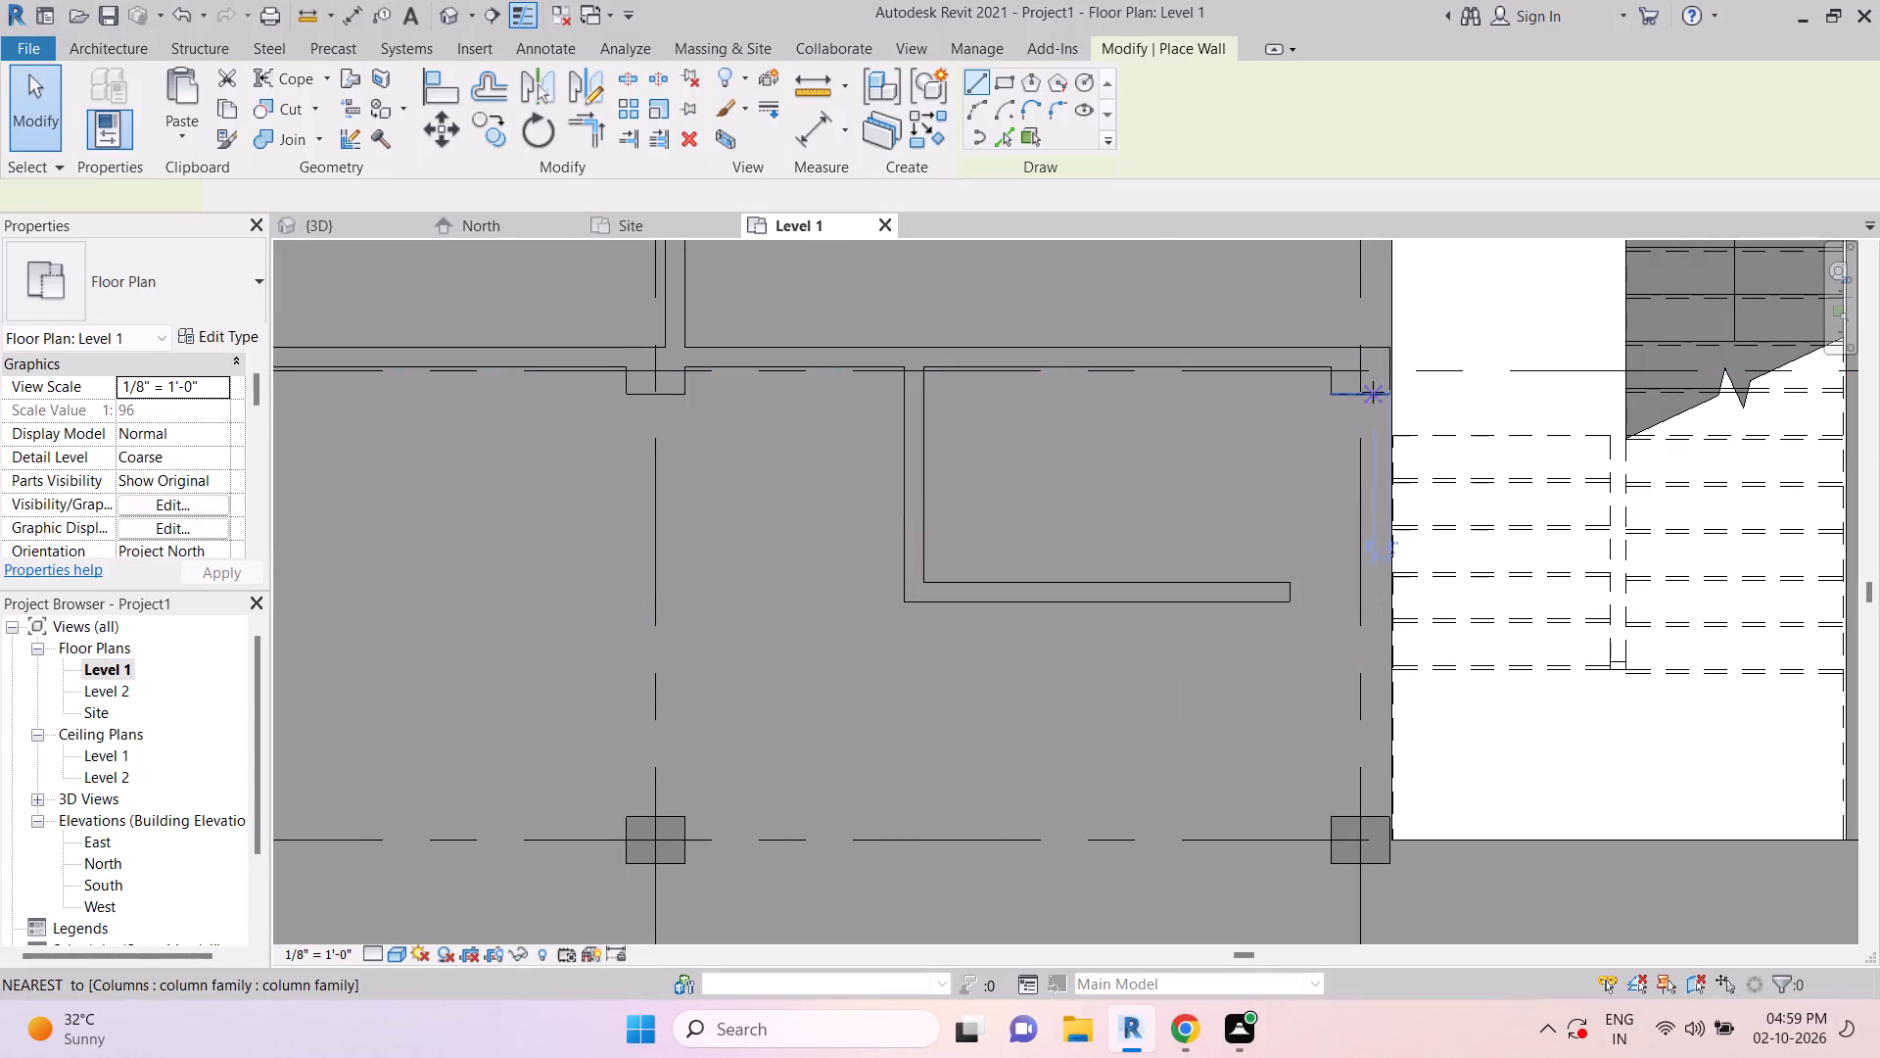
left_click(1372, 389)
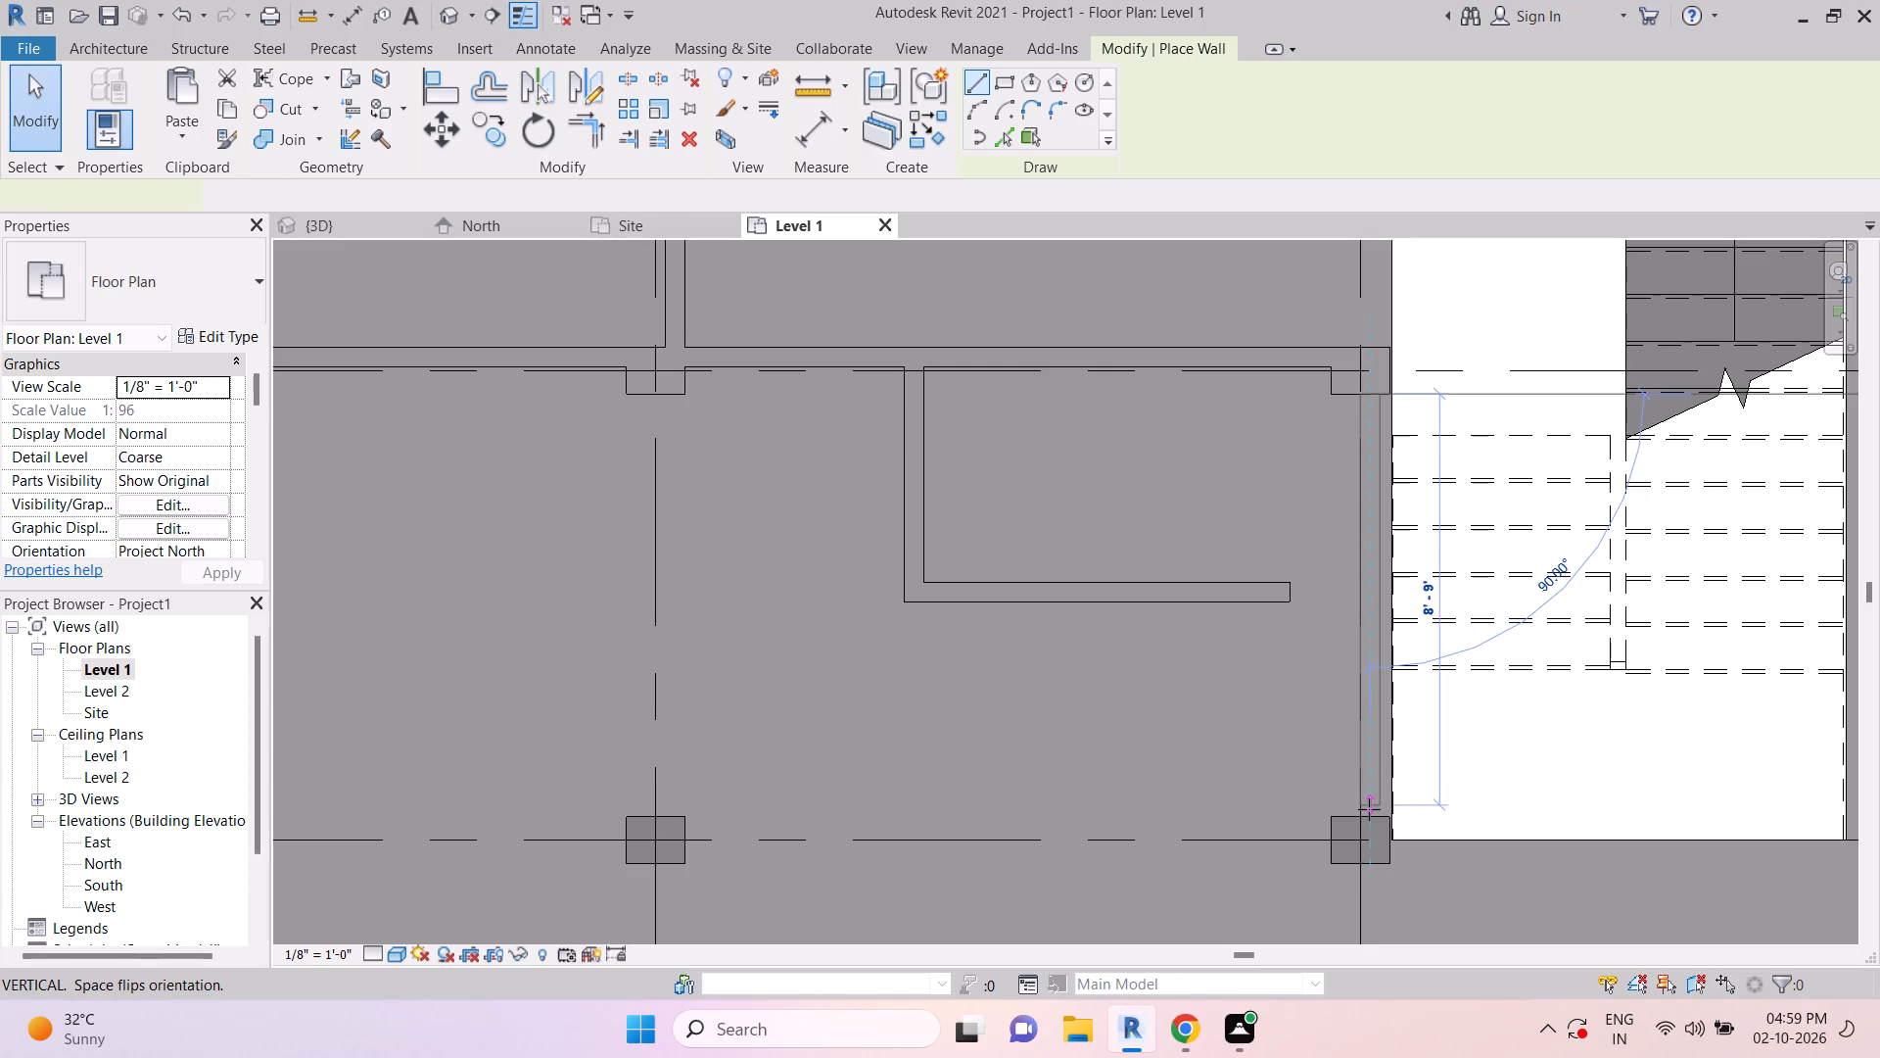
left_click(1368, 817)
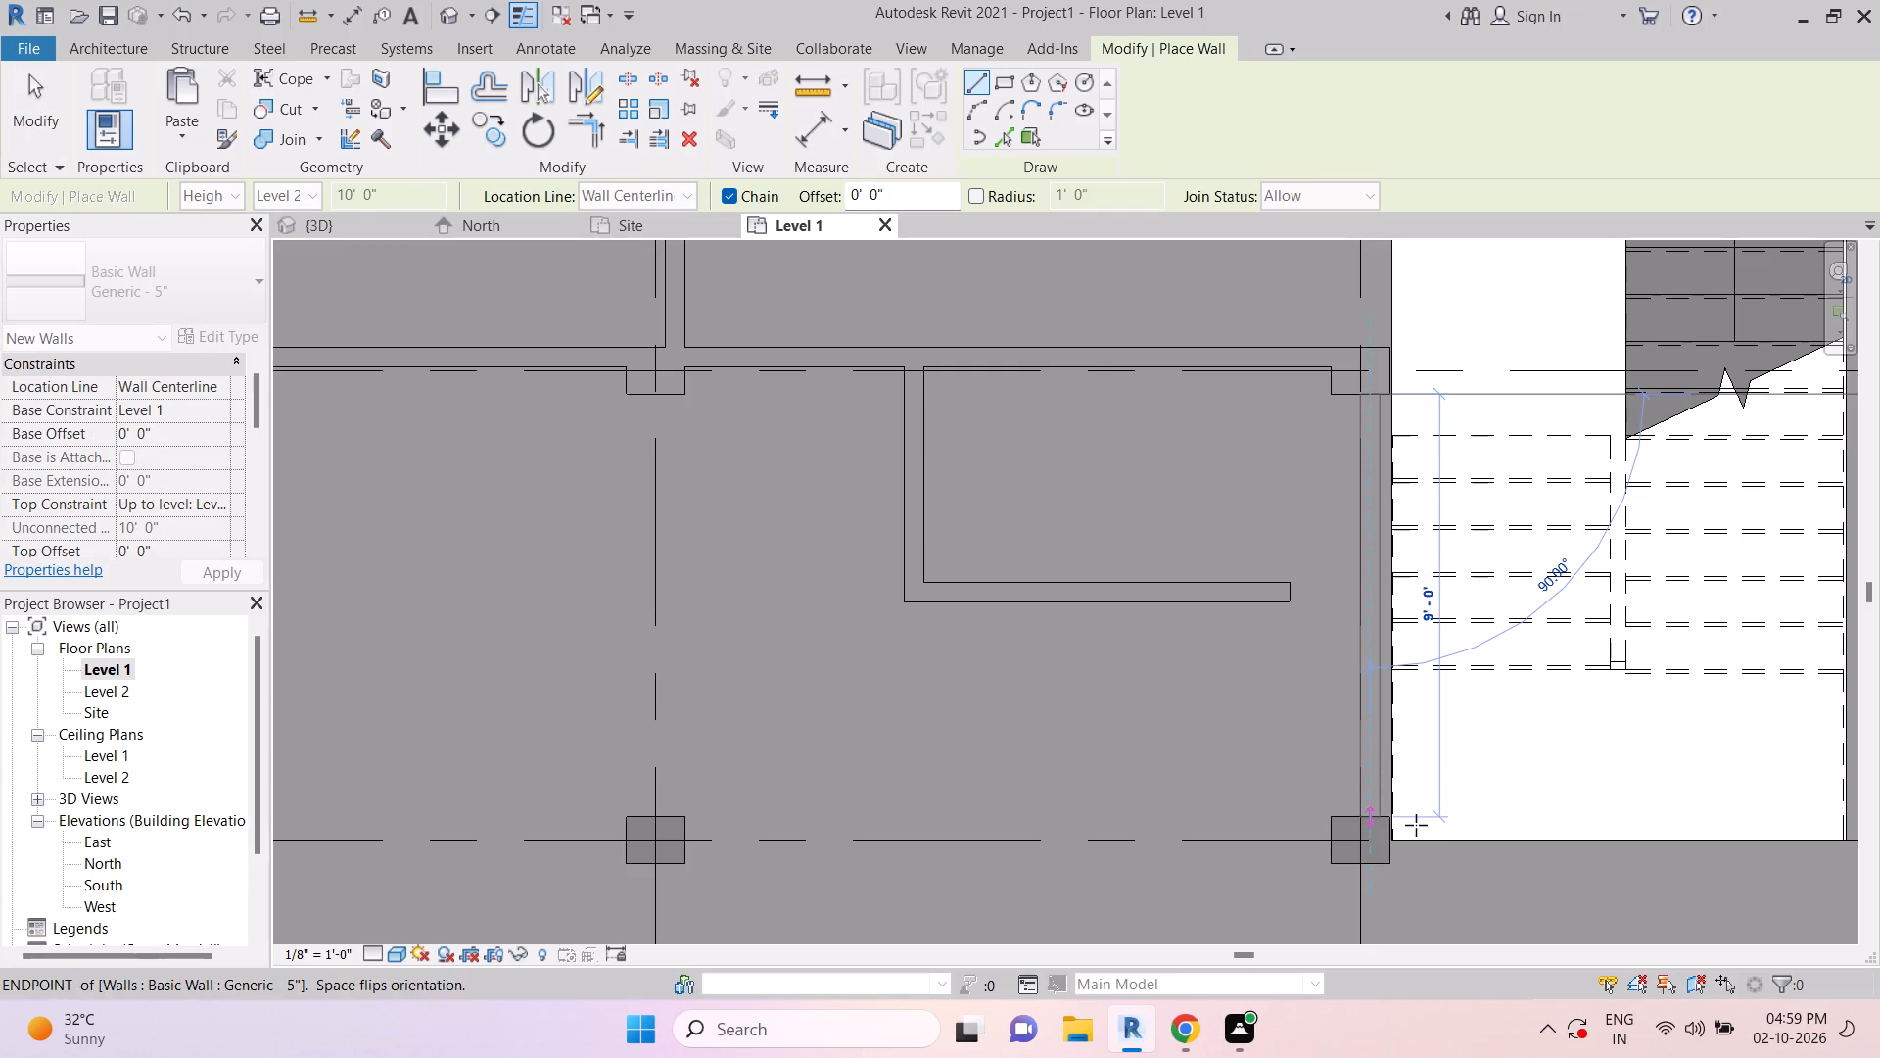
key("Escape")
scroll(1386, 832, "up", 6)
key("Escape")
key("Escape")
key("Escape")
key("Escape")
Align the east face of the grid 3 wall with the east face of the column at grid 9.
scroll(1386, 831, "up", 6)
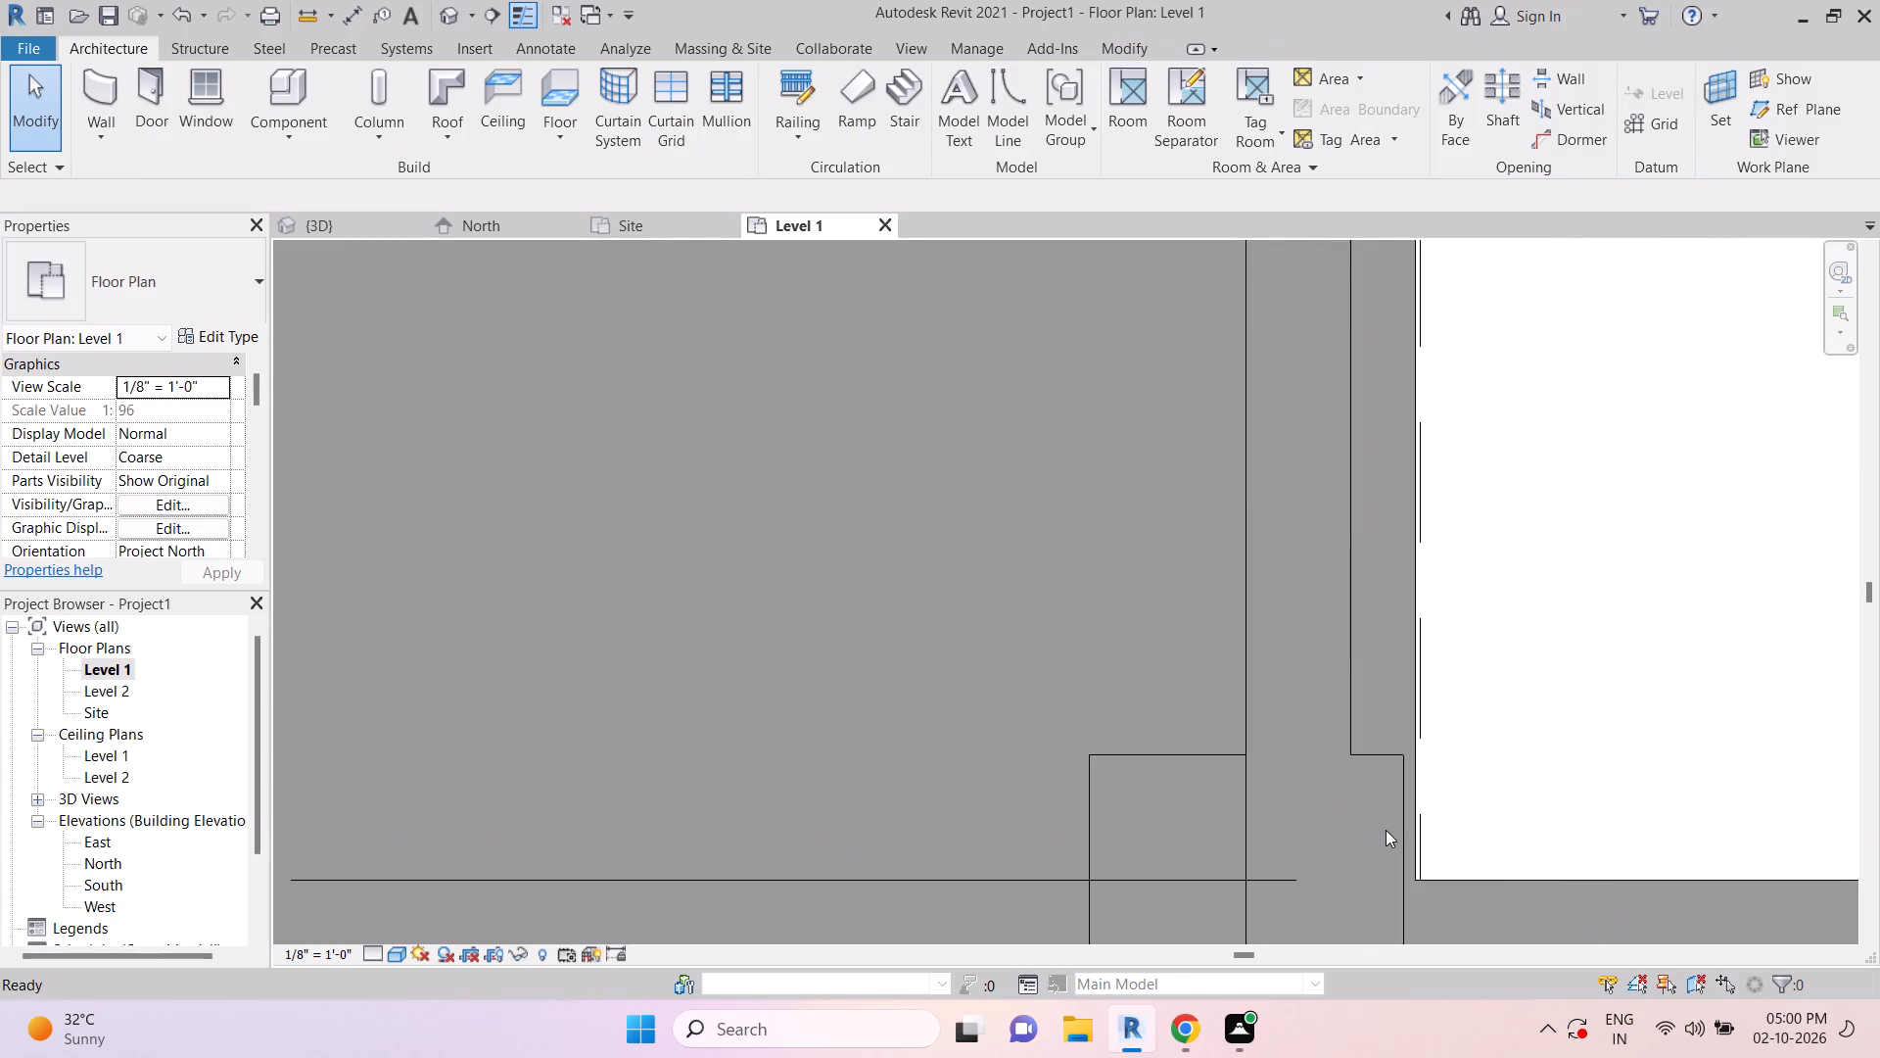
key("Escape")
key("Escape")
key("a")
key("l")
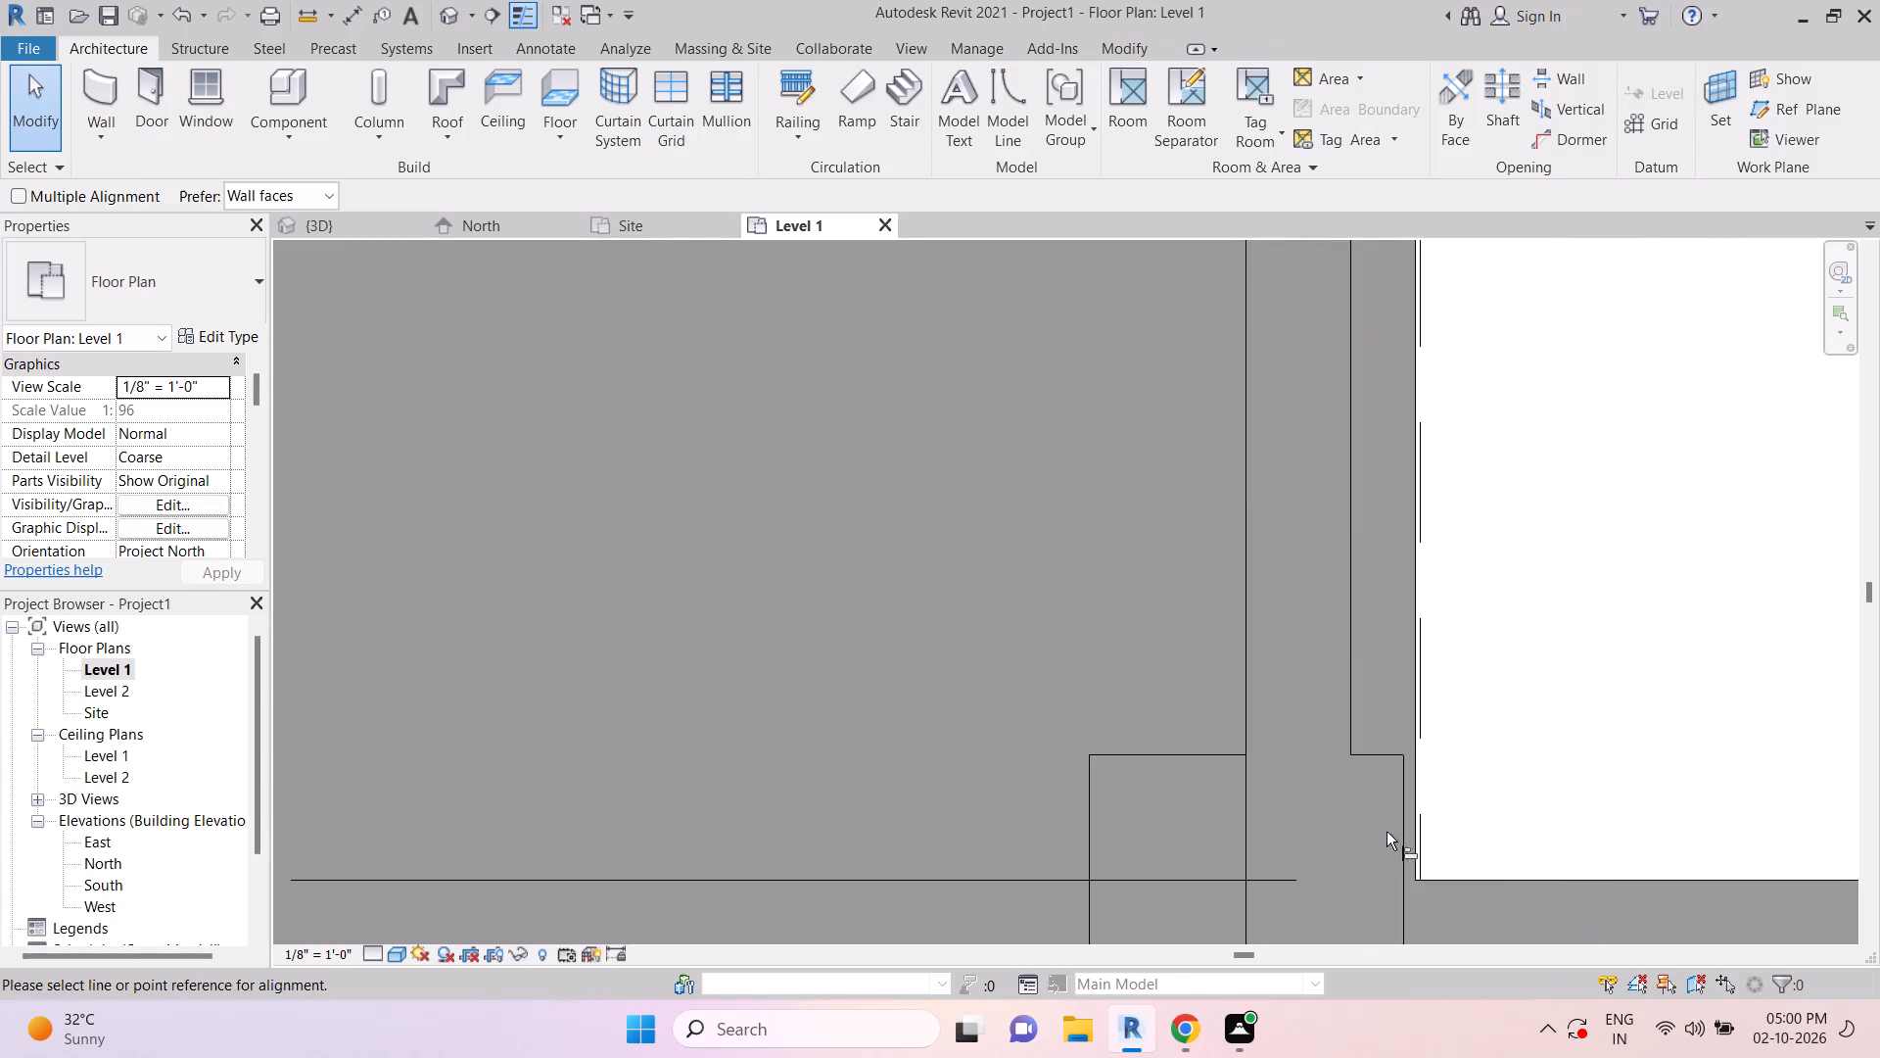
left_click(1402, 814)
left_click(1355, 679)
key("Escape")
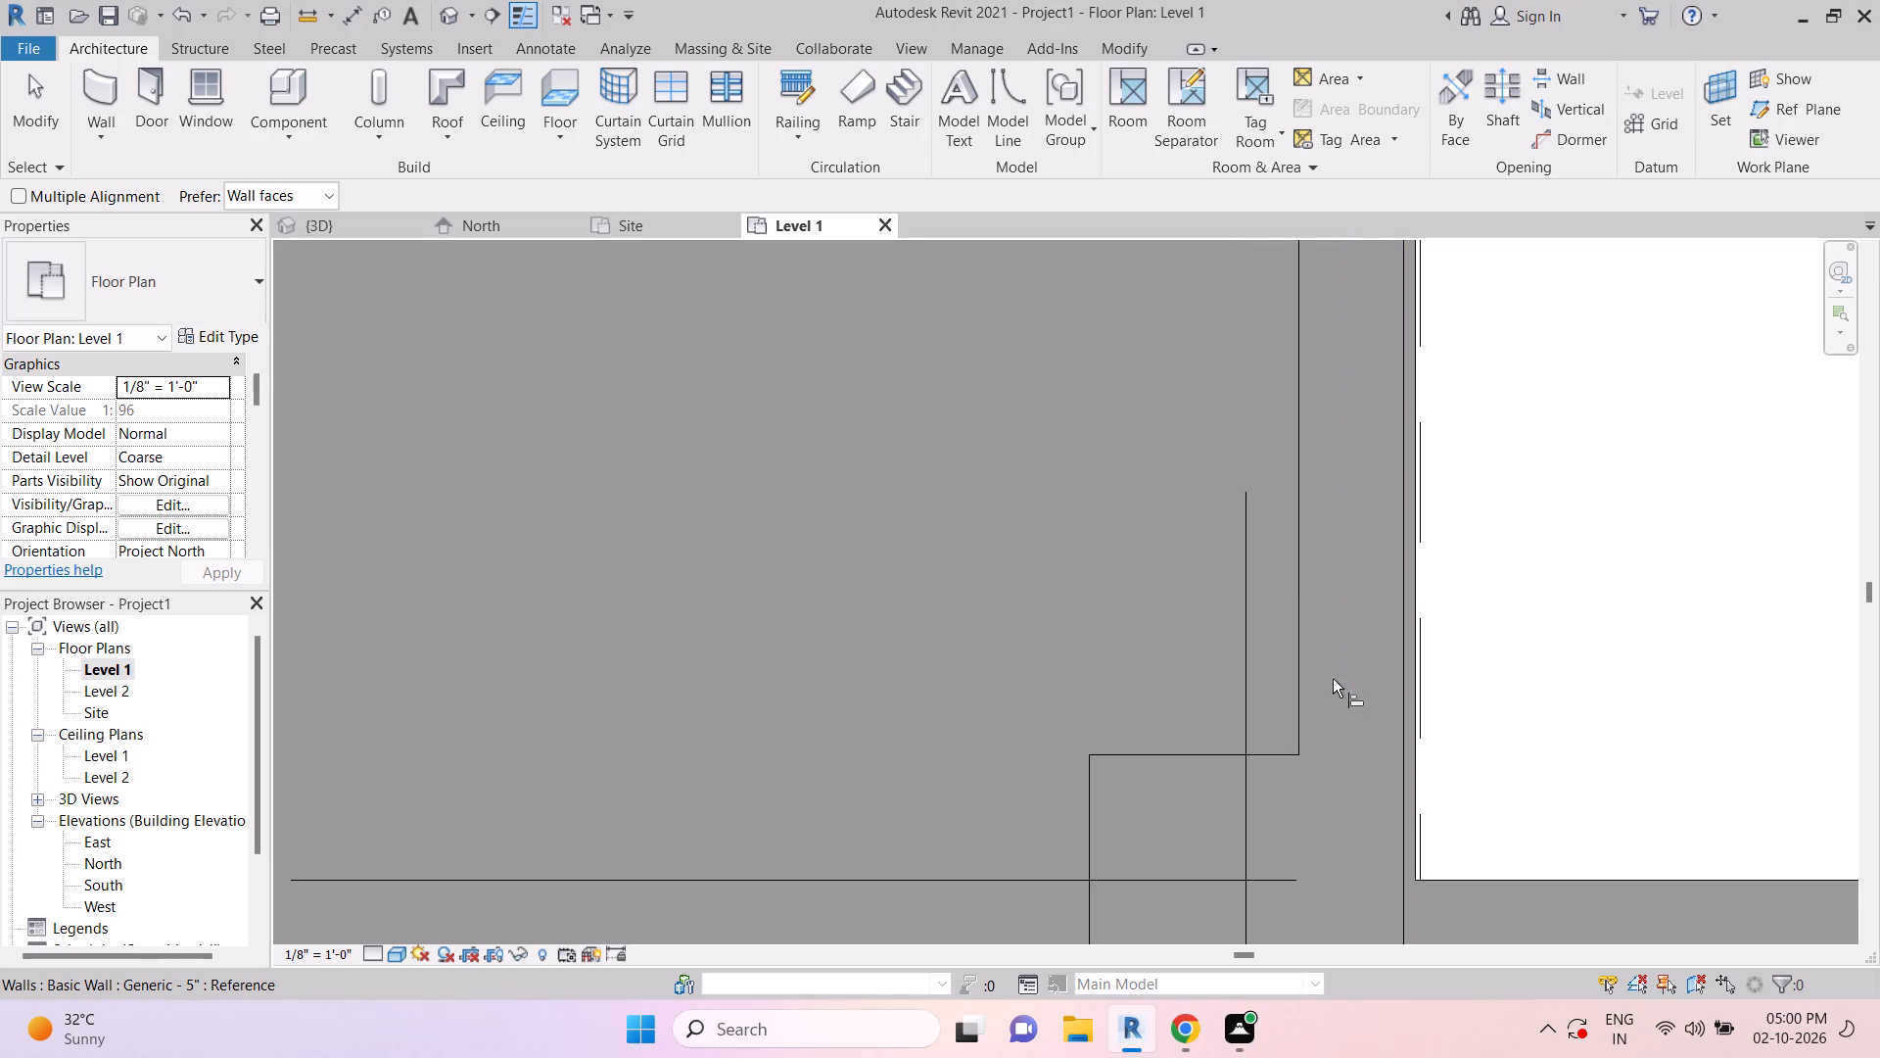
scroll(1333, 679, "down", 11)
key("Escape")
scroll(1224, 587, "down", 6)
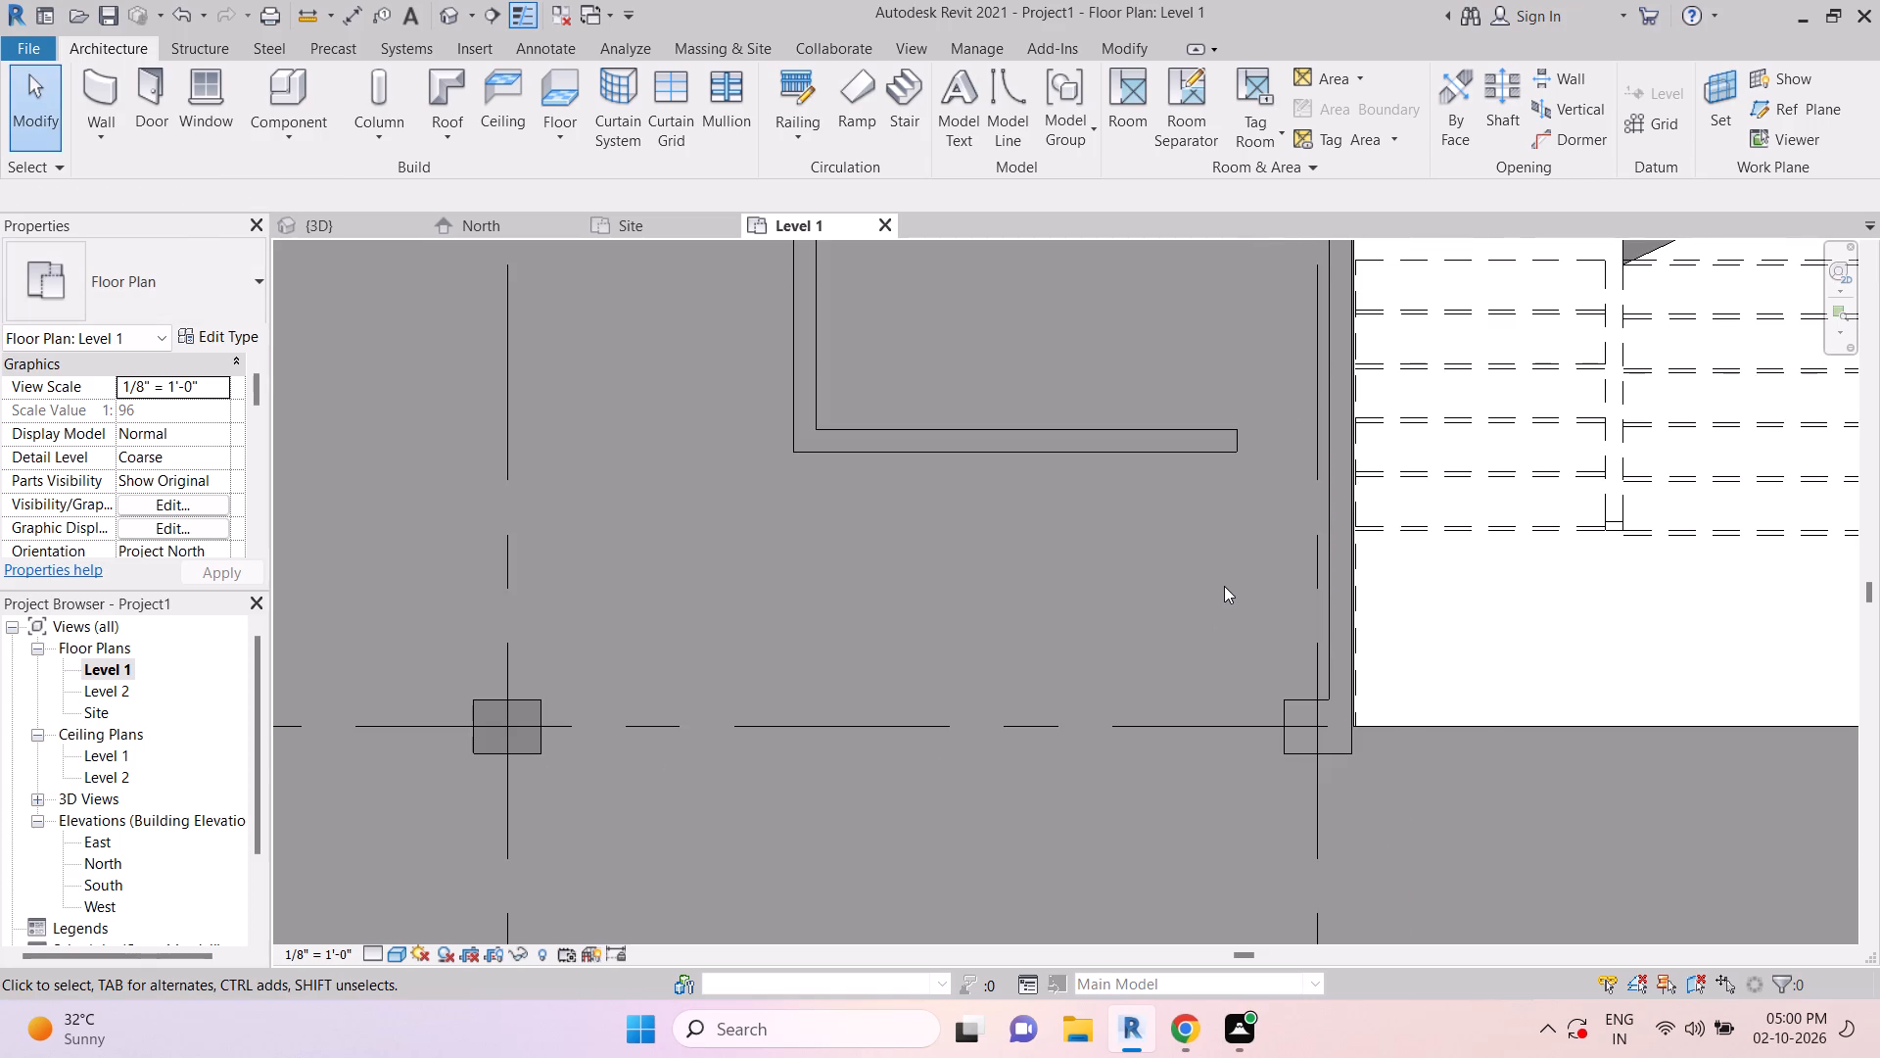
Examine the partition layout west of the stair opening and the open bays between grids 8 and 10.
middle_click_drag(1201, 468, 1205, 522)
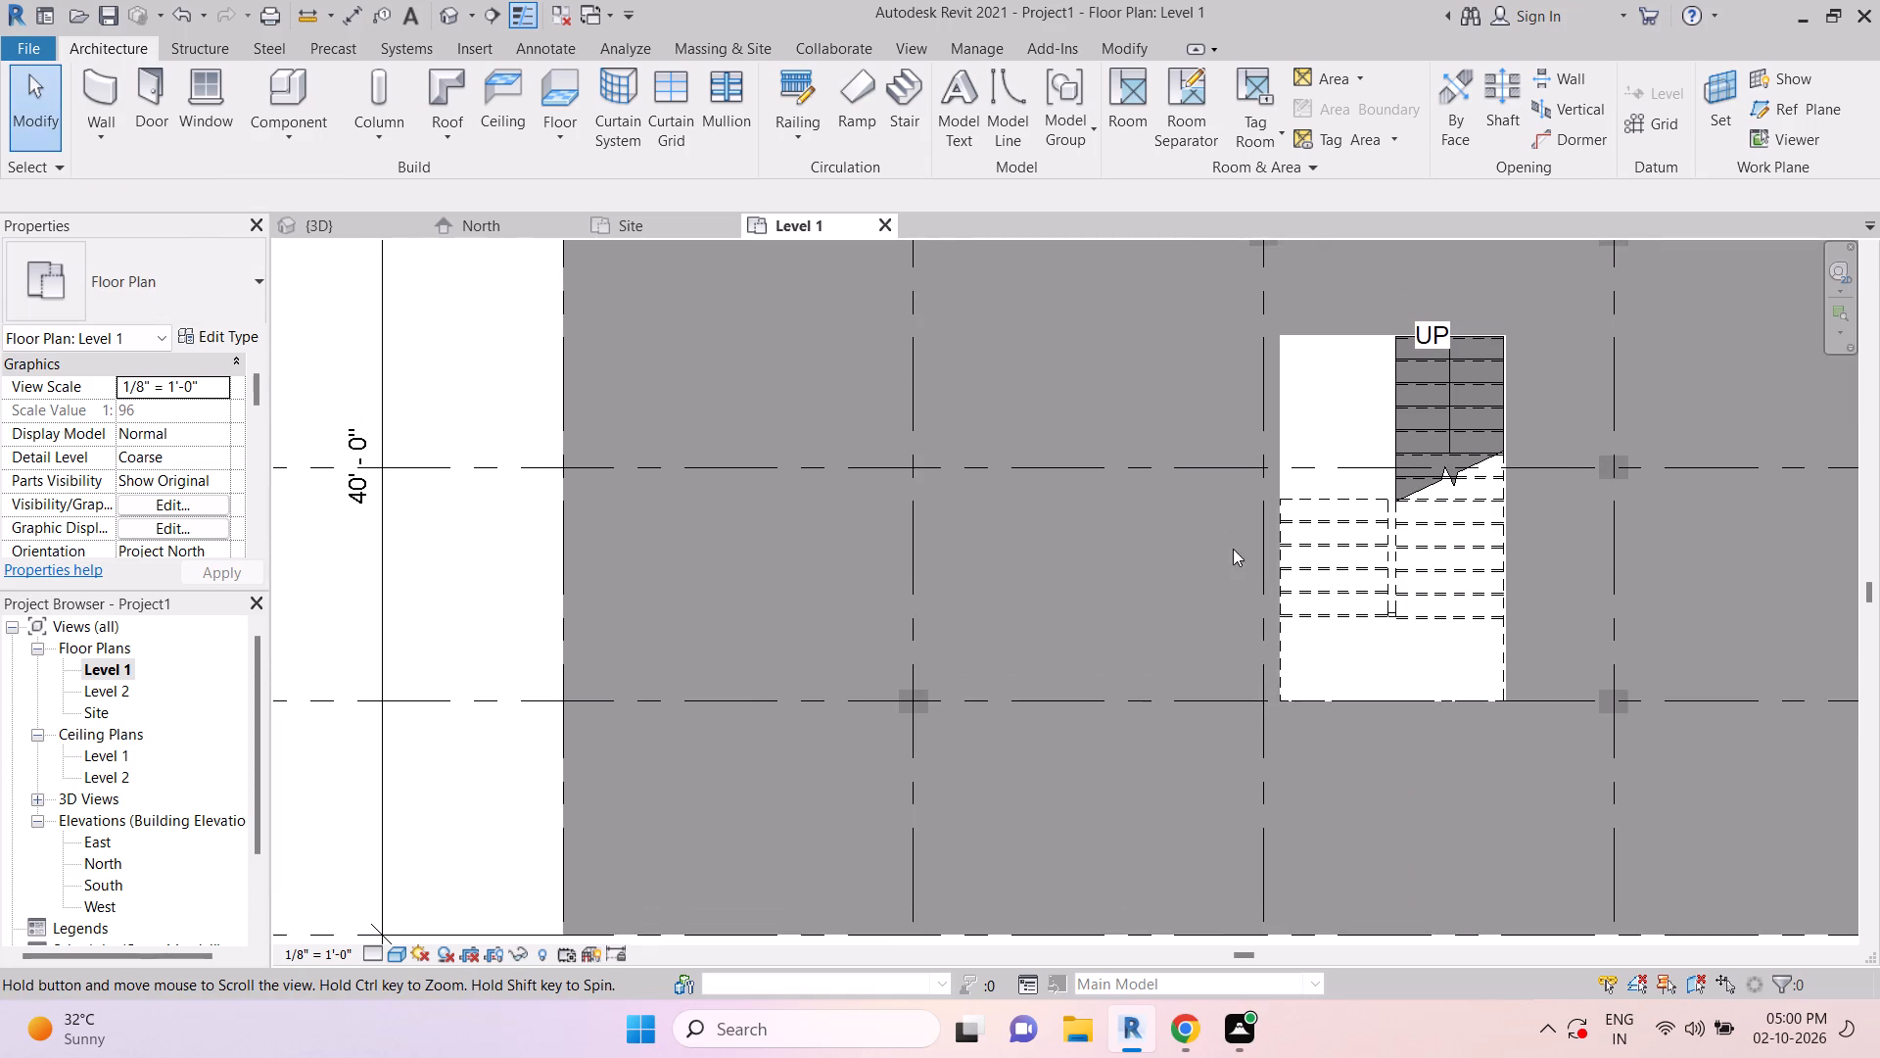
key("Escape")
key("Escape")
scroll(1115, 586, "down", 3)
key("Escape")
key("Escape")
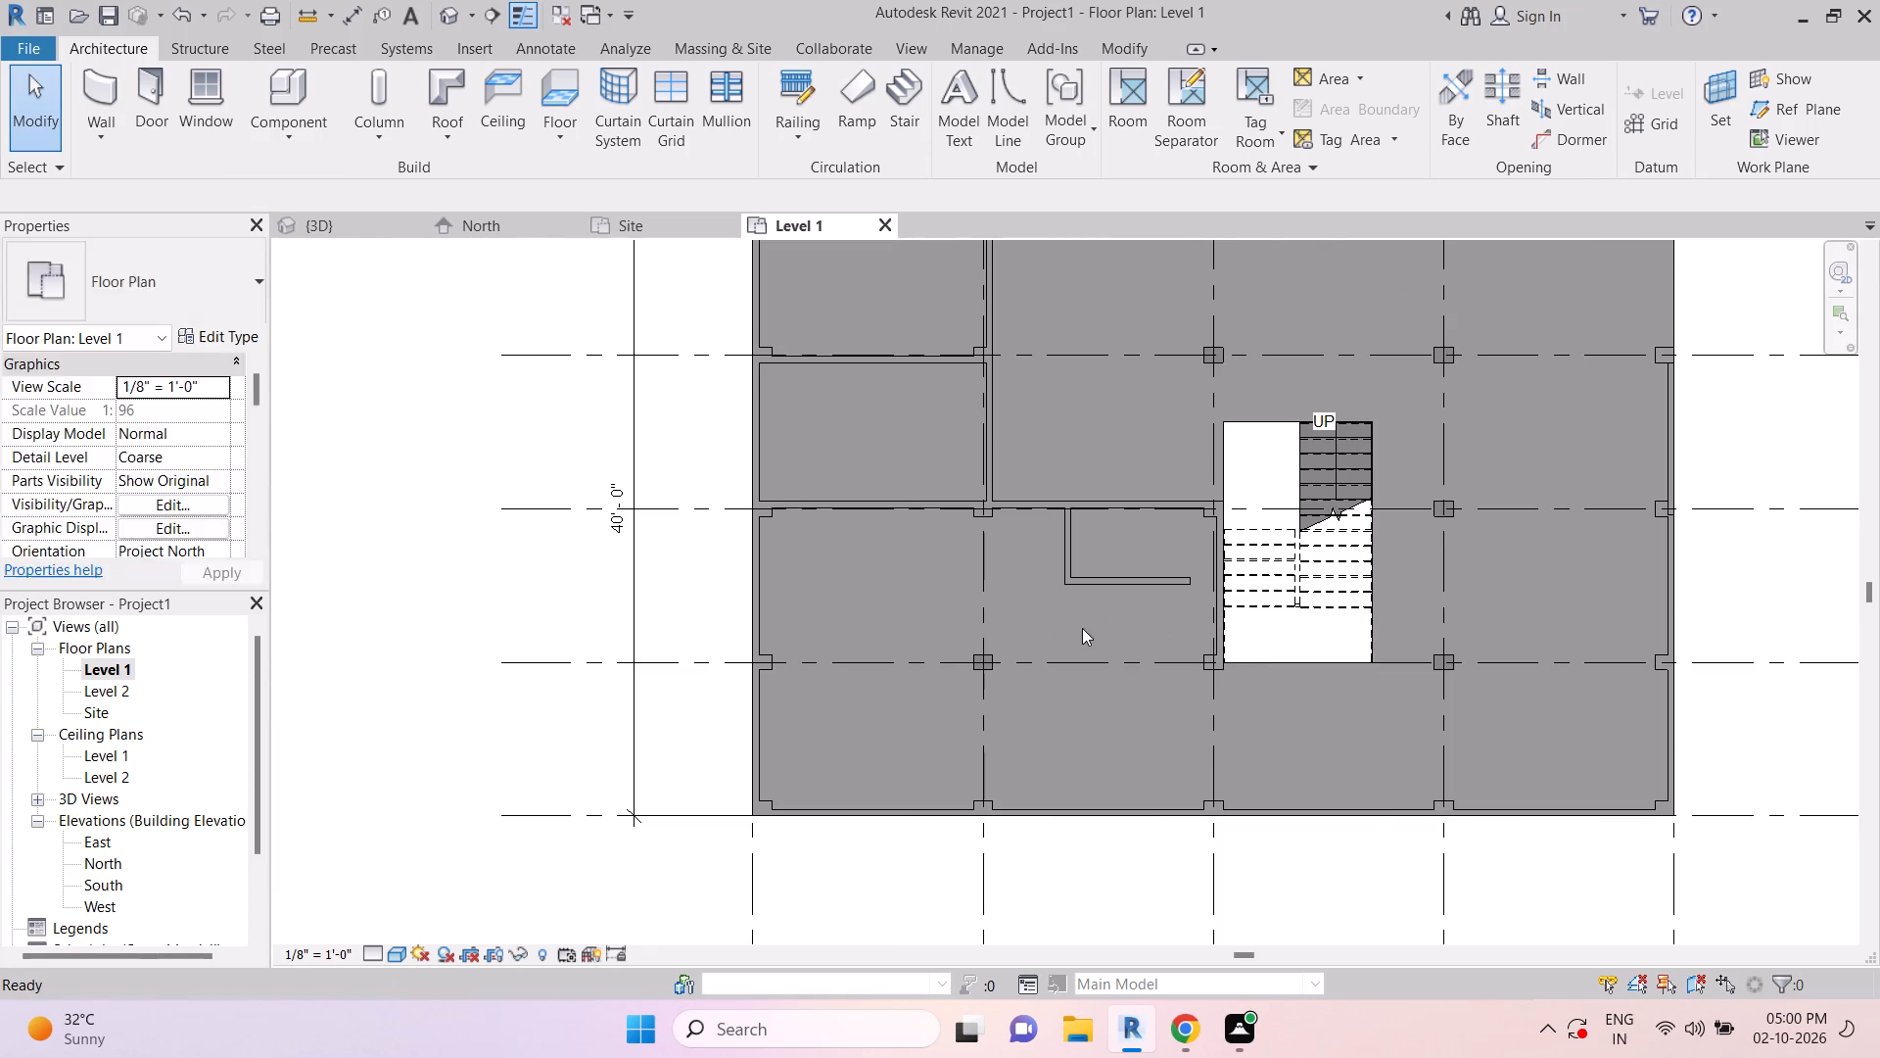
key("Escape")
key("Escape")
key("Escape")
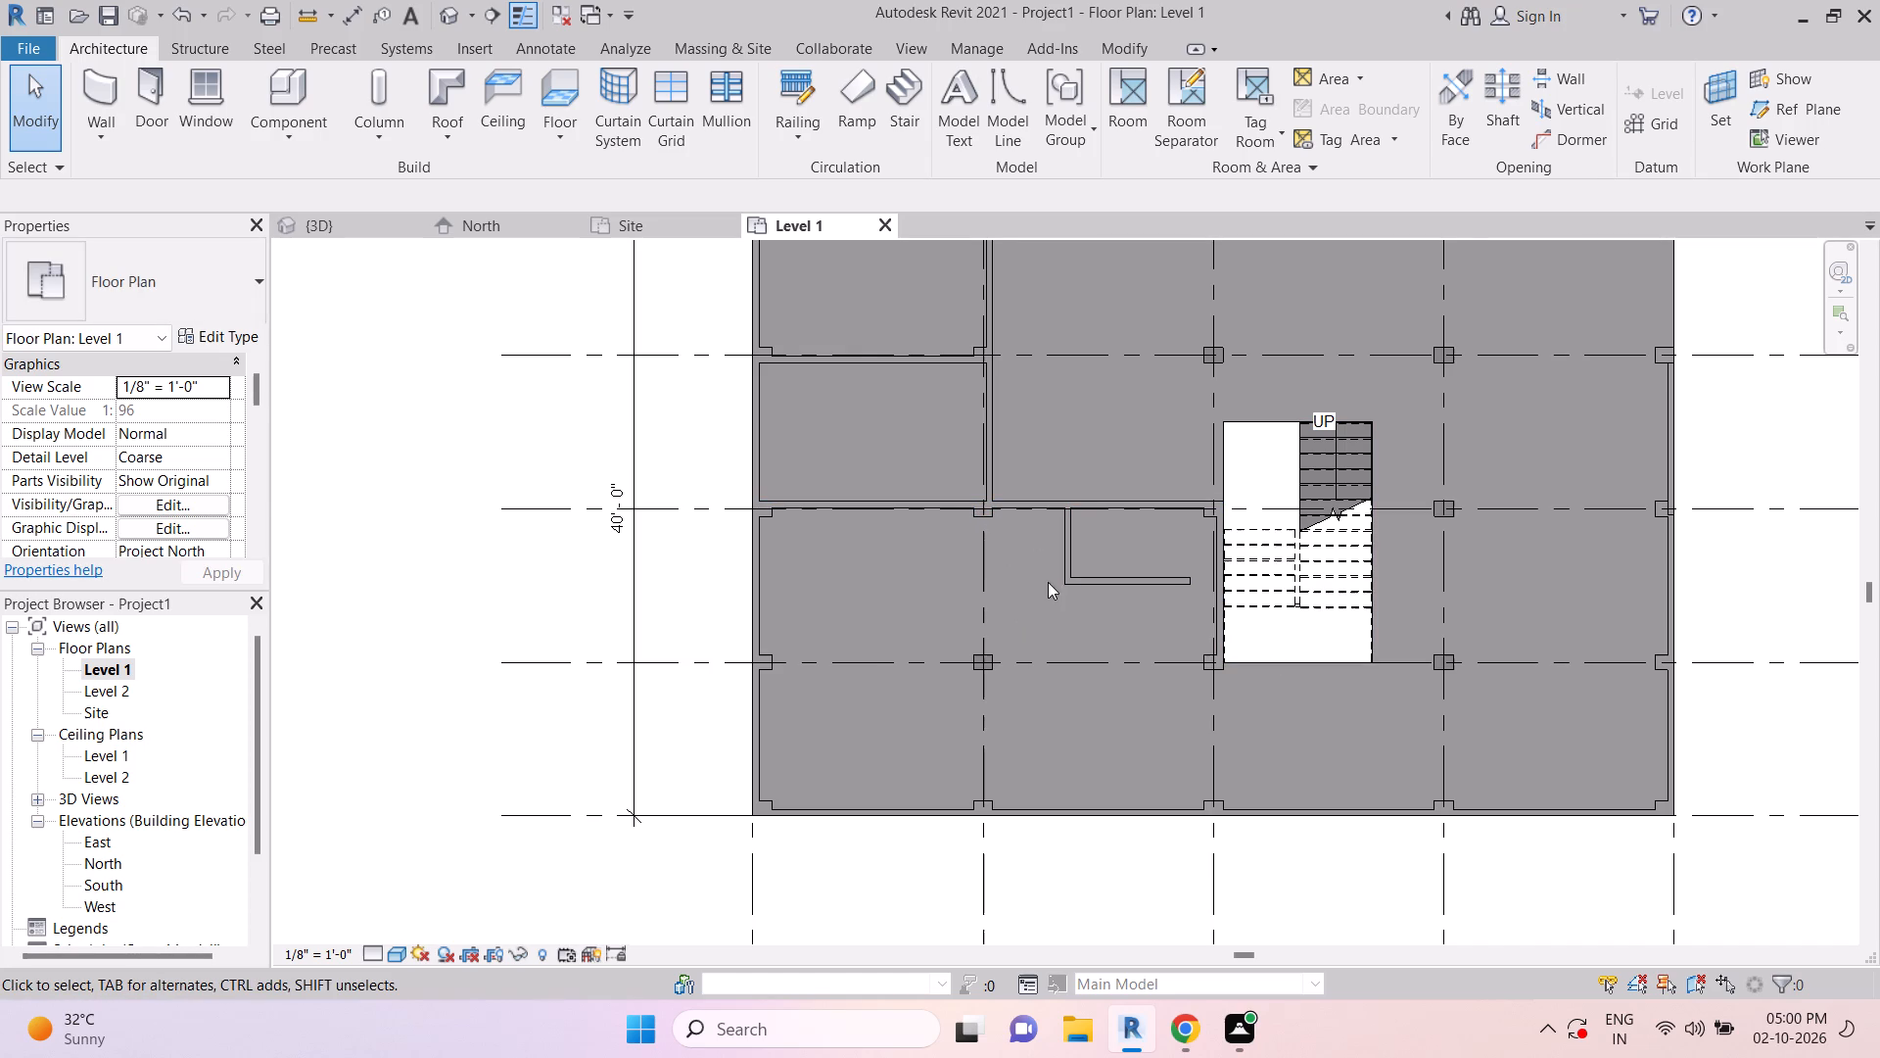
scroll(1050, 630, "up", 1)
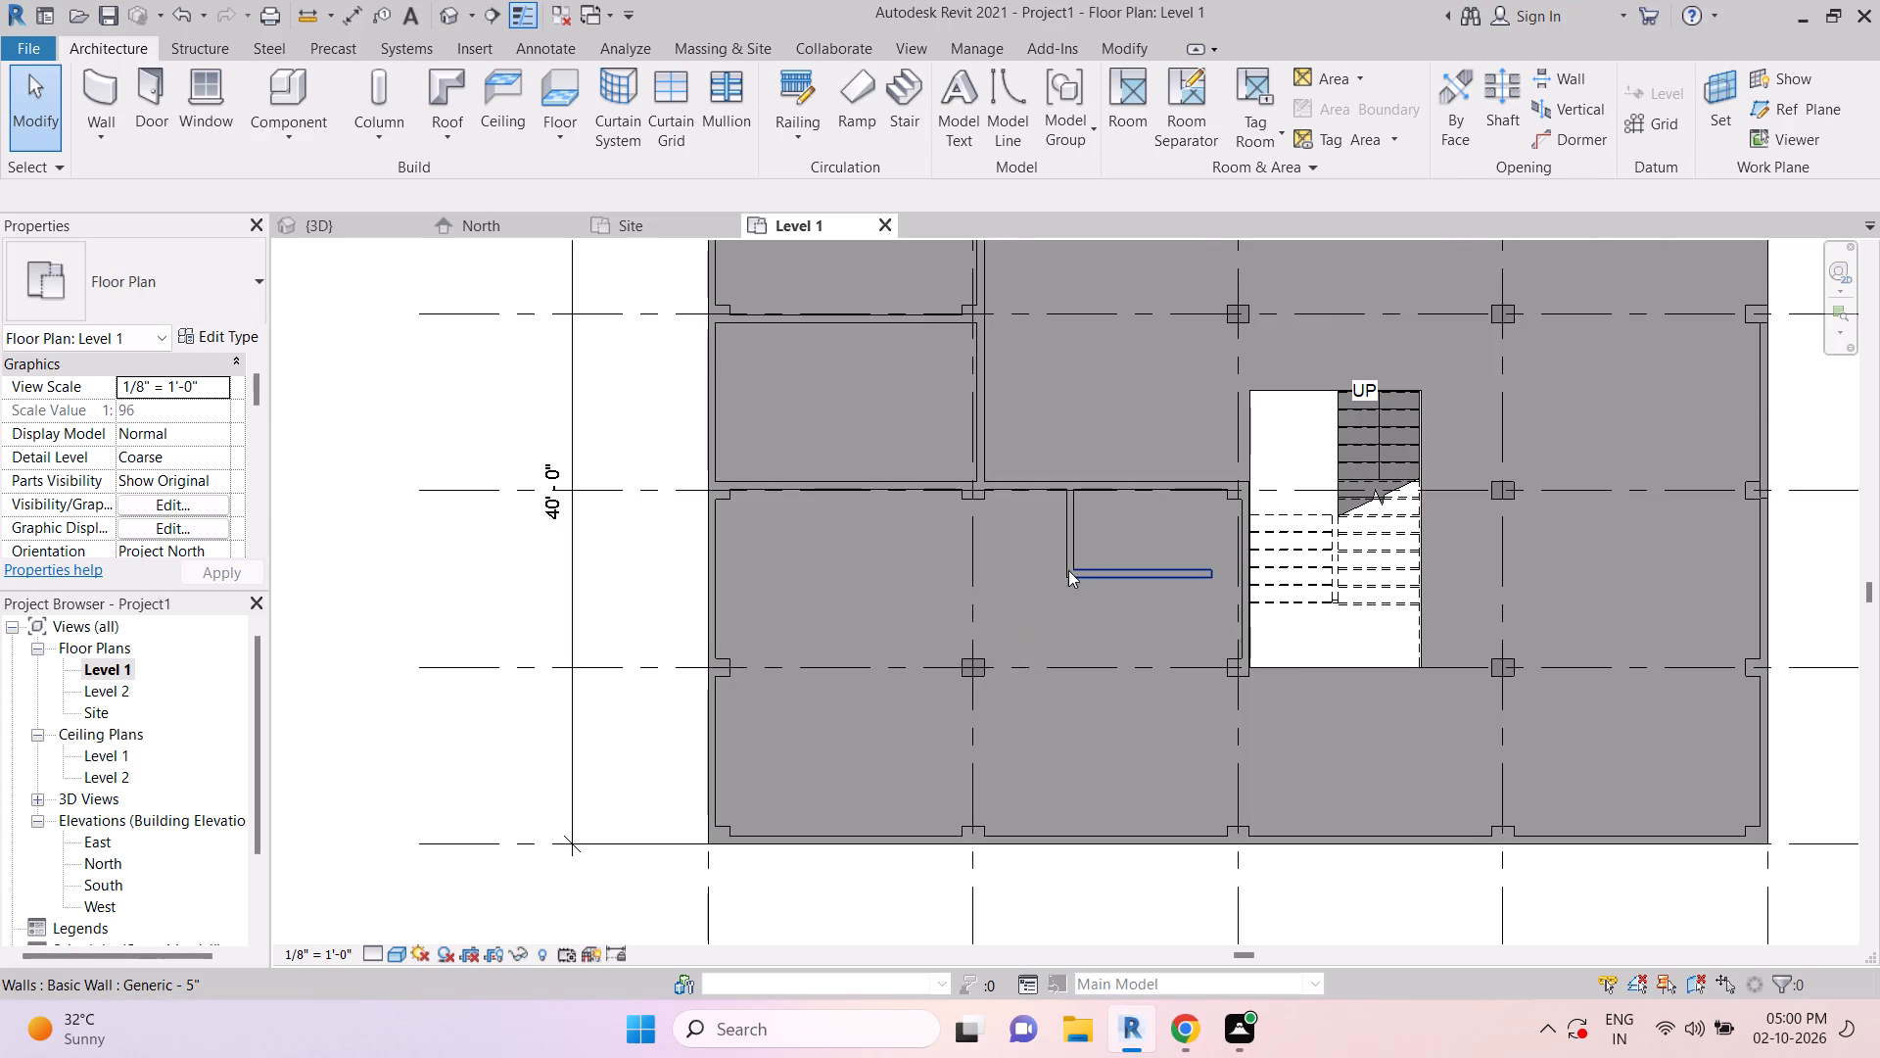
key("Escape")
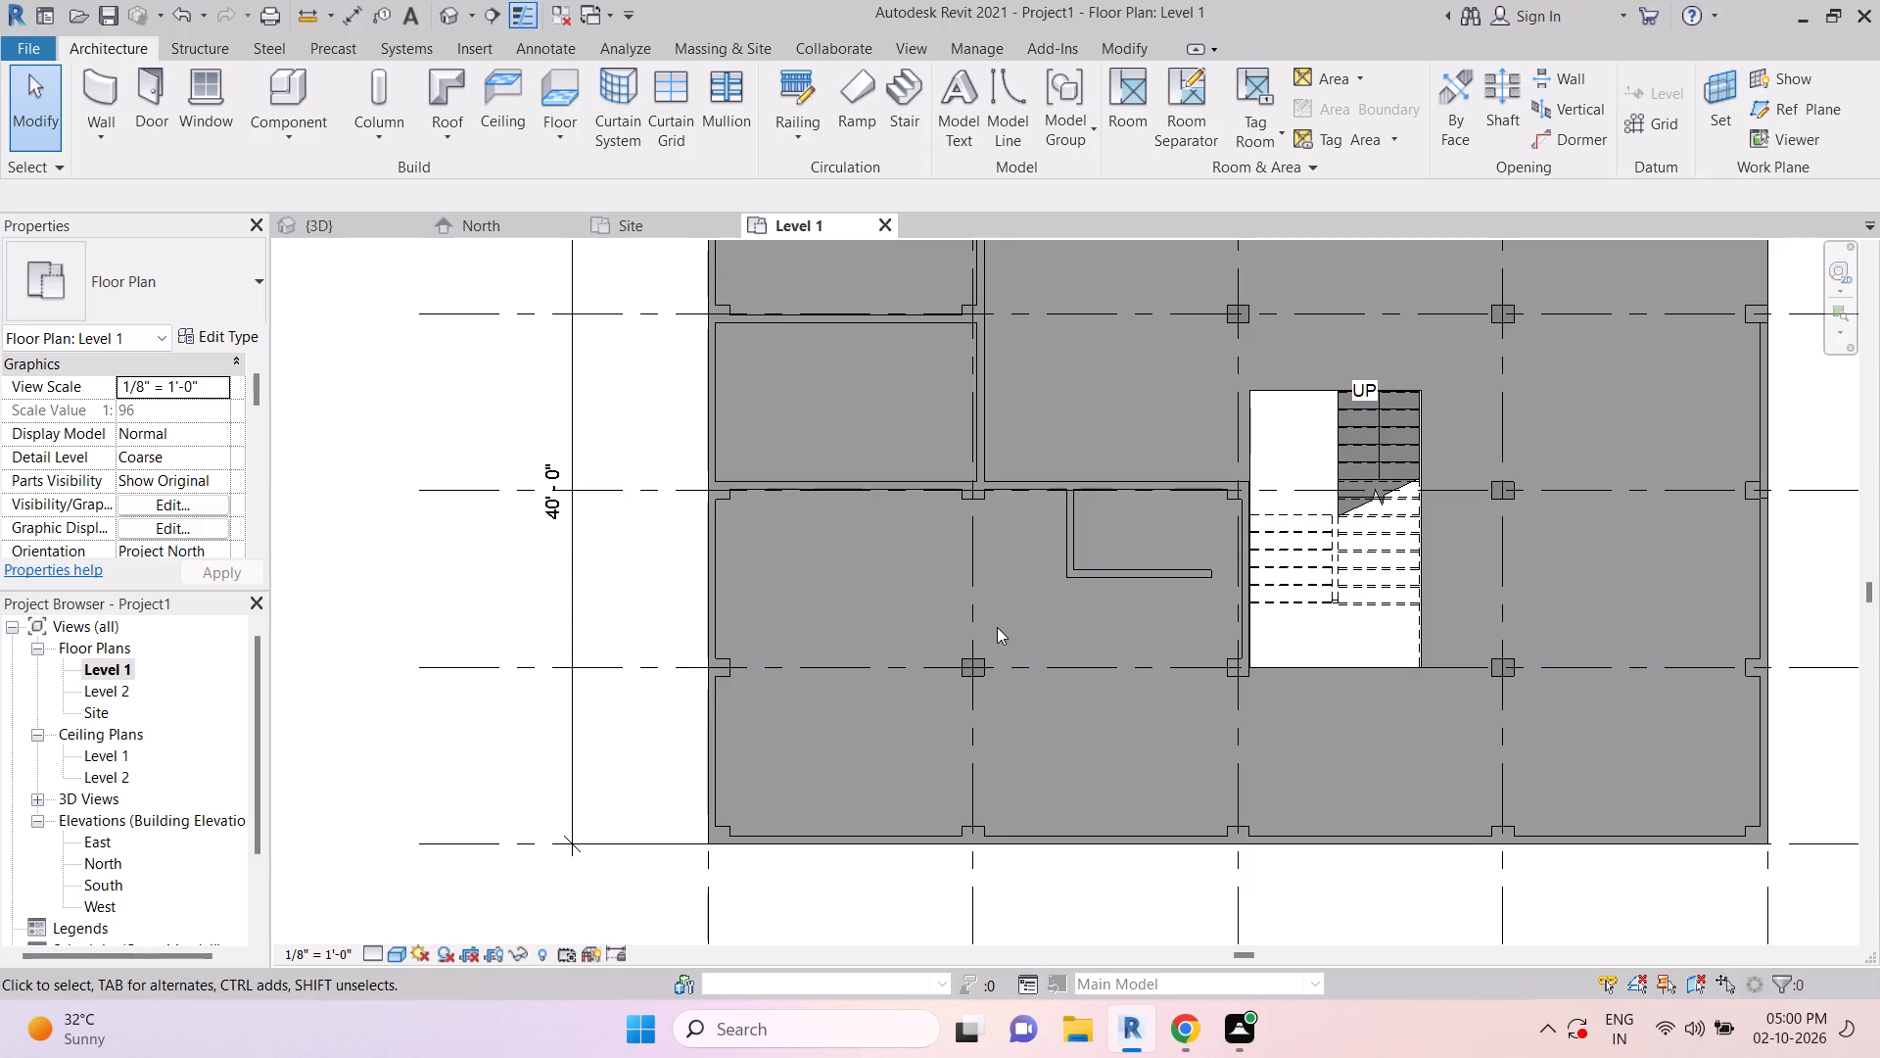
key("Escape")
key("Escape")
key("Escape")
key("Escape")
key("Escape")
Draw a 5" wall about 28'-1 1/2" long along grid 9 from the grid 1 column to the grid 3 column.
type("wa")
scroll(712, 673, "up", 6)
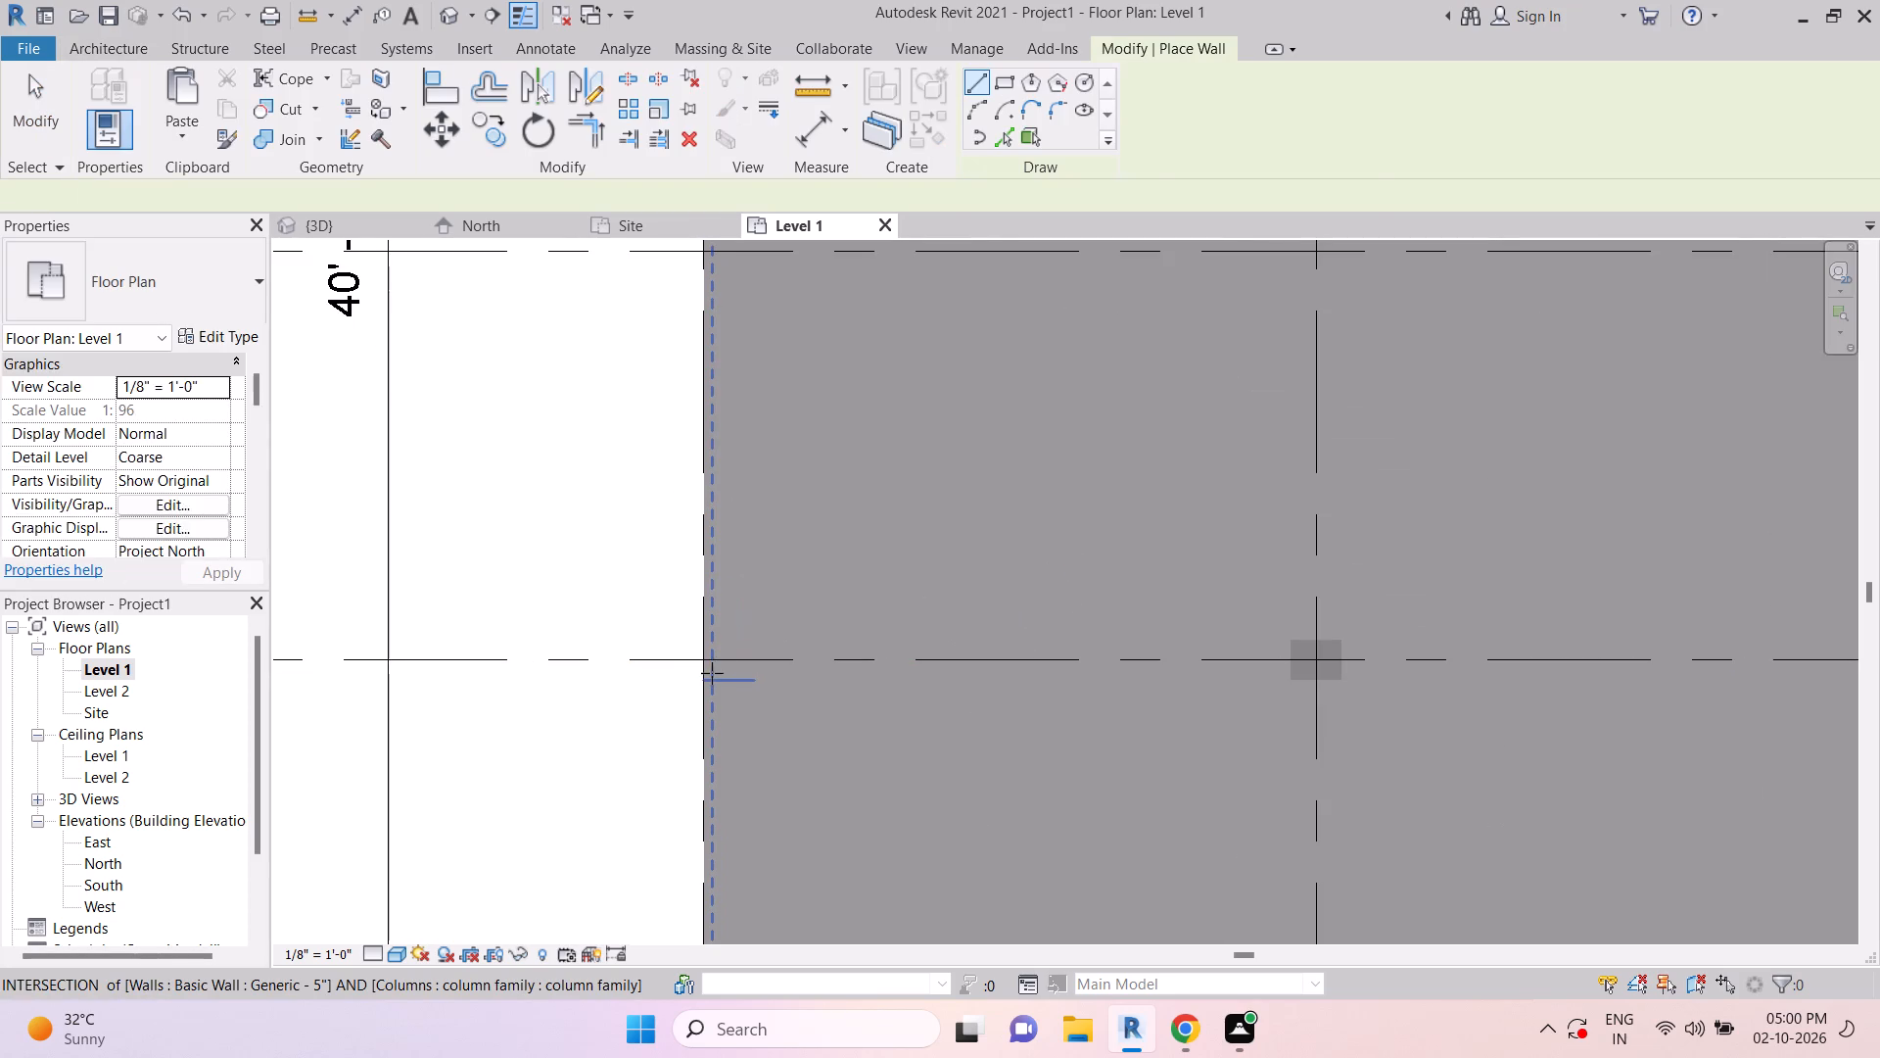
left_click(746, 663)
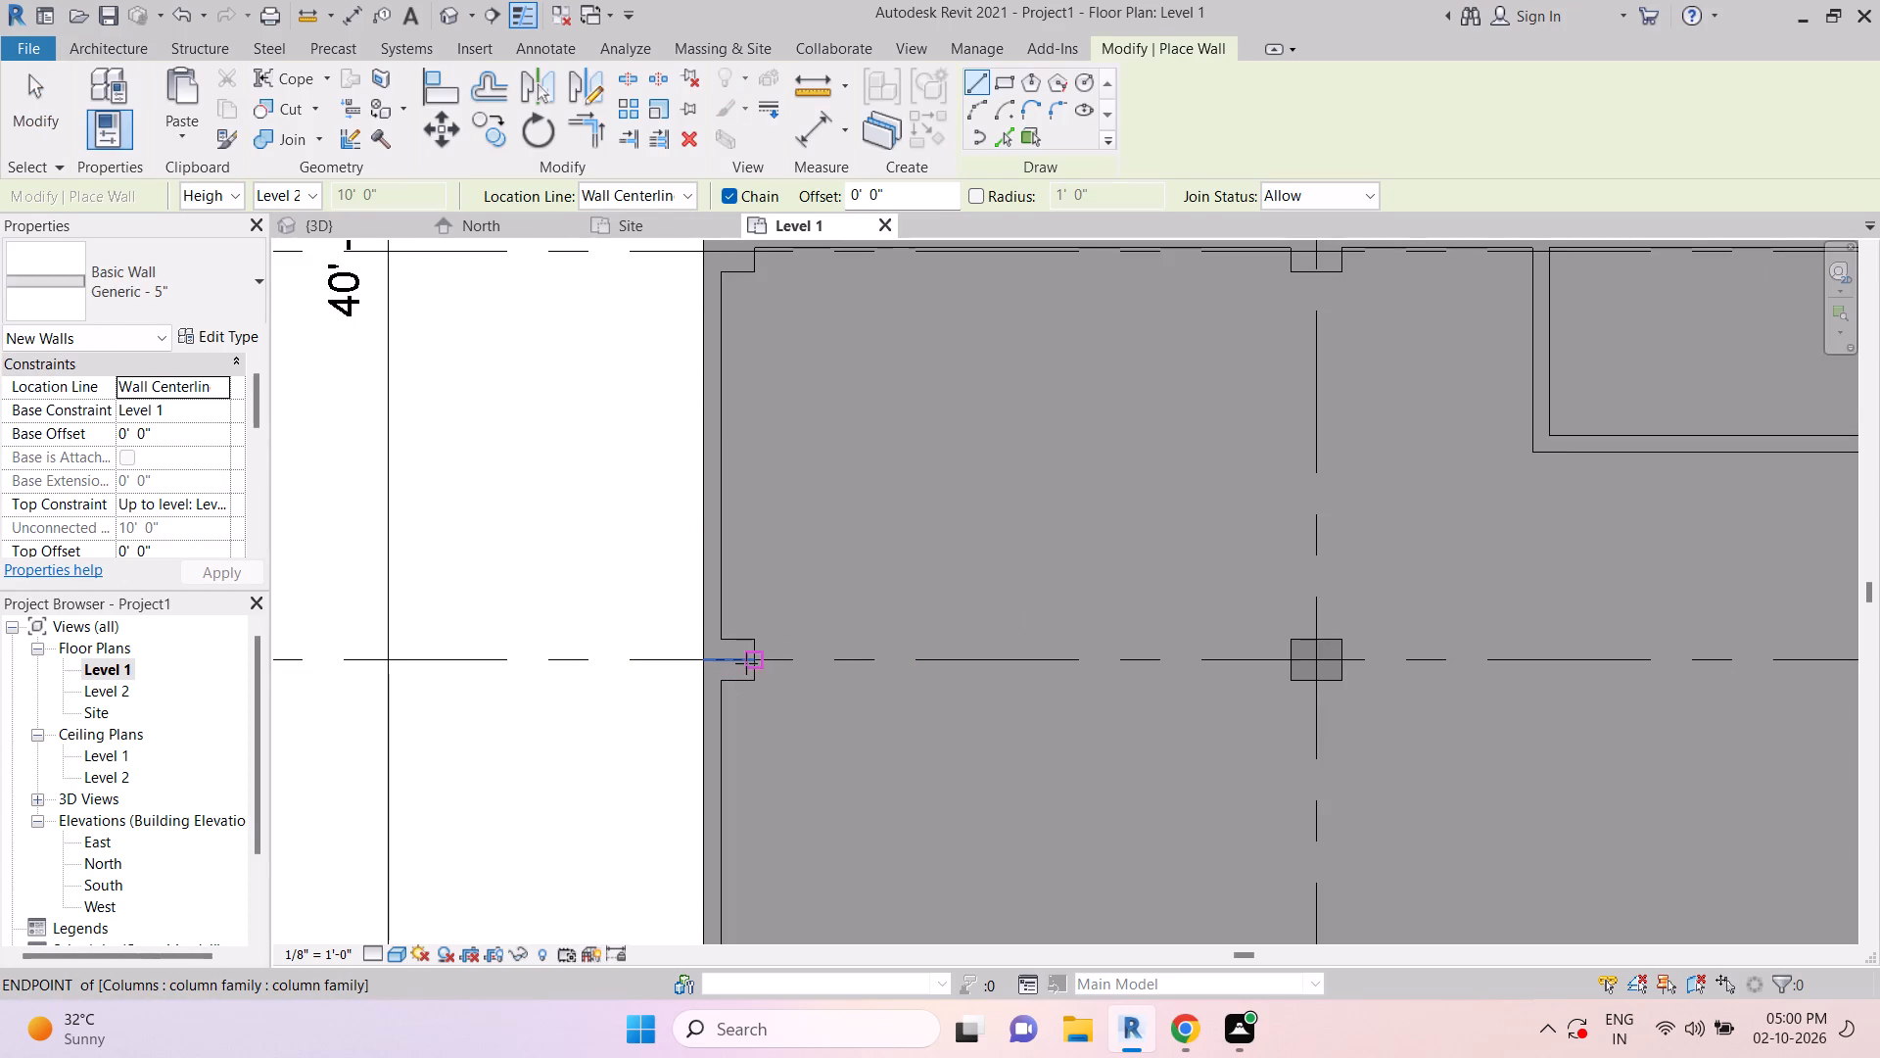
scroll(746, 663, "down", 5)
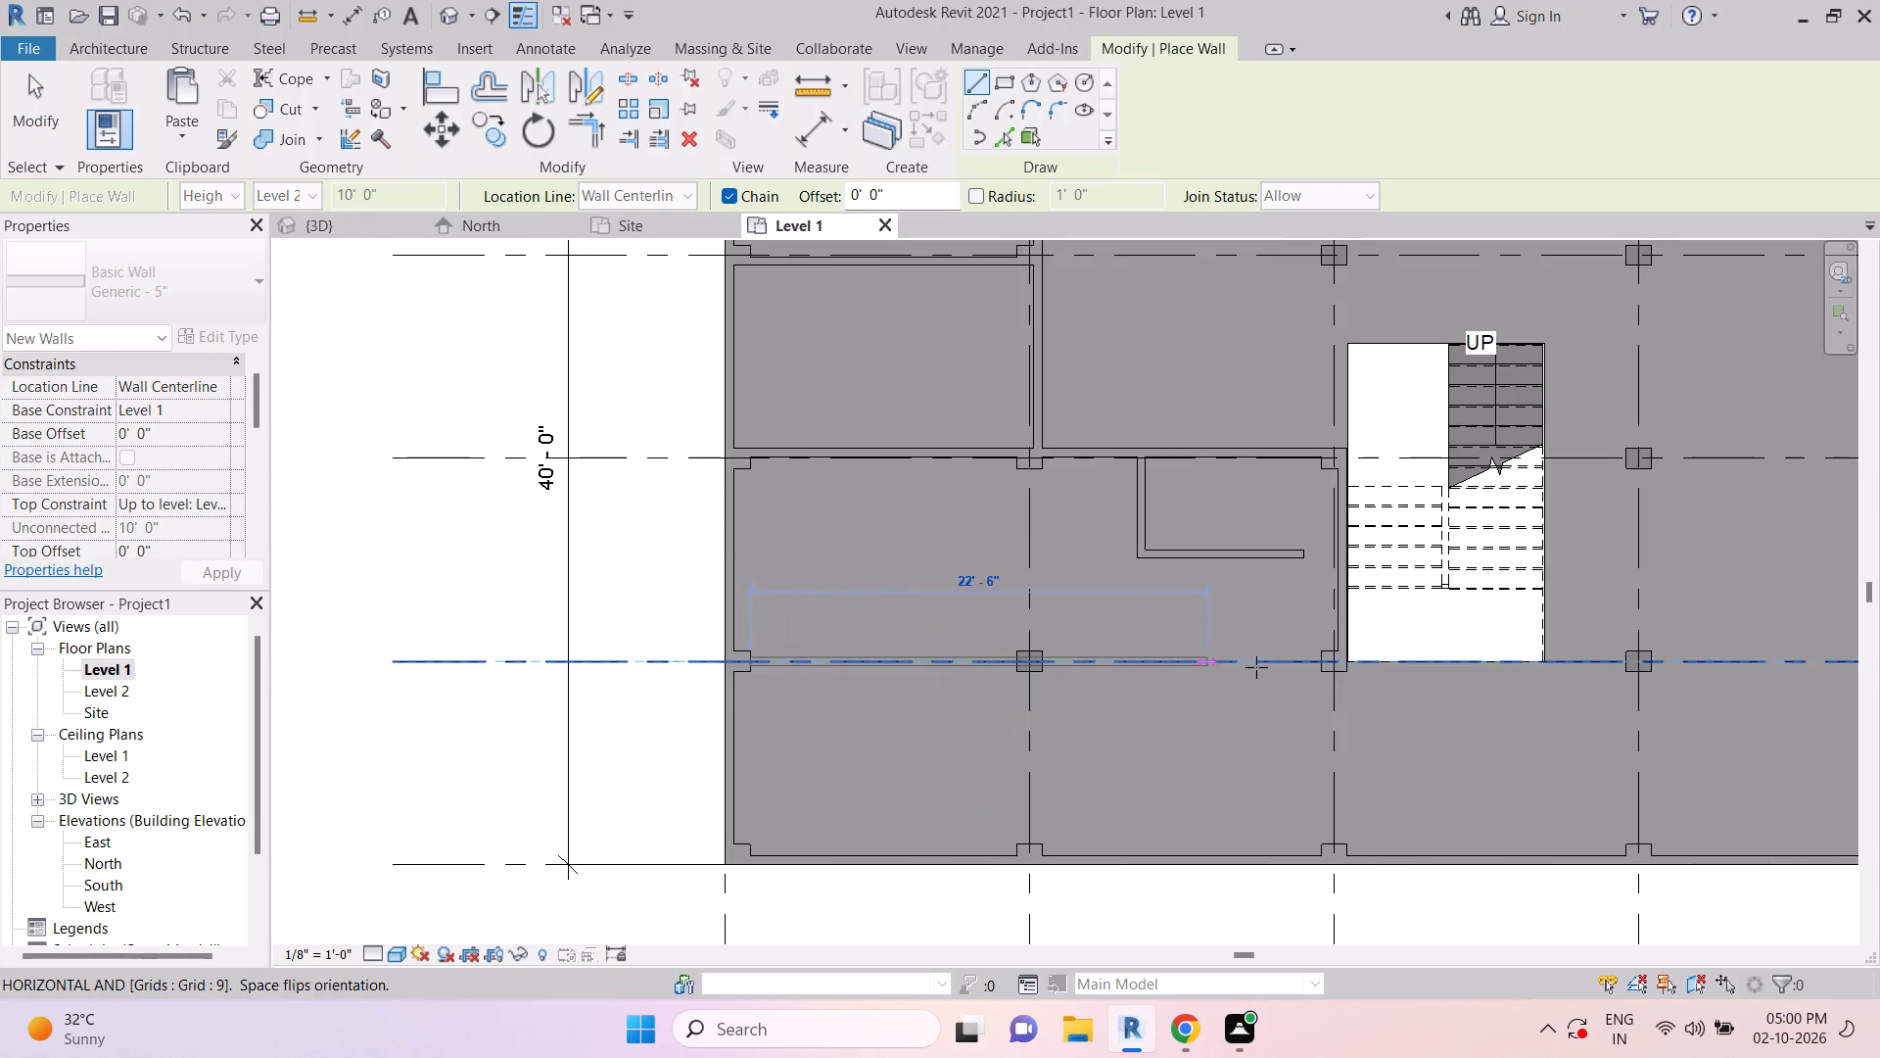
left_click(1313, 662)
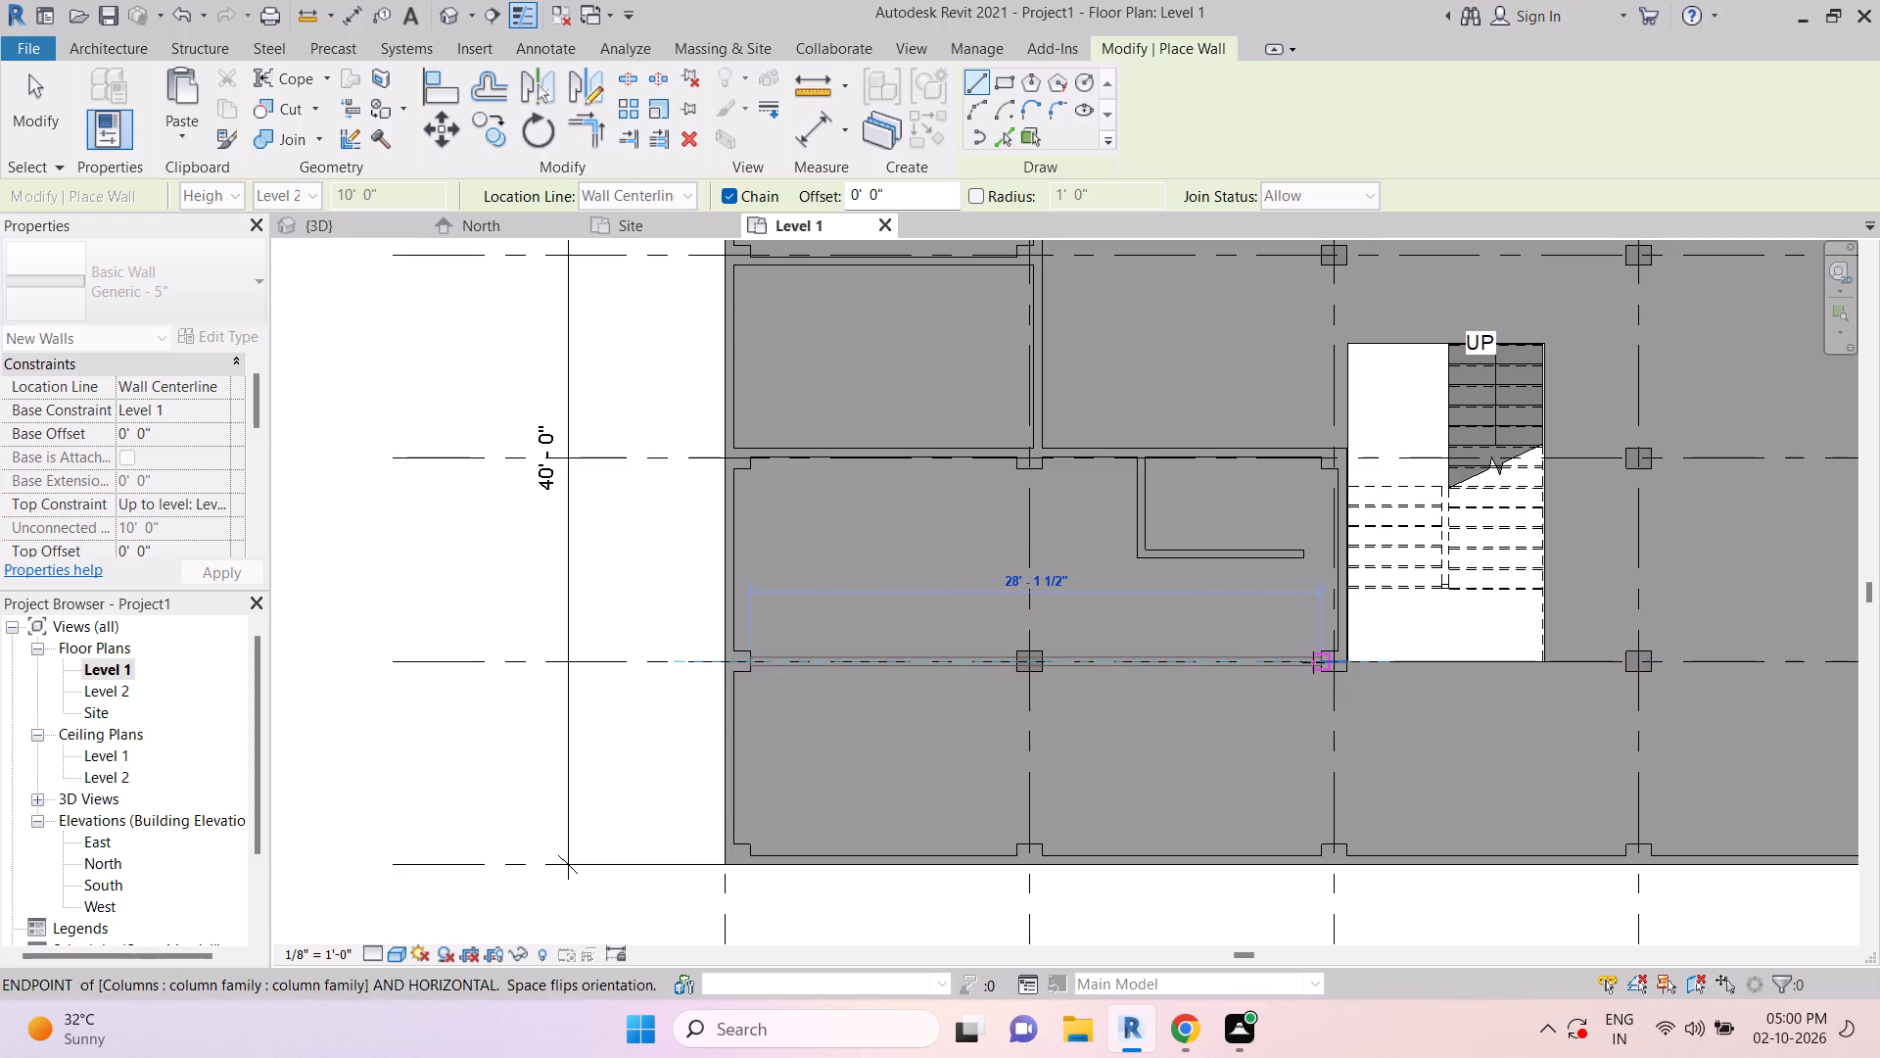
key("Escape")
key("Escape")
key("Escape")
key("Escape")
Align the south face of the grid 9 wall with the south face of the column at grid 1.
scroll(681, 653, "up", 9)
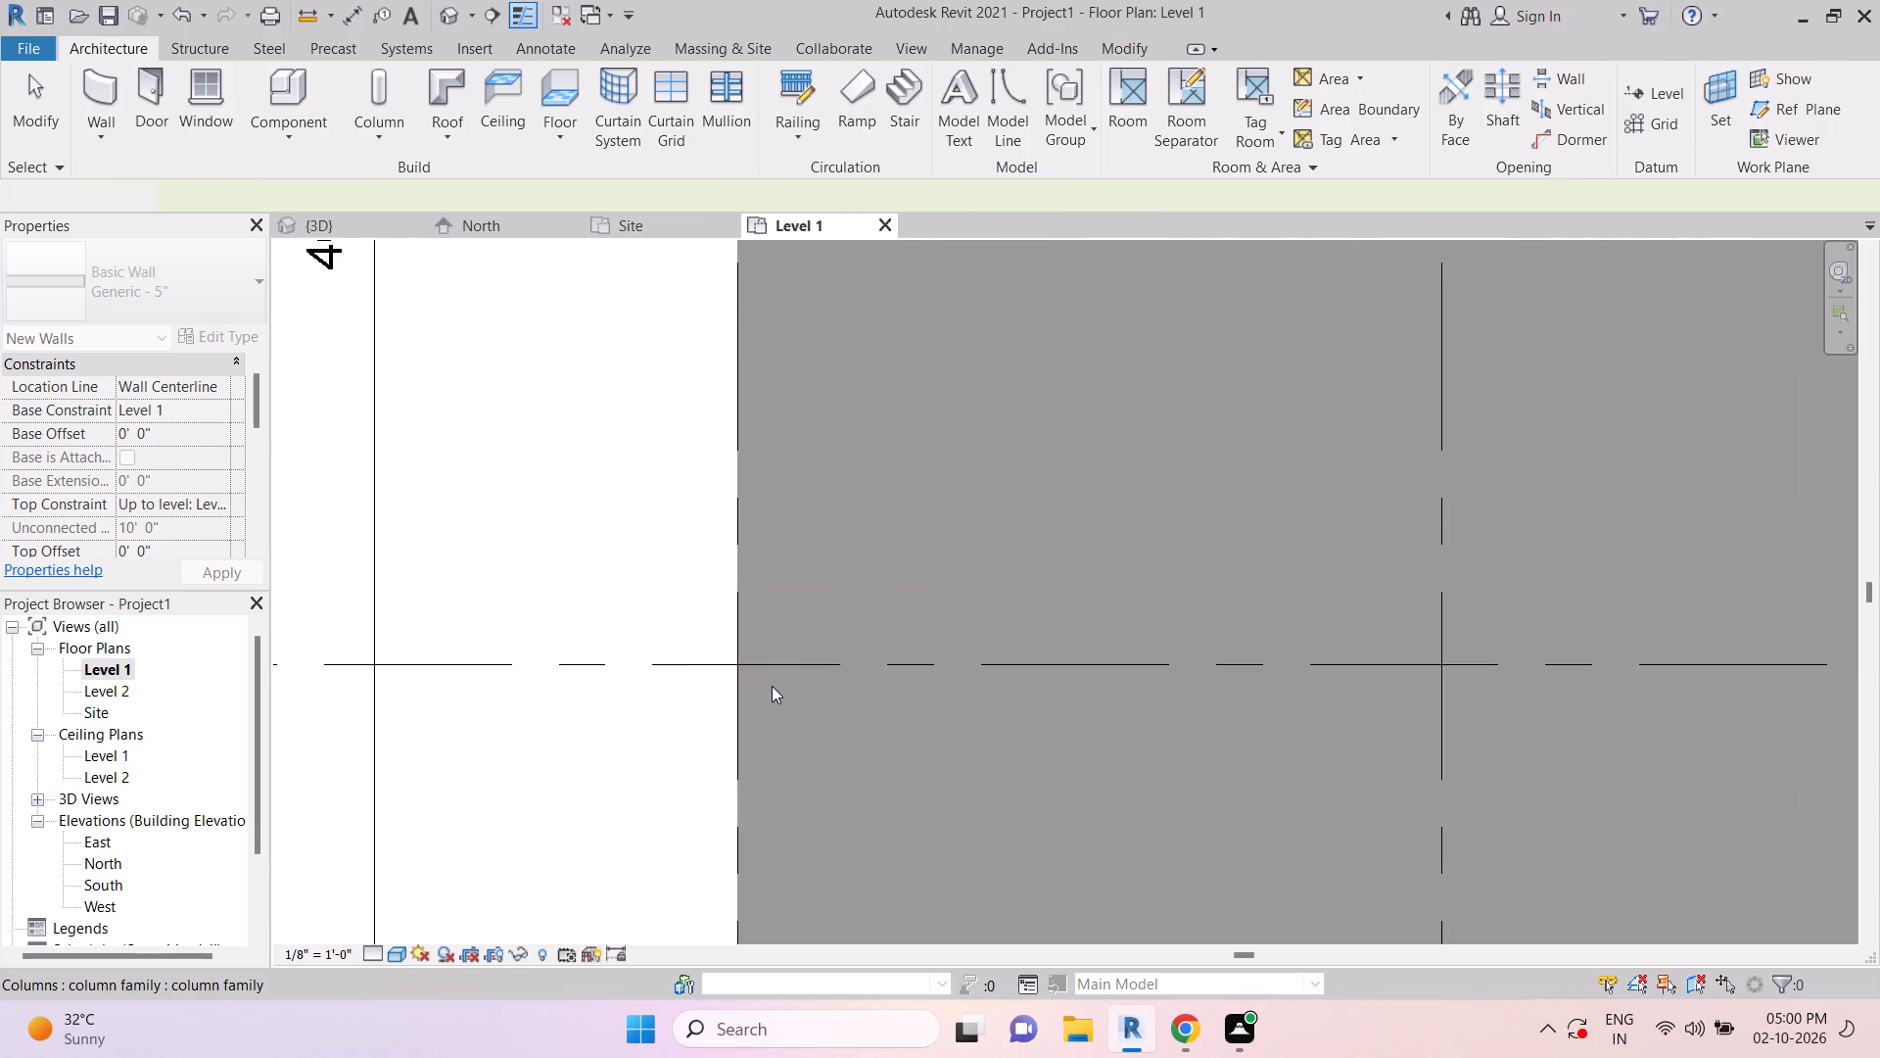
scroll(772, 686, "up", 2)
key("Escape")
key("Escape")
key("Escape")
key("a")
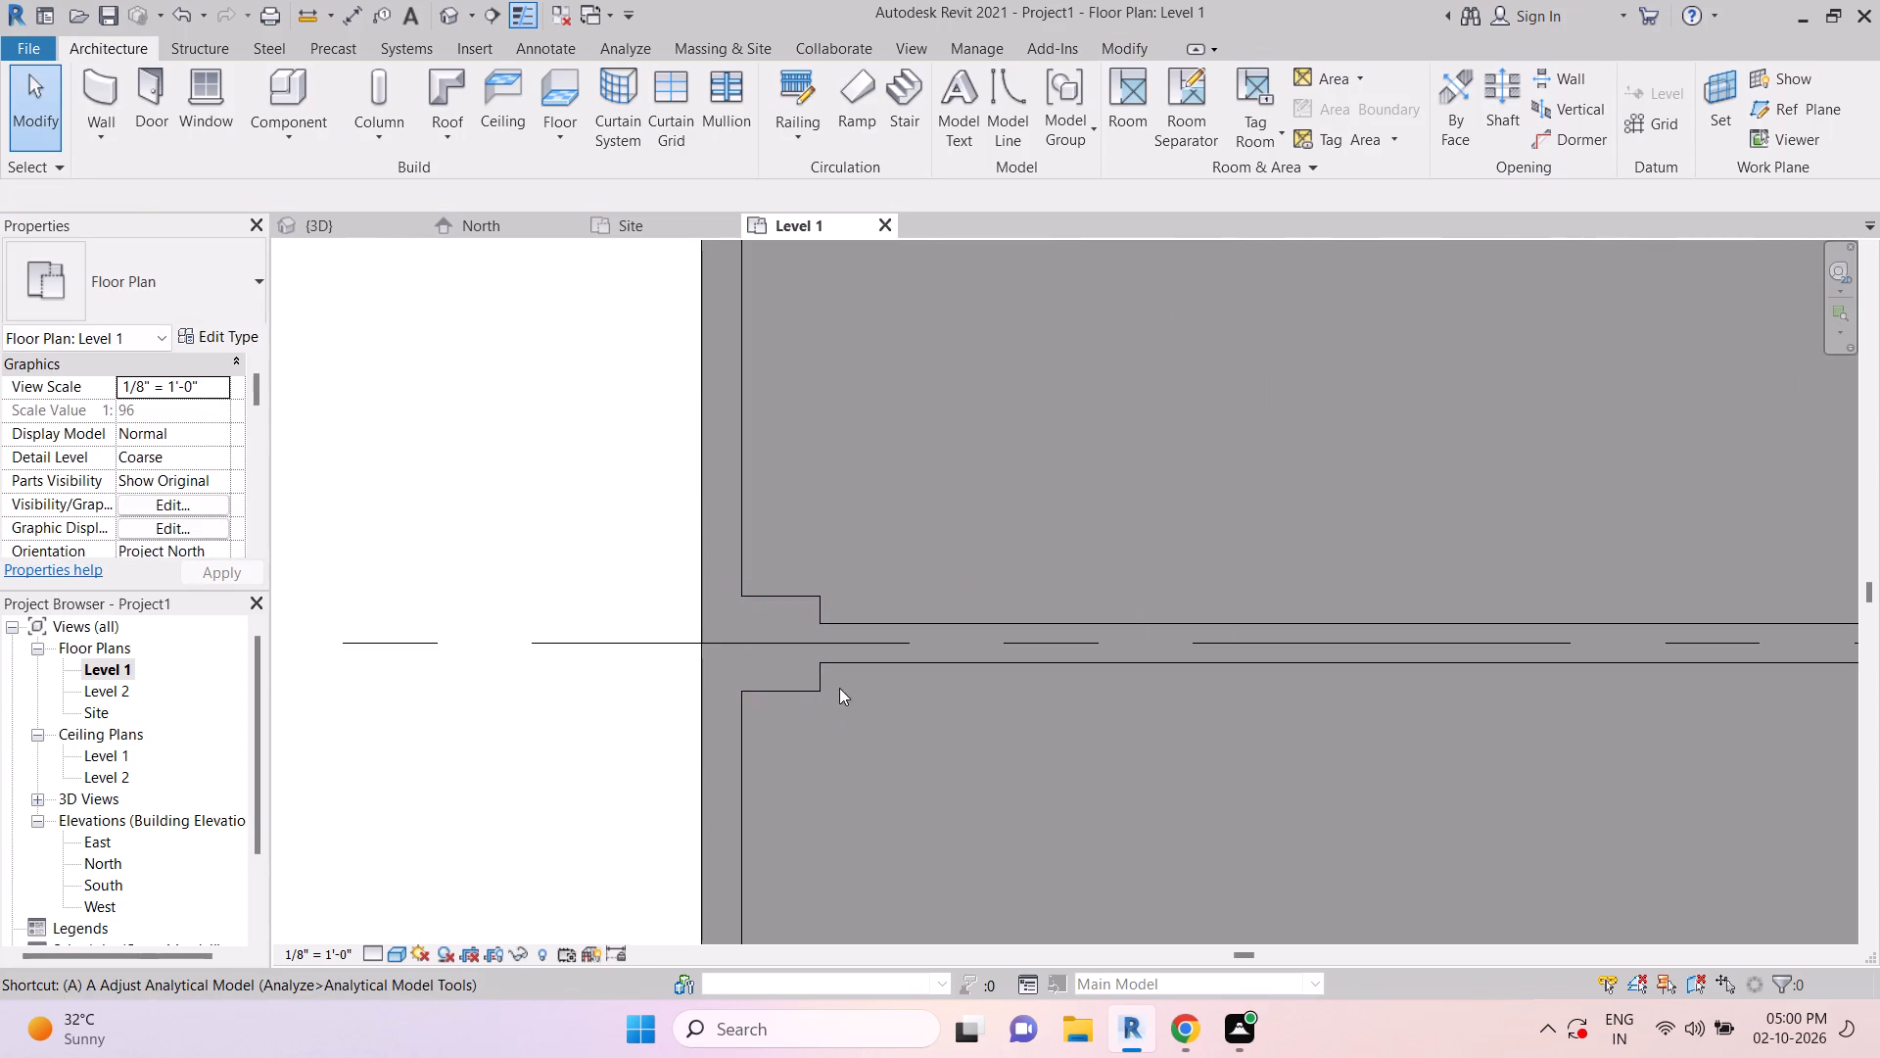
key("l")
left_click(792, 693)
left_click(898, 661)
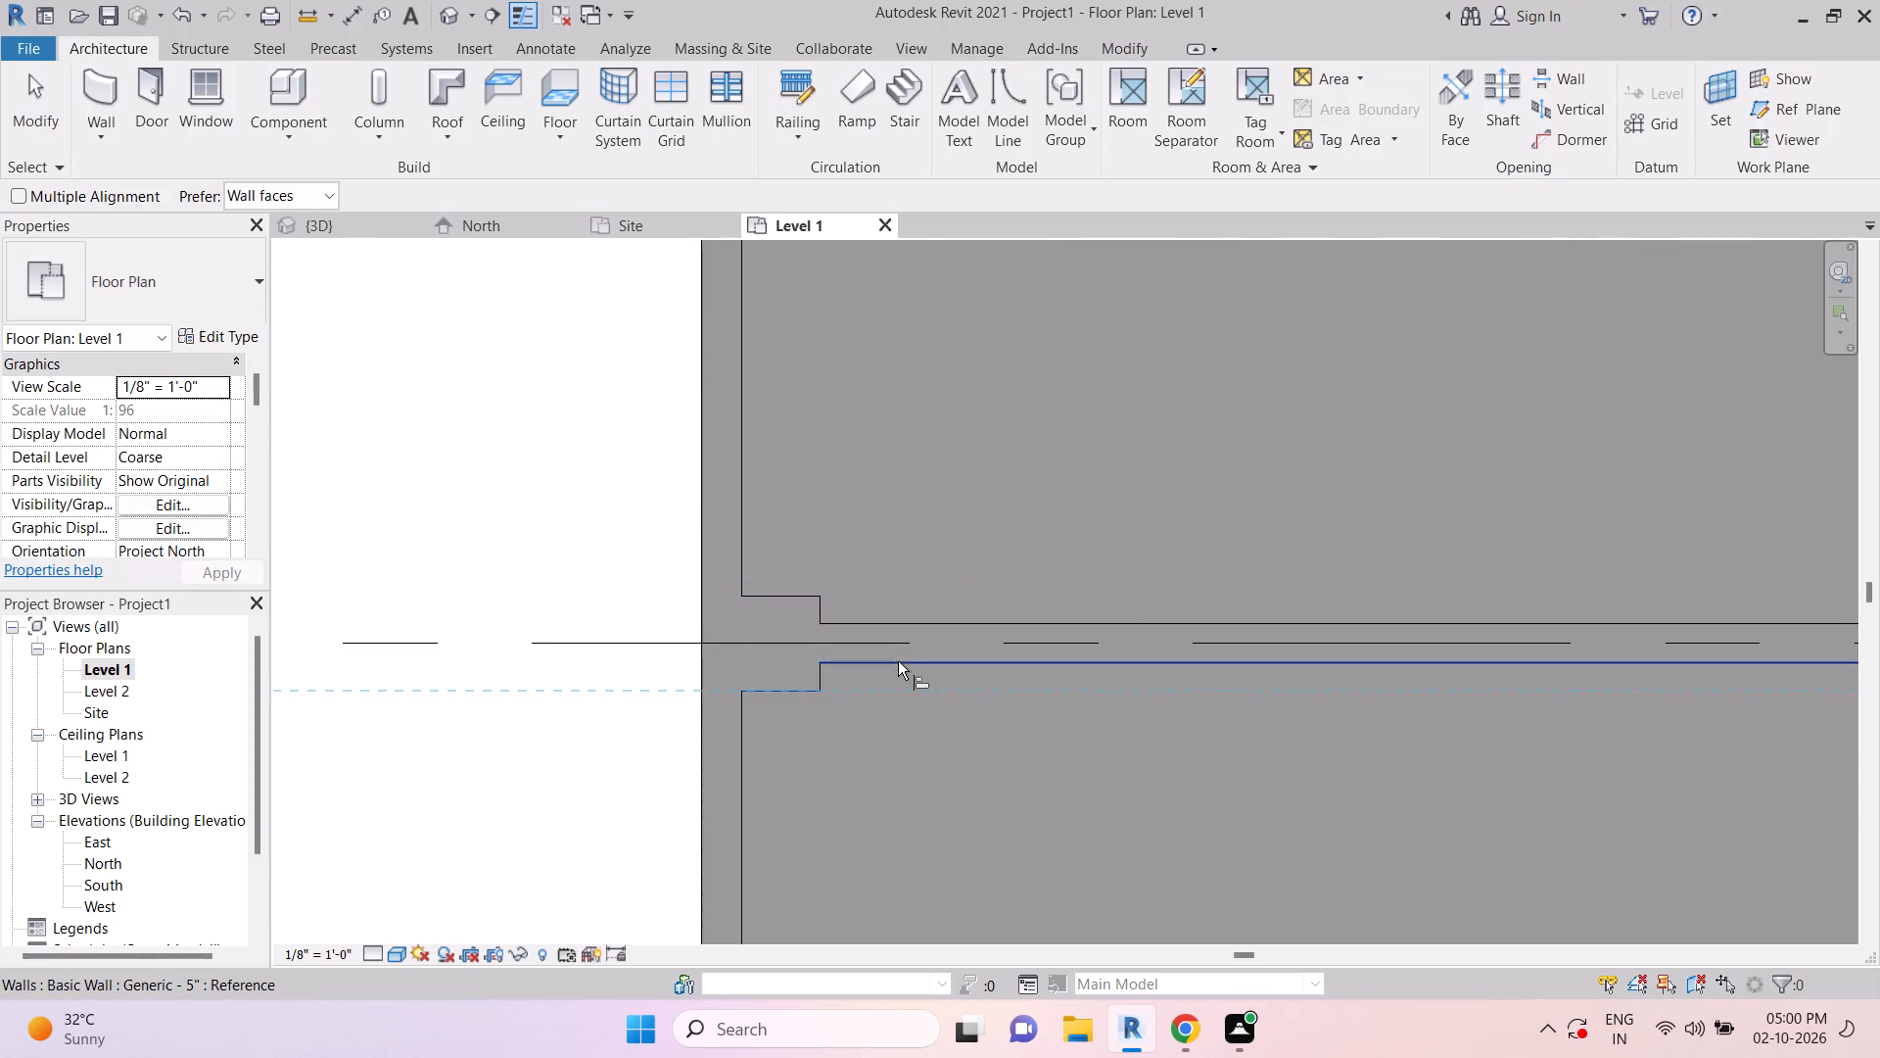
key("Escape")
scroll(923, 654, "down", 7)
key("Escape")
key("Escape")
scroll(996, 653, "down", 4)
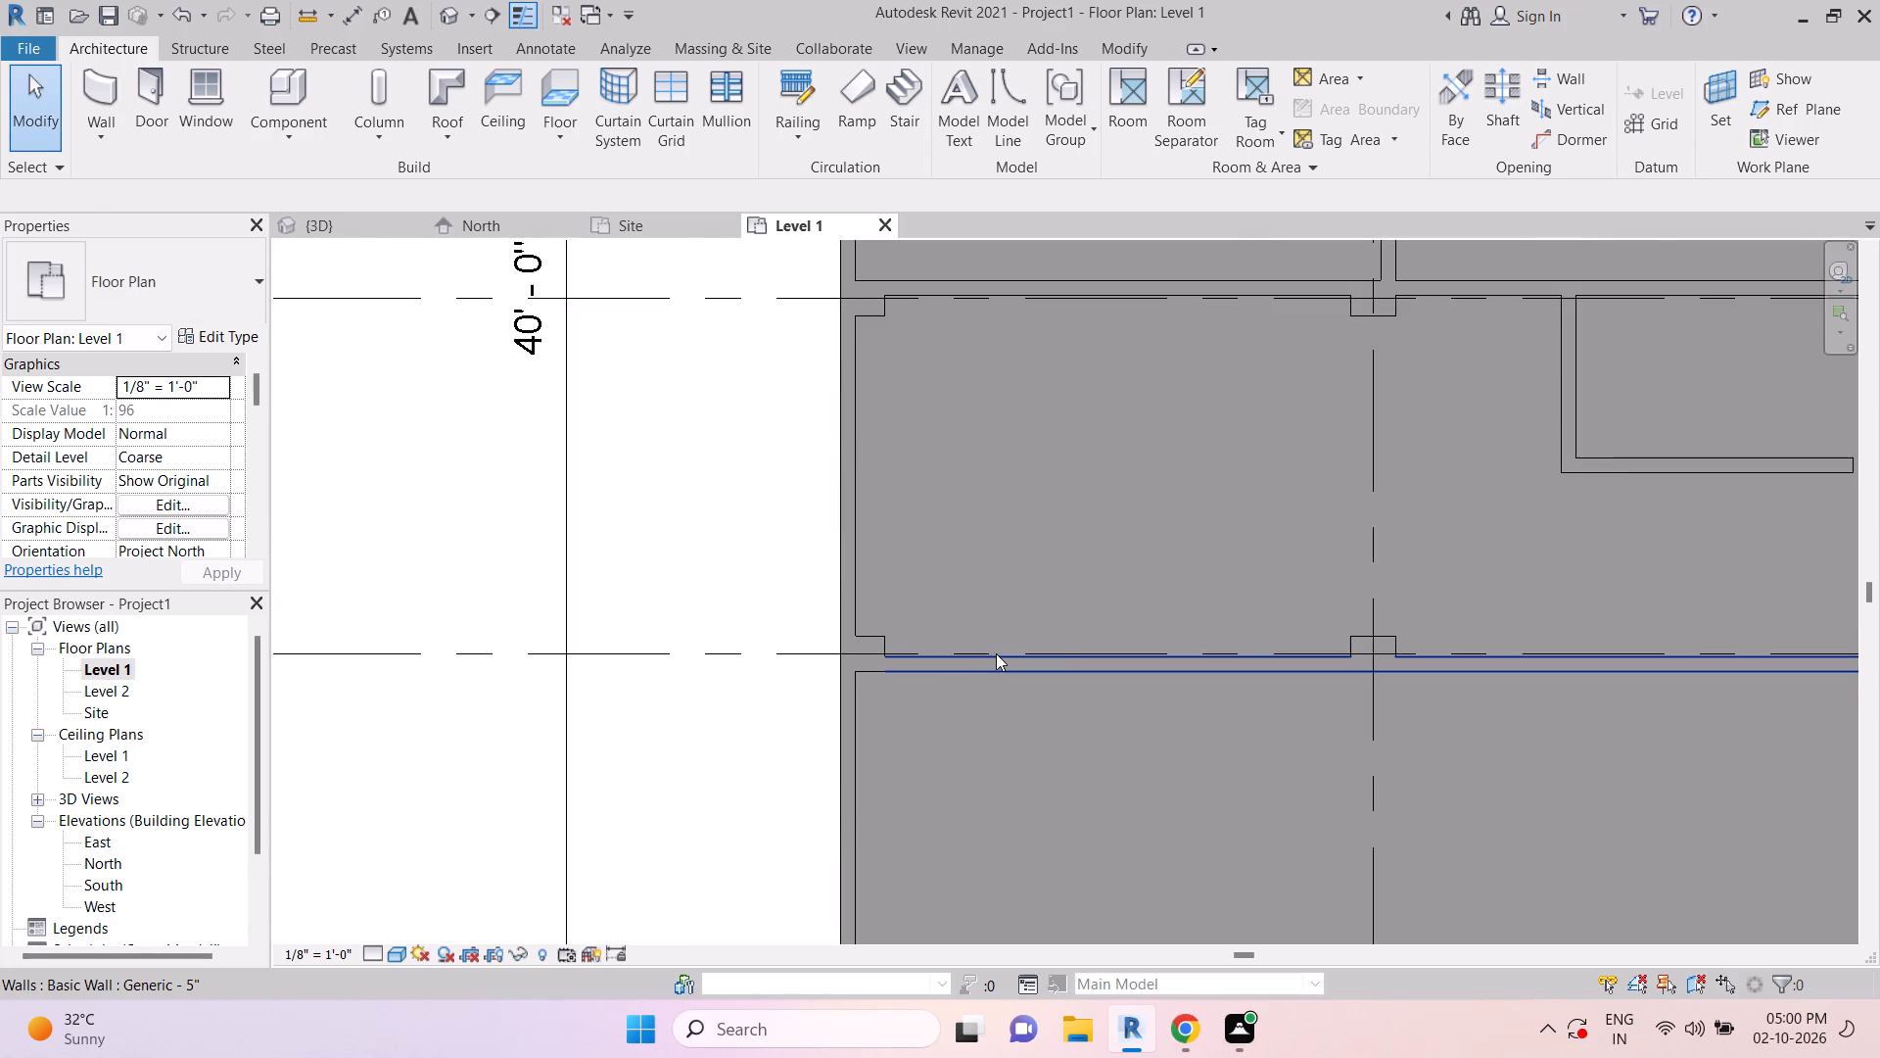
key("Escape")
key("Escape")
key("Escape")
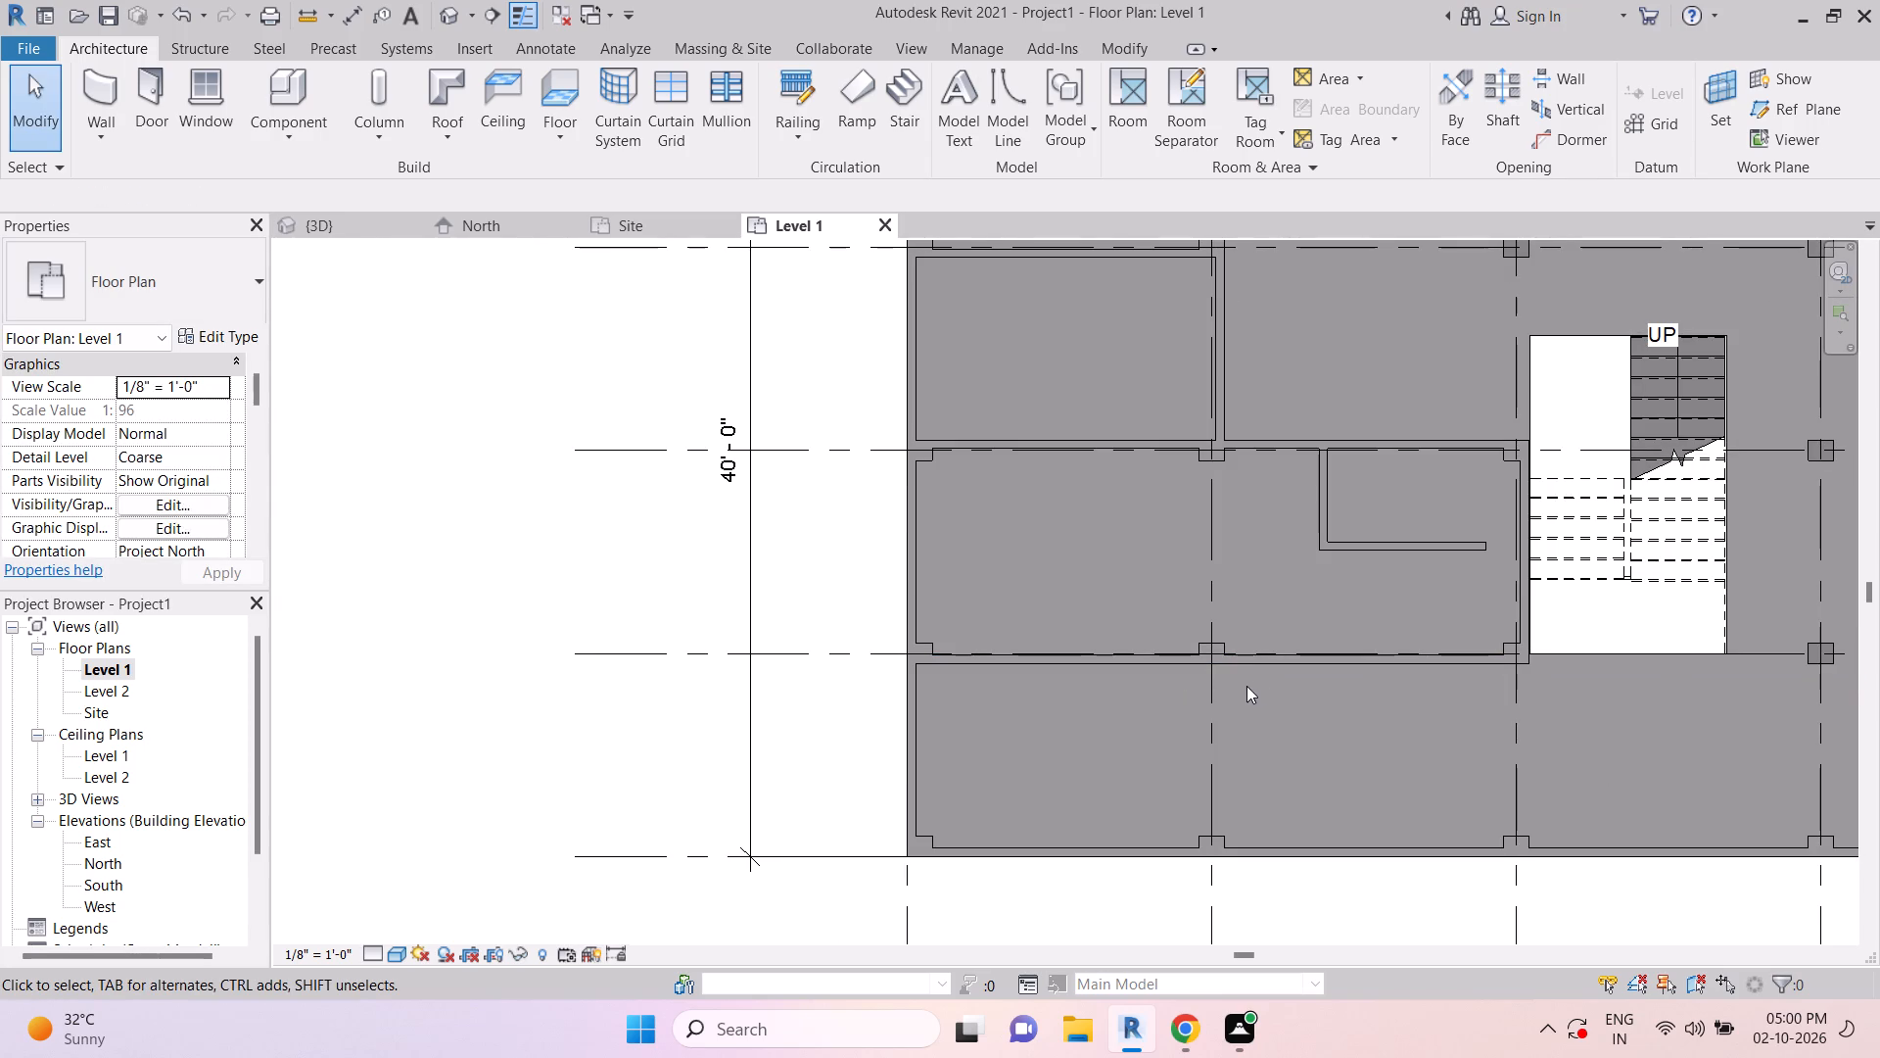
Dismiss the notification pop-up and examine the Level 1 room layout around the partition walls and stair opening.
middle_click_drag(1446, 708, 1369, 700)
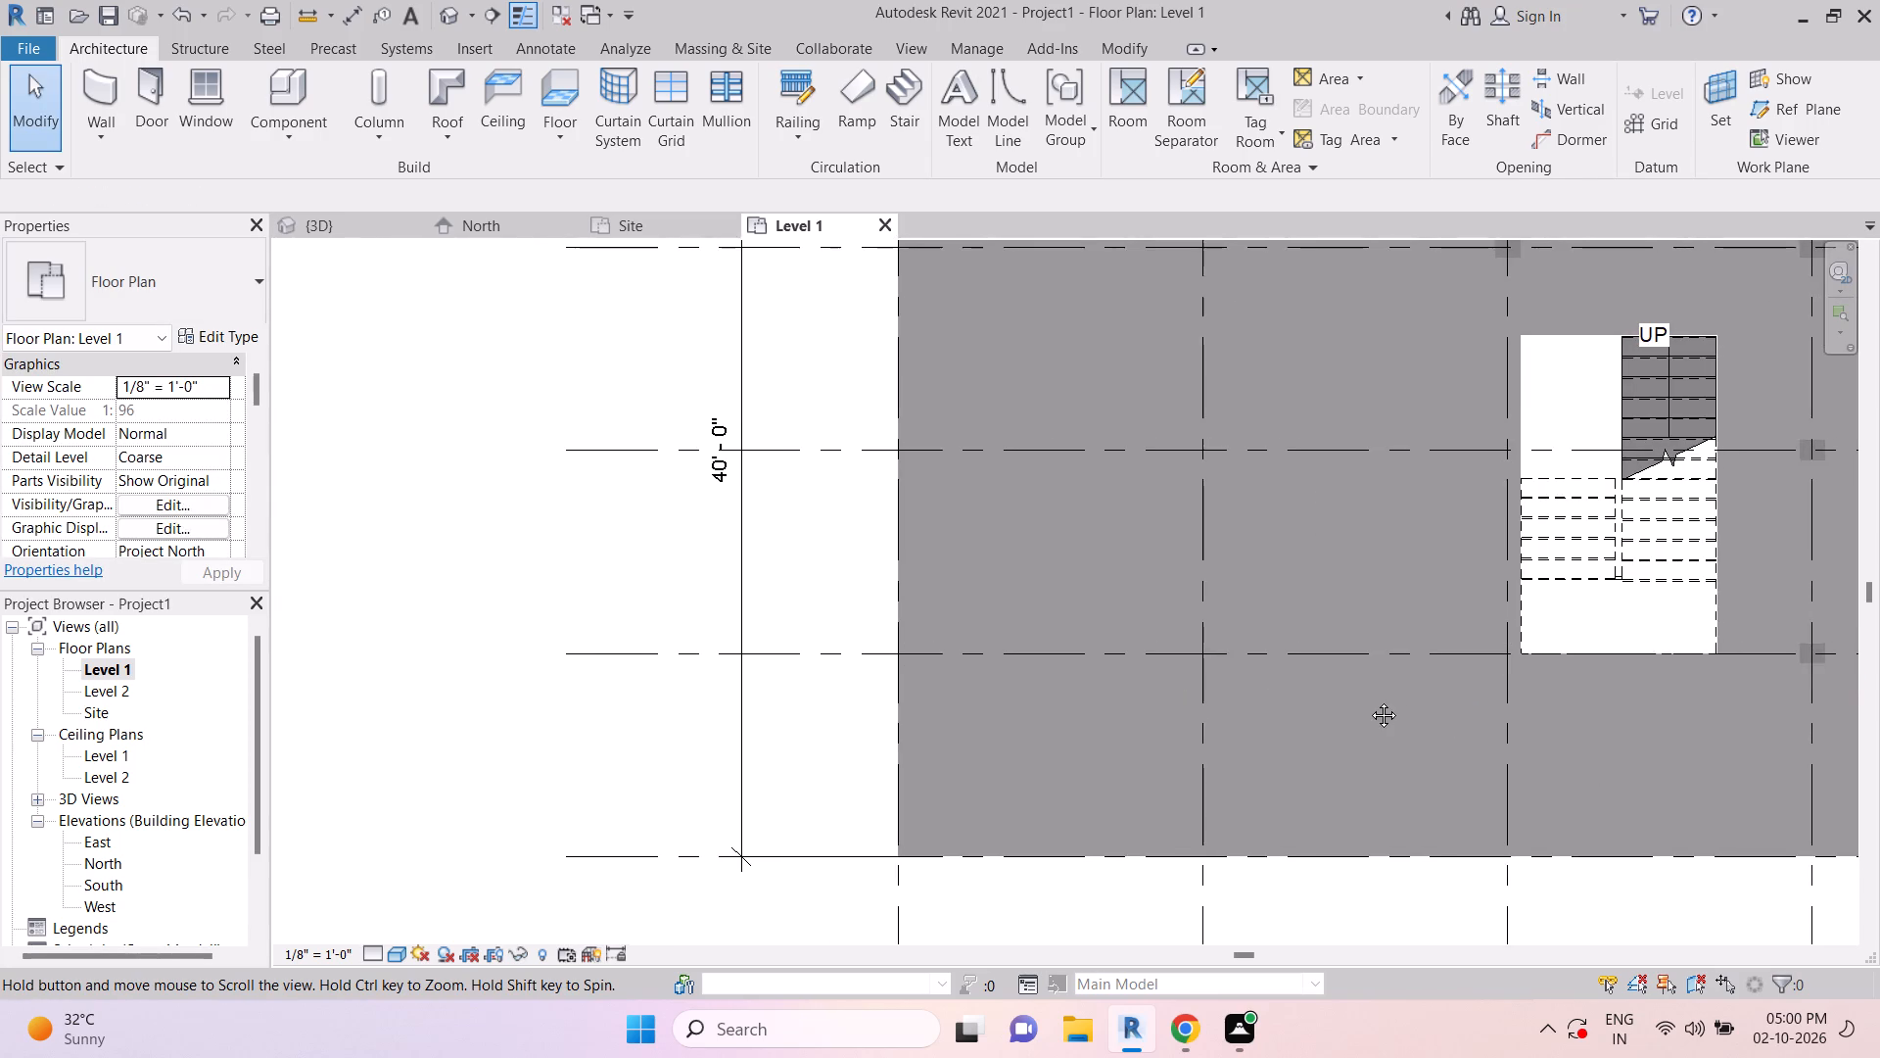
middle_click_drag(1369, 700, 1332, 697)
key("Escape")
key("Escape")
key("Escape")
key("Escape")
key("Escape")
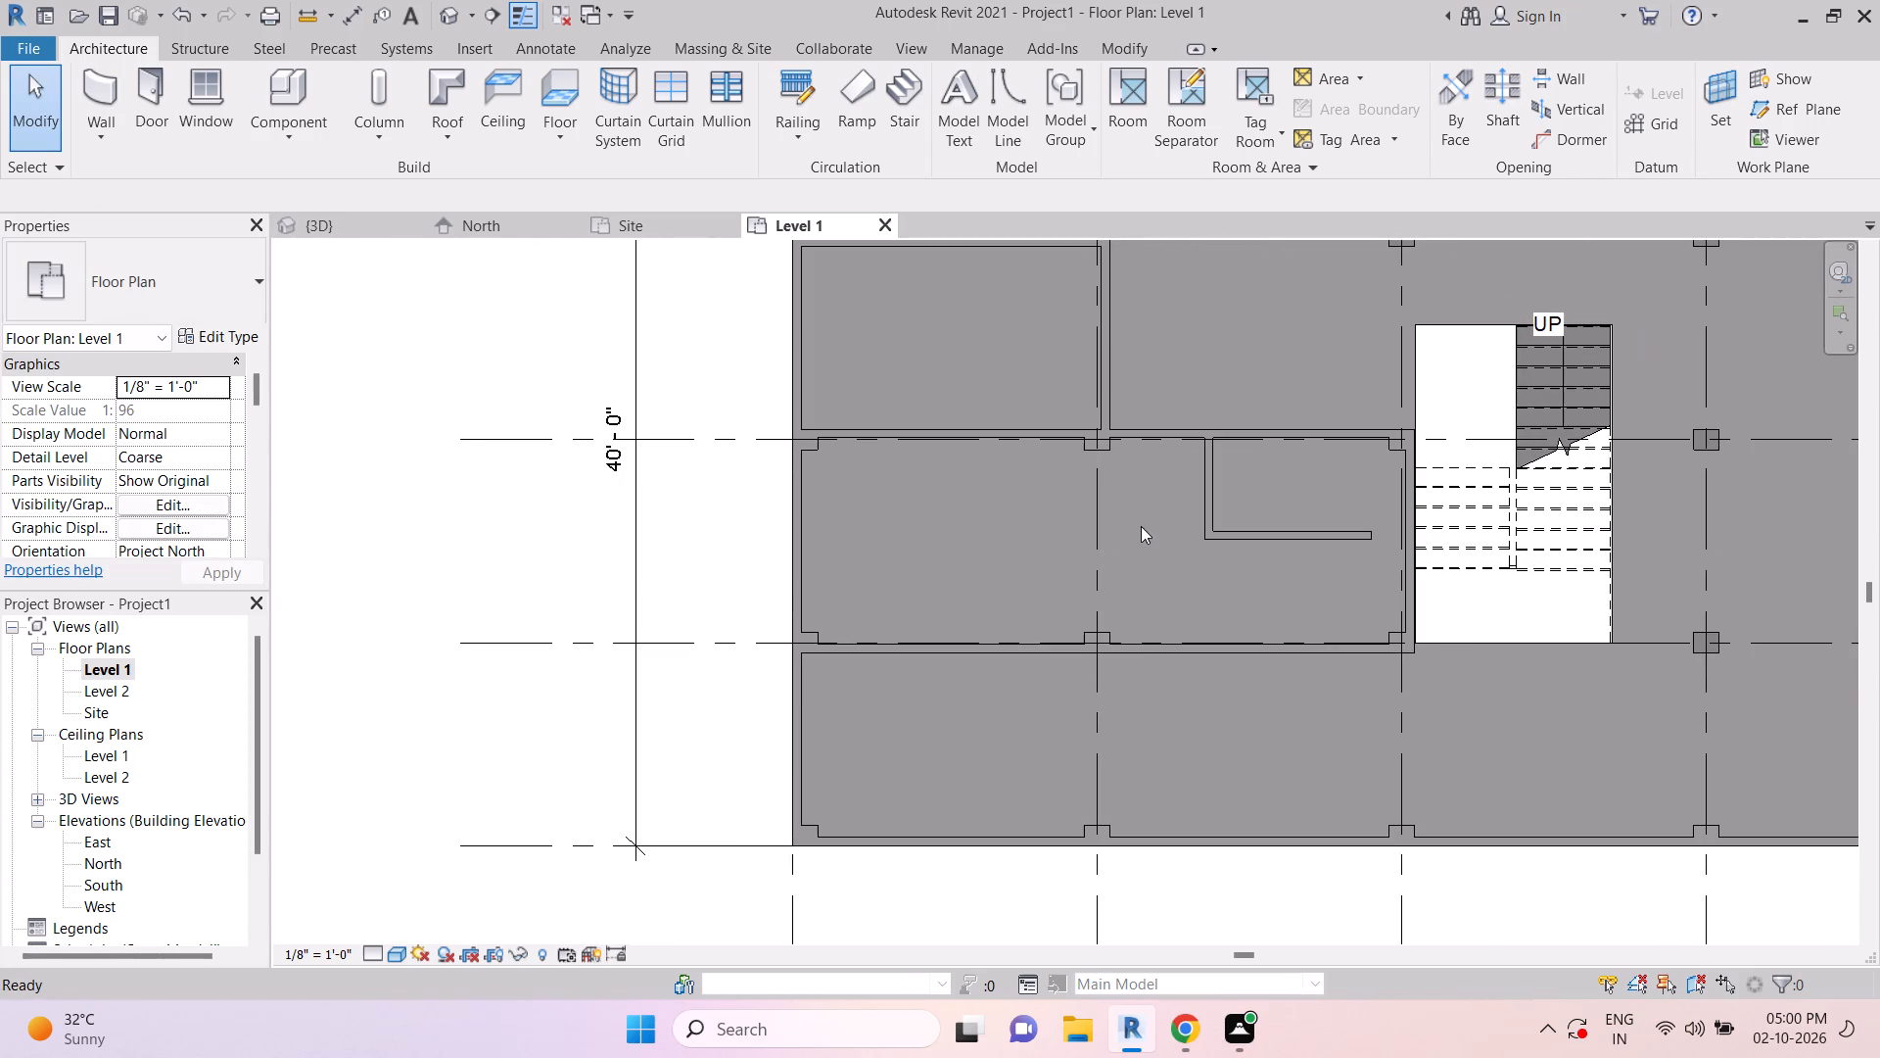
scroll(871, 518, "down", 3)
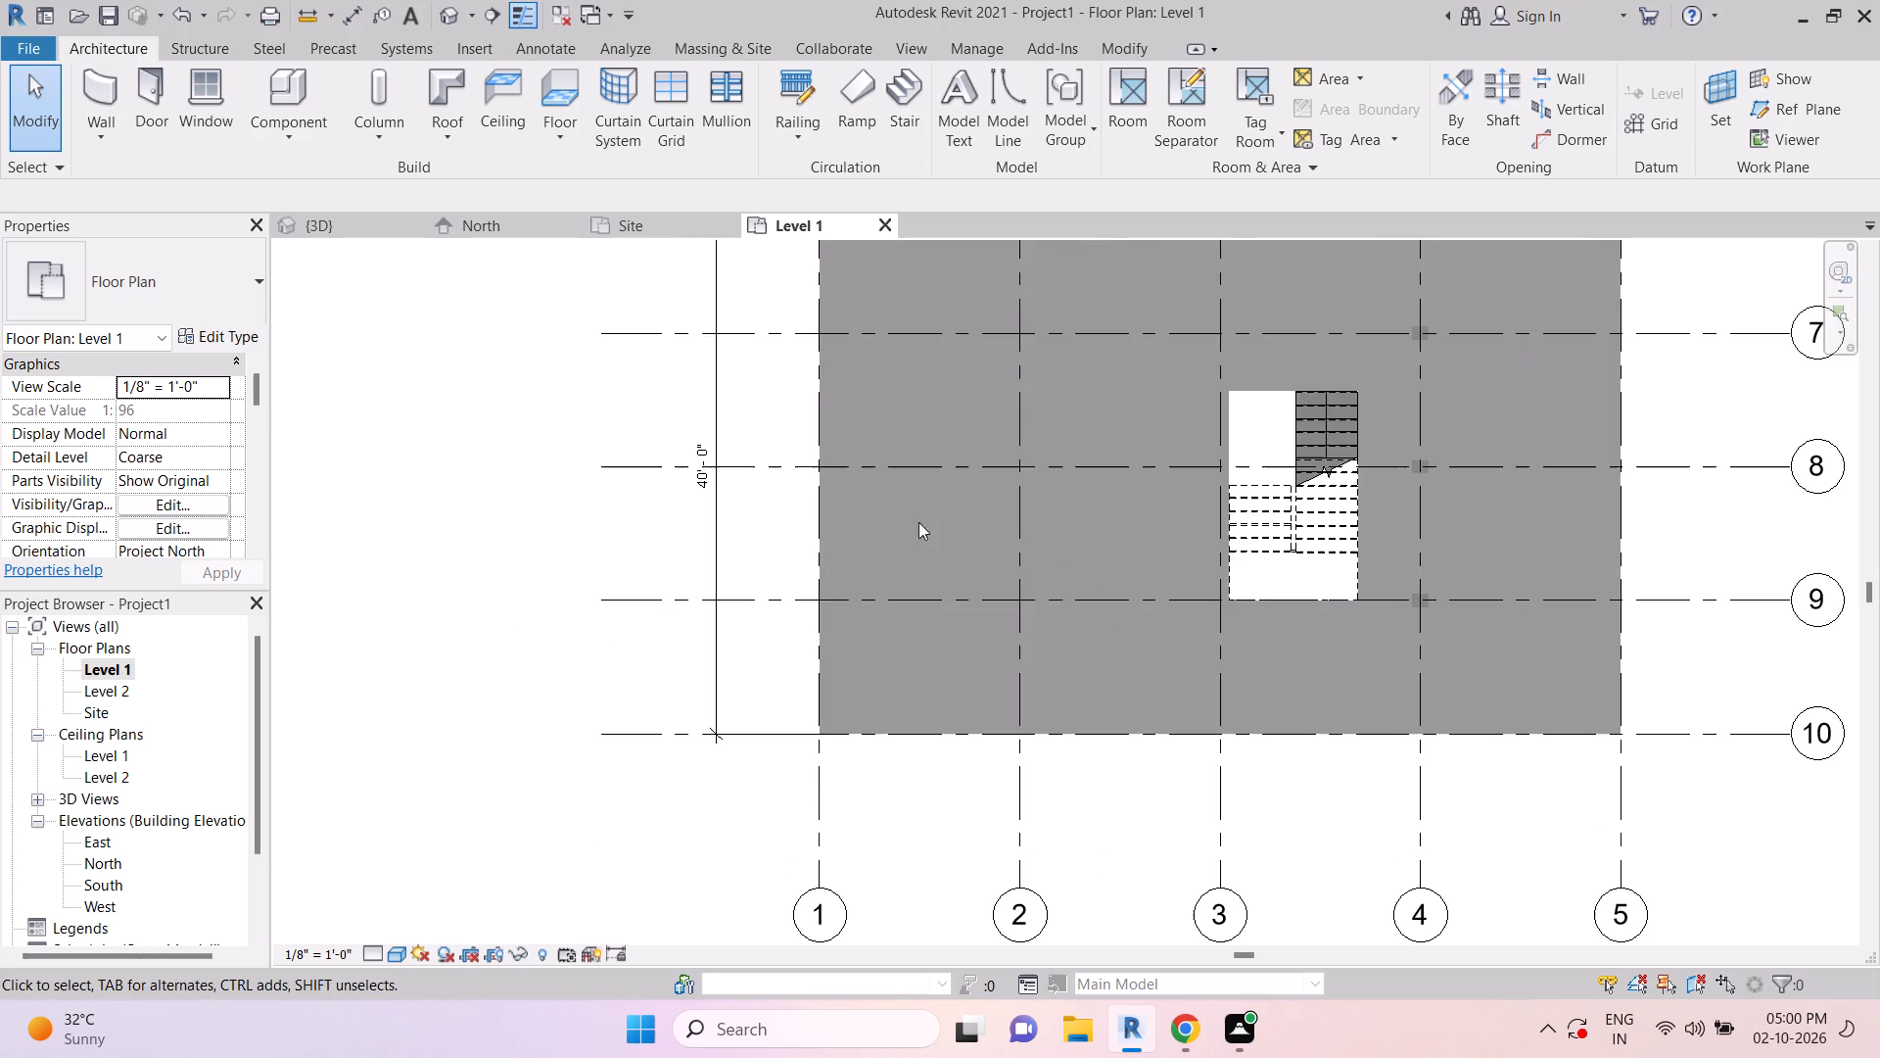
middle_click_drag(958, 523, 949, 568)
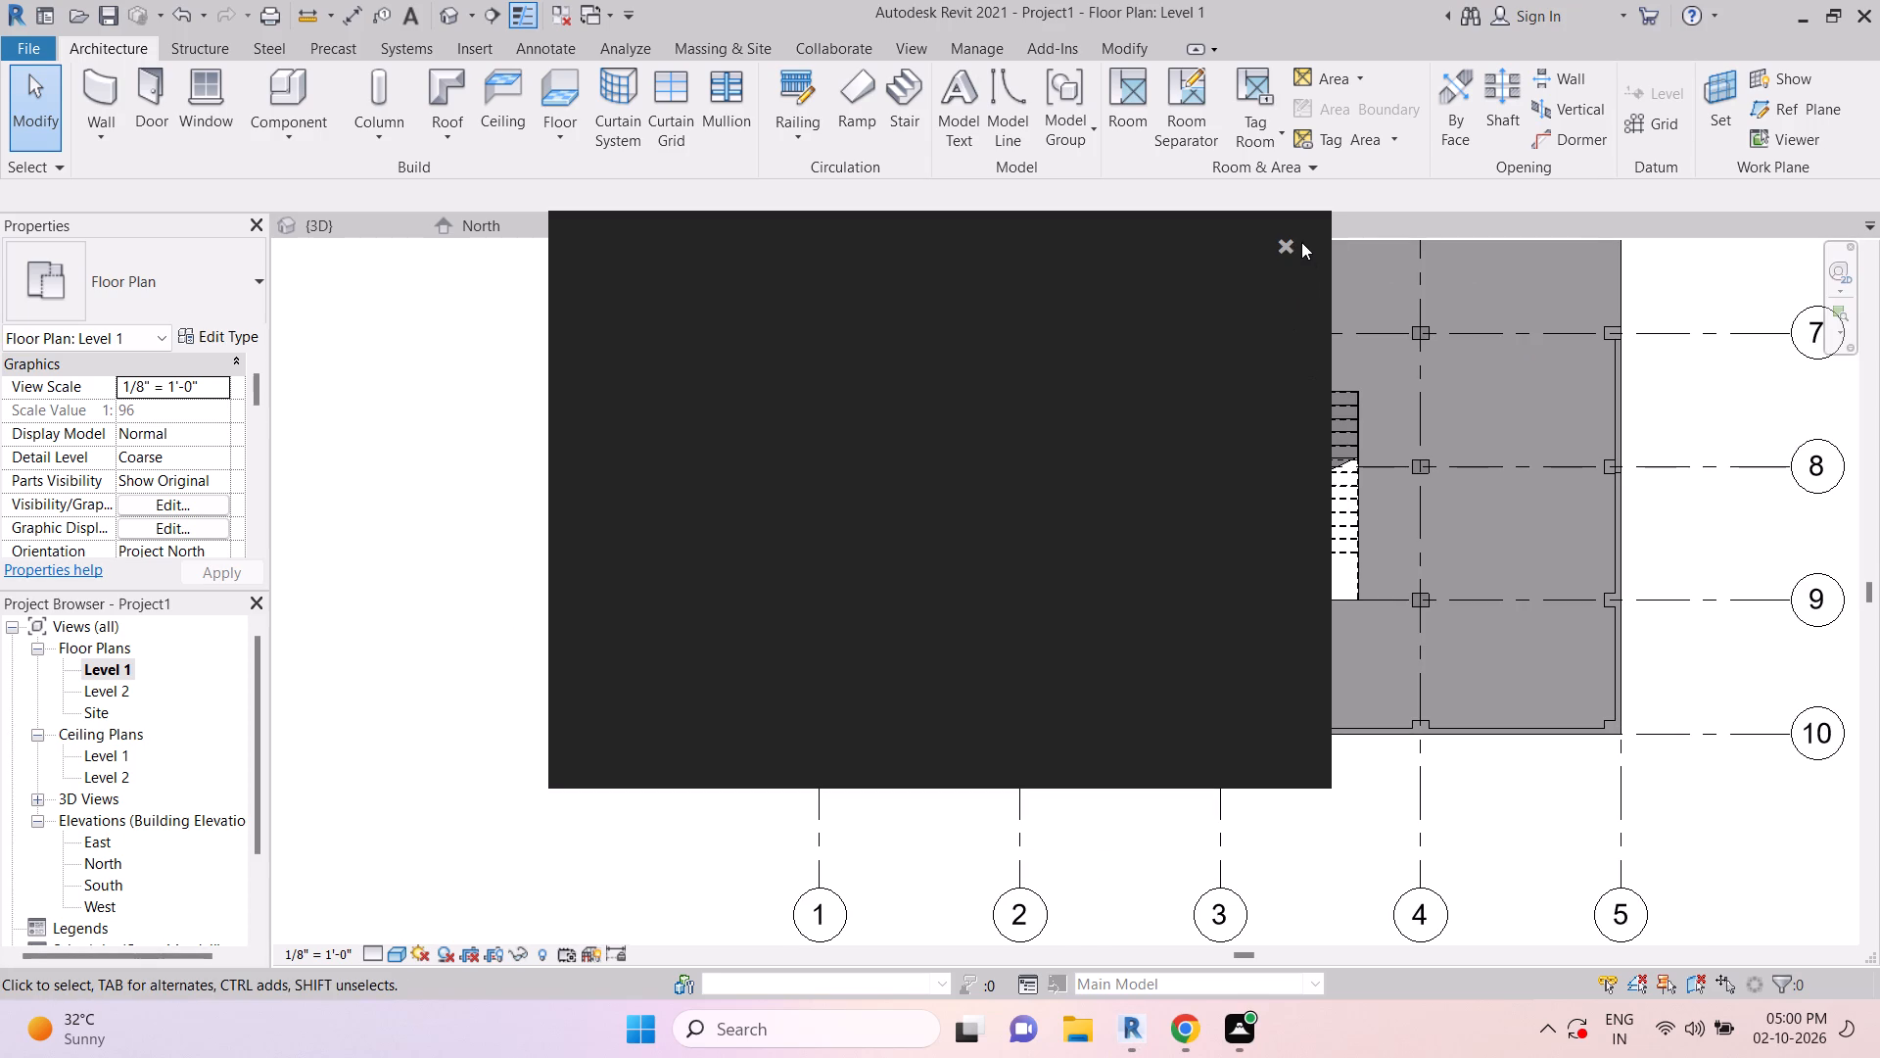
left_click(1289, 244)
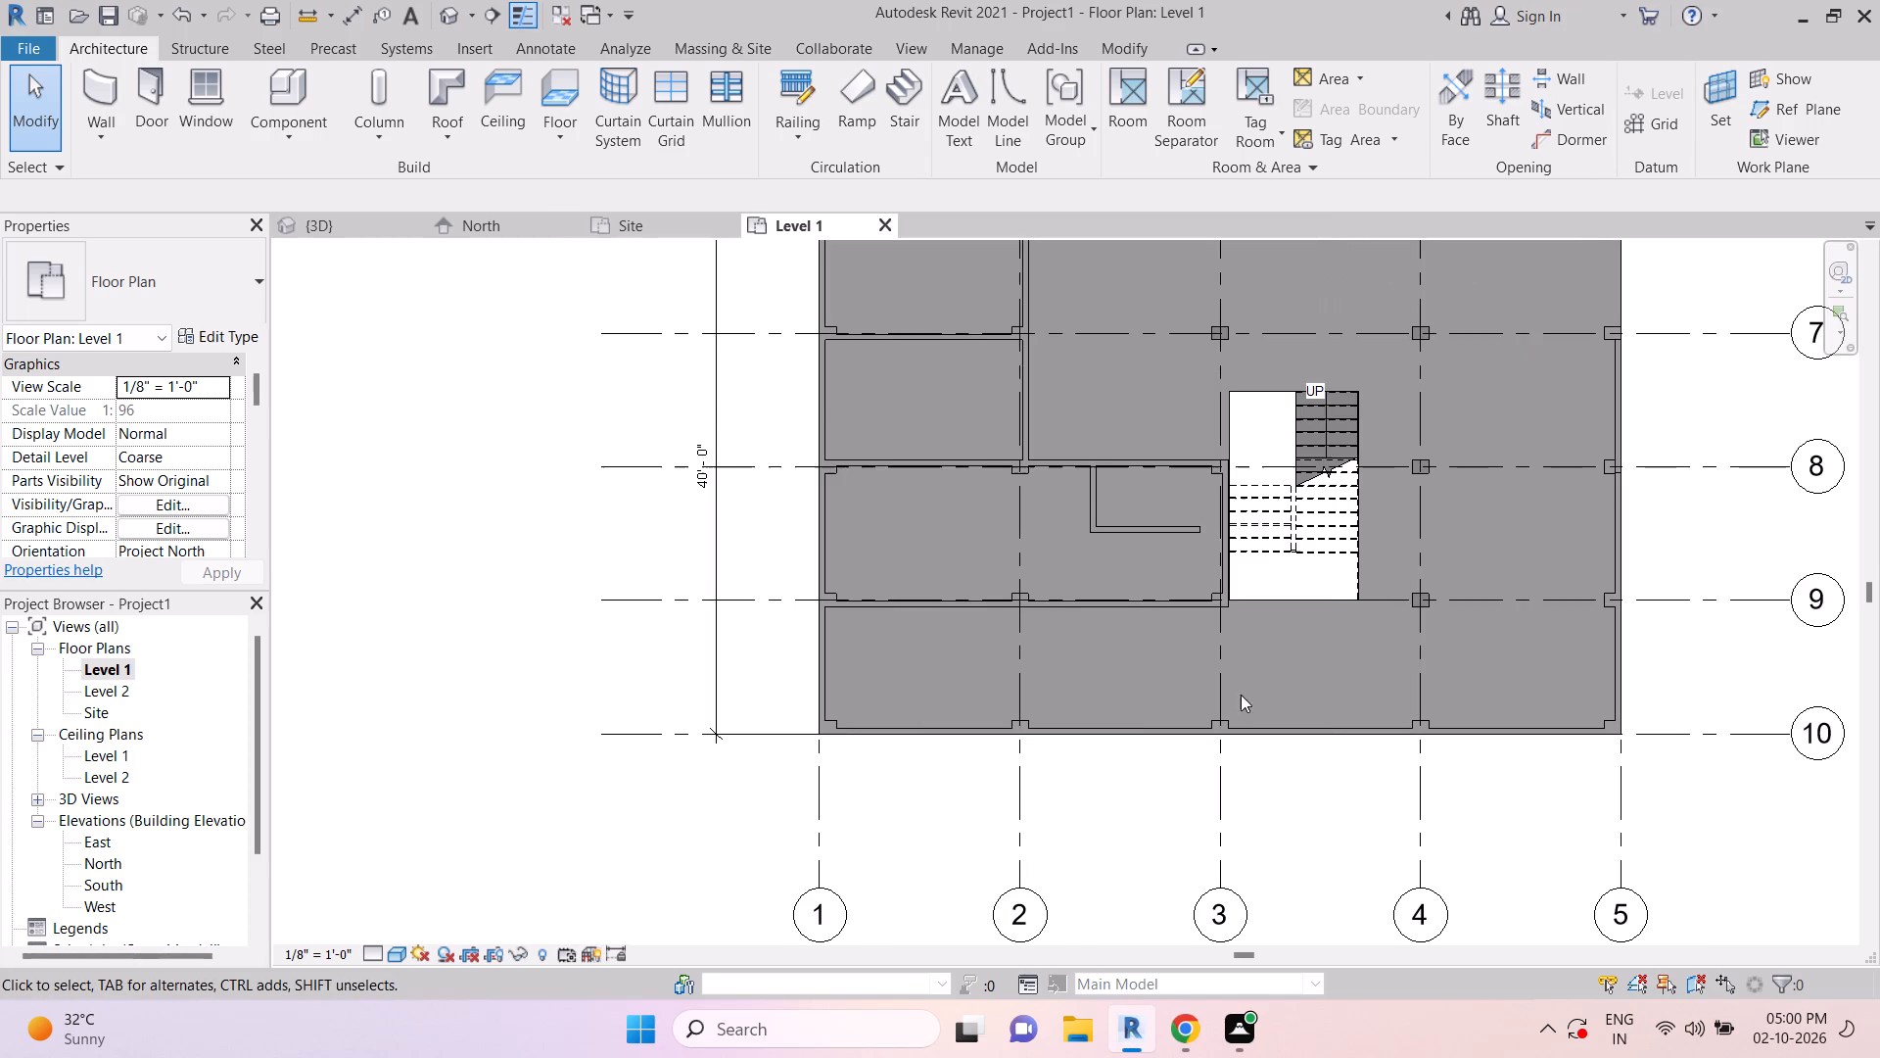
key("Escape")
scroll(965, 575, "down", 2)
key("Escape")
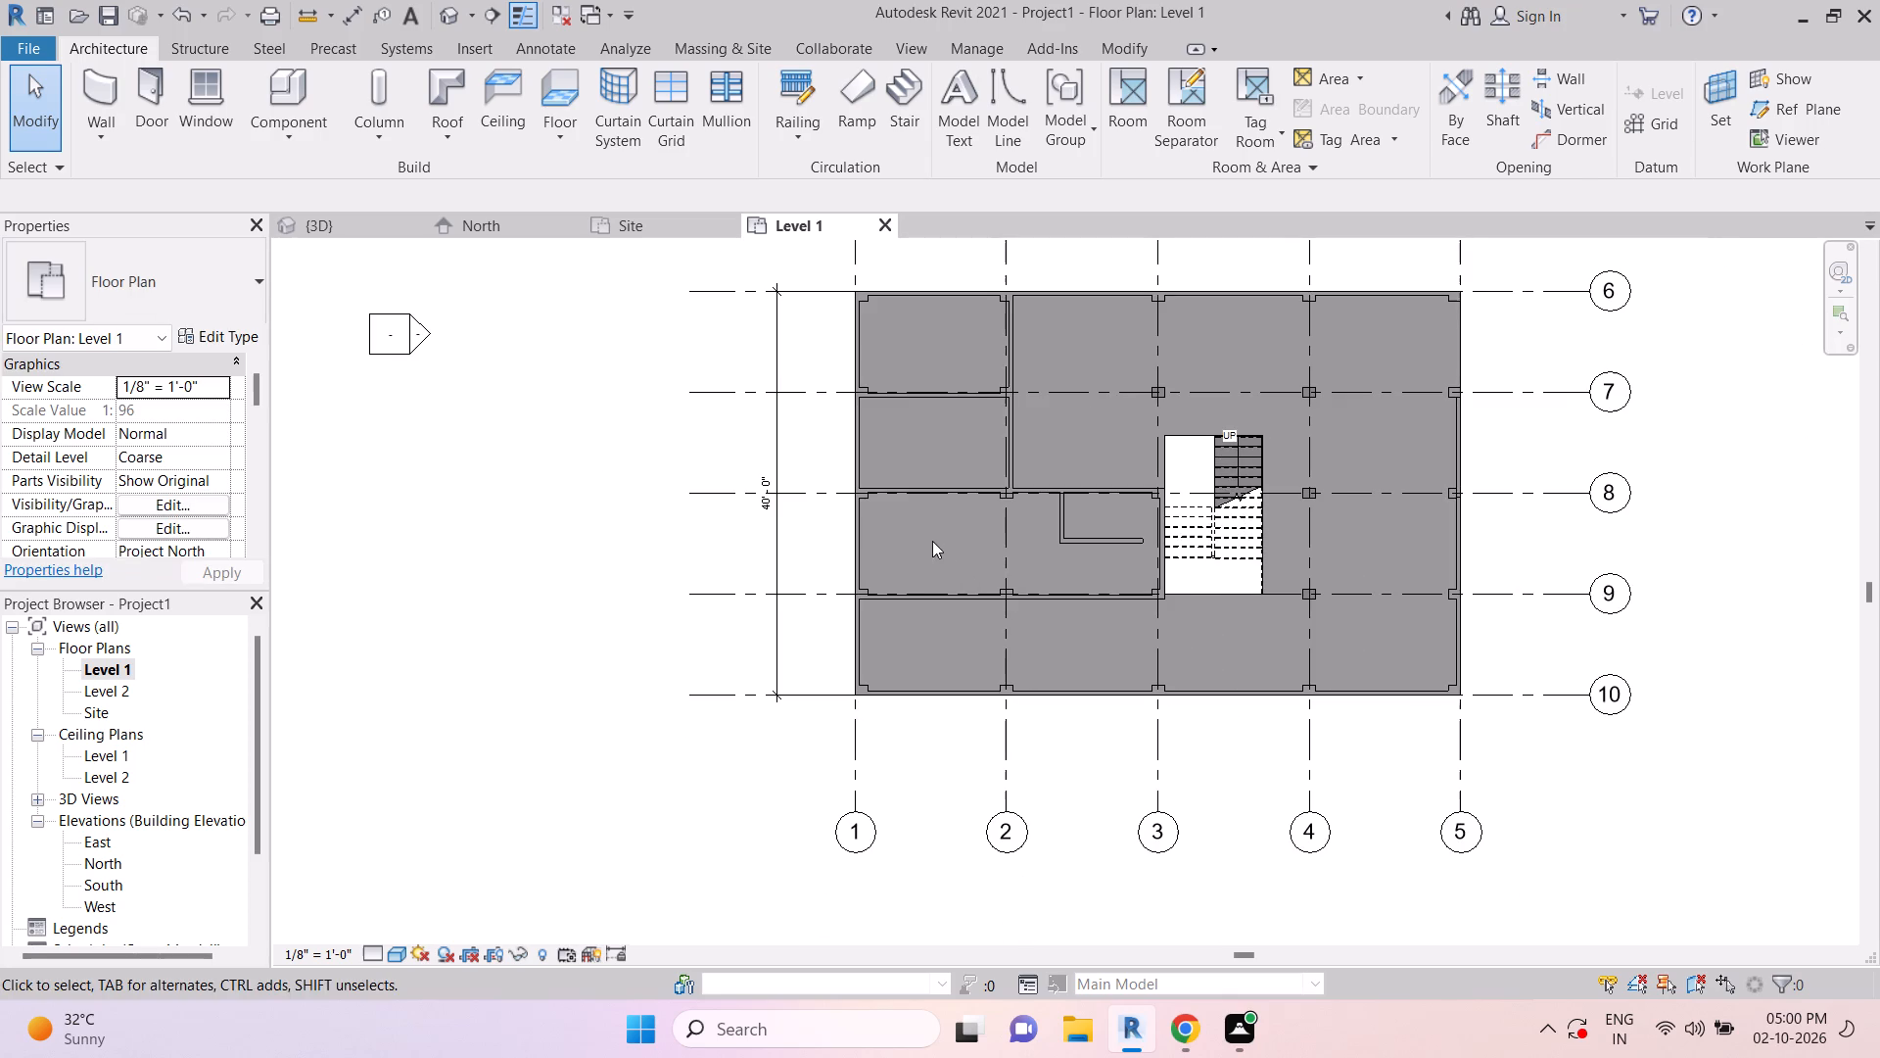
key("Escape")
key("Escape")
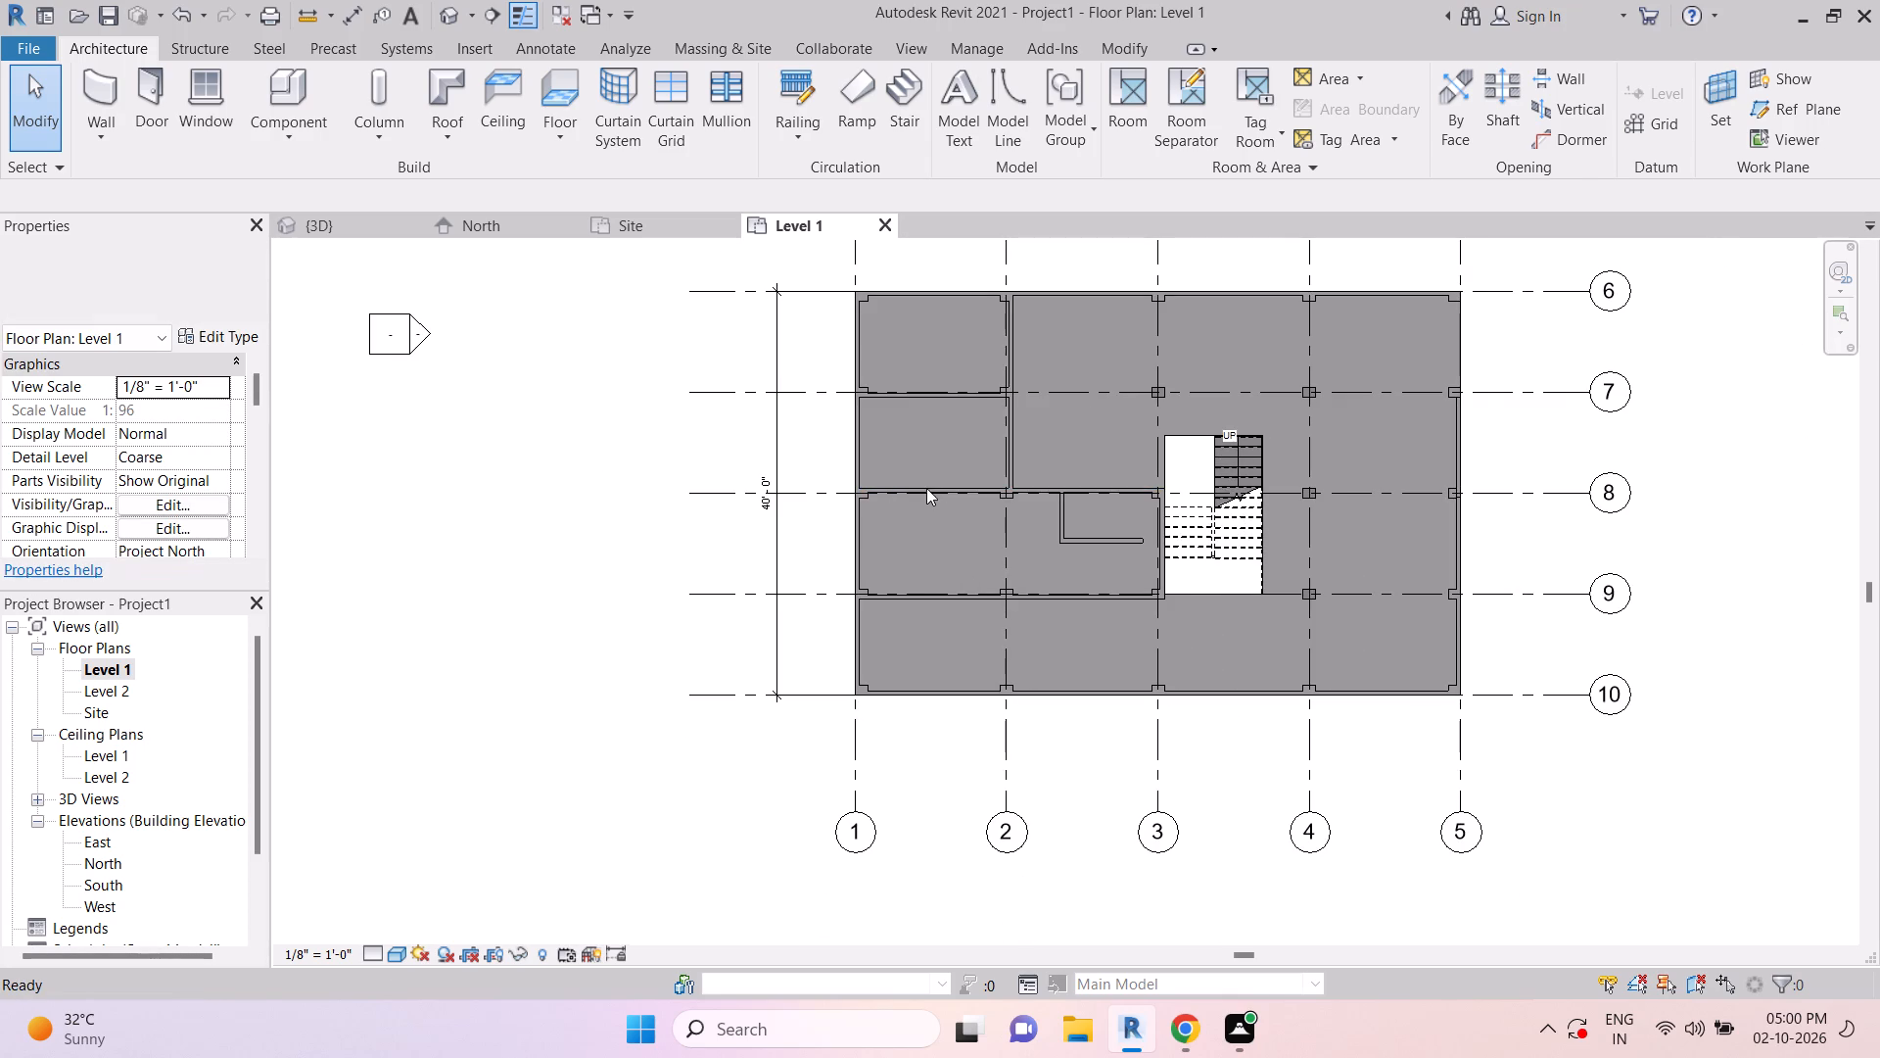
middle_click_drag(979, 492, 970, 514)
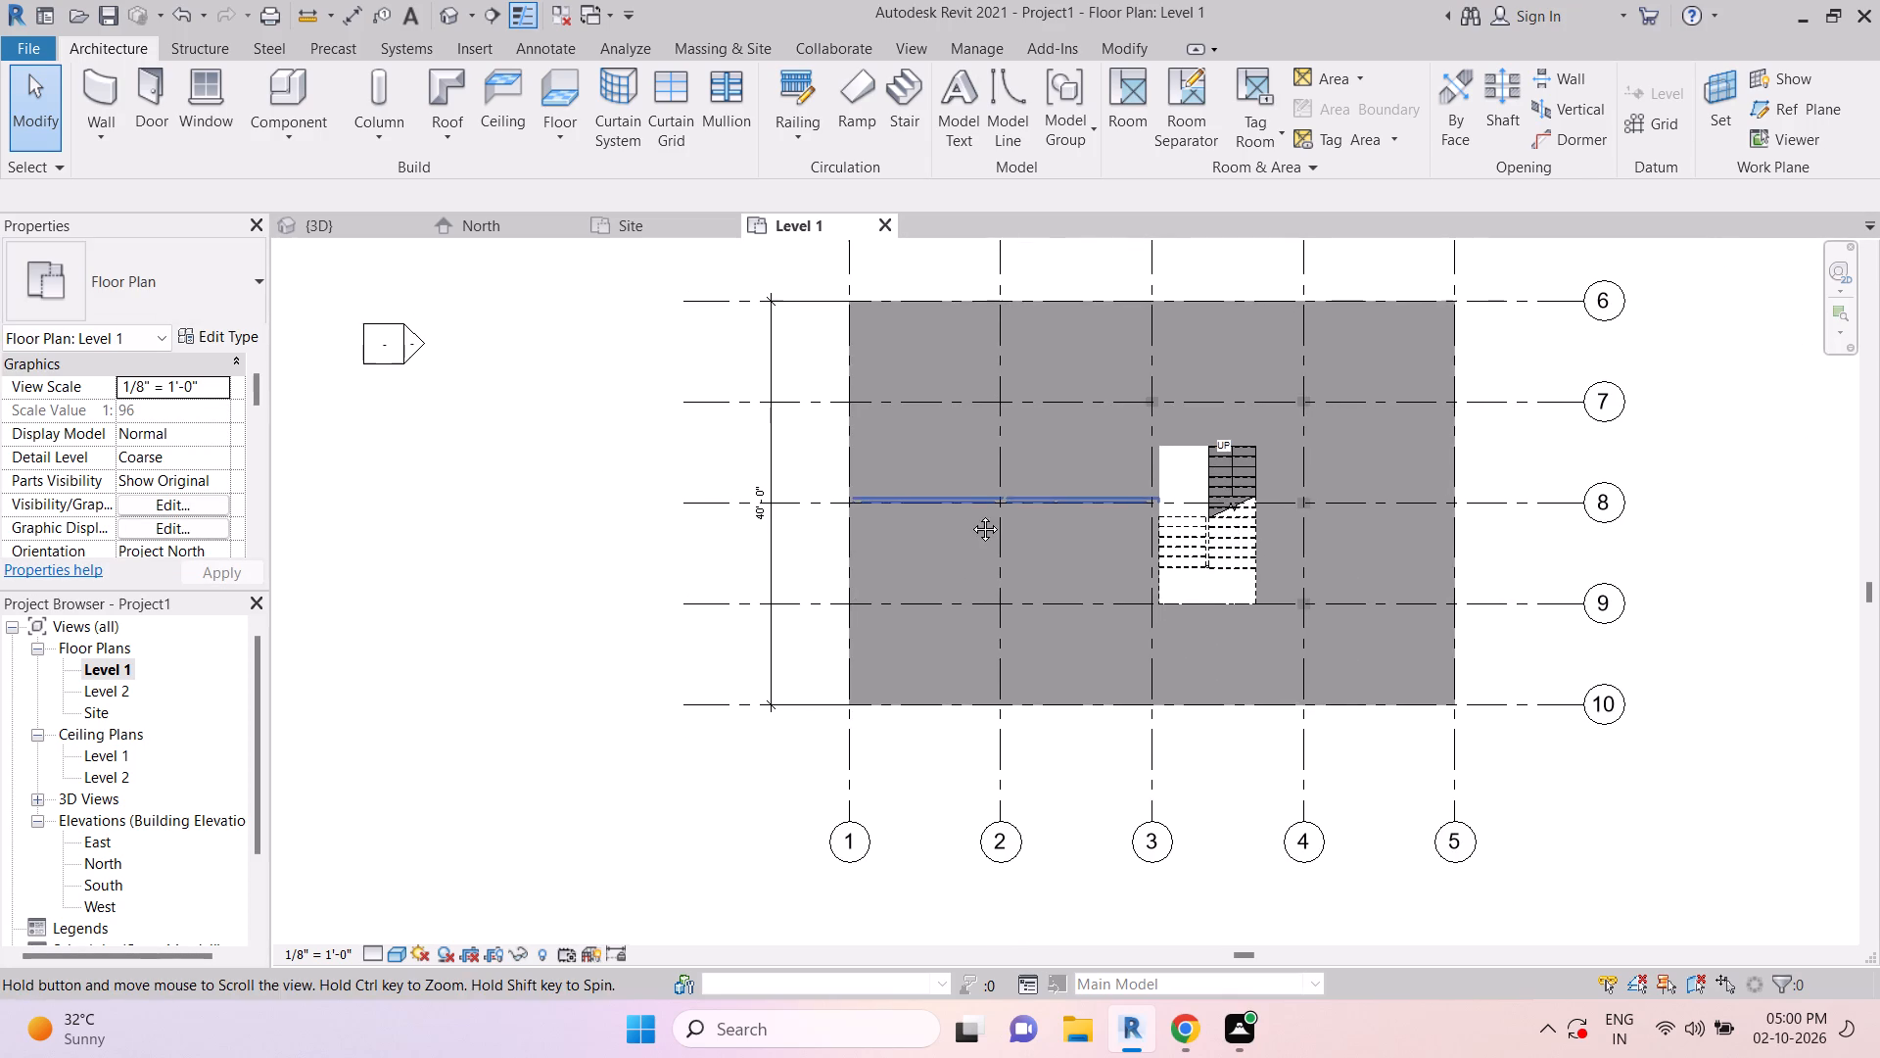
middle_click_drag(970, 514, 970, 516)
scroll(958, 513, "up", 3)
key("Escape")
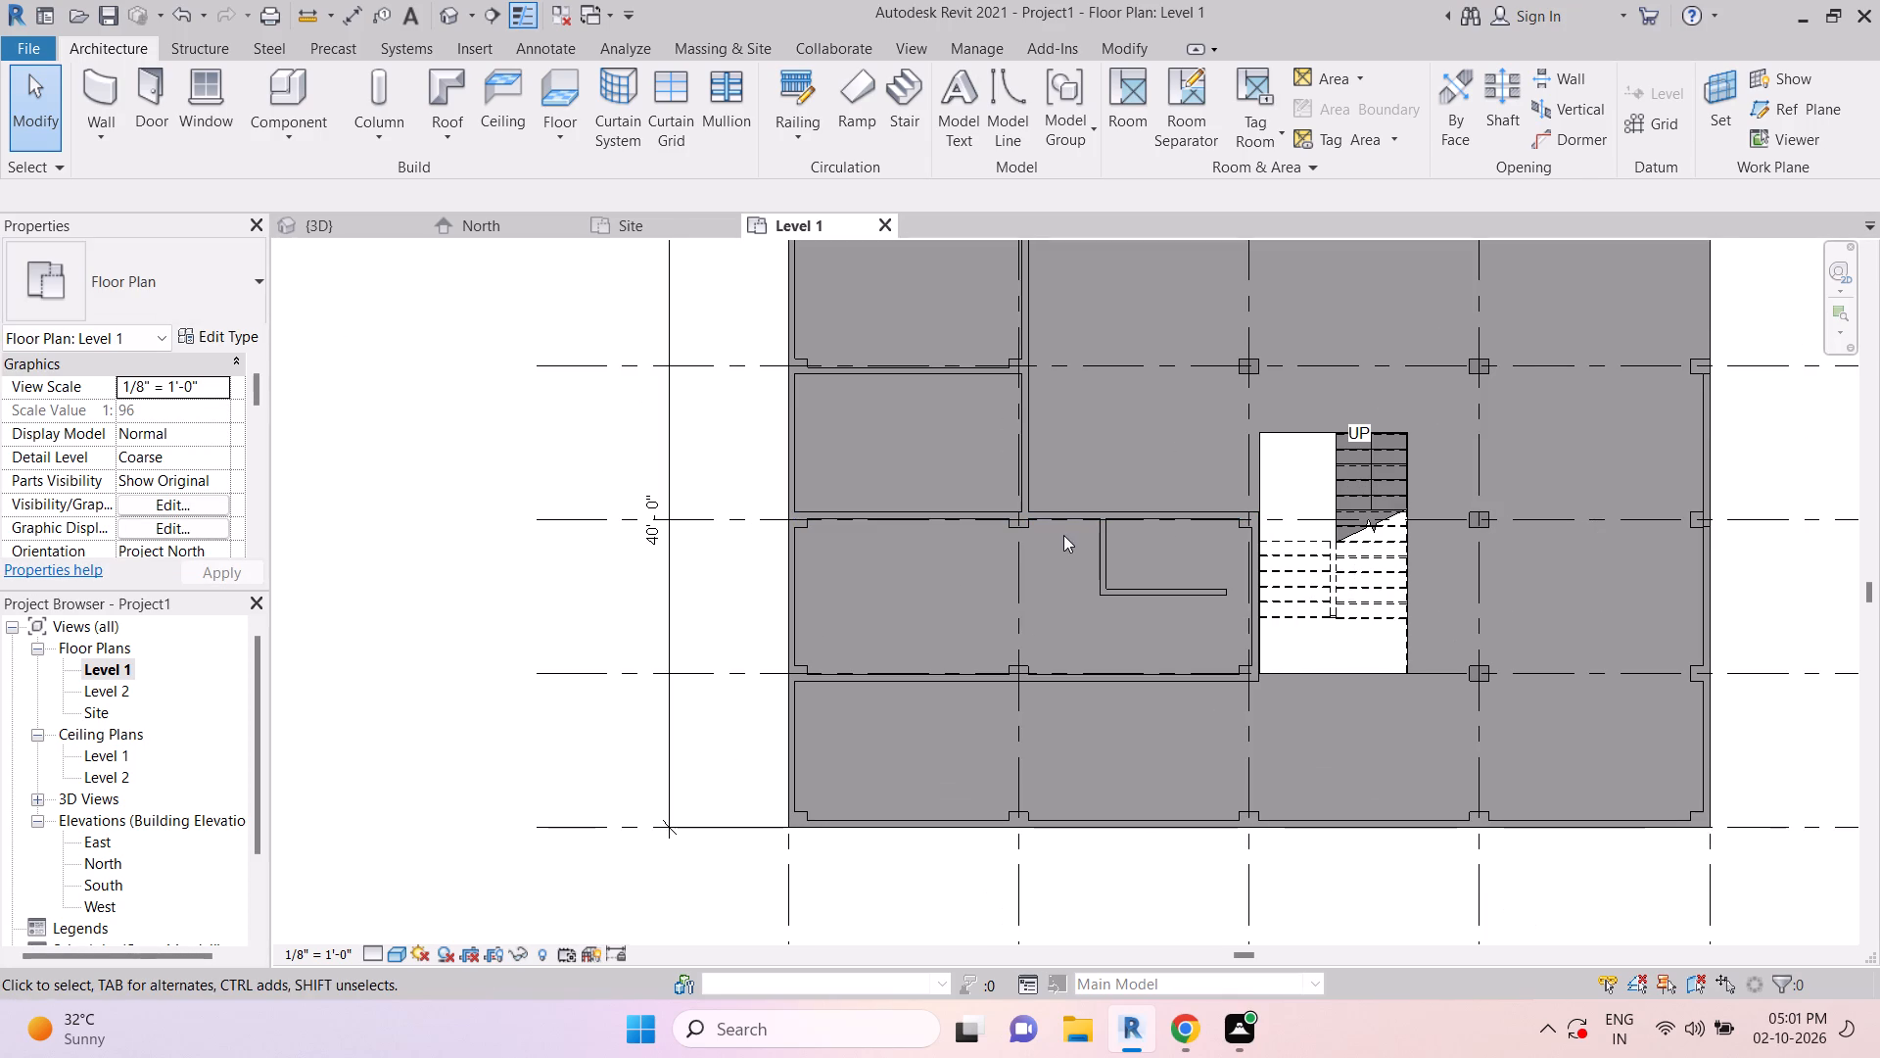
scroll(1061, 556, "down", 4)
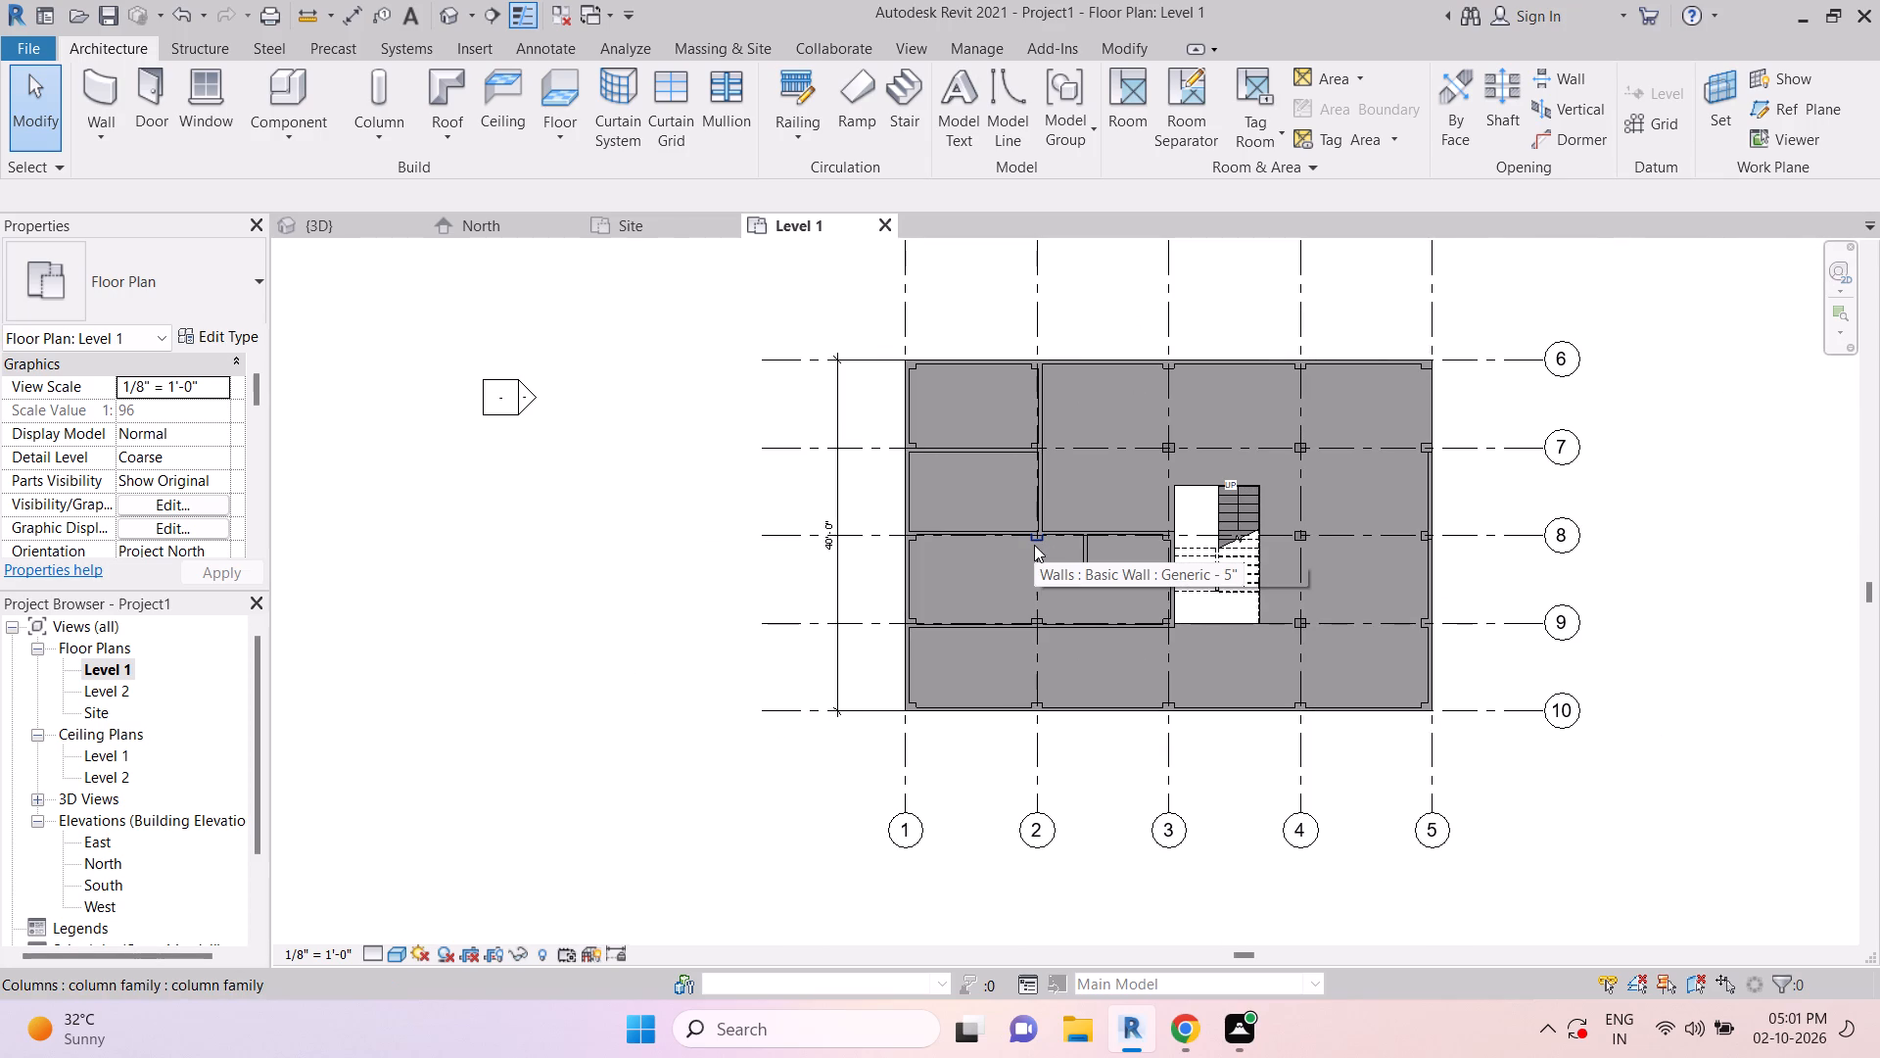
scroll(1041, 547, "up", 4)
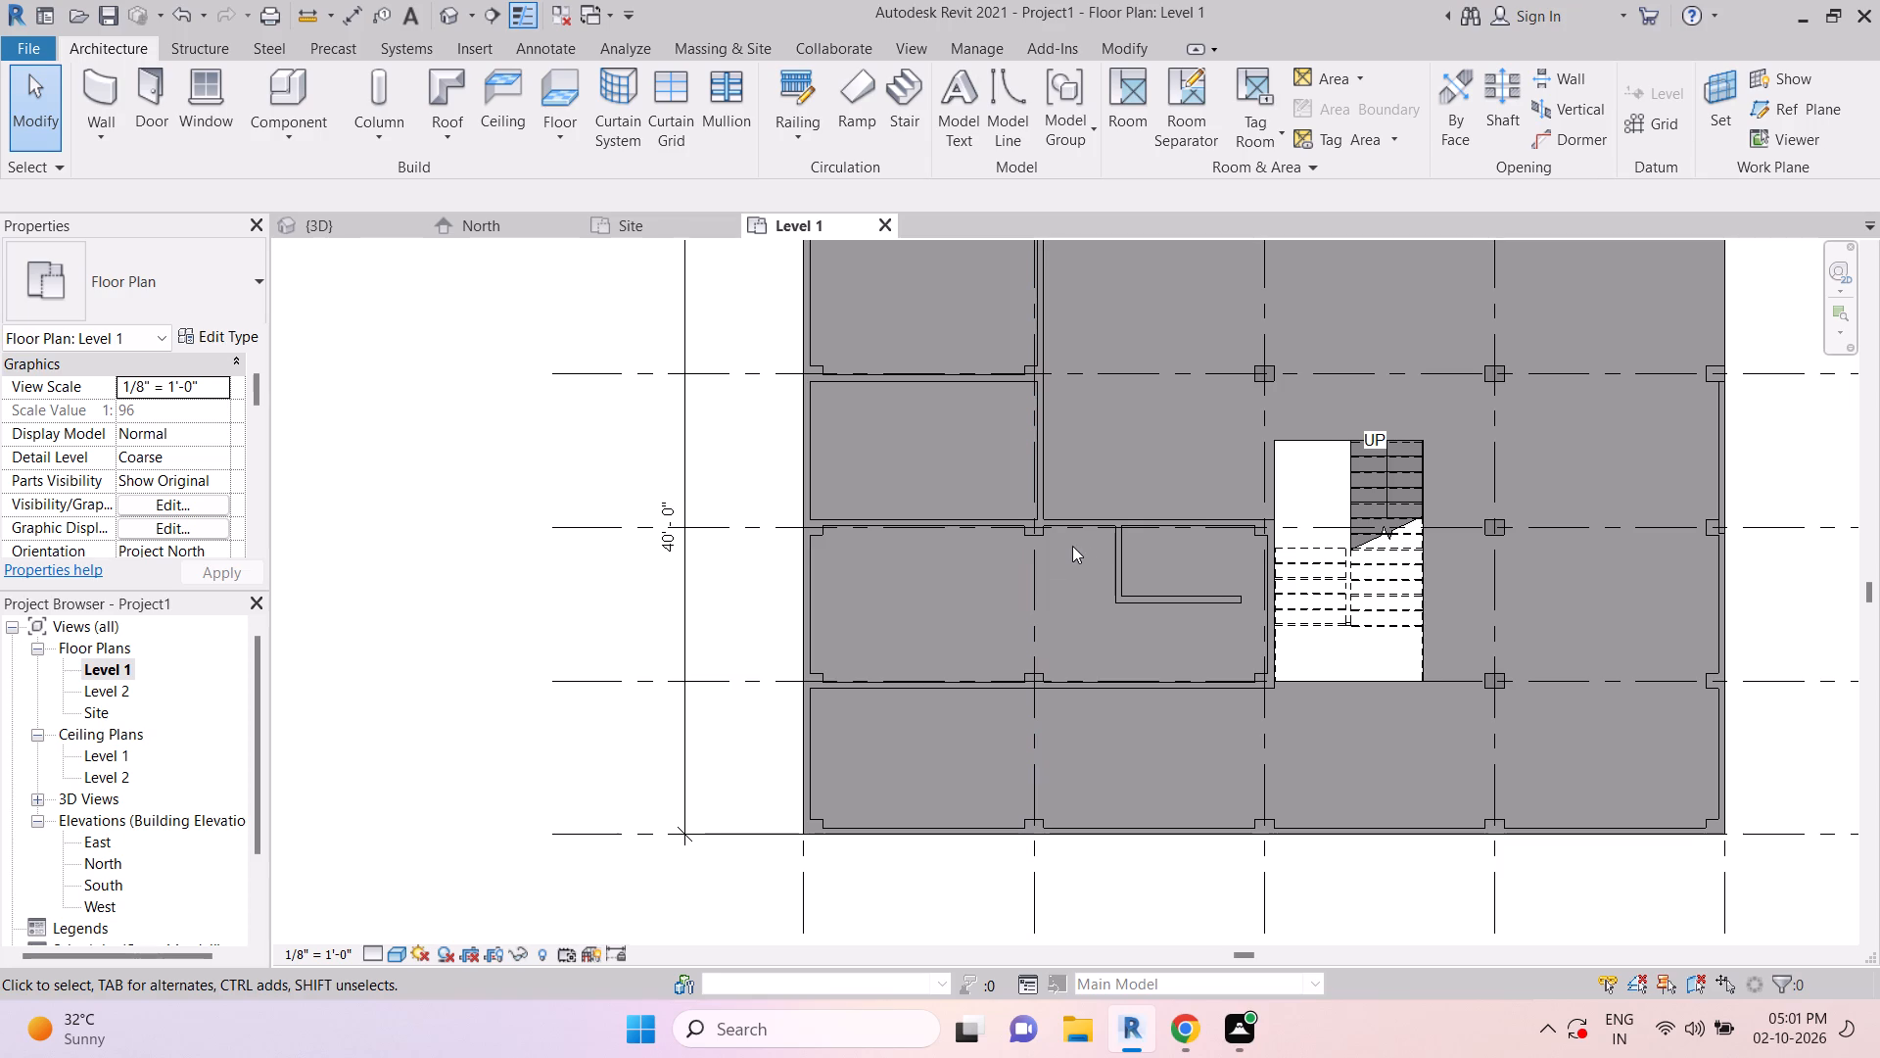
middle_click_drag(1094, 550, 1102, 600)
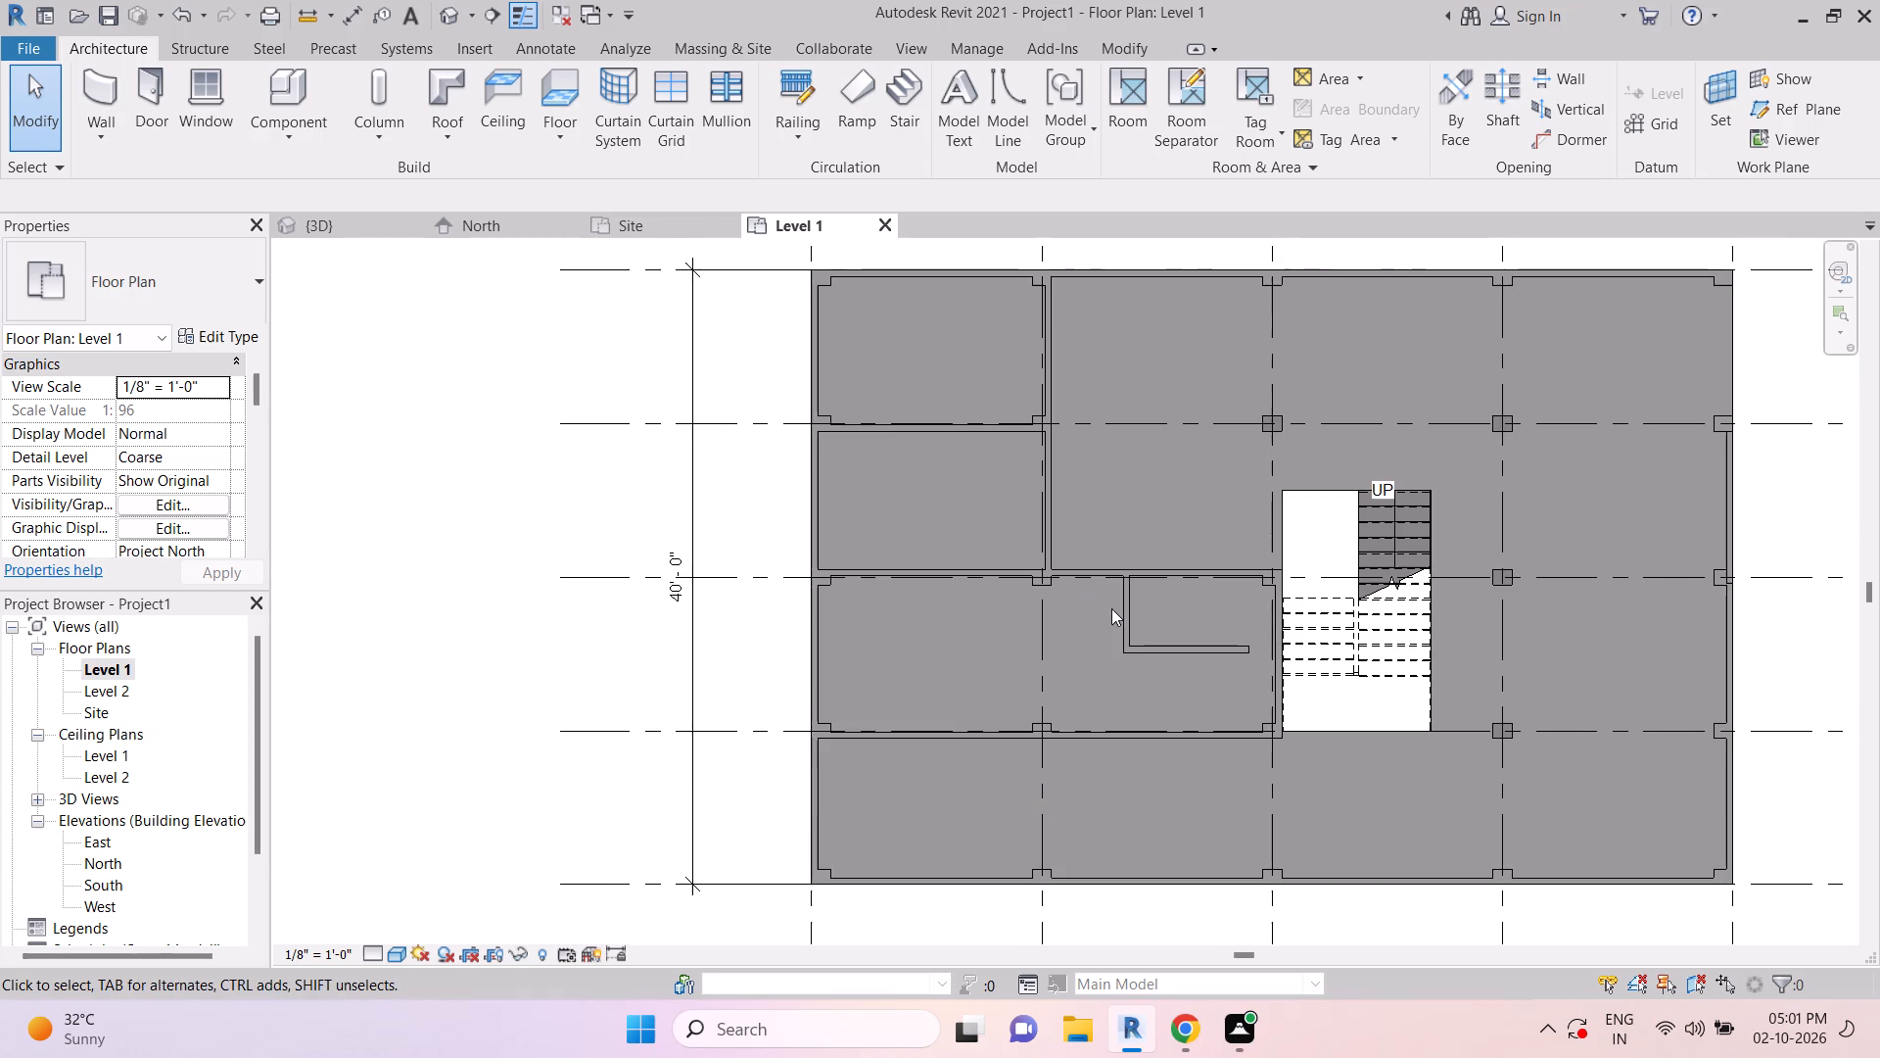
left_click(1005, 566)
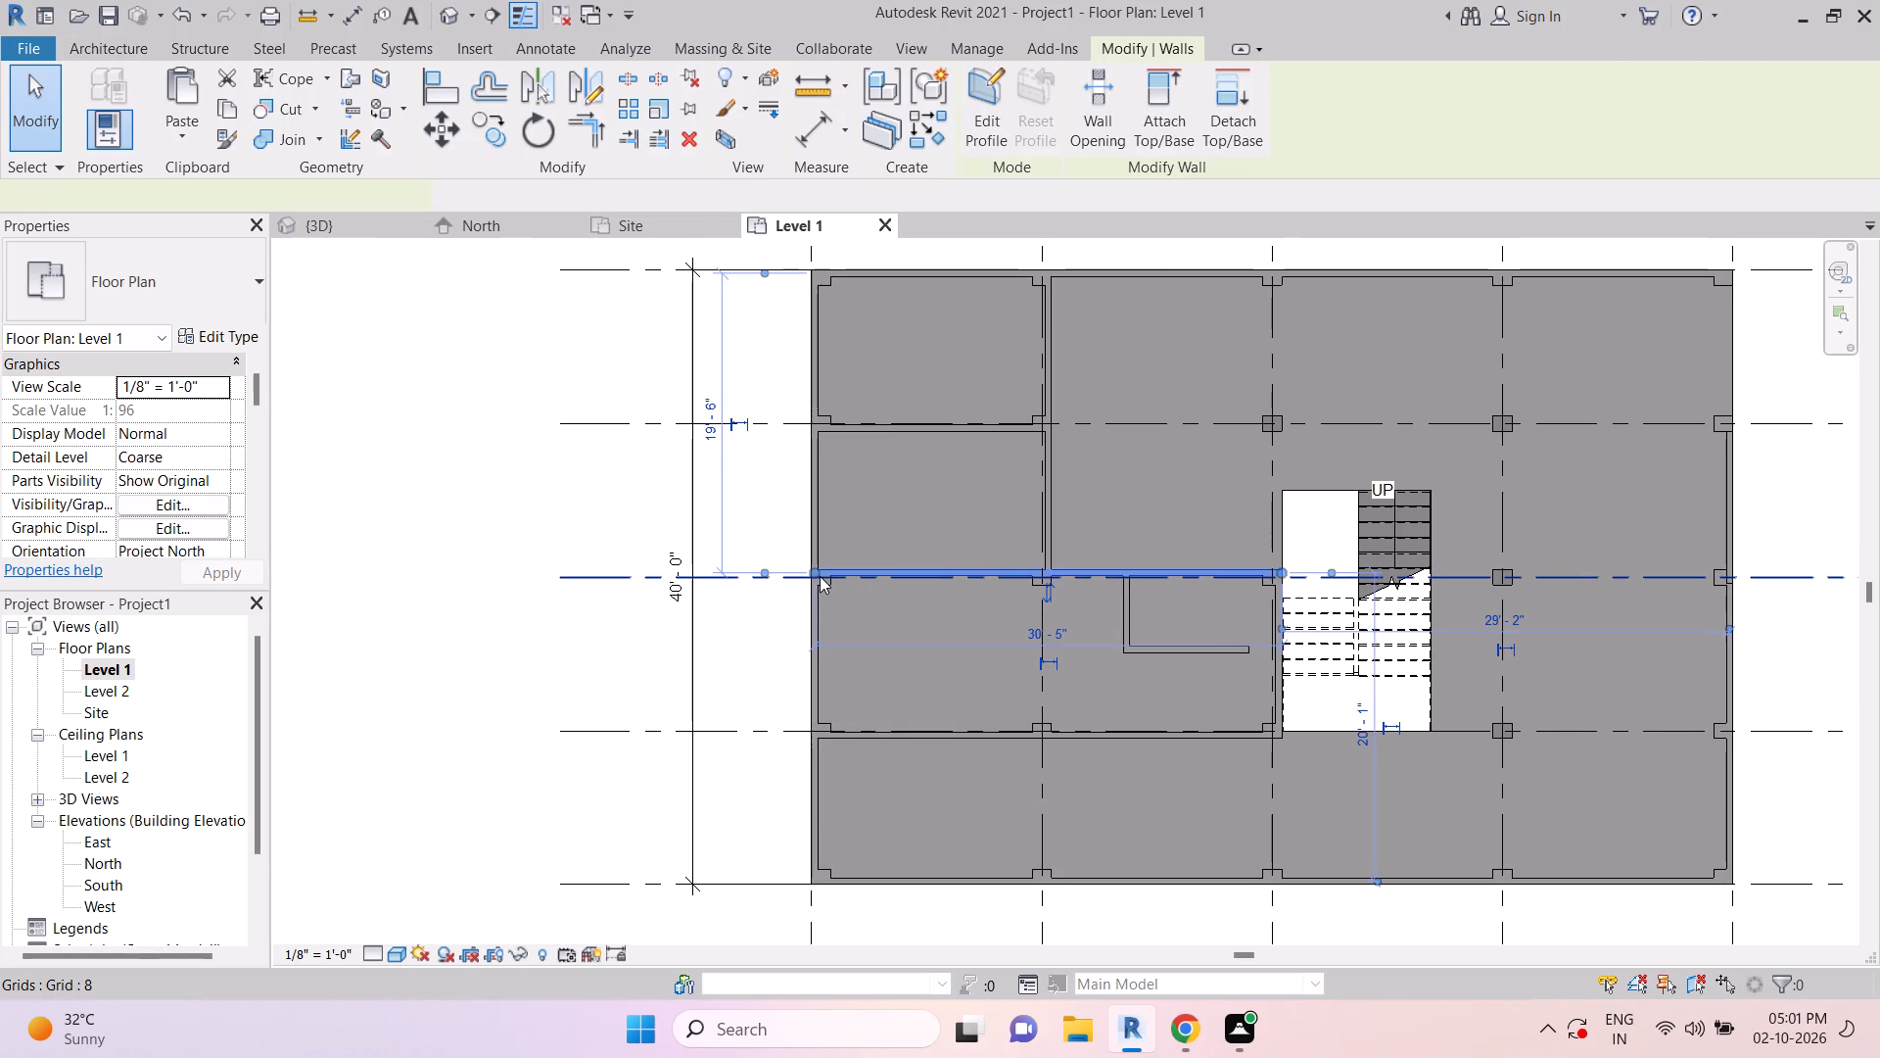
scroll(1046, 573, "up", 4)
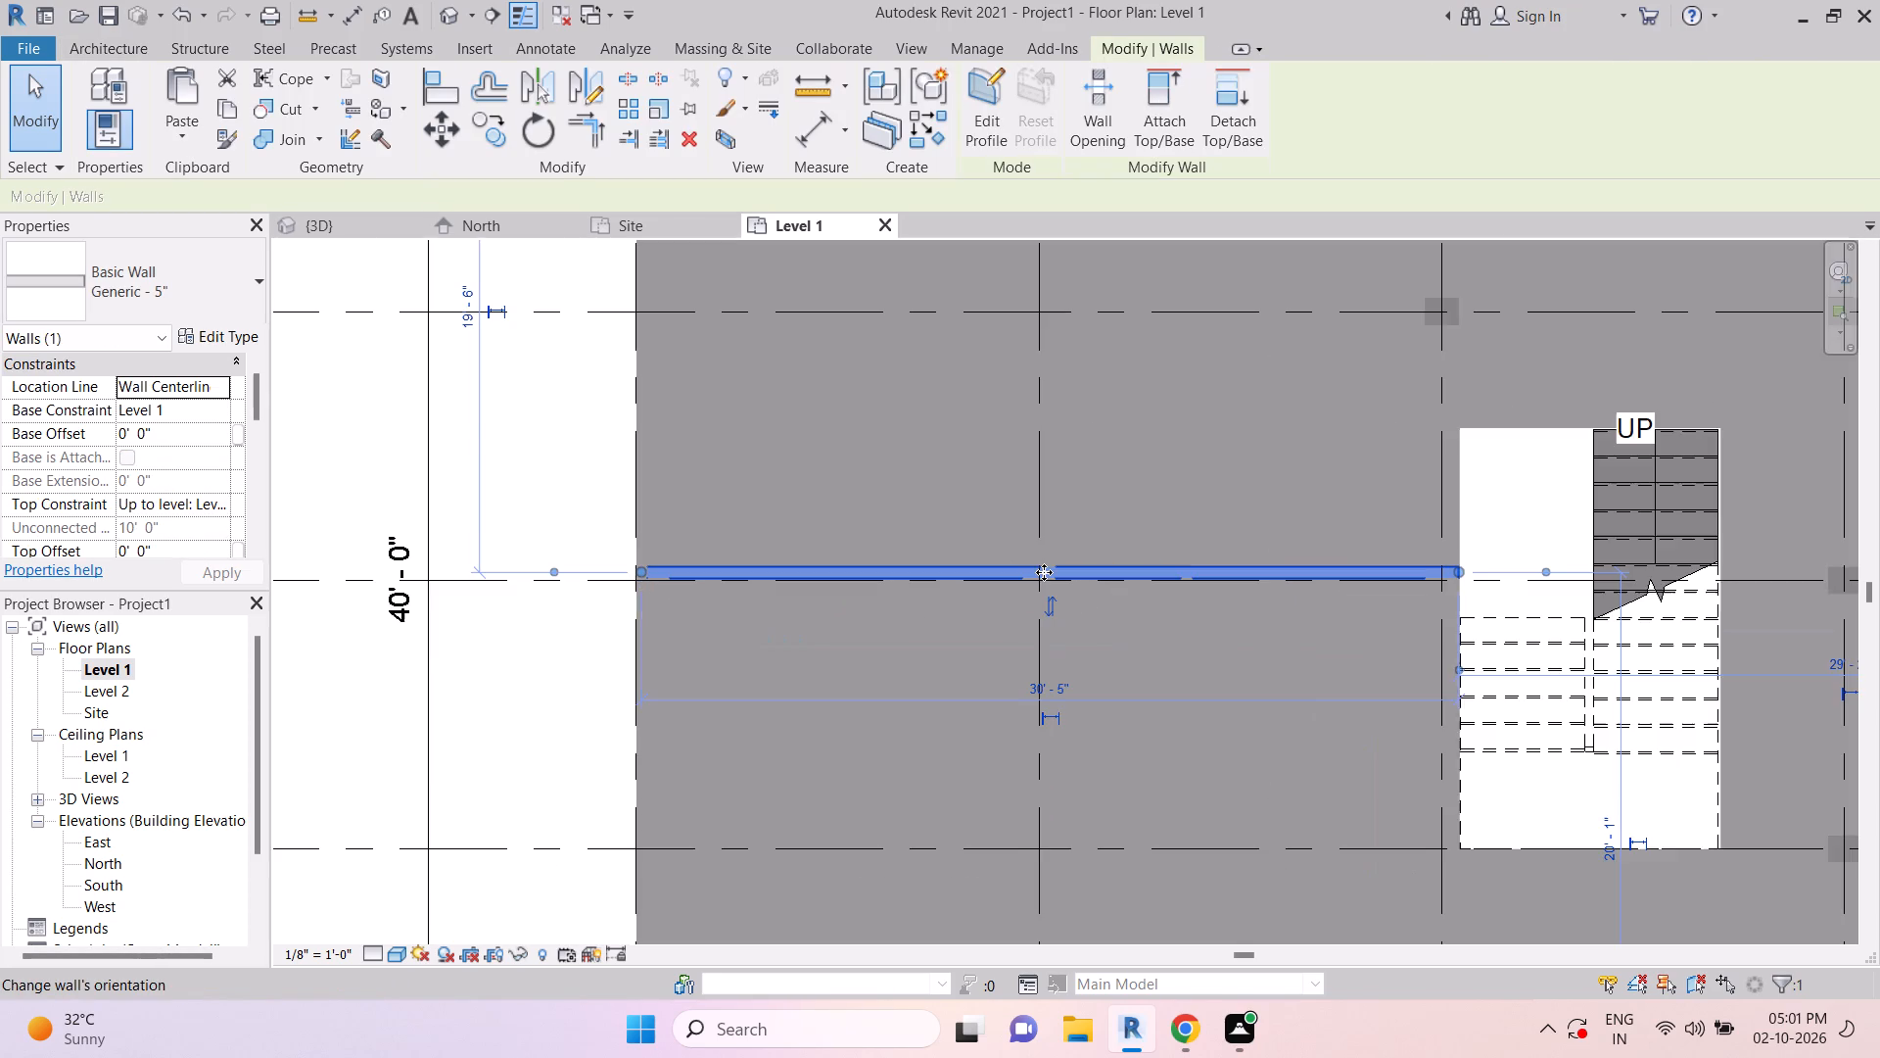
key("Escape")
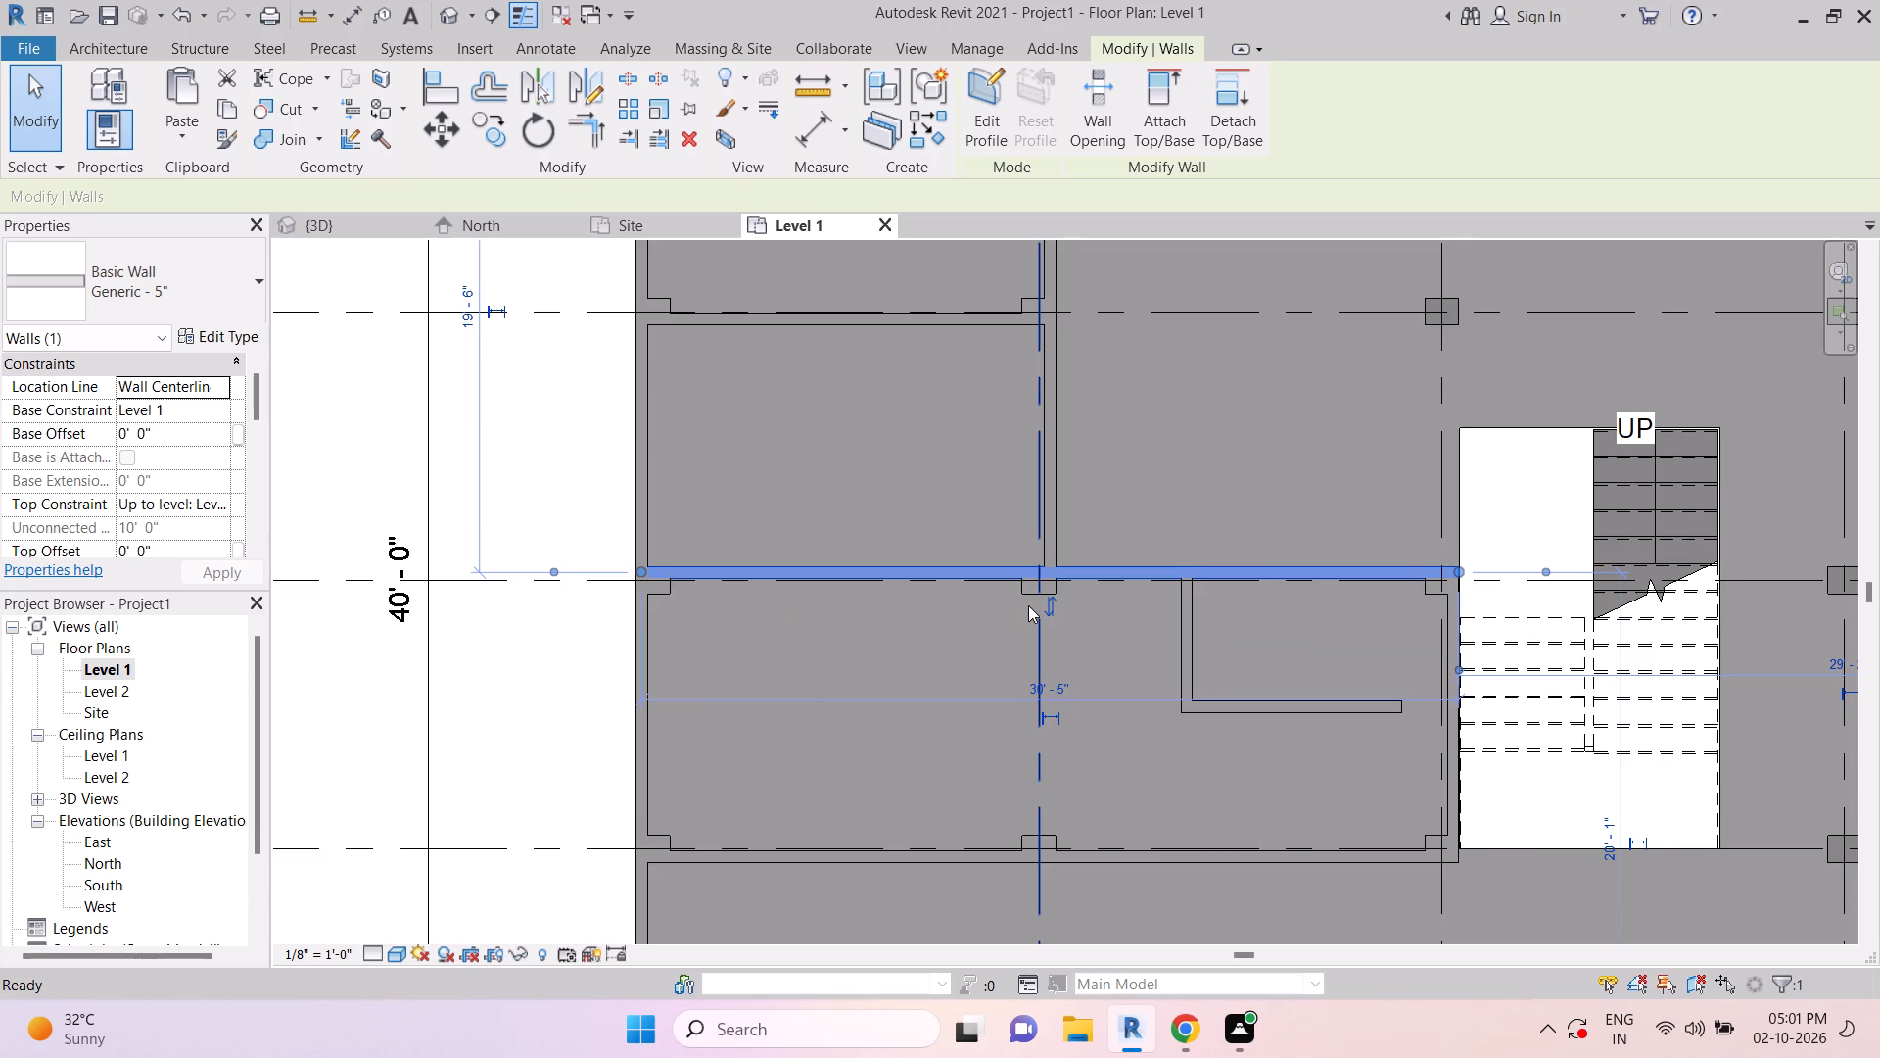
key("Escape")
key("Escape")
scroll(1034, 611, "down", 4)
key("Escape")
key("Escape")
Stretch the south end of the wall along the stair opening's west edge past grid 9, to a length of about 12'-6".
middle_click_drag(1130, 740, 1070, 653)
key("Escape")
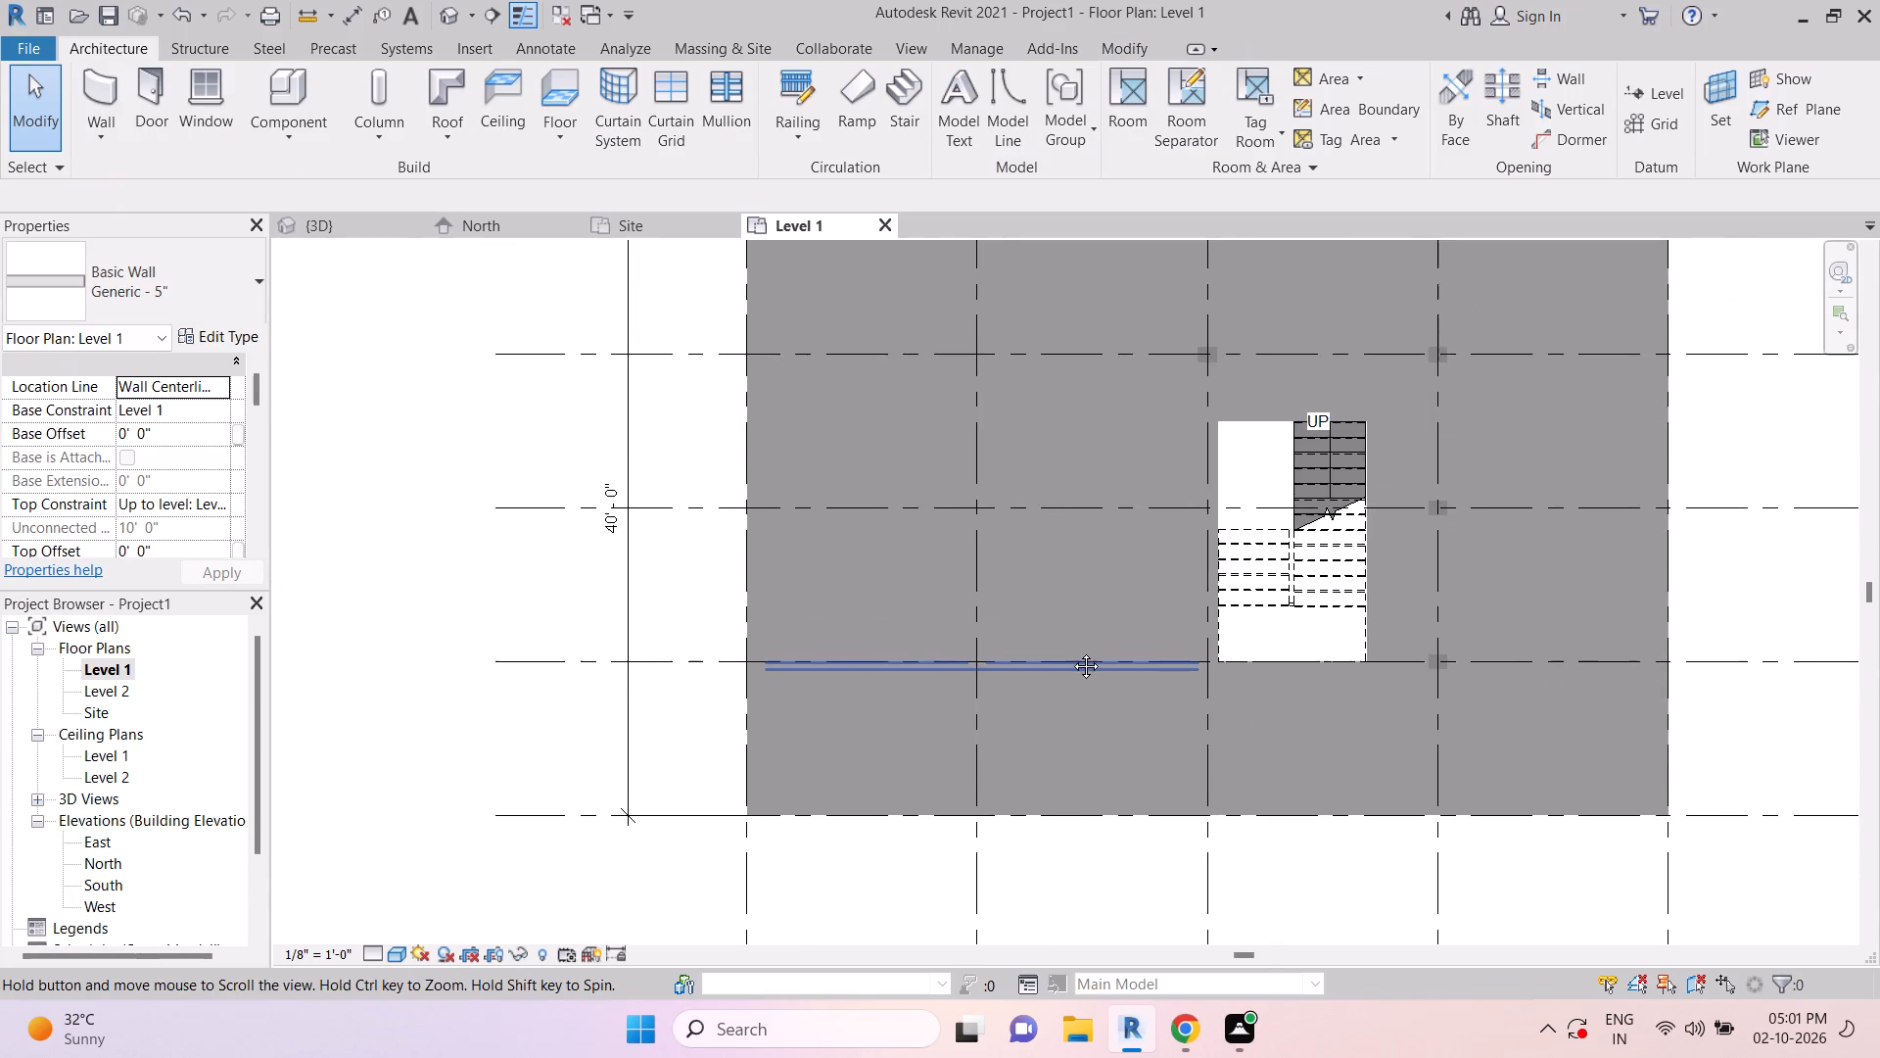
middle_click_drag(1190, 734, 1088, 734)
key("Escape")
scroll(1095, 697, "up", 5)
key("Escape")
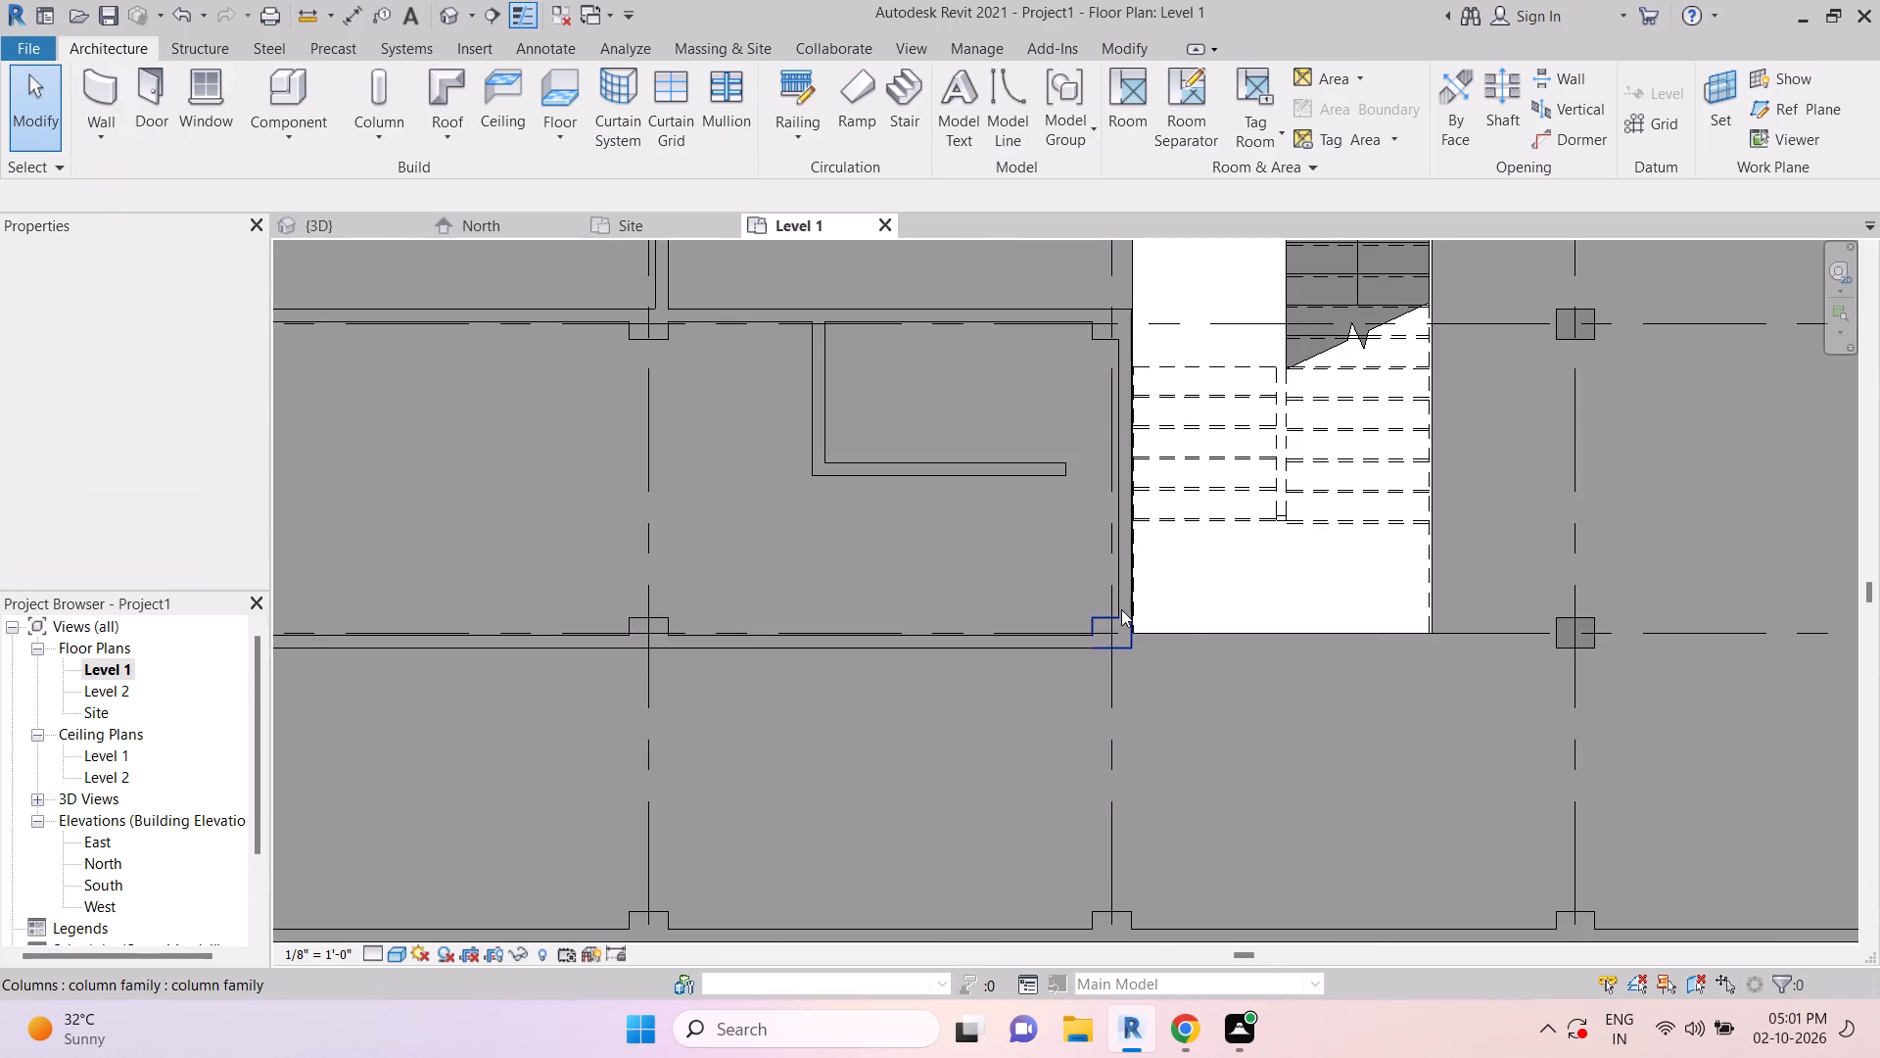
left_click(1124, 601)
key("Escape")
scroll(1122, 605, "up", 5)
key("Escape")
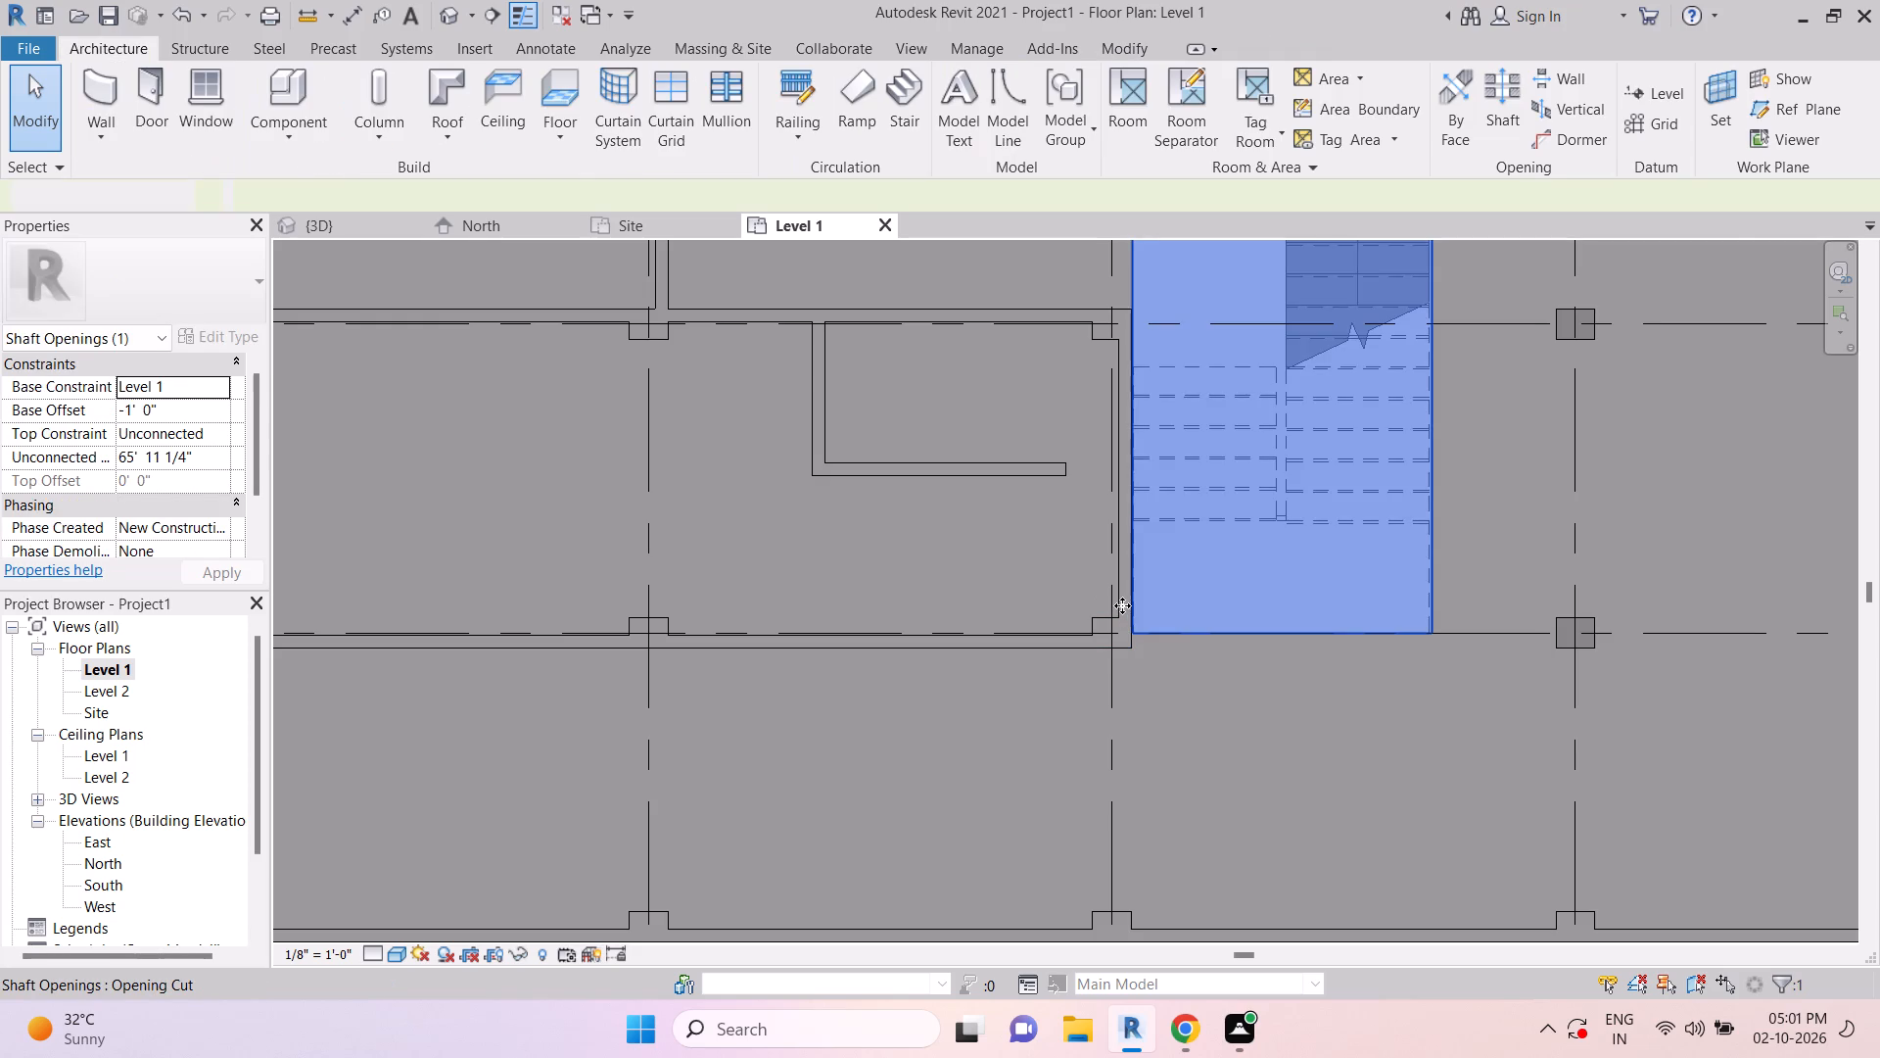
left_click(1118, 599)
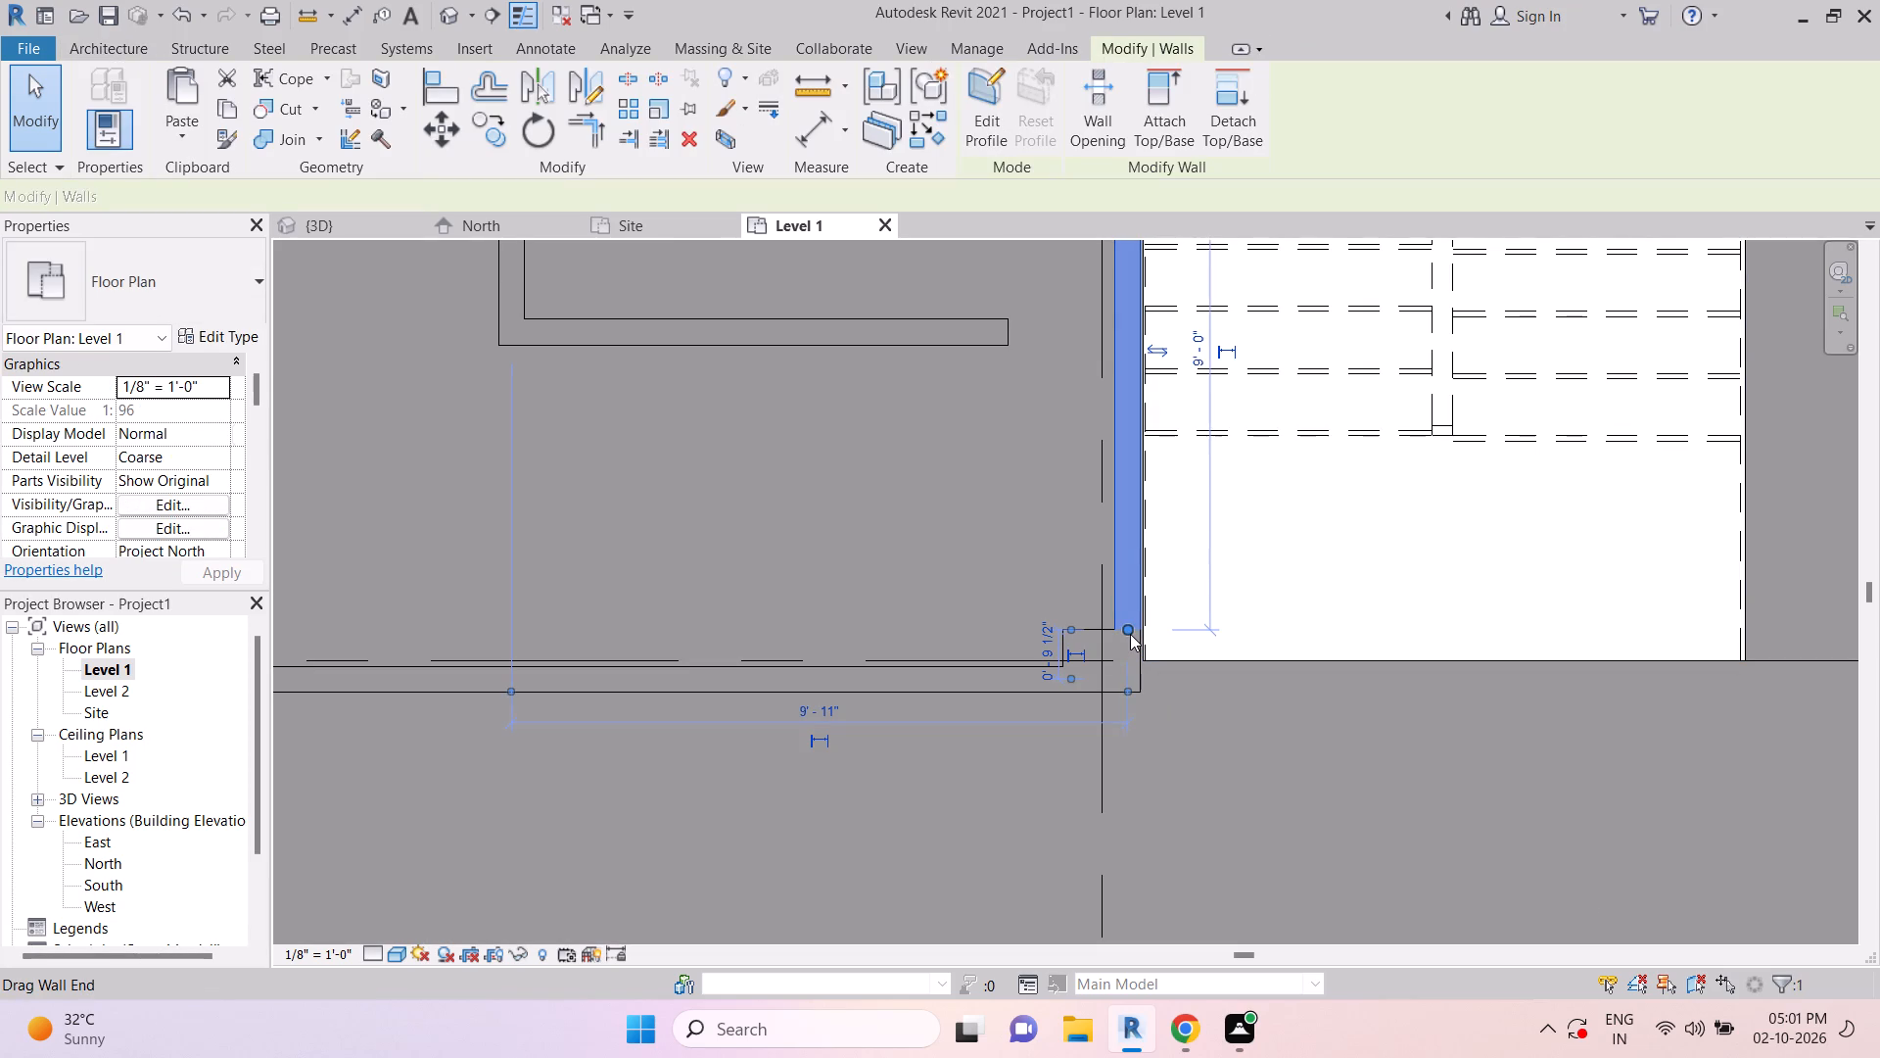
left_click_drag(1130, 630, 1124, 846)
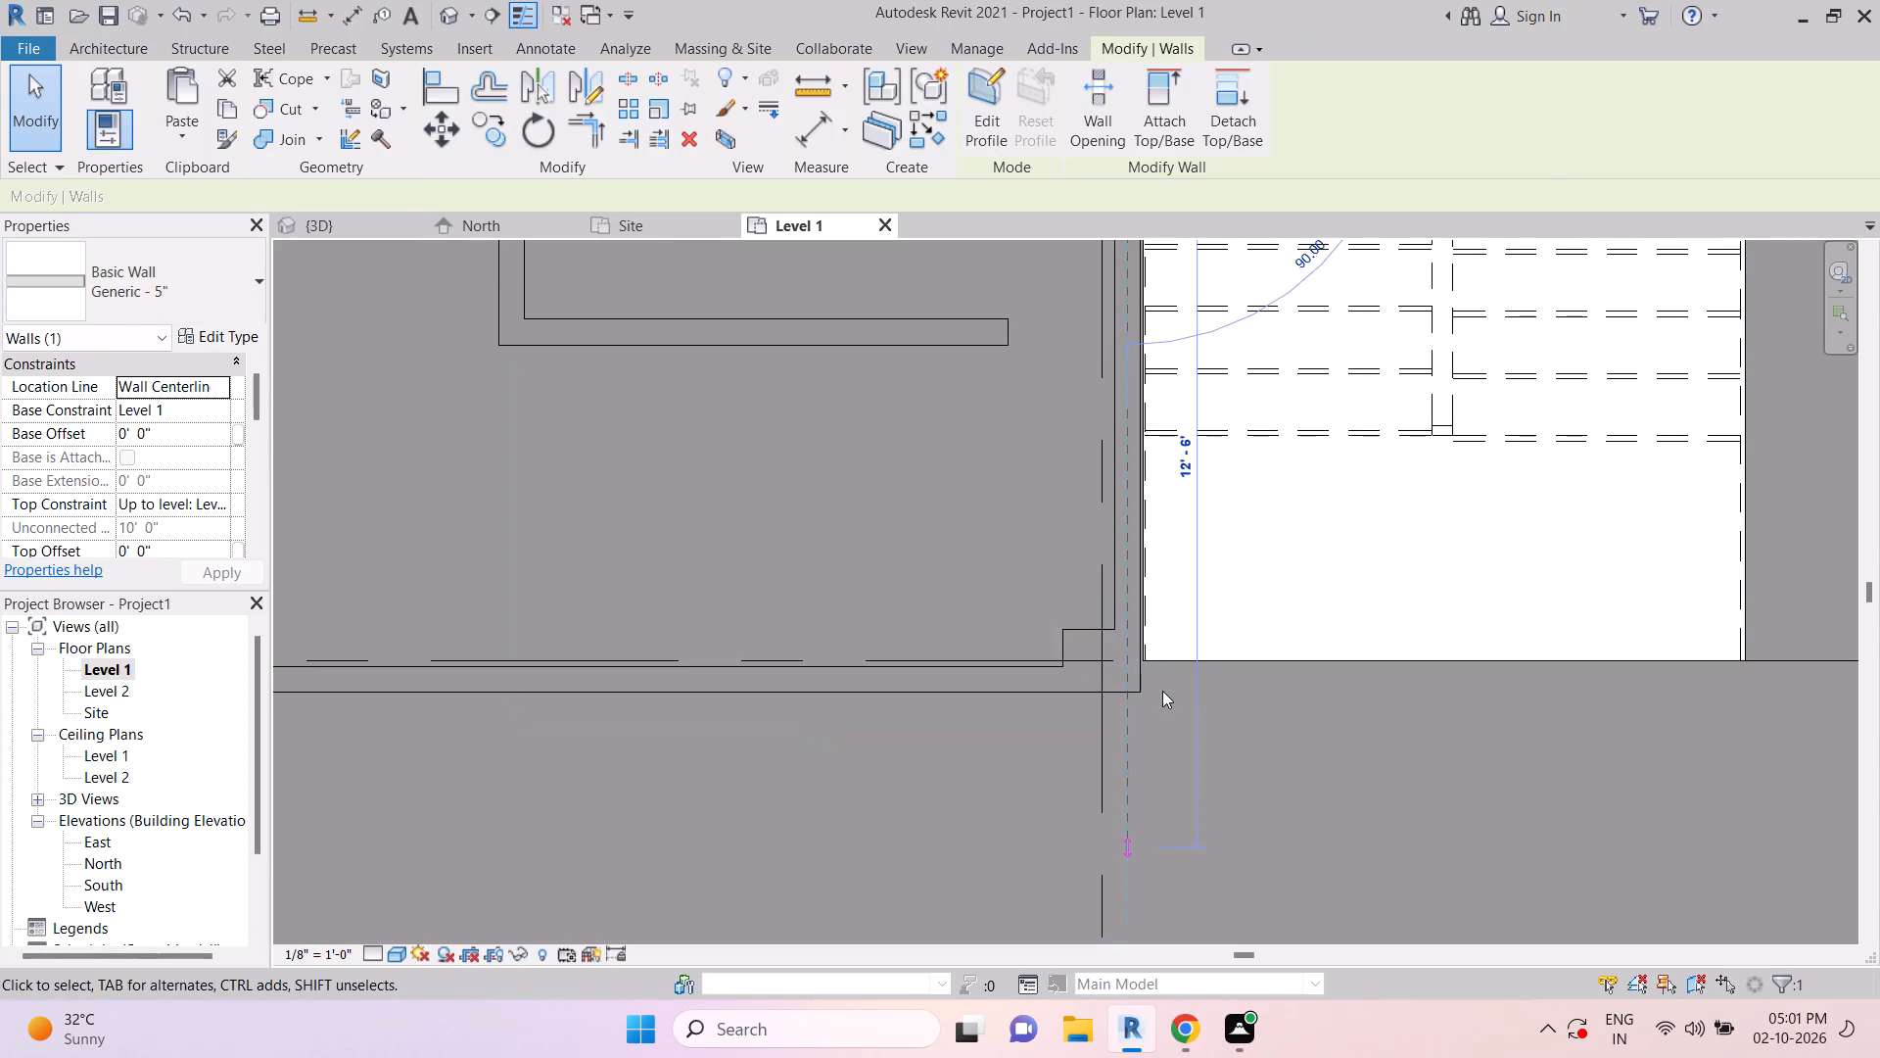
key("Escape")
Extend the same wall's south end to meet the exterior wall along grid 10 near the grid 3 column.
scroll(1179, 730, "down", 4)
middle_click_drag(1161, 803, 1136, 535)
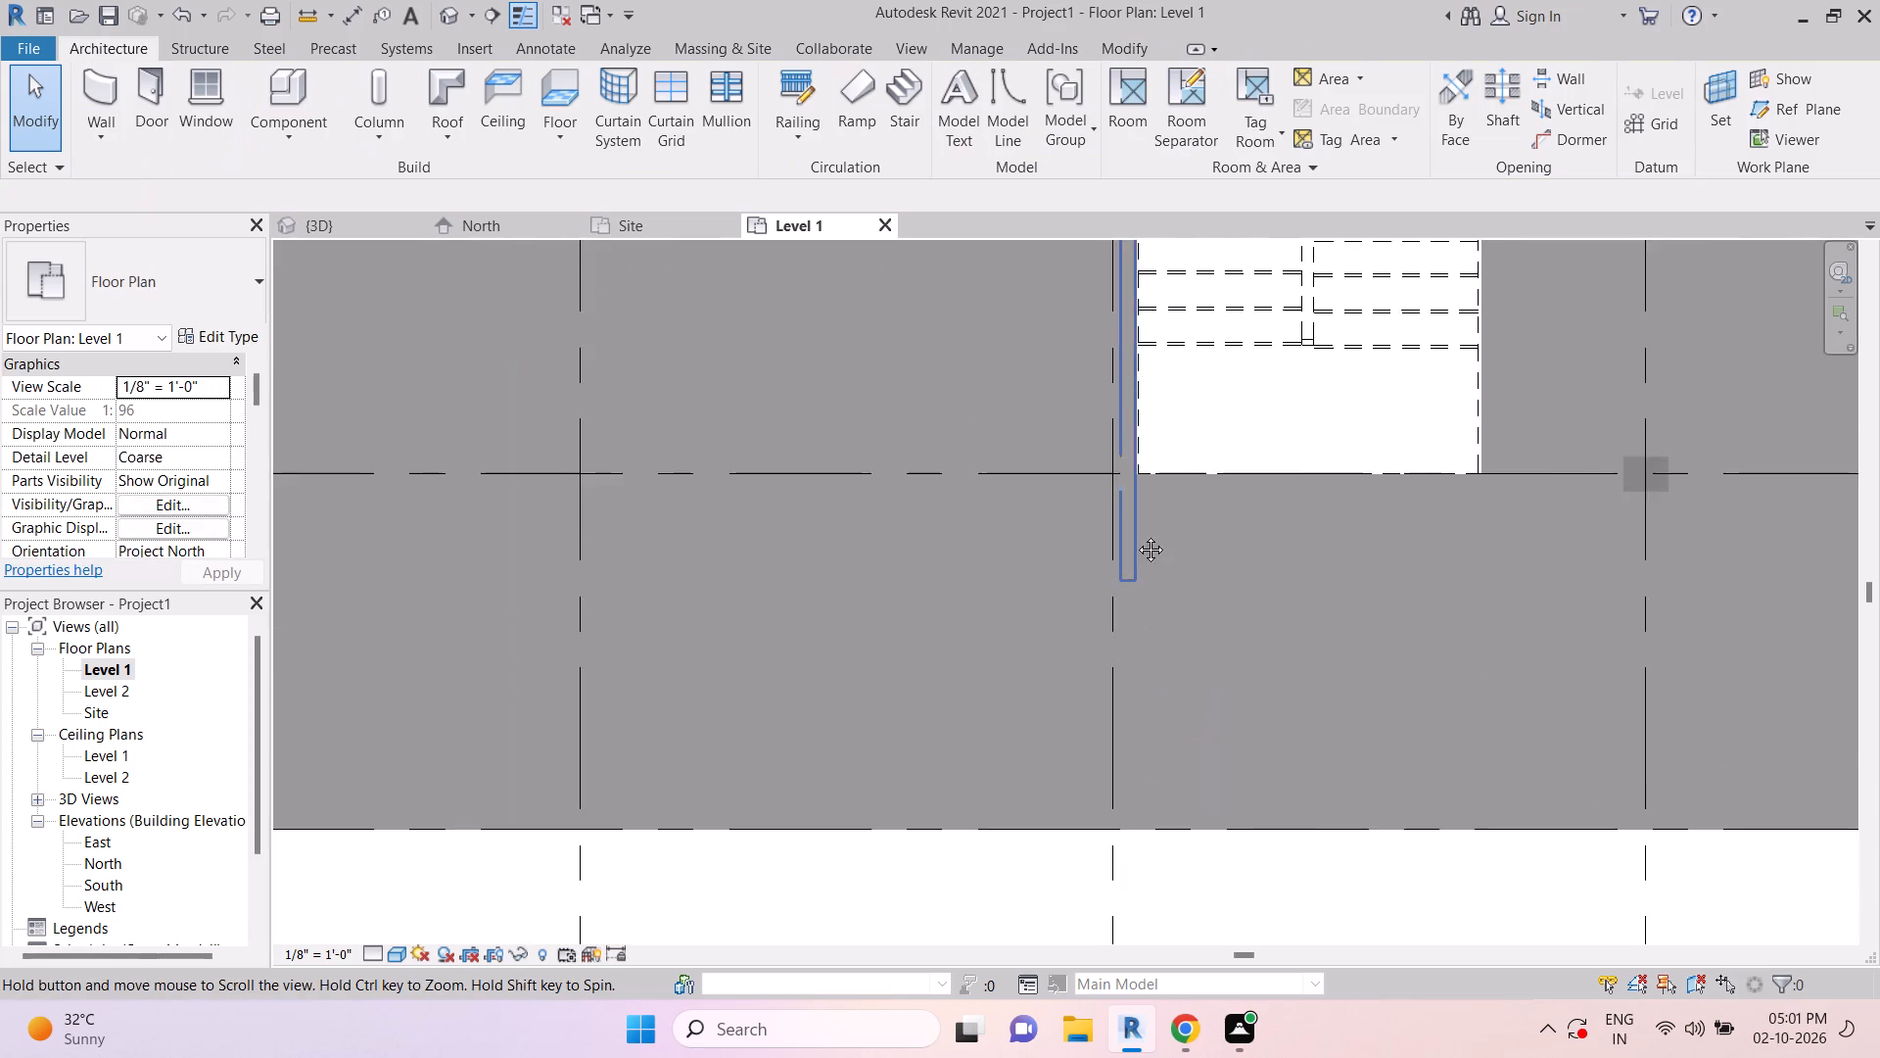
middle_click_drag(1136, 535, 1136, 523)
left_click(1129, 518)
left_click_drag(1123, 519, 1124, 542)
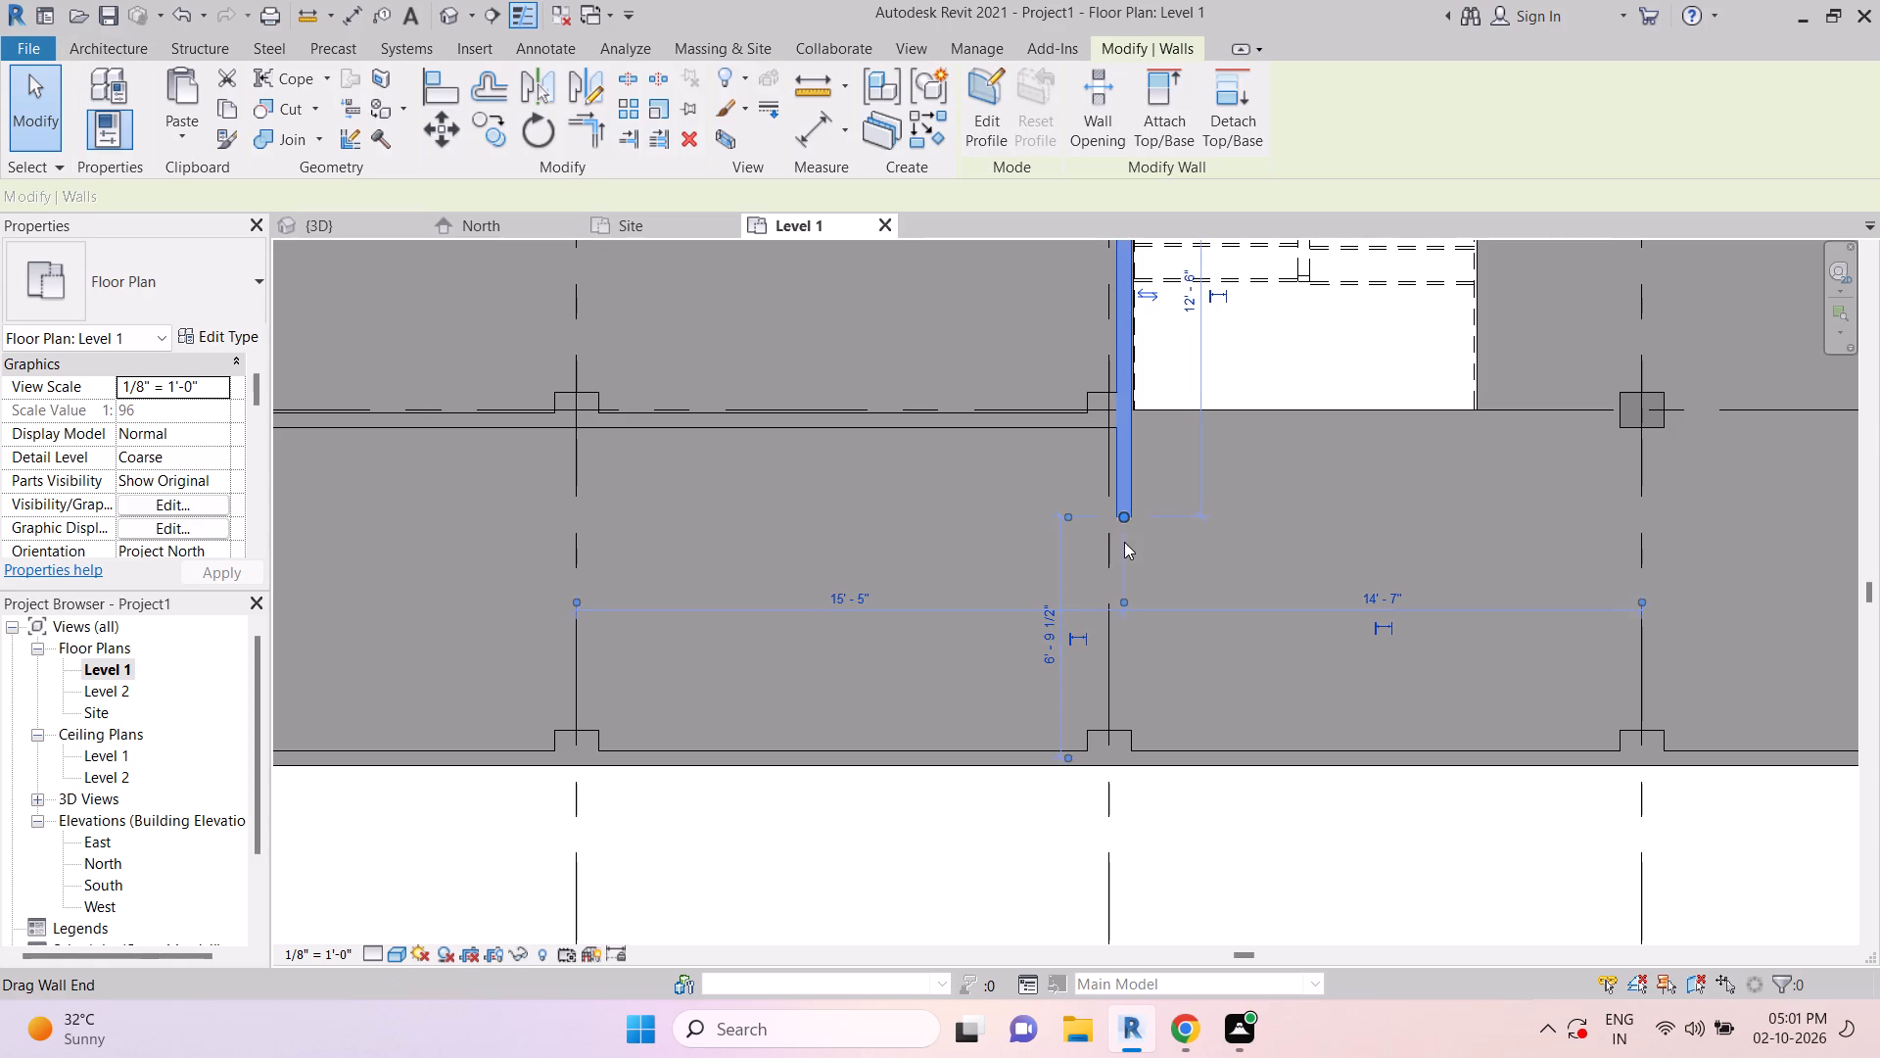
left_click_drag(1124, 542, 1121, 731)
key("Escape")
key("Escape")
scroll(1178, 697, "down", 4)
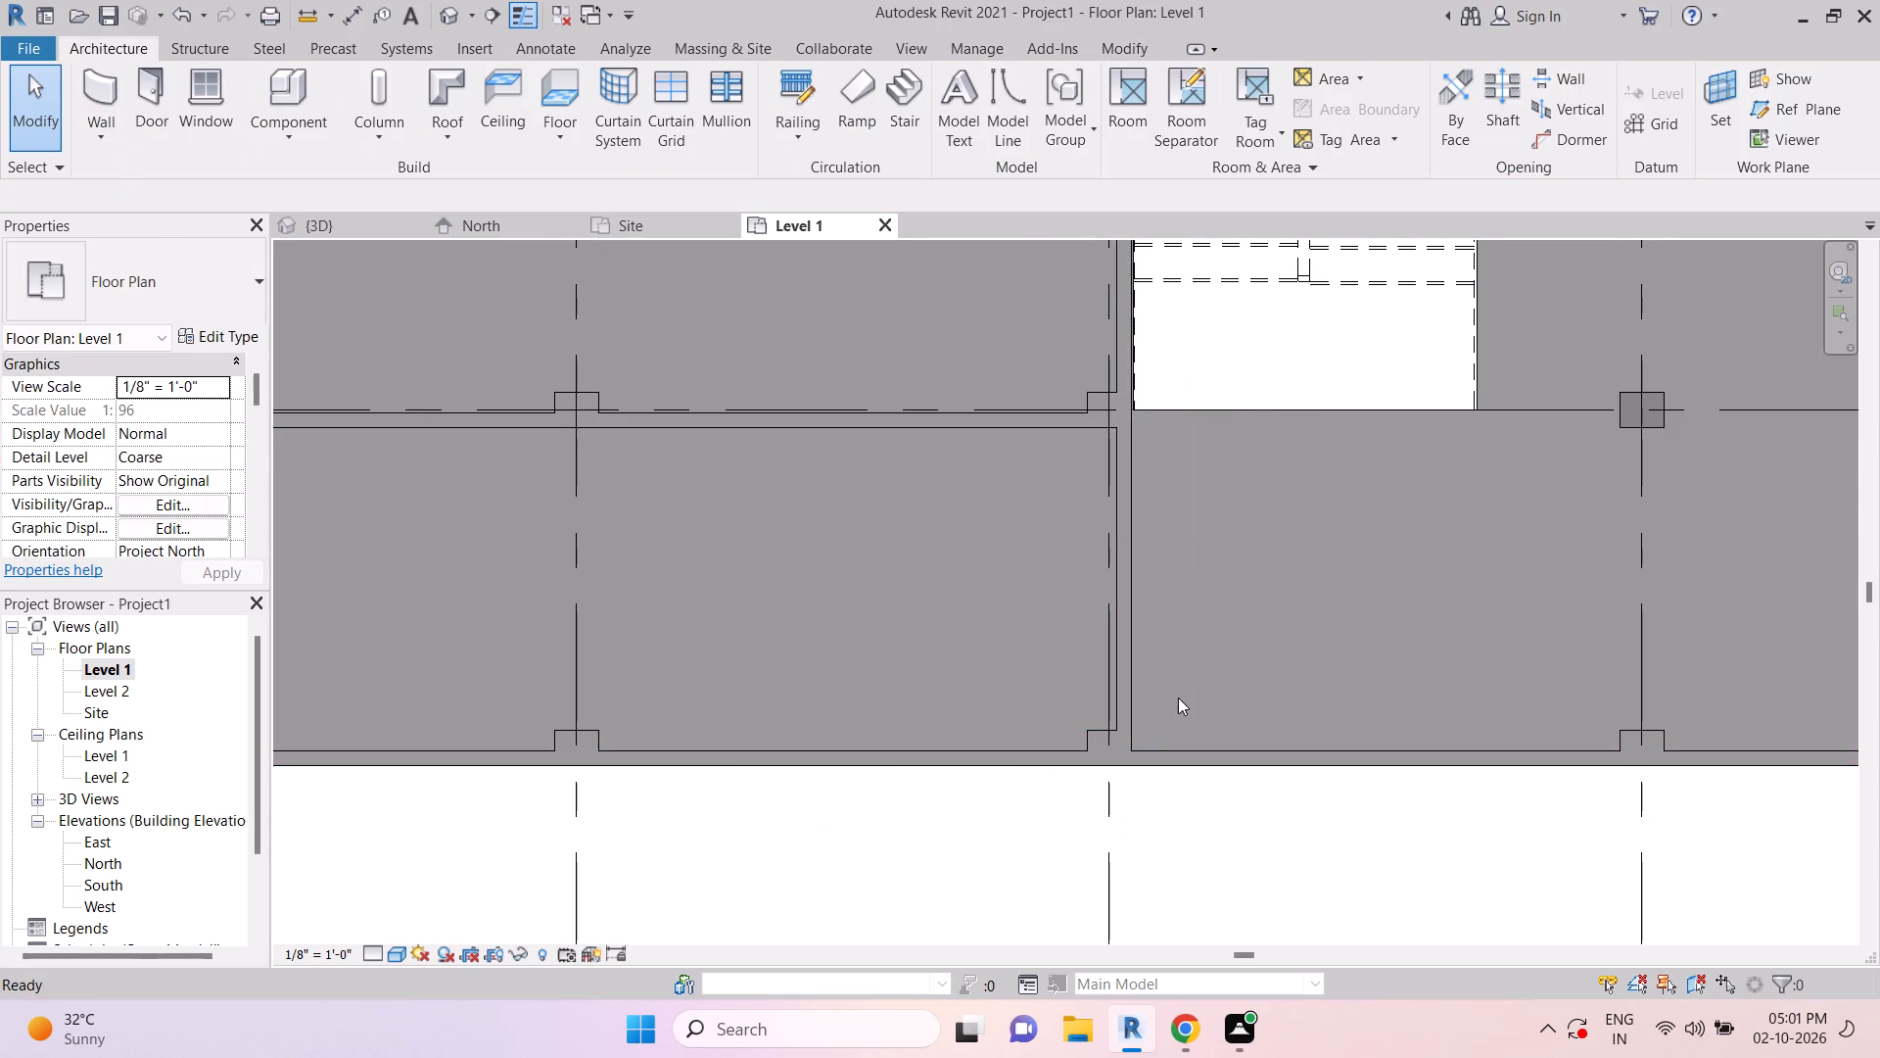
key("Escape")
key("Escape")
key("Escape")
Draw a 5" wall about 8'-8 1/2" long near grid 2, from the grid 9 wall to the column on grid 10.
middle_click_drag(871, 612, 918, 602)
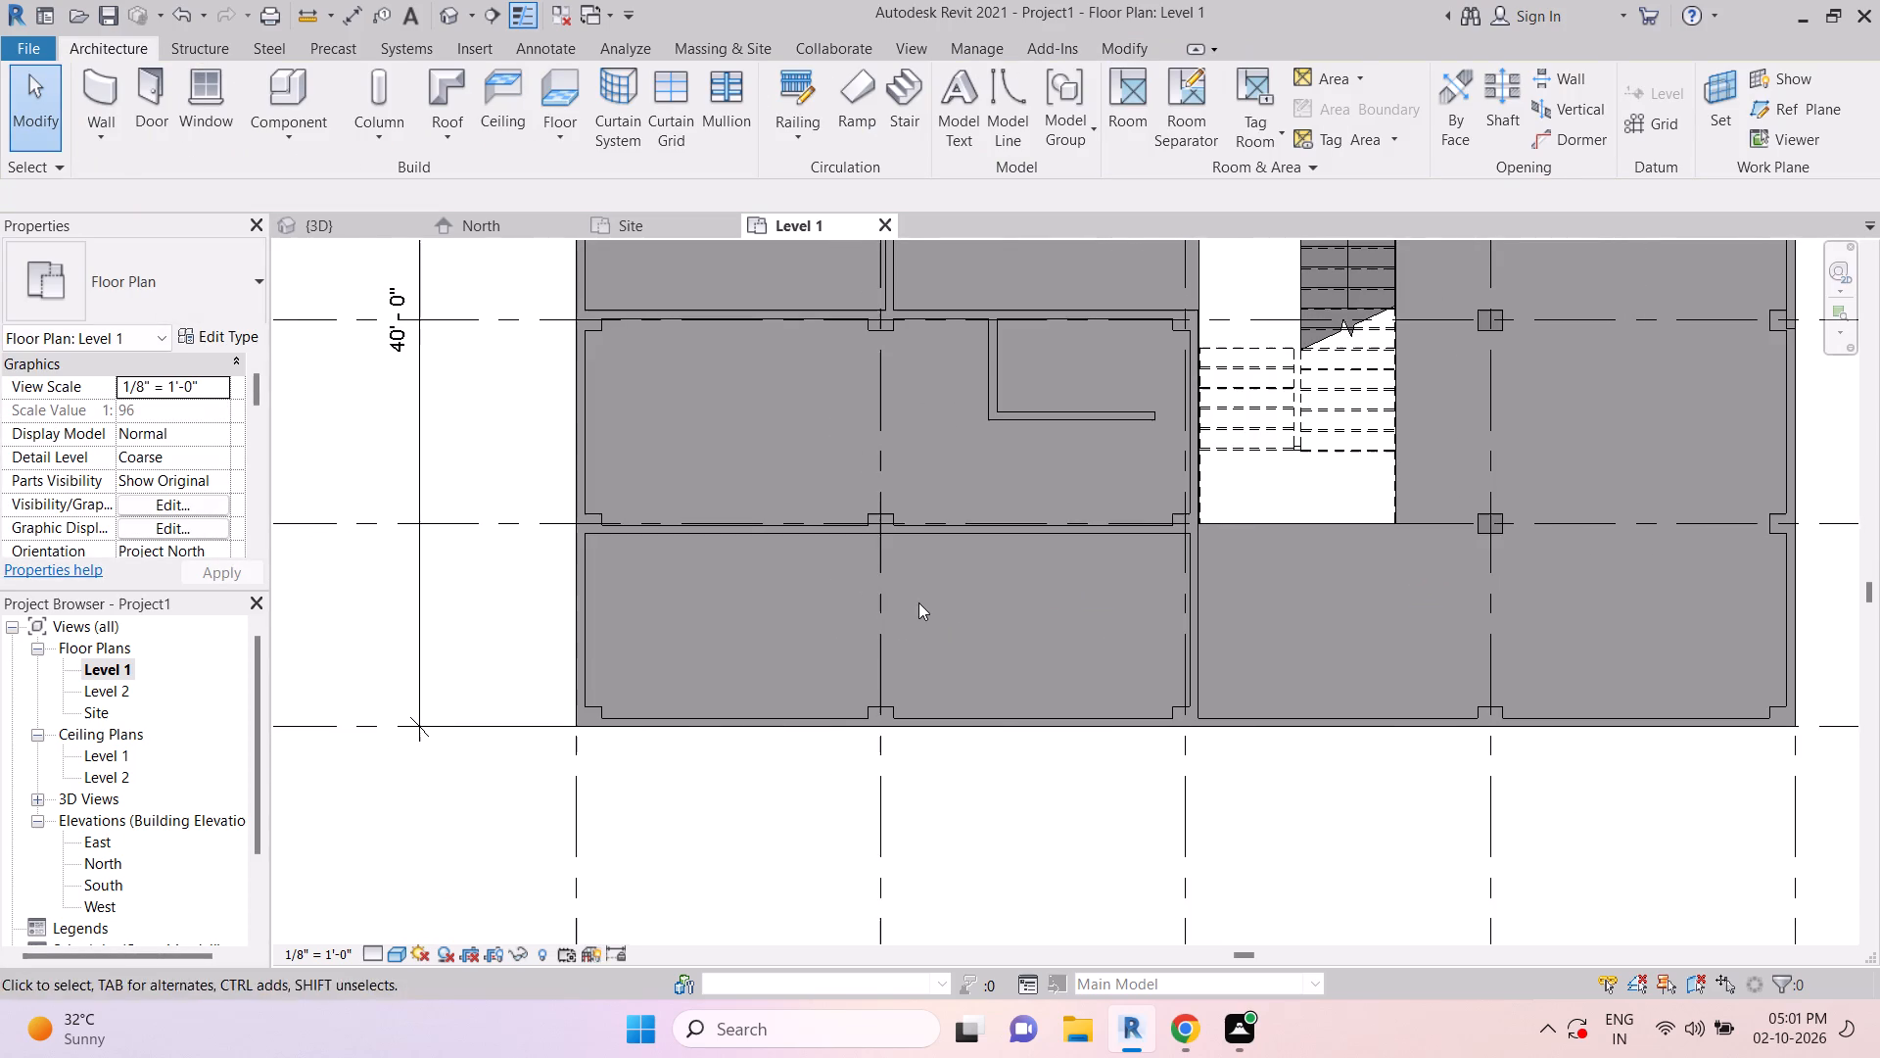
key("Escape")
key("Escape")
type("wa")
scroll(891, 531, "up", 5)
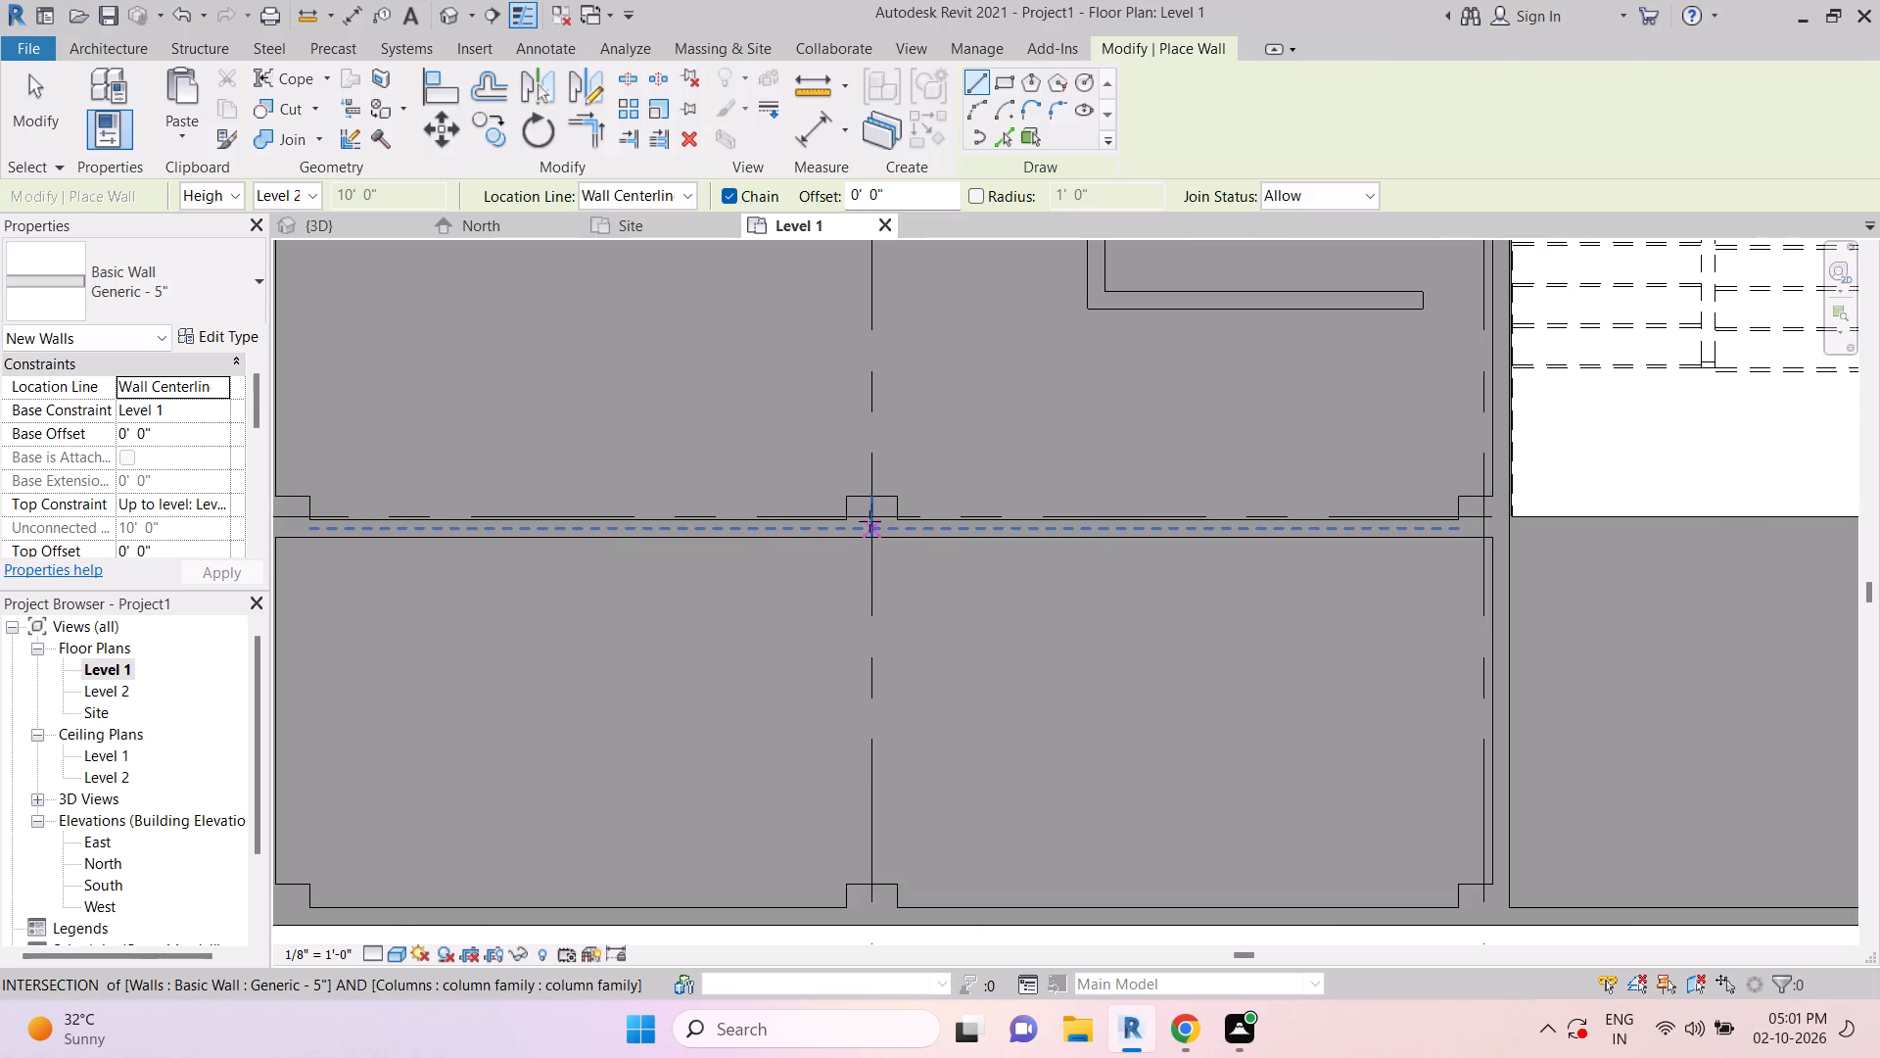
left_click(874, 539)
scroll(882, 669, "down", 3)
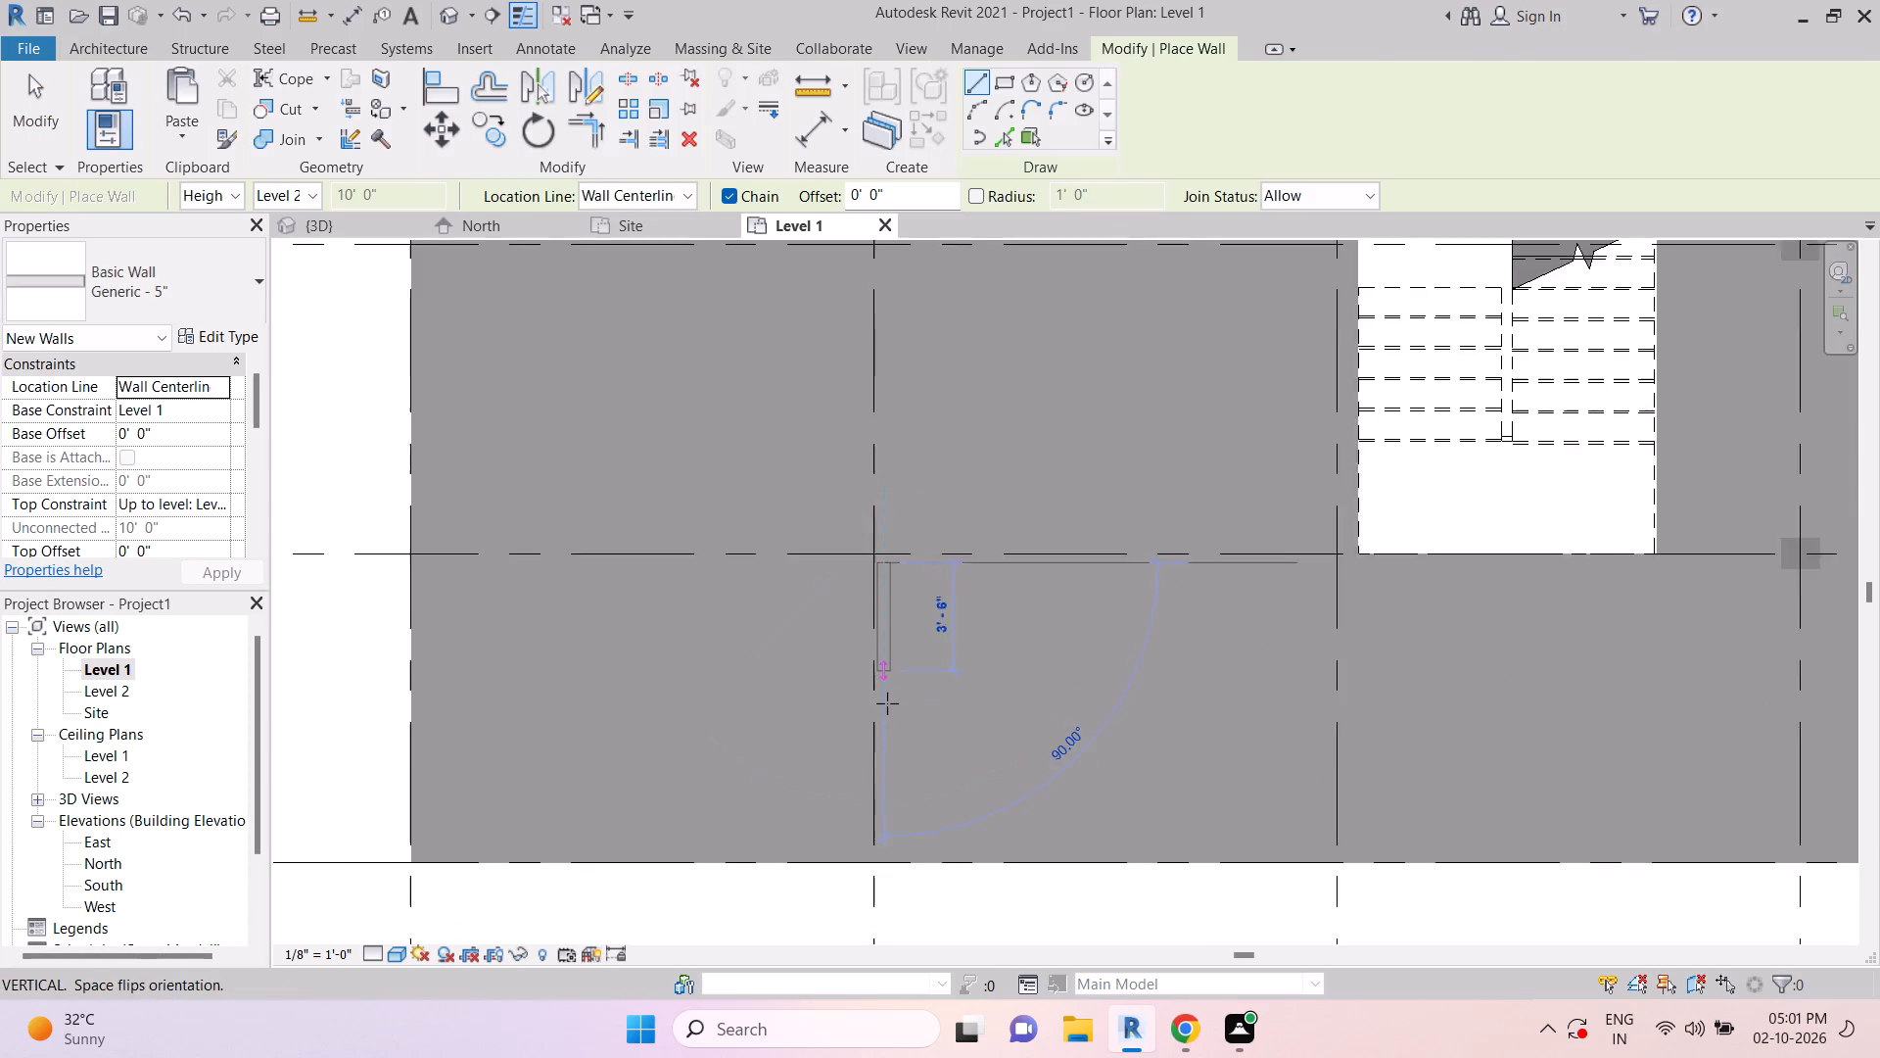
middle_click_drag(889, 696, 899, 589)
scroll(895, 694, "up", 4)
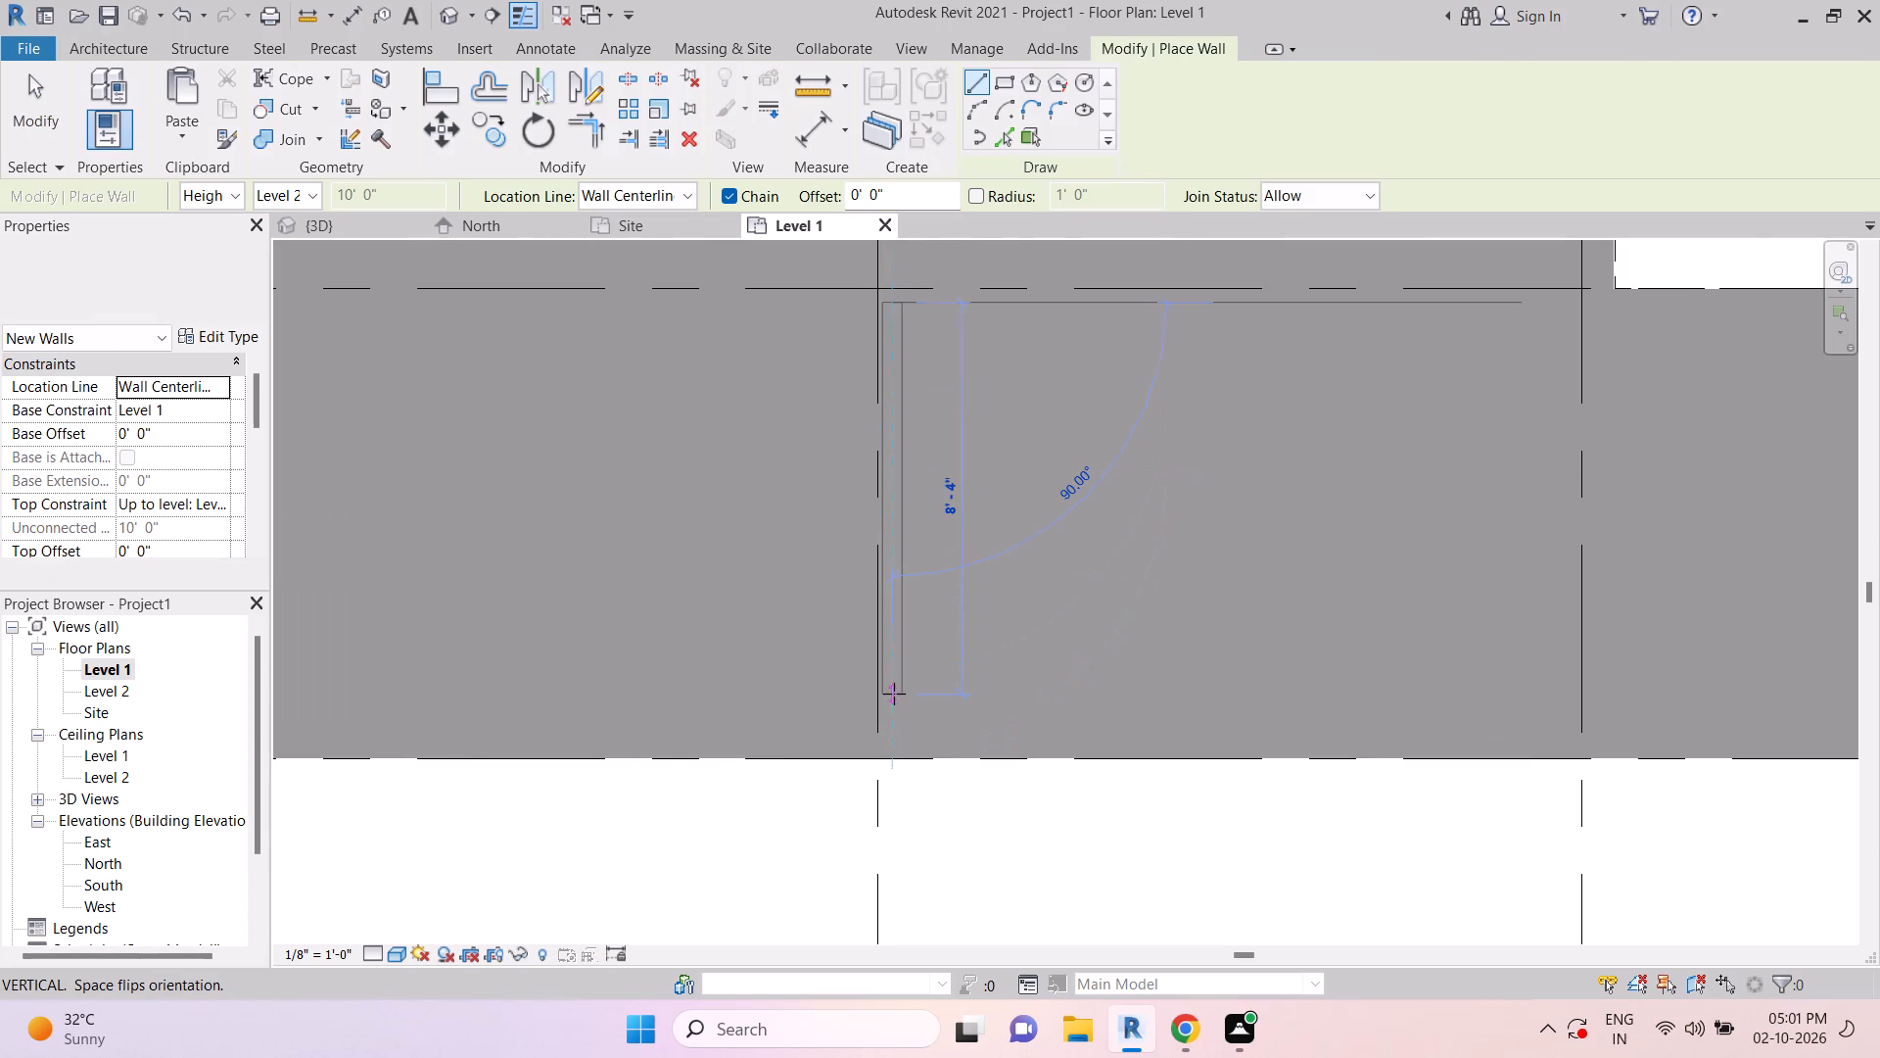
left_click(891, 707)
key("Escape")
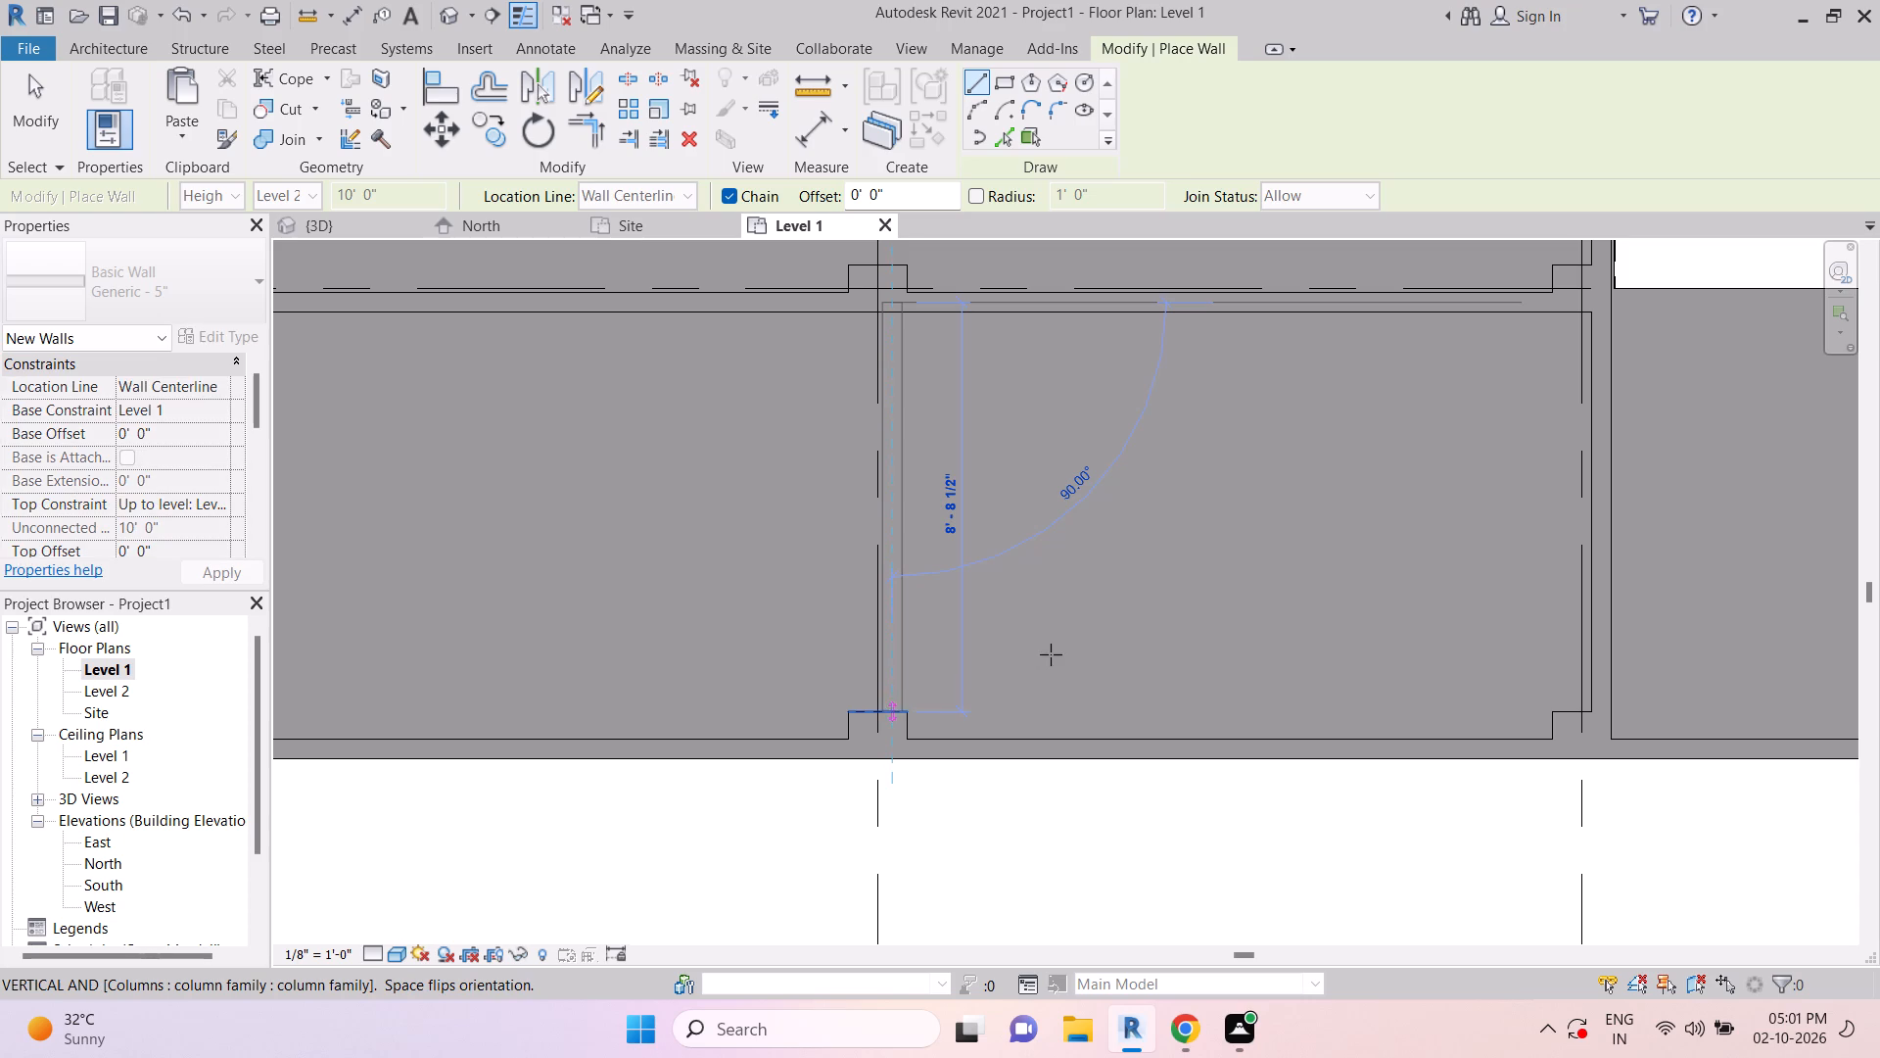
key("Escape")
key("Escape")
Align the east face of the new grid 2 wall with the east face of the column at grids 2 and 9.
middle_click_drag(952, 424, 932, 514)
key("Escape")
key("Escape")
key("Escape")
key("a")
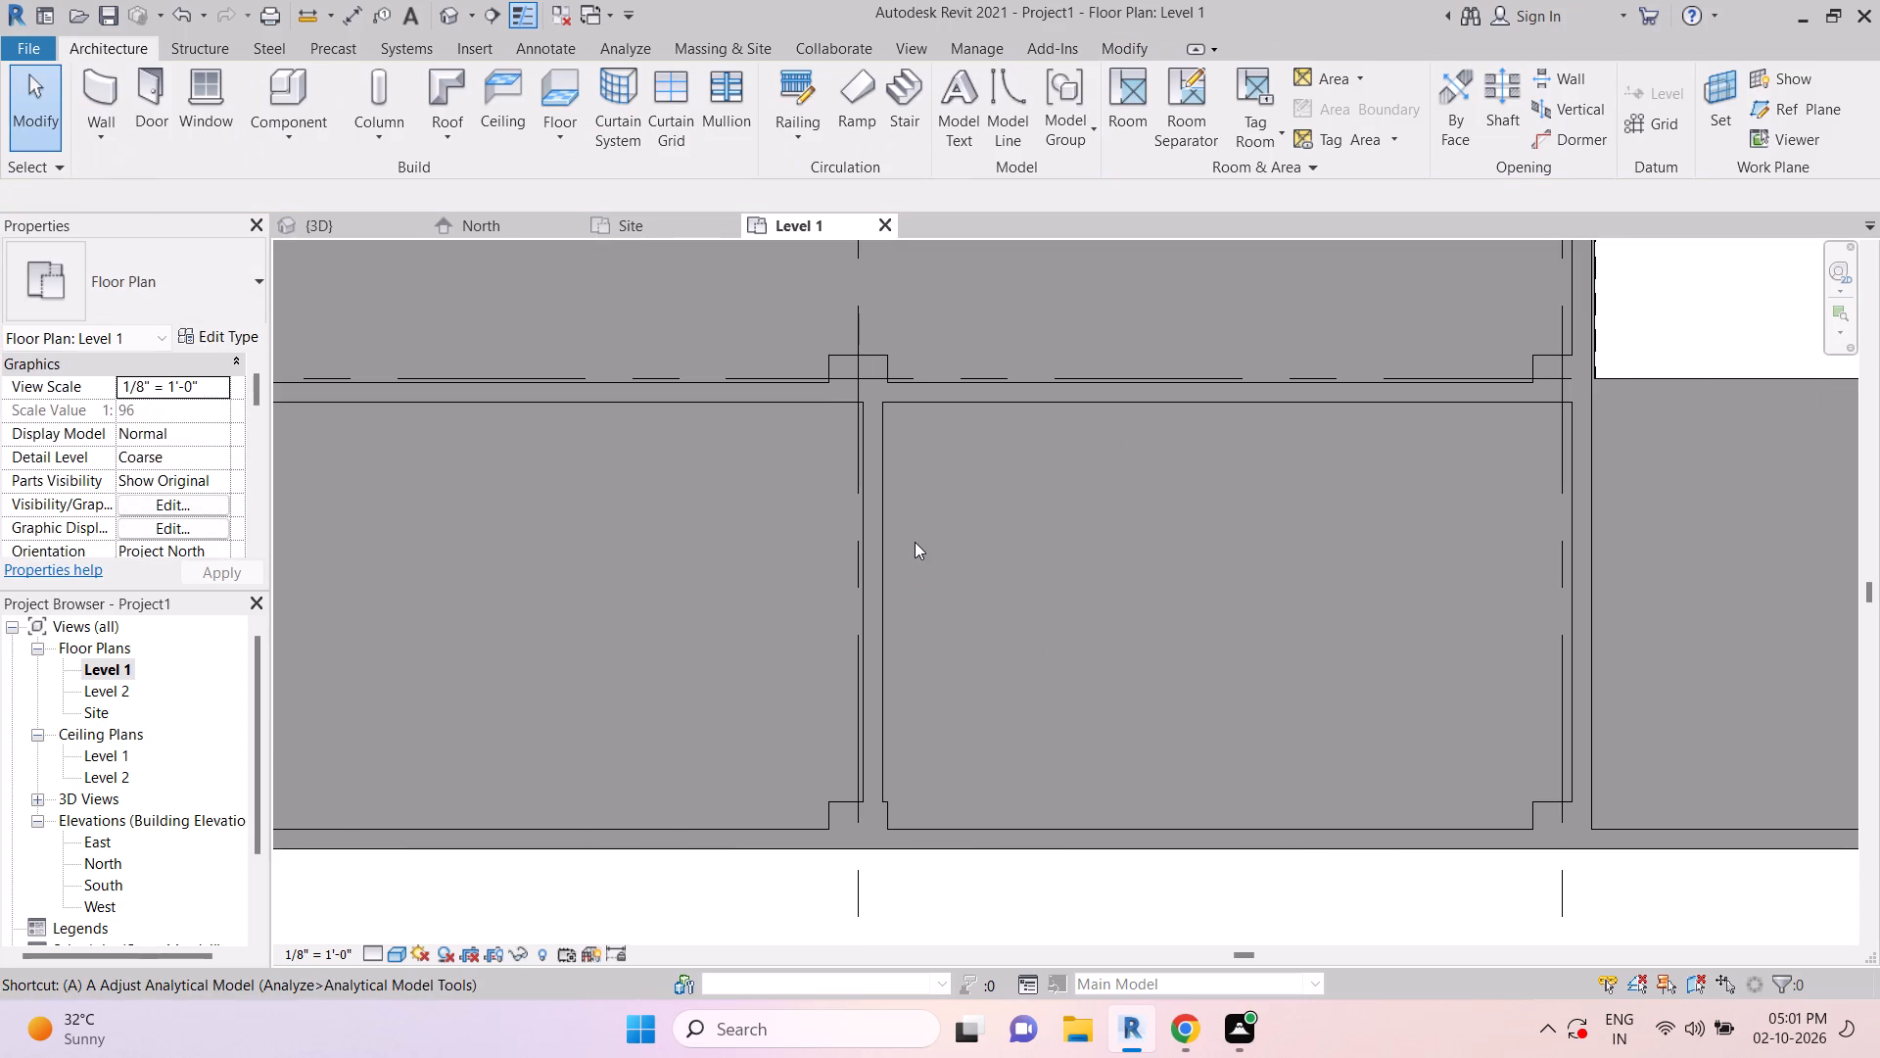
key("l")
scroll(892, 371, "up", 4)
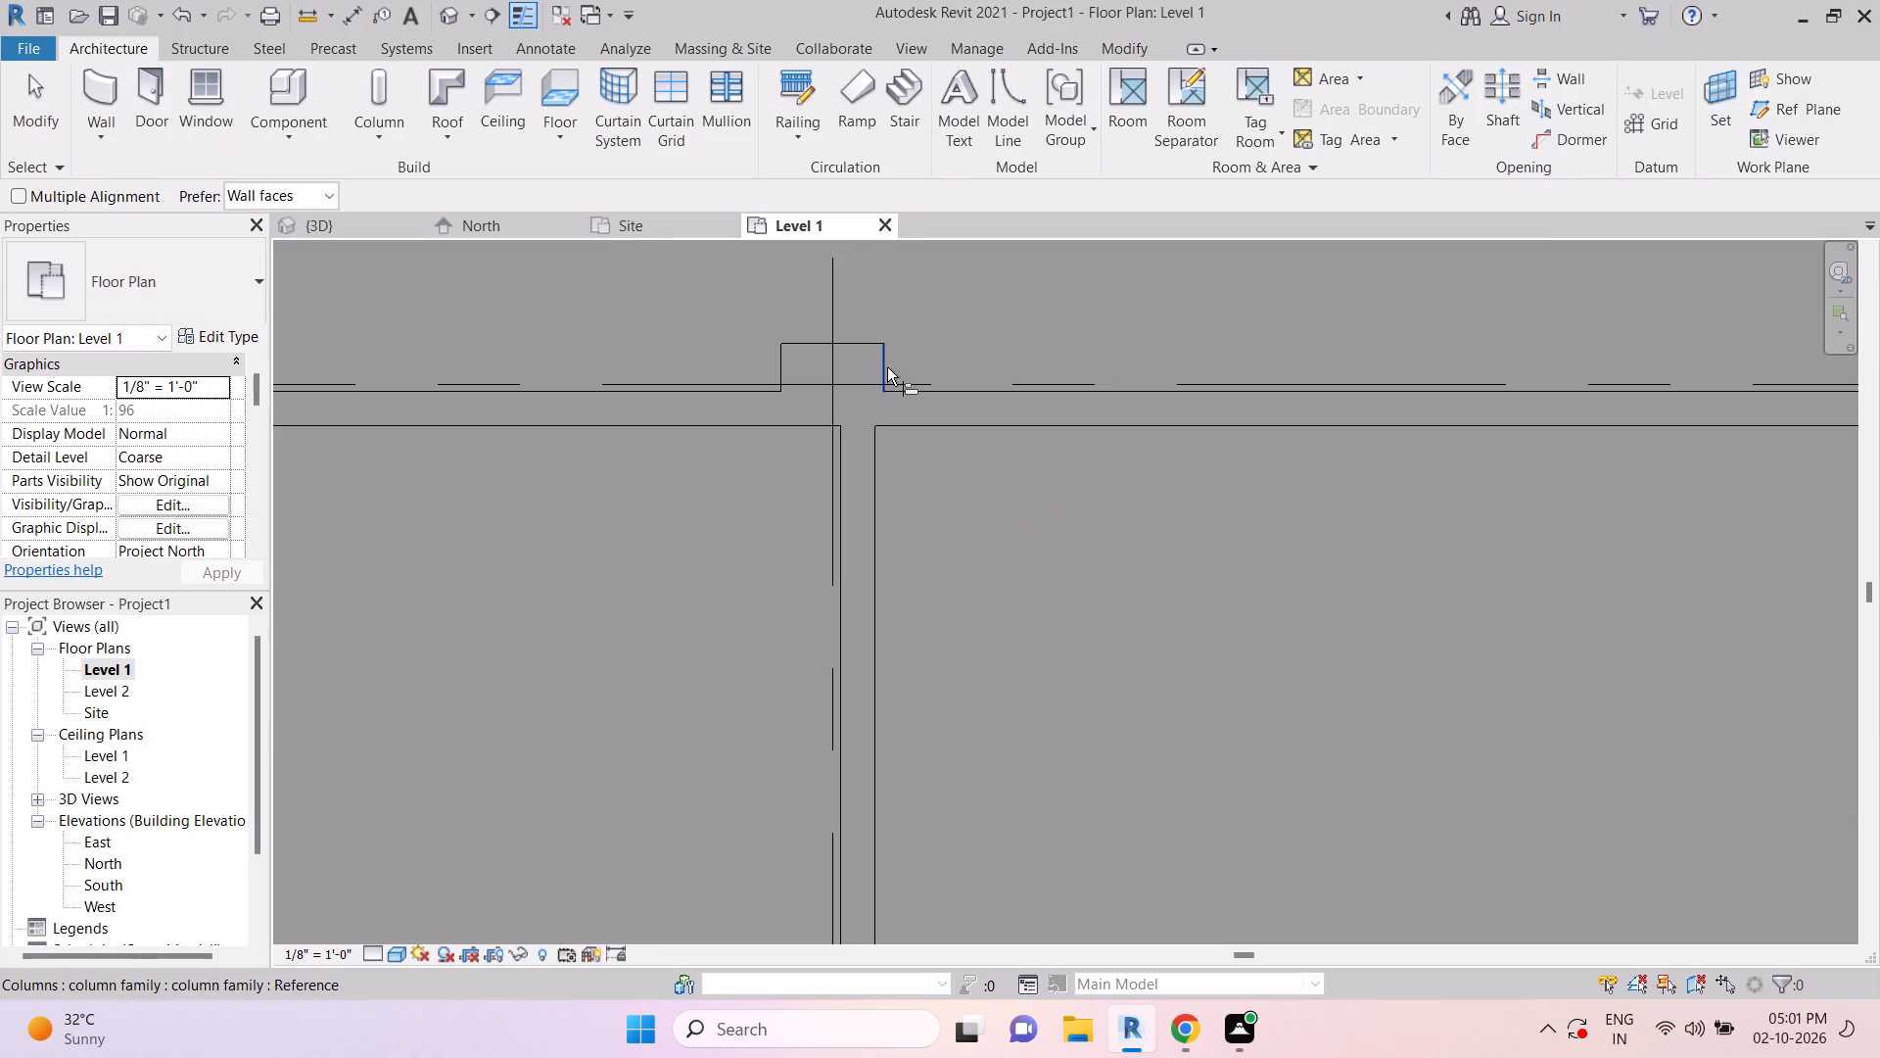
left_click(887, 366)
left_click(872, 506)
key("Escape")
key("Escape")
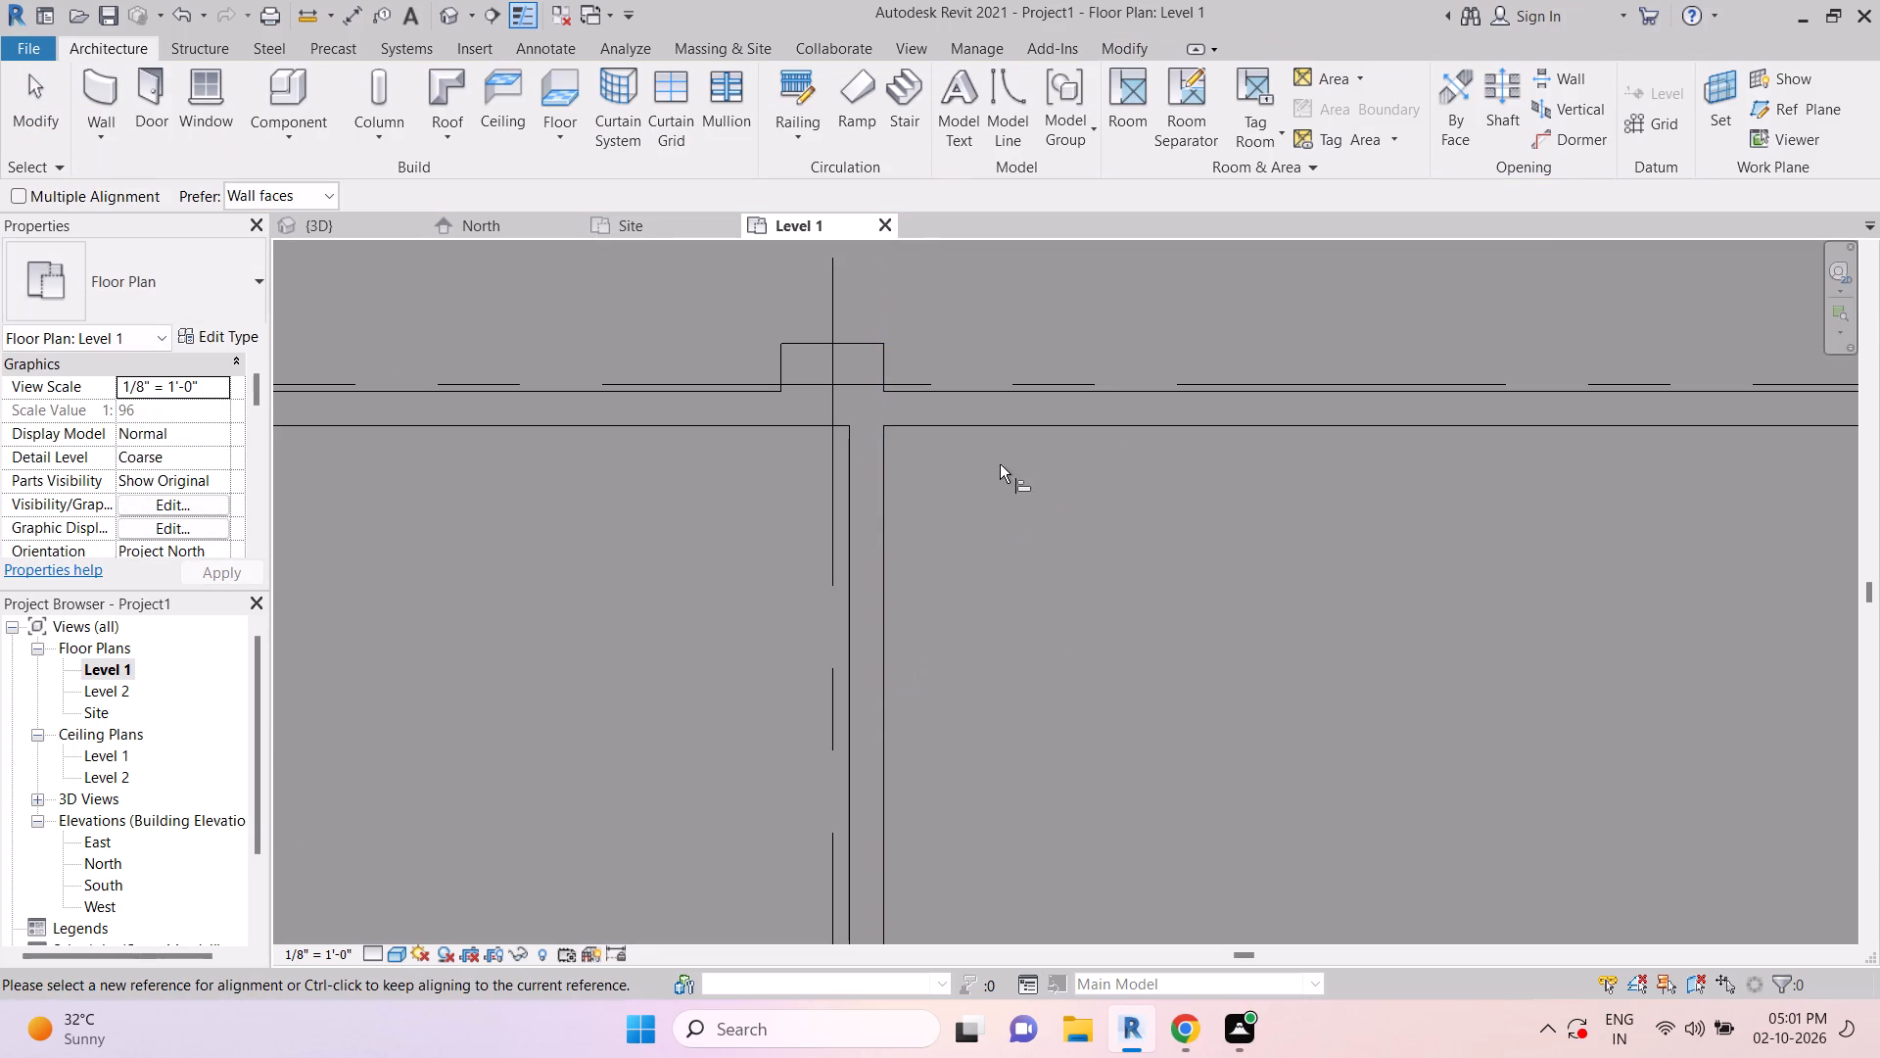
key("Escape")
Examine the Level 1 partition layout and the open bays between grids 7 and 10.
scroll(897, 391, "down", 8)
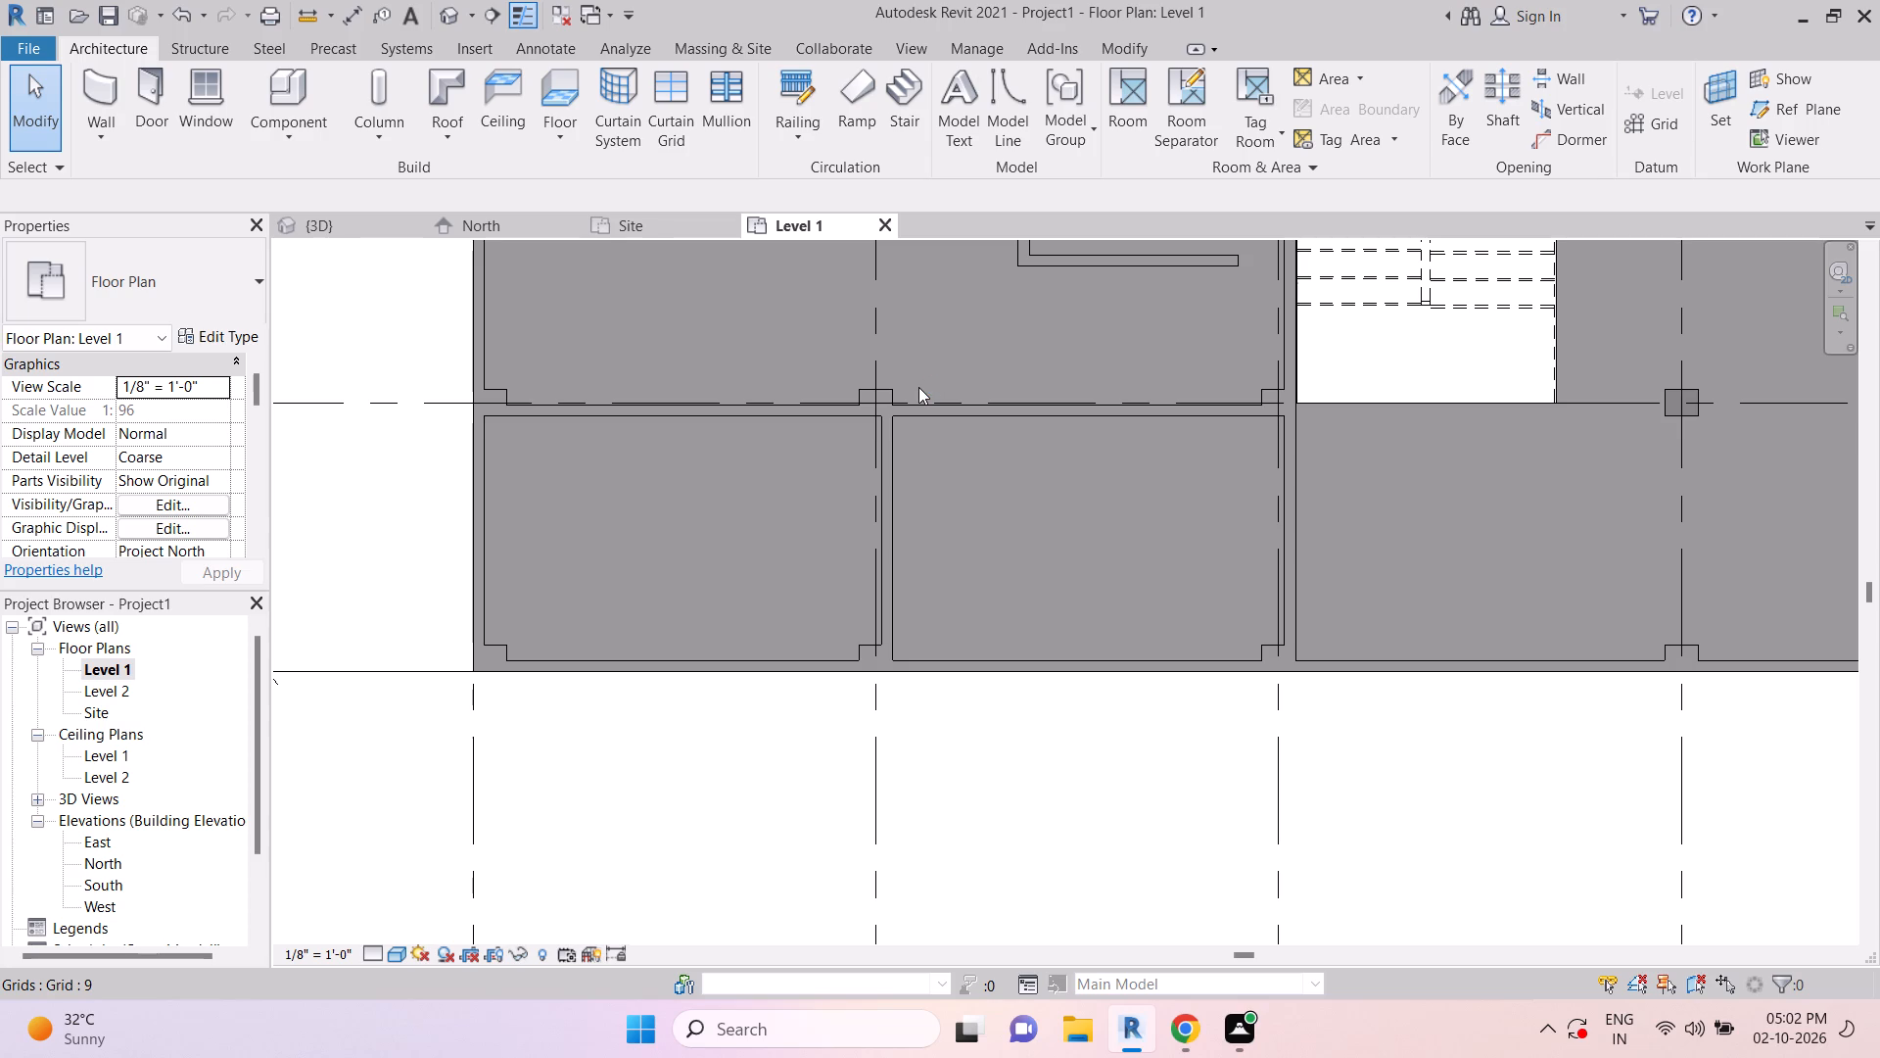
key("Escape")
scroll(926, 395, "down", 4)
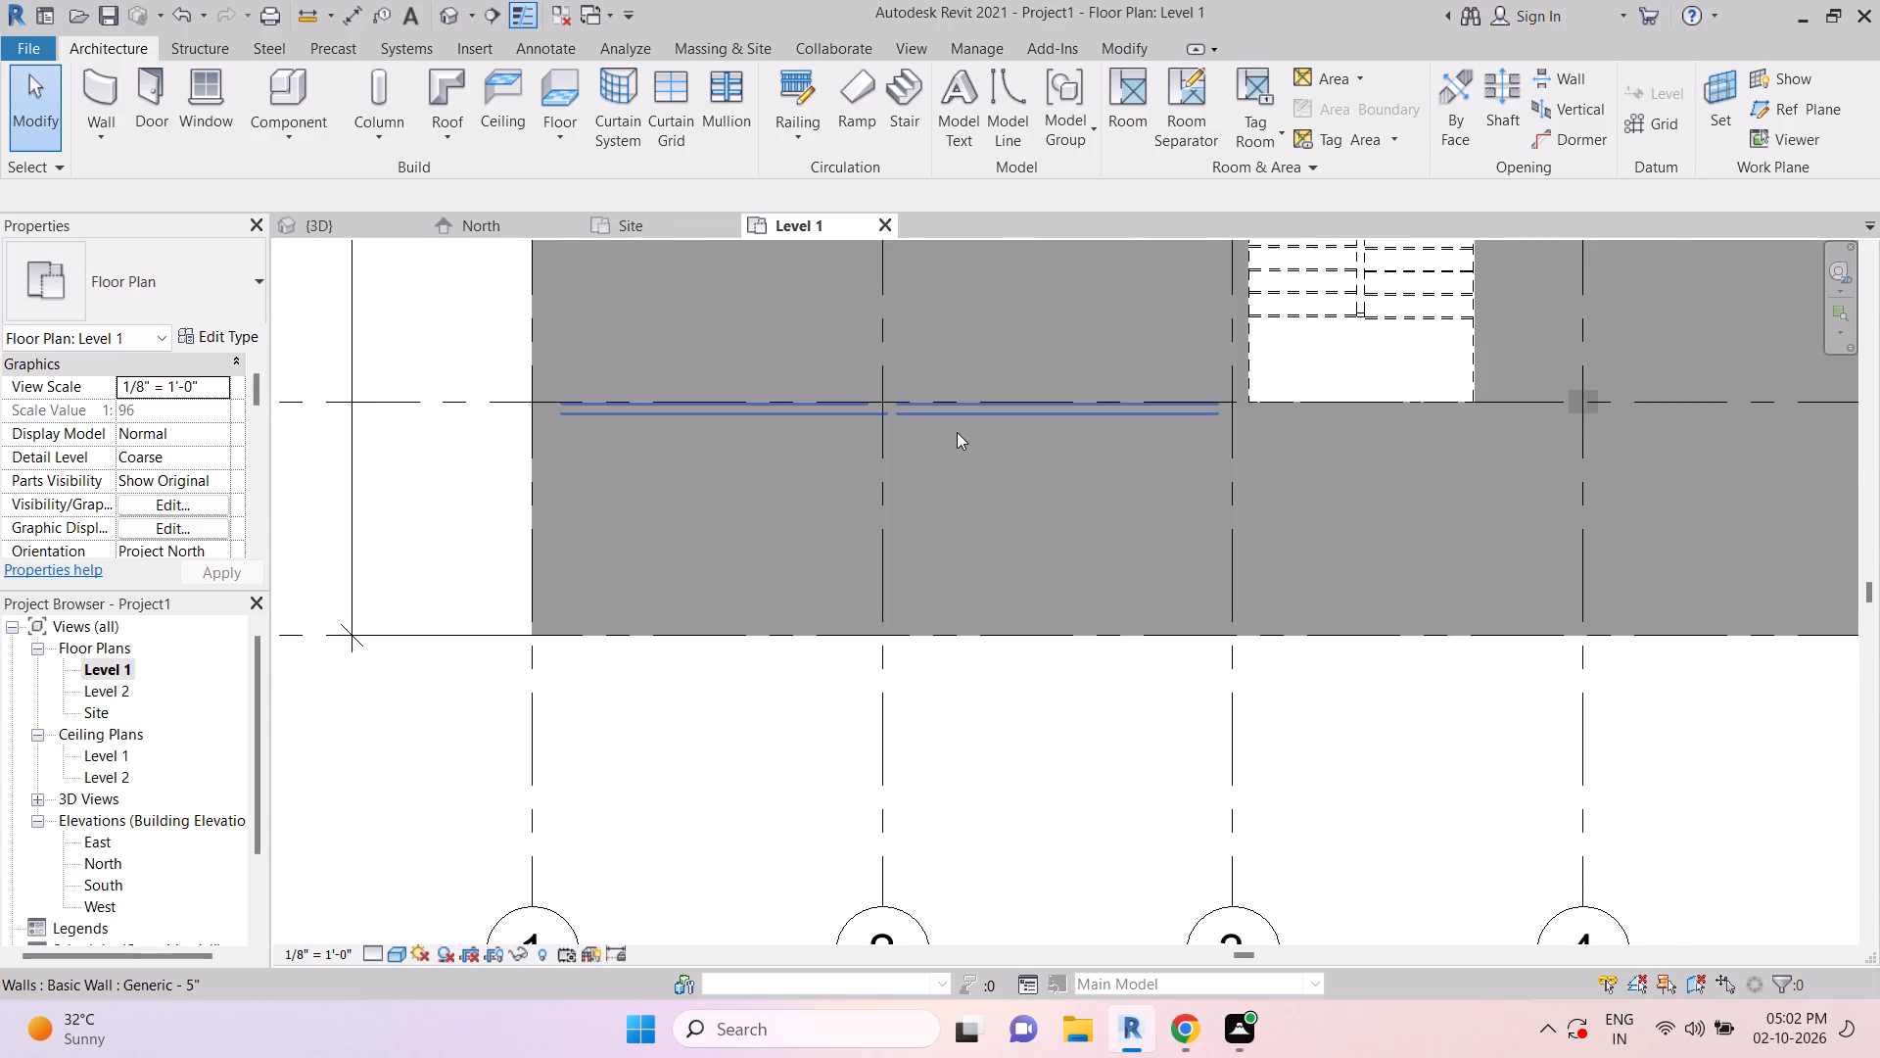
key("Escape")
key("Escape")
middle_click_drag(1102, 444, 1095, 555)
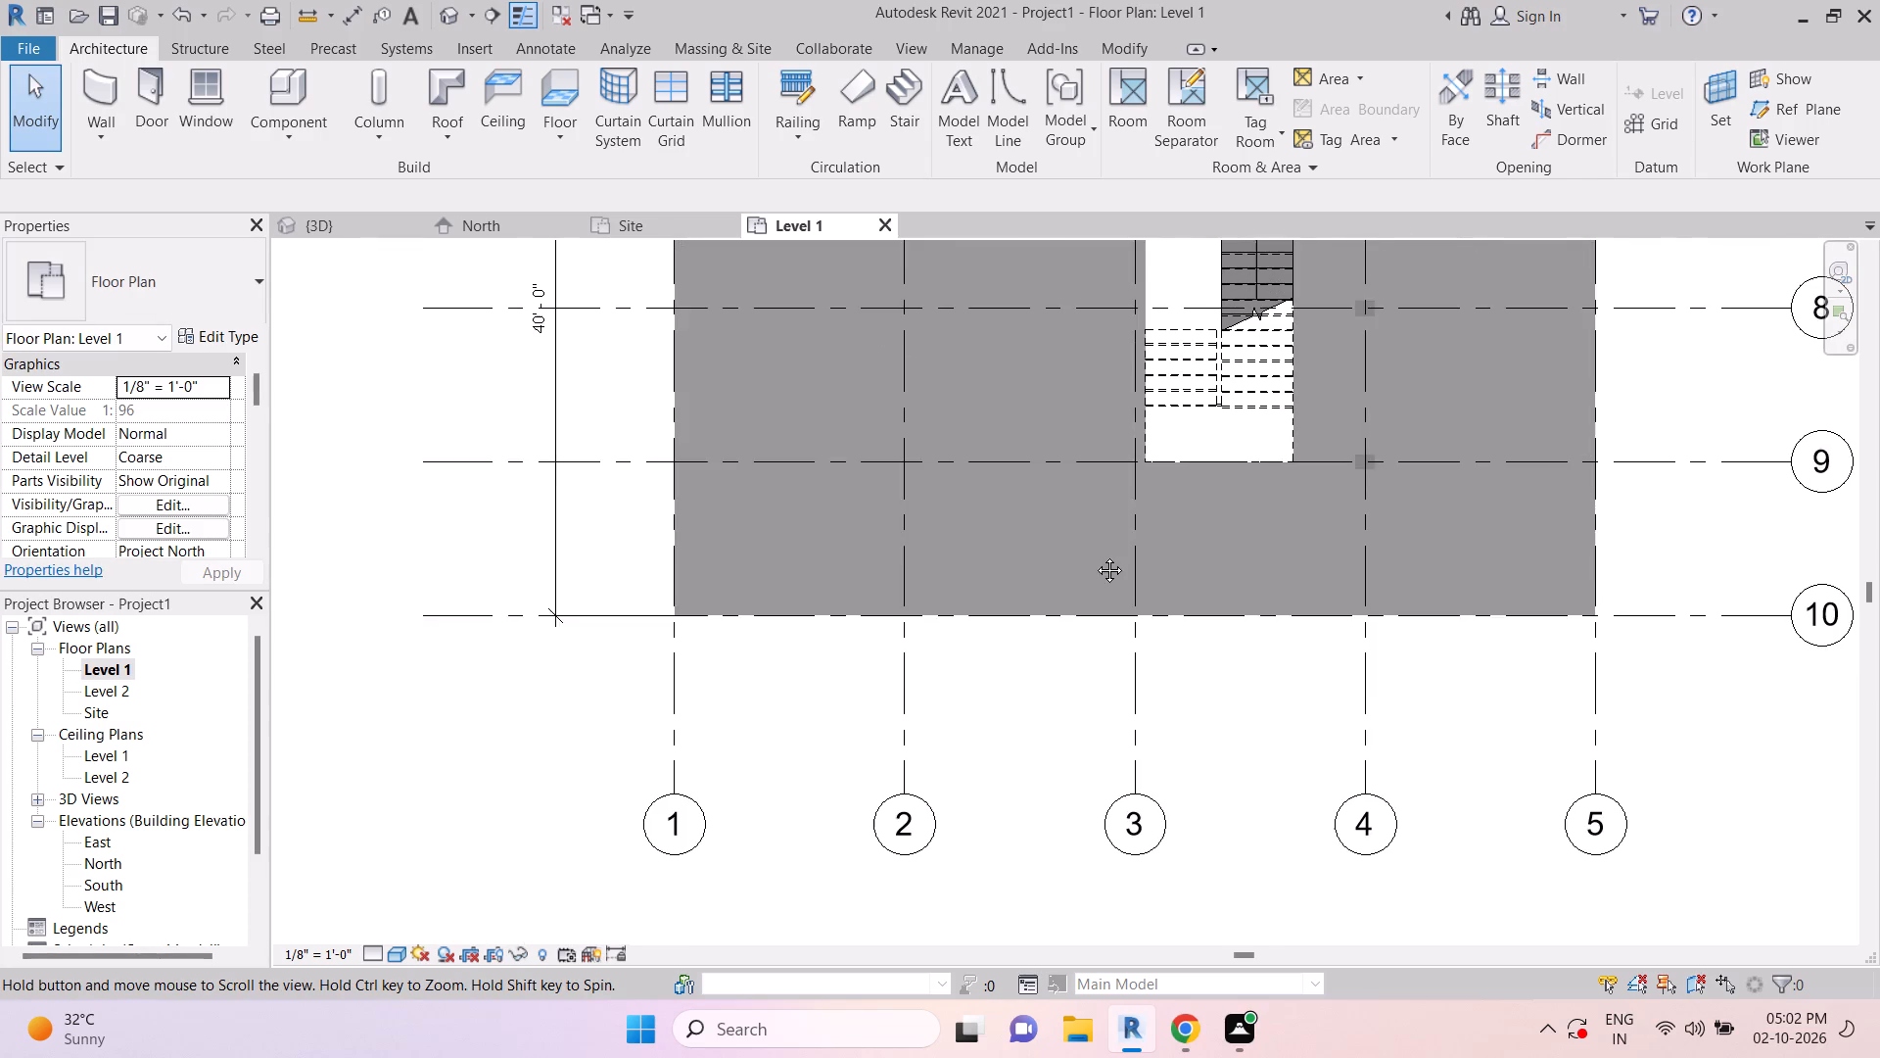
middle_click_drag(1095, 555, 1093, 609)
key("Escape")
key("Escape")
key("Escape")
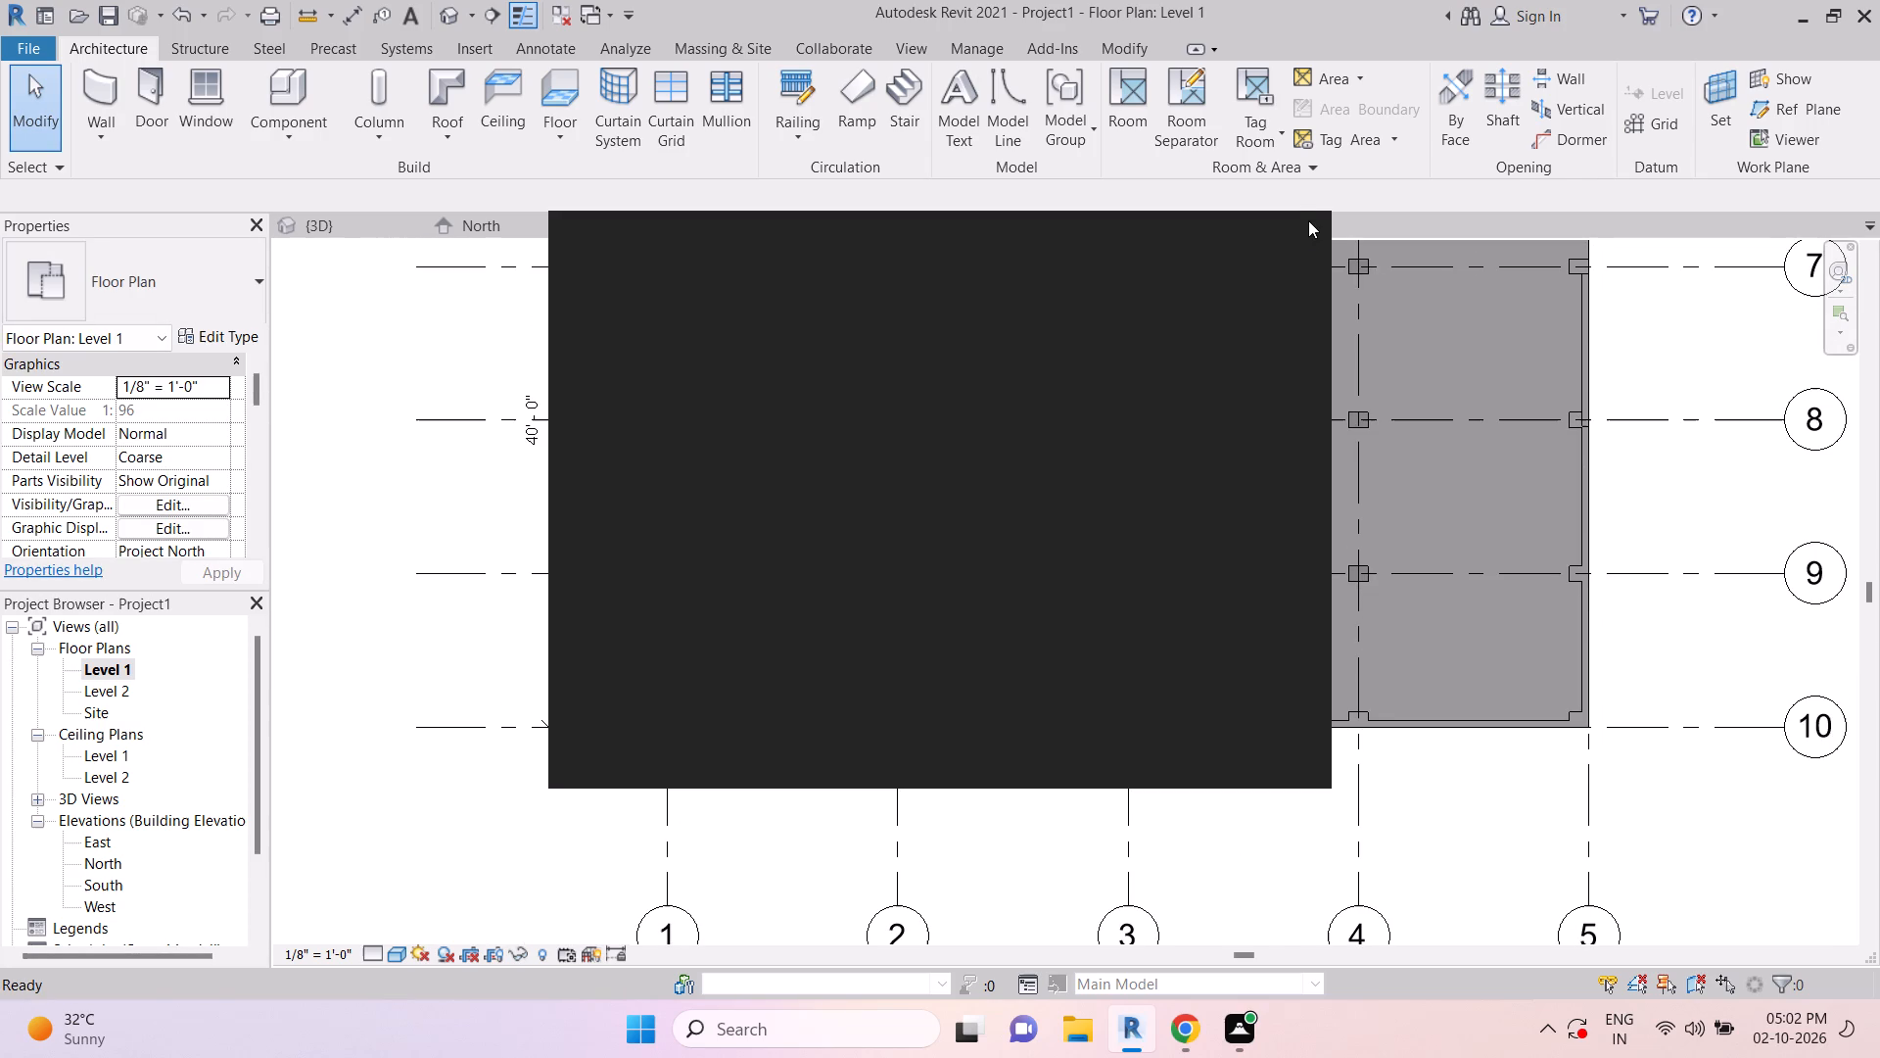
Close the pop-up window covering the floor plan.
left_click(1305, 234)
key("Escape")
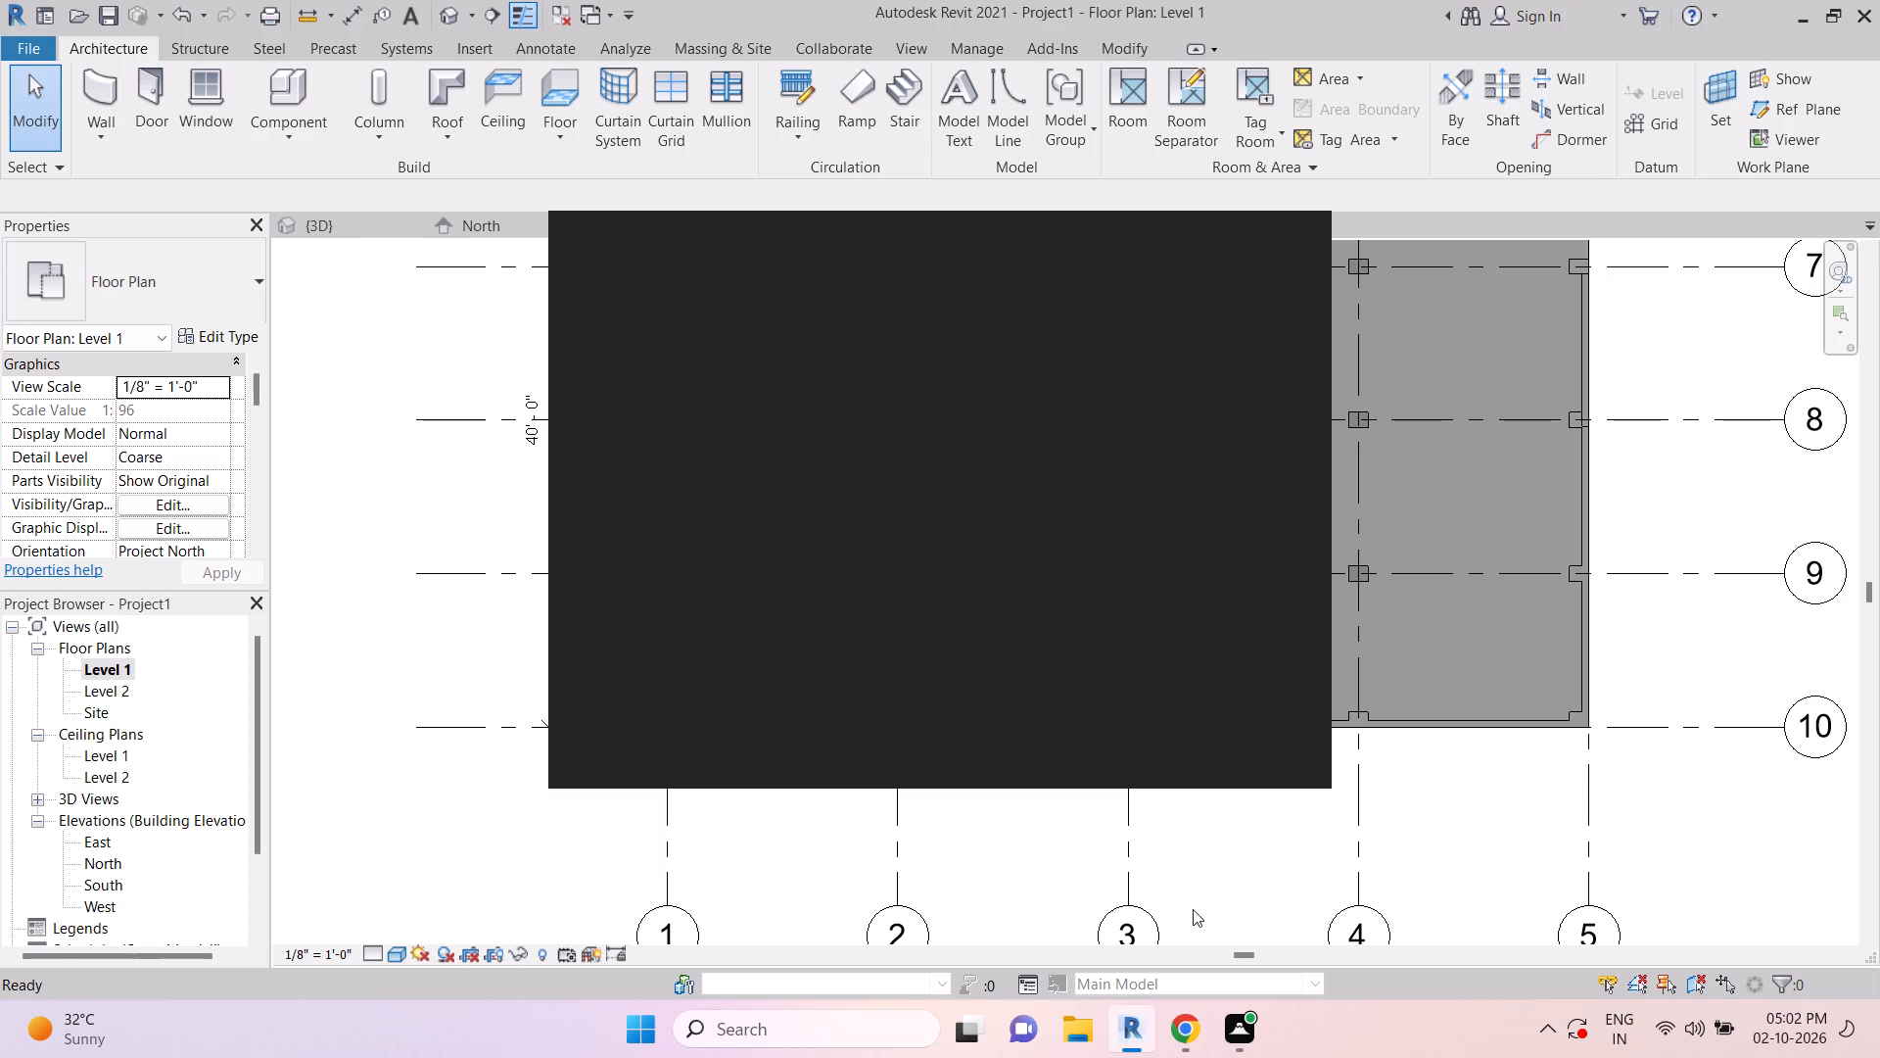
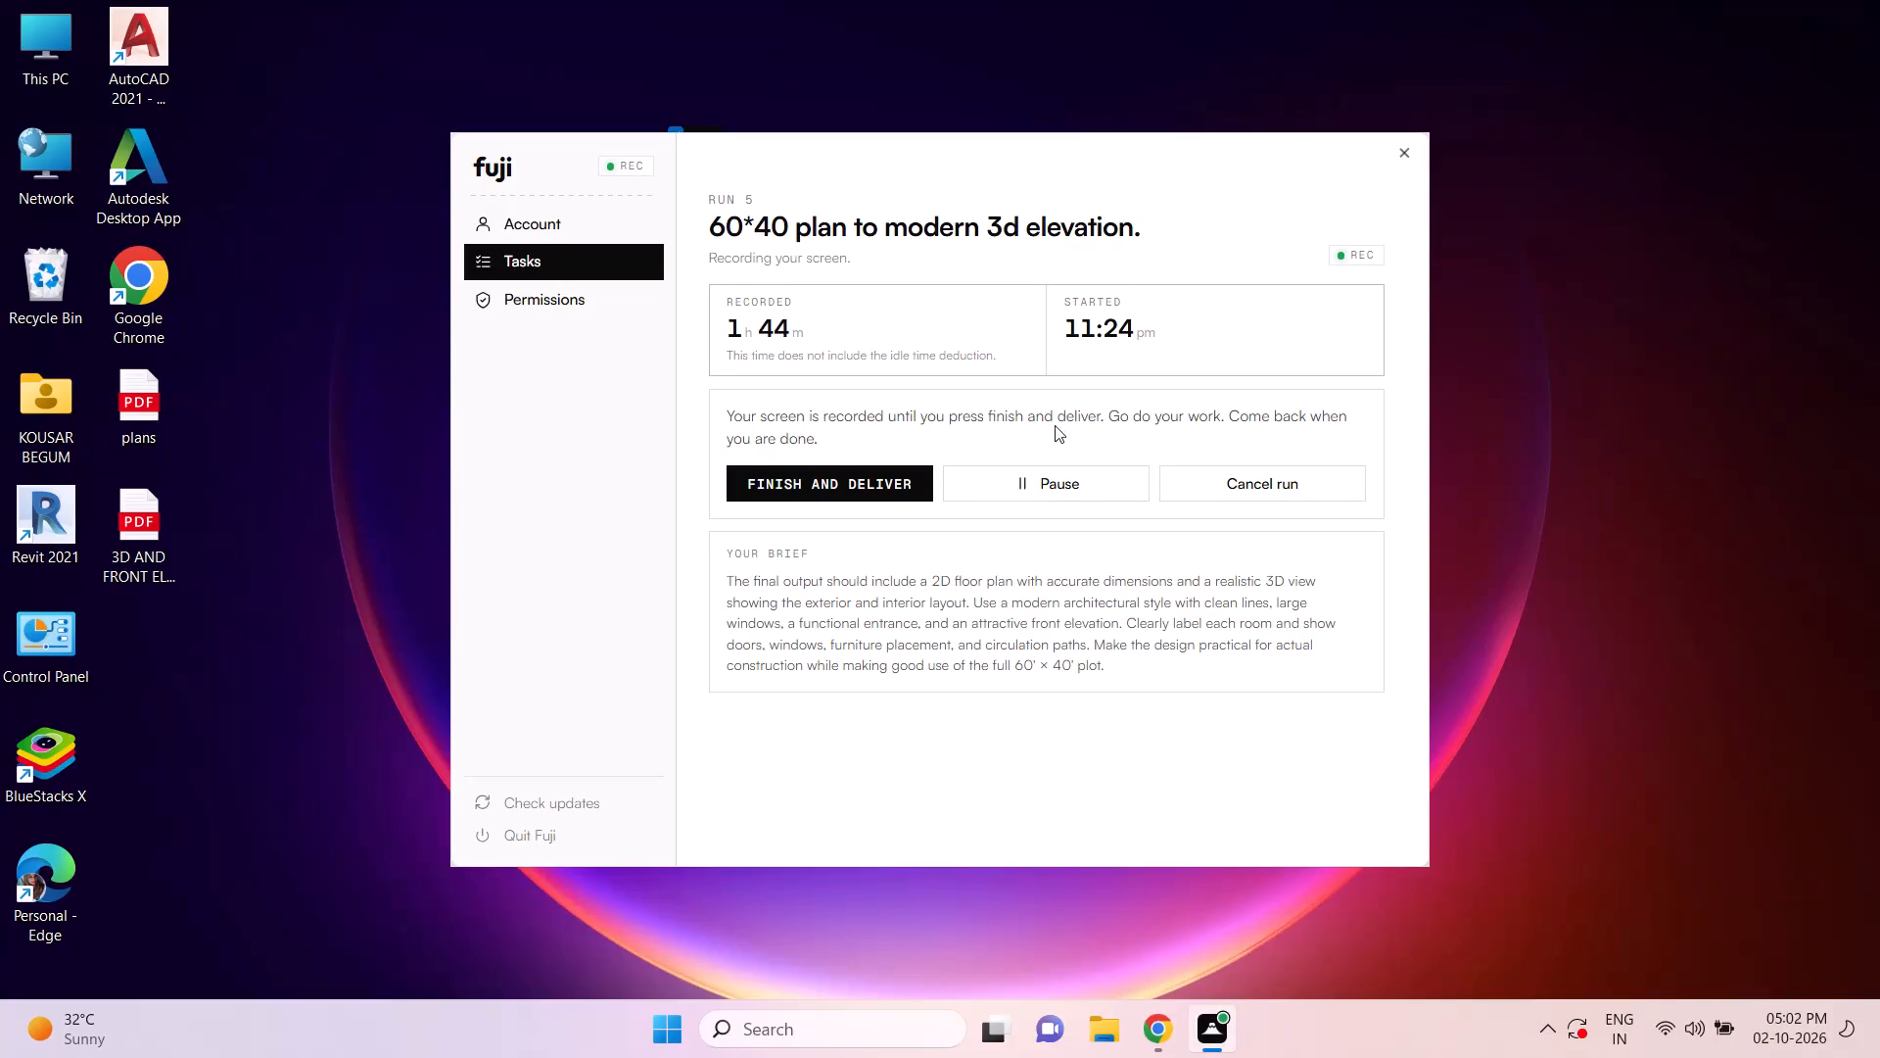
Close all windows of the Fuji recording app.
left_click(1402, 151)
right_click(1223, 1030)
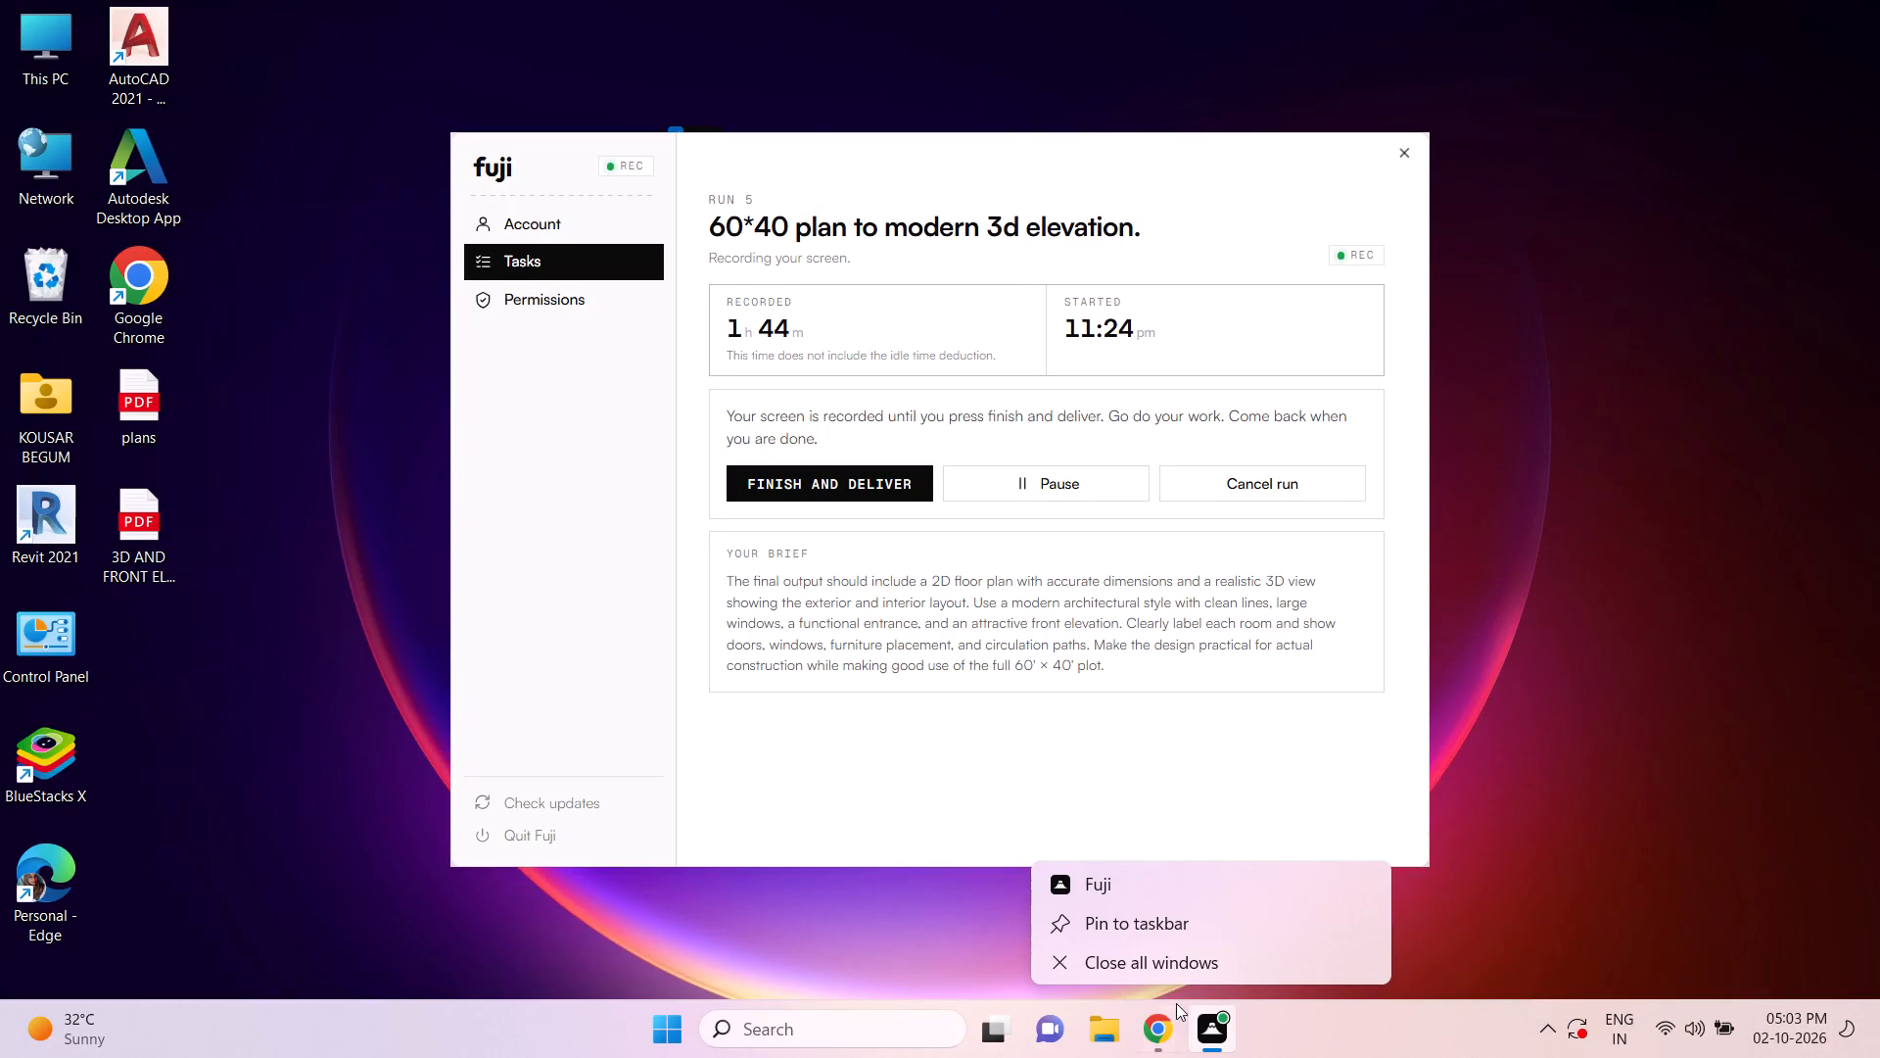
left_click(1129, 959)
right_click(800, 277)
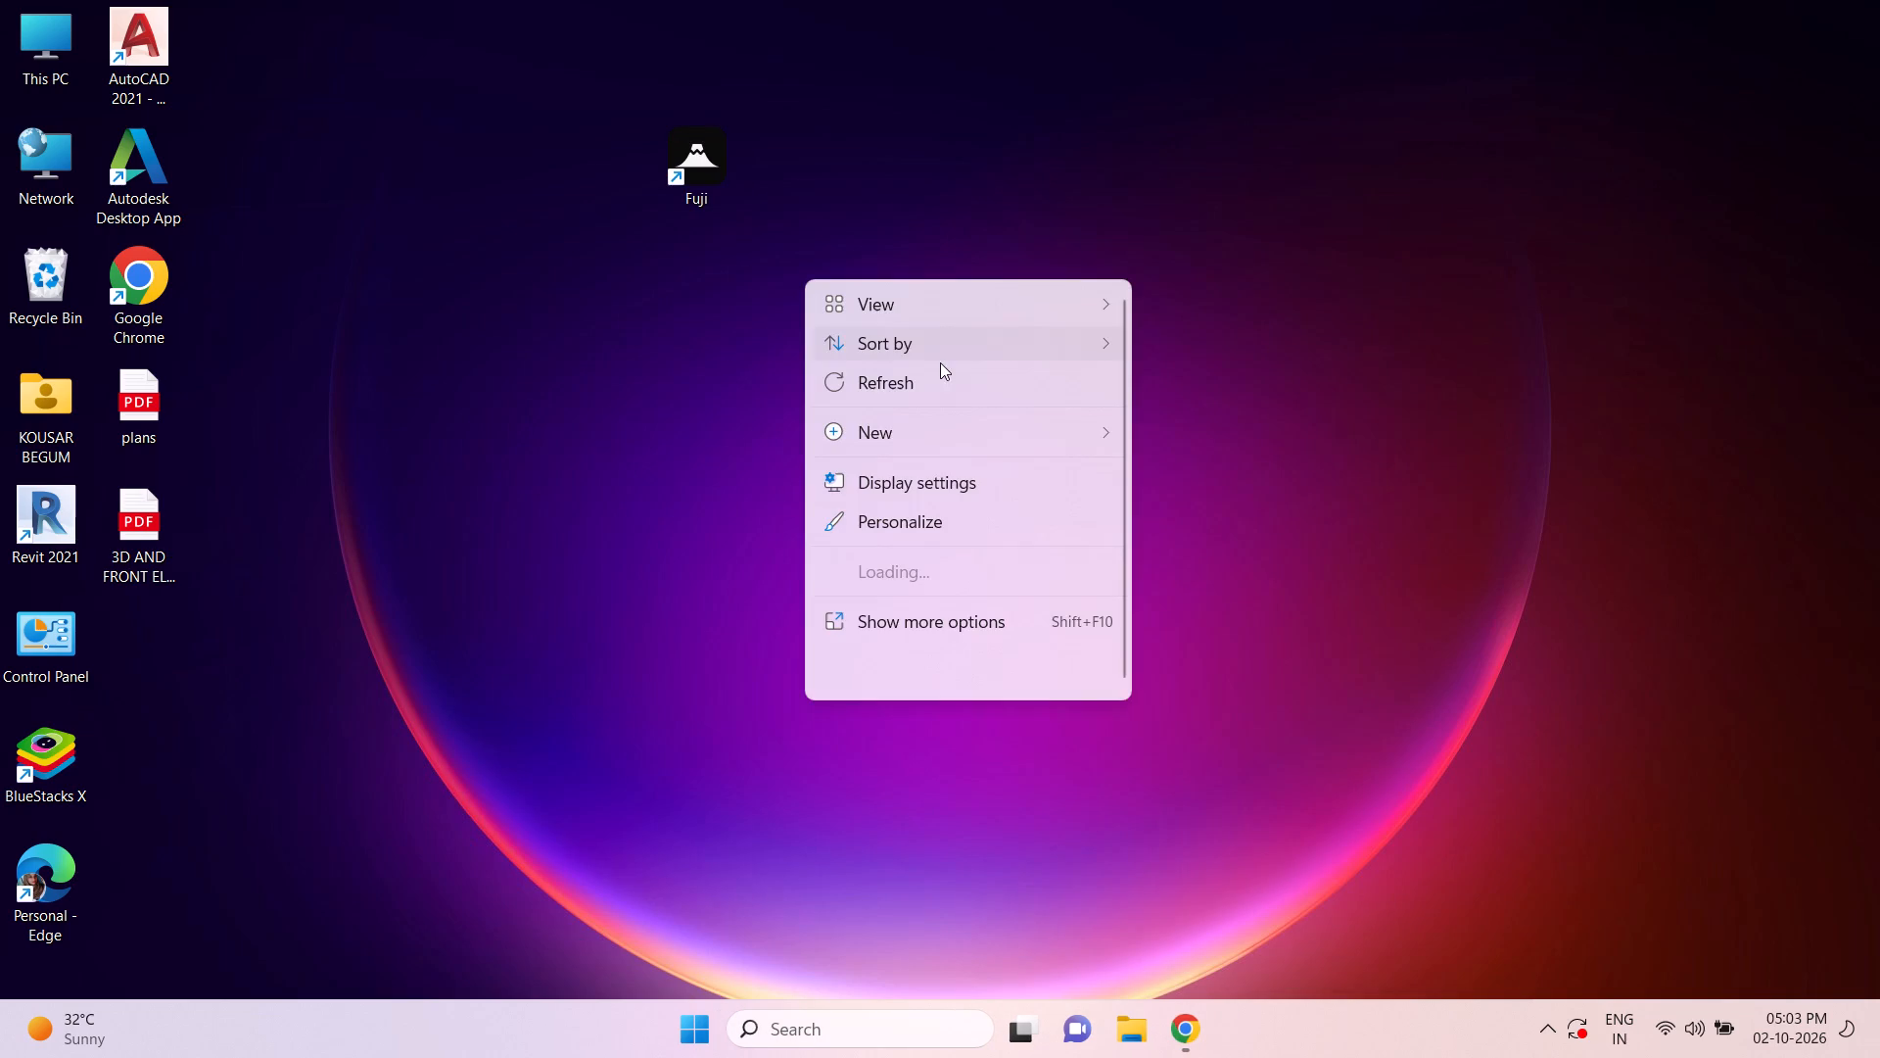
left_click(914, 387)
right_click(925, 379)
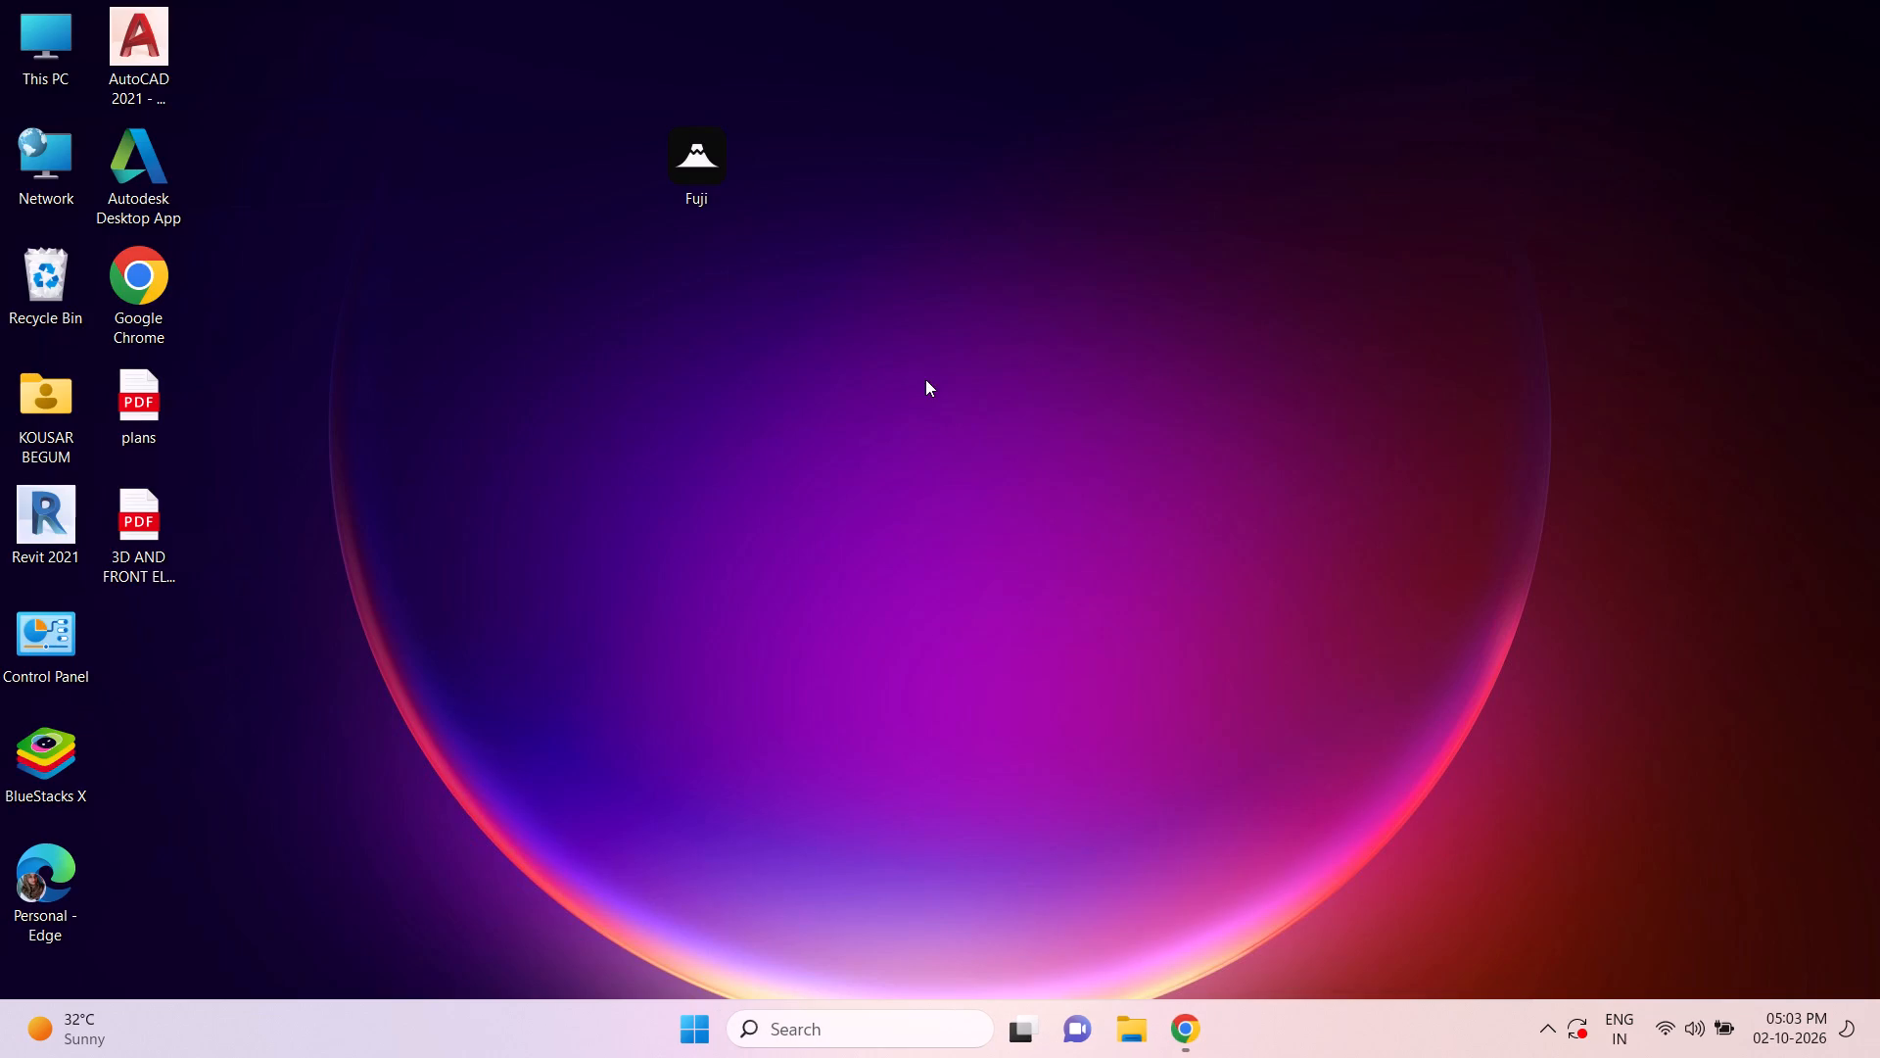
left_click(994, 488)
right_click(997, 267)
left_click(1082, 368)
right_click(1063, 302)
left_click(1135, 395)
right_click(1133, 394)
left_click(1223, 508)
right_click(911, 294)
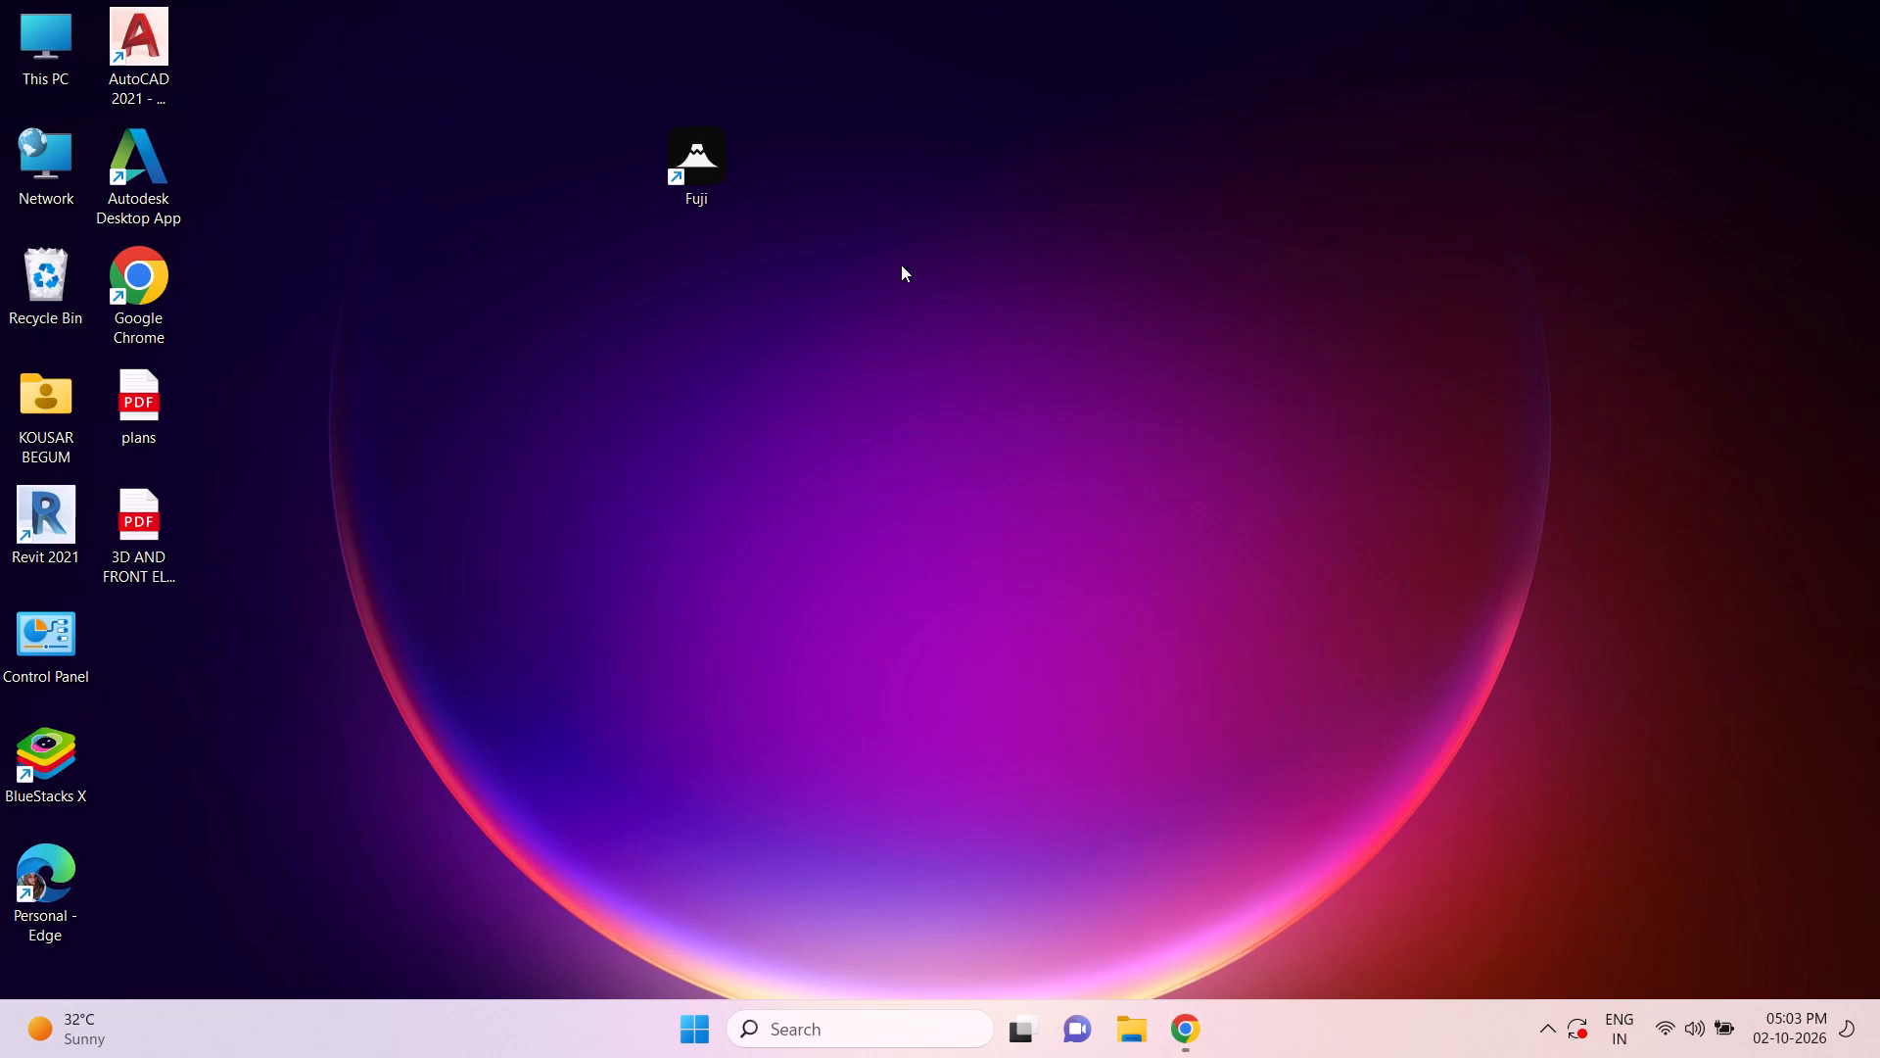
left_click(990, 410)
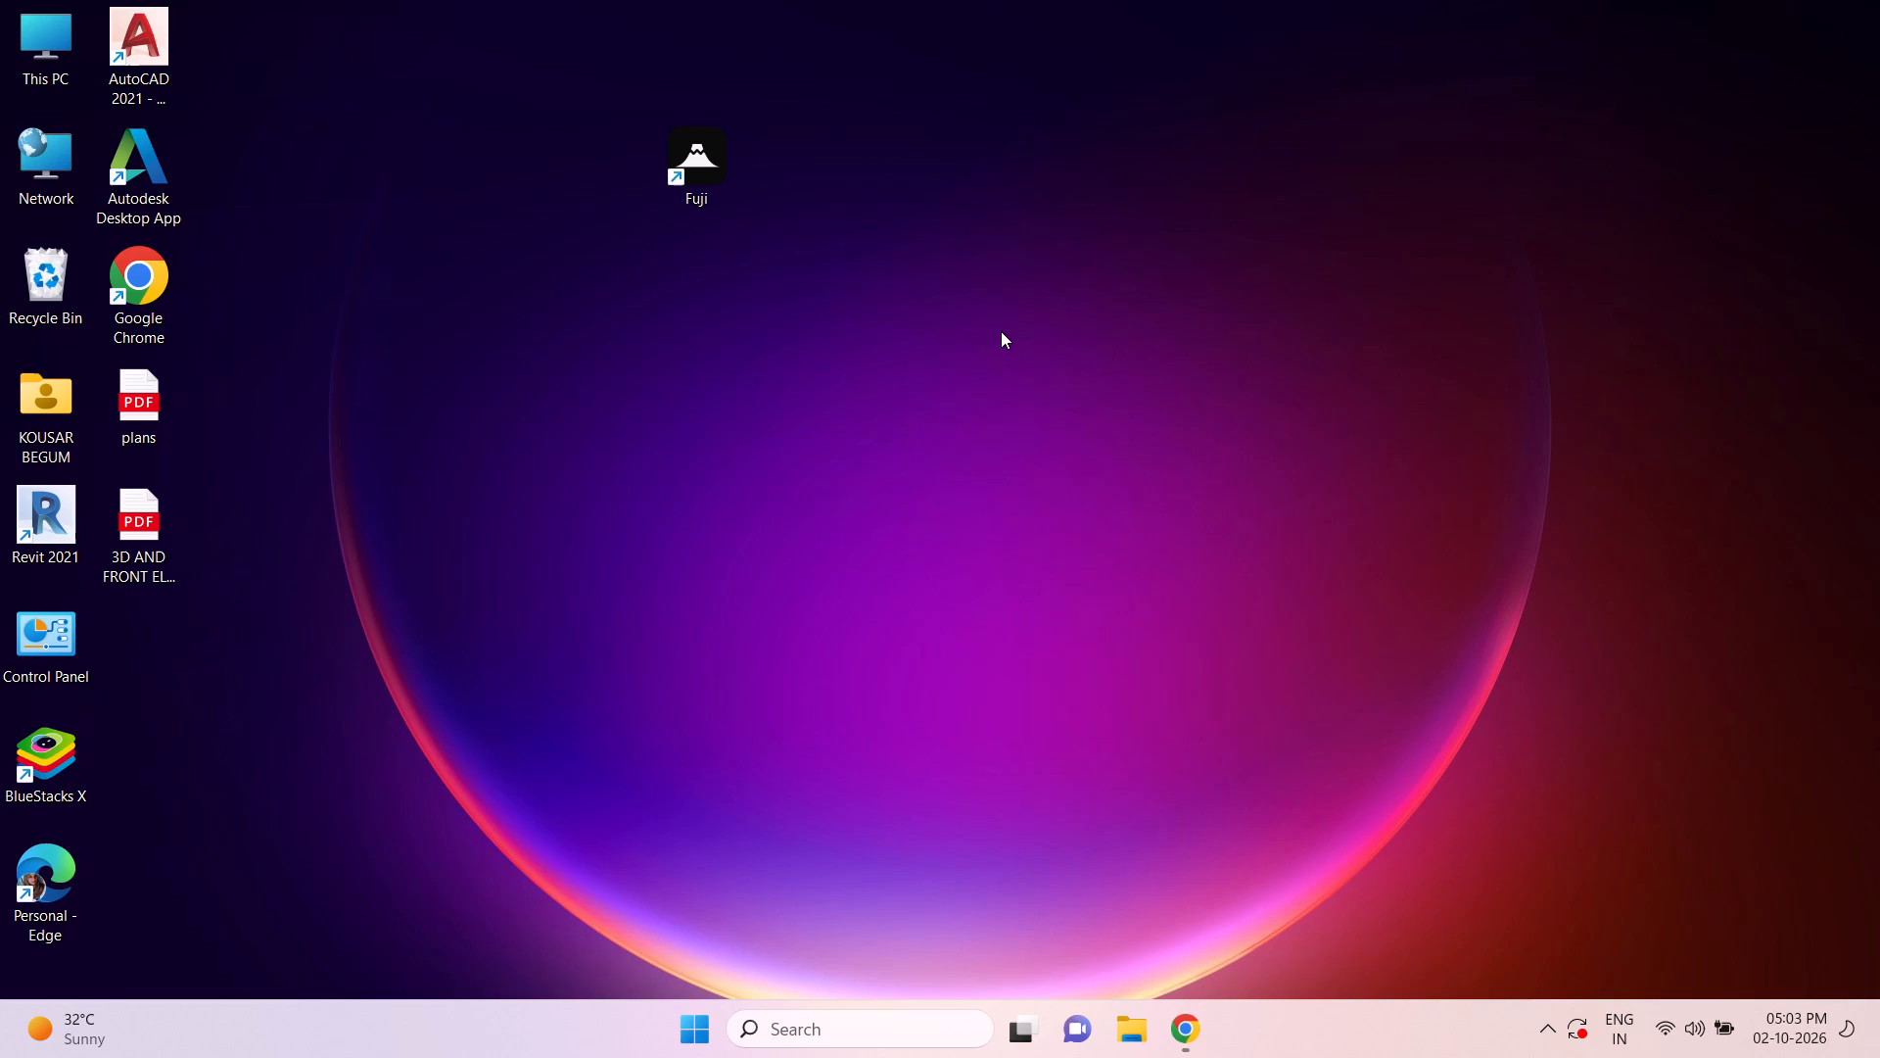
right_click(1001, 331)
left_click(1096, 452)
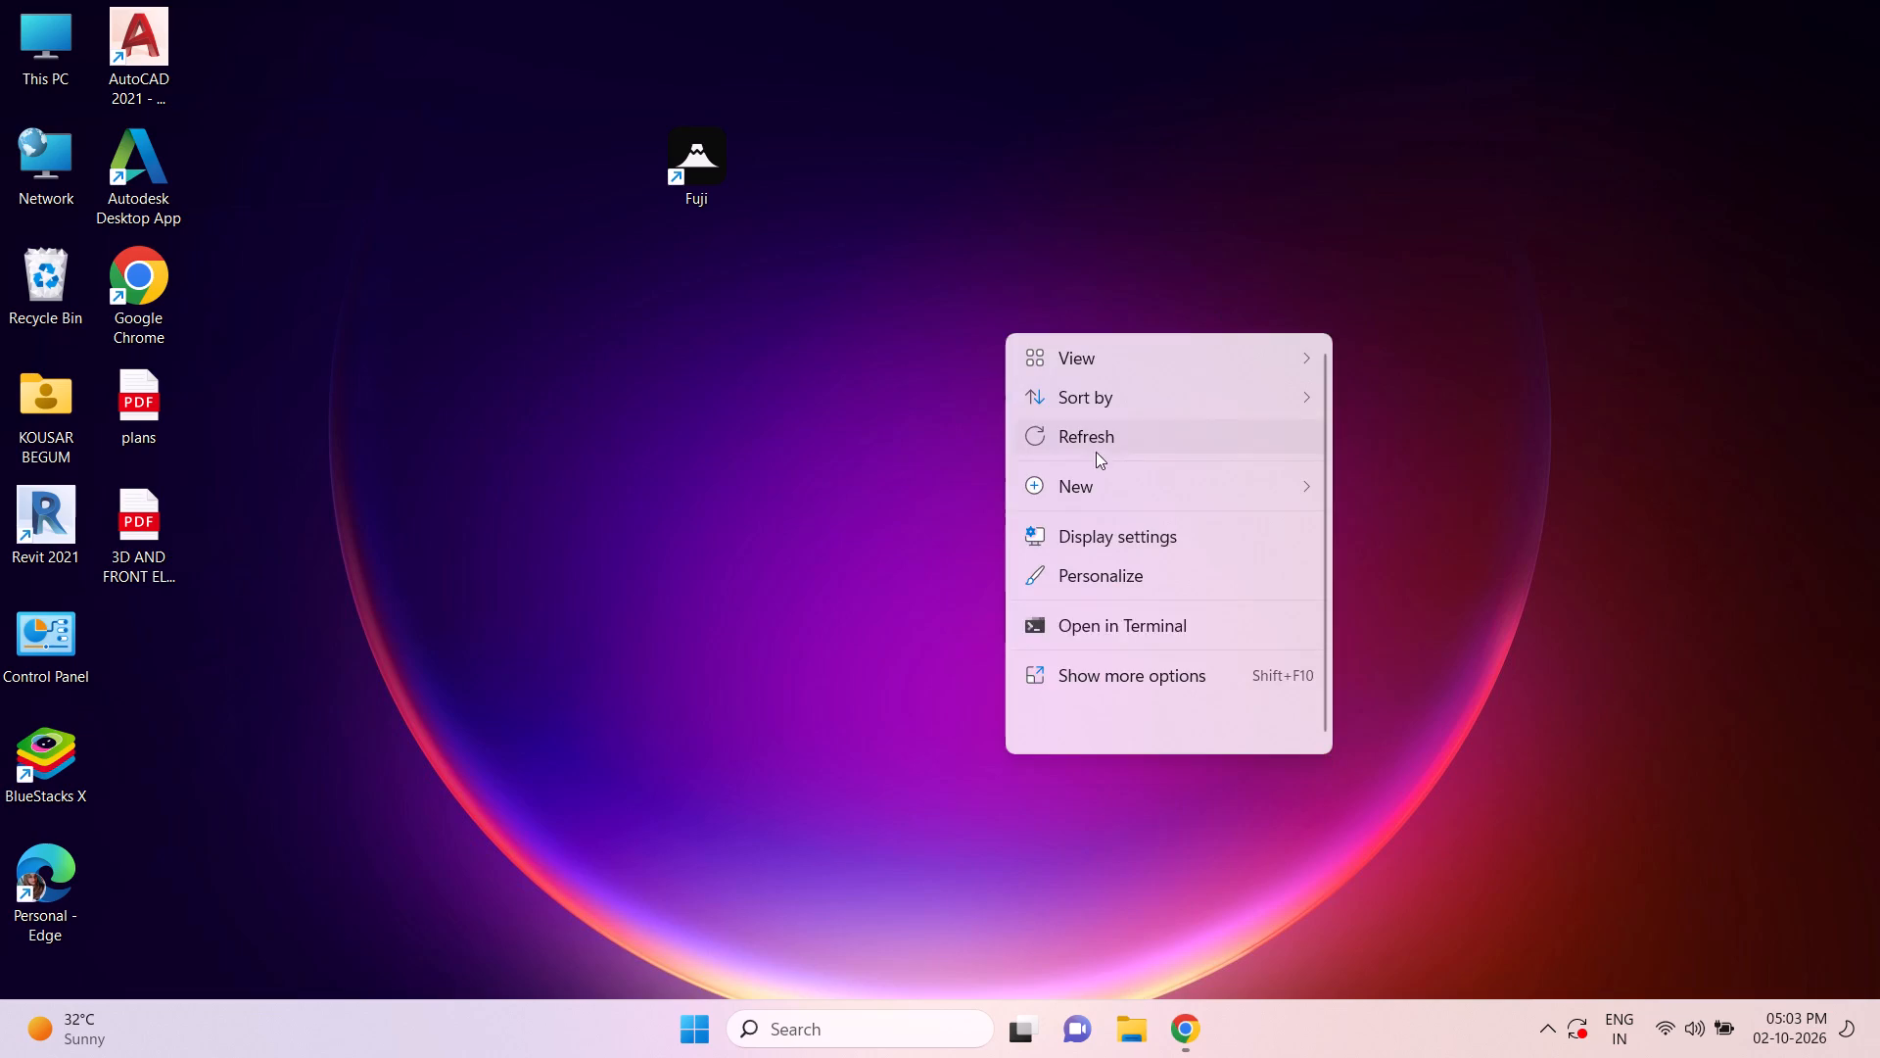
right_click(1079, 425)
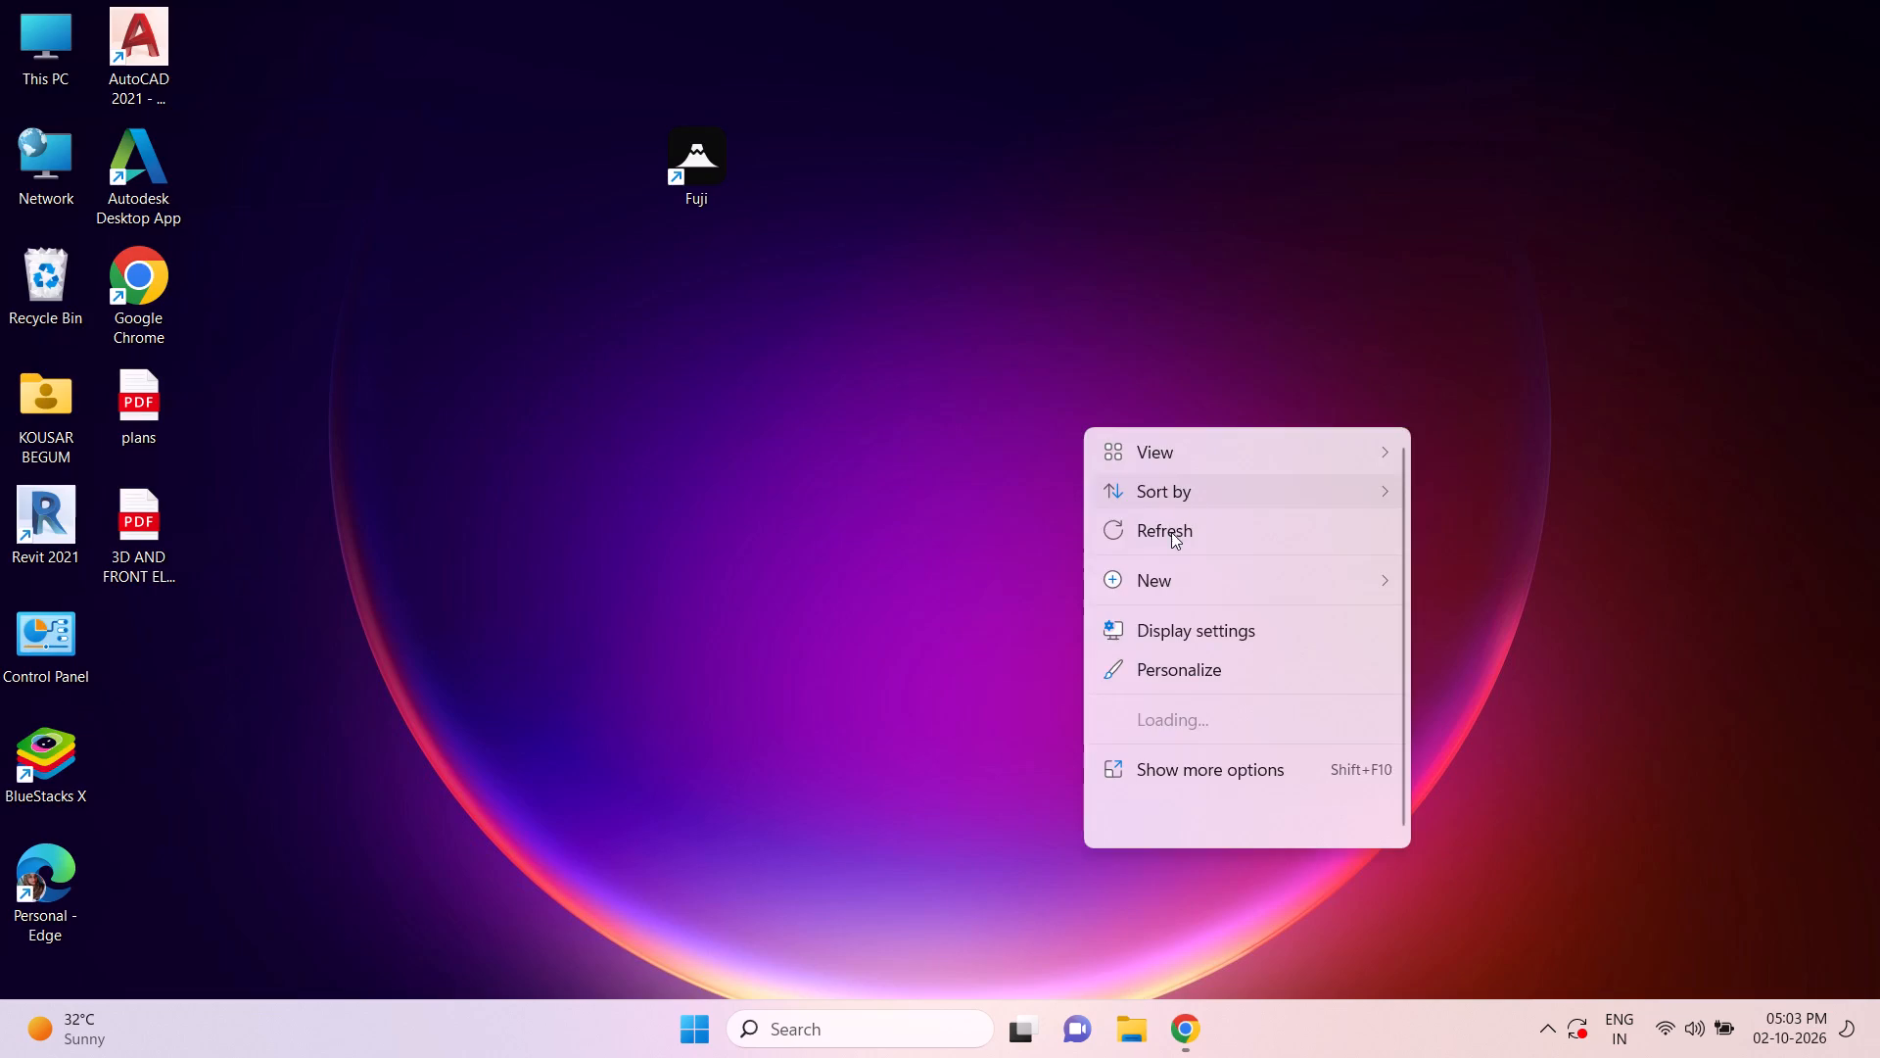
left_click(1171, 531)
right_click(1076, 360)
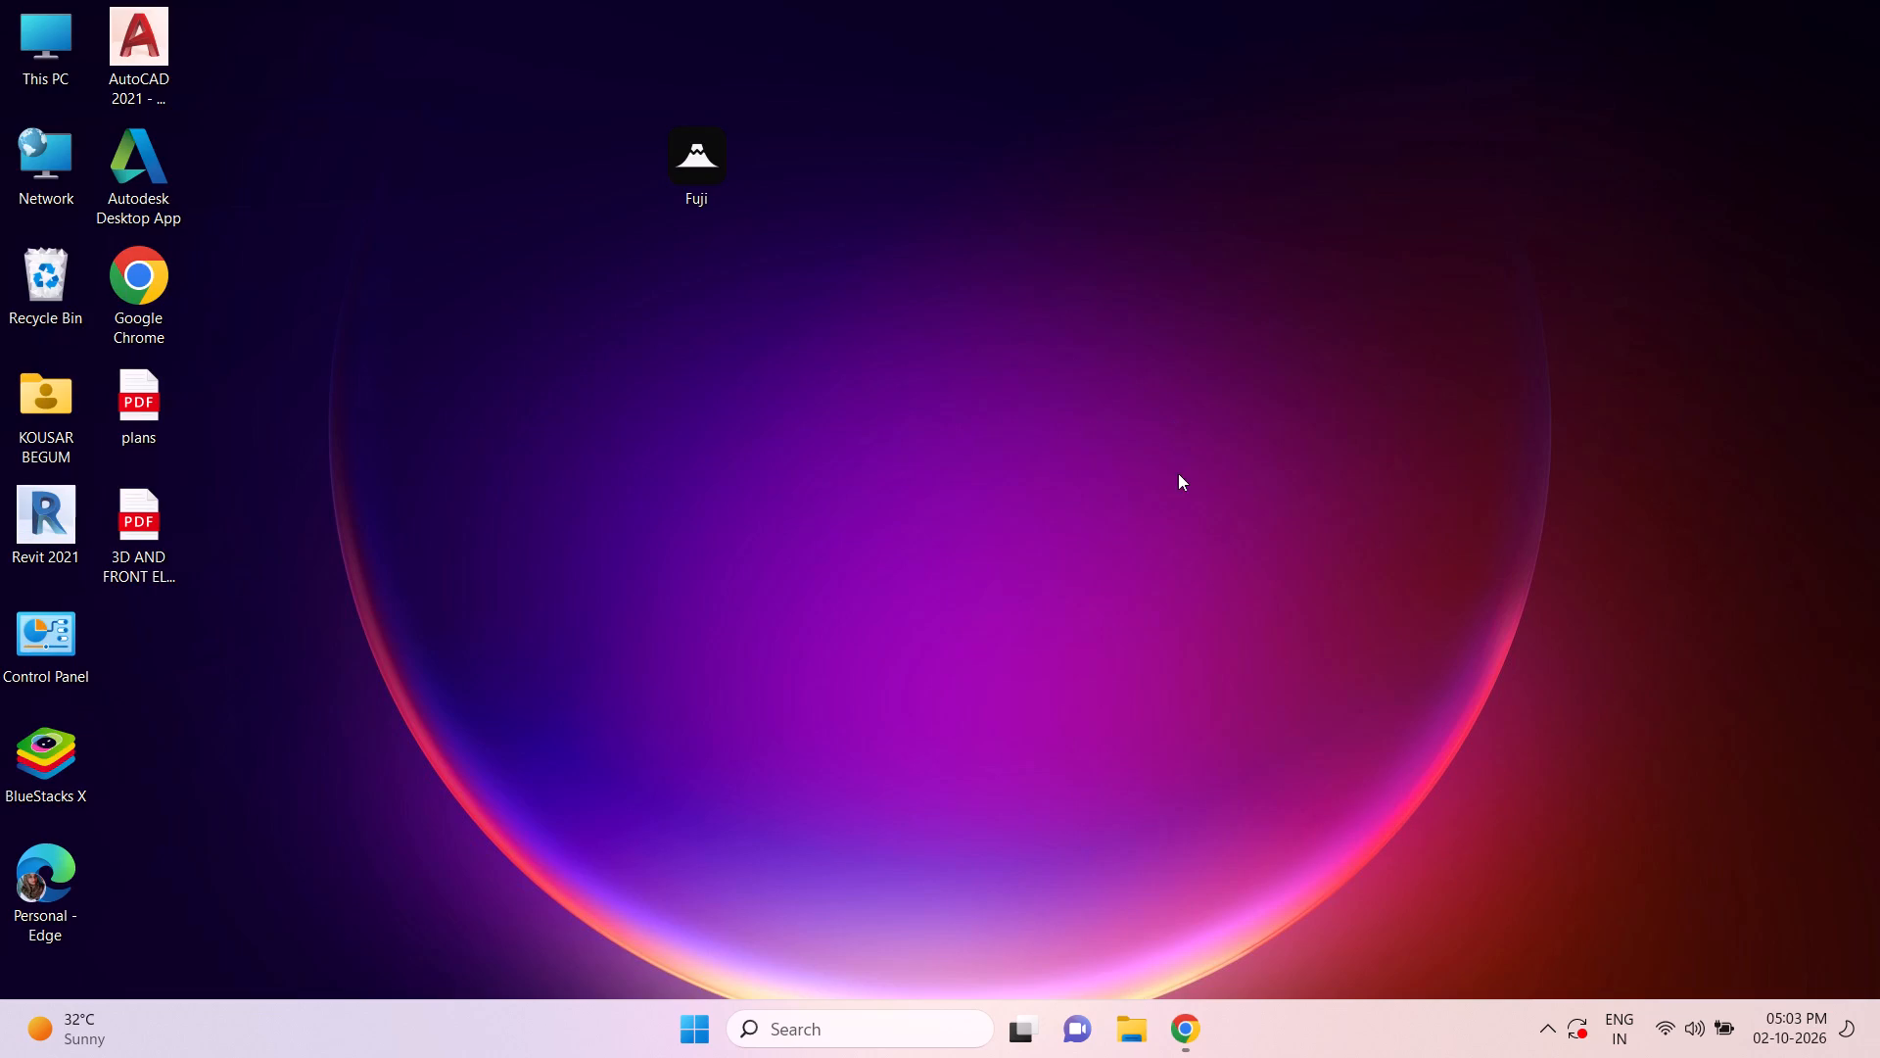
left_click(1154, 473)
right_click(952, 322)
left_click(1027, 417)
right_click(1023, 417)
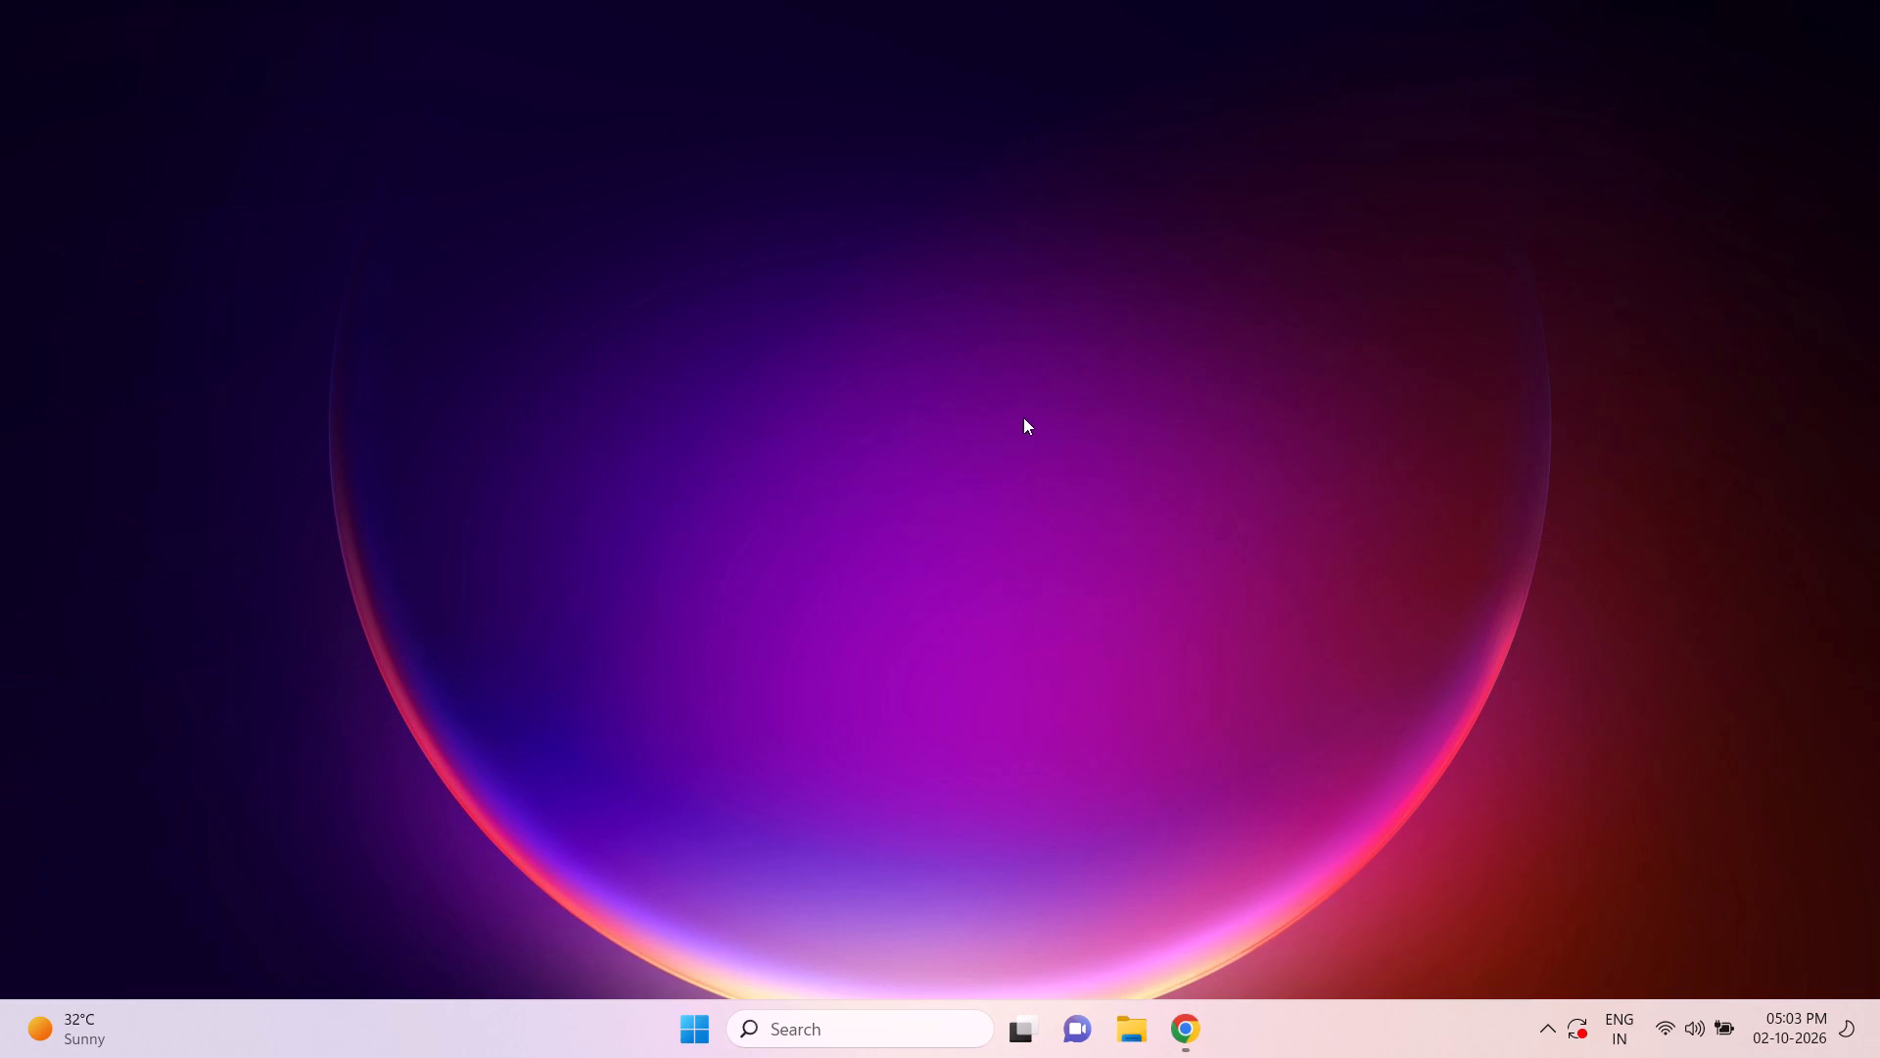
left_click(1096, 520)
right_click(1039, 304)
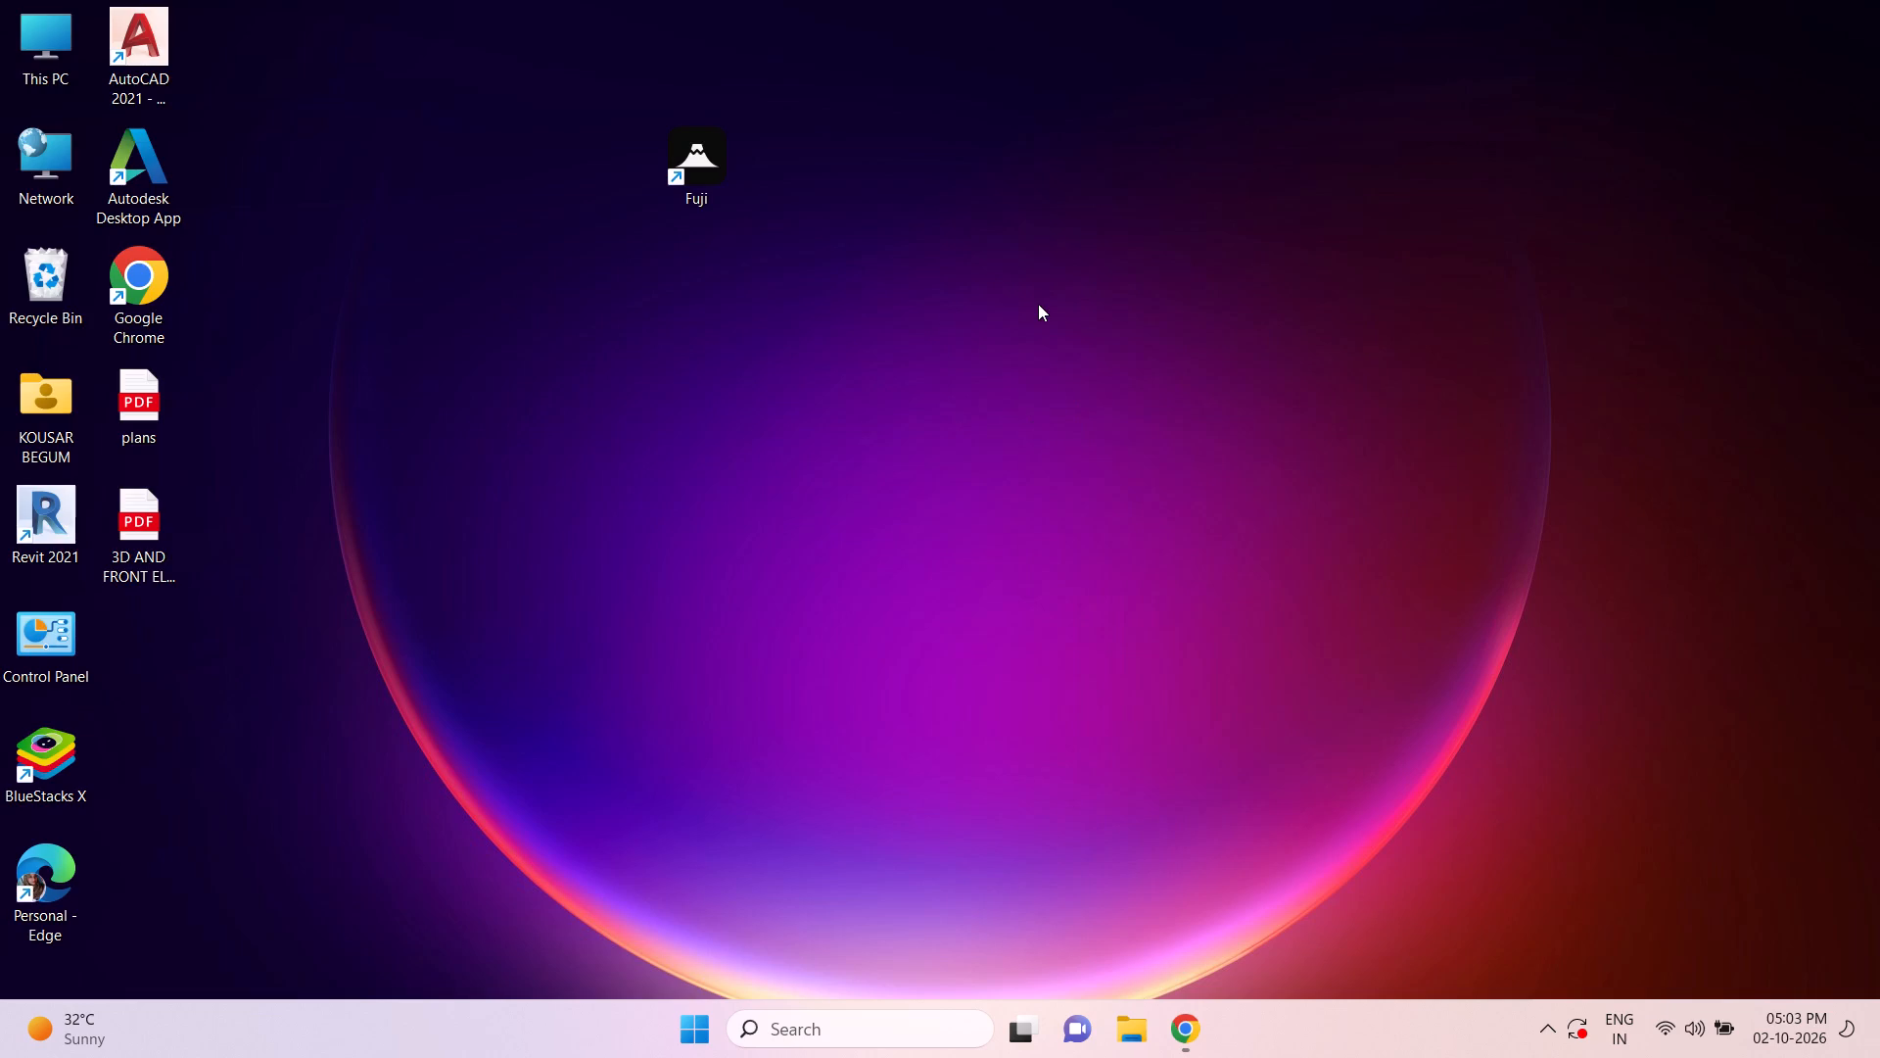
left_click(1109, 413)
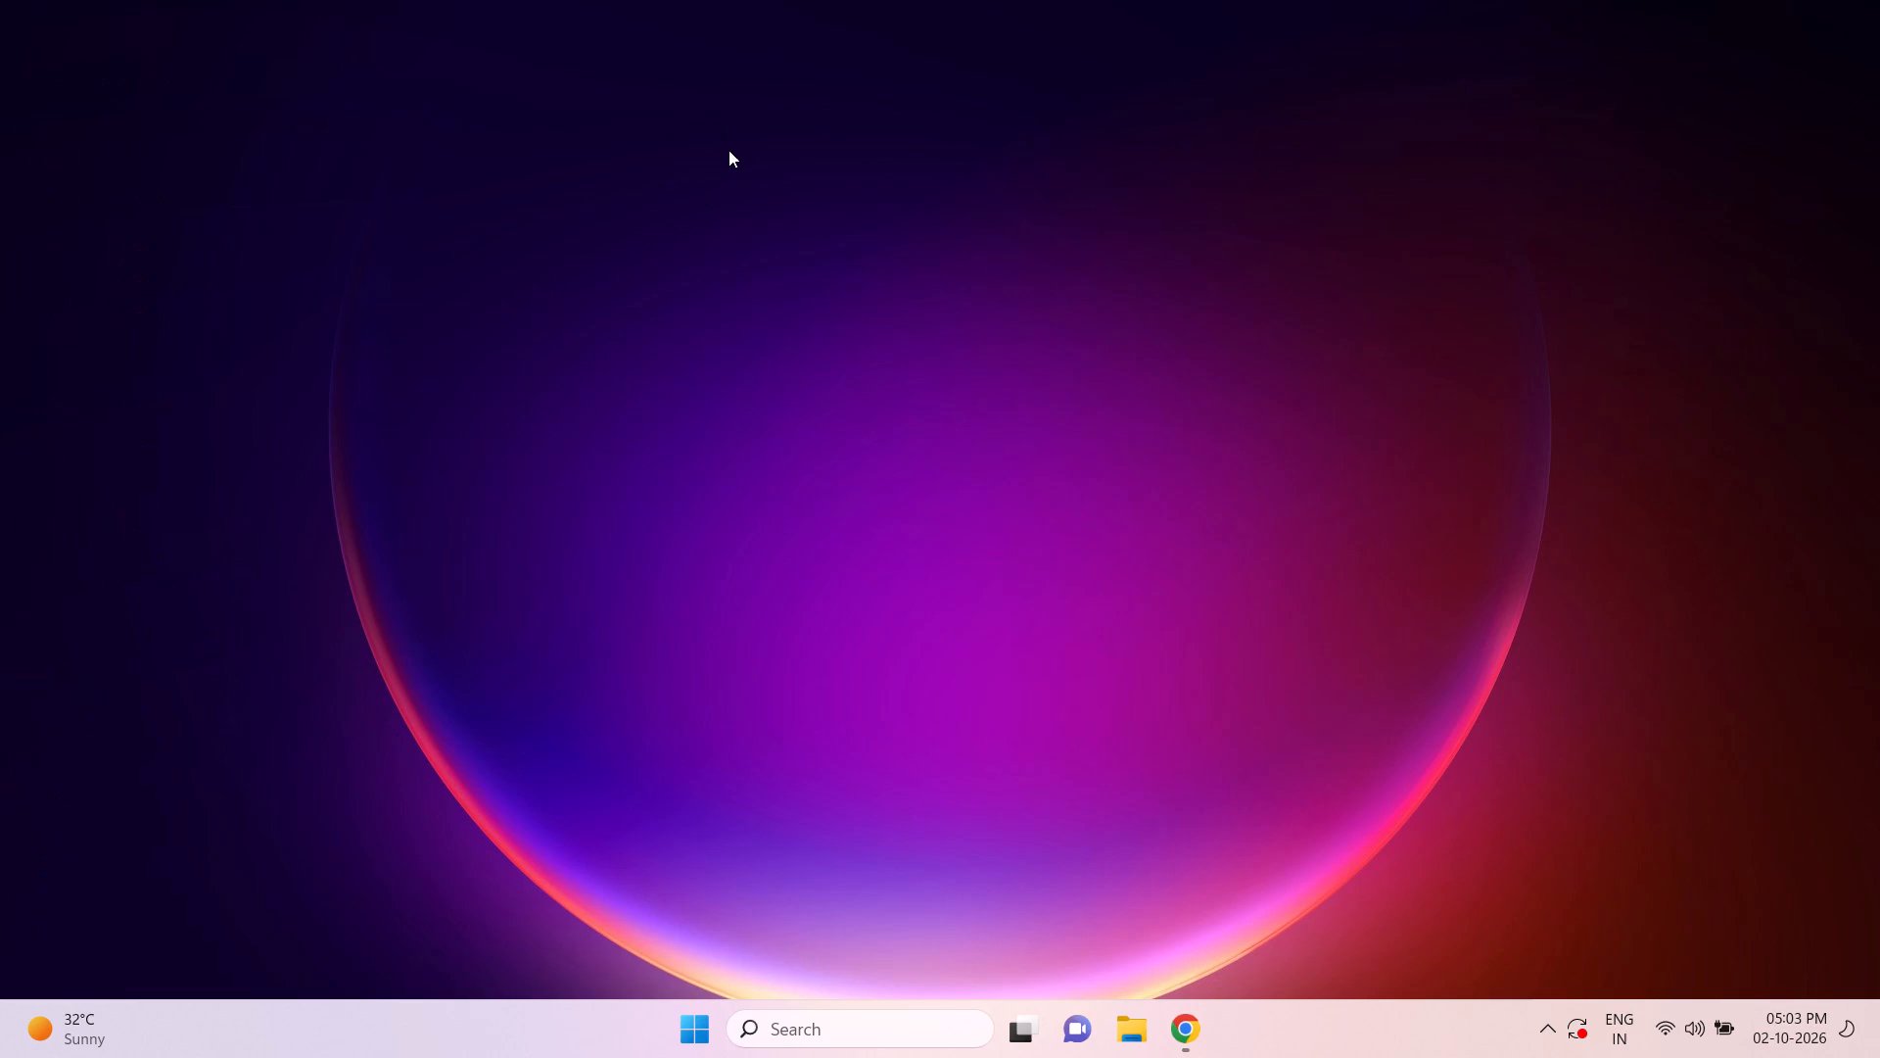
Open the Fuji recording app again from its desktop shortcut.
right_click(708, 171)
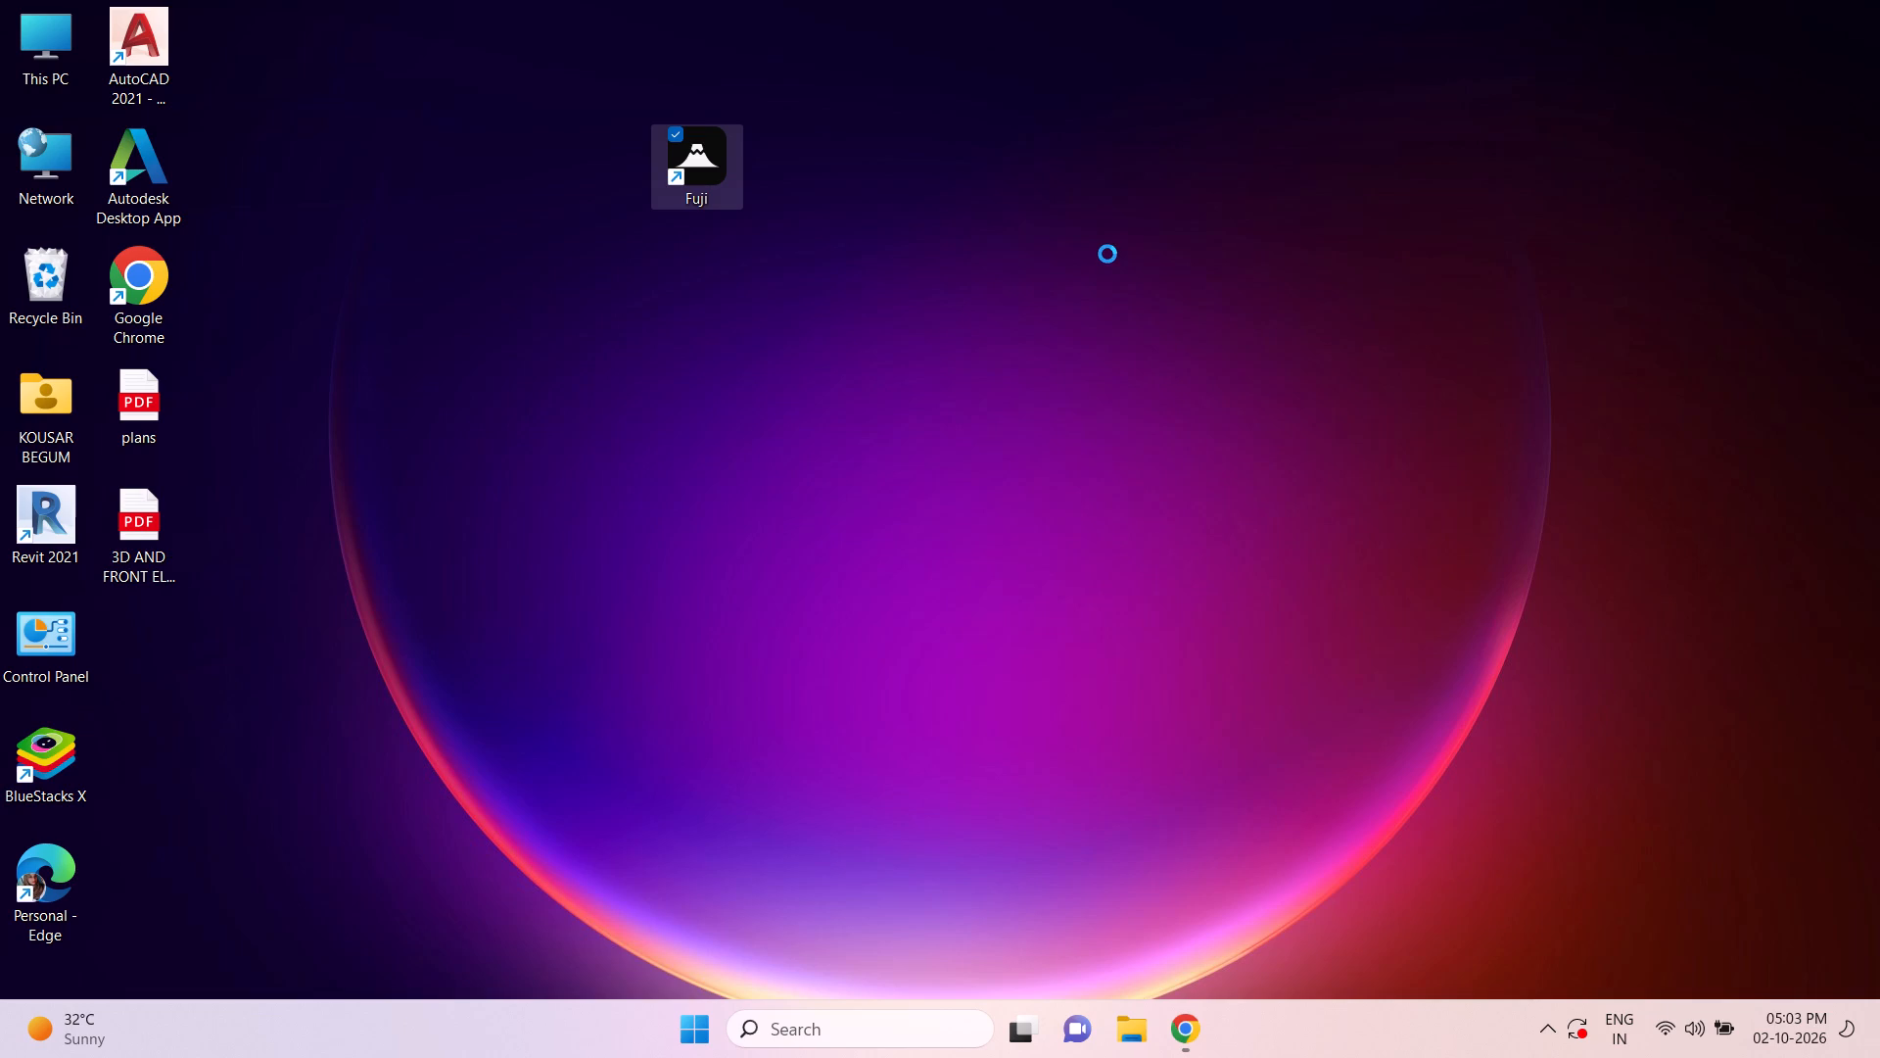
left_click(790, 253)
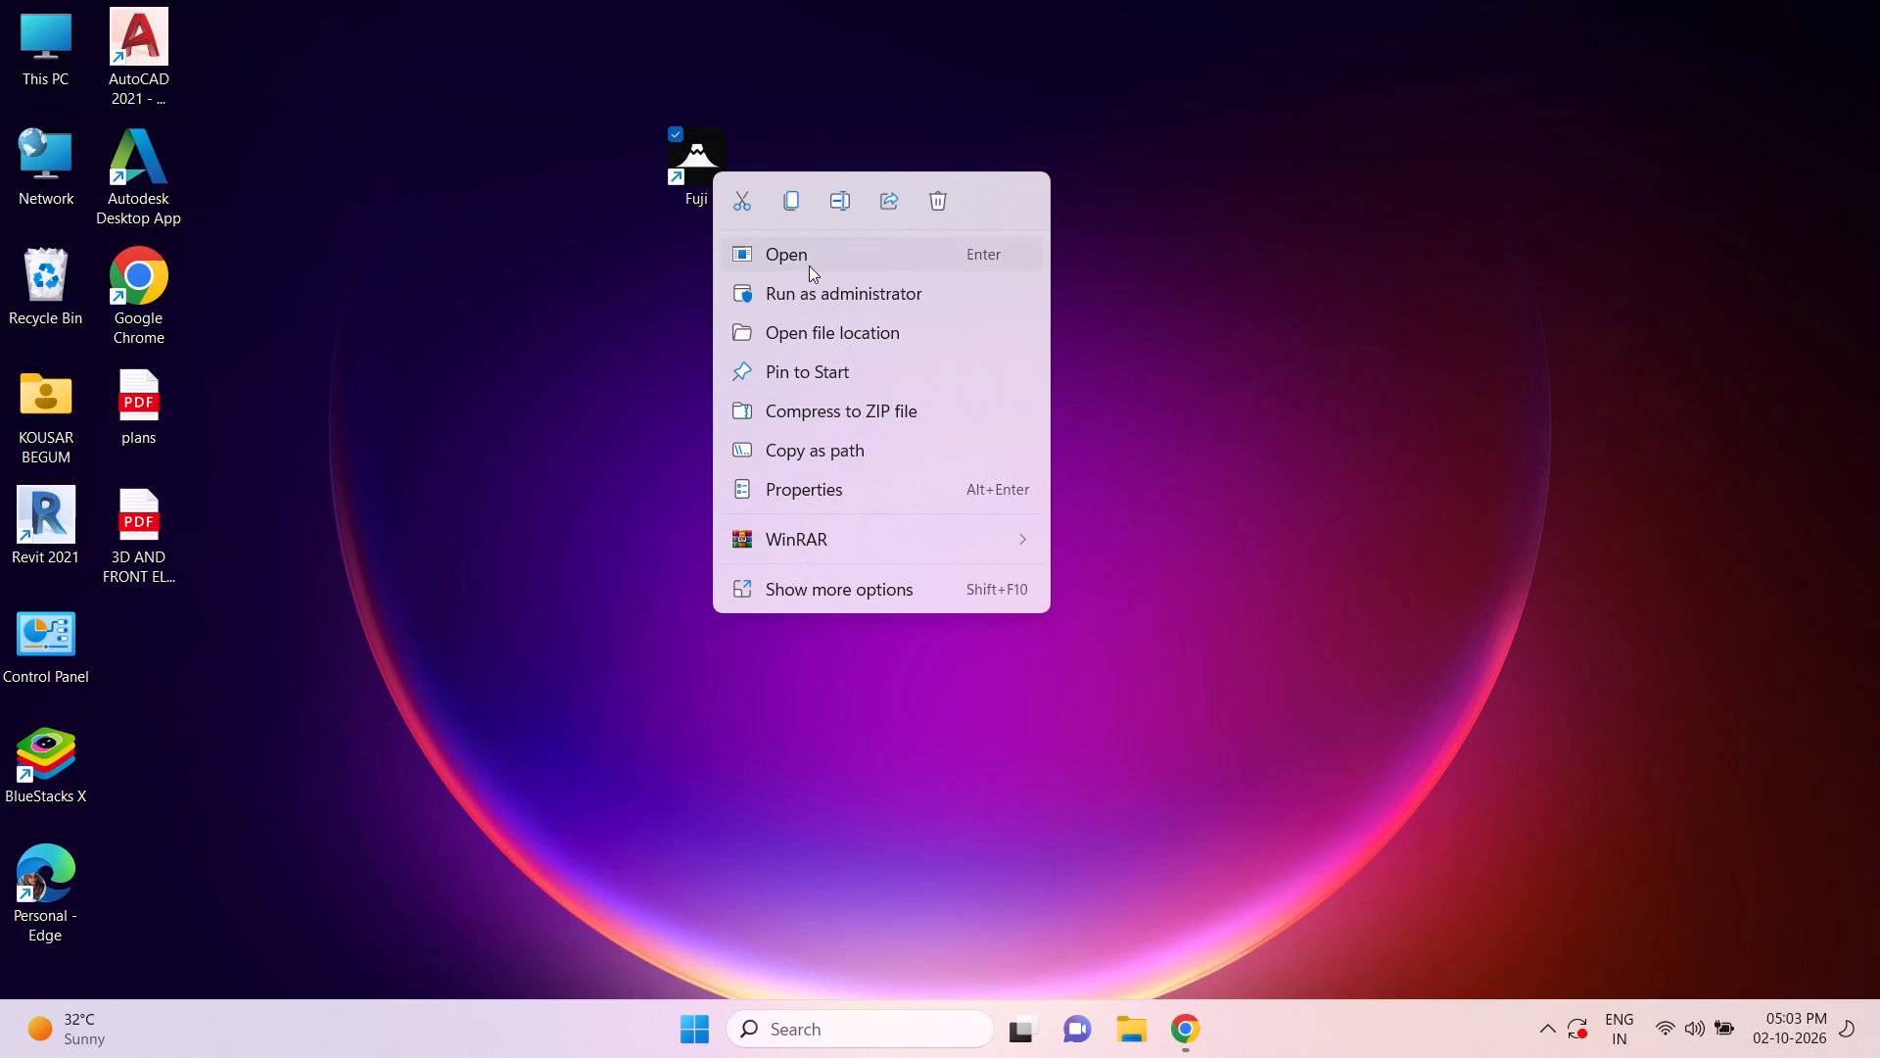
left_click(809, 264)
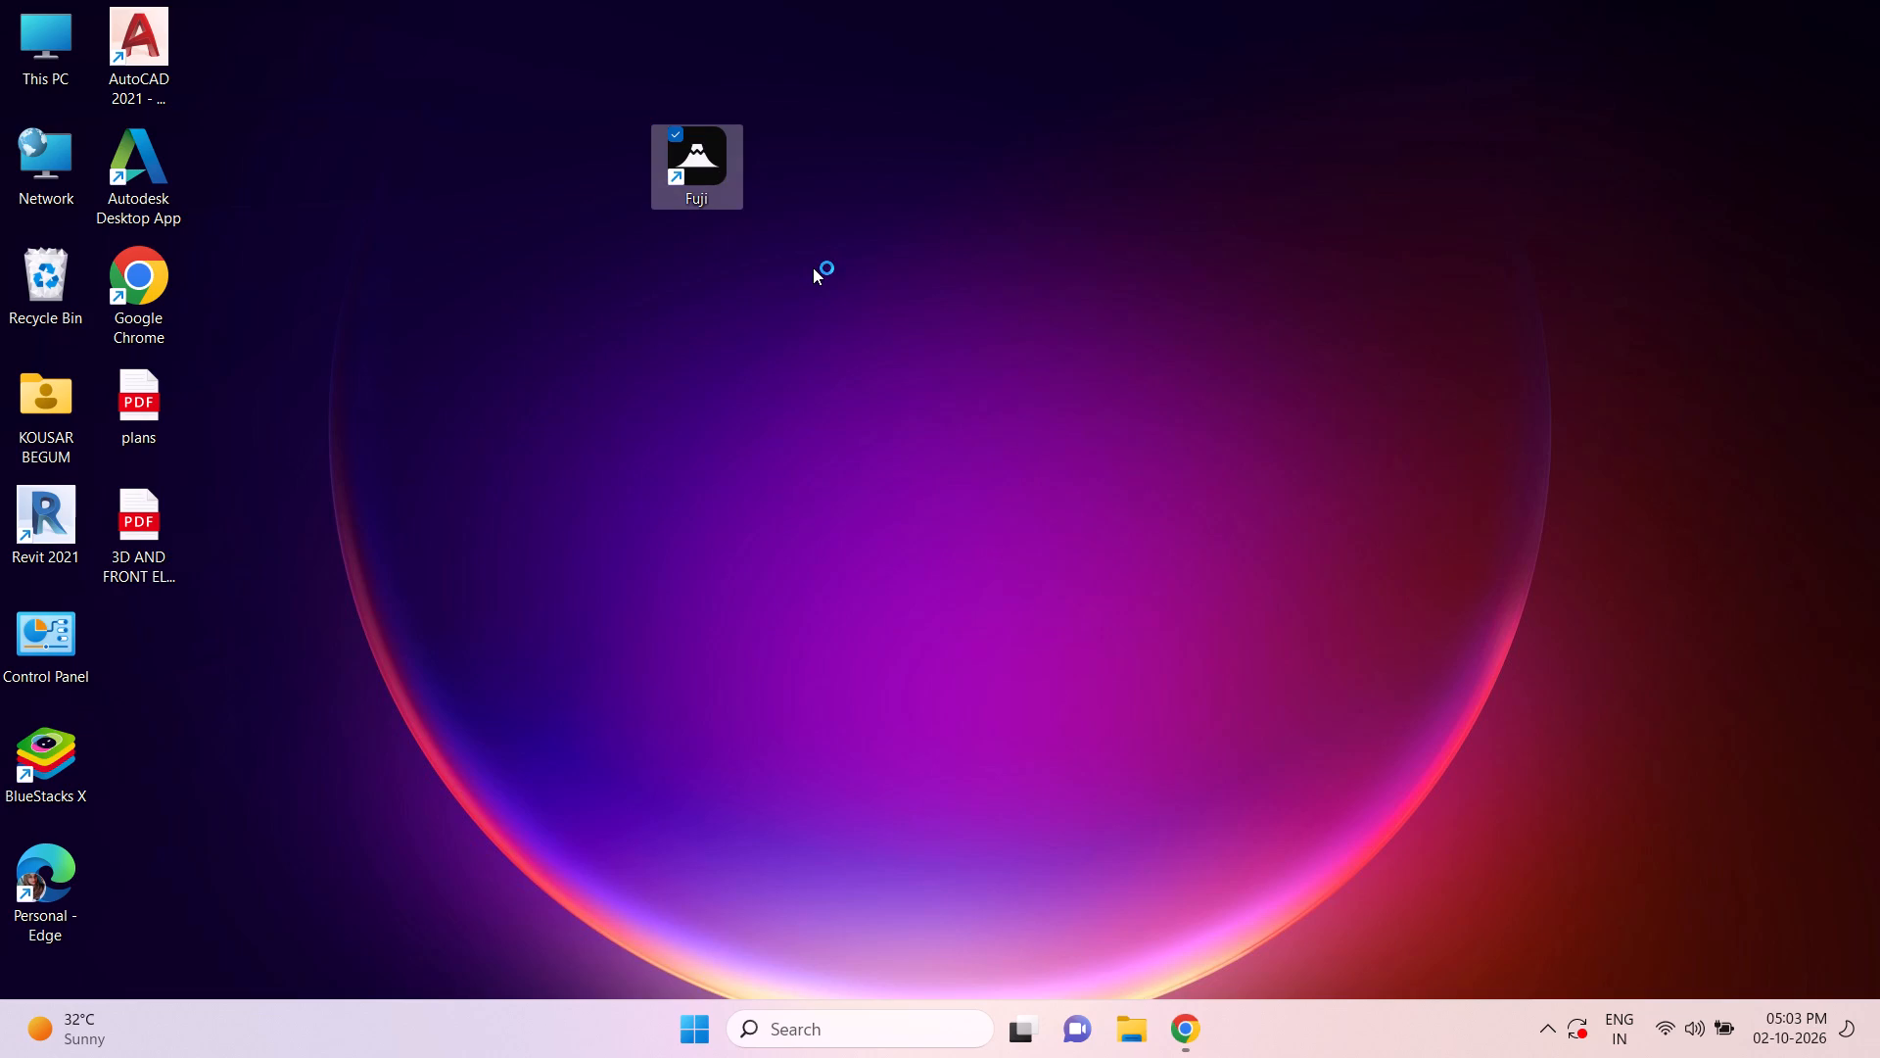
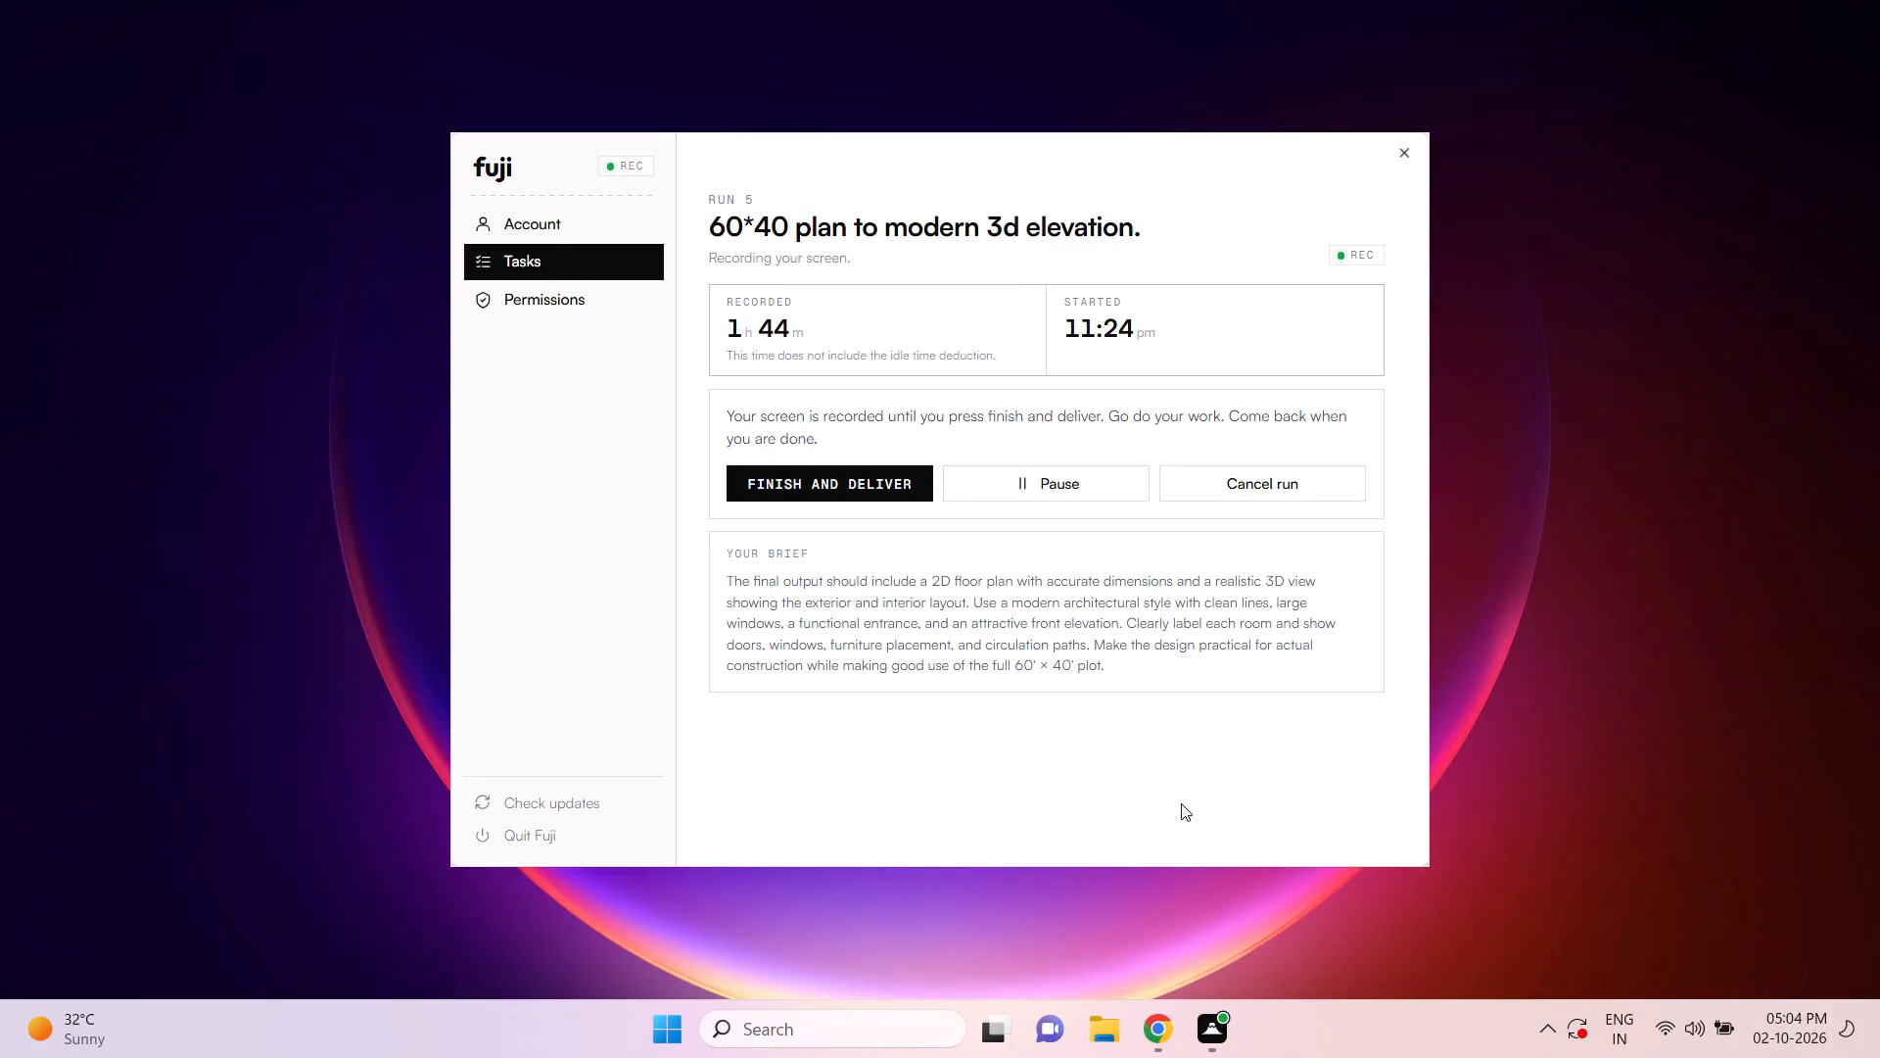
Shut down the computer from Windows.
left_click(663, 1033)
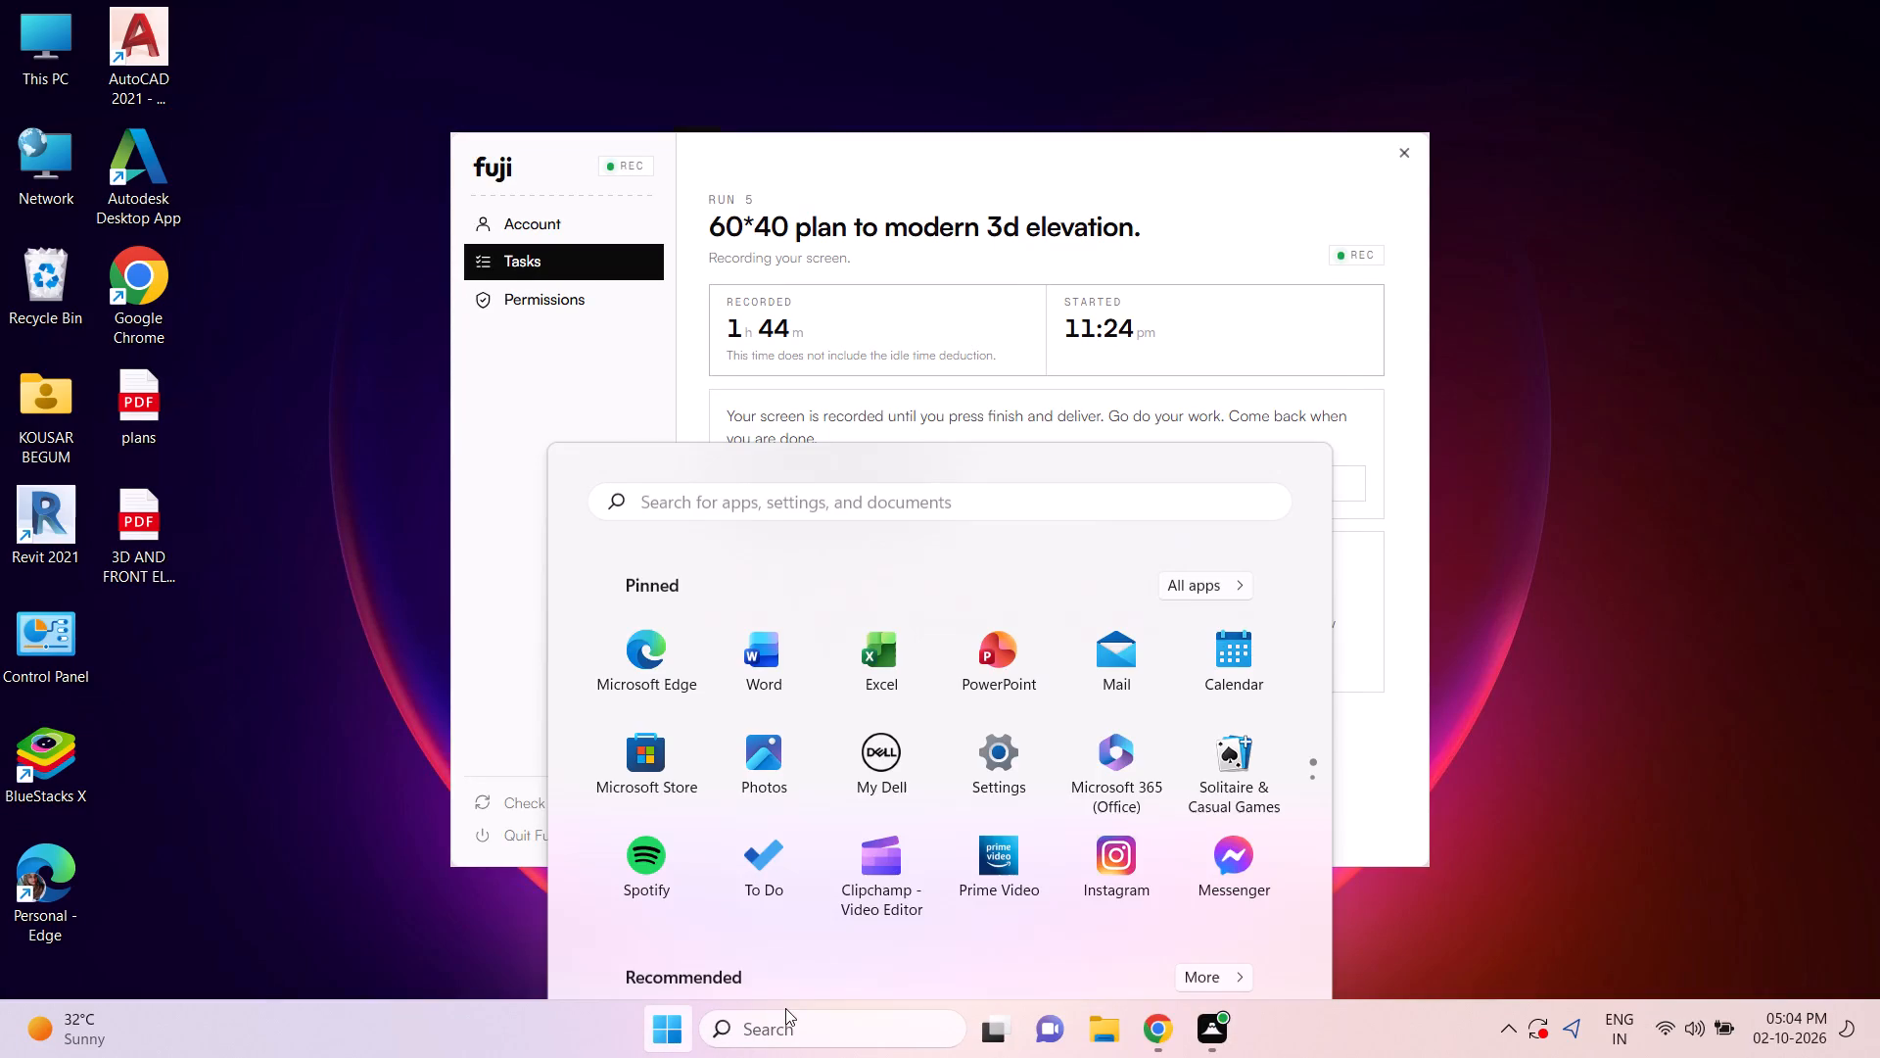
left_click(1226, 955)
left_click(1236, 950)
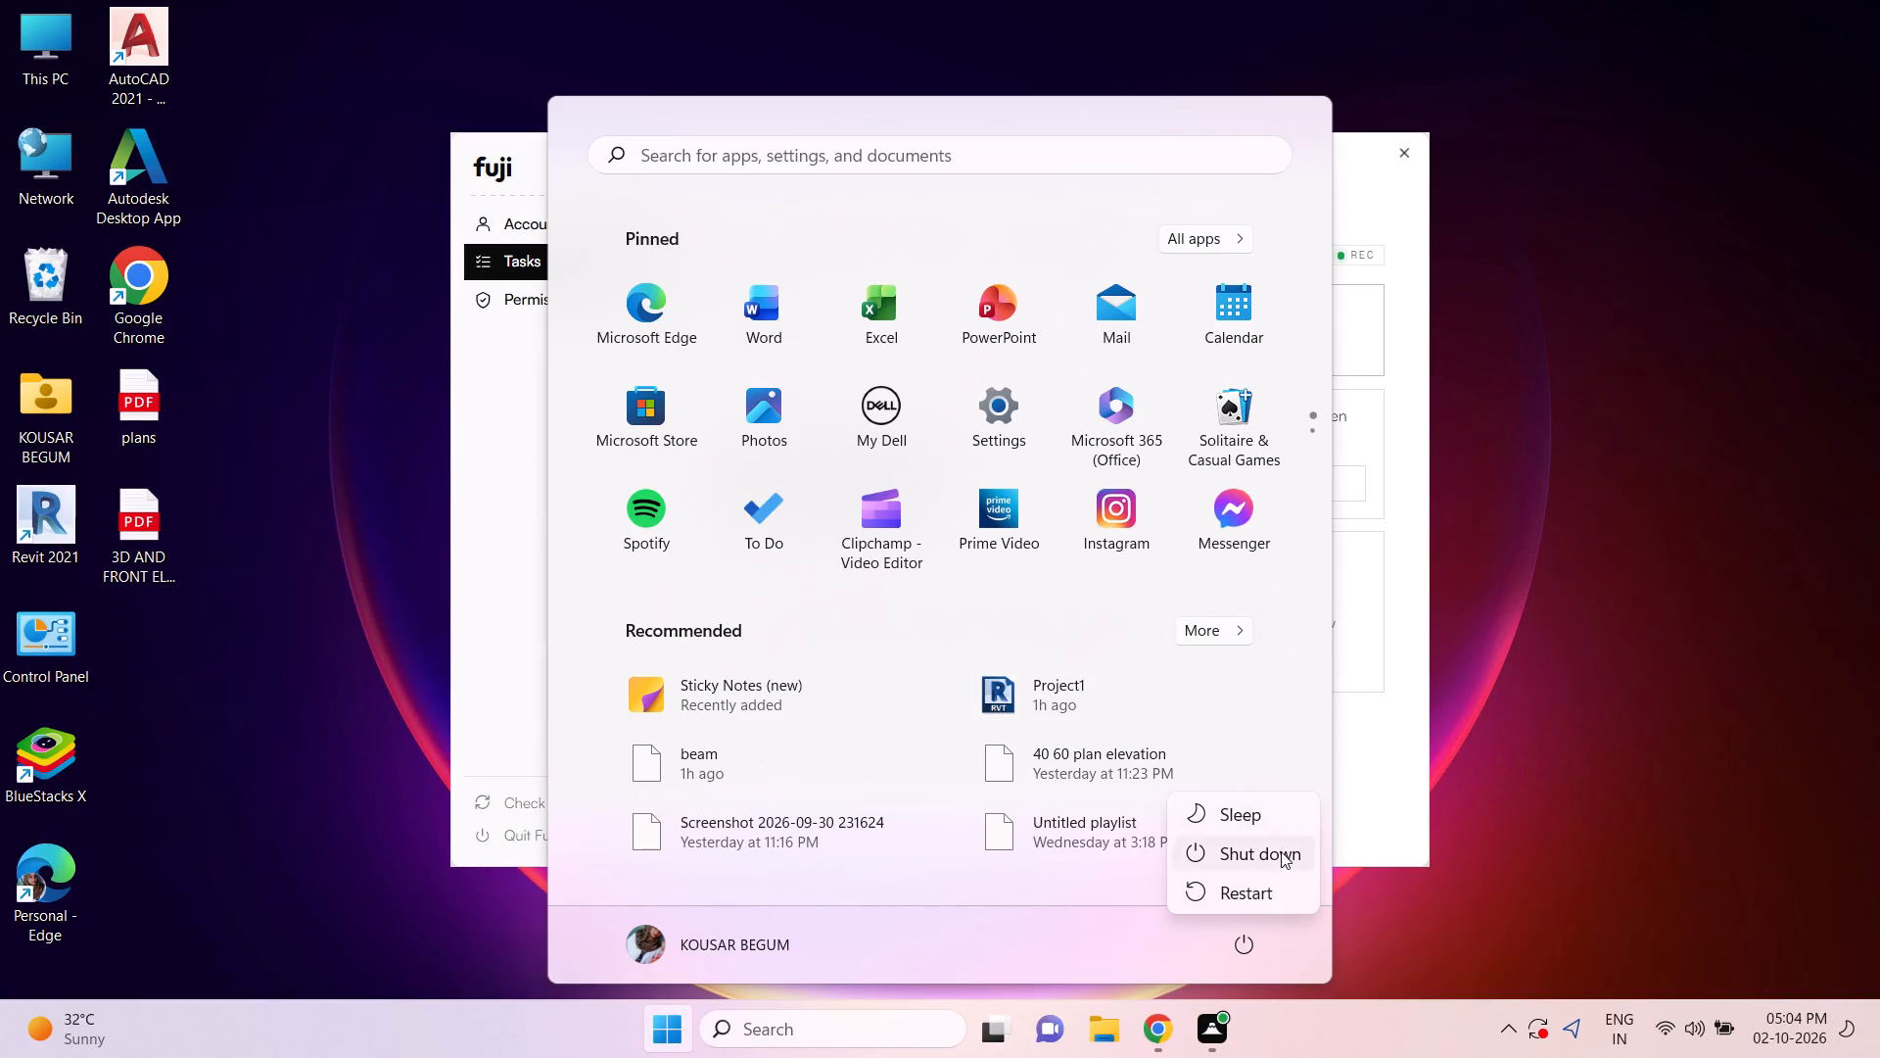
left_click(1279, 849)
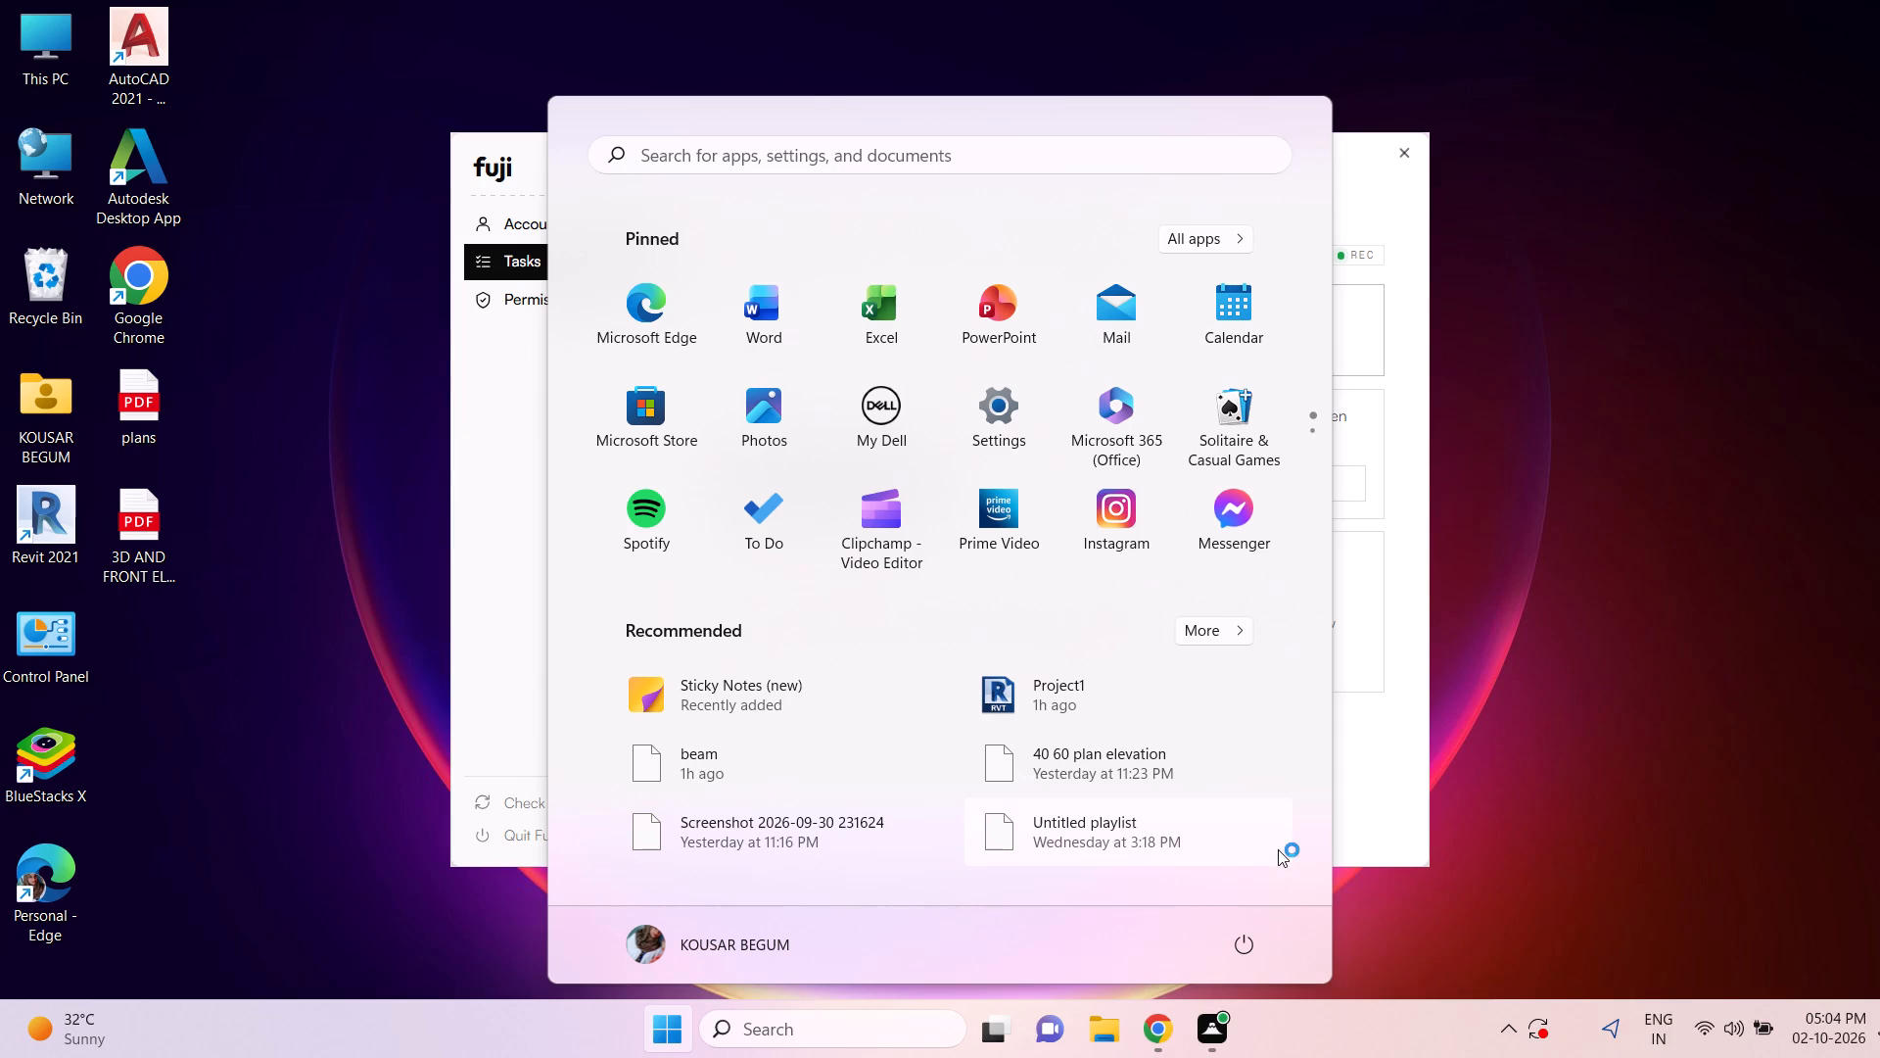
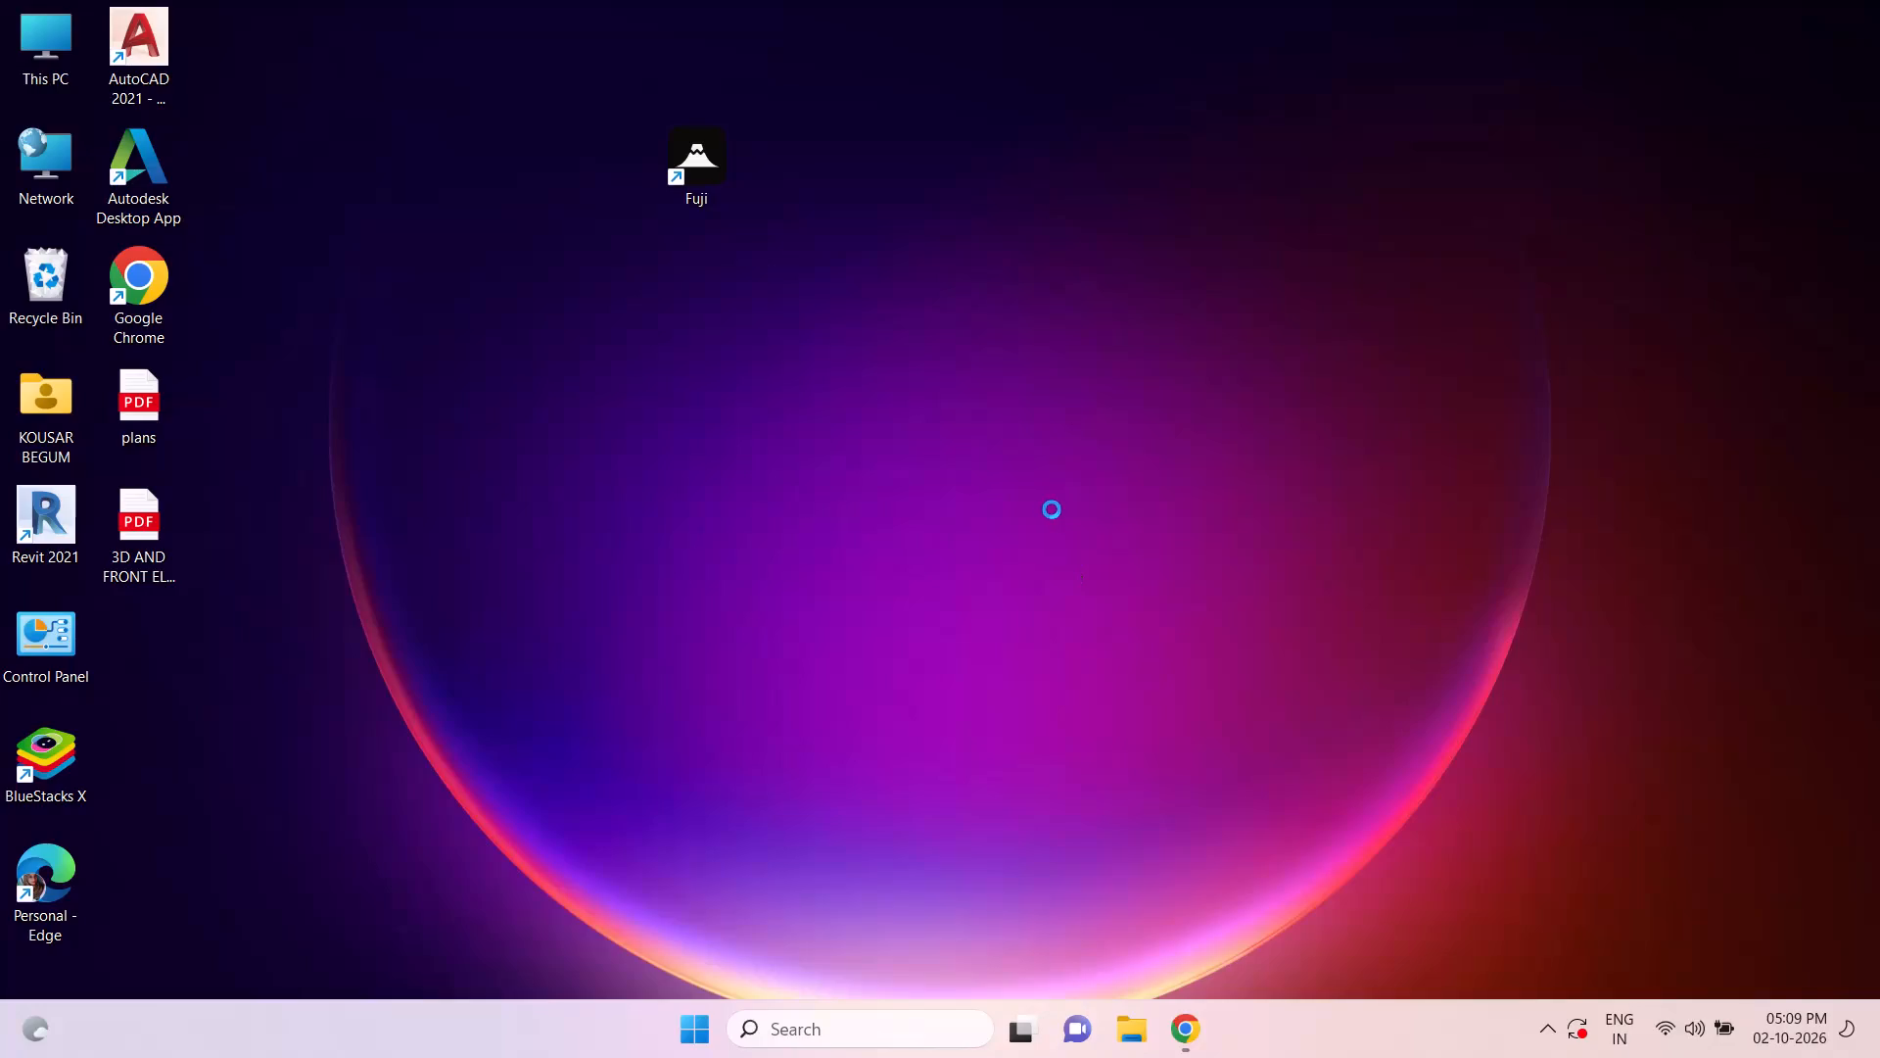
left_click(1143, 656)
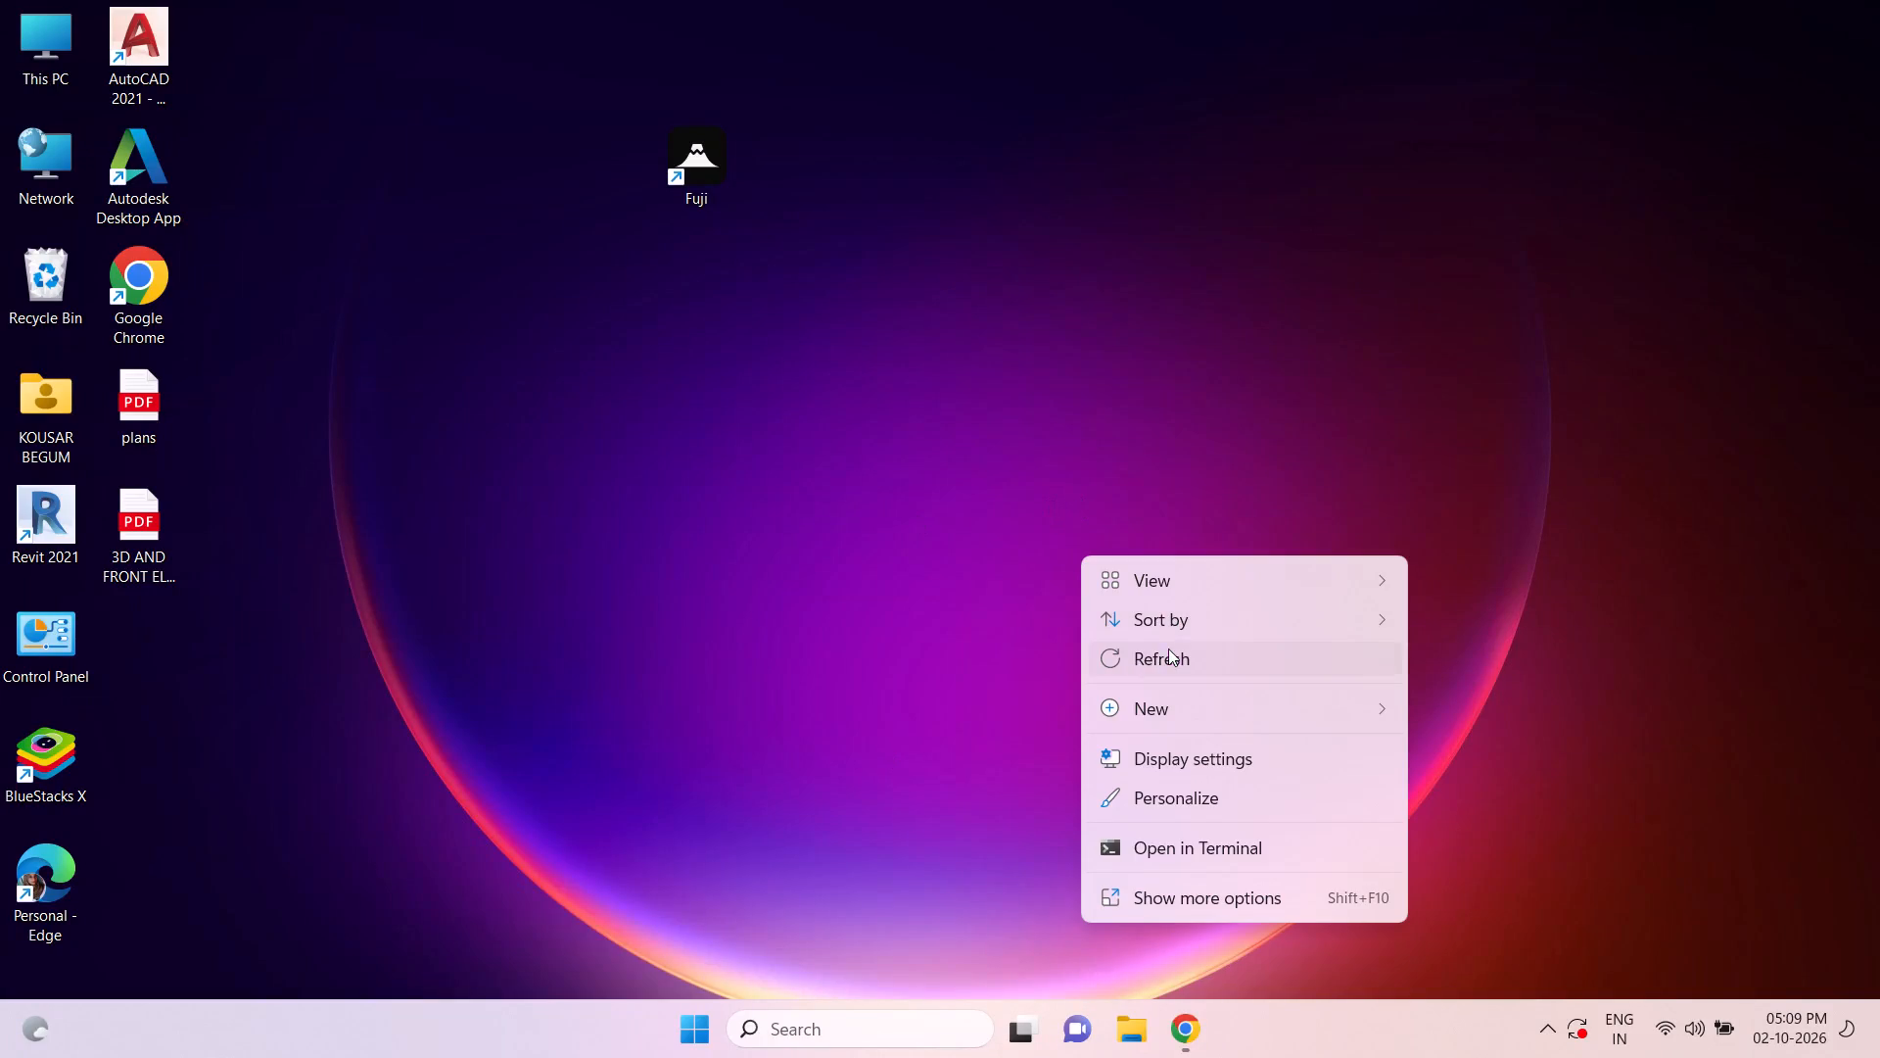
Open the Fuji application from its desktop shortcut.
right_click(706, 161)
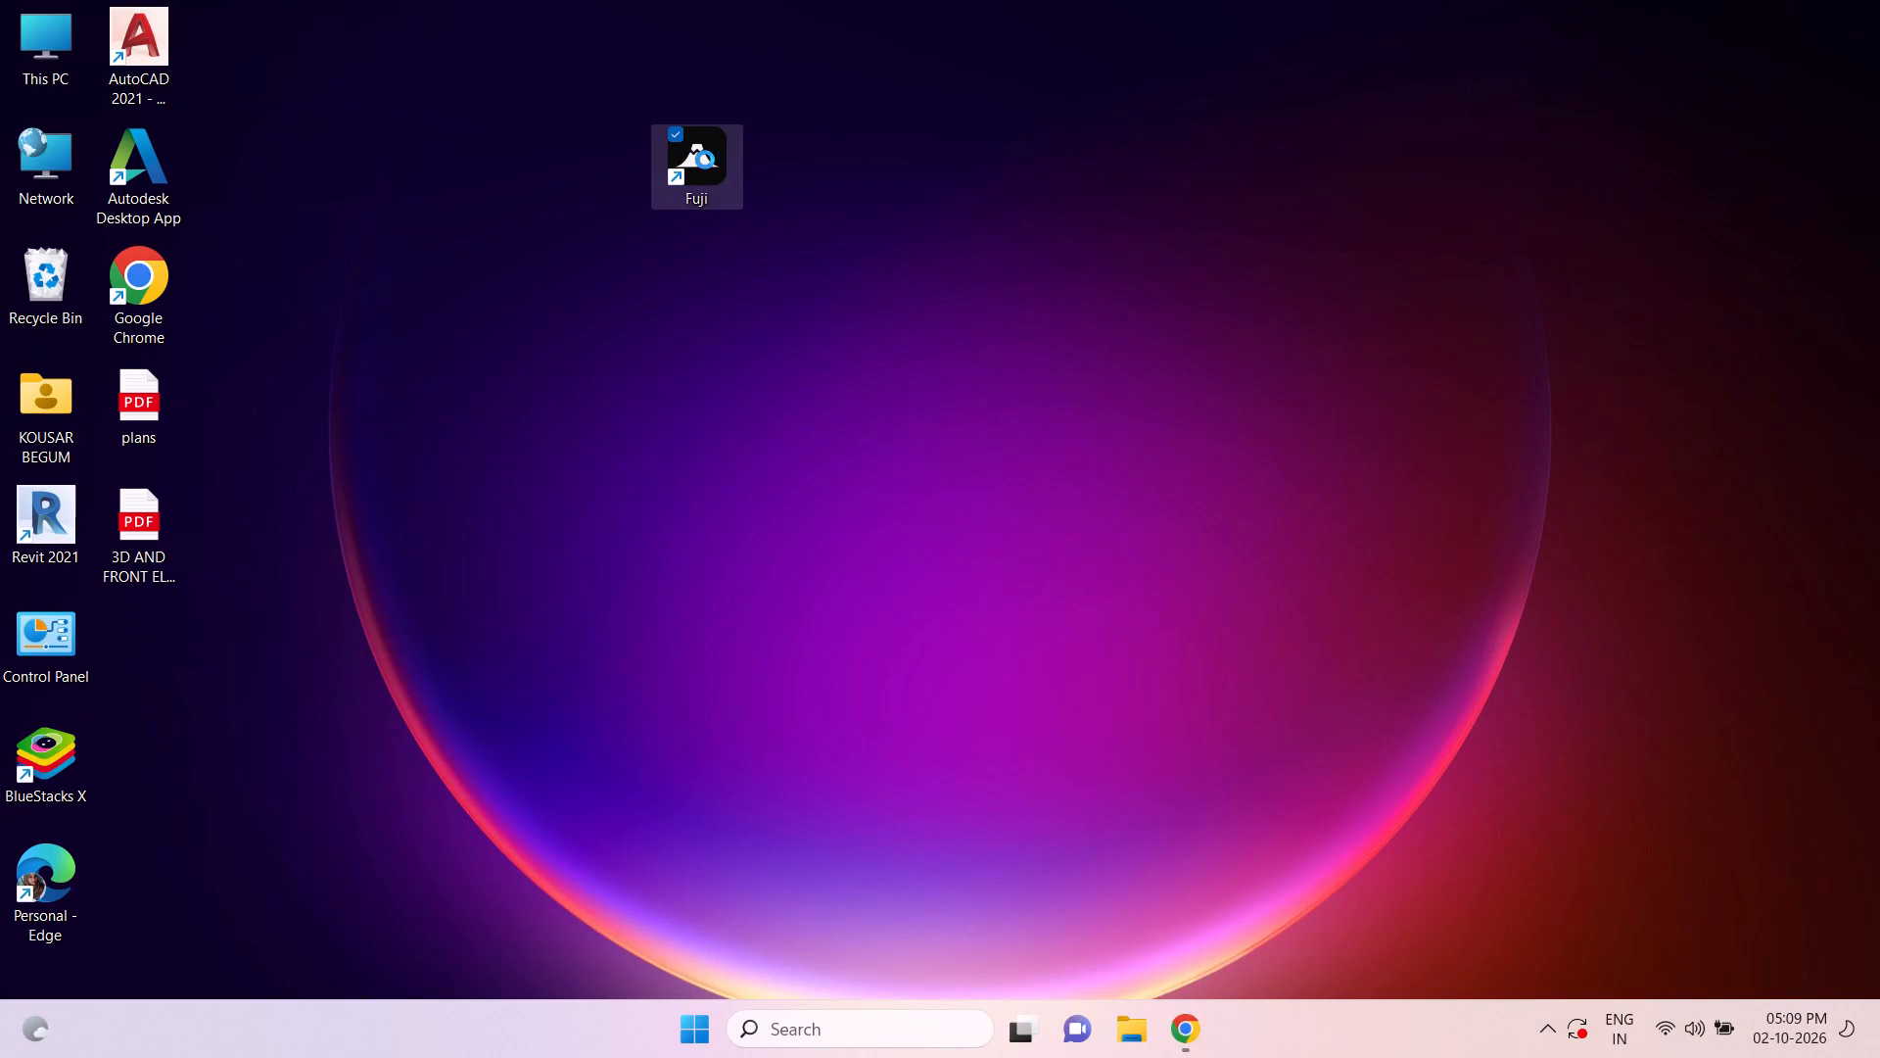
left_click(778, 247)
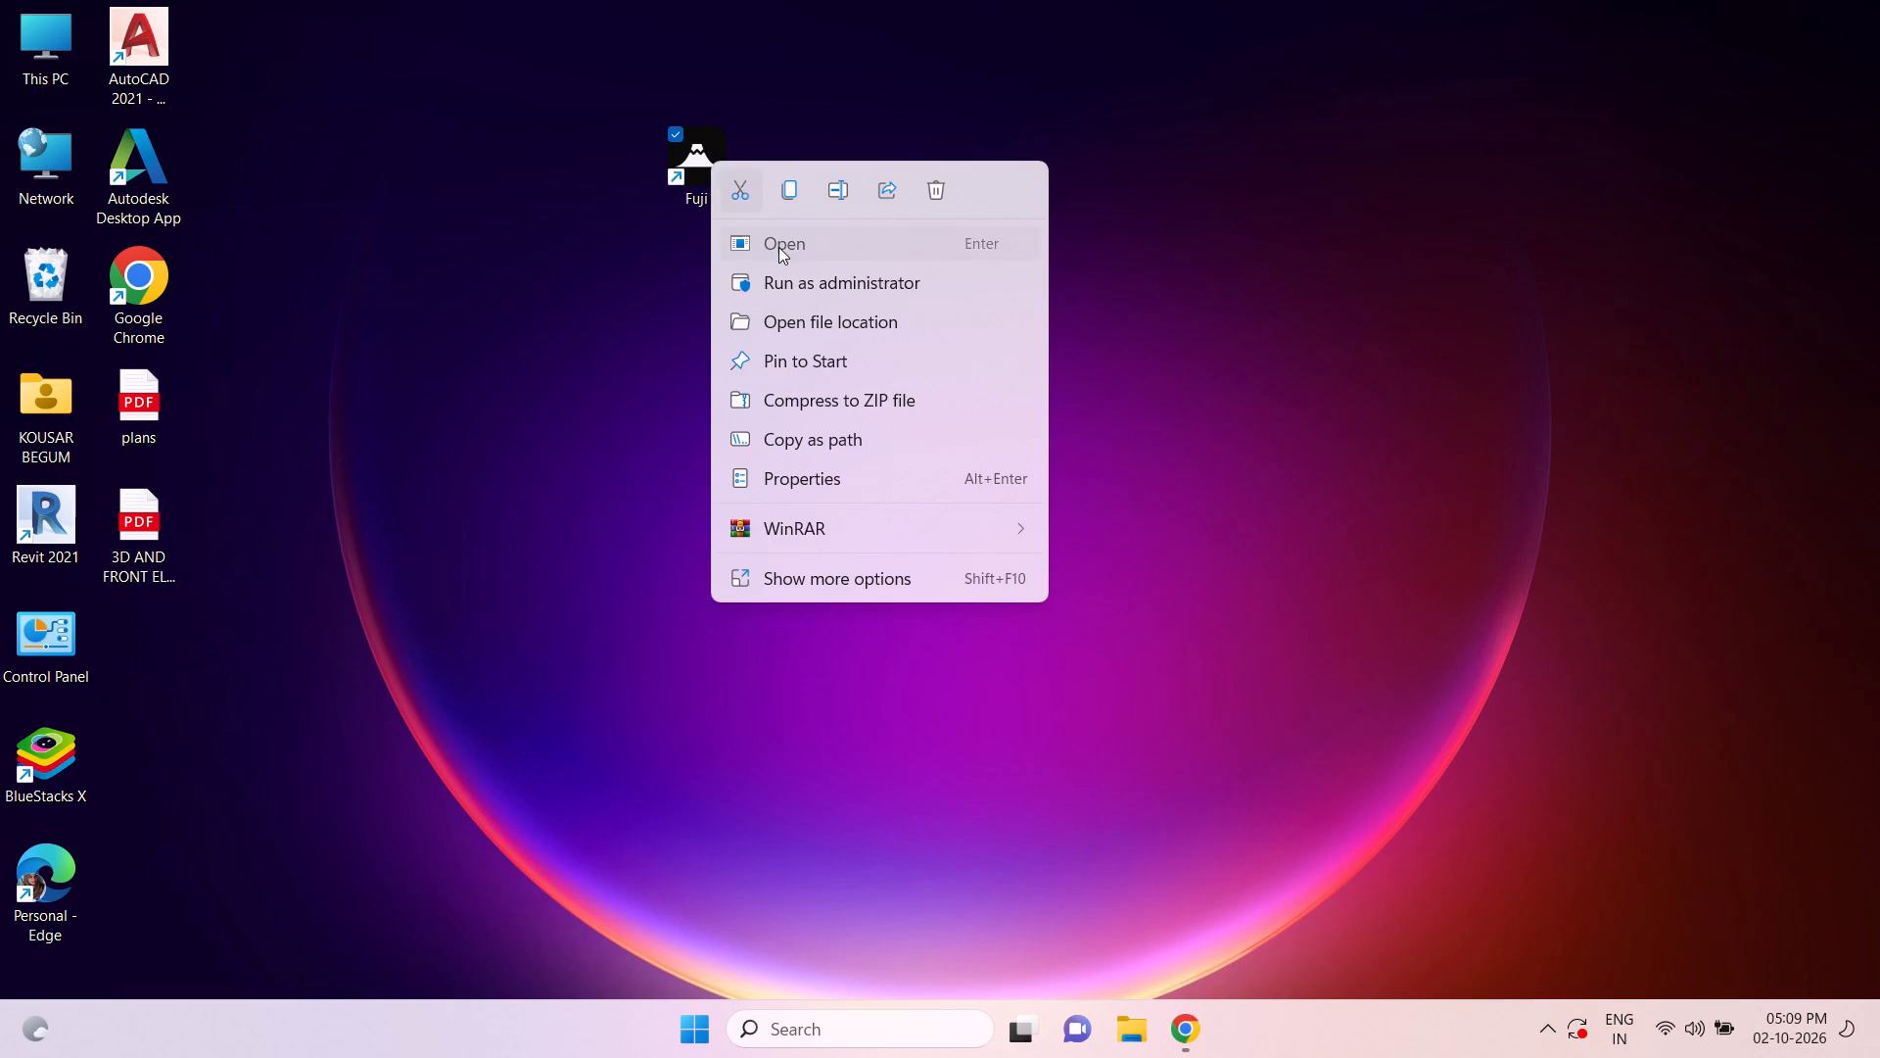
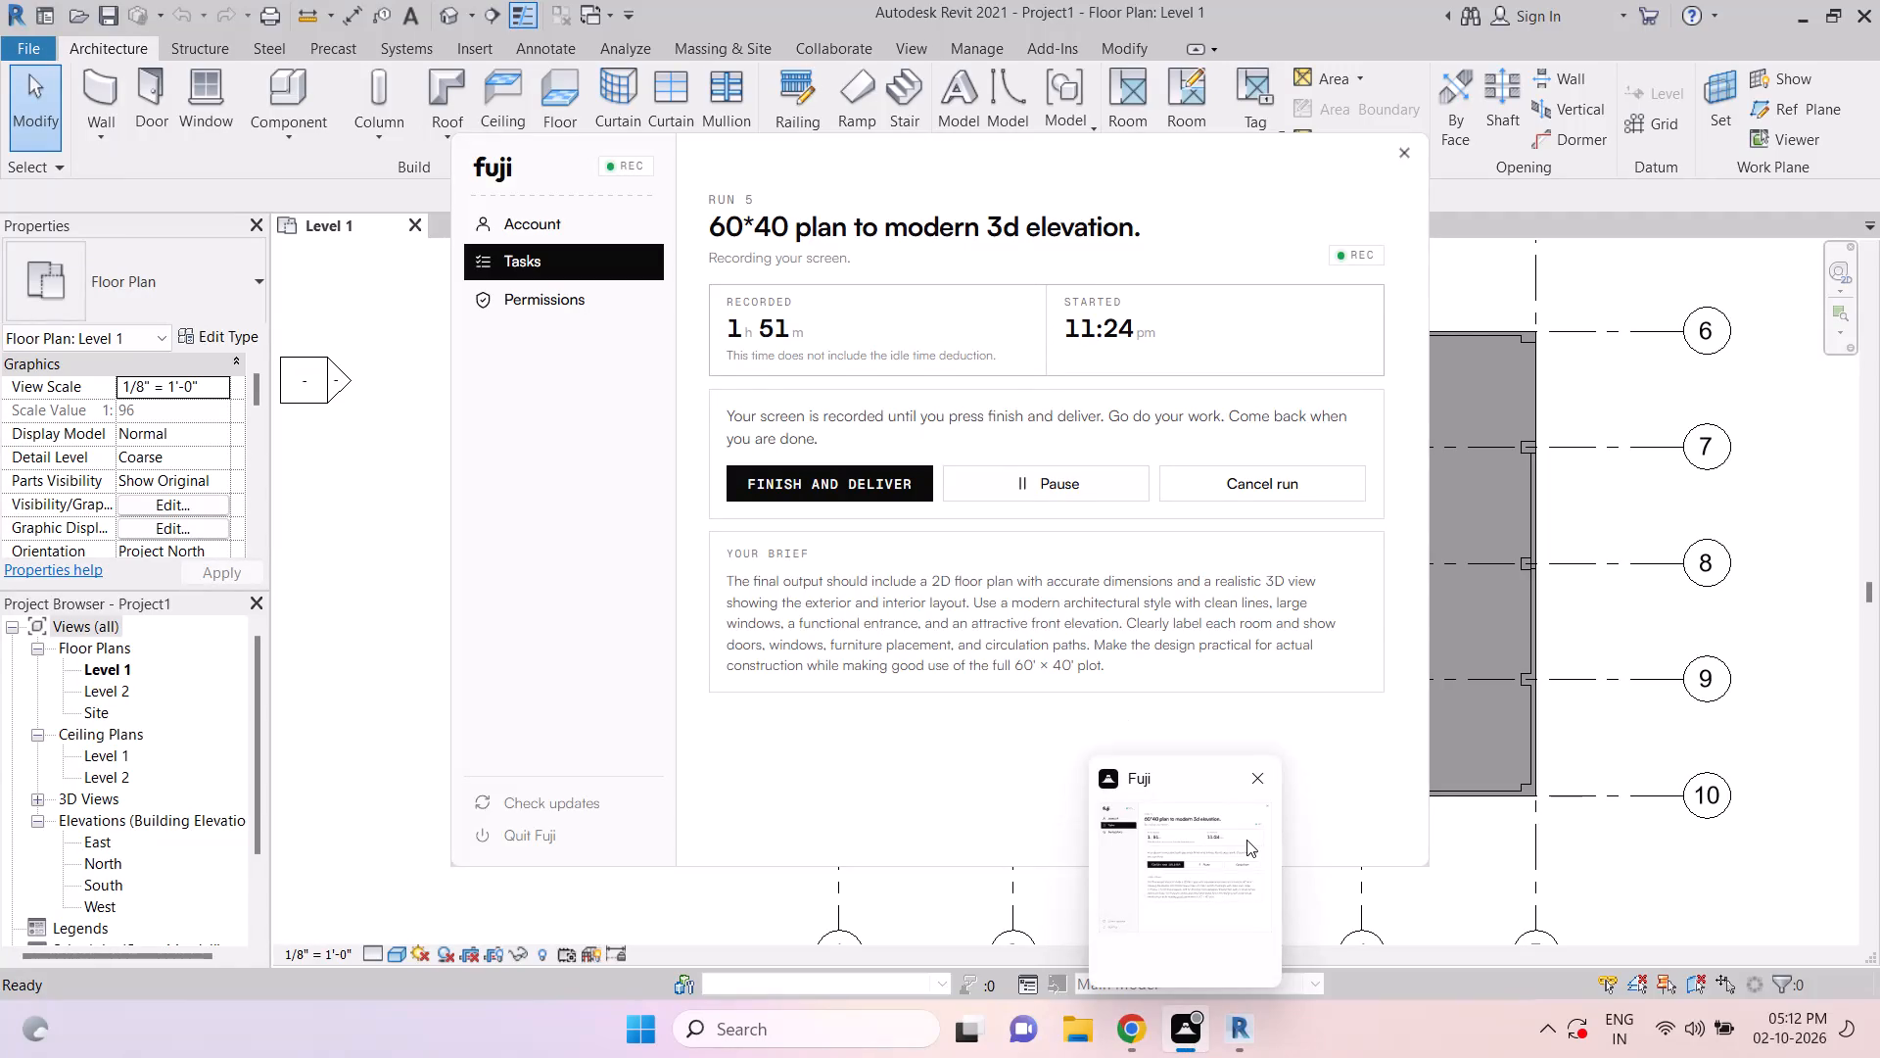
Switch from Fuji back to Revit and return to the Level 1 floor plan of the project.
left_click(1248, 1024)
key("Escape")
key("Escape")
key("Escape")
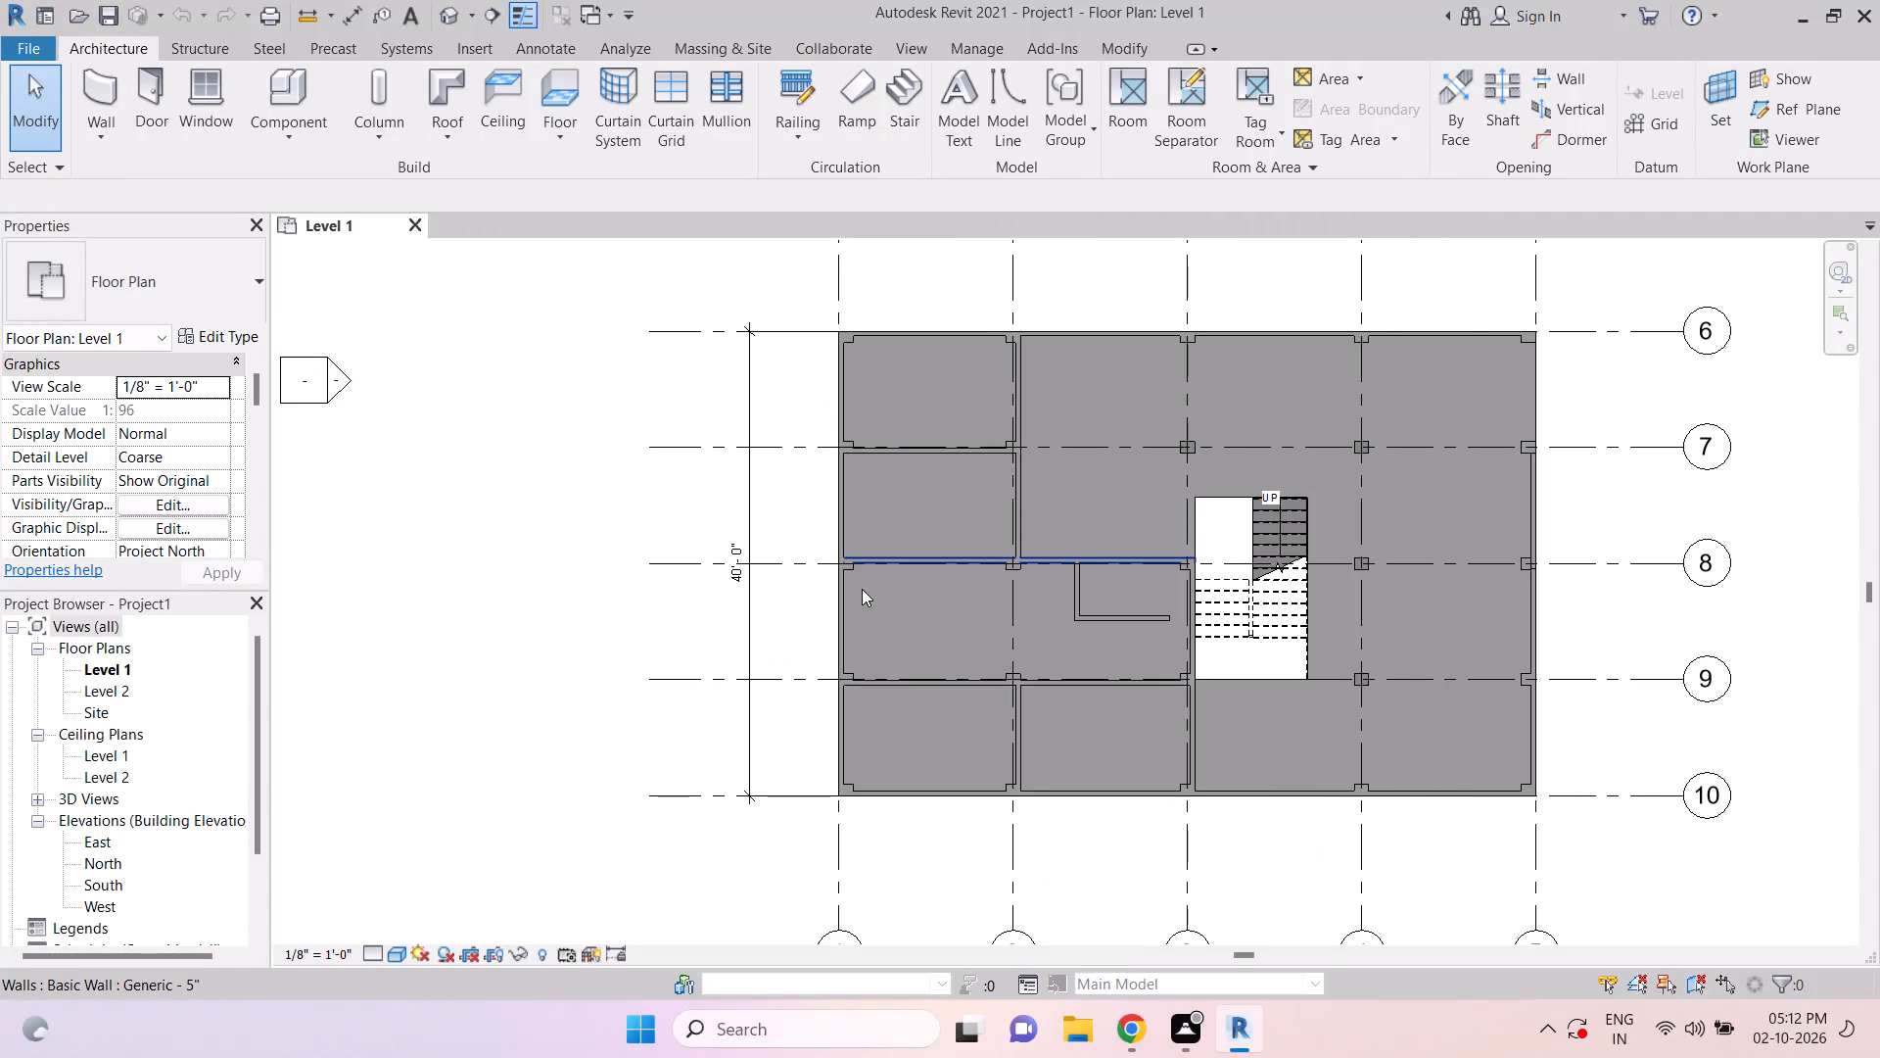
scroll(1154, 331, "down", 3)
middle_click_drag(1157, 368, 1154, 331)
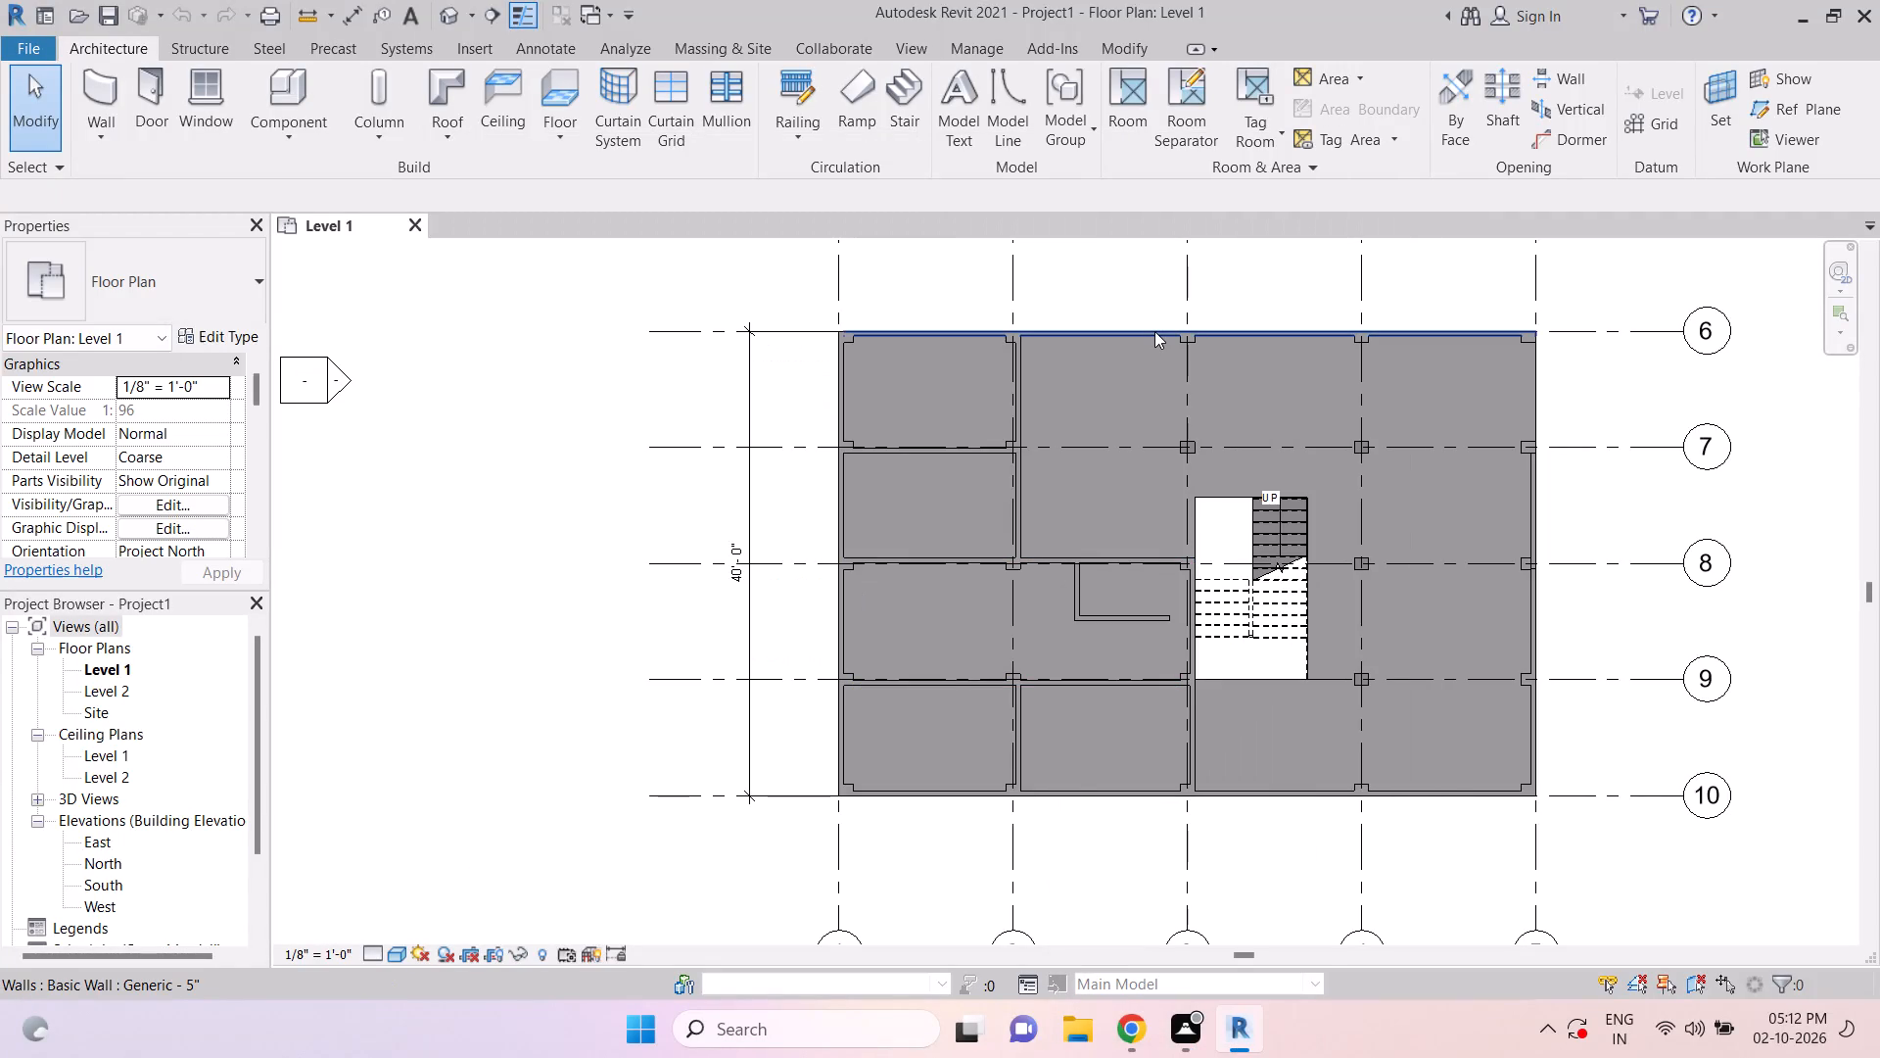
middle_click_drag(1154, 331, 1002, 636)
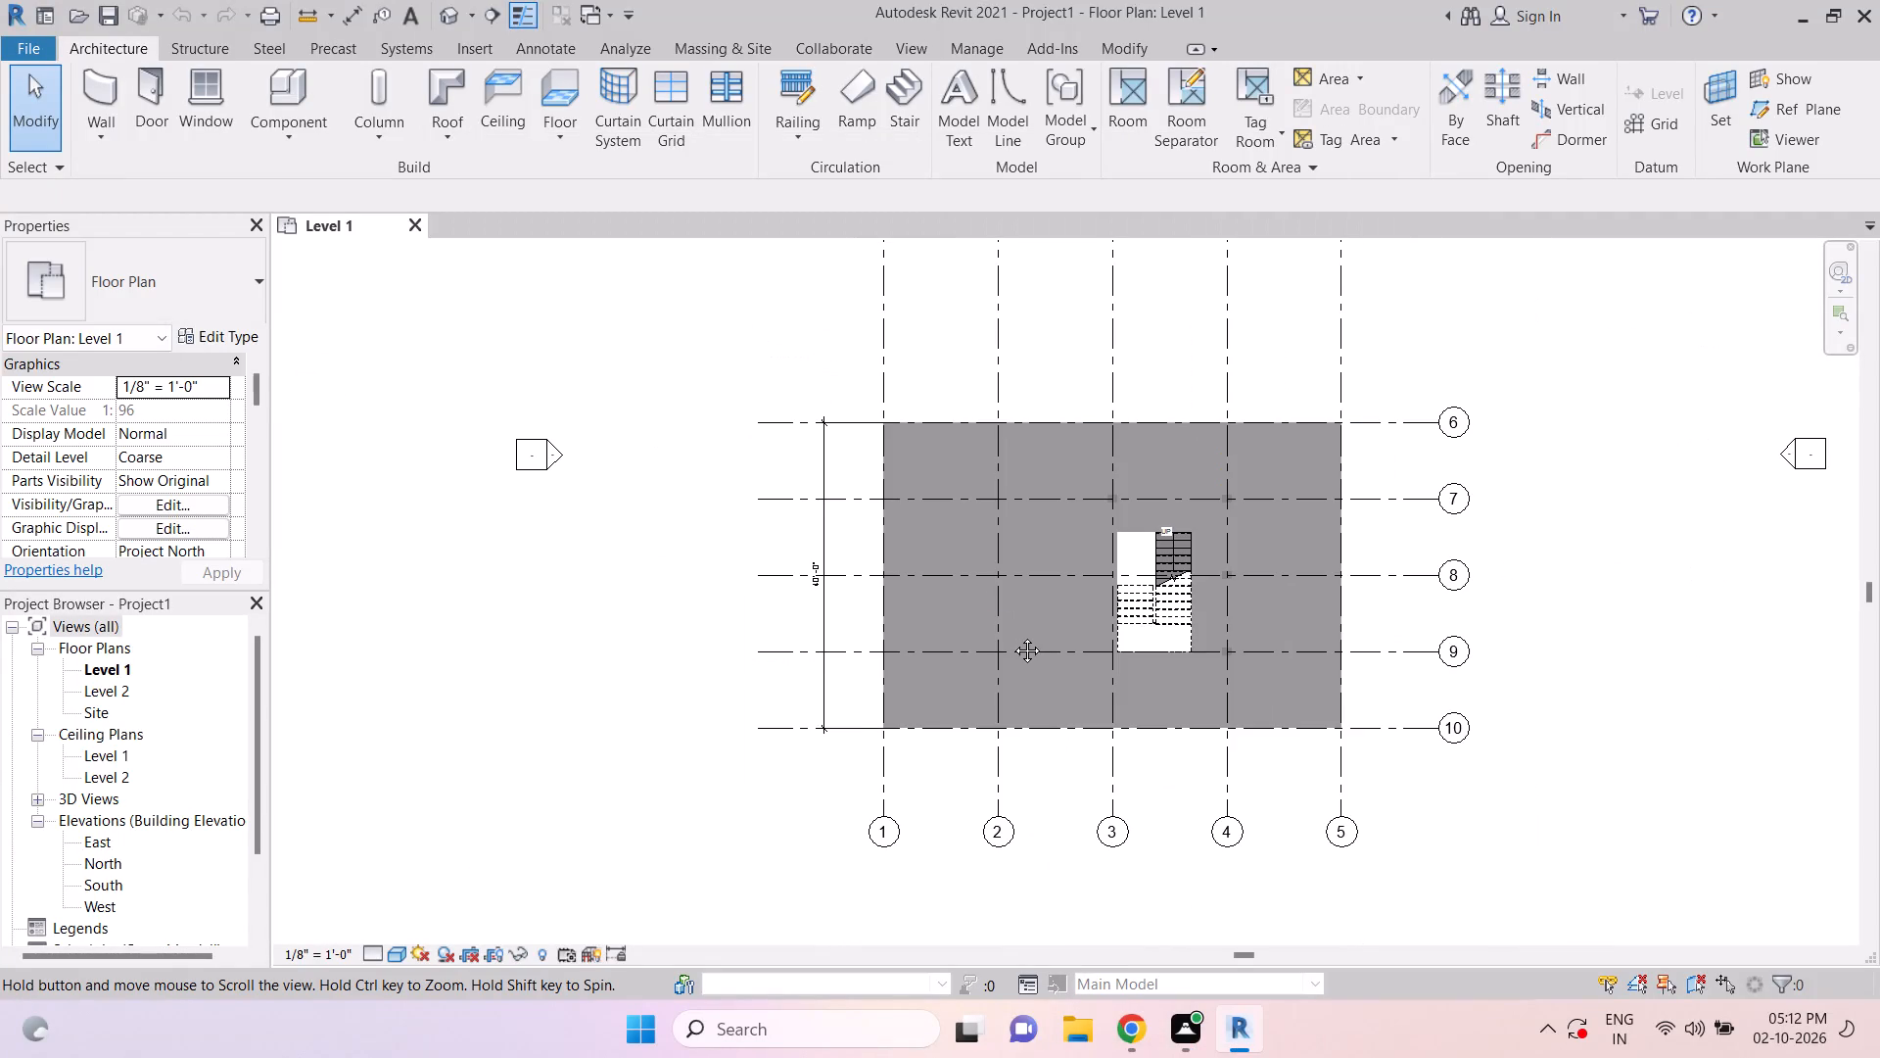
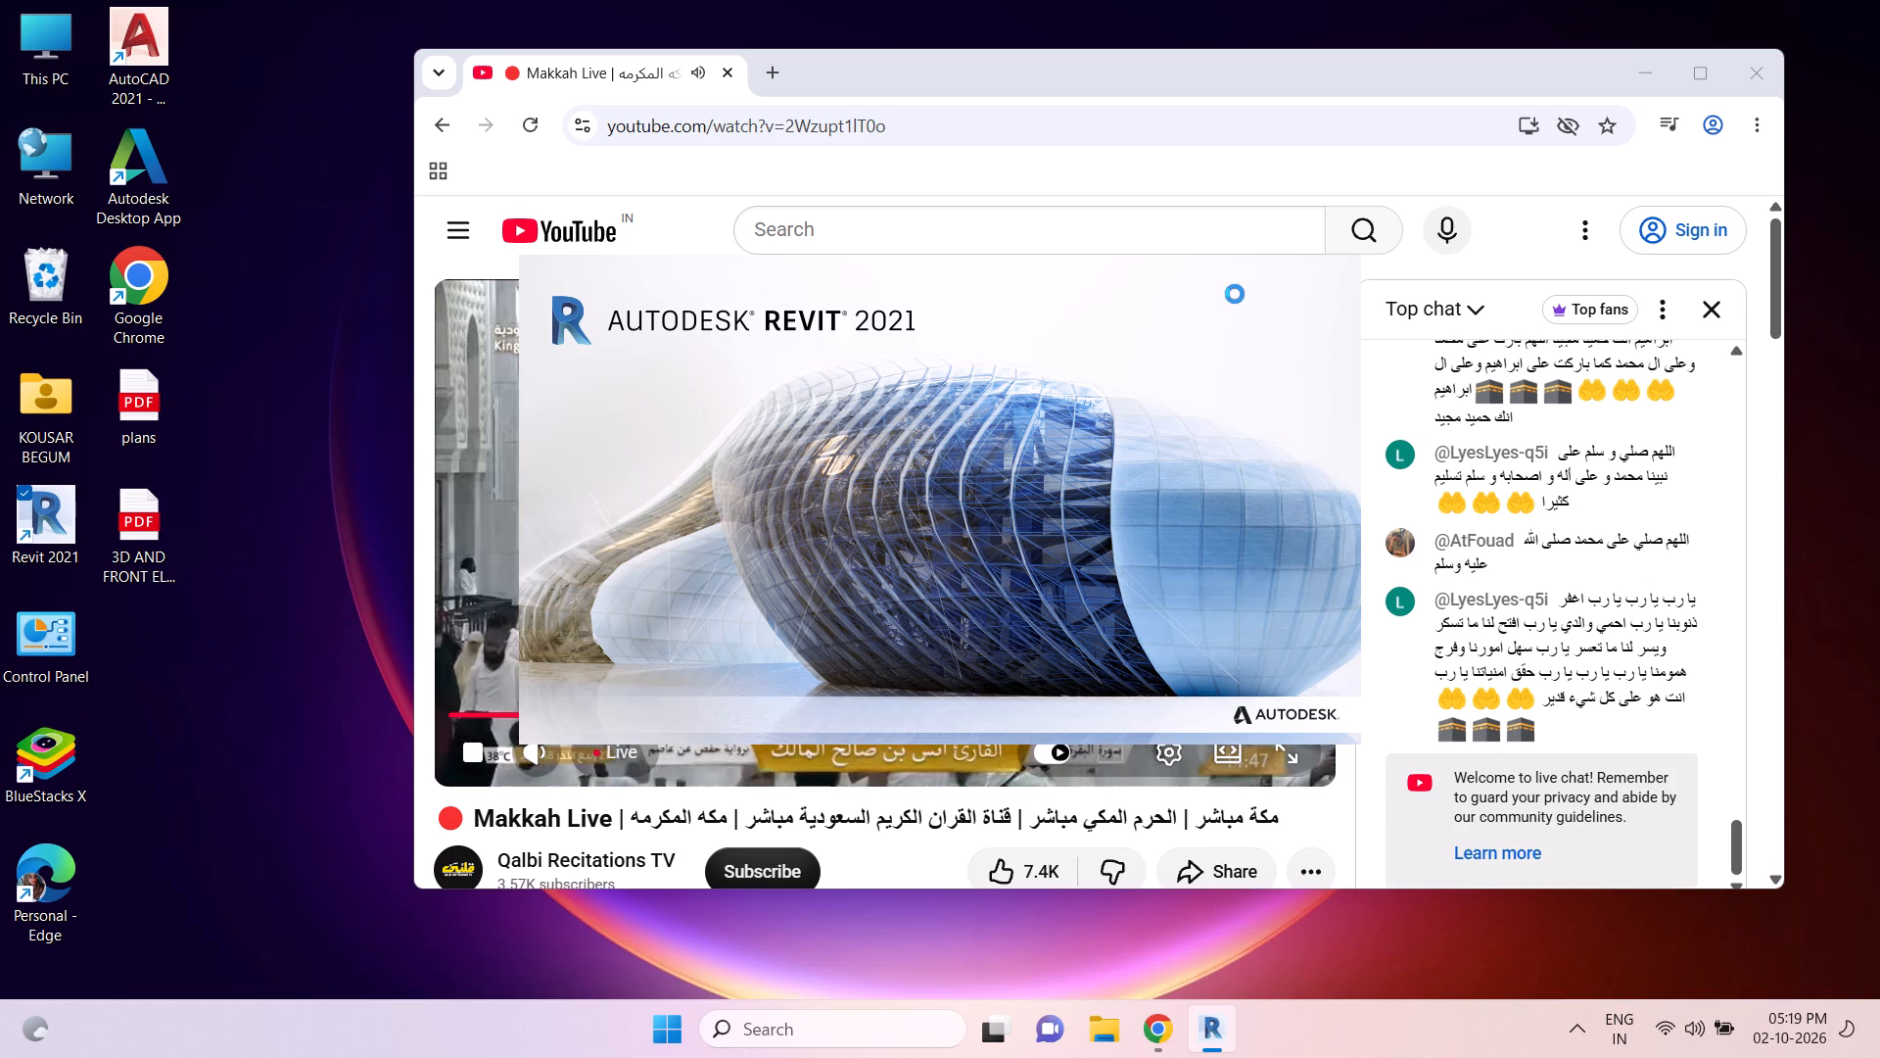
Minimize the YouTube browser window to show the desktop while Revit loads.
left_click(1647, 63)
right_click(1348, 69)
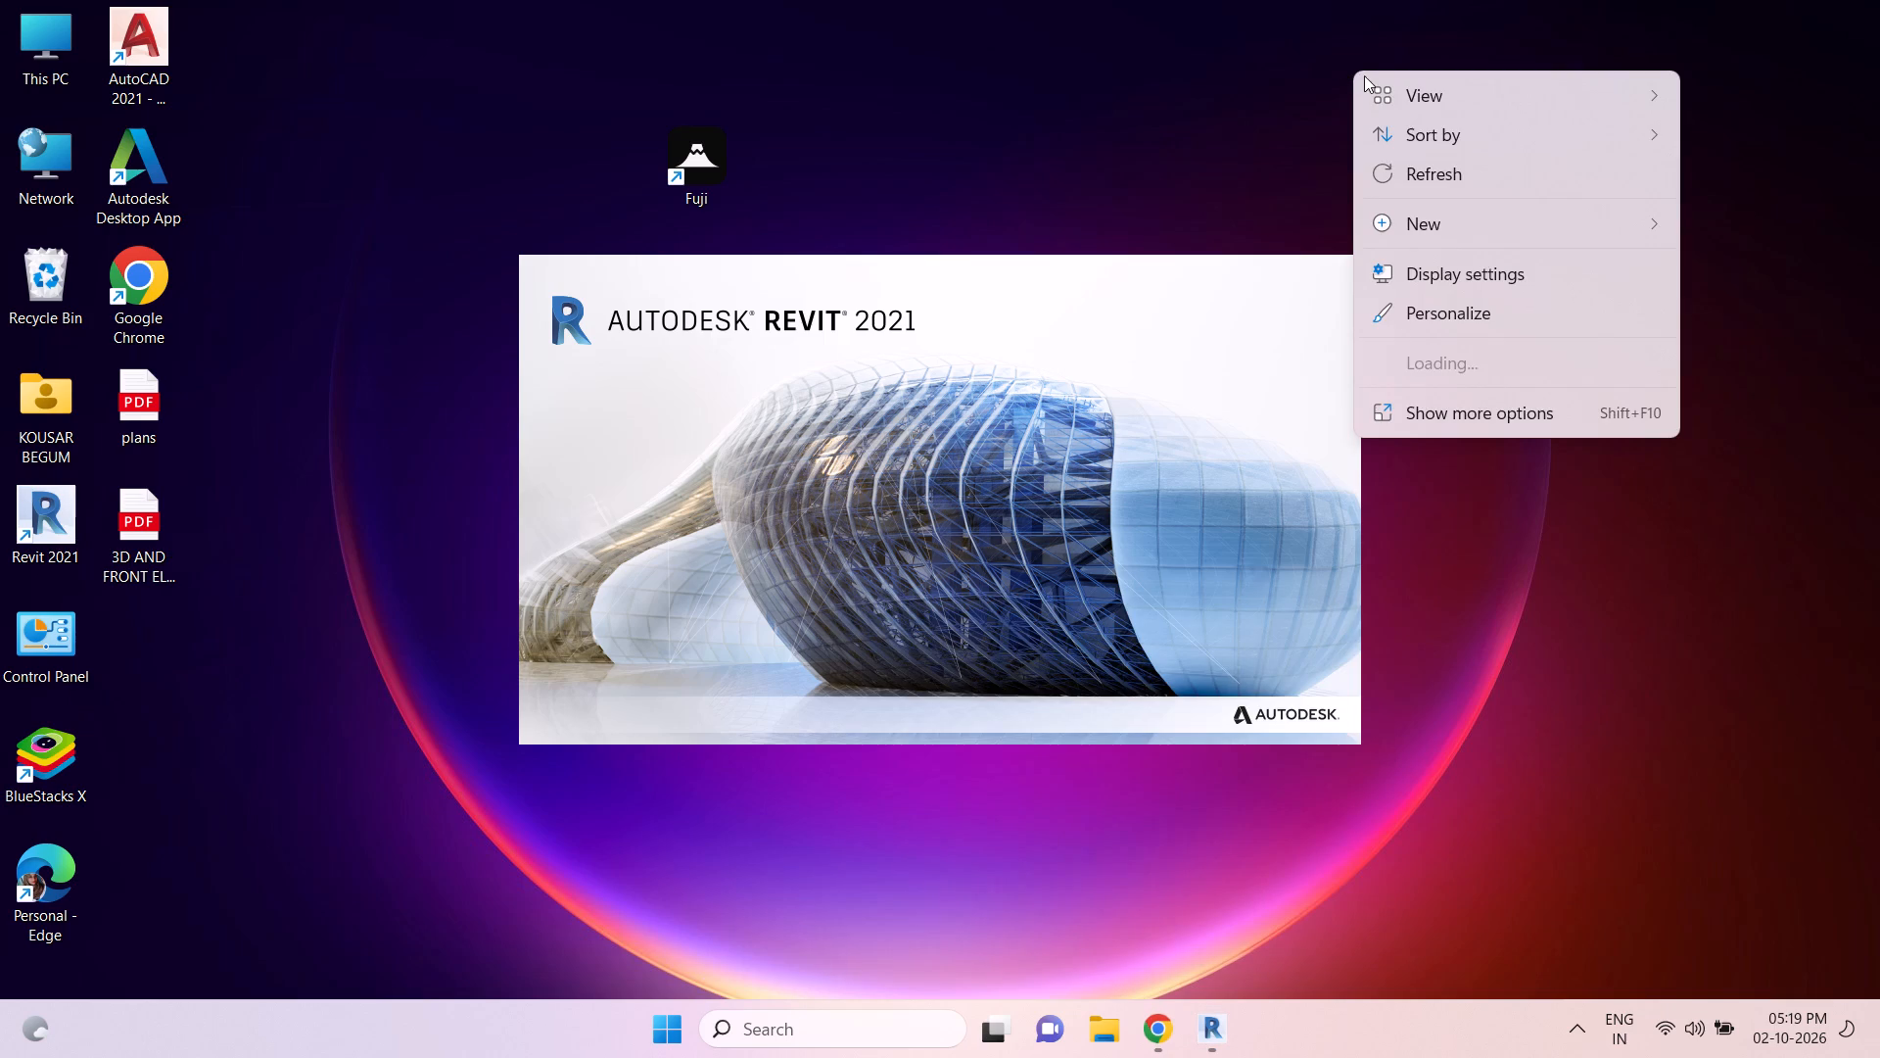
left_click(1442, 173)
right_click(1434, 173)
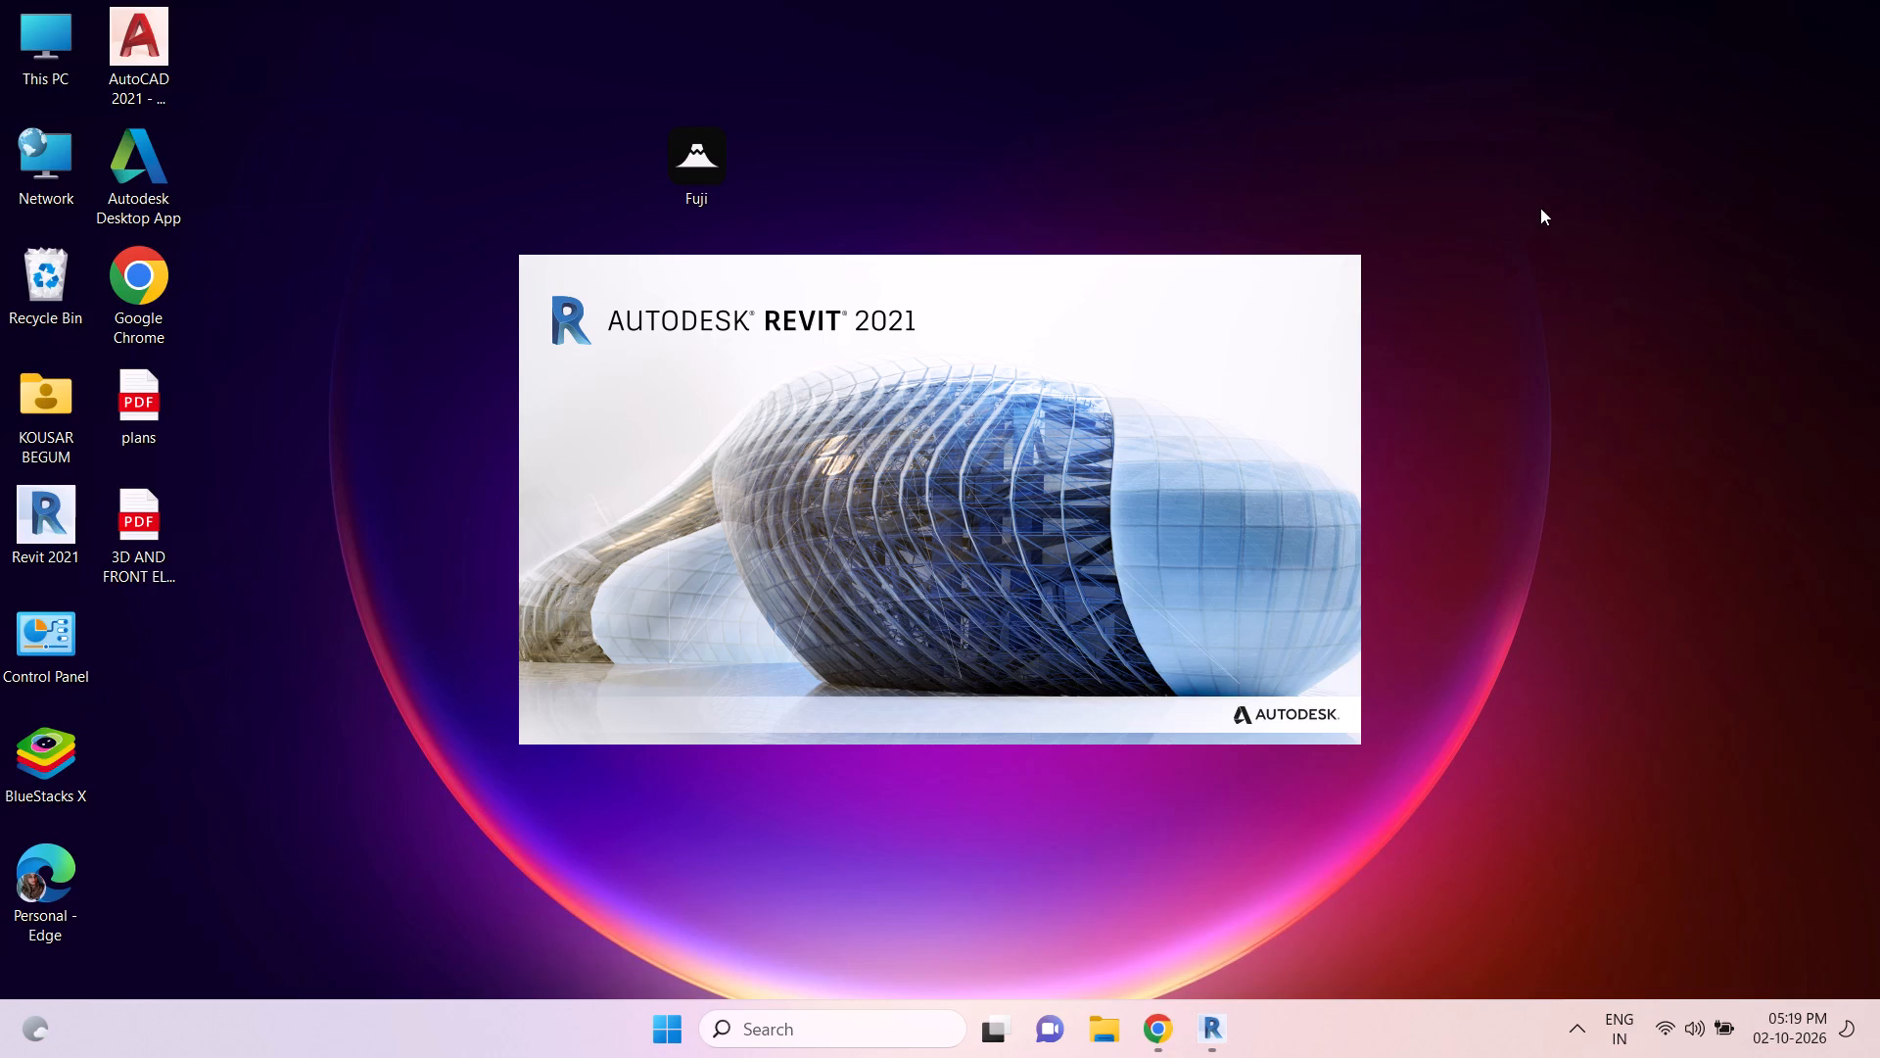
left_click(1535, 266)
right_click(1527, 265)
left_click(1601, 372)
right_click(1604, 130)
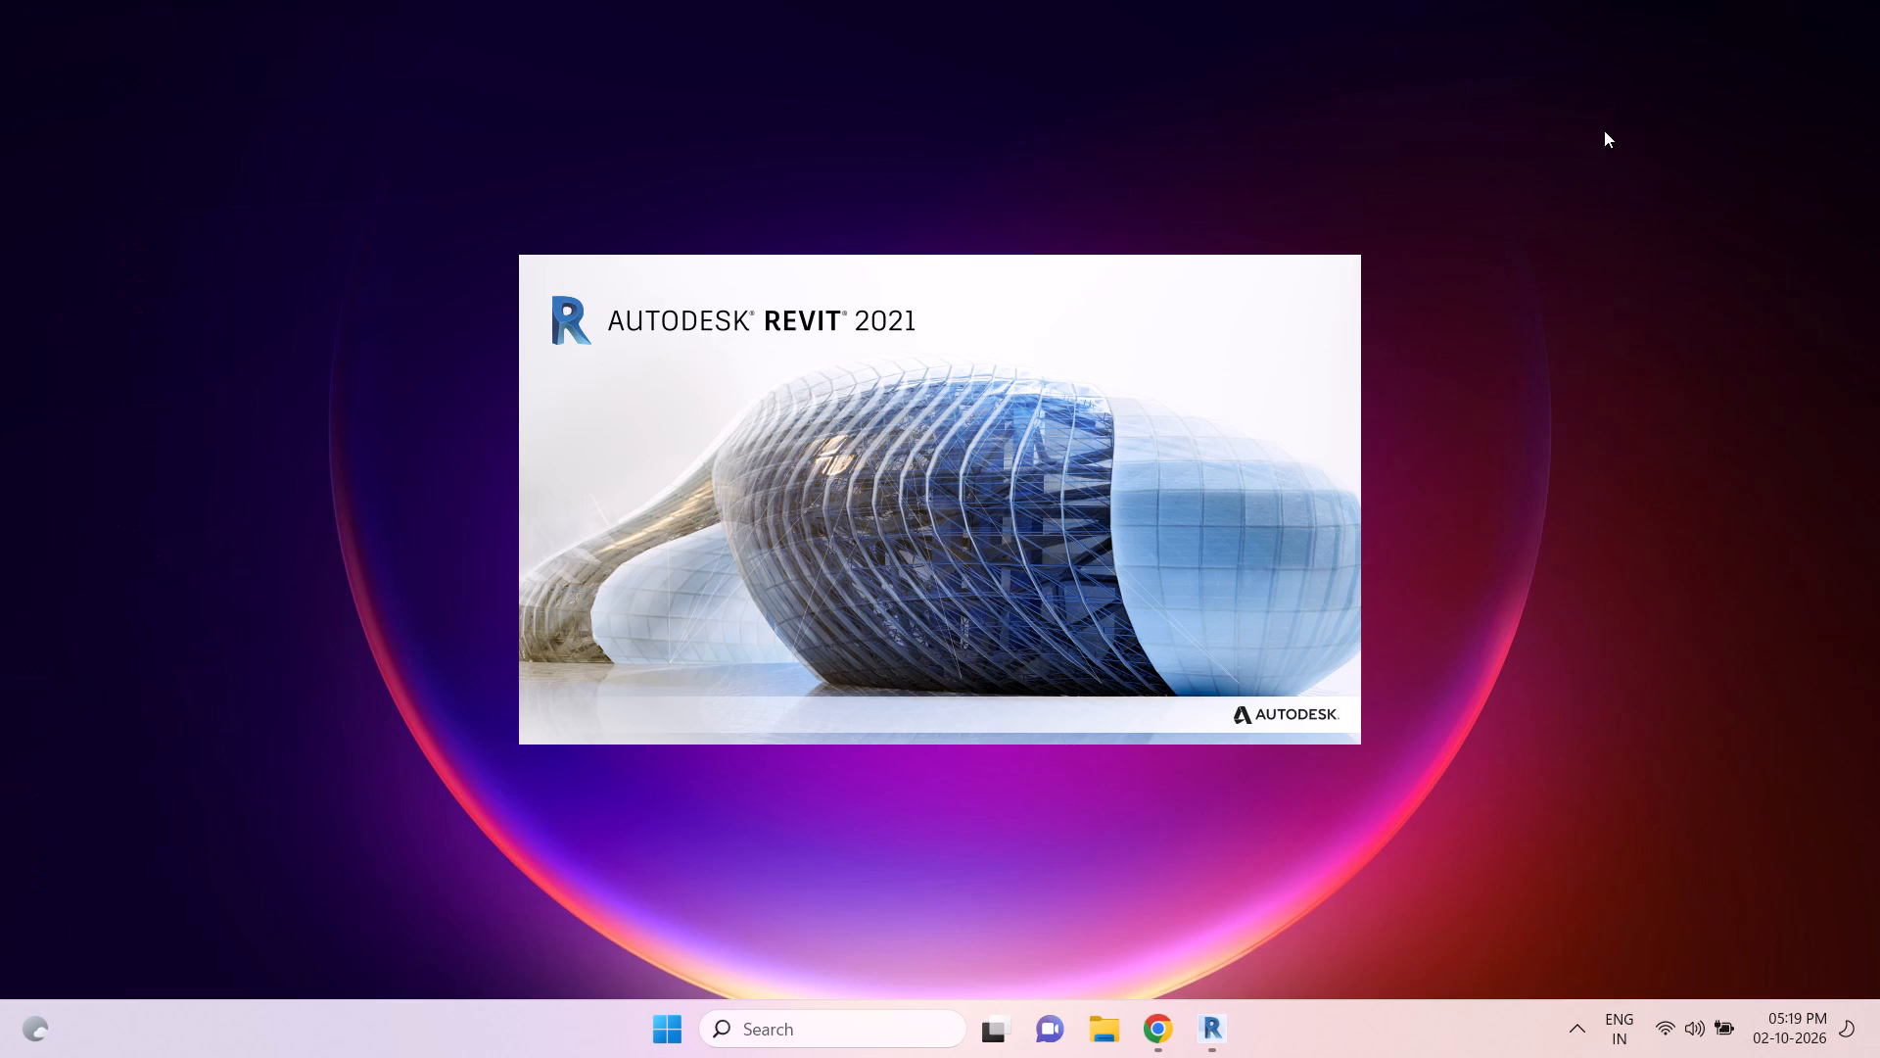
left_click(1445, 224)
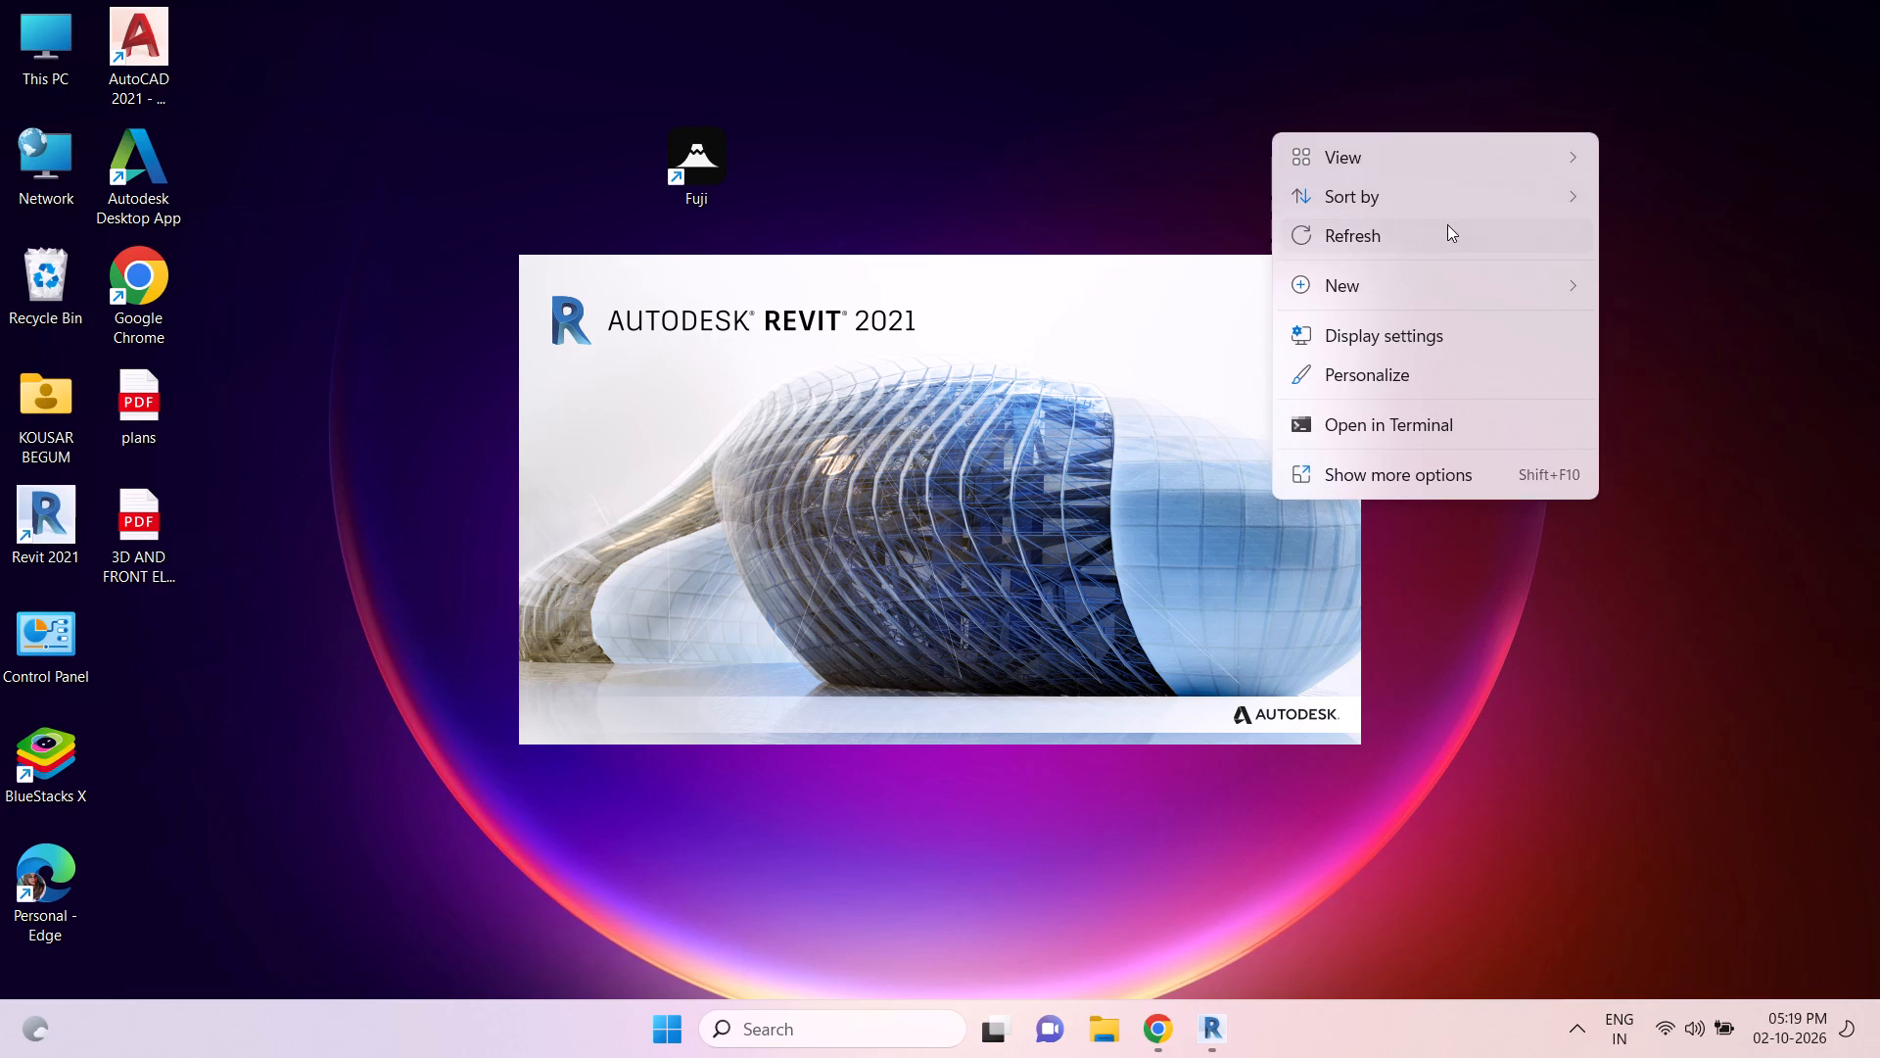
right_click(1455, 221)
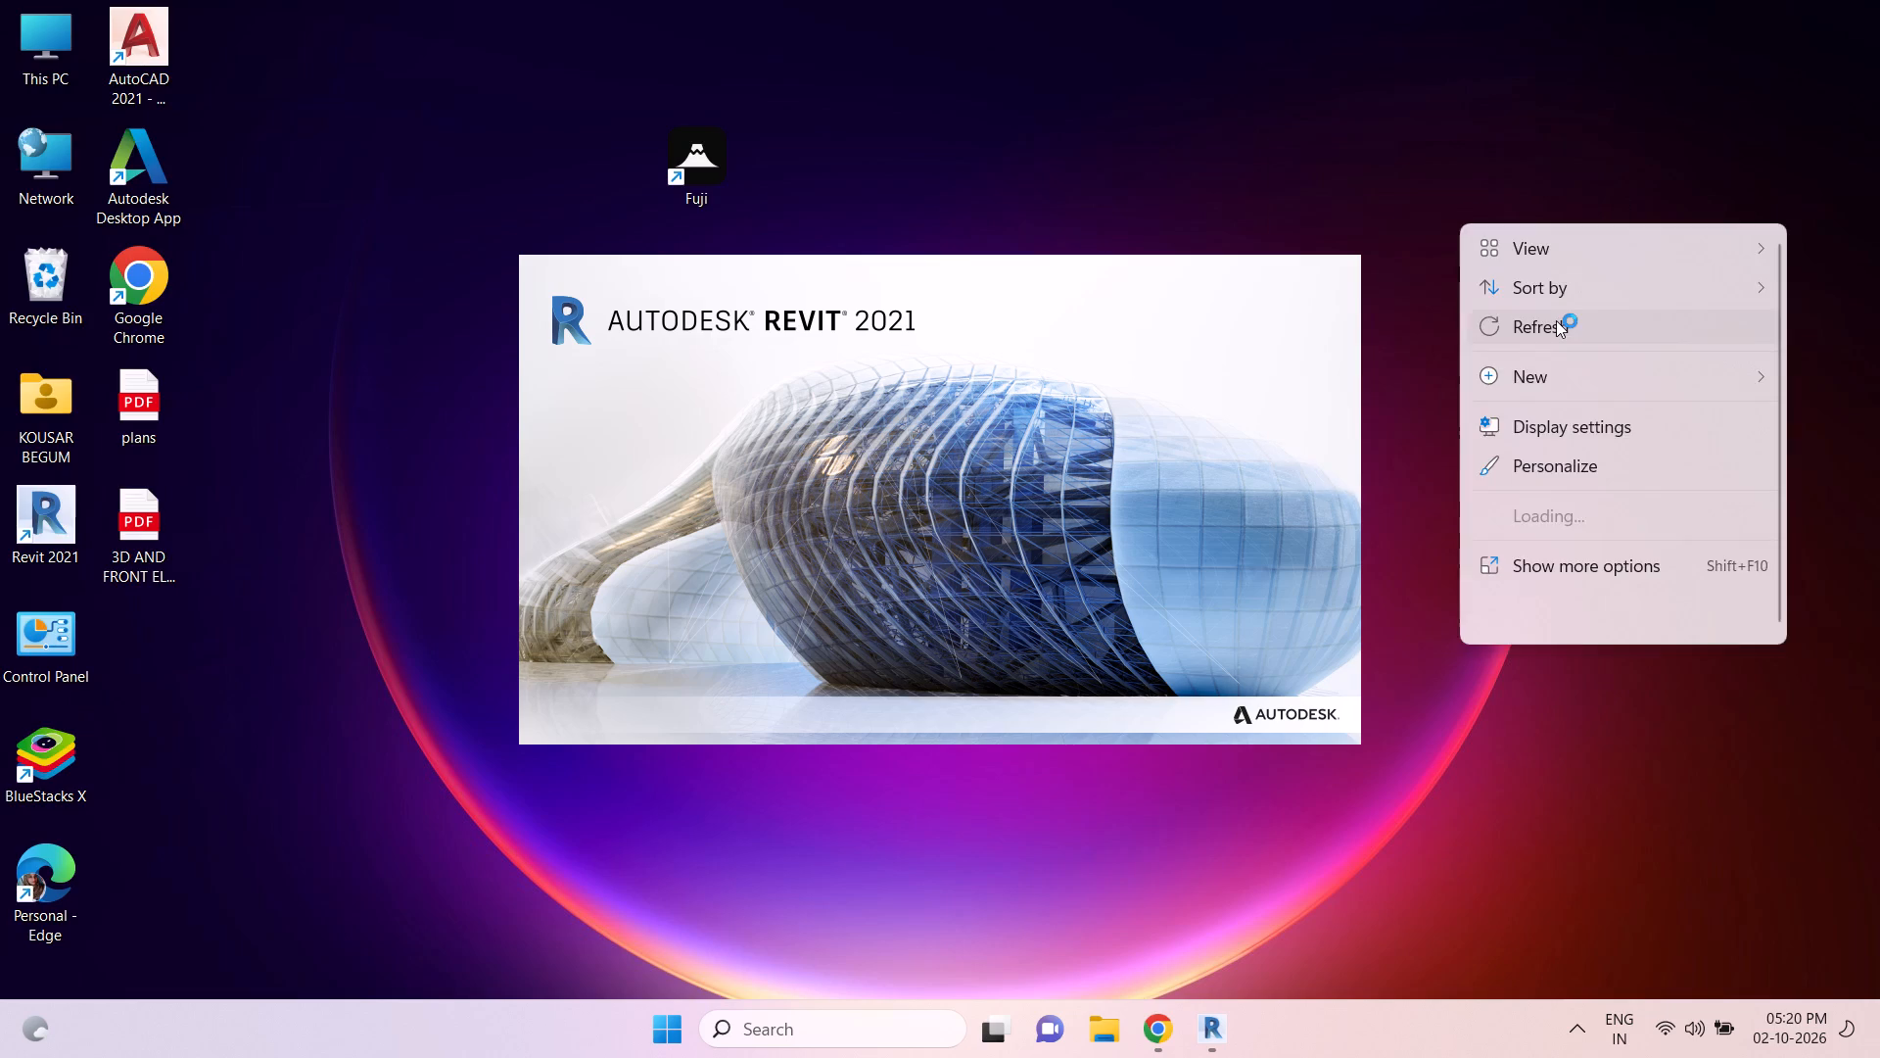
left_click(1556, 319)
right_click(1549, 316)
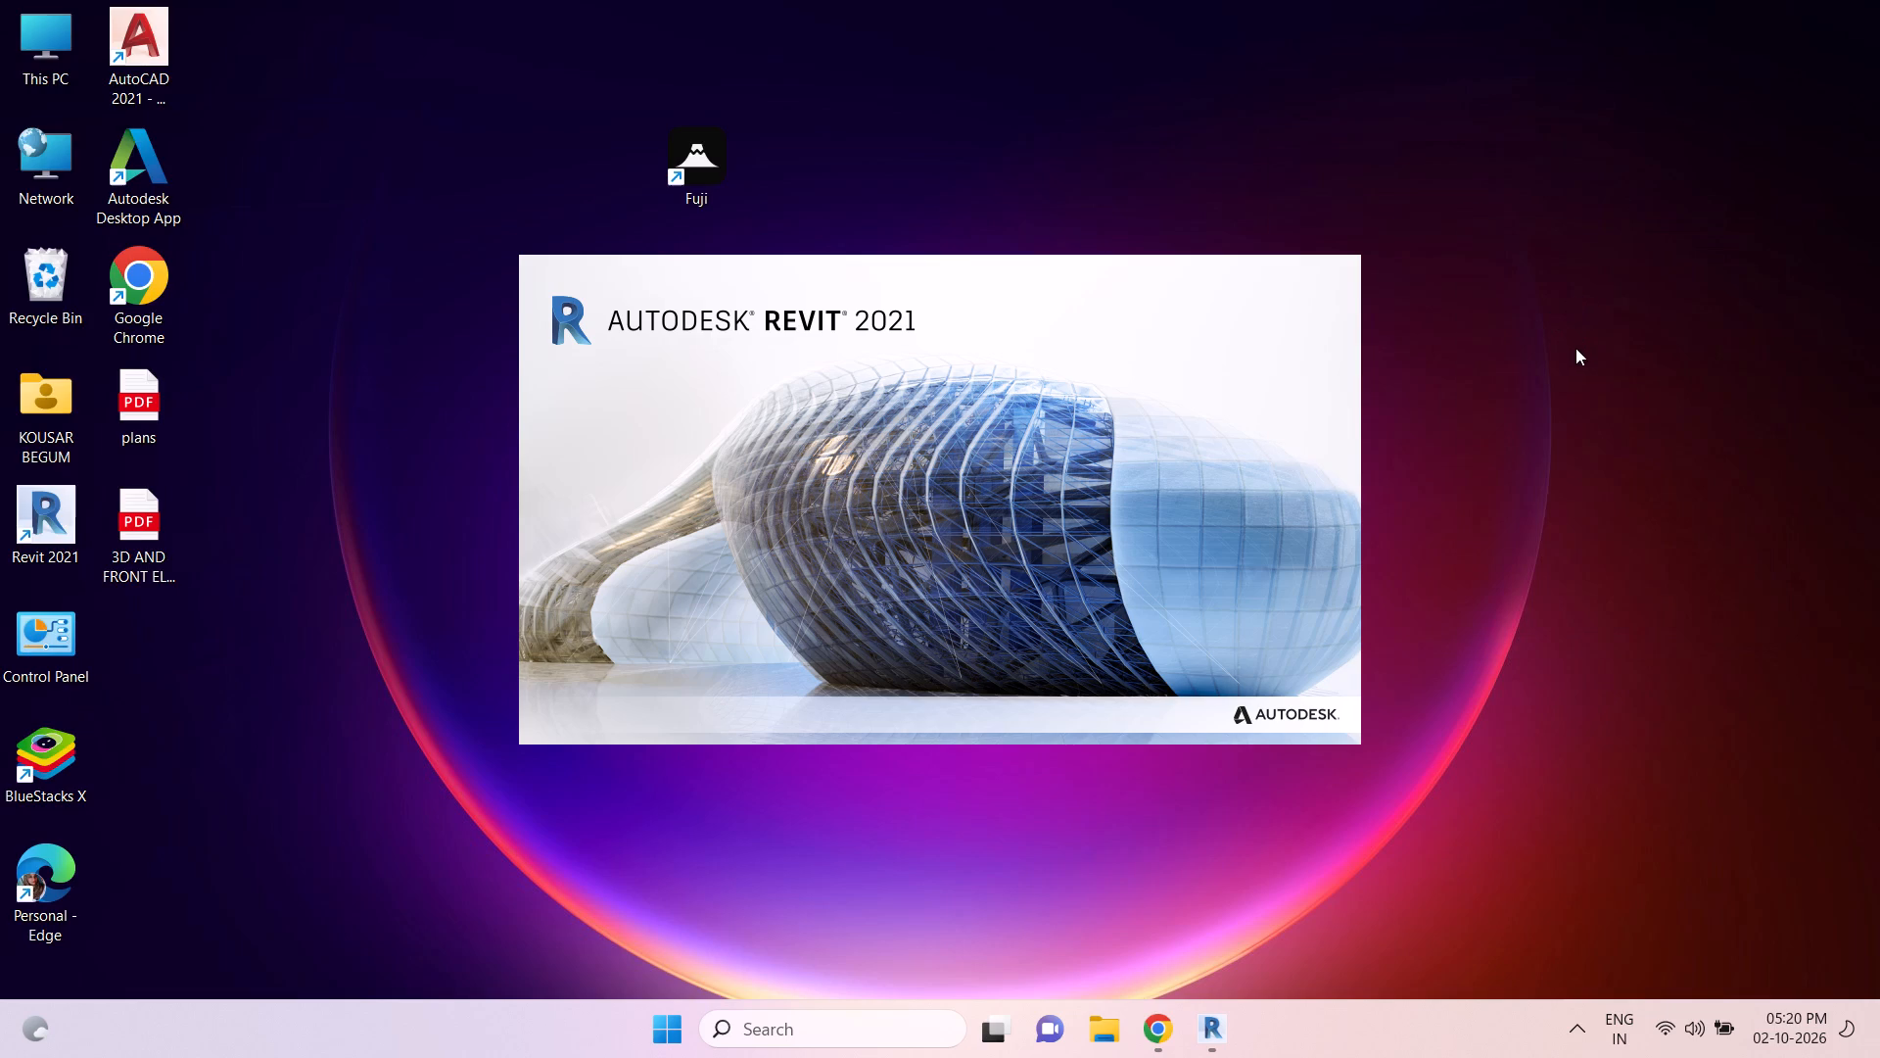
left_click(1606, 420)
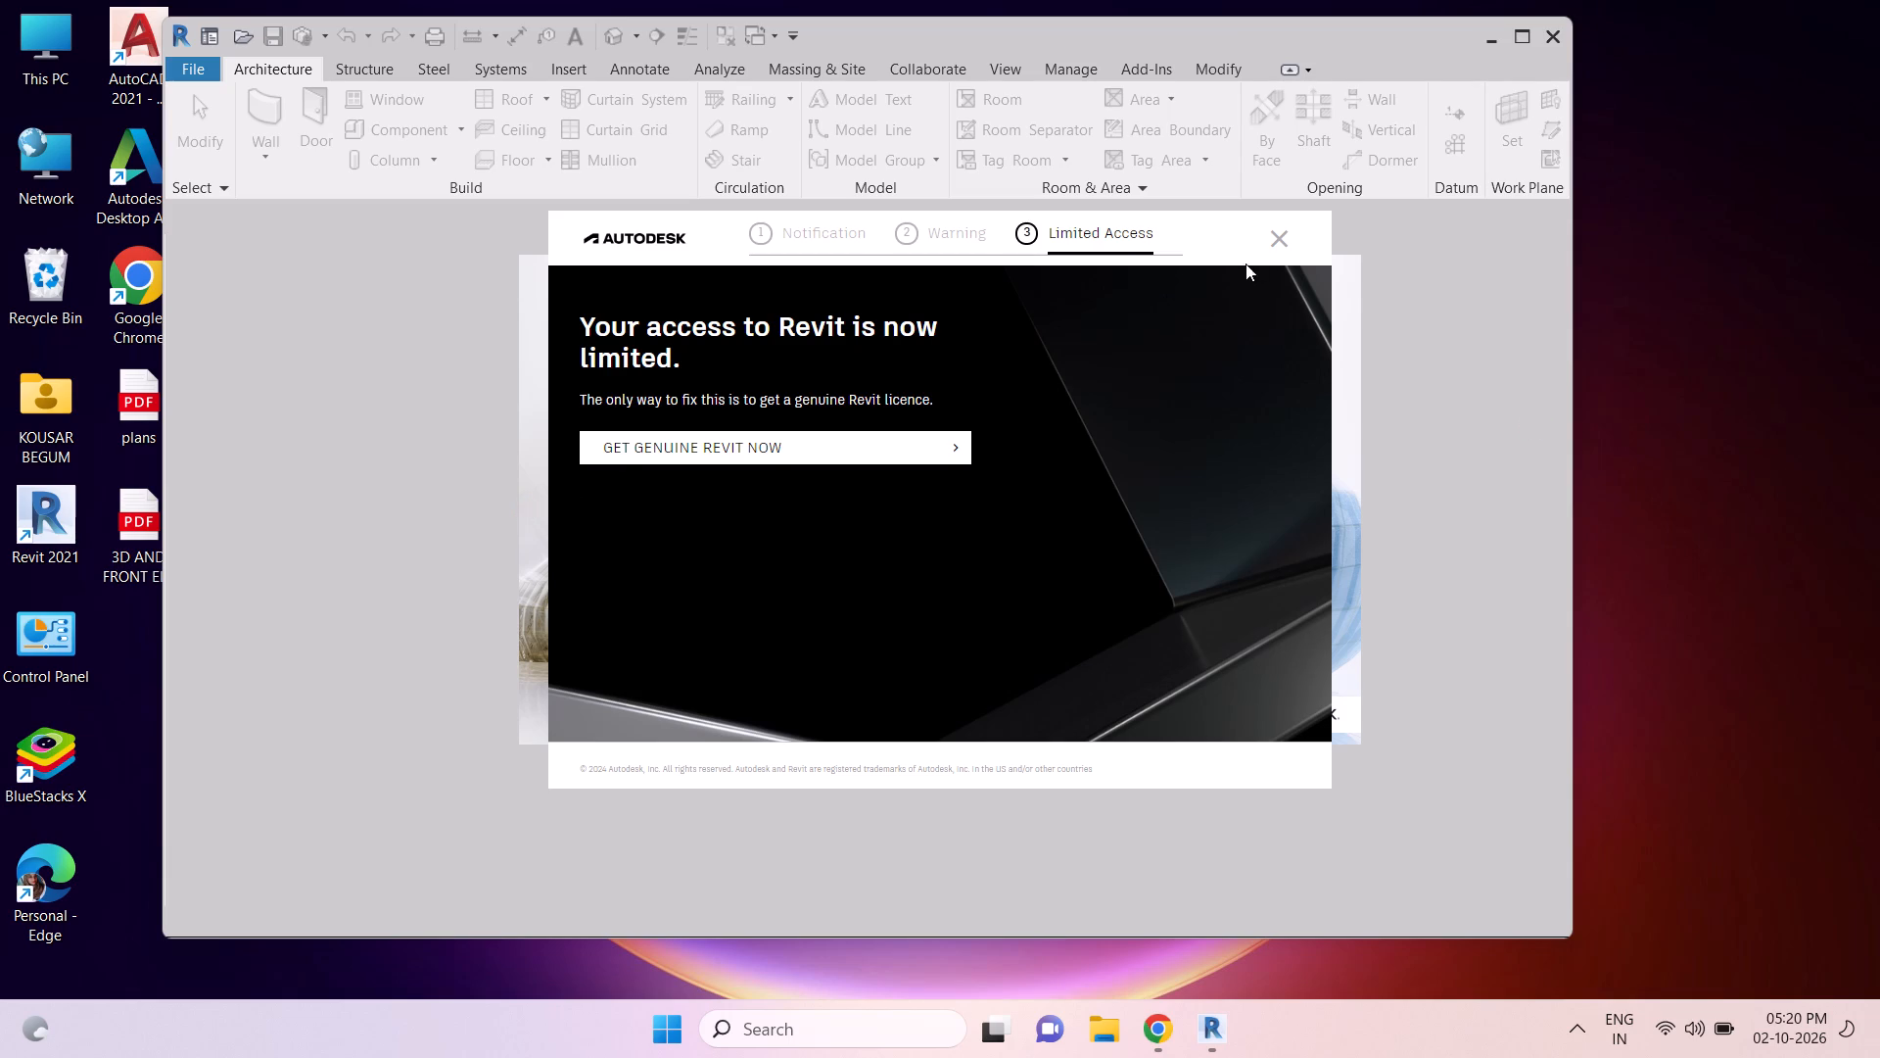
Dismiss the Autodesk limited-access notice and close the leftover Revit 2021 splash window.
left_click(1283, 239)
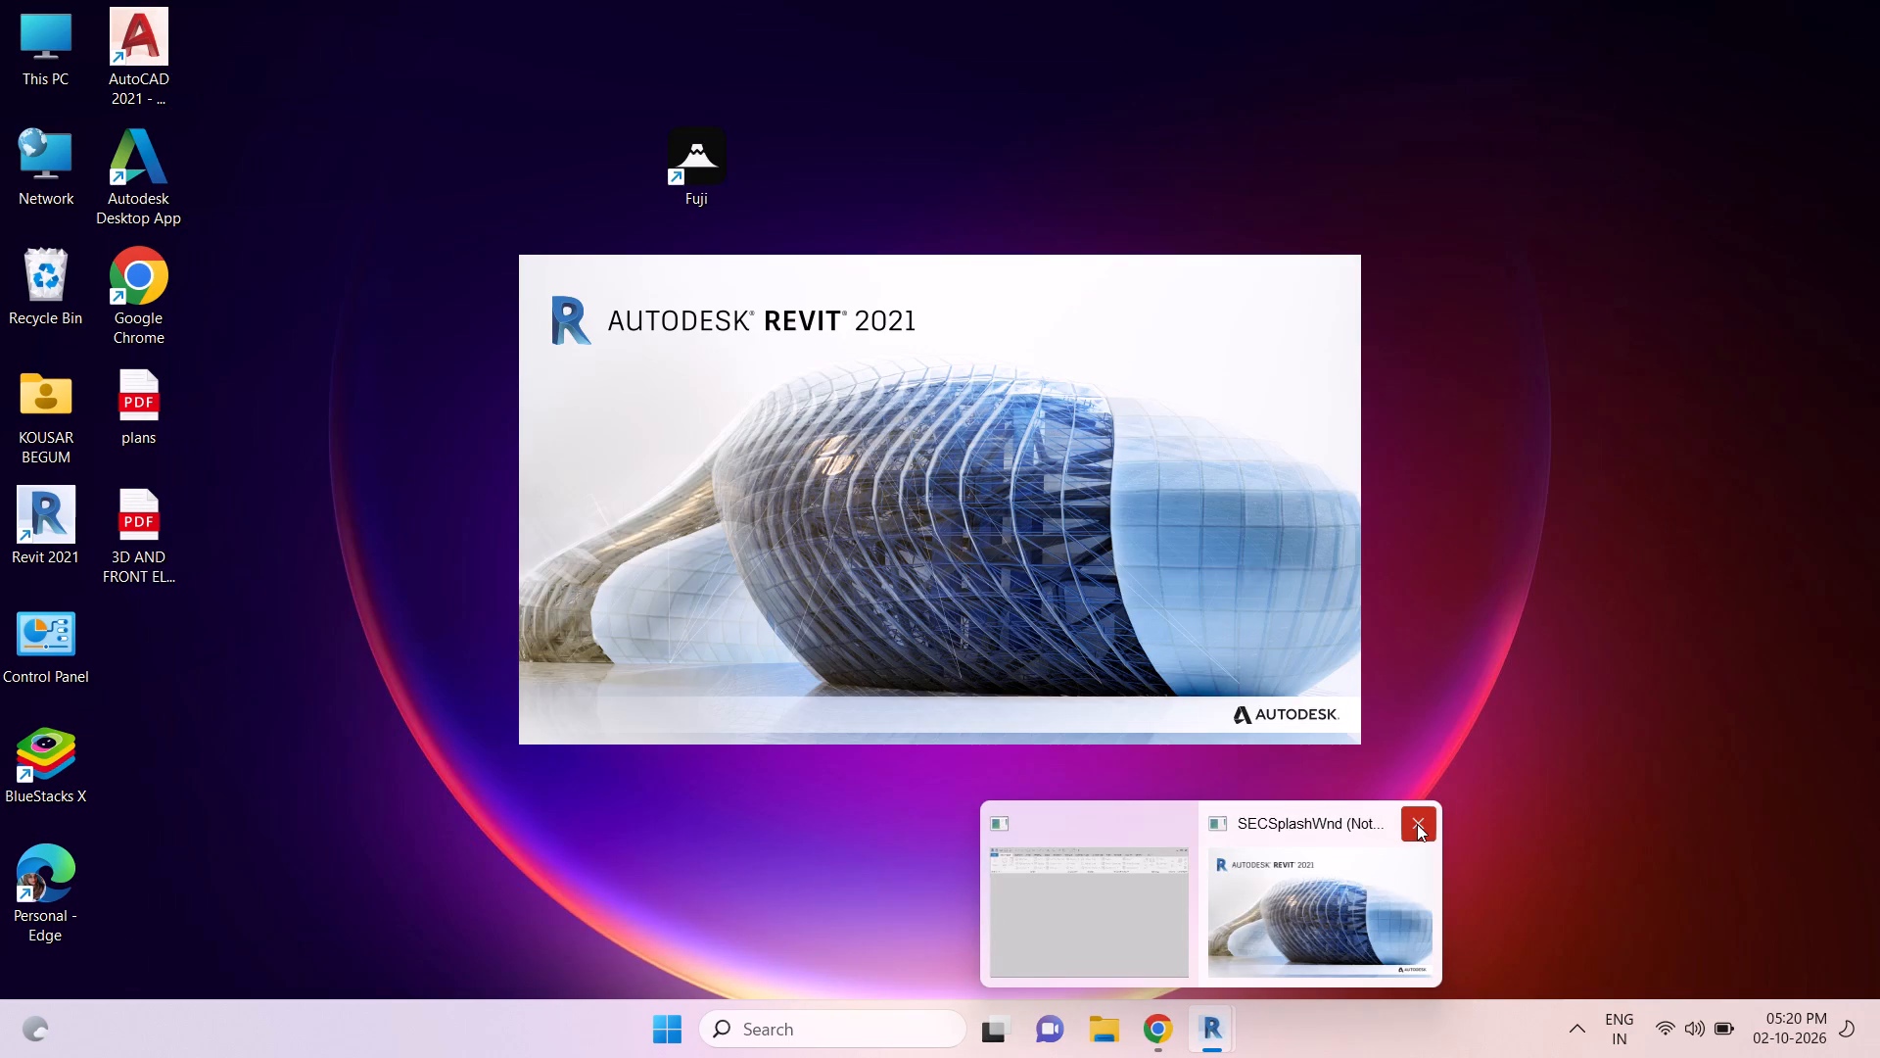
left_click(1417, 822)
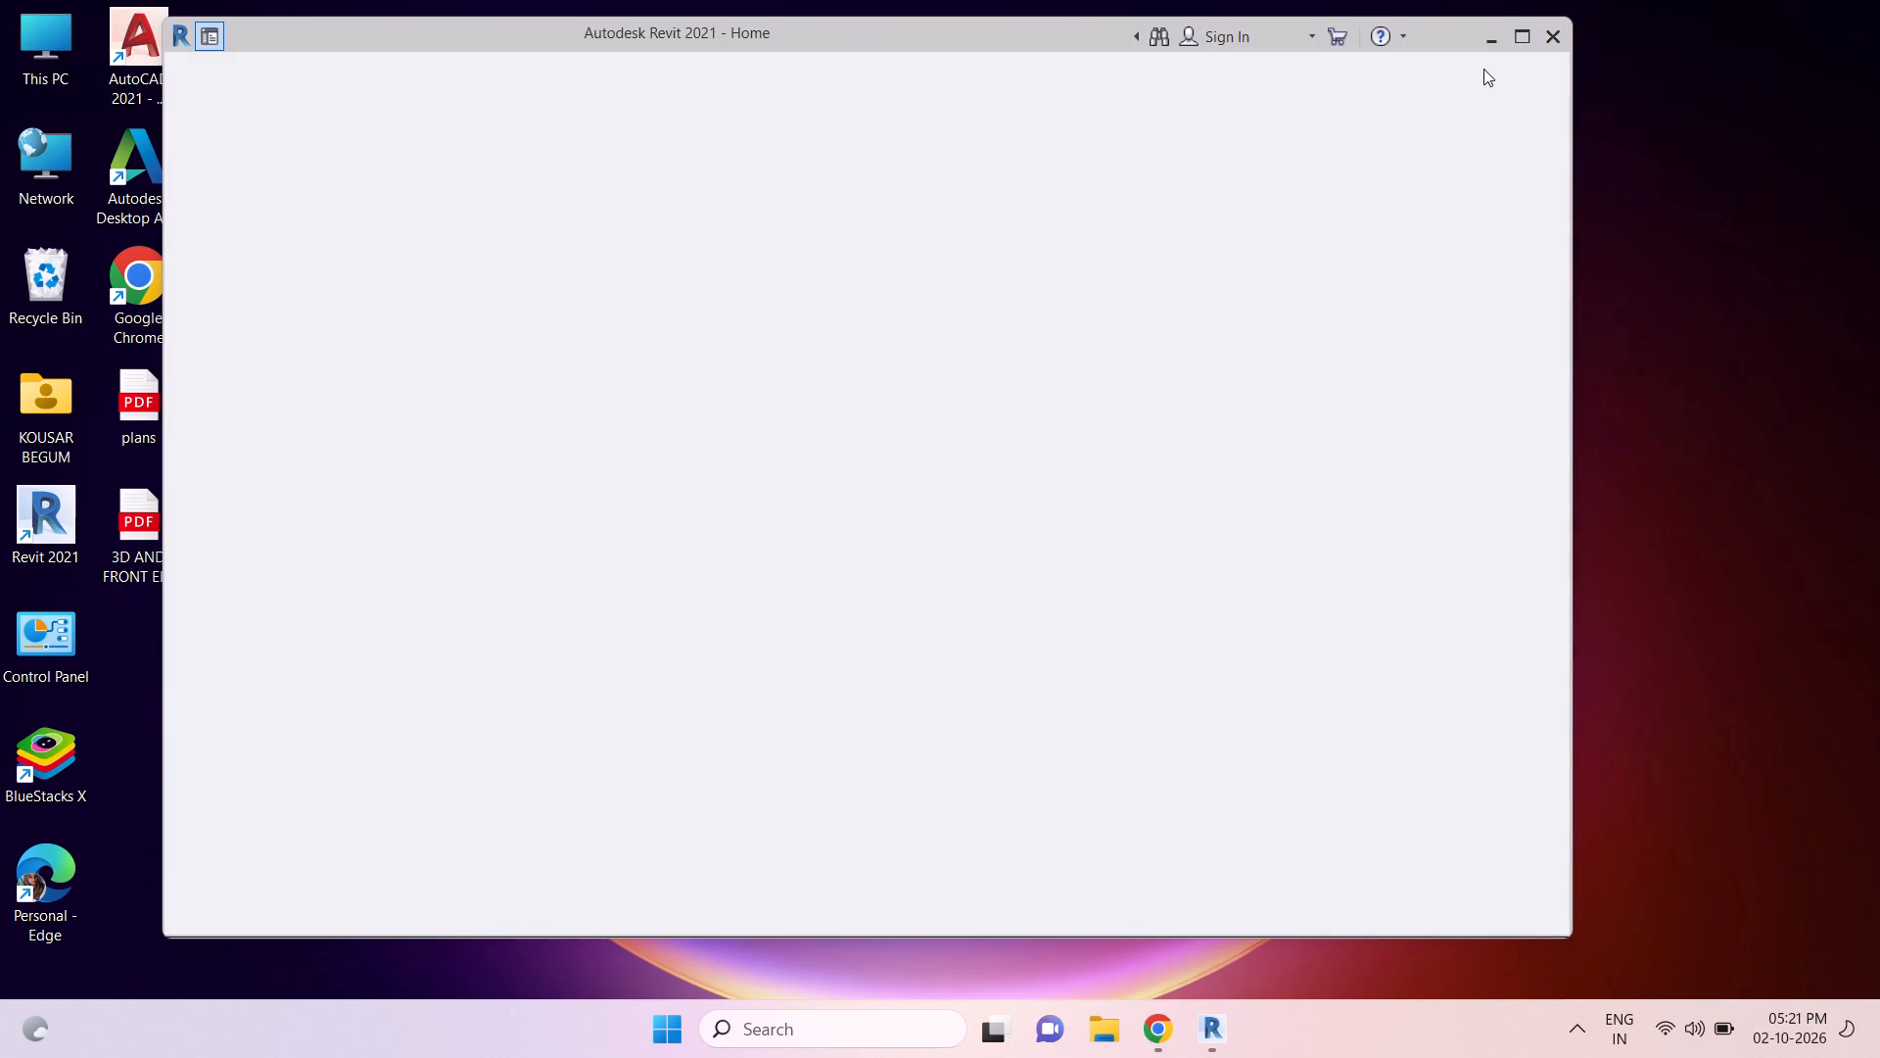
Minimize the Revit Home window to return to the desktop.
left_click(1492, 49)
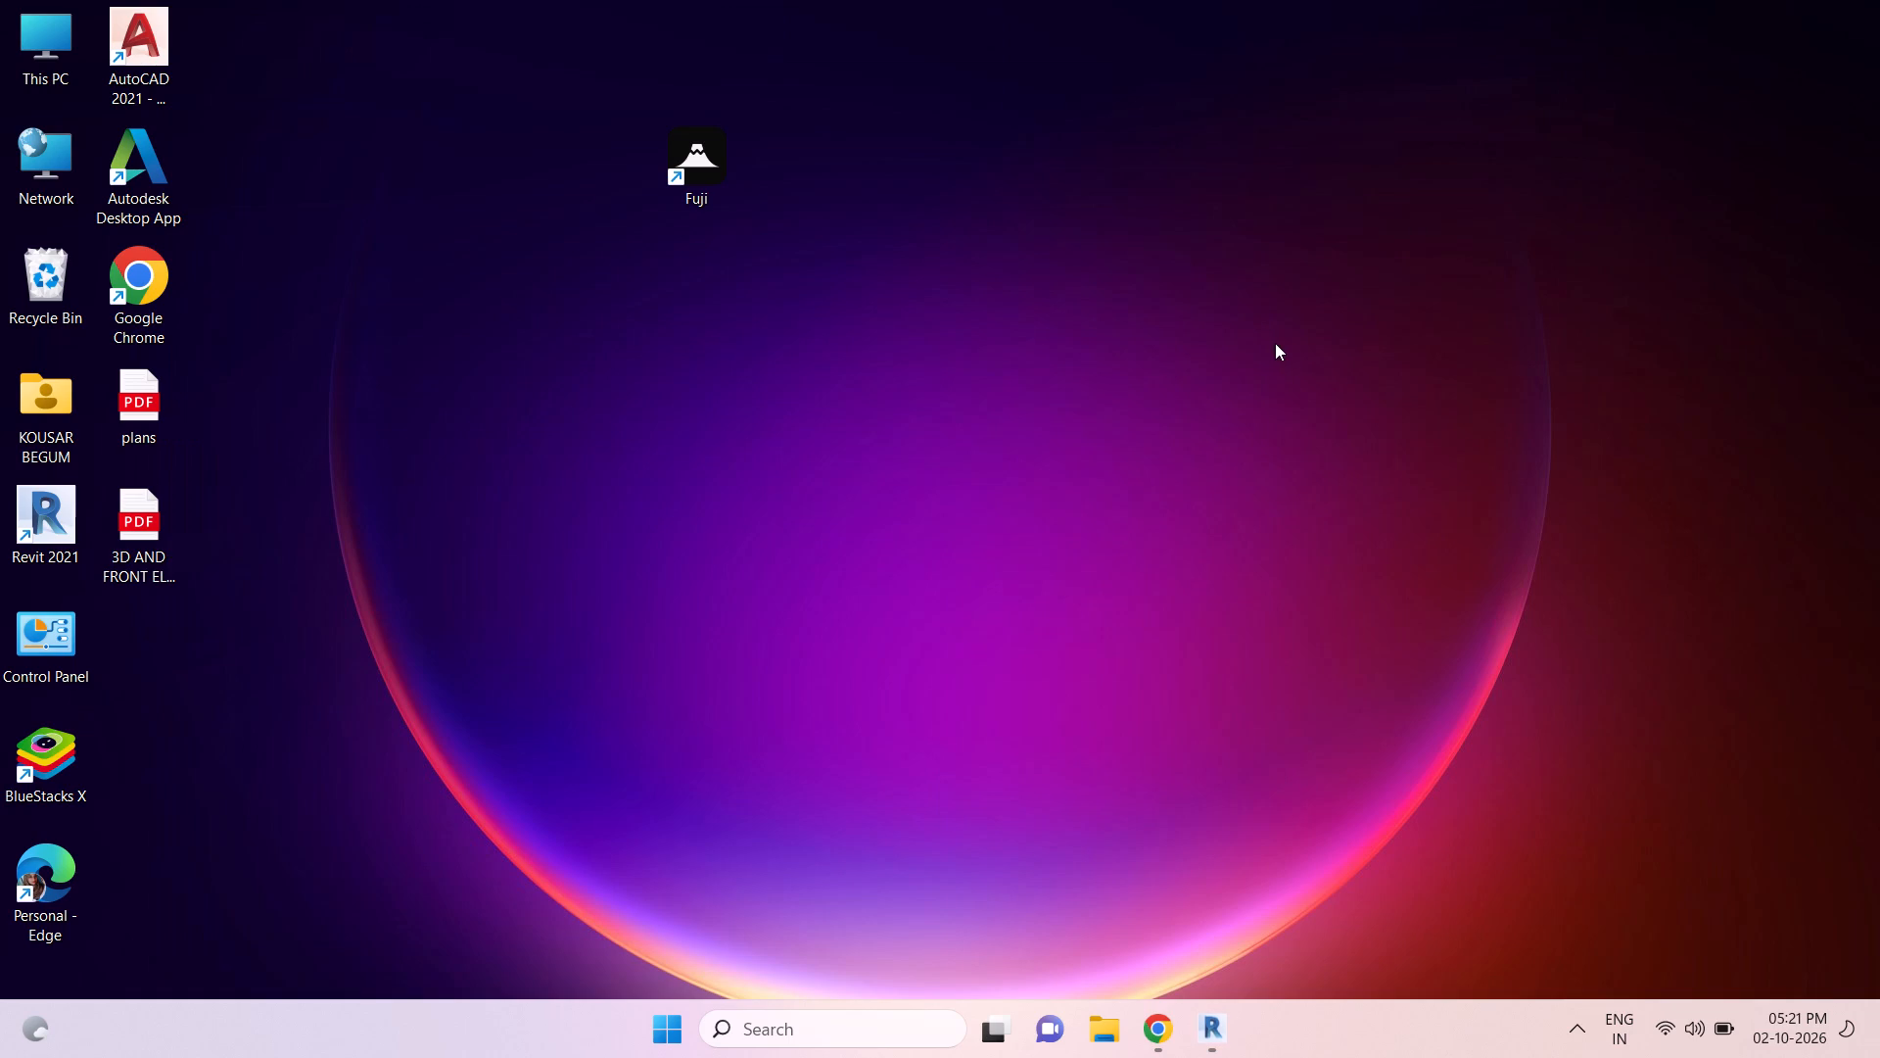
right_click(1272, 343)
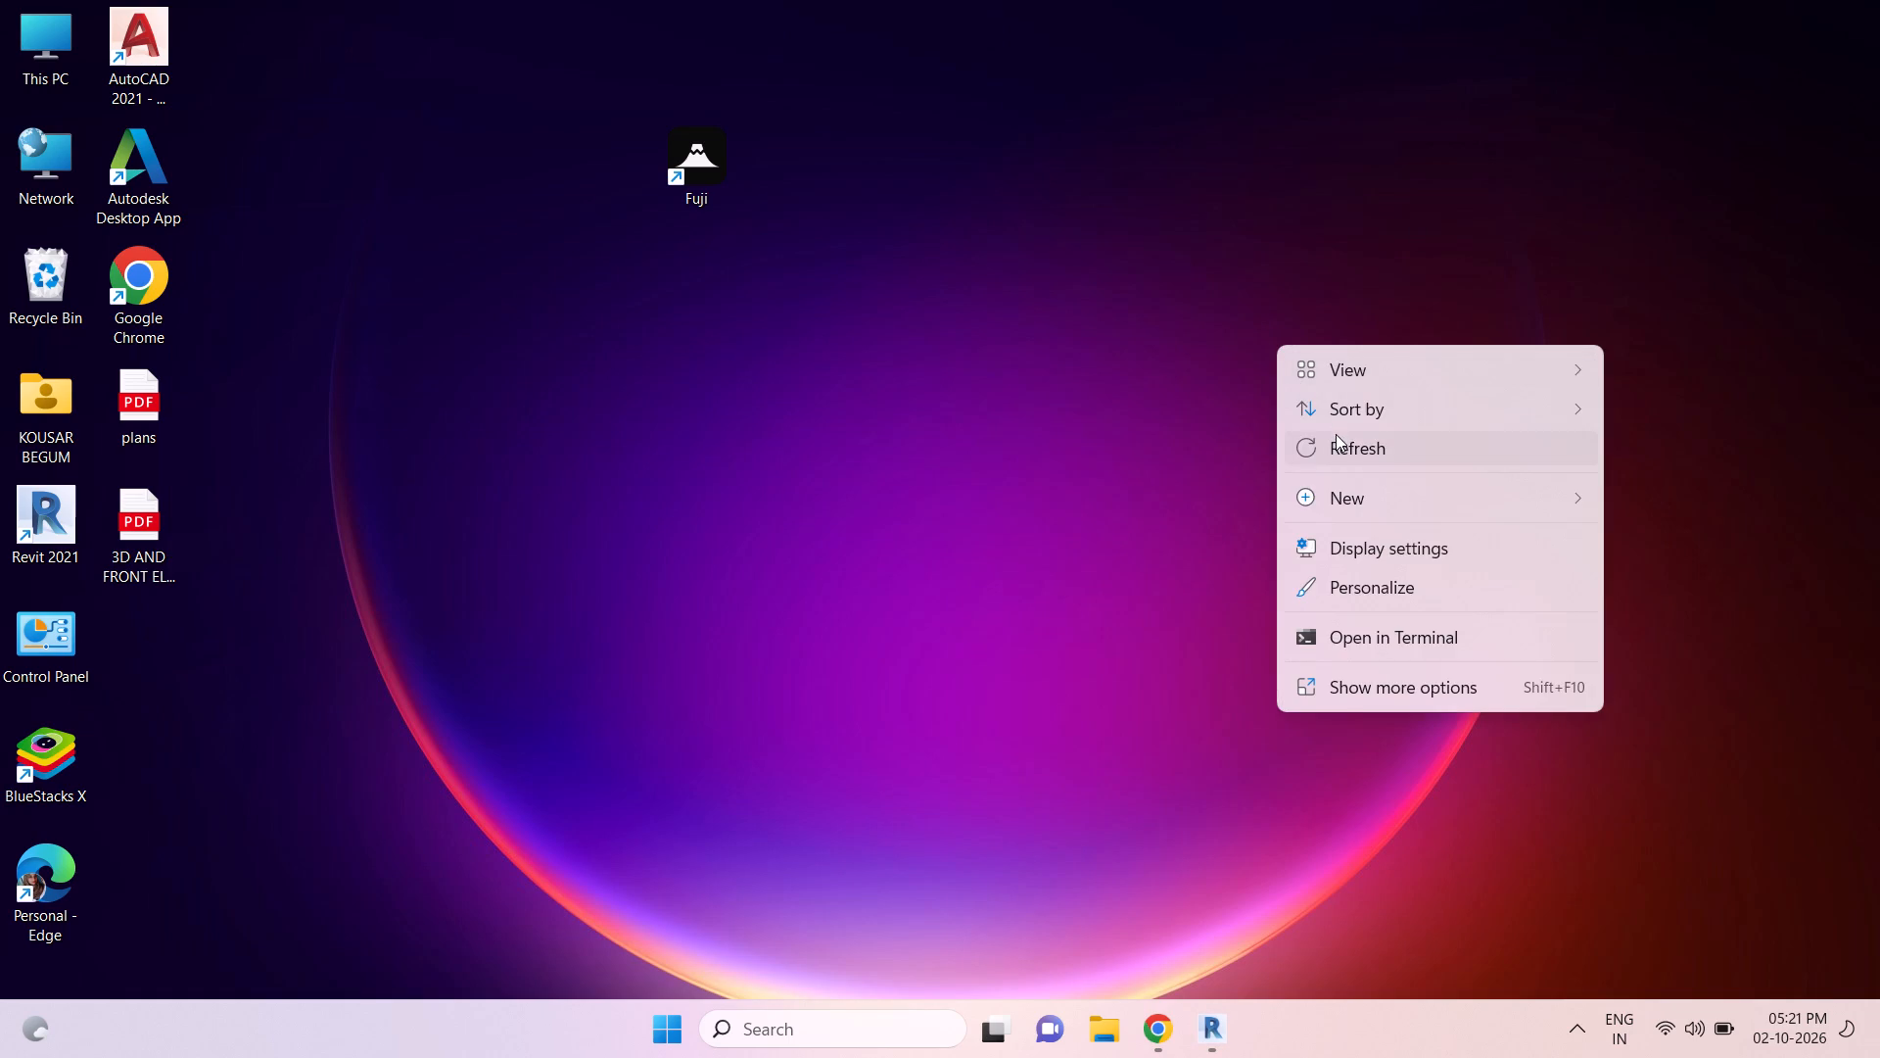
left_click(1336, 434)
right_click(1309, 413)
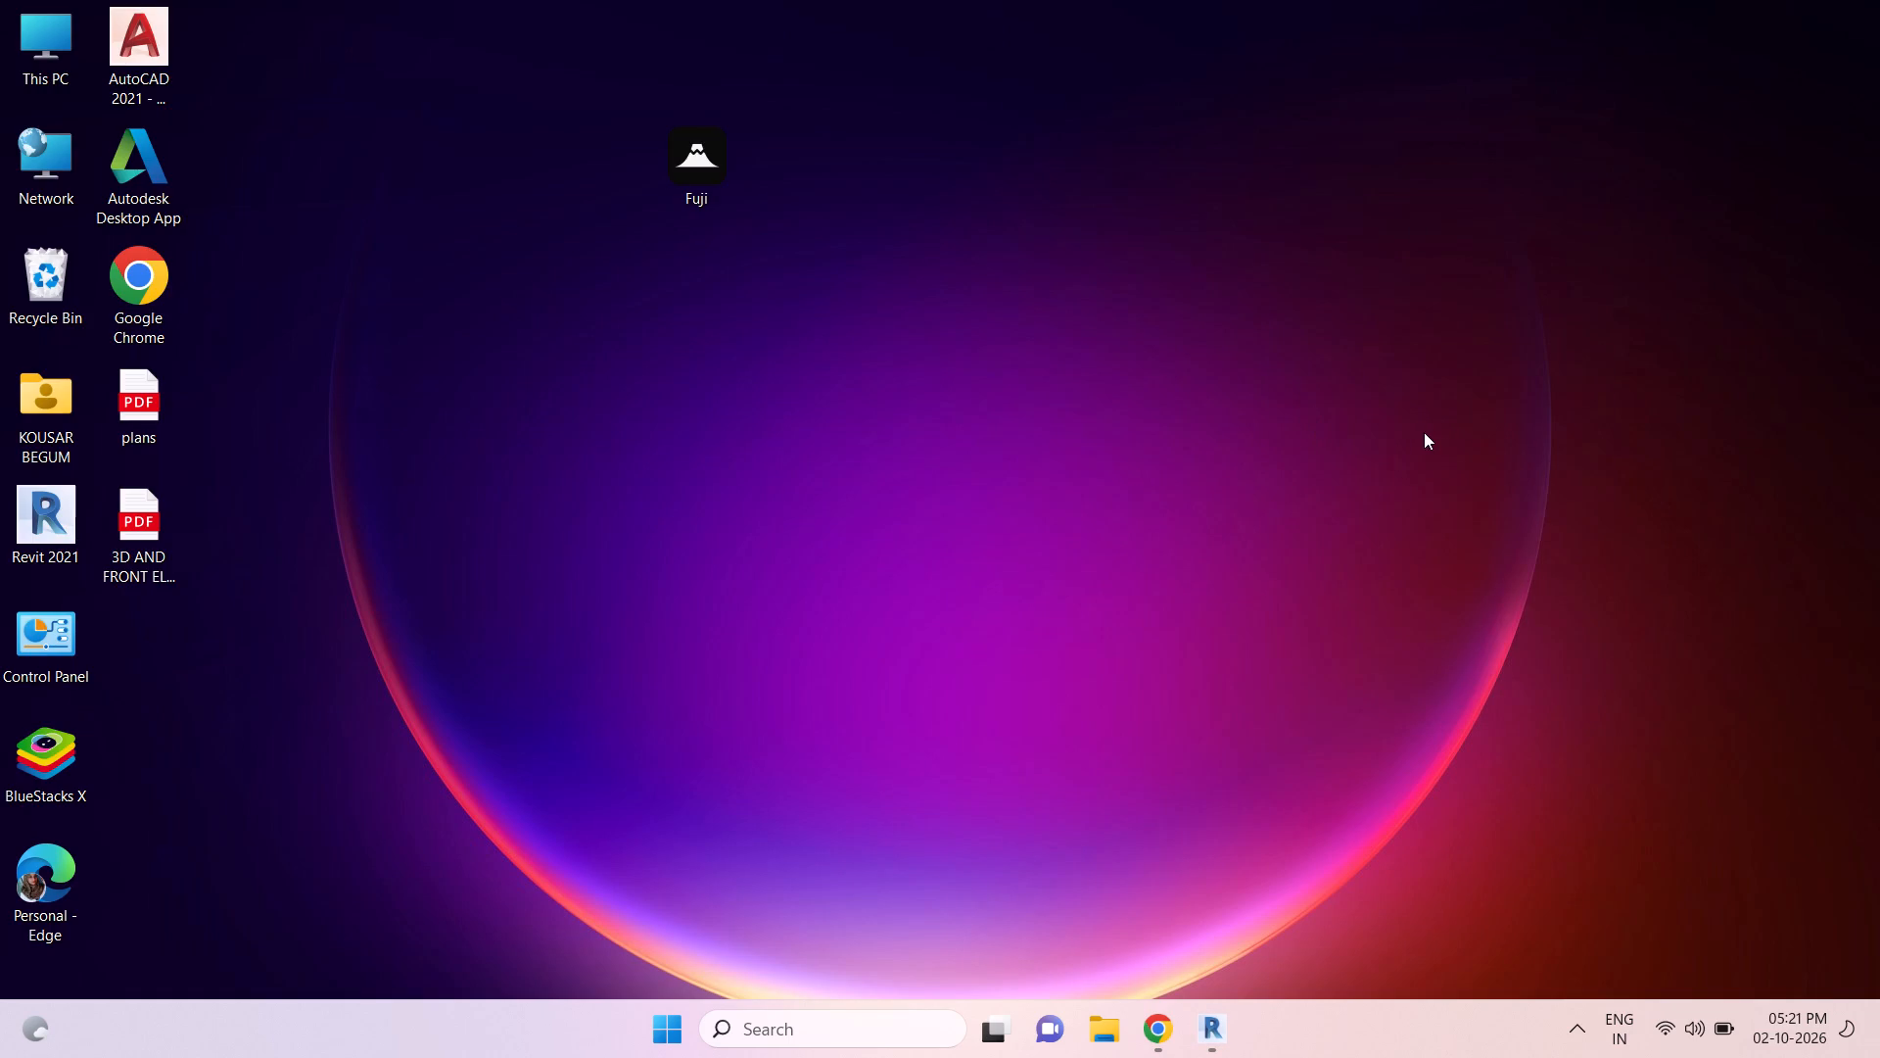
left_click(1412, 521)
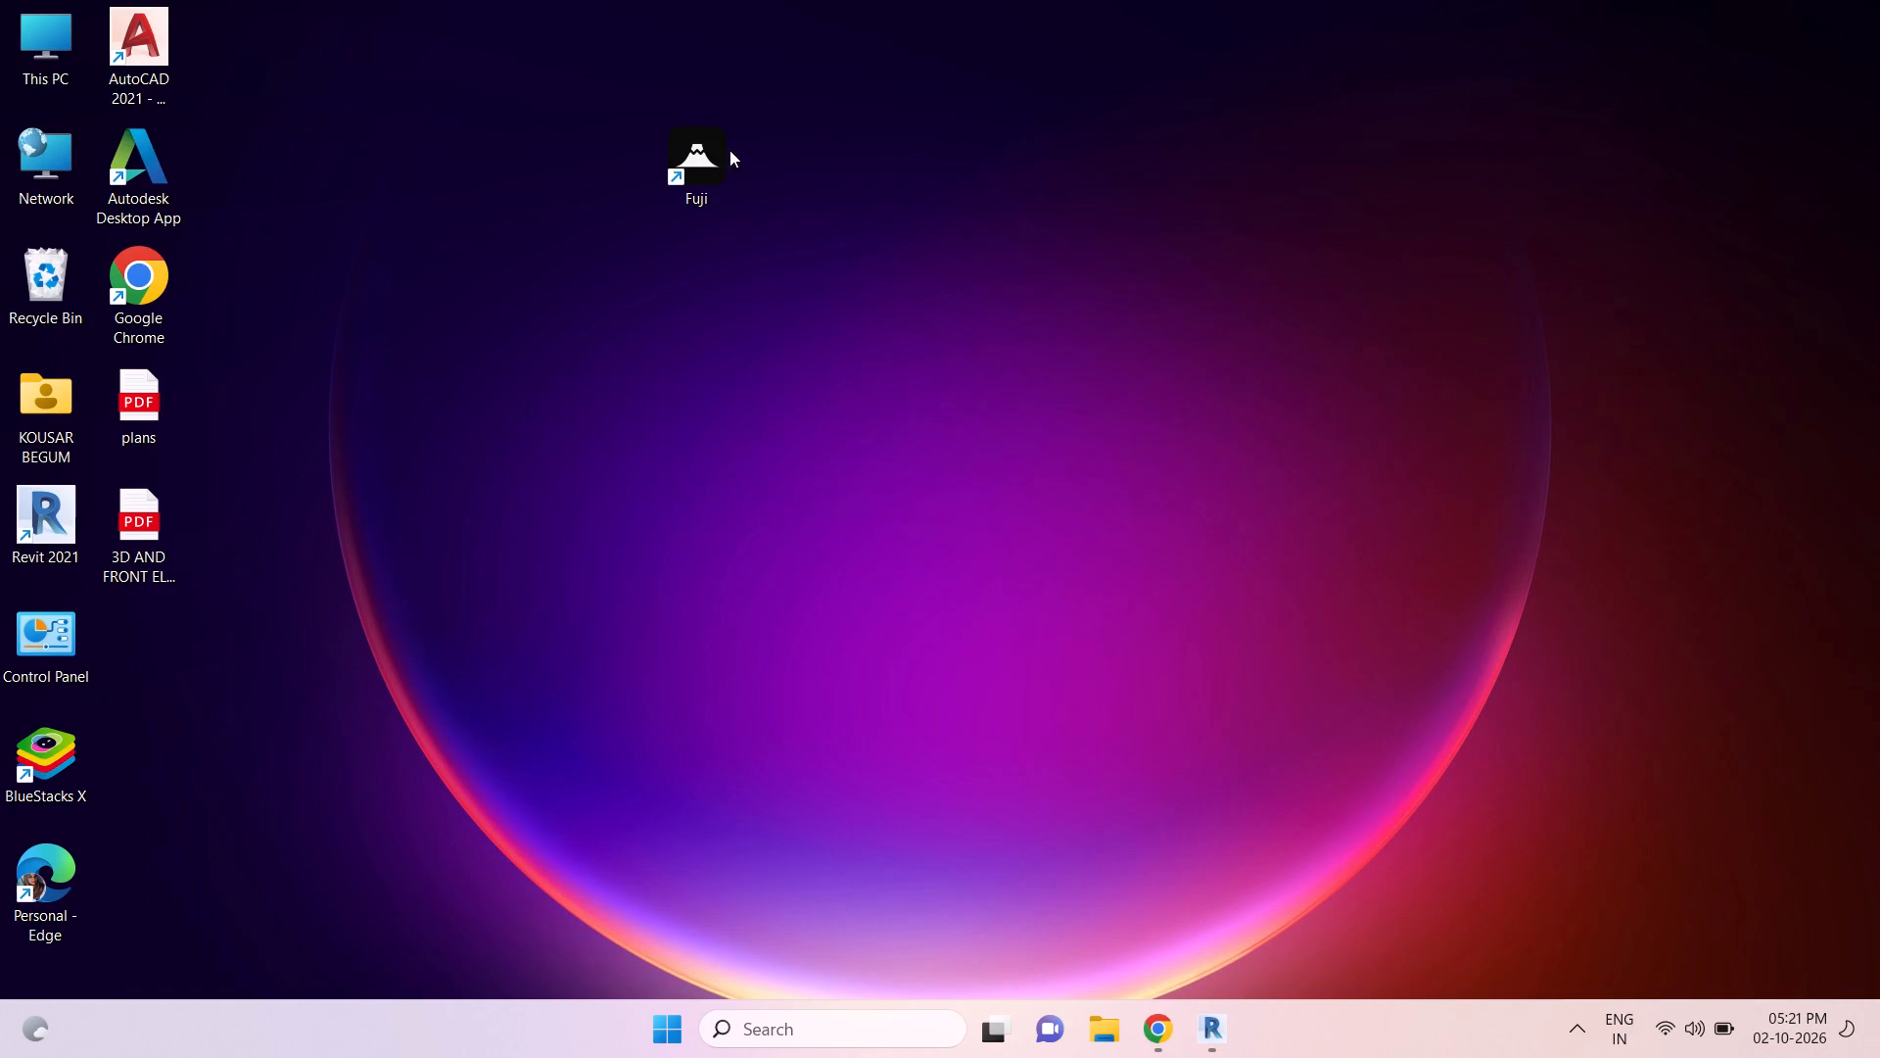
Launch Fuji from its desktop shortcut.
right_click(702, 153)
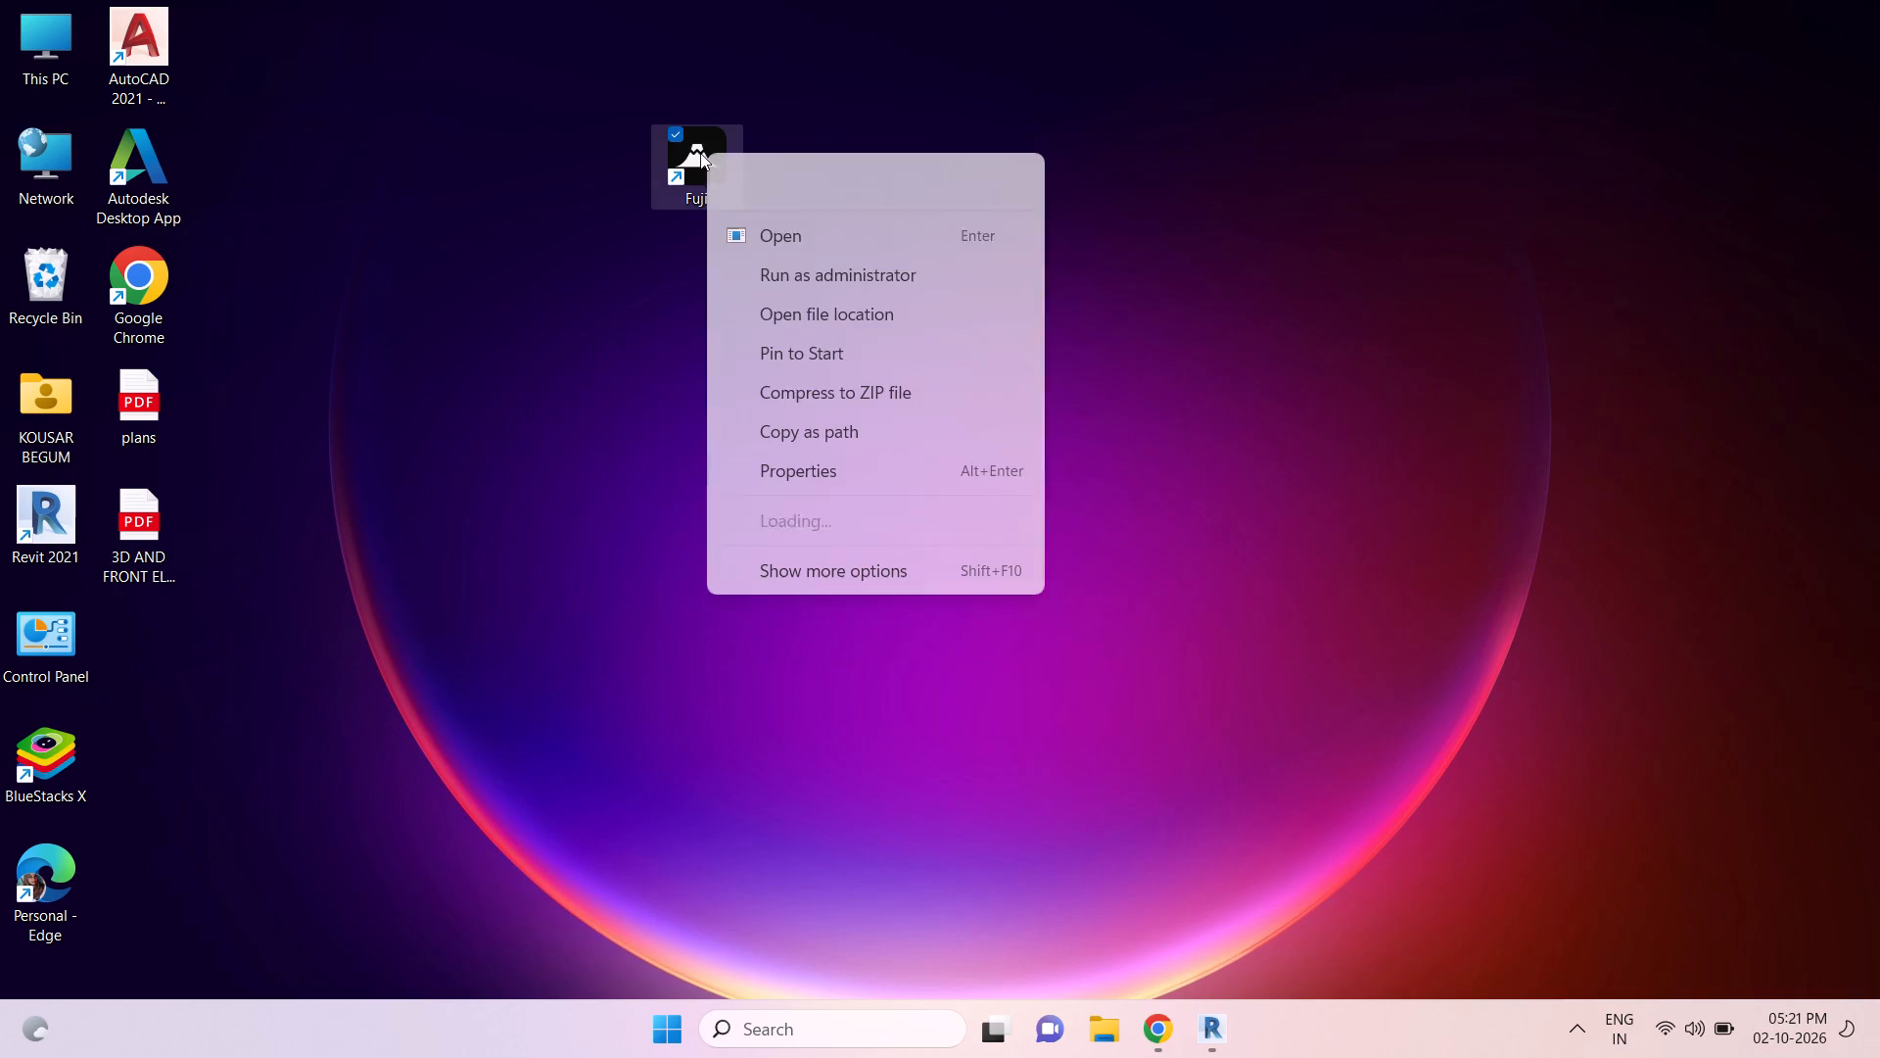
left_click(805, 249)
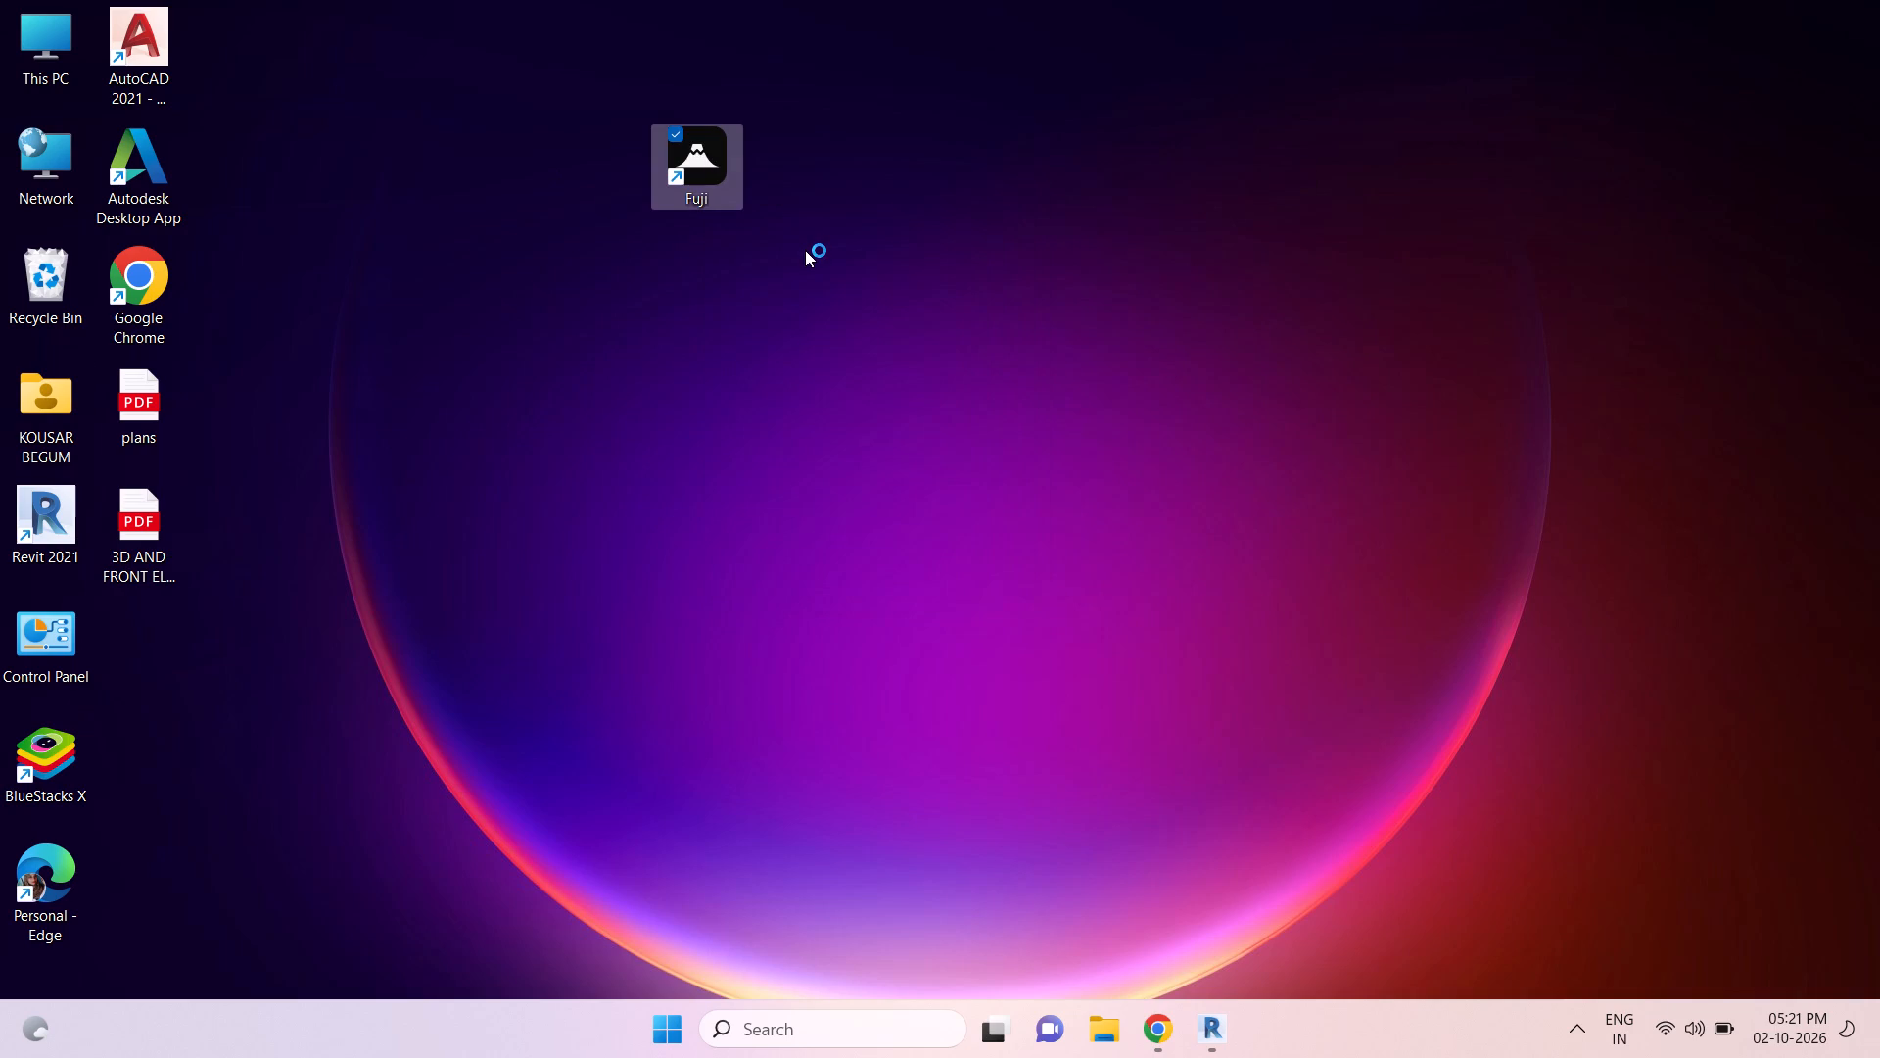
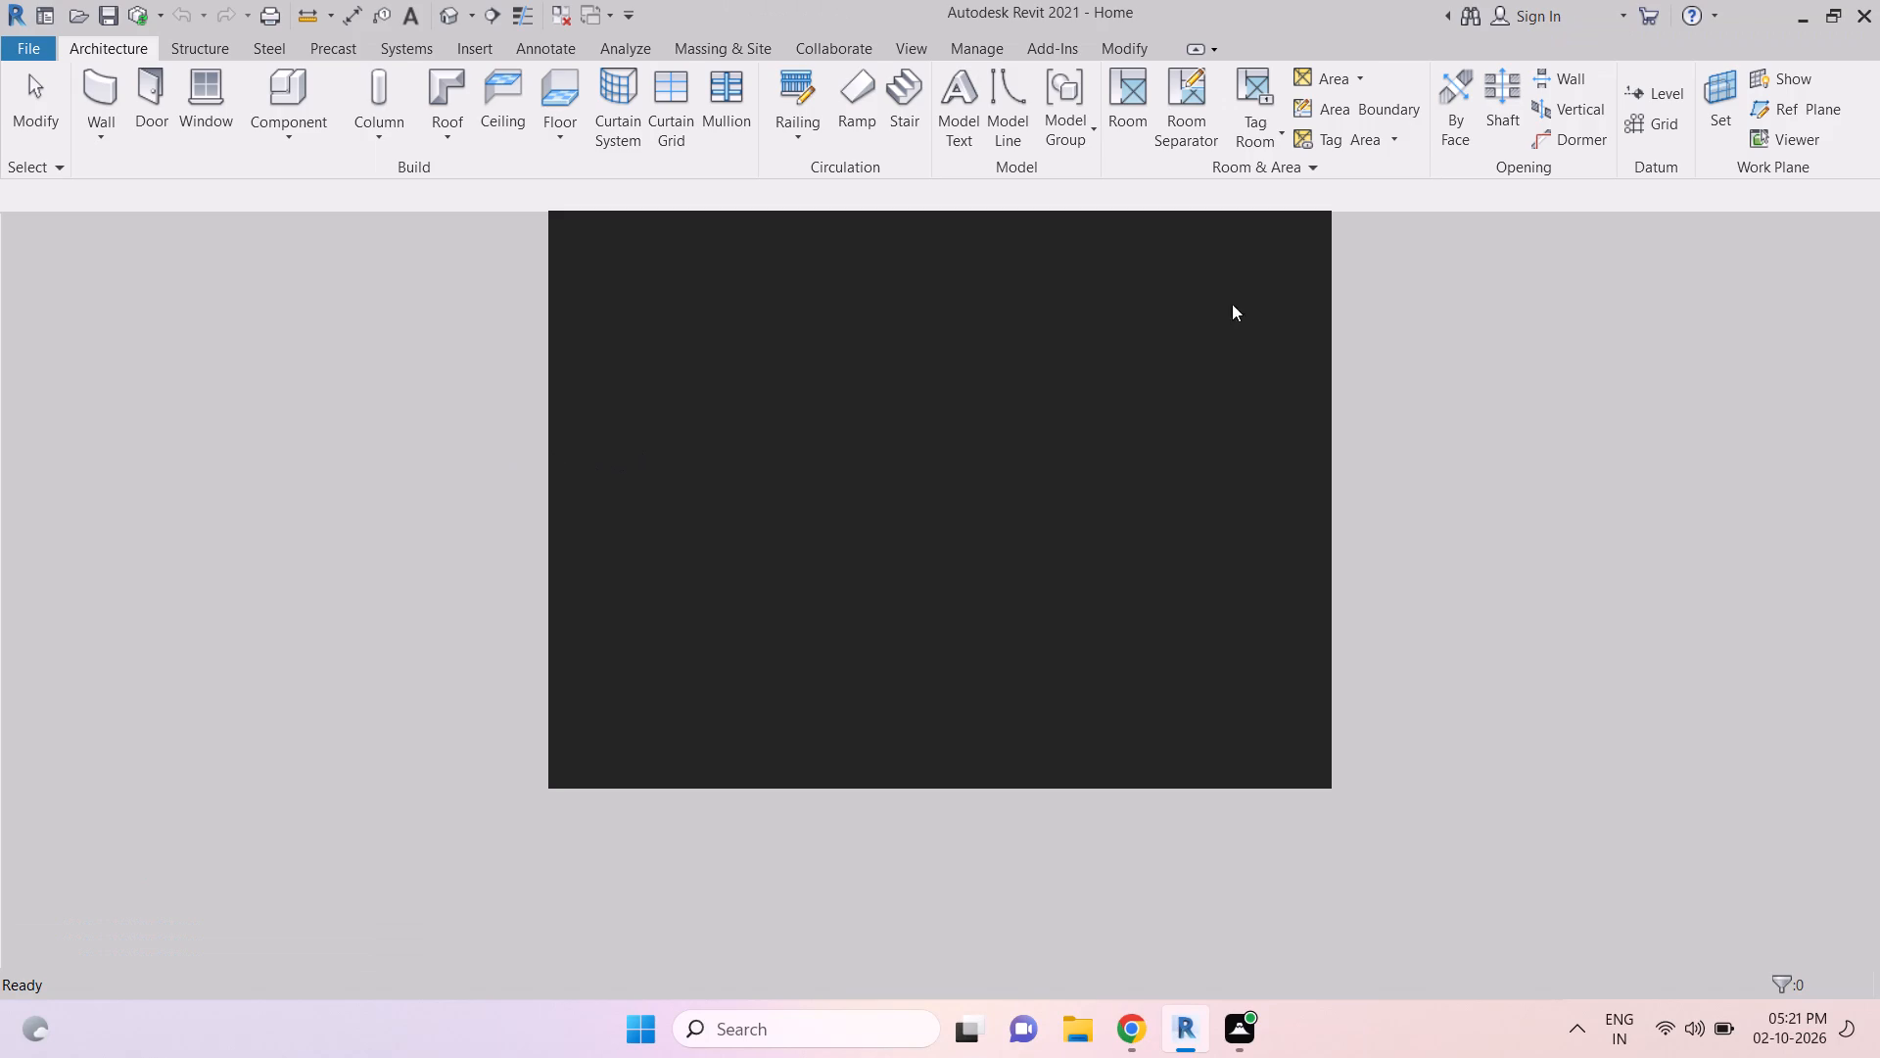
Dismiss the dark Fuji window covering the Revit Home screen.
left_click(1297, 229)
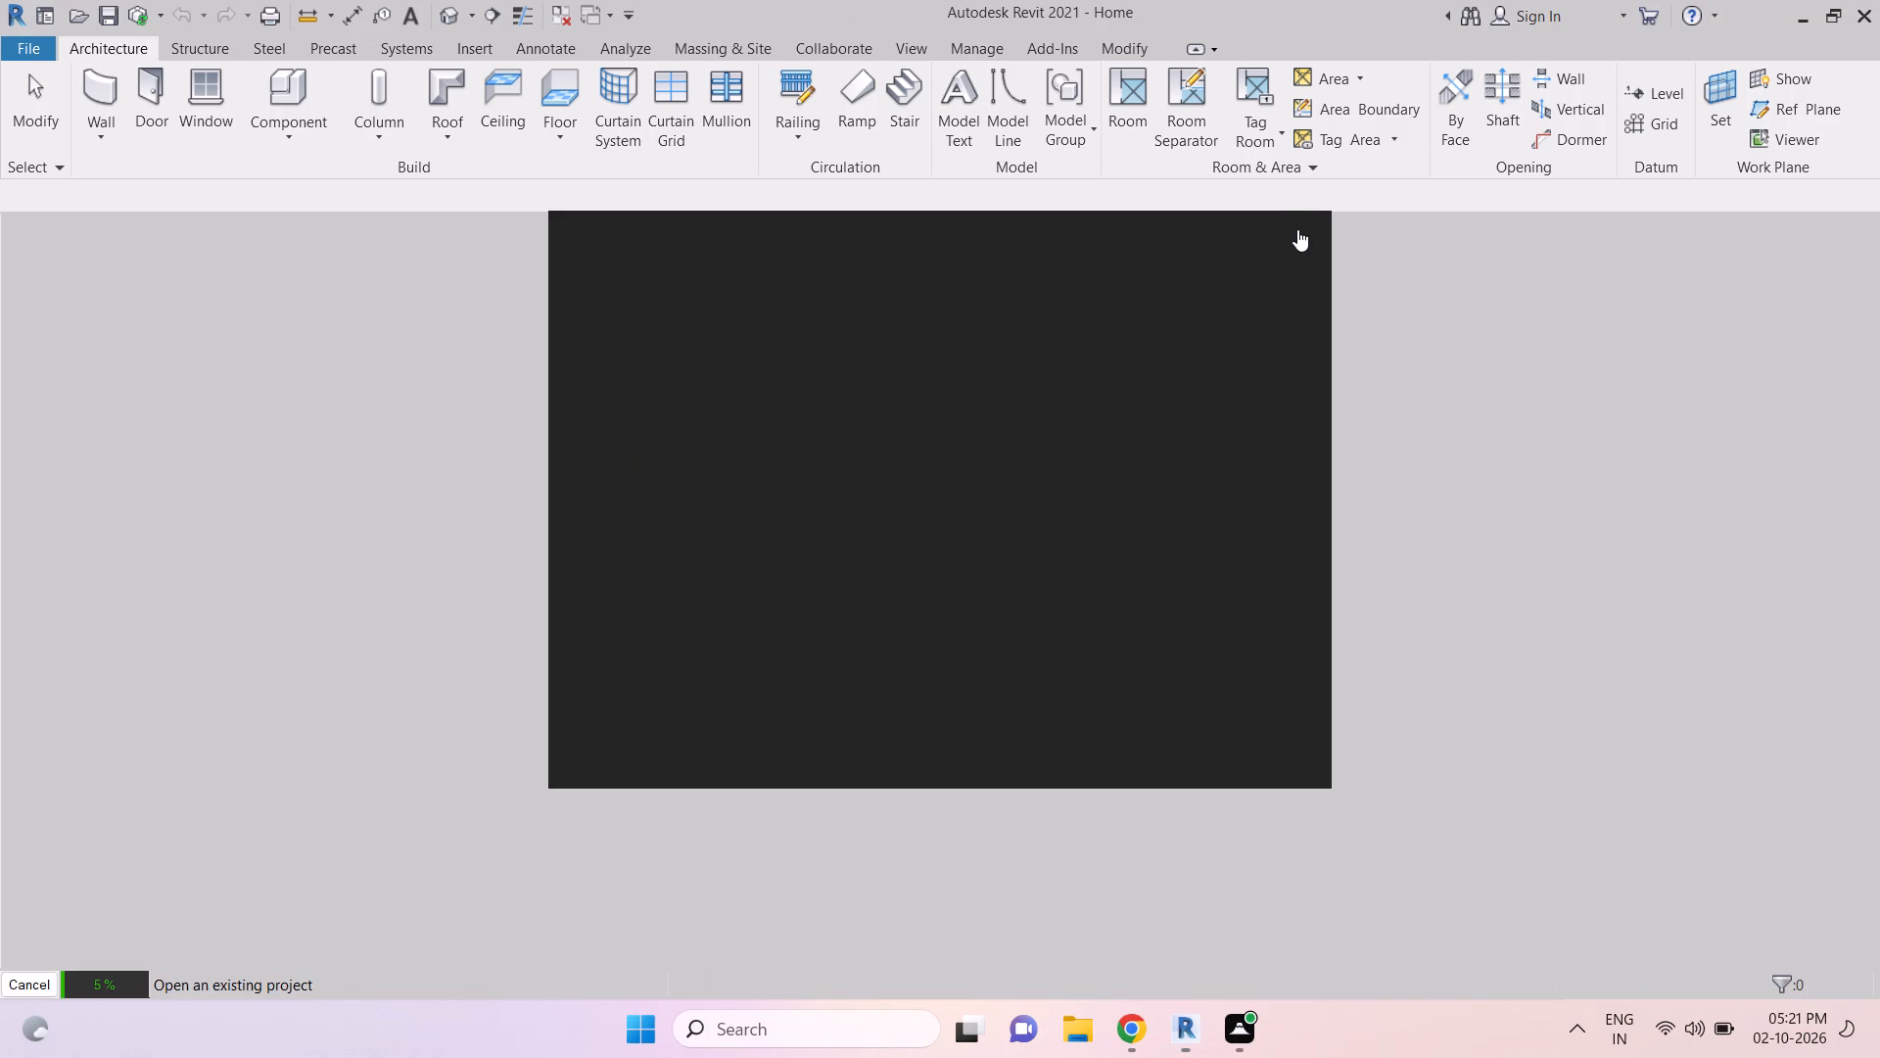
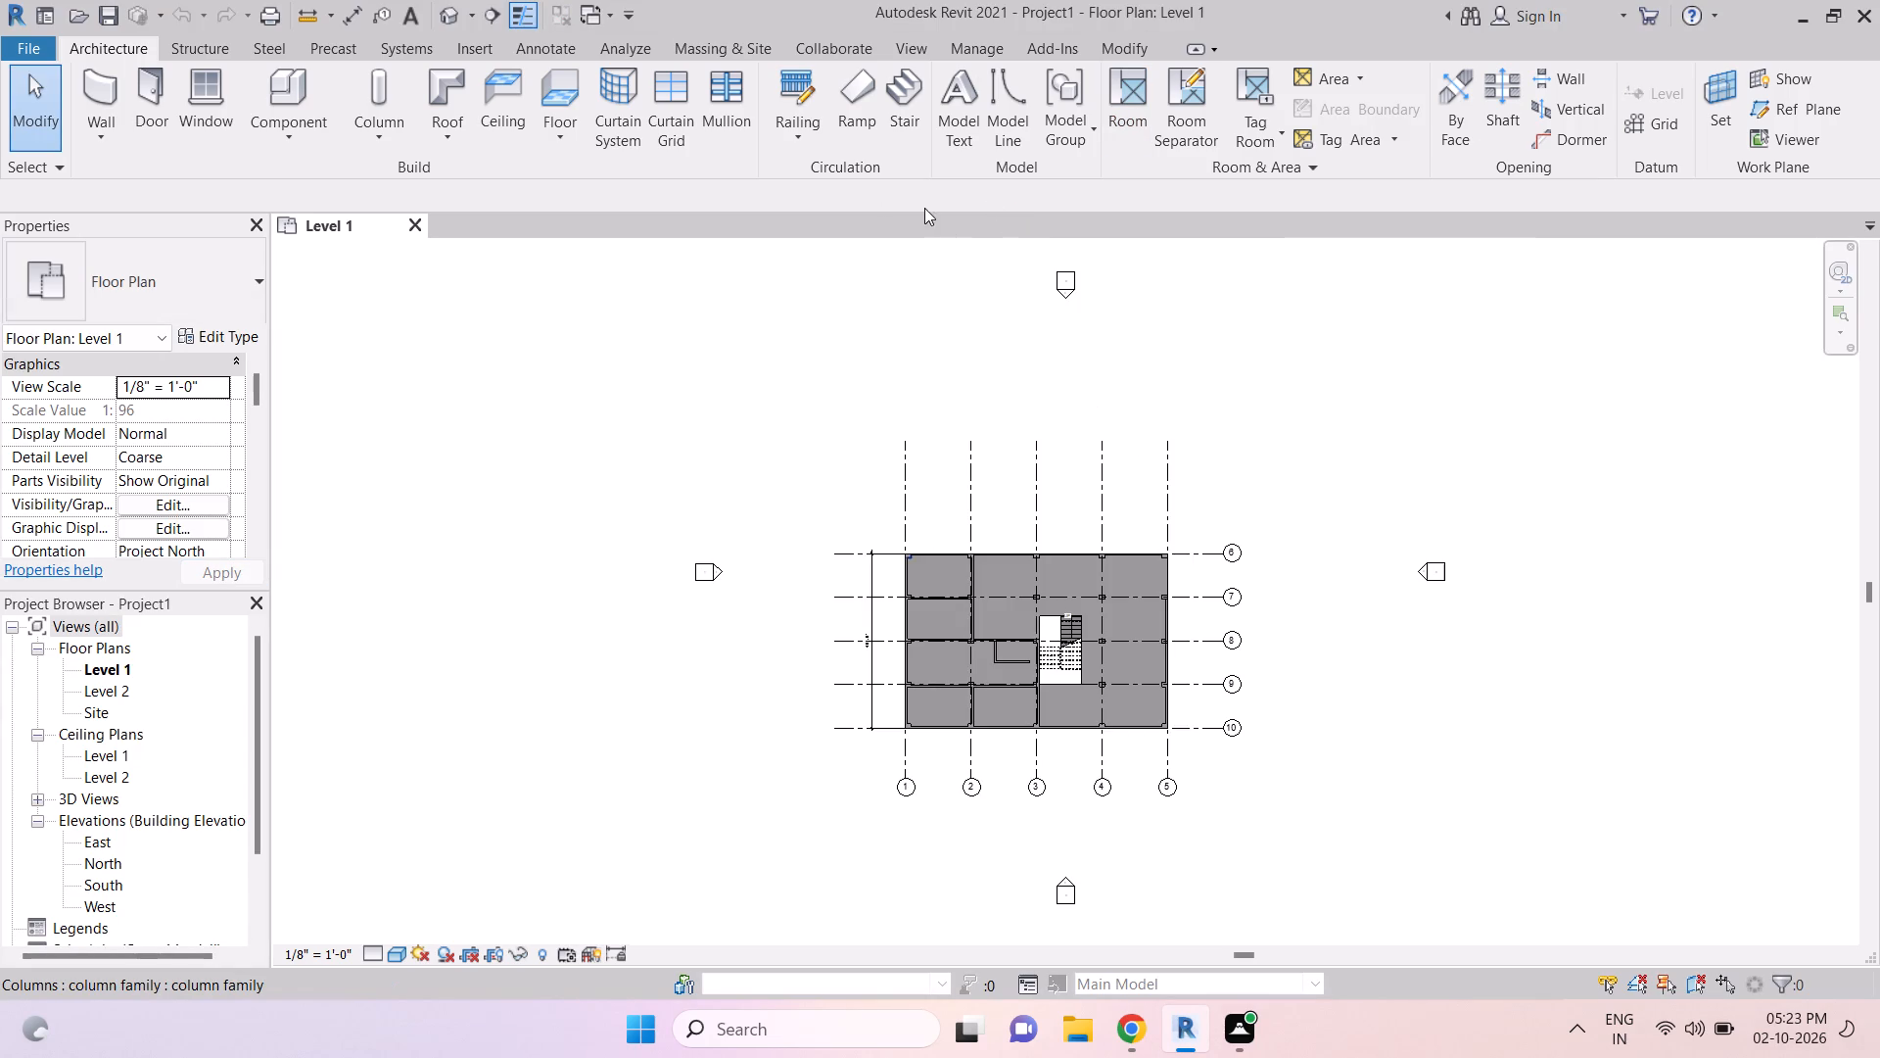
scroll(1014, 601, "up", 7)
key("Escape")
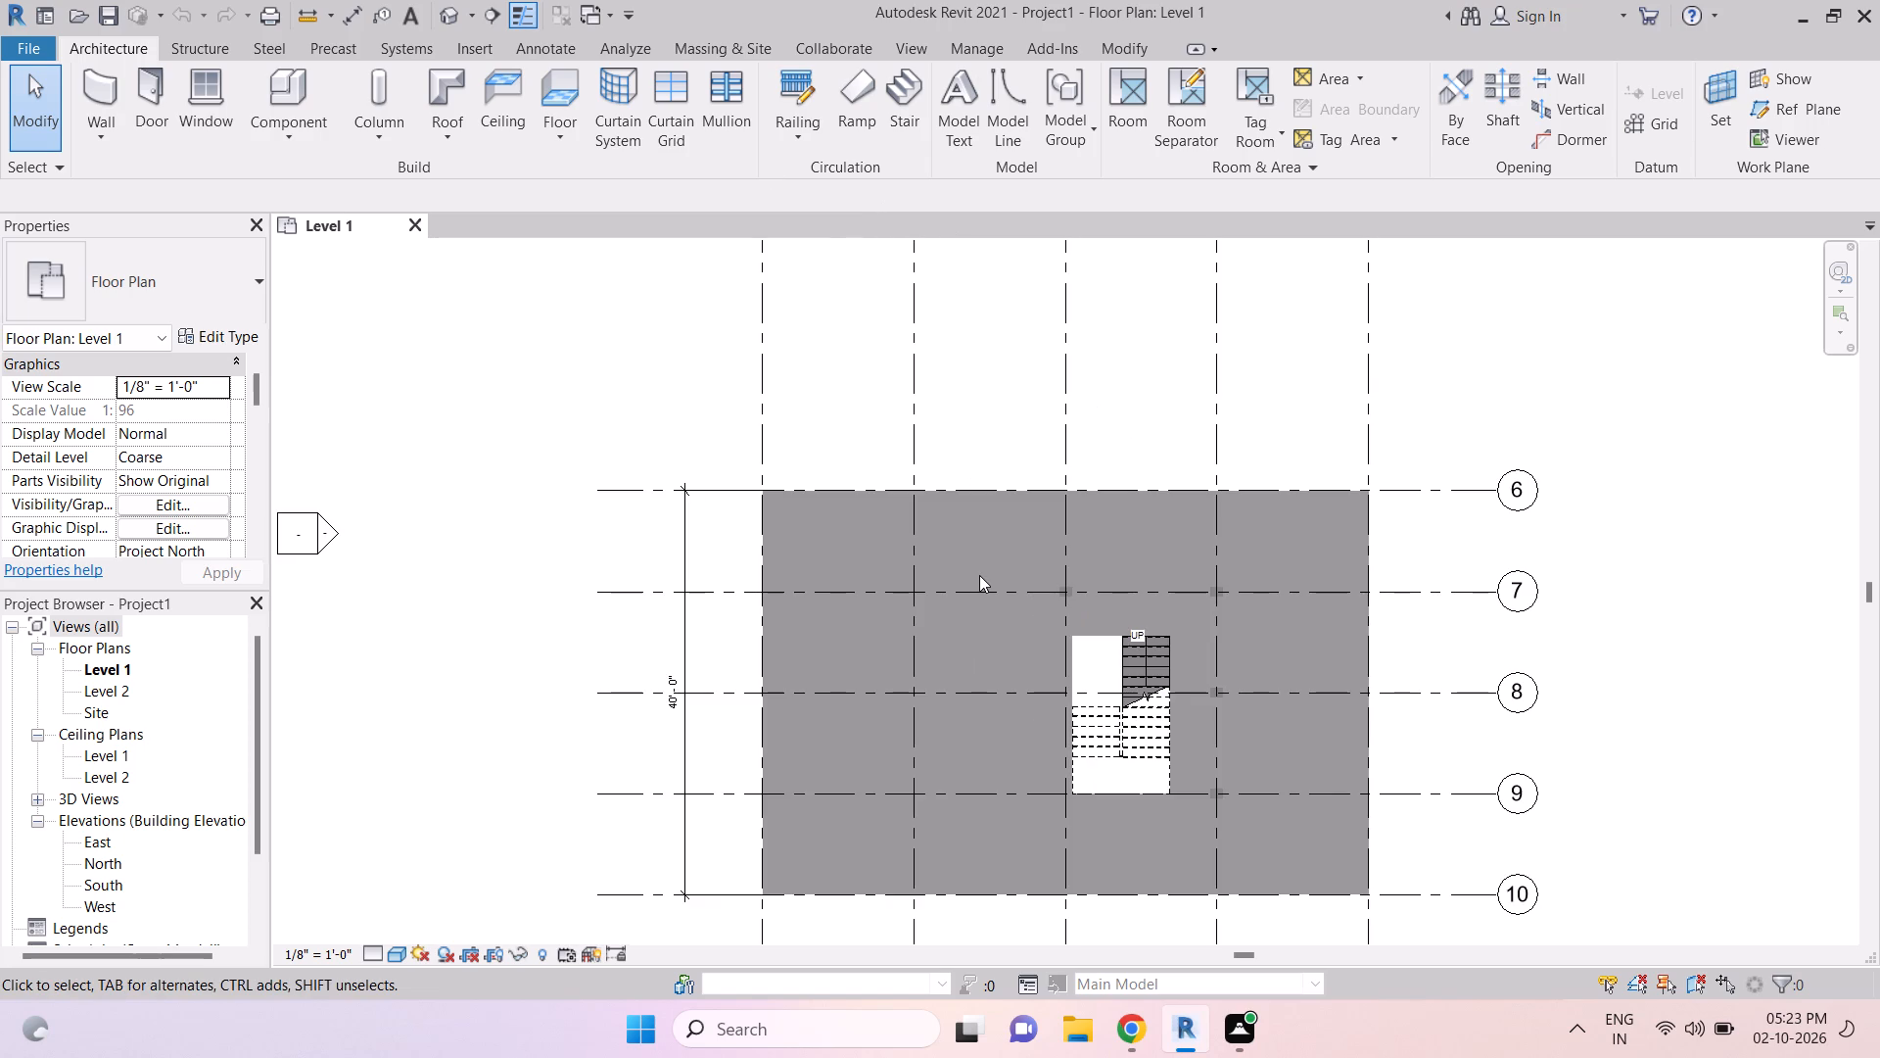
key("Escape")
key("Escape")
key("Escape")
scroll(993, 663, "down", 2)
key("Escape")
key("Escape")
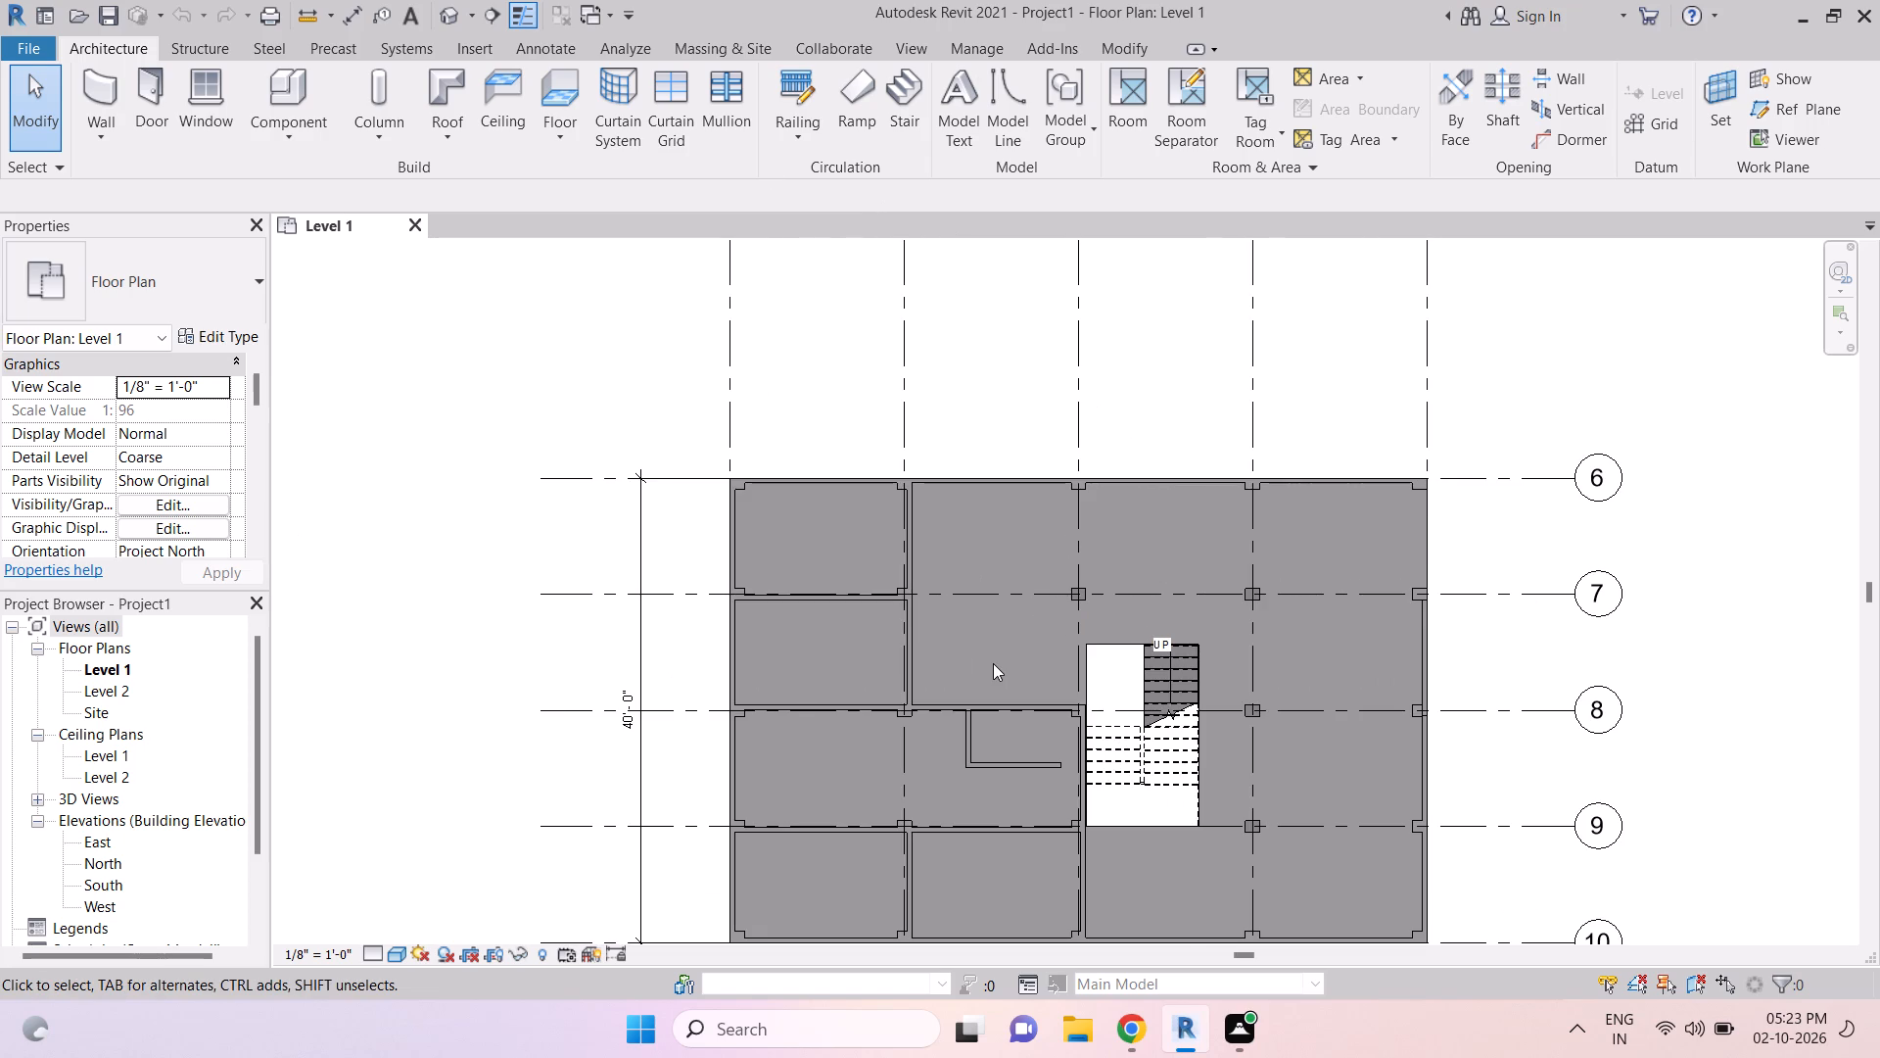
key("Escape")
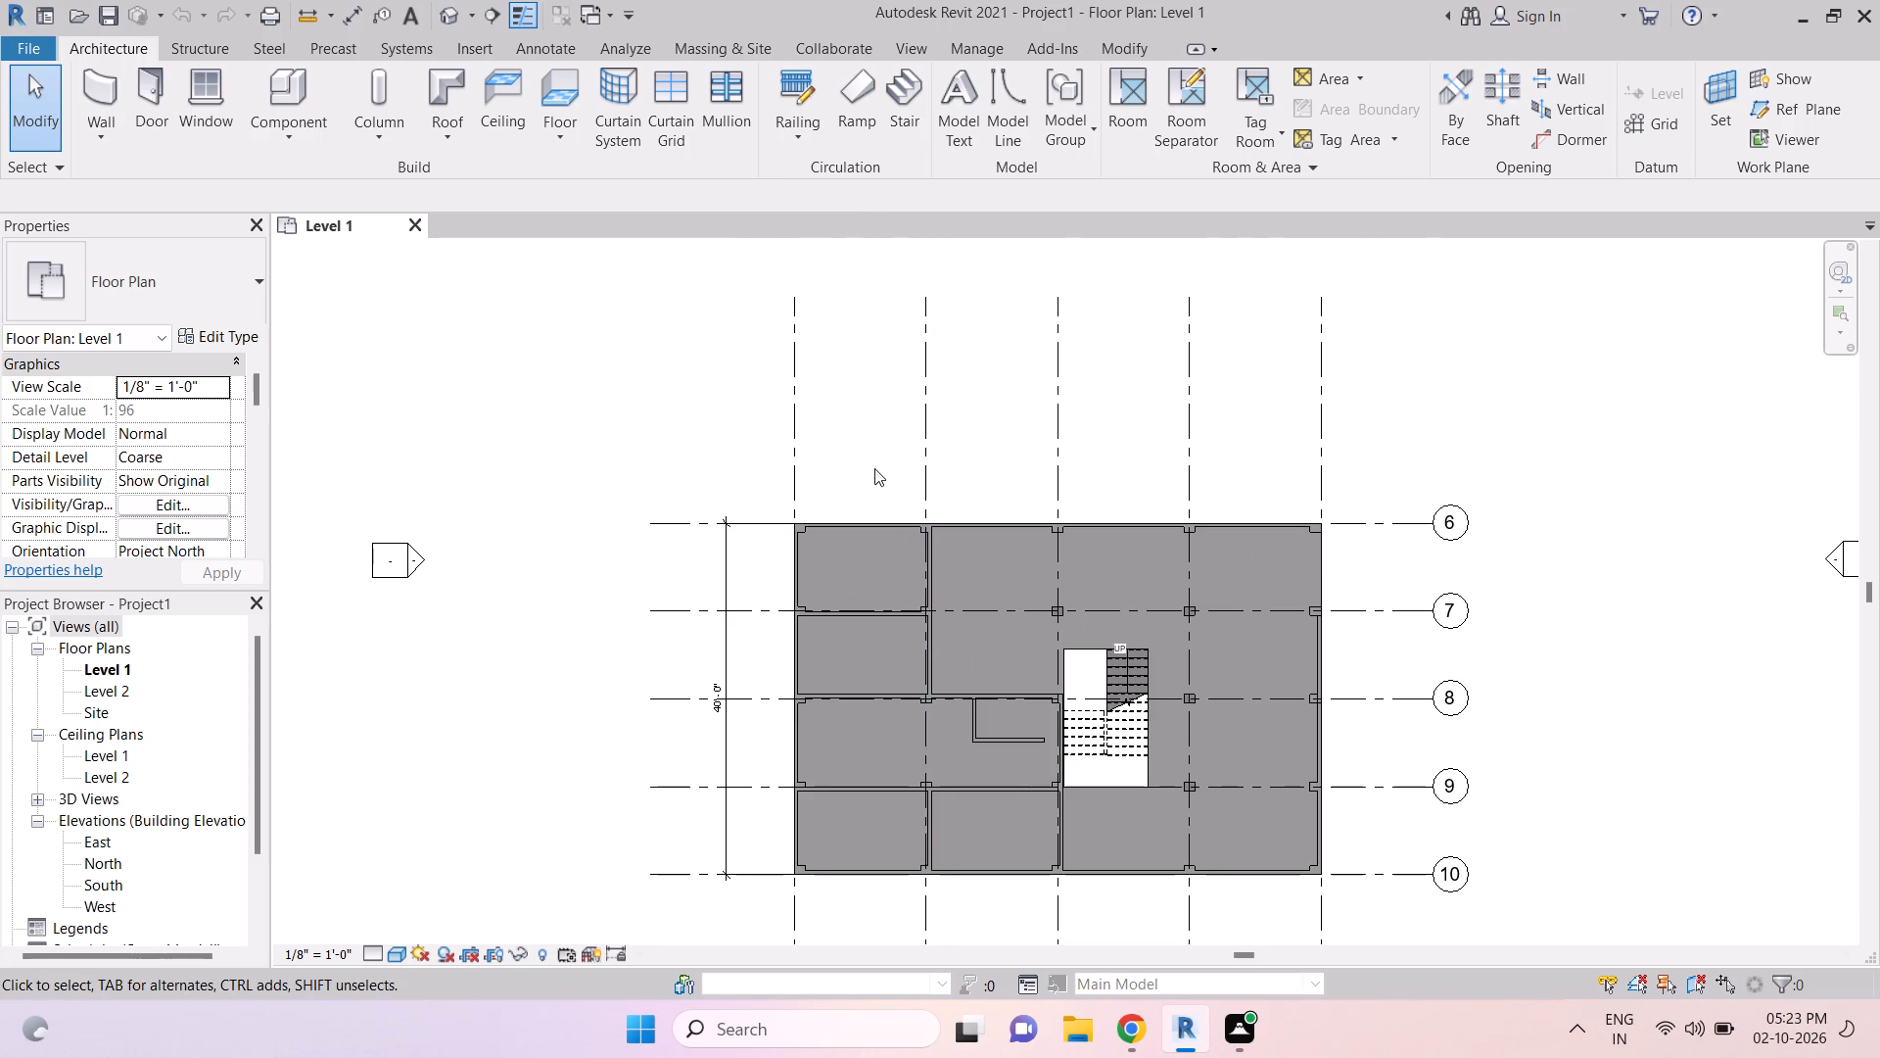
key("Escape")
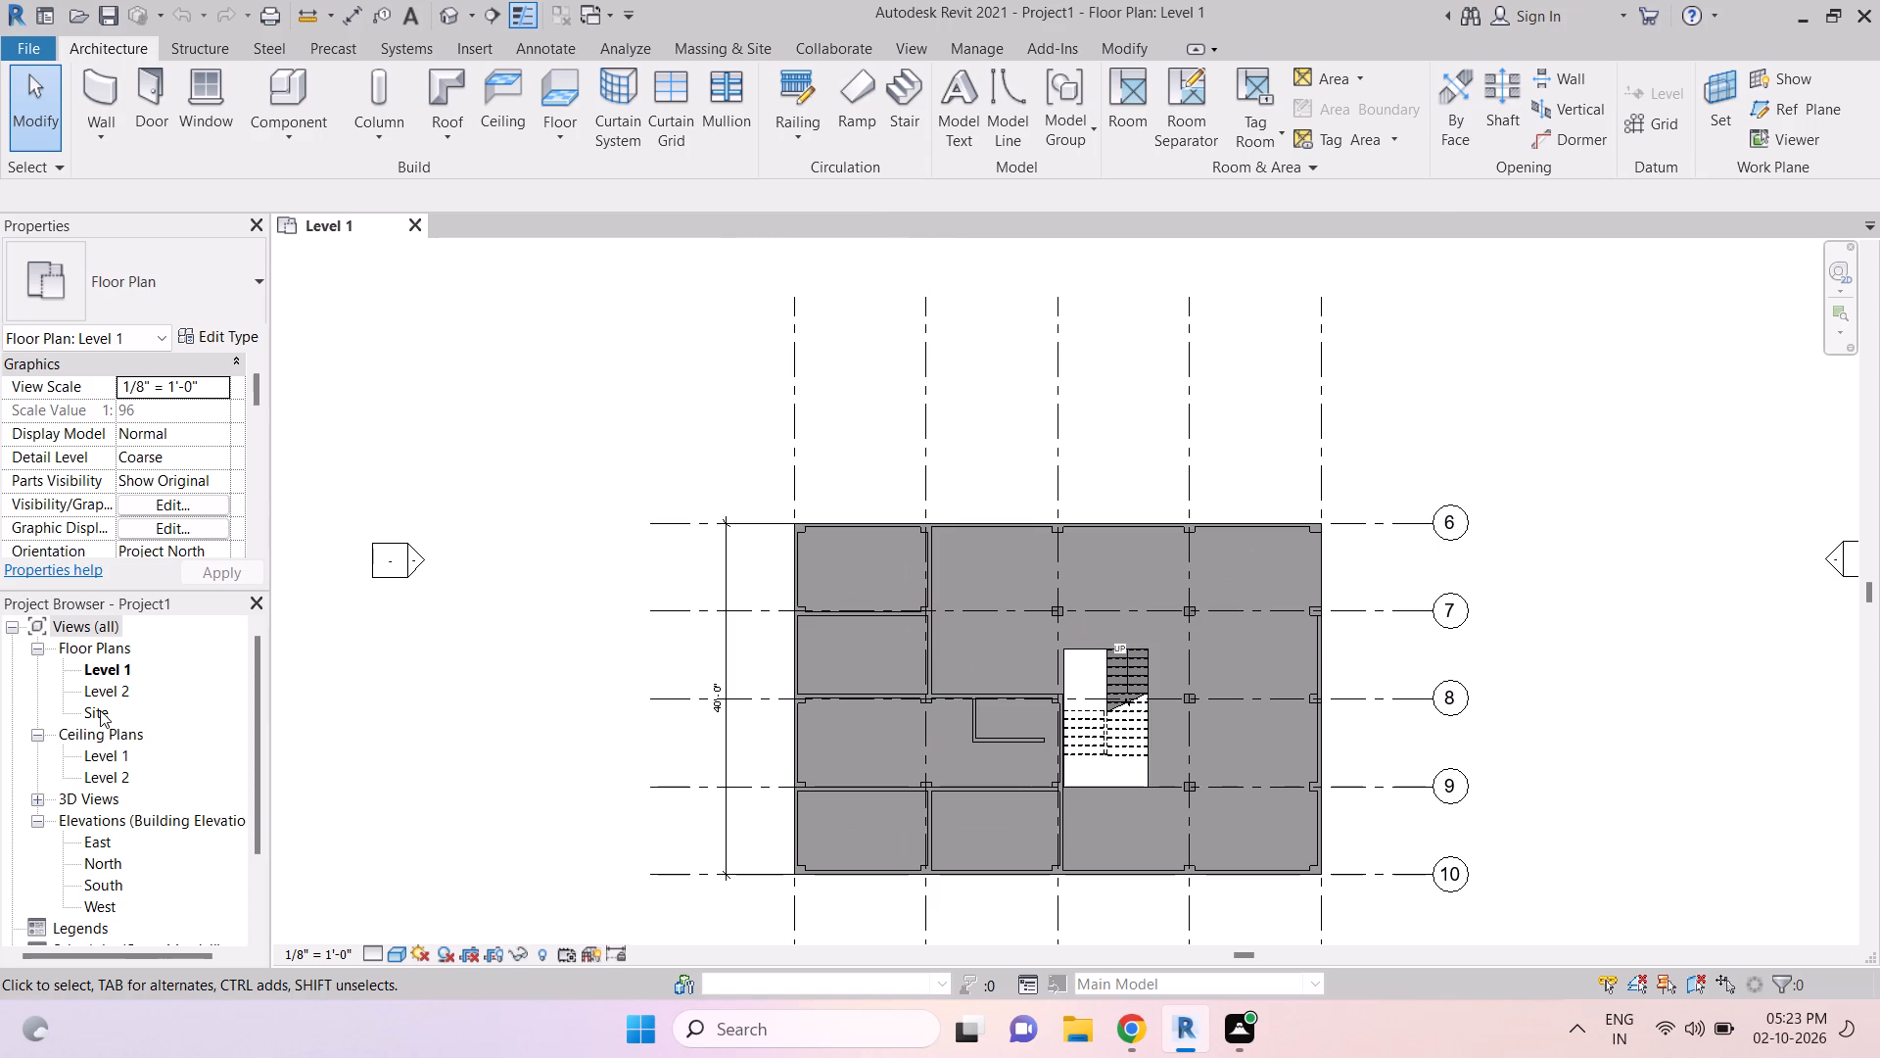
Open the Site floor plan and edit the boundary sketch of the shaft opening around the stair.
double_click(100, 710)
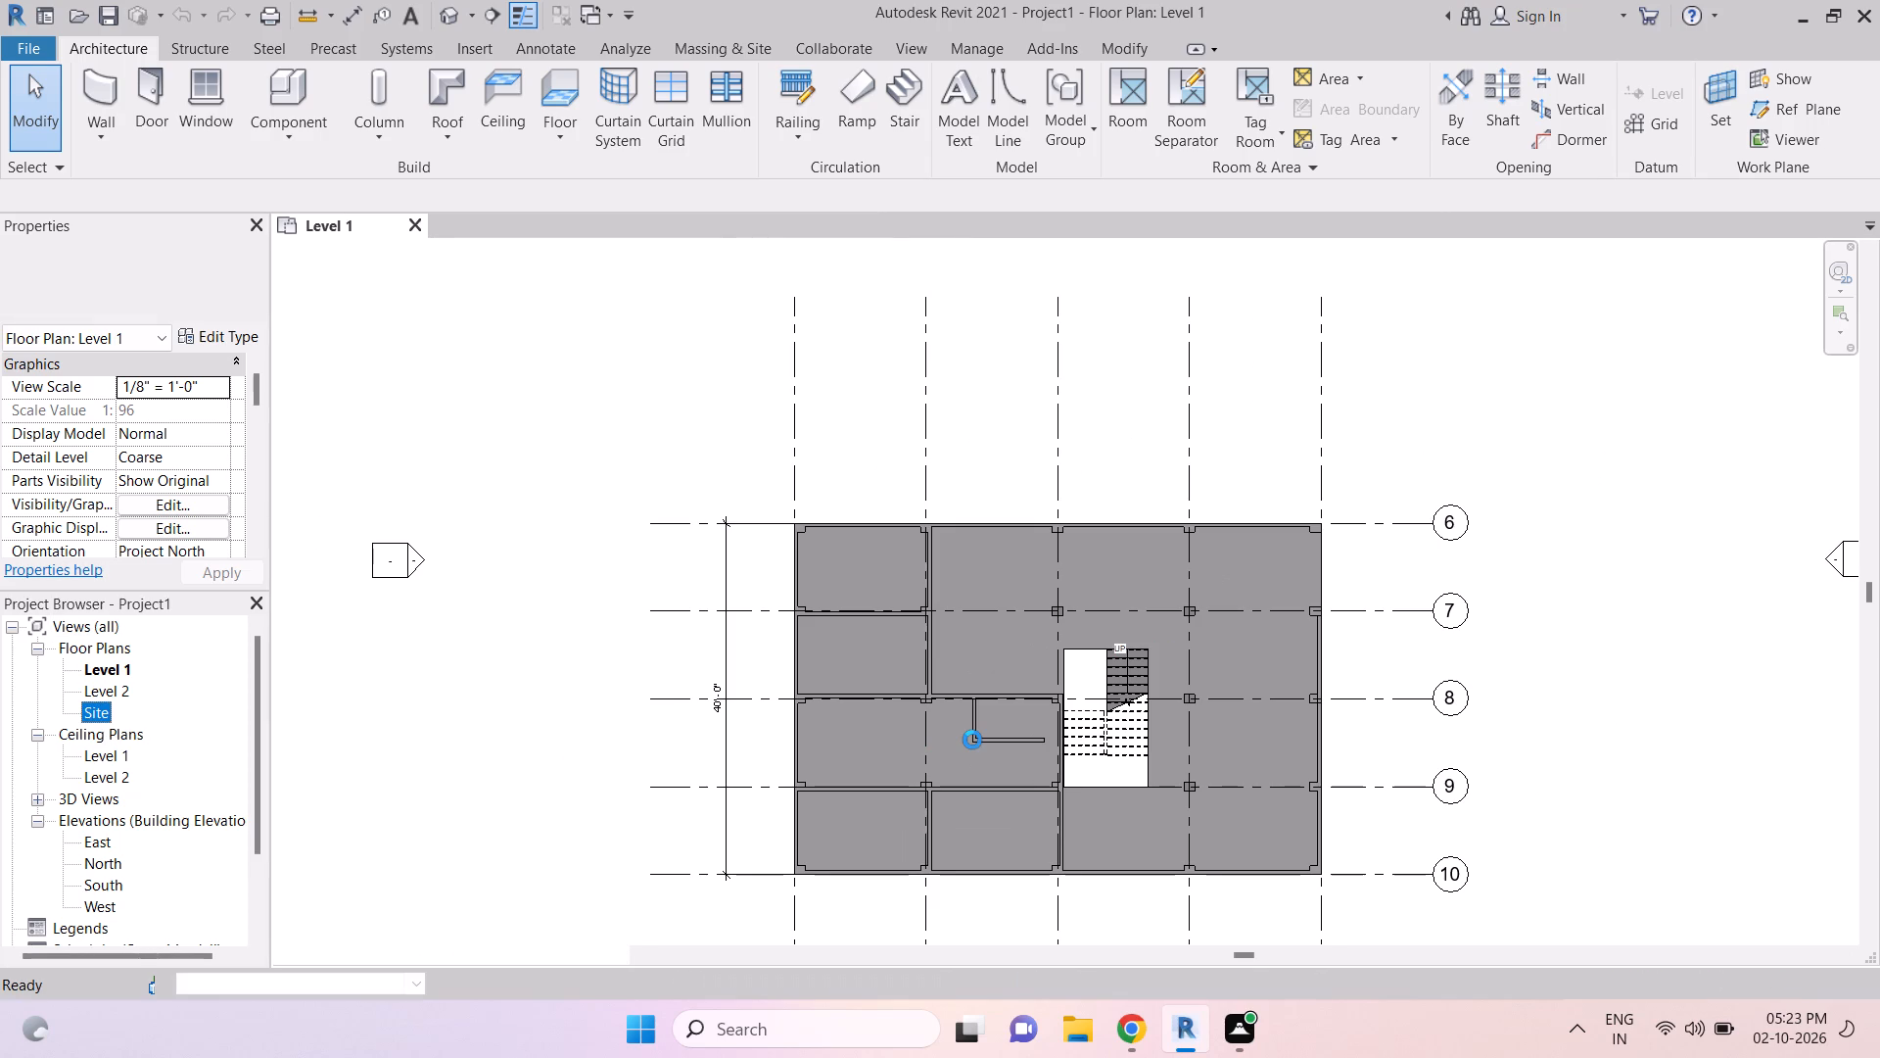
scroll(1039, 623, "up", 5)
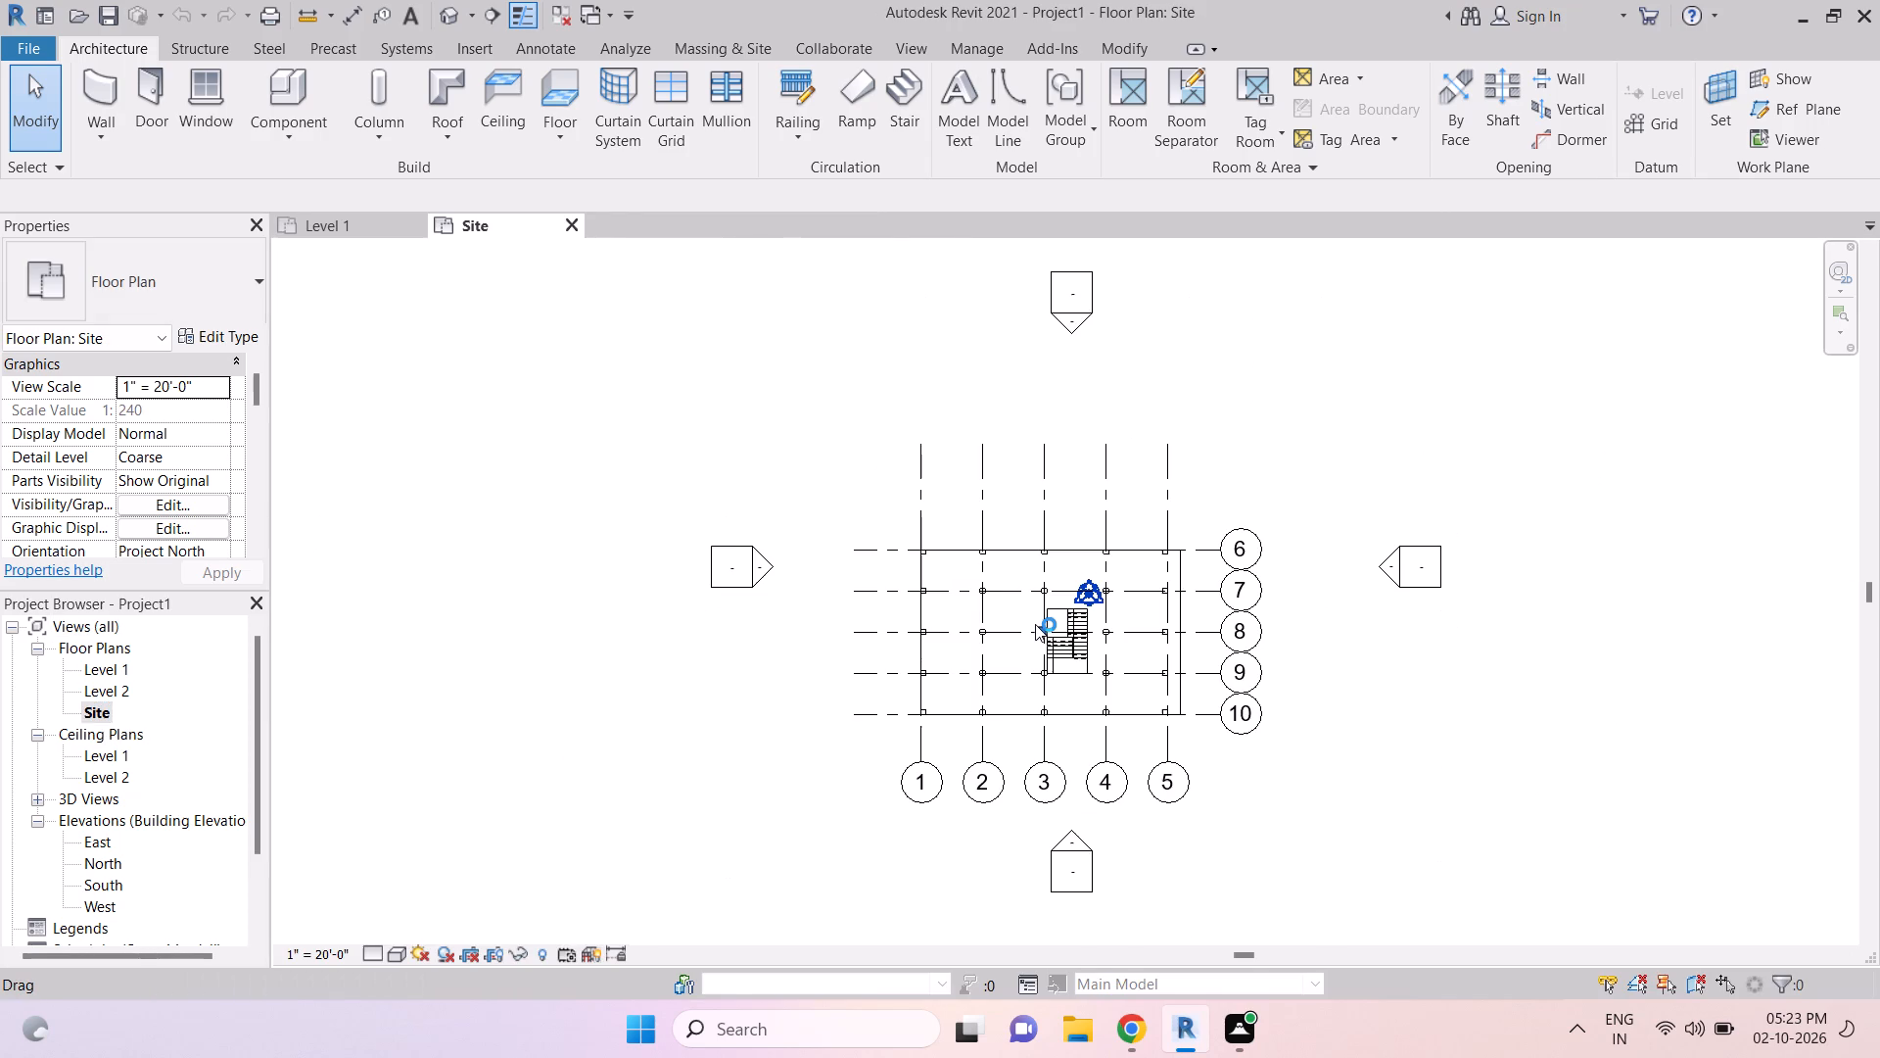
key("Escape")
scroll(1067, 705, "up", 2)
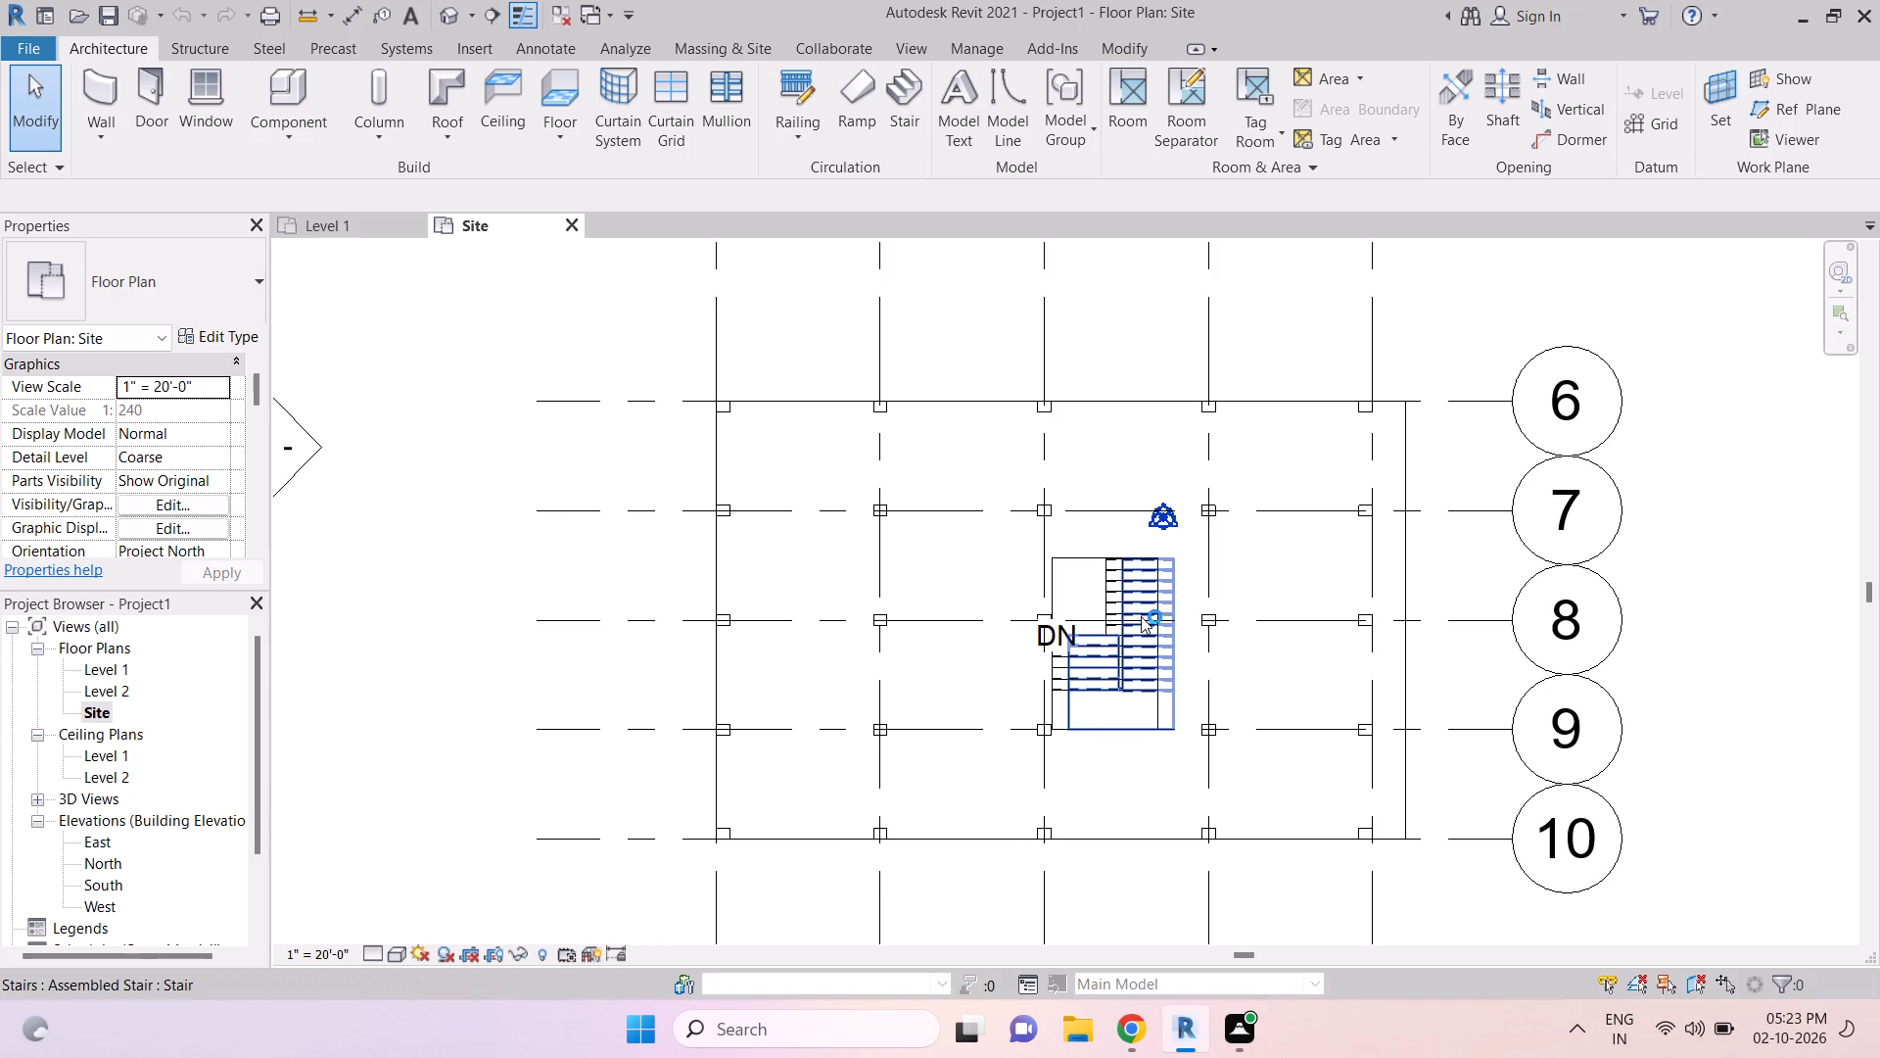
scroll(1056, 571, "up", 3)
left_click(1055, 571)
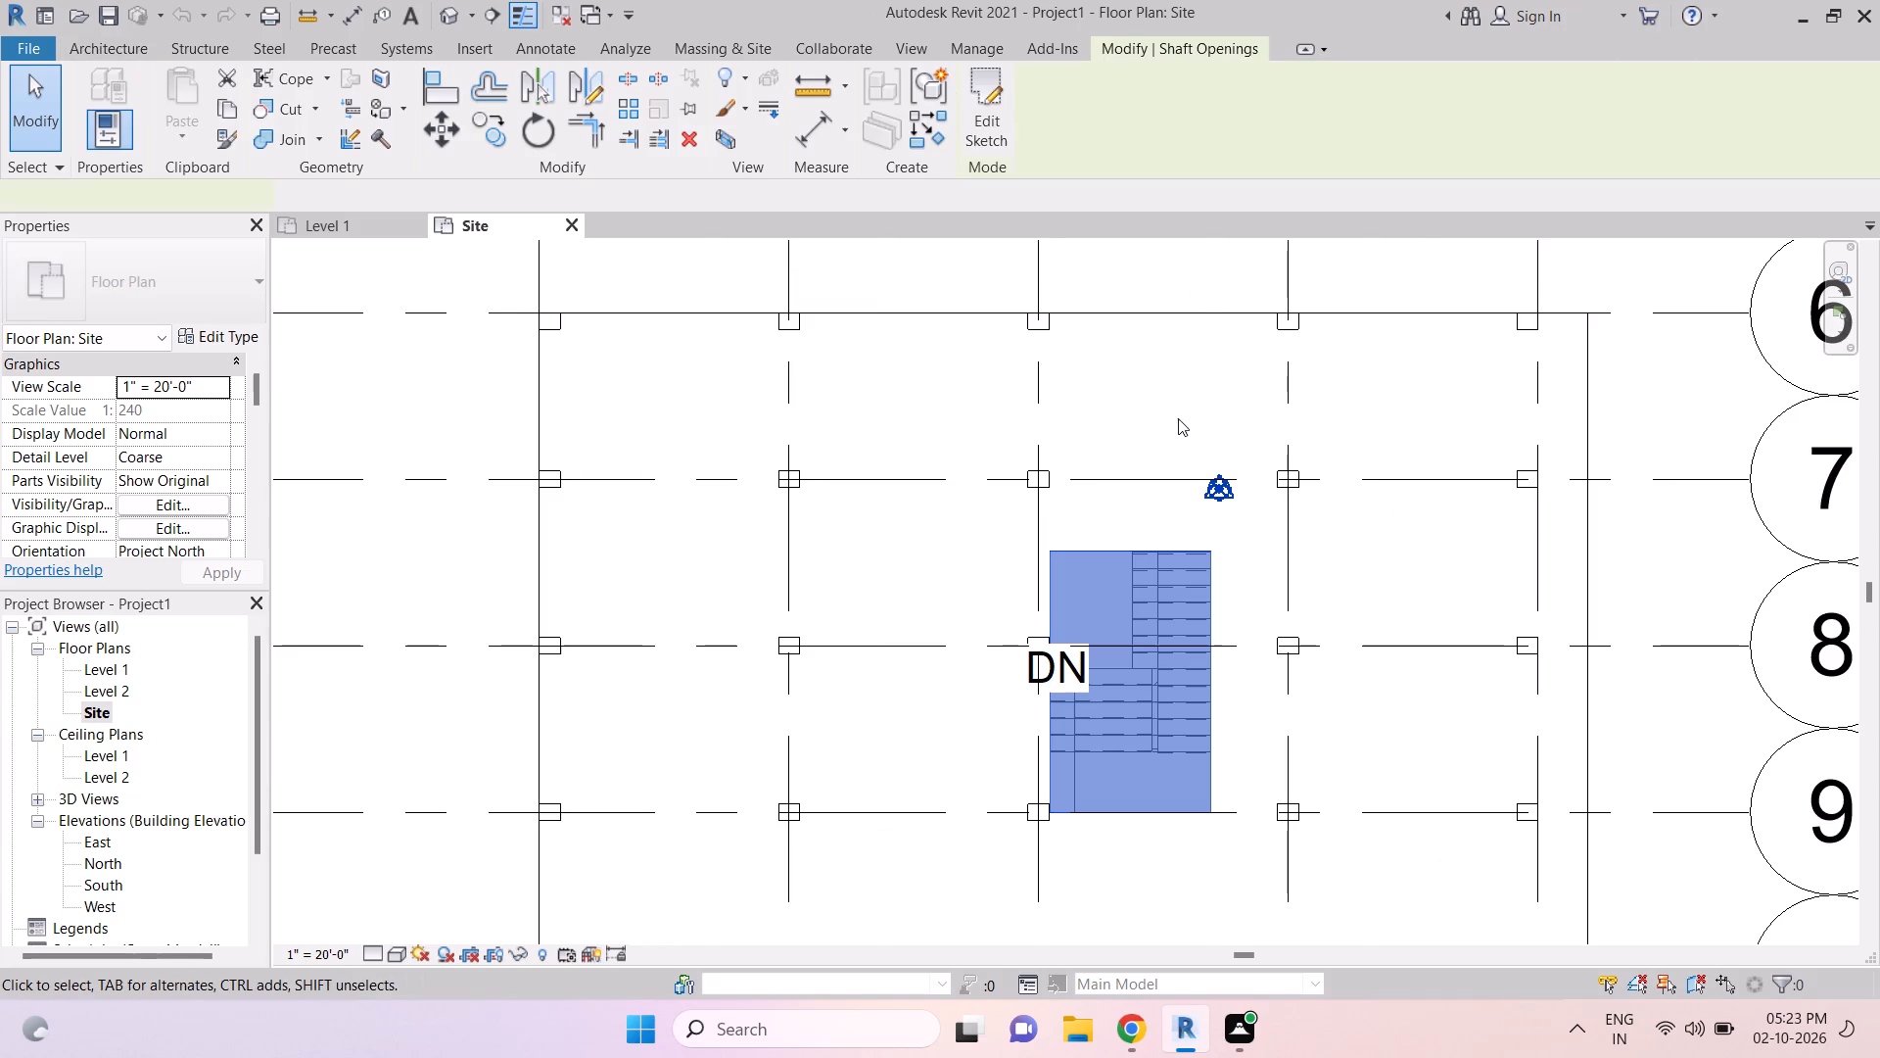
left_click(993, 101)
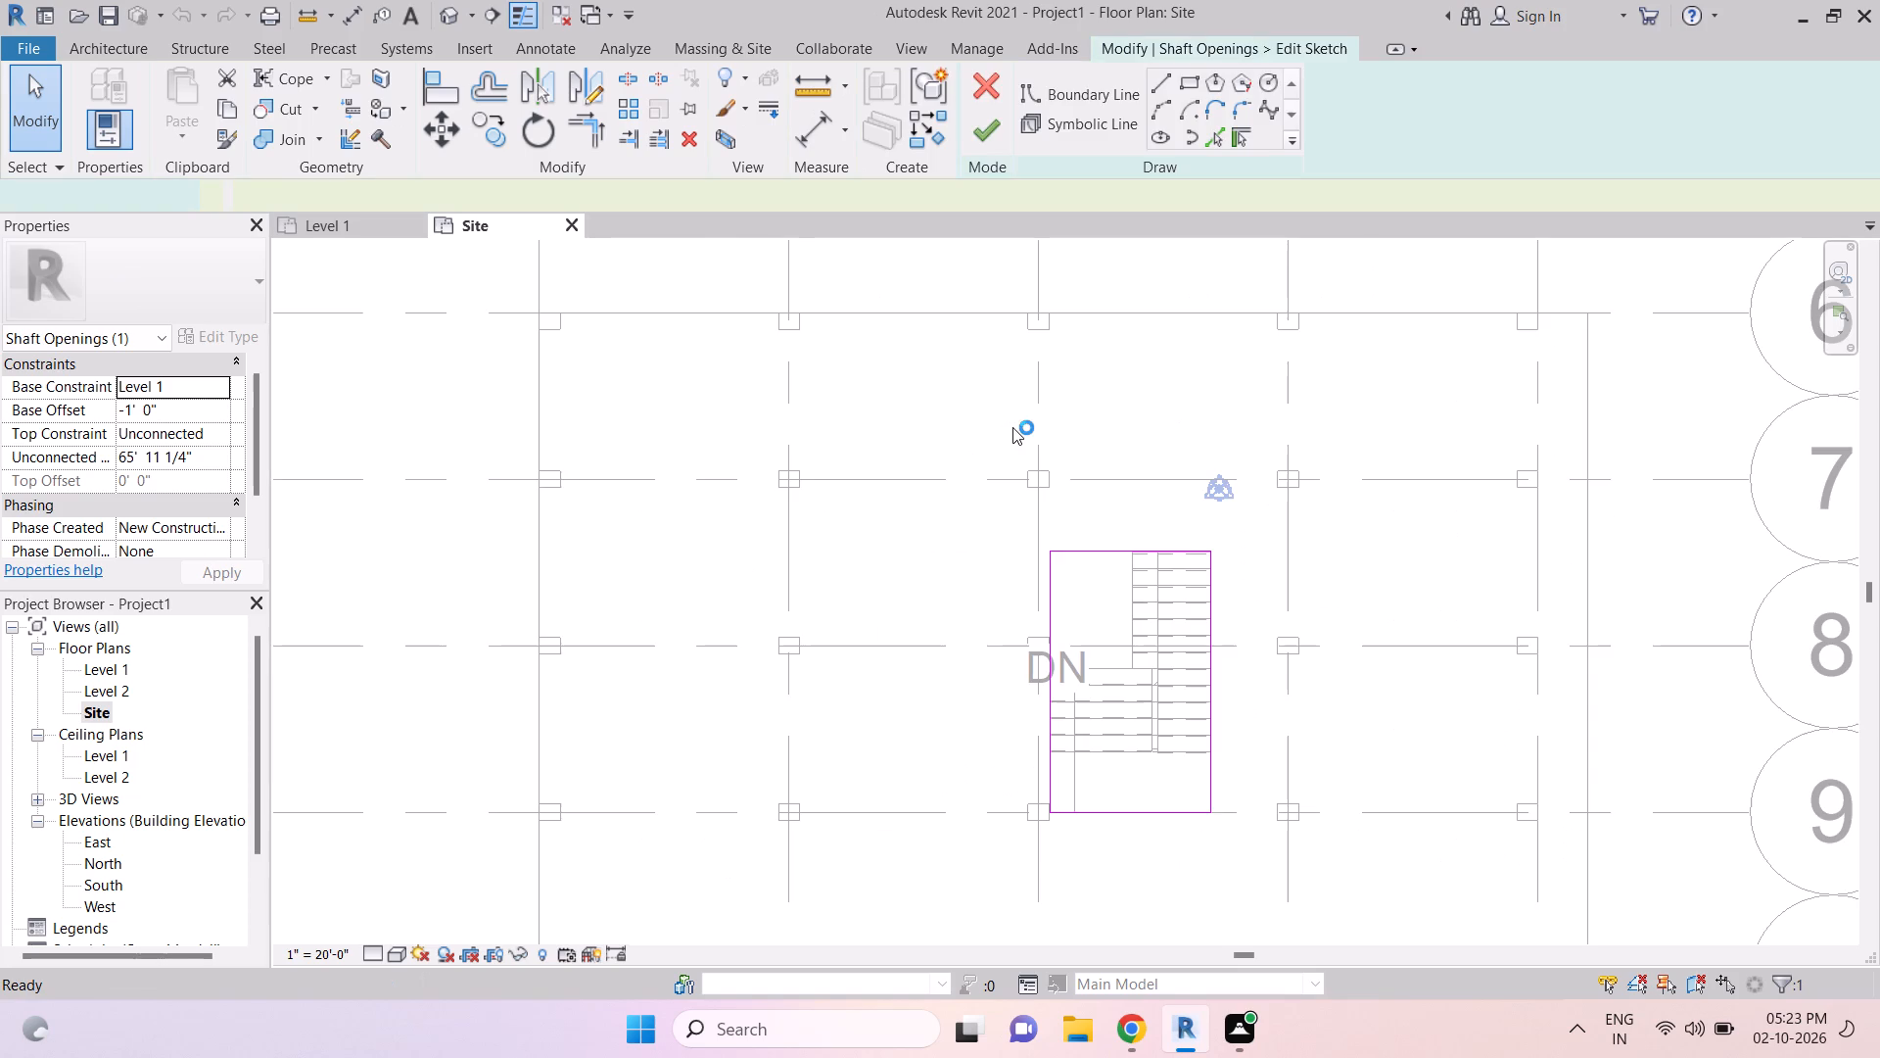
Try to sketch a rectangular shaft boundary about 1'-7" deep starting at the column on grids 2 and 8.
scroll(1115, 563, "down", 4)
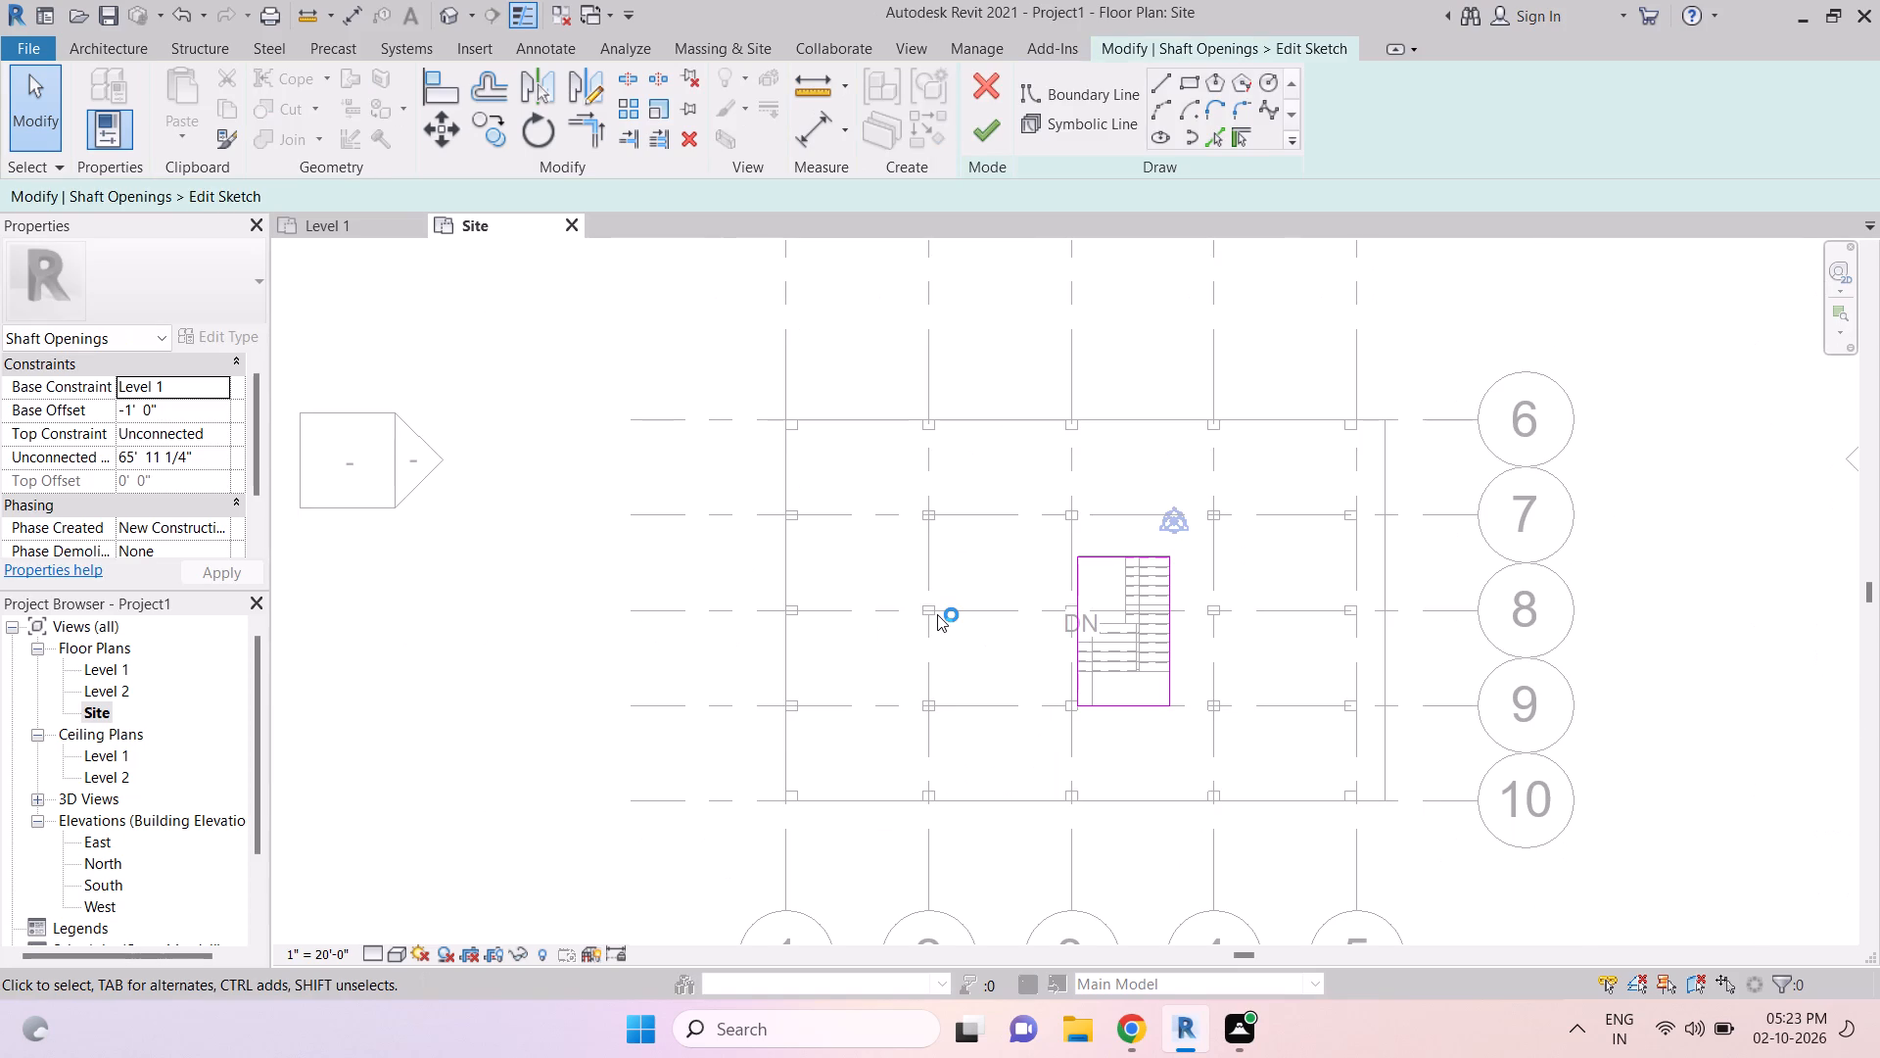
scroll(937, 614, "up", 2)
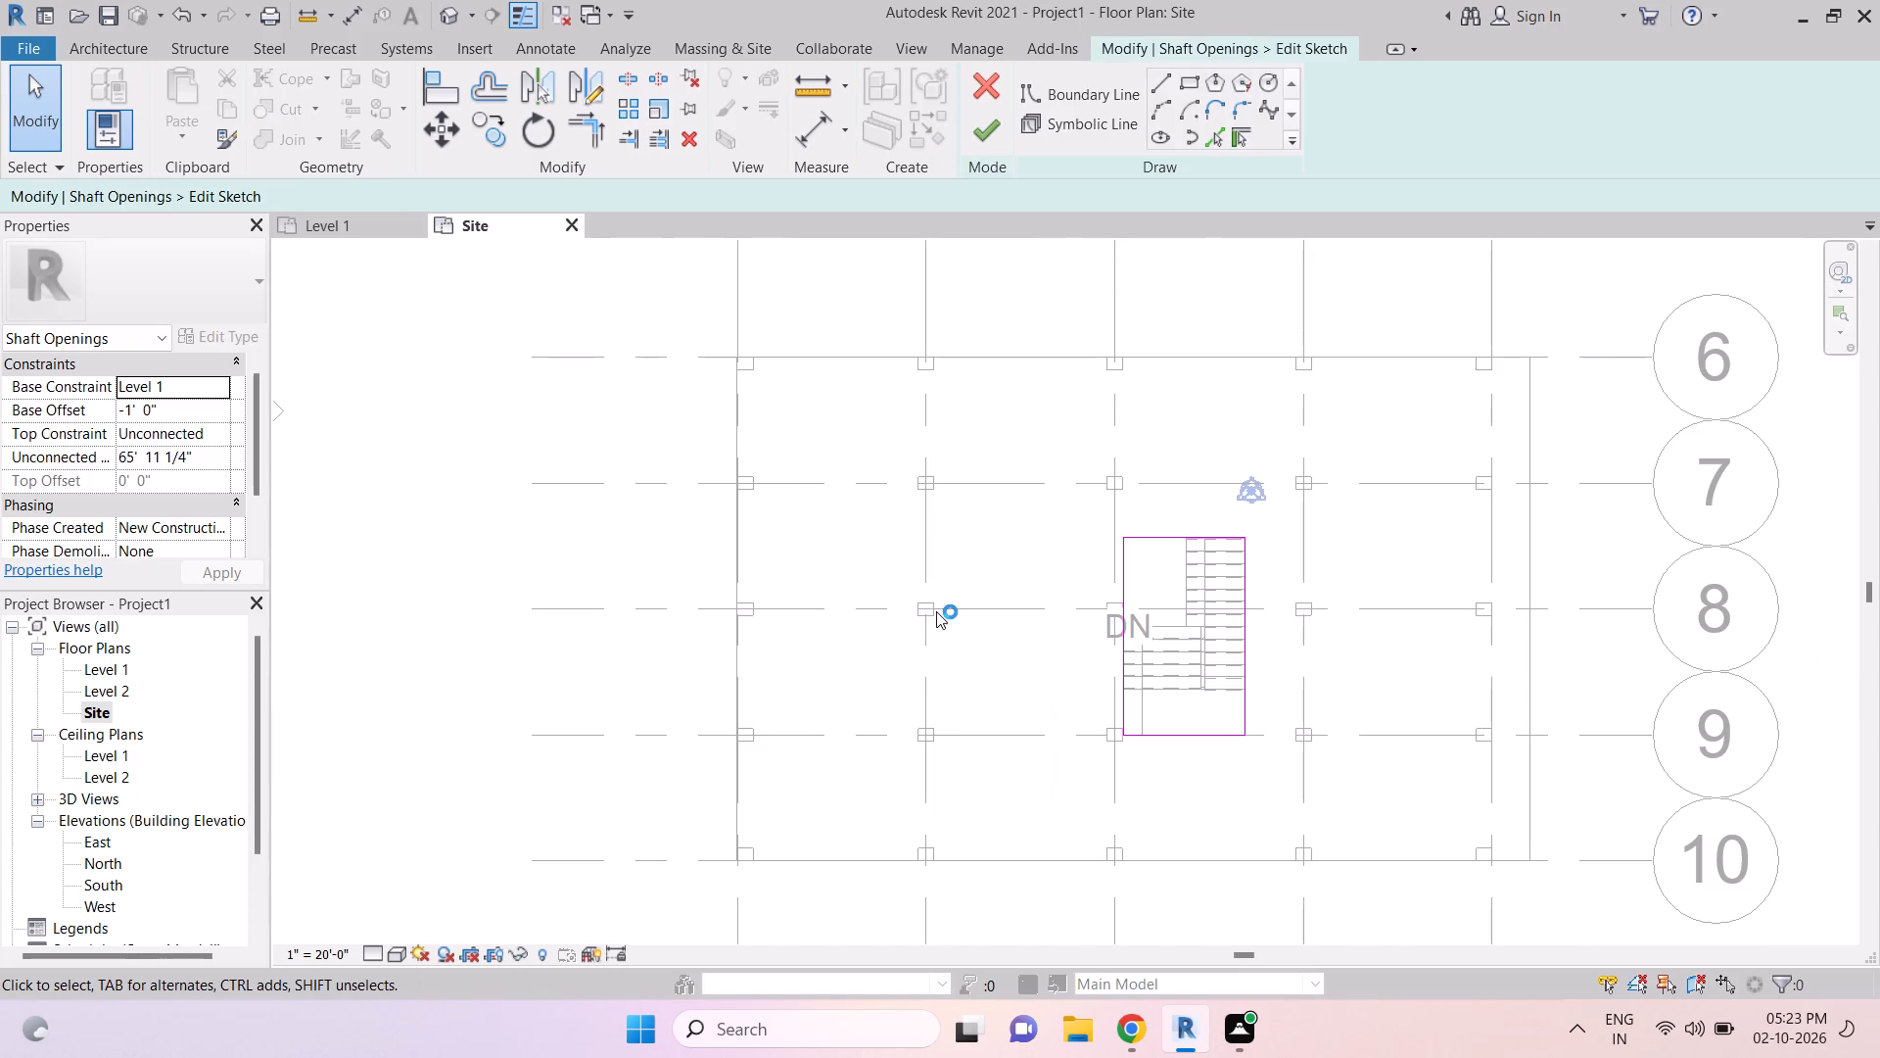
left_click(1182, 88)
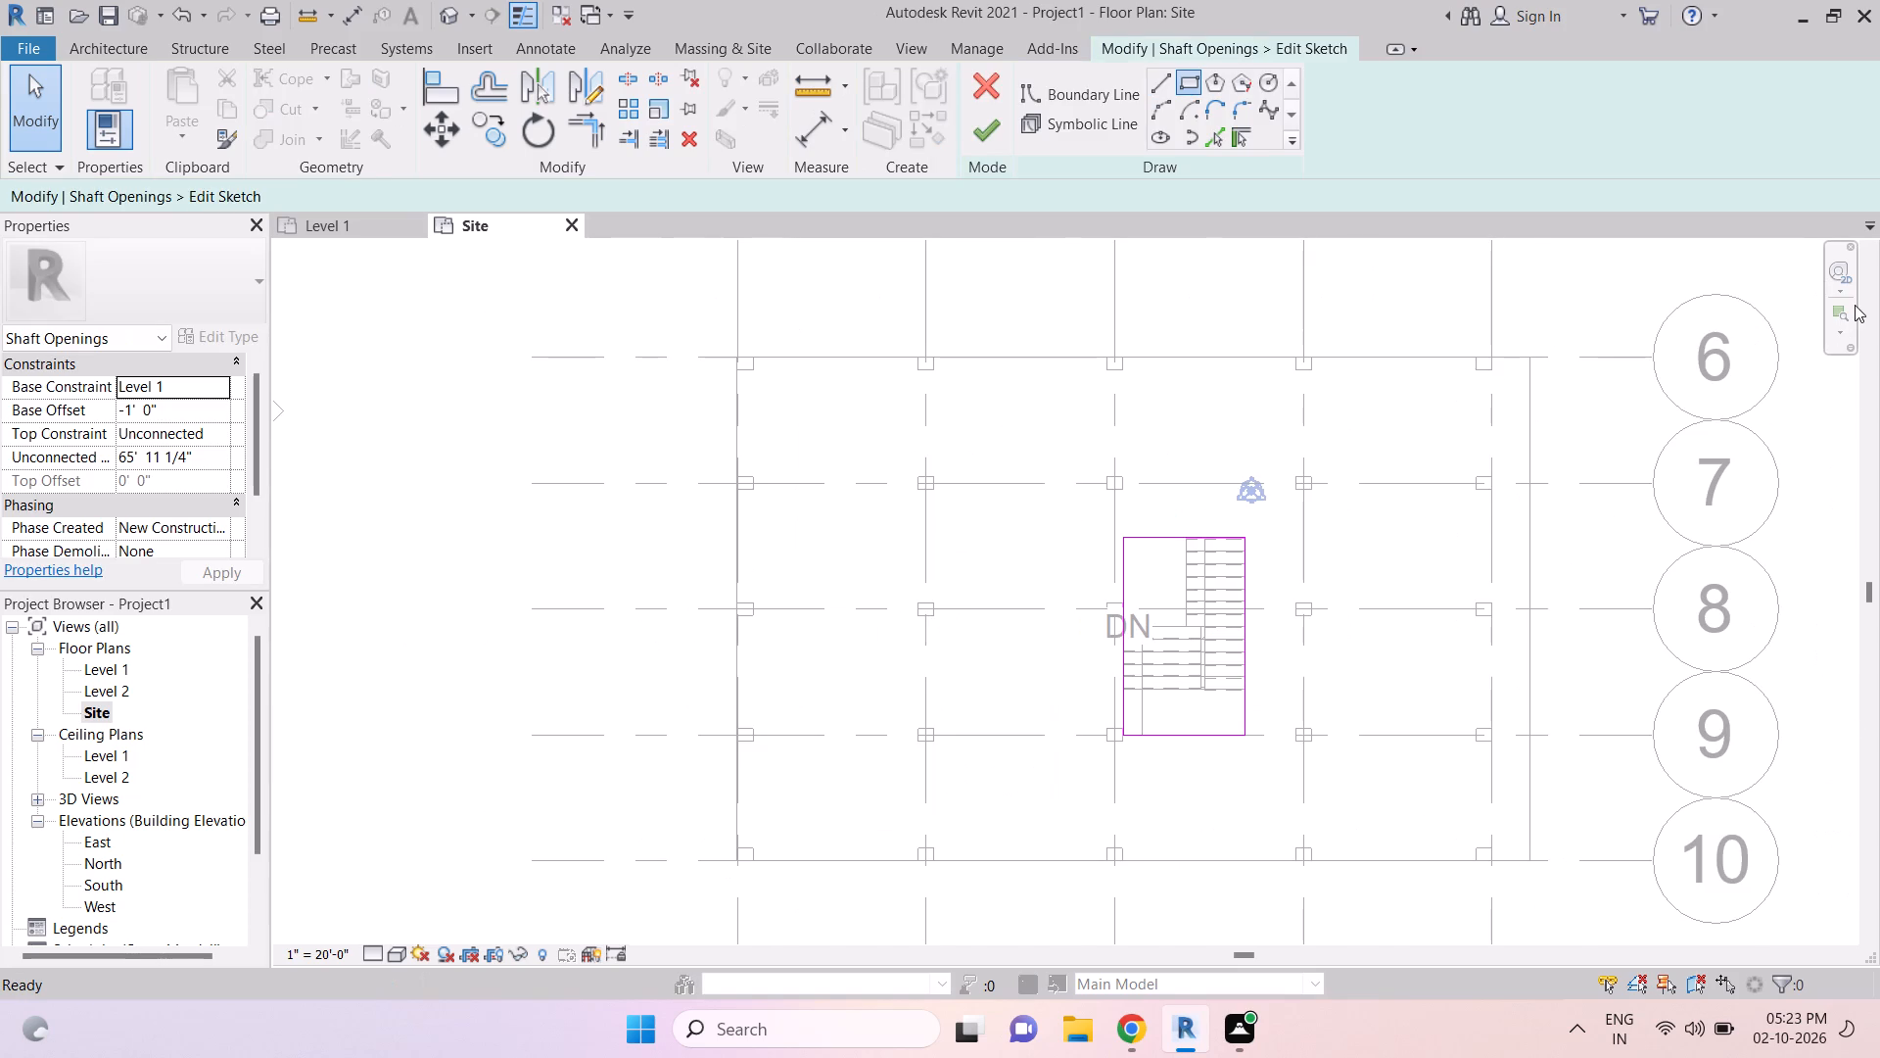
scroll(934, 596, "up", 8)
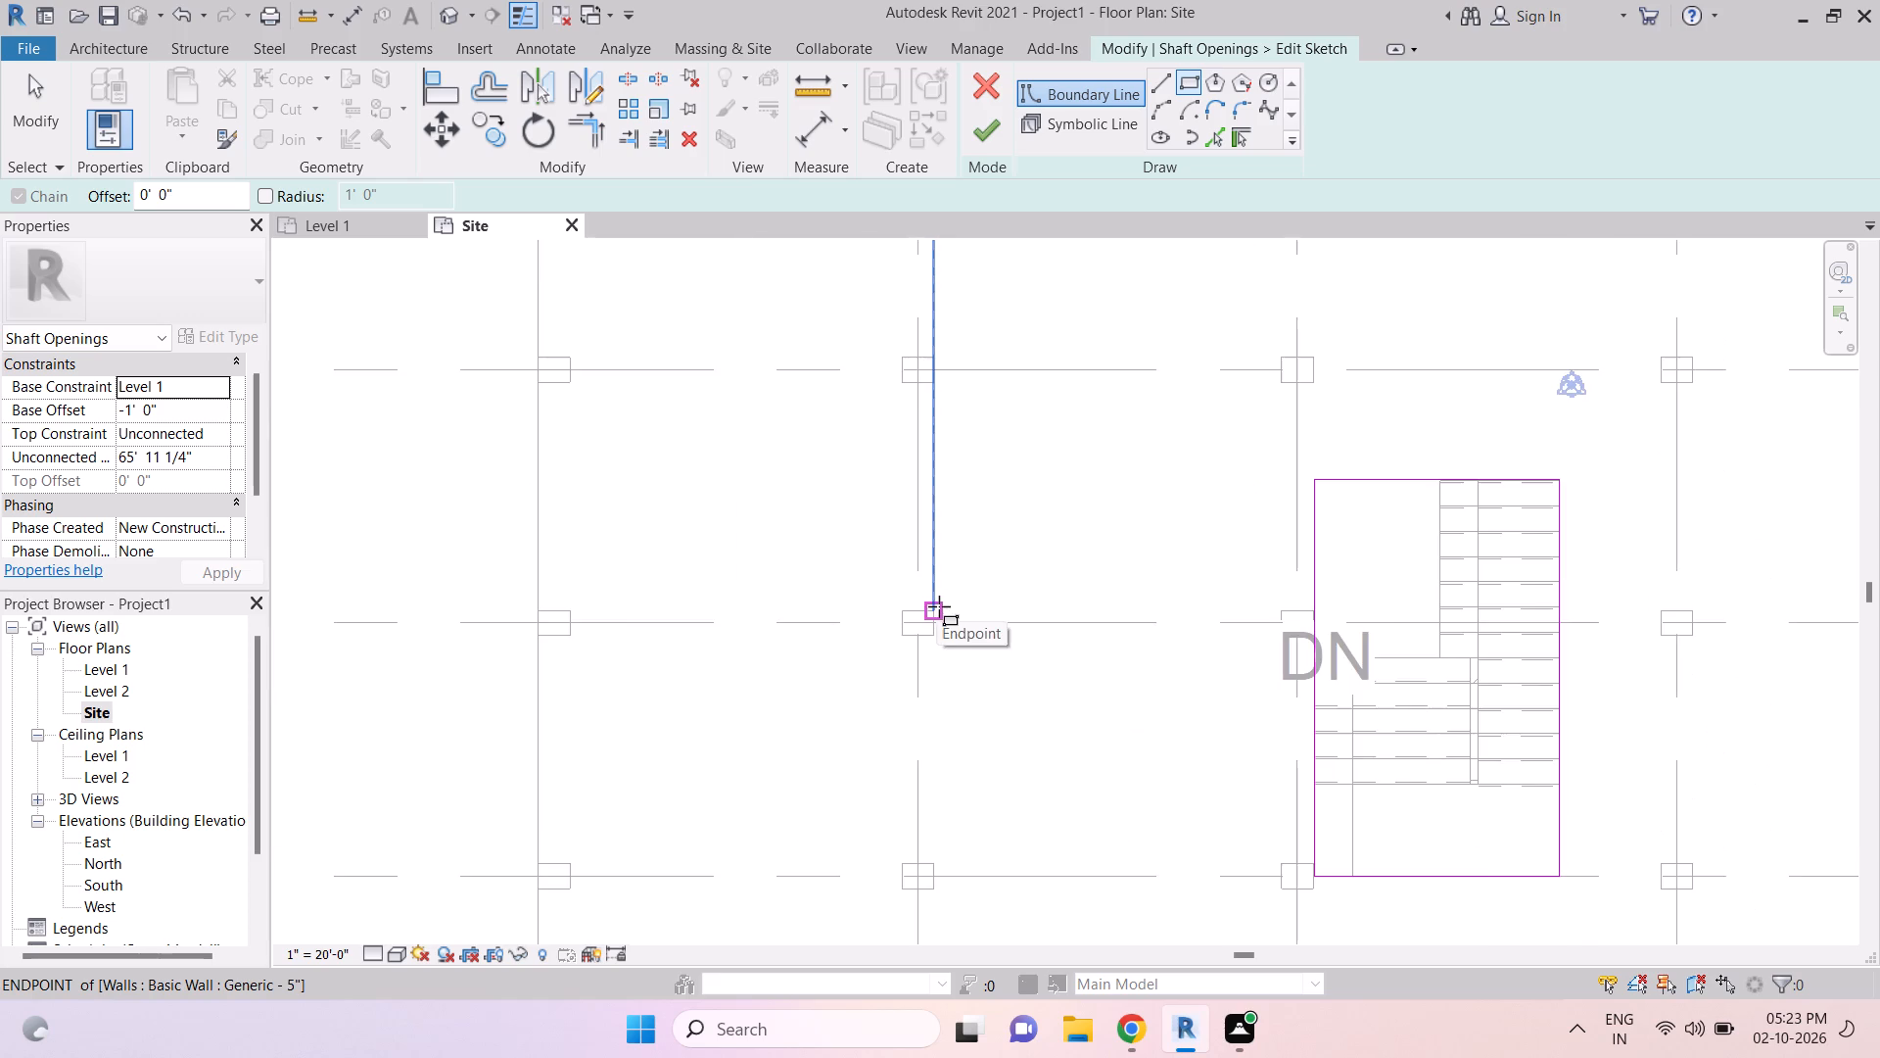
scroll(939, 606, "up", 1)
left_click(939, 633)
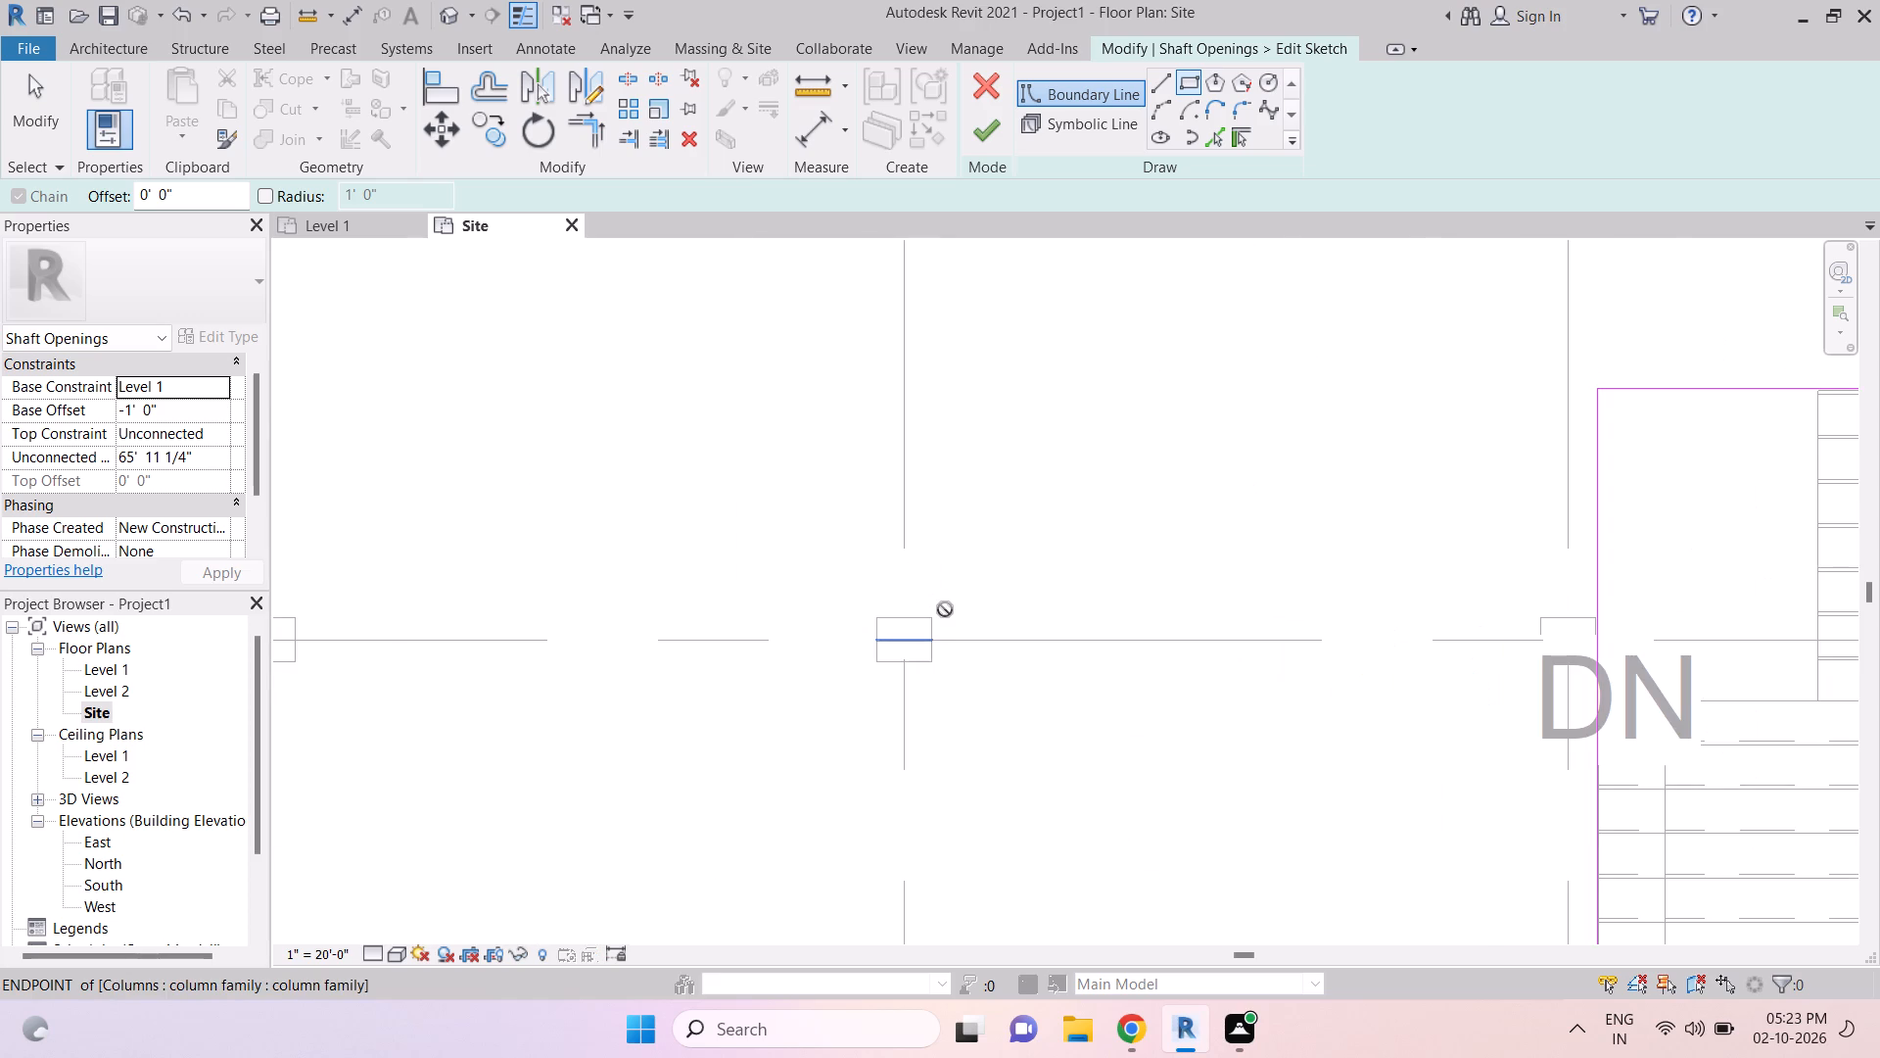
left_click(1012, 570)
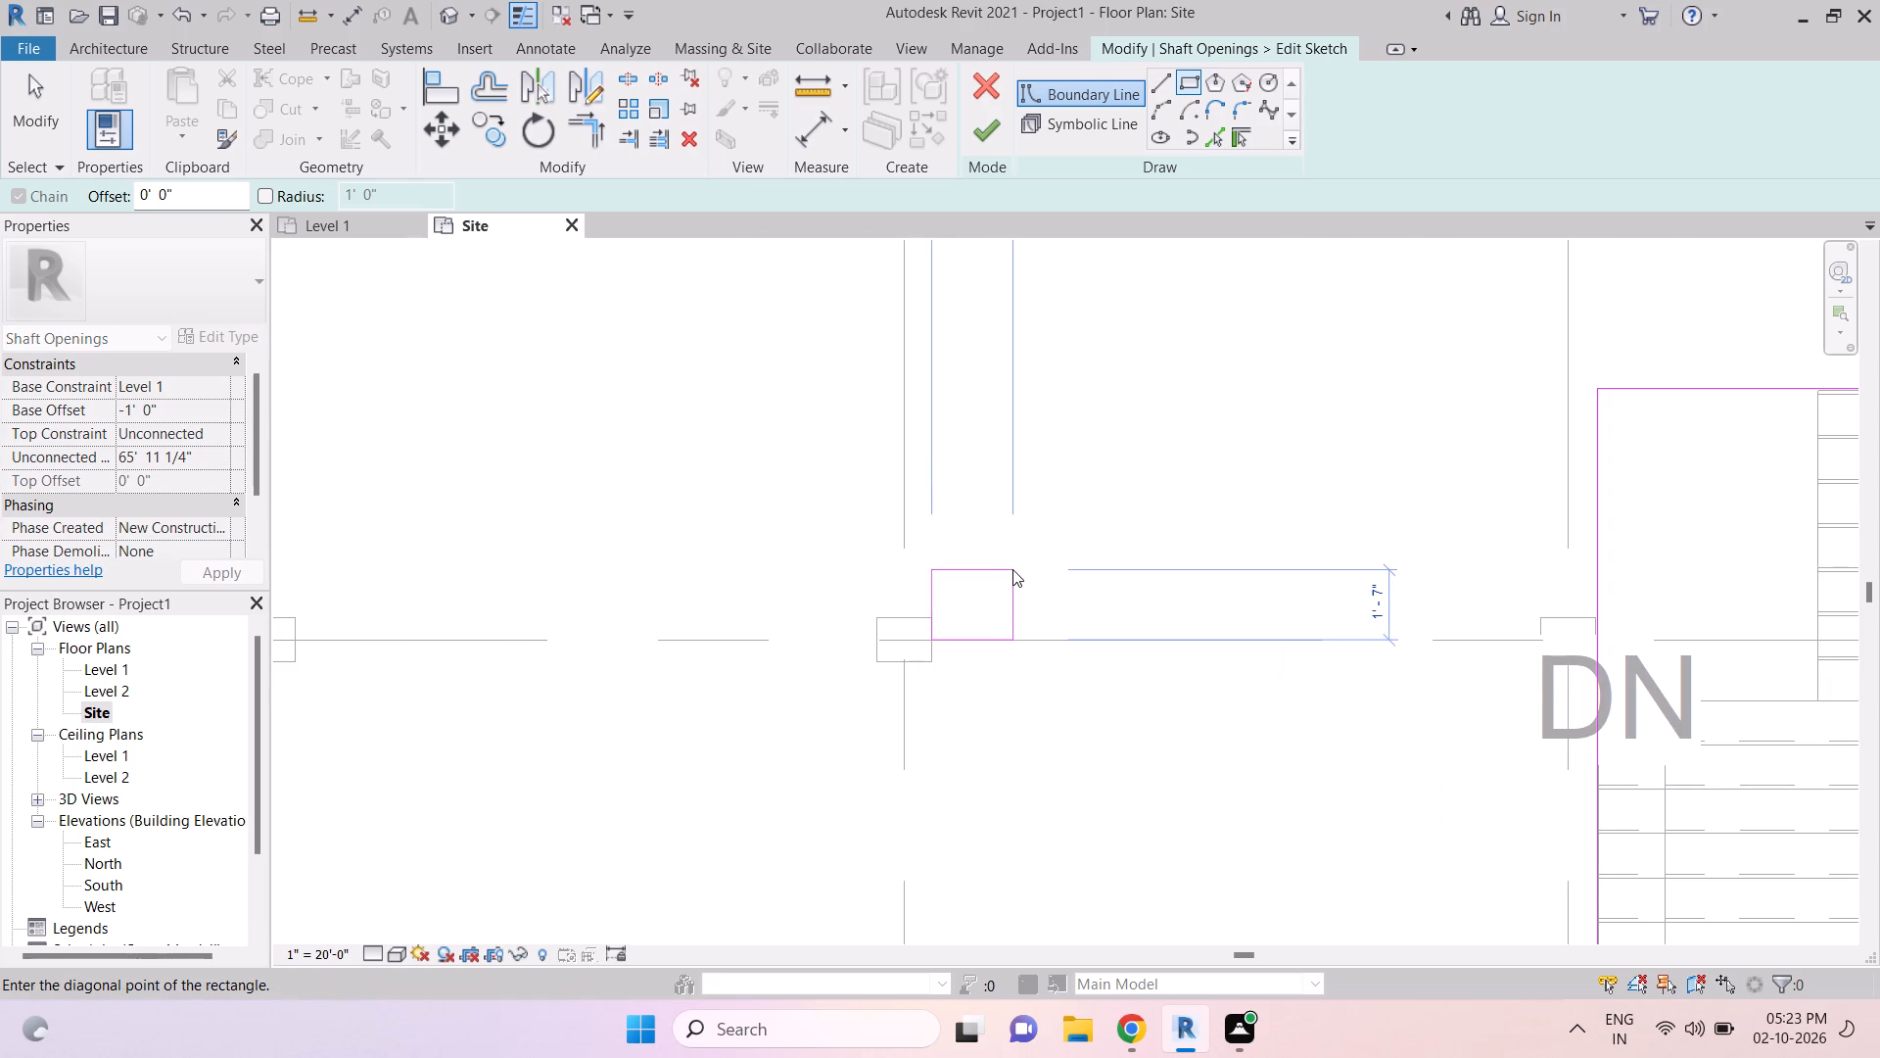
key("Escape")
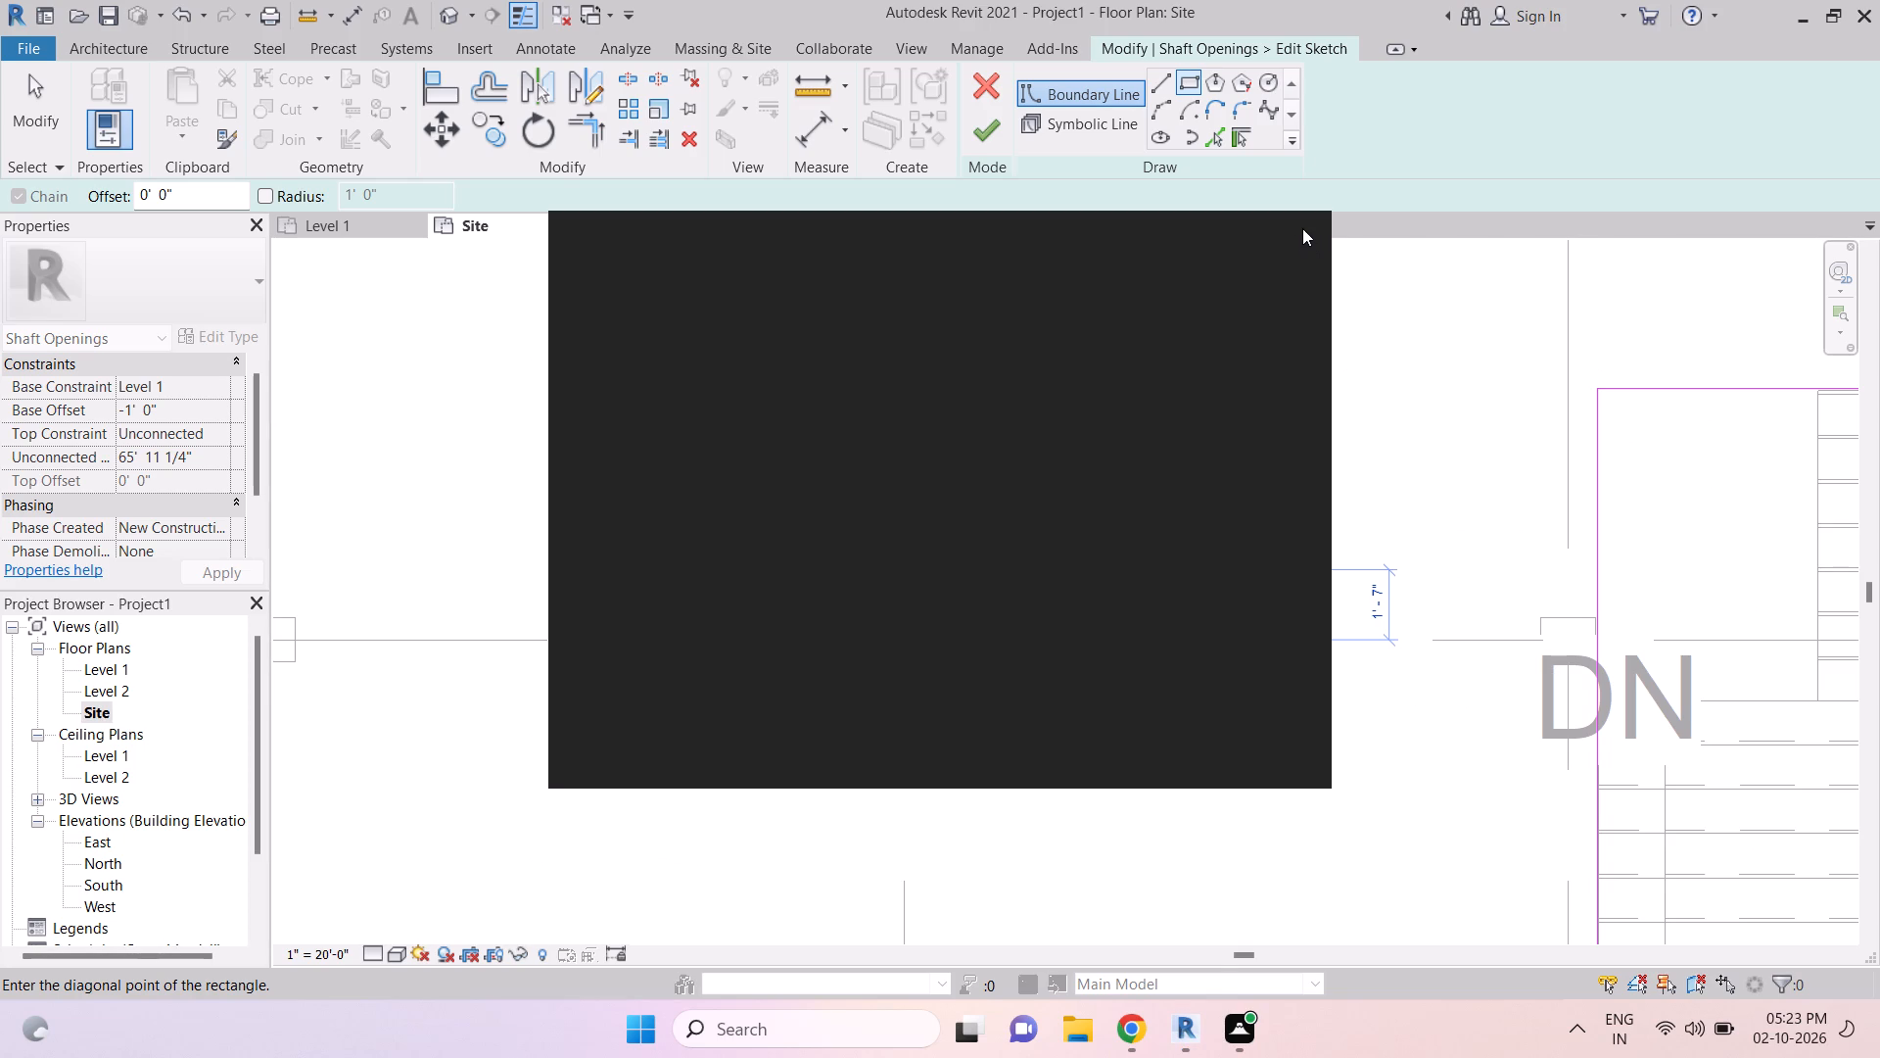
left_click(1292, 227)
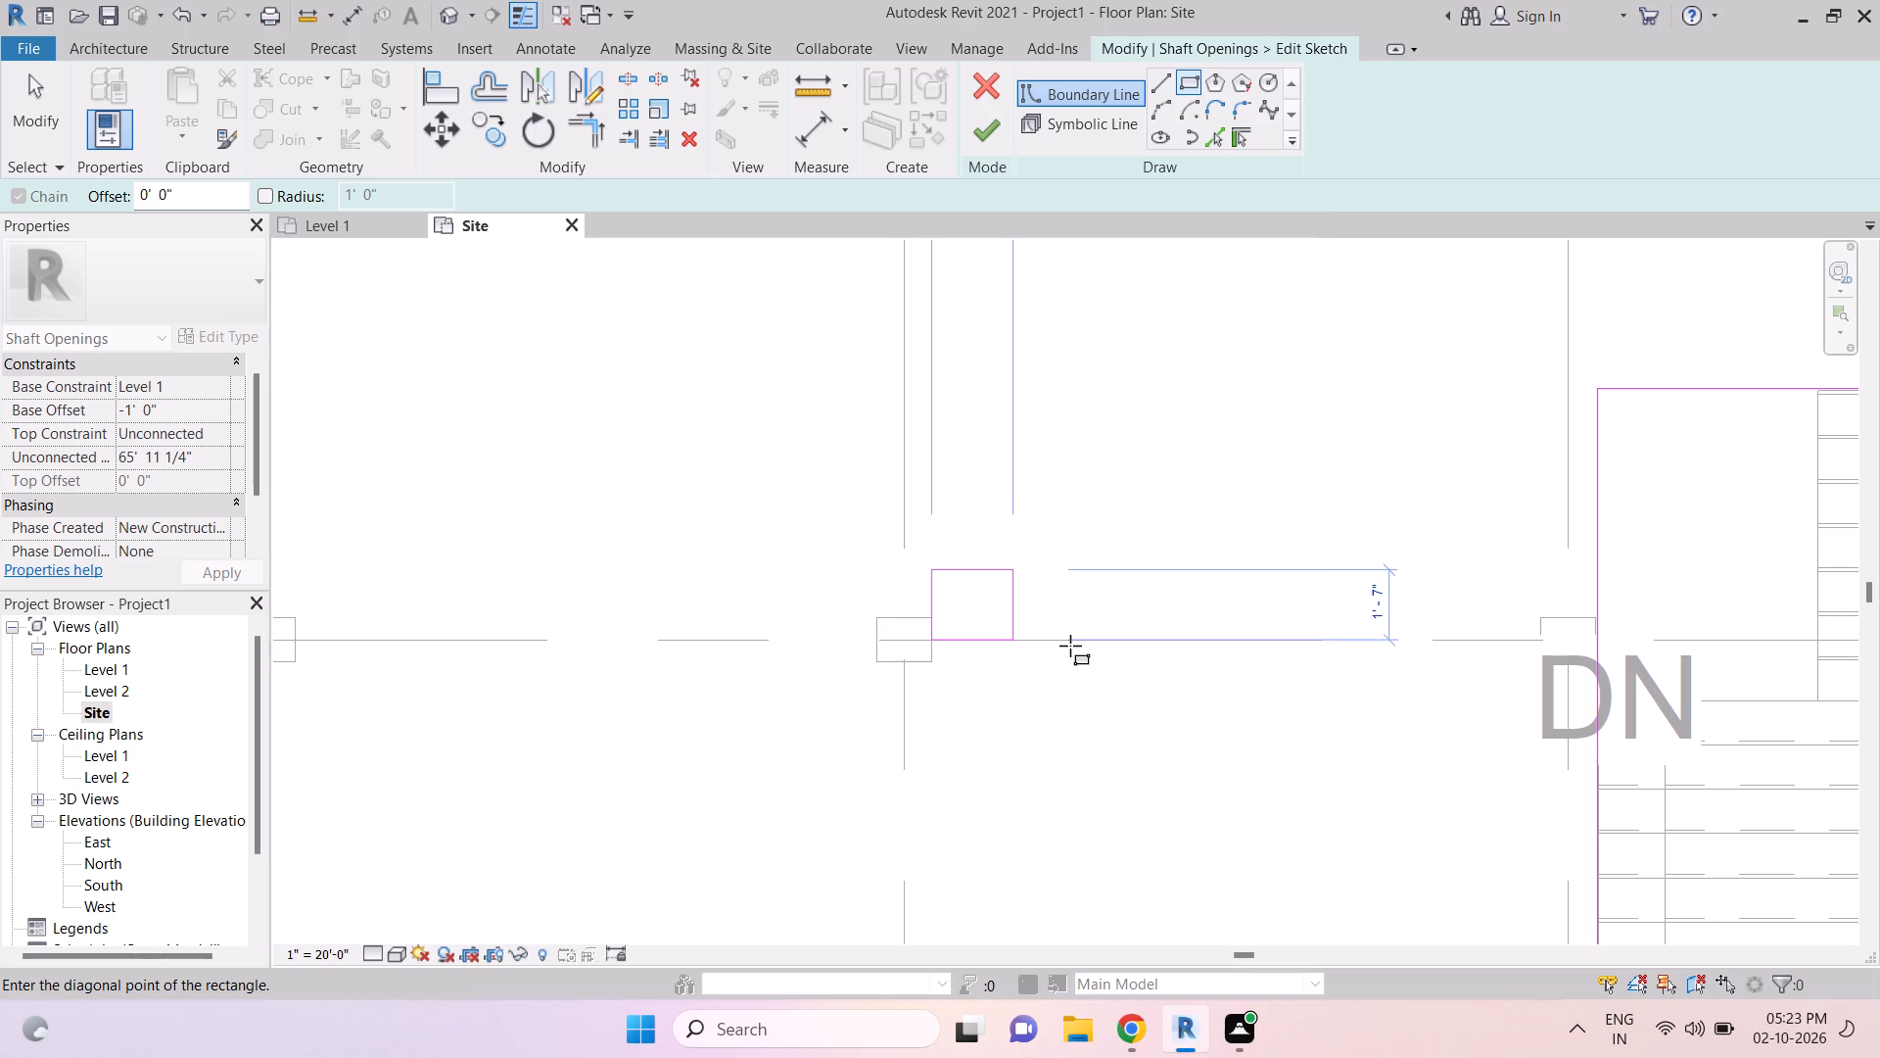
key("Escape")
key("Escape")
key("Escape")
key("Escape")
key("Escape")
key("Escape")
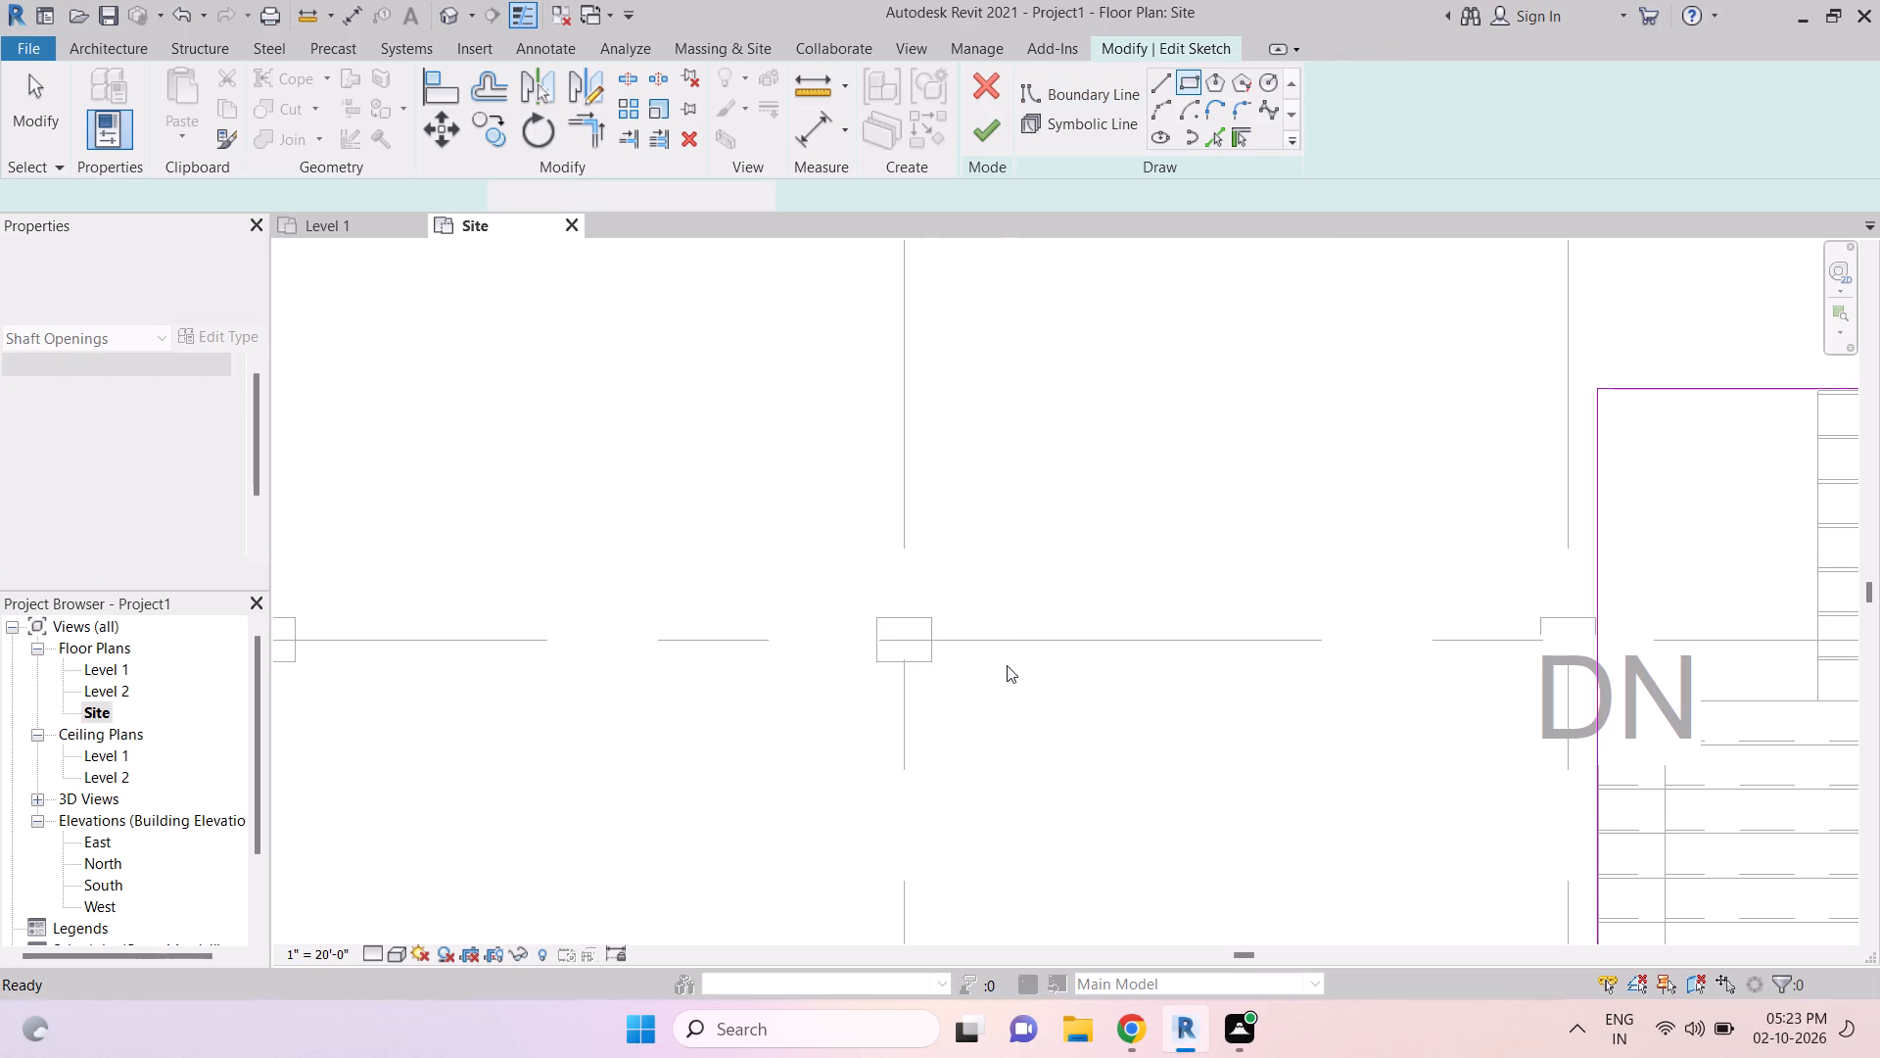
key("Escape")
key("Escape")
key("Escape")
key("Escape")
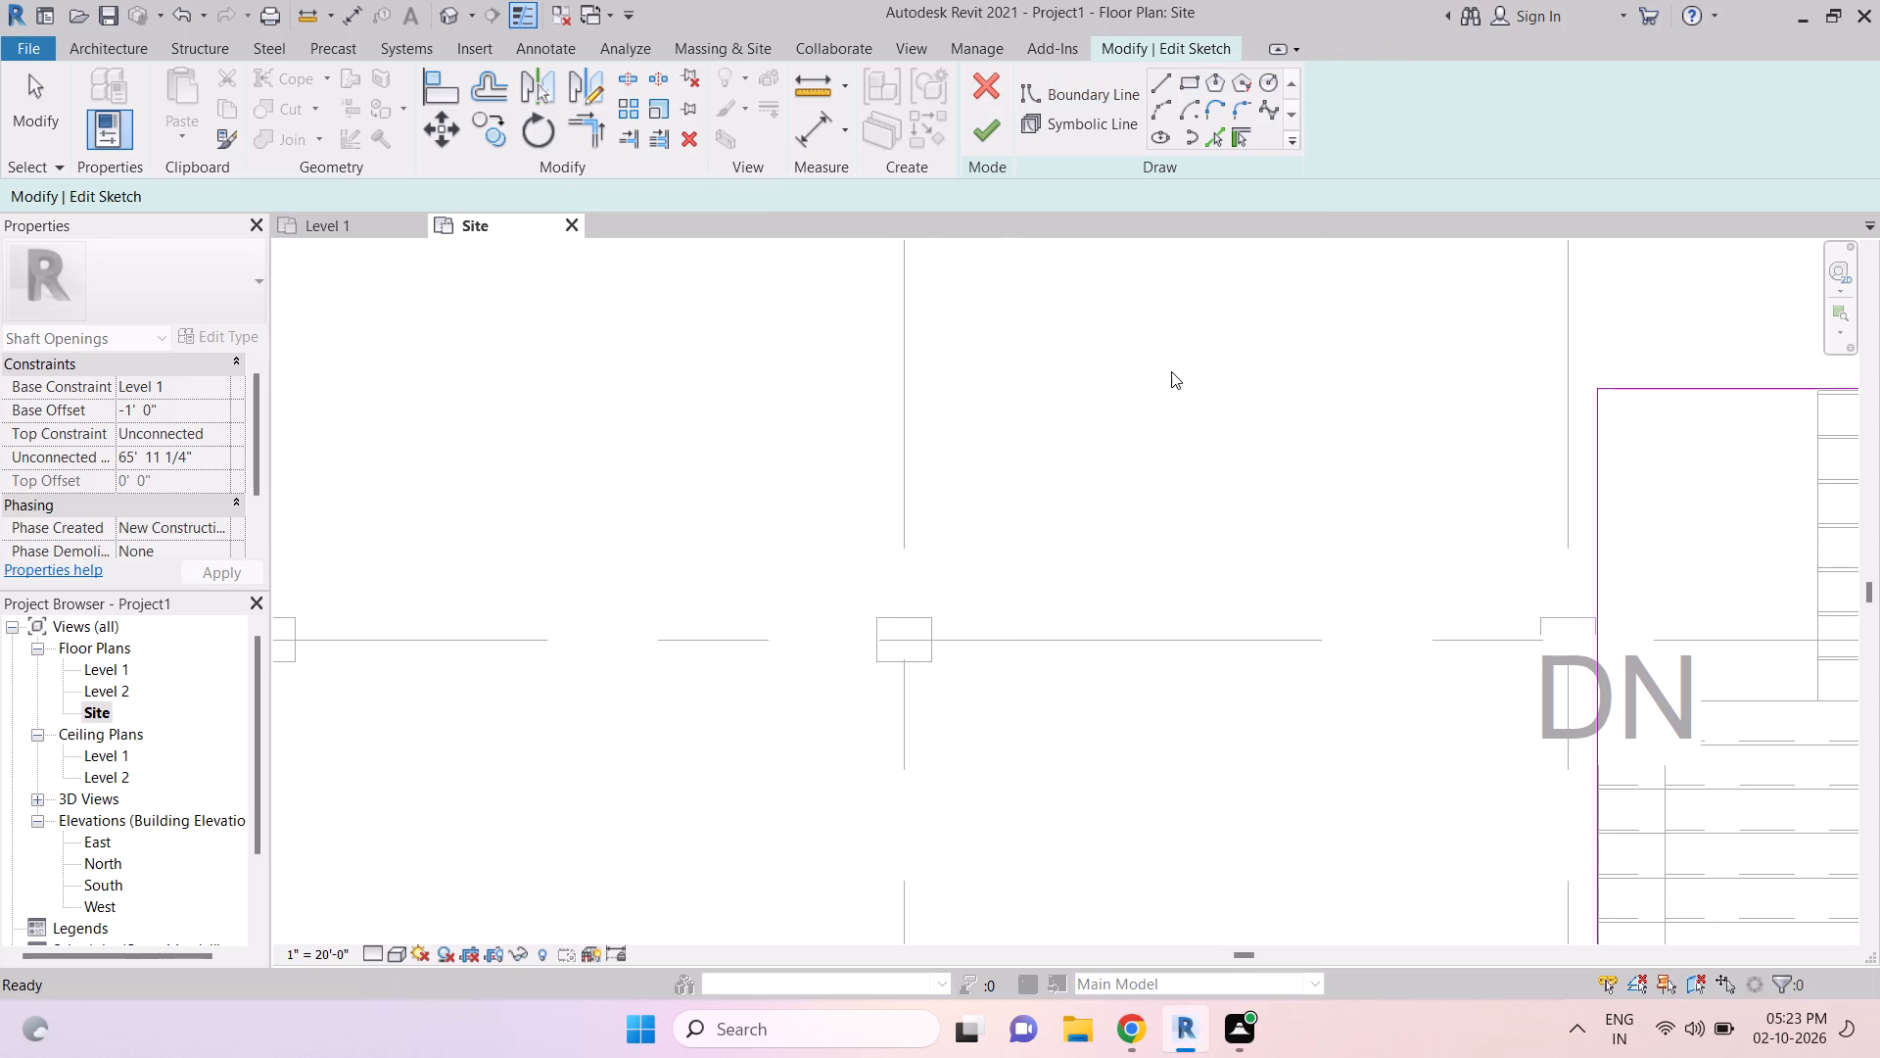
Sketch a rectangular shaft boundary about 2'-4" by 1'-10" near the column at grids 2 and 8, clear of it.
left_click(1192, 80)
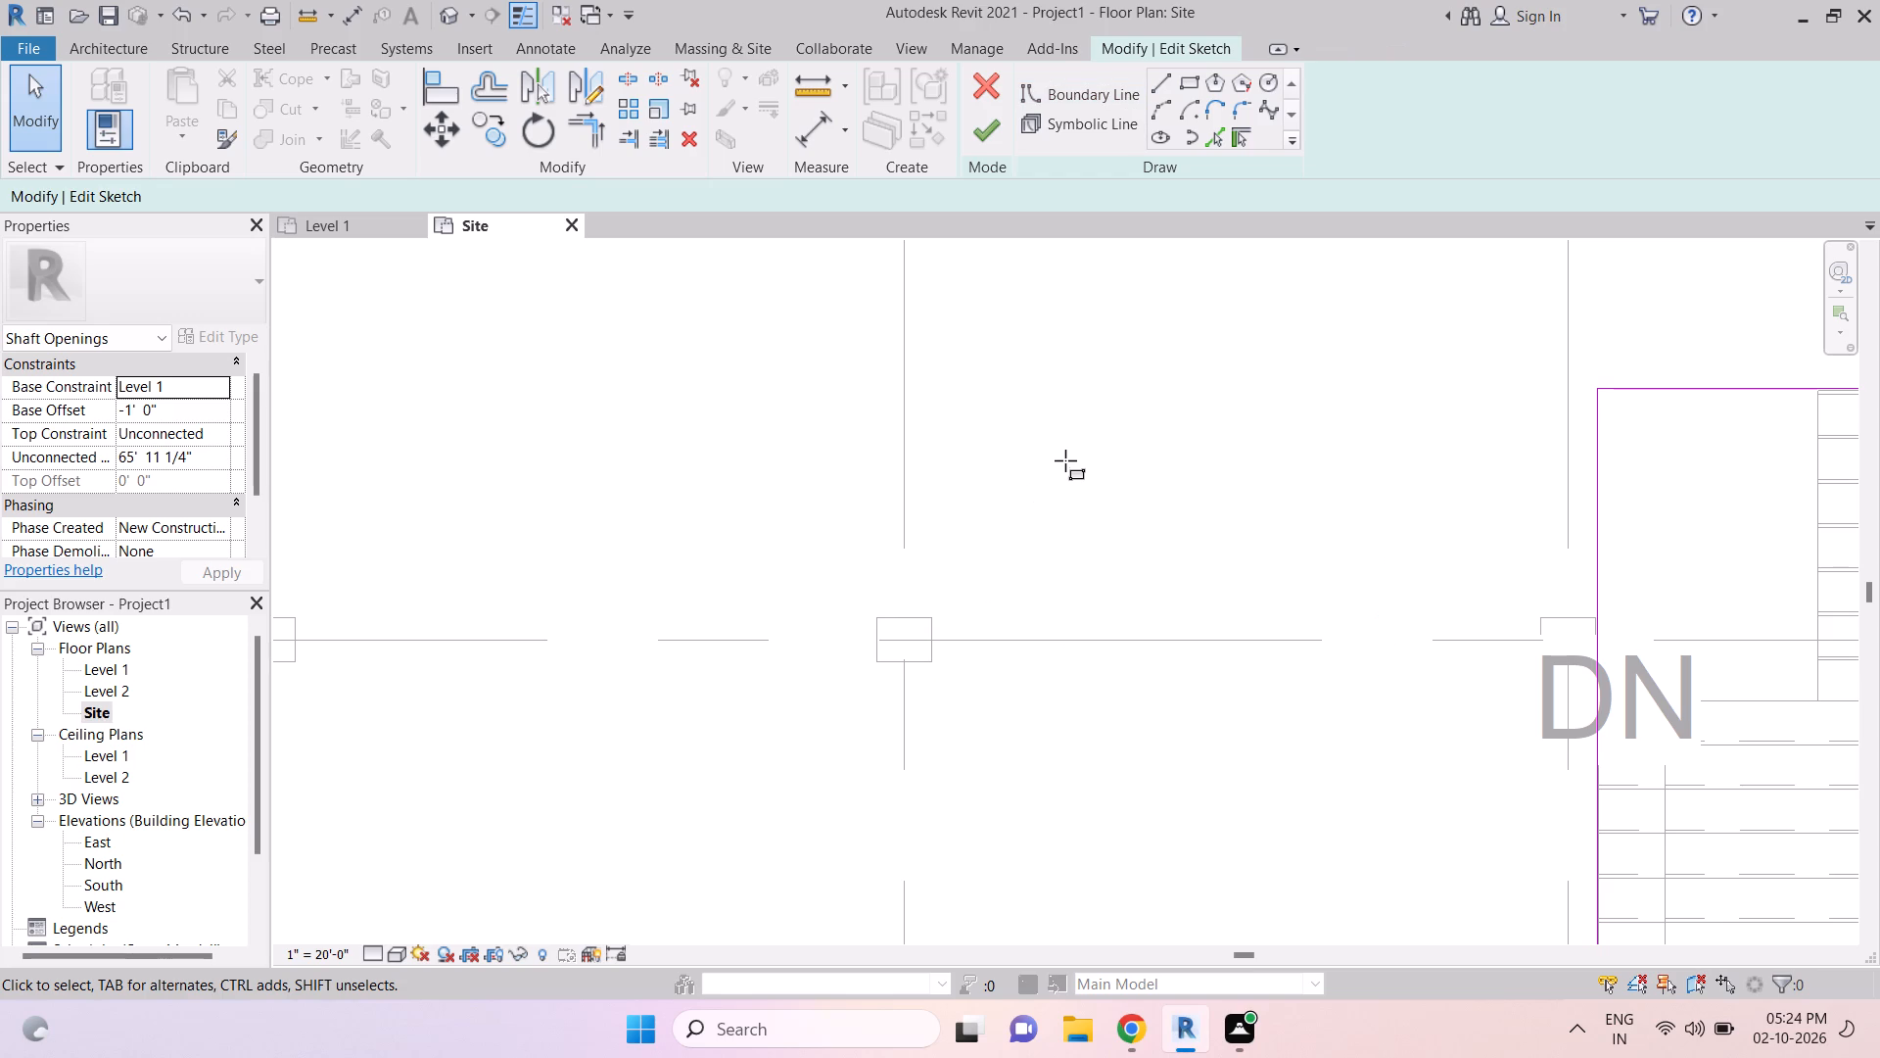
left_click(964, 524)
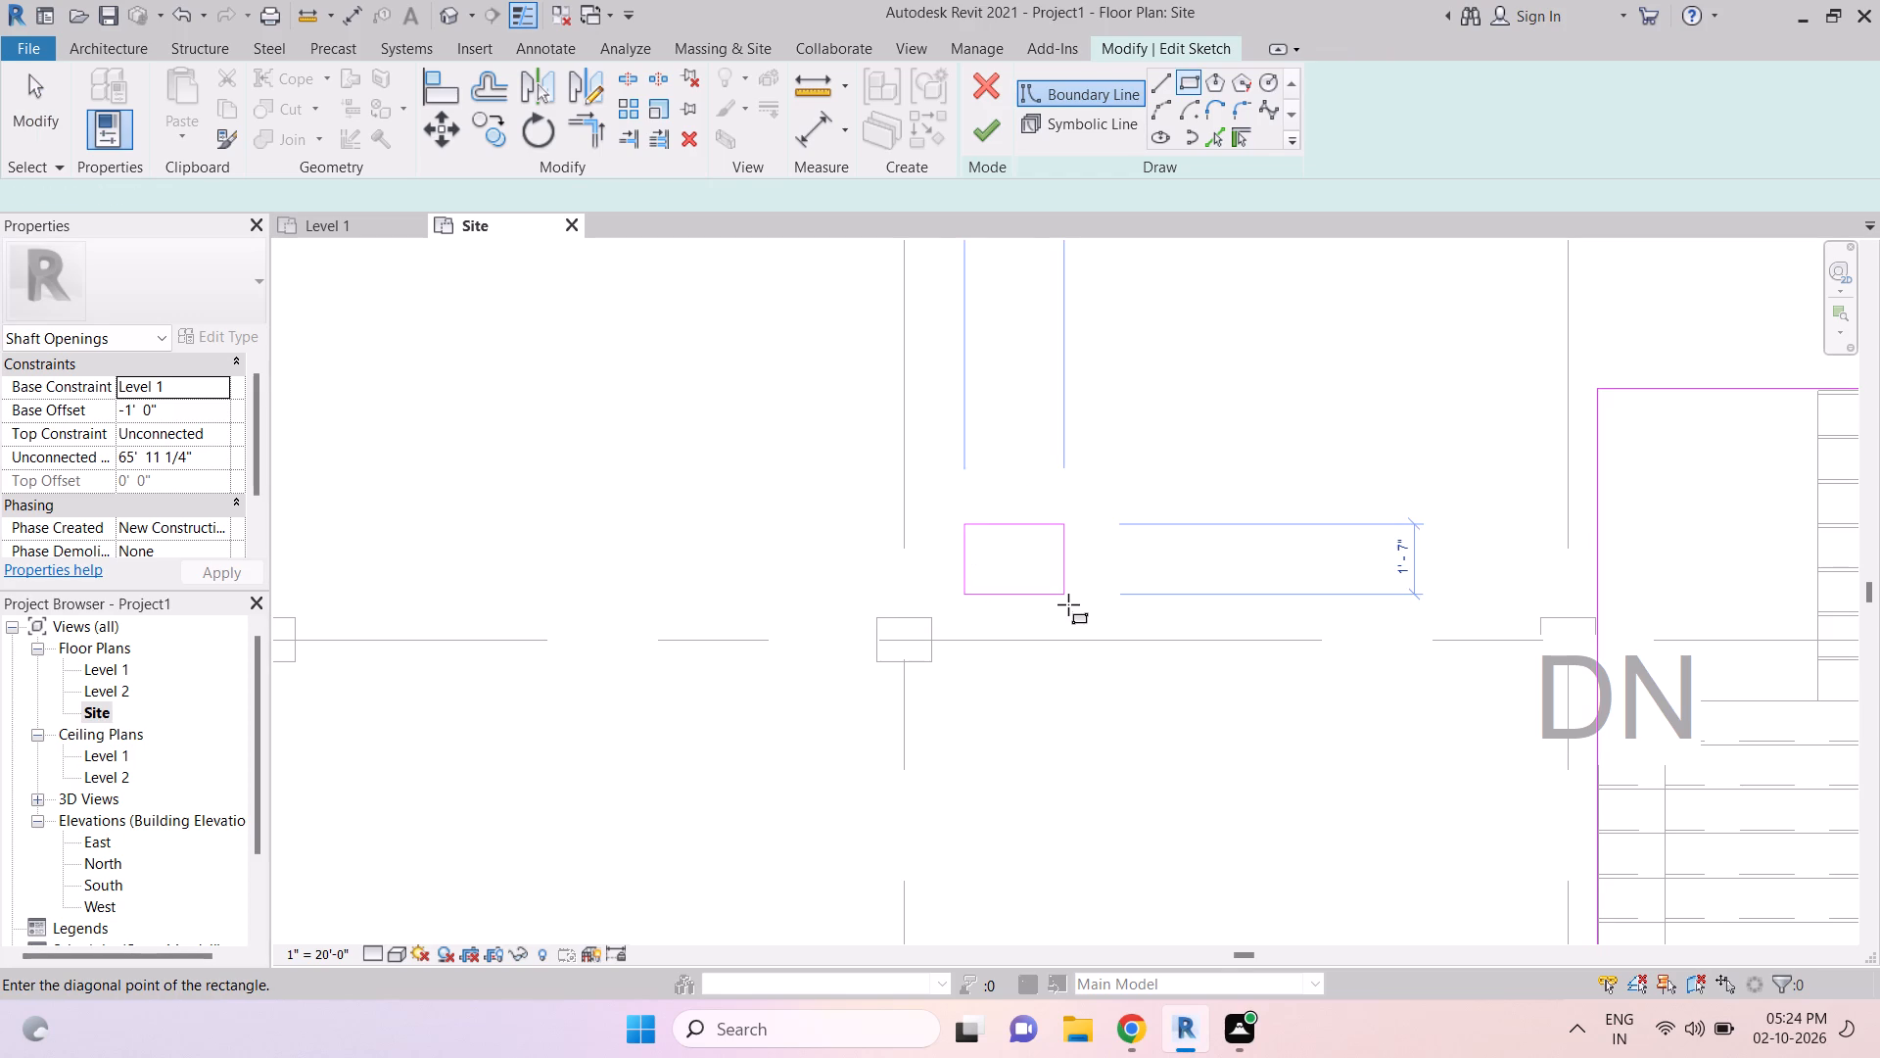
left_click(1068, 604)
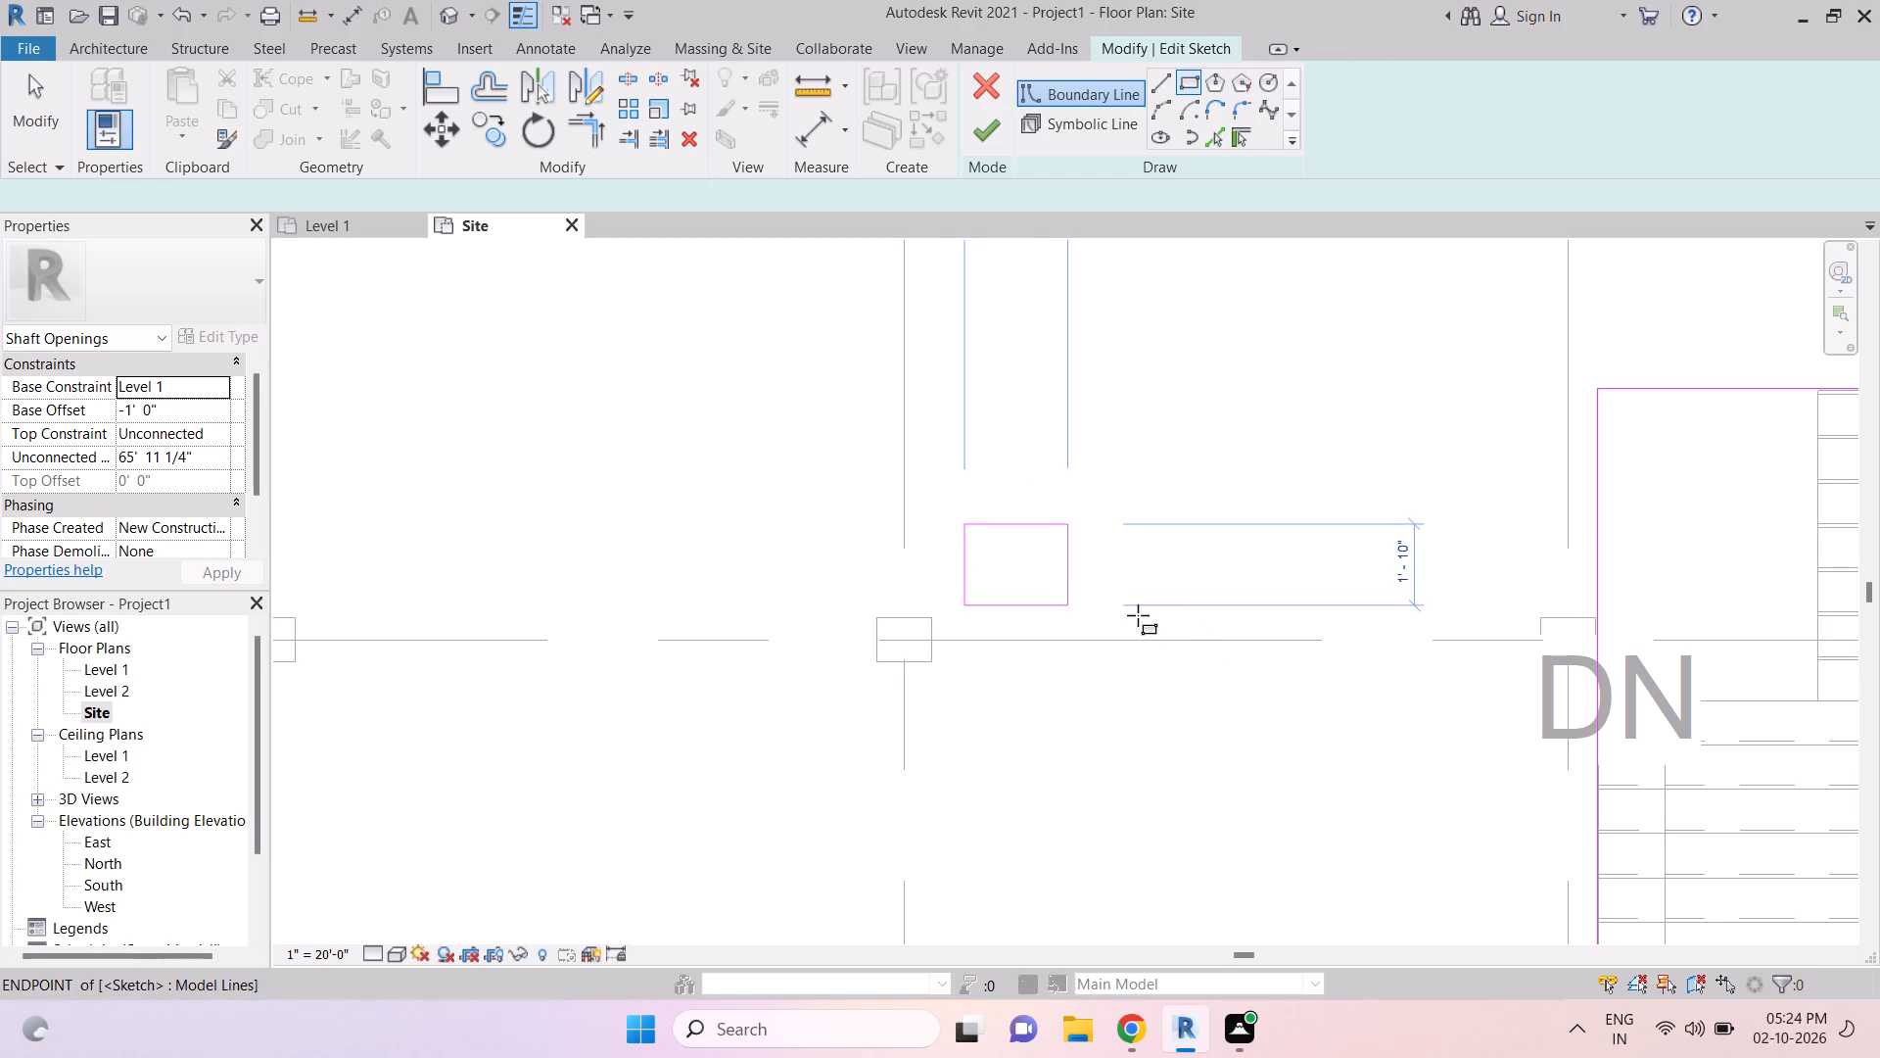
key("Escape")
key("Escape")
key("Escape")
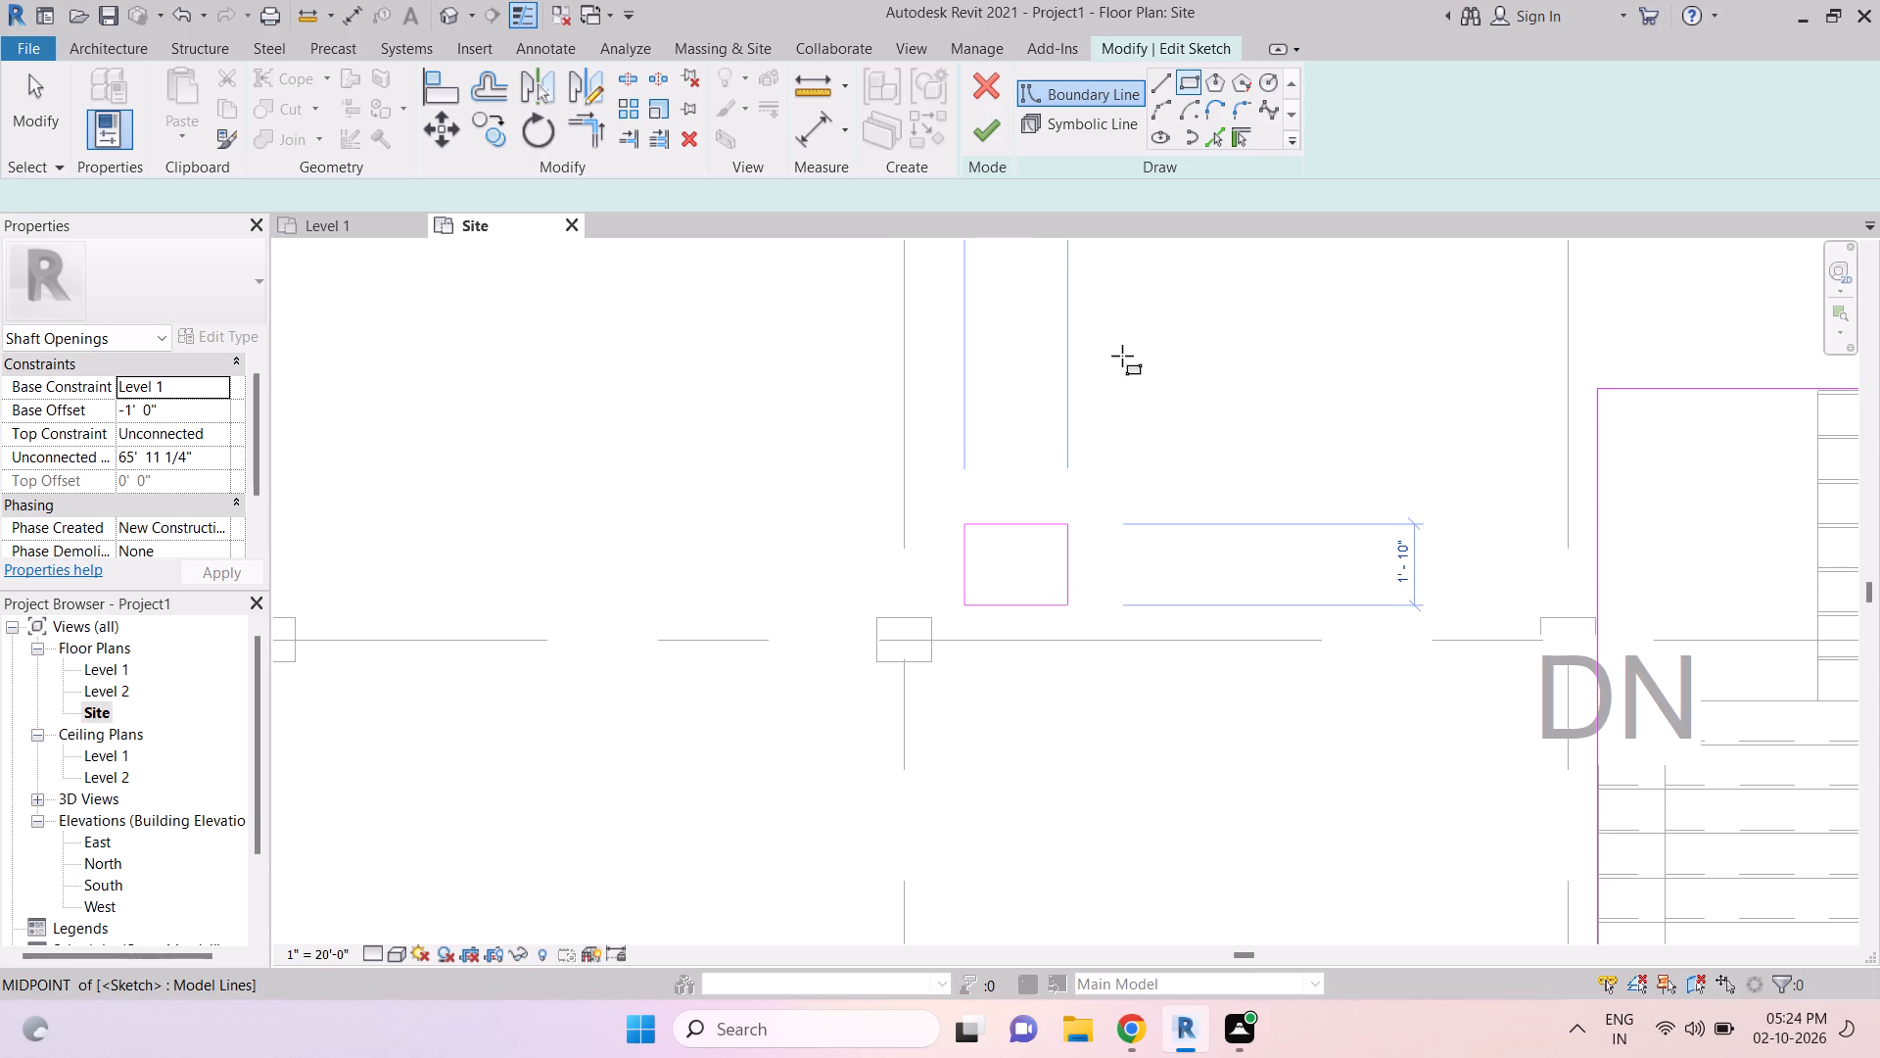
key("Escape")
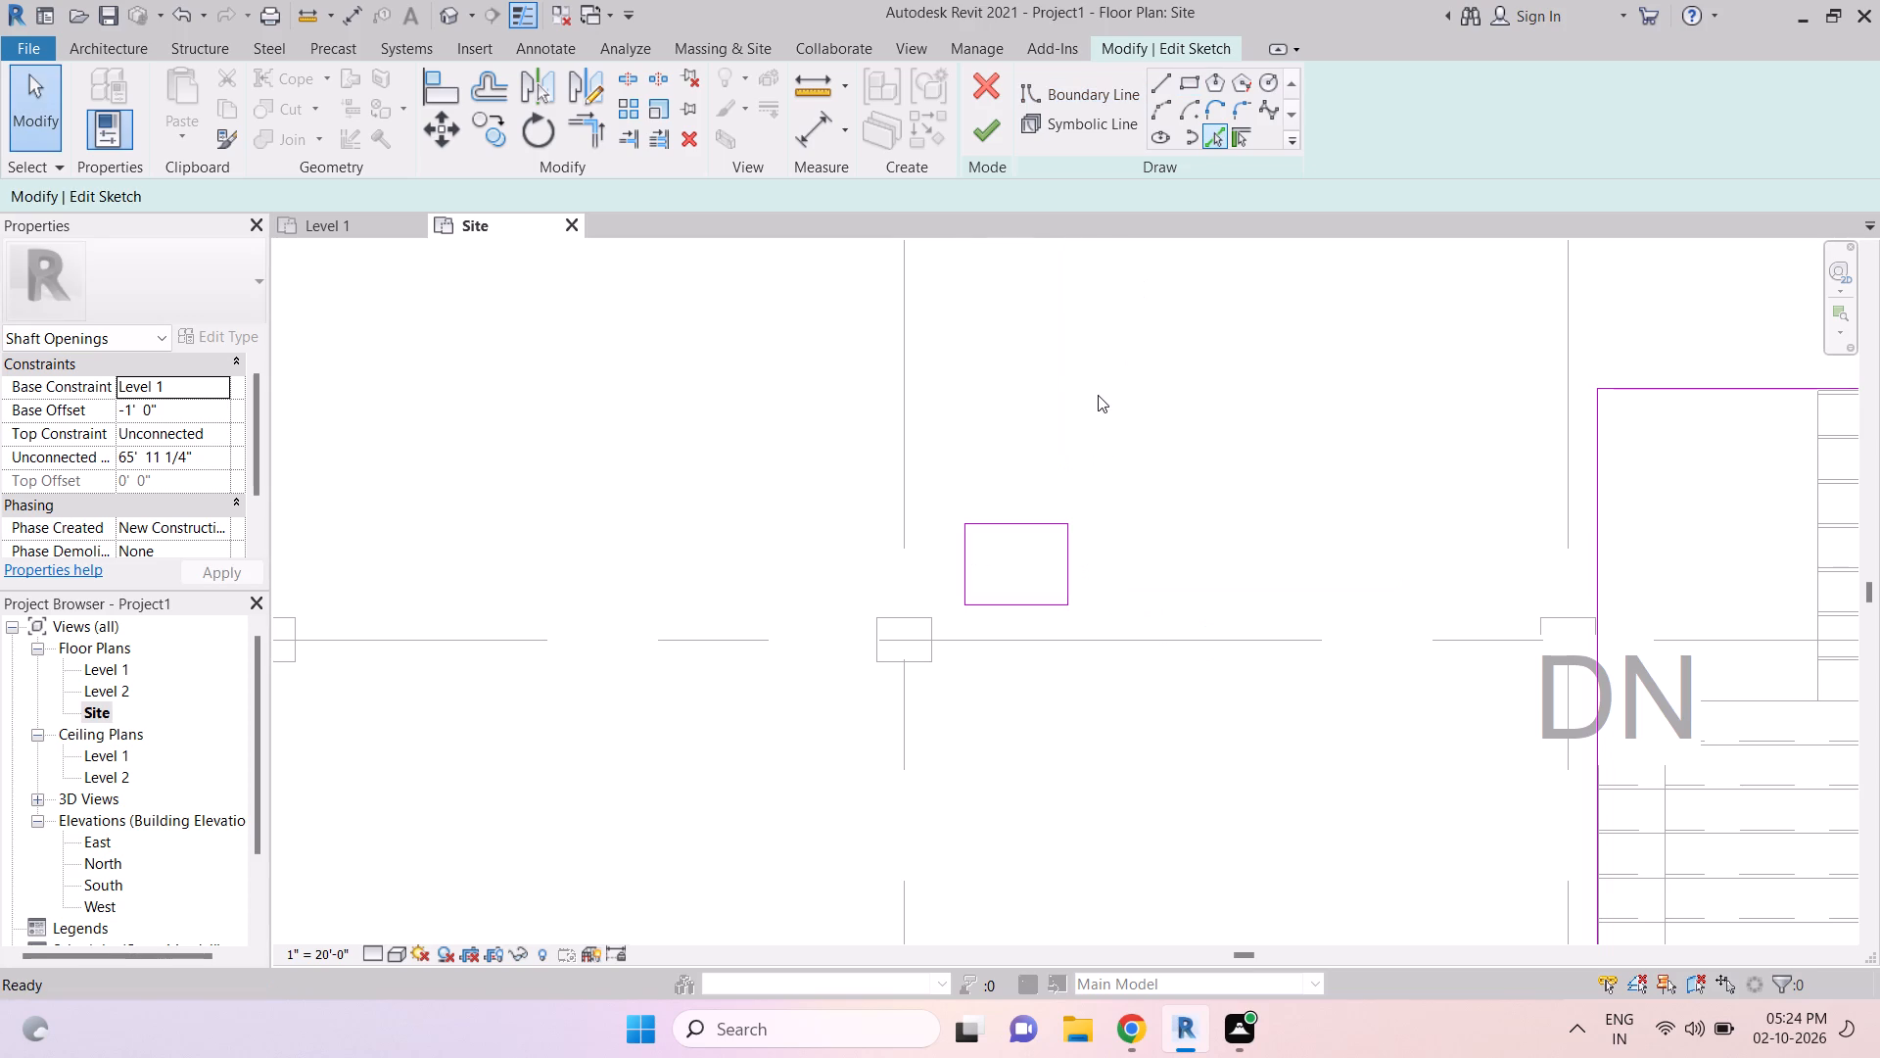
Set the small shaft rectangle's horizontal width to 2'.
left_click(1071, 551)
left_click(1017, 454)
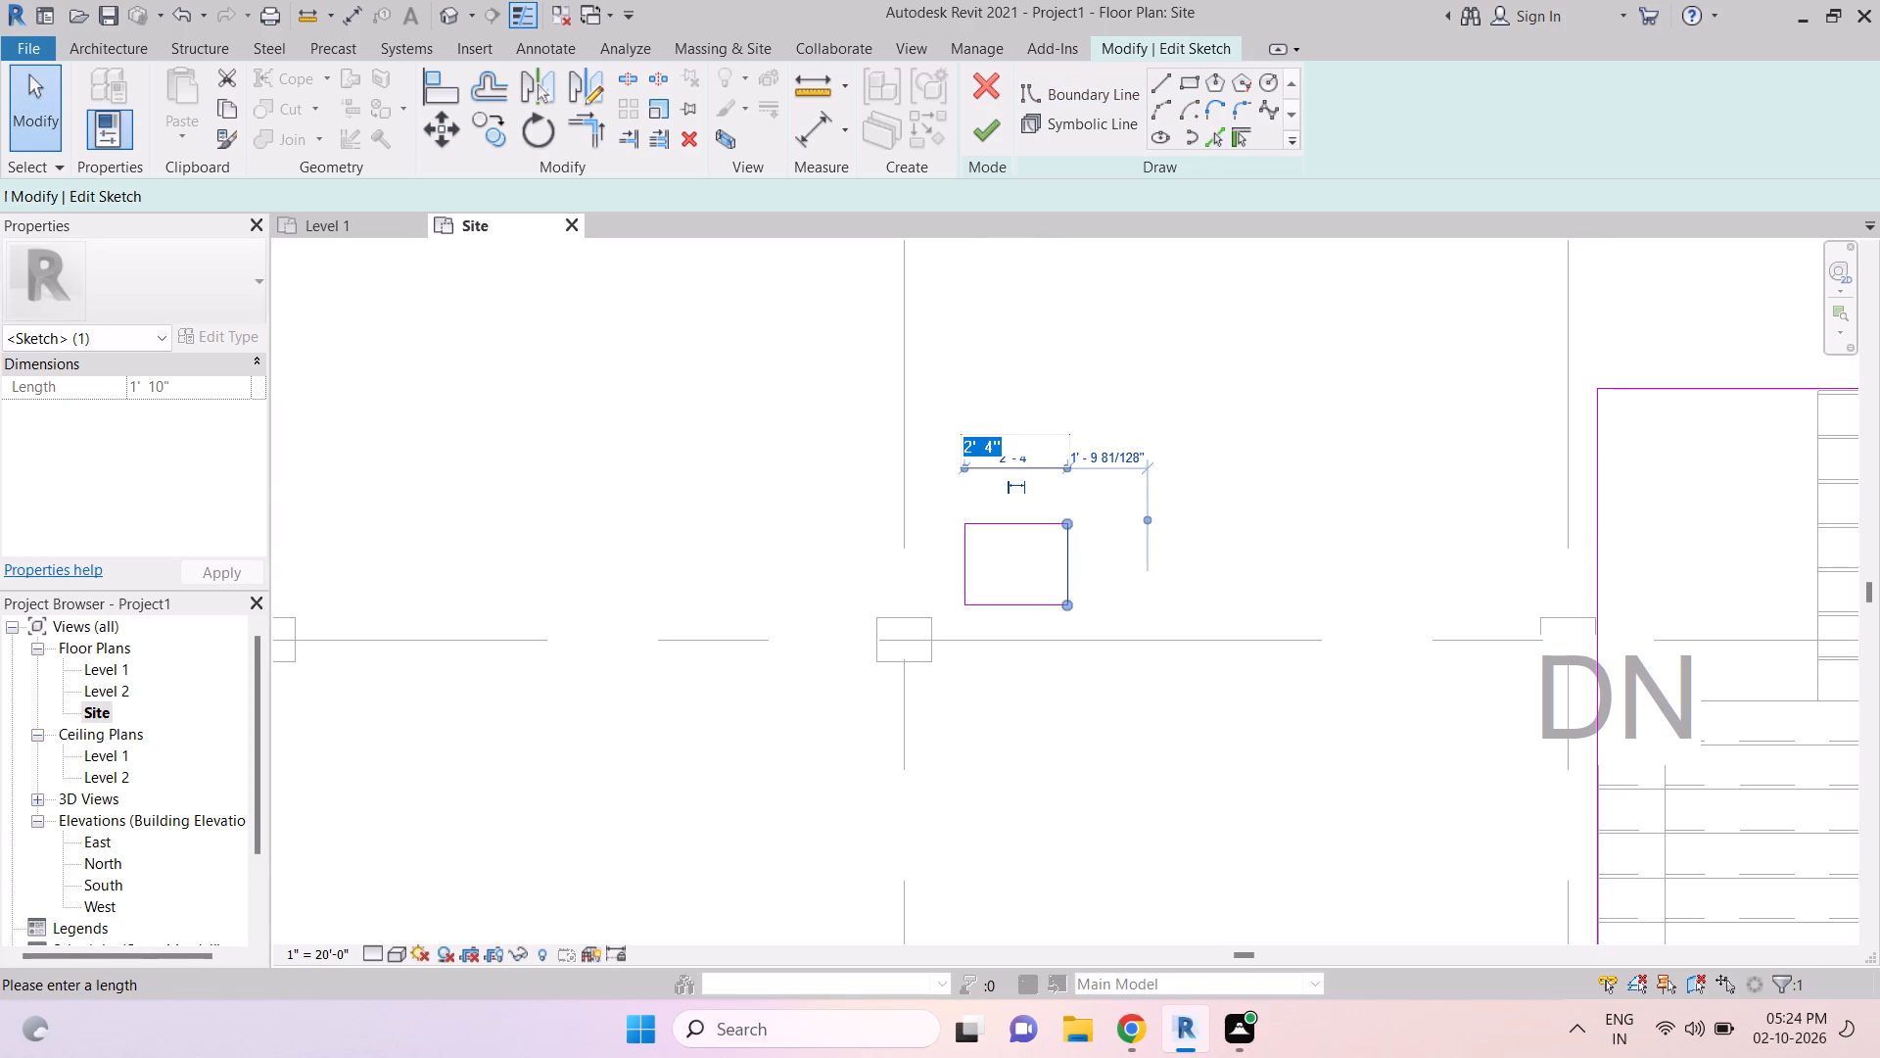
key("2")
key("apostrophe")
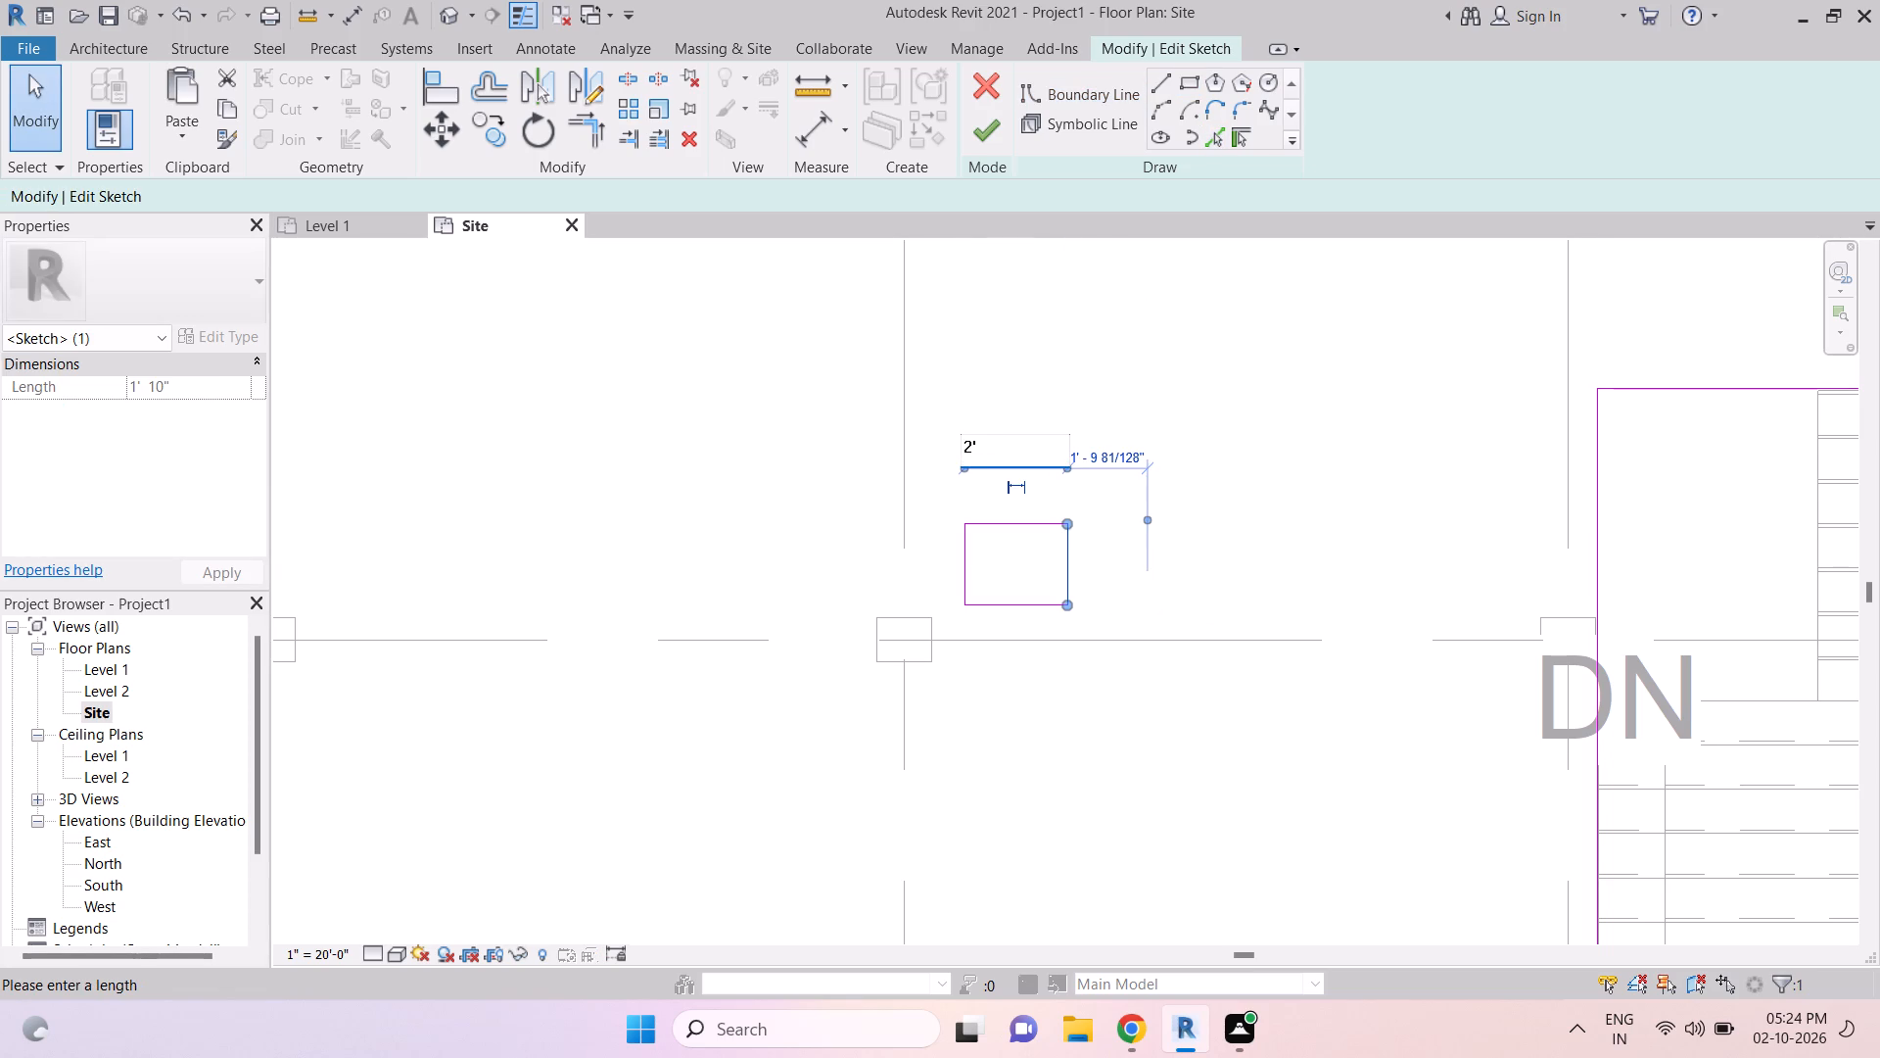
key("Return")
key("Escape")
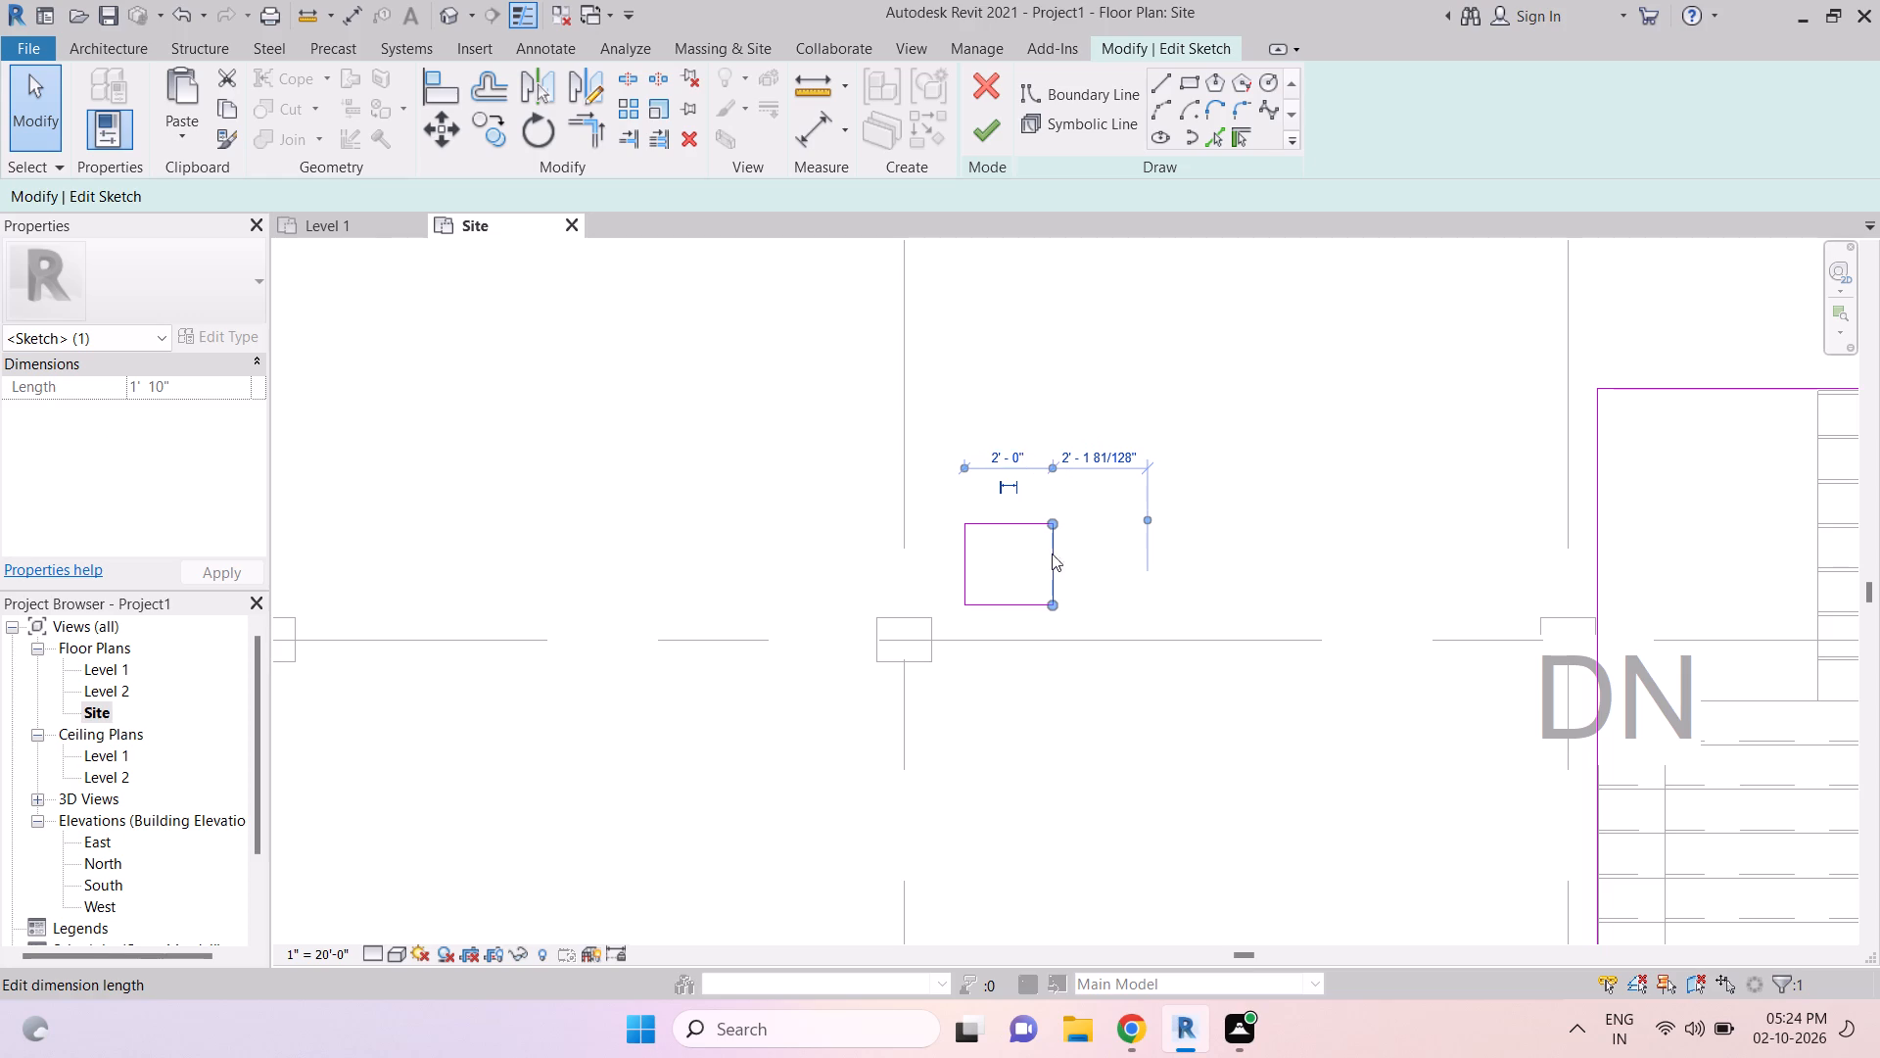
key("Escape")
key("Escape")
key("Escape")
Set the small shaft rectangle's vertical depth to 2', making it a square.
left_click(988, 519)
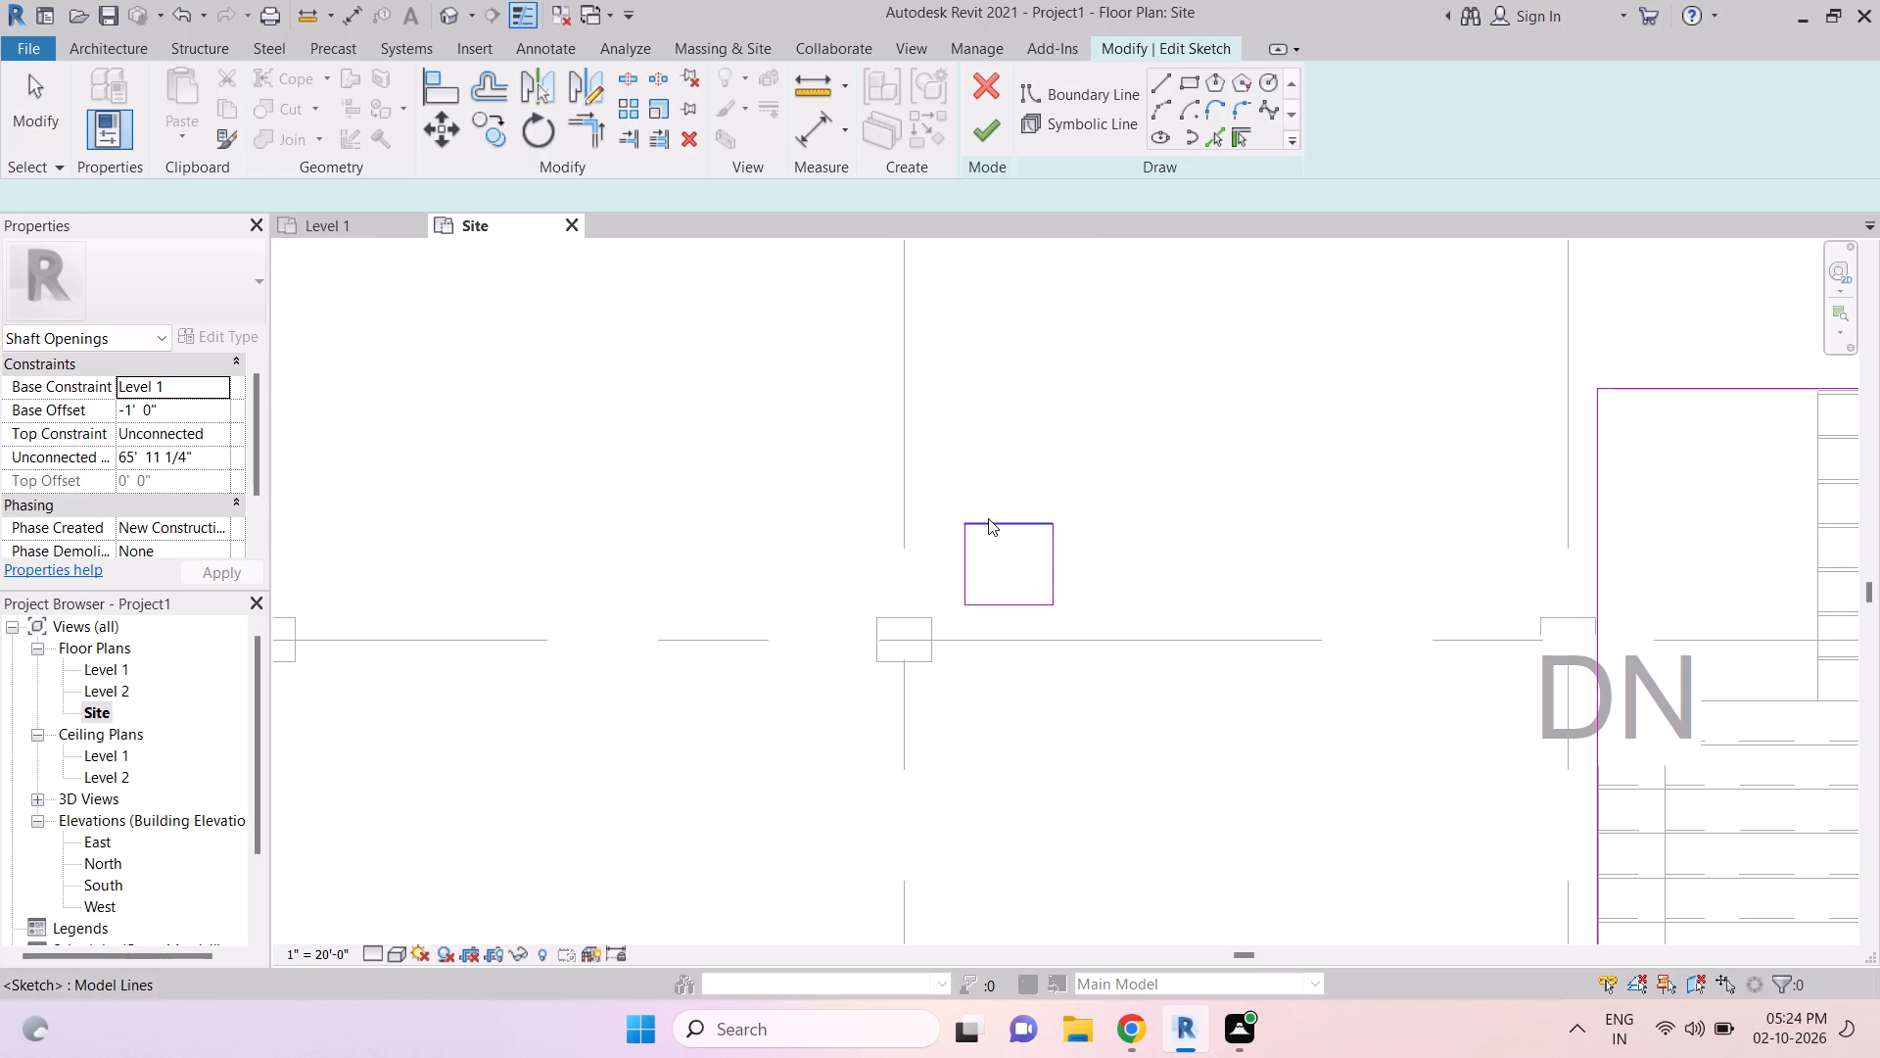
left_click(900, 567)
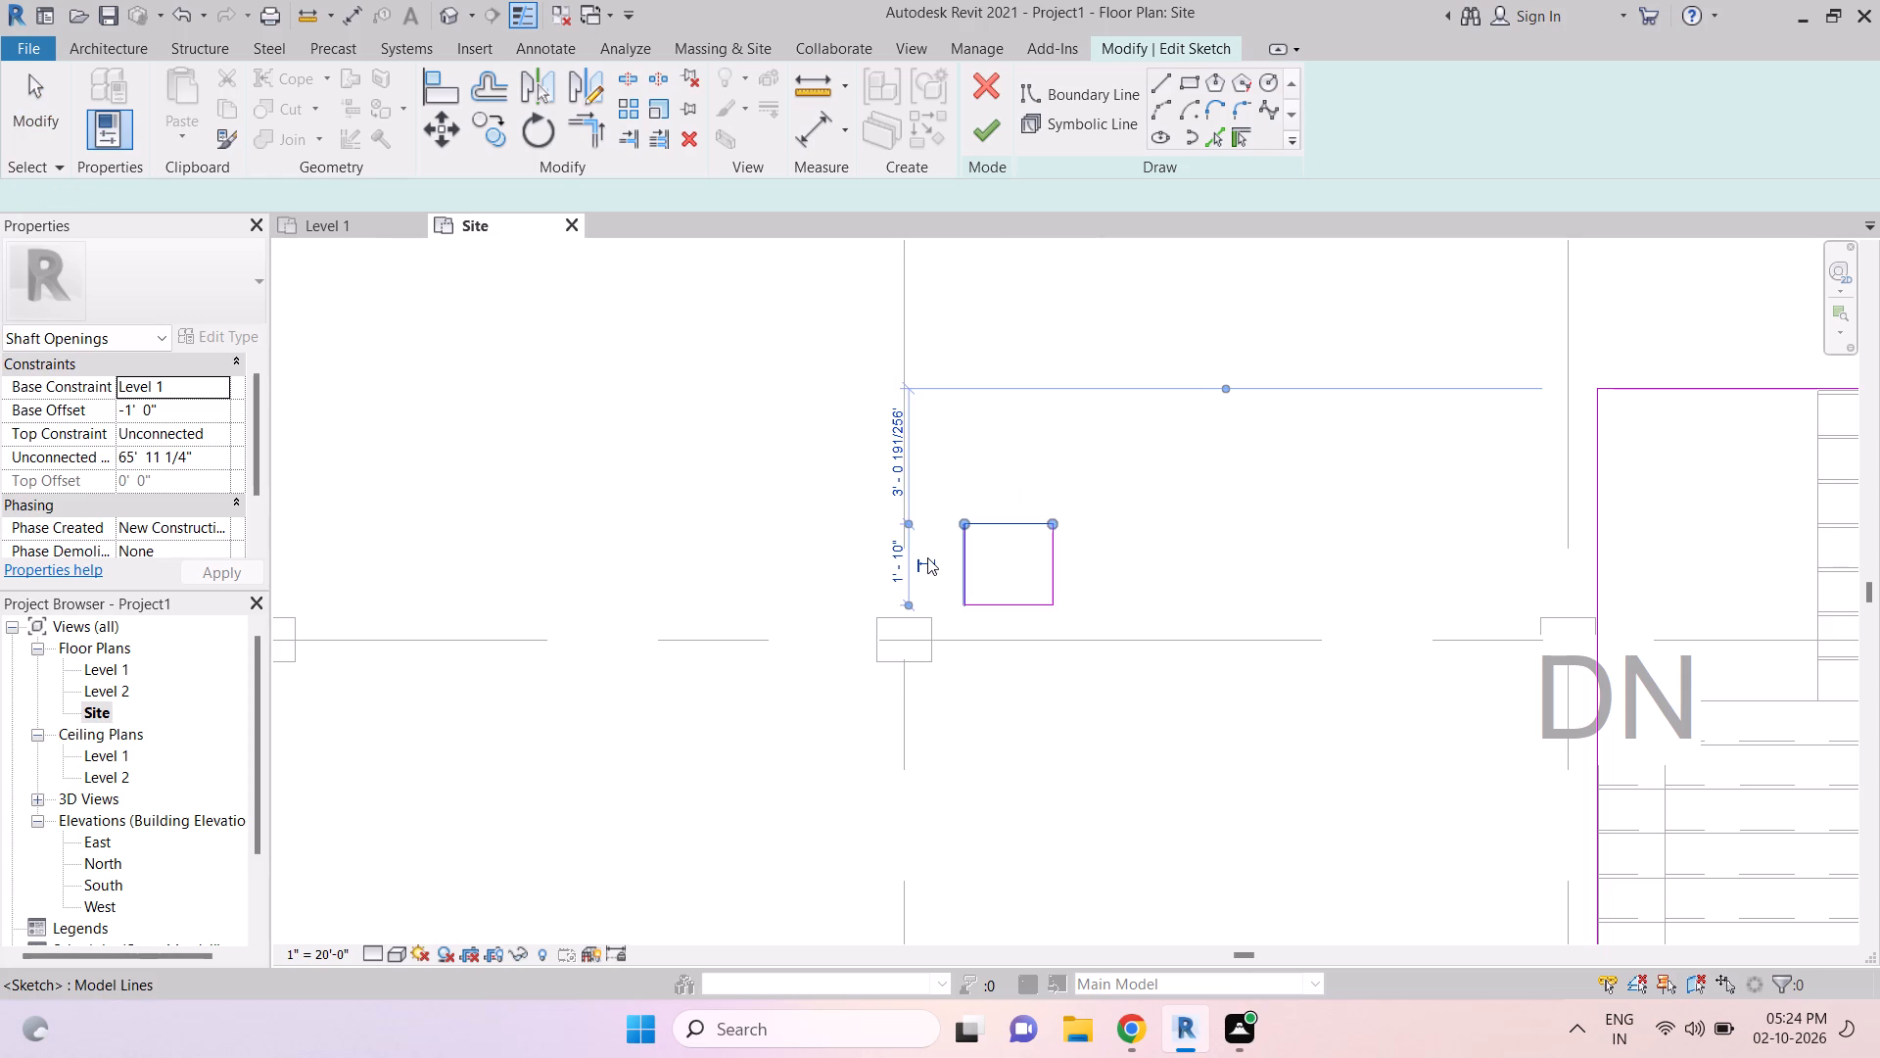
key("2")
key("apostrophe")
key("Return")
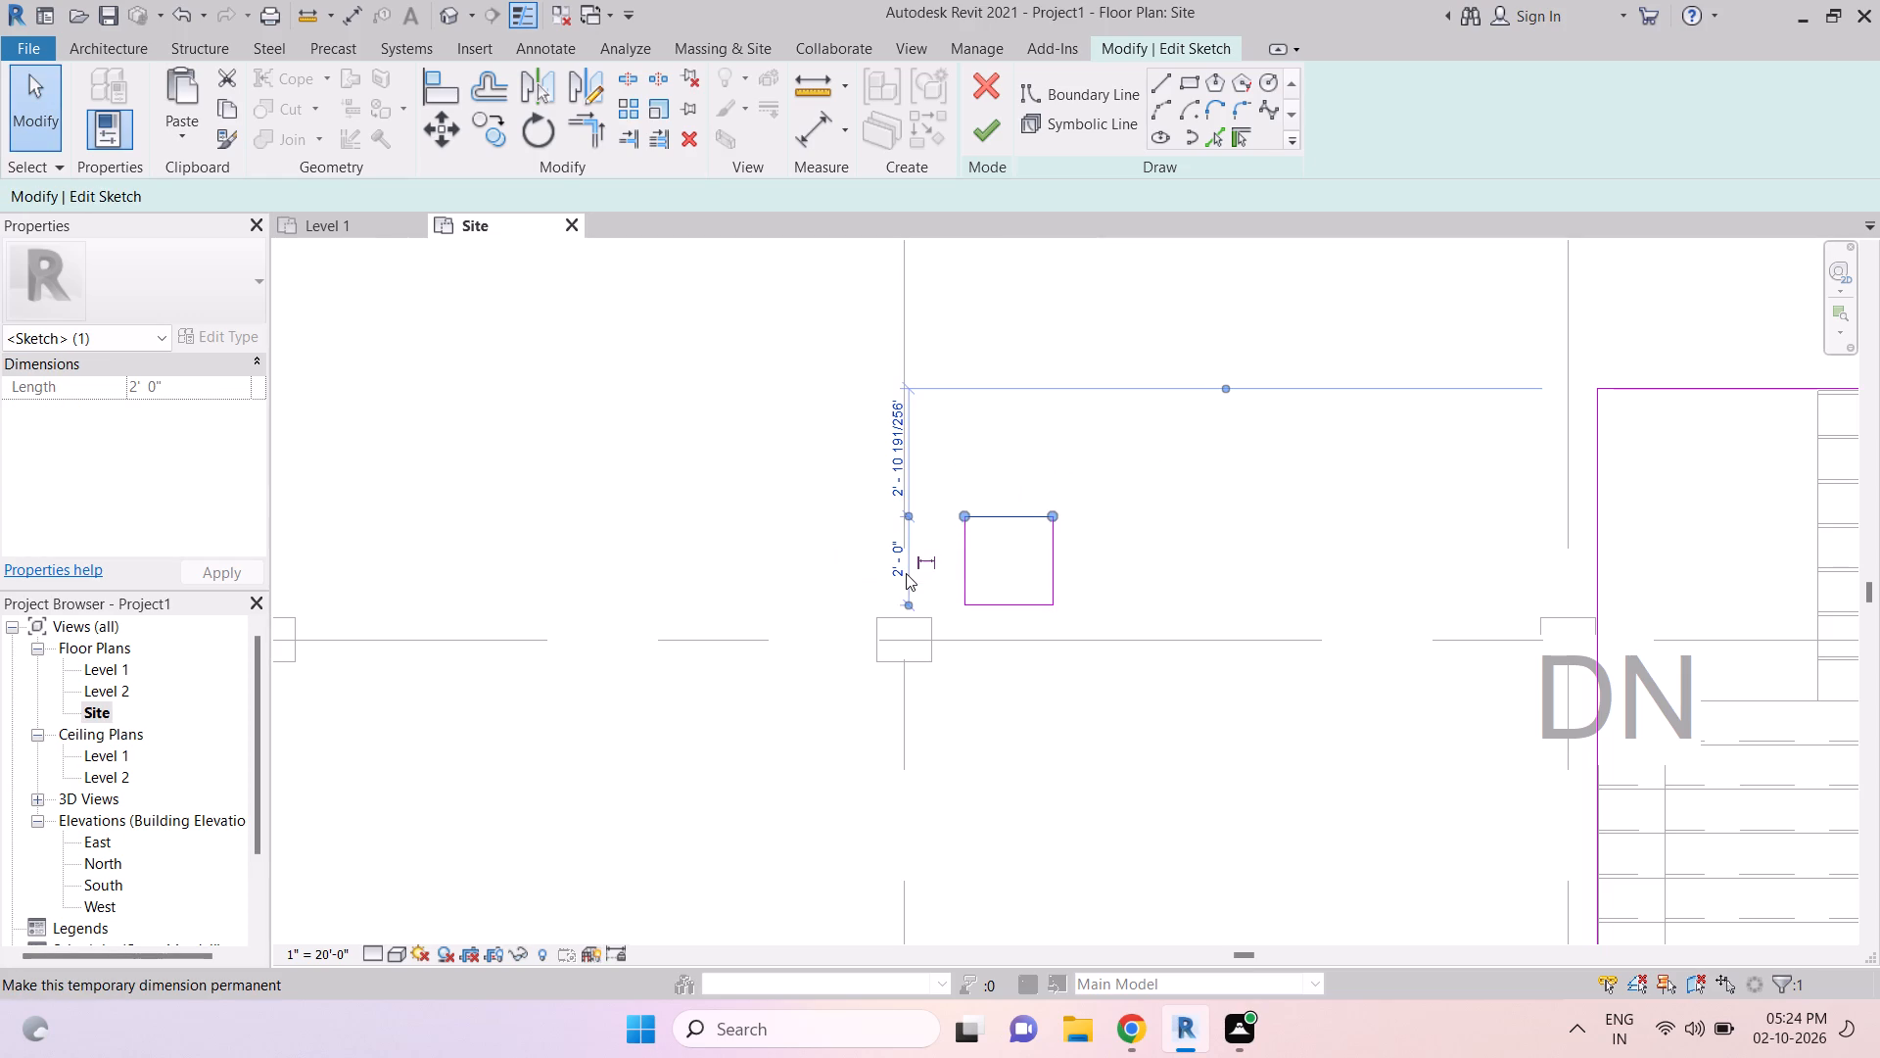
key("Escape")
key("Escape")
key("Escape")
key("Escape")
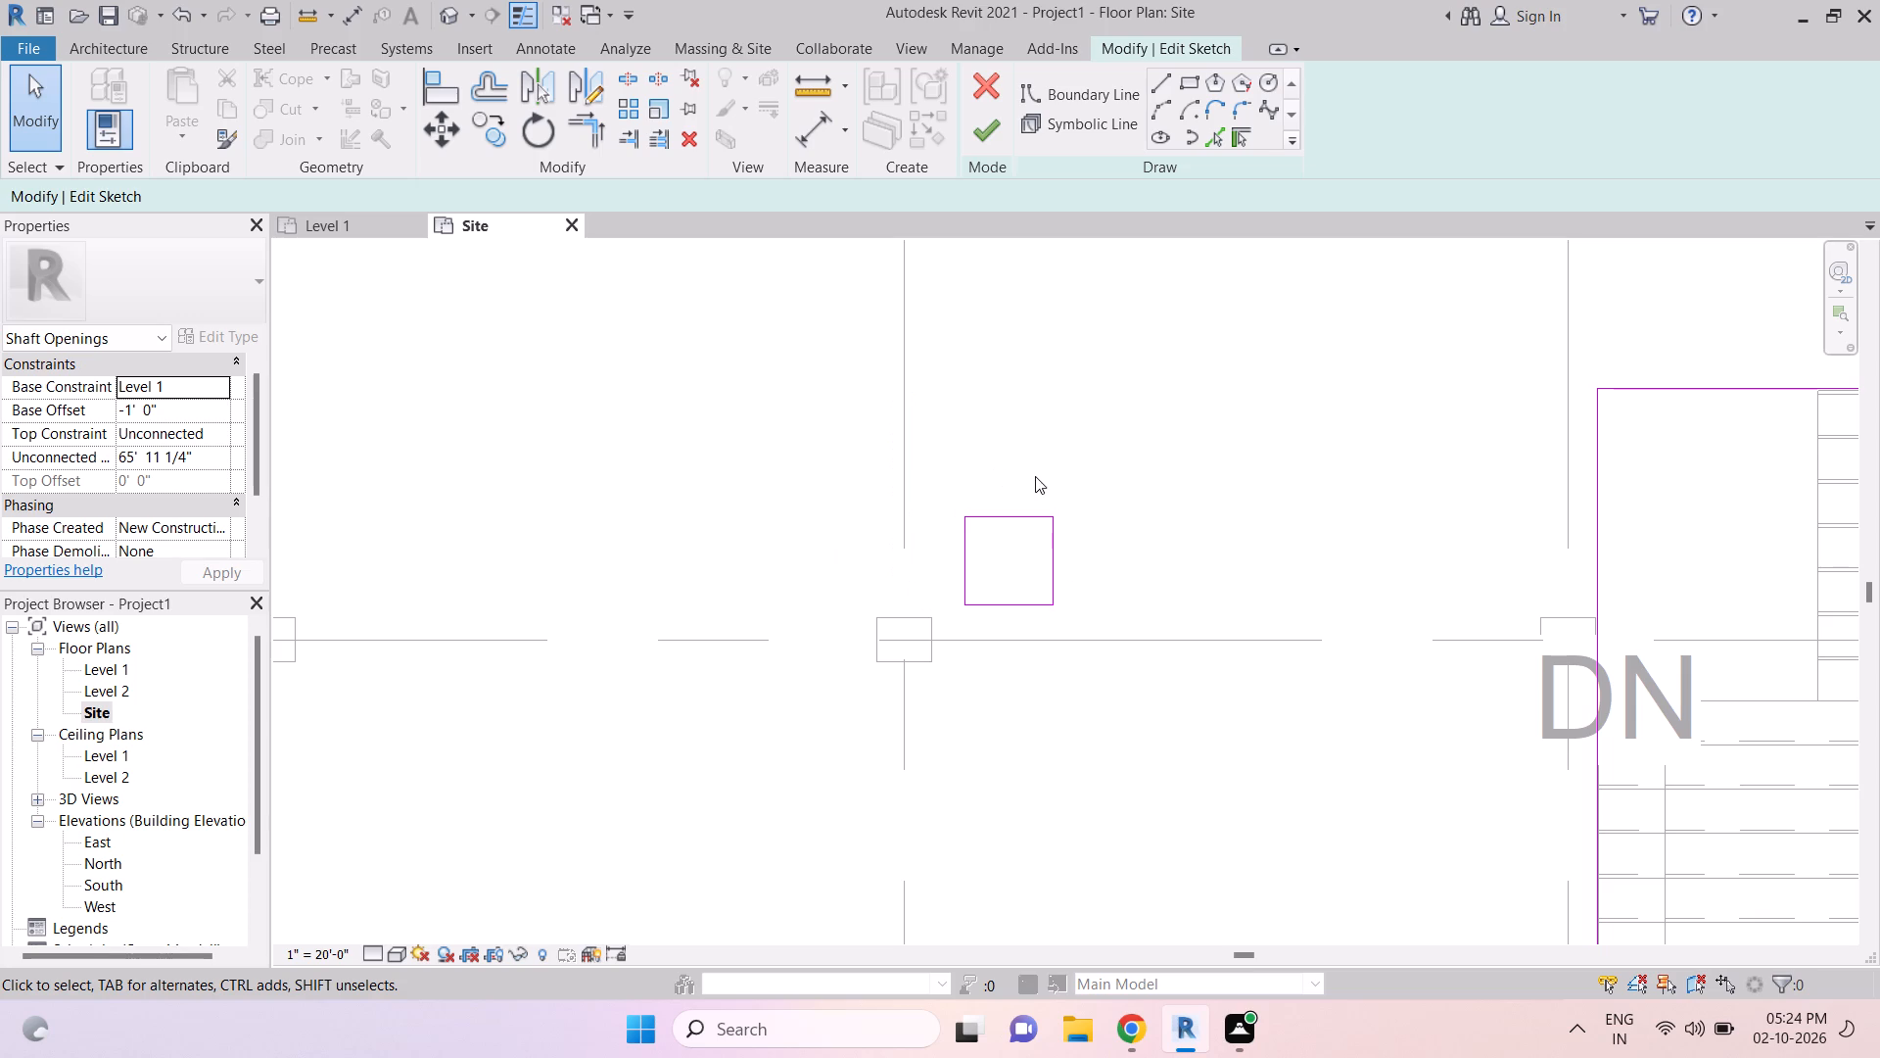
key("Escape")
key("Escape")
key("Escape")
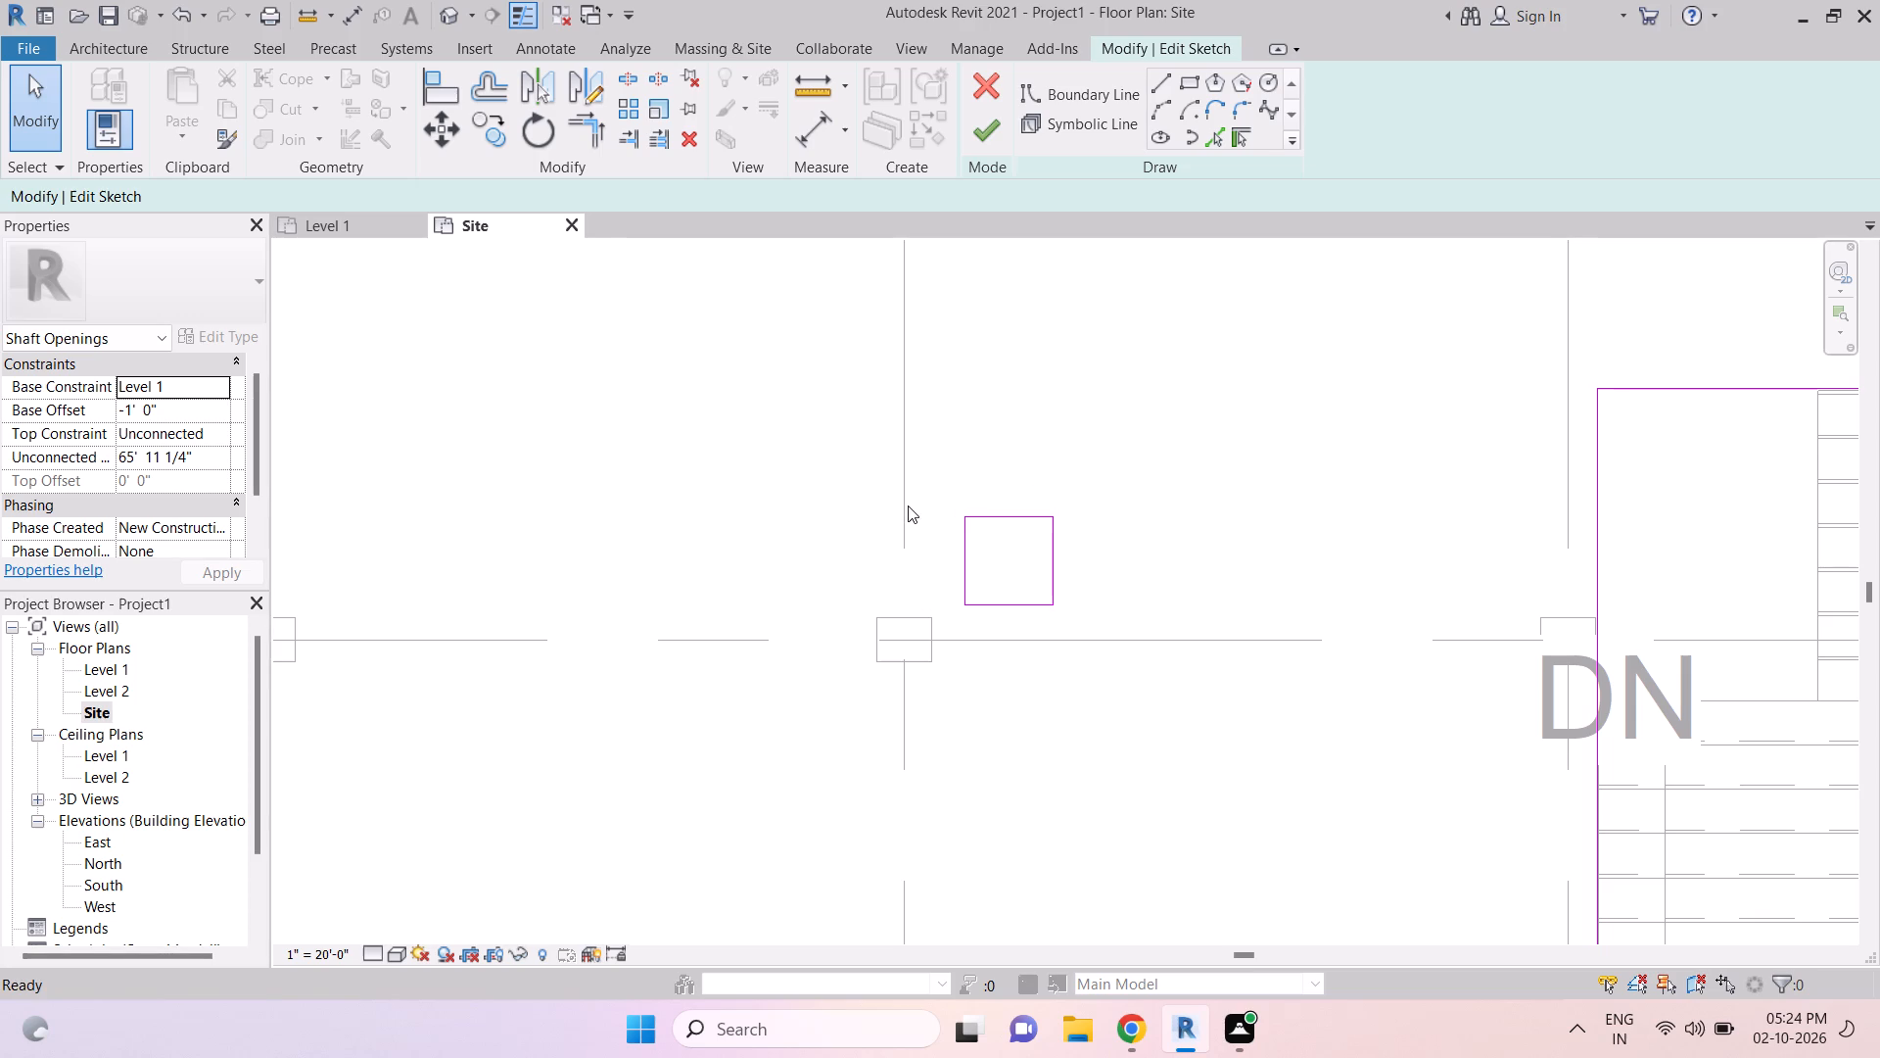
Move the 2' square shaft boundary so its nearest lower corner meets the stair-side face of the grid 2/8 column on grid 8.
left_click_drag(936, 483, 1175, 676)
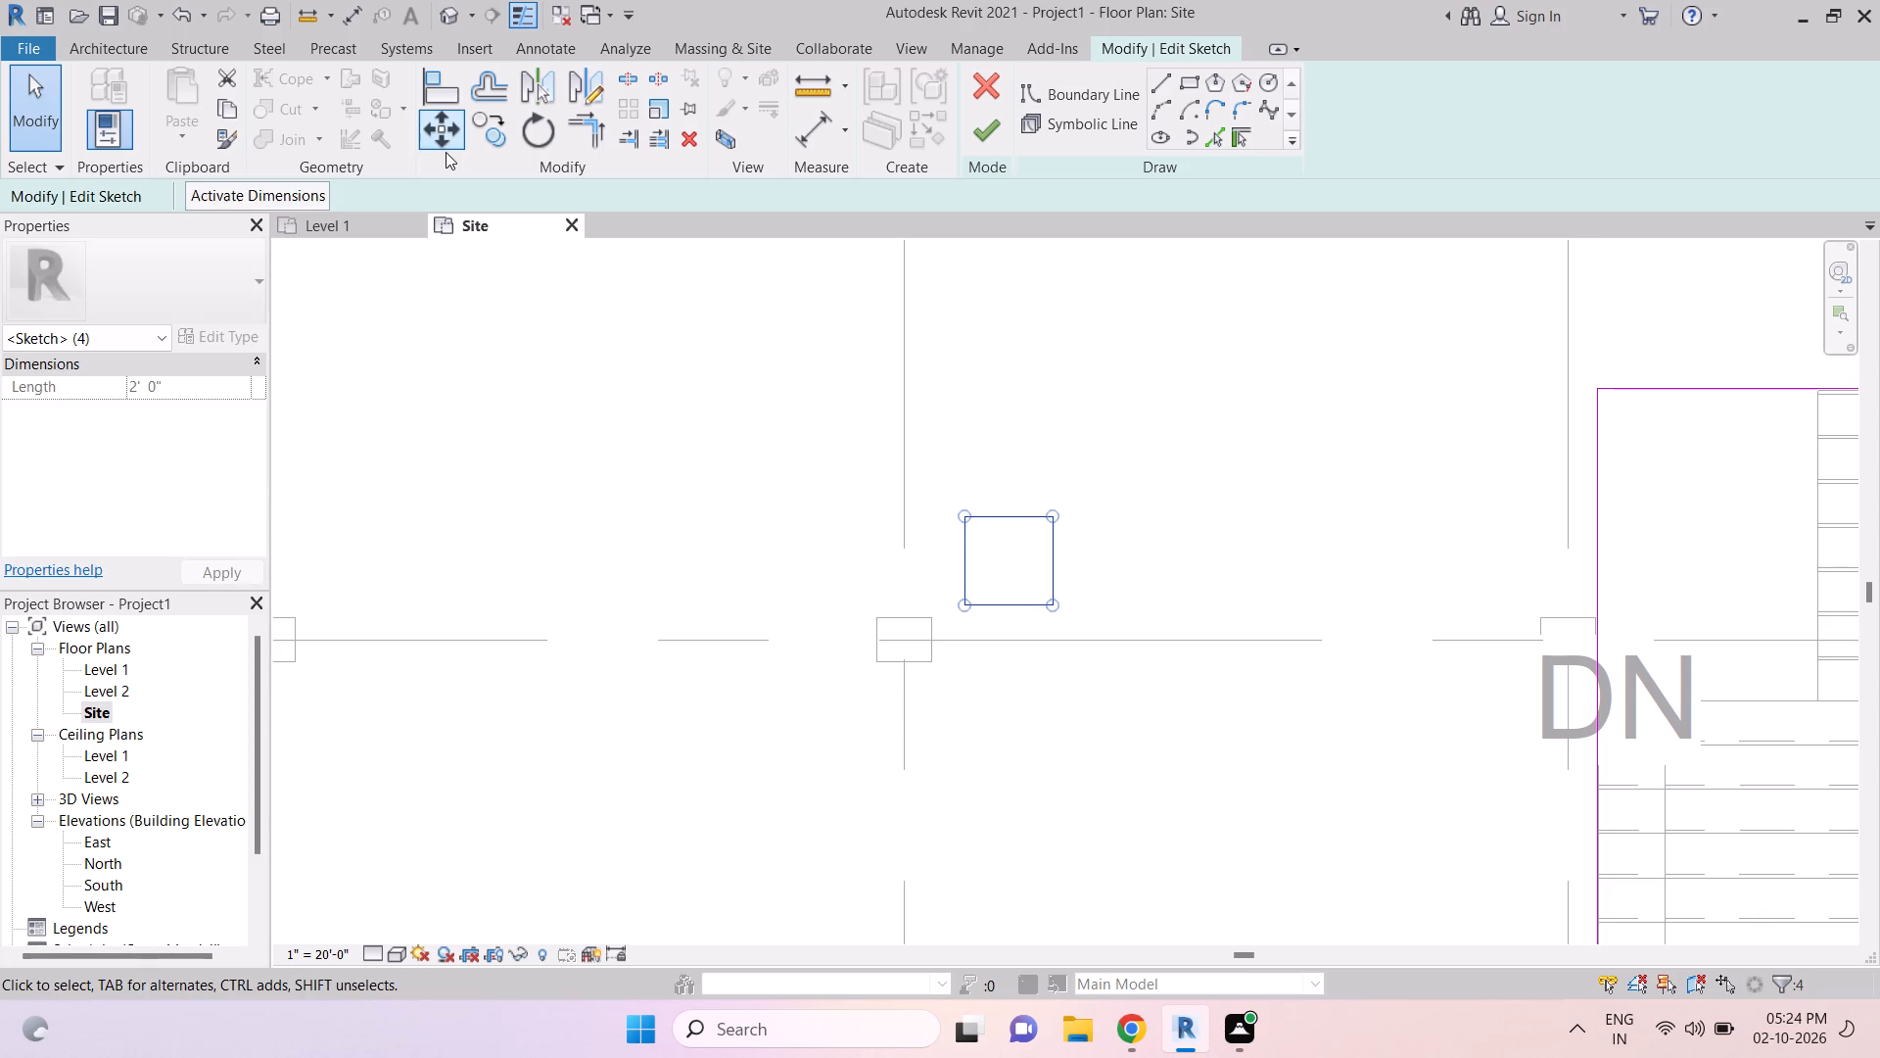
left_click(452, 140)
scroll(968, 599, "up", 10)
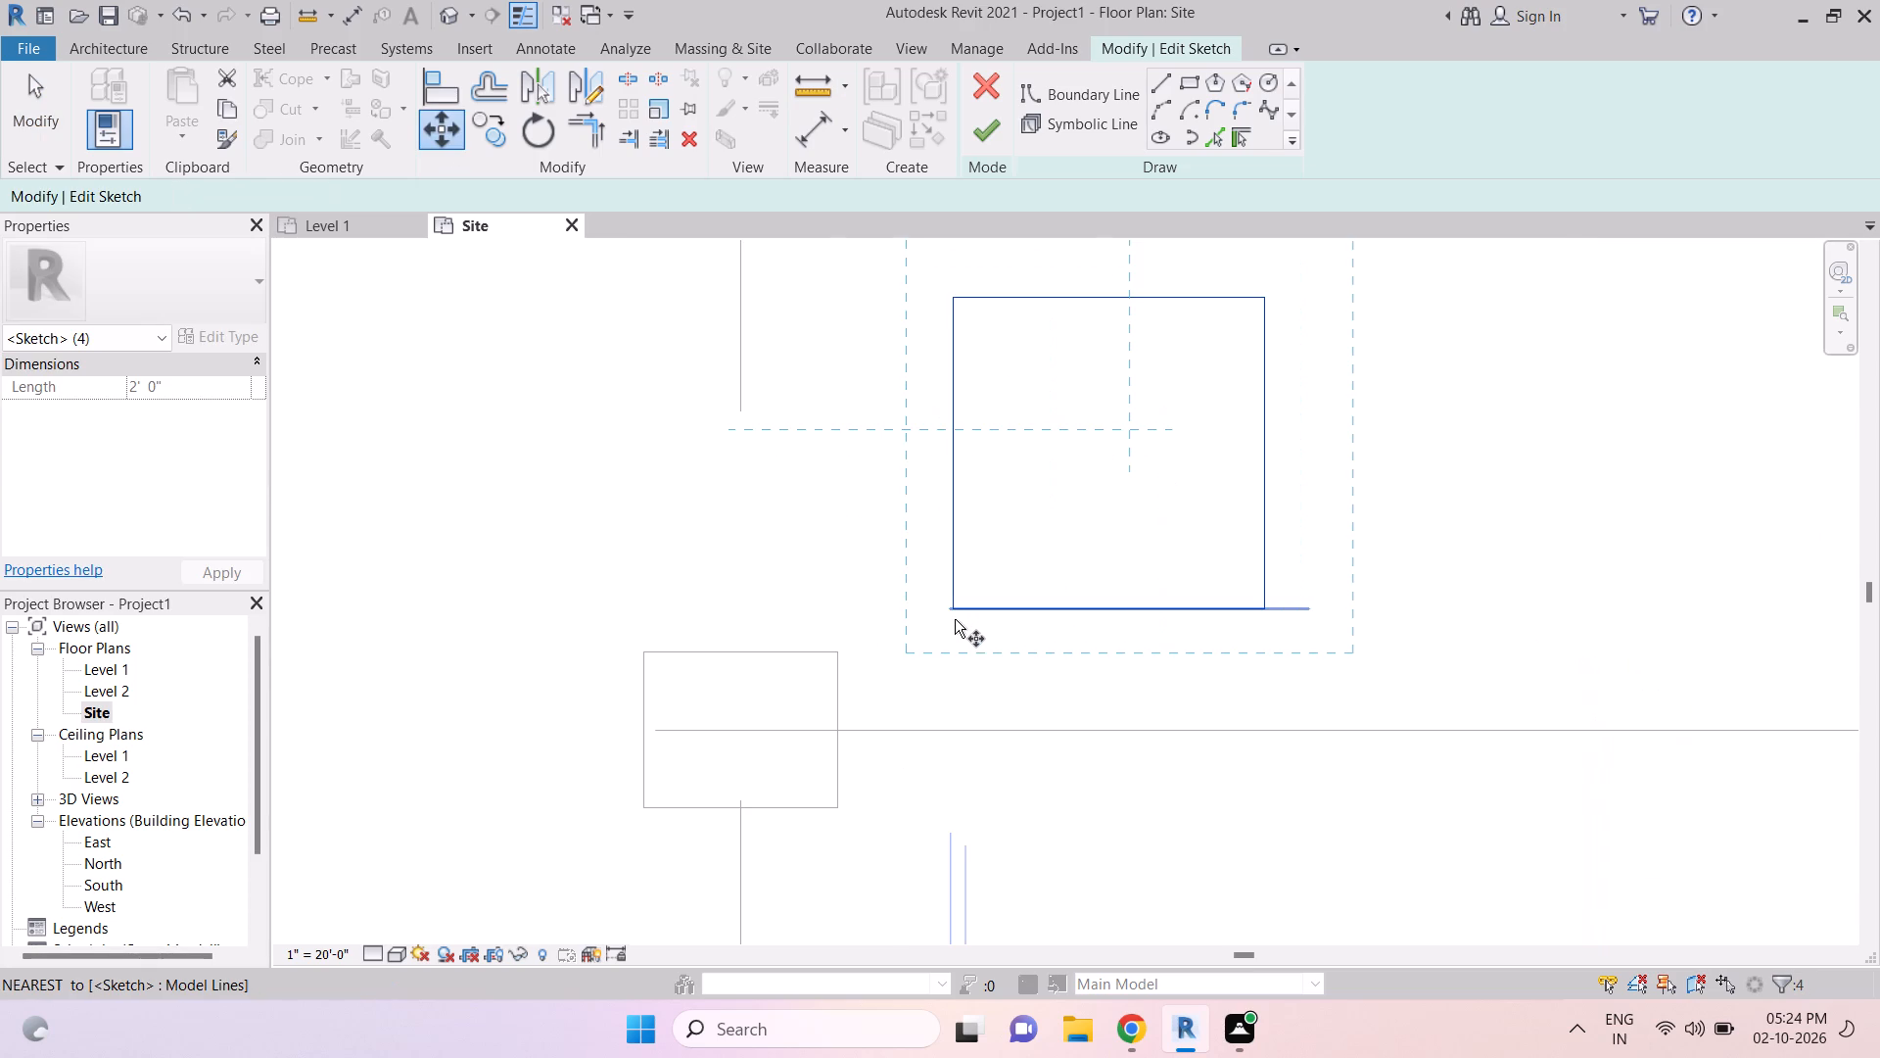
left_click(952, 612)
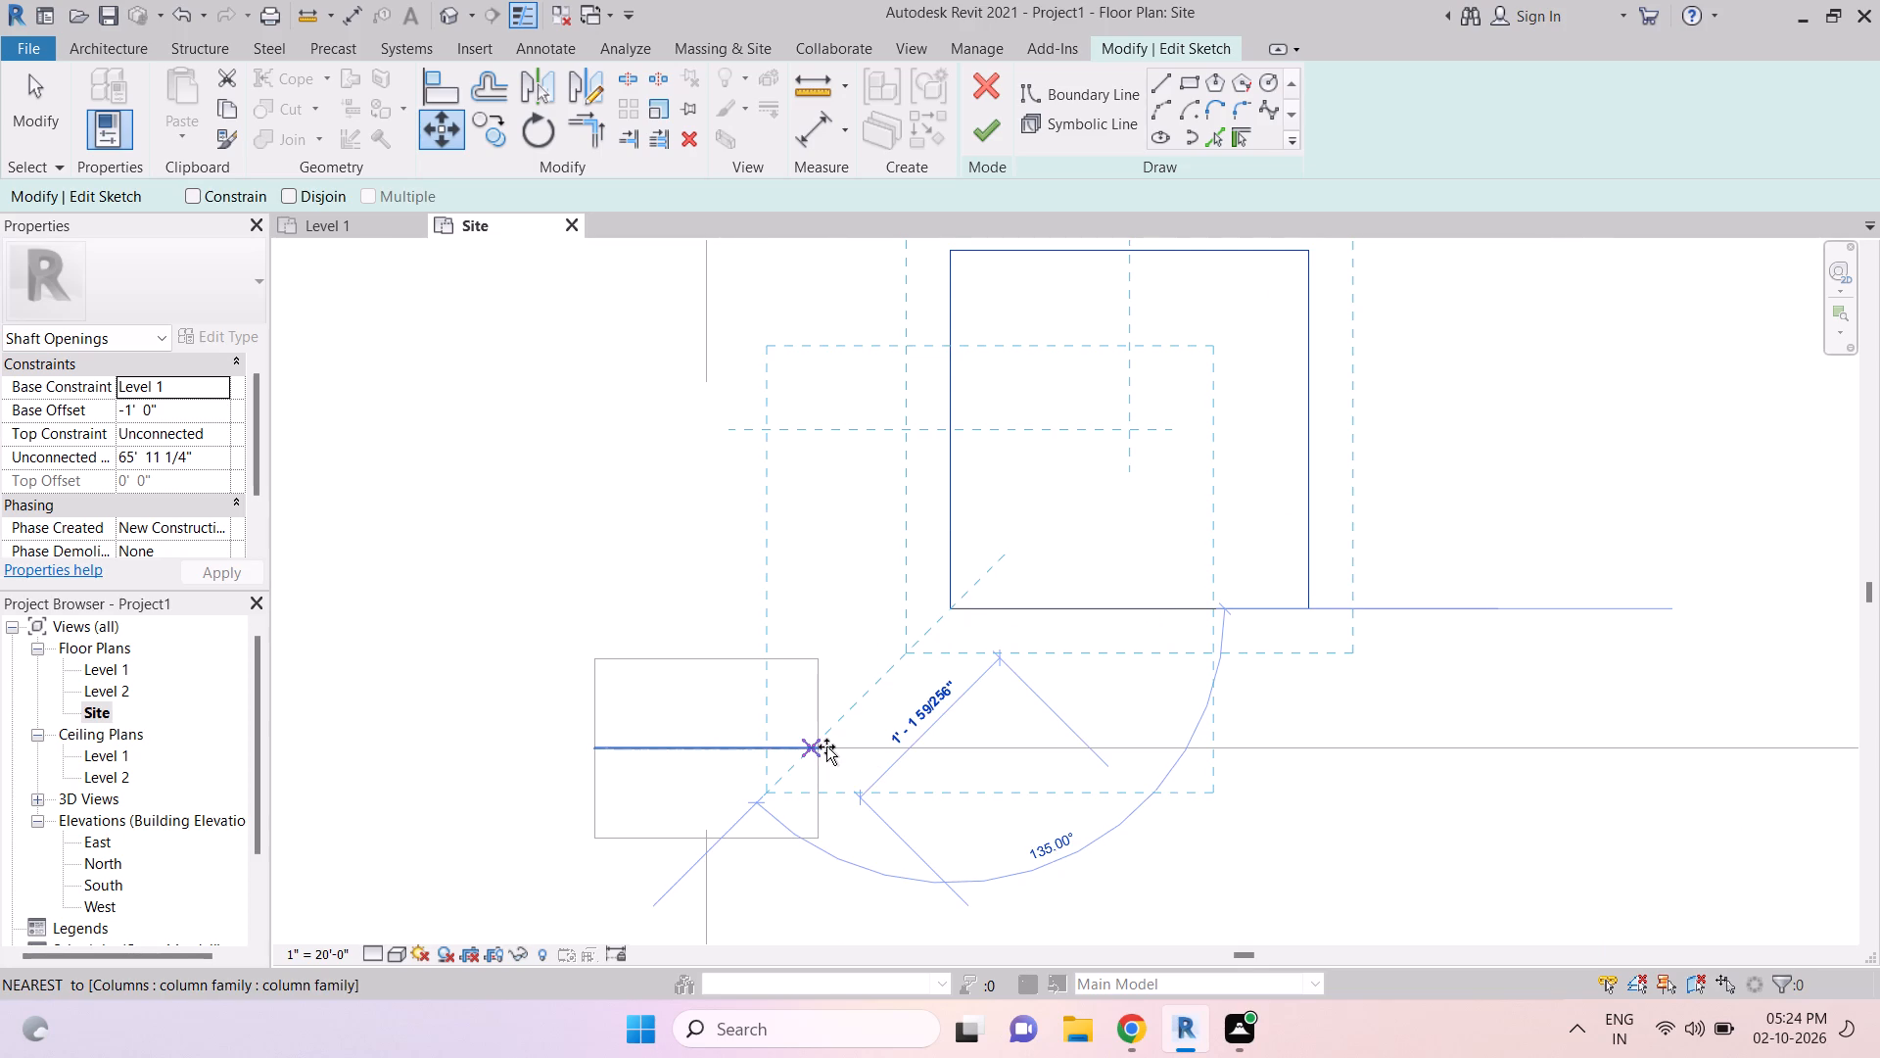
scroll(825, 747, "up", 7)
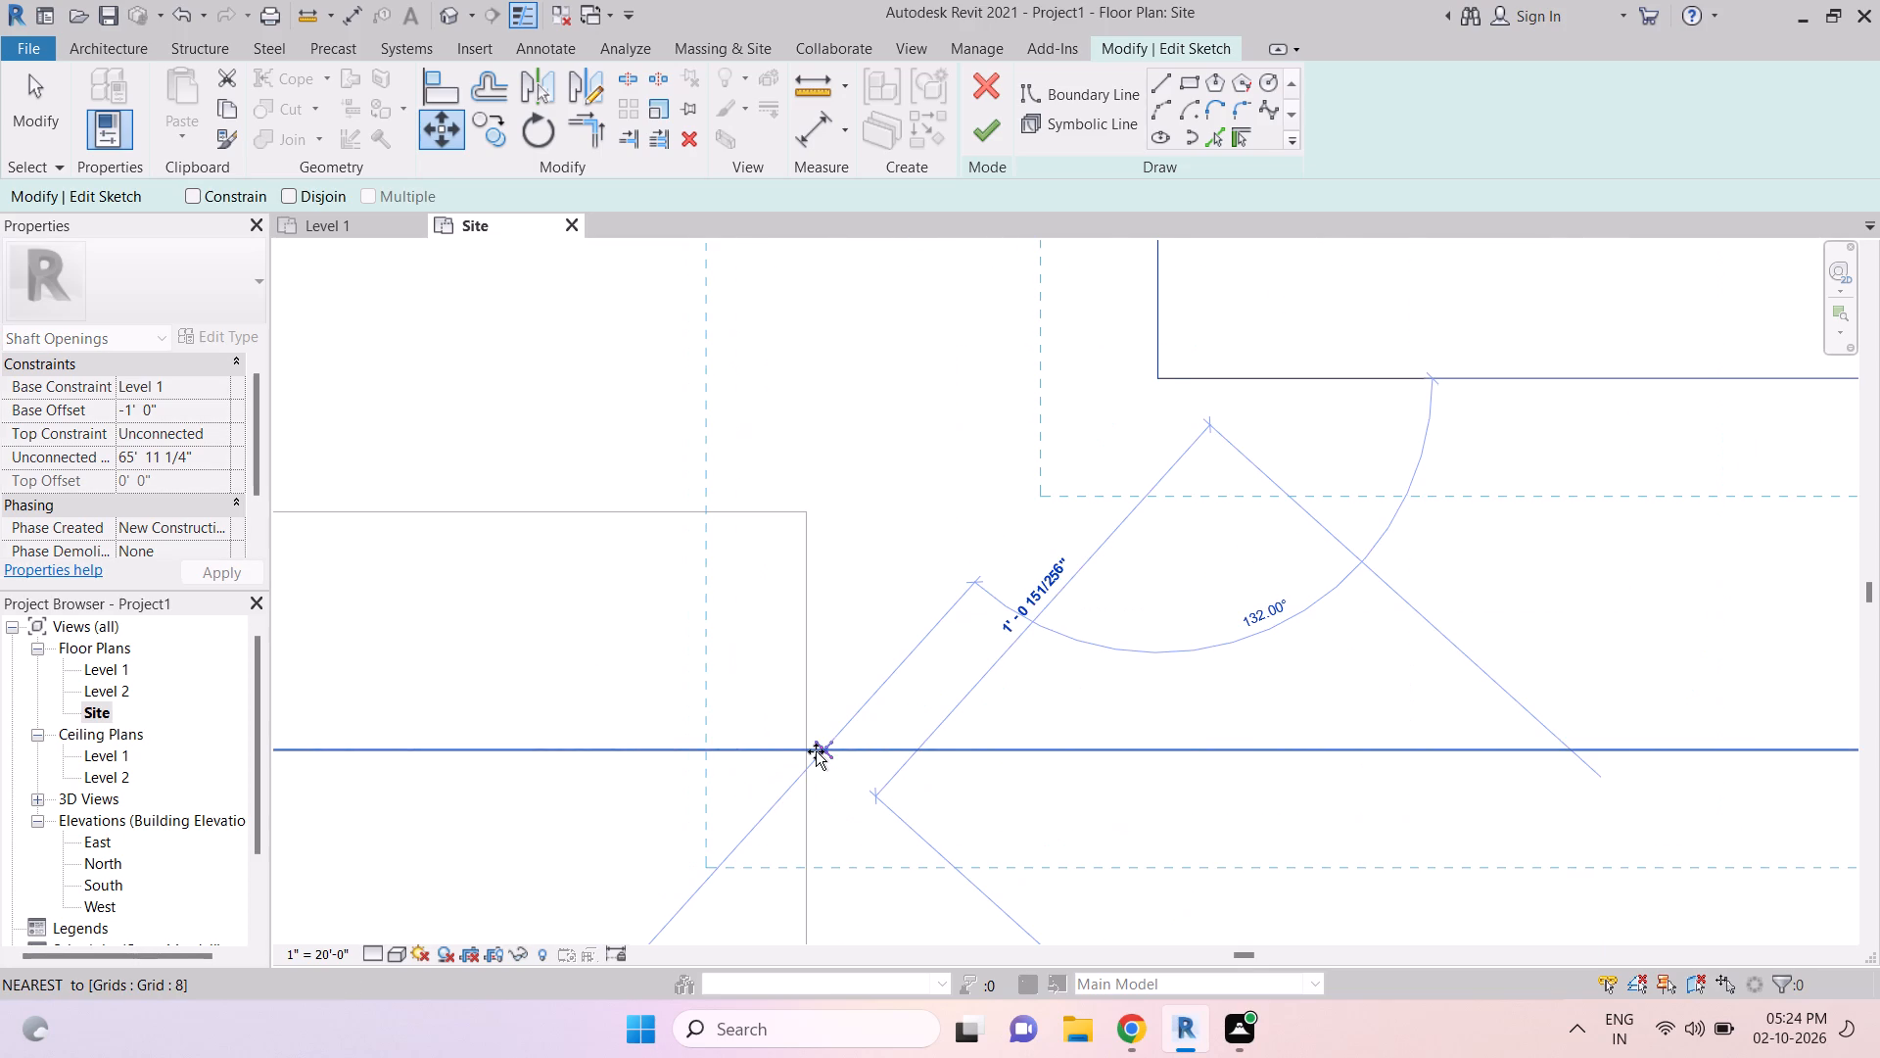
left_click(814, 750)
scroll(970, 649, "down", 6)
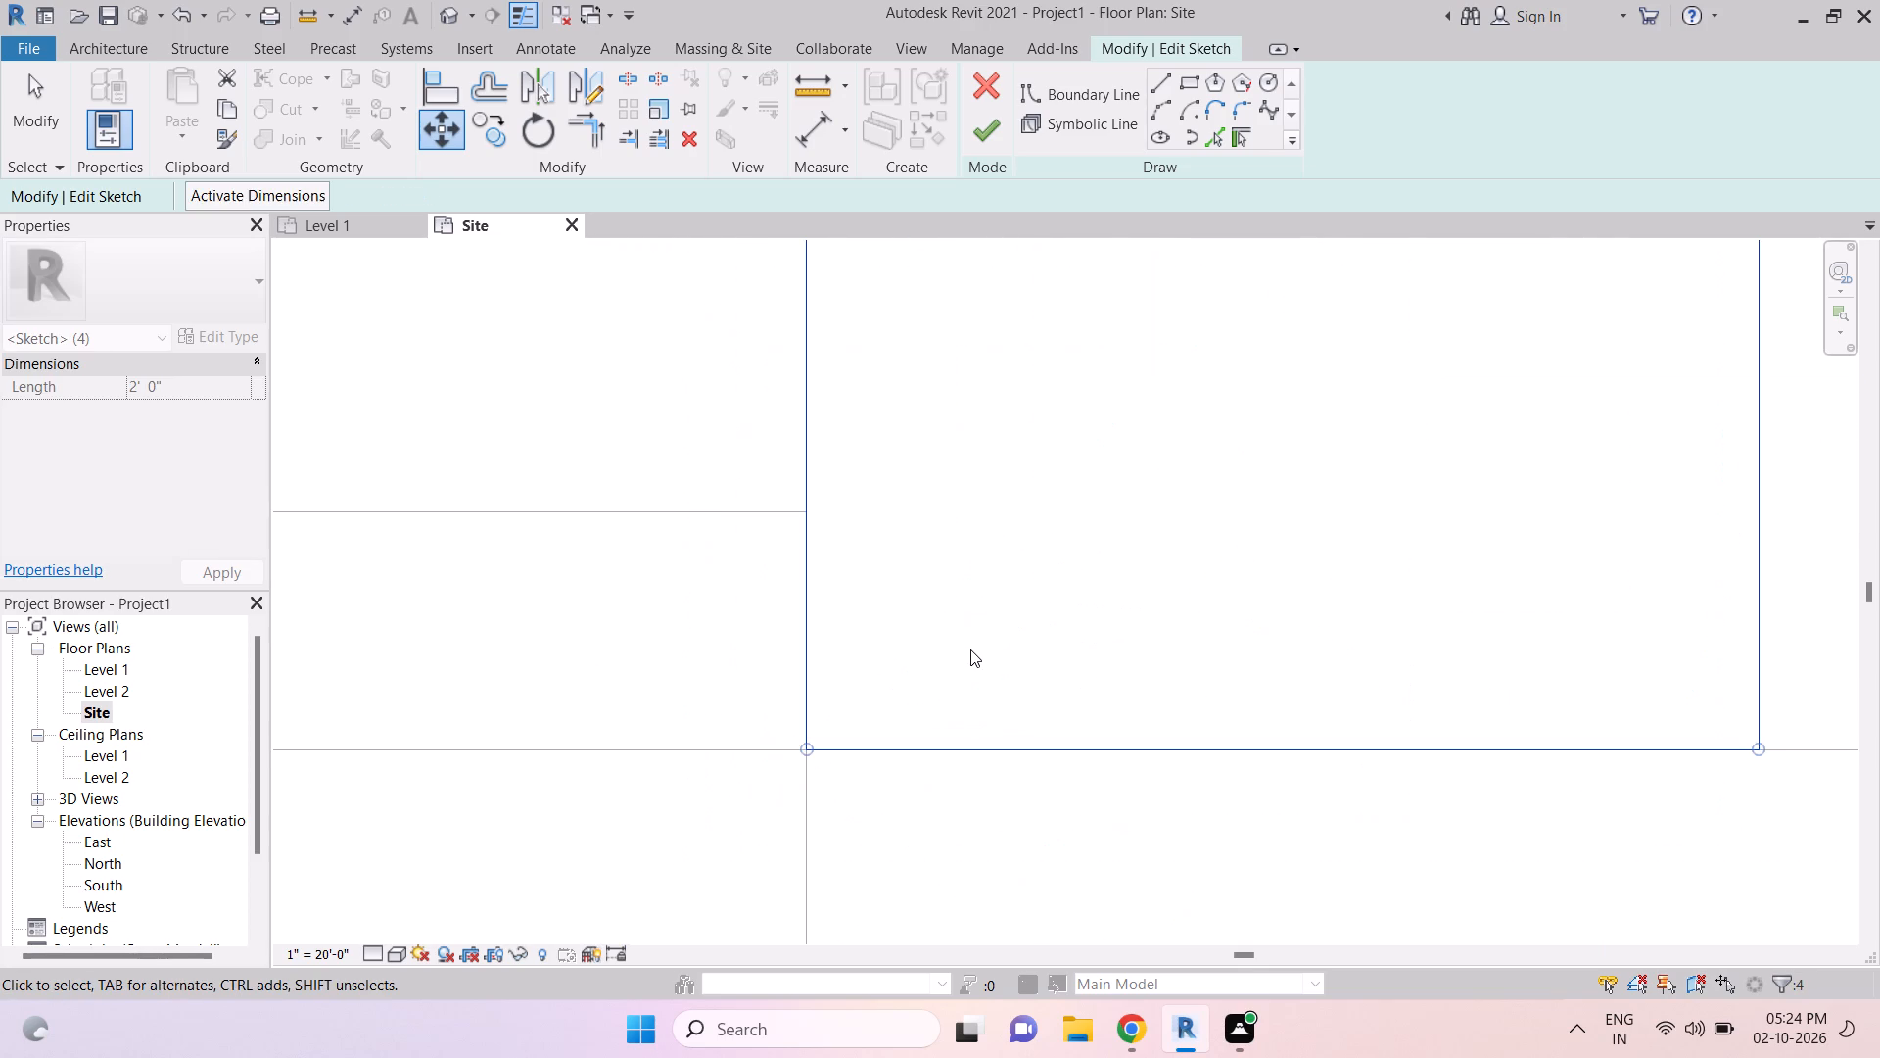
scroll(970, 649, "down", 4)
key("Escape")
scroll(964, 664, "down", 14)
key("Escape")
scroll(973, 689, "down", 4)
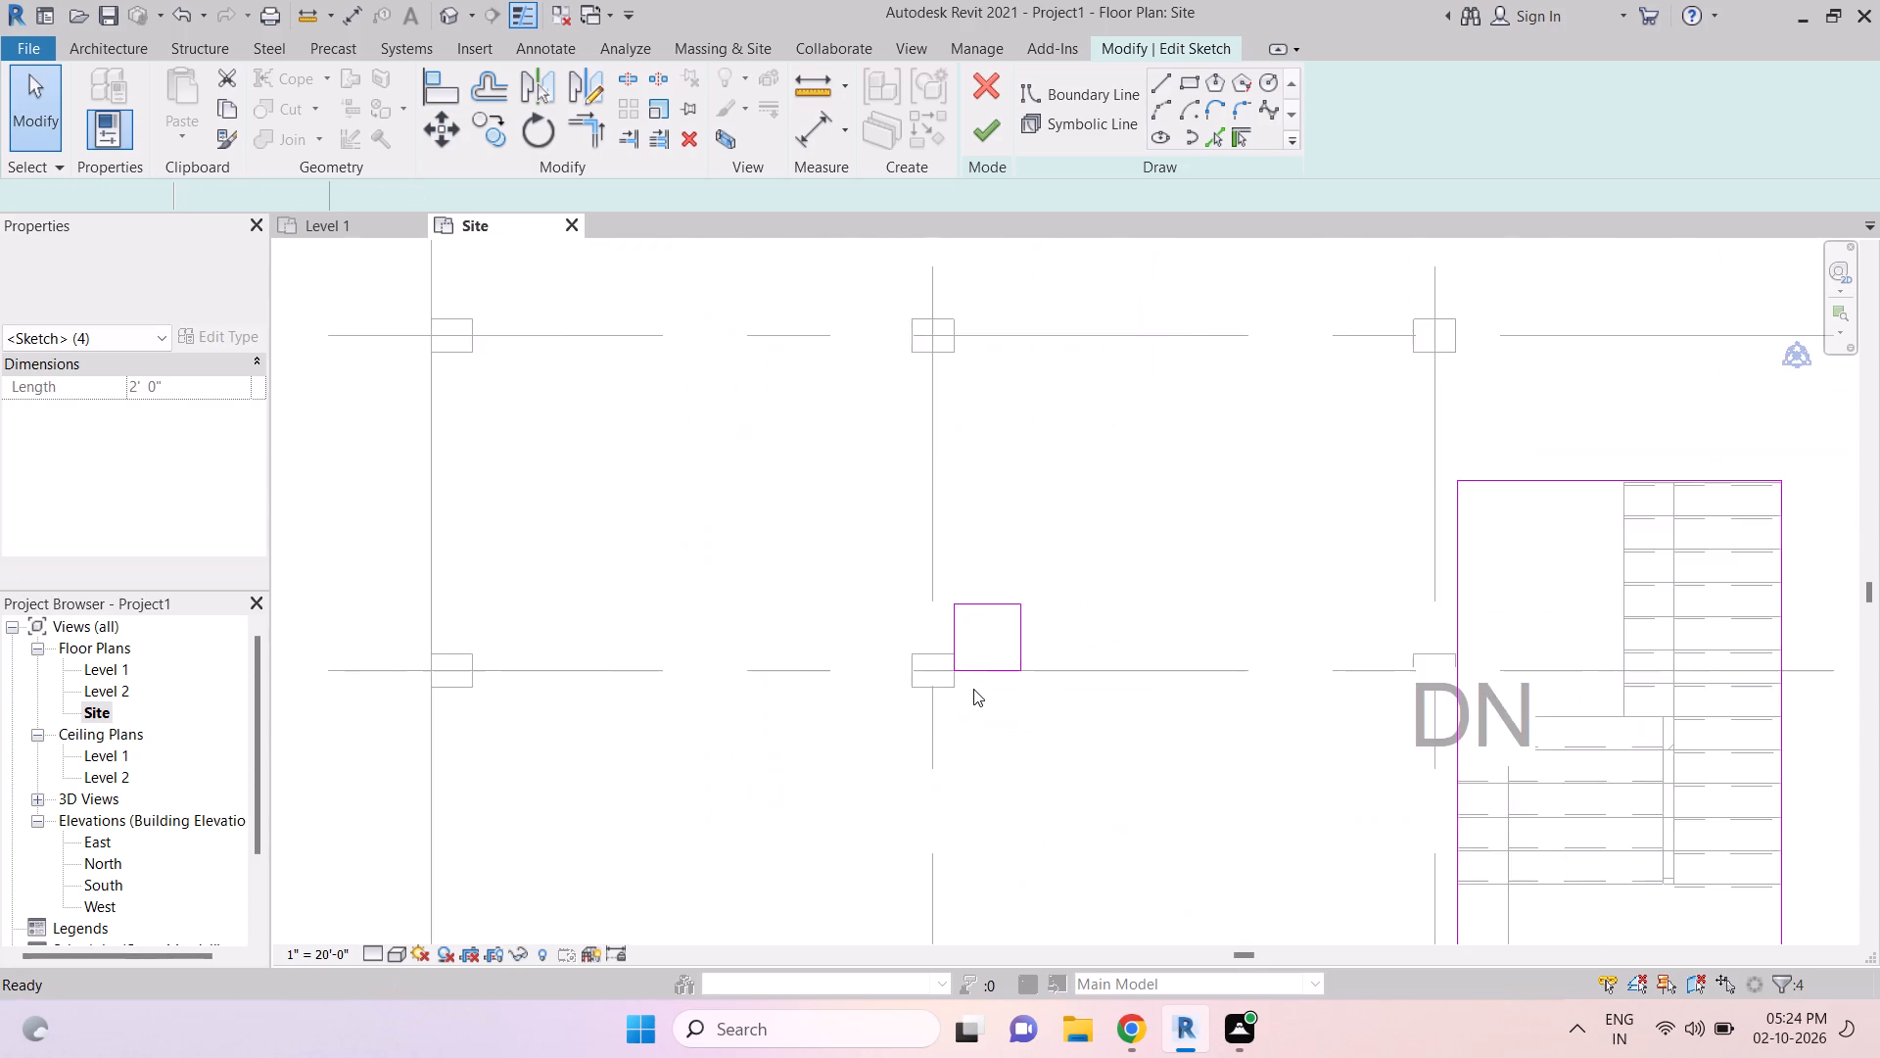
scroll(973, 689, "down", 2)
key("Escape")
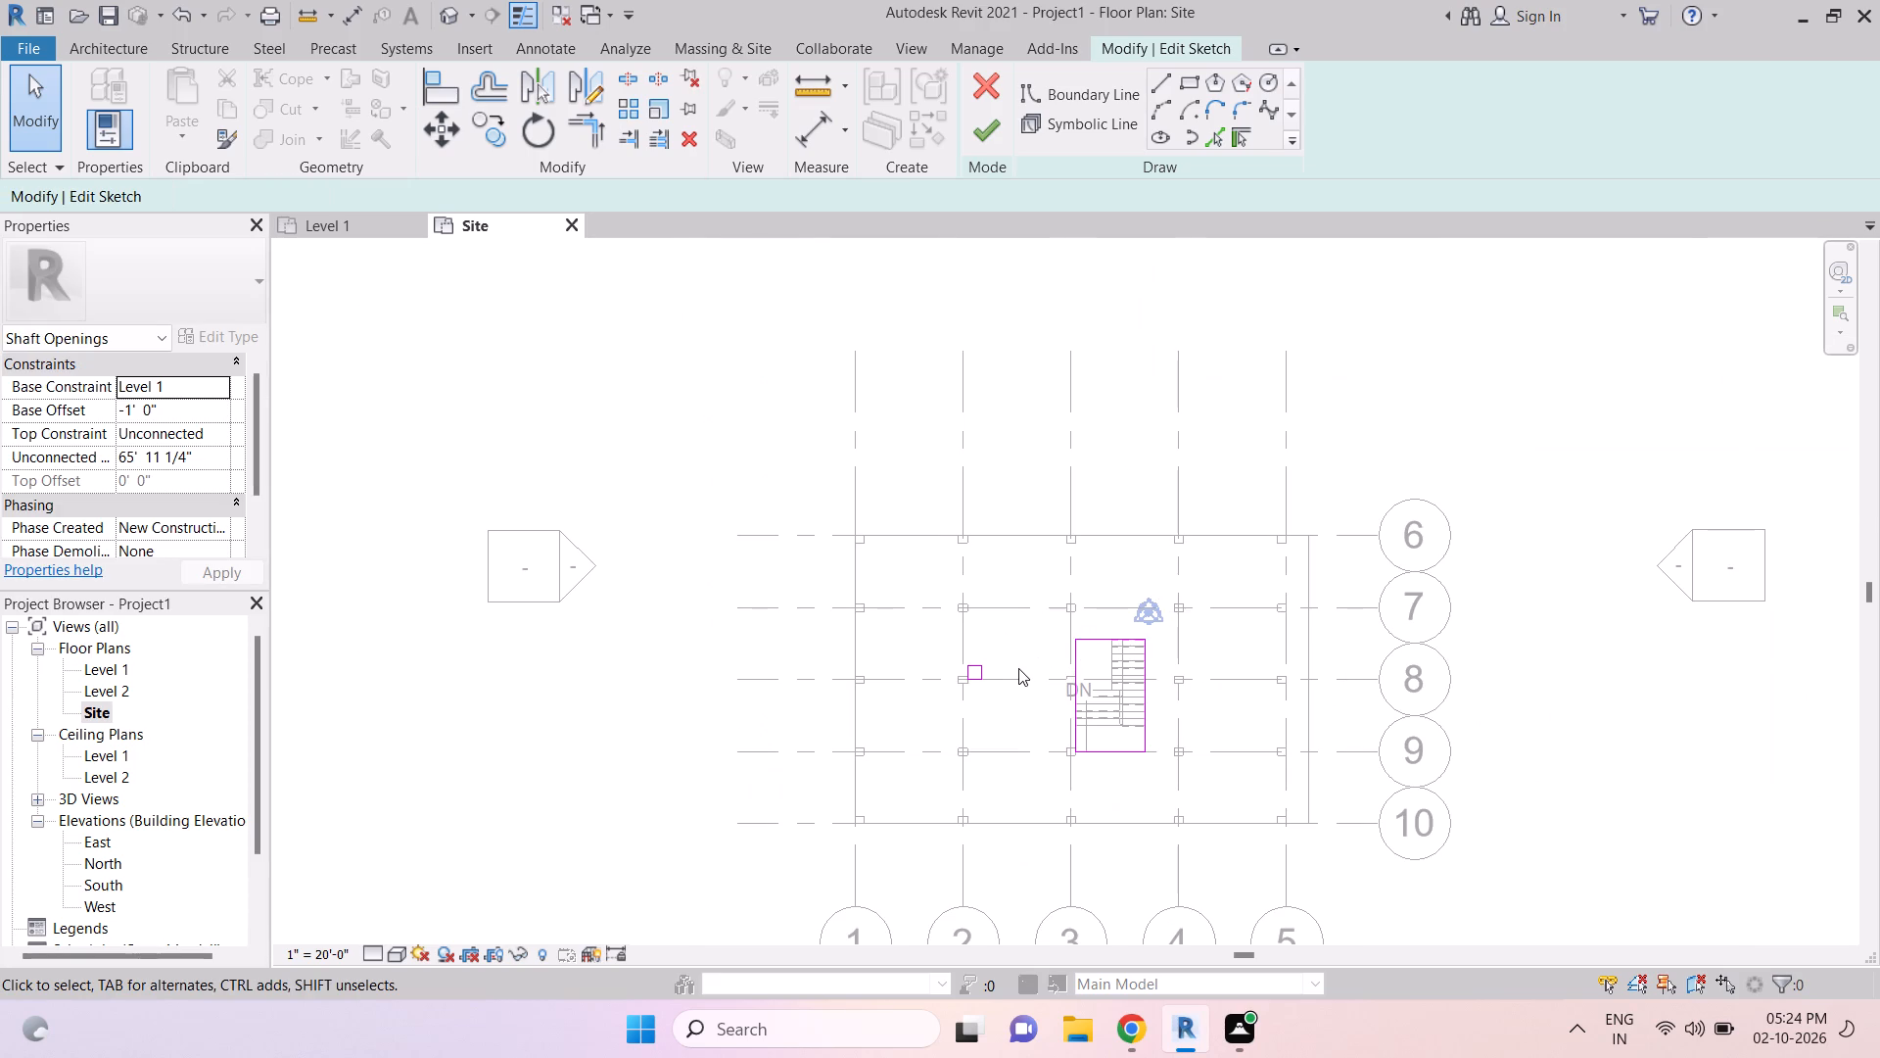
Set the dimension between the small shaft boundary's upper edge and the column at grids 2 and 8 to 3'.
scroll(1018, 668, "up", 3)
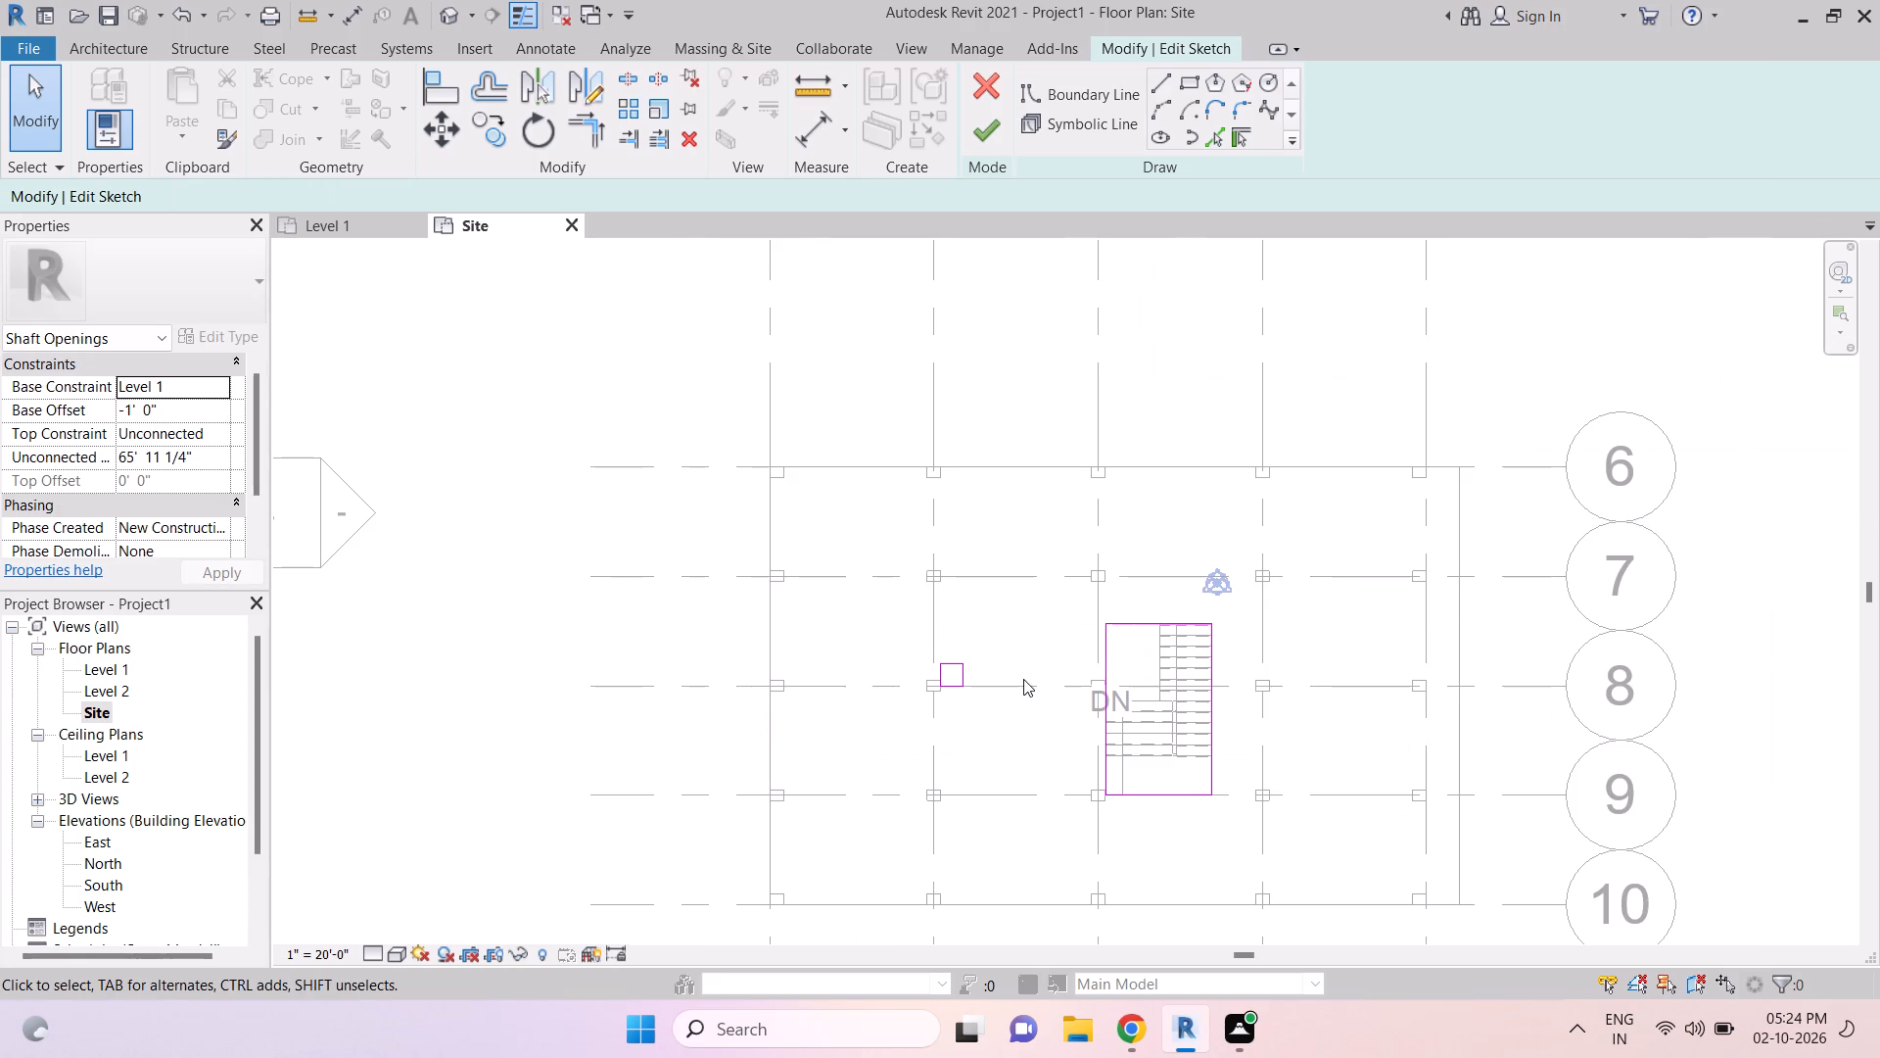
scroll(1024, 678, "up", 2)
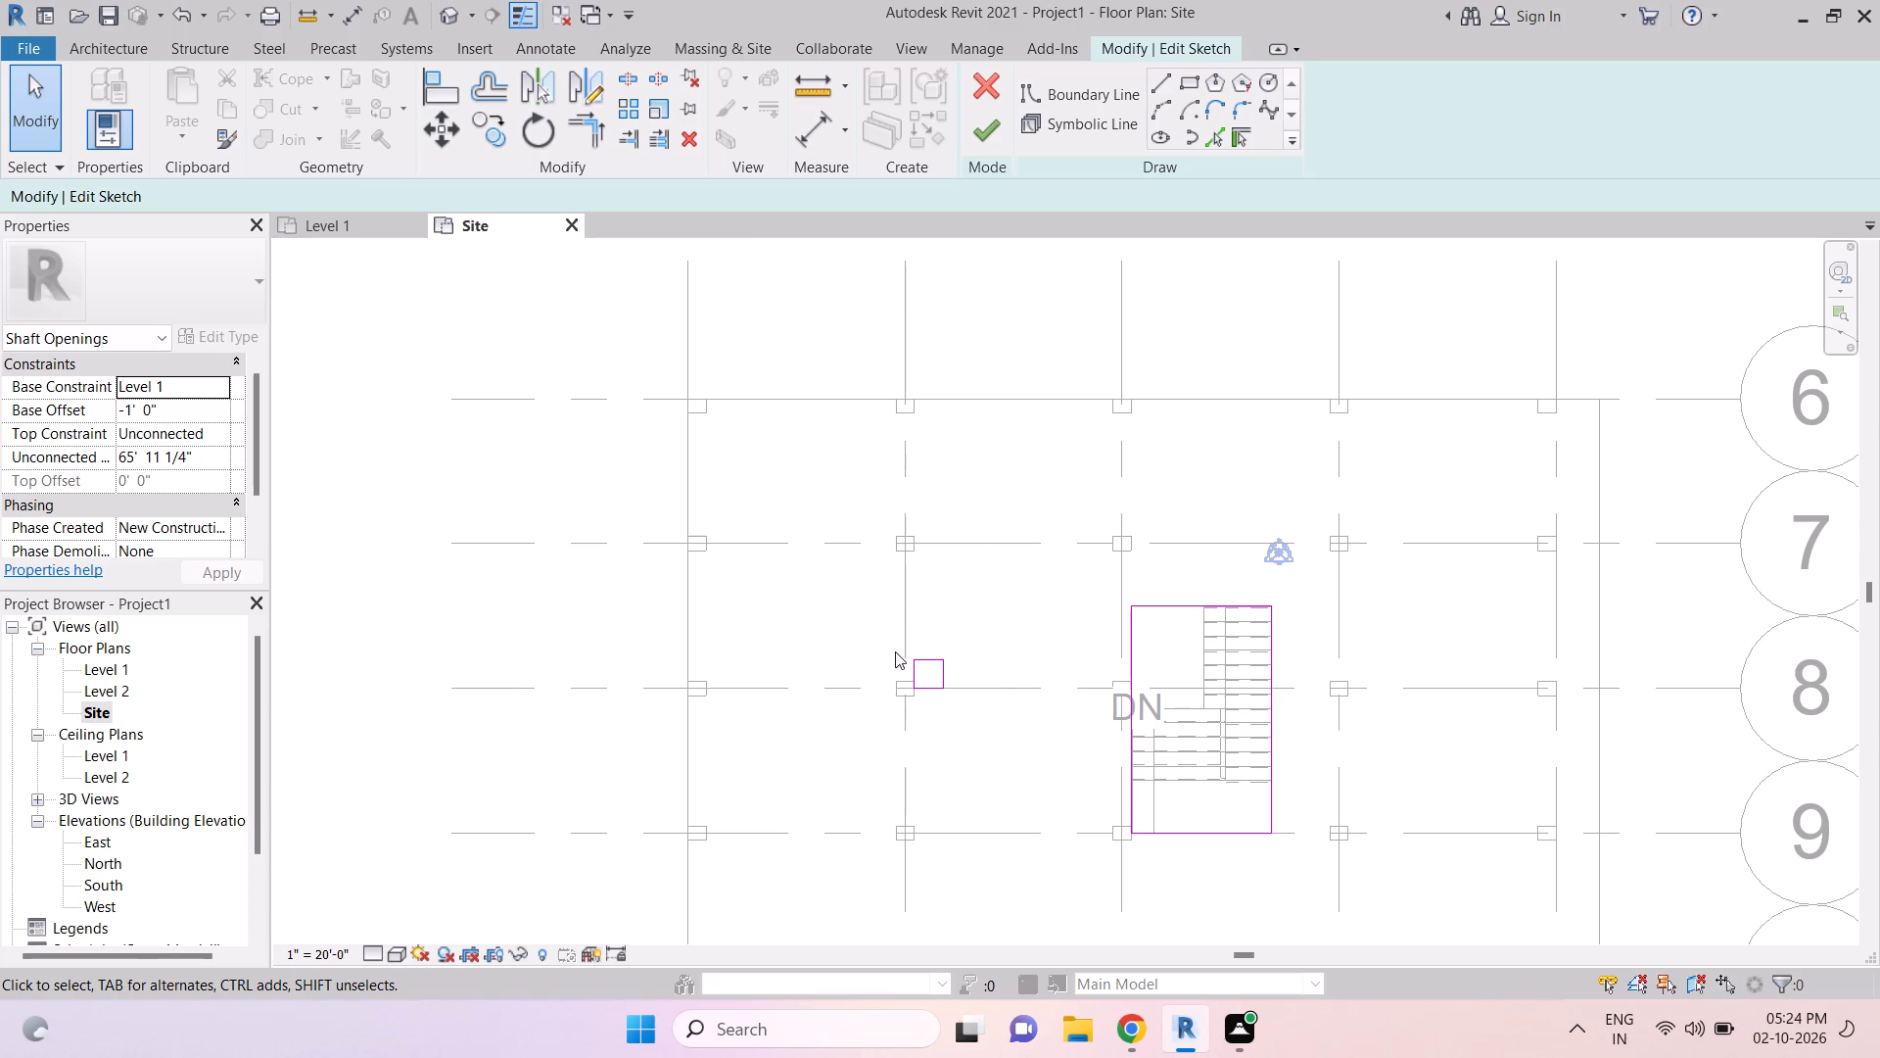
scroll(925, 659, "up", 6)
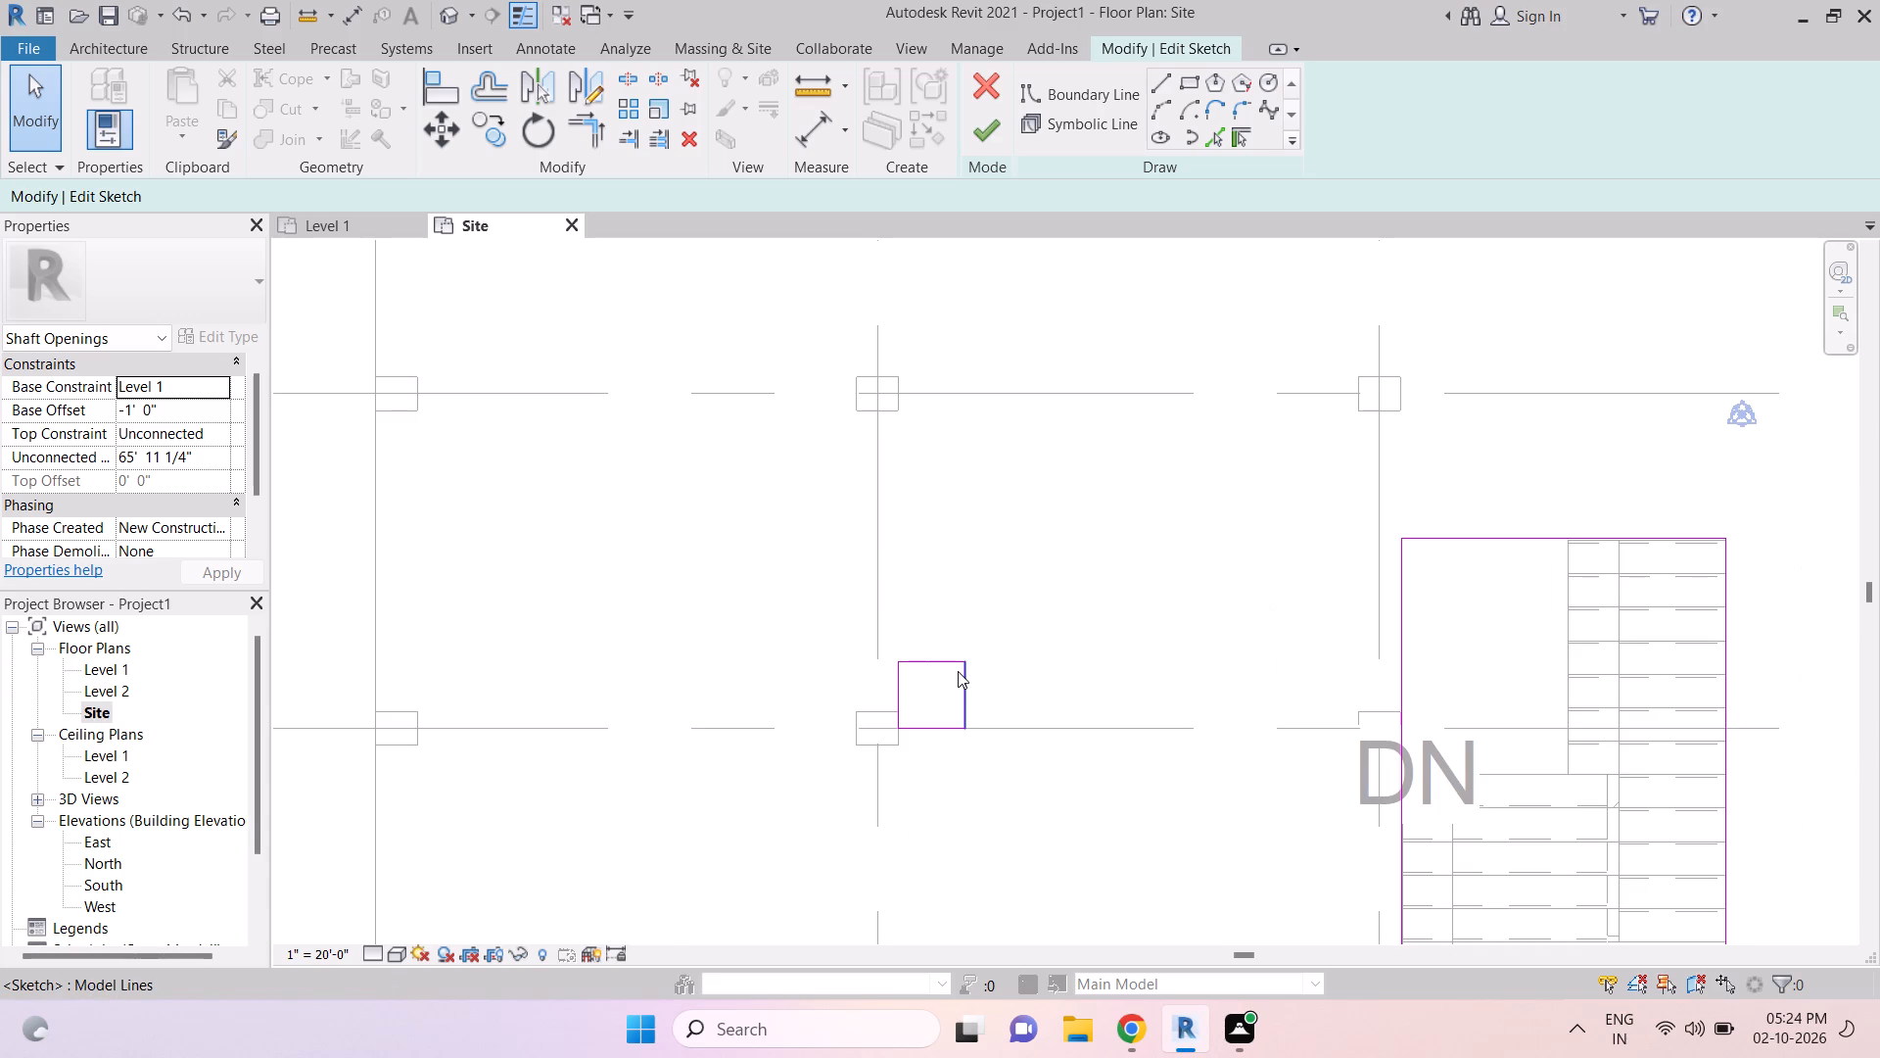
left_click(955, 665)
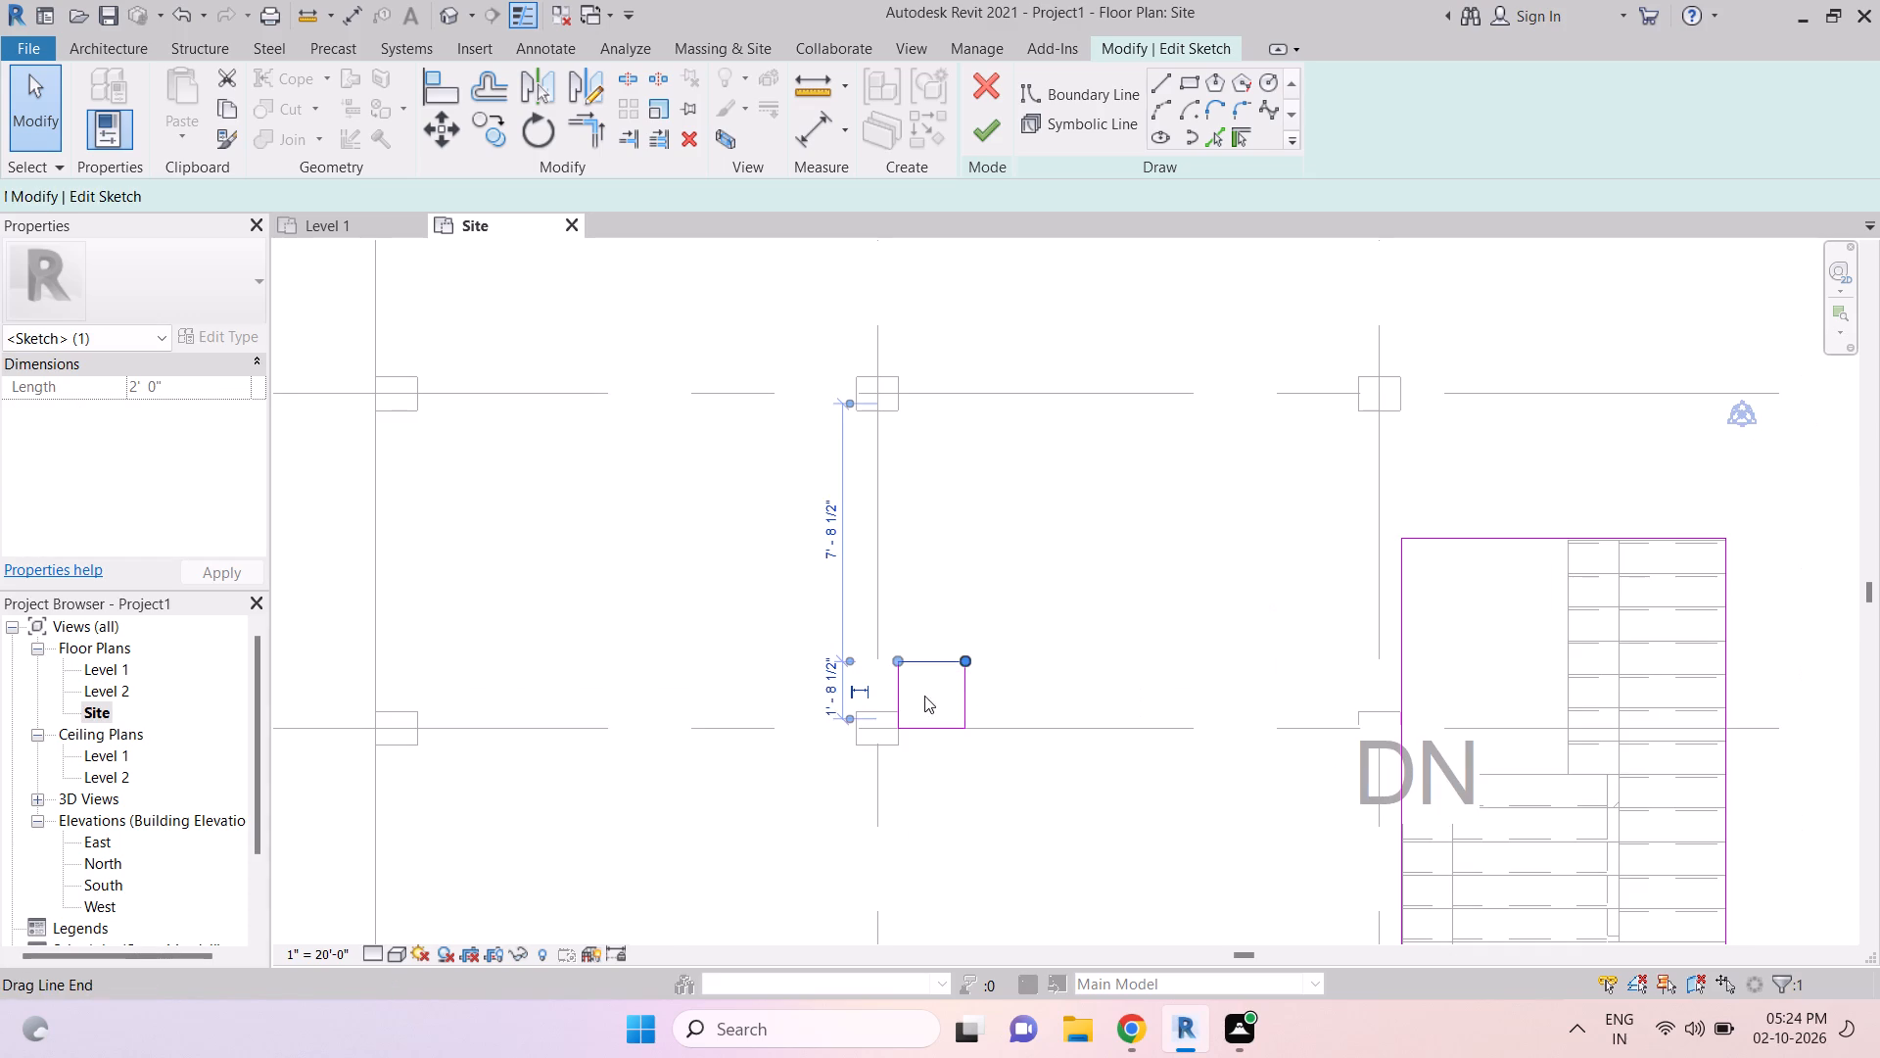
left_click(832, 684)
key("3")
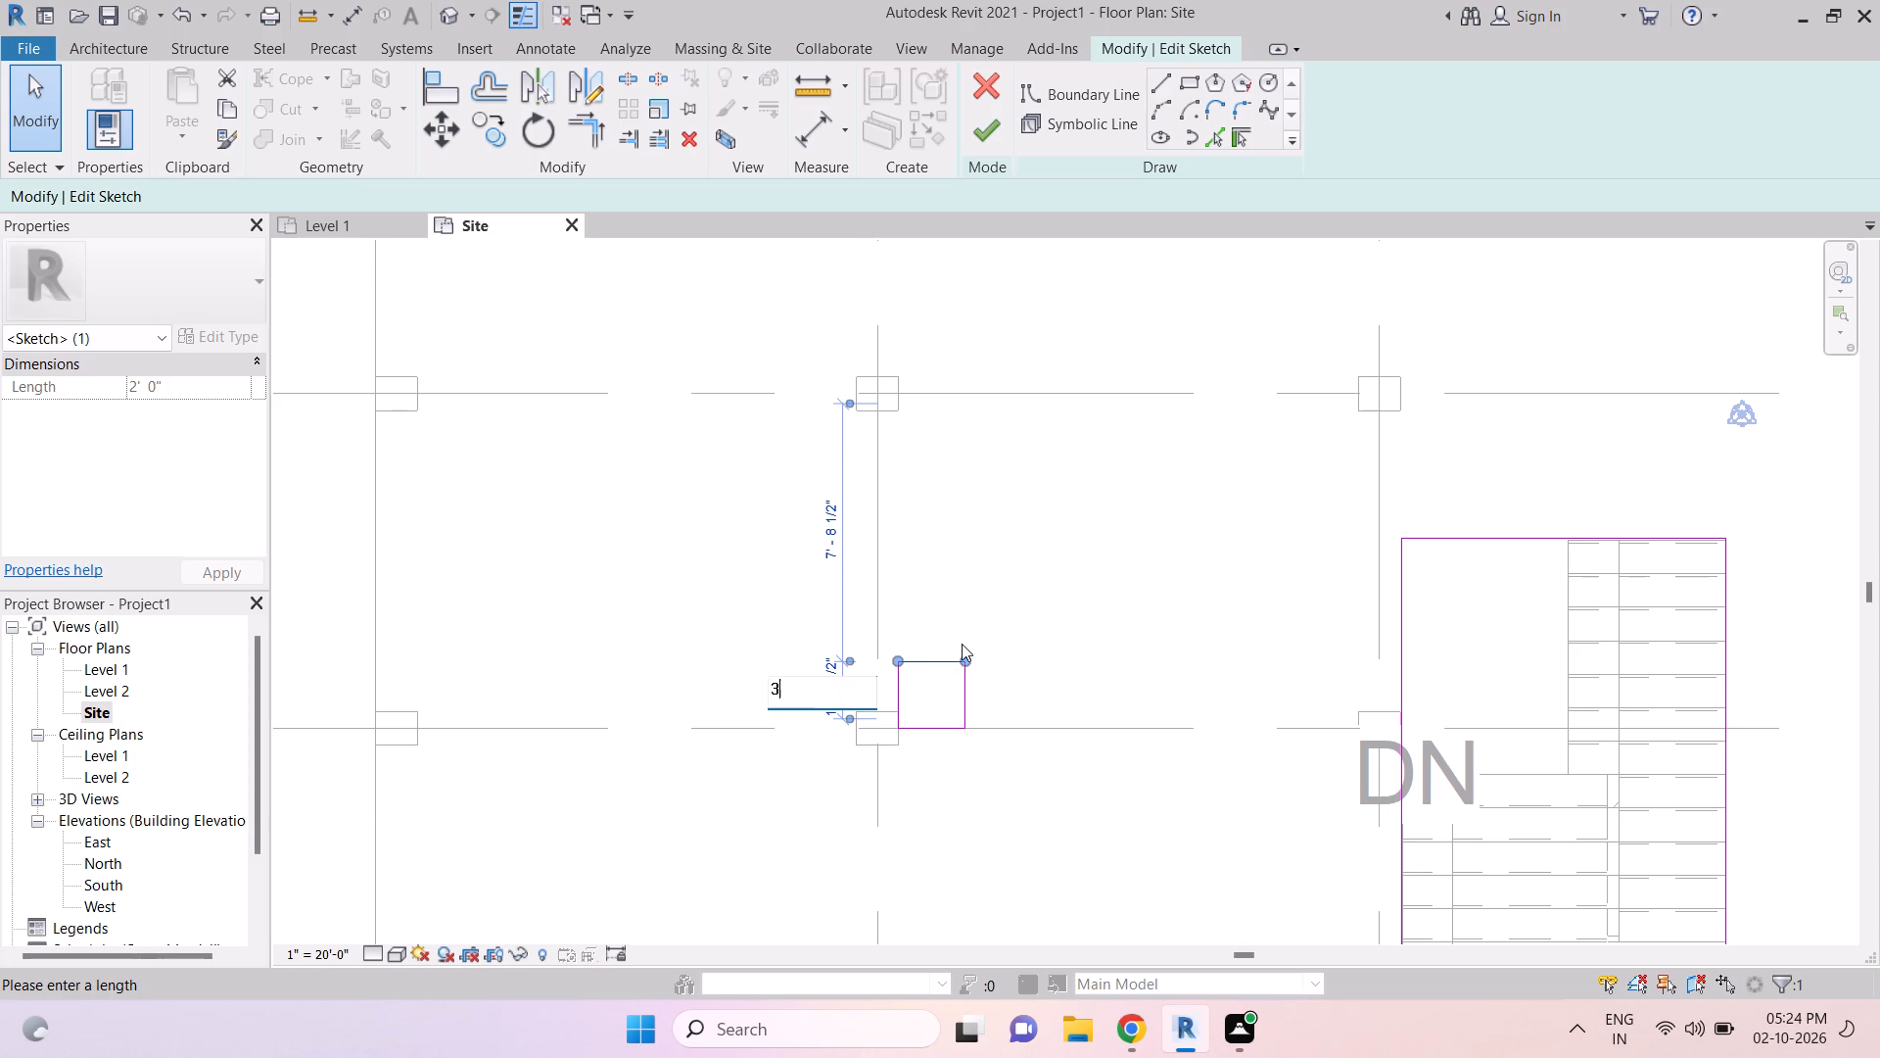
key("apostrophe")
key("Return")
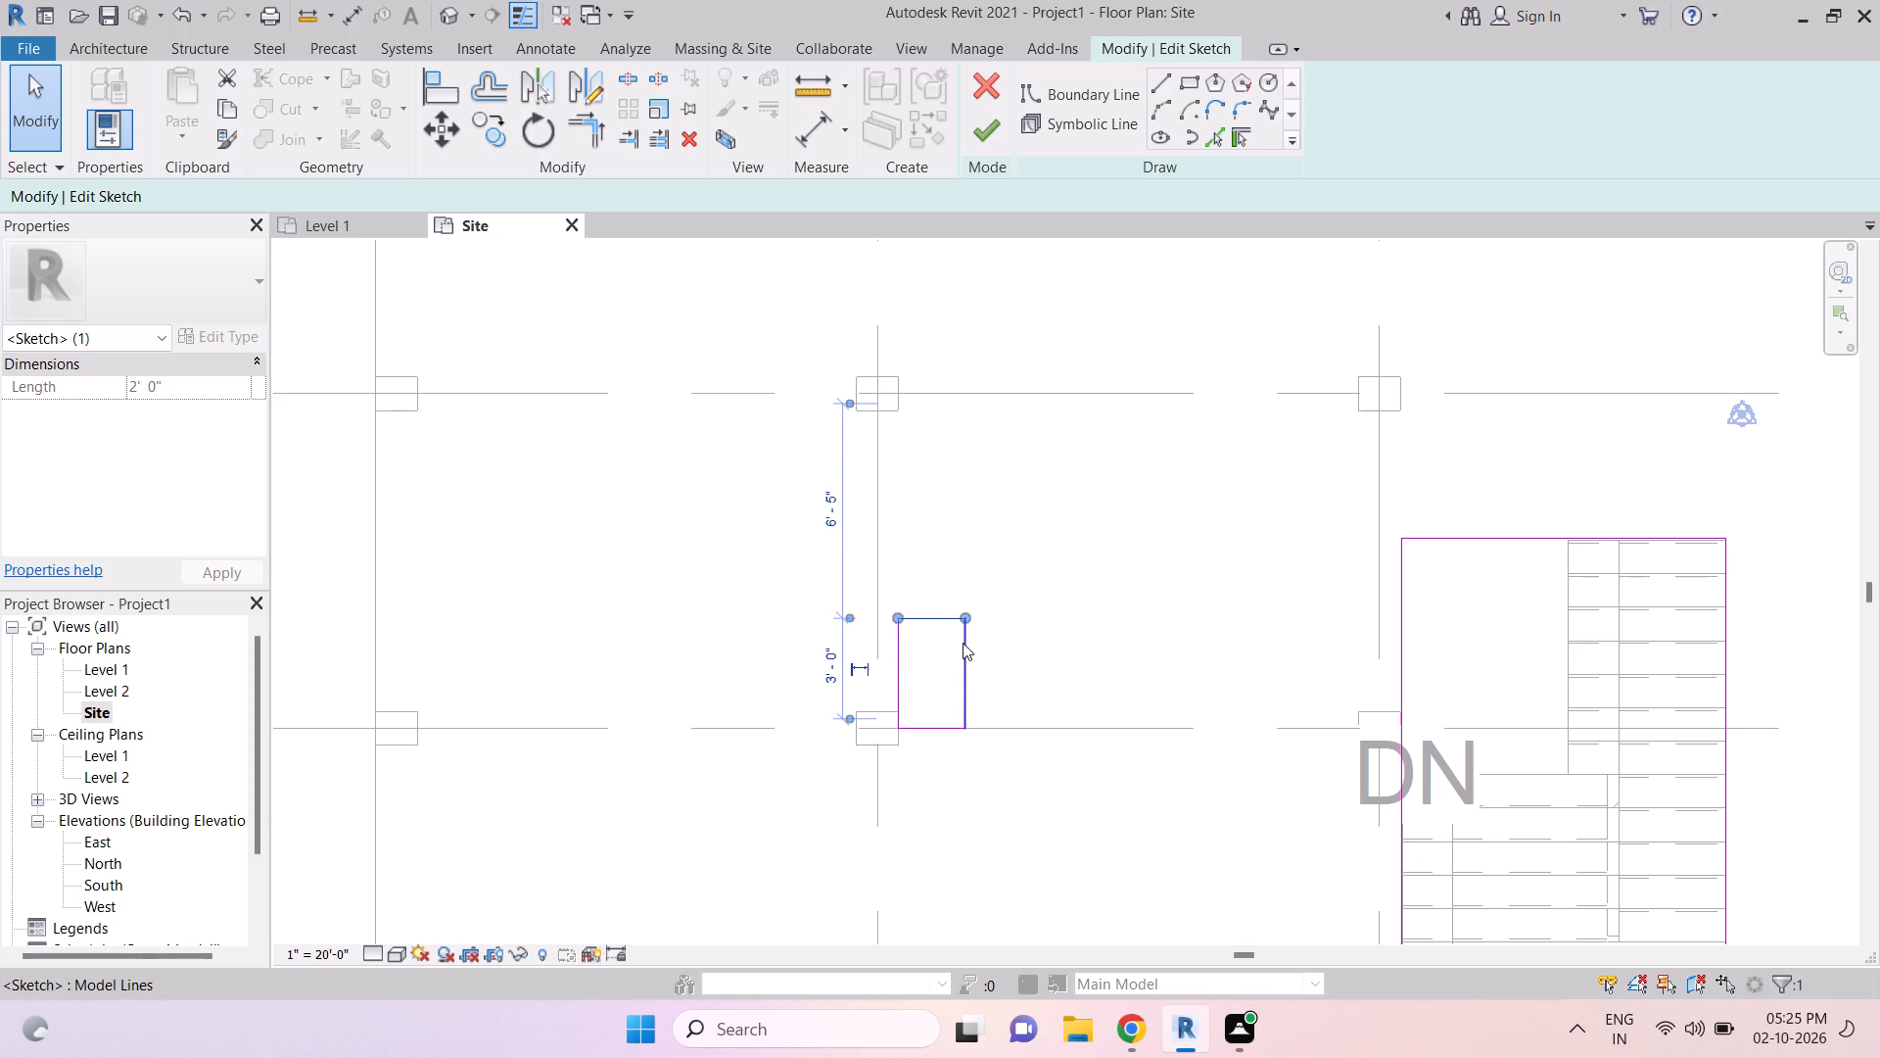
key("Escape")
key("Escape")
key("Escape")
key("Escape")
key("Escape")
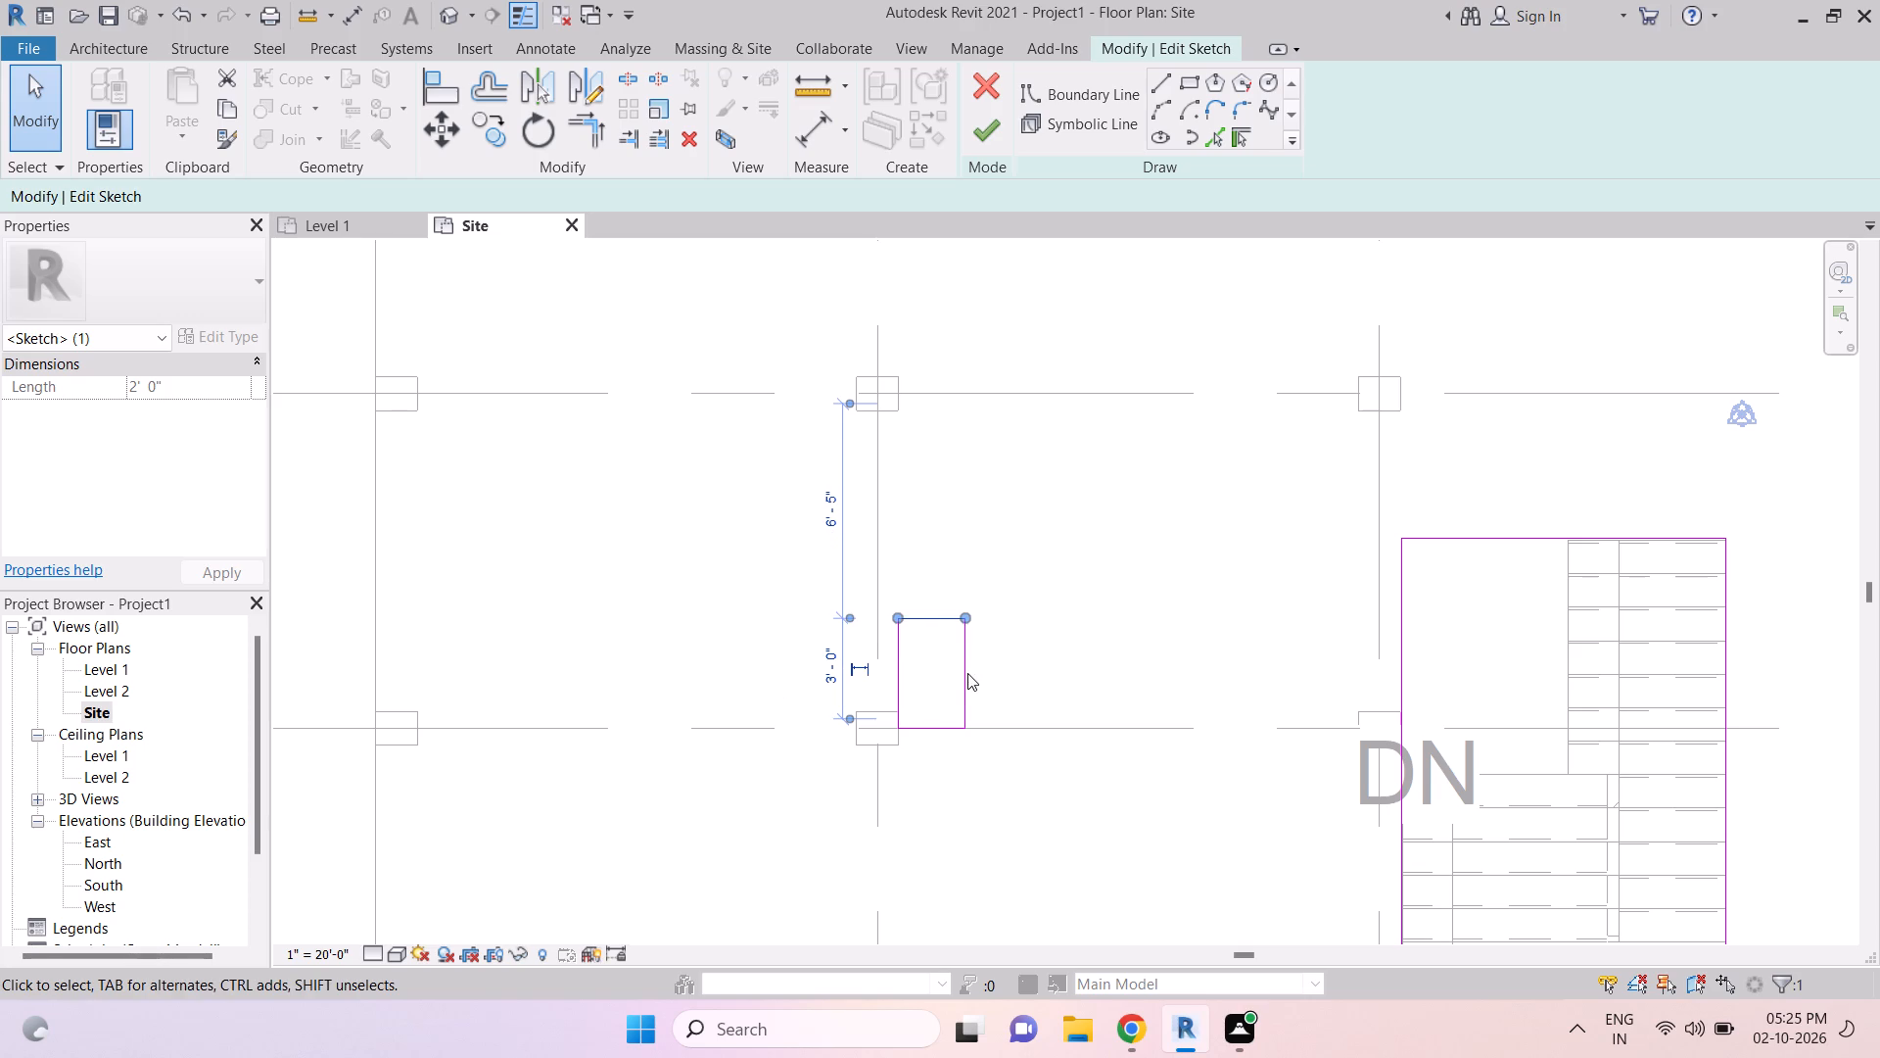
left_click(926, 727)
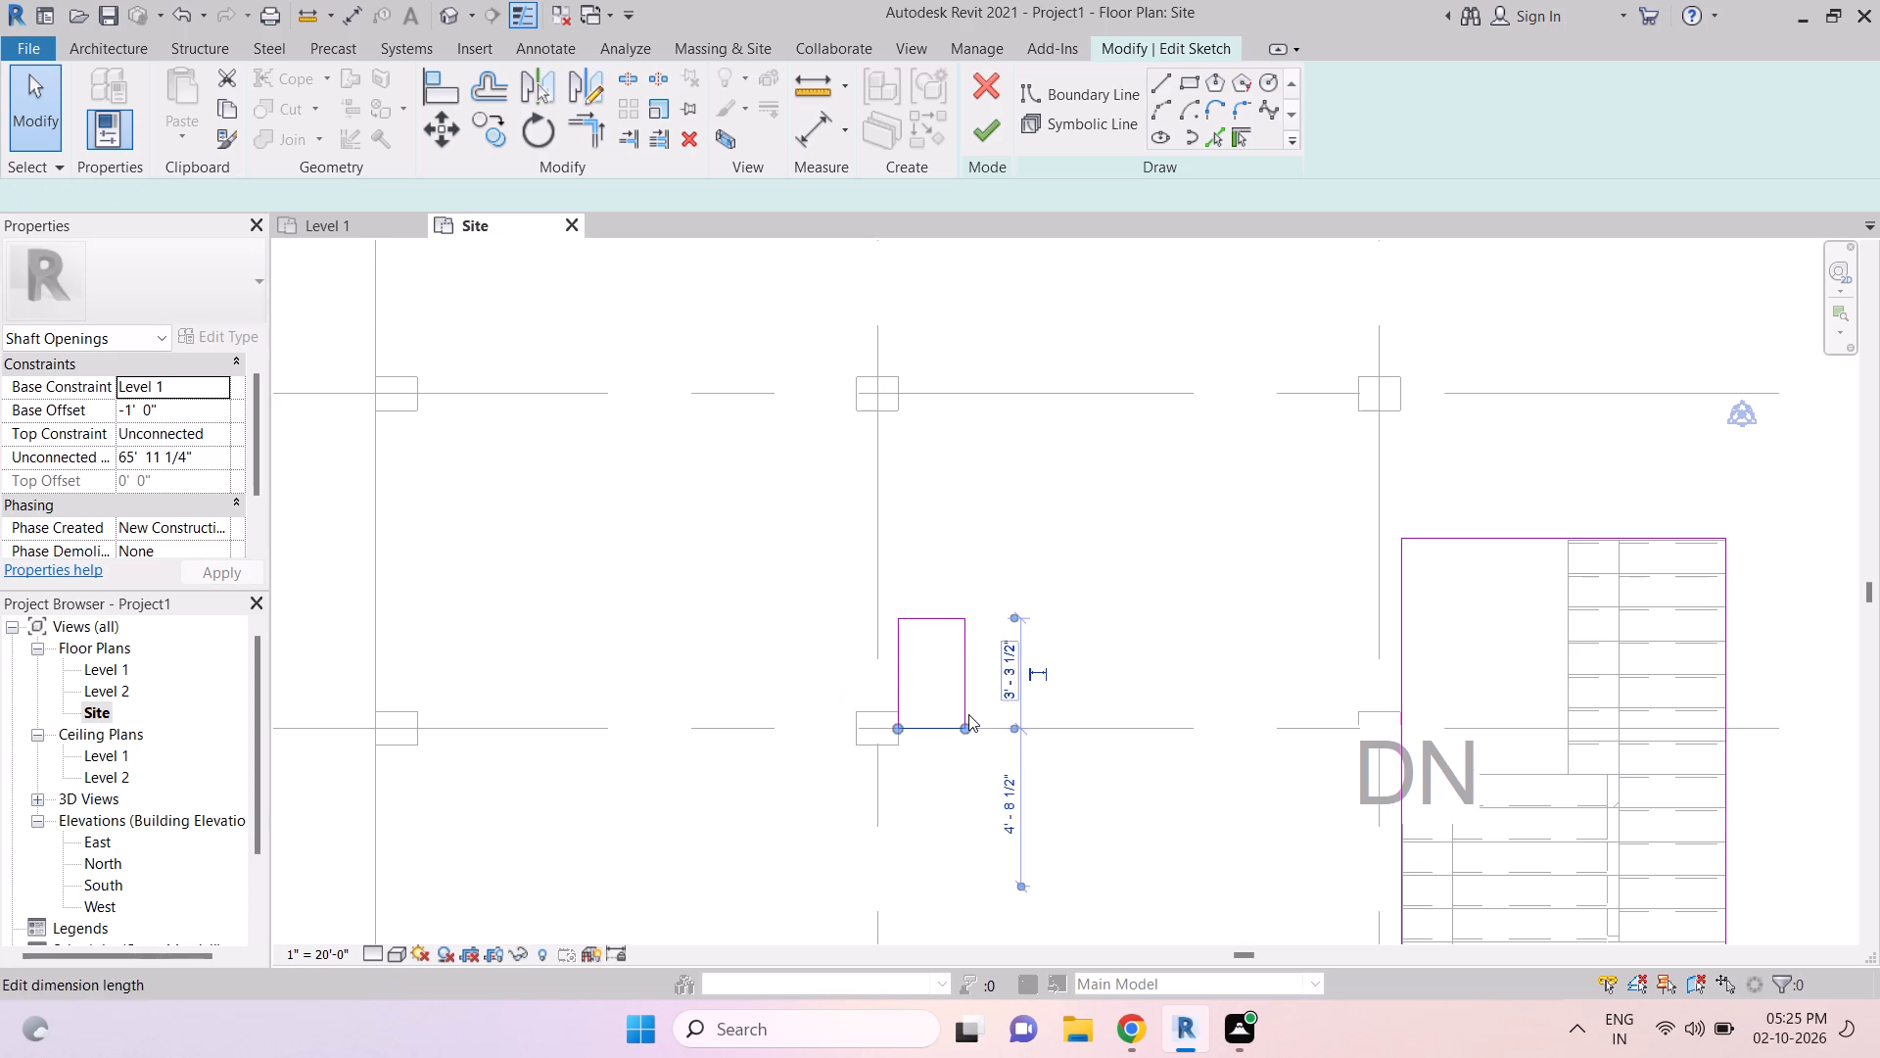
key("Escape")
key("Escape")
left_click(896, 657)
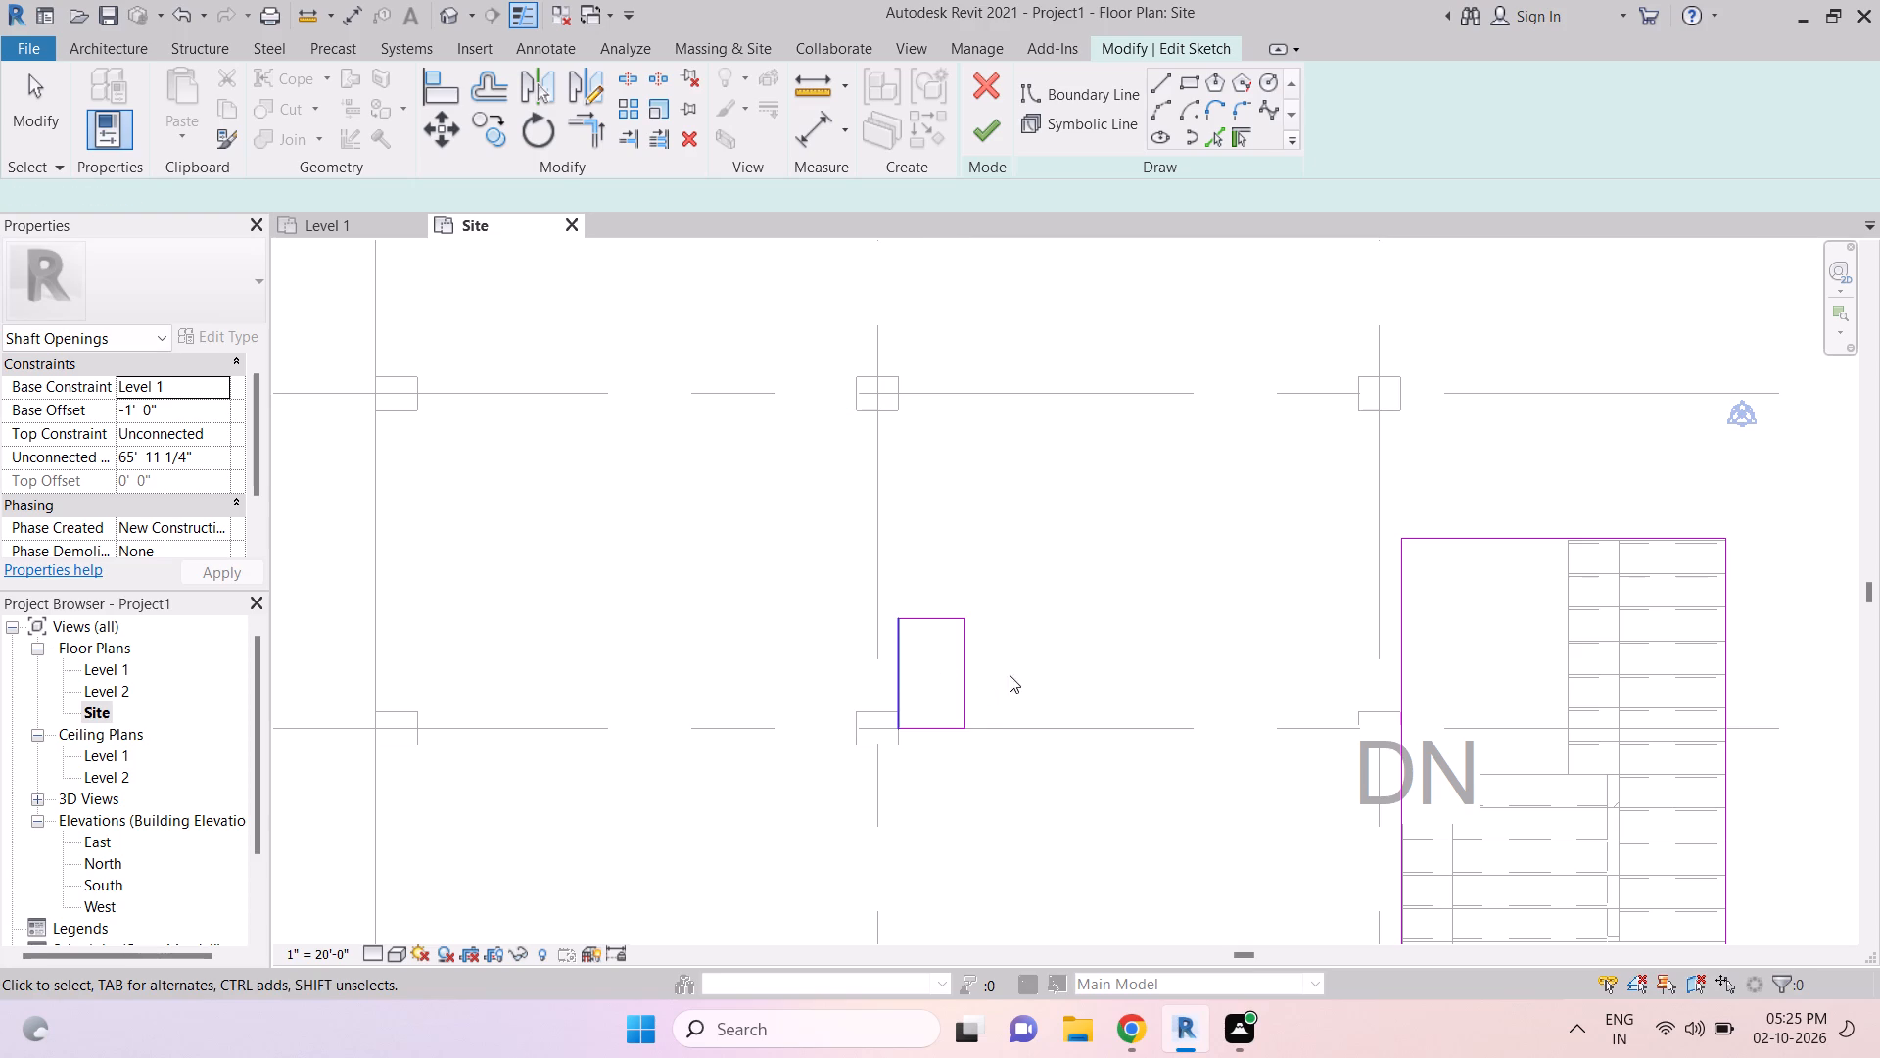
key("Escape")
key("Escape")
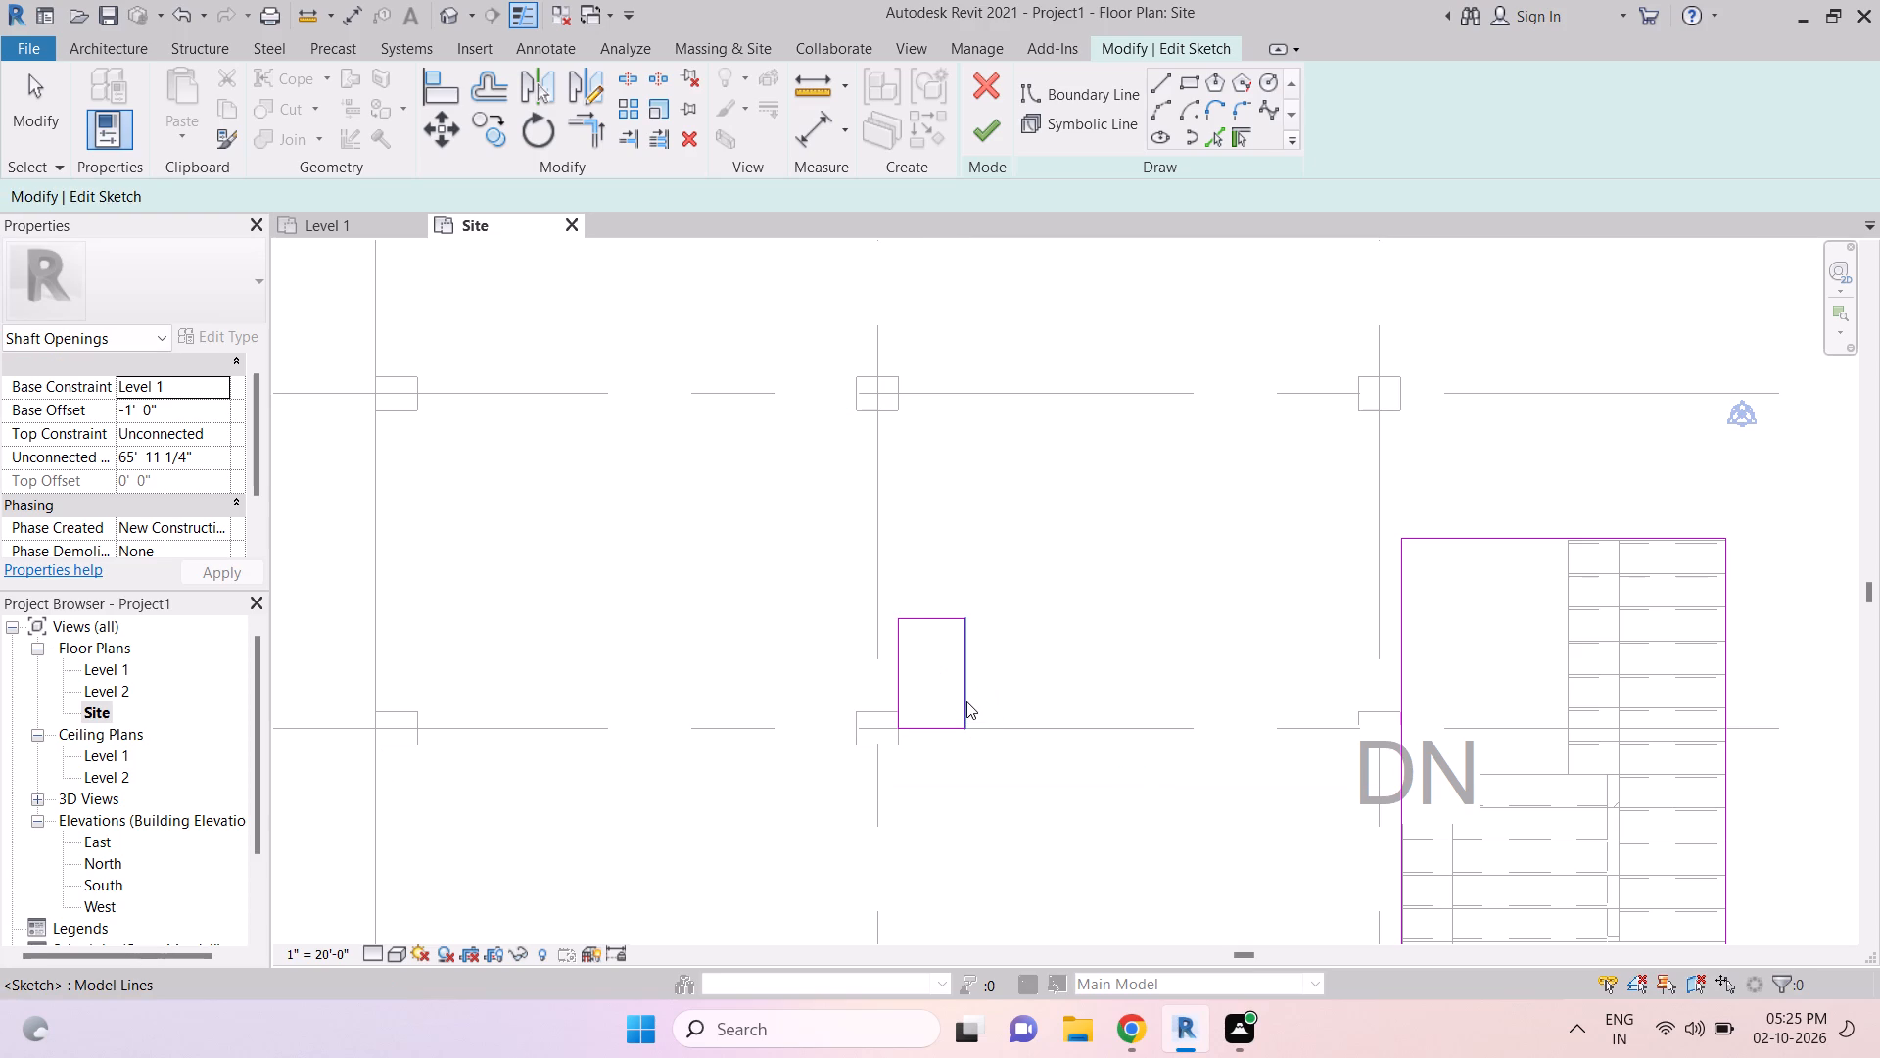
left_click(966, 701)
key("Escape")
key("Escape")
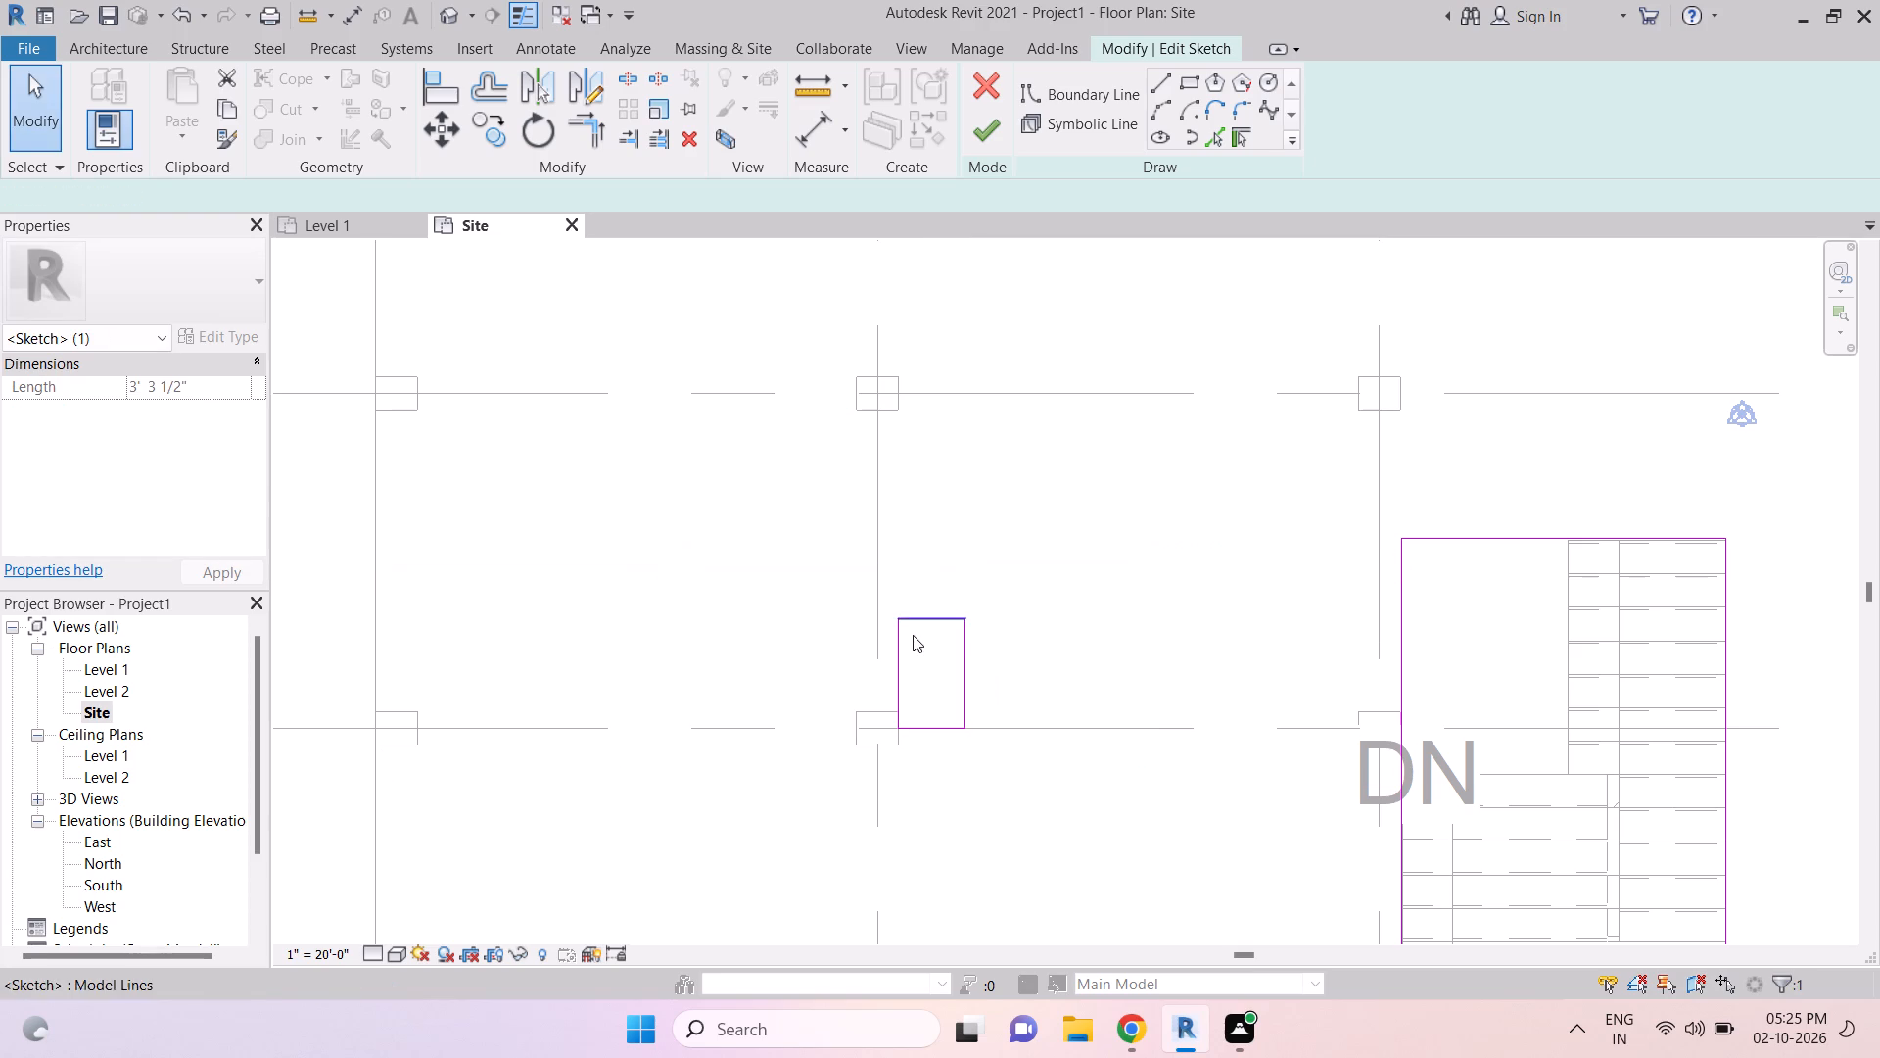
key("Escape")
Shift the small shaft rectangle's stair-side edge outward, to about 12' from the stair shaft boundary.
left_click(962, 652)
left_click_drag(967, 665, 1004, 667)
key("Escape")
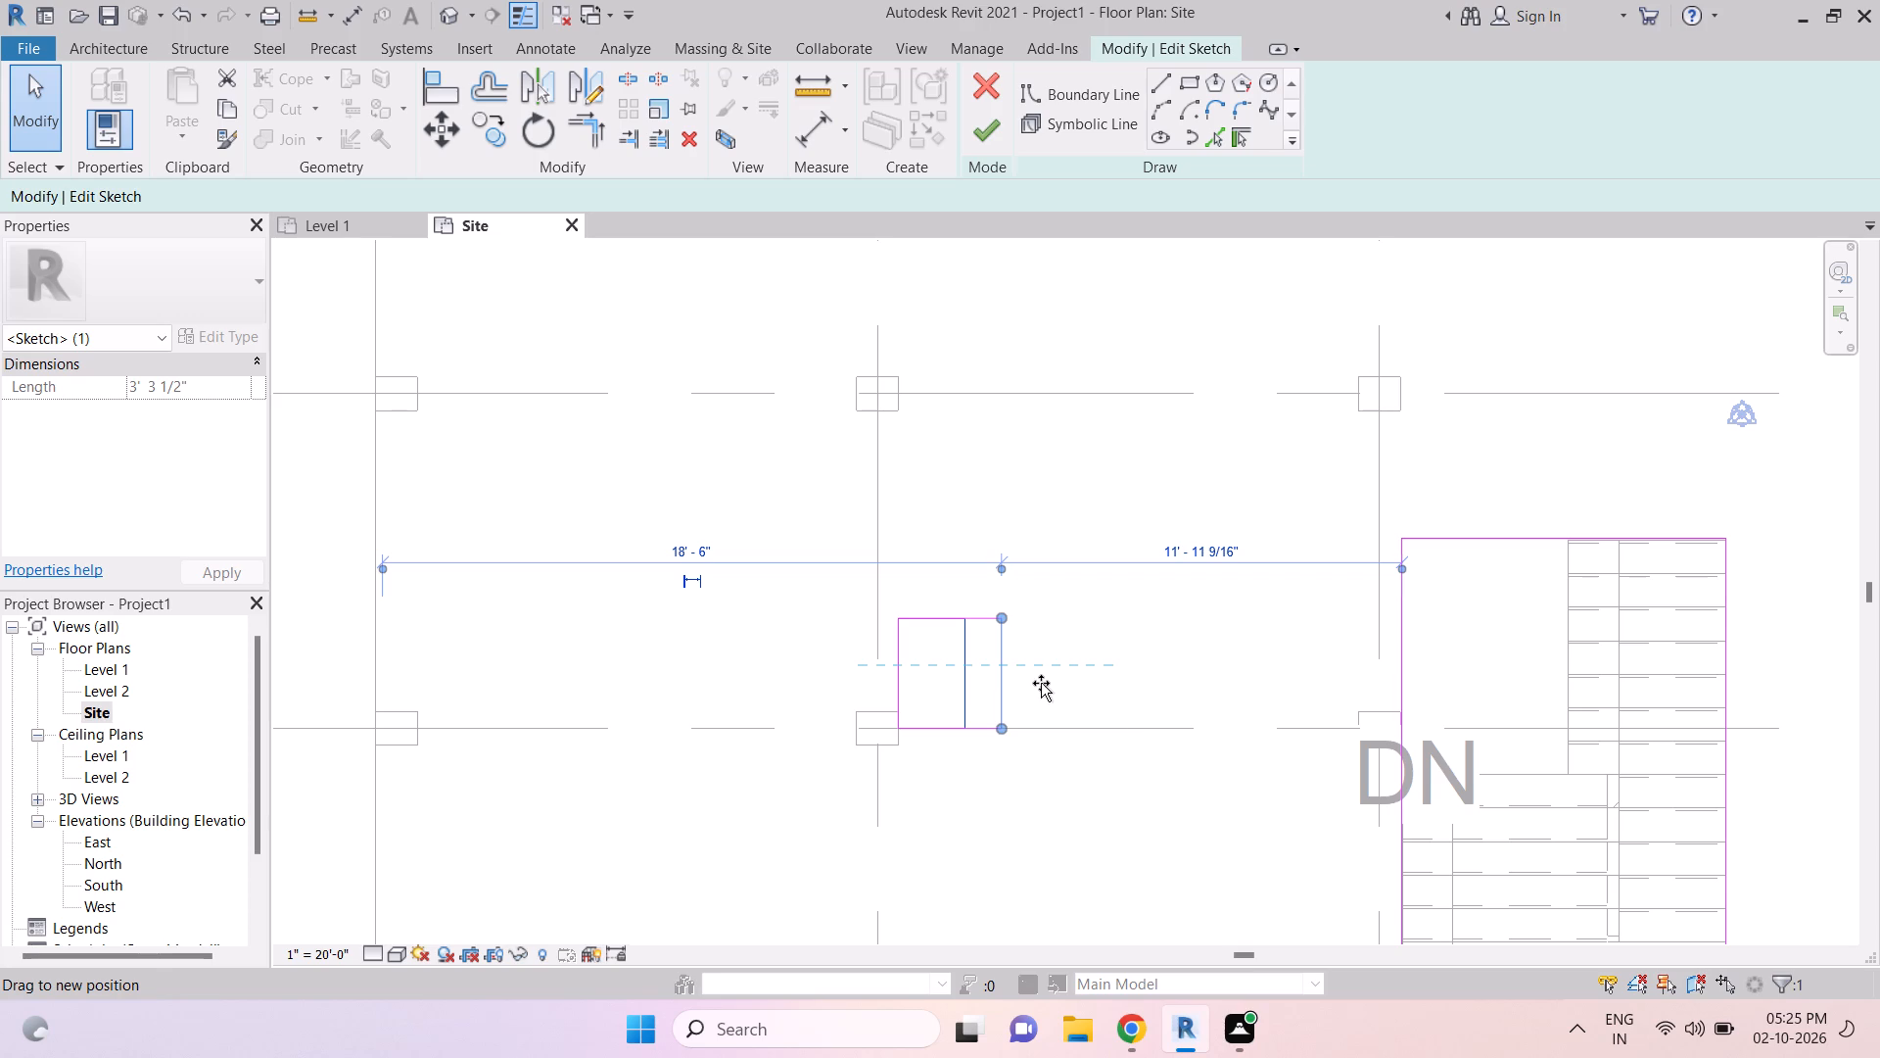
key("Escape")
key("Escape")
key("Escape")
key("Escape")
key("Escape")
key("Escape")
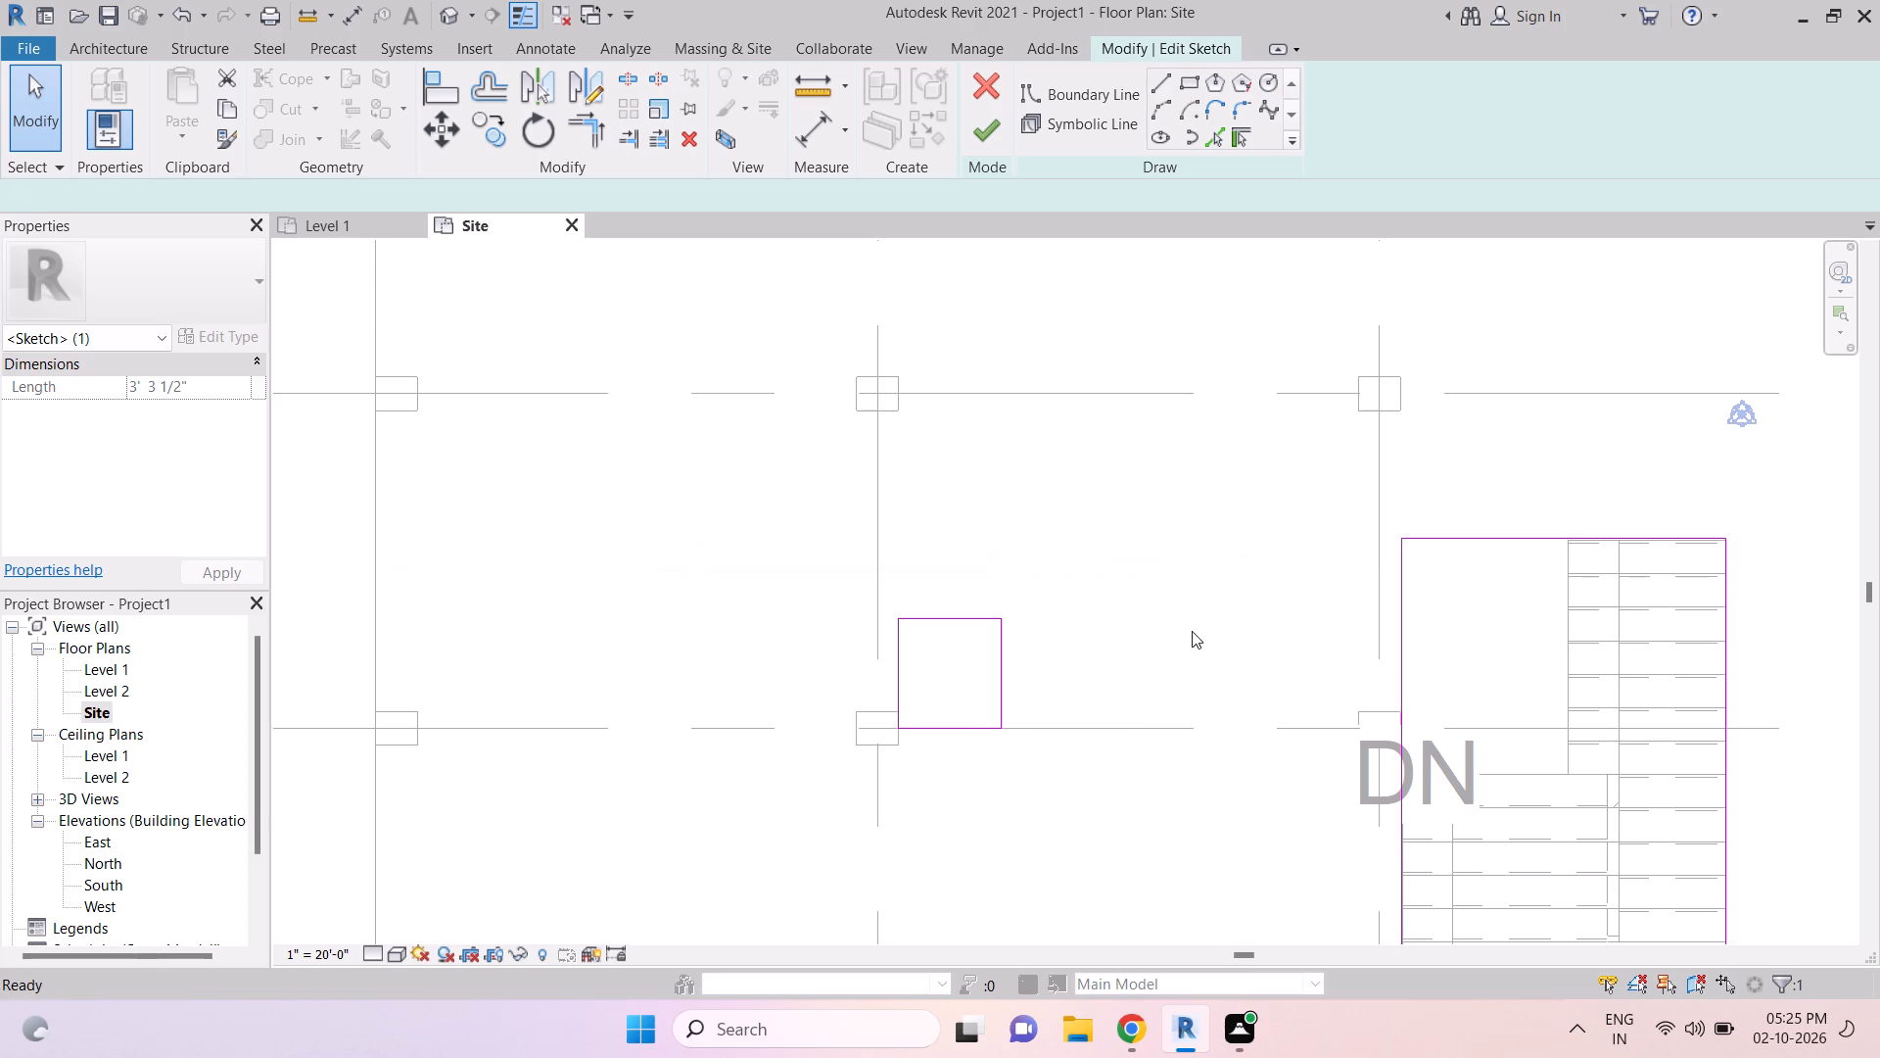
key("Escape")
Delete the stair-side vertical edge of the small shaft rectangle.
left_click(1007, 666)
key("Delete")
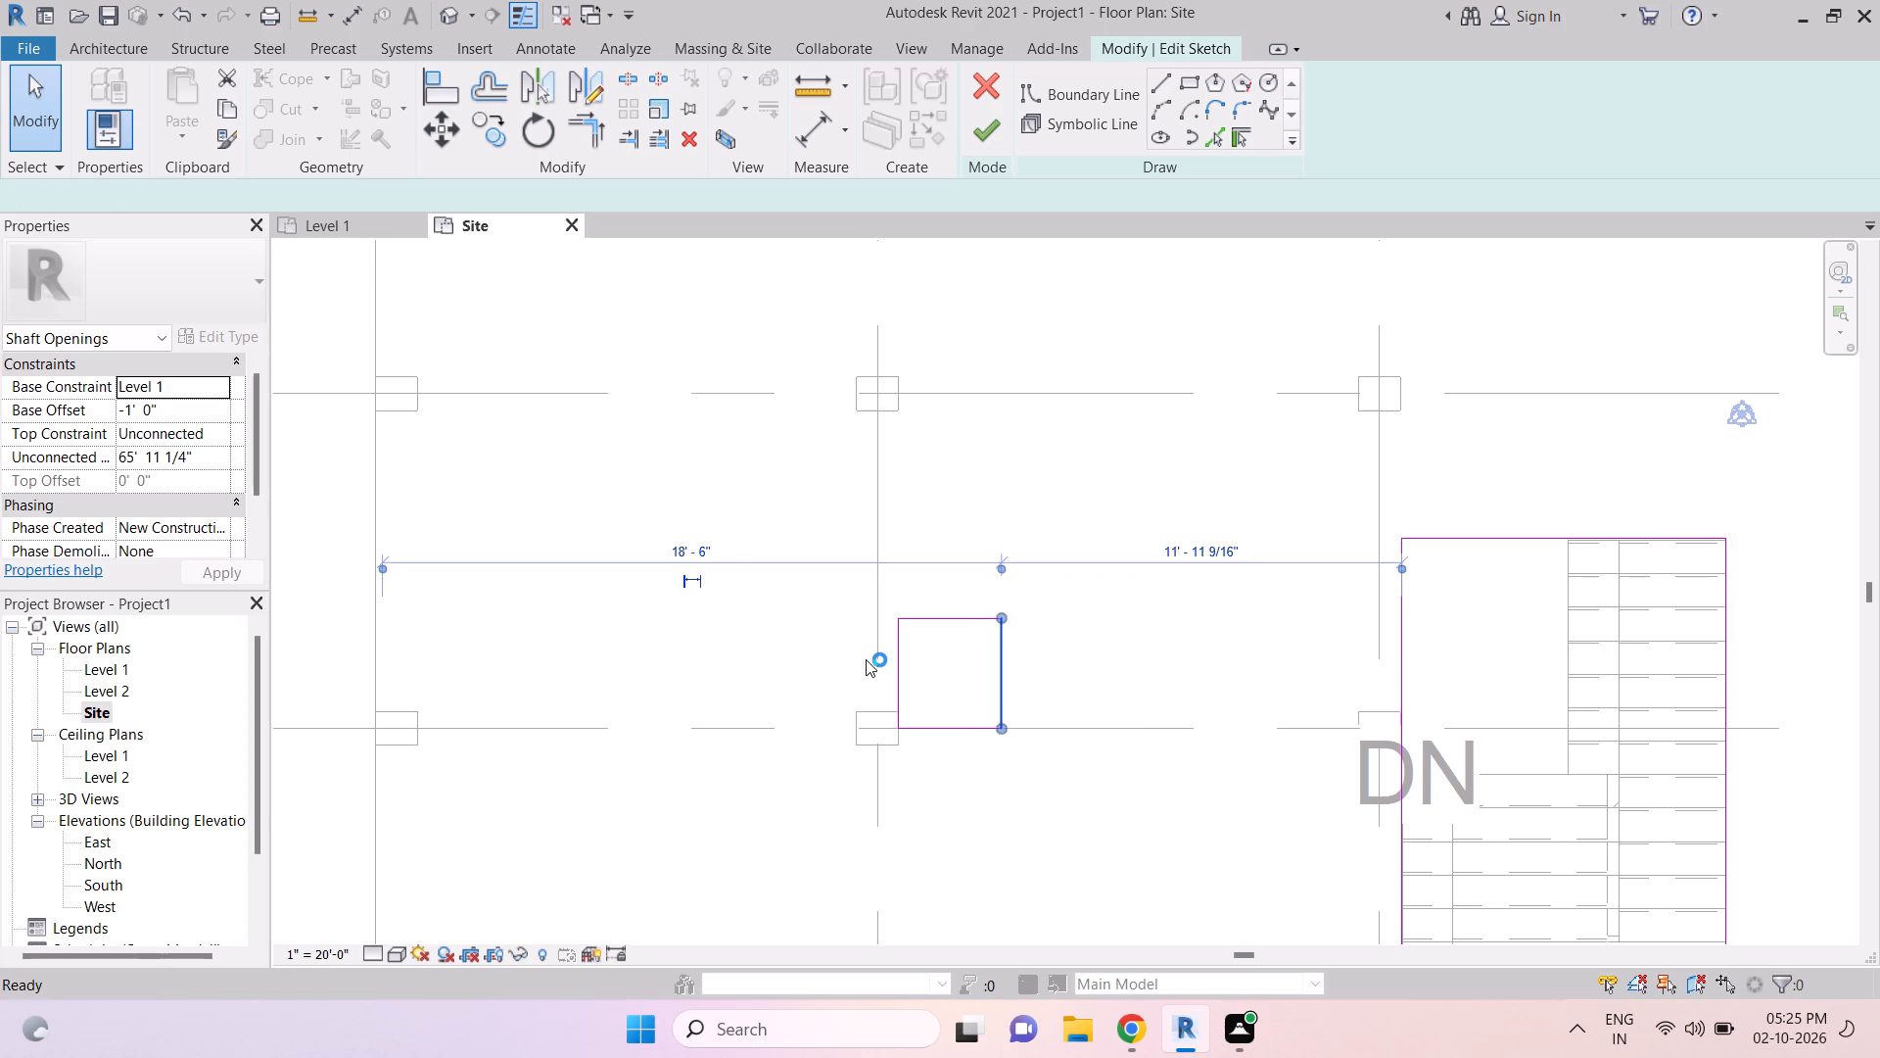
key("Escape")
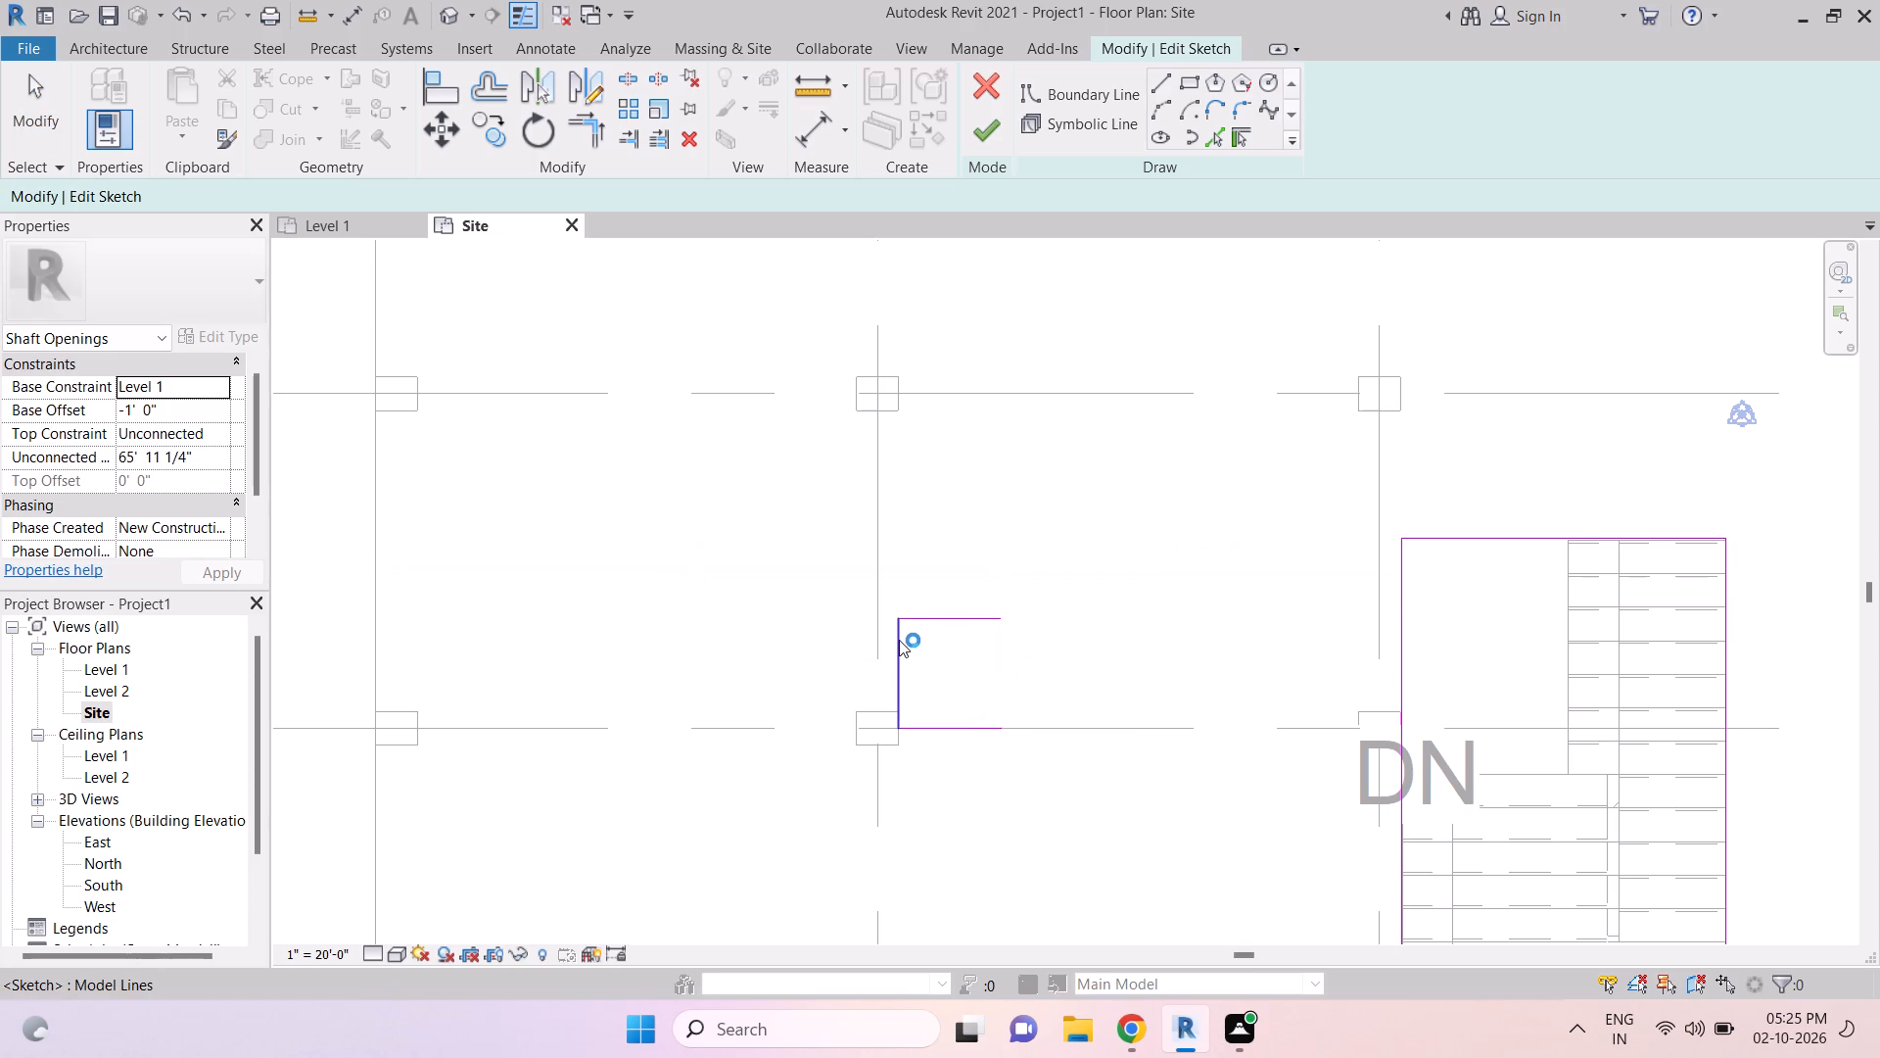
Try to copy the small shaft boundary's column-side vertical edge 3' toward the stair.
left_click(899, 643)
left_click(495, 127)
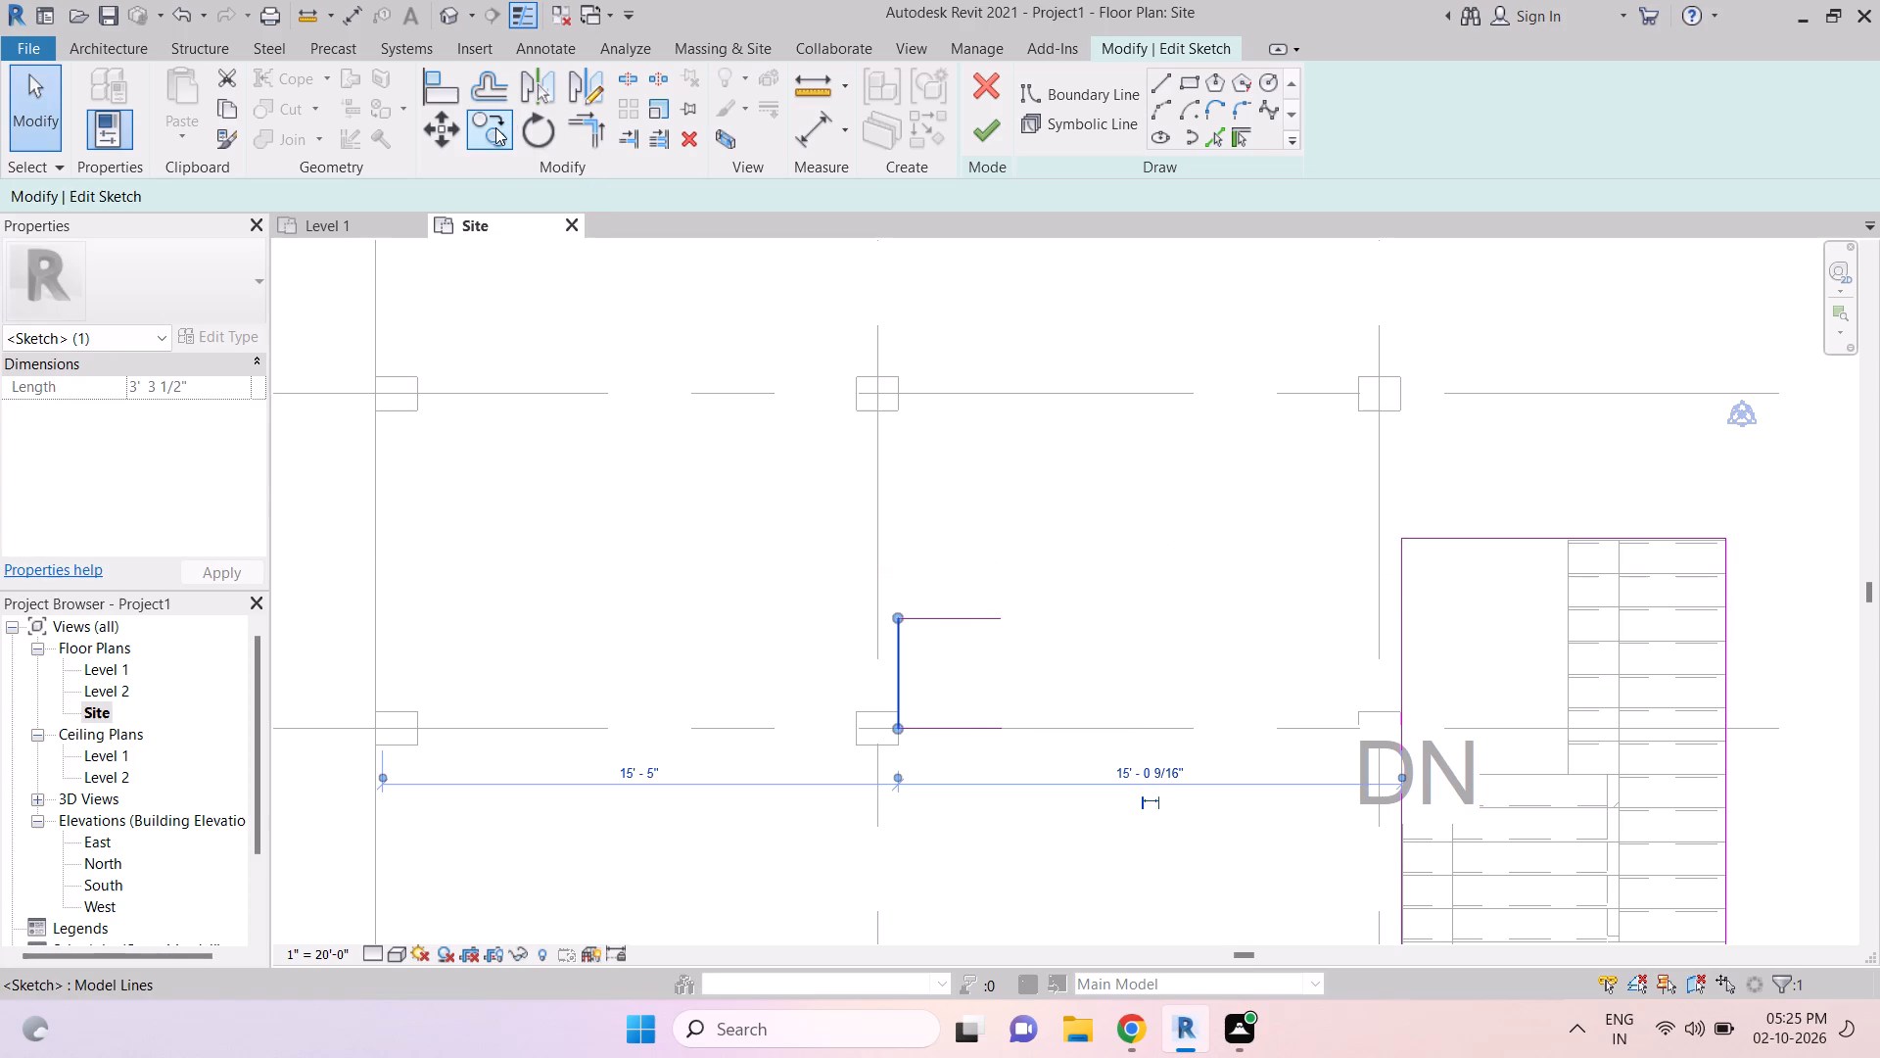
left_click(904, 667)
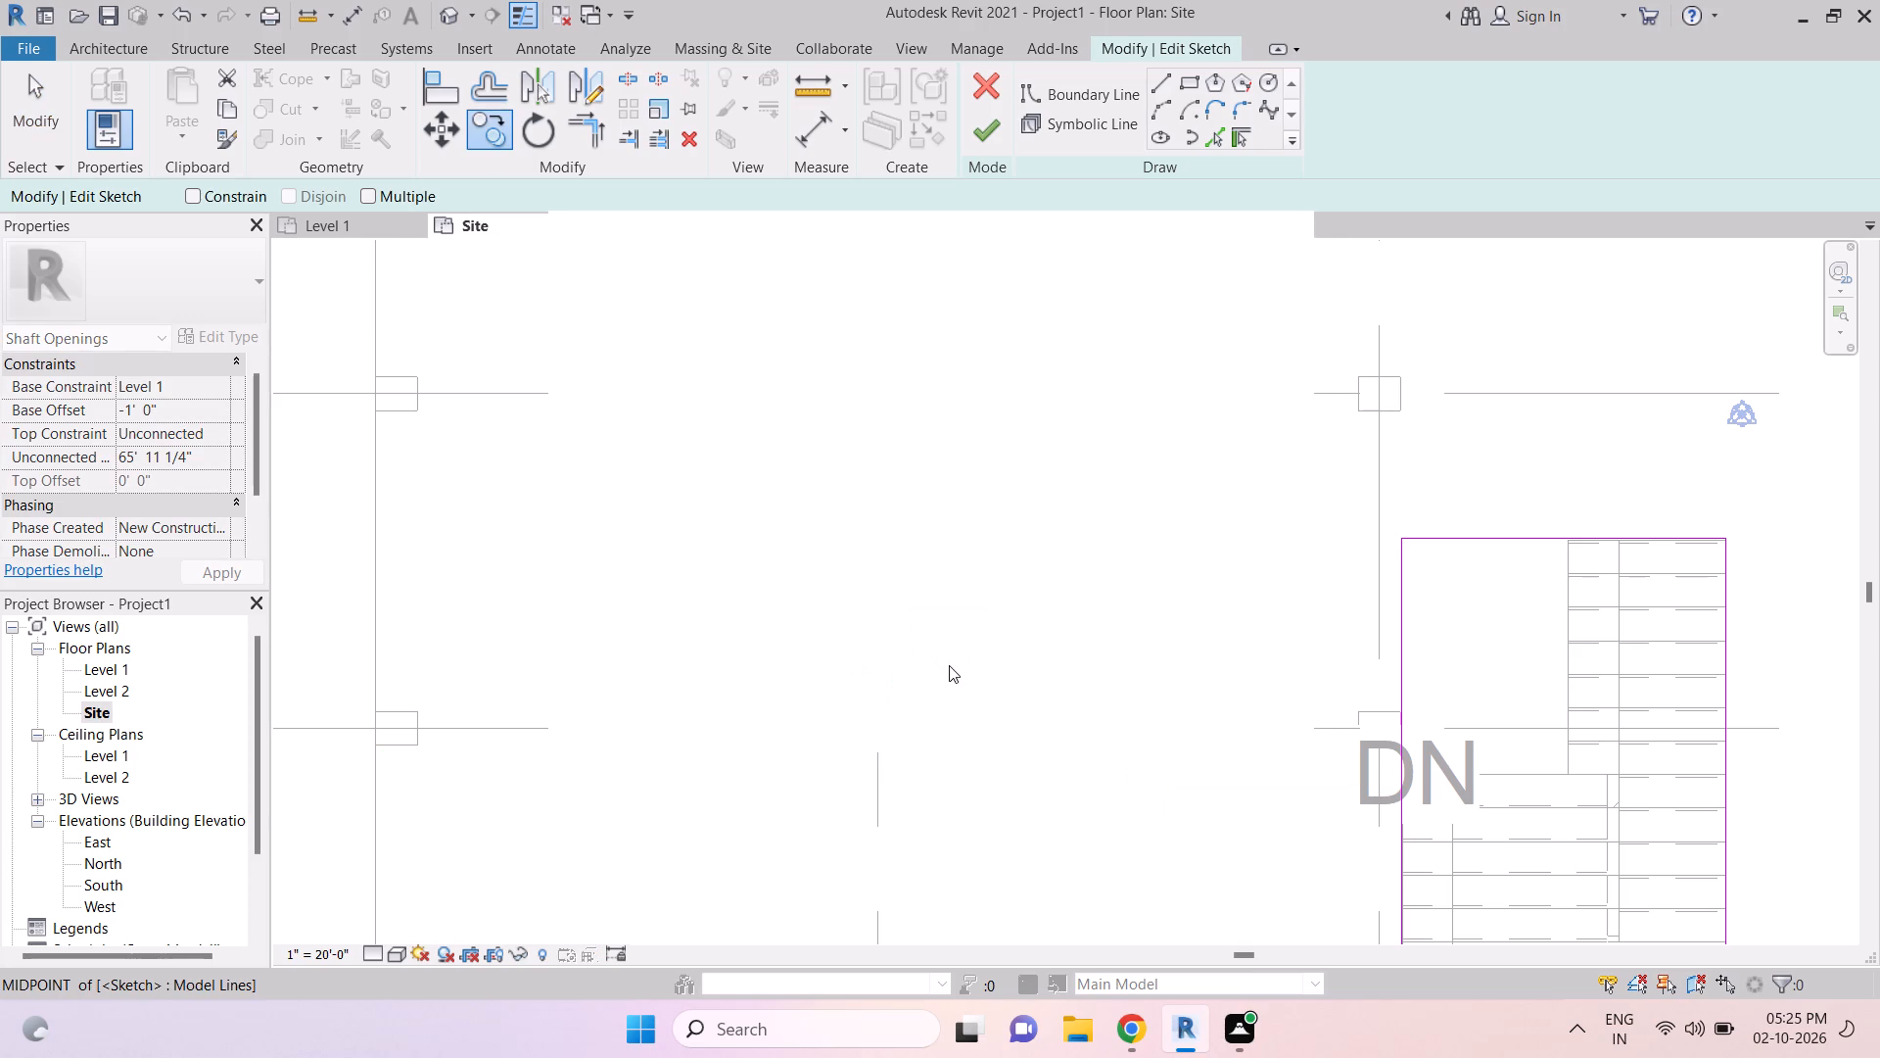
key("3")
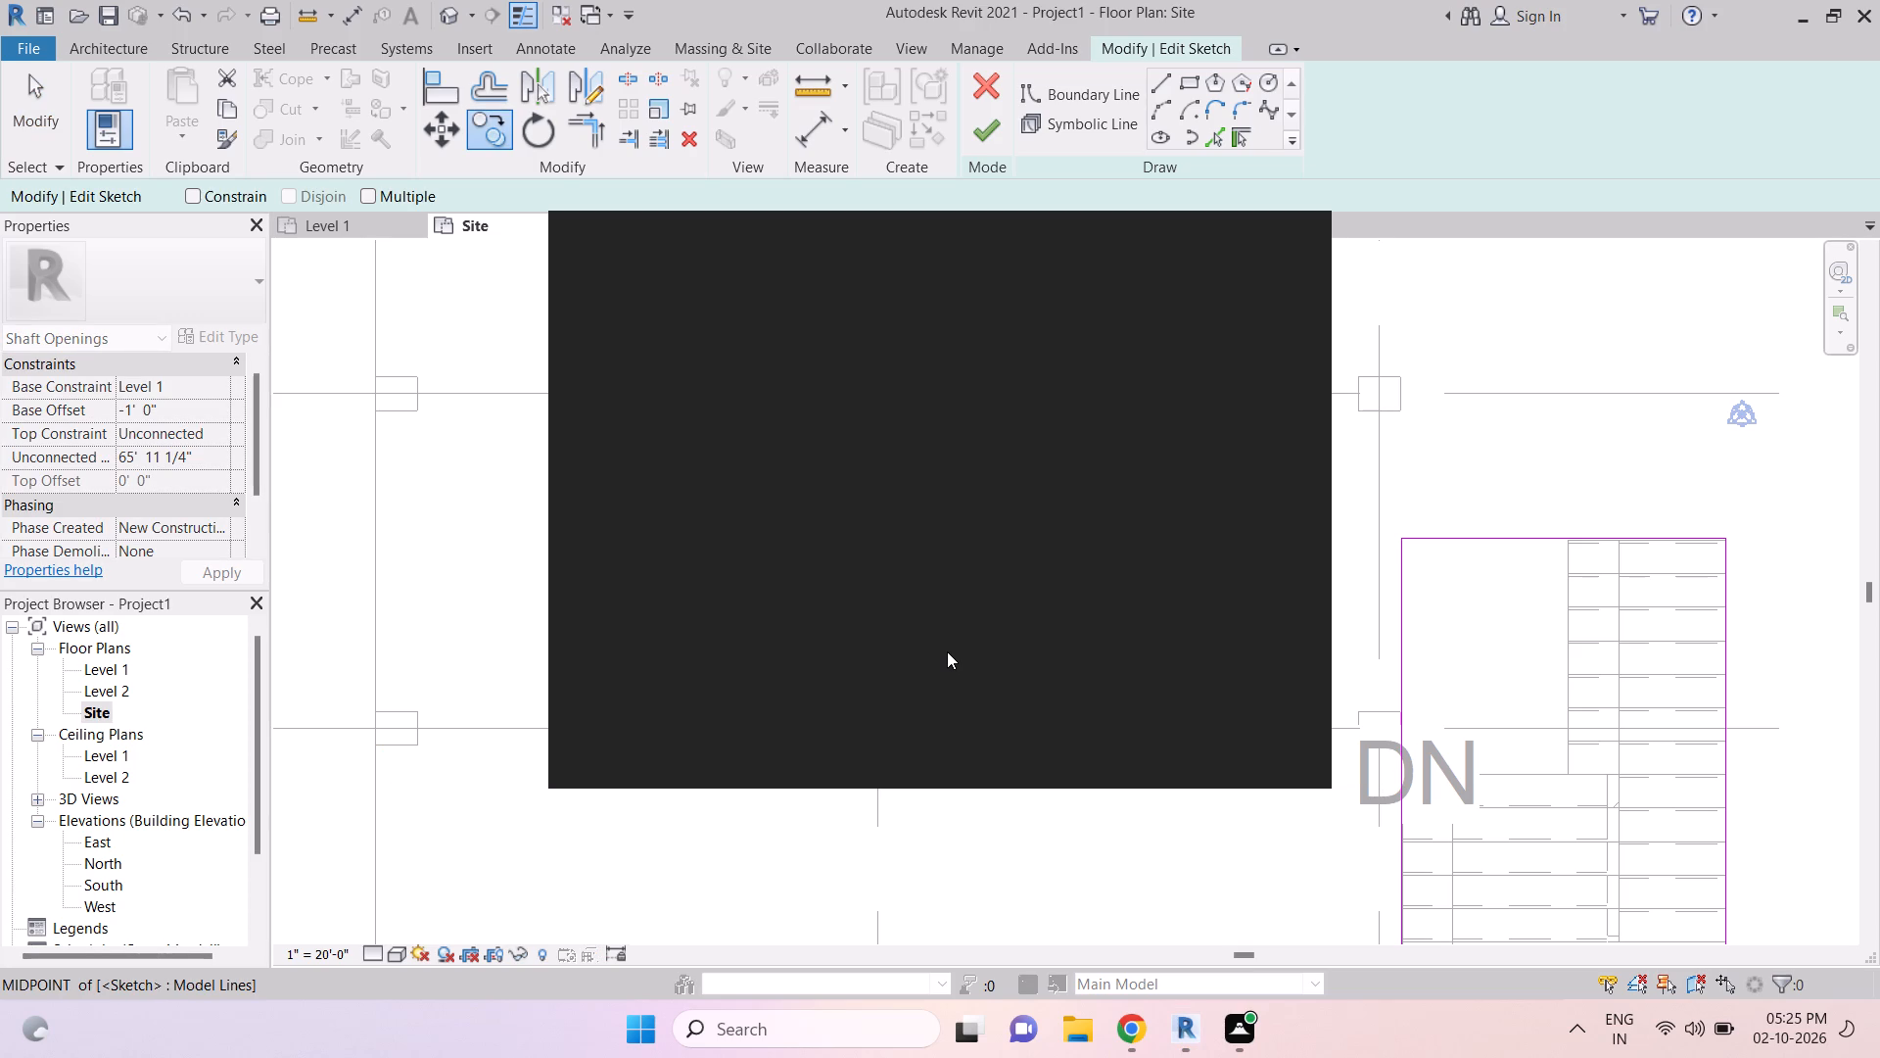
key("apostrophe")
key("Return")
Dismiss the Autodesk notification covering the drawing and leave the pending Copy command.
left_click(992, 136)
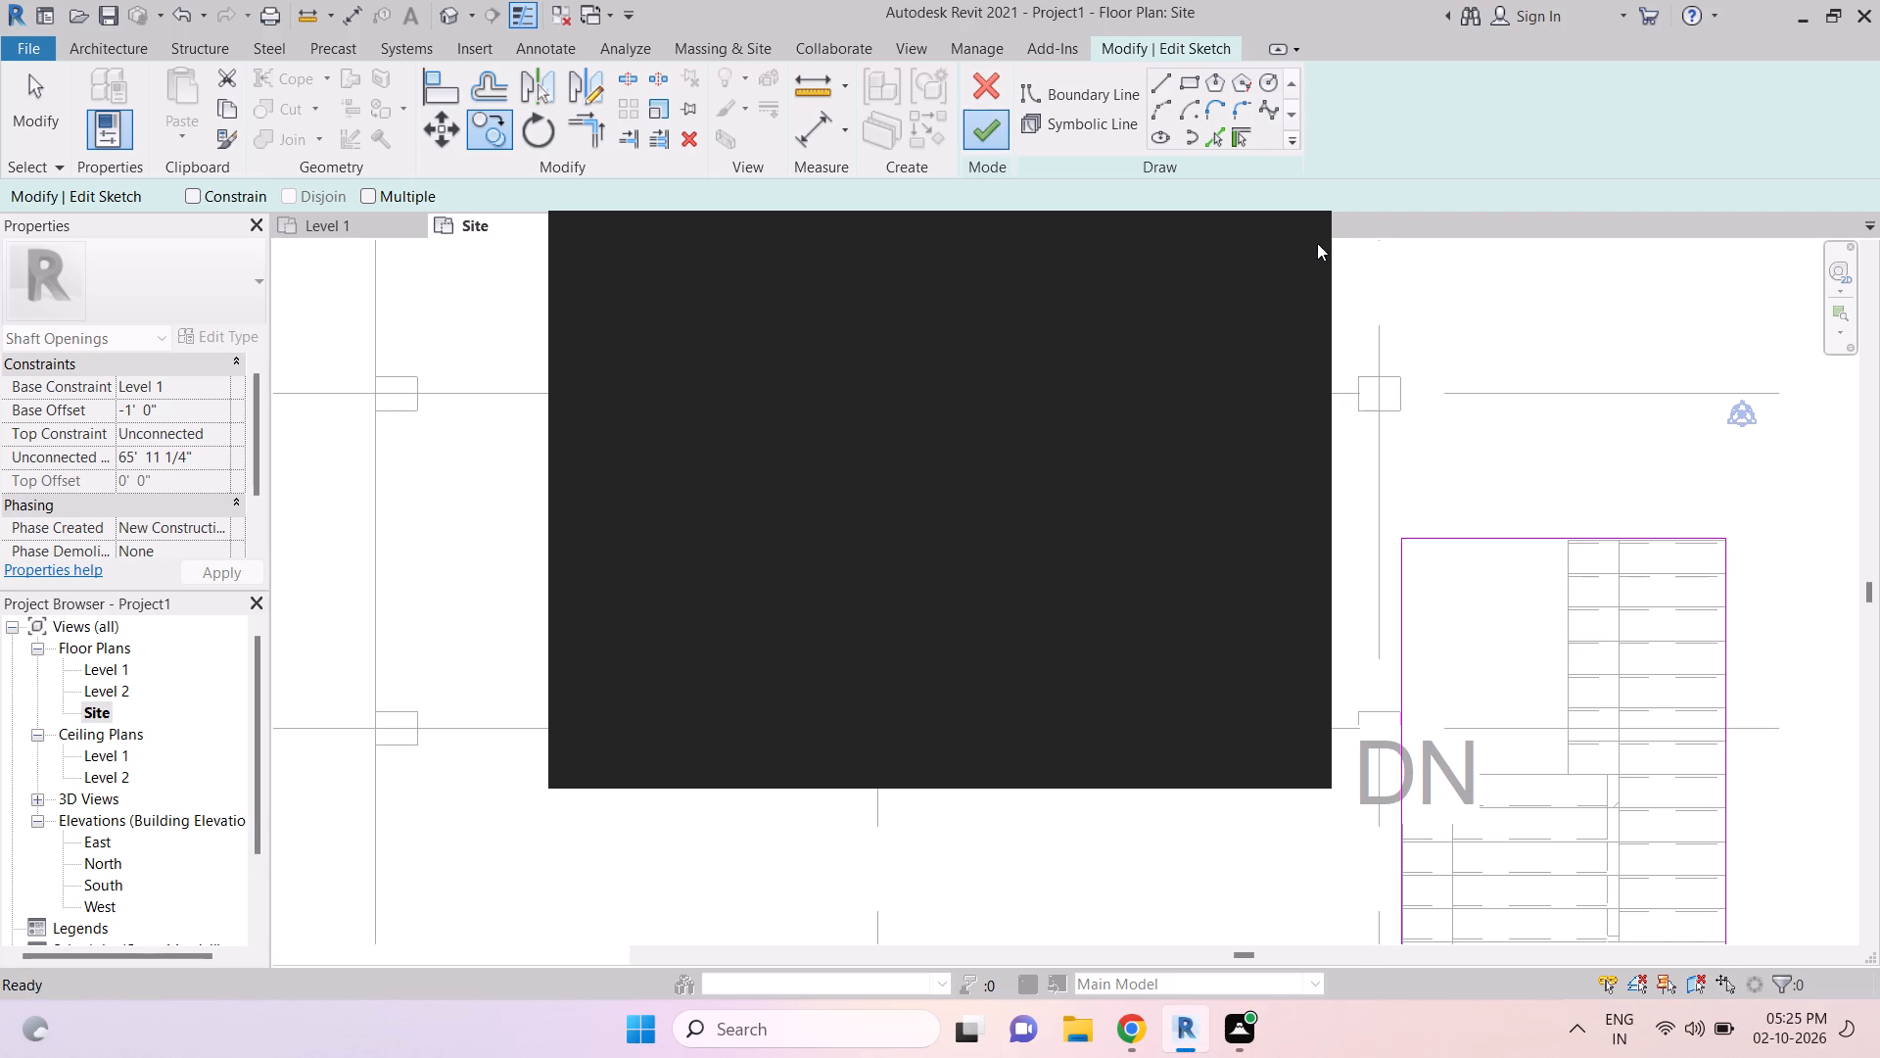
key("Escape")
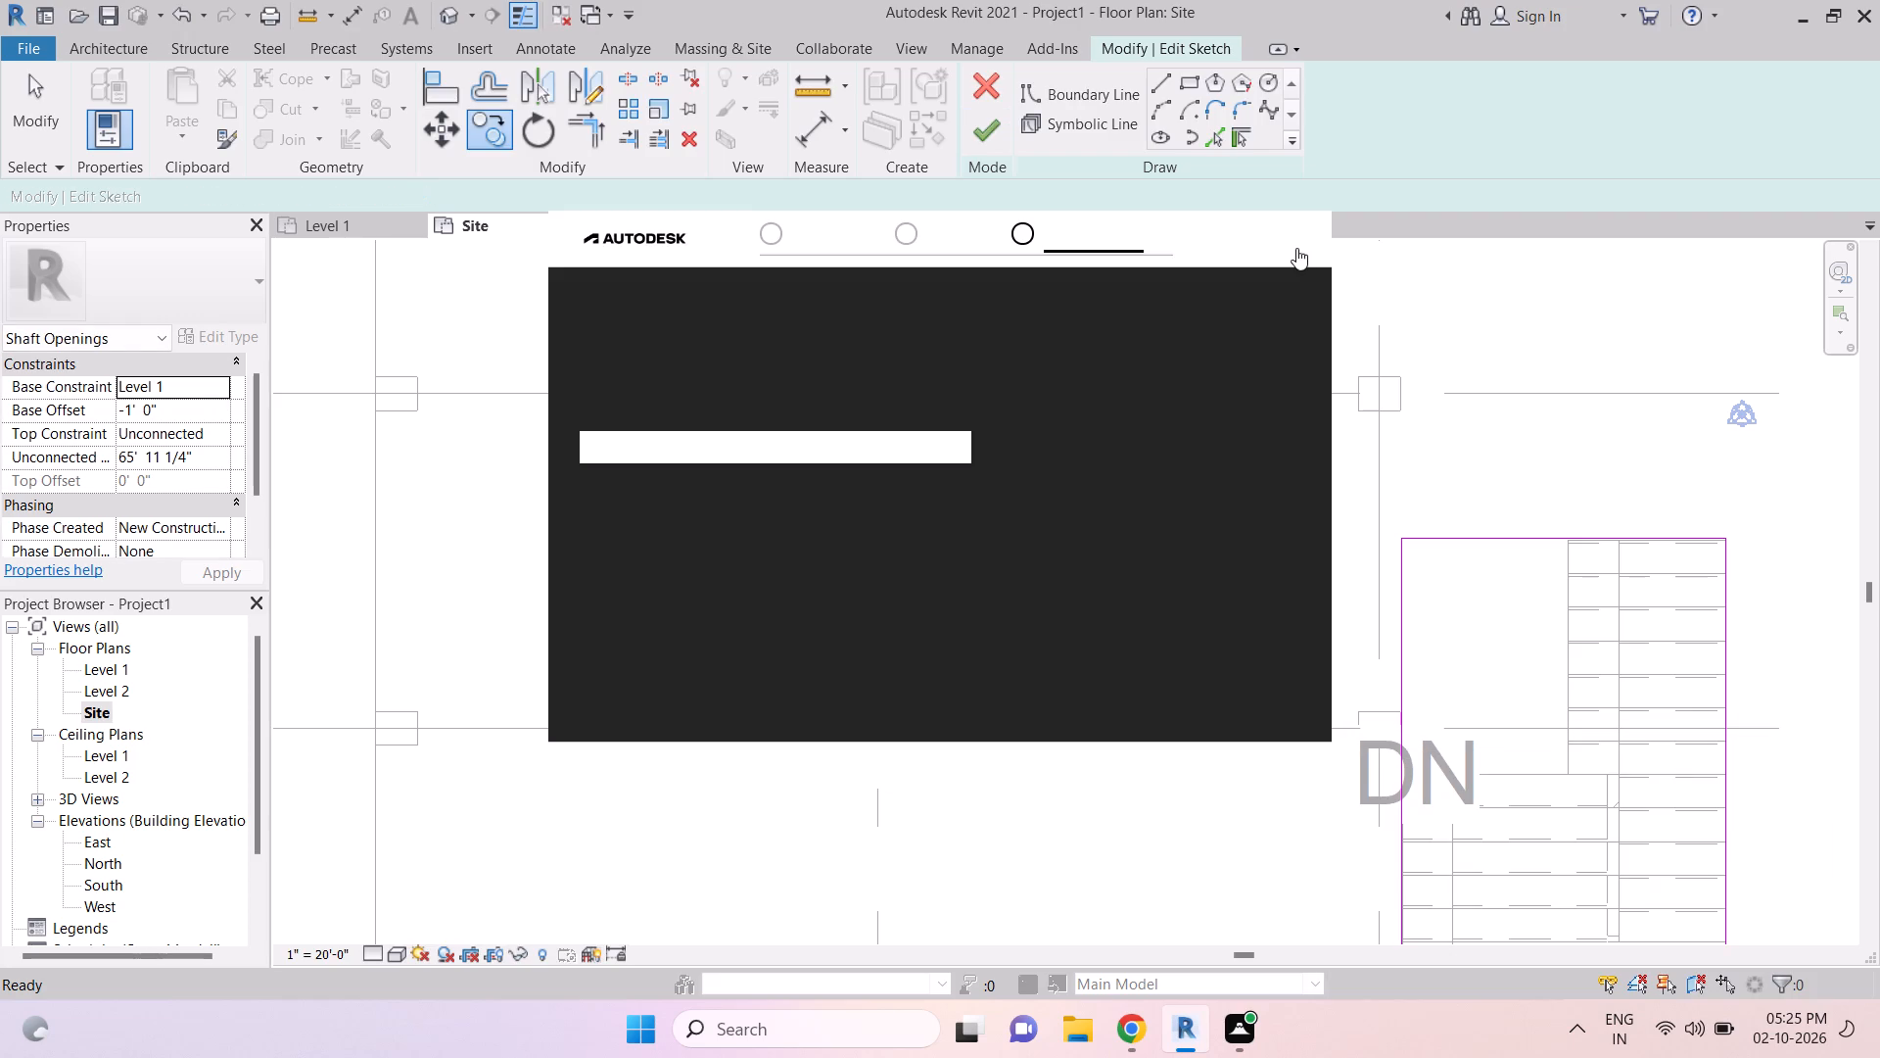
left_click(1296, 249)
key("Escape")
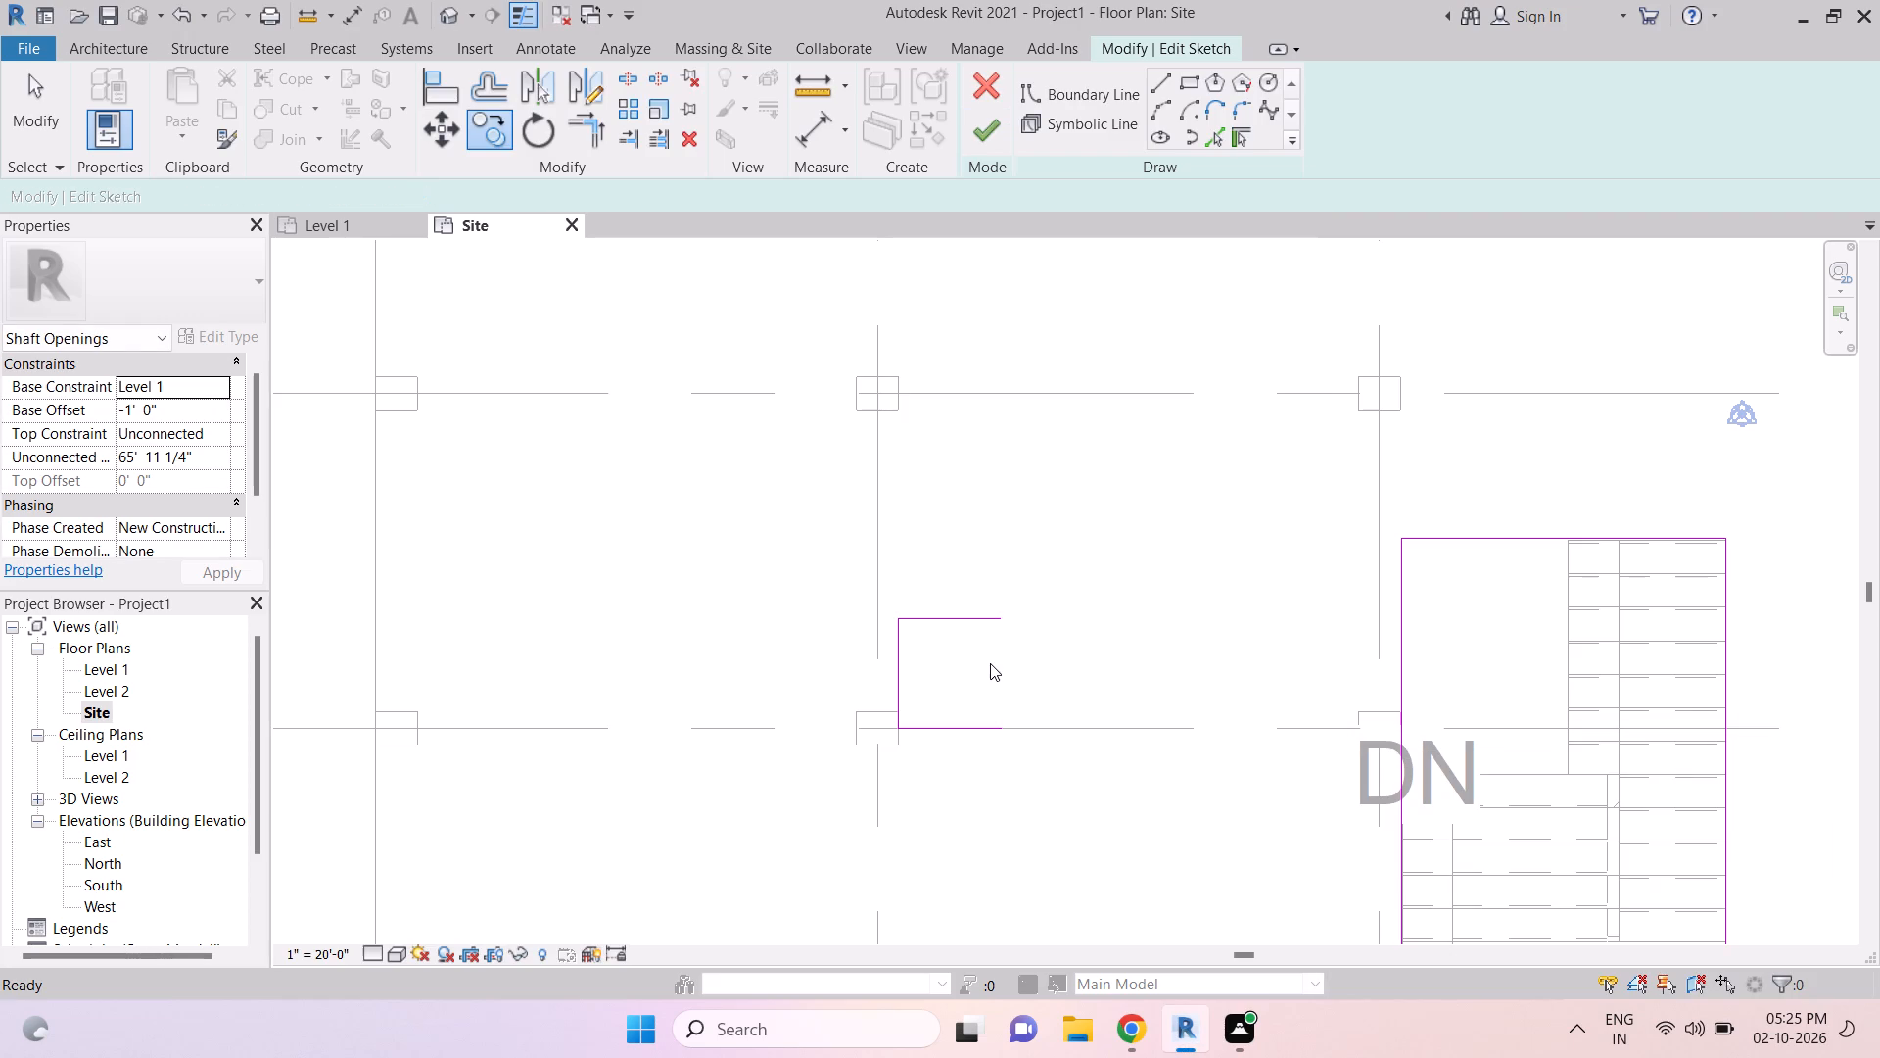
key("Escape")
key("Escape")
key("Escape")
Copy the small shaft boundary's column-side vertical edge 3' toward the stair to close the rectangle.
left_click(902, 673)
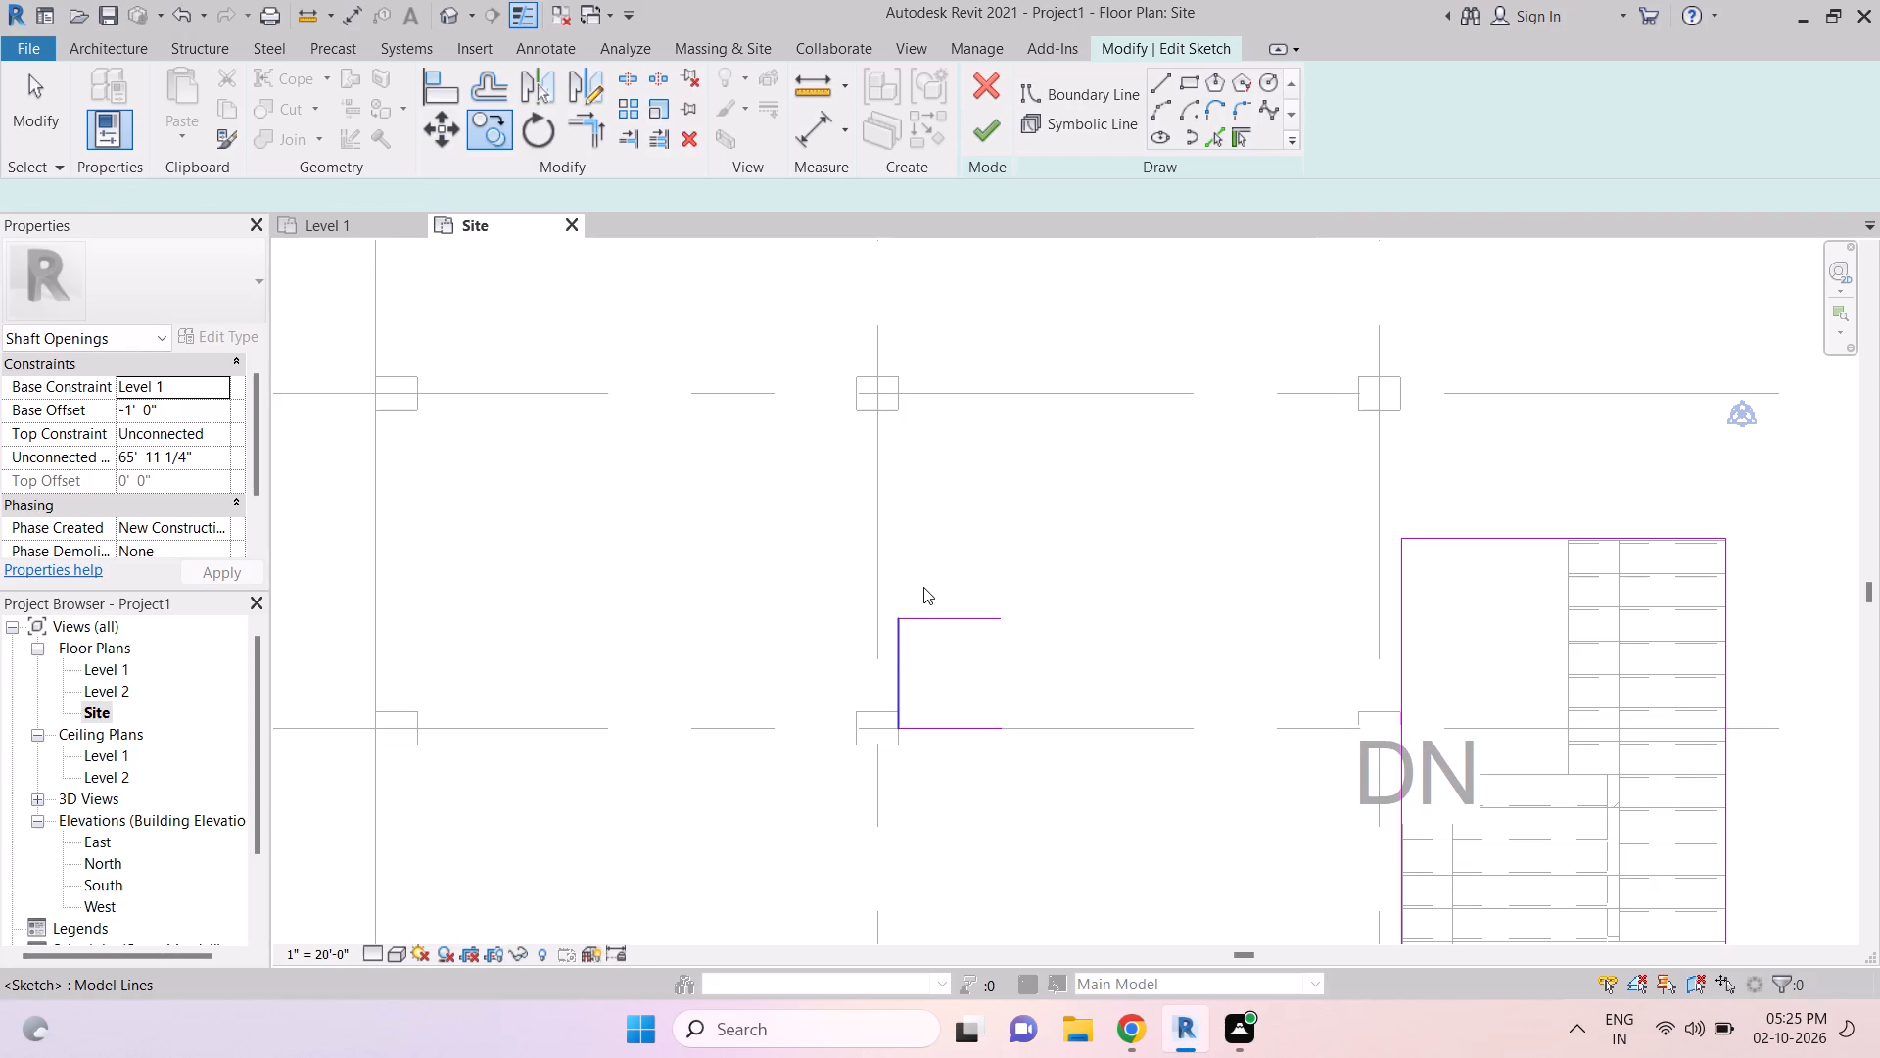
left_click(494, 126)
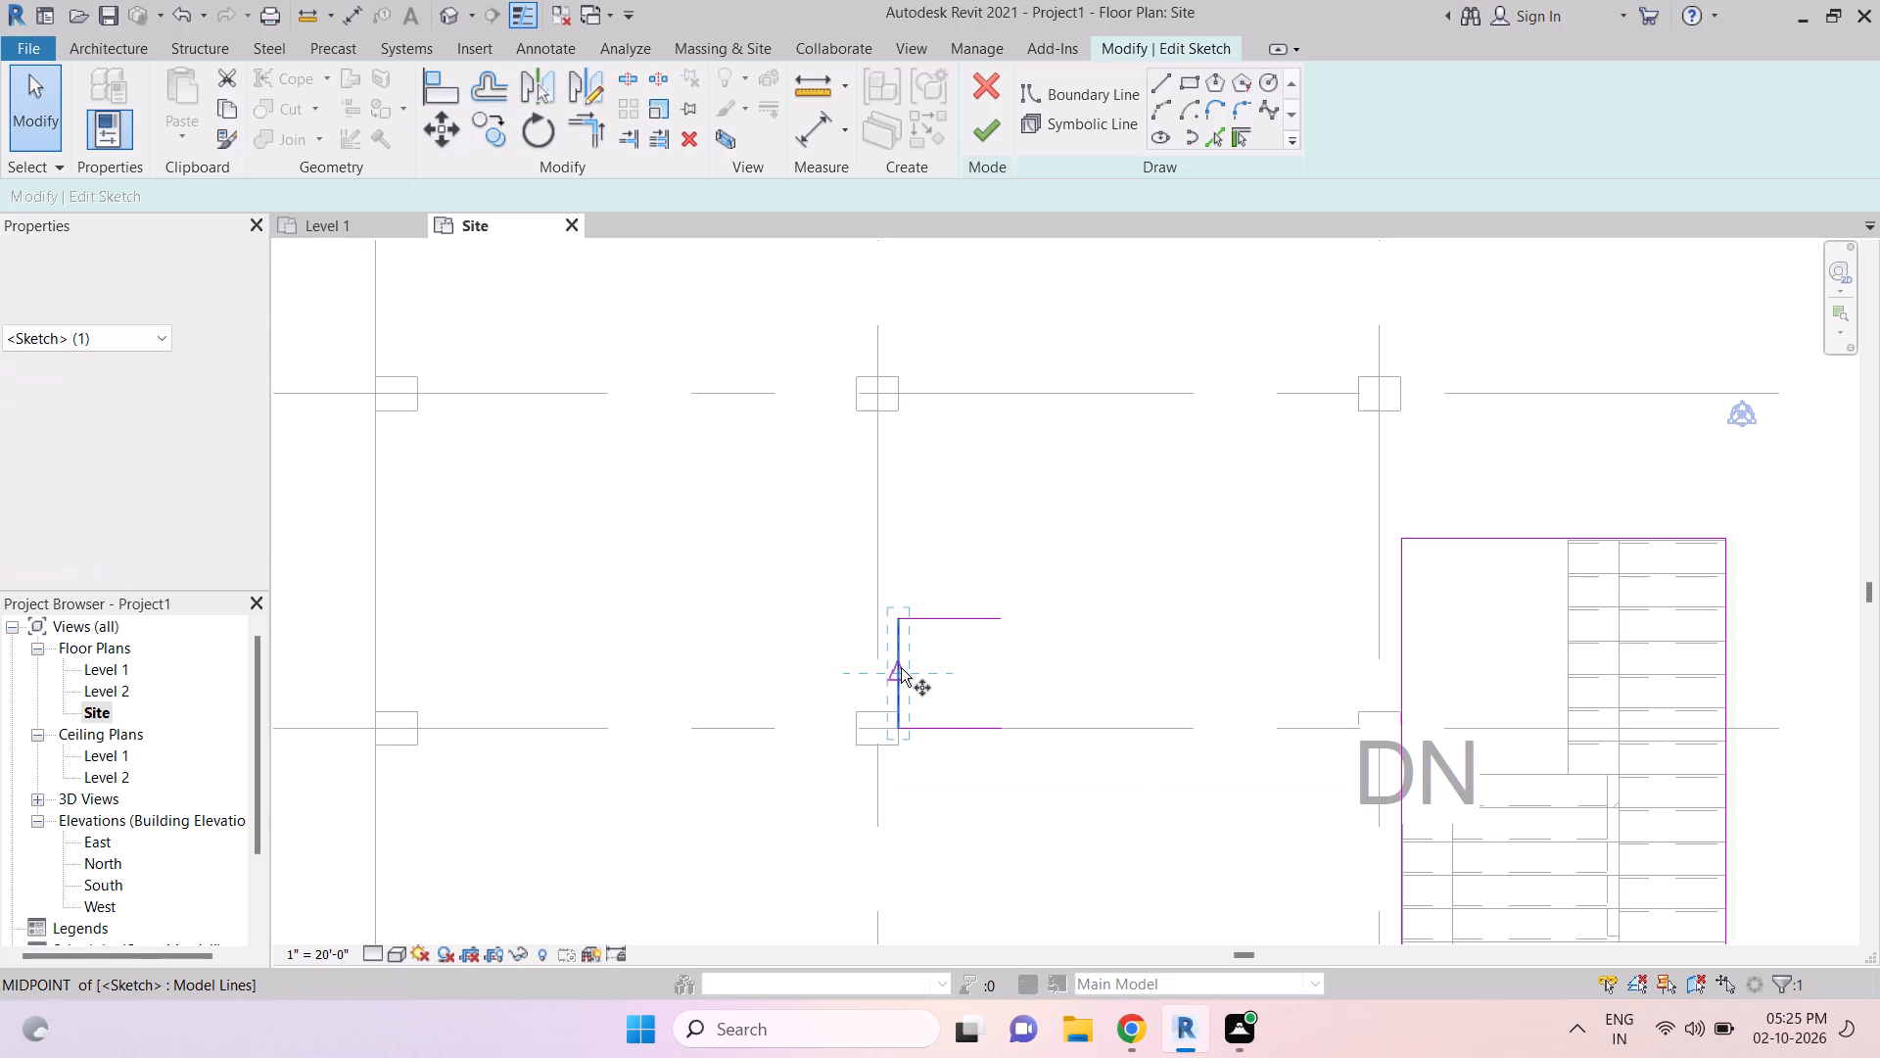
left_click(900, 668)
type("3'")
key("Return")
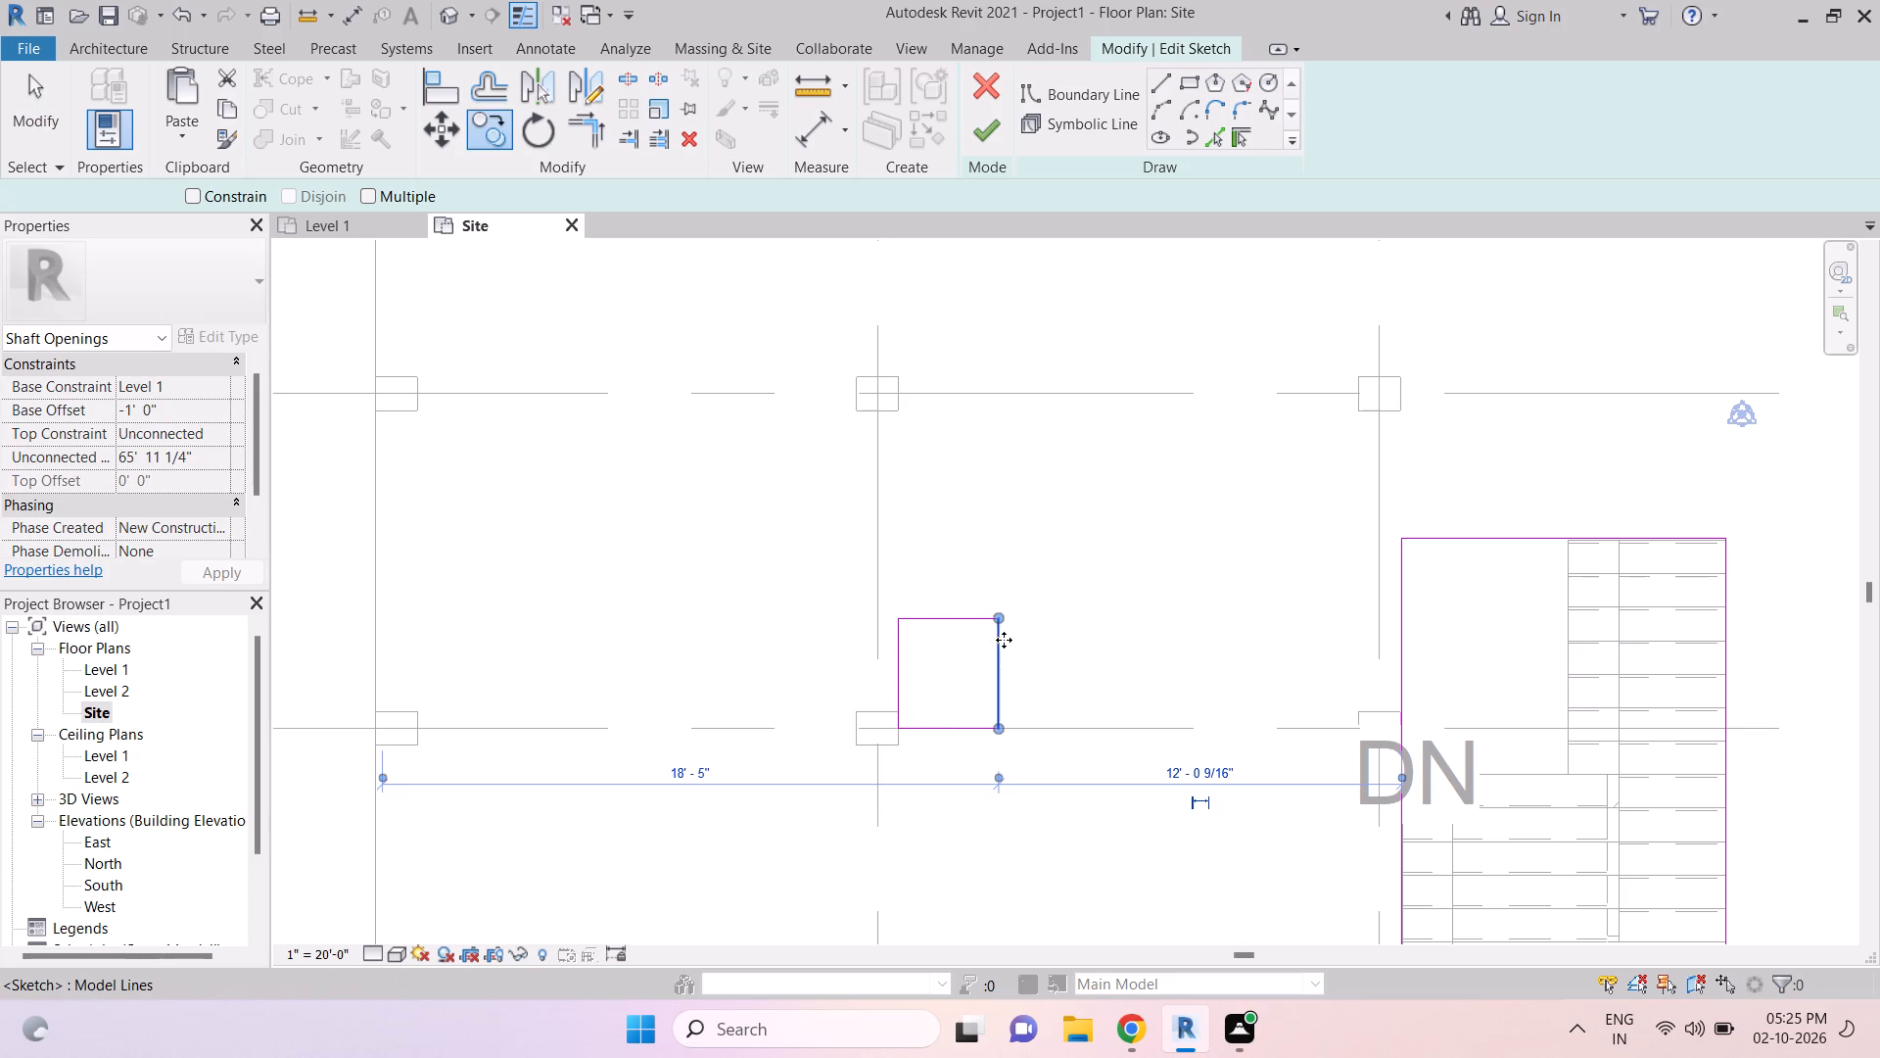
key("Escape")
key("Escape")
key("Escape")
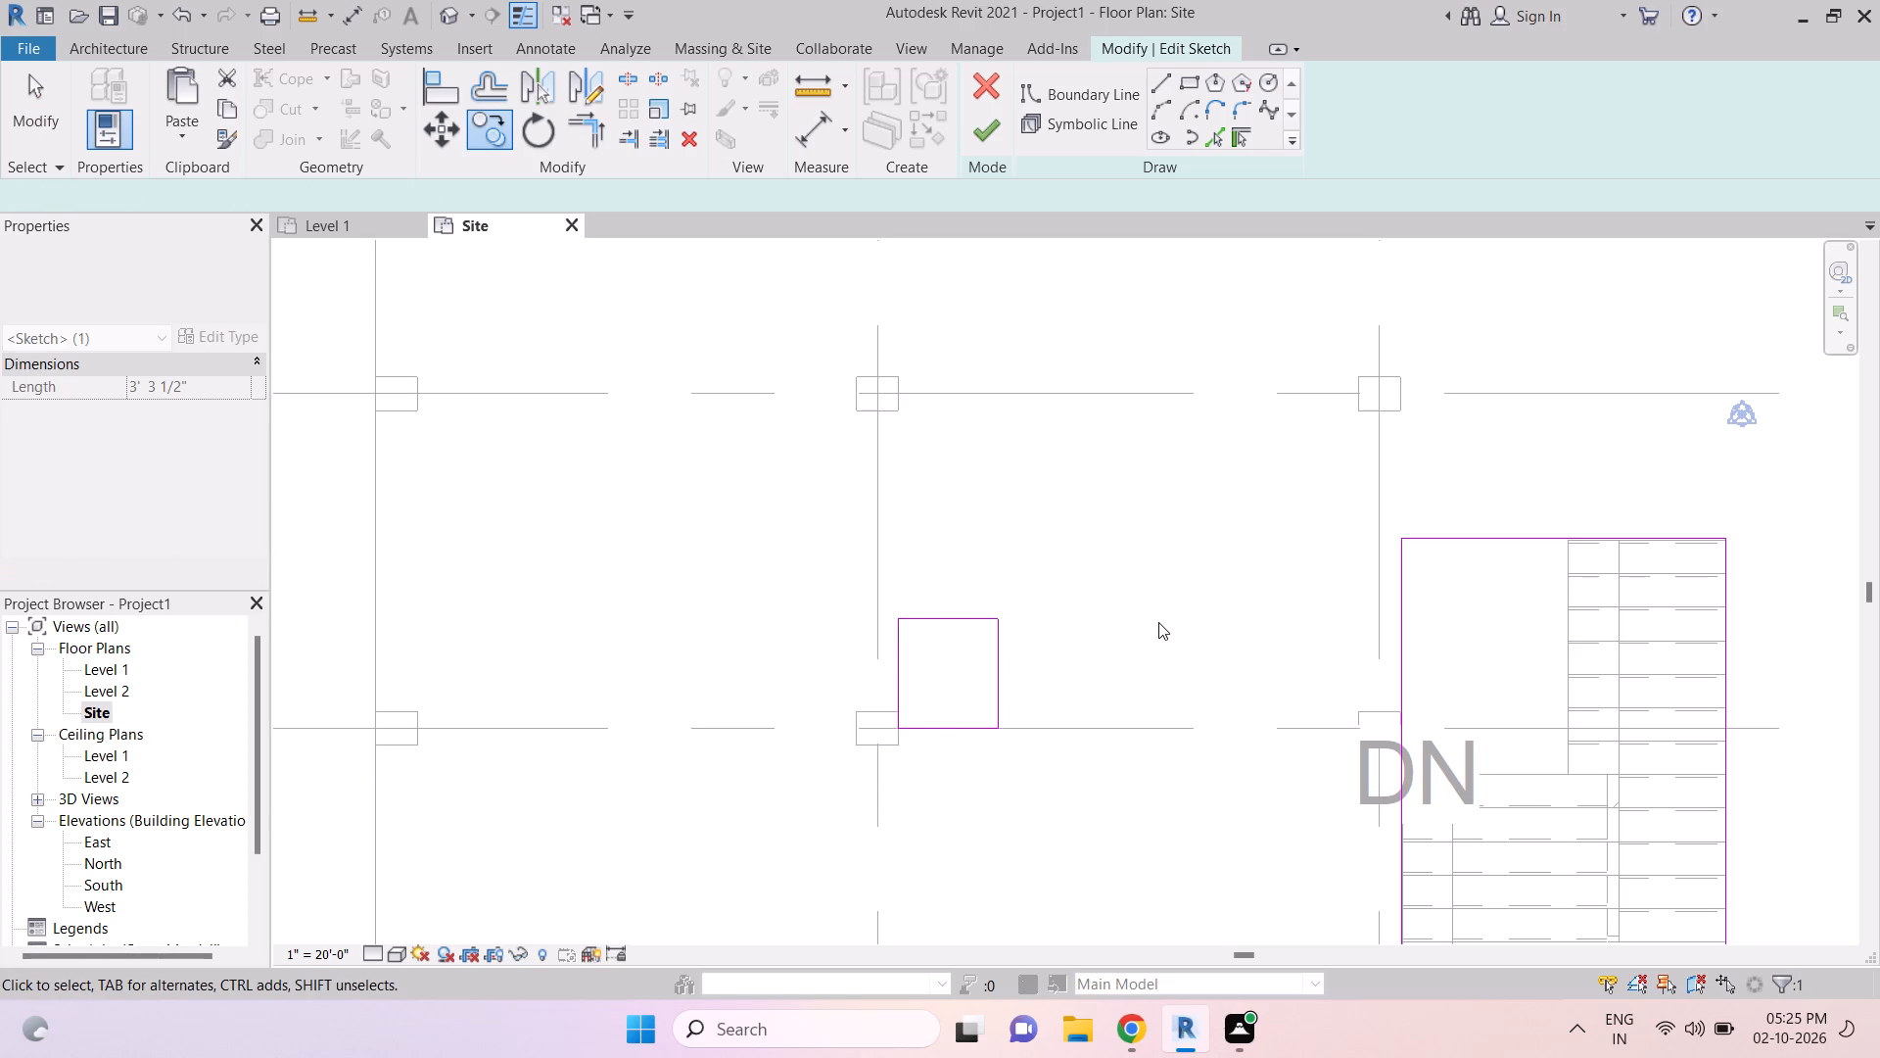
key("Escape")
Finish the shaft opening sketch with the added rectangular boundary and deselect the shaft.
left_click(979, 132)
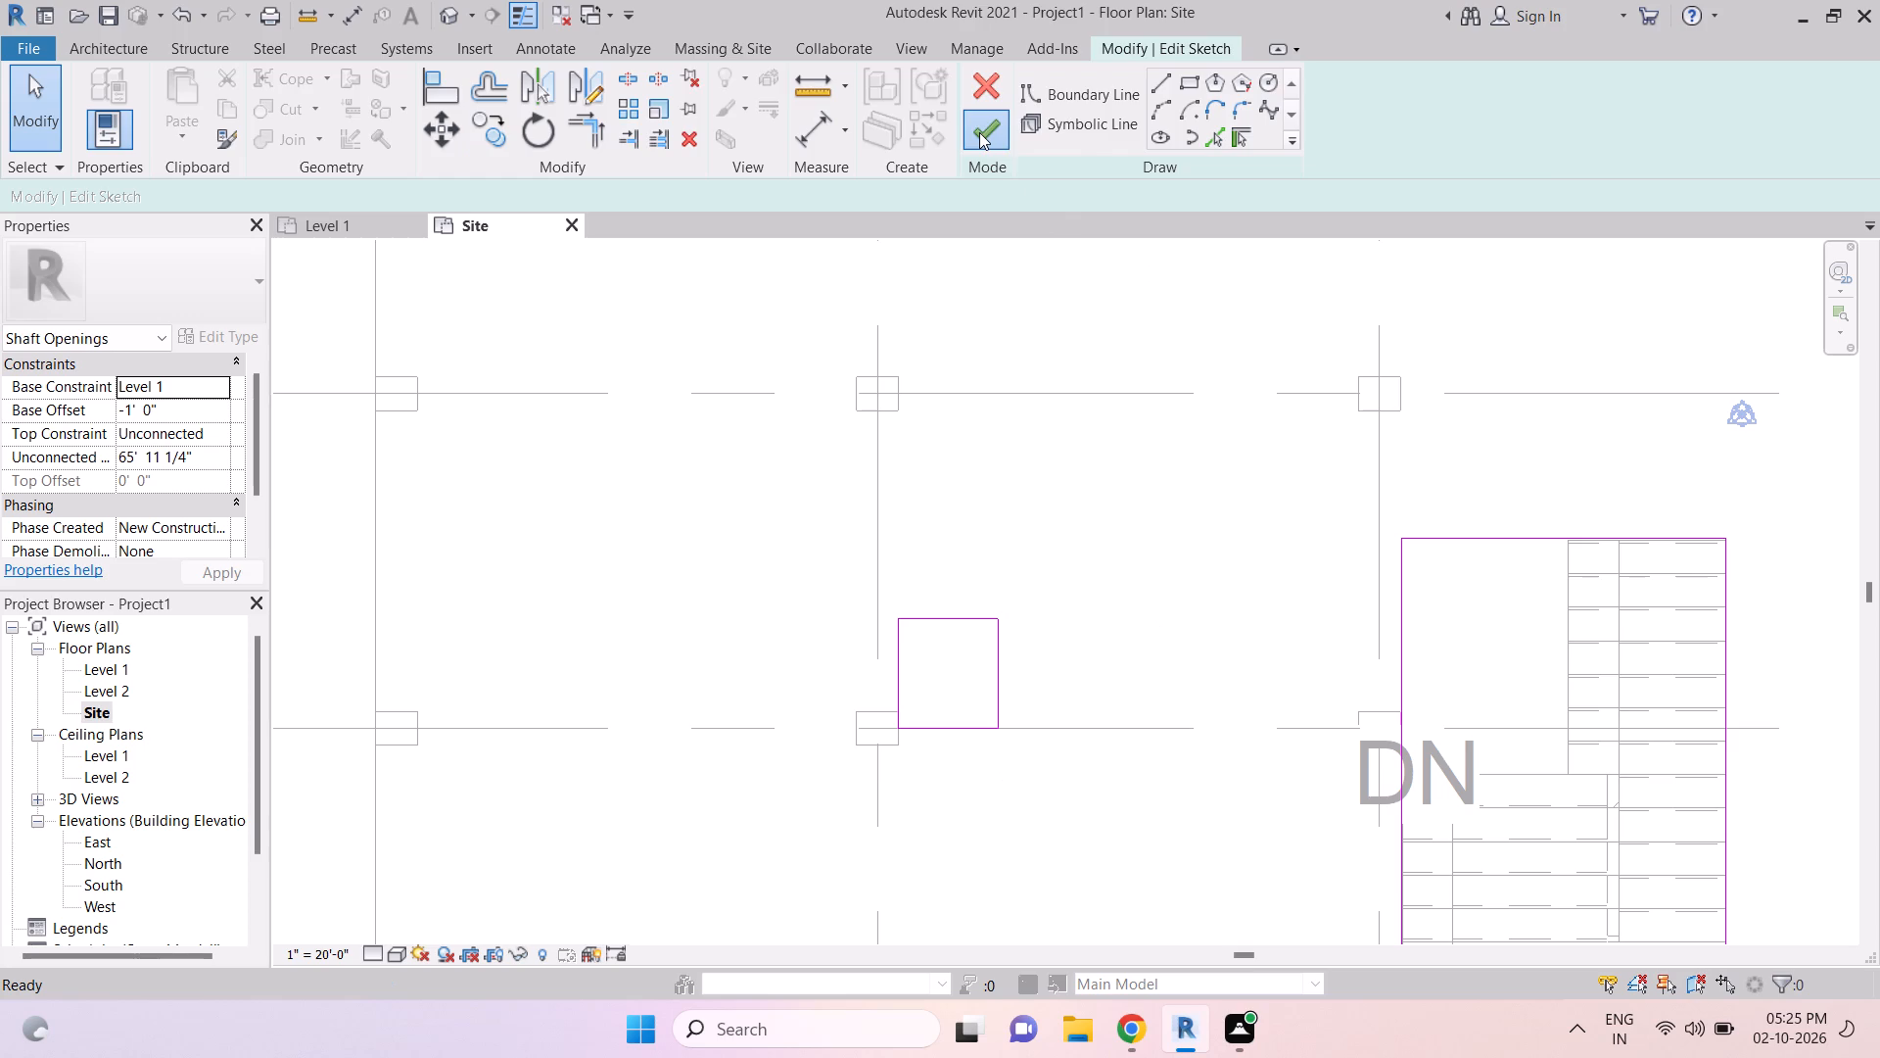
key("Escape")
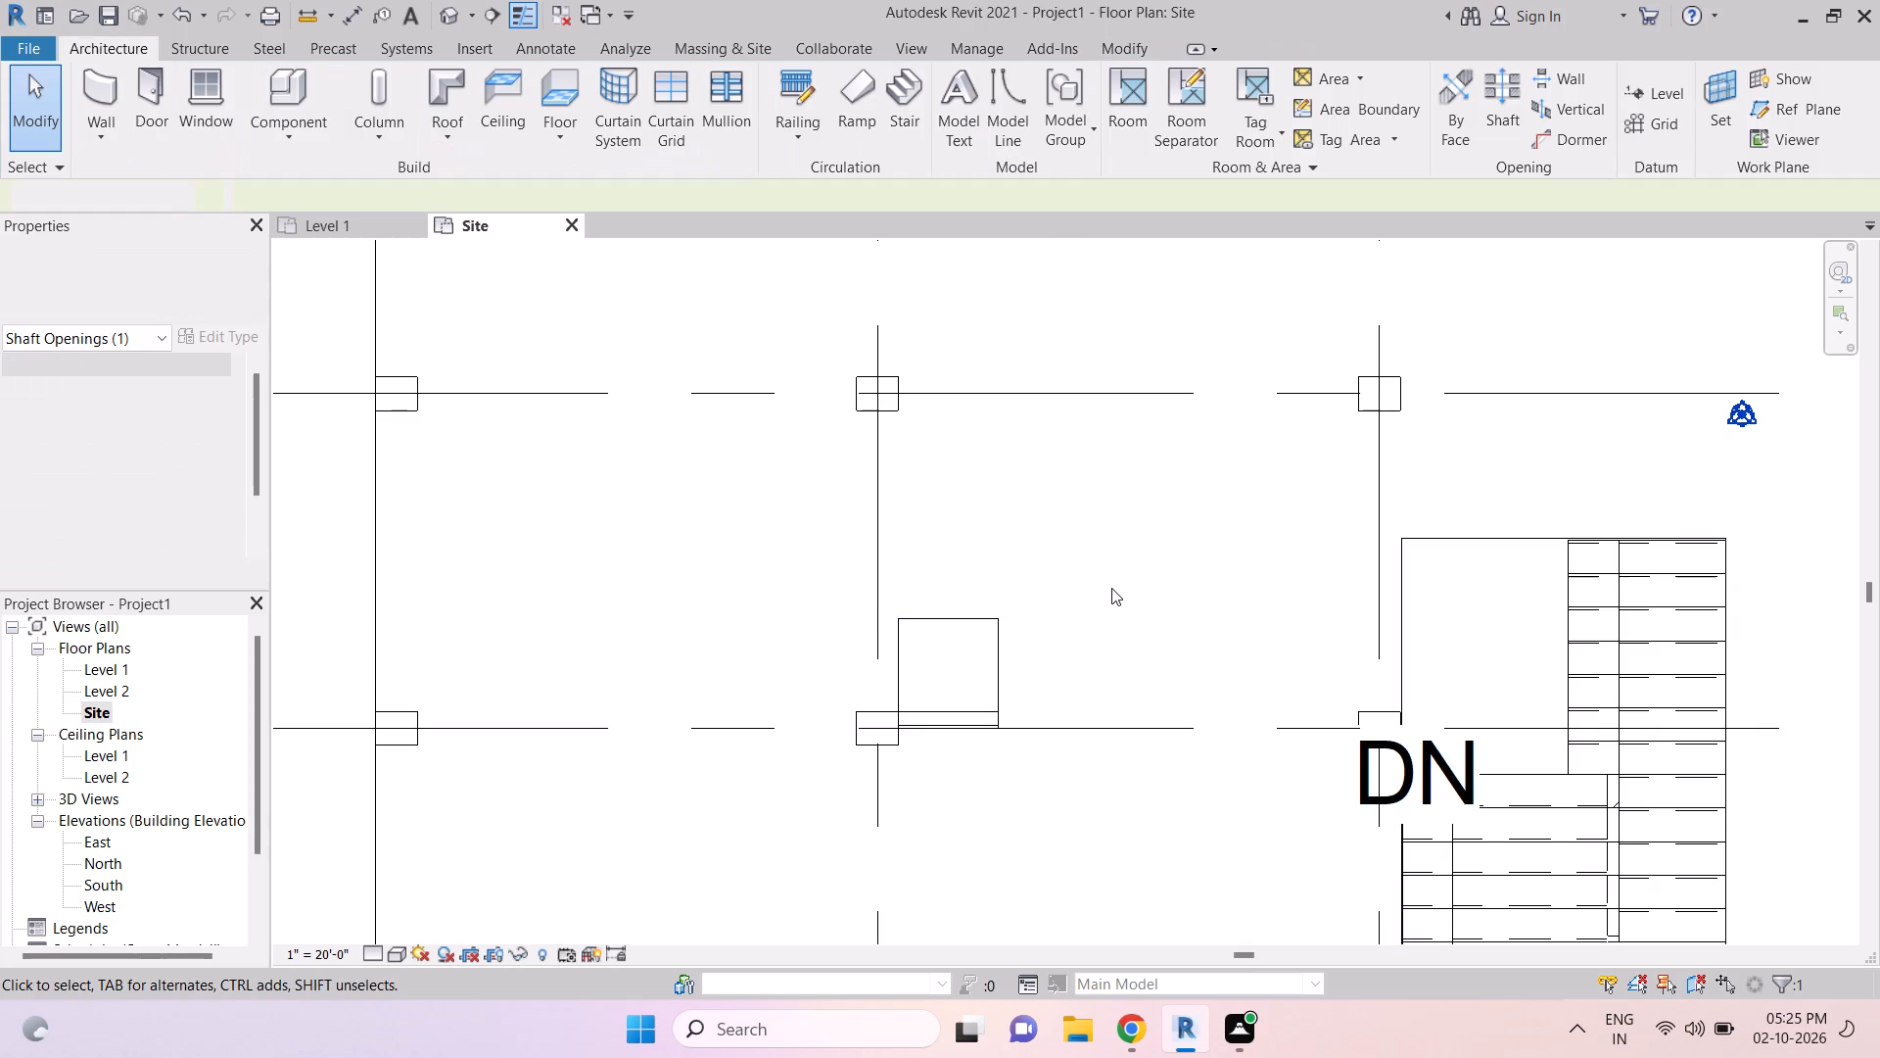
Return to the Level 1 floor plan and open the shaft opening's boundary sketch for editing.
scroll(1102, 592, "down", 5)
key("Escape")
key("Escape")
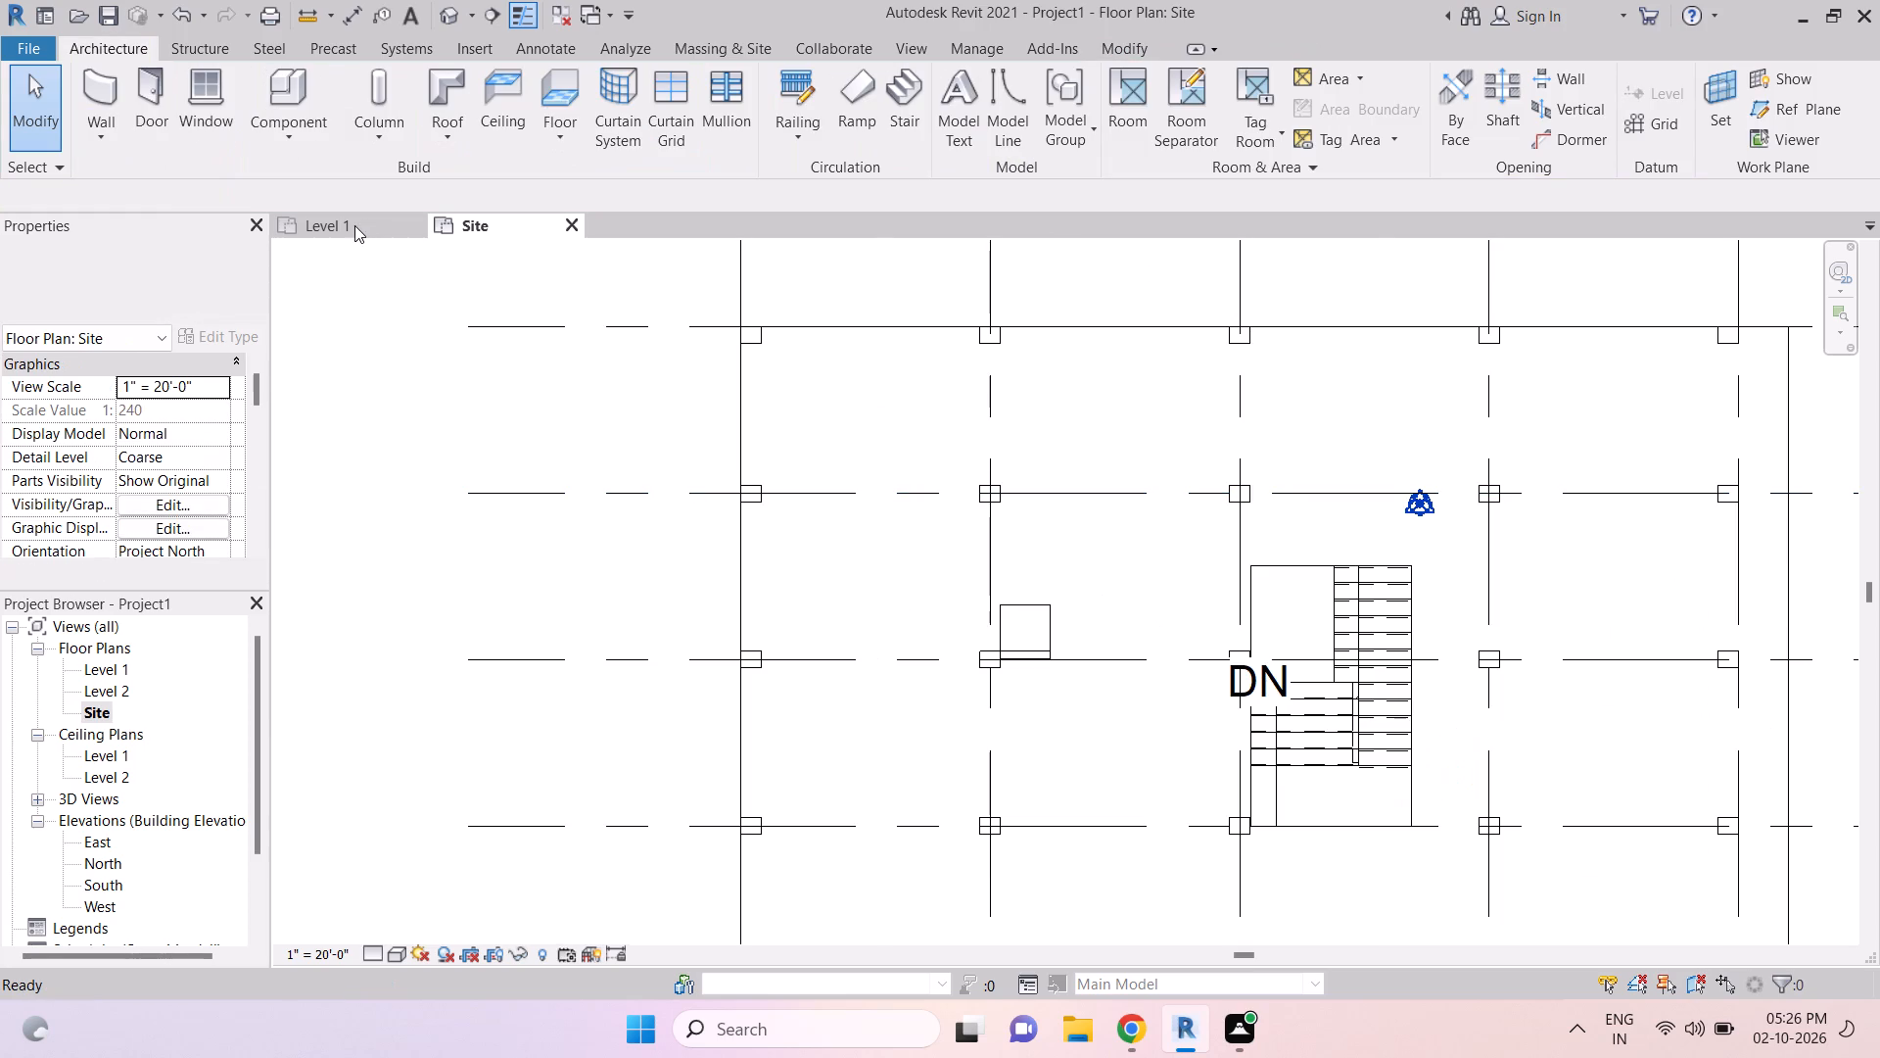
left_click(312, 229)
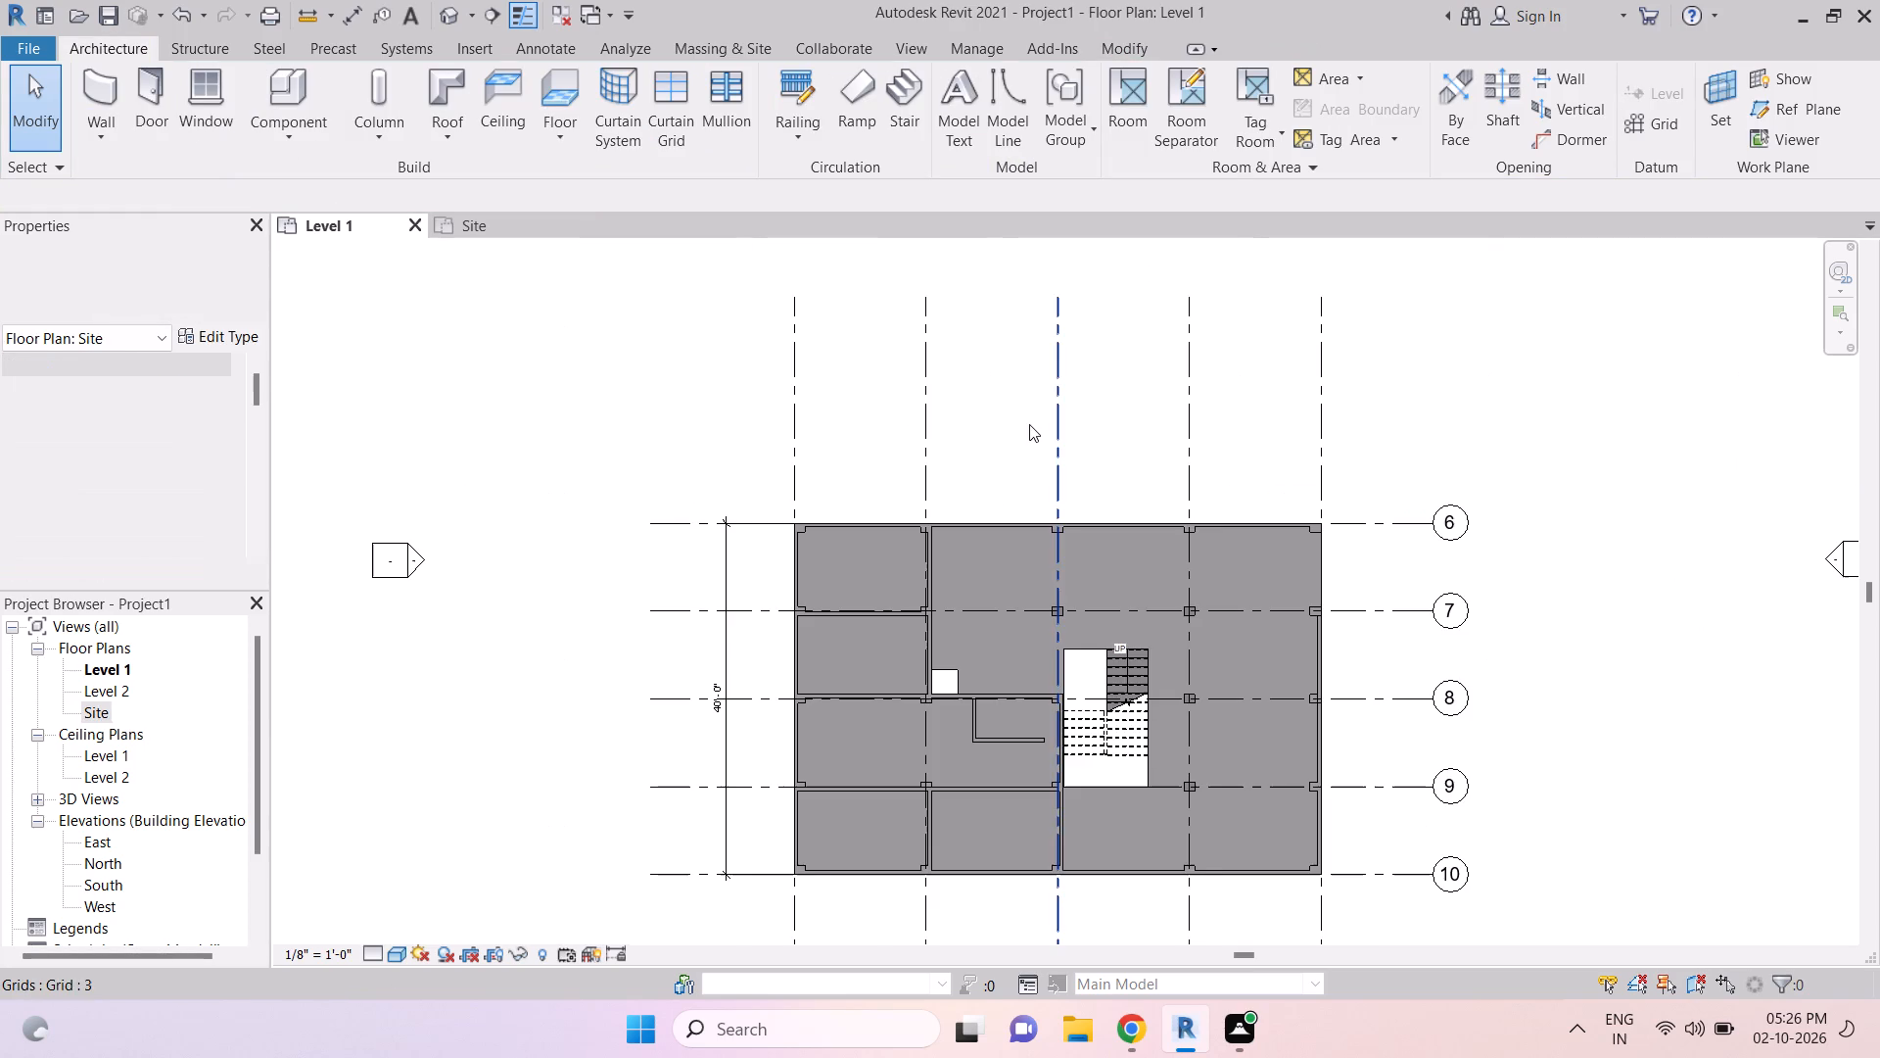
scroll(963, 671, "up", 11)
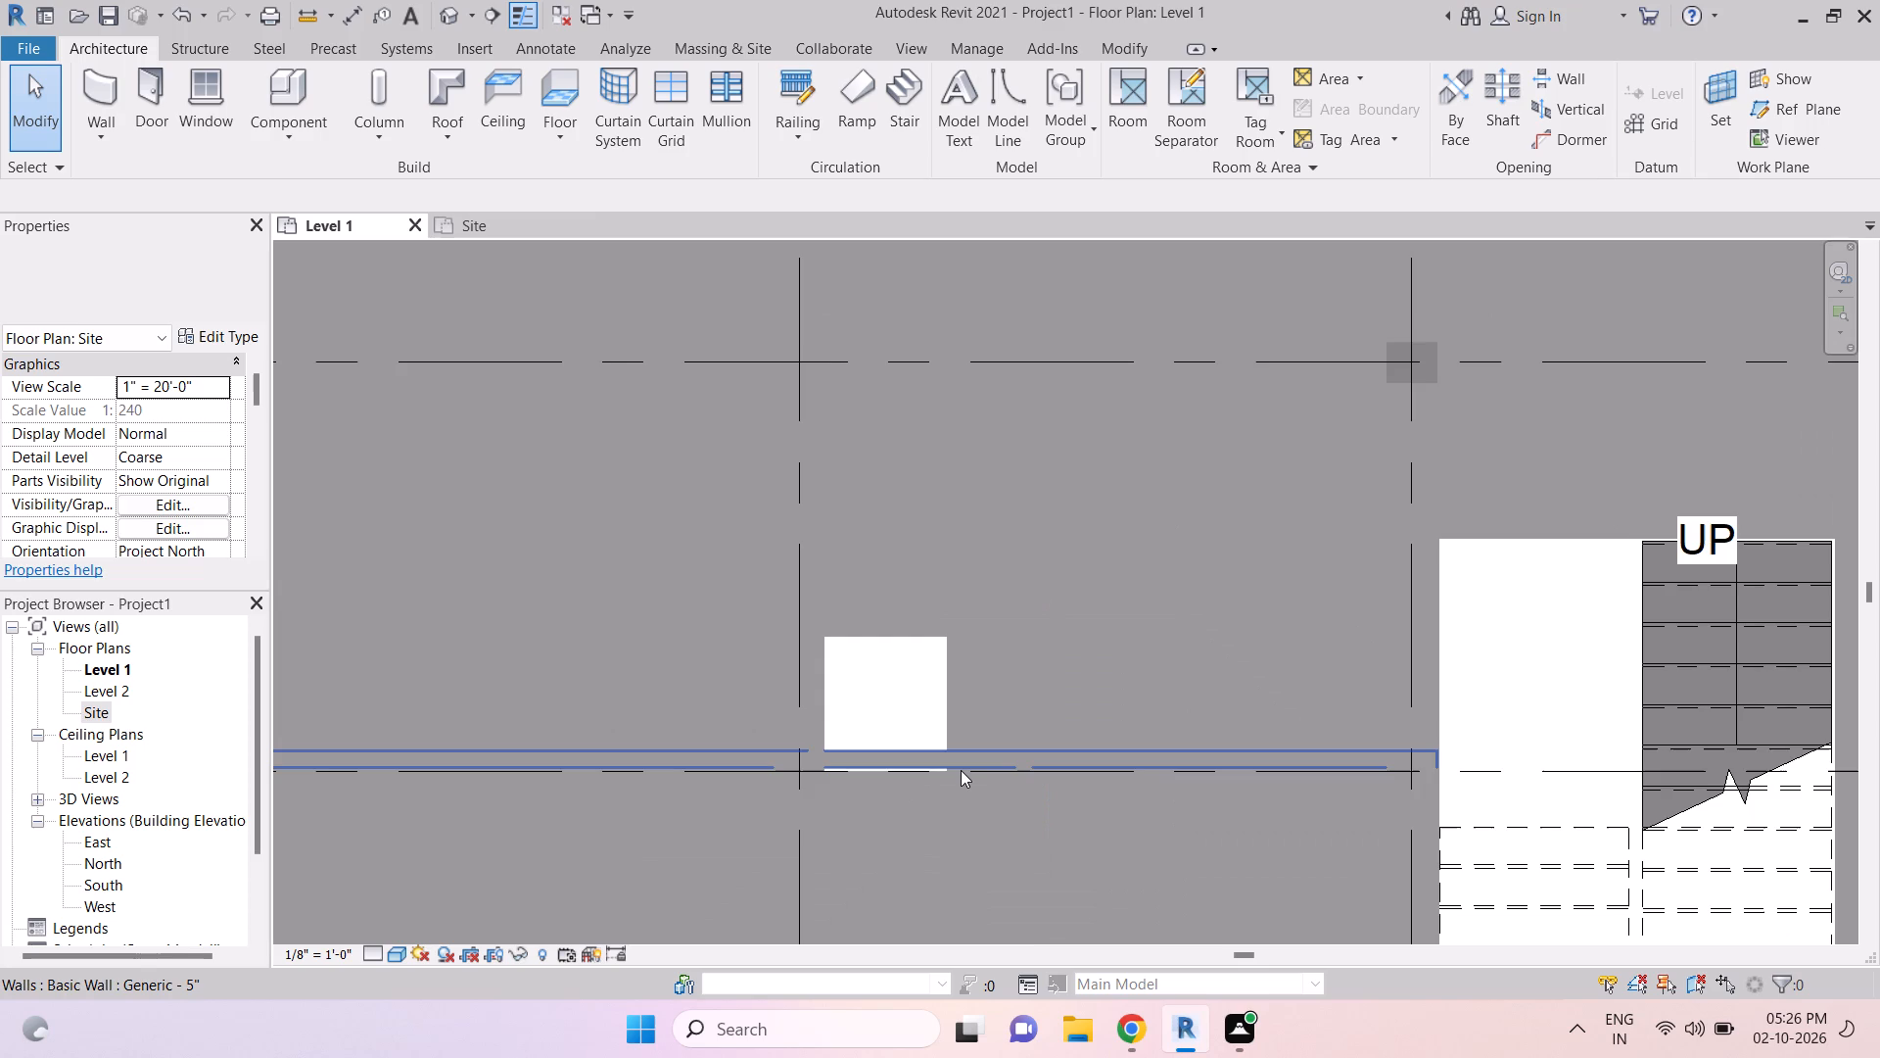
key("Escape")
scroll(862, 770, "up", 5)
key("Escape")
key("Escape")
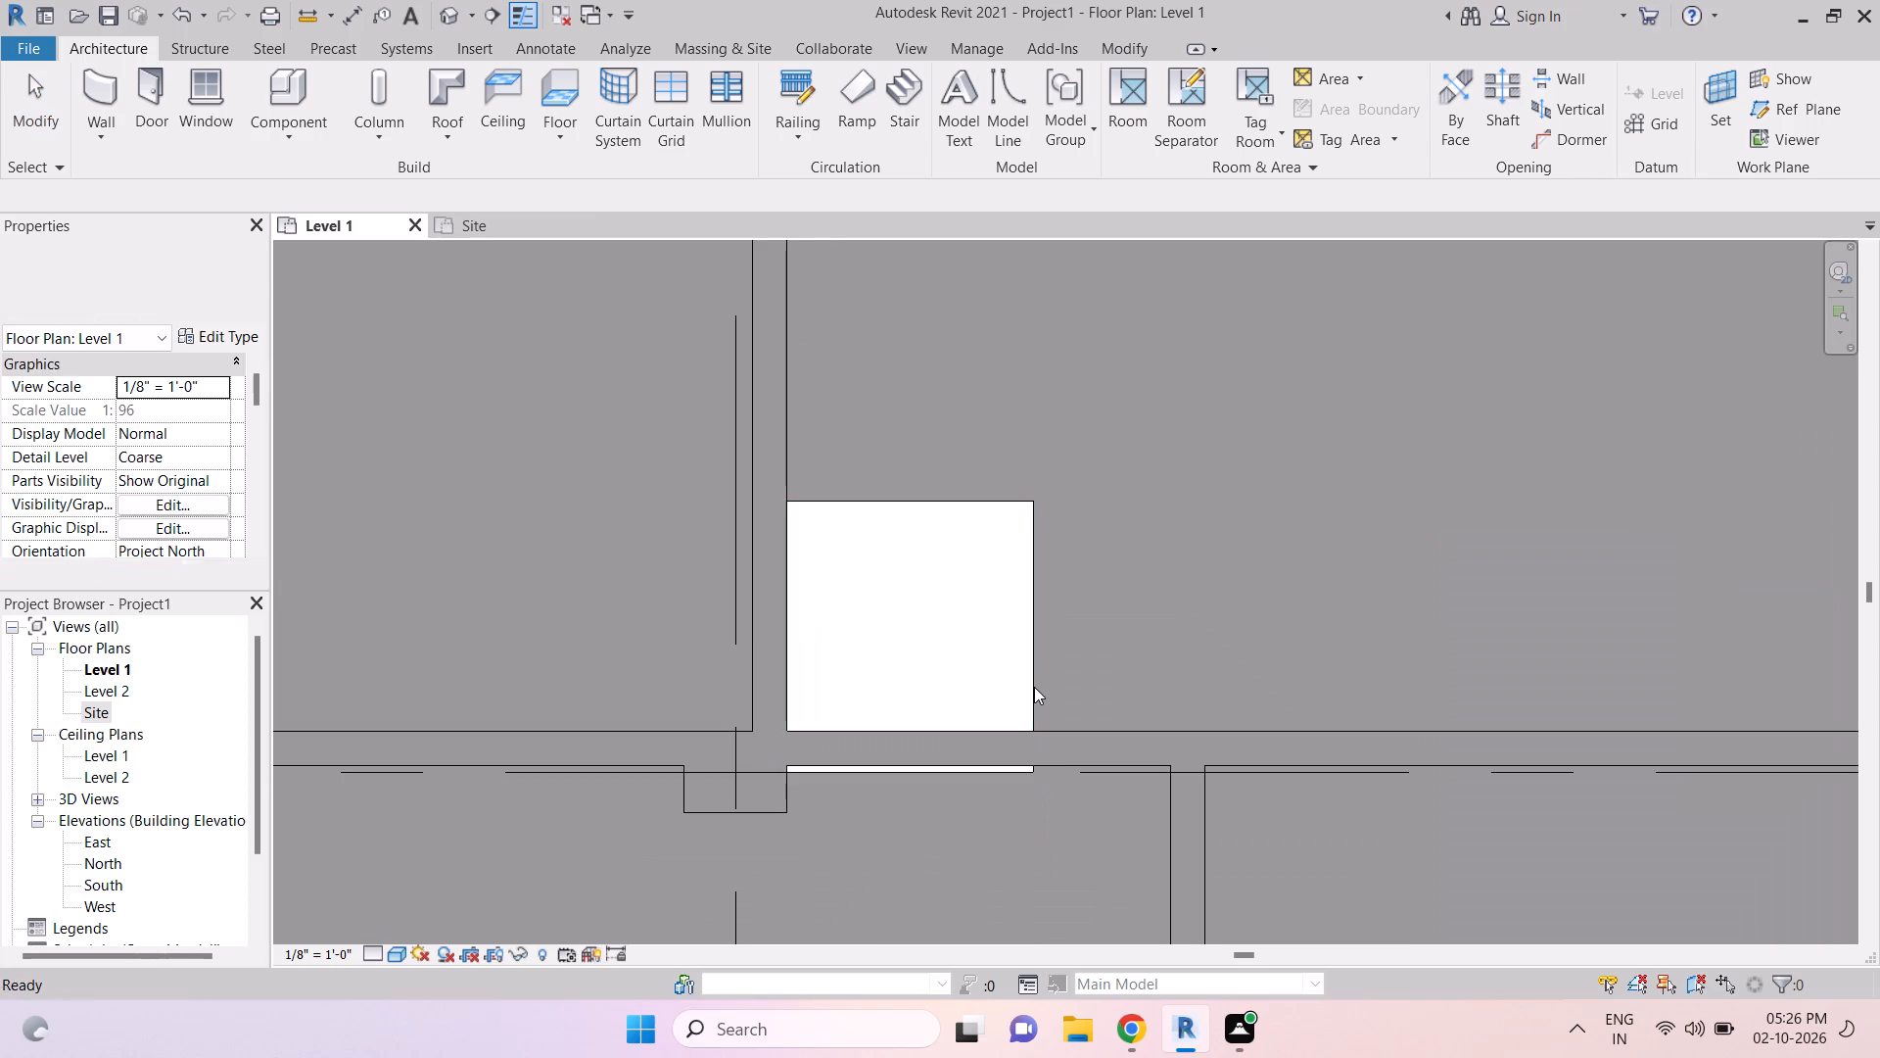
left_click(1034, 684)
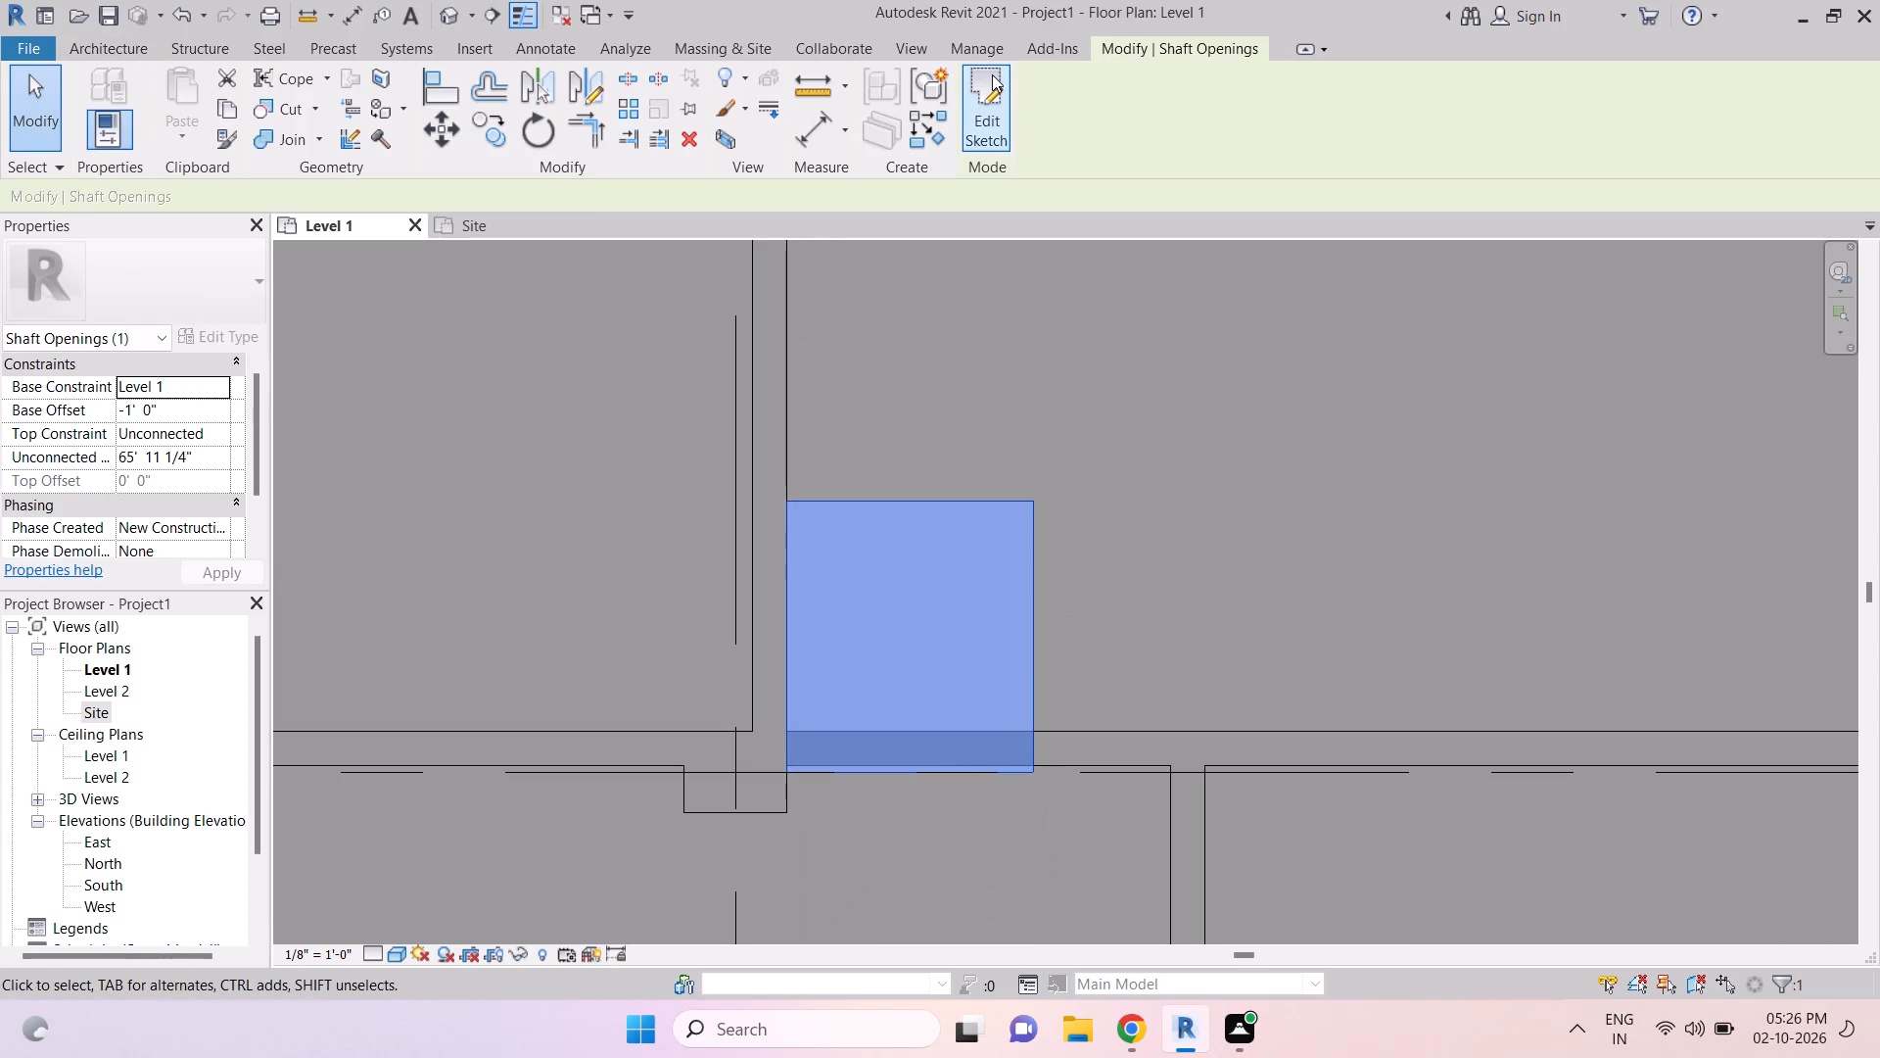
left_click(992, 75)
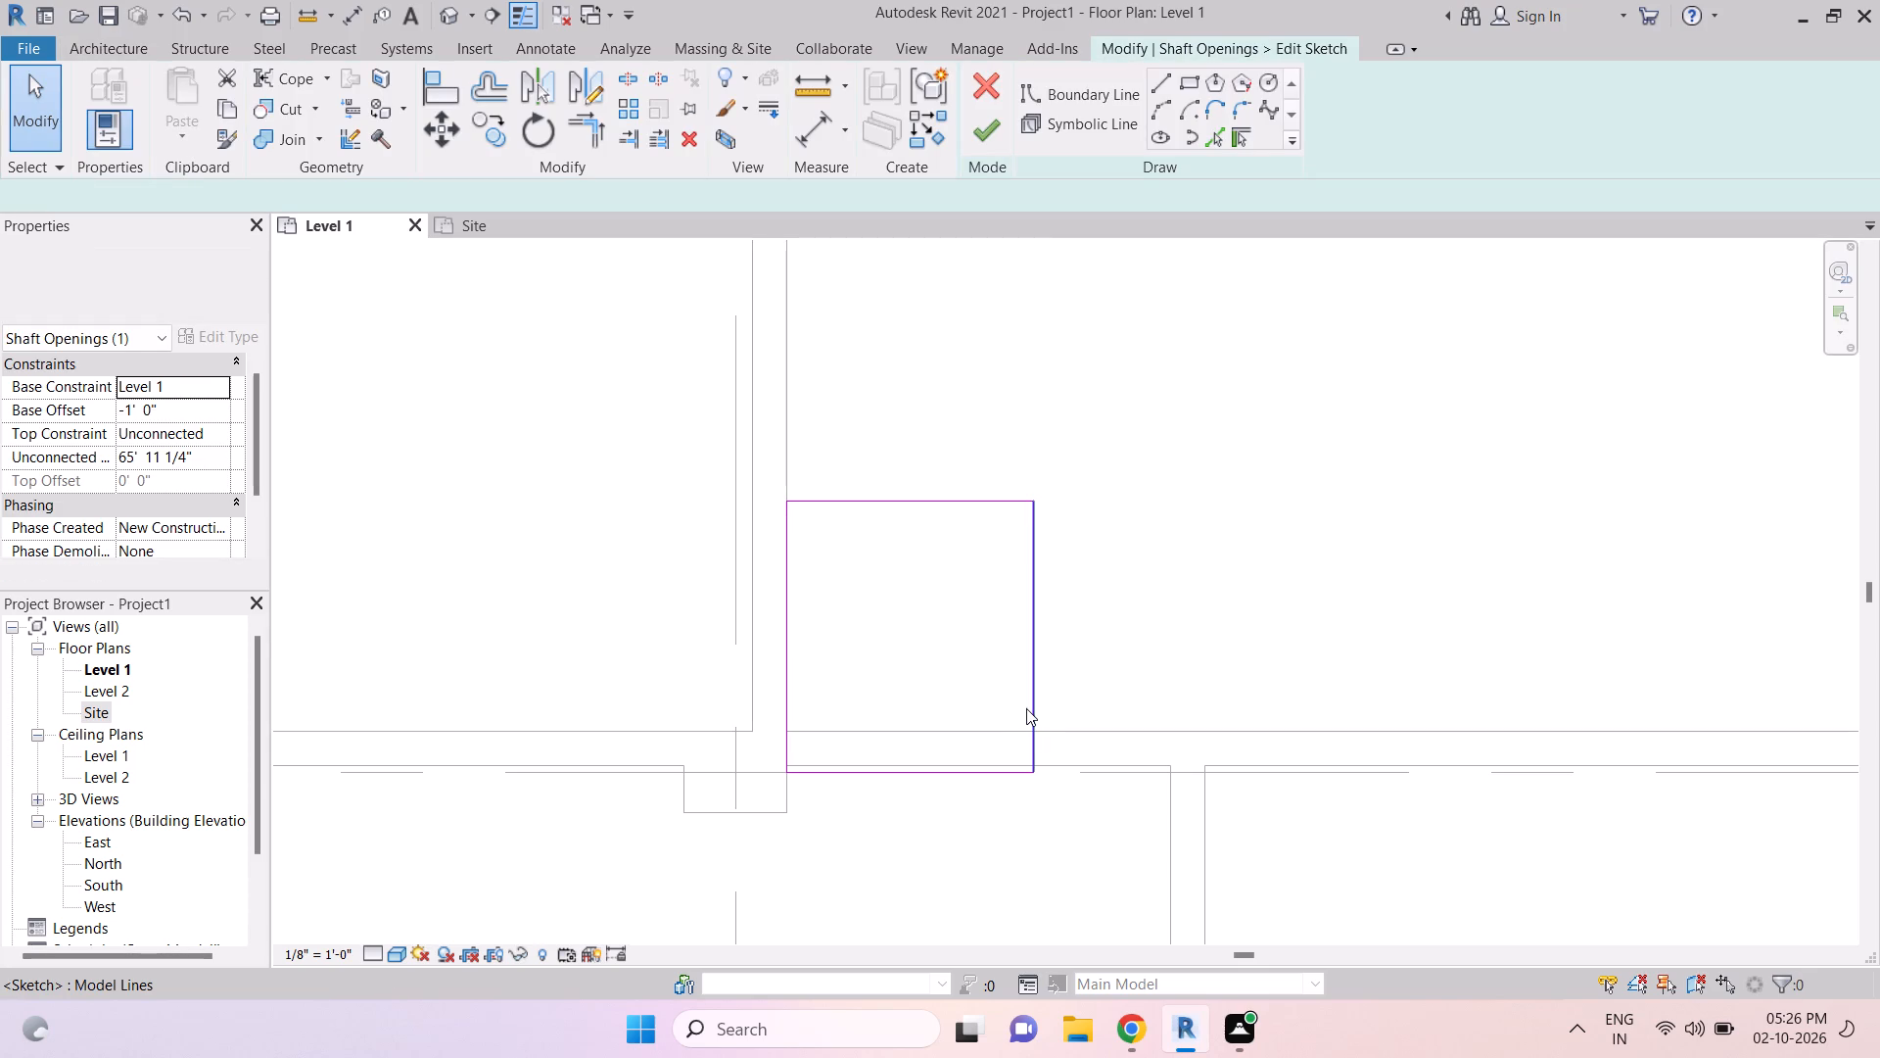
Move the small rectangular shaft boundary about 6" off grid 8 onto the near face of the horizontal wall.
key("Tab")
left_click(1029, 702)
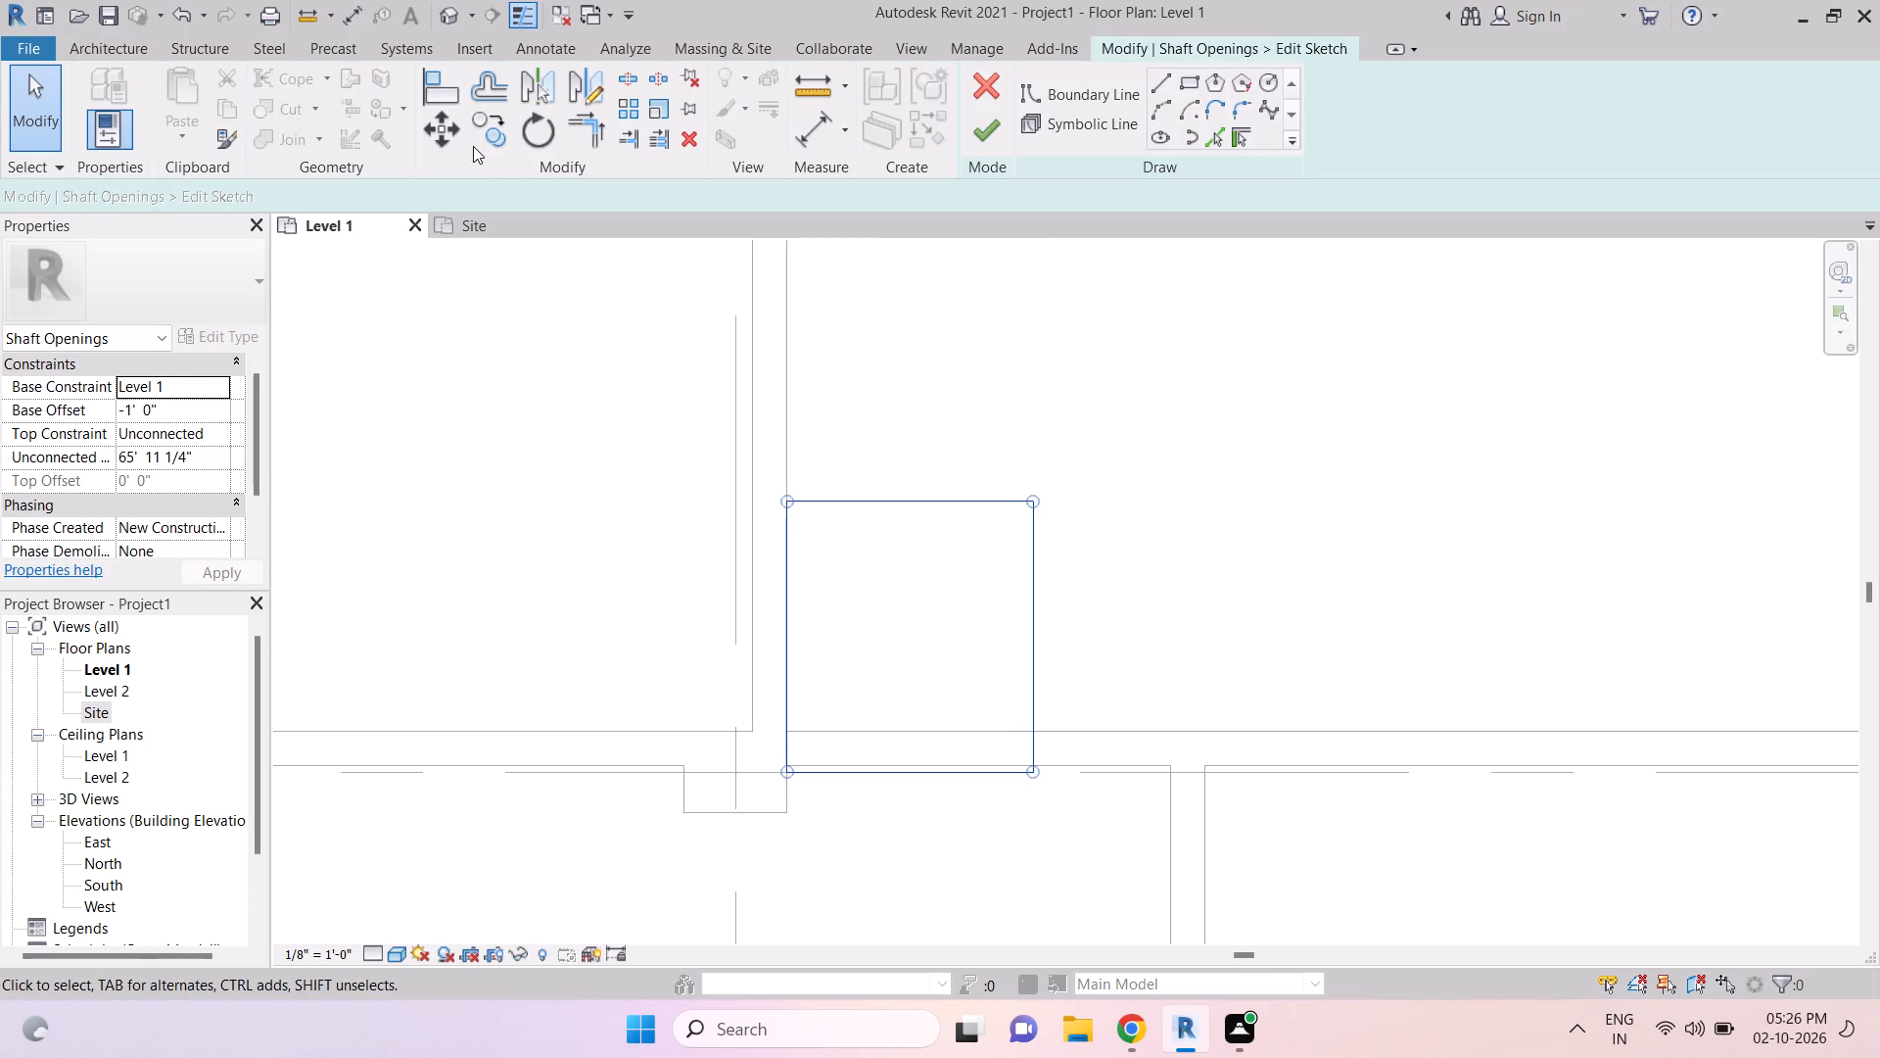
left_click(434, 128)
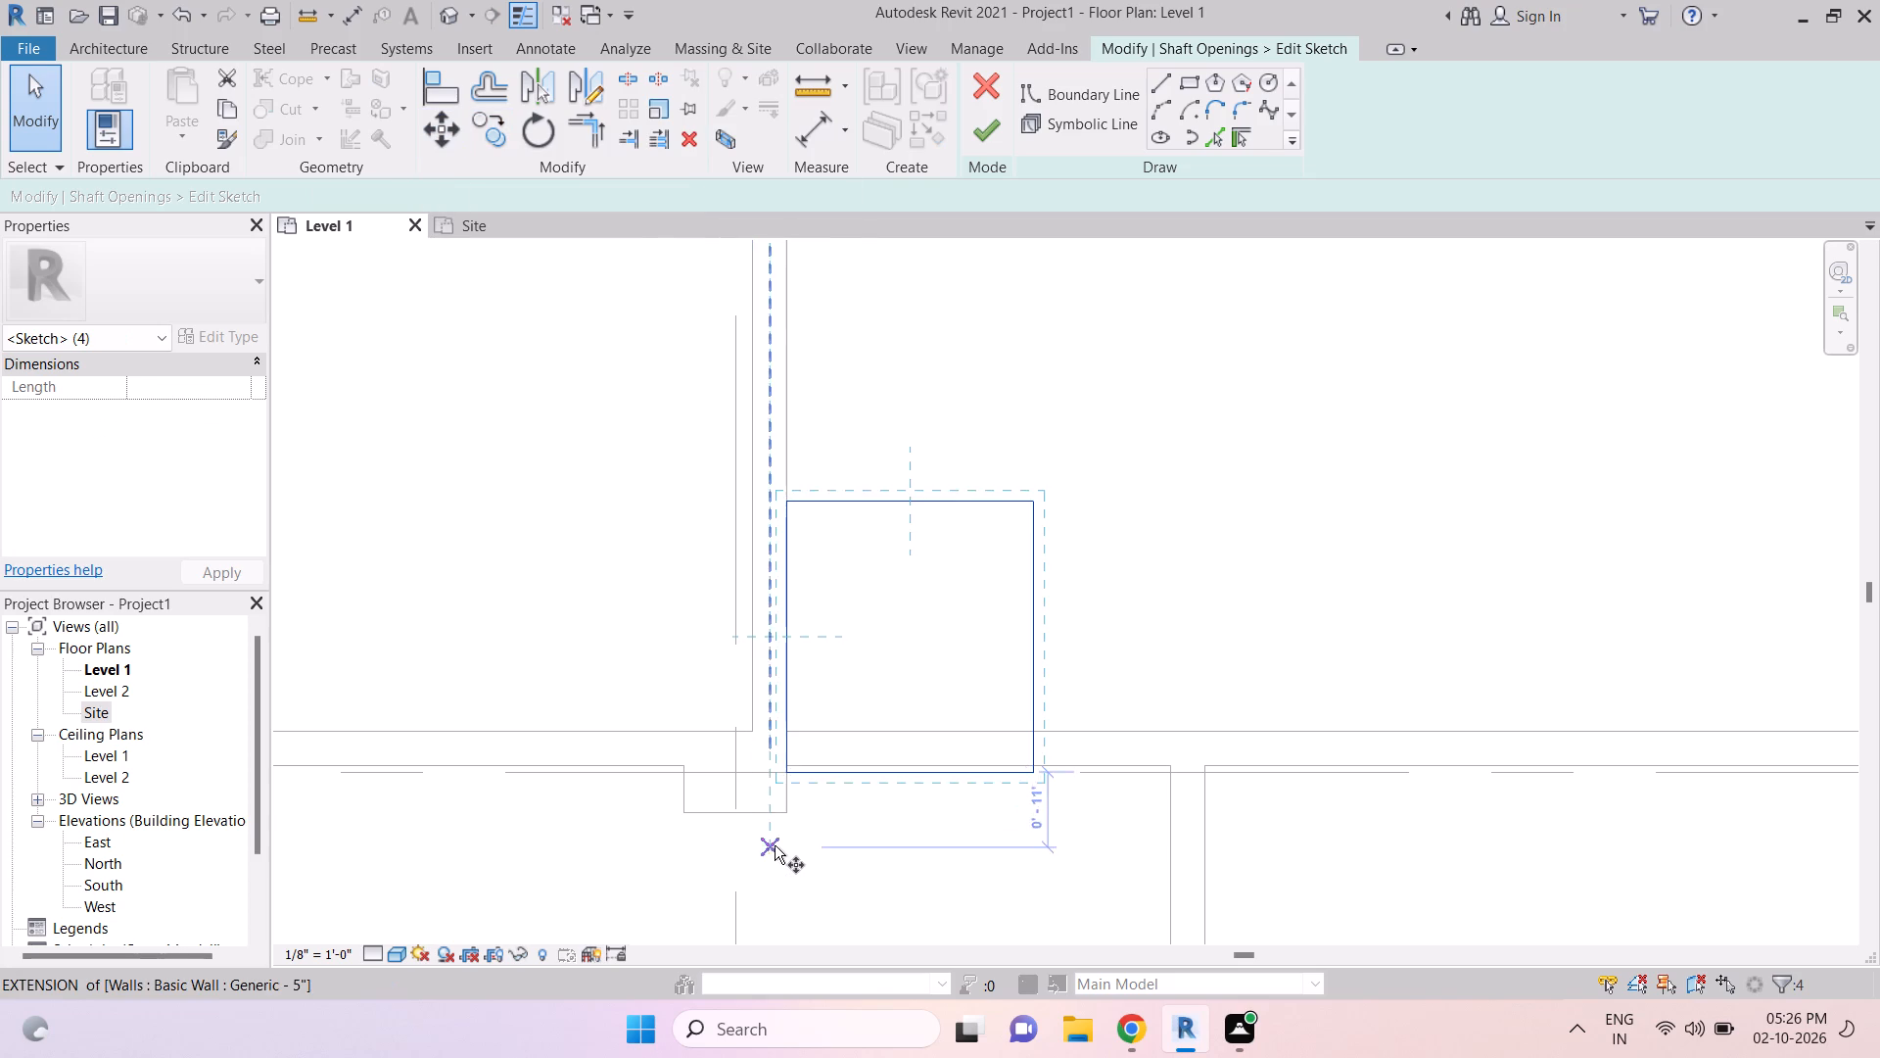
scroll(829, 746, "up", 5)
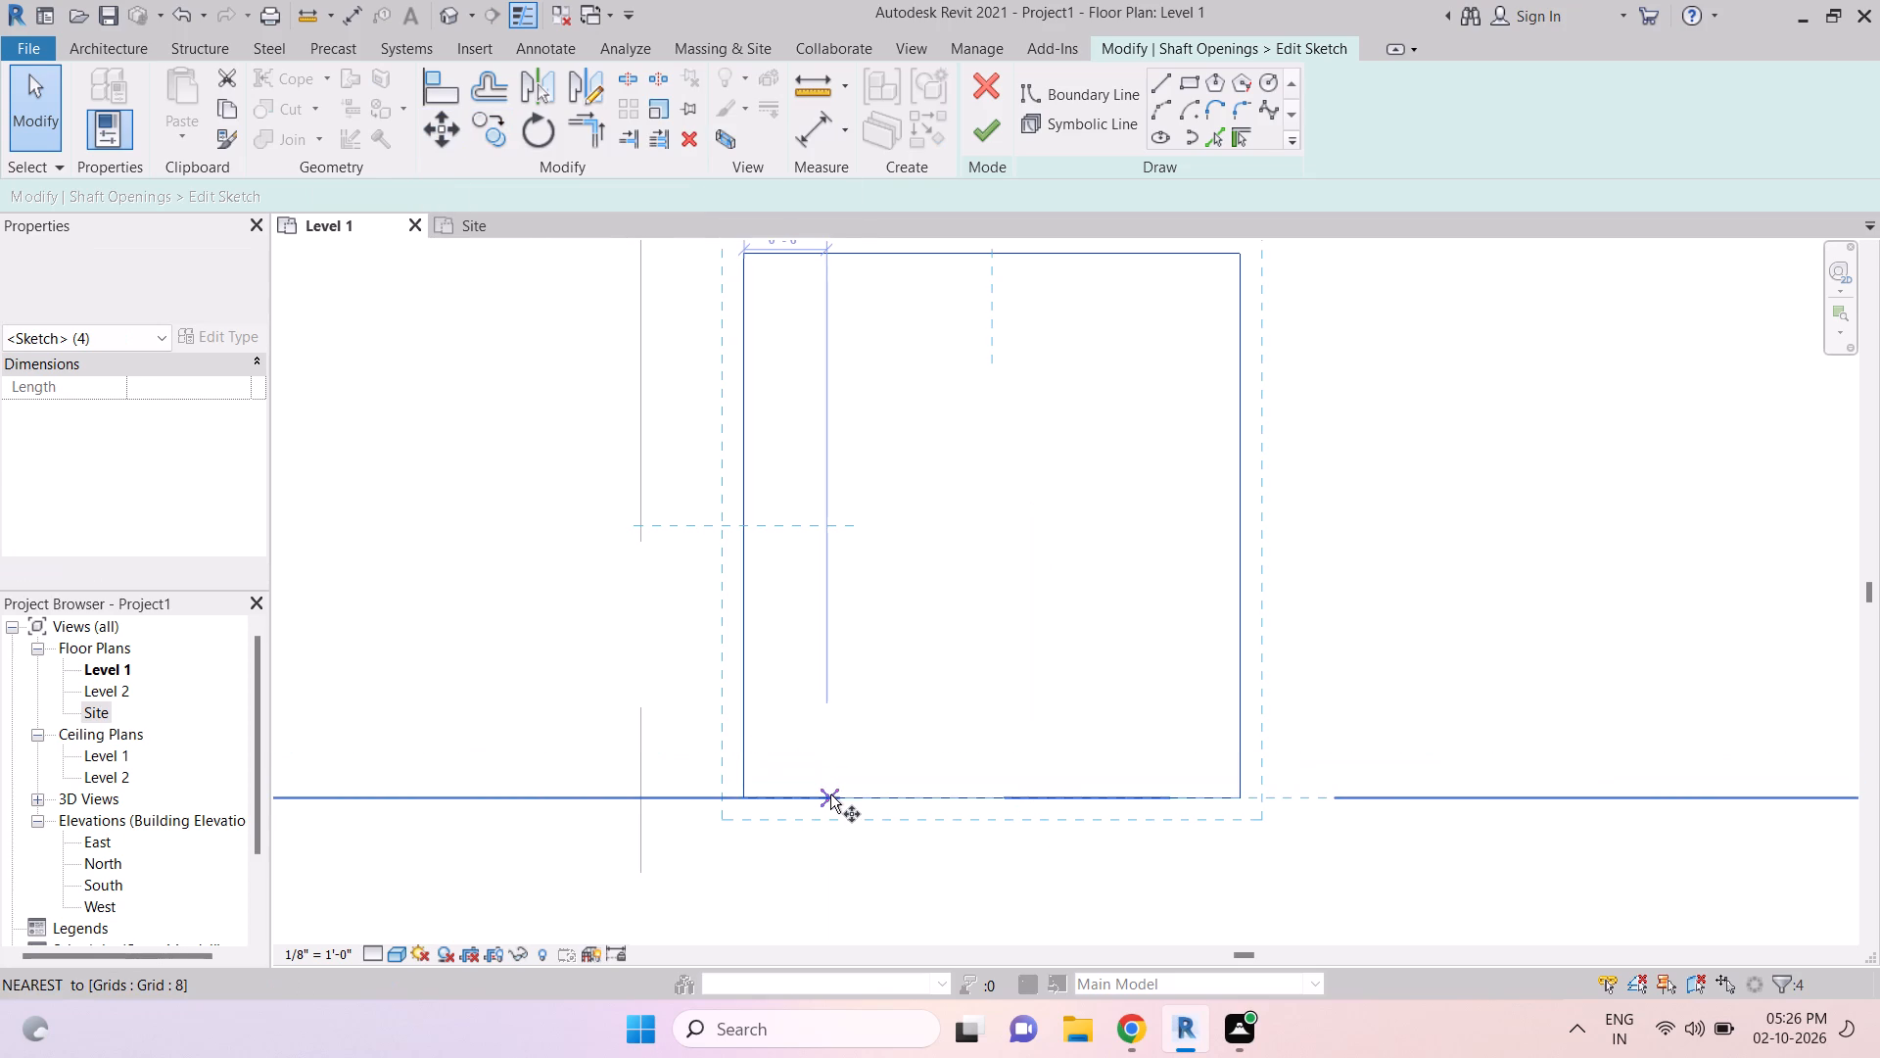
left_click(830, 794)
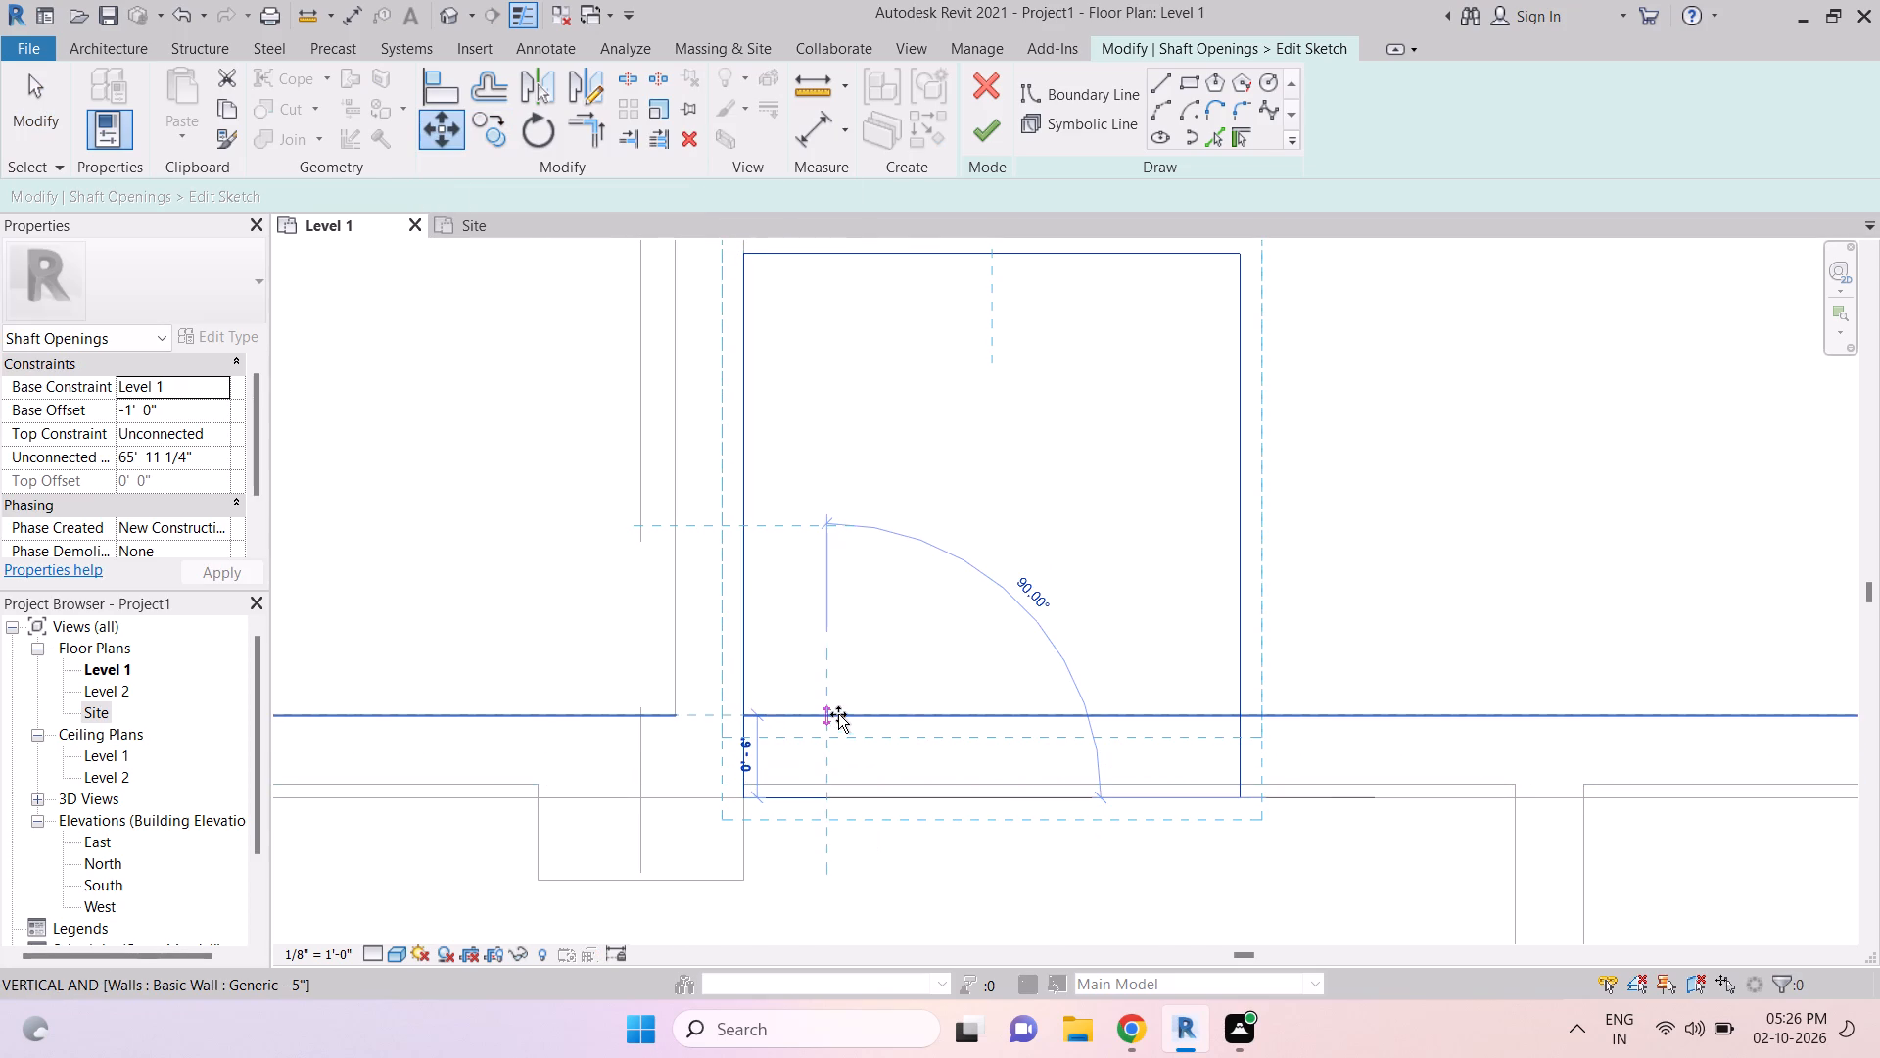
left_click(838, 714)
key("Escape")
scroll(1142, 687, "down", 6)
key("Escape")
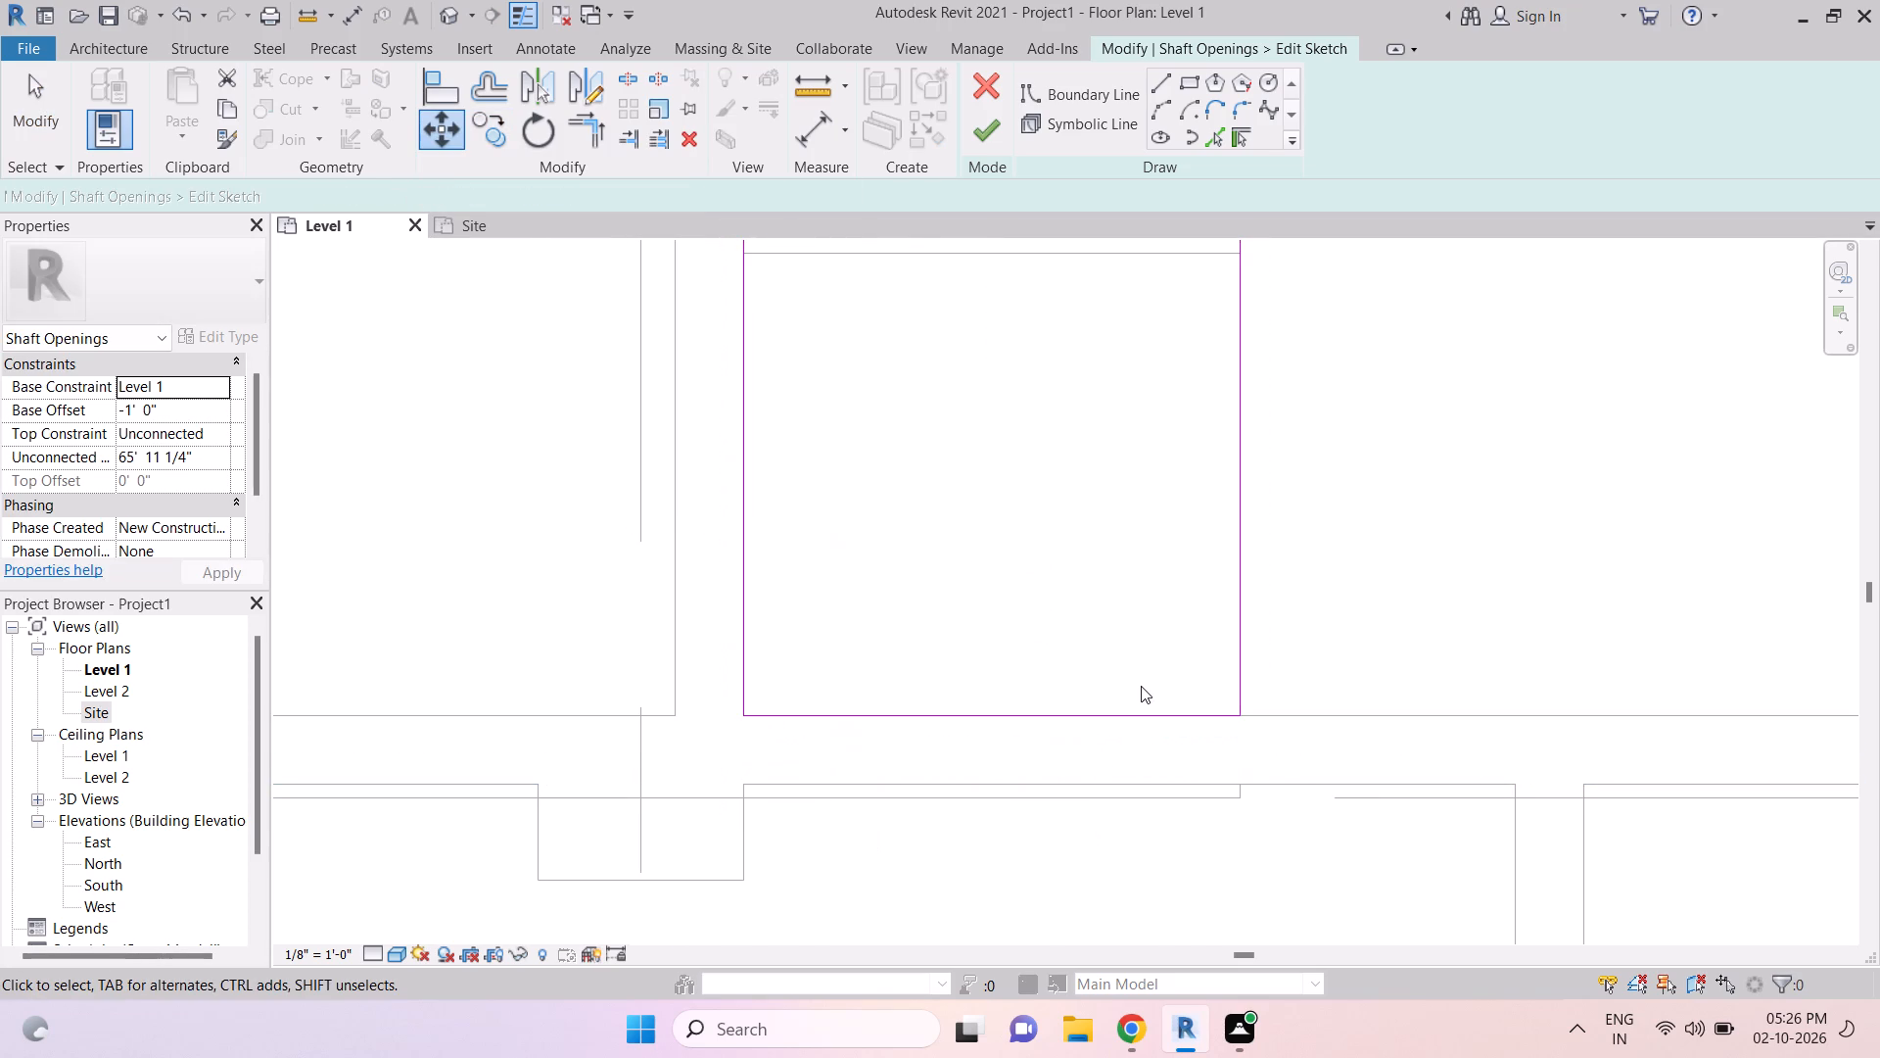
key("Escape")
key("Escape")
key("Escape")
Finish the shaft opening sketch edit and deselect the shaft.
left_click(981, 129)
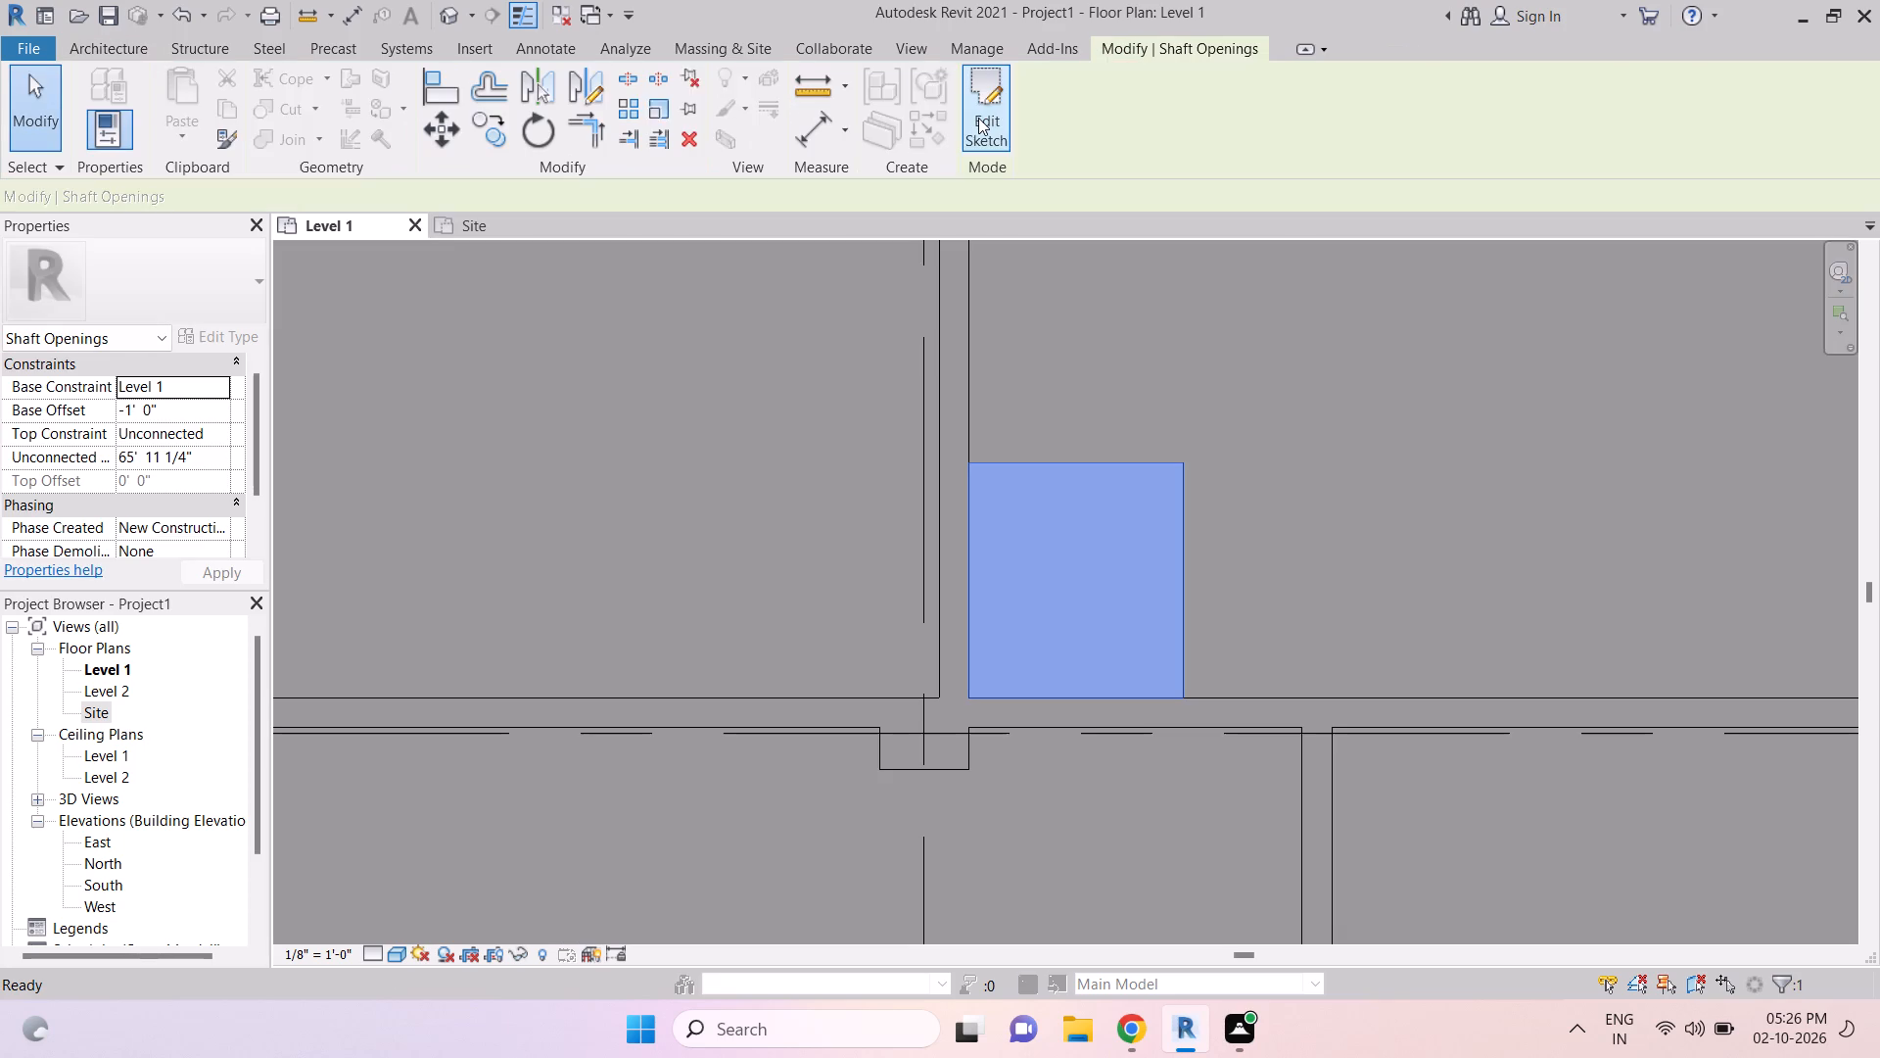
key("Escape")
key("Escape")
scroll(1095, 545, "down", 8)
key("Escape")
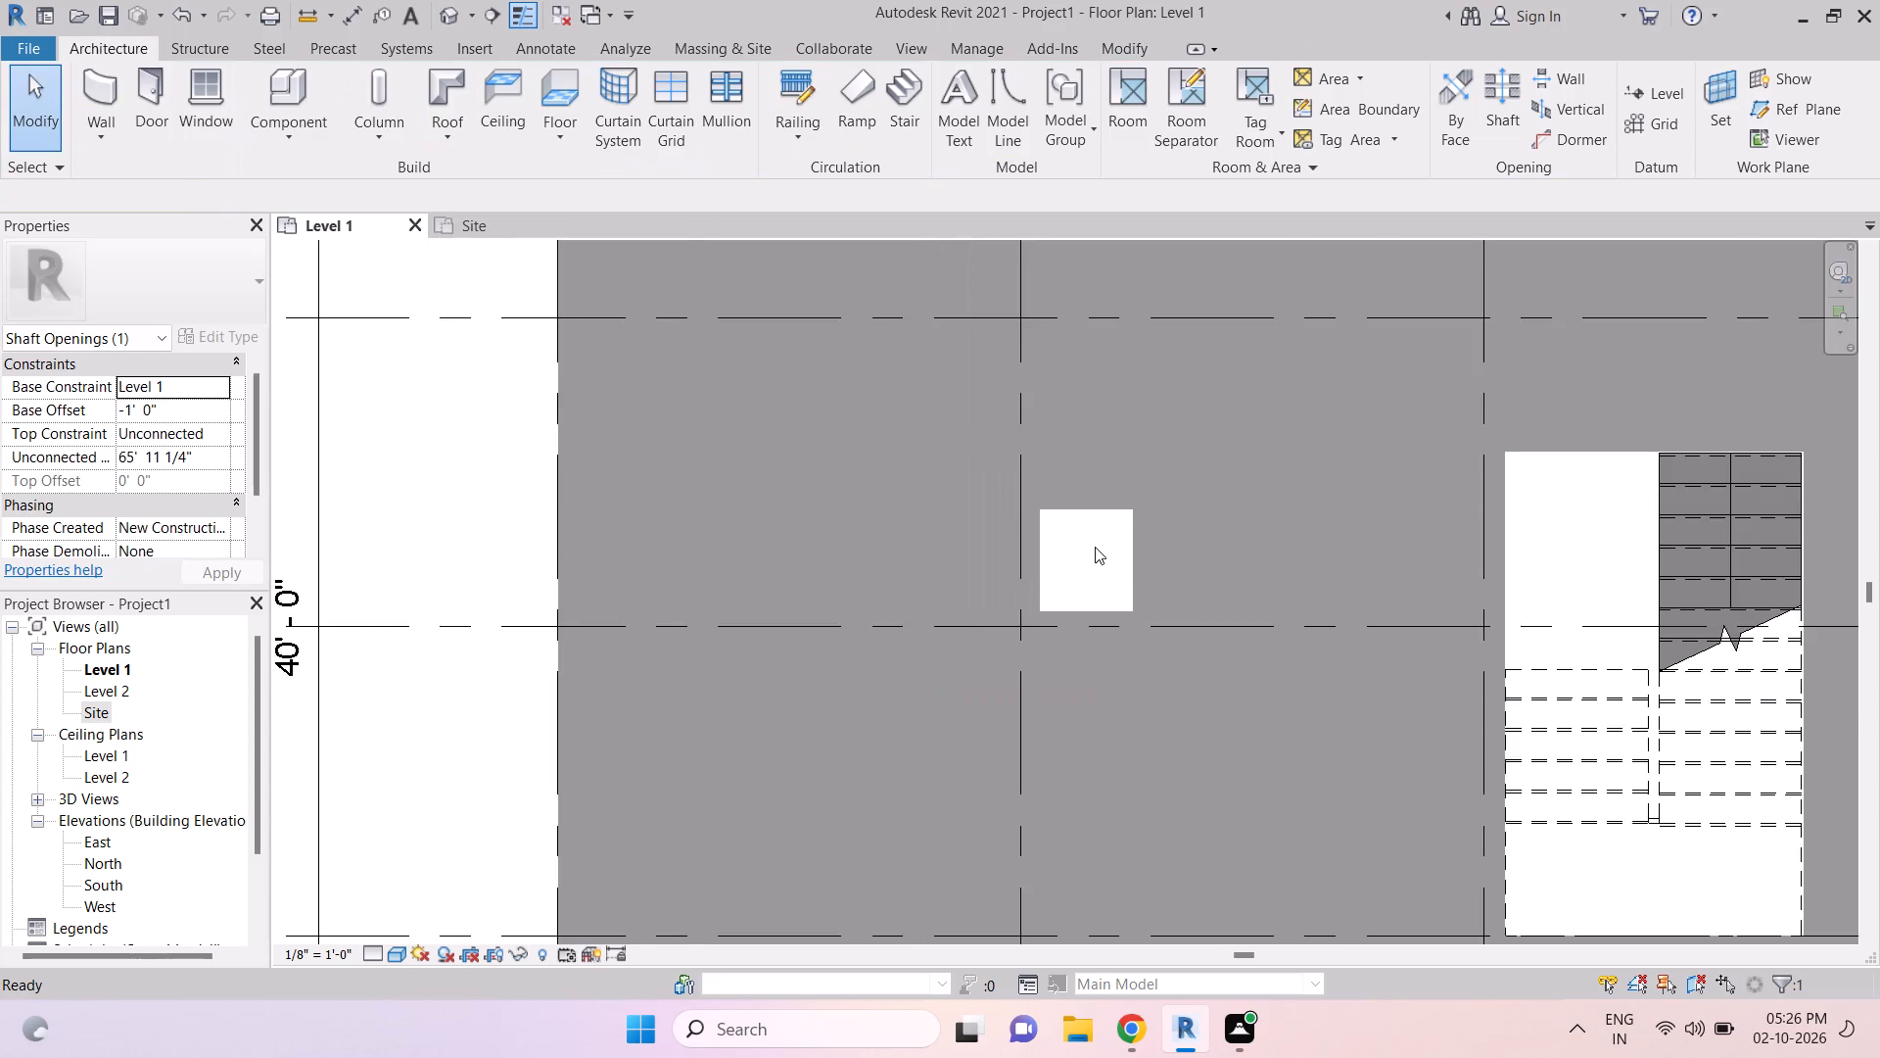
key("Escape")
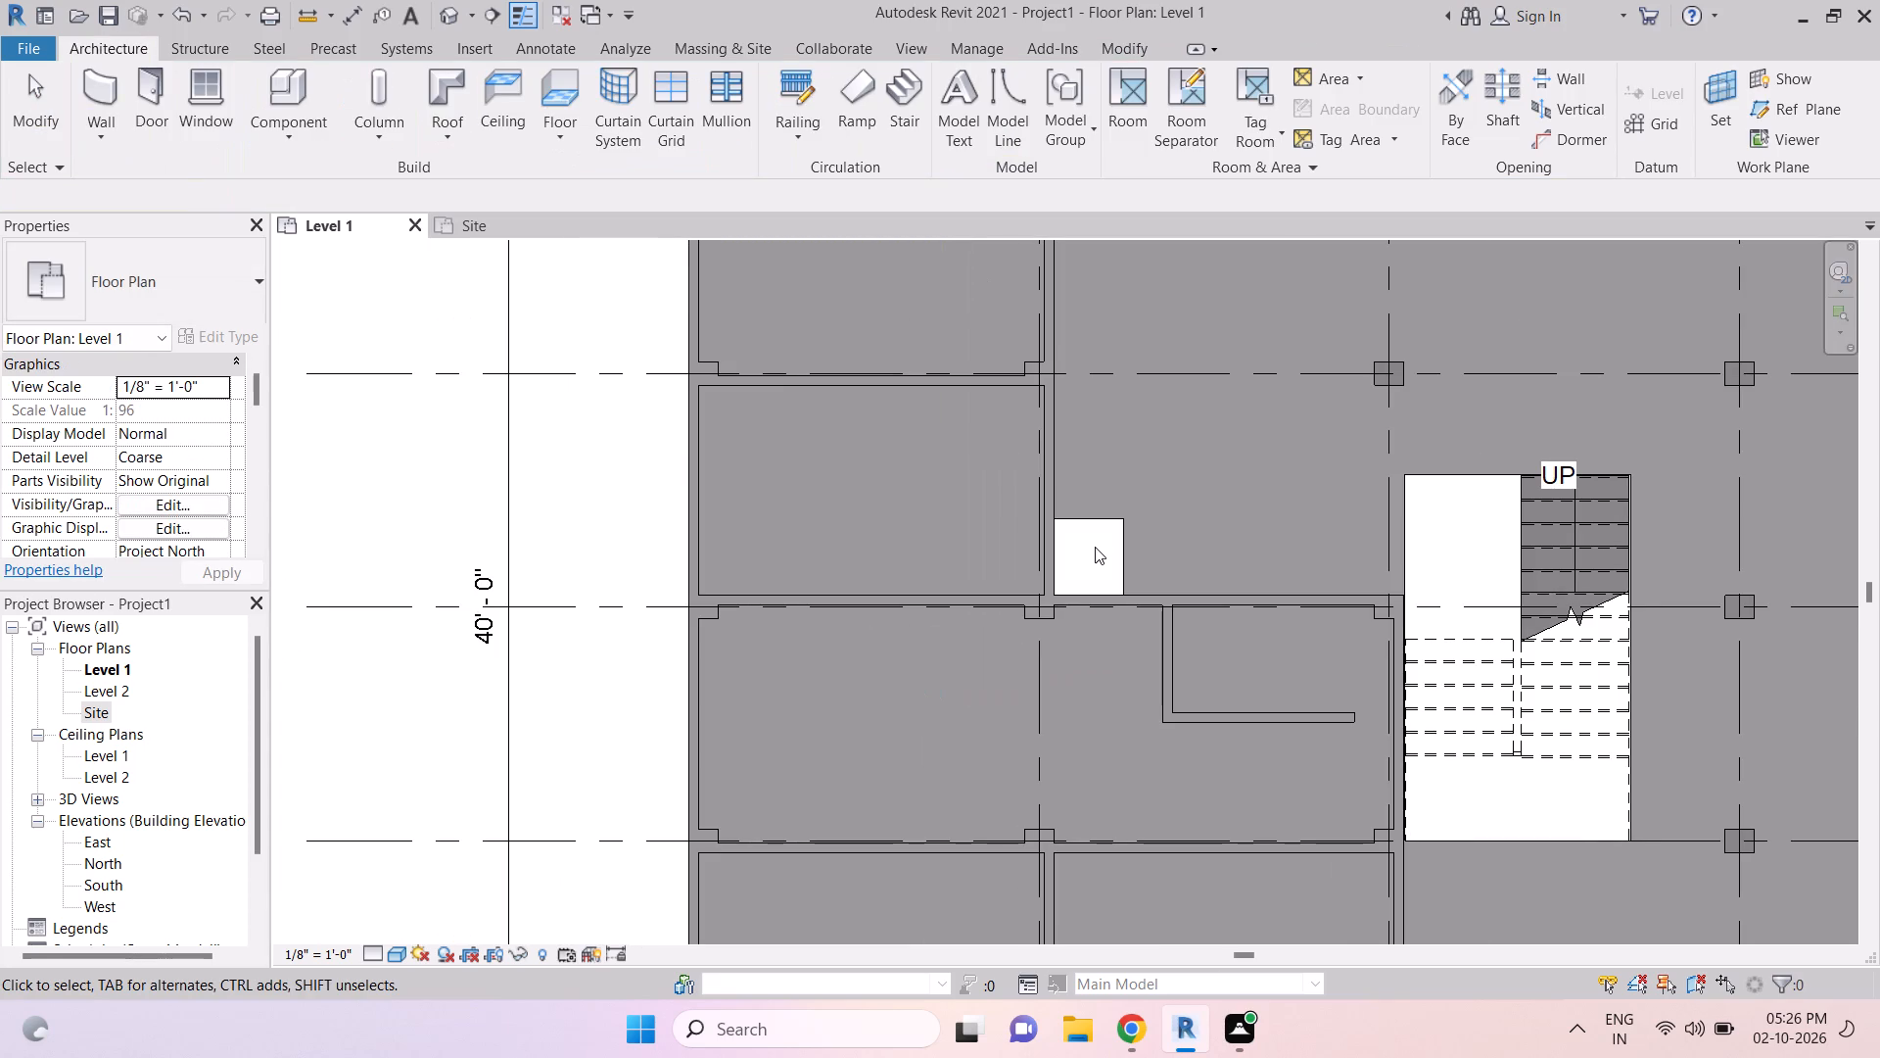
key("Escape")
key("Escape")
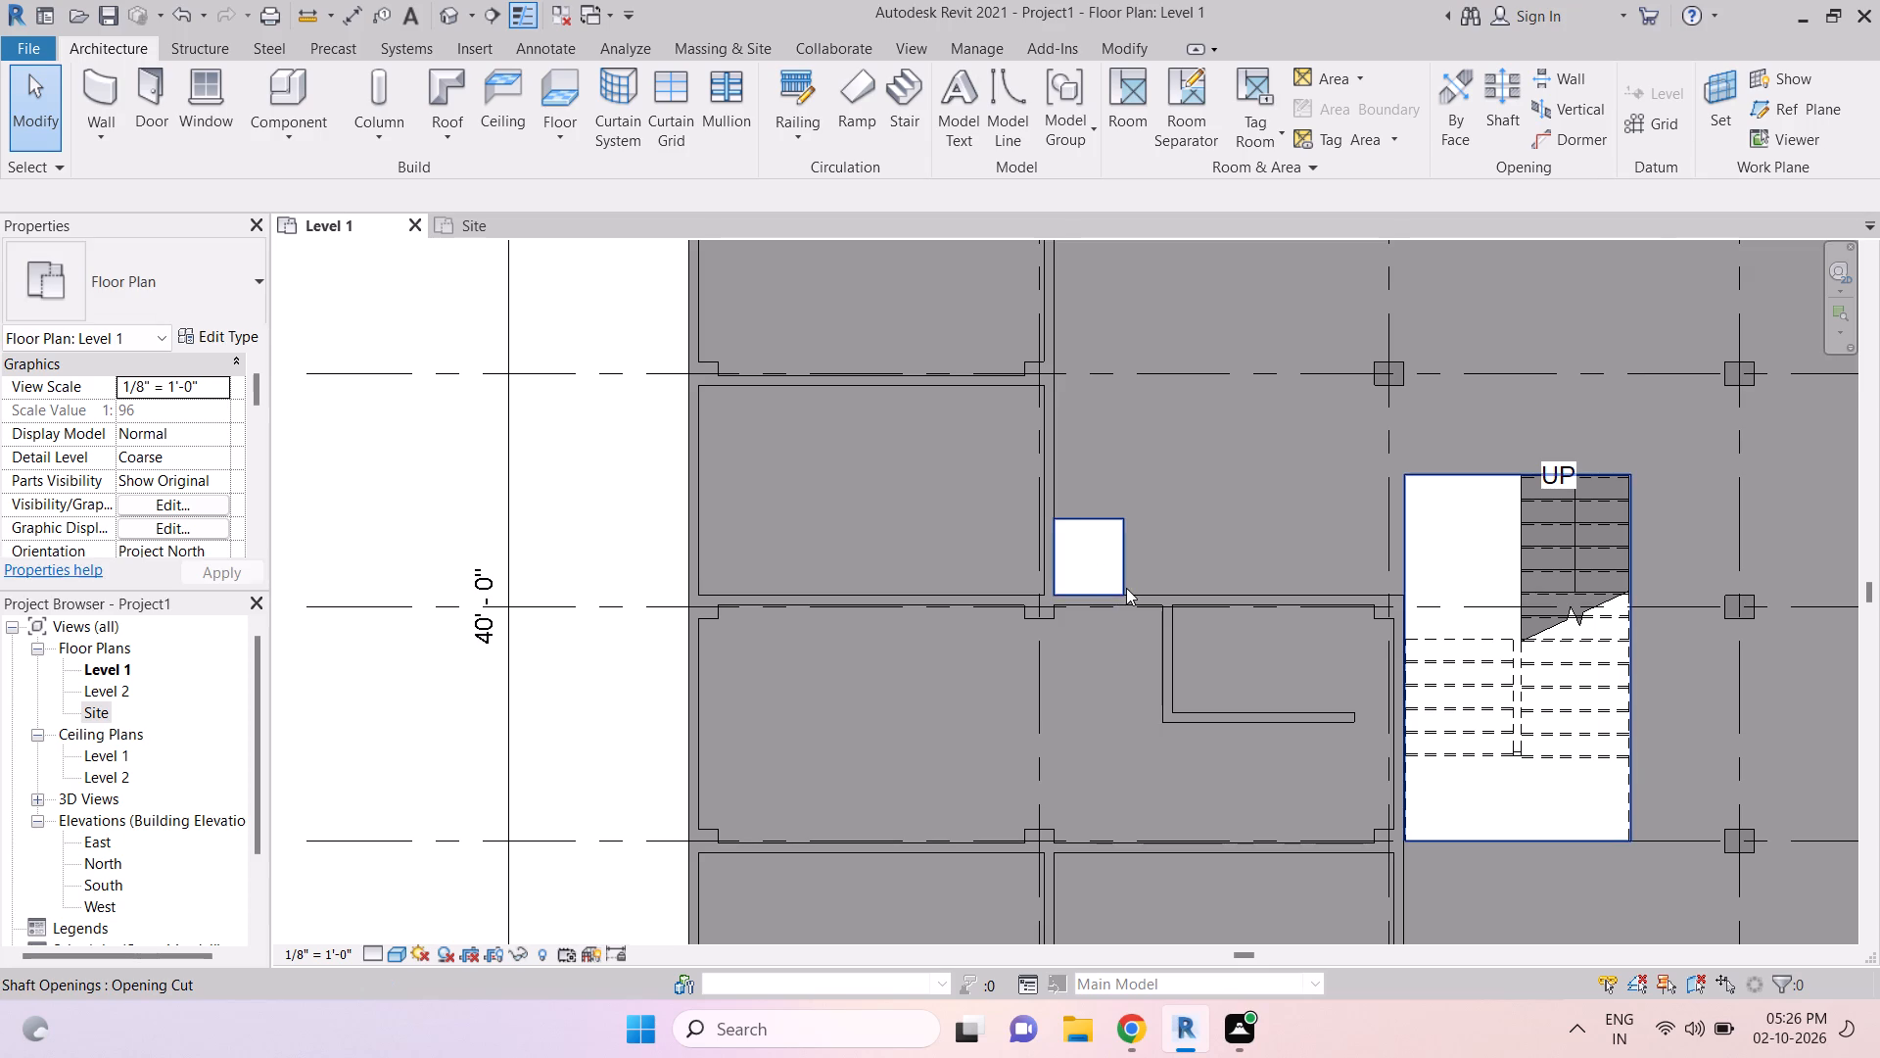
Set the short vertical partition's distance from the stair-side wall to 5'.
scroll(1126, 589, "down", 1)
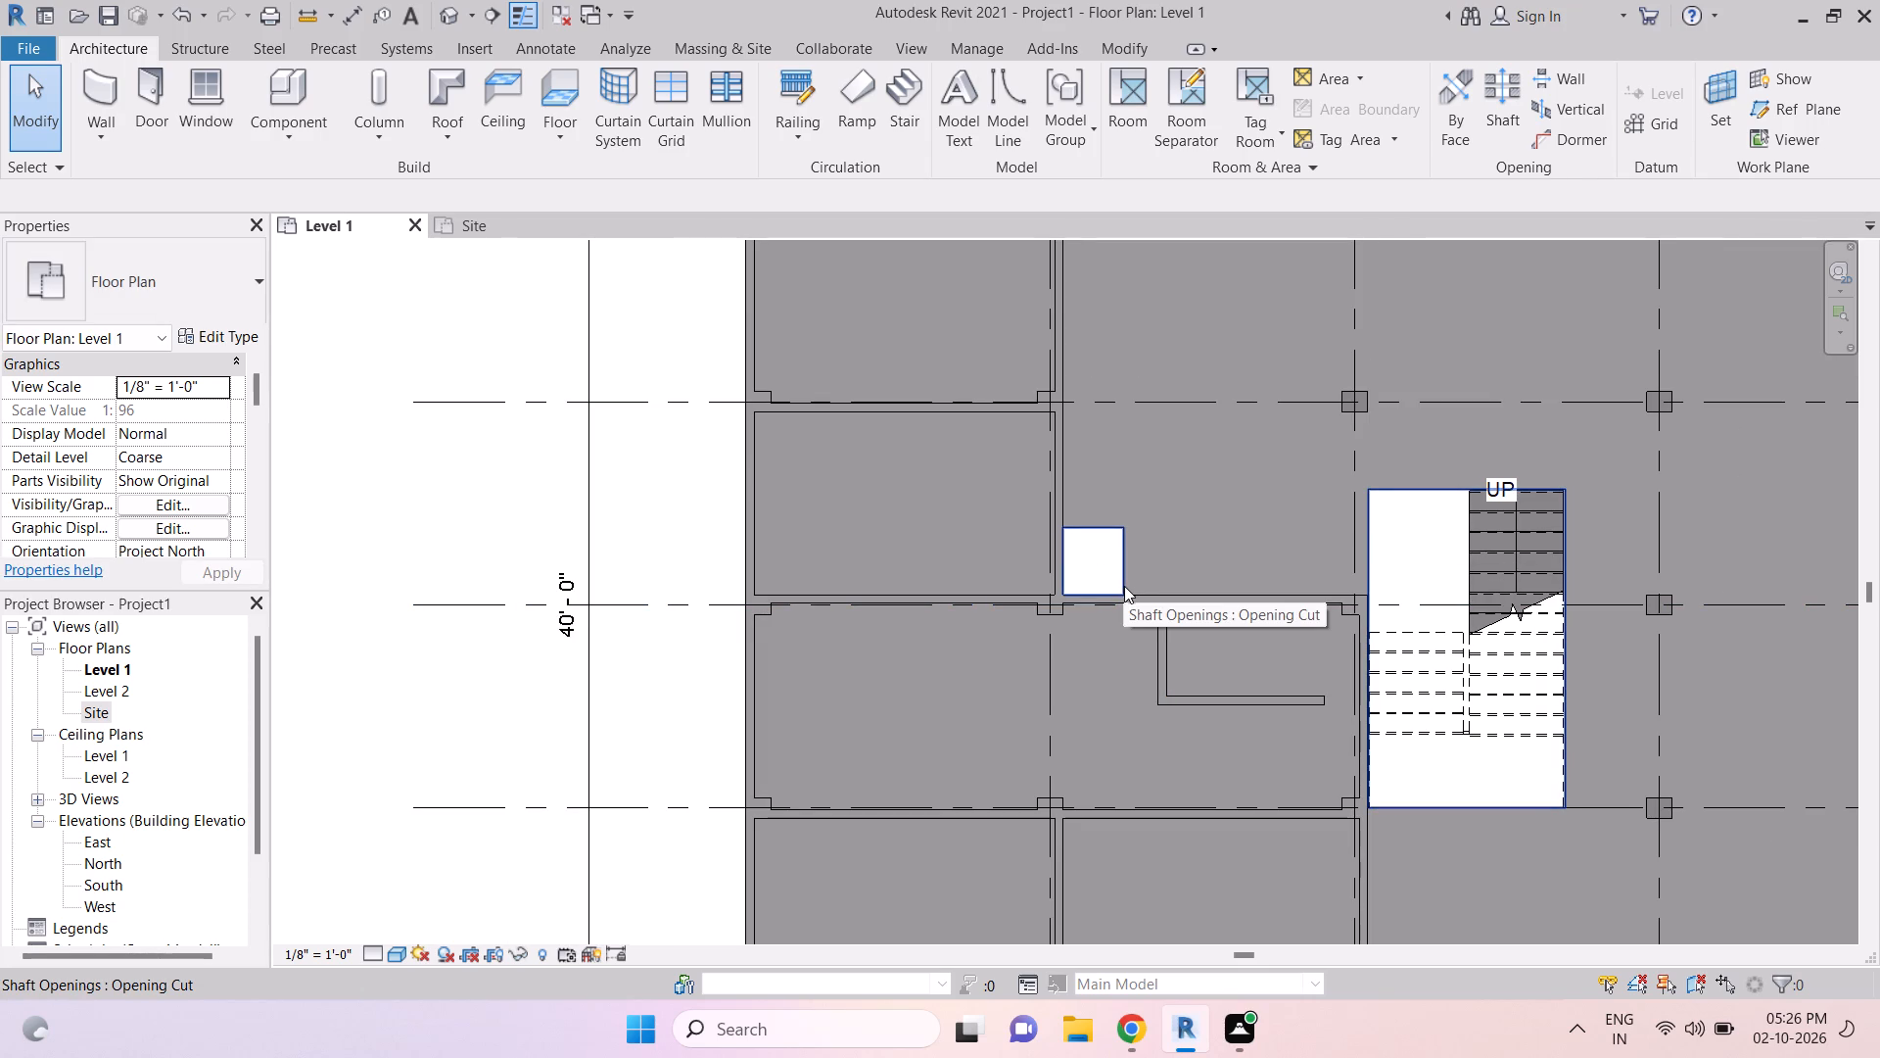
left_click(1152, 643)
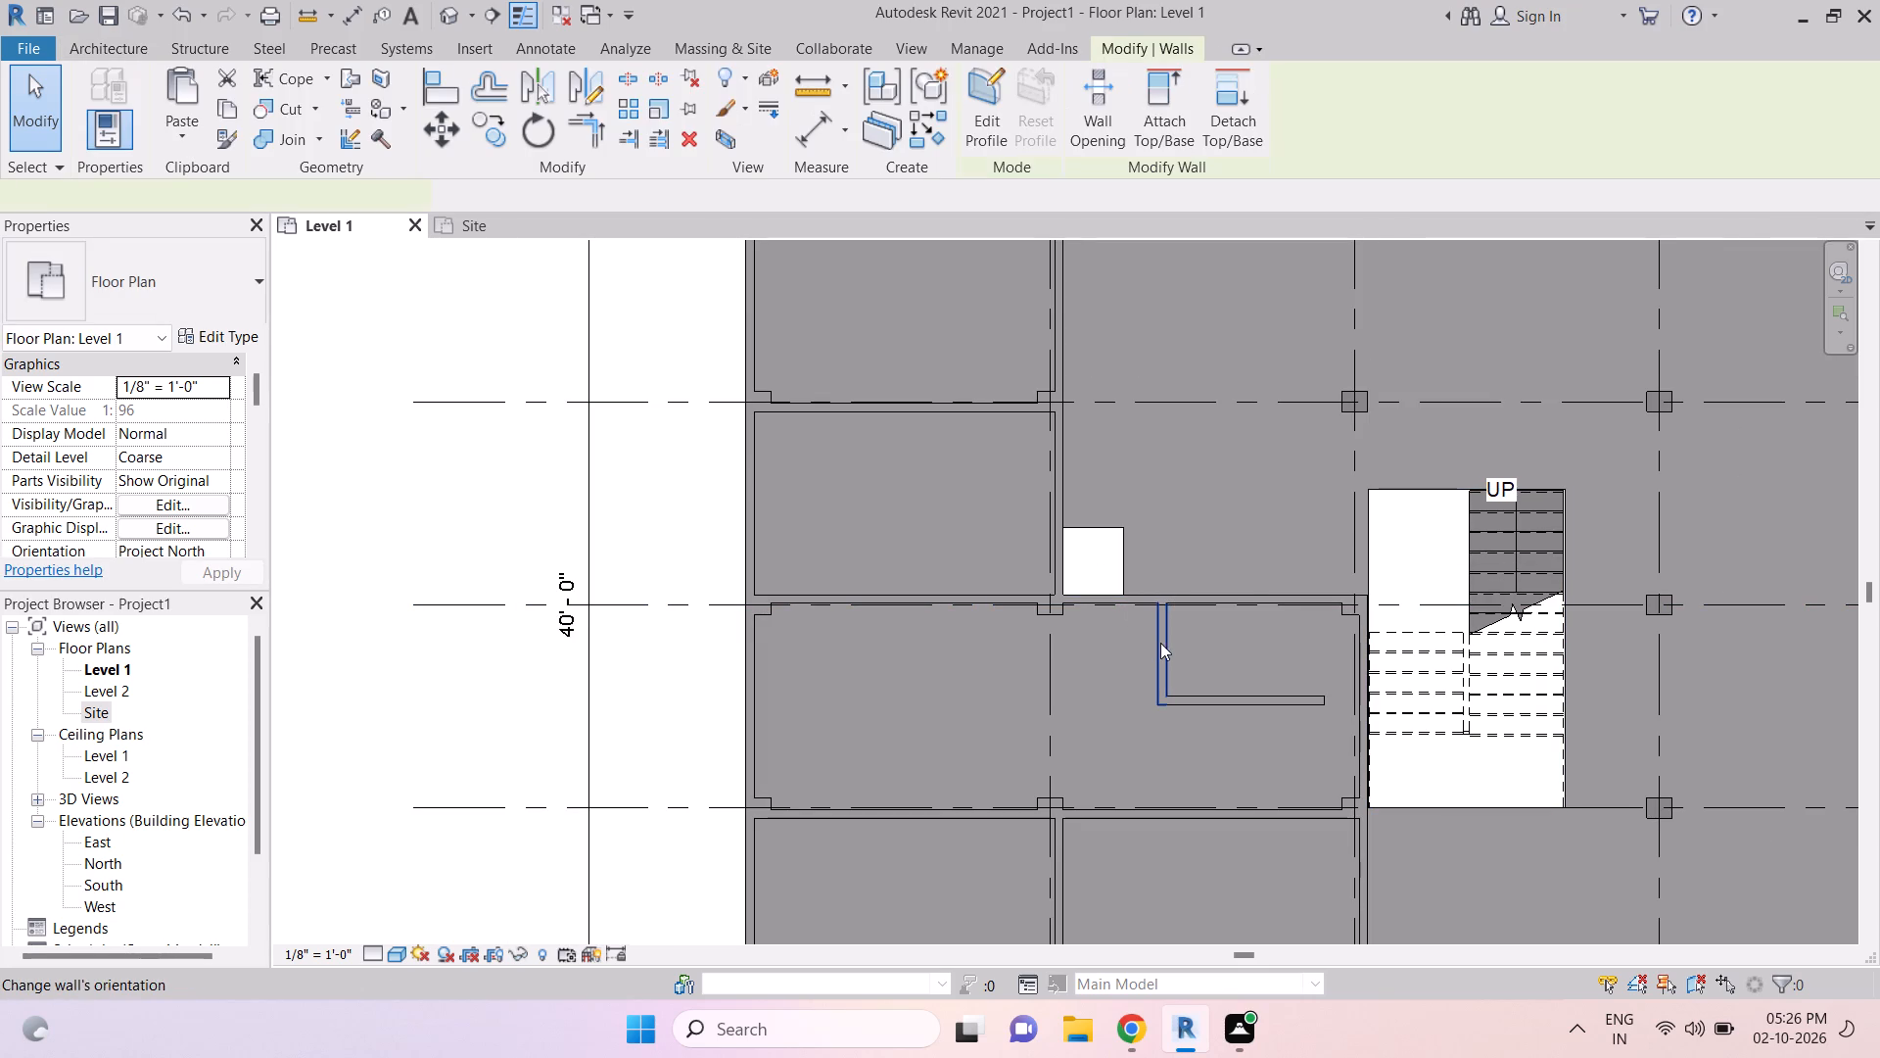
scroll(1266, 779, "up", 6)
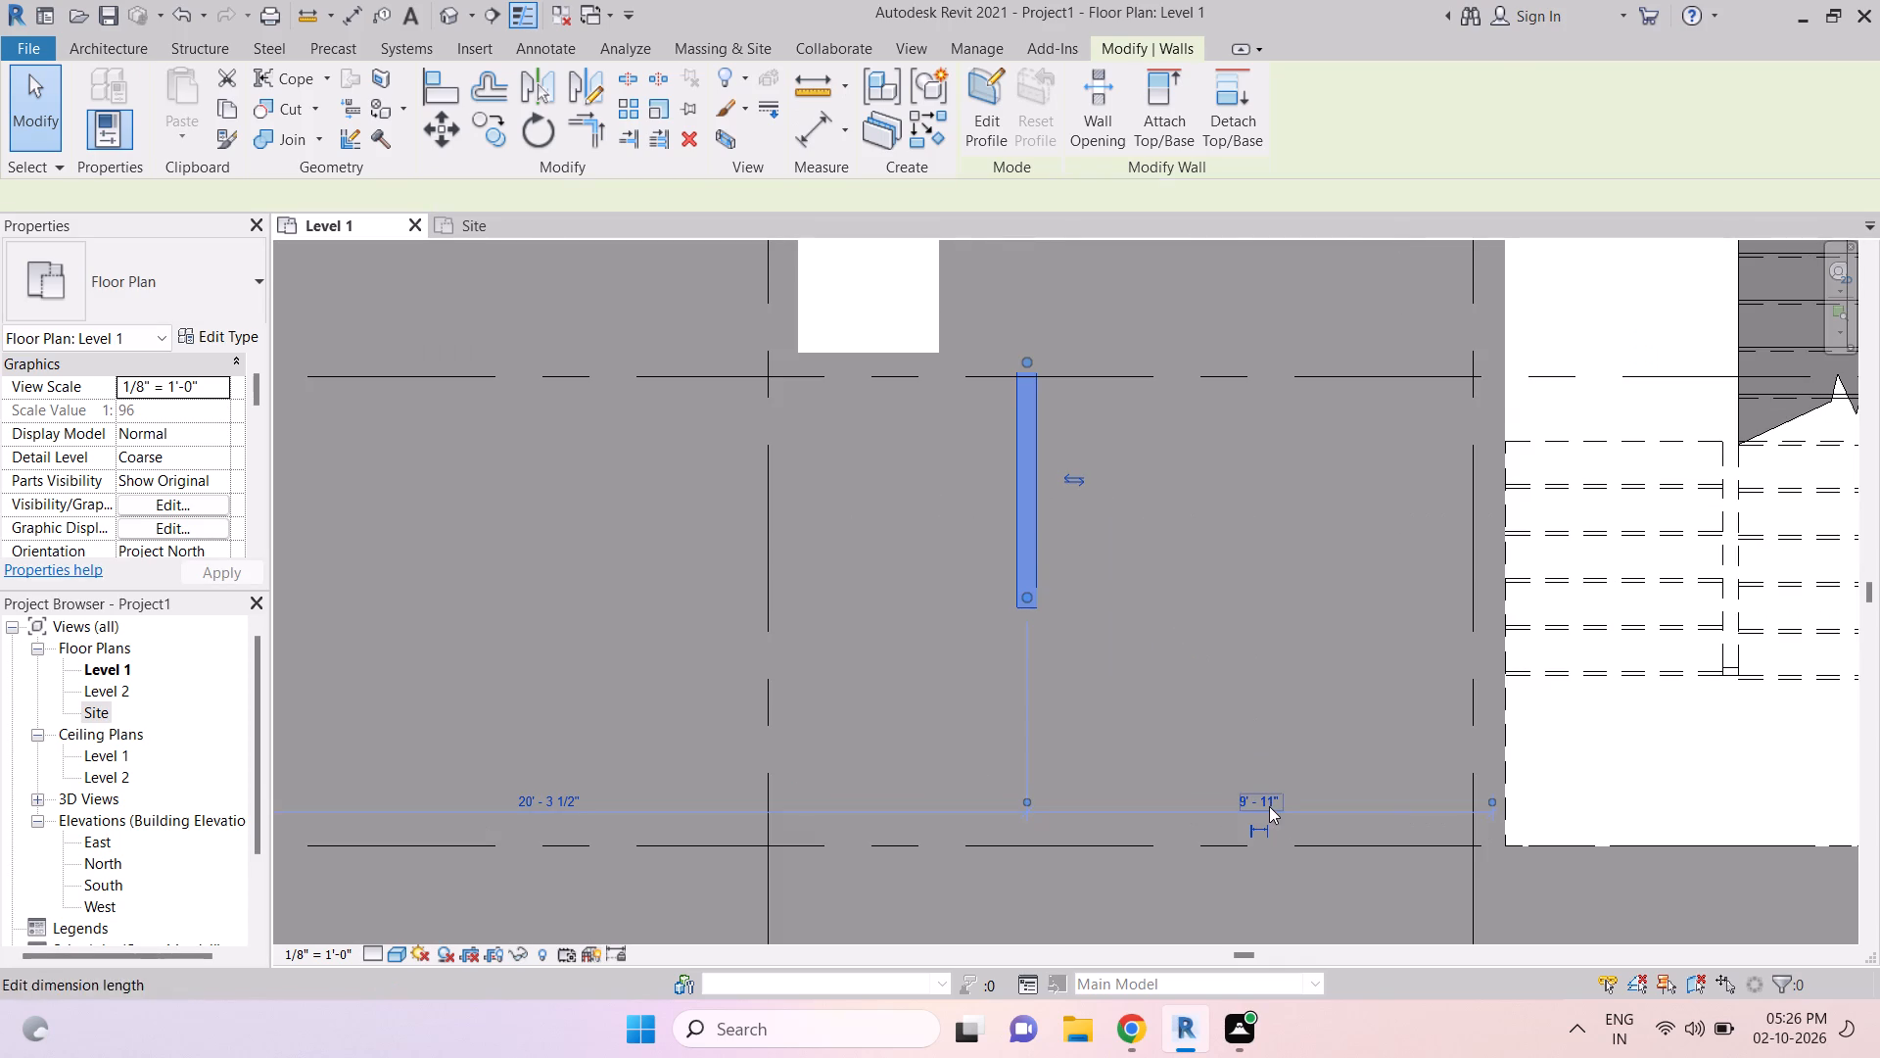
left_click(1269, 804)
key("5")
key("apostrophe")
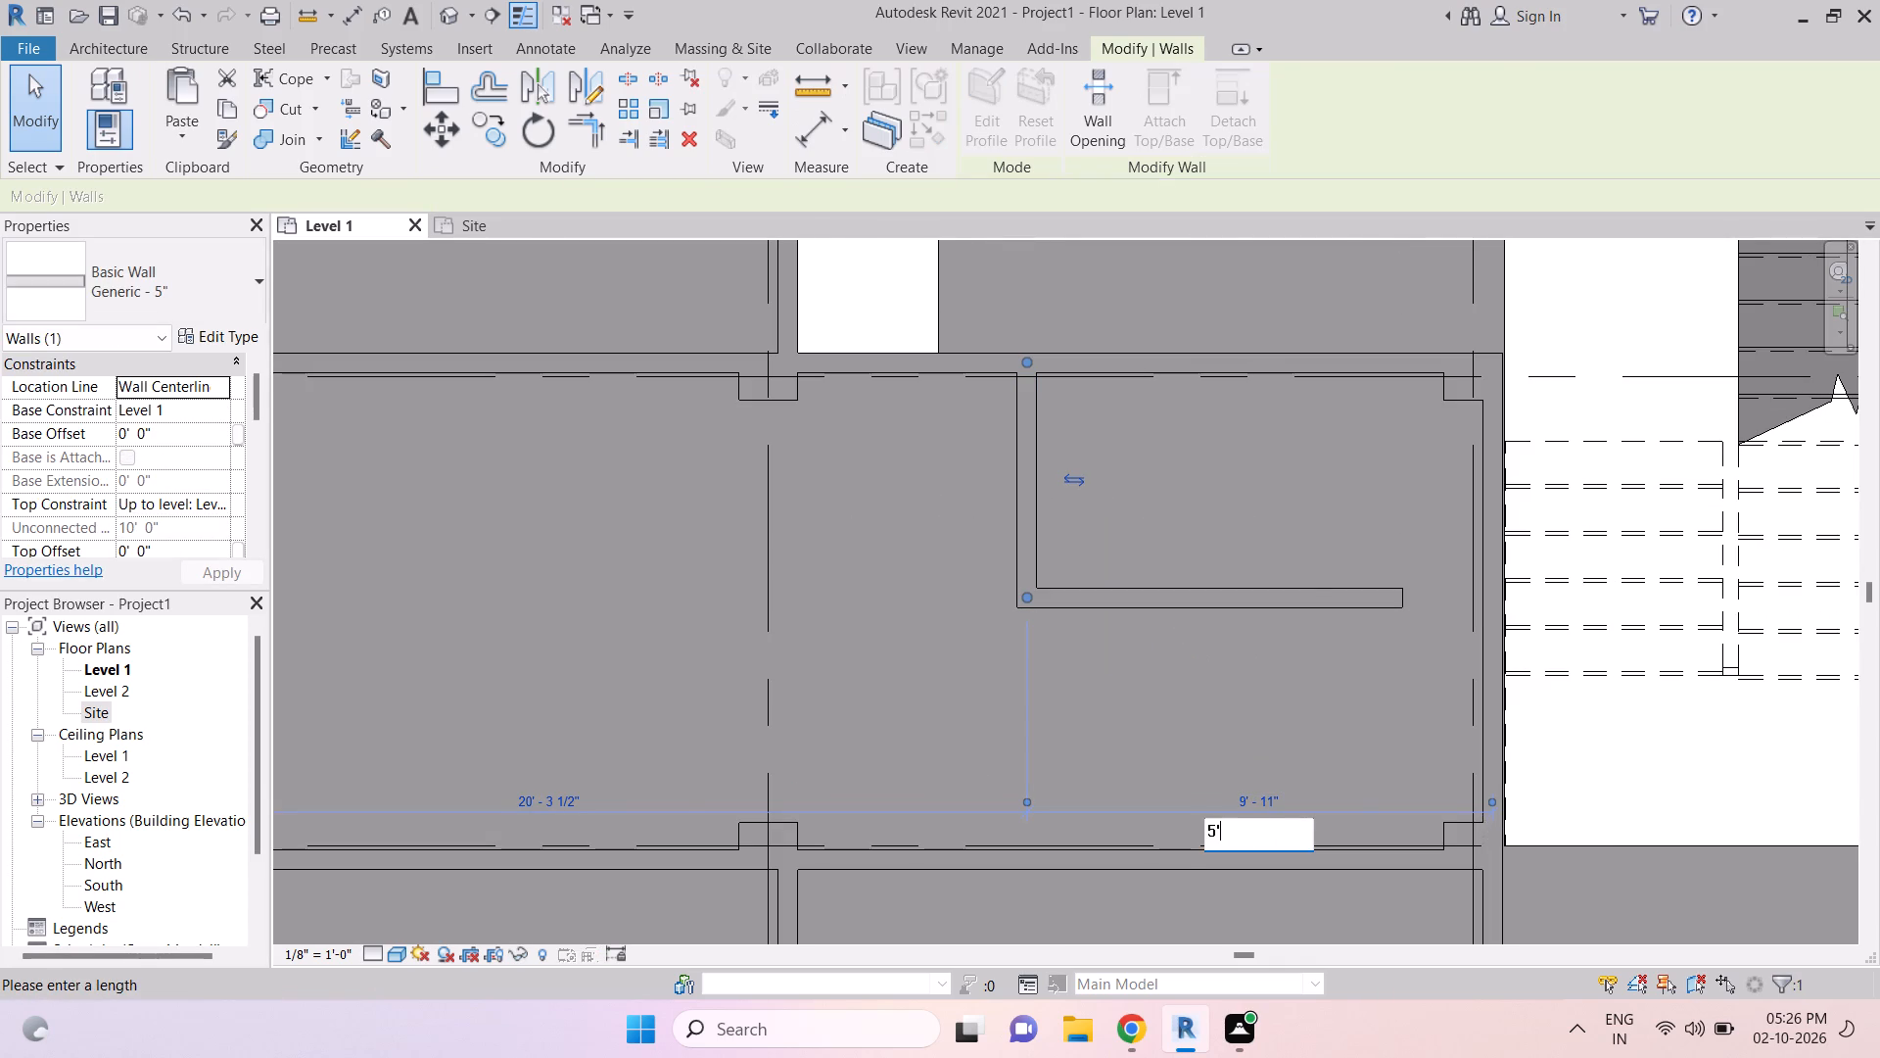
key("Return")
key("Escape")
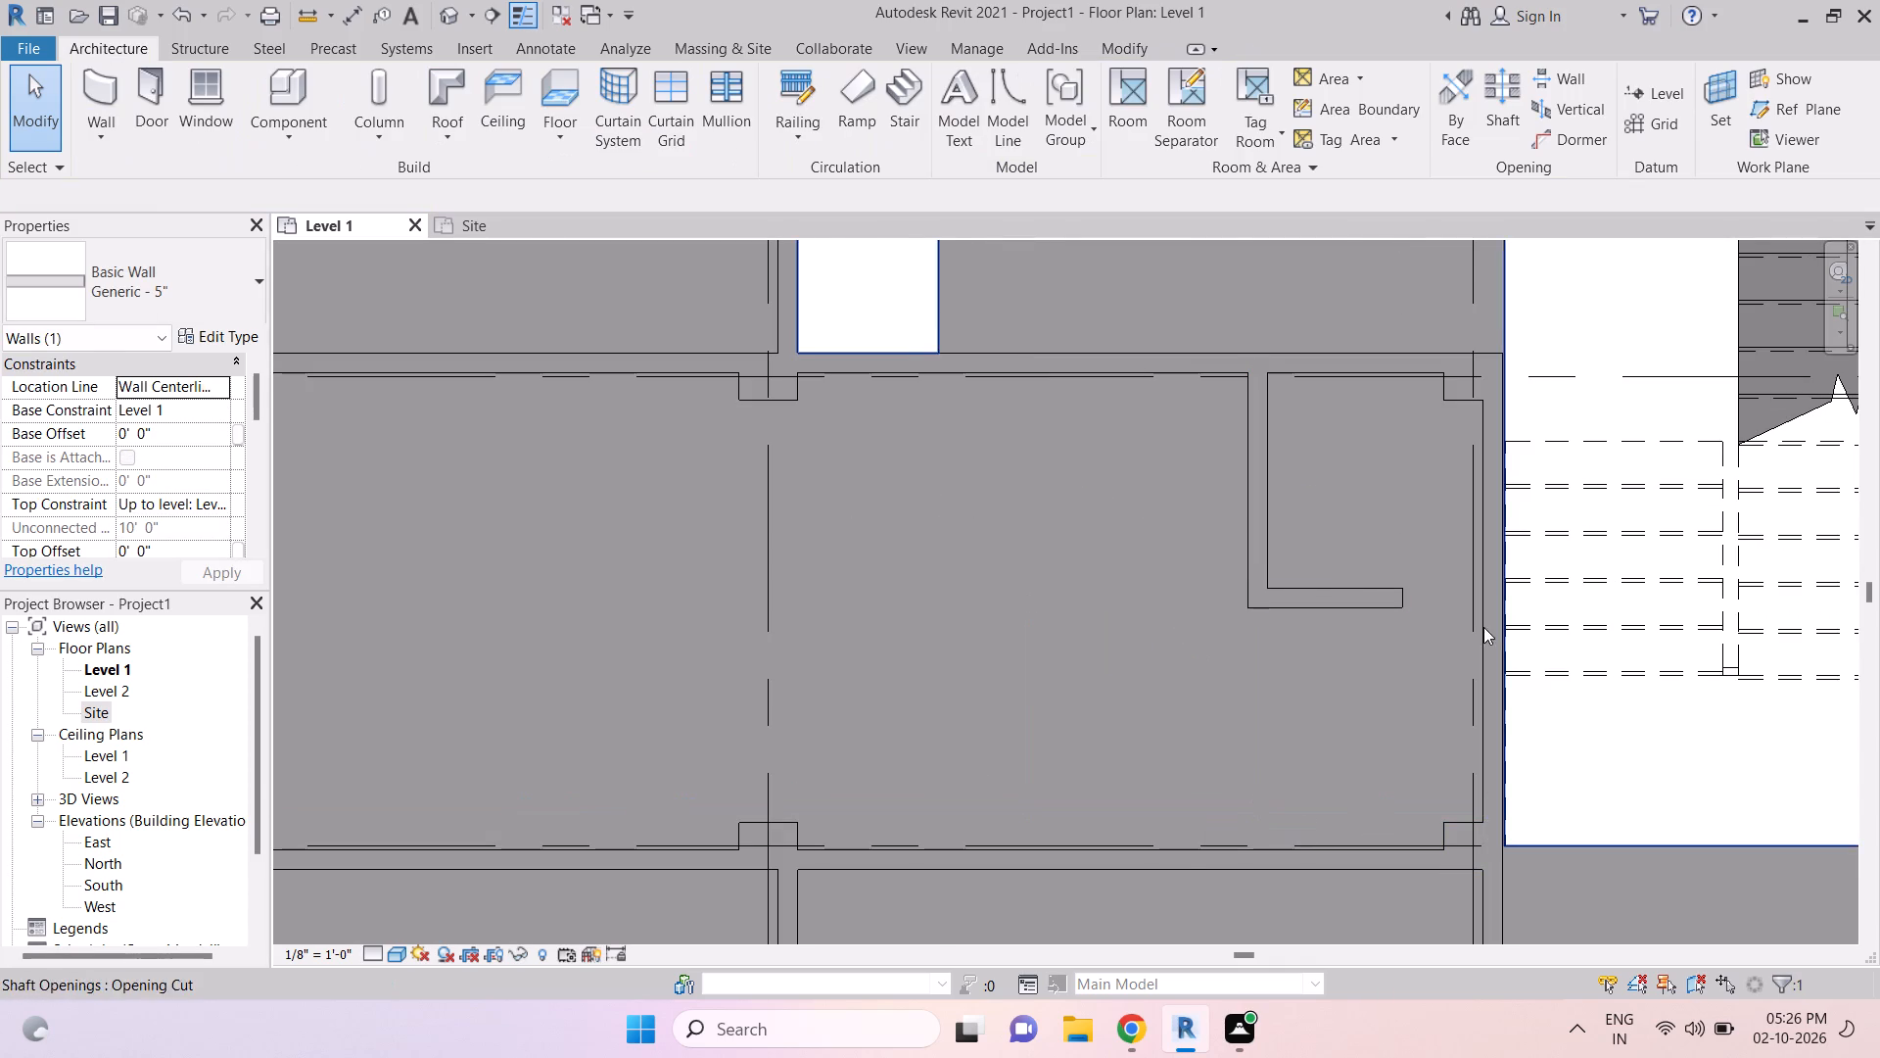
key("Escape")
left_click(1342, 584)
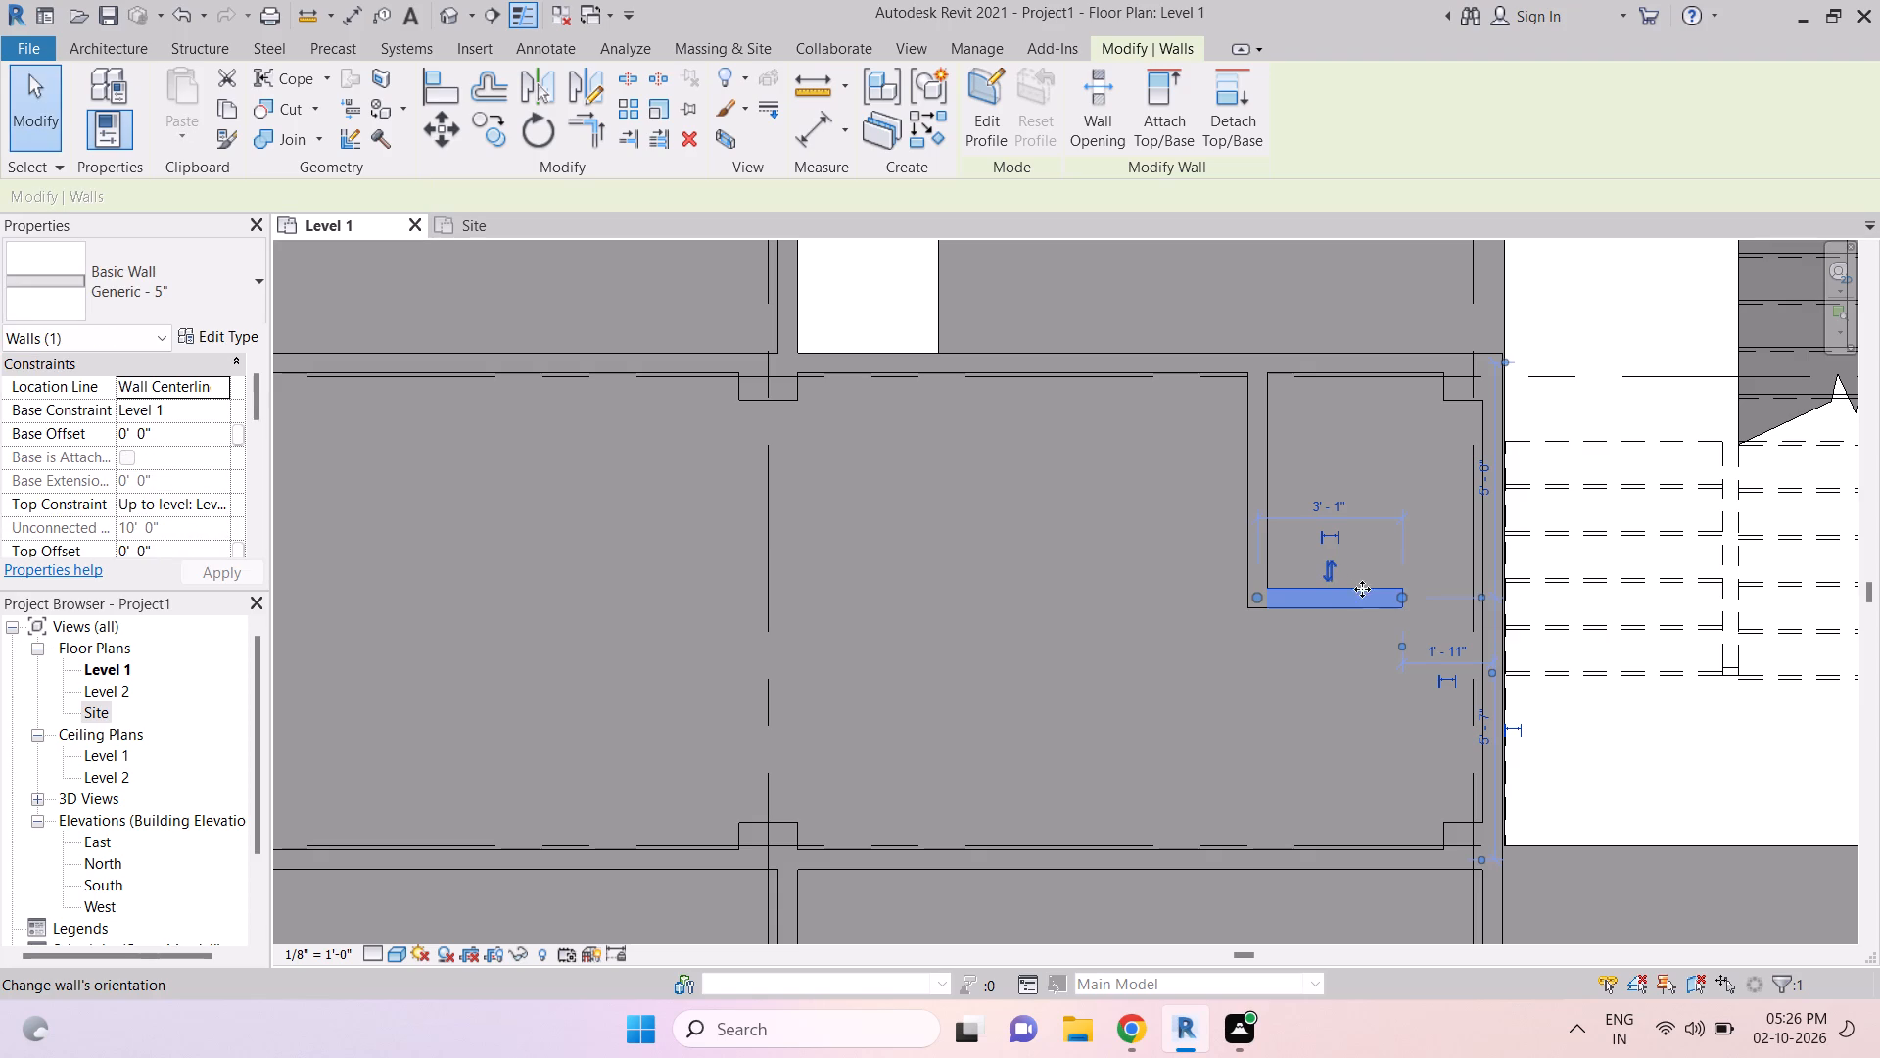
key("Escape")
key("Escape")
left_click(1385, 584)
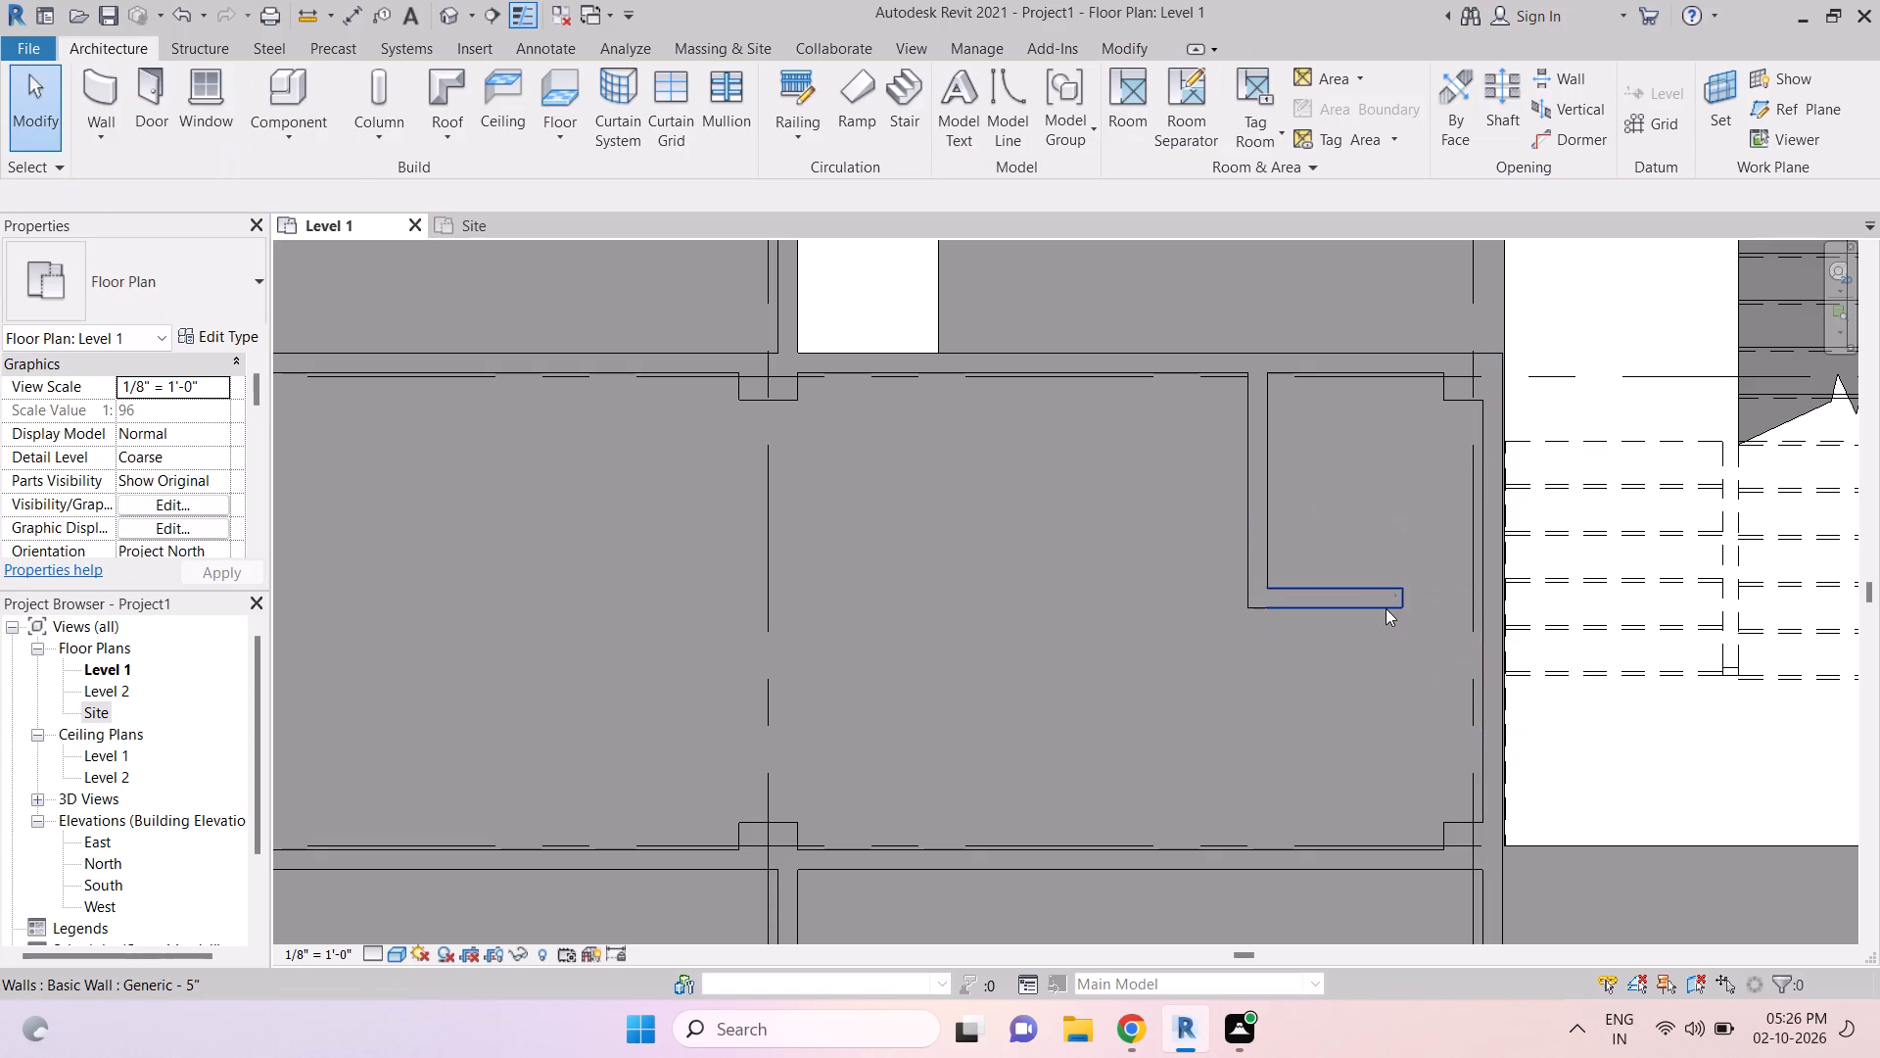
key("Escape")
Set the short vertical partition's distance from the stair-side wall to 7'.
left_click(1265, 494)
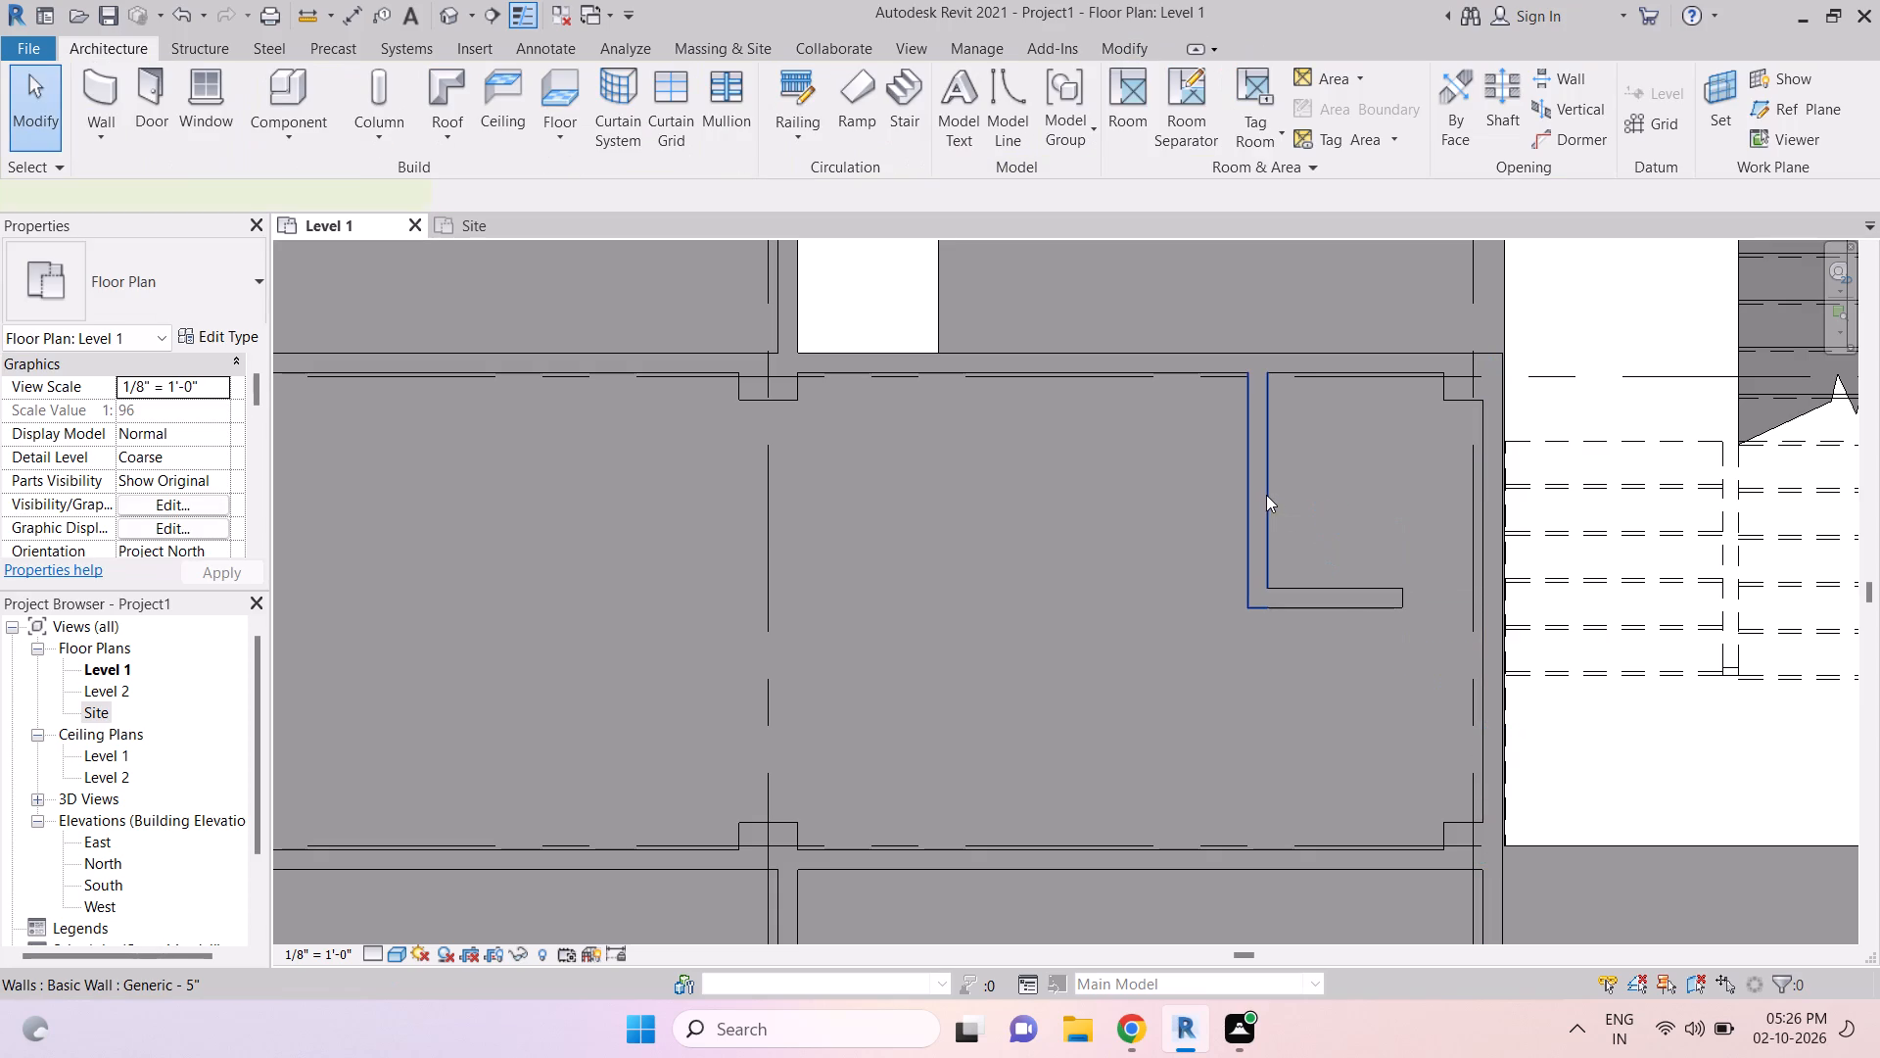
left_click(1368, 668)
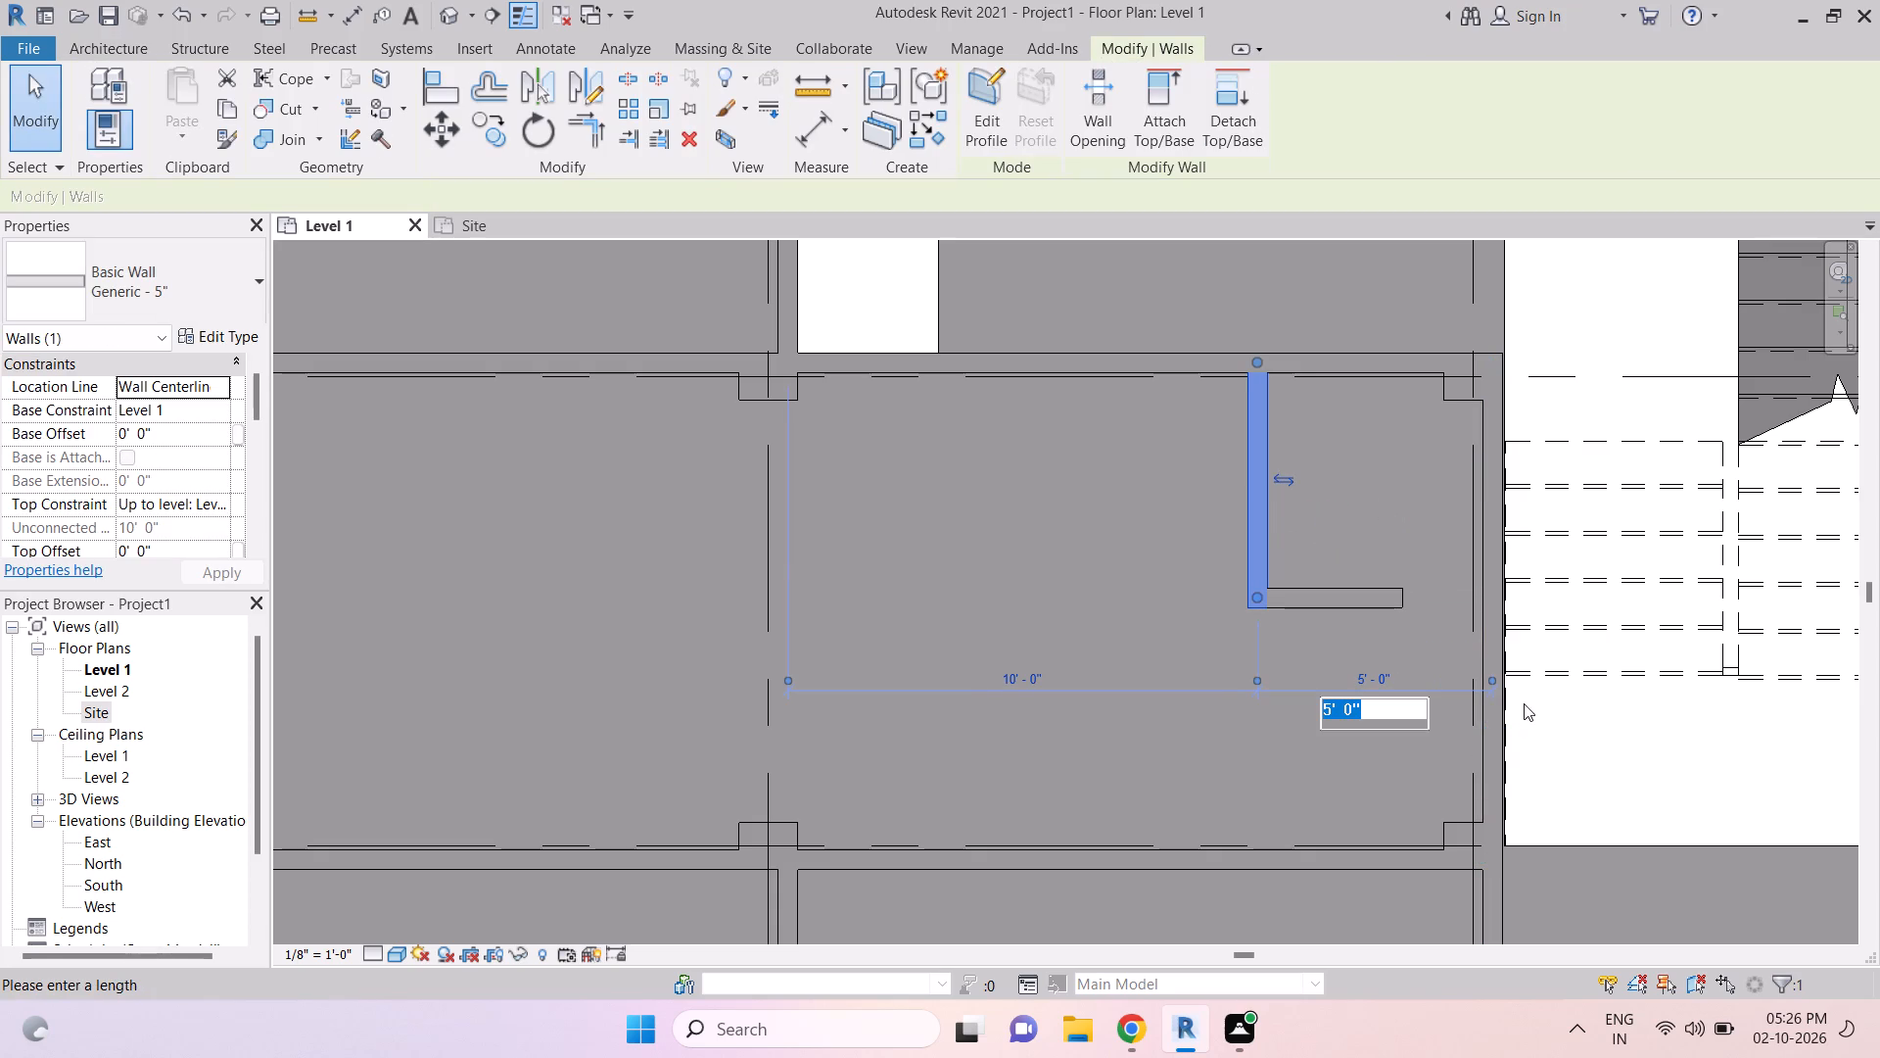
type("7'")
key("Return")
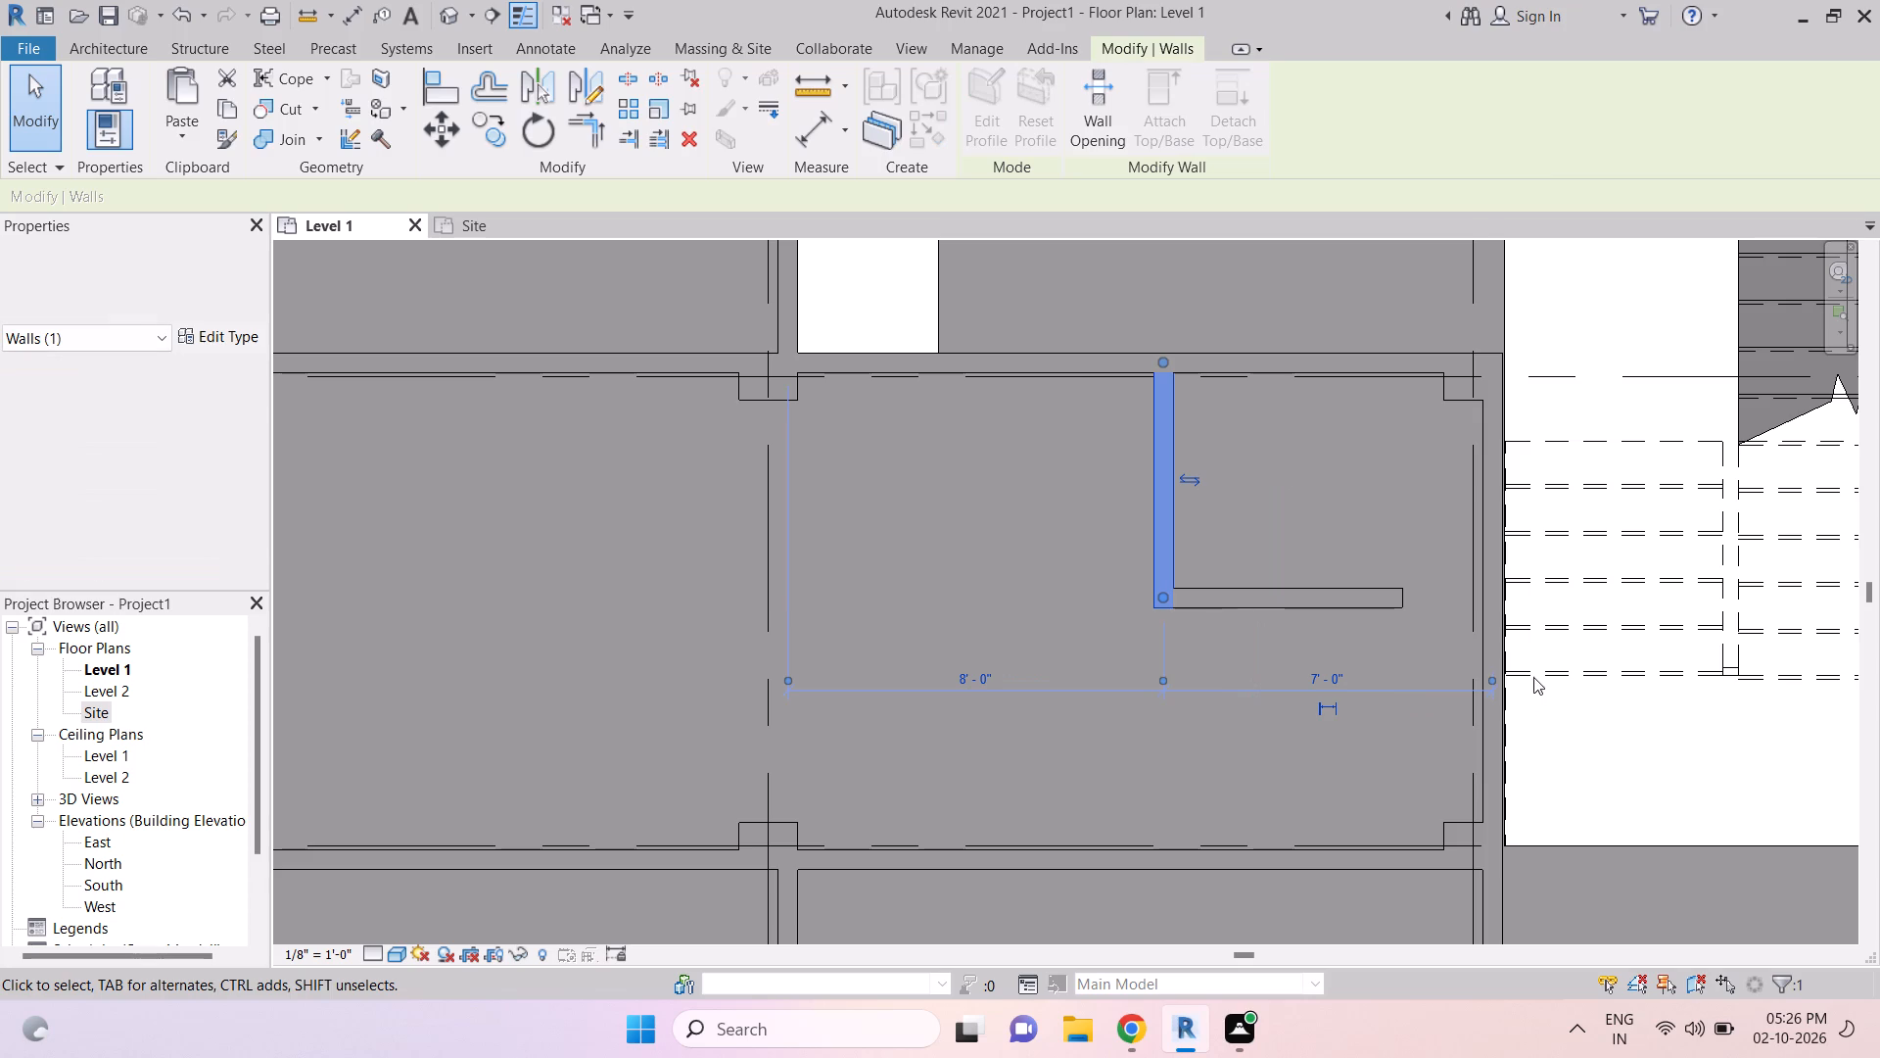
key("Escape")
key("Escape")
key("Escape")
scroll(1041, 467, "down", 5)
key("Escape")
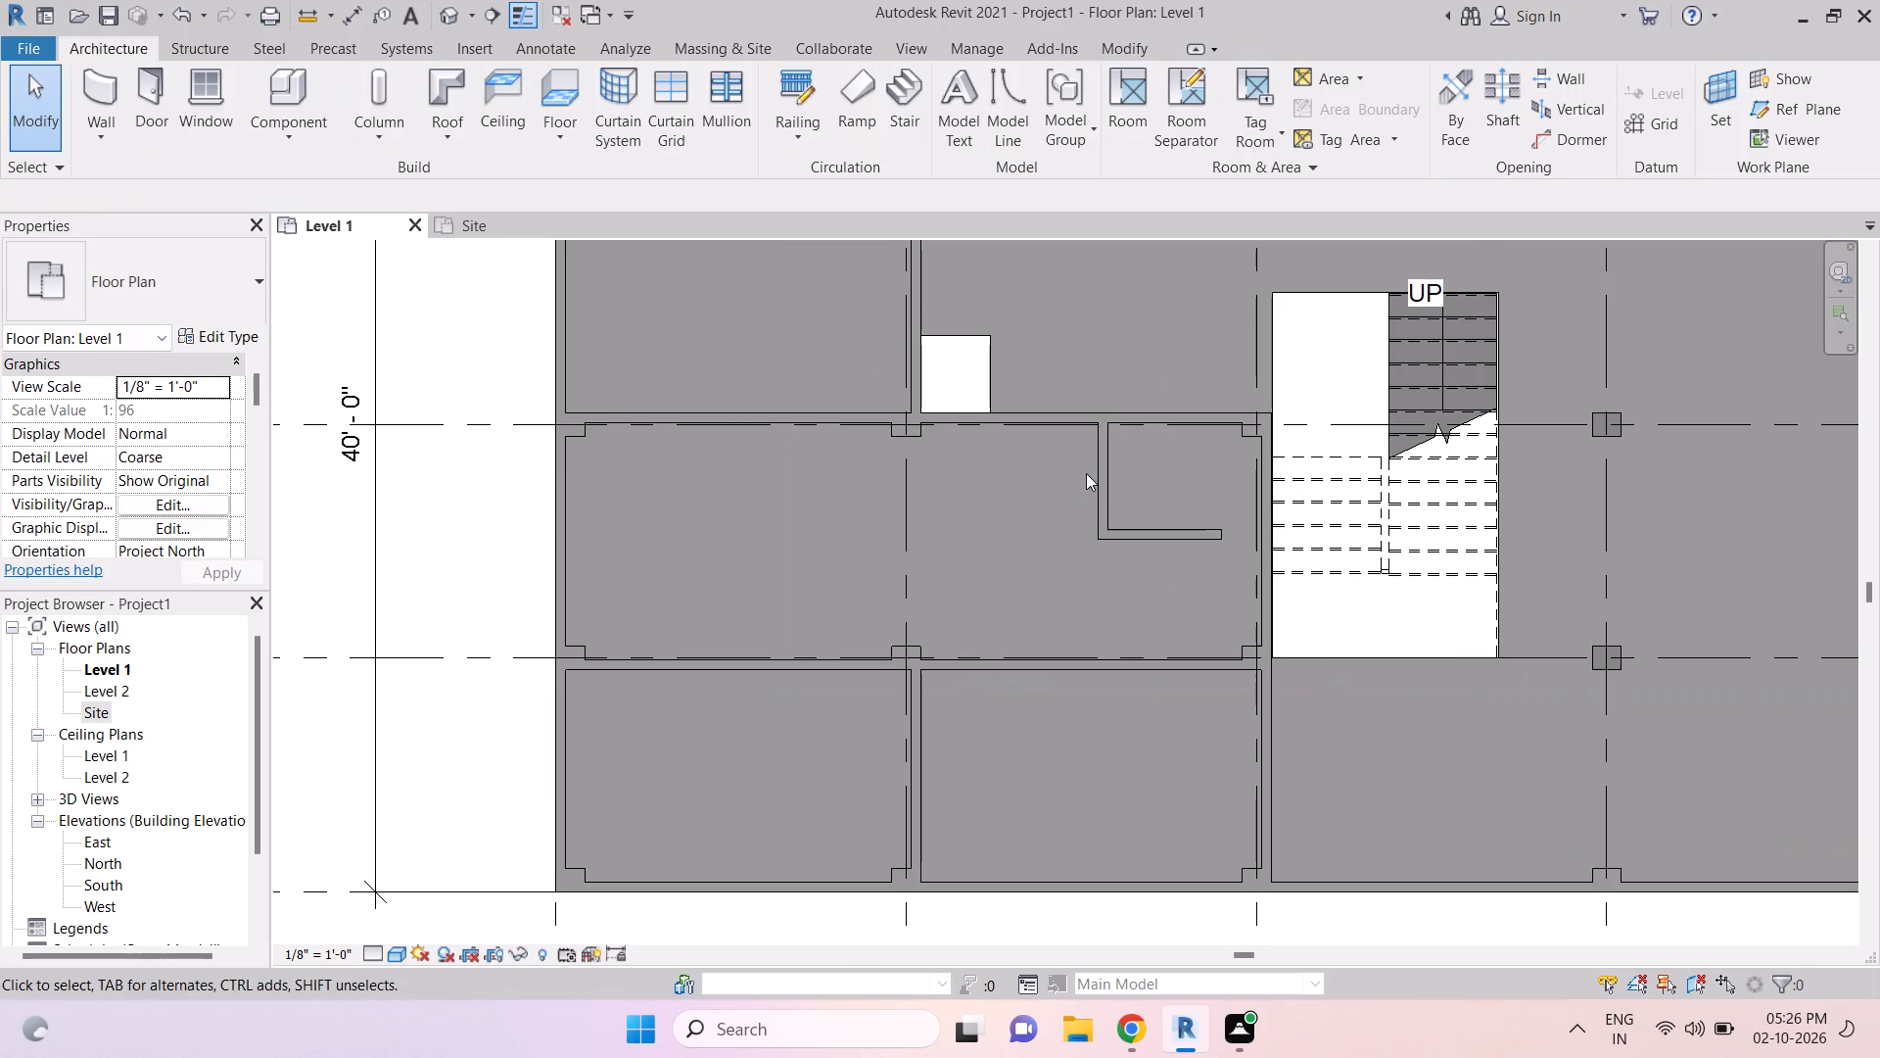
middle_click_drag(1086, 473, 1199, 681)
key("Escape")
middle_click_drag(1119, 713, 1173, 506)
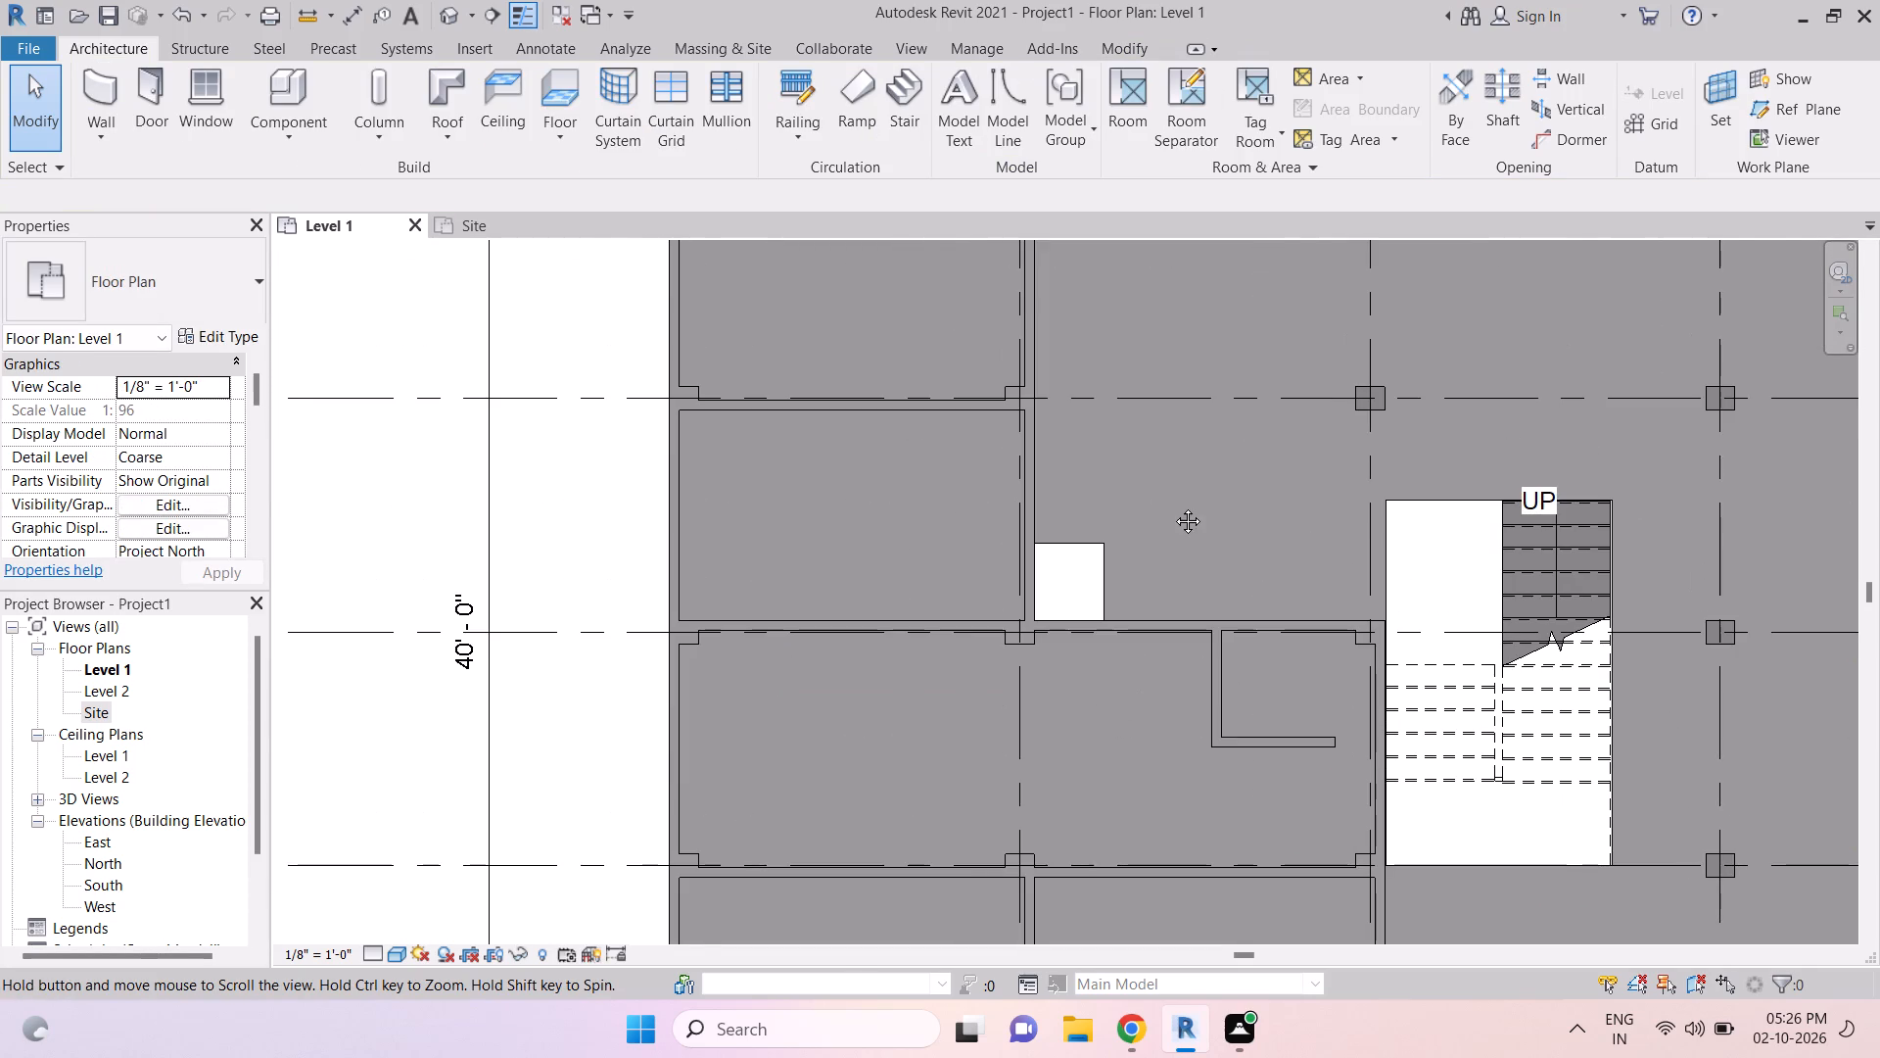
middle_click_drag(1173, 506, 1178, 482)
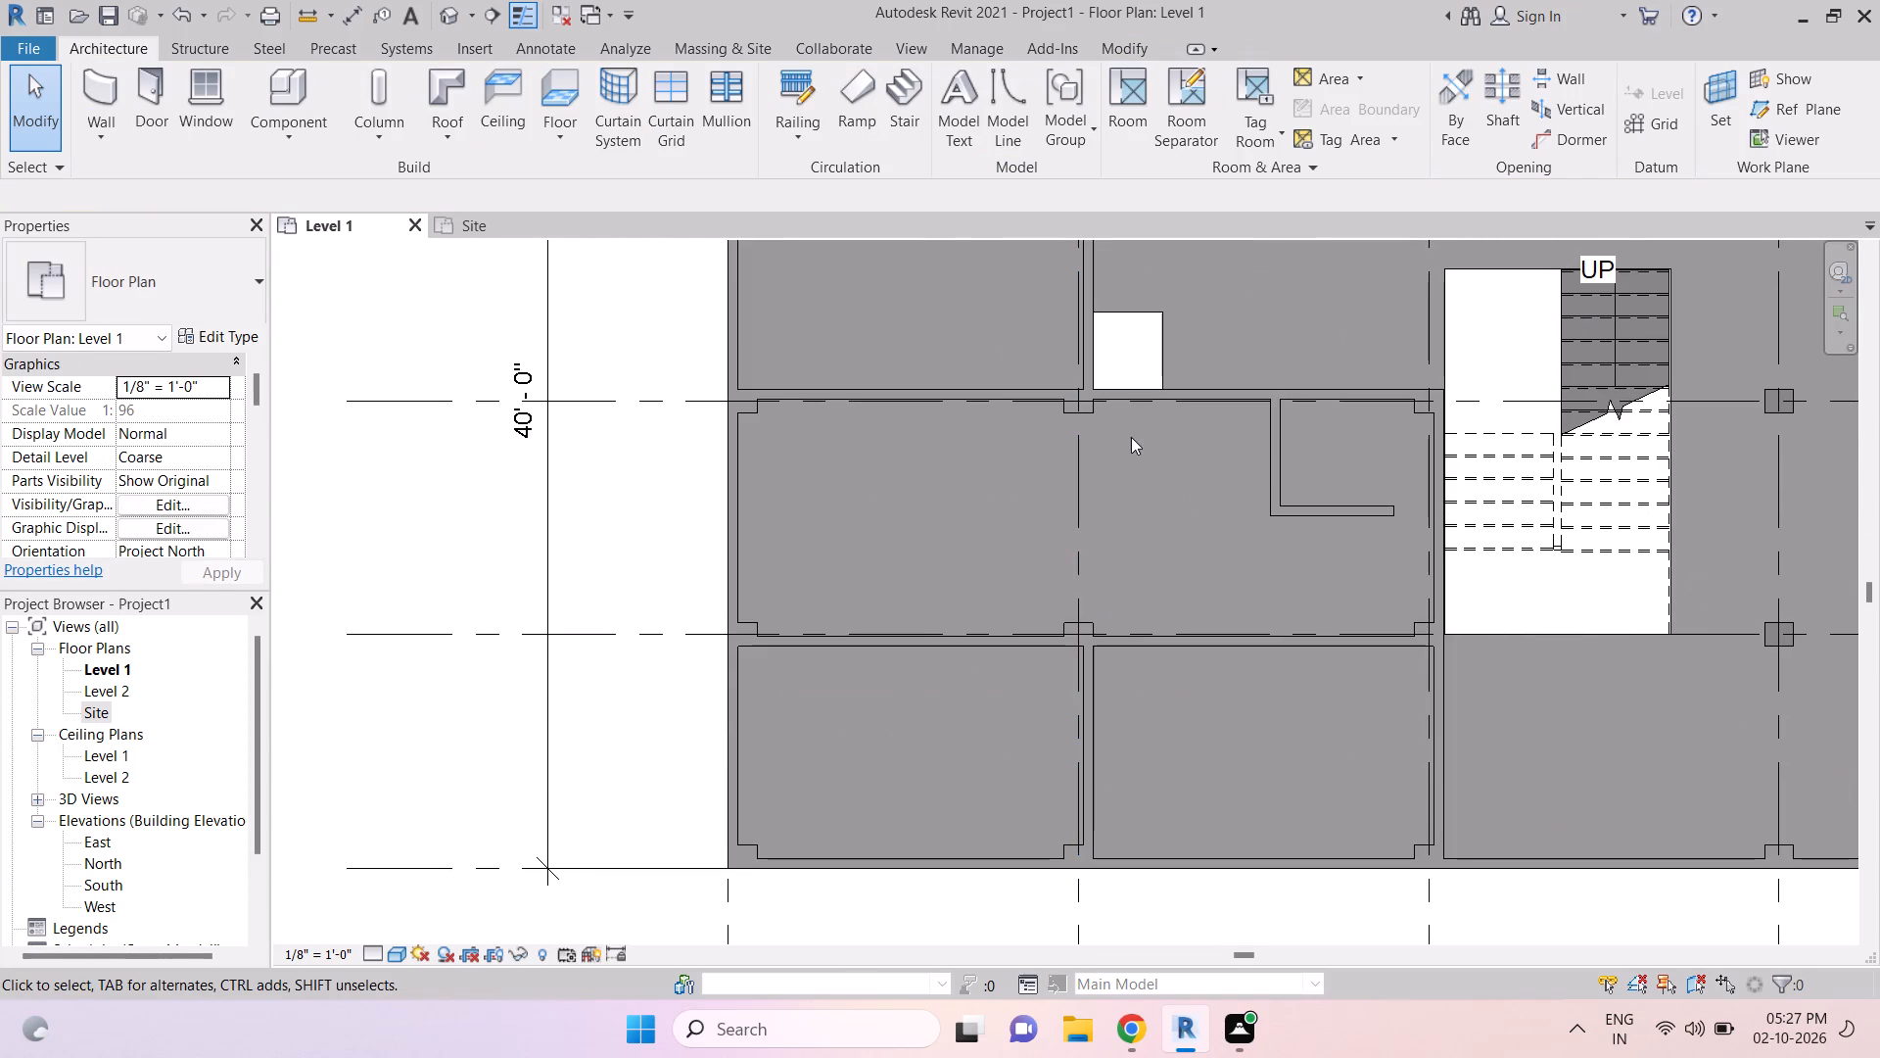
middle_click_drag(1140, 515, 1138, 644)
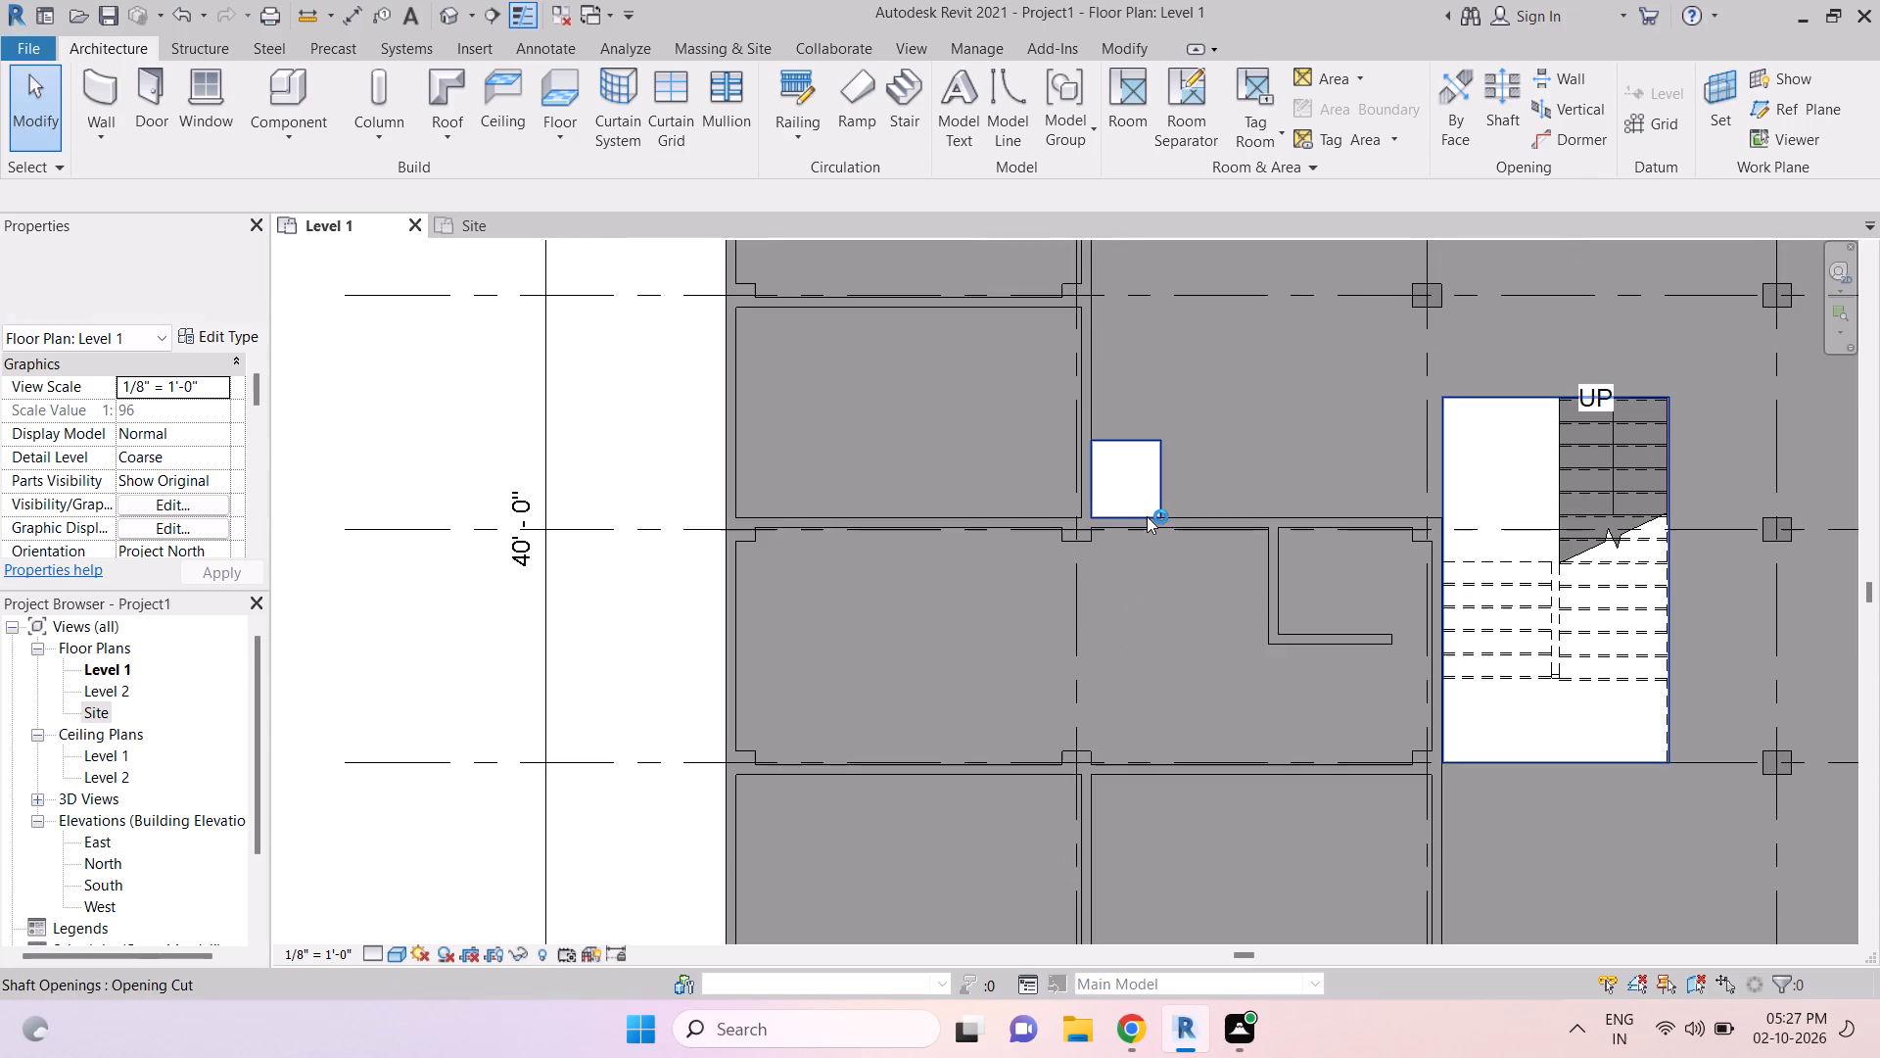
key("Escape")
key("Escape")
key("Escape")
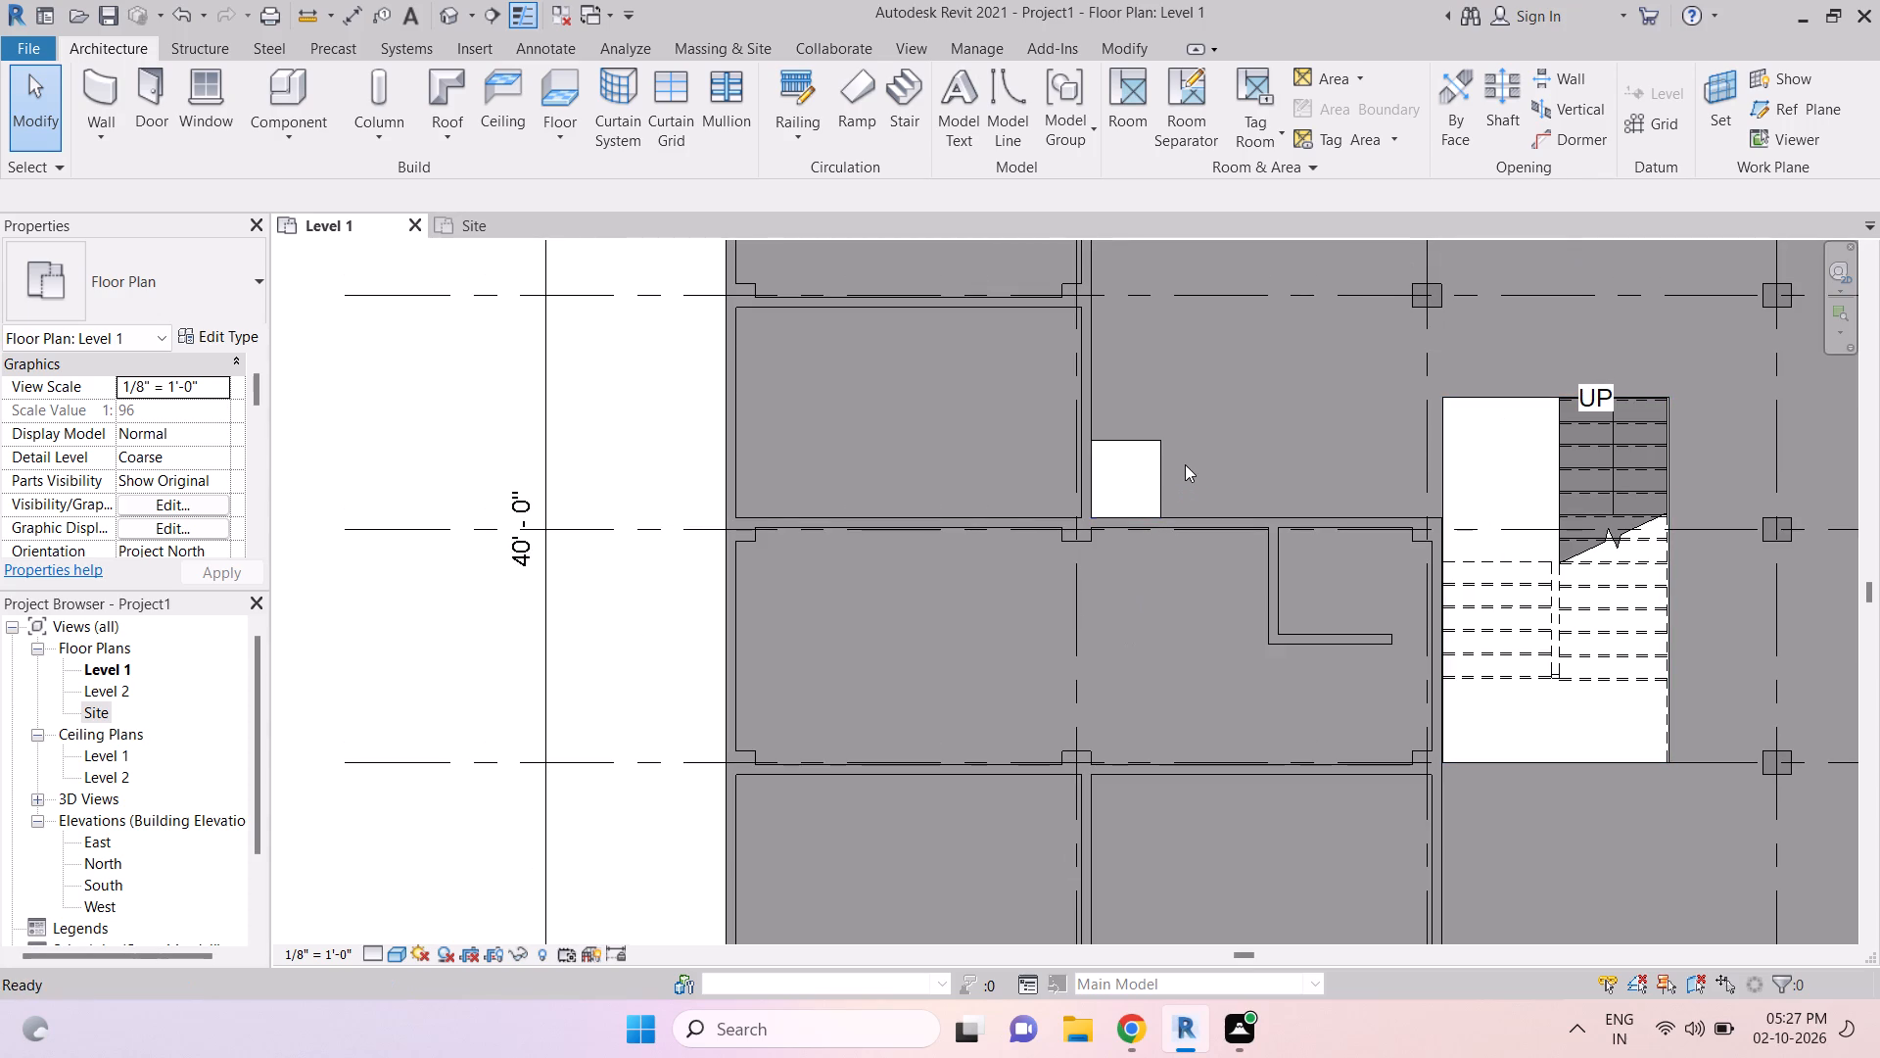
Reopen the shaft opening's boundary sketch for editing.
left_click(1163, 474)
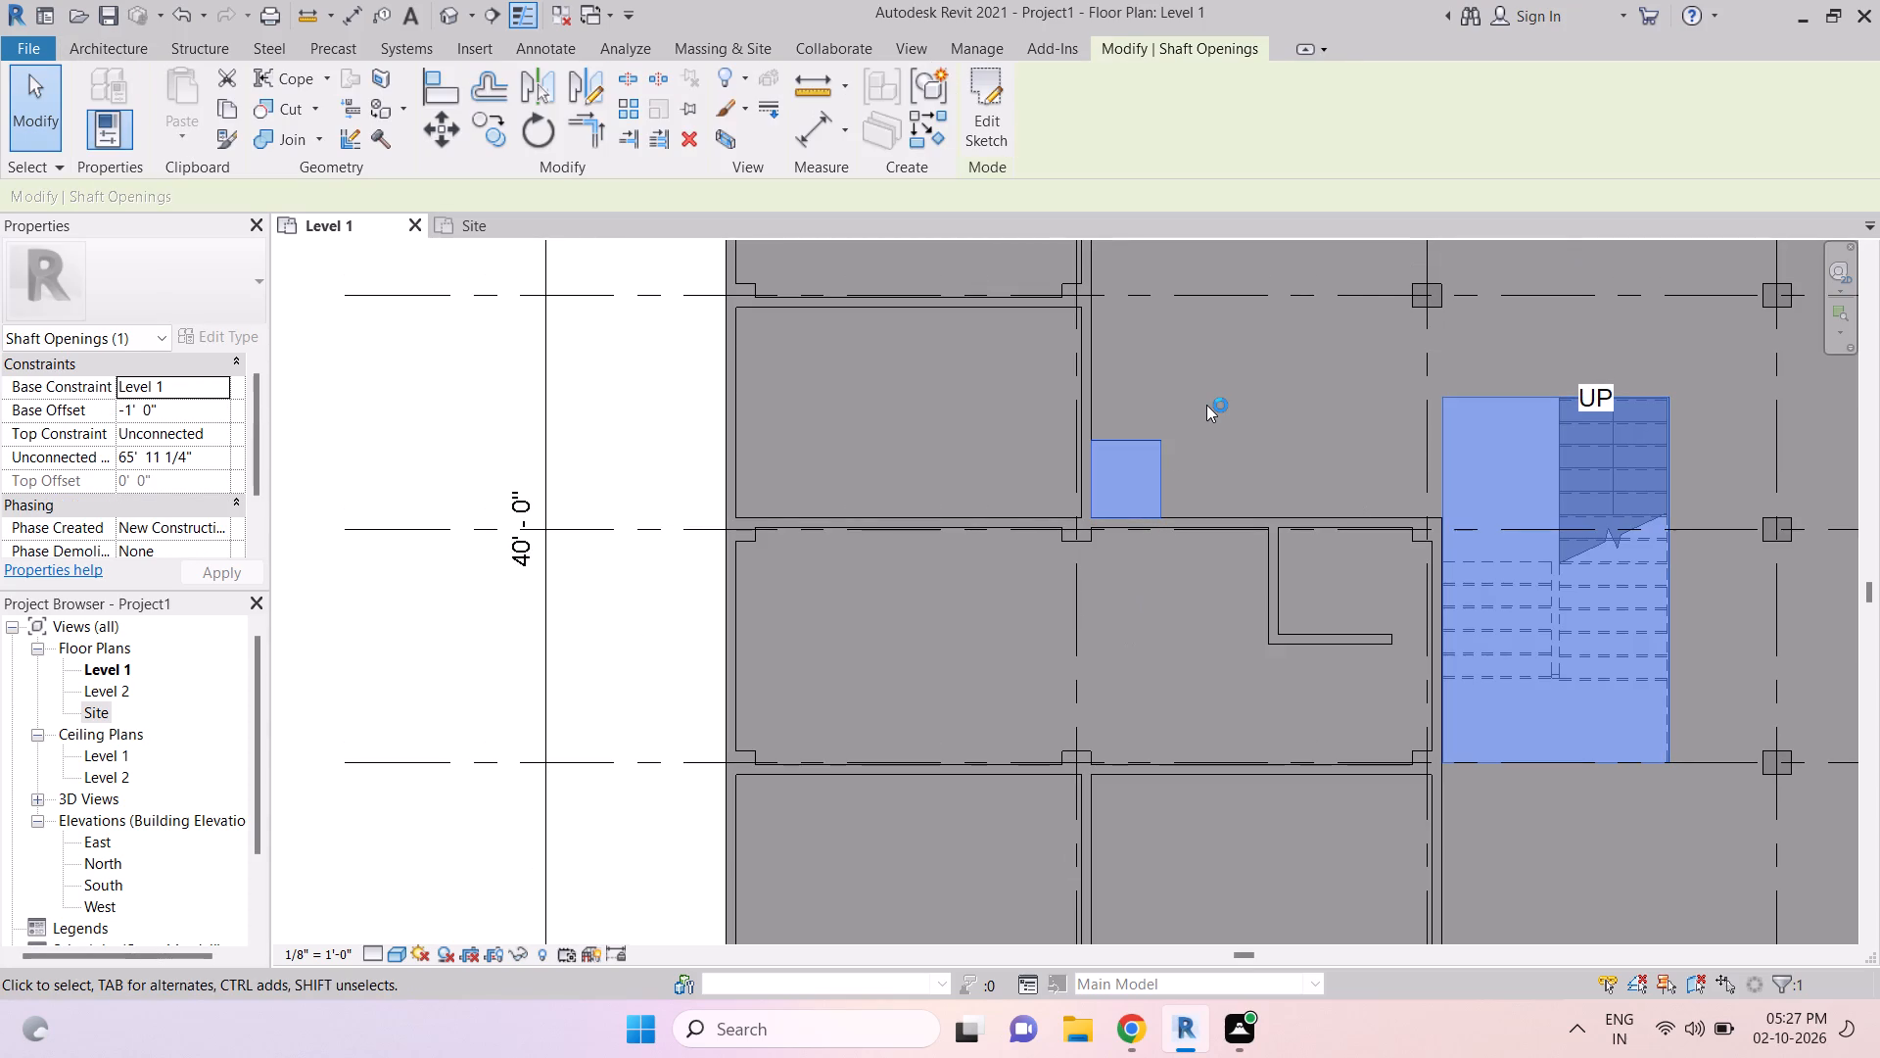
left_click(996, 124)
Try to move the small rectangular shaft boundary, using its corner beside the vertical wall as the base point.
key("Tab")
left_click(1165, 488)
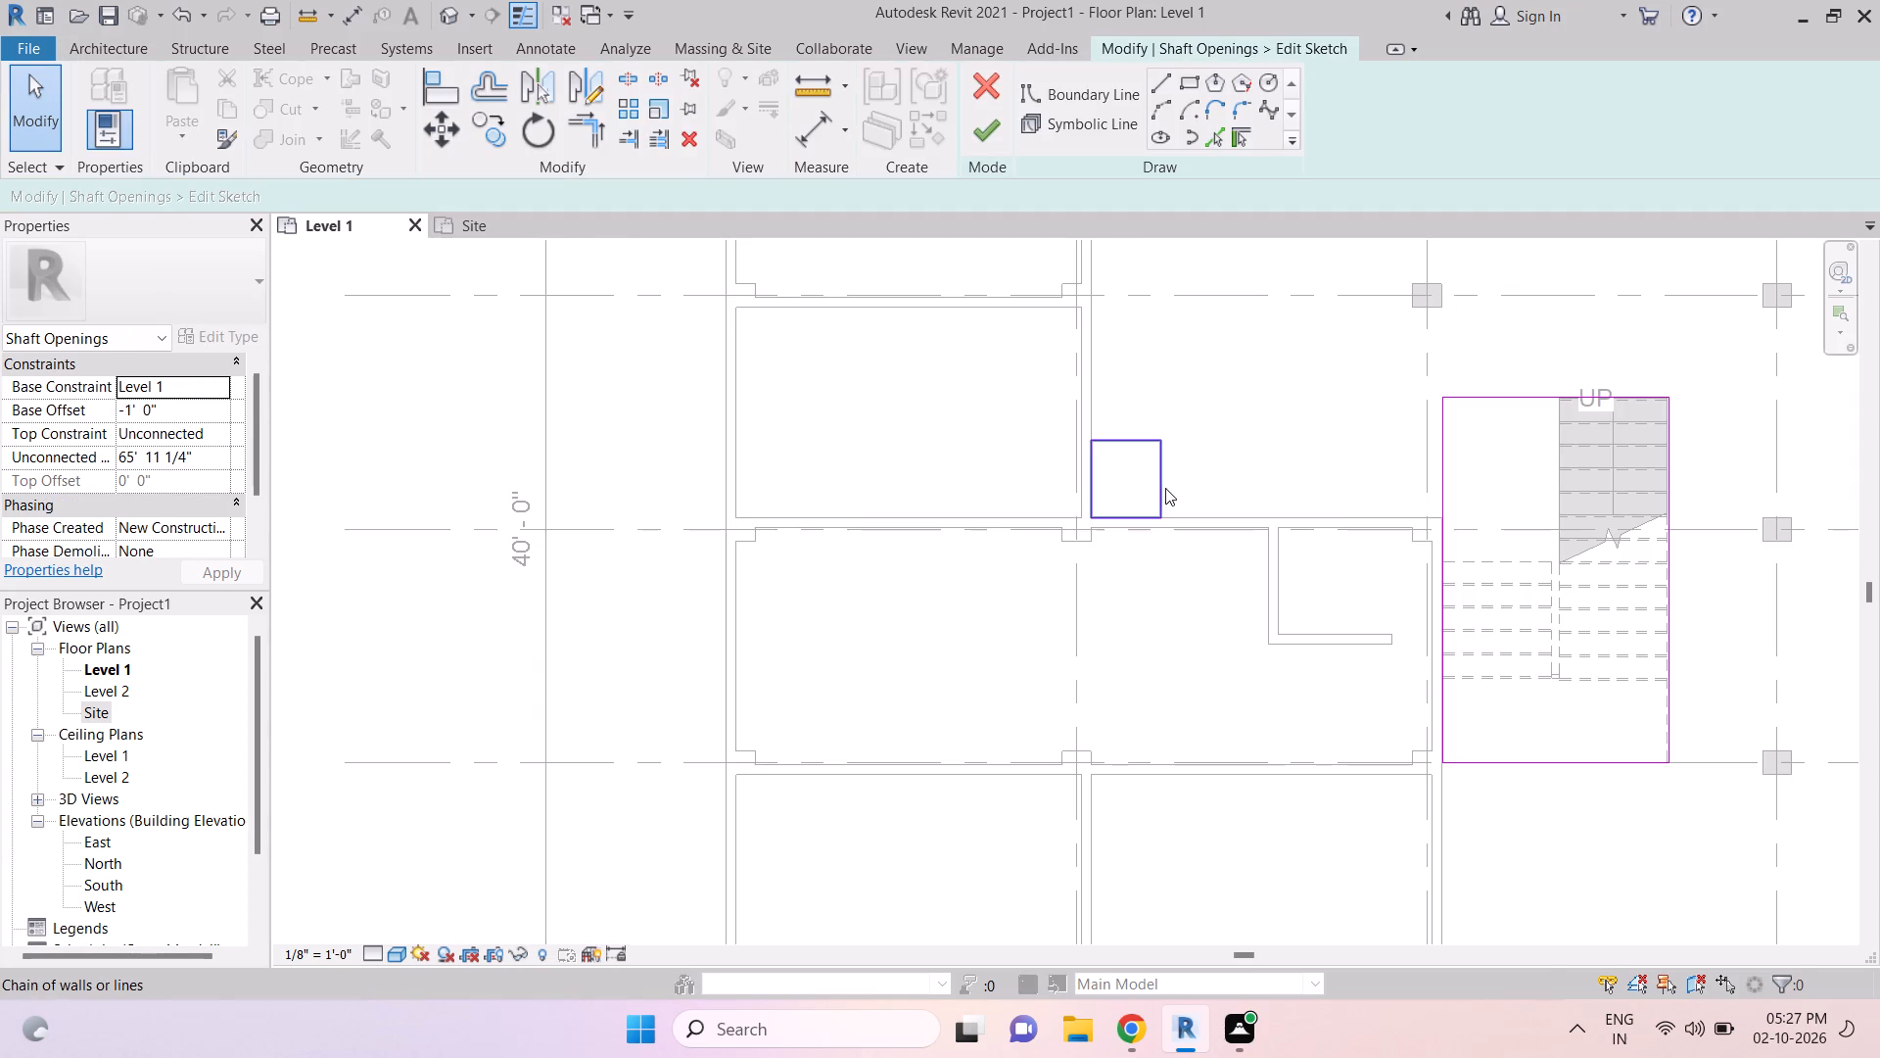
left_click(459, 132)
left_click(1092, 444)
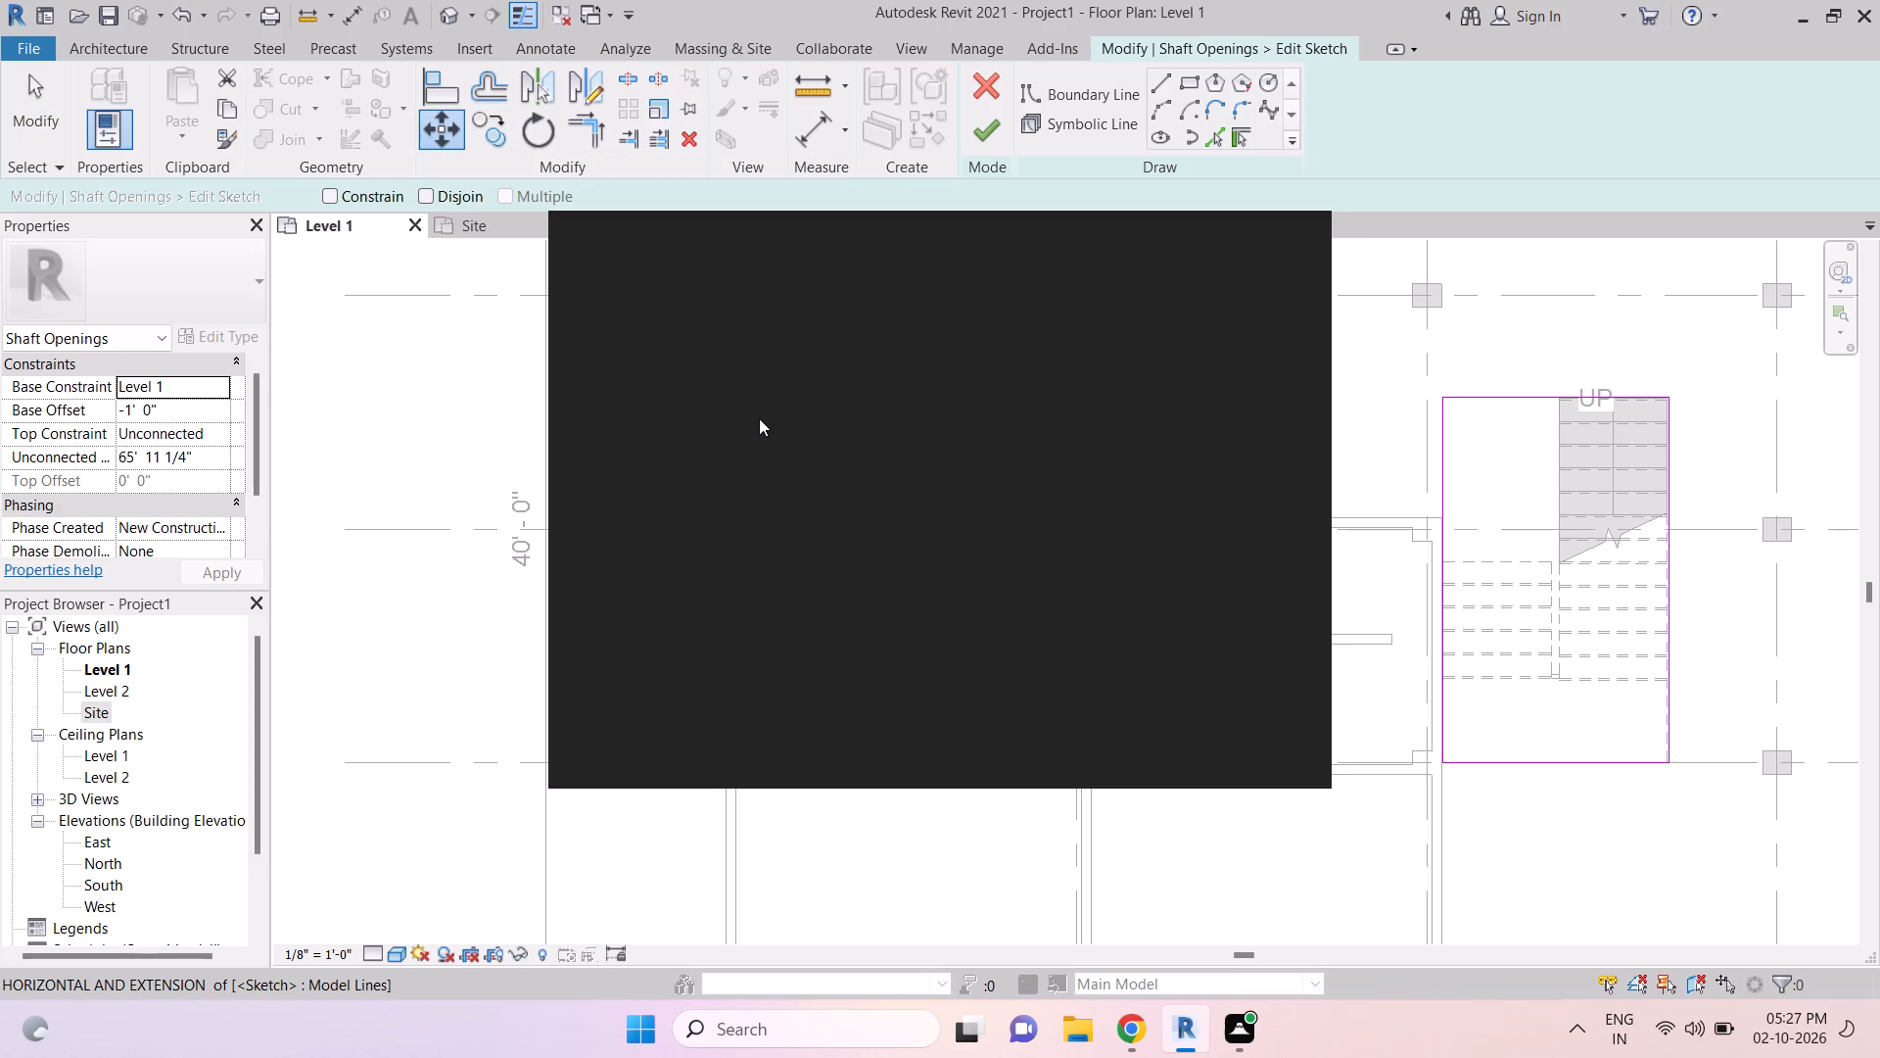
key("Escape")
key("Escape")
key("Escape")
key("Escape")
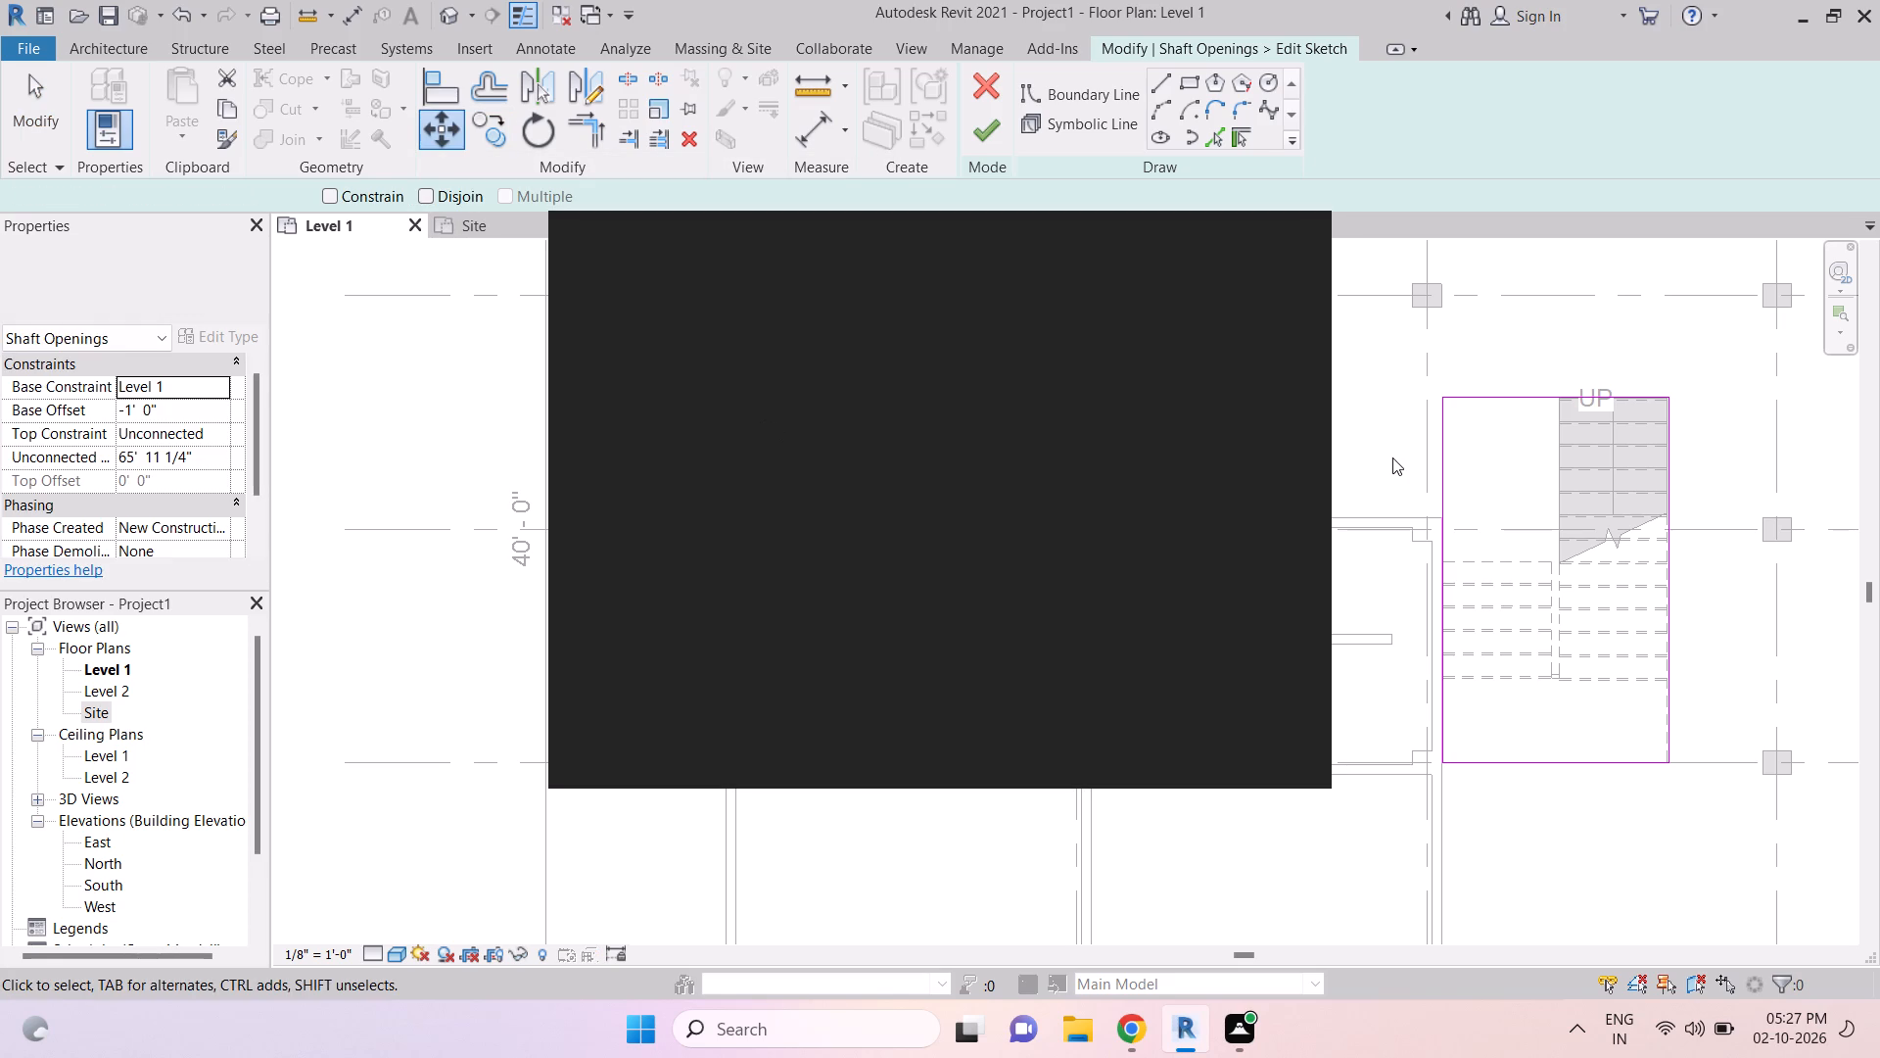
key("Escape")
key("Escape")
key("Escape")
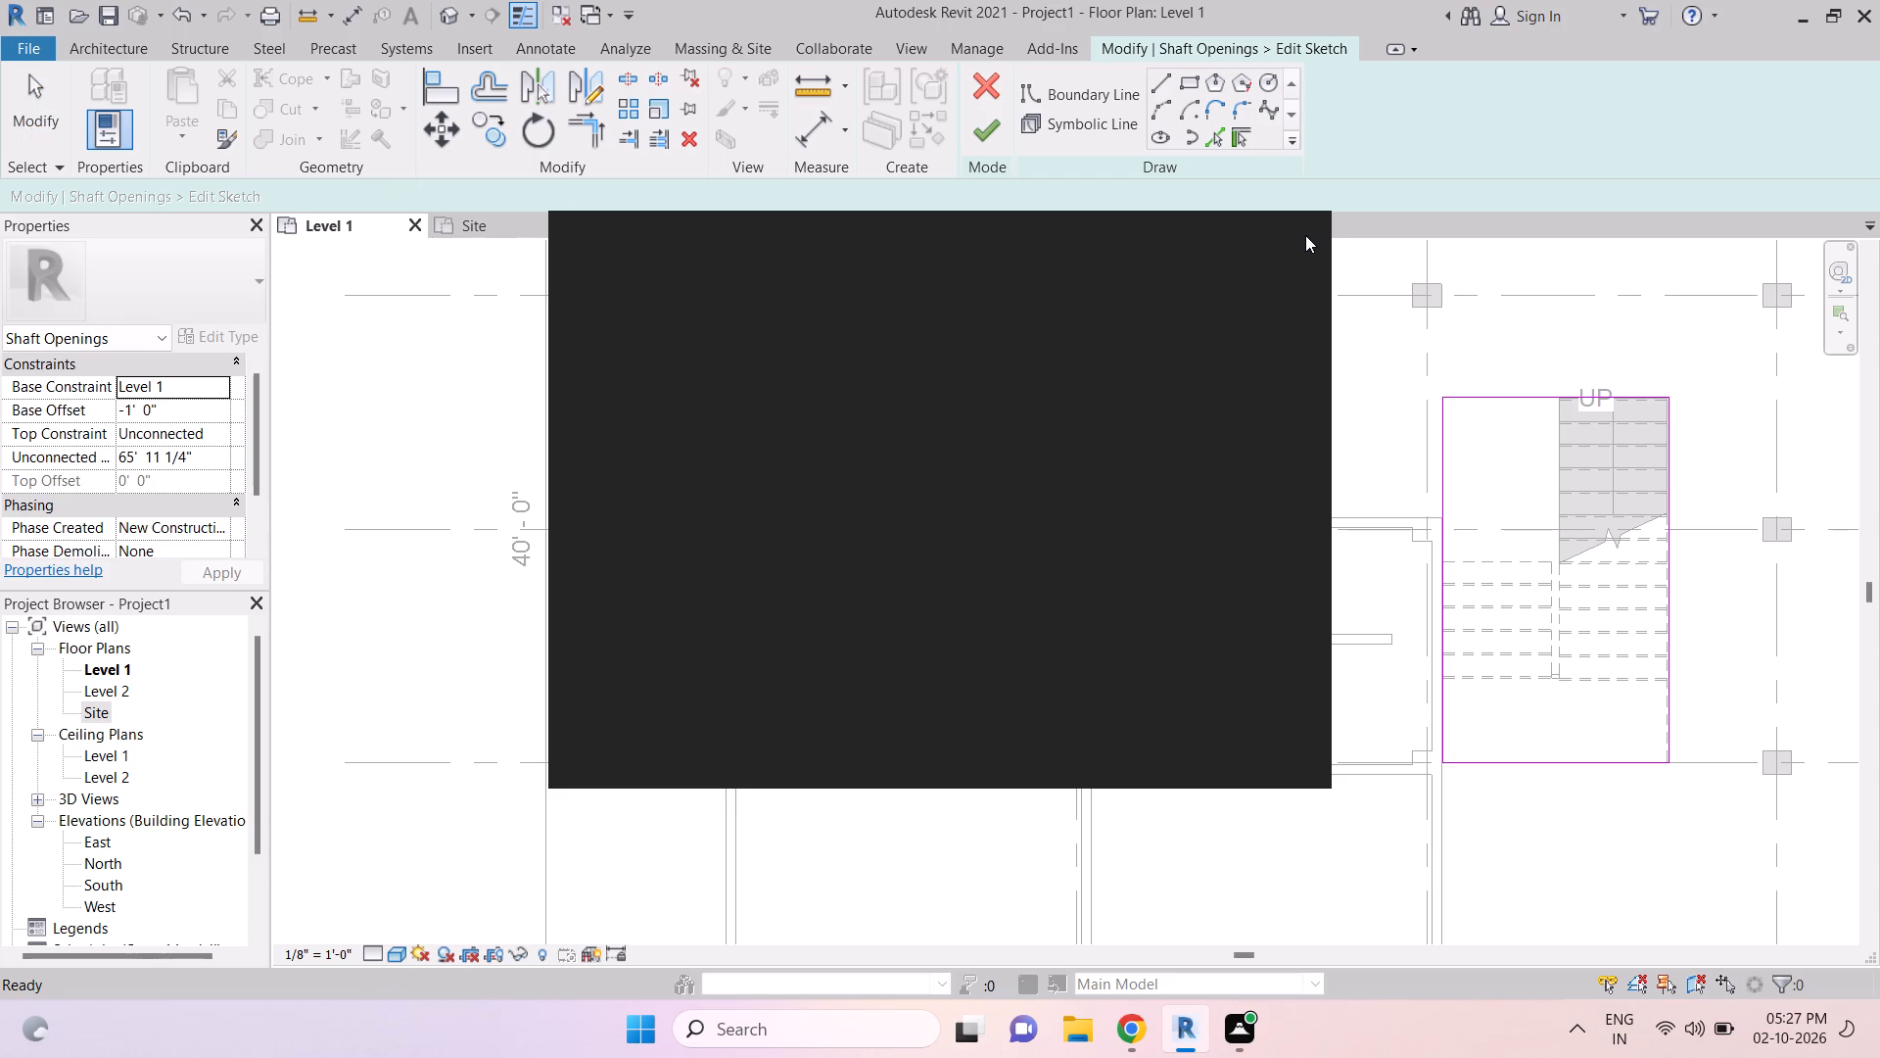
Dismiss the Autodesk genuine notification card covering the plan.
left_click(1292, 229)
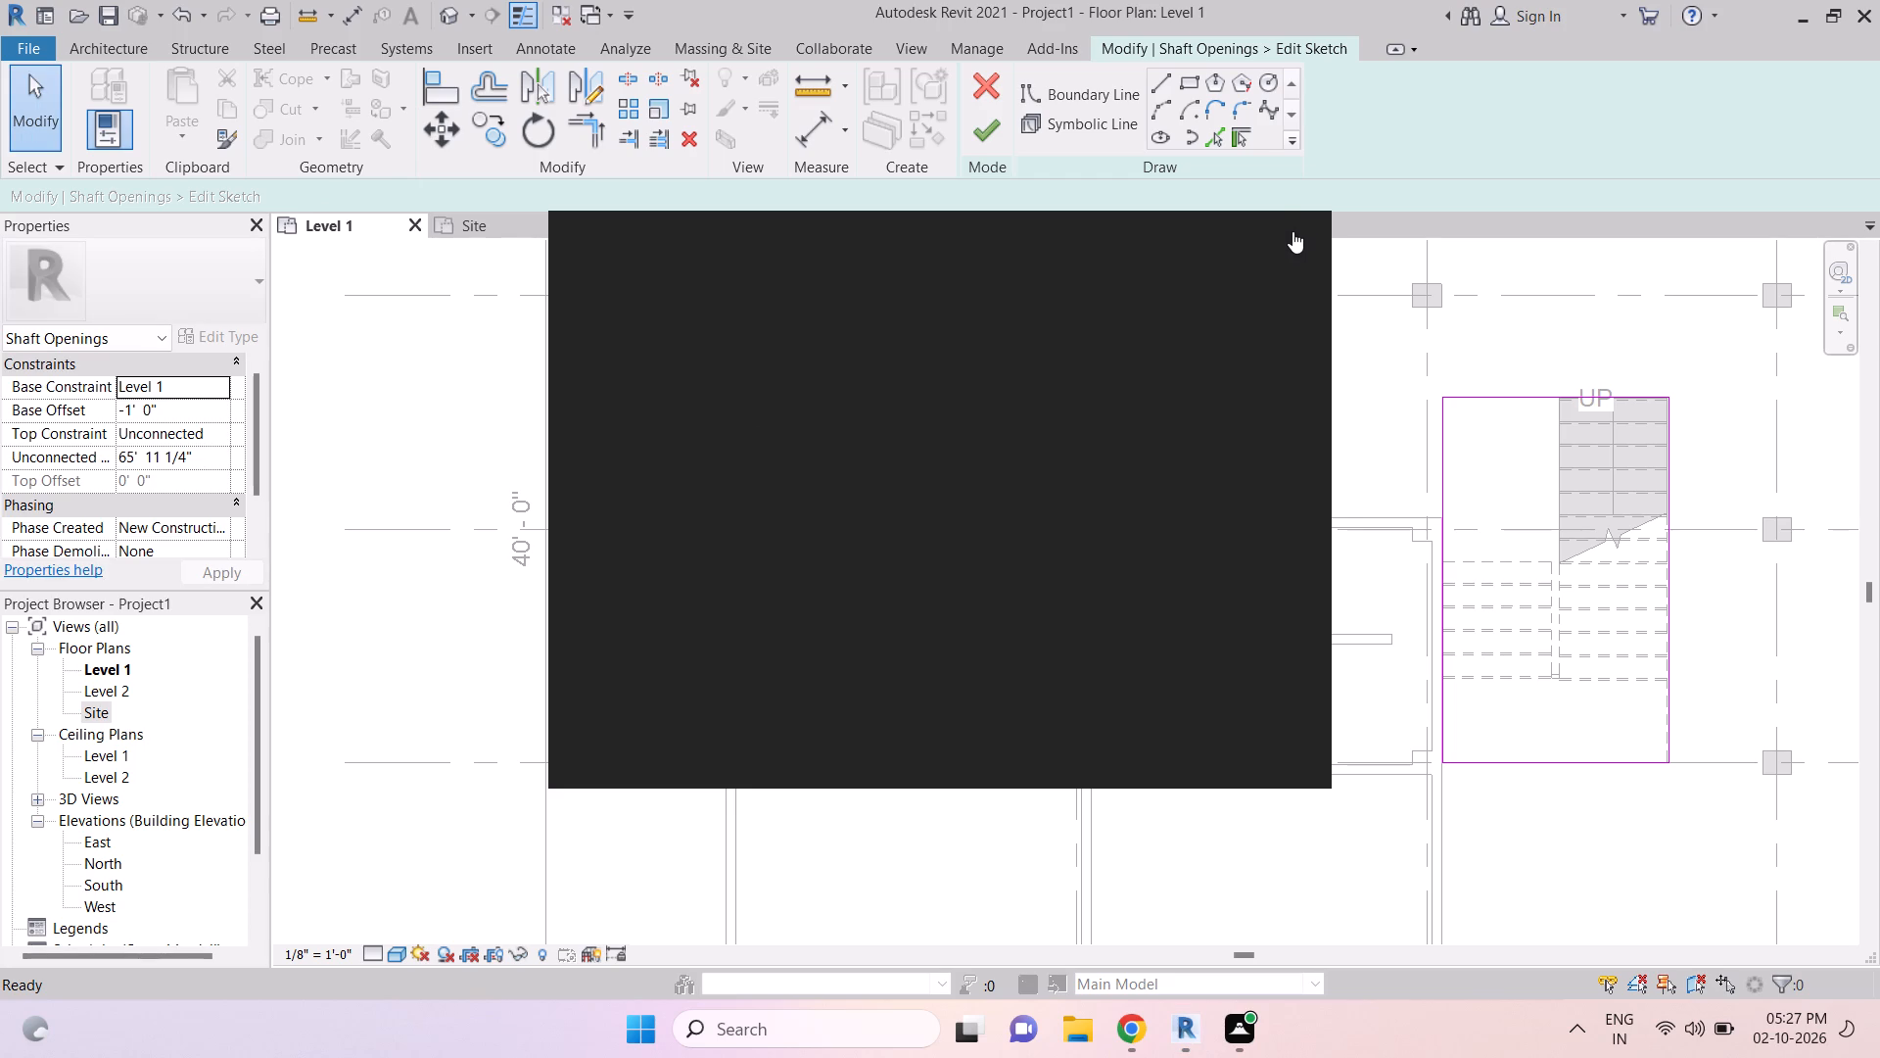
key("Escape")
Copy the small rectangular shaft boundary 15' 2 1/2" along the grid 8 wall into the corner at grid 1, and finish the sketch.
key("Tab")
left_click(1164, 487)
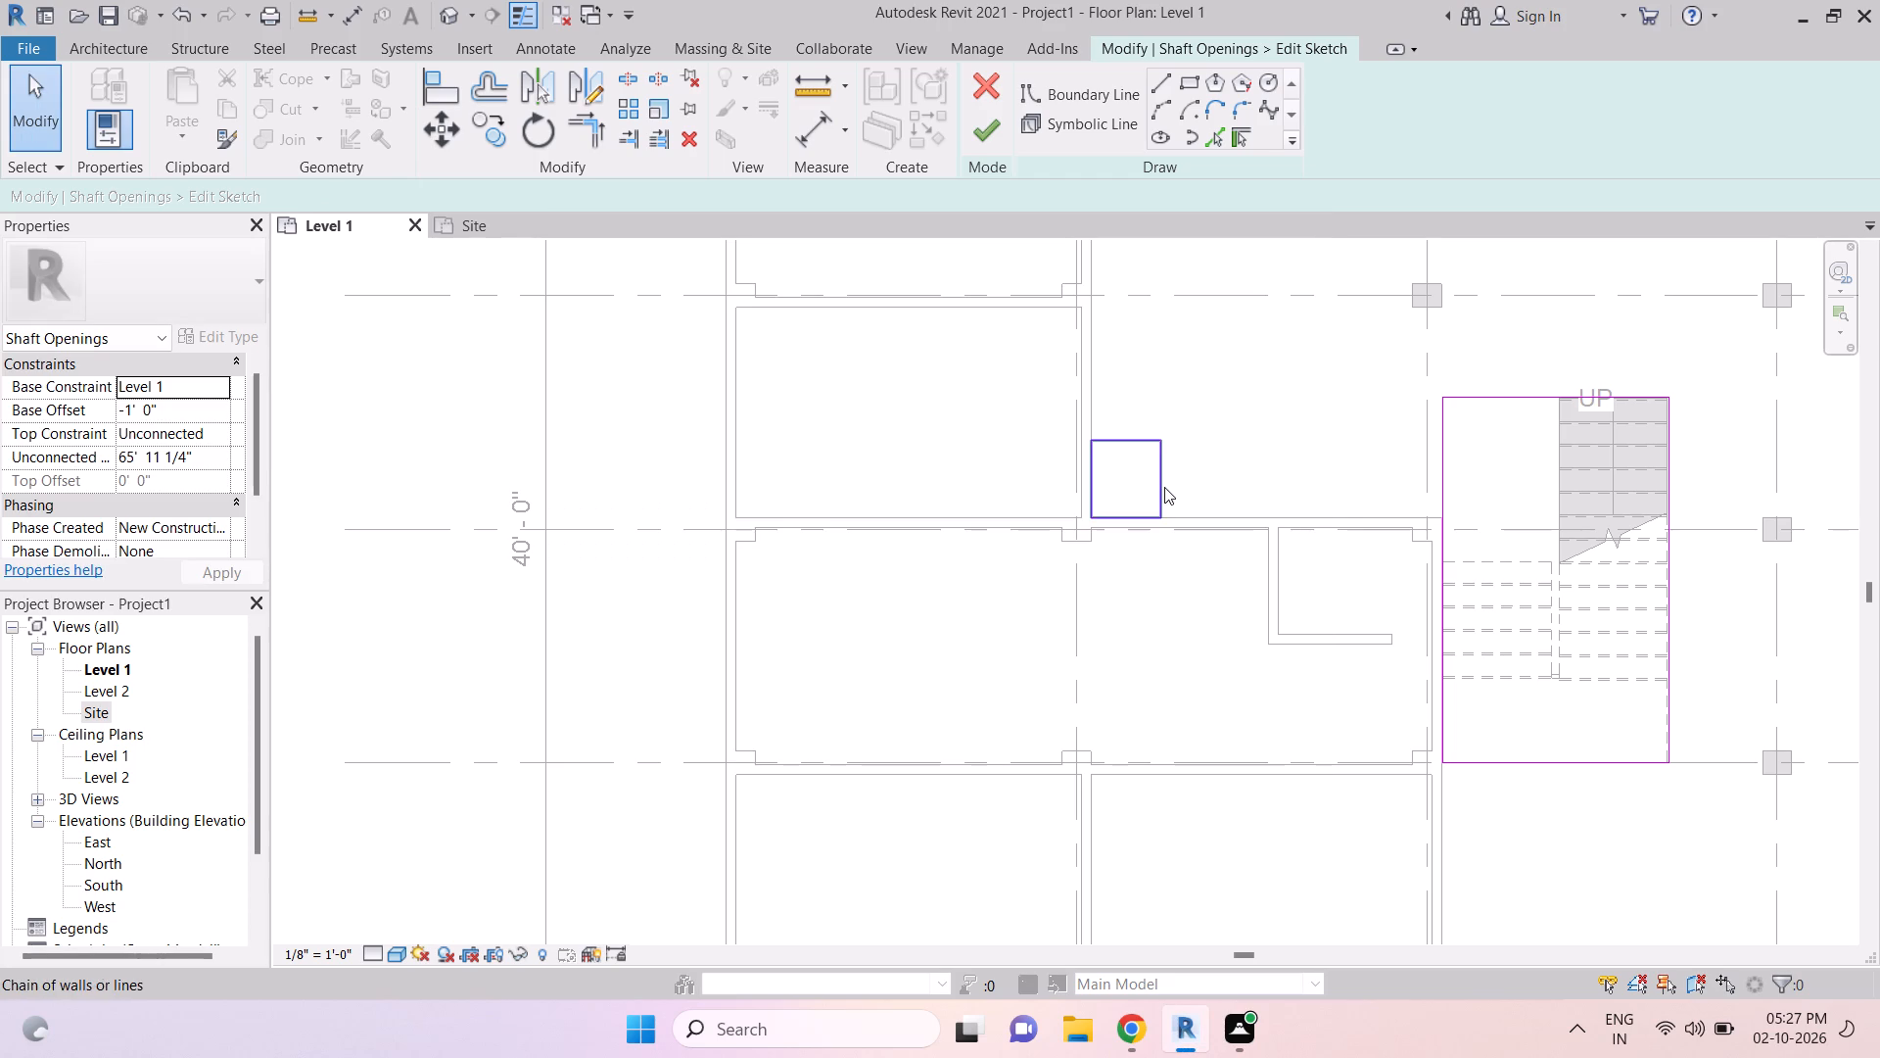
left_click(504, 127)
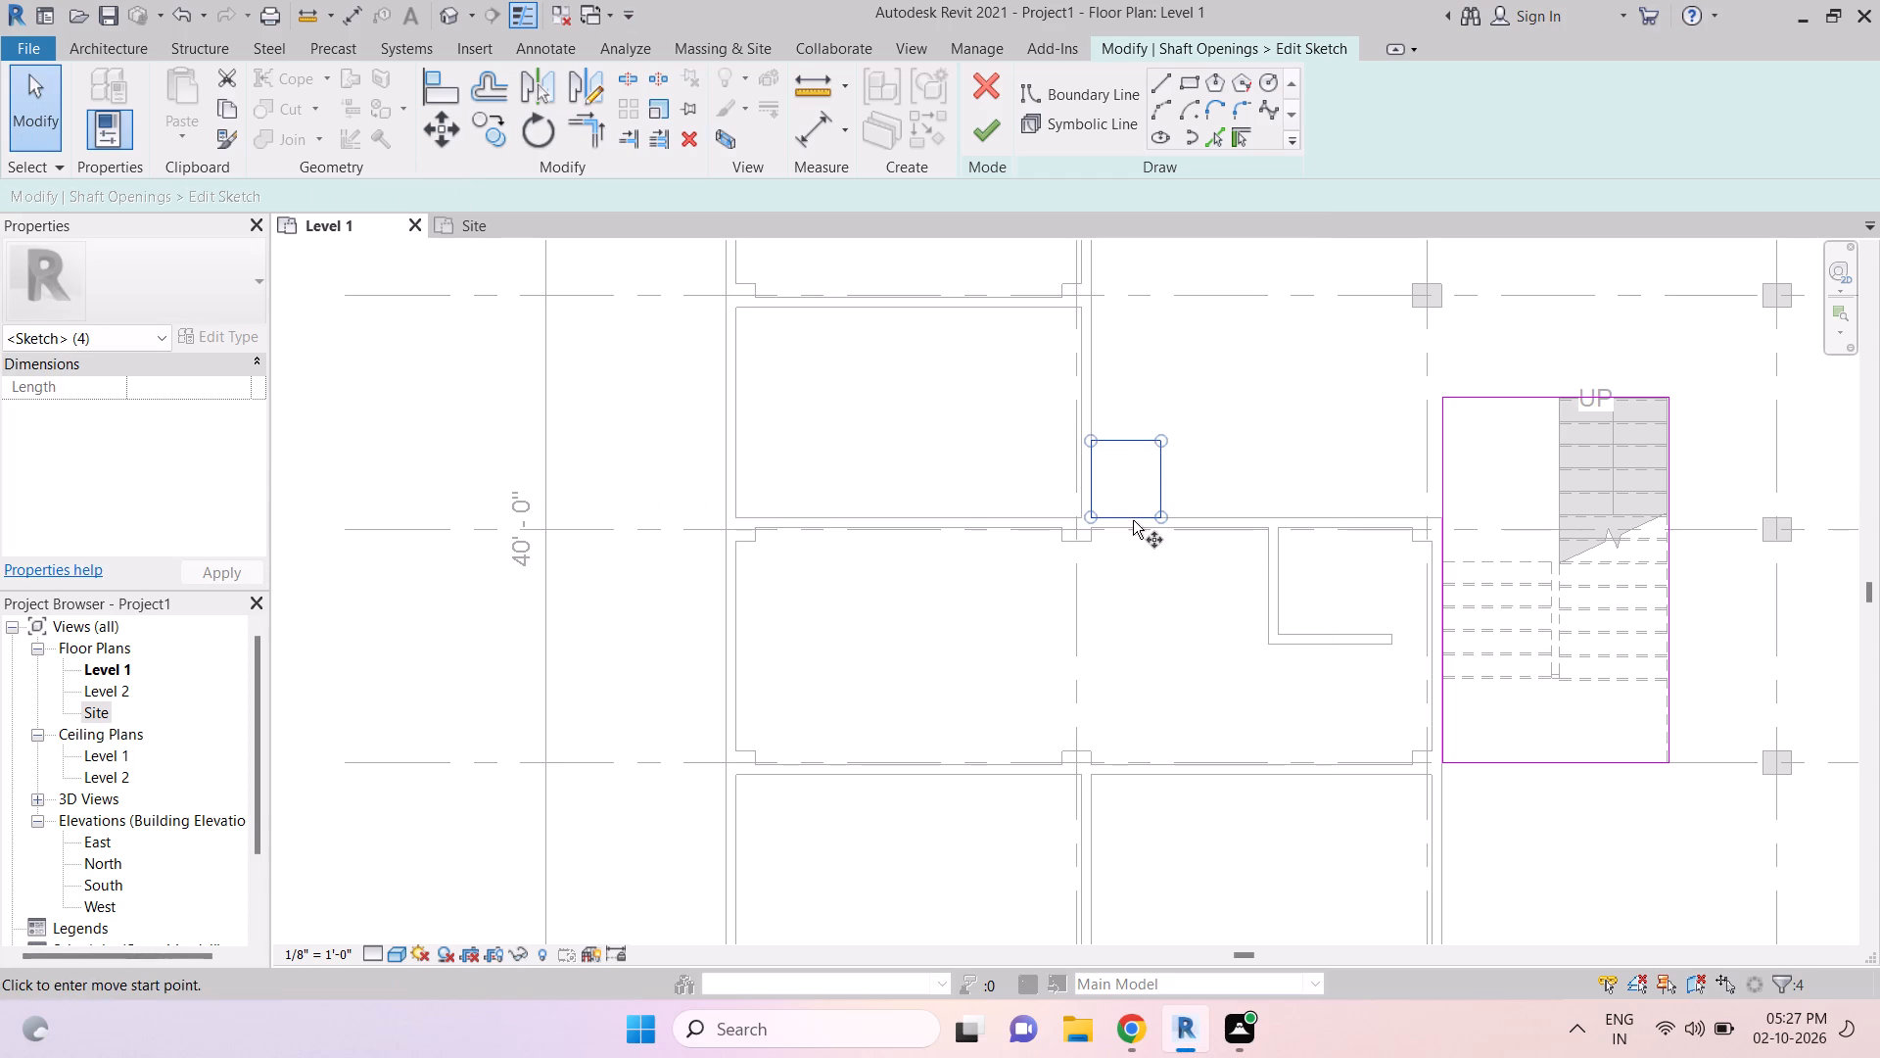
left_click(1096, 513)
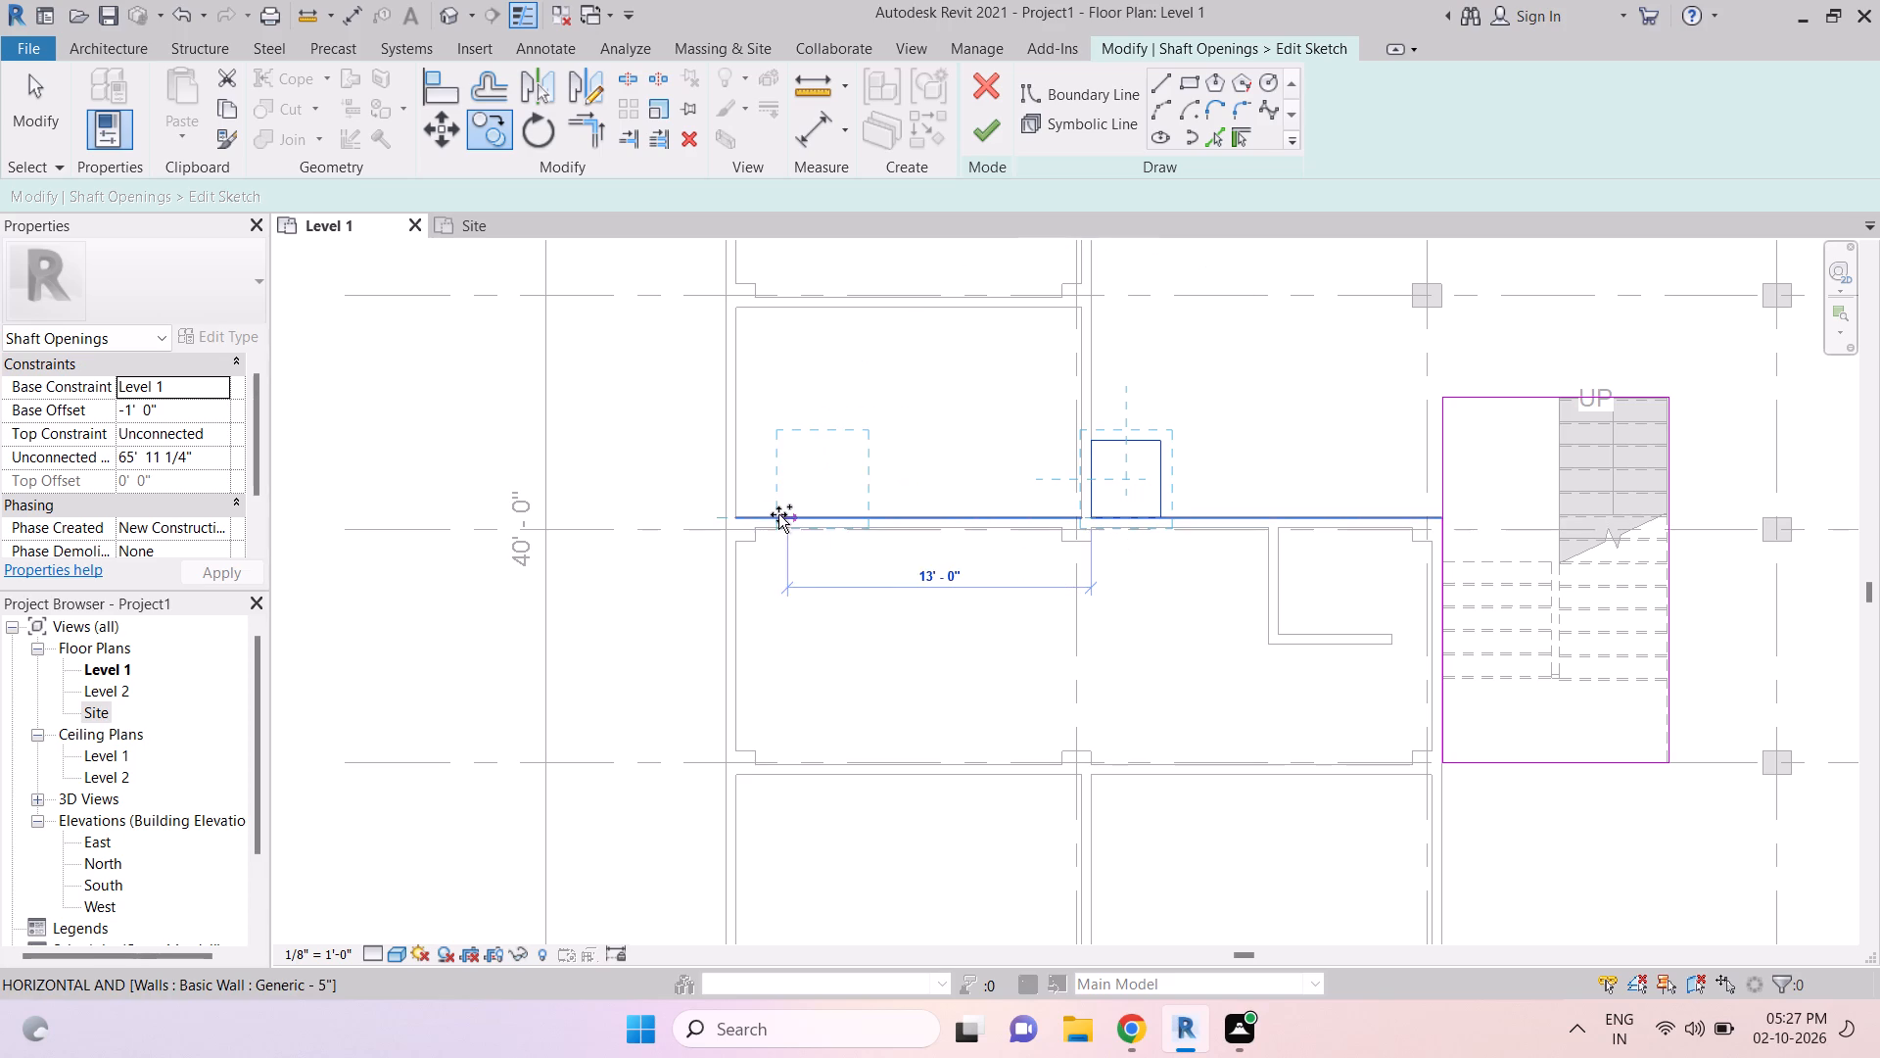
left_click(742, 514)
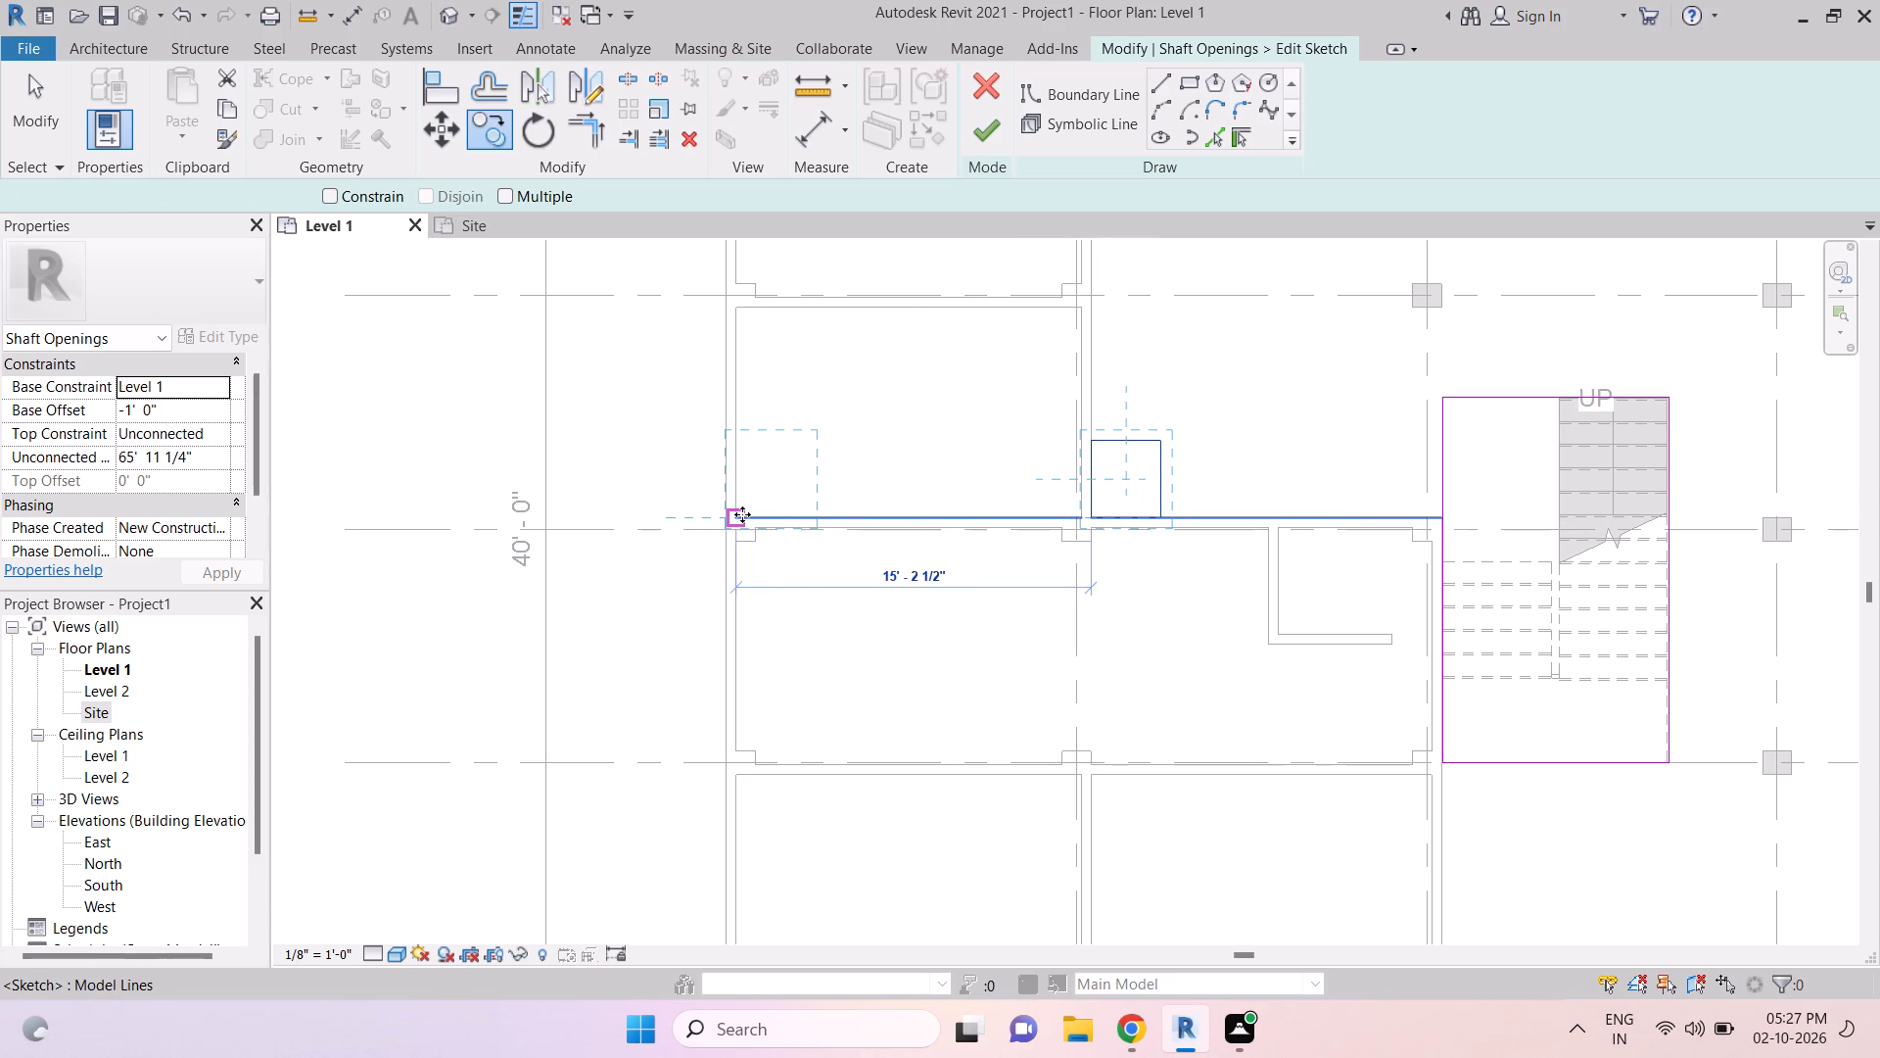
key("Escape")
key("Escape")
key("Escape")
key("Escape")
key("Escape")
key("Escape")
left_click(980, 134)
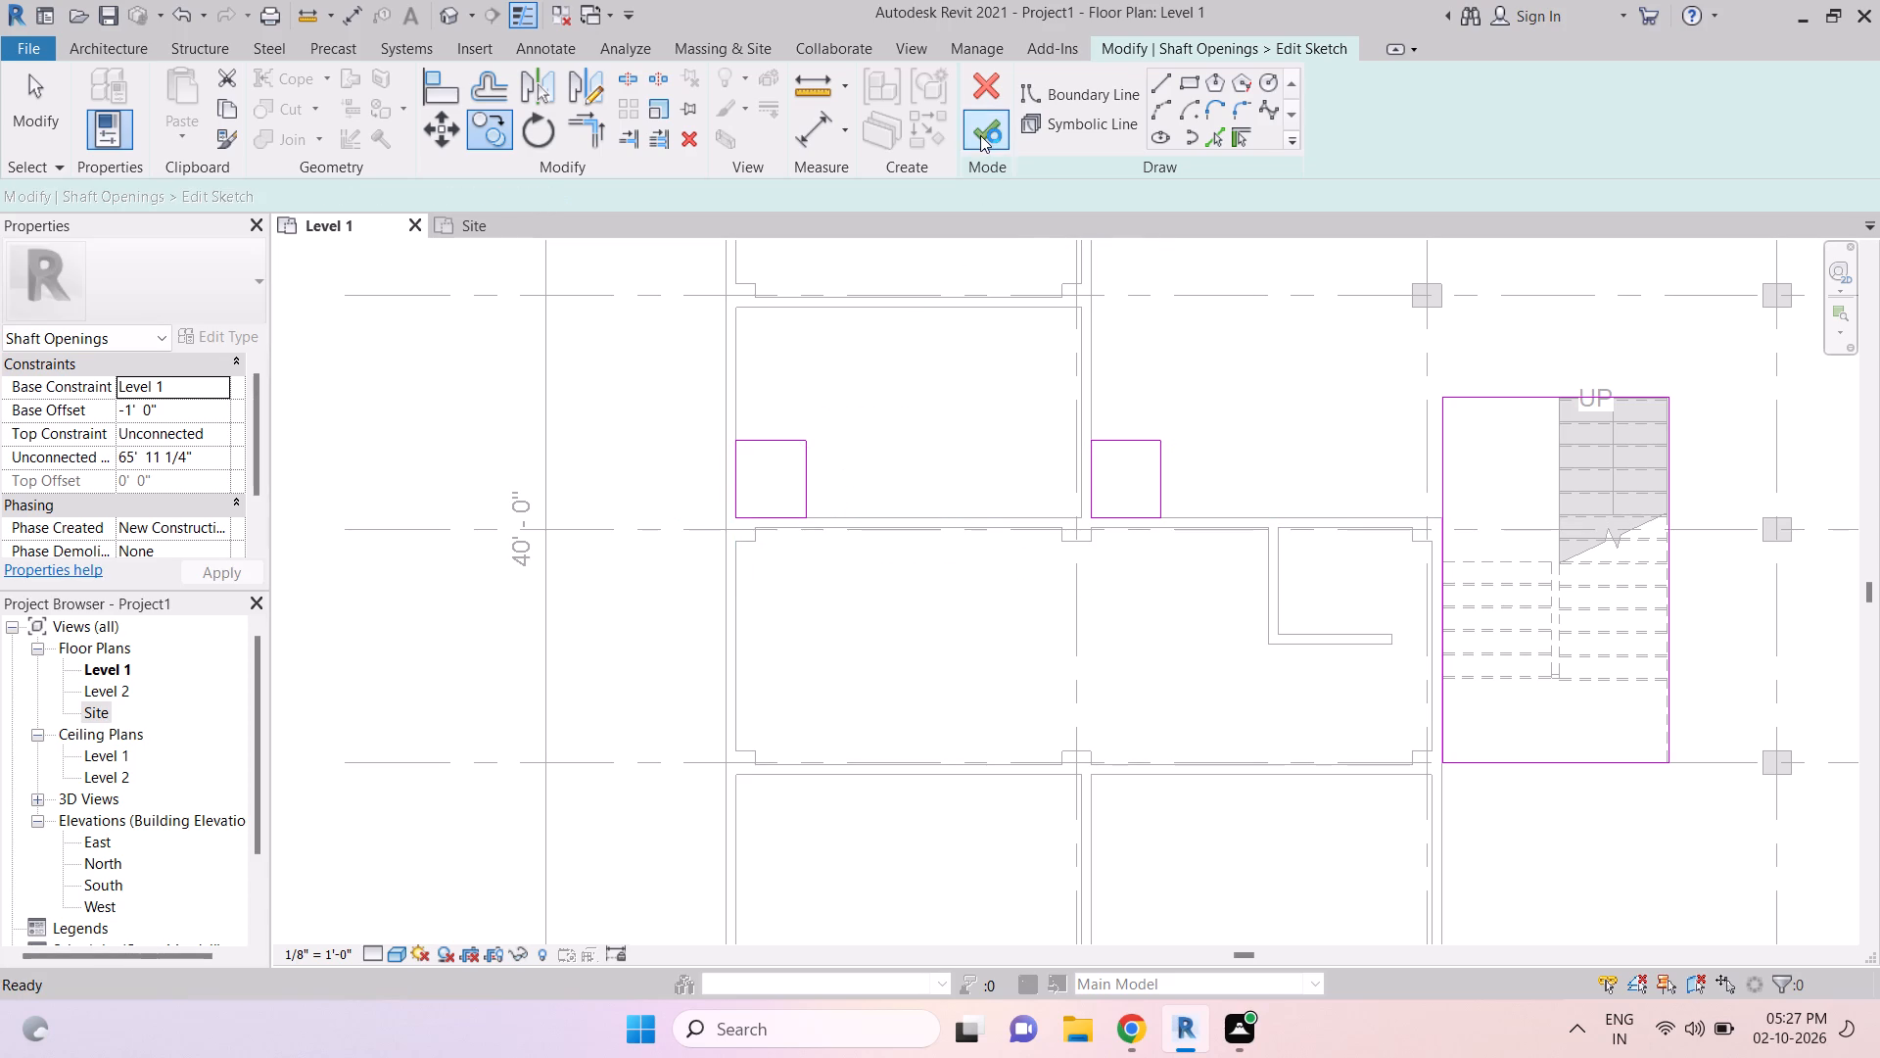
key("Escape")
key("Escape")
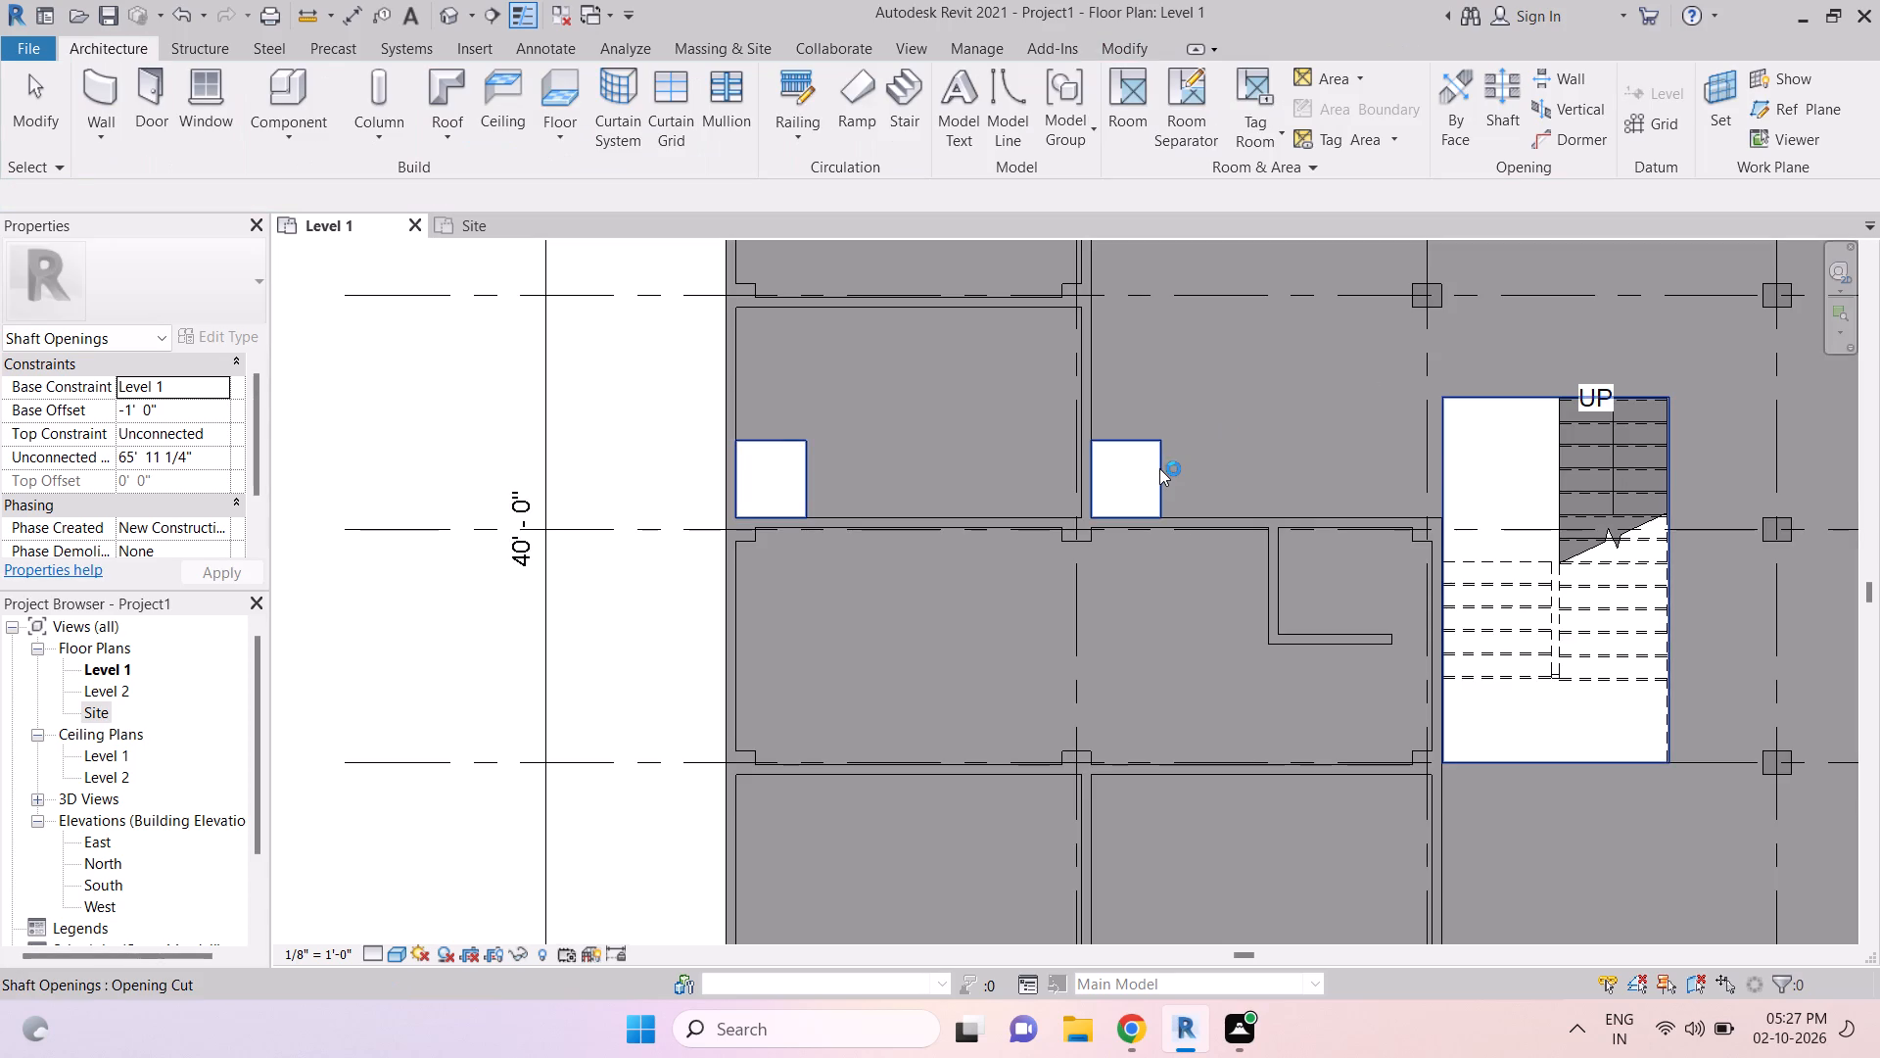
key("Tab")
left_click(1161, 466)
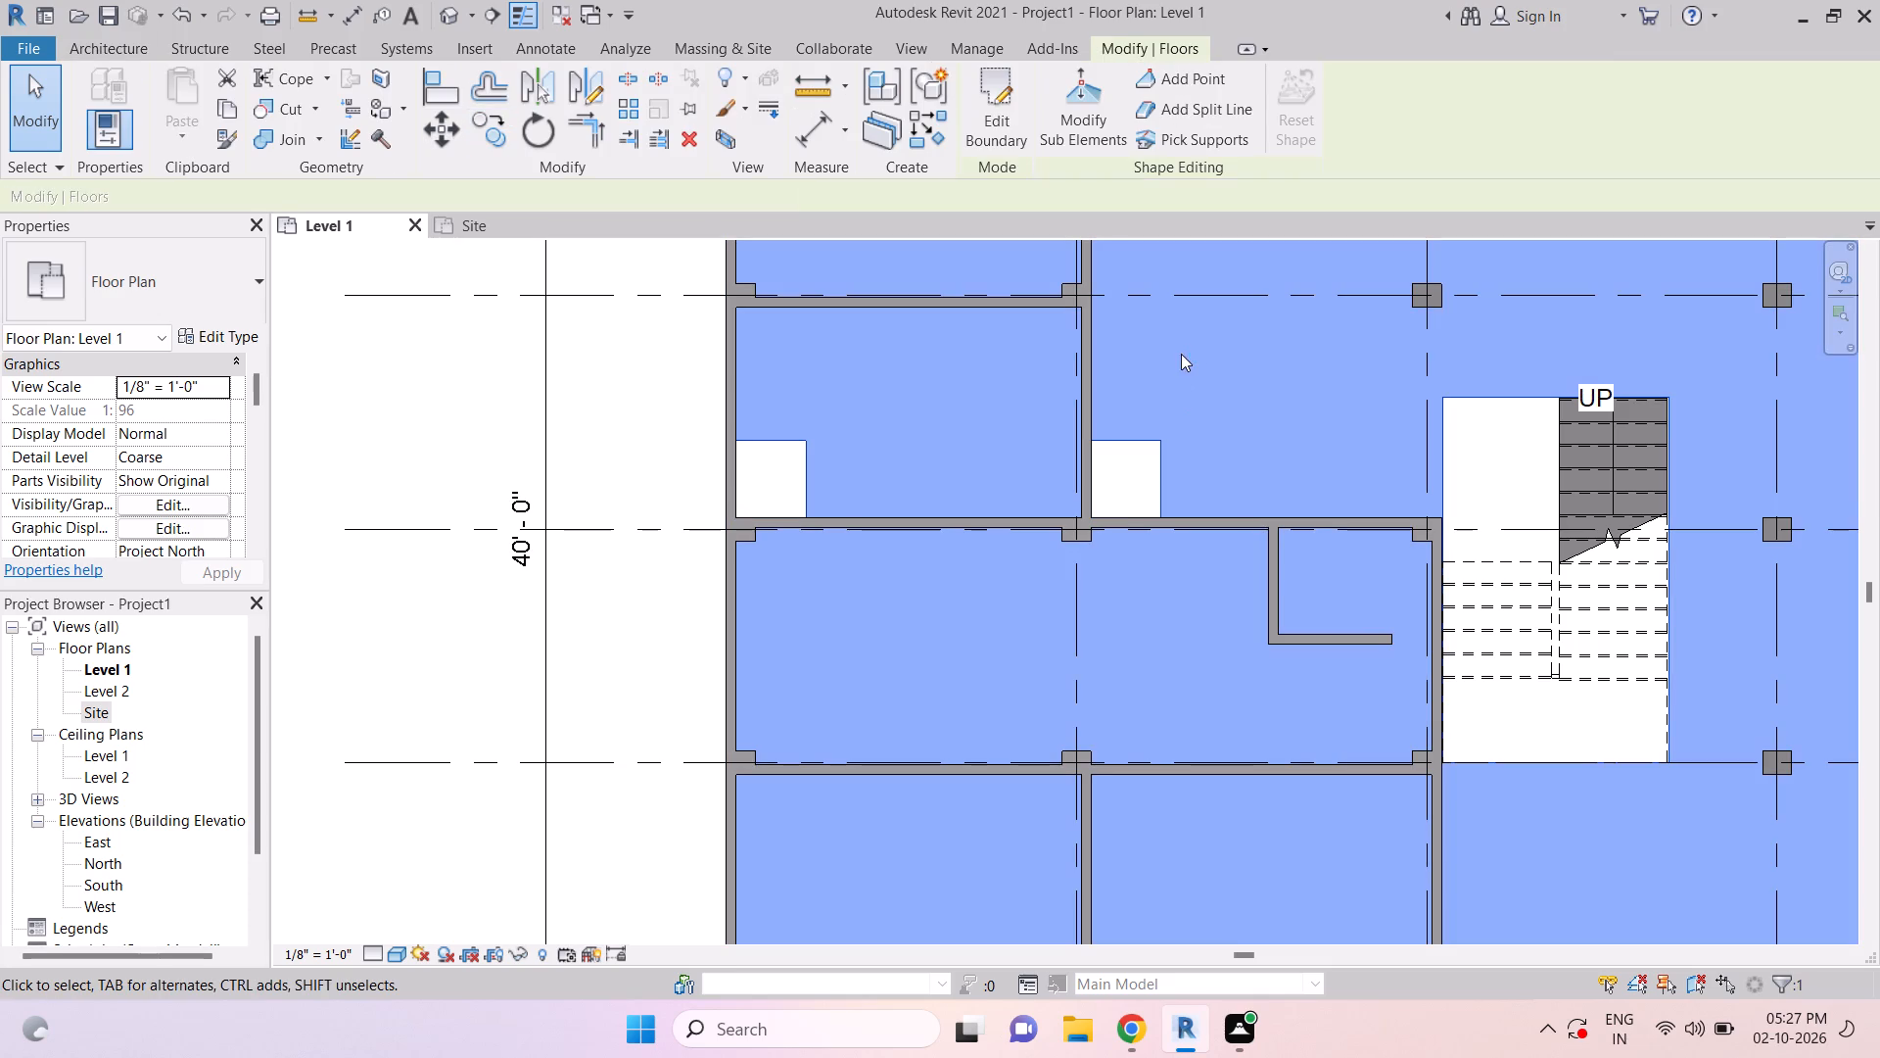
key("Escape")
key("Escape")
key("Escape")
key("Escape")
Reopen the shaft opening sketch, delete the original small rectangle beside the grid 2 wall, and finish the sketch.
left_click(1171, 463)
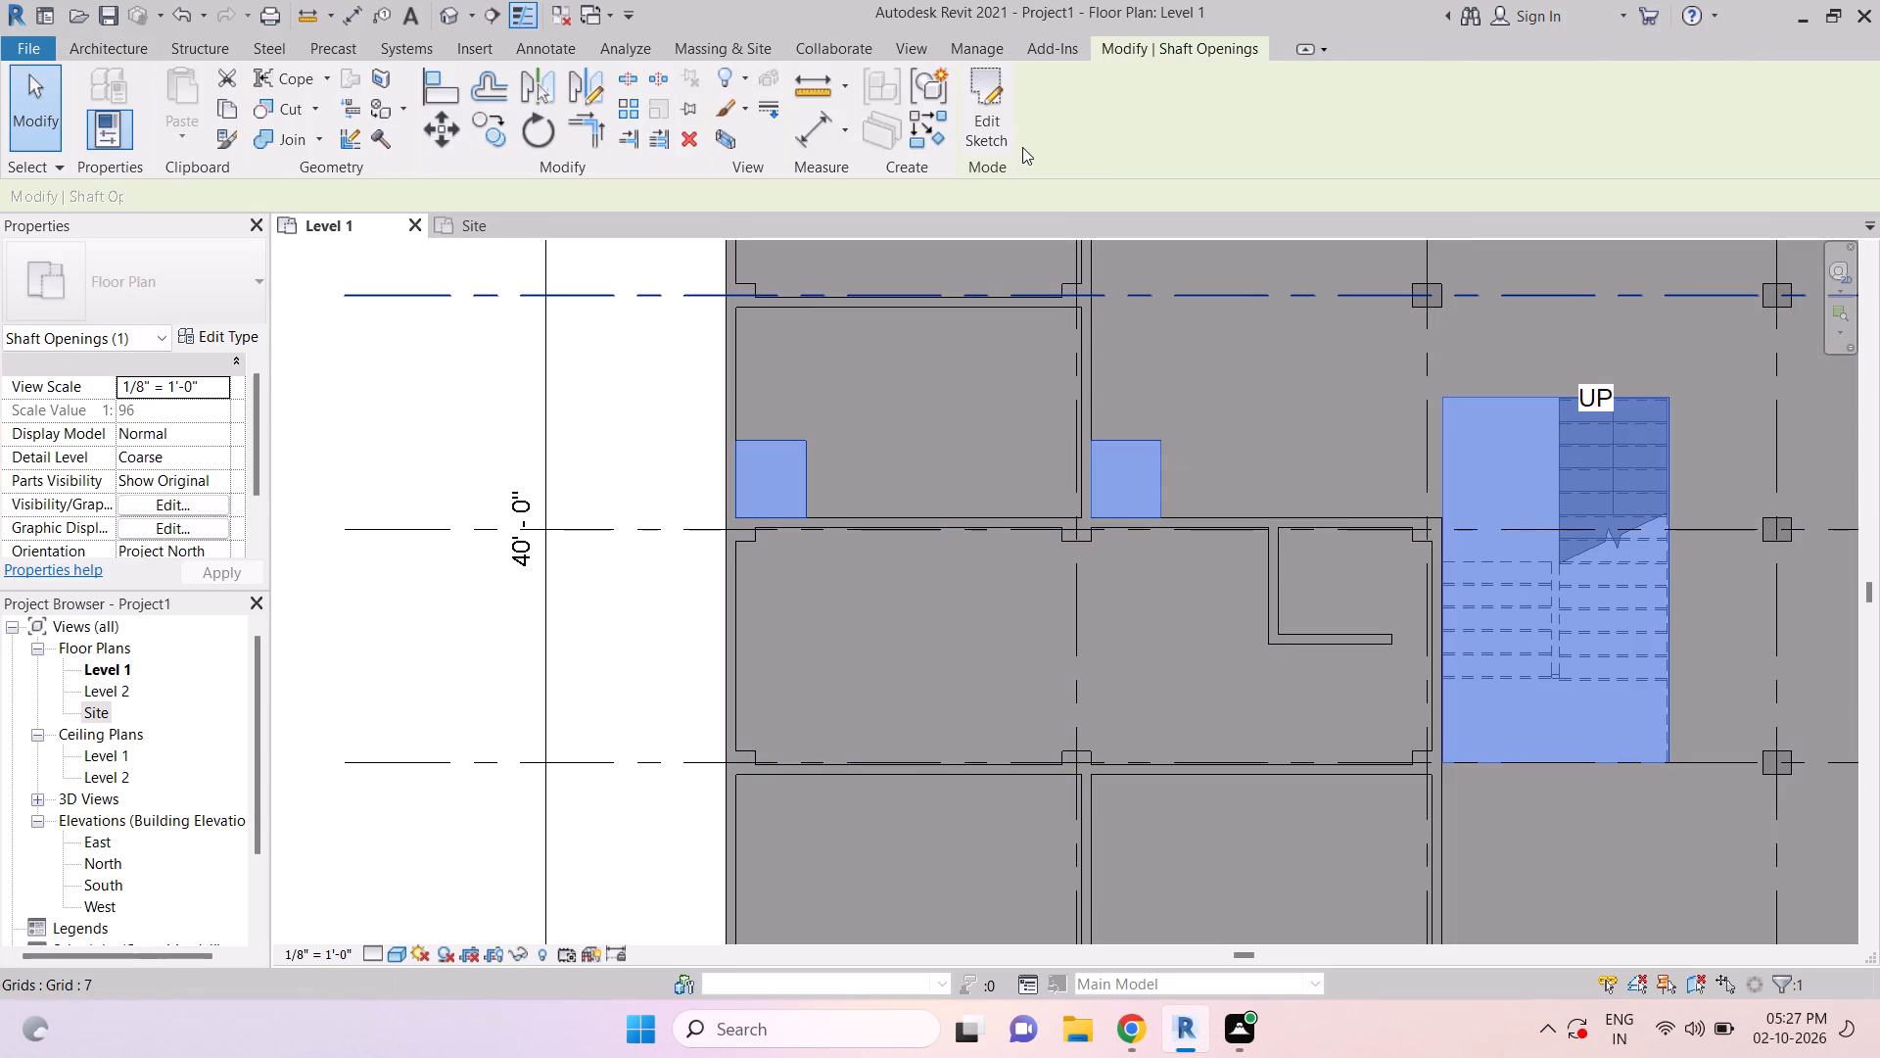
left_click(992, 127)
key("Tab")
left_click(1163, 473)
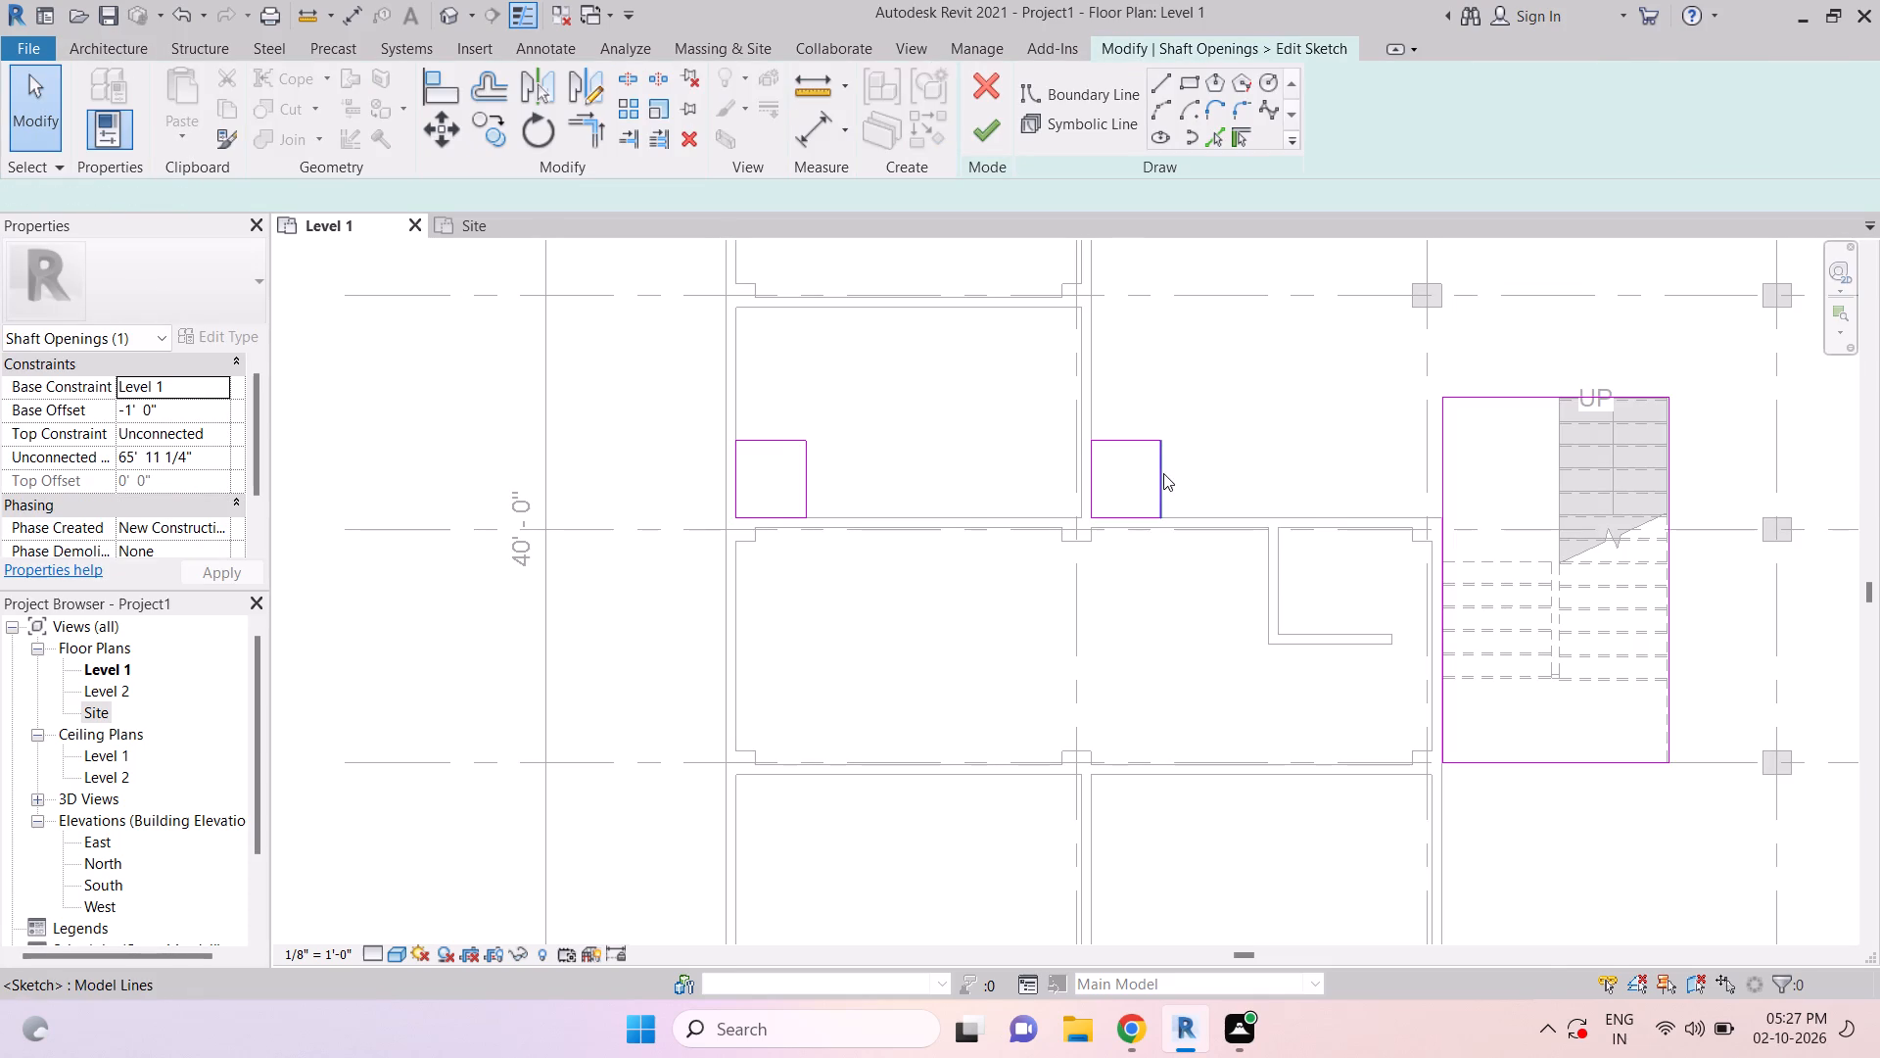
key("Delete")
key("Escape")
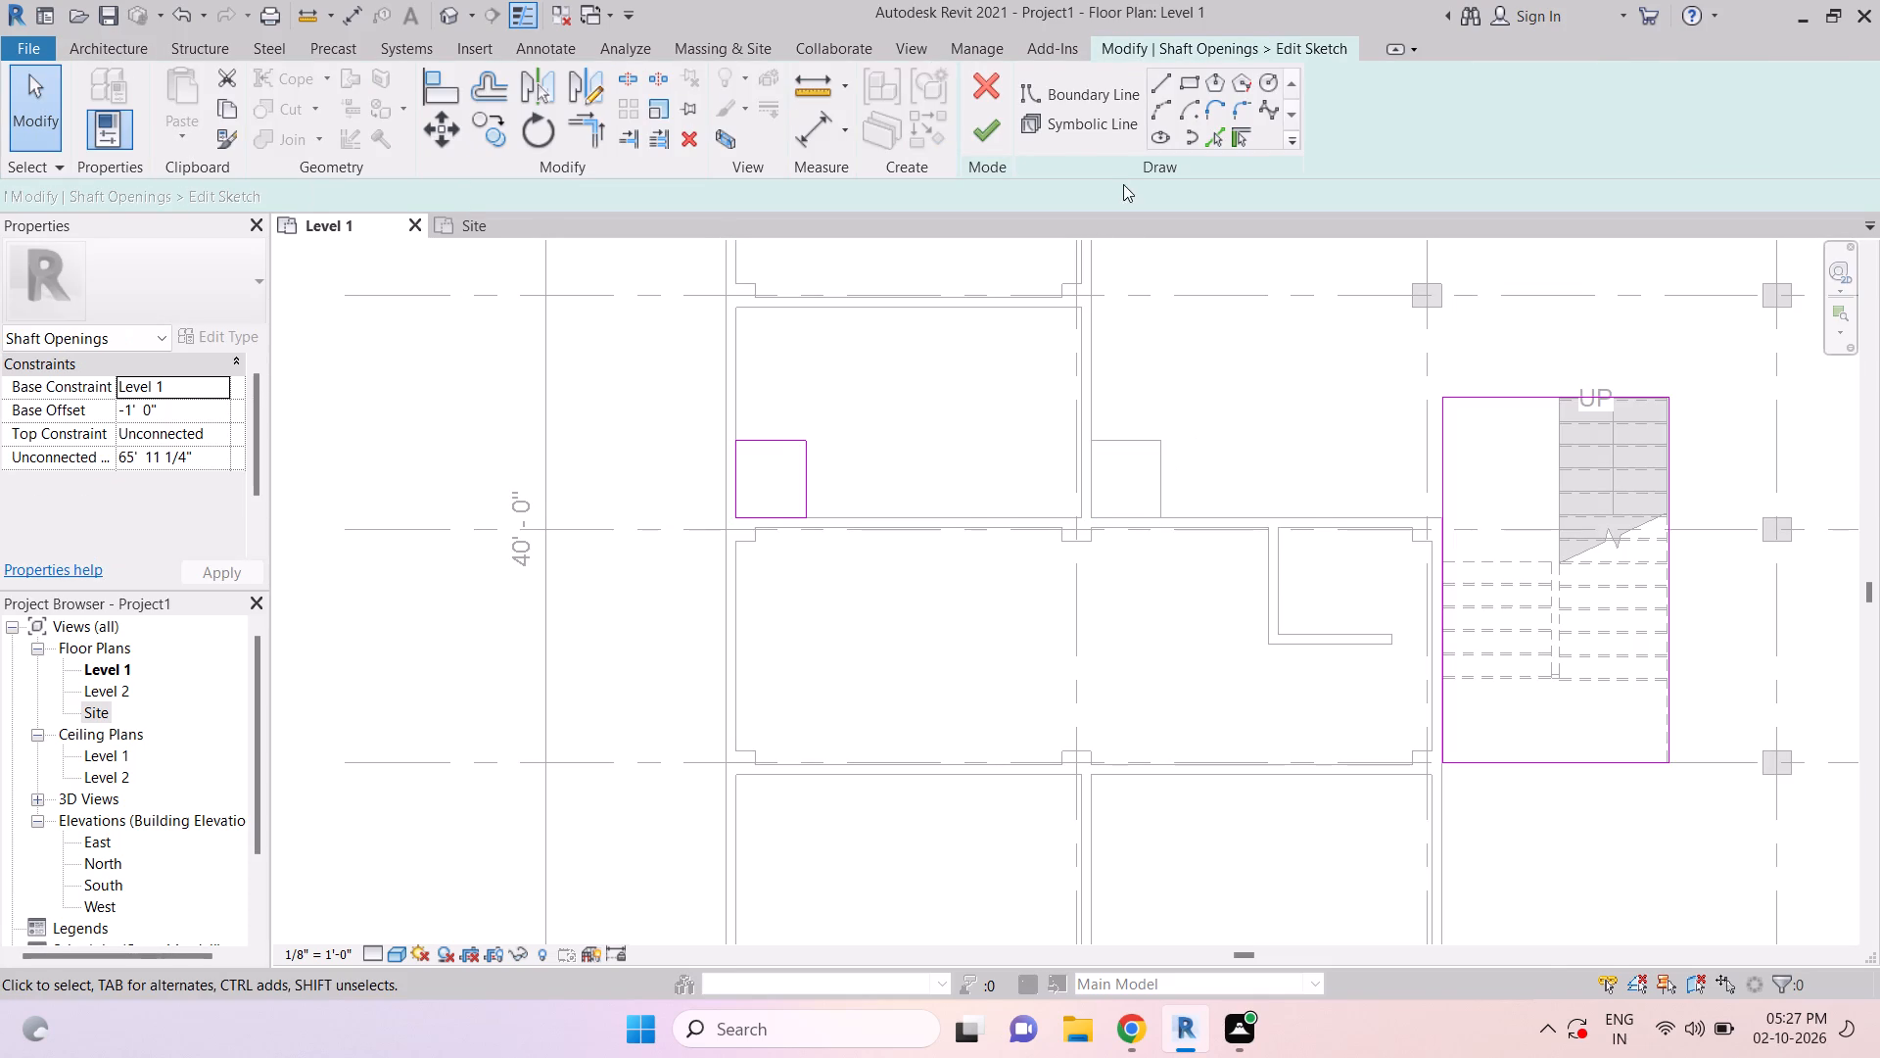
left_click(985, 122)
key("Escape")
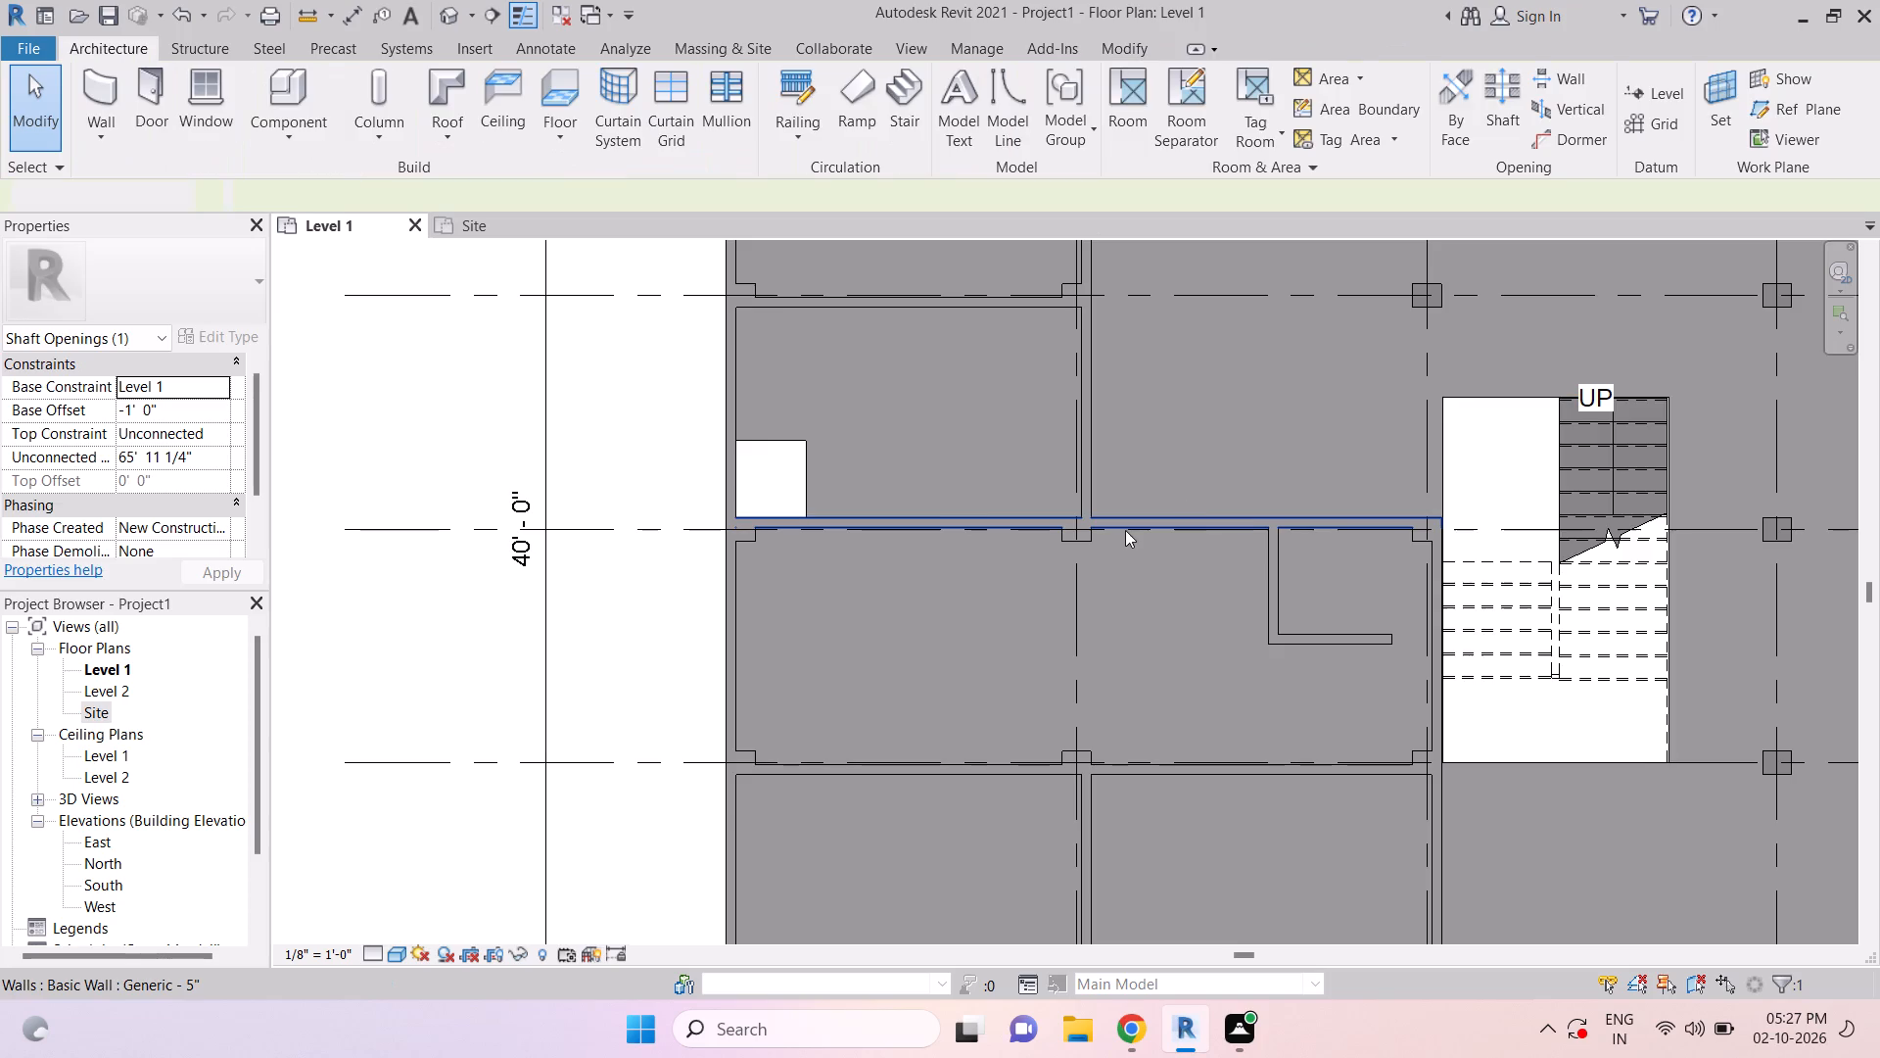
key("Escape")
Shorten the vertical interior wall beside grid 2 so it ends at the horizontal partition along grid 7.
scroll(1088, 557, "down", 5)
key("Escape")
key("Escape")
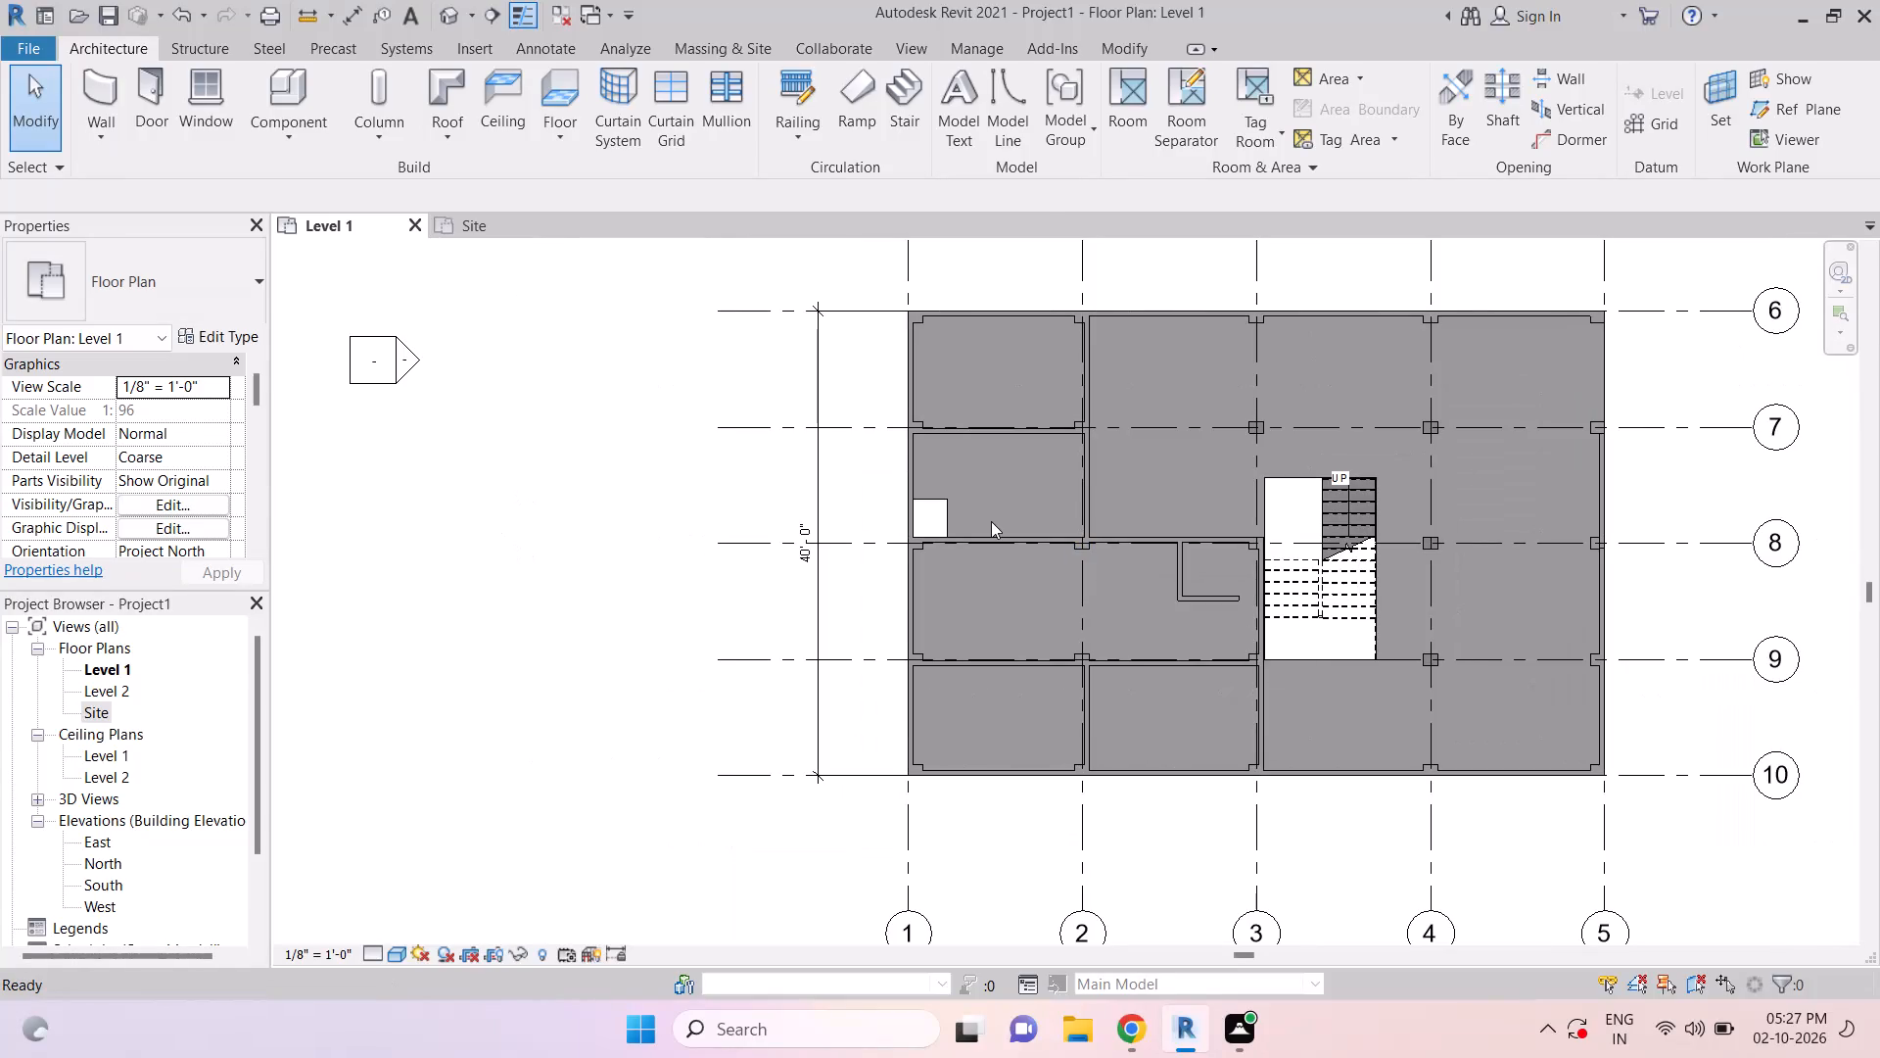
middle_click_drag(986, 490, 1003, 497)
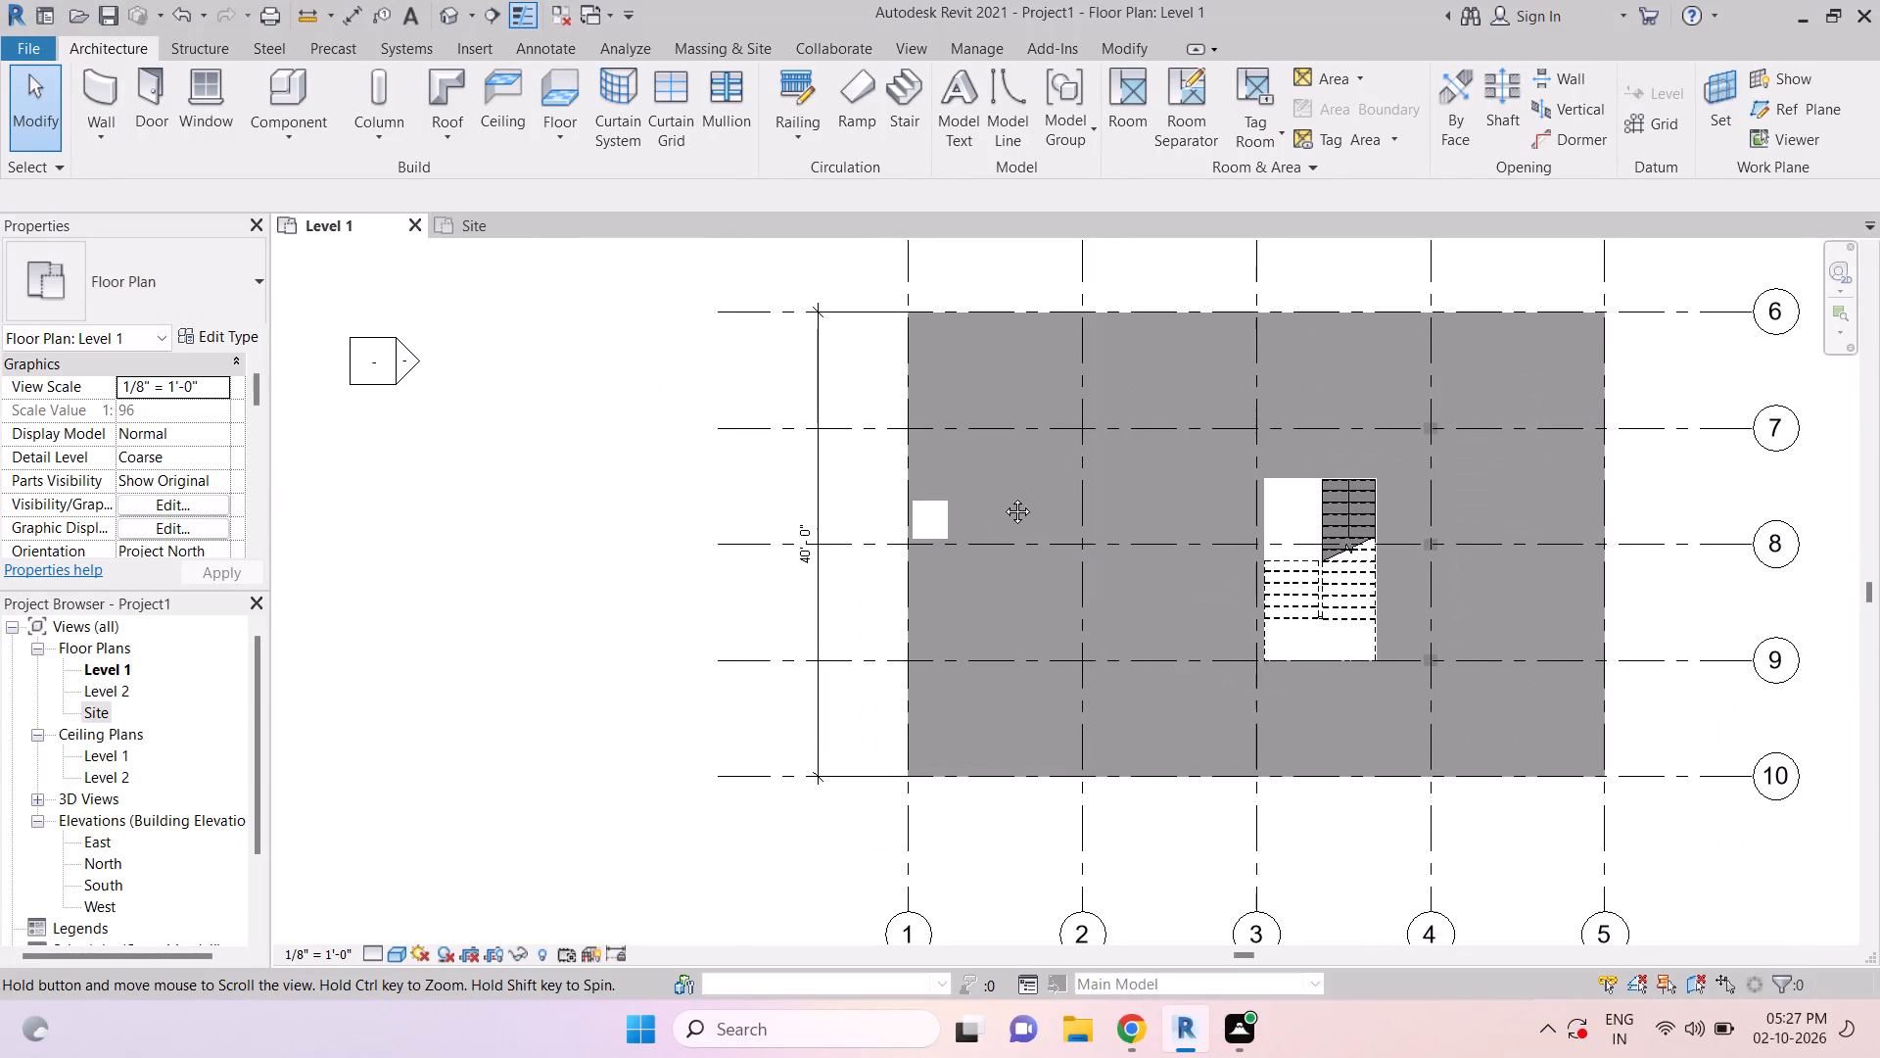
middle_click_drag(1003, 497, 1016, 504)
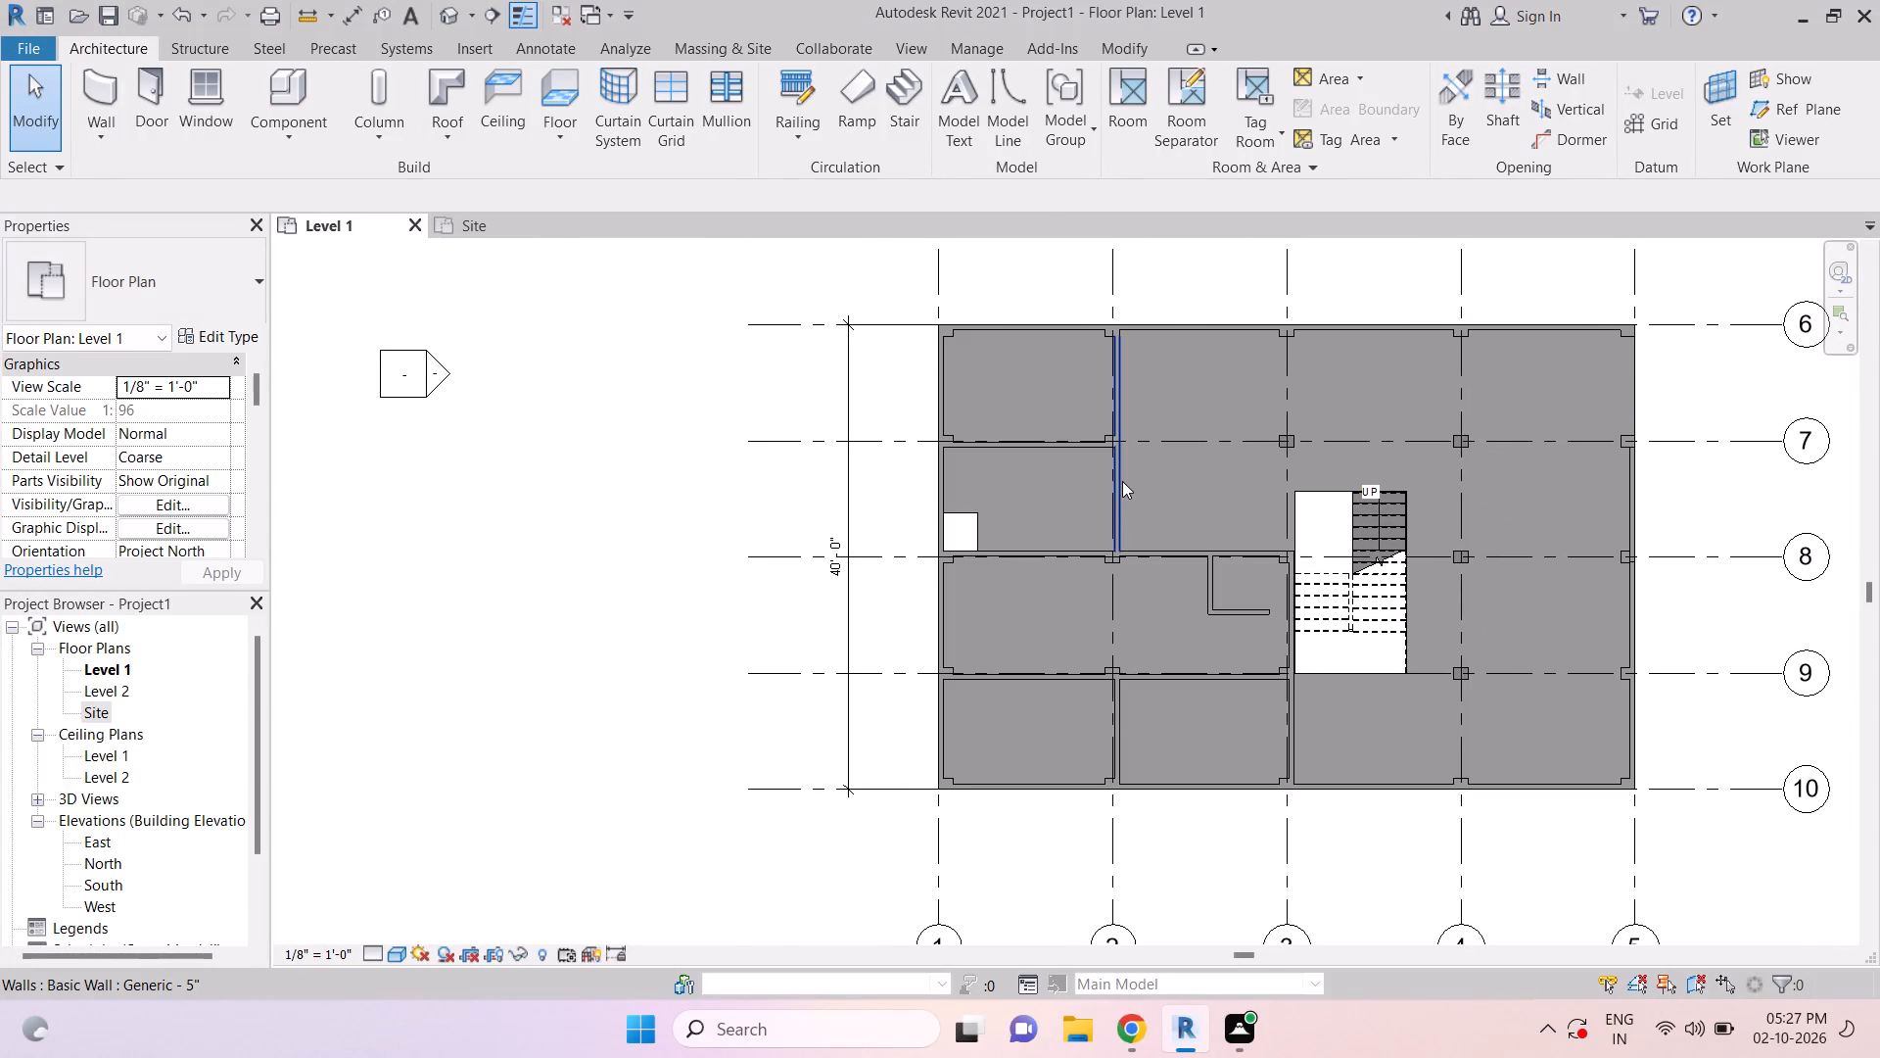
scroll(1122, 481, "up", 4)
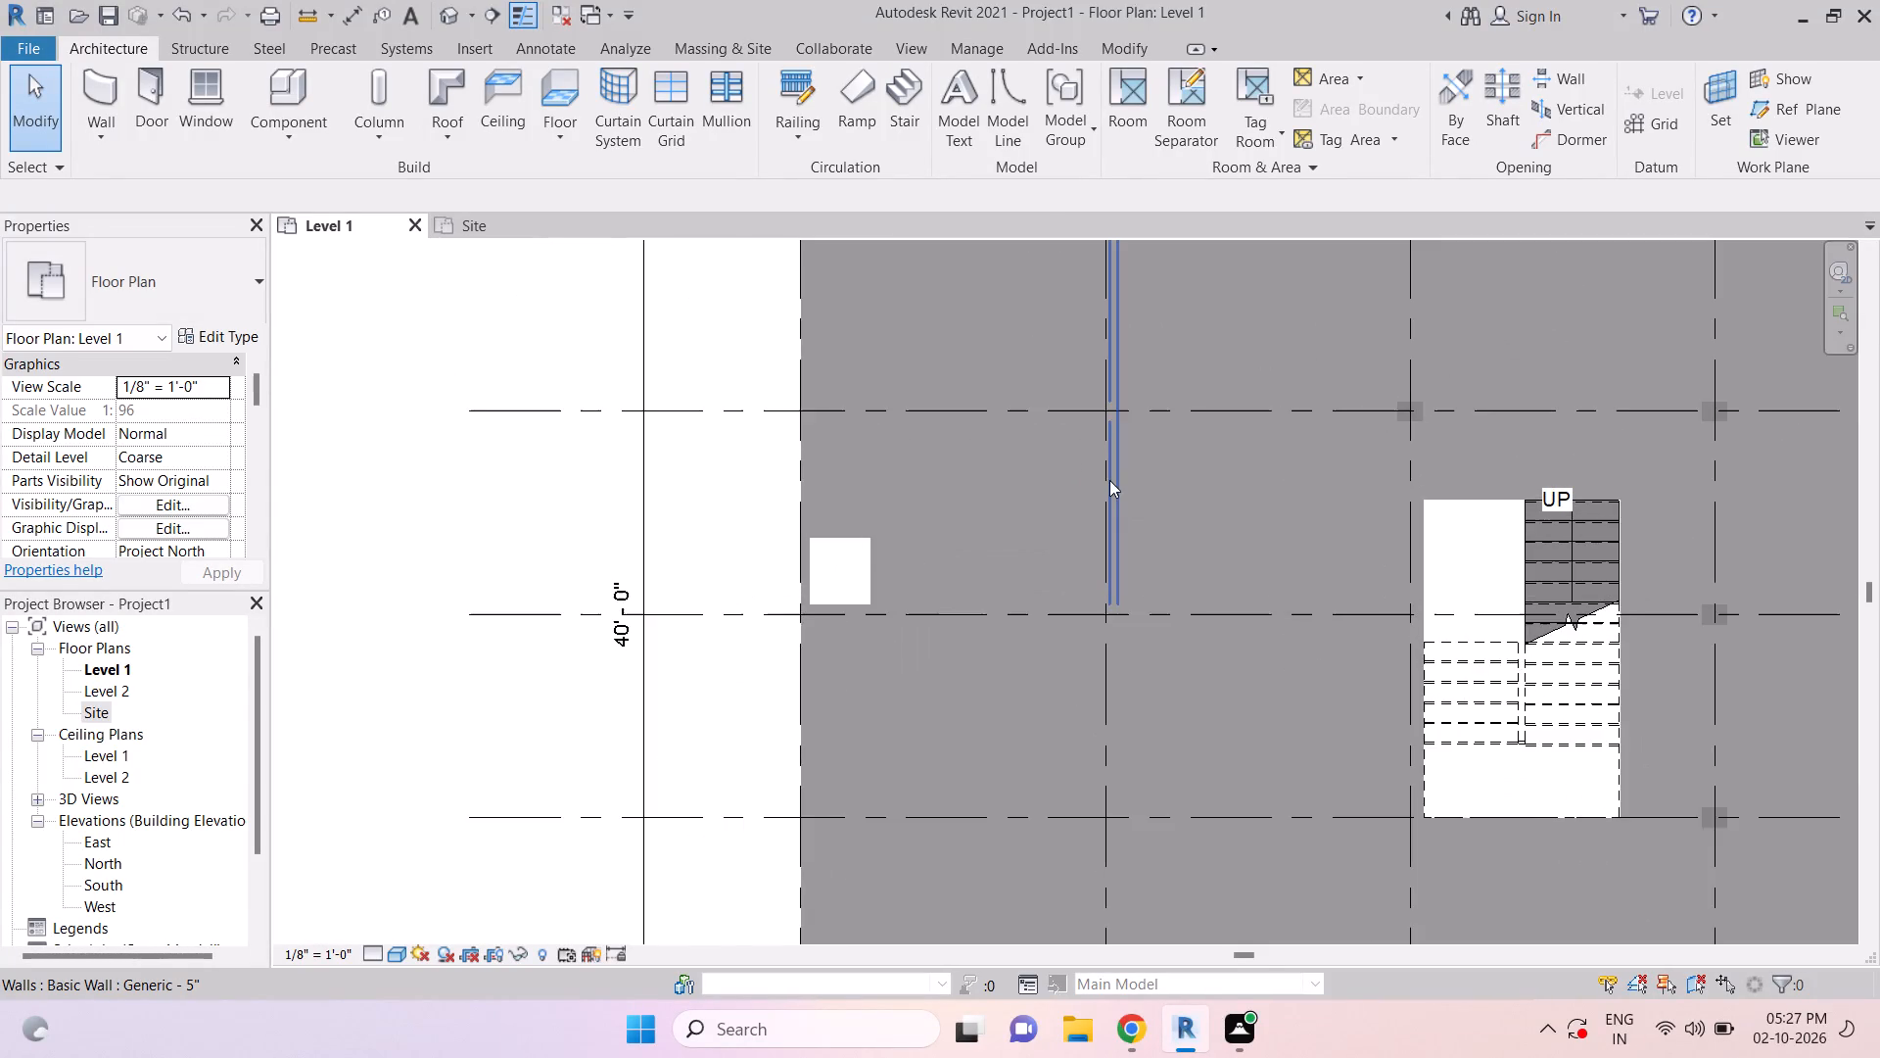
scroll(1151, 447, "up", 1)
middle_click_drag(1147, 454, 1140, 480)
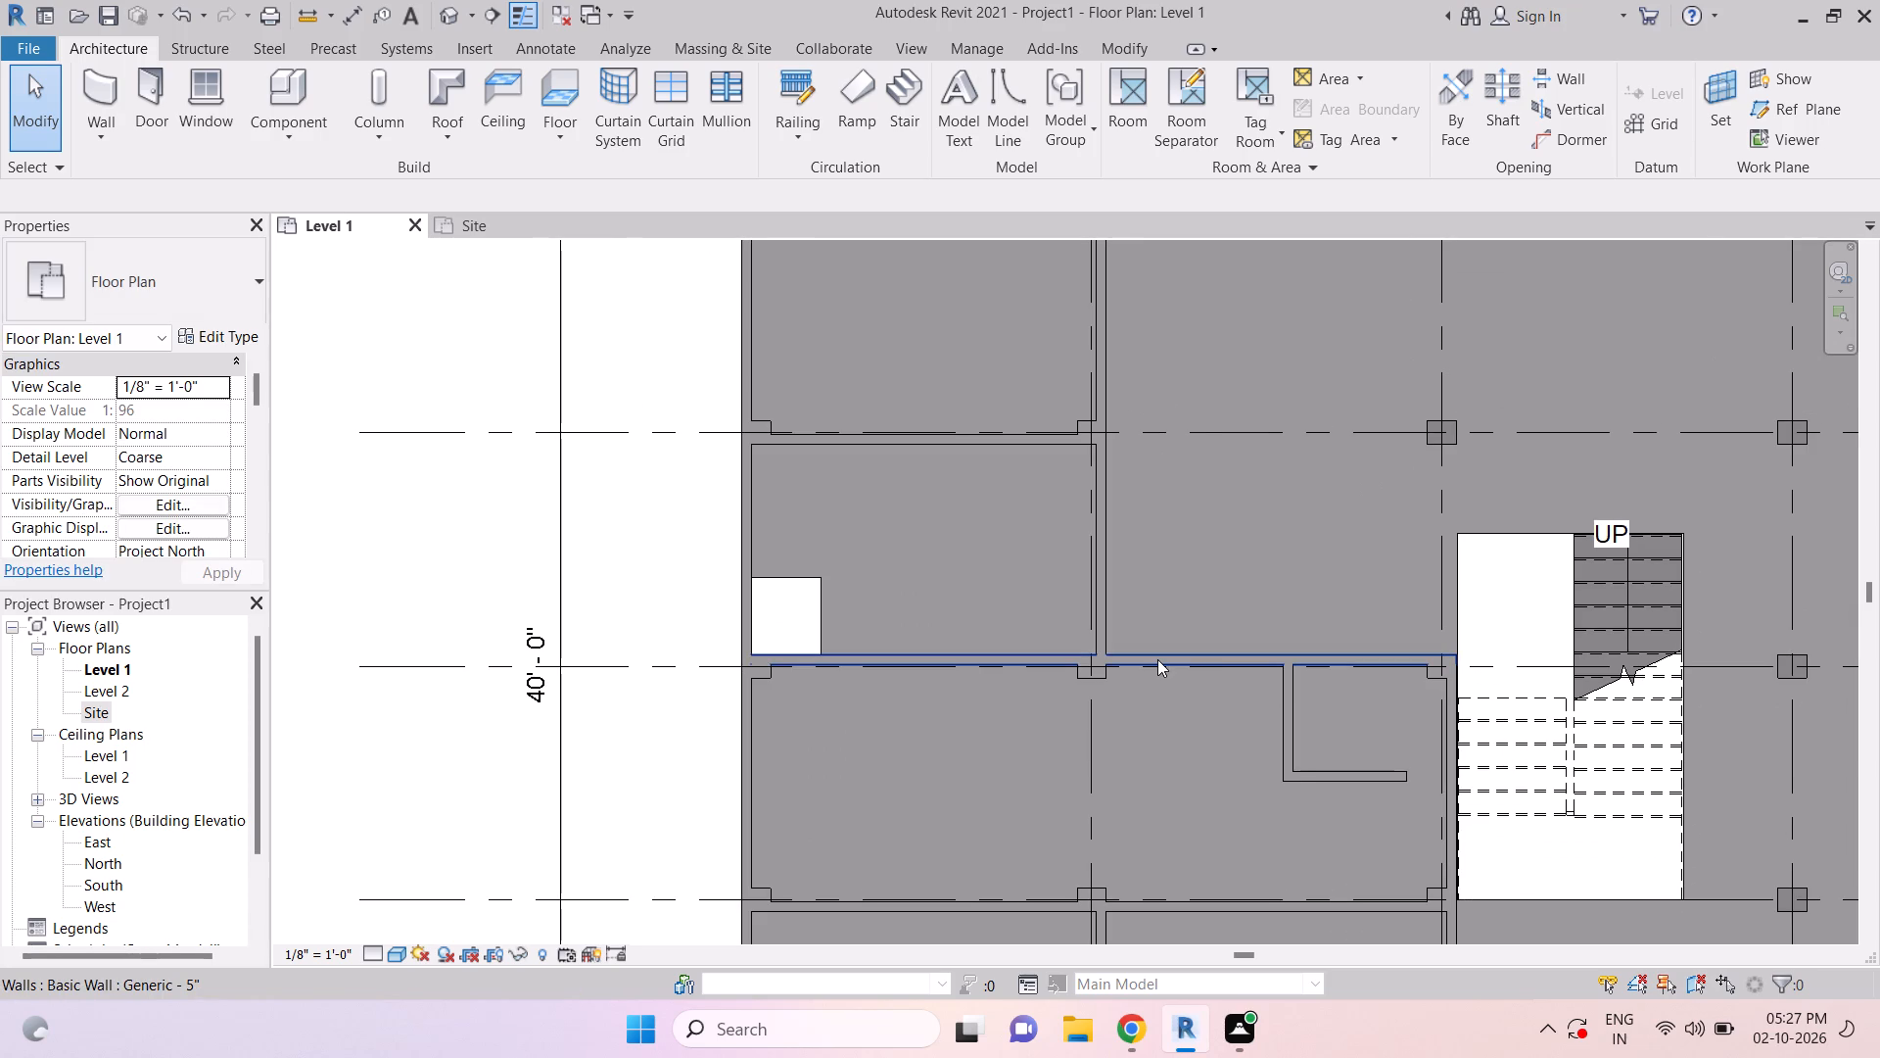
left_click(1106, 553)
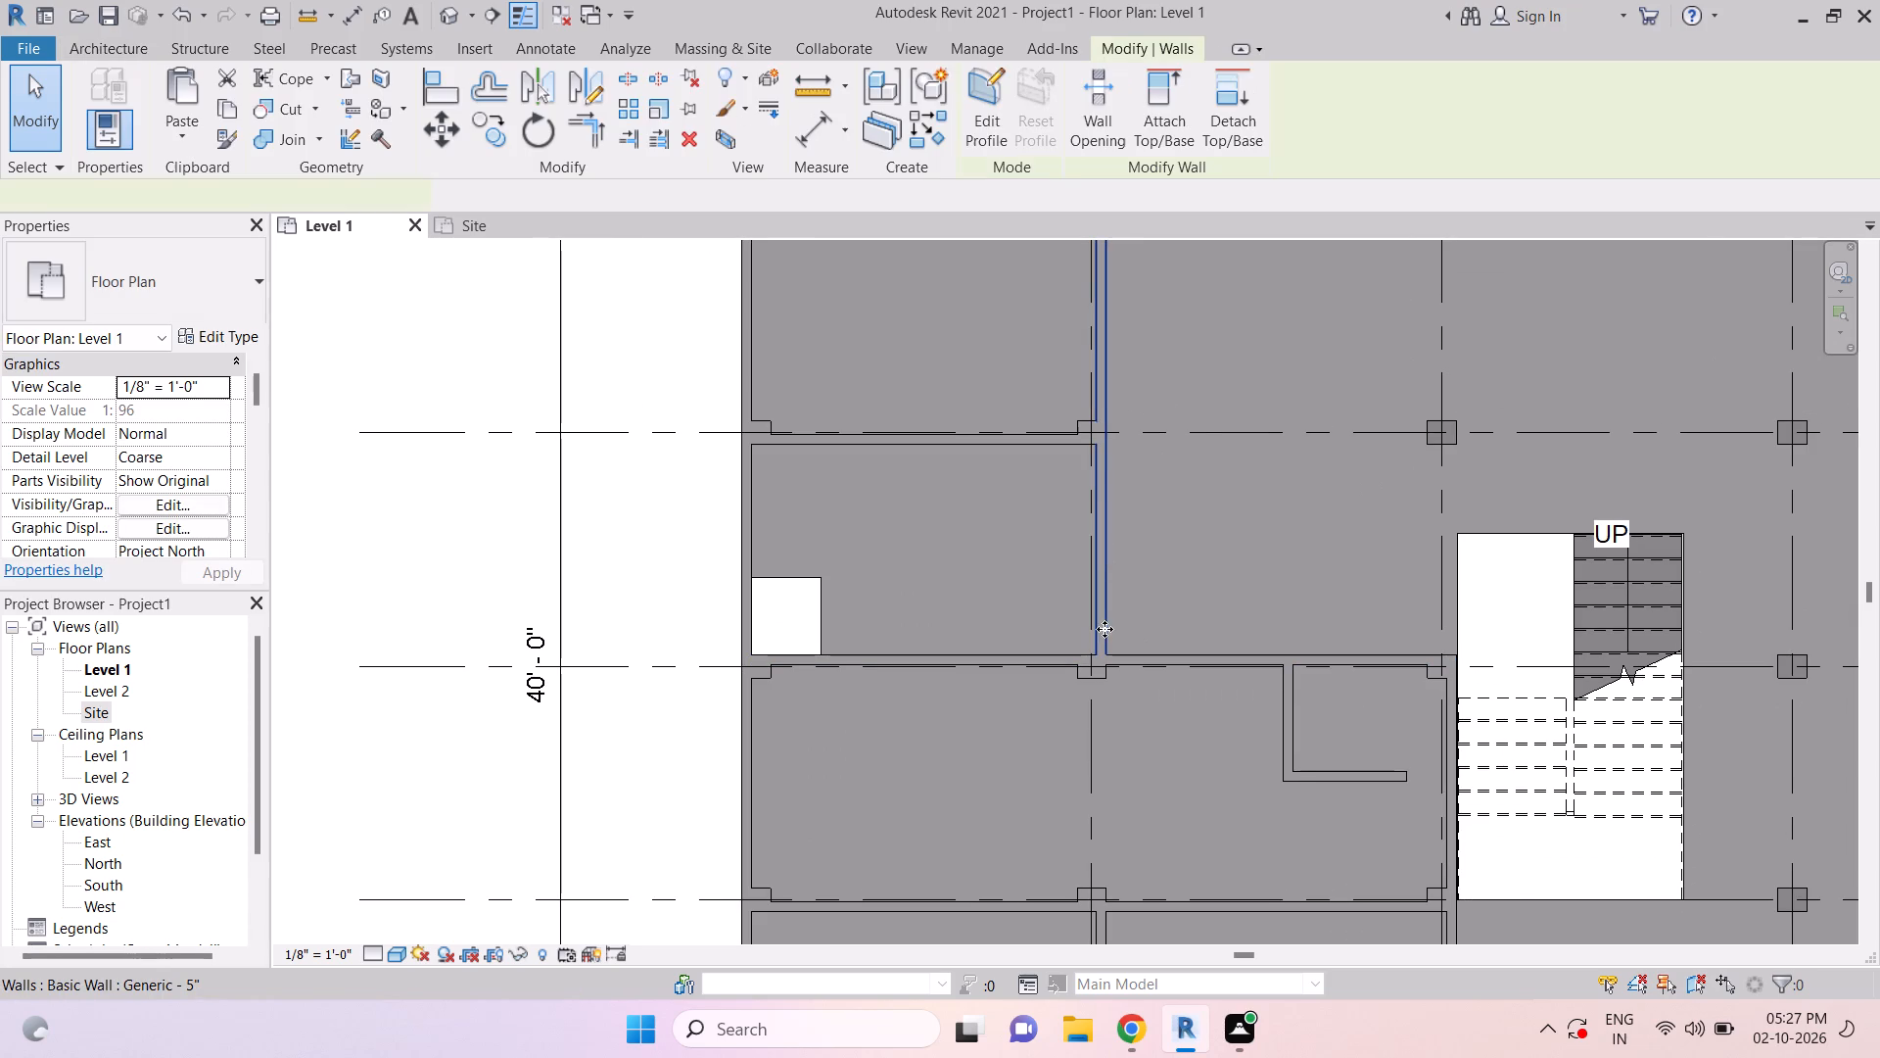
left_click_drag(1104, 653, 1104, 509)
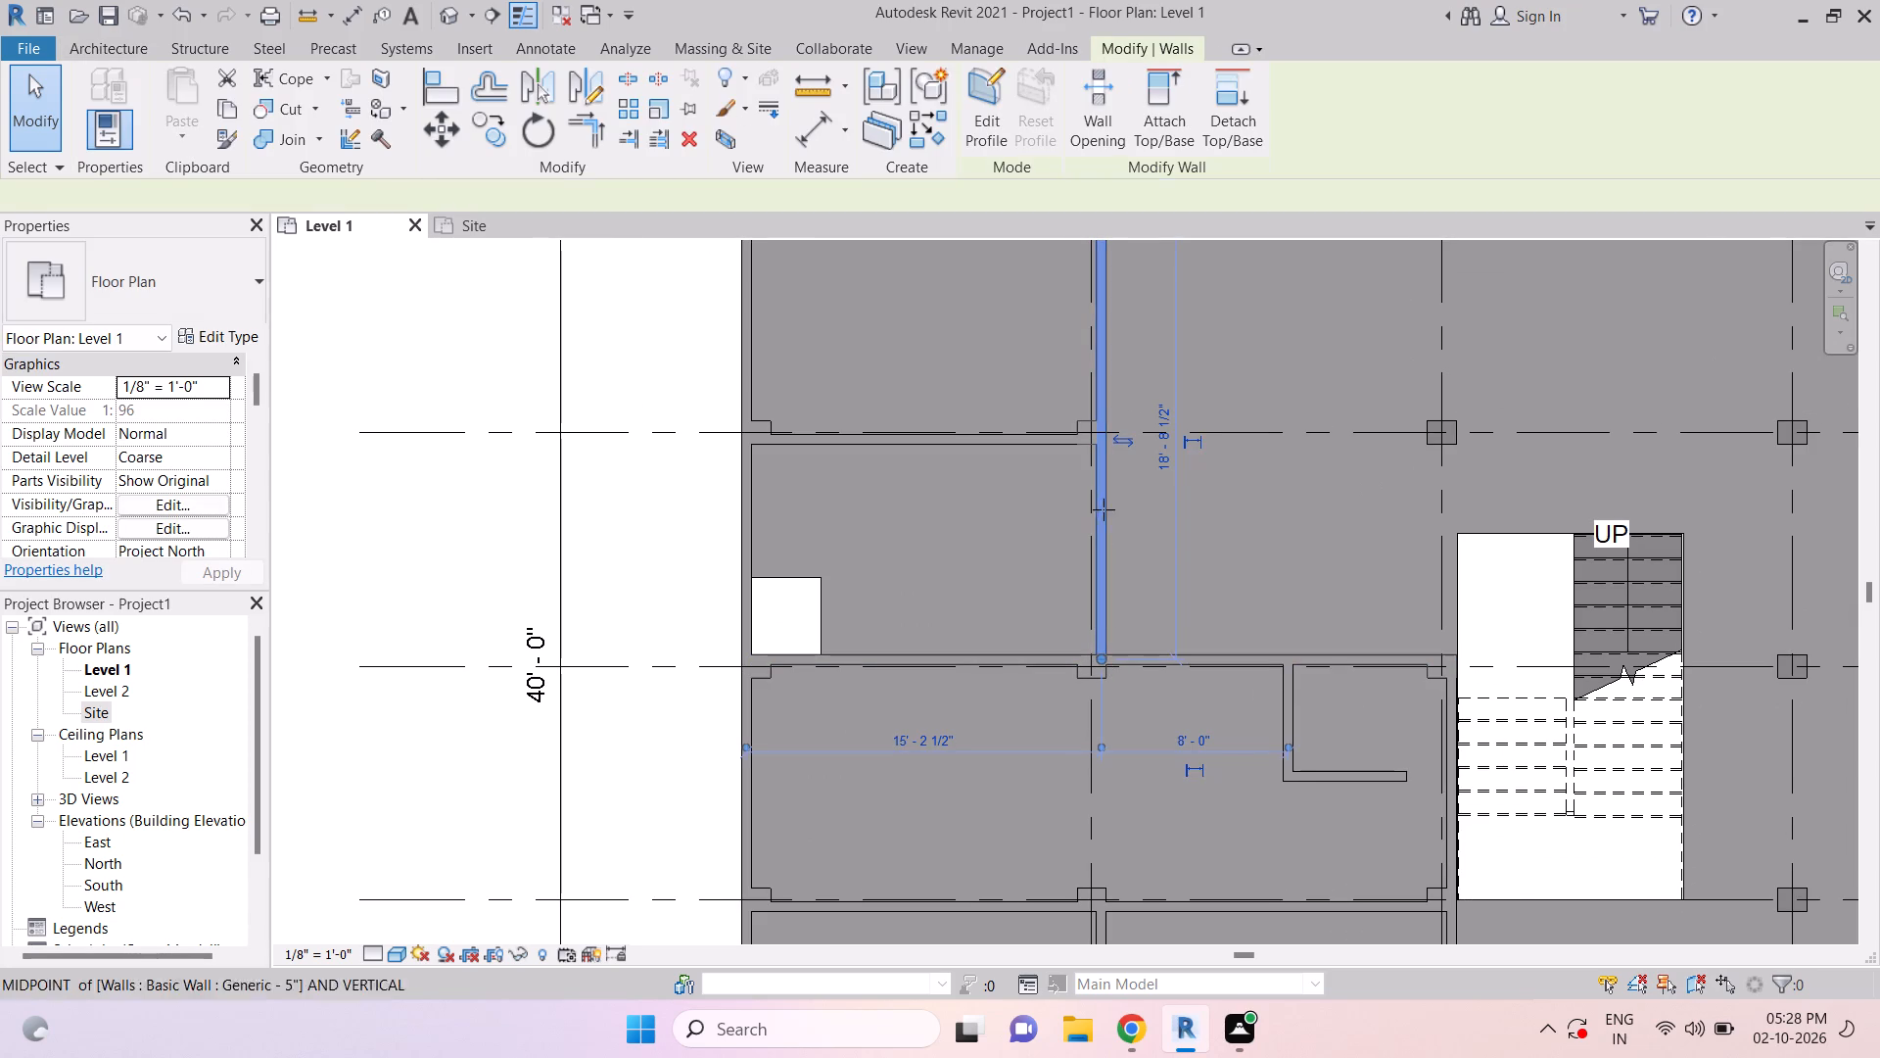
left_click_drag(1104, 509, 1104, 447)
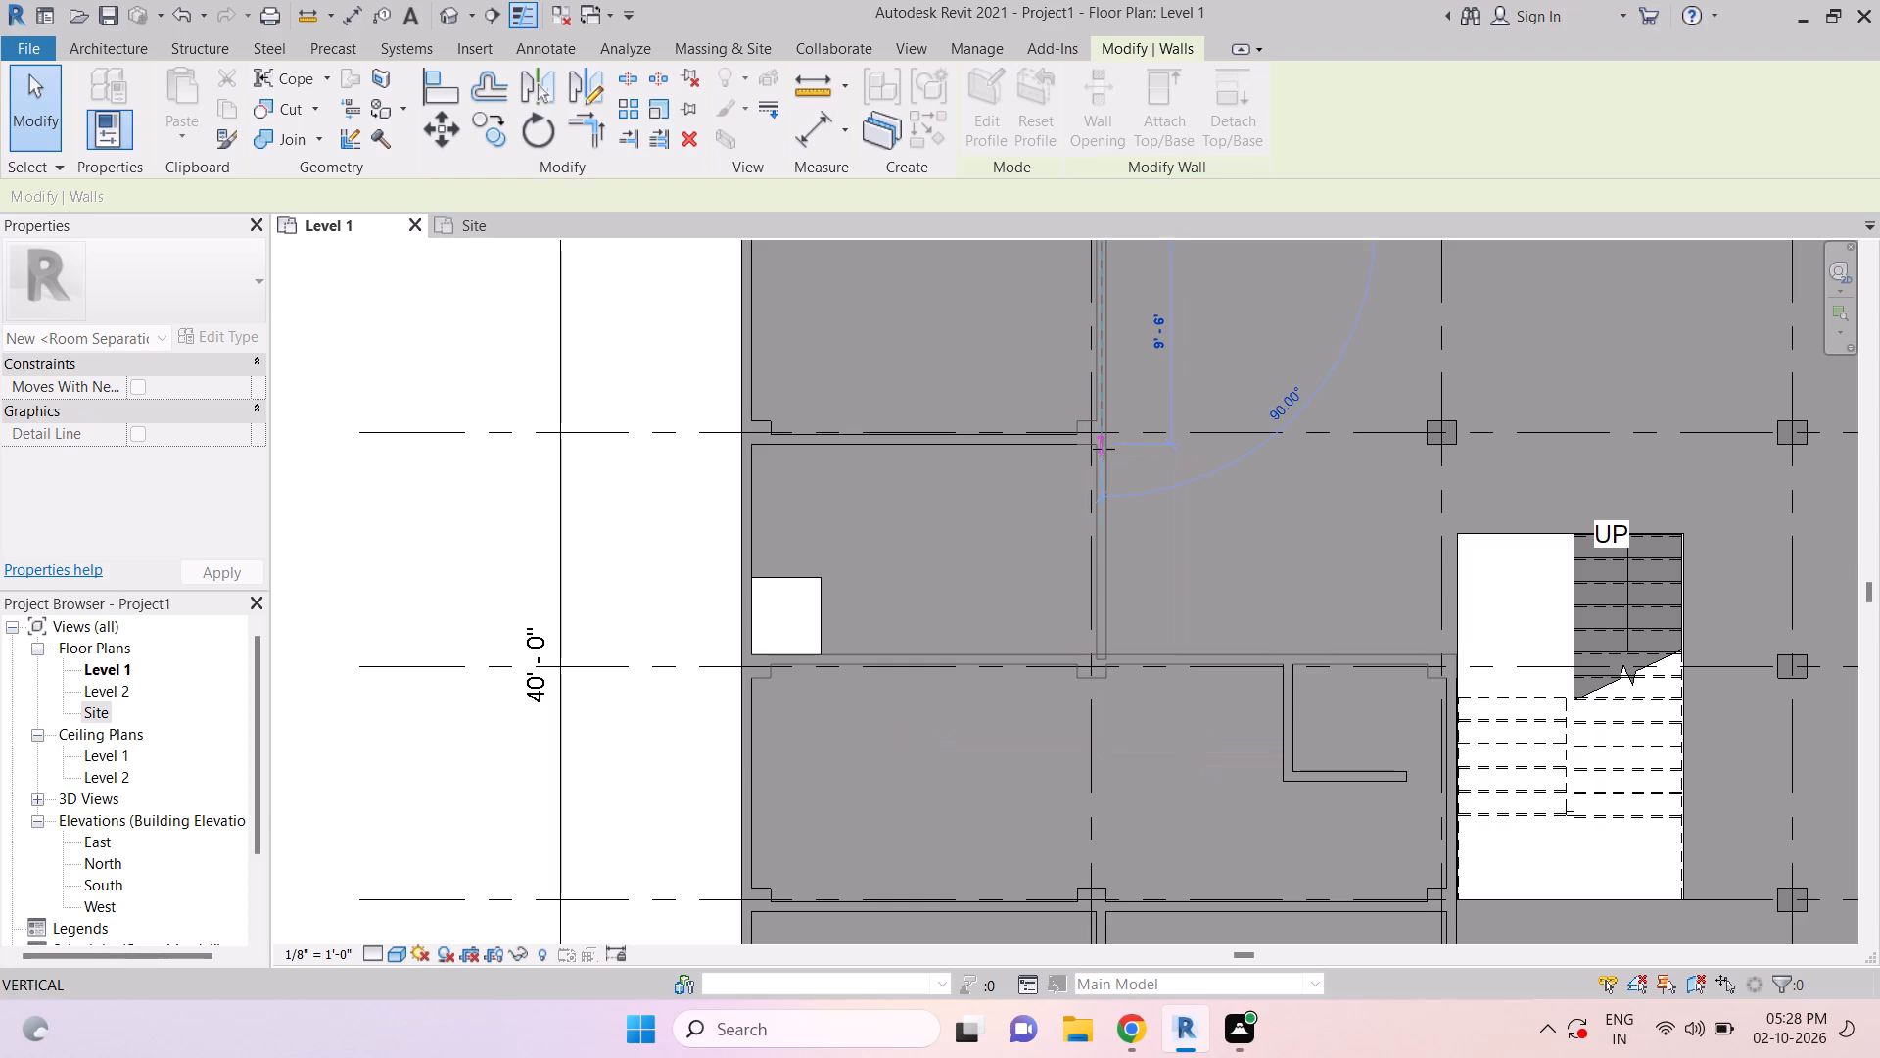
scroll(1103, 453, "up", 9)
key("Escape")
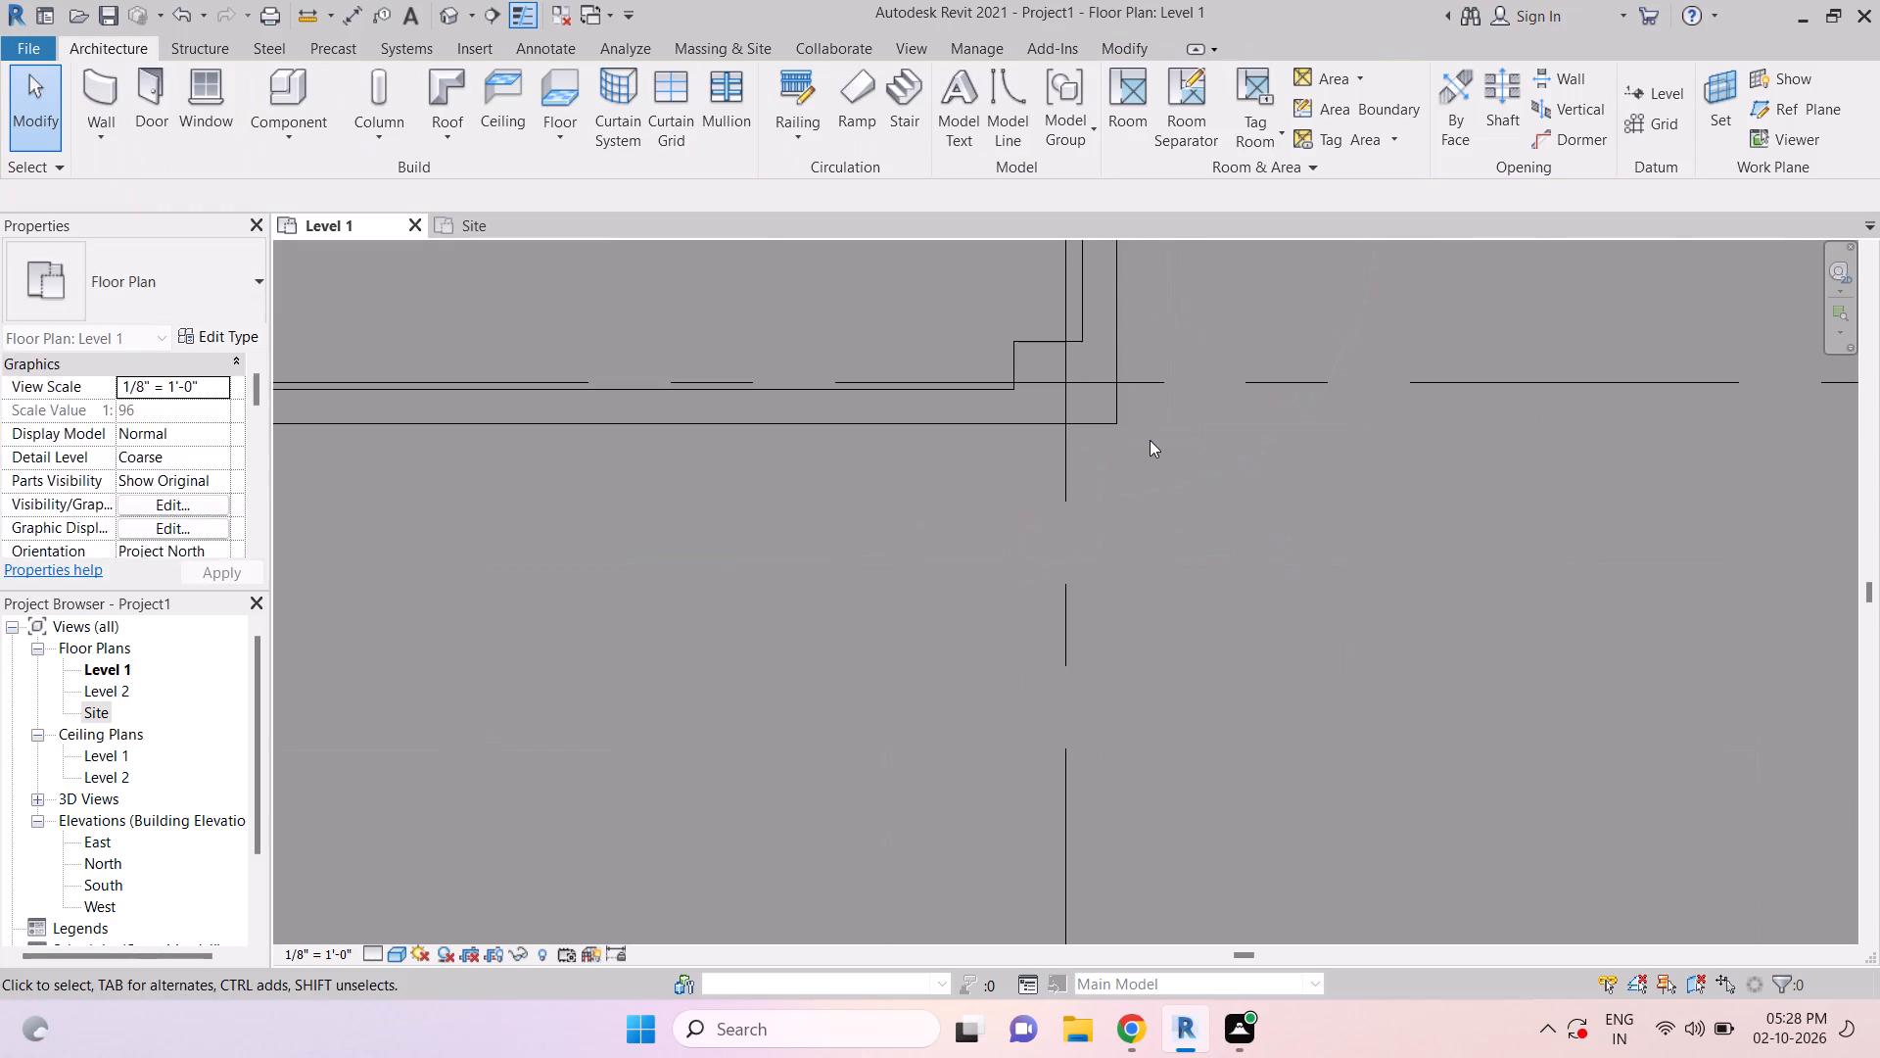
key("Escape")
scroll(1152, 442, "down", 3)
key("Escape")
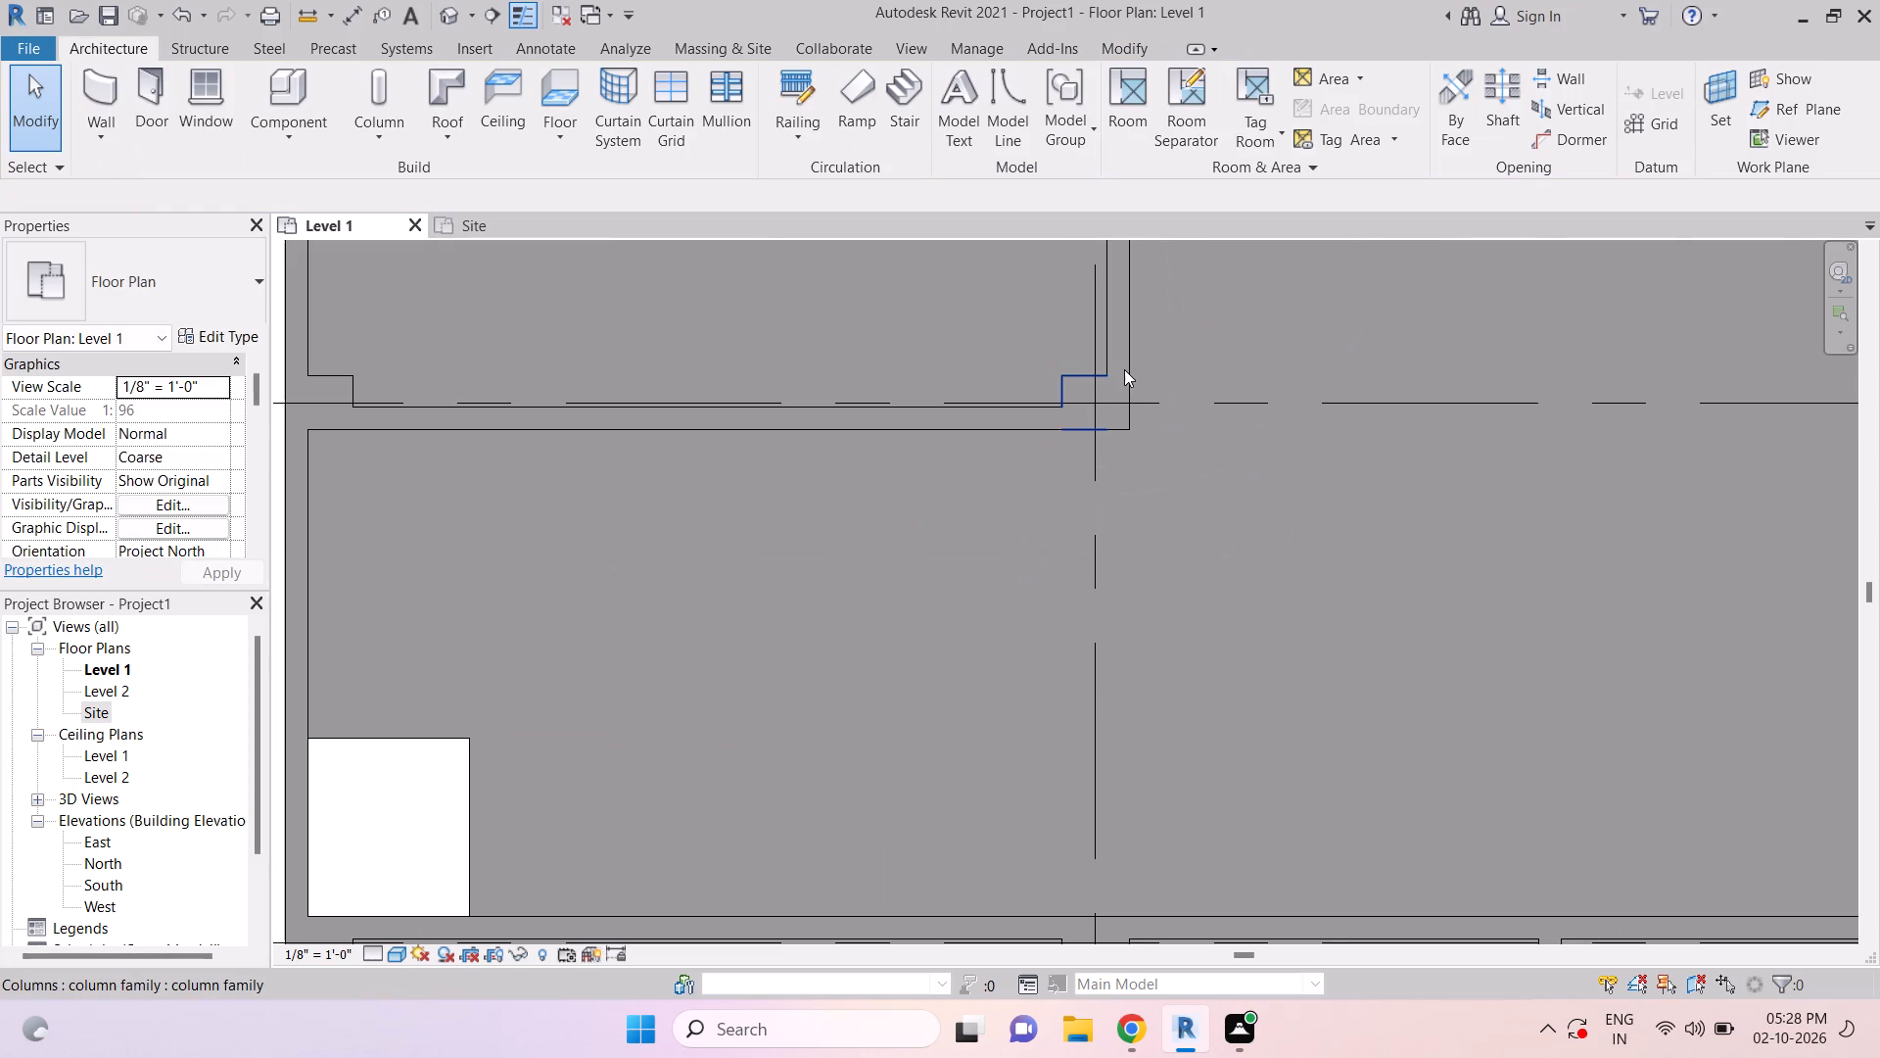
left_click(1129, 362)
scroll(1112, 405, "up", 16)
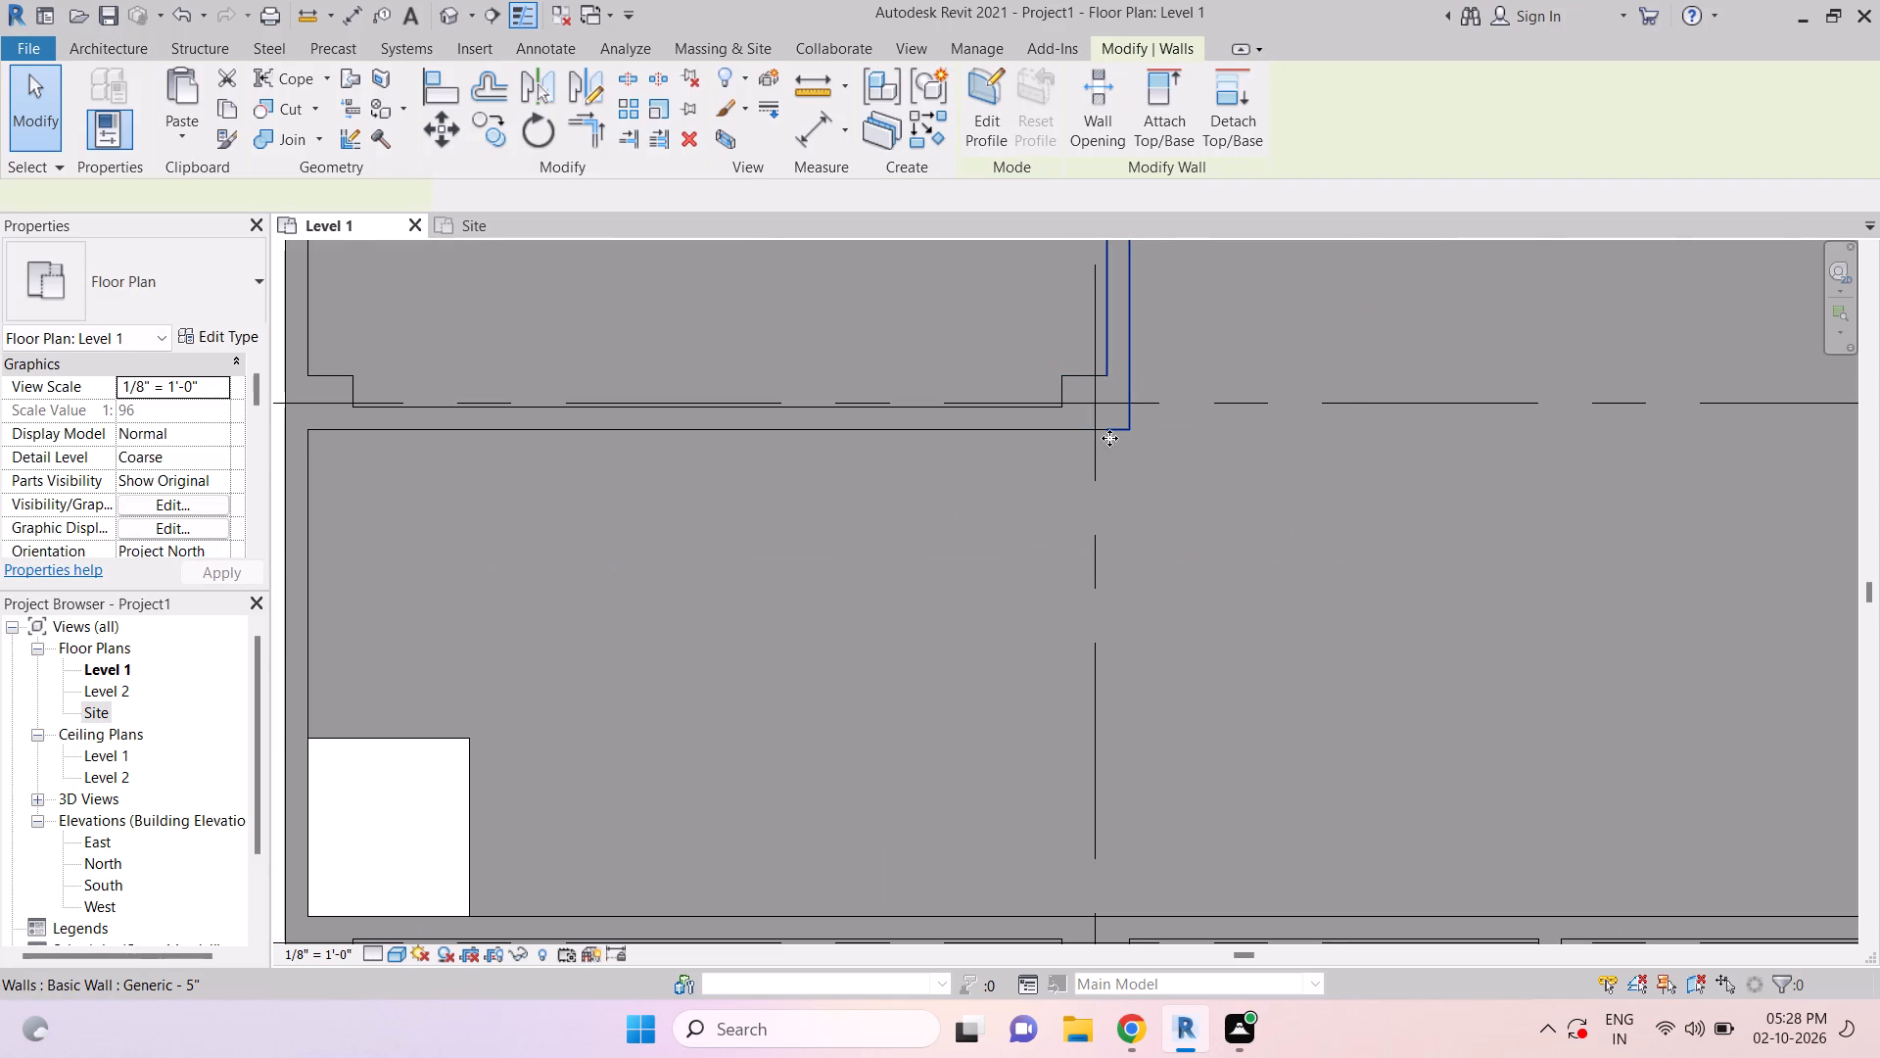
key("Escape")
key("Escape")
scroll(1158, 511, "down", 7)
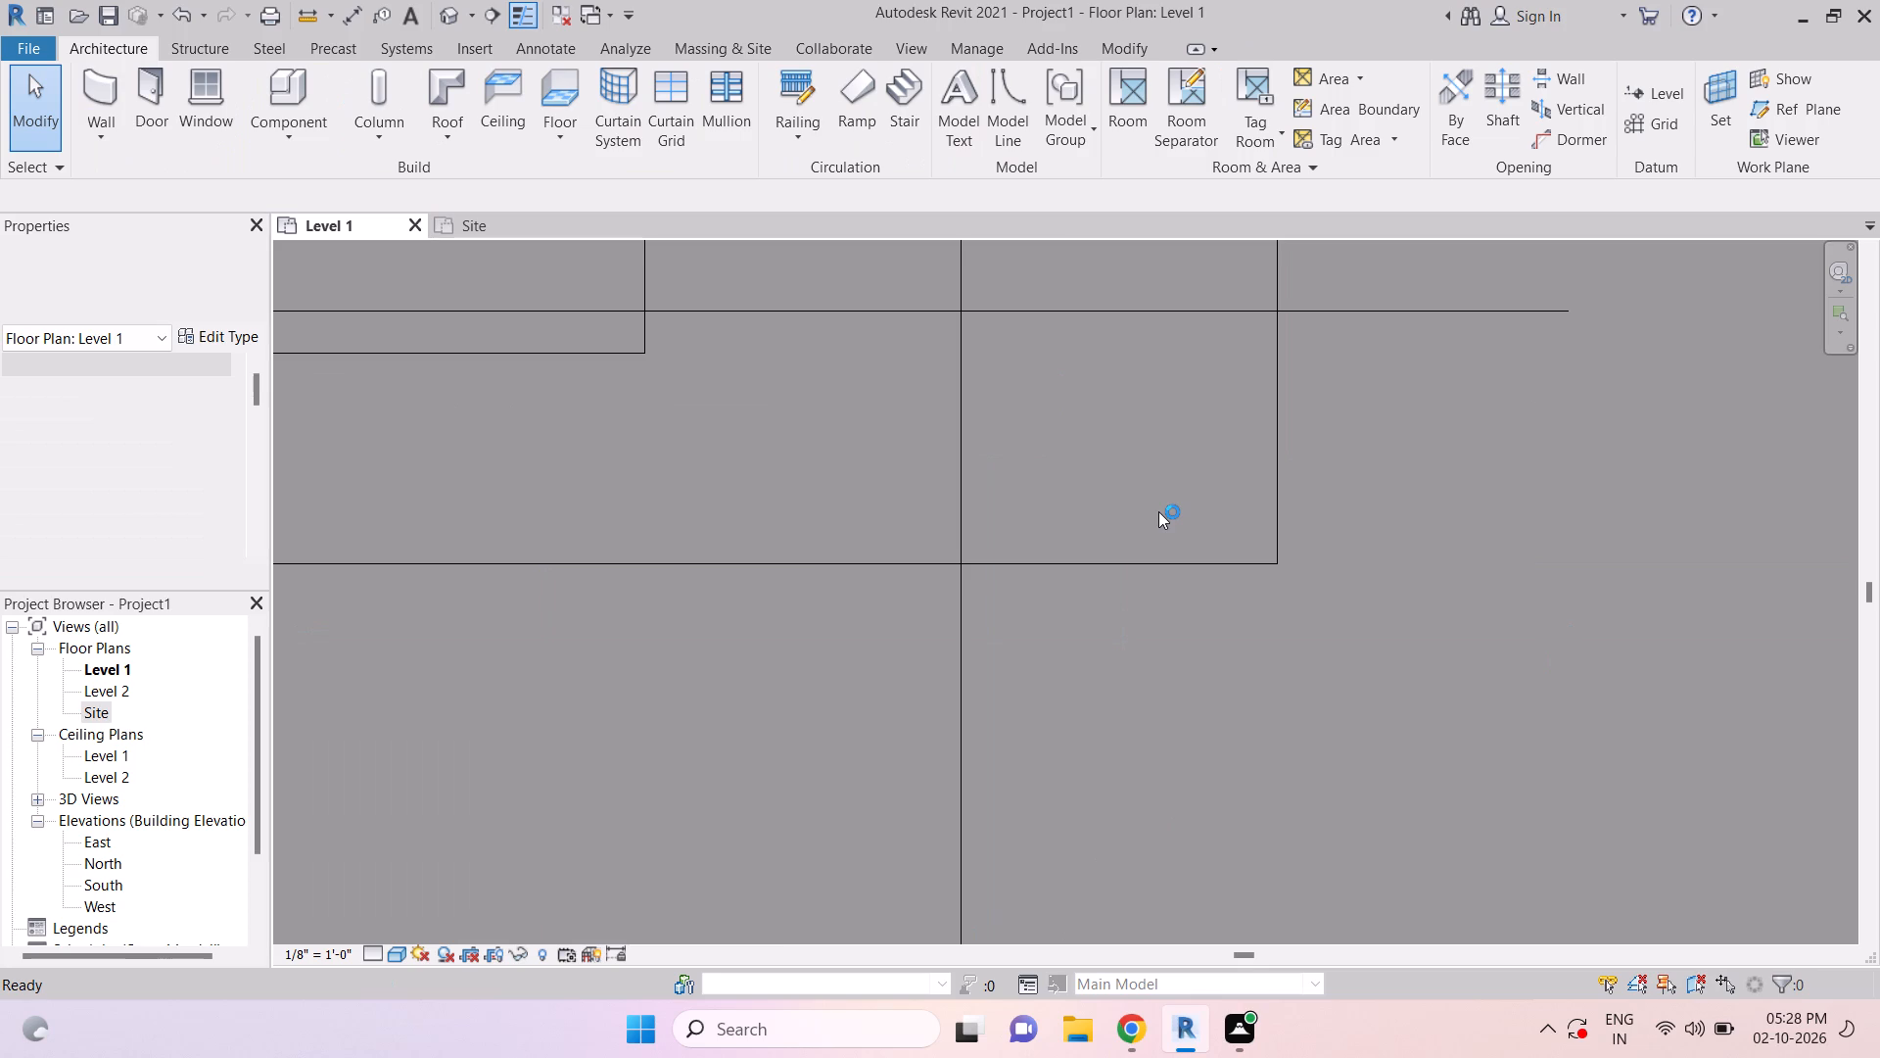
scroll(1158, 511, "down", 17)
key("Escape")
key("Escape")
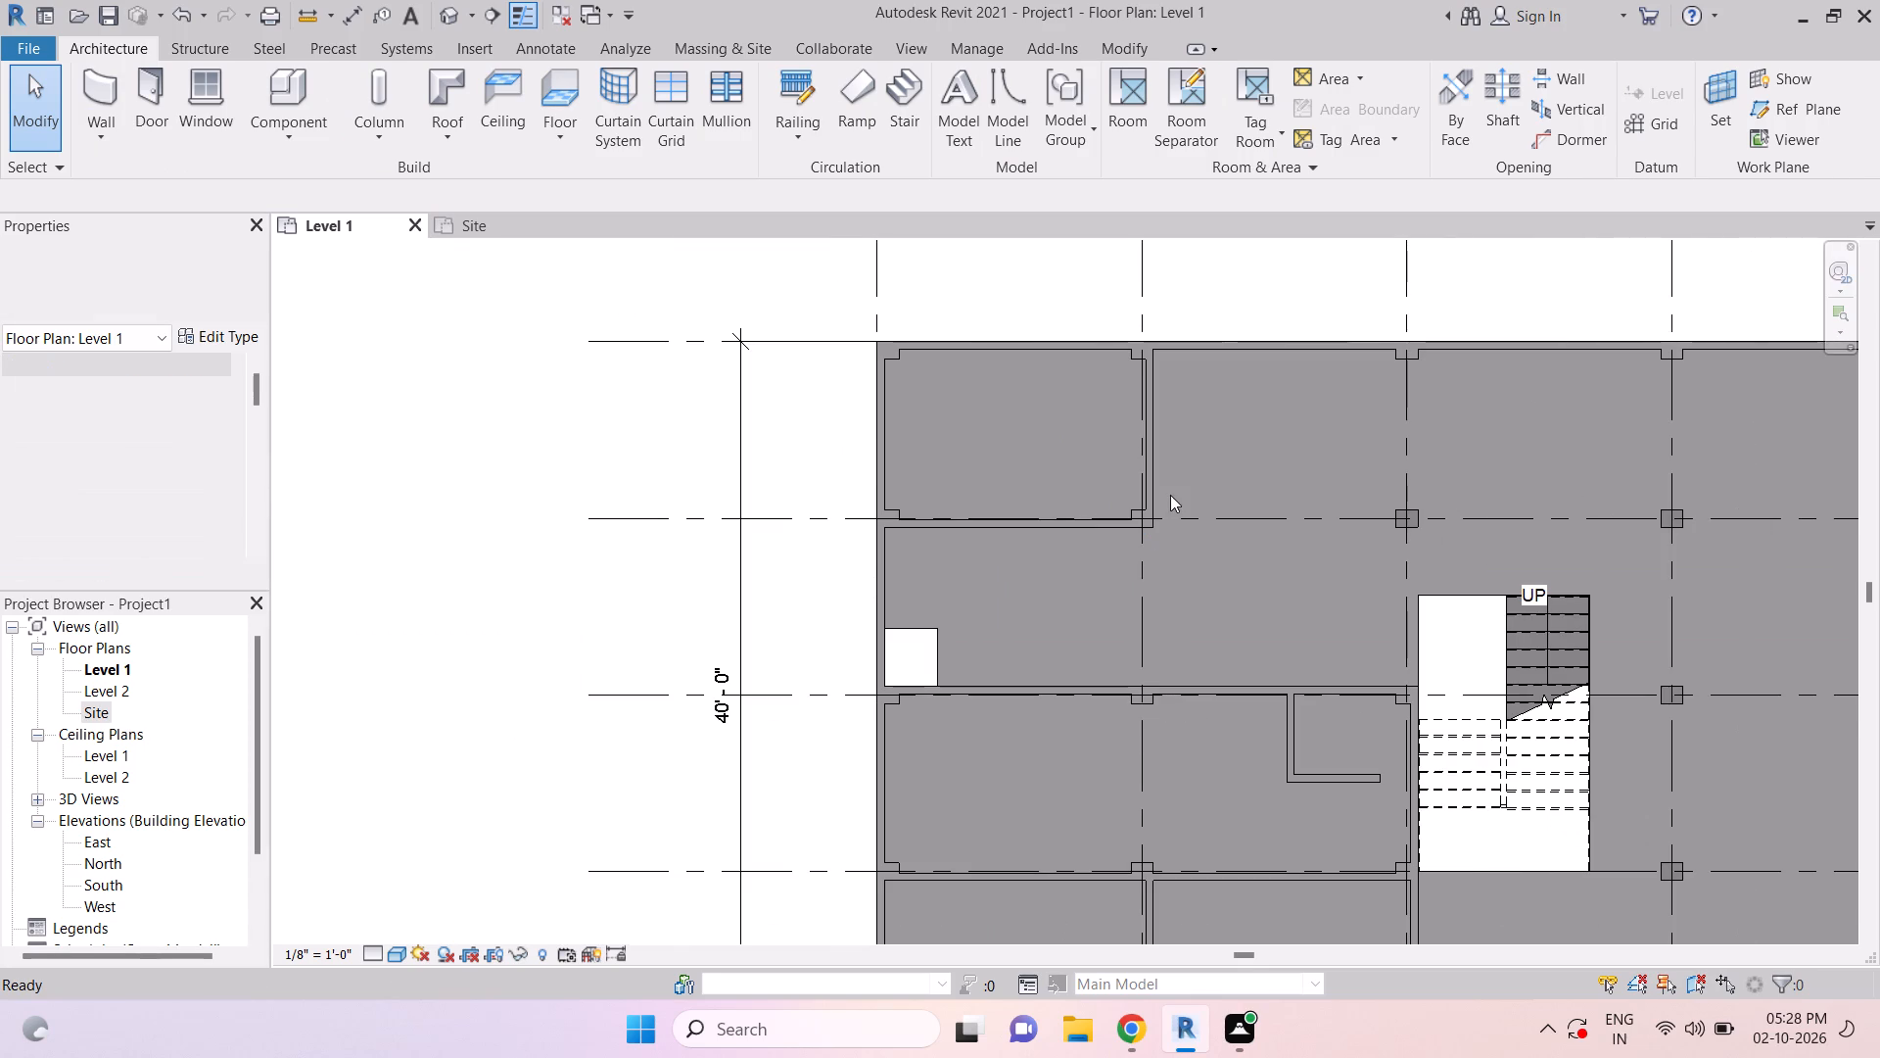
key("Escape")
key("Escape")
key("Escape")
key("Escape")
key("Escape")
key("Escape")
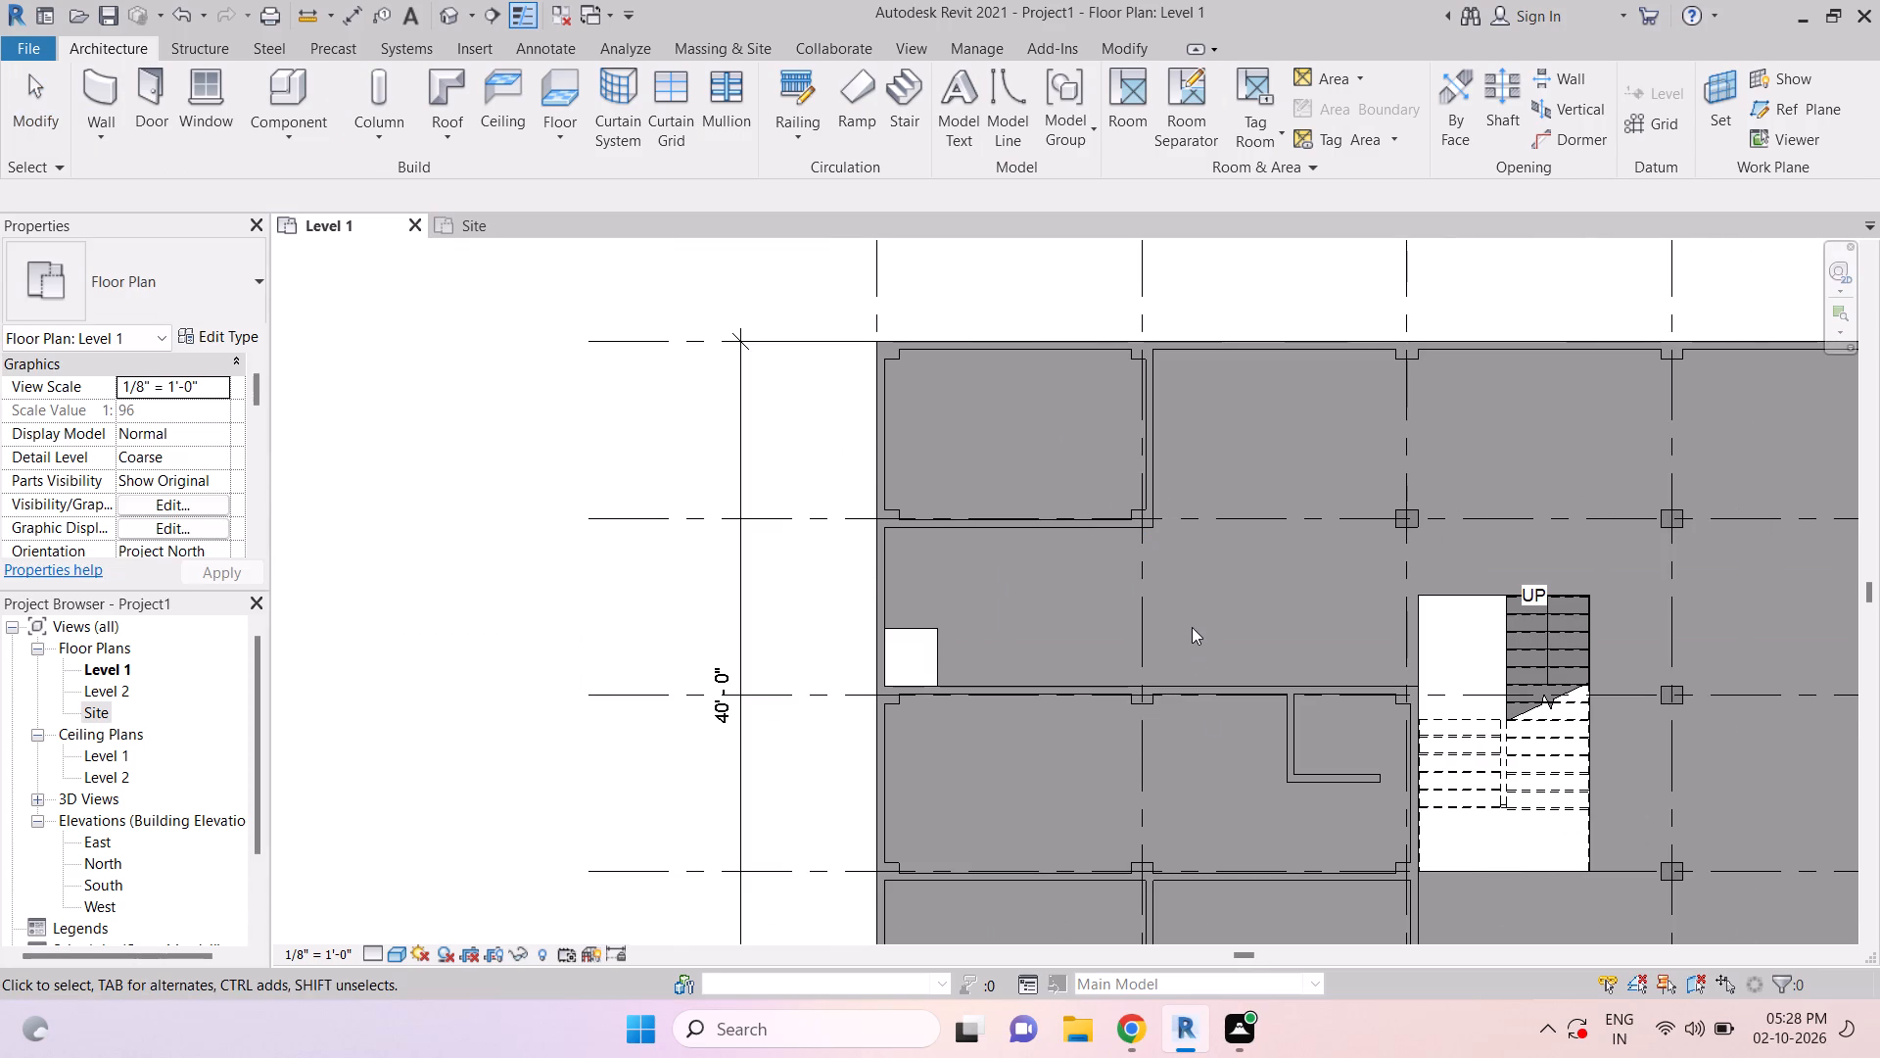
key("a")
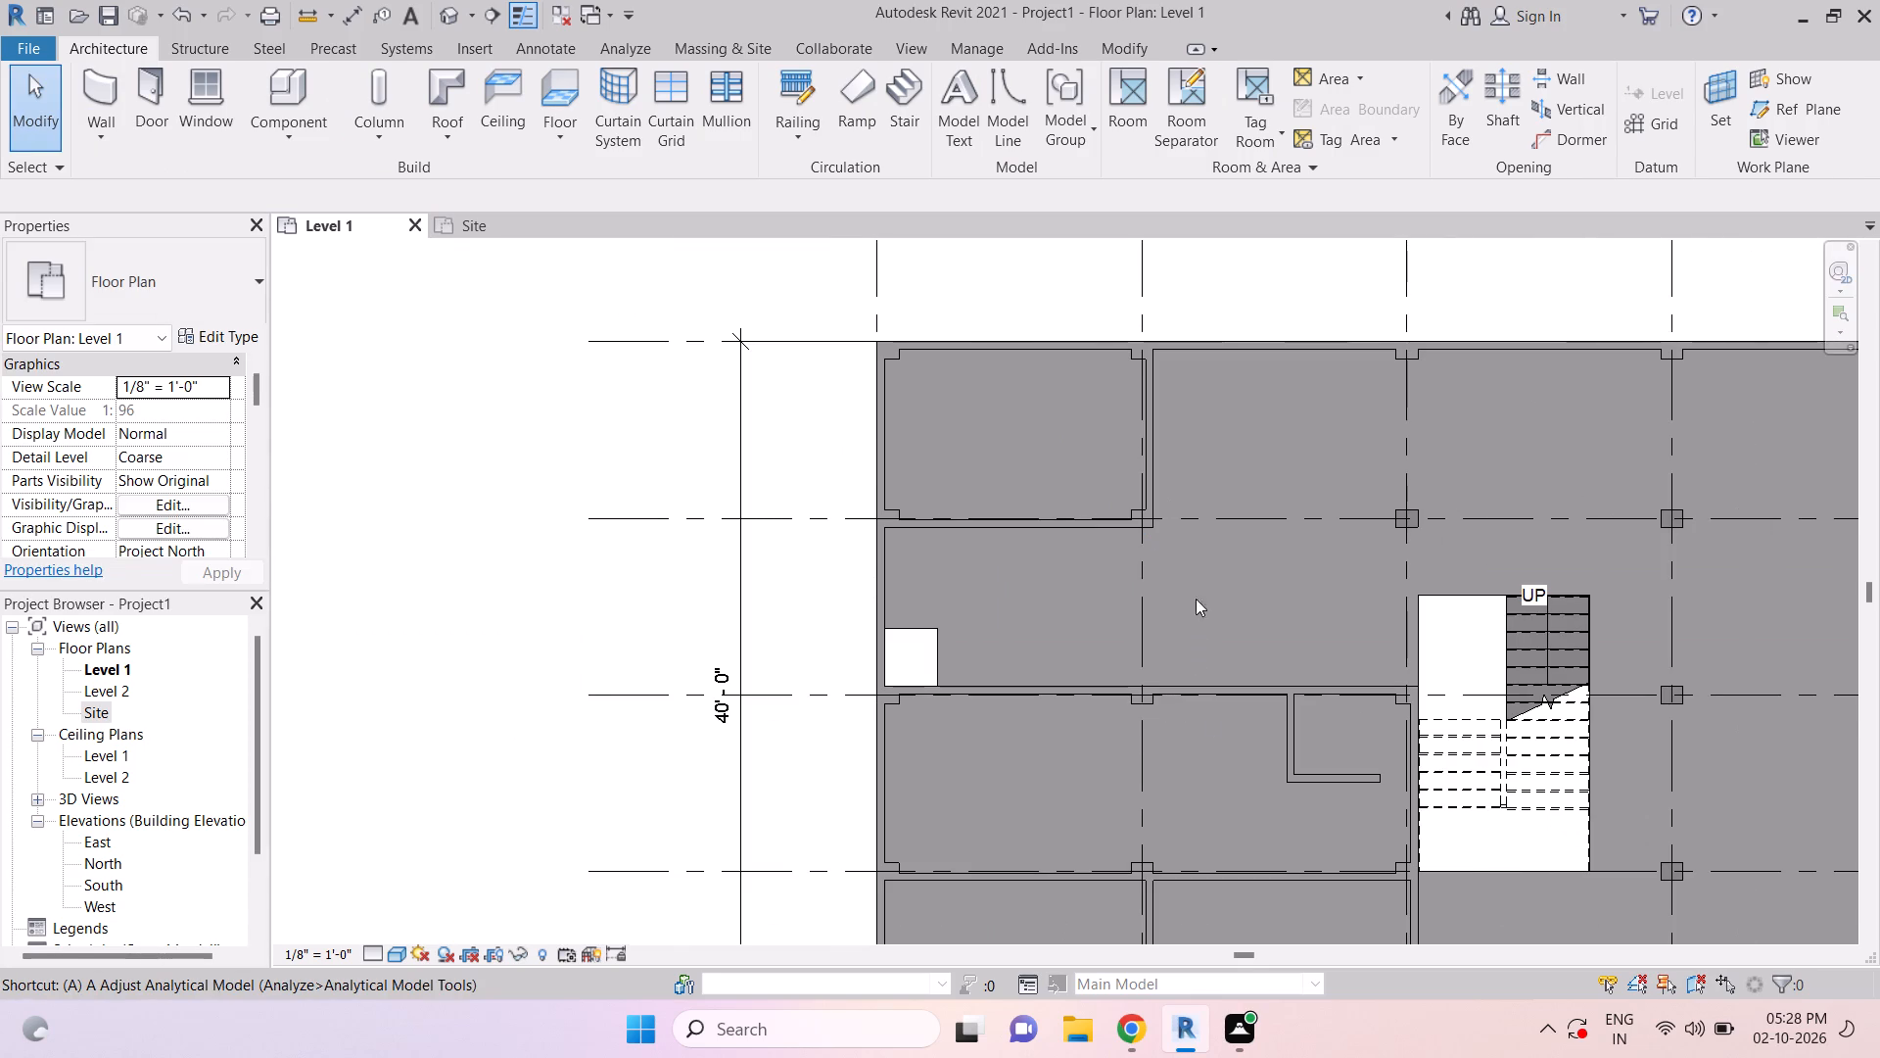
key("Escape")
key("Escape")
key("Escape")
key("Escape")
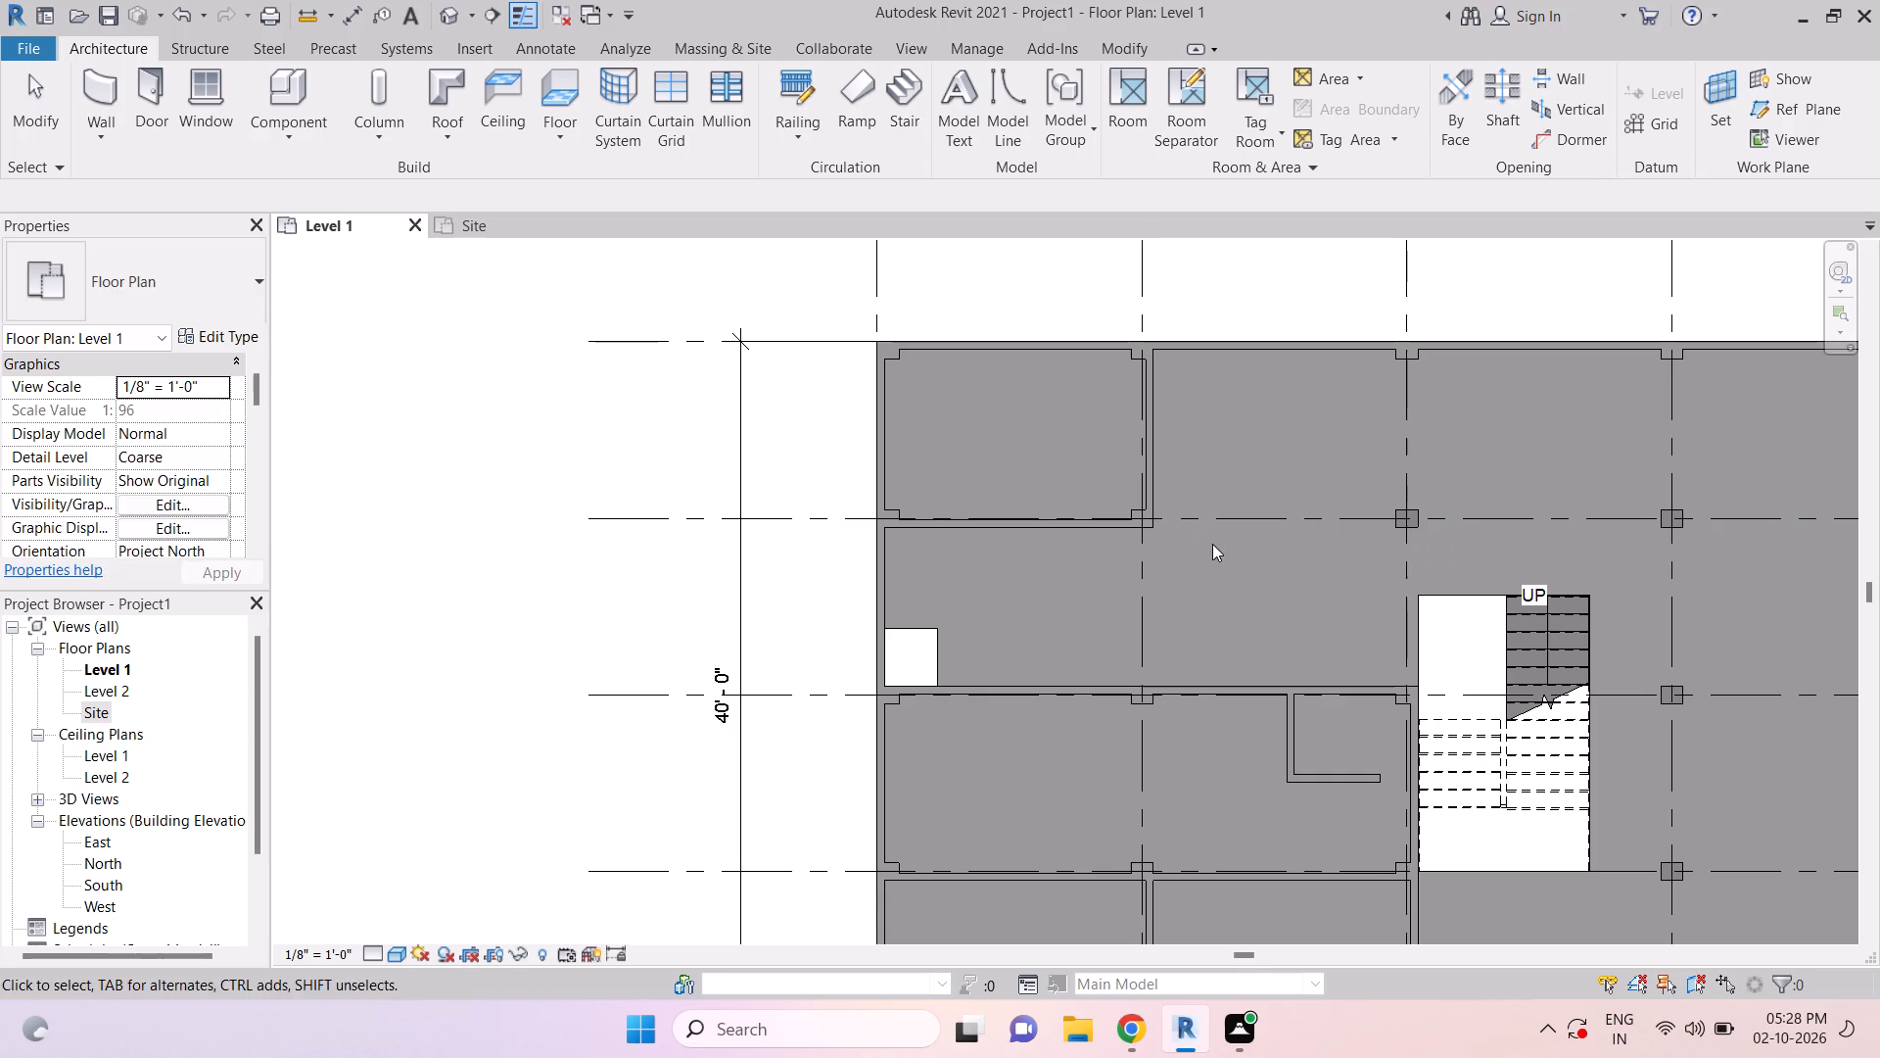
Draw a Generic - 5" vertical wall about 9' 6" long from grid 7 to the grid 8 wall, slightly on the stair side of grid 2.
type("wa")
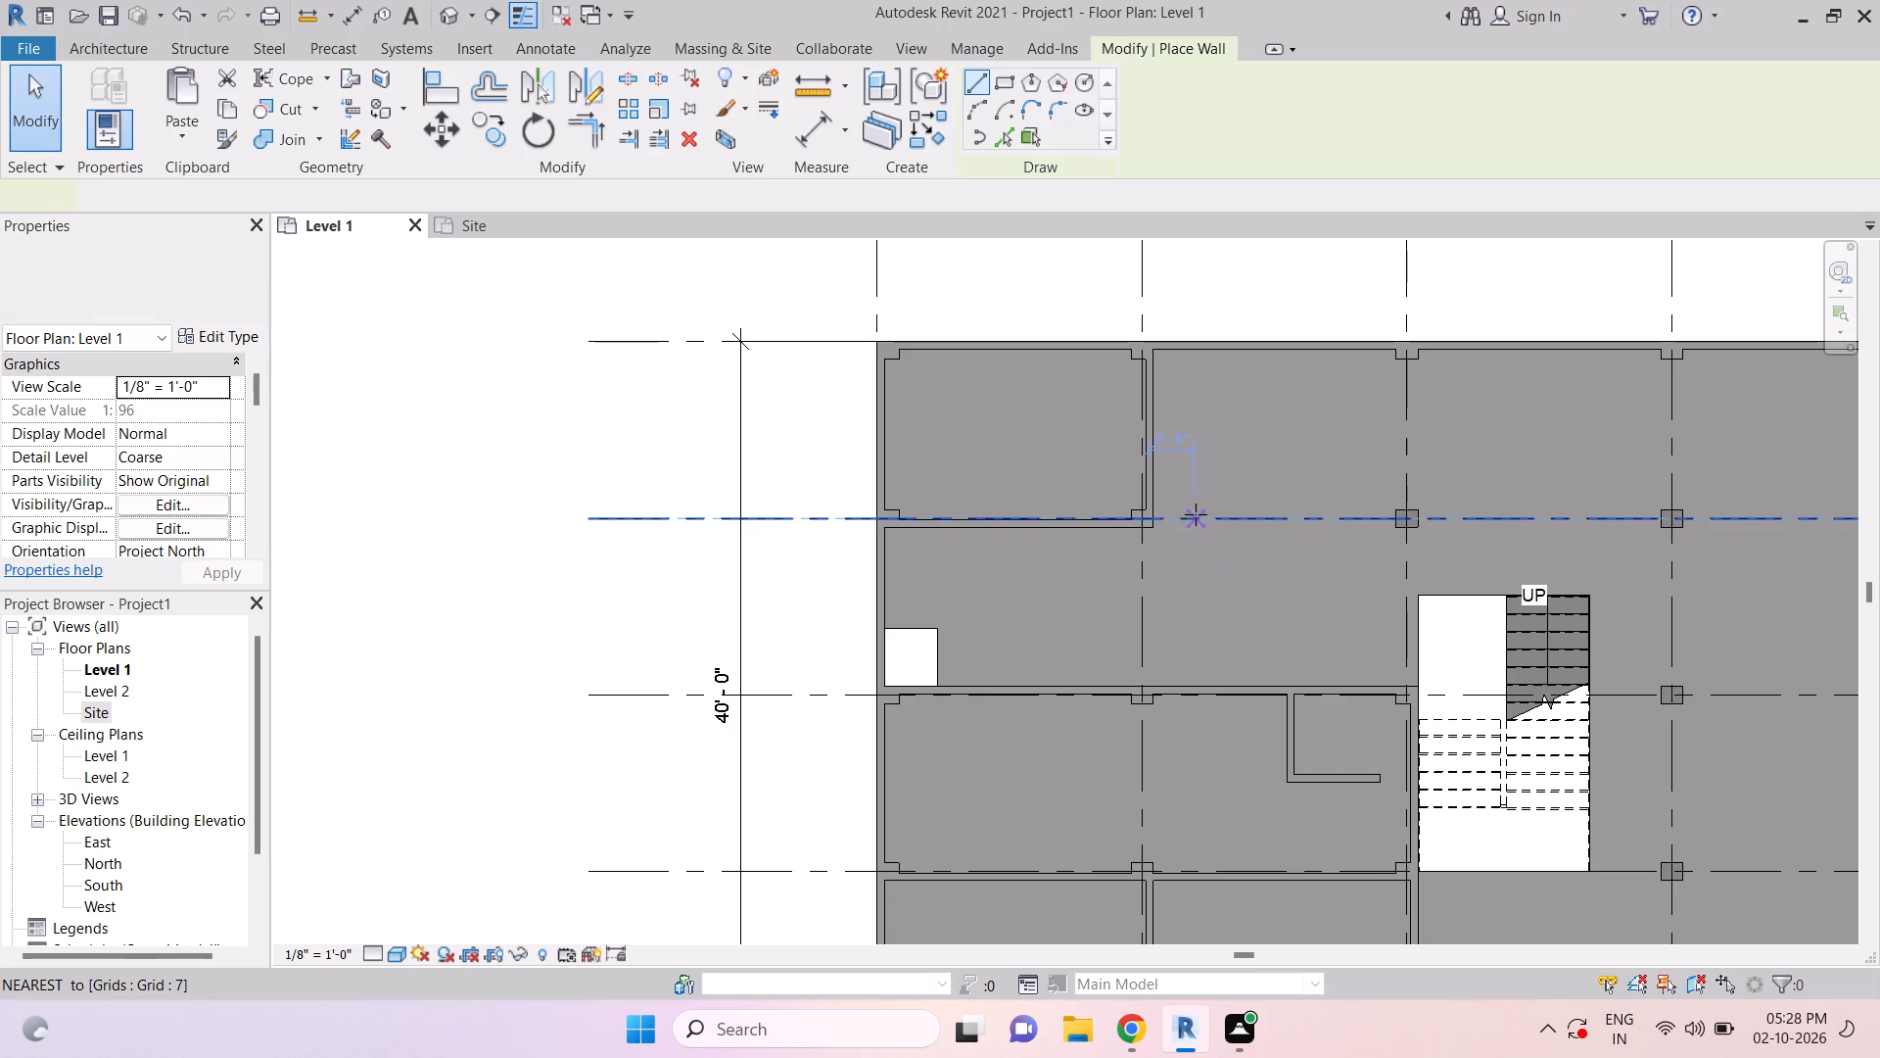
left_click(1196, 513)
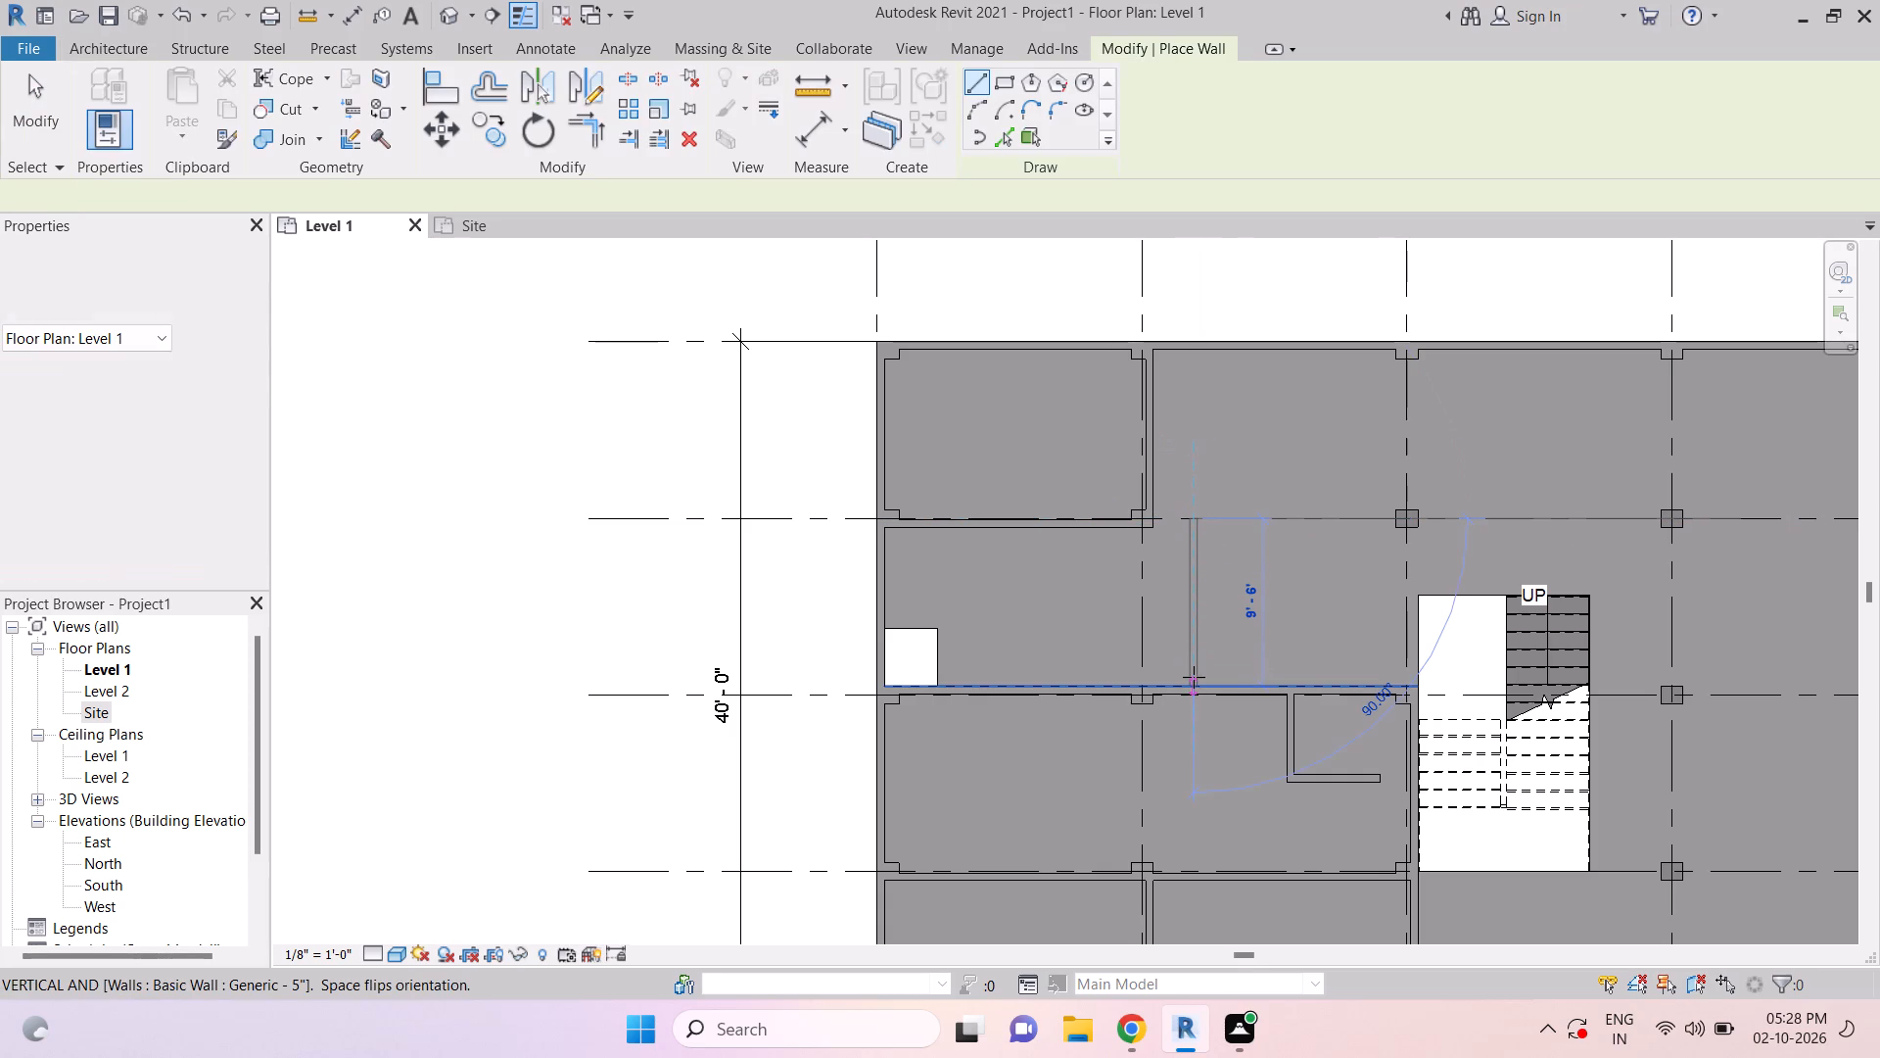
left_click(1194, 677)
key("Escape")
key("Escape")
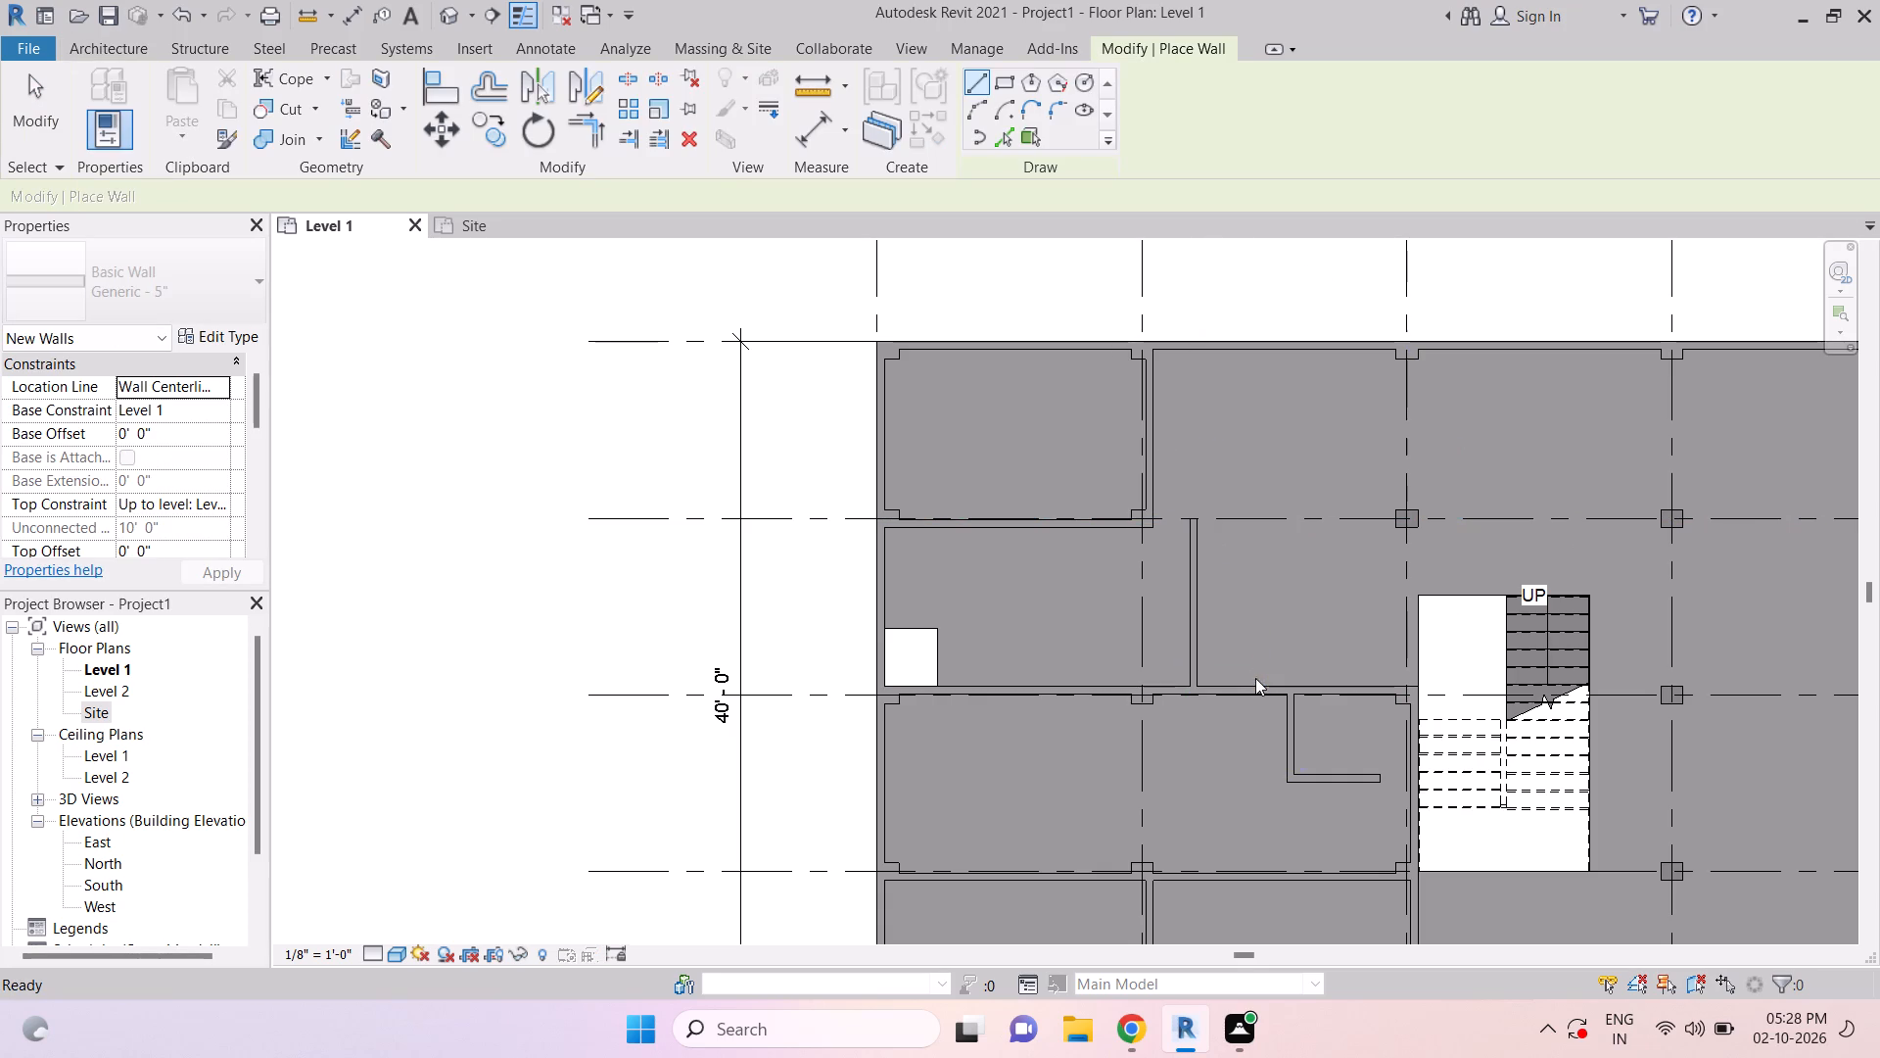
key("Escape")
scroll(1080, 539, "up", 4)
key("Escape")
key("Escape")
key("Escape")
key("Escape")
key("Escape")
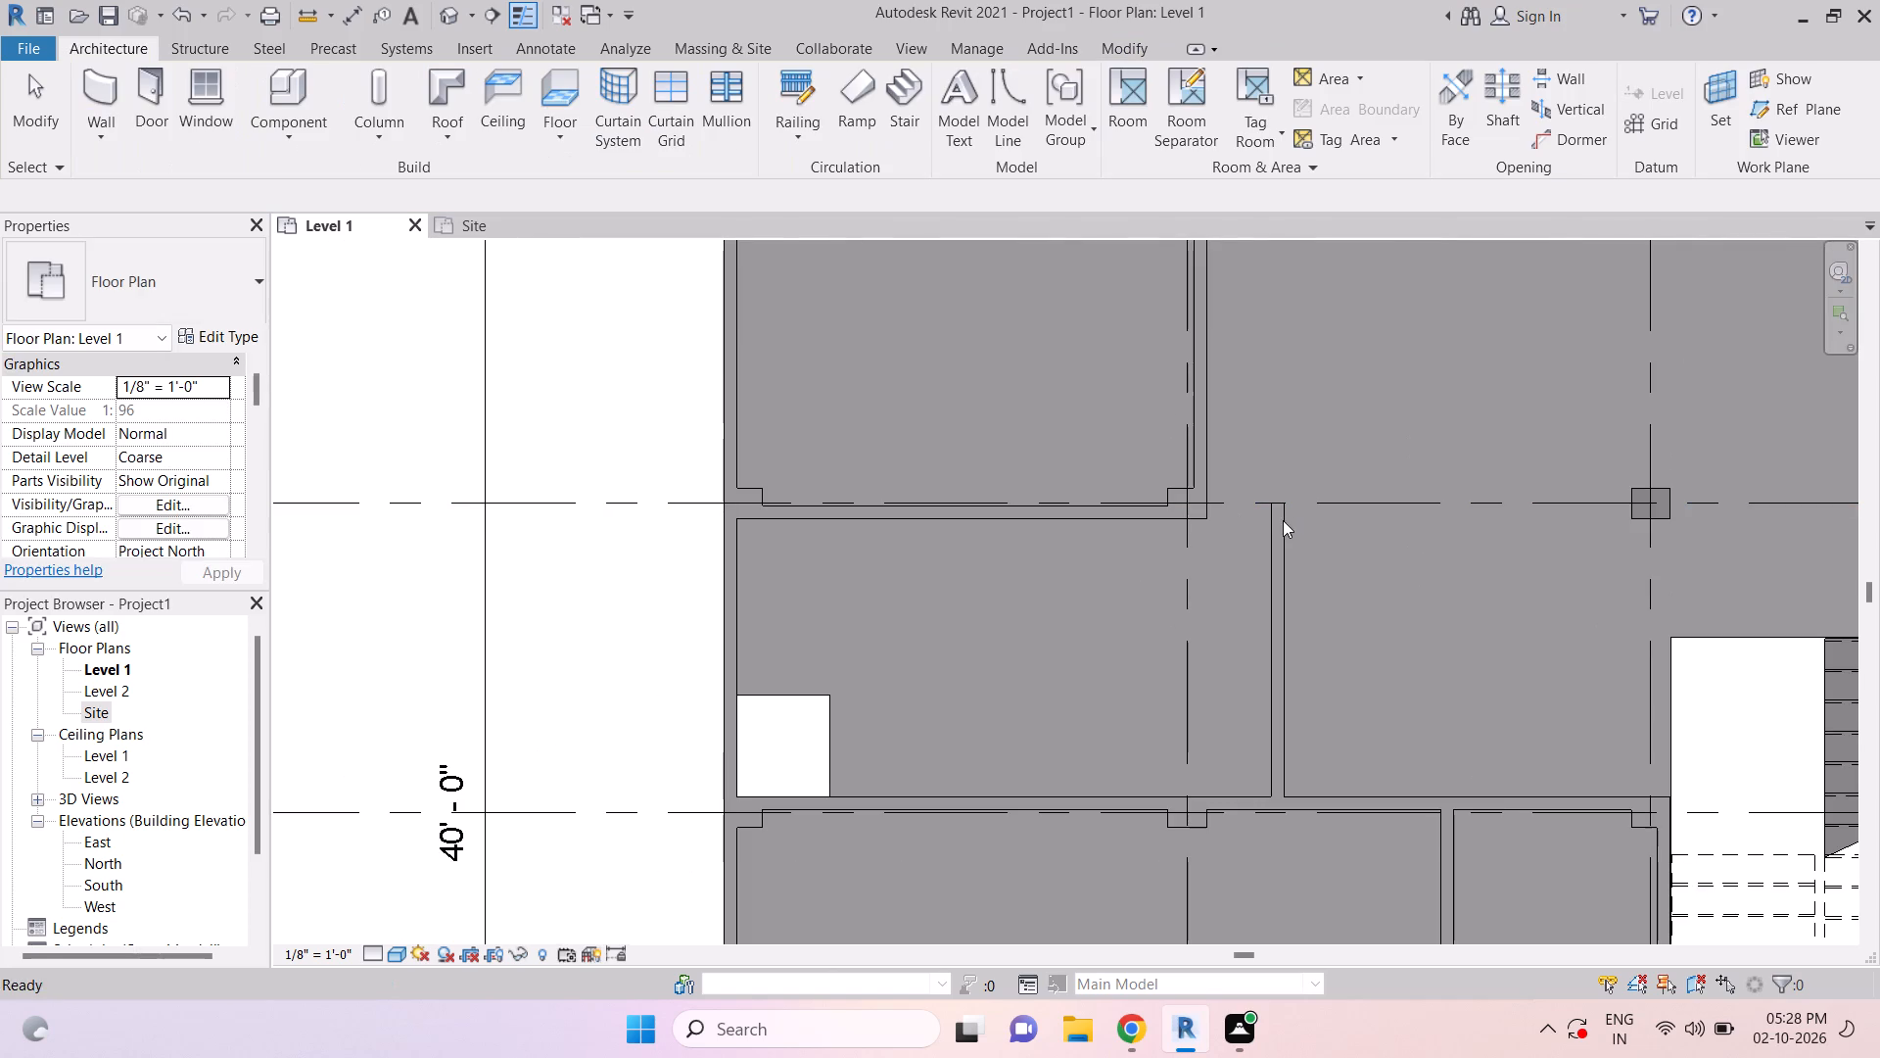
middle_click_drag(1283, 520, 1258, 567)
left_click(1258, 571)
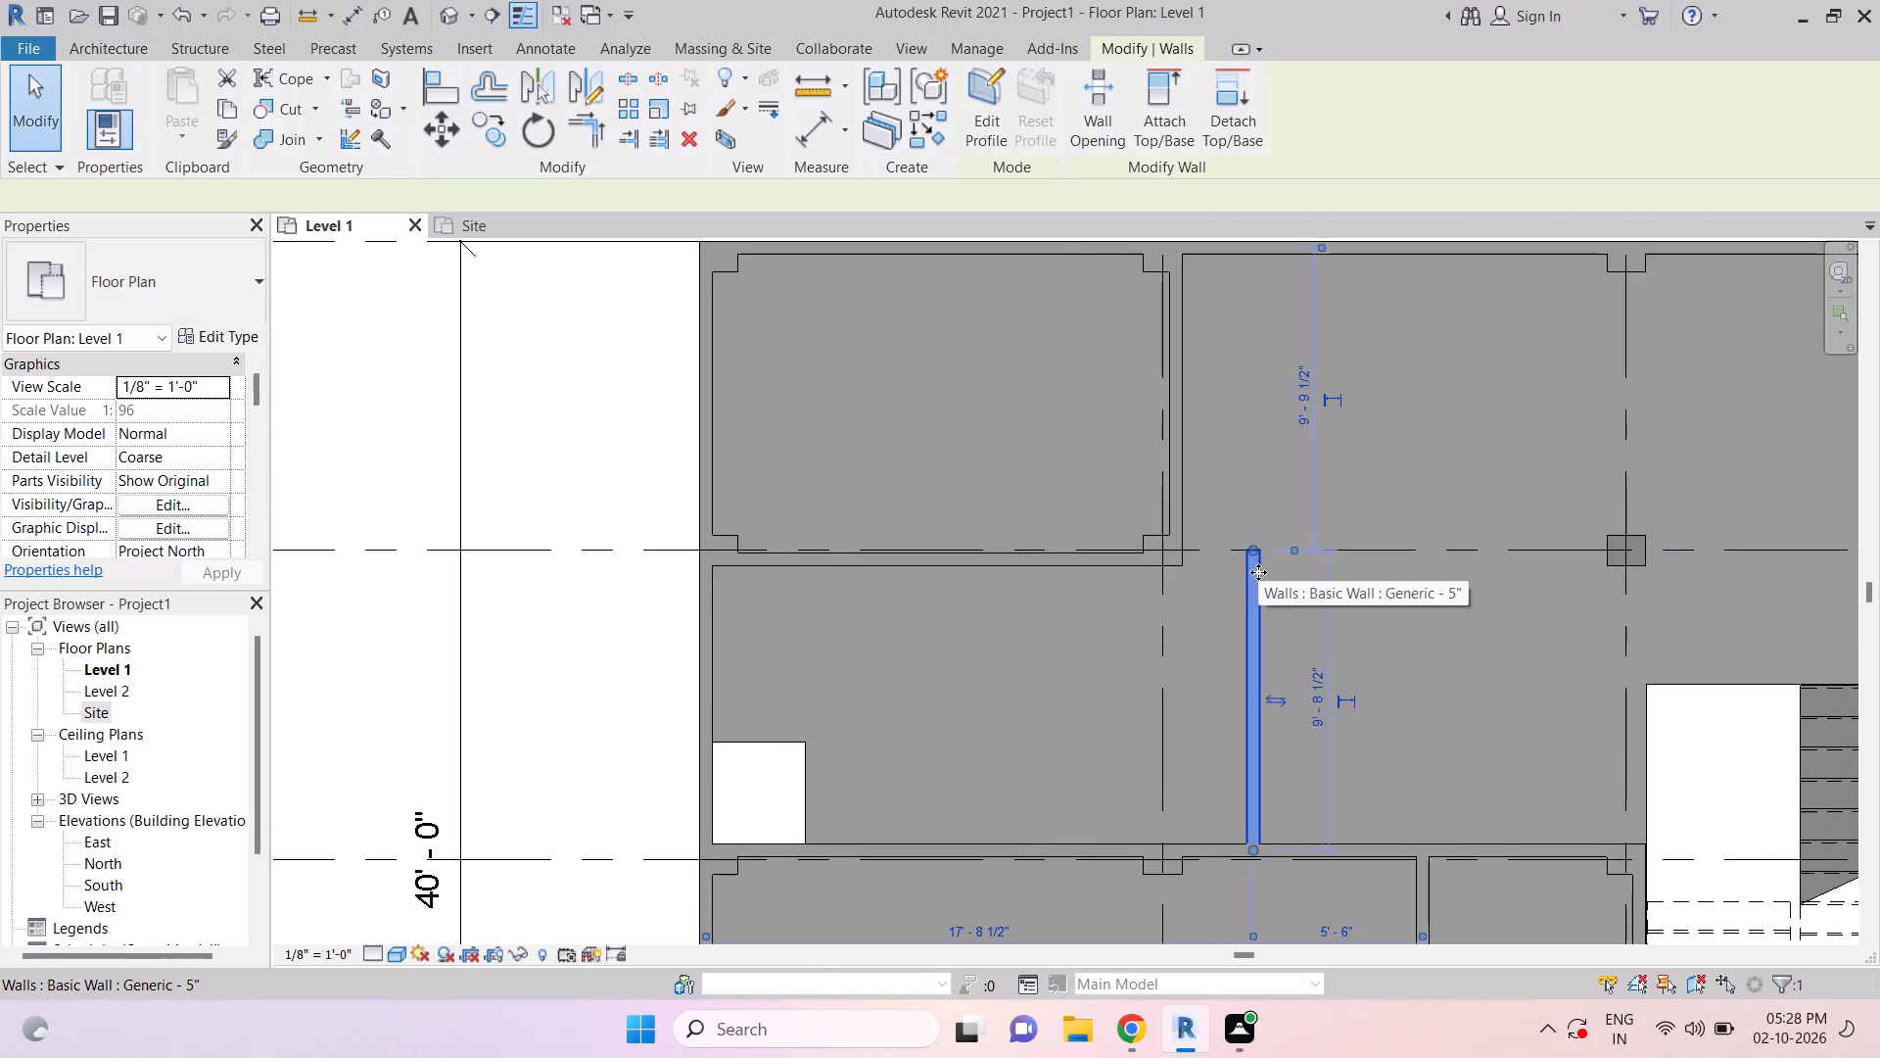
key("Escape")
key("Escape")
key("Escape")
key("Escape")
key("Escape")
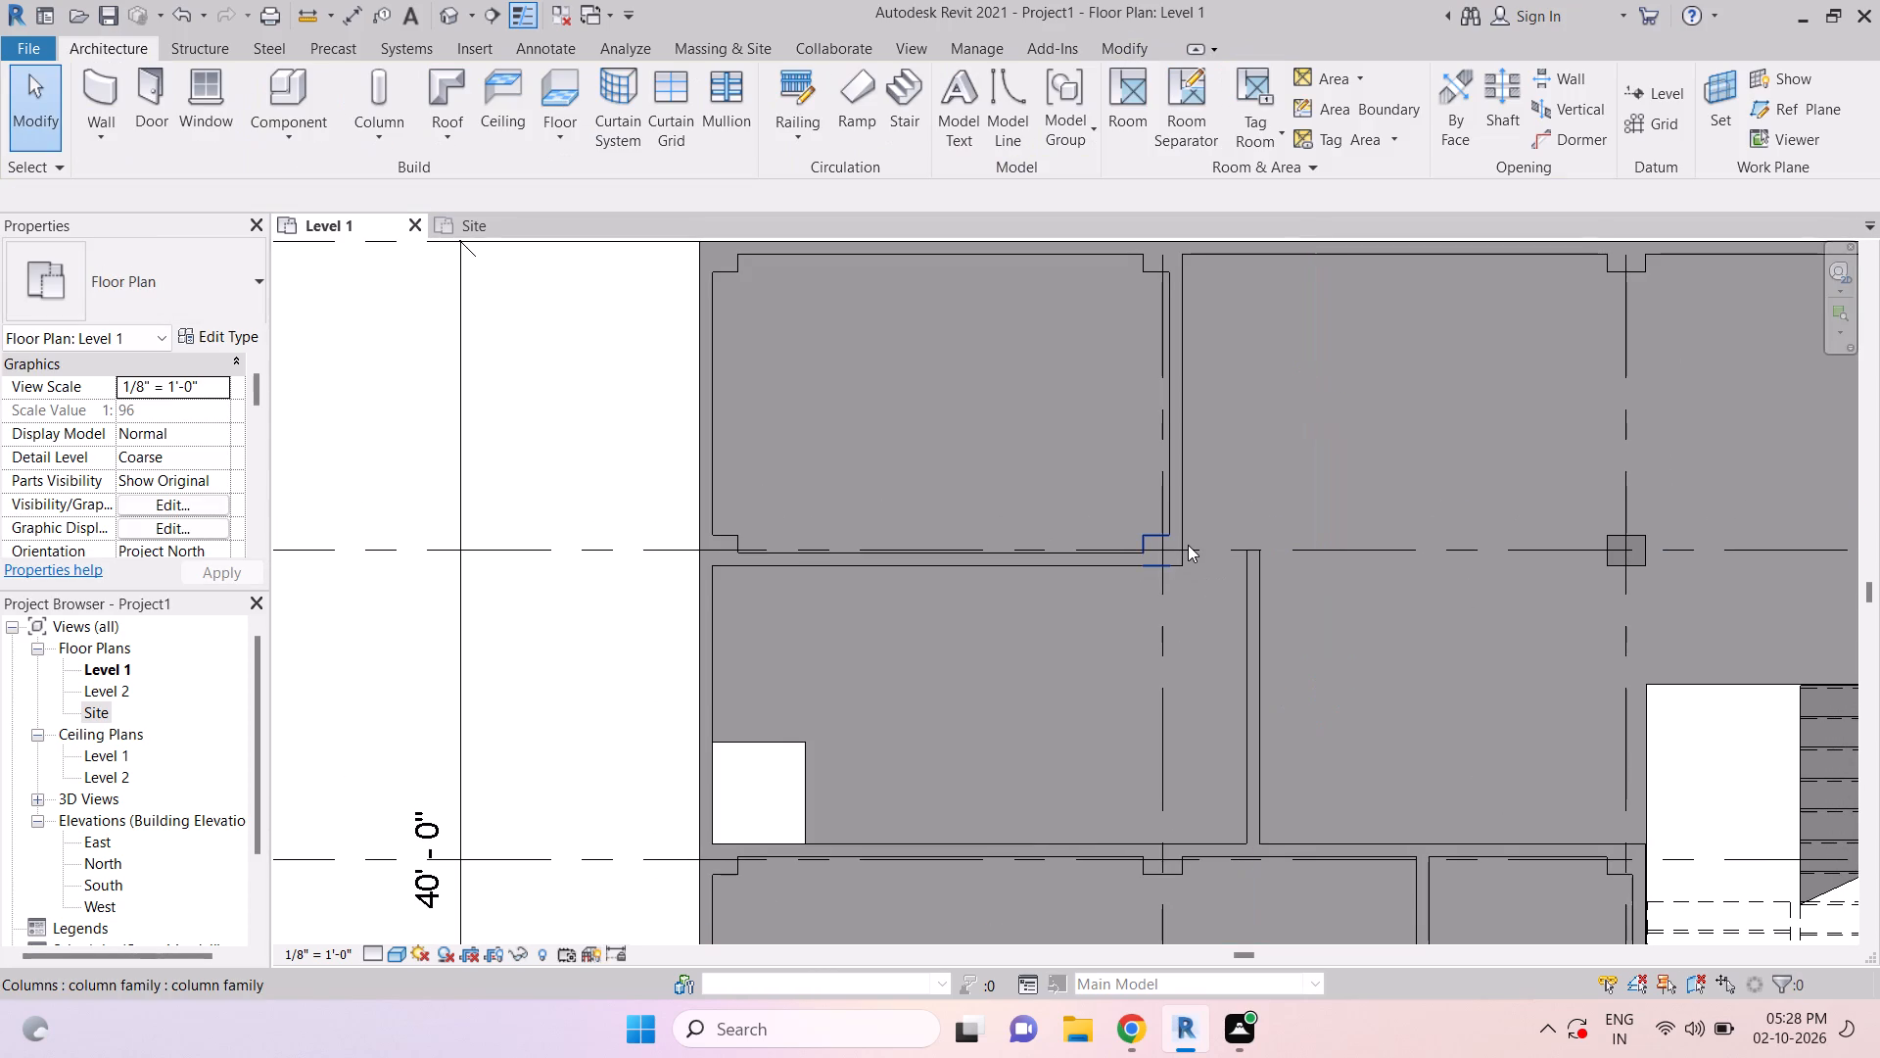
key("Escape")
Measure the gap between the vertical partition beside grid 2 and the new vertical wall below grid 7 with an aligned dimension.
type("di")
key("Tab")
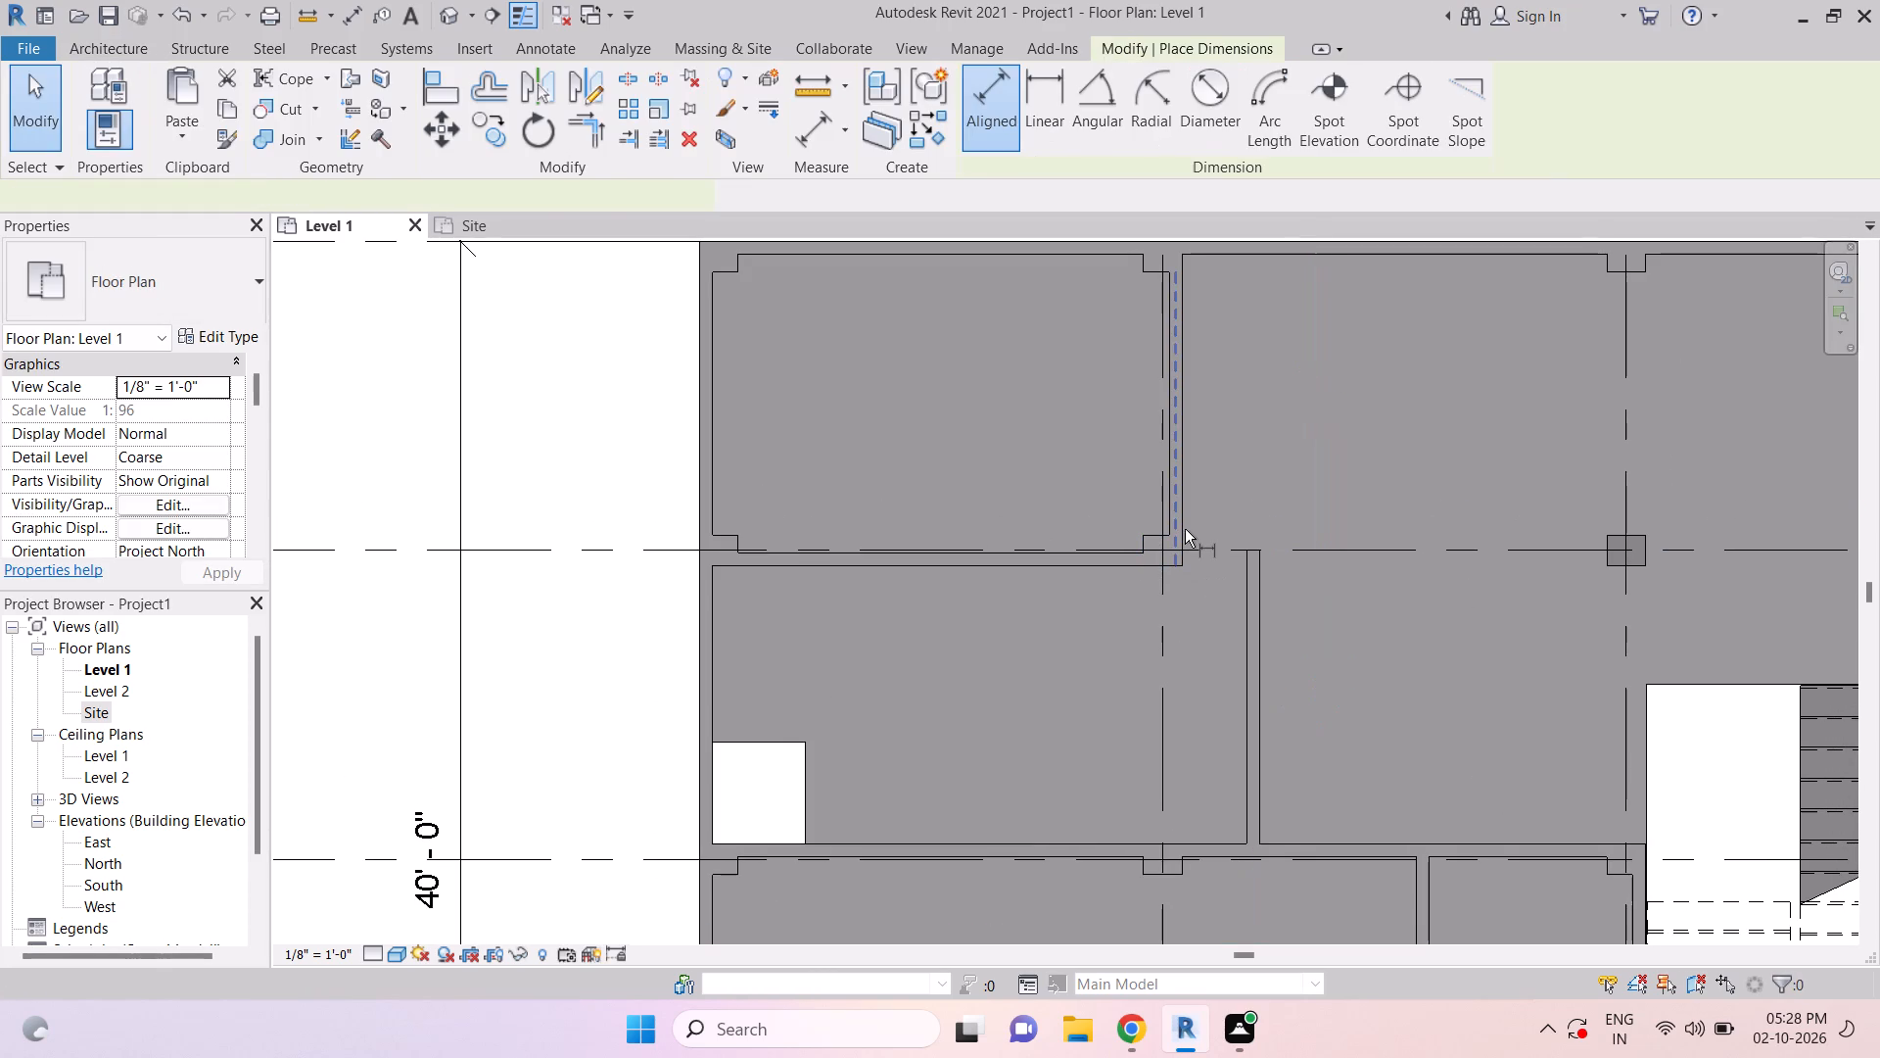
key("Tab")
left_click(1185, 527)
key("Tab")
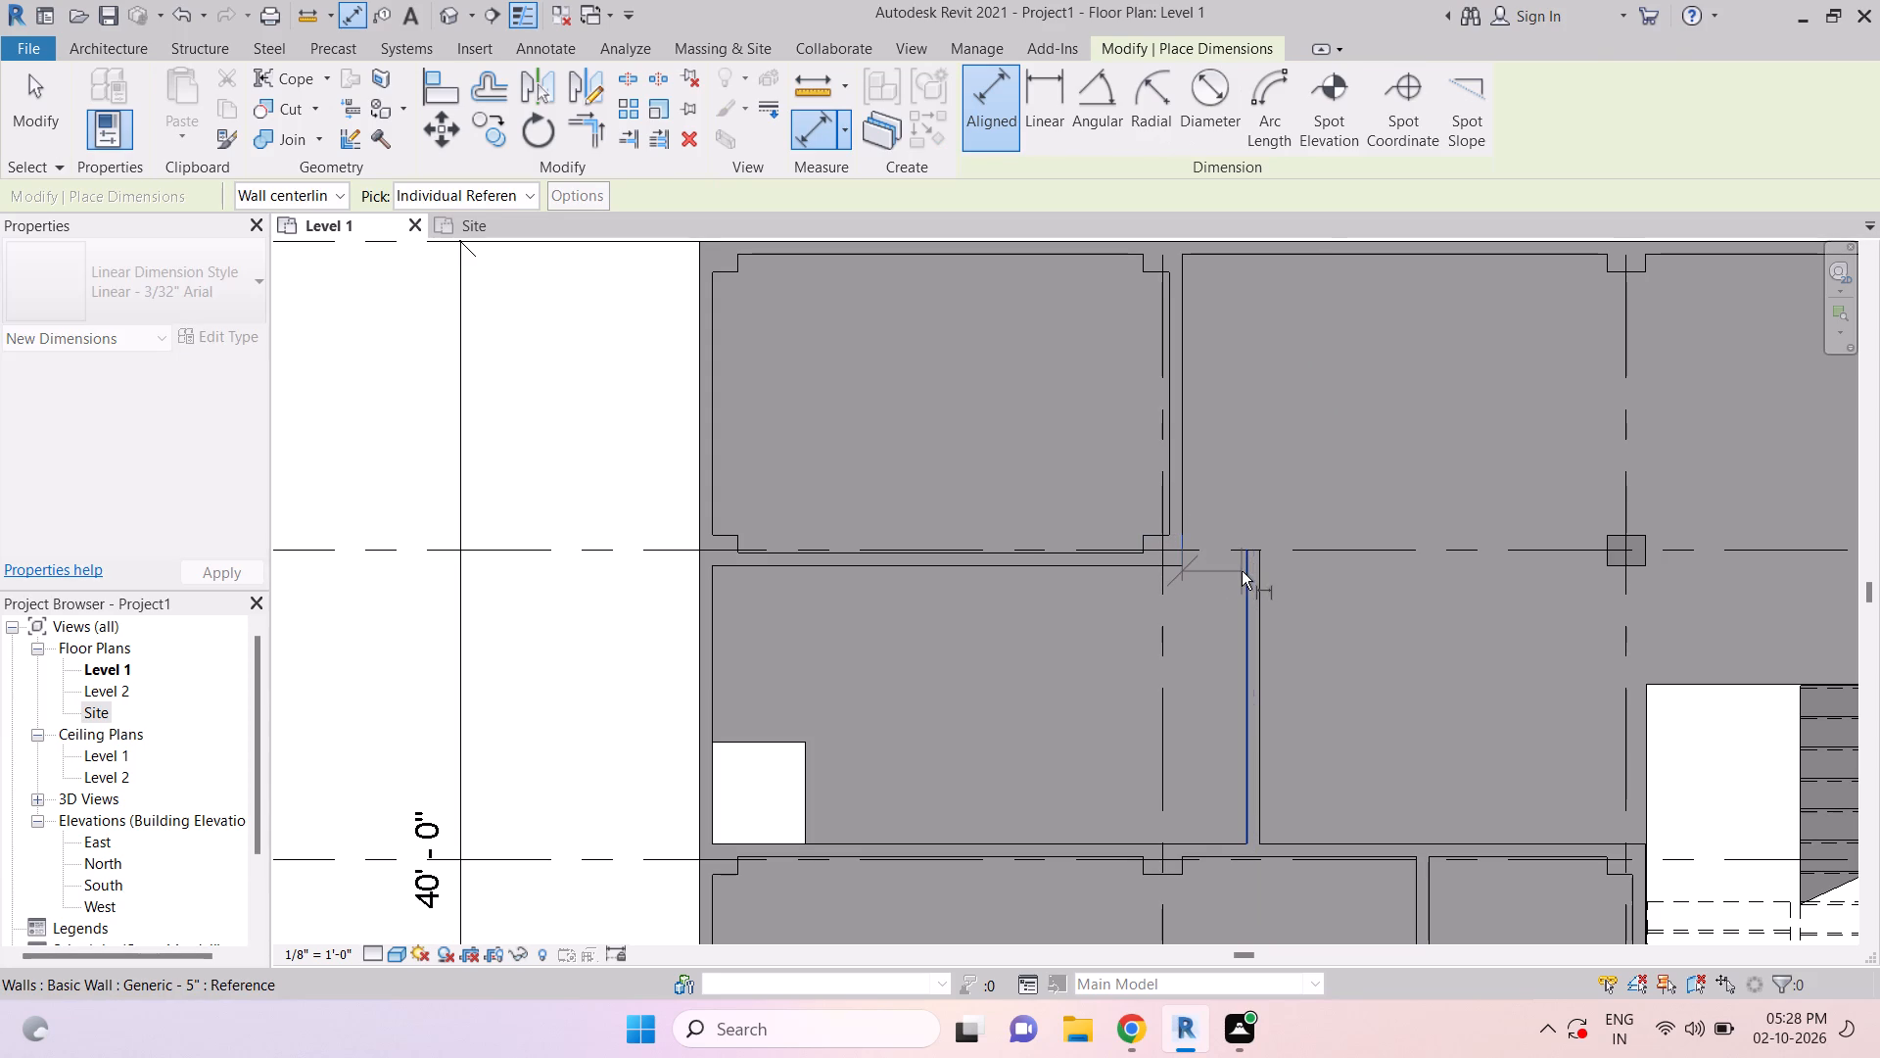
left_click(1243, 571)
key("Escape")
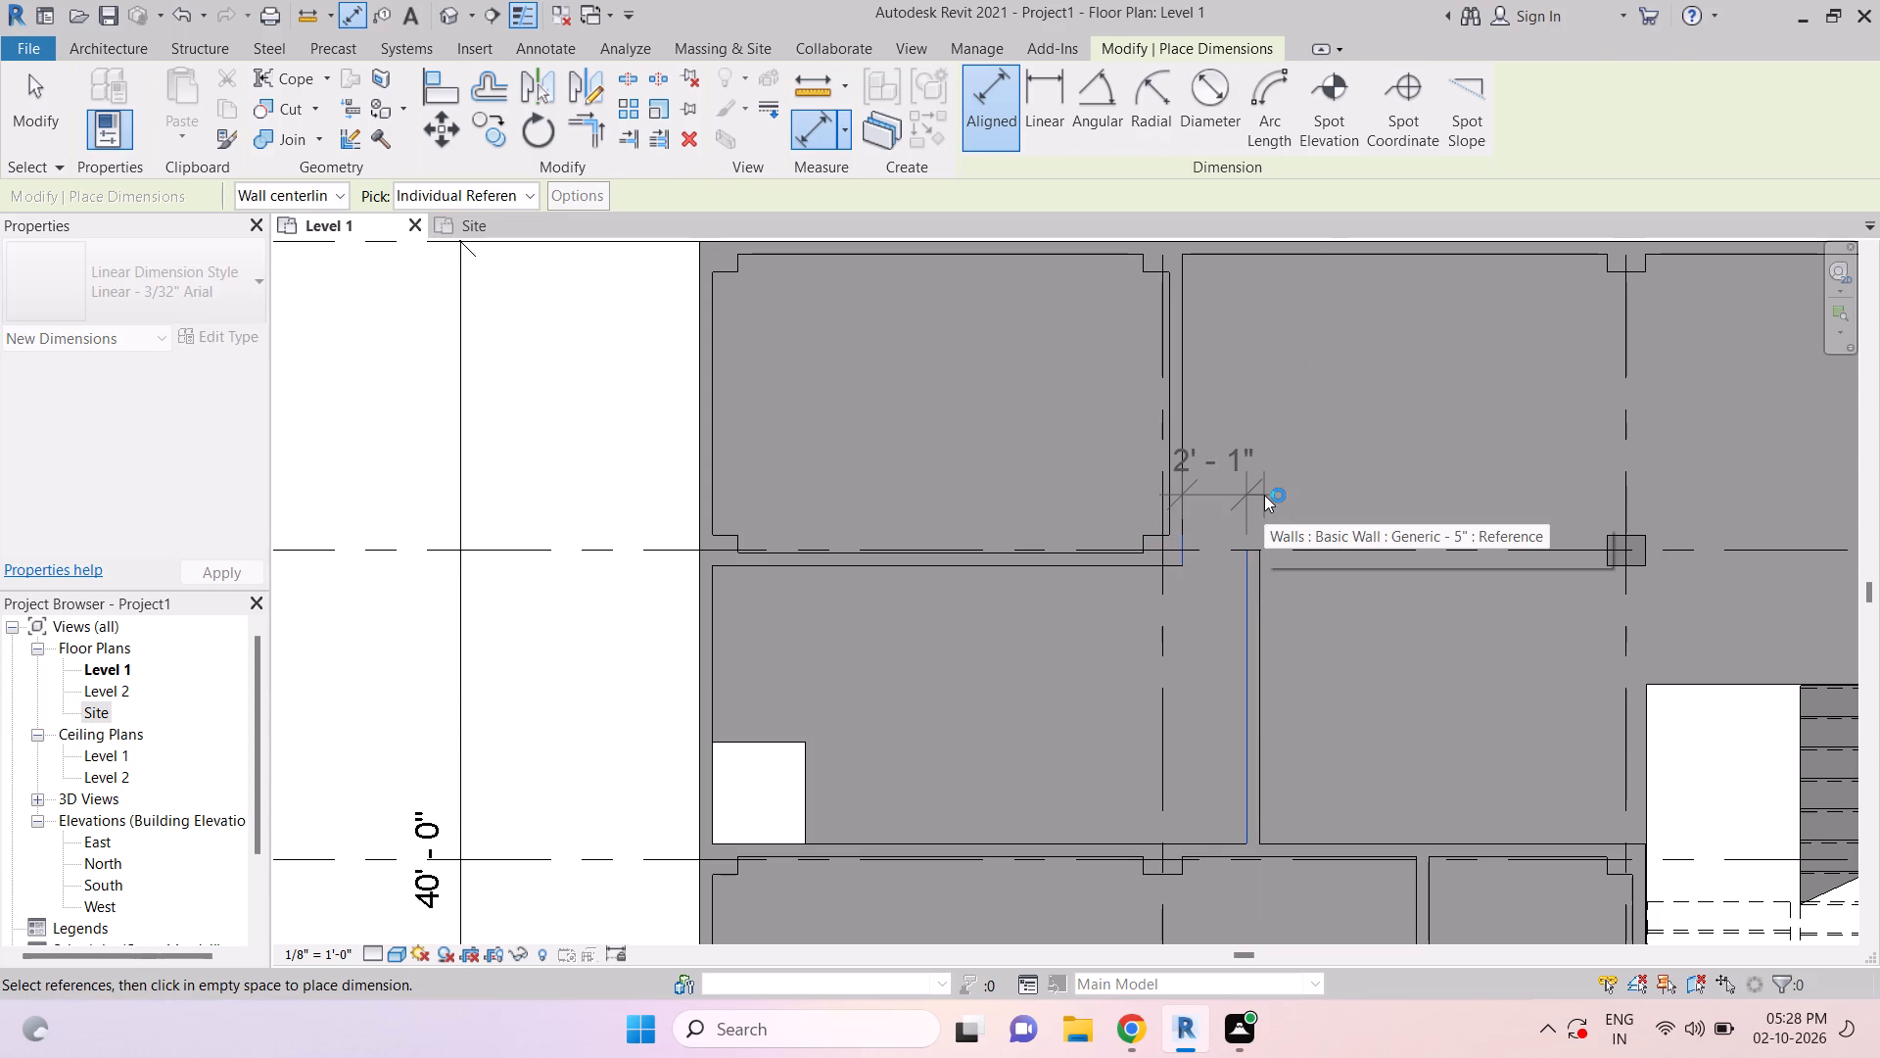
key("Escape")
key("Escape")
key("Escape")
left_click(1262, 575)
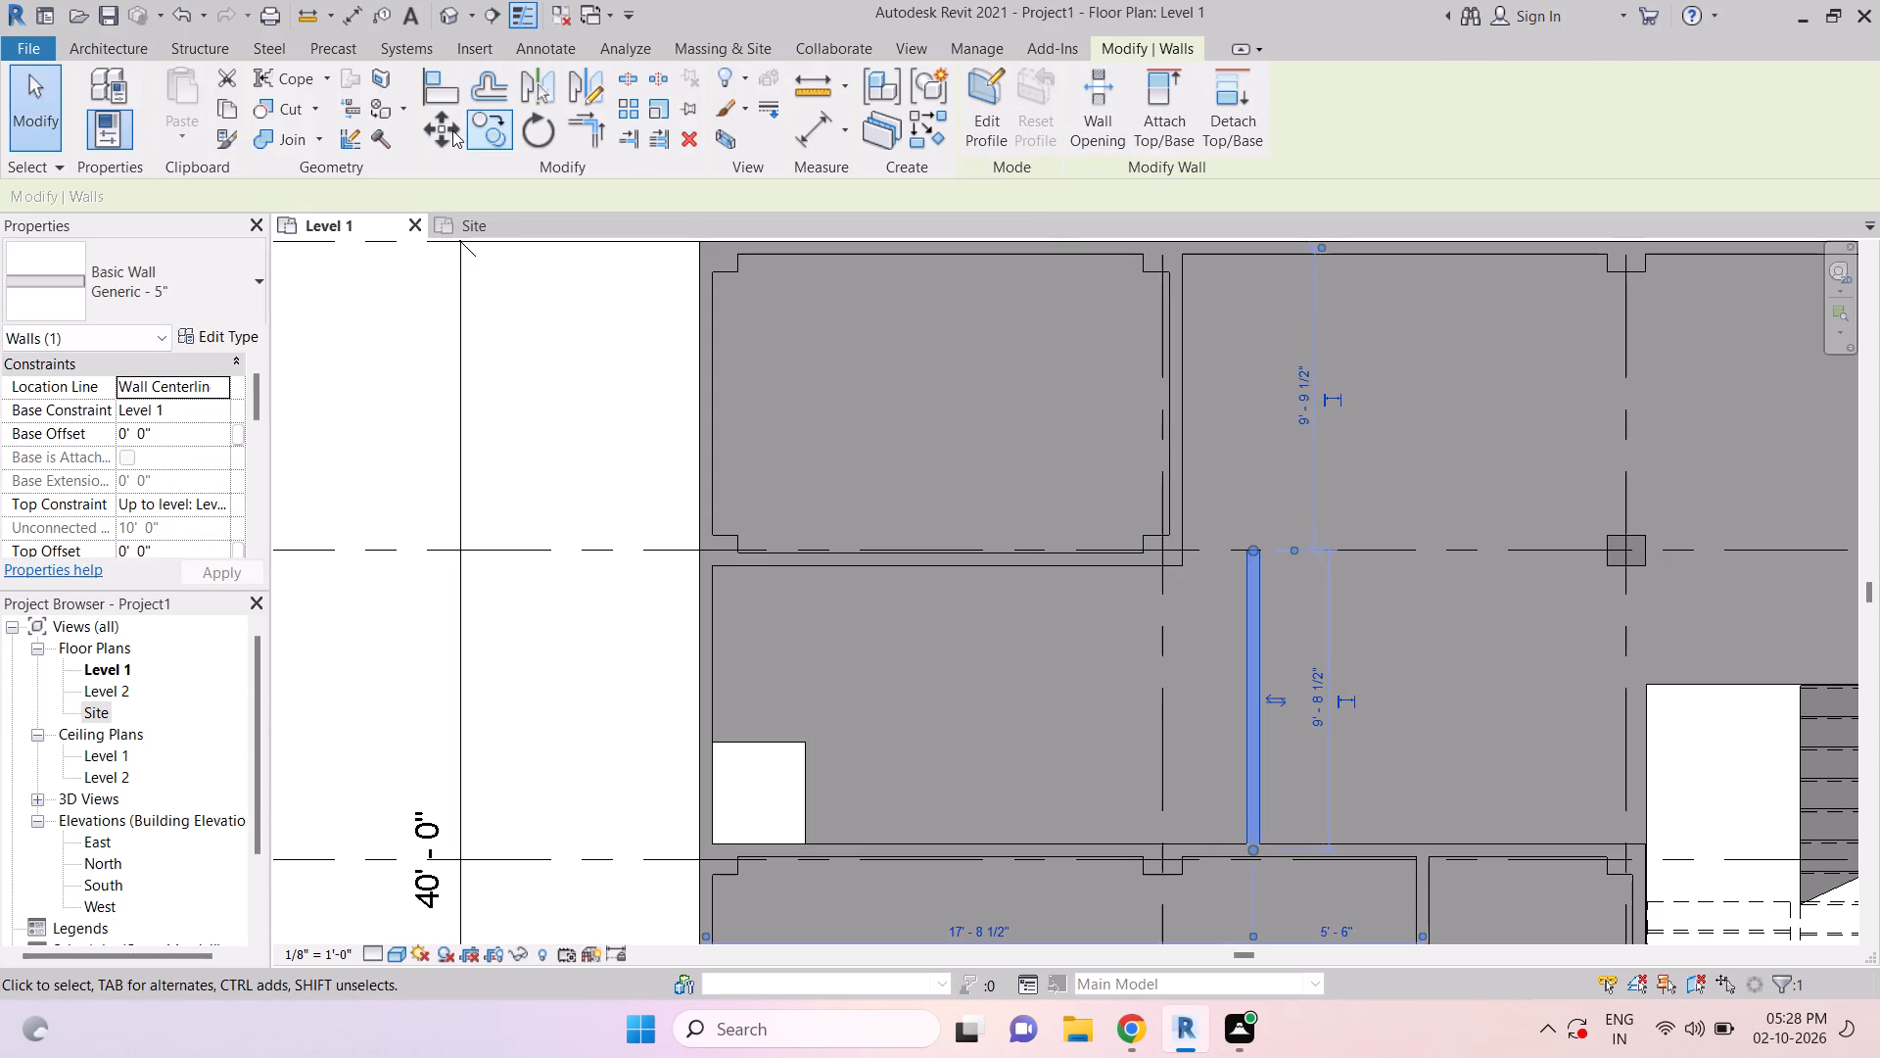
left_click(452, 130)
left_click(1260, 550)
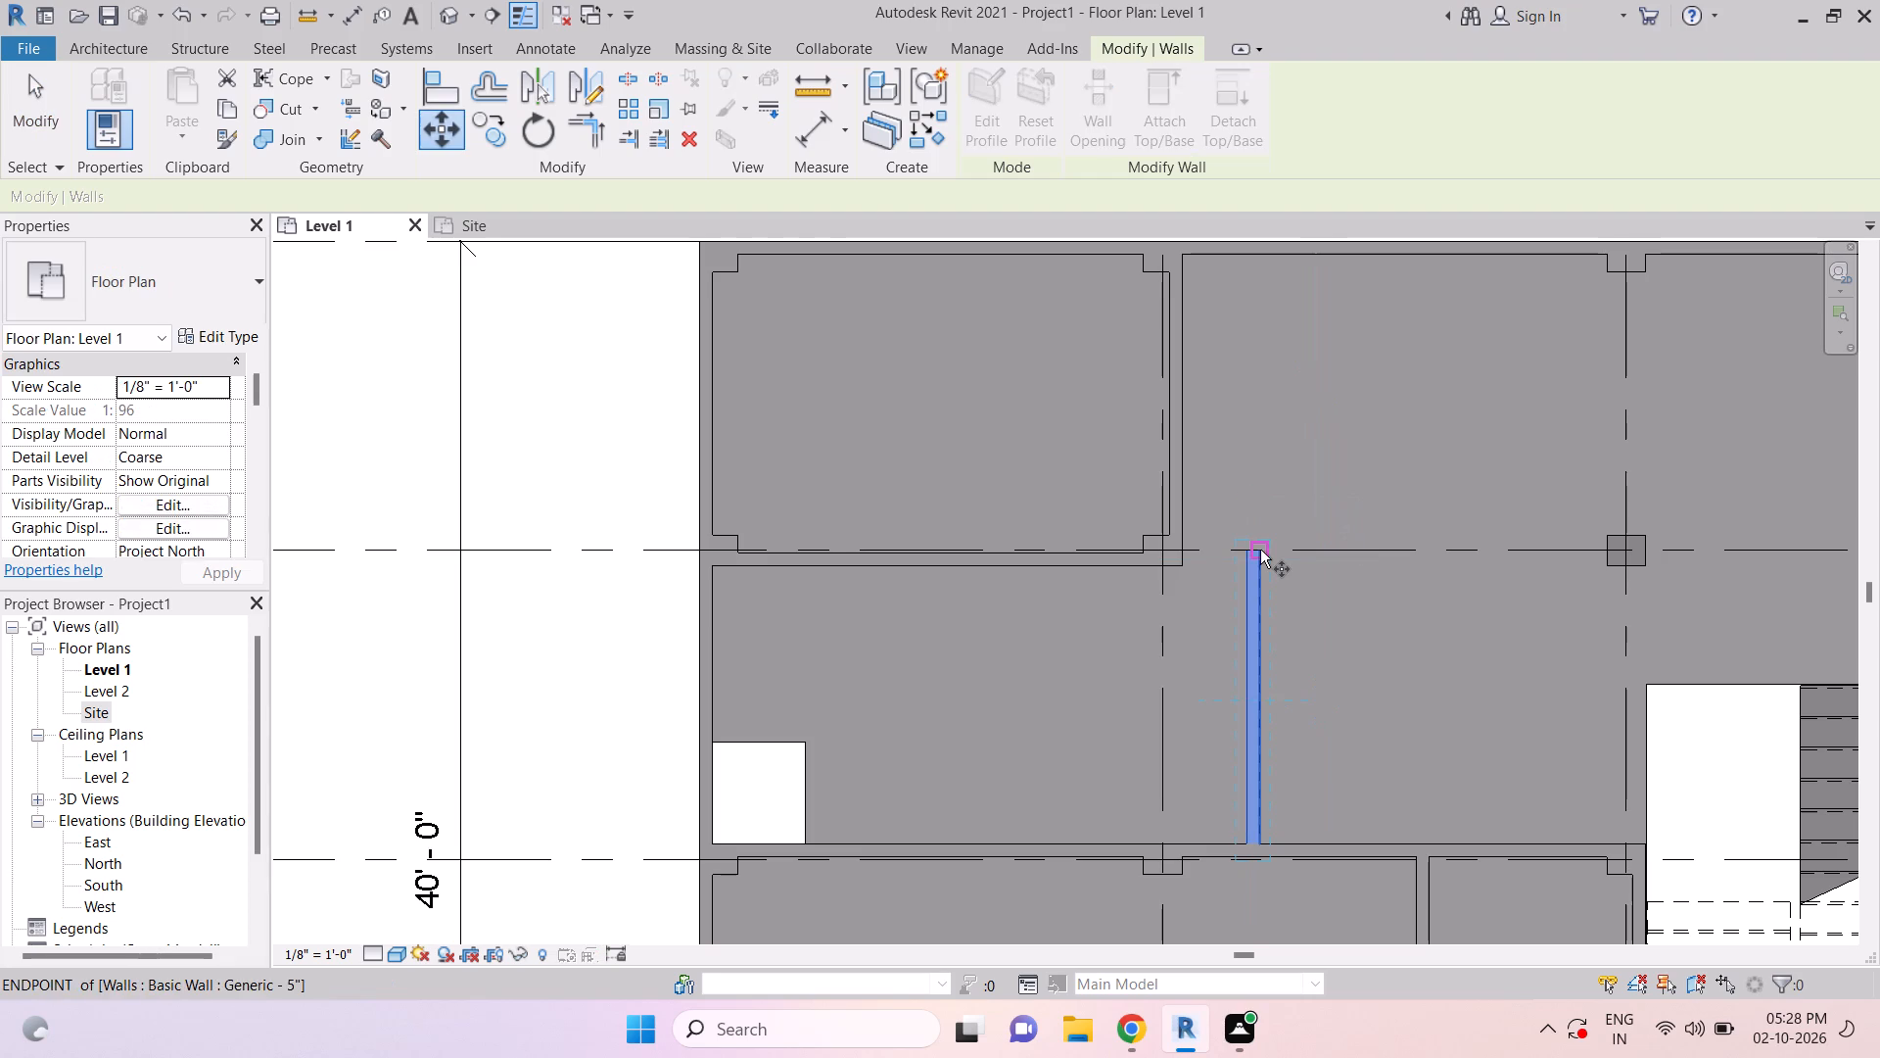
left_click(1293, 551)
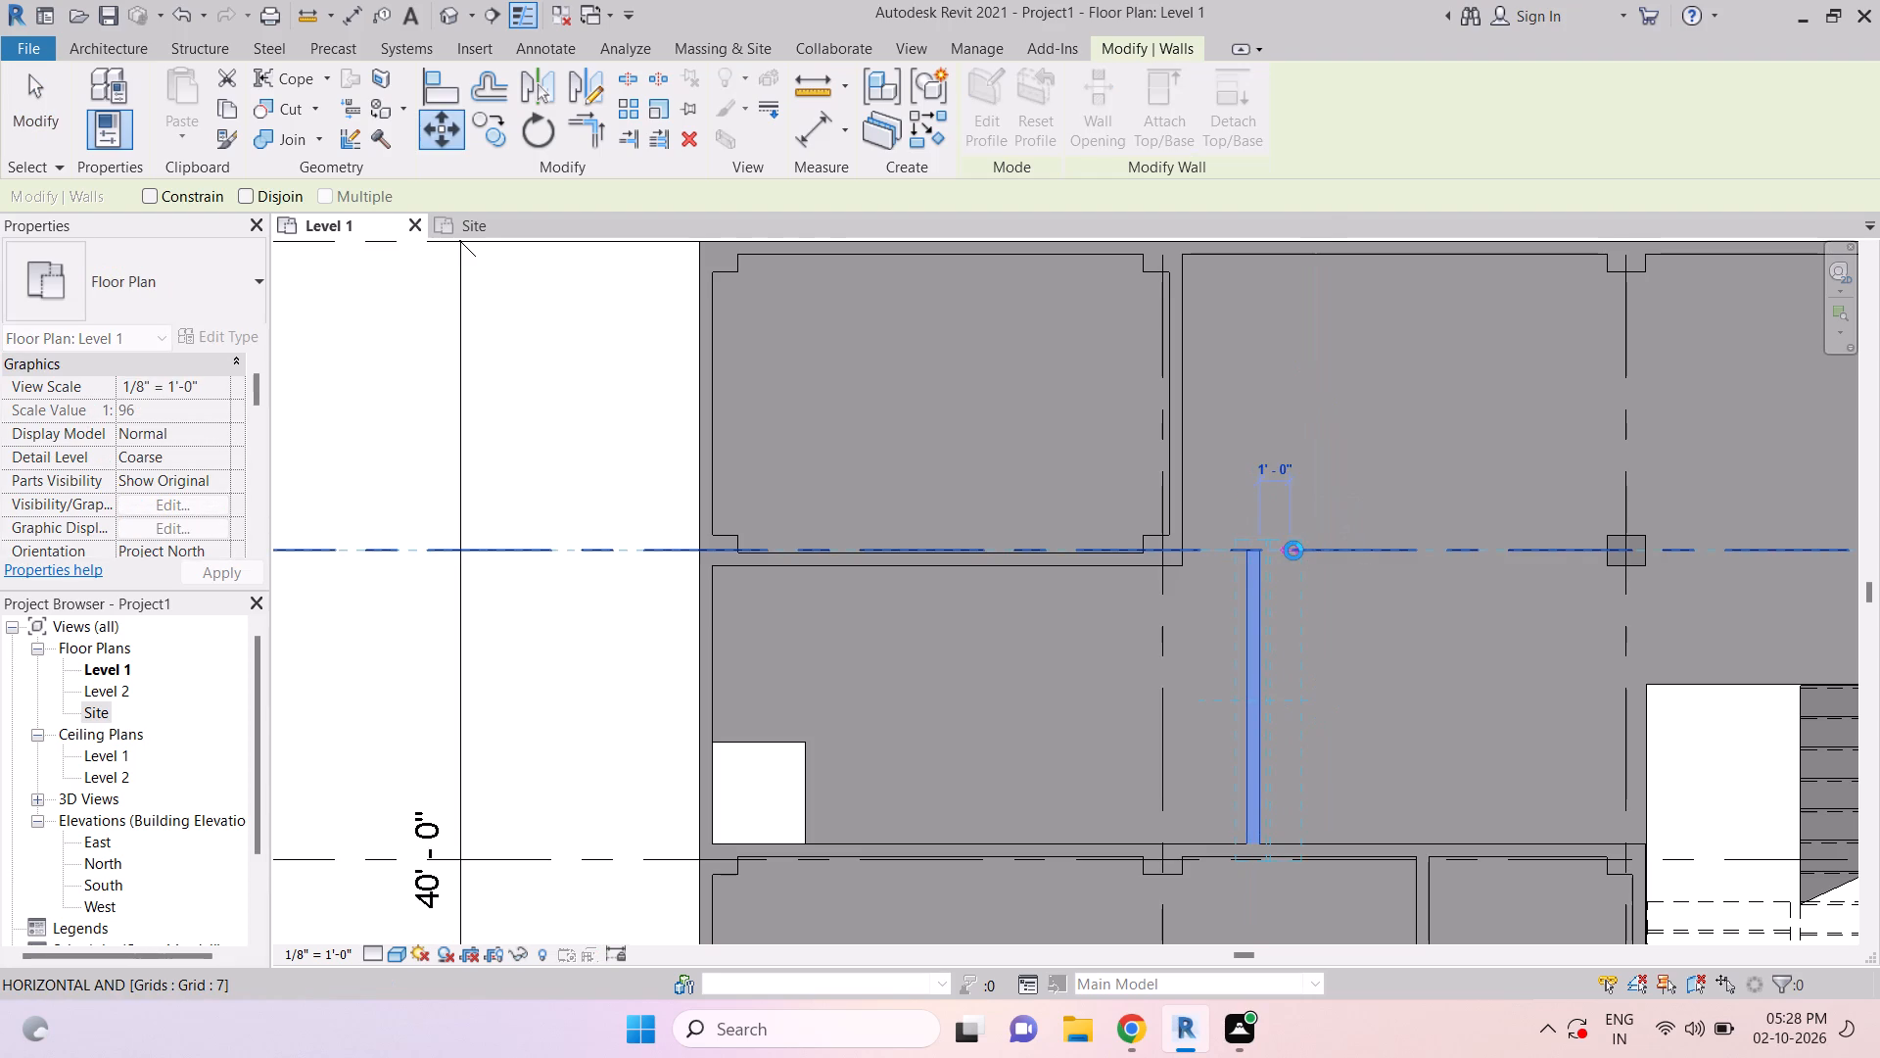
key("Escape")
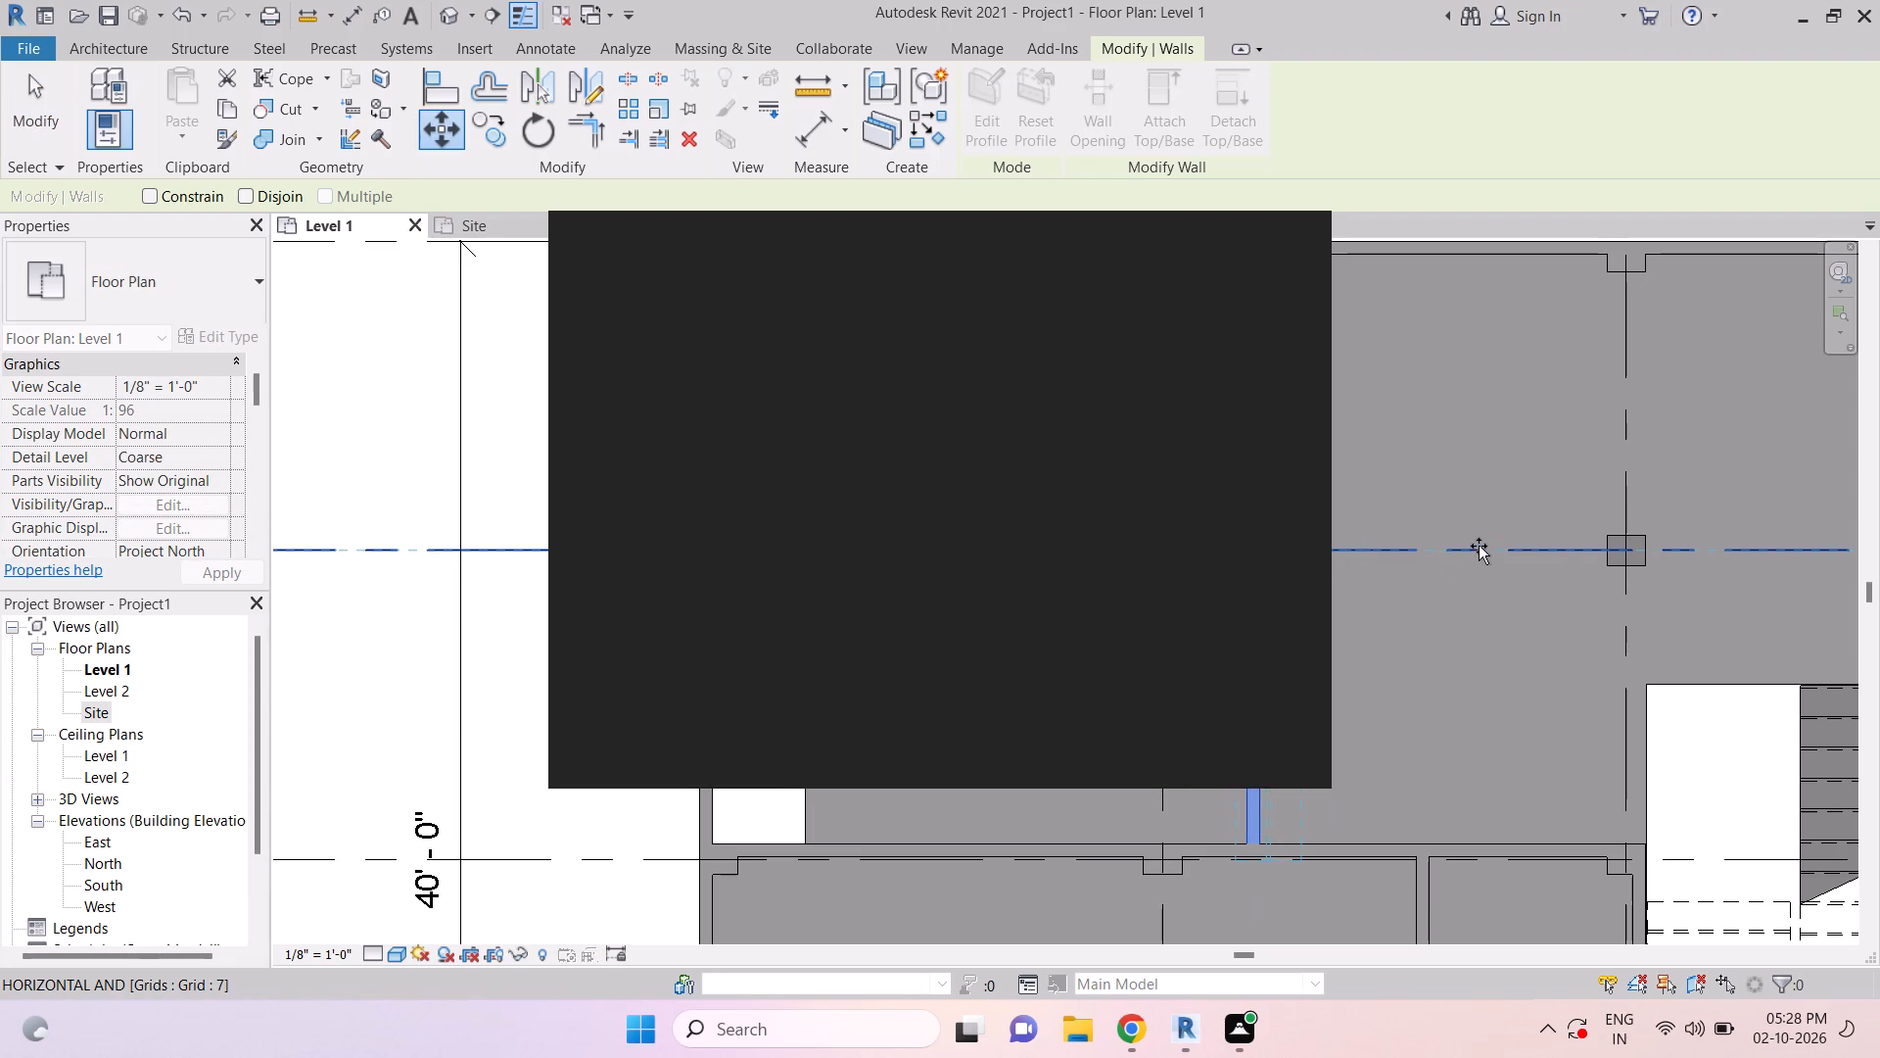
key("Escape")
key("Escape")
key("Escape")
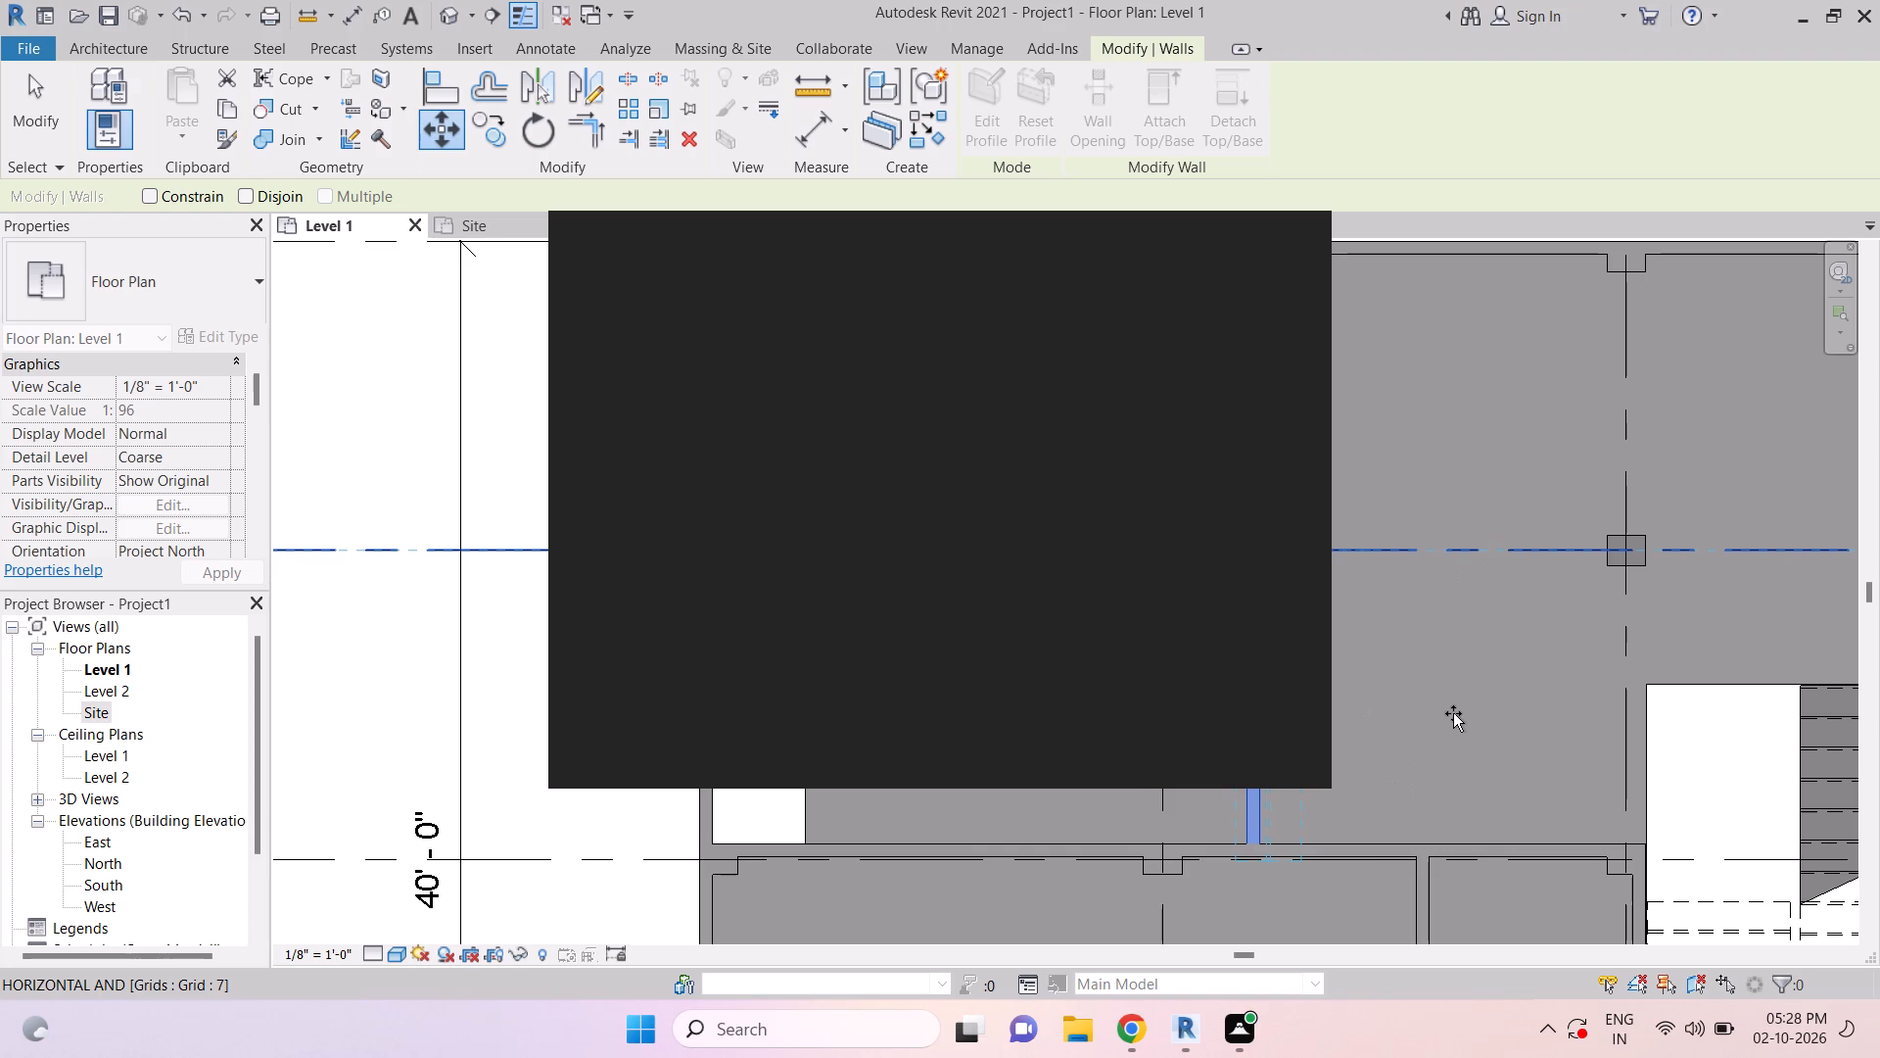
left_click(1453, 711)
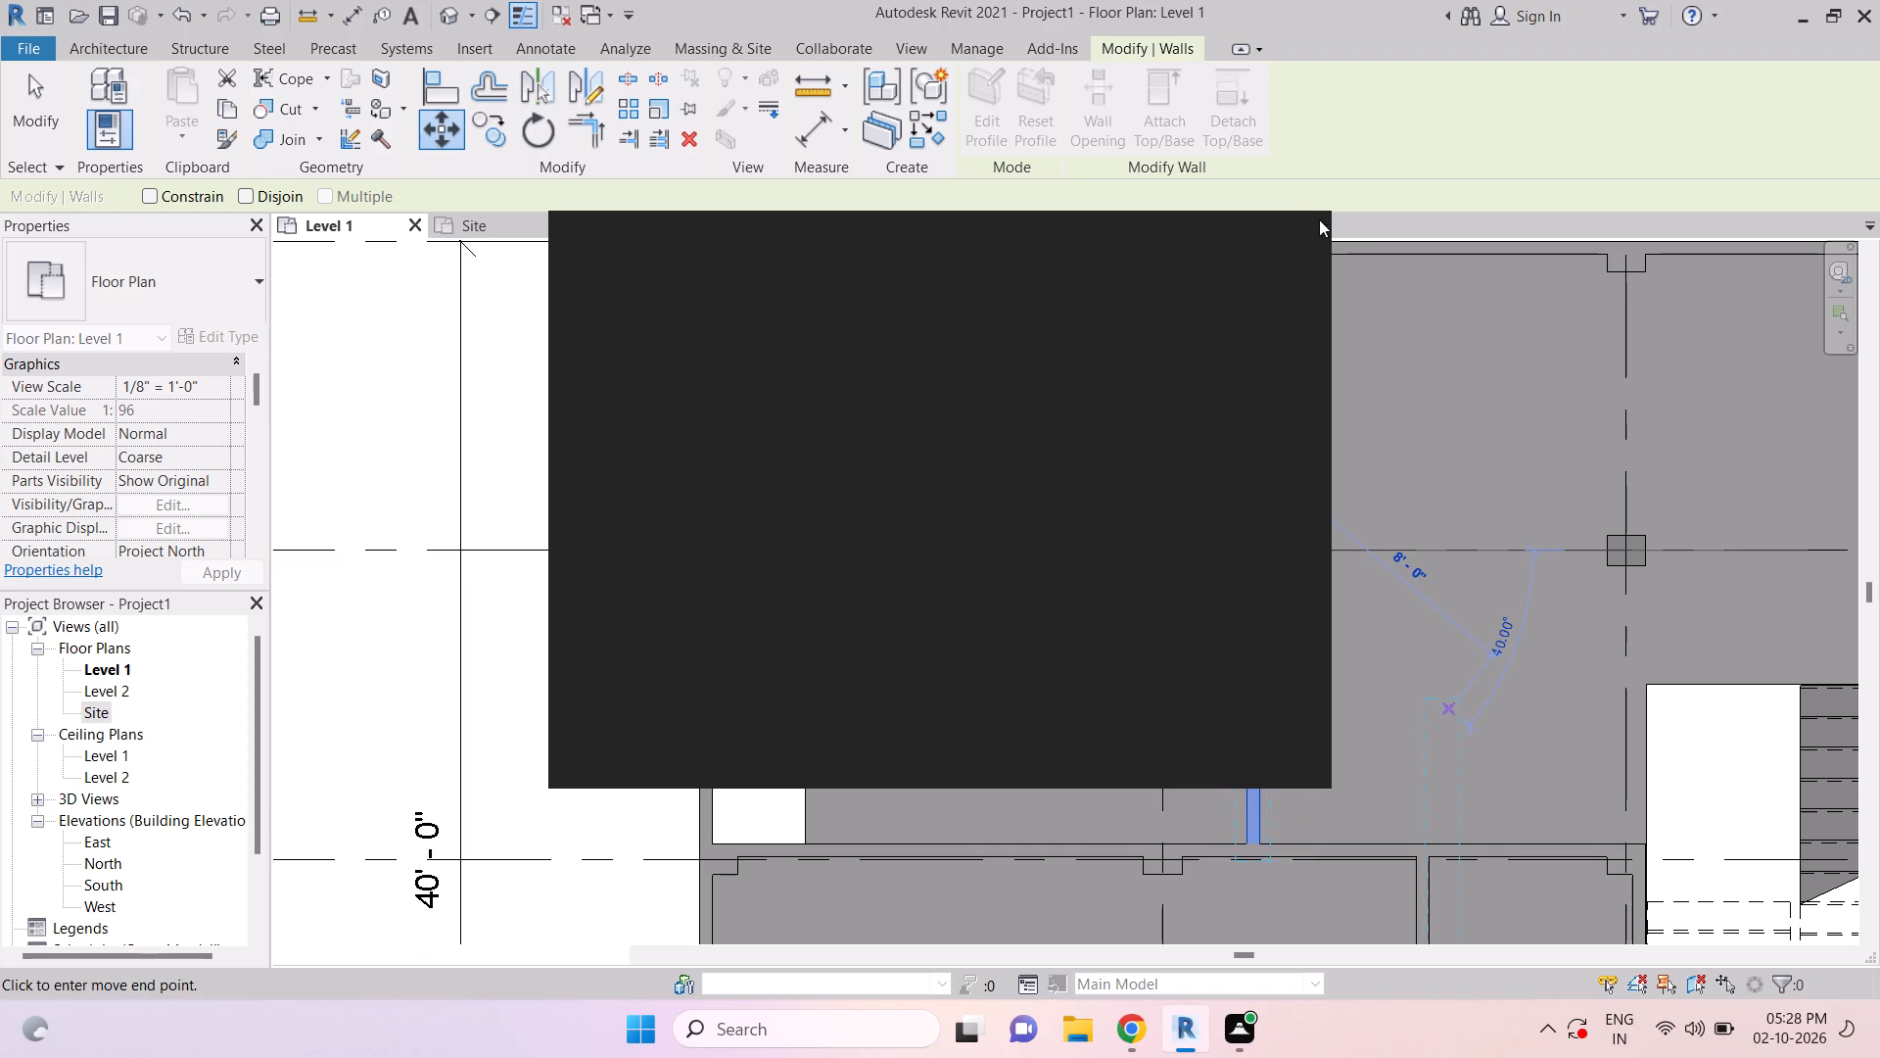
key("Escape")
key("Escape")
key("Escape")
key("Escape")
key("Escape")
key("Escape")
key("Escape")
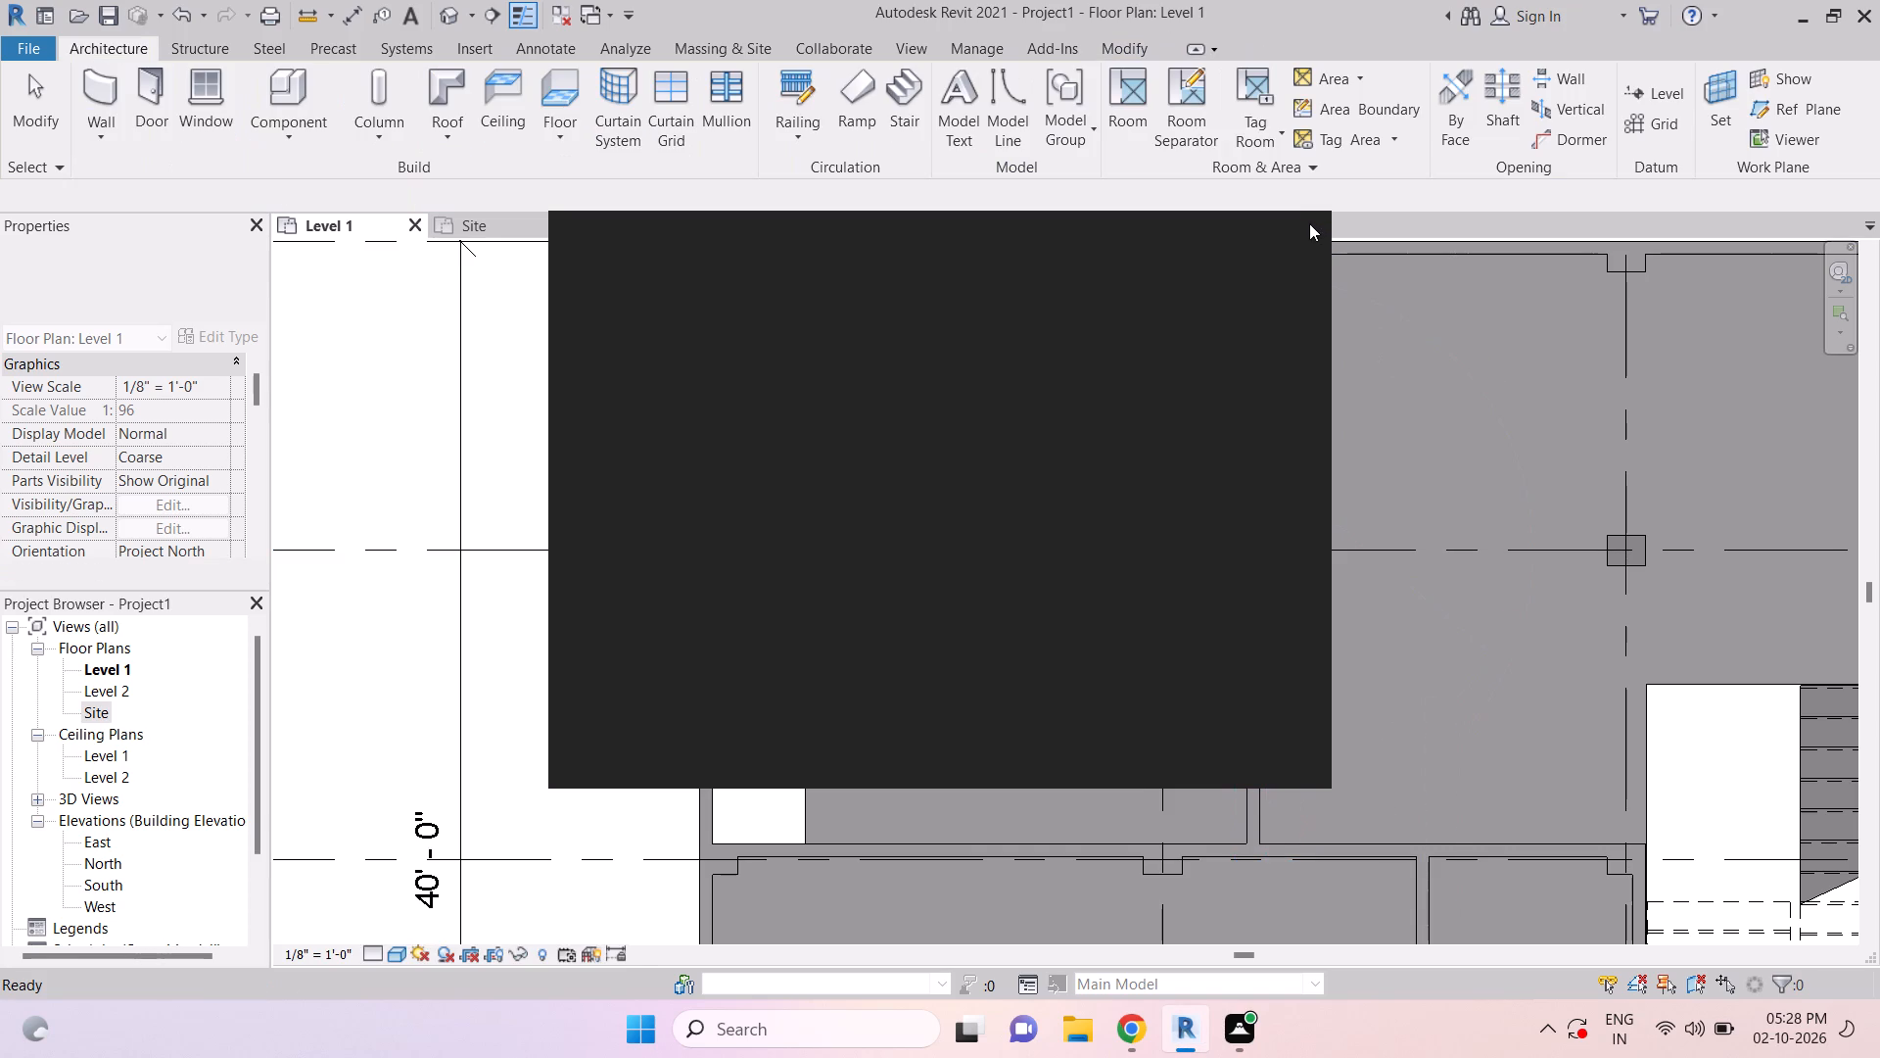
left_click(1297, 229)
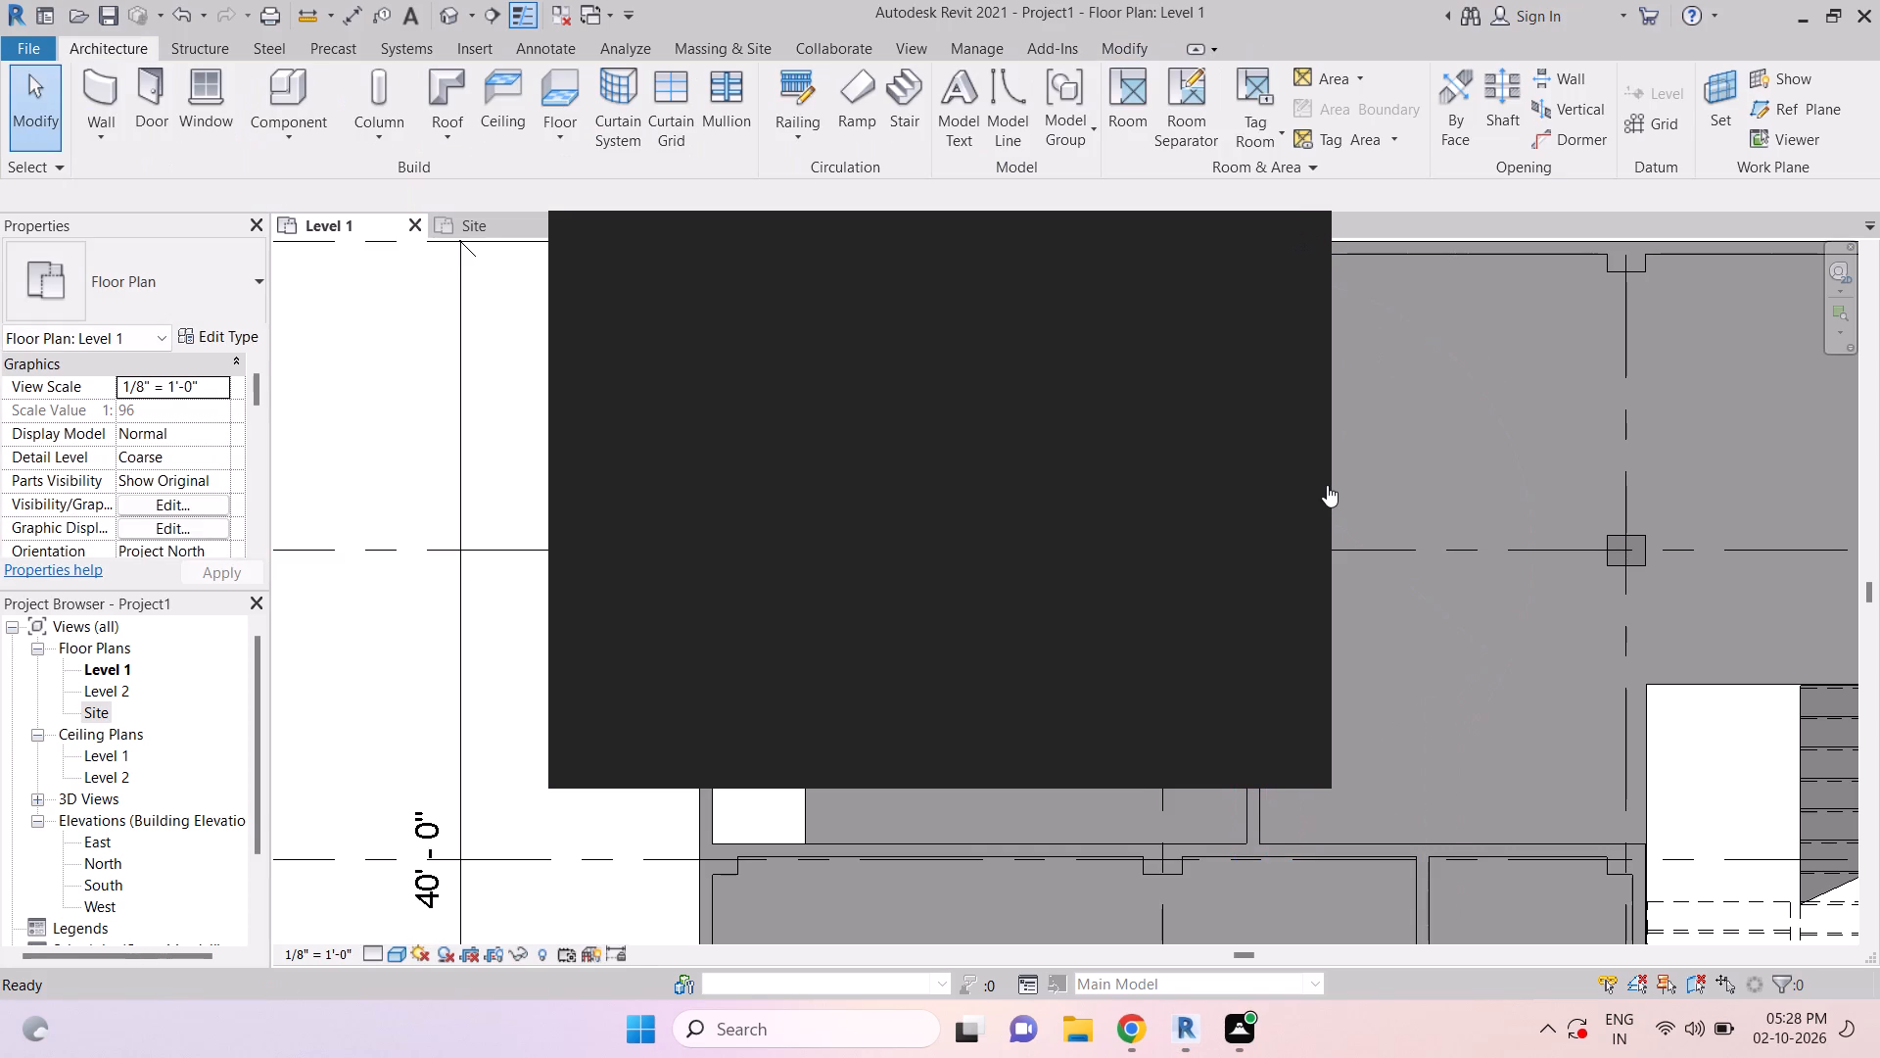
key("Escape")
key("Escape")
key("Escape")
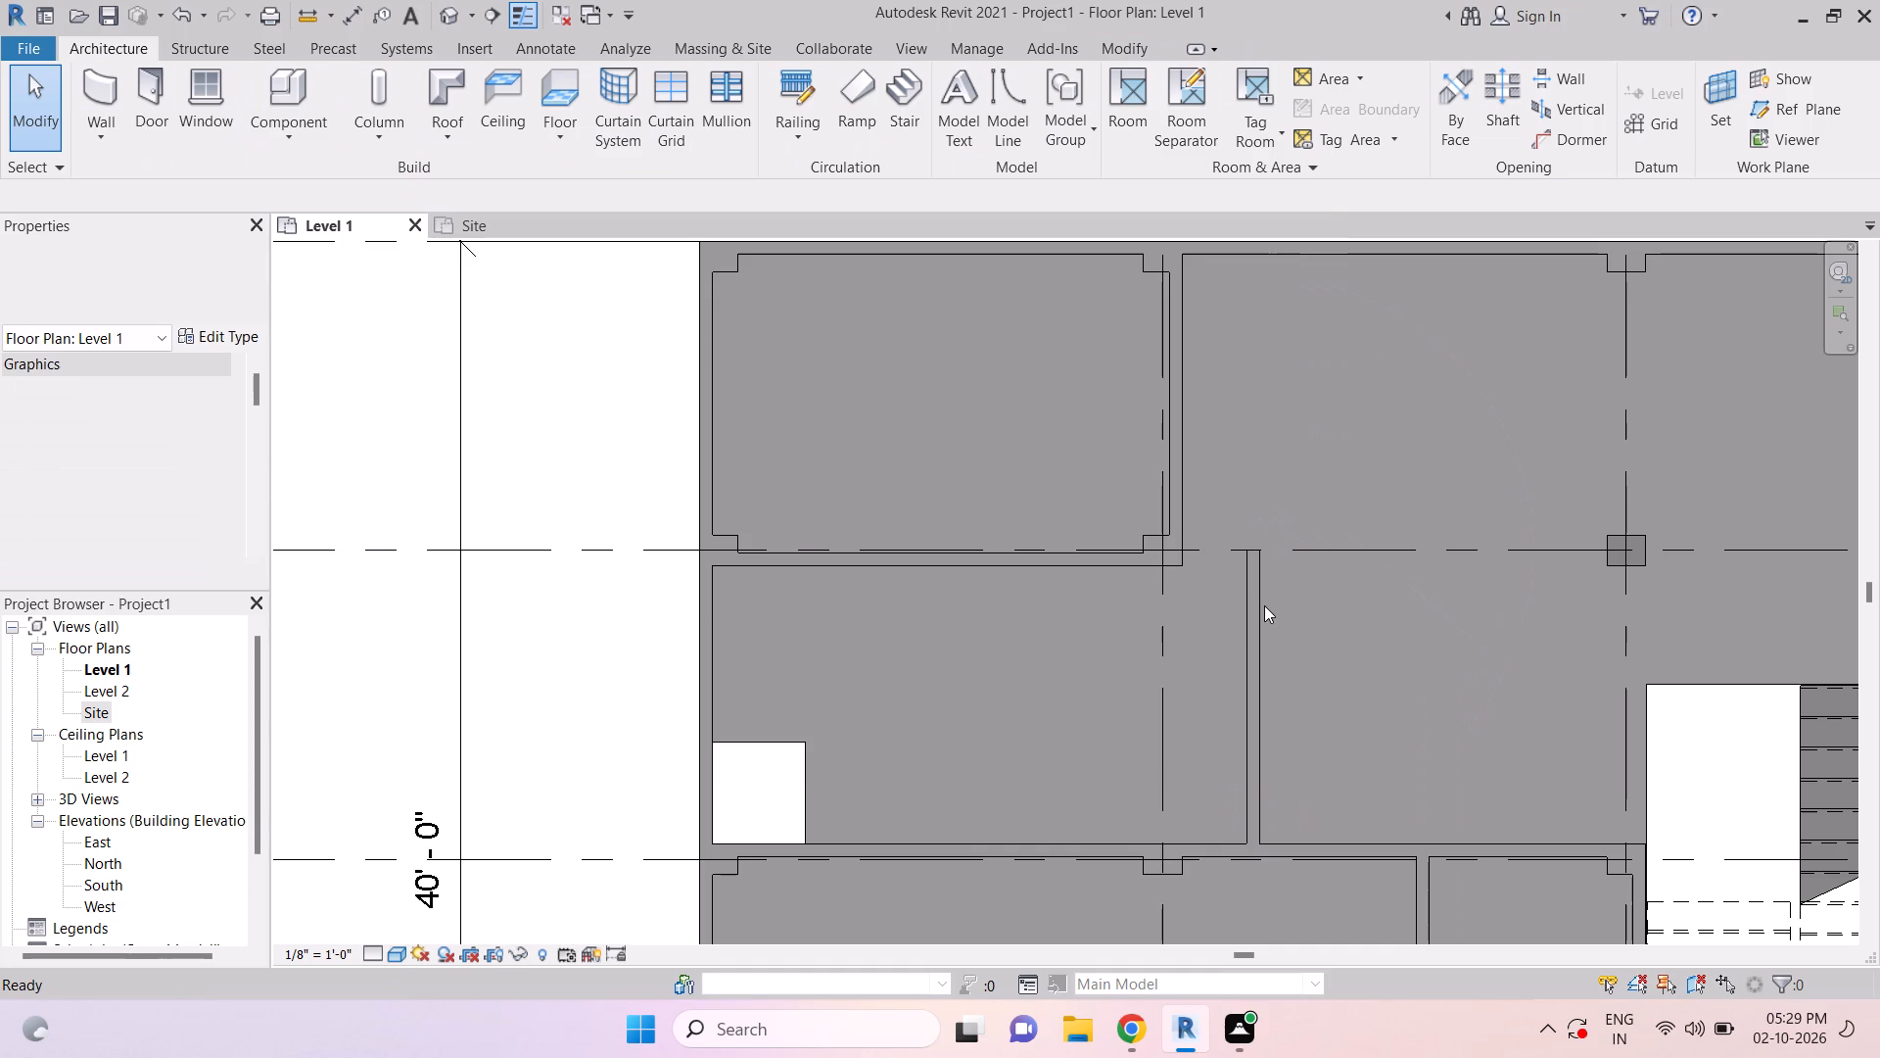
Move the new vertical wall between grid 7 and the grid 8 wall 1' horizontally toward the stair.
left_click(1264, 604)
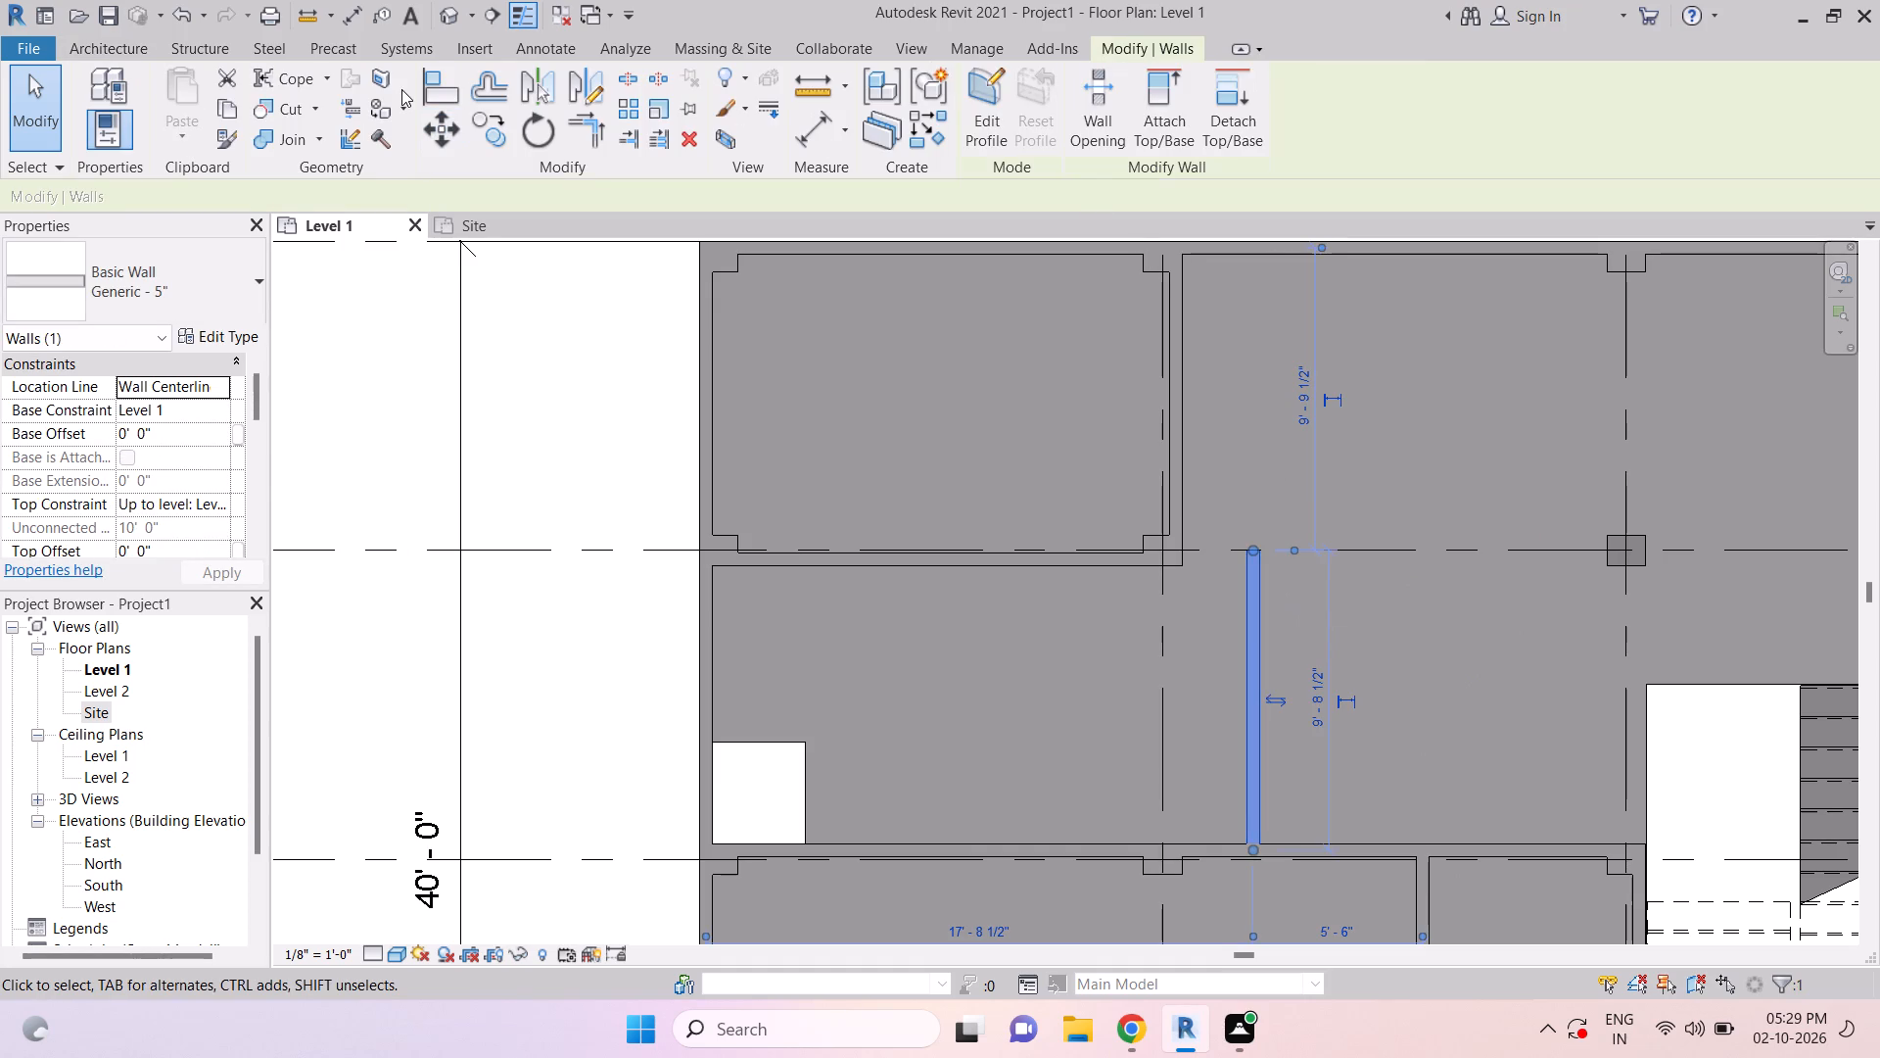
left_click(432, 123)
scroll(1256, 556, "up", 5)
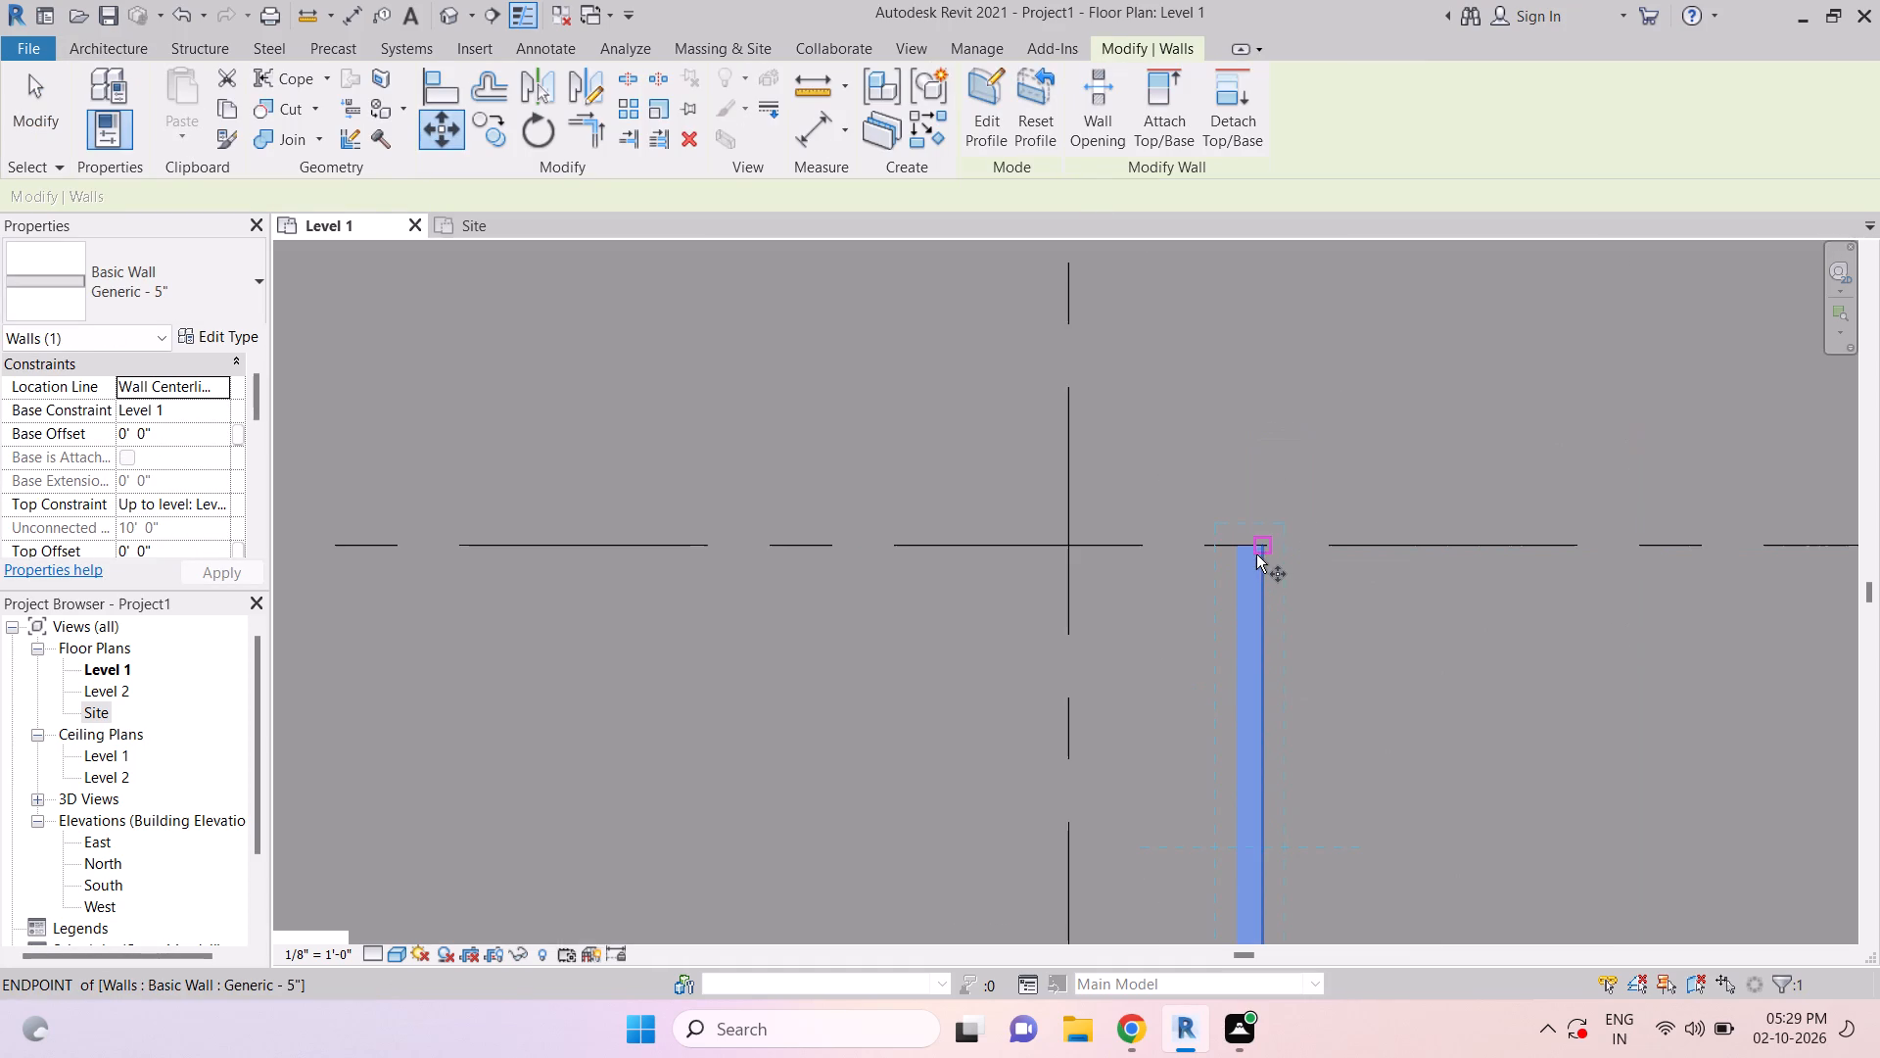
left_click(1251, 547)
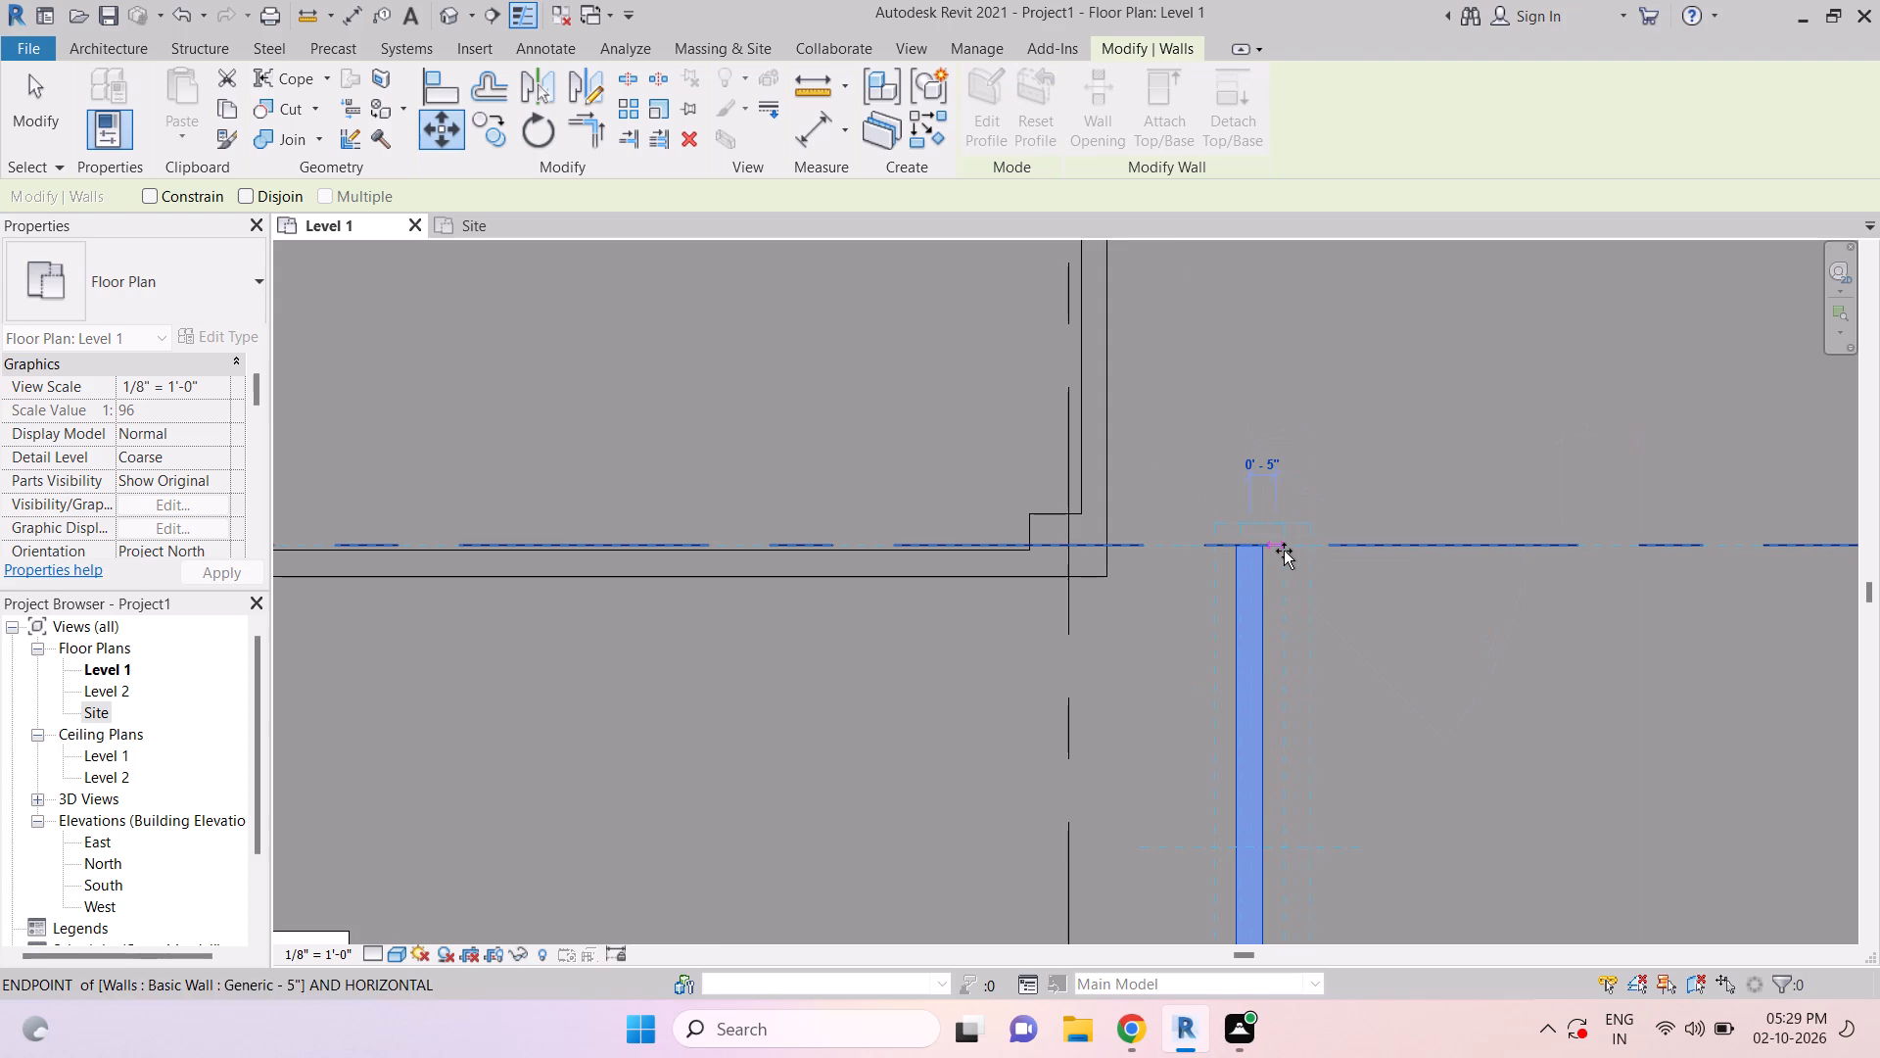
type("1'")
key("Return")
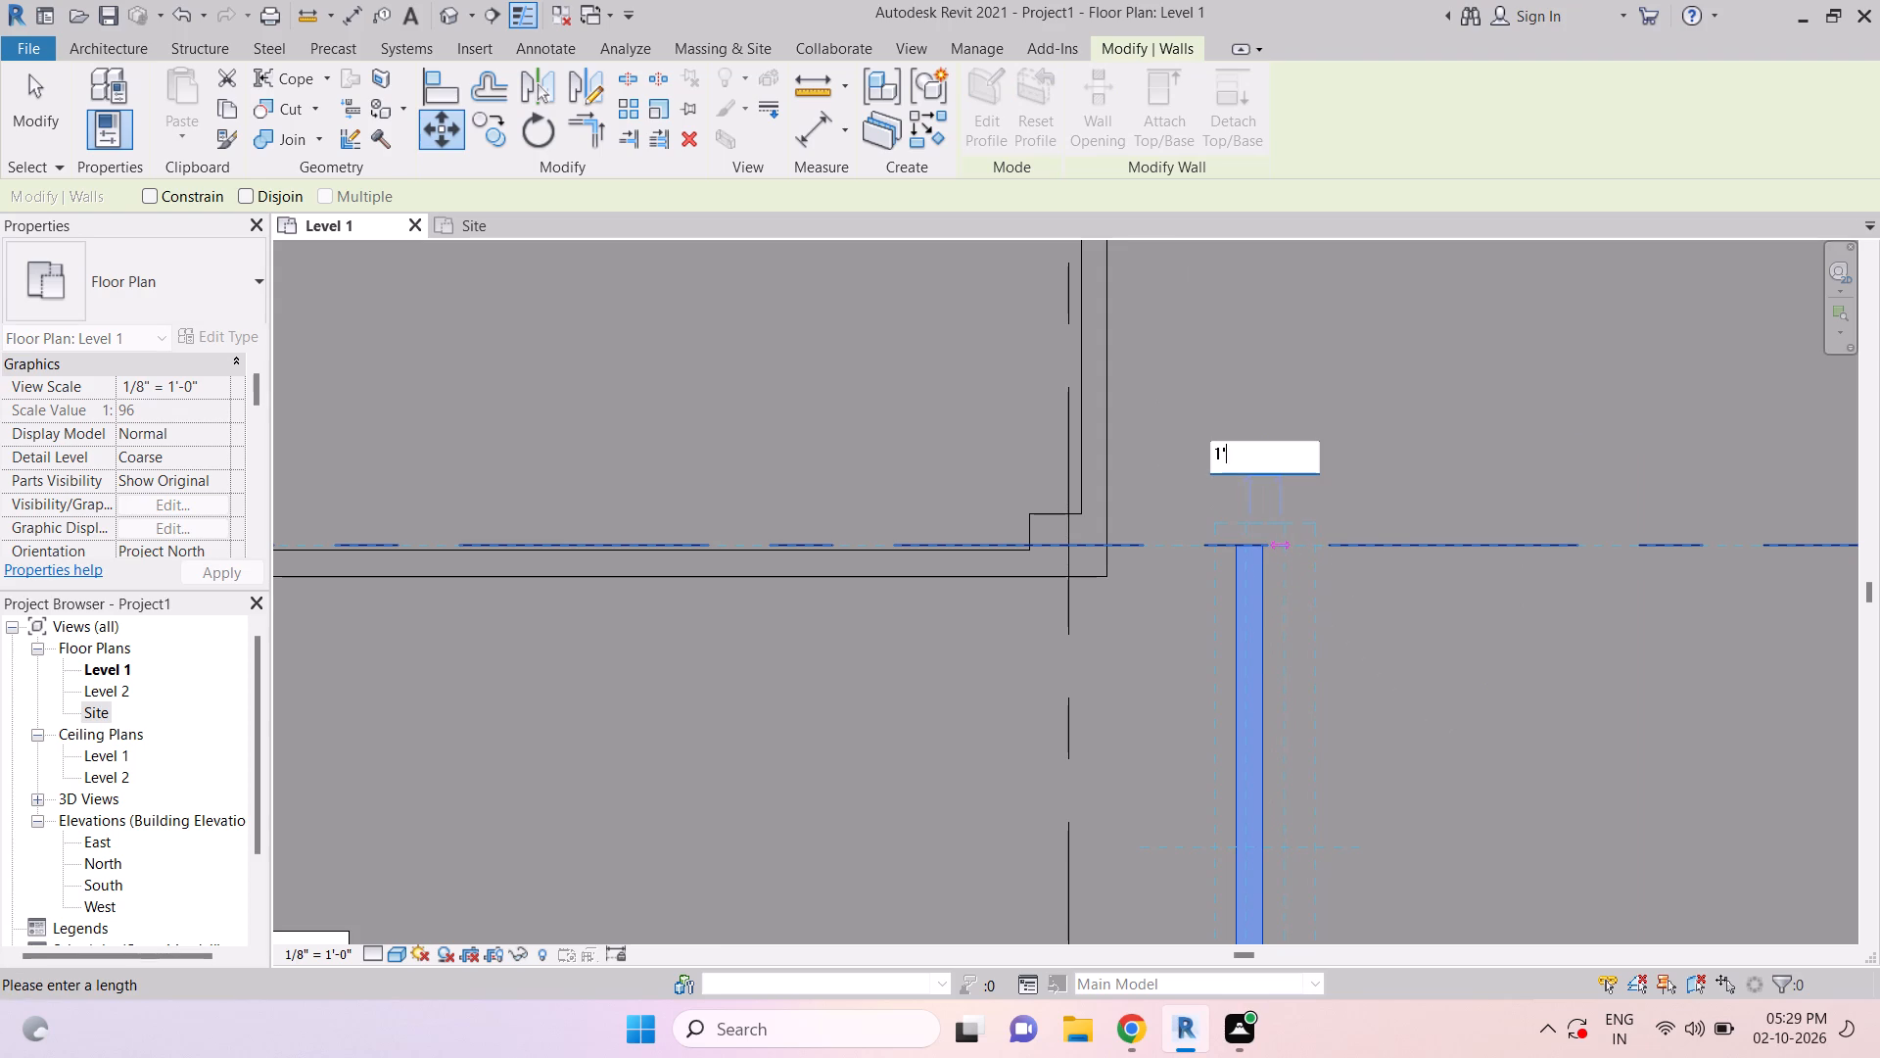
key("Escape")
key("Escape")
key("Escape")
key("Escape")
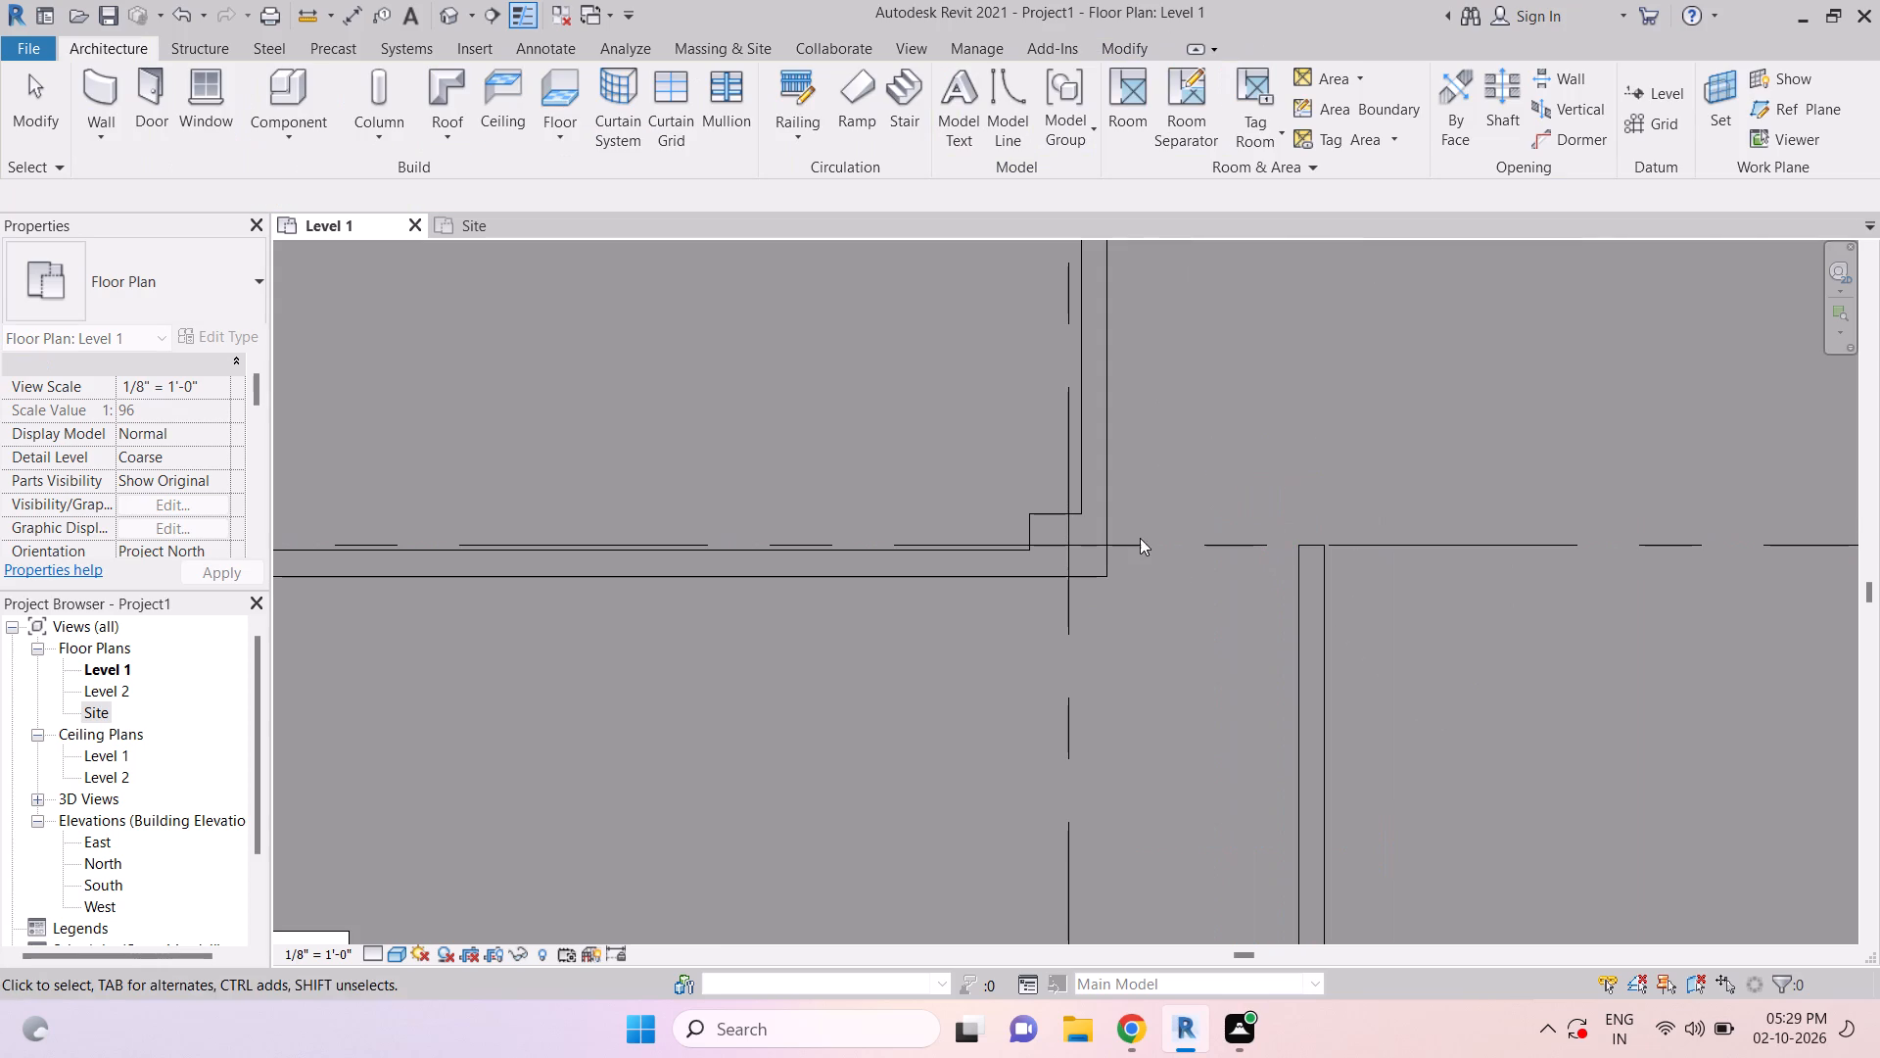
Measure the gap between the vertical partition beside grid 2 and the moved vertical wall with an aligned dimension.
key("d")
key("i")
key("Tab")
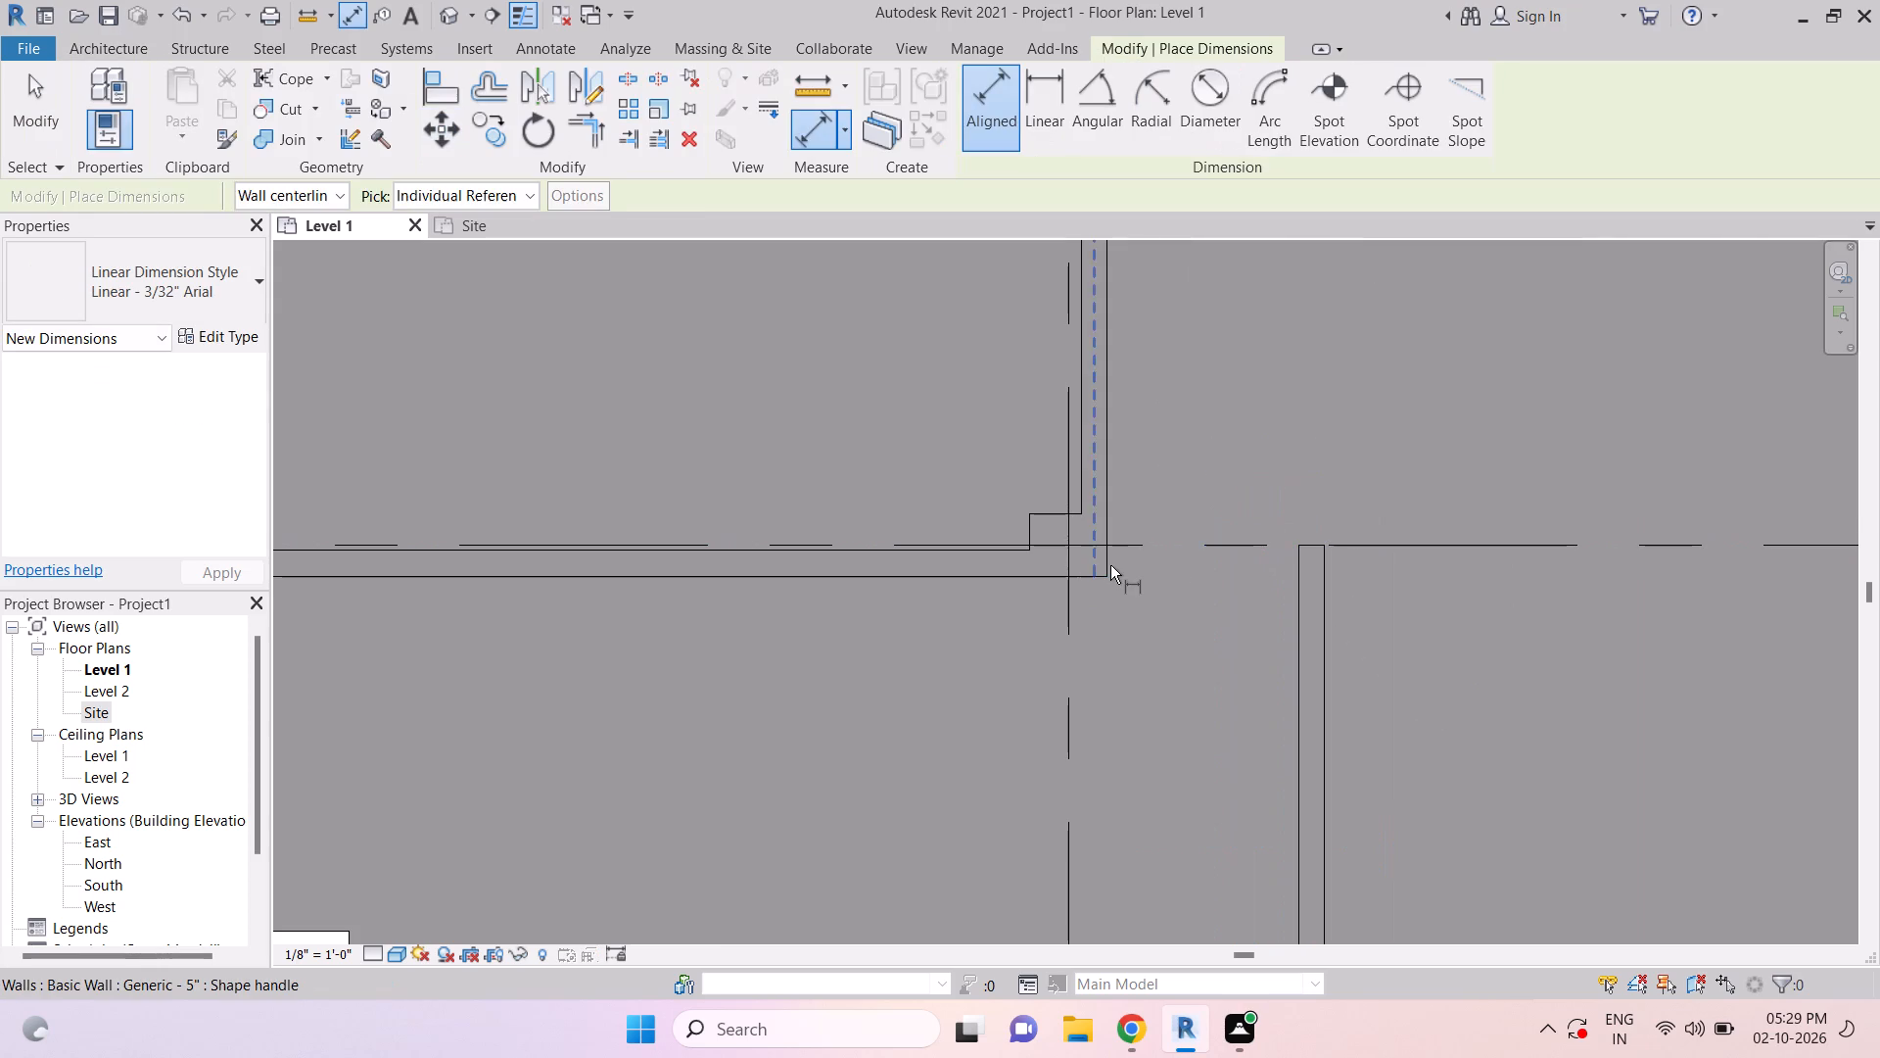
left_click(1109, 563)
key("Tab")
left_click(1297, 591)
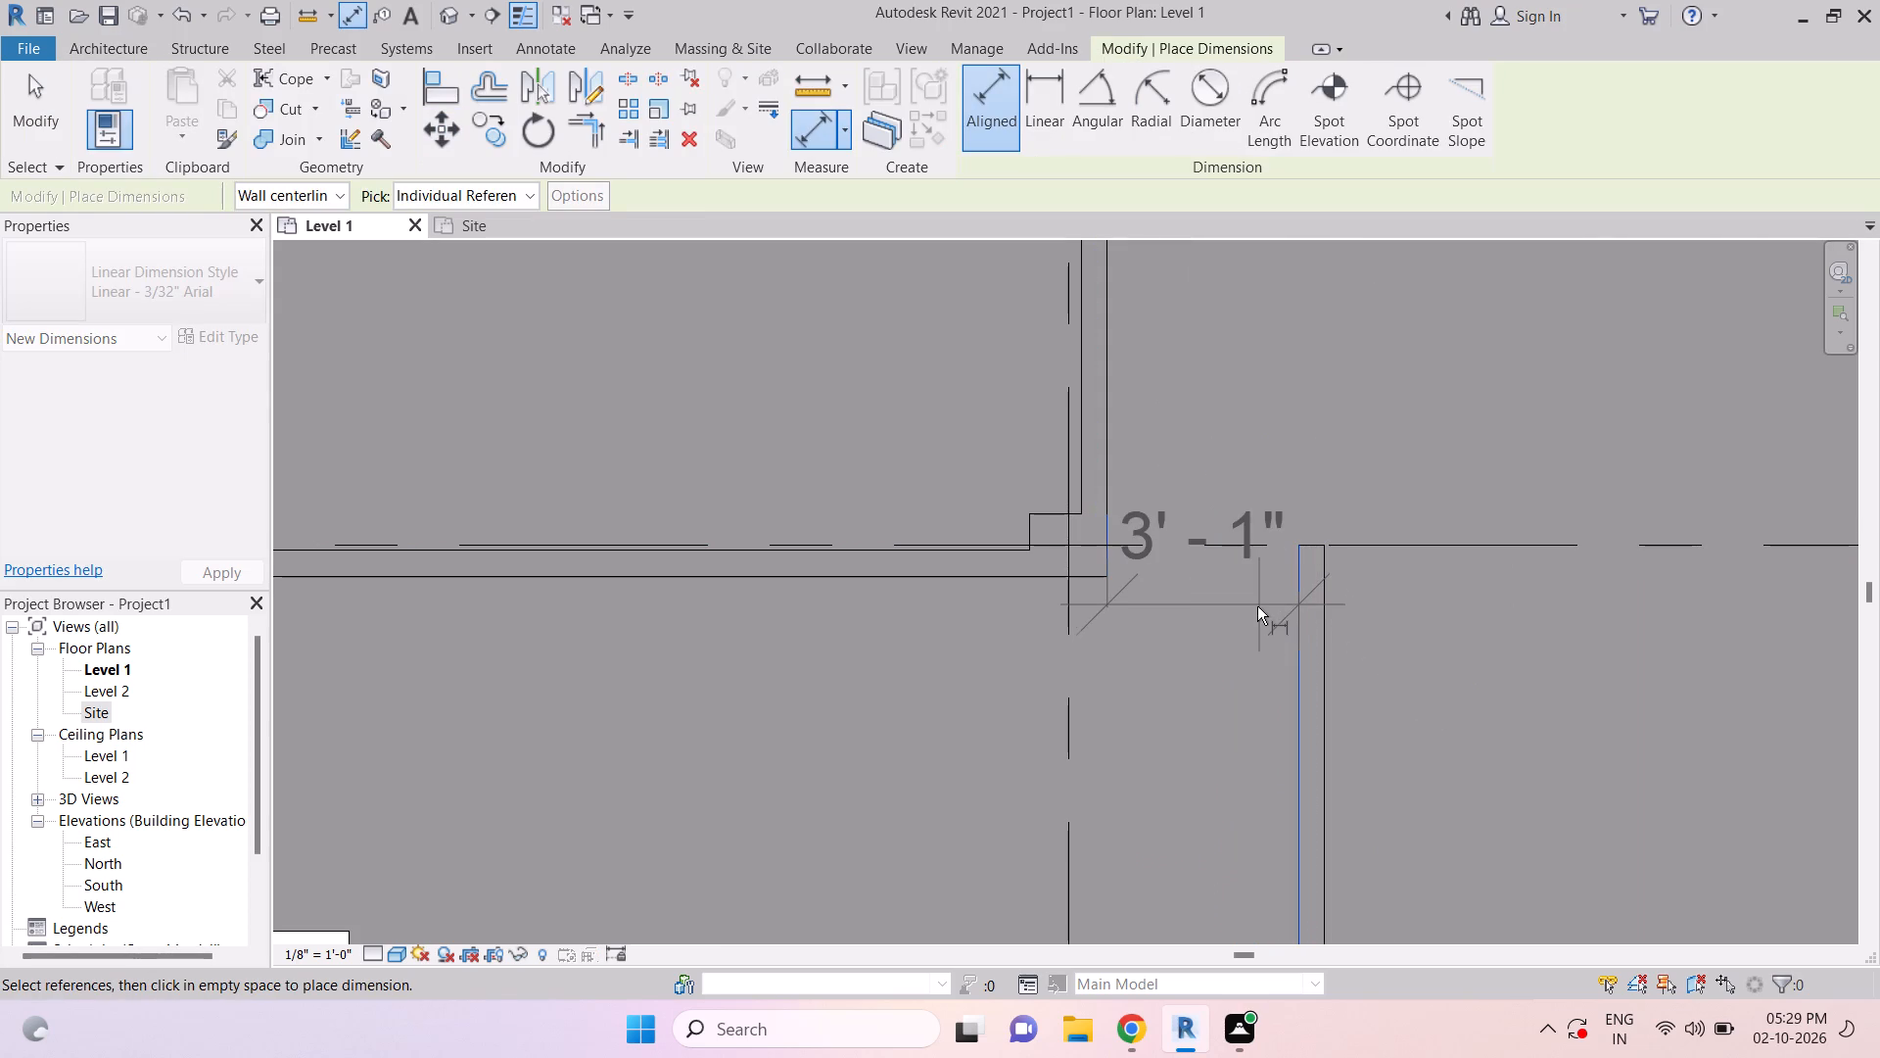
key("Escape")
scroll(1217, 588, "down", 4)
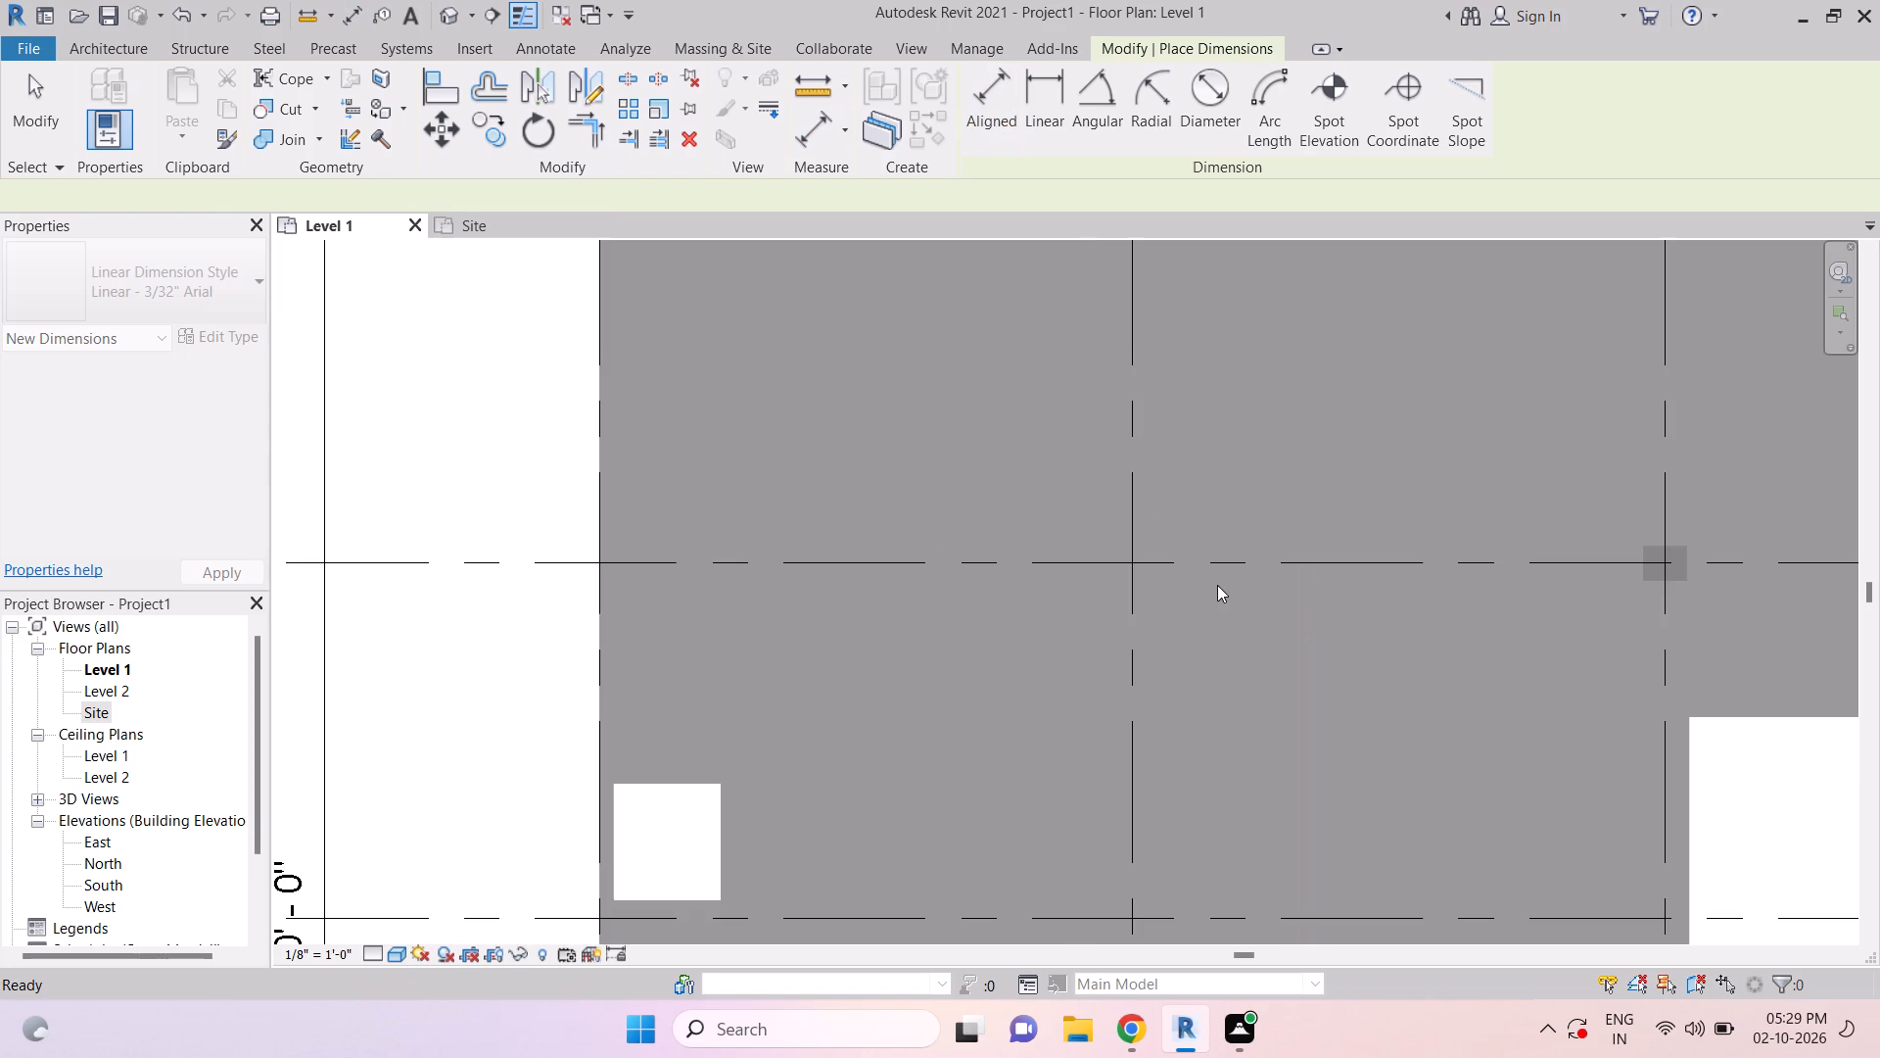
key("Escape")
key("Escape")
key("Escape")
Extend the horizontal partition along grid 7 past grid 2 to meet the end of the moved vertical wall.
left_click(1087, 570)
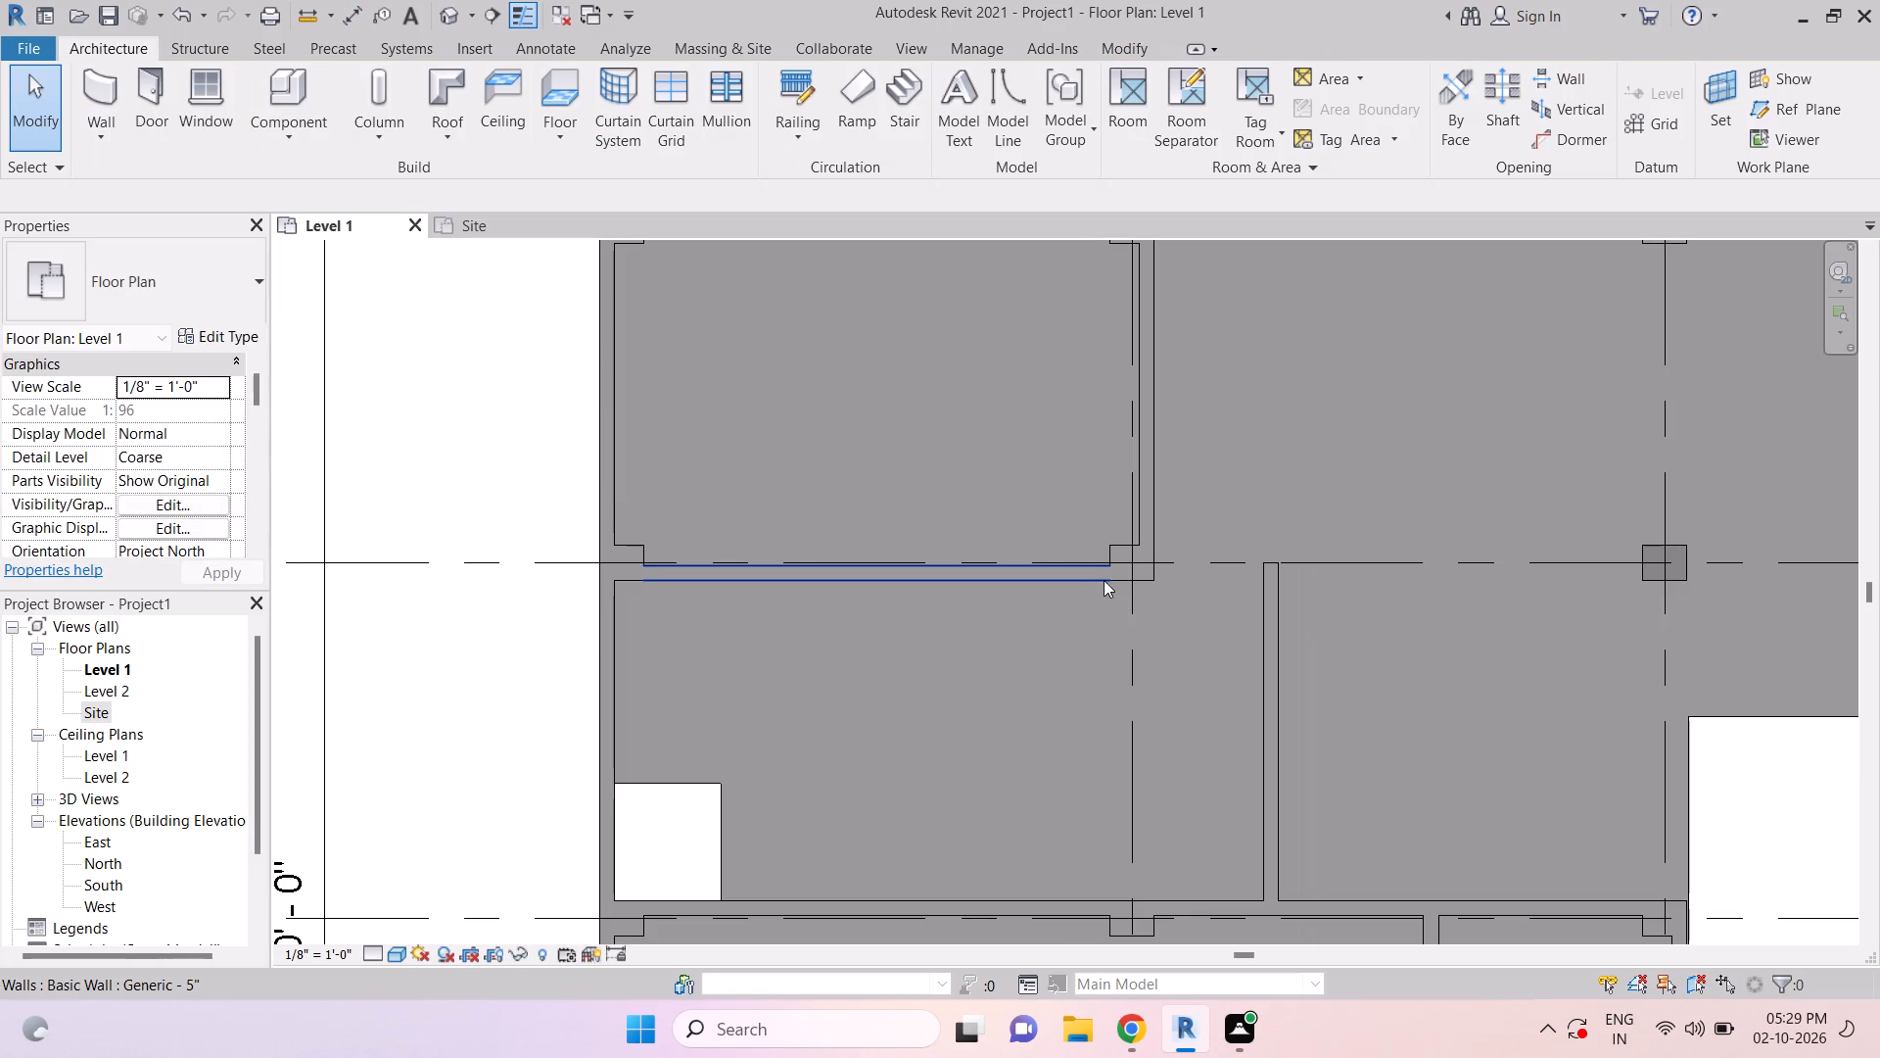
left_click_drag(1111, 573, 1260, 566)
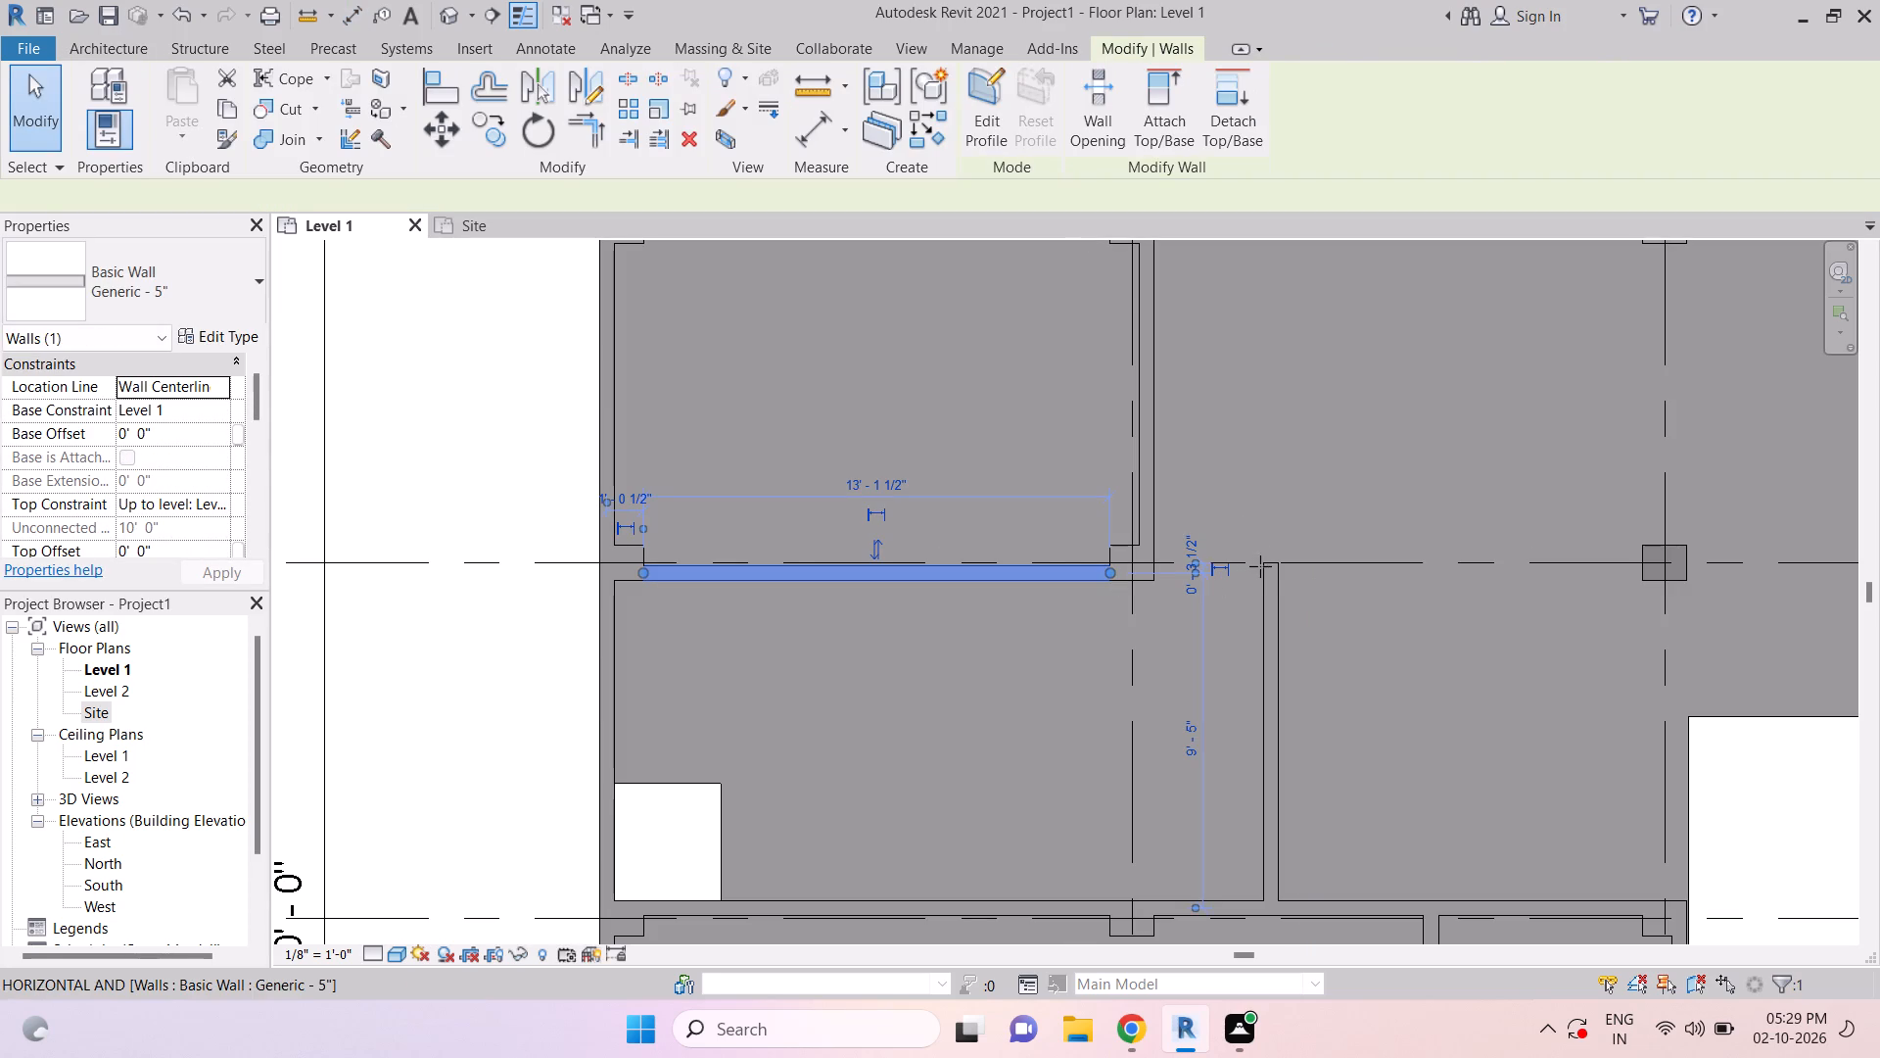
left_click_drag(1260, 566, 1268, 568)
key("Escape")
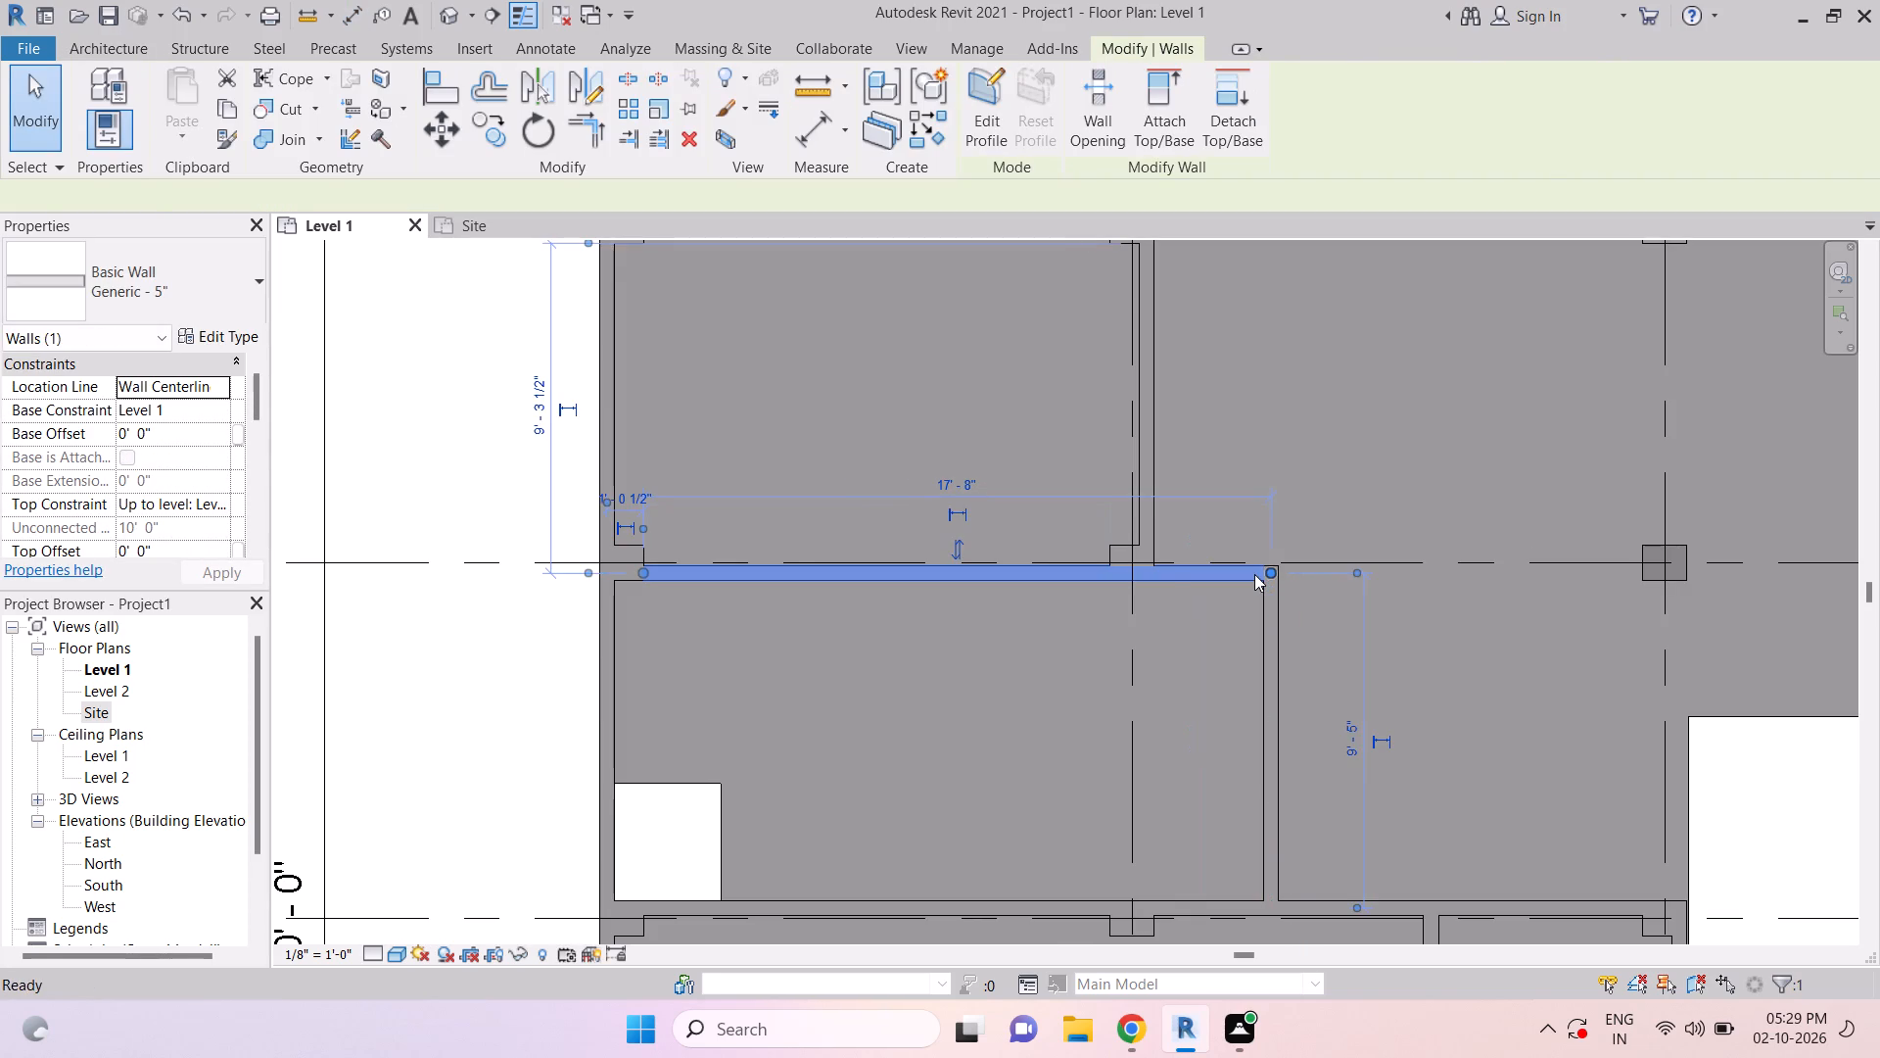
key("Escape")
key("Escape")
scroll(1186, 665, "down", 3)
key("Escape")
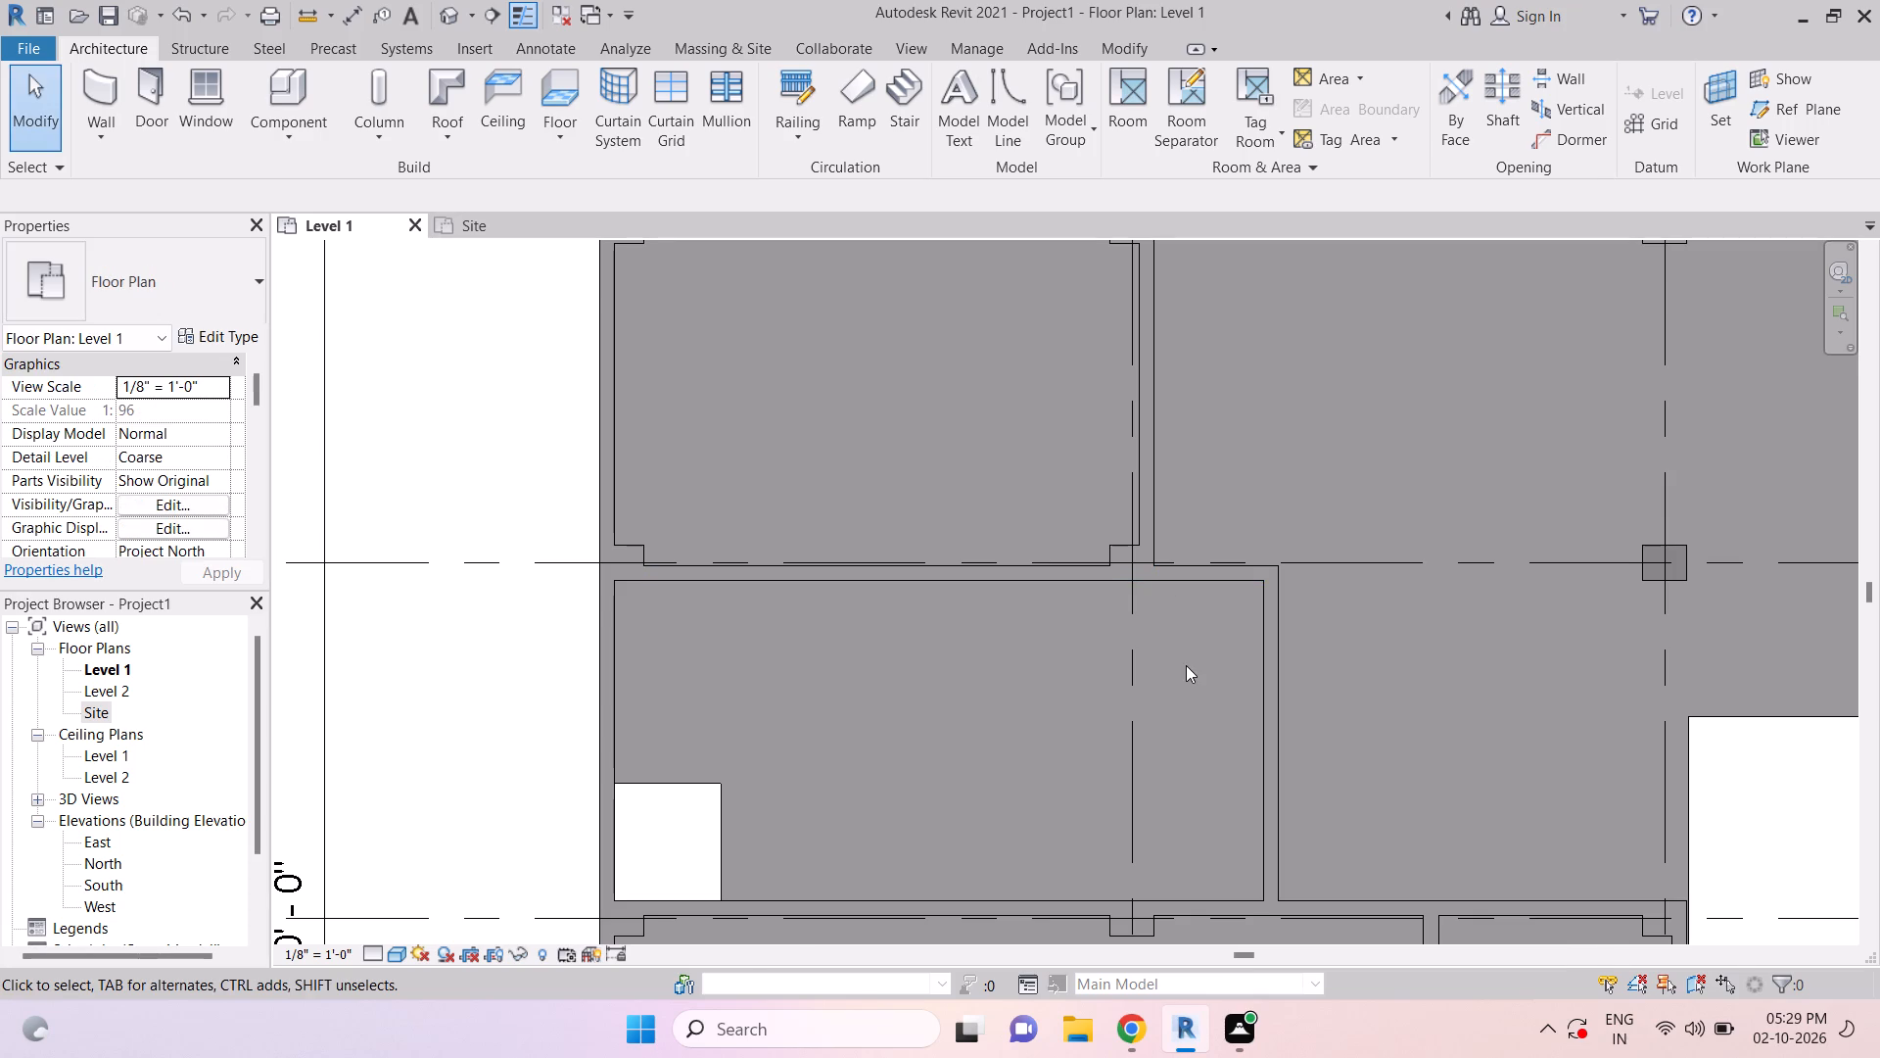
key("Escape")
Draw chained Generic - 5" walls from the grid 7 partition about 6' down to the small shaft's corner and across to the grid 1 wall.
scroll(1173, 703, "down", 2)
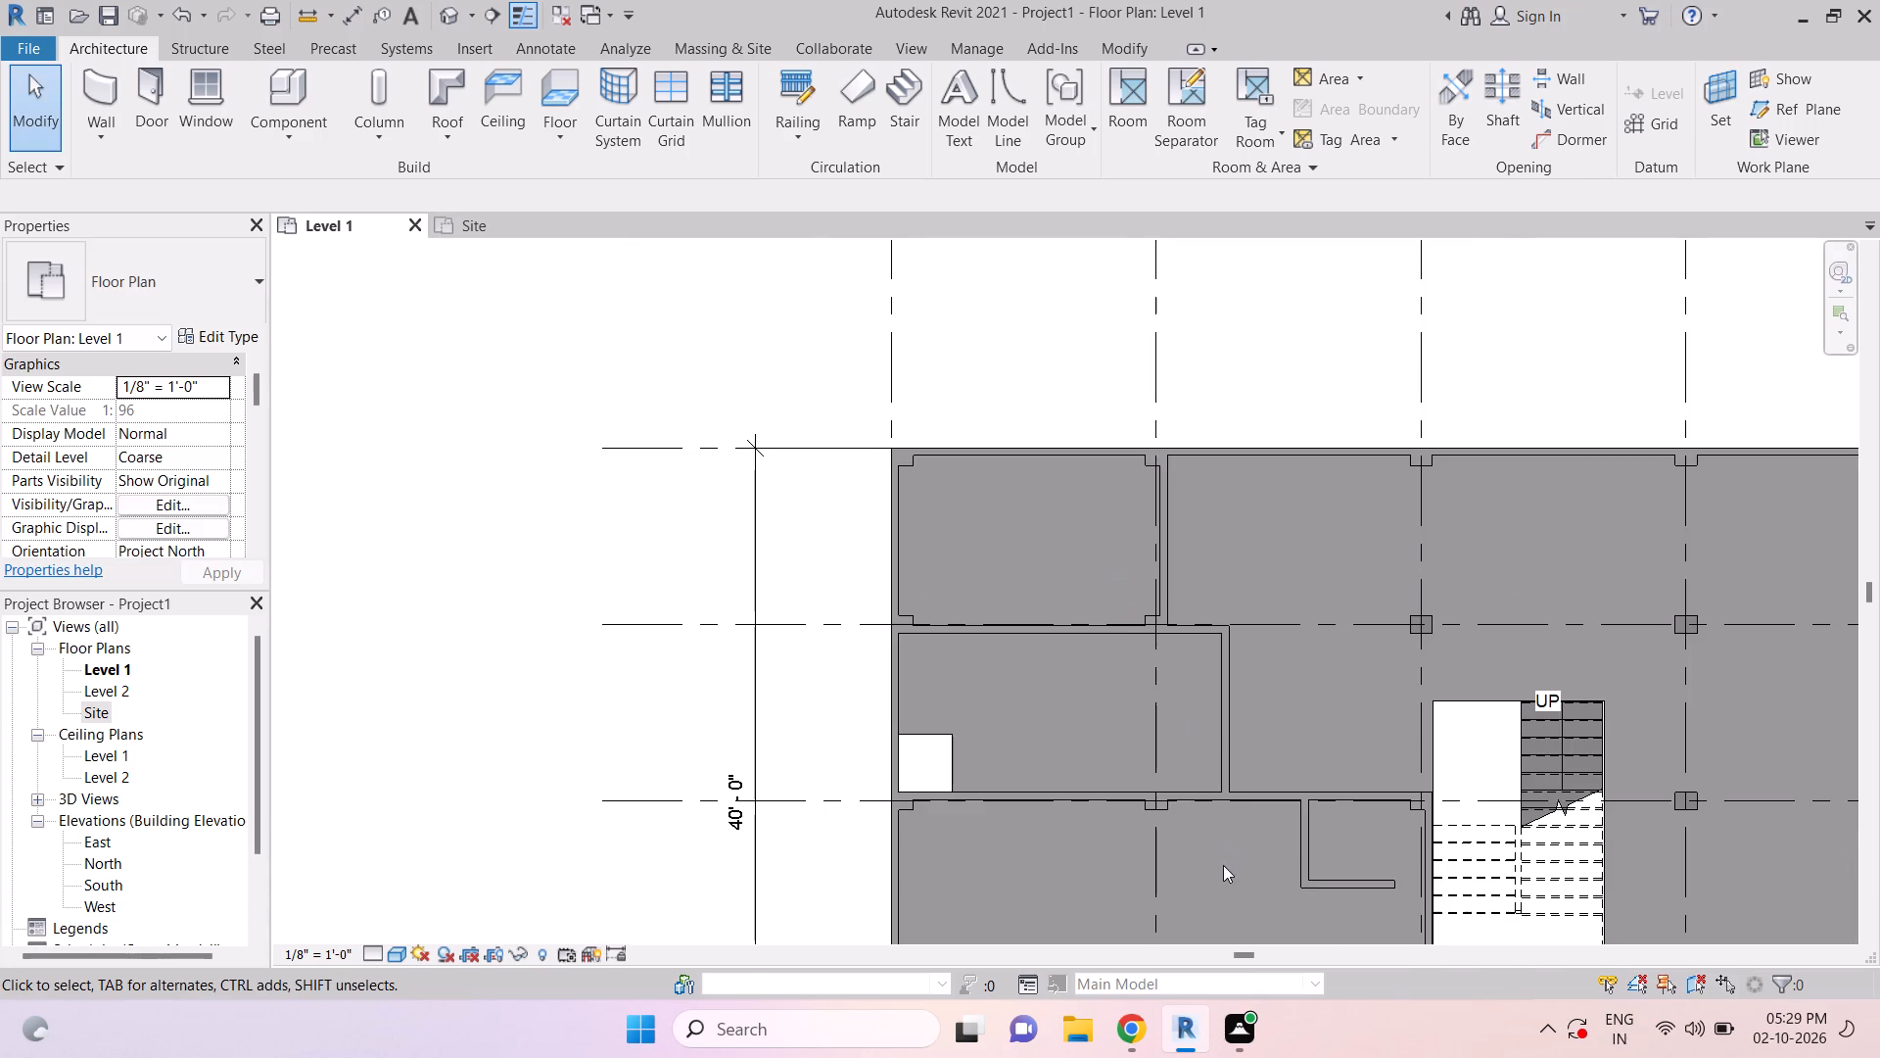
middle_click_drag(1219, 860, 1182, 717)
key("Escape")
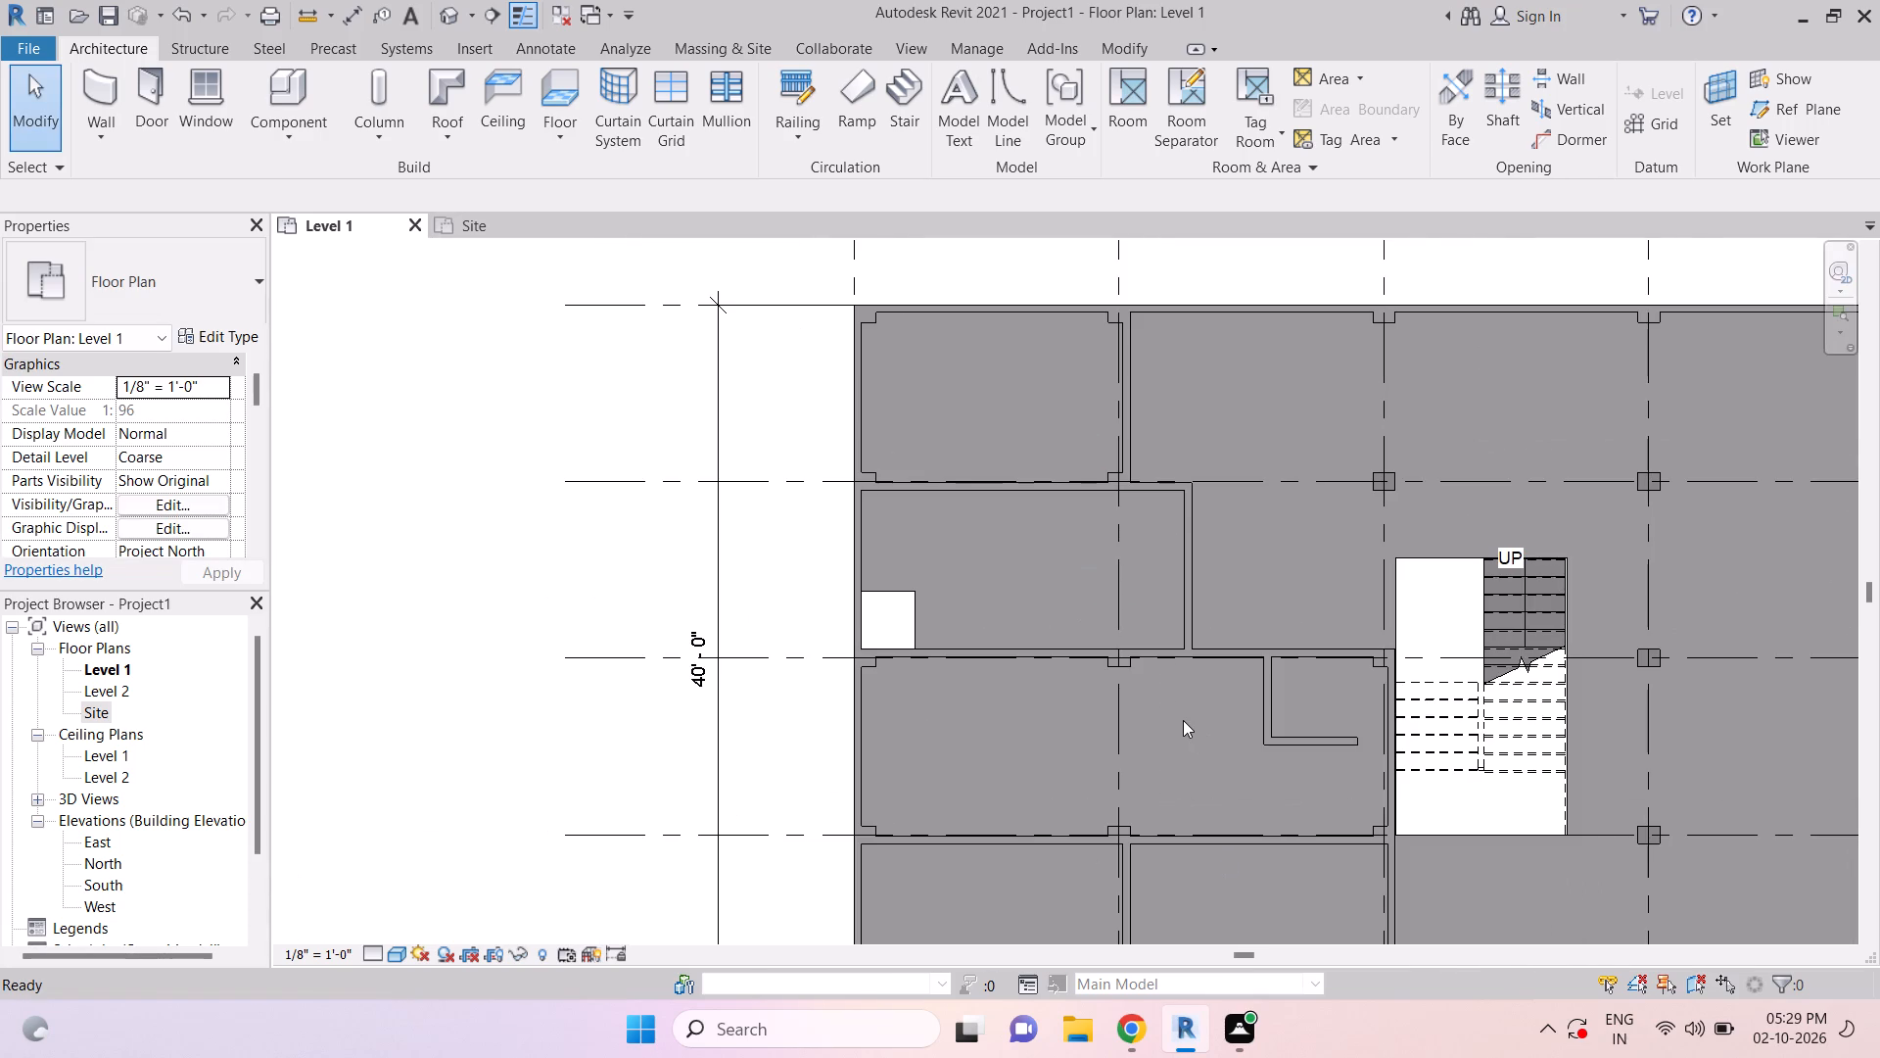
key("Escape")
key("Escape")
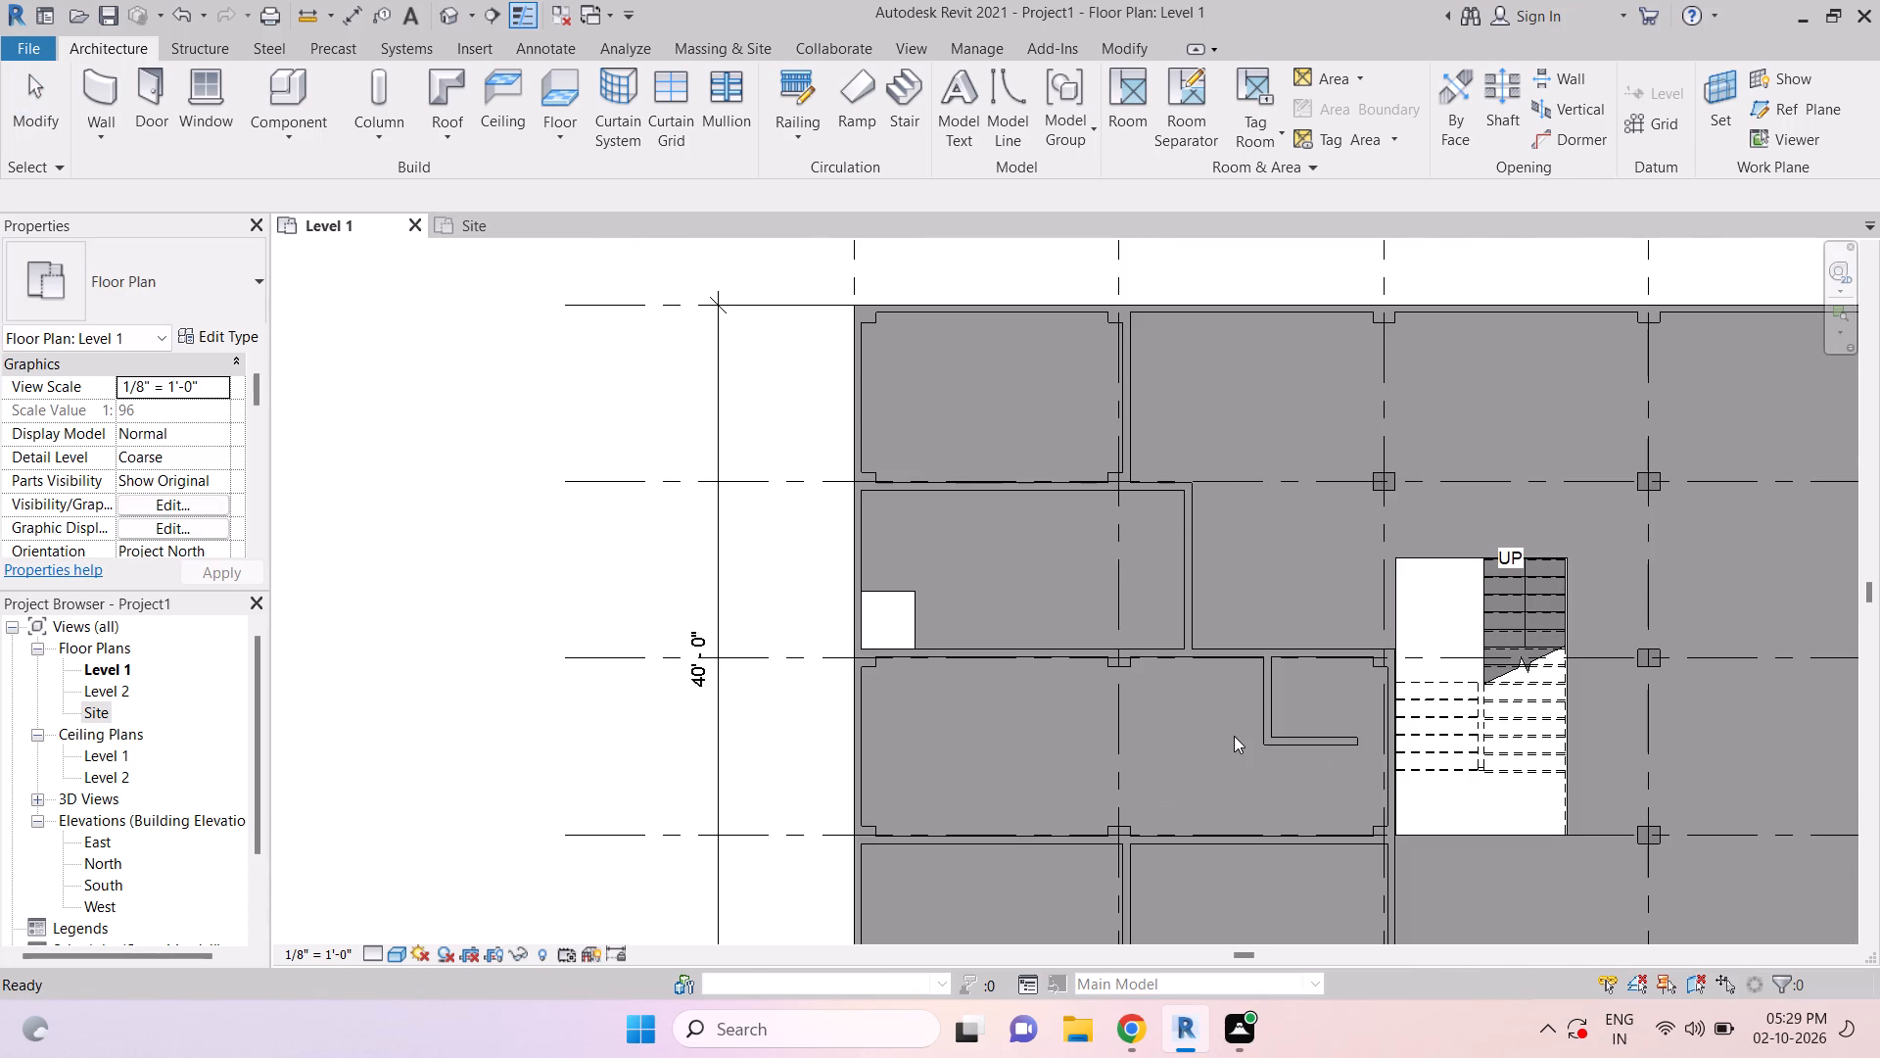
middle_click_drag(918, 585, 993, 585)
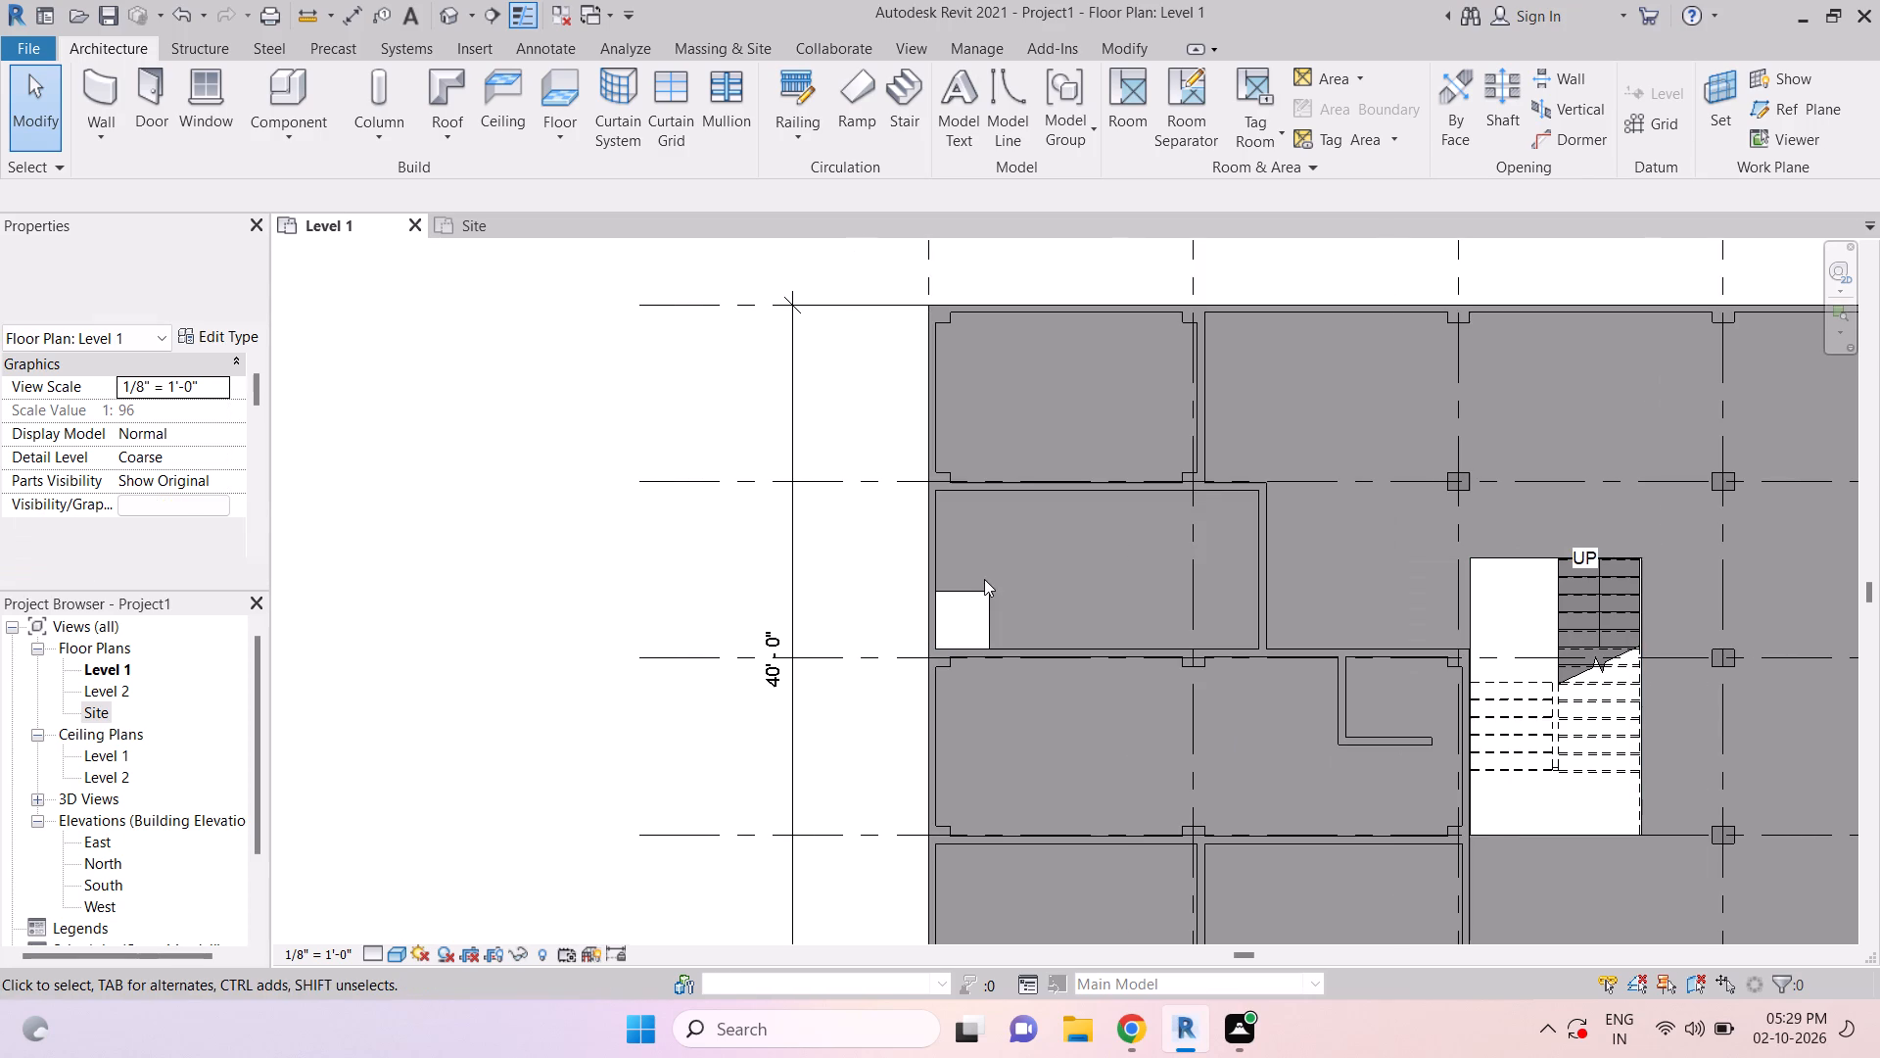
key("Escape")
key("Escape")
key("Escape")
key("Escape")
key("w")
key("a")
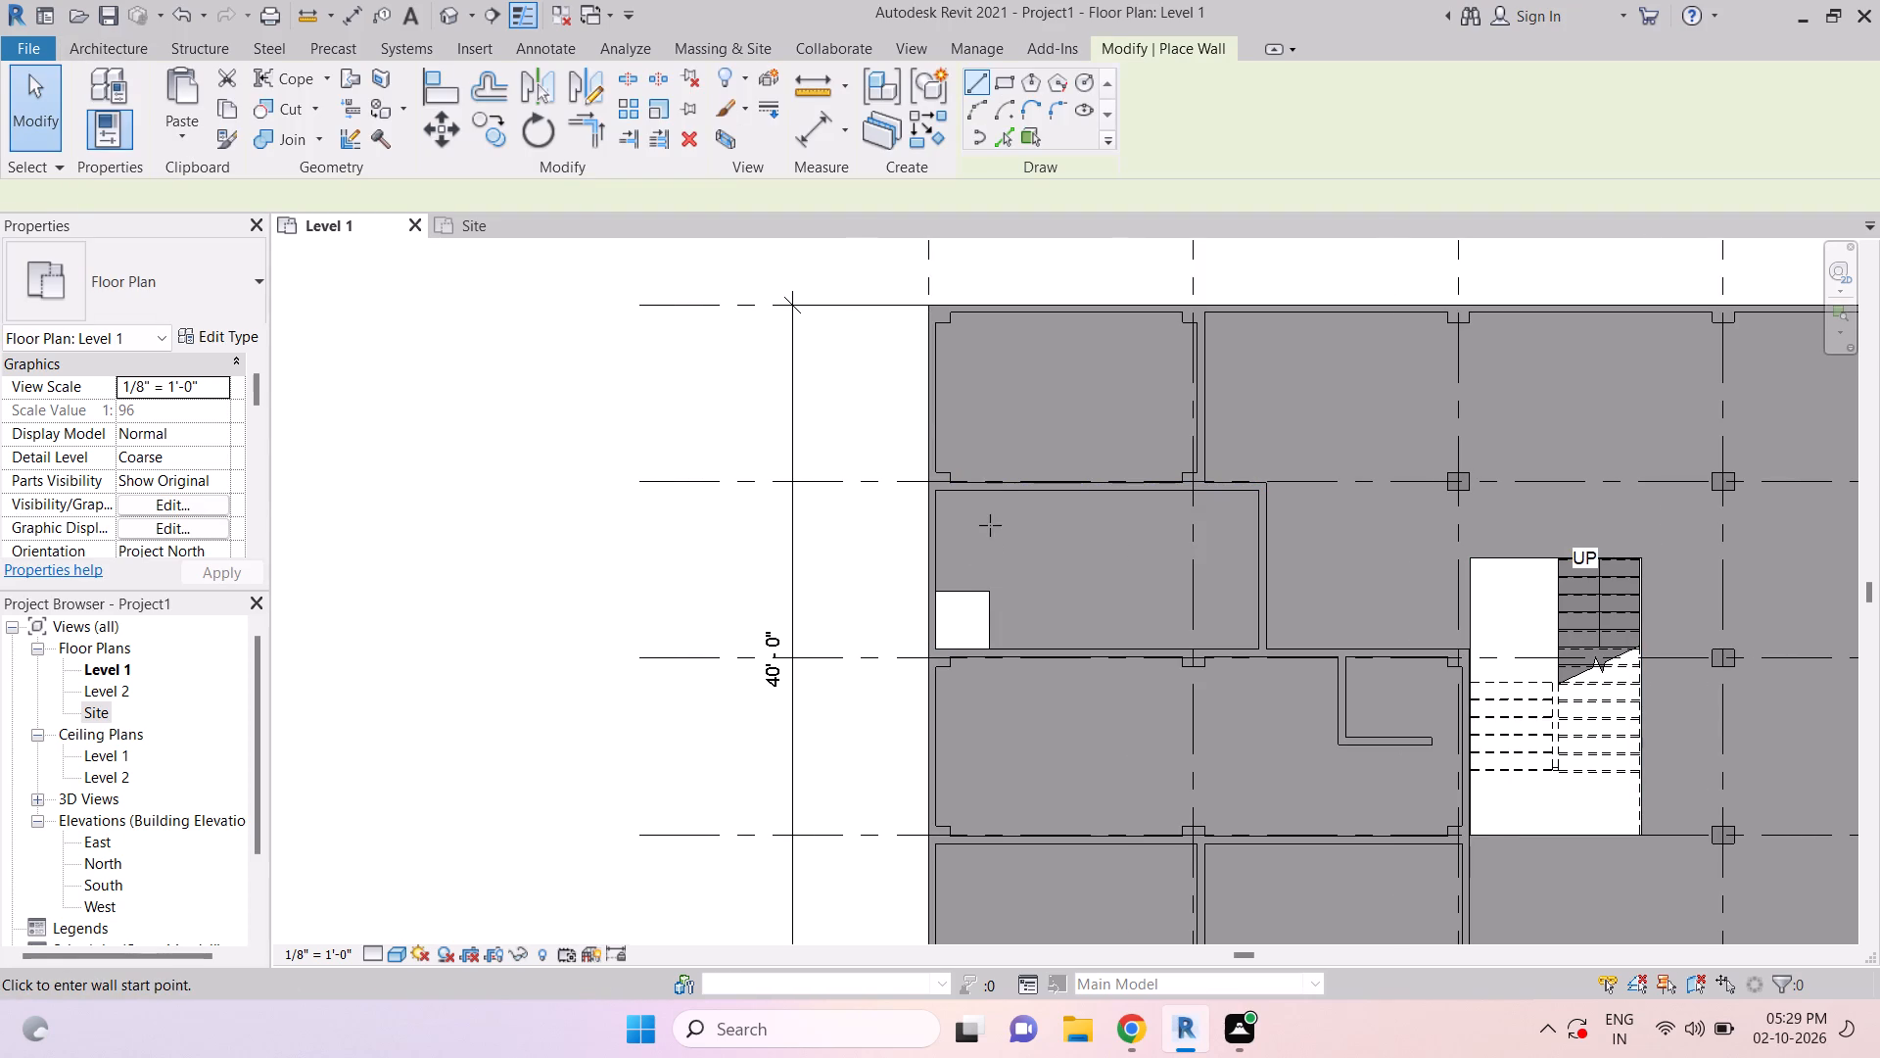
left_click(993, 494)
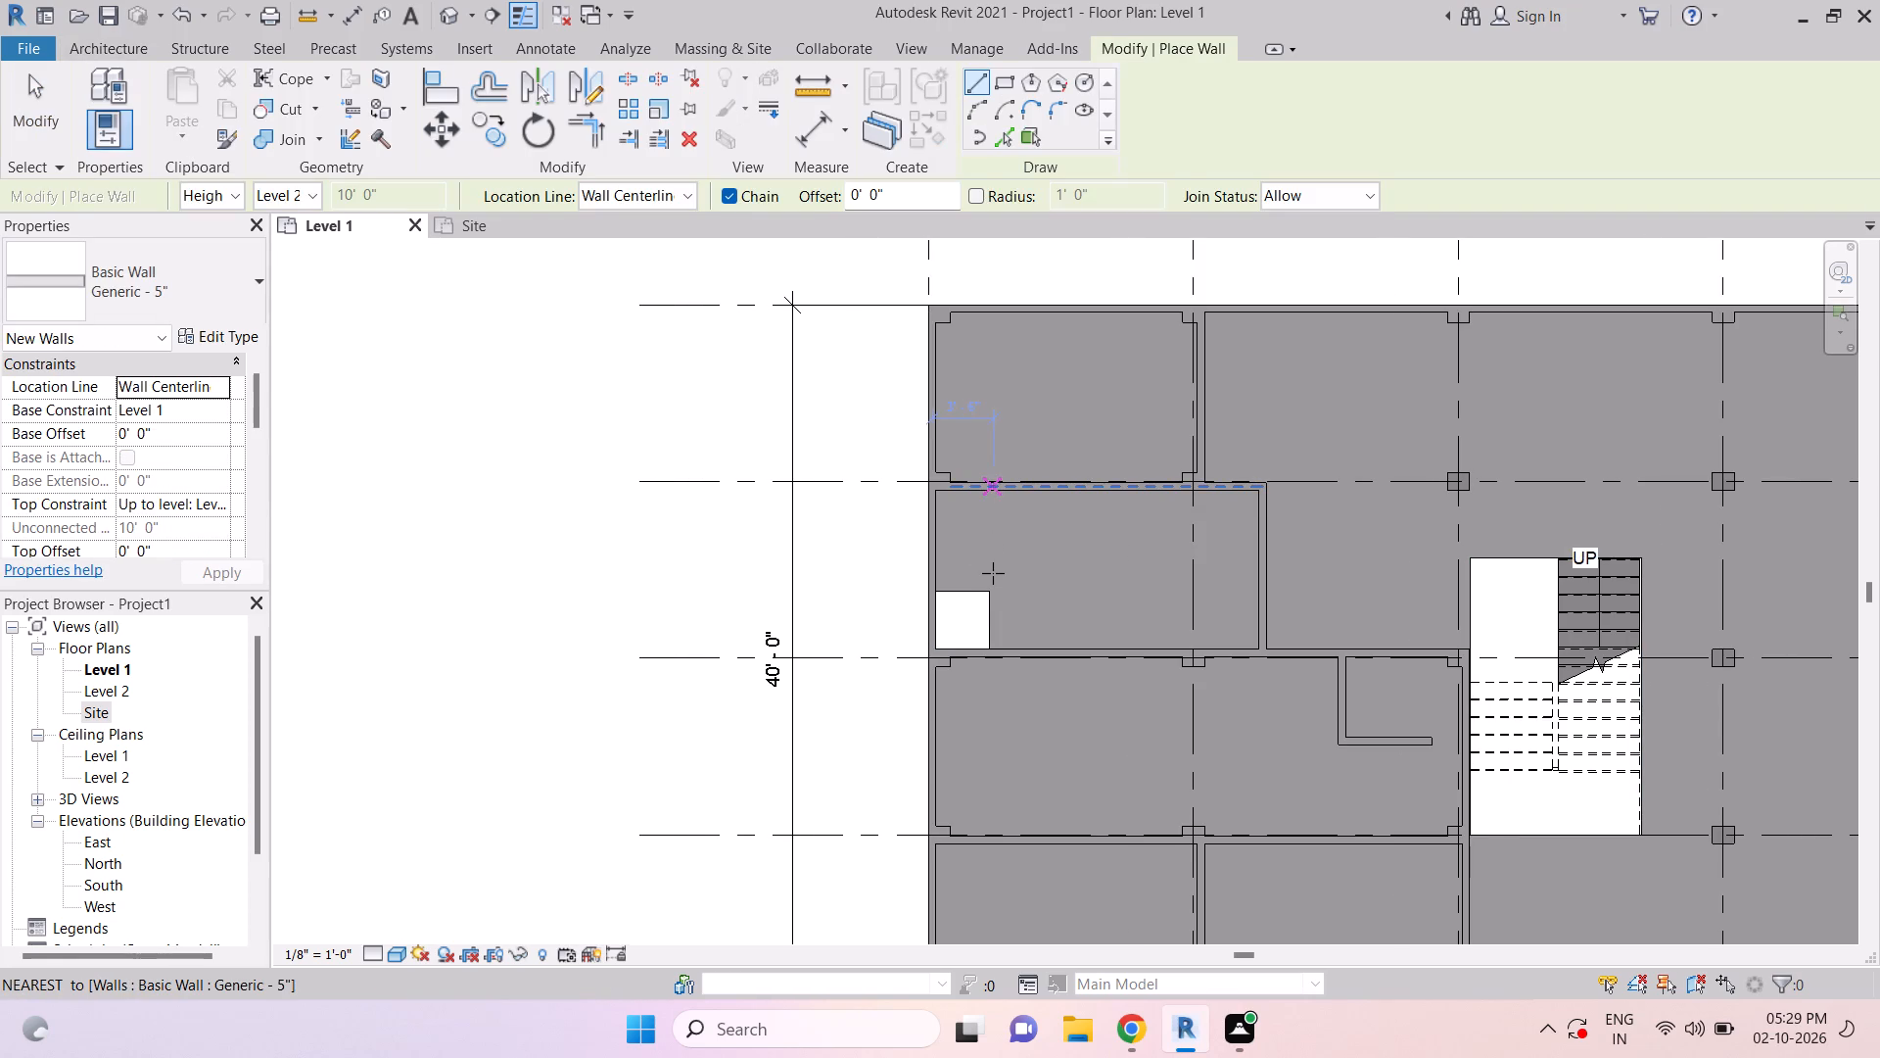
left_click(991, 593)
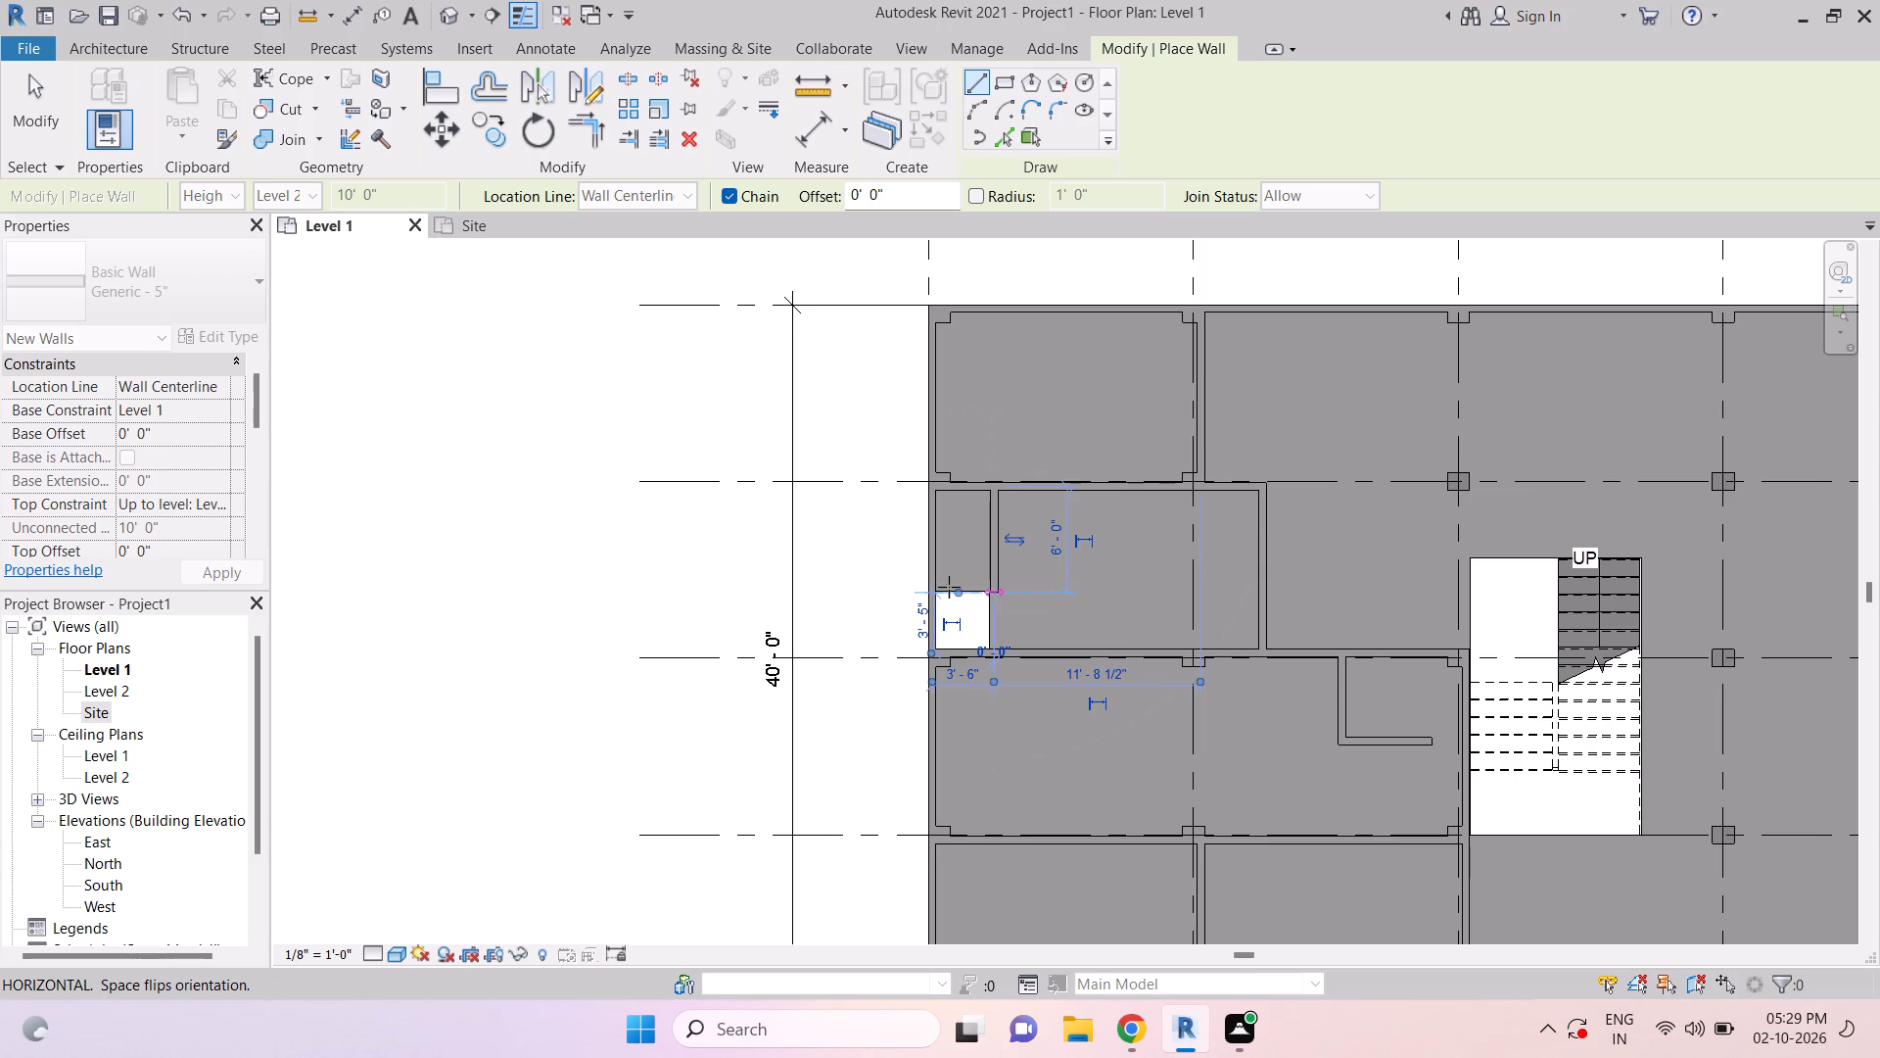
left_click(944, 586)
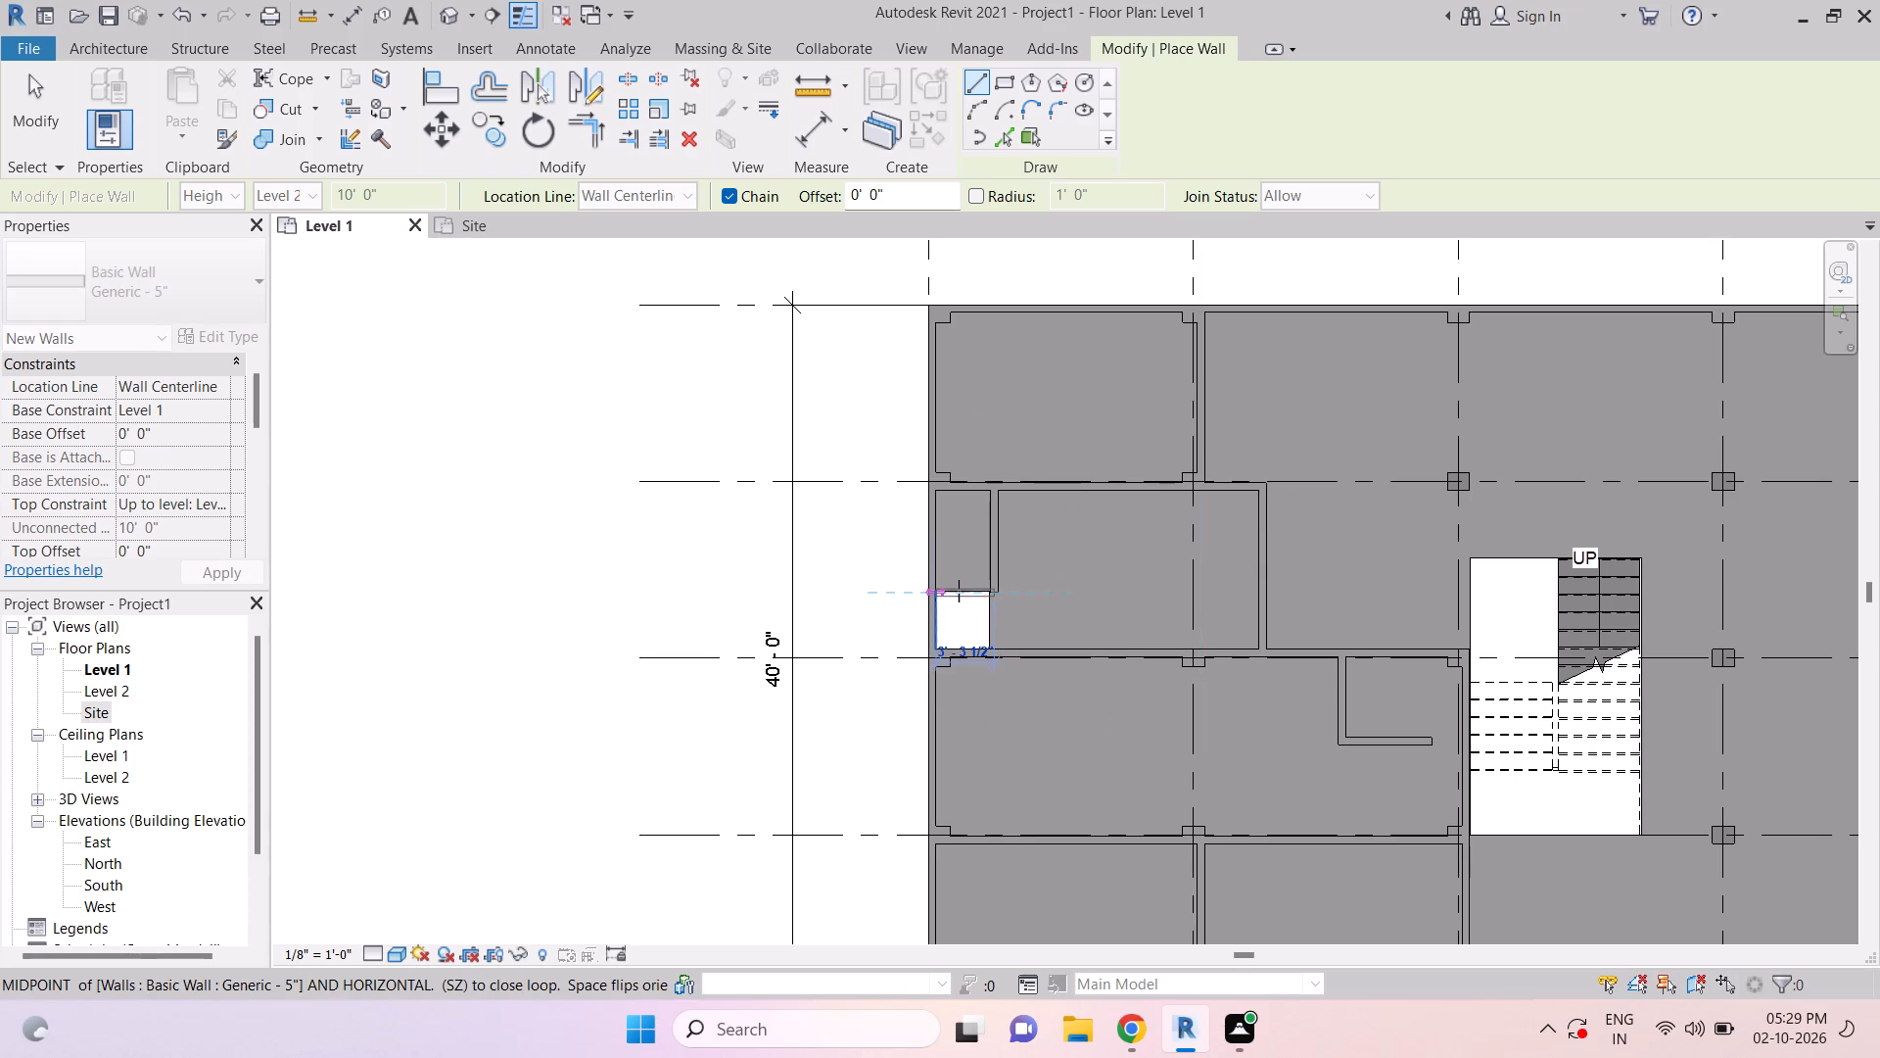
key("Escape")
scroll(993, 596, "up", 4)
key("Escape")
key("Escape")
scroll(993, 596, "up", 4)
key("Escape")
key("Escape")
key("Escape")
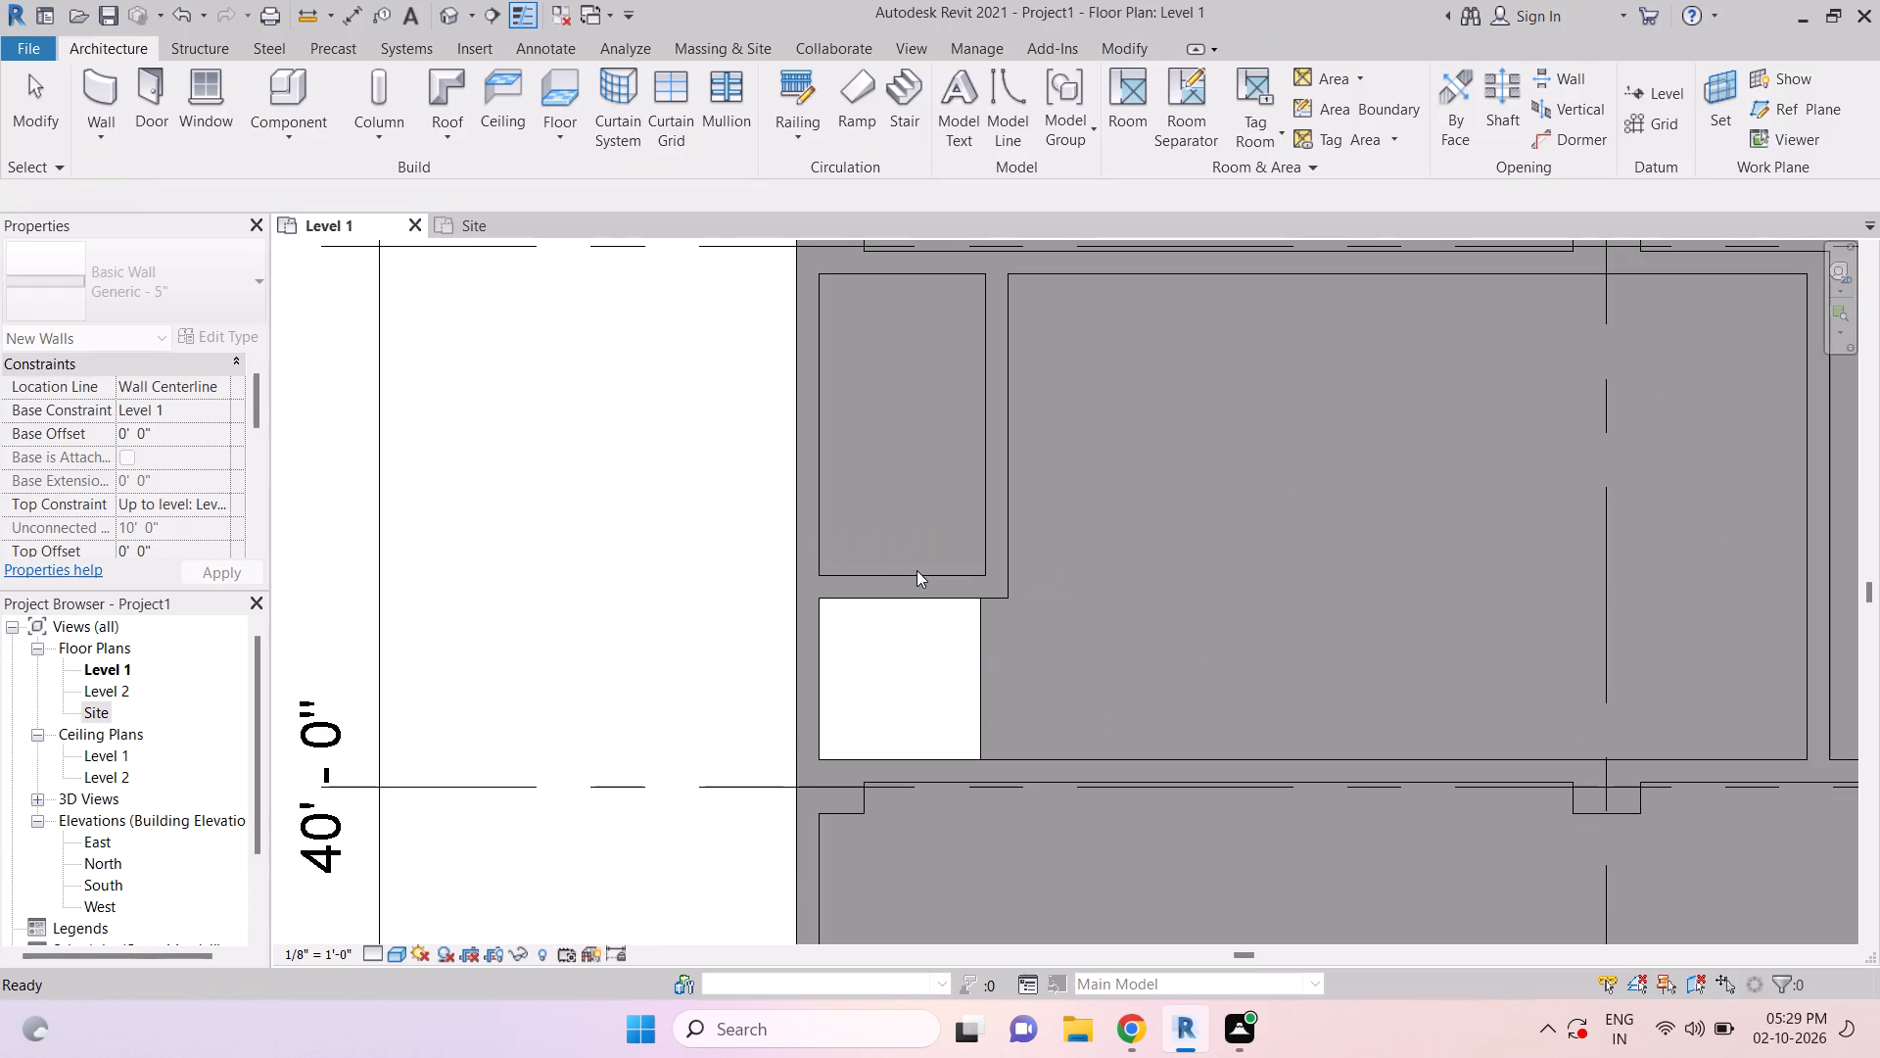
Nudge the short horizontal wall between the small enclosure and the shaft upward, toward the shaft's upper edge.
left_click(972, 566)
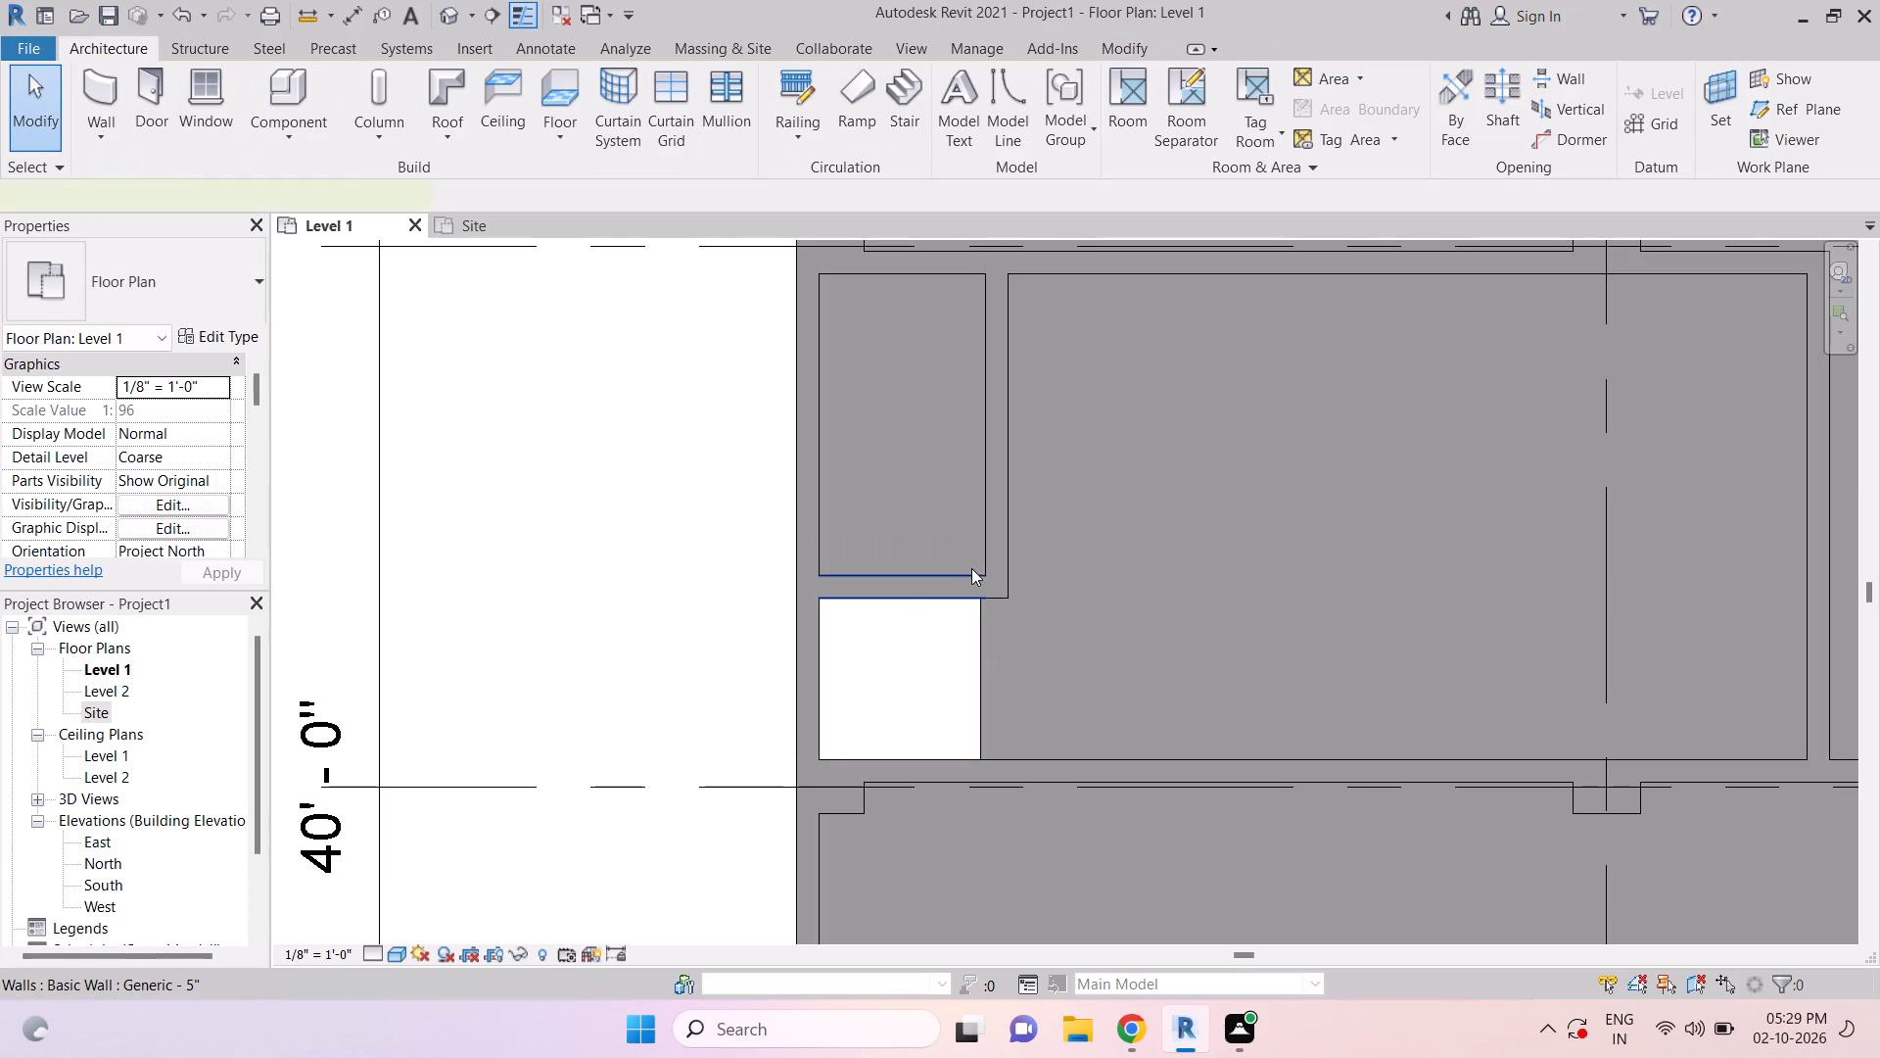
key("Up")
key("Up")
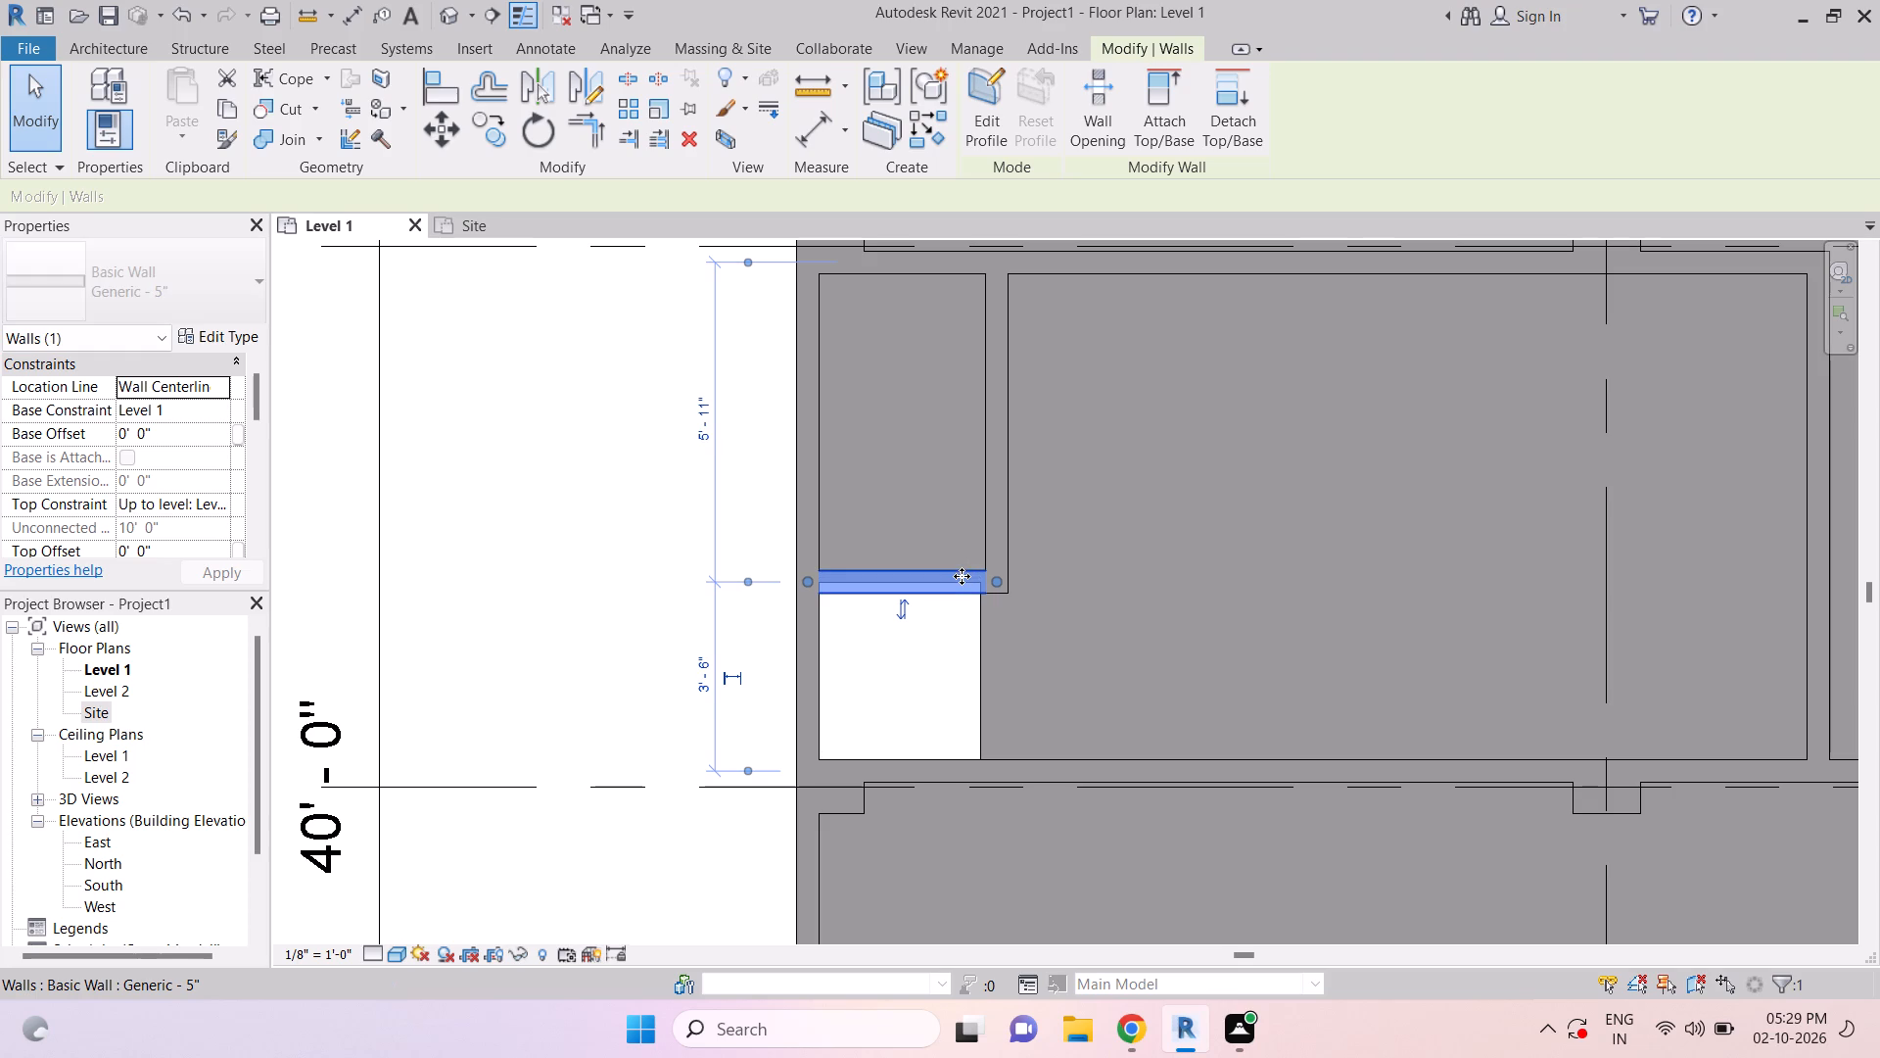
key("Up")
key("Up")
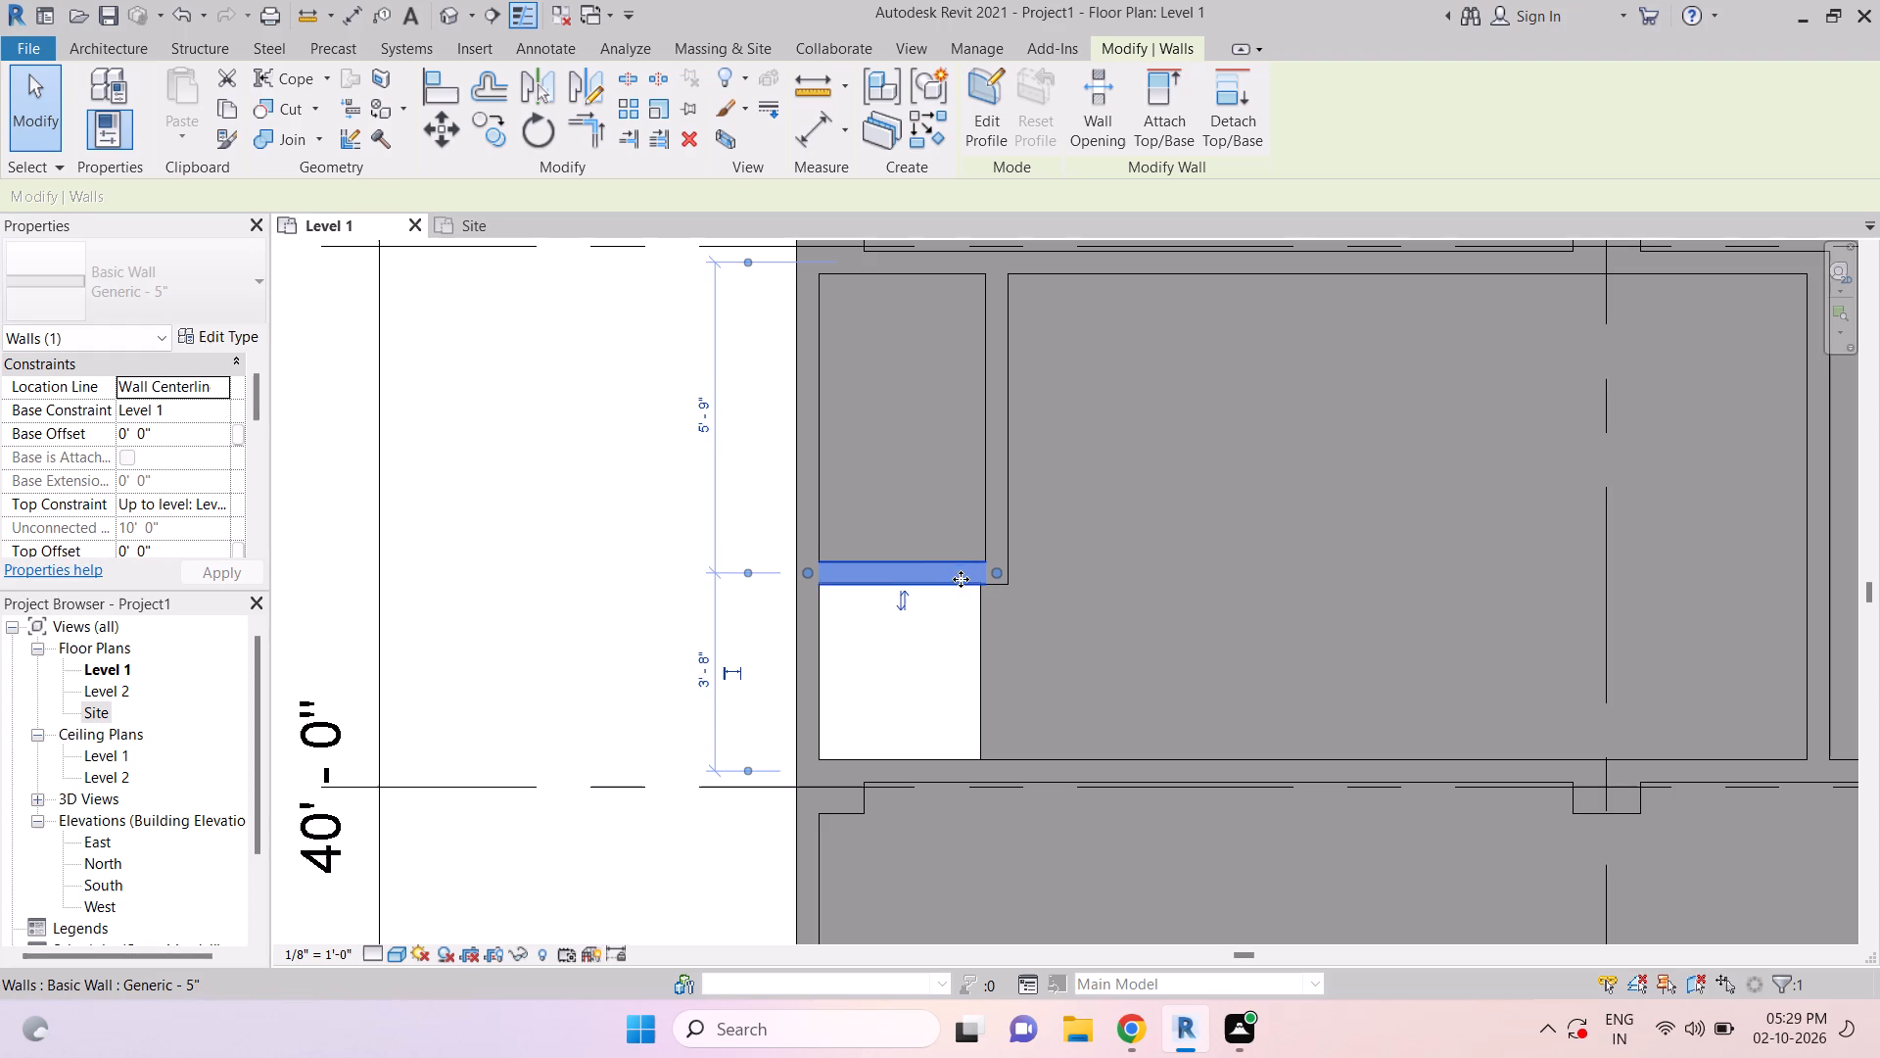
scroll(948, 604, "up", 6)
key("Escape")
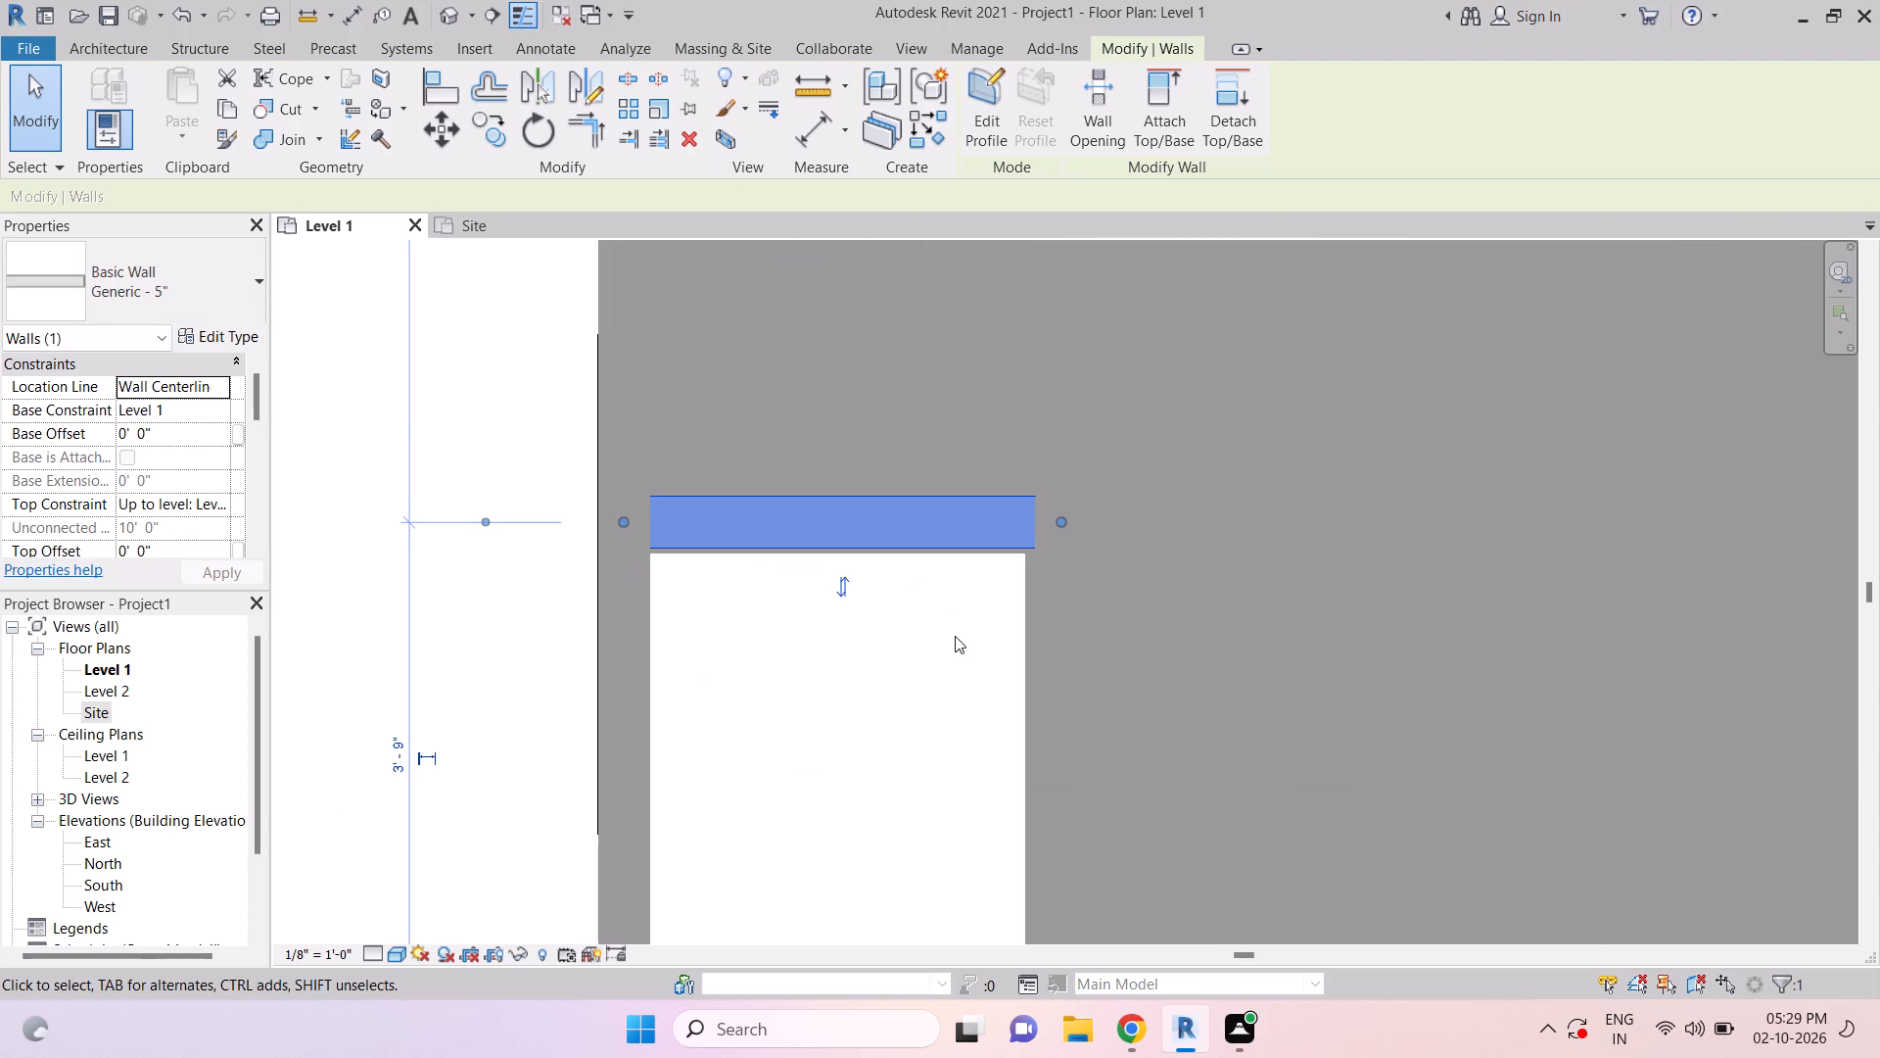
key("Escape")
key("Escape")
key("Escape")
Align the lower face of the short horizontal wall with the small shaft's upper edge.
key("a")
key("l")
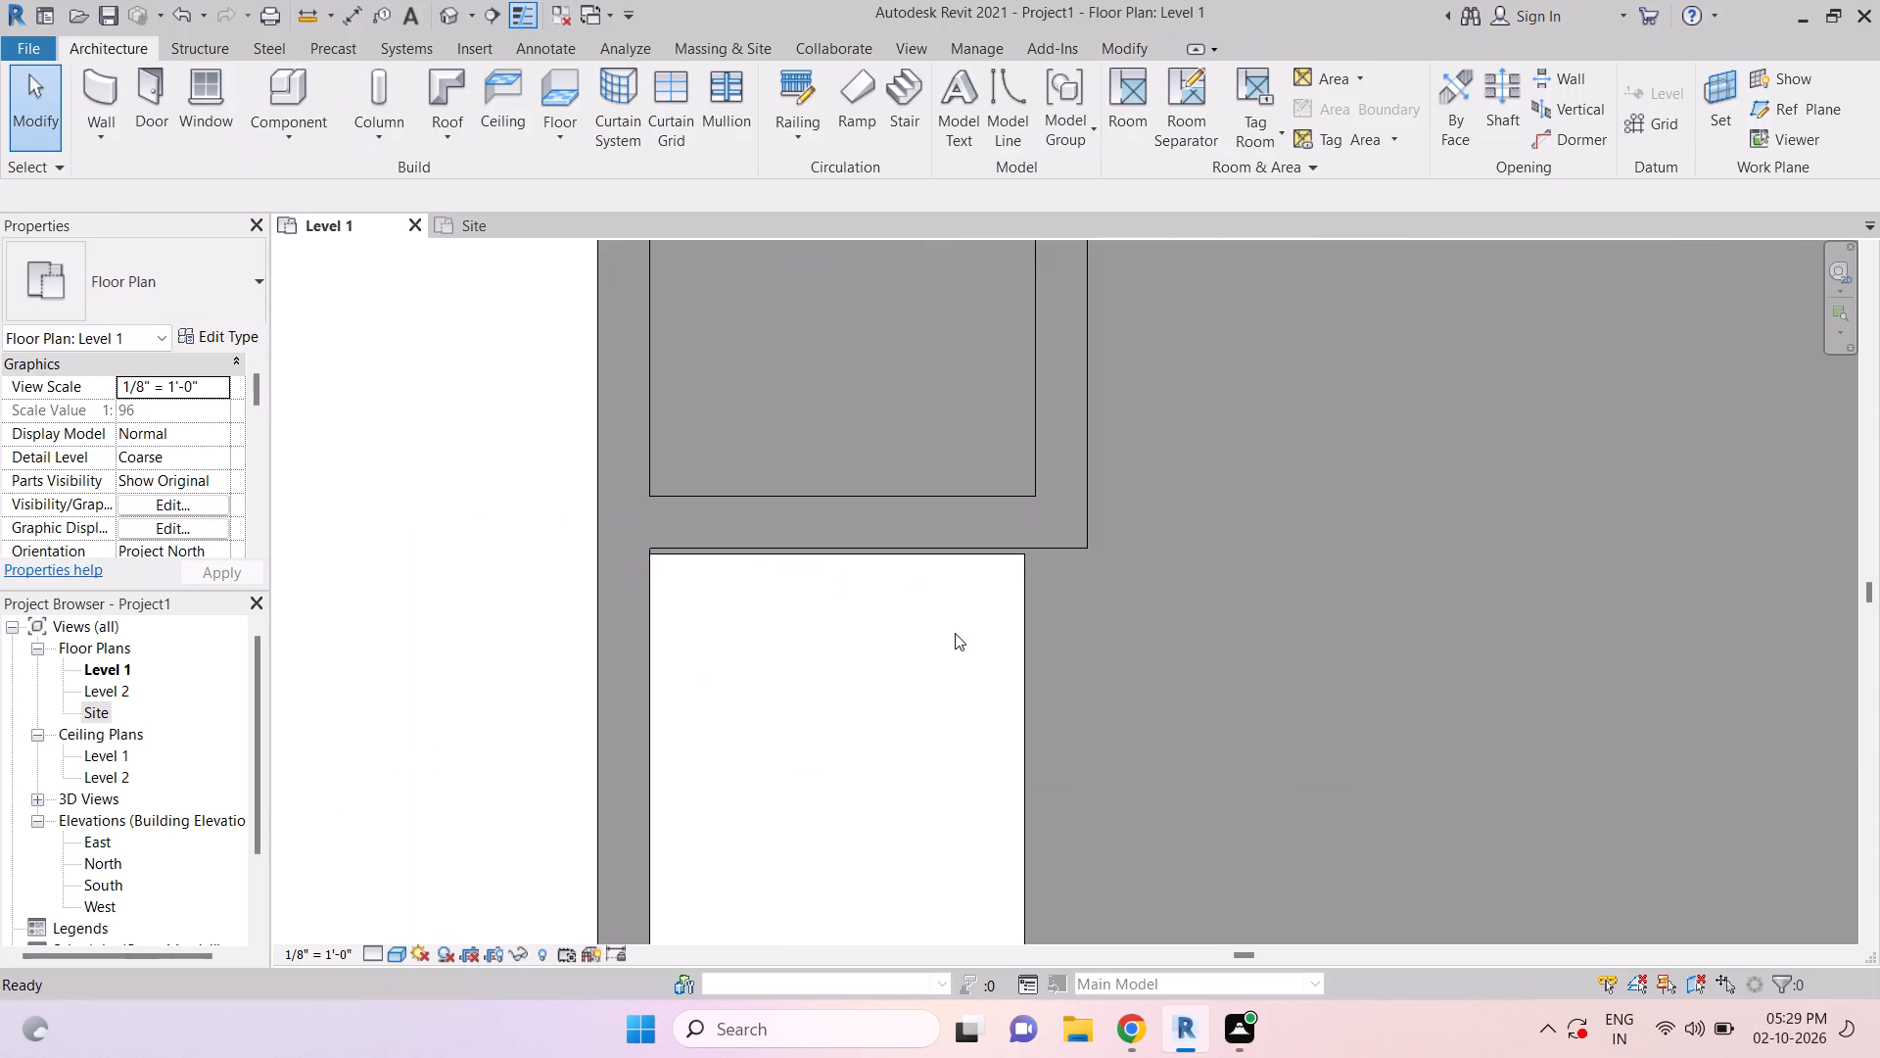
scroll(961, 551, "up", 4)
left_click(990, 560)
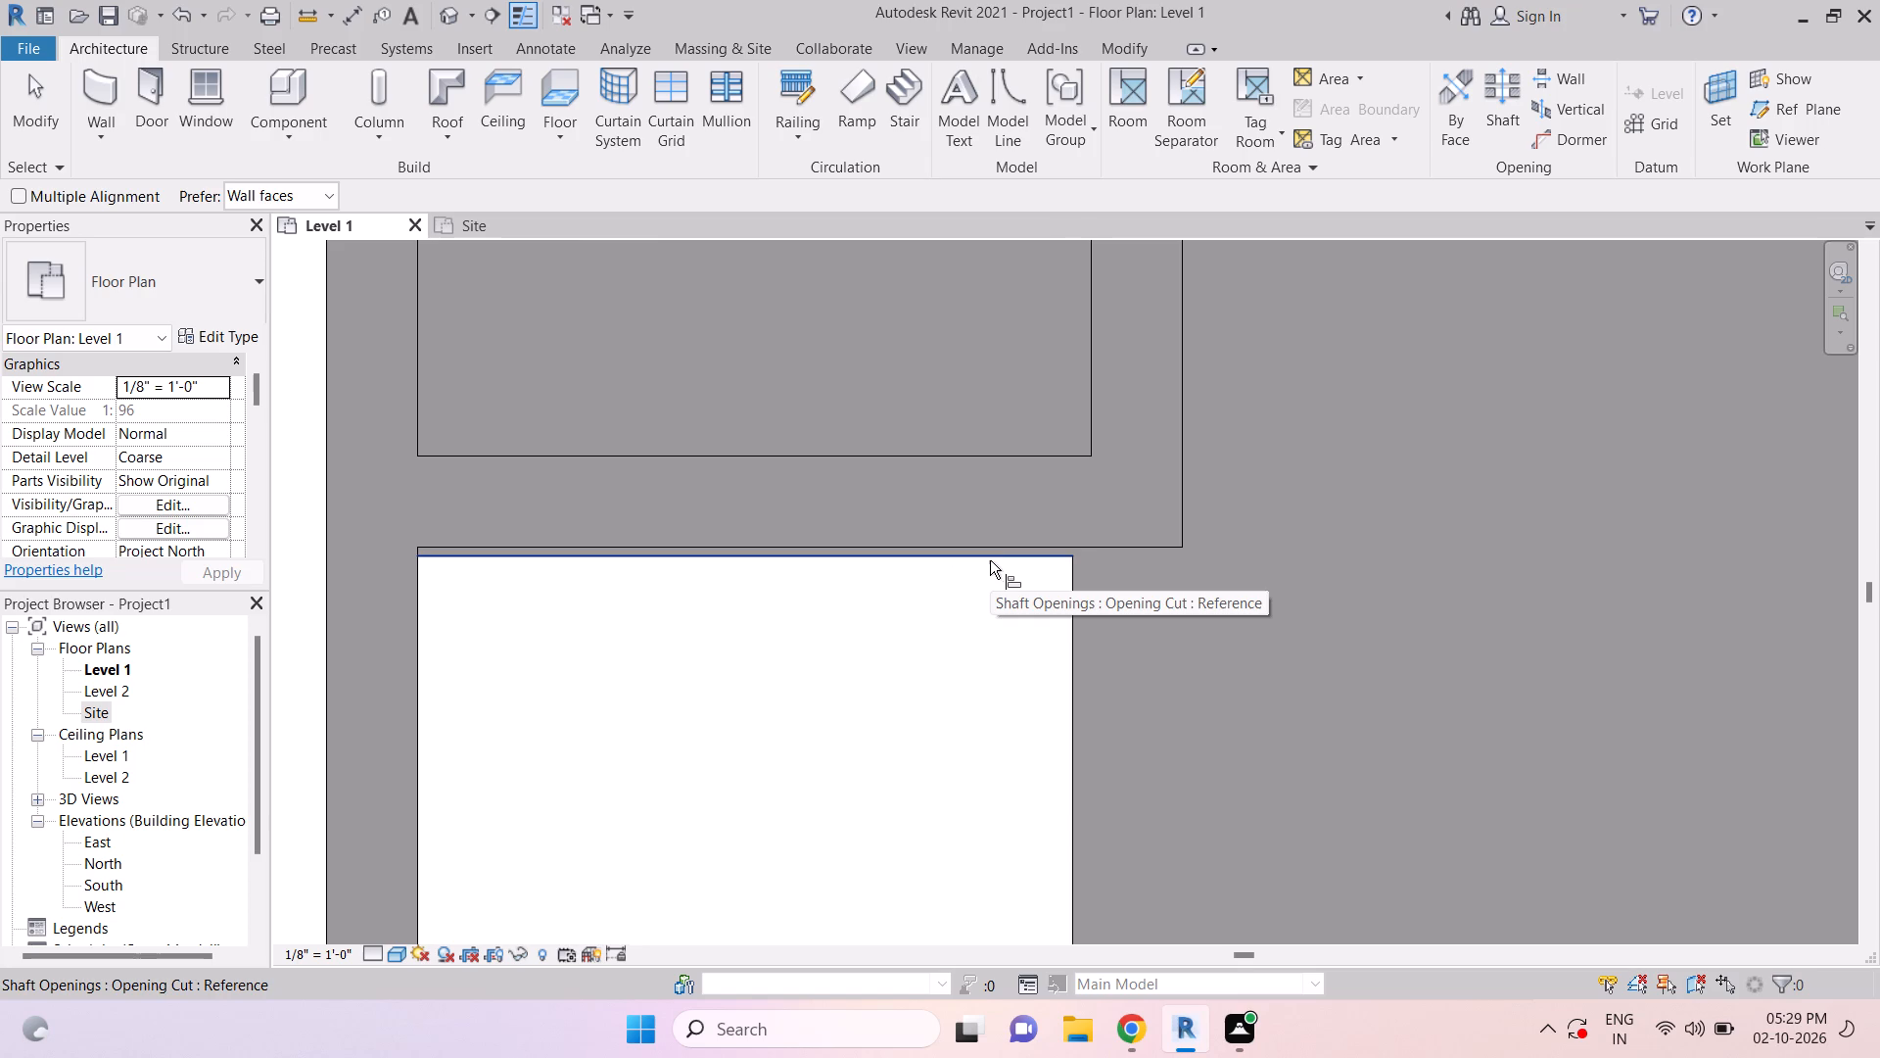
left_click(992, 548)
key("Escape")
scroll(1078, 569, "down", 4)
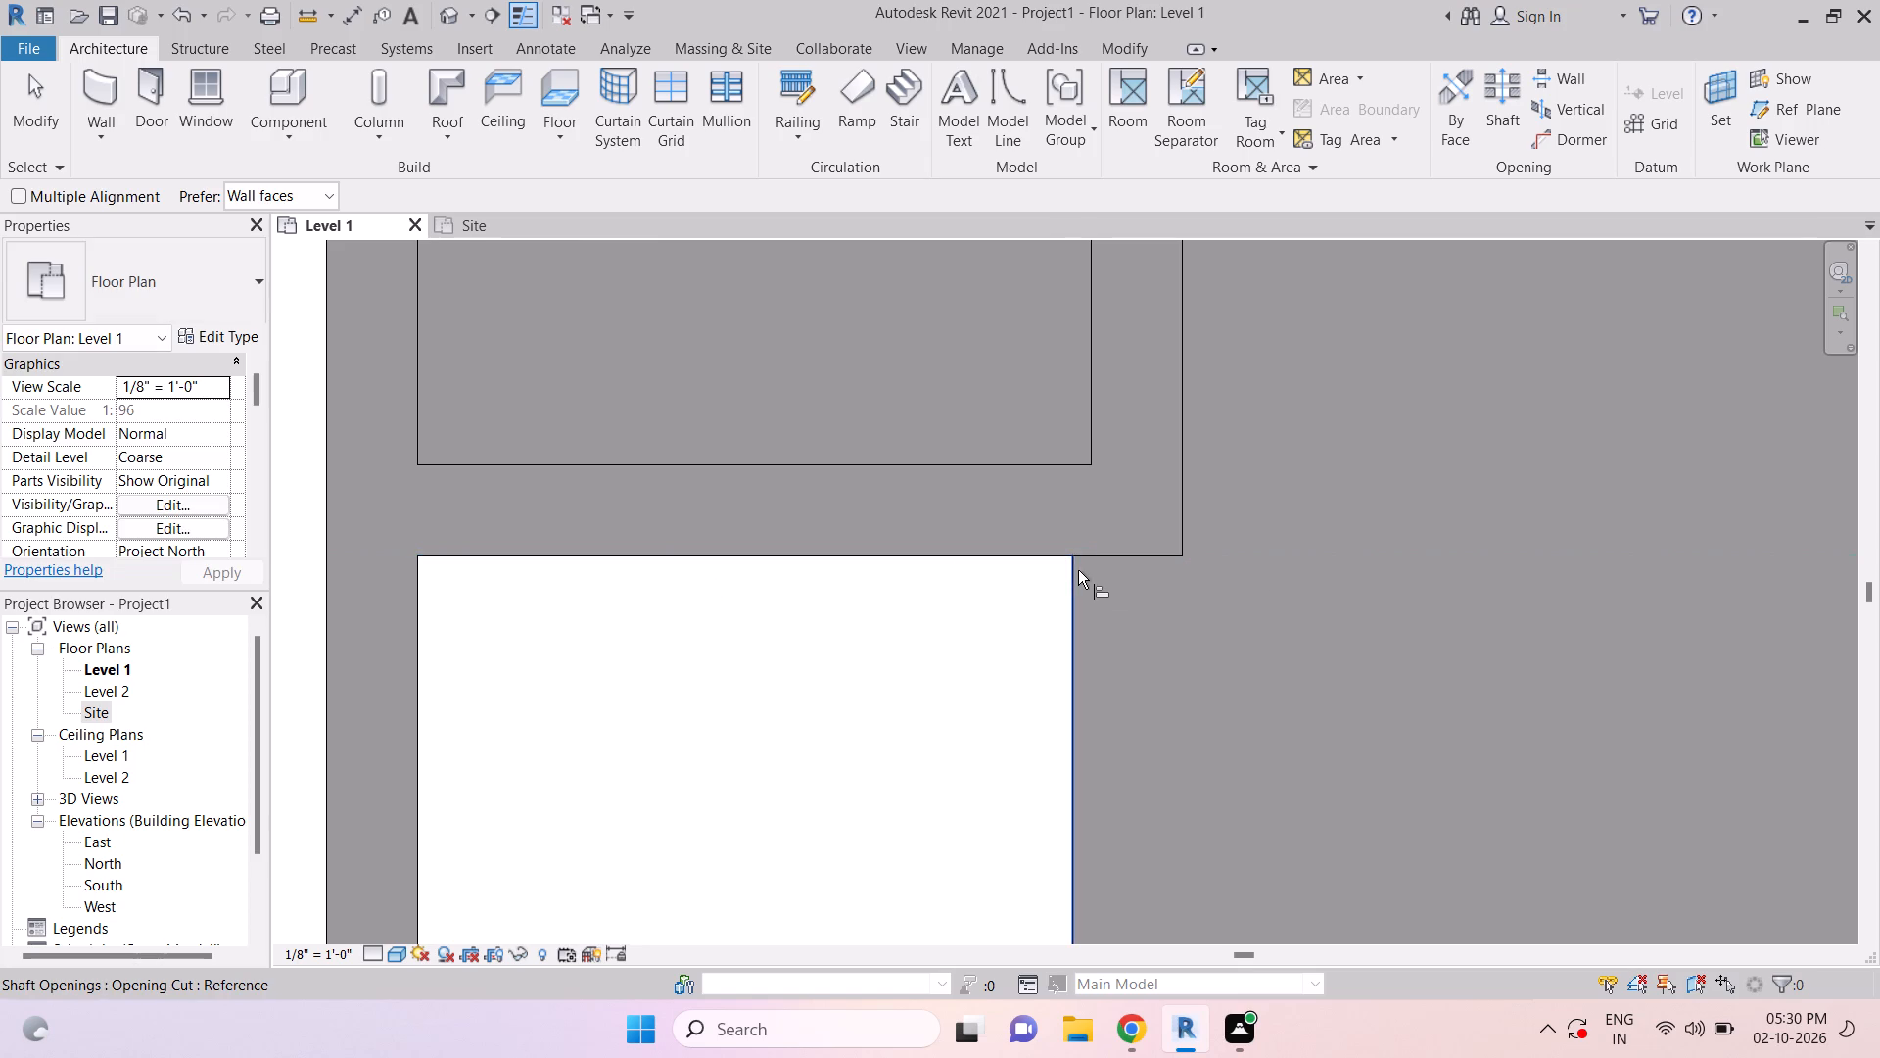
key("Escape")
key("Escape")
key("Escape")
key("Escape")
key("Escape")
key("Escape")
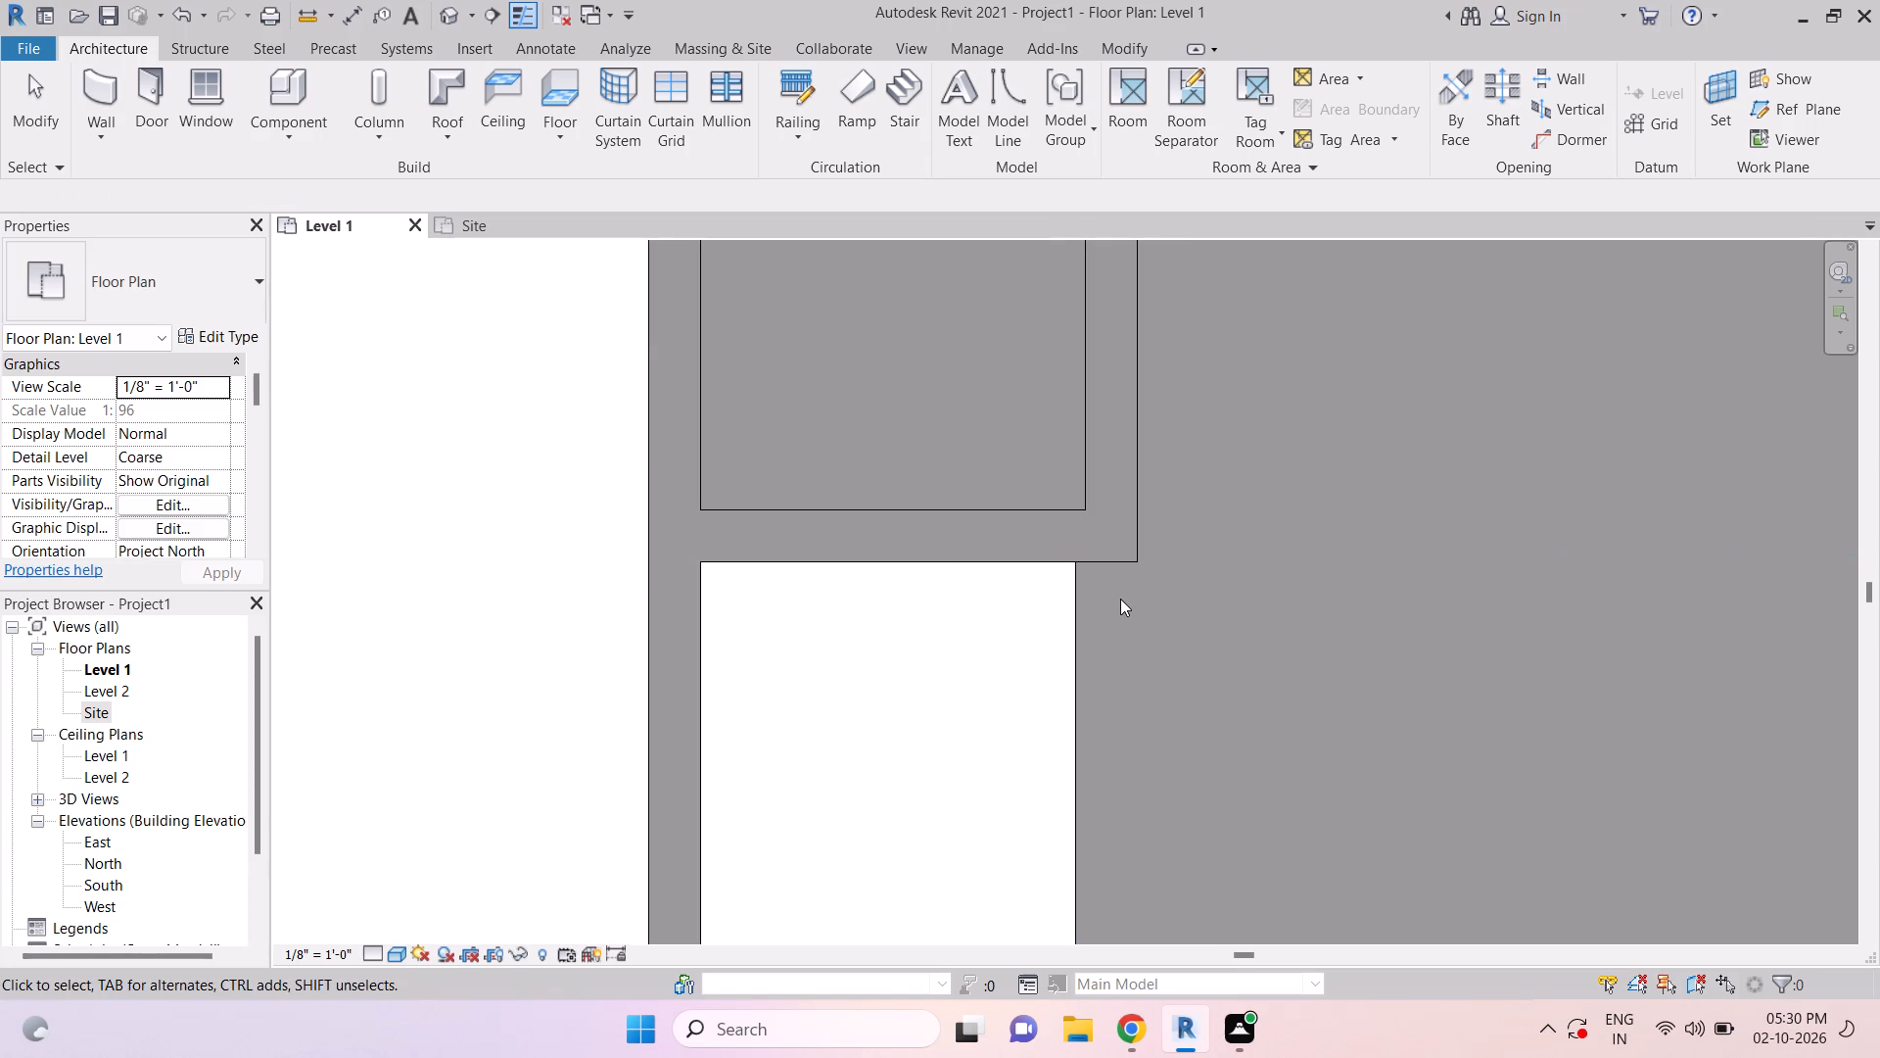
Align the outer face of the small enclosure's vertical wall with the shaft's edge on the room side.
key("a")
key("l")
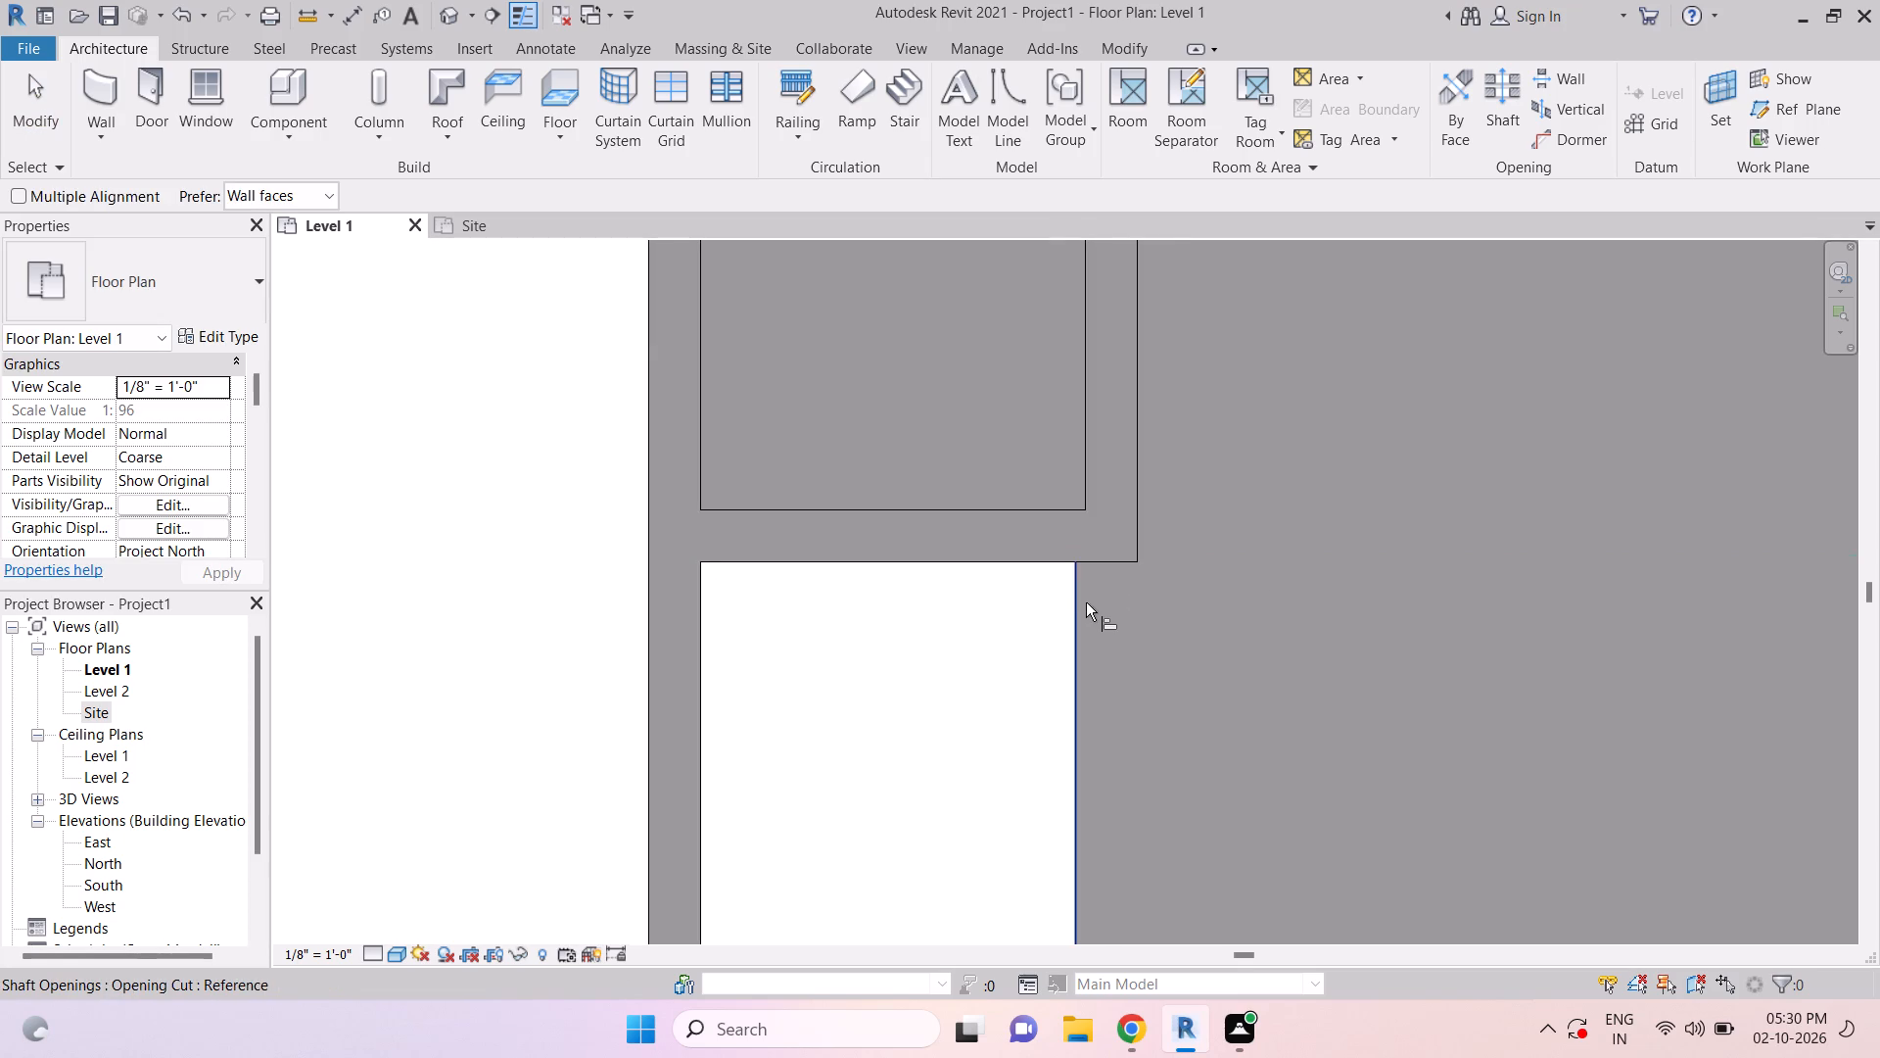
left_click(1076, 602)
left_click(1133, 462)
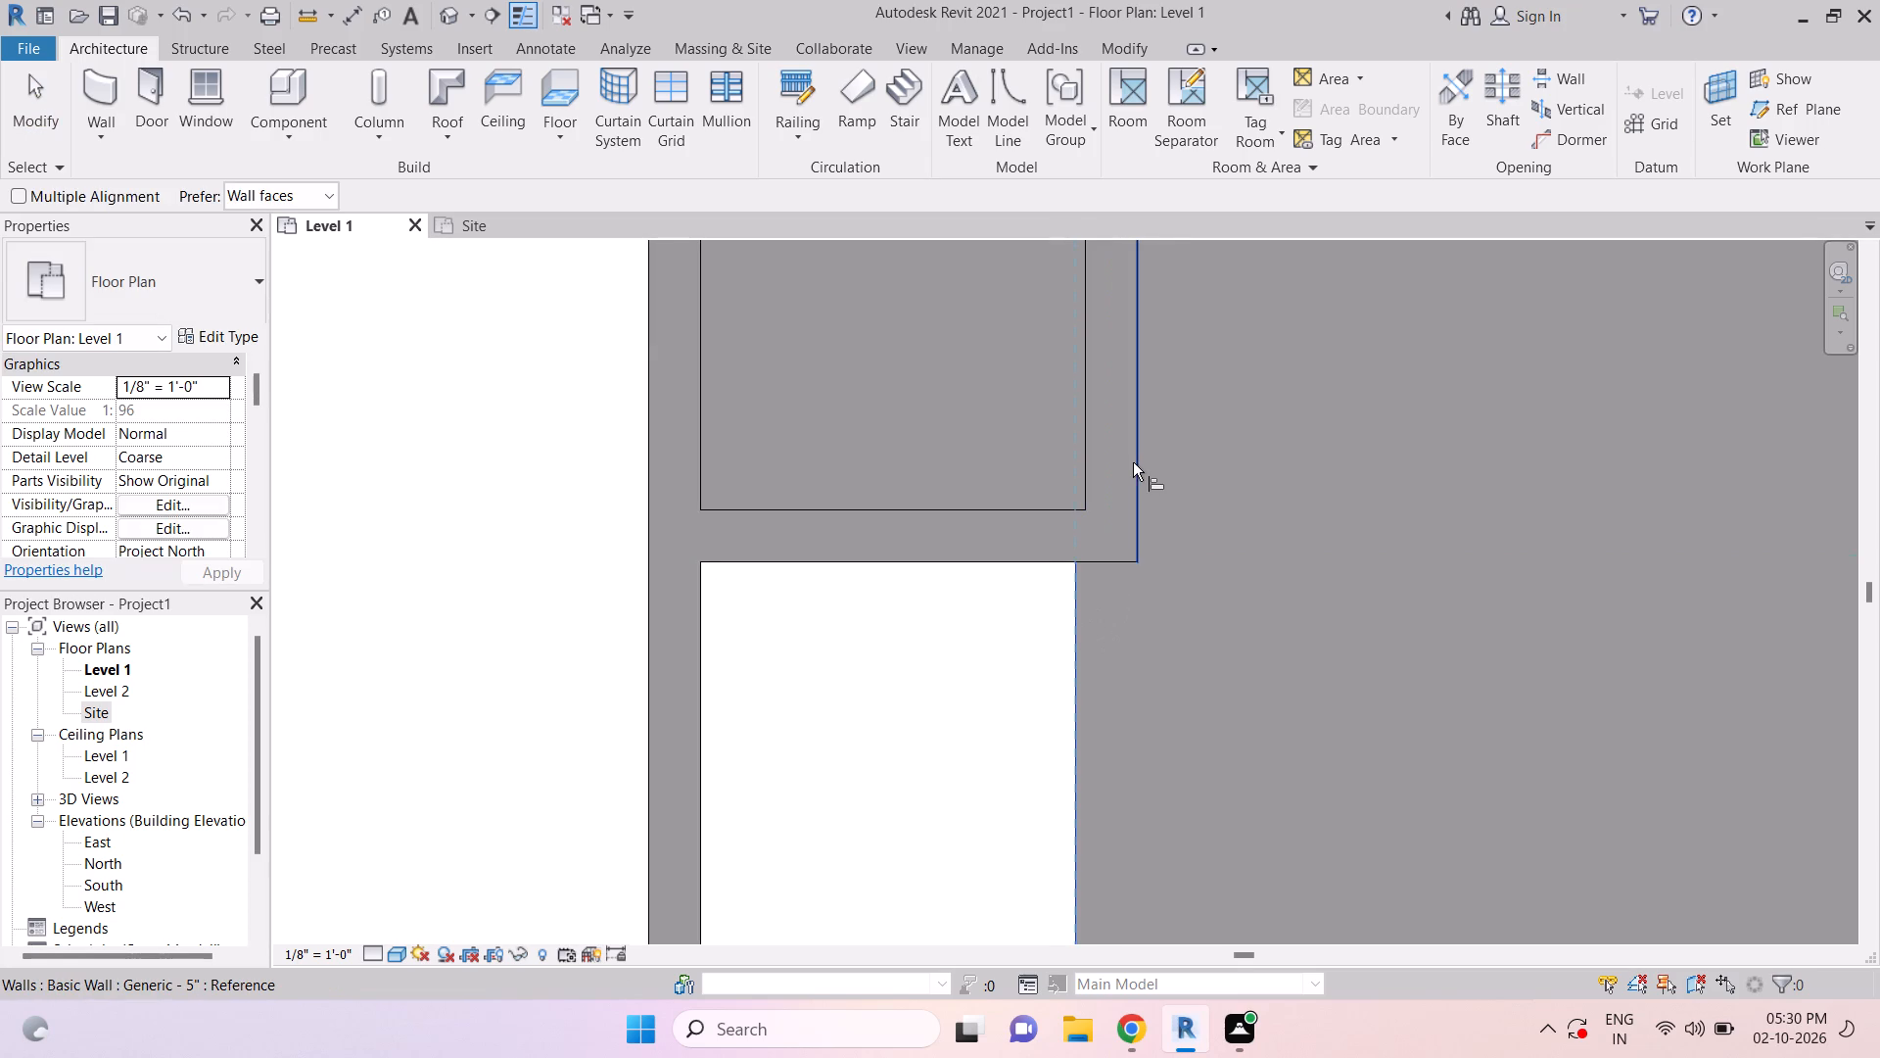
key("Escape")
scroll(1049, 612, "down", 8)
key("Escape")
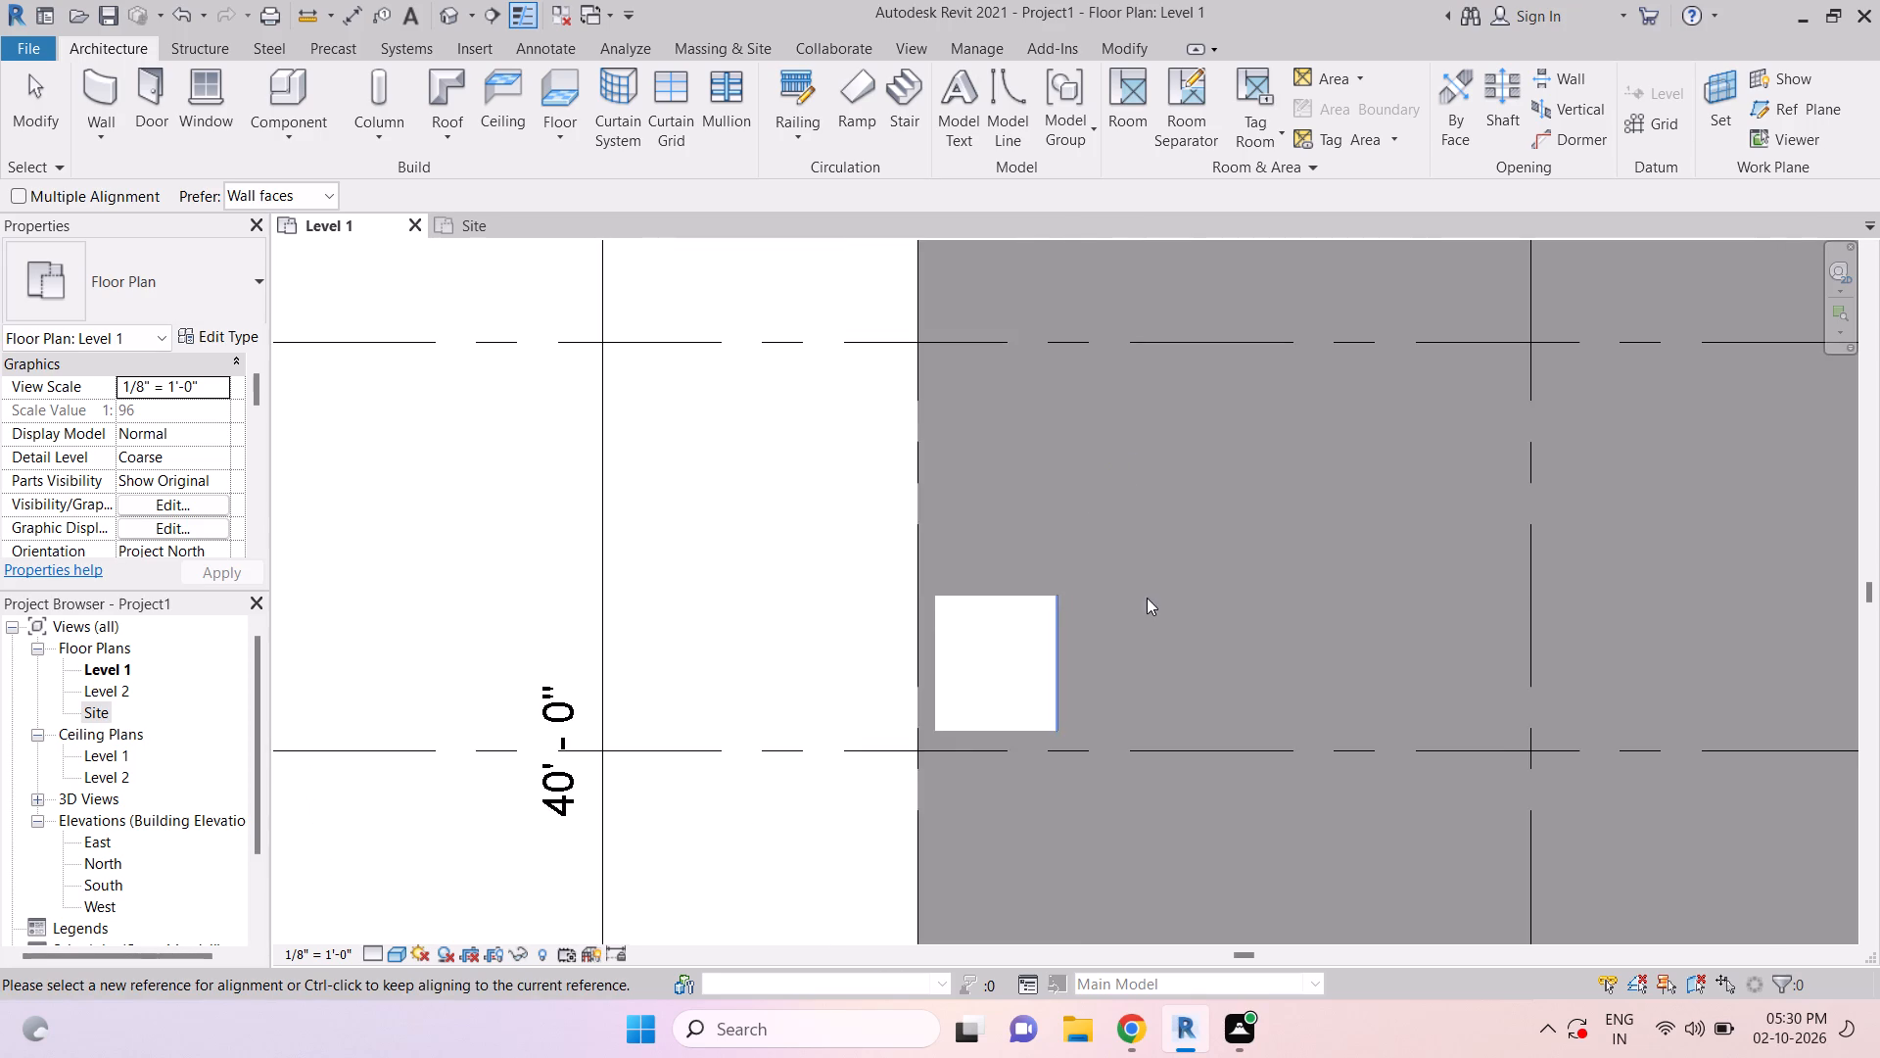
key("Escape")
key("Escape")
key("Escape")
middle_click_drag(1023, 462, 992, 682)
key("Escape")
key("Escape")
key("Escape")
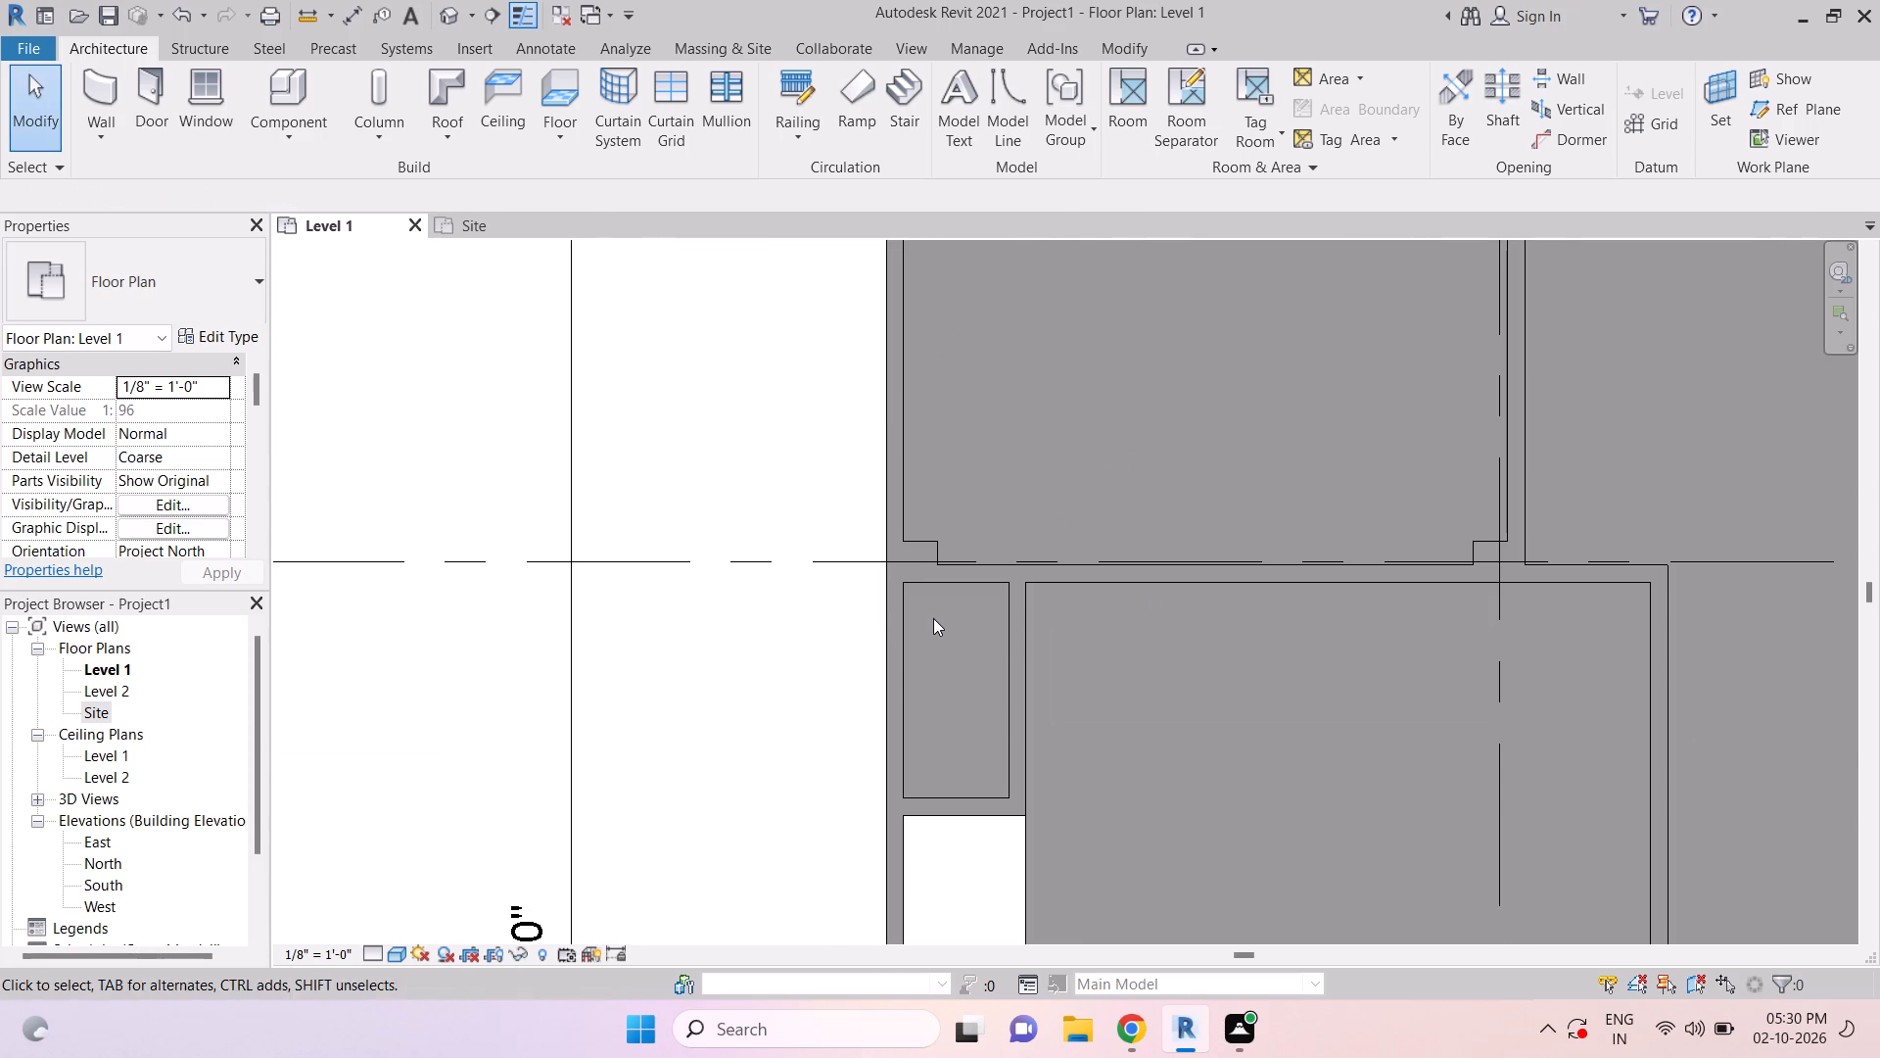
Measure the small enclosure's clear width between the inner faces of the grid 1 wall and the vertical wall.
key("d")
key("i")
key("Tab")
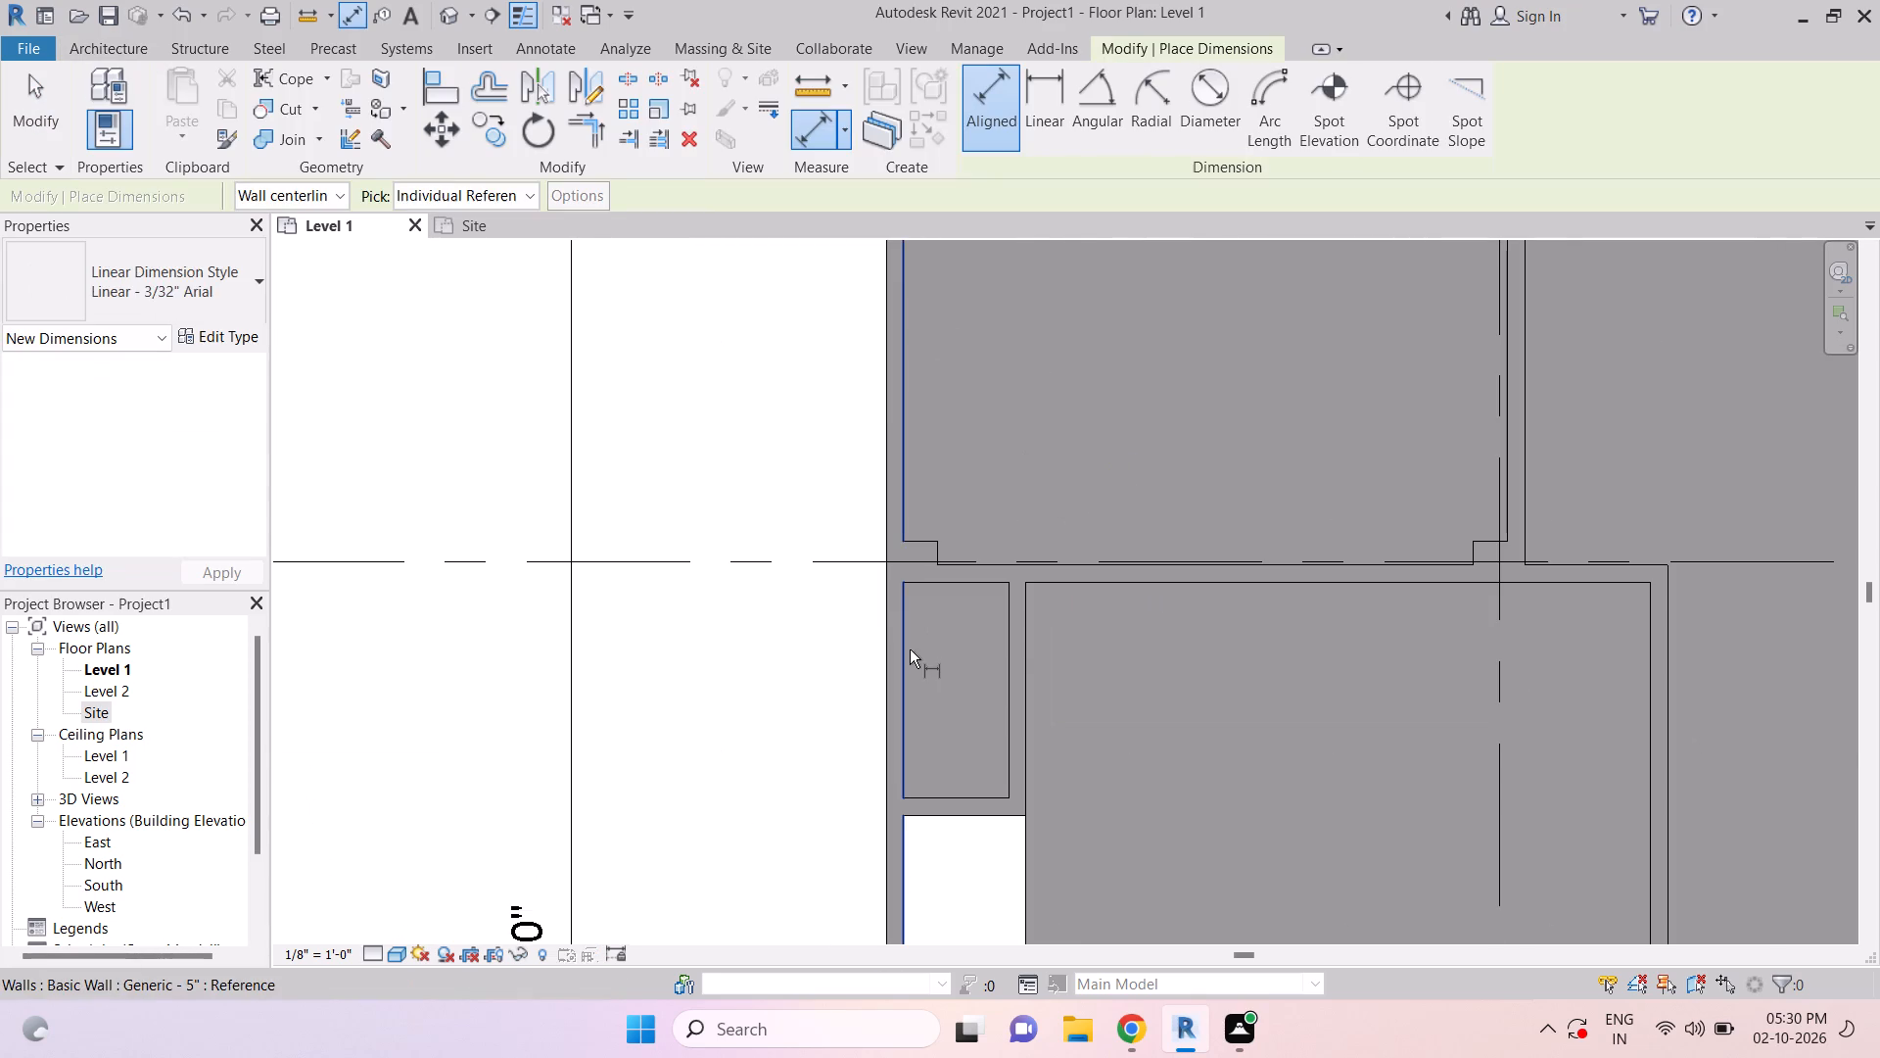
left_click(910, 649)
key("Tab")
left_click(1012, 645)
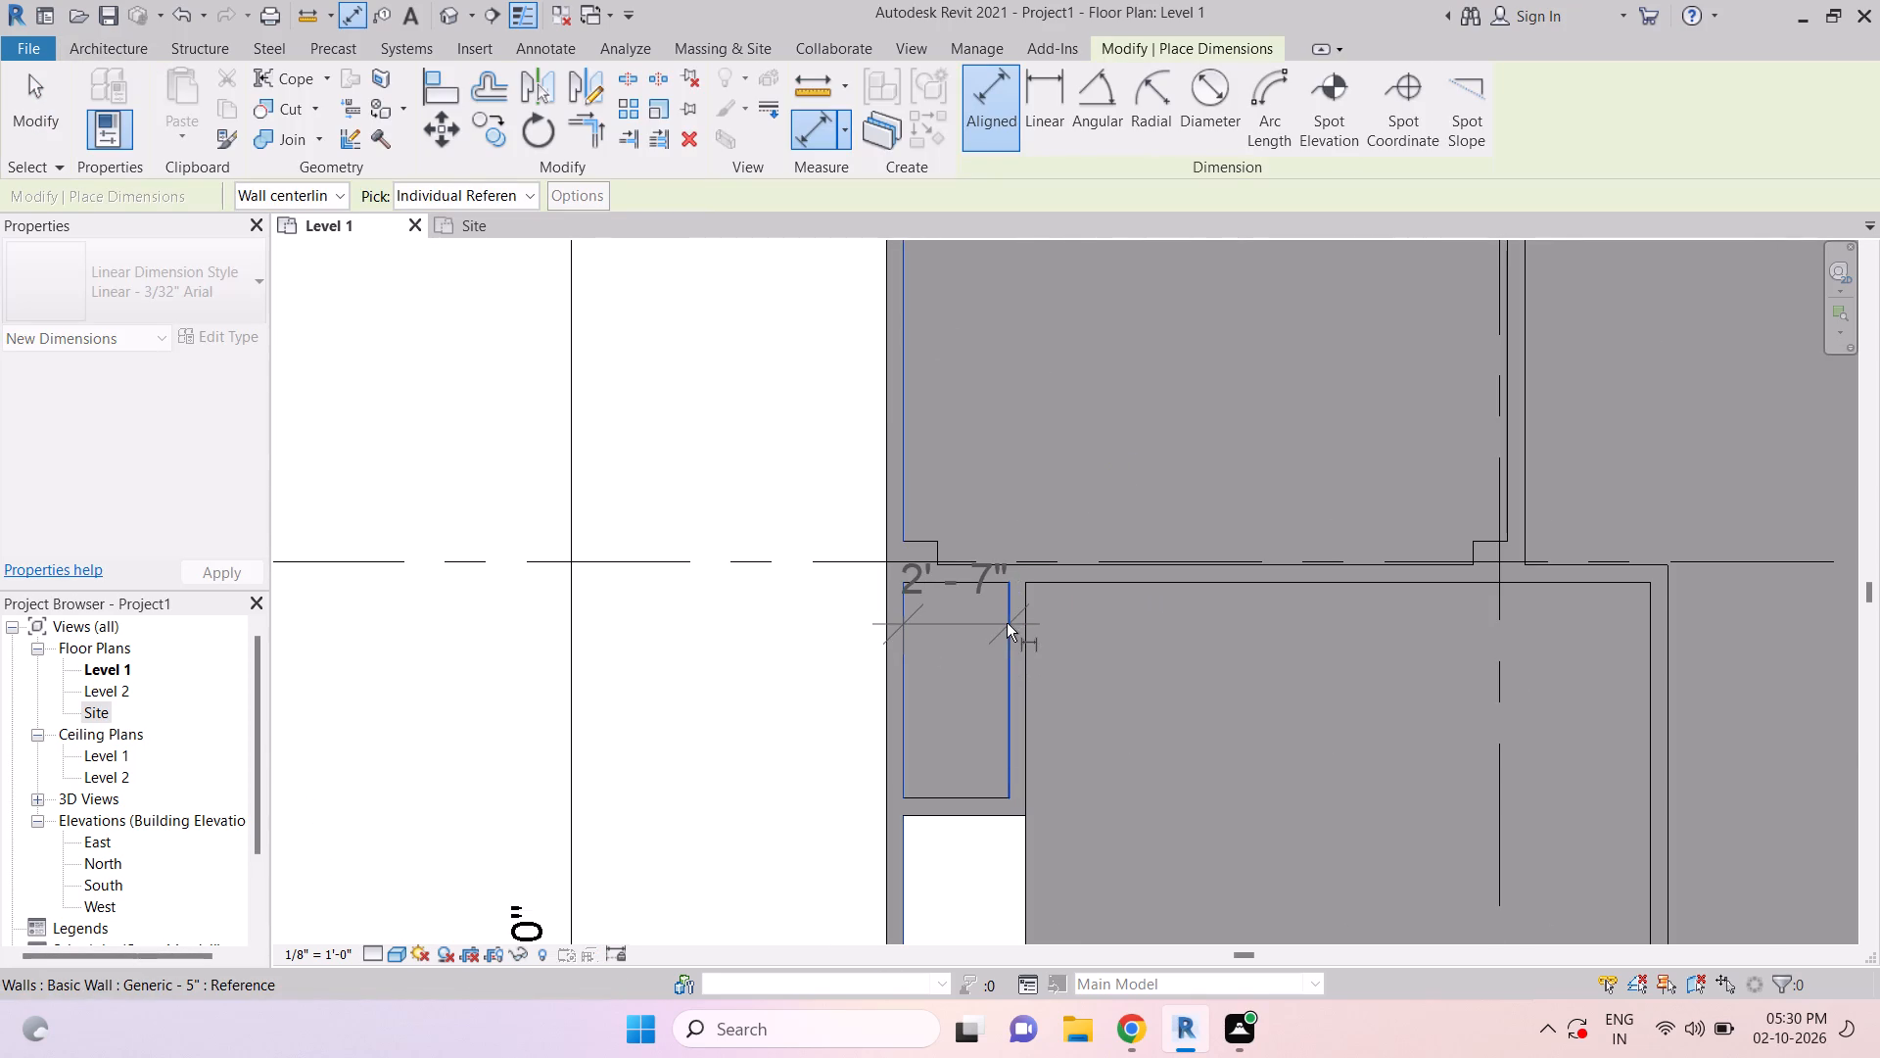
key("Escape")
key("Escape")
scroll(993, 601, "down", 3)
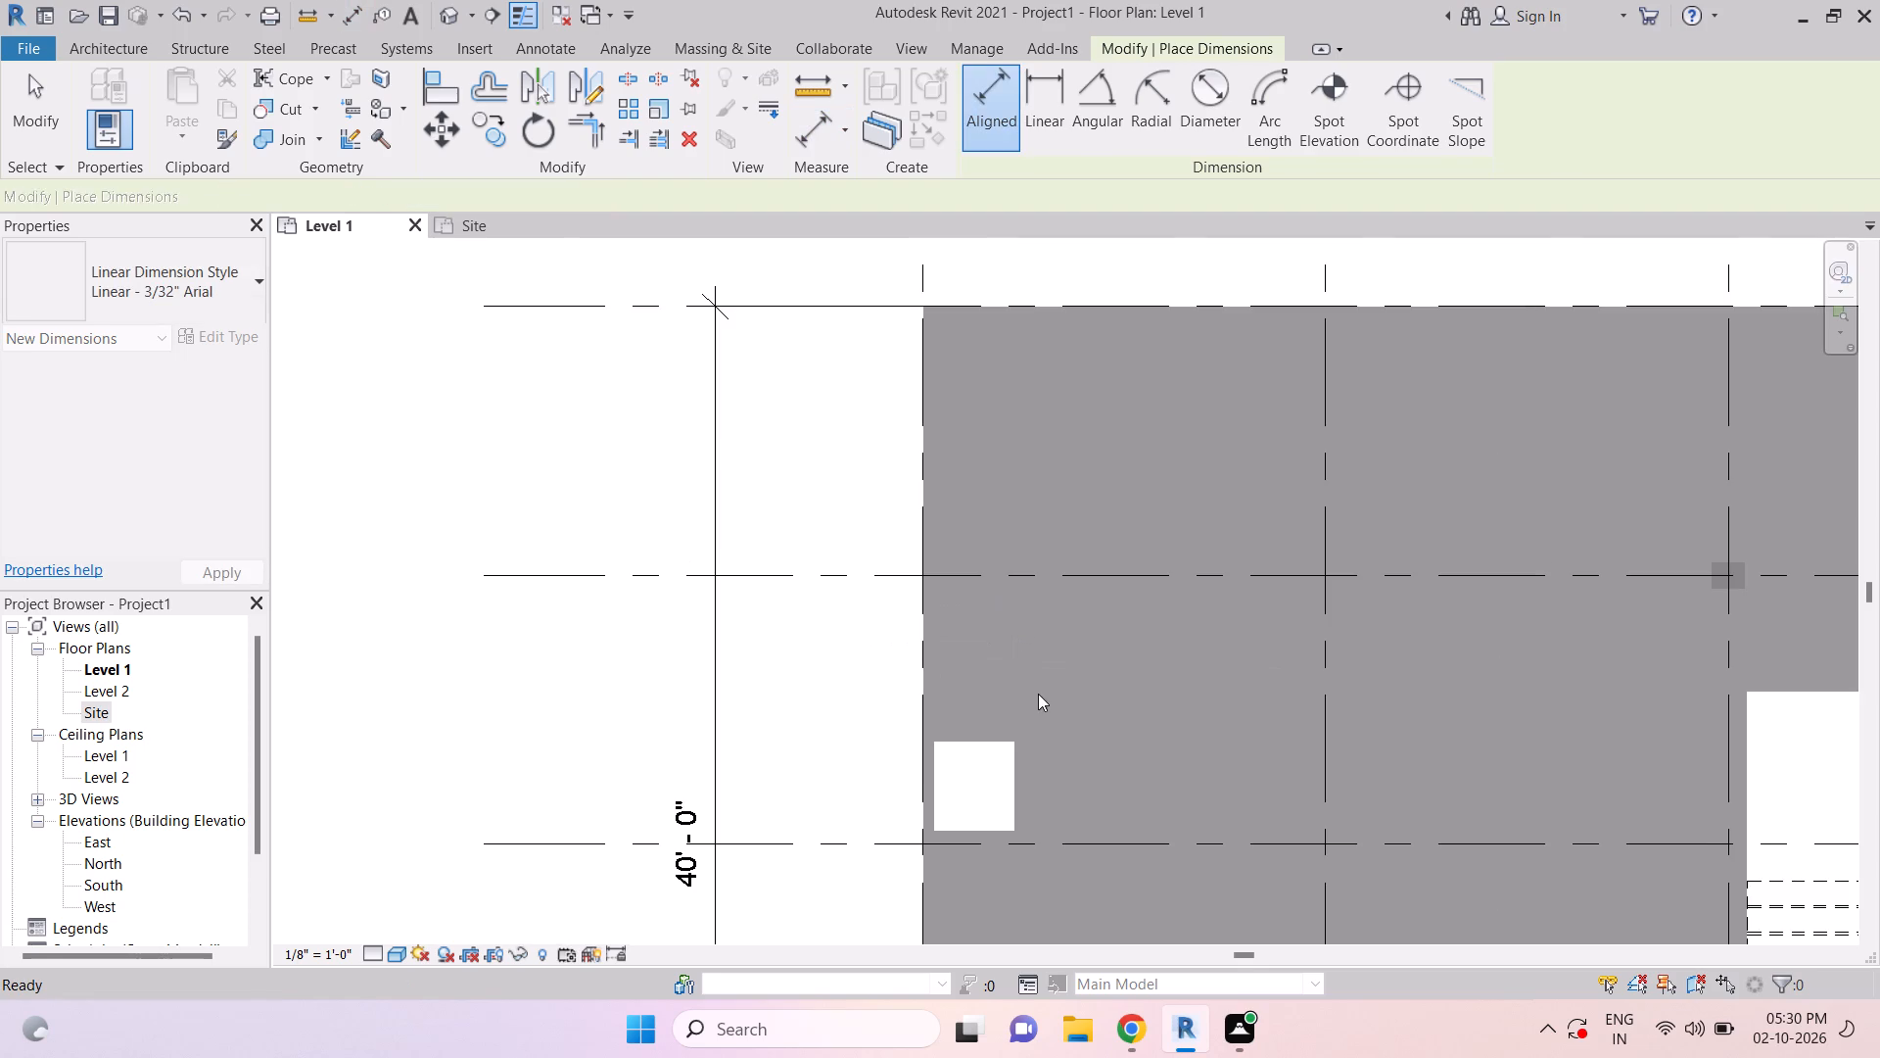
scroll(1028, 746, "up", 3)
key("Escape")
key("Escape")
key("Escape")
key("Escape")
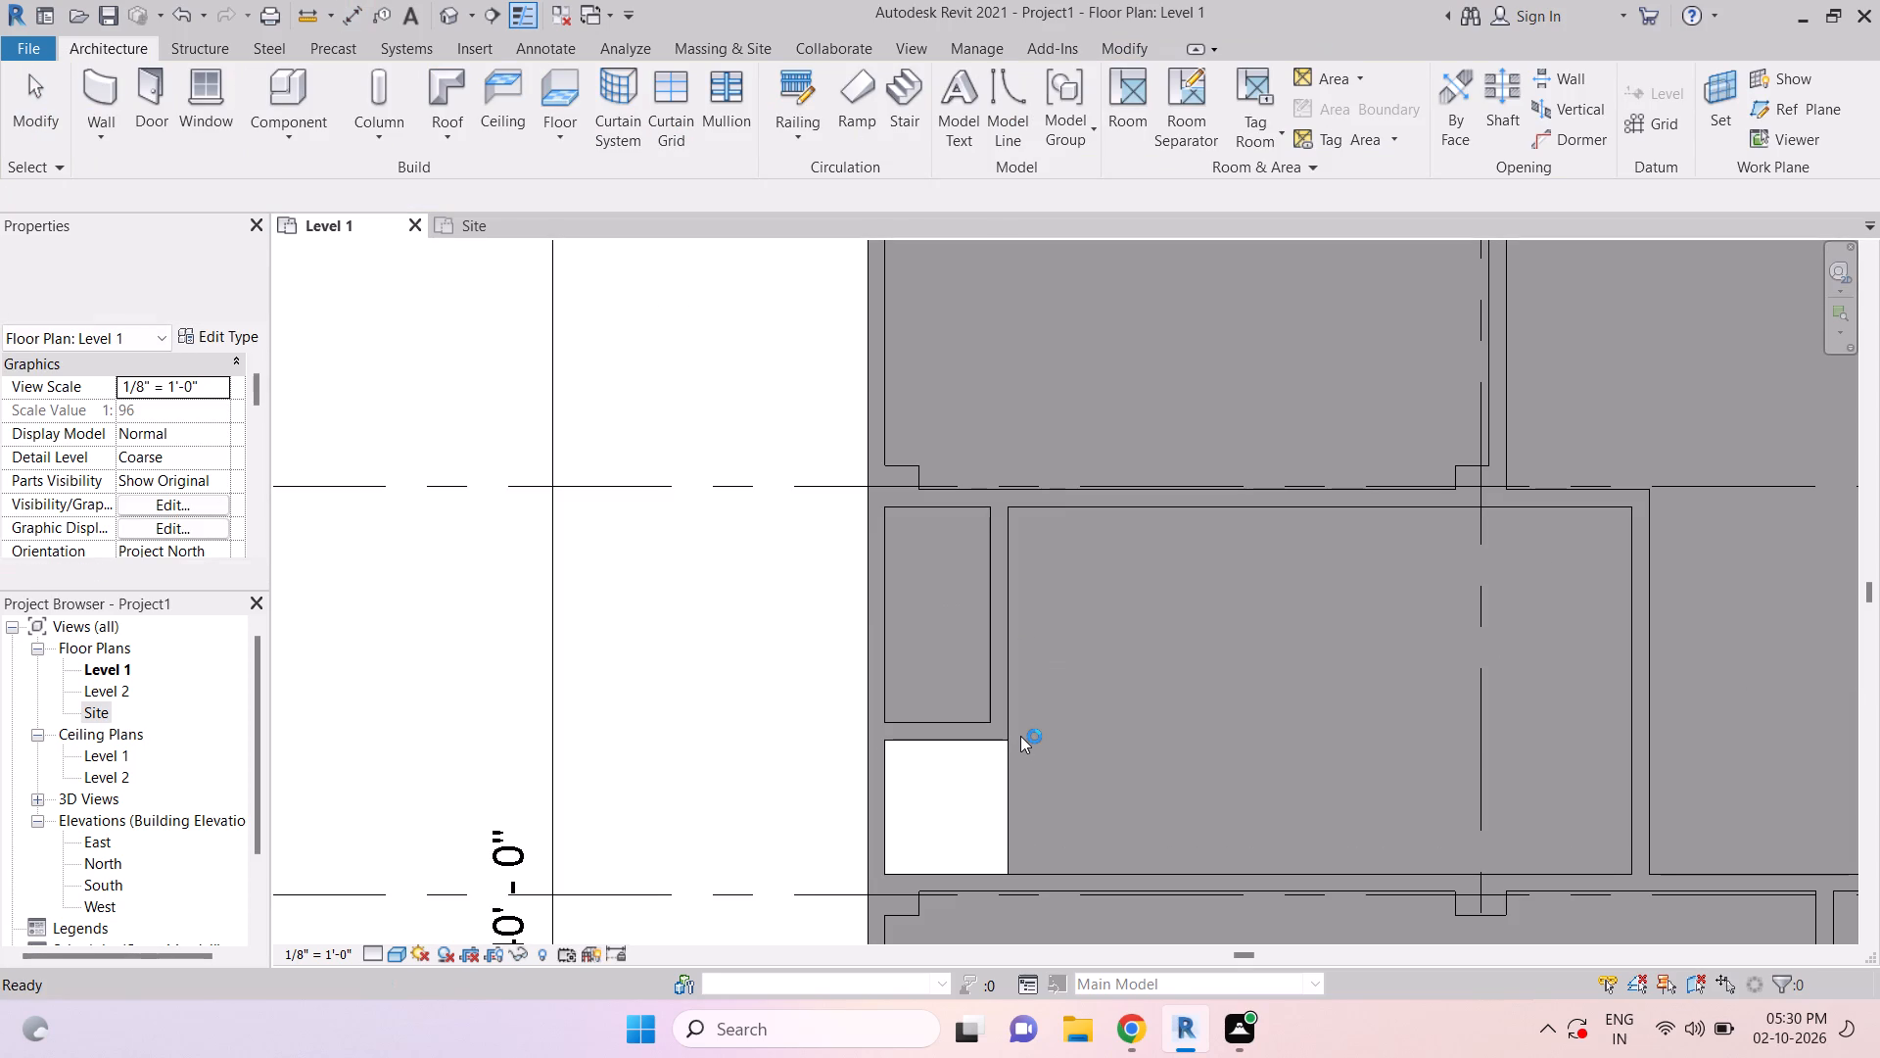
Align the inner face of the small enclosure's vertical wall with the shaft's edge facing the room.
key("a")
key("l")
left_click(1014, 782)
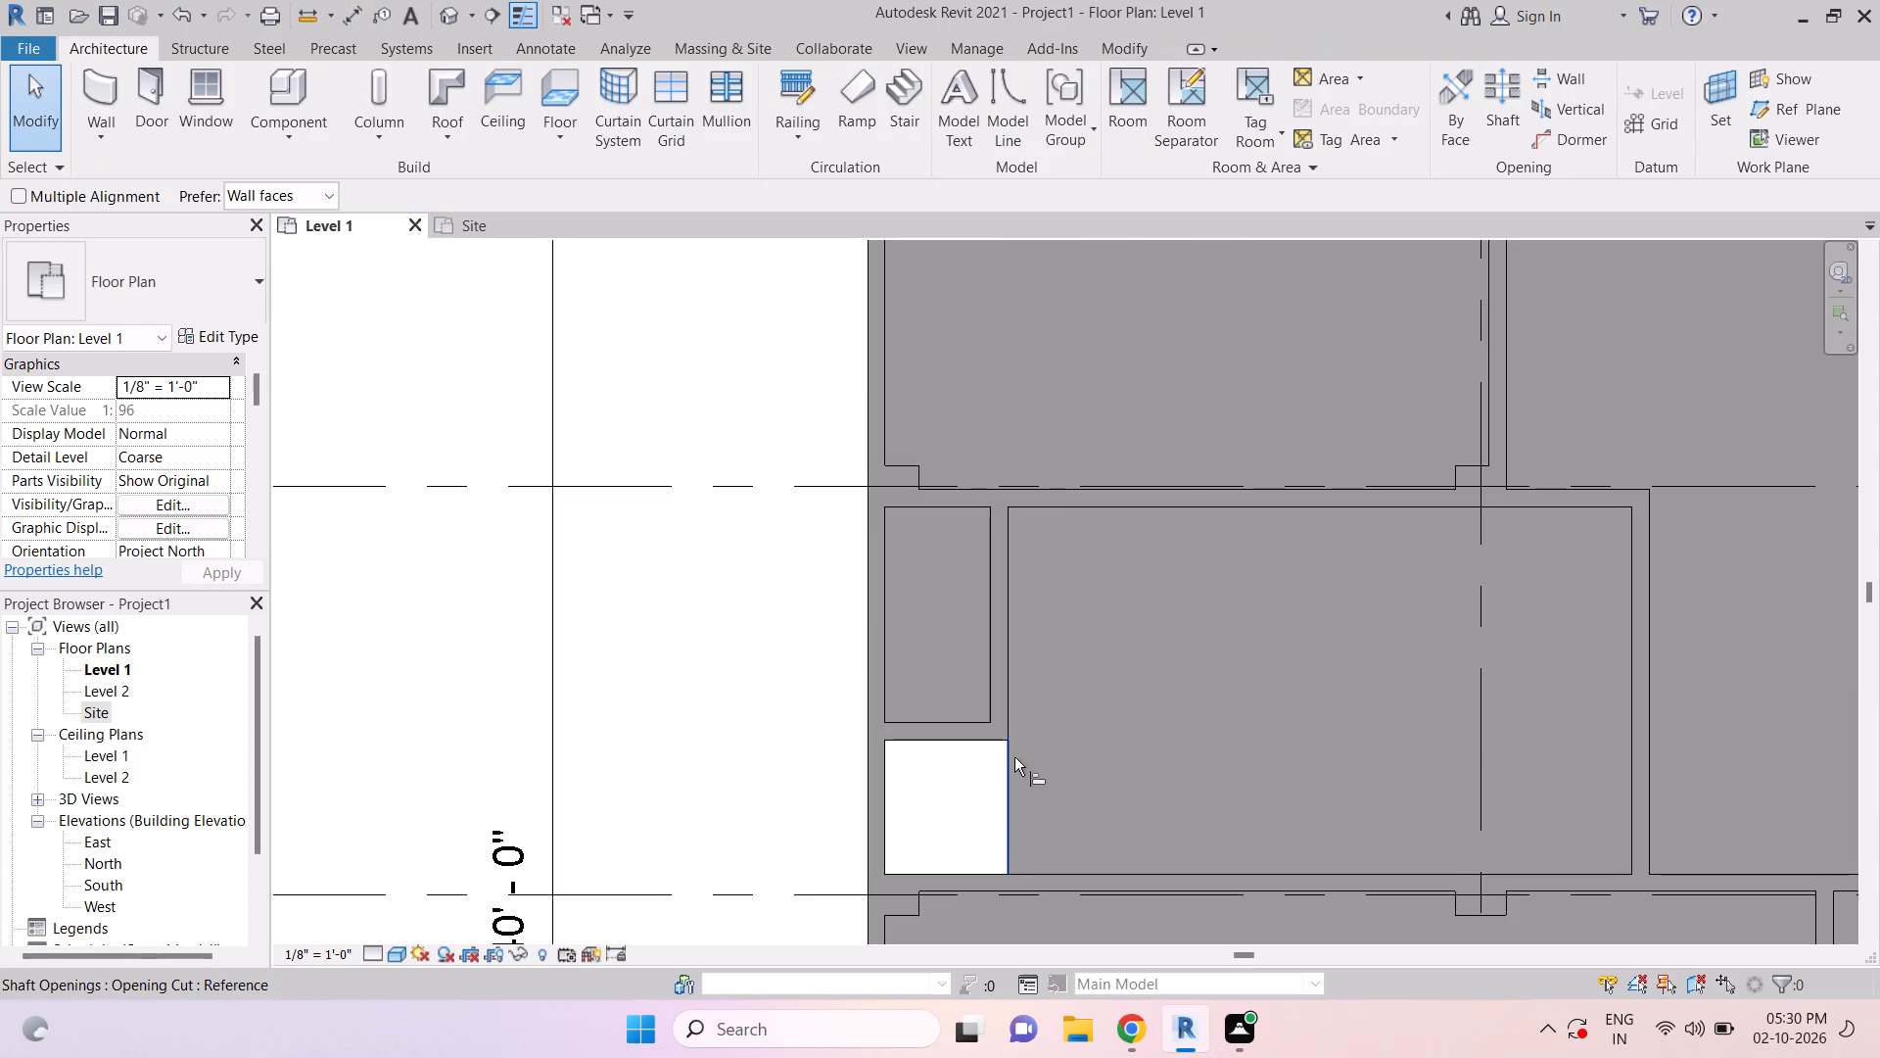
left_click(994, 677)
key("Escape")
scroll(1045, 666, "down", 2)
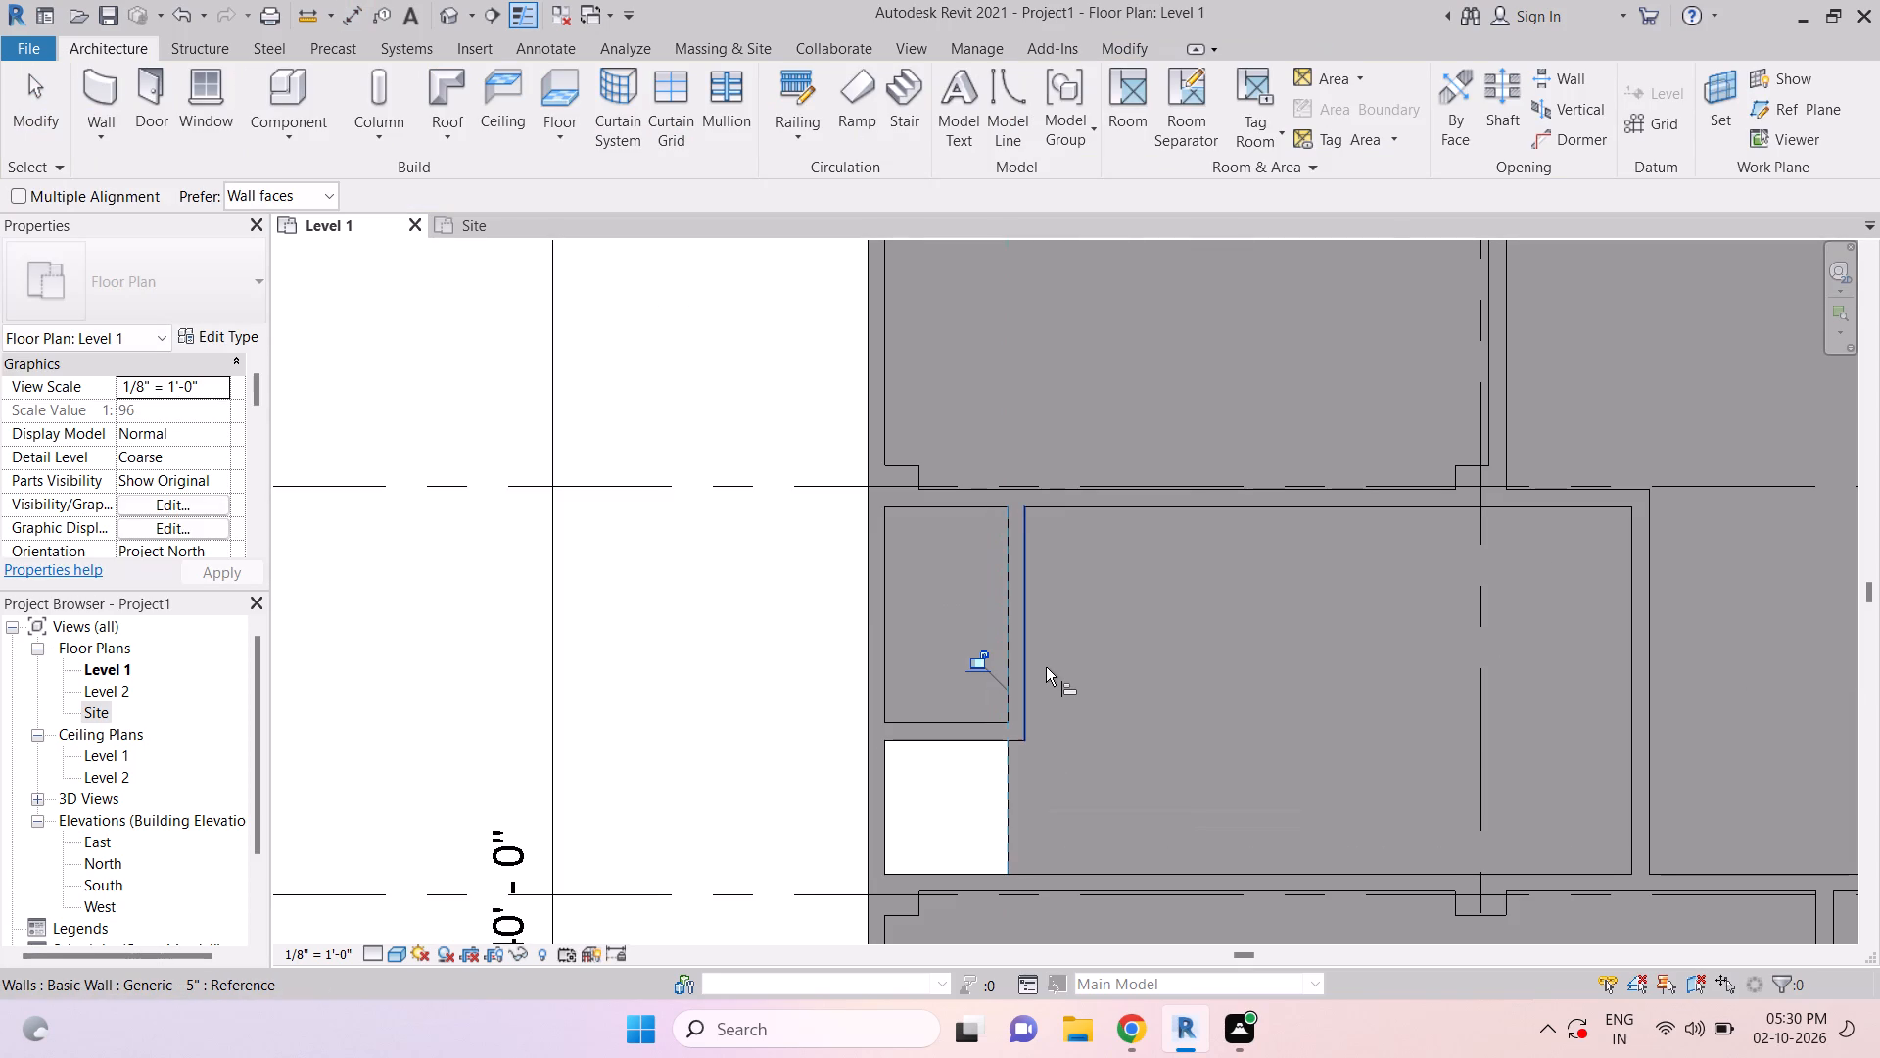
key("Escape")
key("Escape")
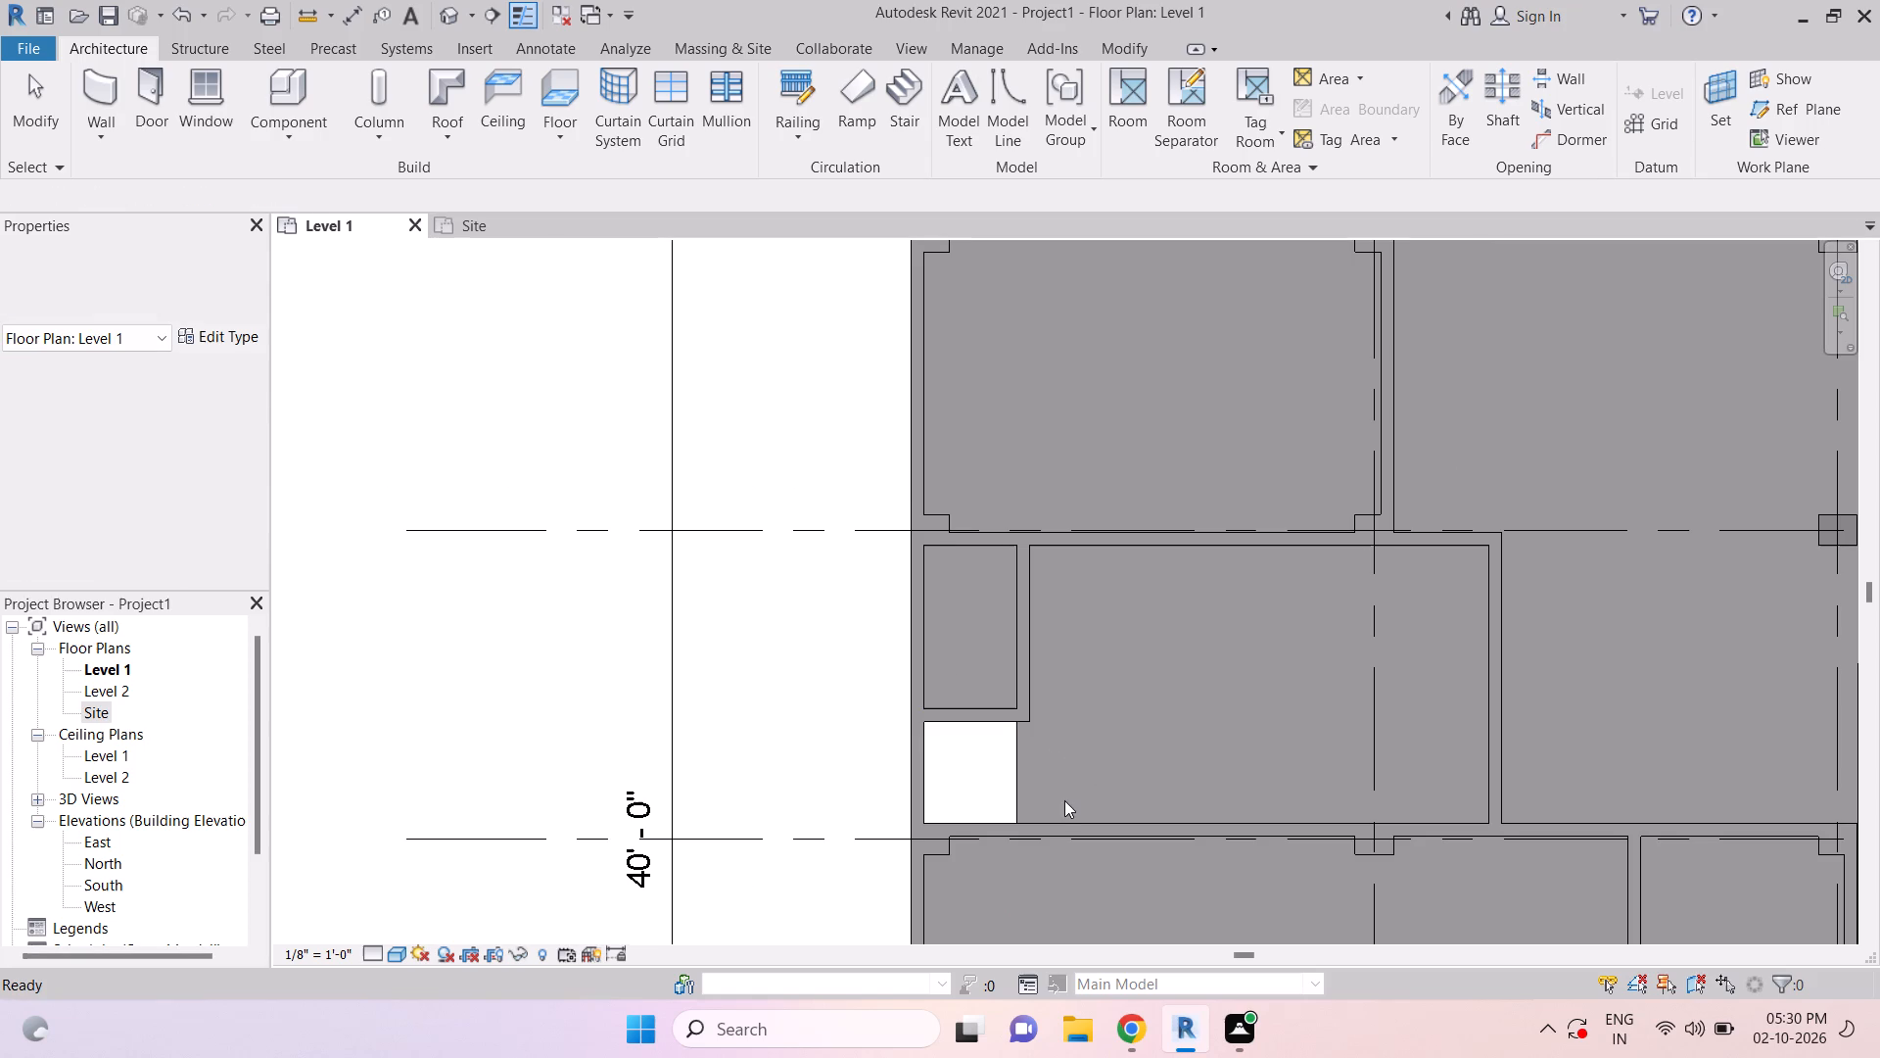
middle_click_drag(1063, 797, 1106, 704)
key("Escape")
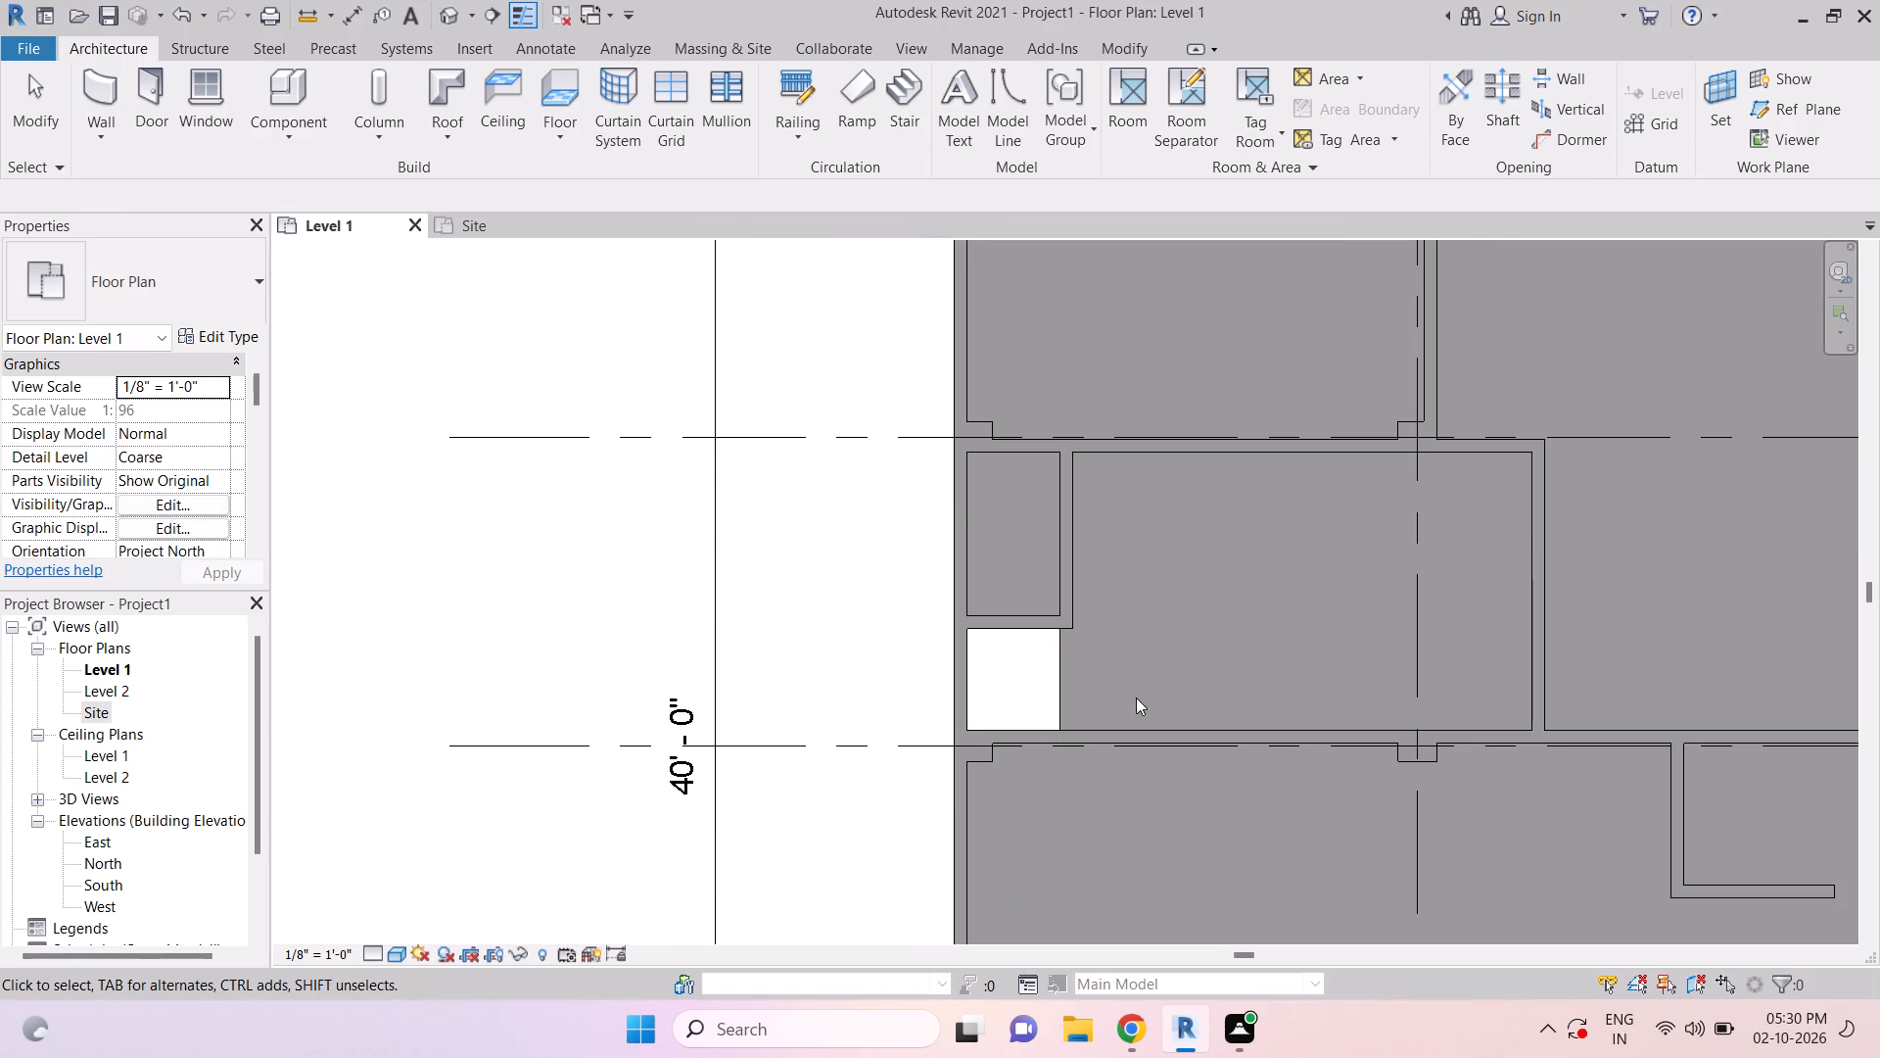
key("Escape")
key("Escape")
key("Escape")
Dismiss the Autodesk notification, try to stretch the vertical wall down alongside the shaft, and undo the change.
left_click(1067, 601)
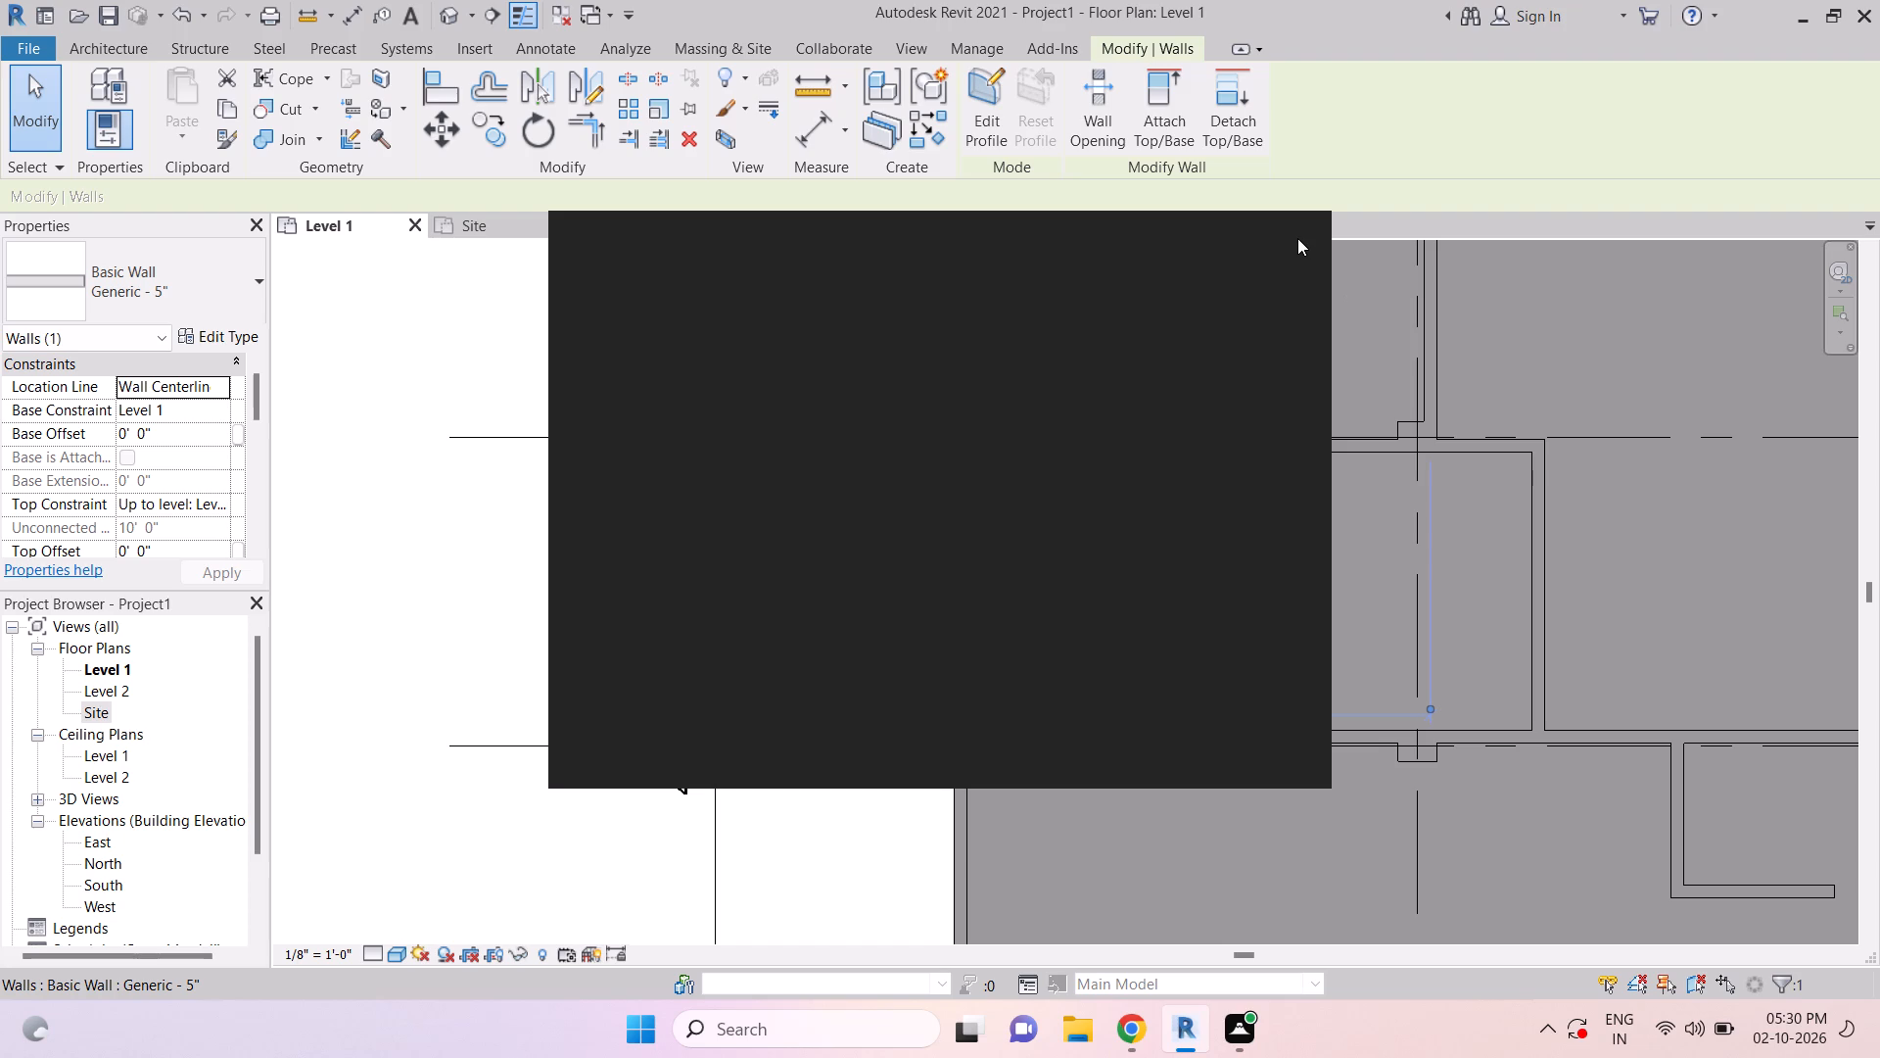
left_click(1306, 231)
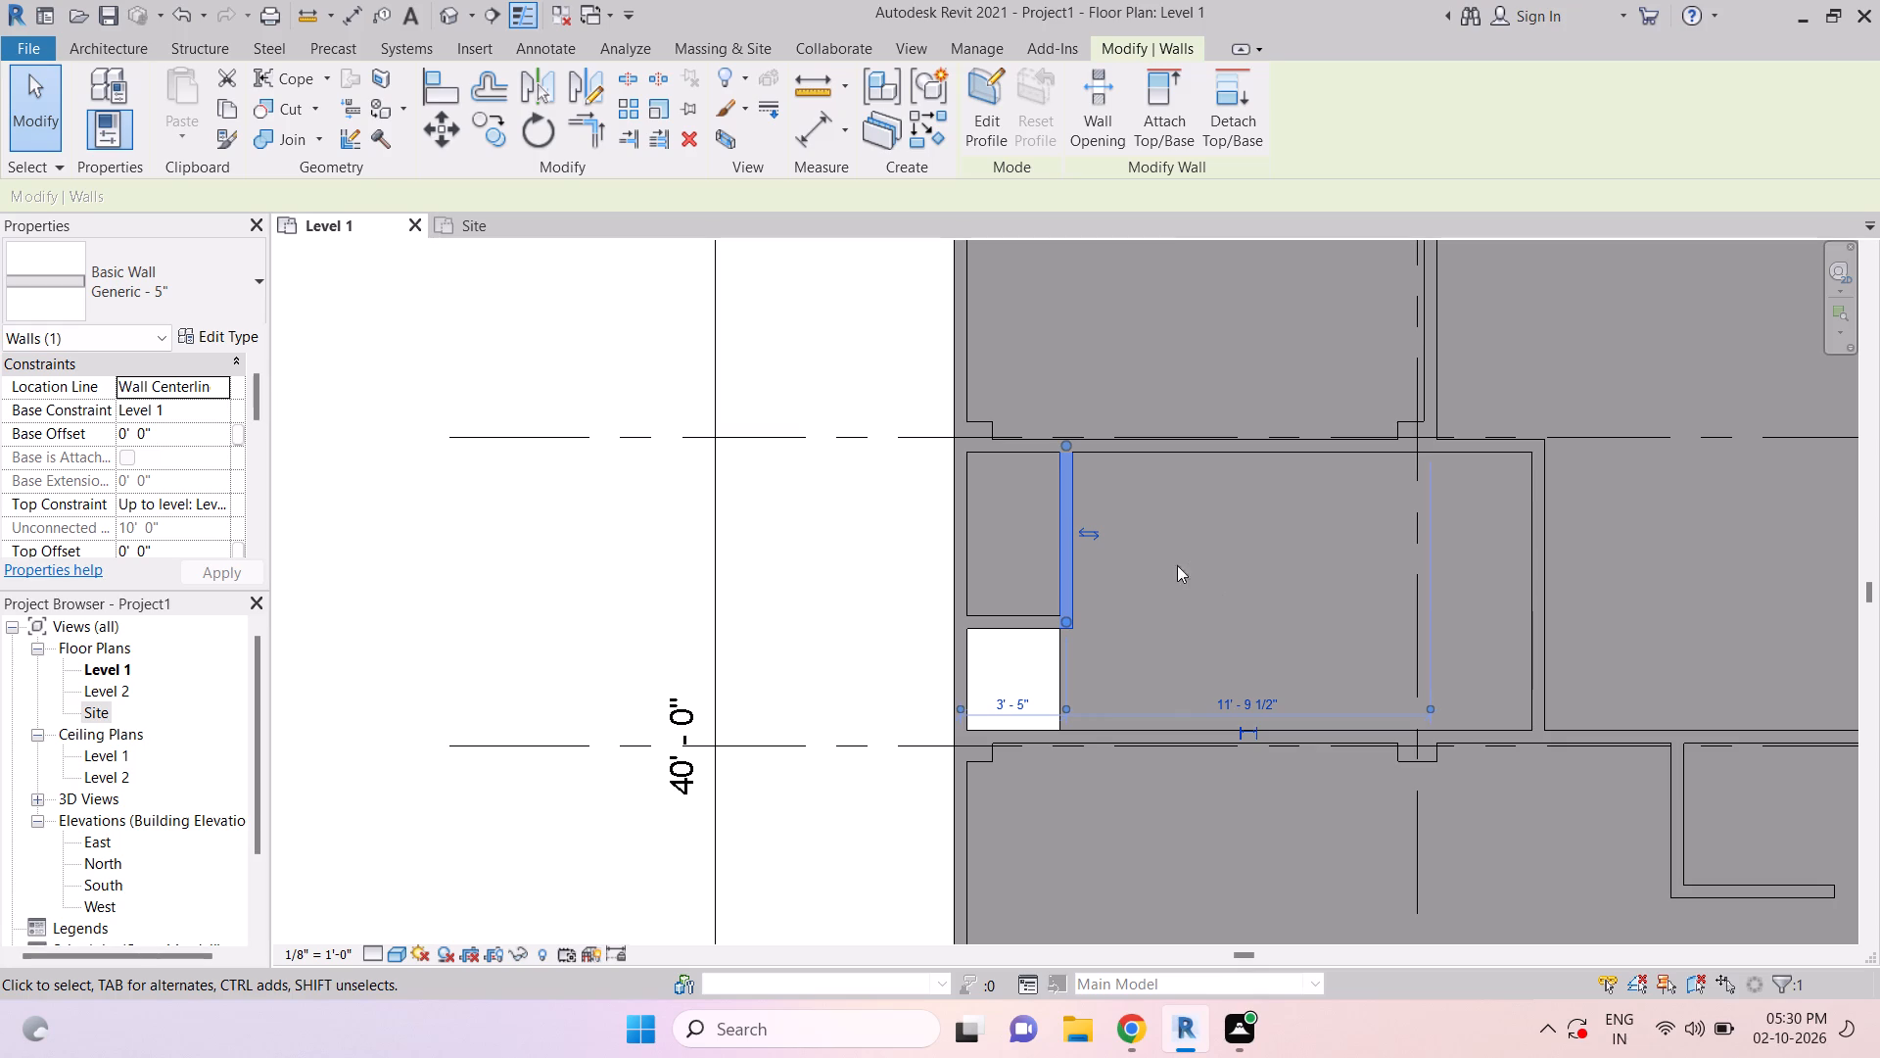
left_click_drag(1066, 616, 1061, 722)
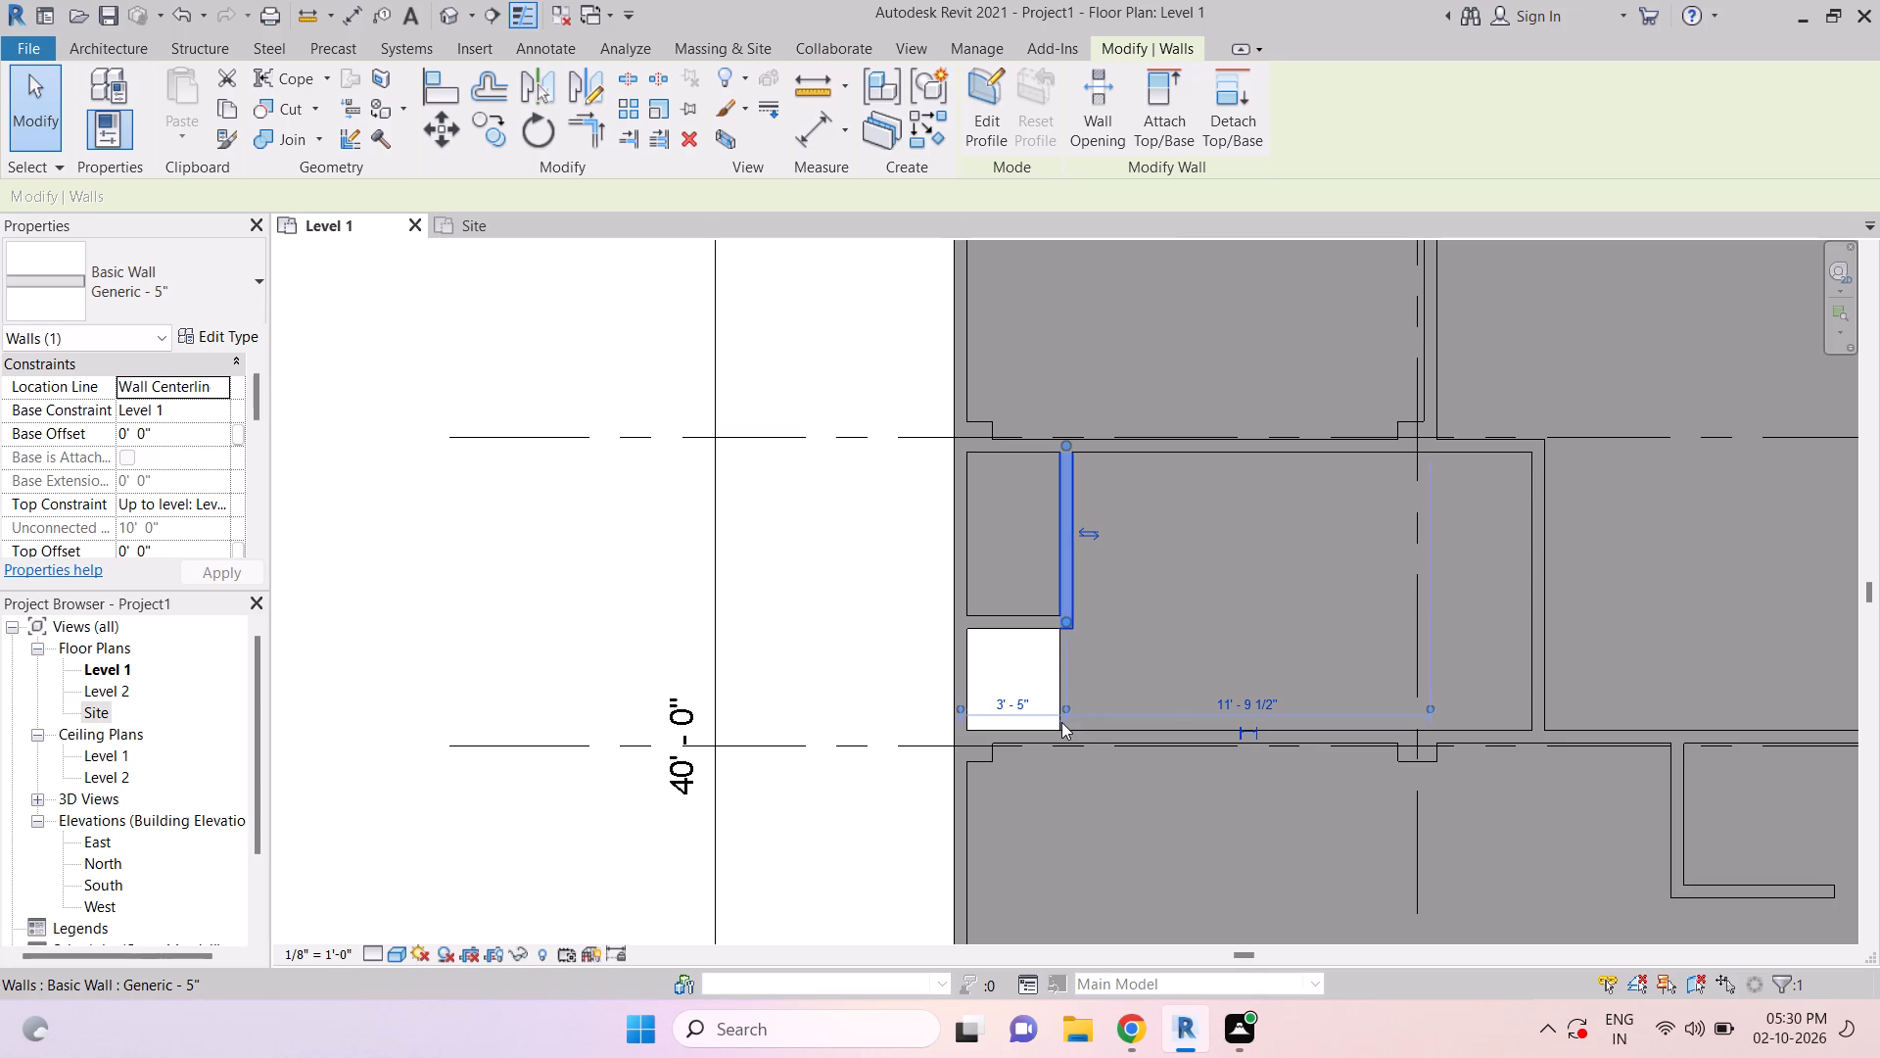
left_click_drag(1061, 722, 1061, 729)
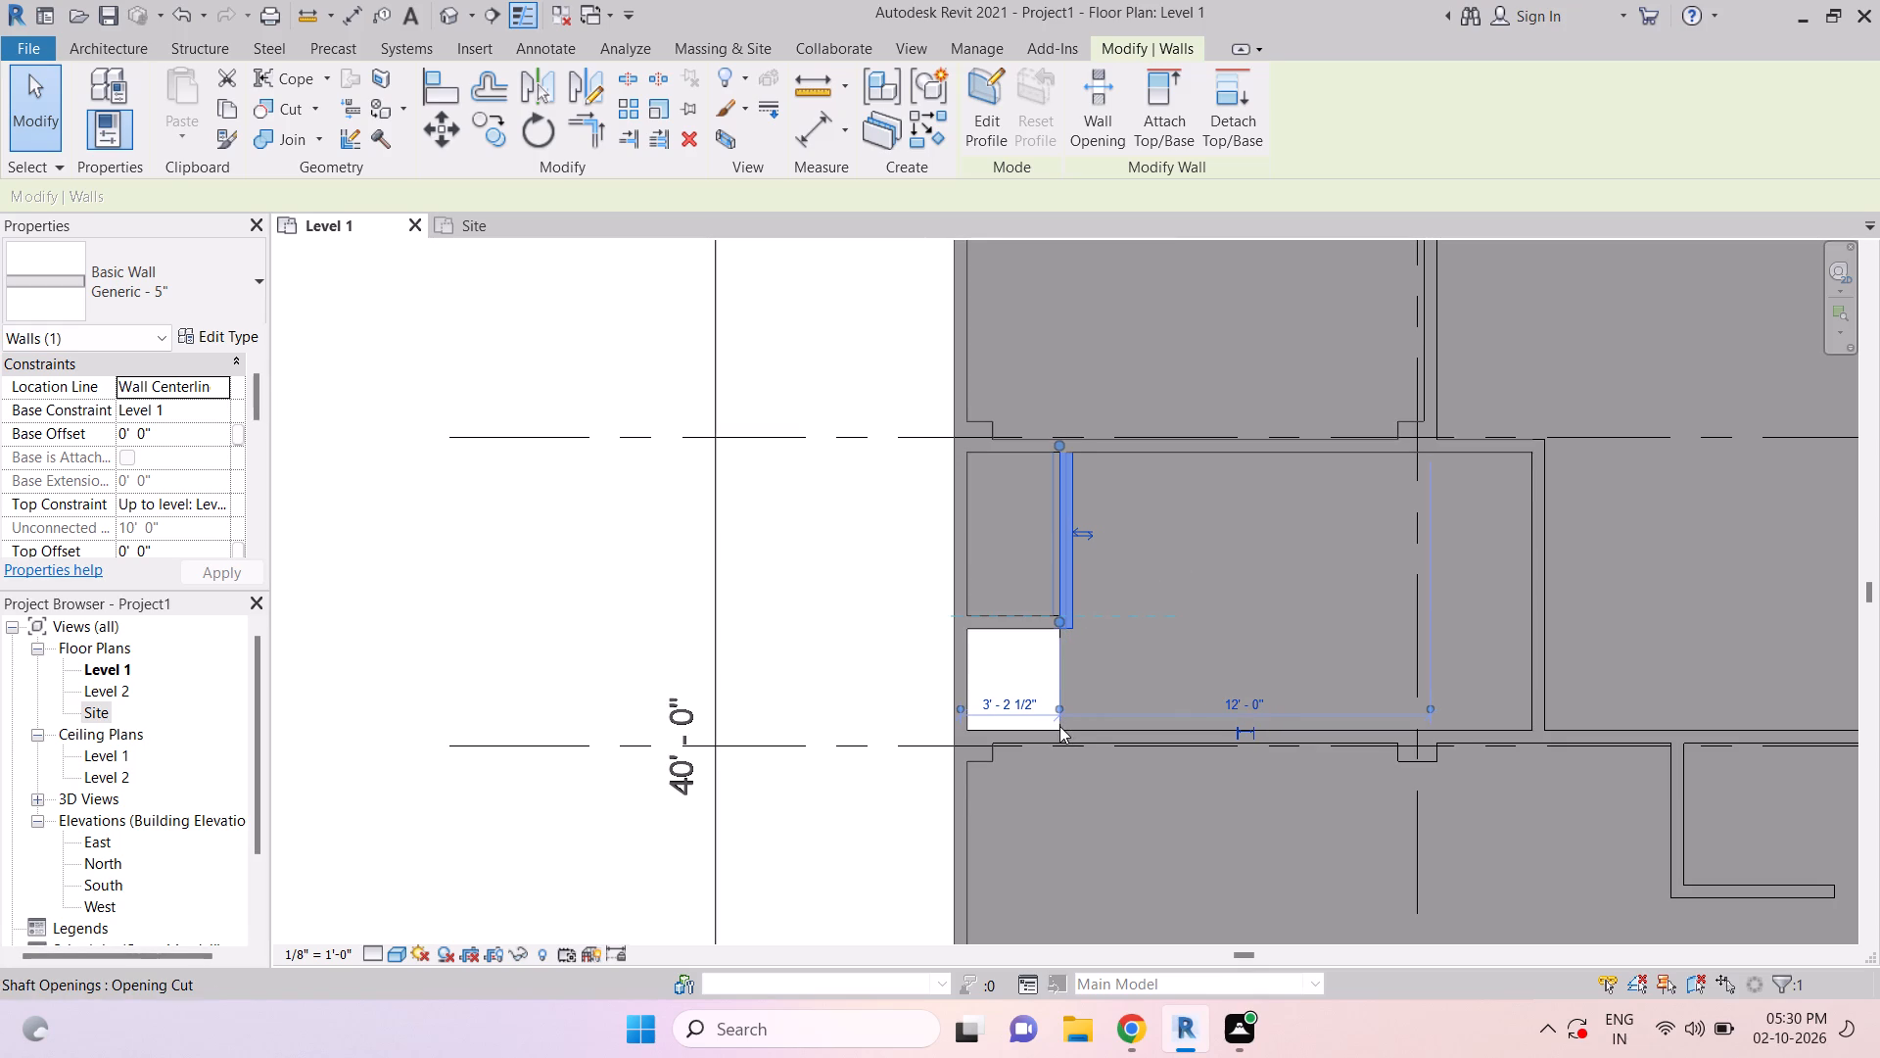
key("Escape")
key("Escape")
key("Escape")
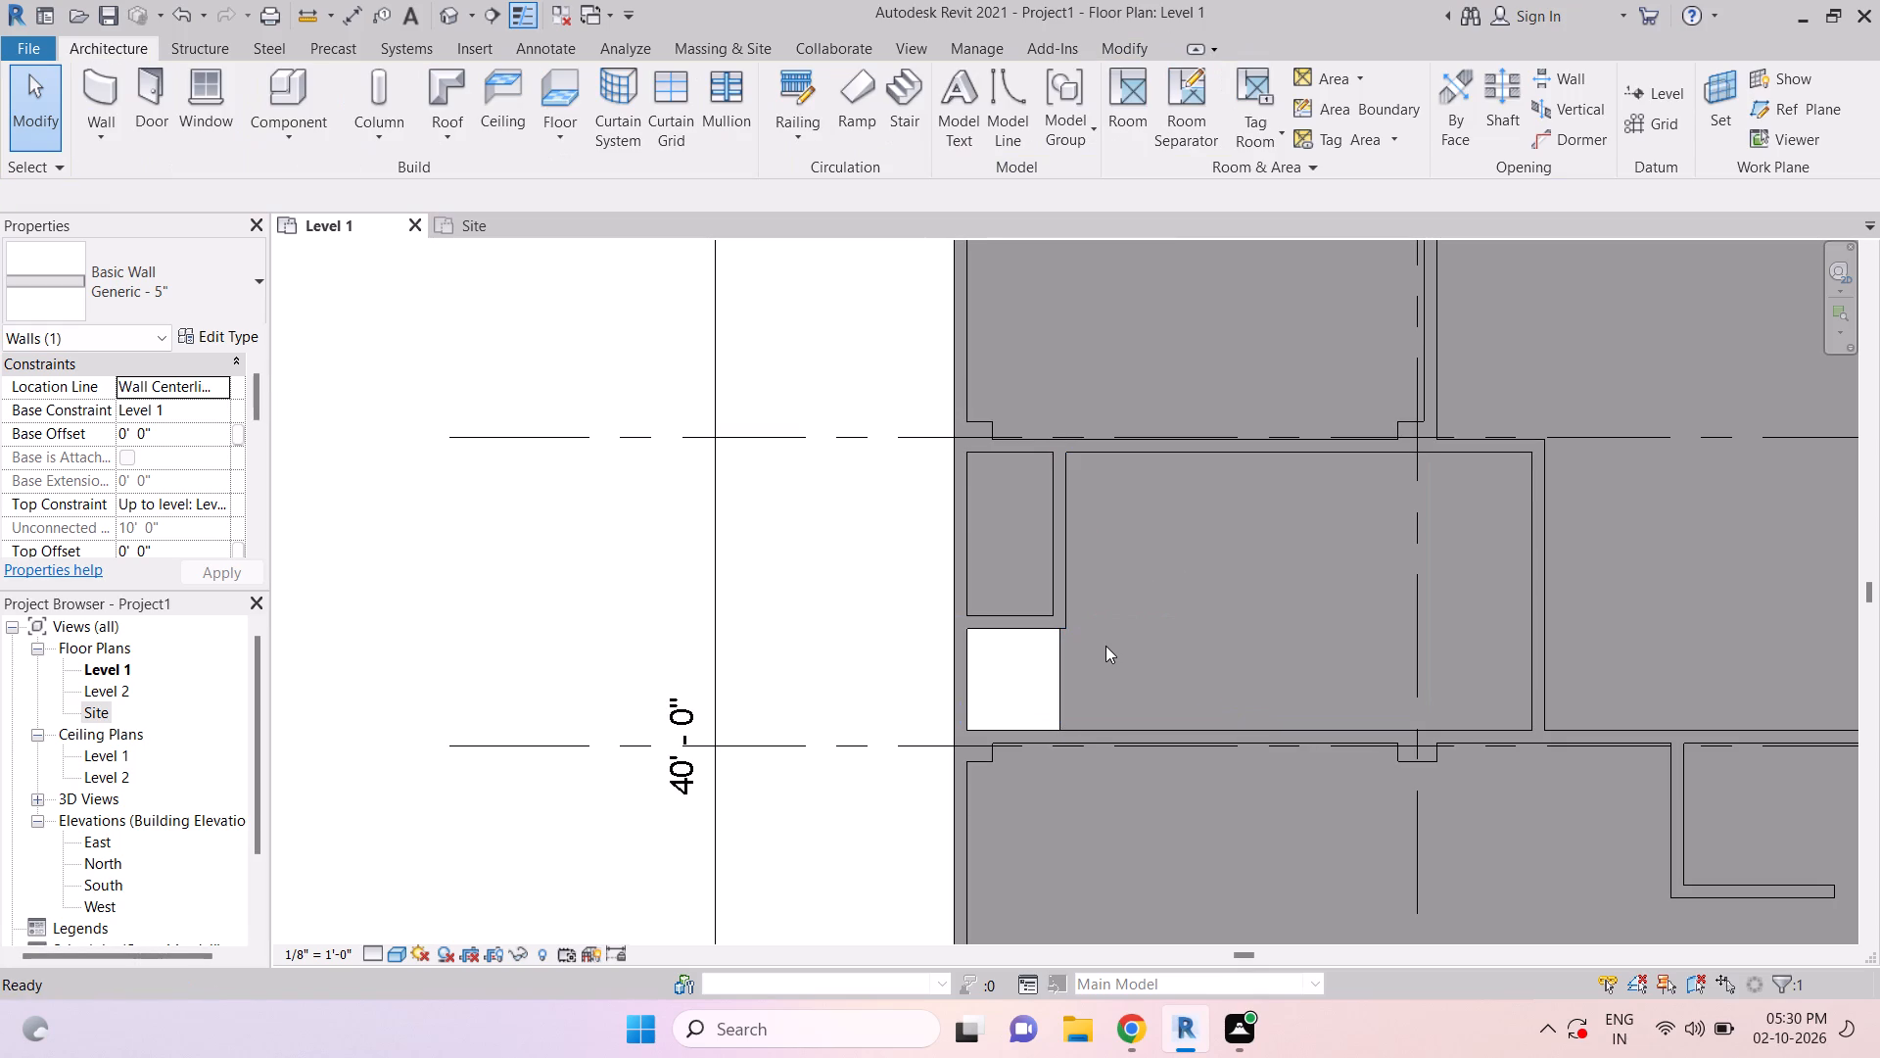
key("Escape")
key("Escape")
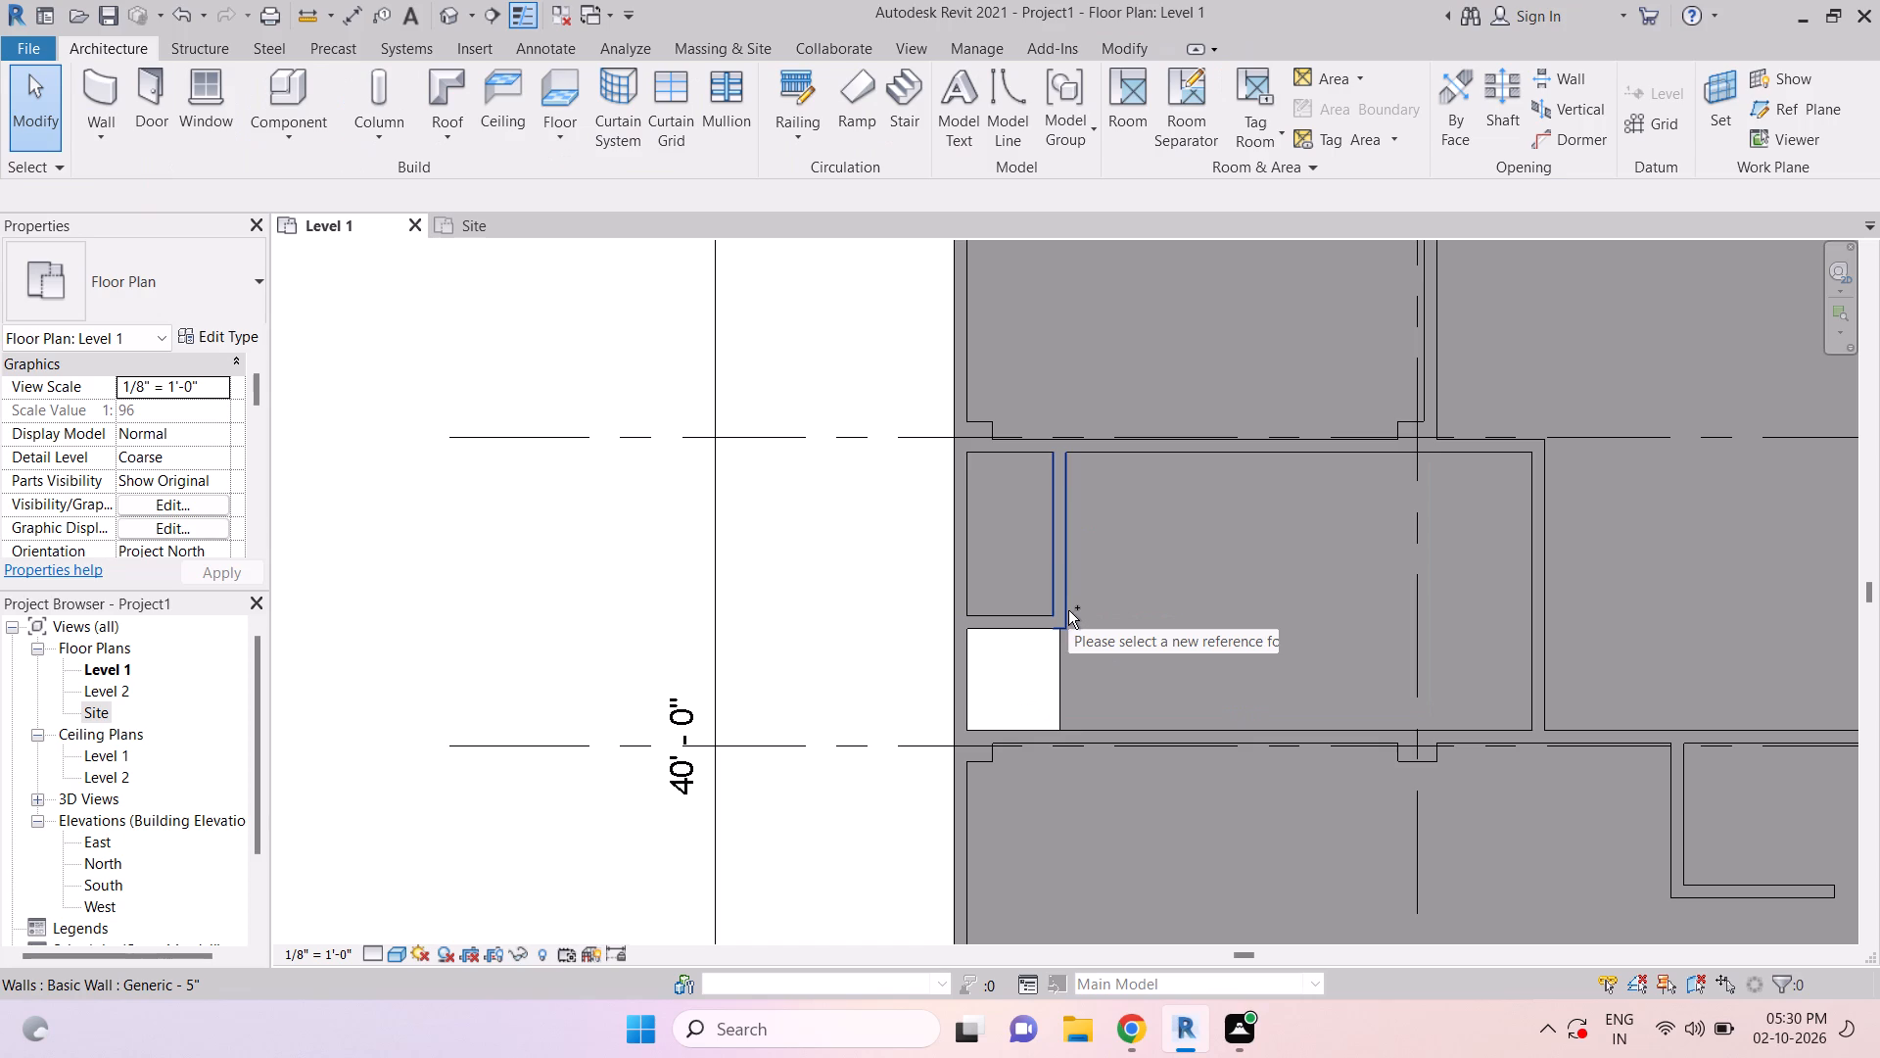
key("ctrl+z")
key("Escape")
Stretch the vertical wall's lower end alongside the shaft toward the horizontal wall below, to about 9' 2" long.
left_click(1073, 605)
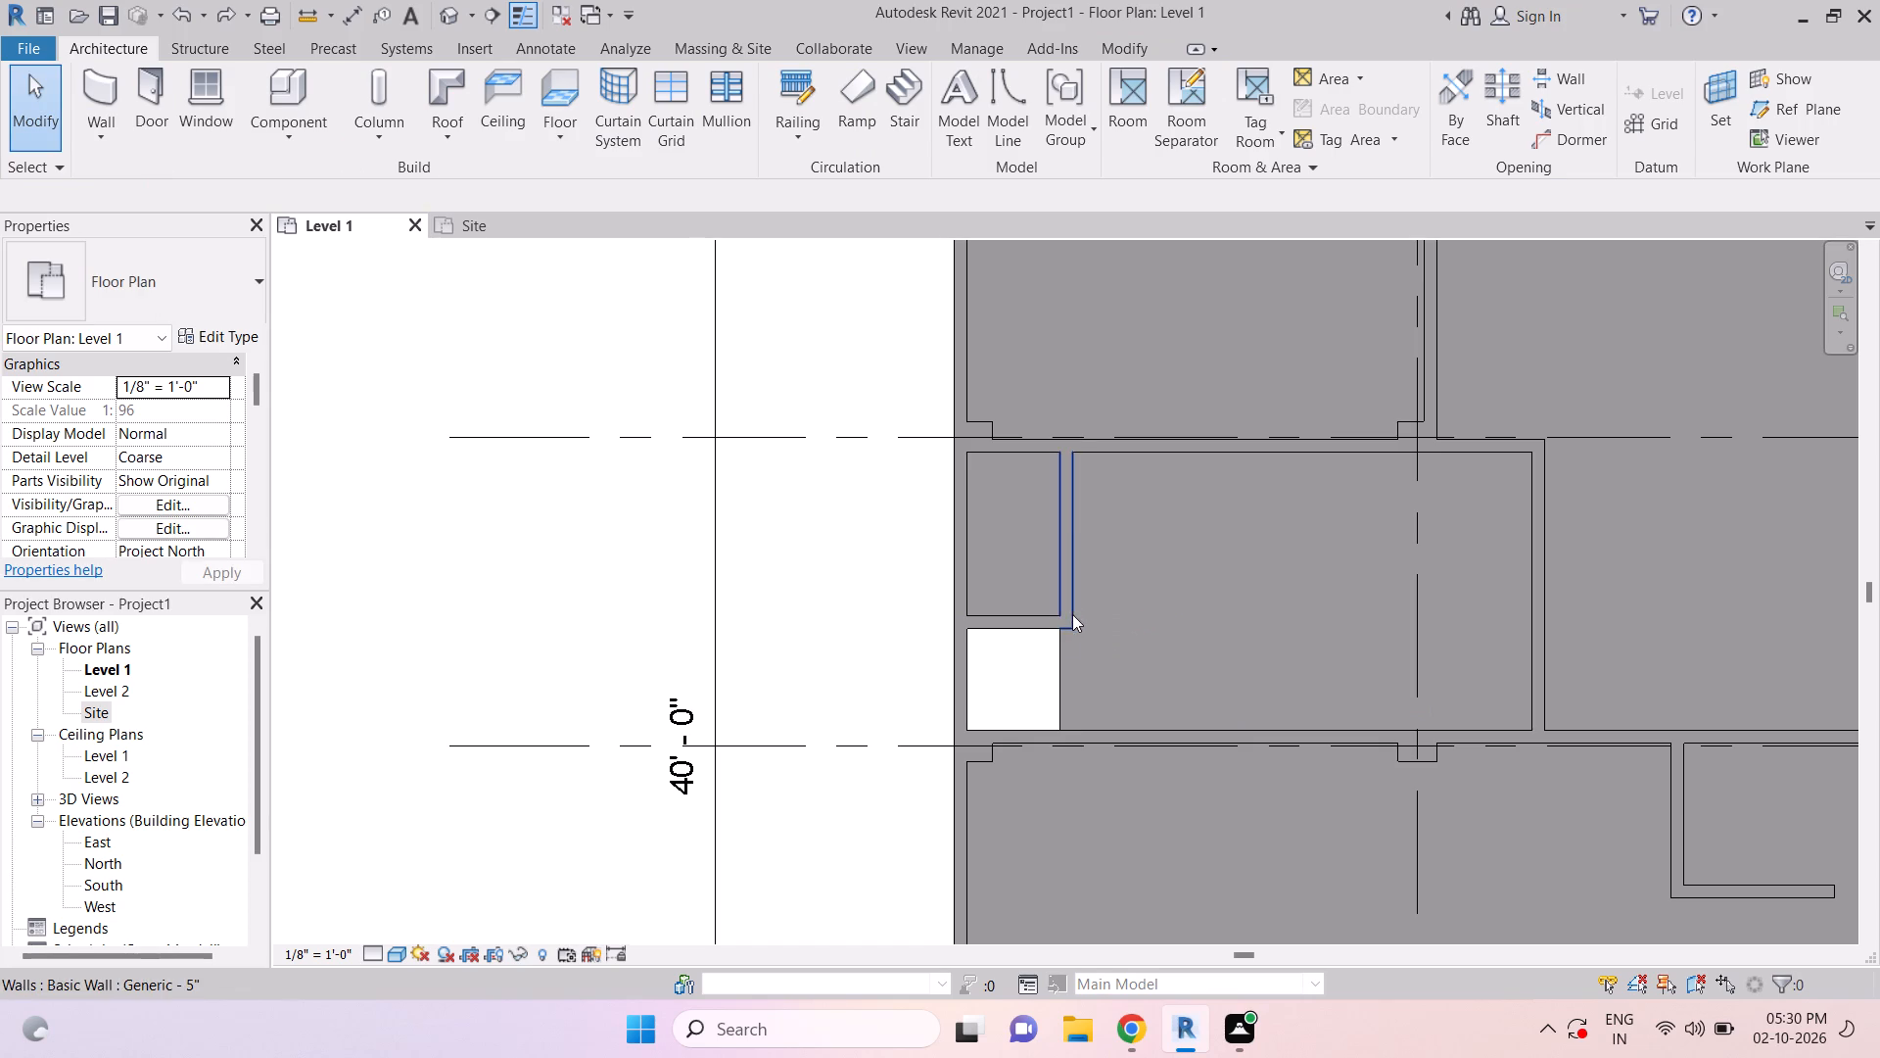
scroll(1065, 620, "up", 5)
middle_click_drag(1106, 671, 1120, 567)
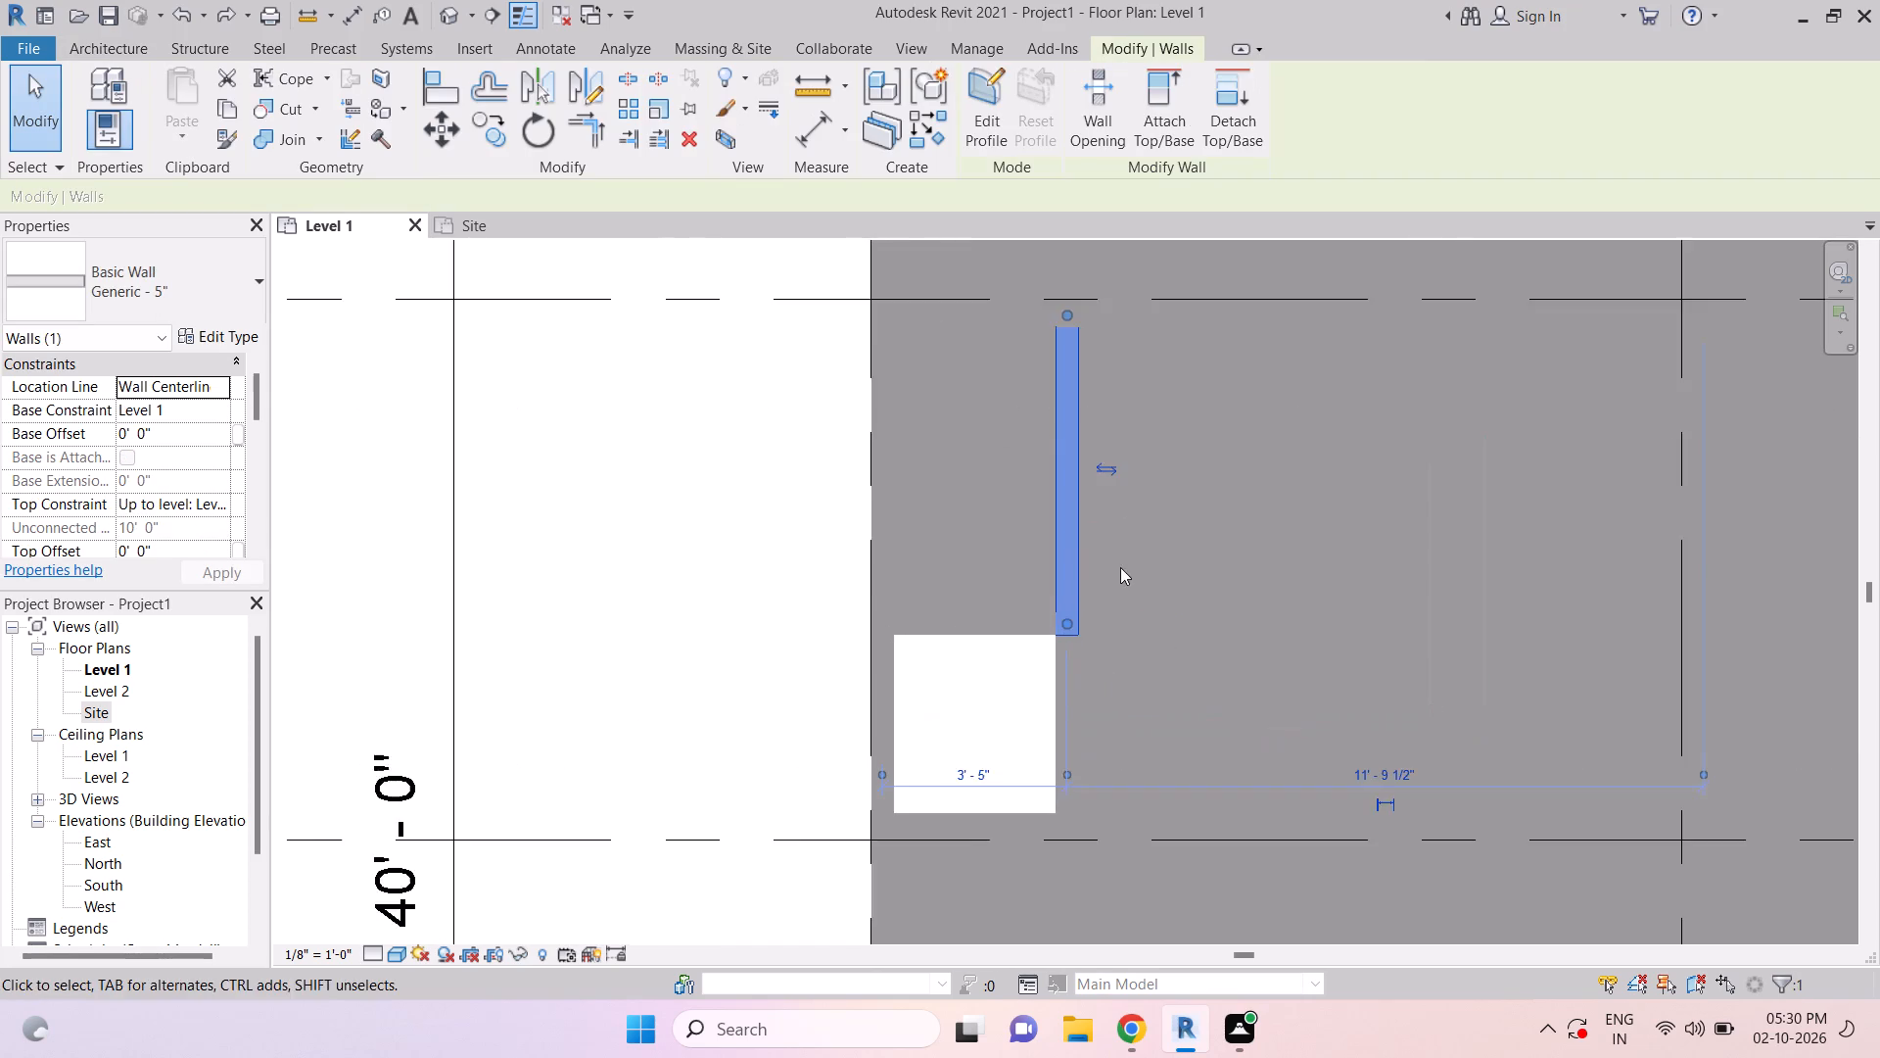
middle_click_drag(1120, 567, 1127, 495)
left_click_drag(1081, 435, 1085, 574)
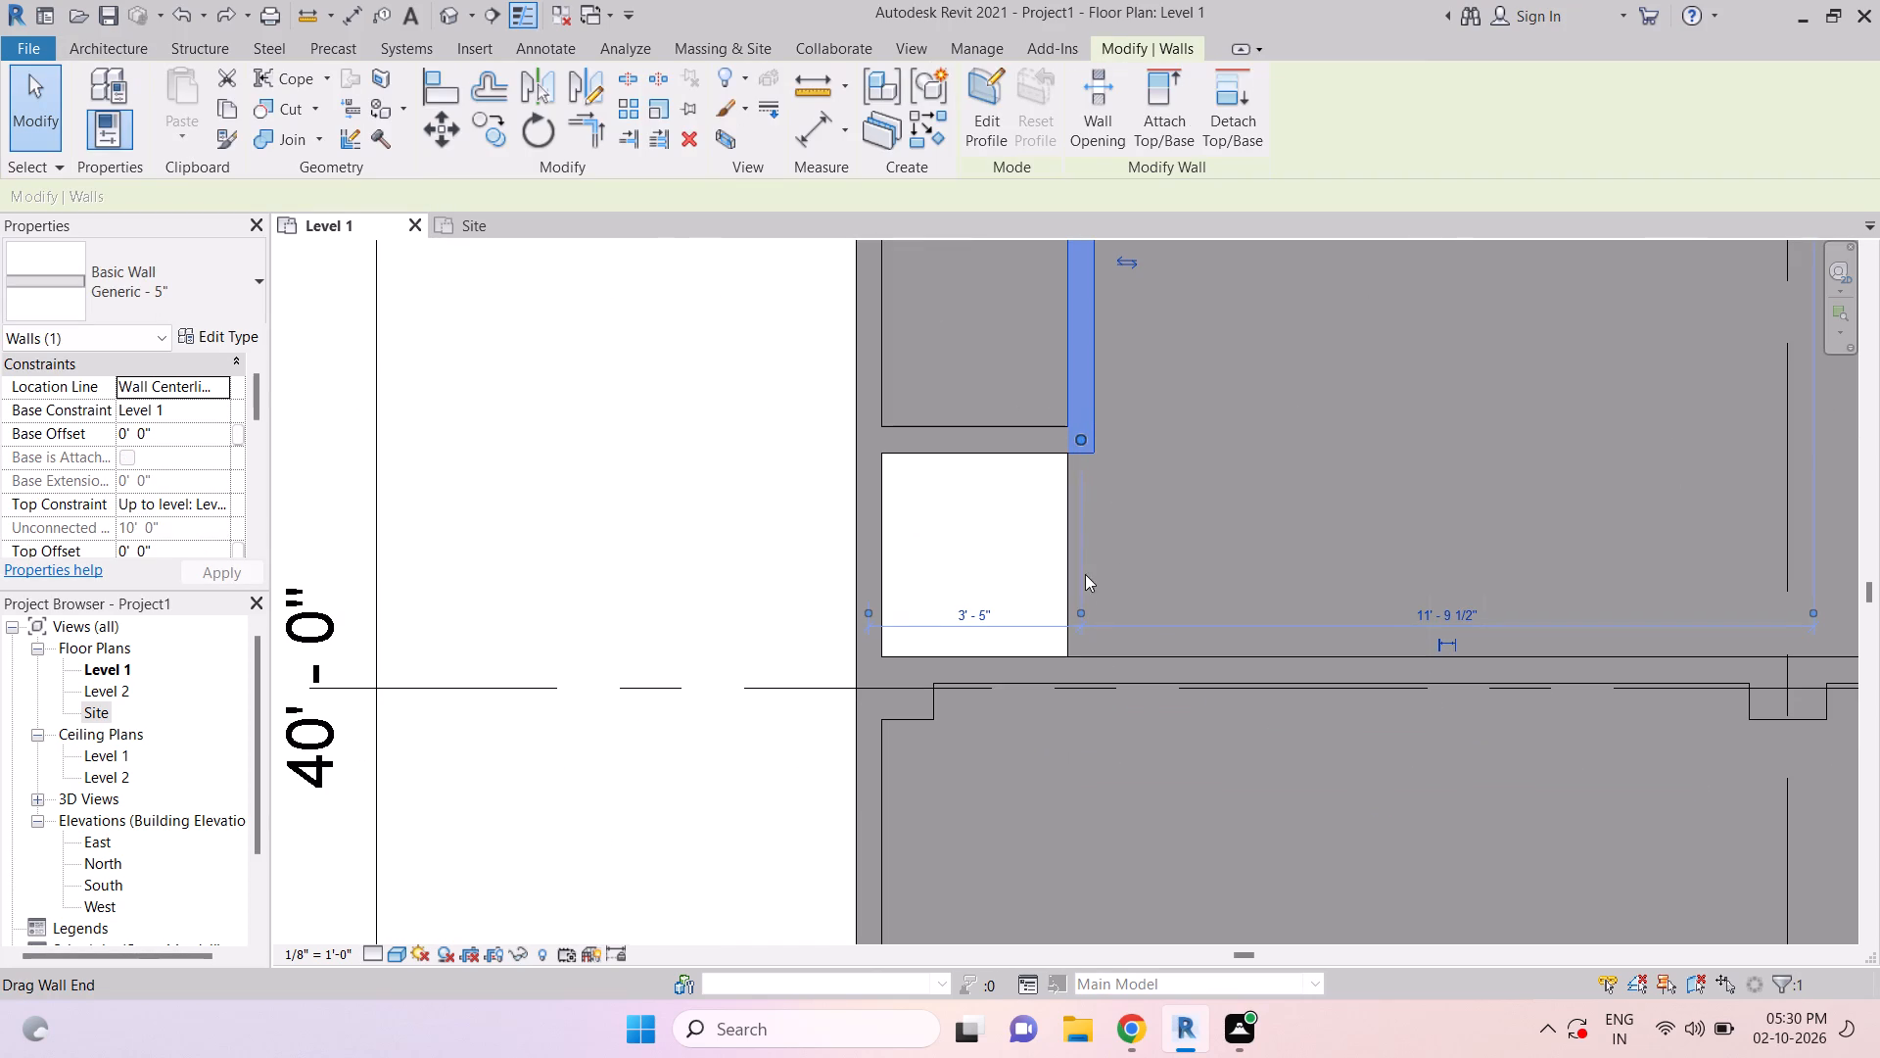
left_click_drag(1085, 574, 1073, 656)
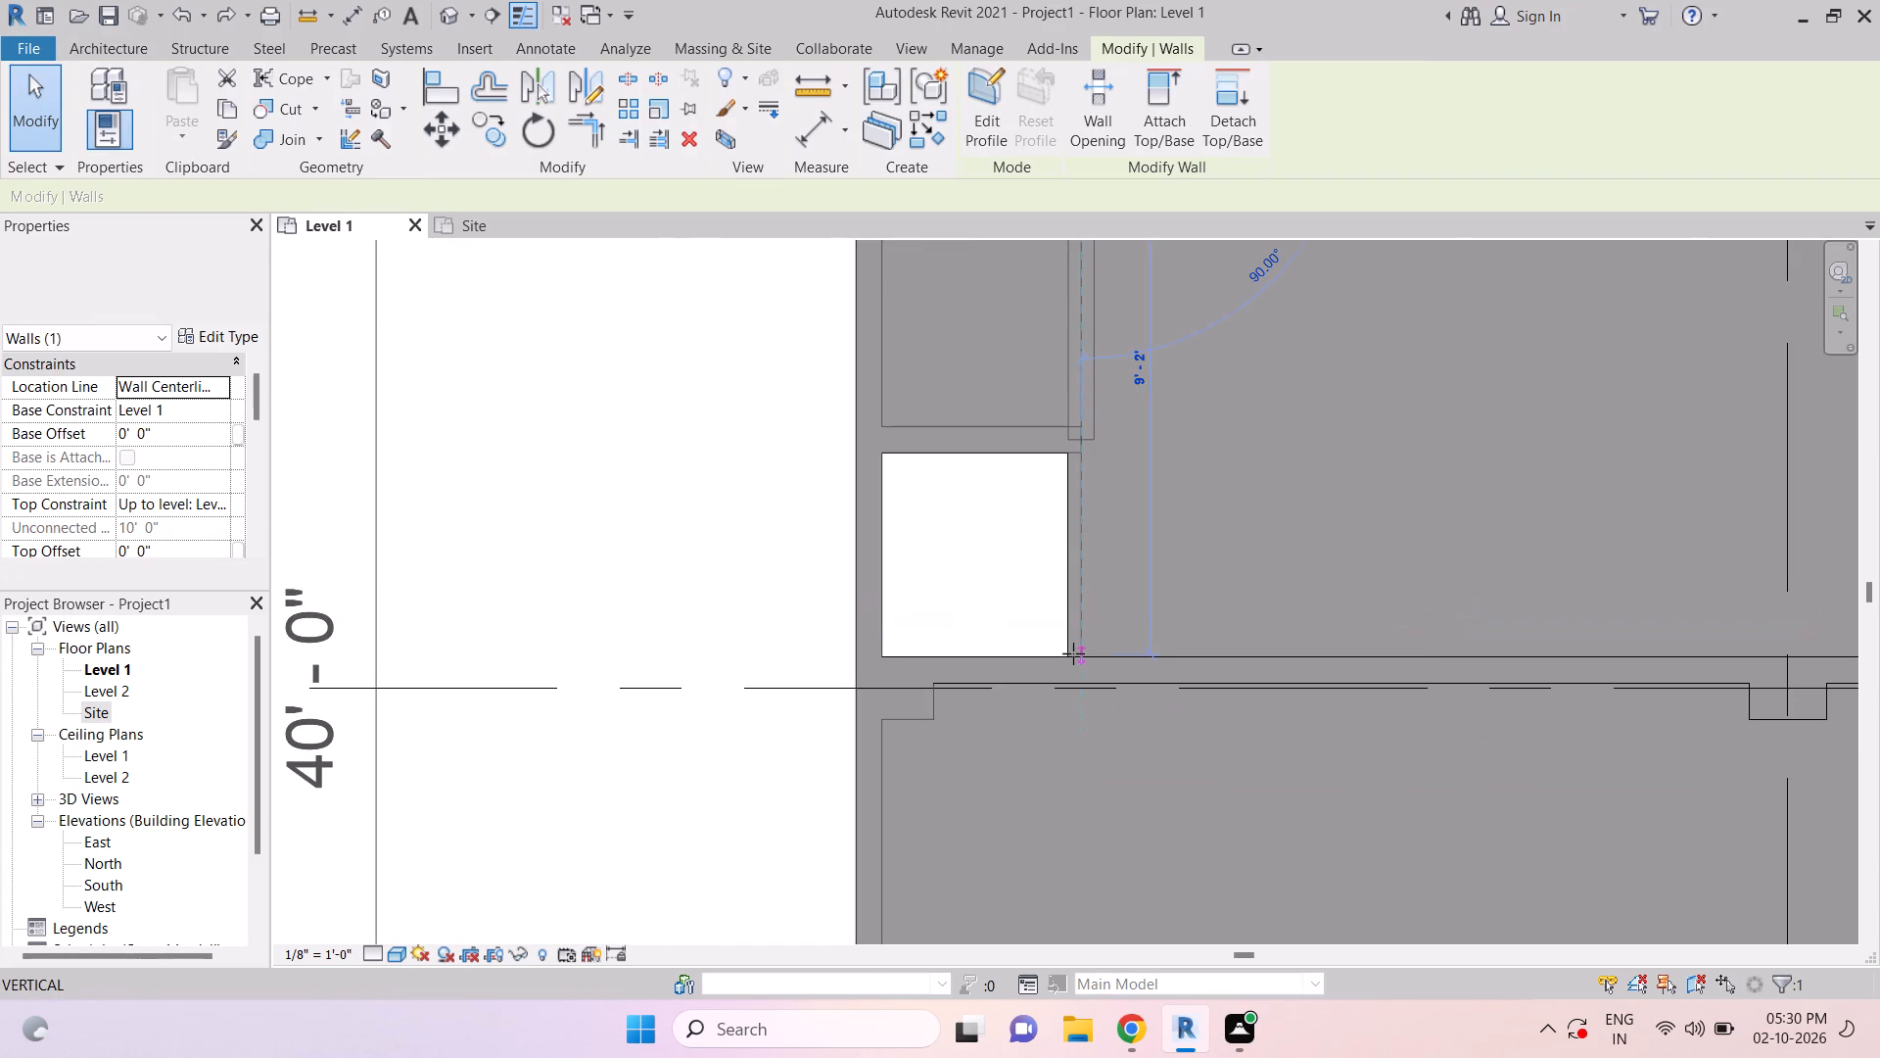
key("Escape")
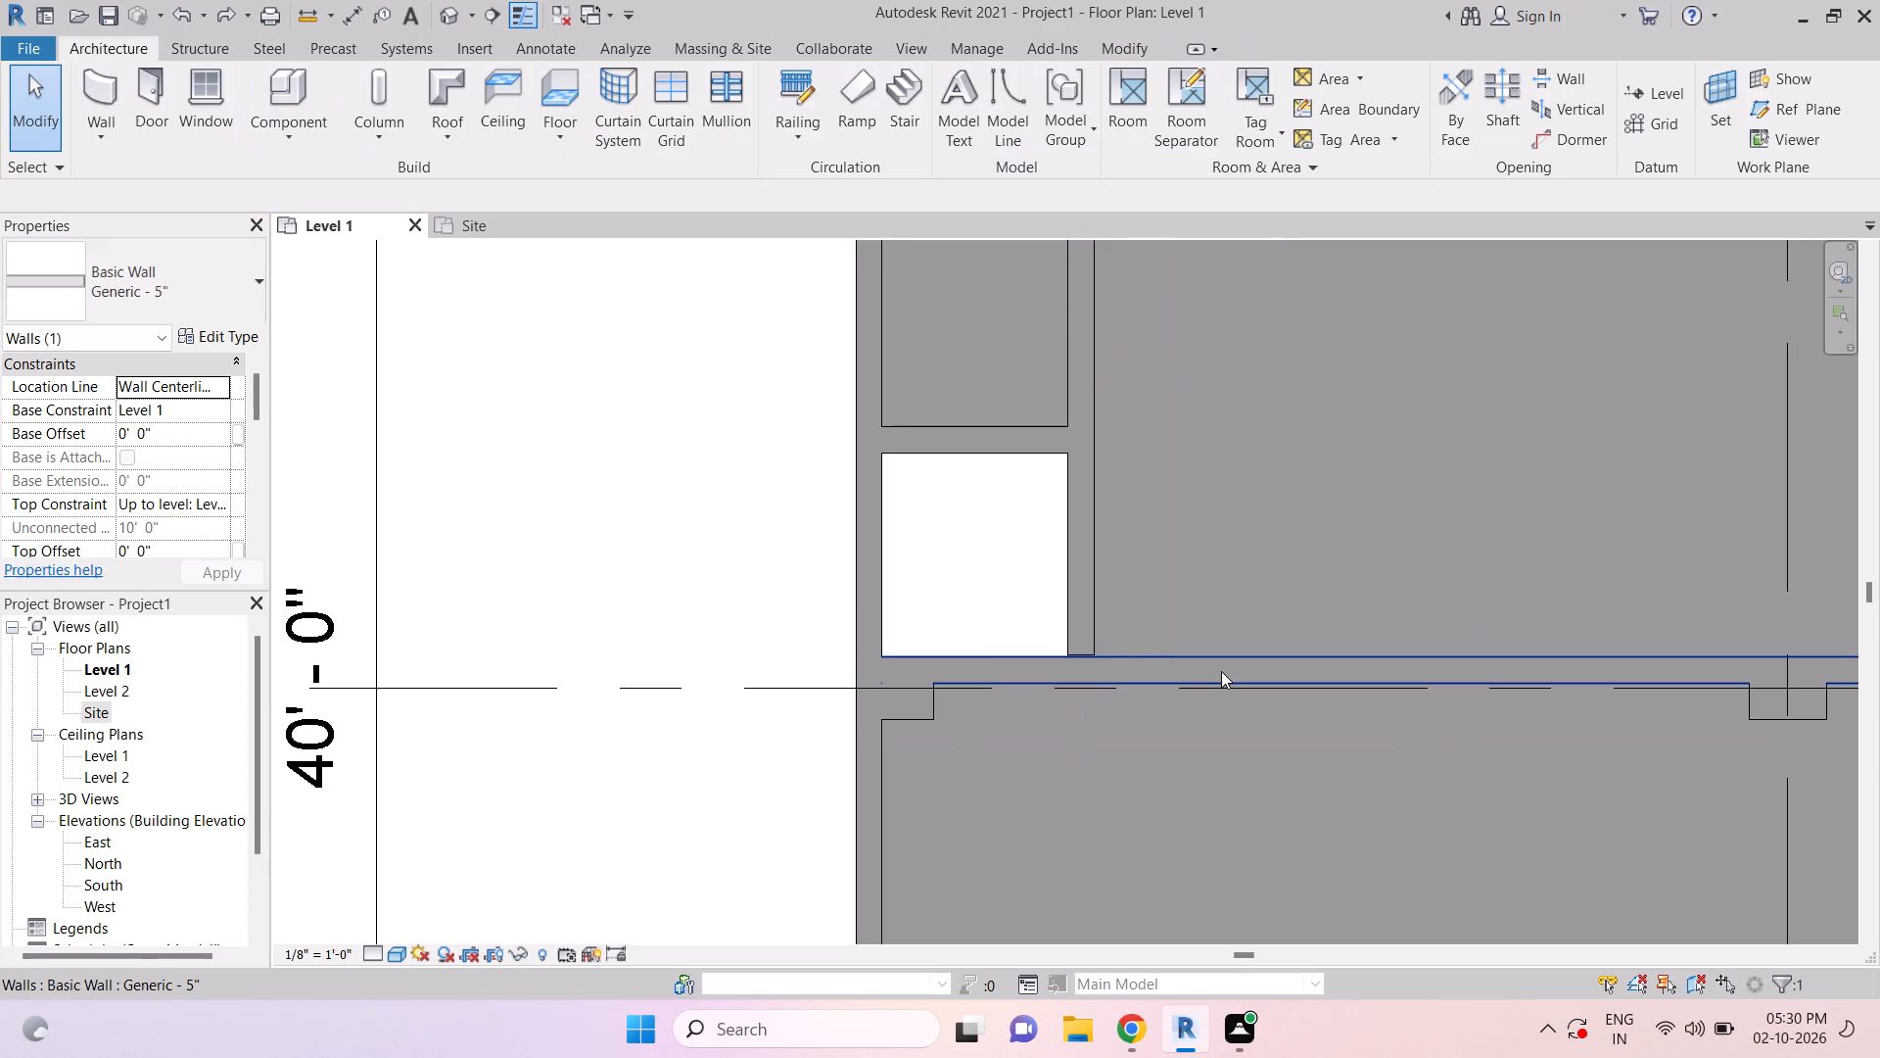
key("Escape")
Extend the vertical wall's end onto the upper face of the horizontal wall below the shaft, closing the small gap.
scroll(1074, 657, "up", 11)
left_click(1134, 642)
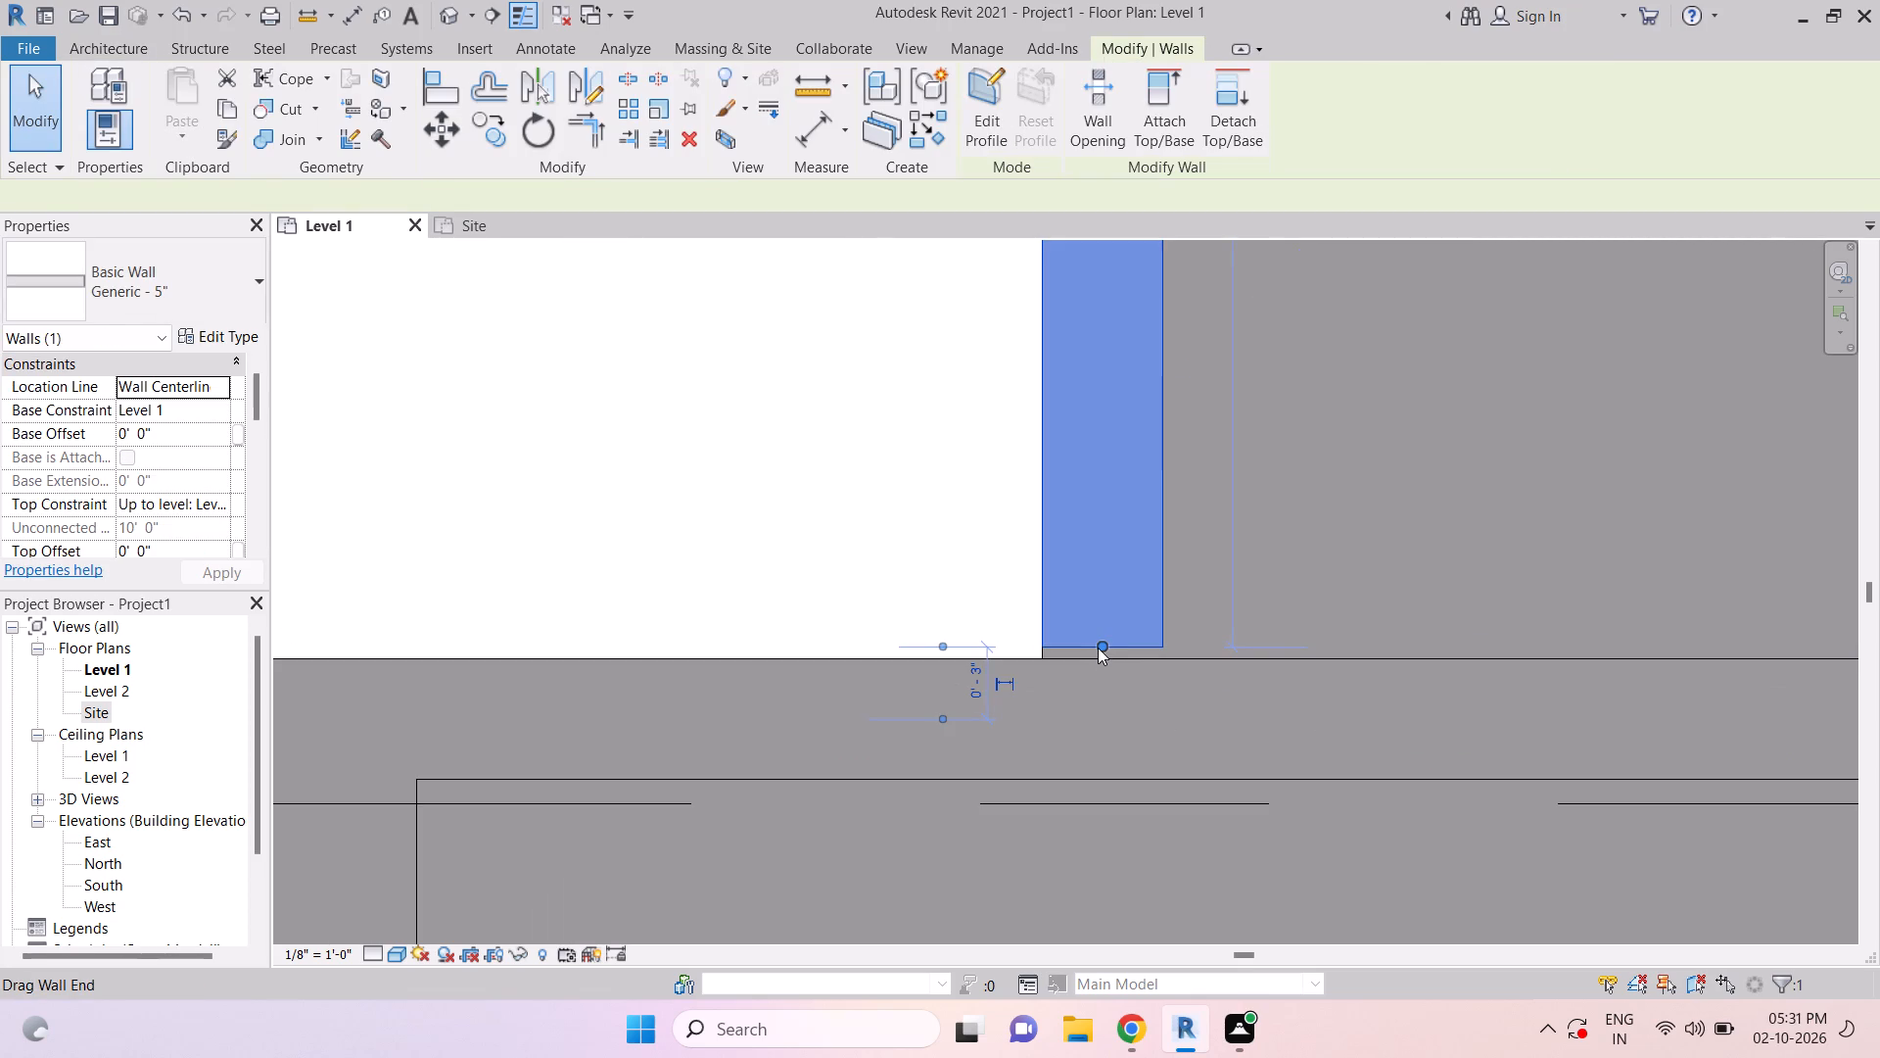
left_click_drag(1102, 646, 1100, 659)
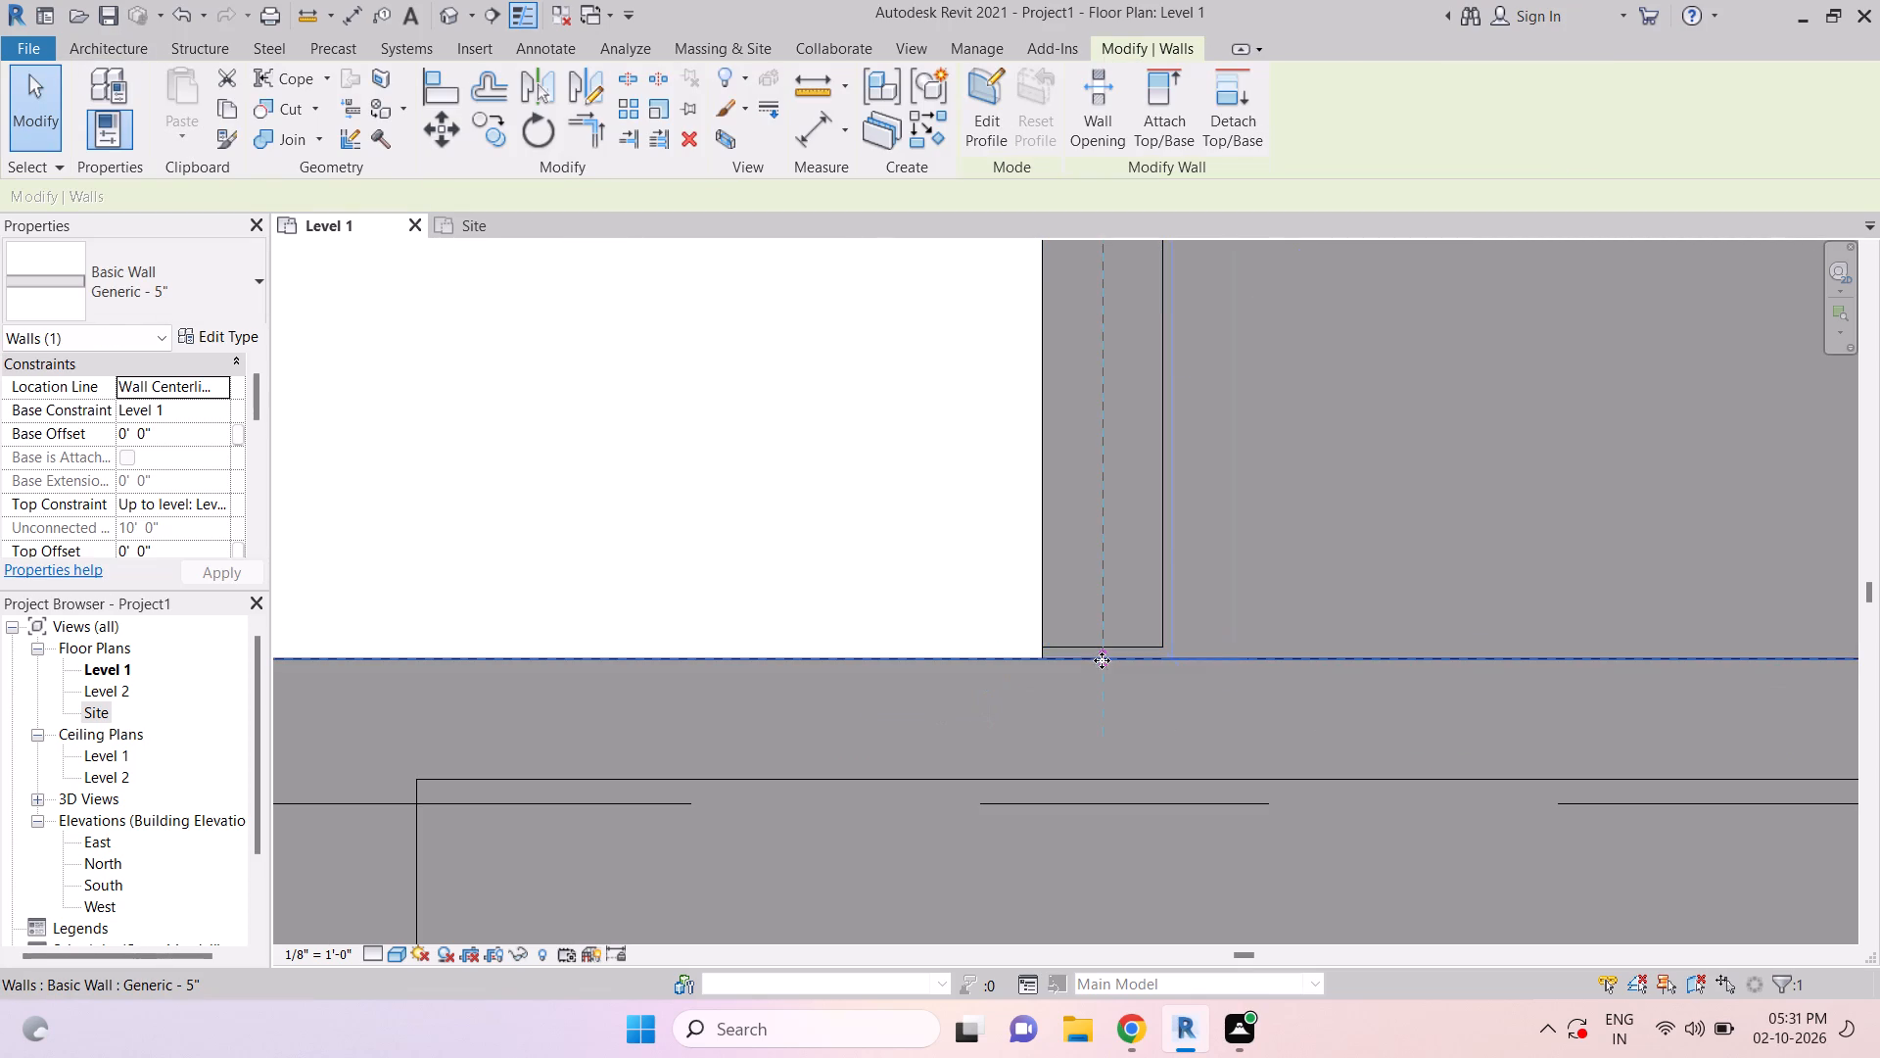
key("Escape")
key("Escape")
scroll(1154, 668, "down", 9)
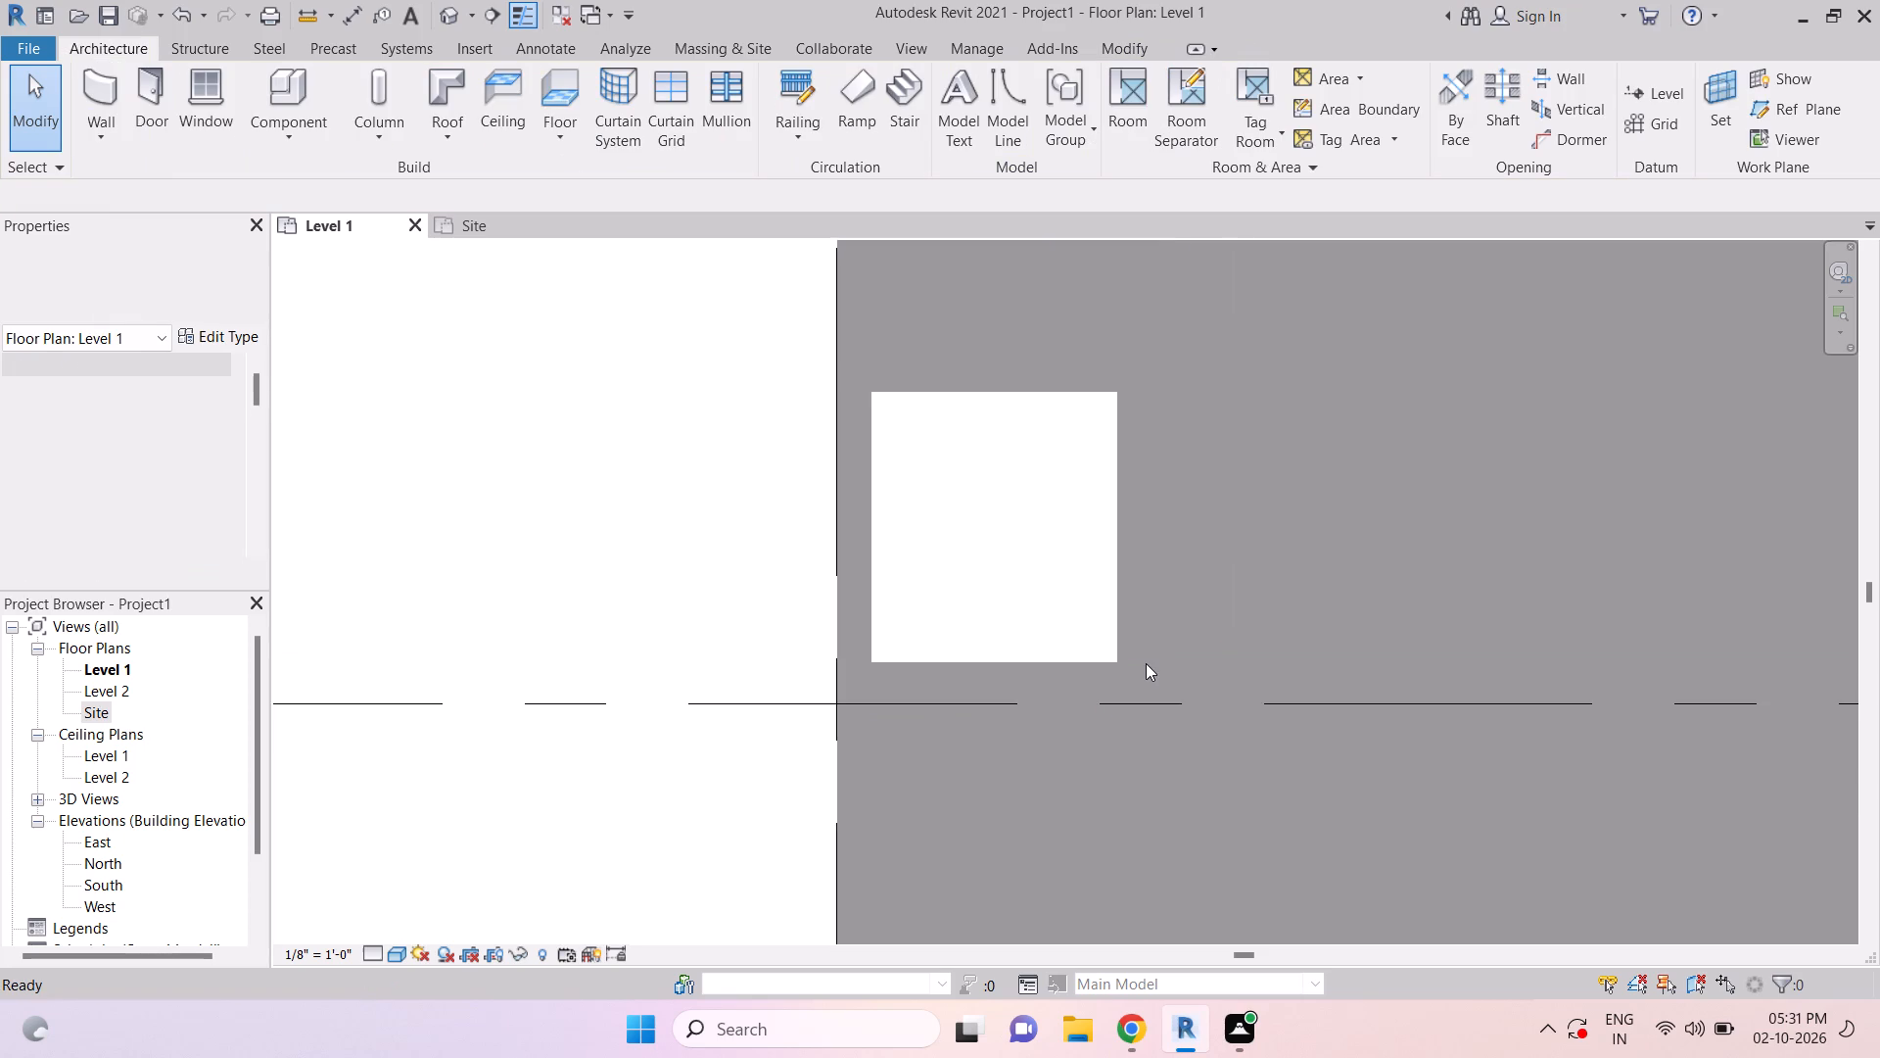
scroll(1146, 663, "down", 2)
key("Escape")
key("Escape")
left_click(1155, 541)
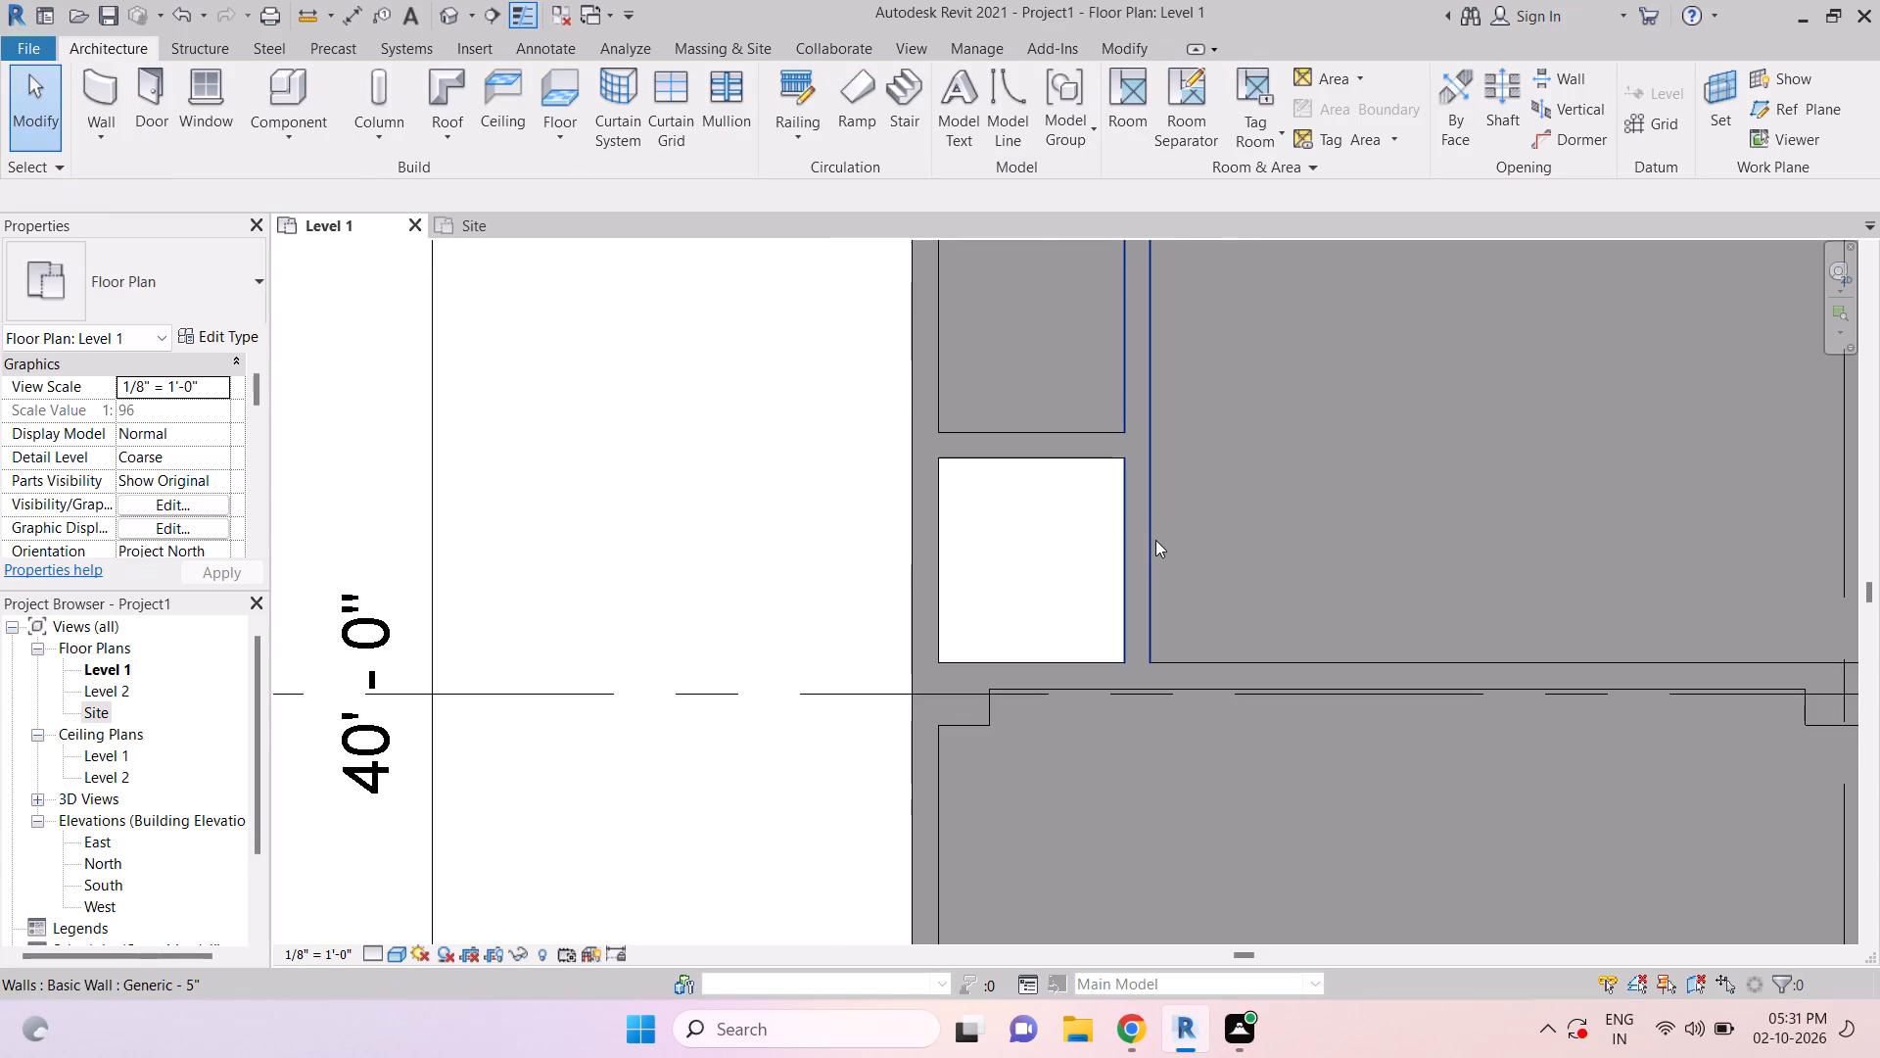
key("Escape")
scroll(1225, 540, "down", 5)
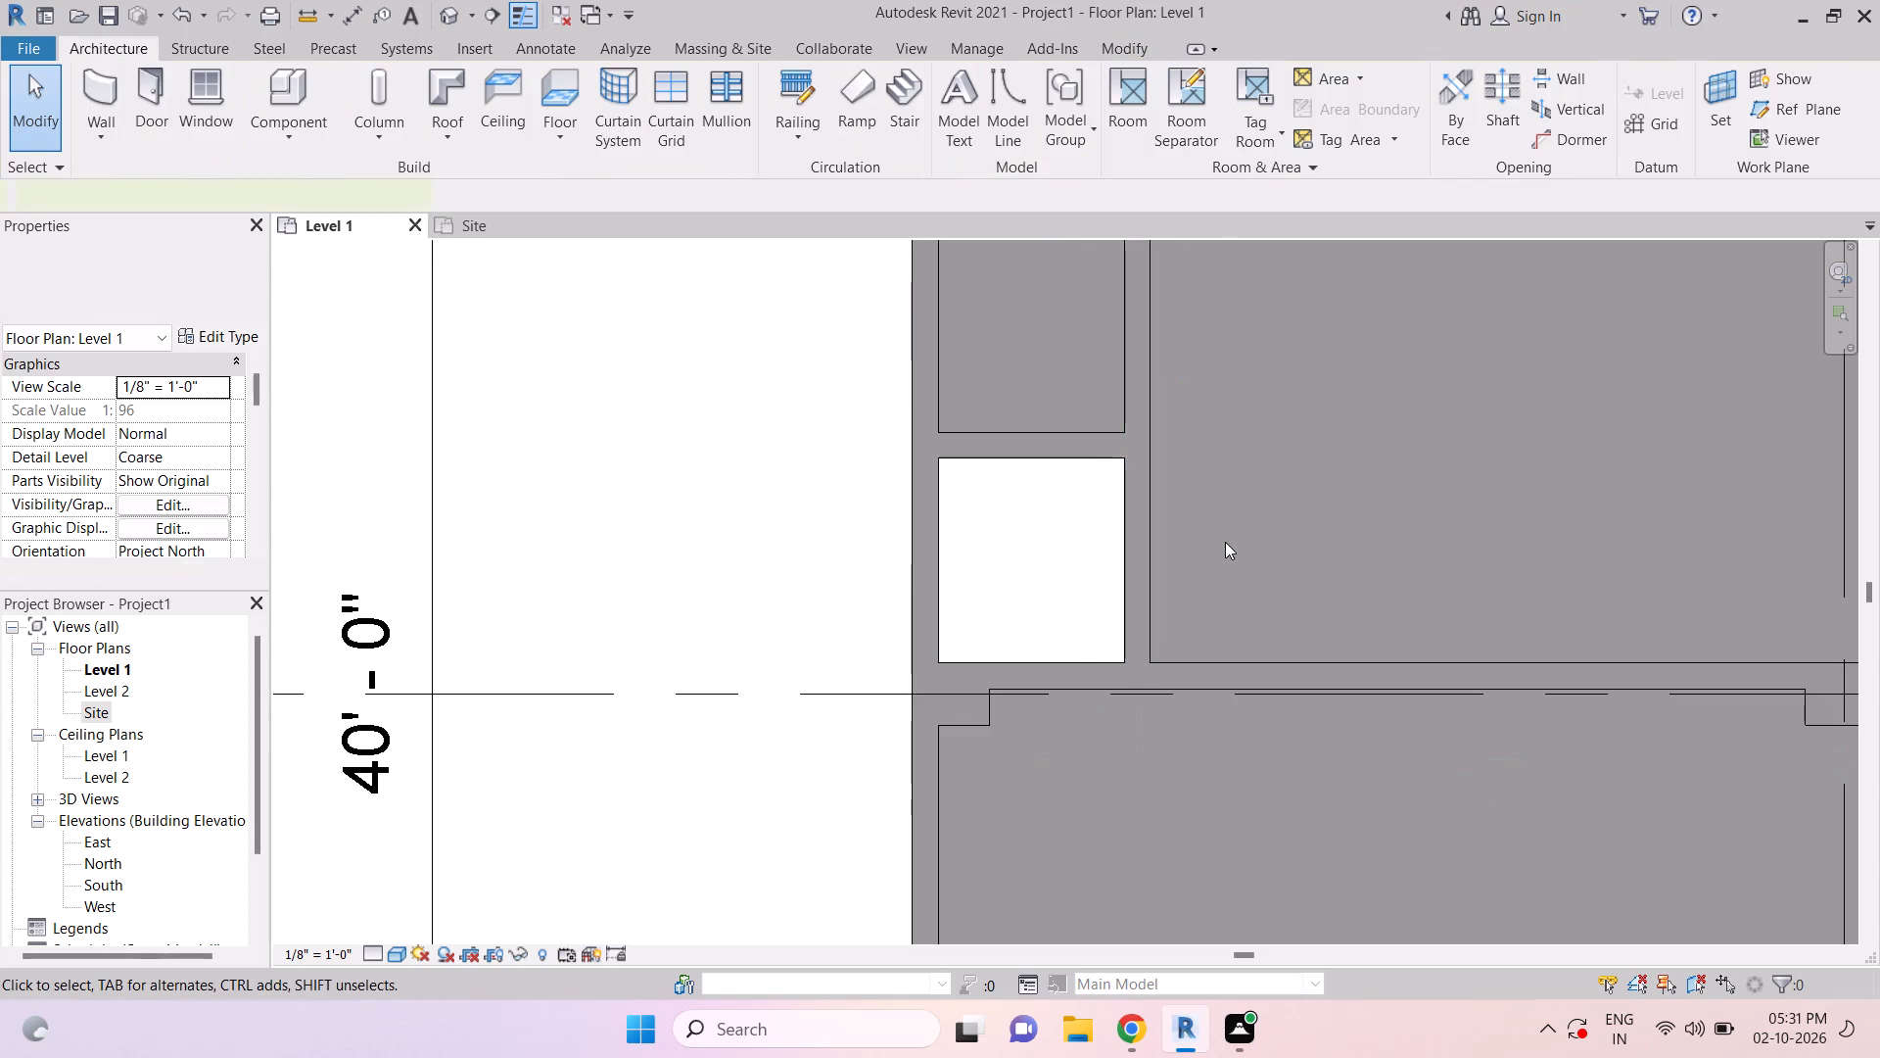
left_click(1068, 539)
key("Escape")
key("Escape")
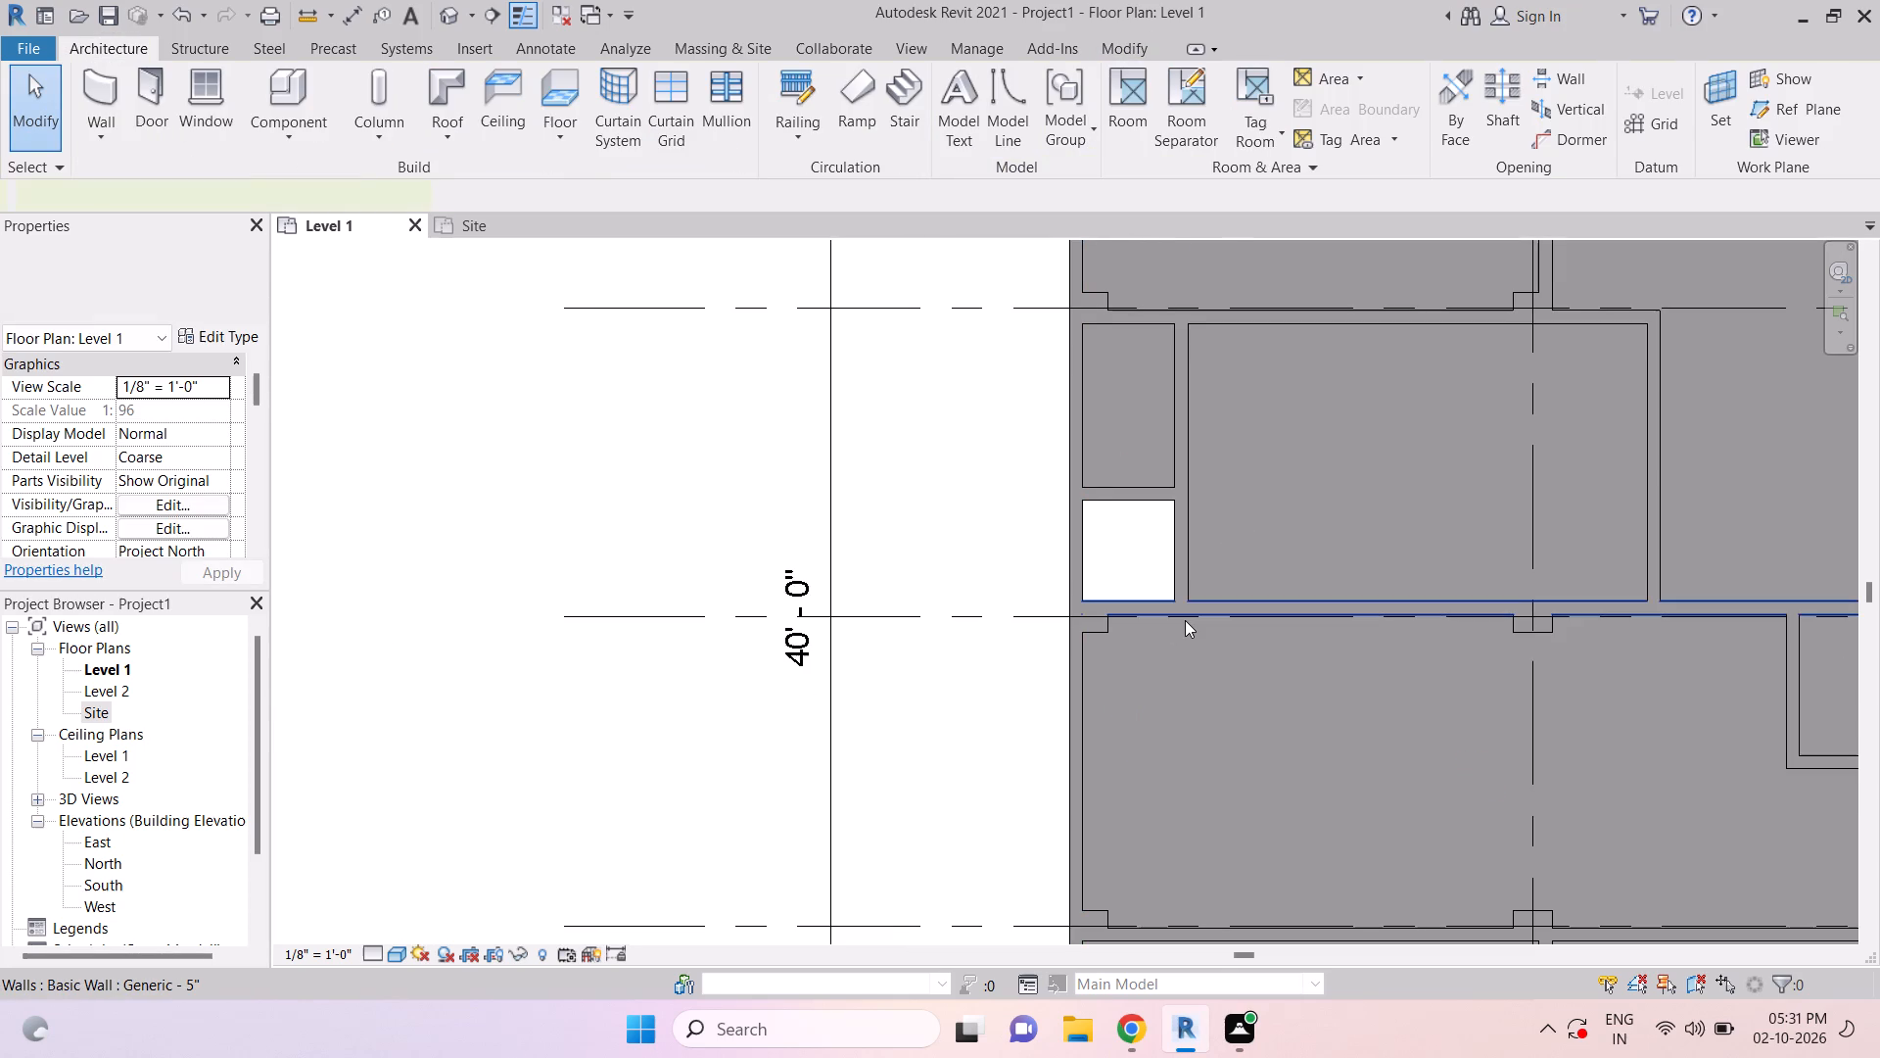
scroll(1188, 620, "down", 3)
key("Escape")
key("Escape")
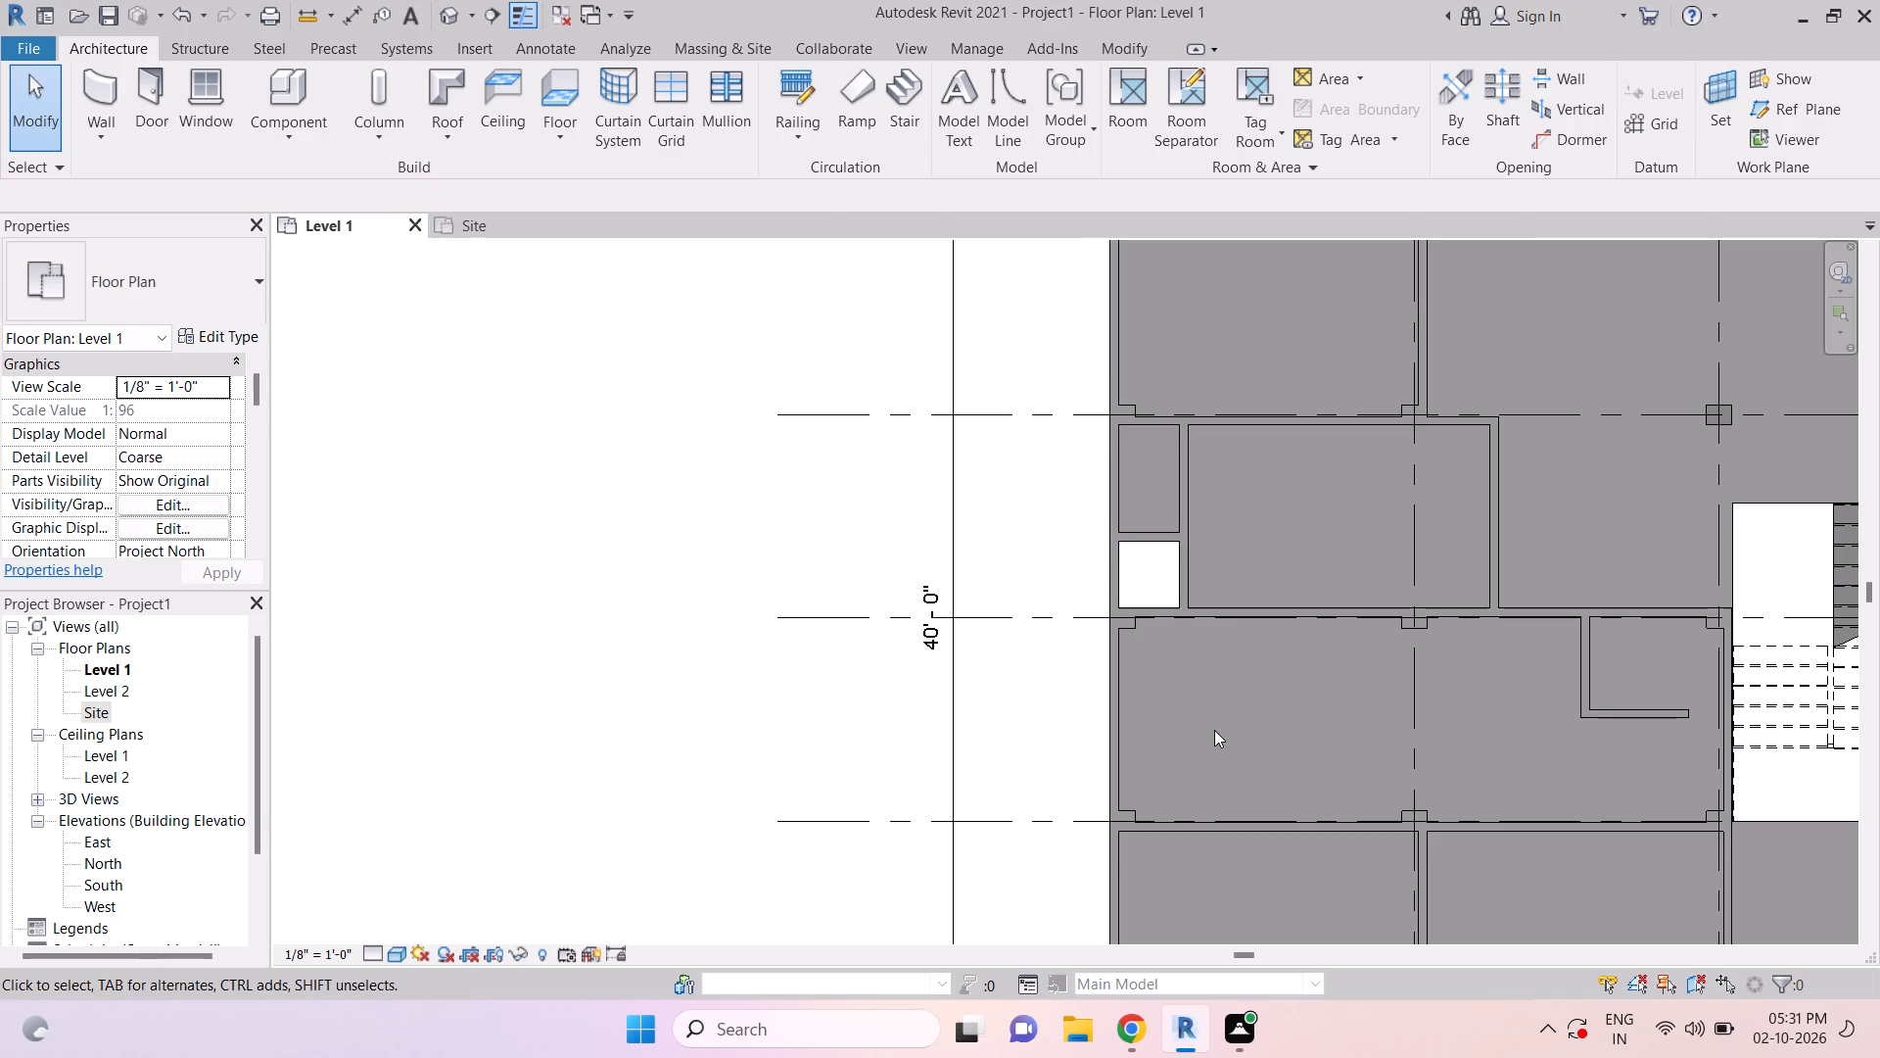
Extend the lower end of the vertical wall beside the shaft through the room below to the next horizontal wall, about 20' long.
middle_click_drag(1213, 683, 1193, 604)
key("Escape")
key("Escape")
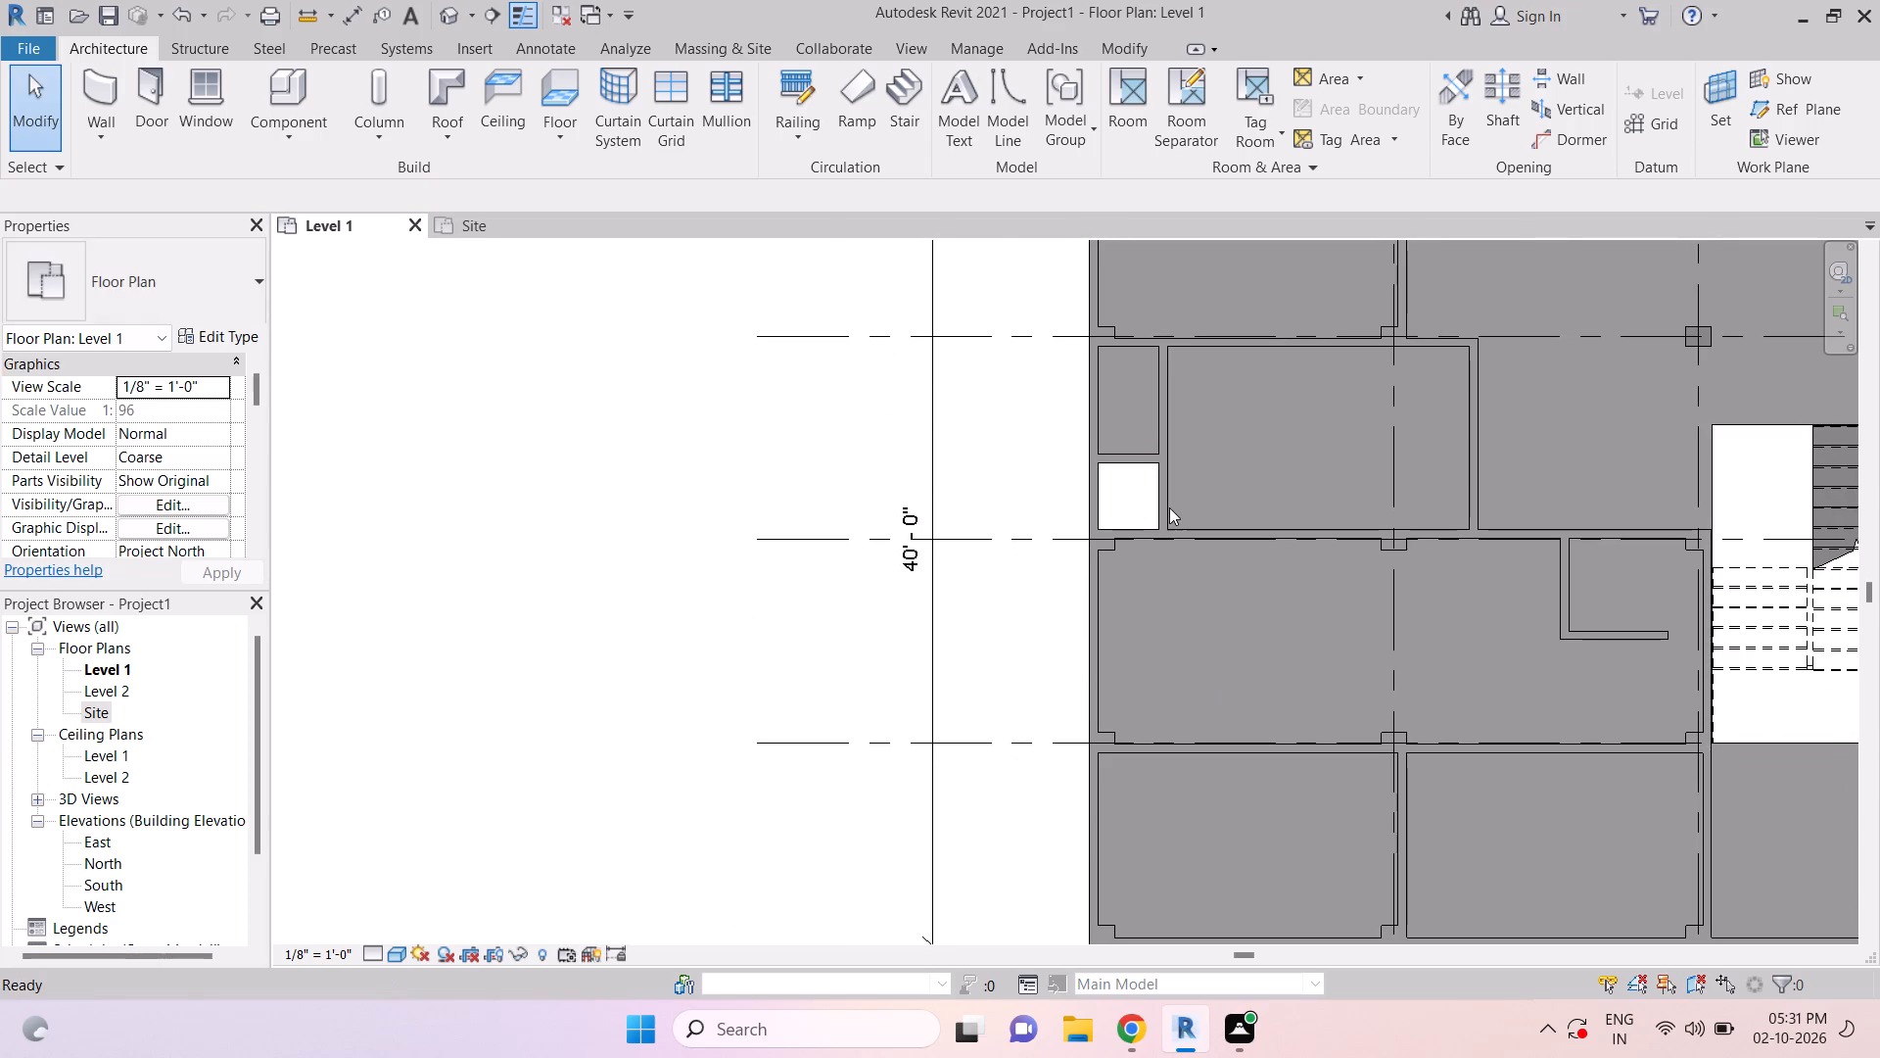
left_click(1169, 504)
key("Escape")
key("Escape")
left_click(1169, 429)
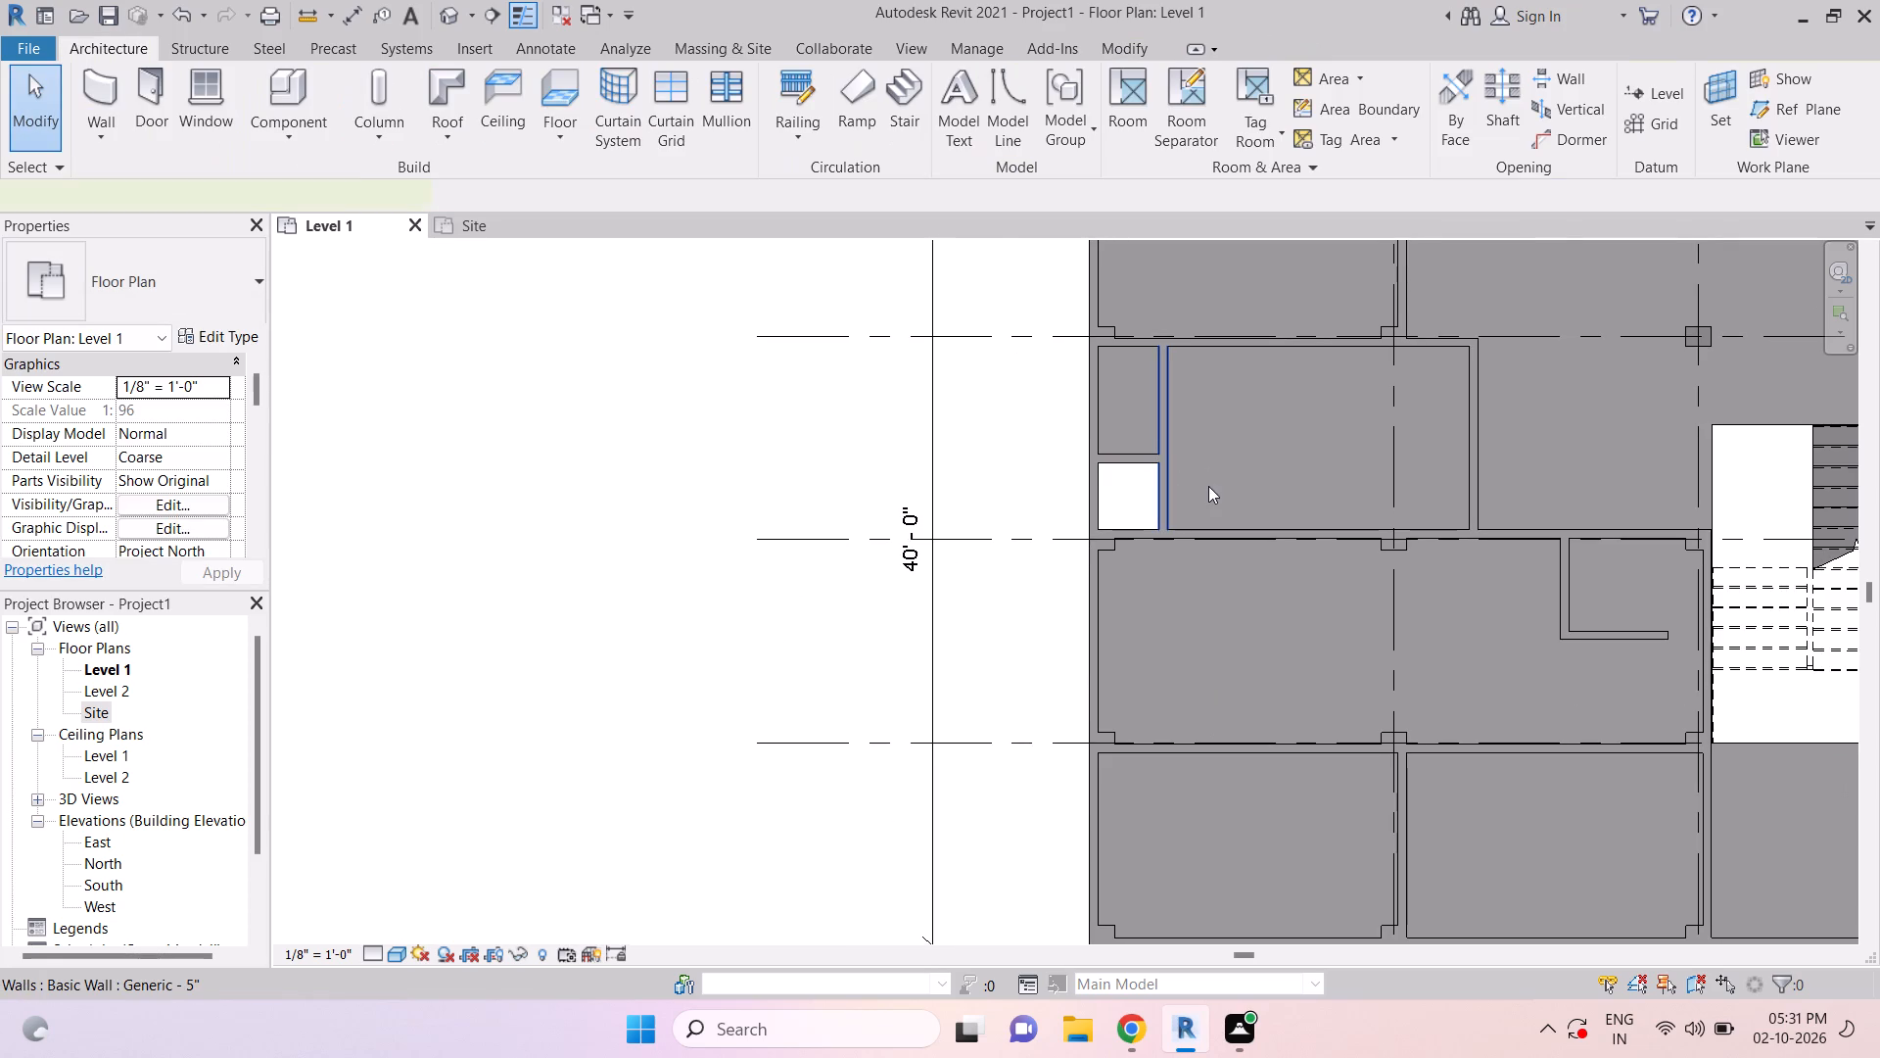
left_click_drag(1162, 532, 1153, 737)
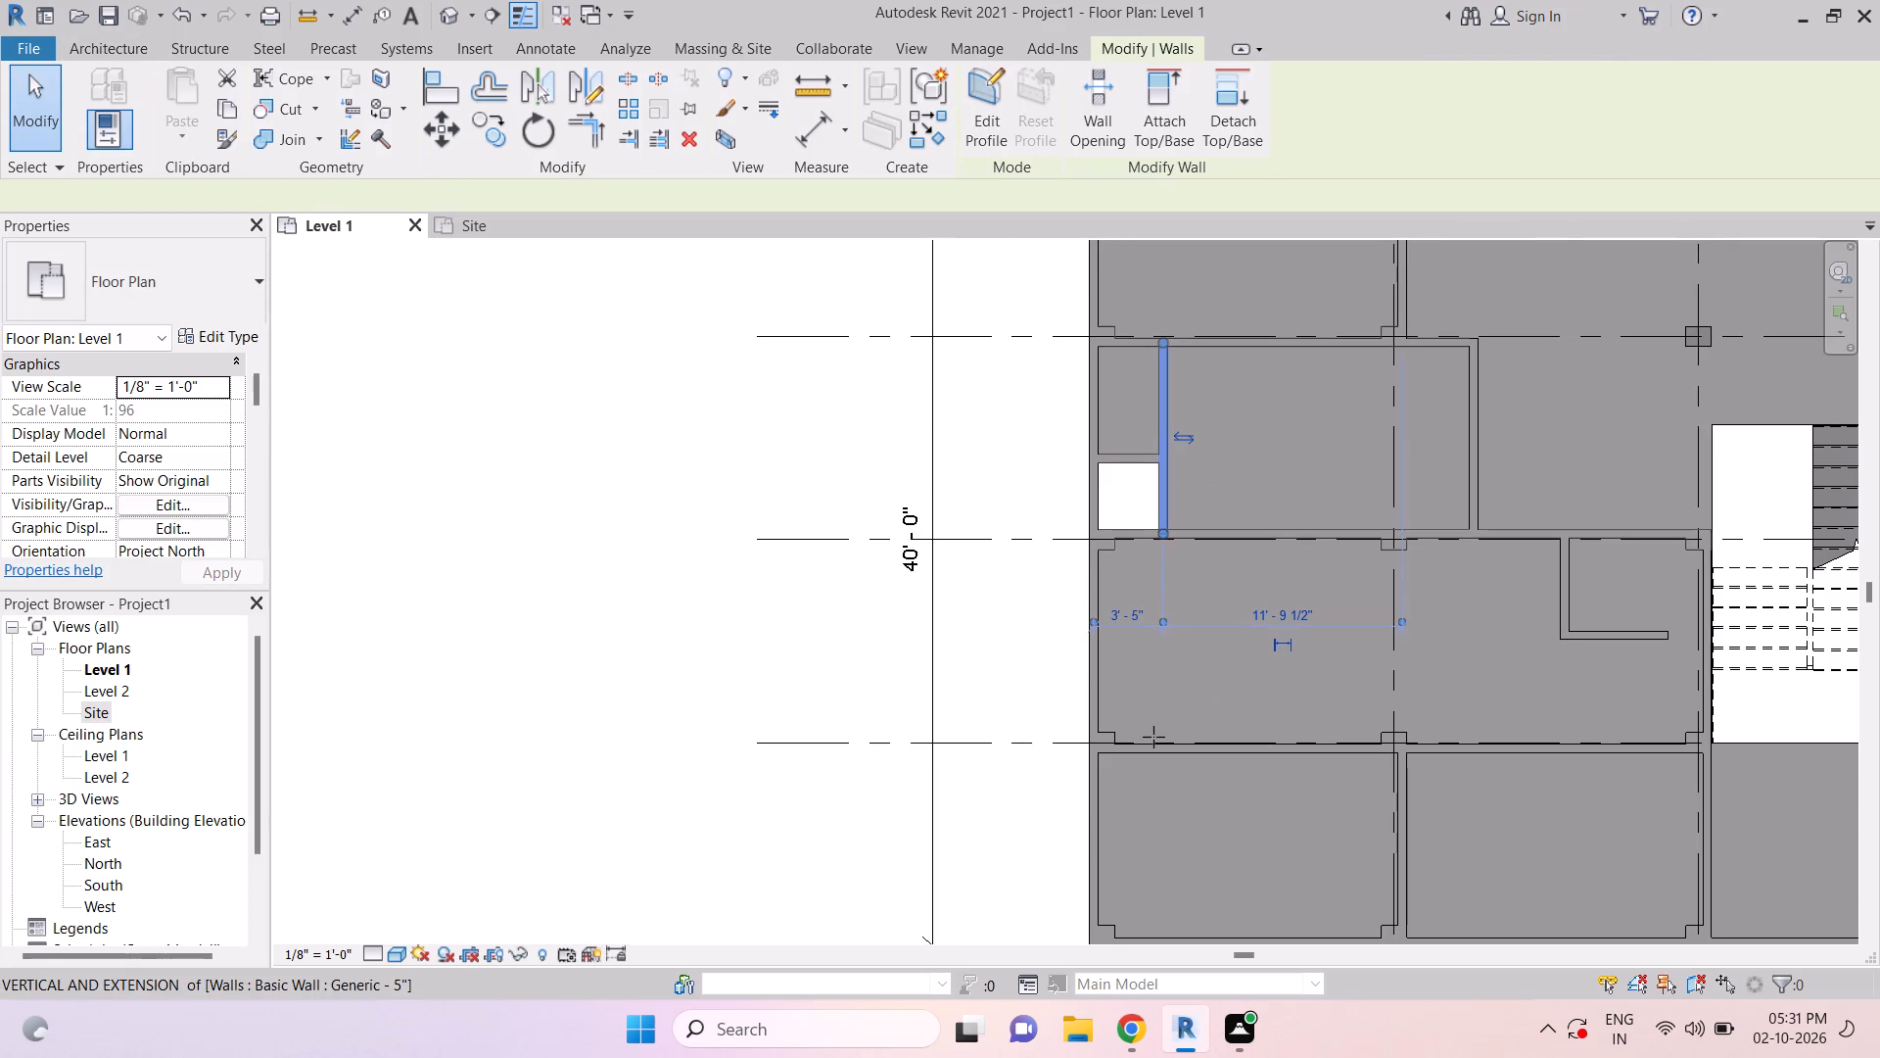
left_click_drag(1153, 737, 1153, 742)
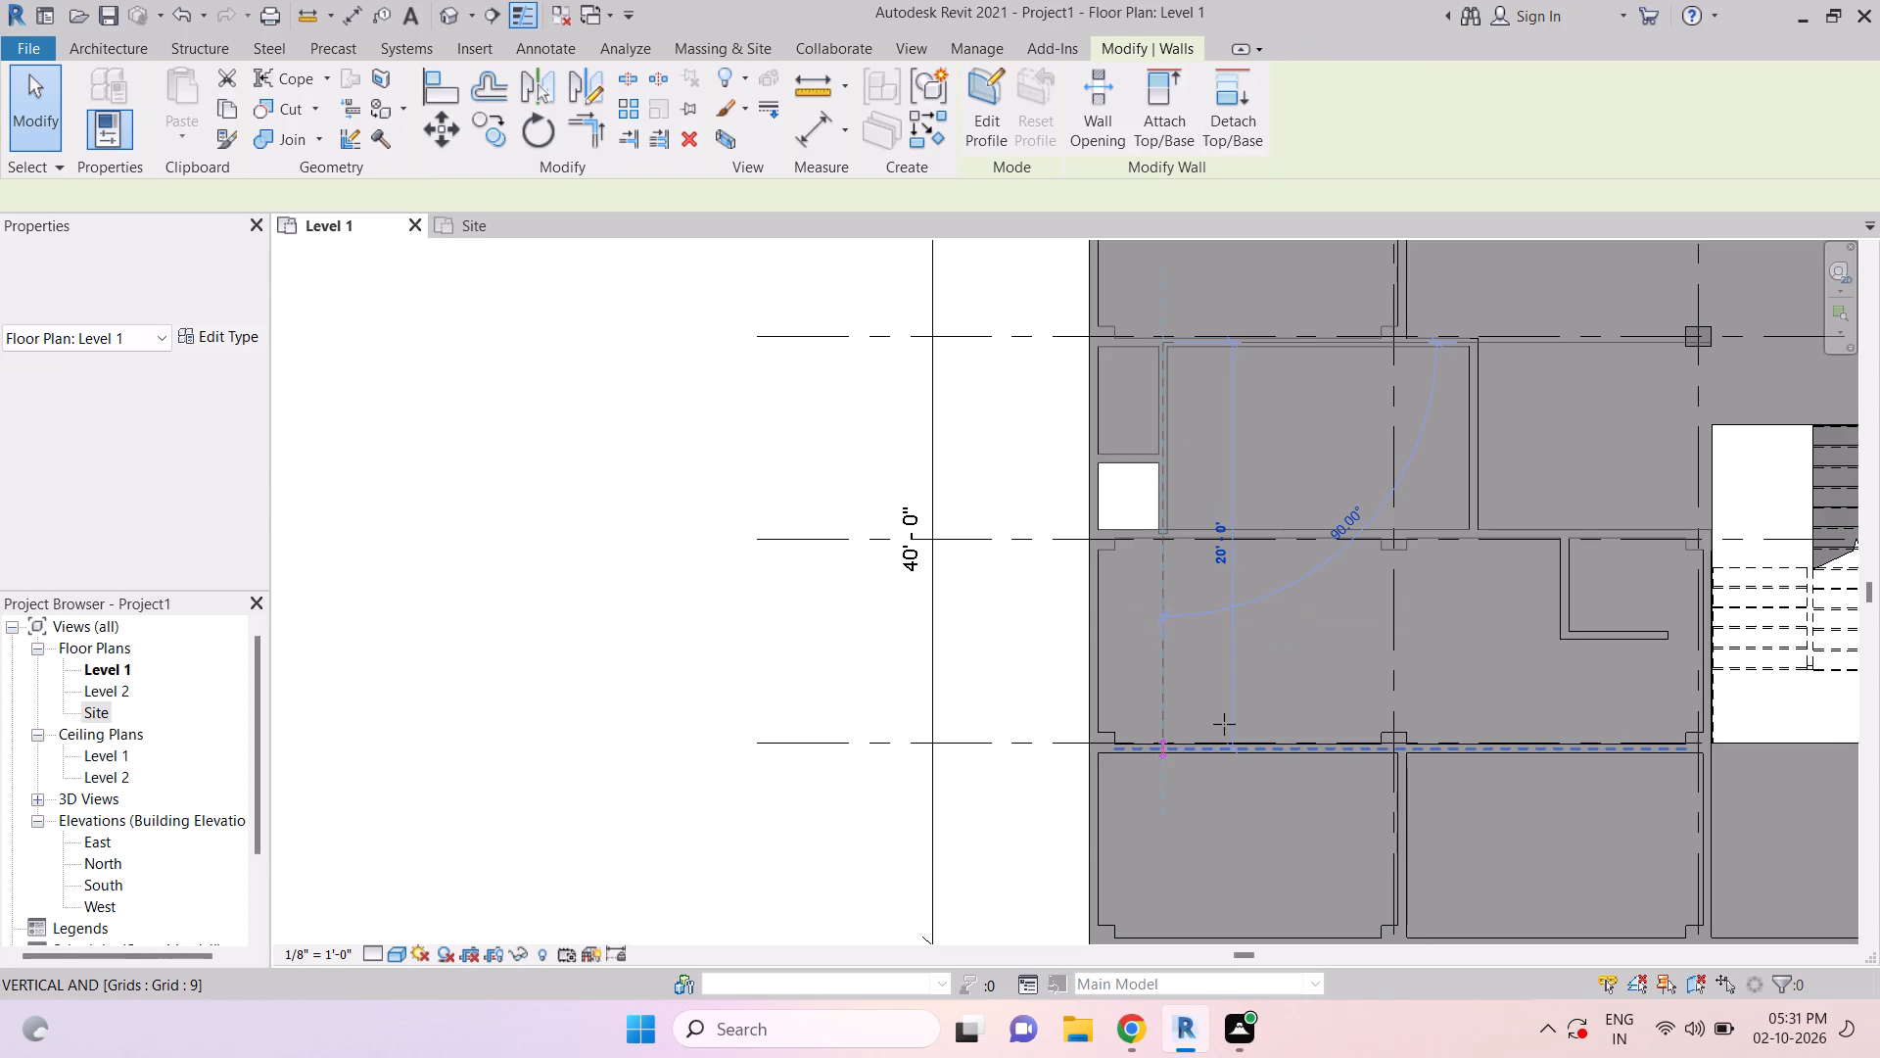
key("Escape")
key("Escape")
key("Escape")
key("Escape")
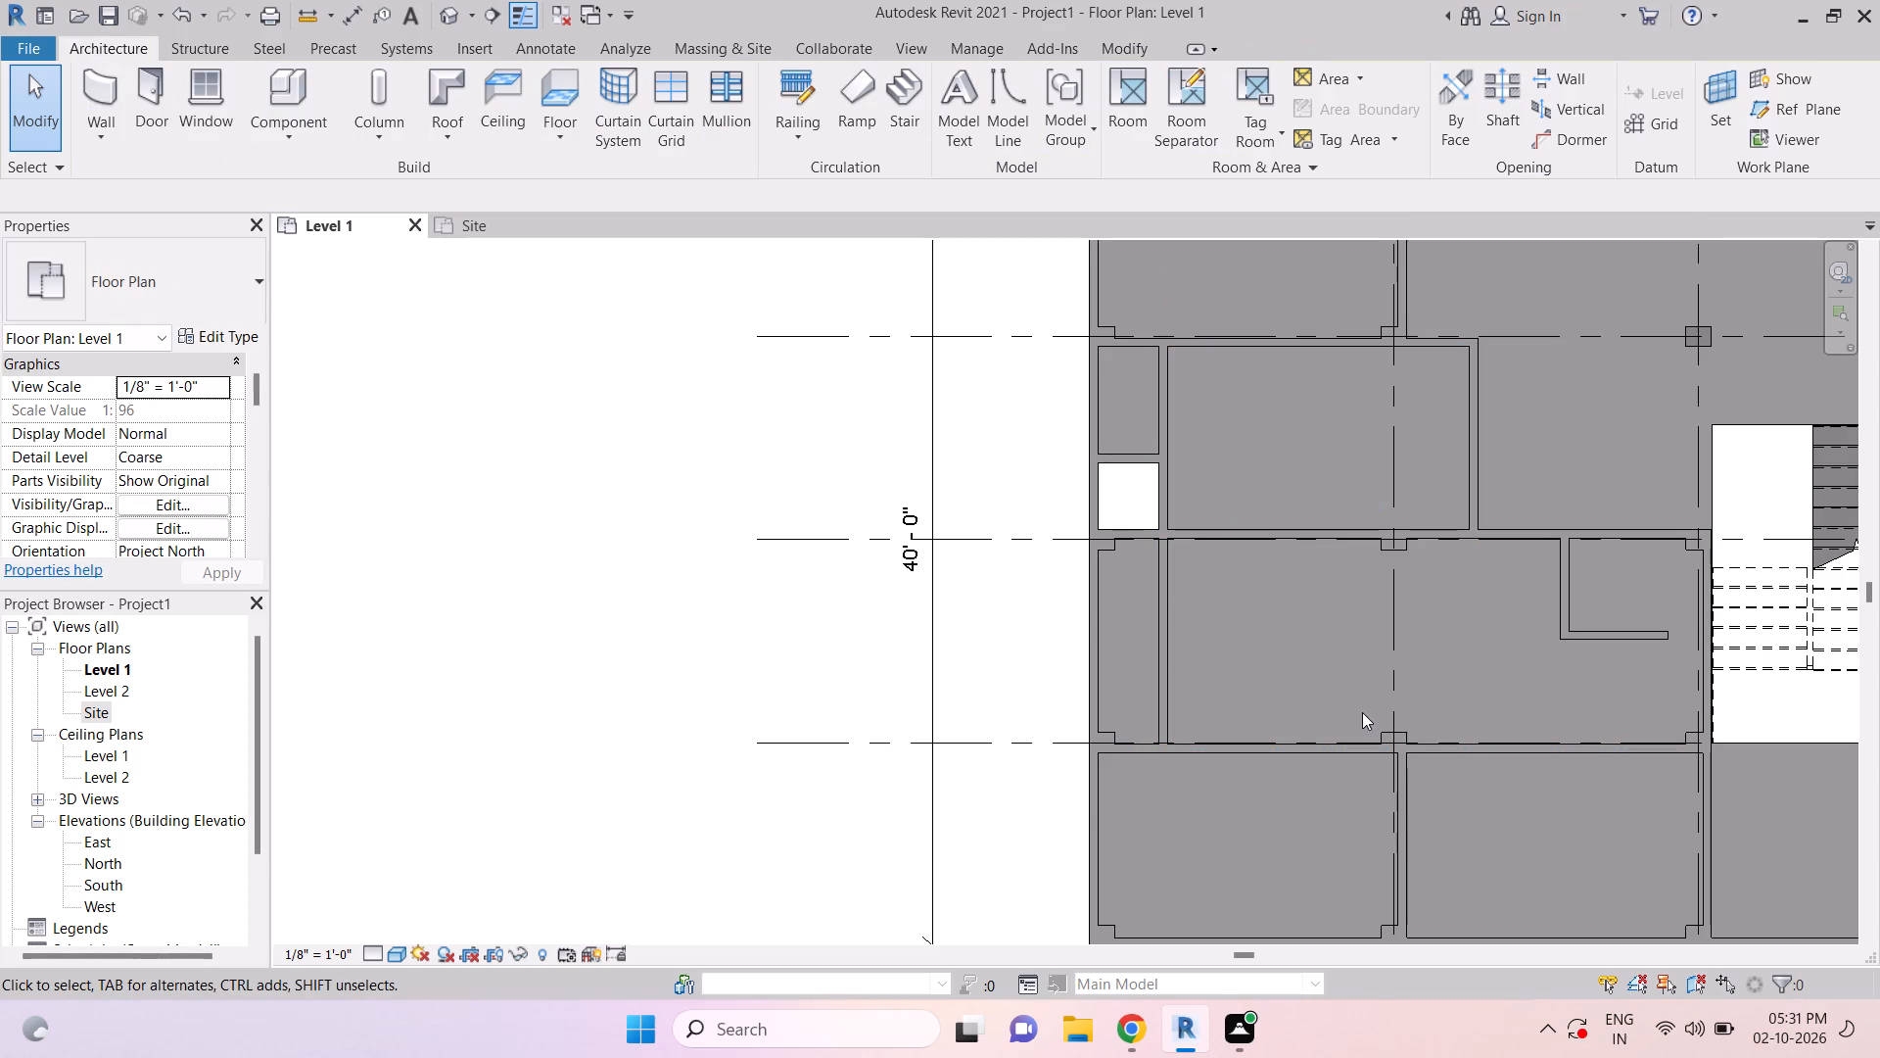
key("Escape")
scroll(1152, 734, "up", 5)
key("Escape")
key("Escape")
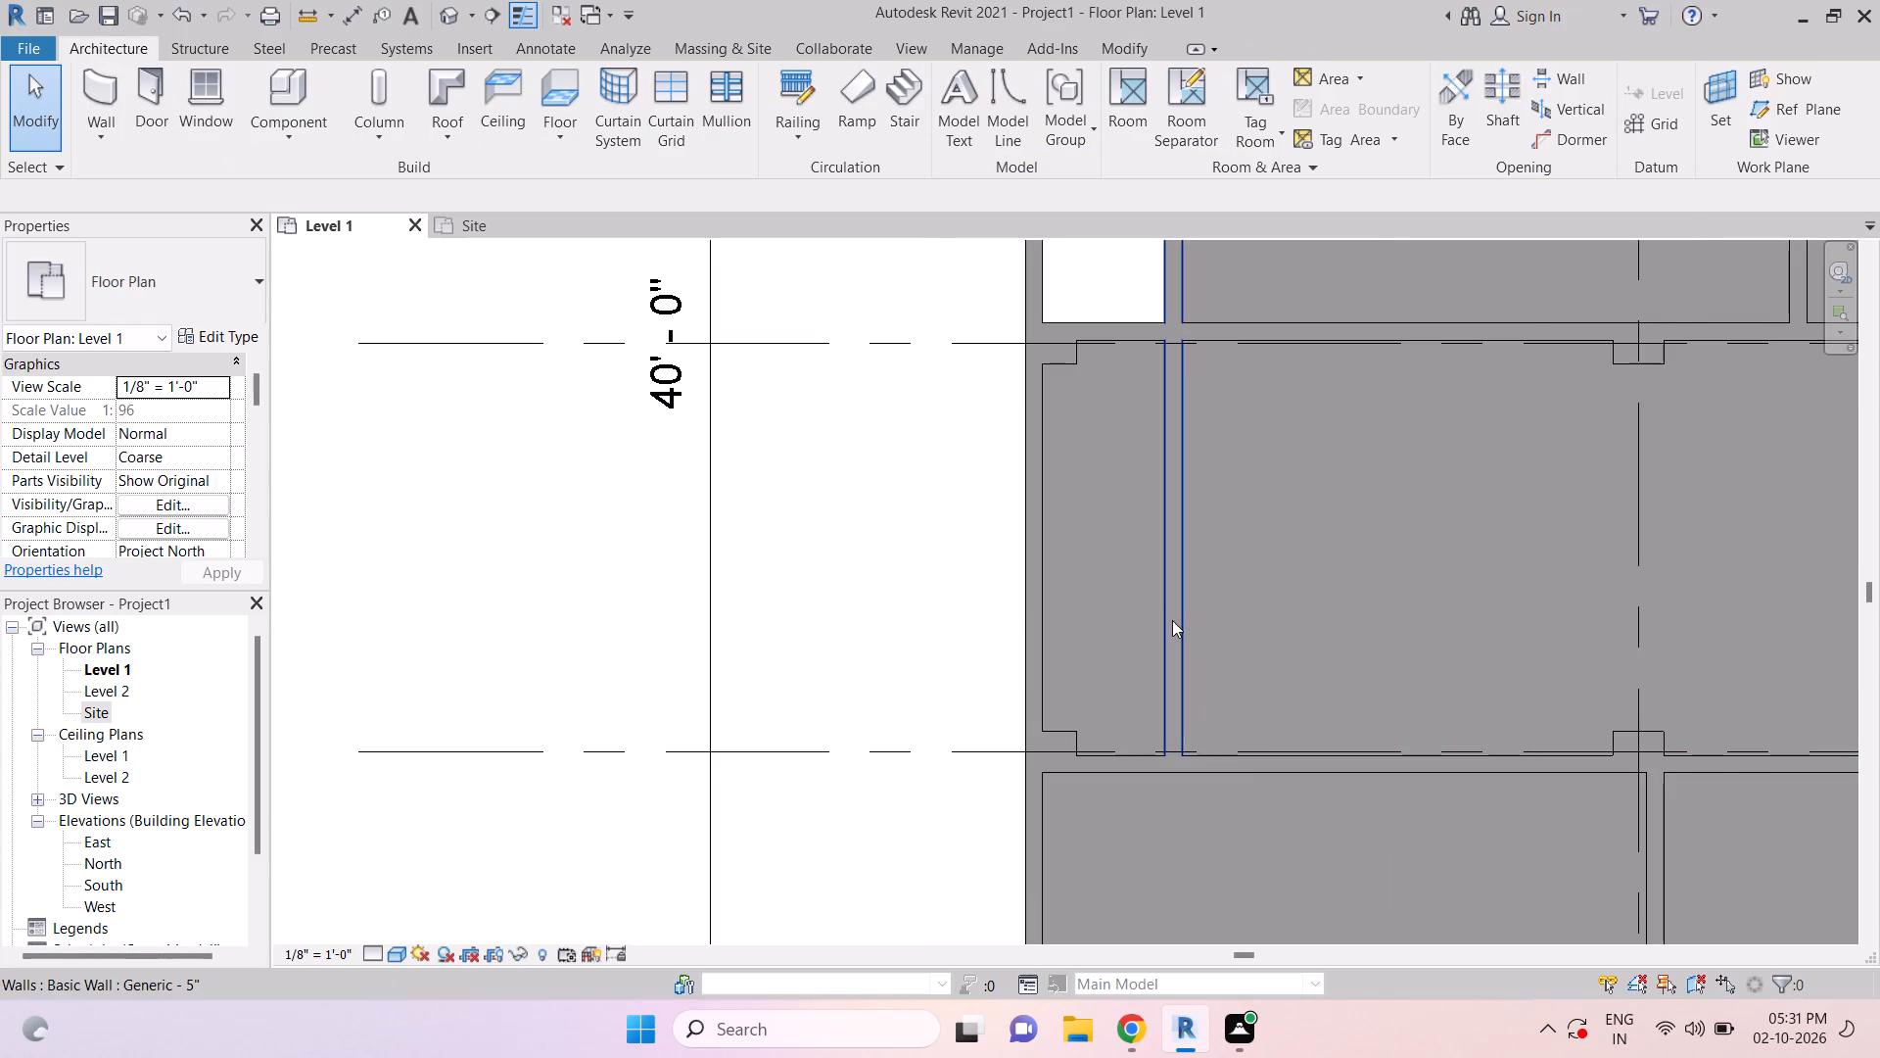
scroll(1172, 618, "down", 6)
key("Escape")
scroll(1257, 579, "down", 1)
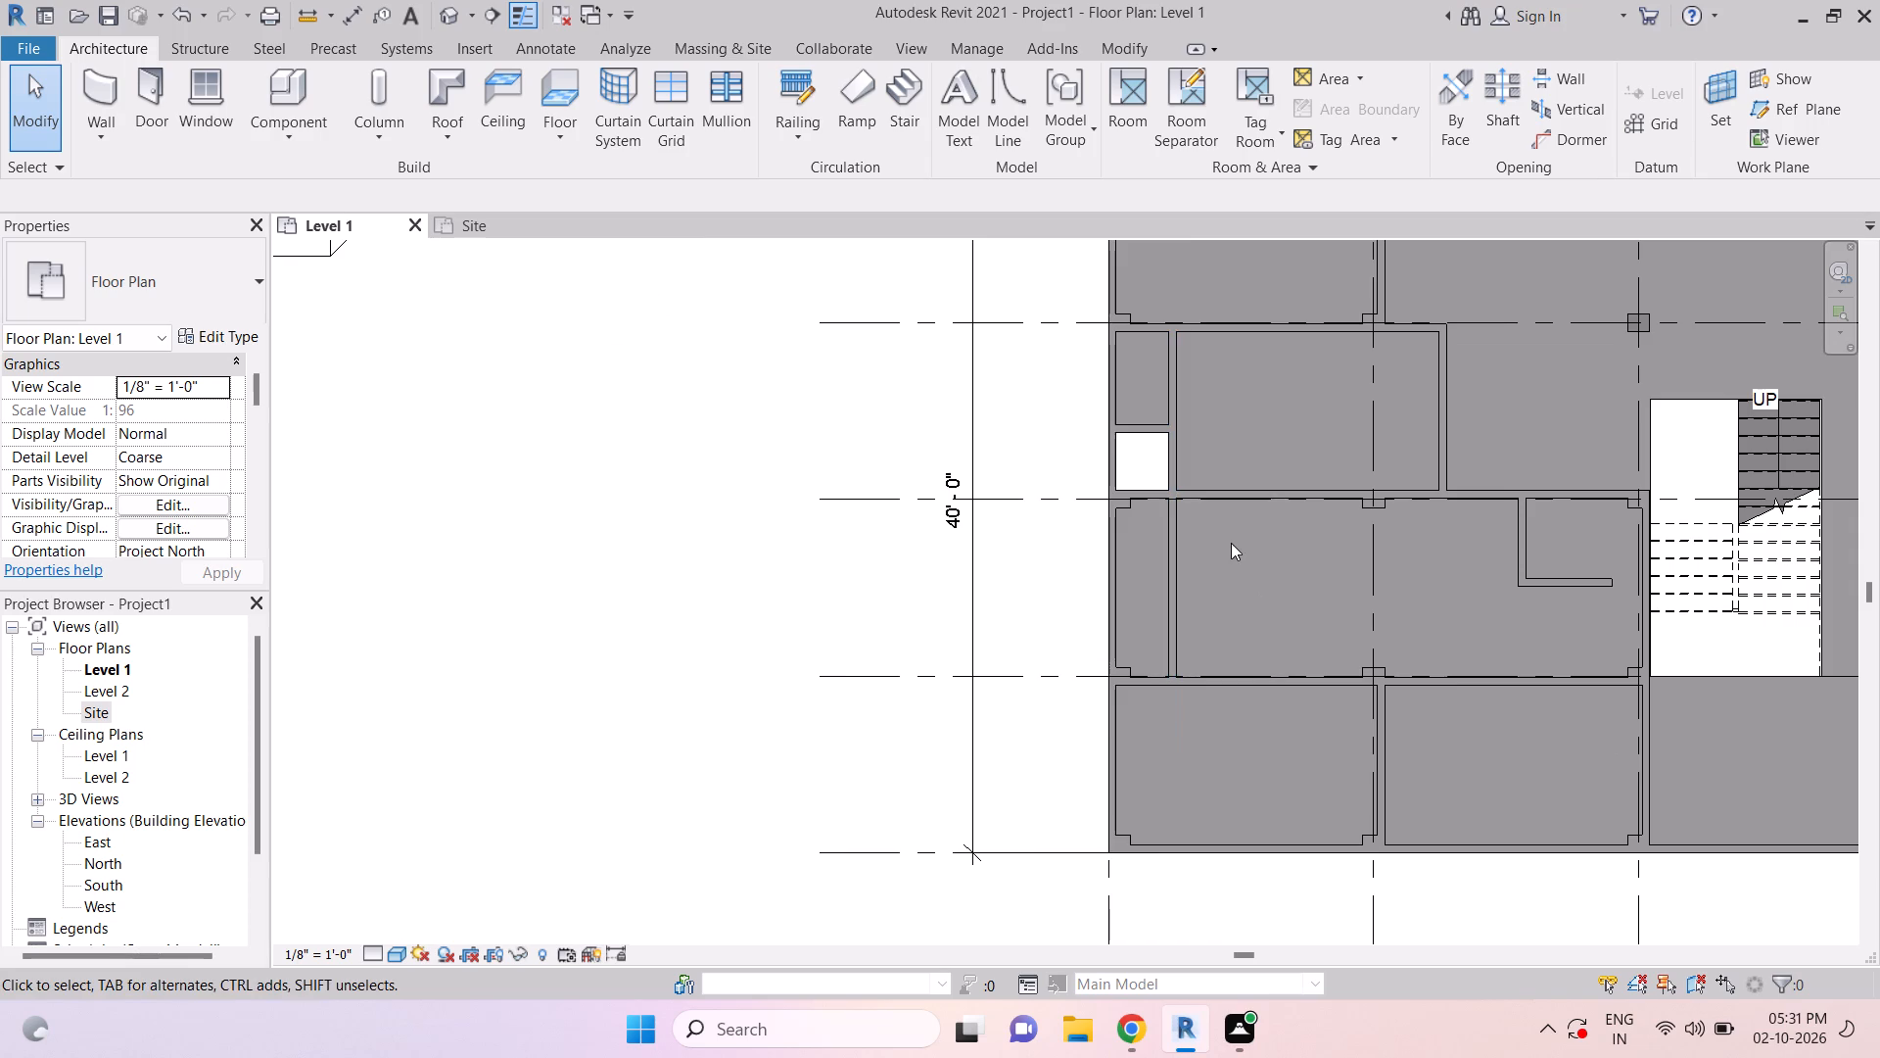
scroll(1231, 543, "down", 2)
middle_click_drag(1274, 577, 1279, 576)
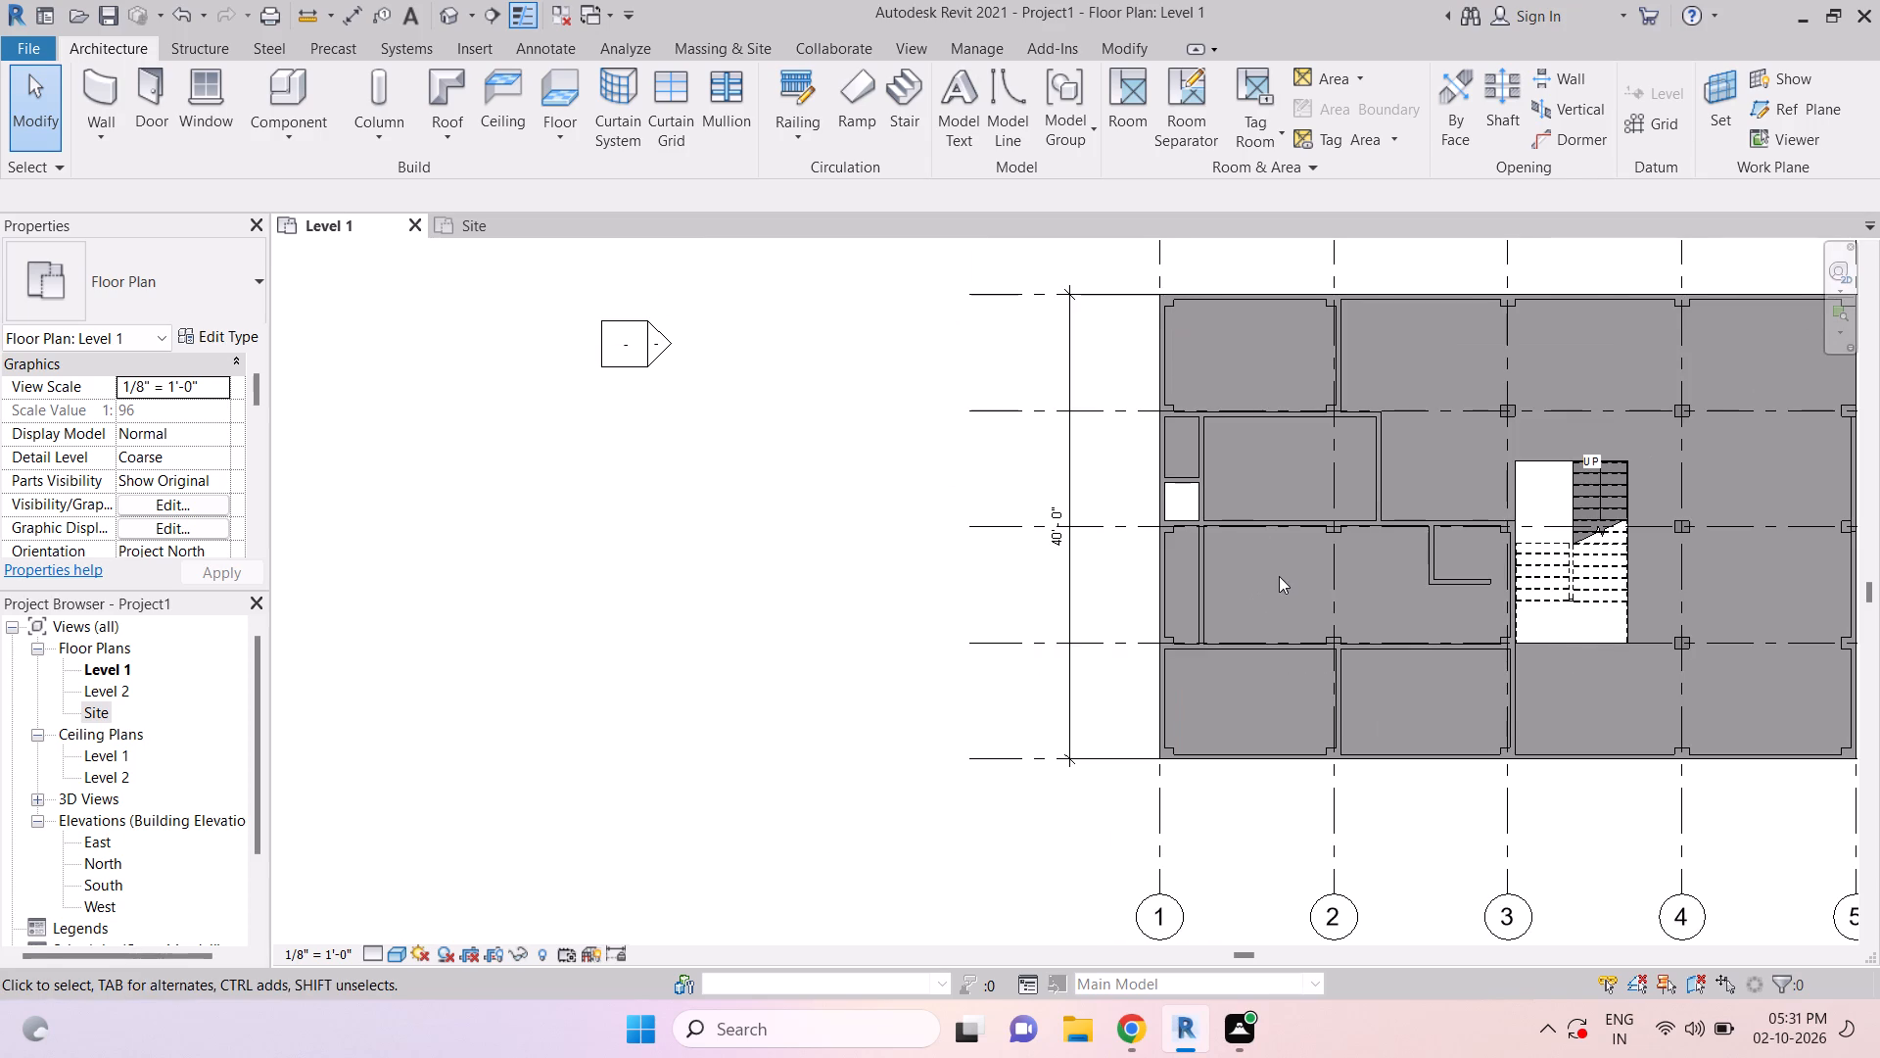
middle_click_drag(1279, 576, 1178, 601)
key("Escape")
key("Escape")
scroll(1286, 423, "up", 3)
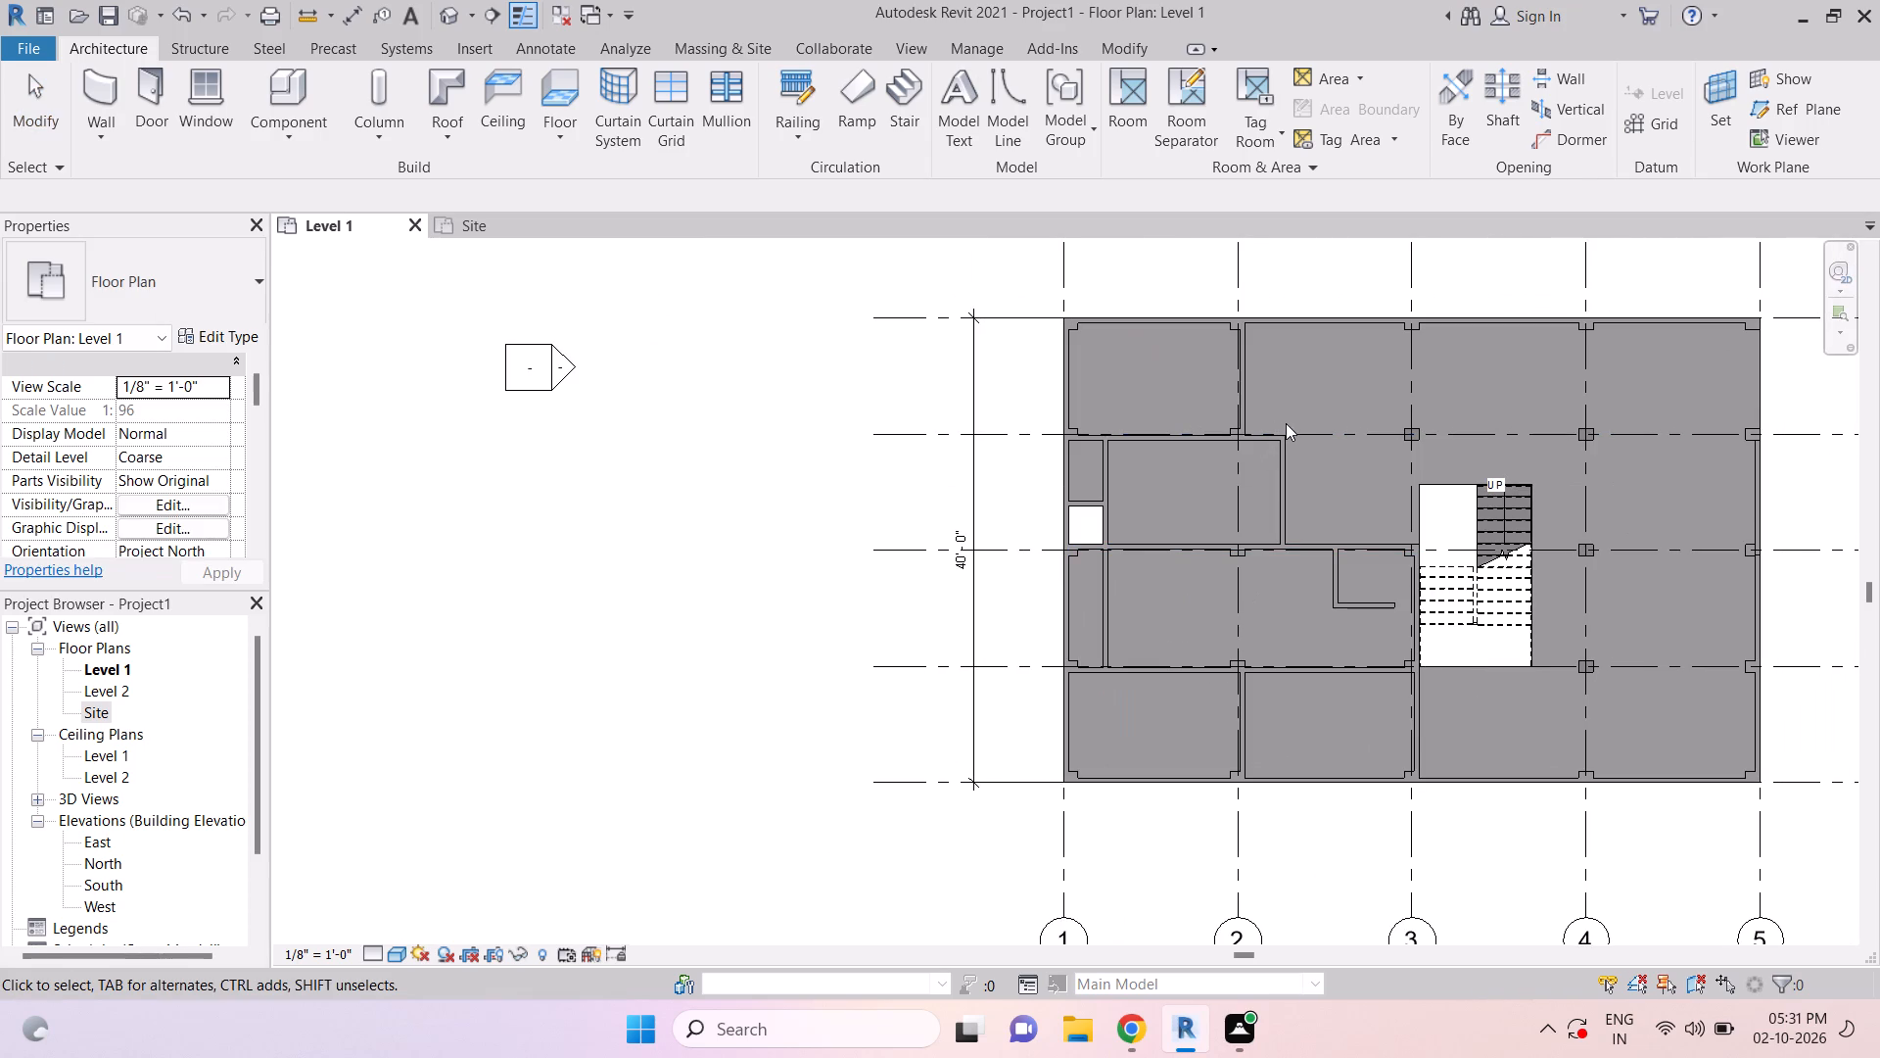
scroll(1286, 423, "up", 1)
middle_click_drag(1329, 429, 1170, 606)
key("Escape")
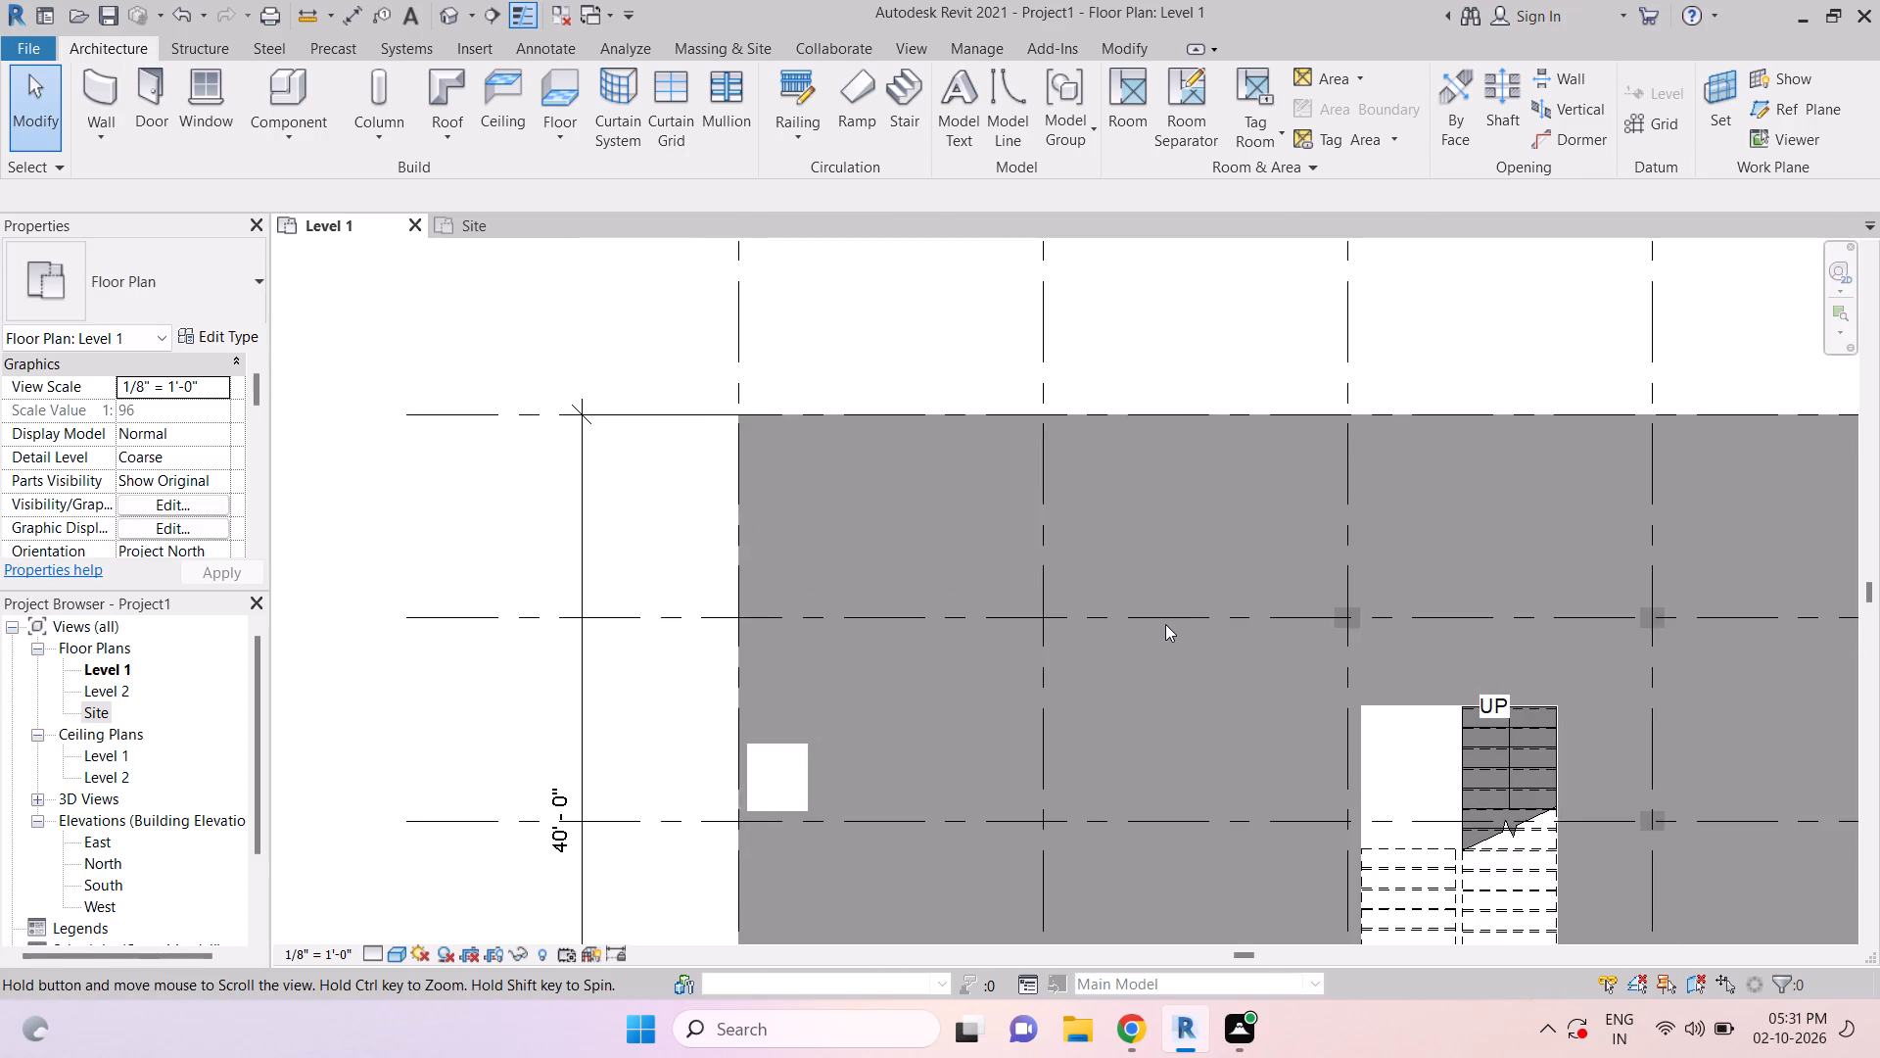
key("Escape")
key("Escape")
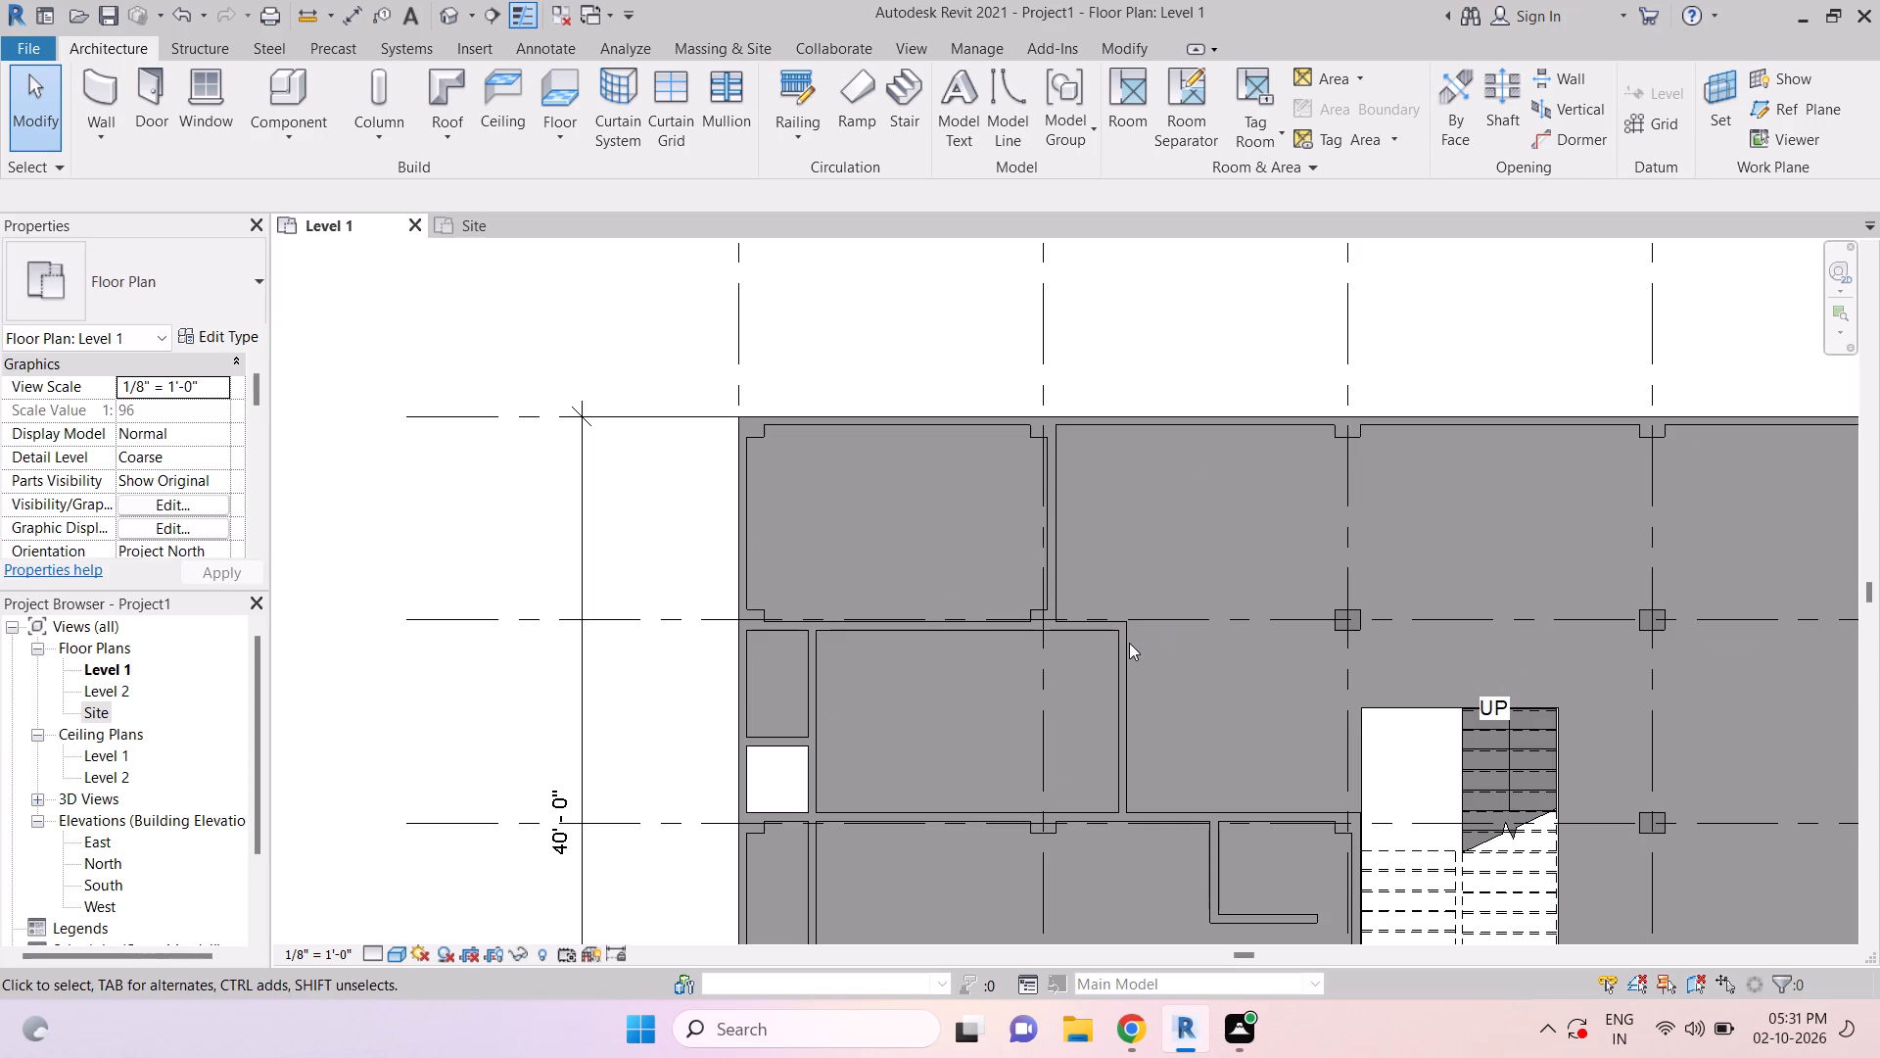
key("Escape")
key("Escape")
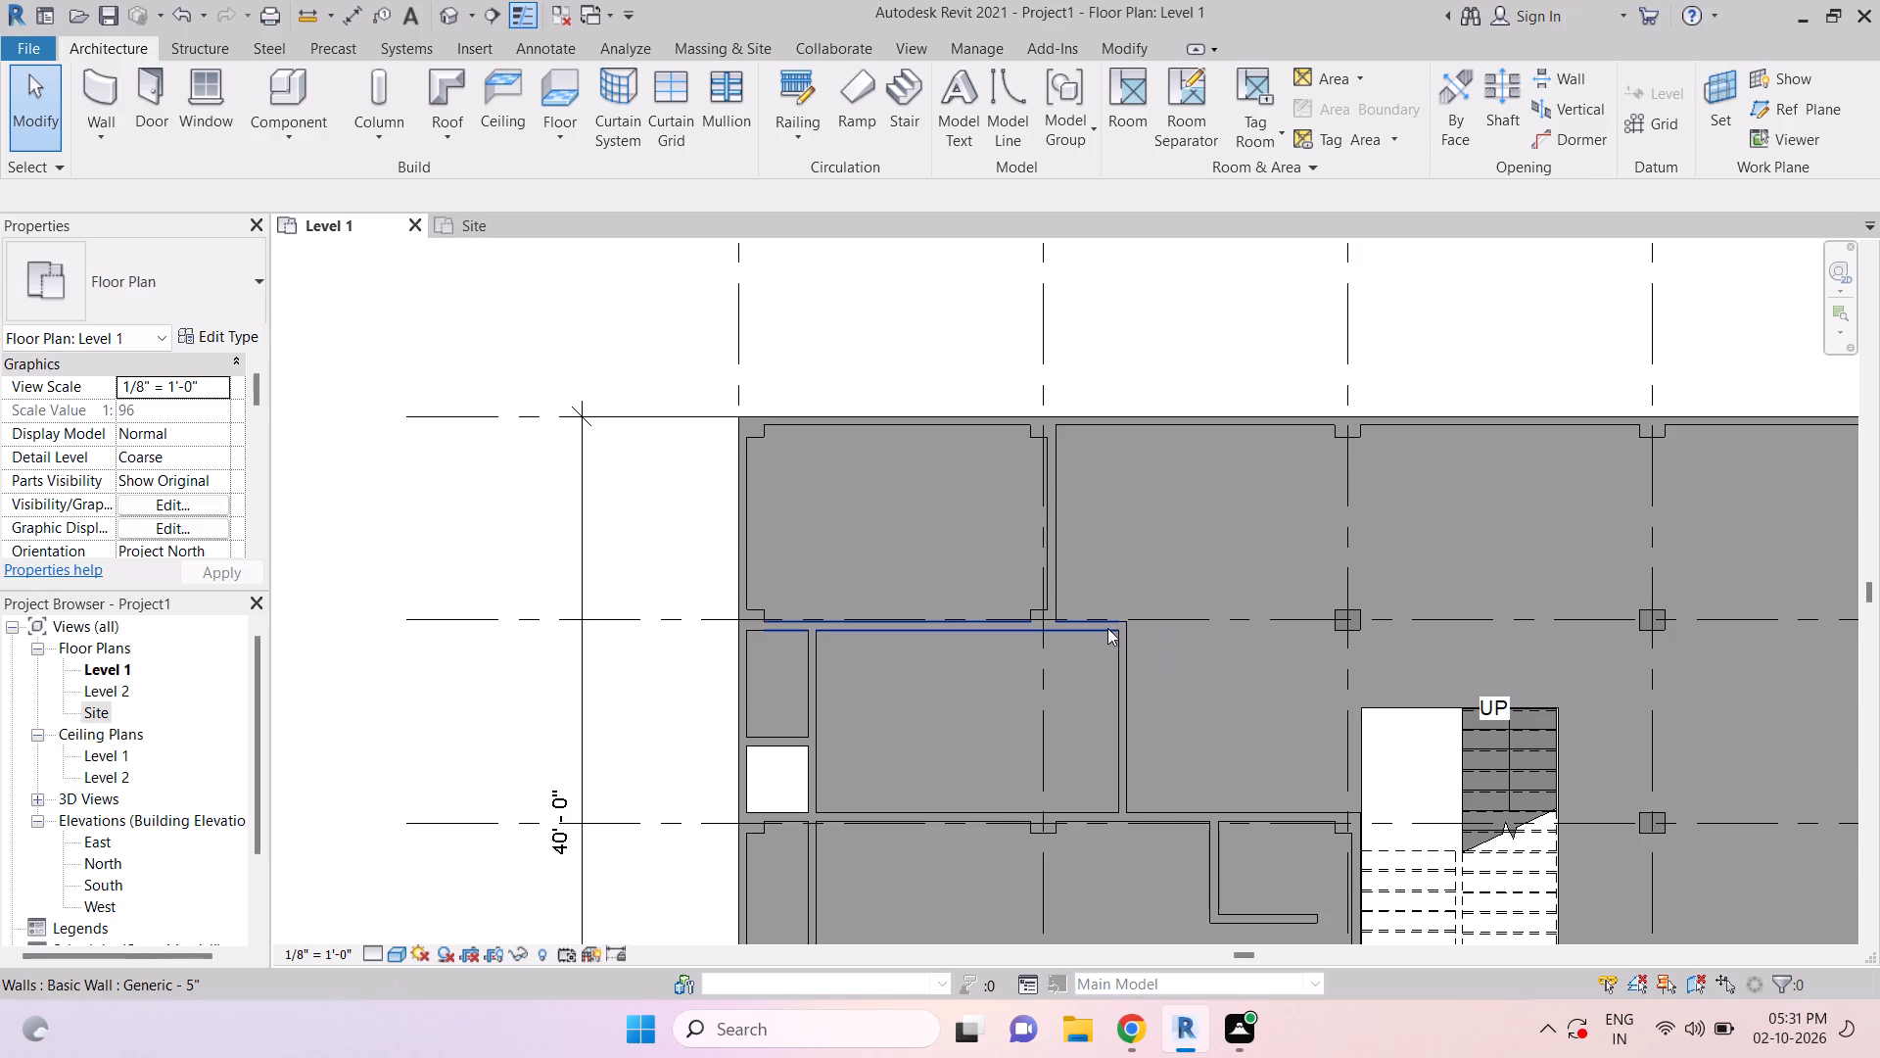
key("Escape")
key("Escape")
Copy the vertical partition near grid 2 in the uppermost bay 5' toward grid 3.
left_click(1058, 521)
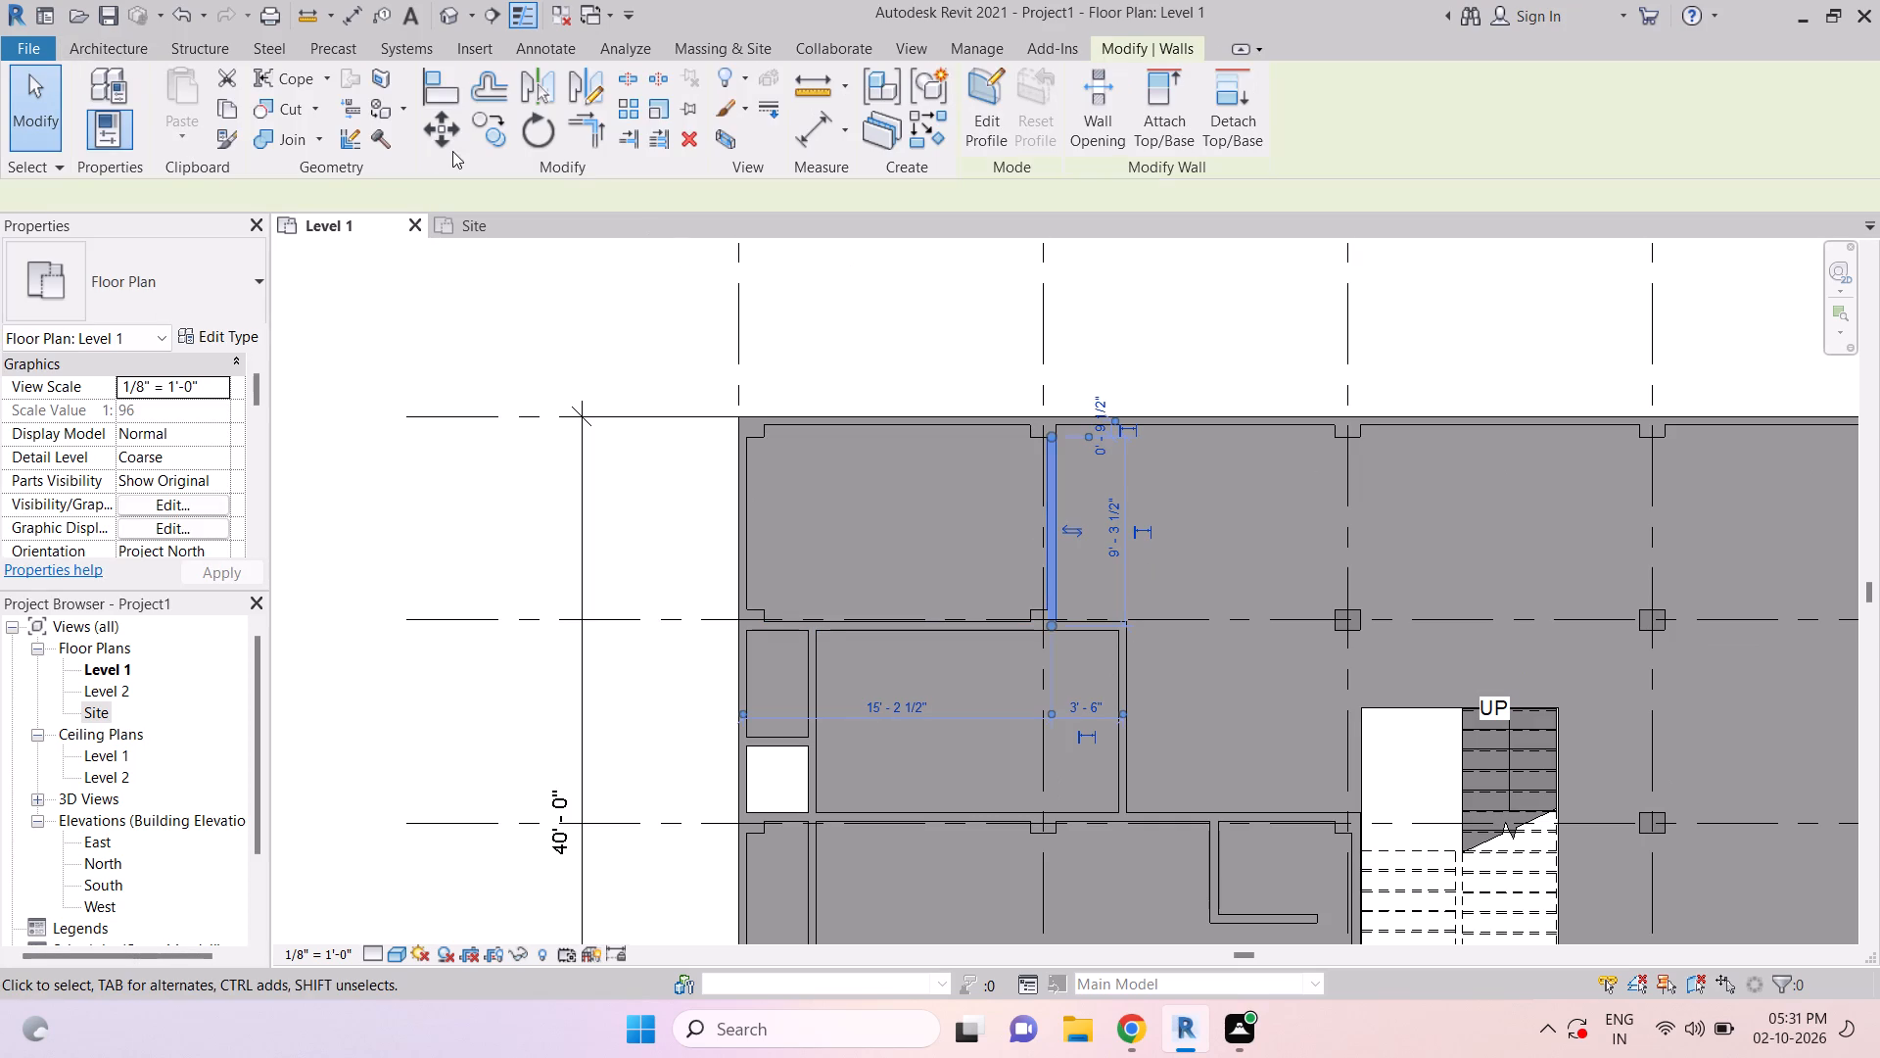
left_click(484, 129)
scroll(1058, 437, "up", 3)
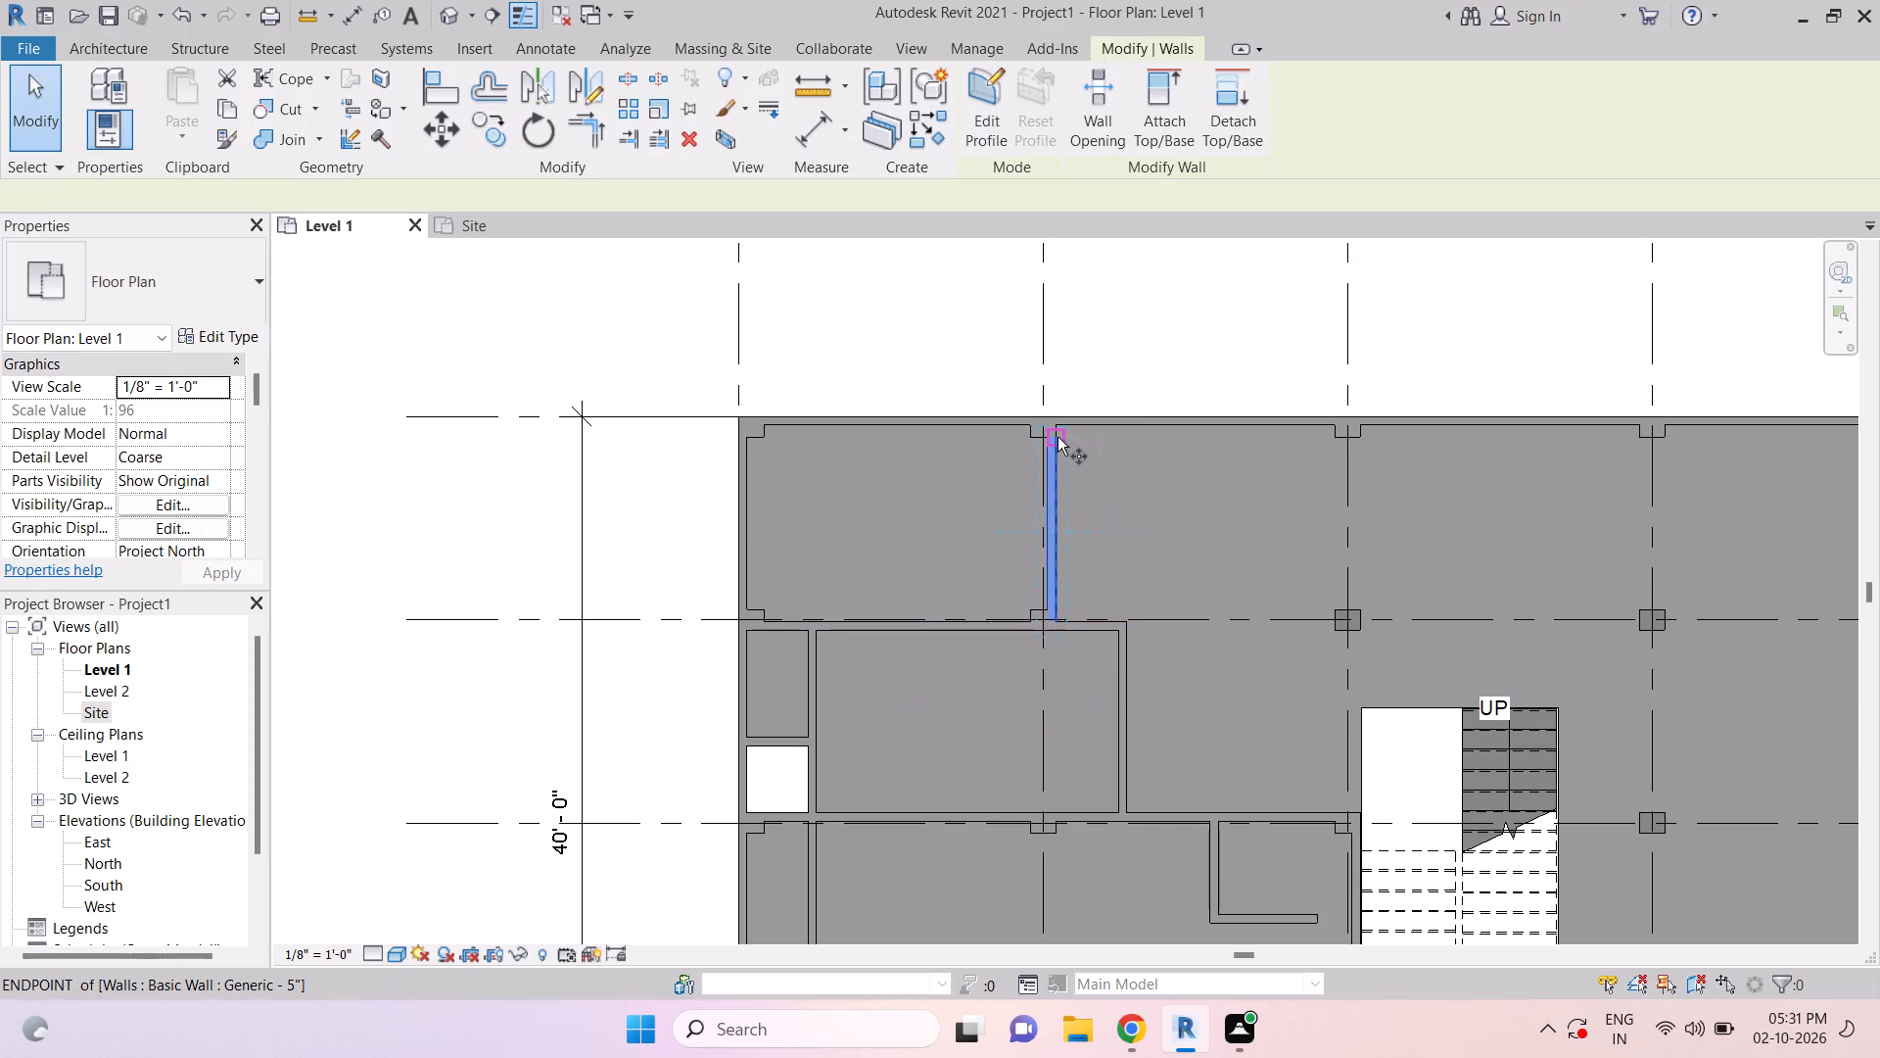
scroll(1057, 437, "up", 3)
left_click(1055, 439)
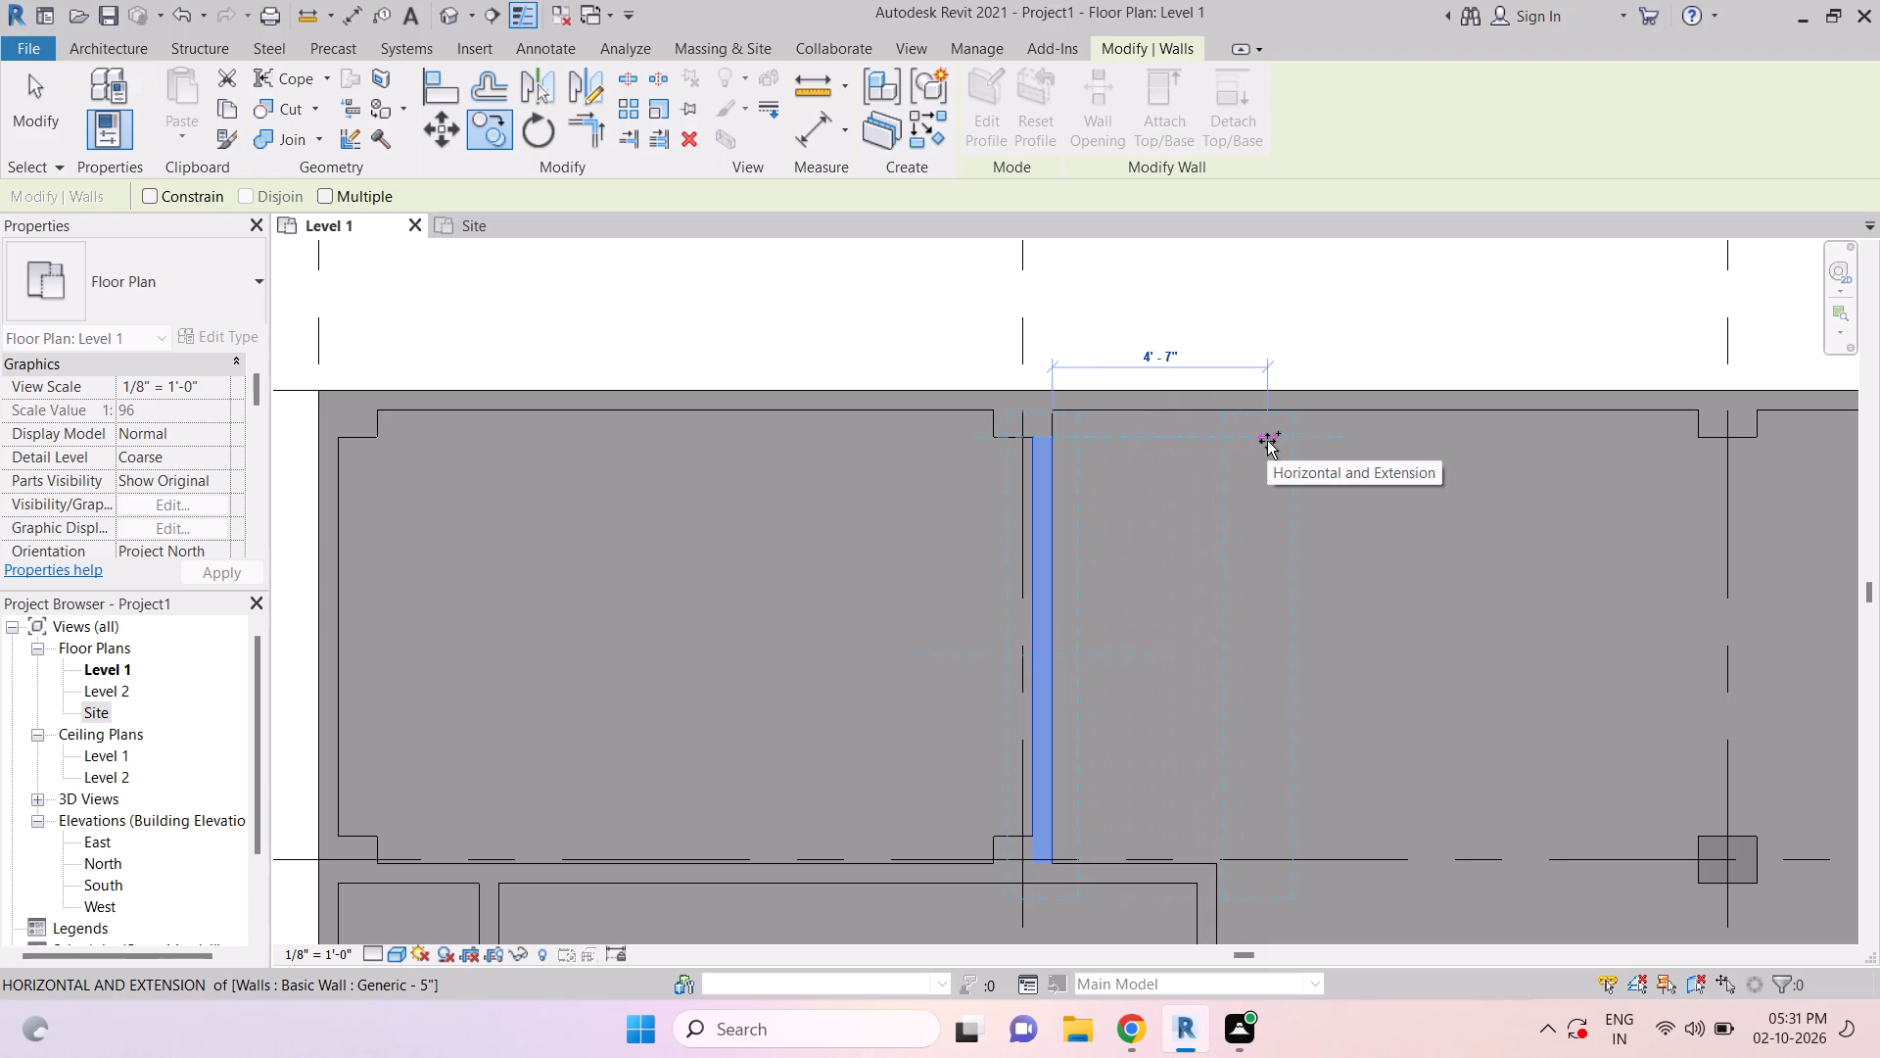
type("5'")
key("Return")
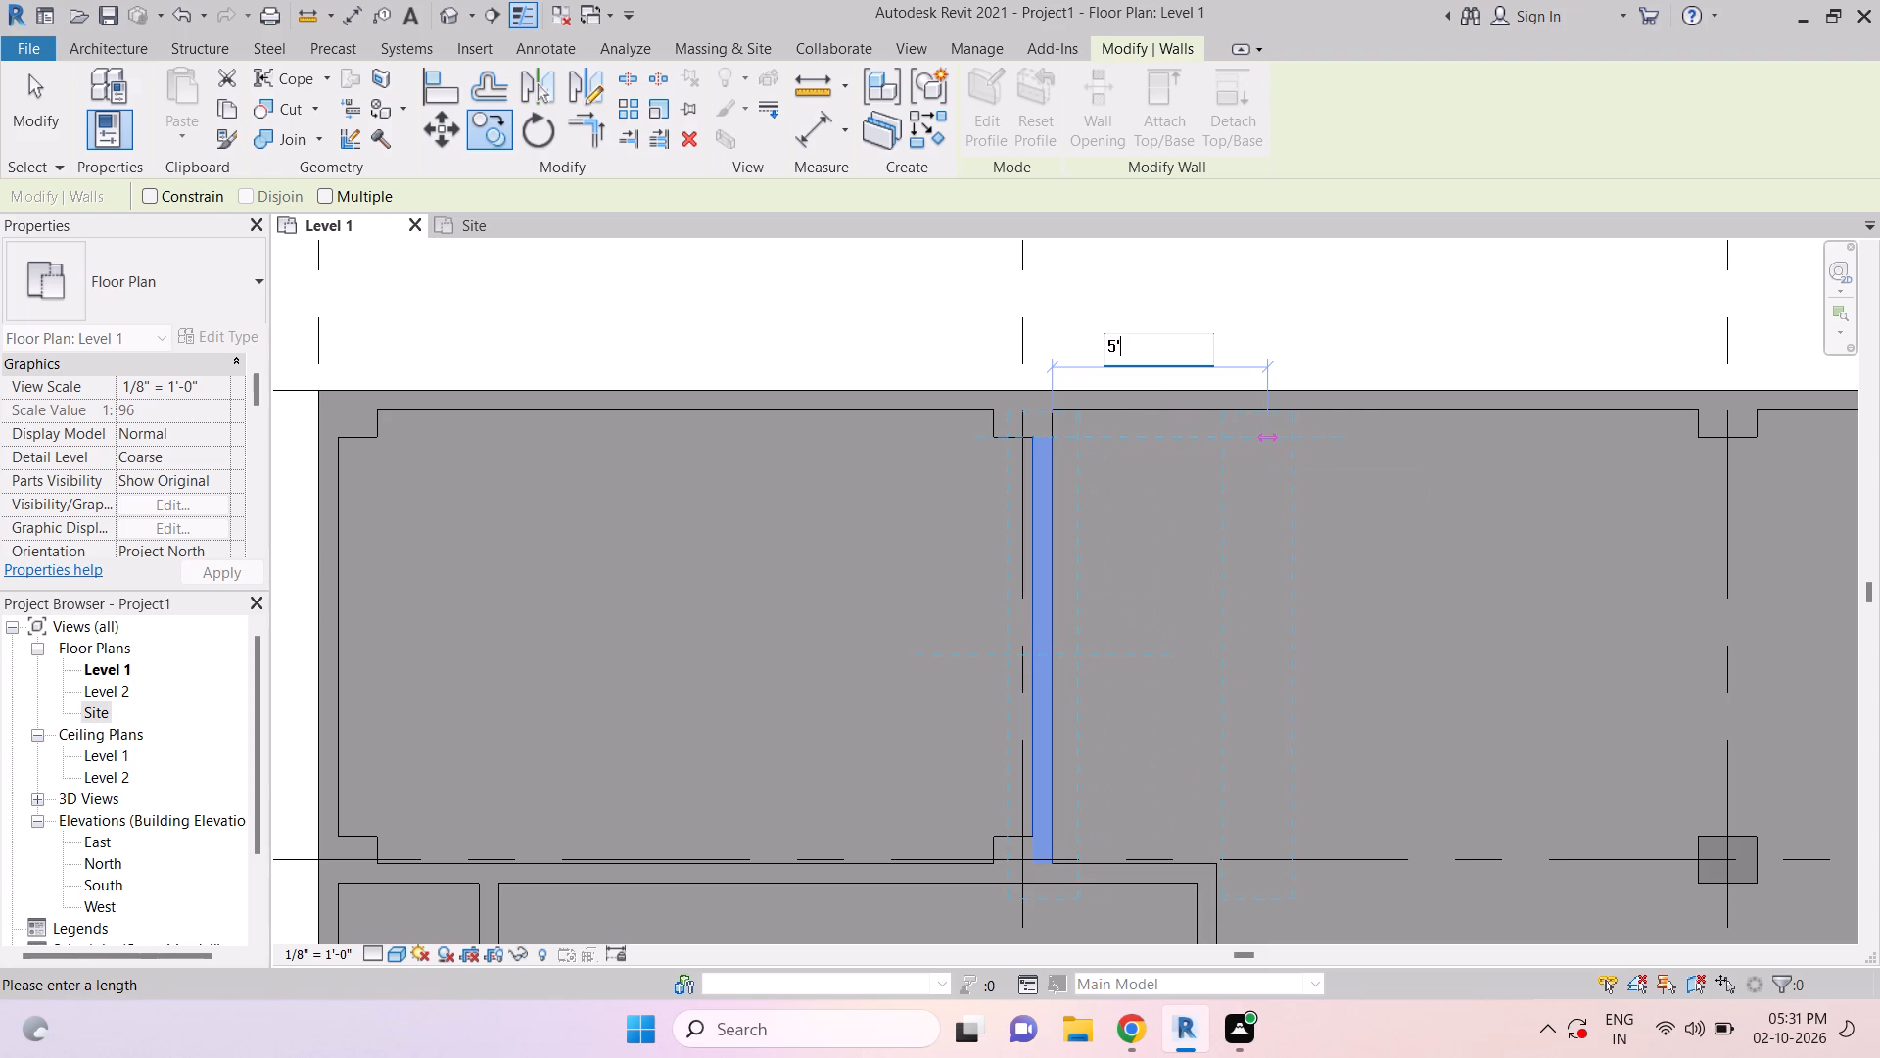
key("Escape")
key("Escape")
key("Escape")
key("Escape")
key("Escape")
key("Escape")
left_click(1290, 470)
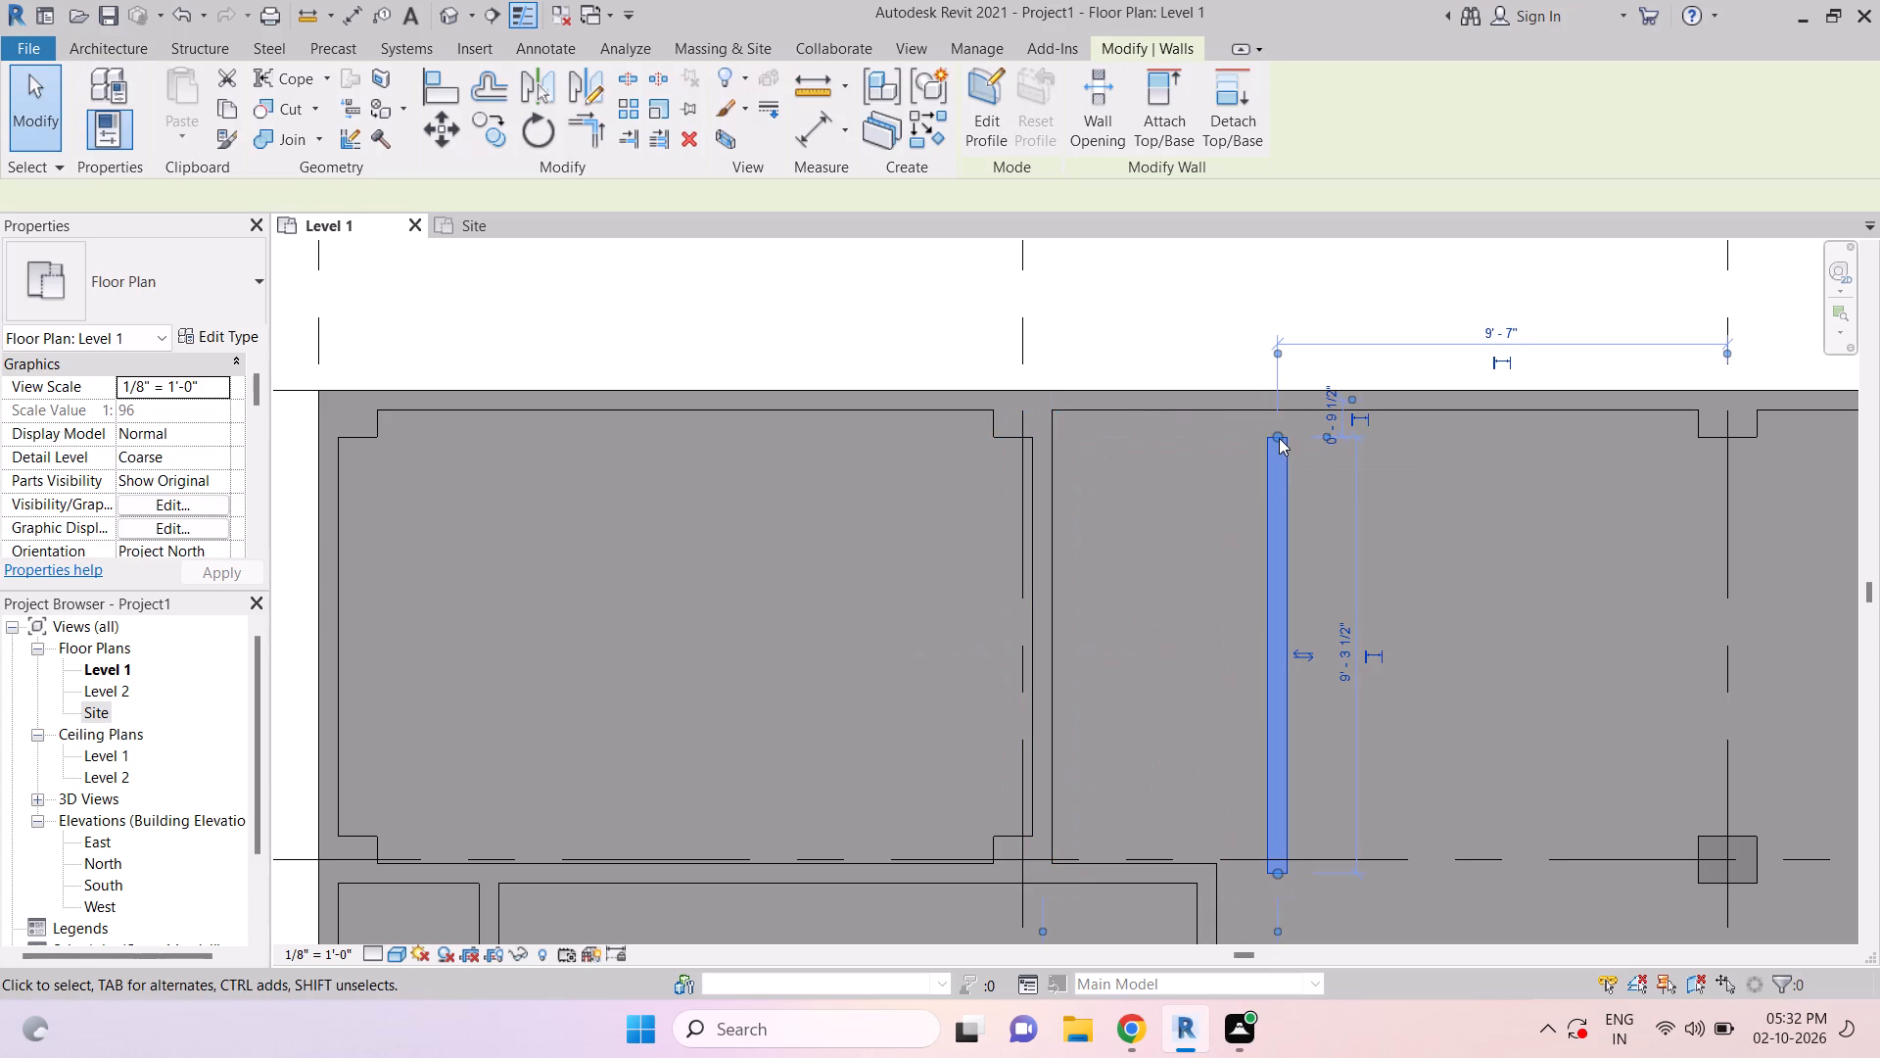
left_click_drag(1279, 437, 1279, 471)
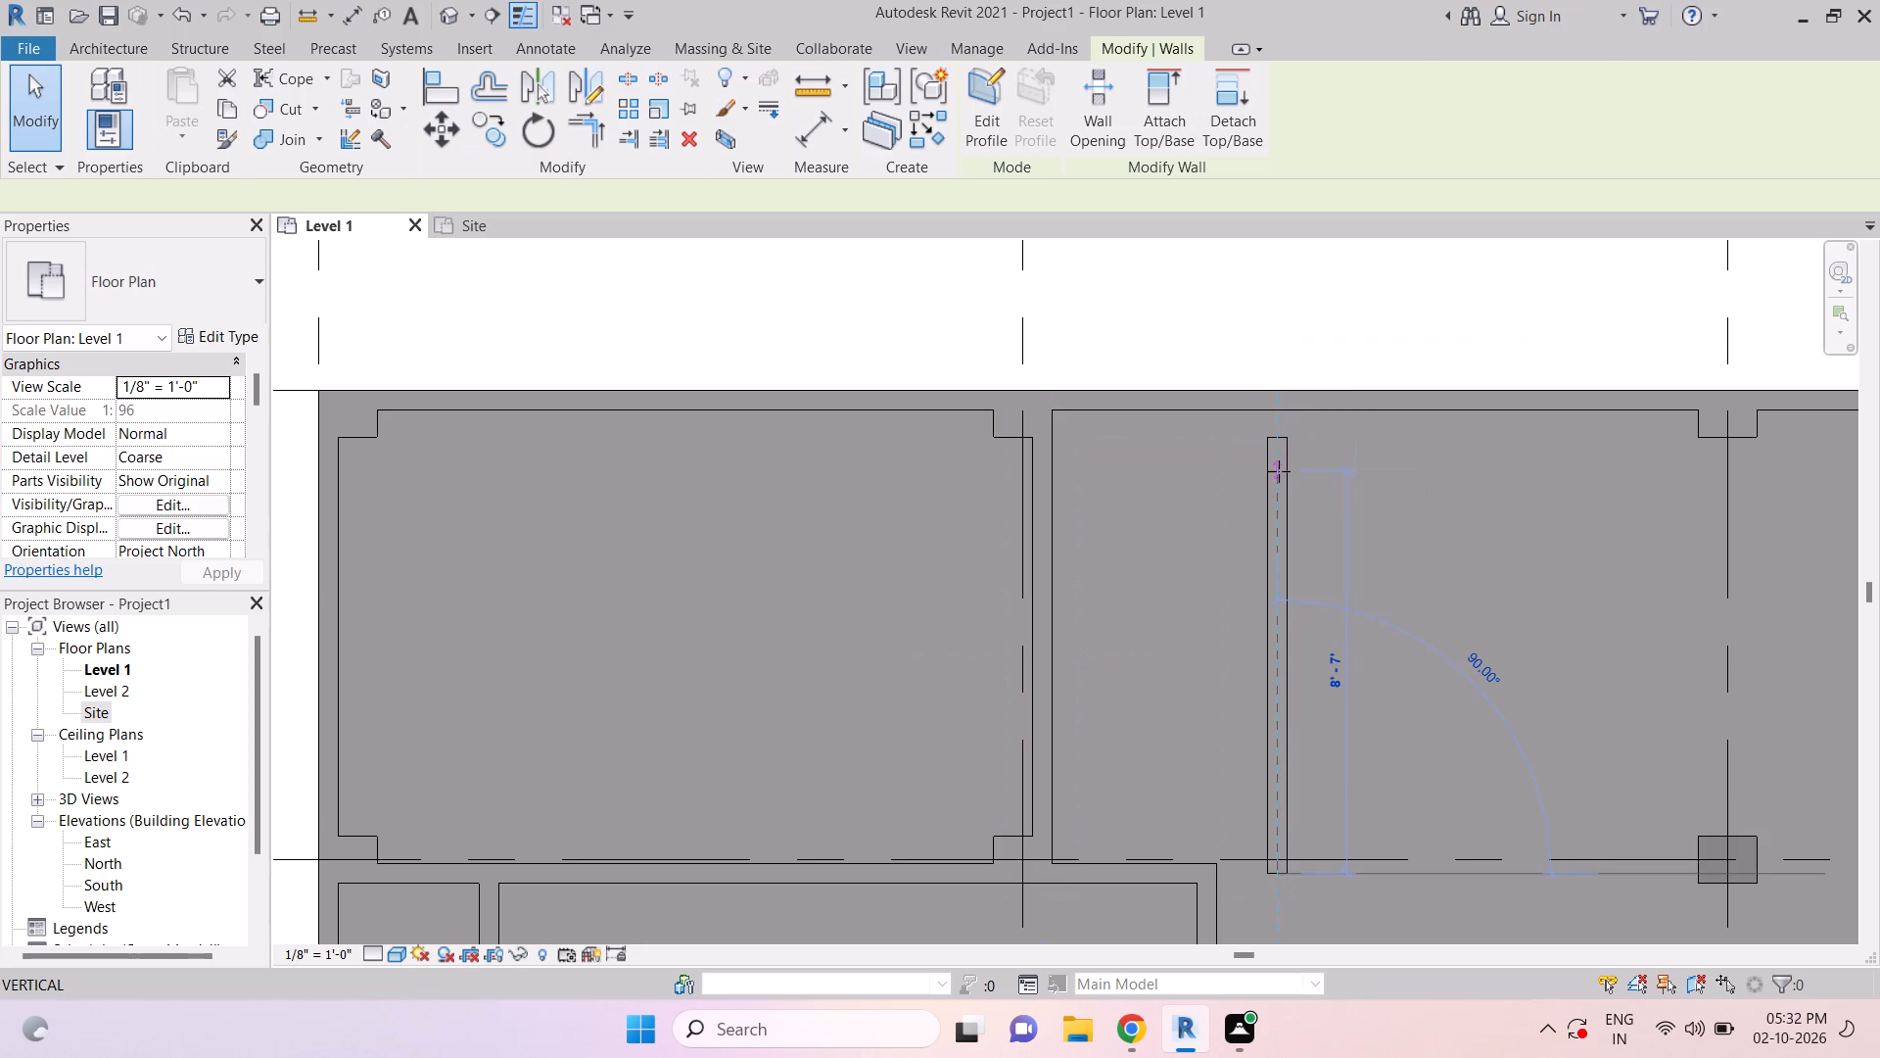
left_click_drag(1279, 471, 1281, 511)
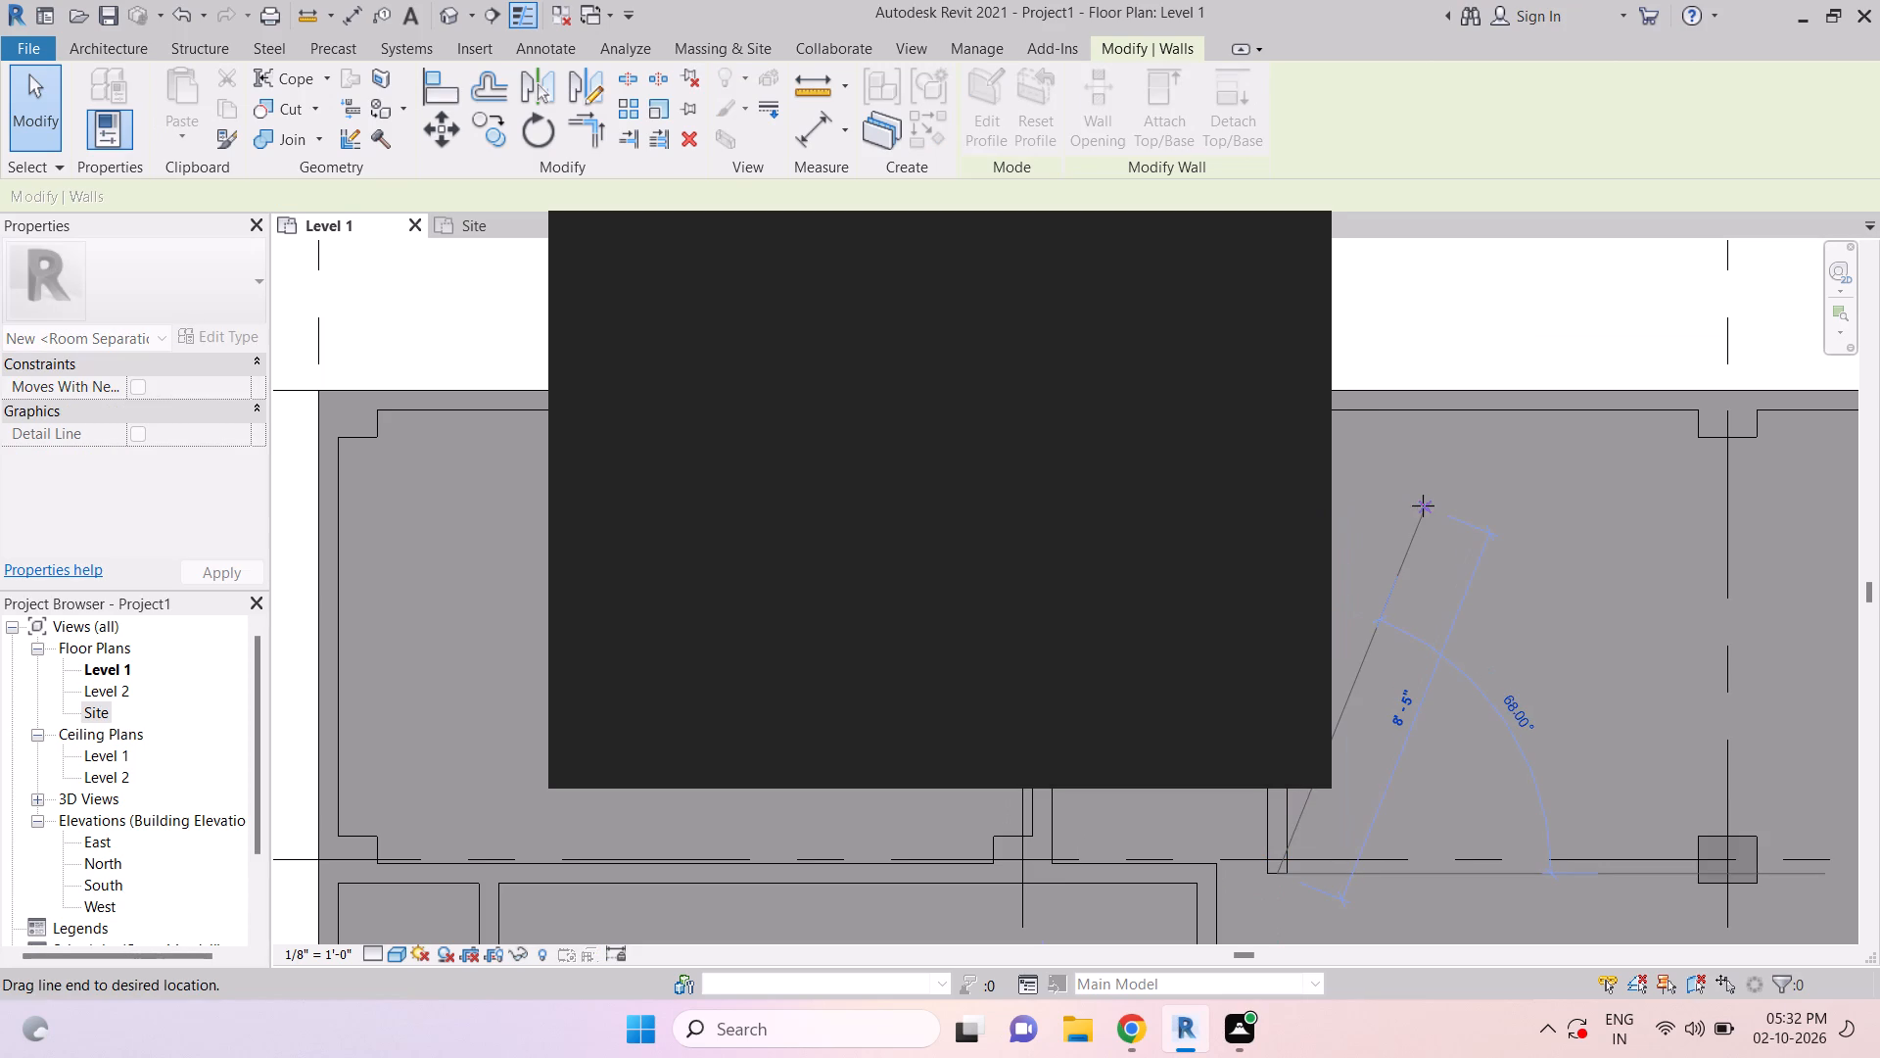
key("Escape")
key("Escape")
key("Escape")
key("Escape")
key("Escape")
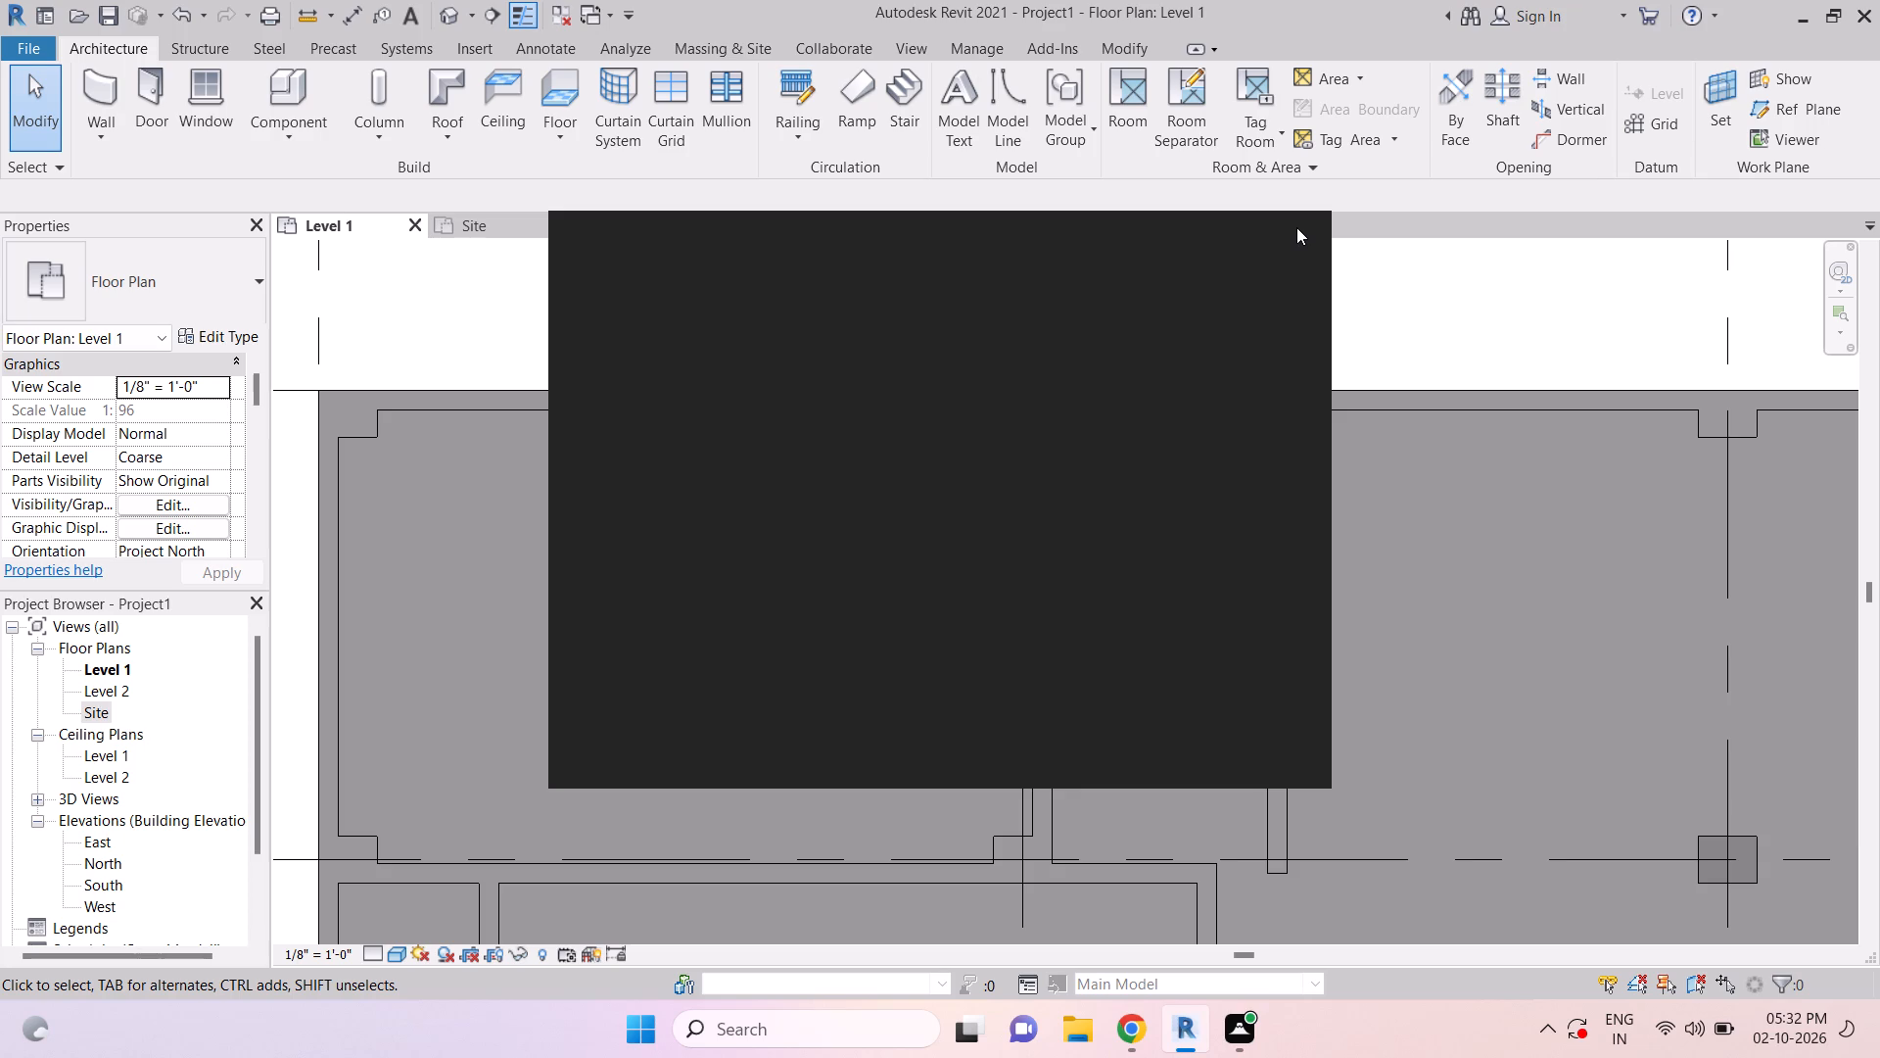
Close the Autodesk notification covering the floor plan.
left_click(1295, 226)
key("Escape")
key("Escape")
key("Escape")
Draw a horizontal Generic - 5" wall about 5' long between the partition and its copy, about 2' 6" below the upper exterior wall.
scroll(1125, 462, "down", 3)
key("Escape")
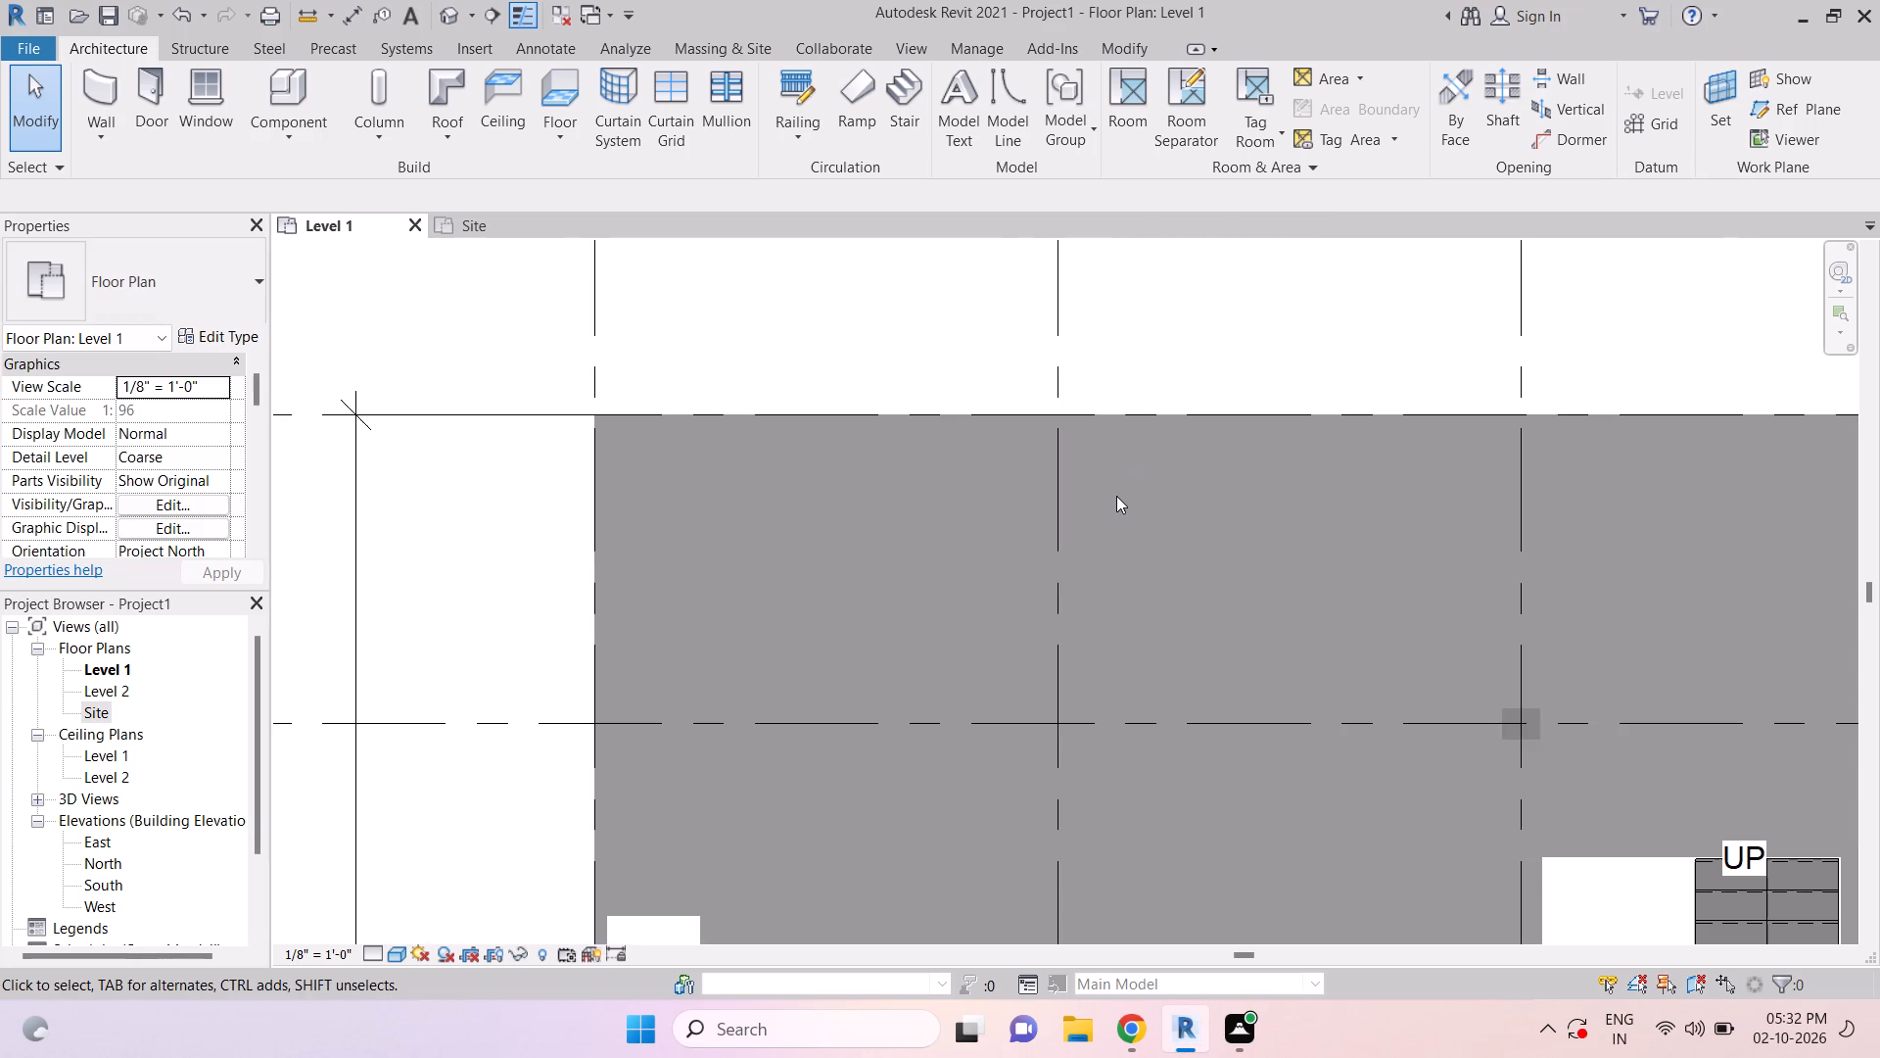
key("Escape")
key("Escape")
key("Escape")
key("Escape")
key("w")
key("a")
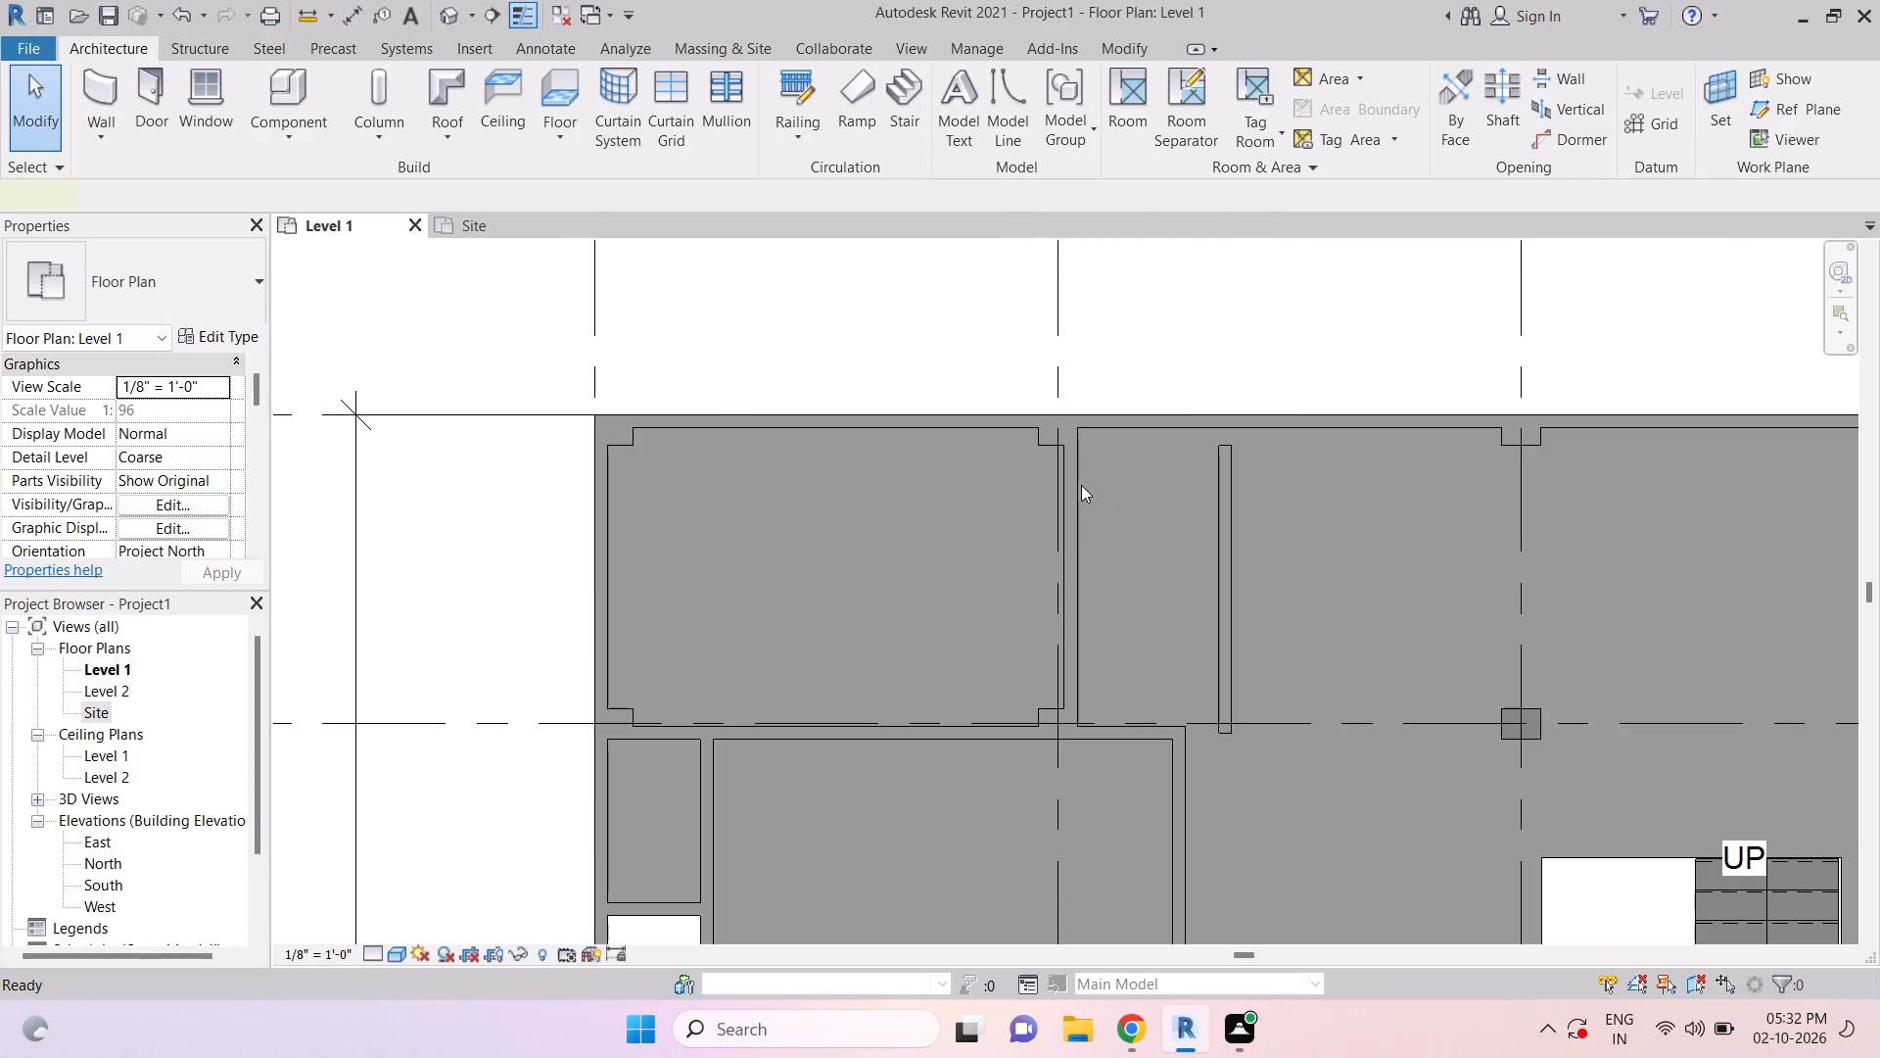
left_click(1081, 499)
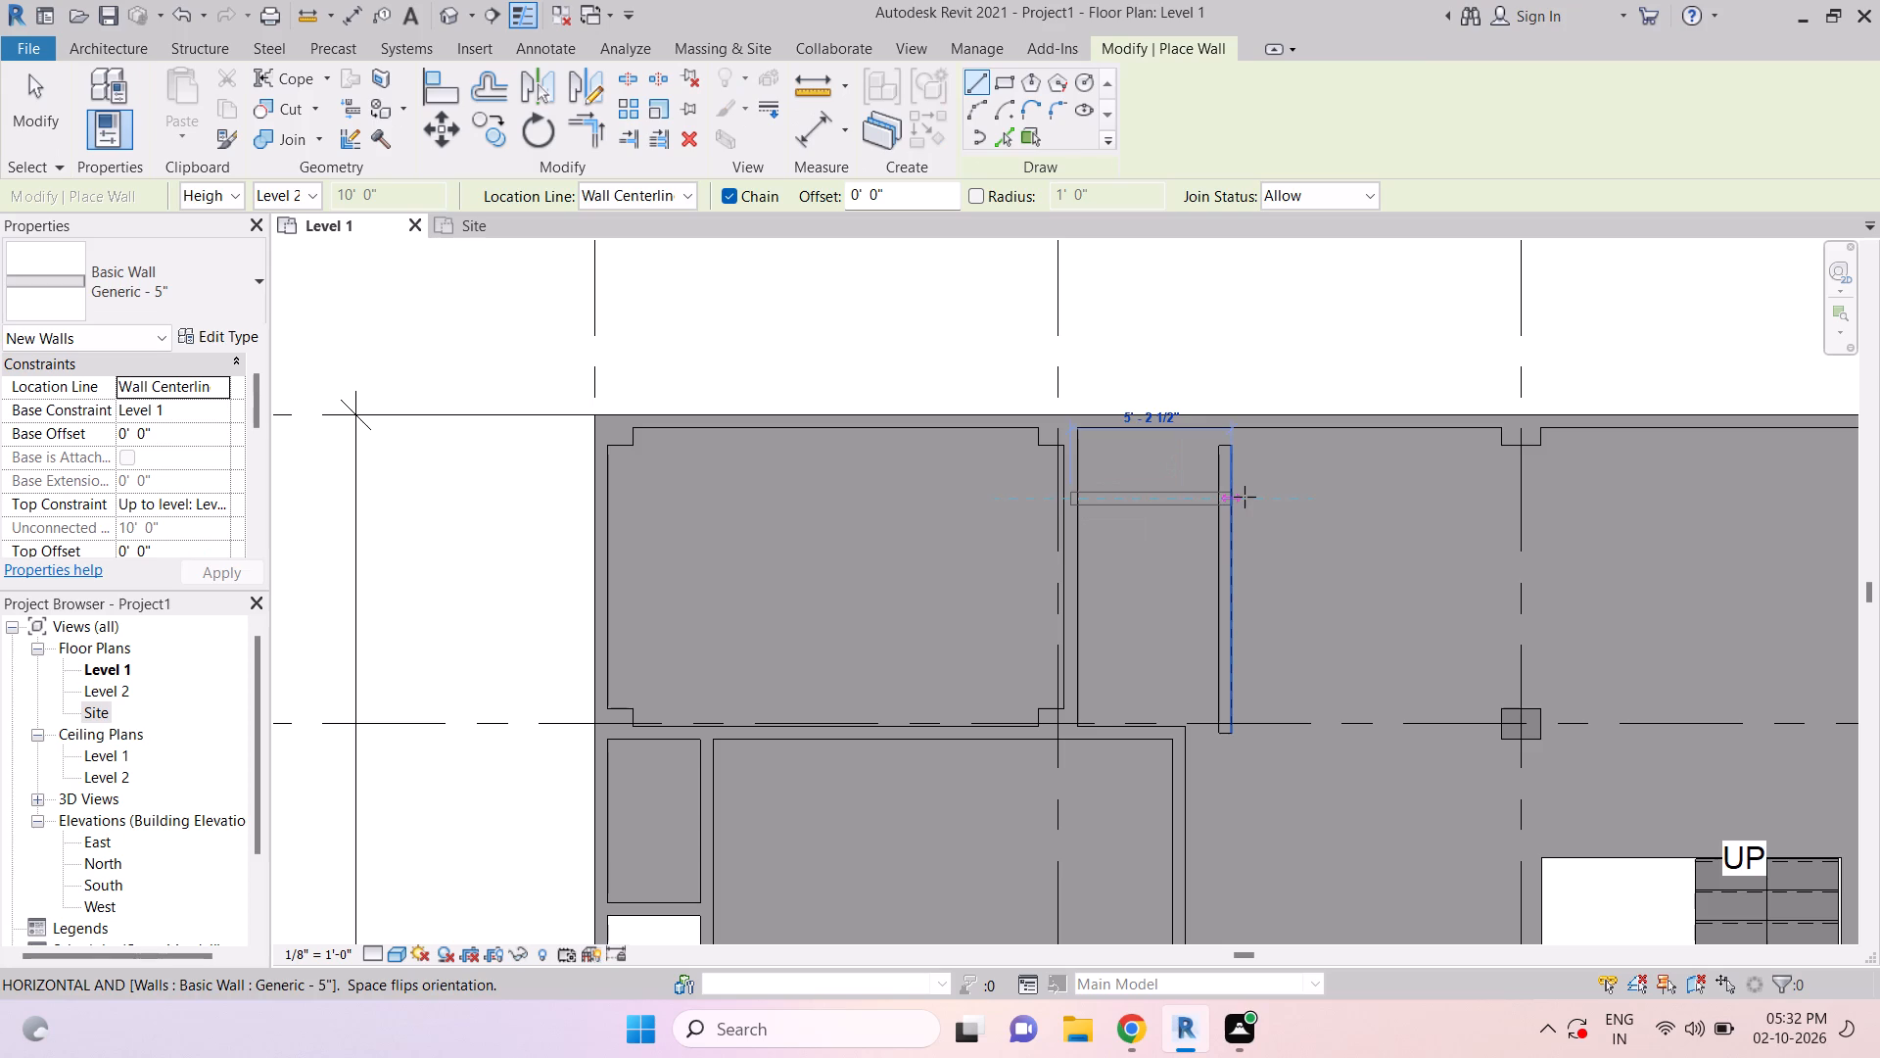
left_click(1227, 496)
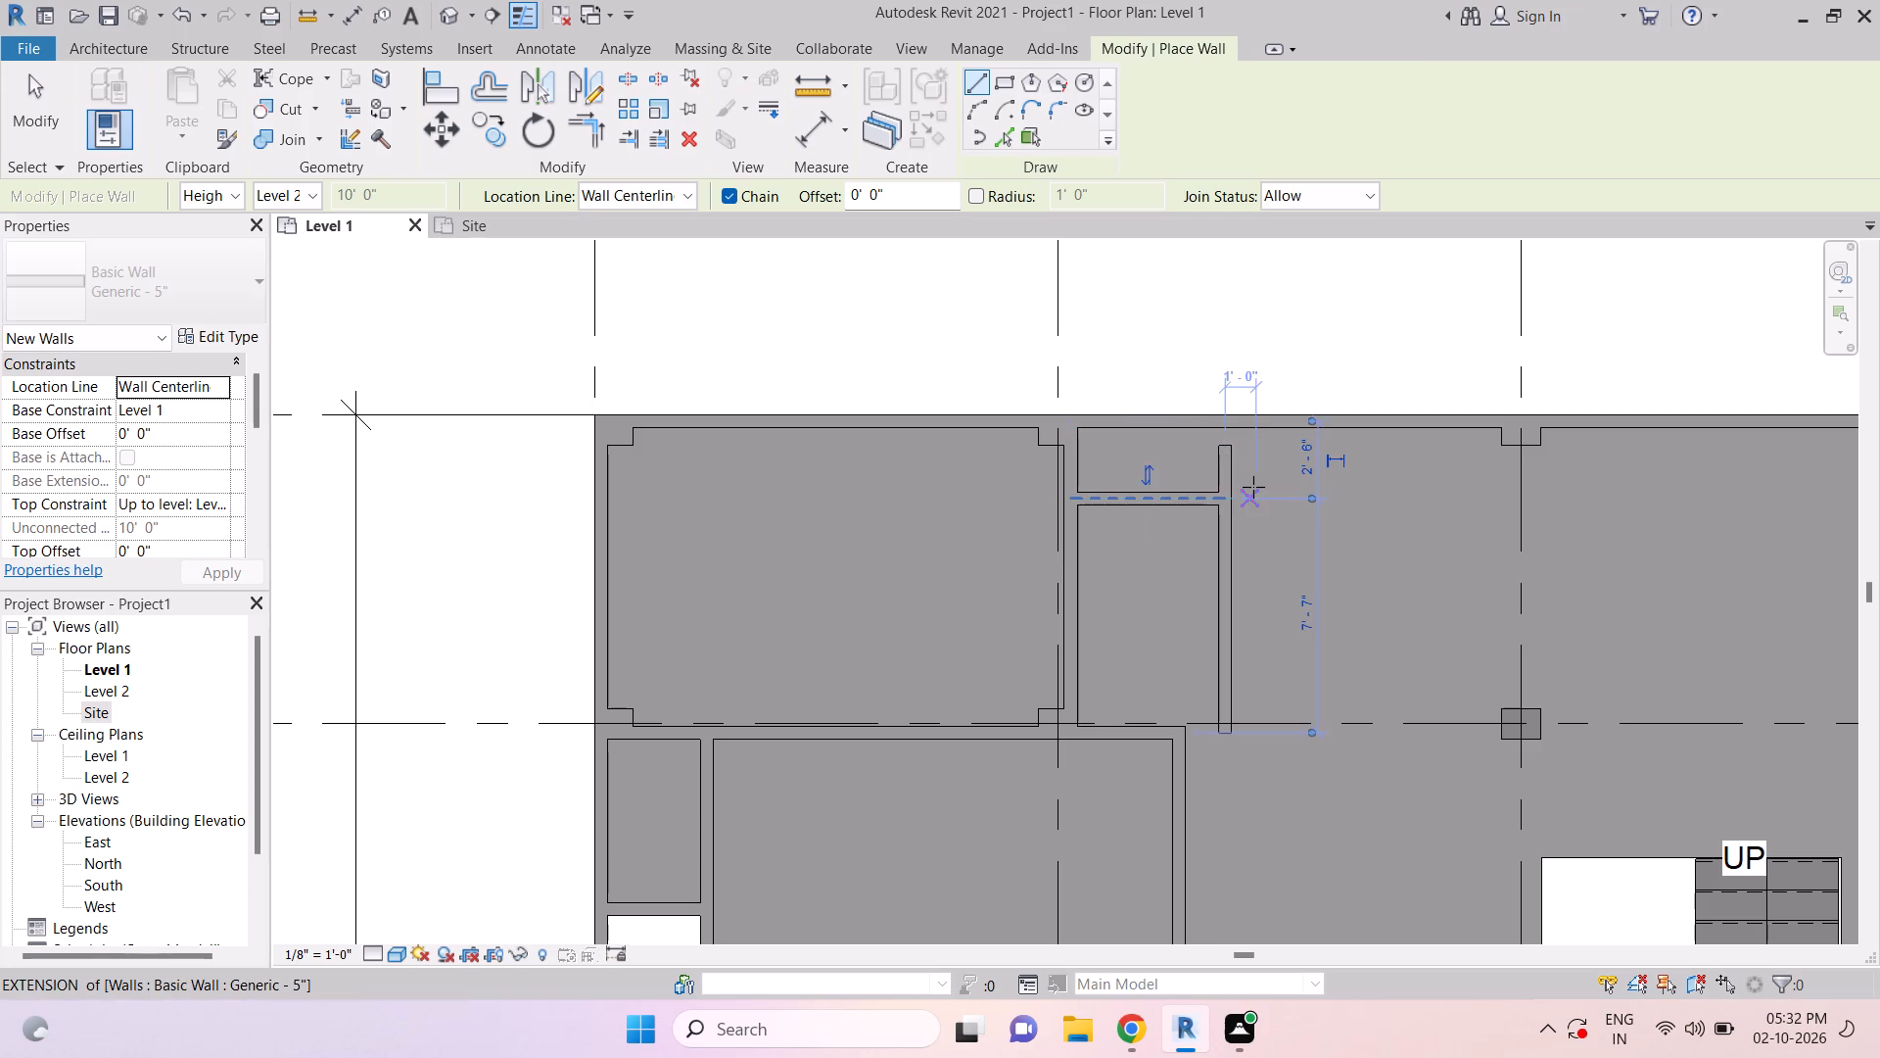
key("Escape")
key("Escape")
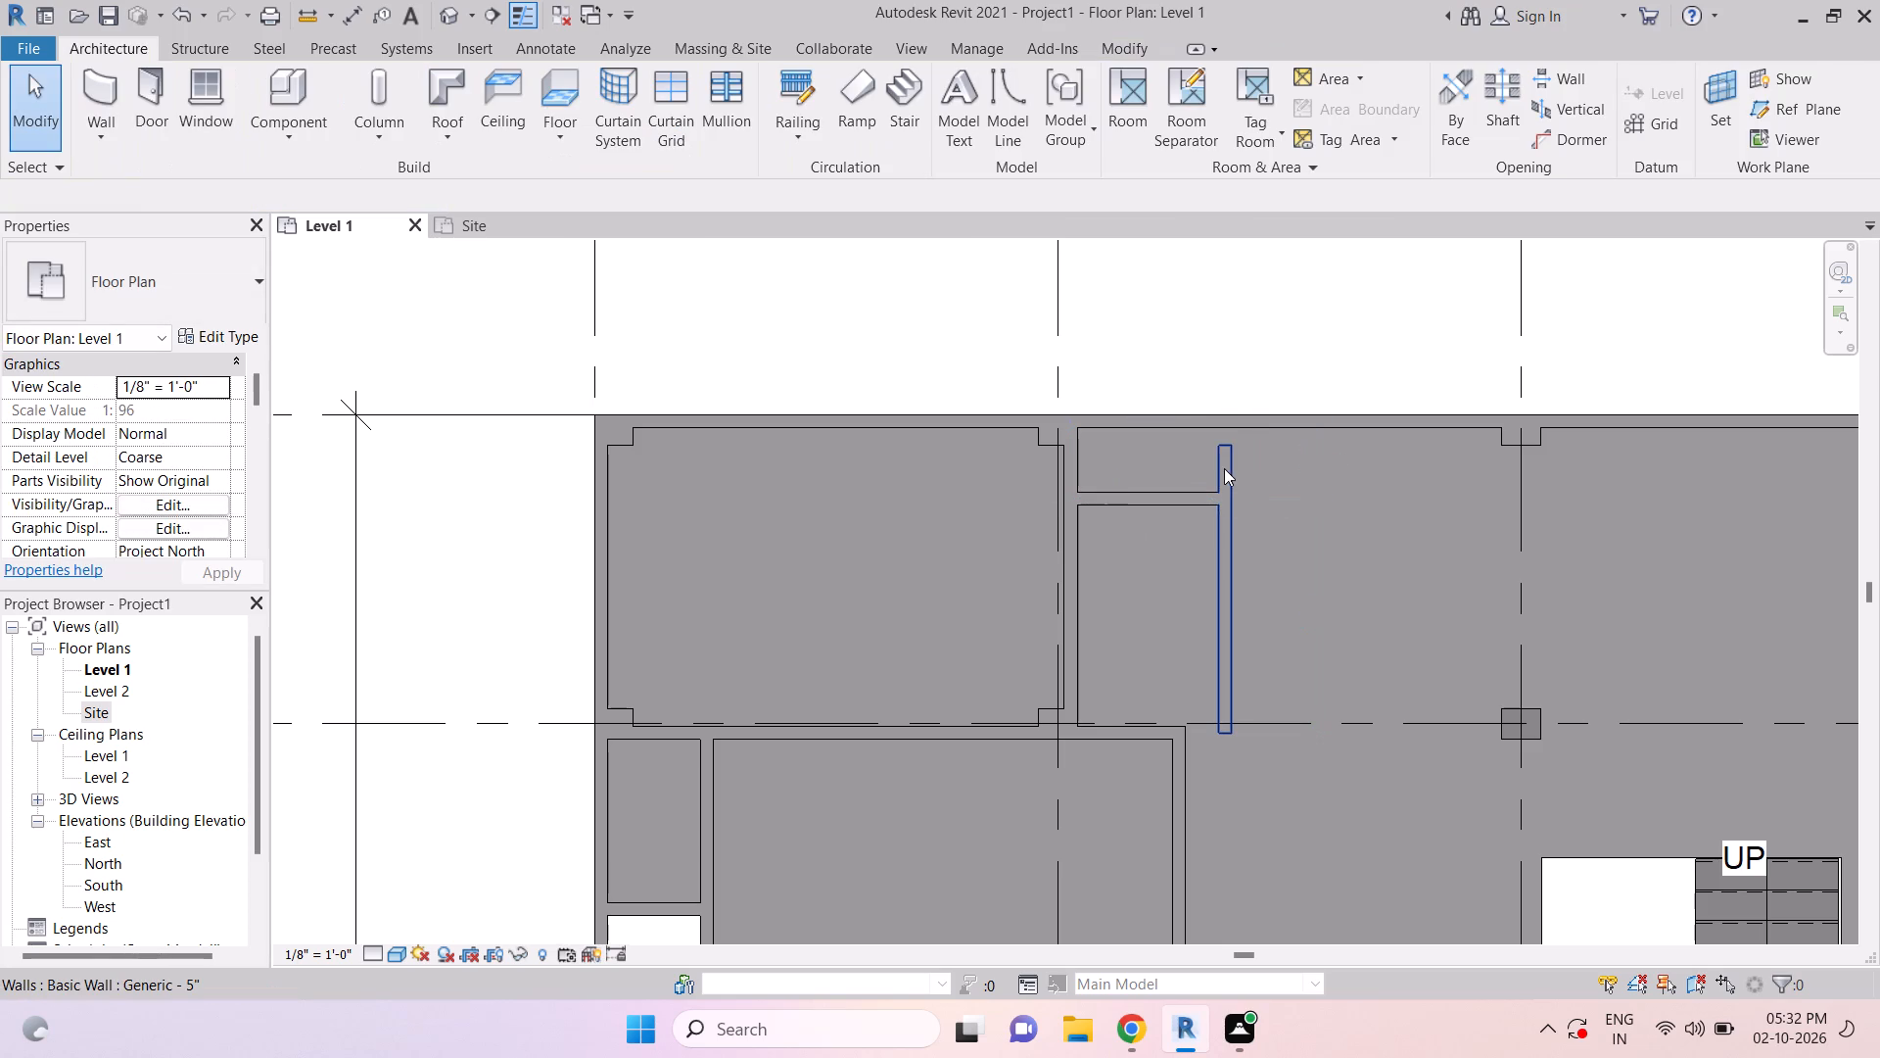
Extend the copied partition's upper end to the exterior wall, making it about 10' 1" long.
scroll(1234, 458, "up", 2)
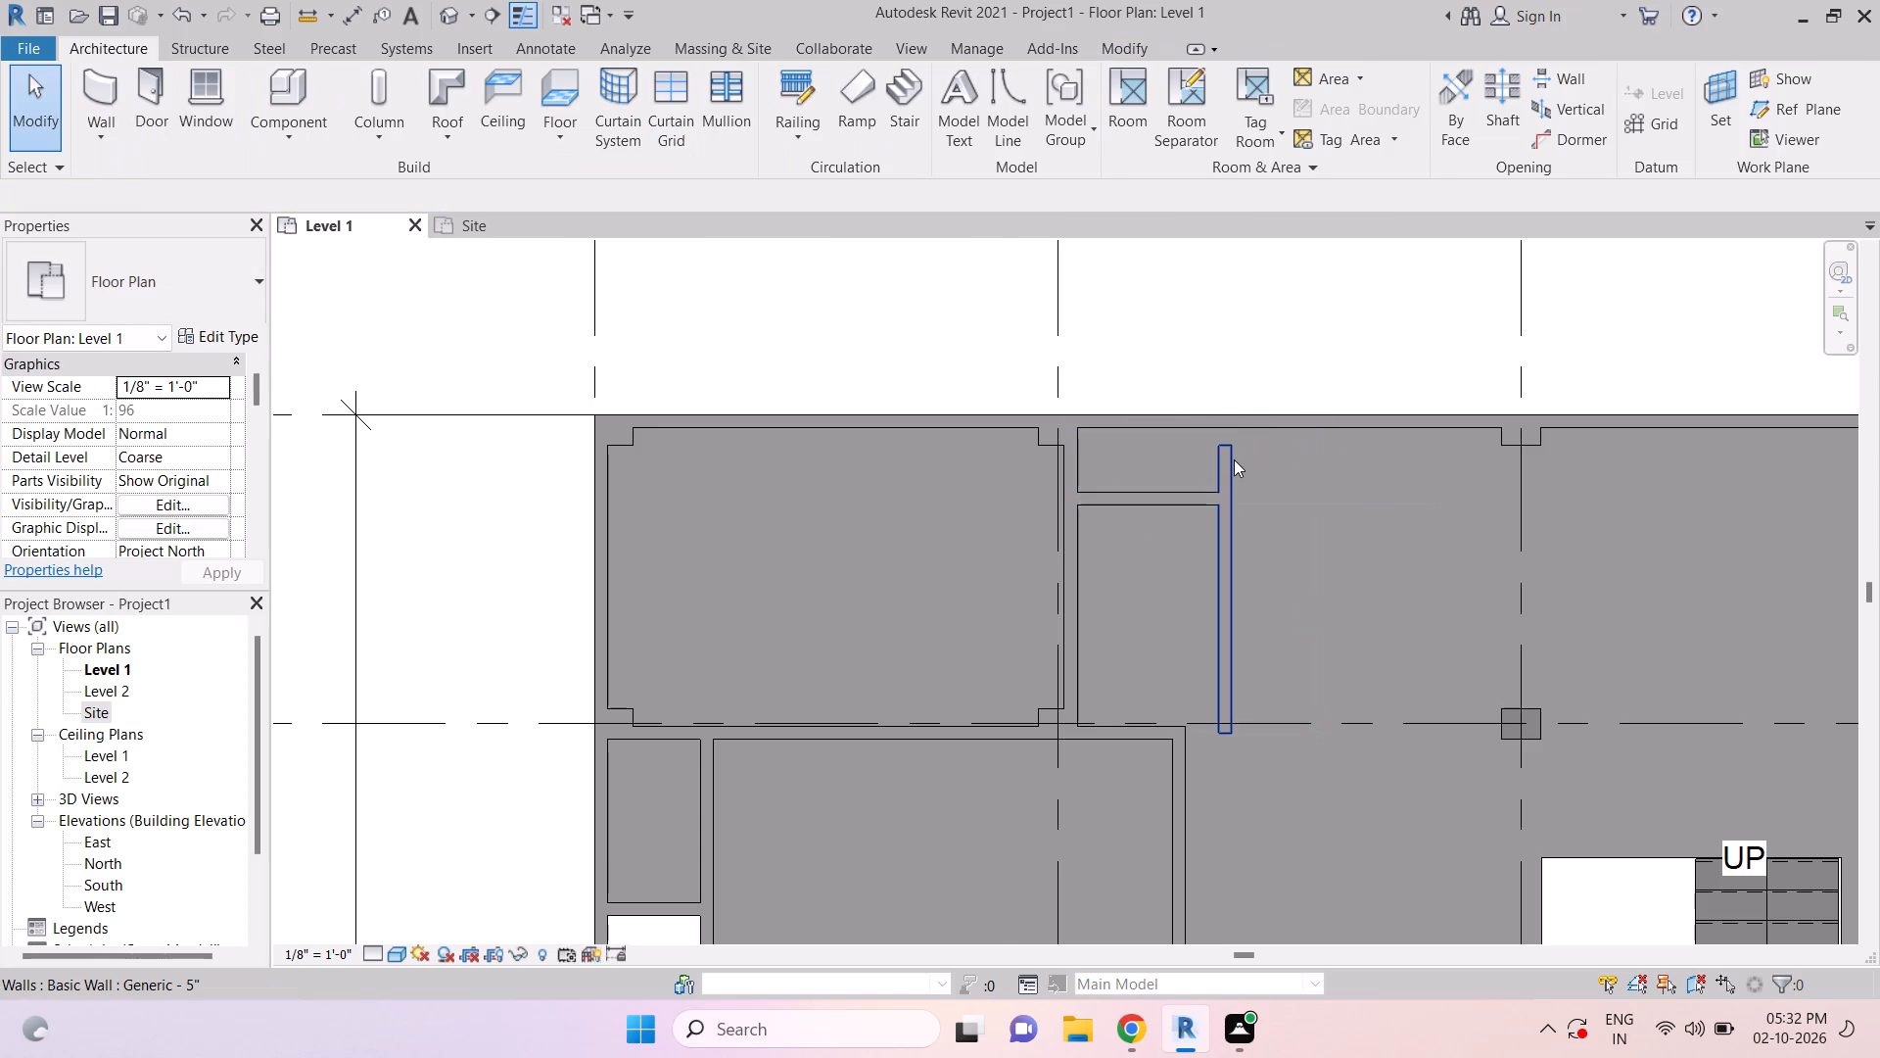
left_click(1234, 459)
scroll(1225, 457, "up", 4)
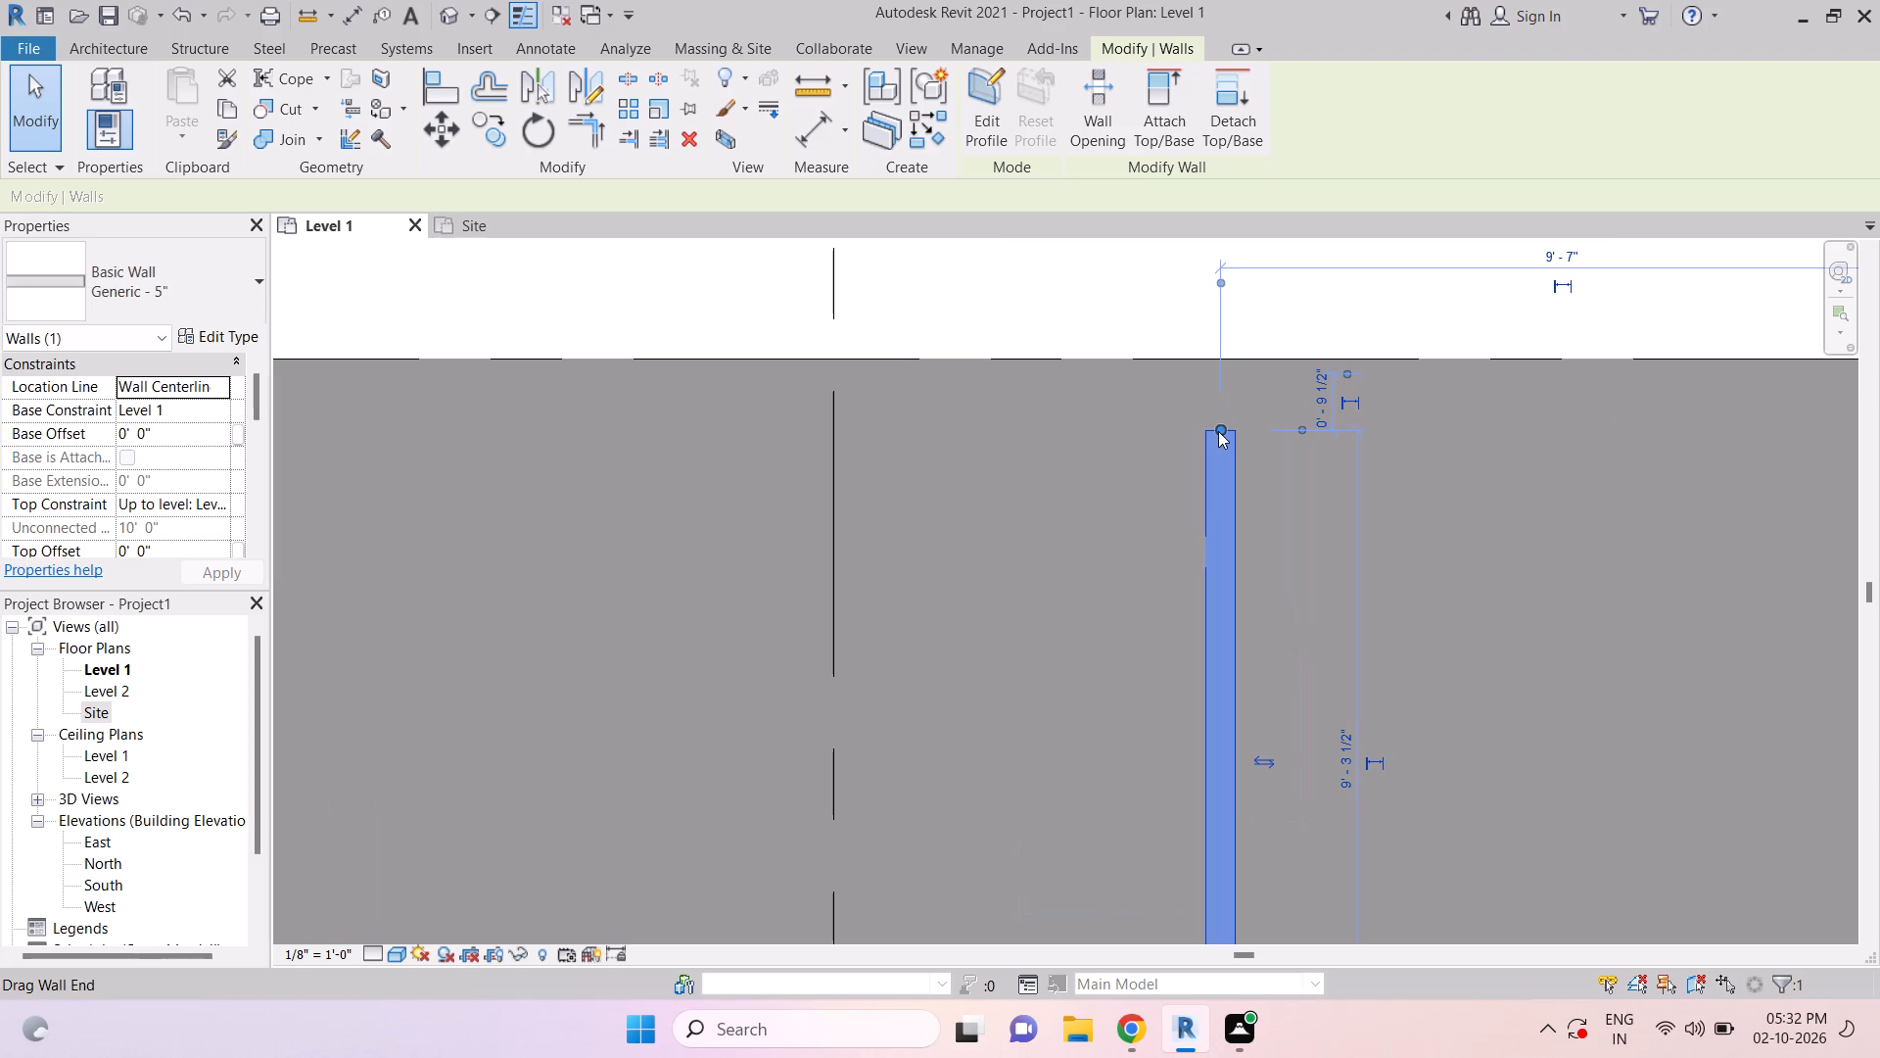
left_click_drag(1220, 429, 1218, 381)
key("Escape")
key("Escape")
key("Escape")
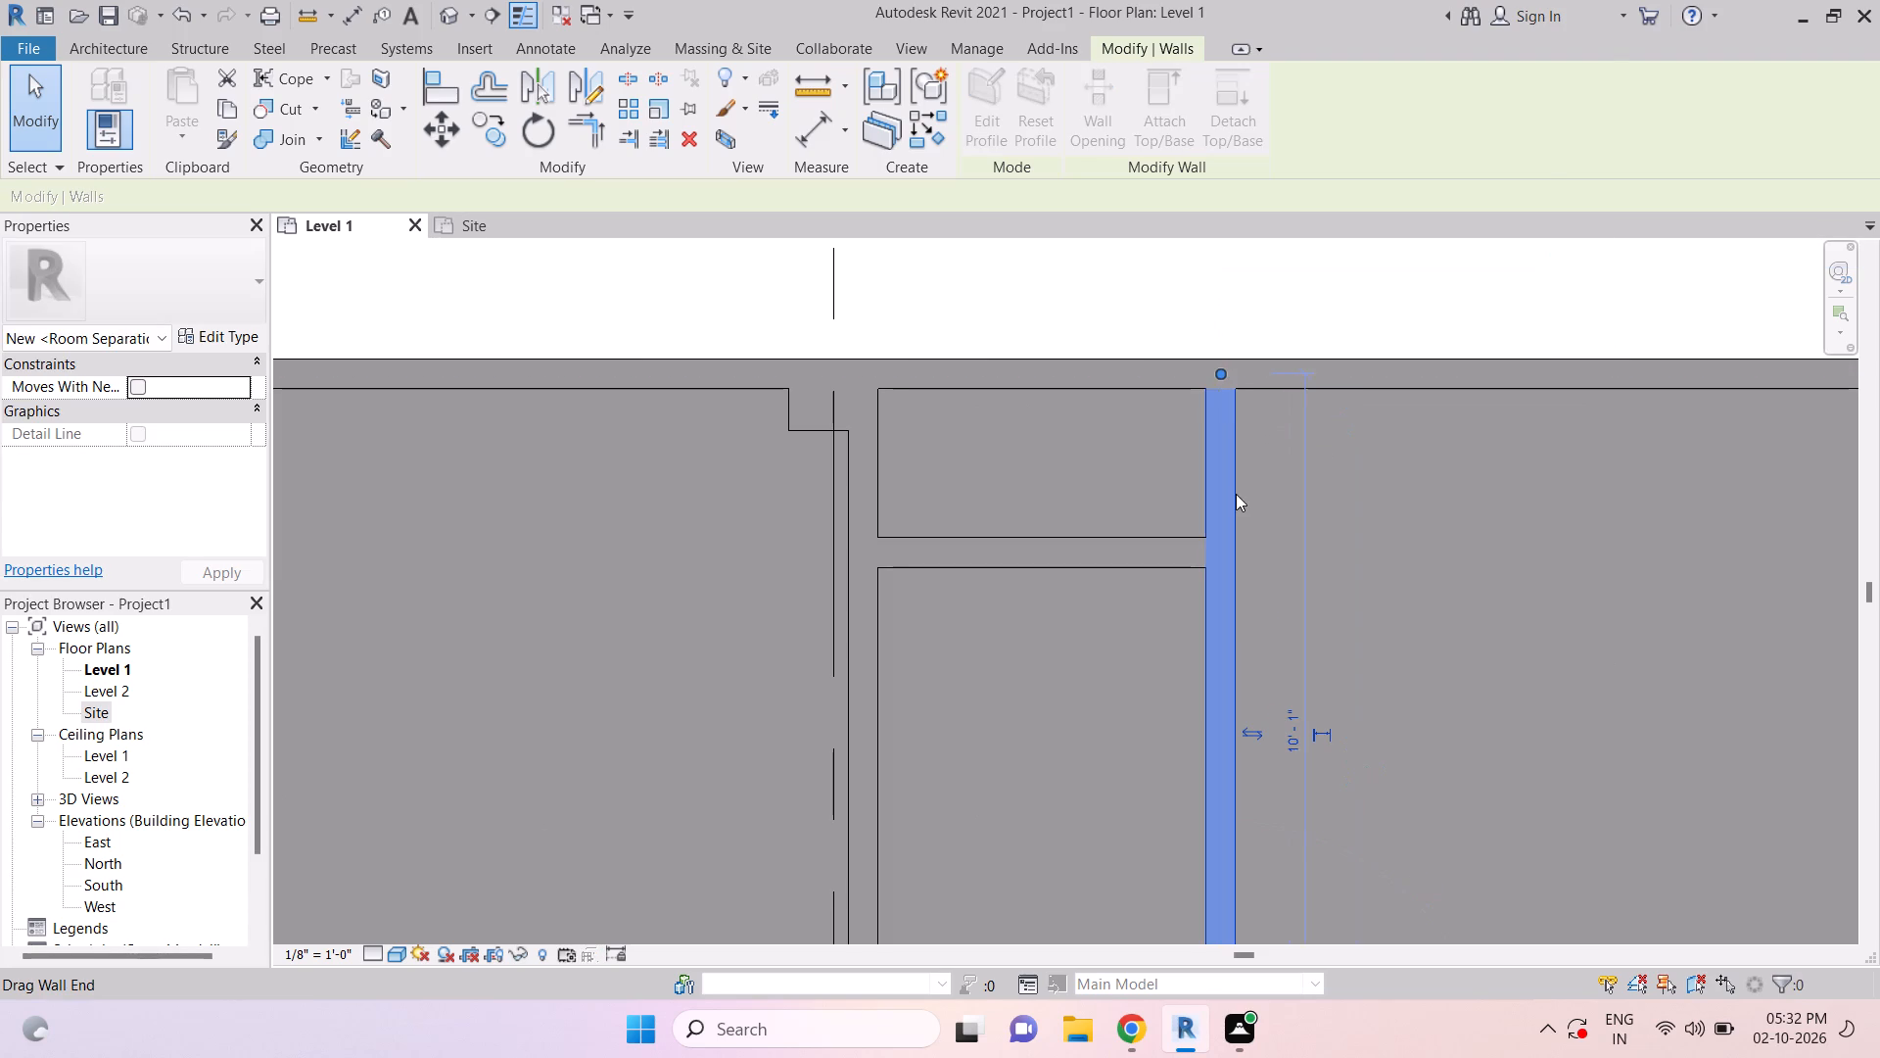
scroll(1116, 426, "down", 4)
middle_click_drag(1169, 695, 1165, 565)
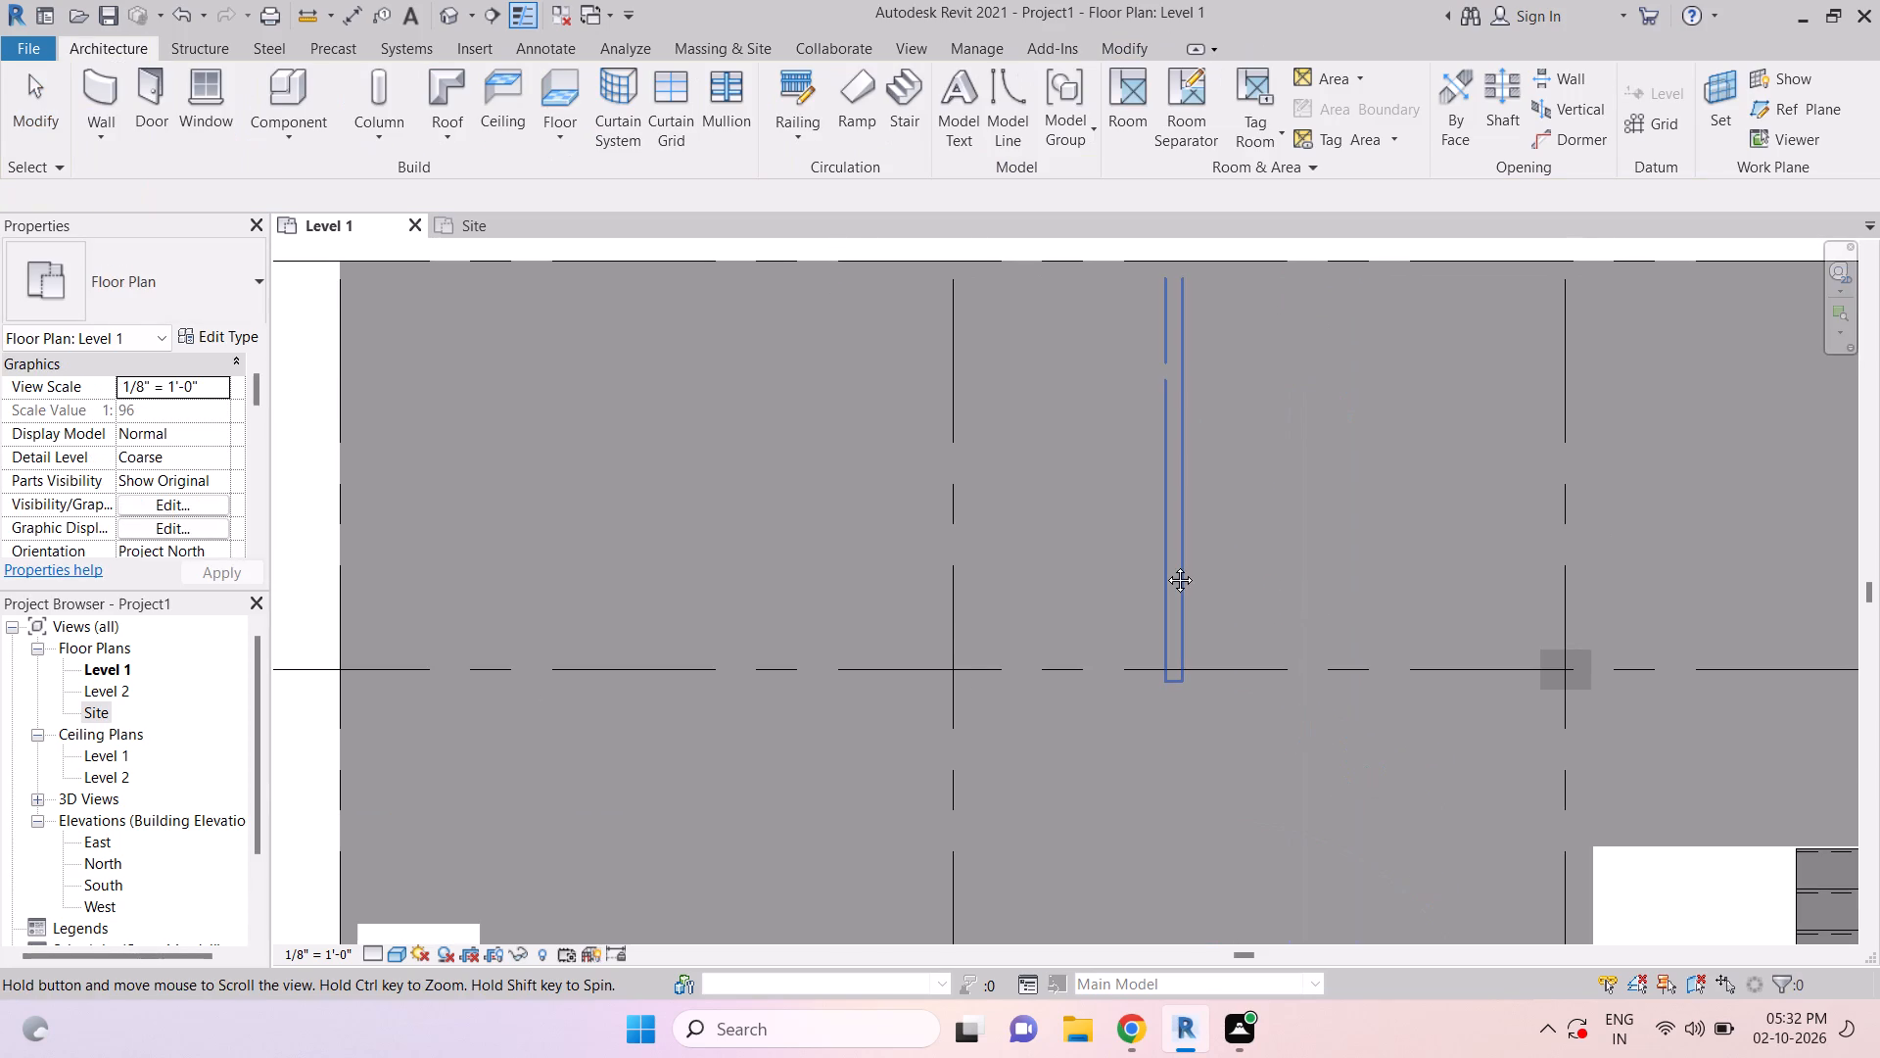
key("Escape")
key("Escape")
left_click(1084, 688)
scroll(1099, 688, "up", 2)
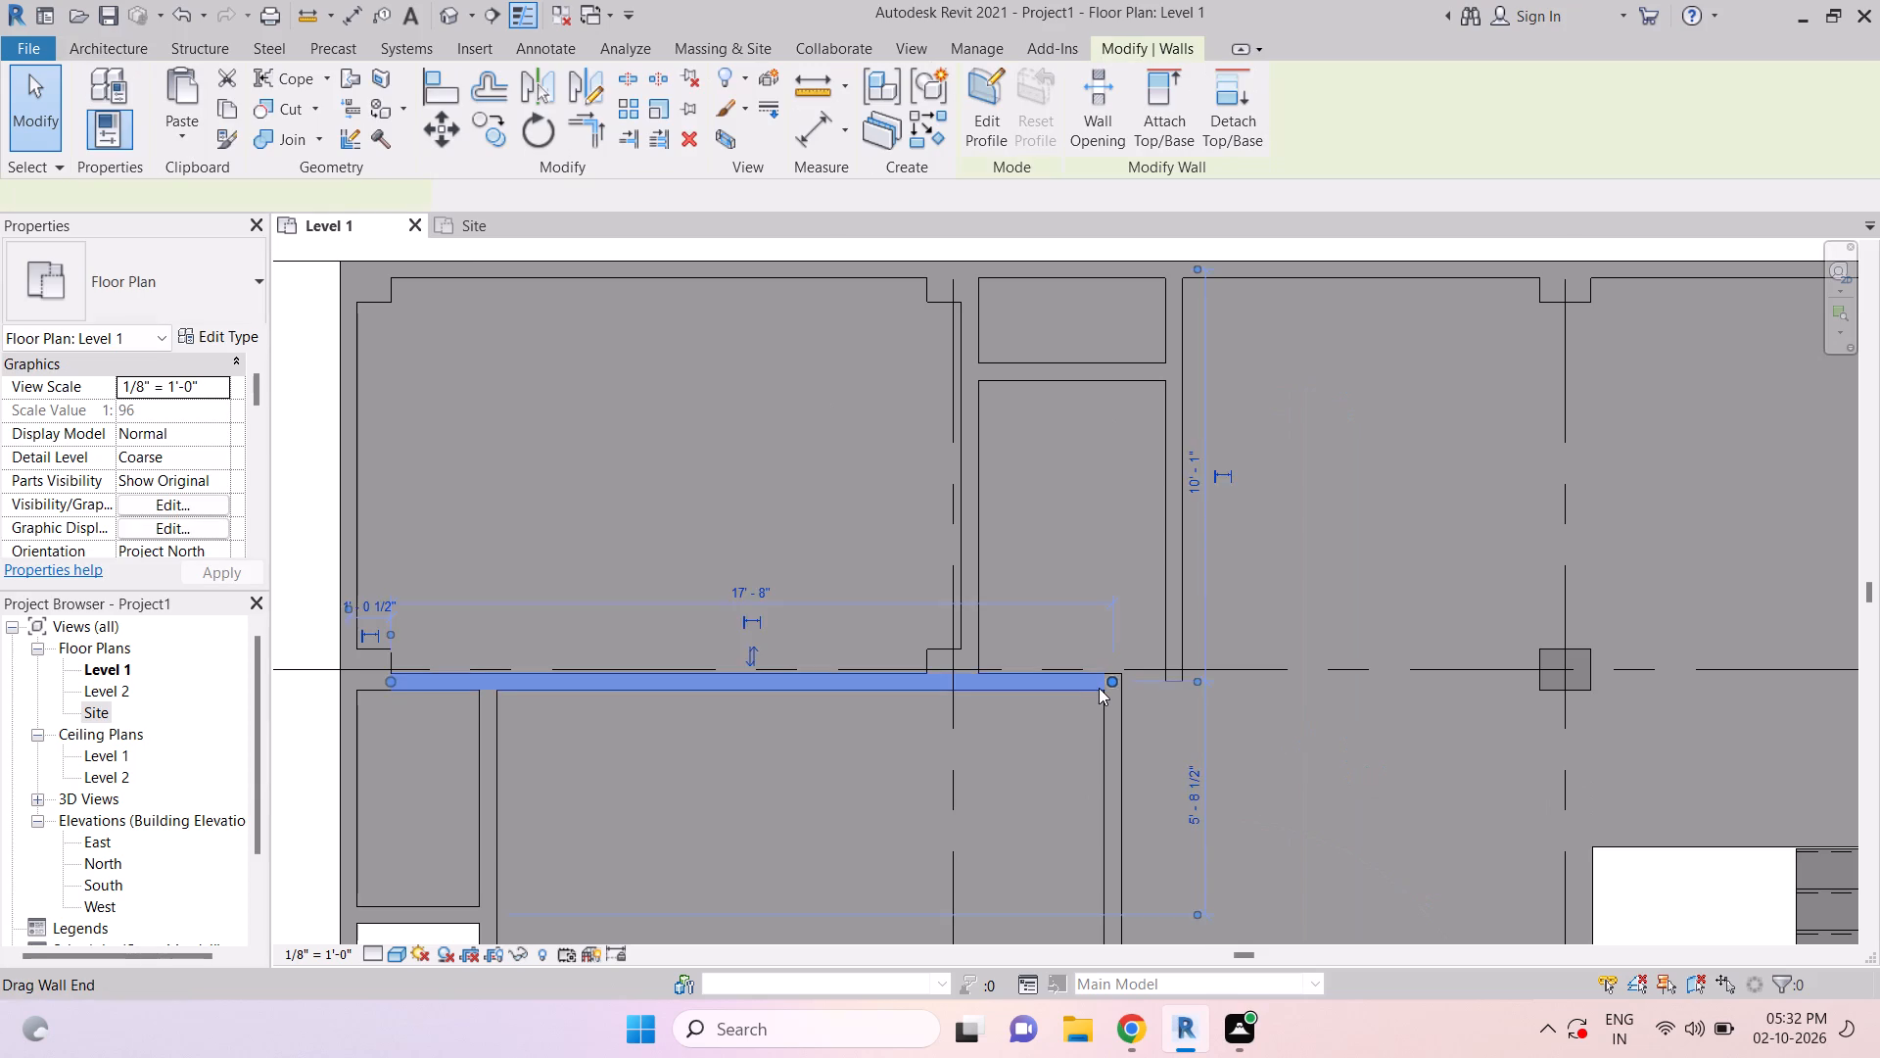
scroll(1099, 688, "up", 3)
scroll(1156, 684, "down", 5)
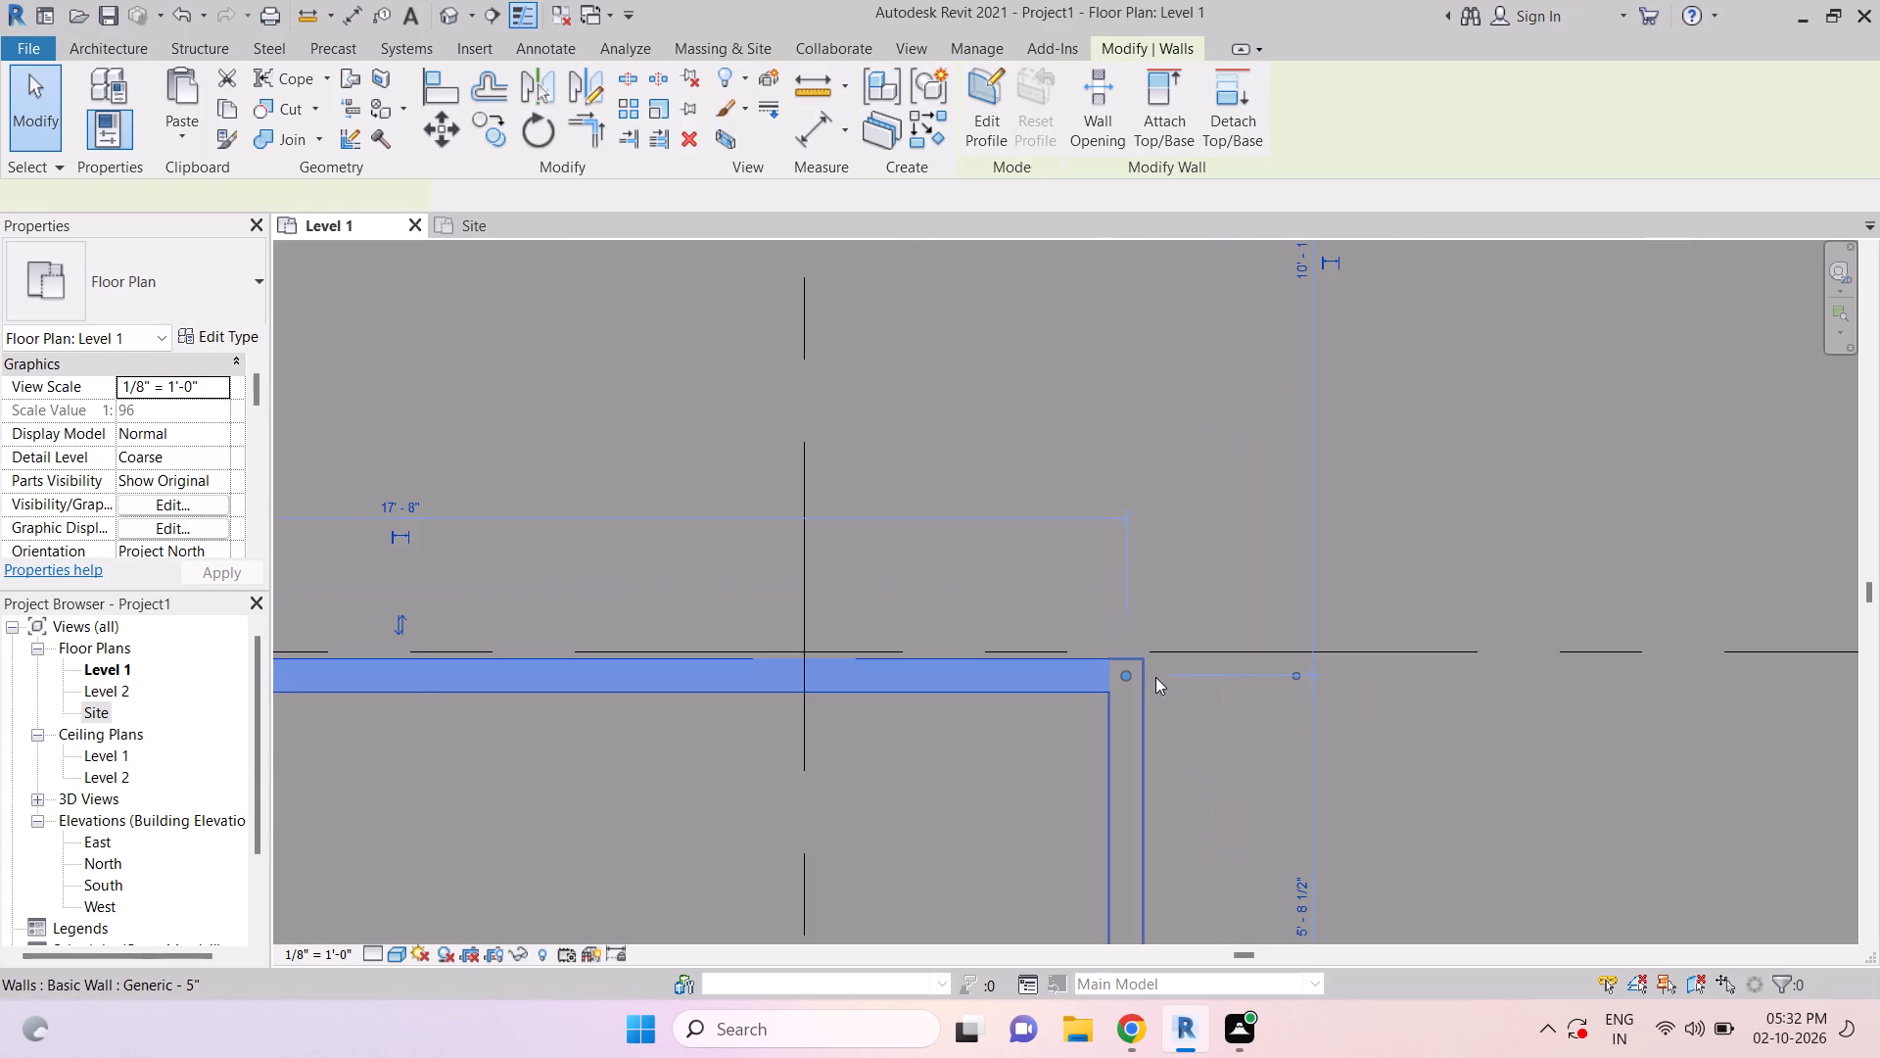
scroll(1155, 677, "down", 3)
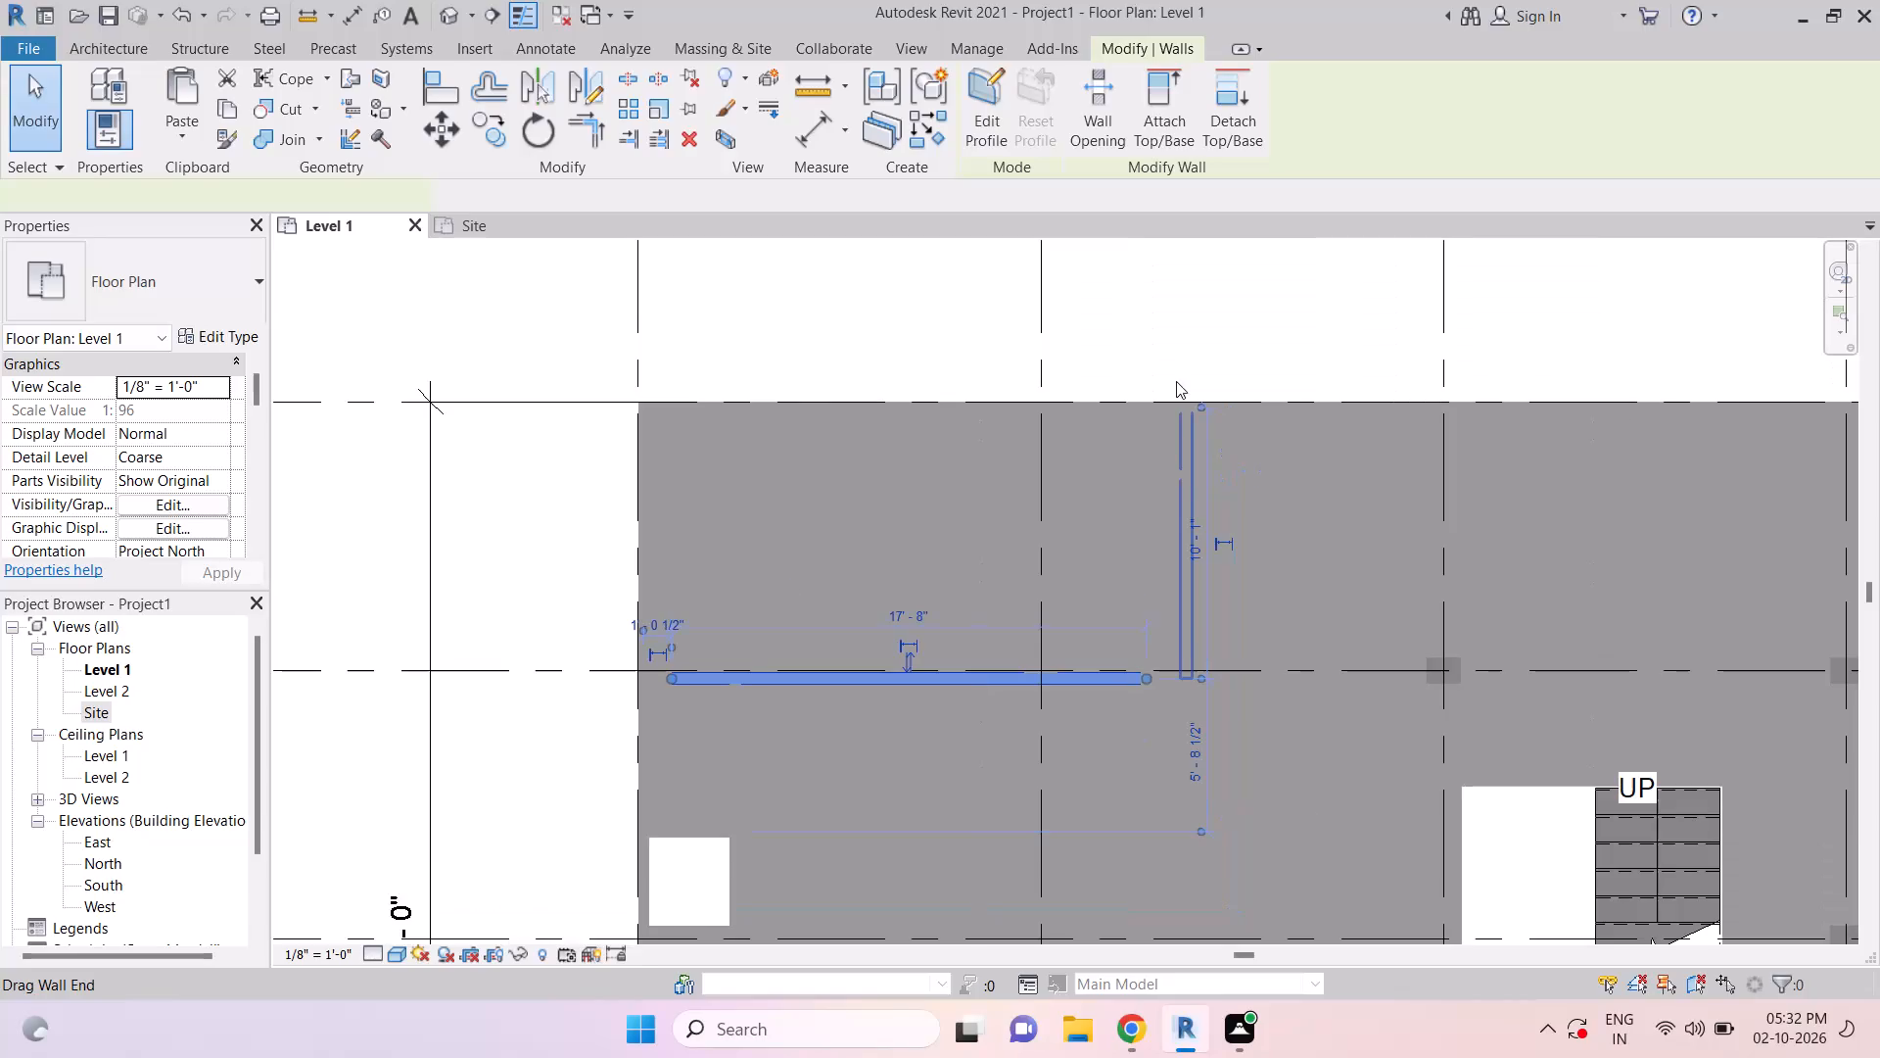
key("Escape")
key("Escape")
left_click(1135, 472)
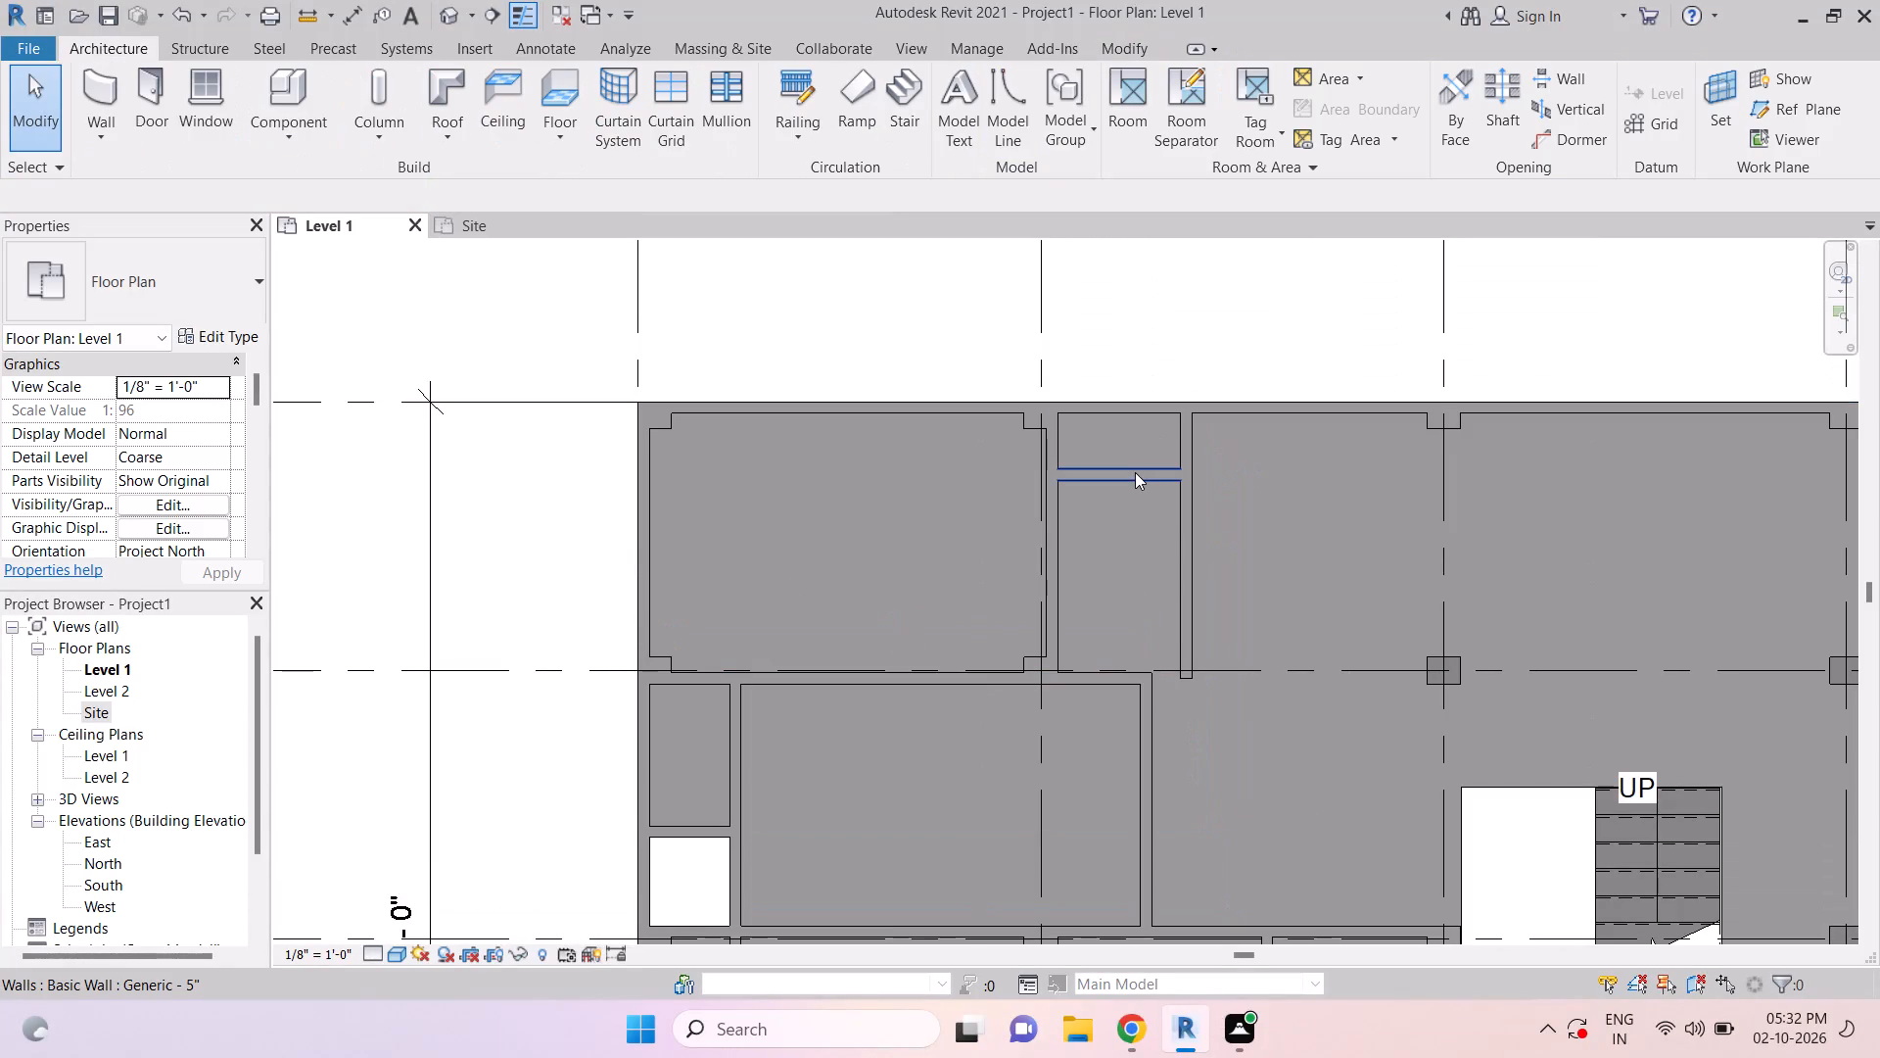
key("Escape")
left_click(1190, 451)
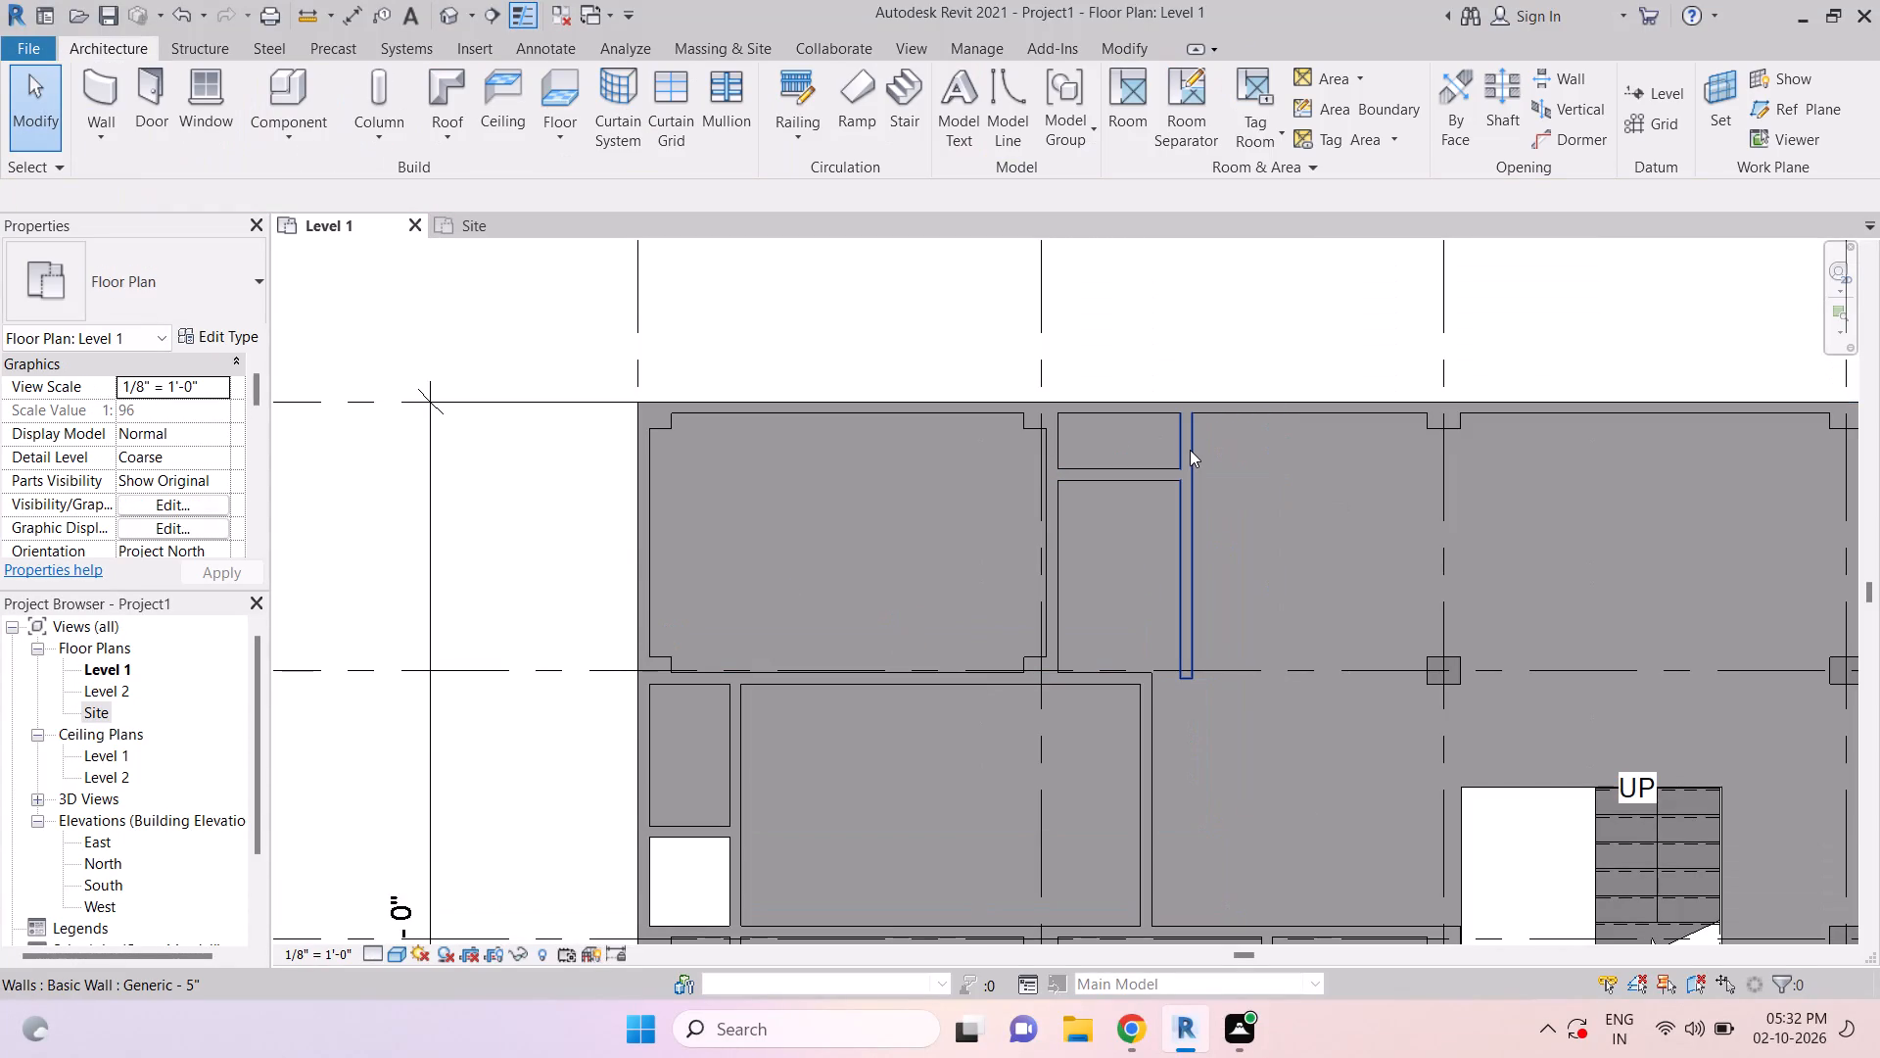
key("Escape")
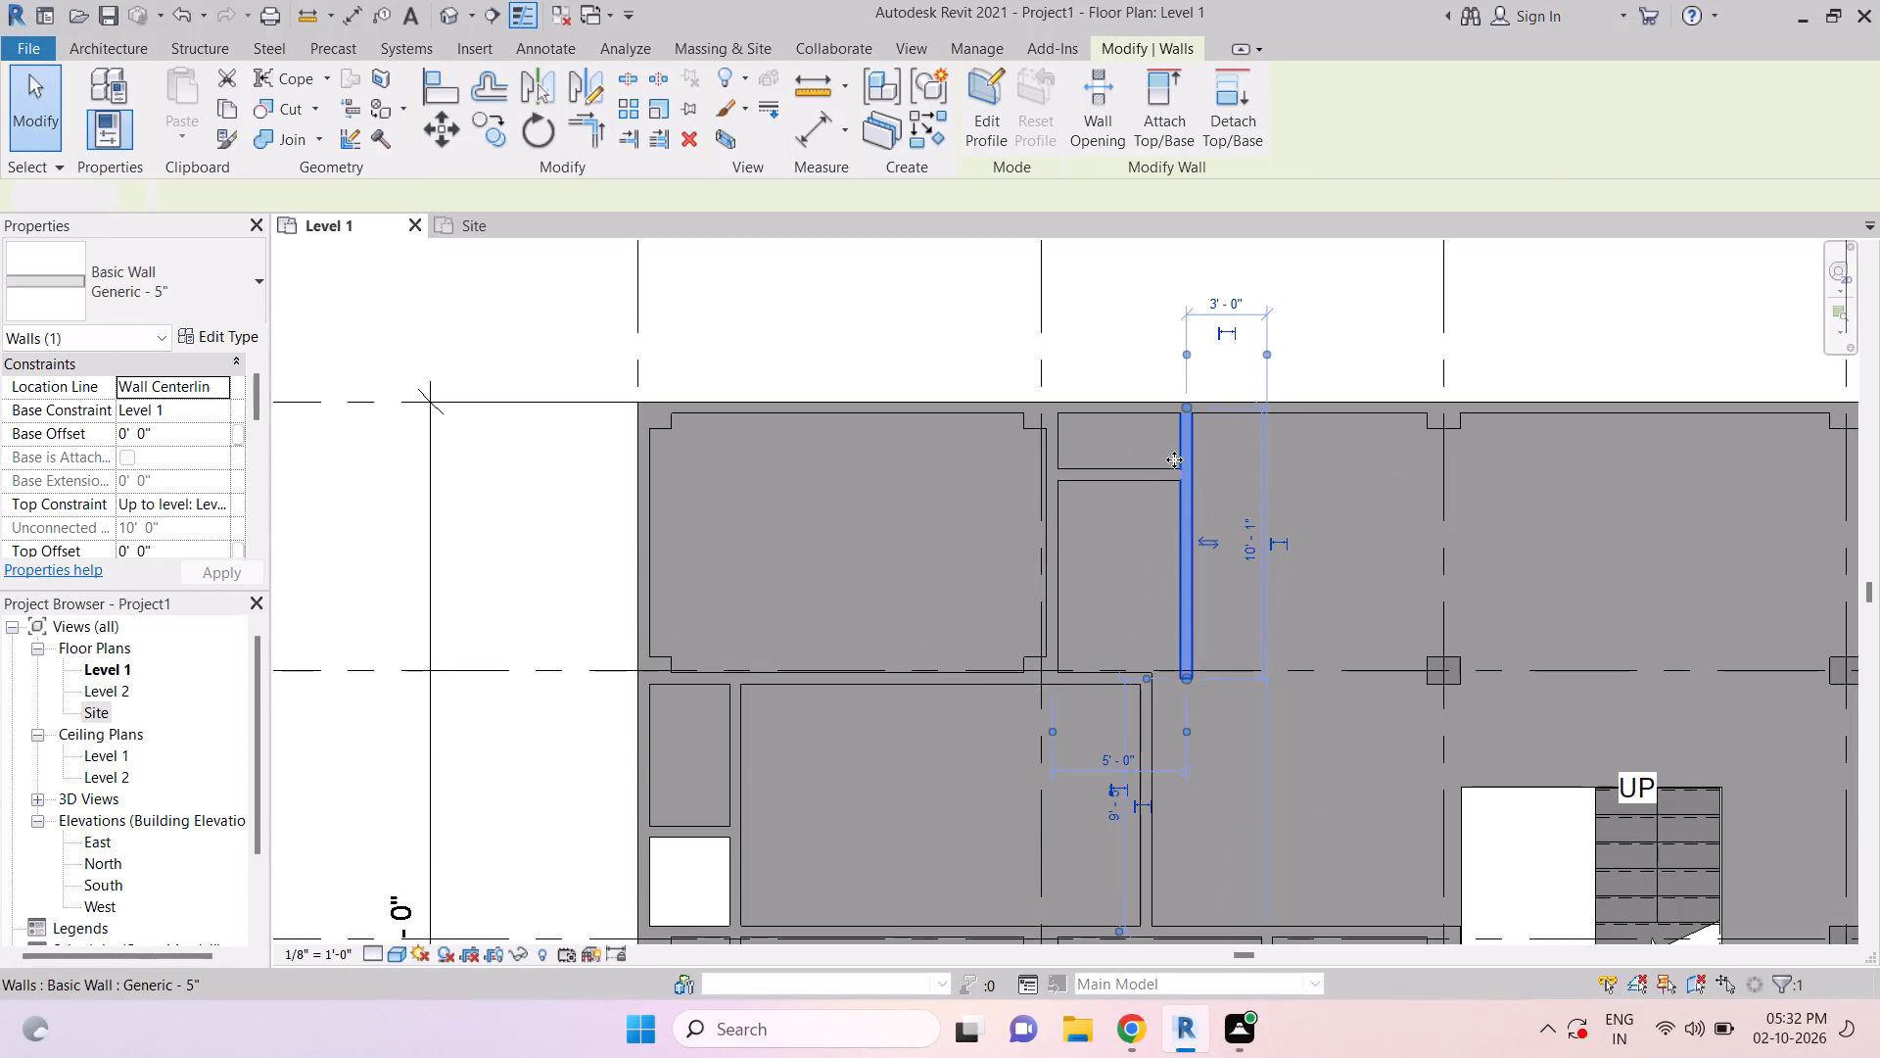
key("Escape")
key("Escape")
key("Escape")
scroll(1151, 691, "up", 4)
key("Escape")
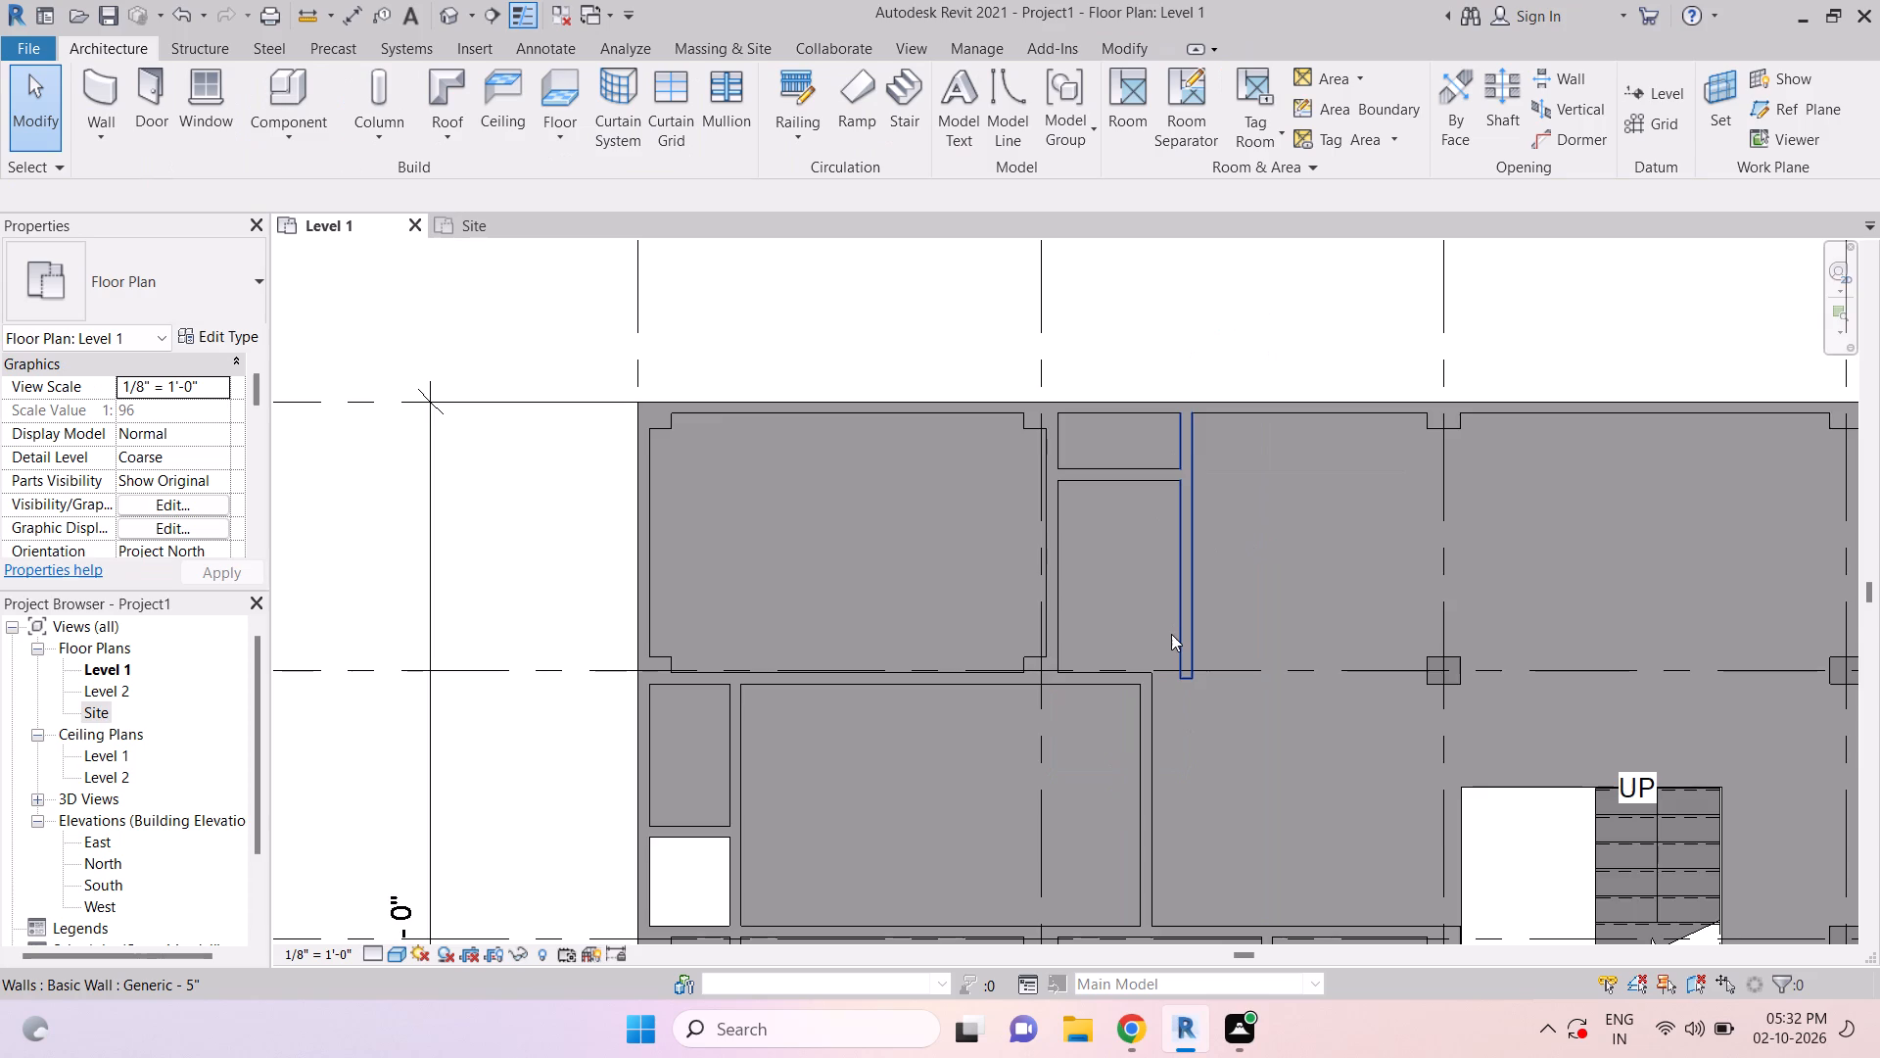
Extend the horizontal partition along grid 7 to the lower end of the copied vertical partition, making it about 19' 2" long.
left_click(1112, 669)
left_click_drag(1144, 668, 1192, 670)
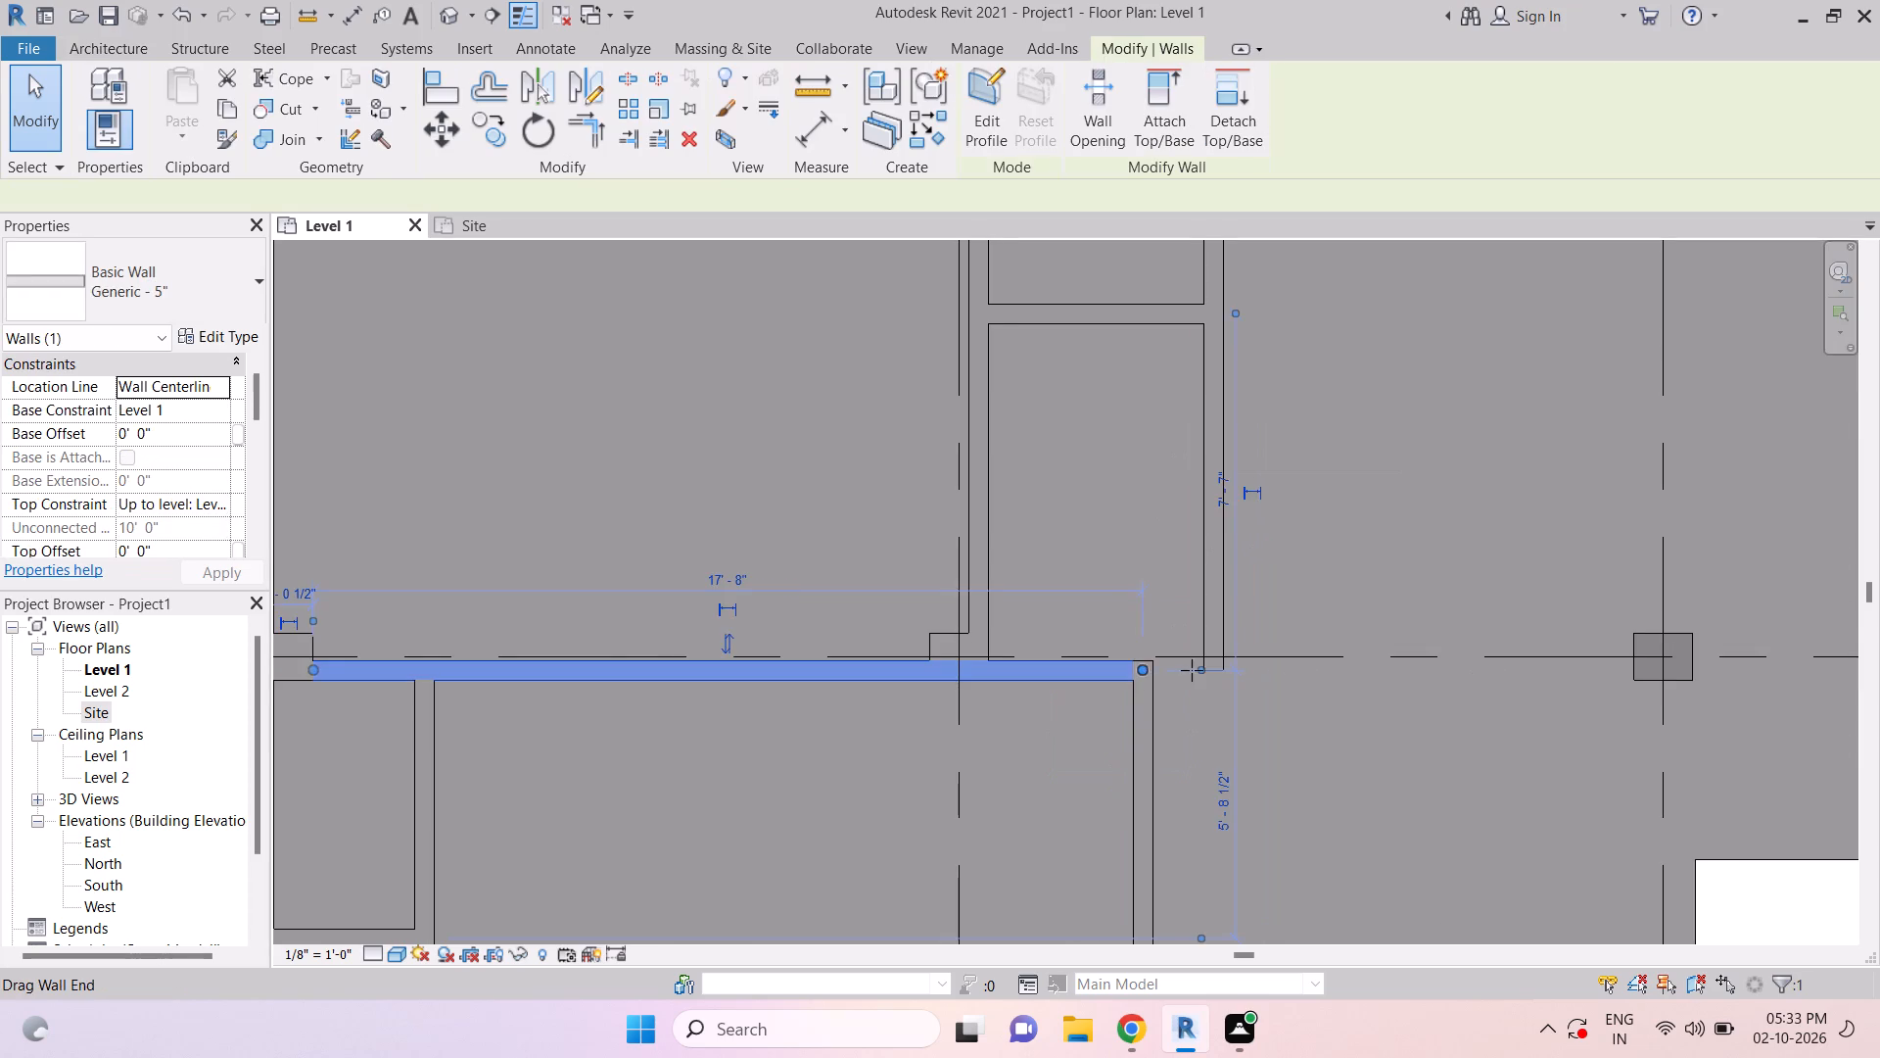
left_click_drag(1192, 670, 1210, 670)
key("Escape")
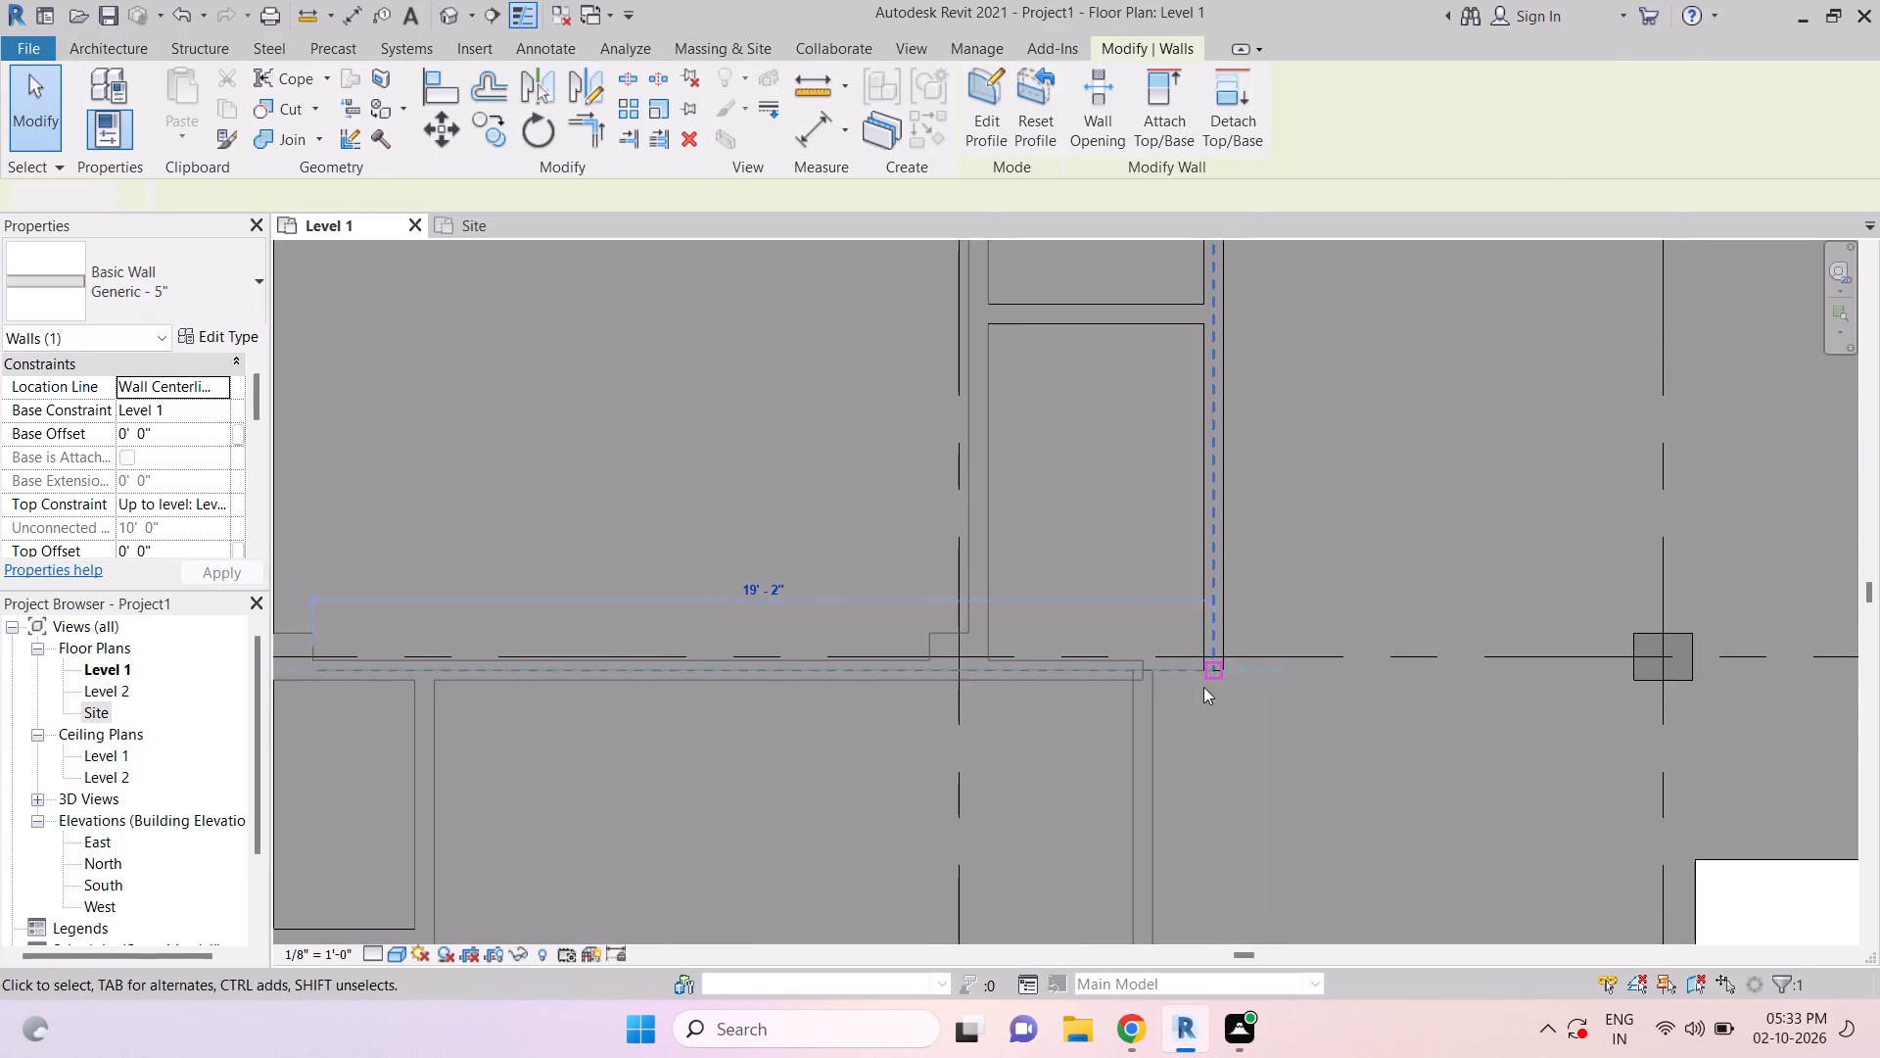
key("Escape")
key("Escape")
key("Escape")
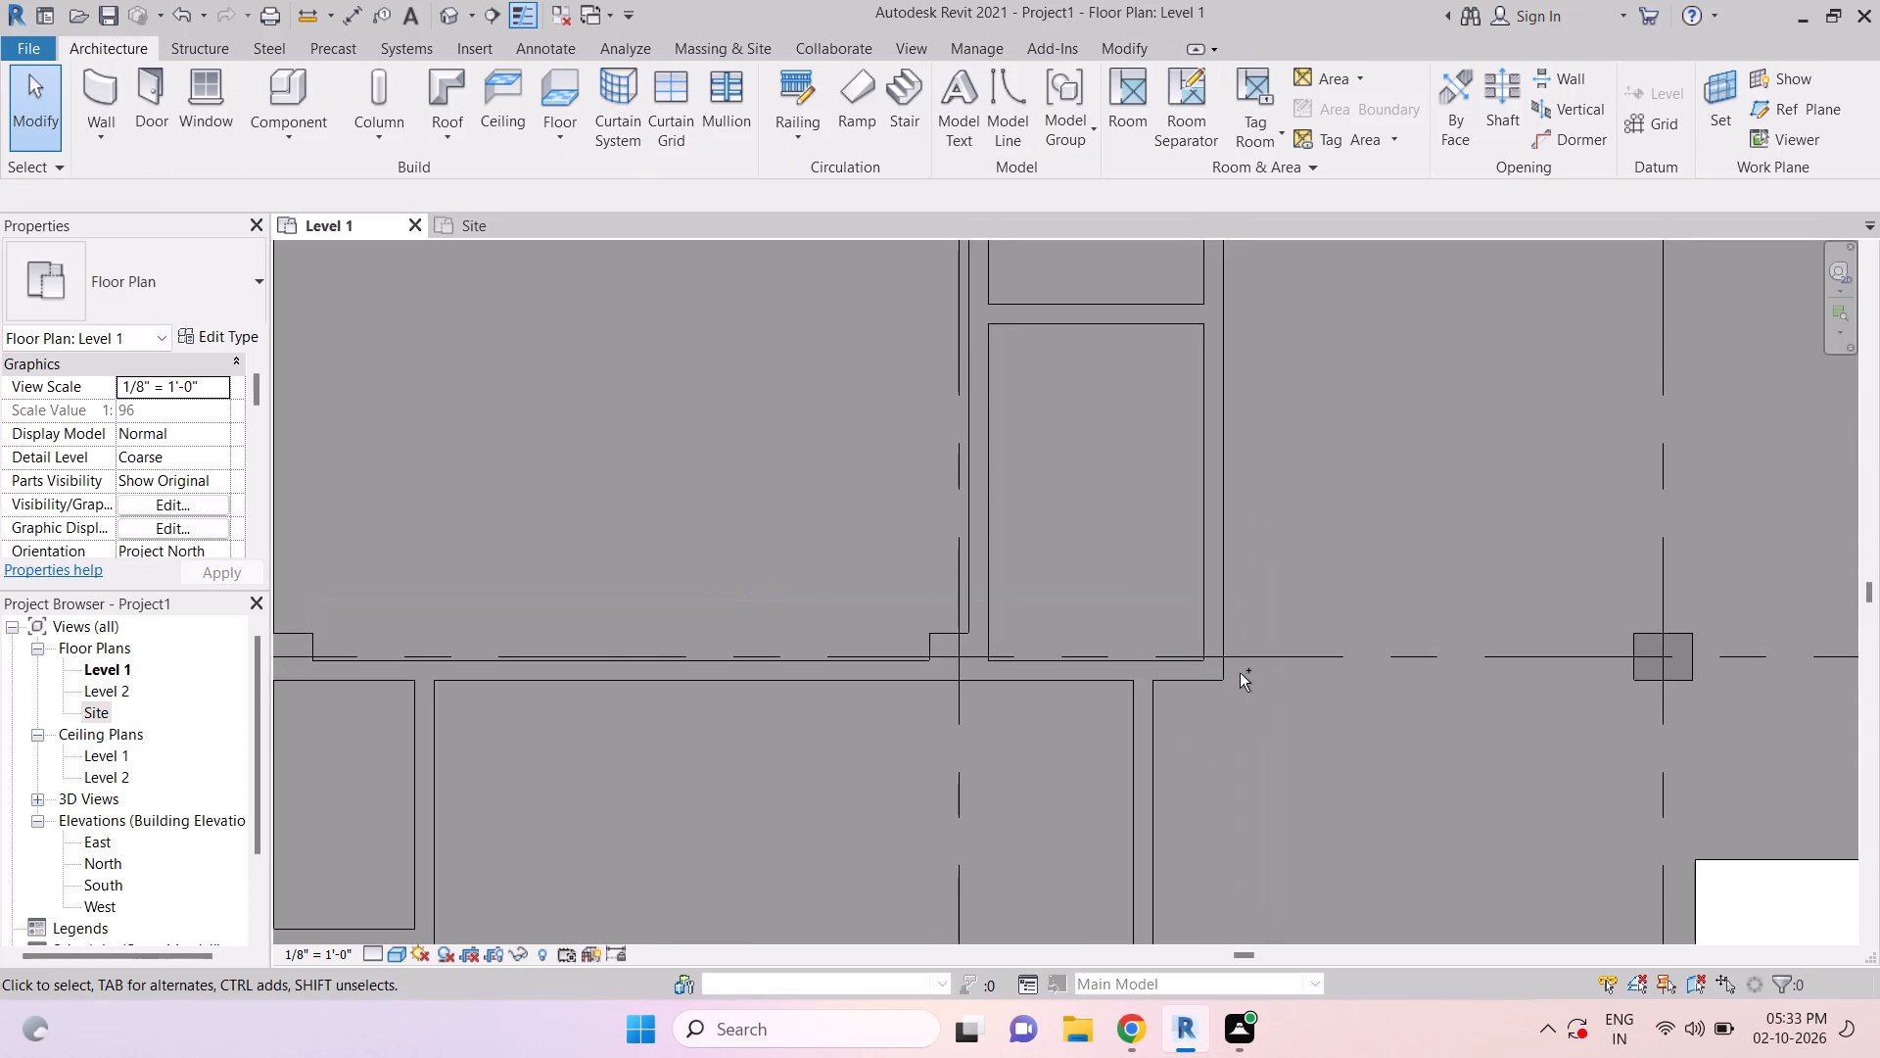
Save the project.
key("ctrl+s")
scroll(1218, 665, "down", 1)
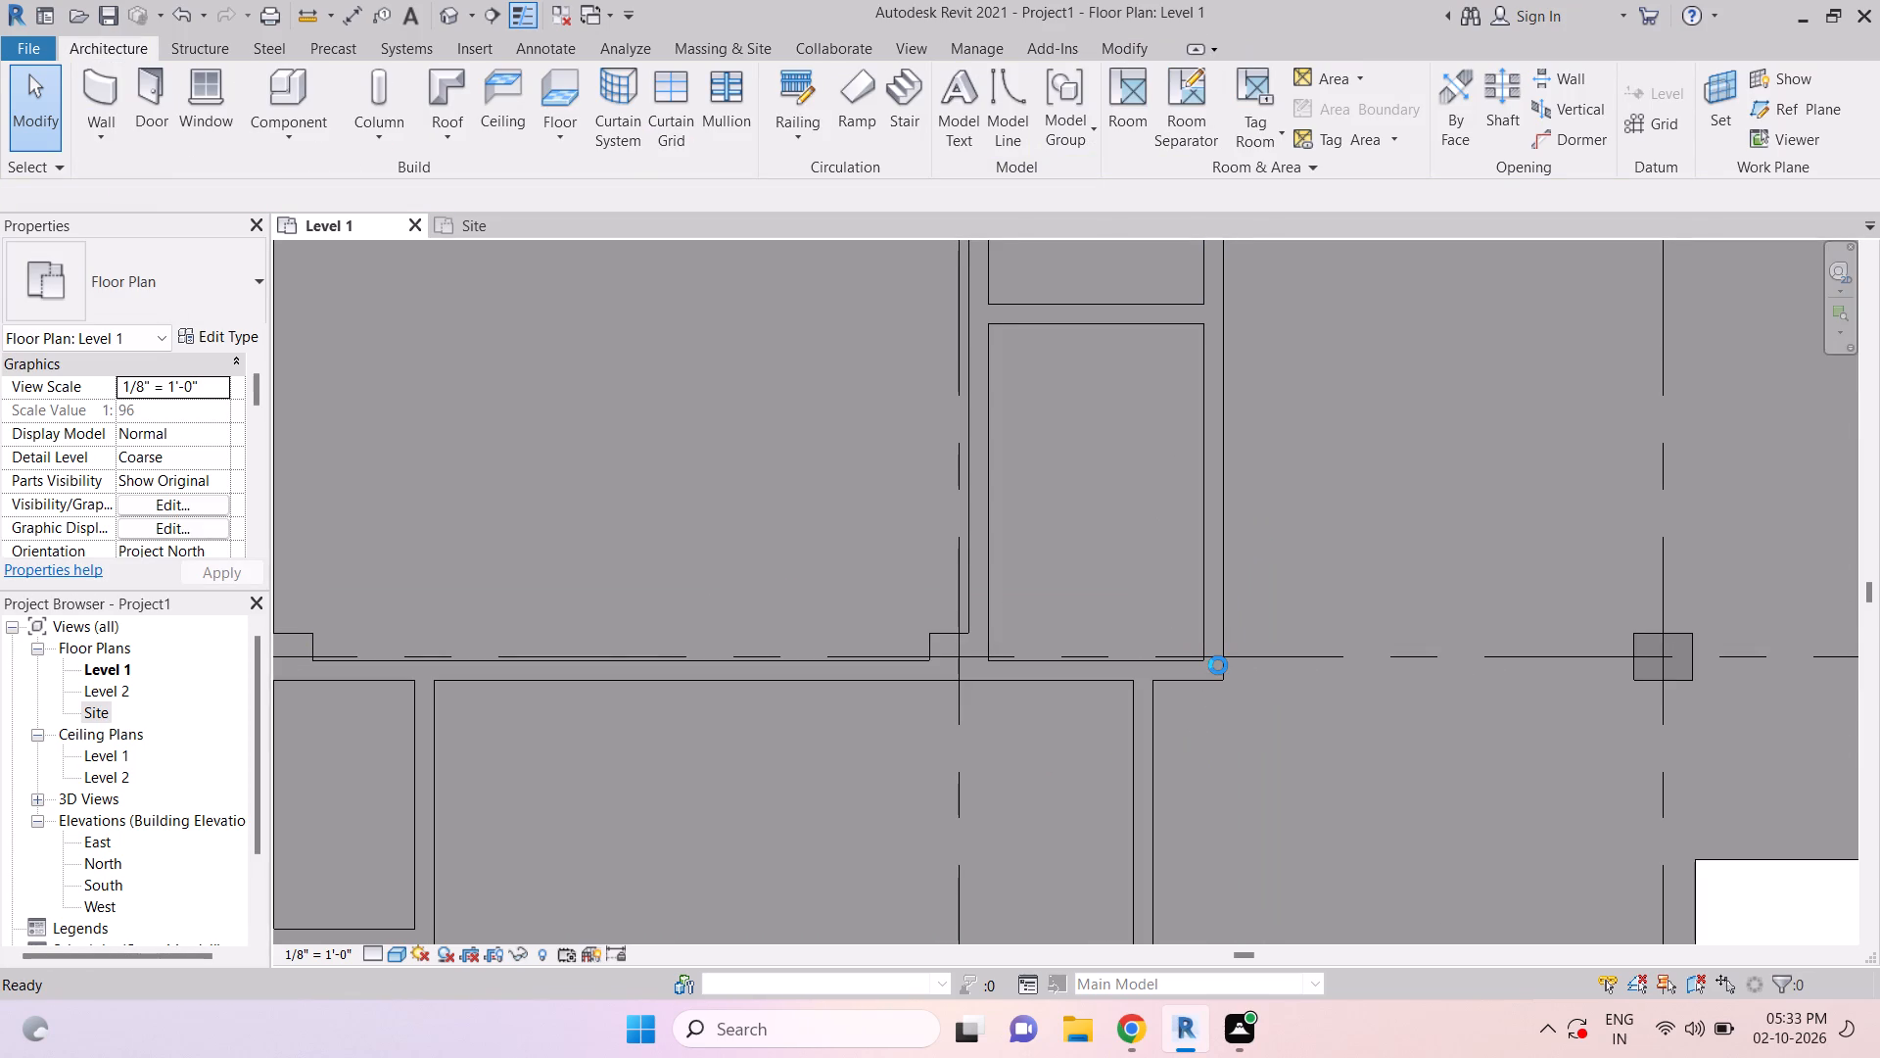
scroll(1218, 665, "down", 2)
scroll(1137, 590, "down", 1)
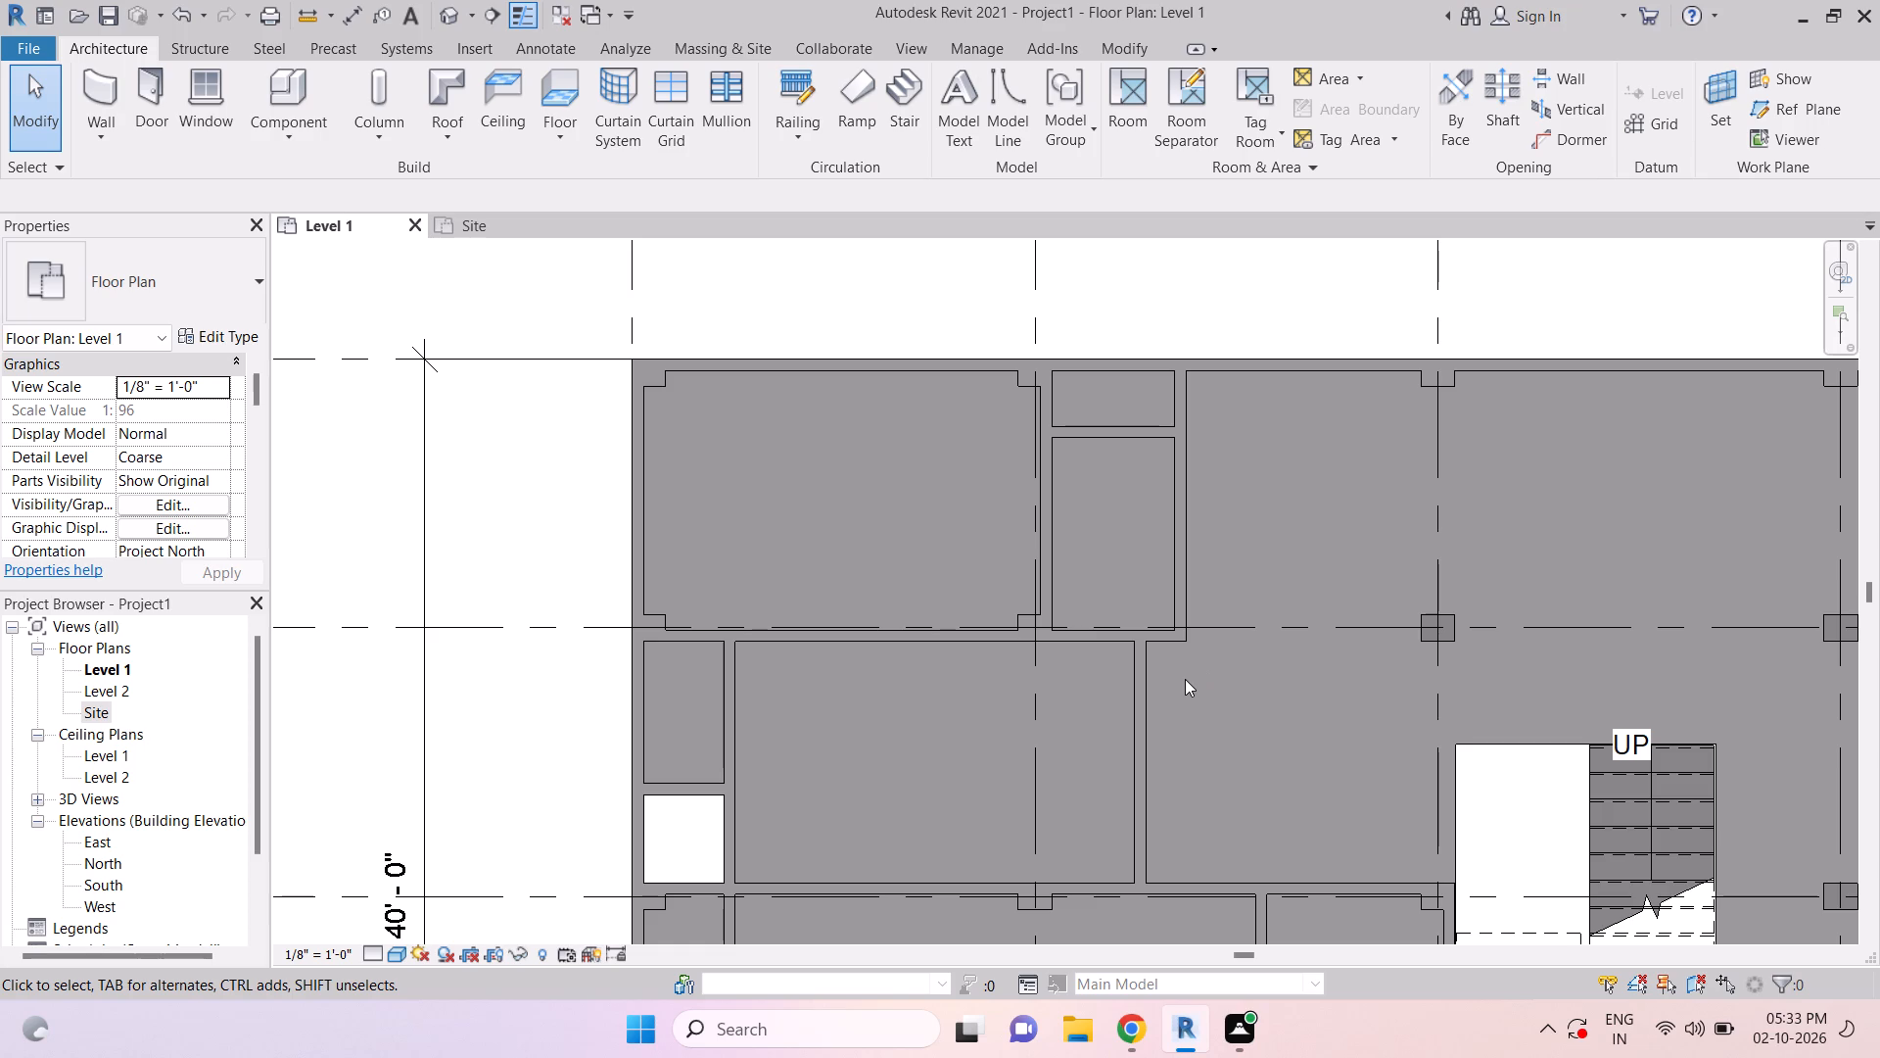
key("Escape")
scroll(1191, 671, "down", 4)
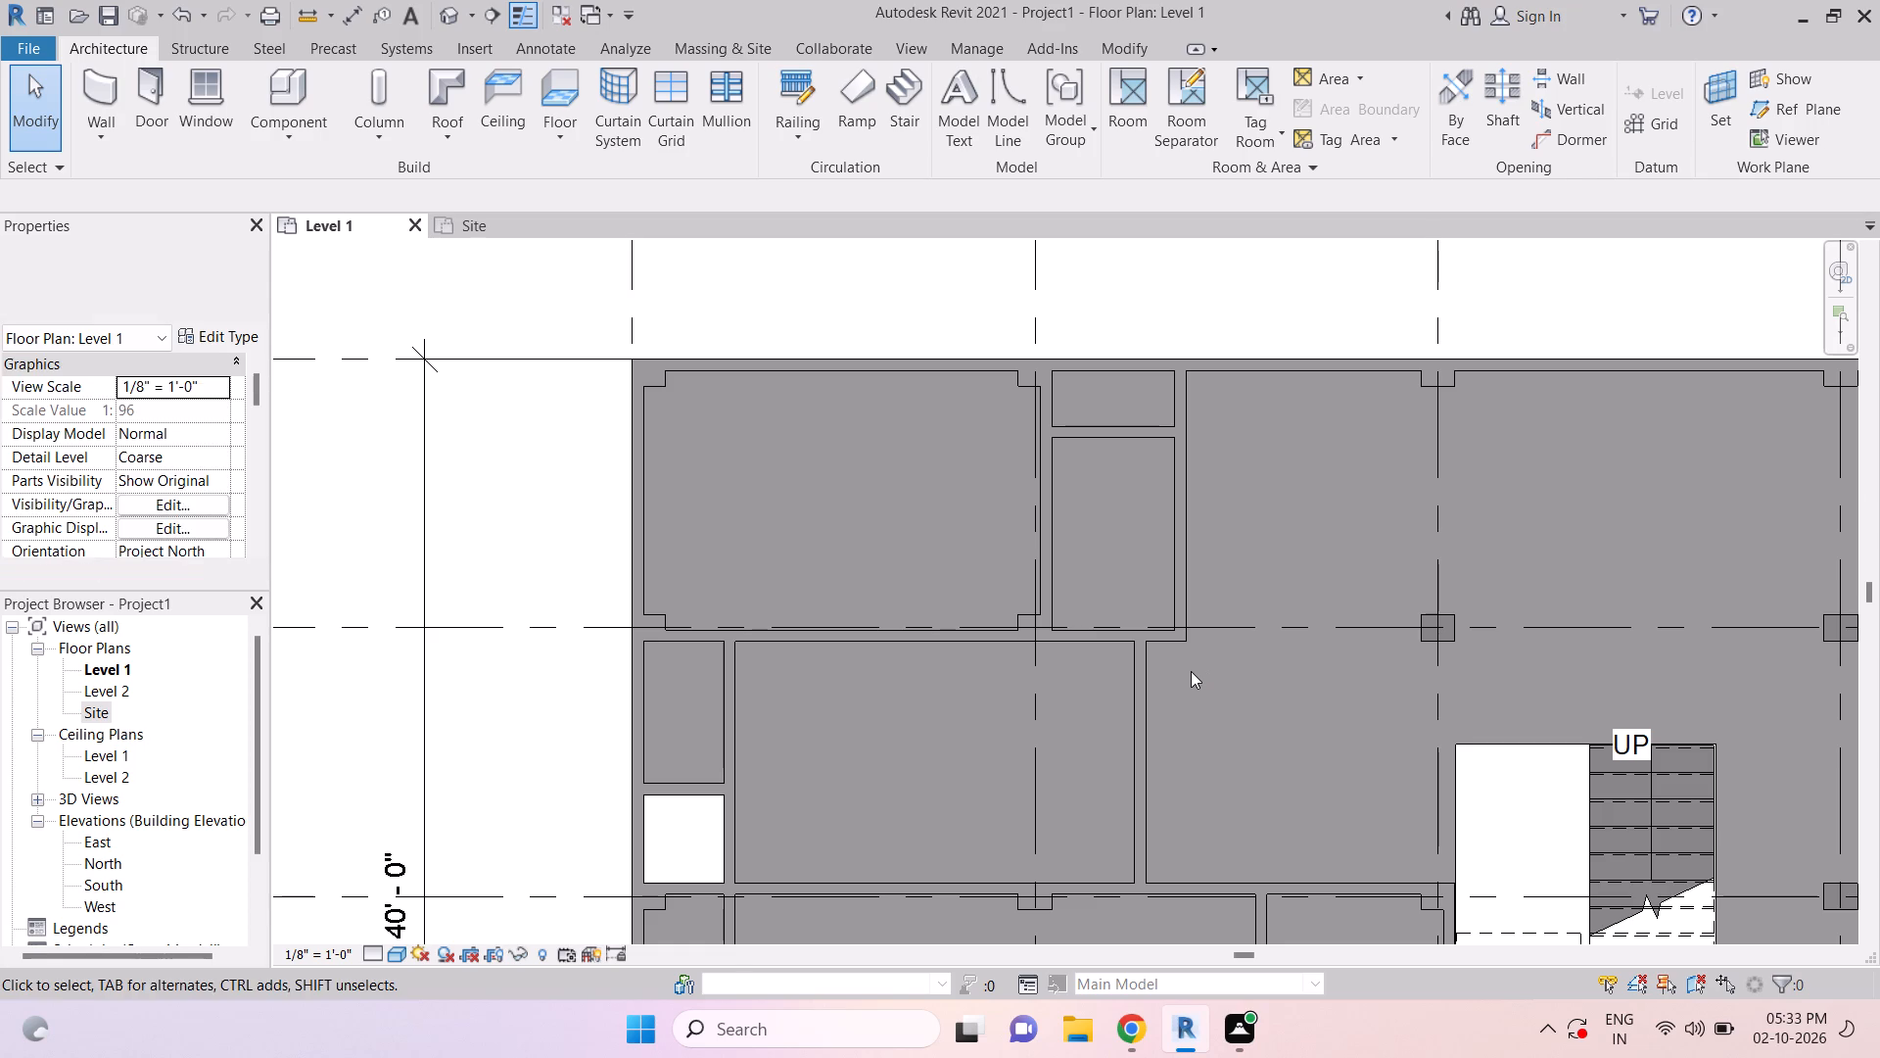
key("Escape")
key("Escape")
key("Escape")
middle_click_drag(1252, 743, 1130, 546)
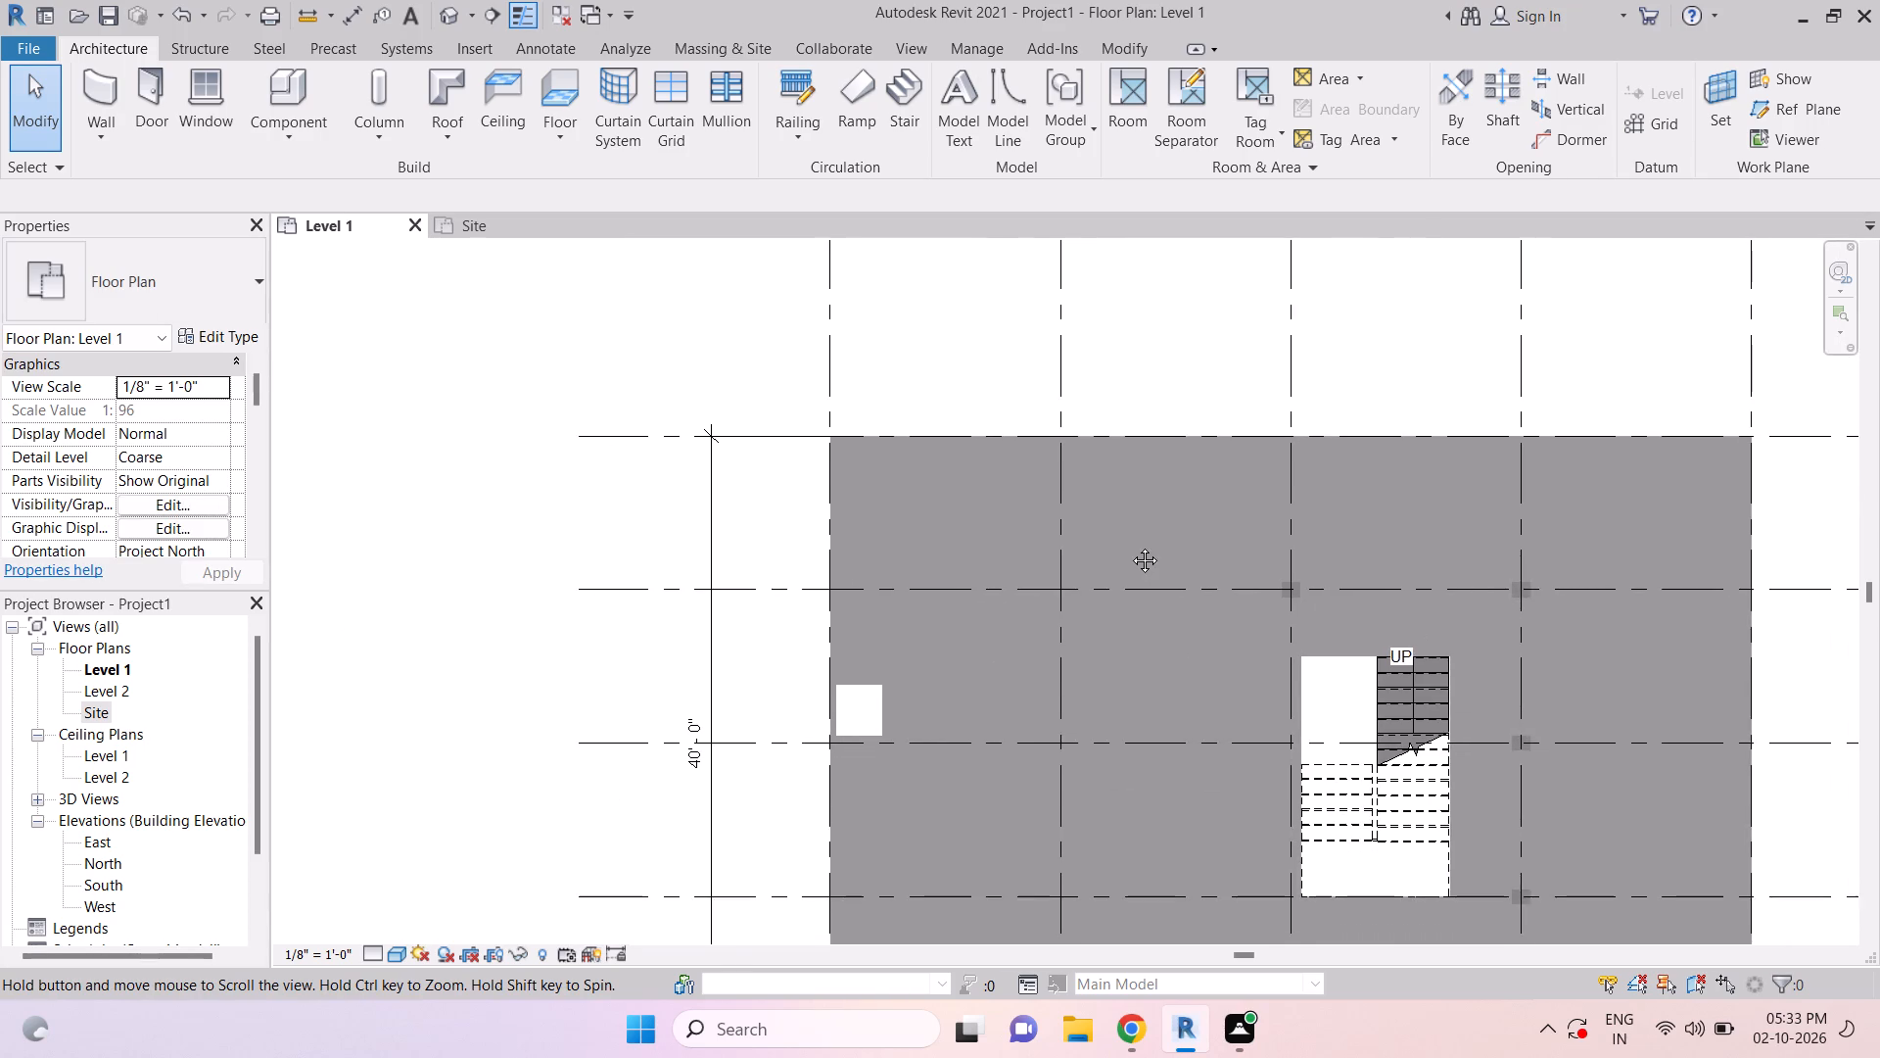
middle_click_drag(1130, 546, 1123, 541)
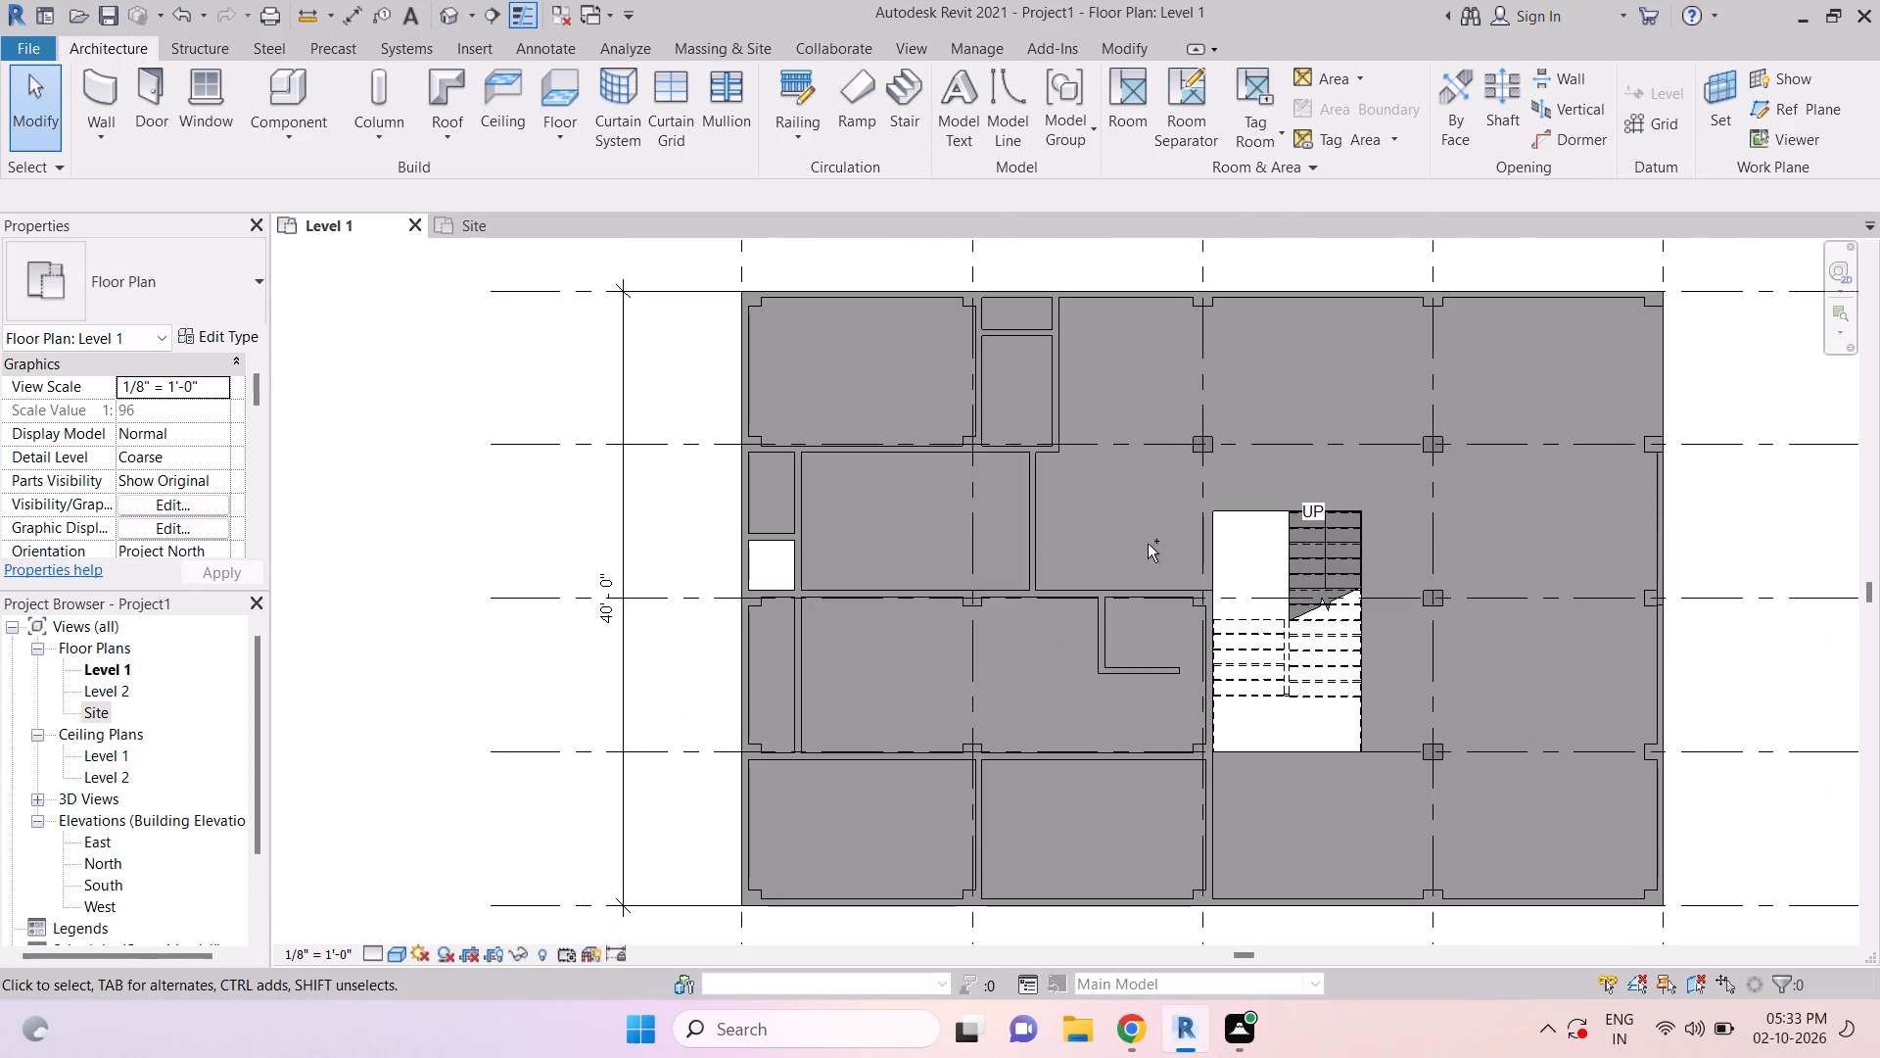
key("ctrl+s")
key("ctrl+s")
key("ctrl+s")
key("ctrl+s")
key("ctrl+s")
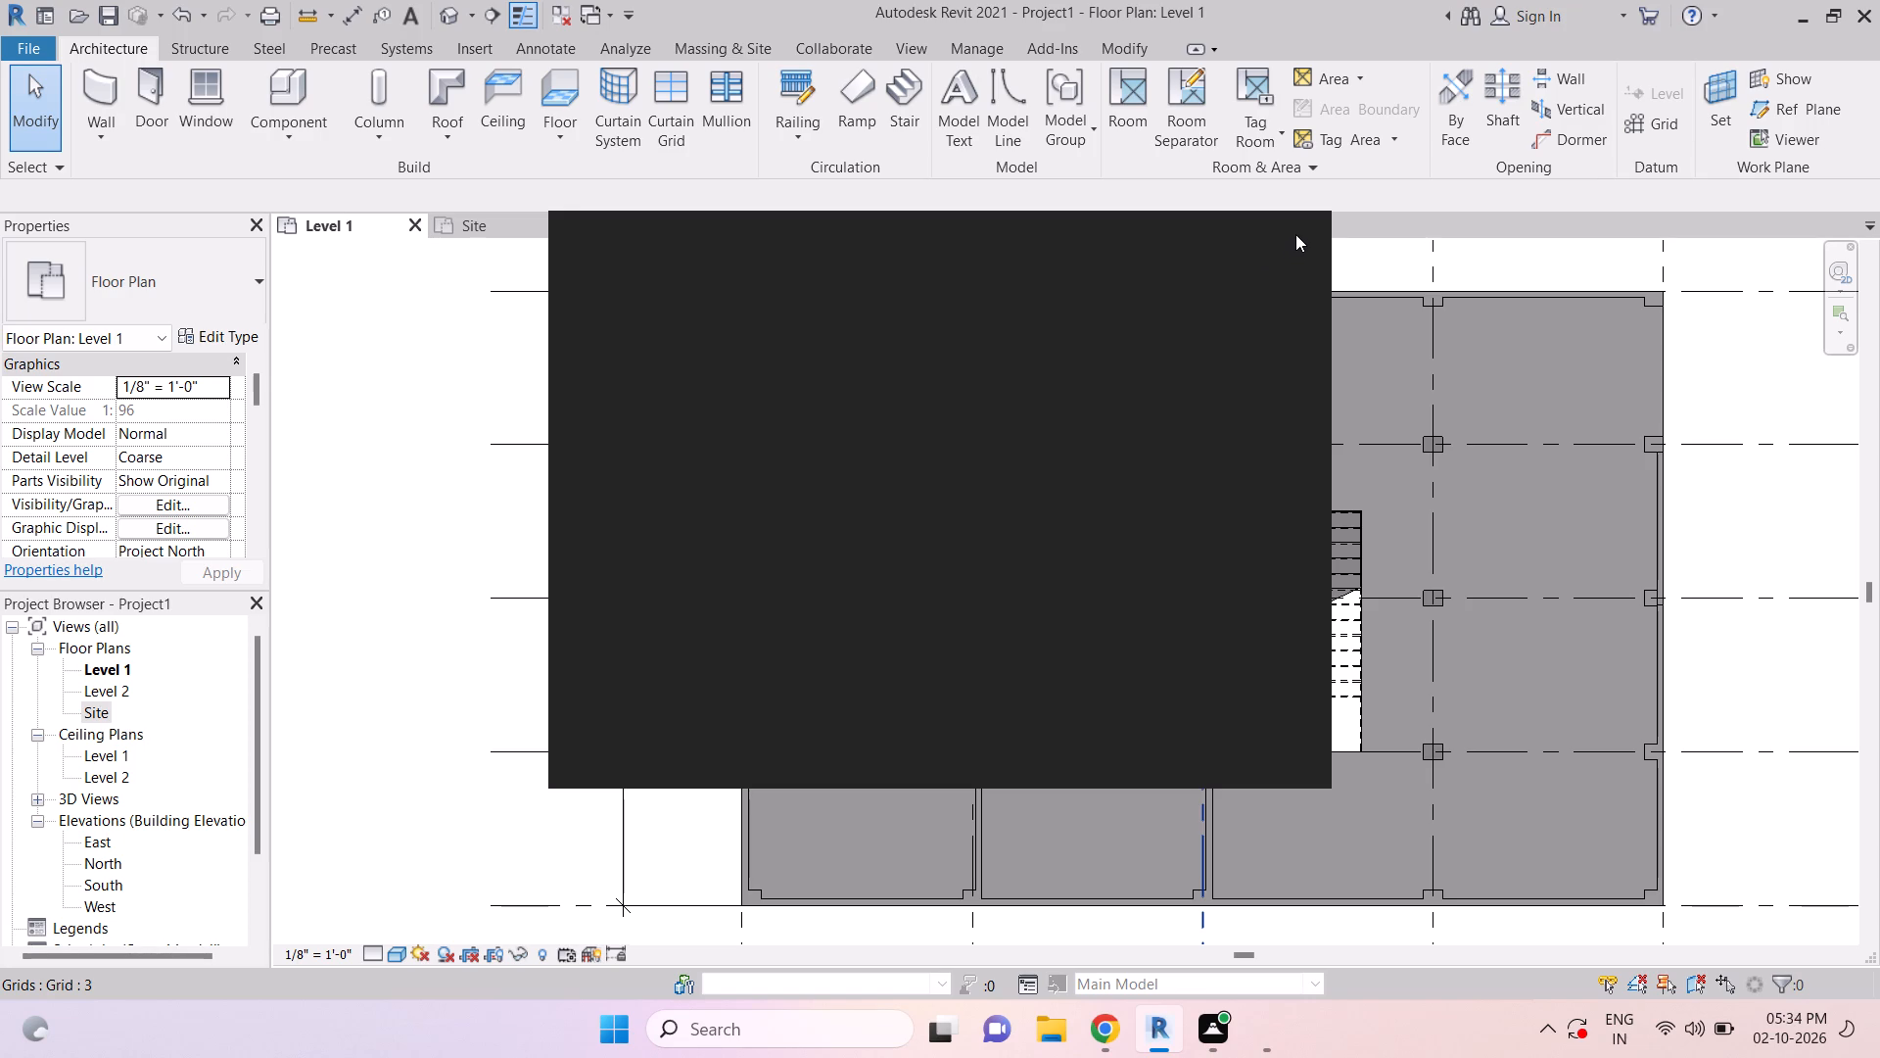
Close the dark pop-up window covering the floor plan.
left_click(1313, 223)
Examine the Level 1 partition layout around the shaft, the small rooms and the stair opening.
scroll(1233, 519, "up", 3)
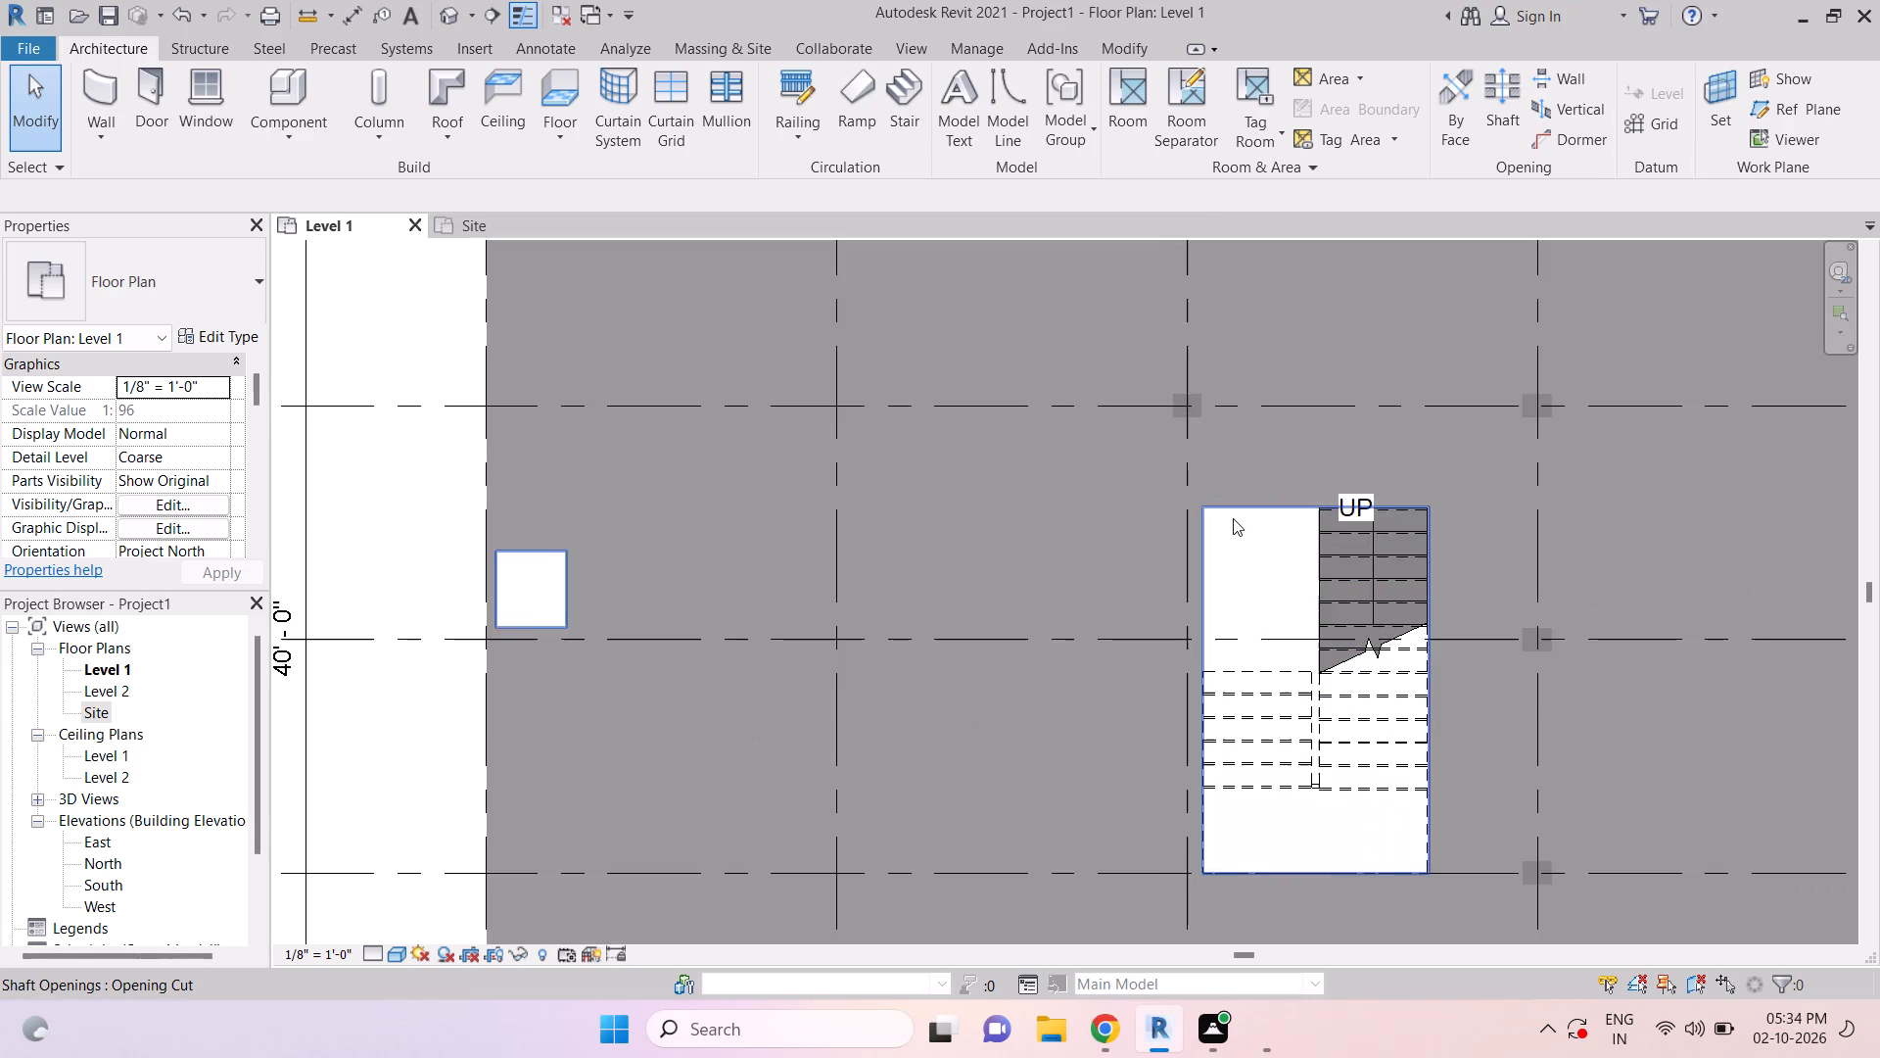
key("Escape")
scroll(1230, 534, "down", 3)
middle_click_drag(1253, 548, 1302, 721)
key("Escape")
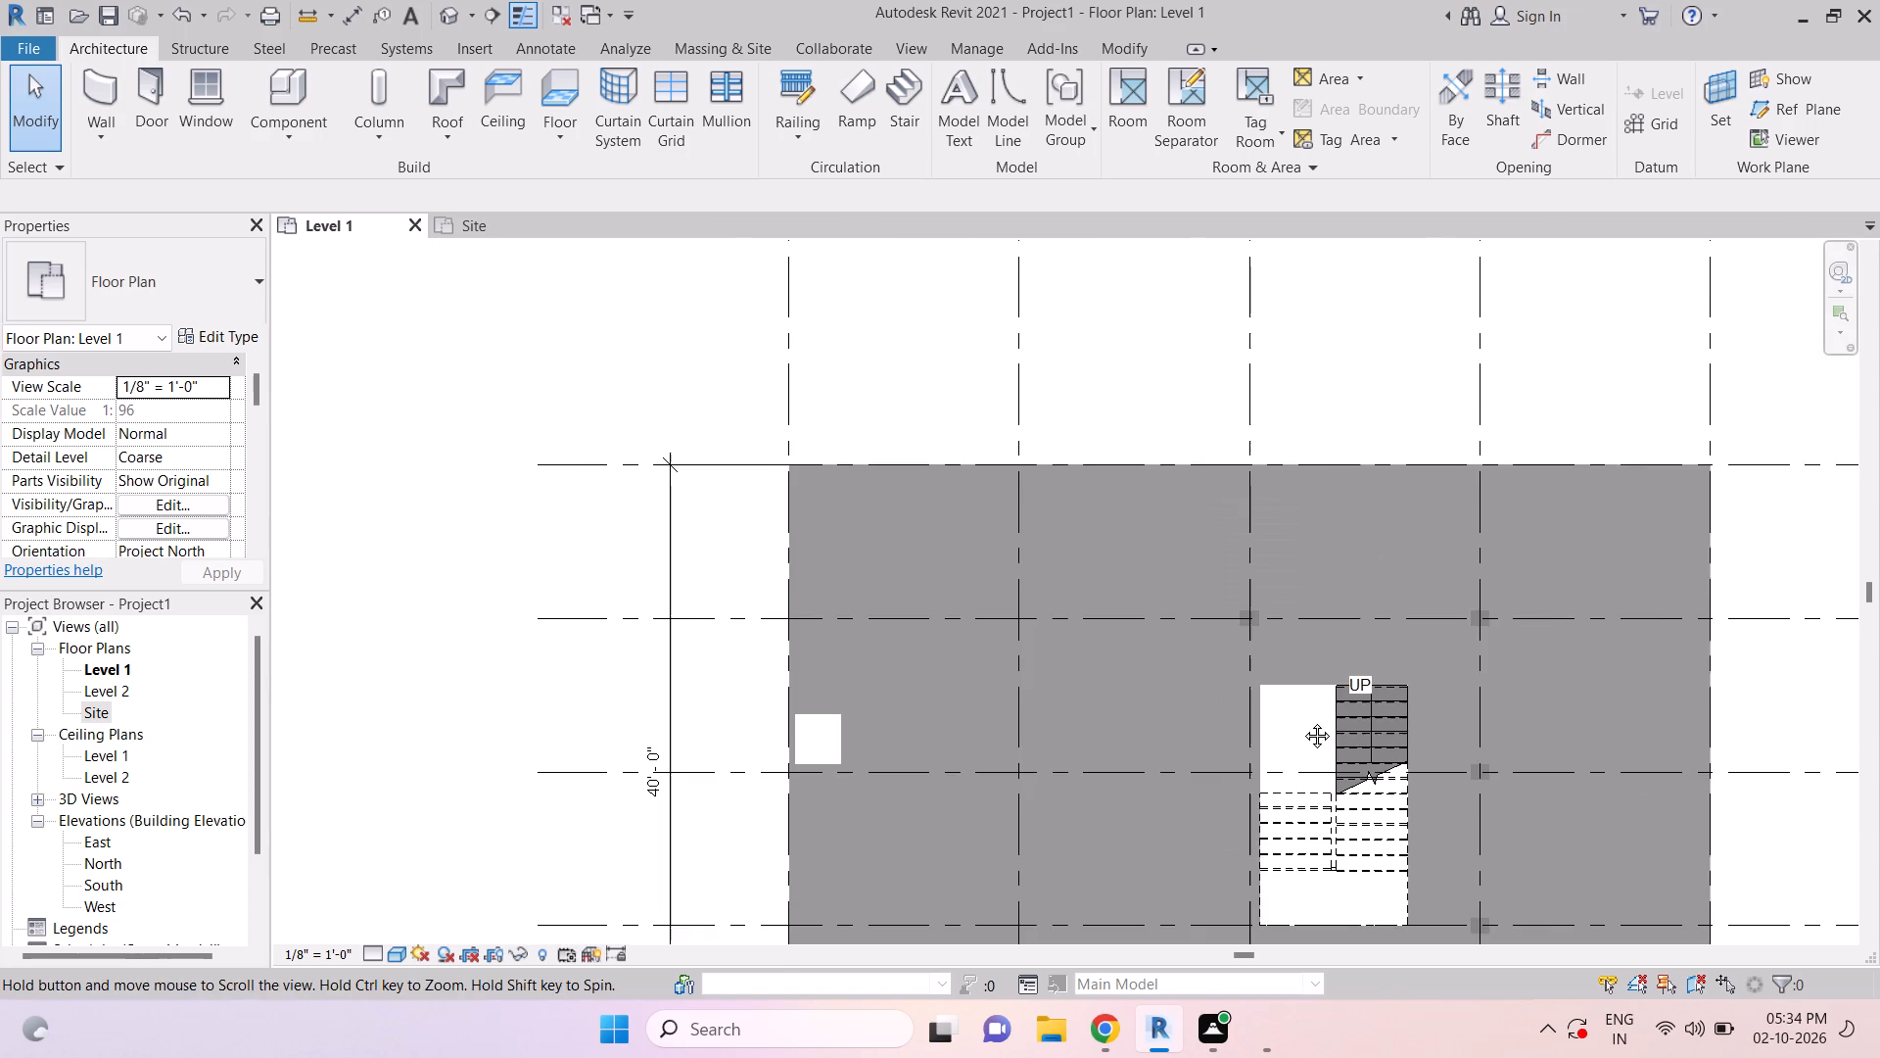
key("Escape")
key("Escape")
key("Escape")
middle_click_drag(1039, 641, 952, 474)
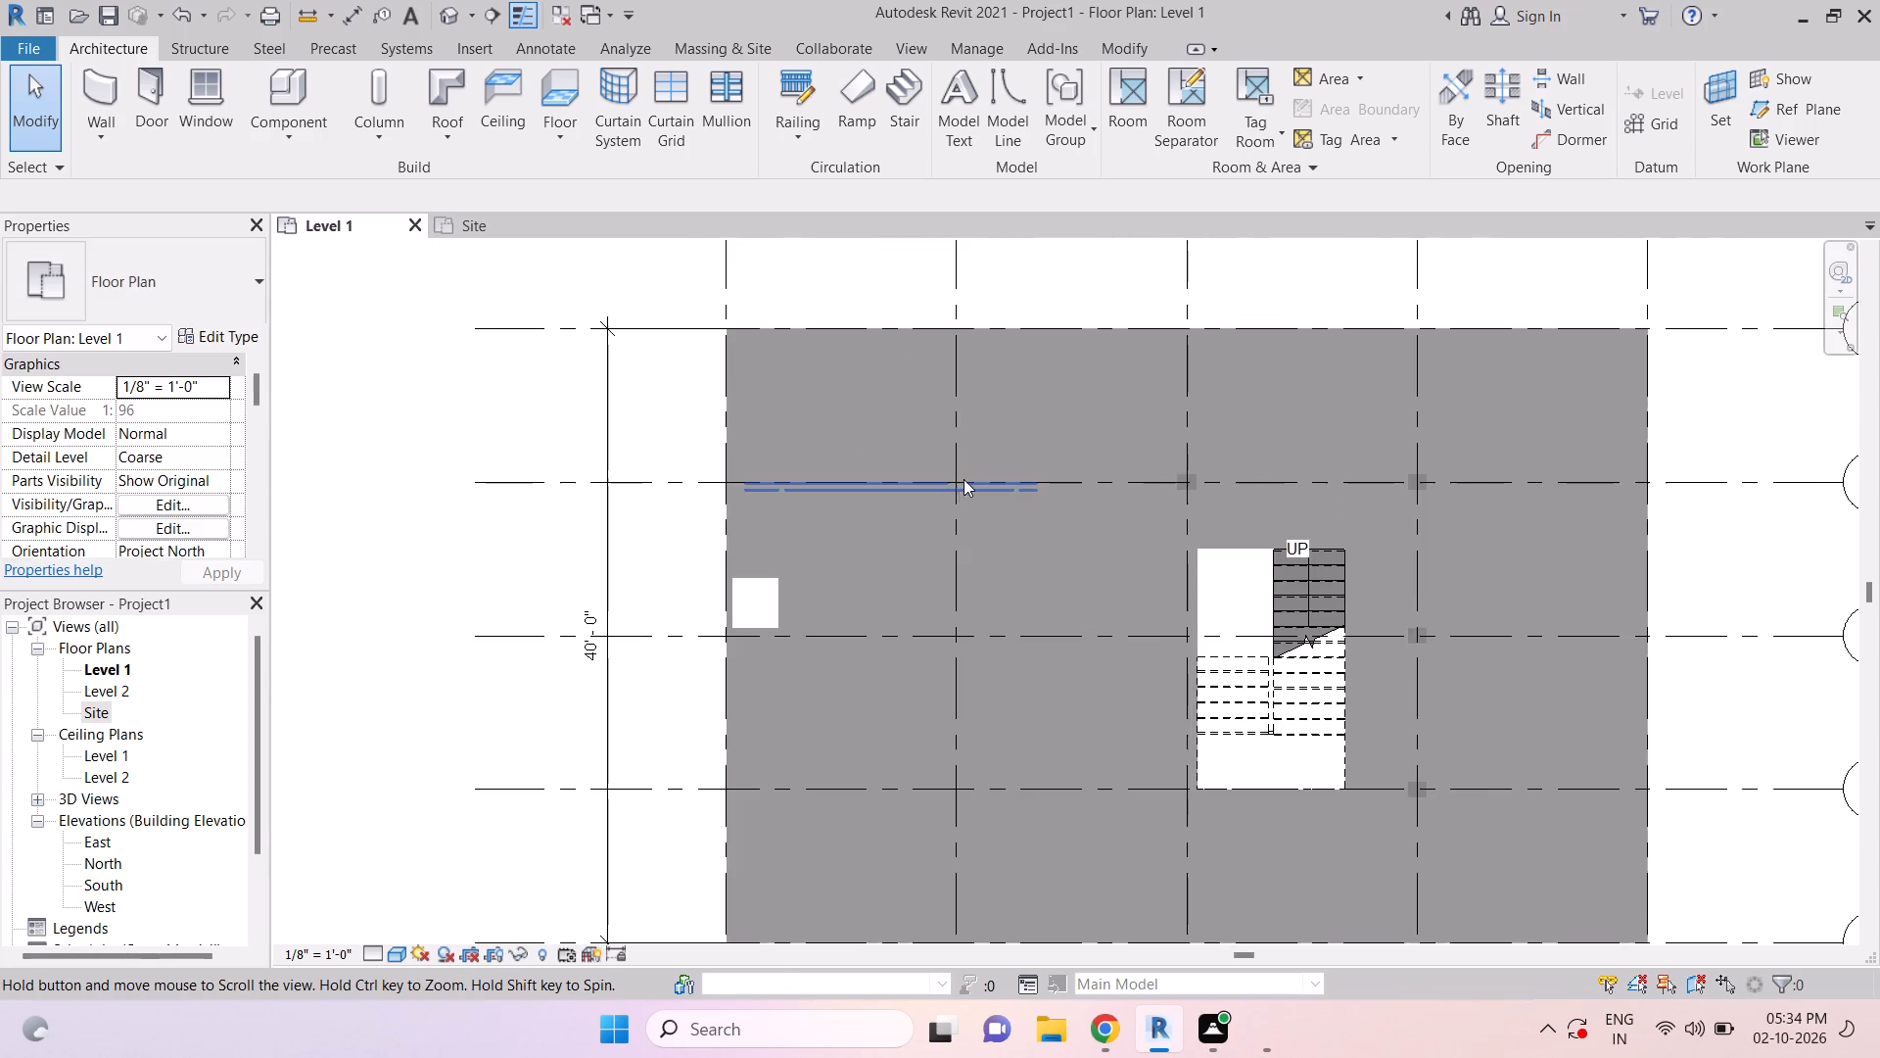
key("Escape")
key("Escape")
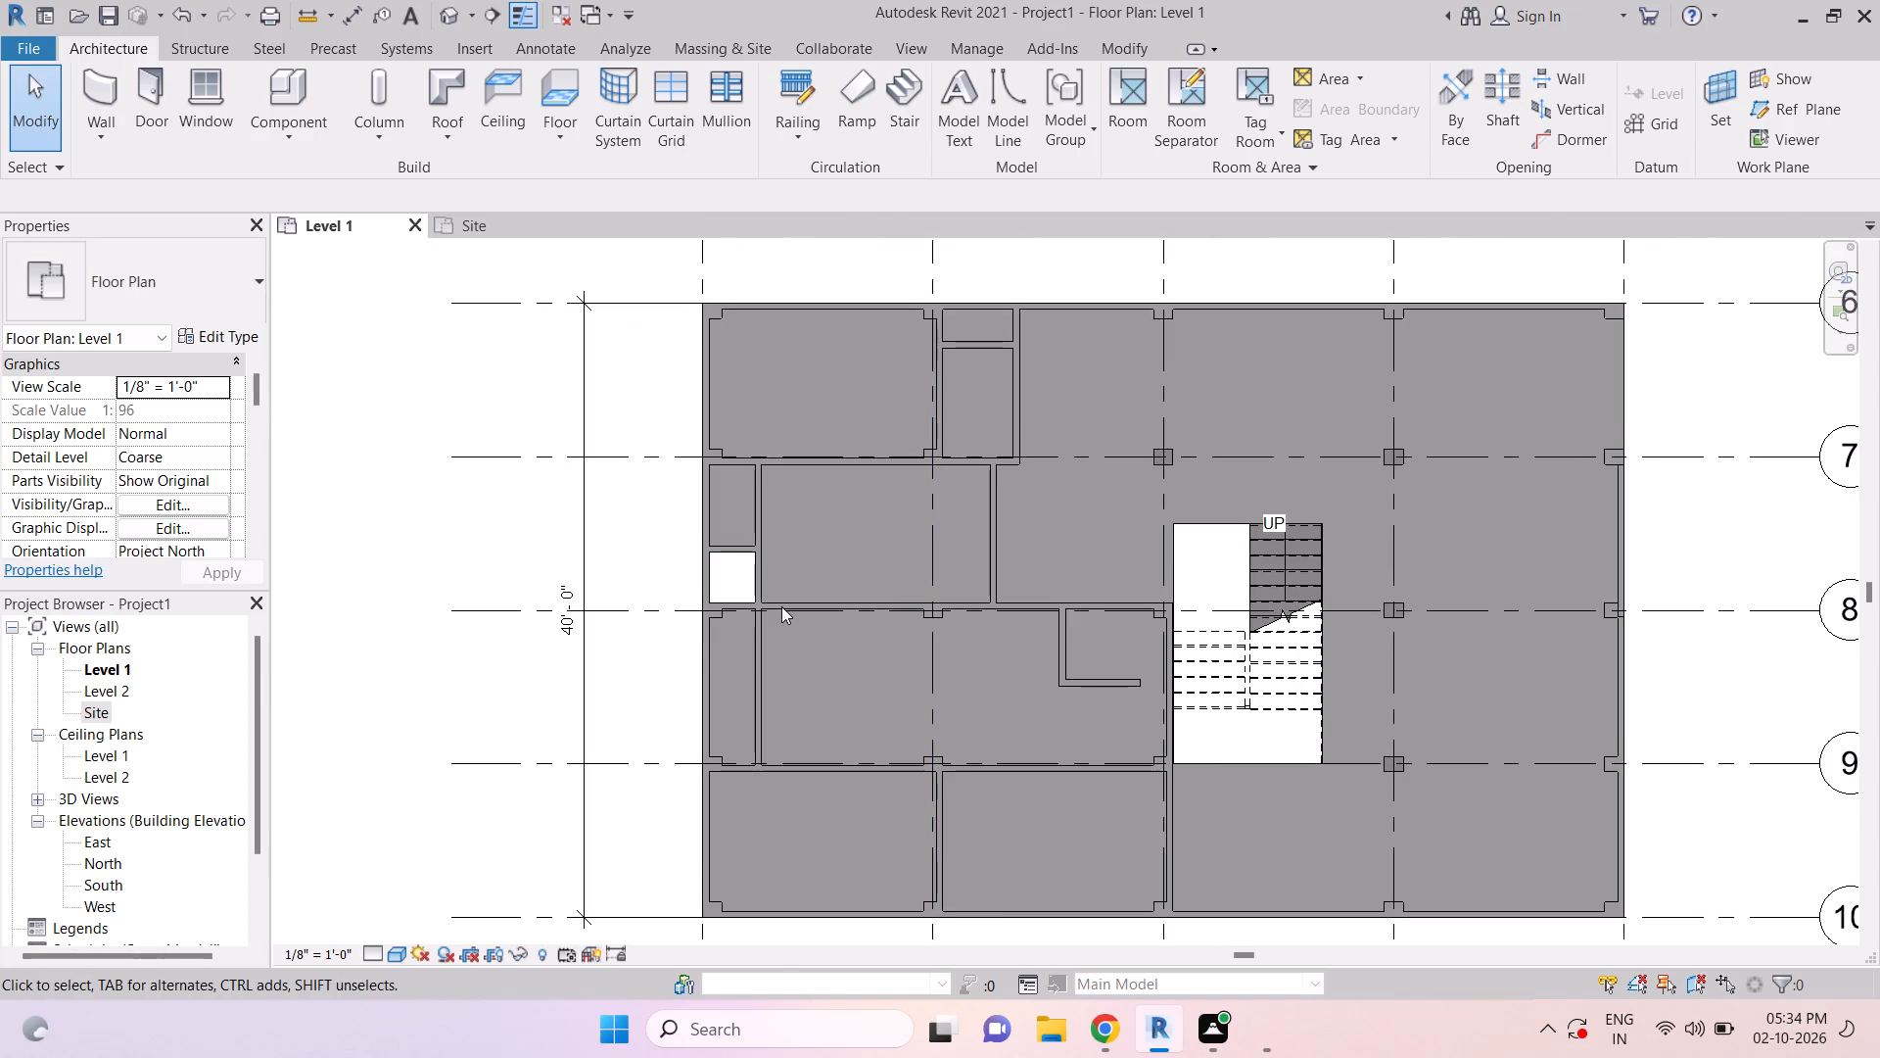
scroll(781, 606, "up", 4)
key("Escape")
key("Escape")
scroll(972, 601, "down", 1)
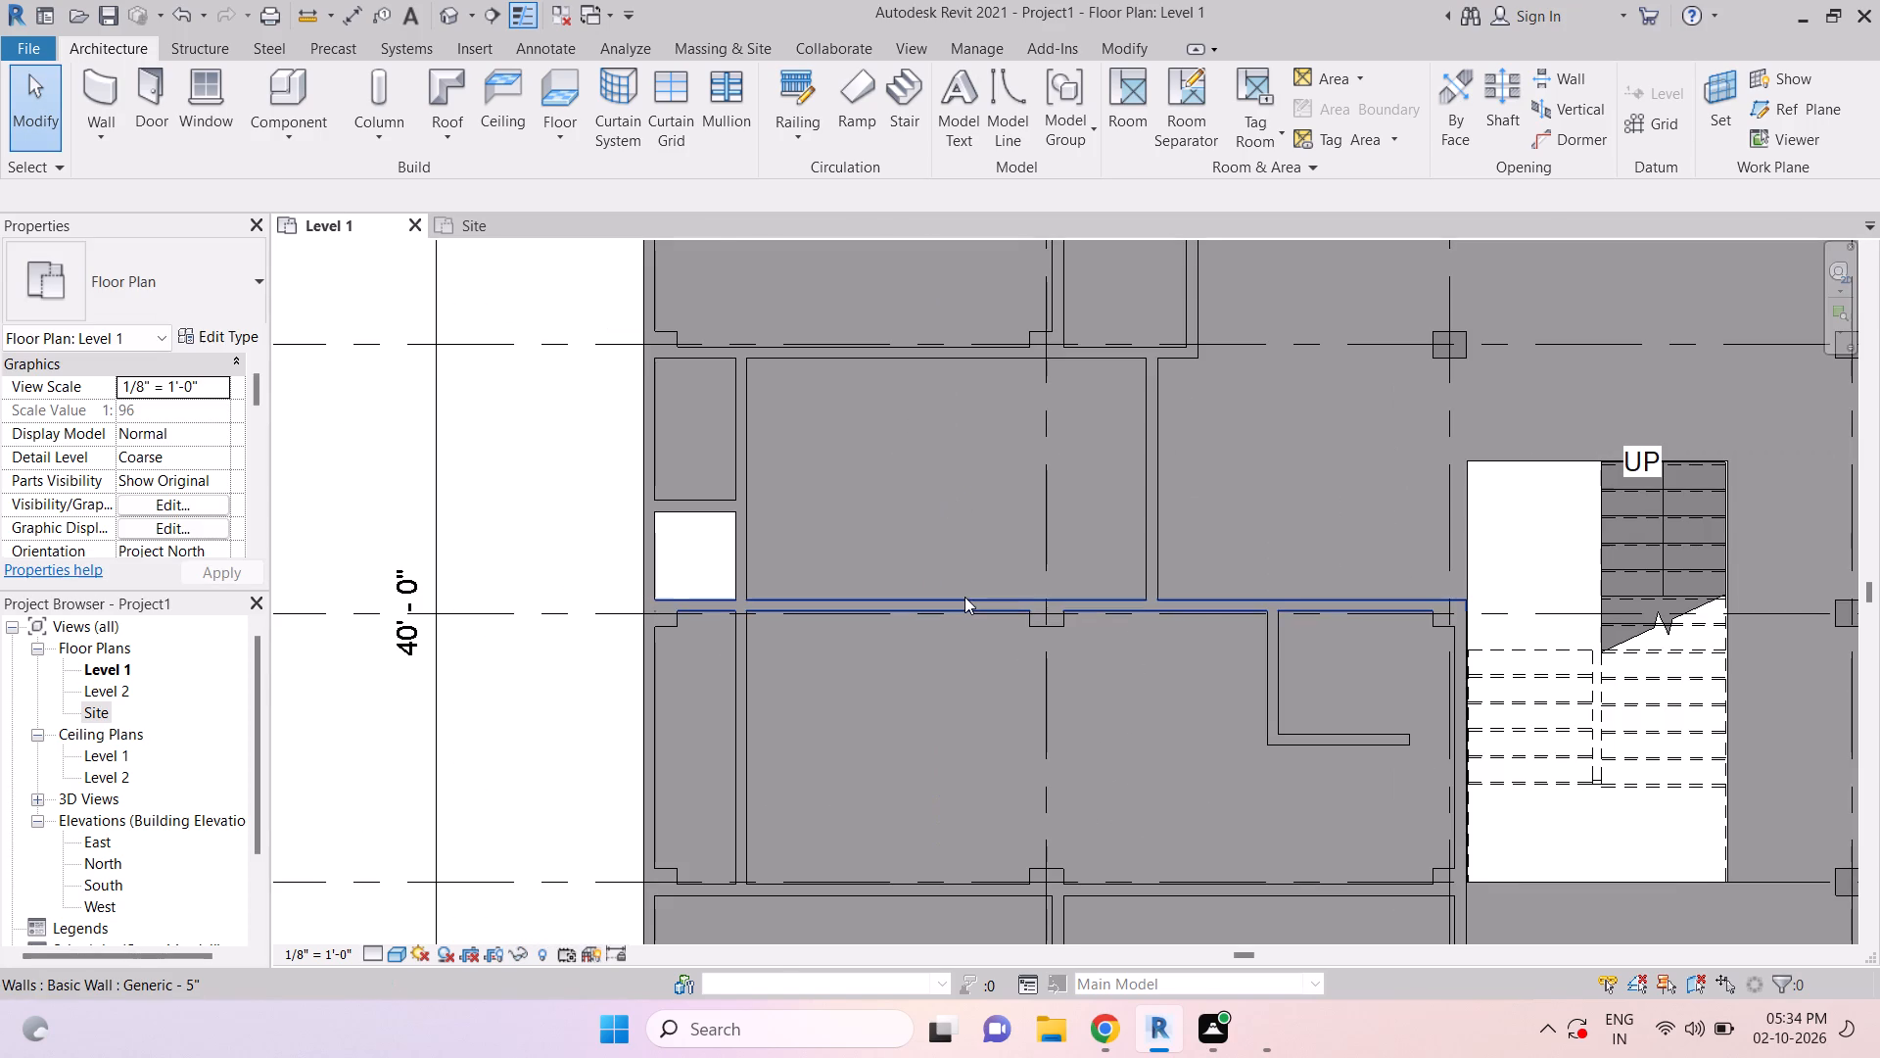
scroll(964, 597, "down", 1)
middle_click_drag(1082, 735, 1053, 609)
scroll(1053, 606, "up", 1)
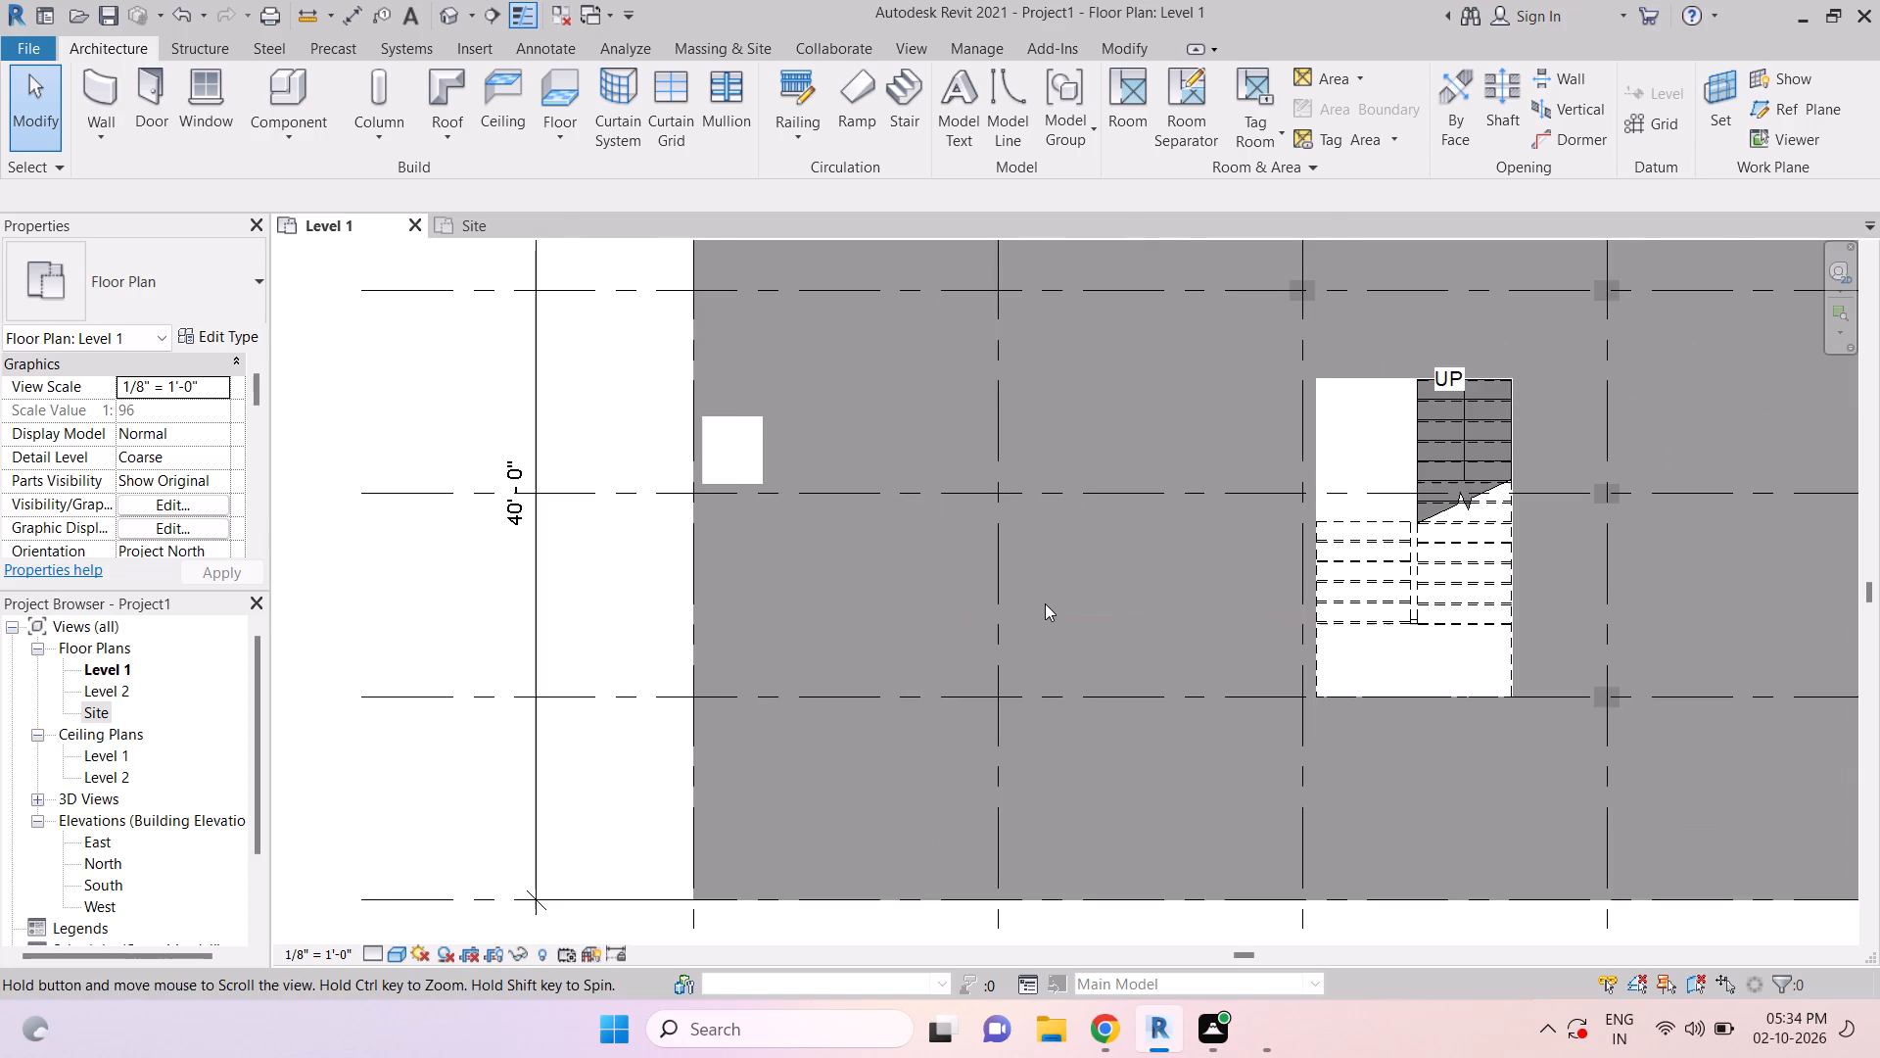
key("Escape")
scroll(1193, 651, "down", 2)
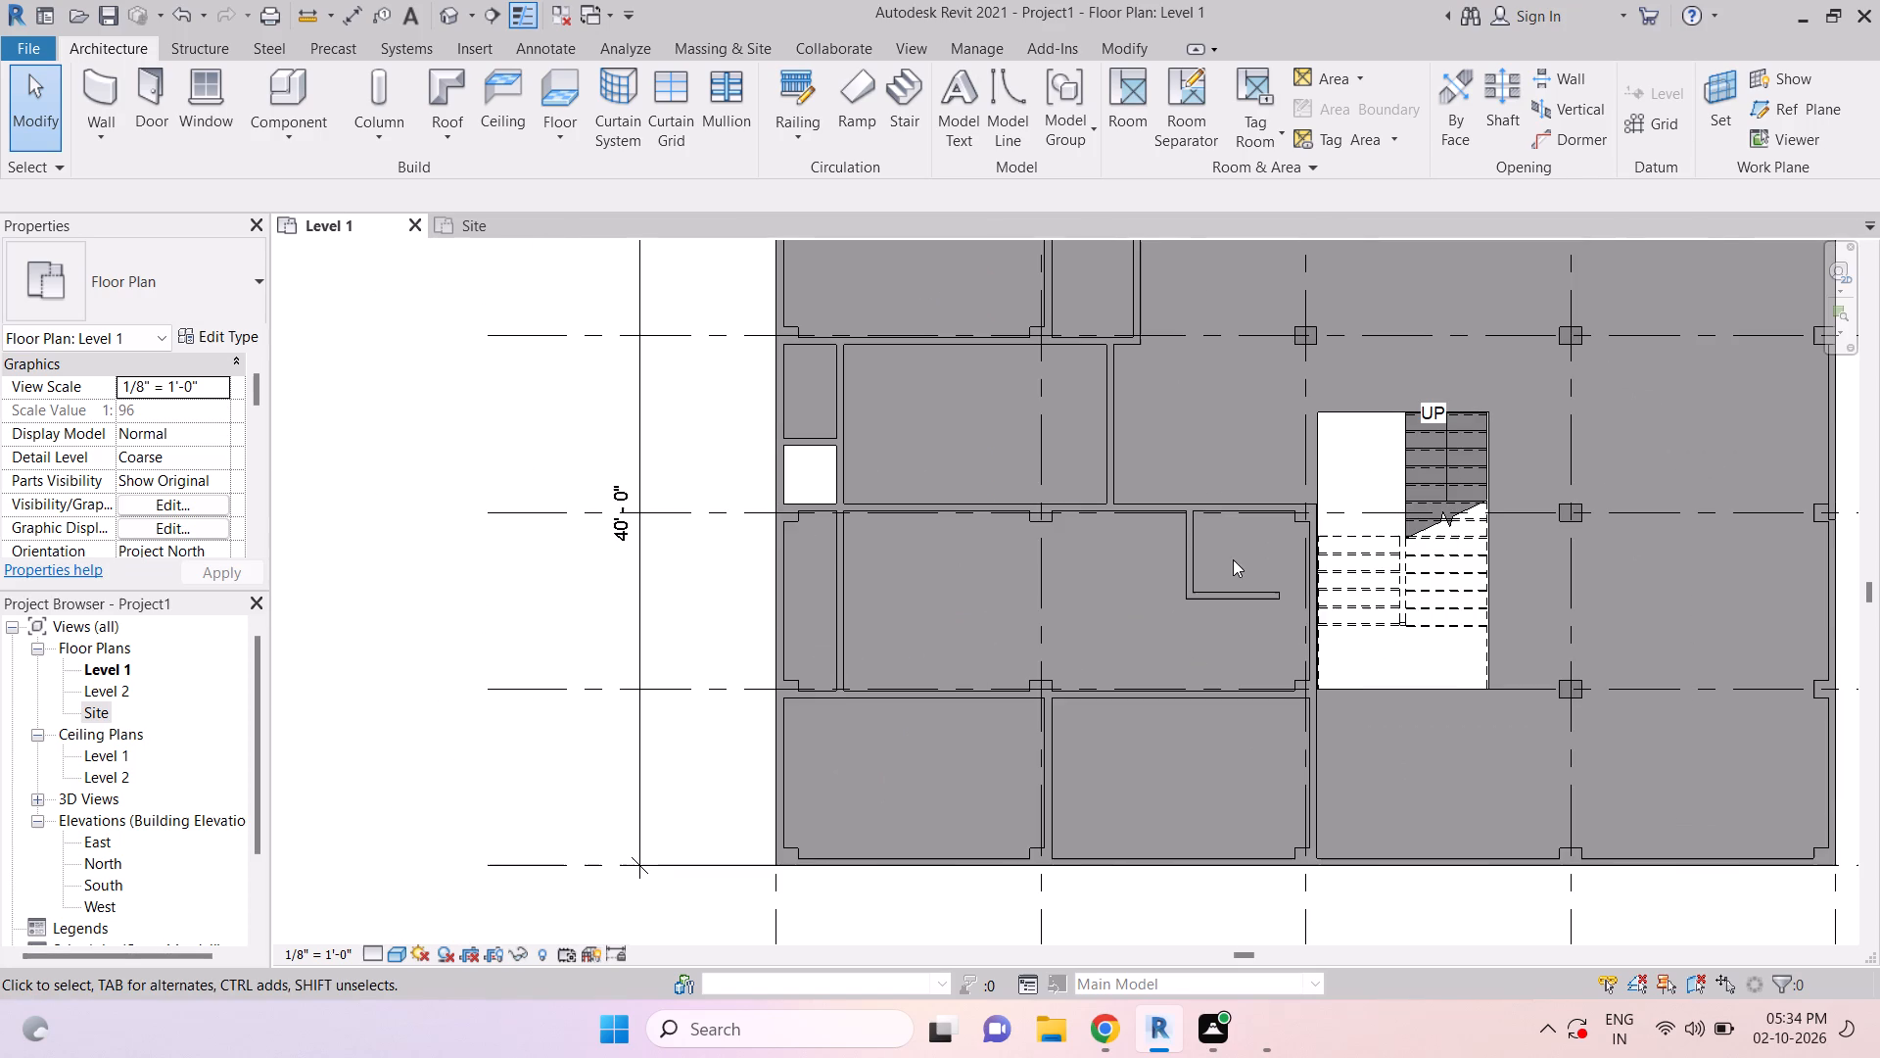
middle_click_drag(1521, 772, 1262, 707)
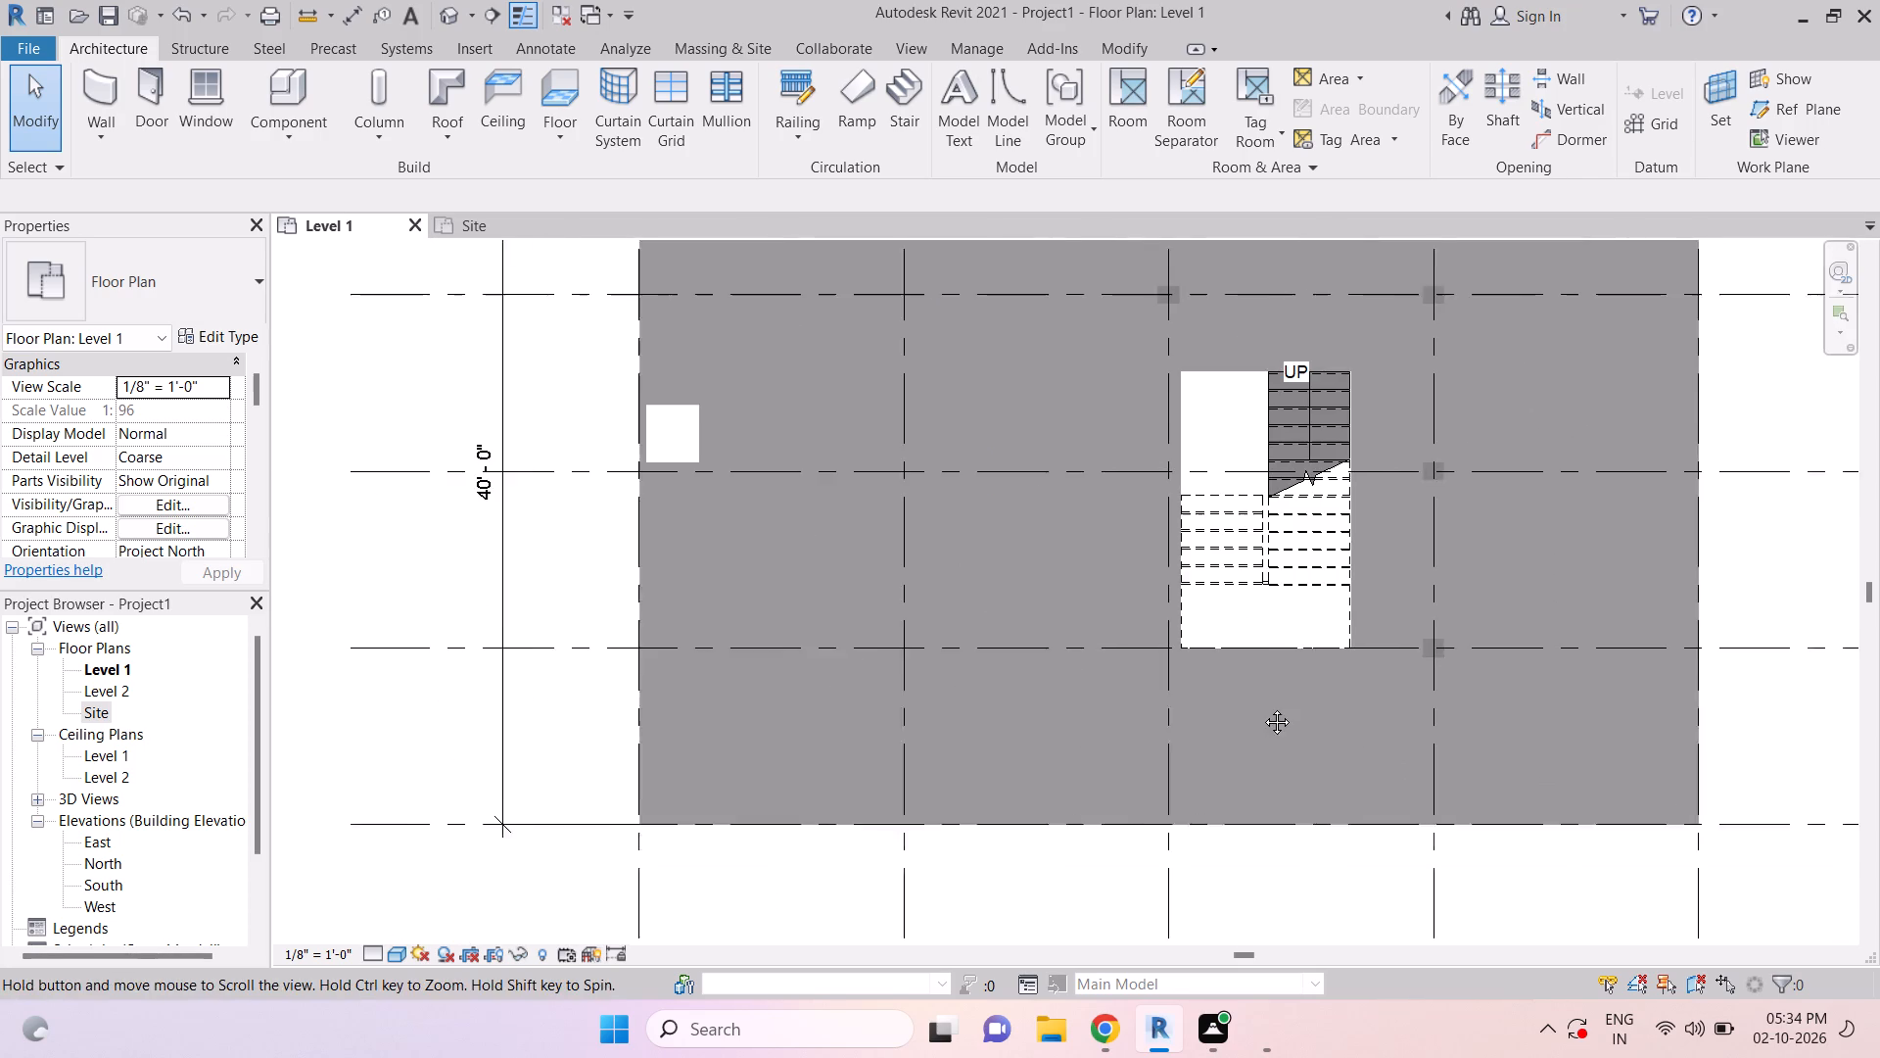
middle_click_drag(1262, 707, 1242, 706)
scroll(1239, 706, "up", 1)
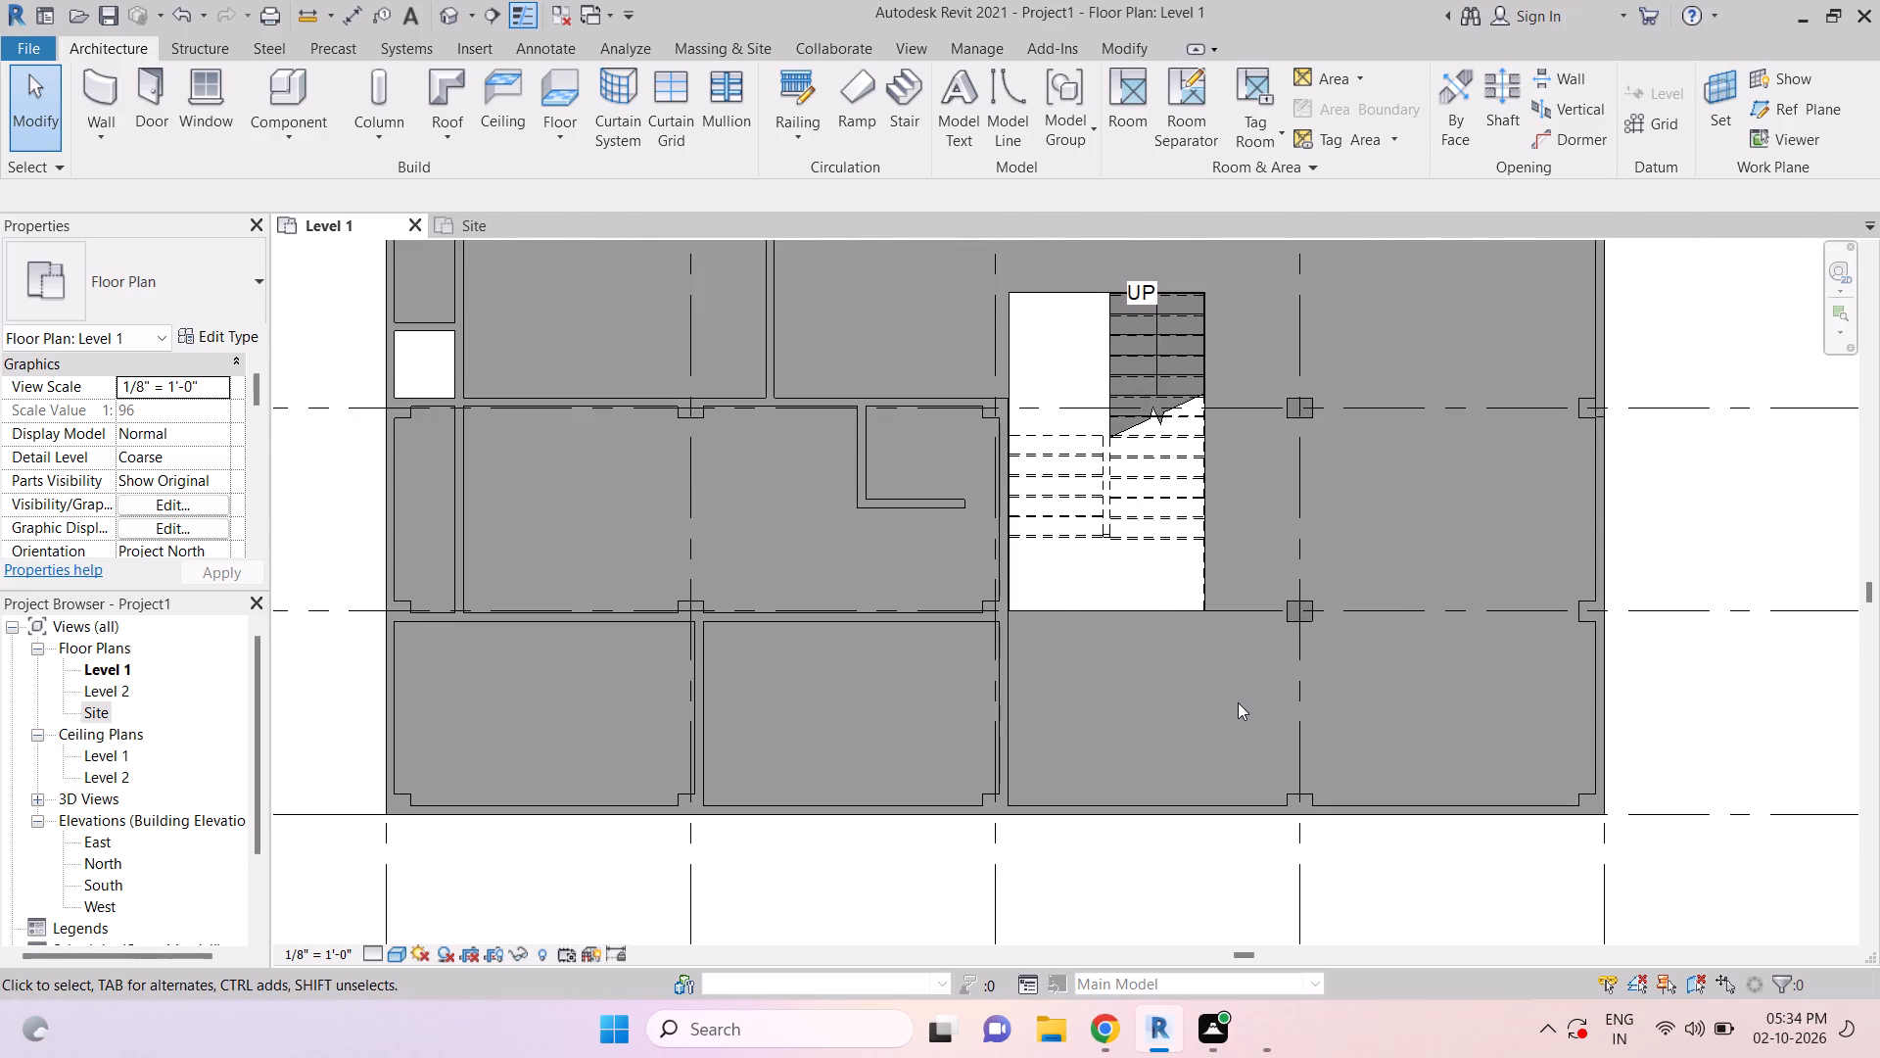
scroll(1239, 703, "down", 2)
middle_click_drag(1398, 488, 1376, 665)
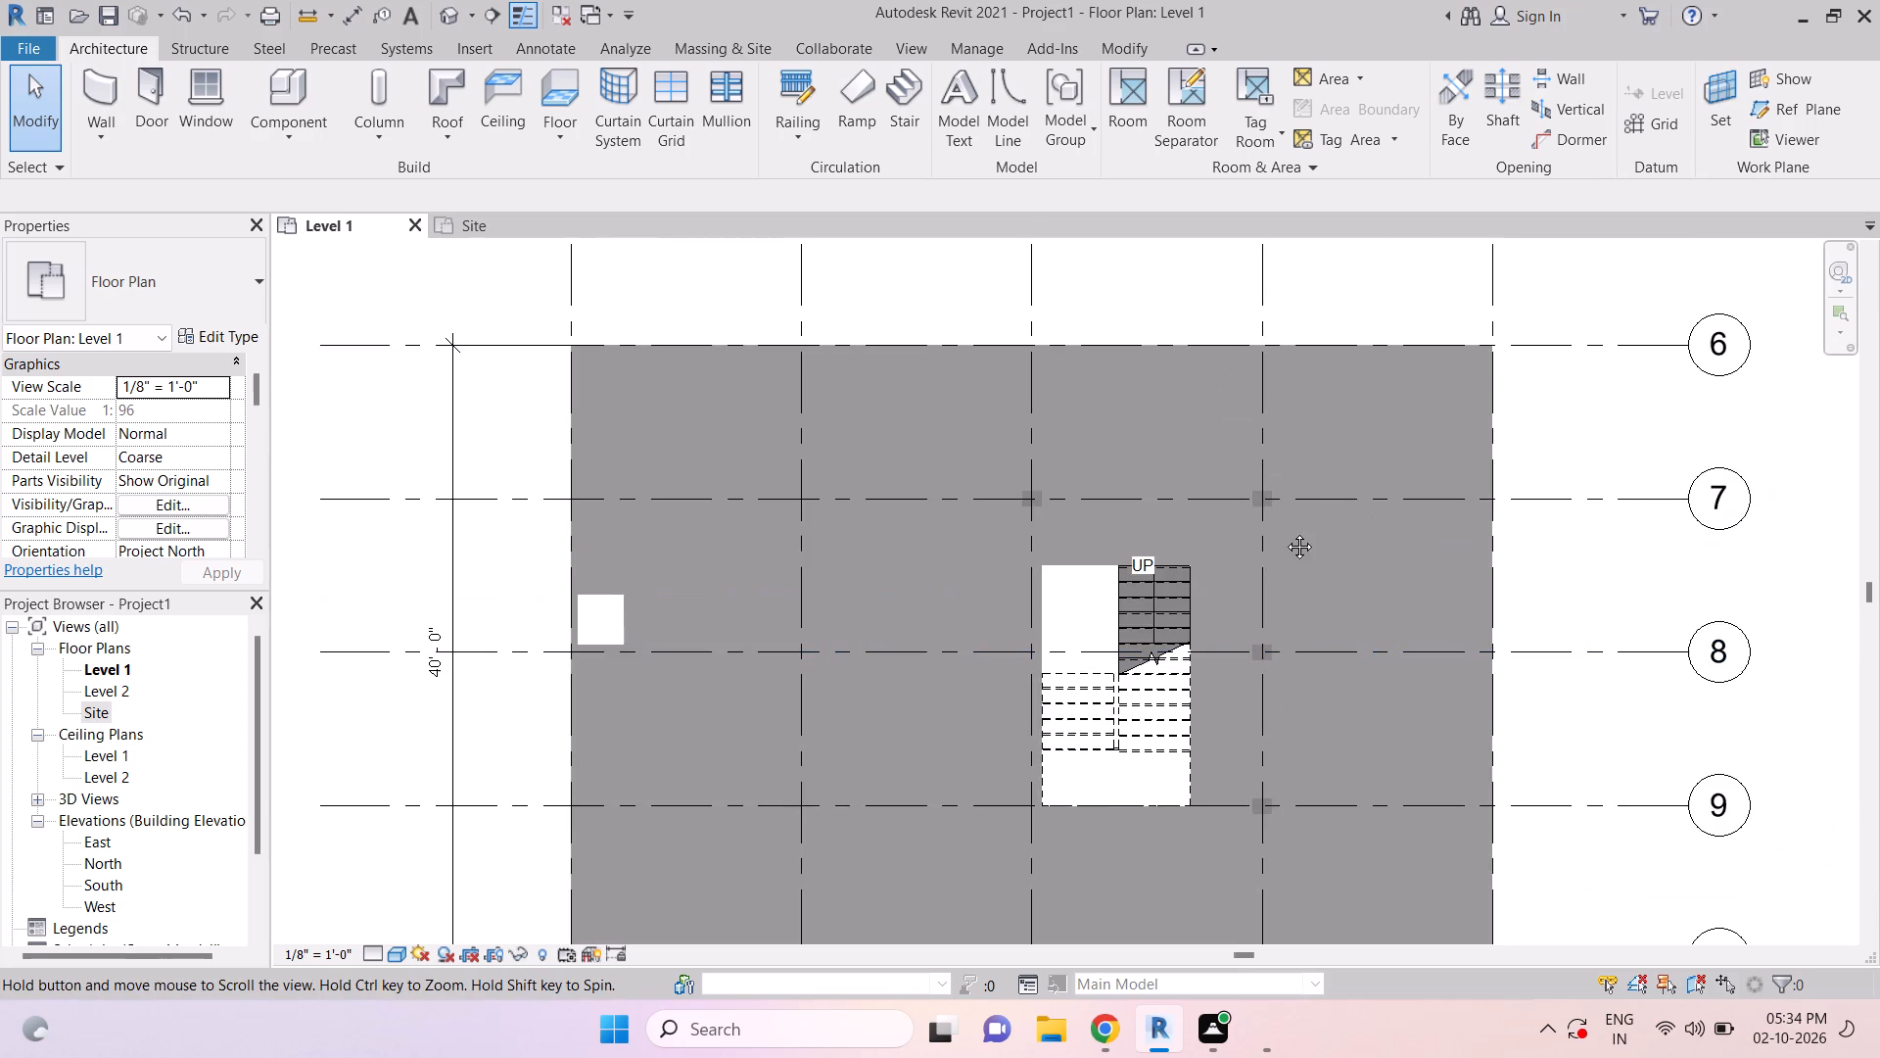
key("Escape")
key("Escape")
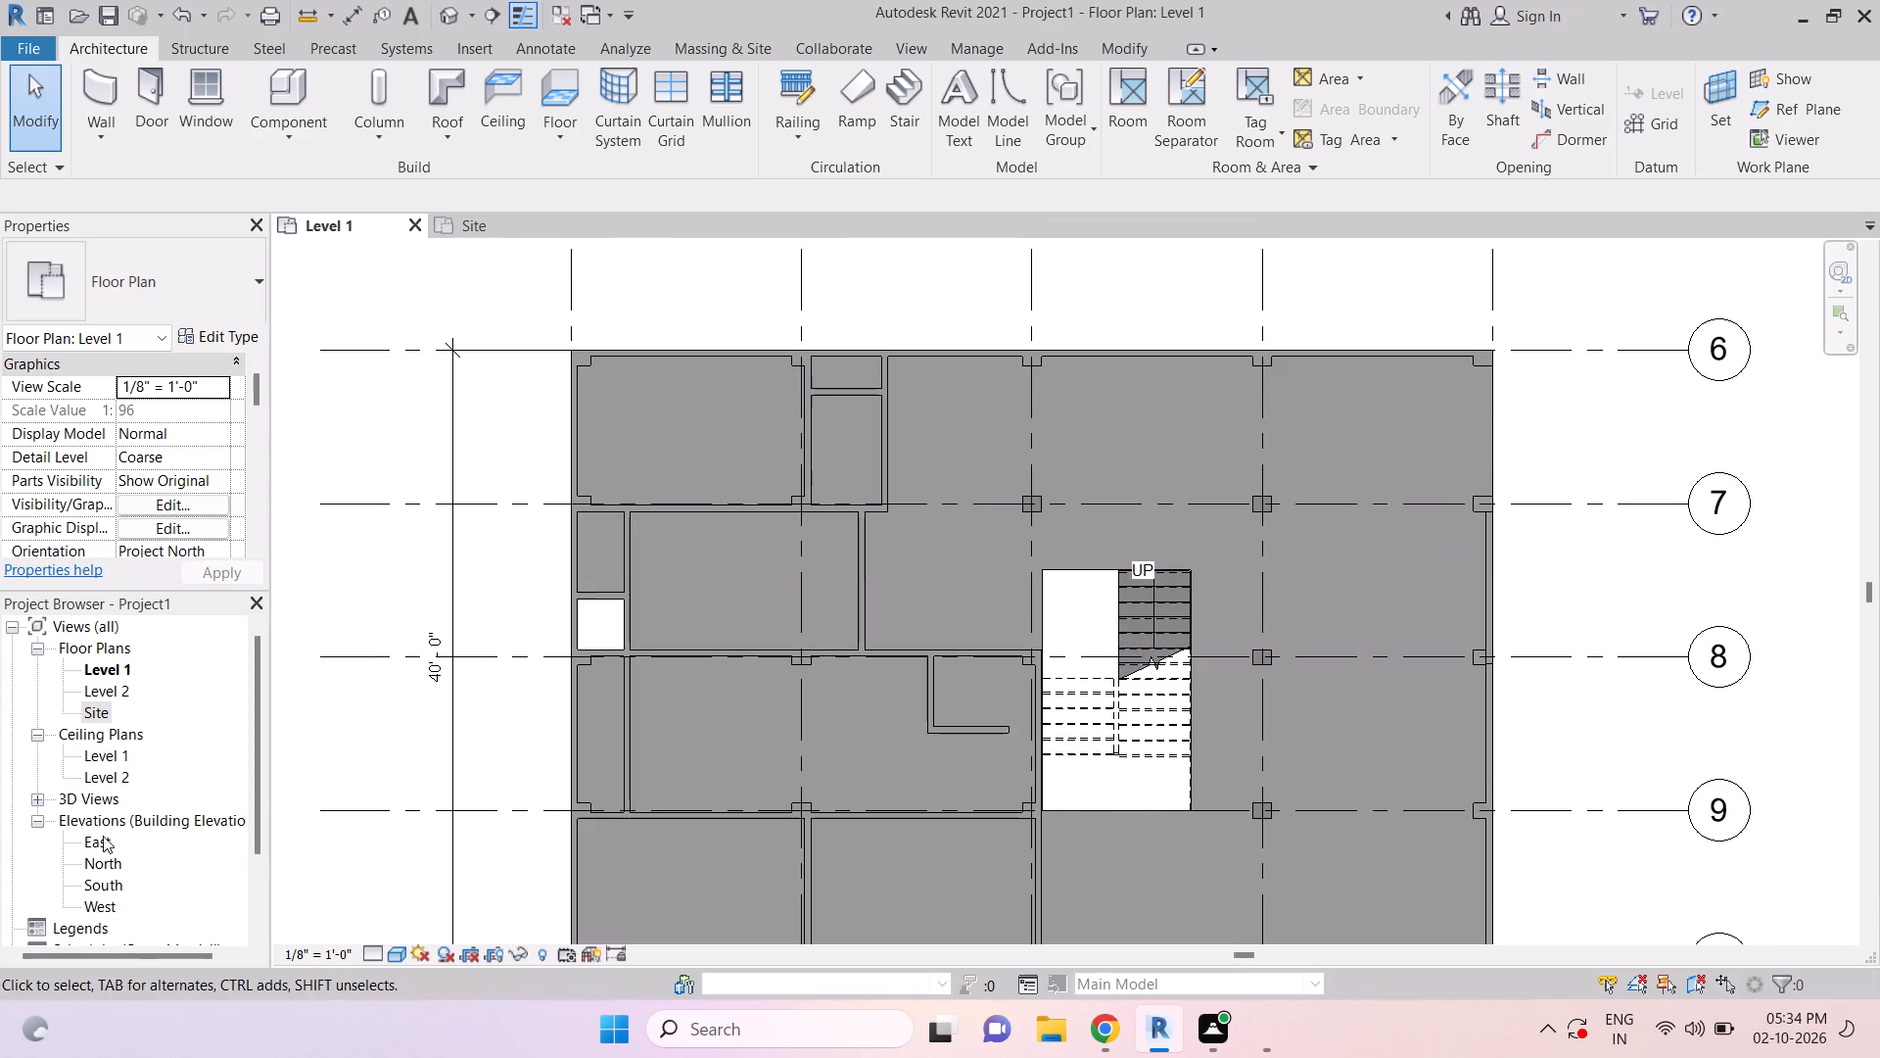
Open the East elevation and set its visual style to Shaded.
double_click(102, 839)
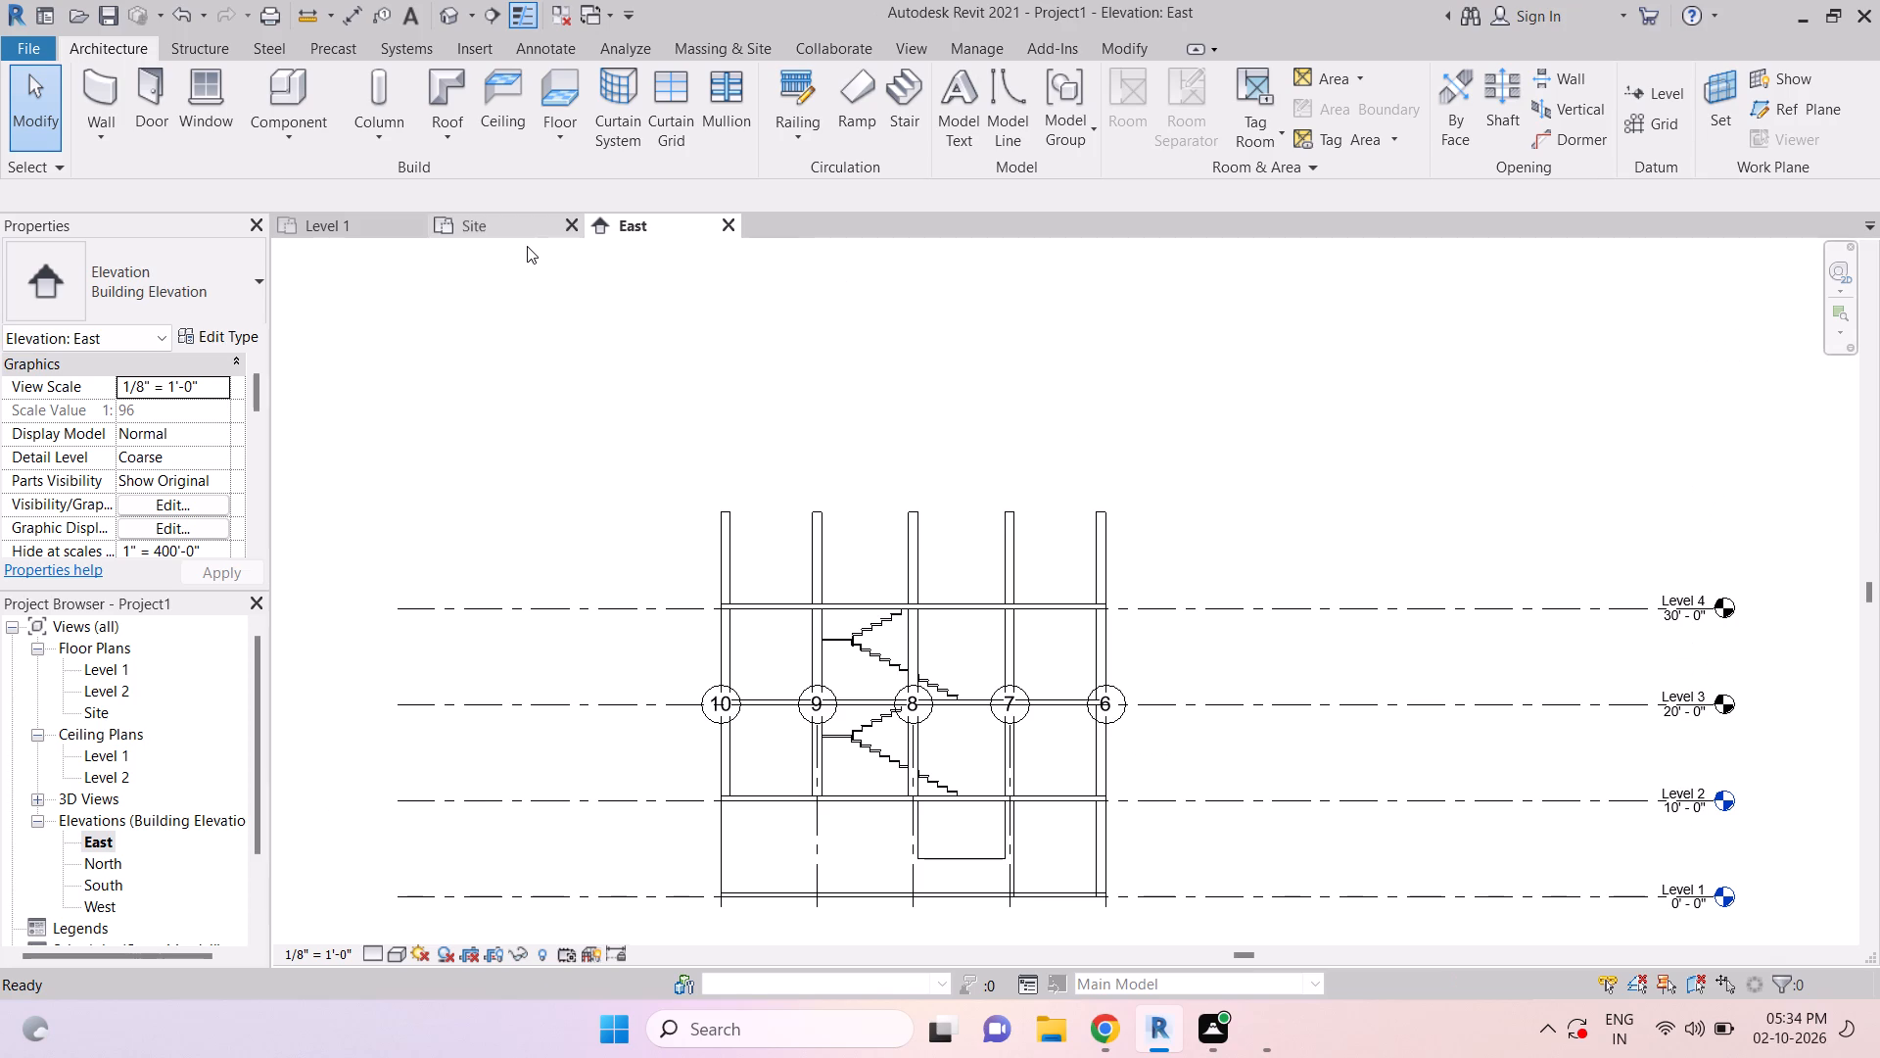
key("Escape")
key("Escape")
key("s")
key("d")
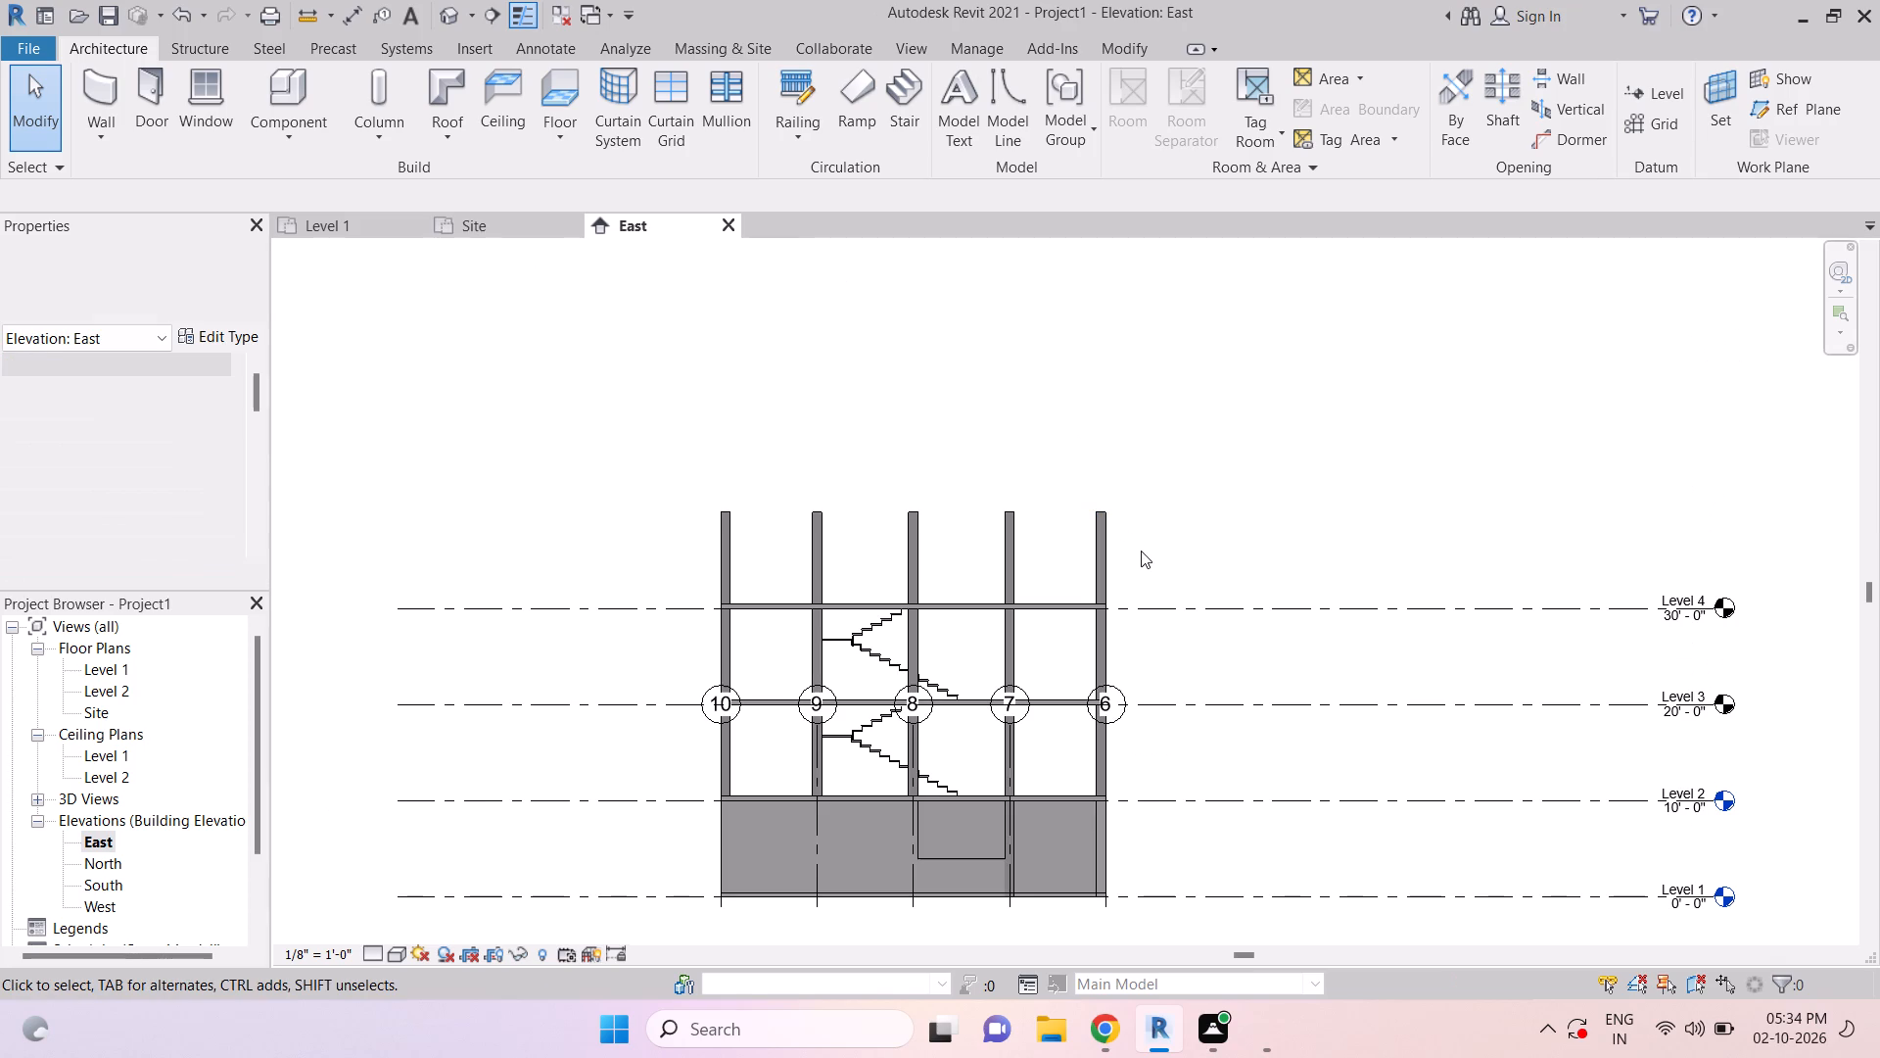
key("Escape")
Extend the bubble ends of grids 6 to 10 upward beyond the column tops in the East elevation.
left_click(1128, 694)
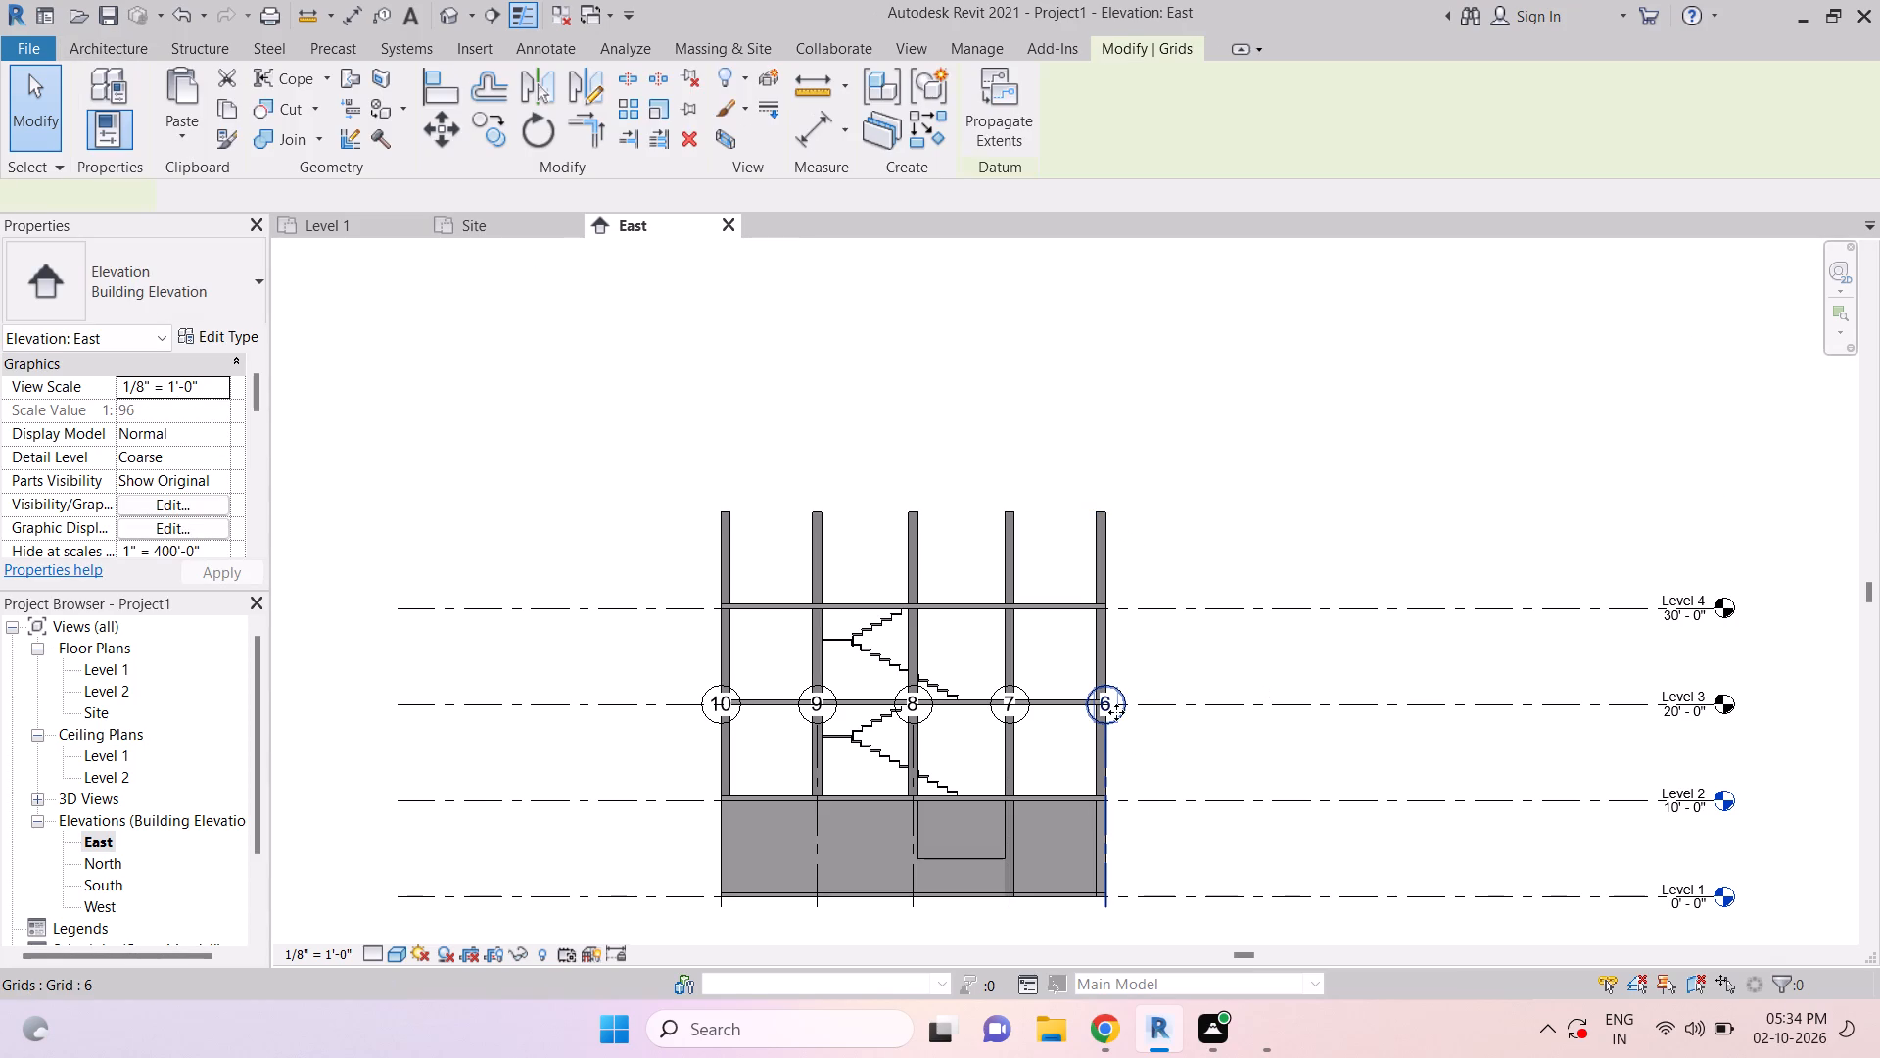
left_click_drag(1104, 722, 1104, 504)
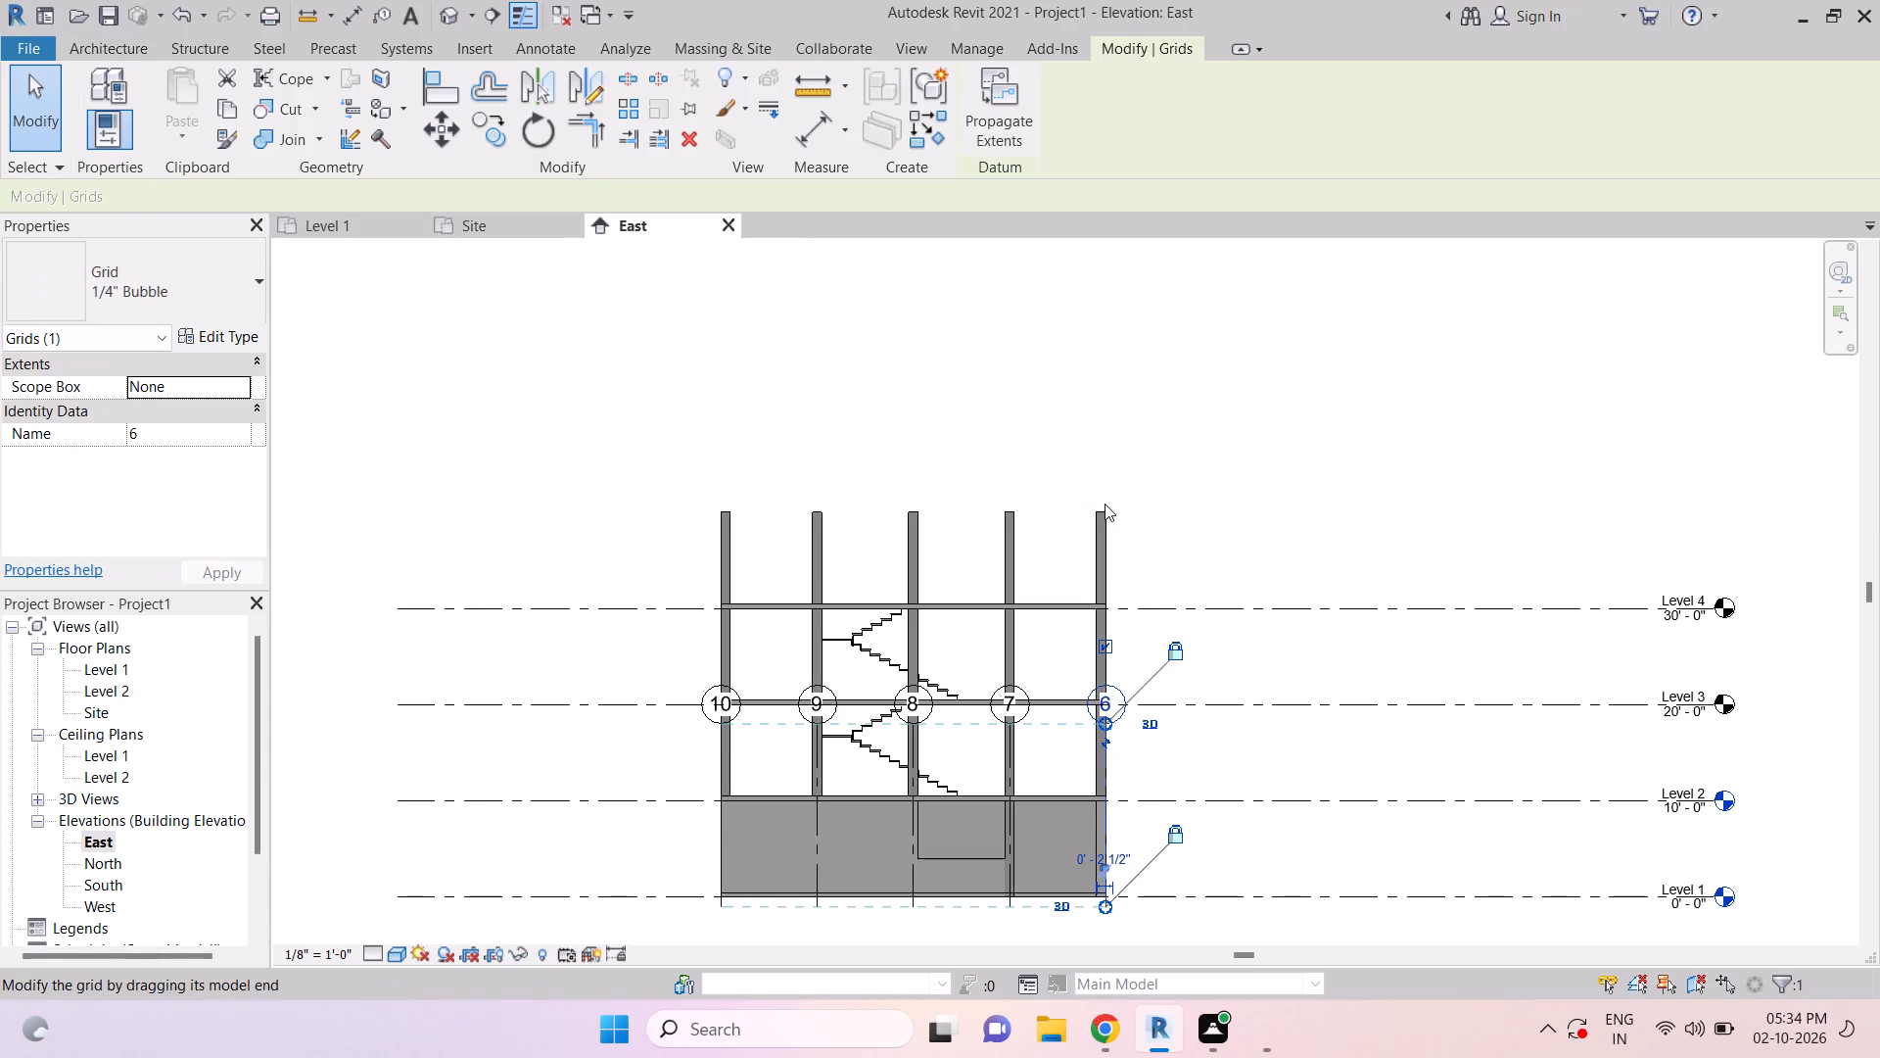
left_click_drag(1104, 504, 1103, 381)
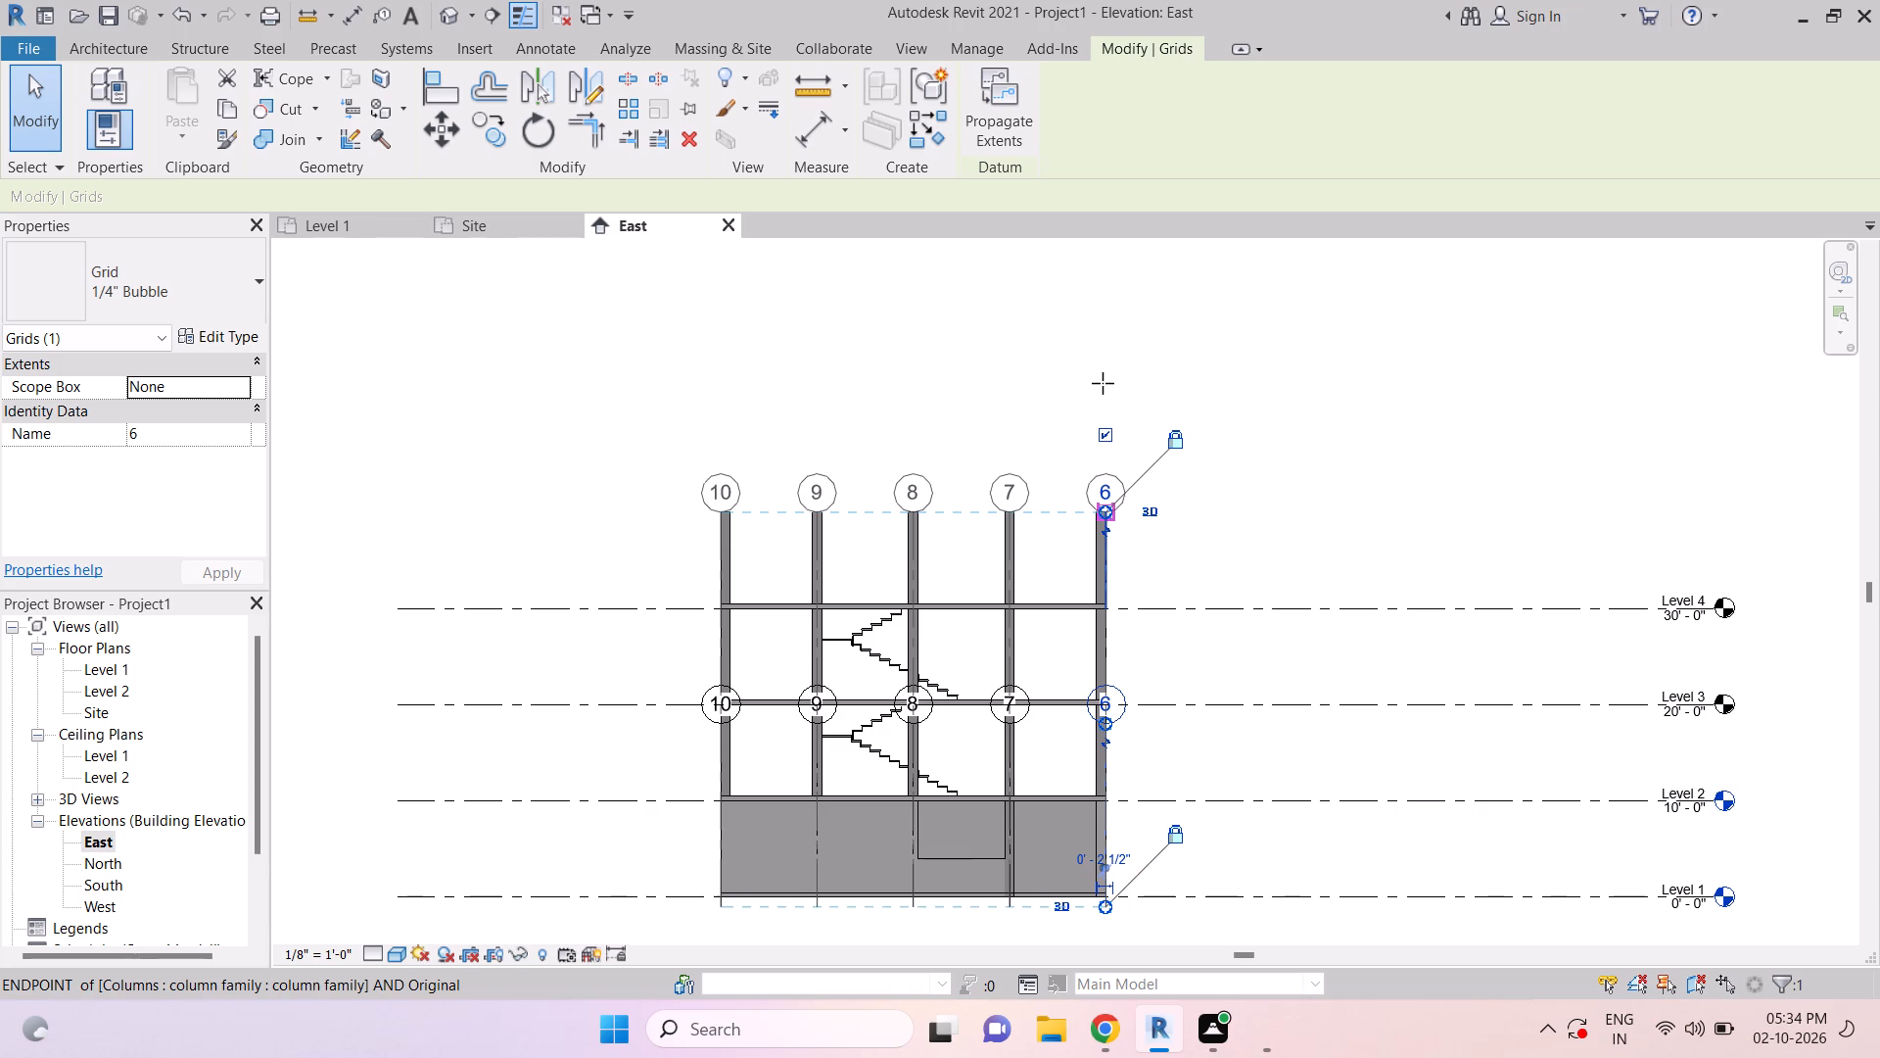
key("Escape")
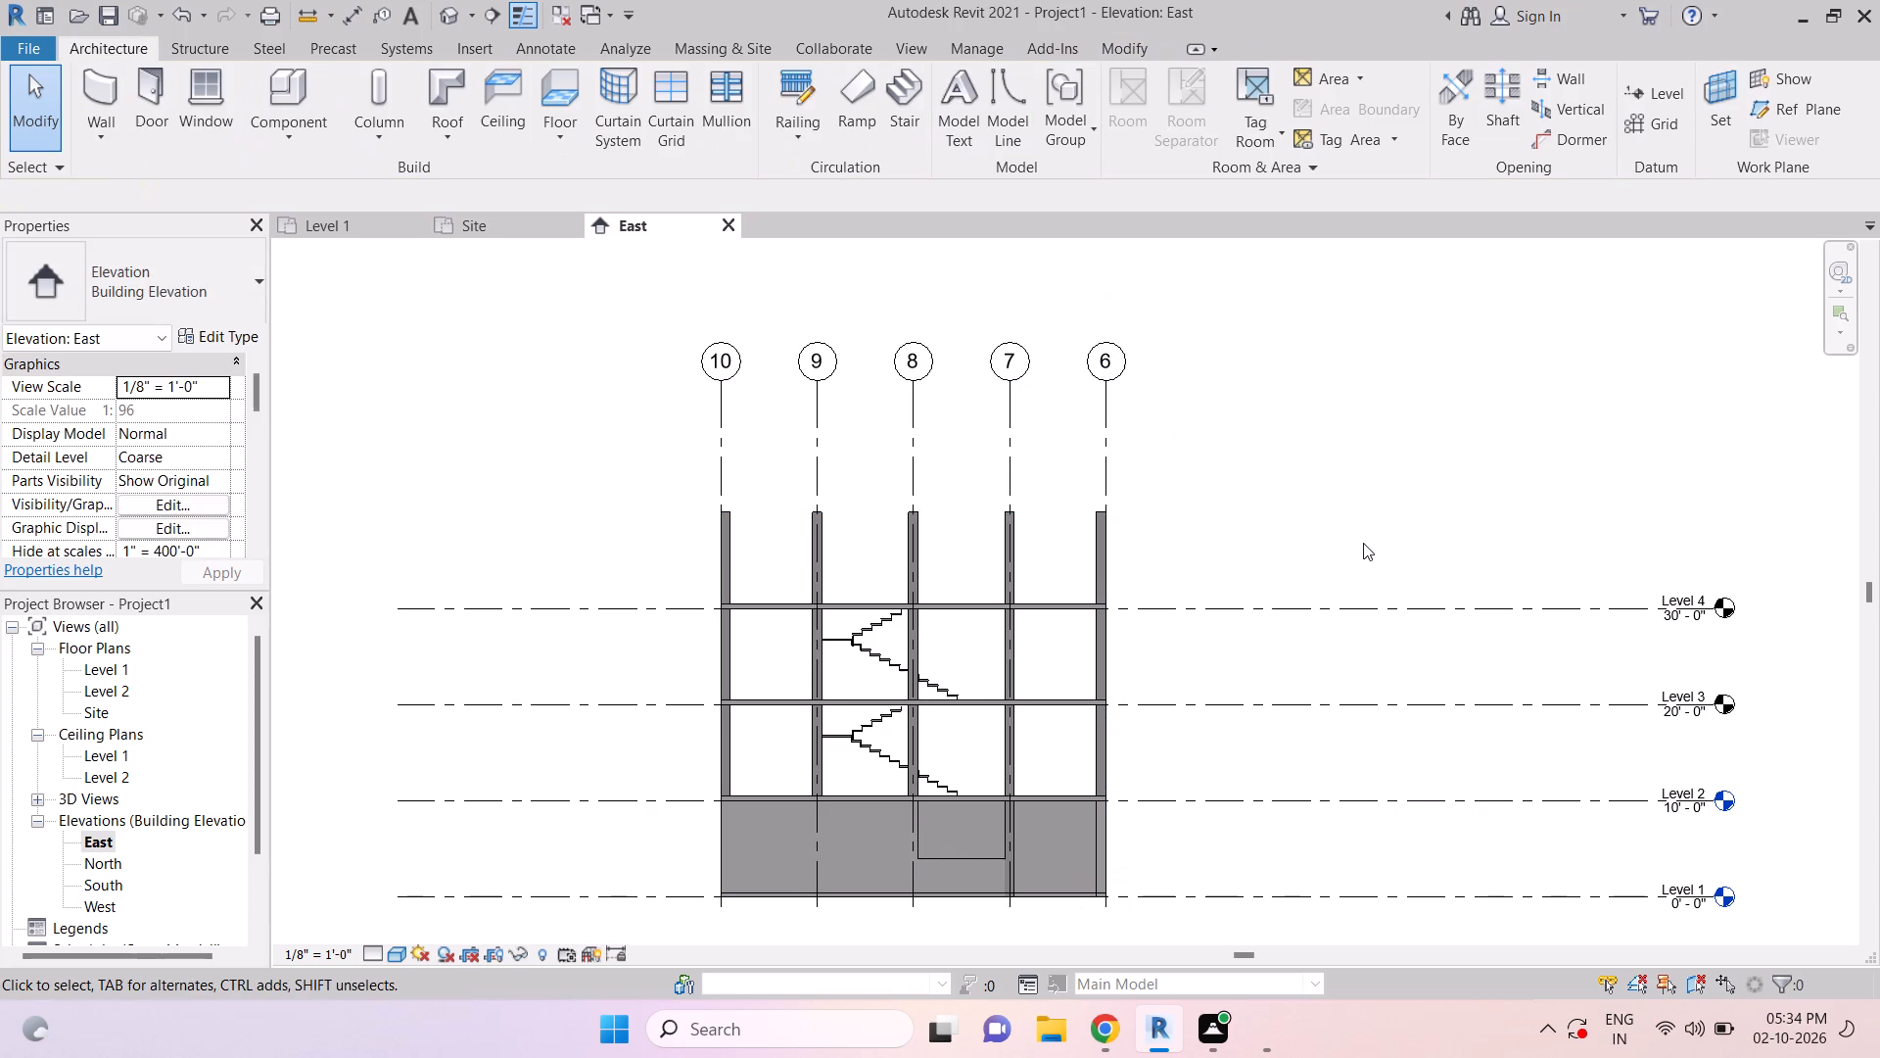
Save the project.
key("Escape")
key("ctrl+s")
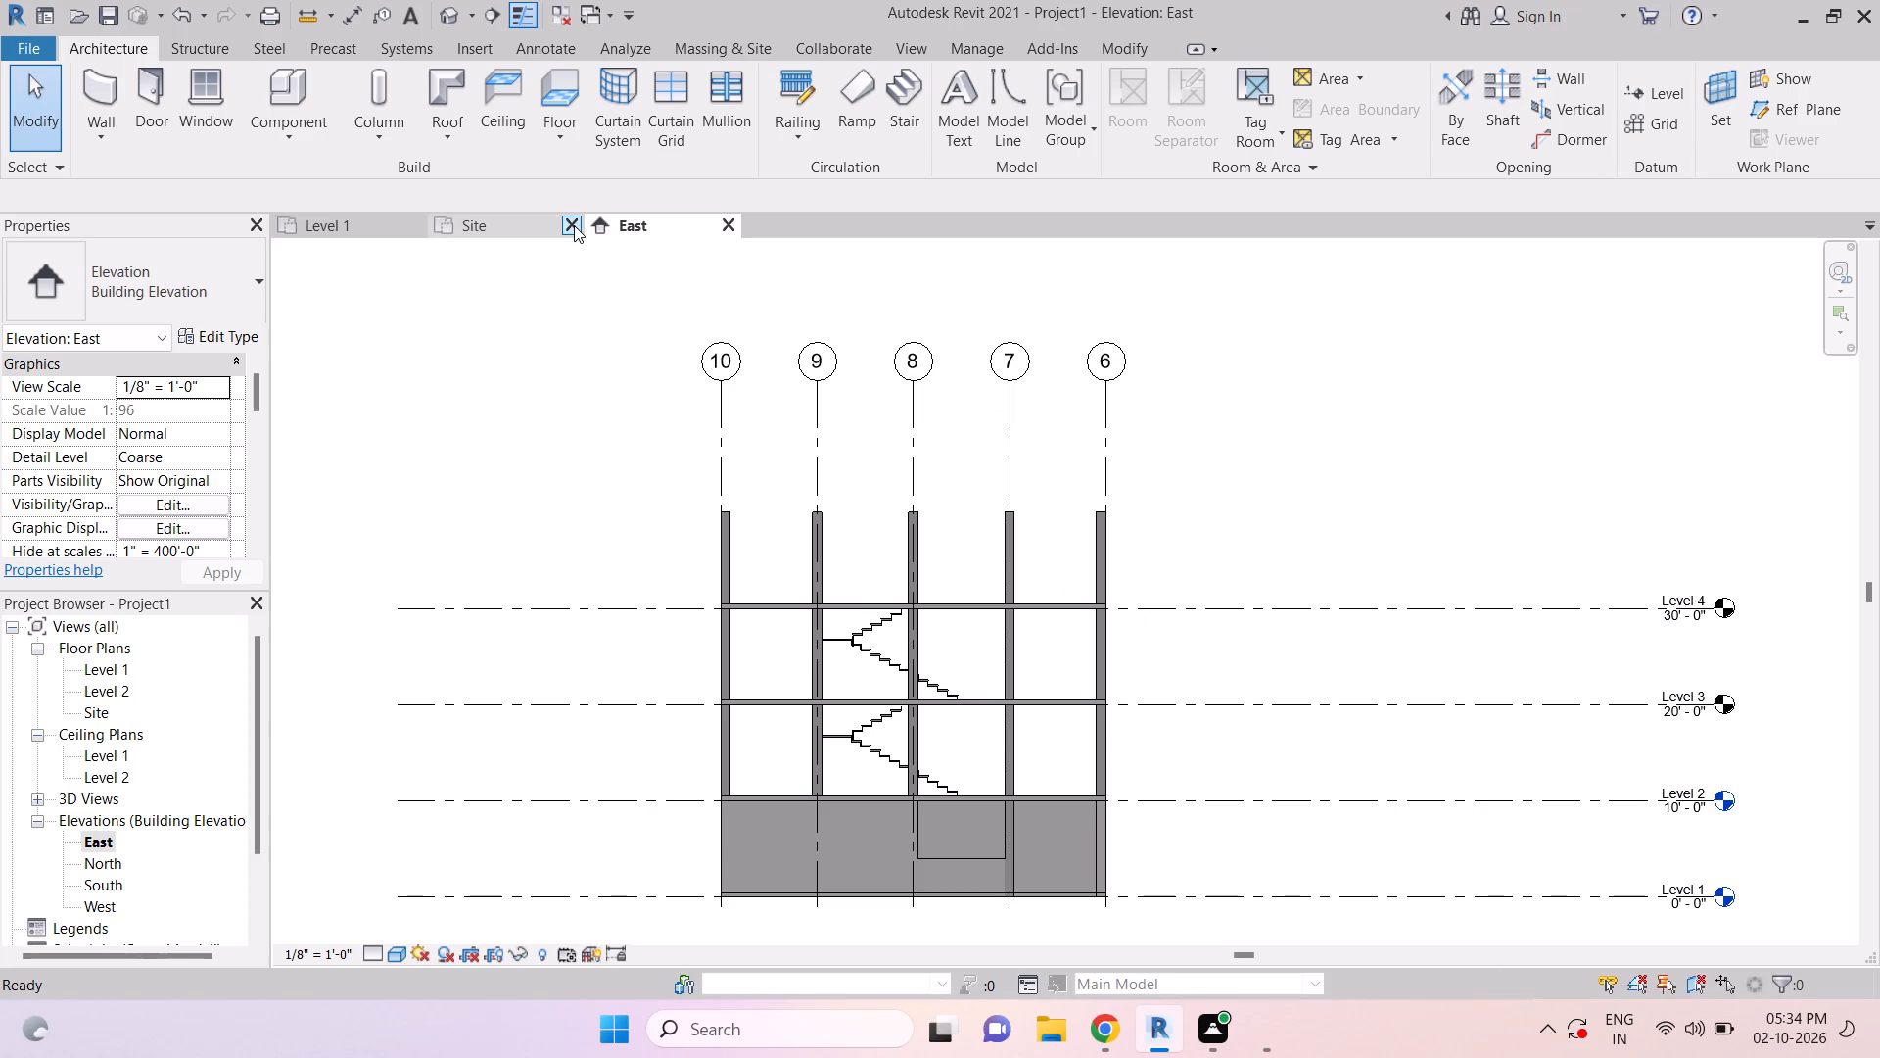
Open the default 3D view and examine the columns, slabs, stairs and ground-floor walls from several angles.
left_click(447, 9)
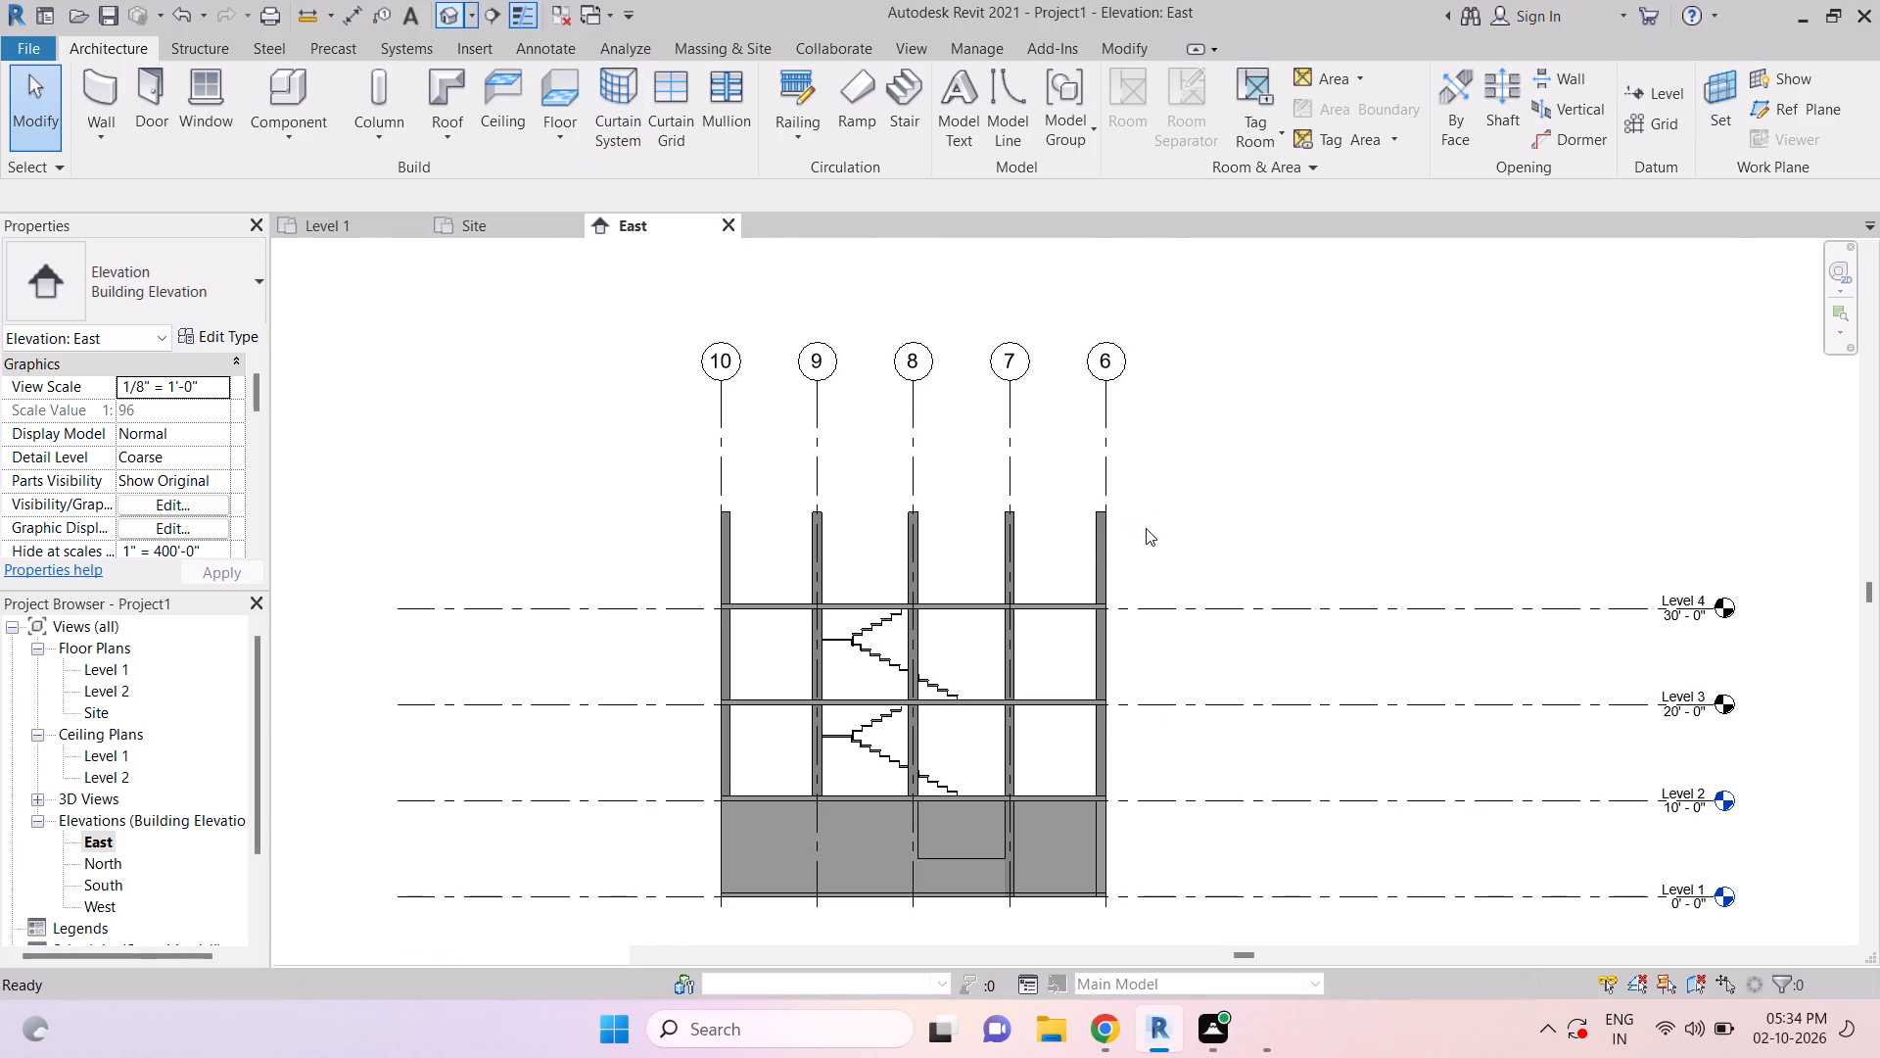
middle_click_drag(1178, 783, 1292, 590, "shift")
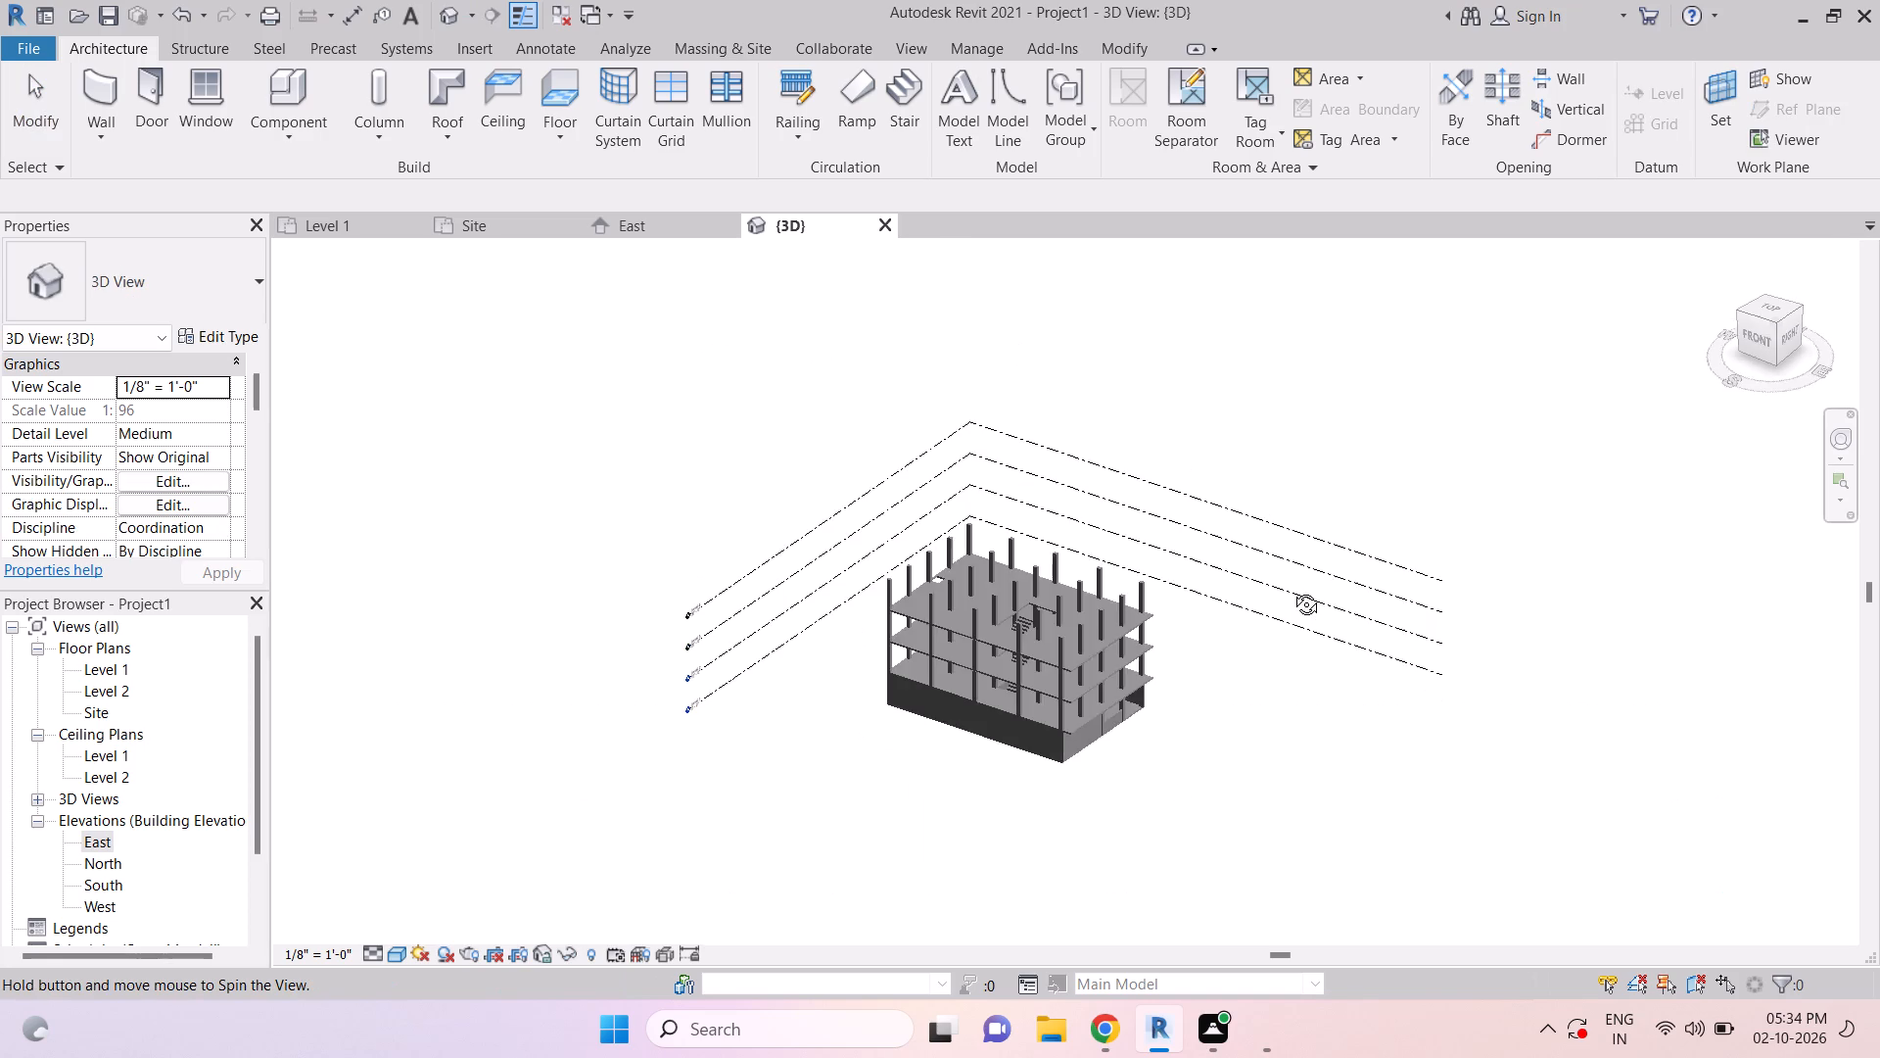
middle_click_drag(1292, 590, 1292, 585, "shift")
middle_click_drag(1253, 753, 1145, 632, "shift")
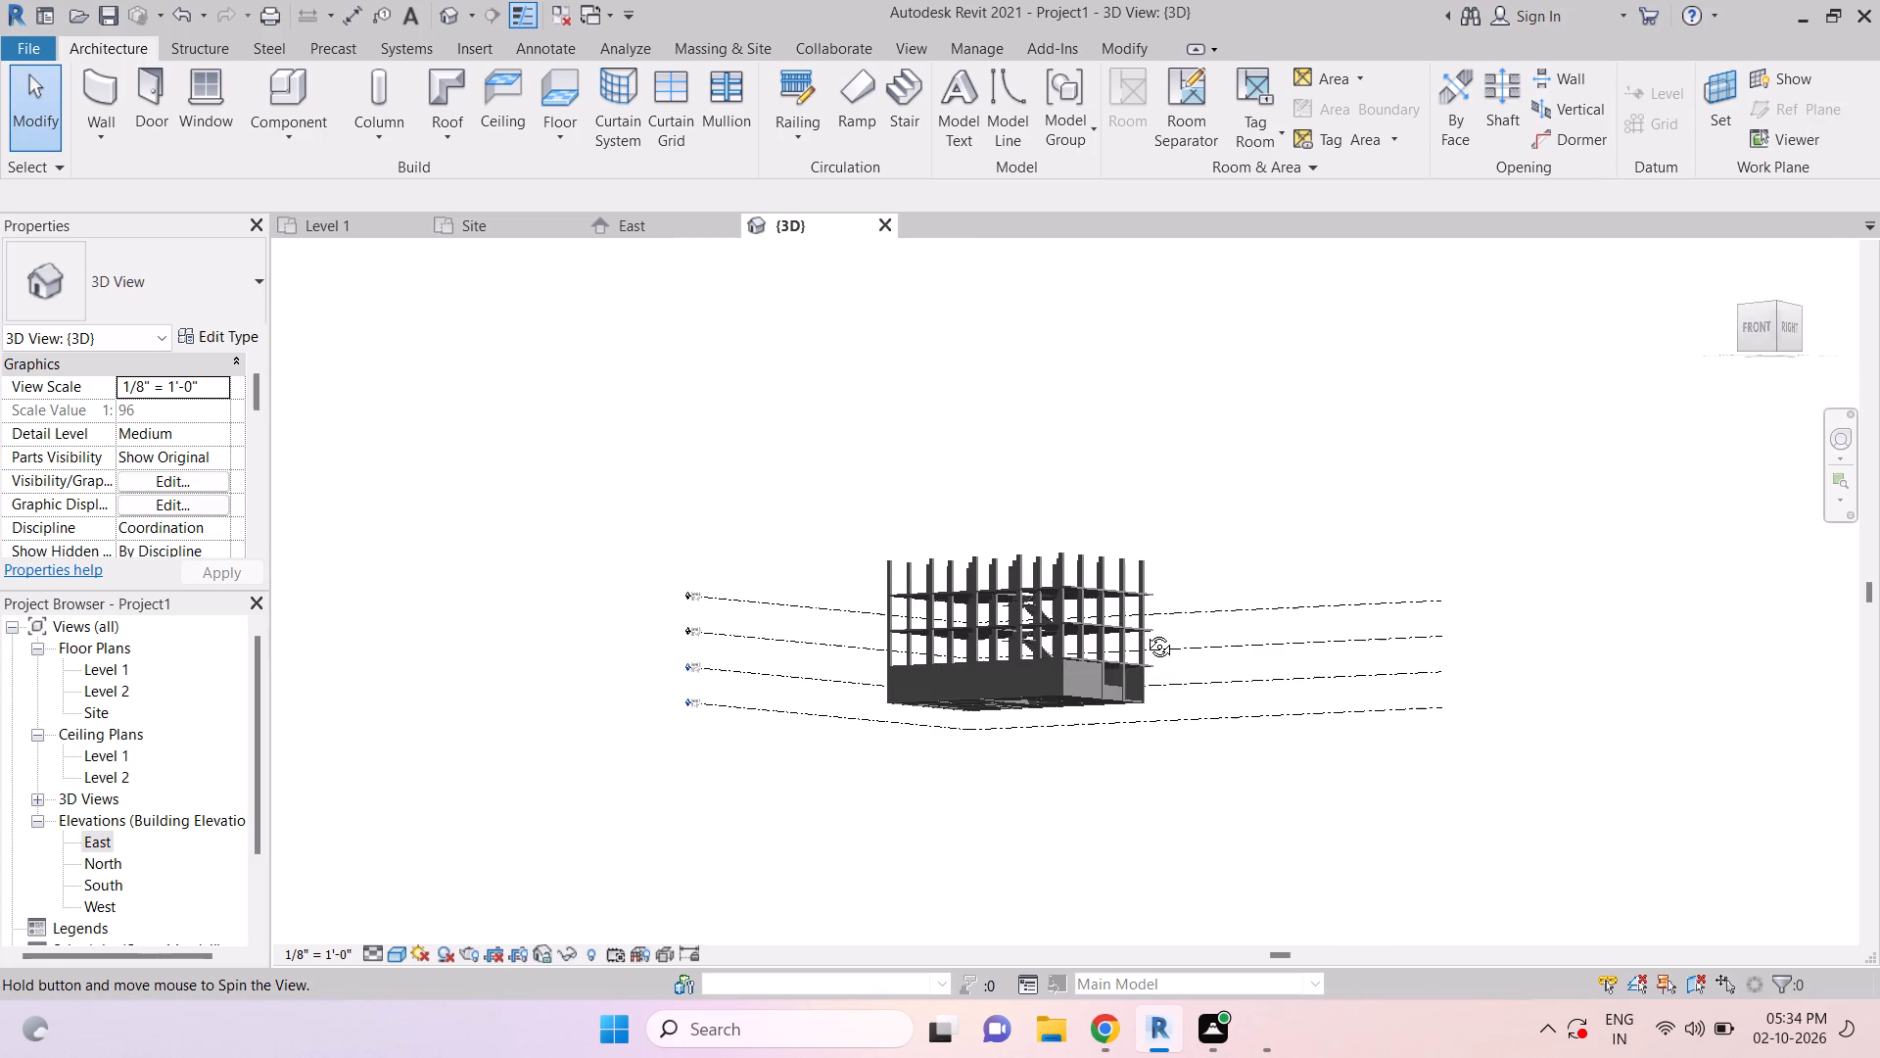
middle_click_drag(1145, 632, 1268, 412, "shift")
scroll(1058, 668, "up", 5)
key("Escape")
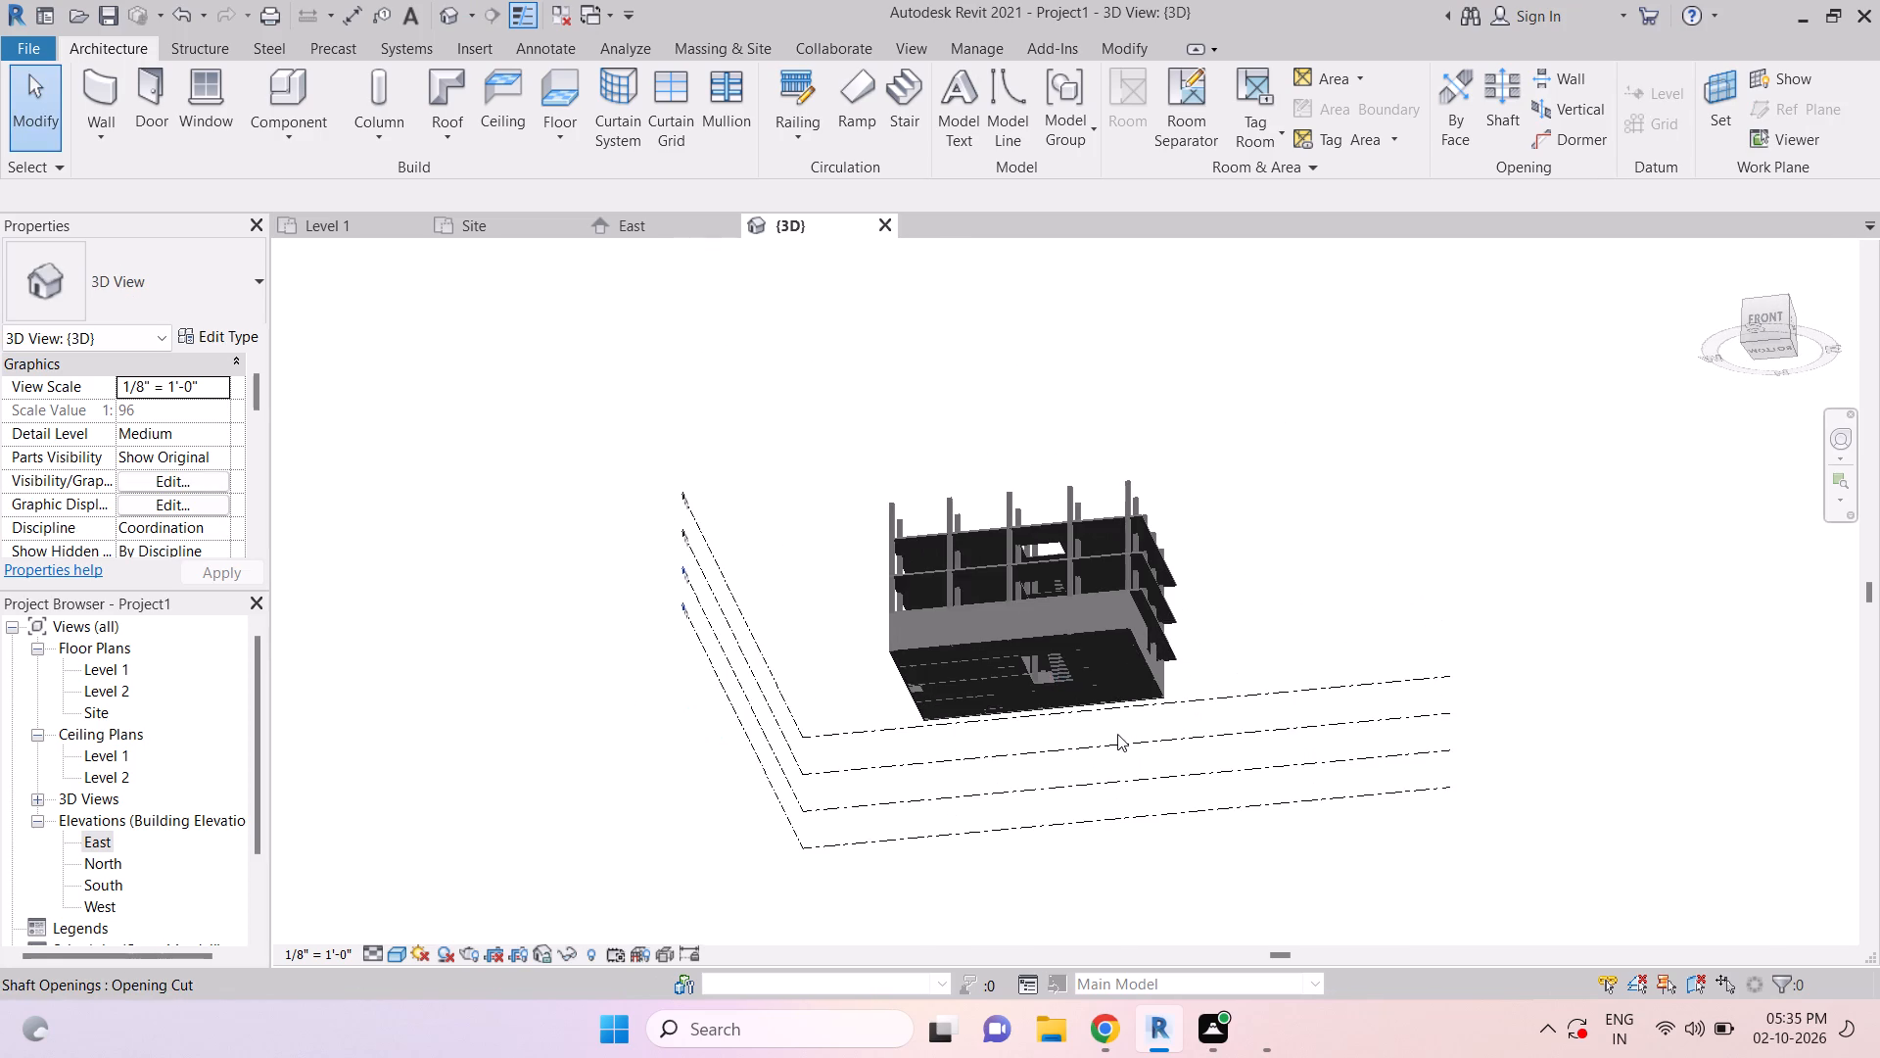
key("Escape")
middle_click_drag(1407, 632, 1356, 890)
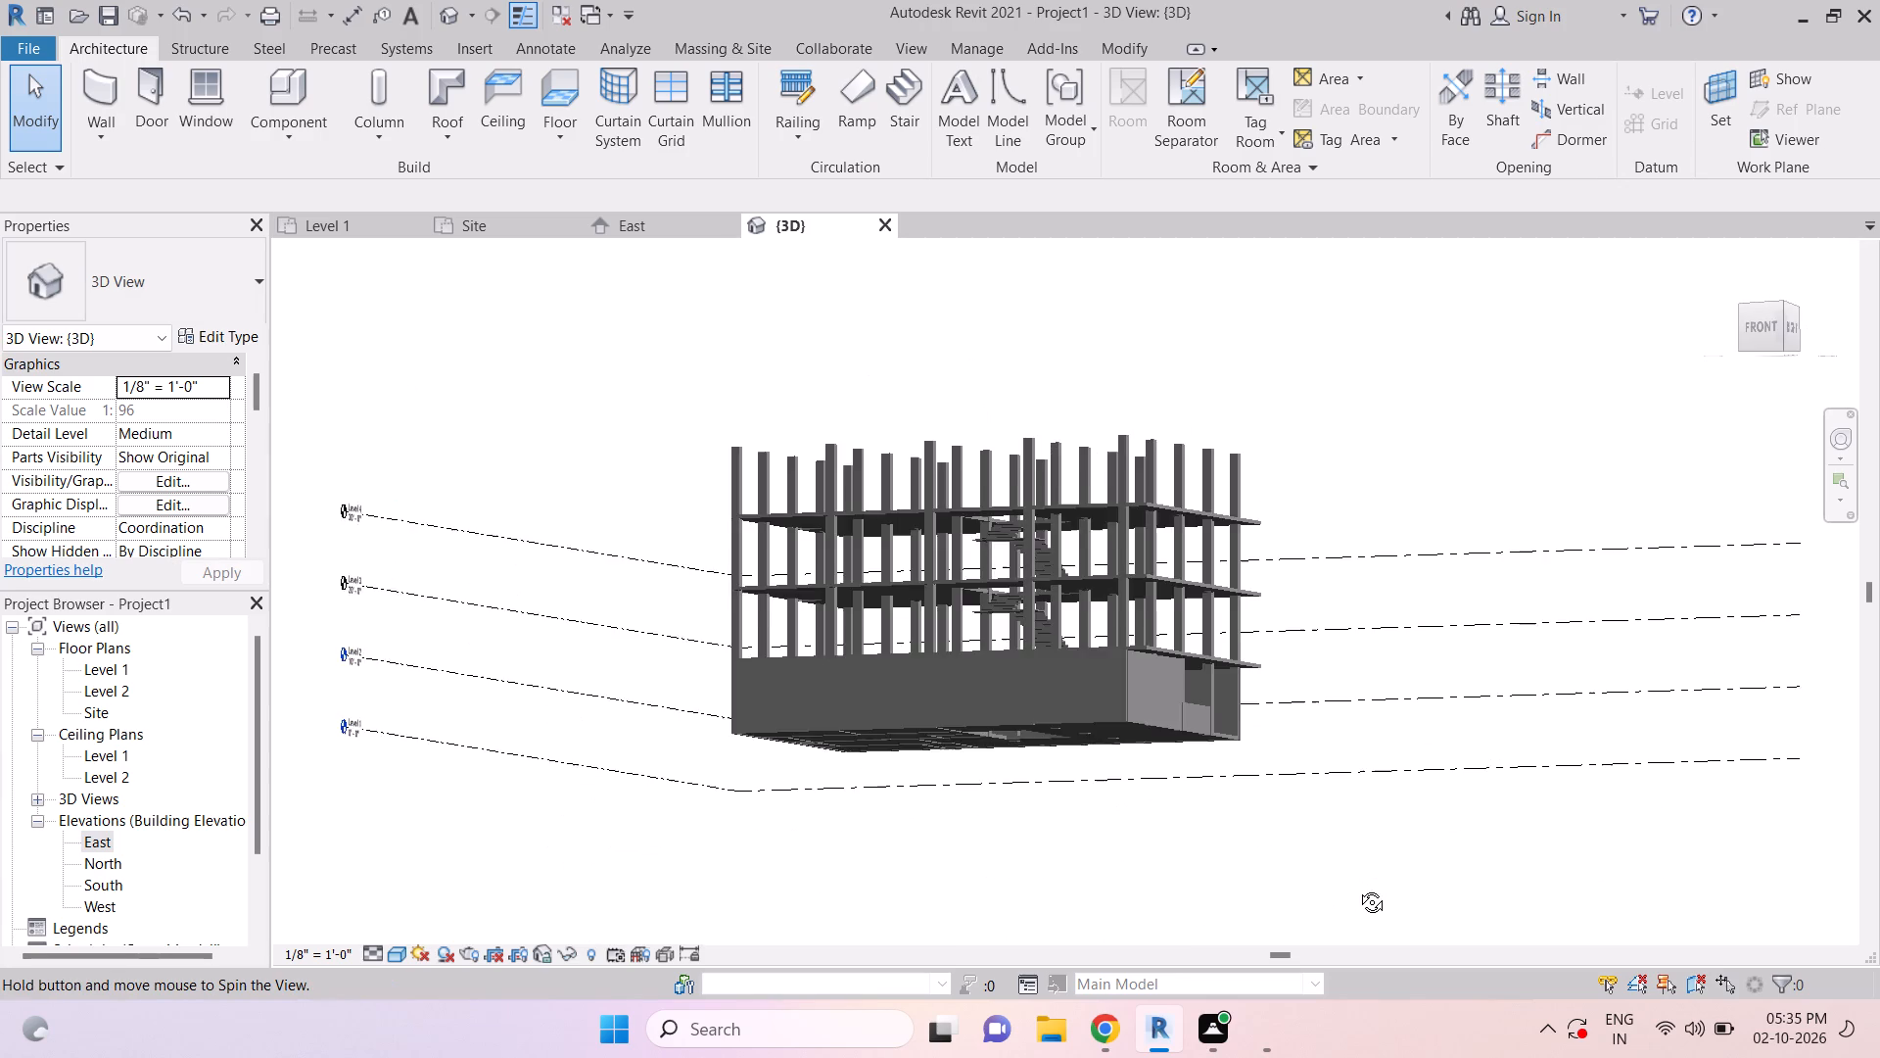
middle_click_drag(1353, 642, 1339, 643)
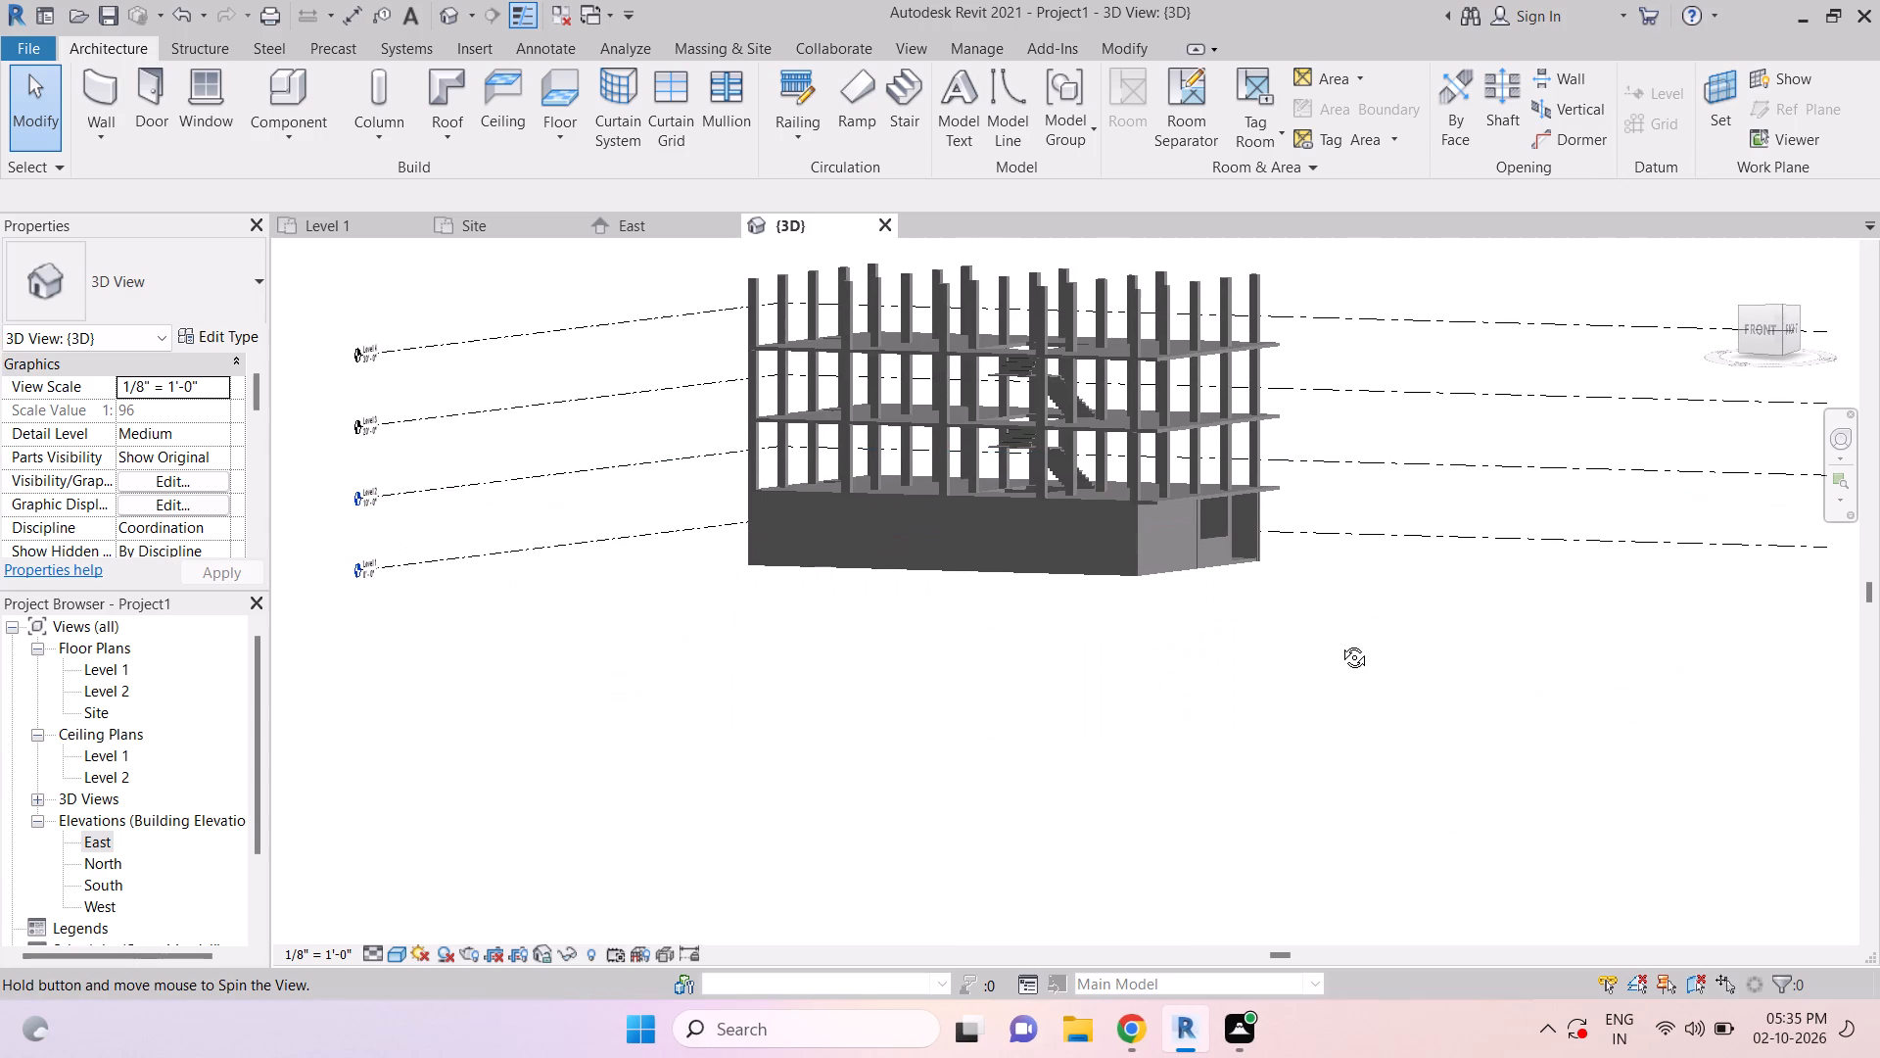
middle_click_drag(1339, 643, 1299, 779)
middle_click_drag(1277, 697, 1357, 712, "shift")
key("Escape")
key("Escape")
key("Escape")
key("Escape")
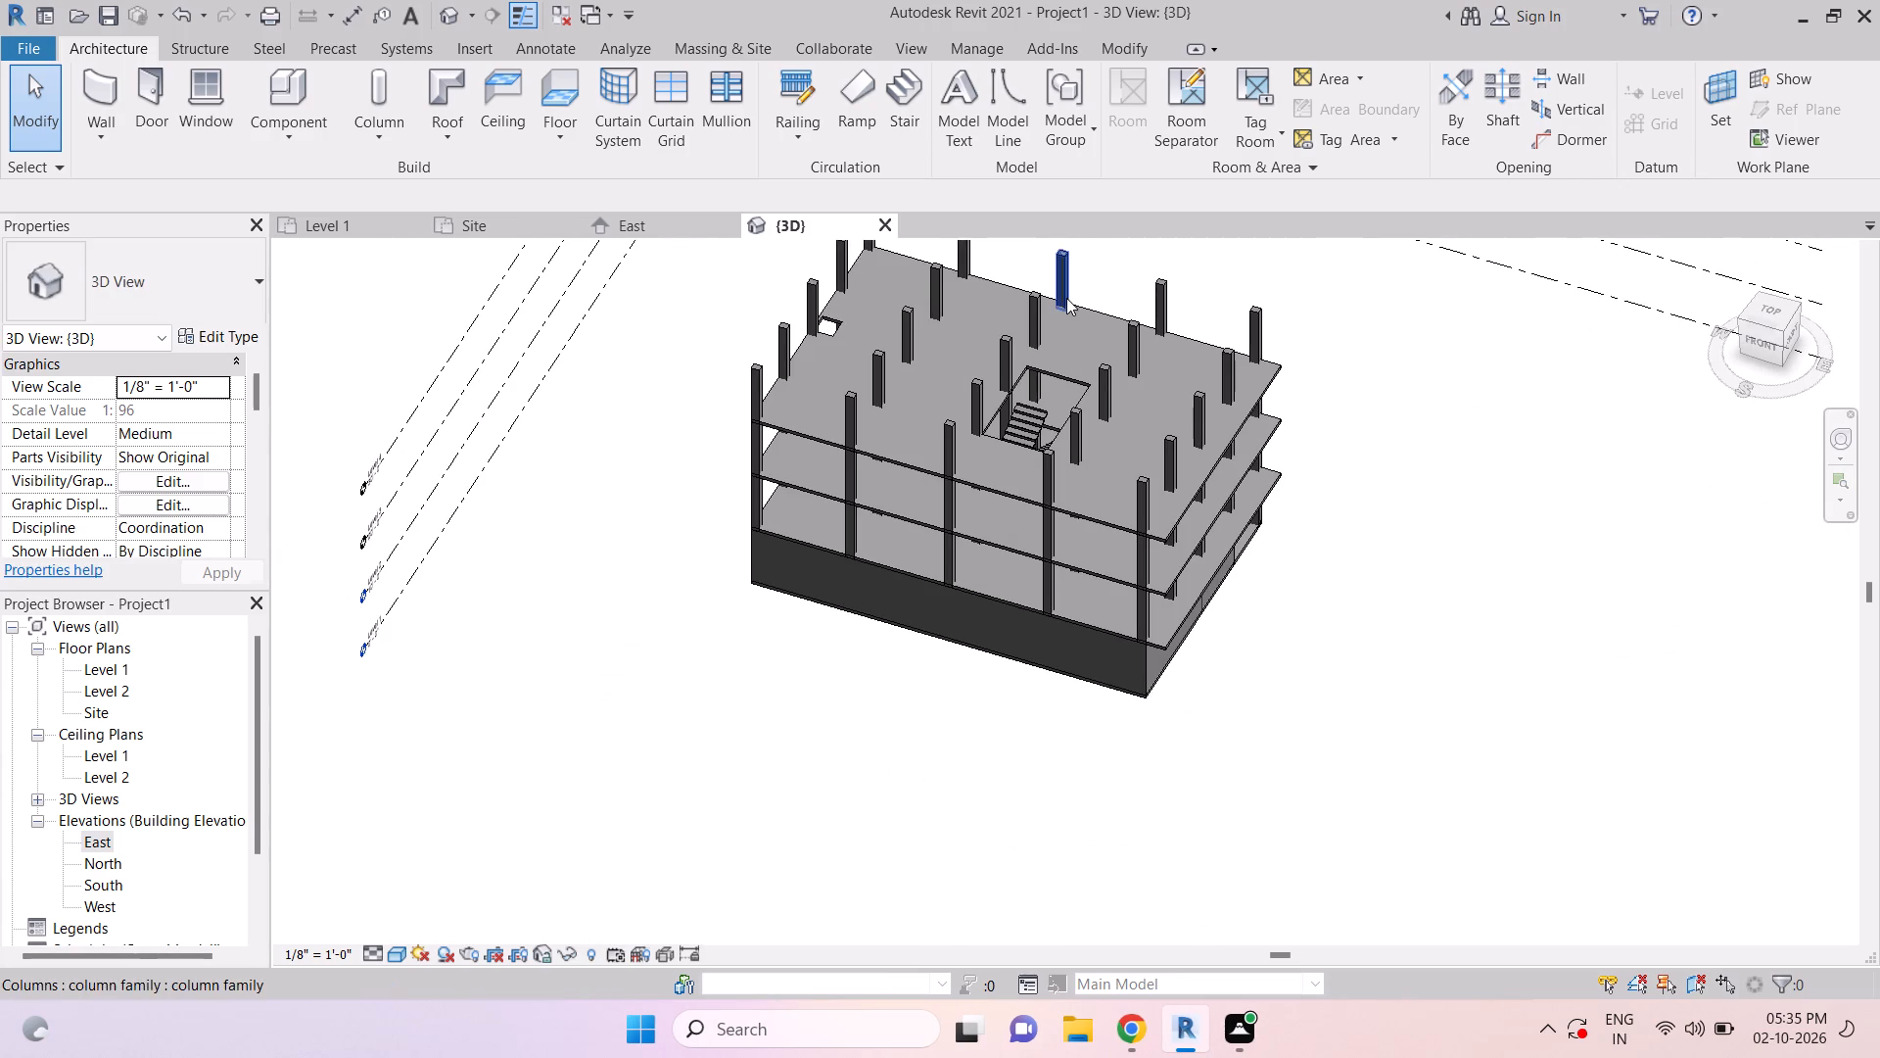
key("Escape")
Return to the Level 1 floor plan and examine the partition layout around the stair opening and grids 6 to 10.
left_click(349, 230)
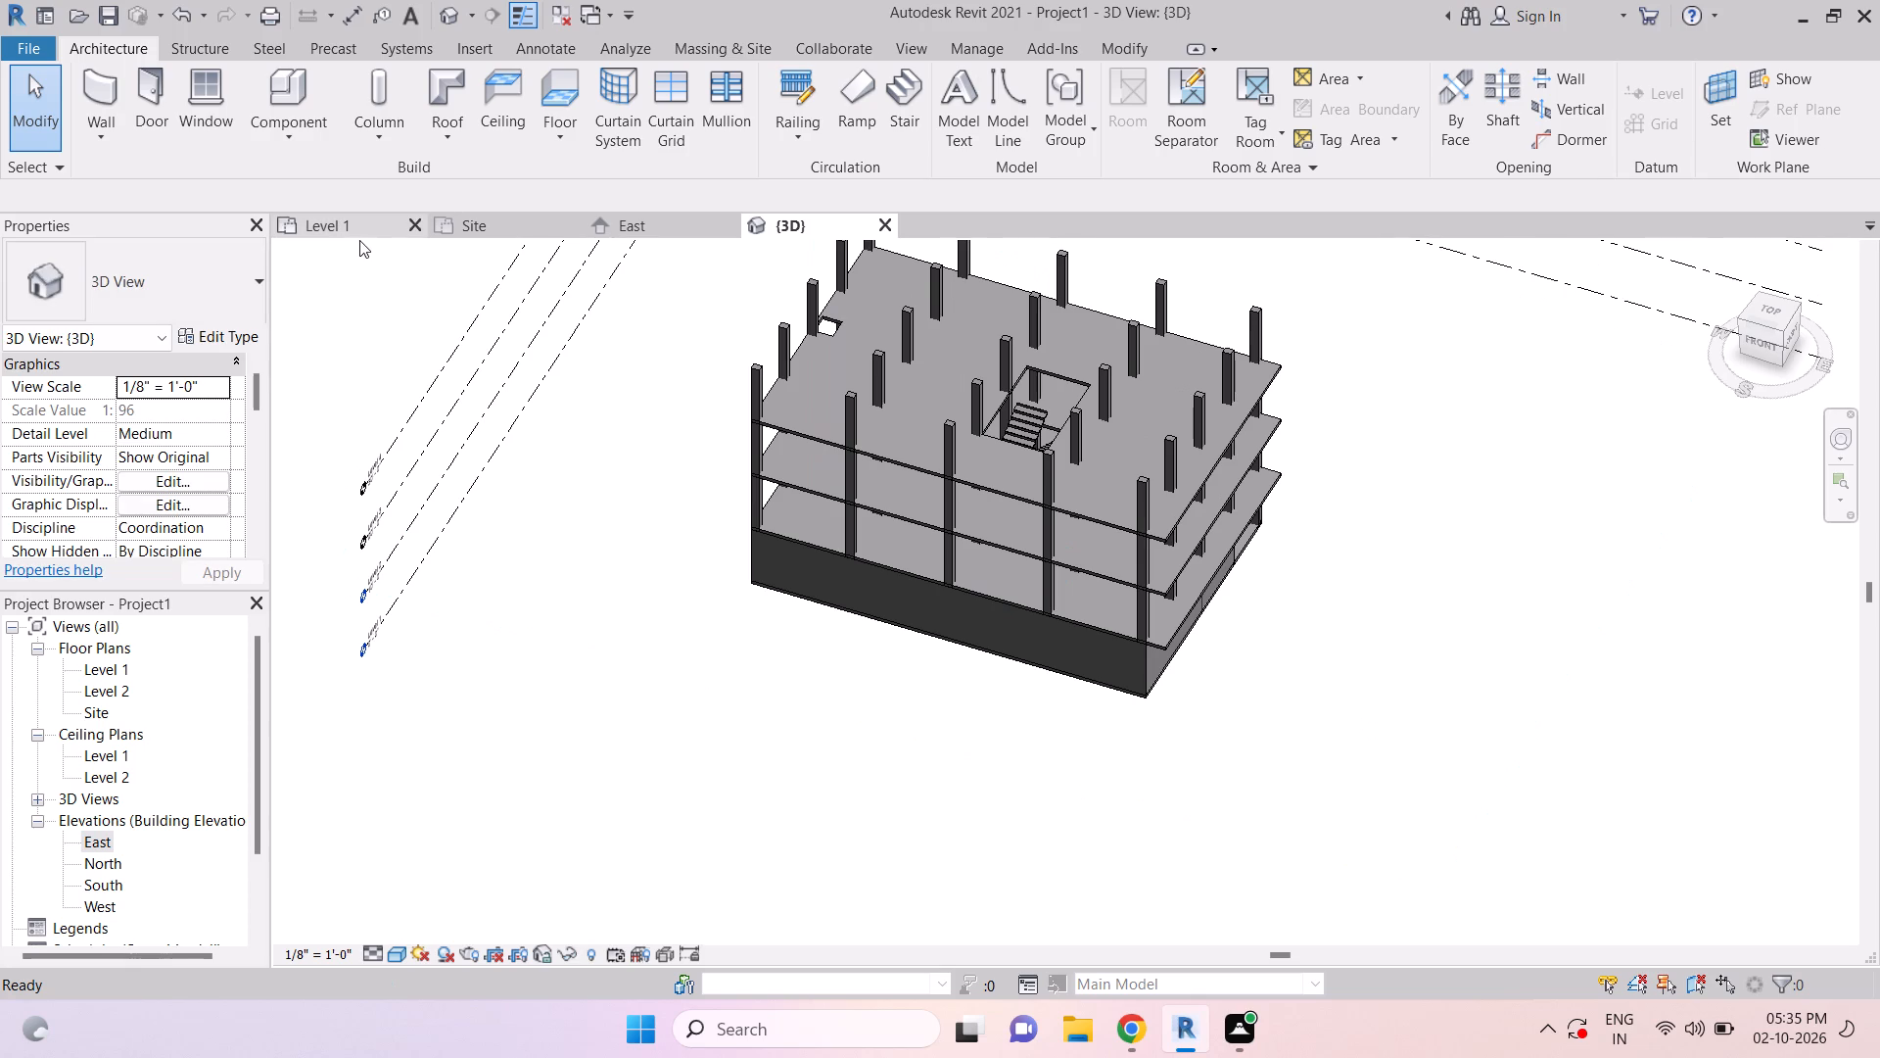
key("Escape")
key("Escape")
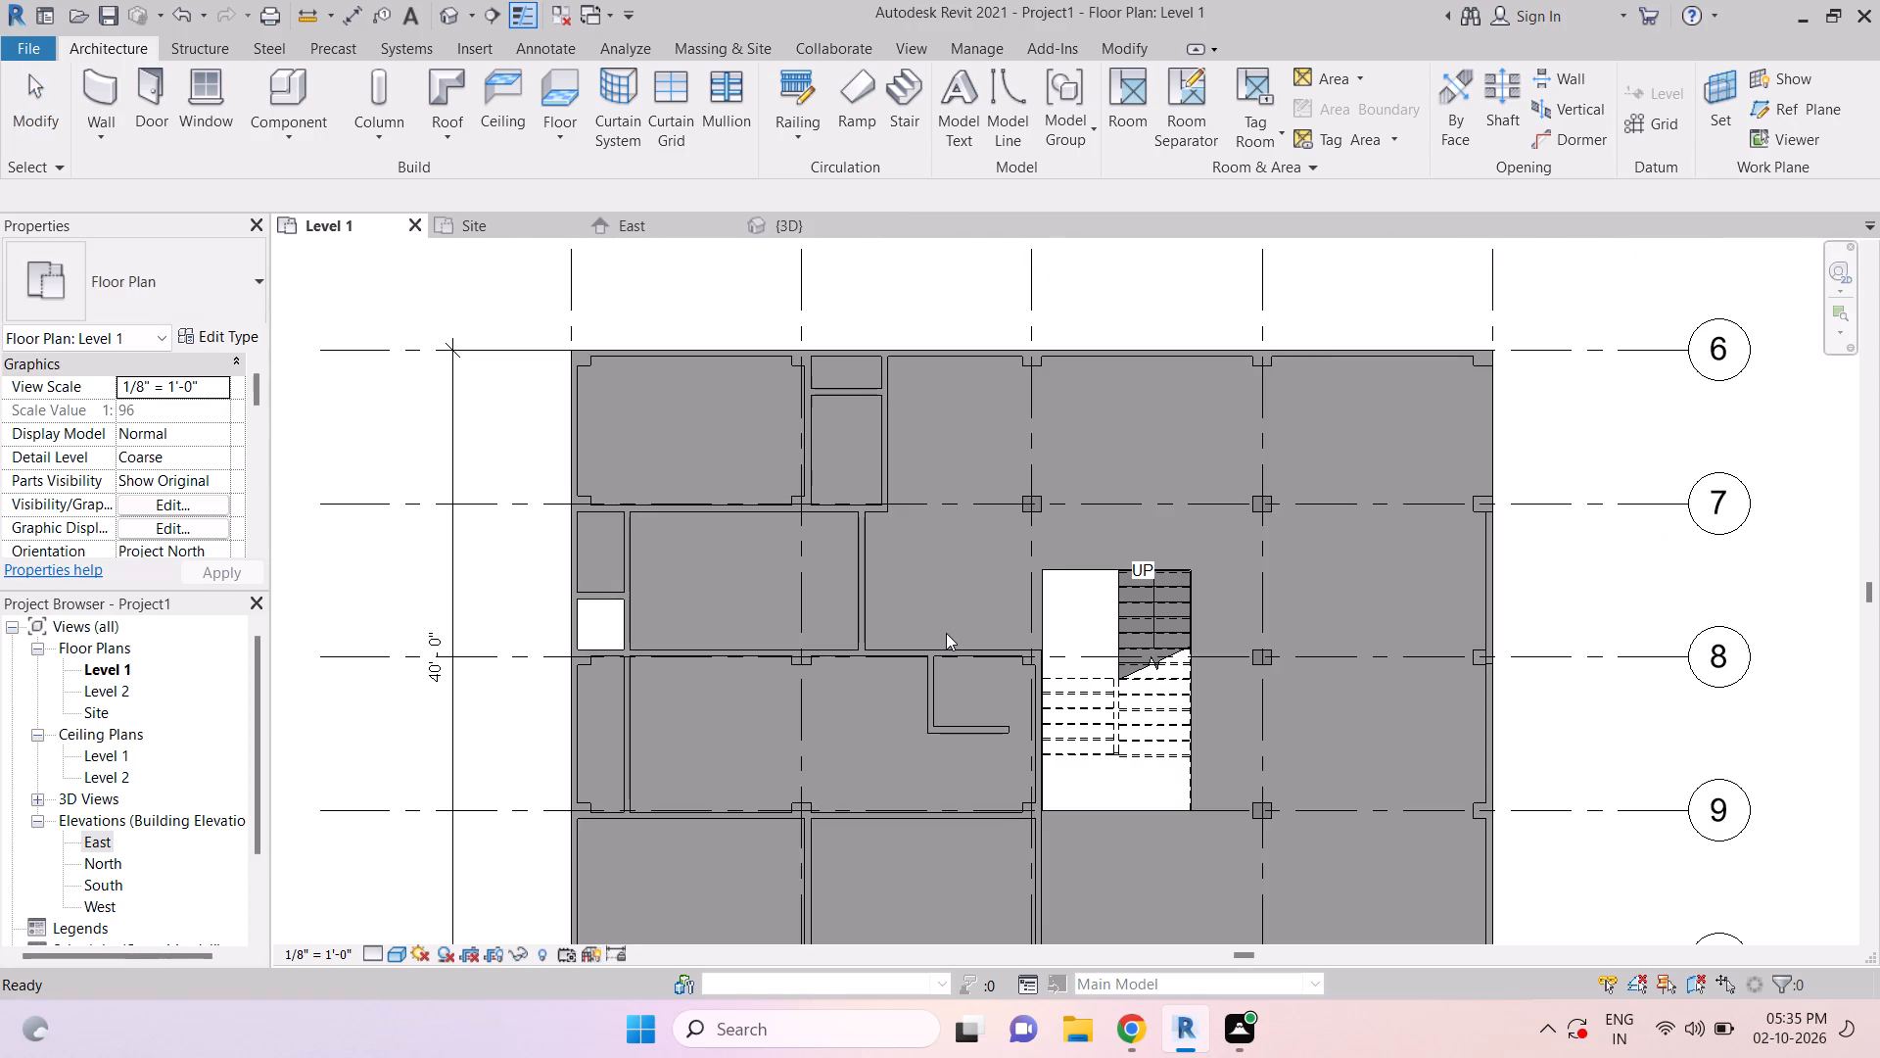
middle_click_drag(892, 756, 930, 533)
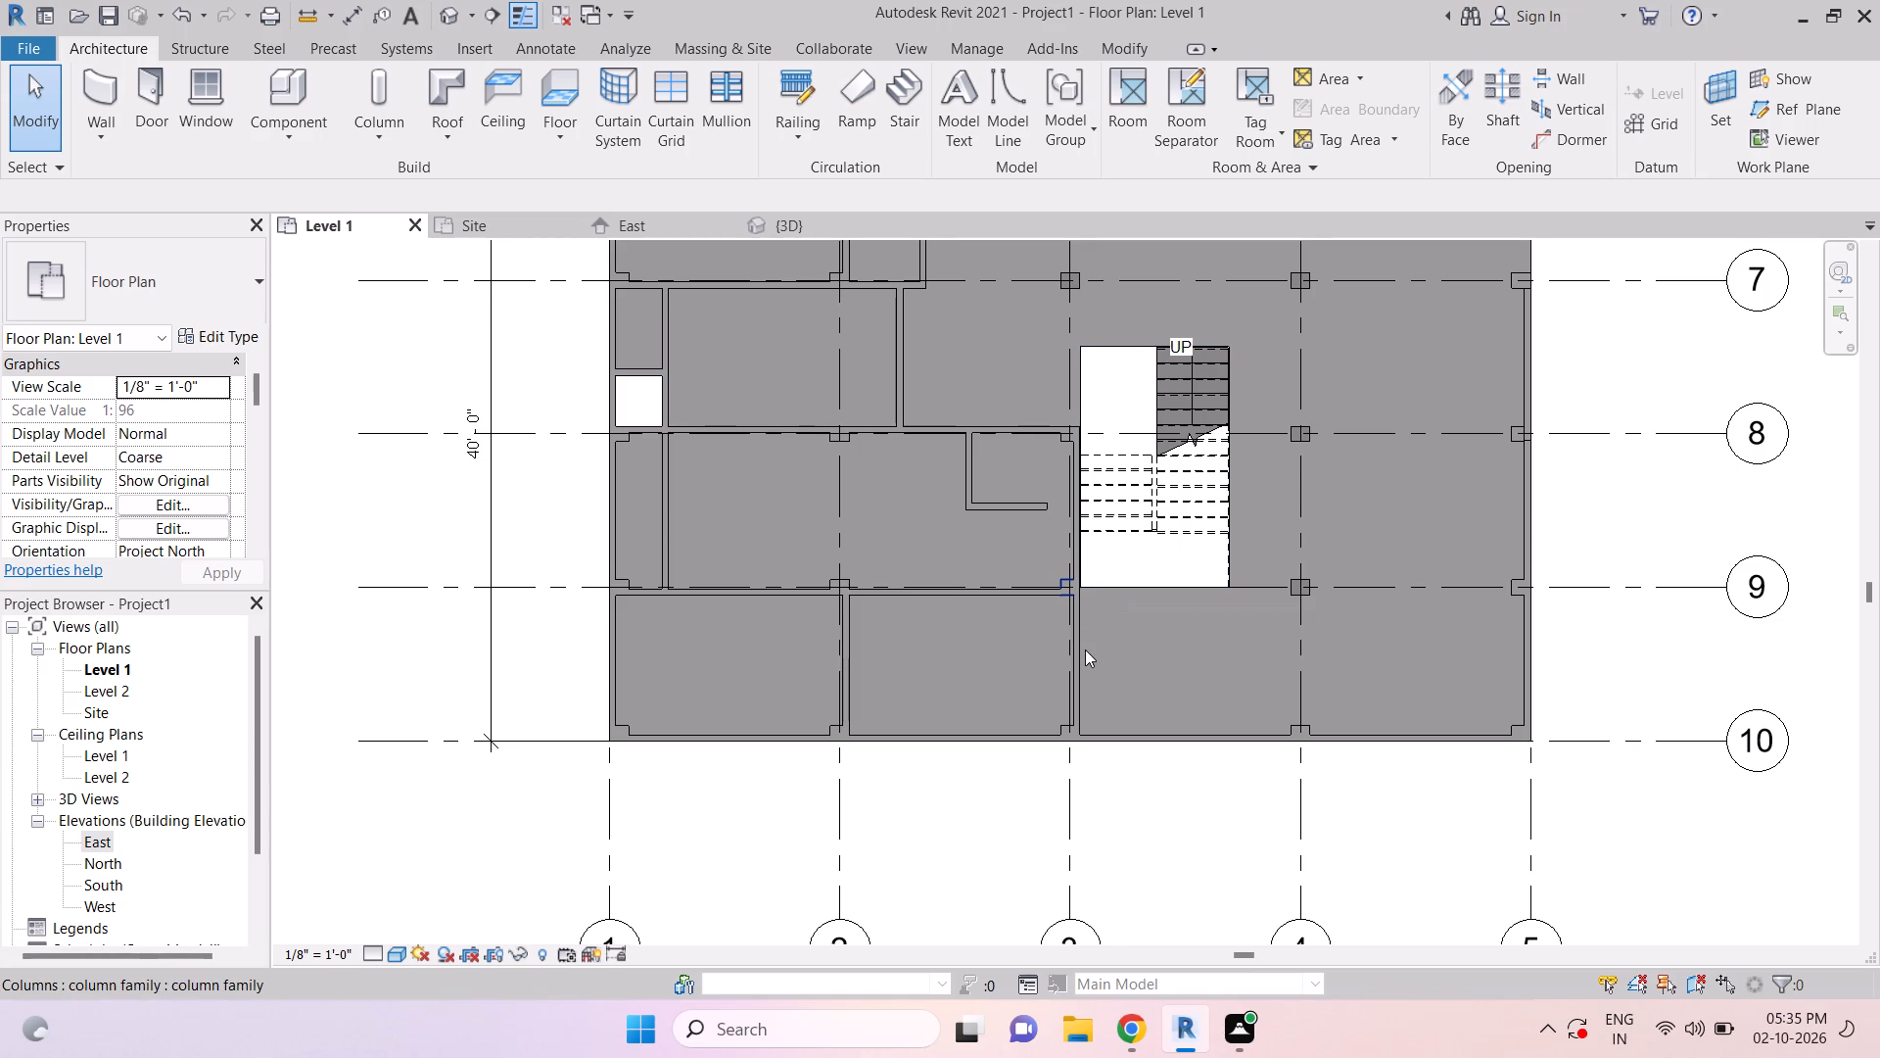
key("Escape")
middle_click_drag(1175, 602, 1148, 716)
key("Escape")
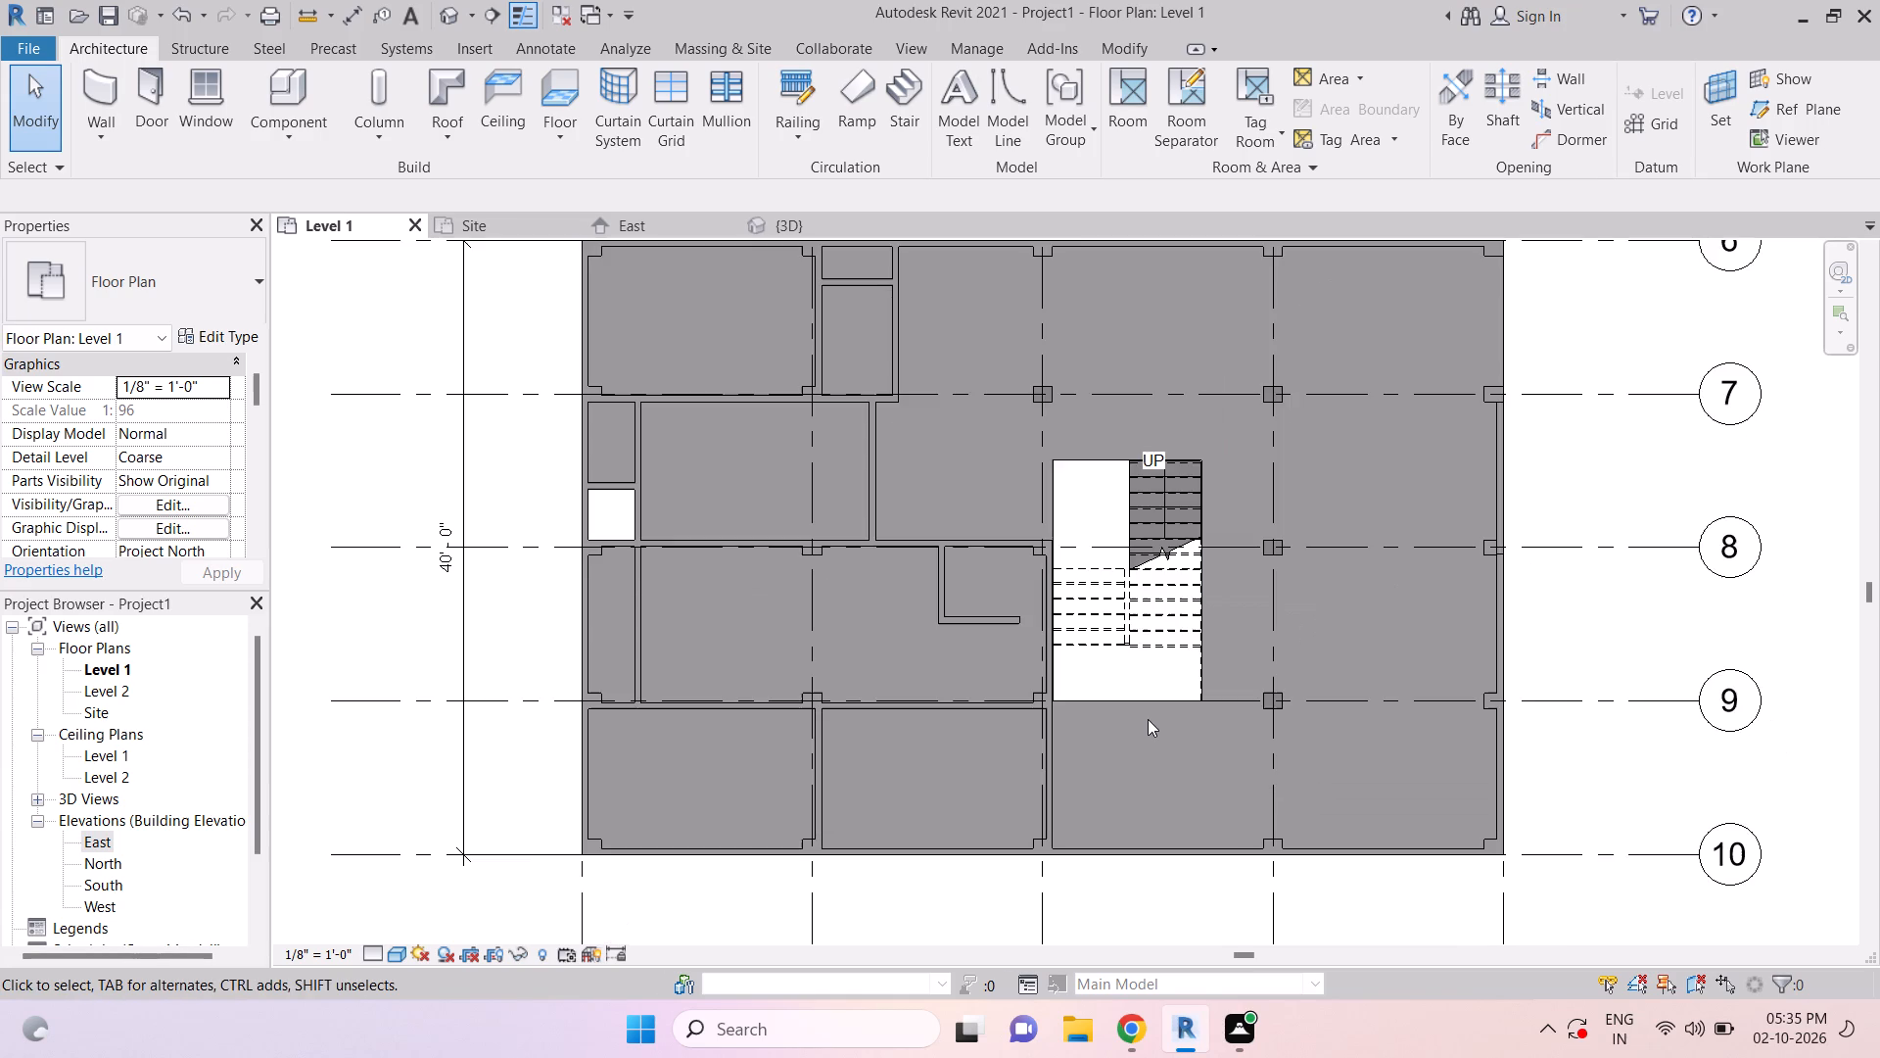
scroll(1148, 722, "down", 2)
key("Escape")
key("Escape")
key("Escape")
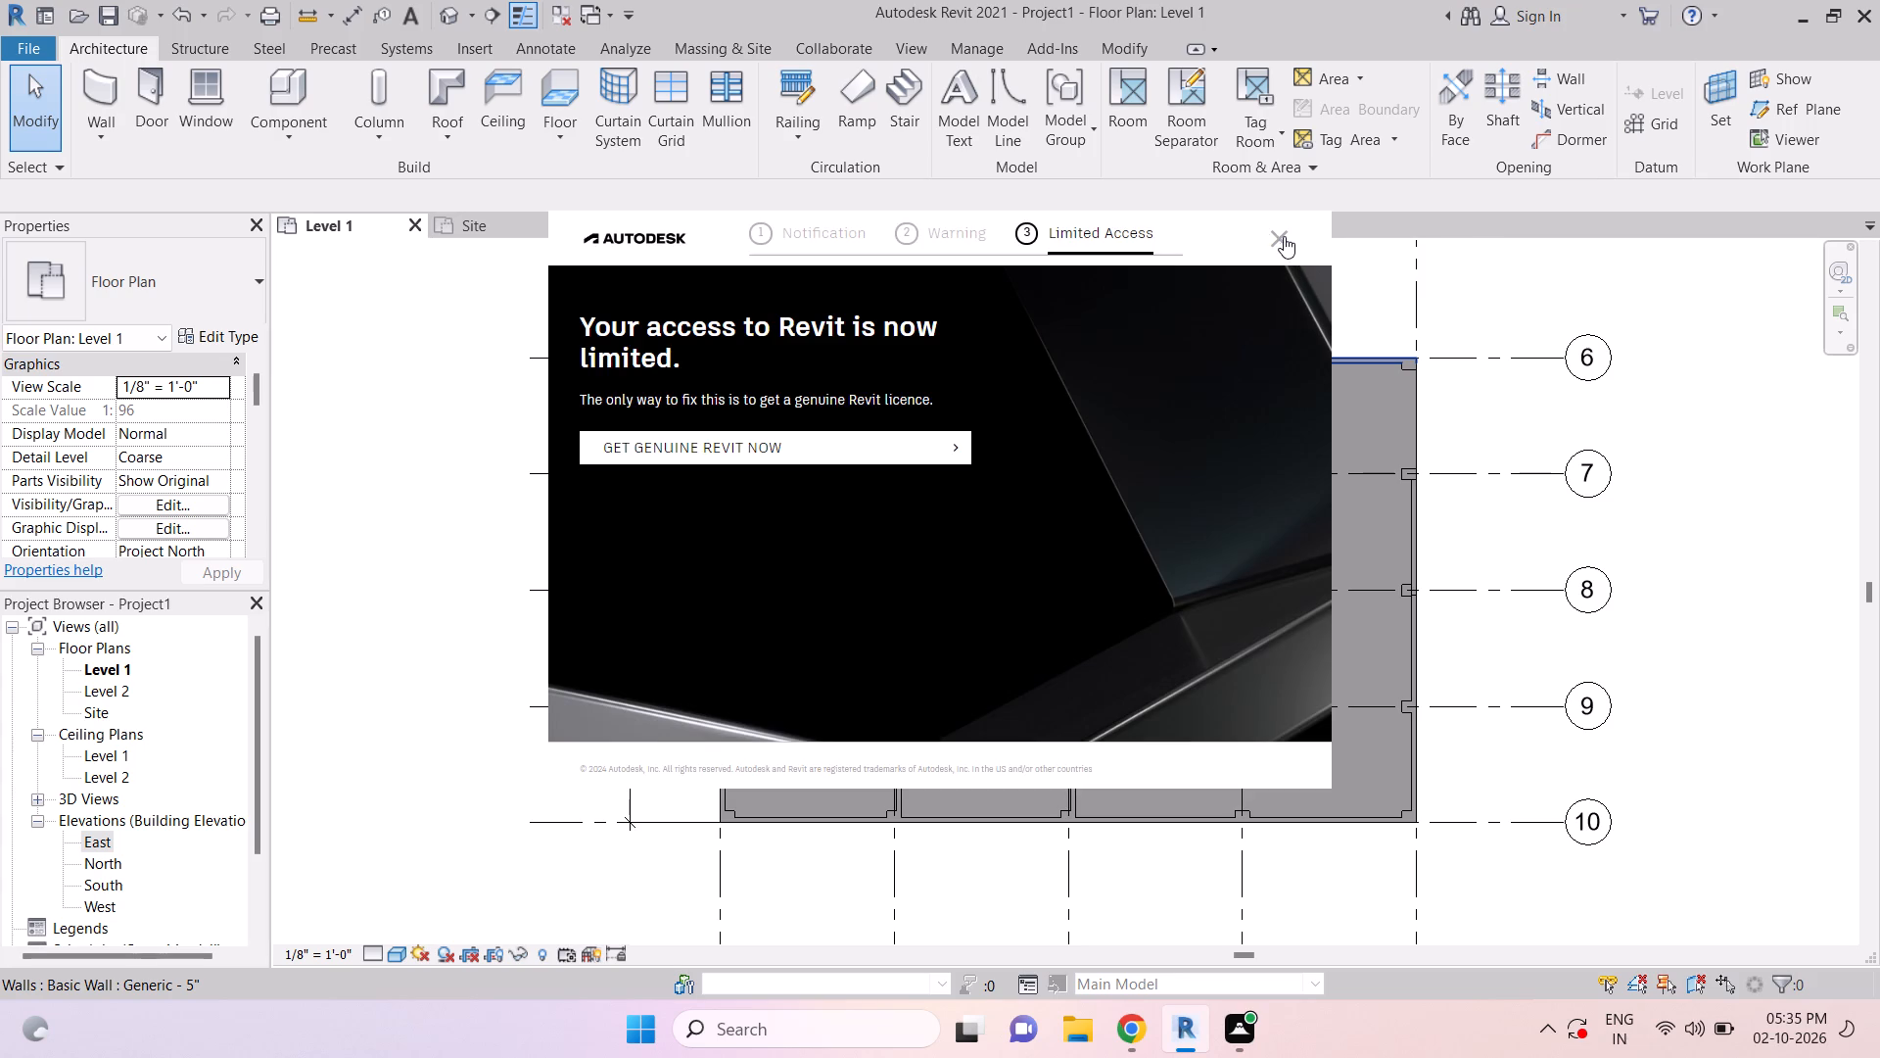
Close the Autodesk notice covering the floor plan.
left_click(1285, 235)
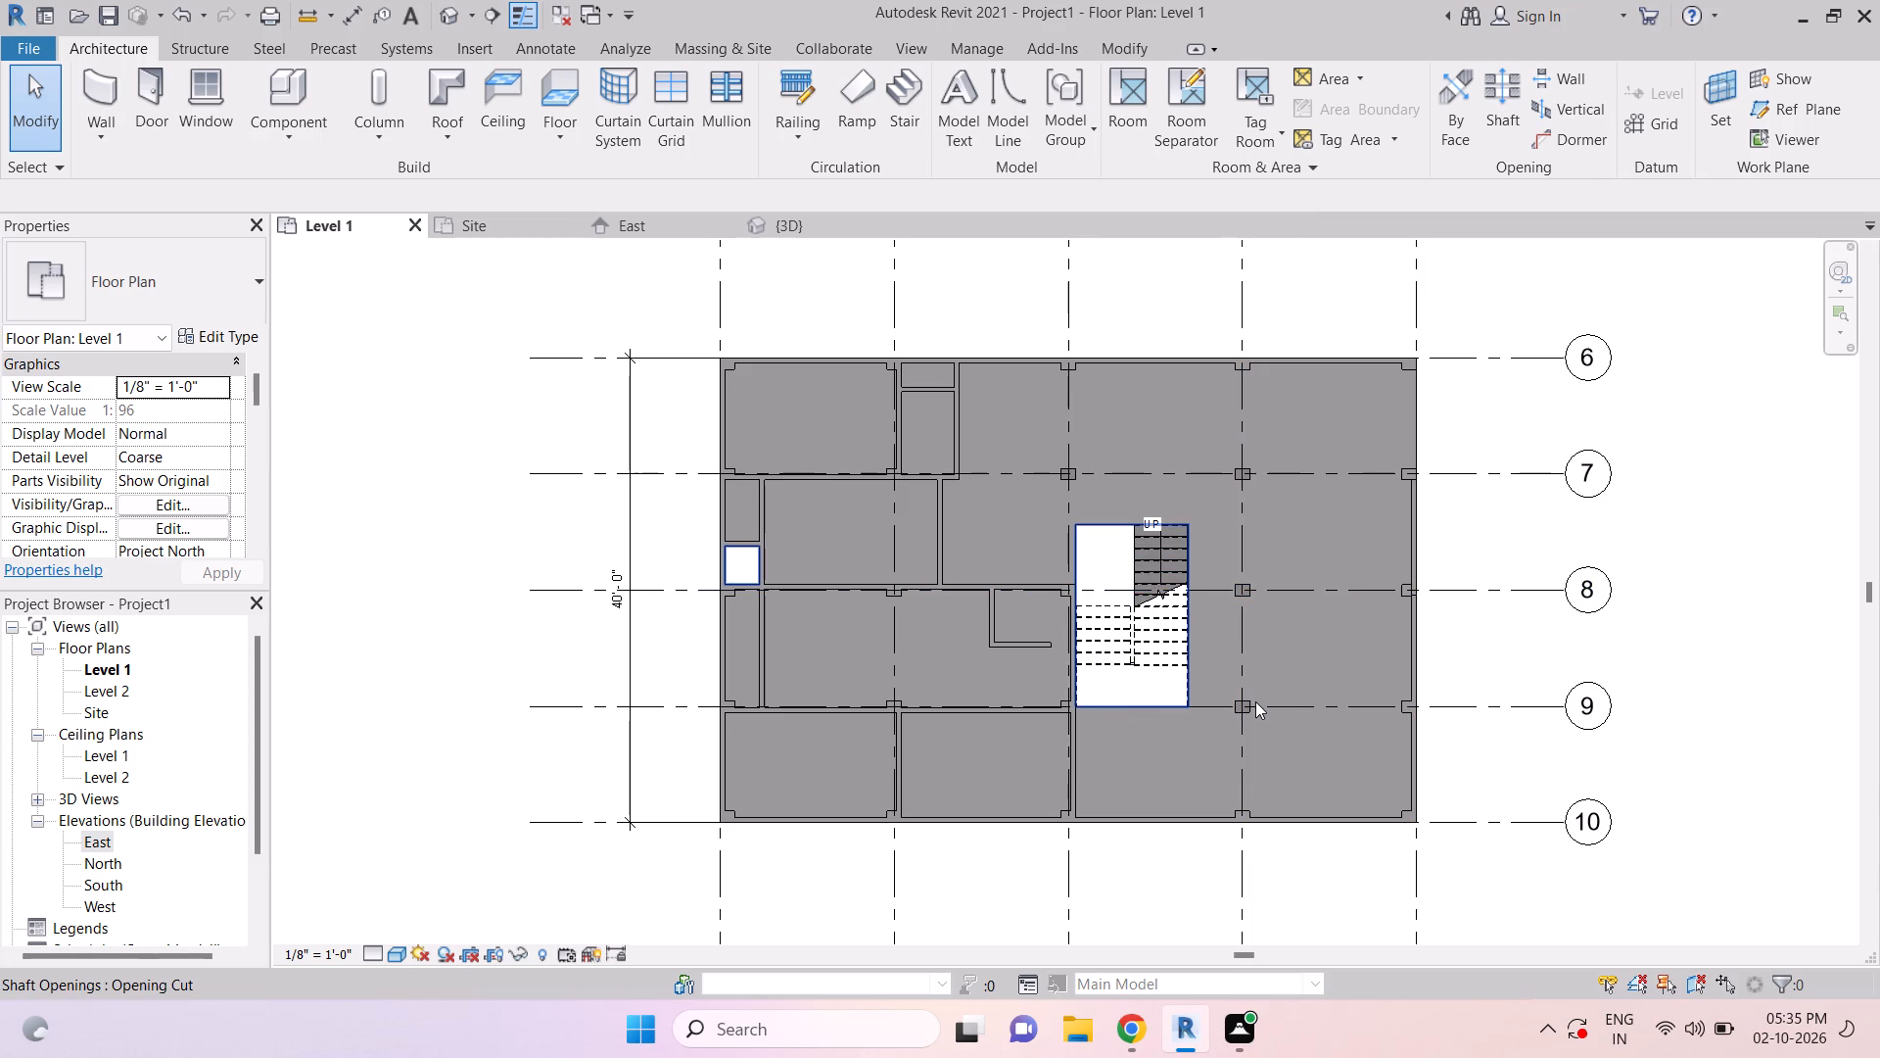
Draw a Generic - 5" wall about 18'-5" long along grid 8 from the stair opening to the grid 5 column.
scroll(1226, 697, "up", 2)
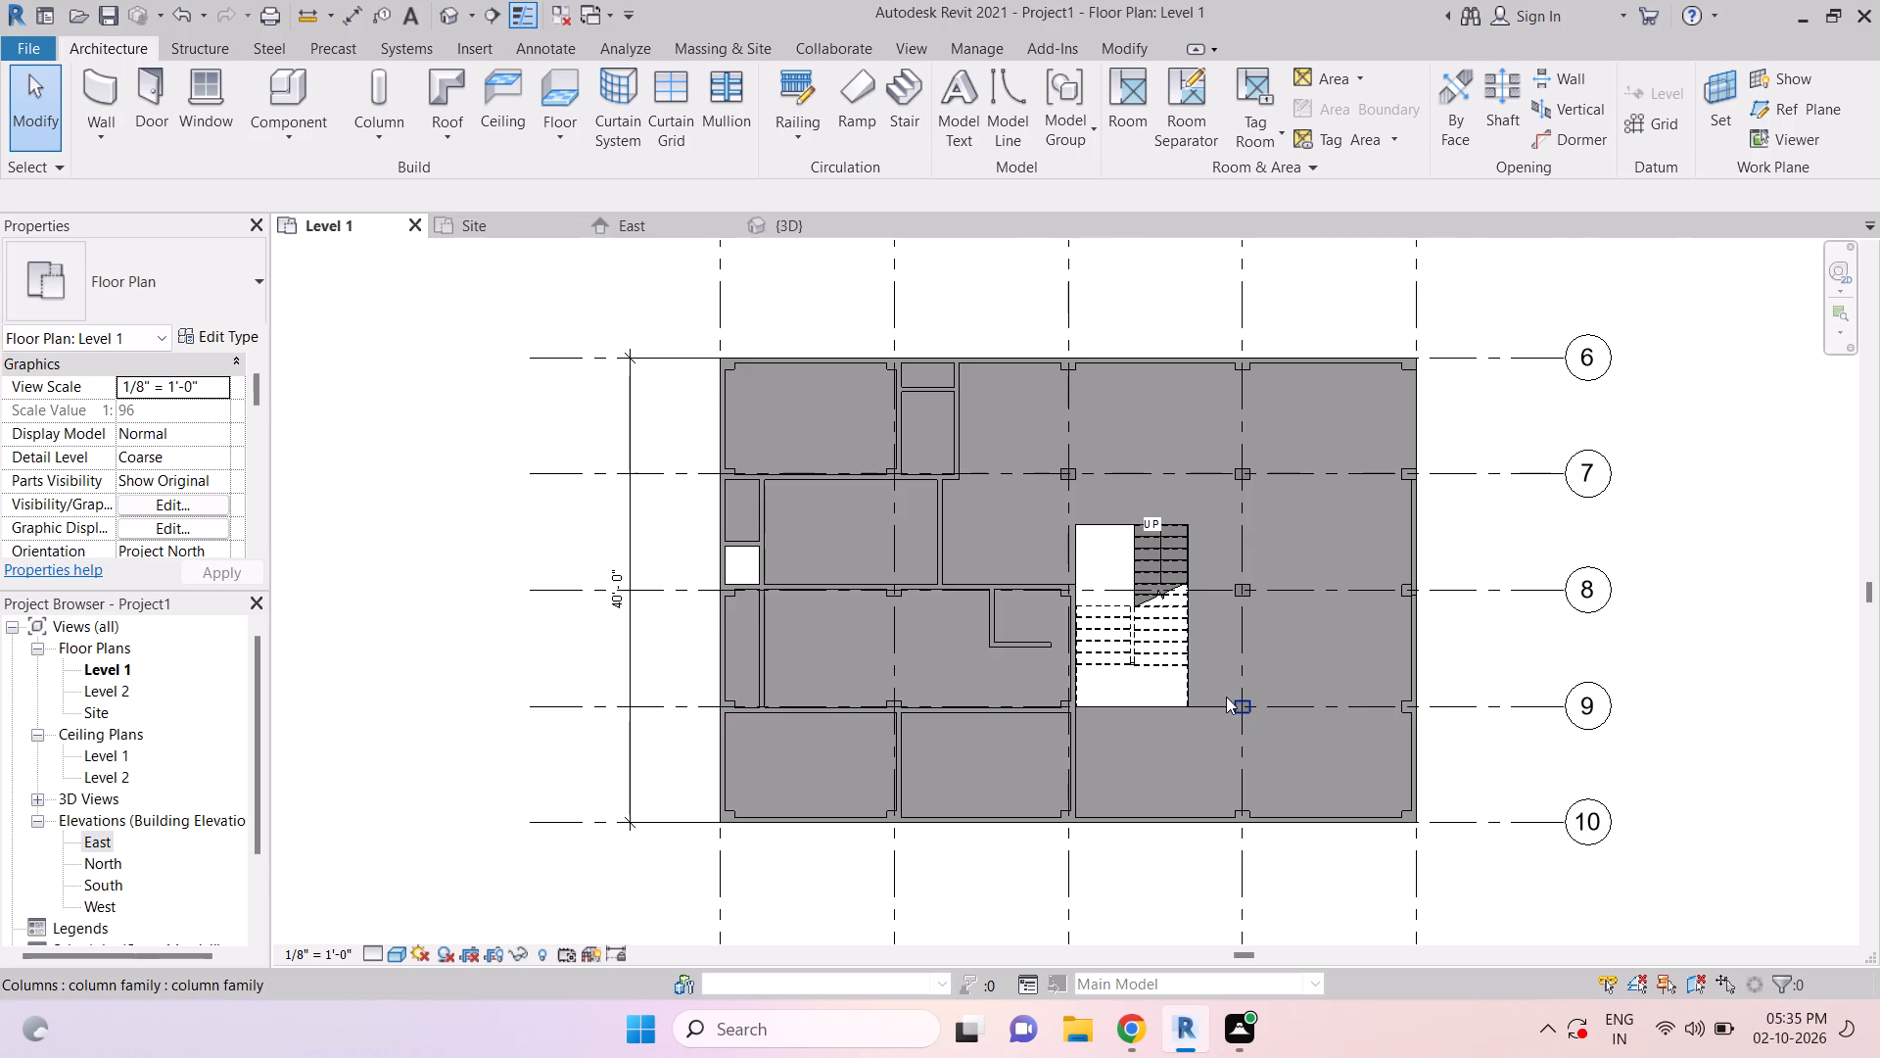
middle_click_drag(1284, 583, 1227, 681)
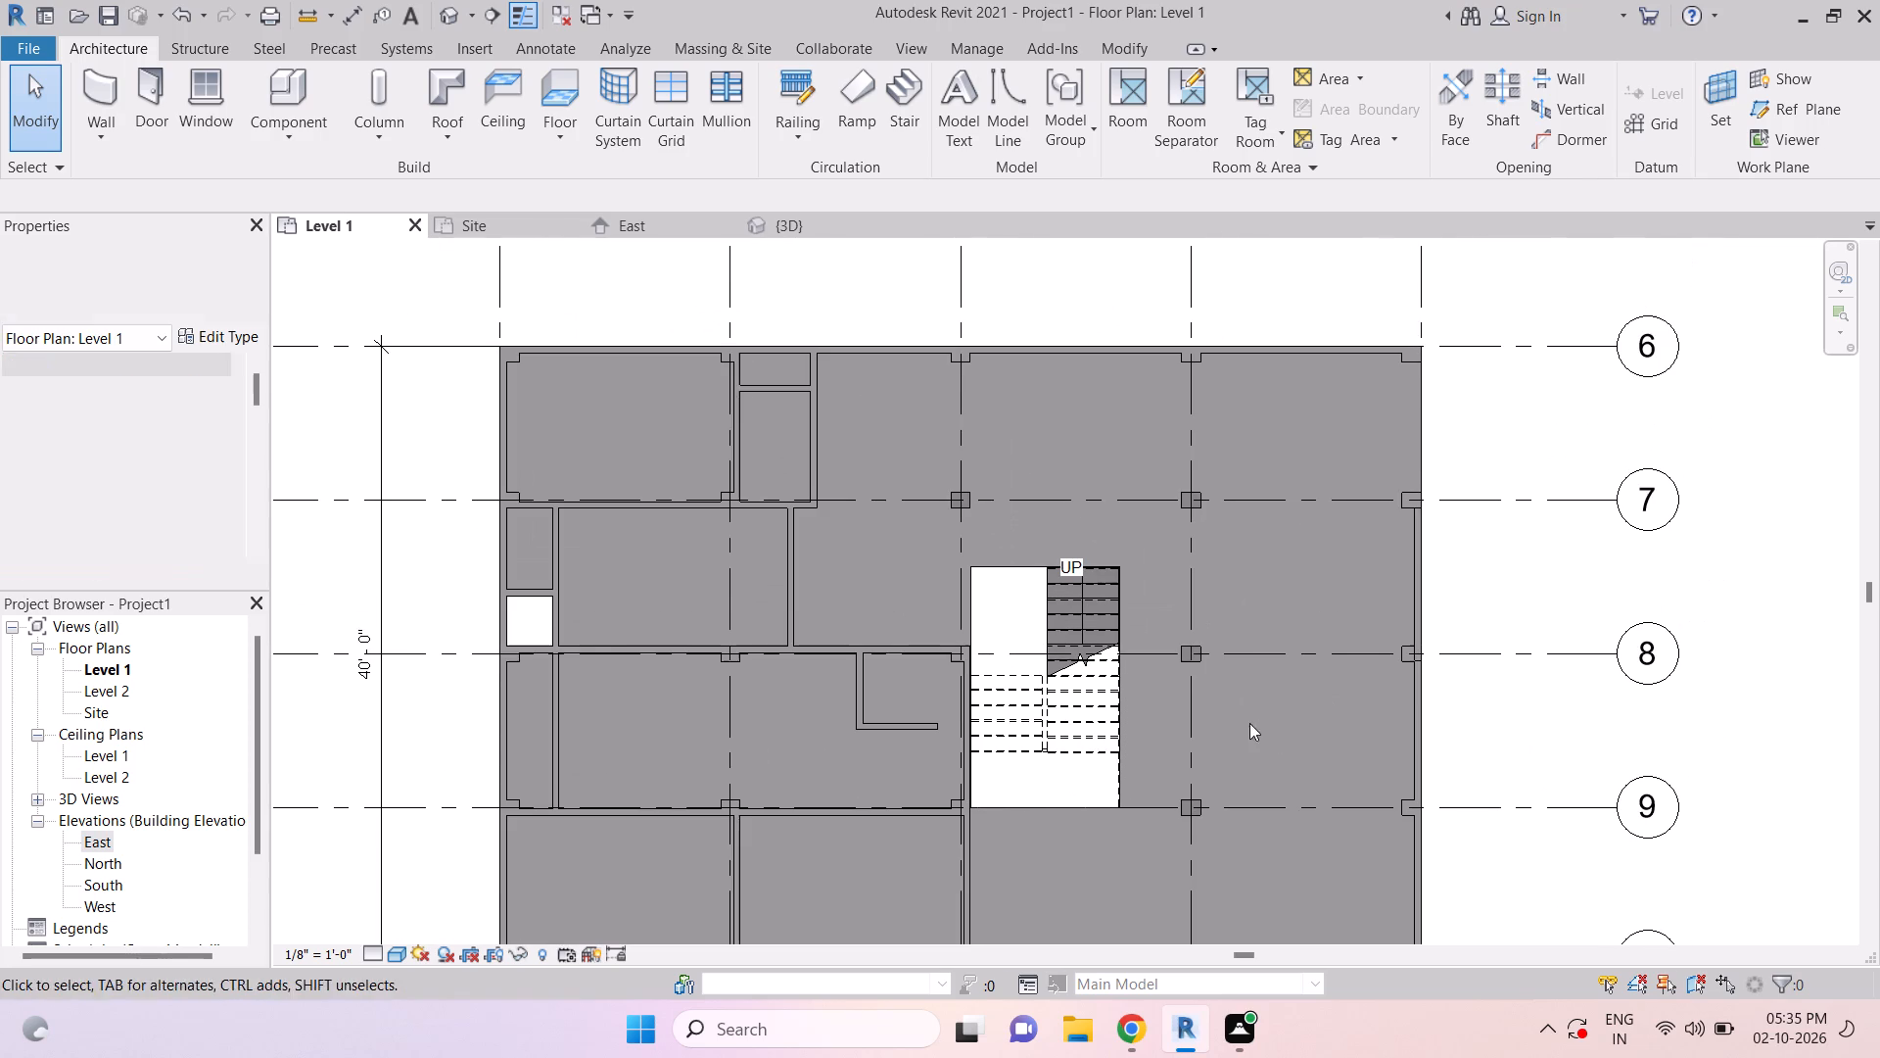
key("Escape")
key("Escape")
key("Escape")
key("Escape")
key("Escape")
type("wa")
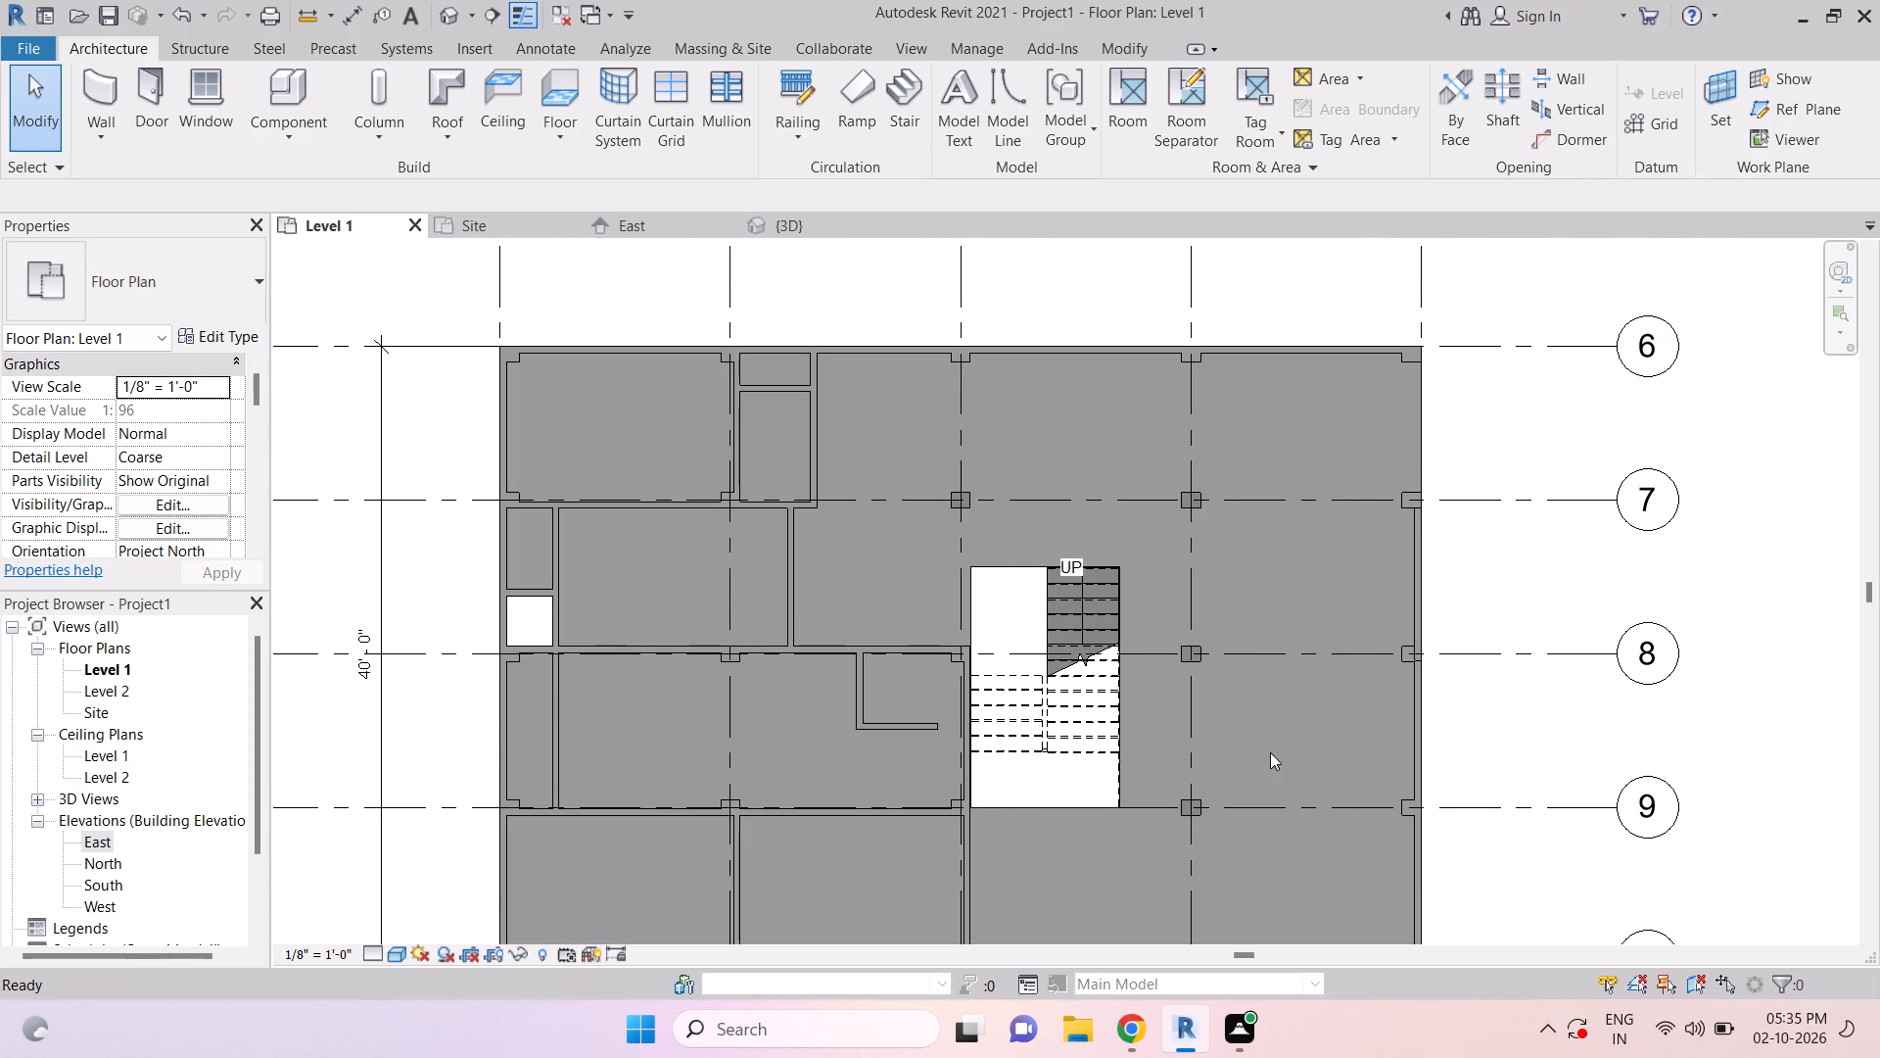
scroll(1125, 651, "up", 4)
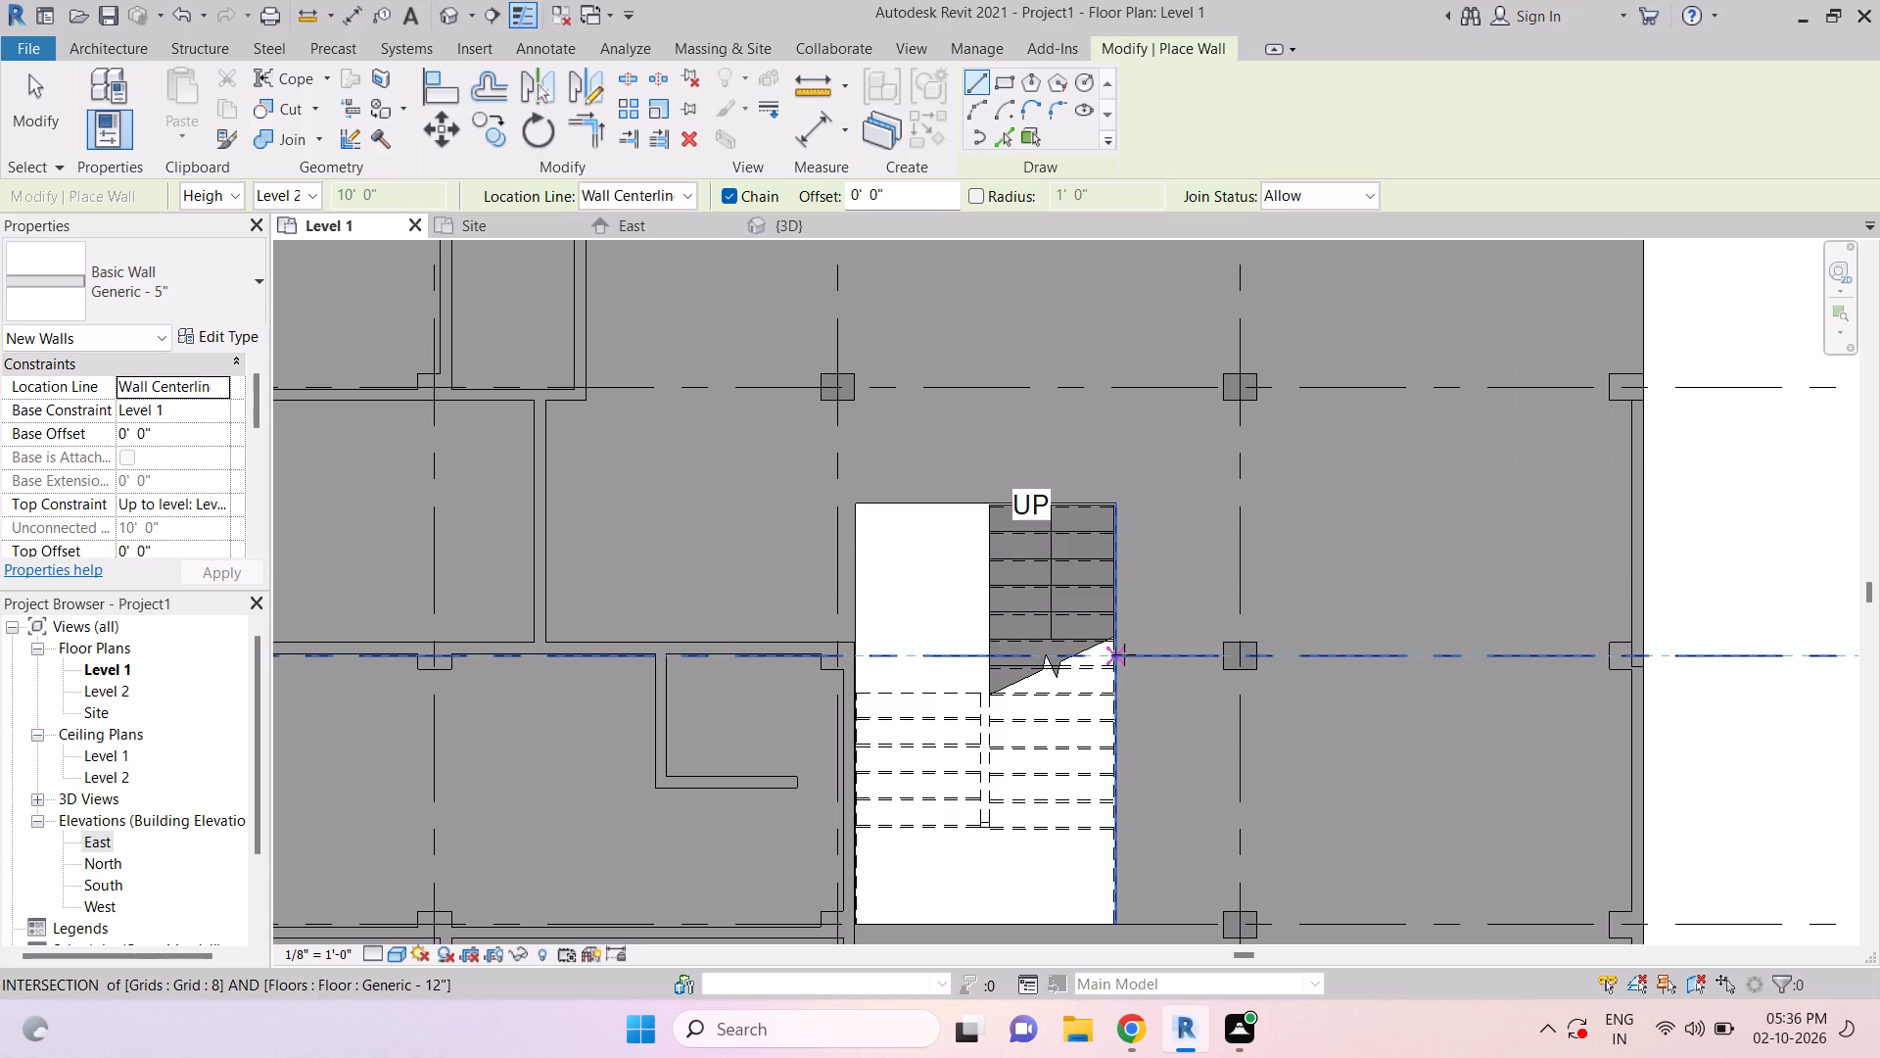
left_click(1124, 653)
scroll(1183, 655, "down", 1)
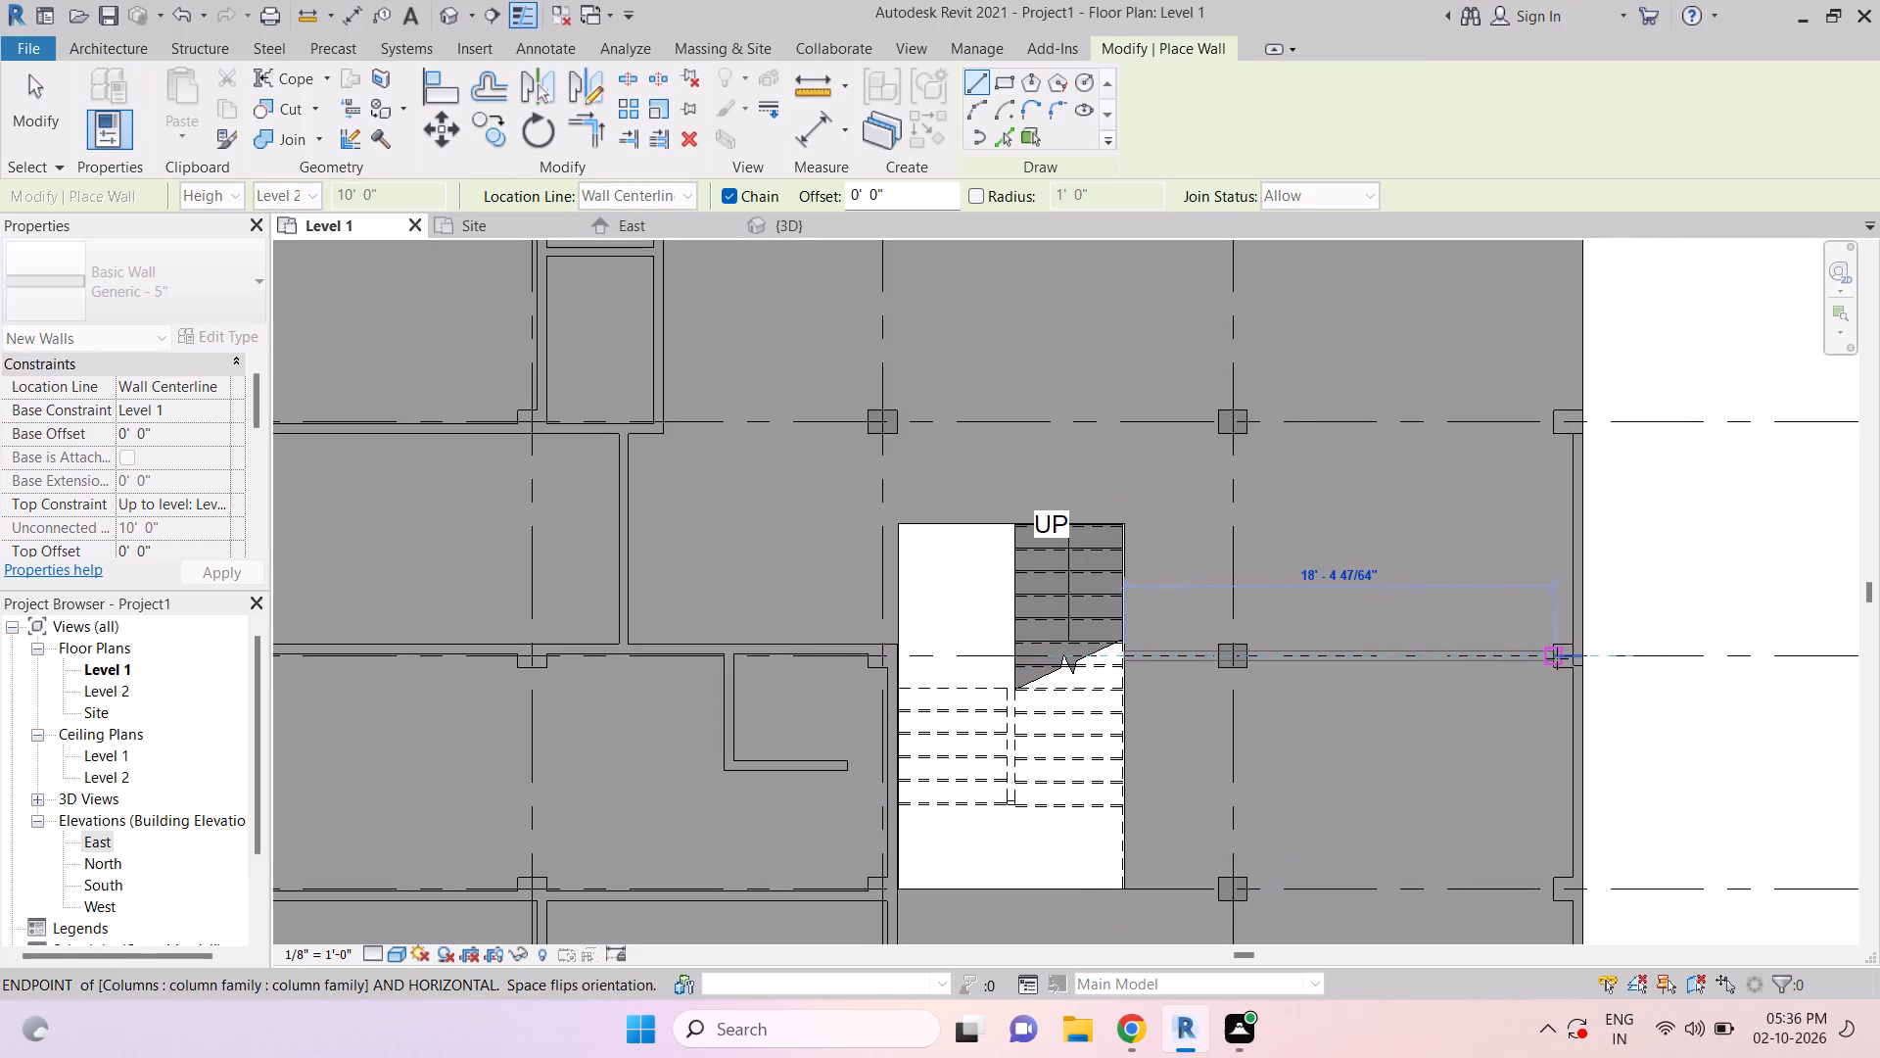
left_click(1556, 657)
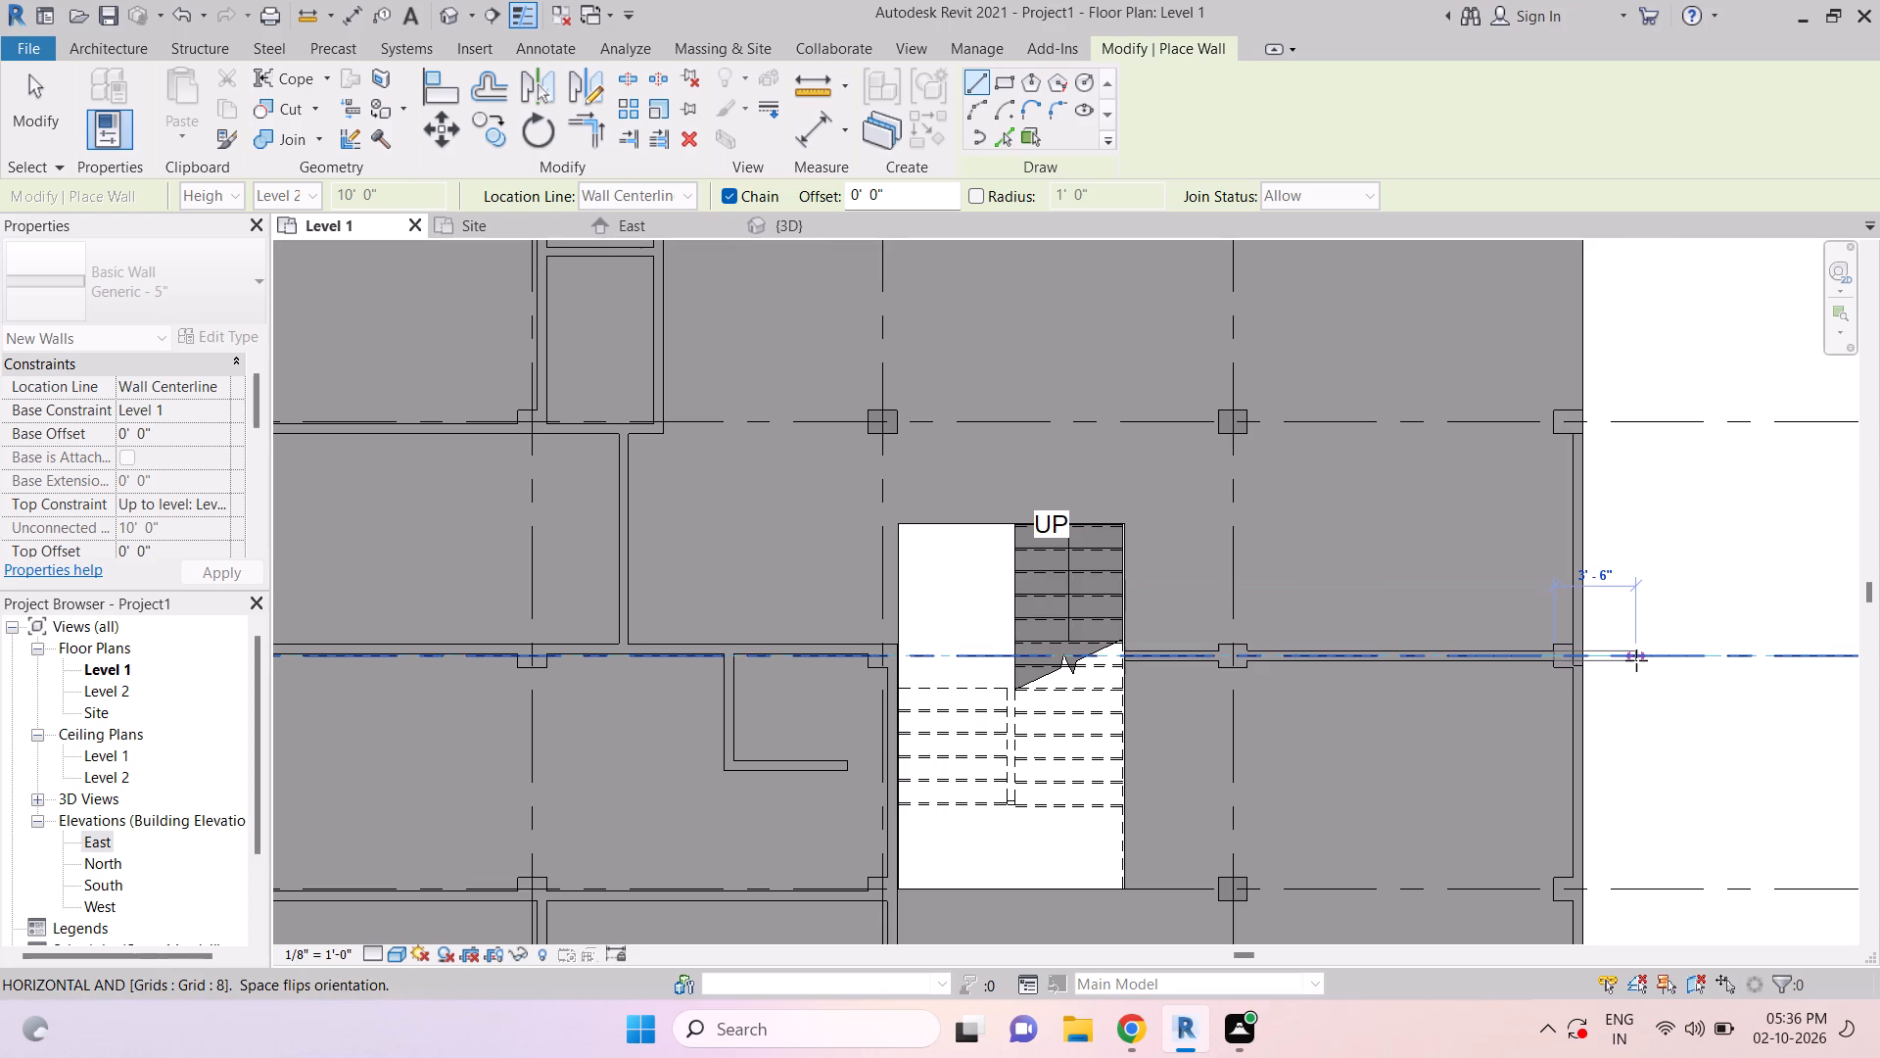
key("Escape")
key("Escape")
key("Escape")
key("Escape")
key("Escape")
Align the north face of the new grid 8 wall with the north face of the column at grid 4.
scroll(1557, 653, "up", 2)
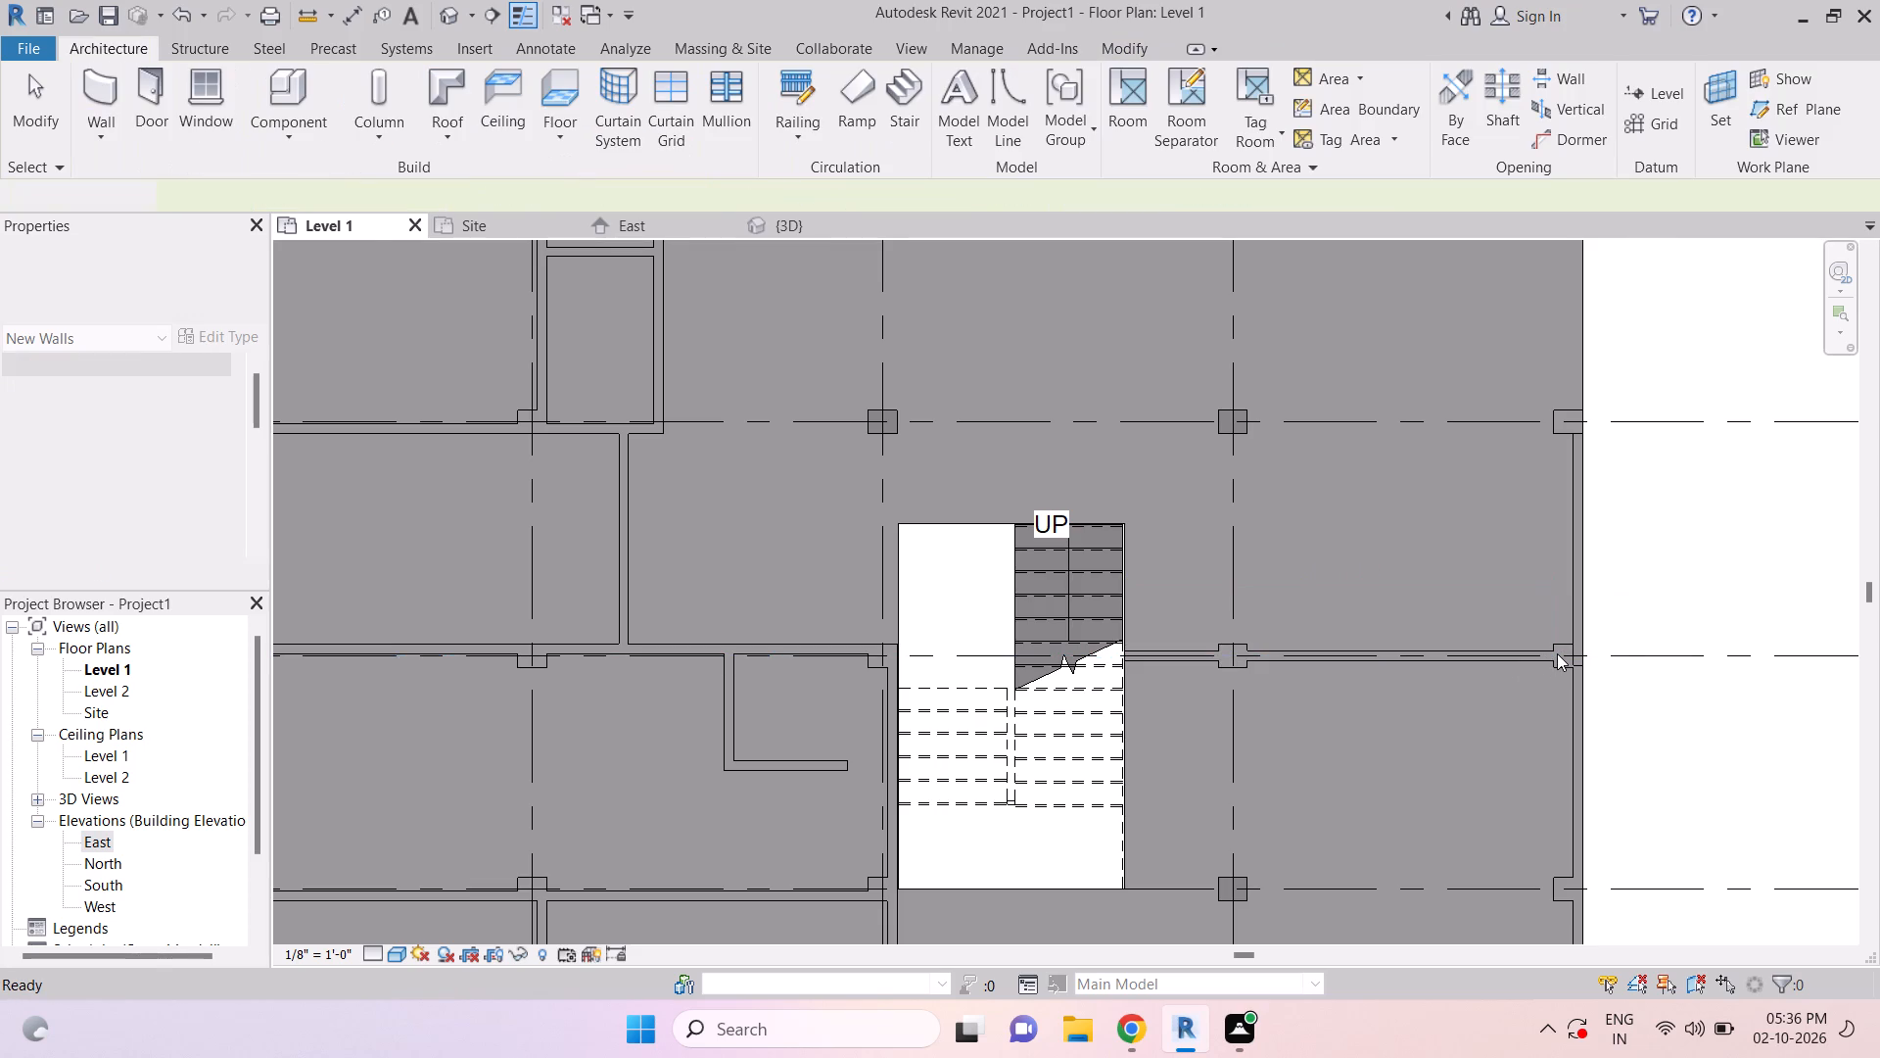
key("Escape")
key("Escape")
key("a")
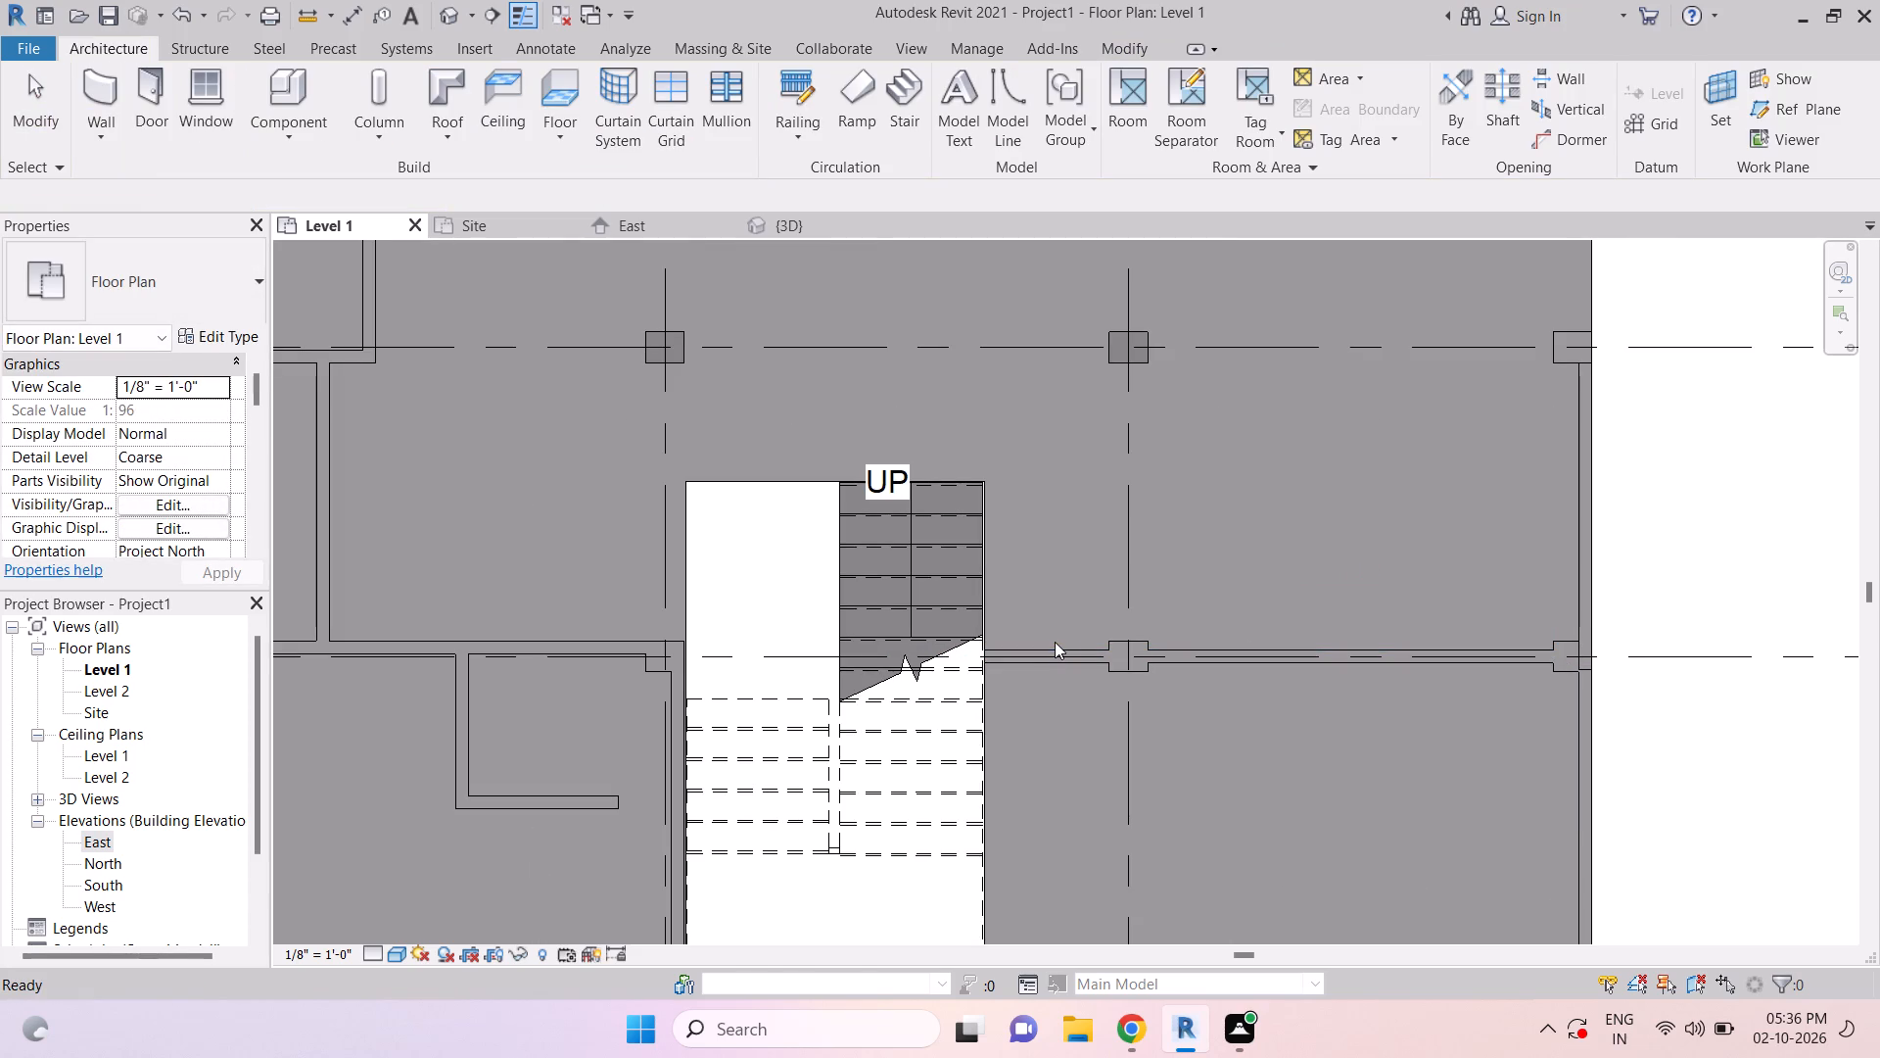
key("l")
scroll(1087, 644, "up", 5)
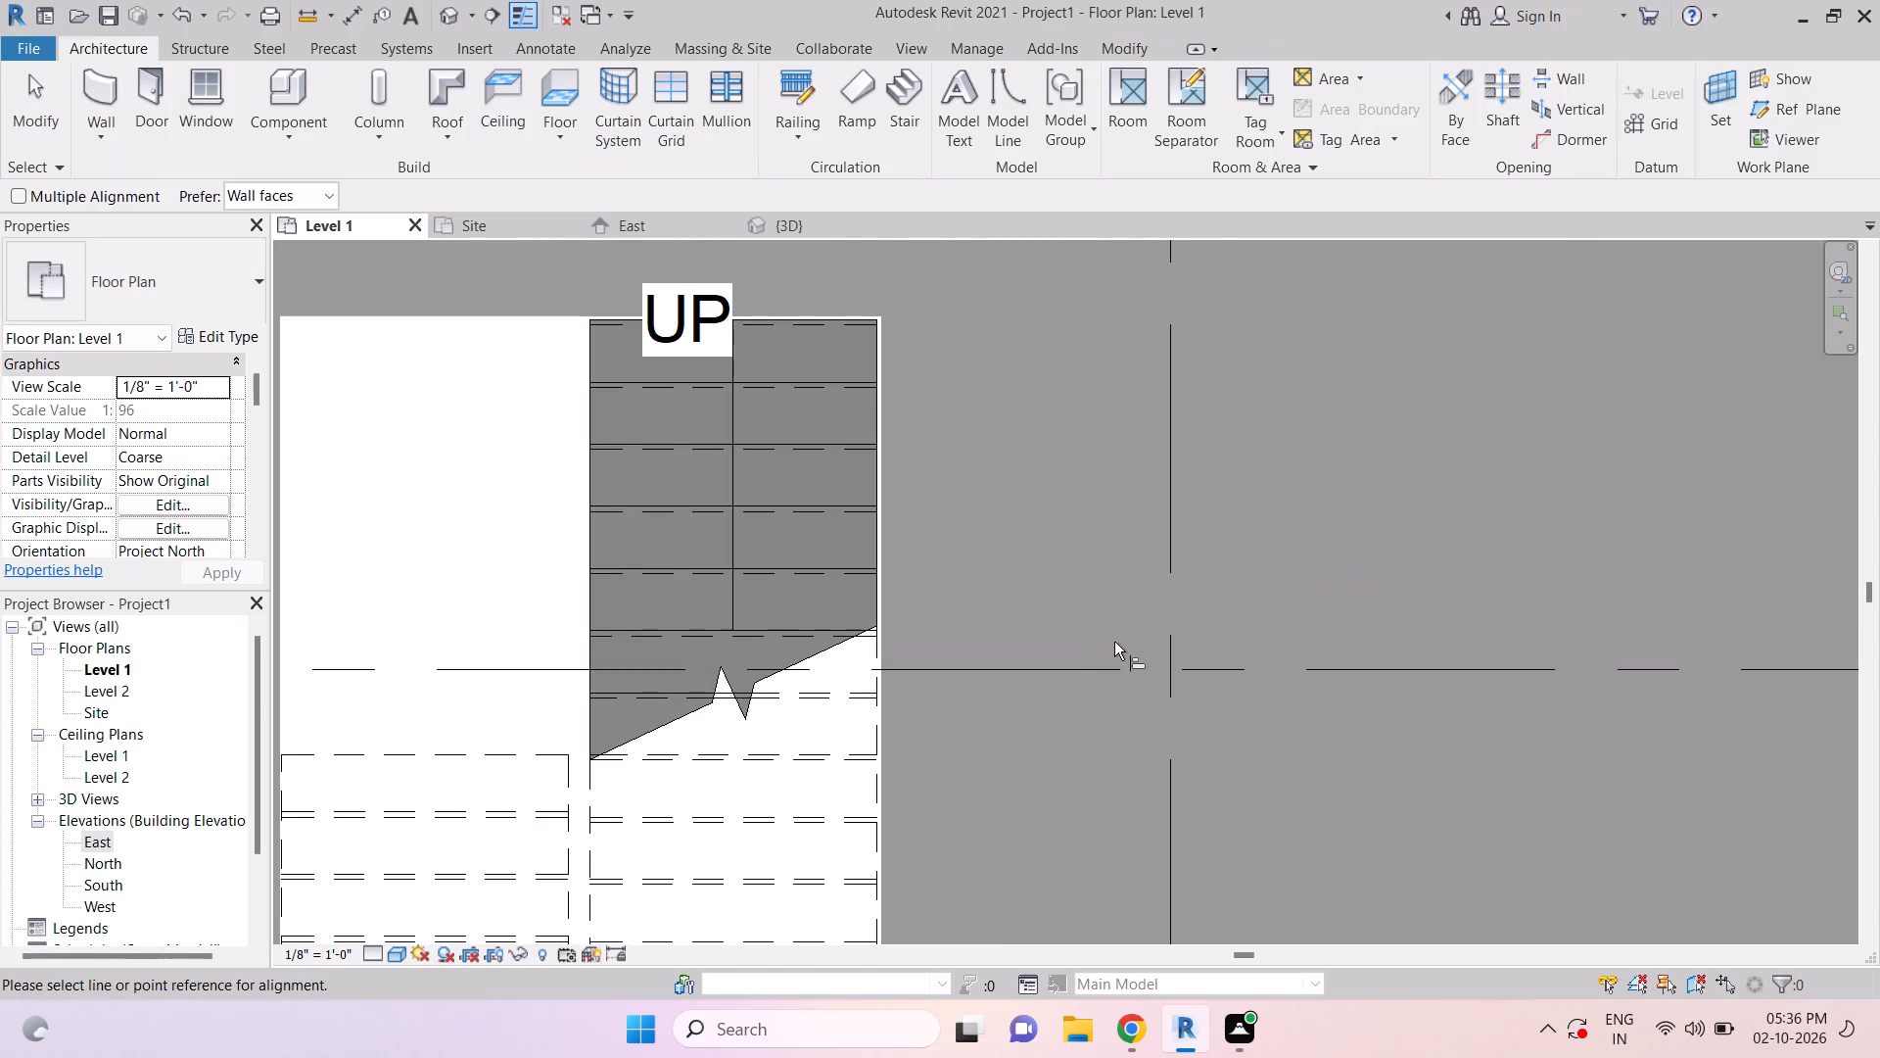
left_click(1145, 638)
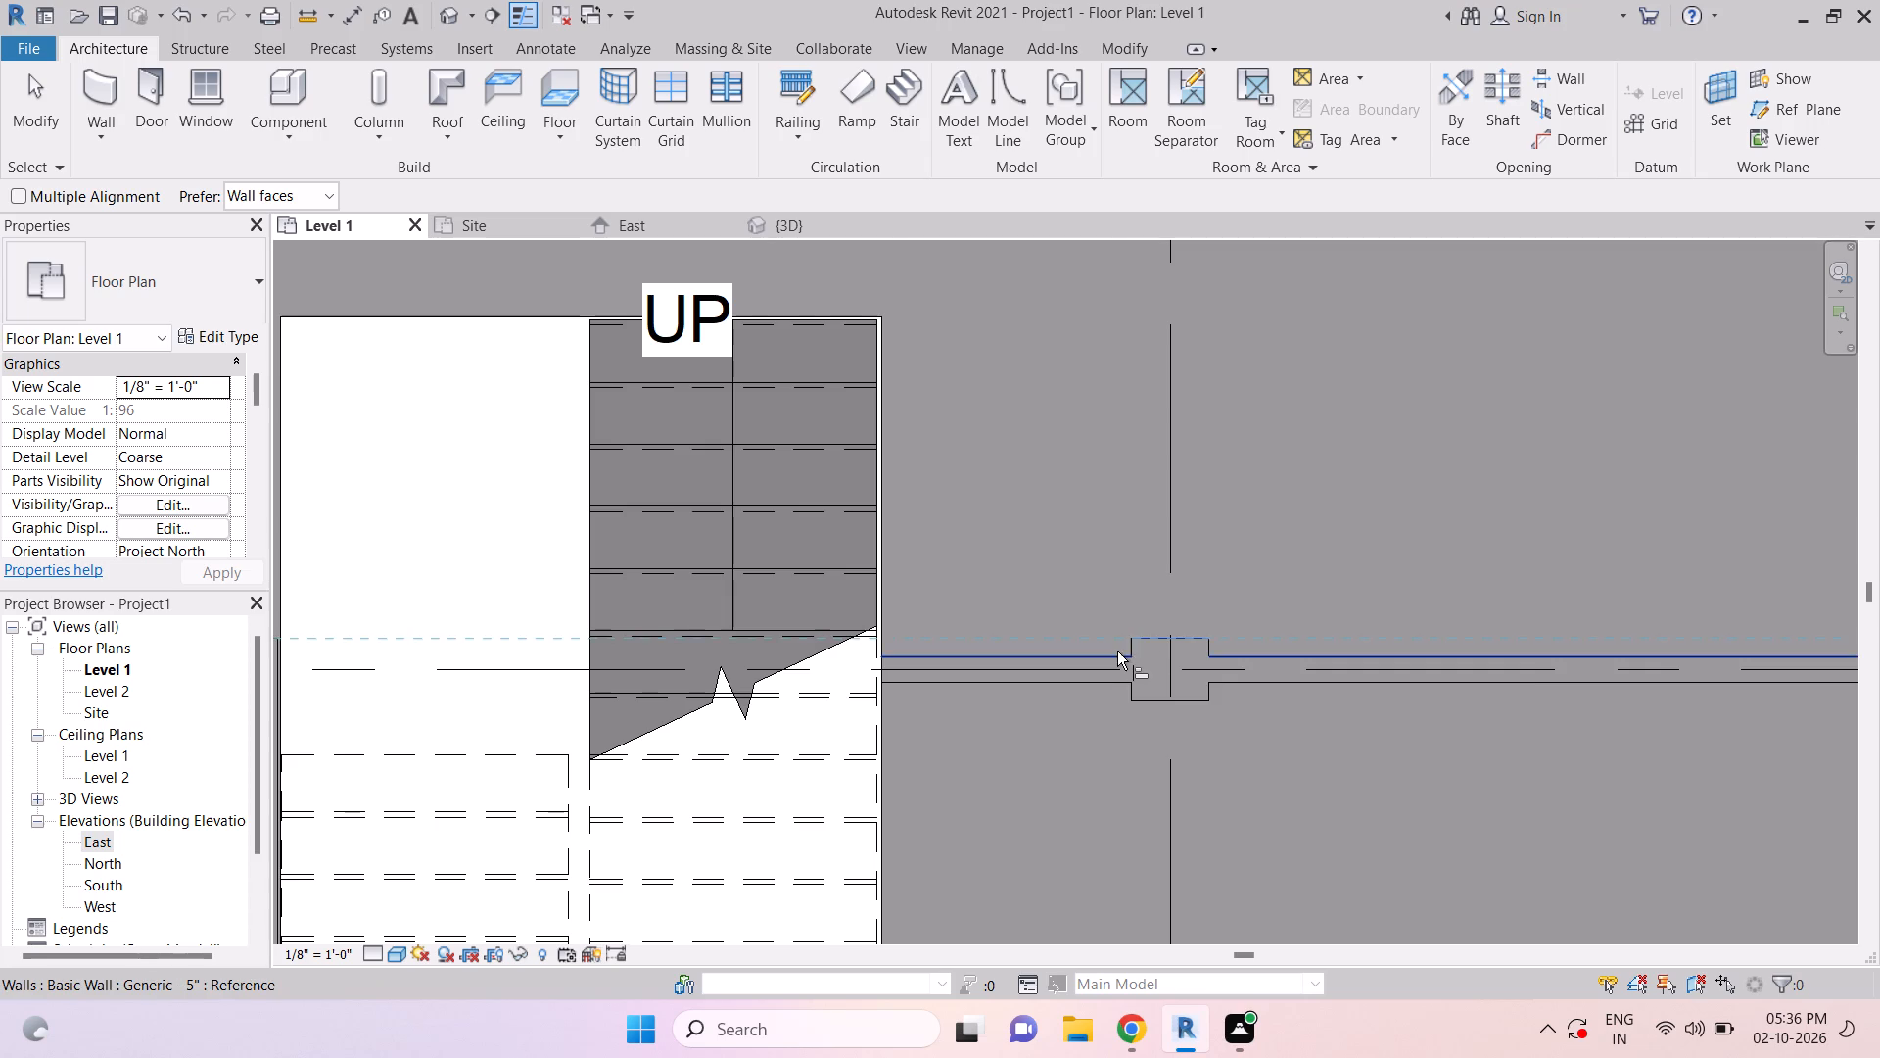
left_click(1116, 650)
key("Escape")
scroll(1203, 648, "down", 9)
key("Escape")
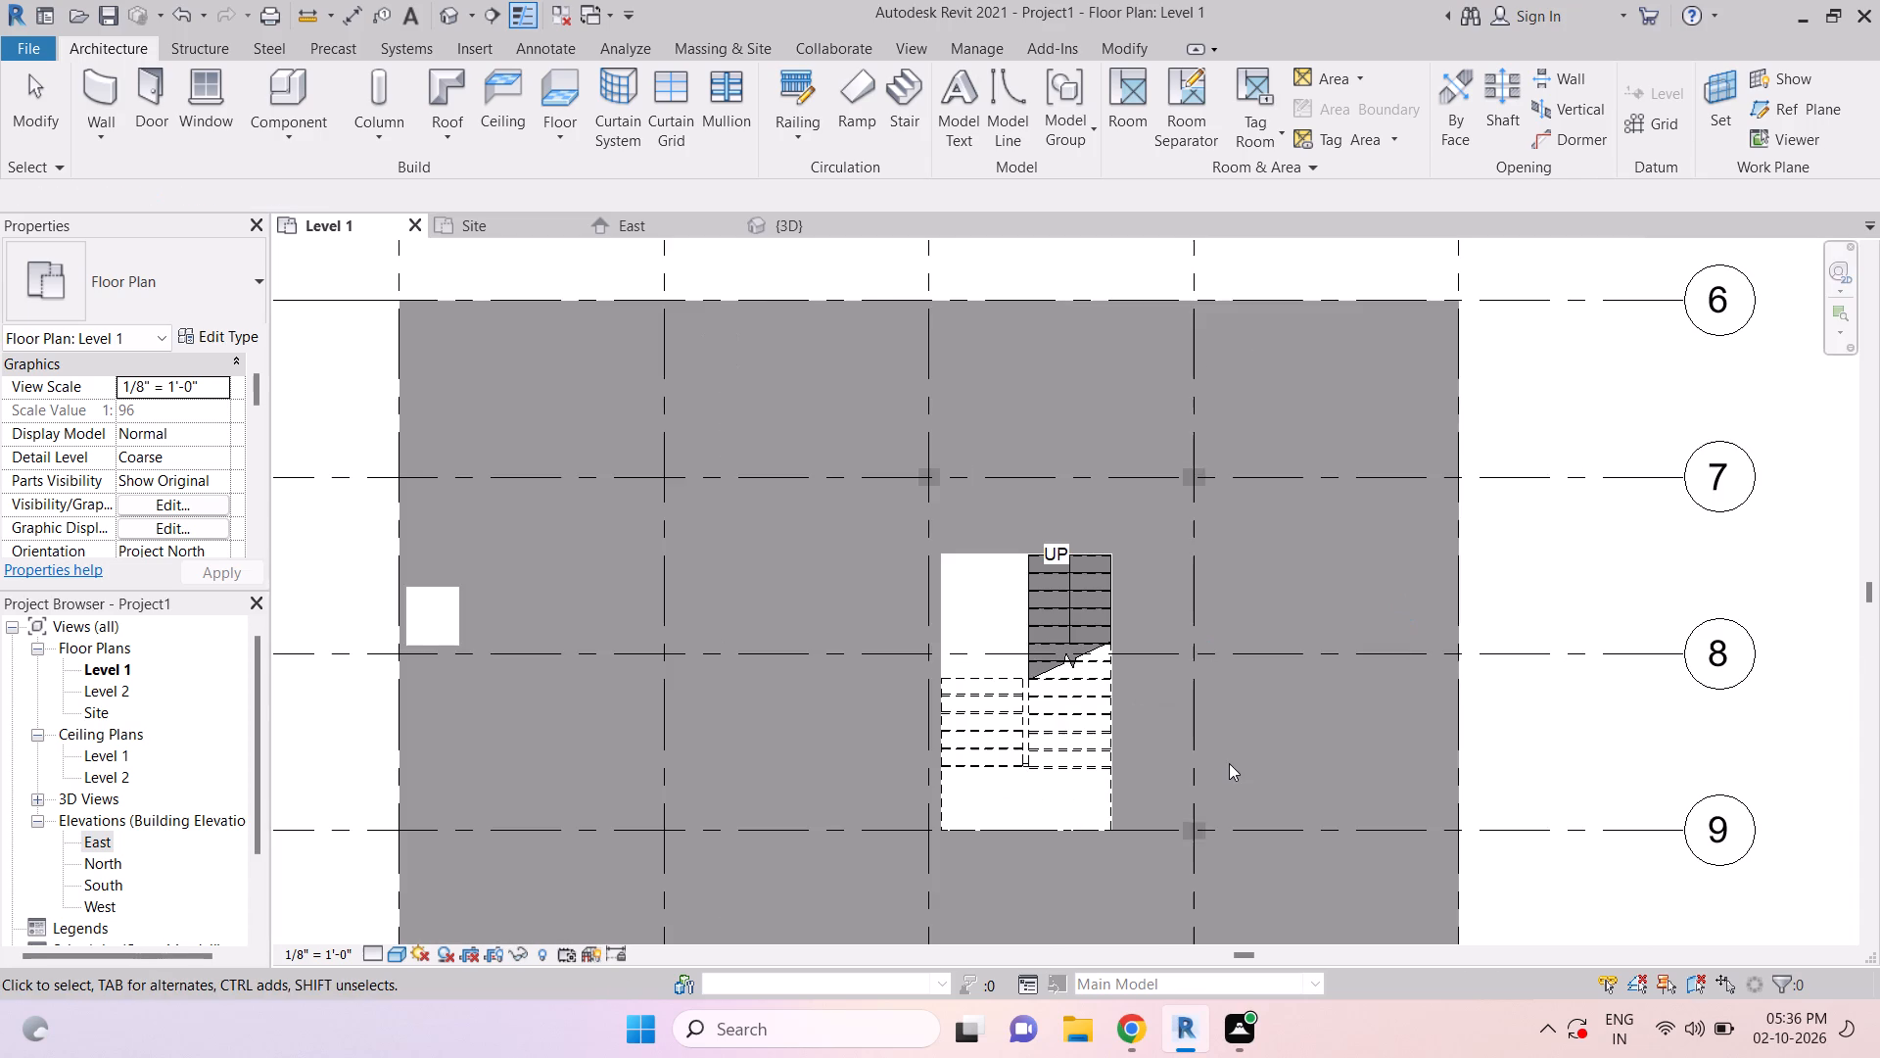
Extend the east end of the wall along grid 9 past the stair opening to the edge column at grid 5.
middle_click_drag(1229, 761, 1220, 581)
key("Escape")
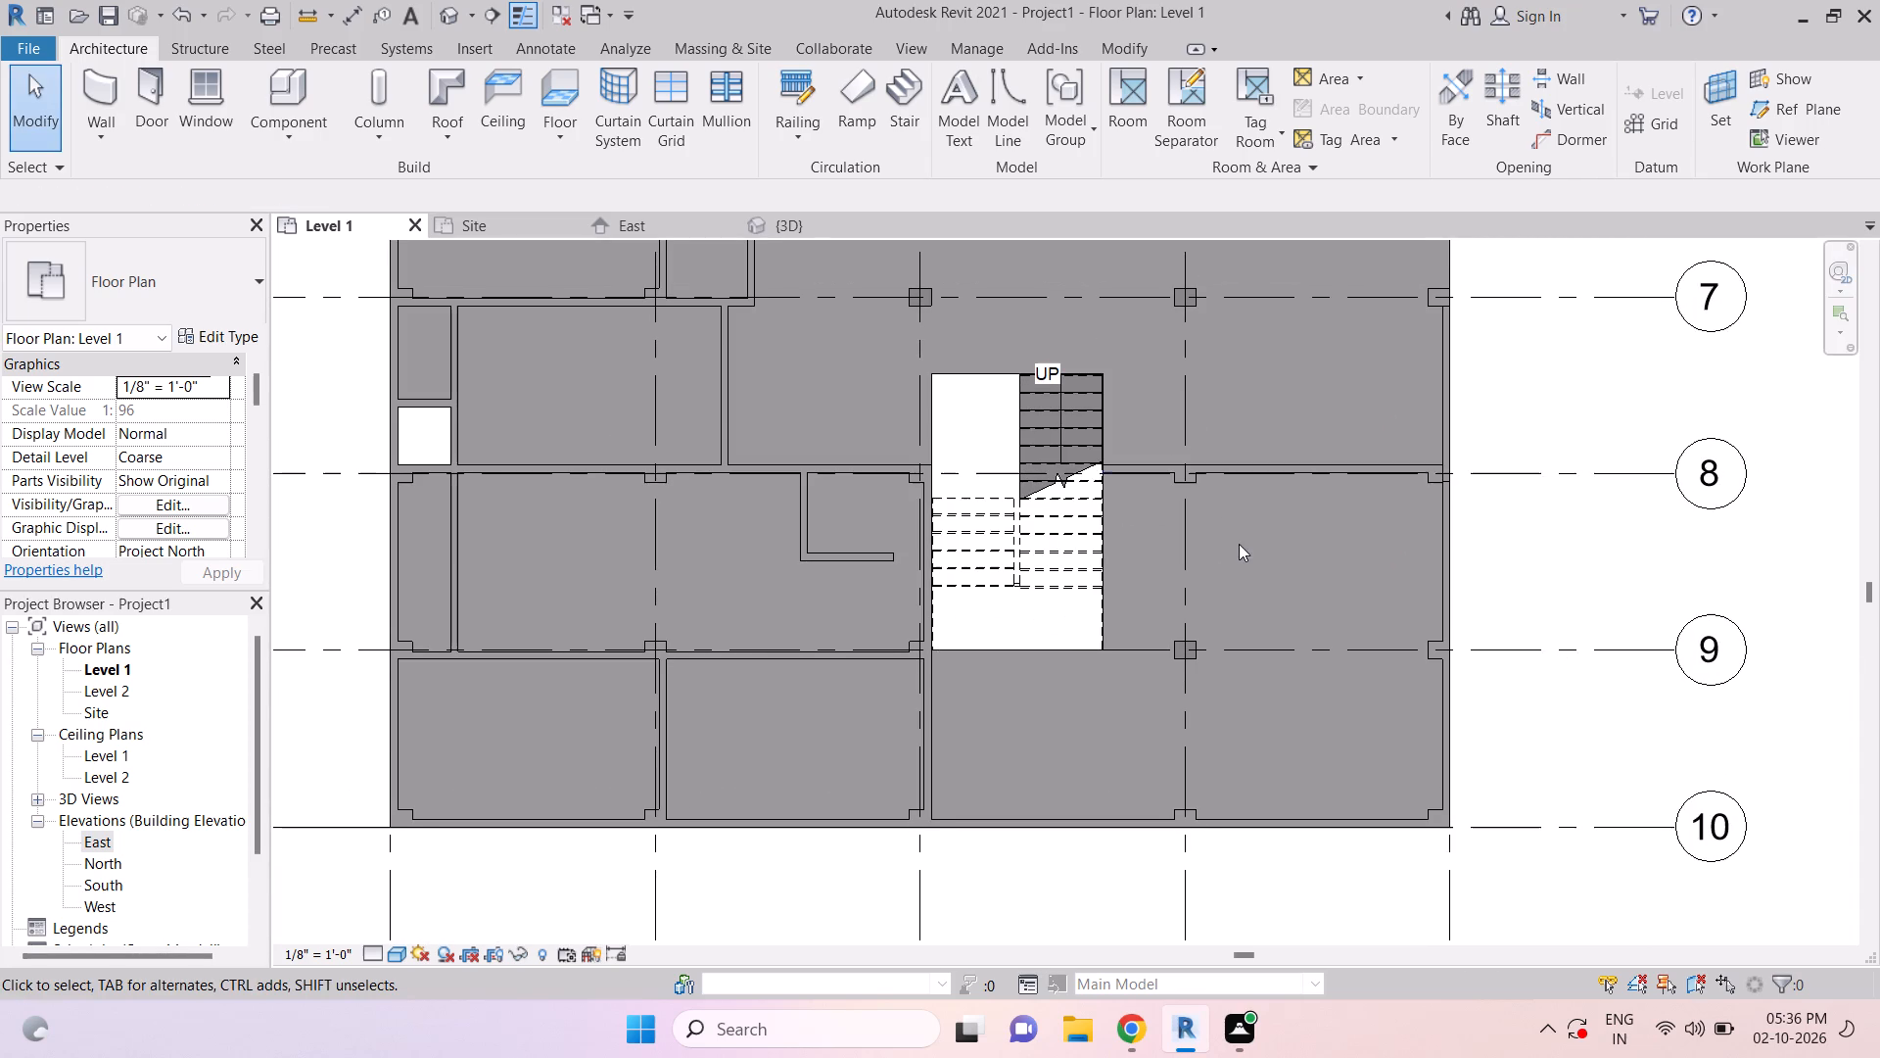
key("Escape")
middle_click_drag(1214, 686, 1182, 678)
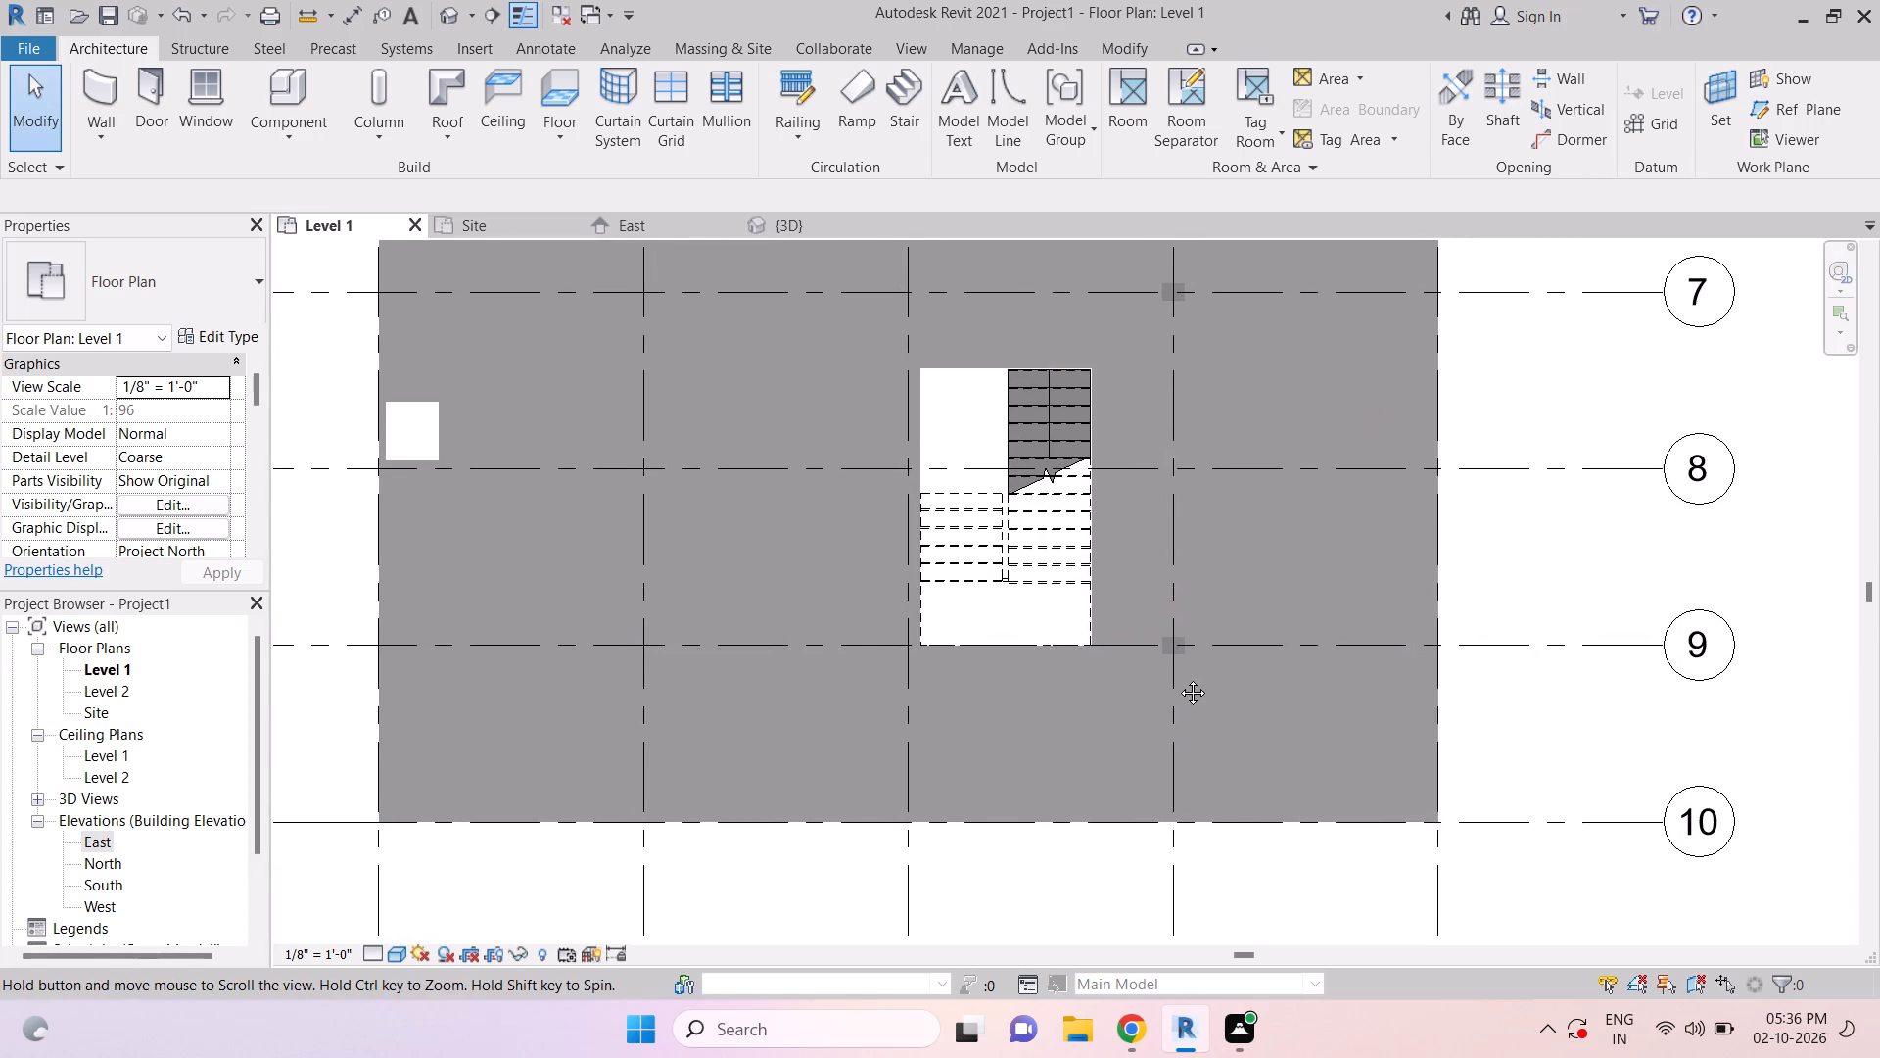
key("Escape")
key("Escape")
key("Escape")
key("Escape")
key("Escape")
key("Escape")
key("Escape")
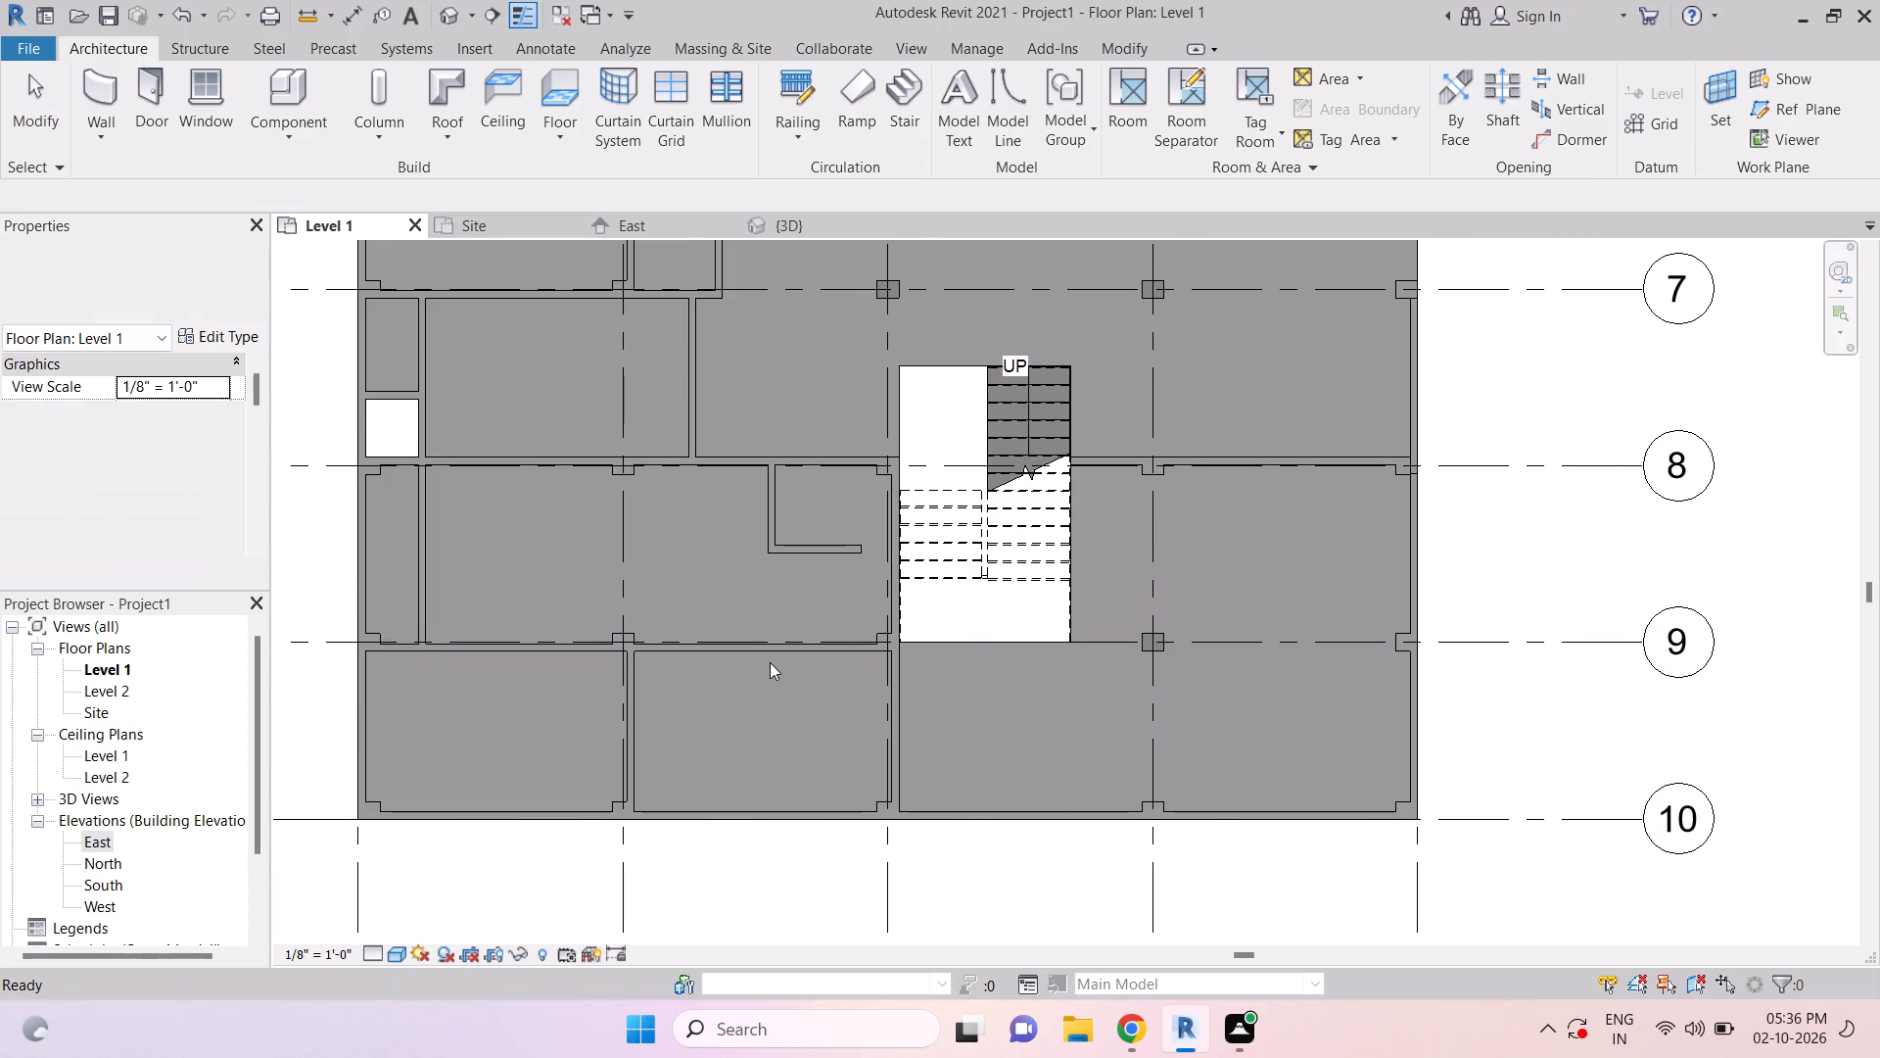
left_click(771, 650)
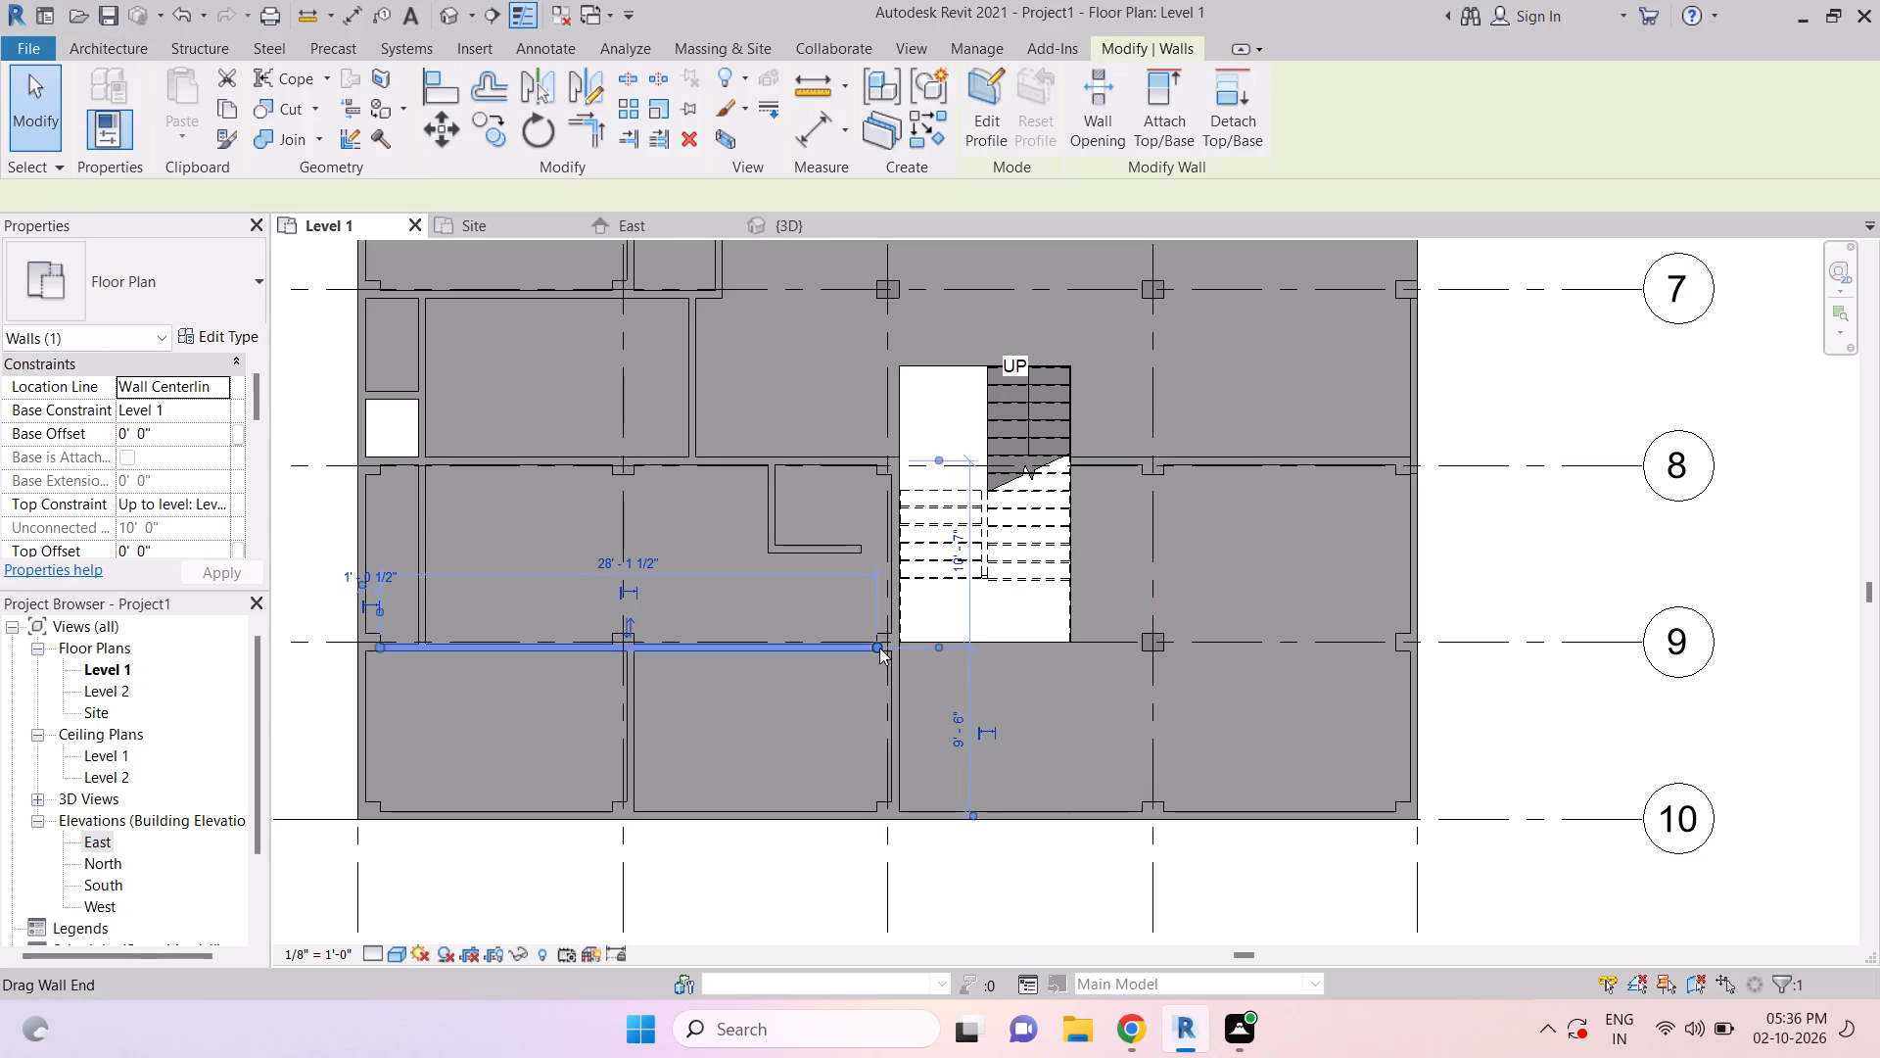
left_click_drag(879, 646, 1277, 733)
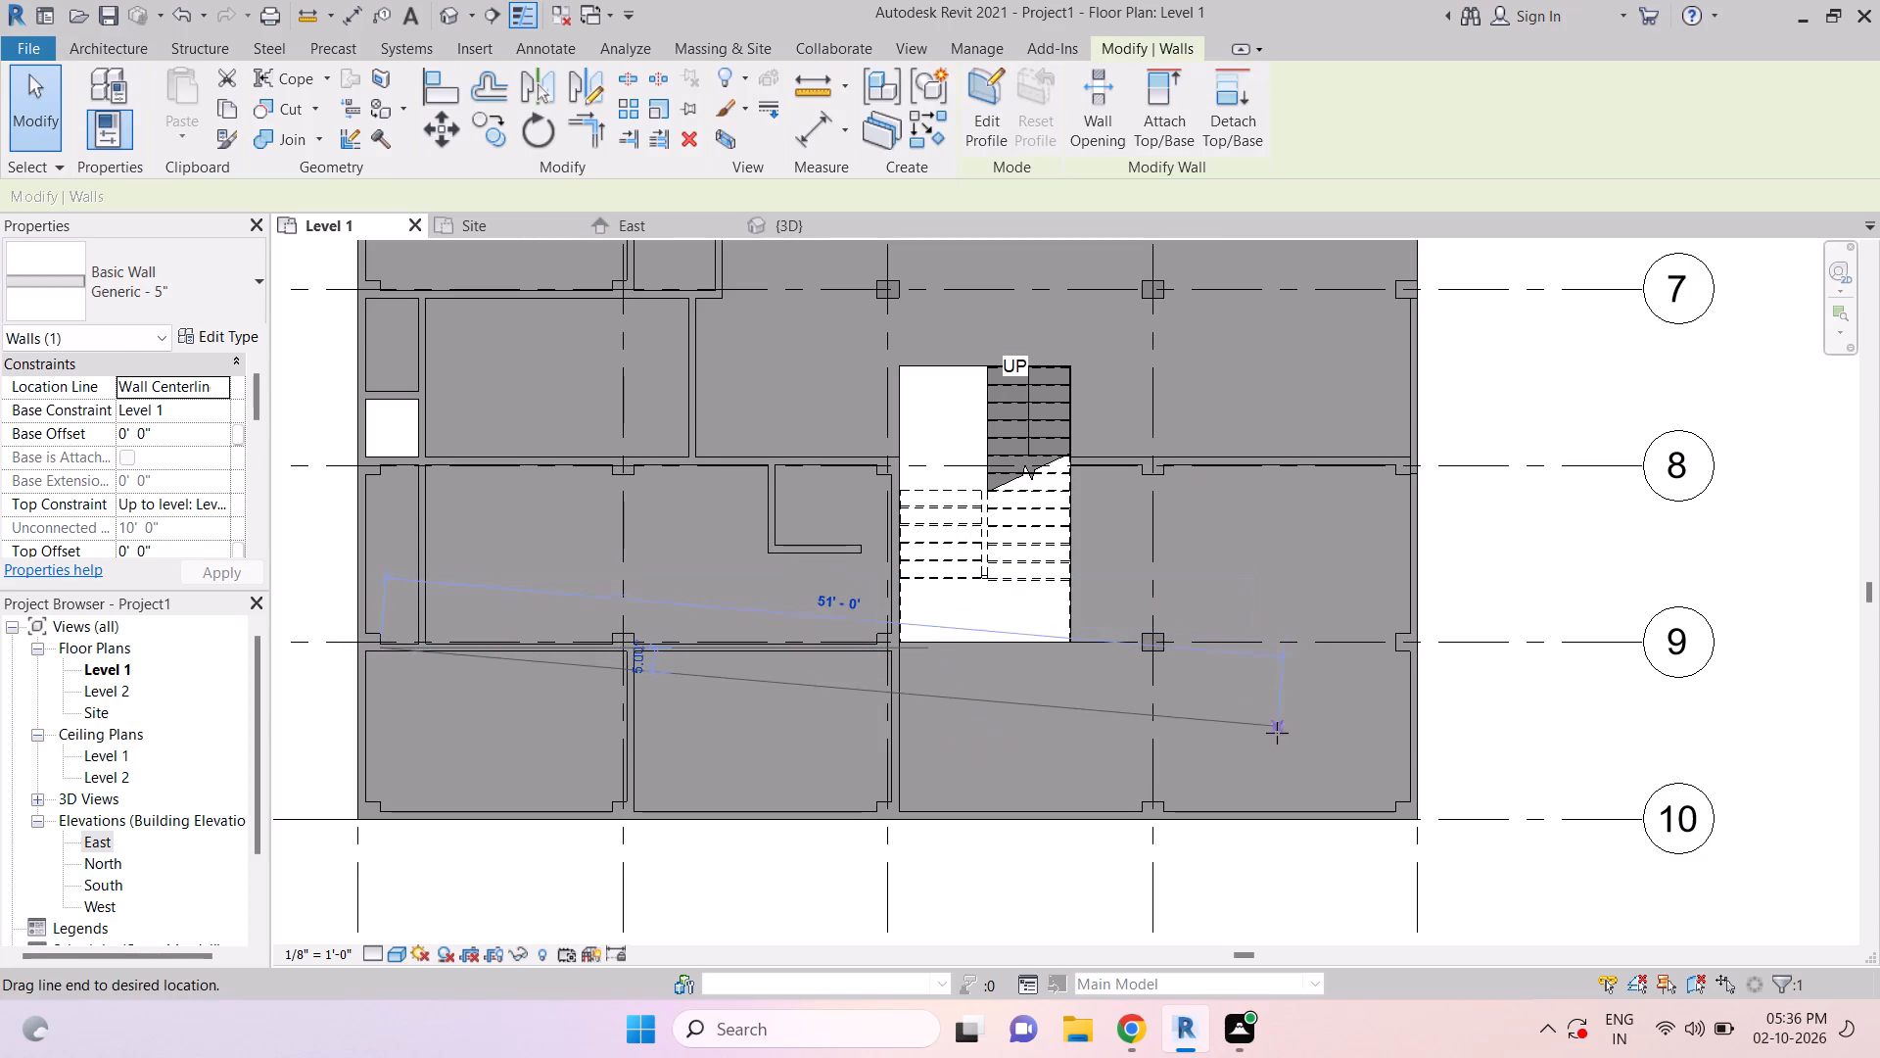
left_click_drag(1277, 733, 1394, 636)
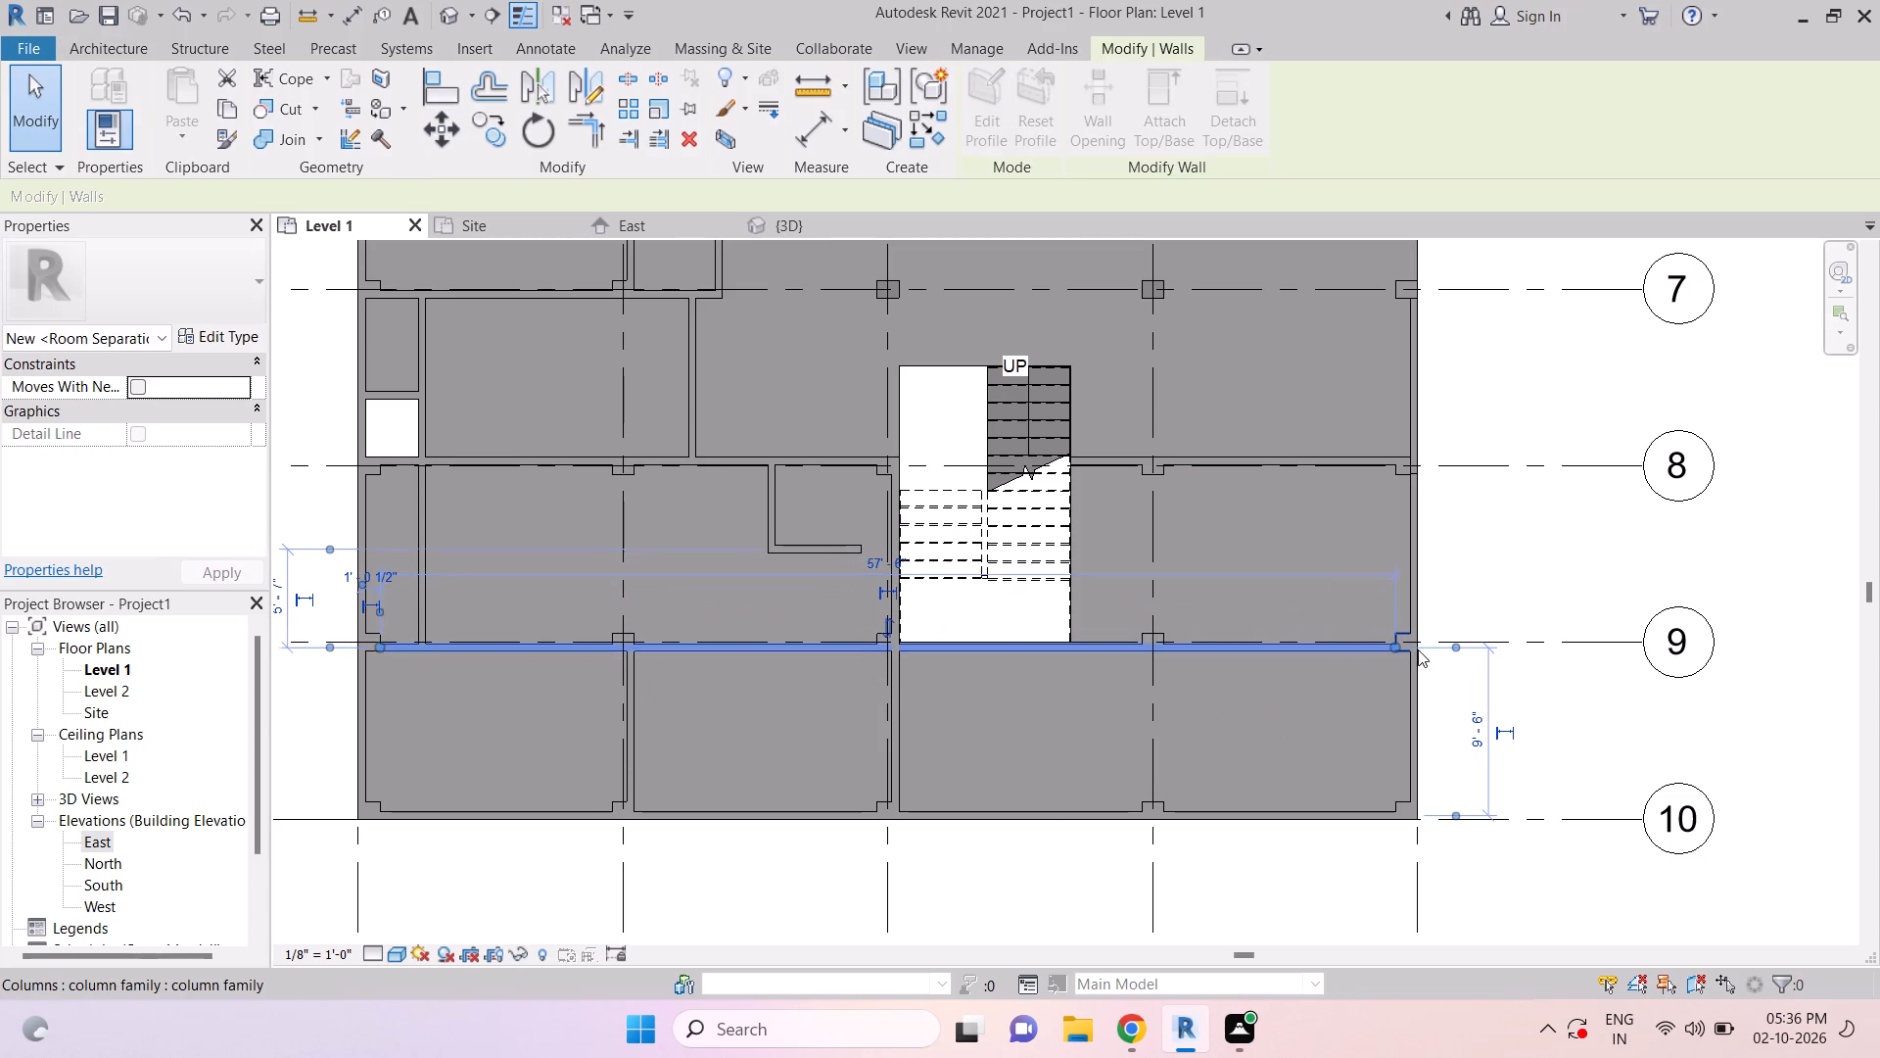
scroll(1398, 649, "up", 4)
key("Escape")
key("Escape")
key("Escape")
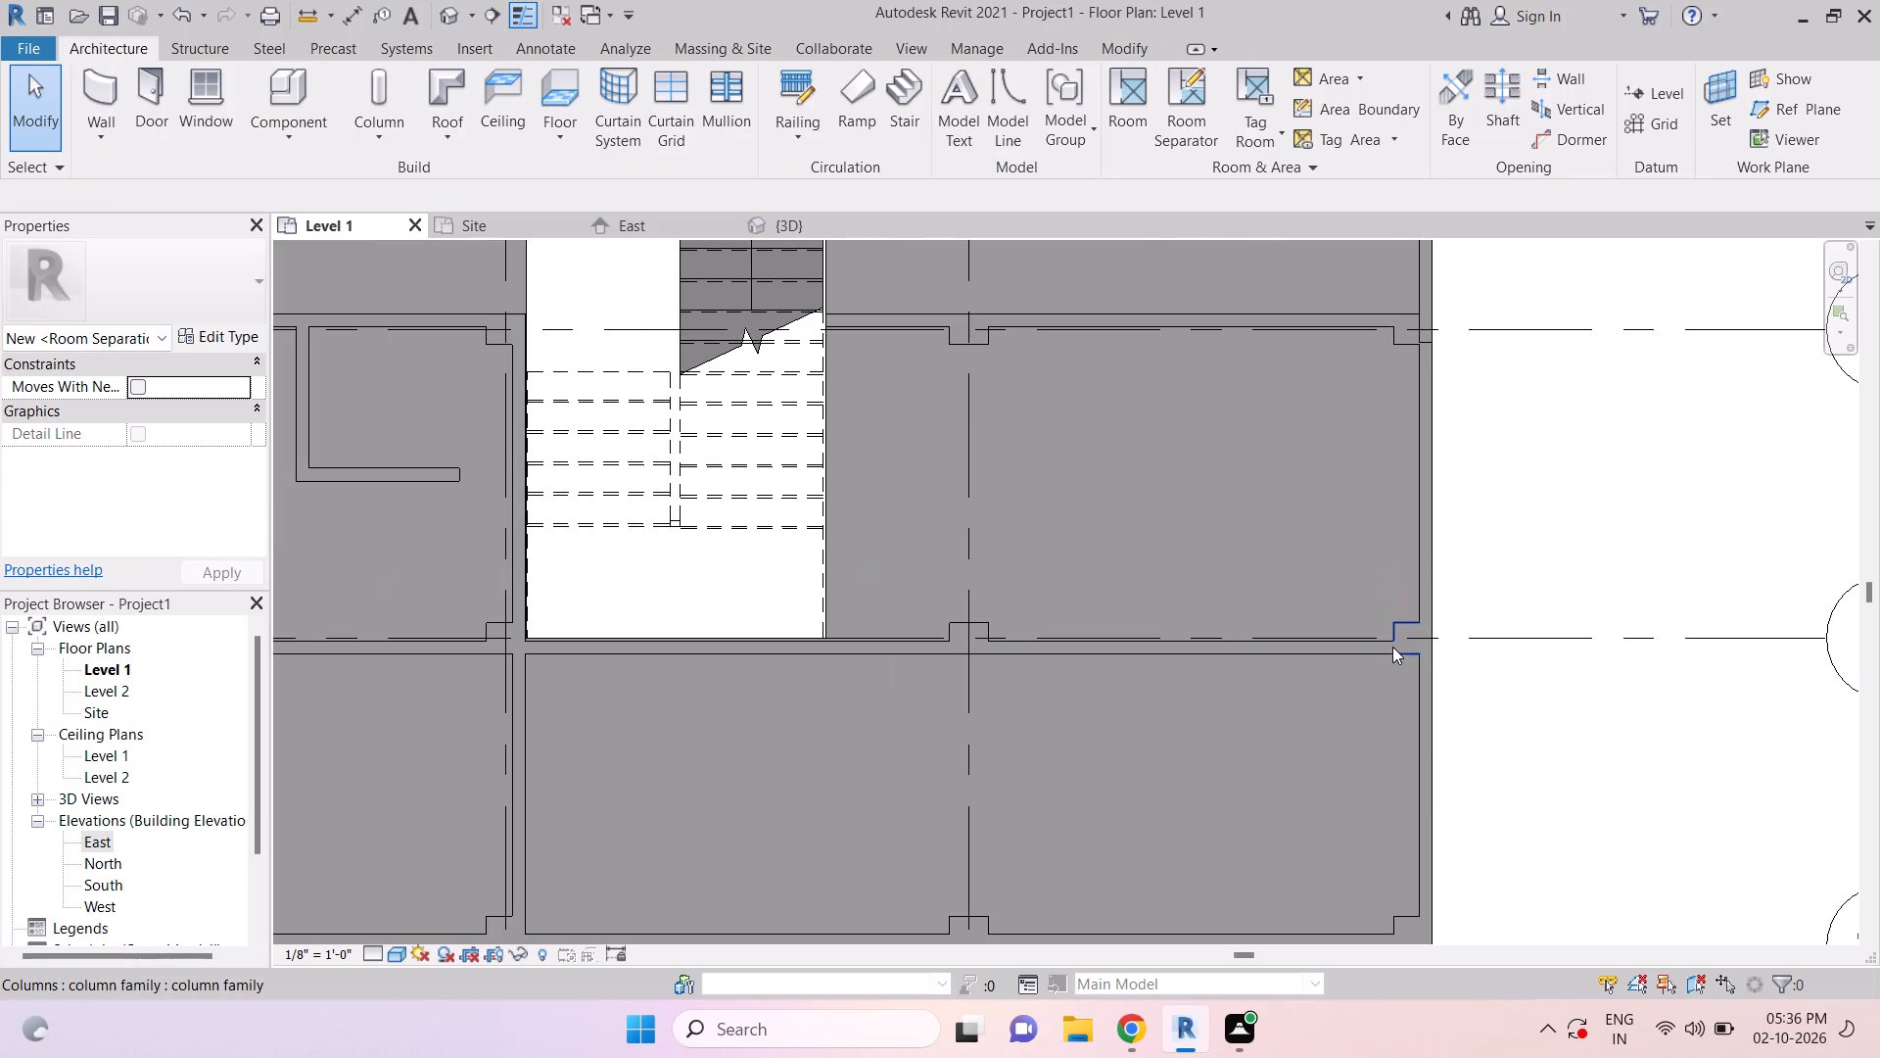
scroll(1131, 659, "down", 2)
key("Escape")
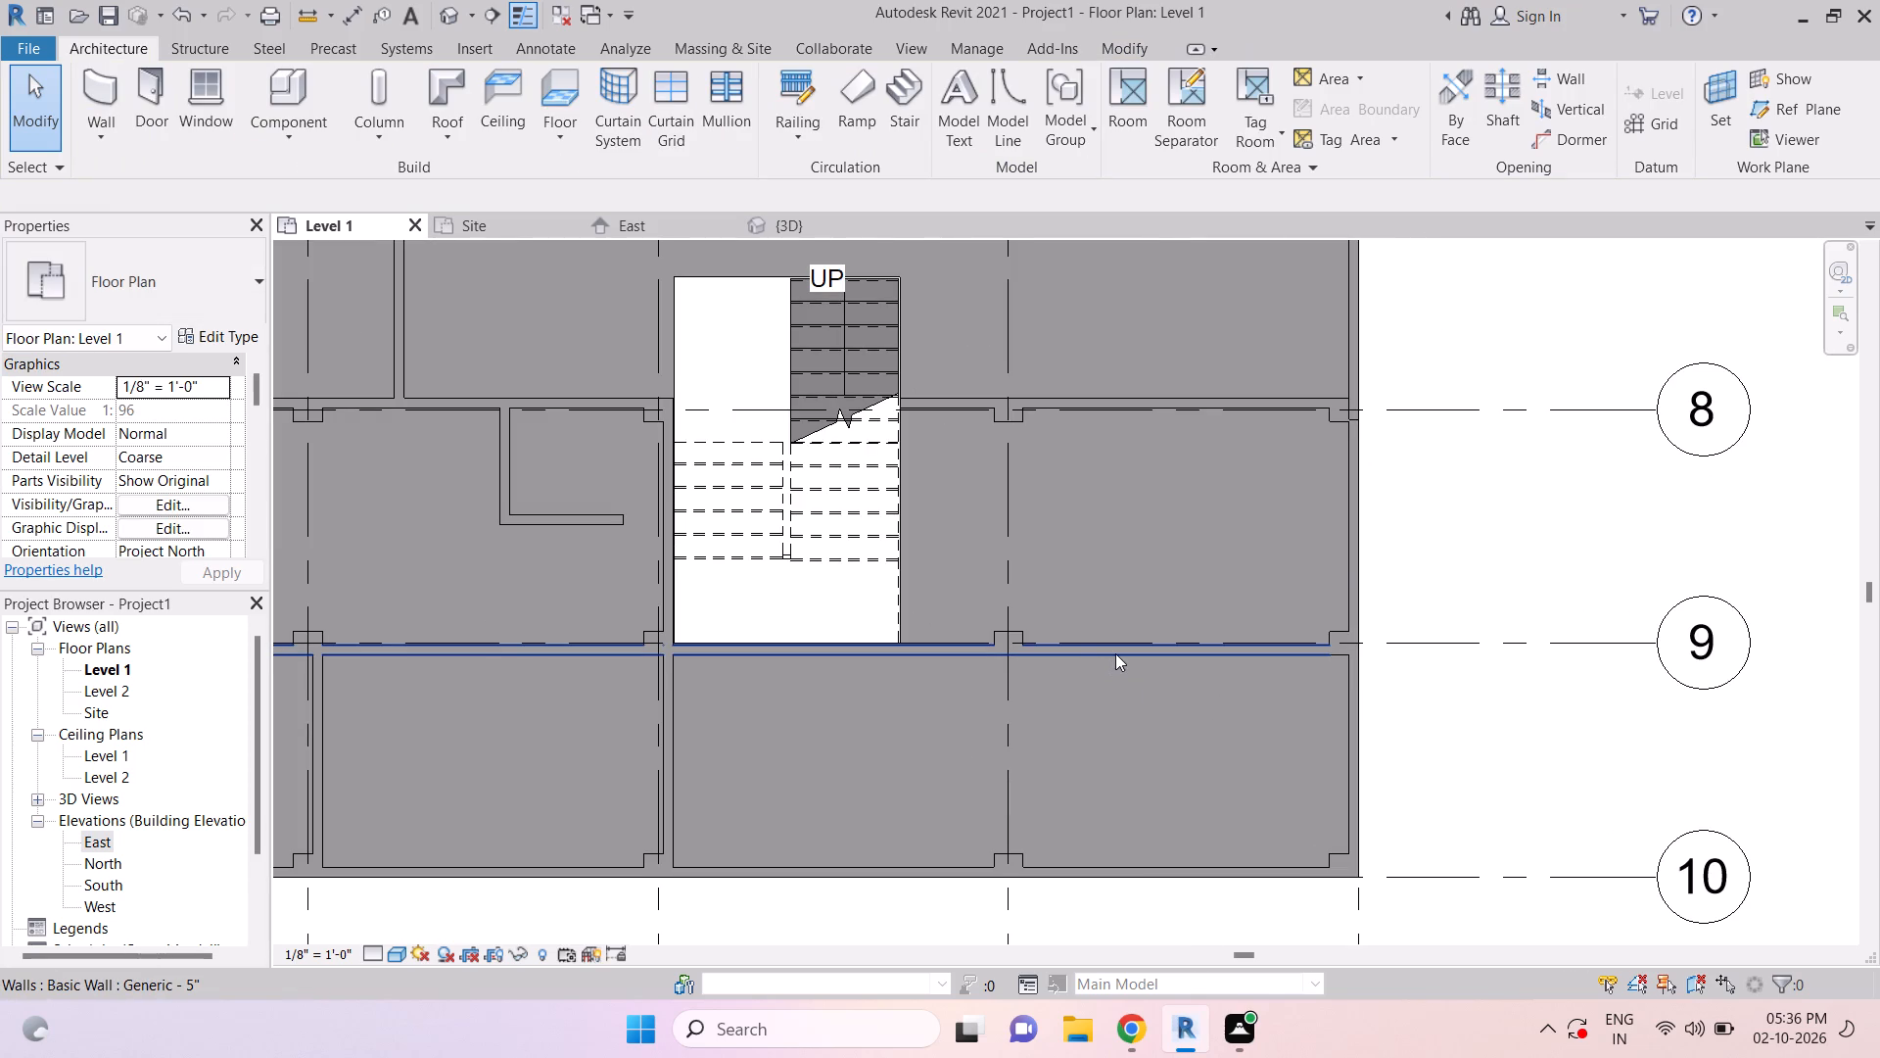
key("Escape")
Draw a Generic - 5" wall along grid 4 from the column at grid 9 down to the exterior wall at grid 10.
key("w")
key("a")
scroll(1048, 682, "down", 1)
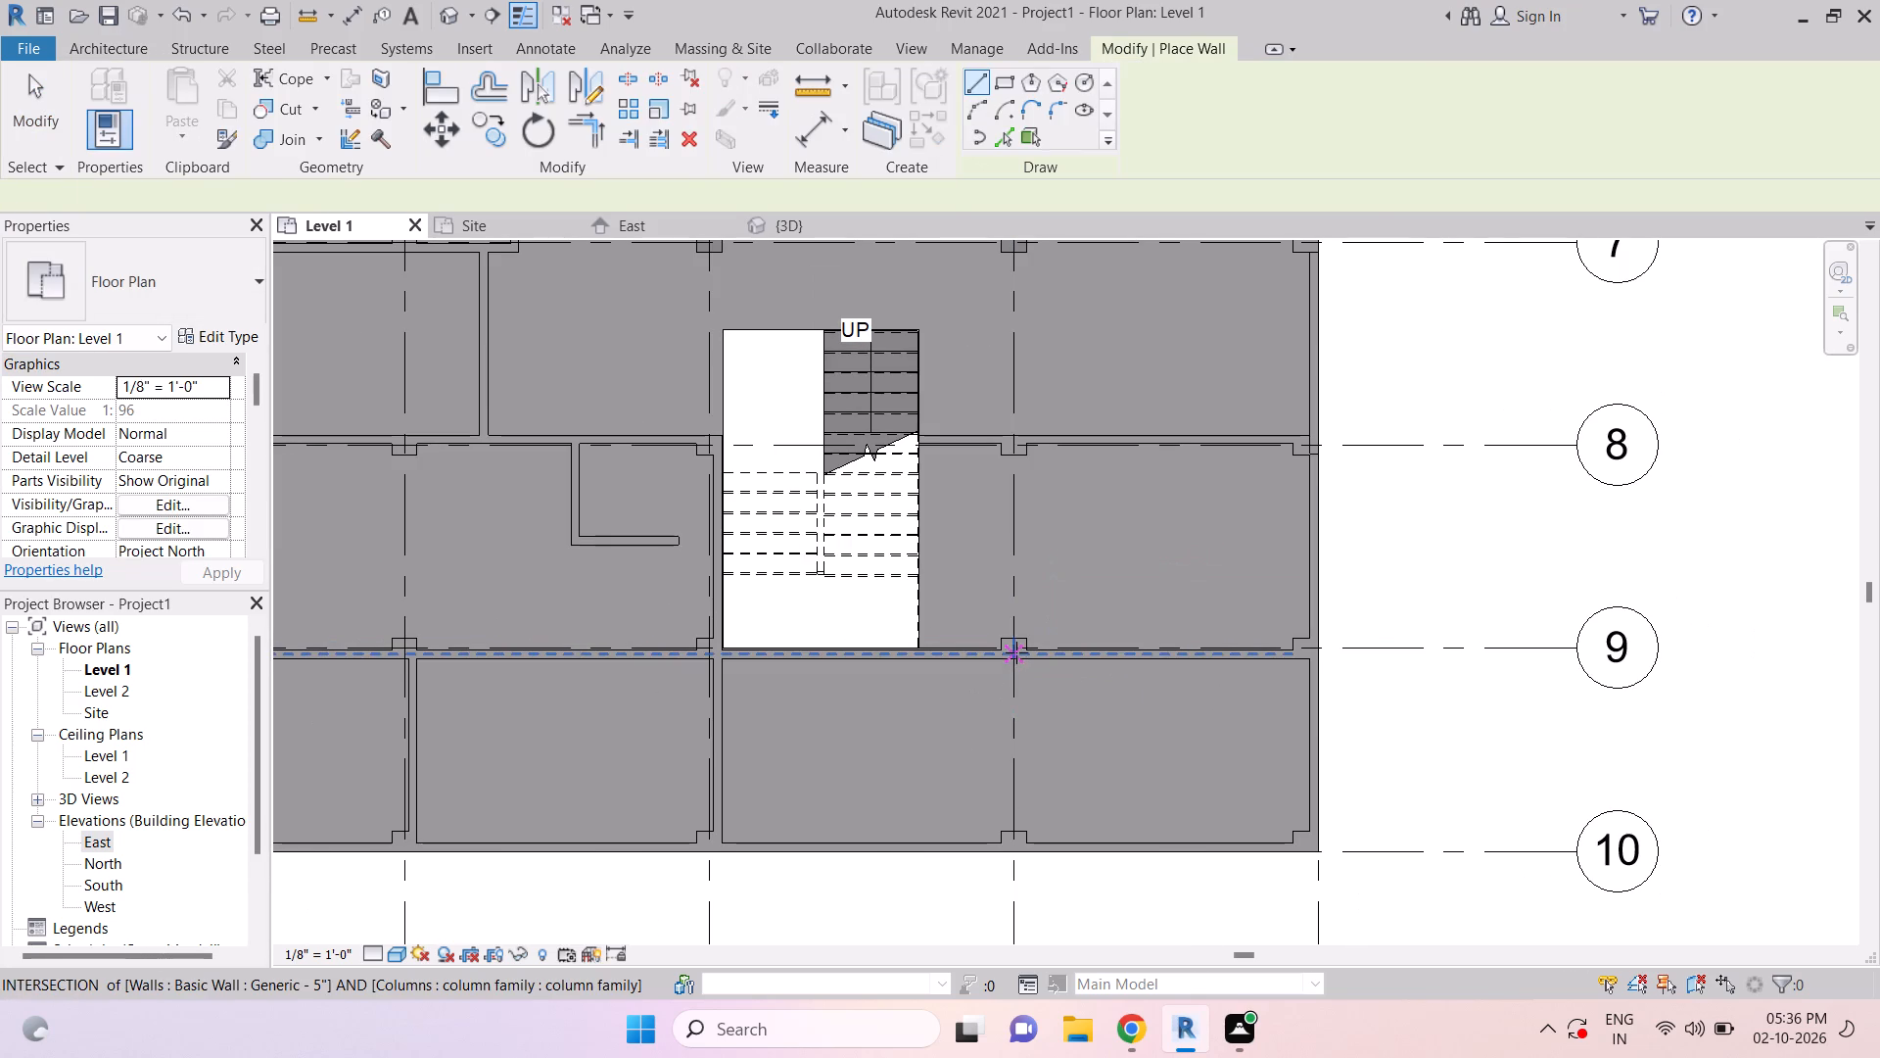
left_click(1015, 657)
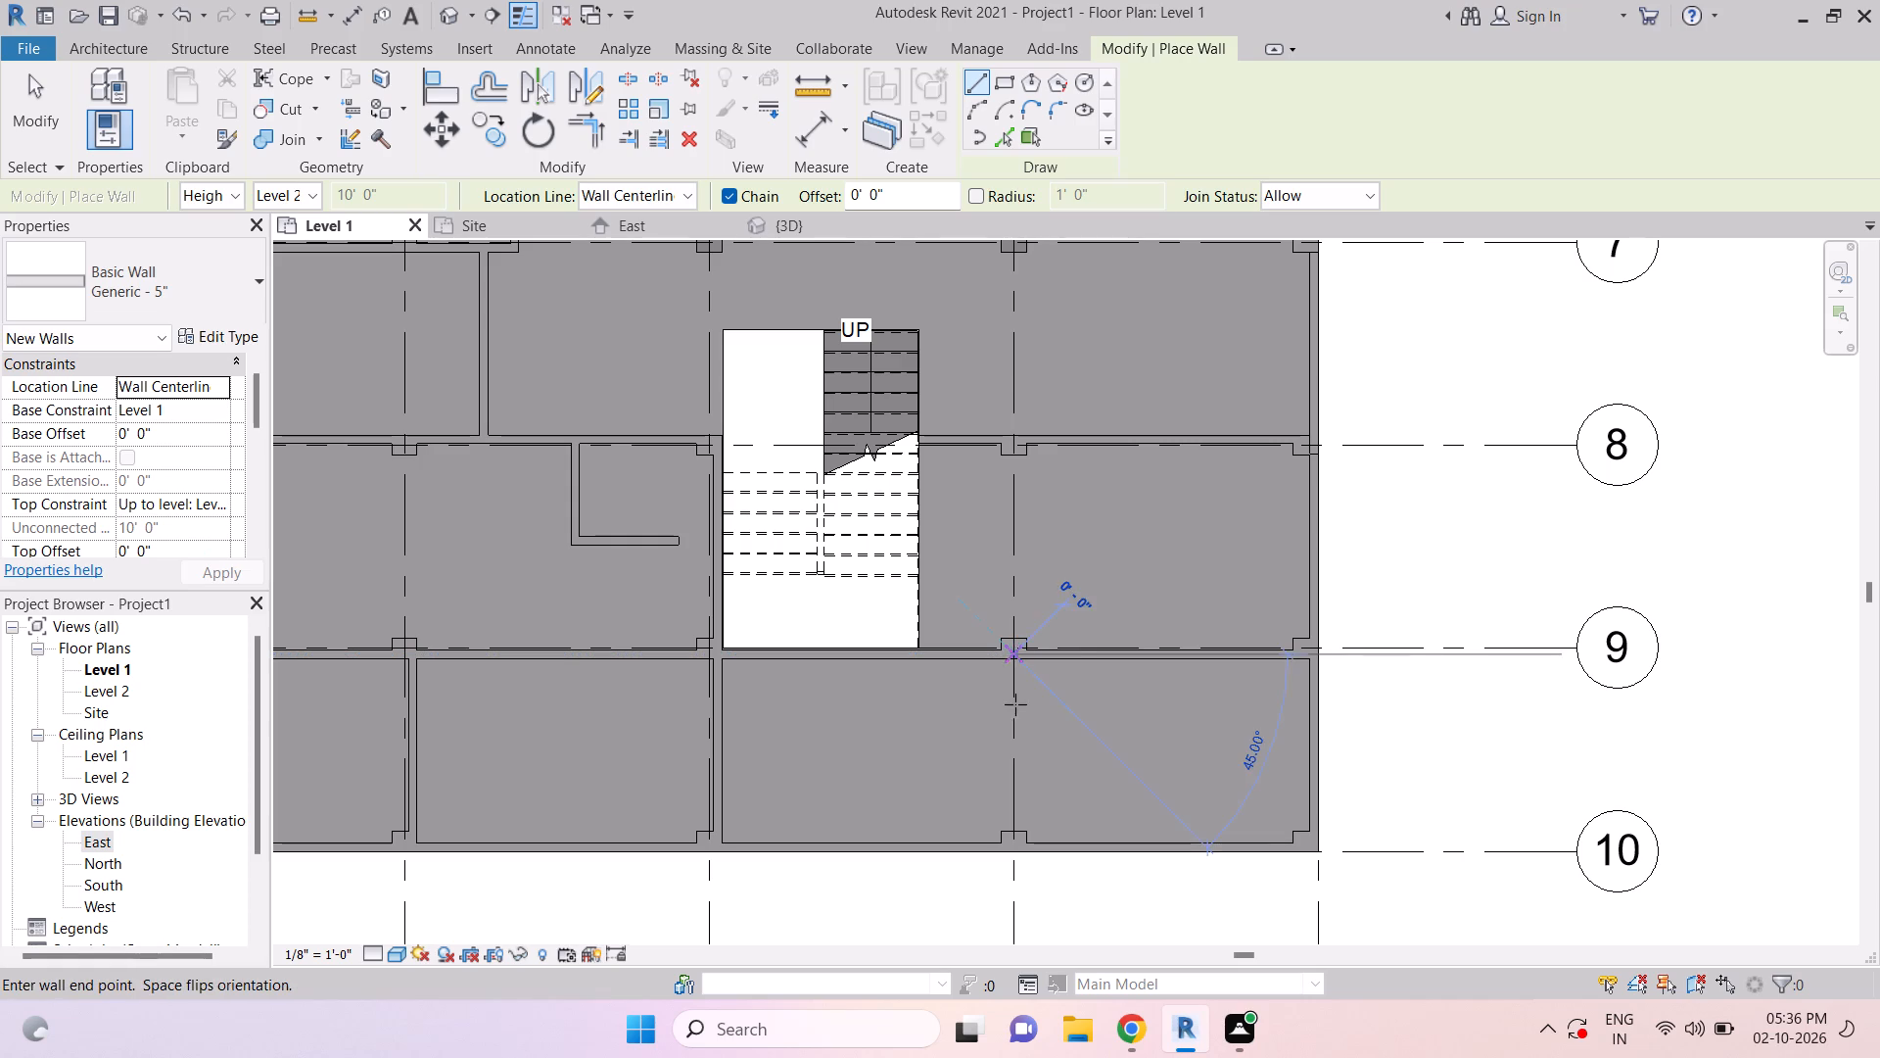
left_click(1004, 833)
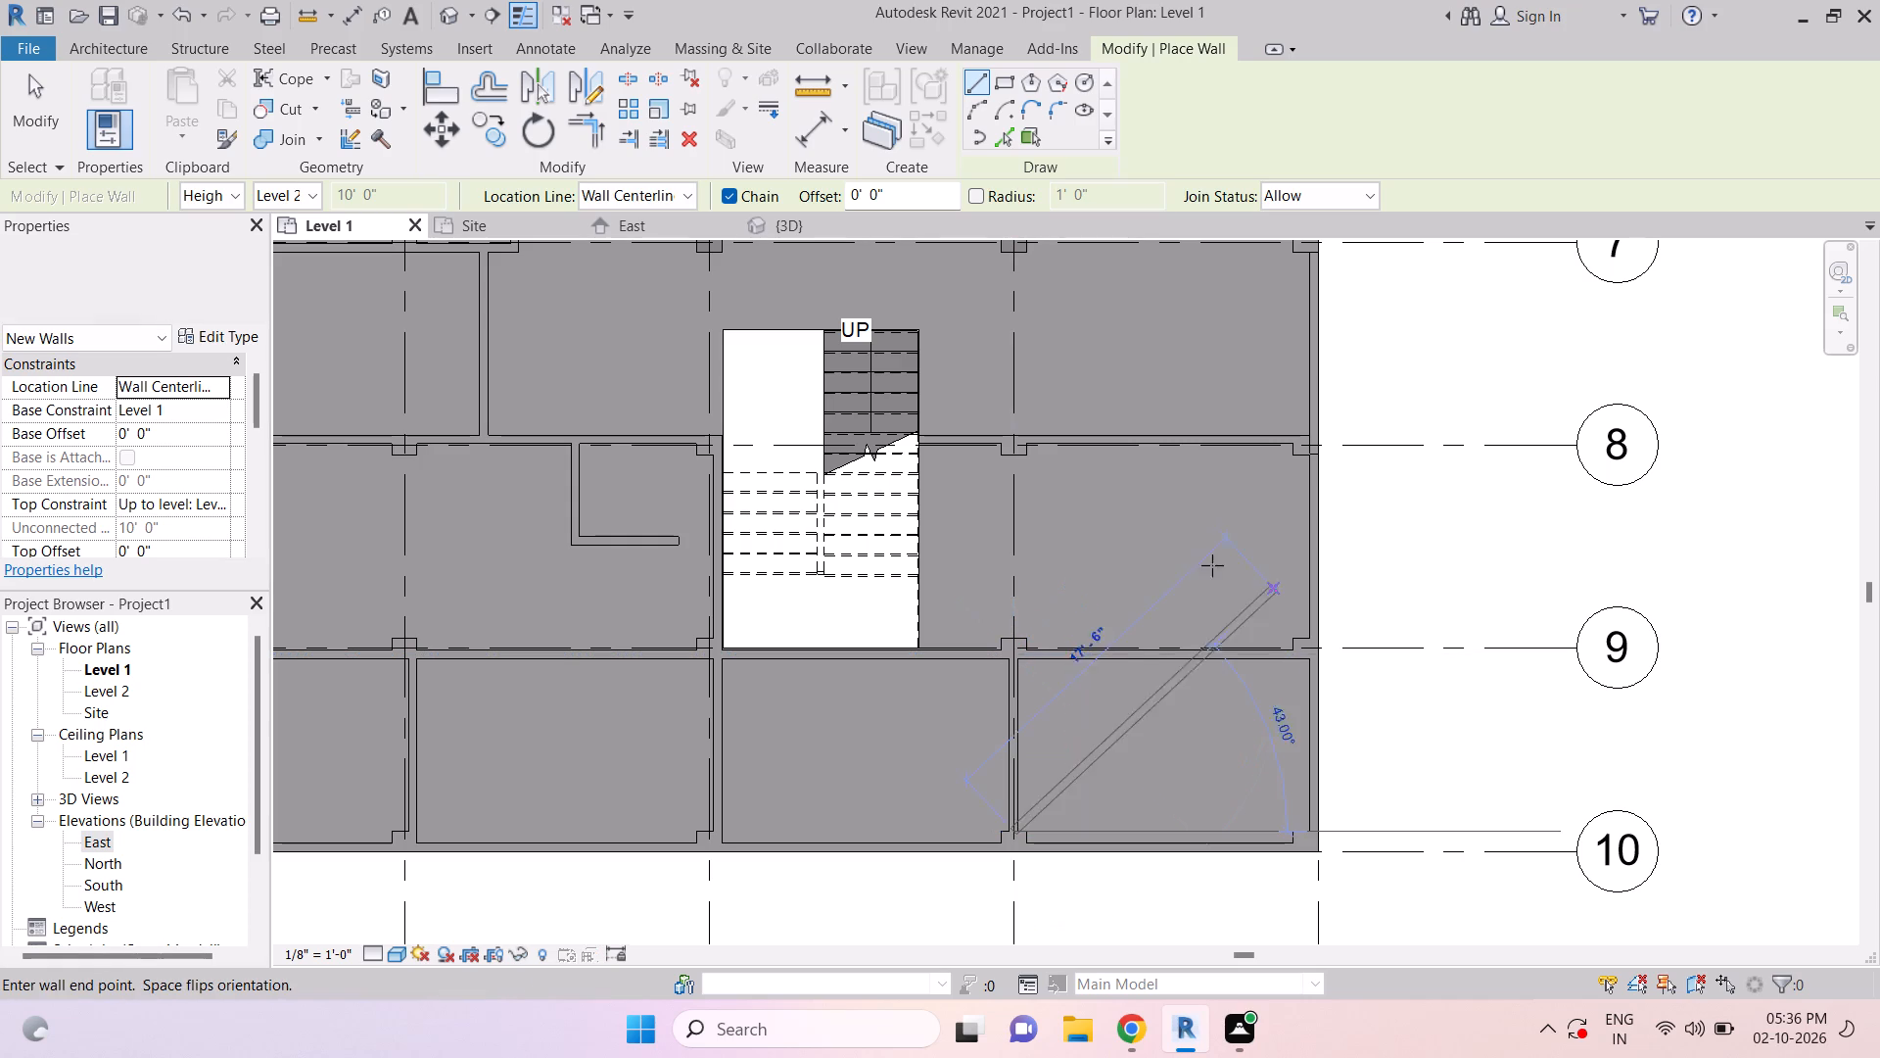
key("Escape")
key("Escape")
key("Escape")
key("Escape")
key("Escape")
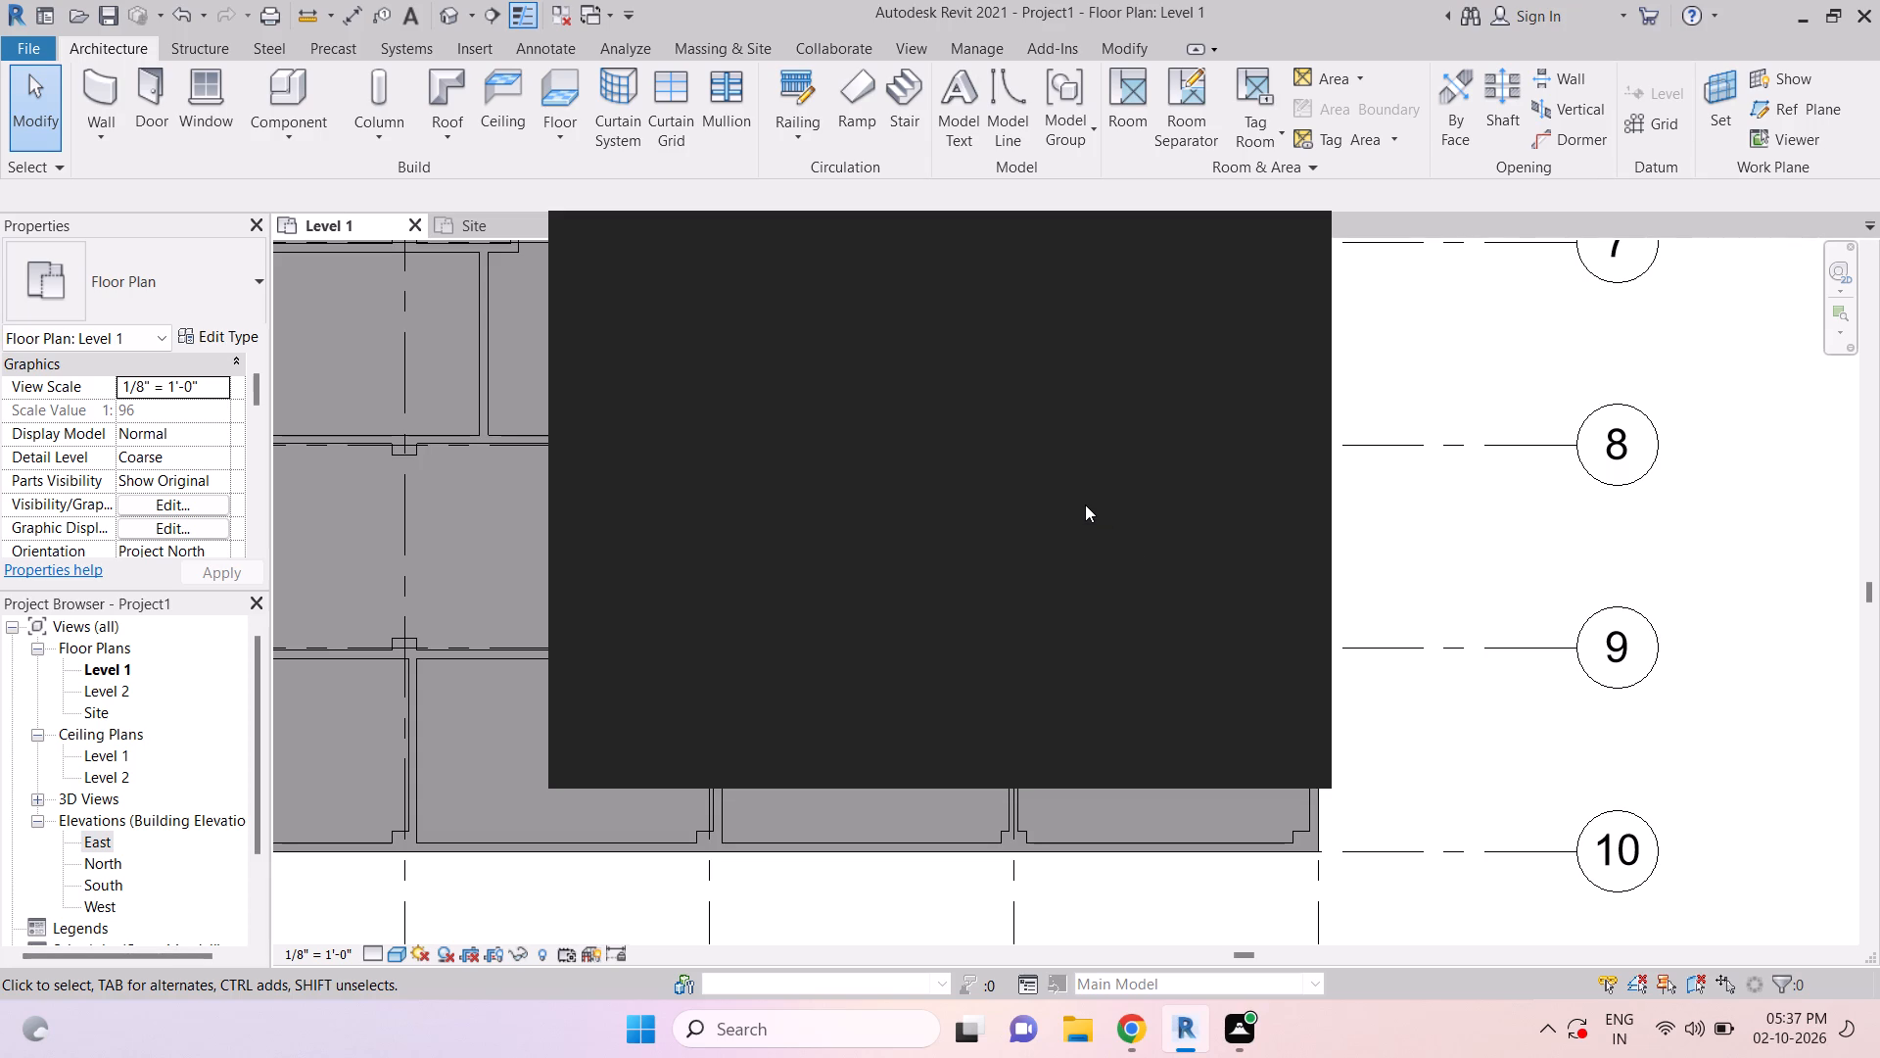
Close the Autodesk notice covering the floor plan.
left_click(1300, 242)
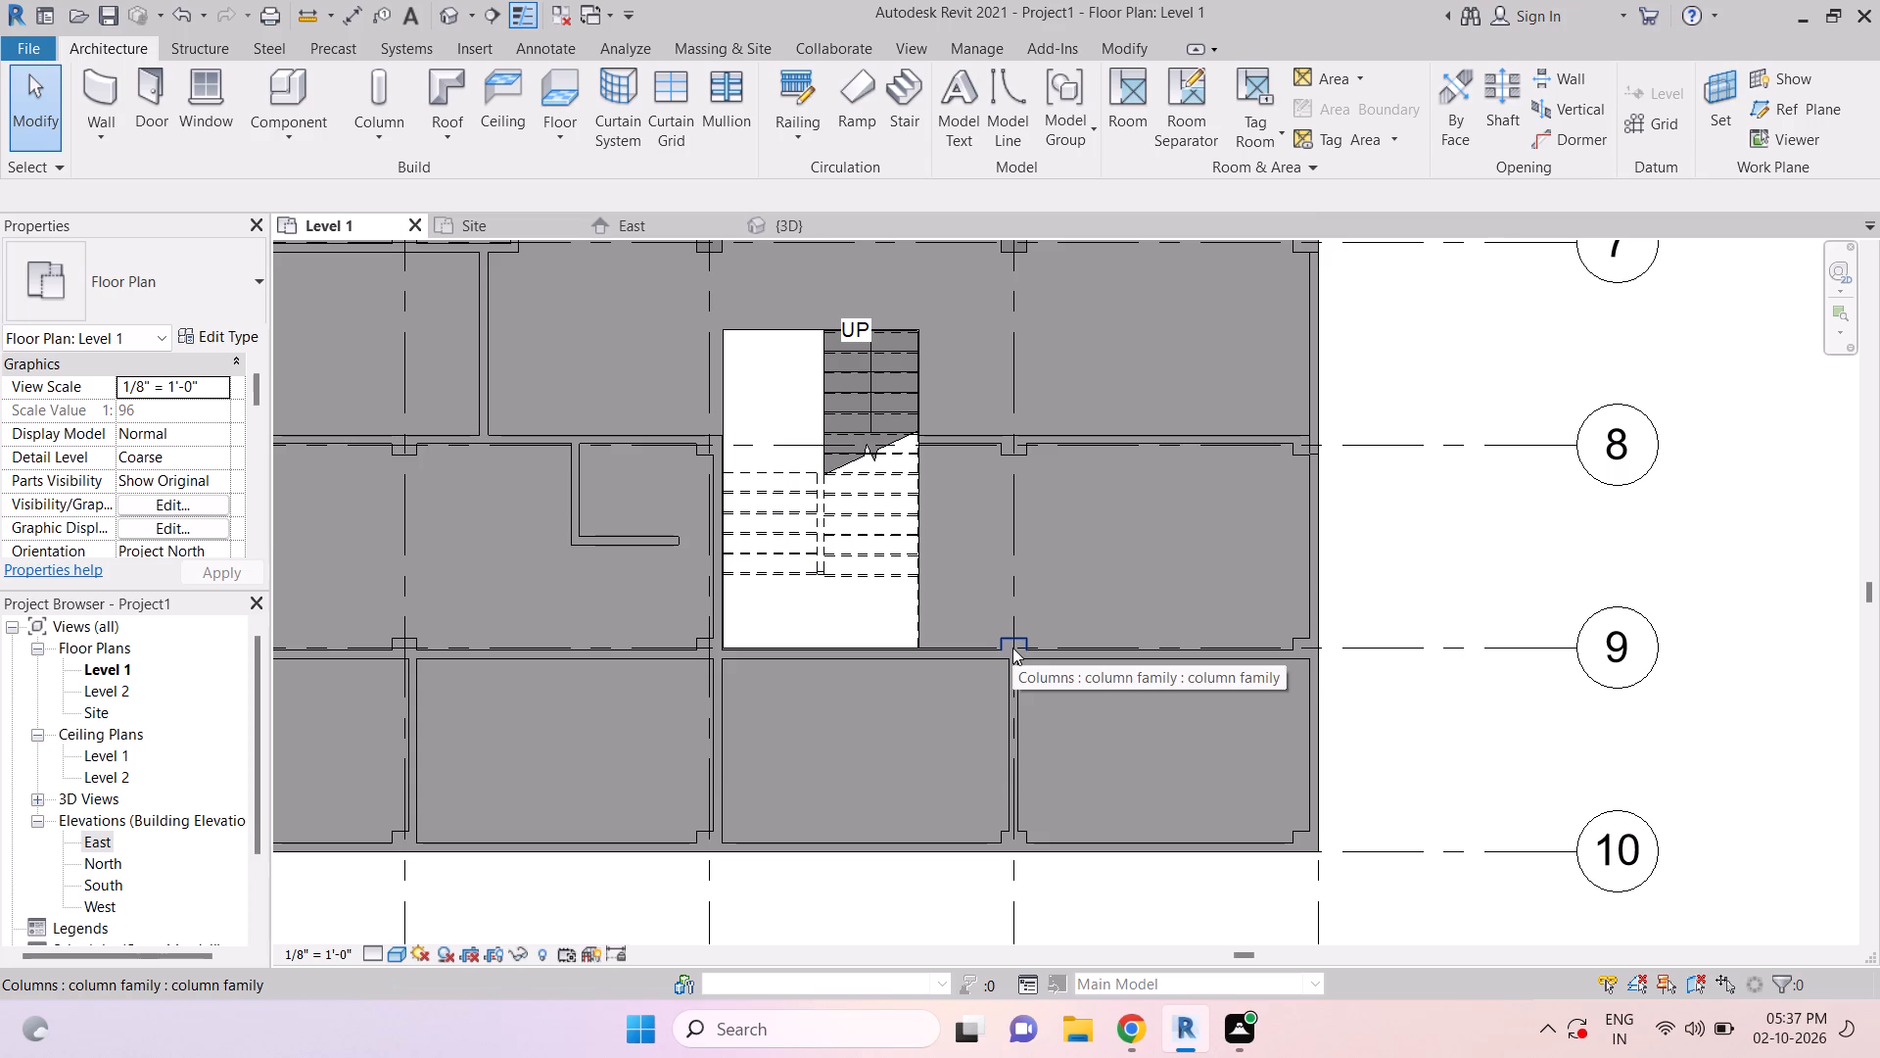
Examine the grid 8 wall and the surrounding layout east of the stair opening between grids 6 and 10.
scroll(986, 456, "up", 5)
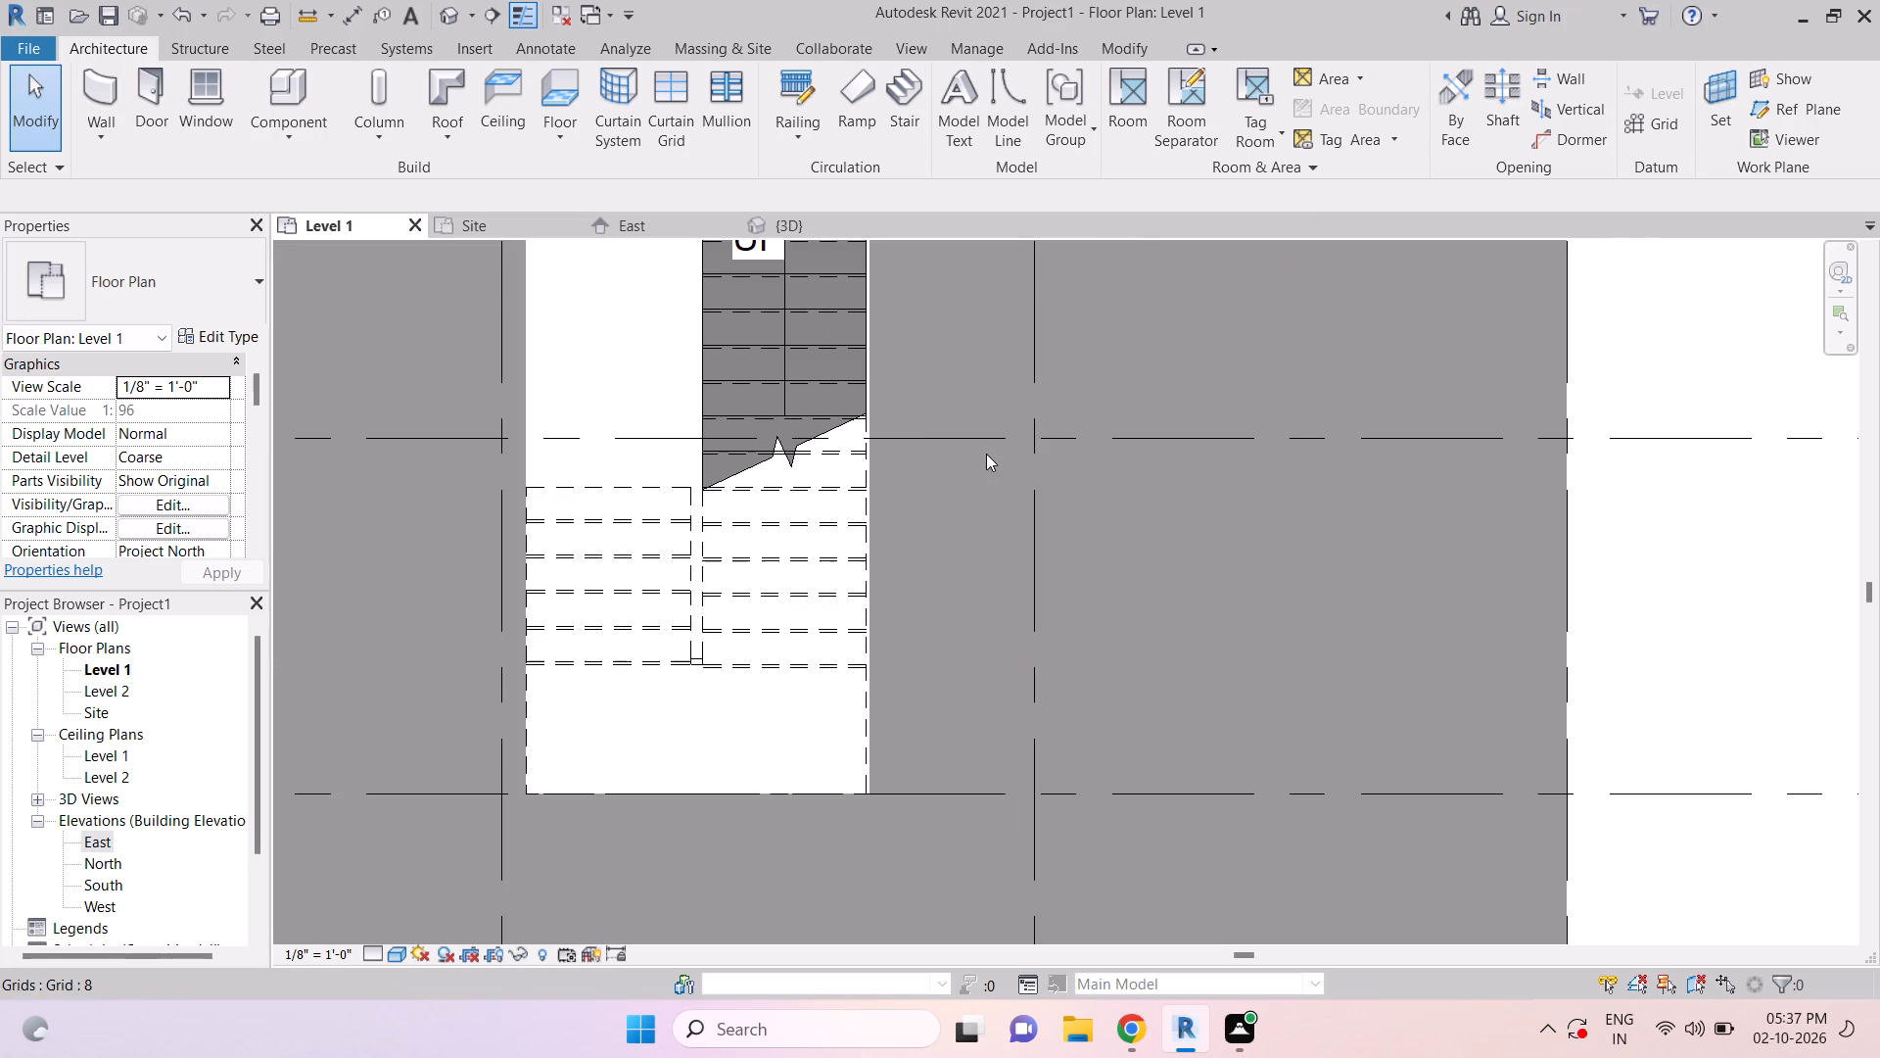
scroll(1033, 556, "down", 3)
key("Escape")
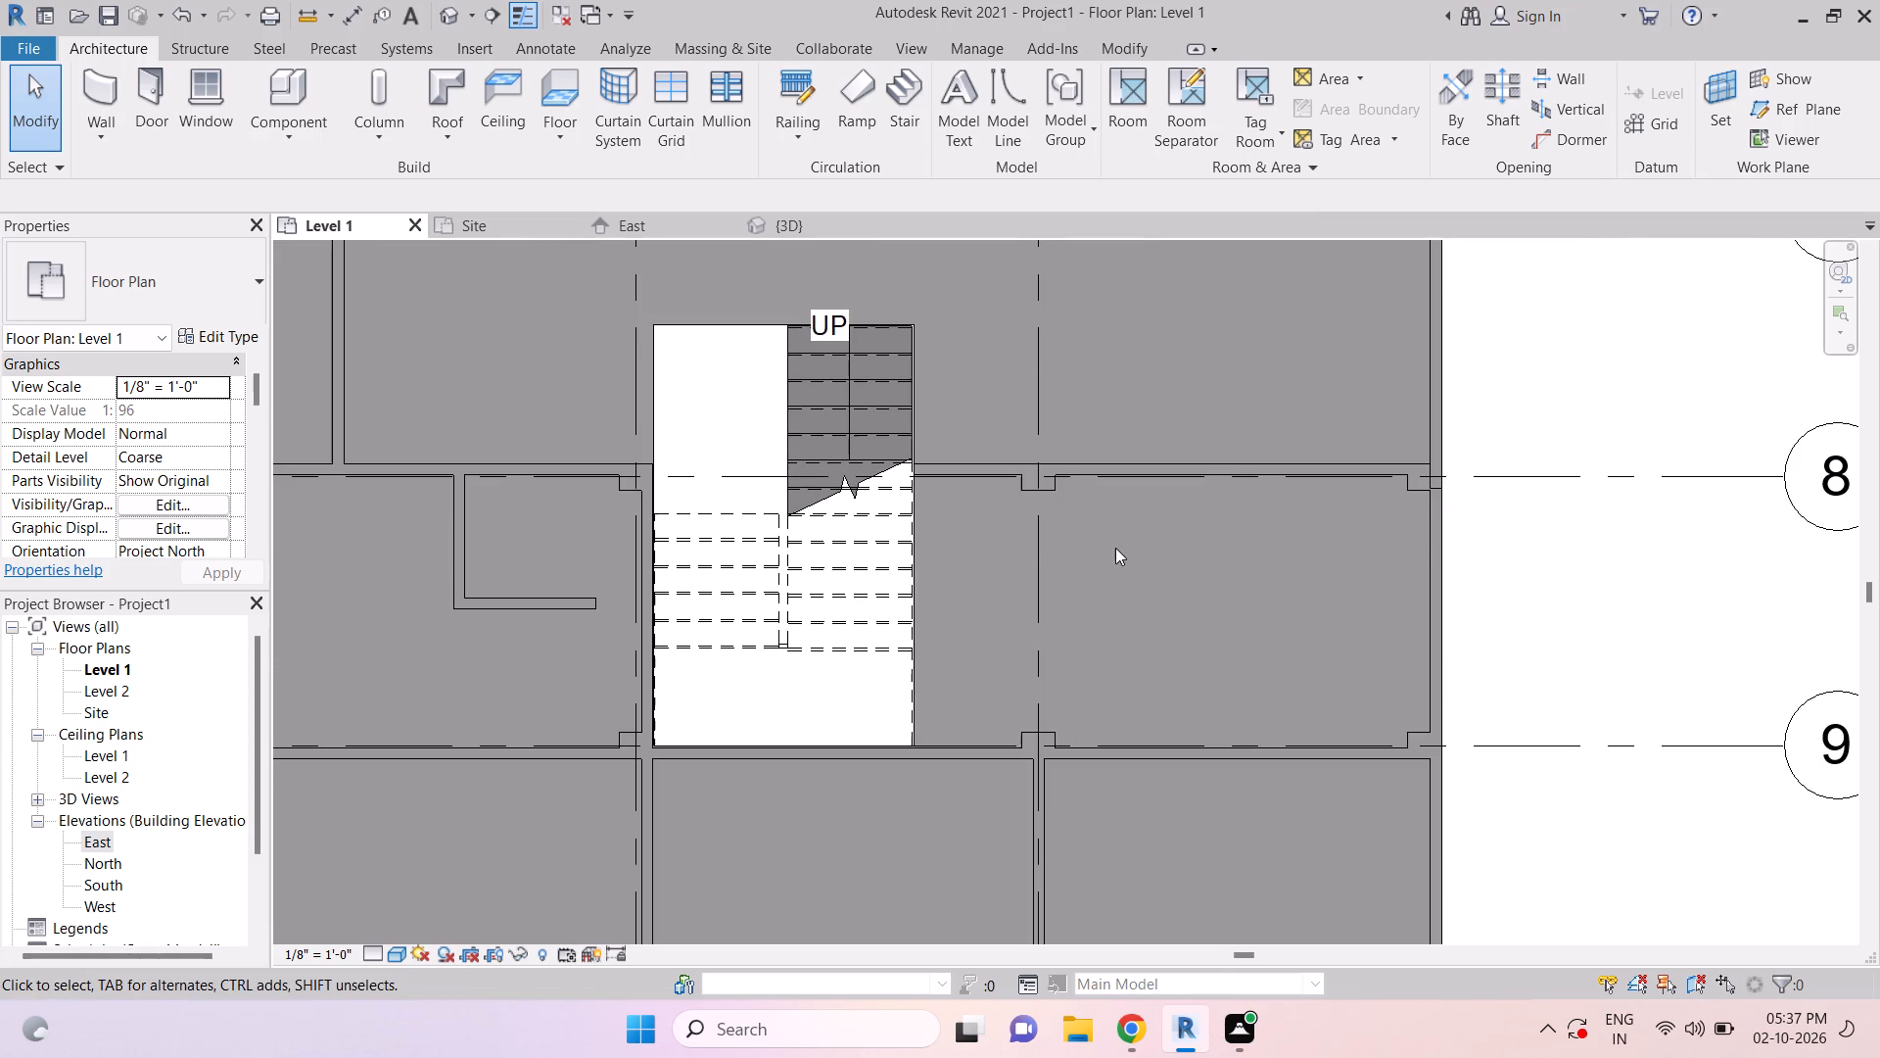
key("Escape")
scroll(1145, 600, "down", 1)
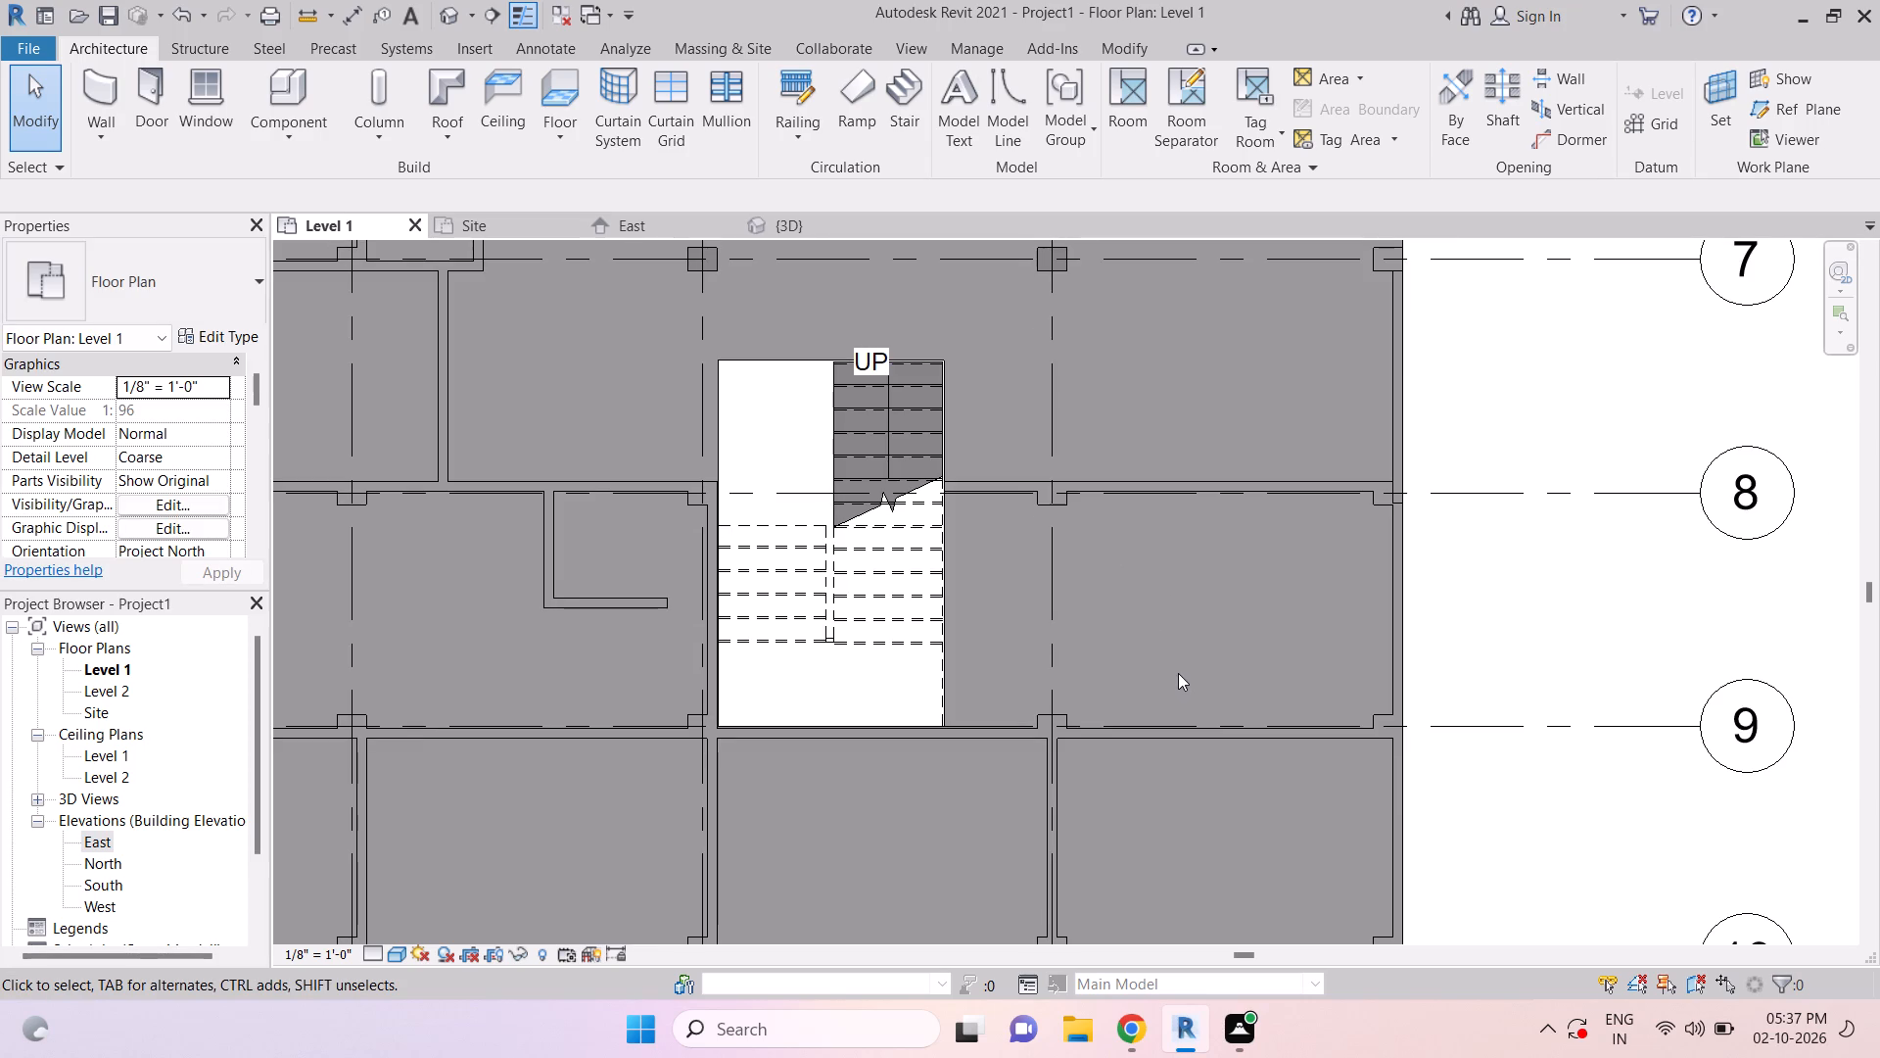
middle_click_drag(1165, 674, 1093, 765)
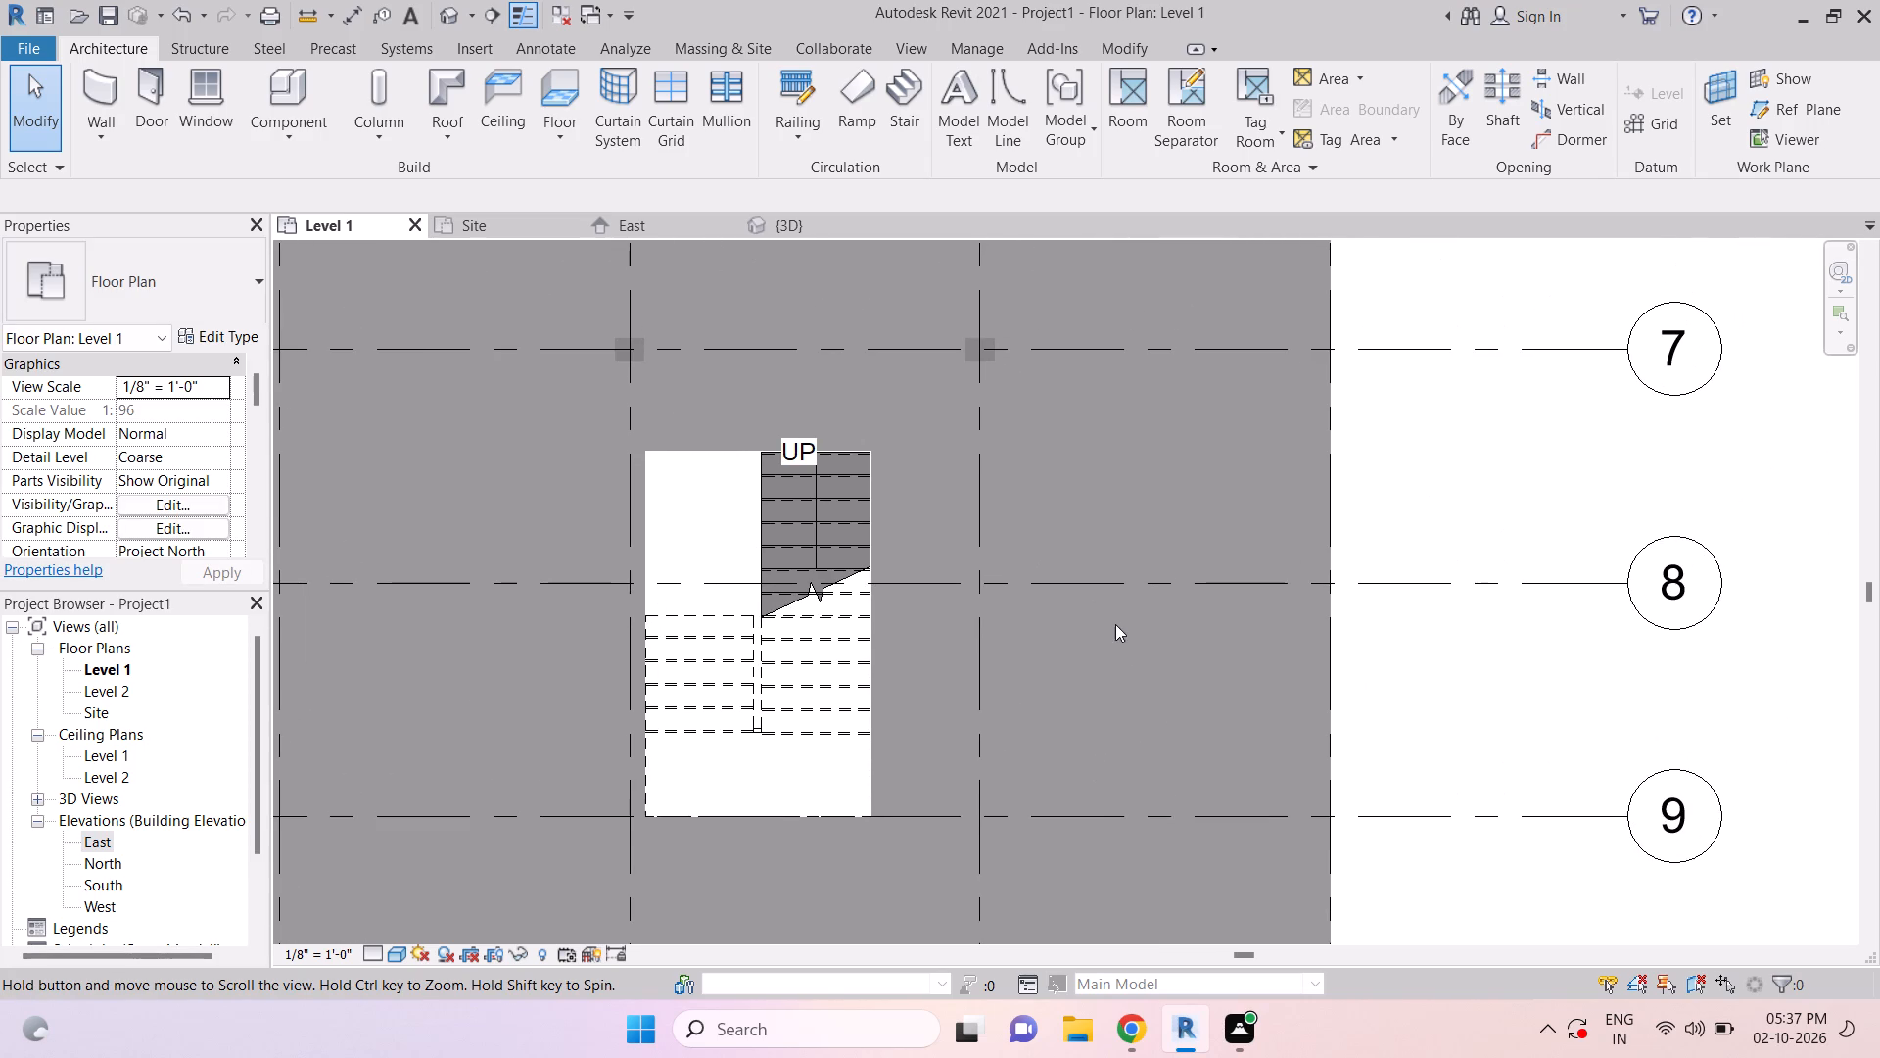
left_click(1053, 568)
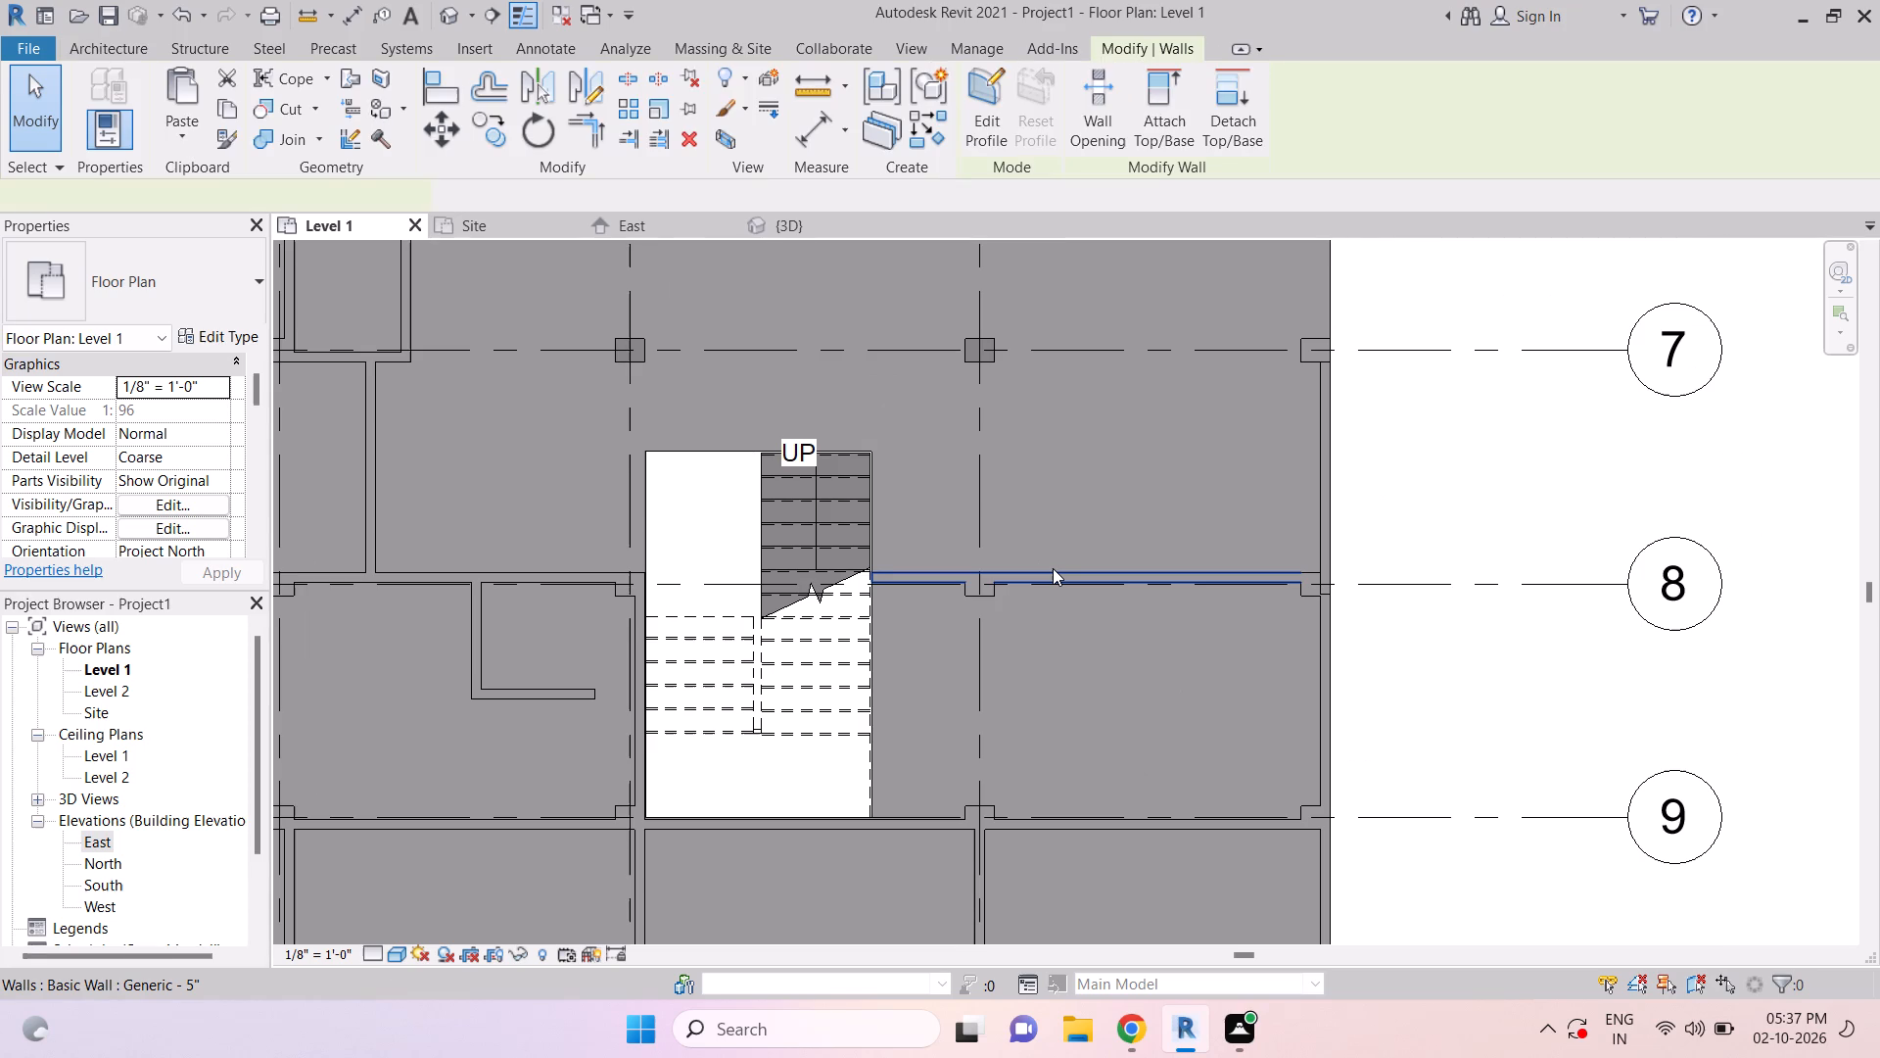
scroll(1011, 591, "up", 4)
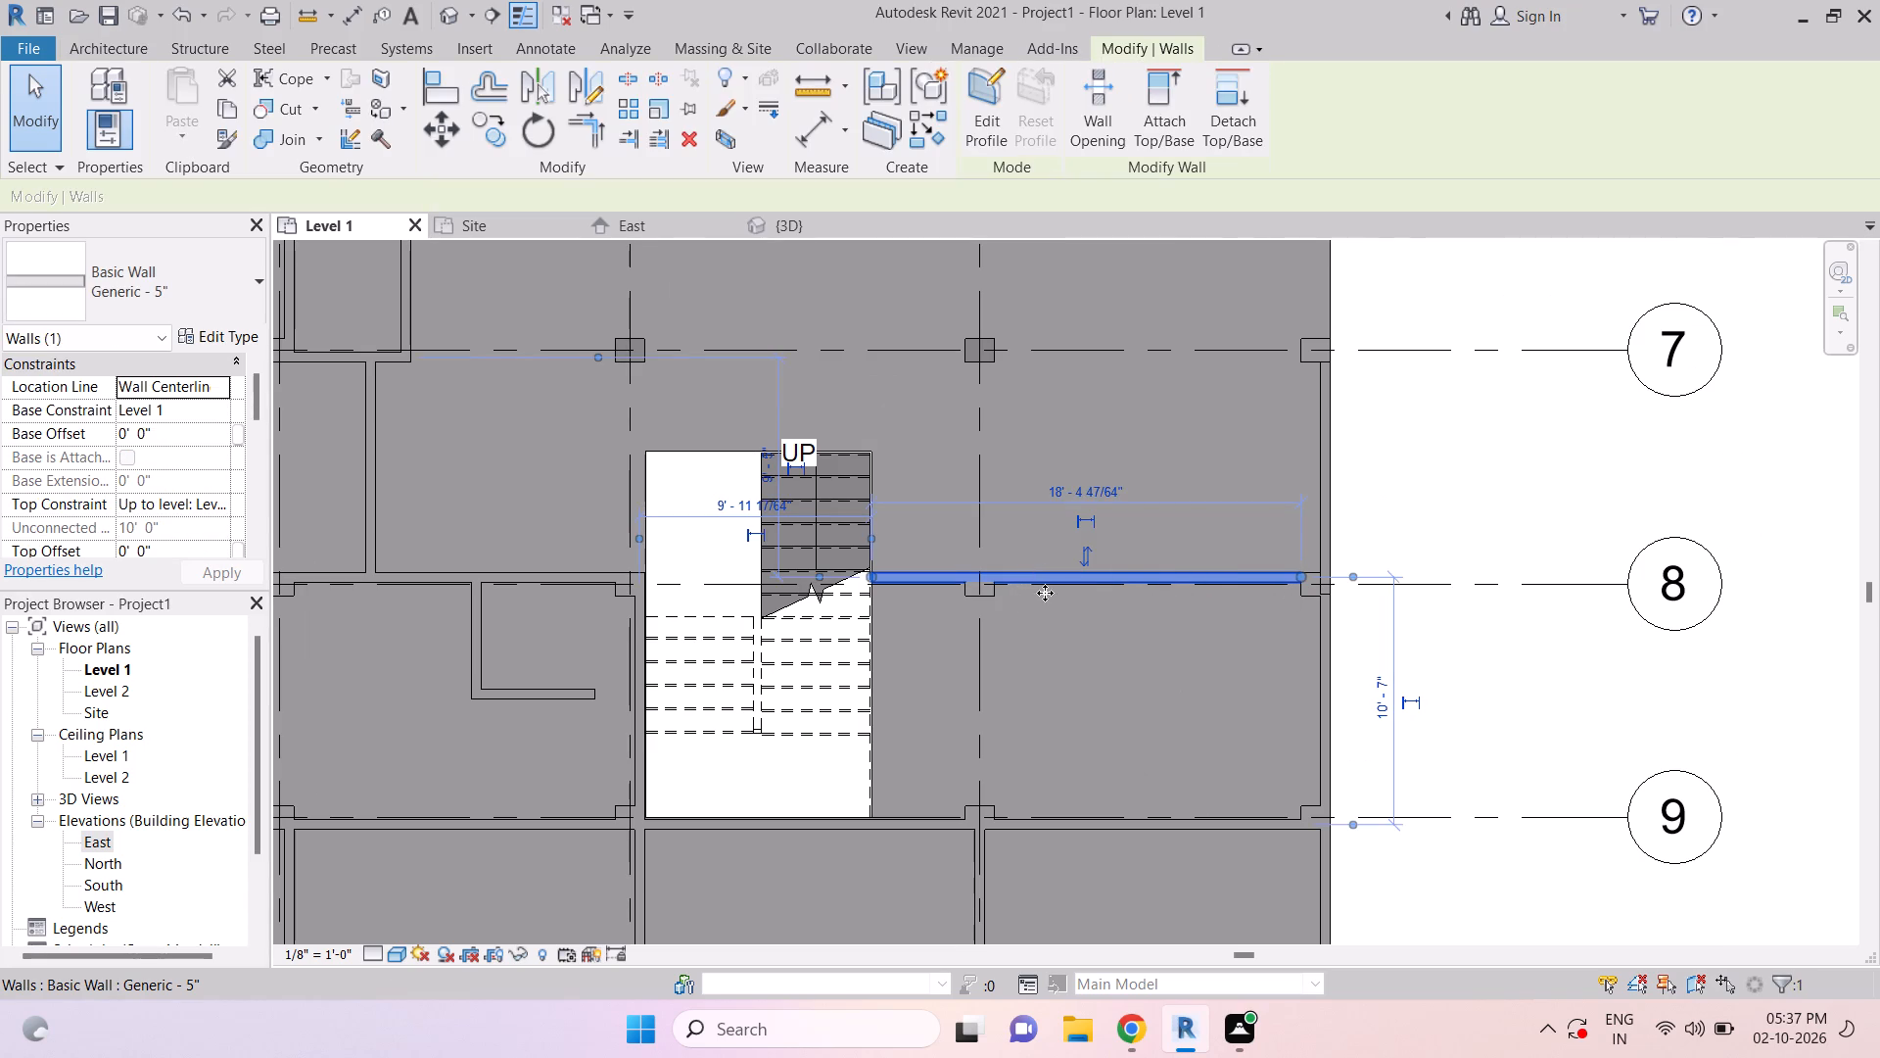
scroll(991, 557, "down", 3)
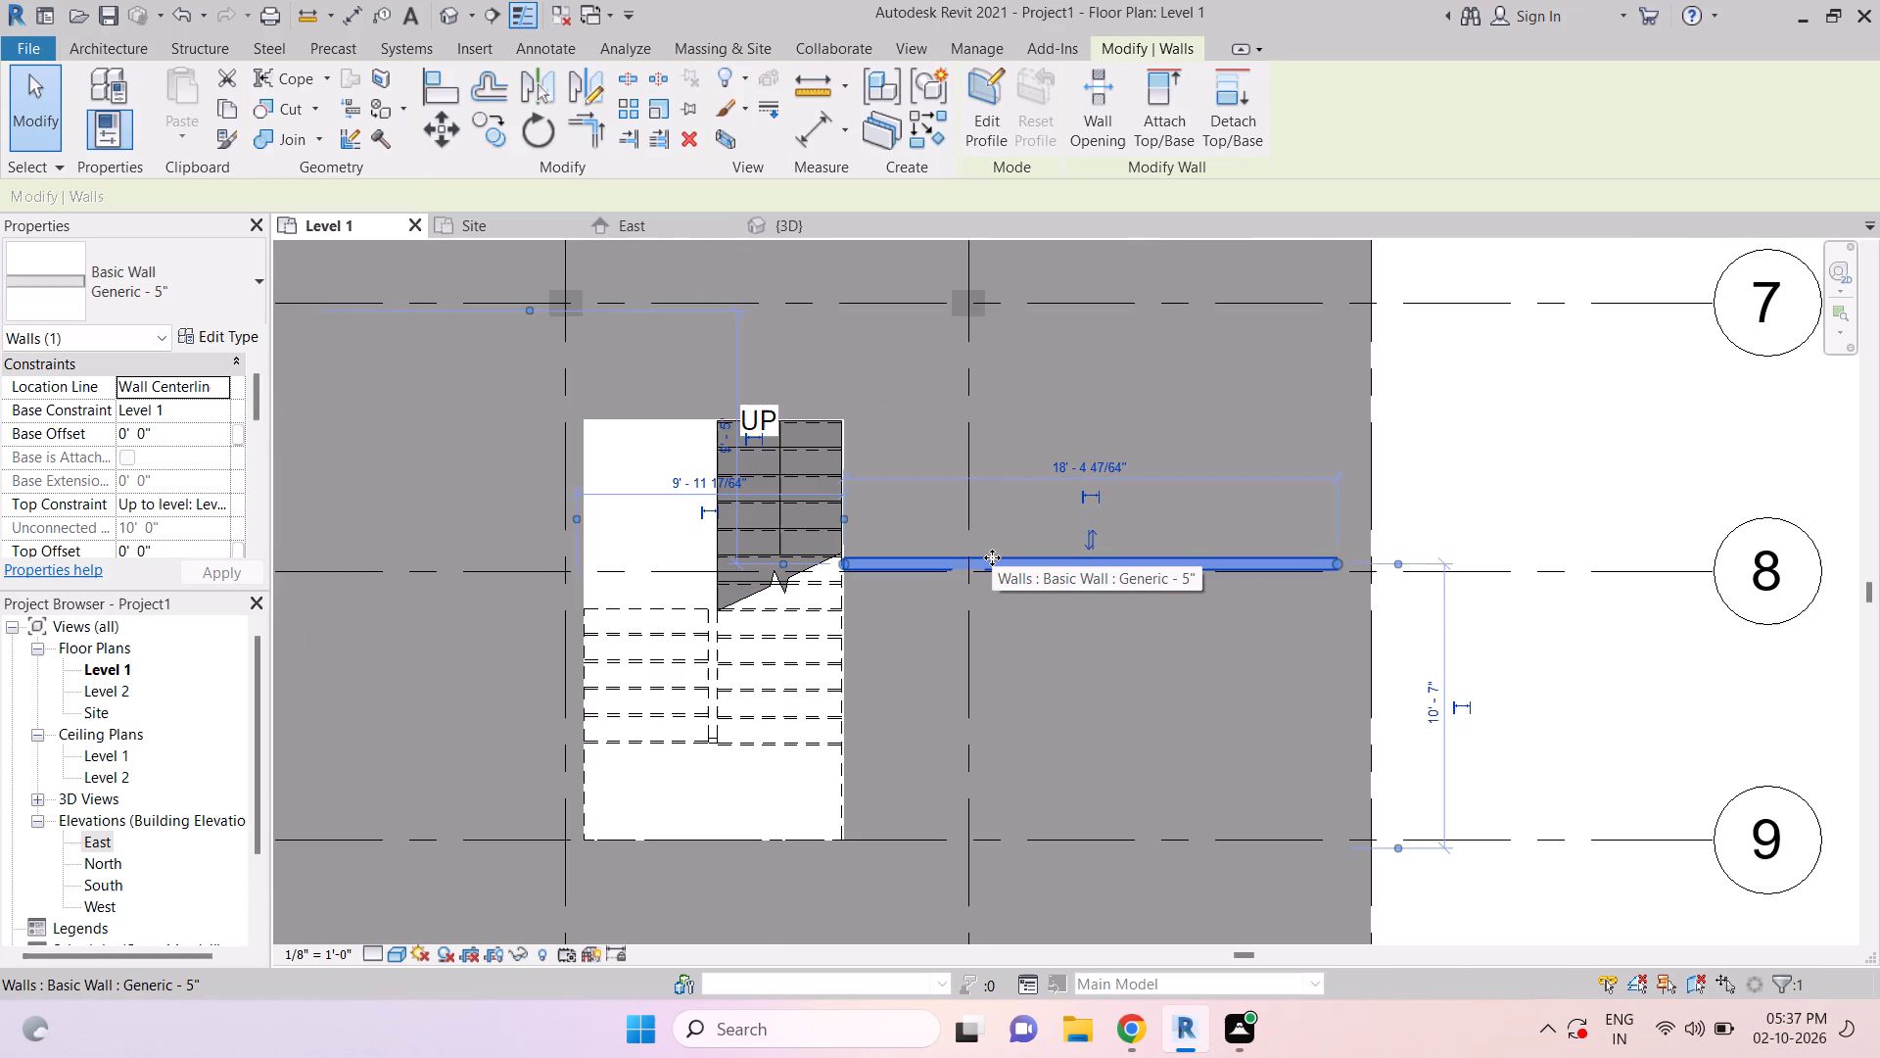
scroll(992, 557, "down", 3)
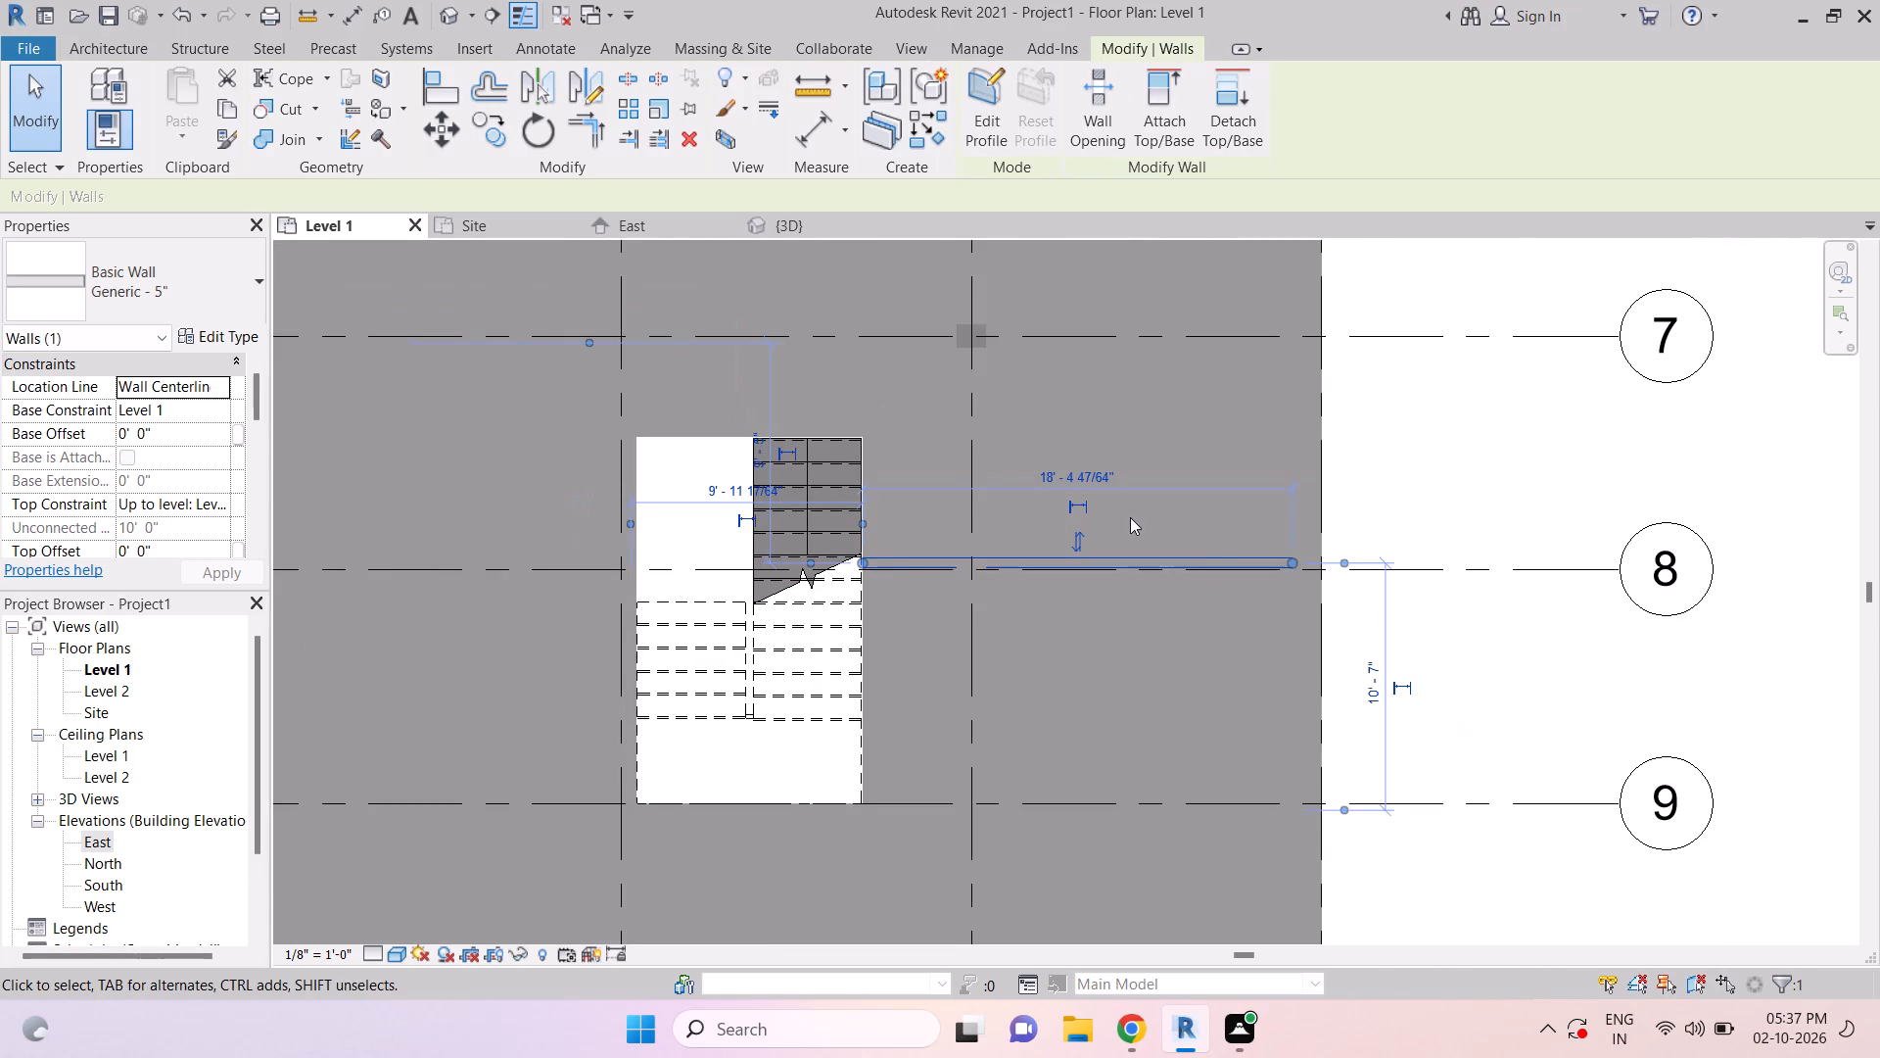
middle_click_drag(1174, 446, 1161, 520)
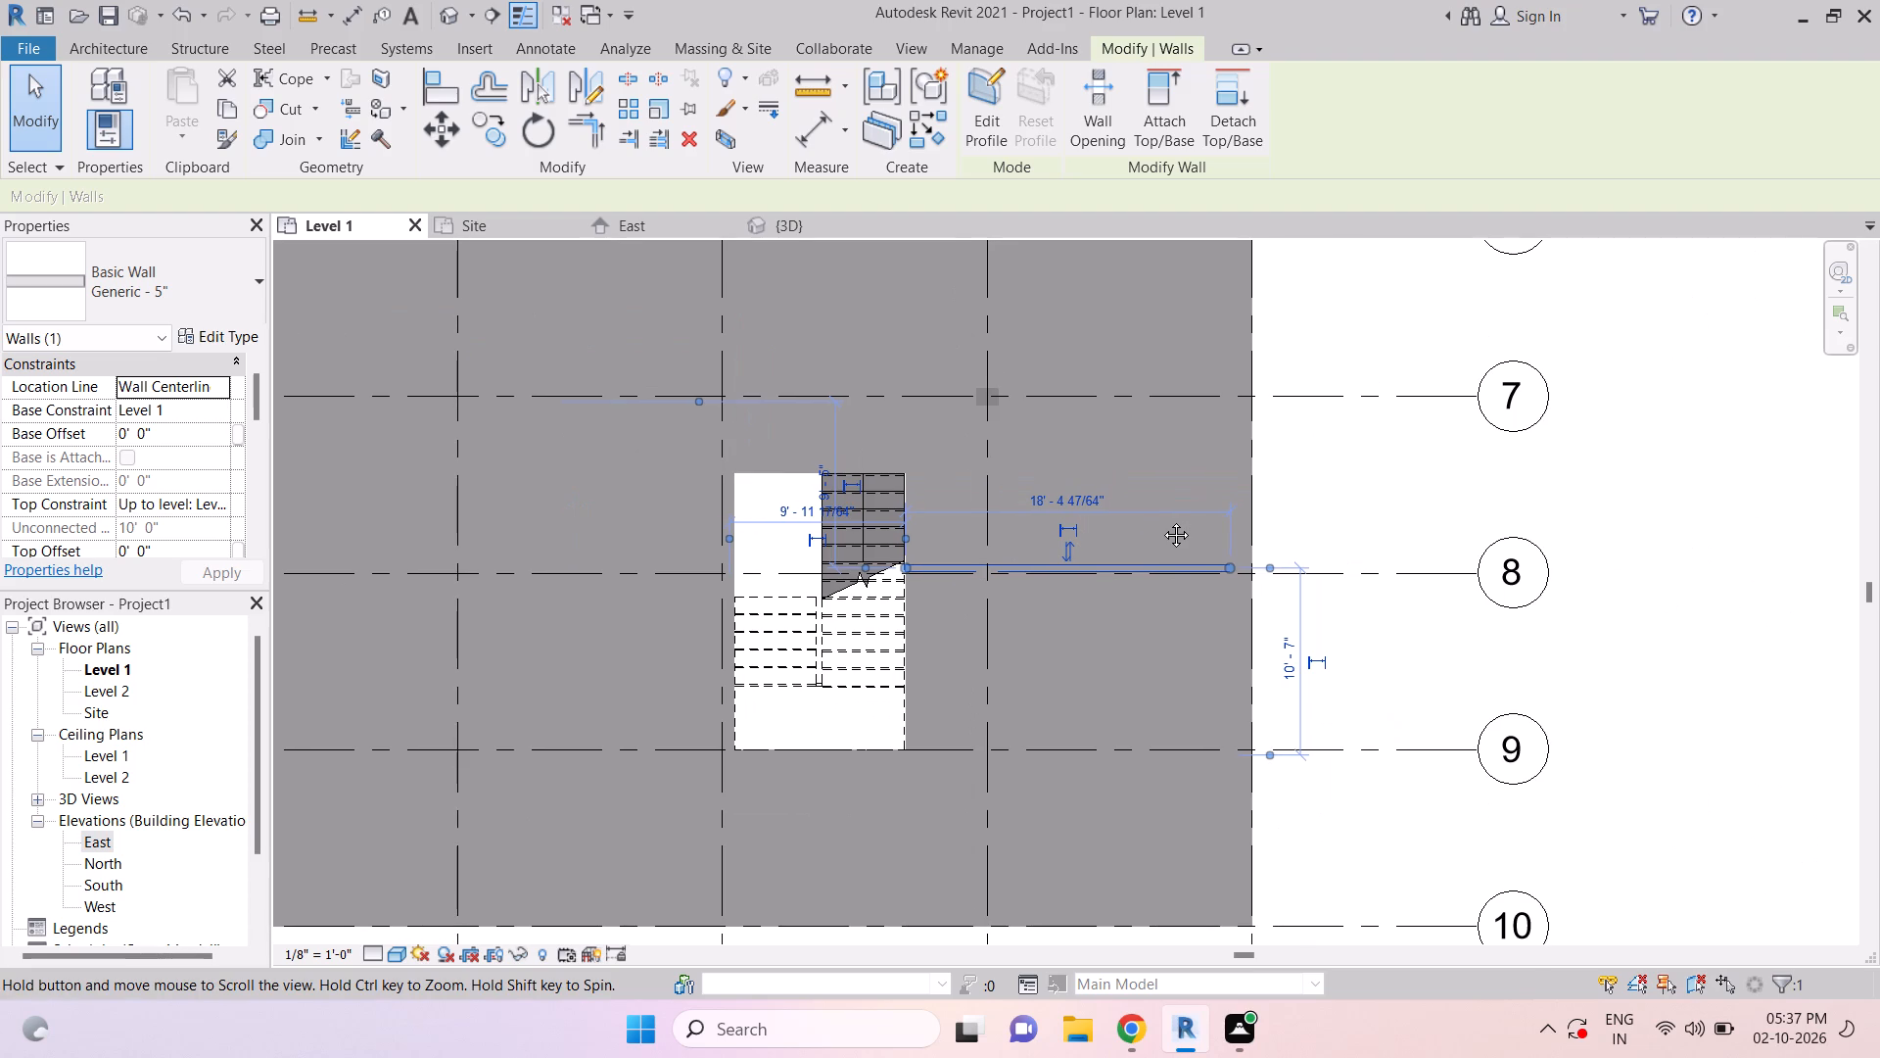
middle_click_drag(1161, 520, 1164, 573)
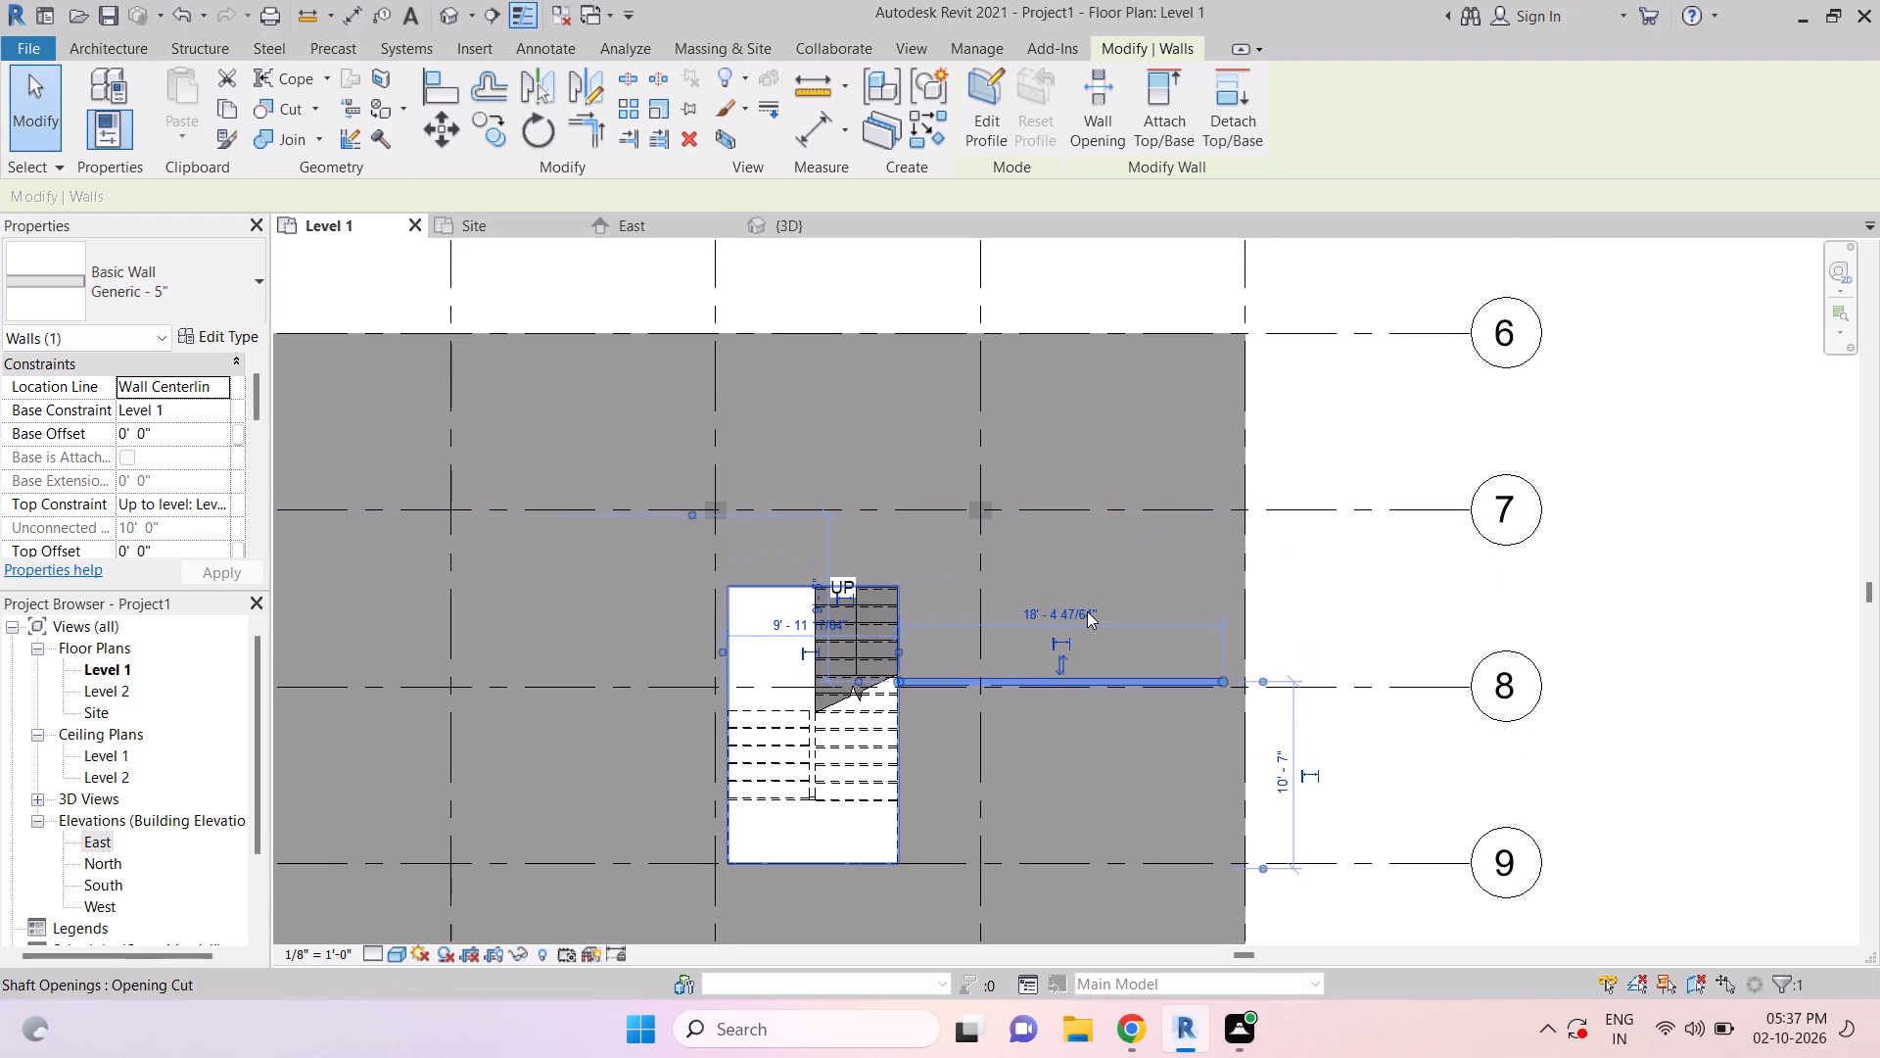
key("Escape")
key("Escape")
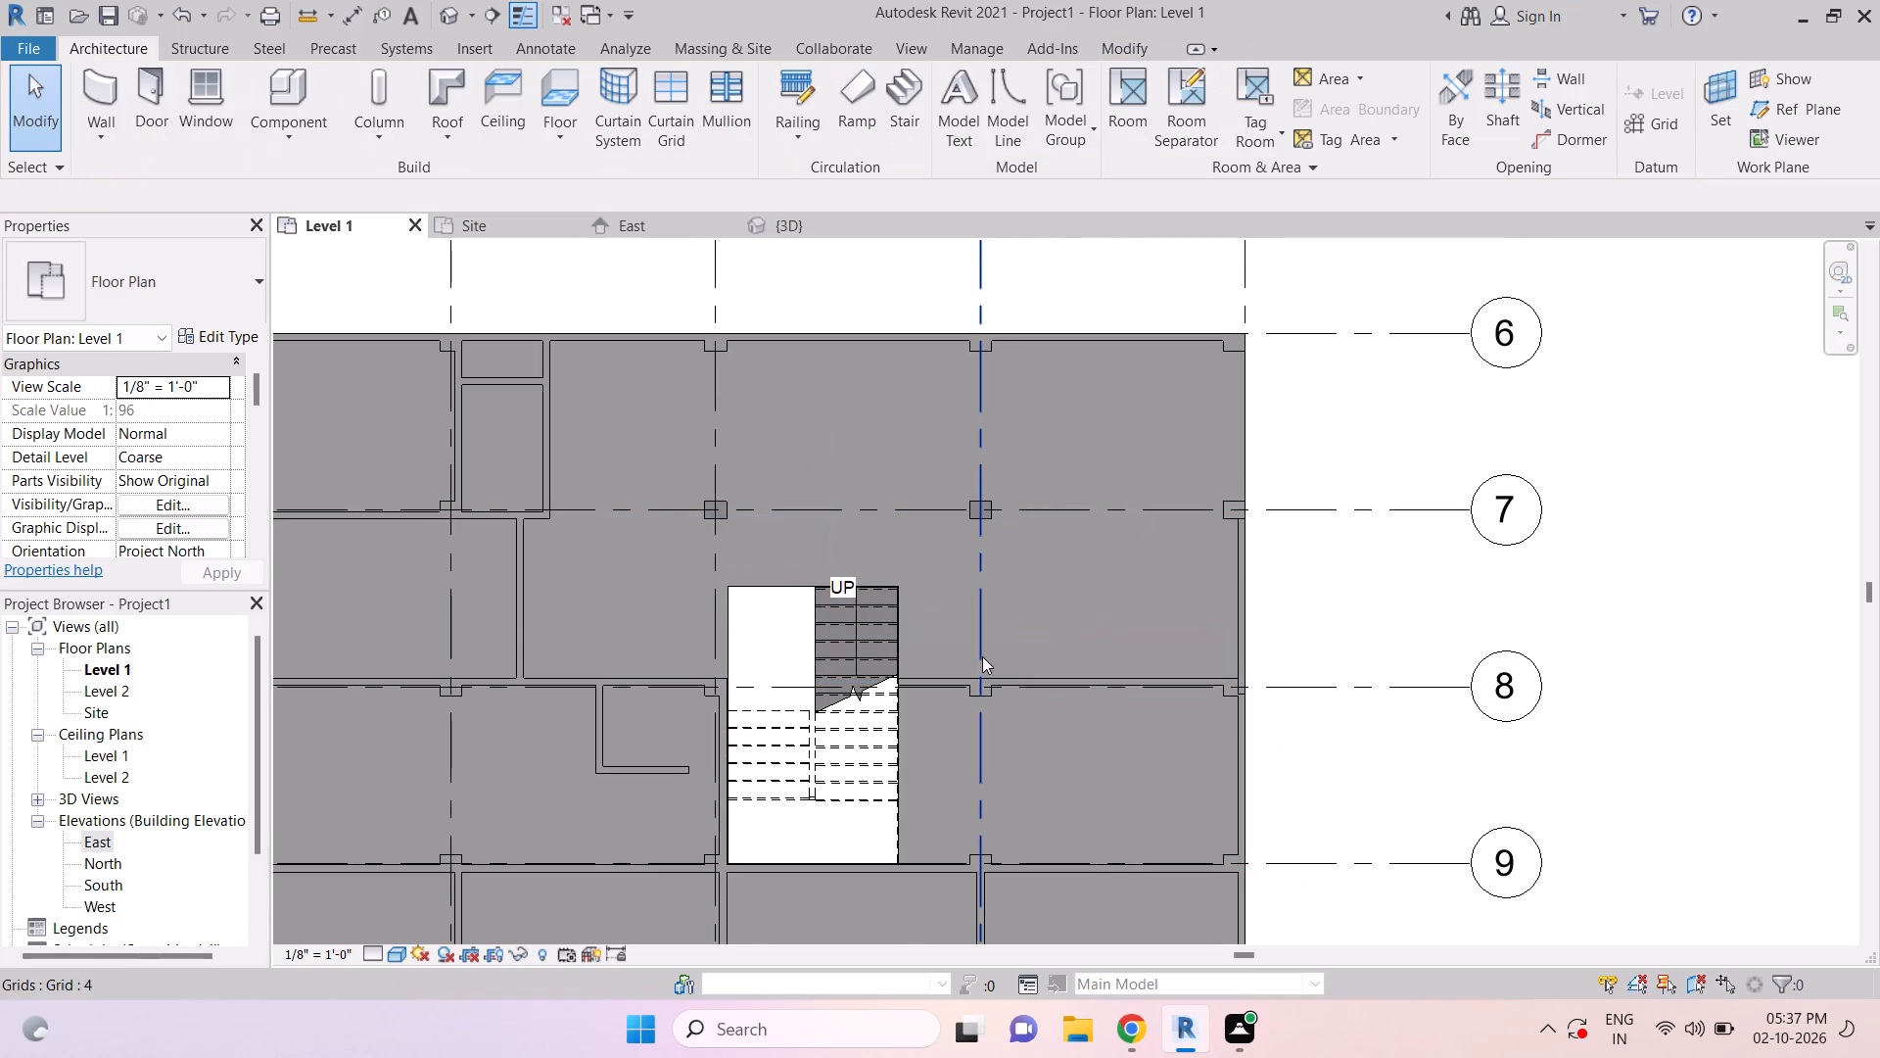
middle_click_drag(1042, 704, 1078, 577)
key("Escape")
key("Escape")
key("Escape")
key("Escape")
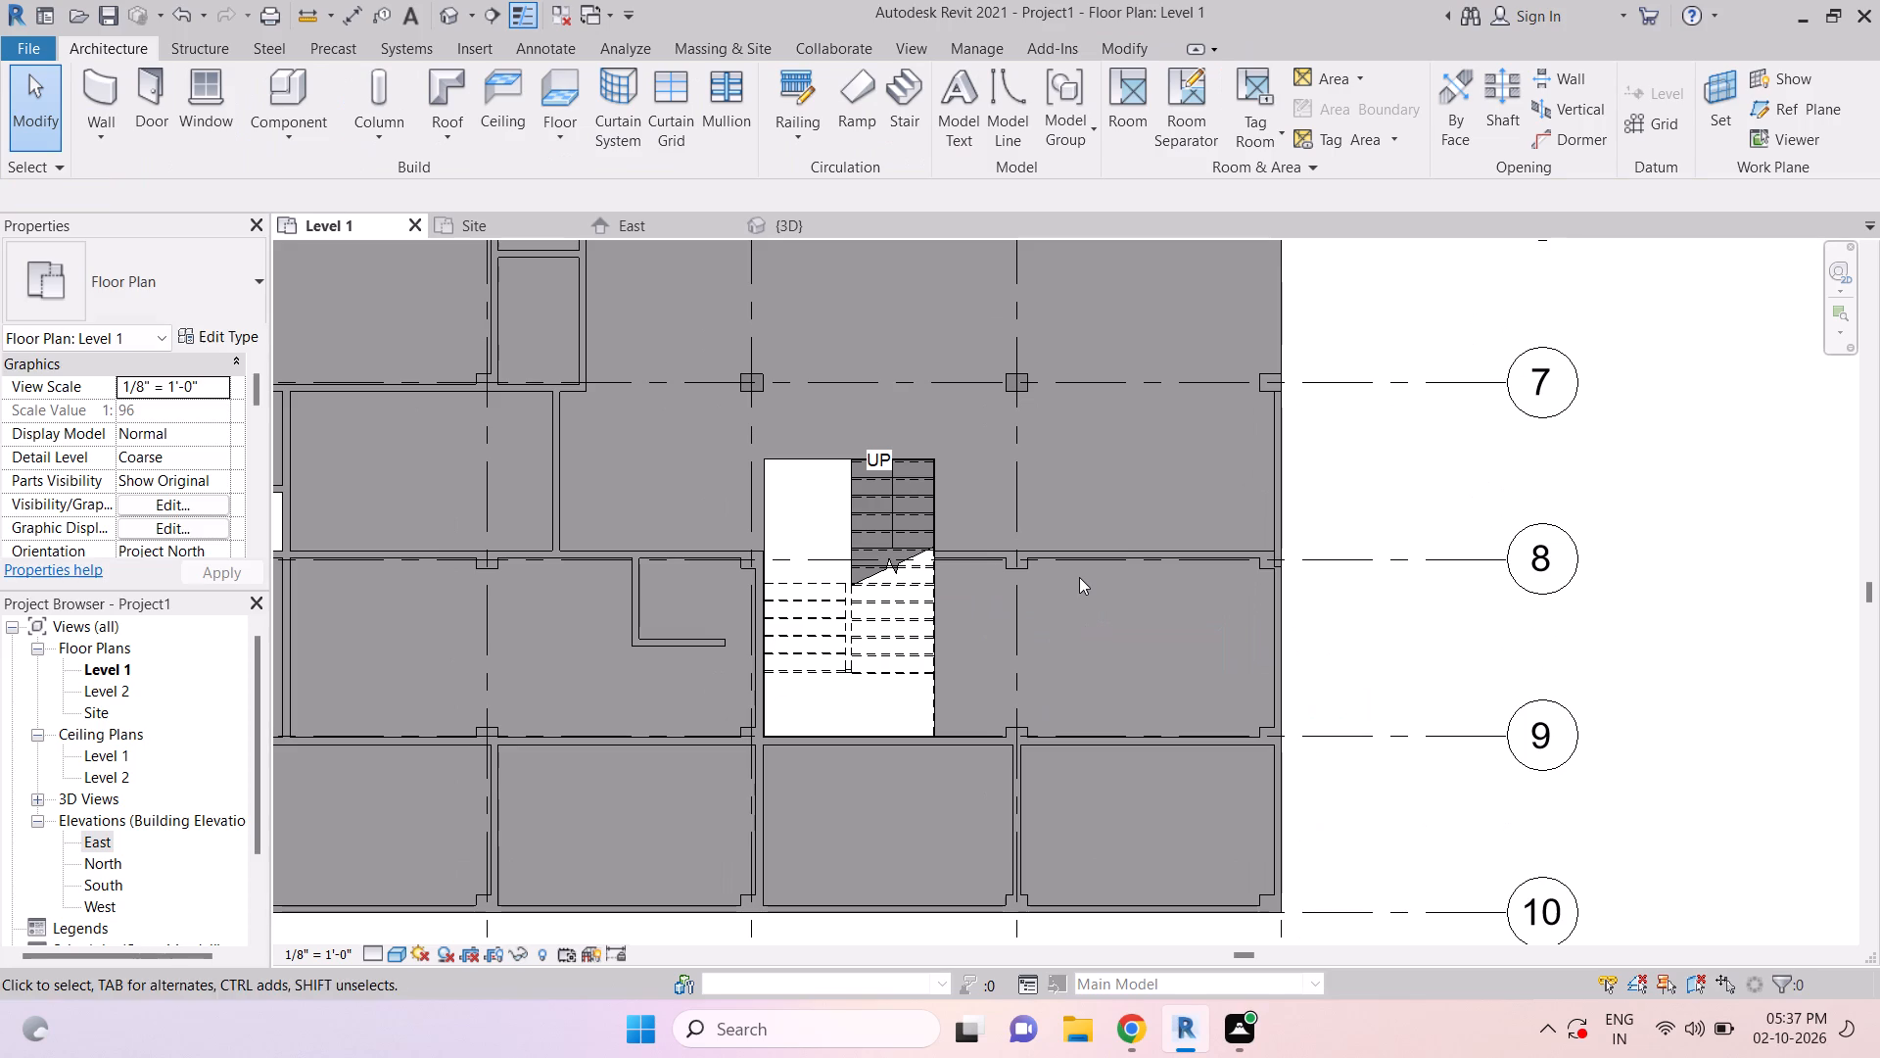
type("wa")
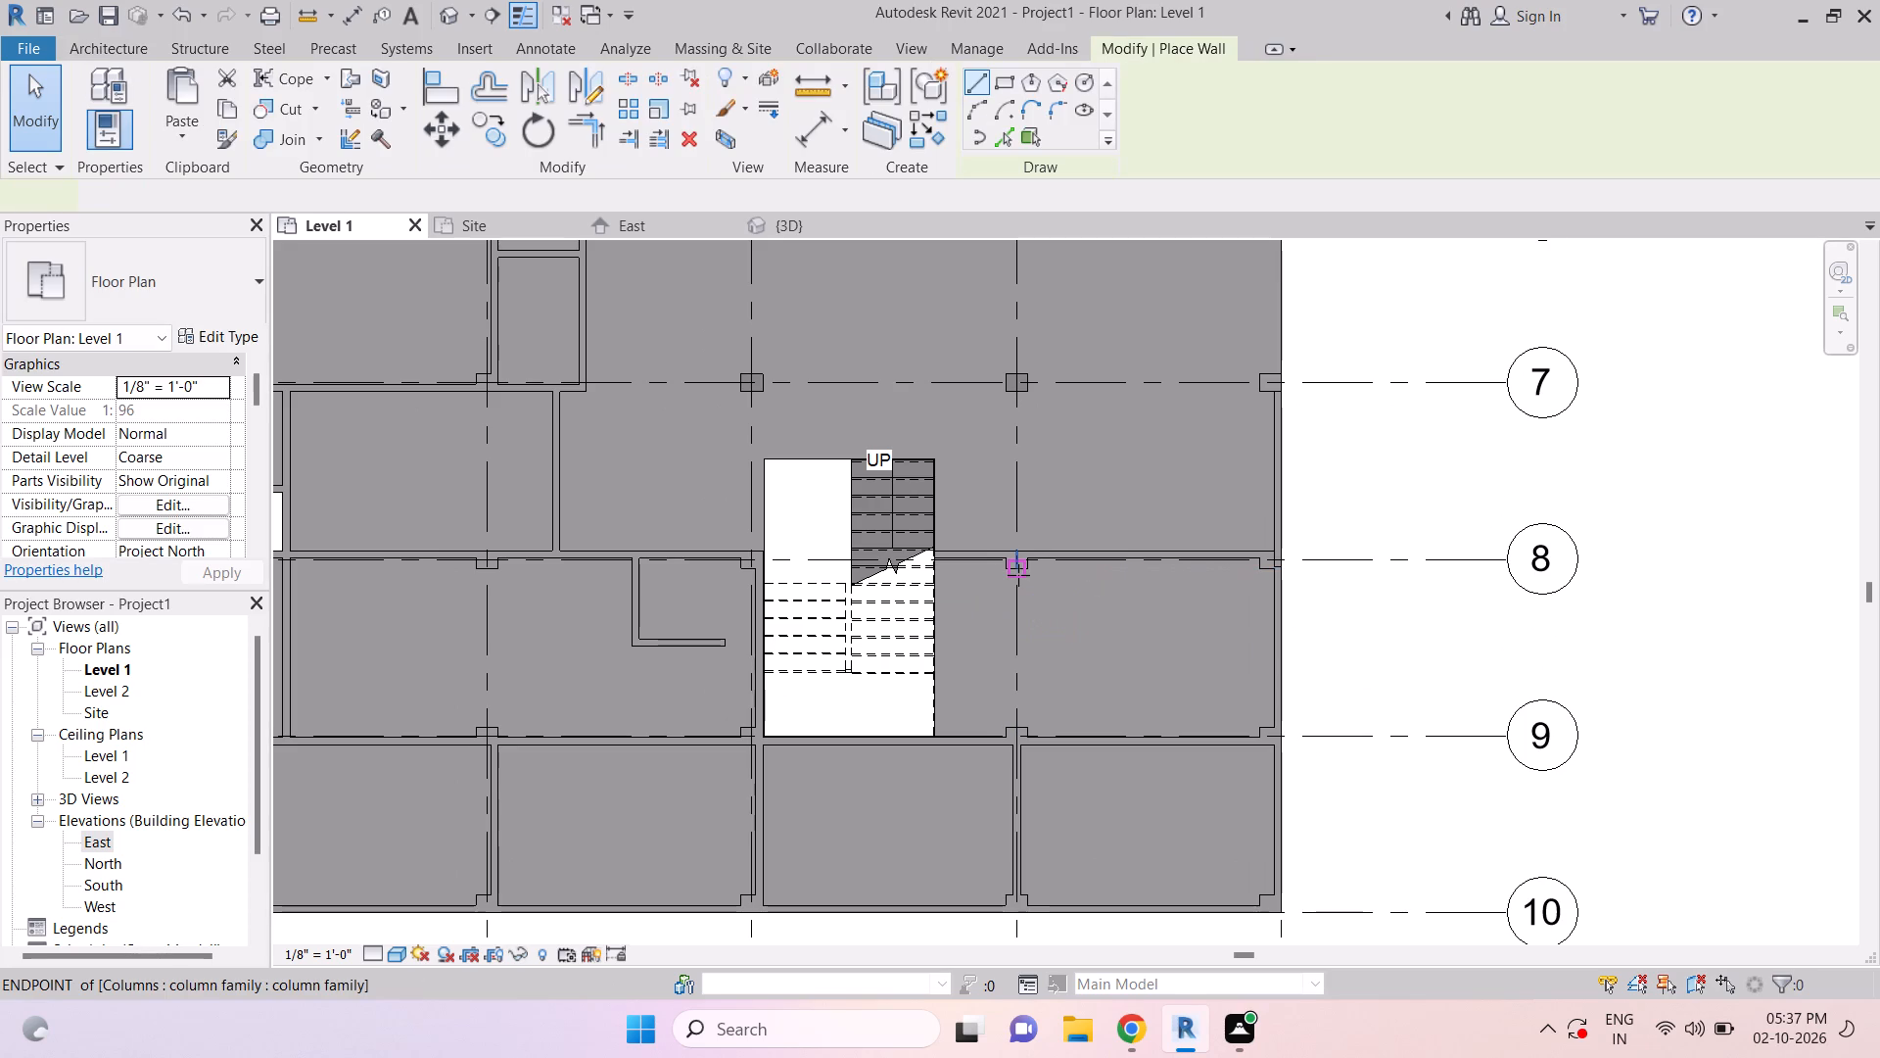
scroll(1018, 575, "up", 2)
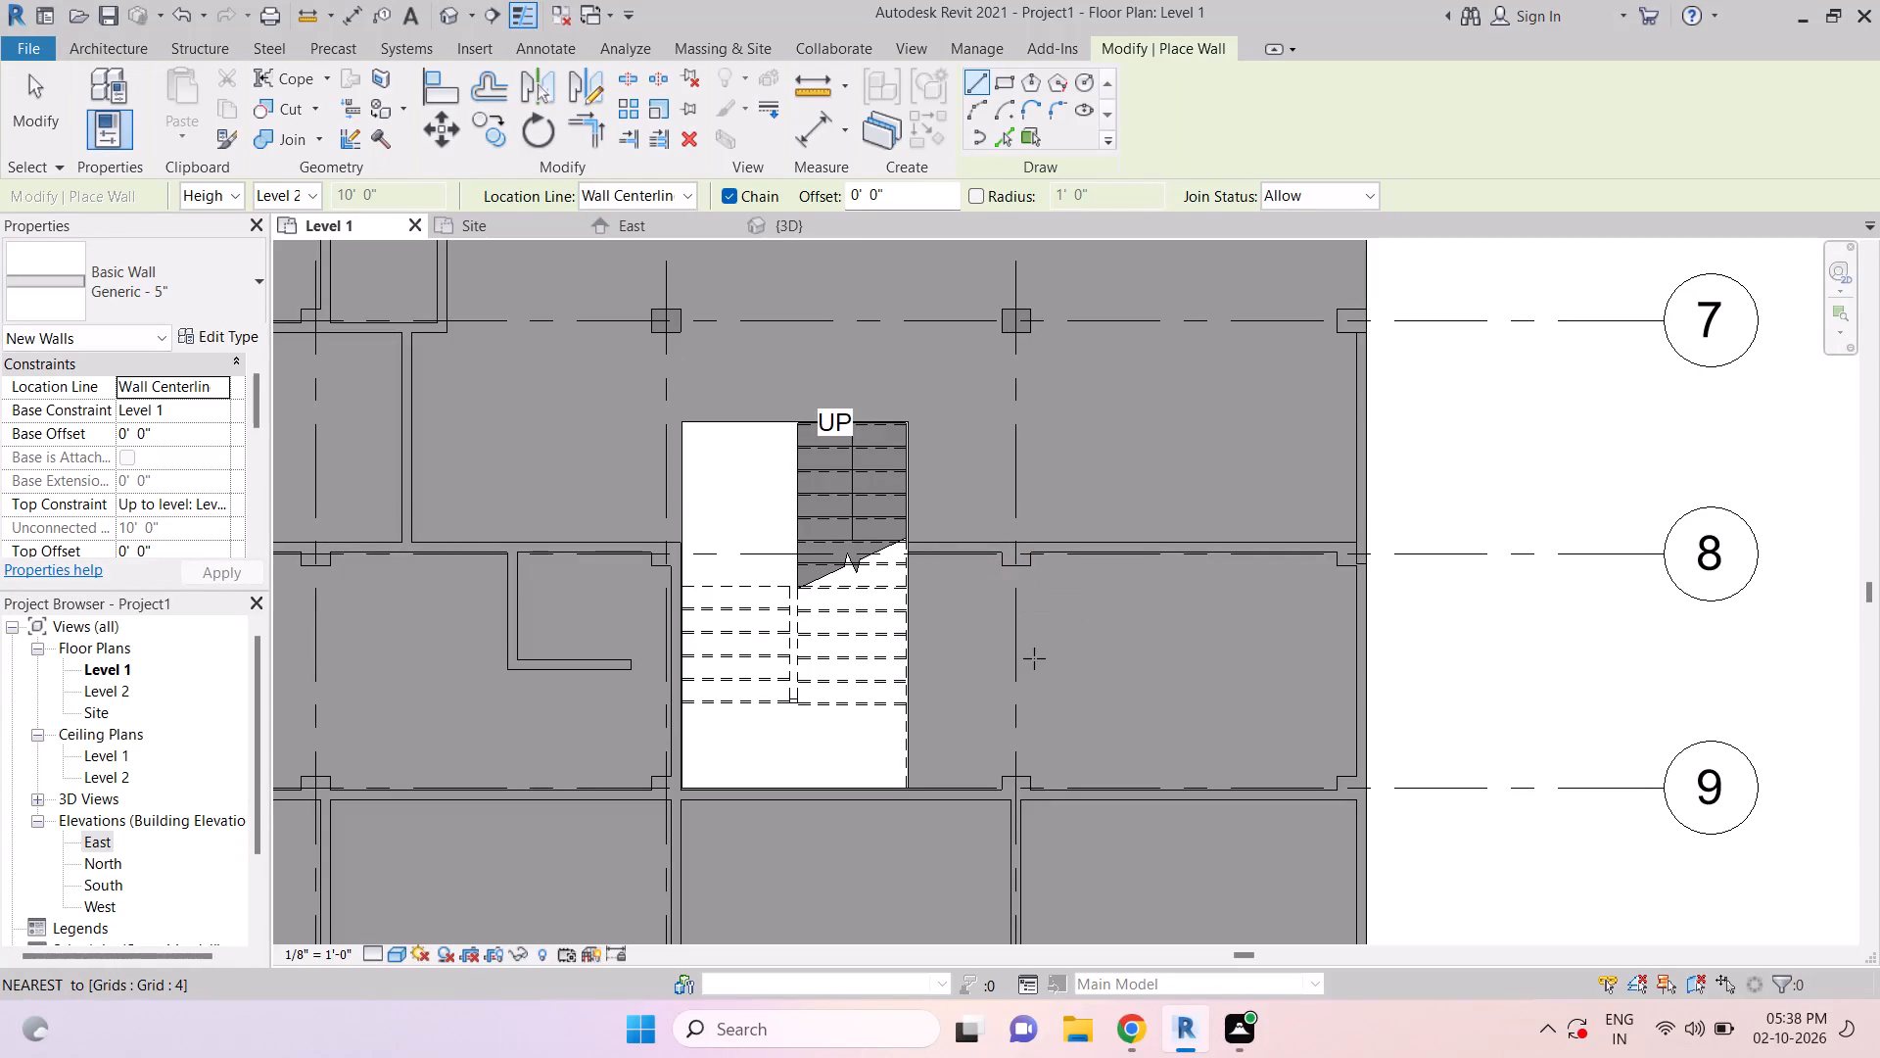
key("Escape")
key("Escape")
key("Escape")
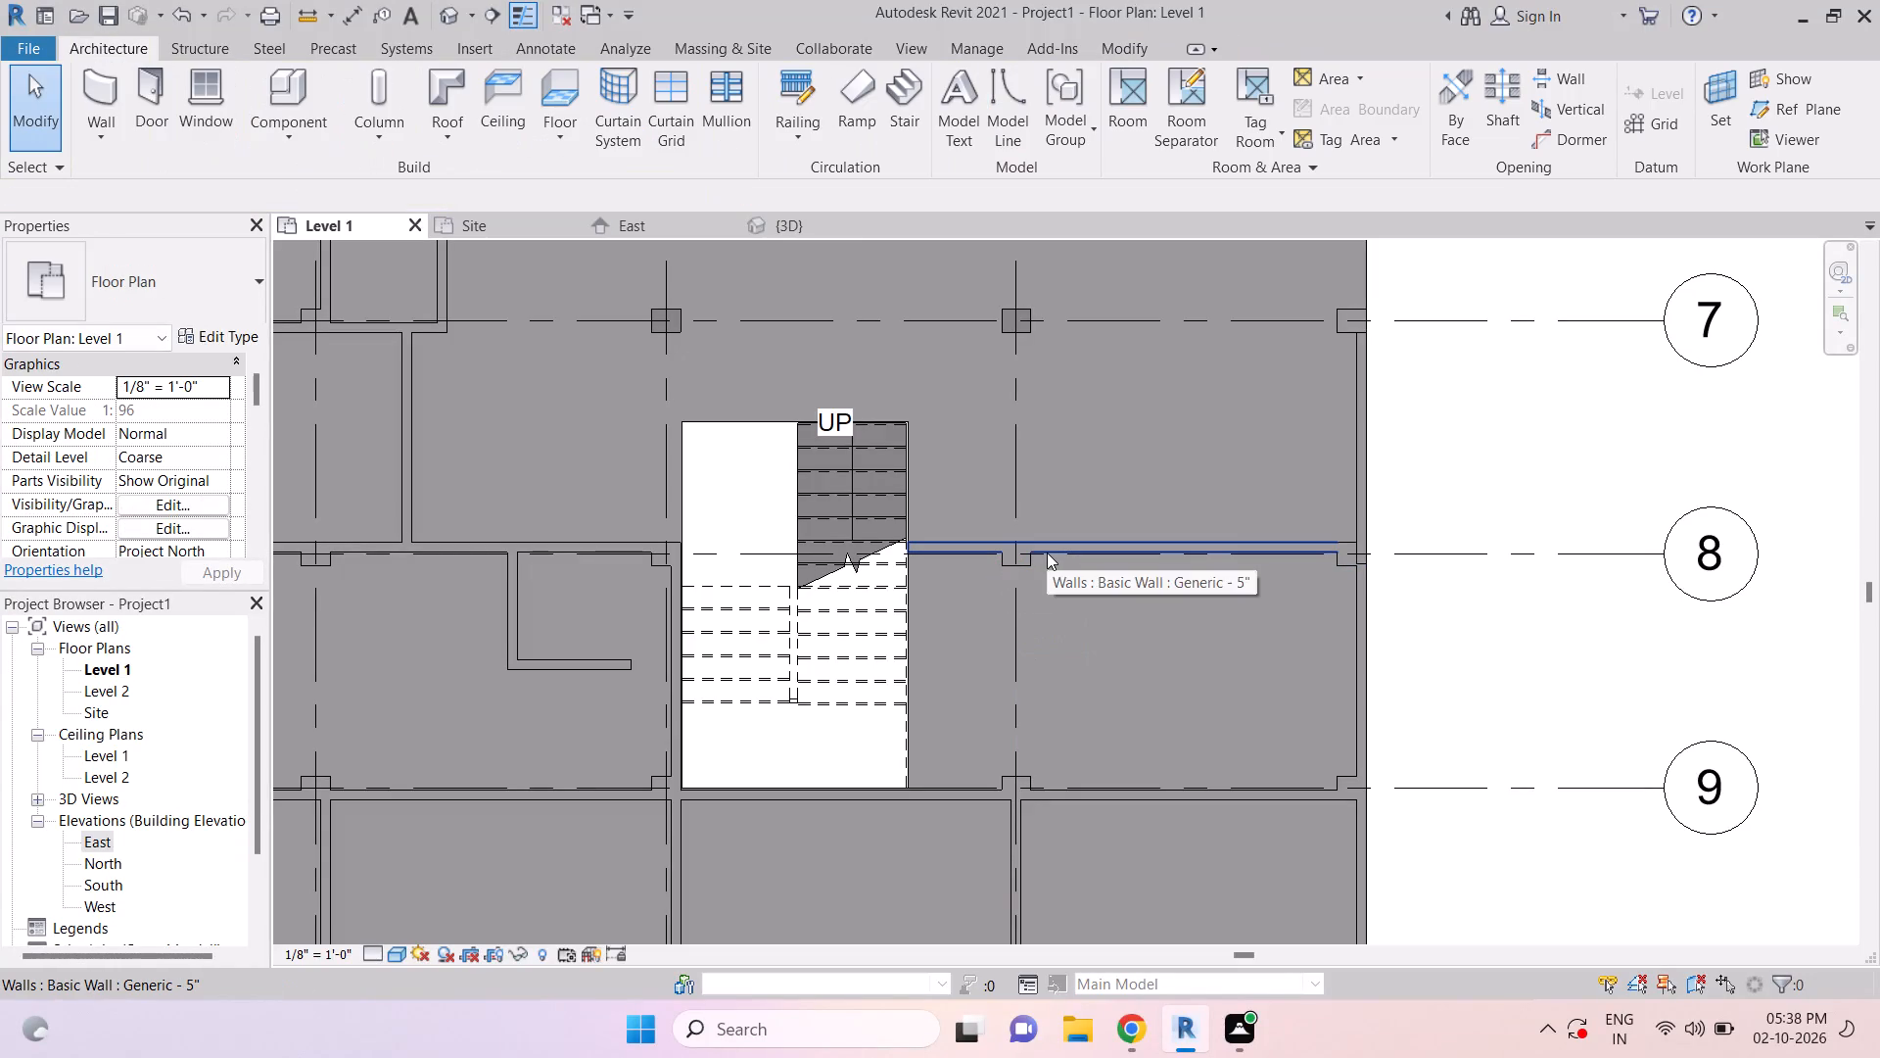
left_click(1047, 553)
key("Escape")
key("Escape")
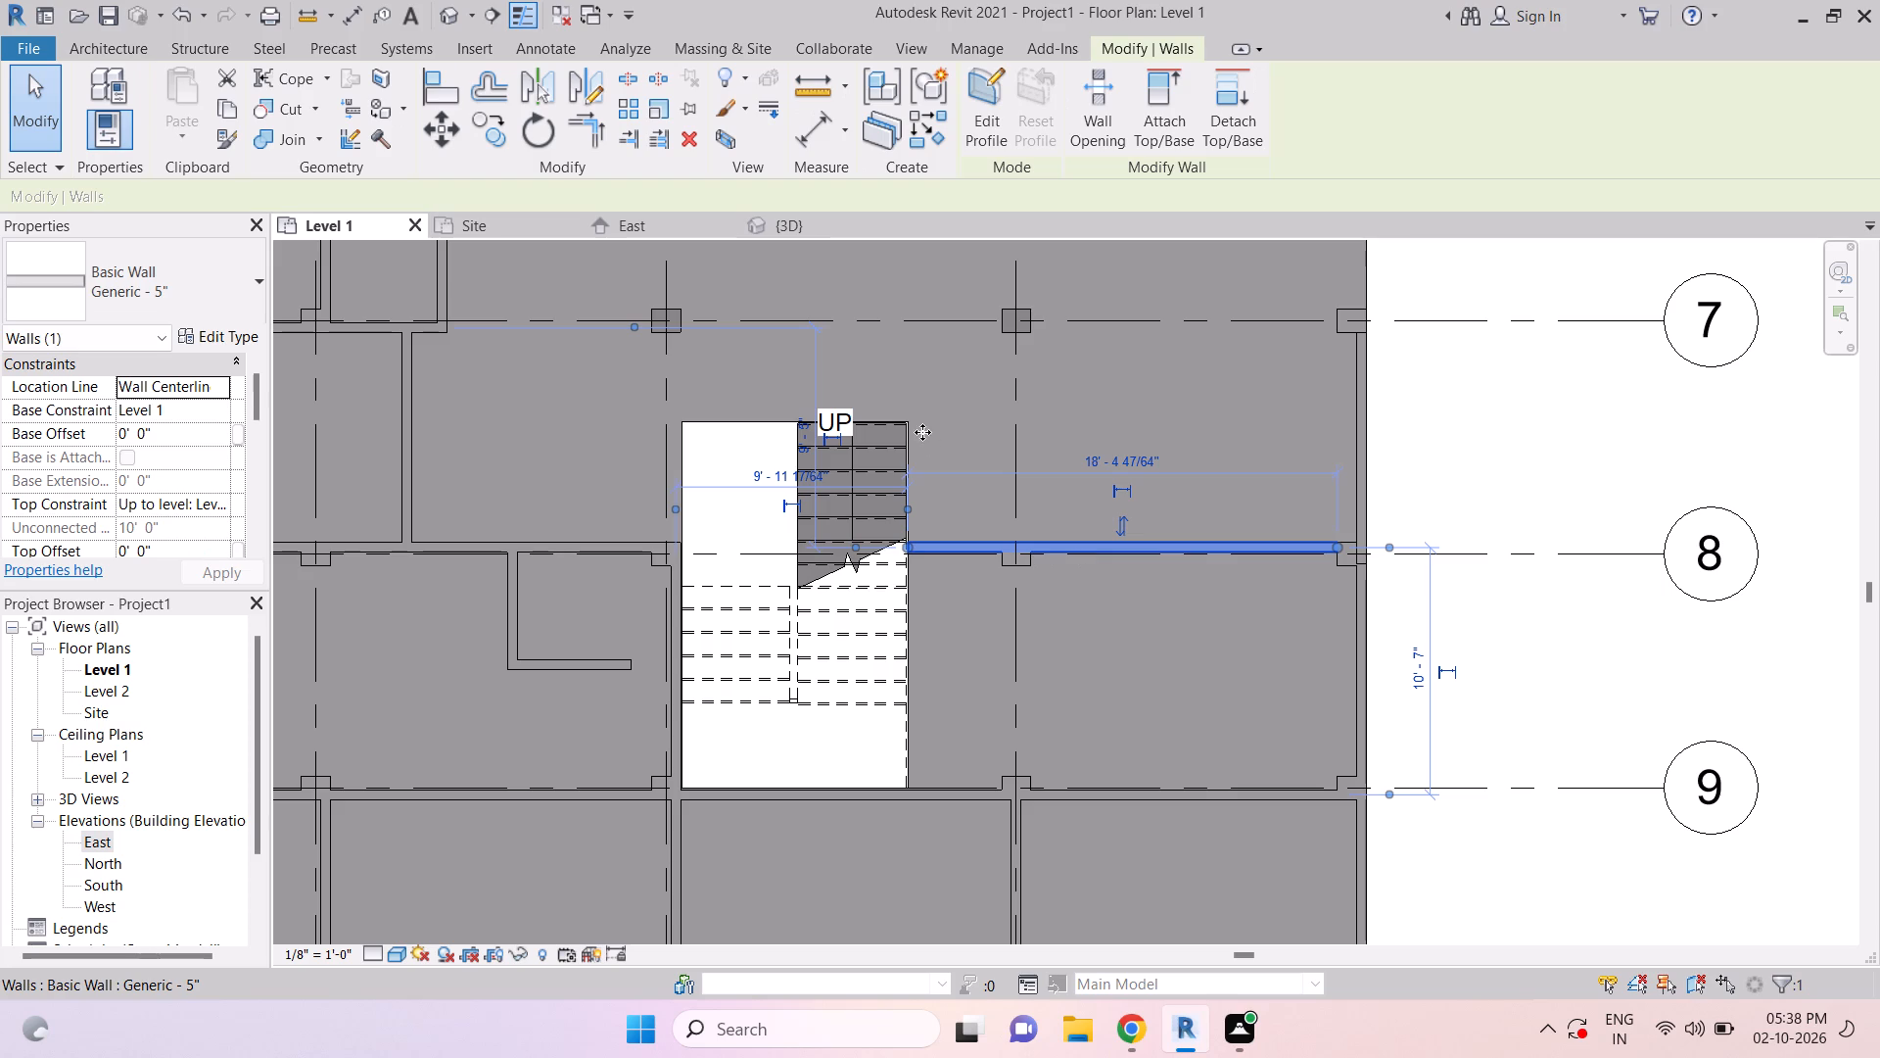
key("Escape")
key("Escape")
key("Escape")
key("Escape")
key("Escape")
Draw a Generic - 5" wall about 15'-6" long beside the stair opening's east edge, from grid 9 north past grid 8.
key("w")
key("a")
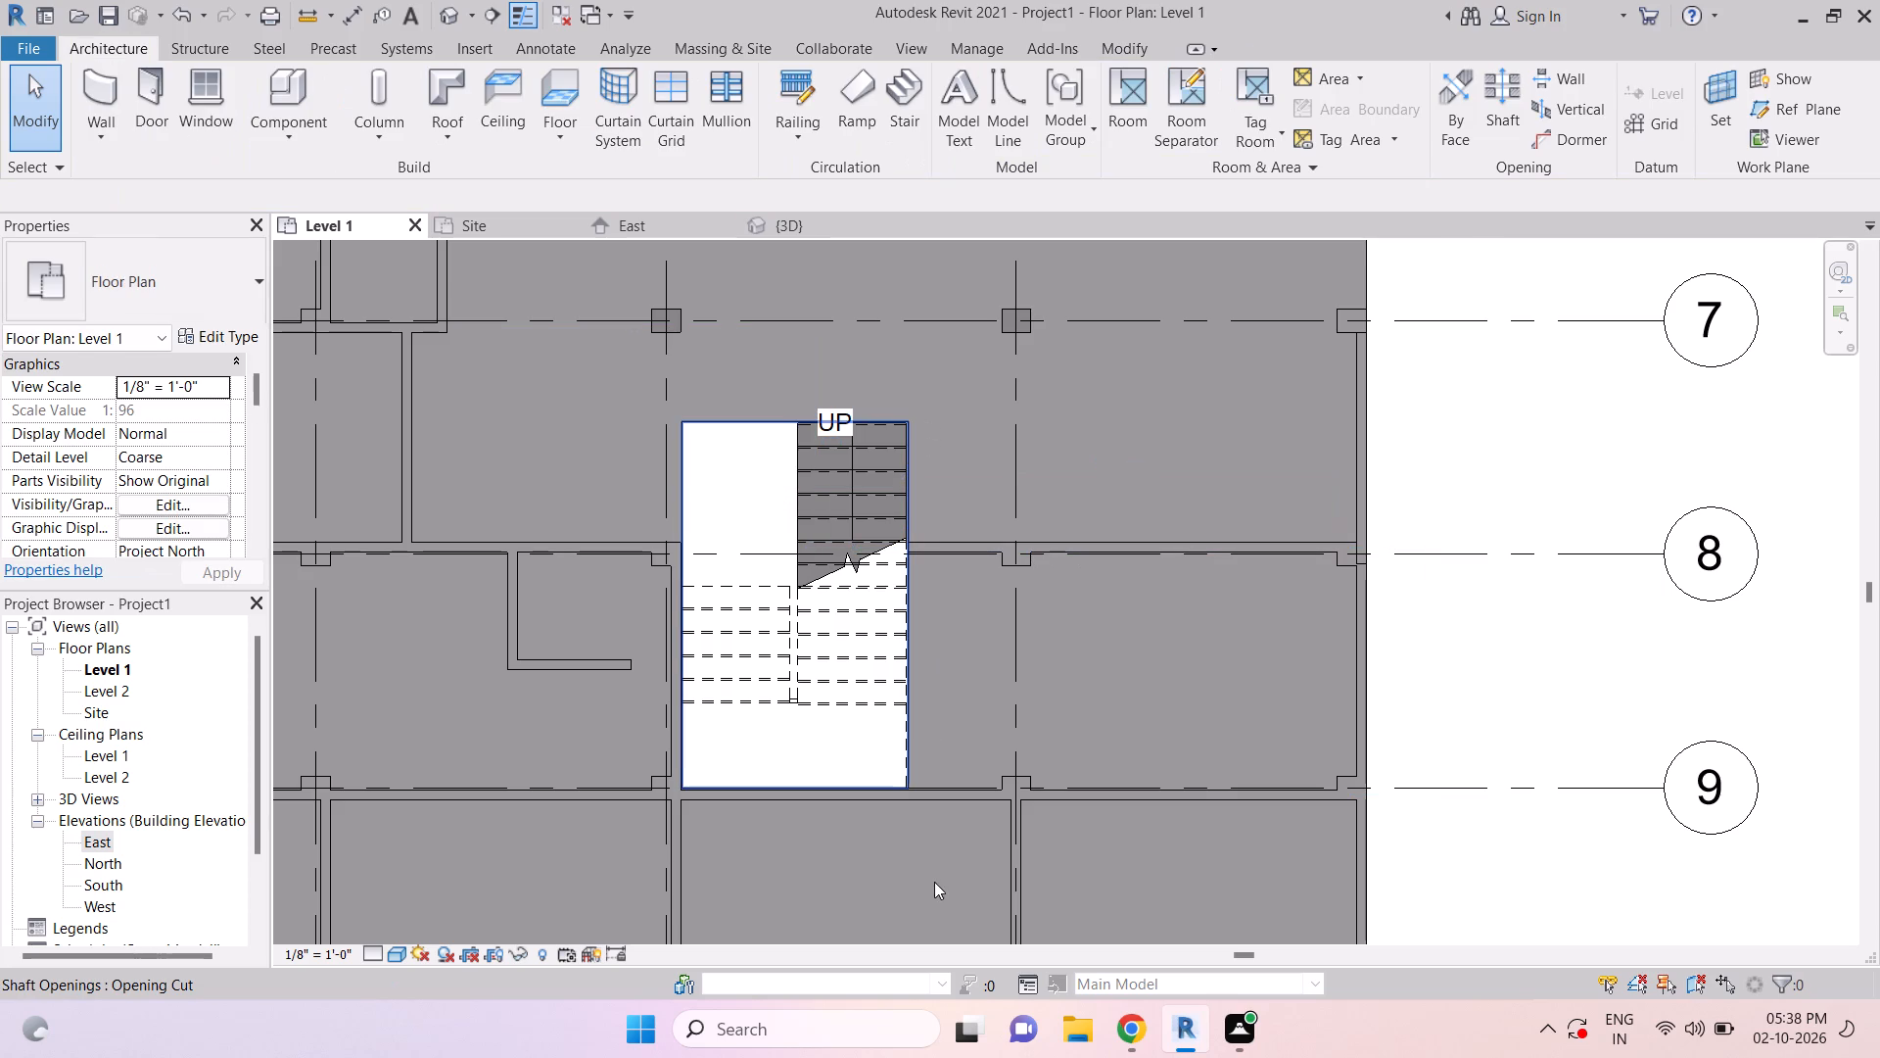
left_click(933, 782)
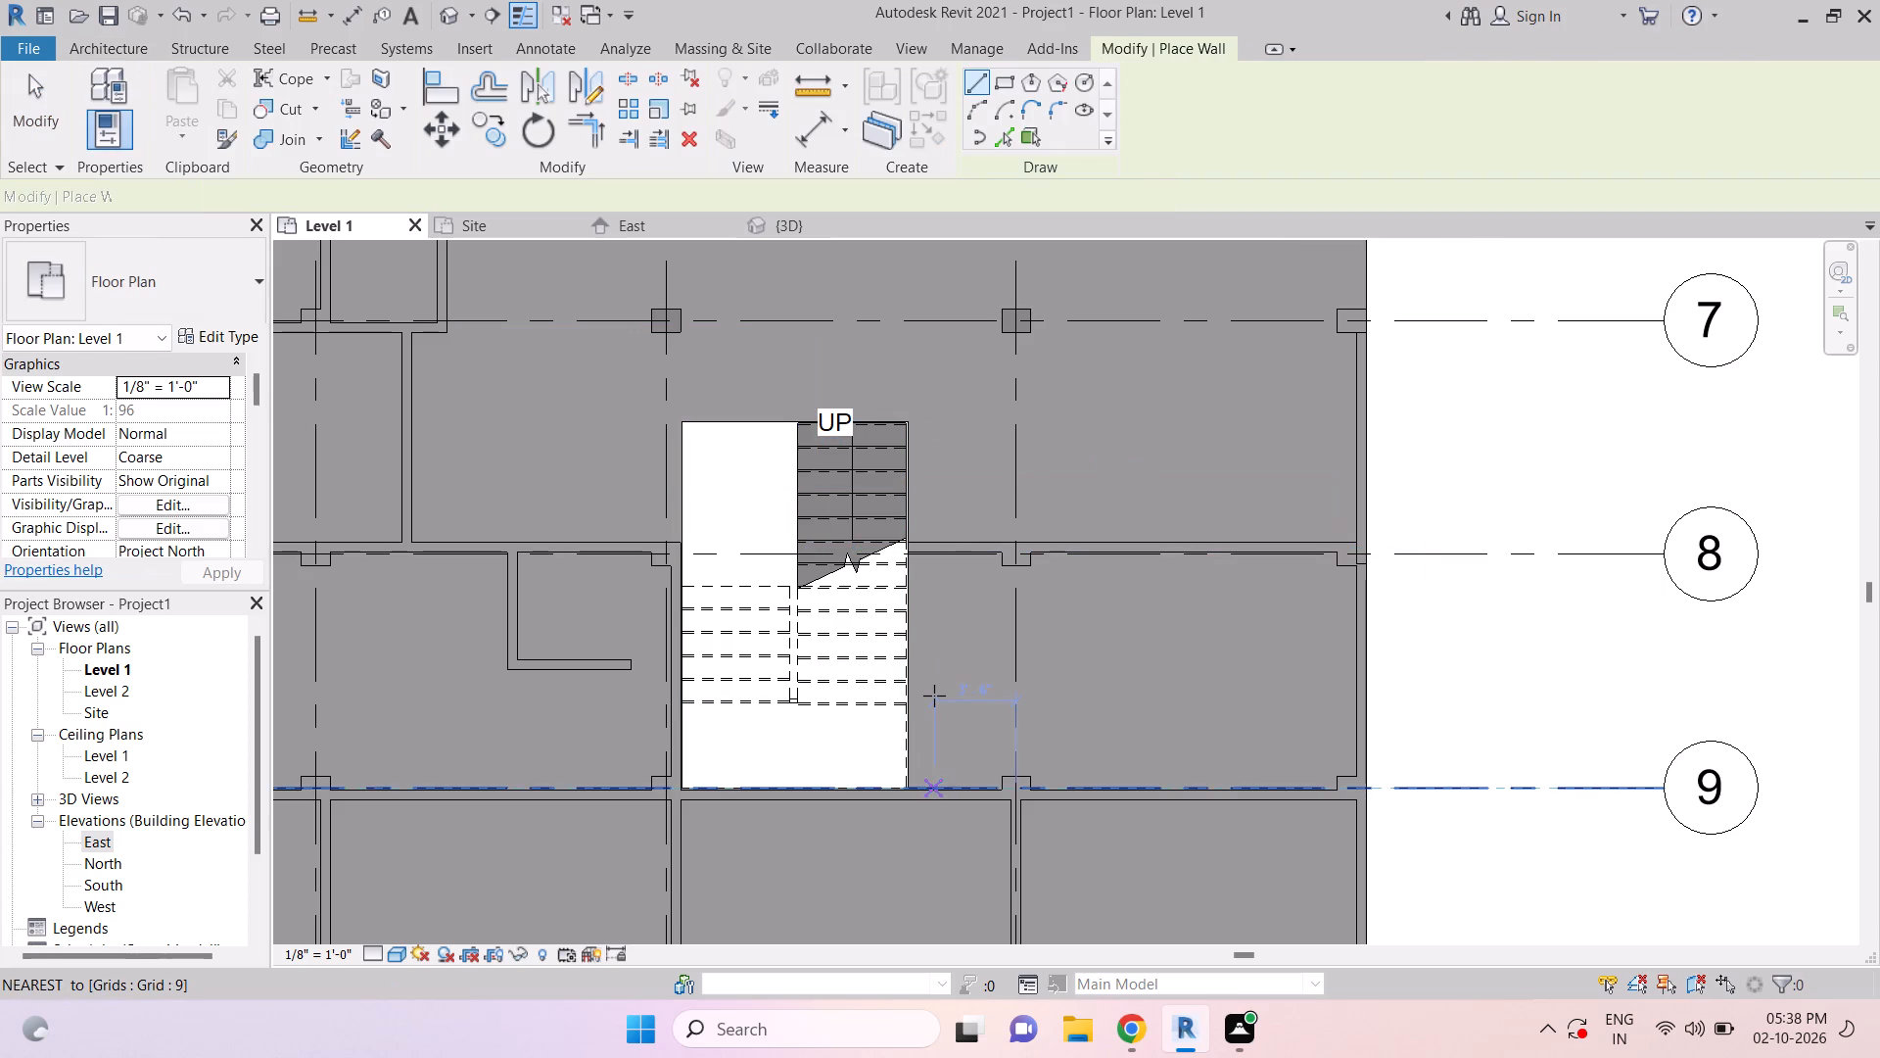
left_click(947, 413)
key("Escape")
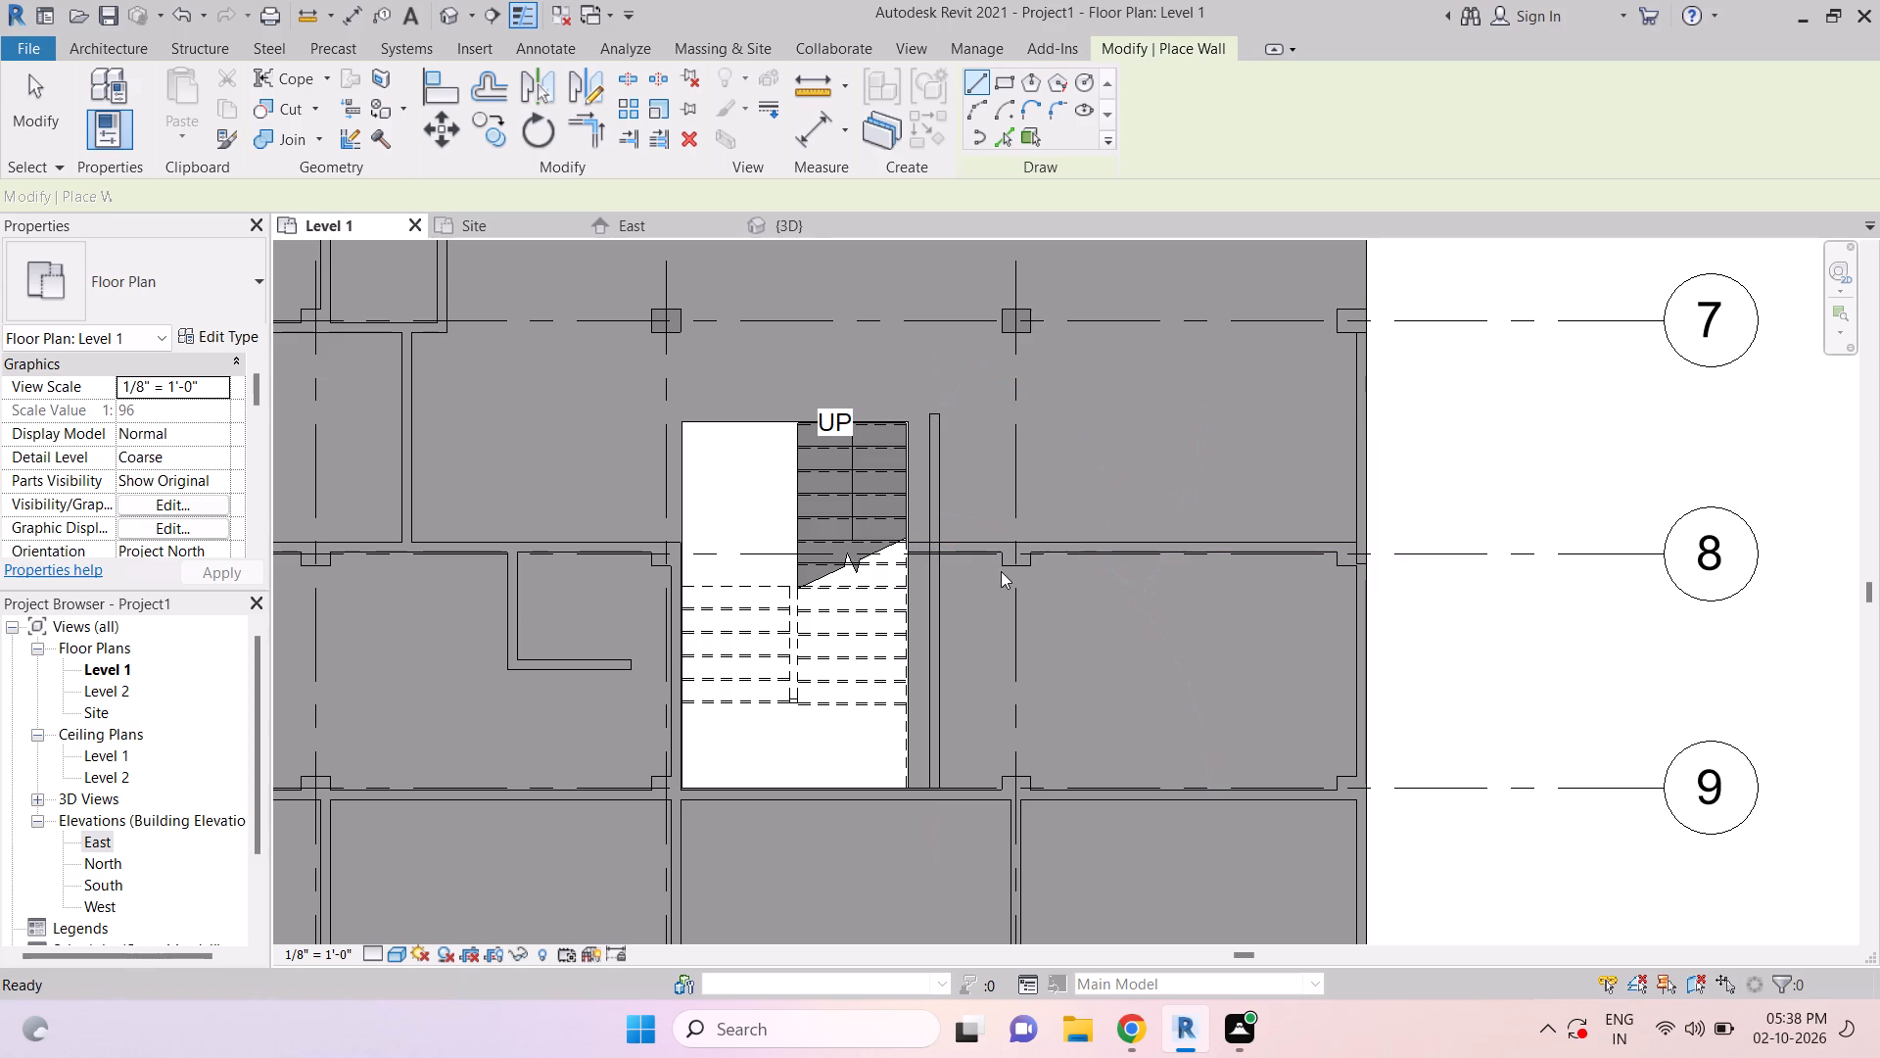
key("Escape")
key("Escape")
Align the west face of the new stair-side wall with the east edge of the stair's shaft opening.
scroll(945, 827, "up", 8)
key("Escape")
key("Escape")
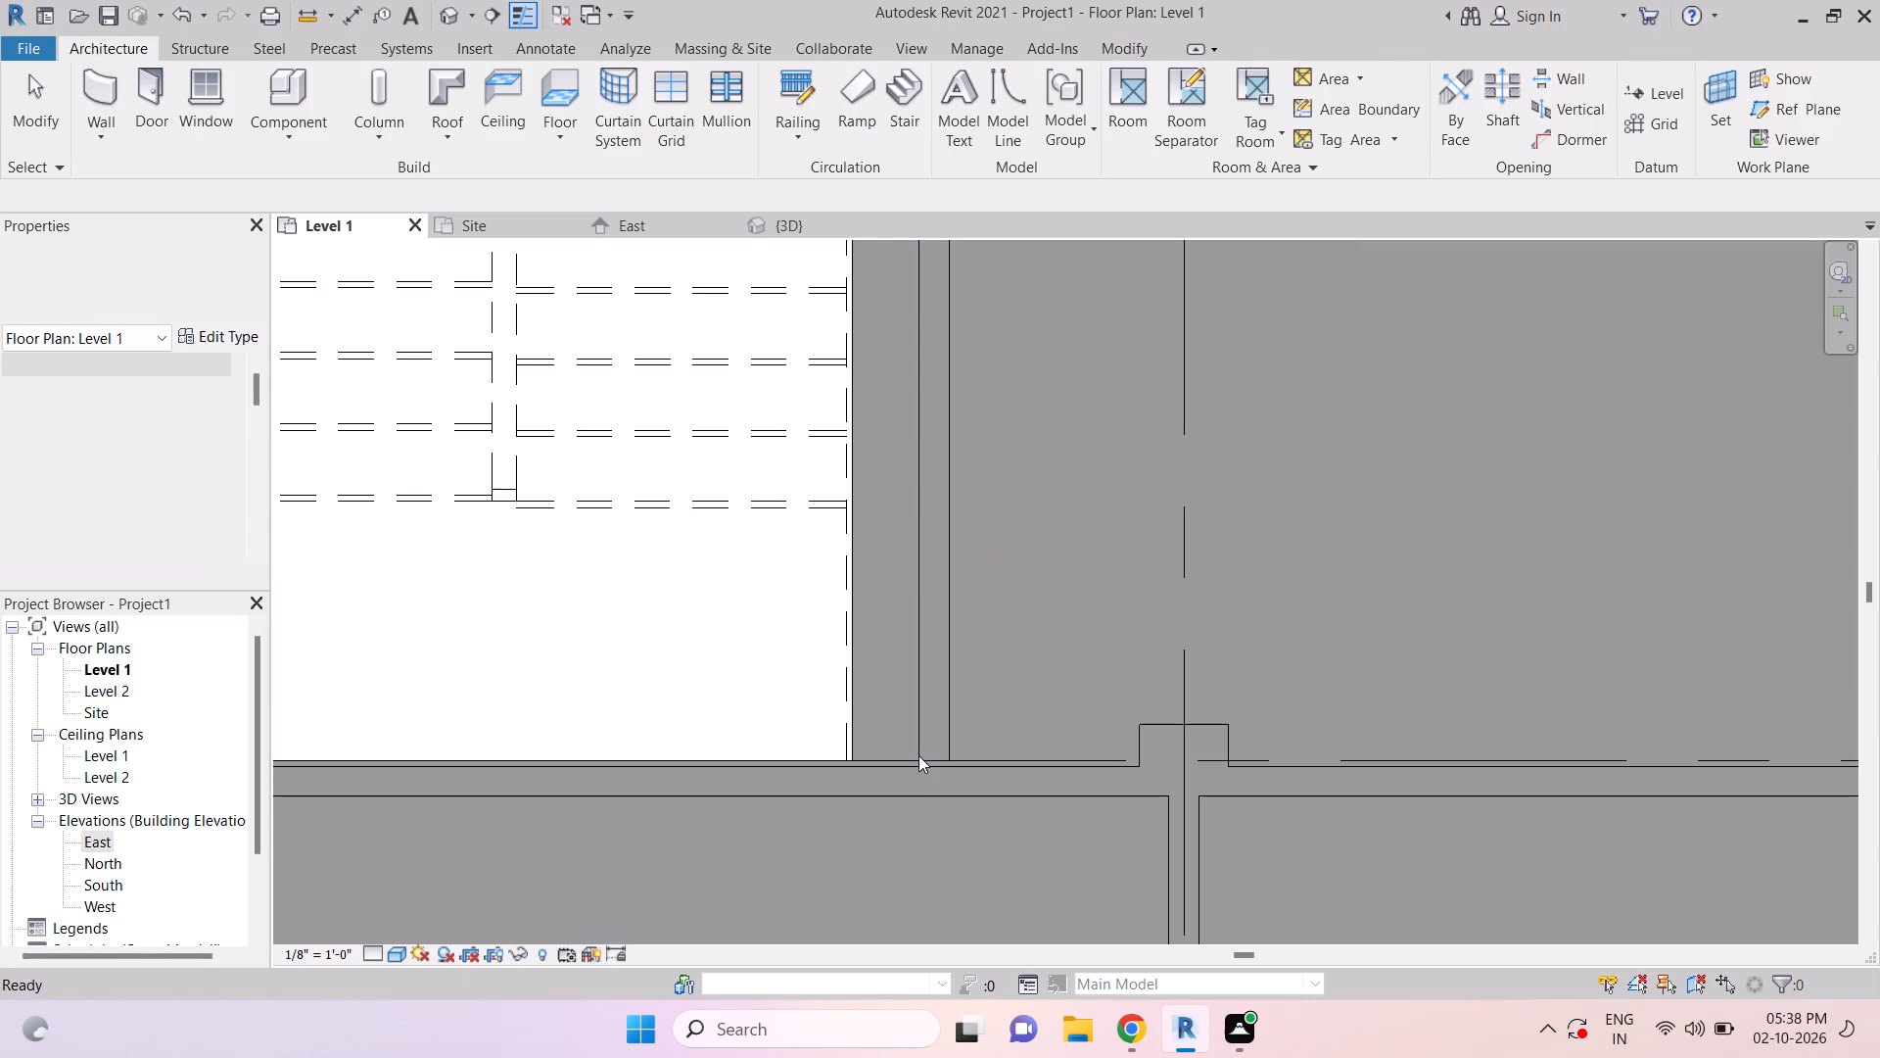
key("Escape")
key("a")
key("l")
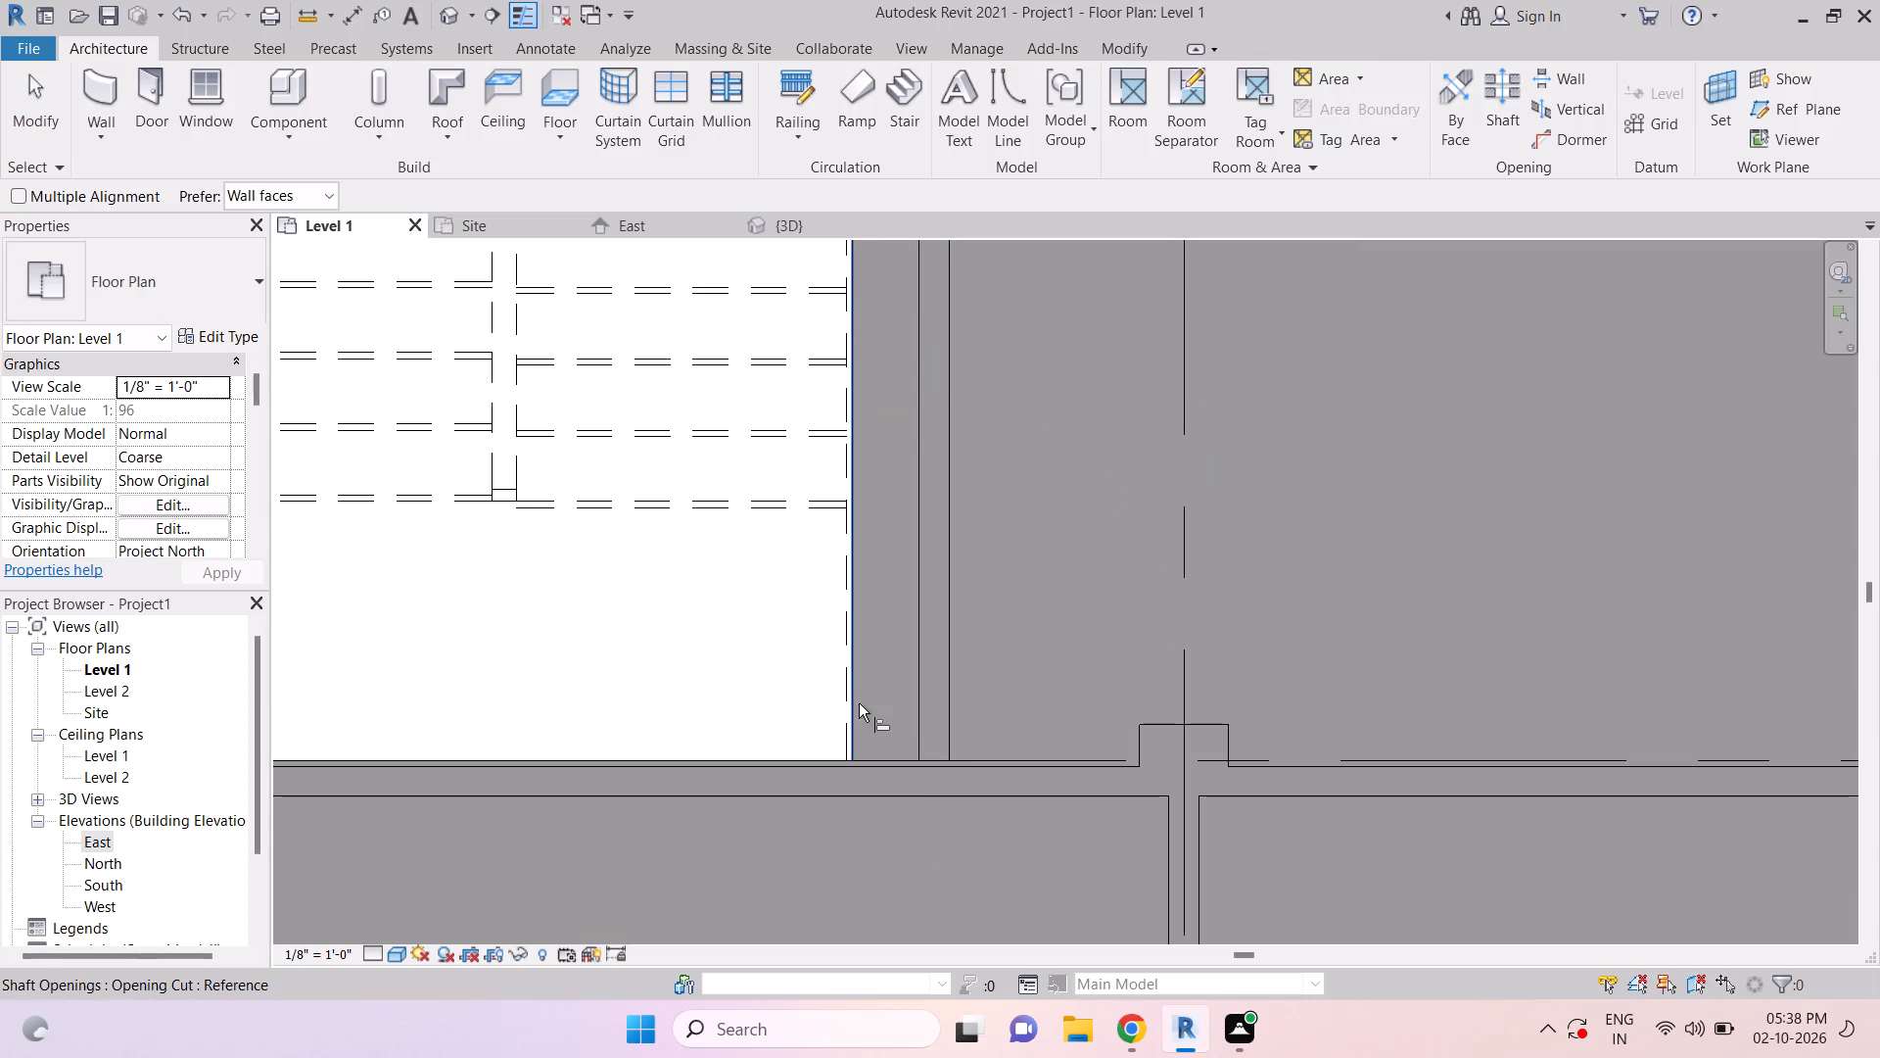
left_click(861, 702)
left_click(919, 698)
key("Escape")
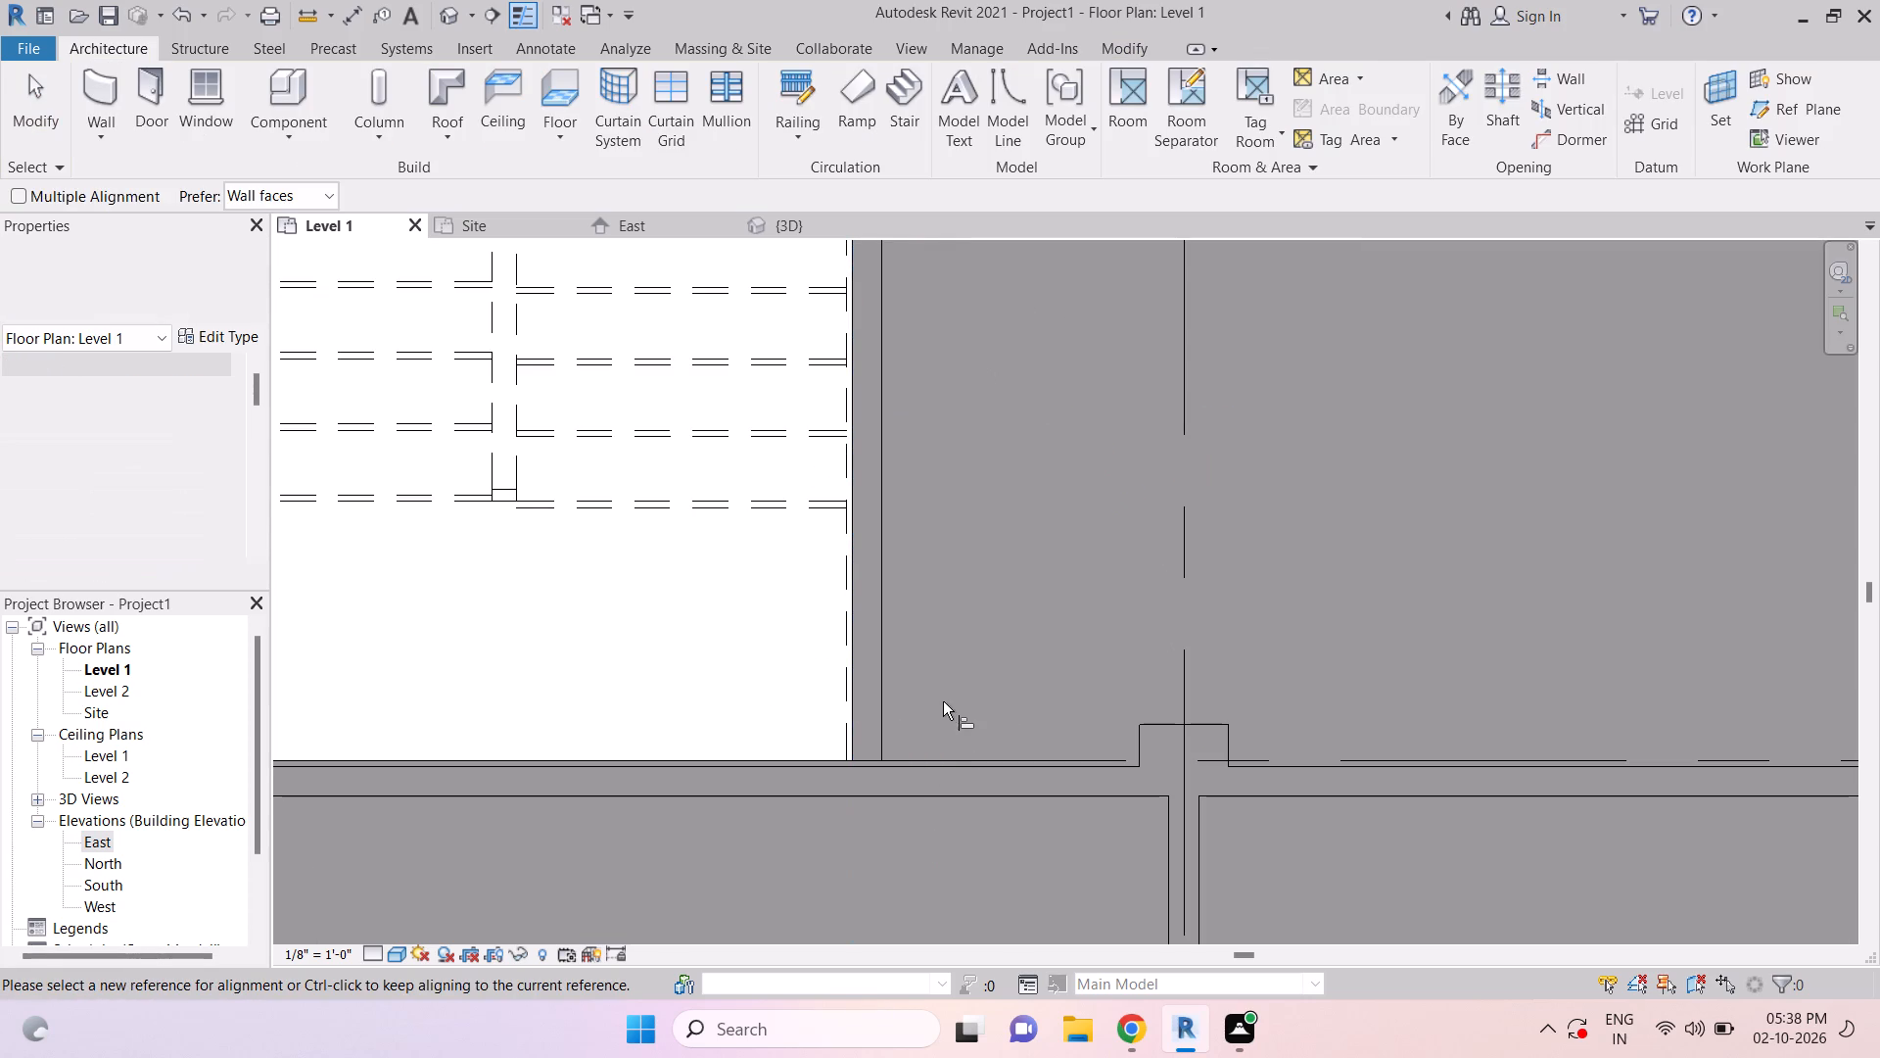
key("Escape")
key("Escape")
Extend the south end of the stair-side wall to the north face of the grid 9 wall.
left_click(883, 720)
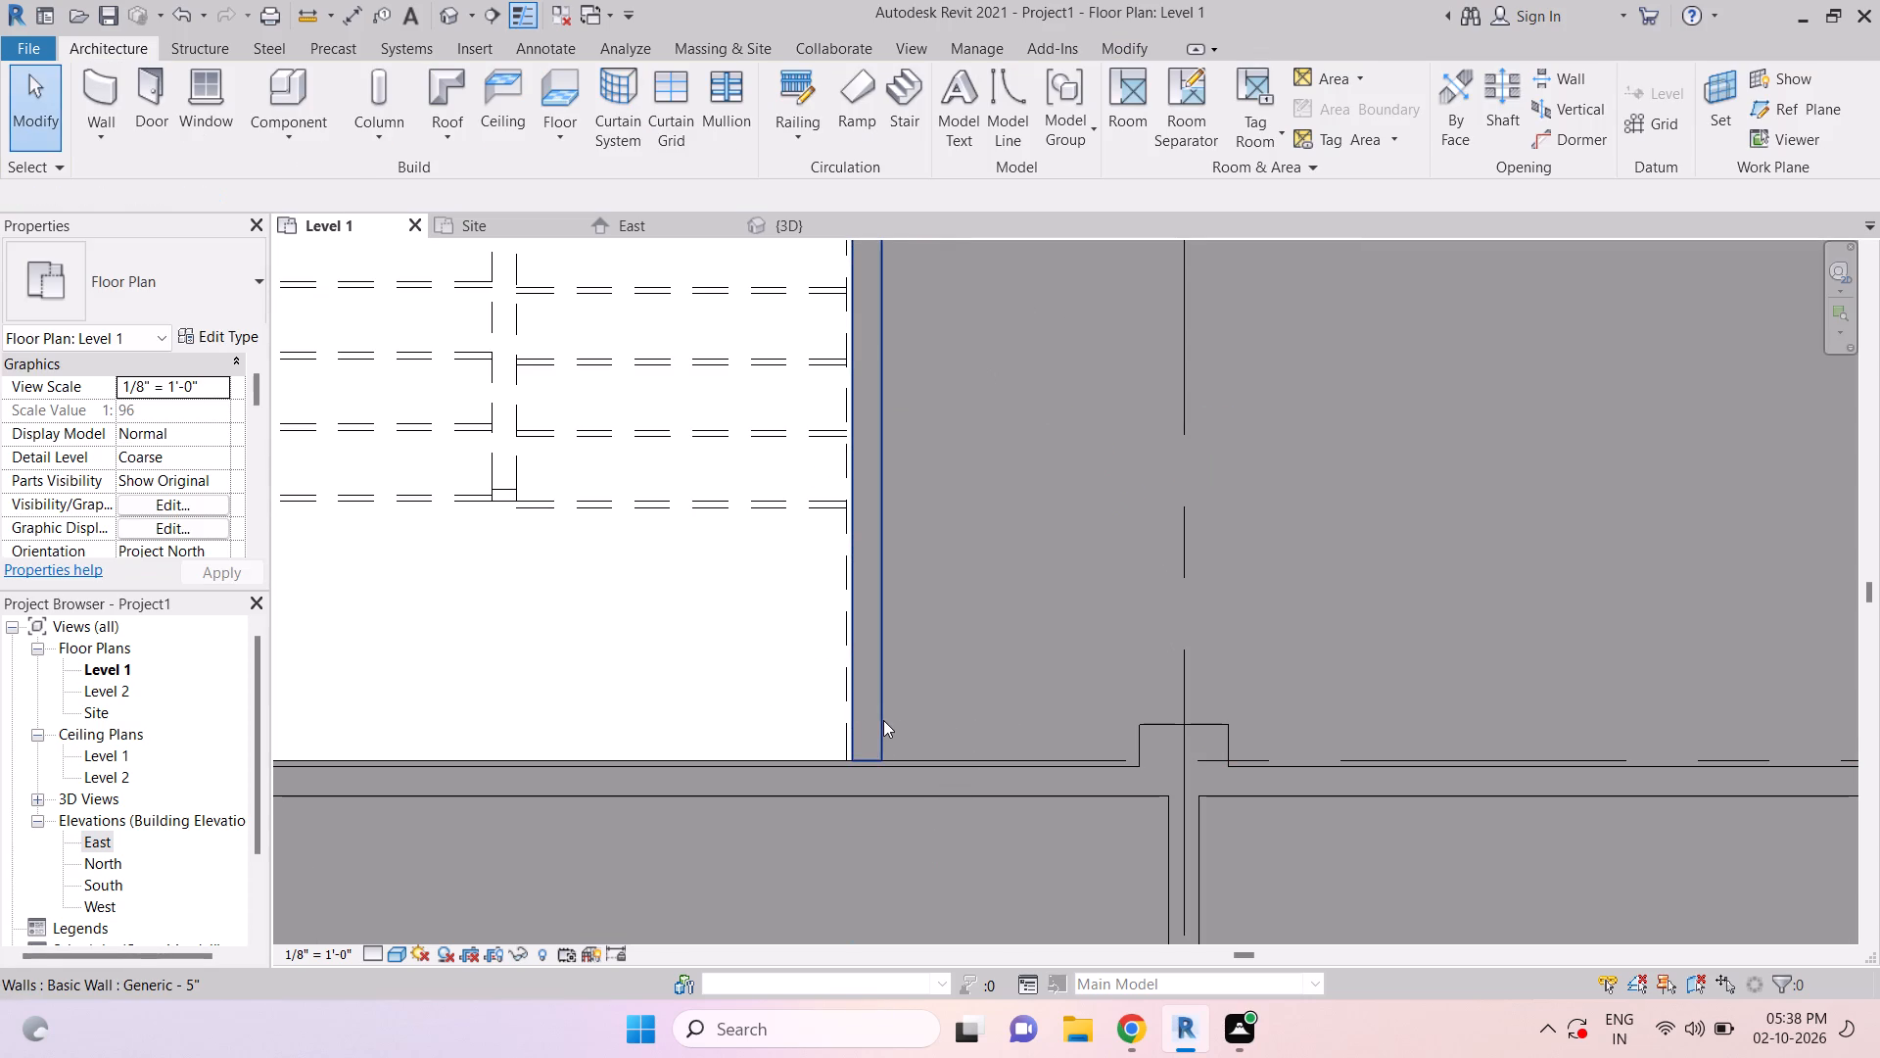
scroll(862, 748, "up", 6)
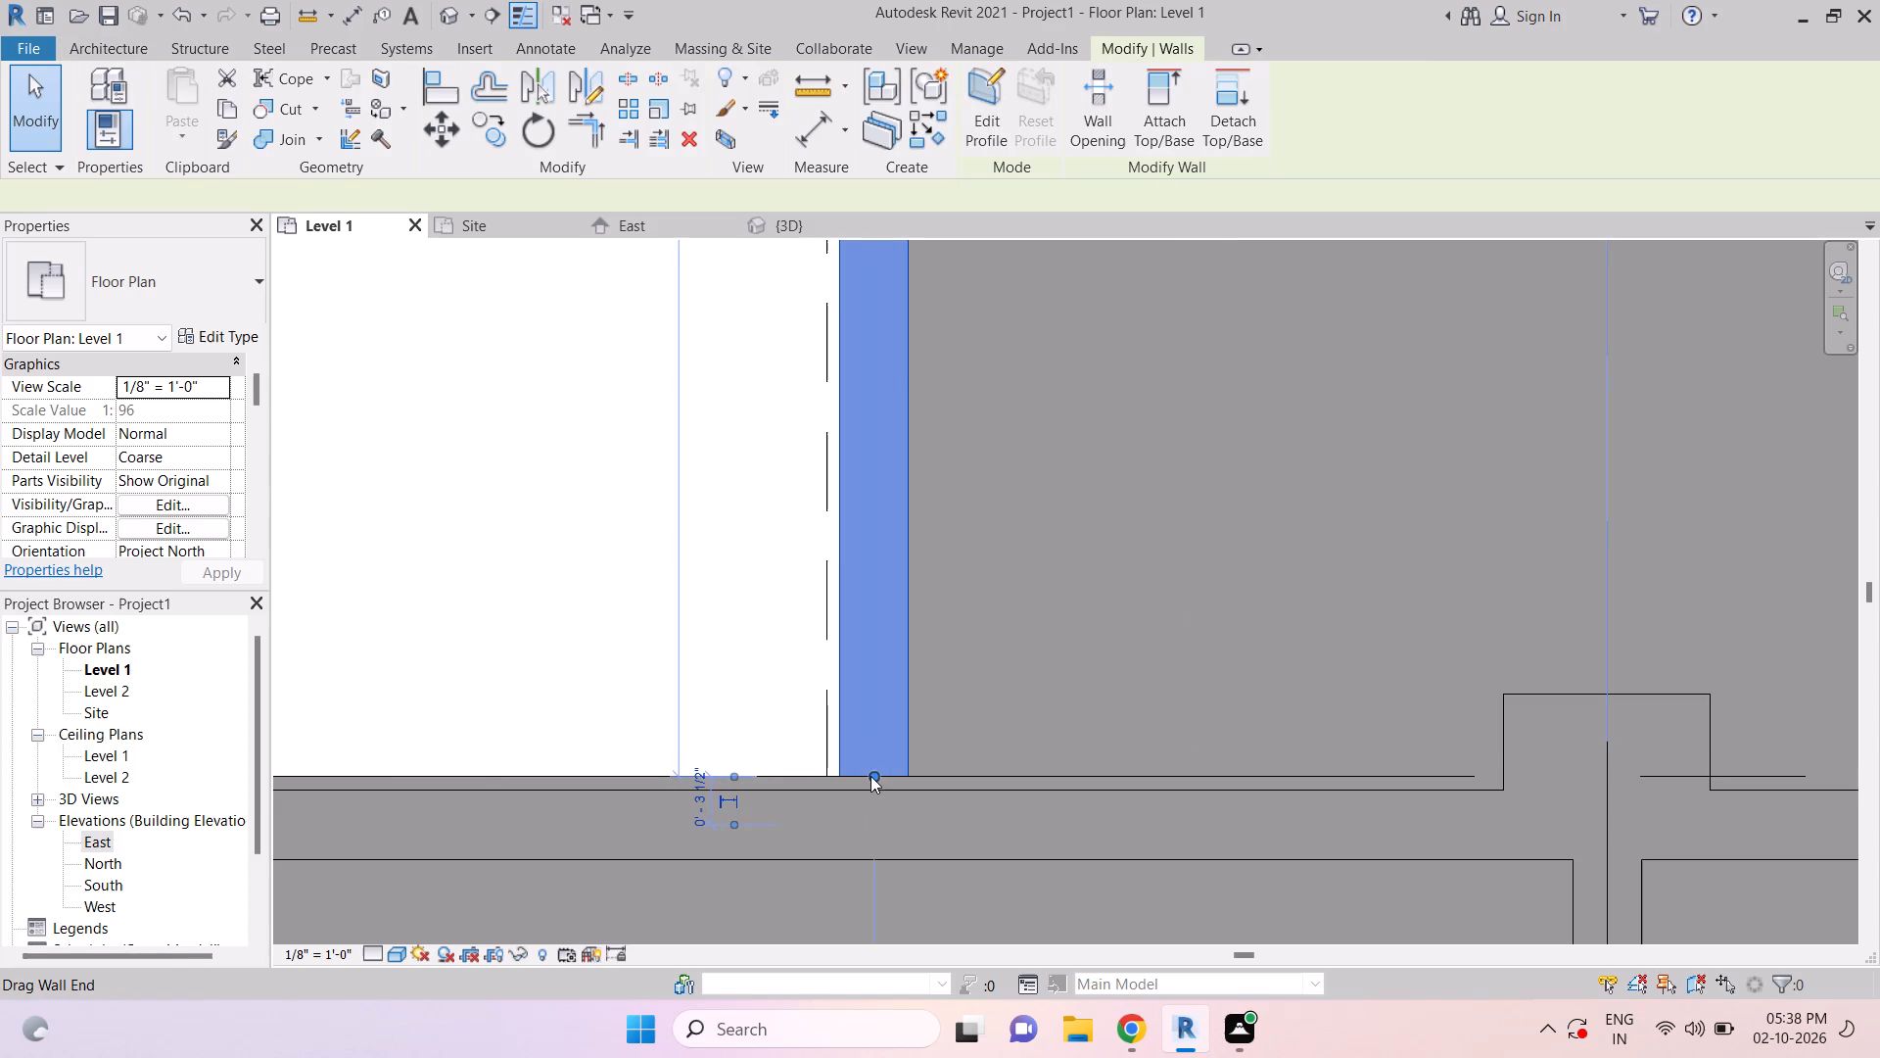
left_click_drag(870, 774, 869, 788)
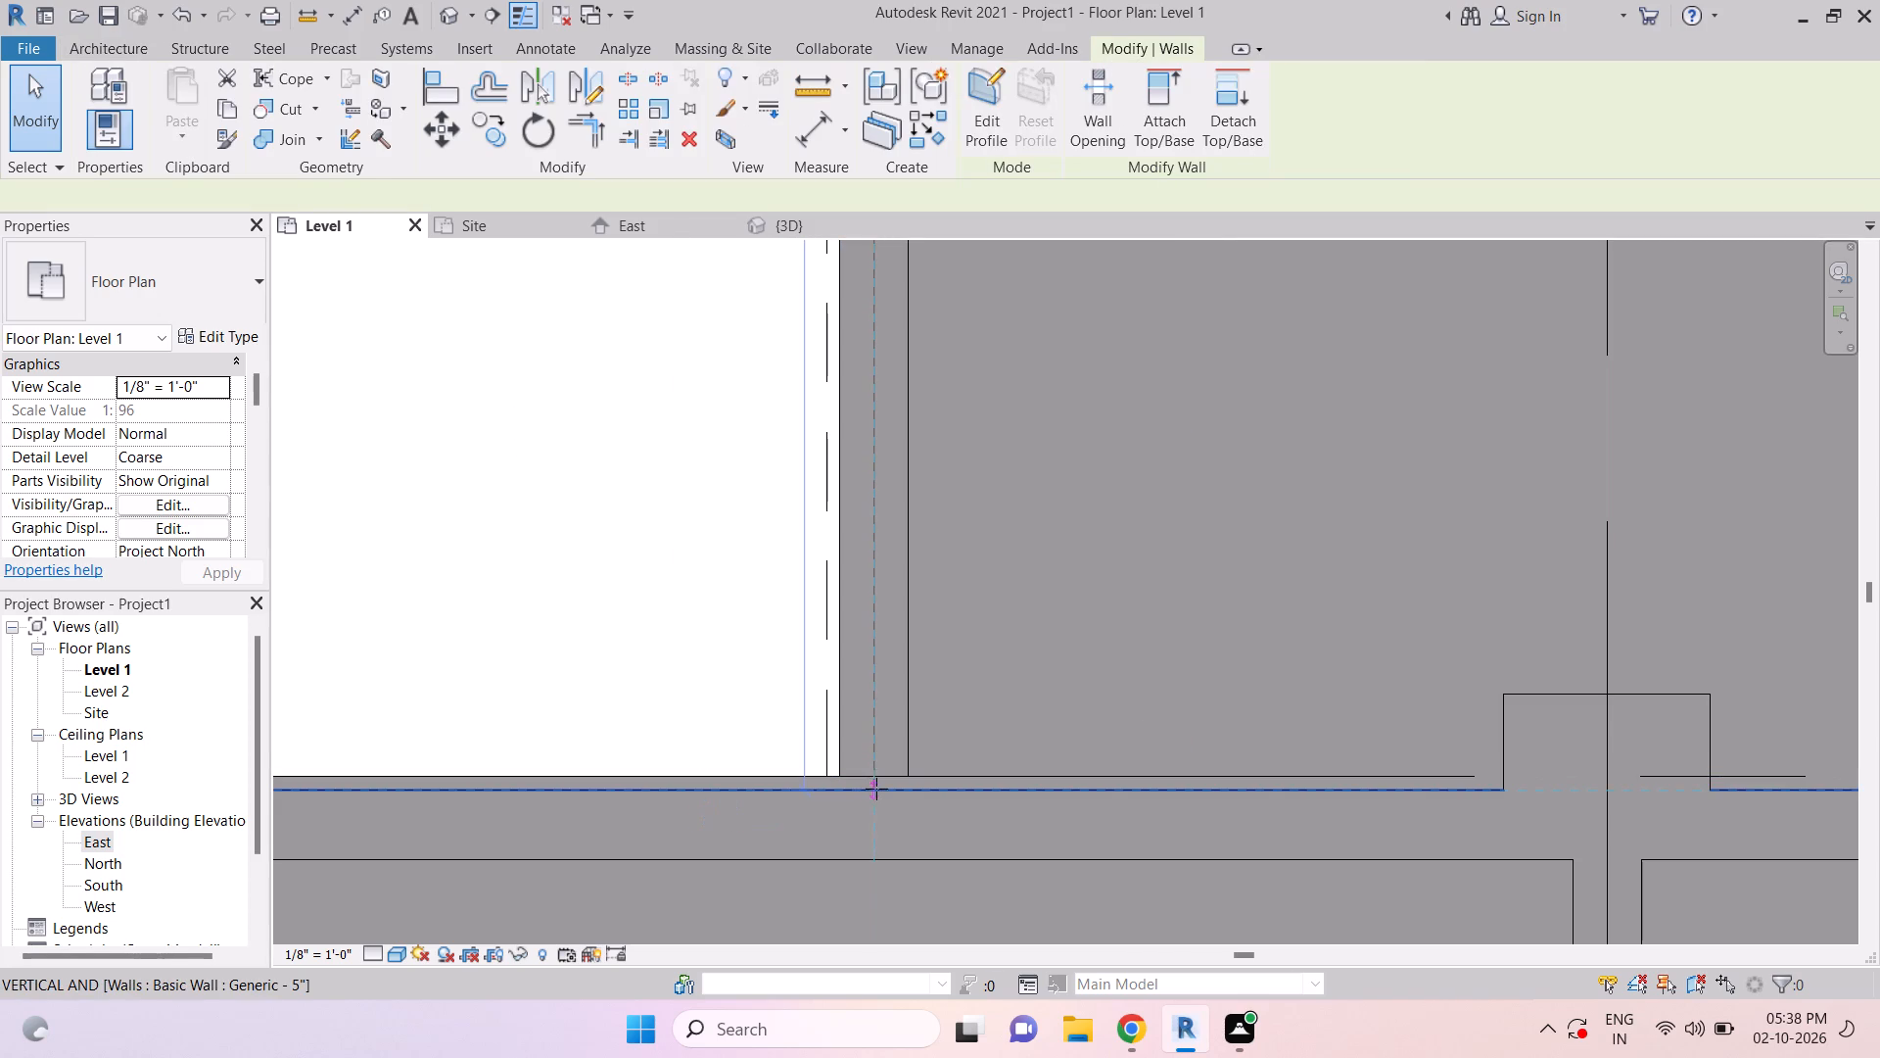
key("Escape")
scroll(953, 696, "down", 5)
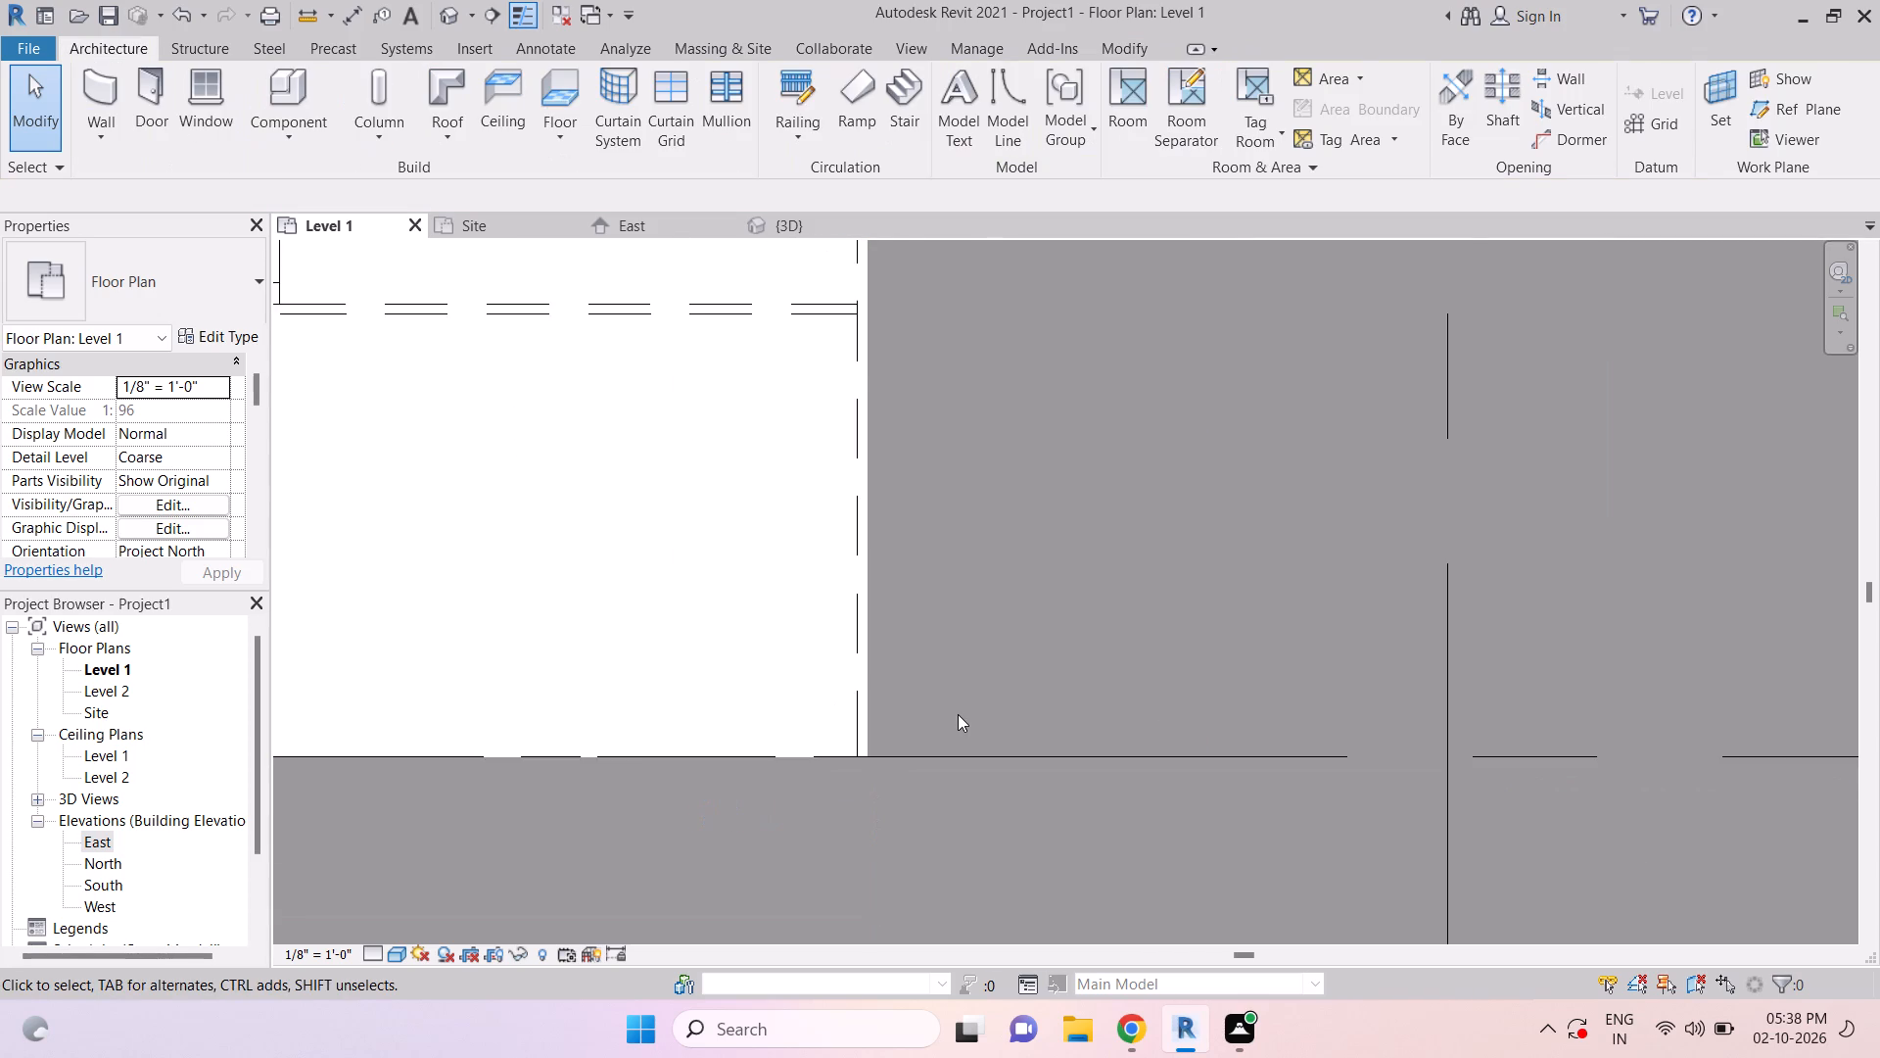
scroll(980, 702, "down", 5)
scroll(1133, 605, "down", 4)
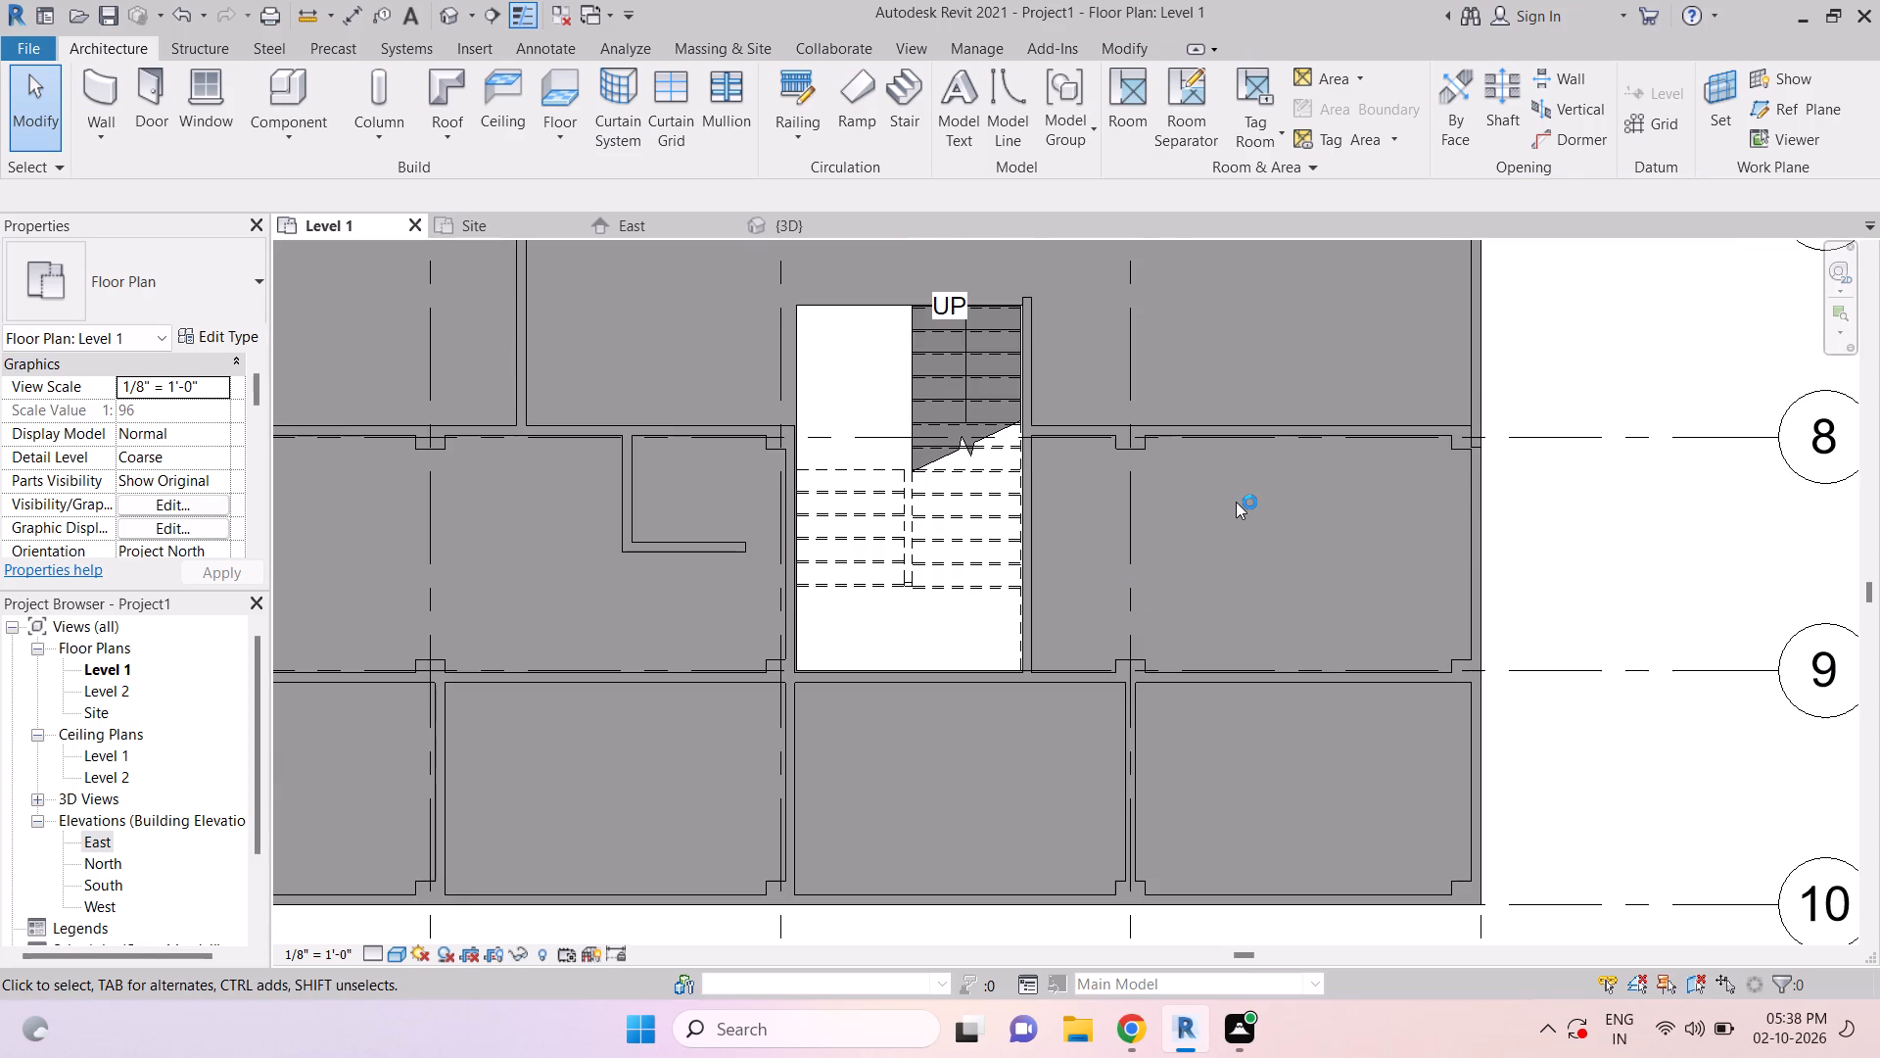
middle_click_drag(1233, 501, 1209, 700)
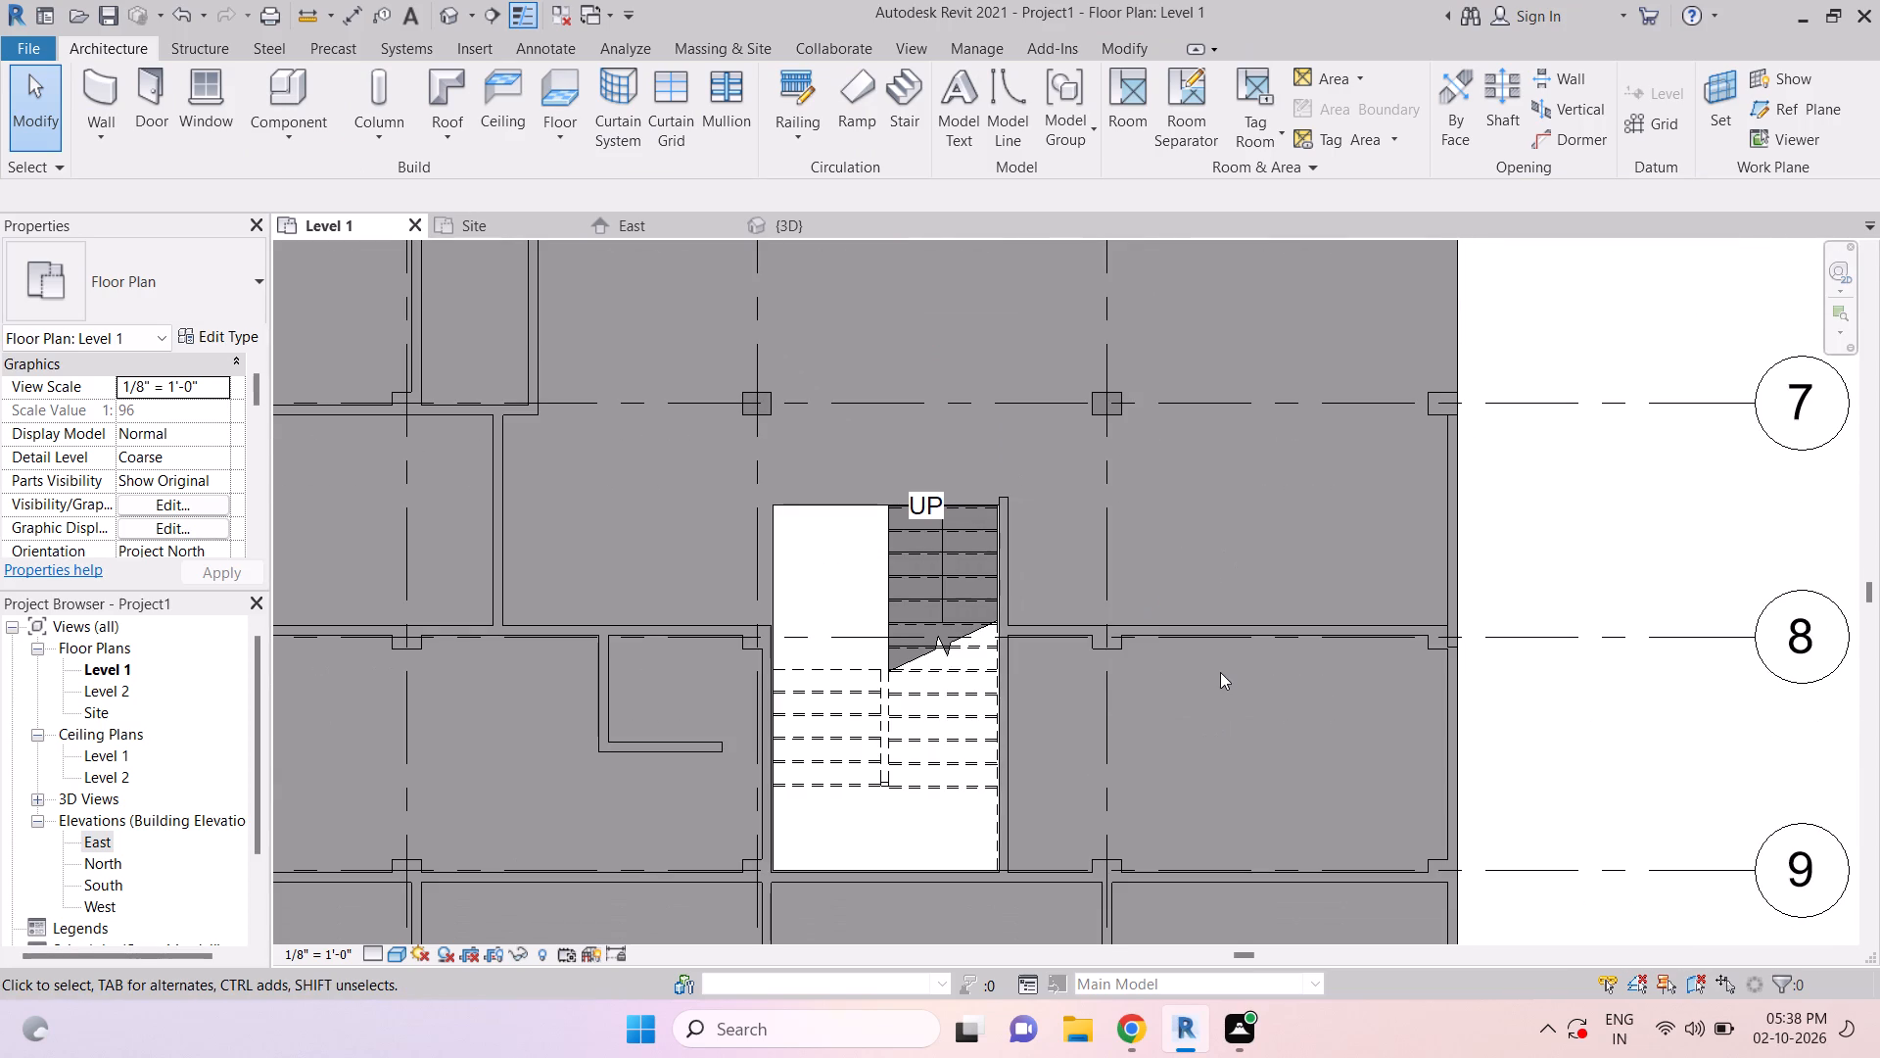
middle_click_drag(1220, 672, 1229, 618)
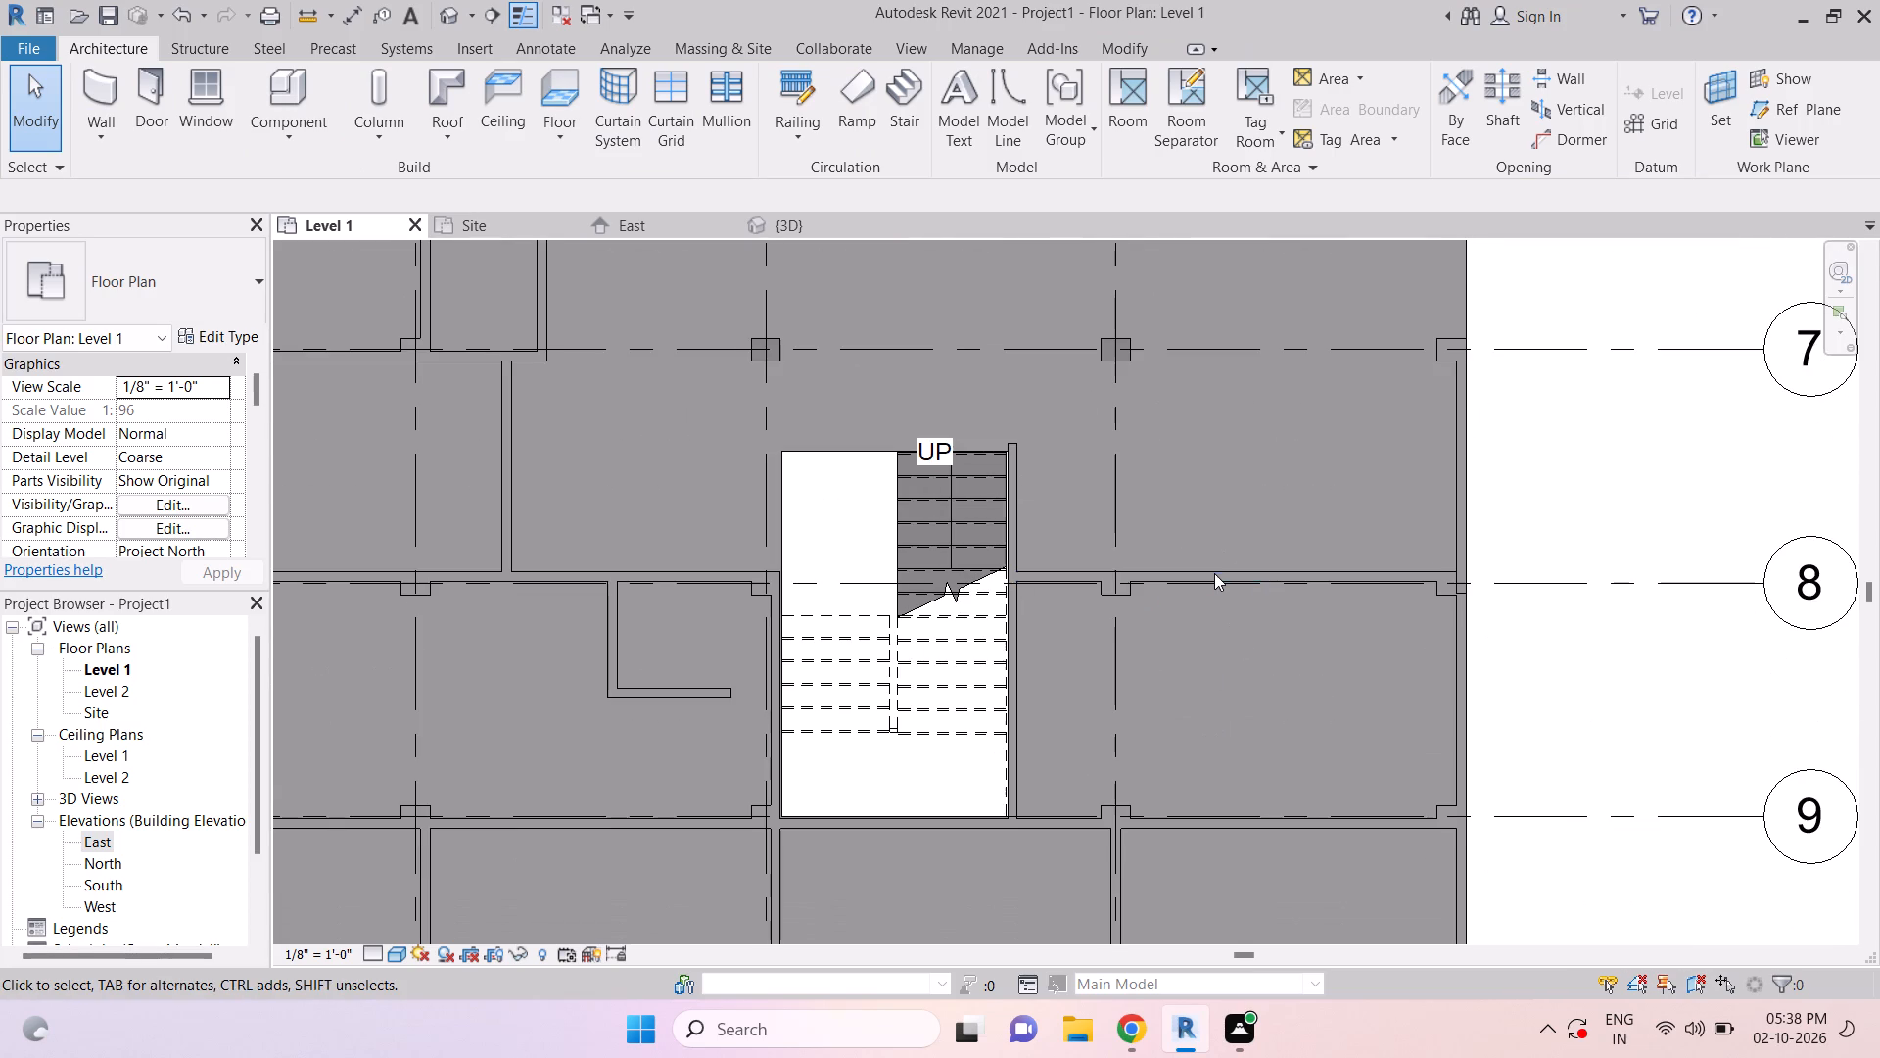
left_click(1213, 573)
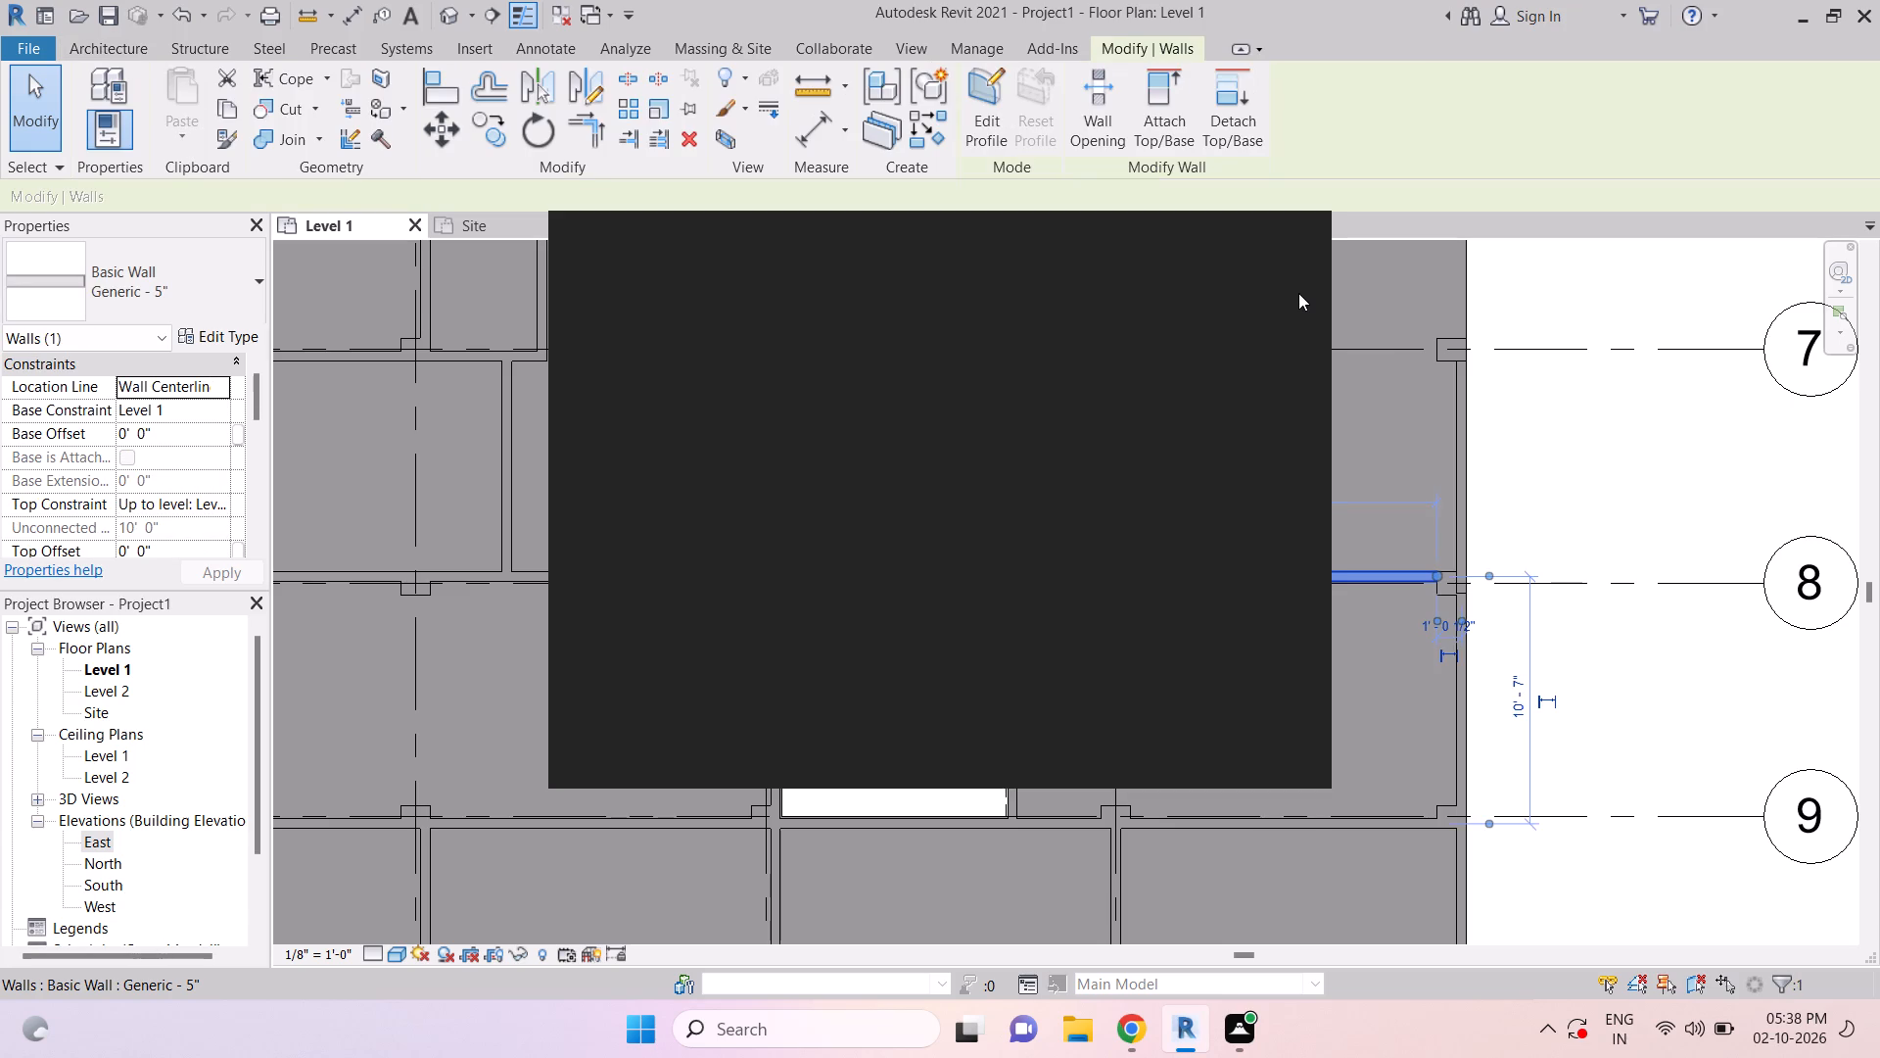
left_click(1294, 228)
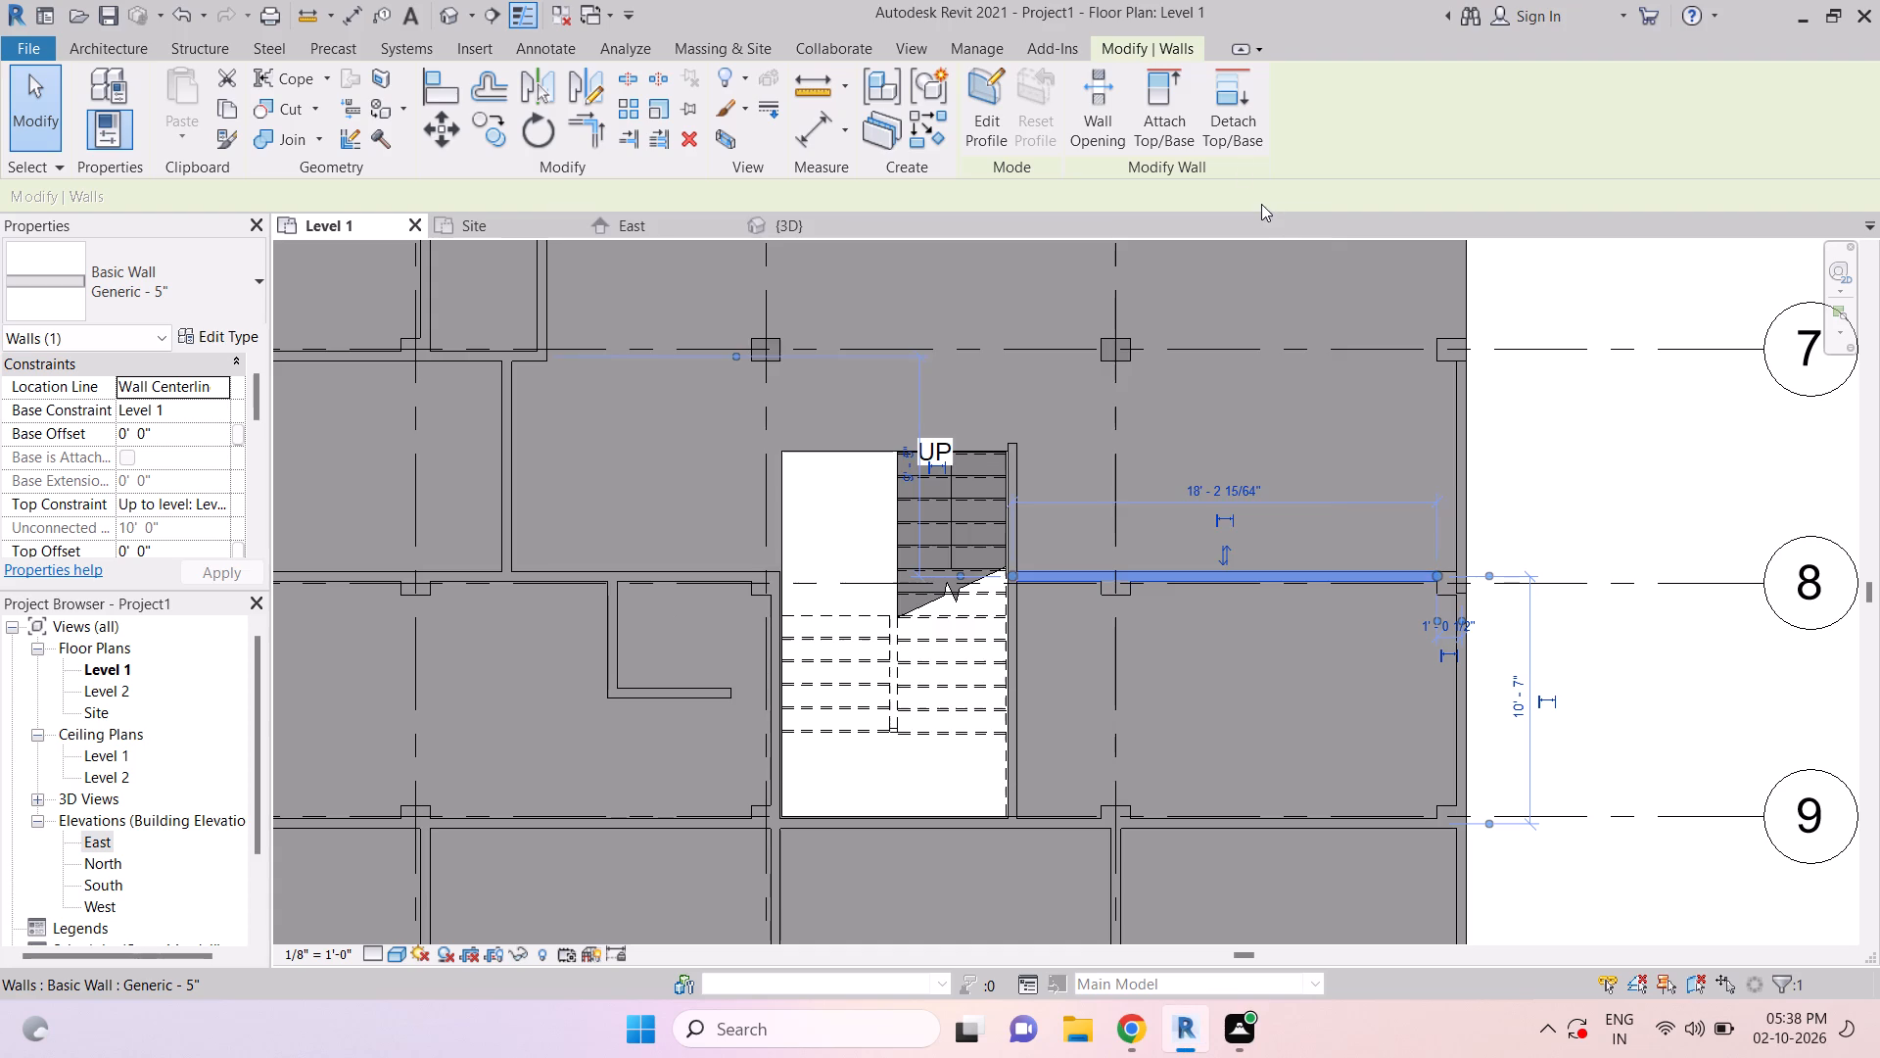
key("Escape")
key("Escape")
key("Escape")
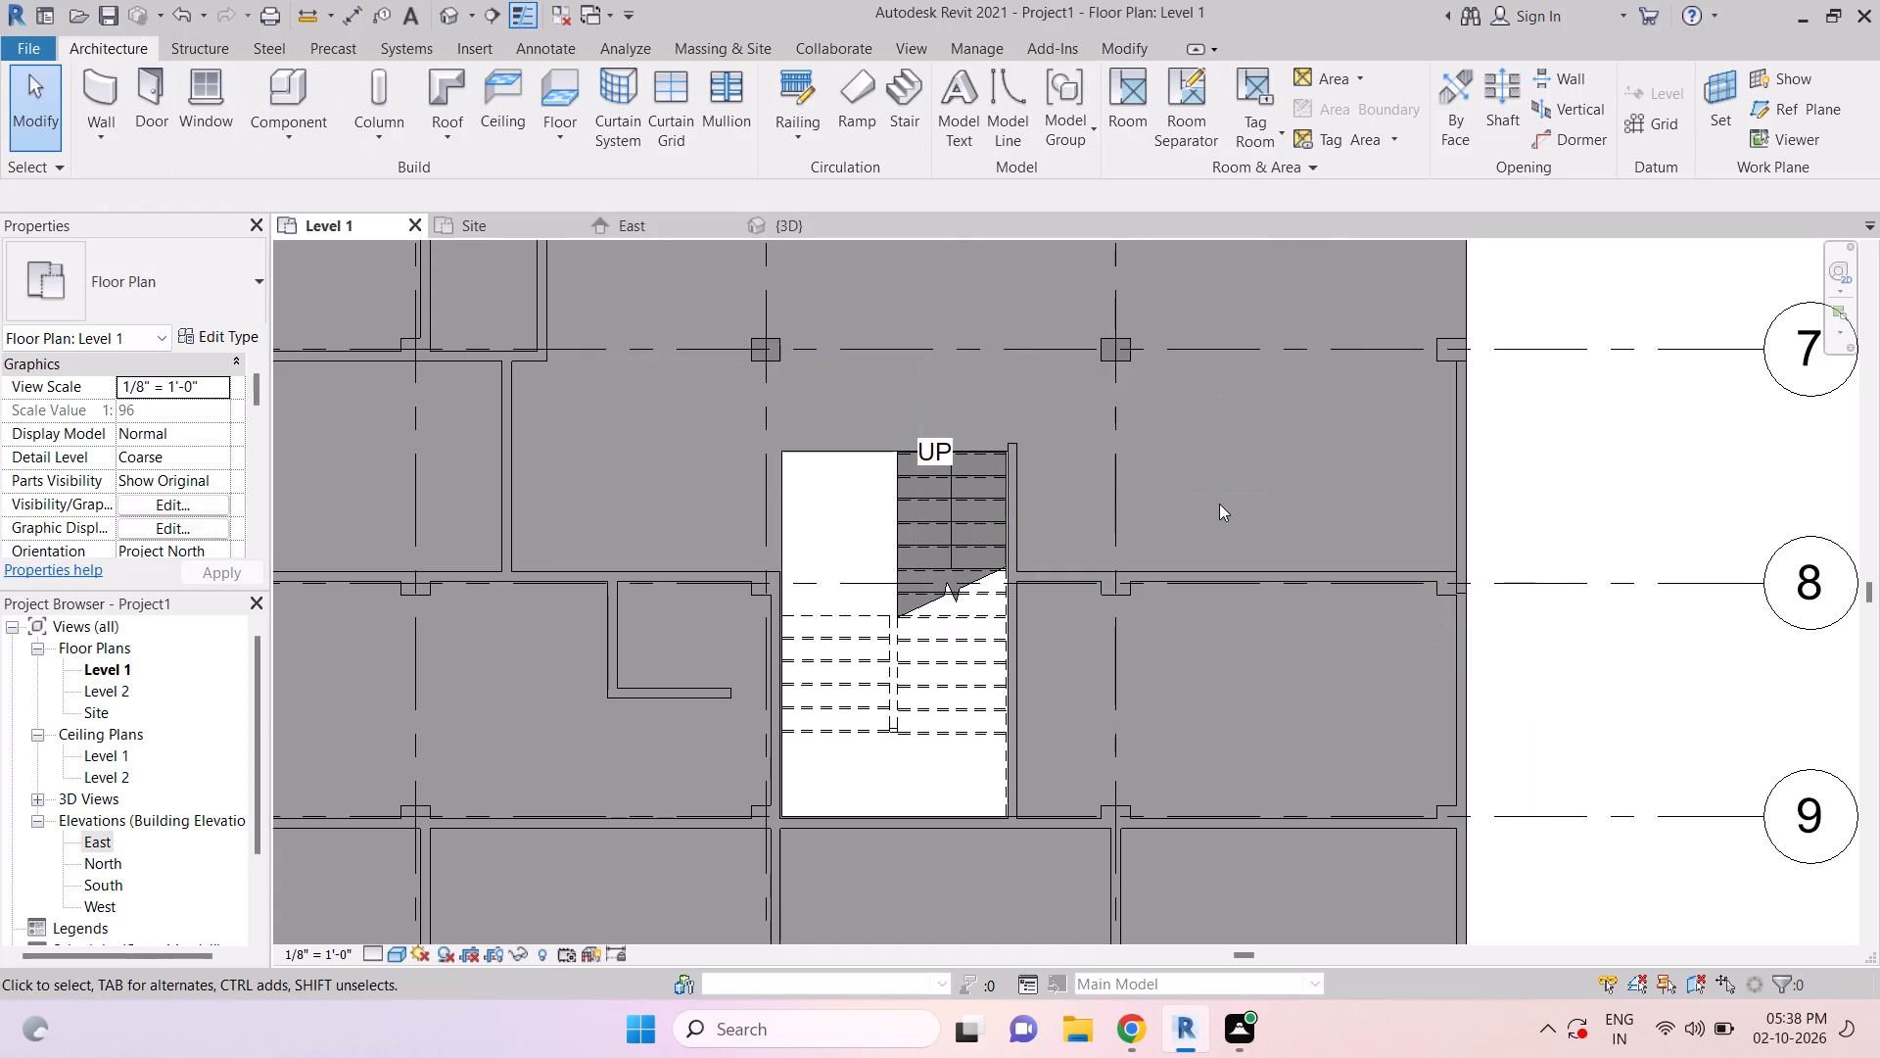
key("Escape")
Move the grid 8 wall east of the stair north to the top of the stair-side wall, about 16'-1" from the grid 9 wall.
left_click(1162, 584)
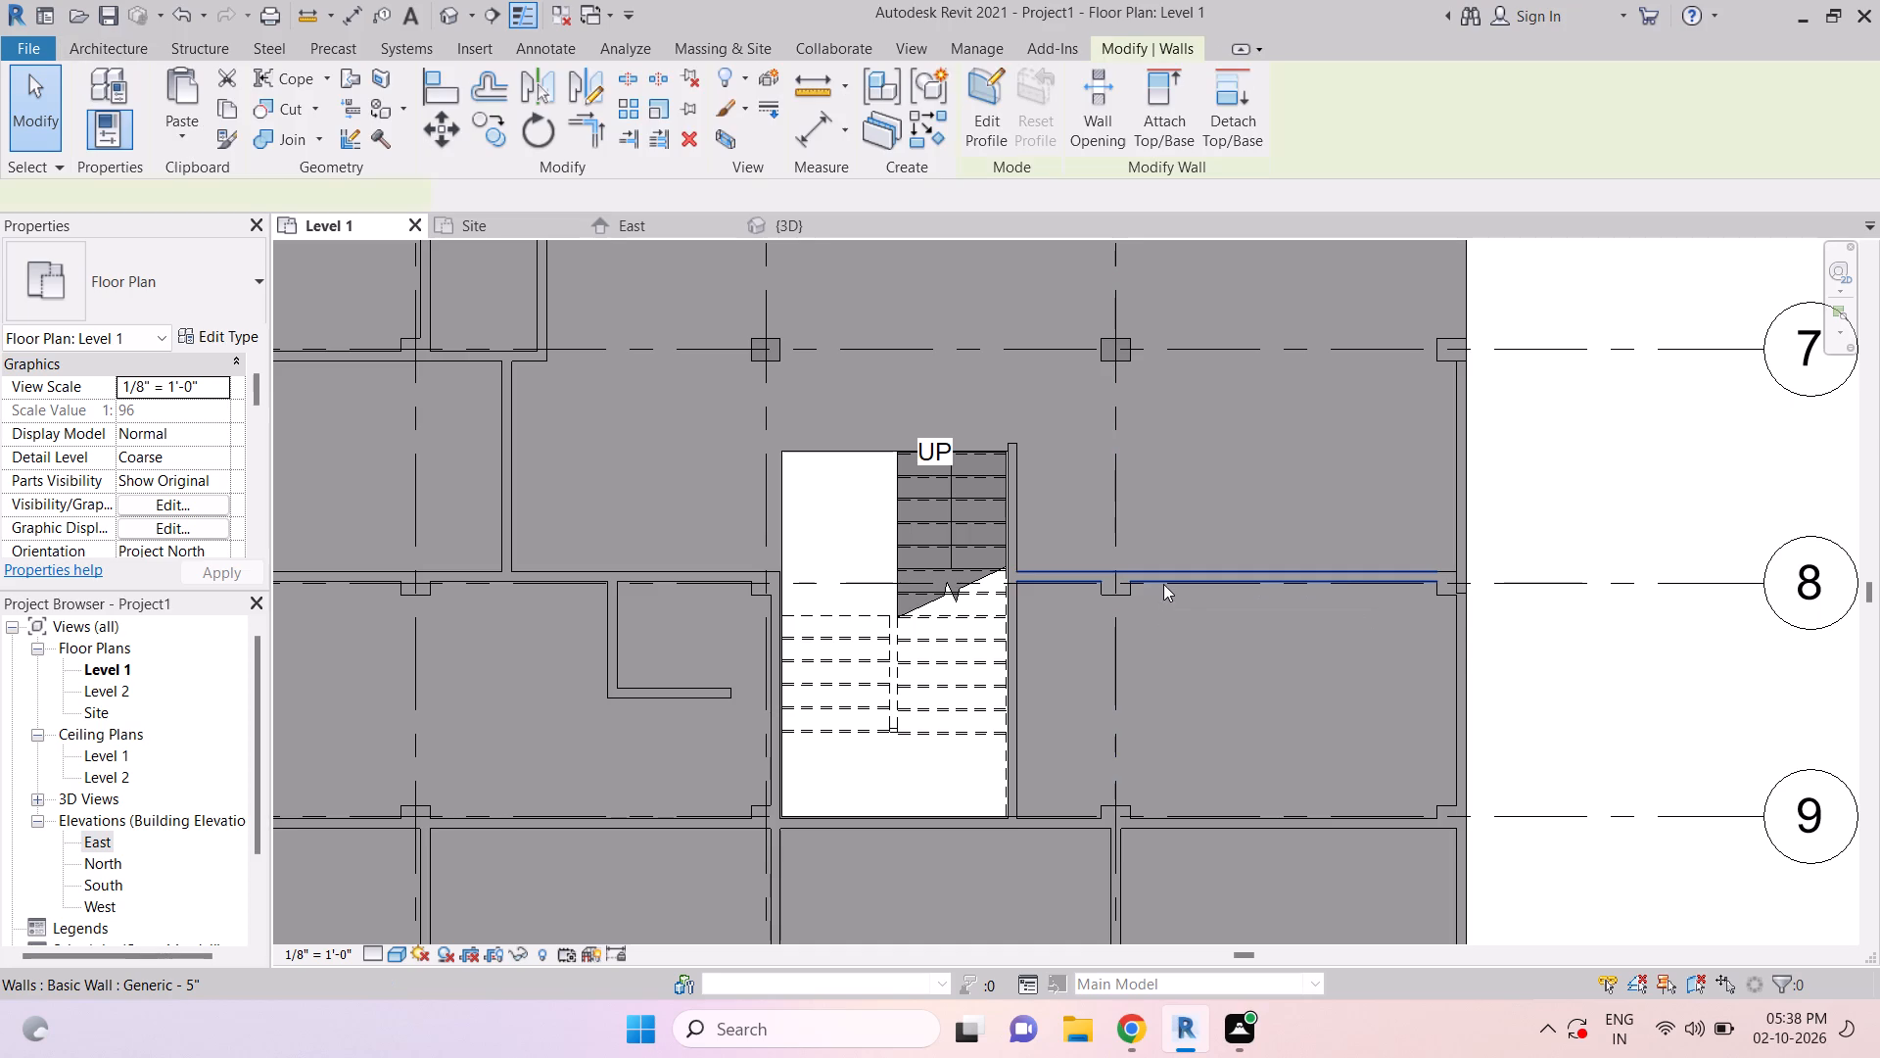
left_click_drag(1165, 577, 1165, 614)
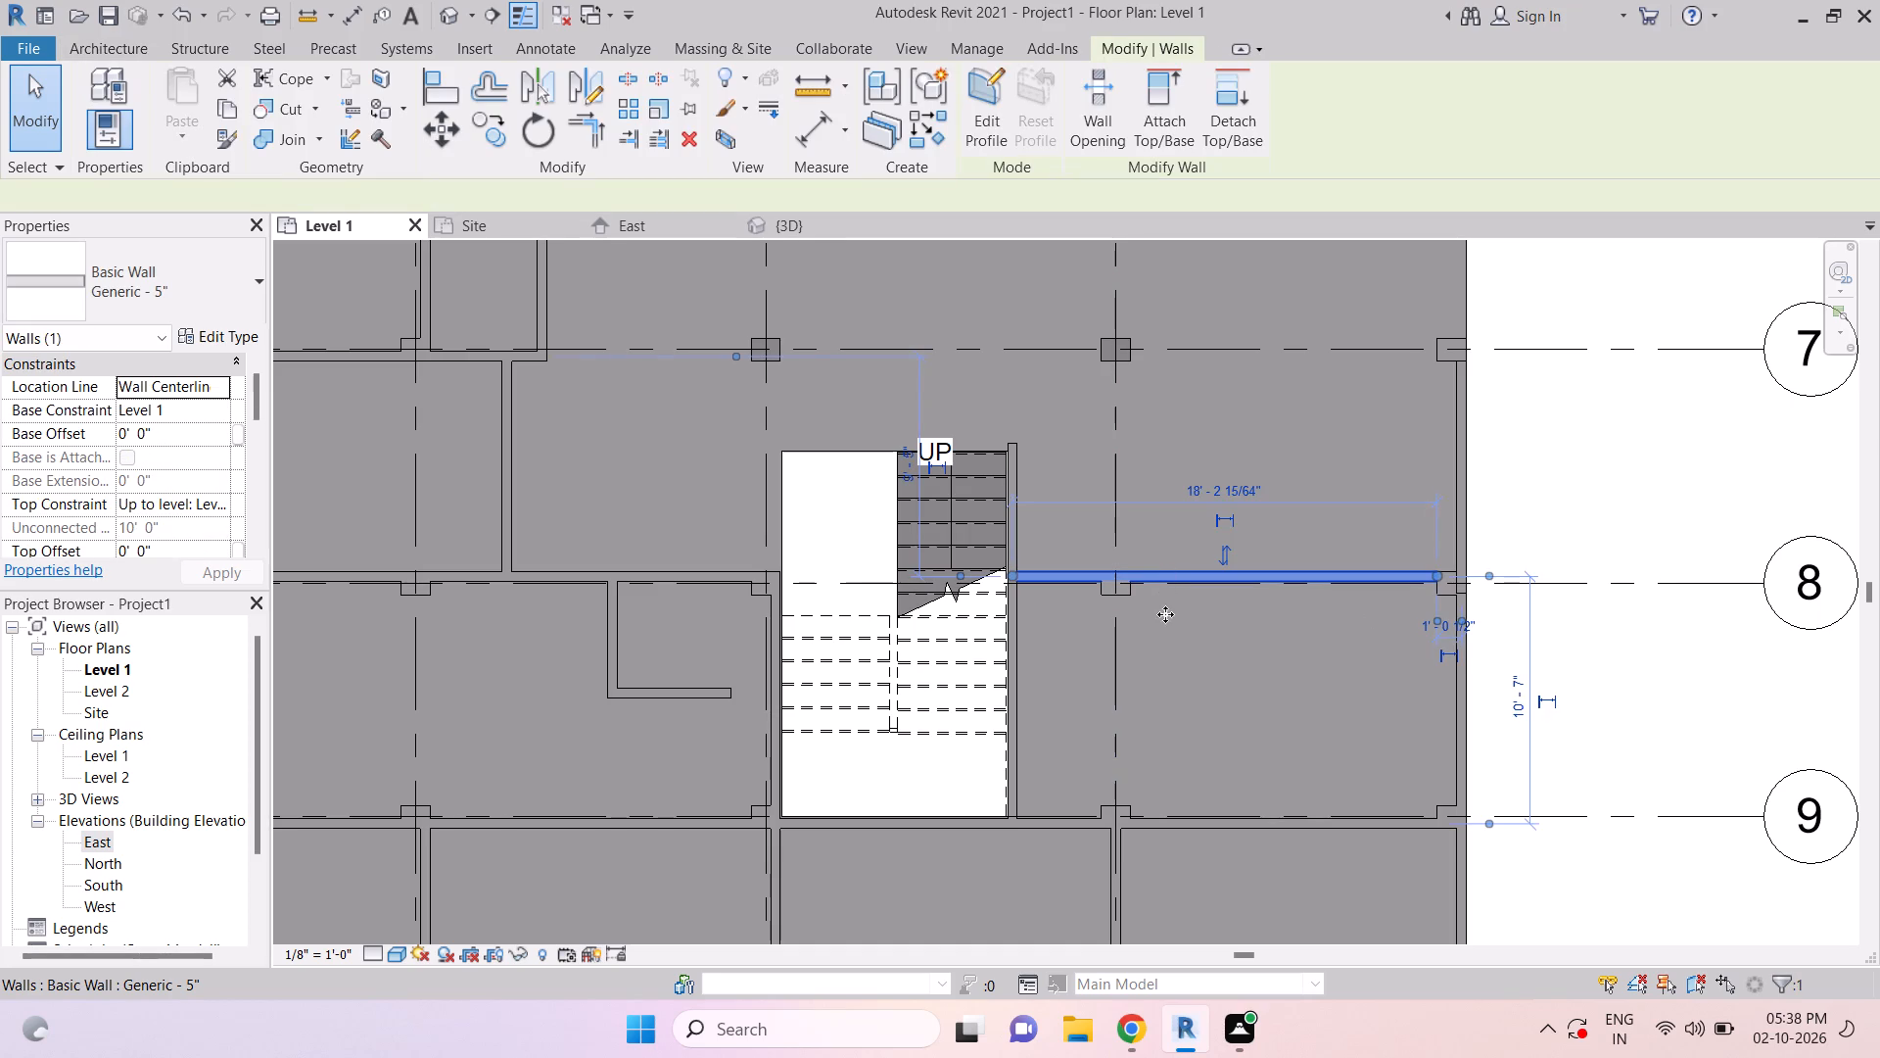
left_click_drag(1165, 614, 1166, 651)
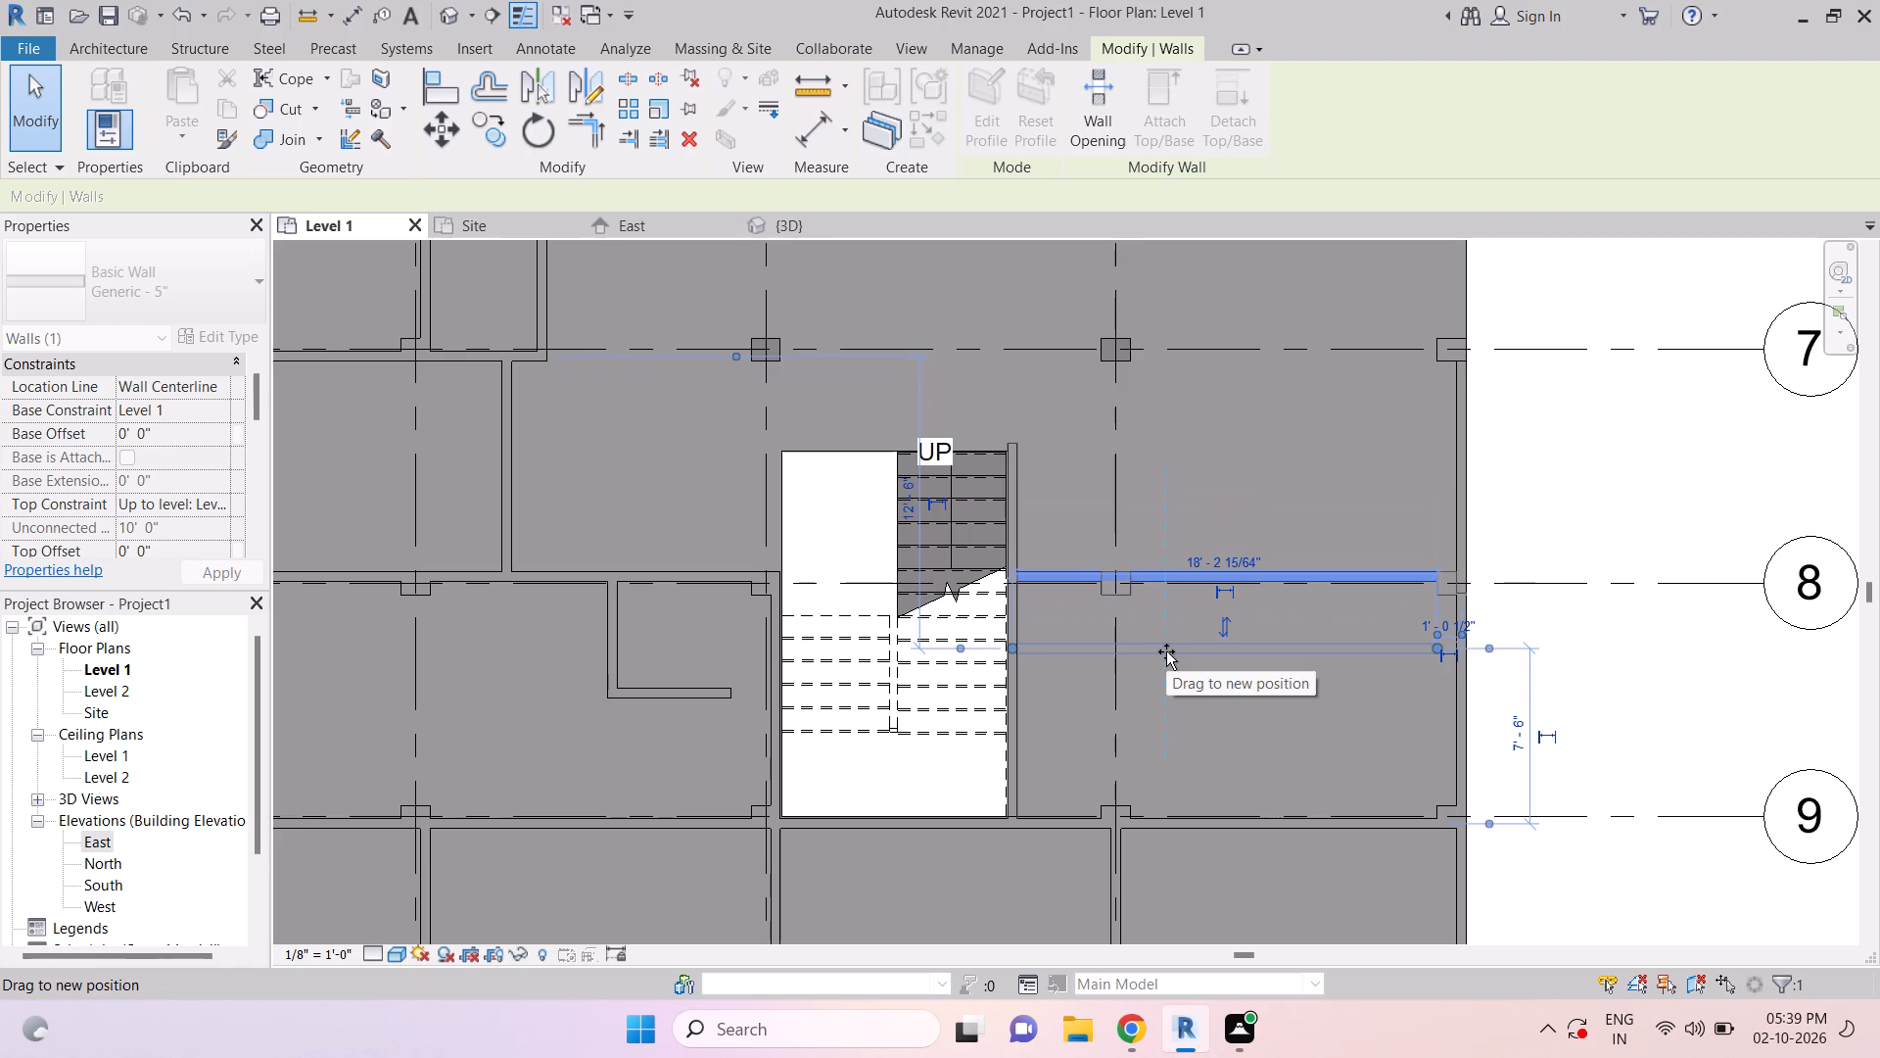
left_click_drag(1166, 651, 1180, 451)
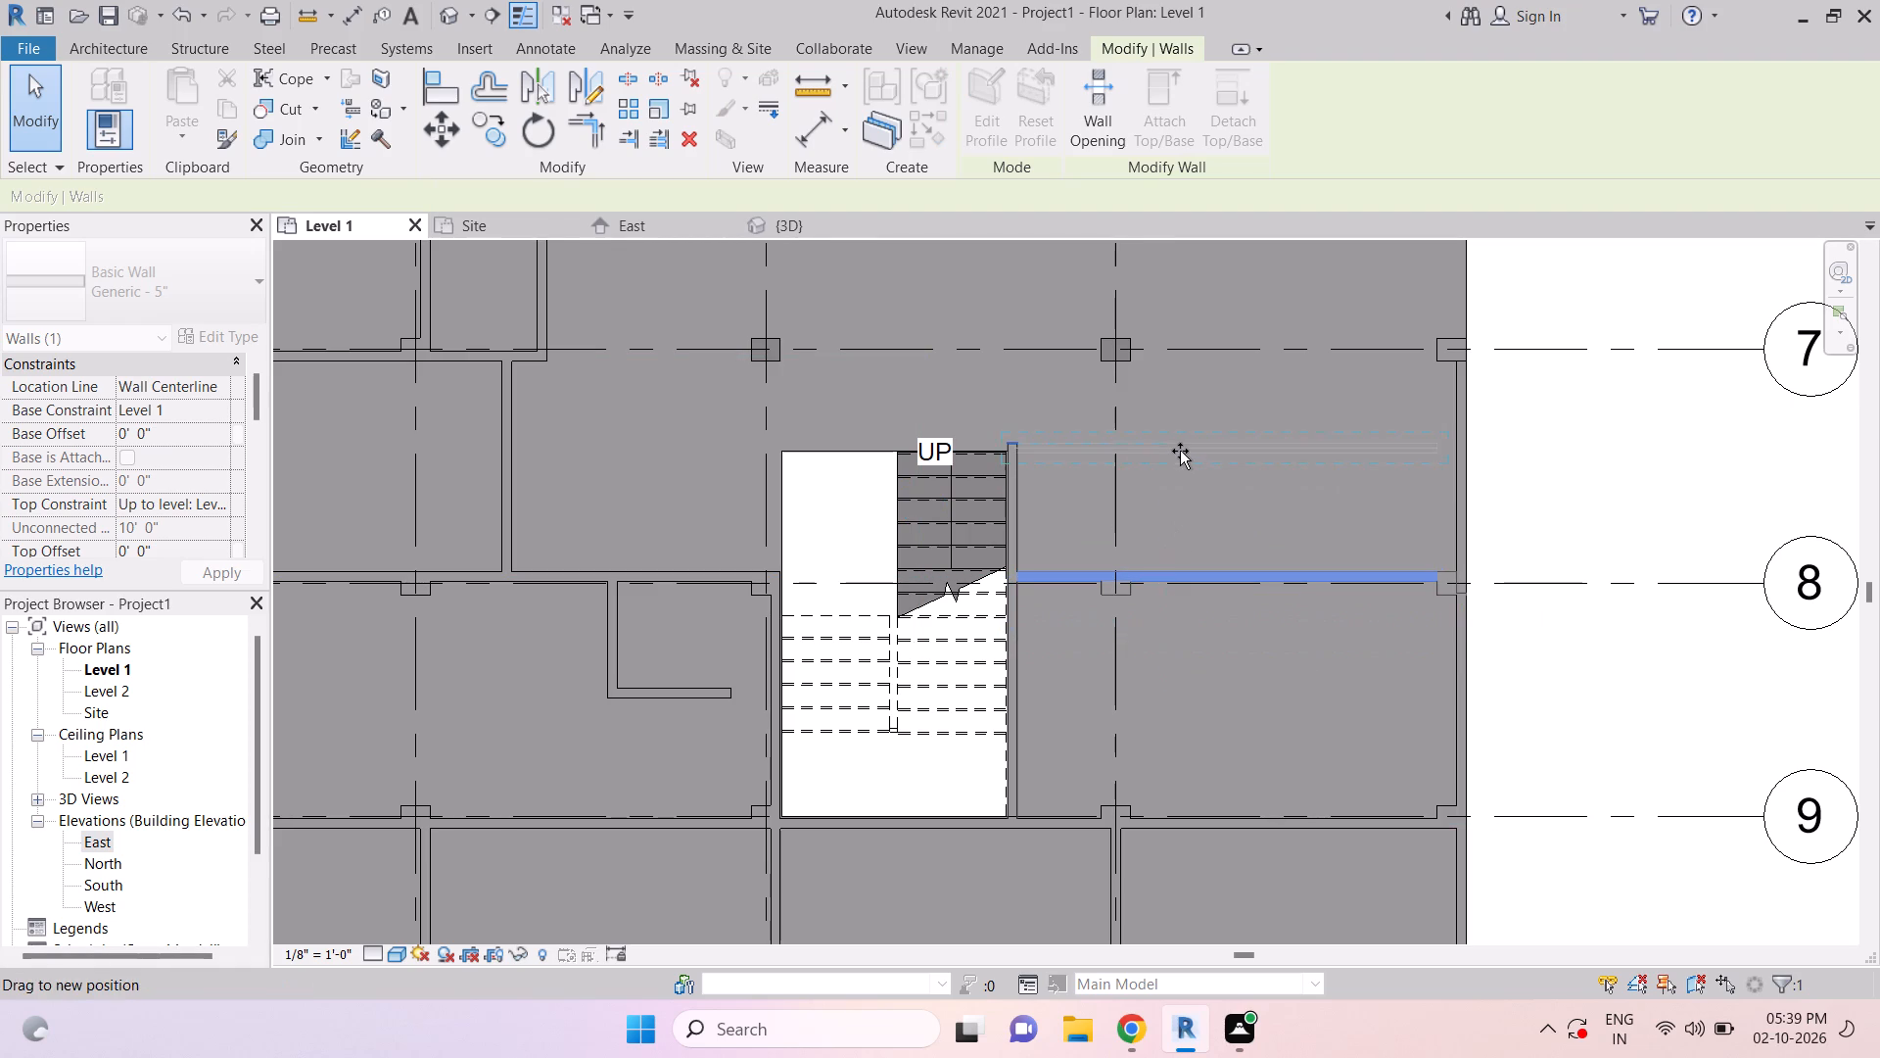
left_click_drag(1180, 451, 1180, 450)
key("Escape")
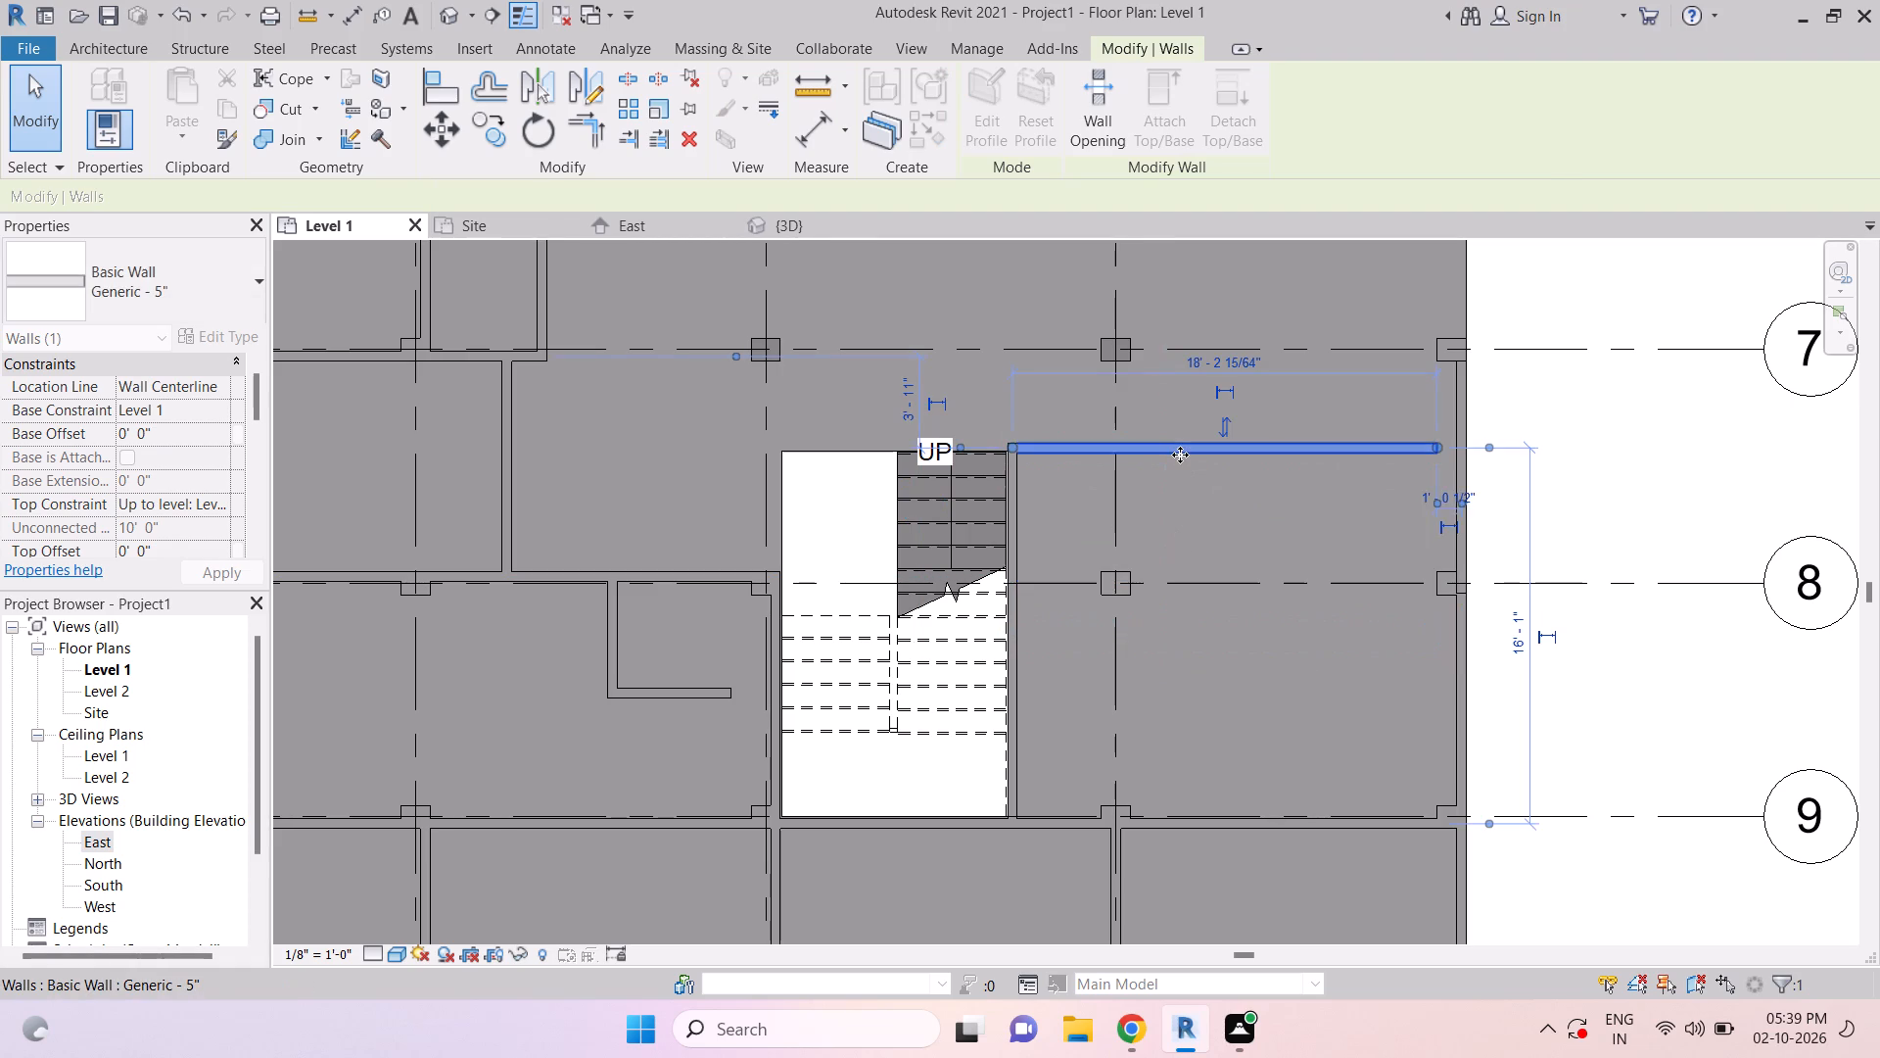
key("Escape")
key("Escape")
key("Escape")
key("Escape")
key("Escape")
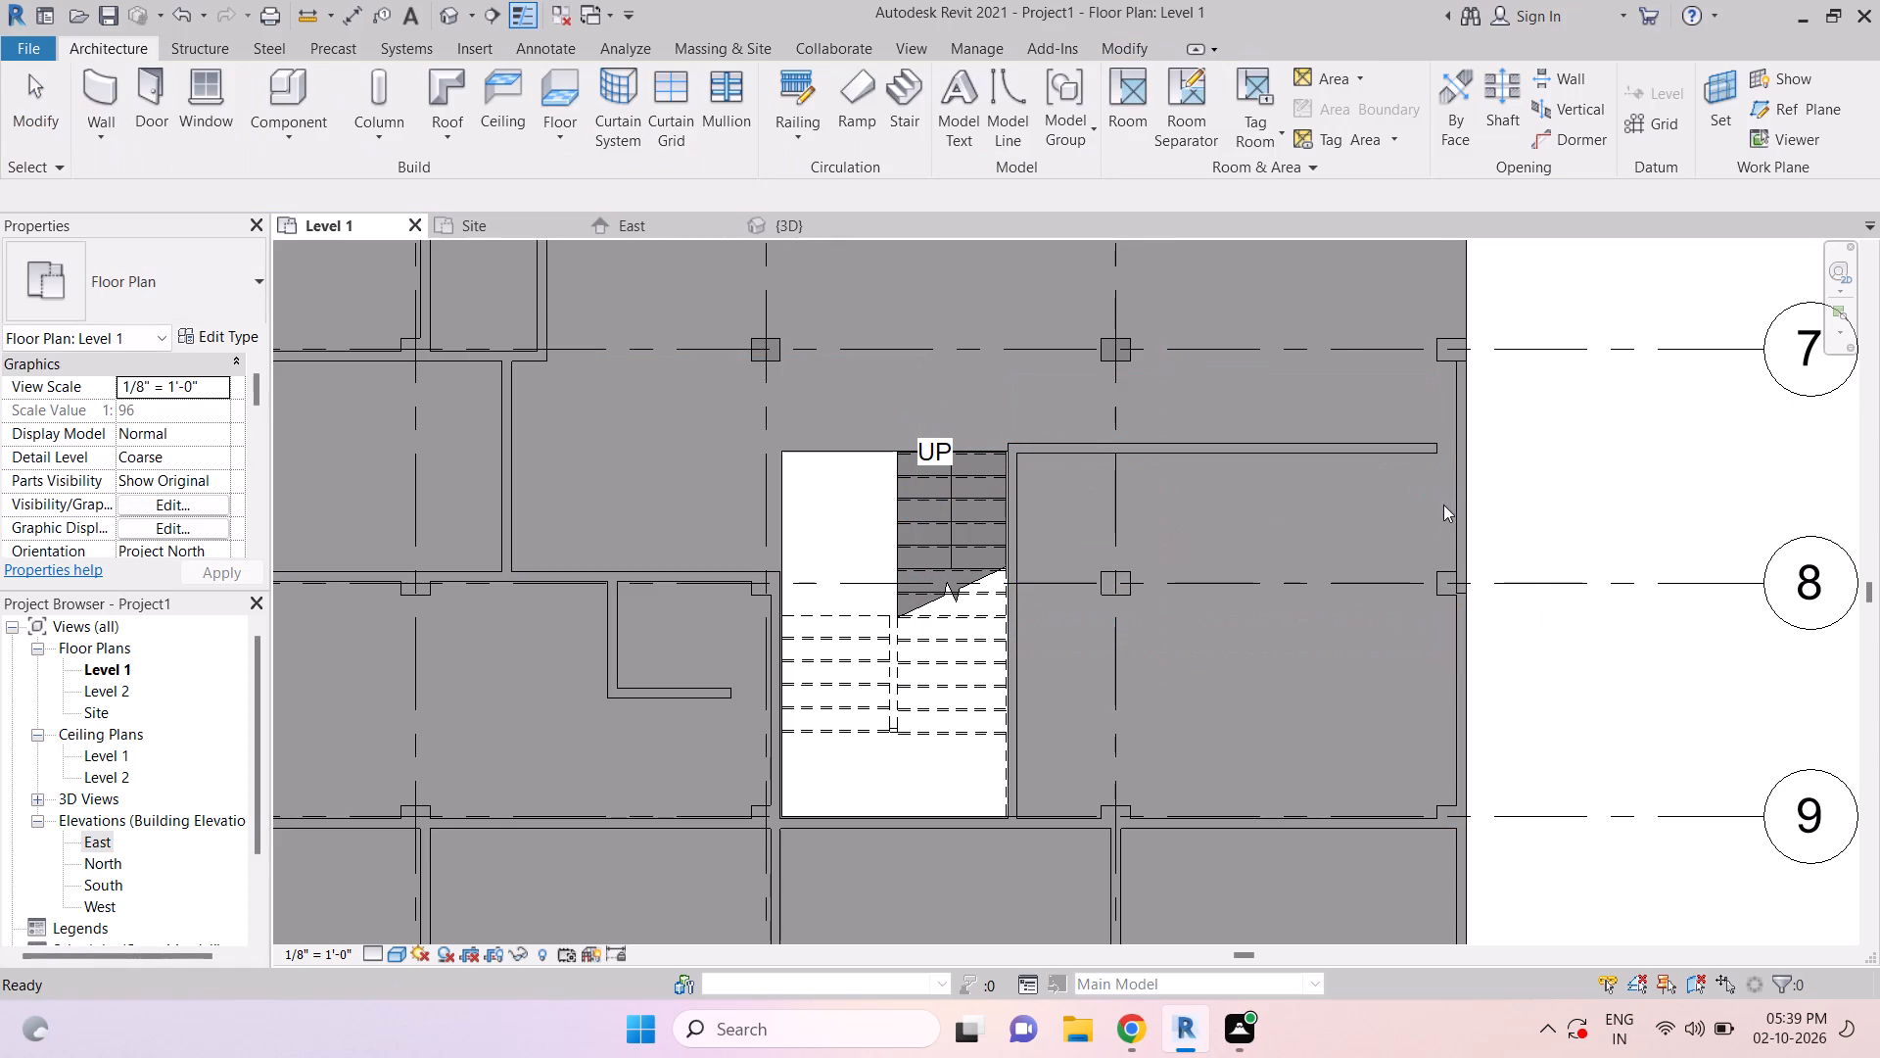
Extend the east end of the moved wall to the centreline of the east exterior wall, about 19'-3" long overall.
scroll(1441, 503, "up", 1)
middle_click_drag(1295, 530, 1099, 594)
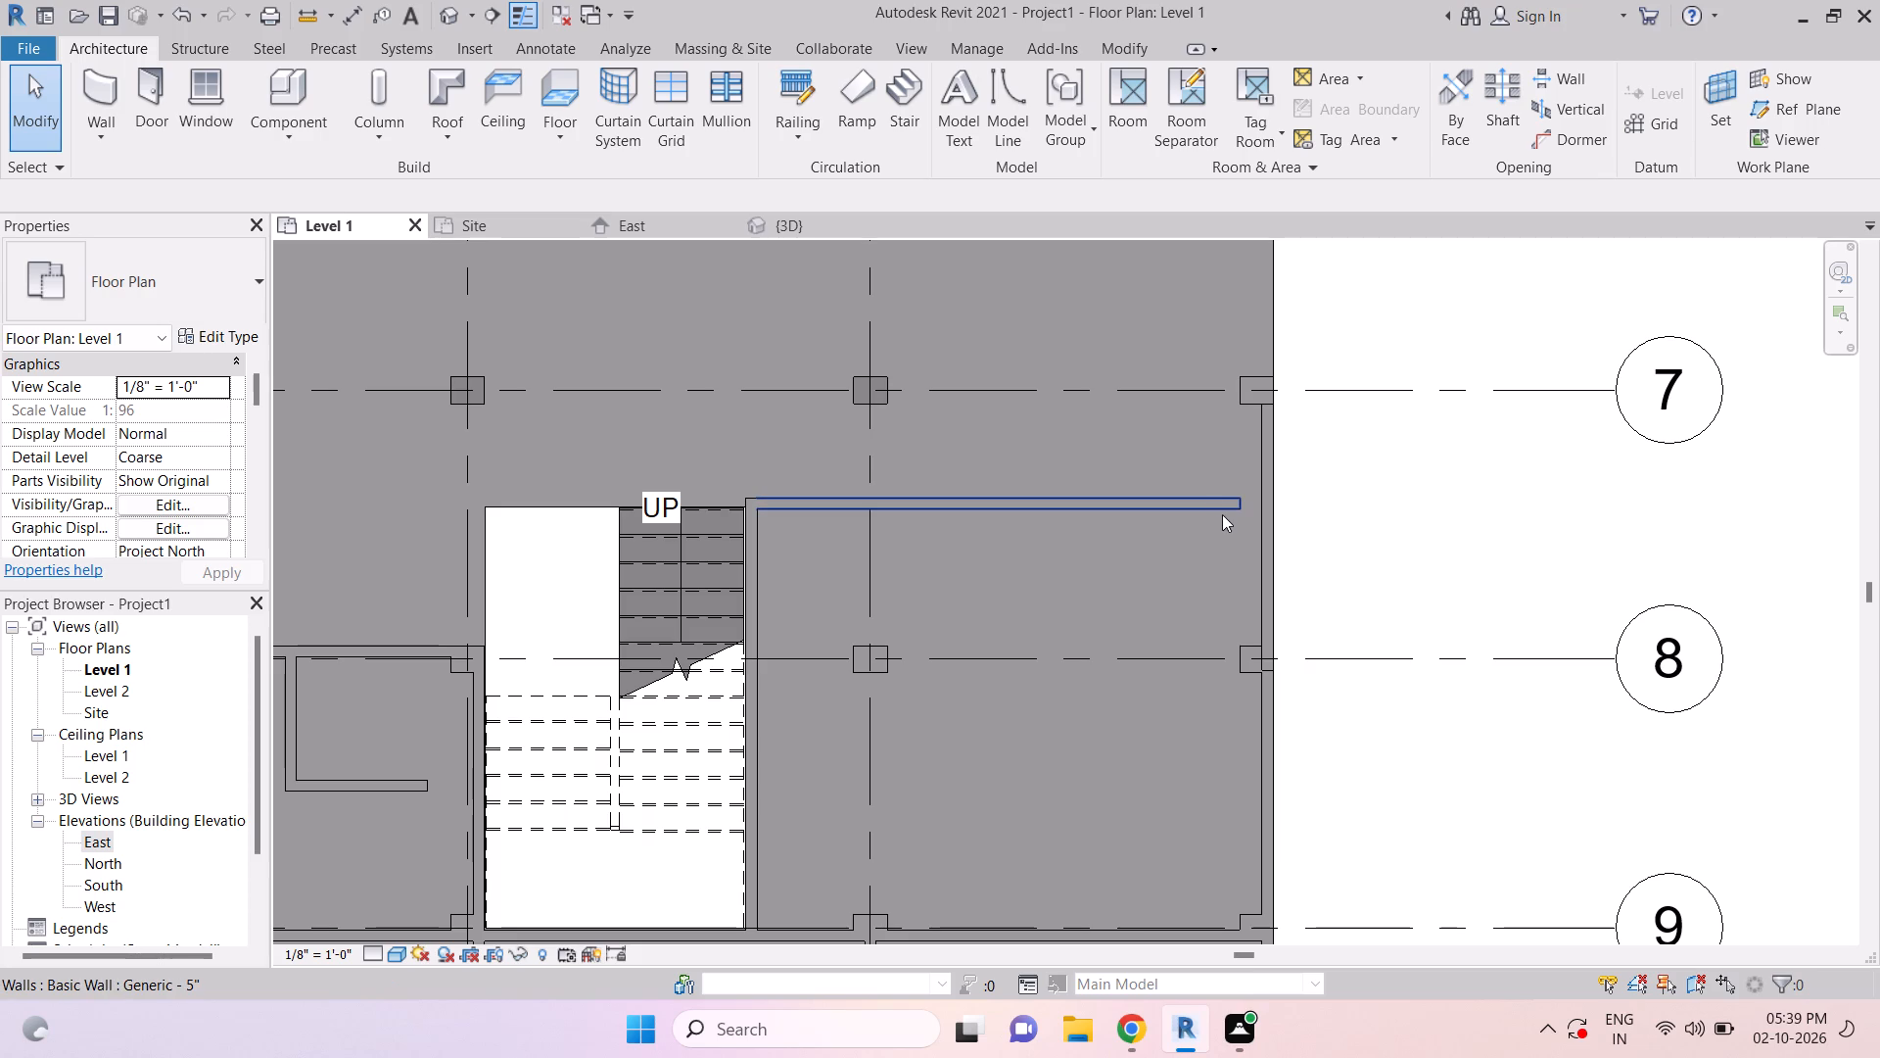
left_click(1223, 506)
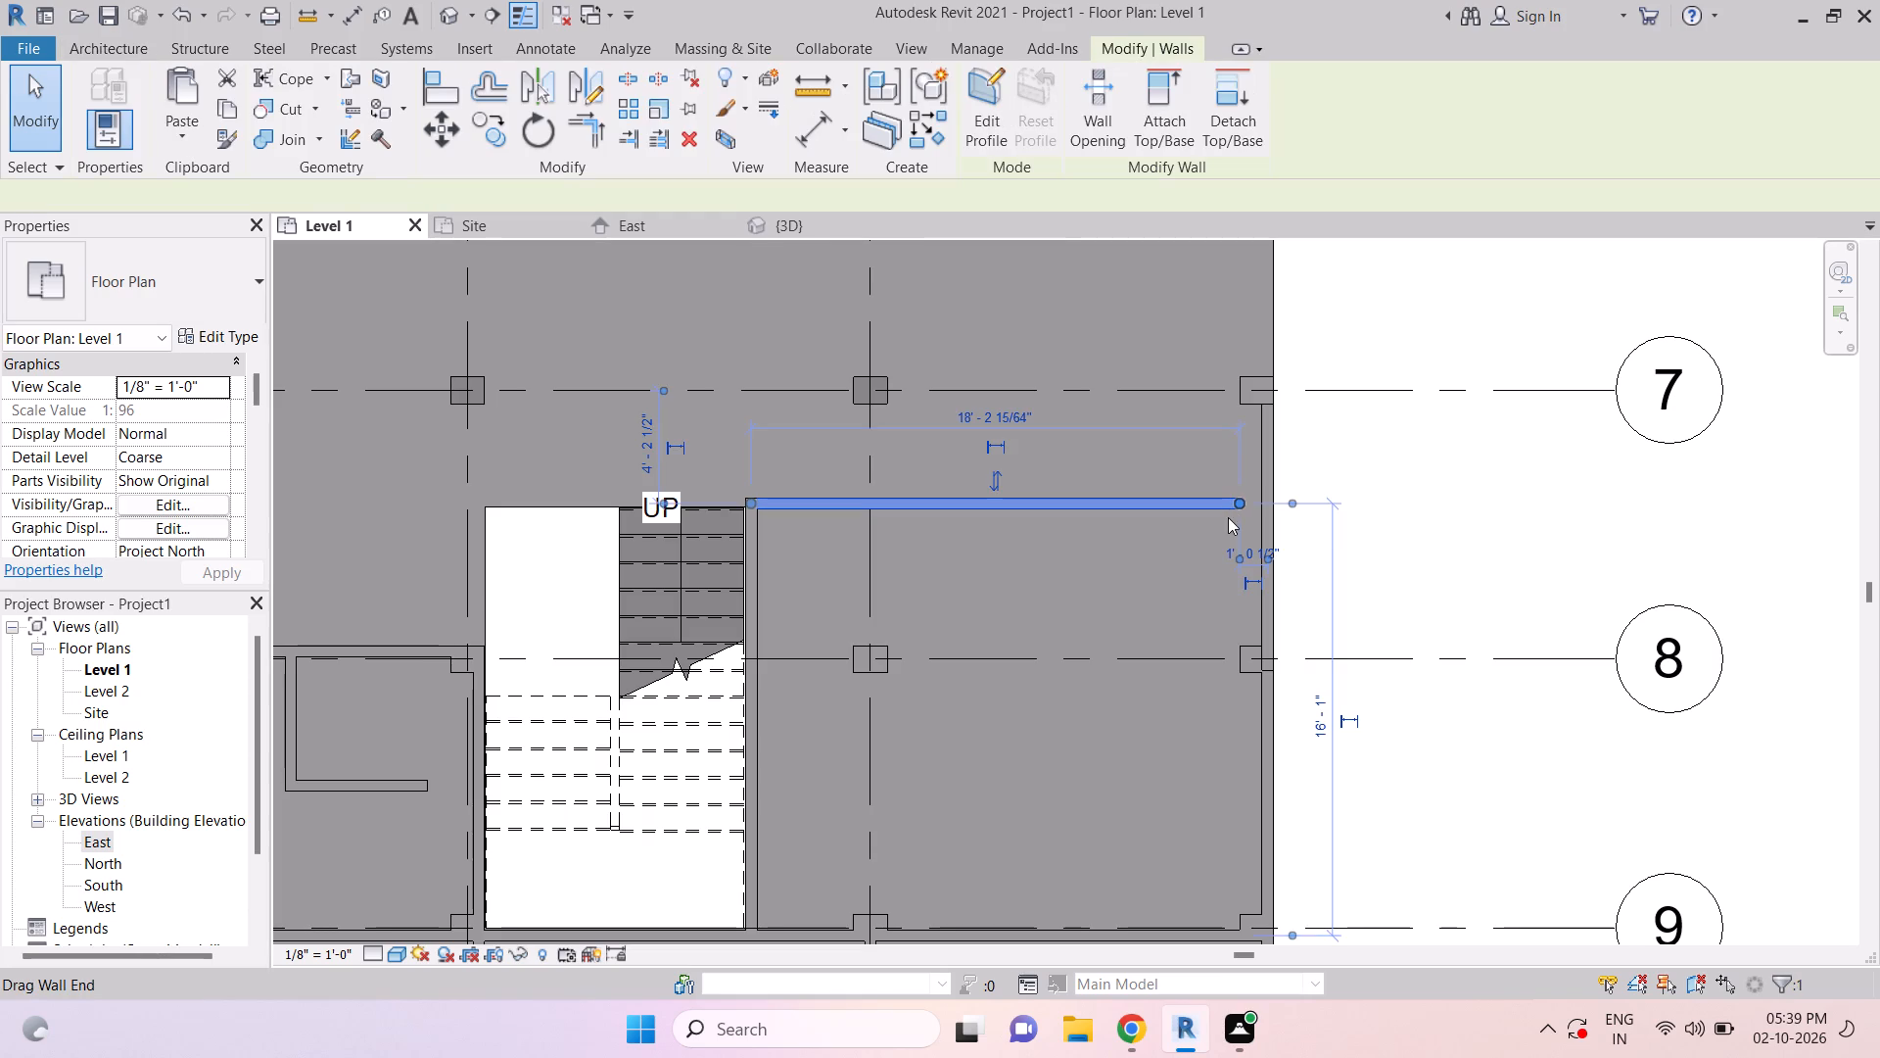
scroll(1237, 516, "up", 4)
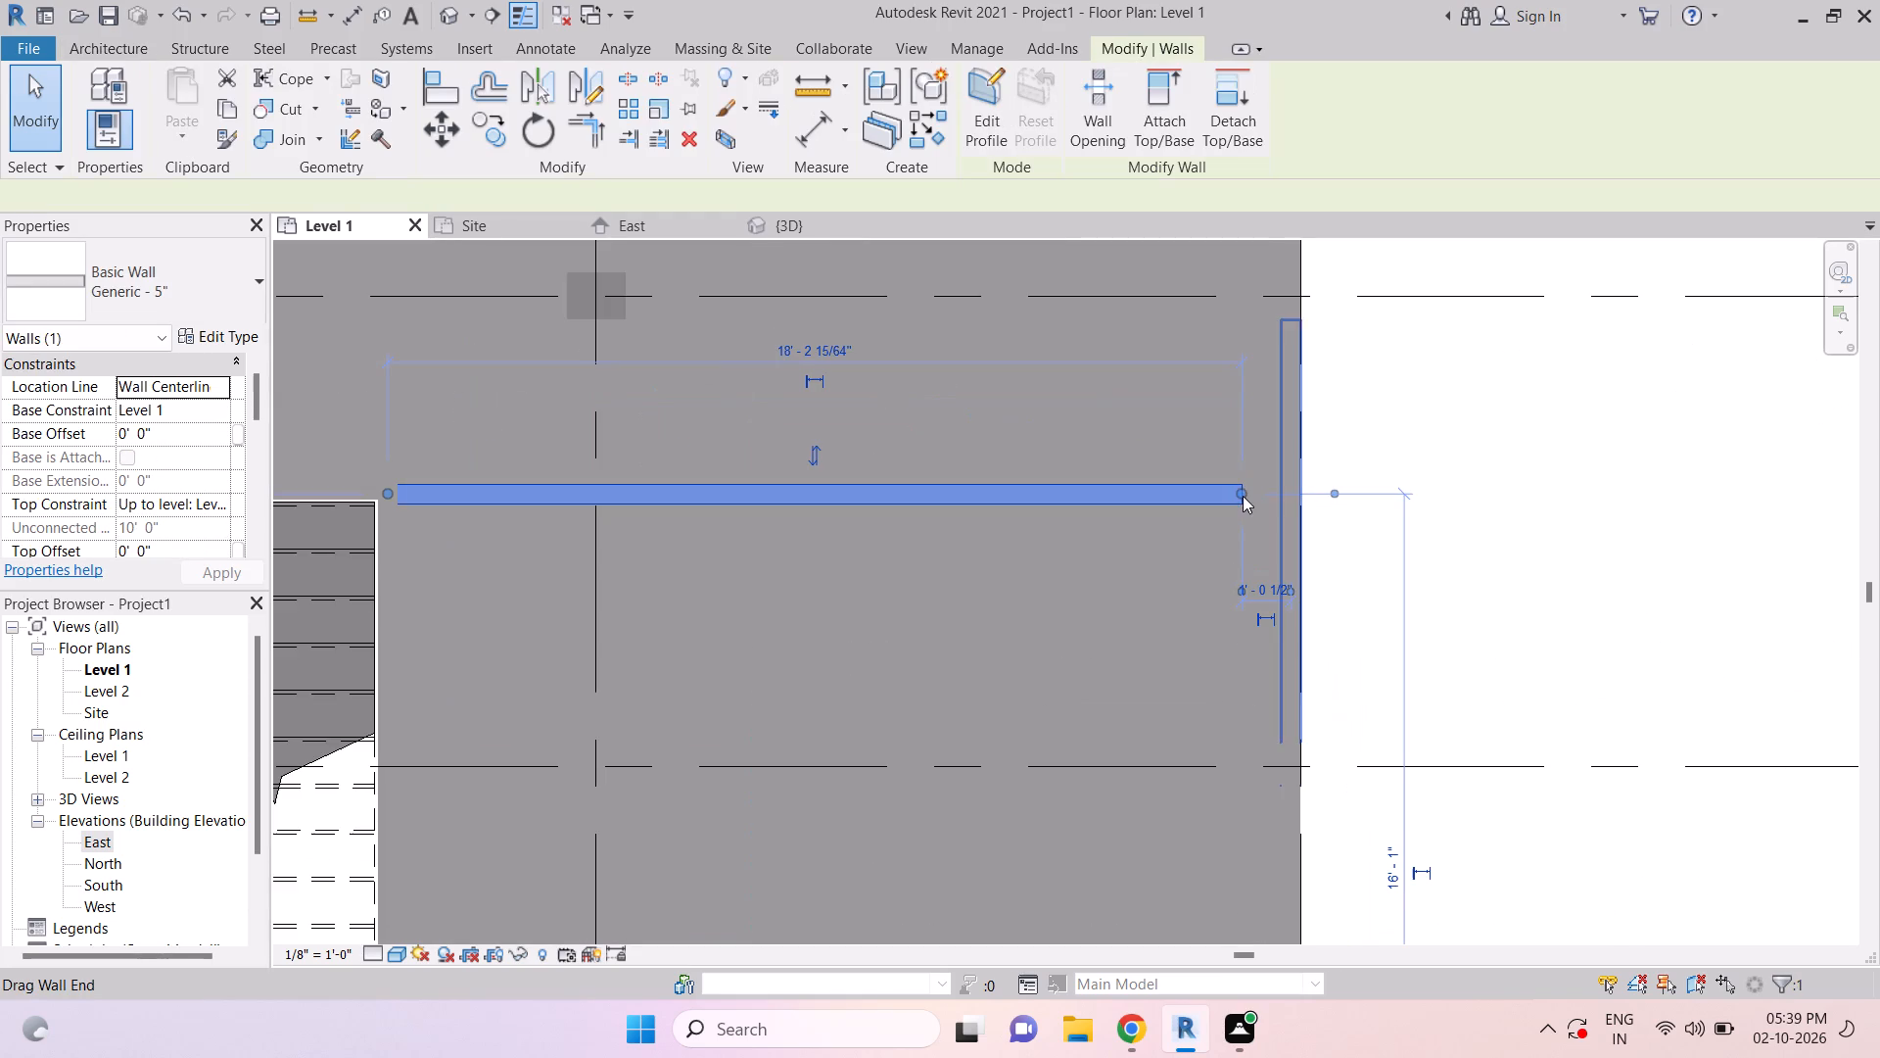
left_click_drag(1242, 495, 1292, 491)
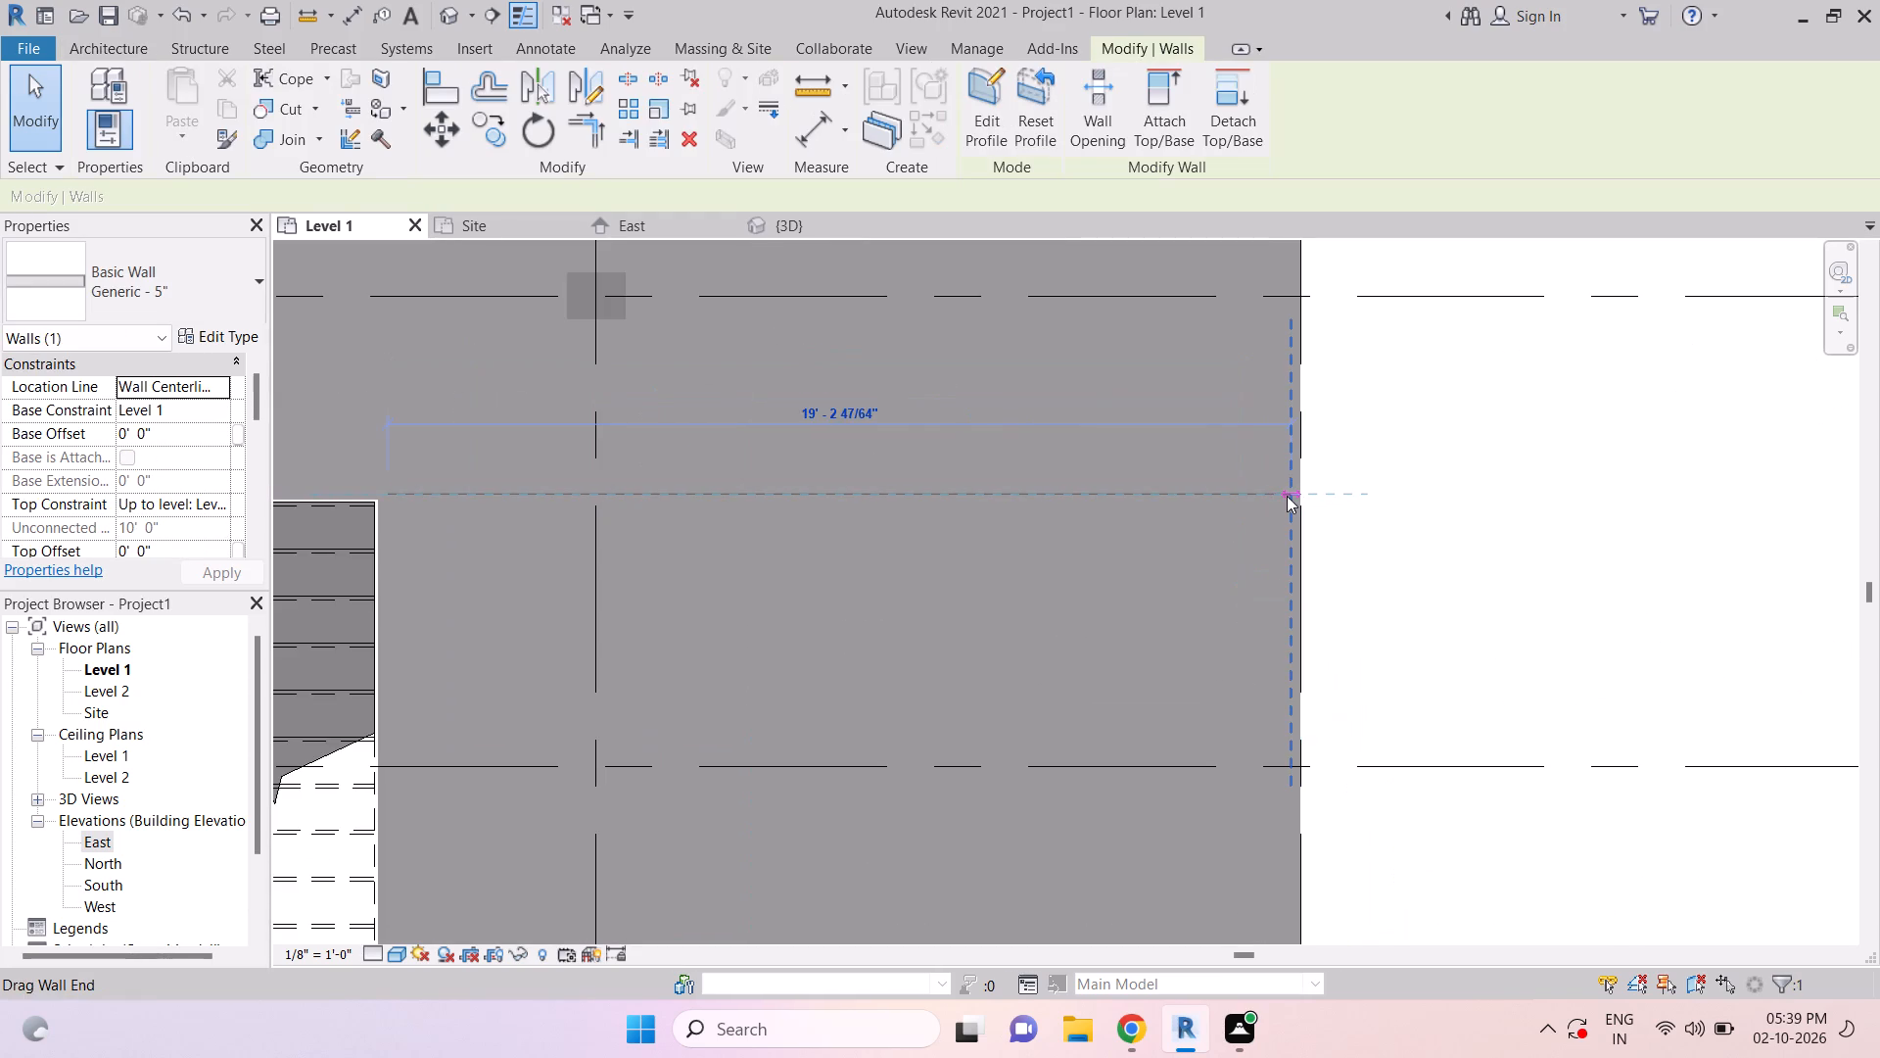
key("Escape")
key("Escape")
left_click(1270, 500)
scroll(1270, 499, "up", 6)
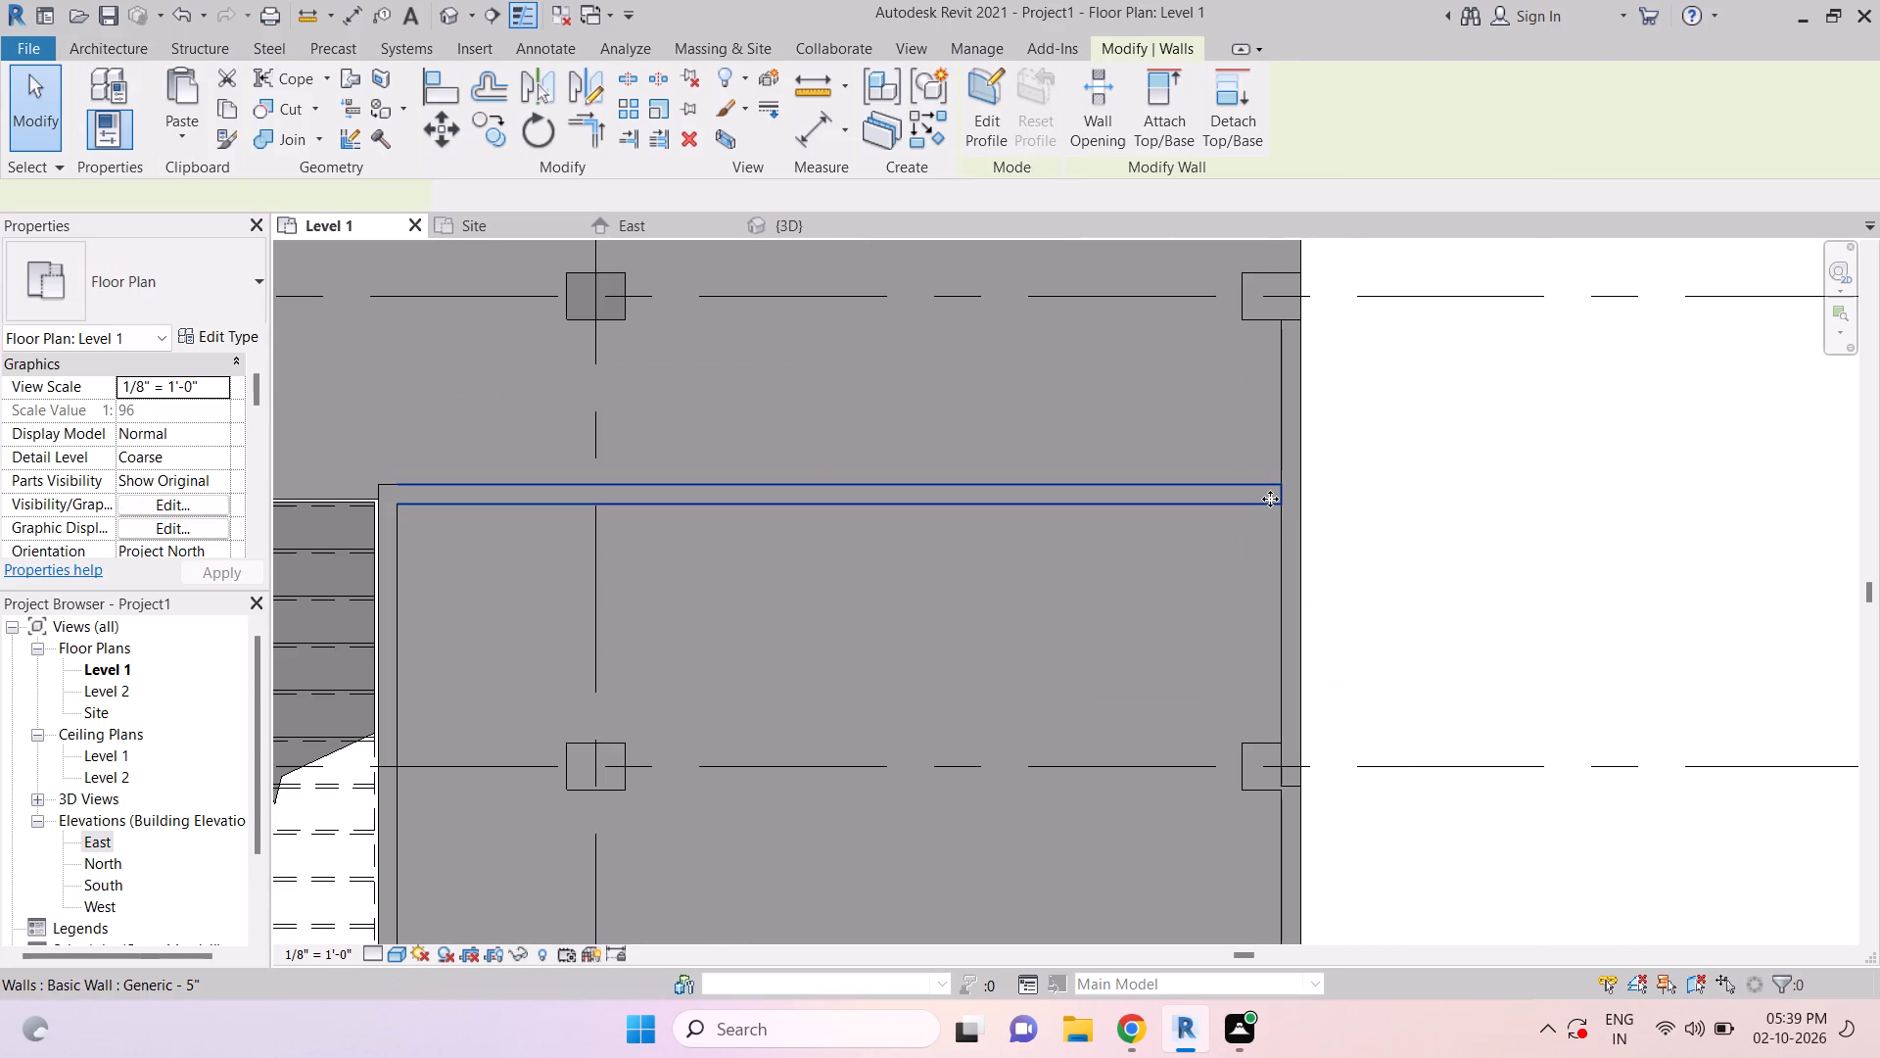
left_click(1314, 482)
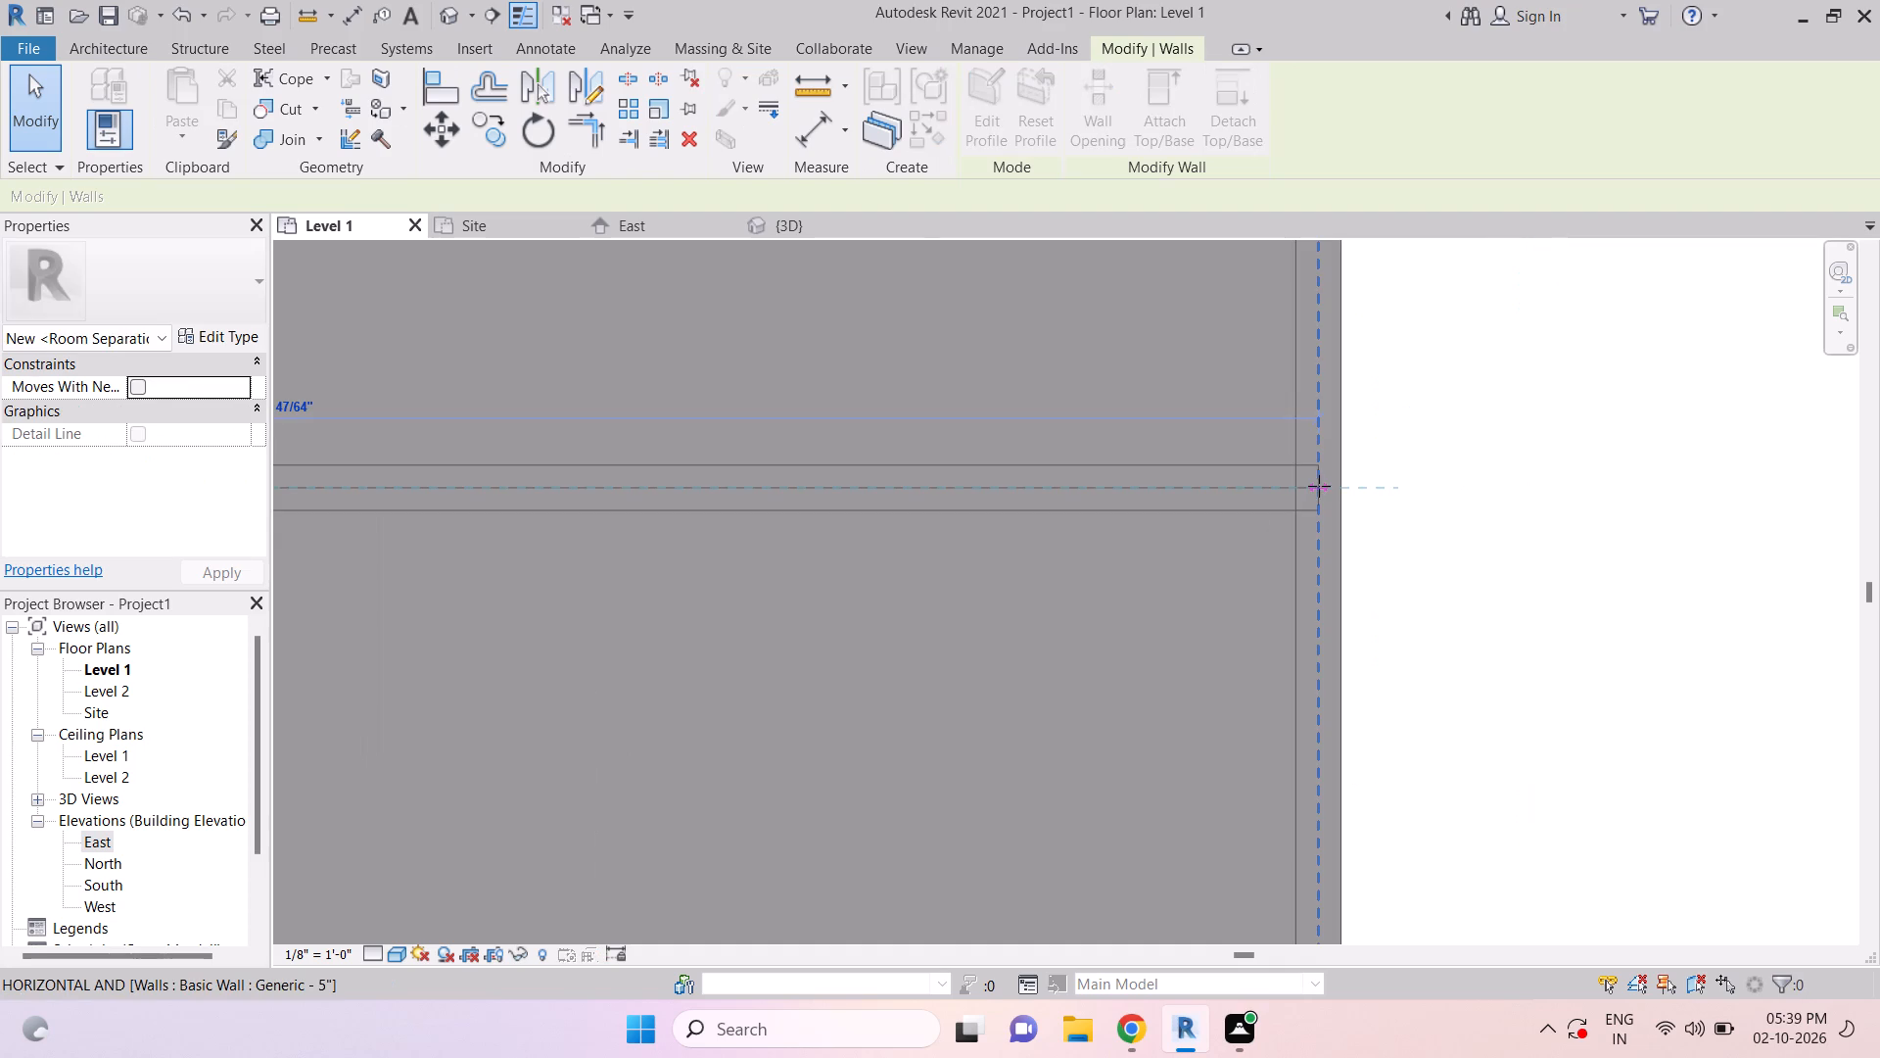
key("Escape")
key("Escape")
scroll(1292, 533, "down", 9)
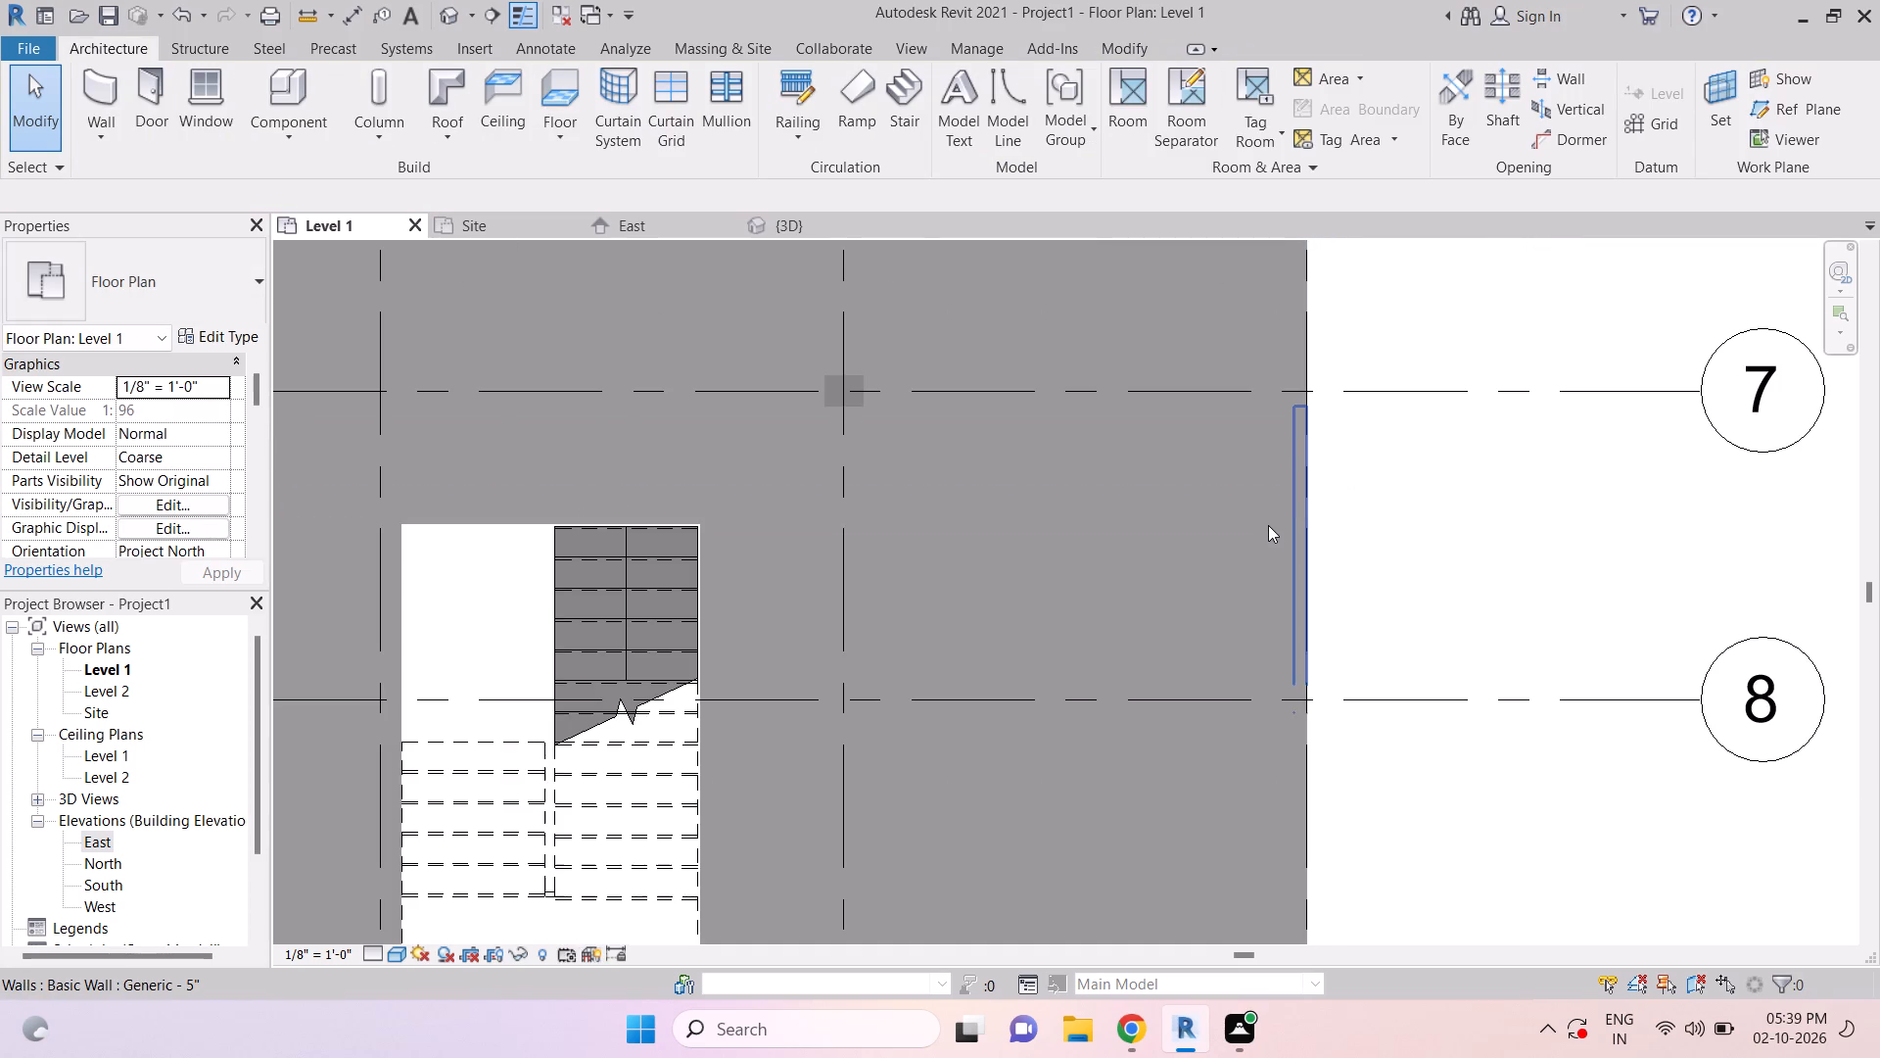
key("Escape")
Align the north face of the wall east of the stair with the north edge of the stair's shaft opening.
scroll(1058, 557, "down", 2)
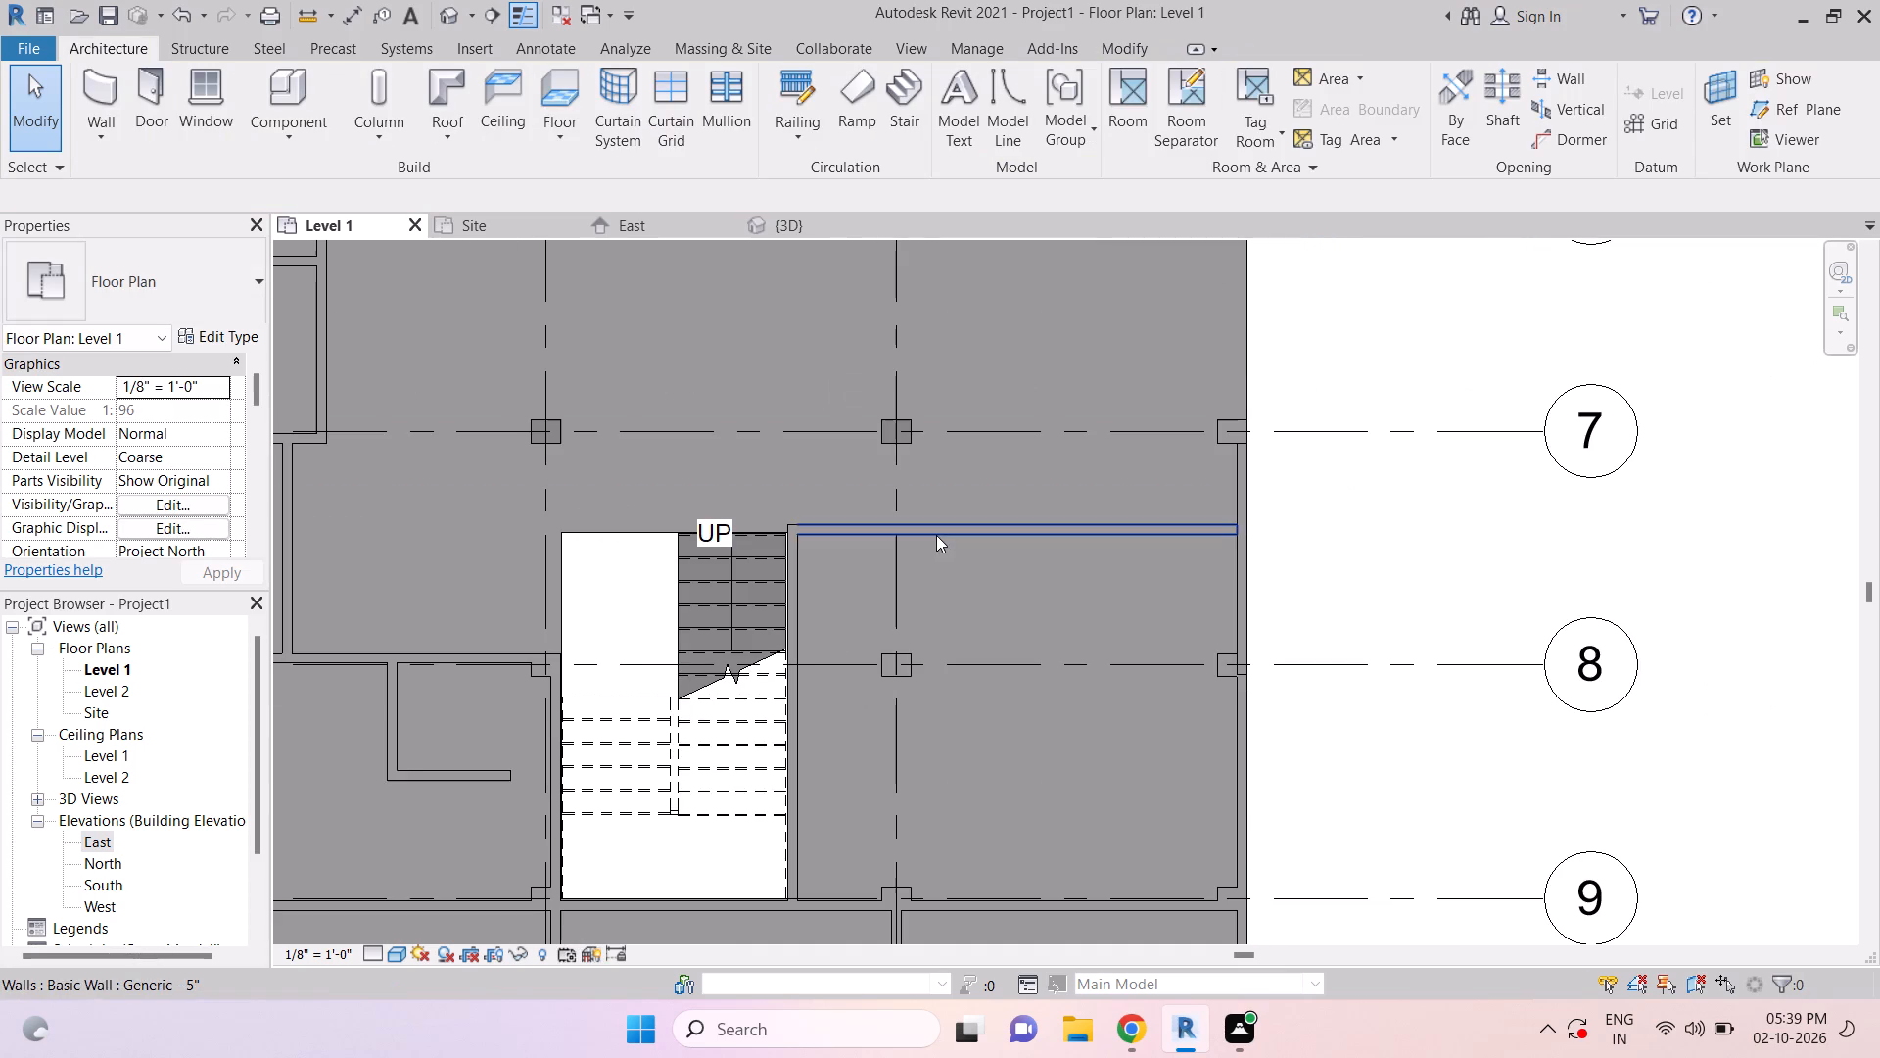
scroll(789, 525, "up", 10)
key("Escape")
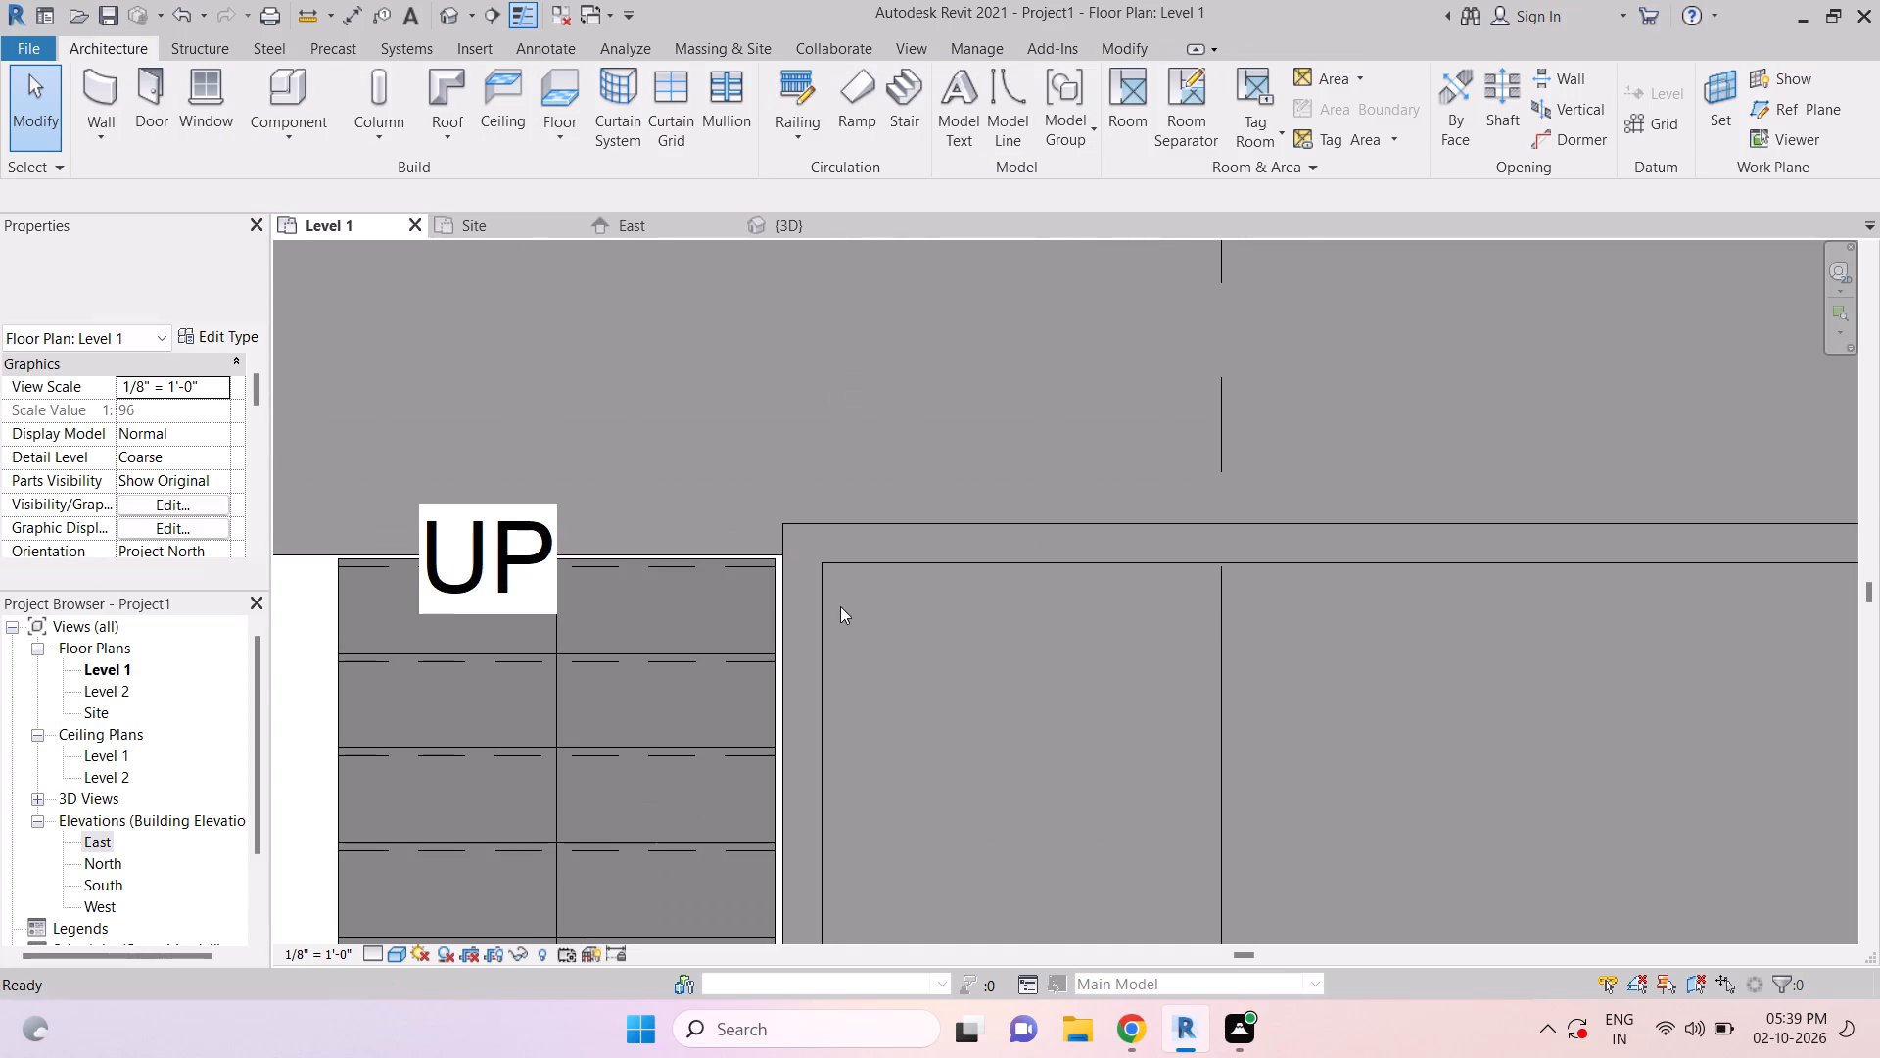
key("Escape")
key("a")
key("l")
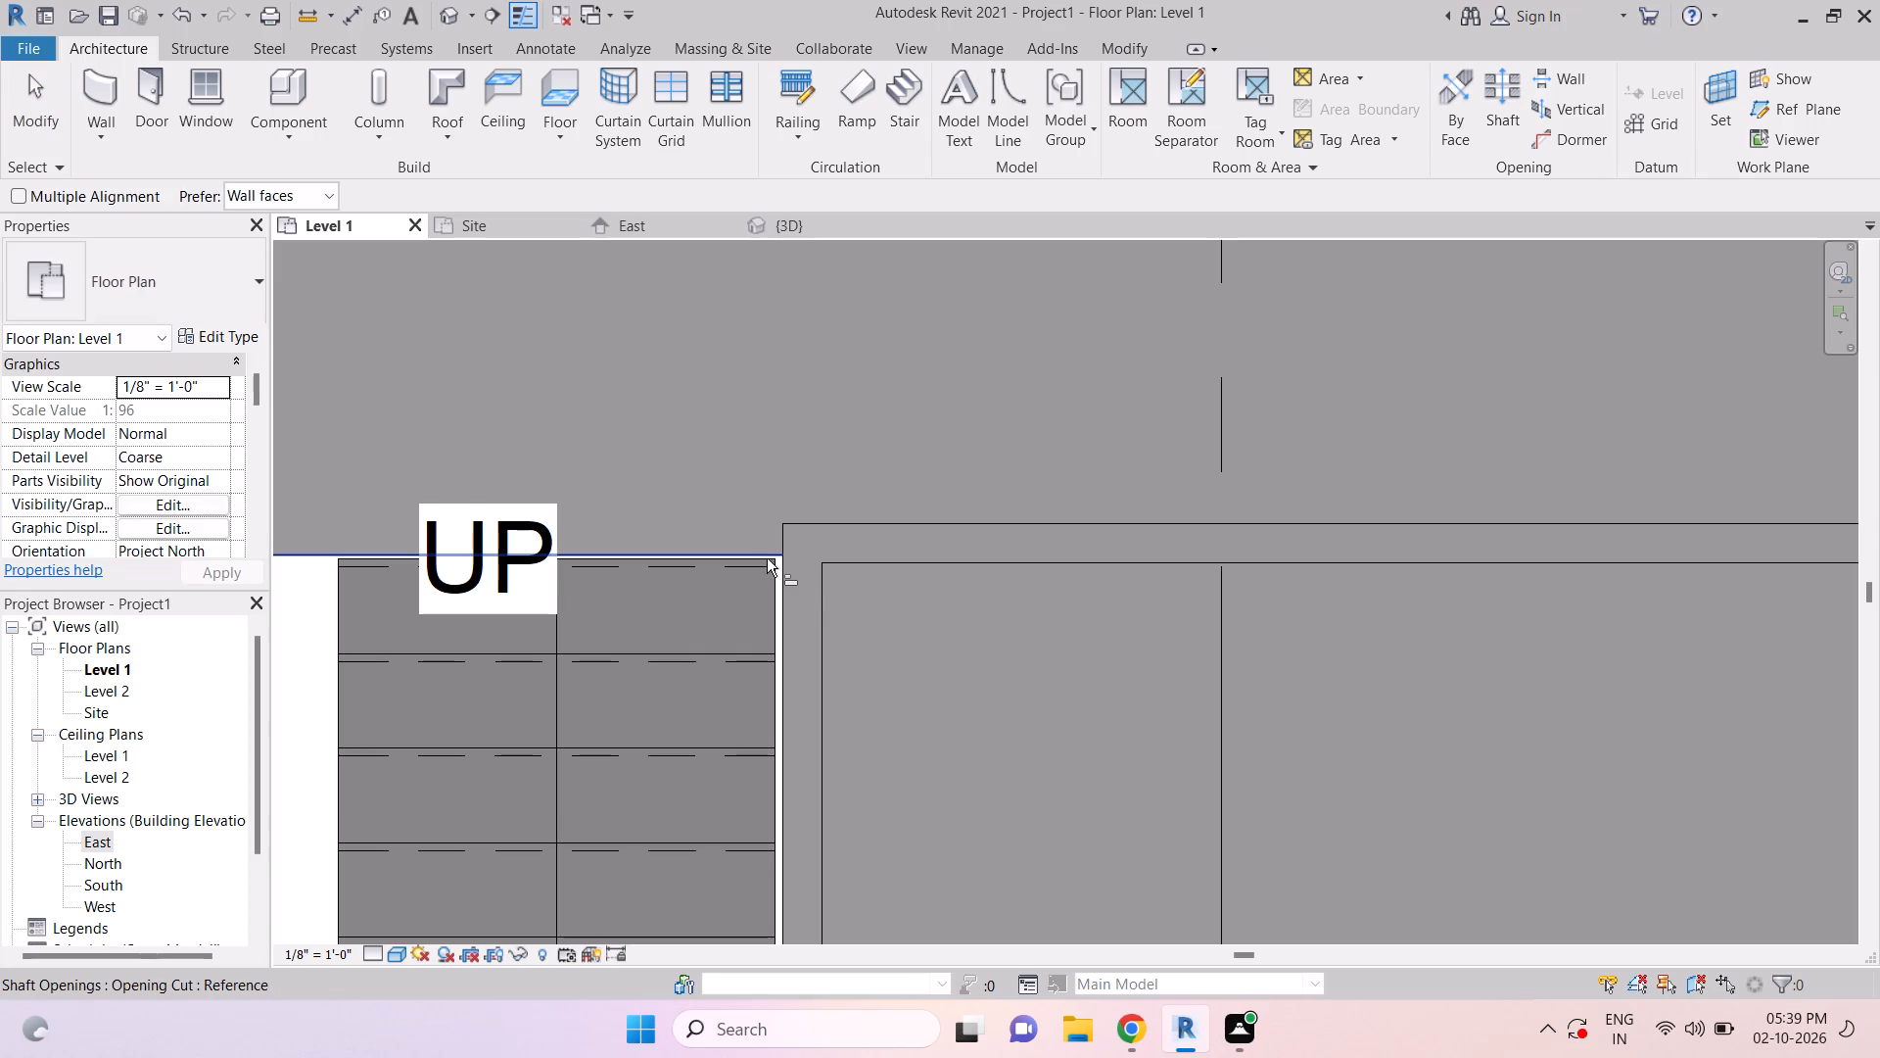
left_click(767, 555)
left_click(842, 528)
key("Escape")
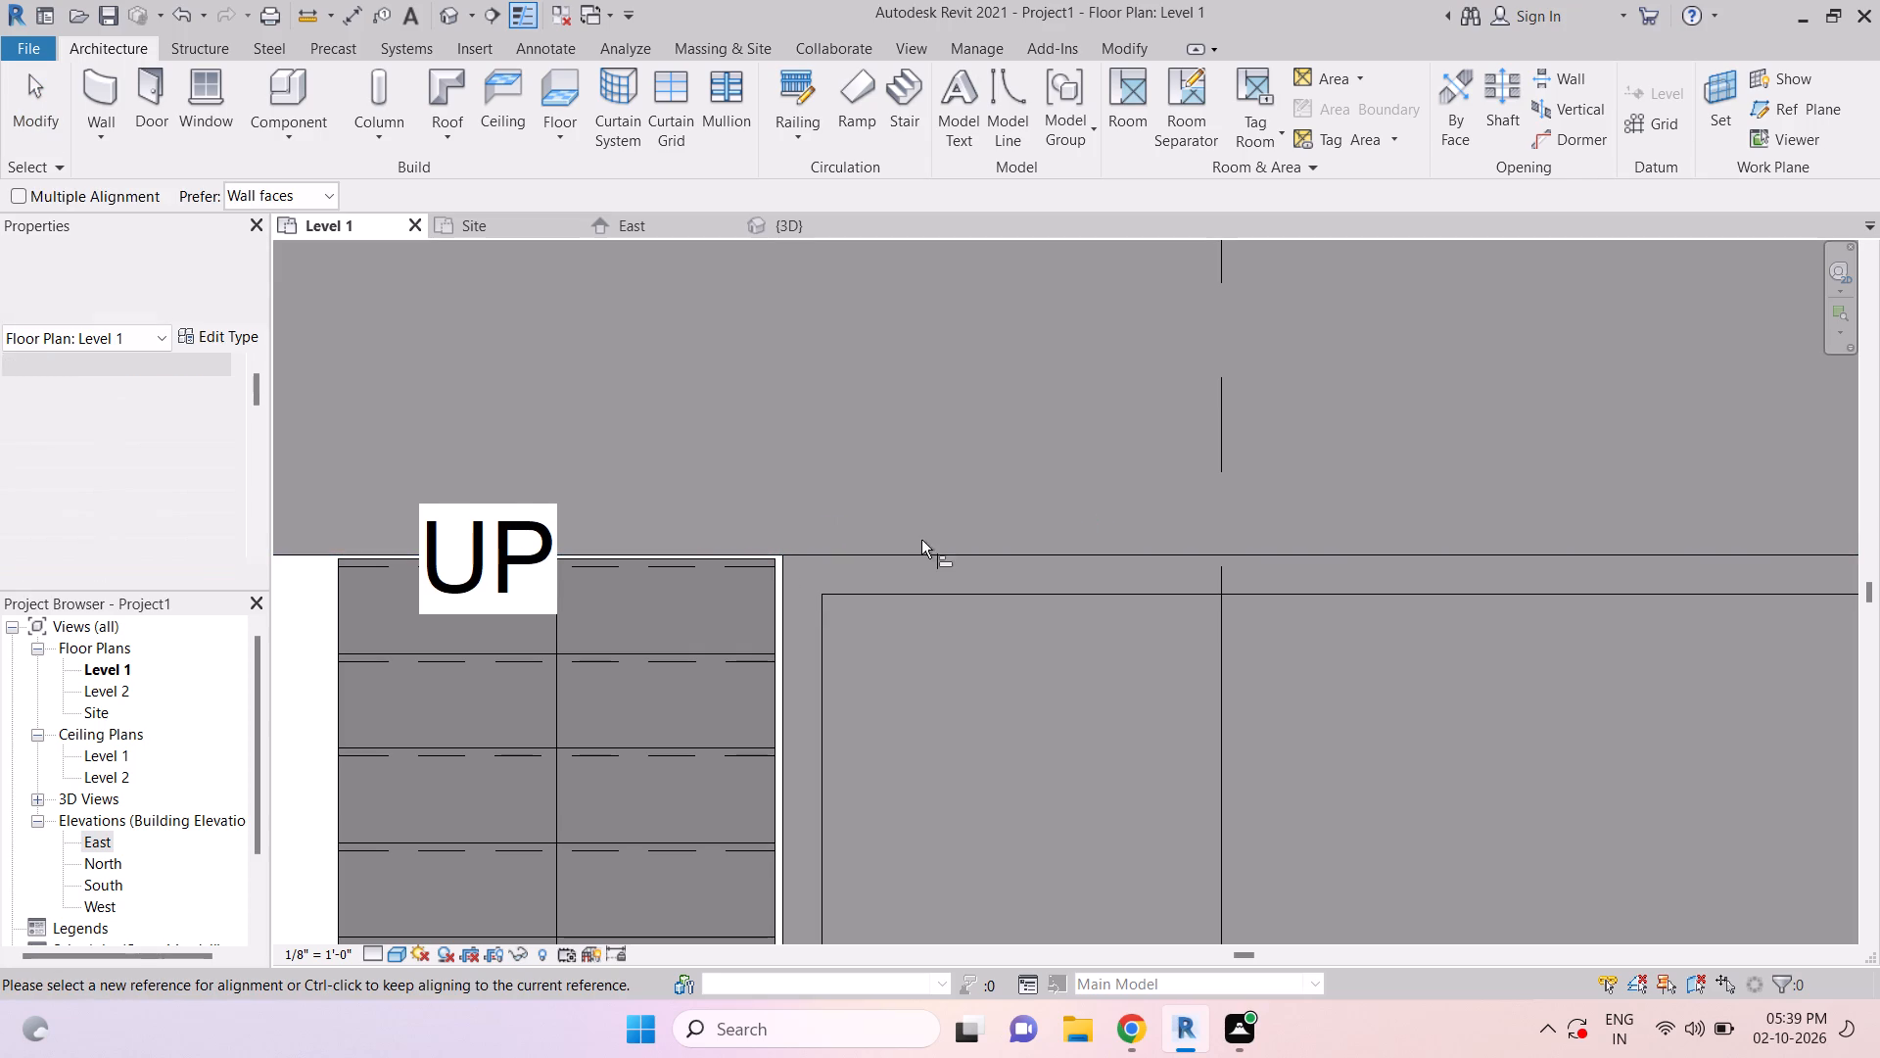
scroll(926, 542, "down", 14)
key("Escape")
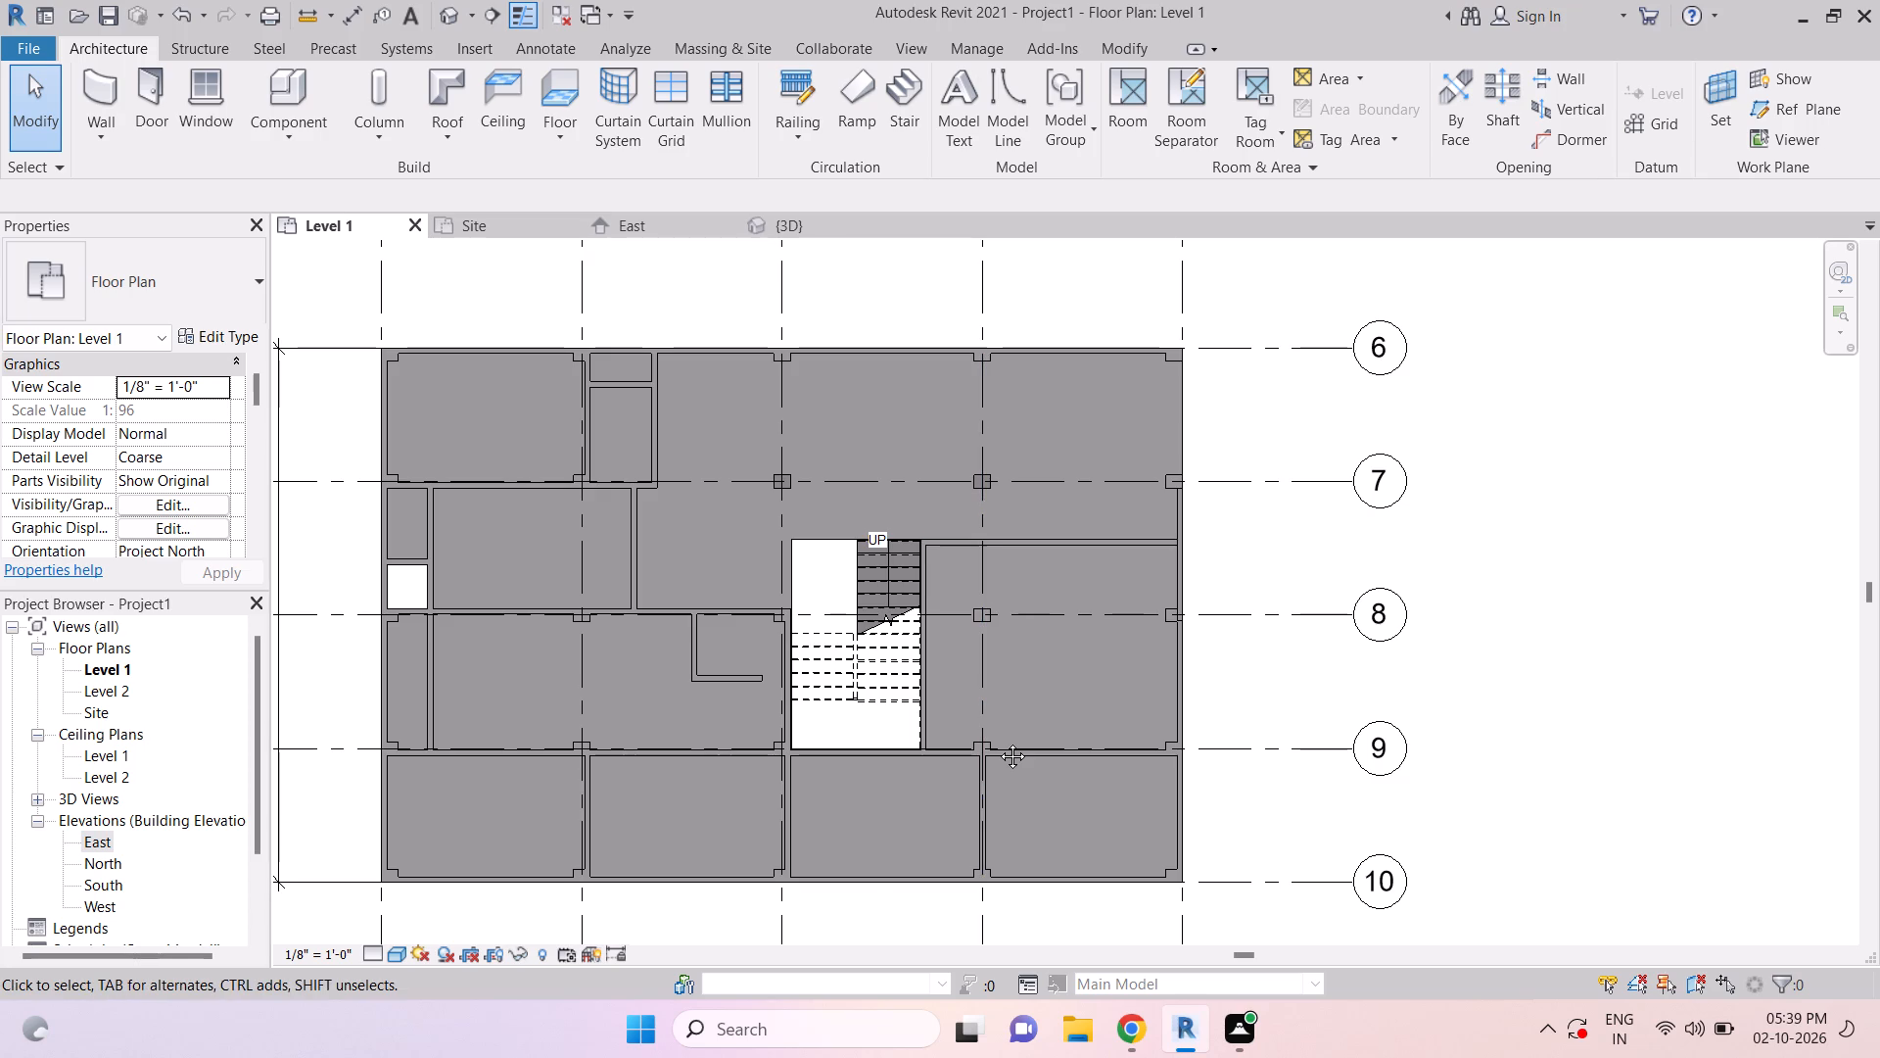
Examine the Level 1 layout around the stair and the room to its east between grids 7 and 10.
middle_click_drag(990, 770, 1019, 685)
scroll(974, 668, "up", 5)
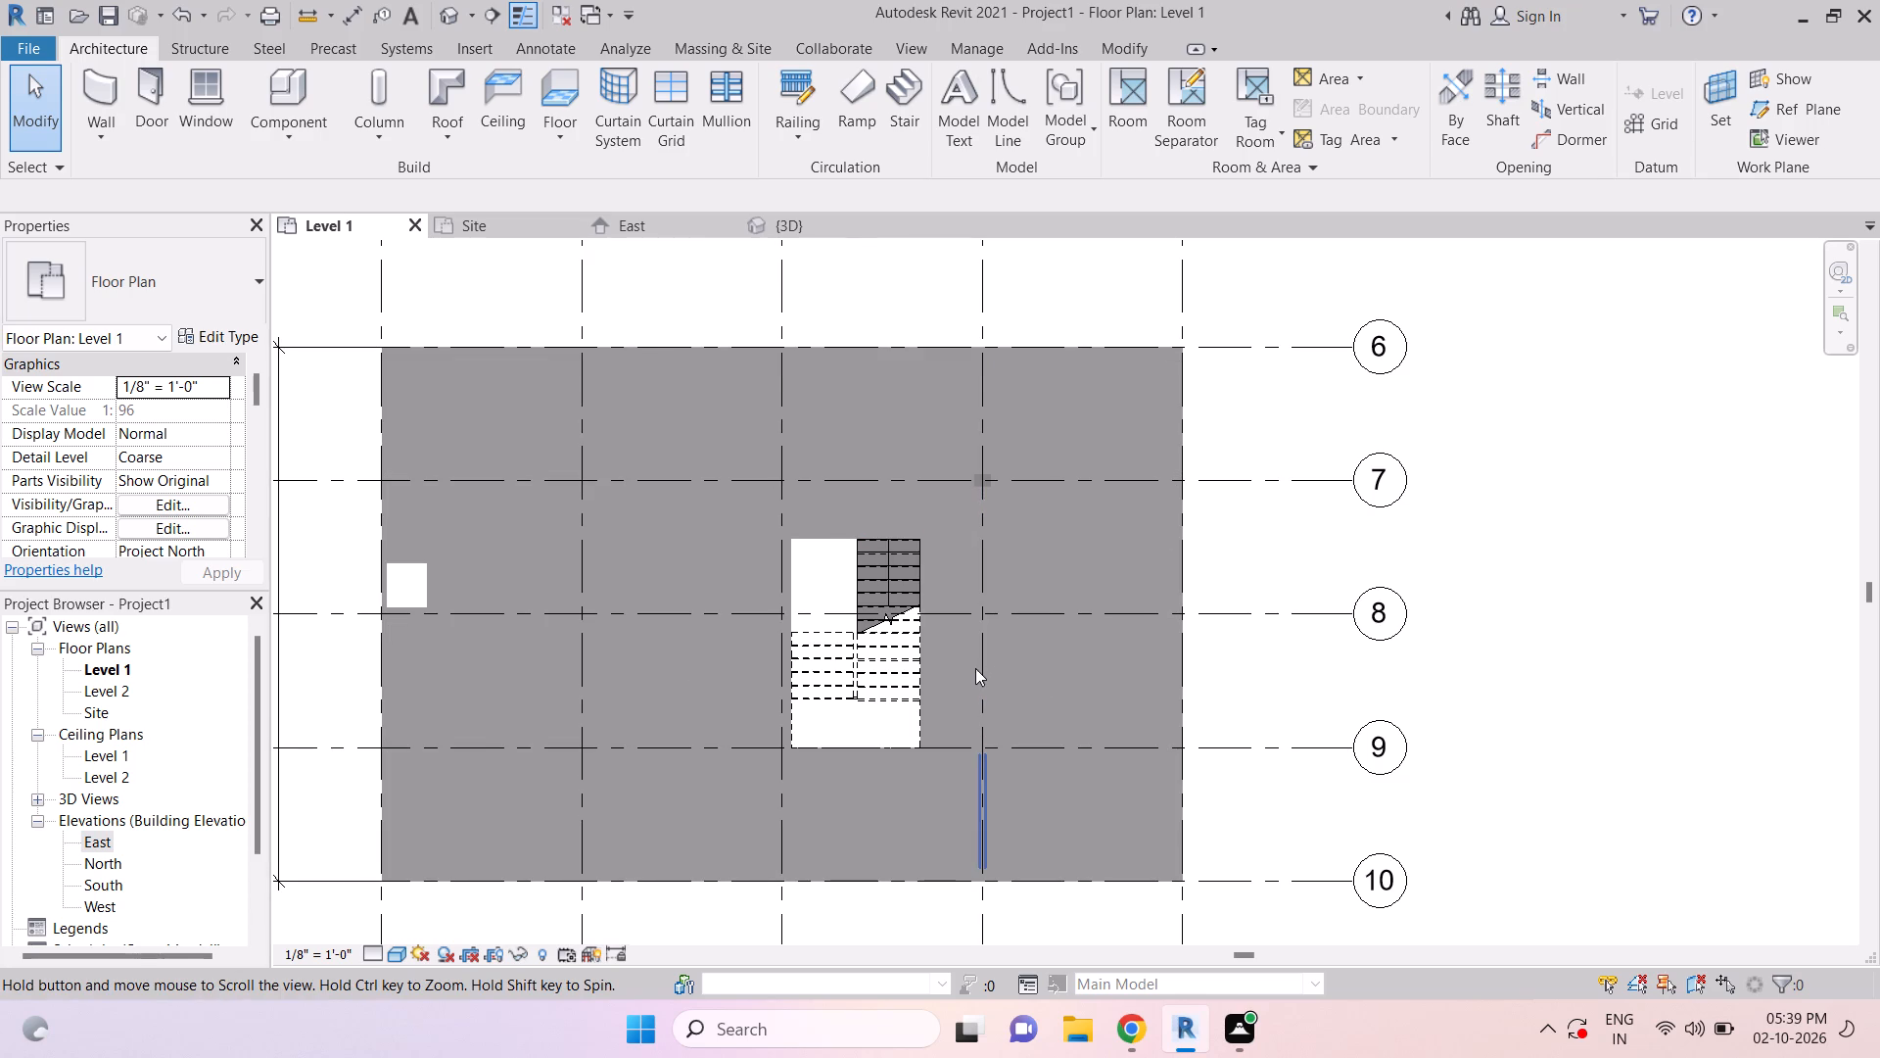
key("Escape")
key("Escape")
key("Escape")
scroll(982, 668, "down", 2)
key("Escape")
key("Escape")
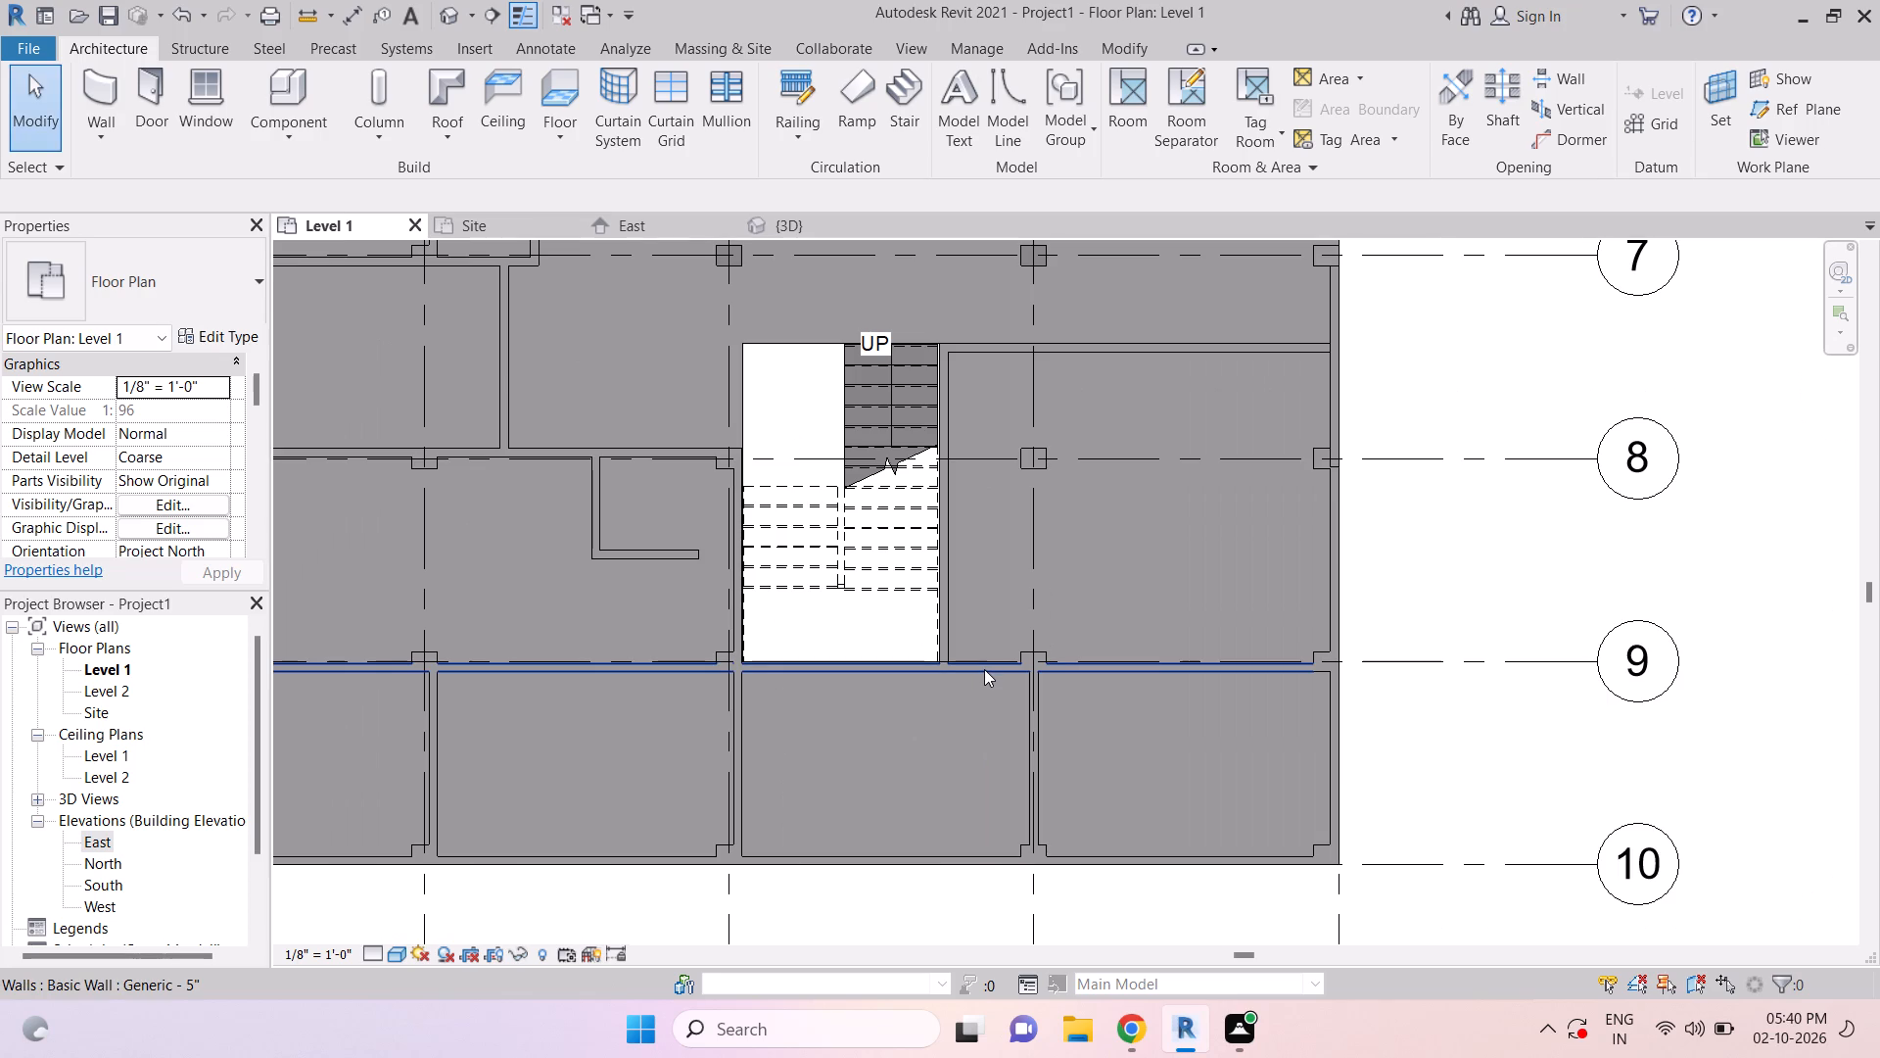
middle_click_drag(1010, 529, 999, 622)
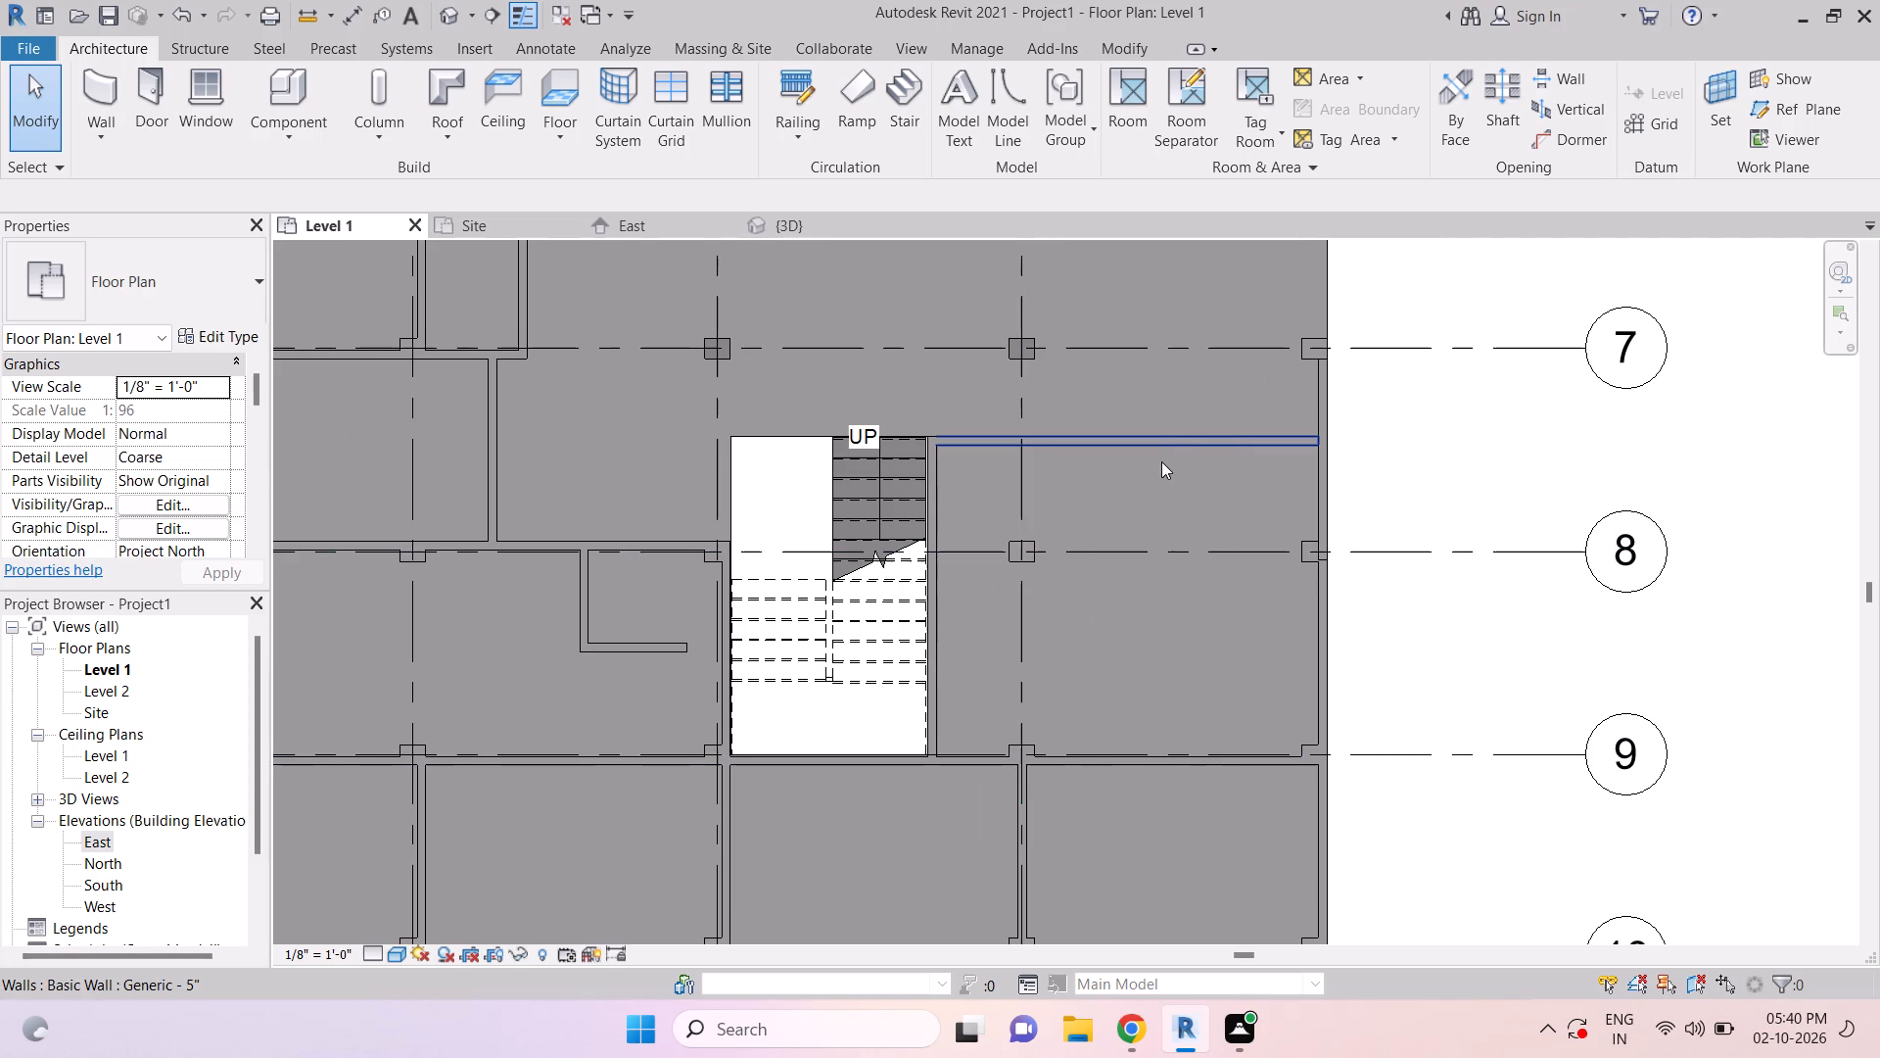
key("Escape")
key("Escape")
key("Escape")
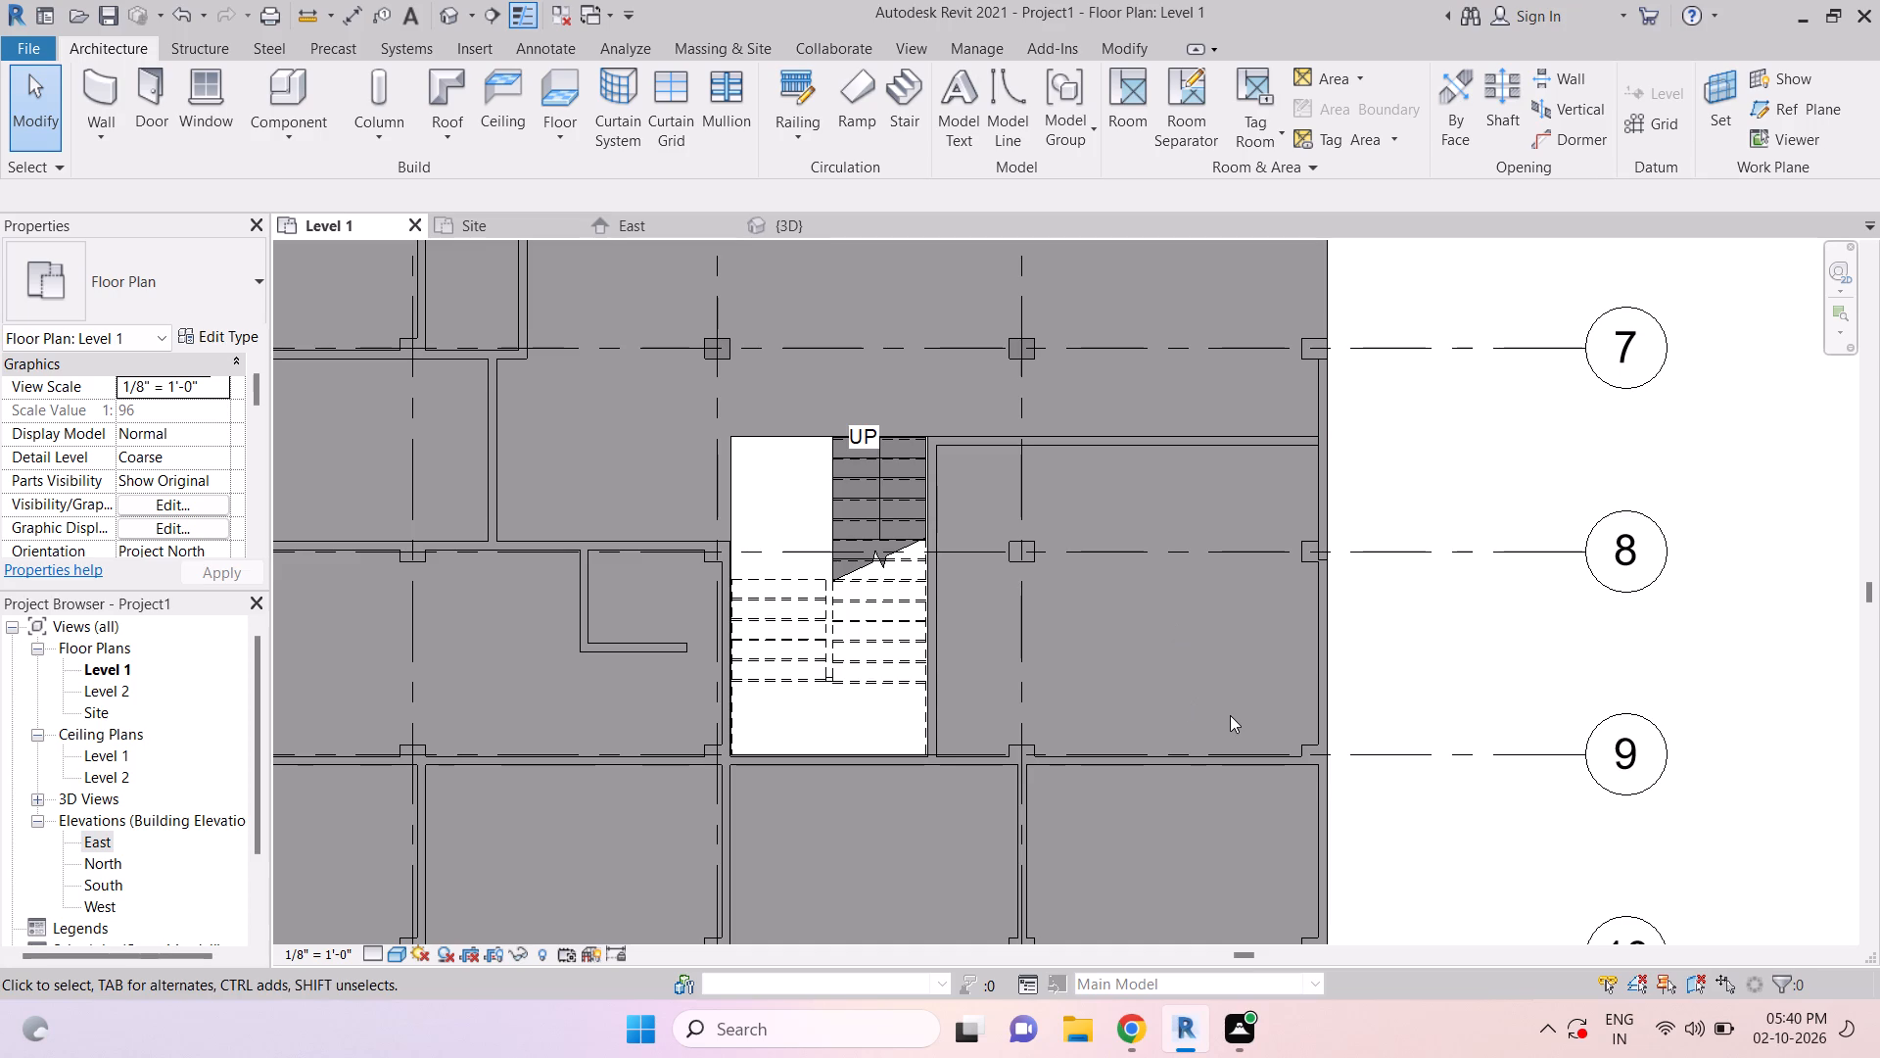
Draw a north-south Generic - 5" partition about 15'-9" long across the room east of the stair, ending at the grid 9 wall.
type("wa")
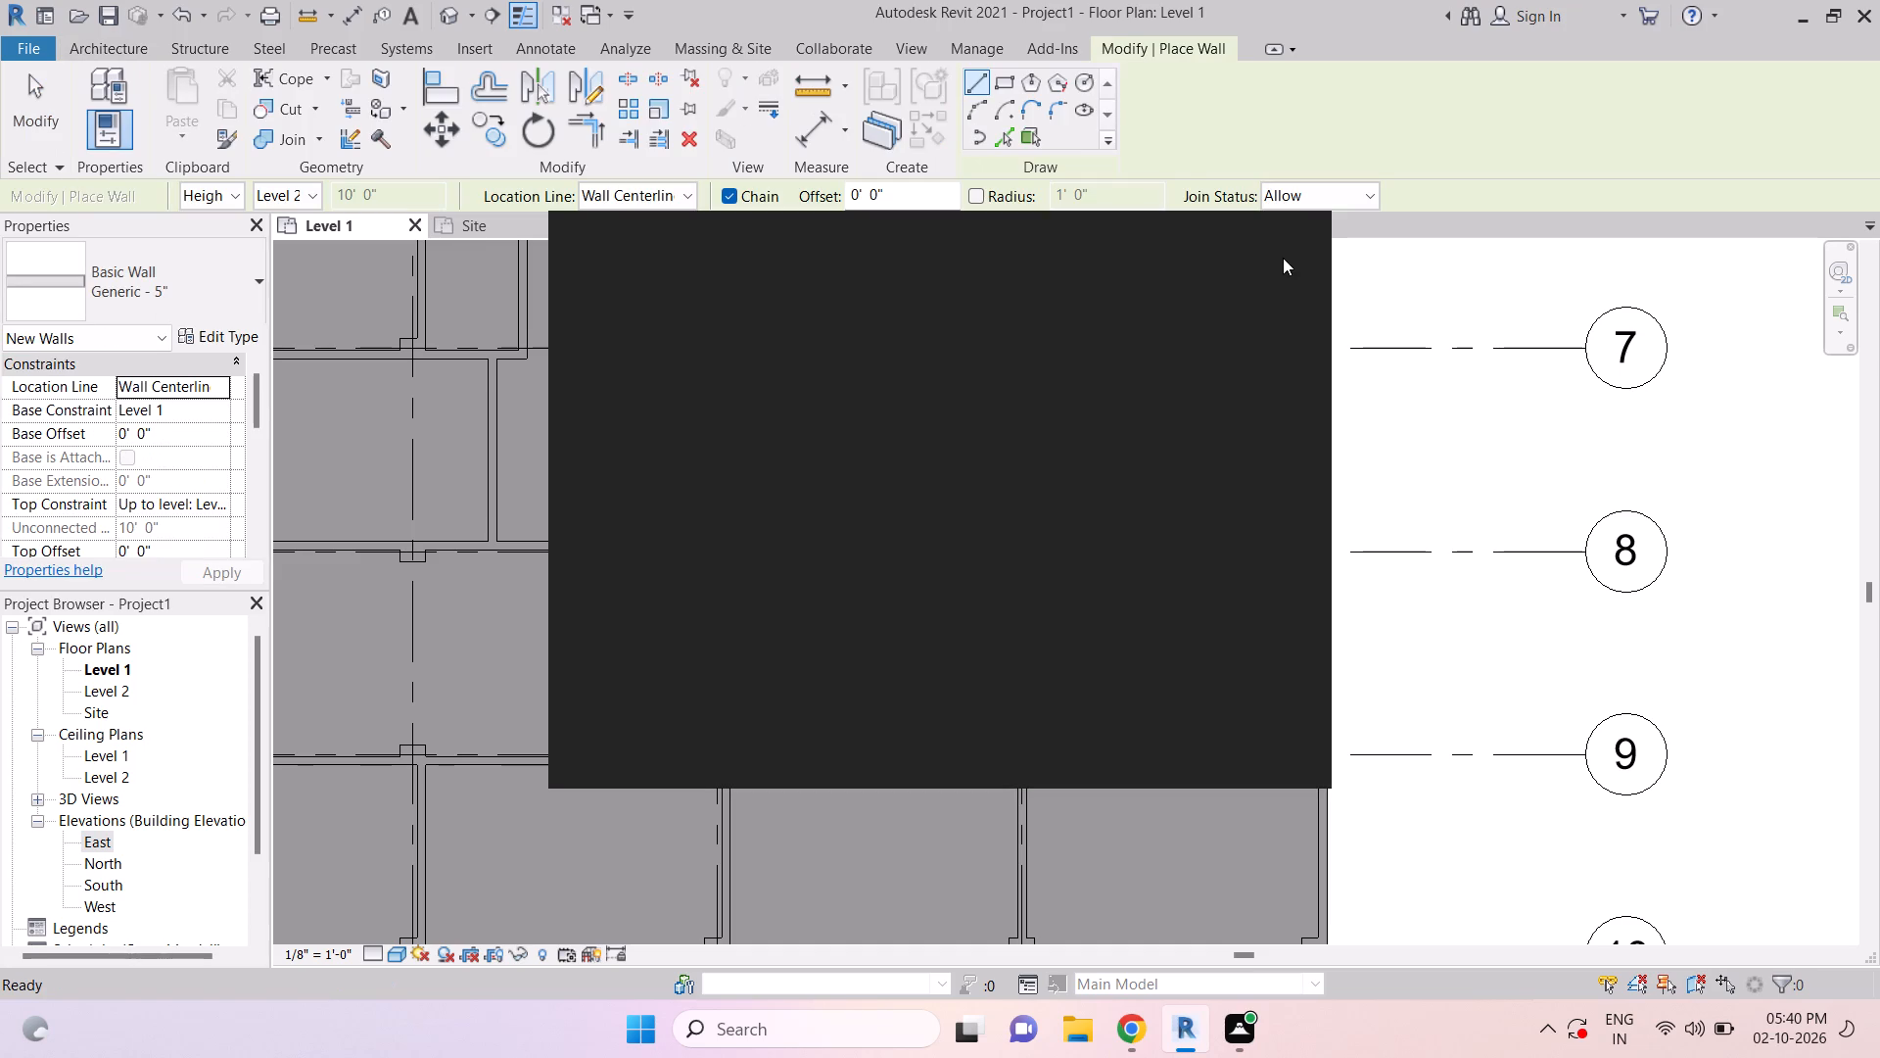
left_click(1289, 240)
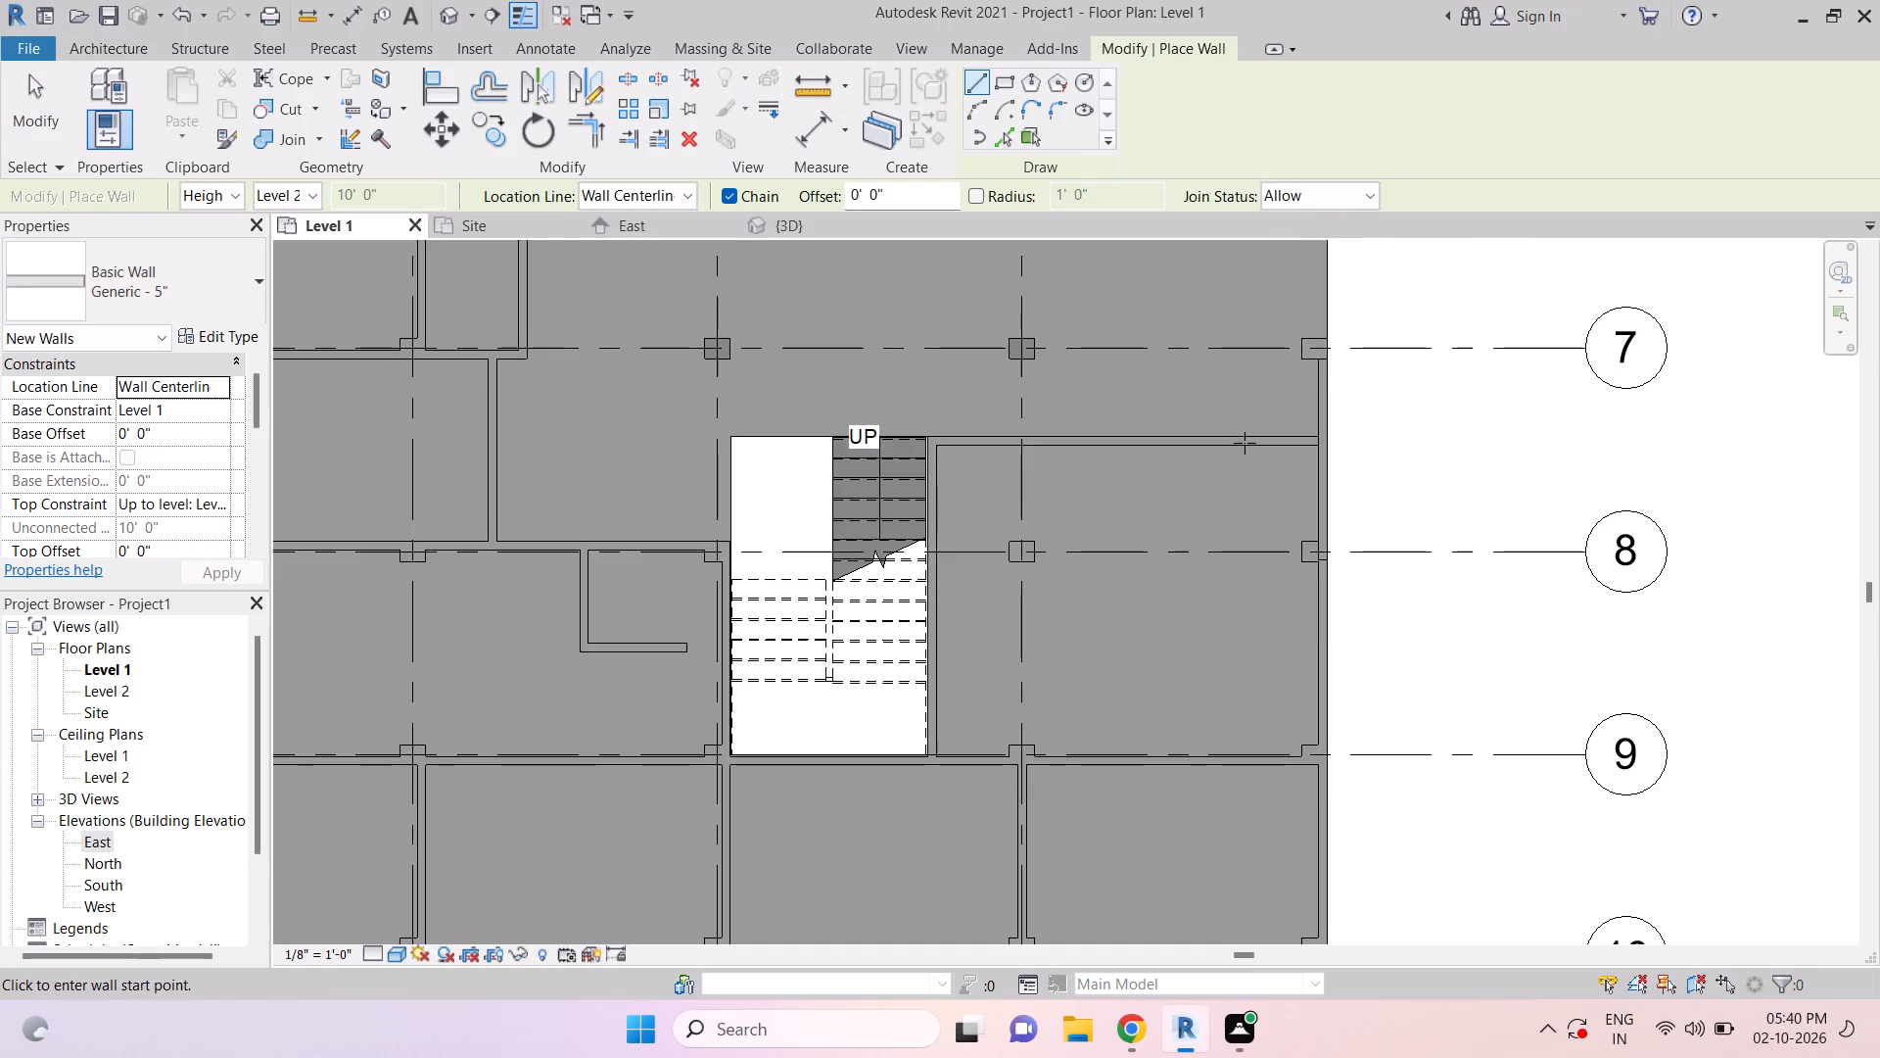
left_click(1213, 440)
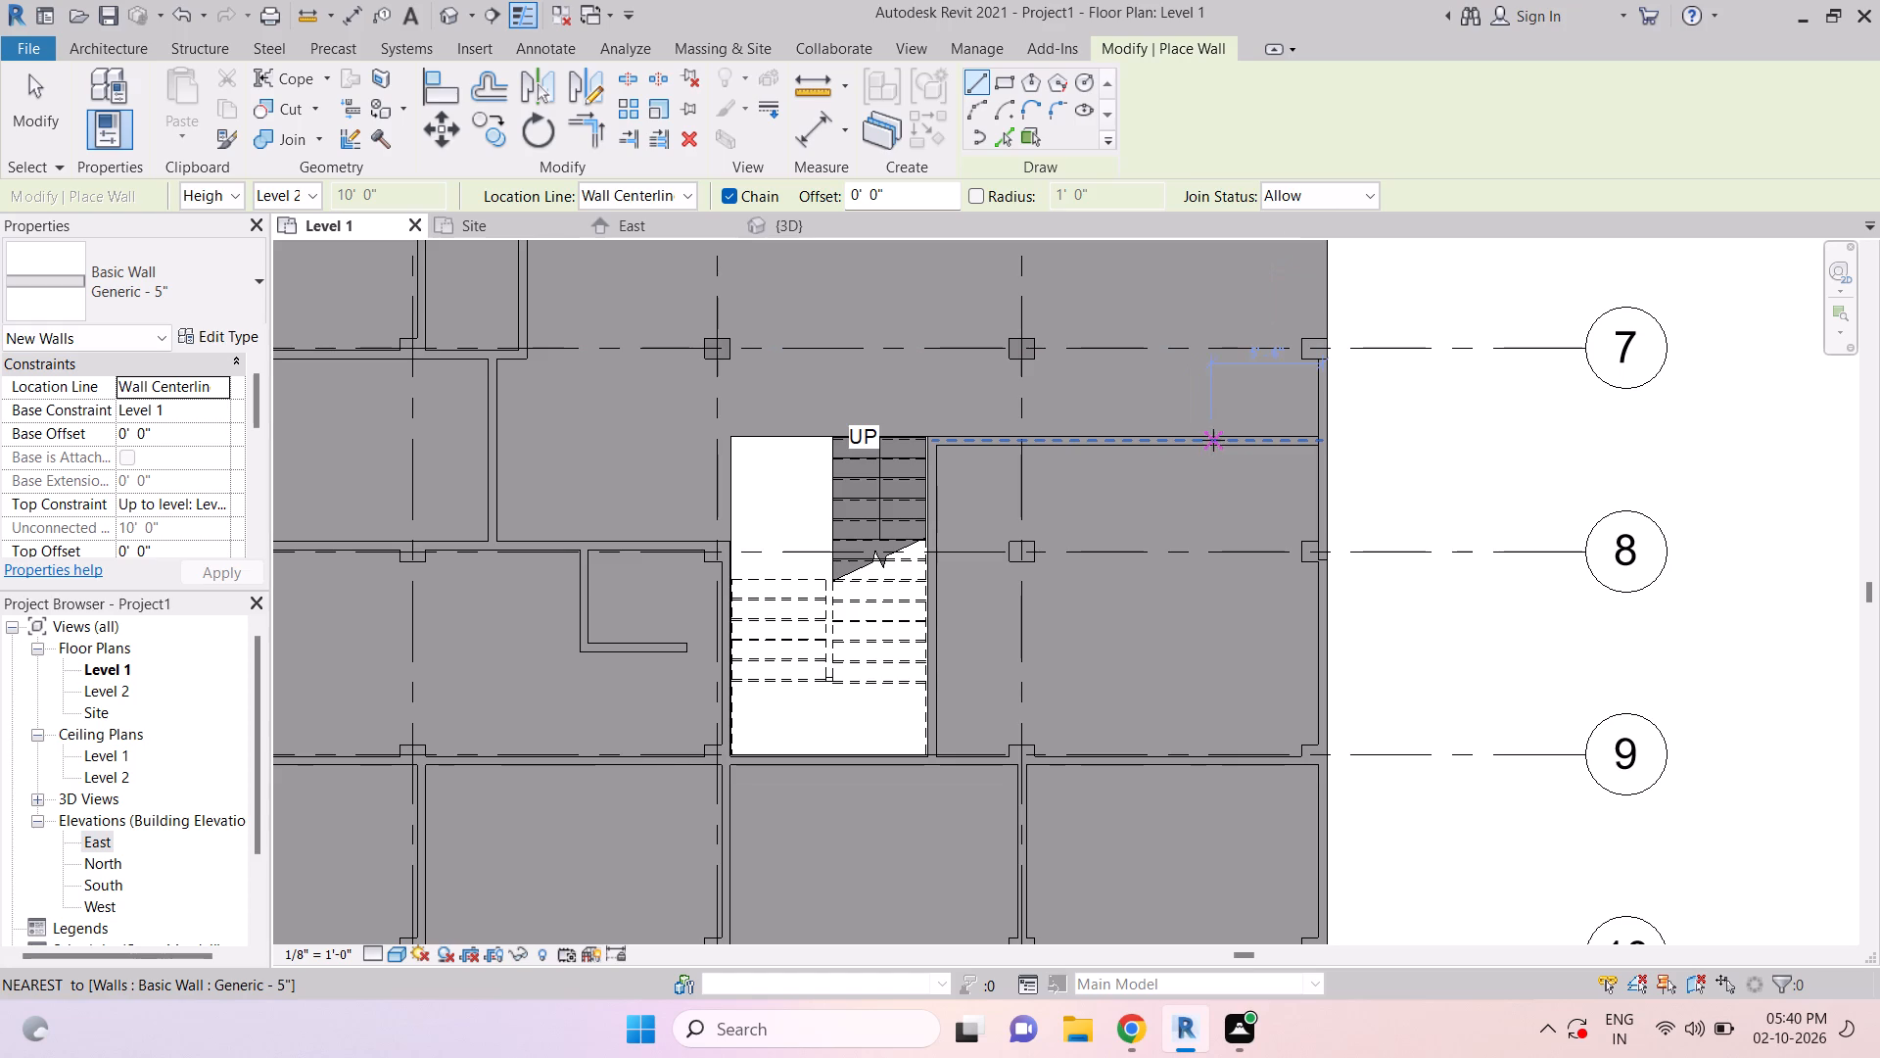
left_click(1212, 757)
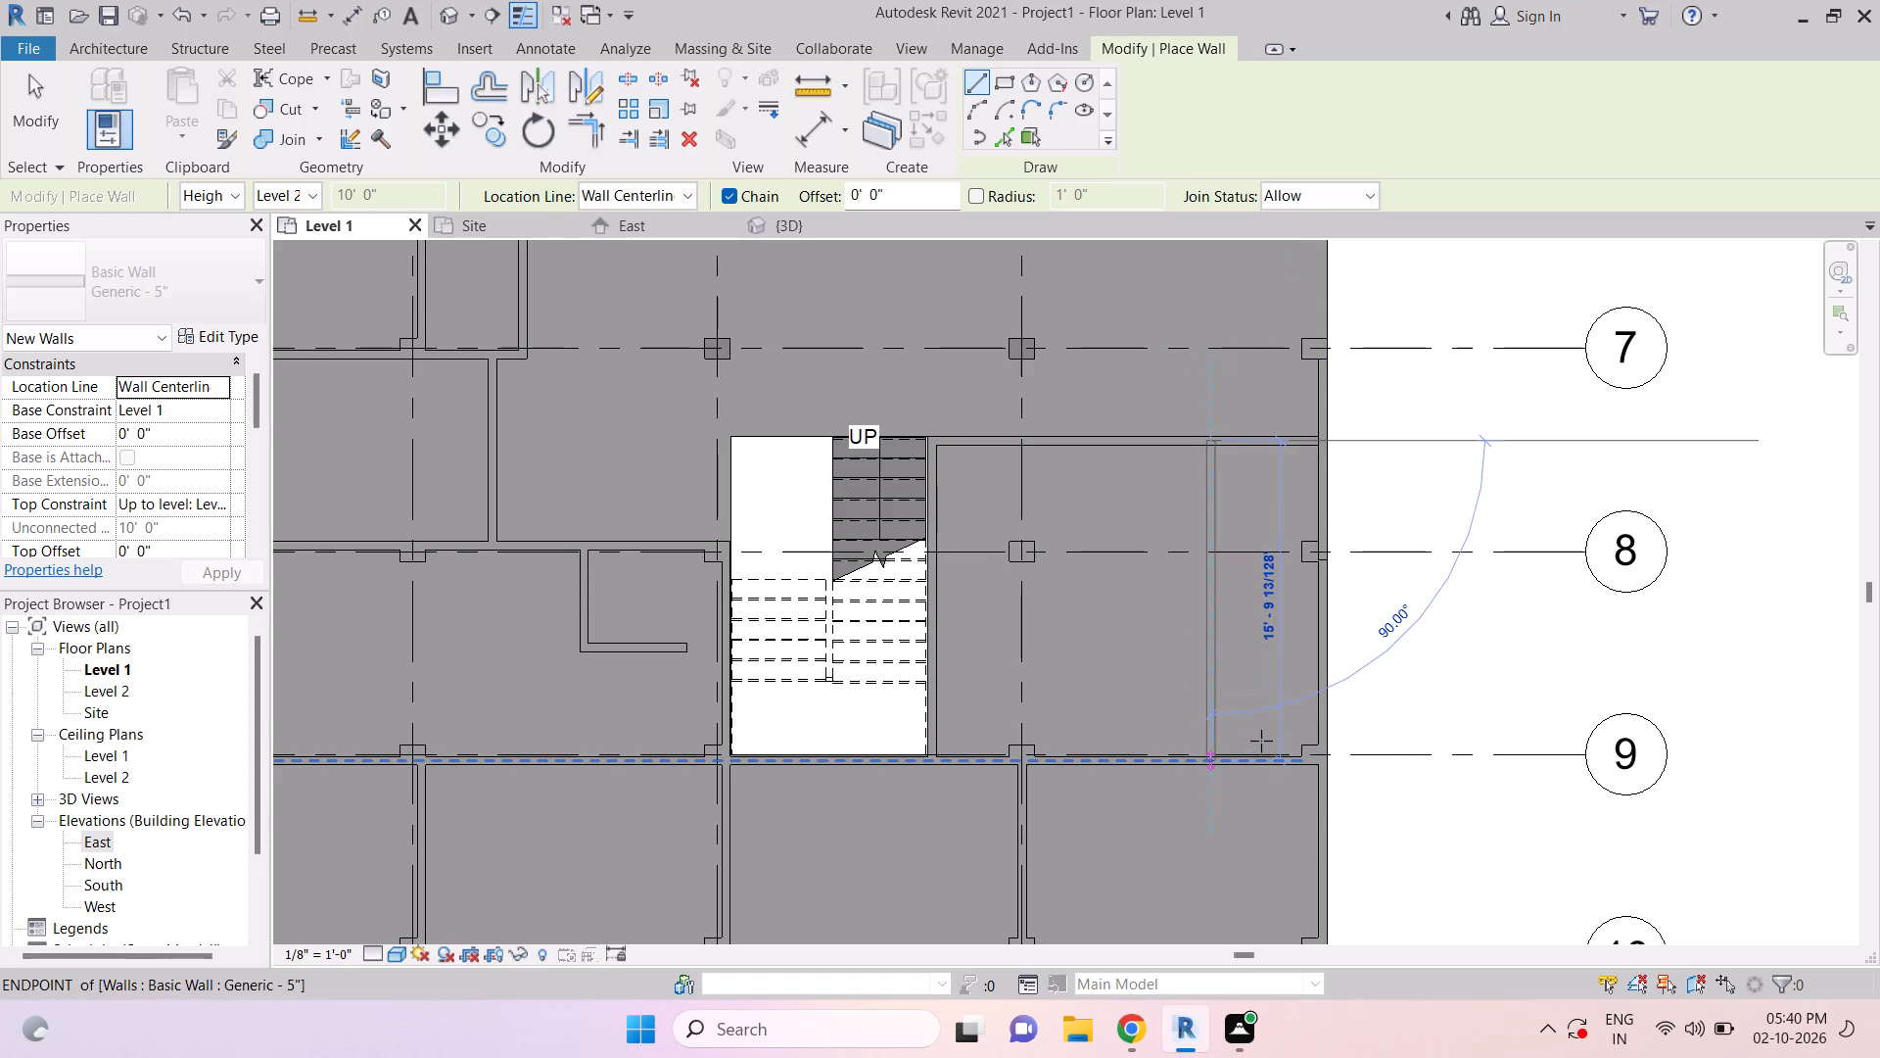
key("Escape")
key("Escape")
key("Escape")
key("Escape")
key("Escape")
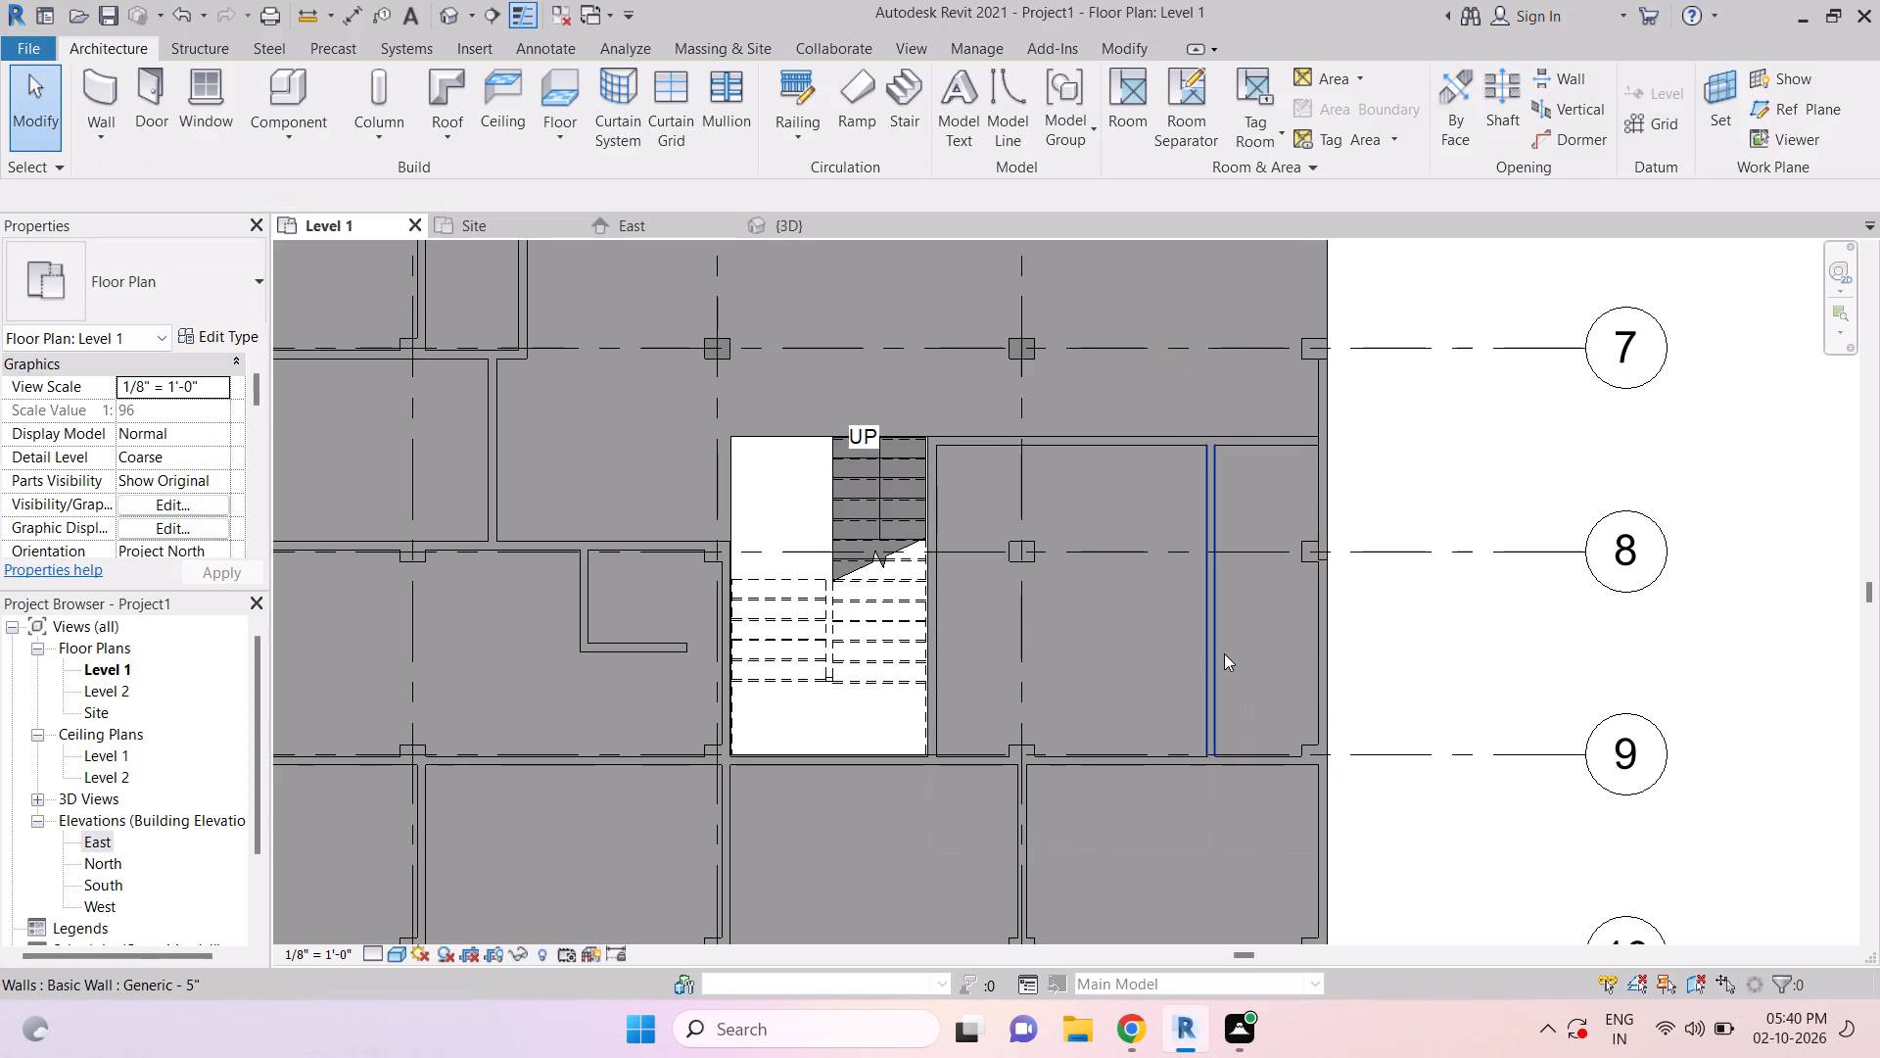
Set the distance between the new partition and the east exterior wall to 5'.
left_click(1223, 651)
left_click(1257, 838)
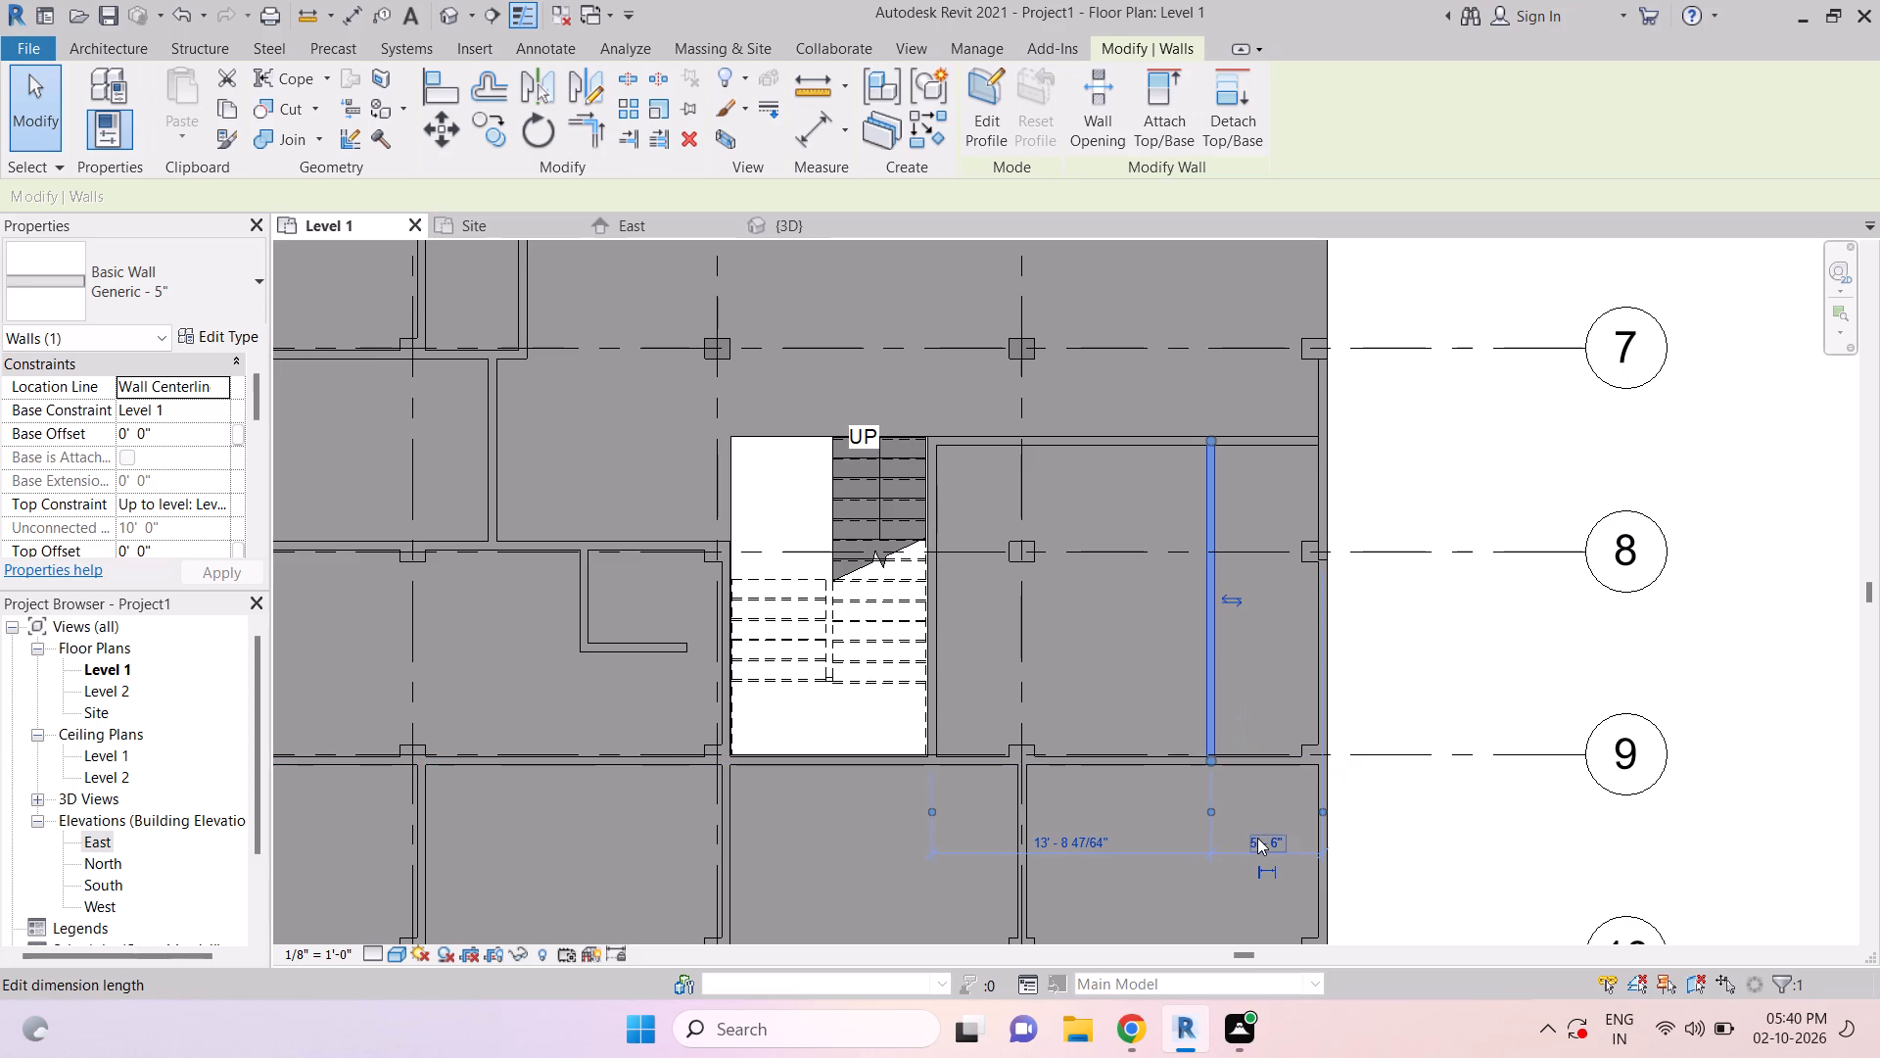
key("5")
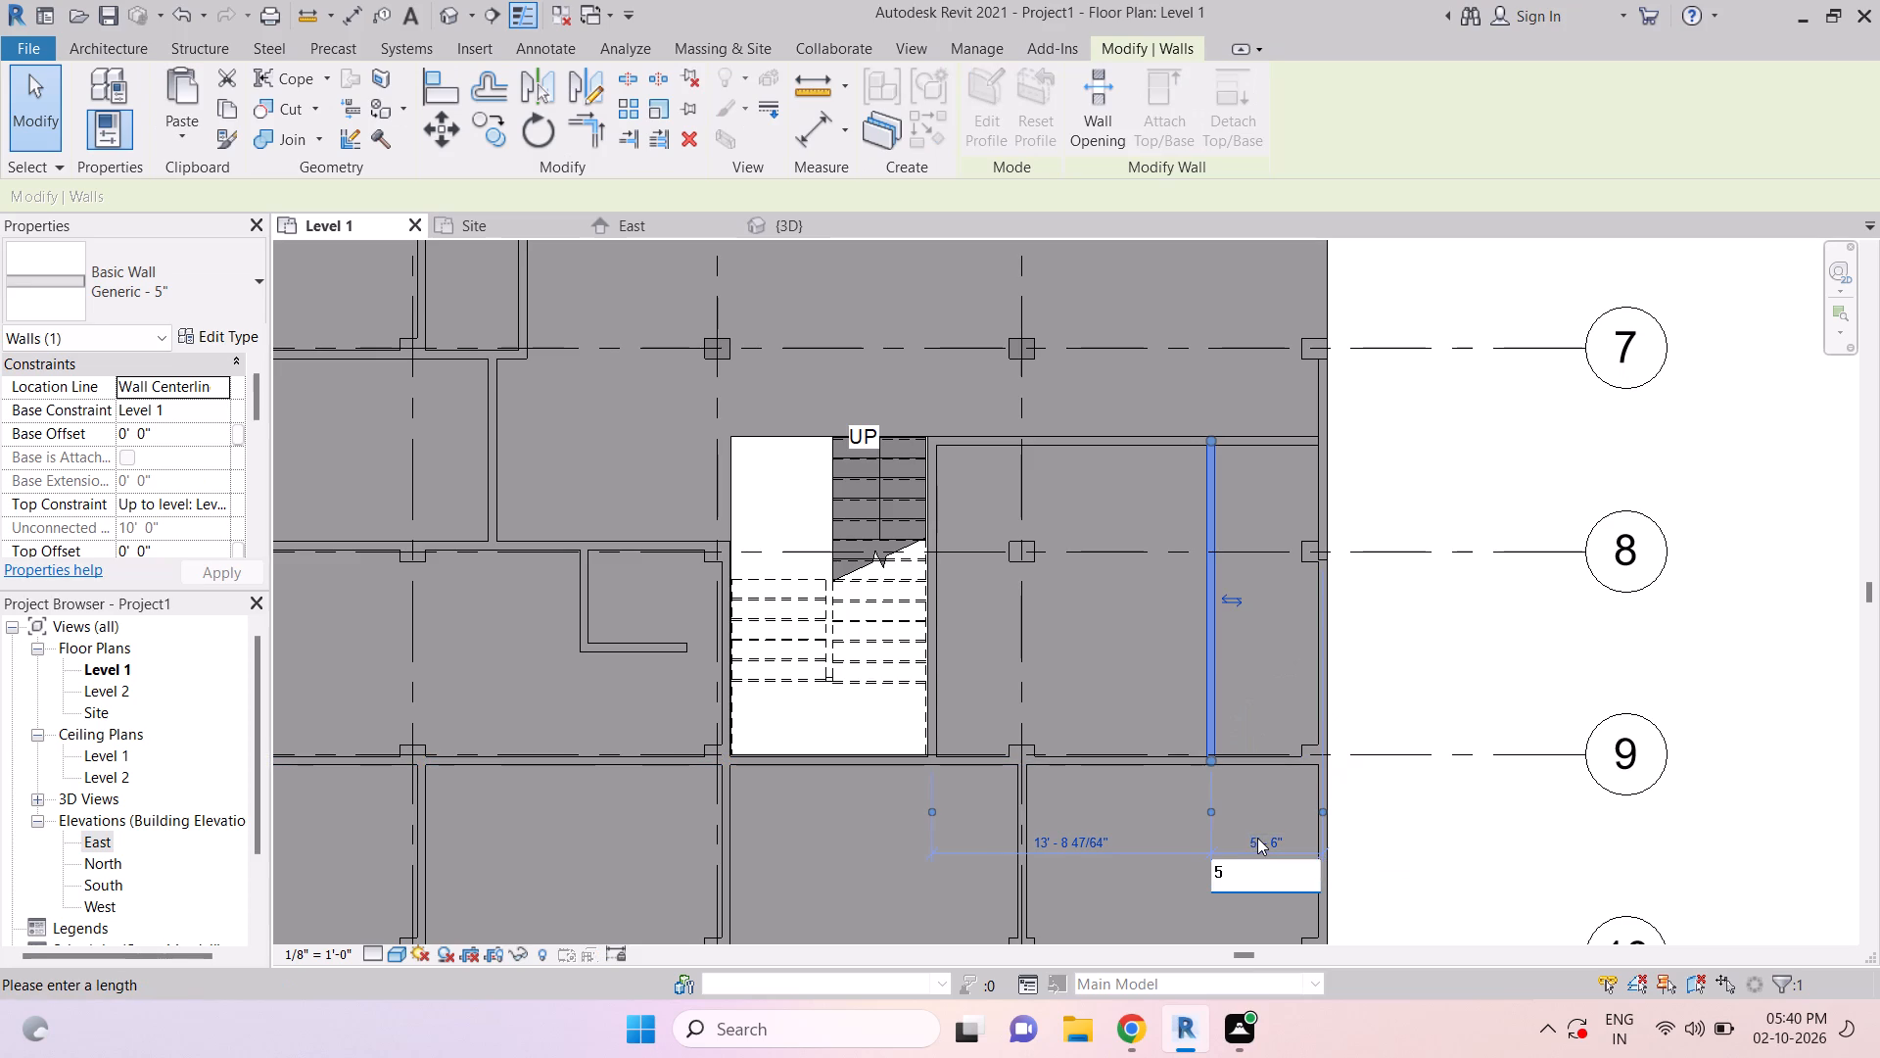
key("apostrophe")
key("Return")
key("Escape")
key("Escape")
key("Escape")
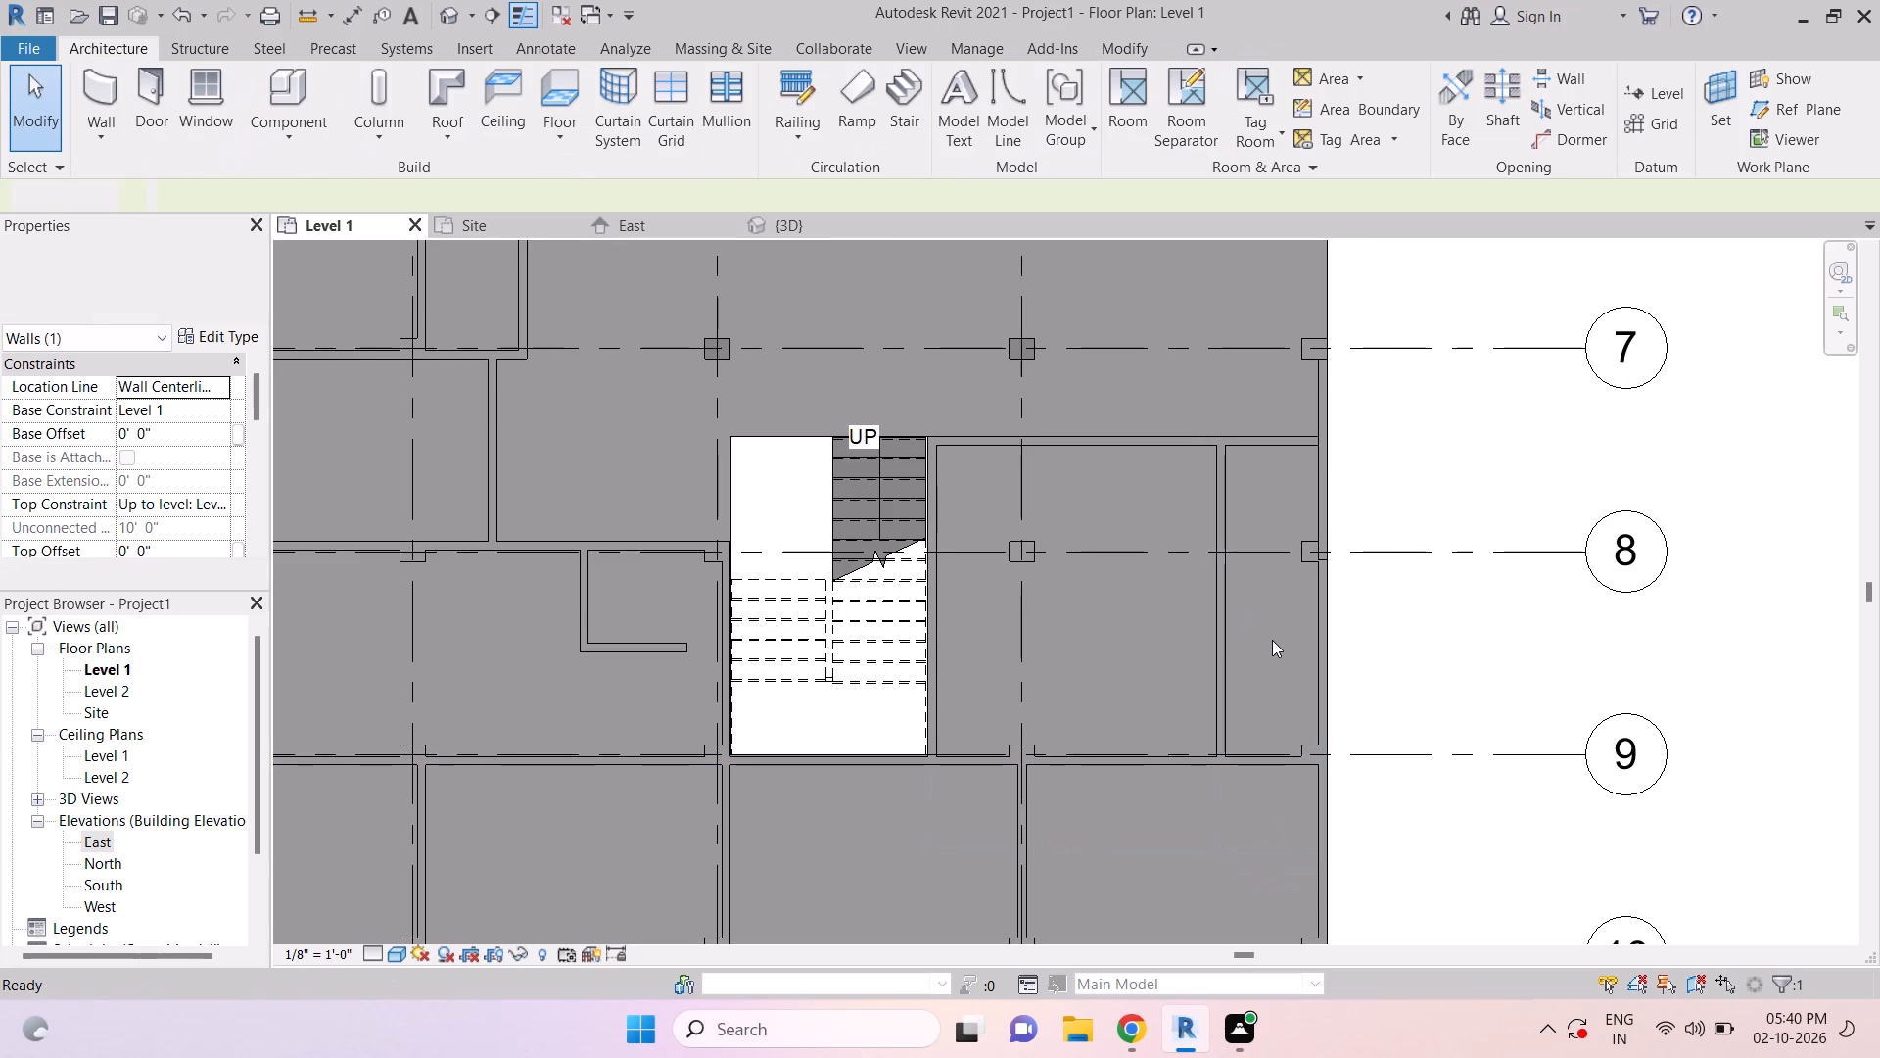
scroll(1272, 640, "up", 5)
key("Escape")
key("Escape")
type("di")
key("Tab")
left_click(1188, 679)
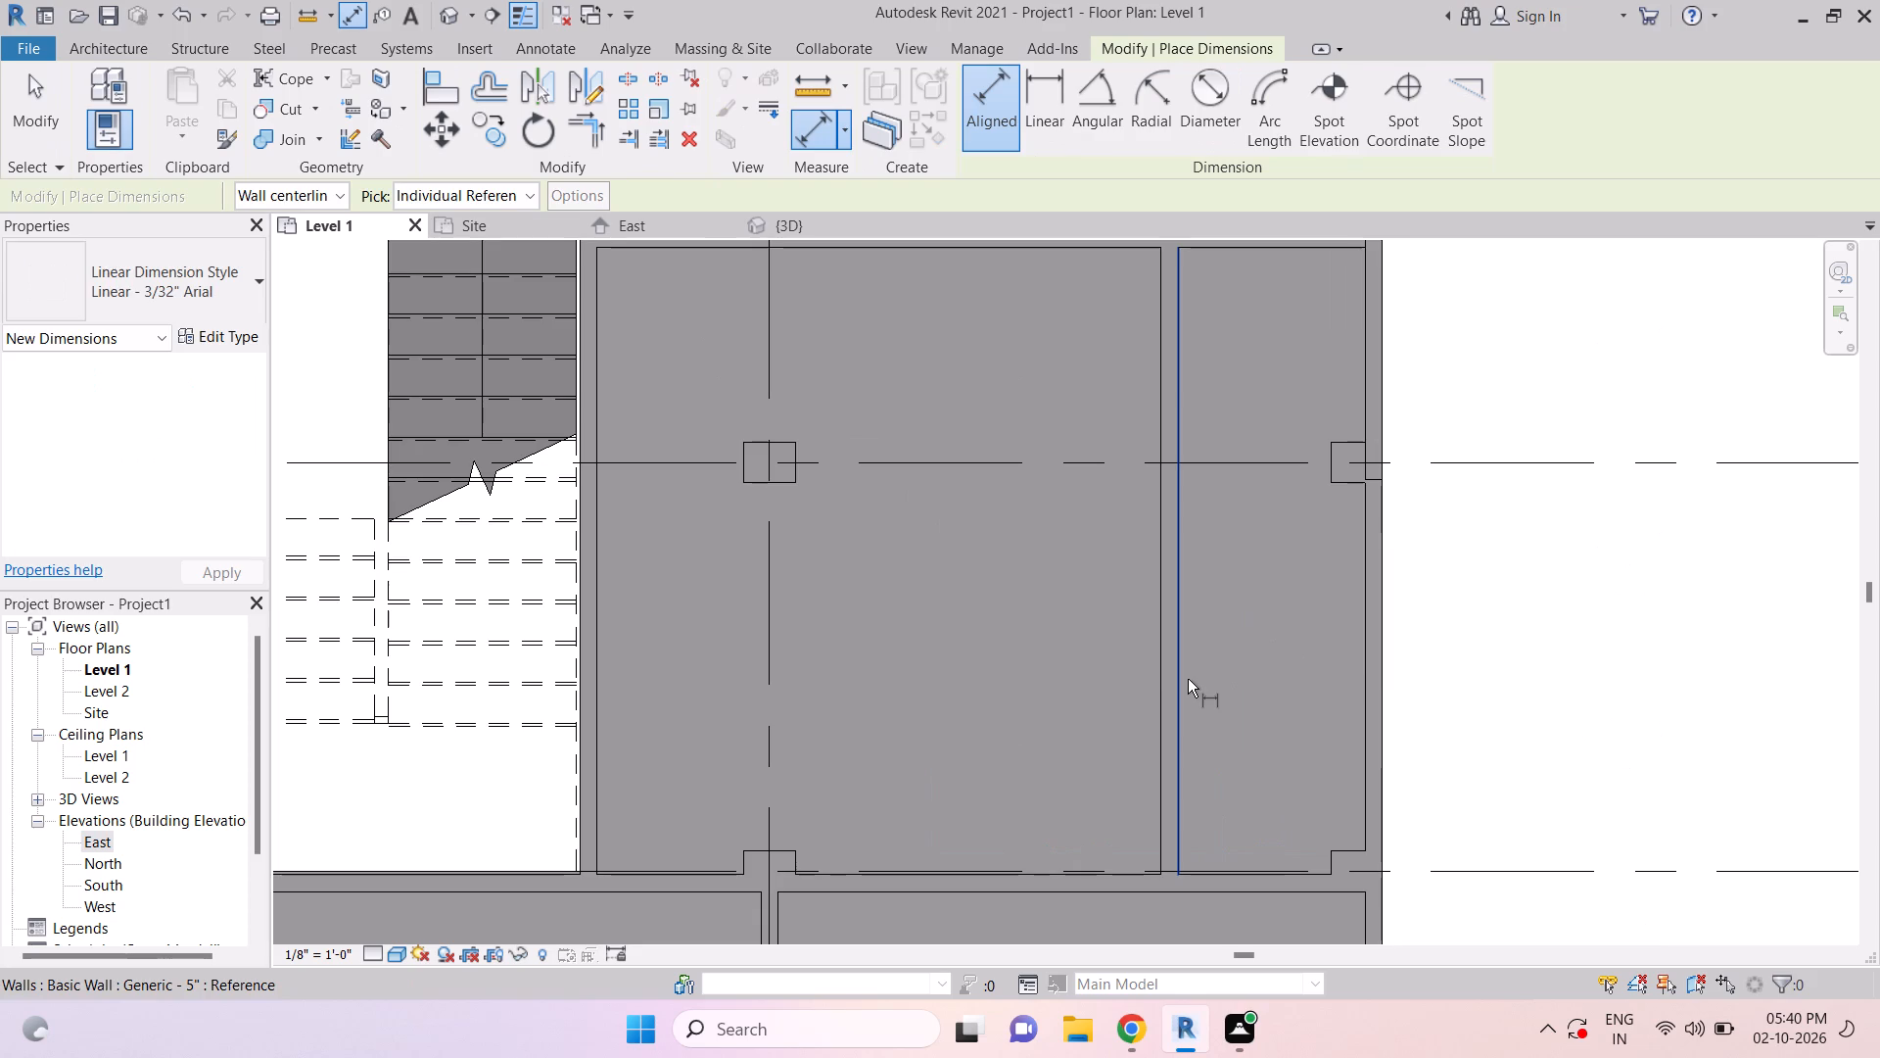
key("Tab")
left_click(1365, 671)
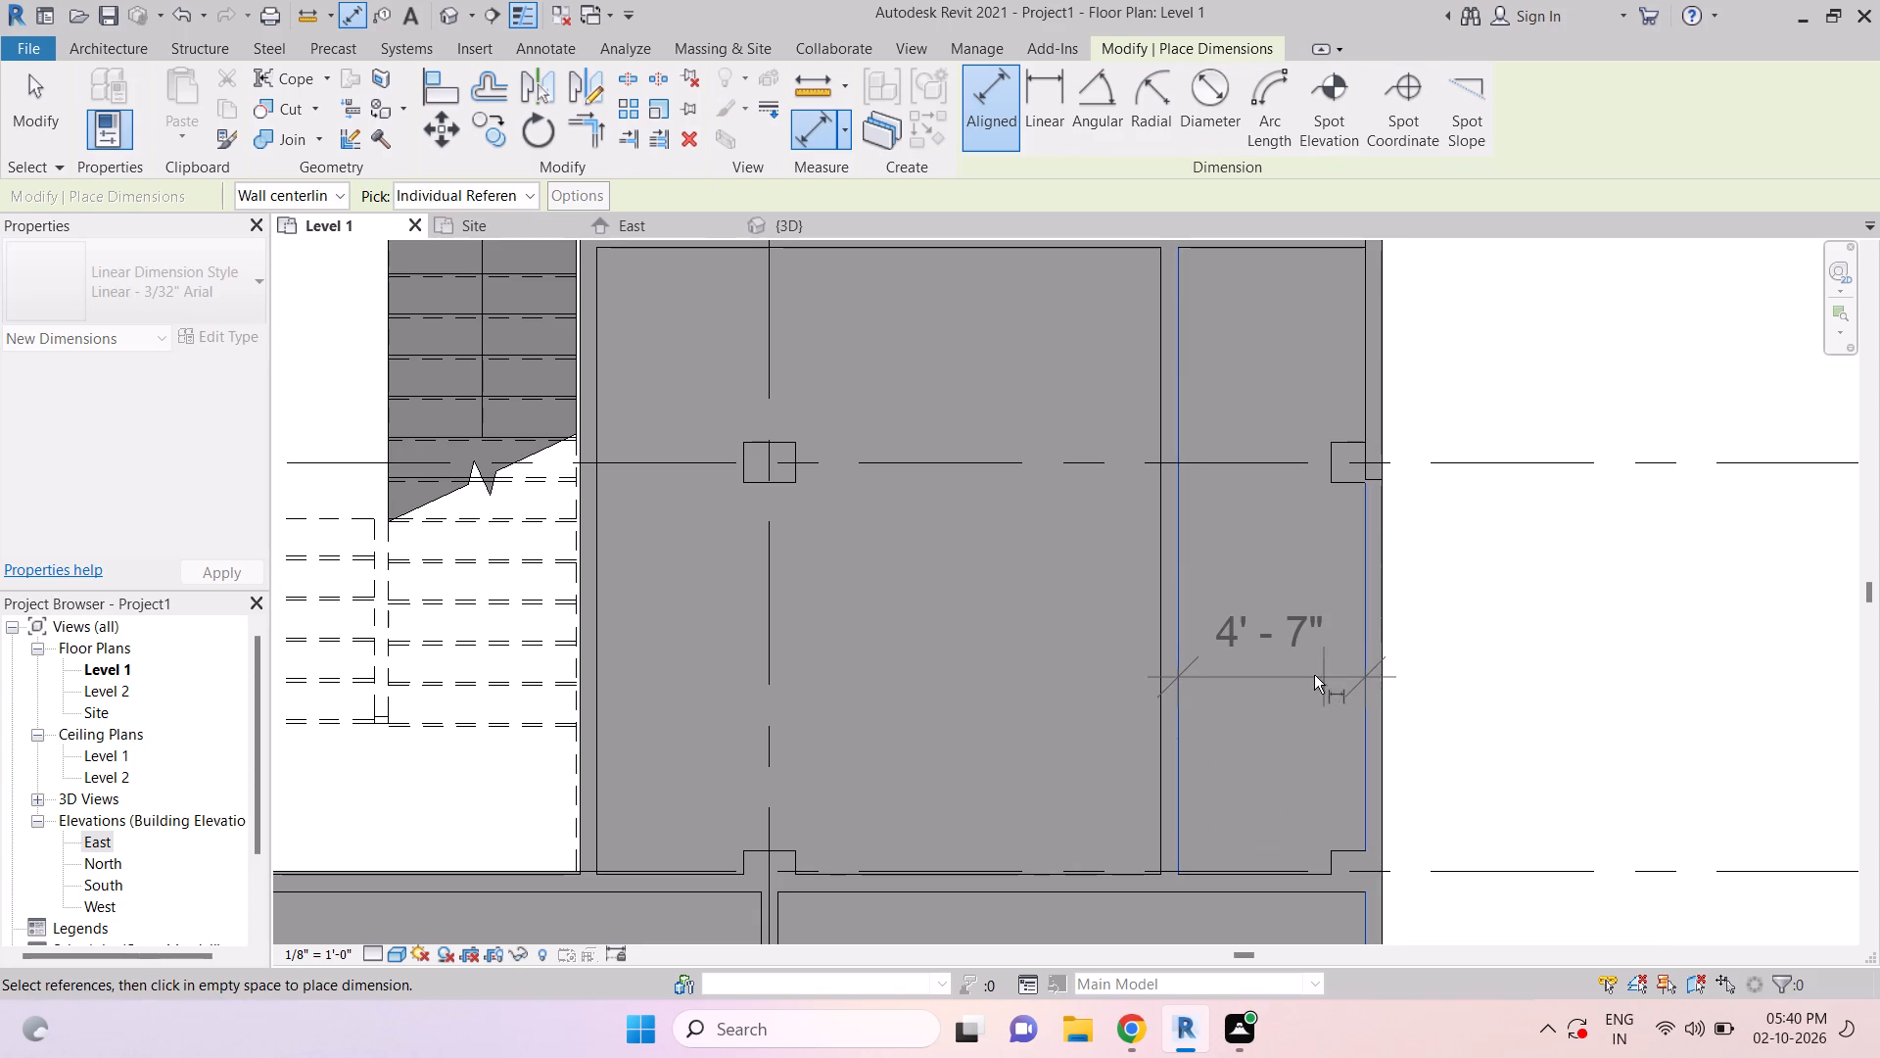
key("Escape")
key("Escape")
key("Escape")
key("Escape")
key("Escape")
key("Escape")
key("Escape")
Place an aligned dimension between the new partition's east face and the inner face of the east exterior wall.
key("d")
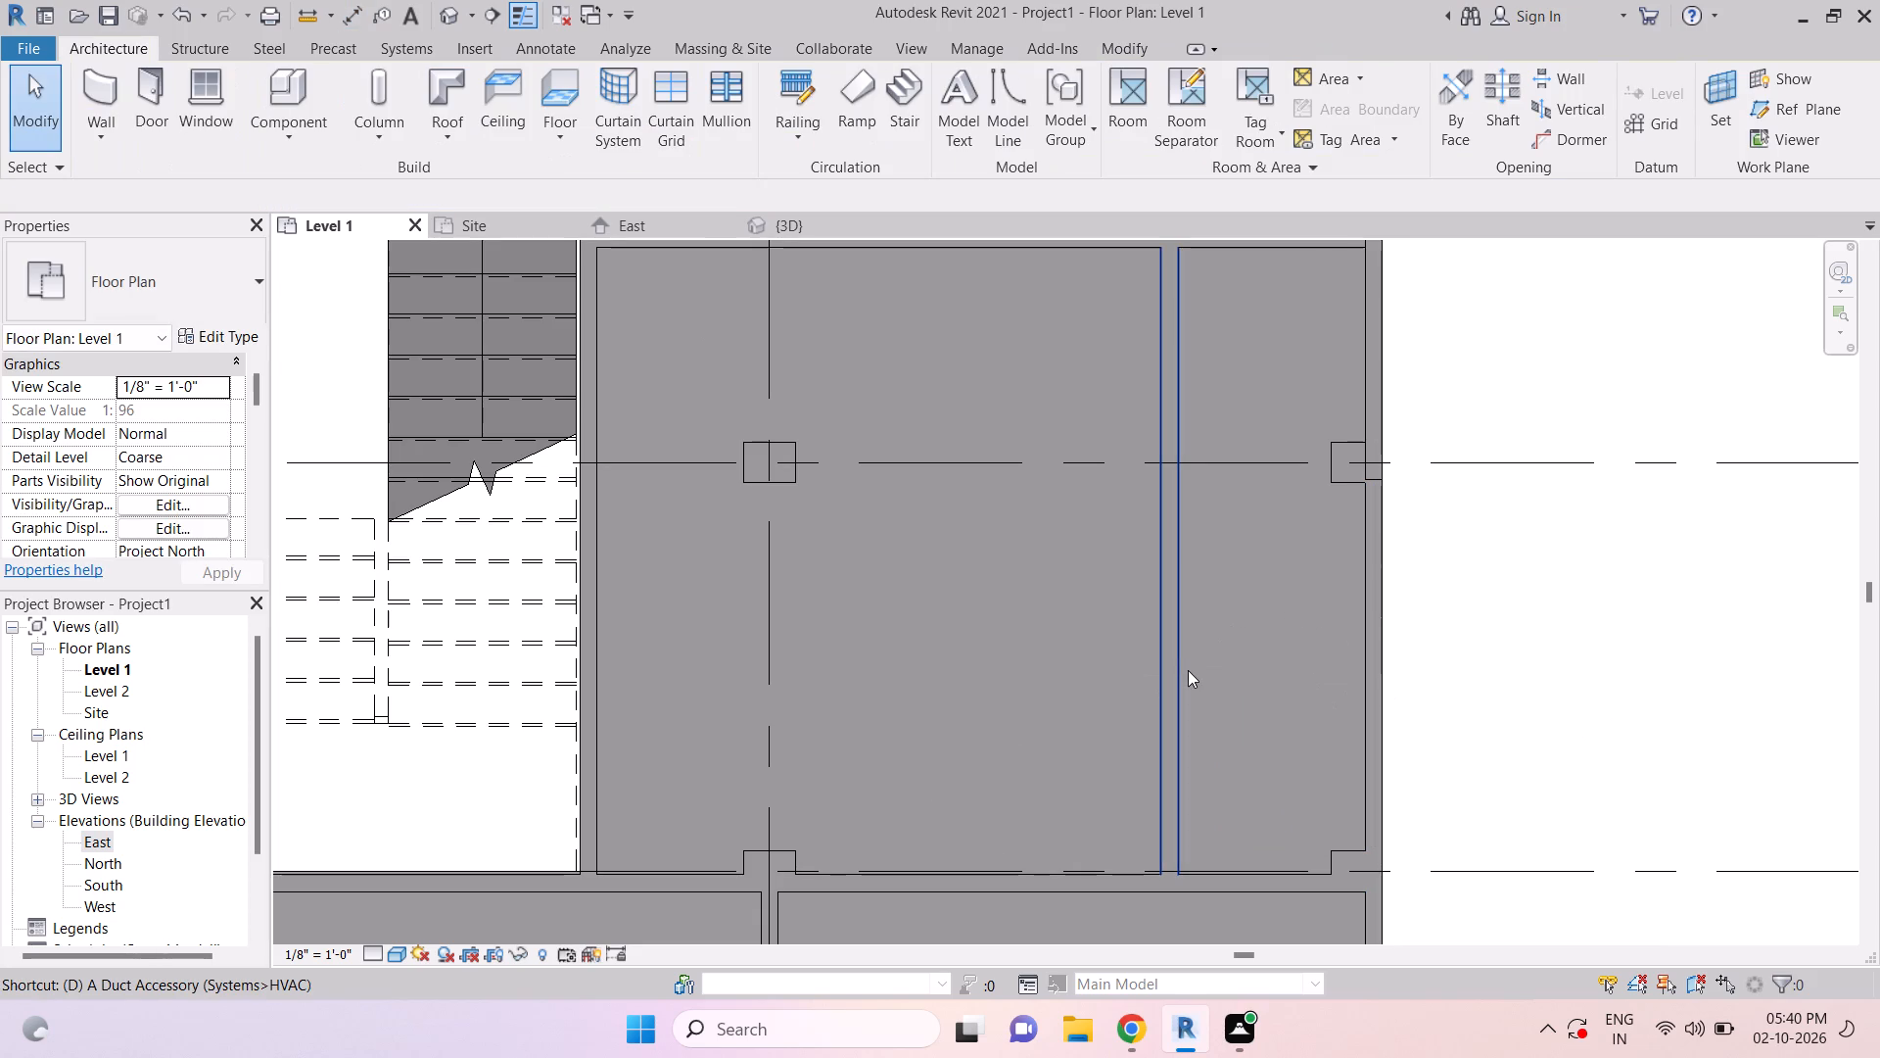
key("i")
key("Tab")
left_click(1178, 679)
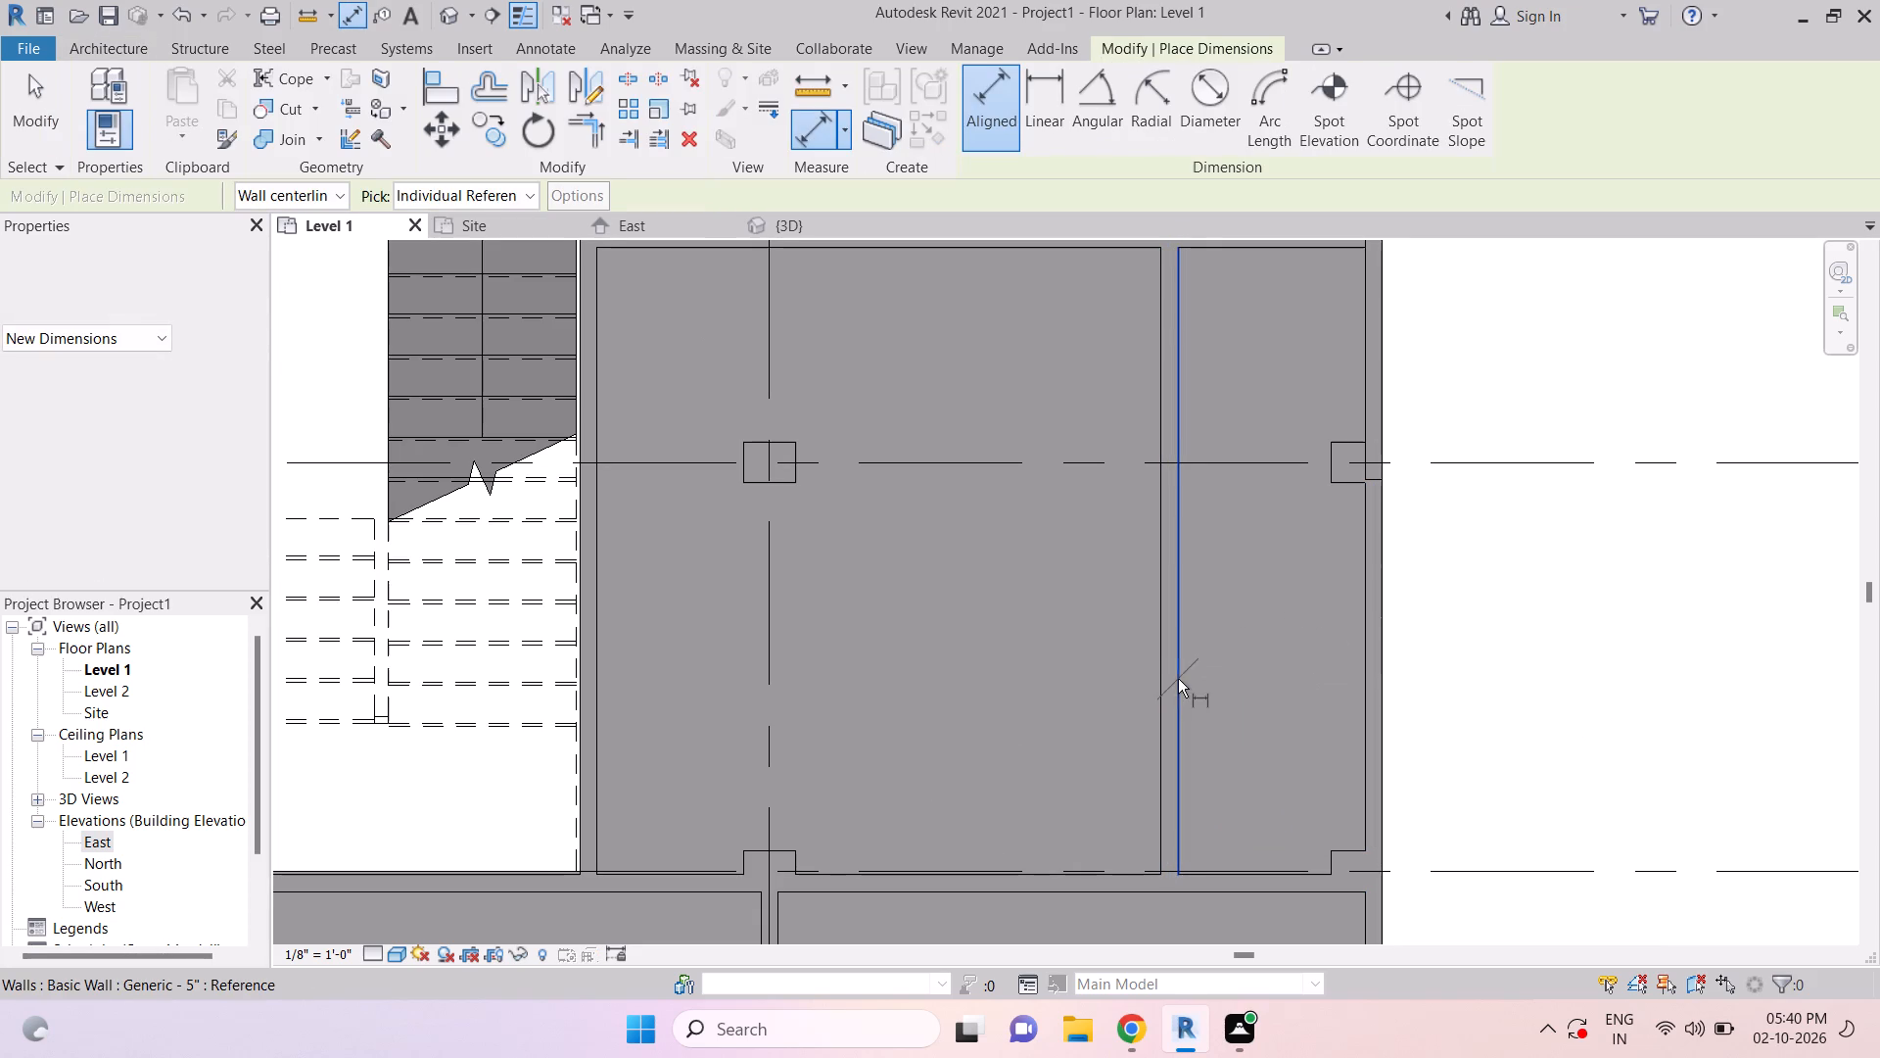
key("Tab")
left_click(1367, 656)
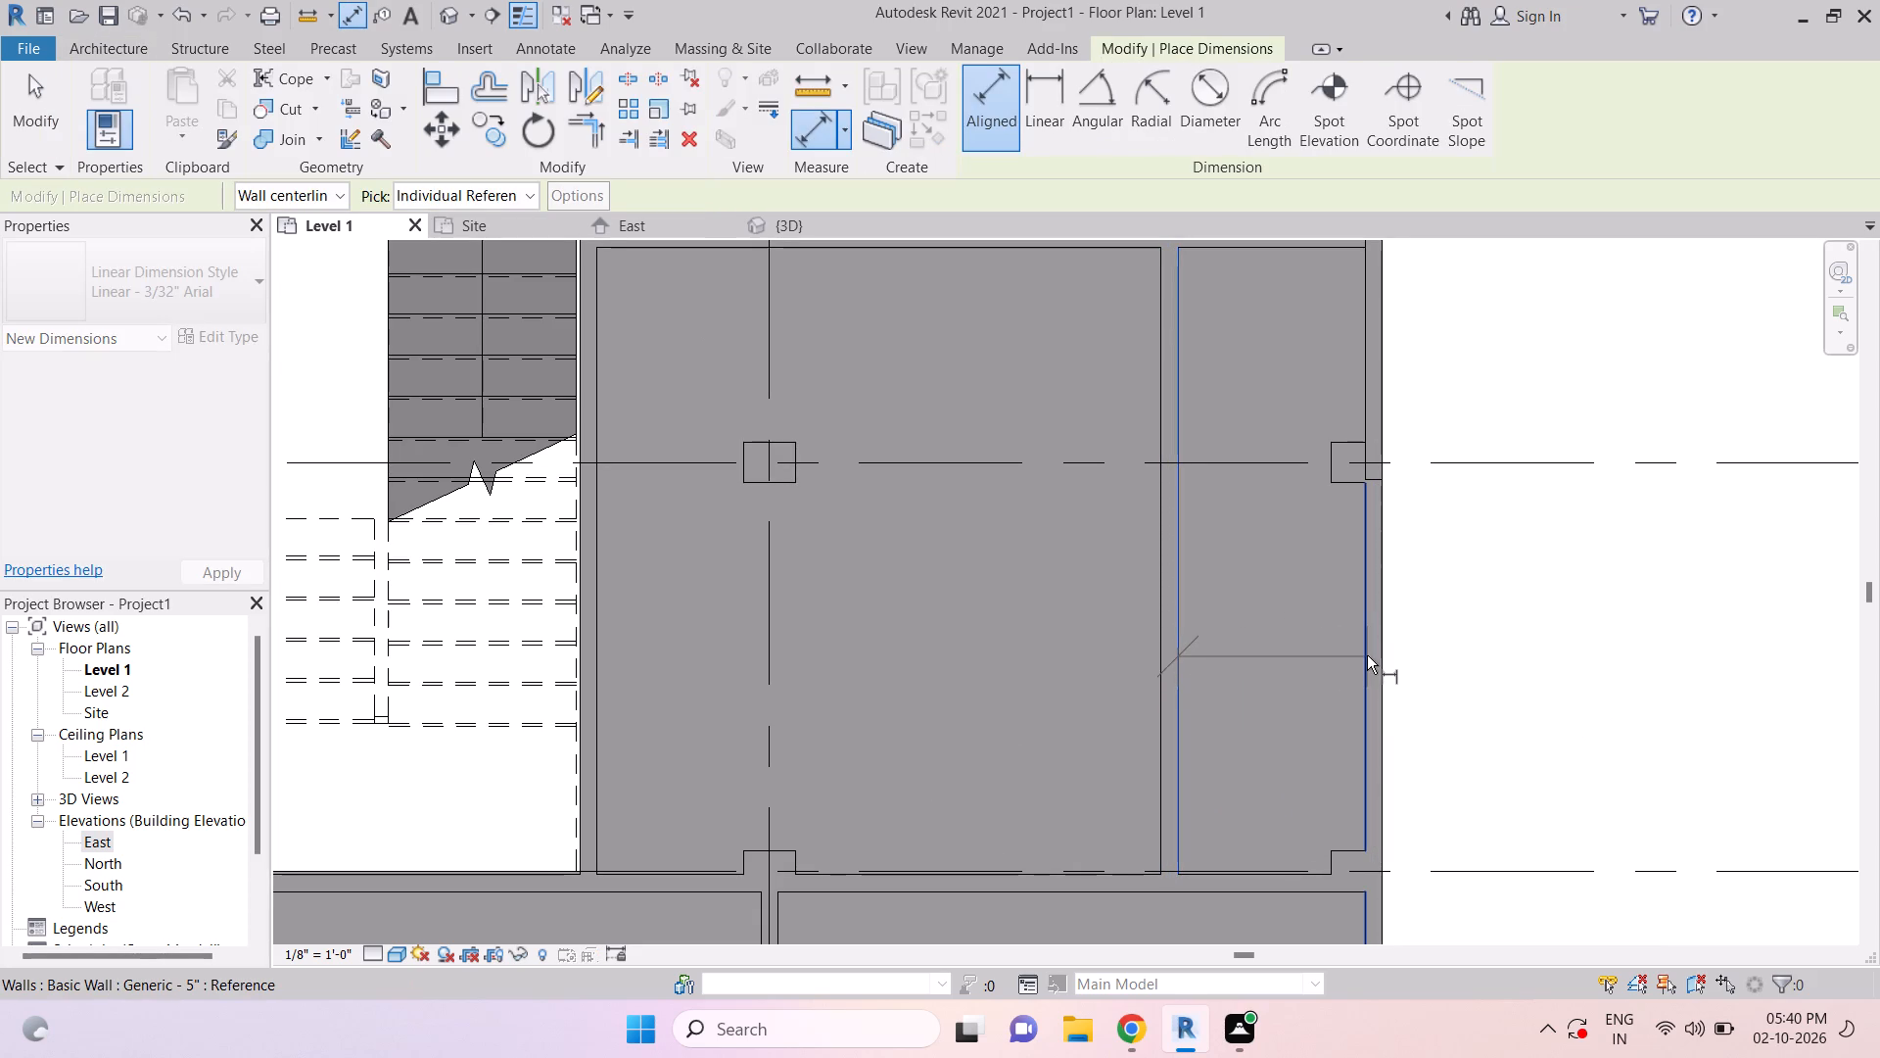
left_click(1522, 704)
key("Escape")
key("Escape")
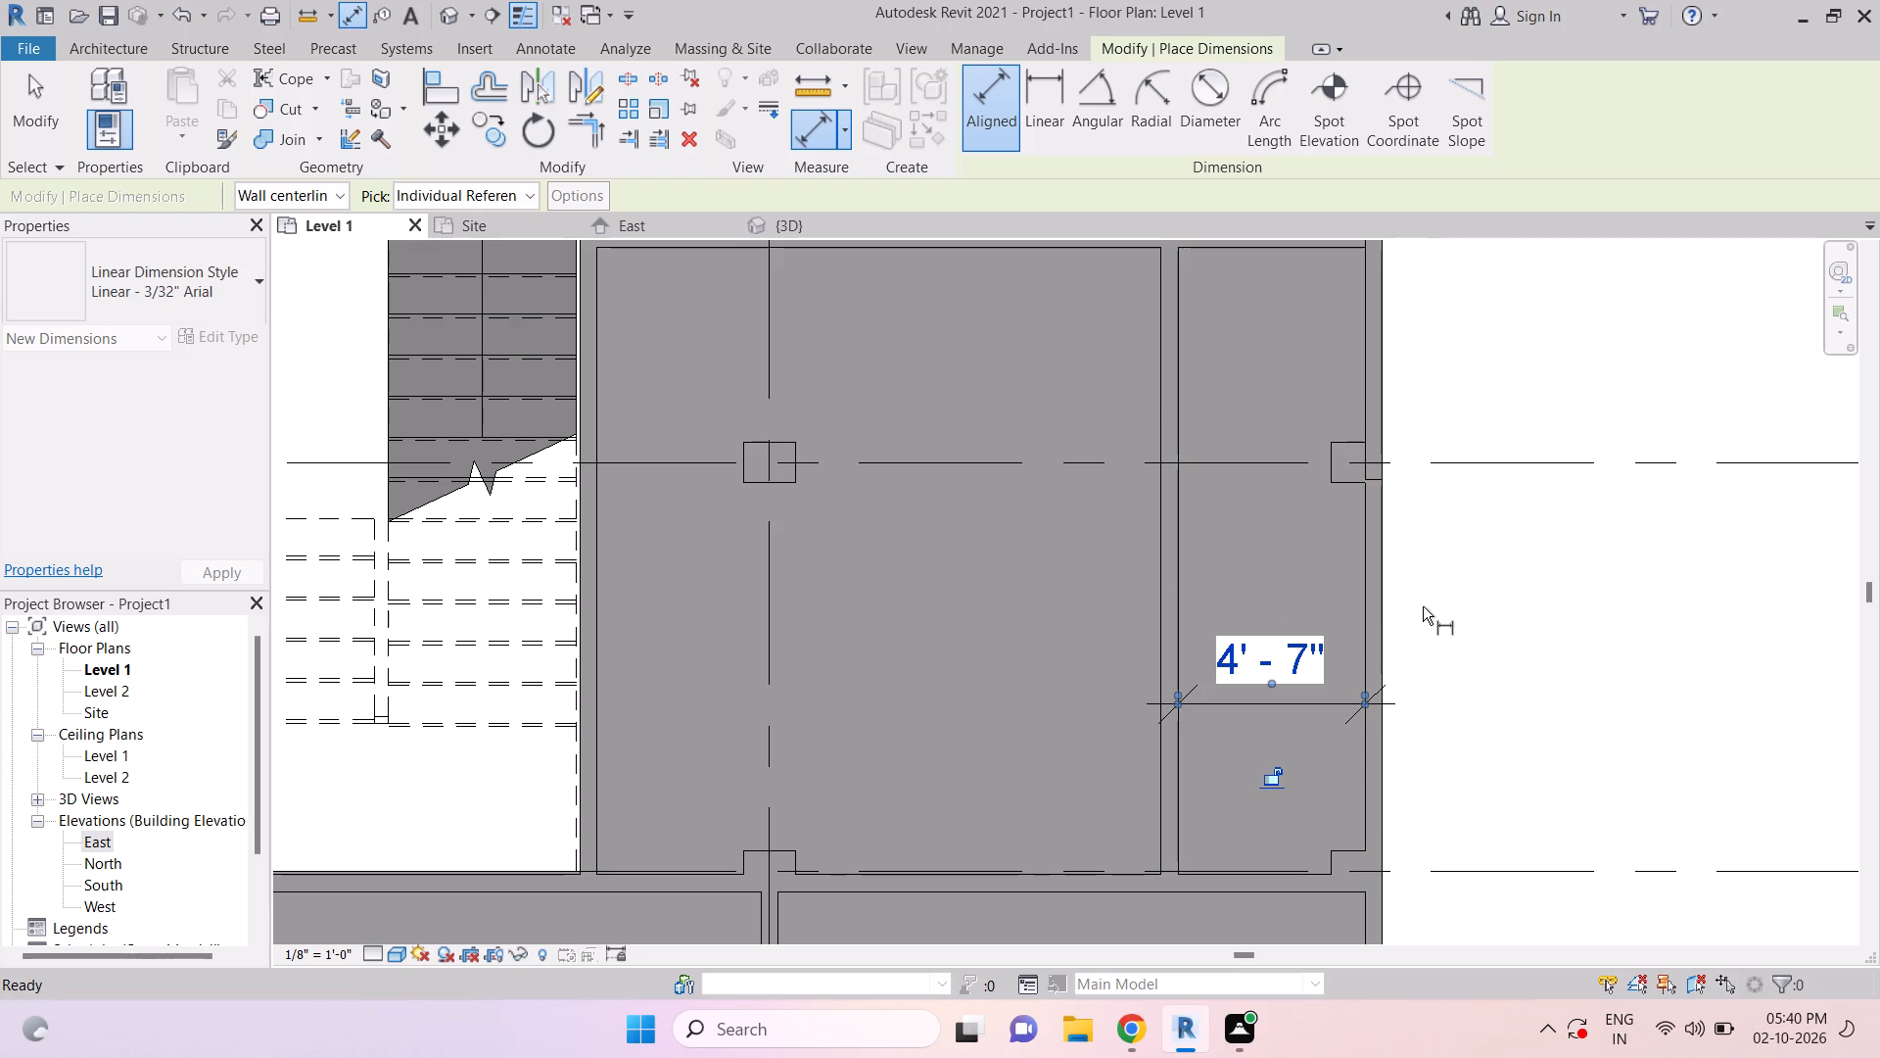
key("Escape")
key("Escape")
Move the new partition so the clear distance between its east face and the east exterior wall is 5'.
left_click(1181, 559)
key("Left")
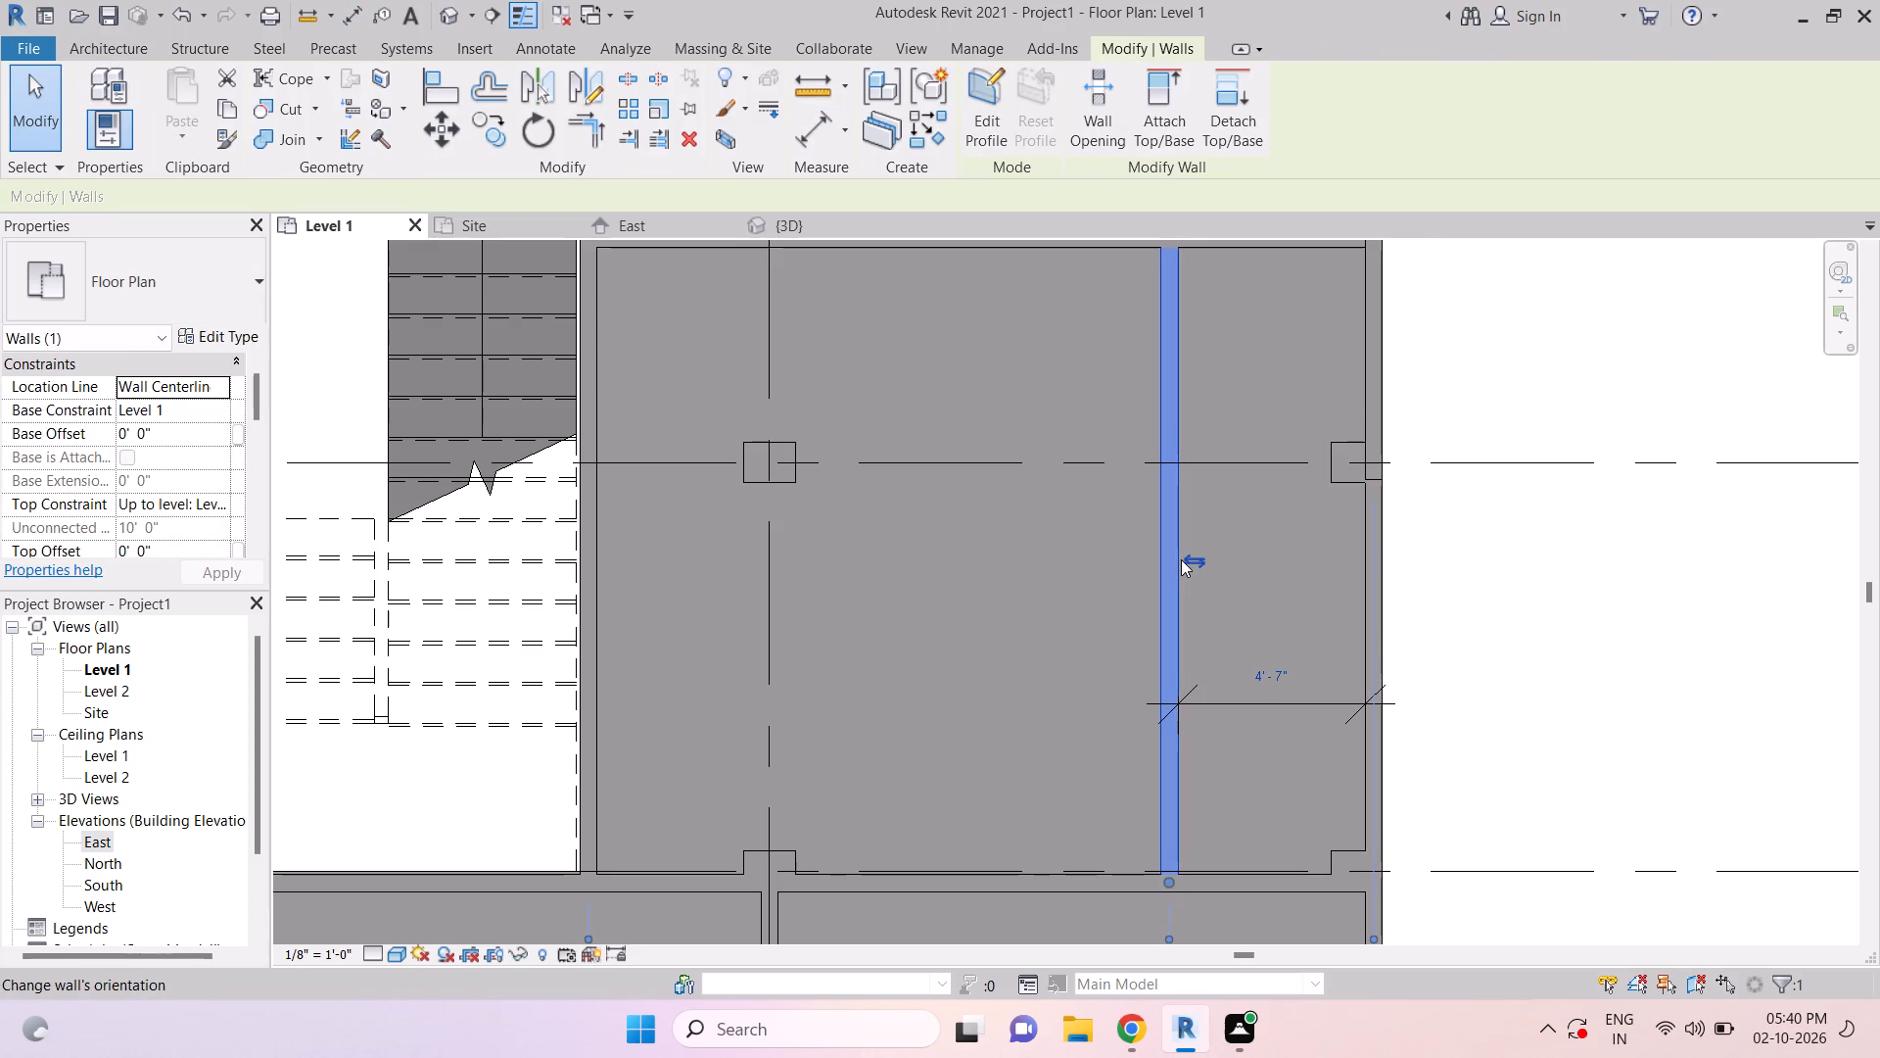
key("Left")
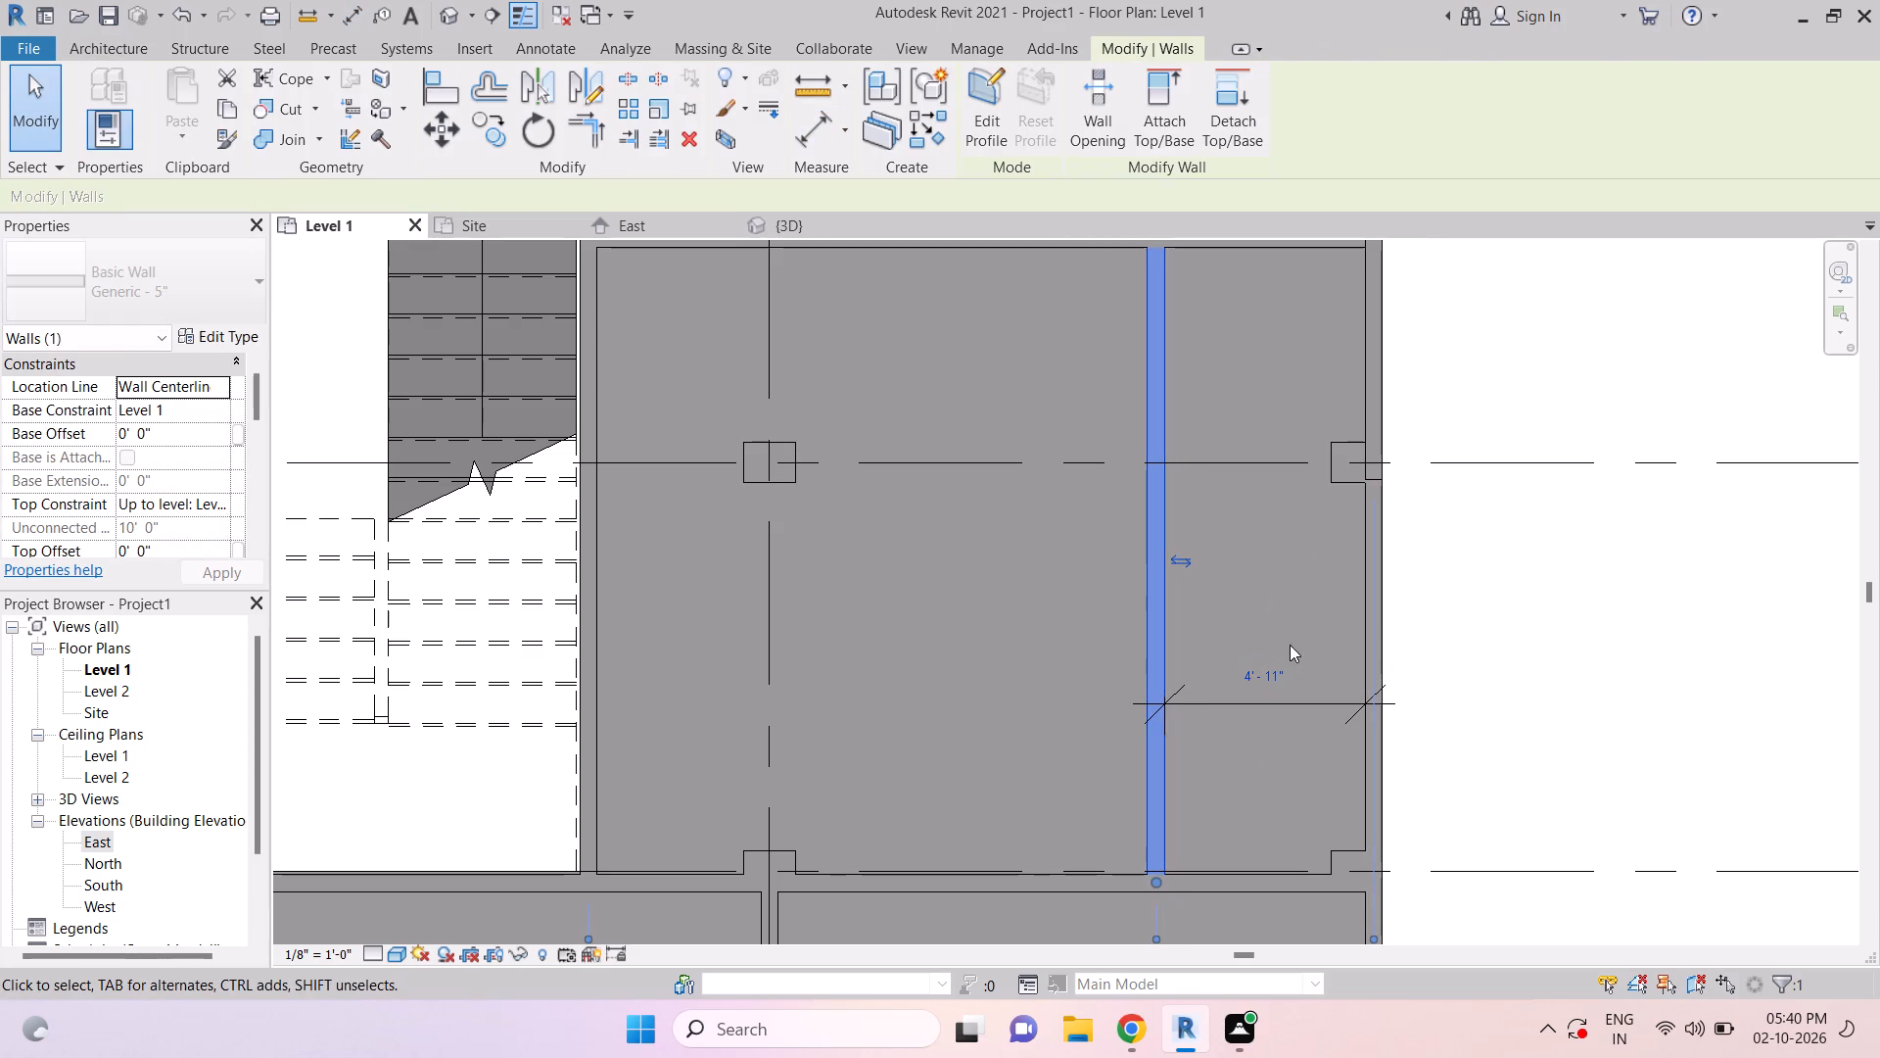
key("Left")
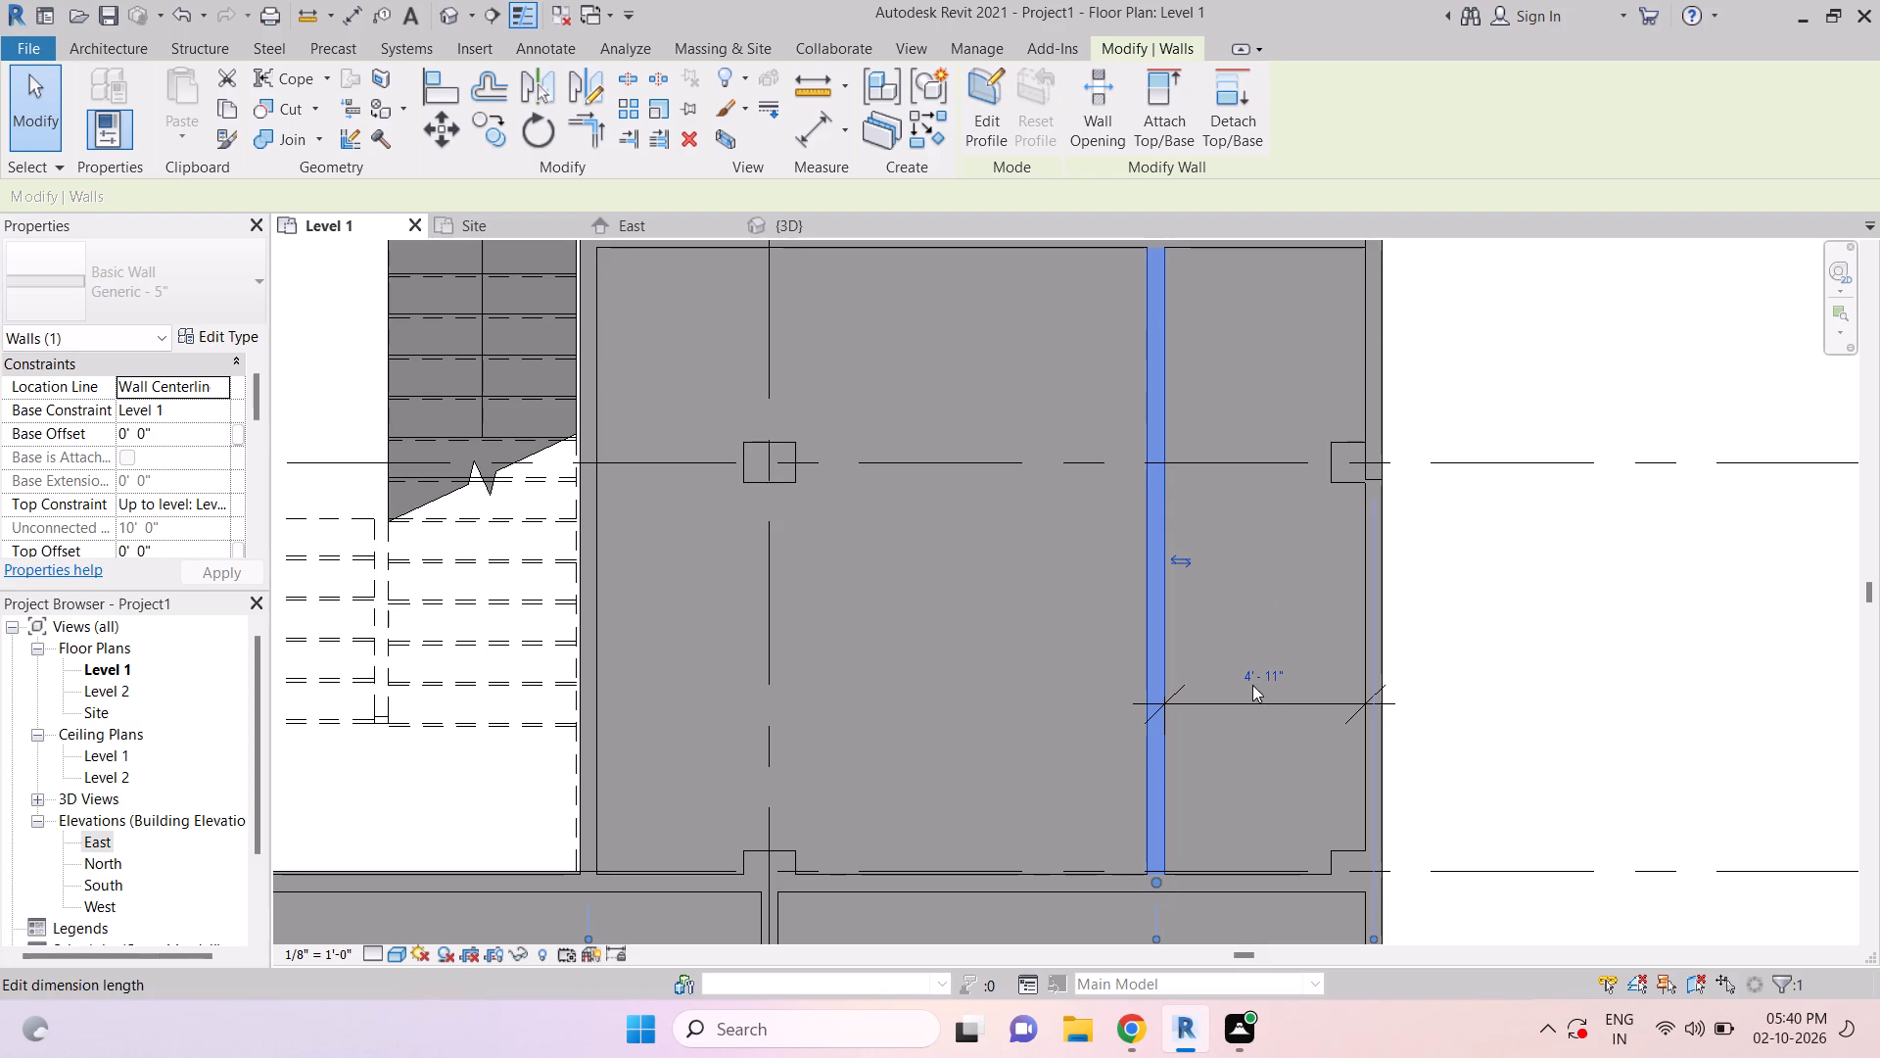
left_click(1270, 675)
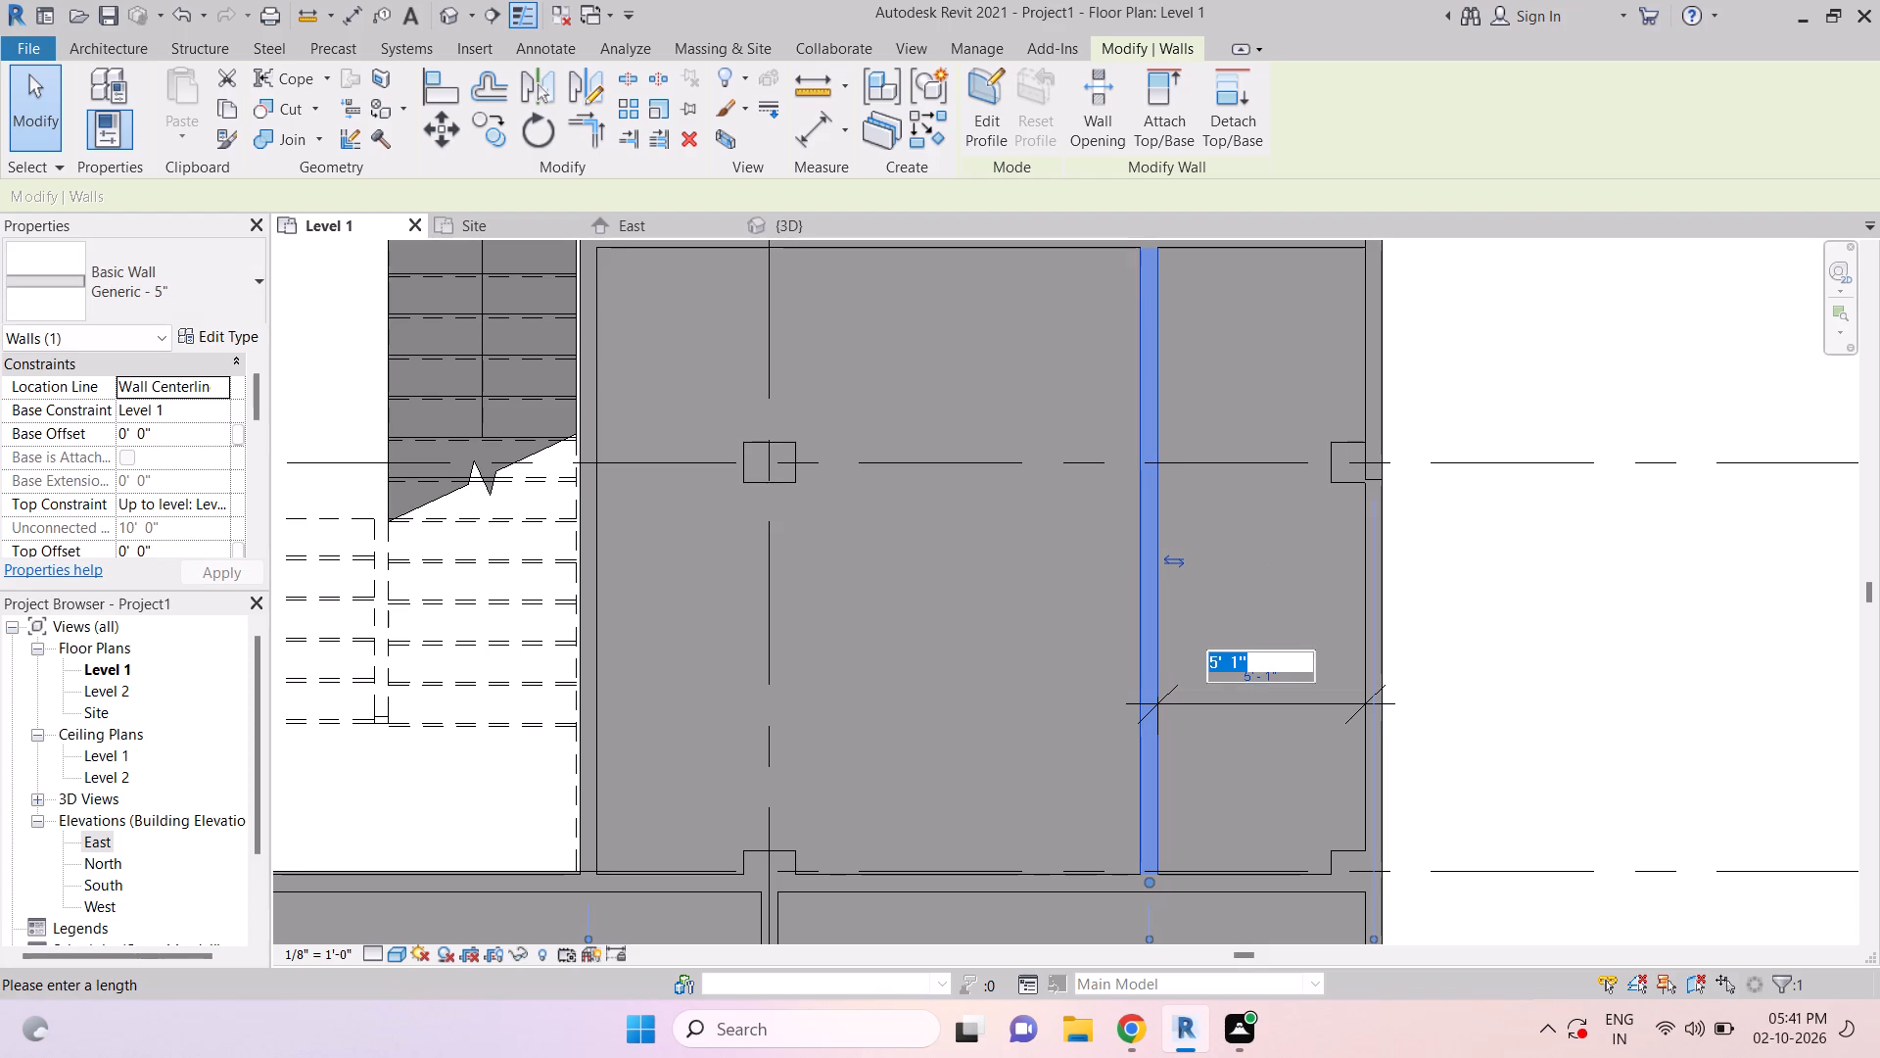
type("5'")
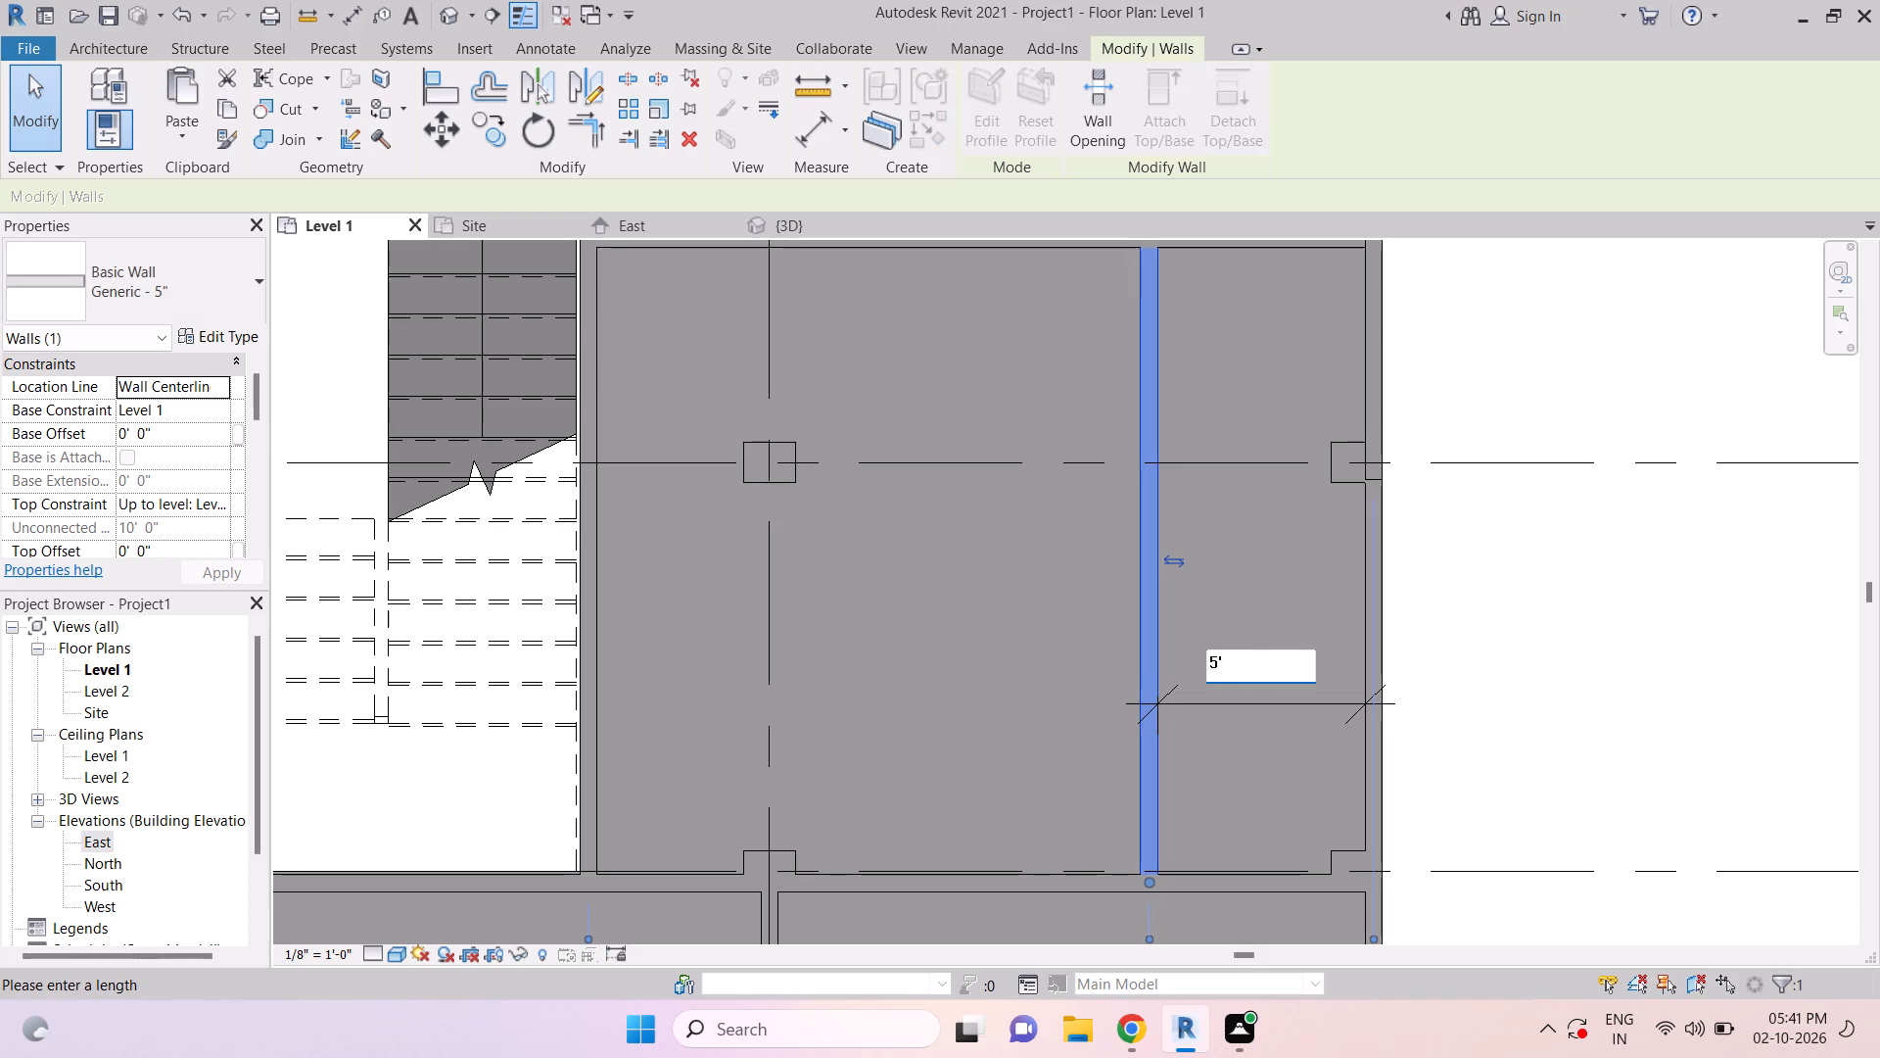
key("Return")
left_click(1523, 665)
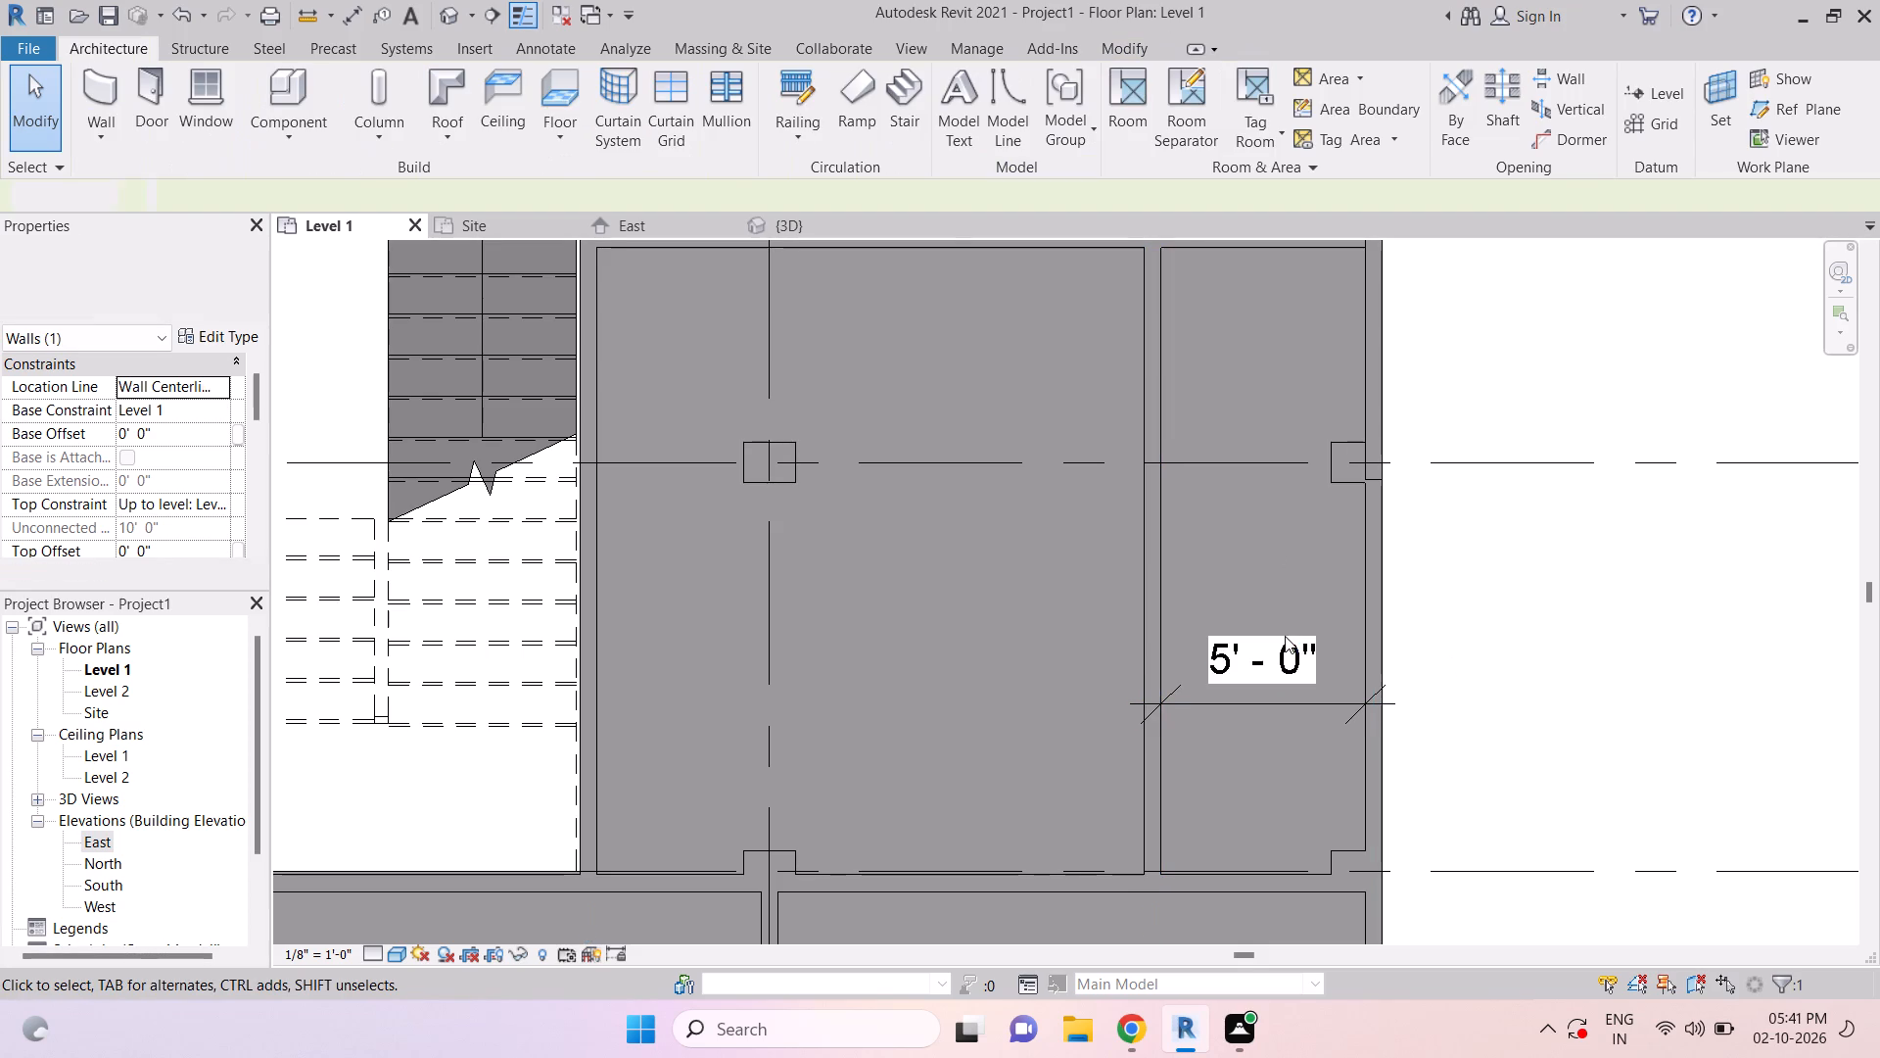
key("Escape")
key("Escape")
Delete the aligned dimension between the new partition and the east exterior wall.
left_click(1249, 707)
key("Delete")
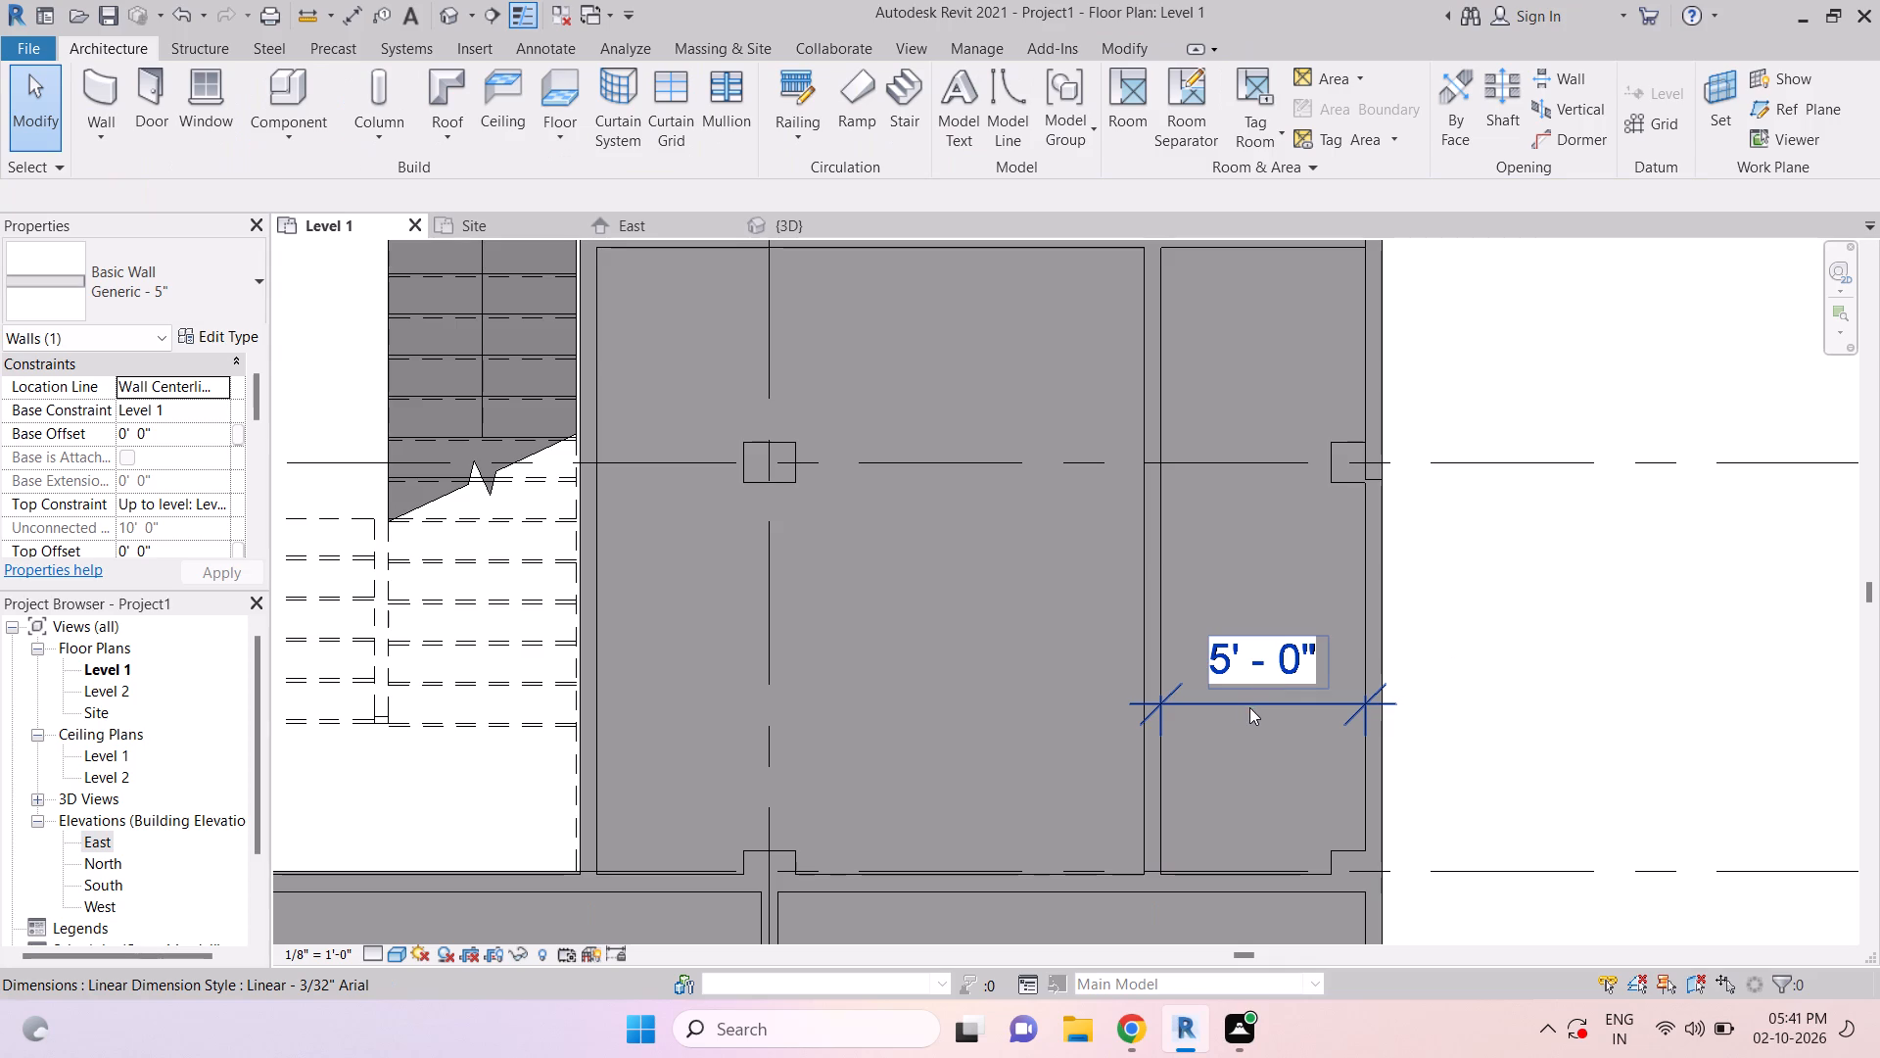
Shorten the partition by moving its north end south to about midway between grids 8 and 9.
scroll(1278, 693, "down", 6)
key("Escape")
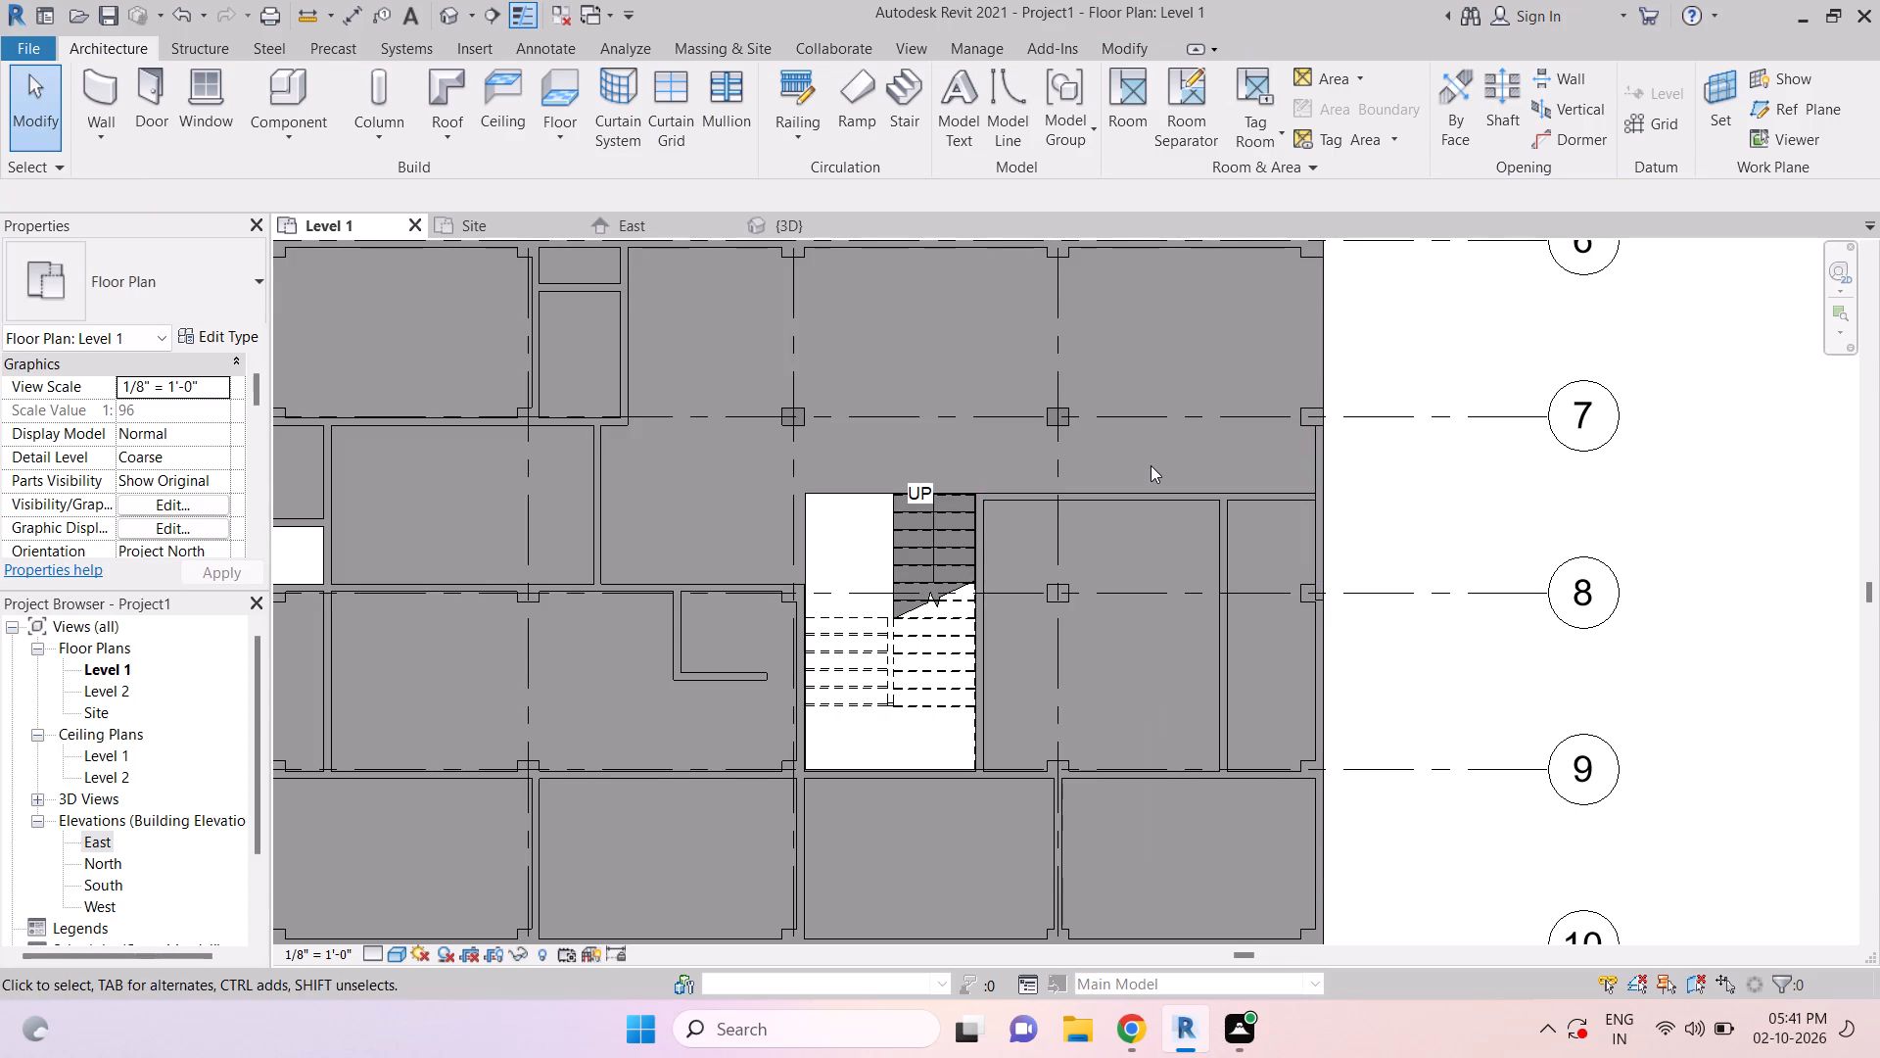
left_click(1233, 636)
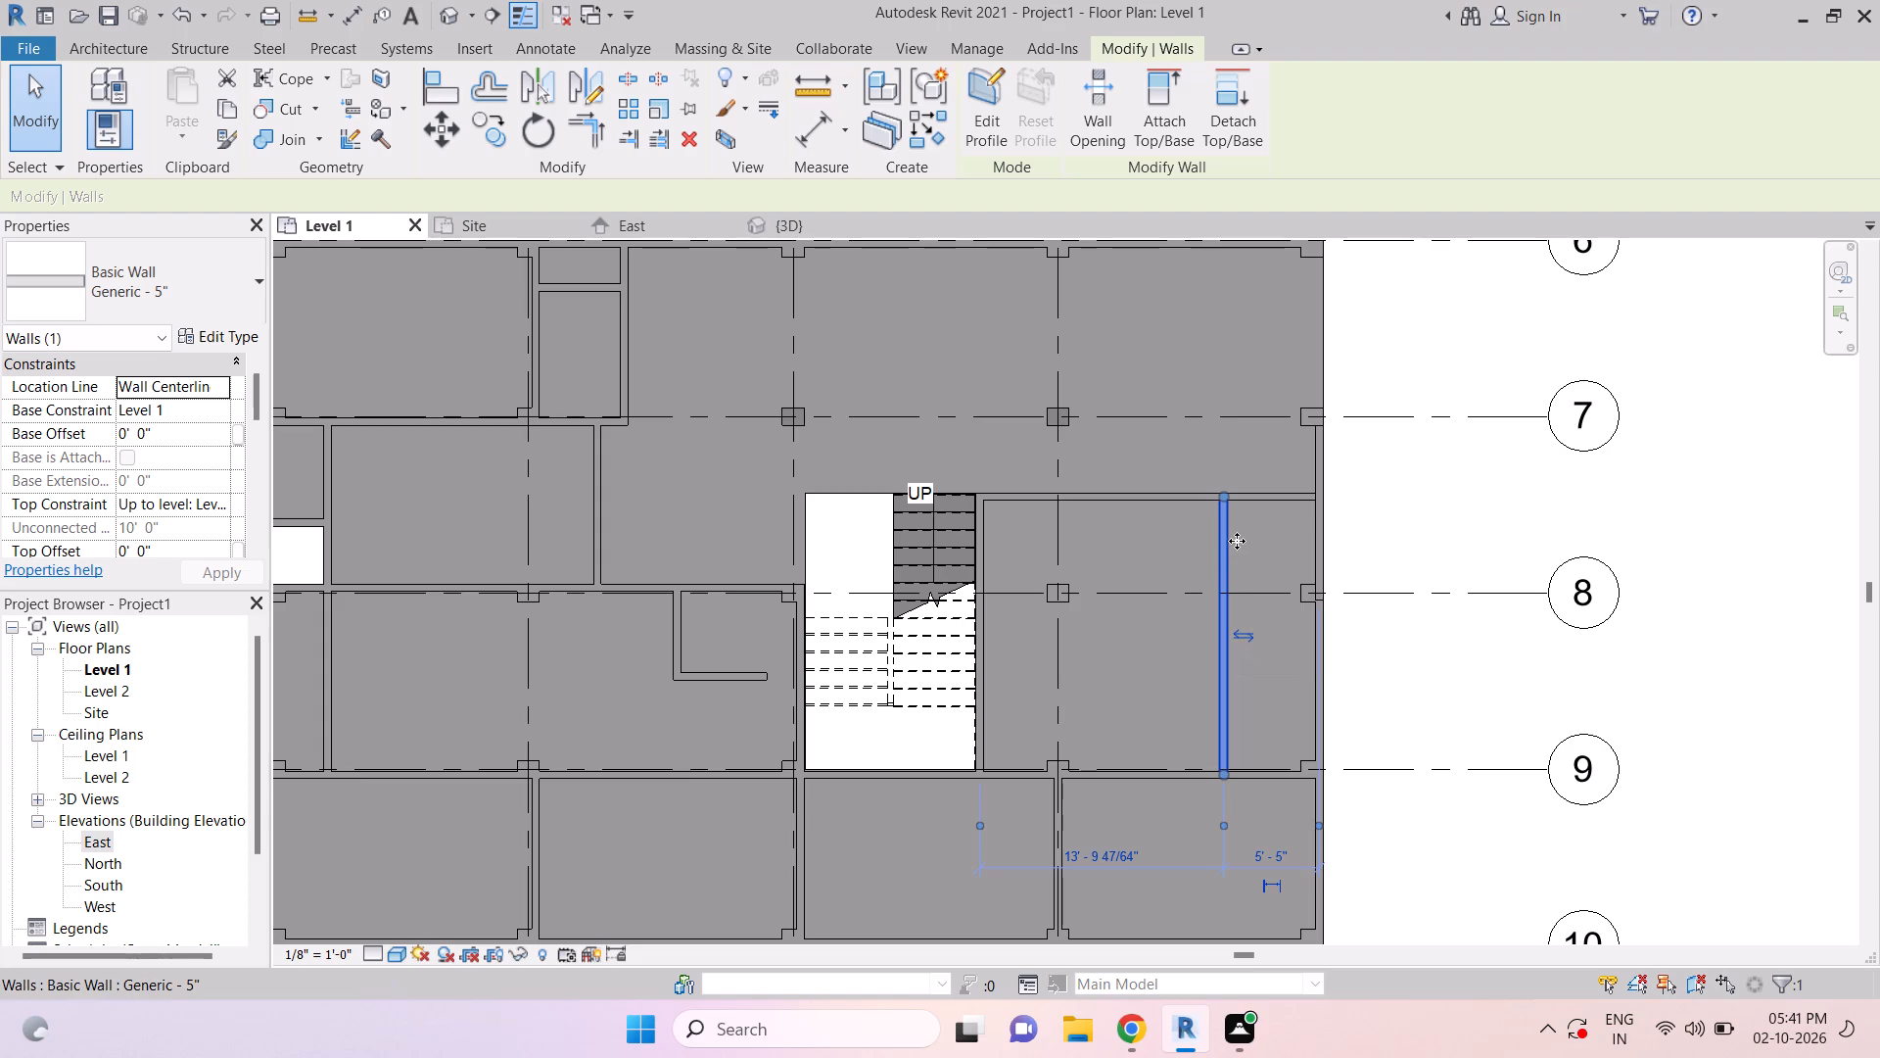
left_click_drag(1229, 499, 1229, 611)
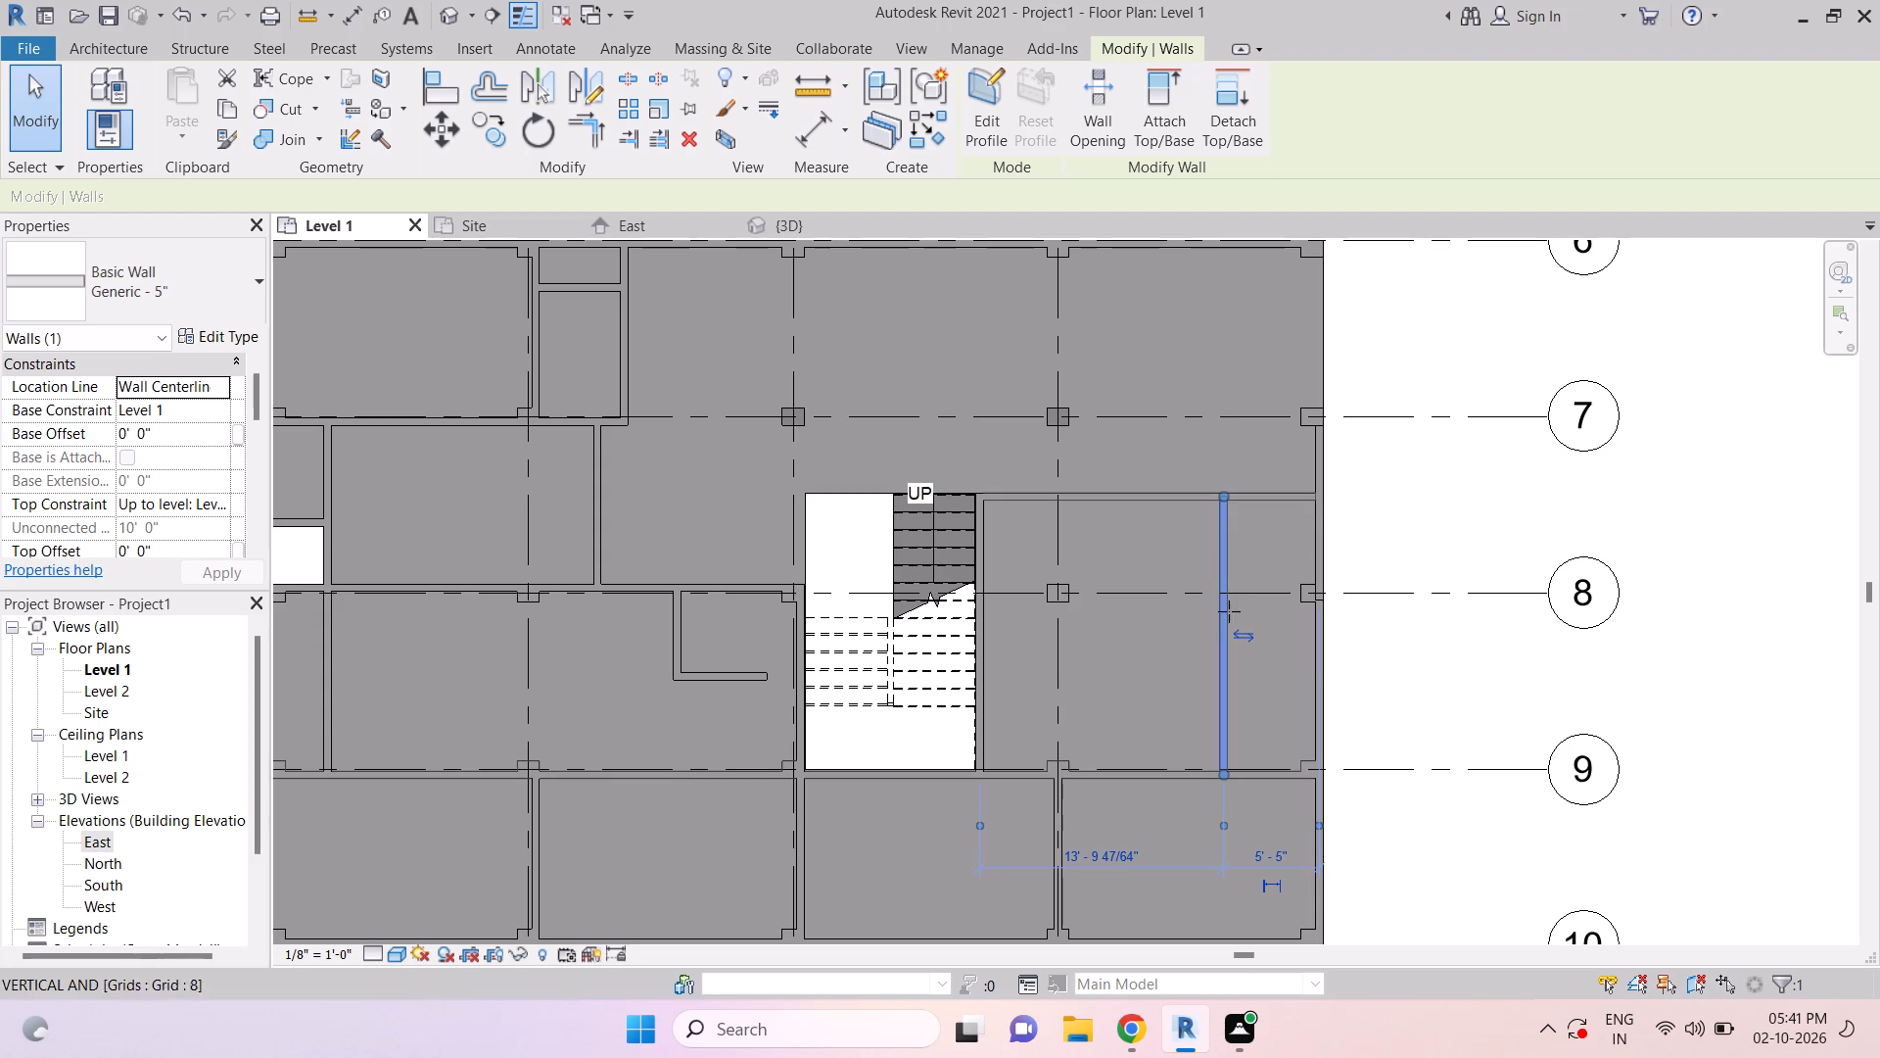
left_click_drag(1229, 611, 1226, 684)
key("Escape")
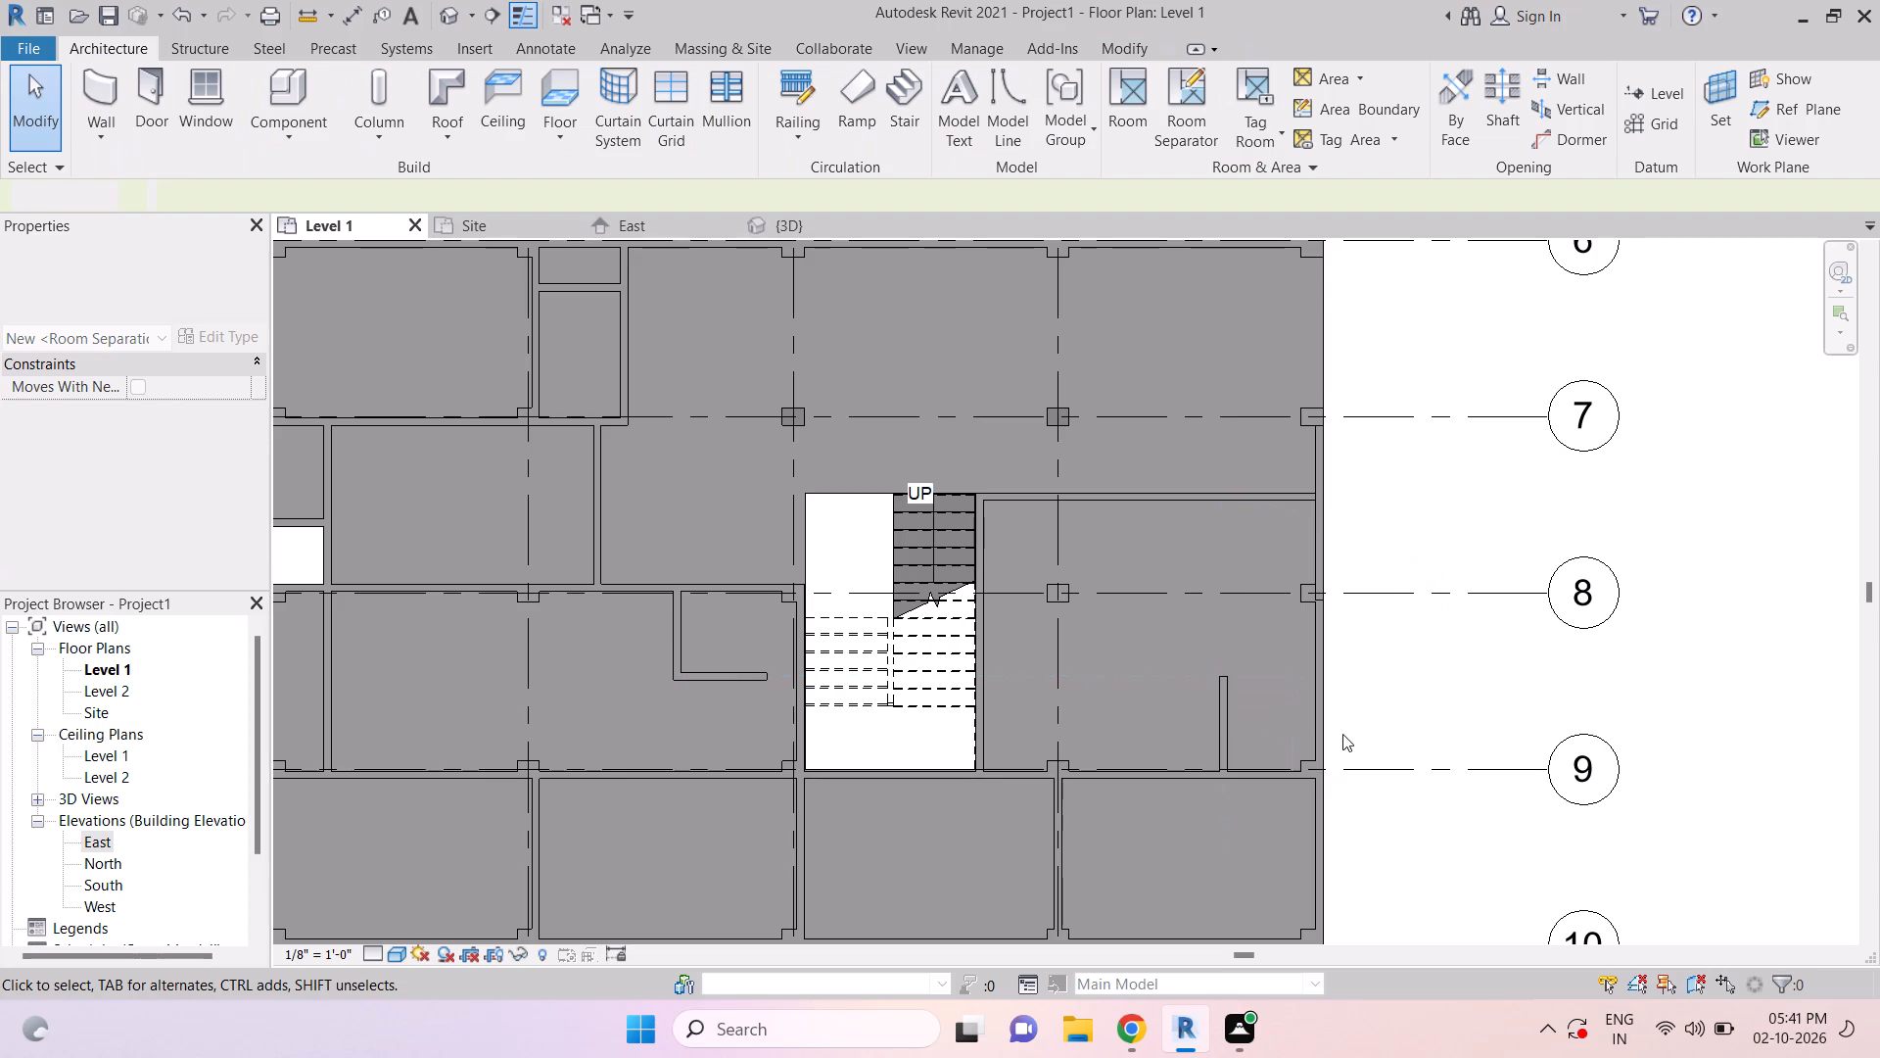
Draw an east-west Generic - 5" wall about 5'-5" long from the shortened partition's north end to the east exterior wall.
scroll(1260, 679, "up", 1)
middle_click_drag(1257, 675, 1243, 635)
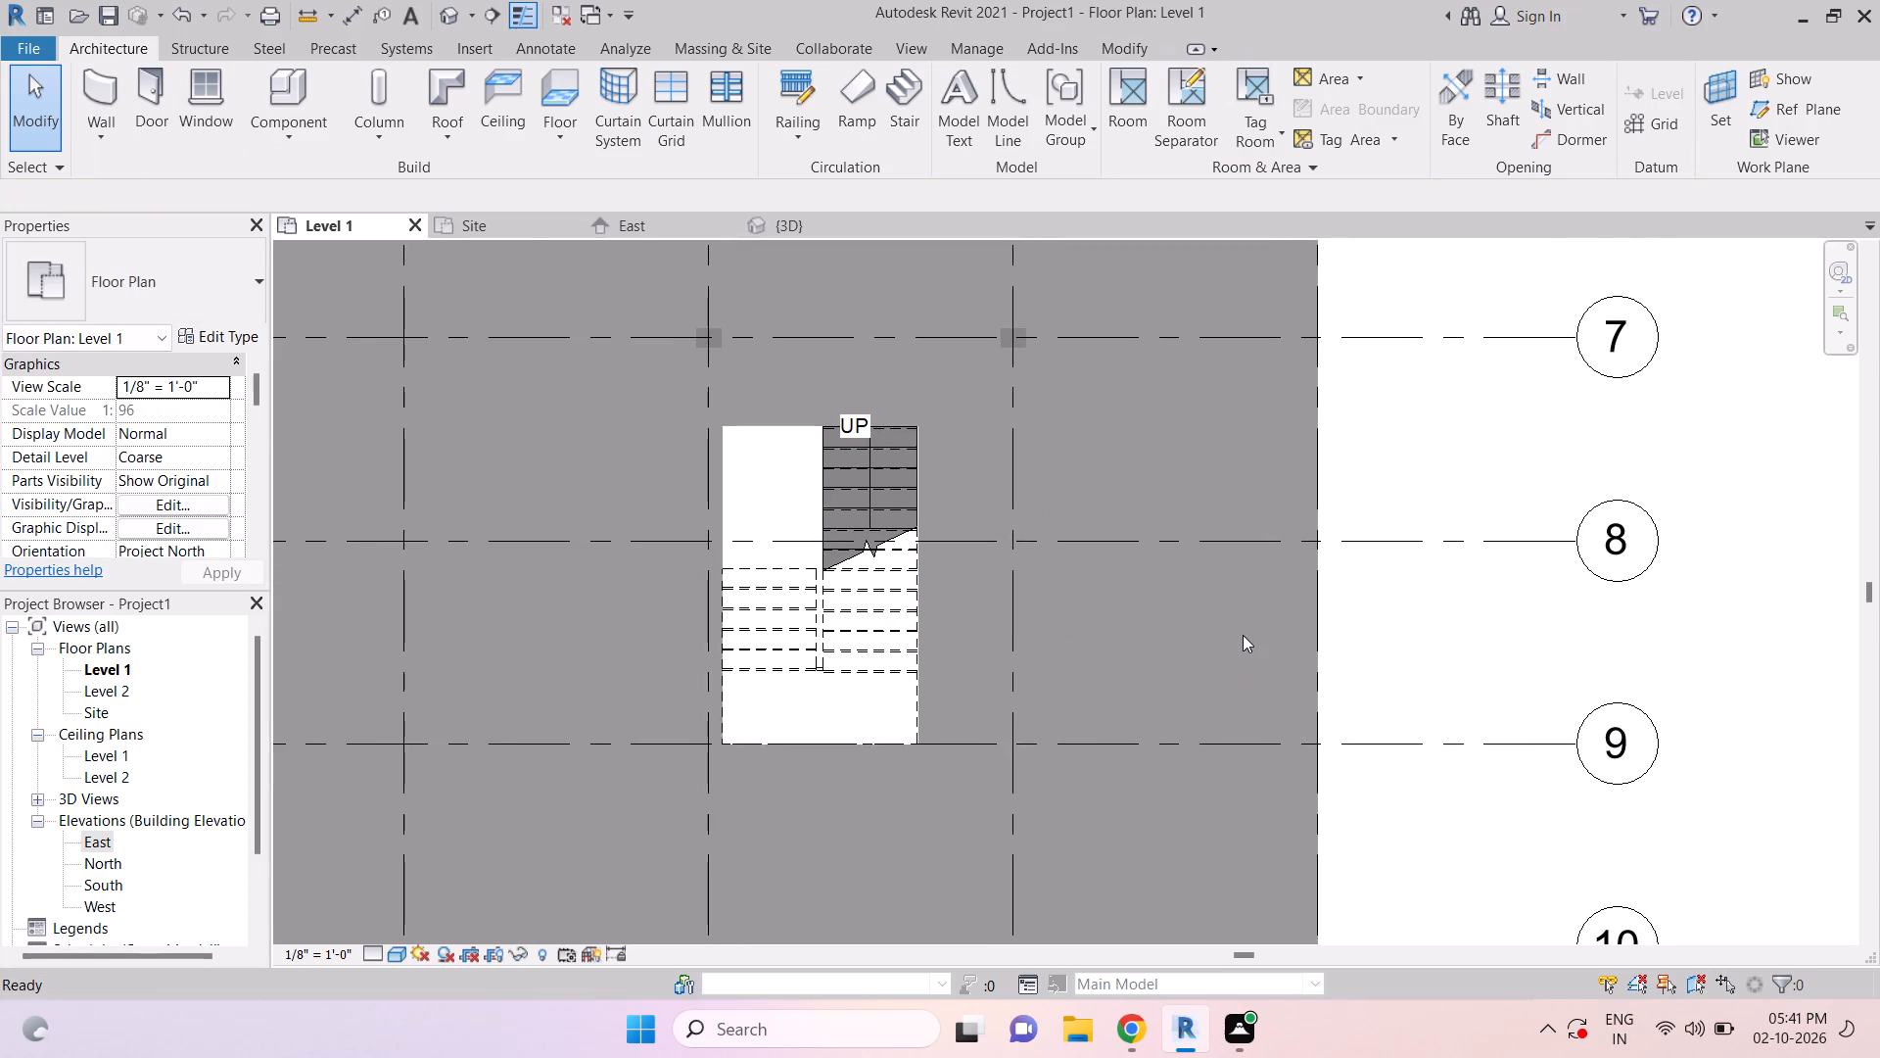
key("Escape")
key("Escape")
key("Escape")
type("wa")
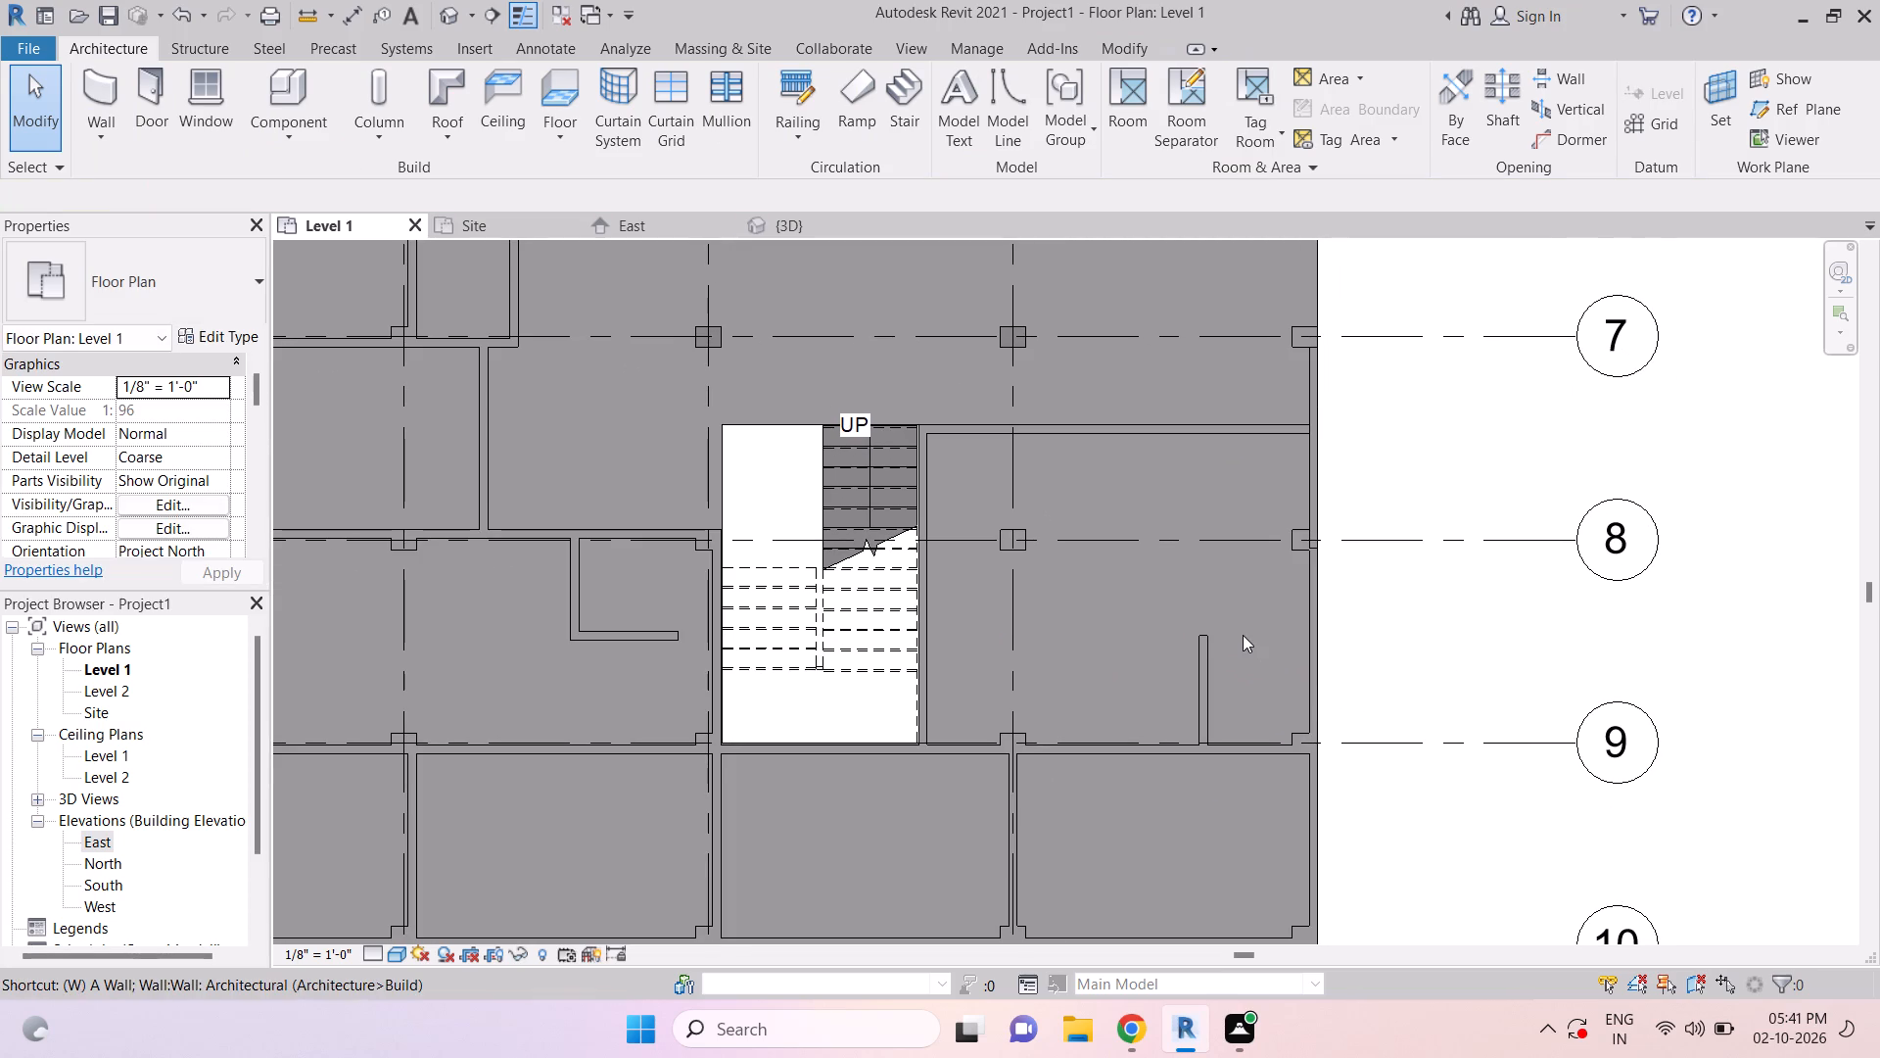
left_click(1209, 634)
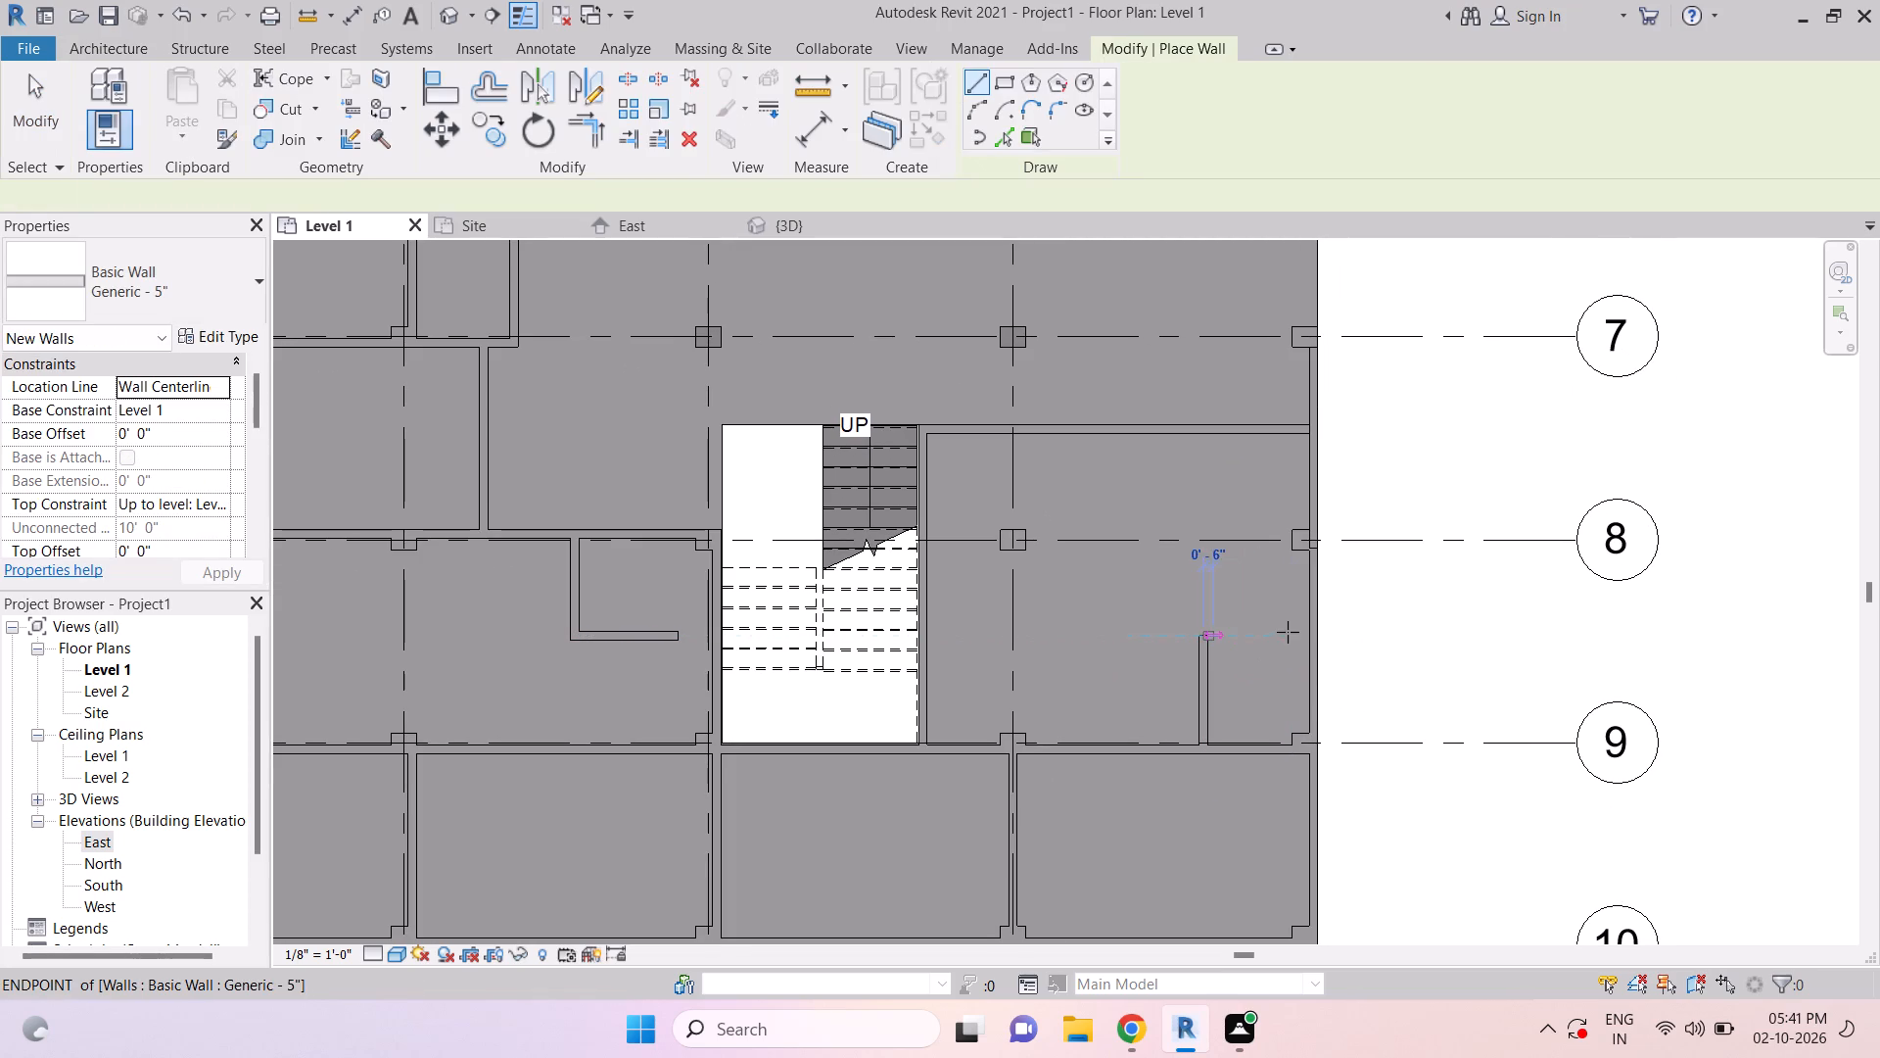
left_click(1305, 632)
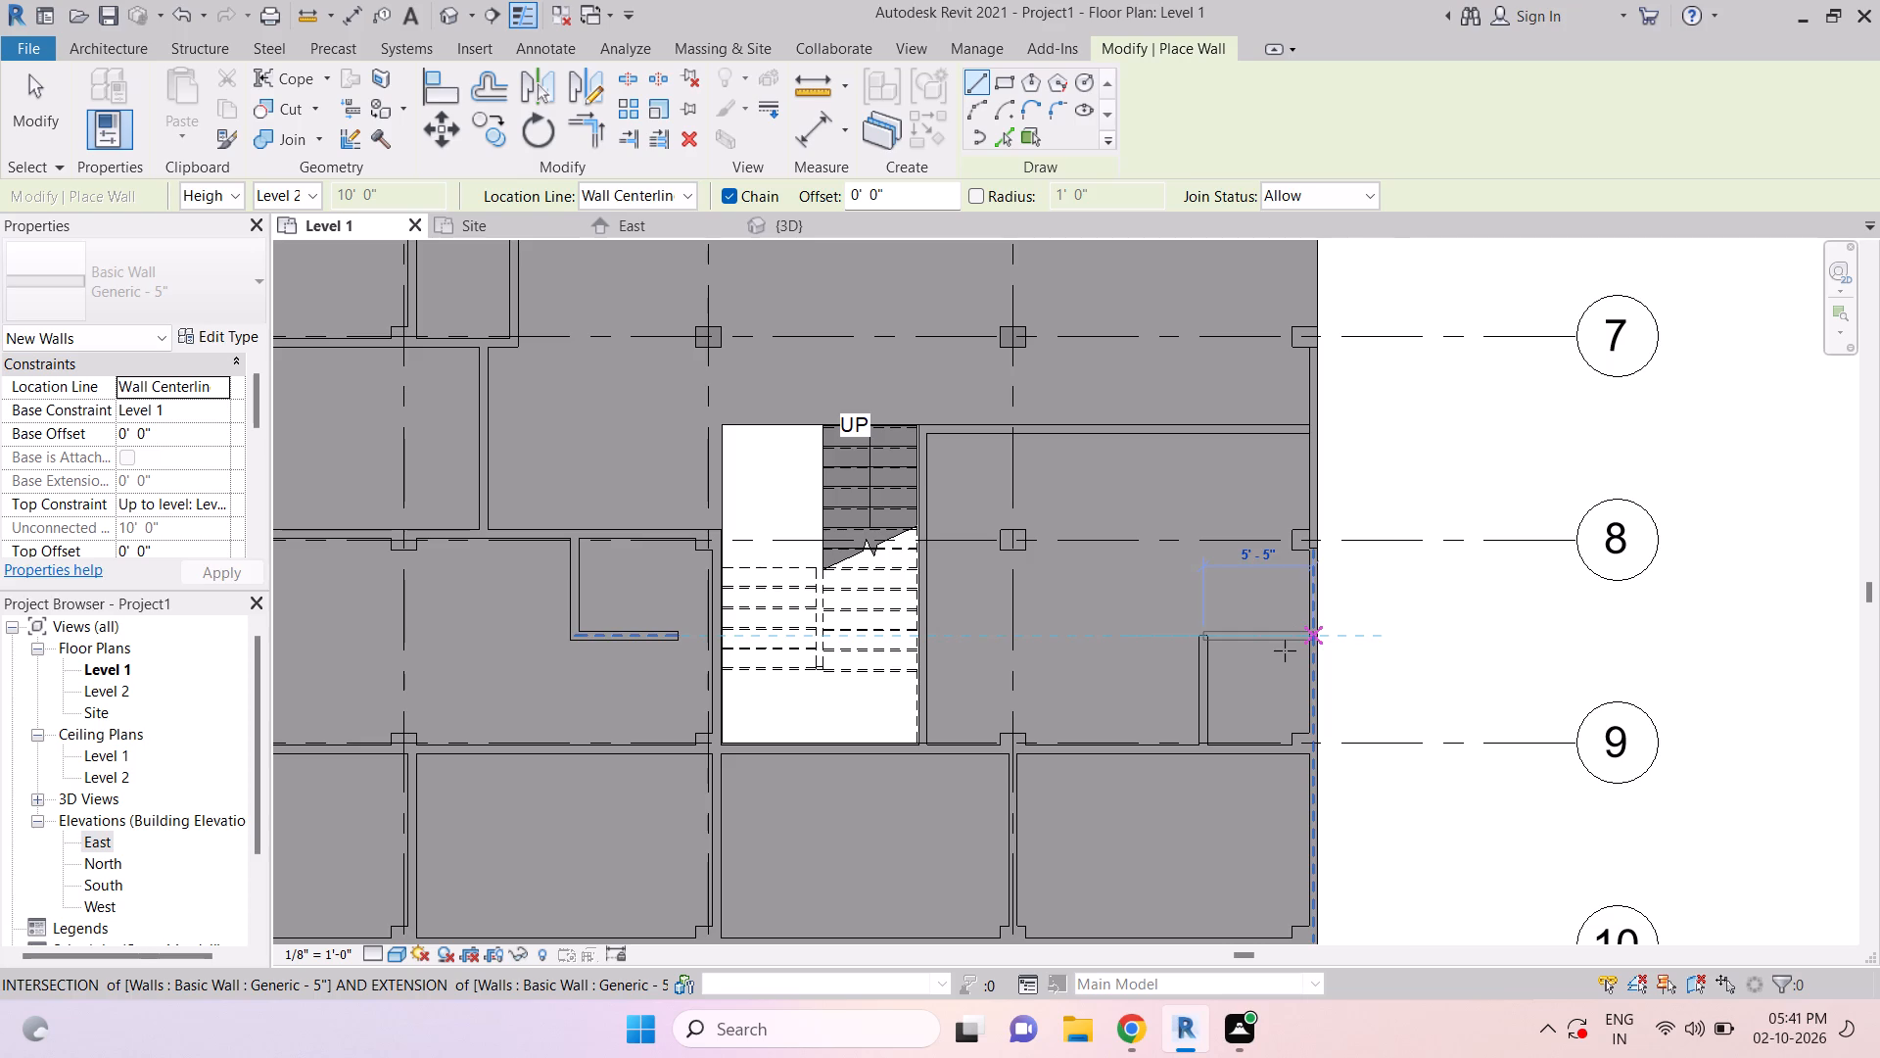
key("Escape")
key("Escape")
key("Escape")
Draw a Generic - 5" wall 7' long south along grid 4 from the north wall of the room east of the stair.
scroll(1411, 554, "down", 2)
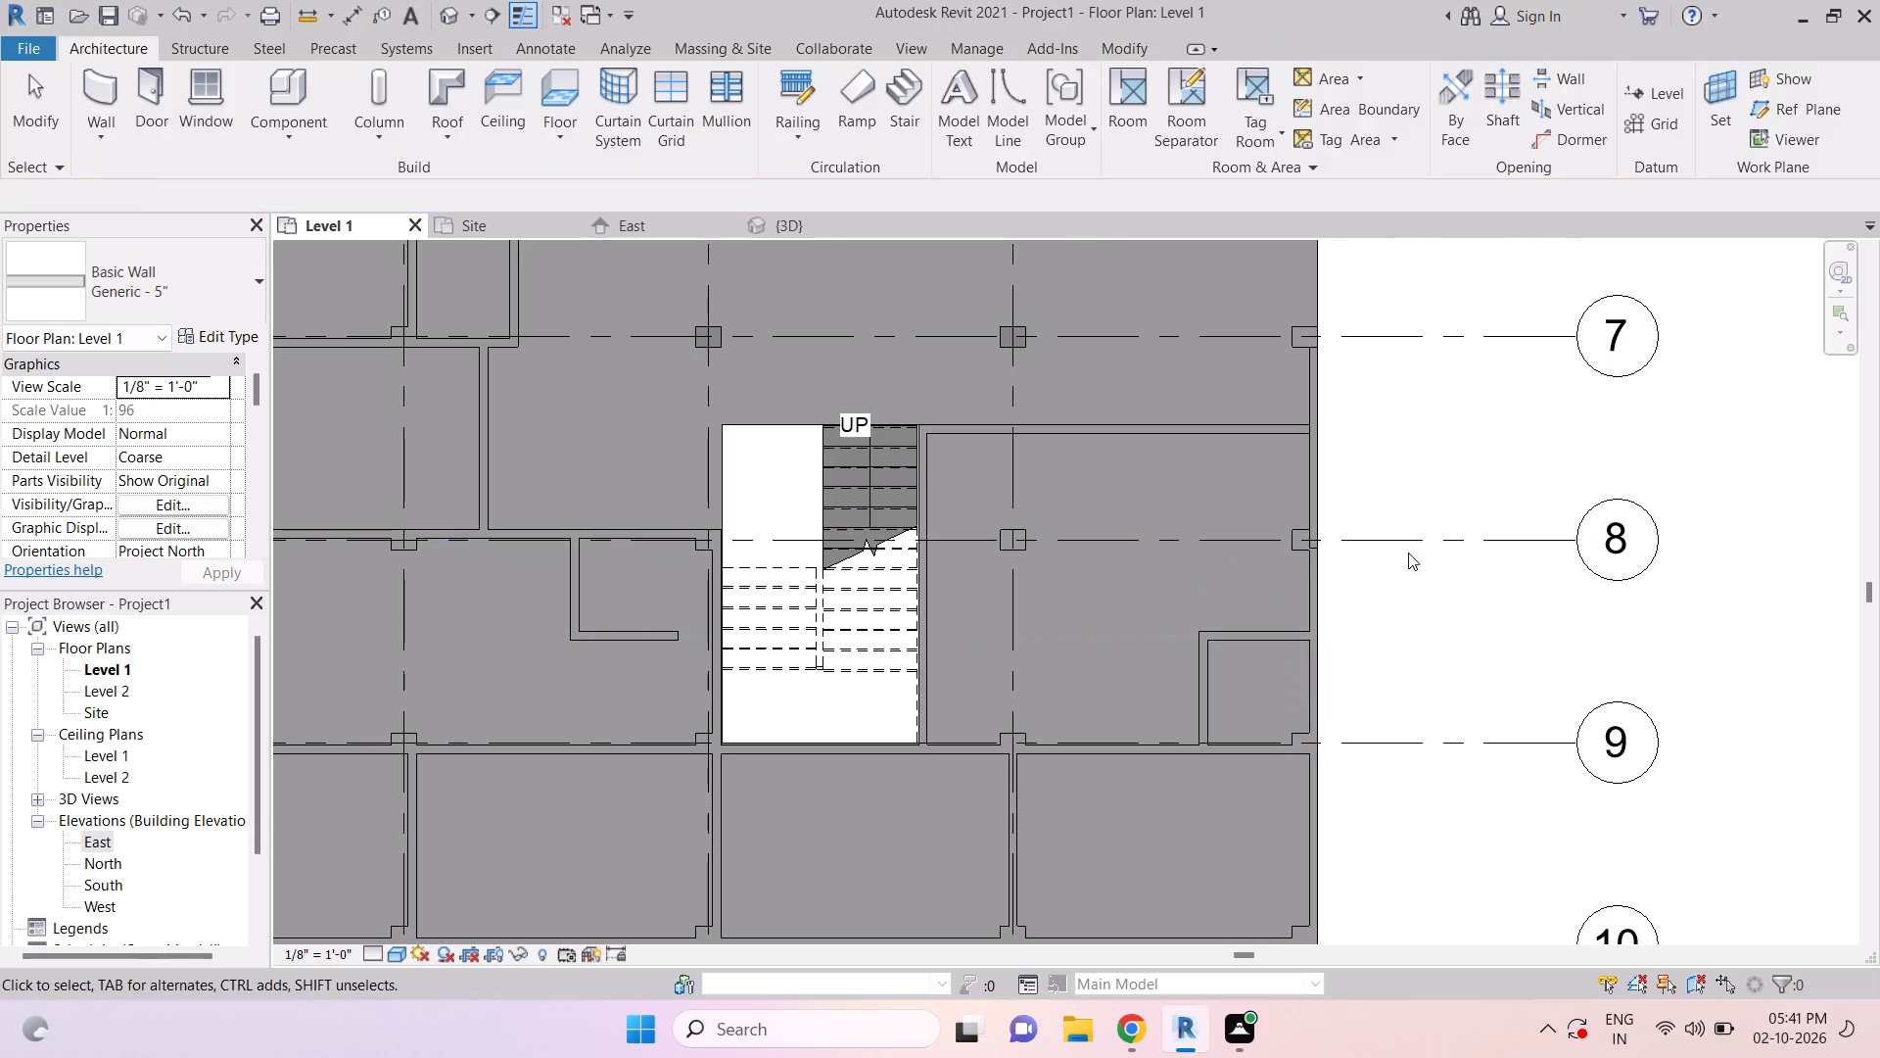
key("Escape")
key("Escape")
key("Escape")
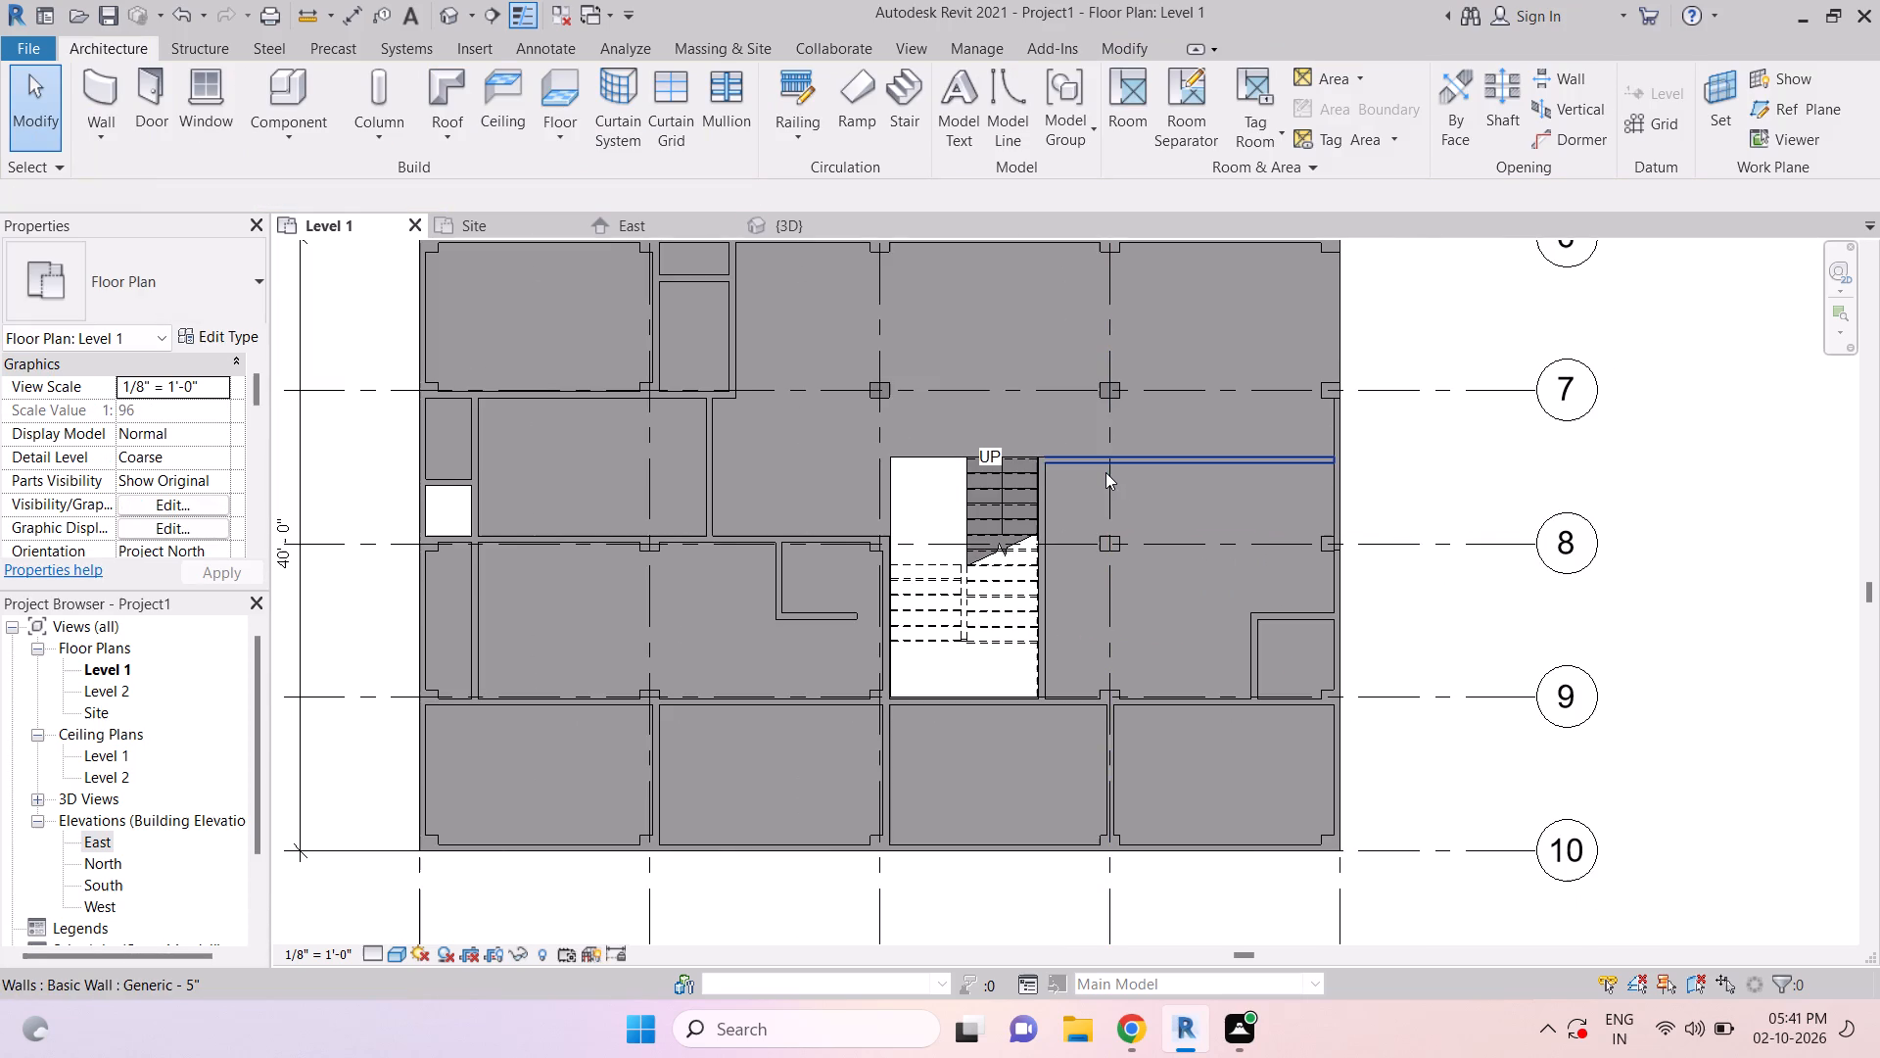
key("Escape")
key("Escape")
type("wa")
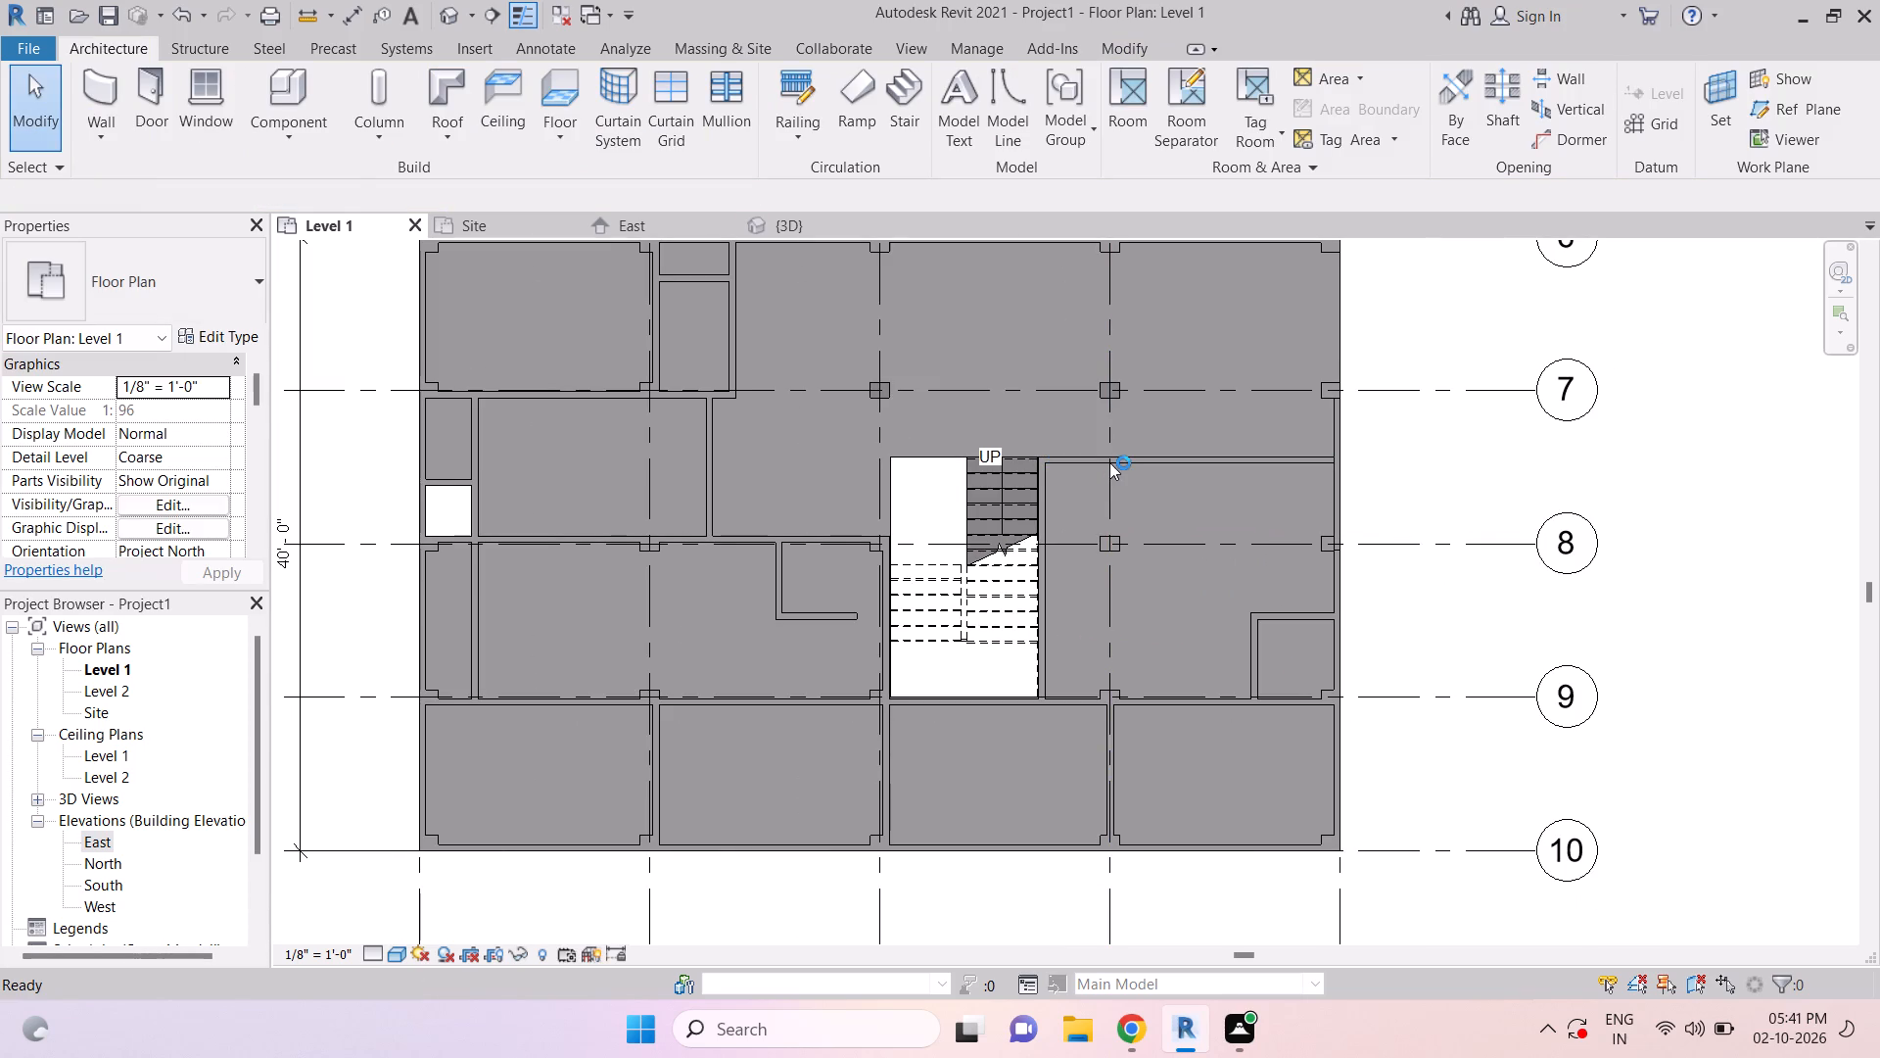
left_click(1108, 459)
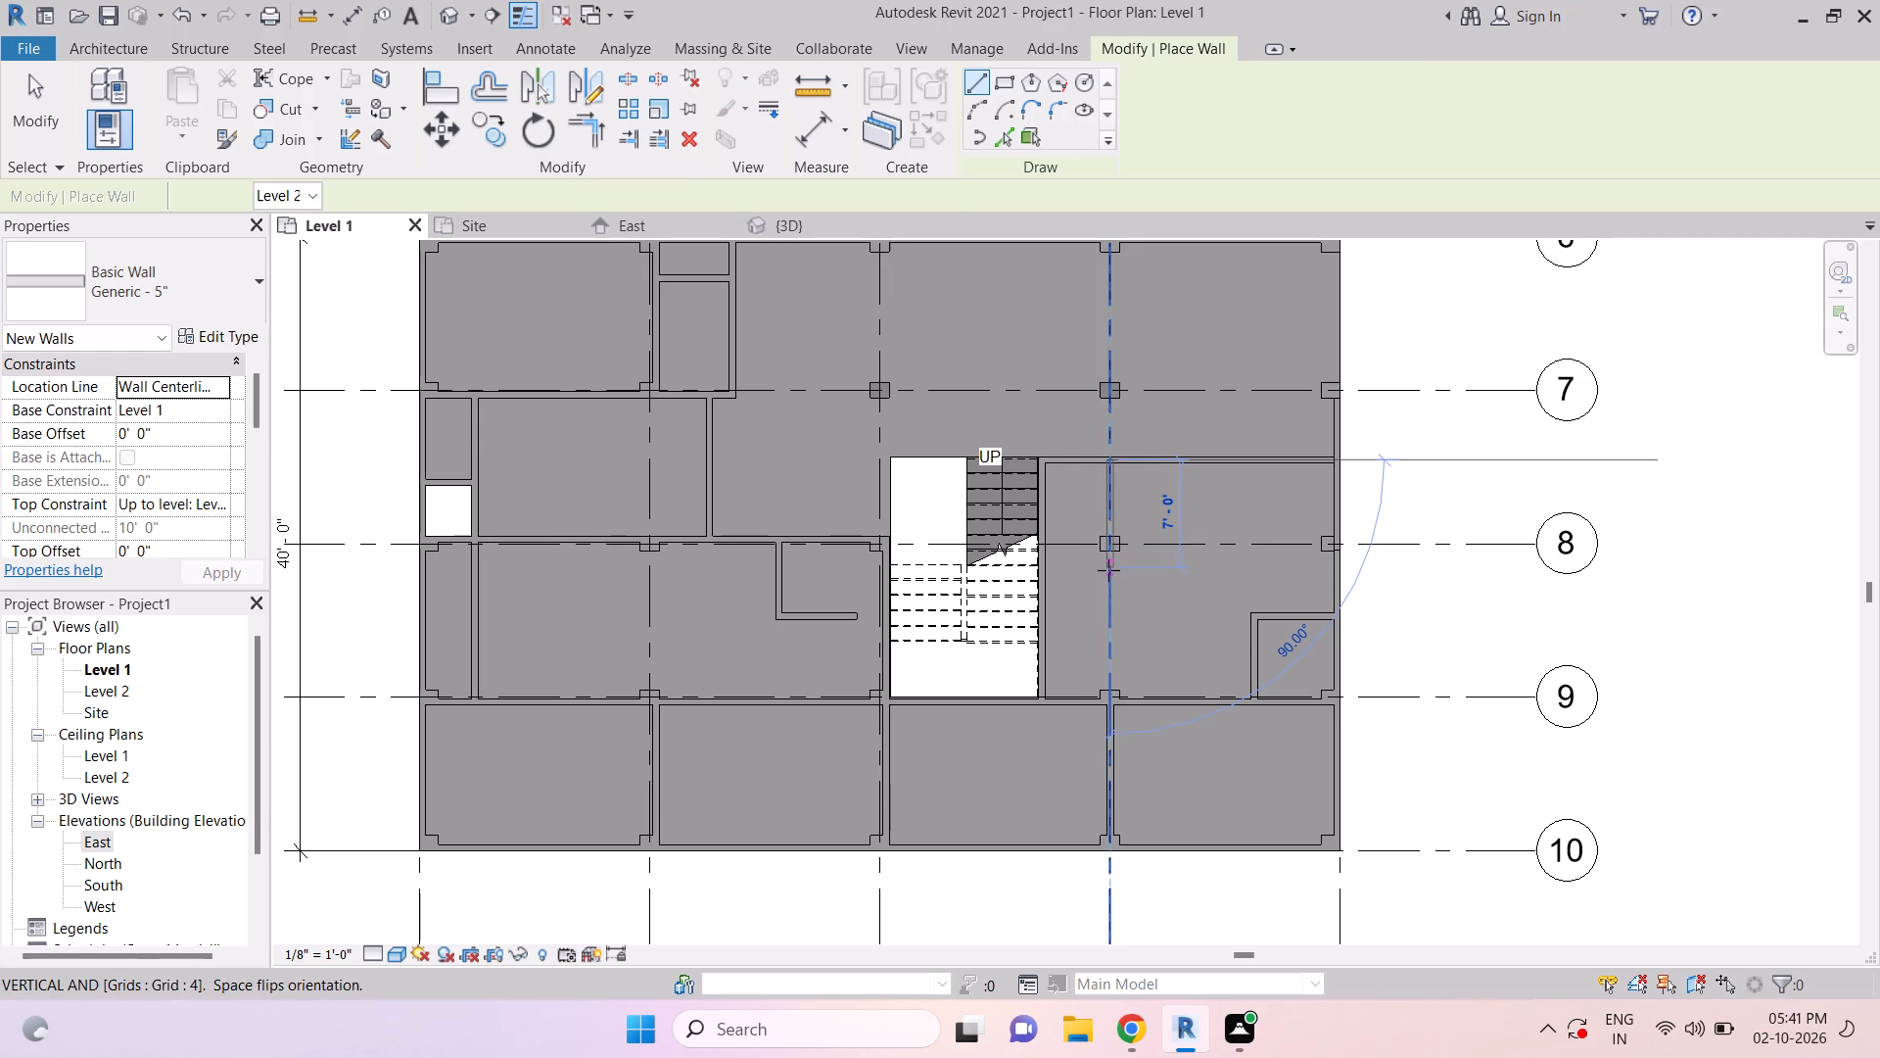
left_click(1108, 570)
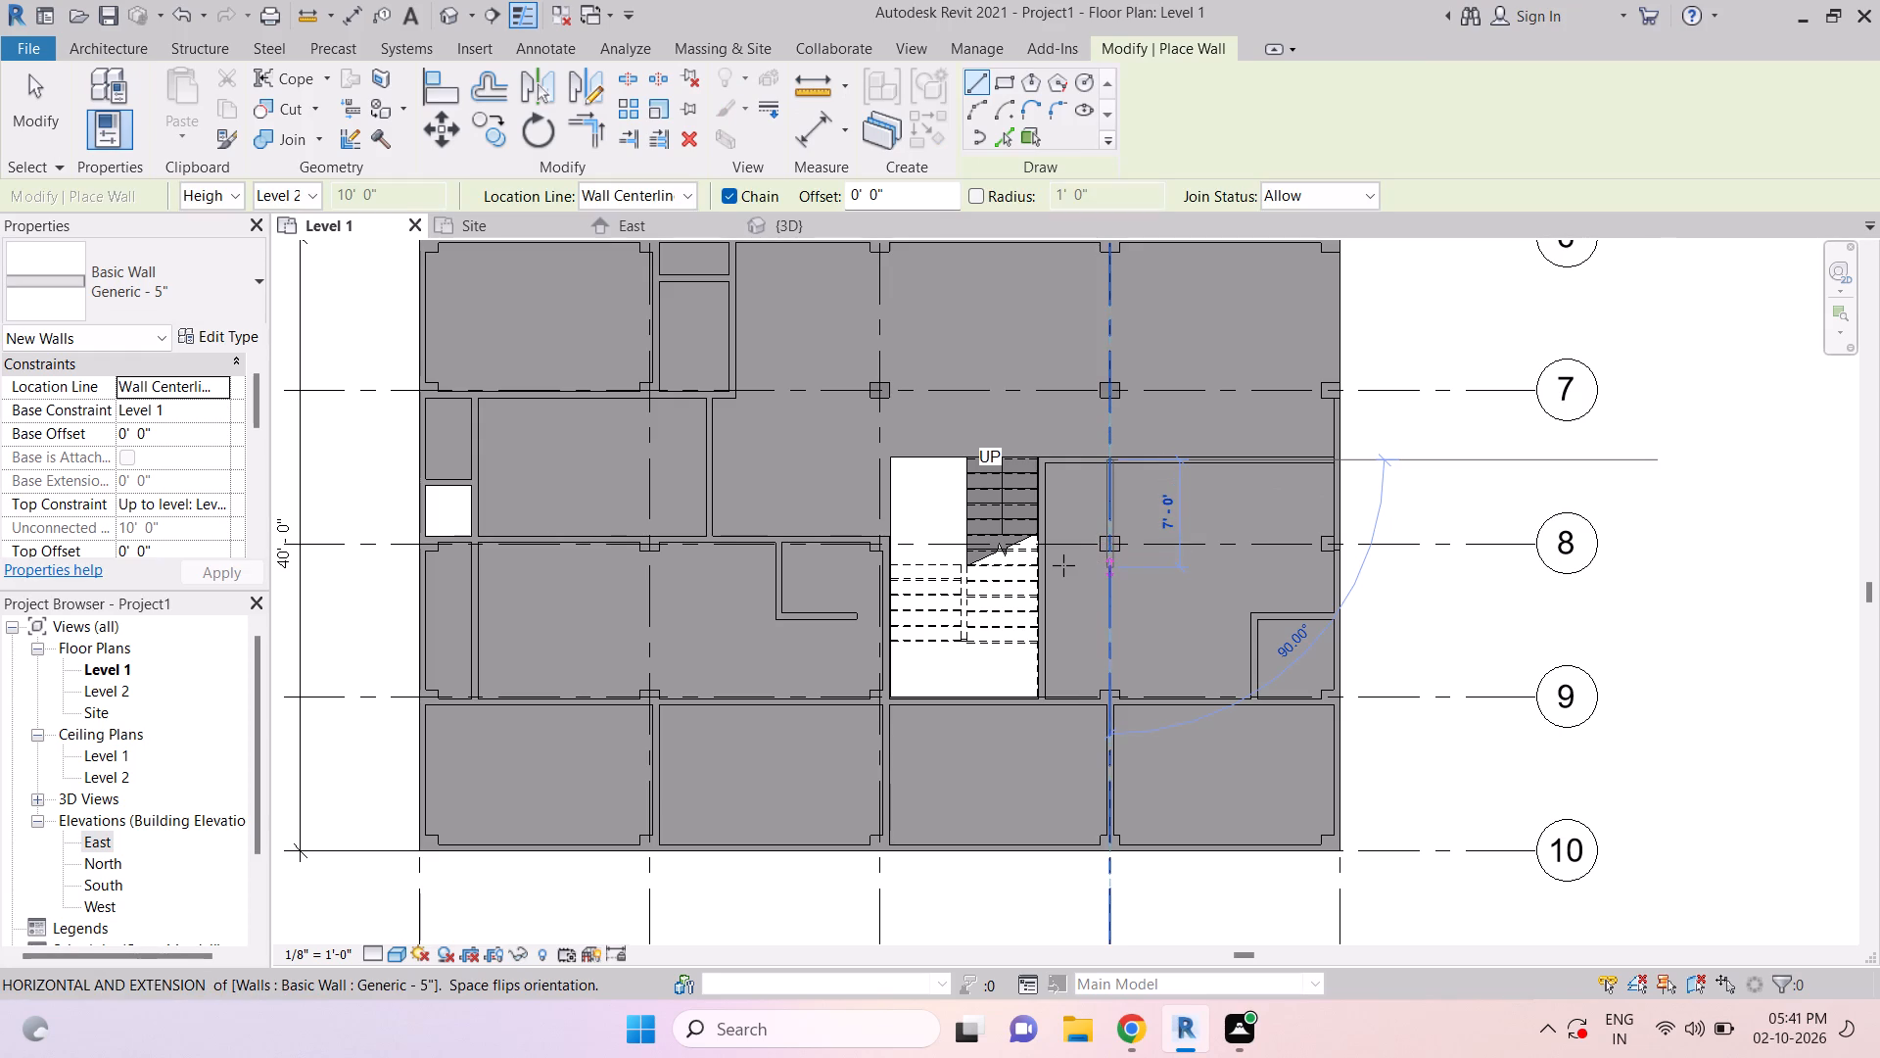
scroll(1046, 565, "up", 2)
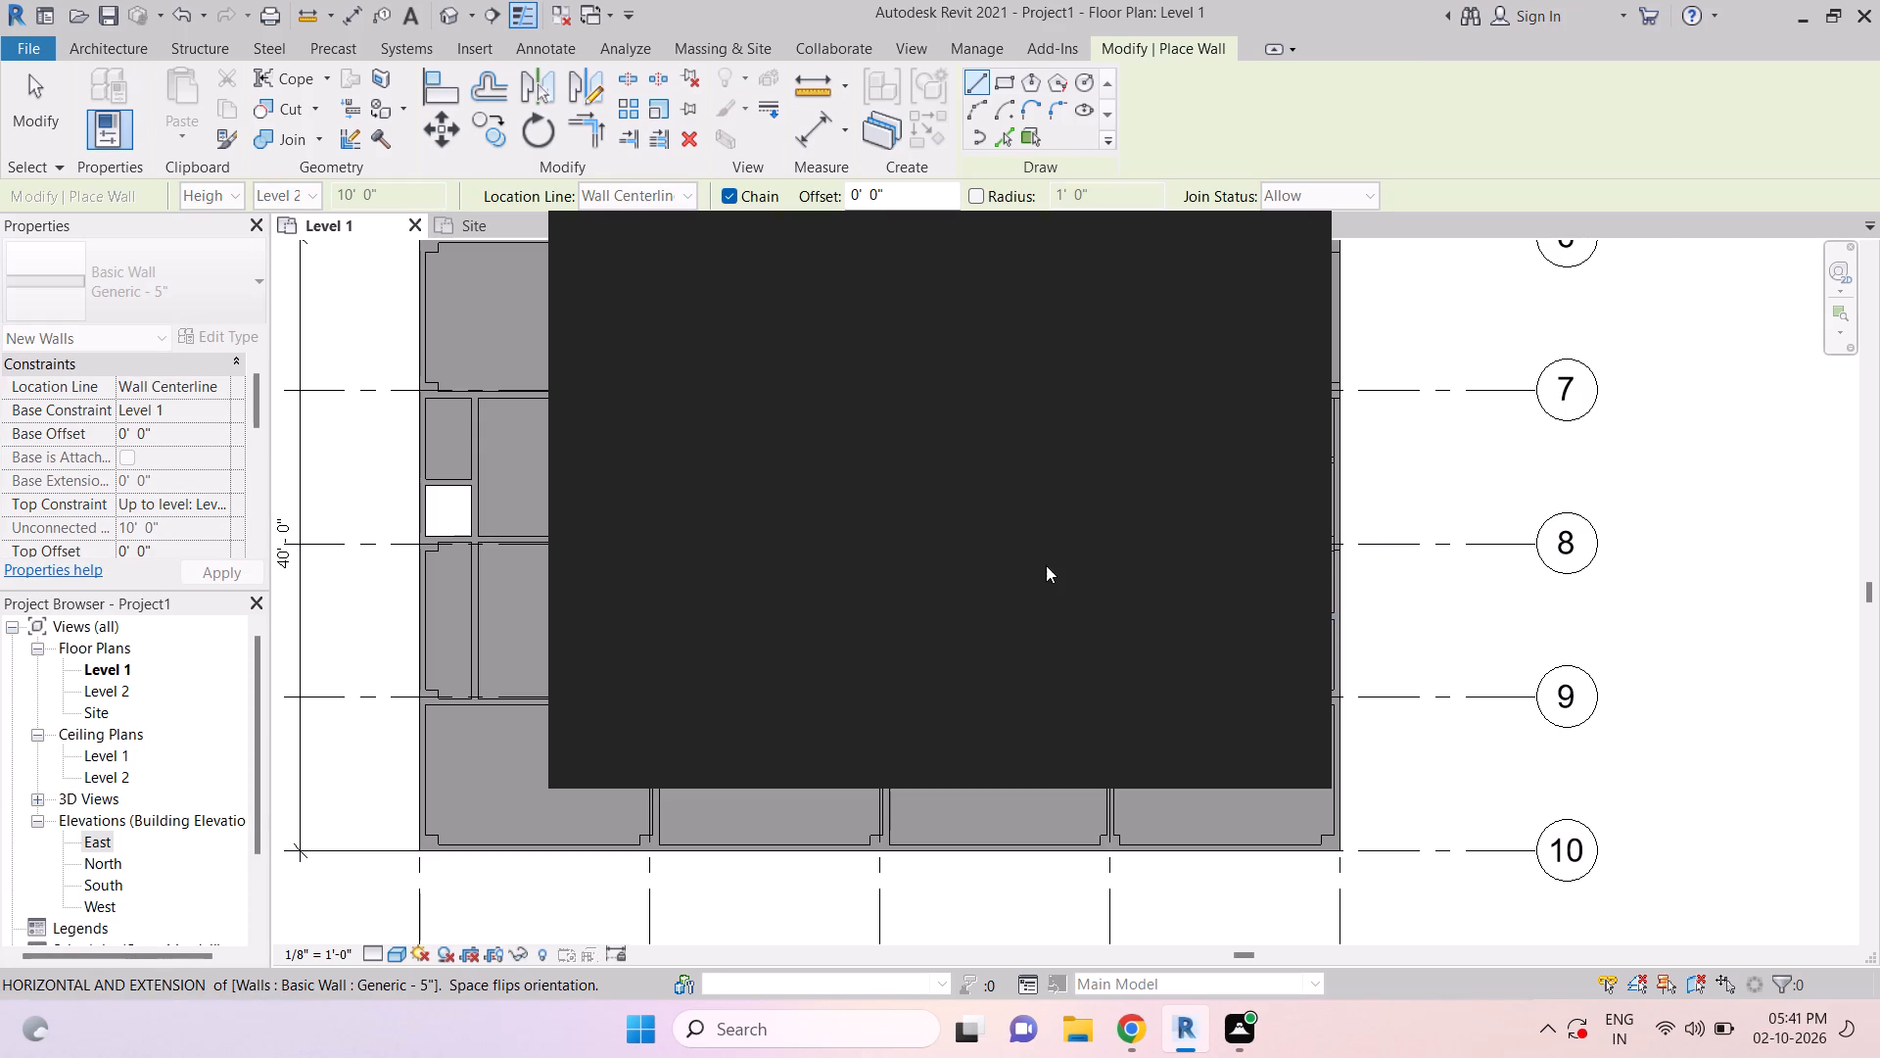
key("Escape")
key("Escape")
key("Escape")
key("Escape")
key("Escape")
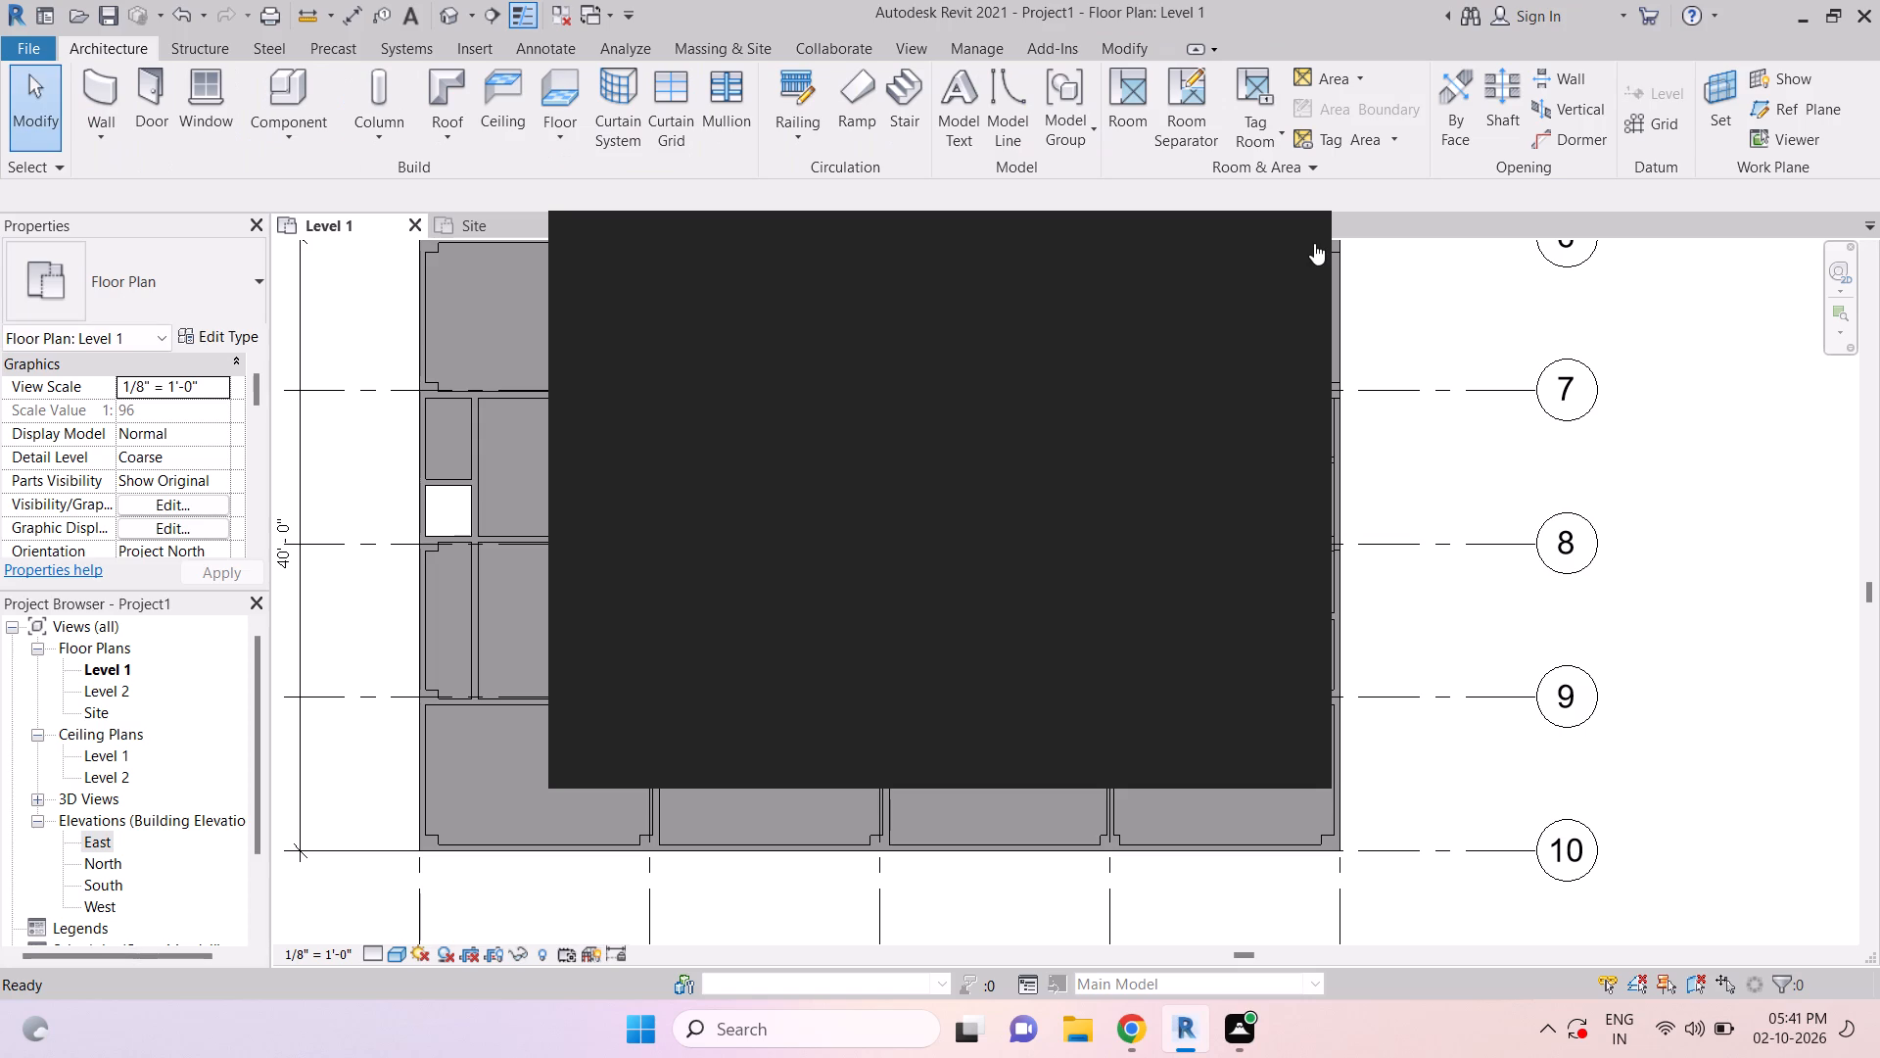
Dismiss the notification card covering the floor plan.
left_click(1315, 242)
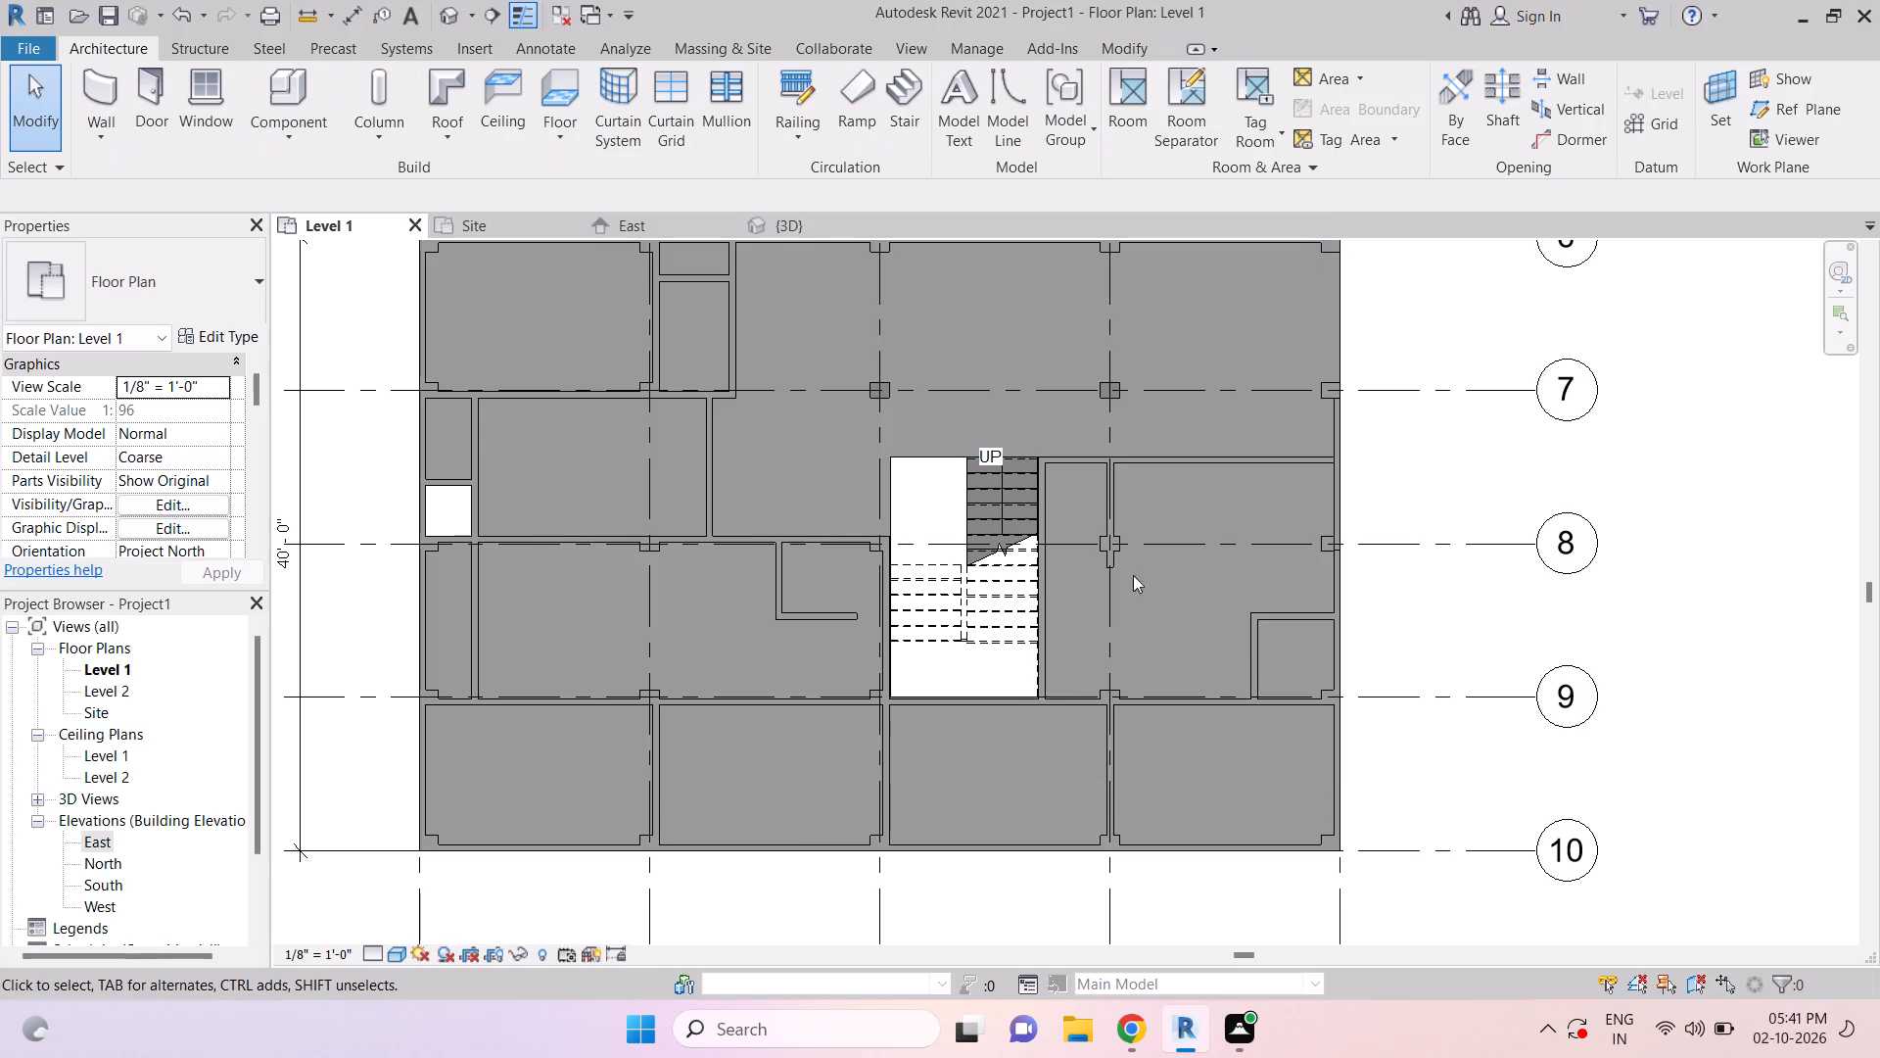
Draw an east-west Generic - 5" wall about 4'-3" long from the grid 4 partition's south end to the wall beside the stair.
key("Escape")
key("Escape")
key("Escape")
type("wa")
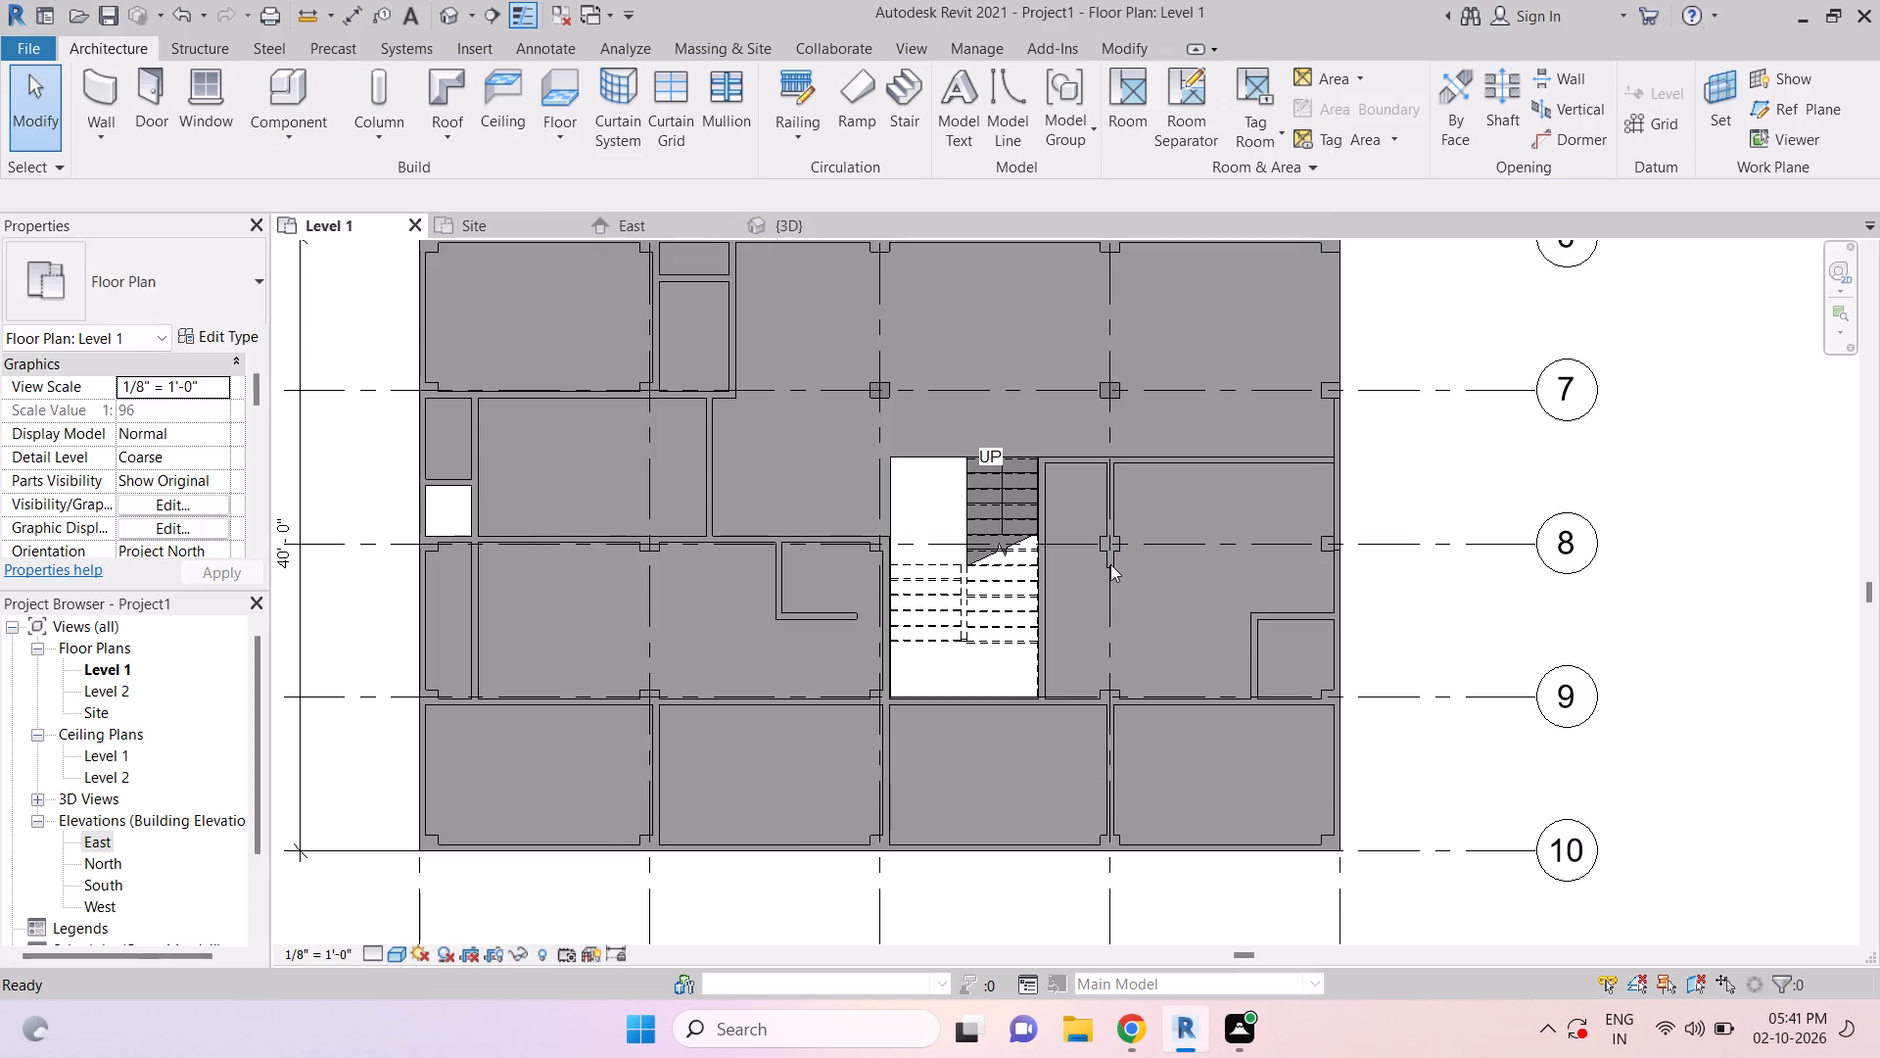
scroll(1110, 564, "up", 5)
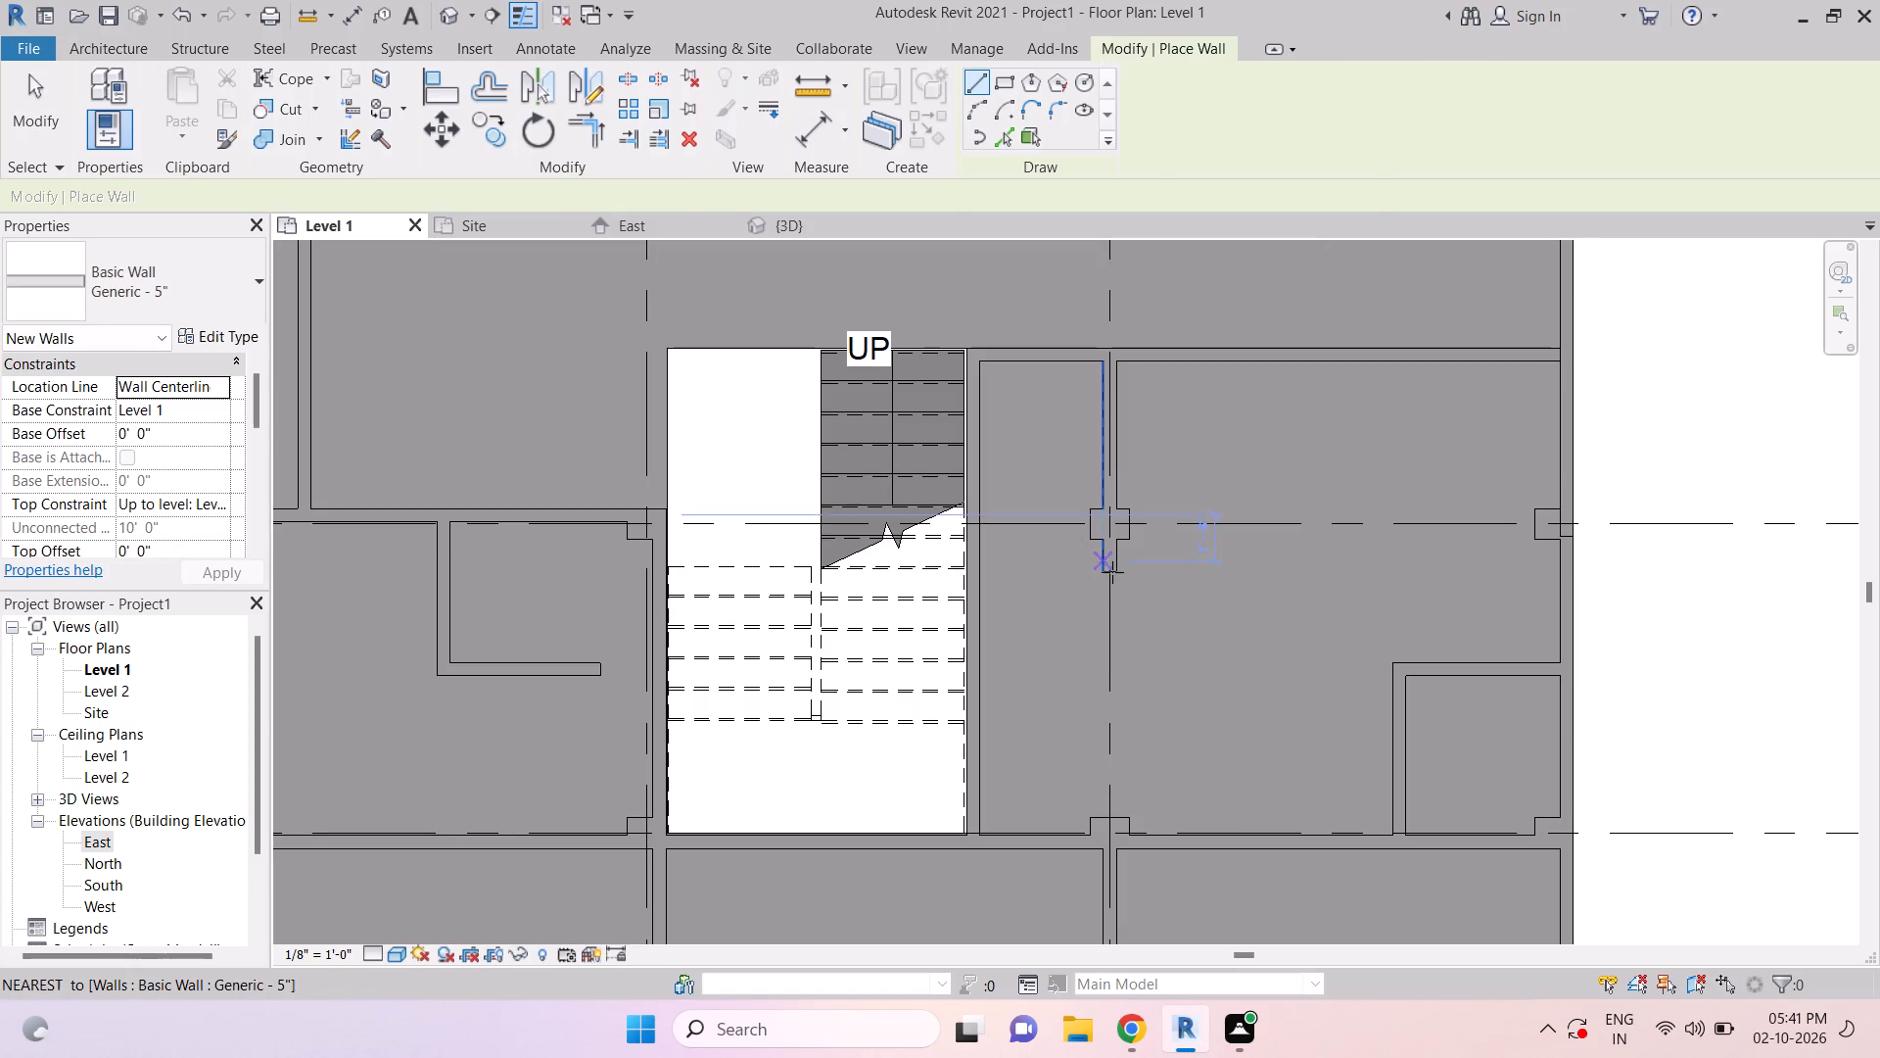
left_click(1113, 572)
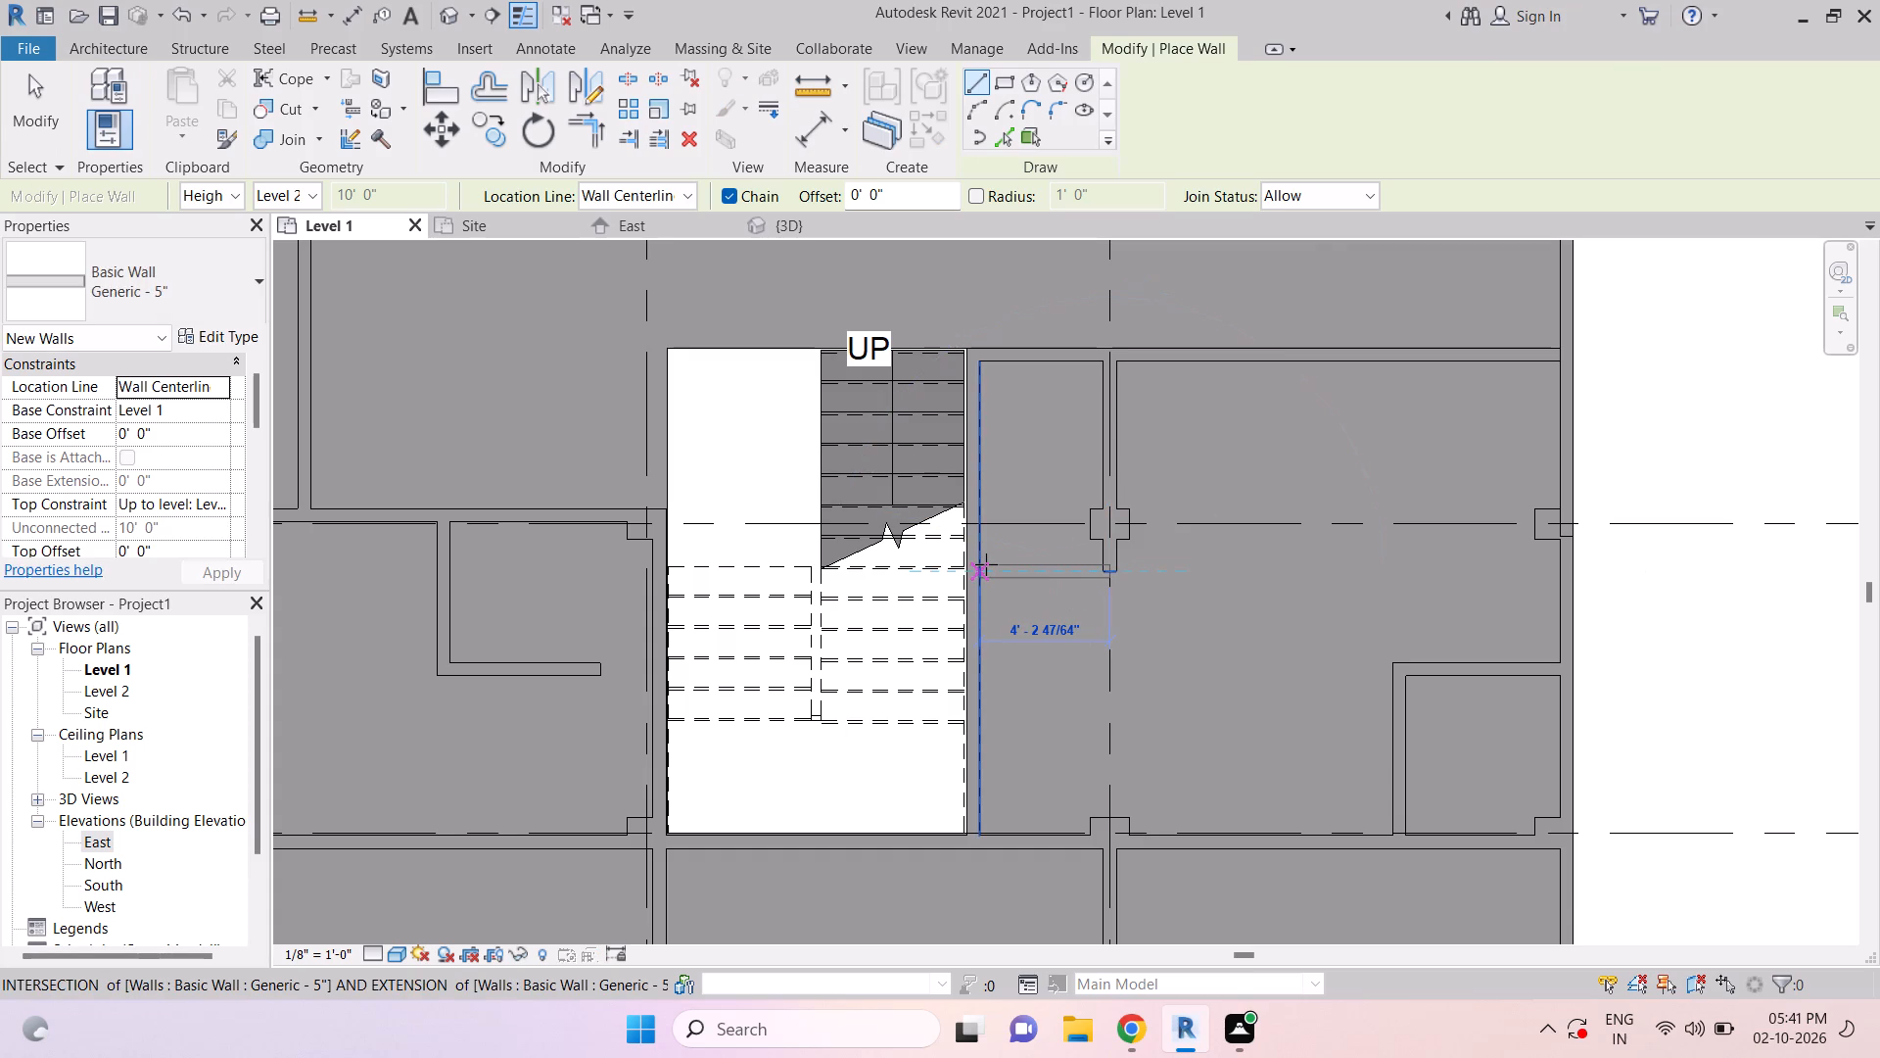
left_click(986, 564)
key("Escape")
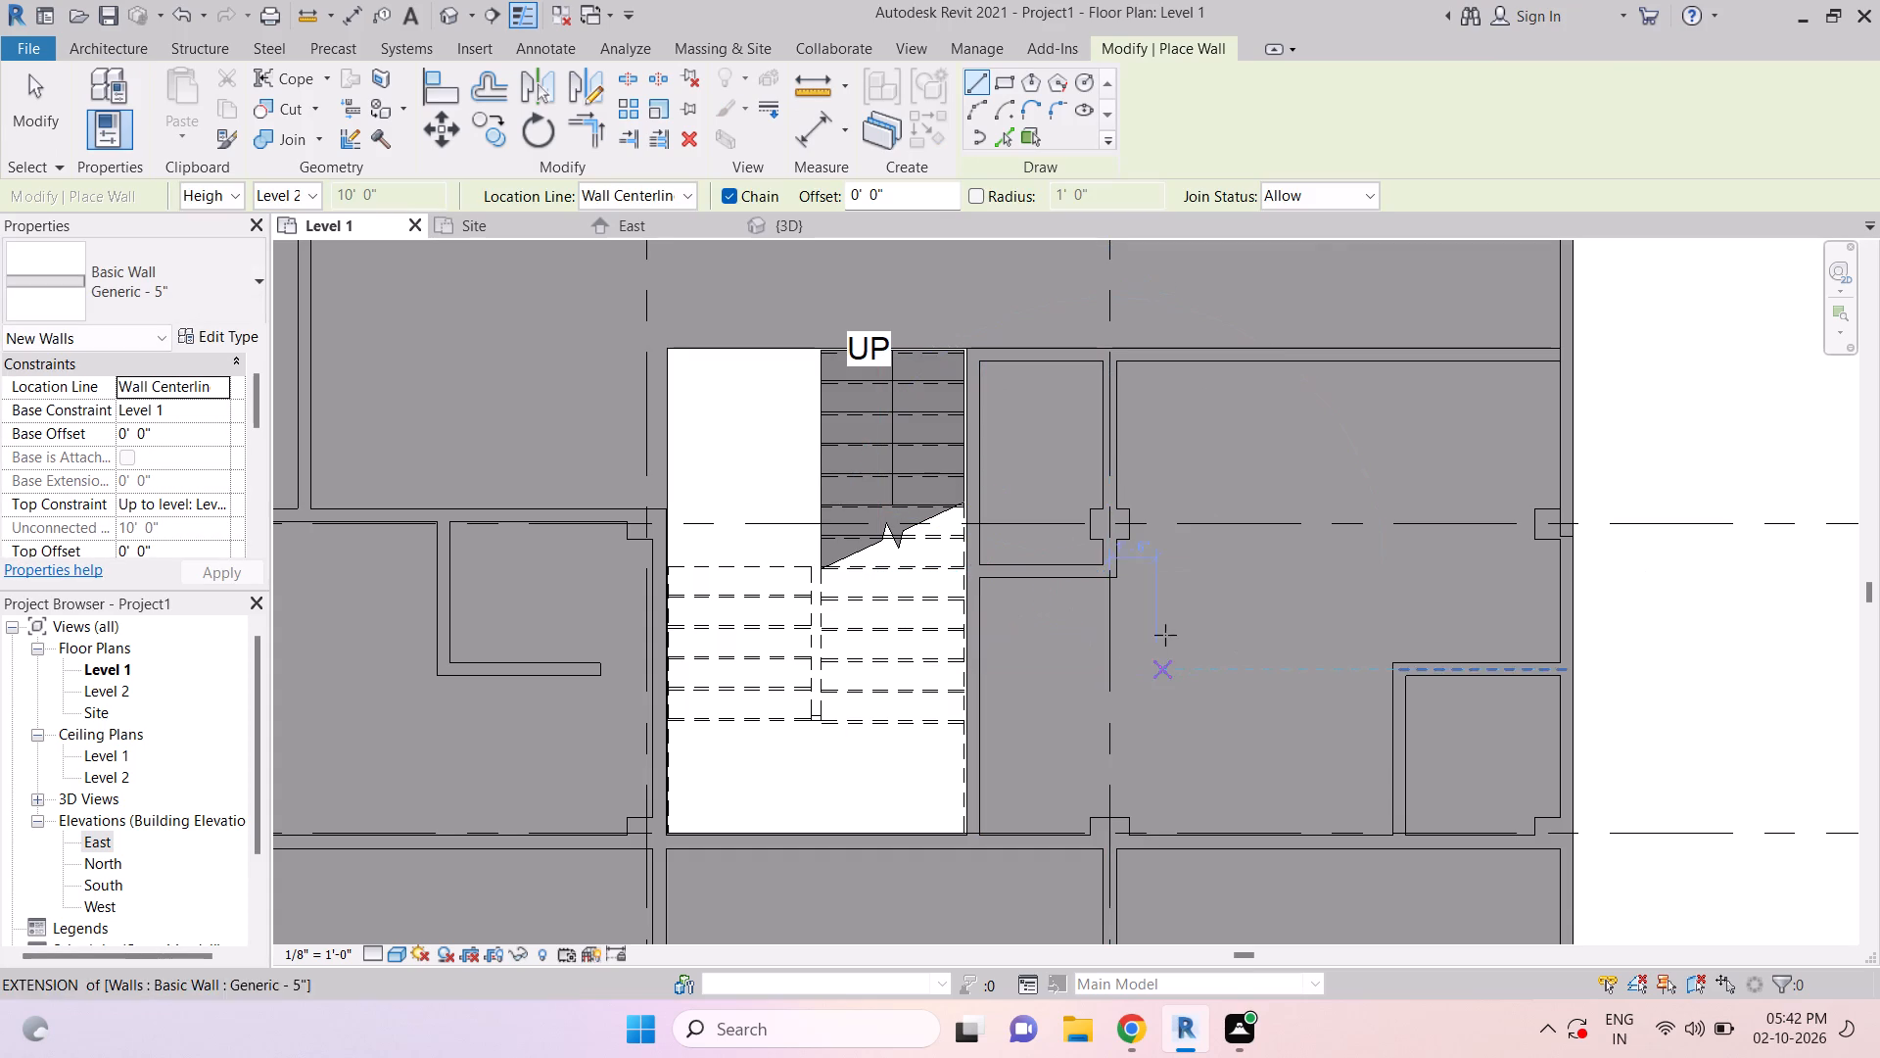
key("Escape")
key("Escape")
key("Escape")
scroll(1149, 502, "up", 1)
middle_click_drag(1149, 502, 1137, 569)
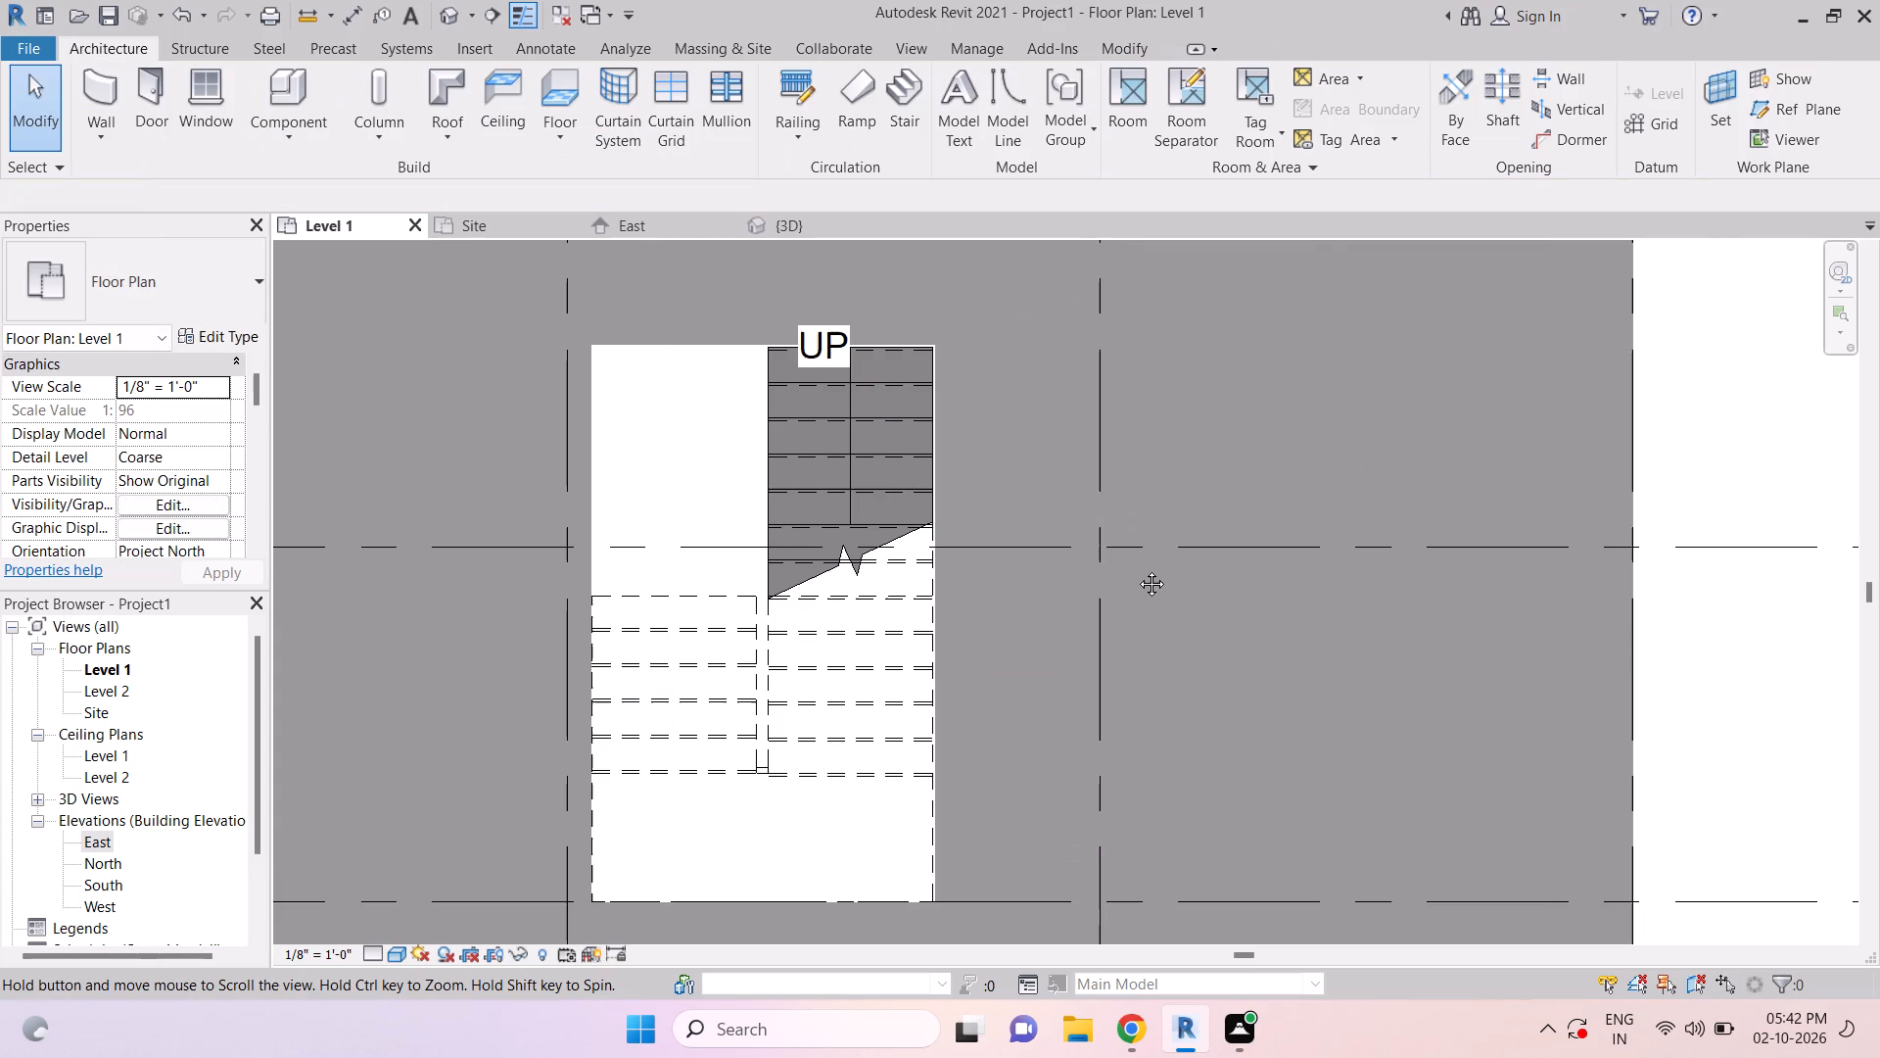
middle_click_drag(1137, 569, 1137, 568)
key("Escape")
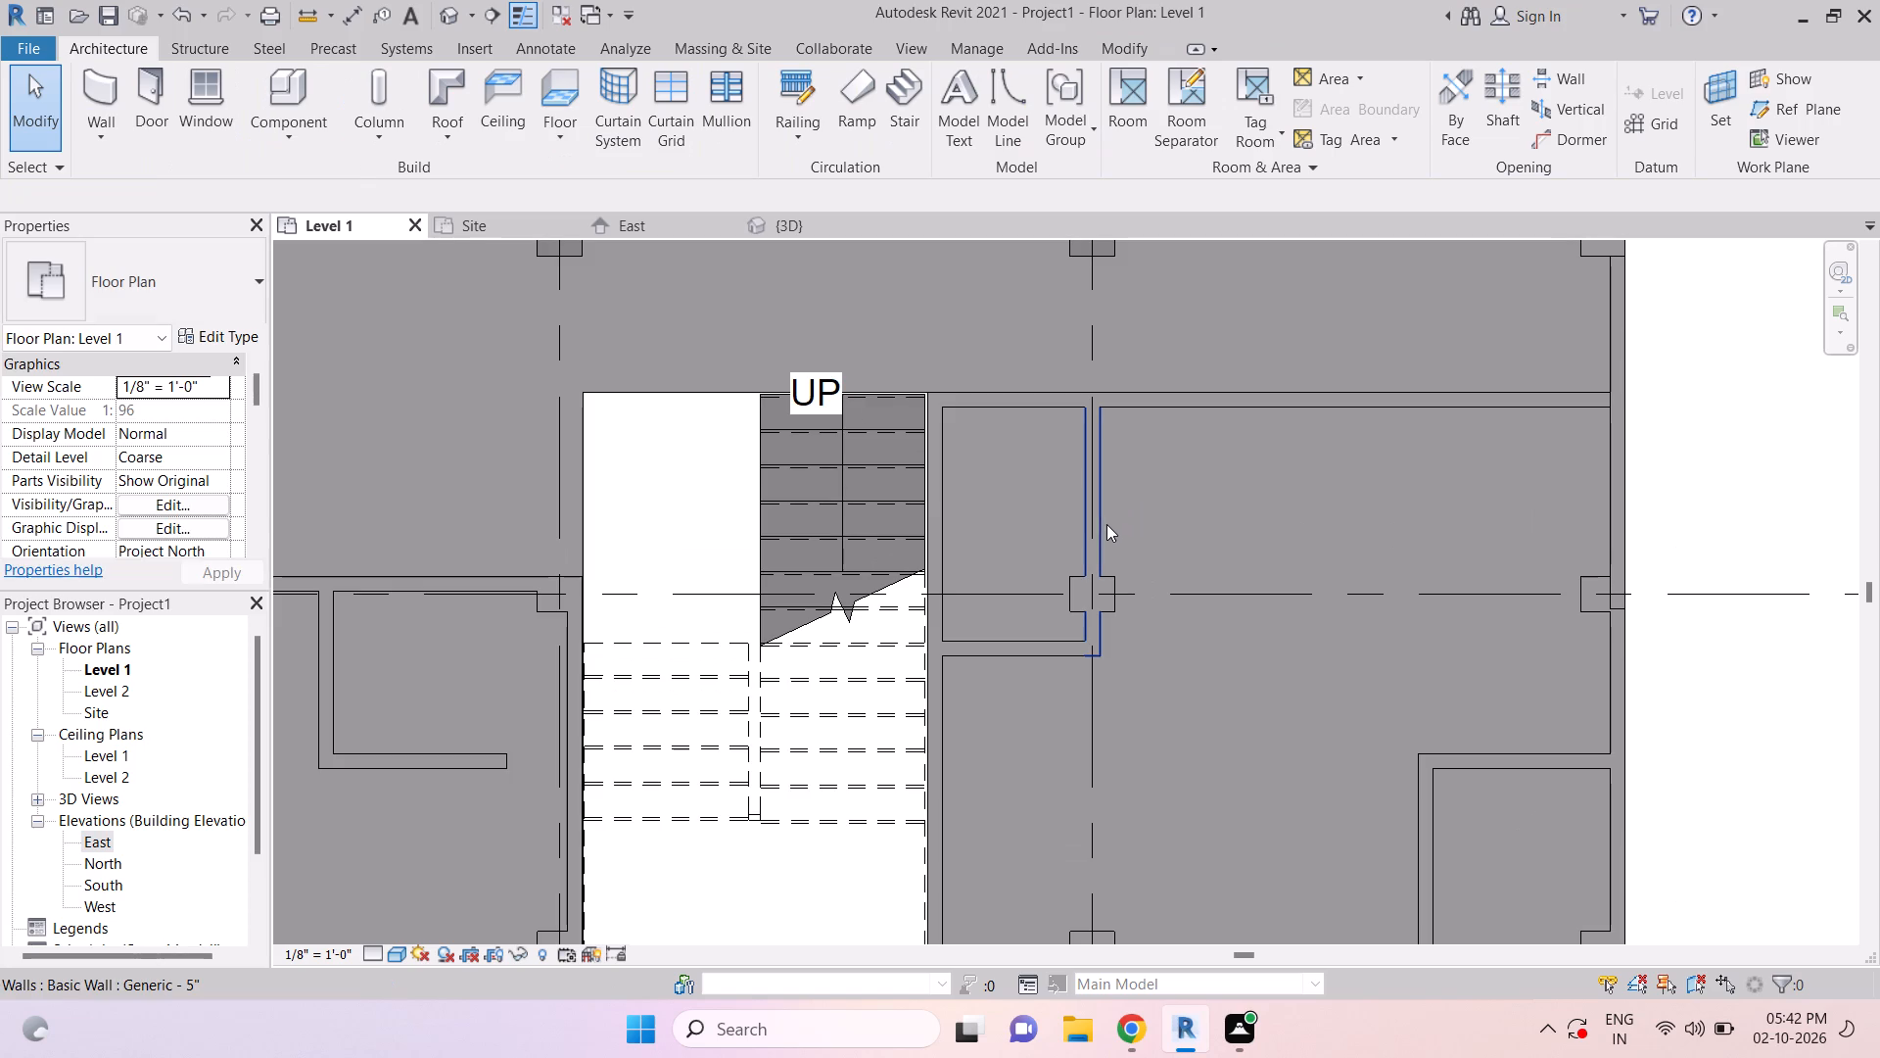
Align the grid 4 partition's east face with the east face of the column at grids 4 and 8.
left_click(1106, 523)
key("Escape")
key("Escape")
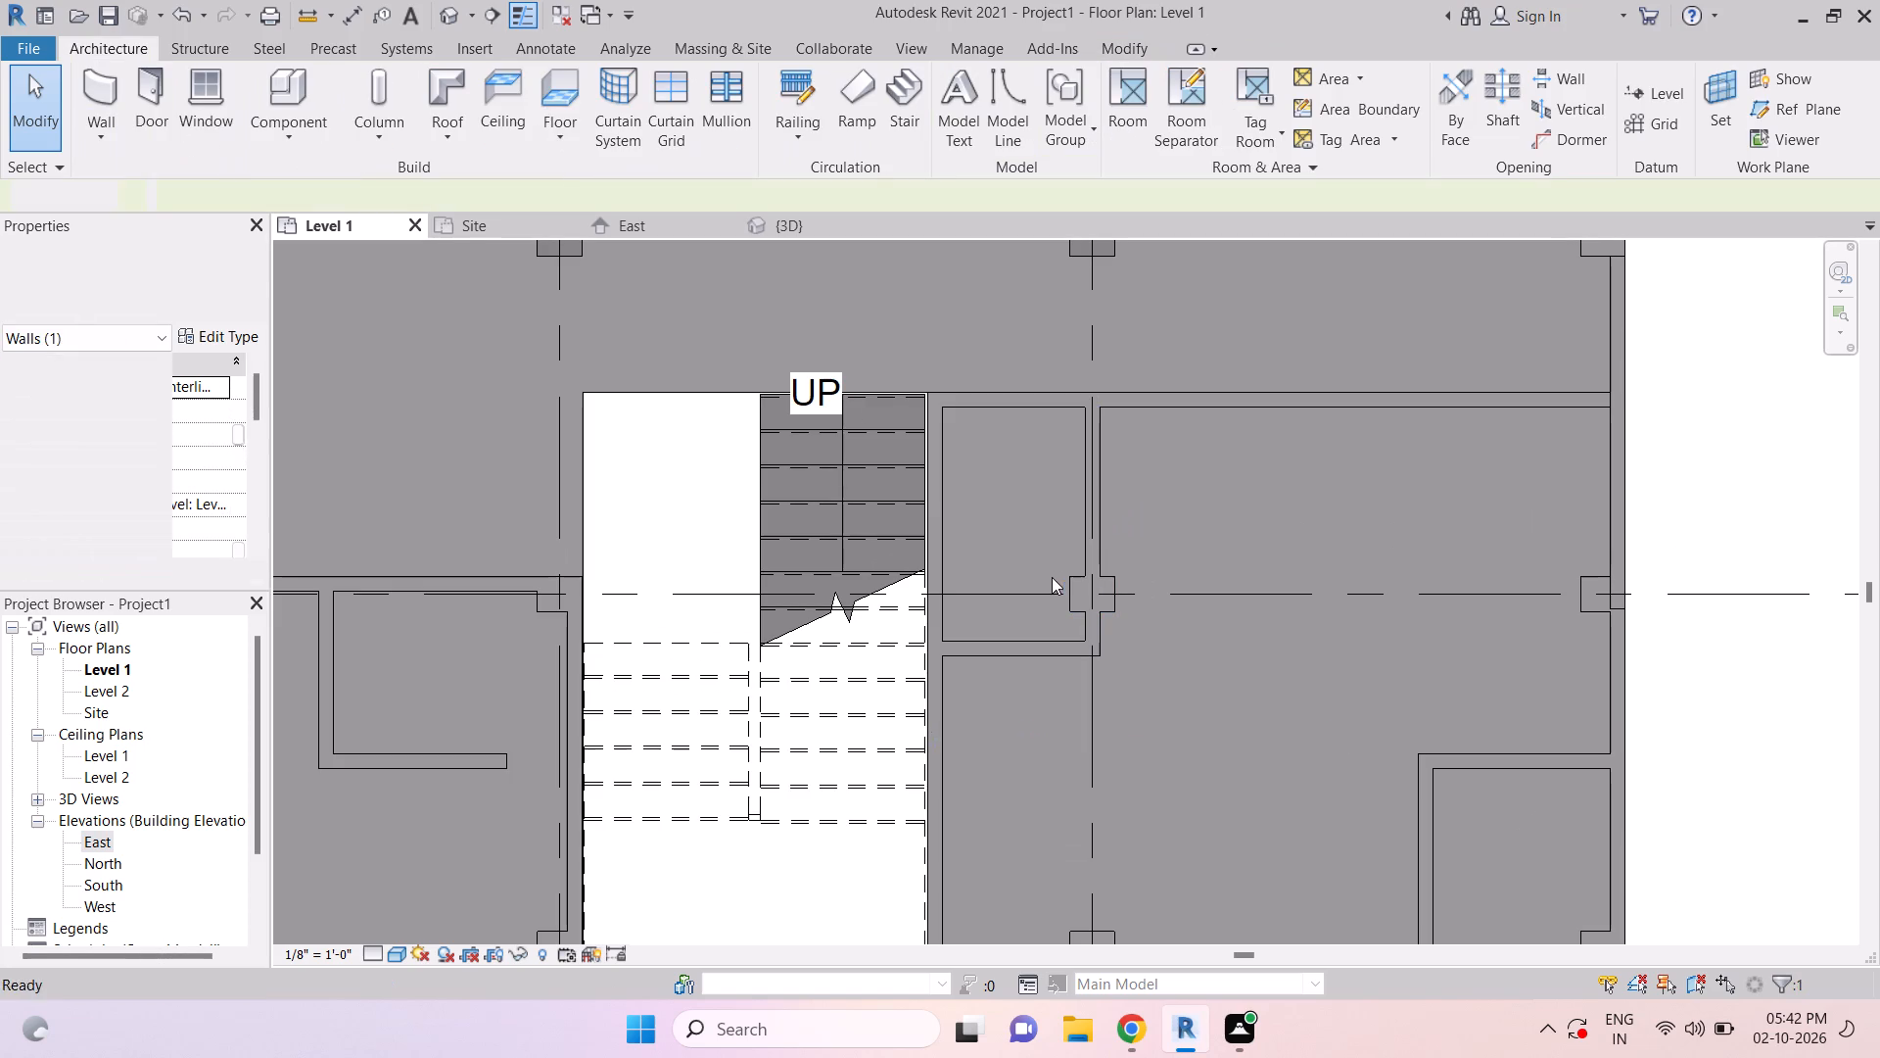
key("Escape")
key("Escape")
key("Escape")
key("Escape")
key("Escape")
key("a")
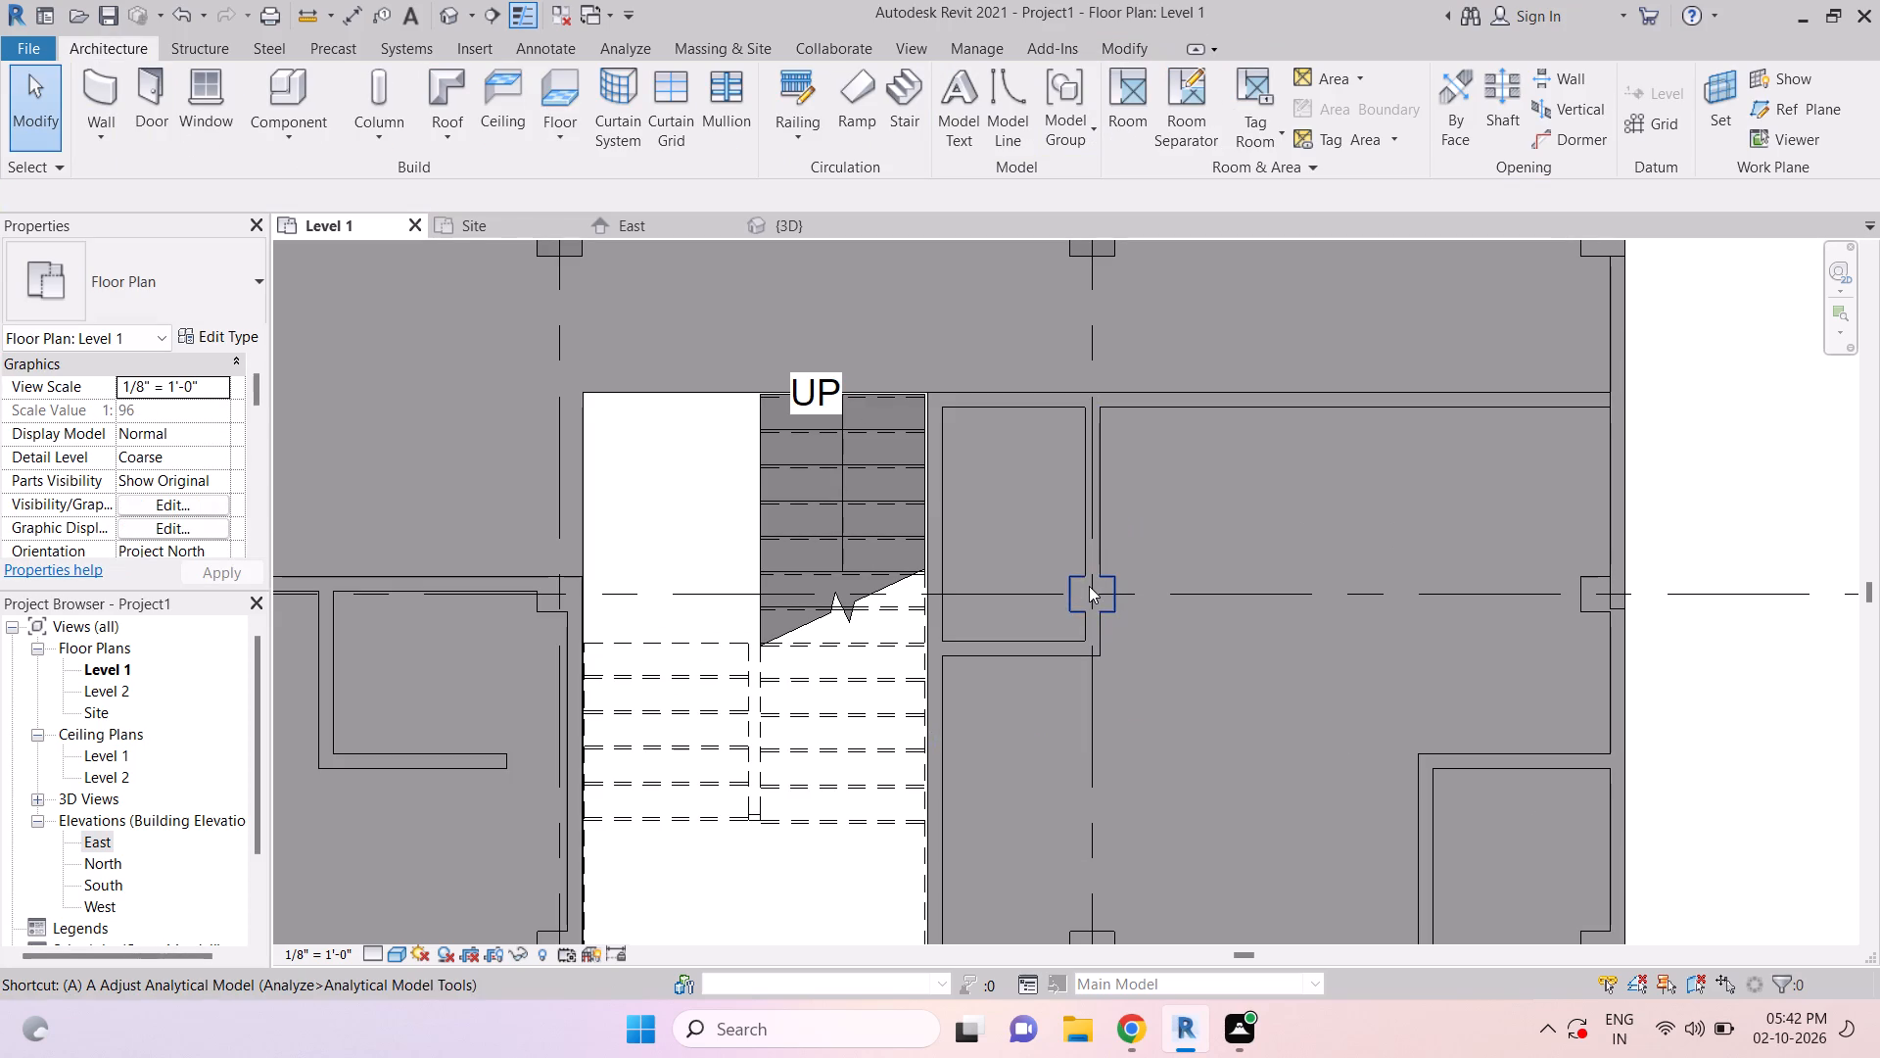
key("l")
scroll(1108, 594, "up", 2)
key("Tab")
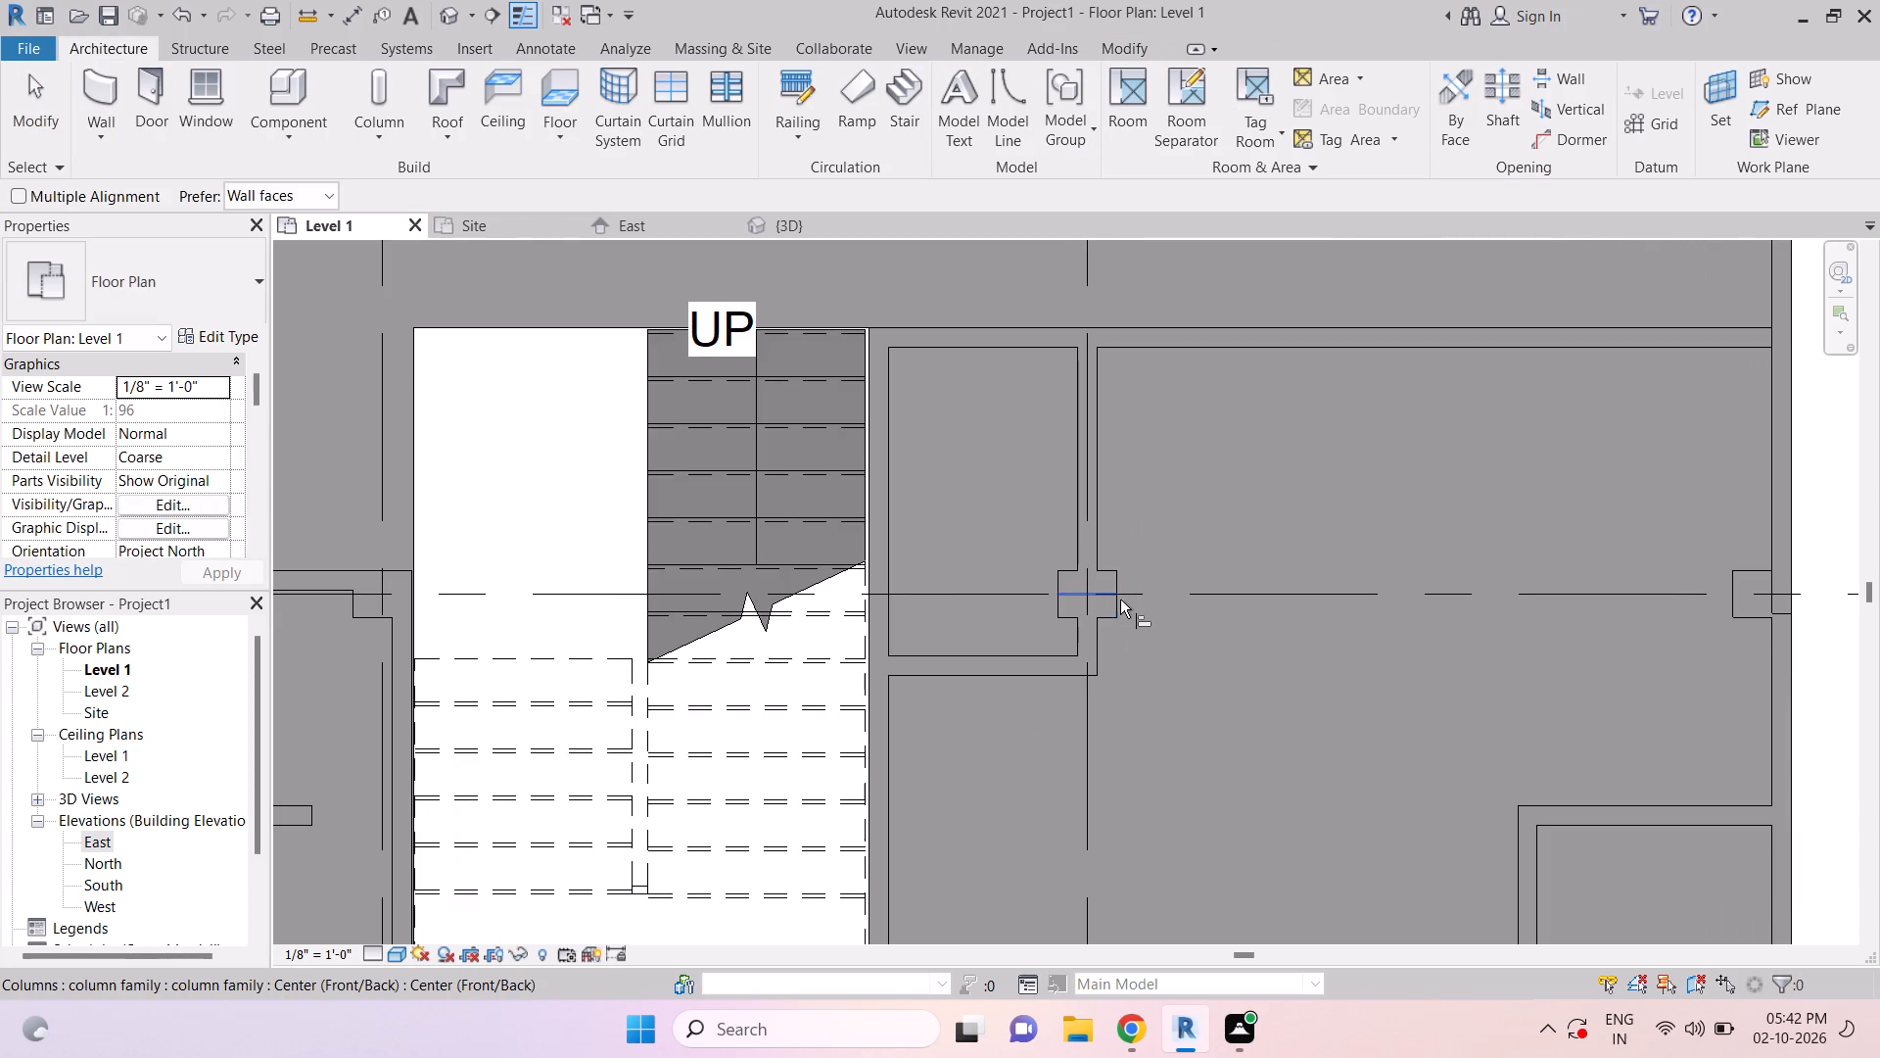
left_click(1122, 600)
left_click(1098, 534)
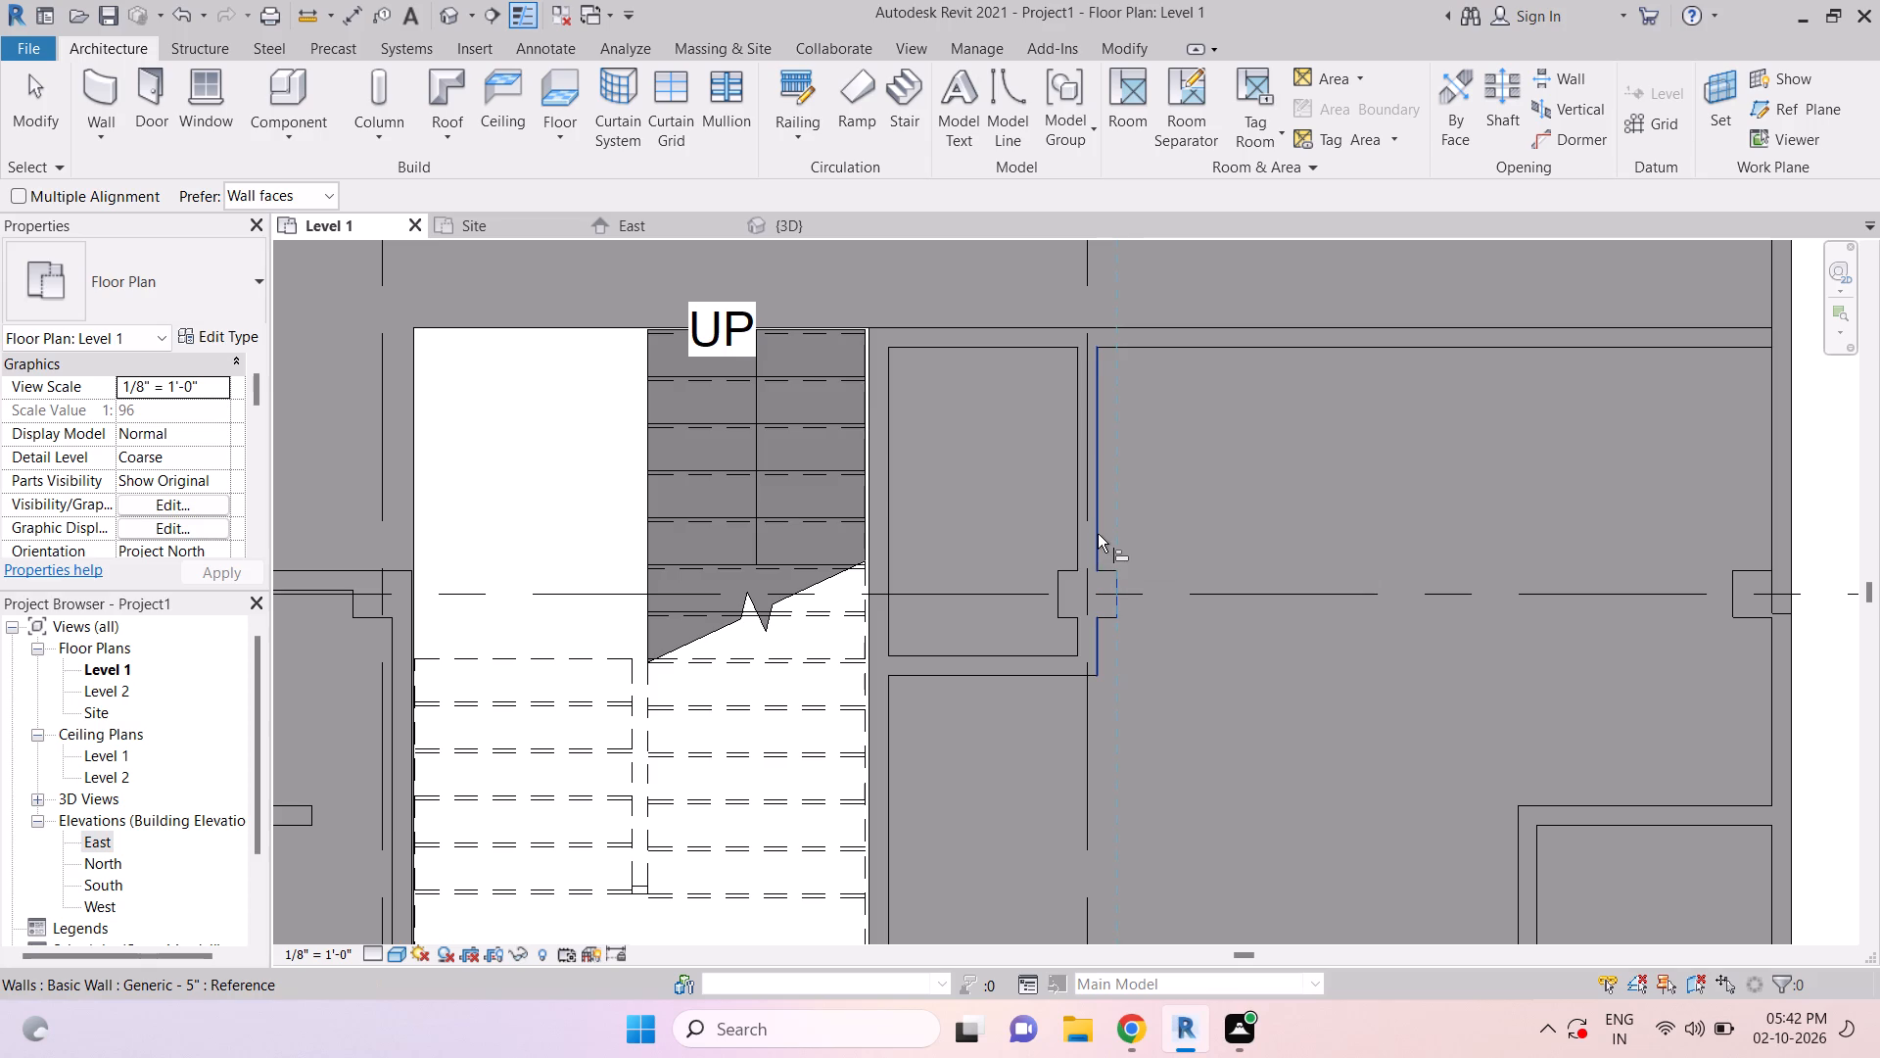
key("Escape")
key("Escape")
scroll(1096, 660, "down", 2)
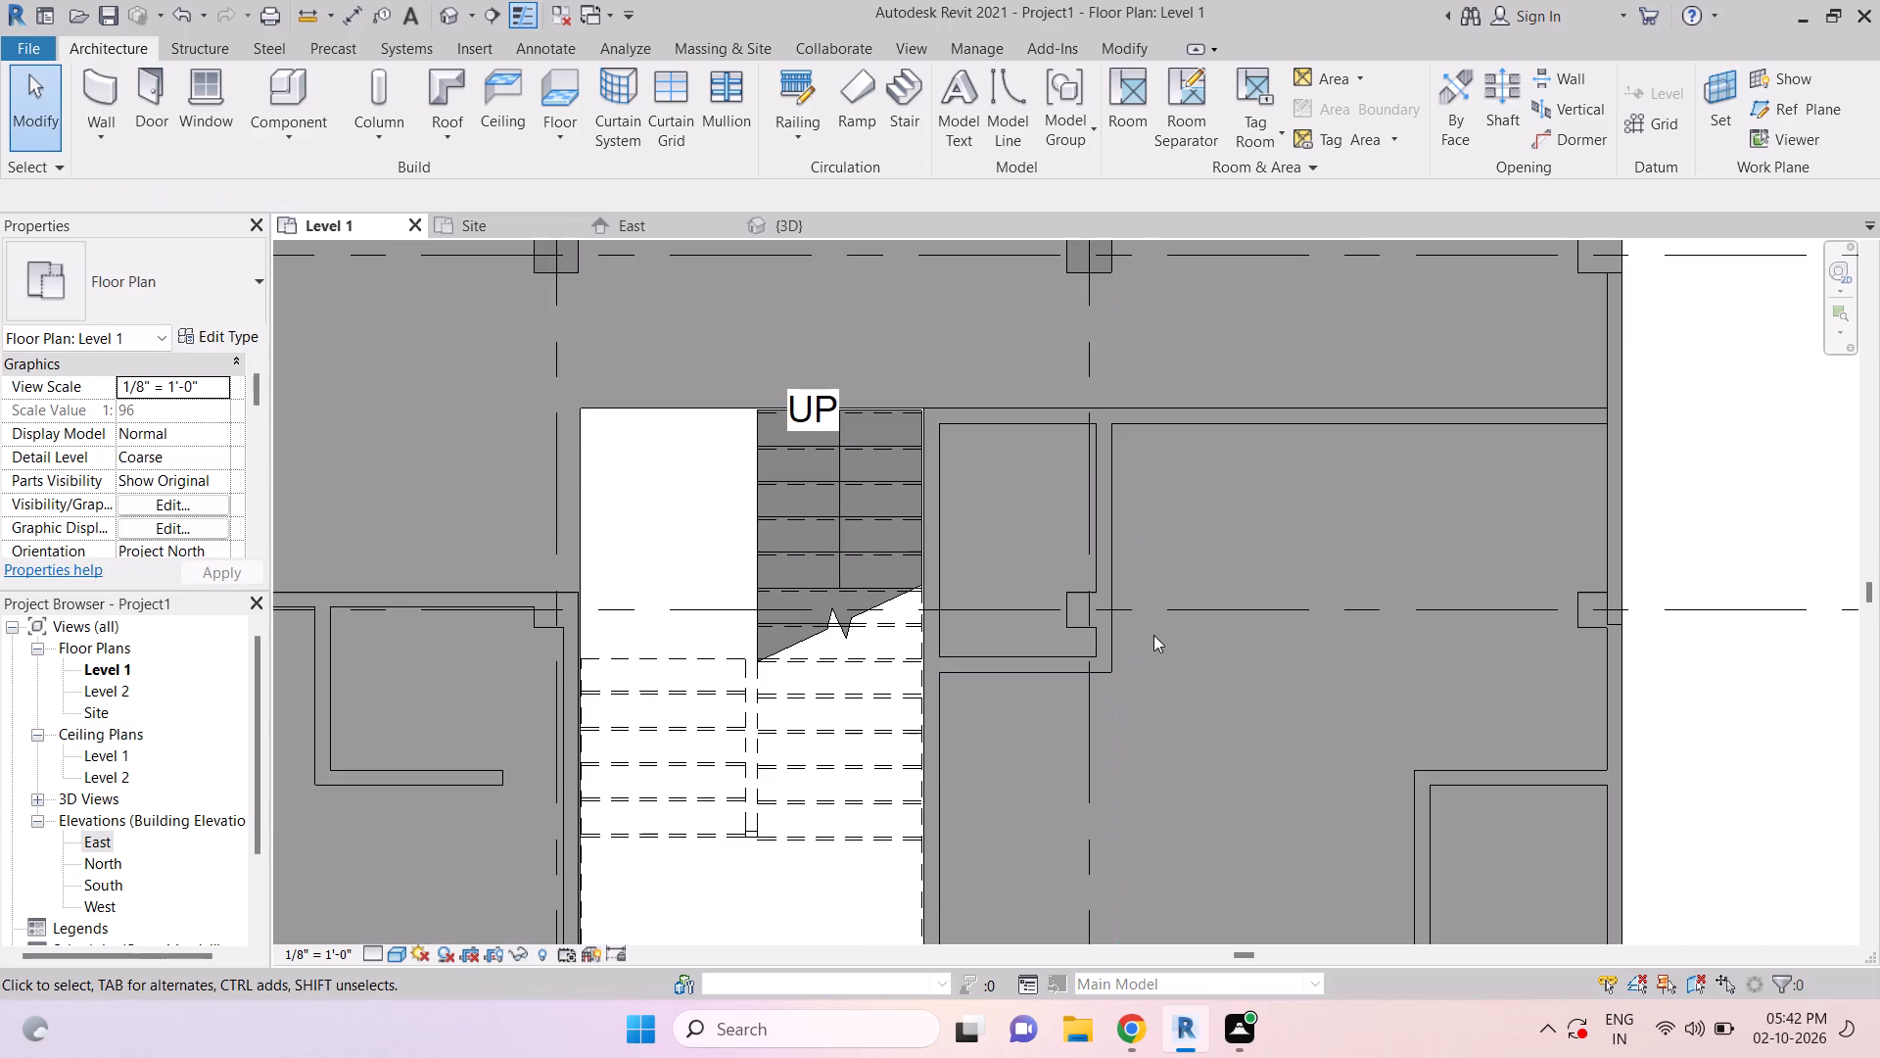
key("Escape")
Align the south face of the small room's east-west wall with the south face of the column at grids 4 and 8.
key("Escape")
key("Escape")
key("Escape")
key("Escape")
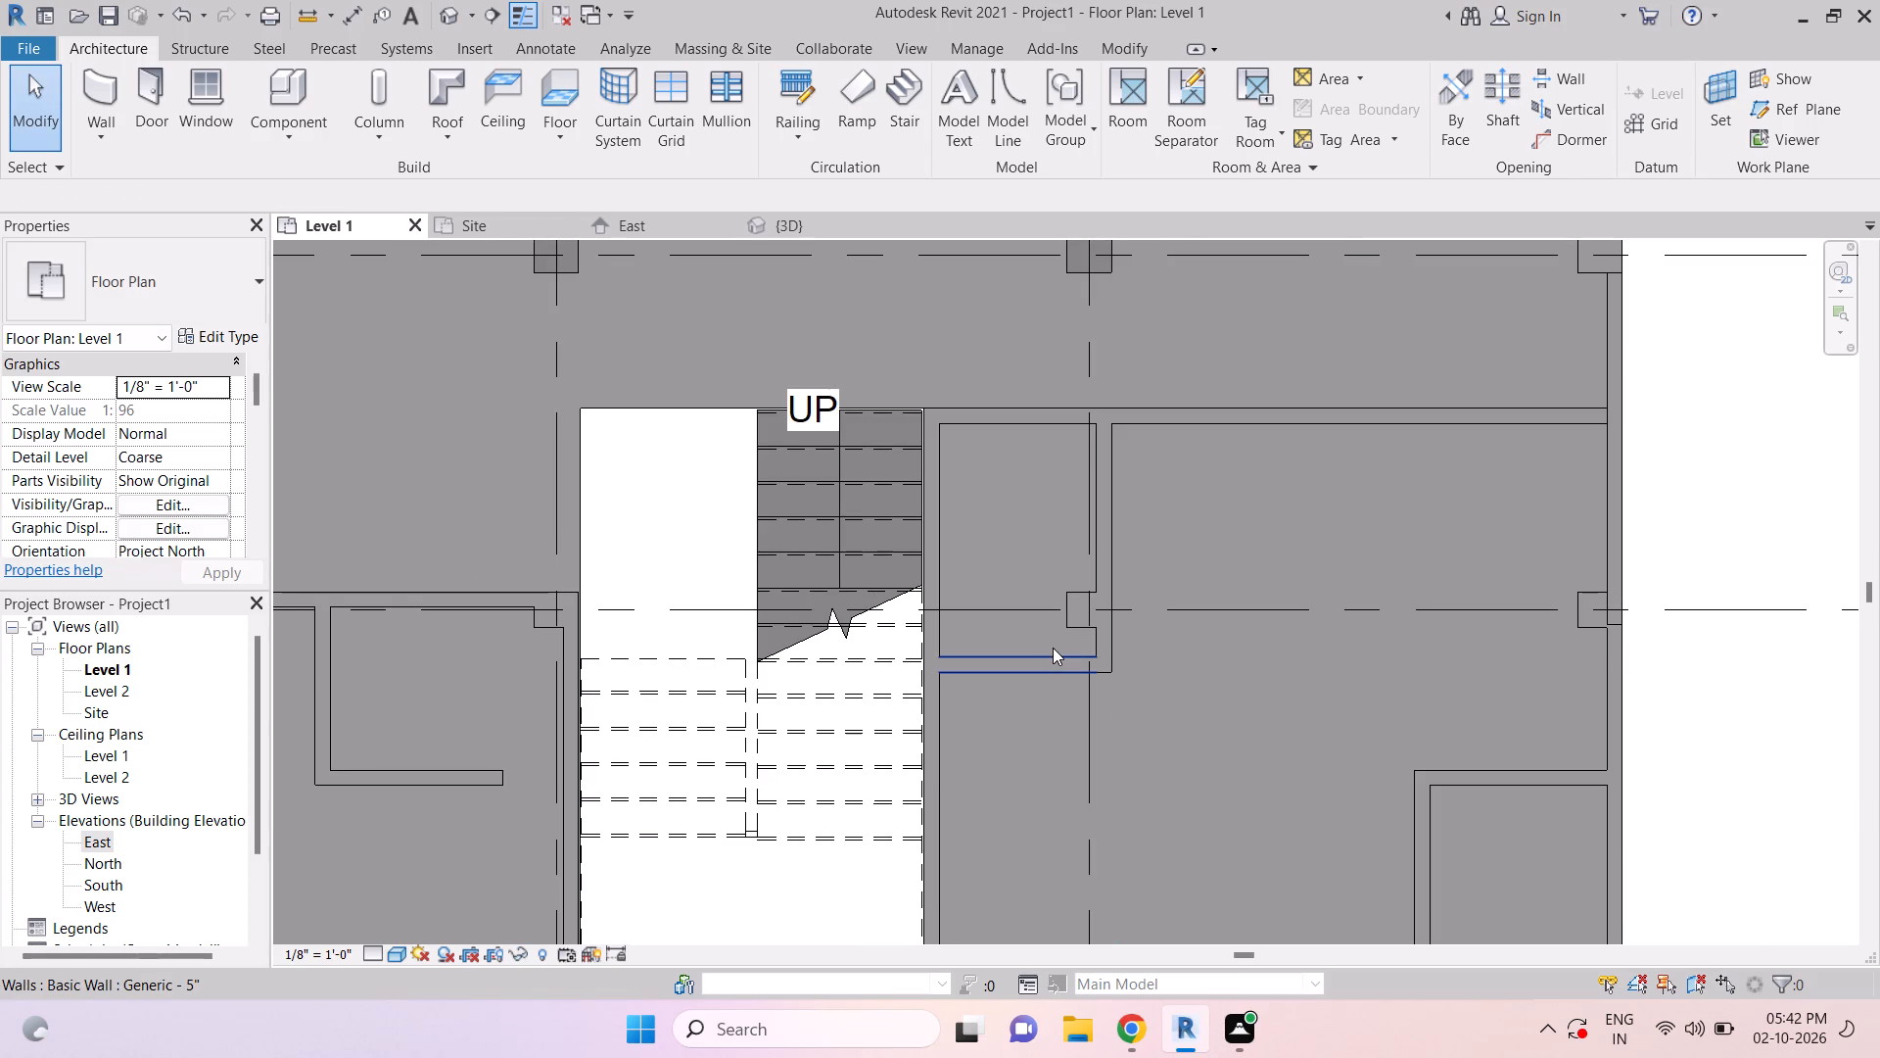
key("Escape")
key("a")
key("l")
scroll(1082, 641, "up", 4)
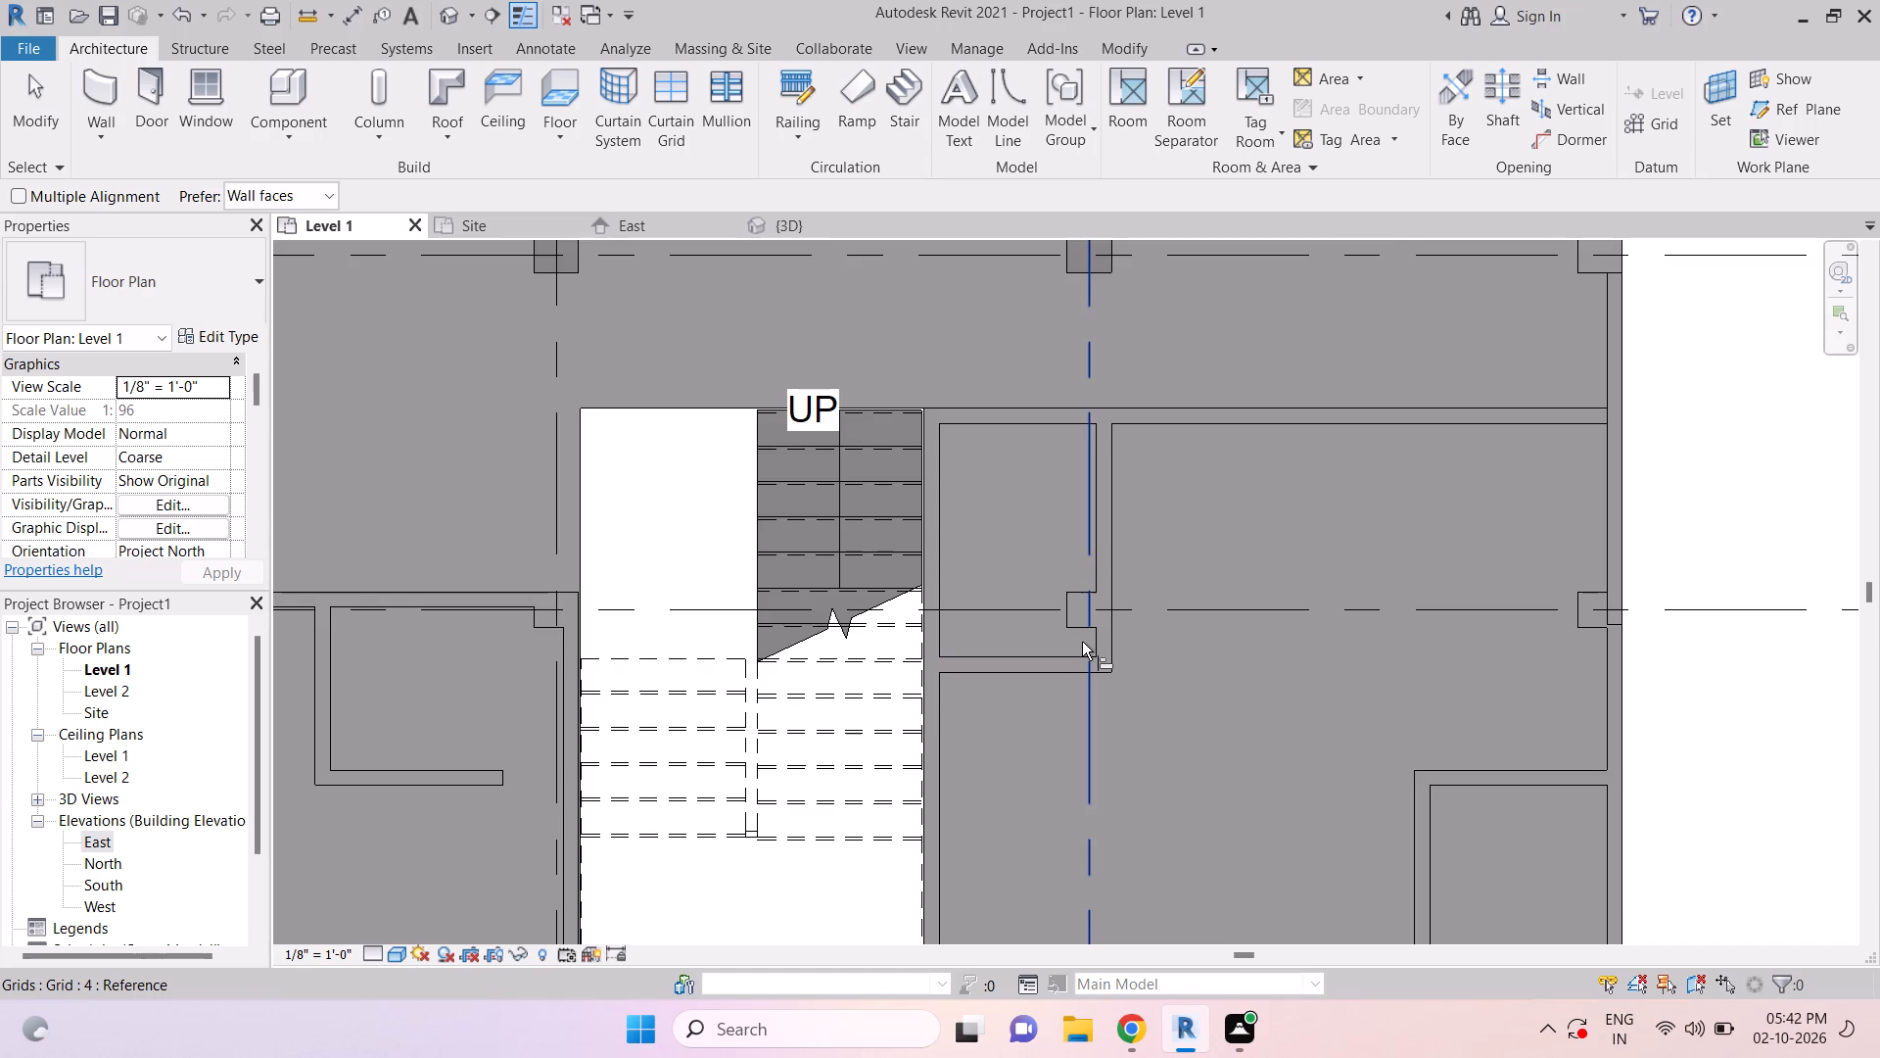
left_click(1068, 622)
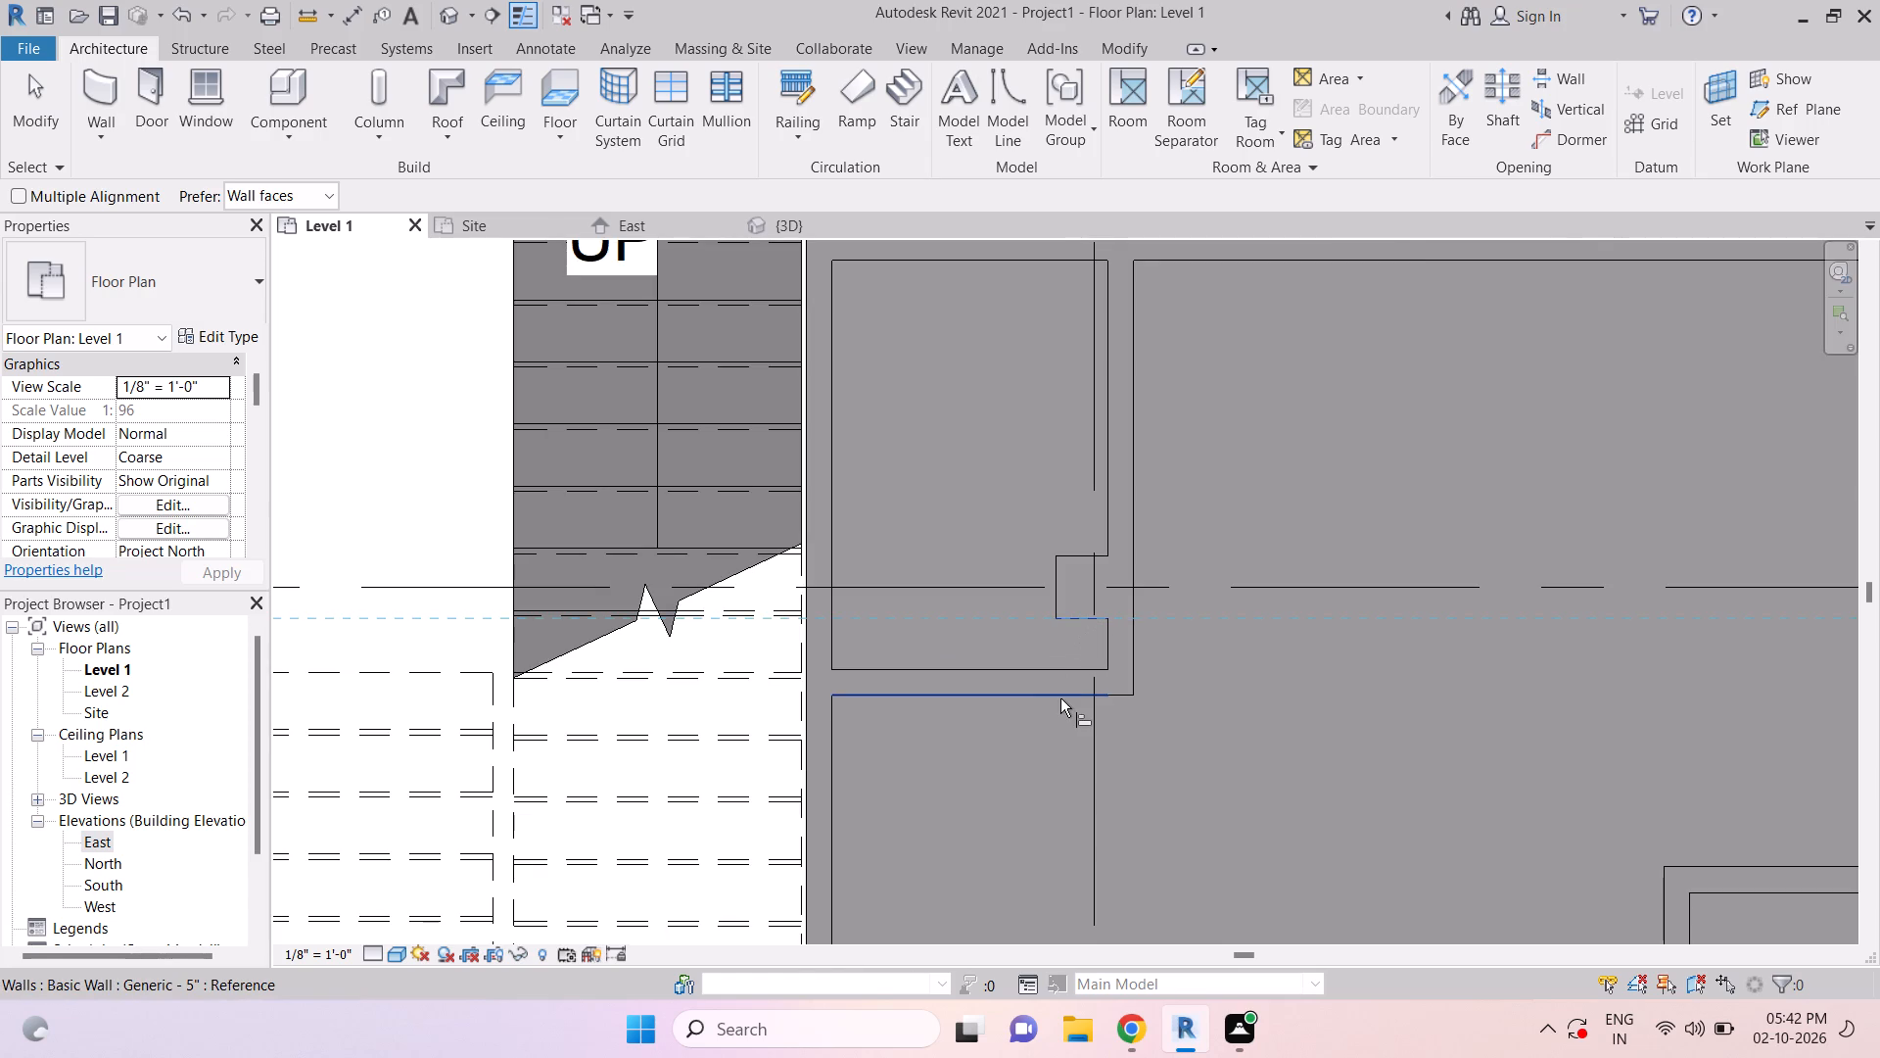
left_click(1061, 697)
key("Escape")
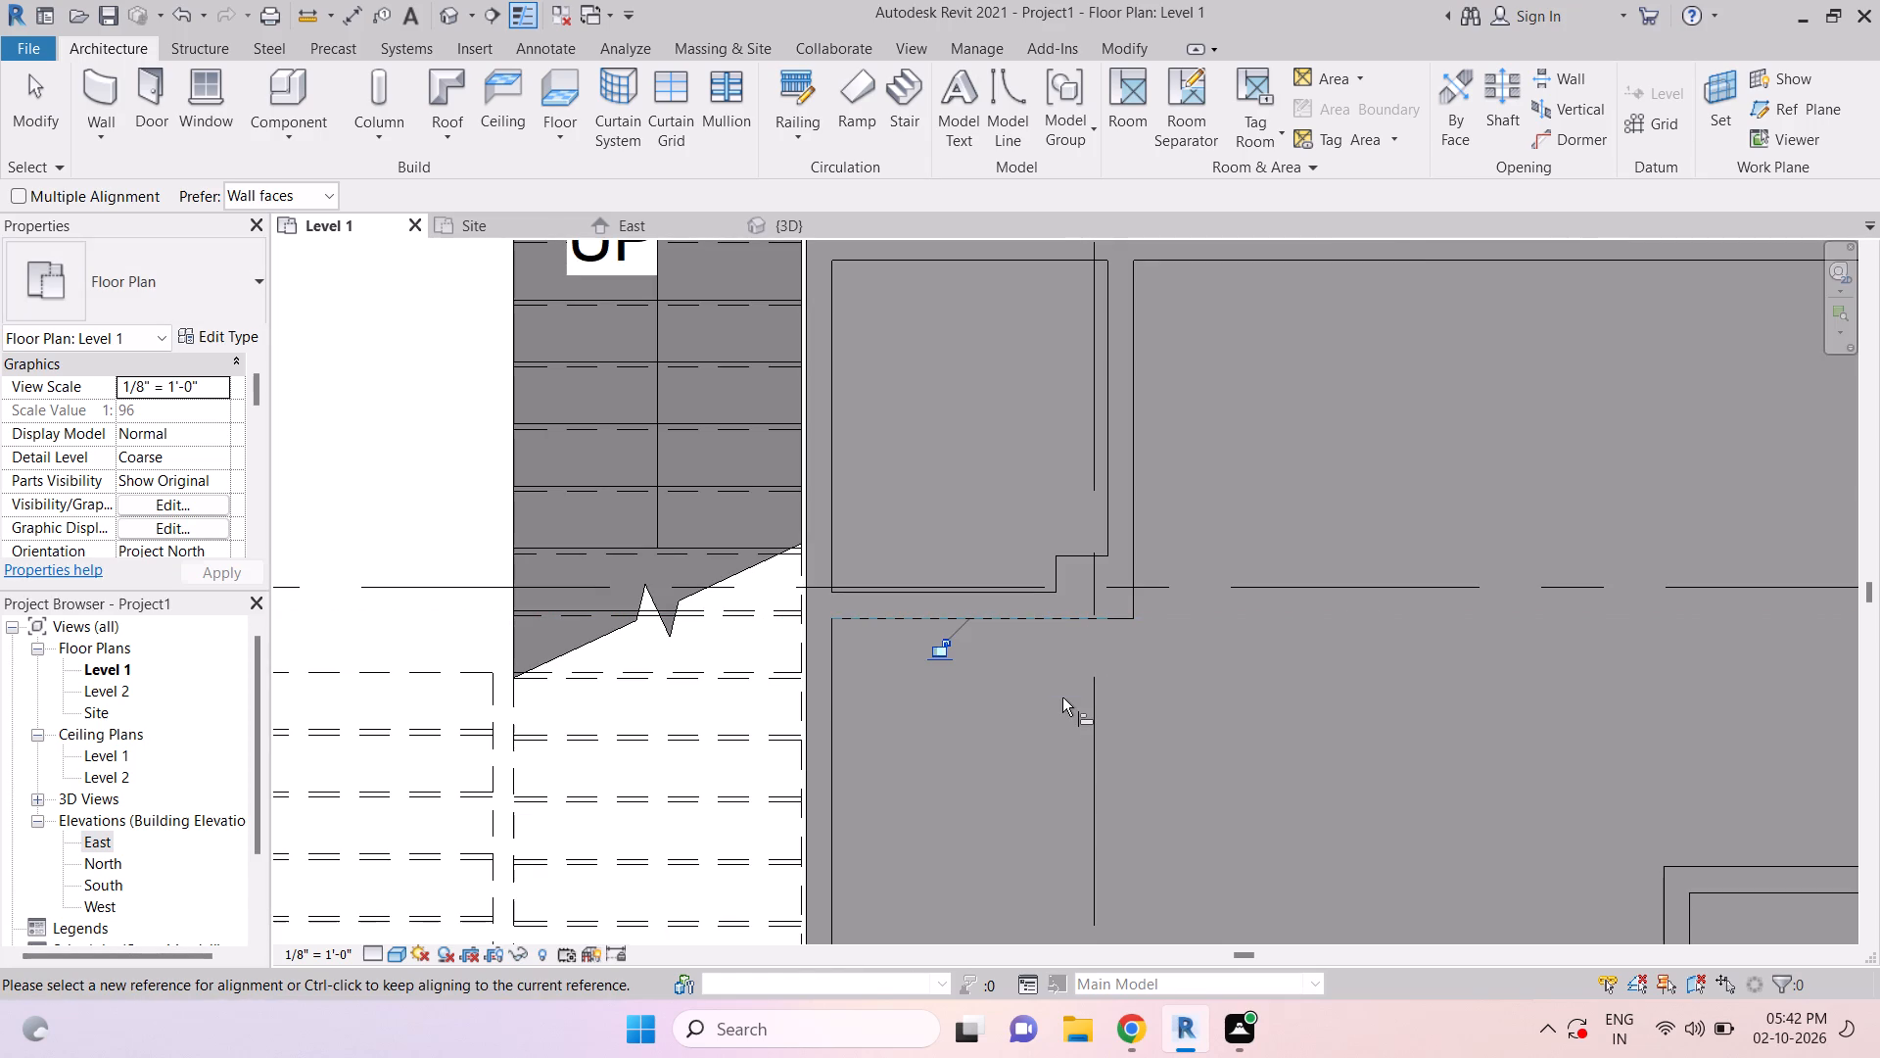
key("Escape")
key("Escape")
key("Escape")
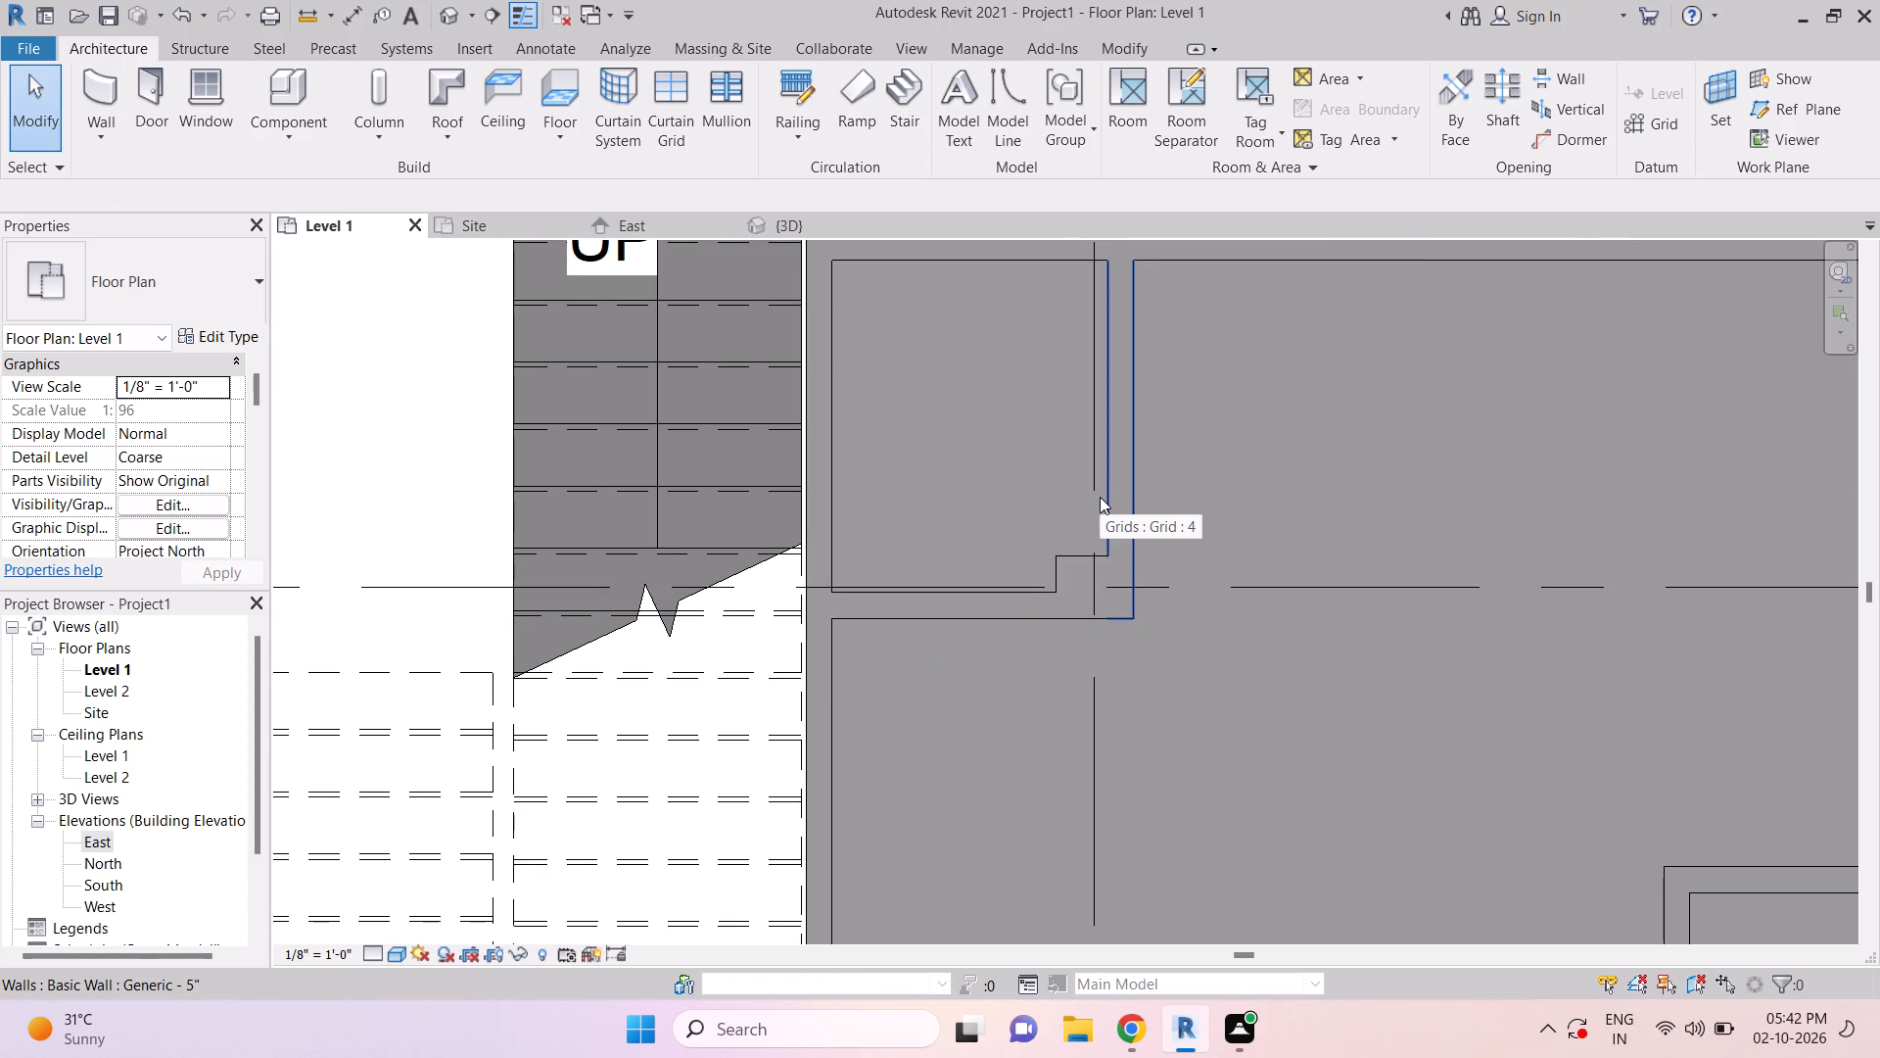
Measure the small room's clear east-west width between its wall faces with an aligned dimension, without placing it.
key("Escape")
key("Escape")
key("Escape")
key("d")
key("i")
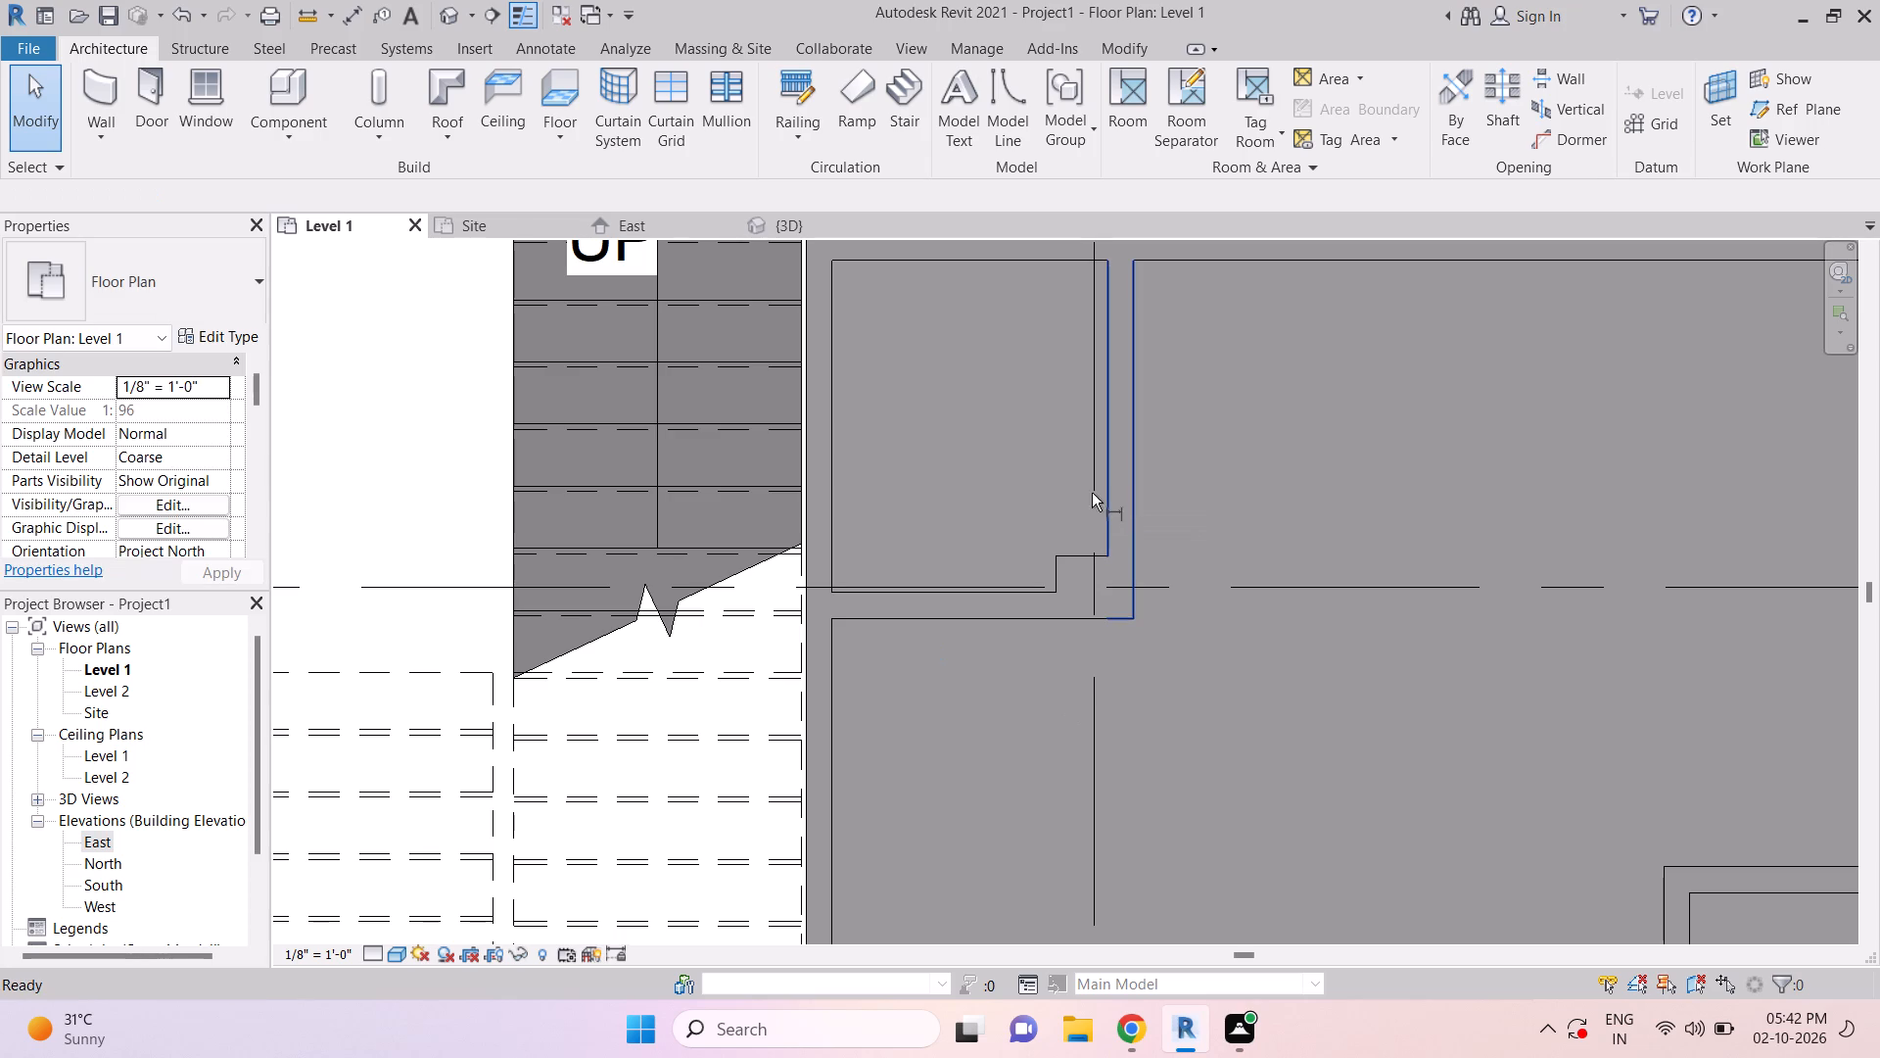
key("Tab")
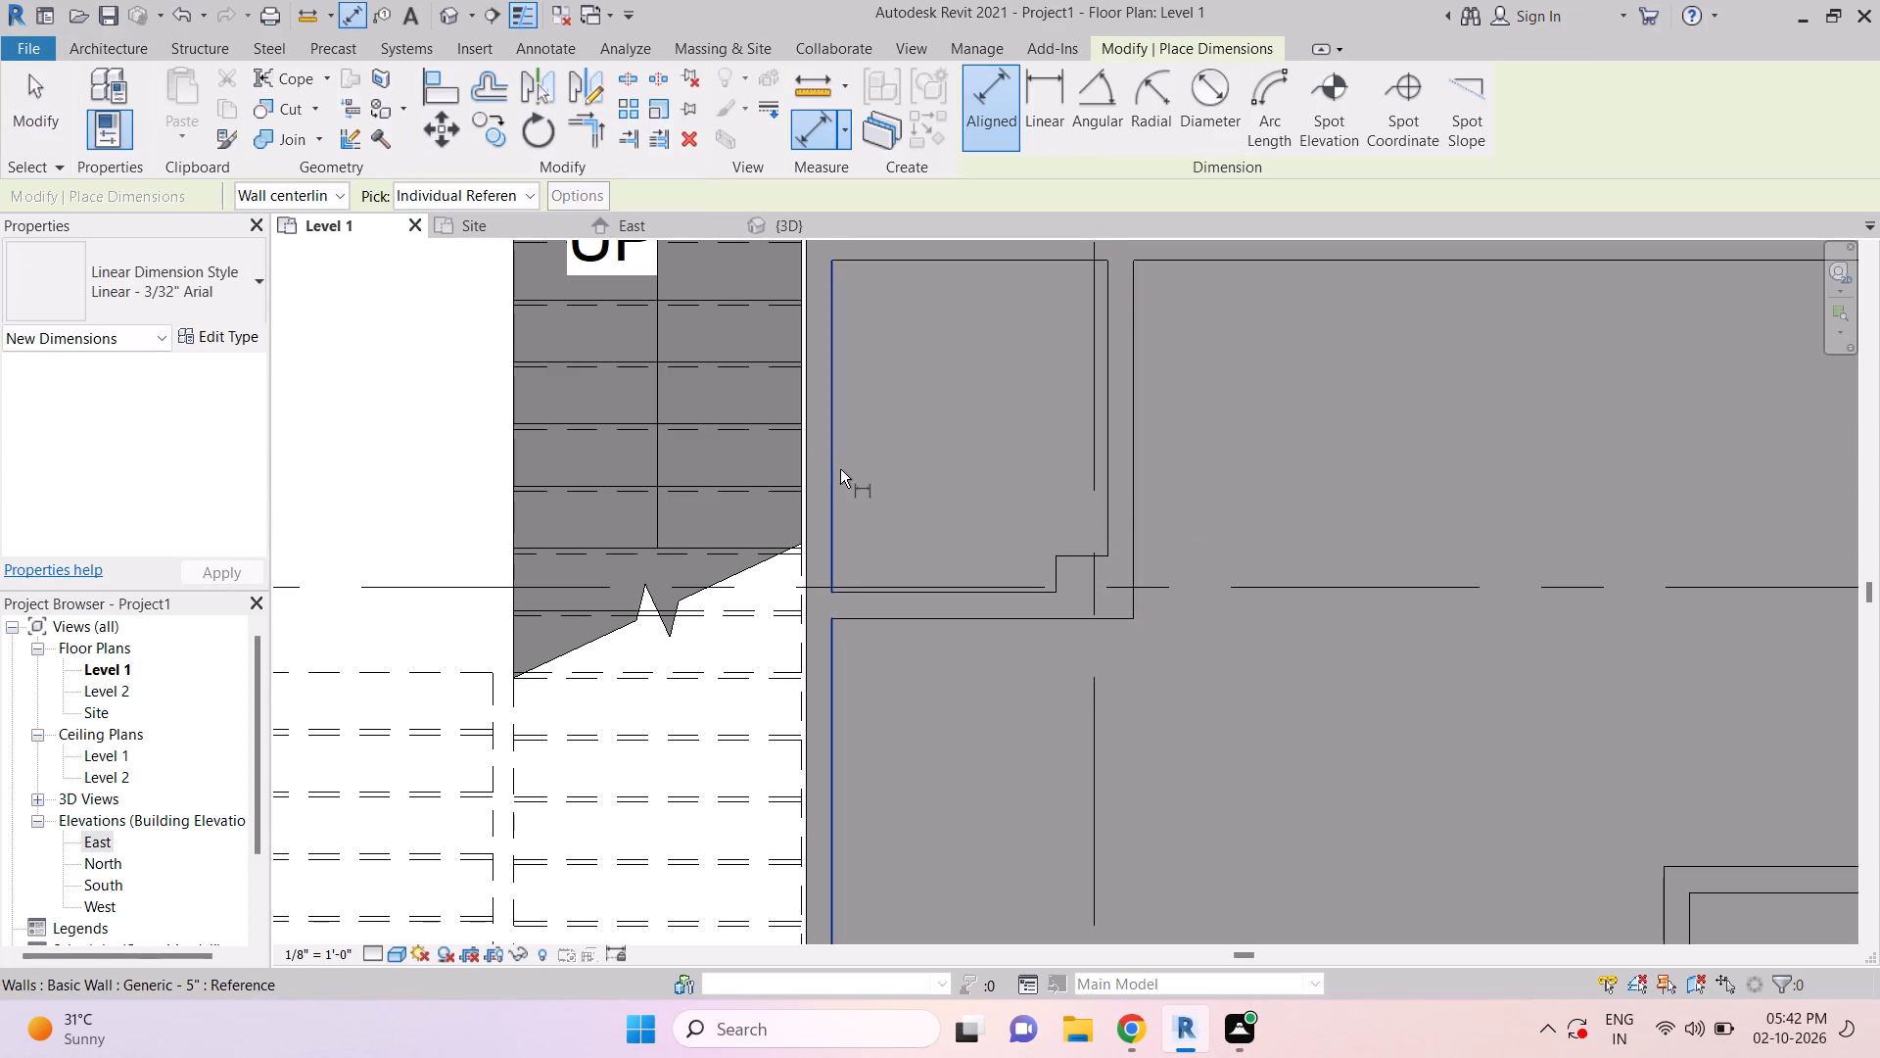
left_click(842, 469)
key("Tab")
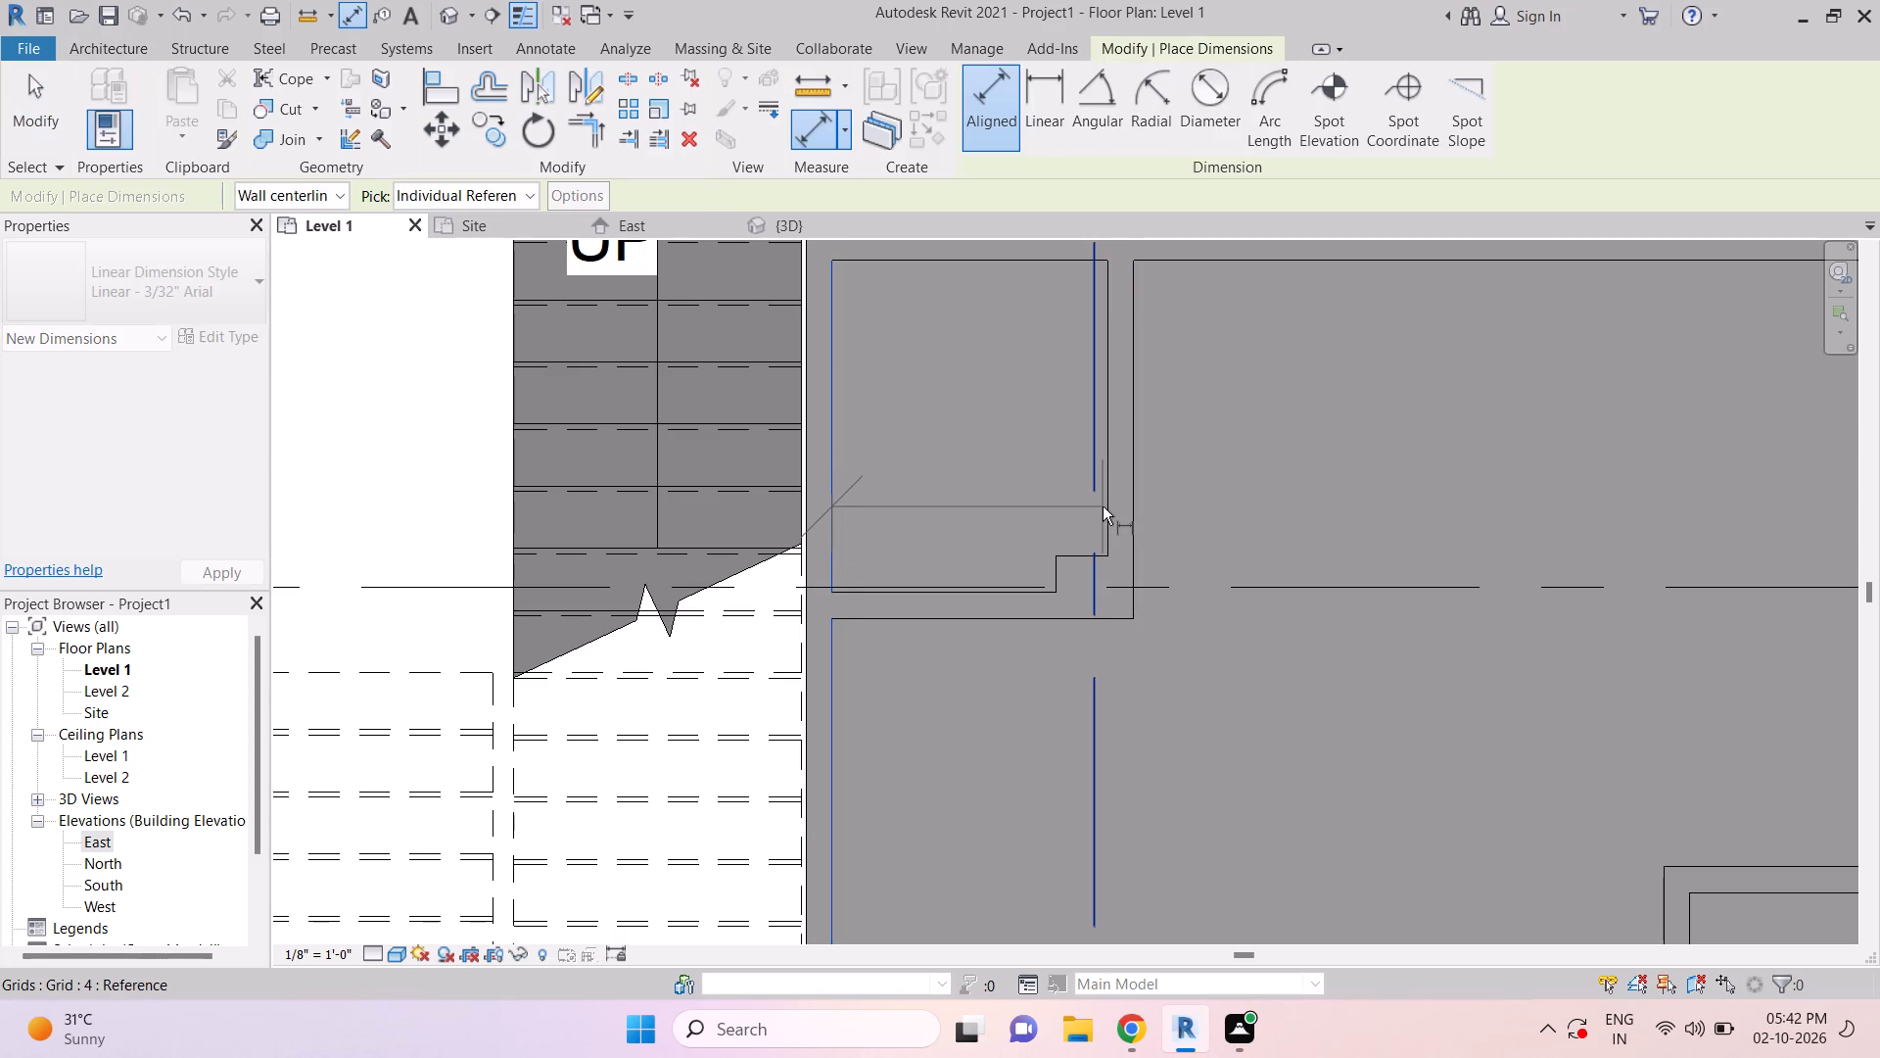
middle_click_drag(1104, 506, 1105, 587)
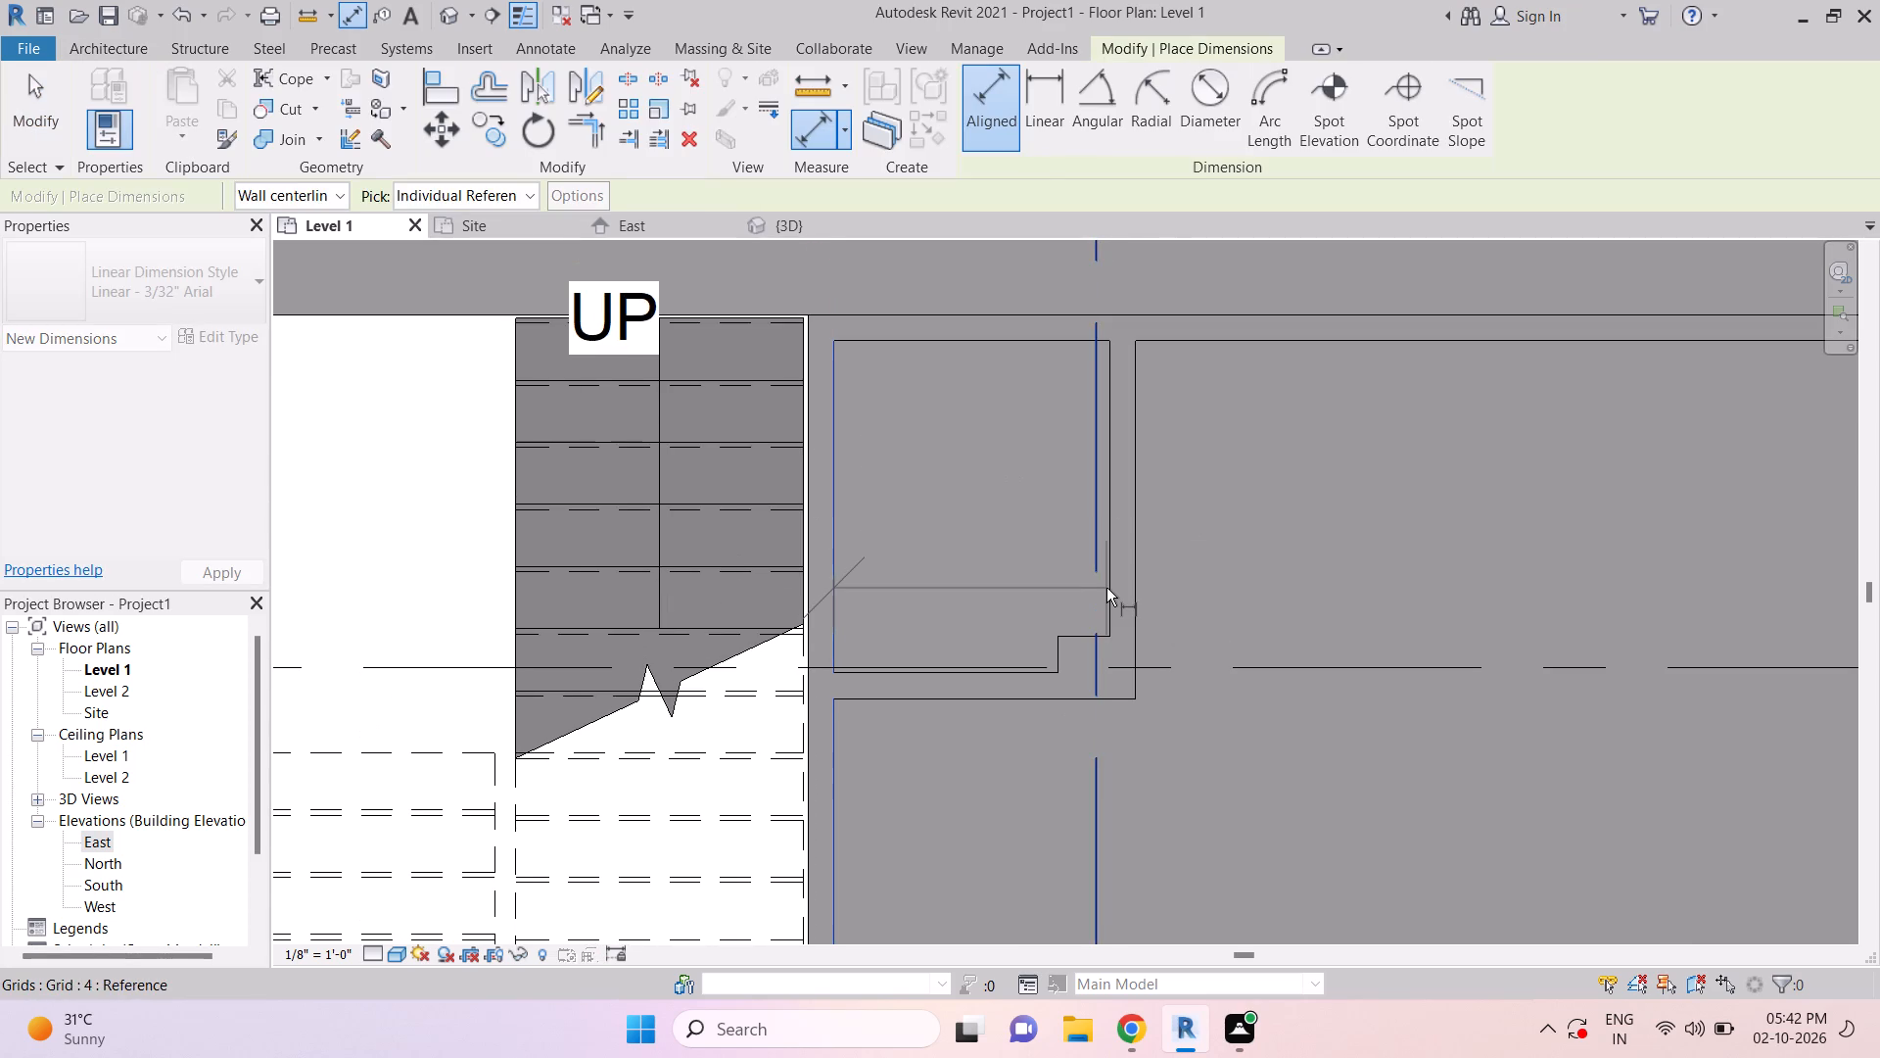
key("Tab")
left_click(1109, 588)
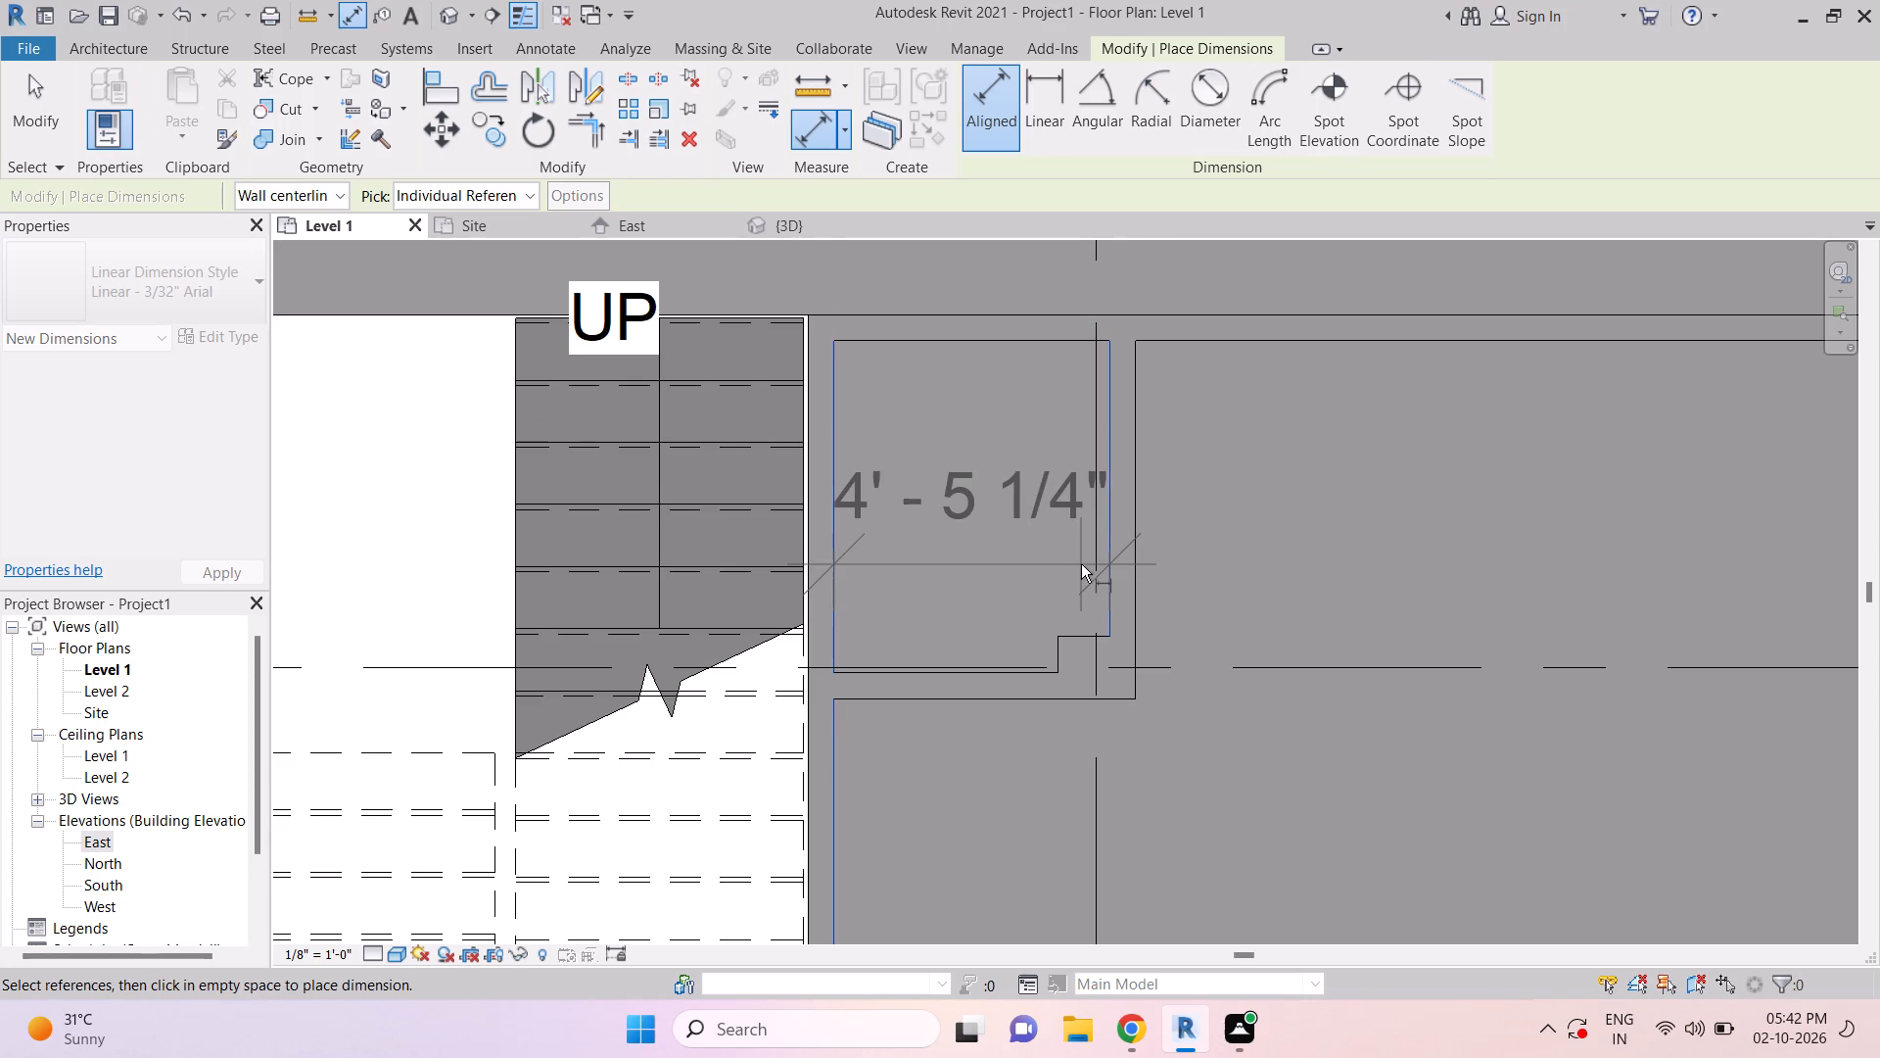
key("Escape")
Measure the small room's clear north-south depth between its wall faces with an aligned dimension, without placing it.
key("Tab")
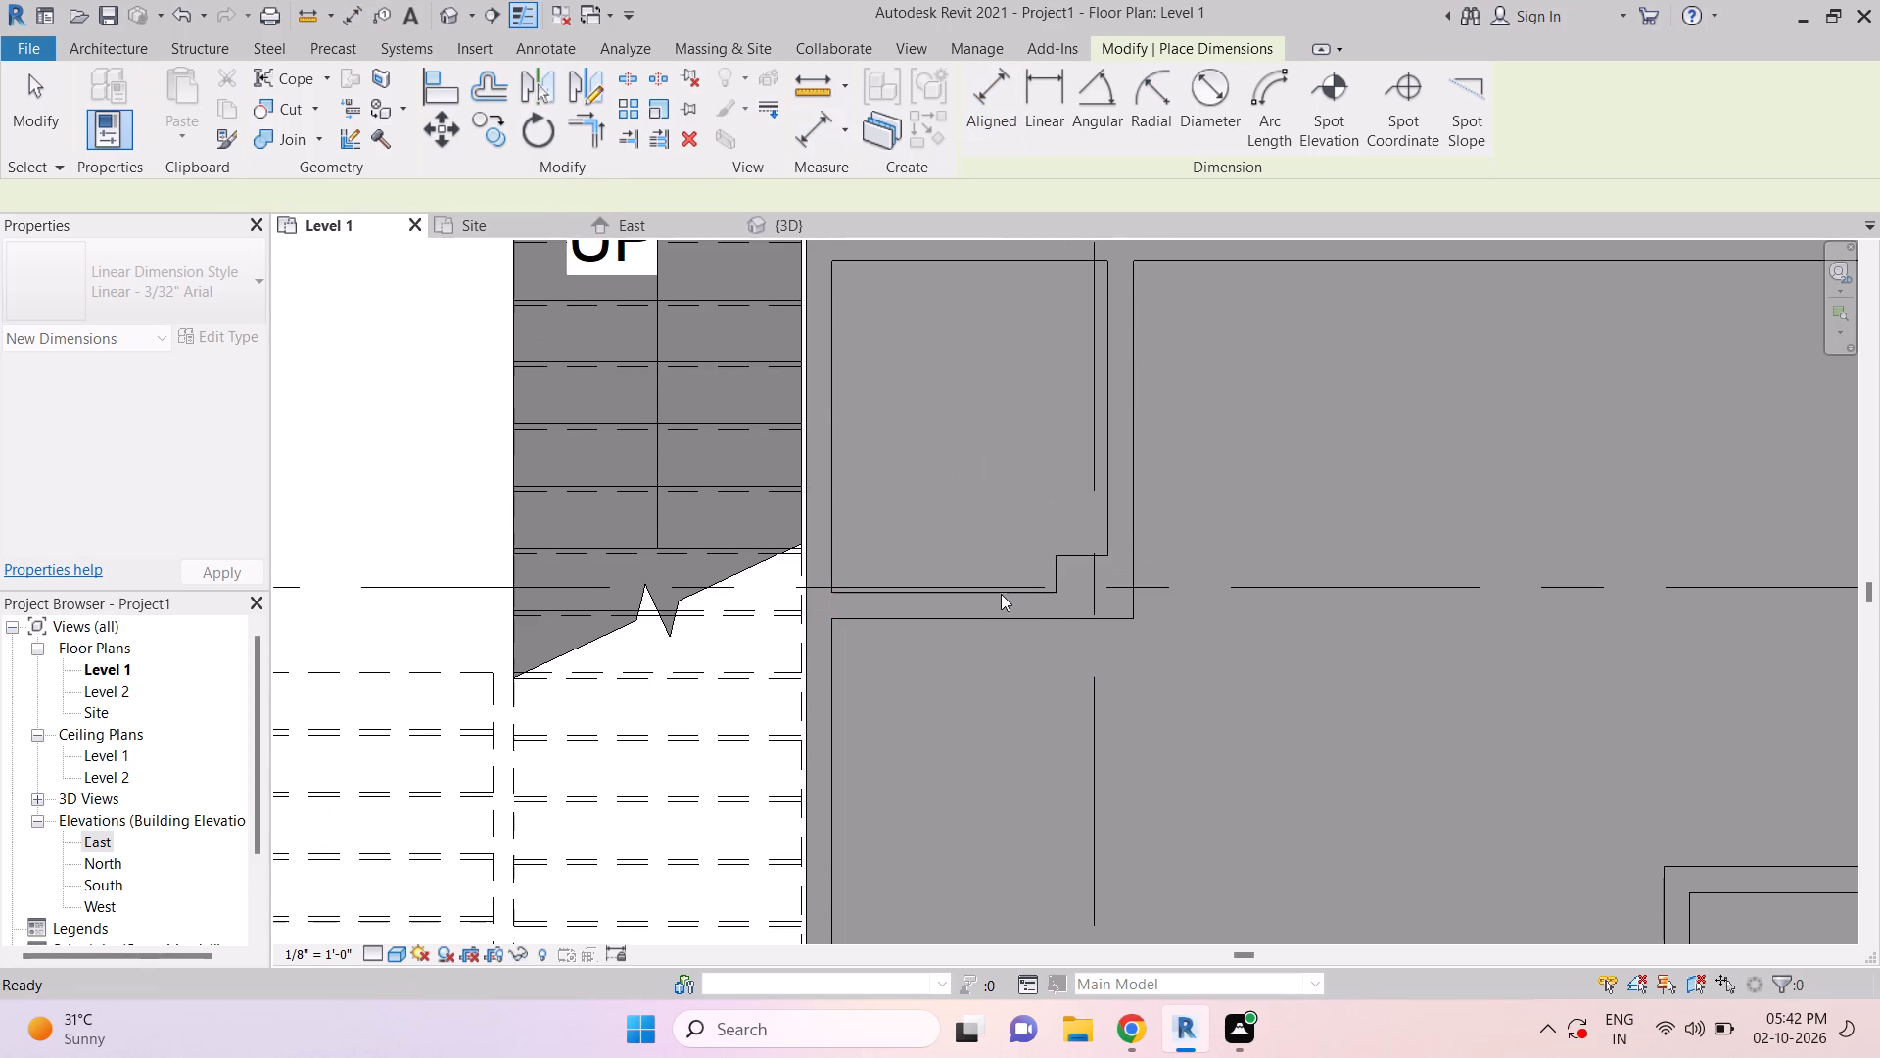
scroll(1047, 592, "up", 5)
key("Tab")
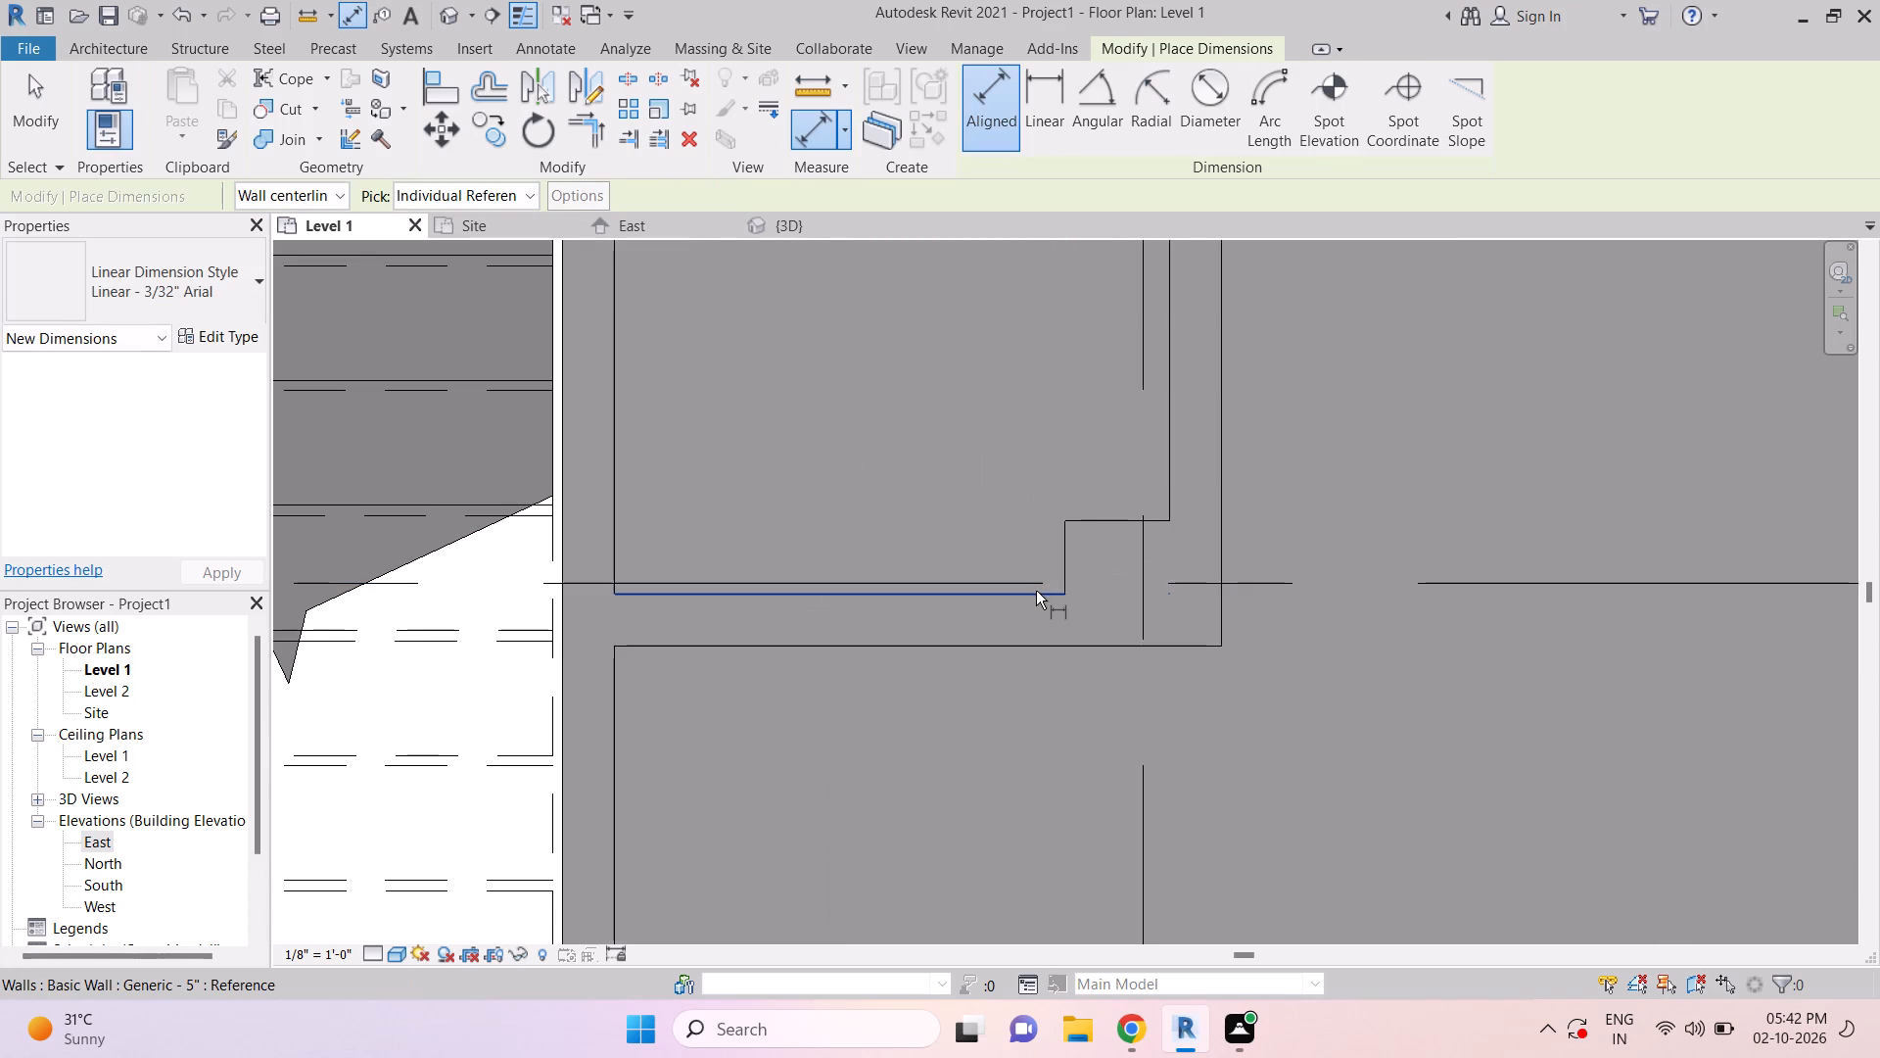
left_click(1037, 590)
scroll(1040, 591, "down", 6)
middle_click_drag(1042, 438, 1090, 726)
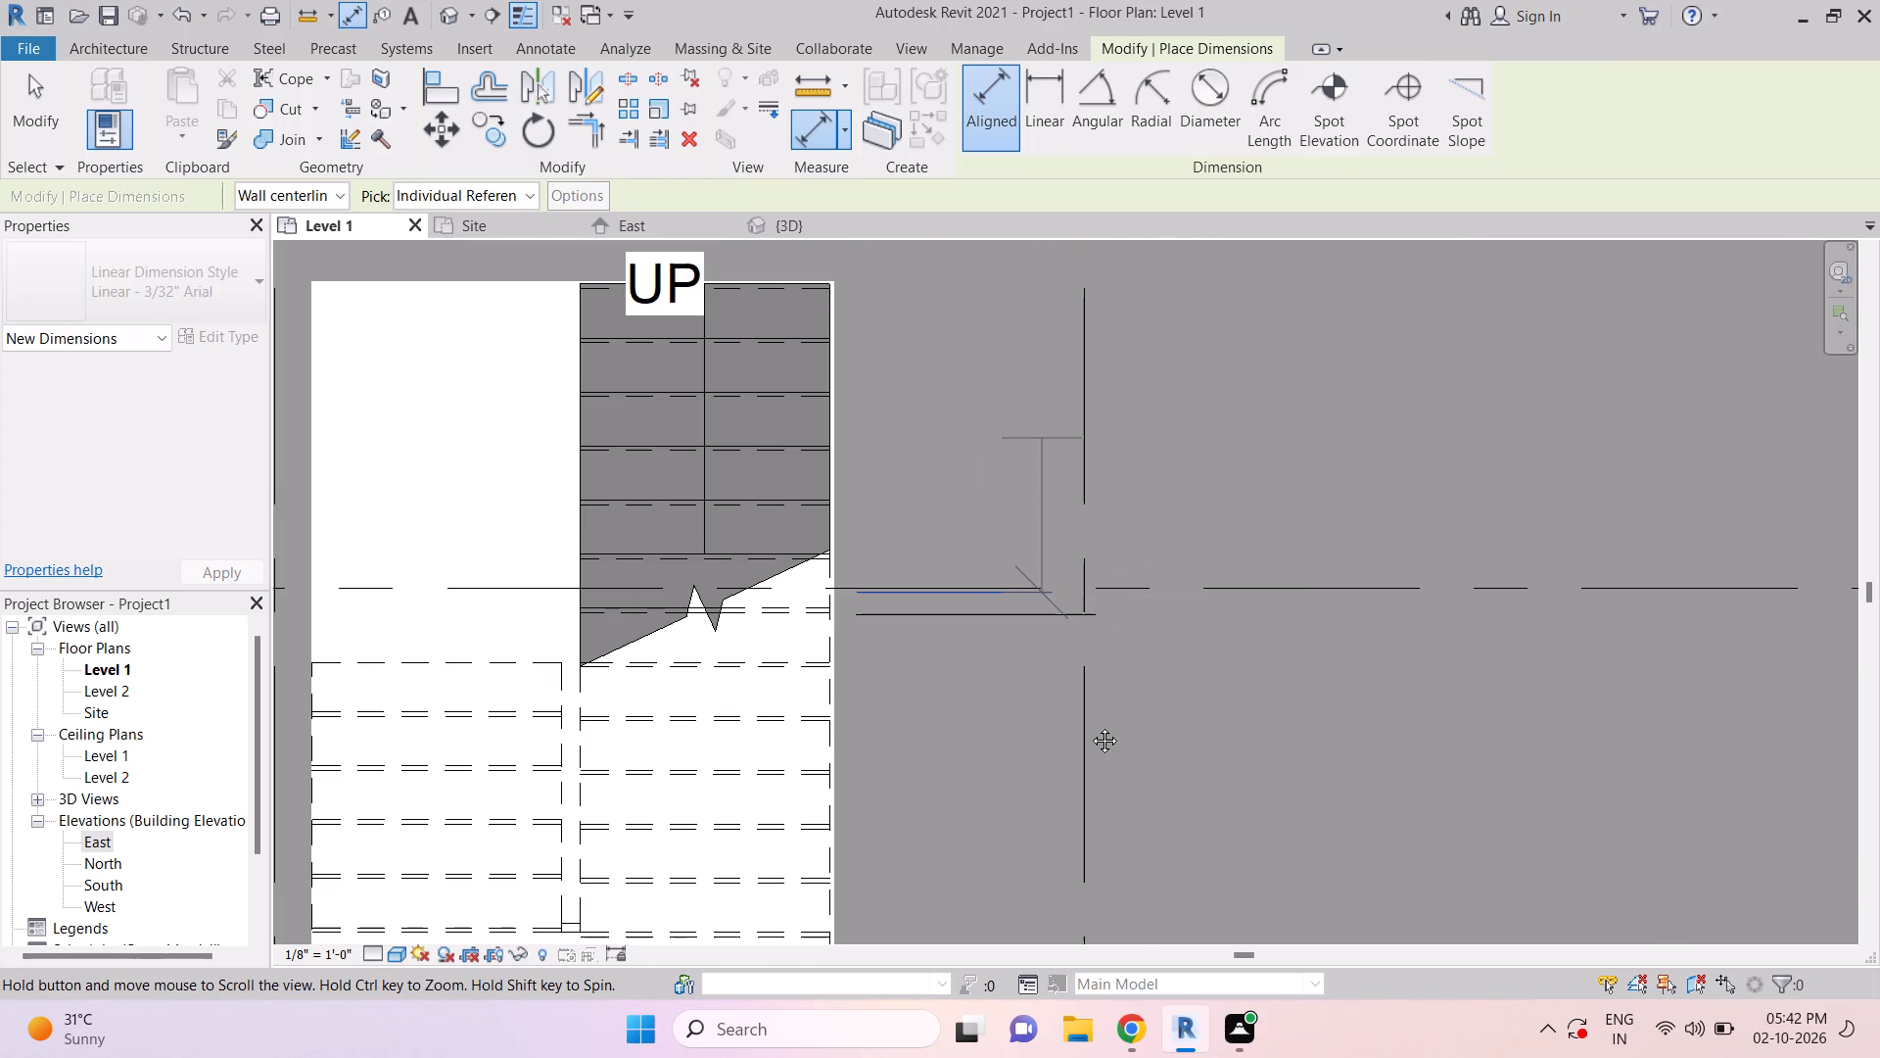
key("Tab")
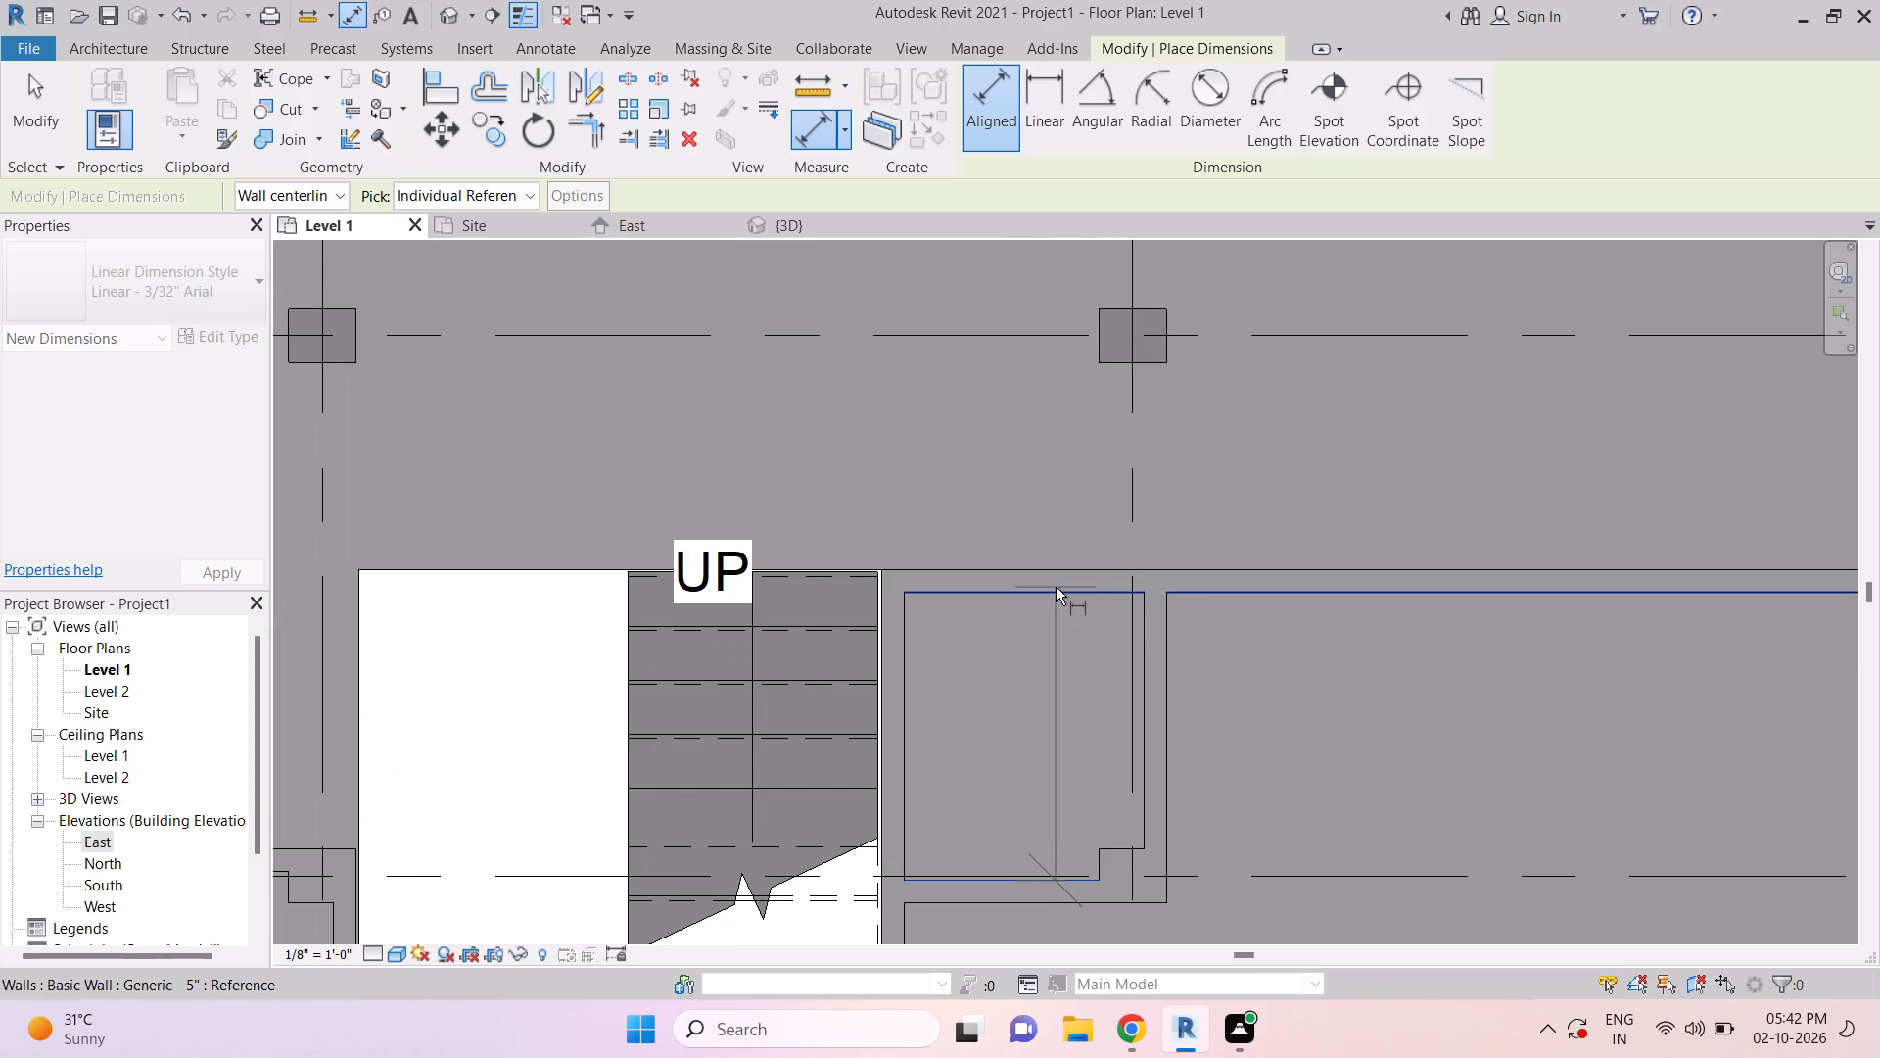
left_click(1056, 587)
key("Escape")
key("Escape")
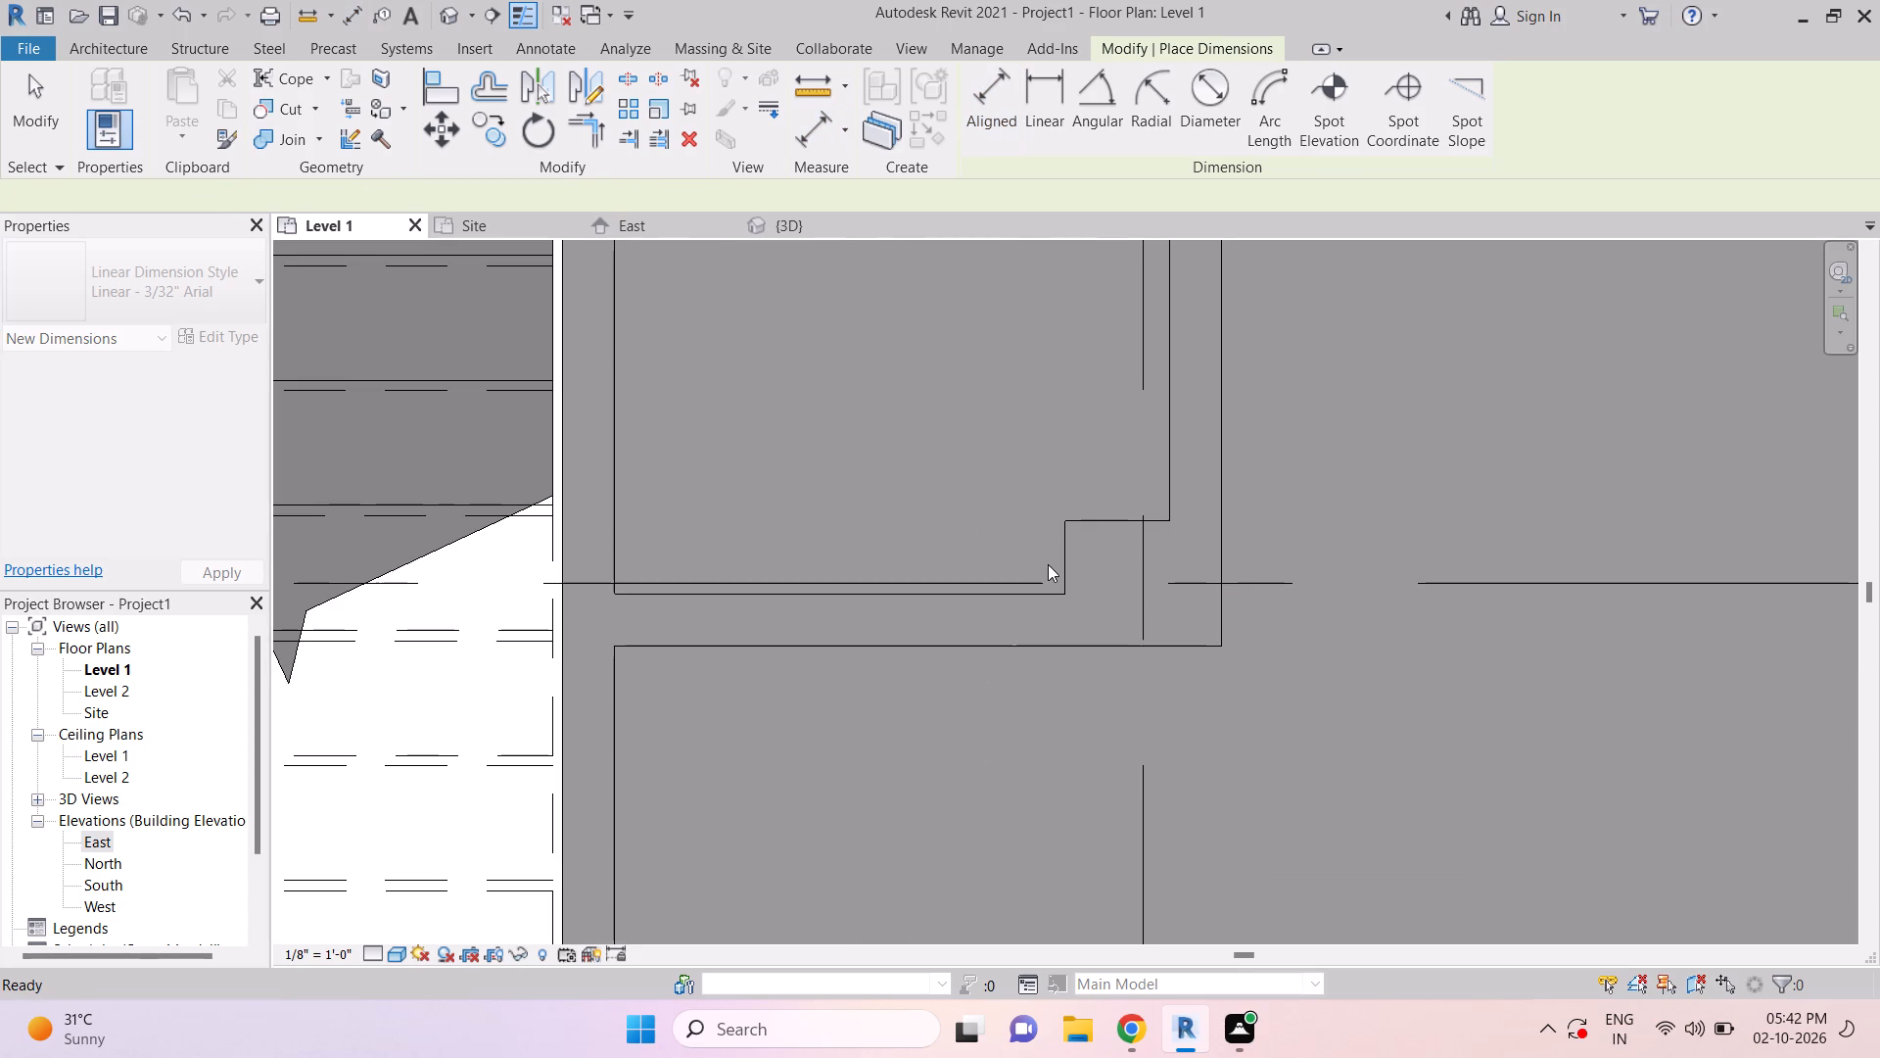
key("Escape")
scroll(1050, 564, "down", 3)
key("Escape")
scroll(1061, 540, "down", 3)
key("Escape")
key("Escape")
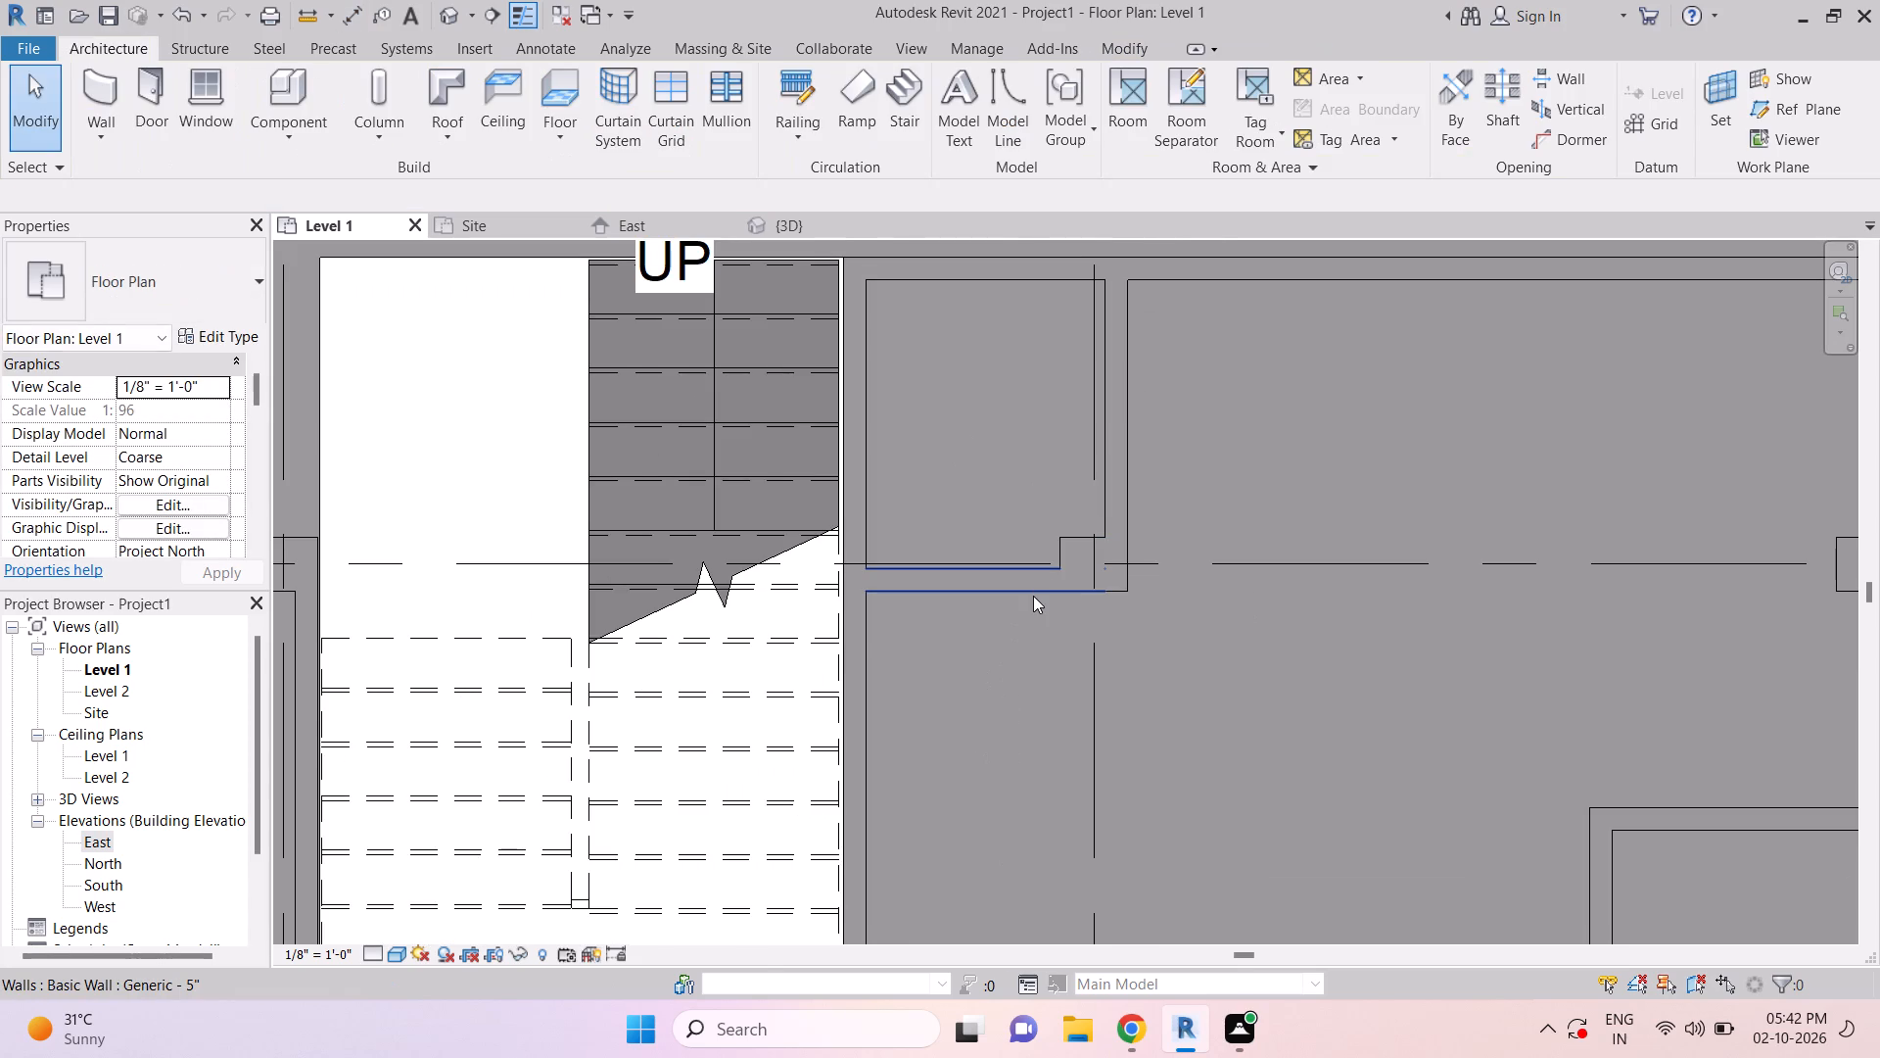
key("Escape")
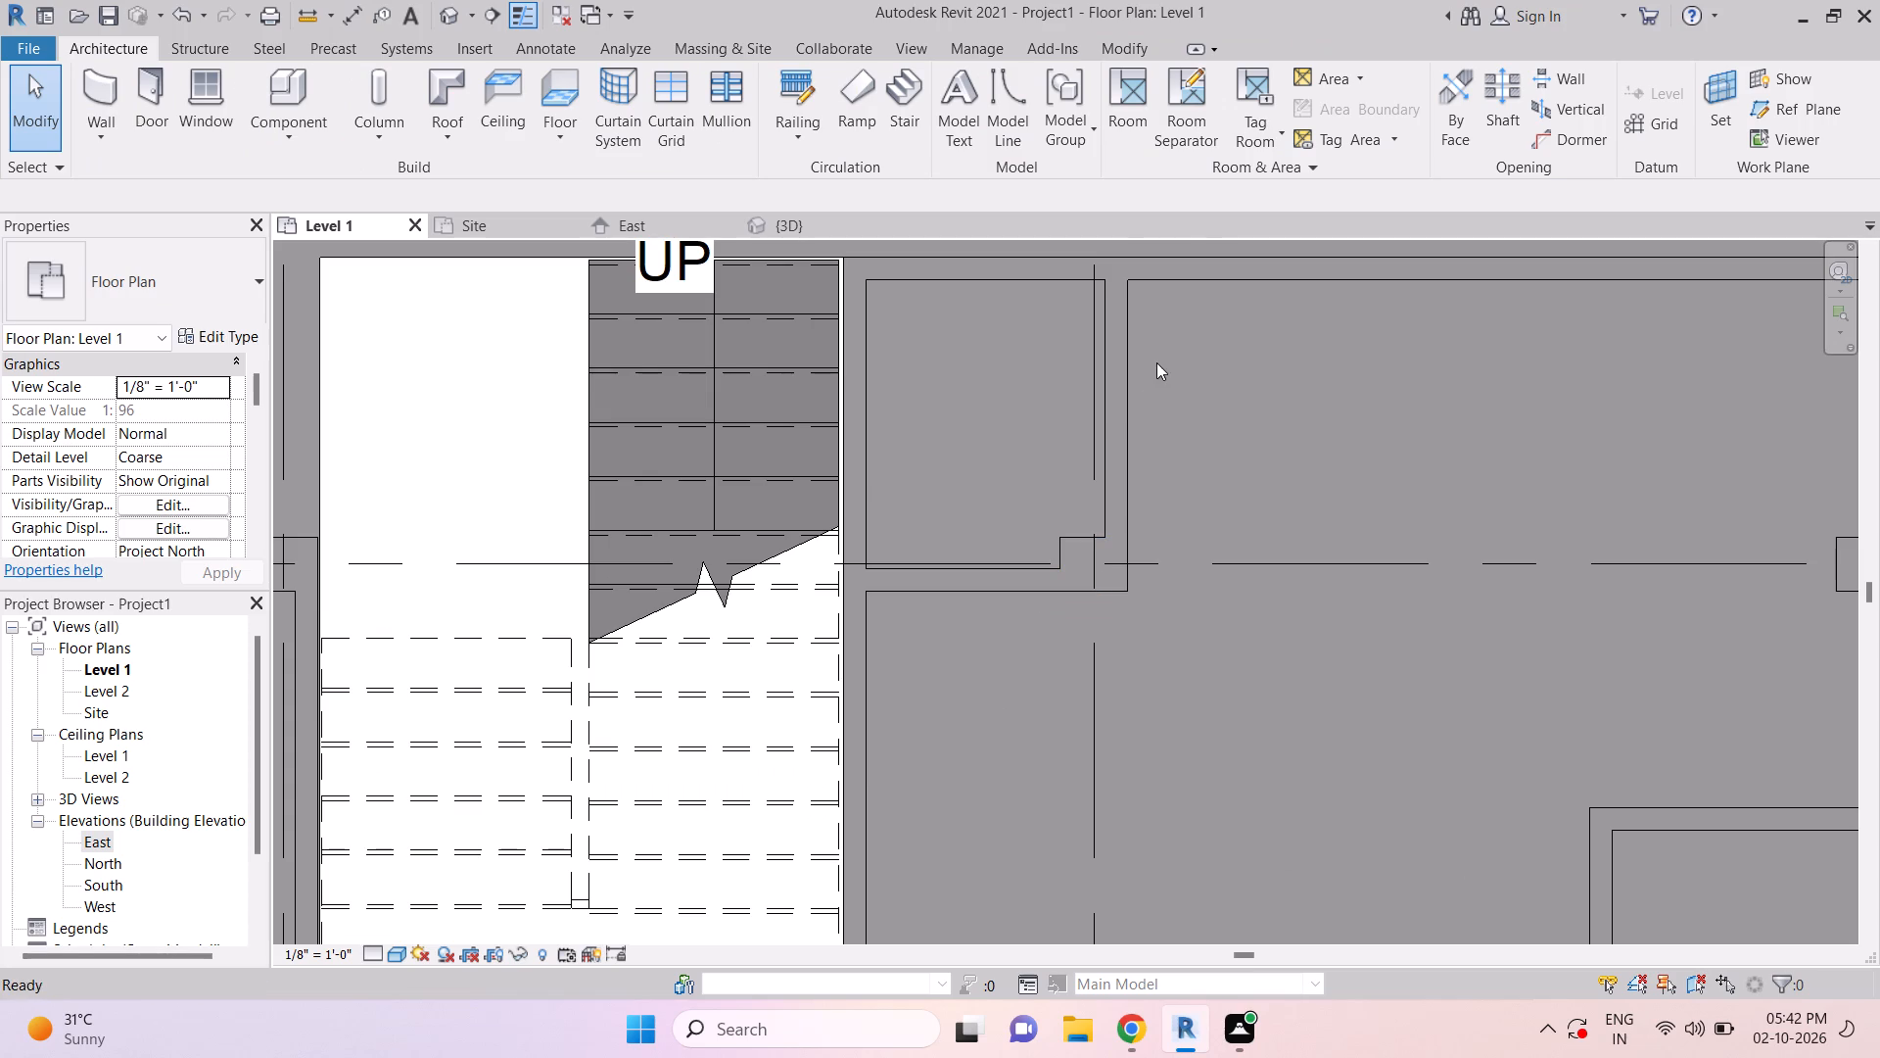
Check the grid 4 partition's temporary dimensions to the neighbouring walls.
middle_click_drag(1152, 365, 1122, 498)
key("Escape")
key("Escape")
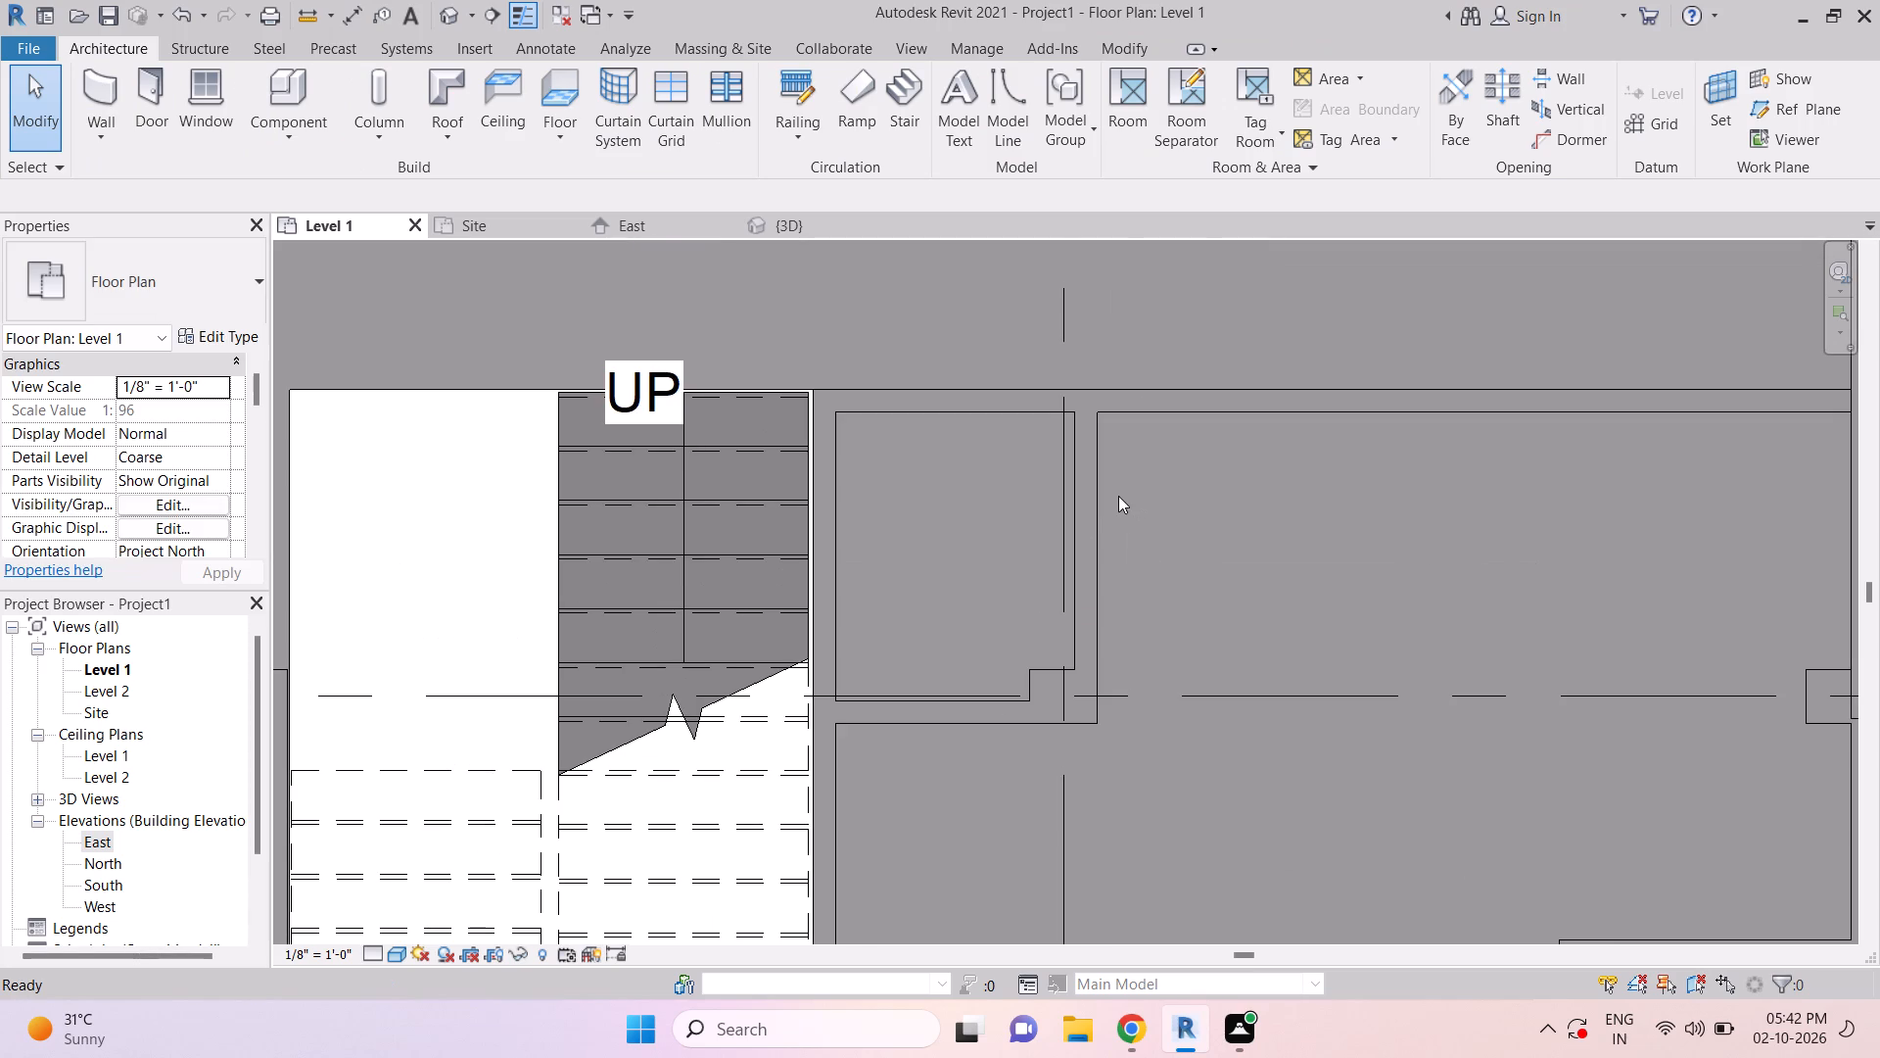
left_click(1103, 510)
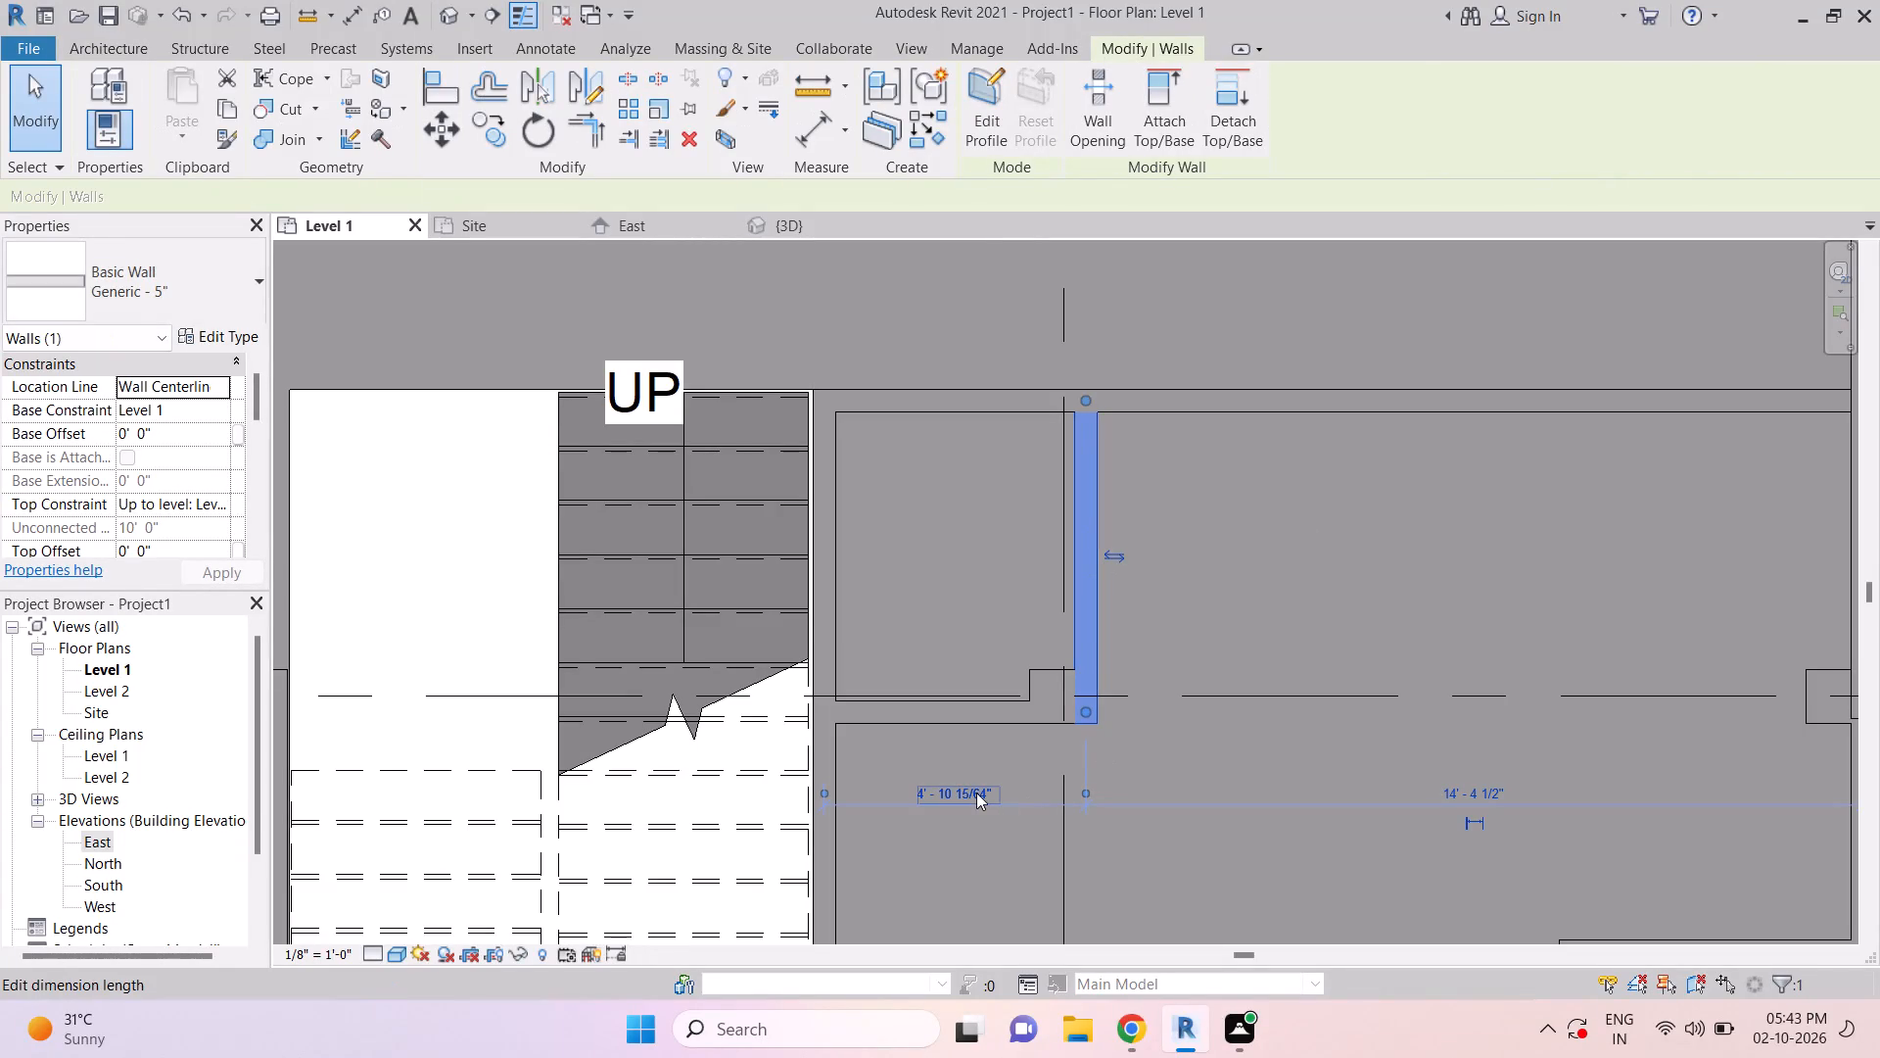
key("Escape")
left_click(989, 729)
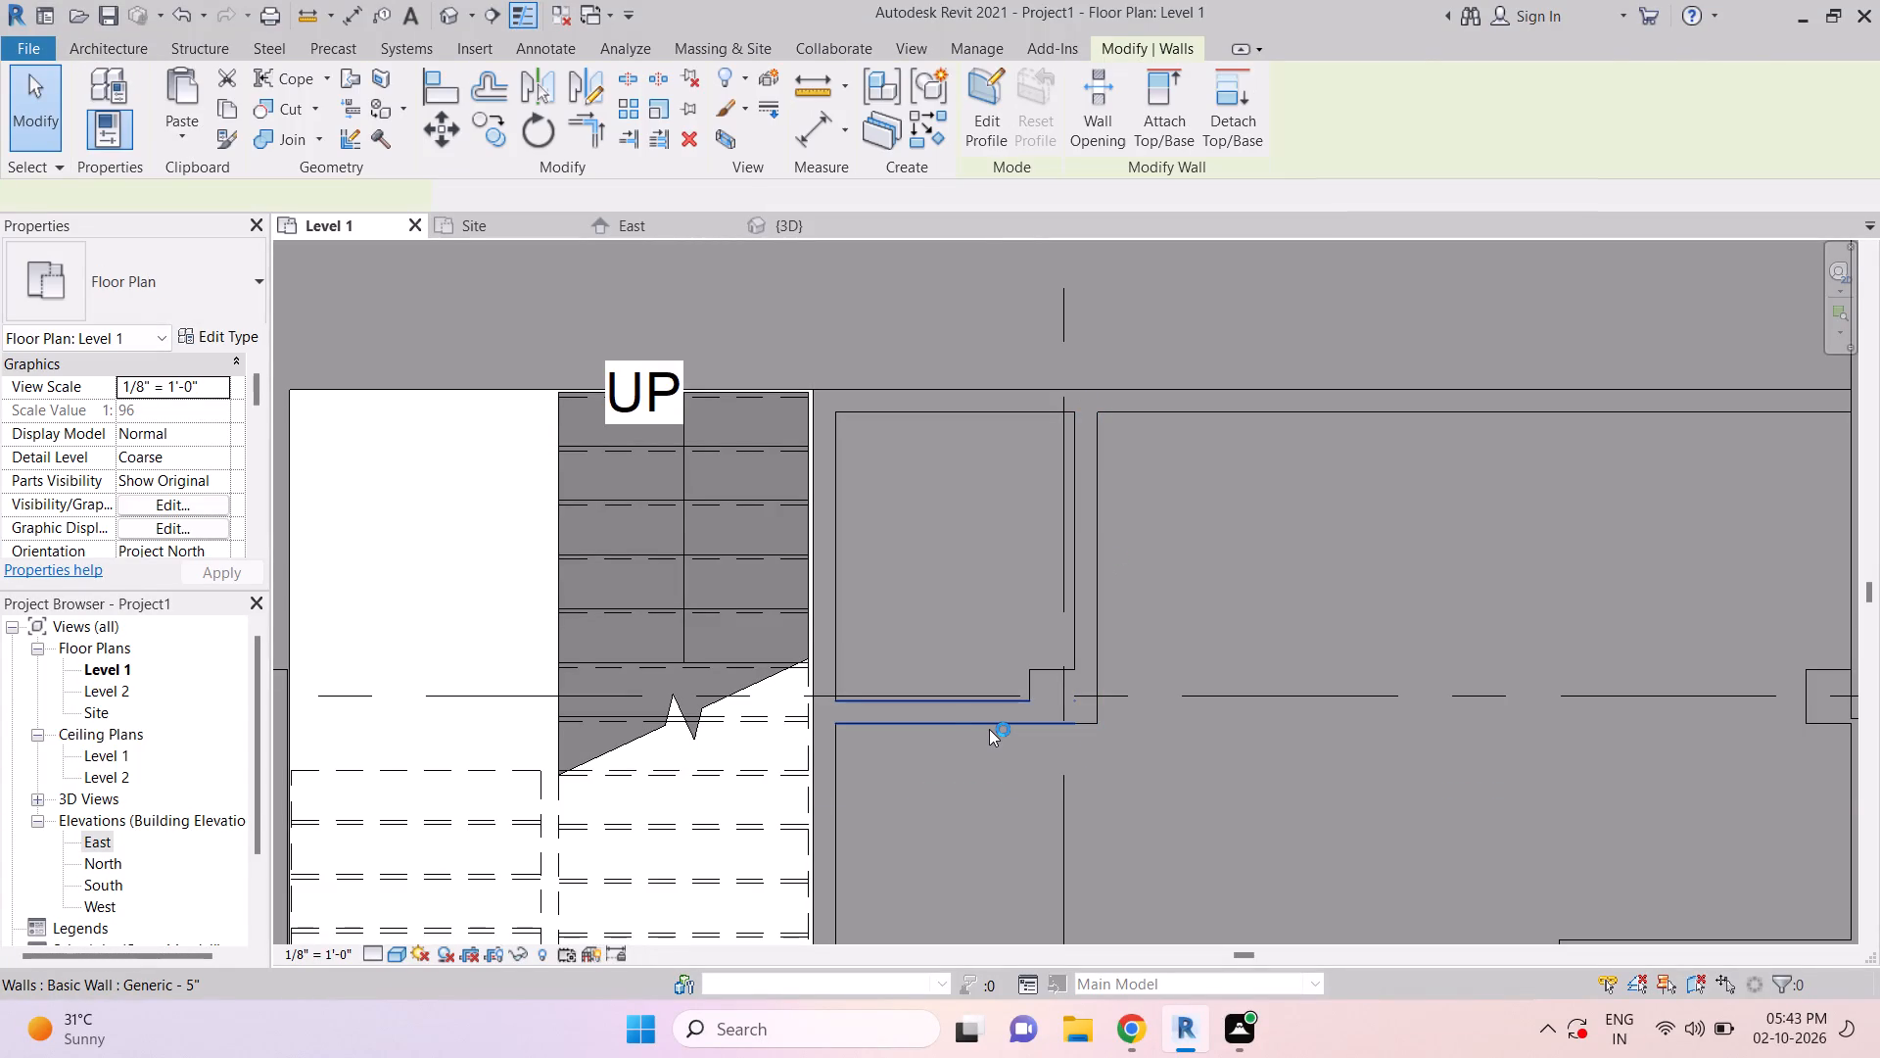
key("Escape")
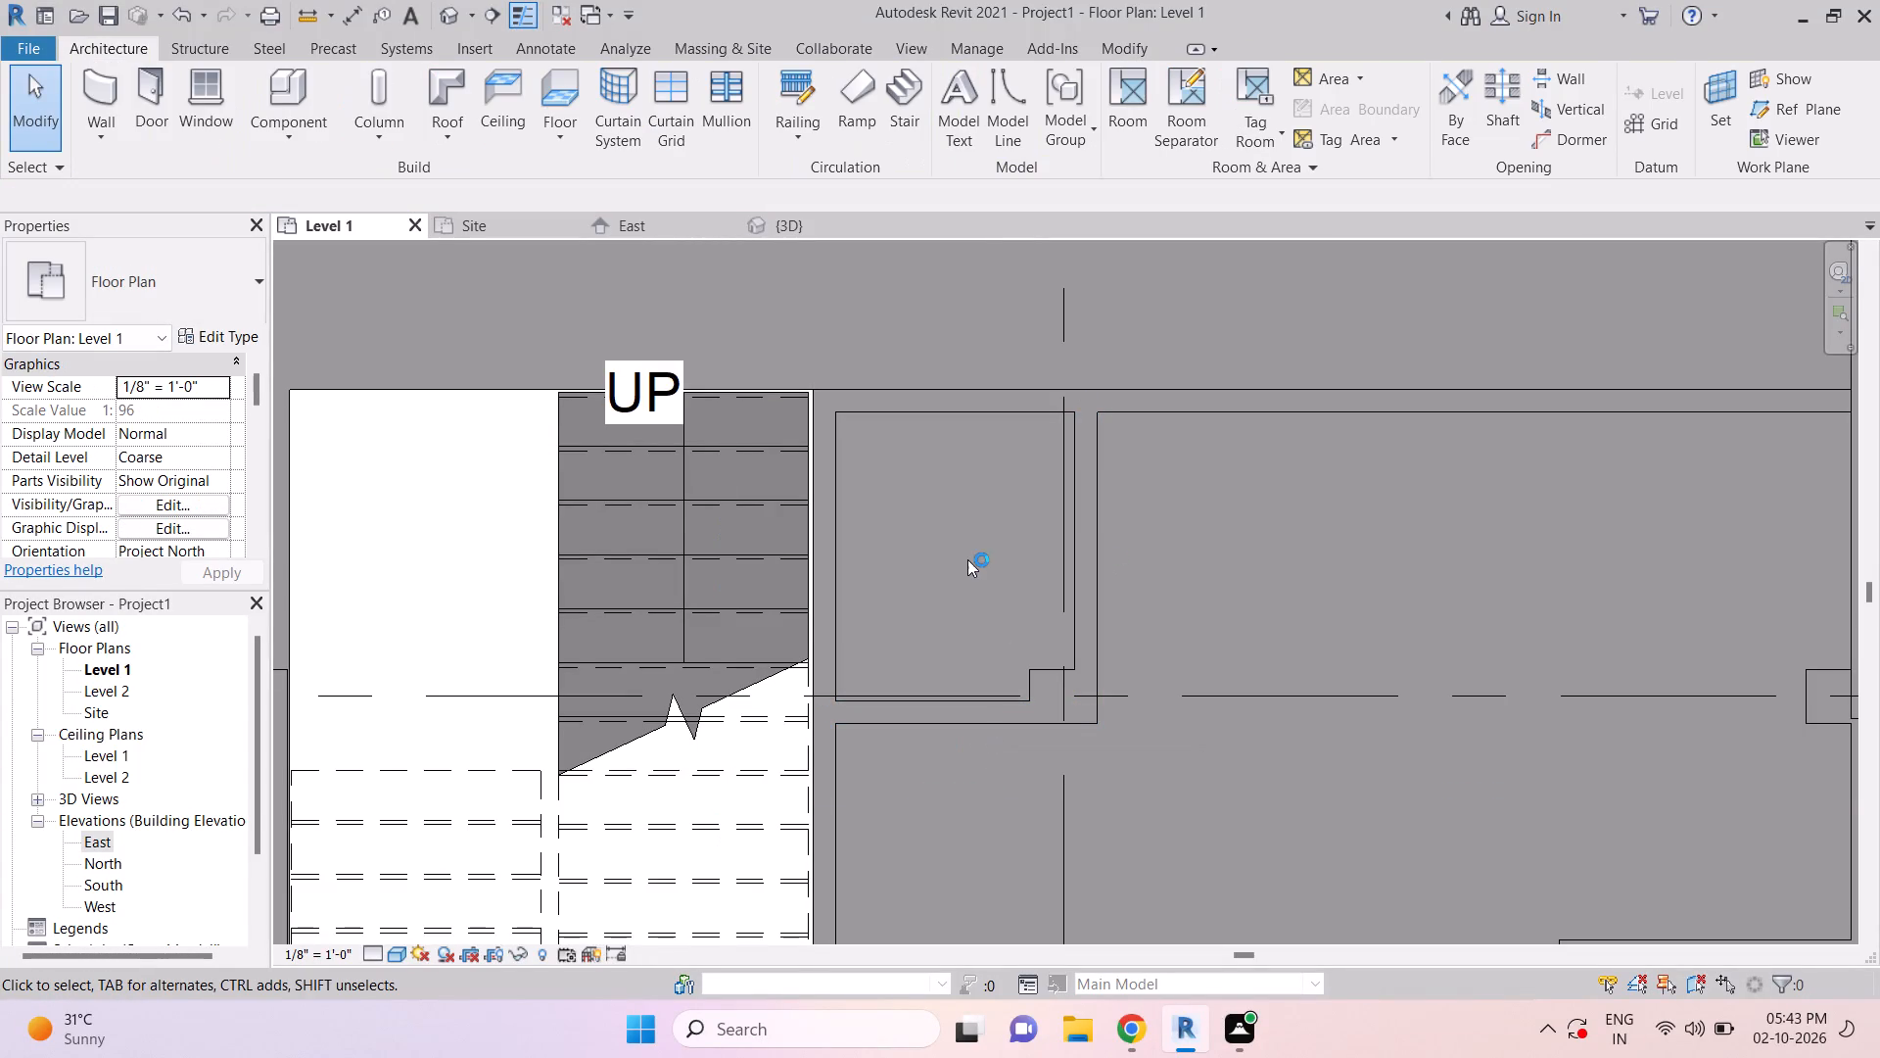
Dismiss the notification card covering the floor plan.
scroll(1009, 609, "down", 3)
key("Escape")
scroll(1009, 609, "down", 3)
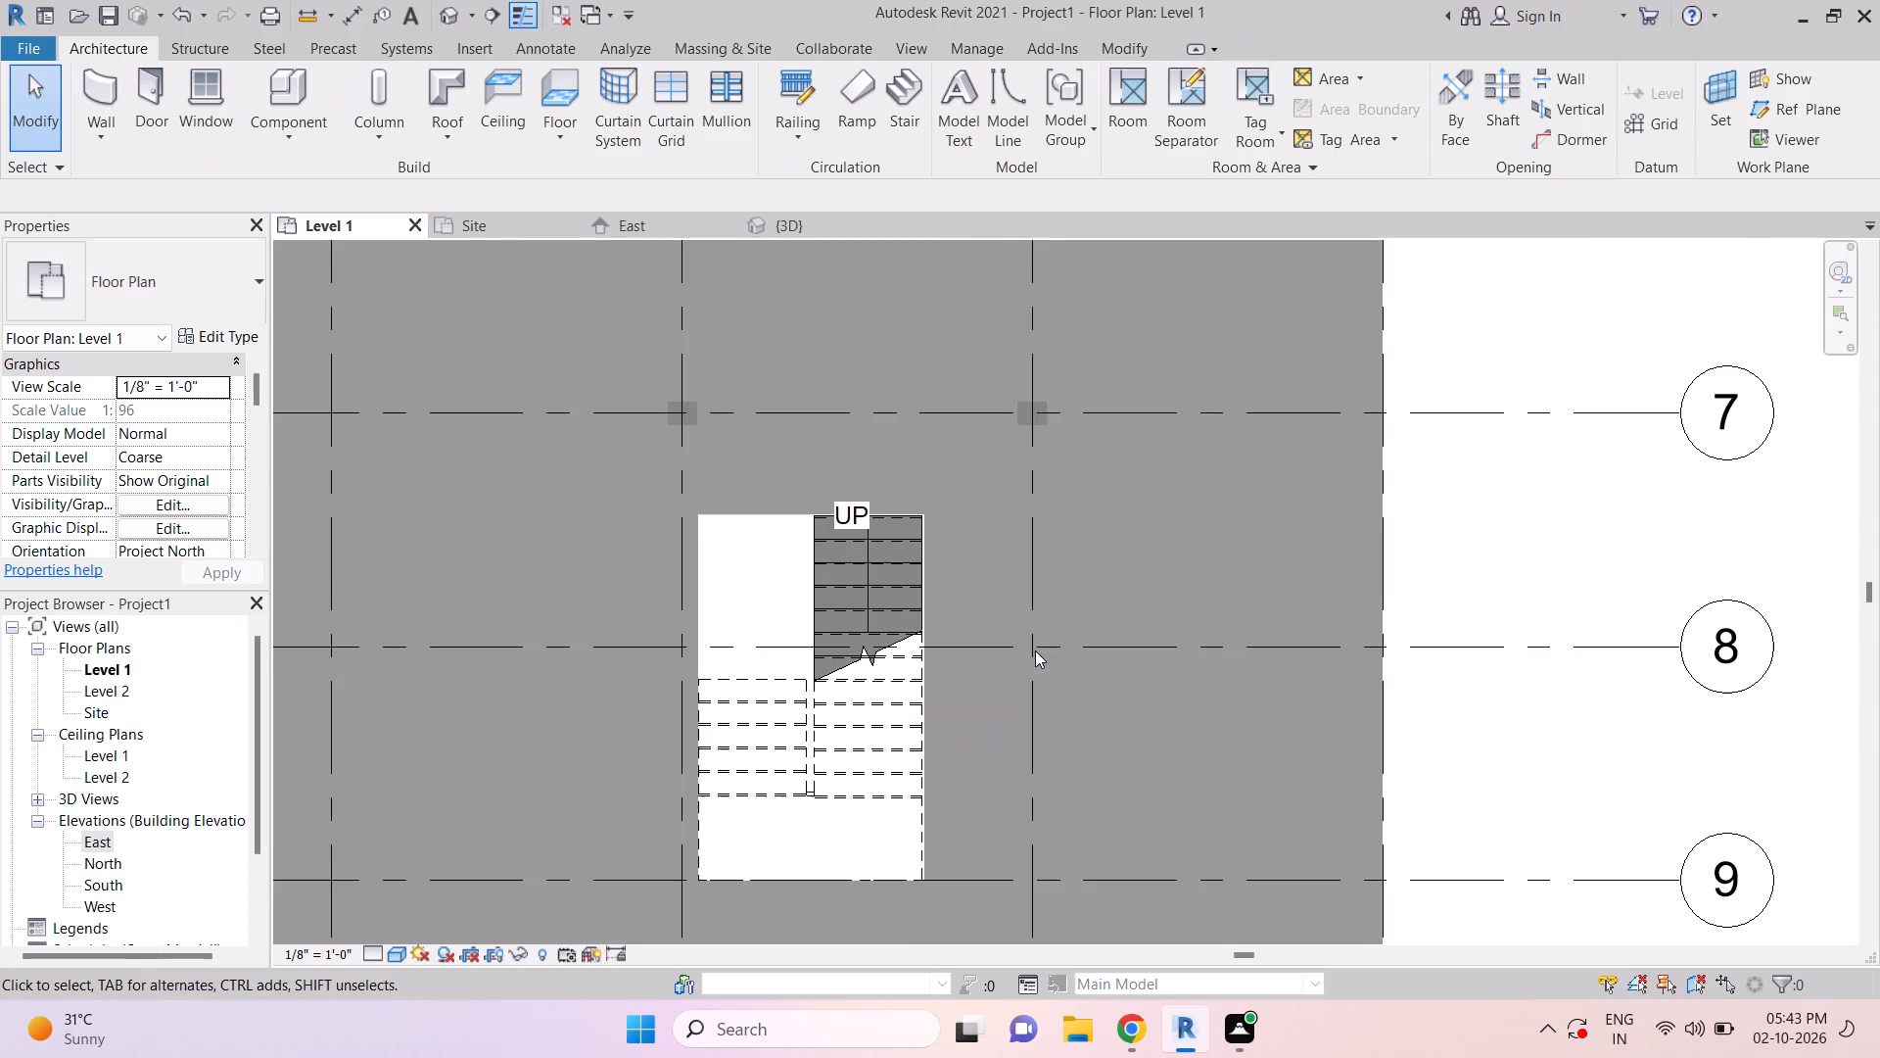
middle_click_drag(1168, 779, 1168, 725)
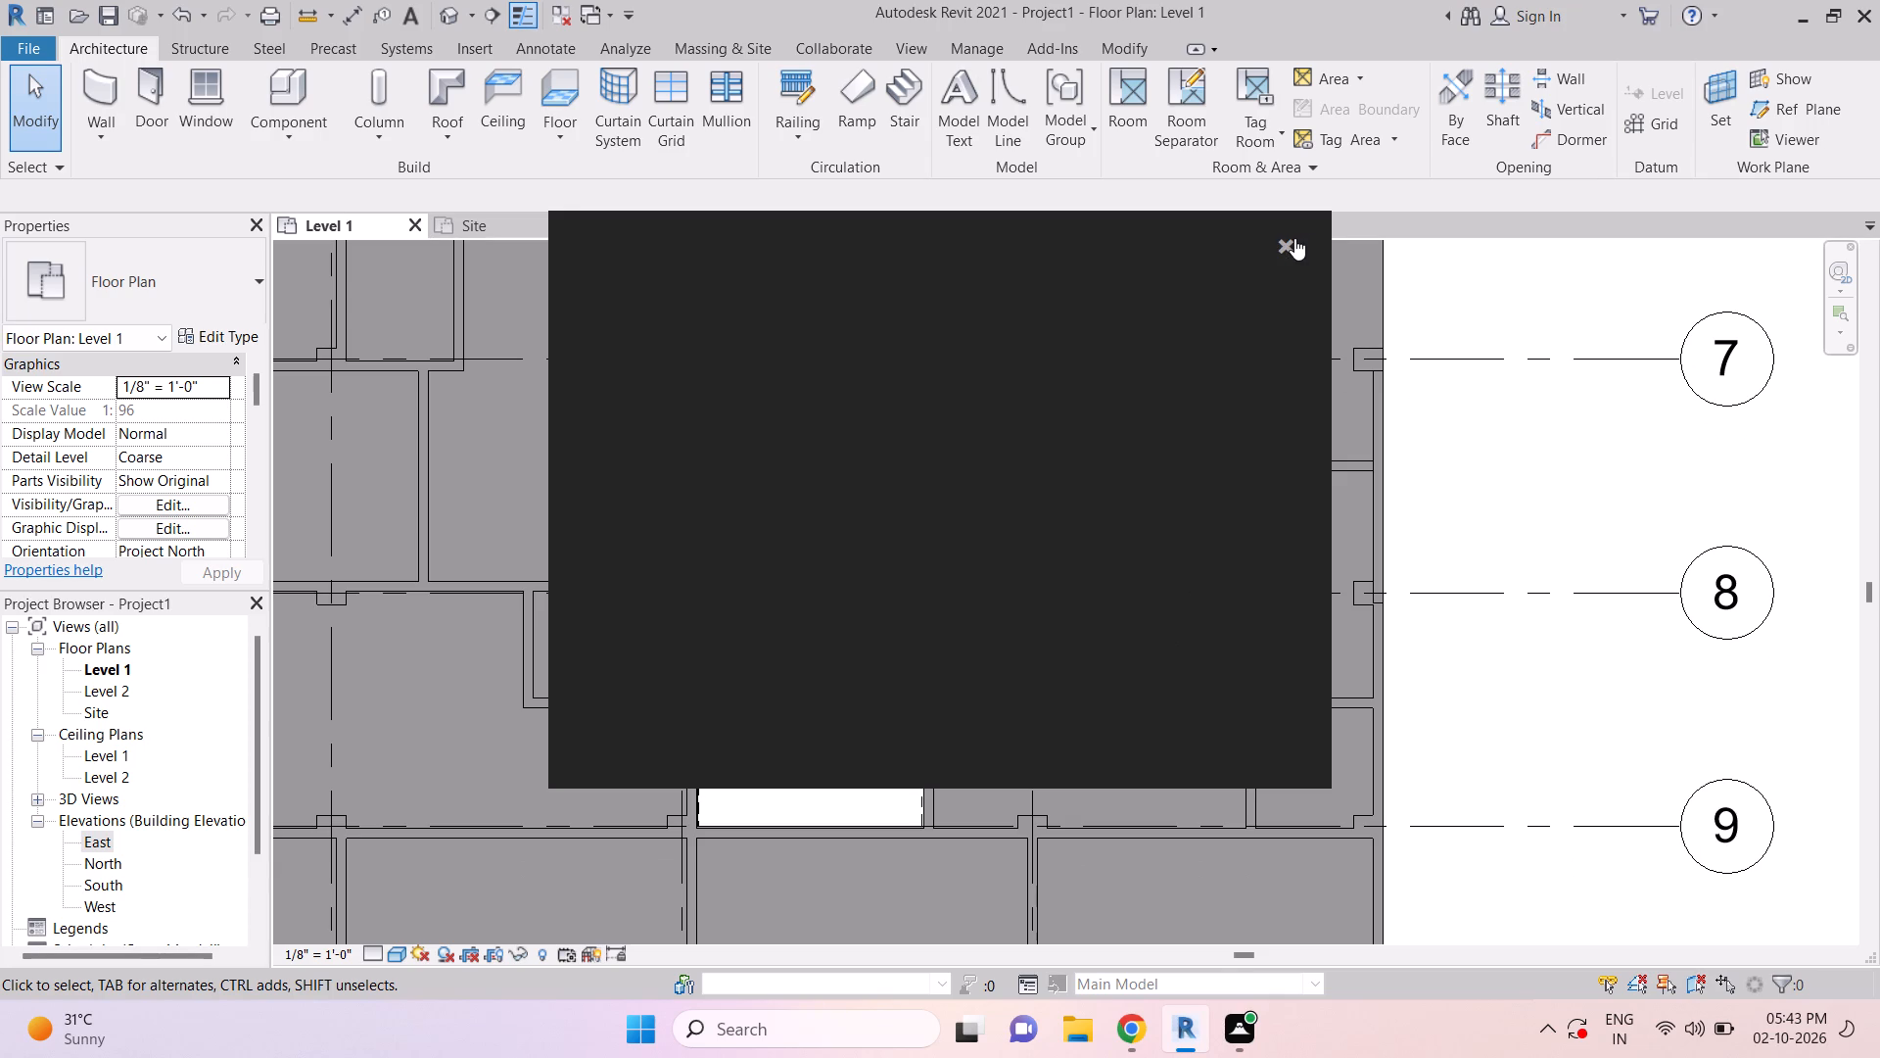
left_click(1291, 240)
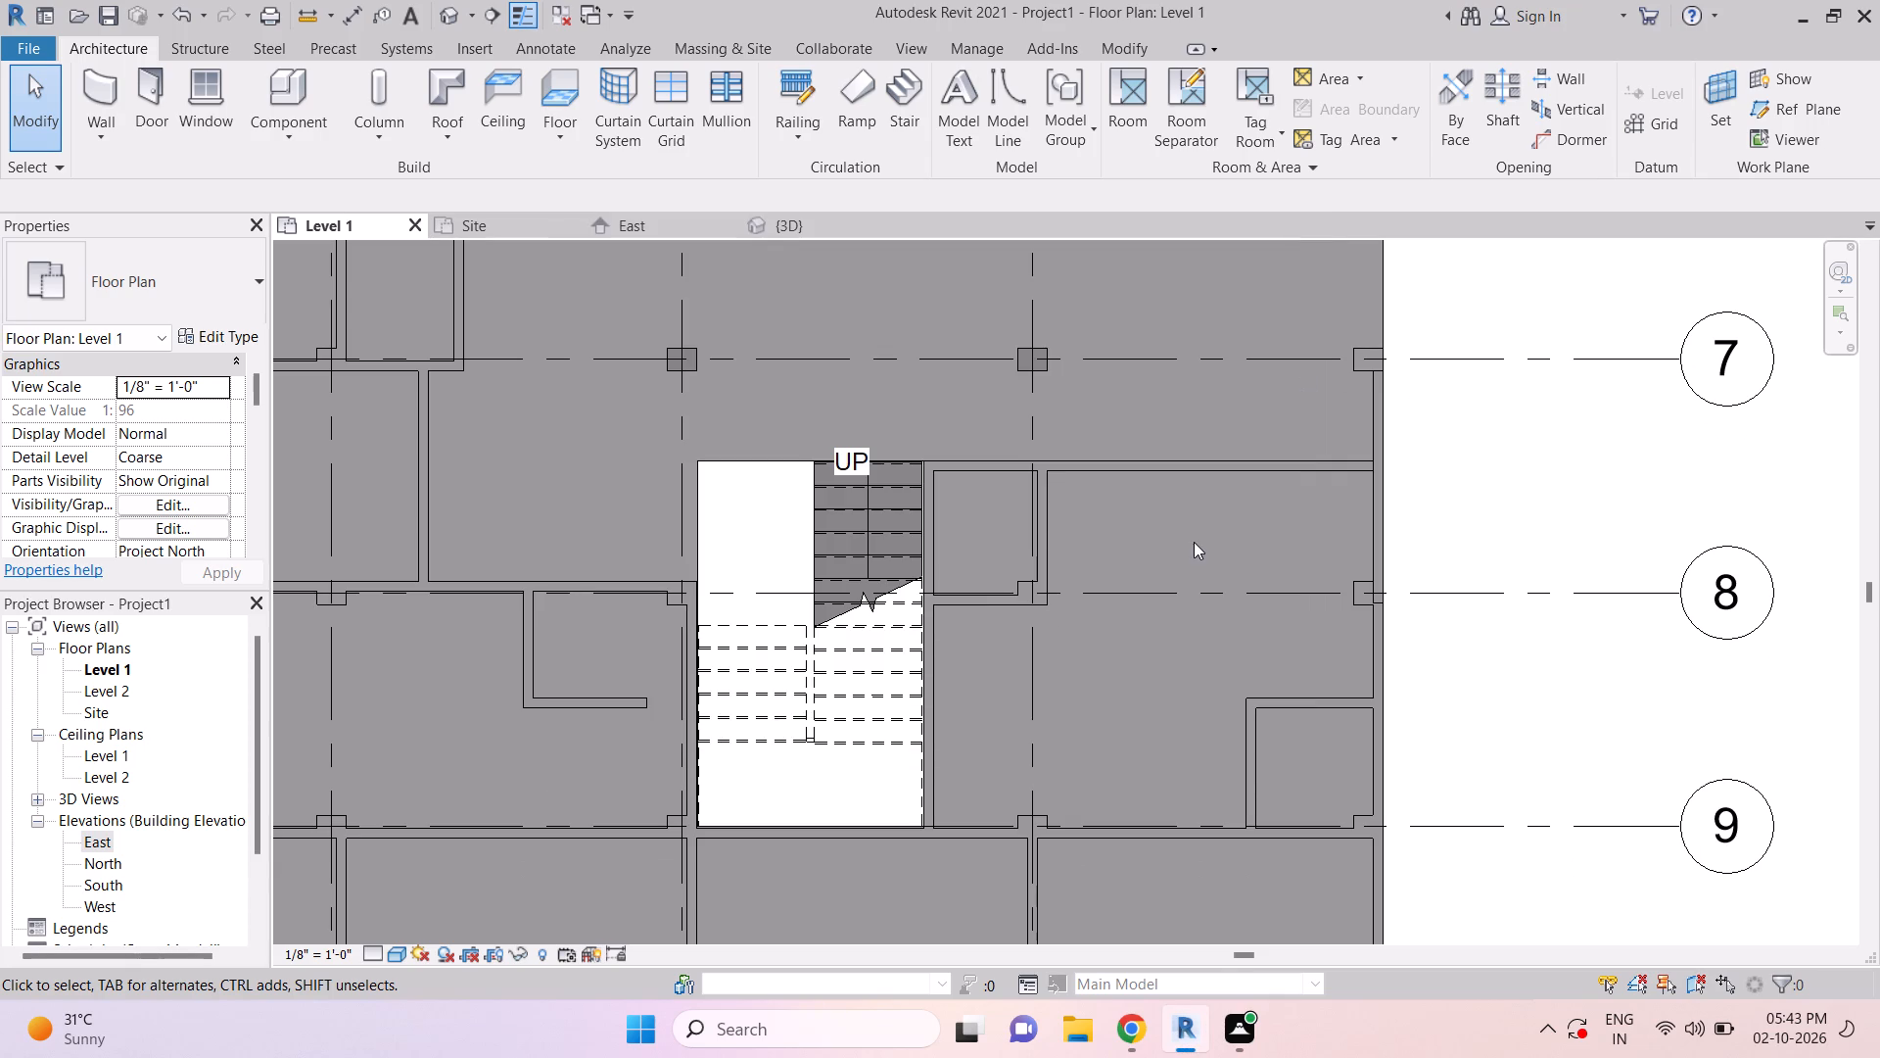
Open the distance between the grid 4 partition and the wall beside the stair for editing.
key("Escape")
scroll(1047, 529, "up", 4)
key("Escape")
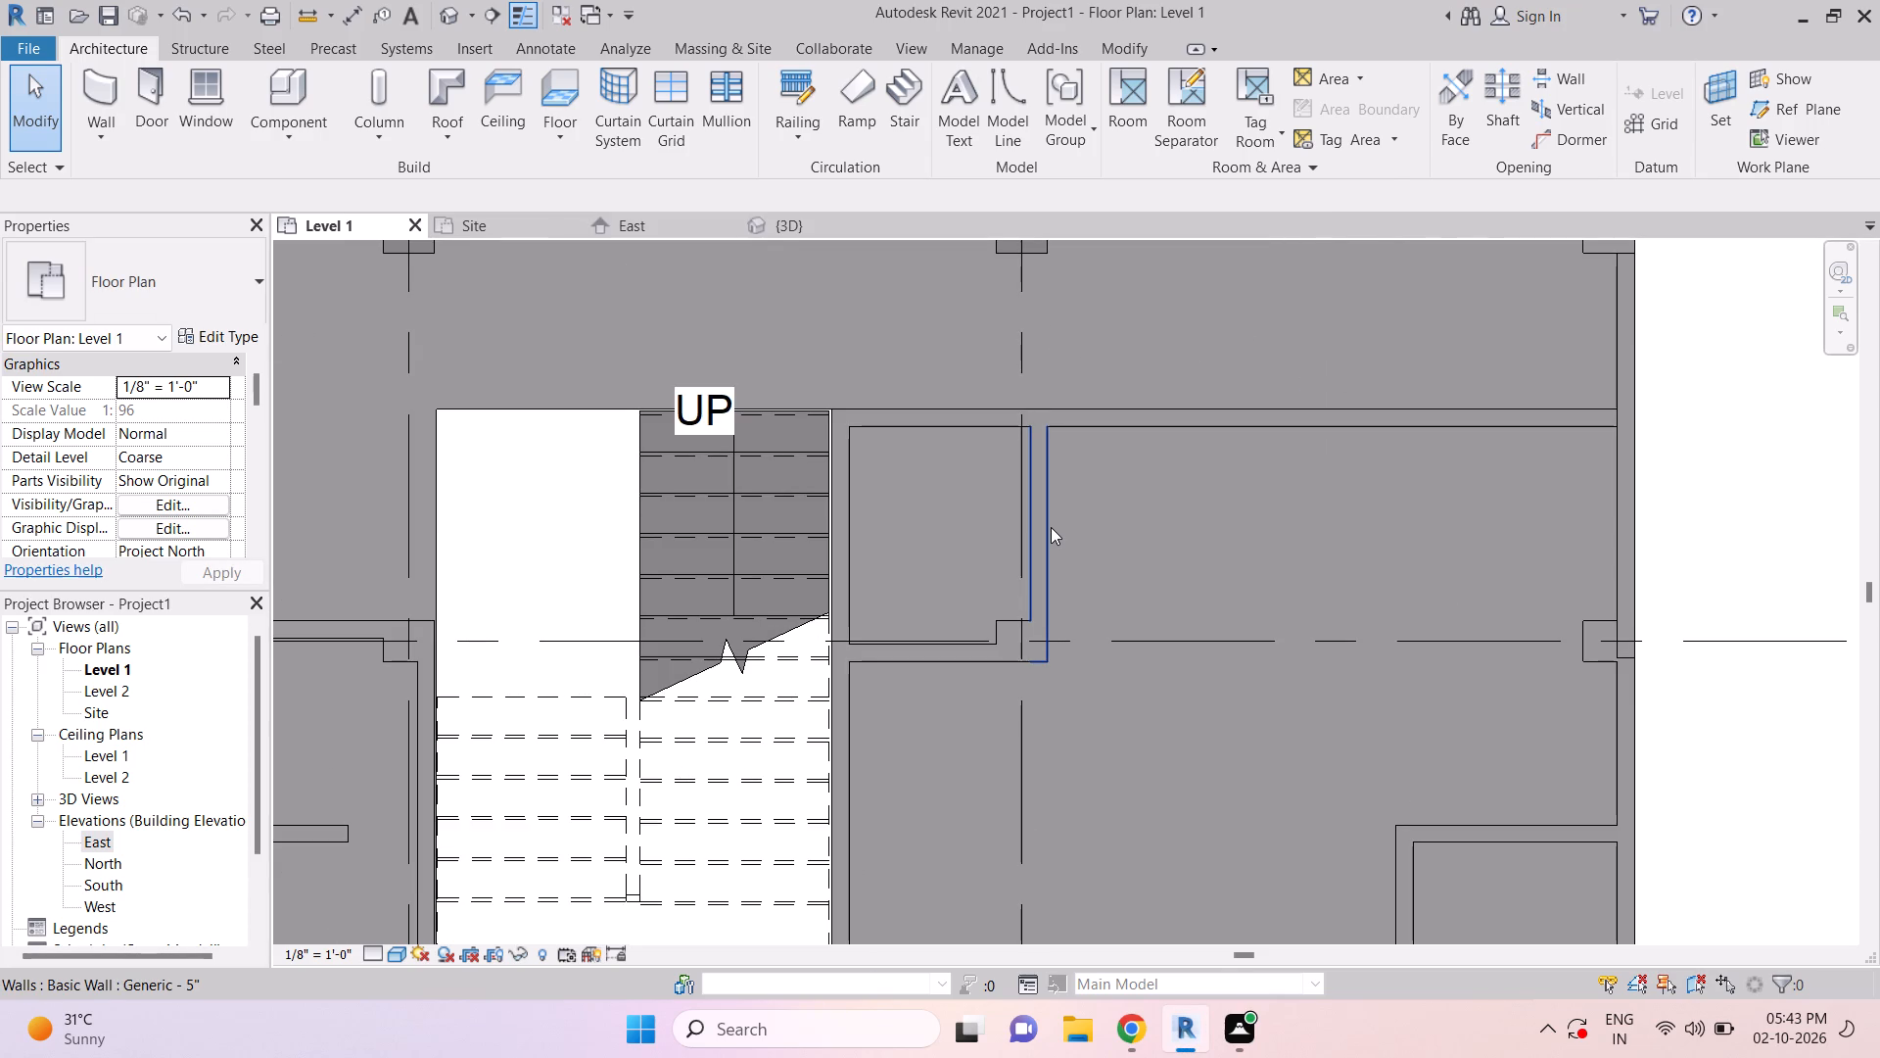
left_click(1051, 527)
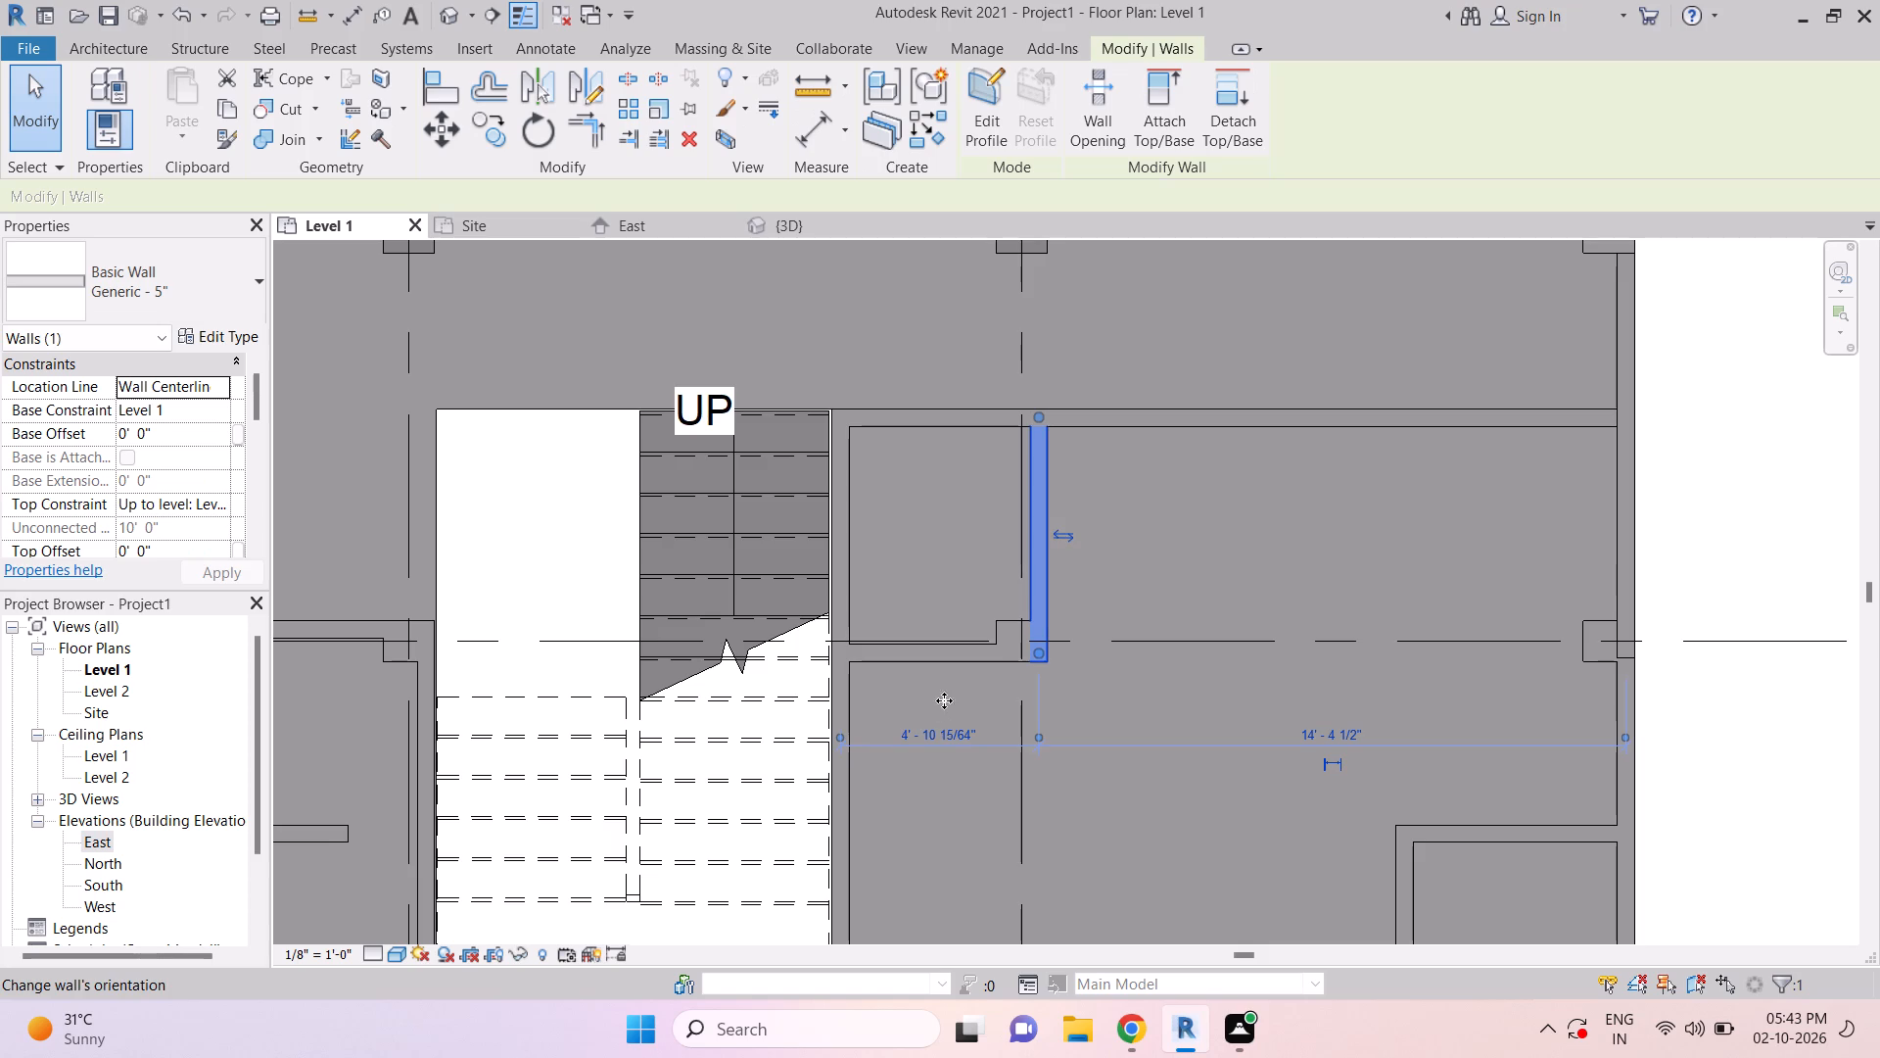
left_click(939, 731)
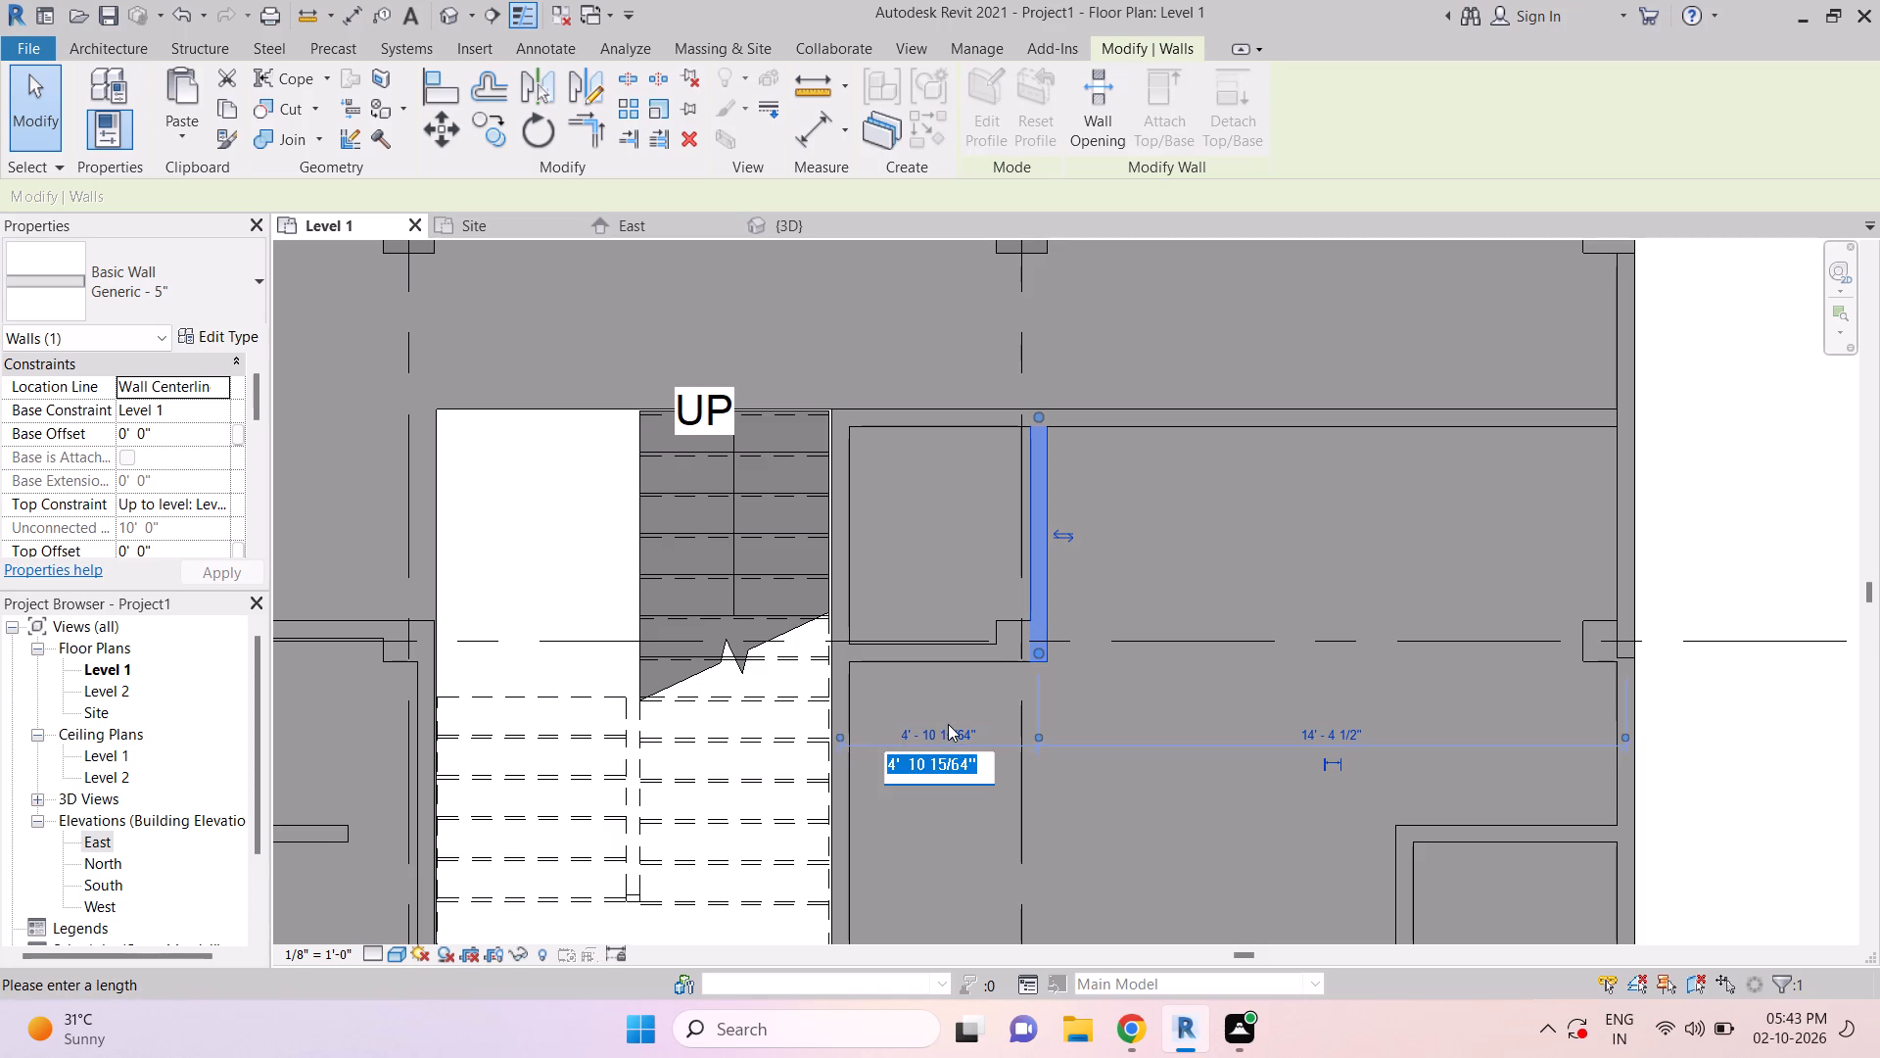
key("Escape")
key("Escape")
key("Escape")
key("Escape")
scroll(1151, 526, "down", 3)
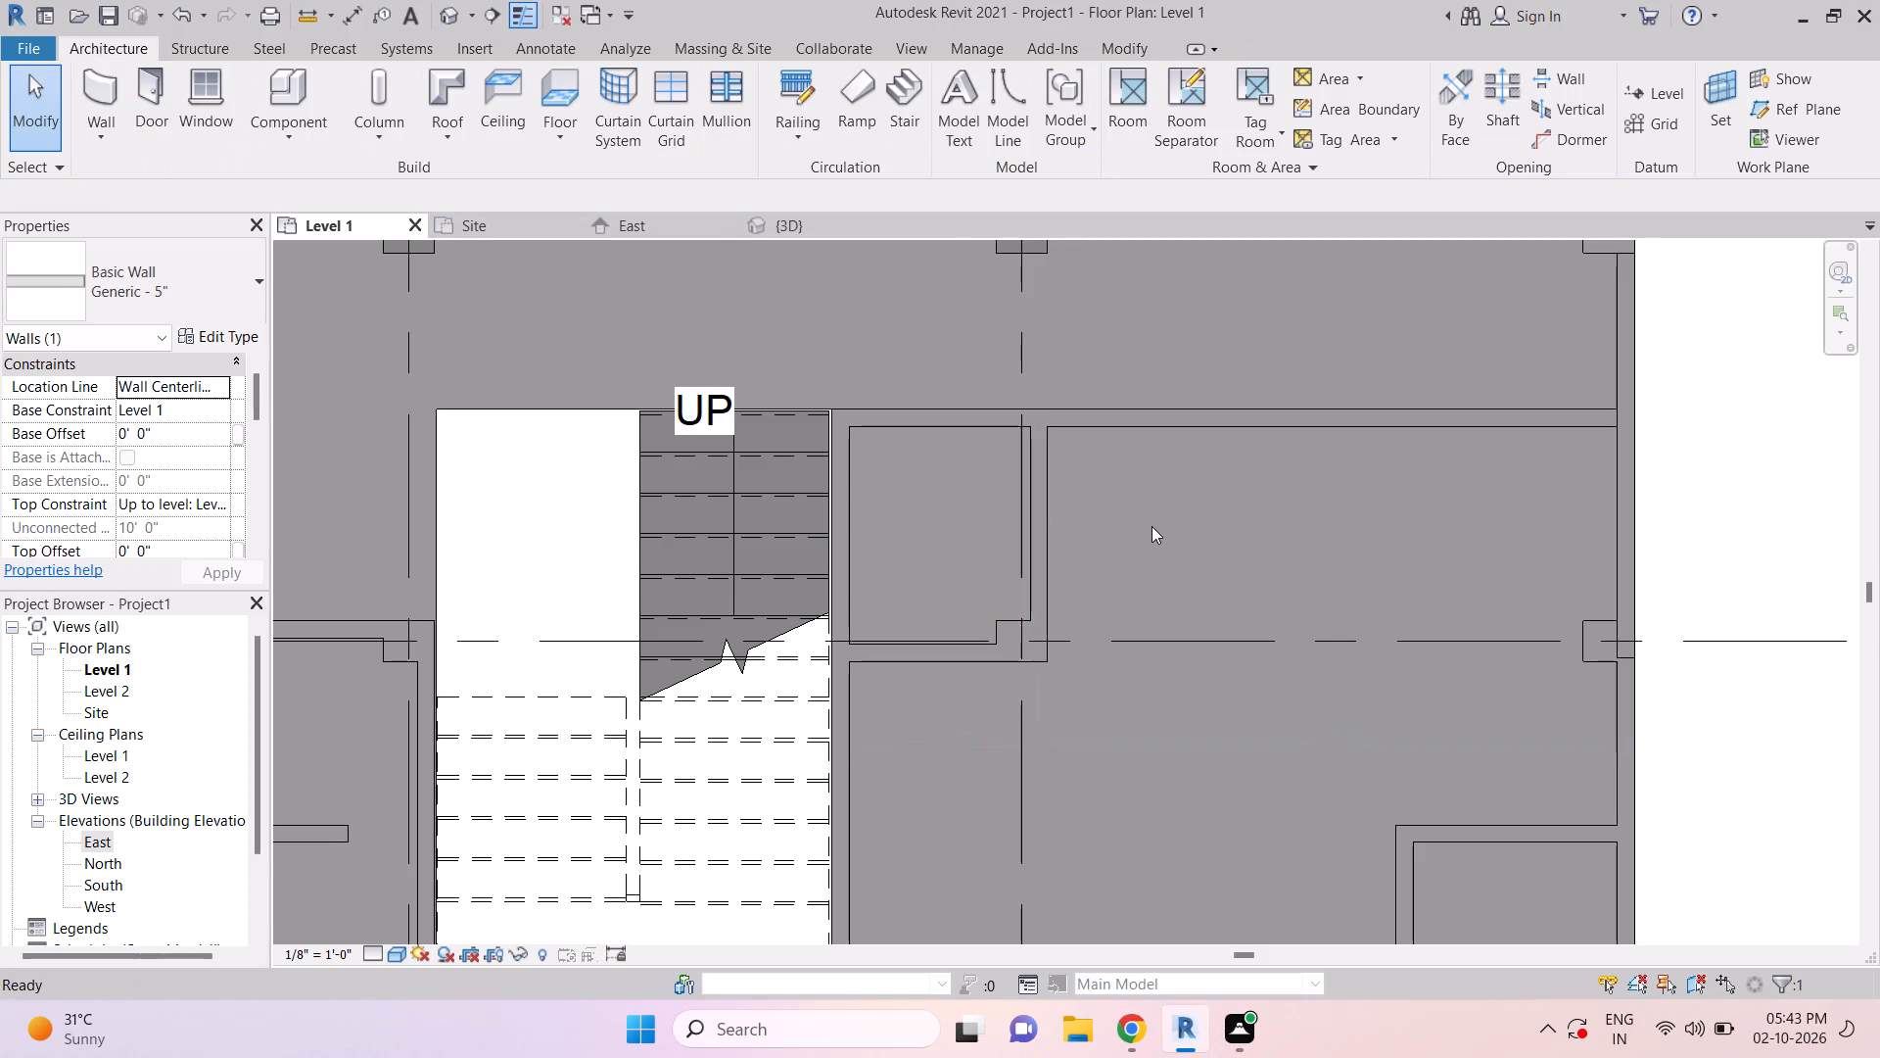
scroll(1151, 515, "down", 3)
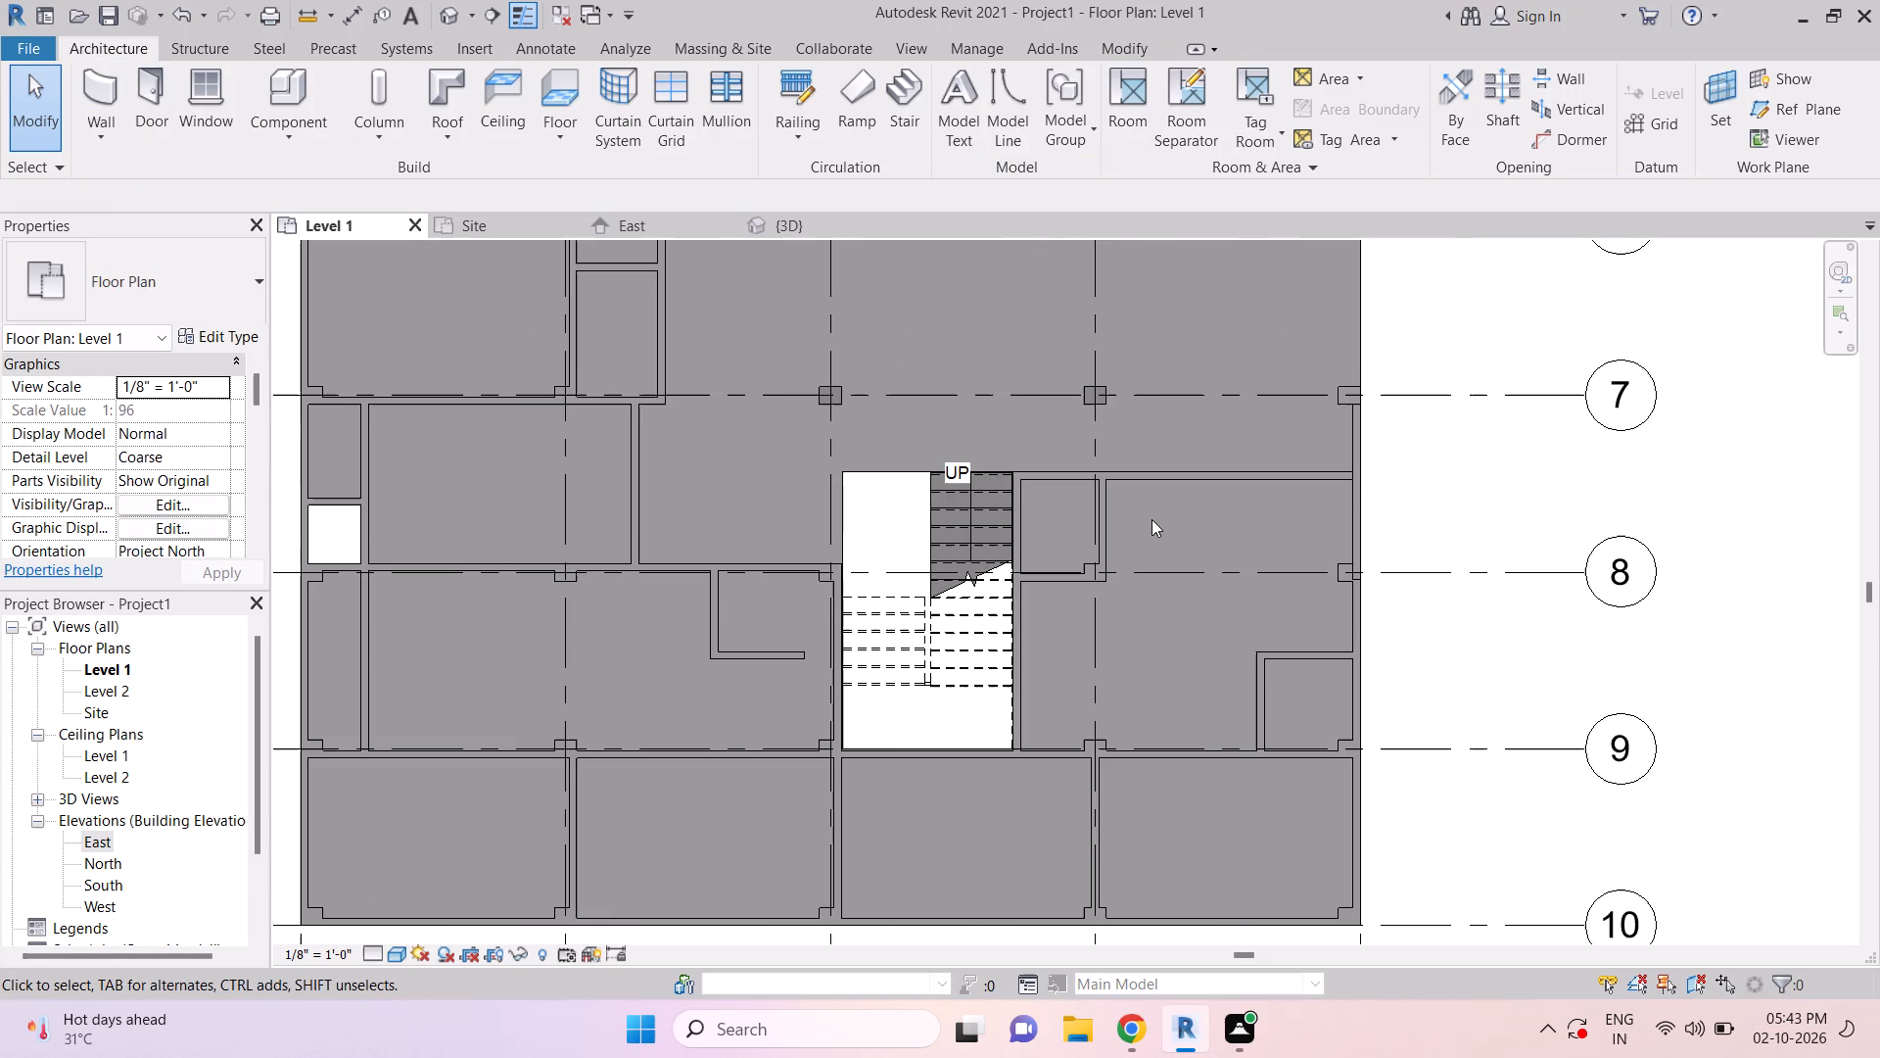
Save the project with the current Level 1 room partitions.
middle_click_drag(986, 531, 1082, 537)
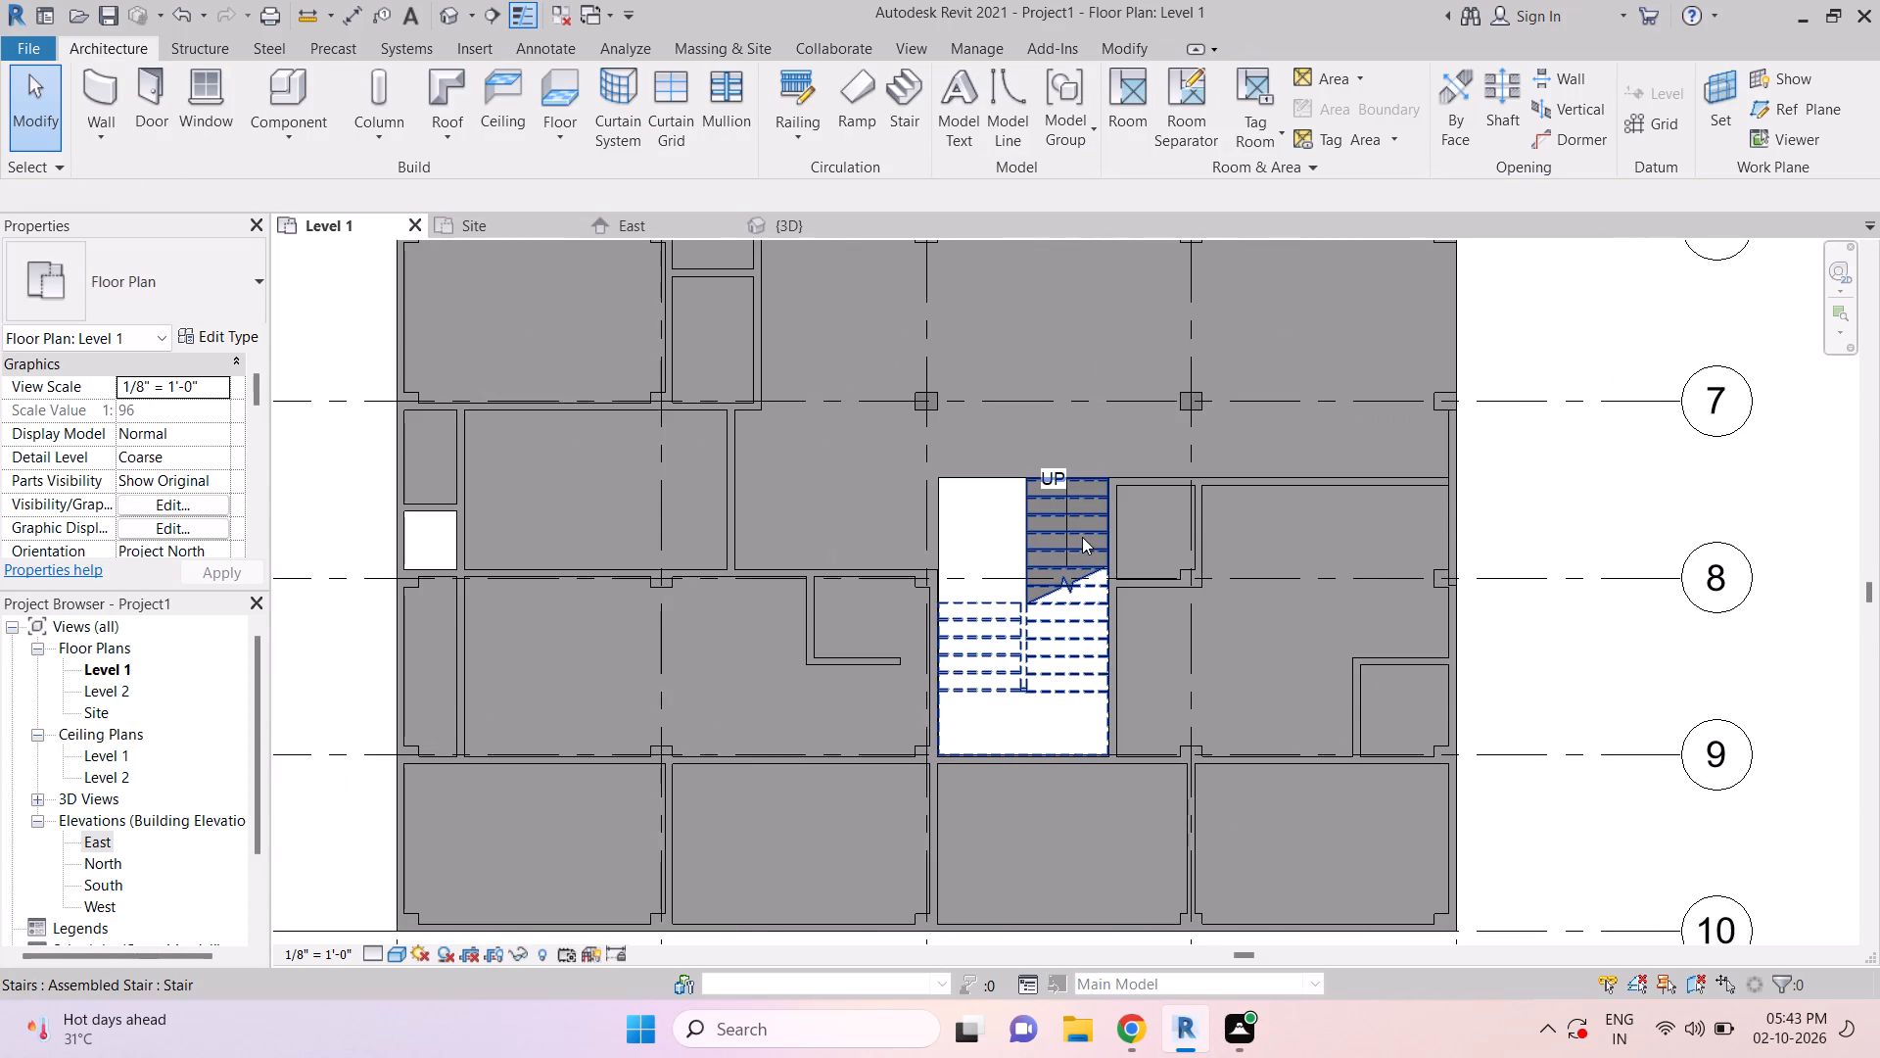
scroll(1183, 509, "down", 2)
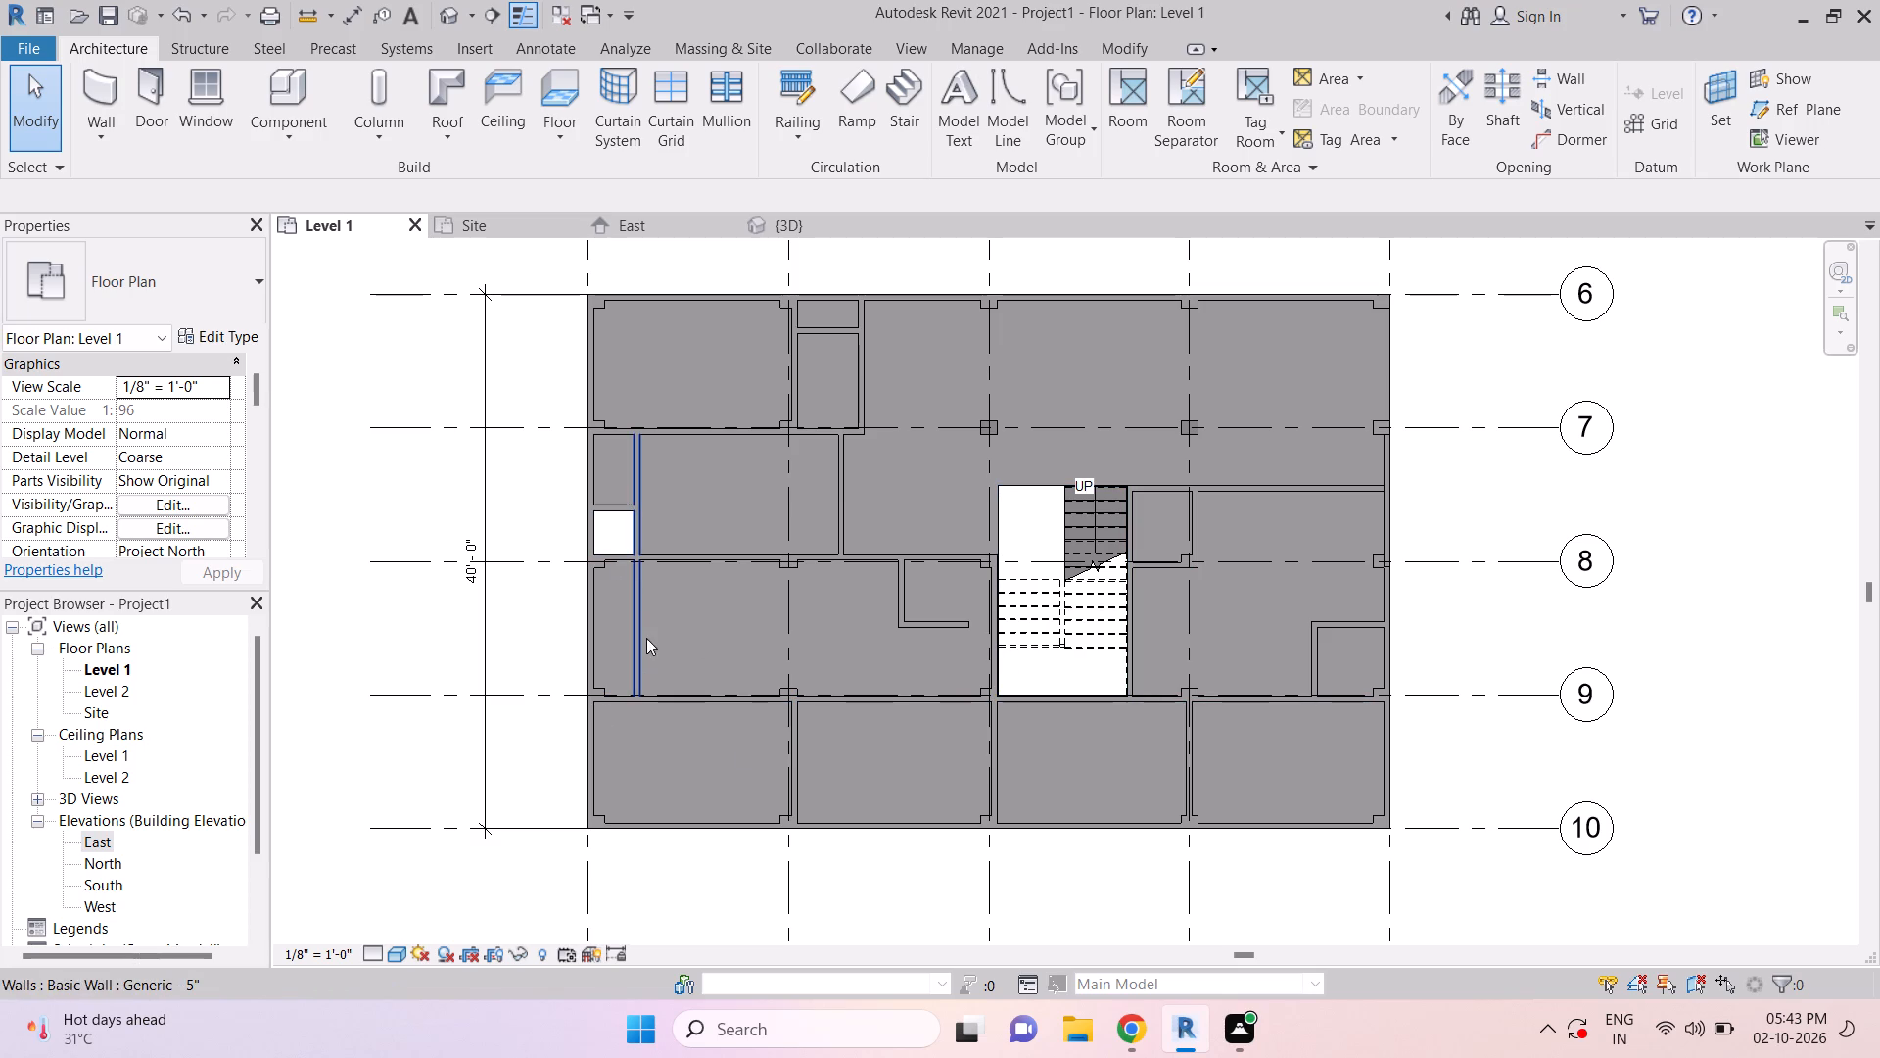
scroll(794, 668, "down", 2)
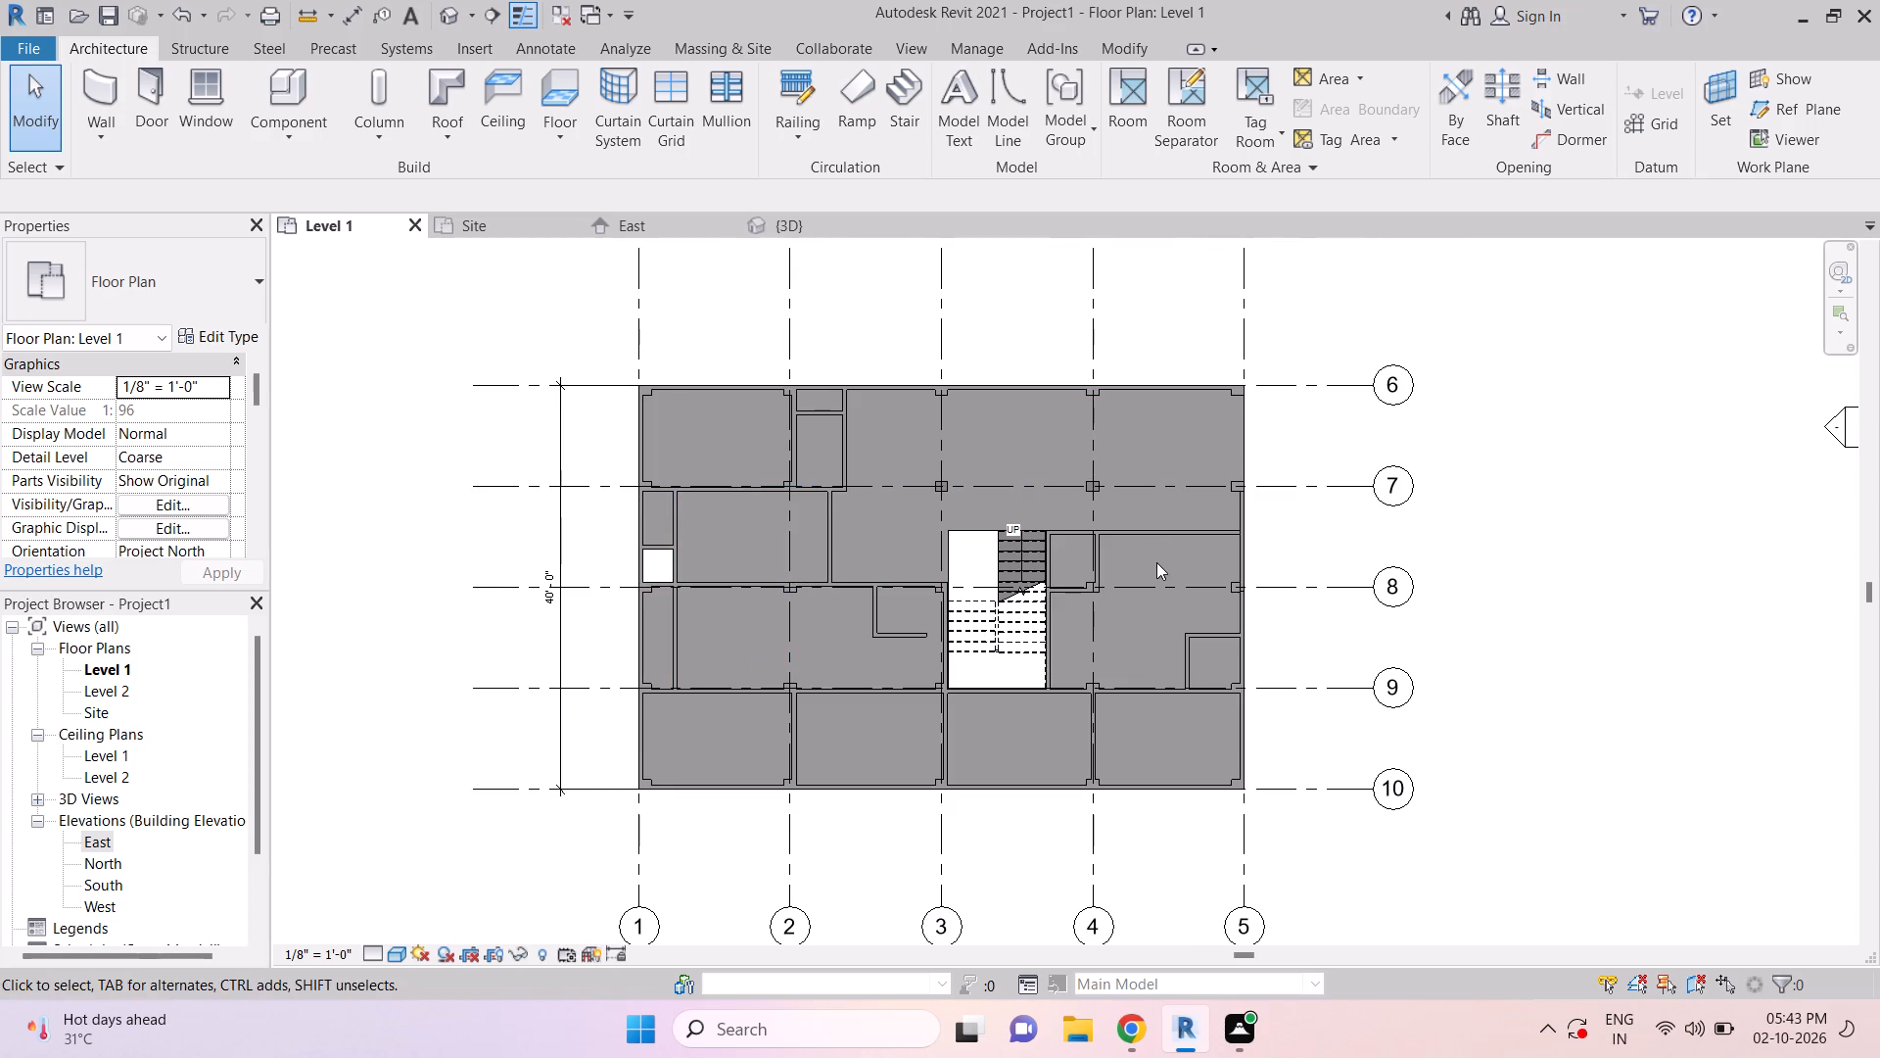
scroll(1168, 555, "up", 2)
key("Escape")
key("Escape")
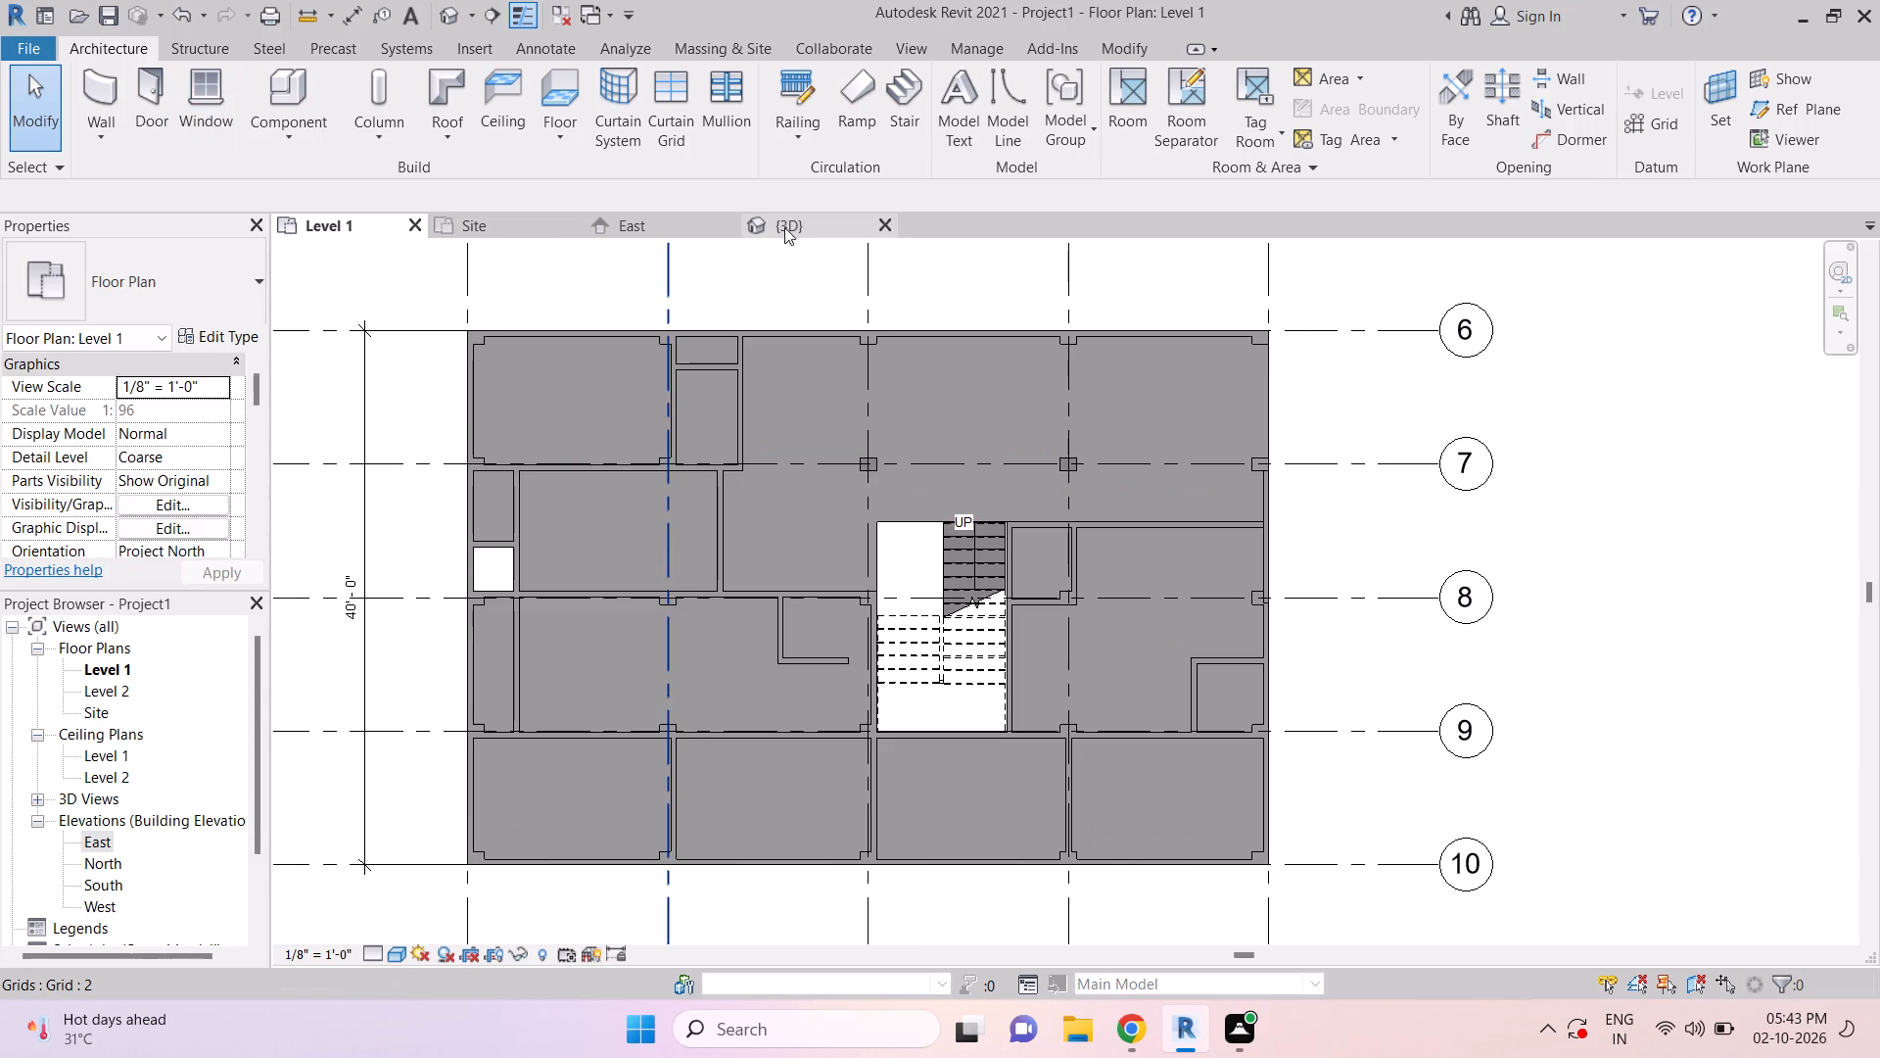
key("ctrl+s")
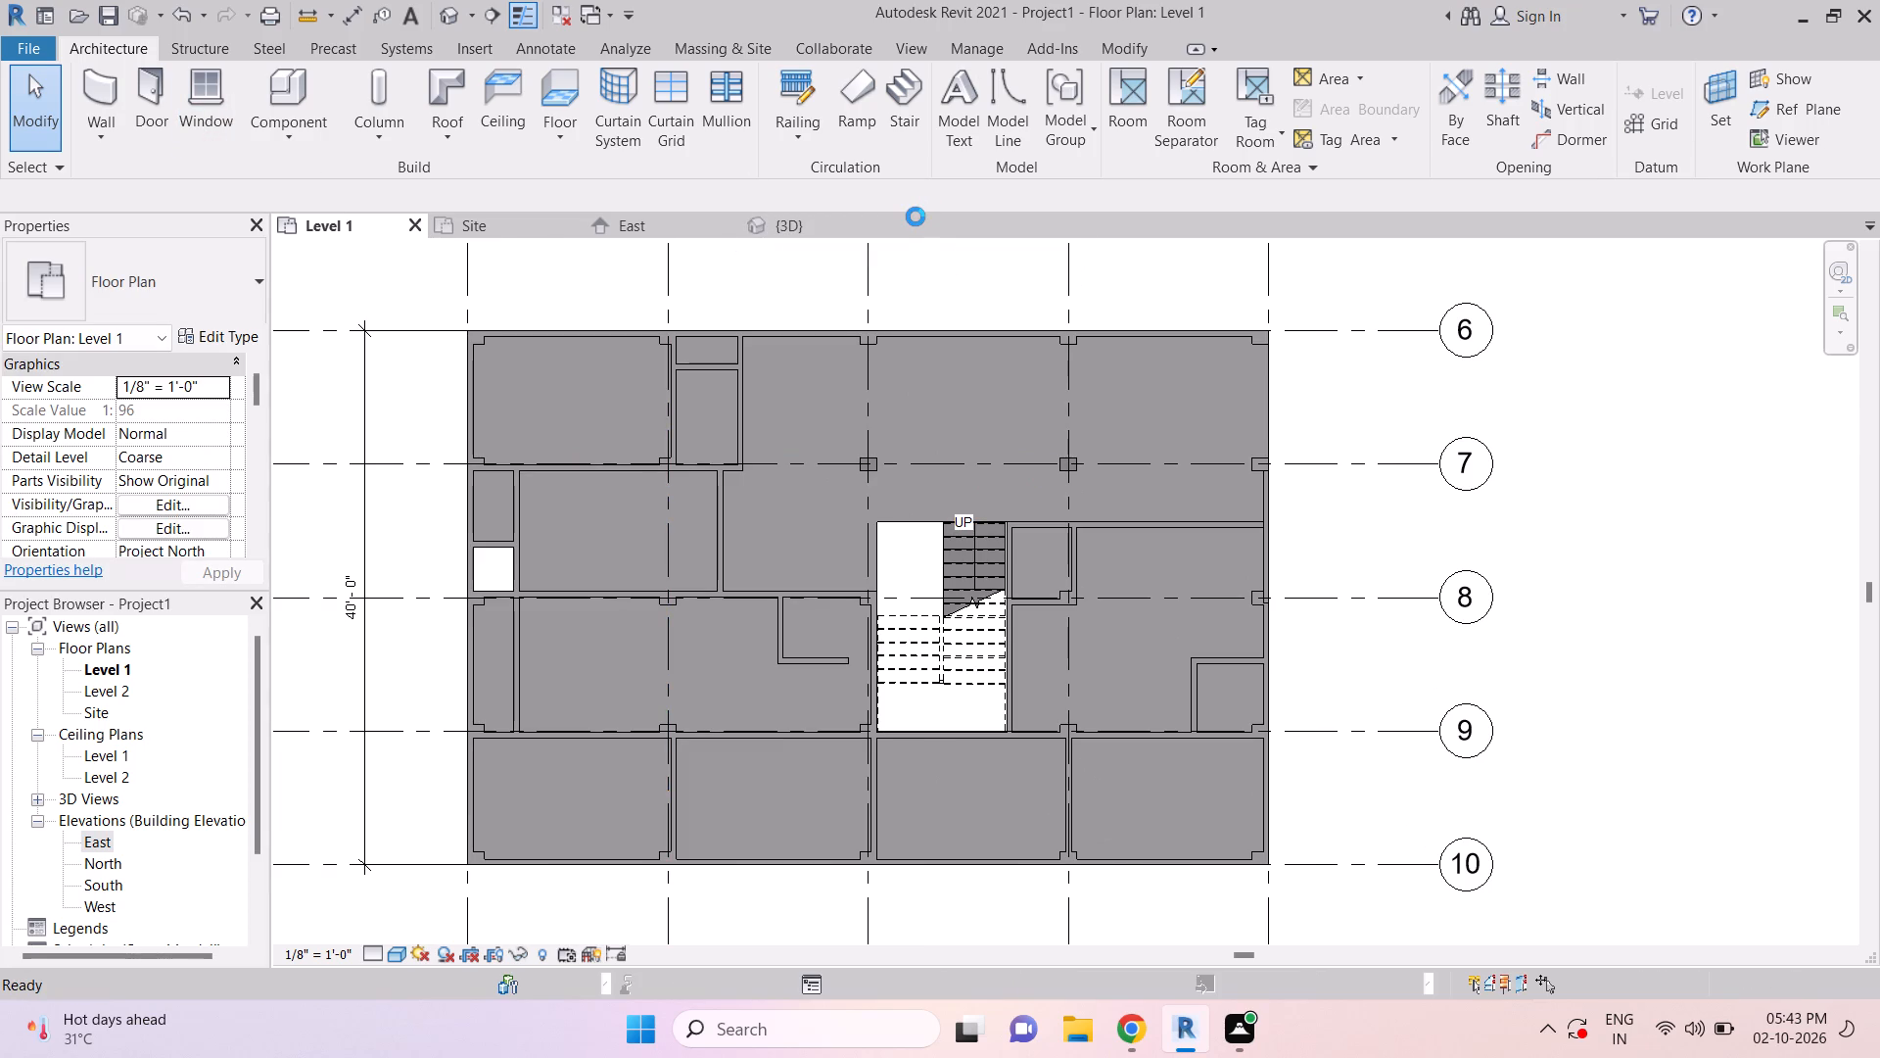
Open the 3D view and examine the building's slabs, columns, stair openings and Level 1 walls from all sides and above.
left_click(826, 228)
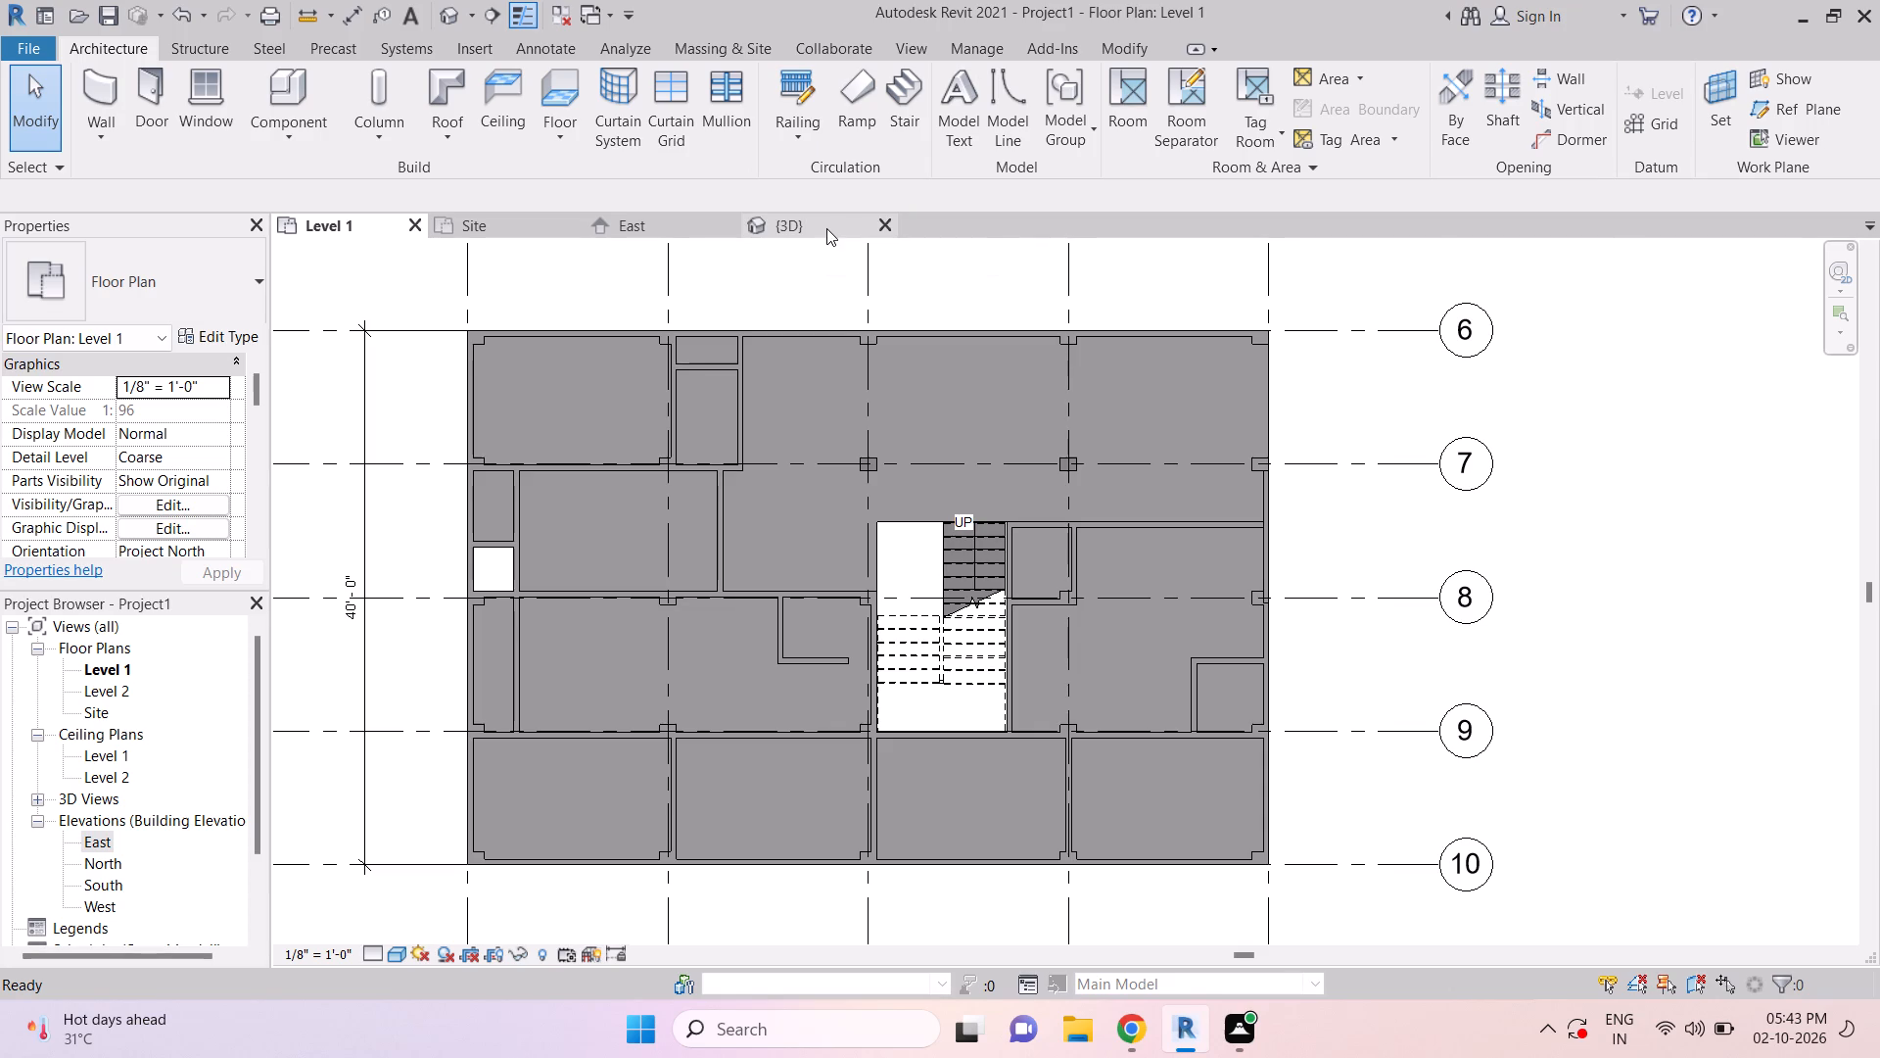
middle_click_drag(1326, 763, 1280, 749, "shift")
scroll(1290, 753, "up", 1, "shift")
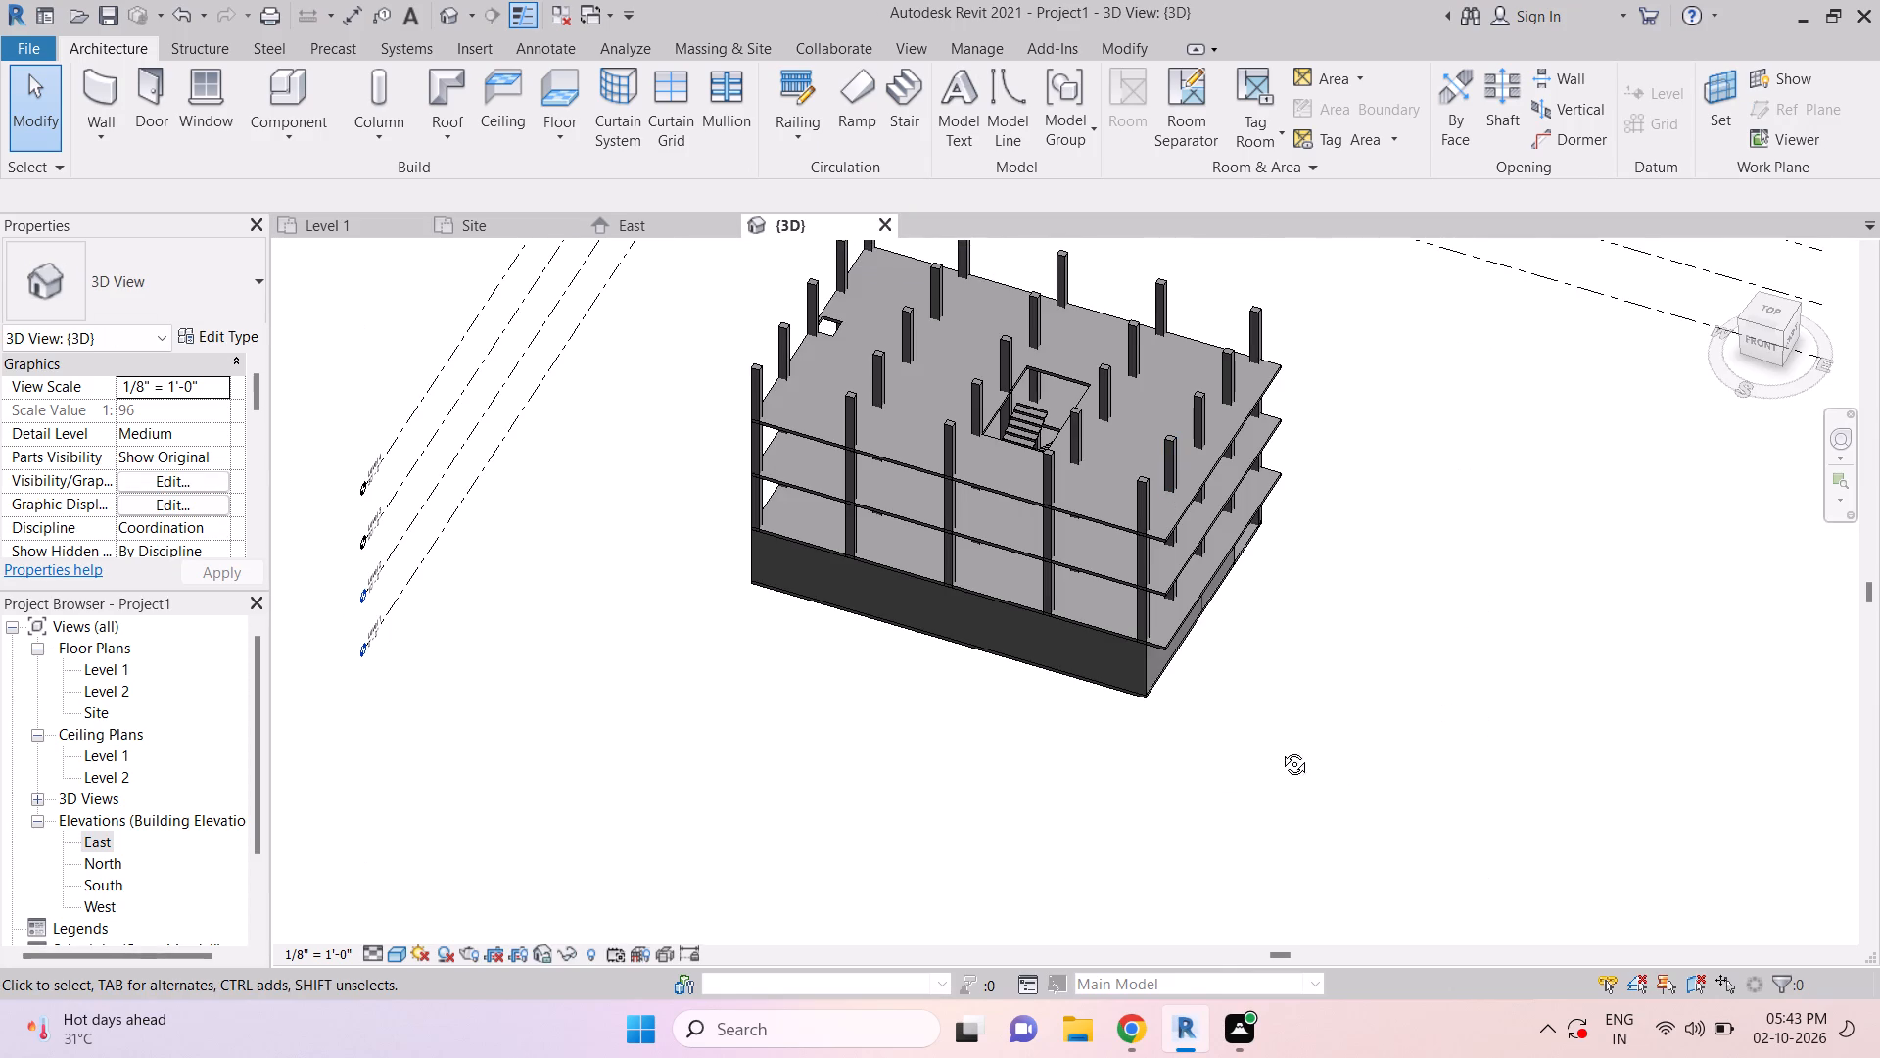
middle_click_drag(1280, 749, 1006, 440, "shift")
middle_click_drag(1024, 567, 1045, 713, "shift")
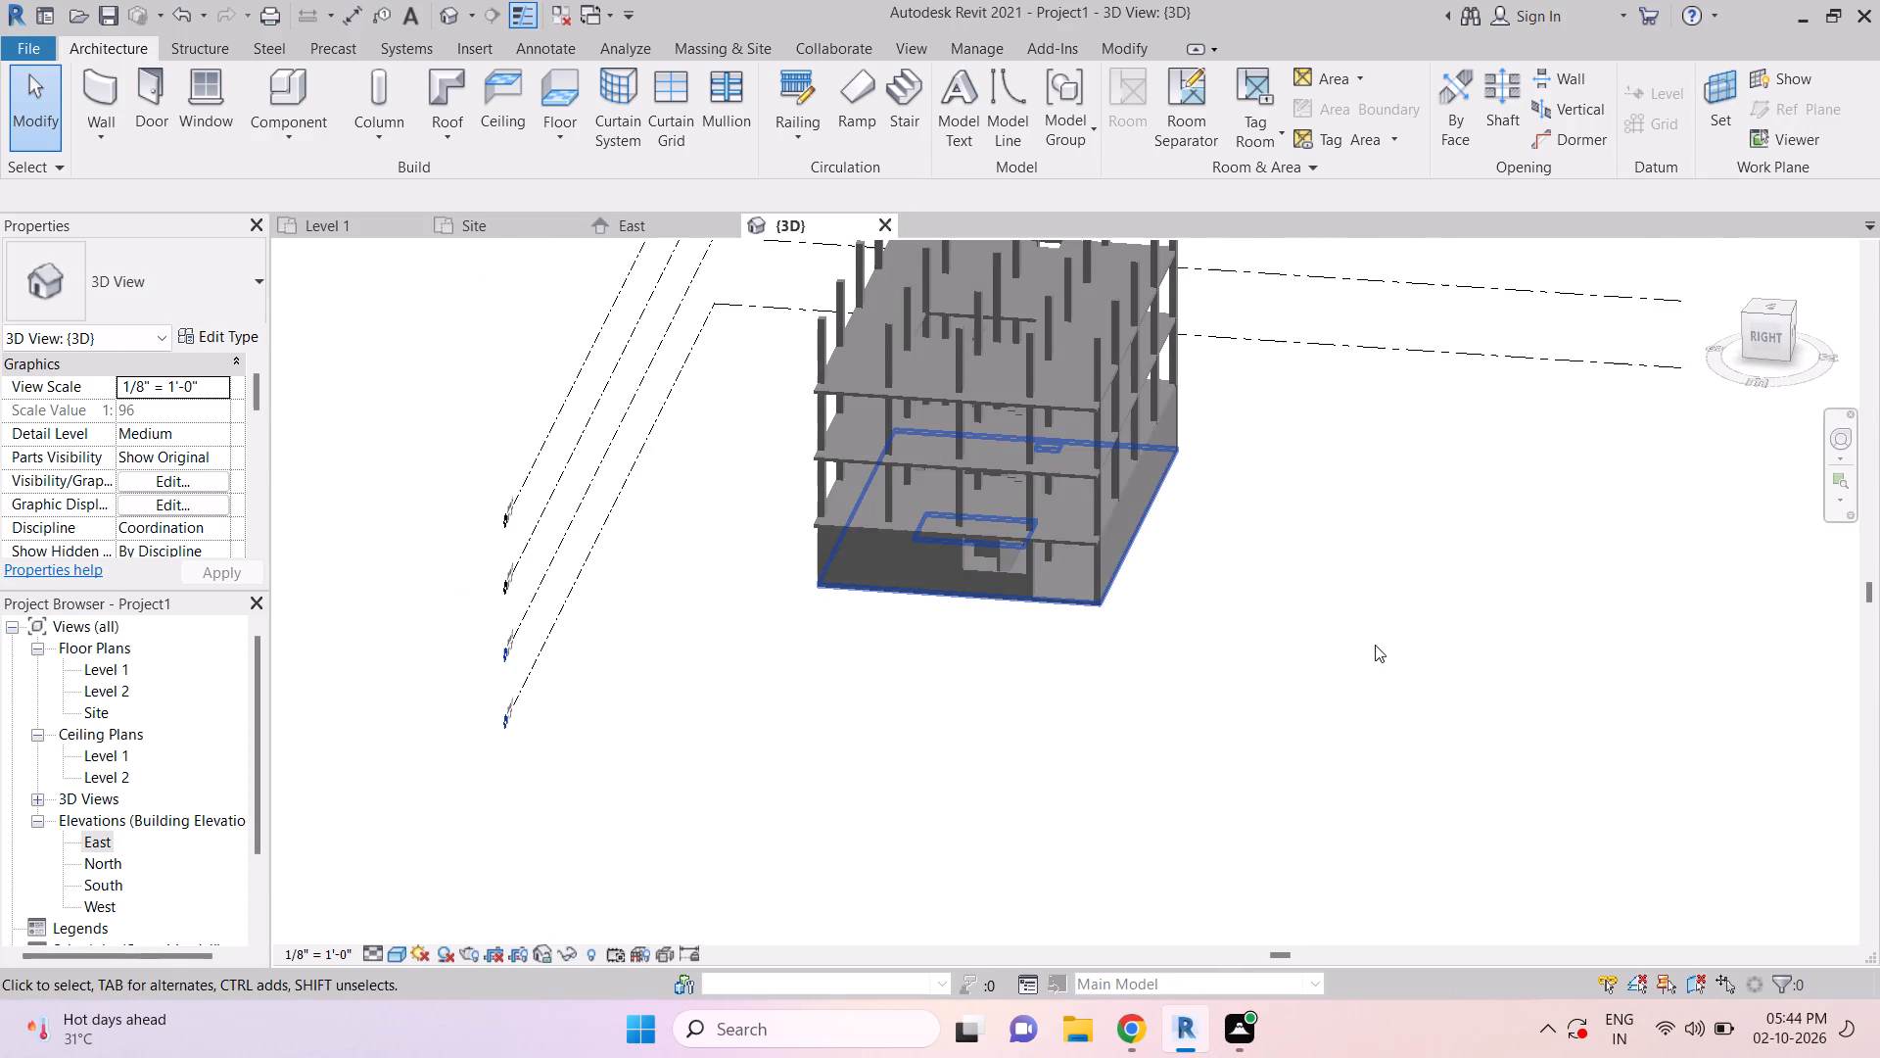
middle_click_drag(1372, 644, 1134, 750, "shift")
middle_click_drag(1449, 616, 1212, 562, "shift")
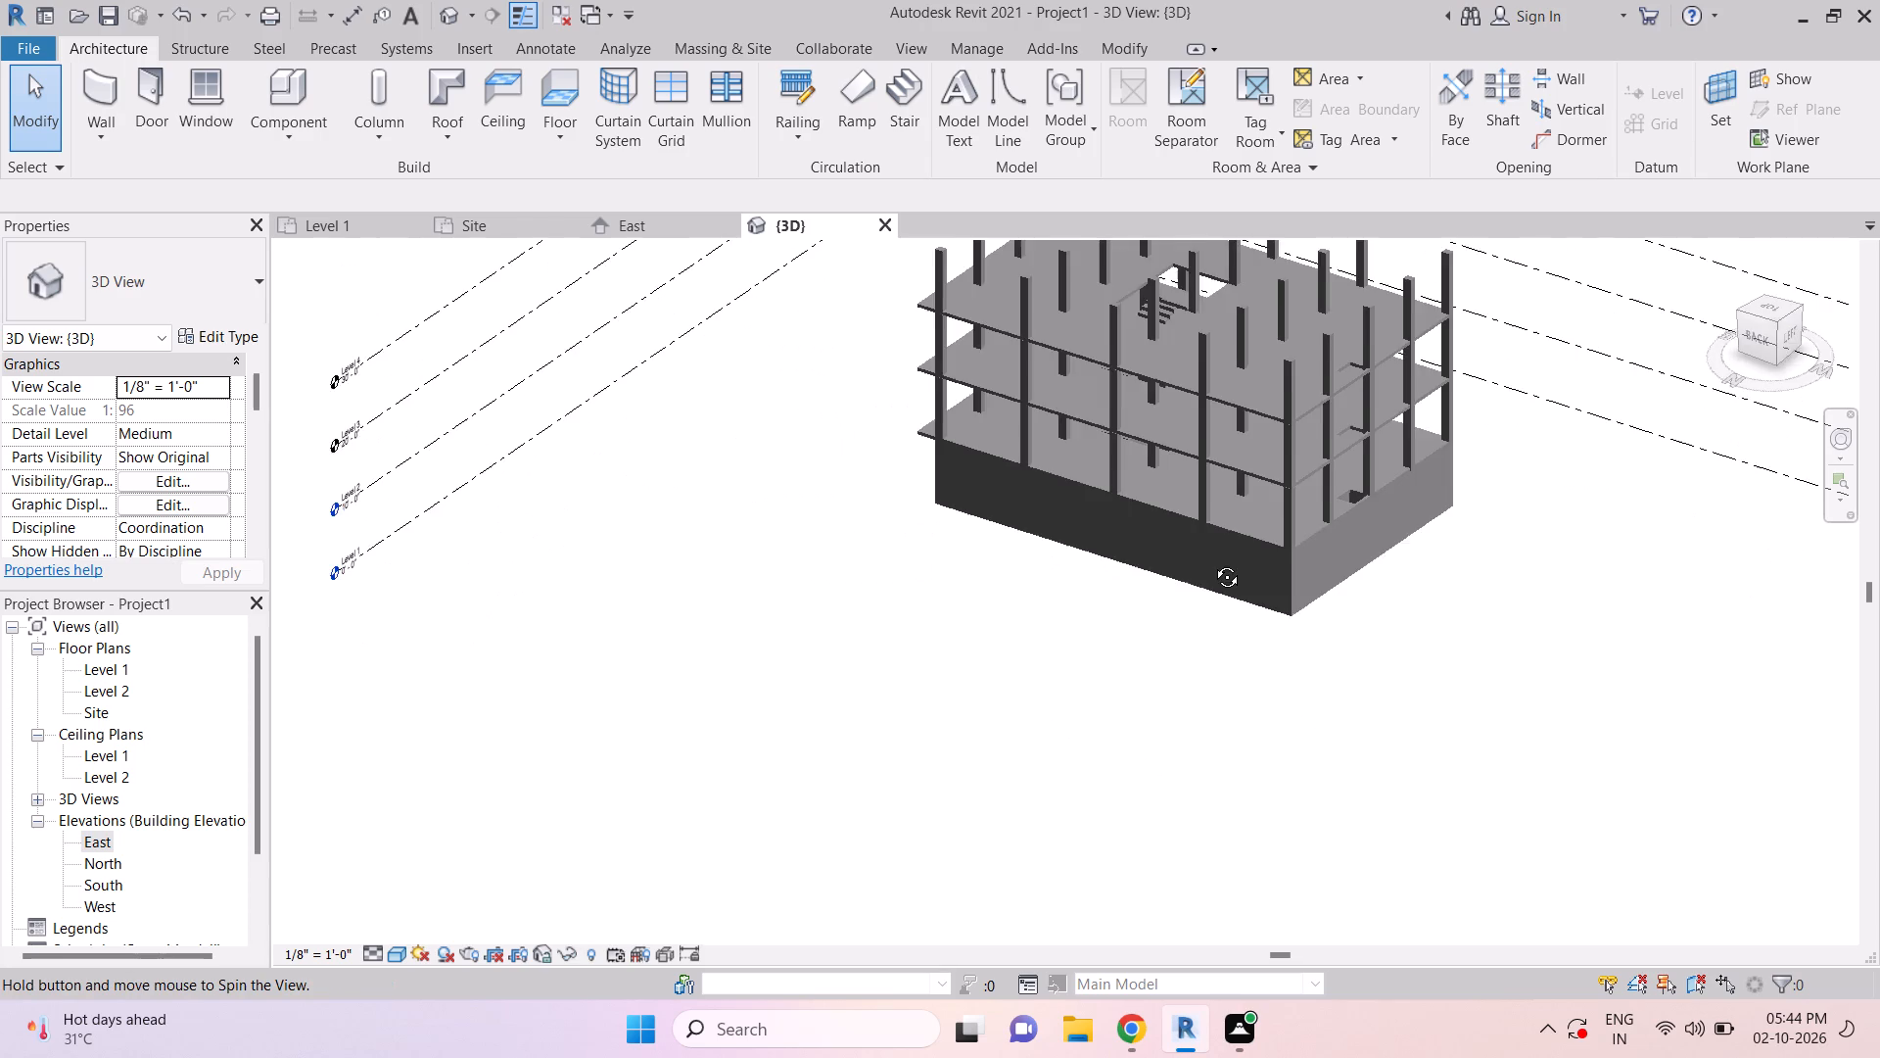
middle_click_drag(1212, 562, 1249, 710, "shift")
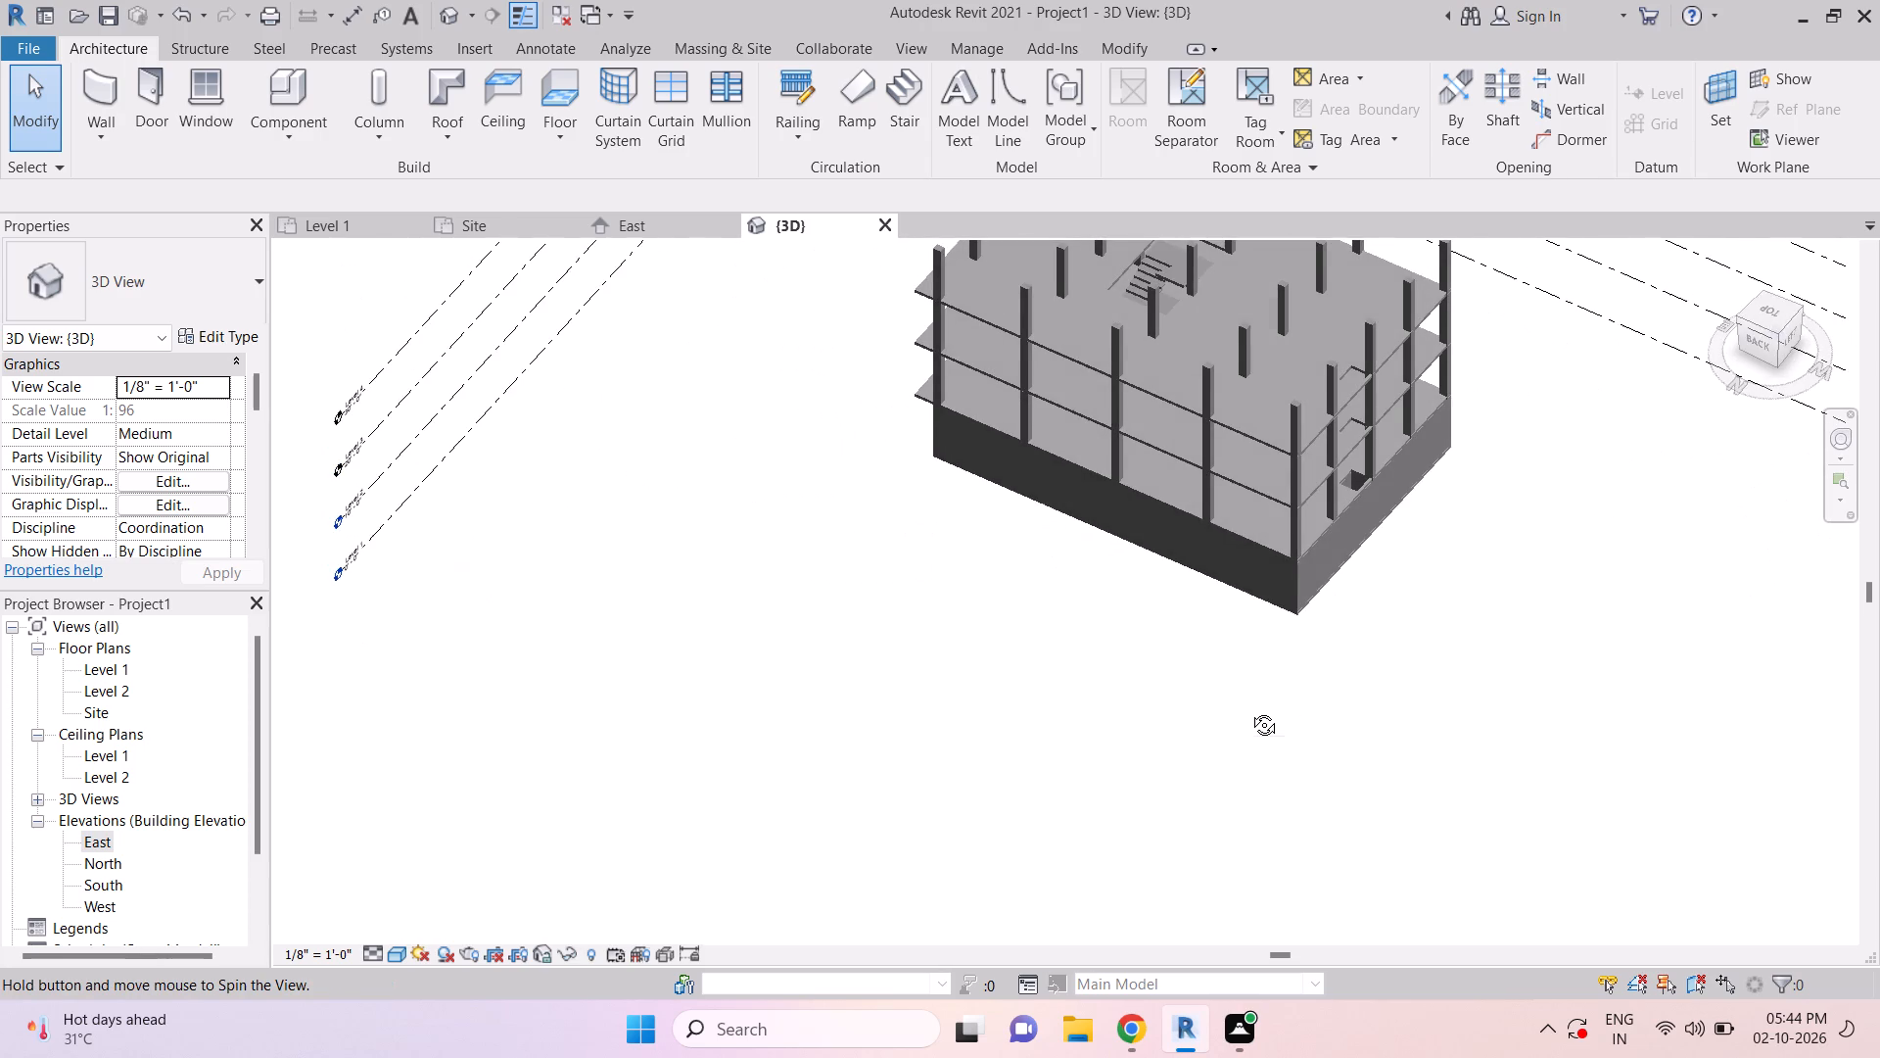
middle_click_drag(1249, 710, 1383, 657, "shift")
middle_click_drag(1181, 662, 1361, 620, "shift")
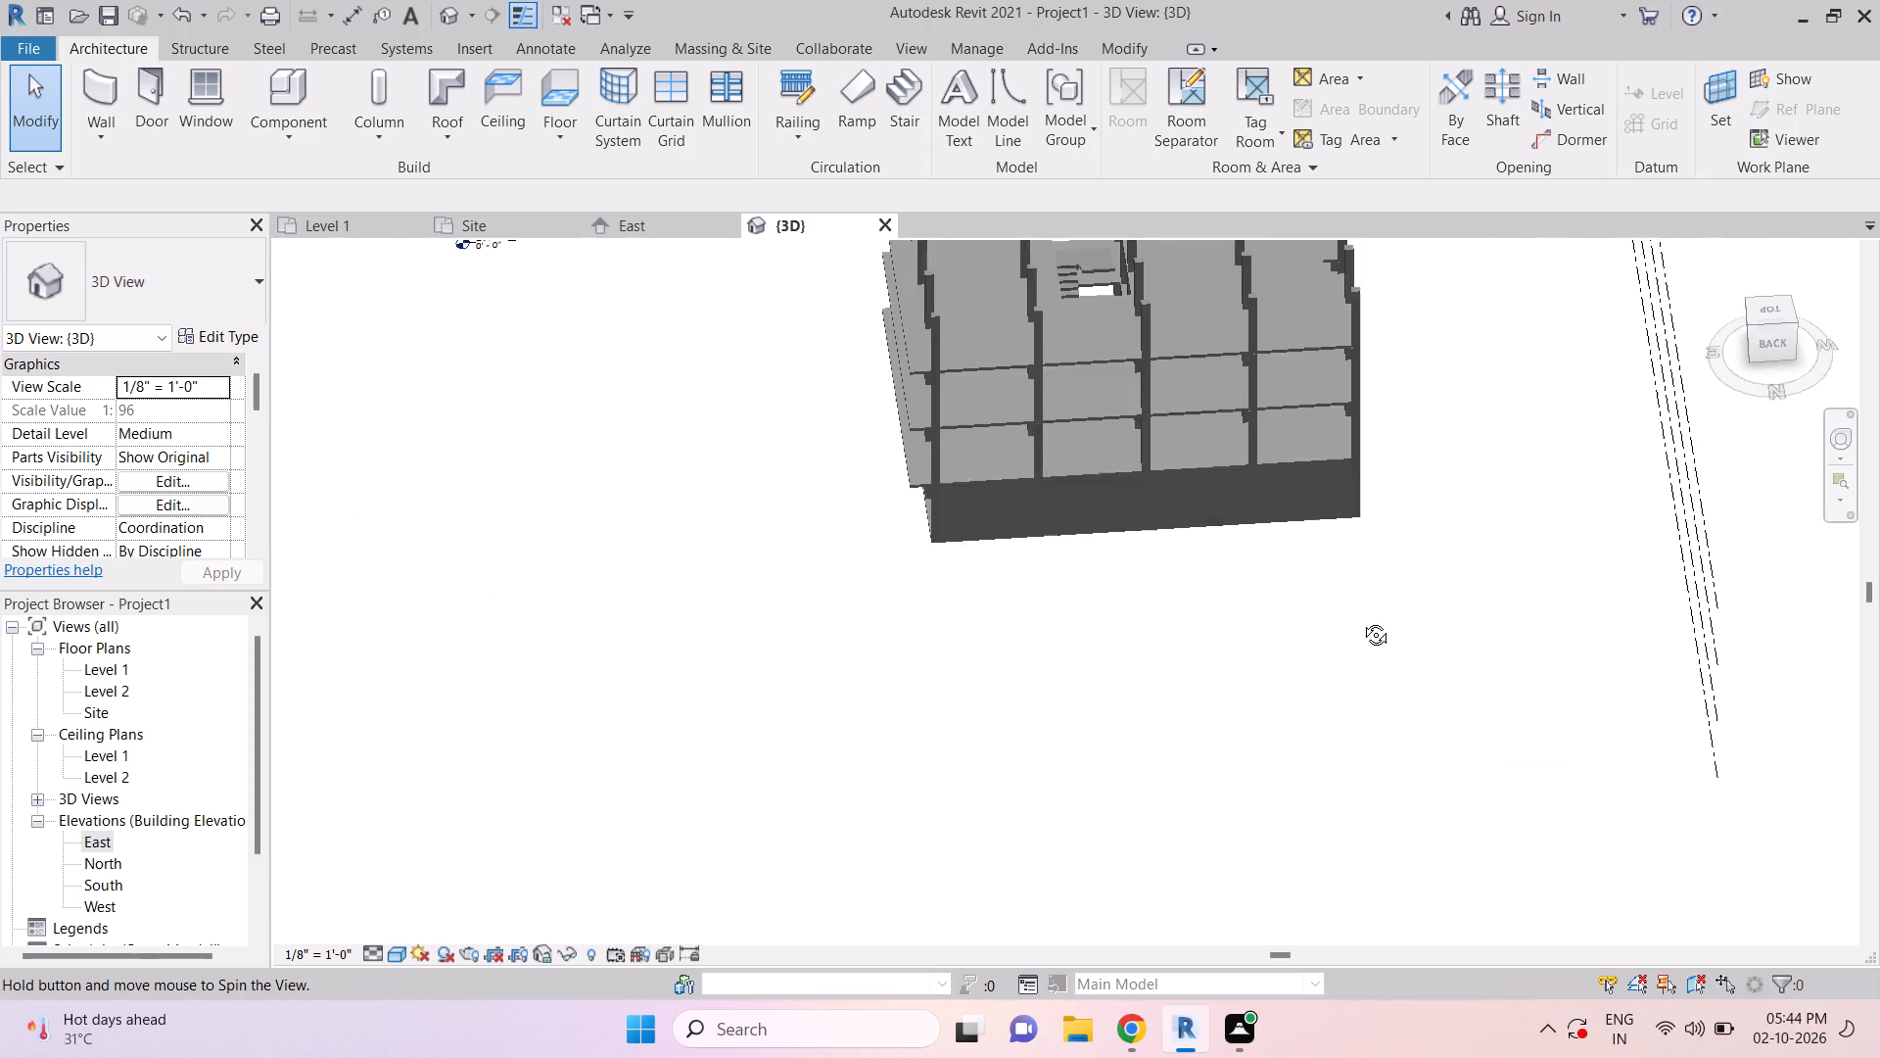
middle_click_drag(1361, 620, 1520, 553, "shift")
middle_click_drag(1215, 727, 1451, 687, "shift")
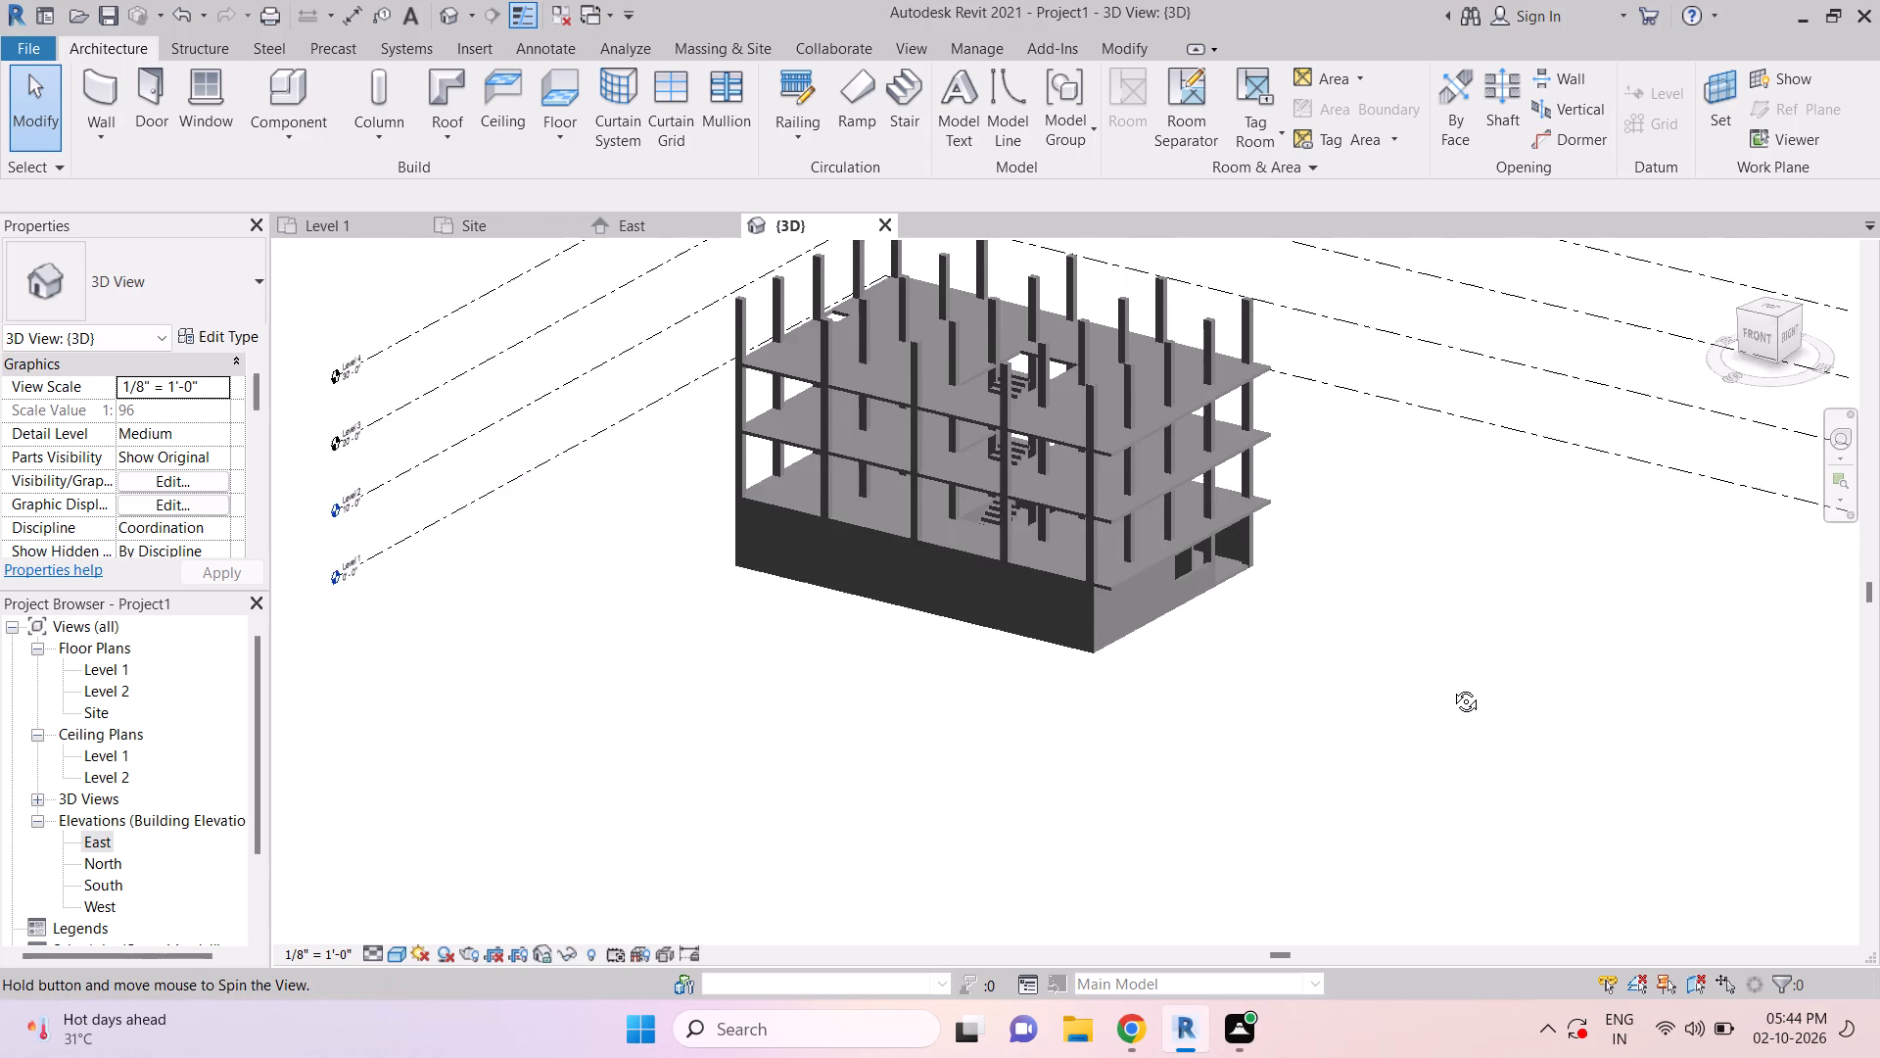
middle_click_drag(1451, 687, 1443, 652, "shift")
middle_click_drag(1206, 713, 1240, 581, "shift")
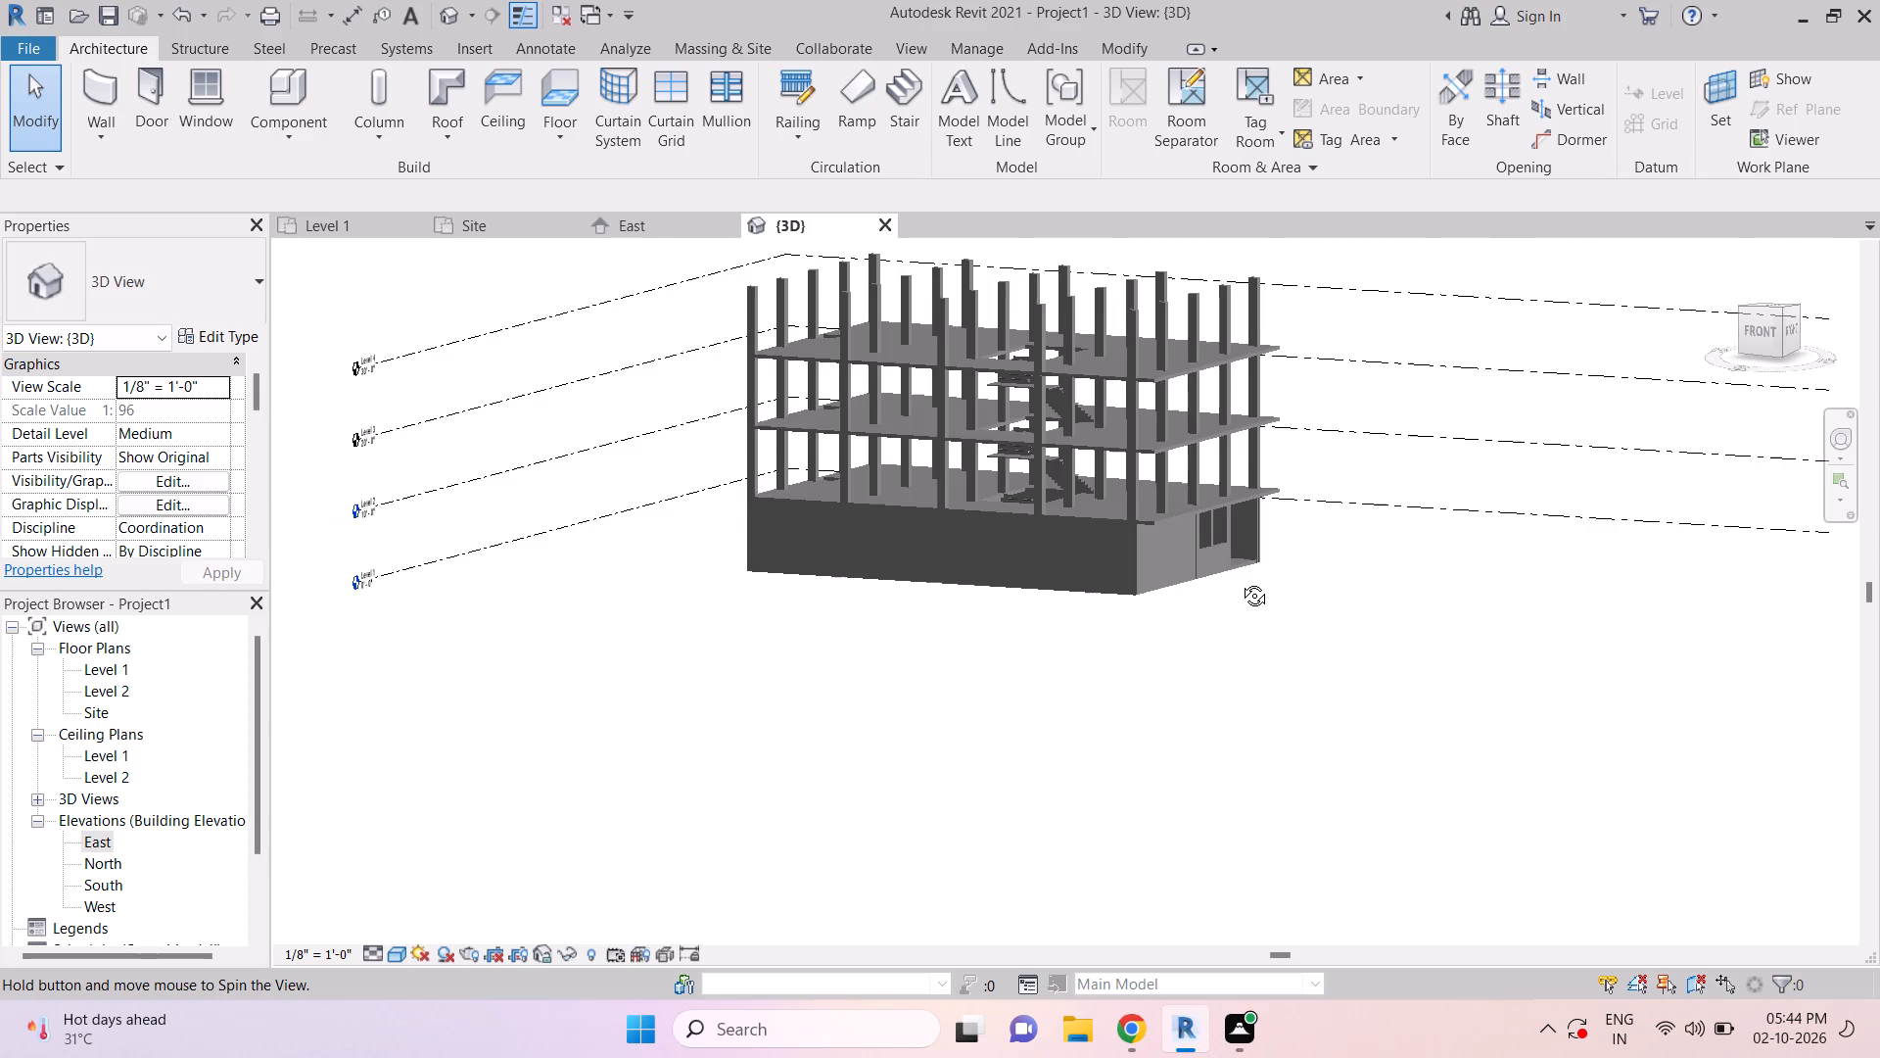
middle_click_drag(1240, 581, 1204, 777, "shift")
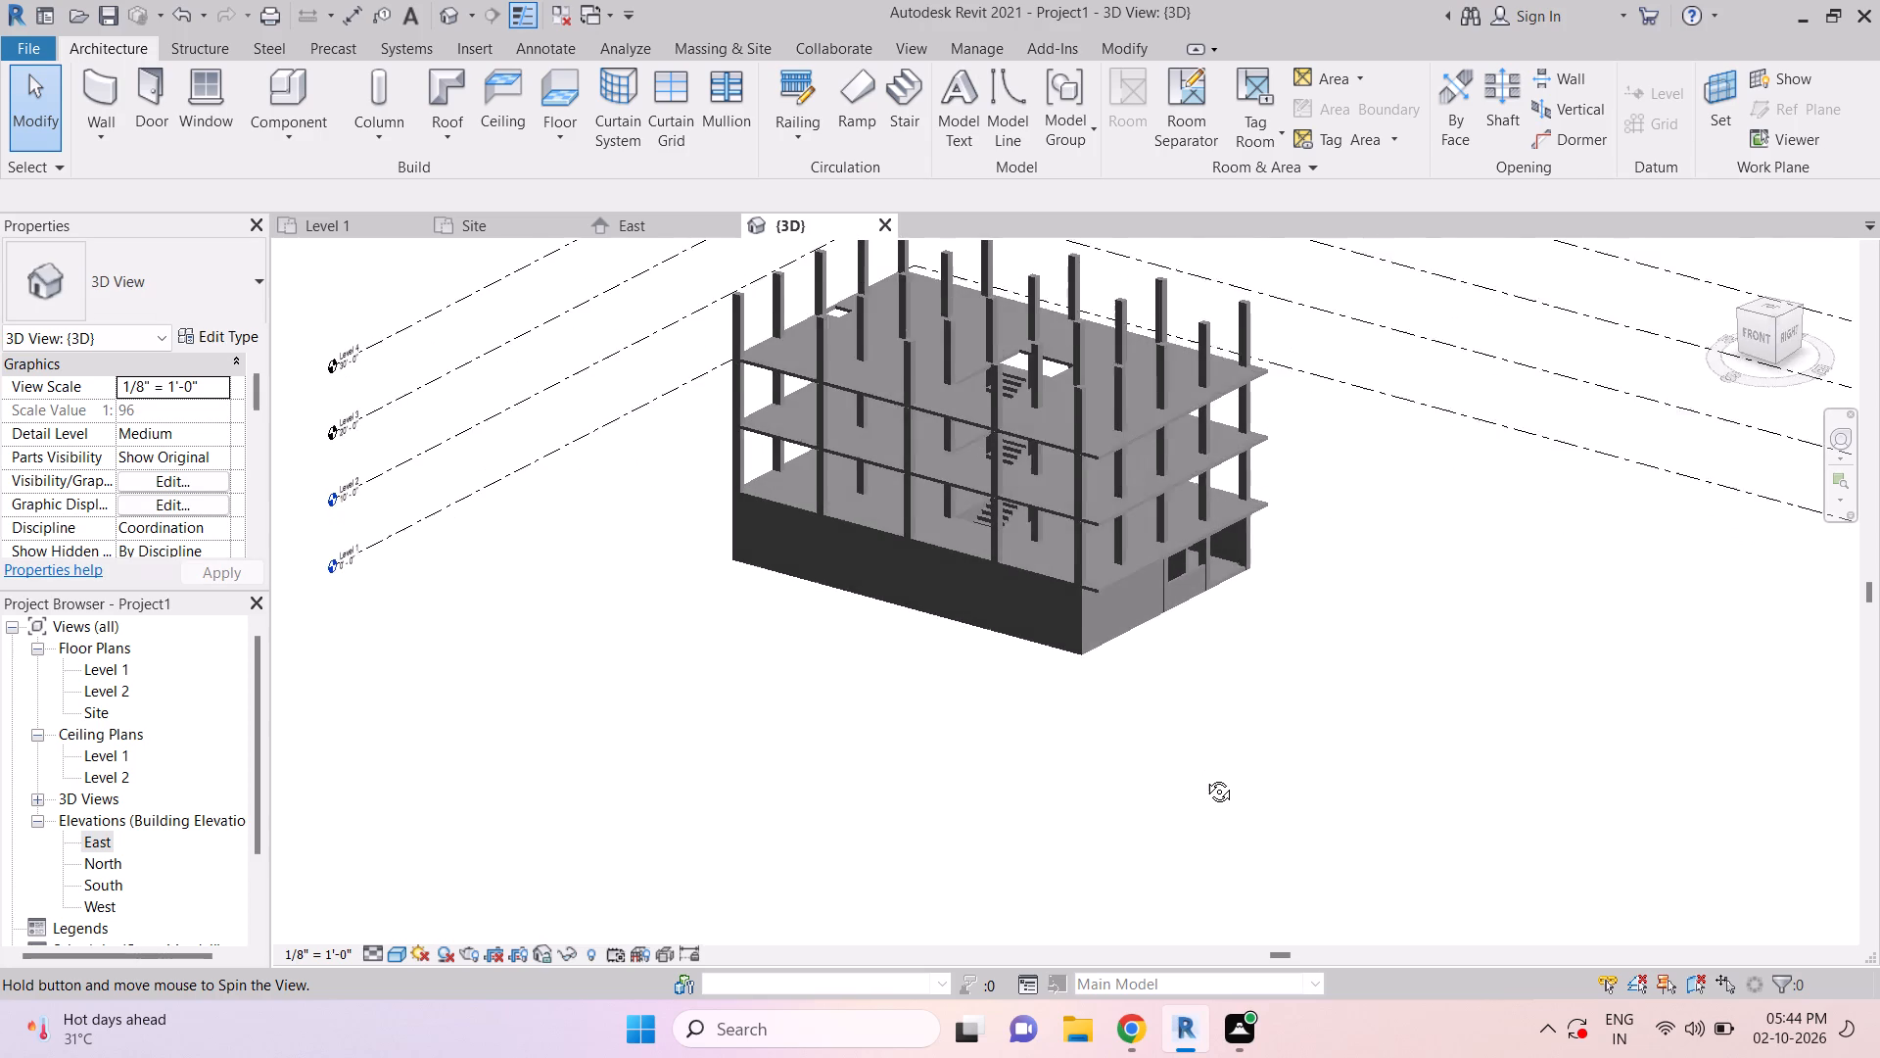
middle_click_drag(1204, 777, 1205, 780, "shift")
middle_click_drag(1193, 623, 1257, 778, "shift")
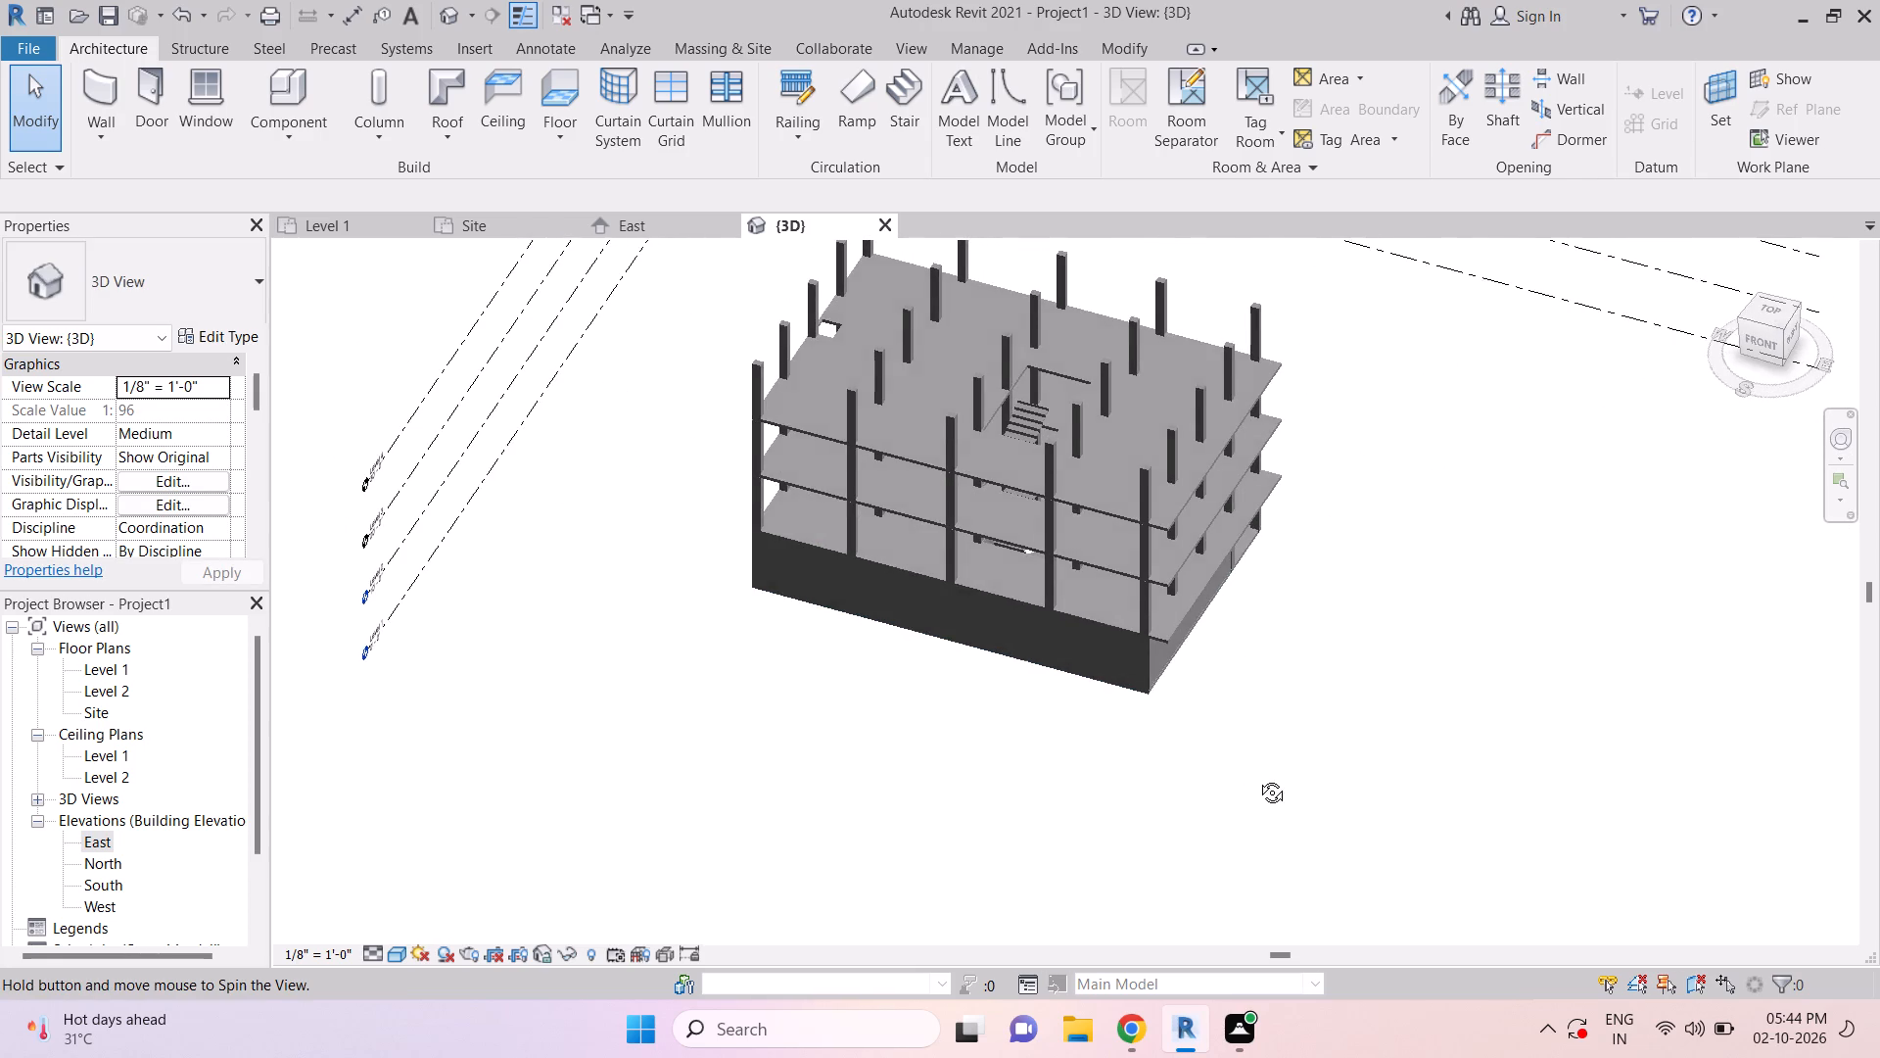
middle_click_drag(1257, 778, 1382, 798, "shift")
middle_click_drag(1454, 403, 1341, 596, "shift")
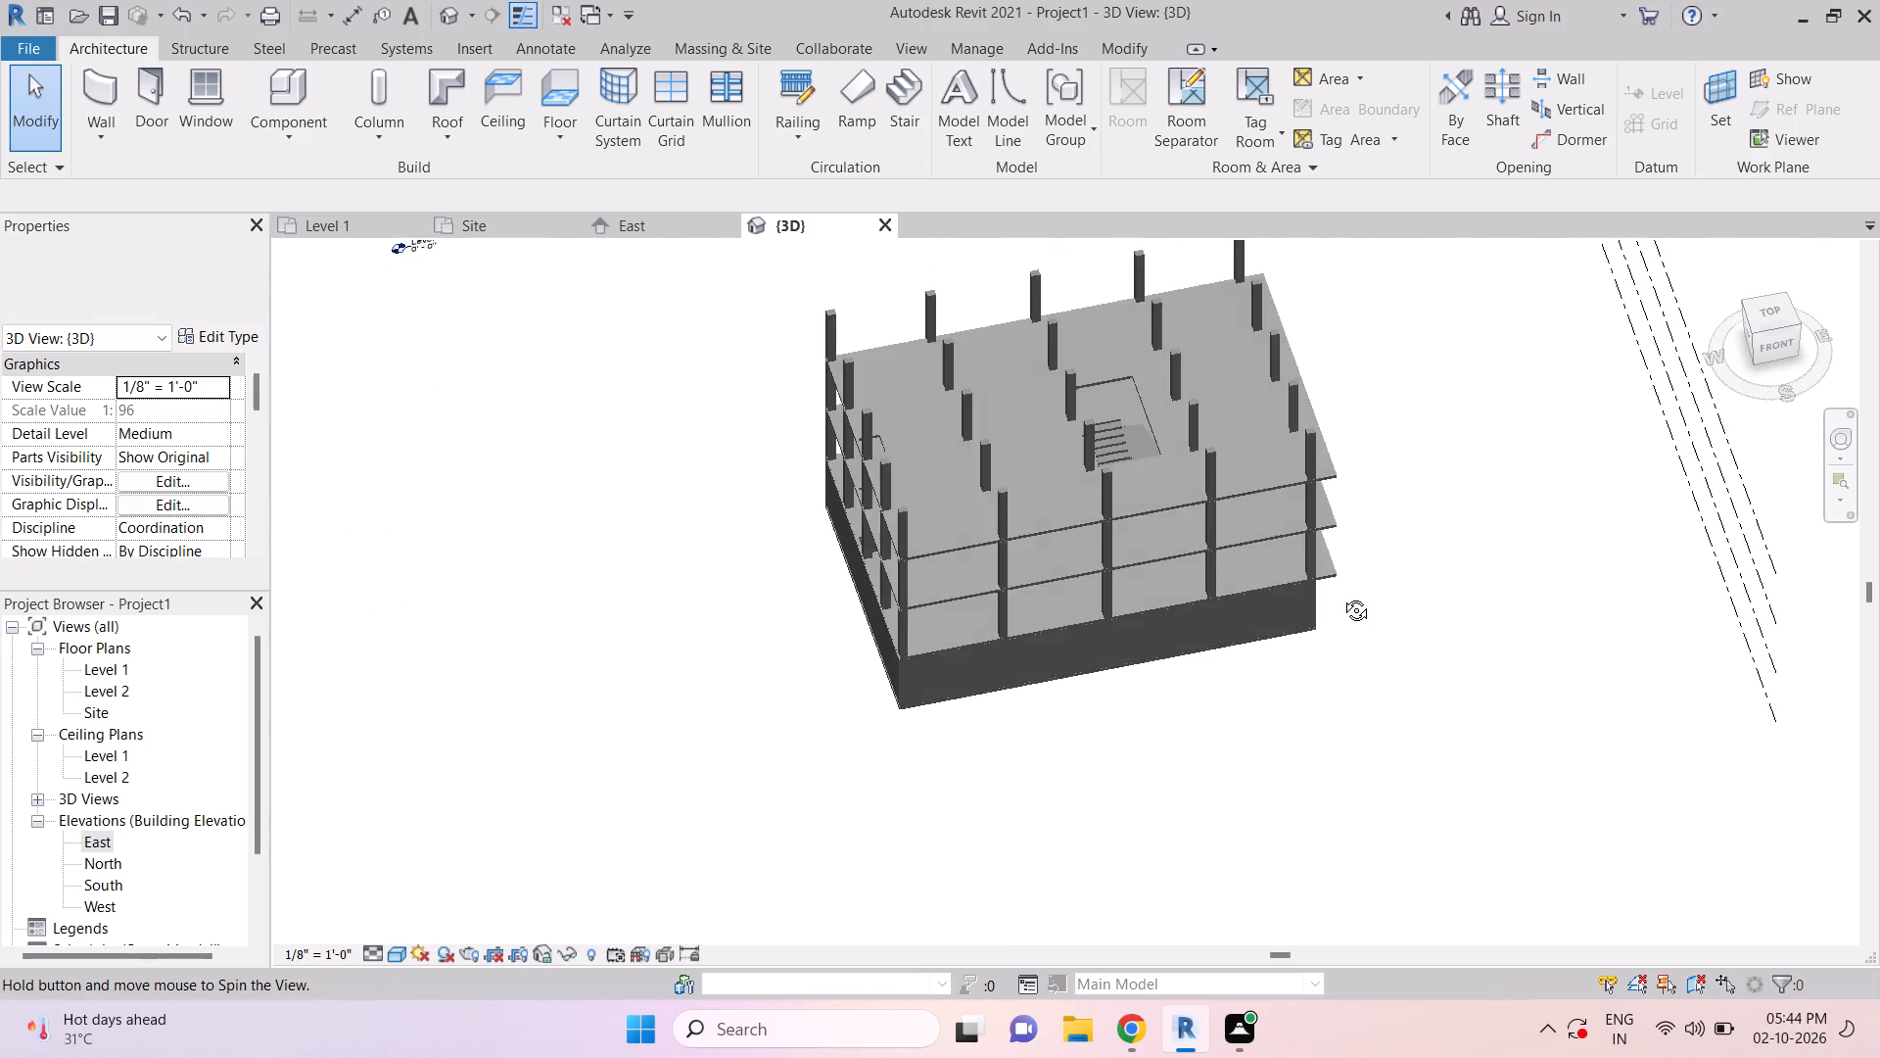
middle_click_drag(1341, 596, 1247, 755, "shift")
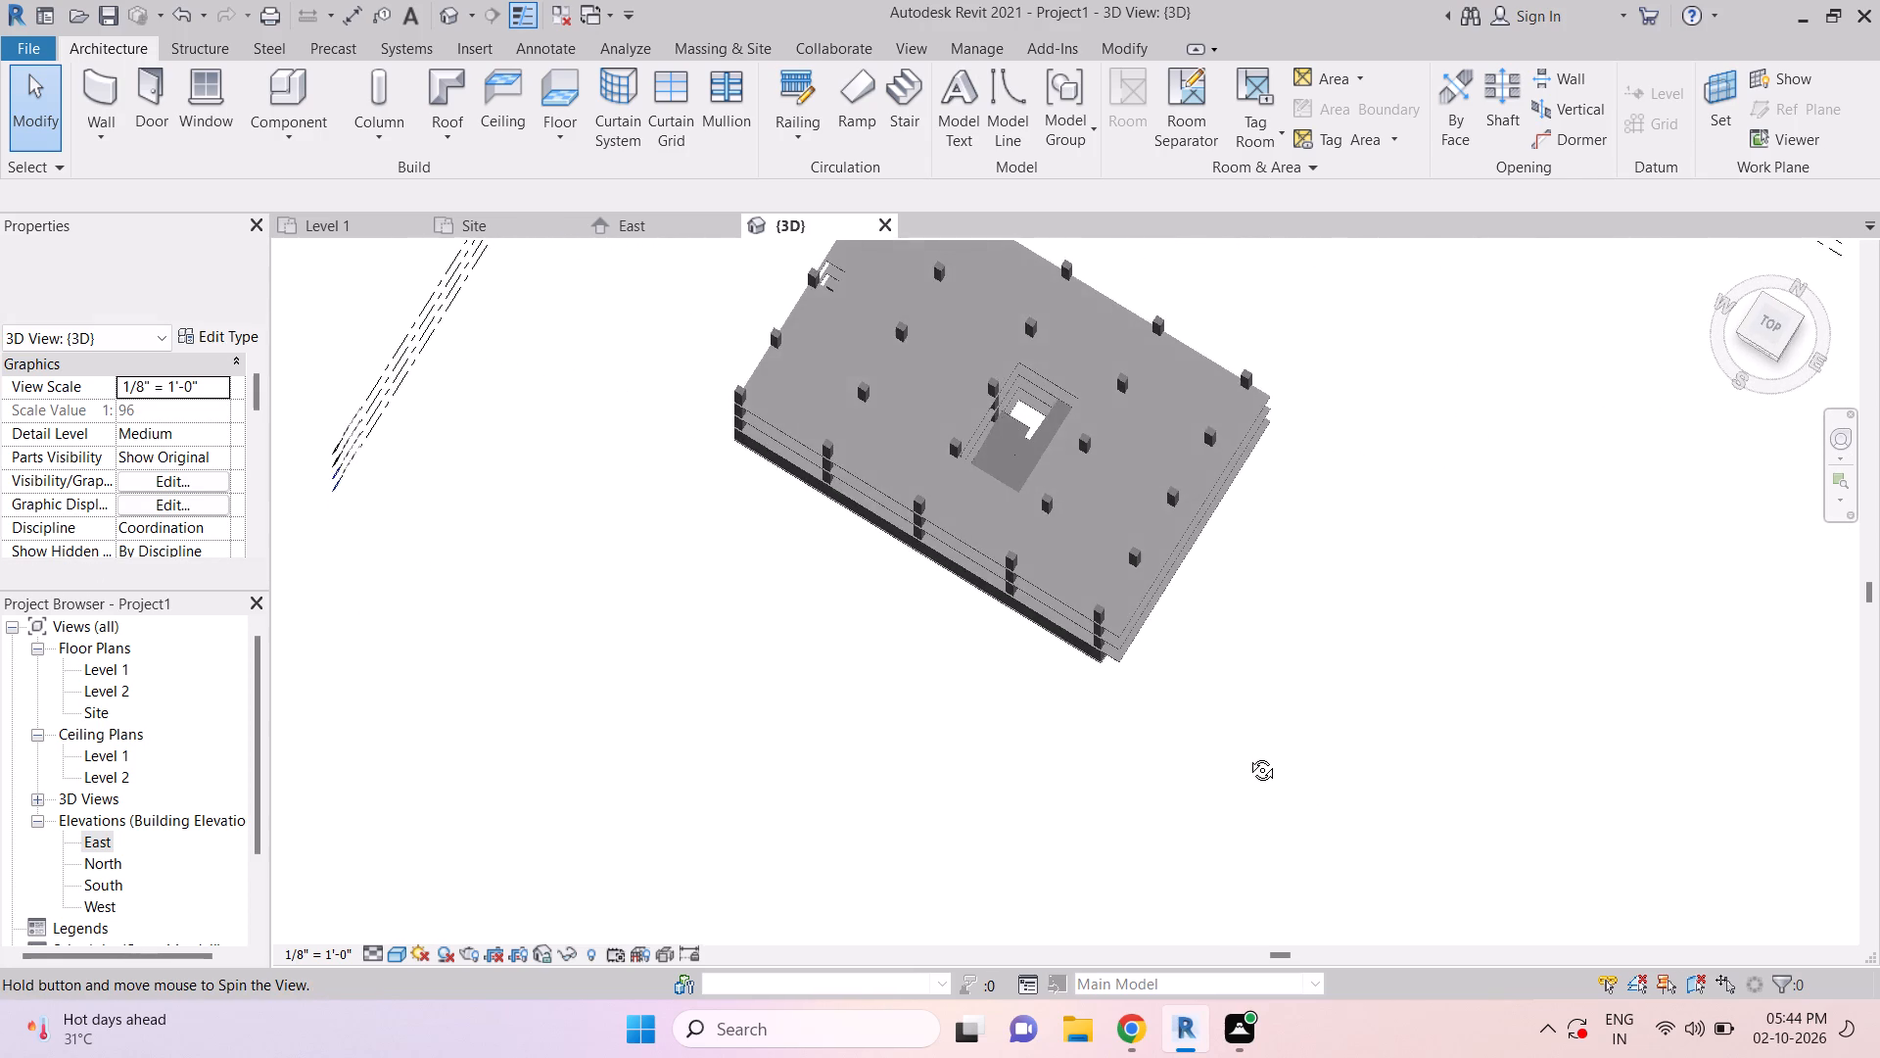
middle_click_drag(1247, 755, 1230, 577, "shift")
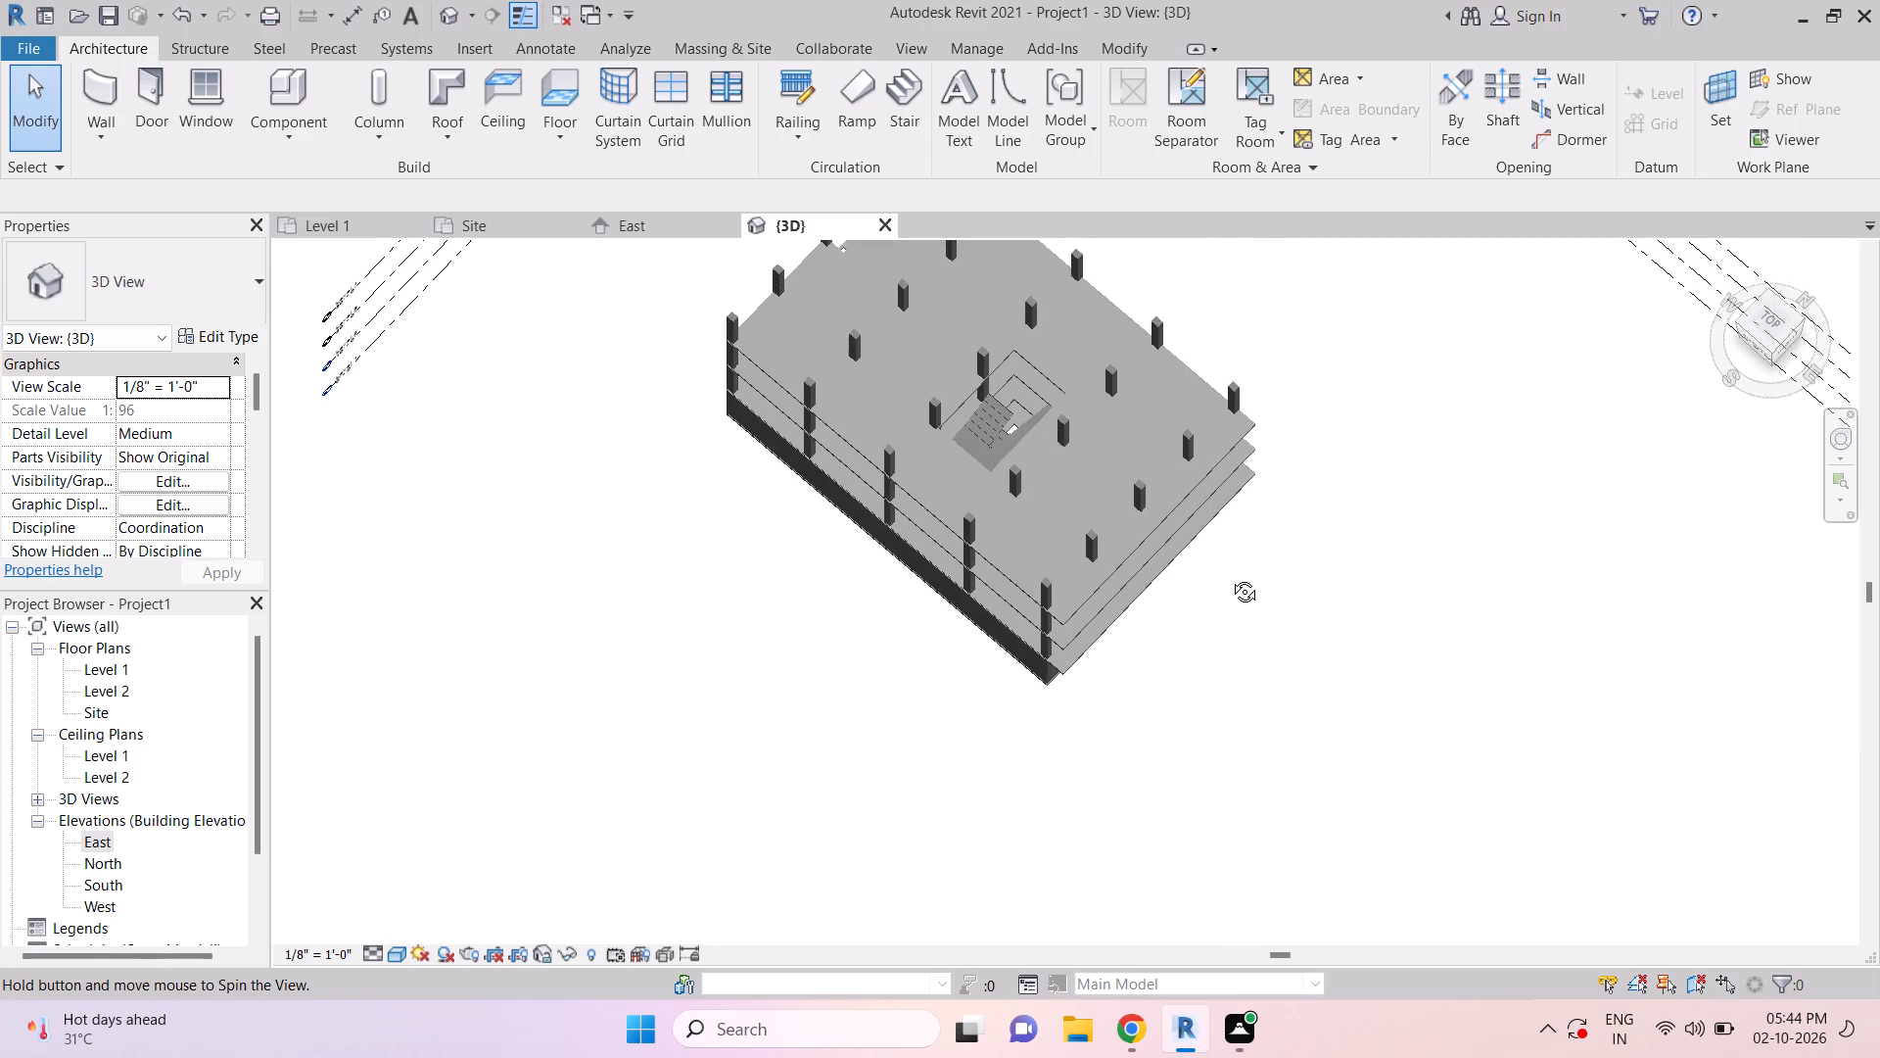
middle_click_drag(1230, 577, 1229, 577, "shift")
middle_click_drag(1258, 722, 1261, 439, "shift")
scroll(1262, 666, "up", 1, "shift")
middle_click_drag(1262, 666, 1269, 557, "shift")
key("grave")
key("grave")
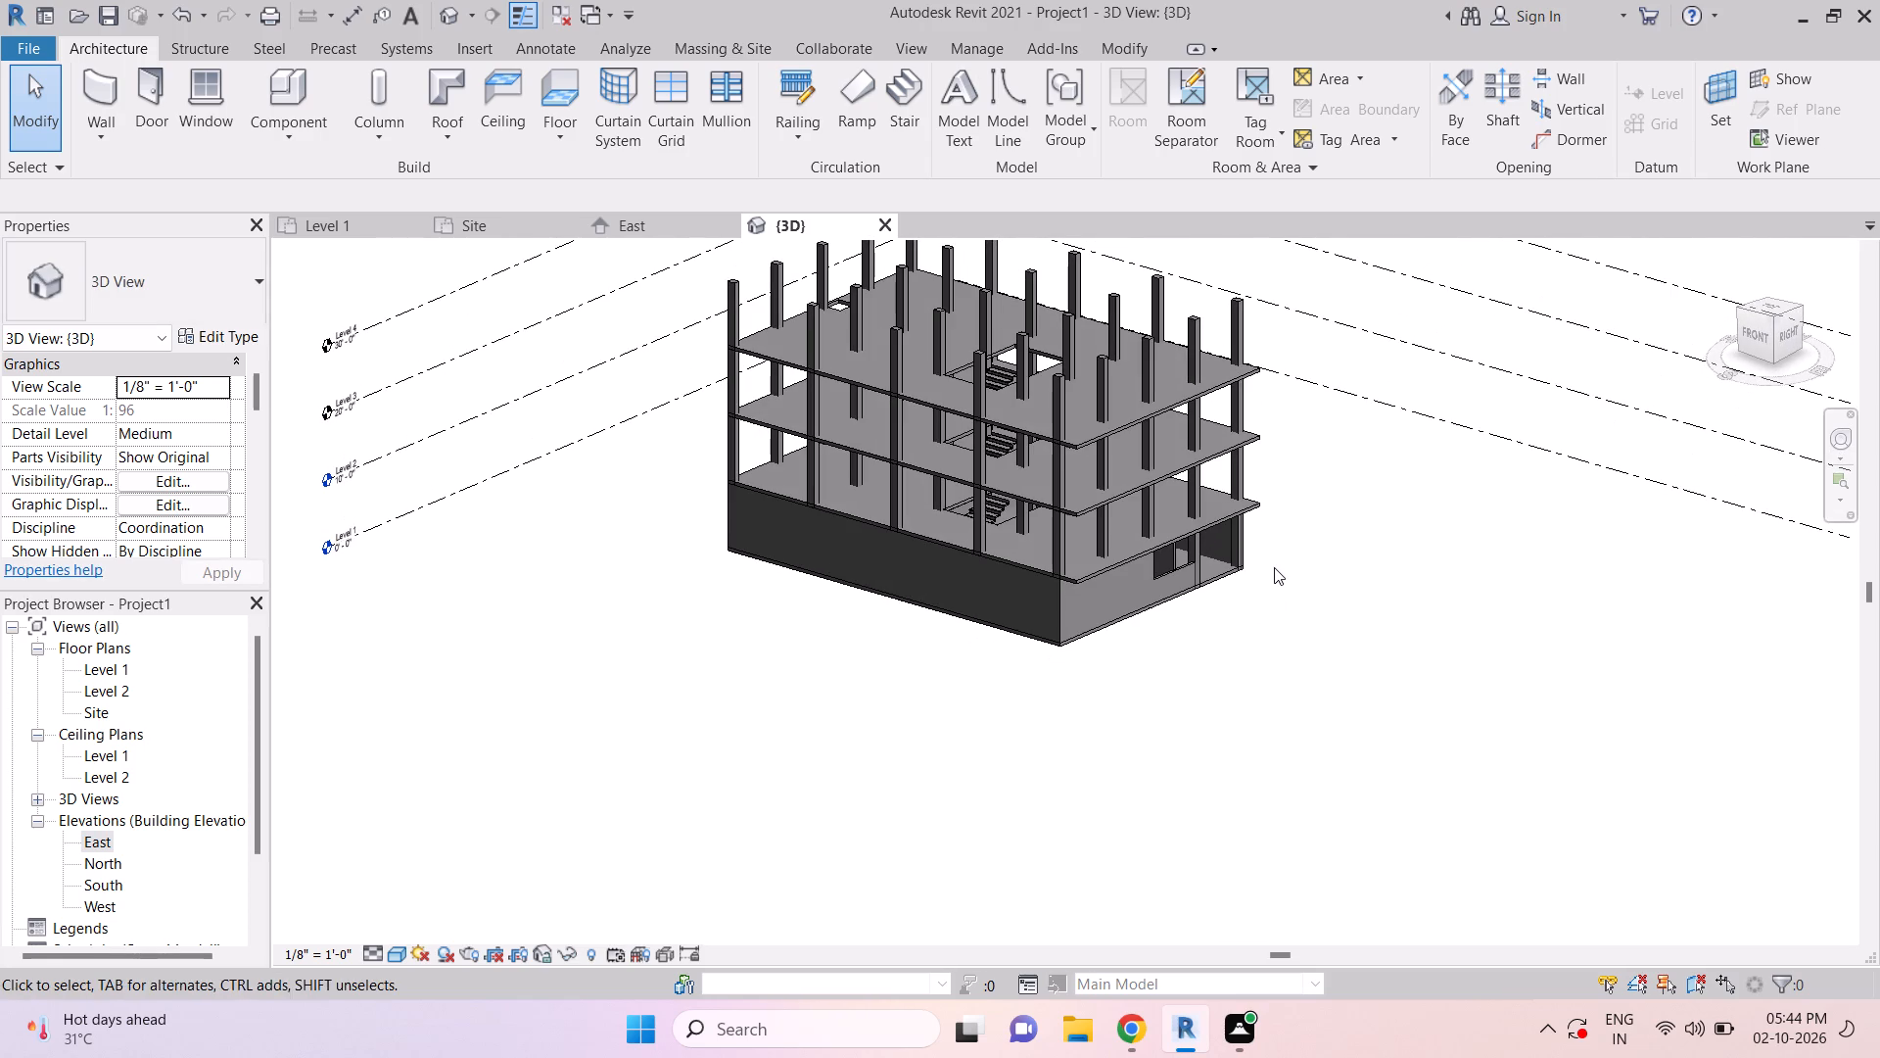
key("Escape")
key("Escape")
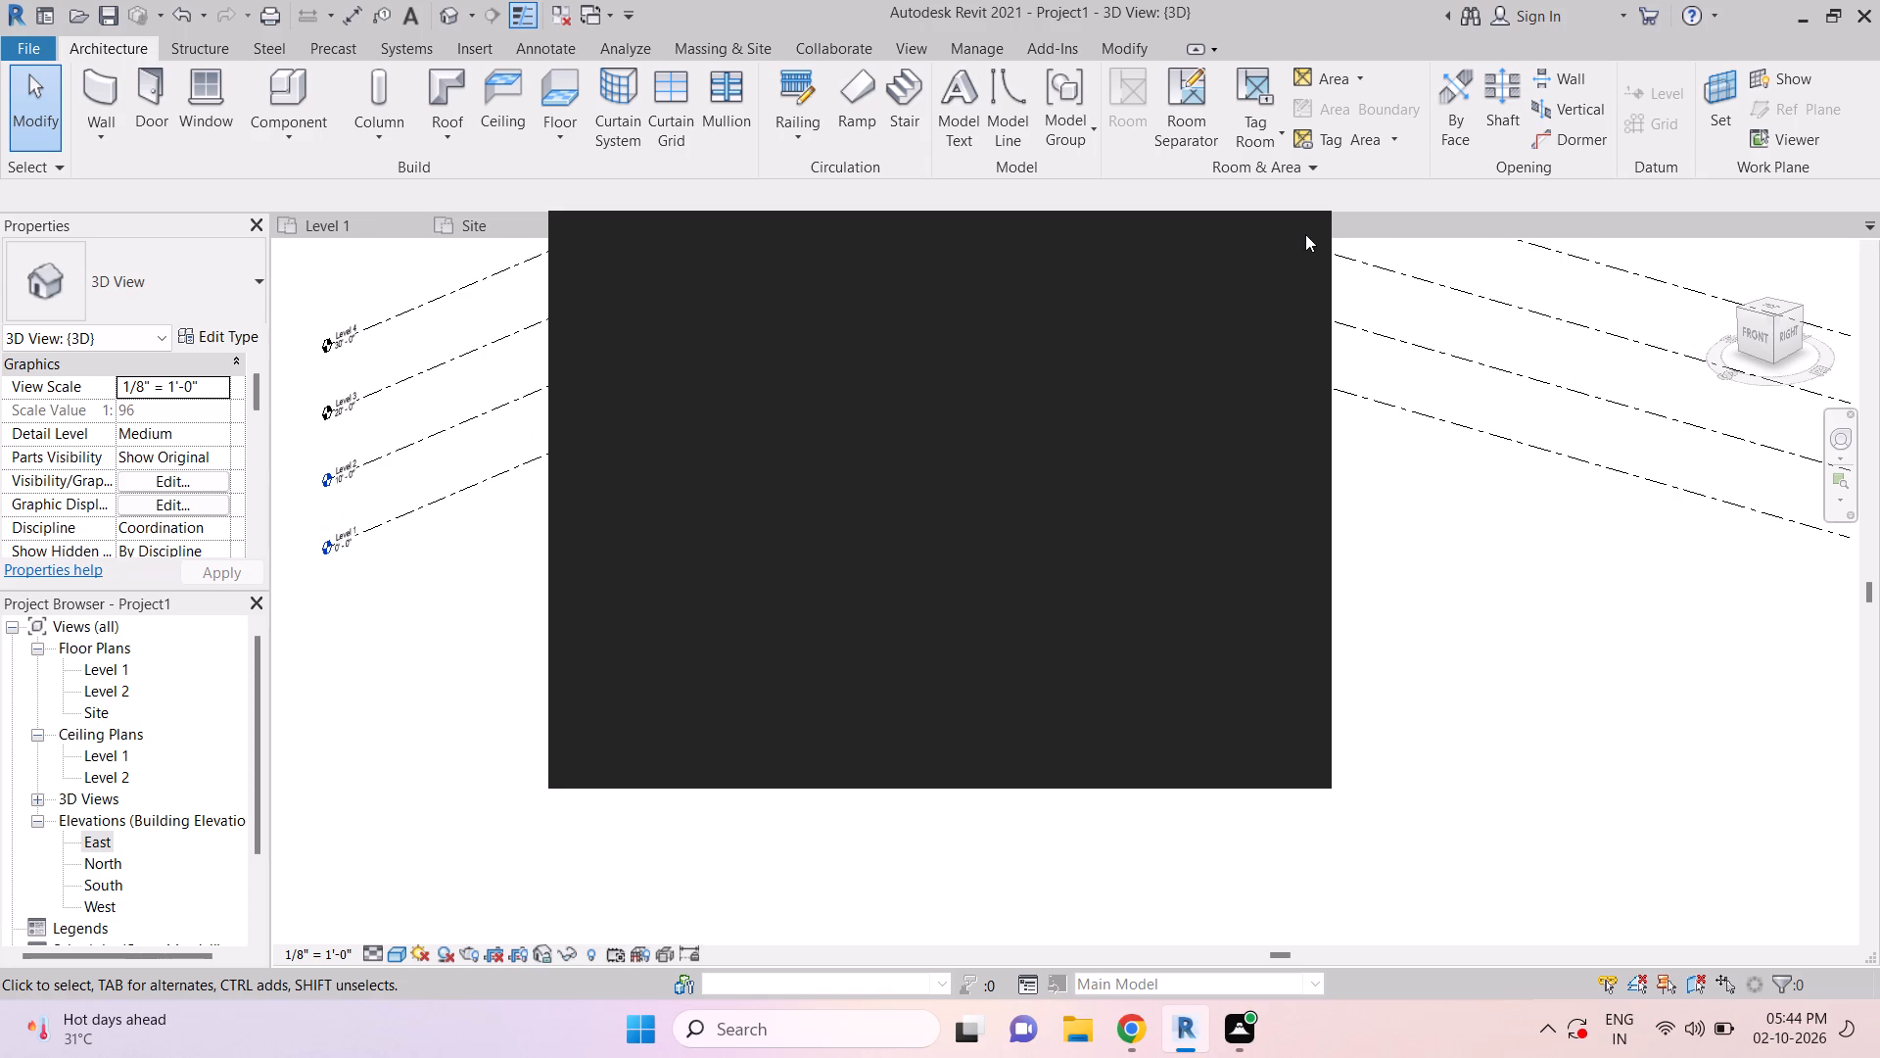
Dismiss the notification card covering the 3D view.
left_click(1300, 226)
Examine the whole multi-storey frame, the stair flights and the Level 1 exterior walls around the building's right side.
scroll(1269, 563, "down", 2)
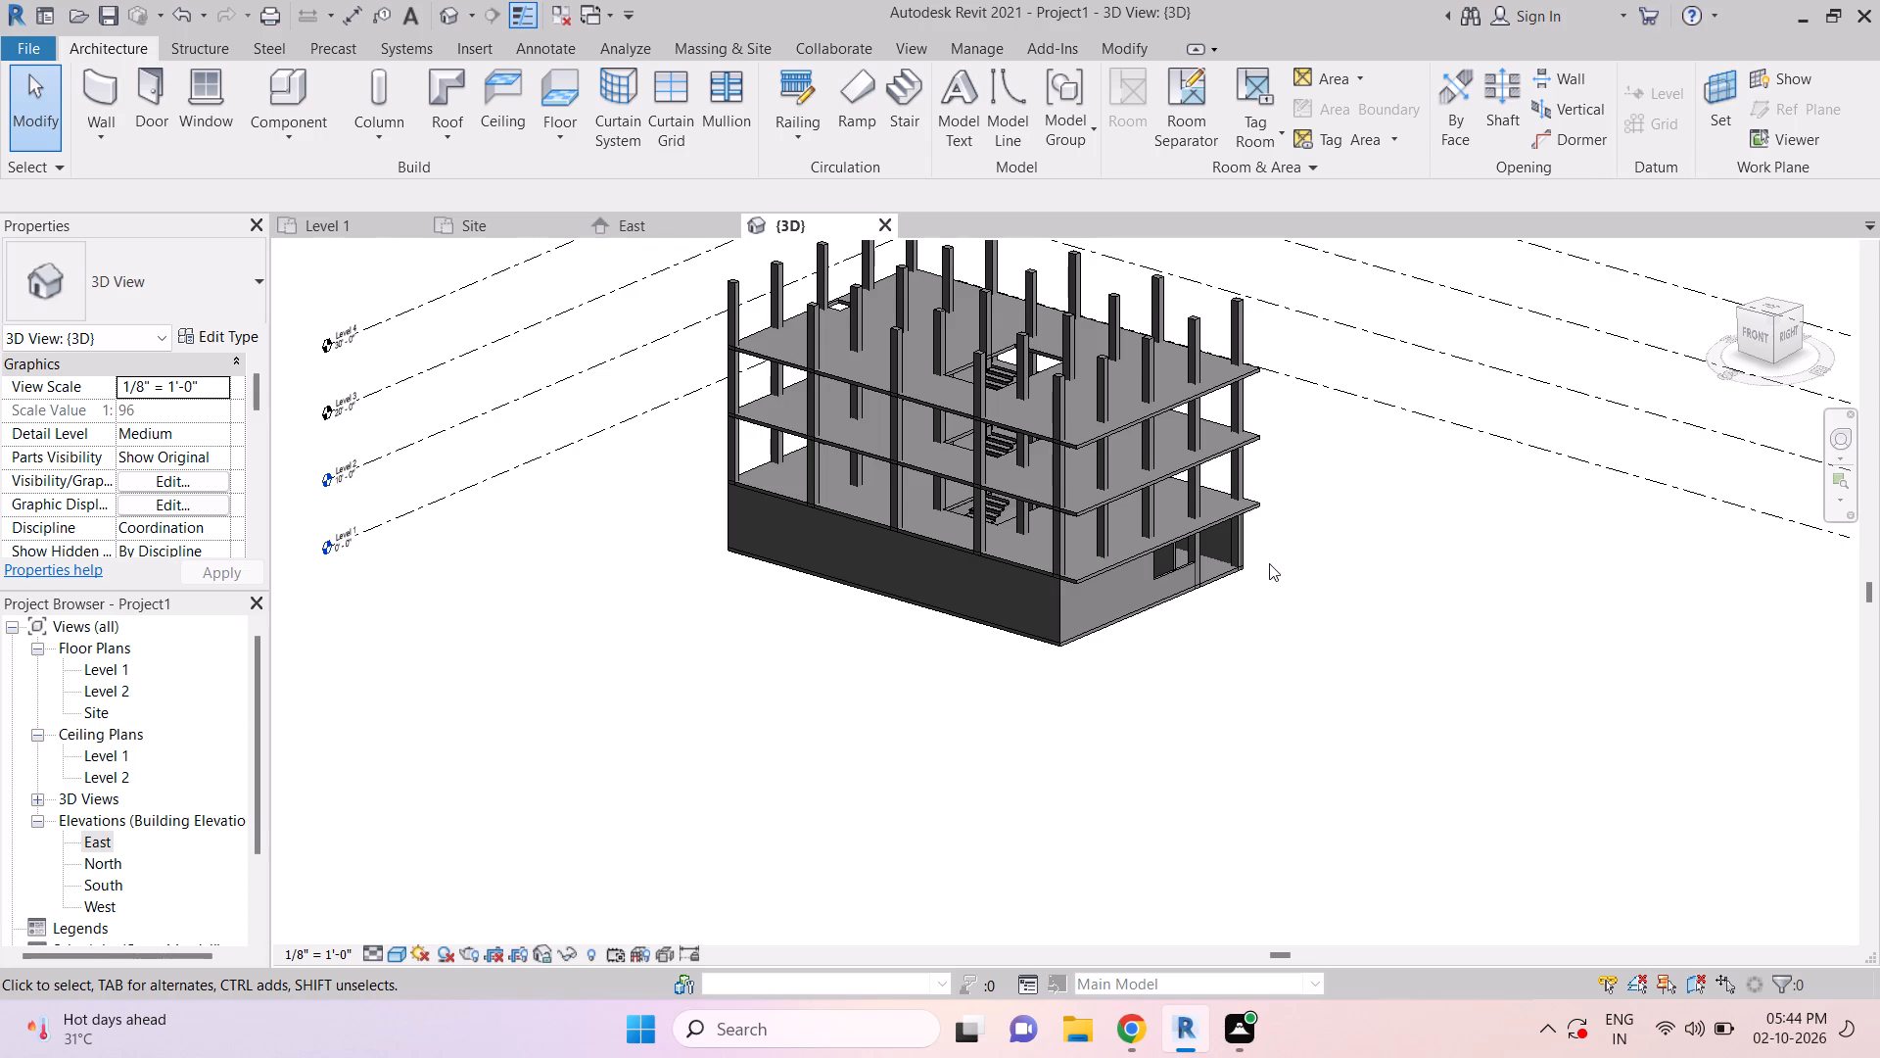
middle_click_drag(1333, 535, 1273, 651, "shift")
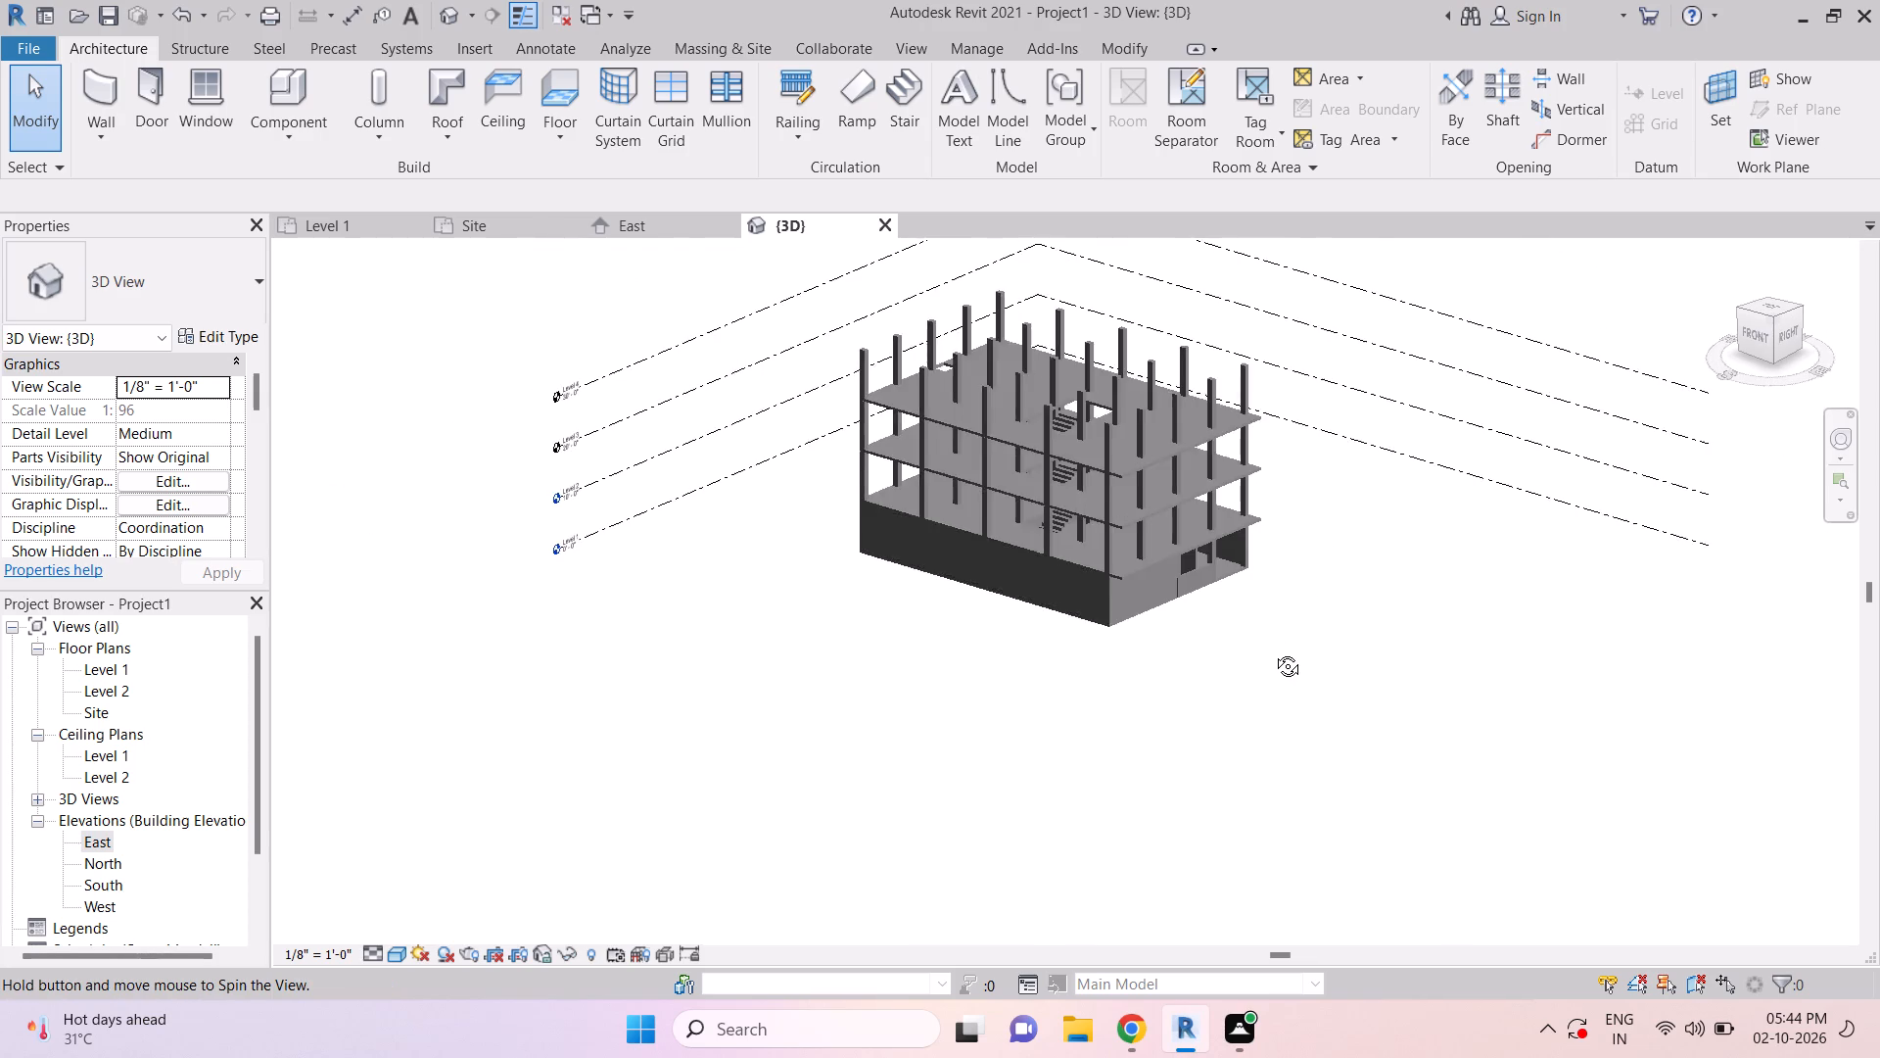
middle_click_drag(1273, 651, 1273, 653, "shift")
key("Escape")
key("Escape")
key("Escape")
middle_click_drag(1349, 697, 1253, 704, "shift")
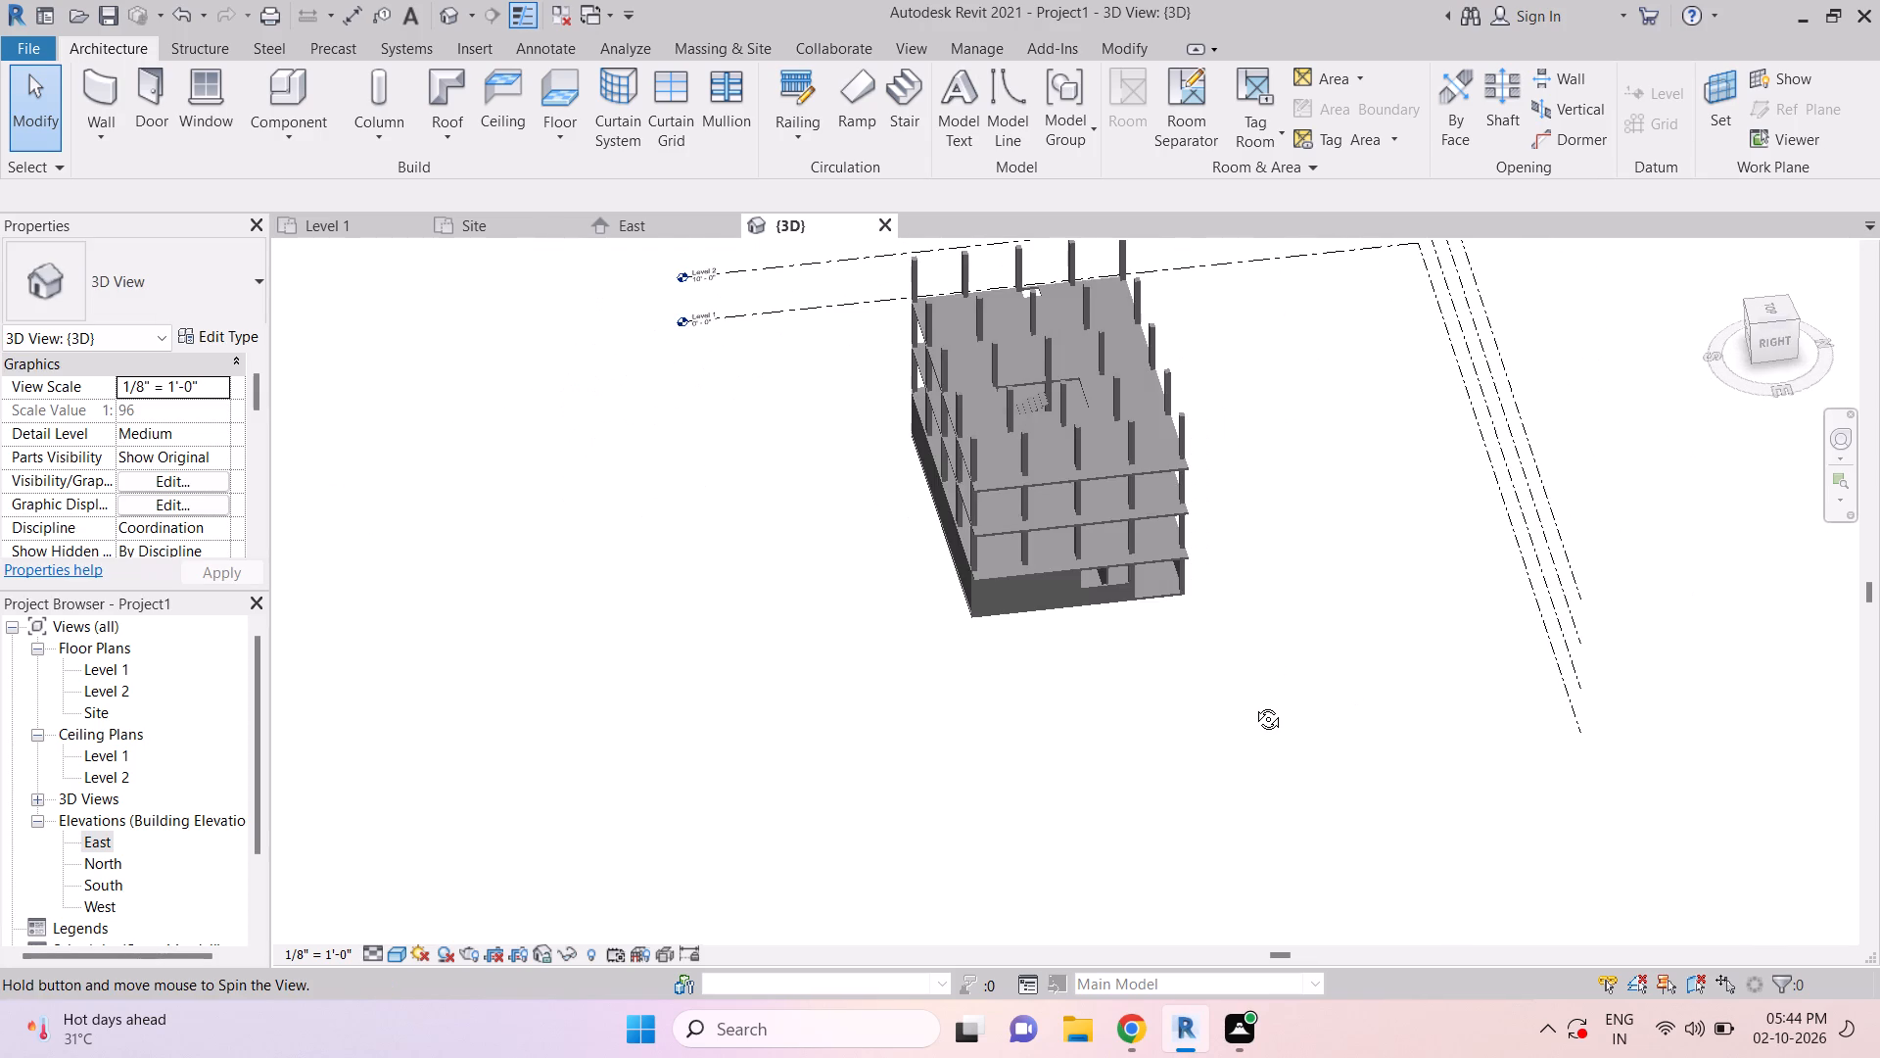
key("Escape")
key("Escape")
key("Escape")
key("Escape")
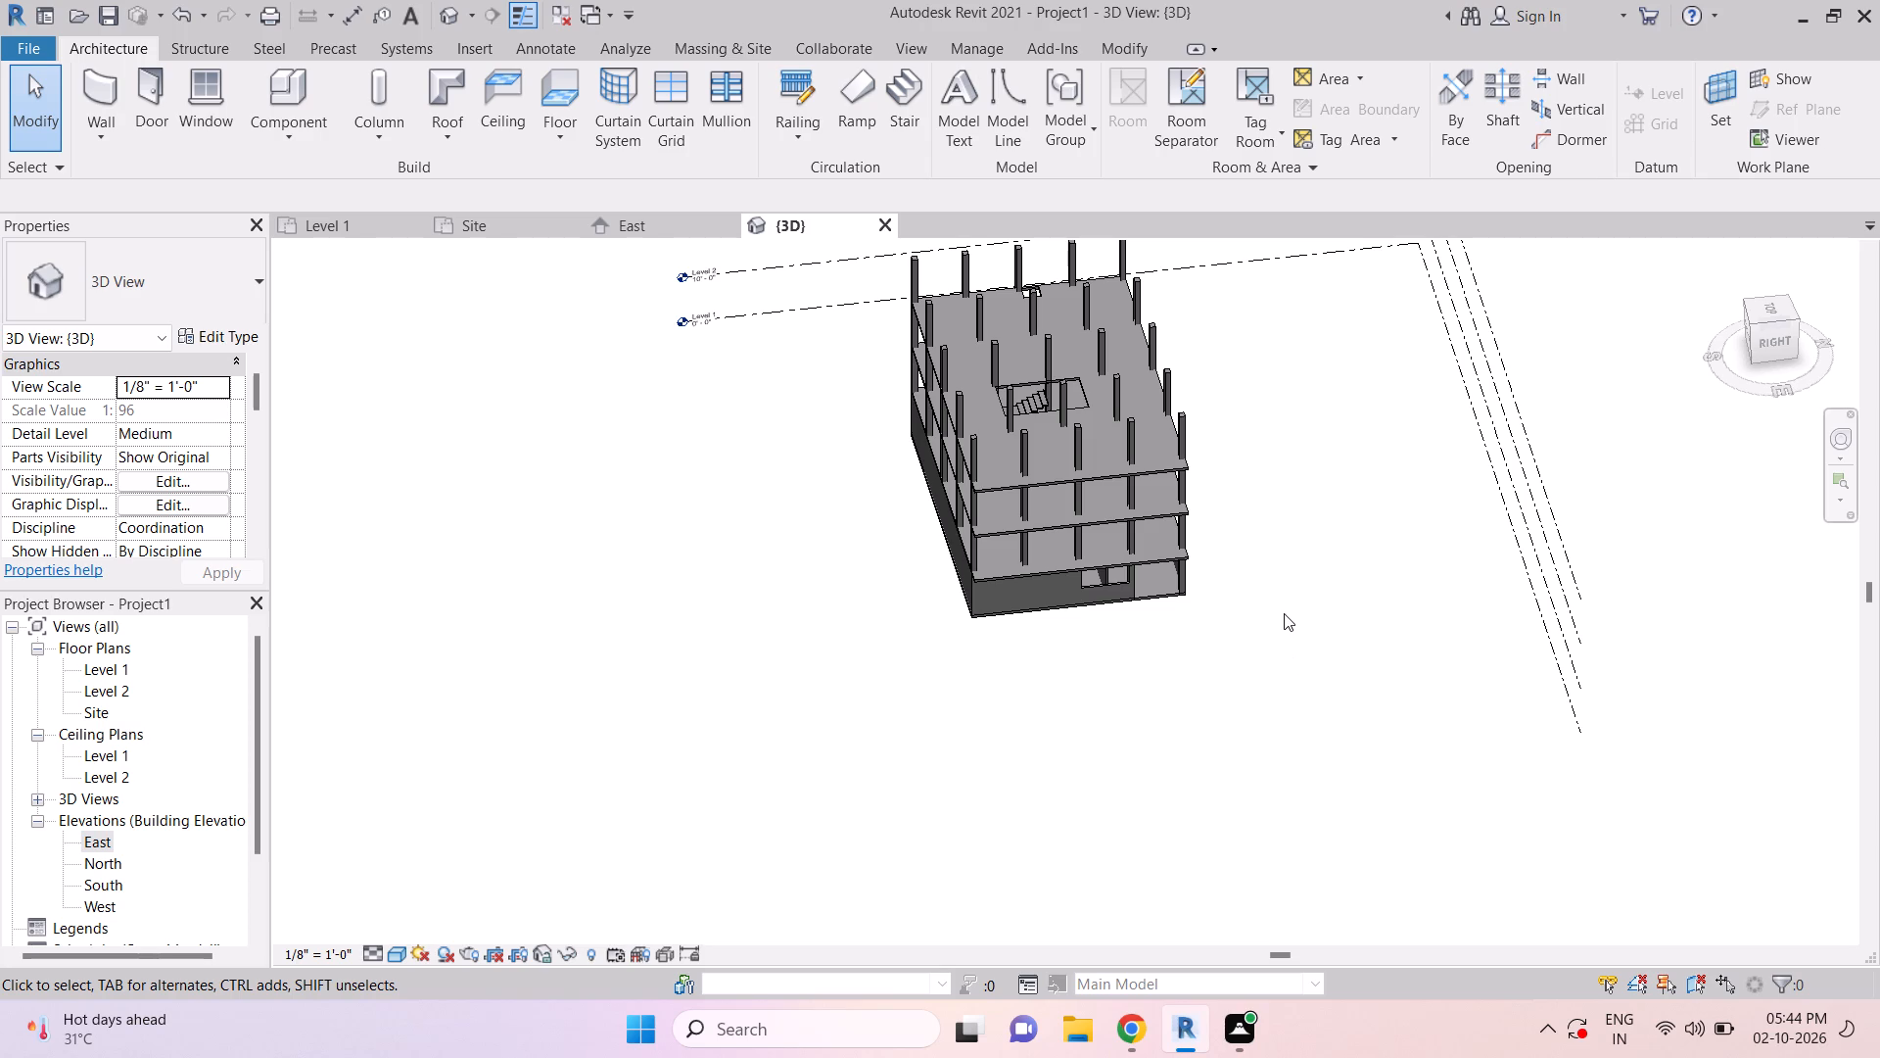
key("Escape")
key("Escape")
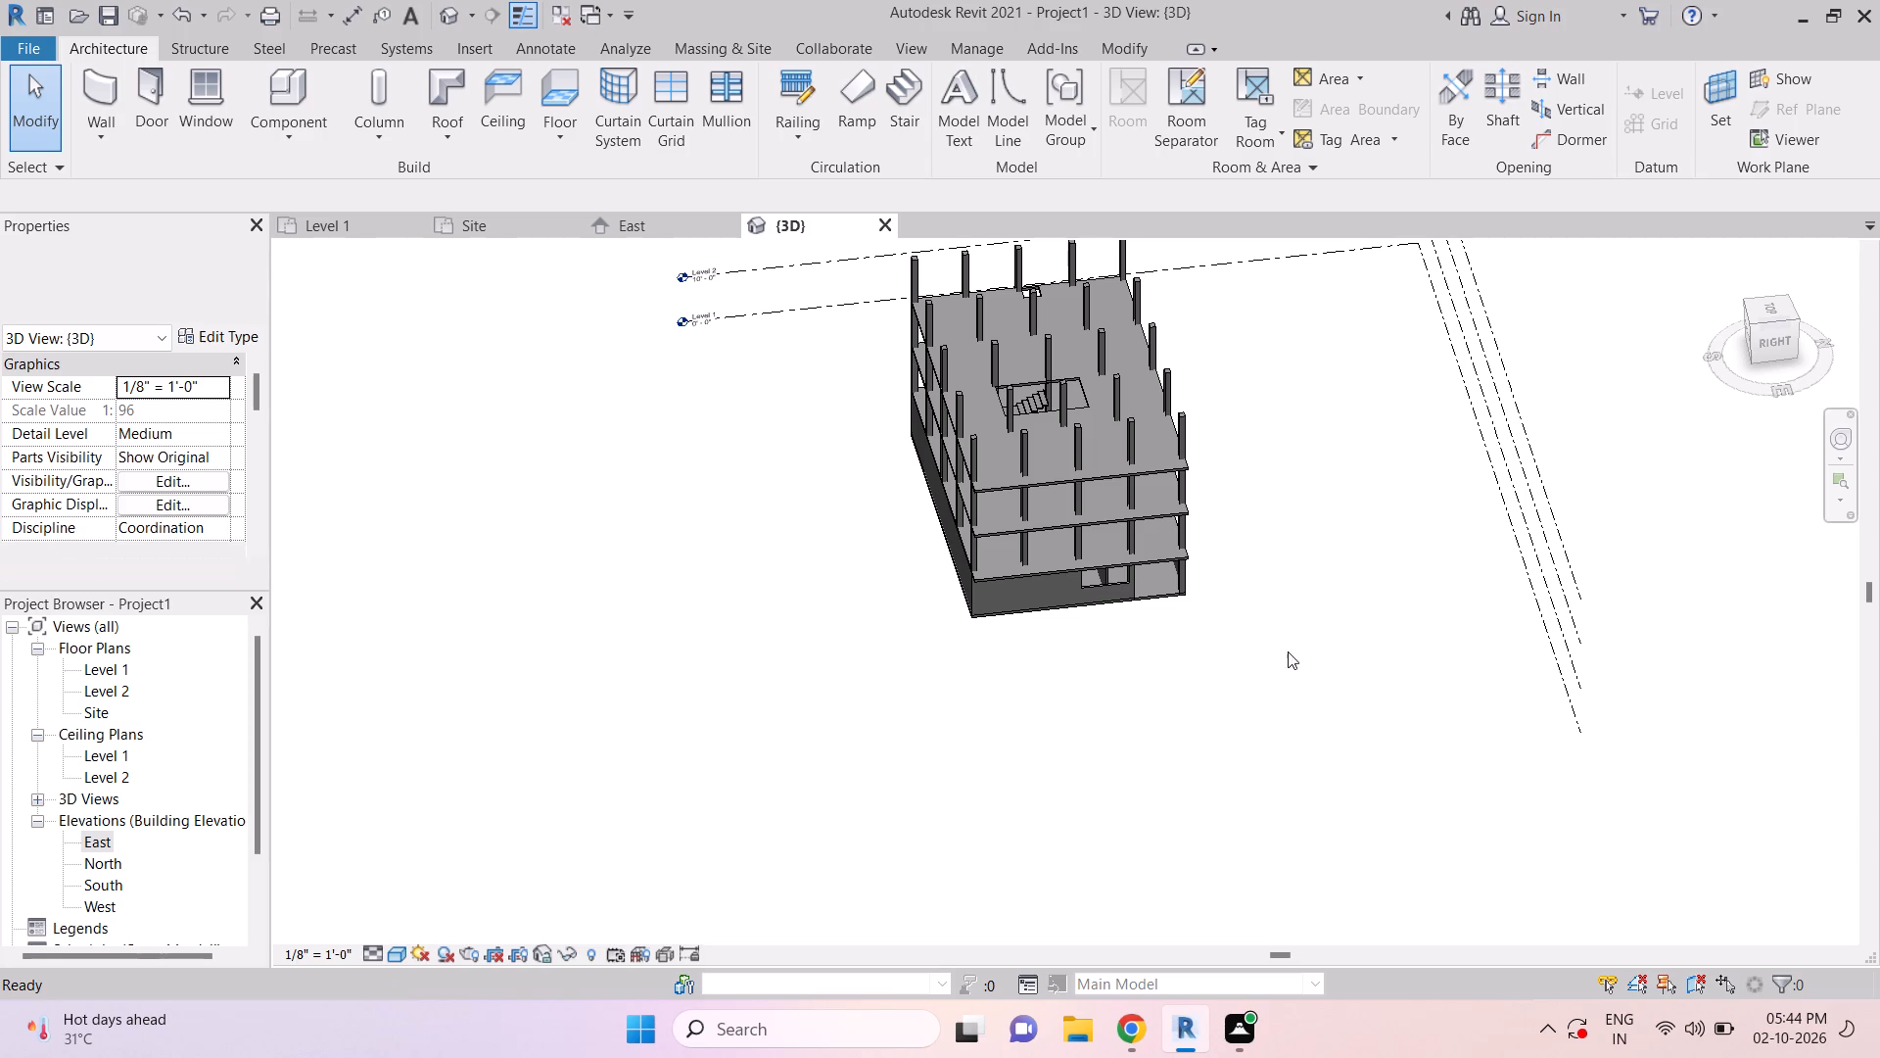
middle_click_drag(1284, 735, 1198, 501, "shift")
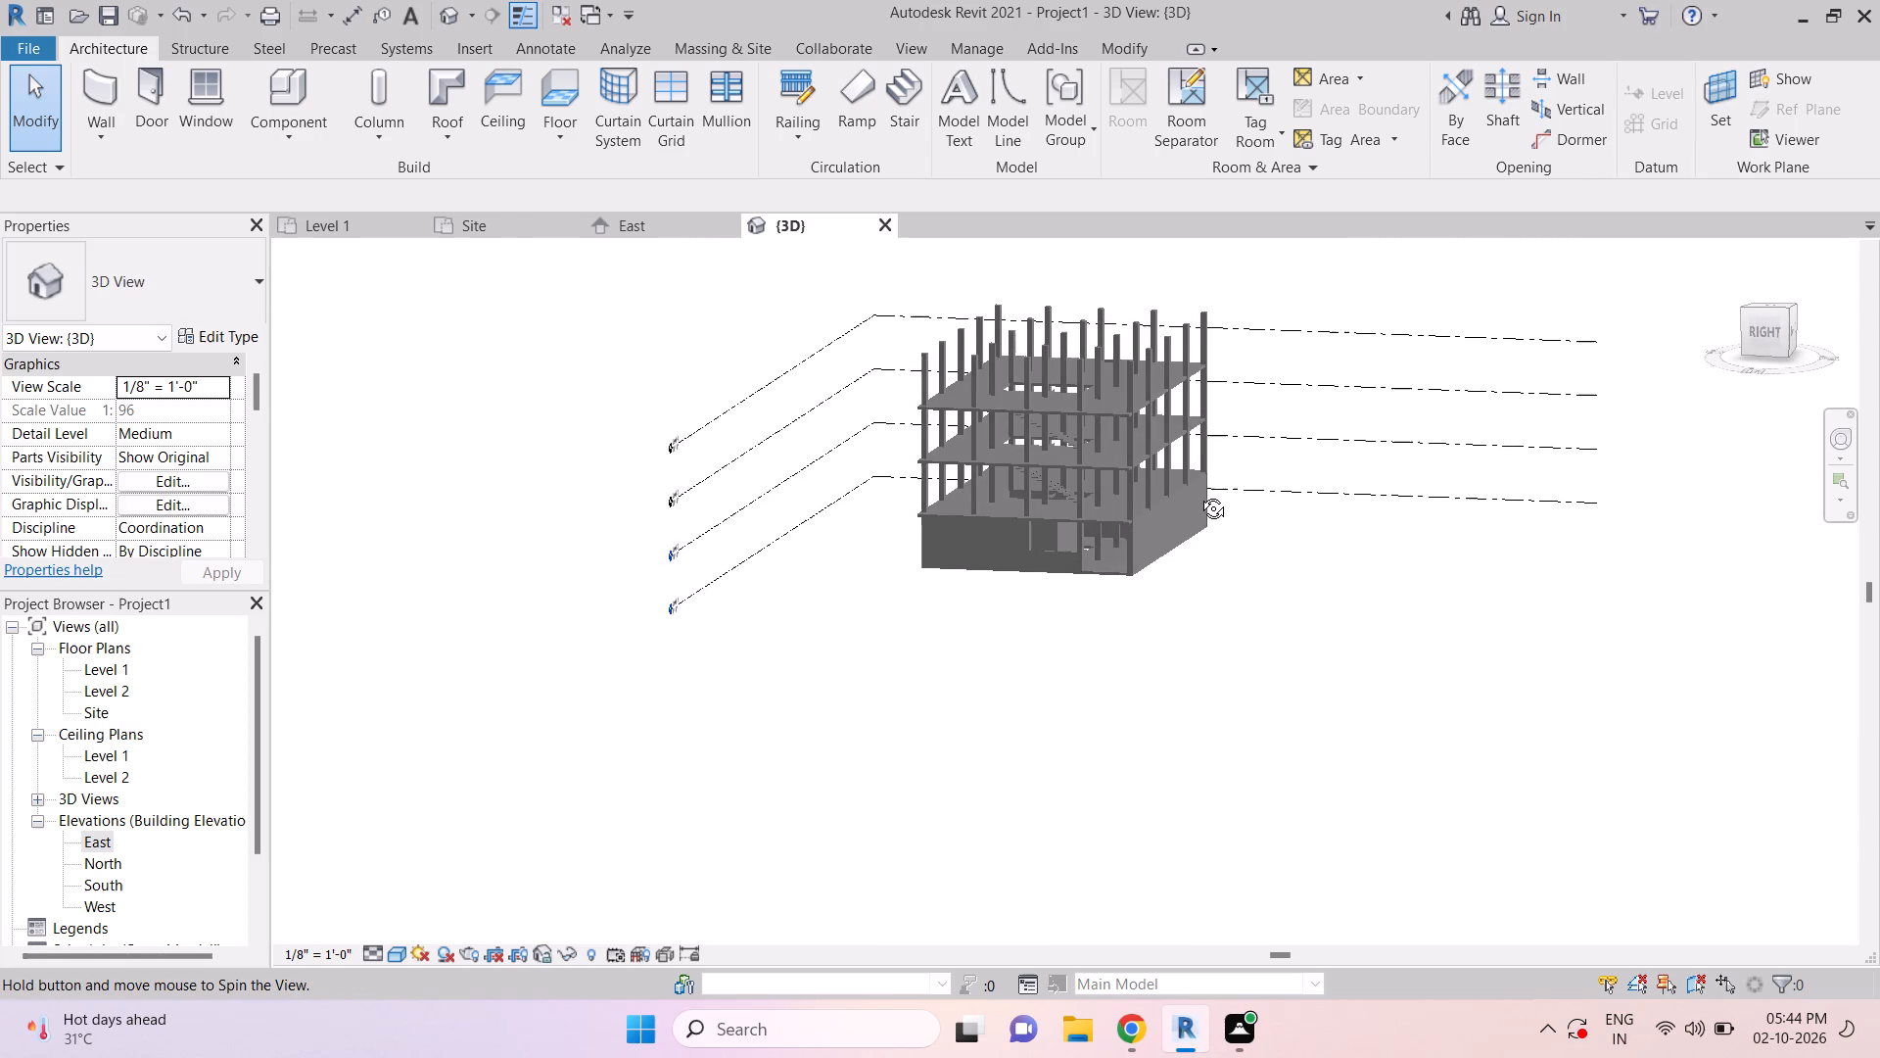
key("Escape")
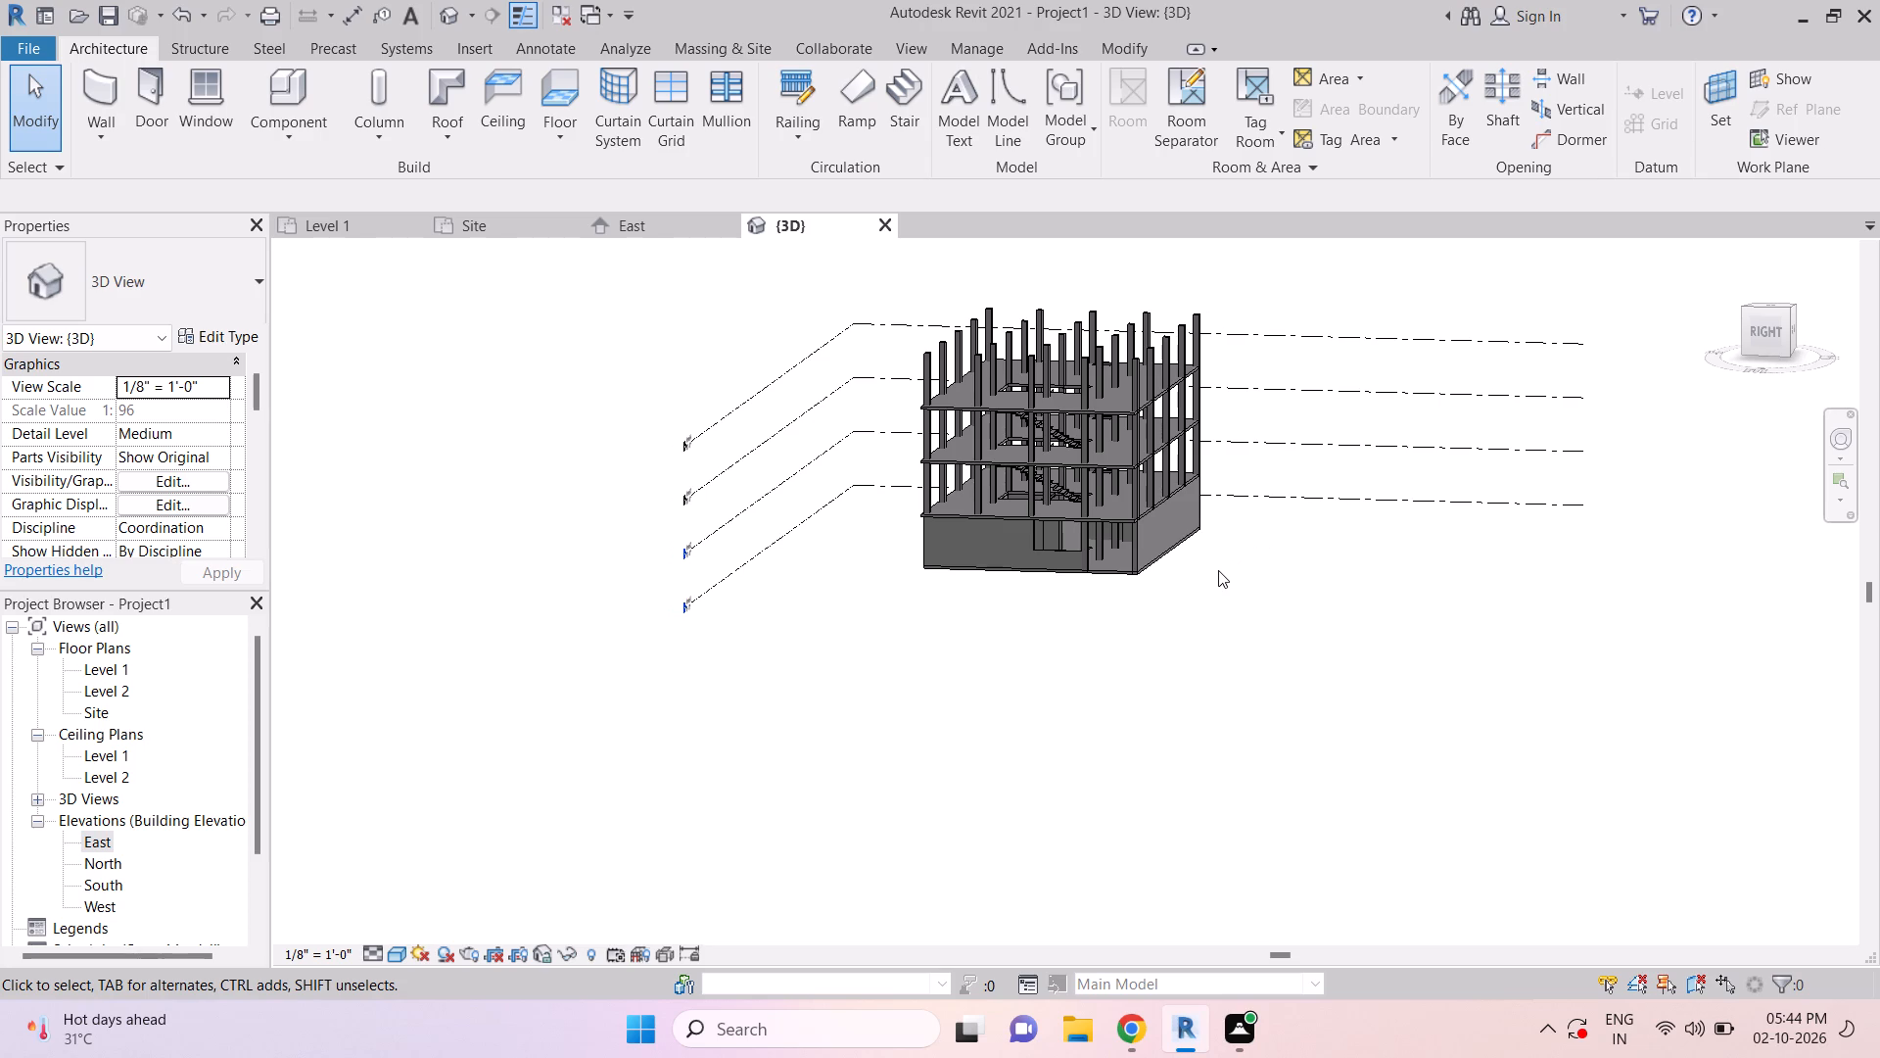
key("Escape")
middle_click_drag(1246, 641, 1166, 750, "shift")
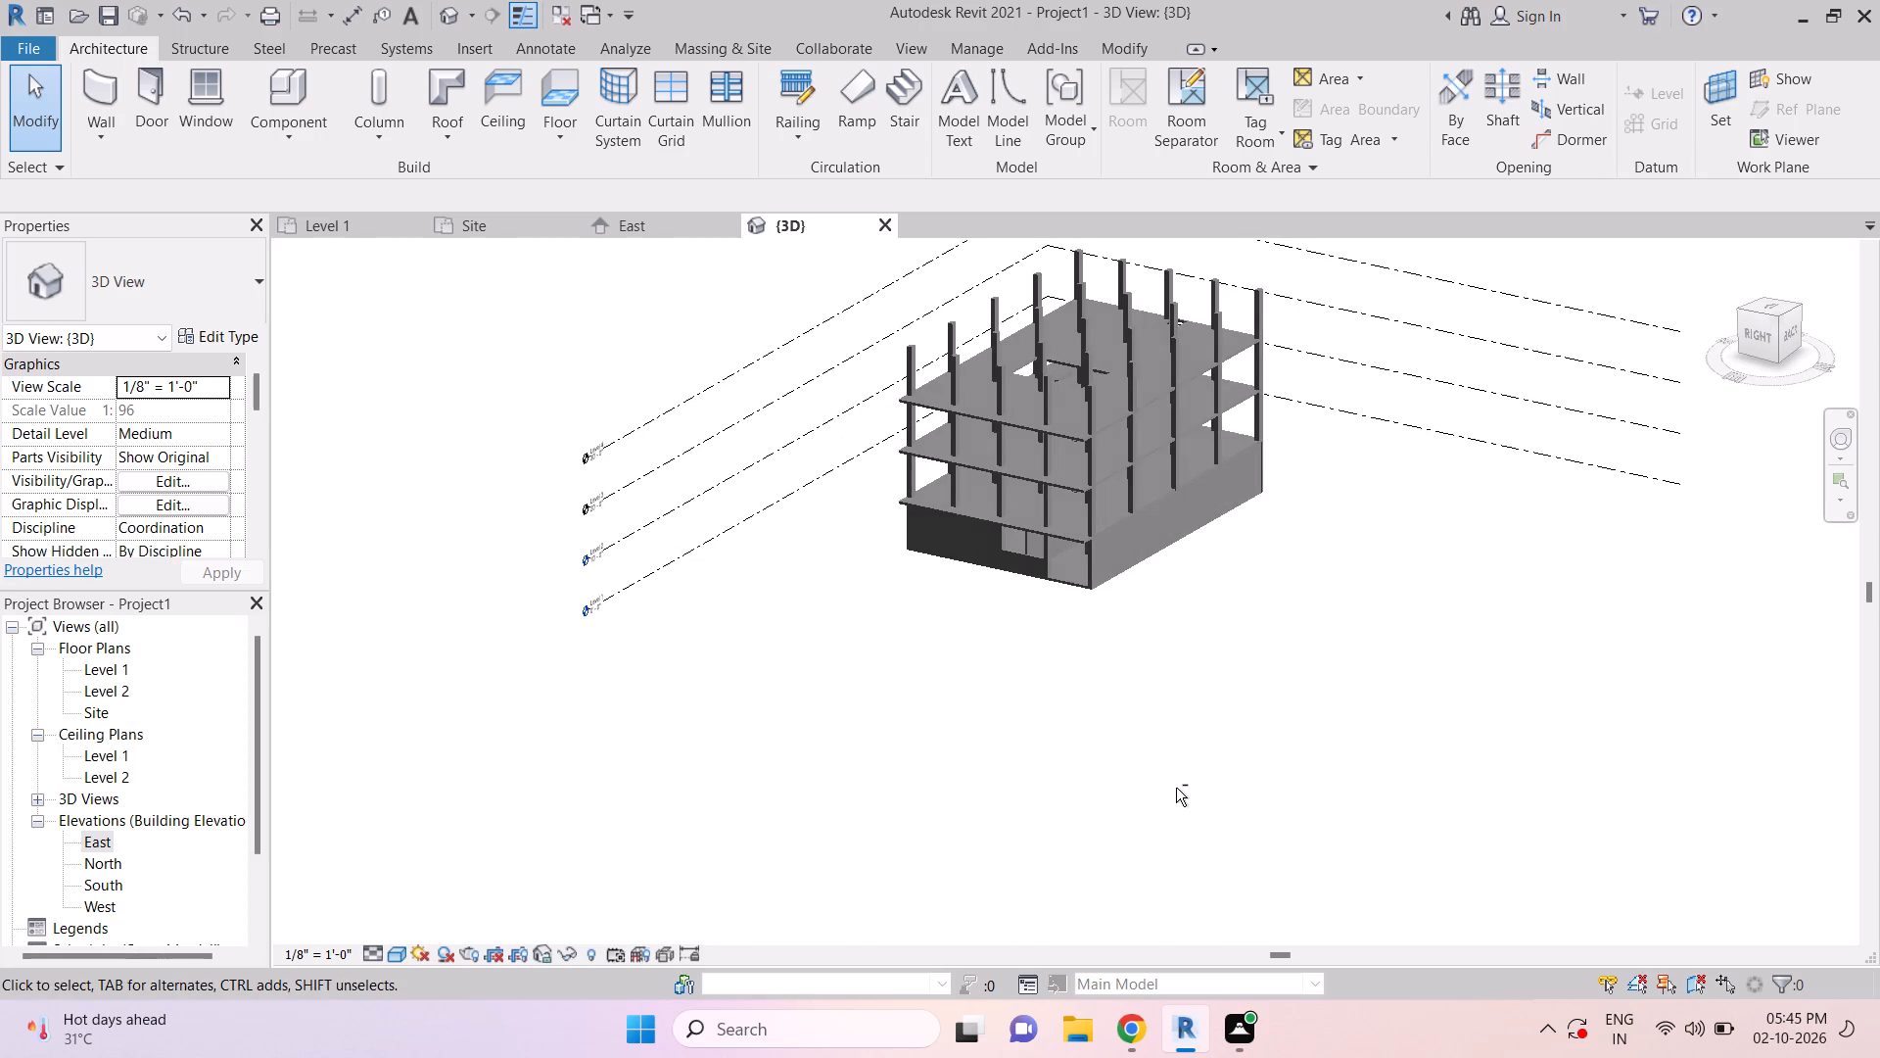
middle_click_drag(1102, 669, 1068, 846)
key("Escape")
middle_click_drag(1127, 860, 1156, 724)
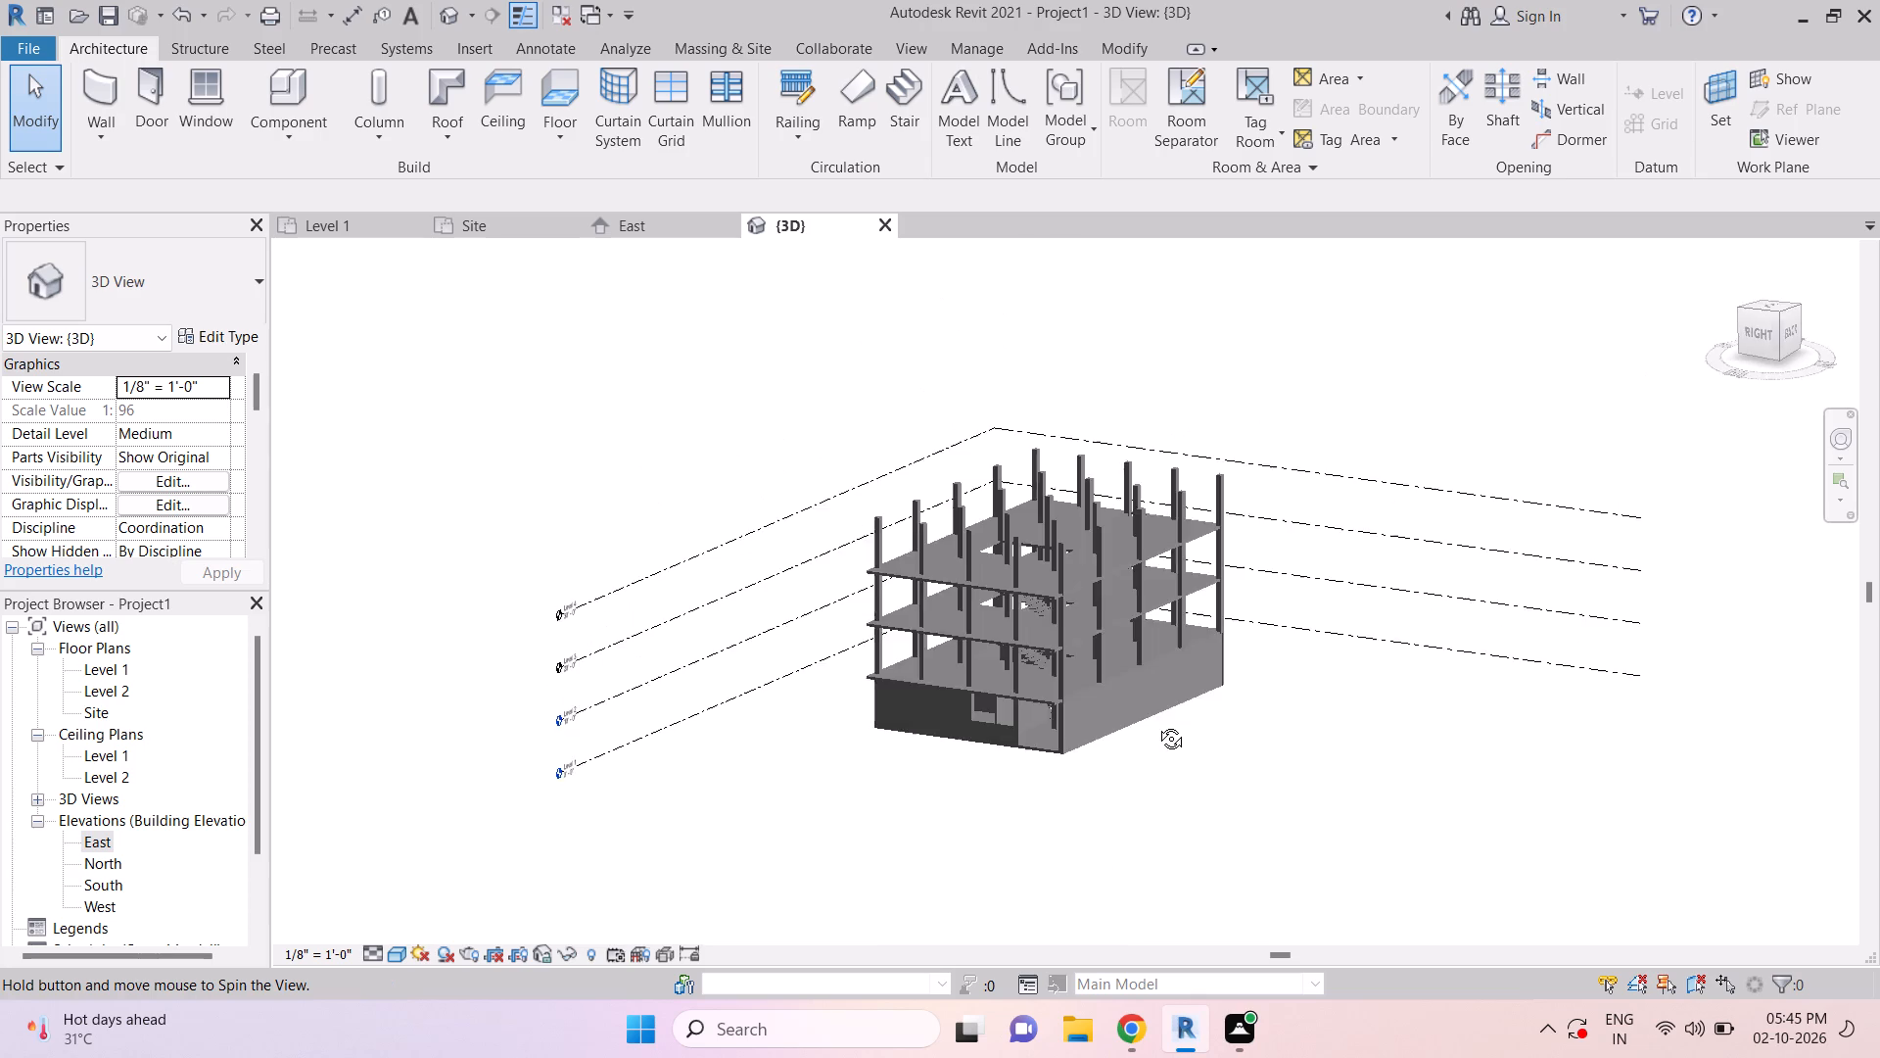
middle_click_drag(1156, 724, 1210, 670)
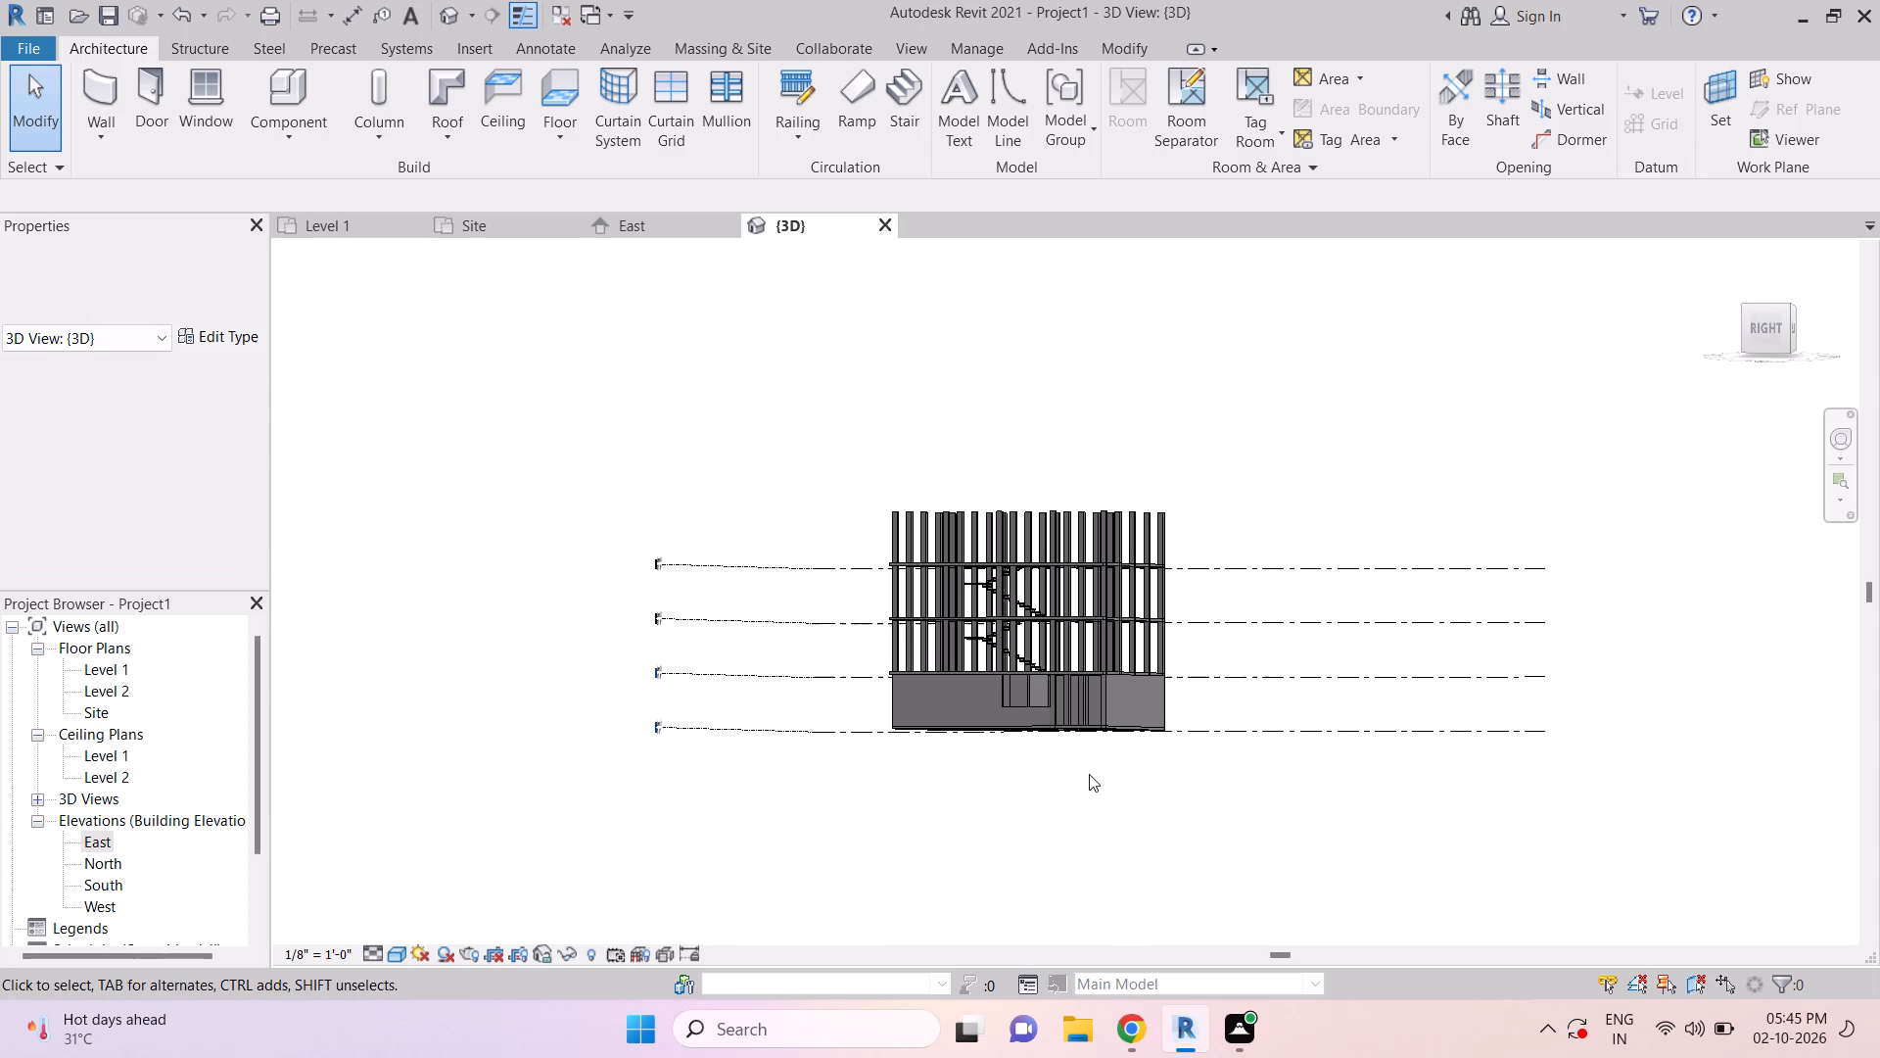
Orient the 3D view squarely to the building's Right face to examine the storeys and stair side-on.
middle_click_drag(1055, 790, 1178, 796, "shift")
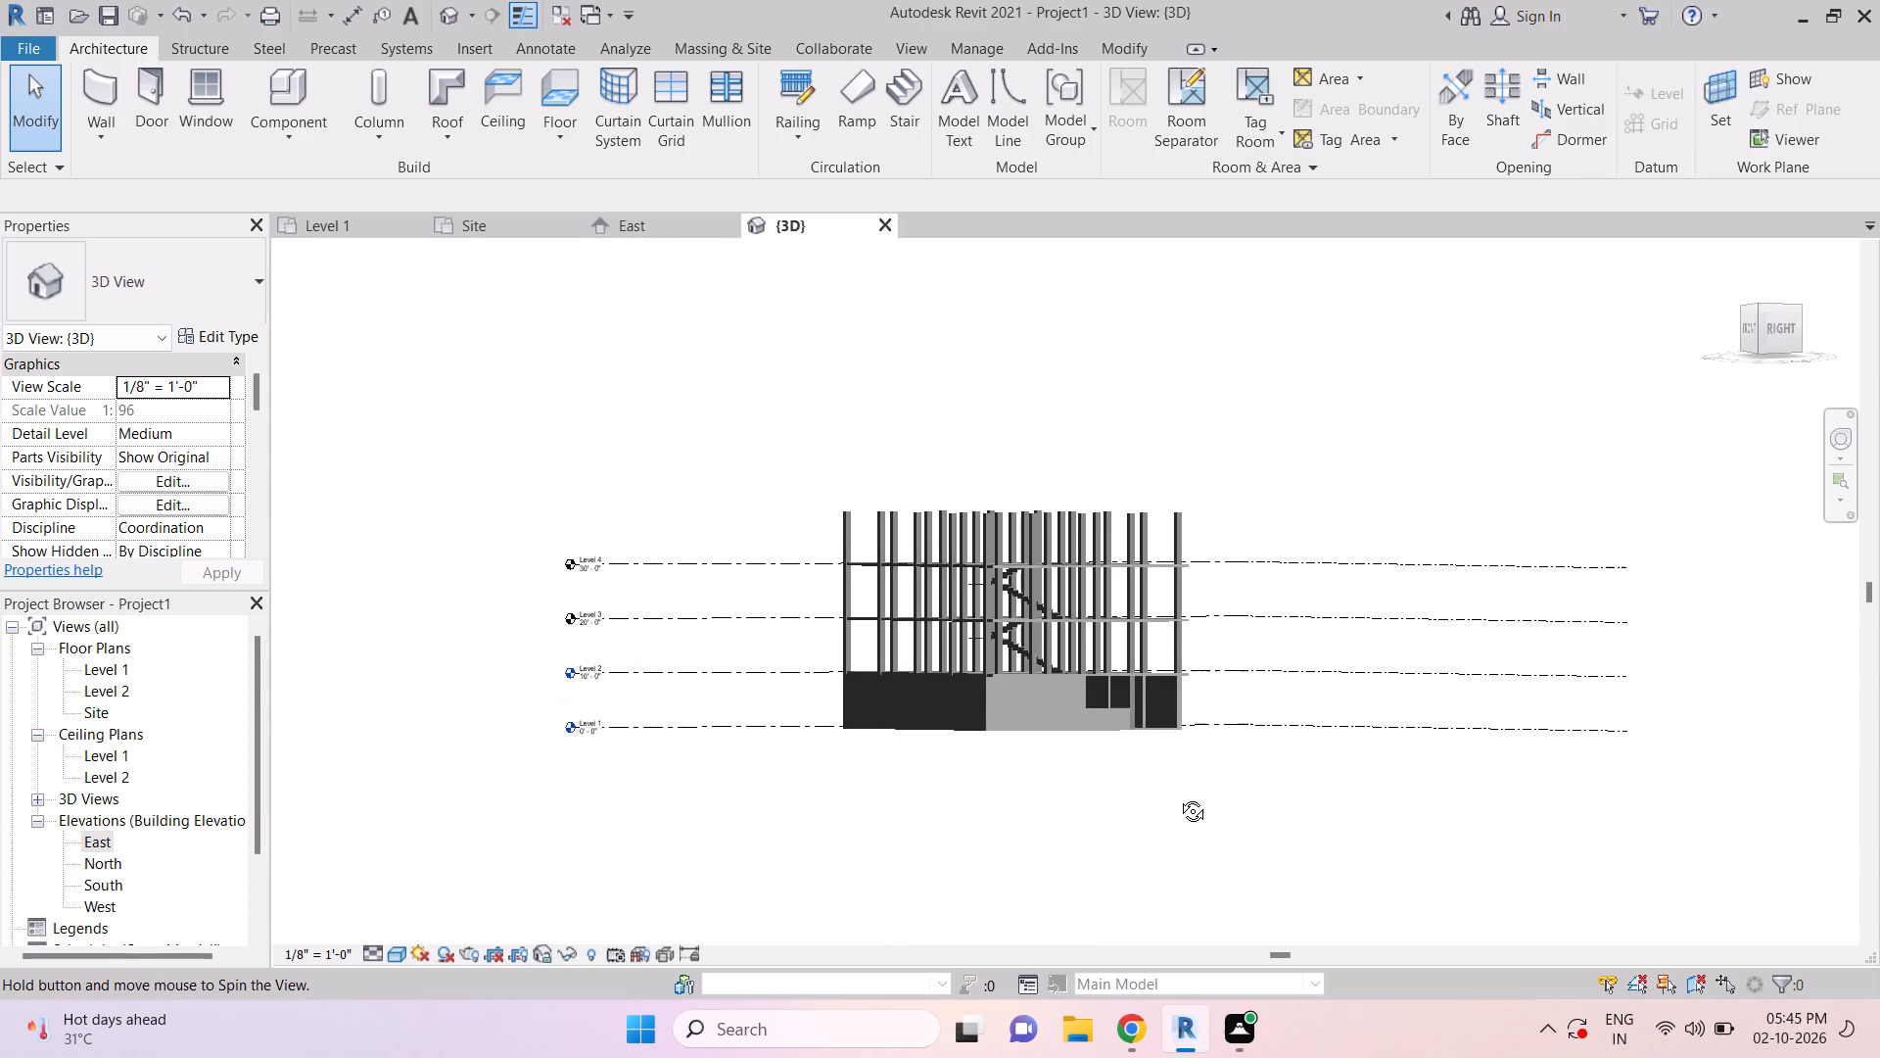
middle_click_drag(1178, 796, 1104, 793, "shift")
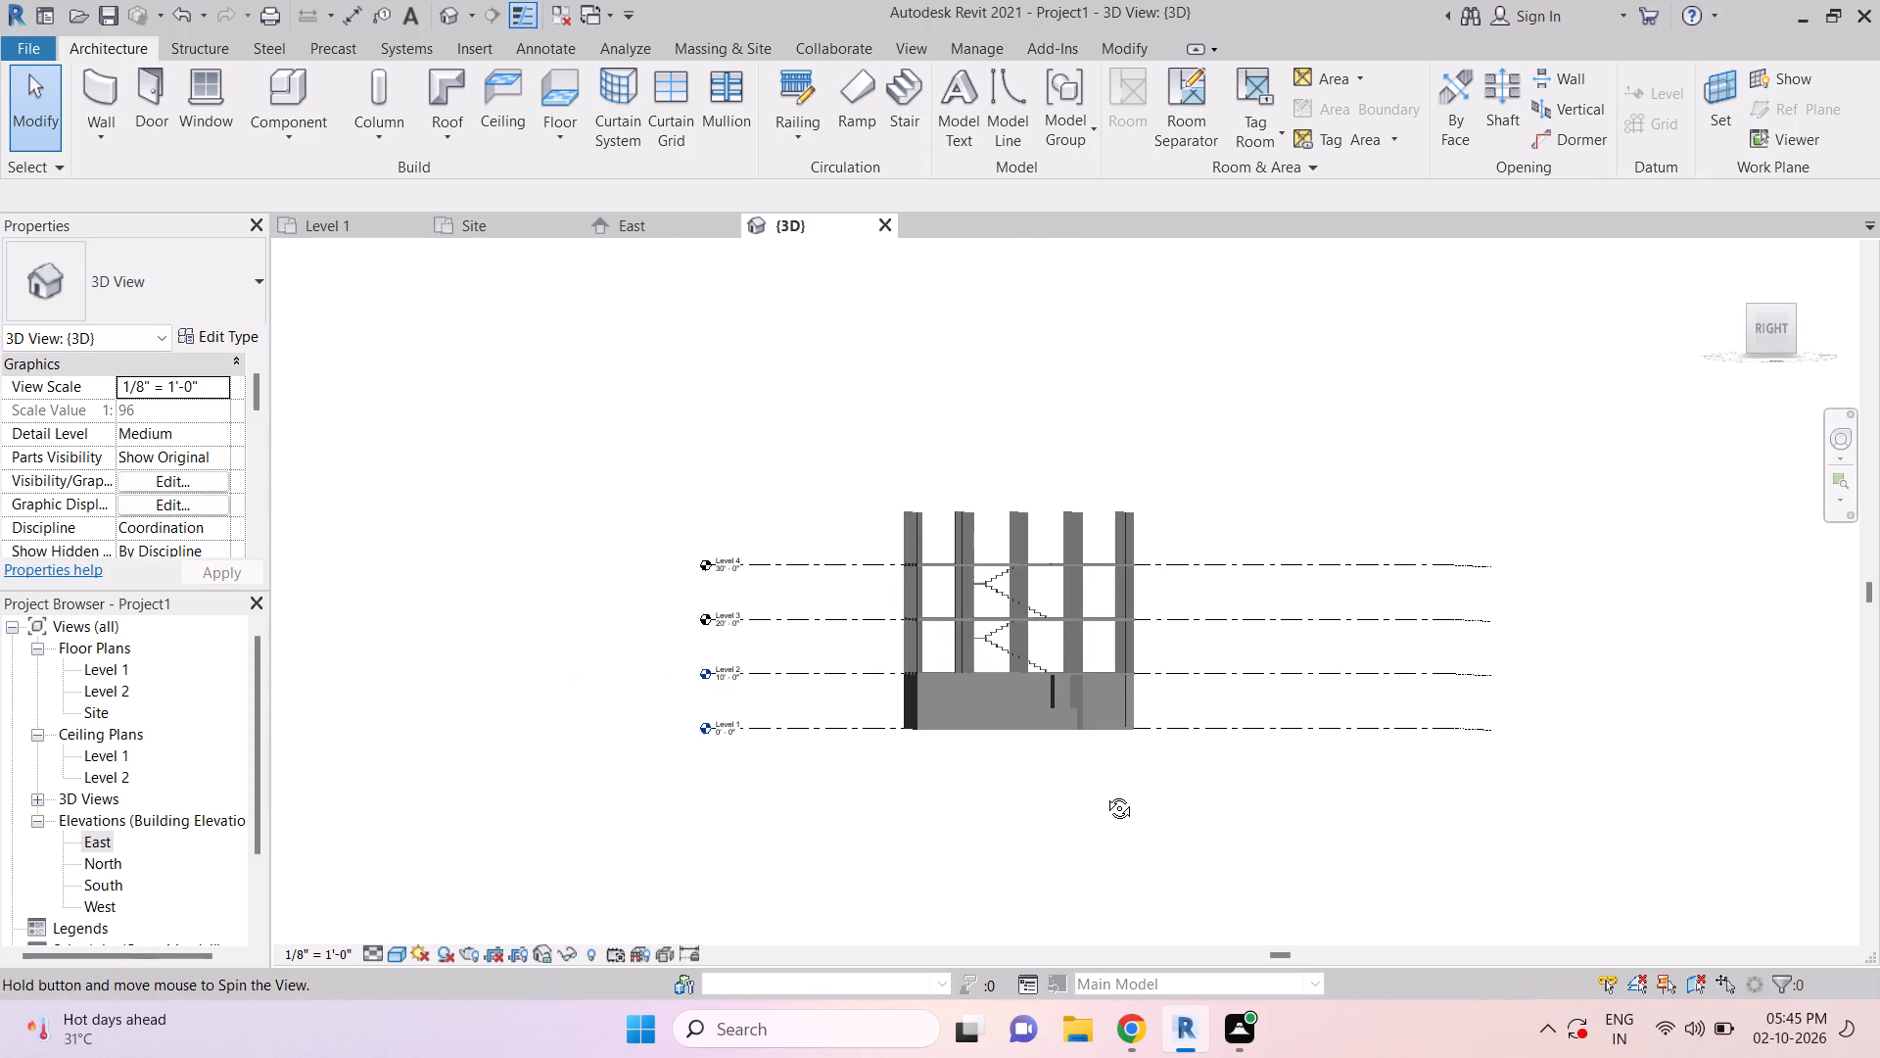
middle_click_drag(1104, 793, 1101, 790, "shift")
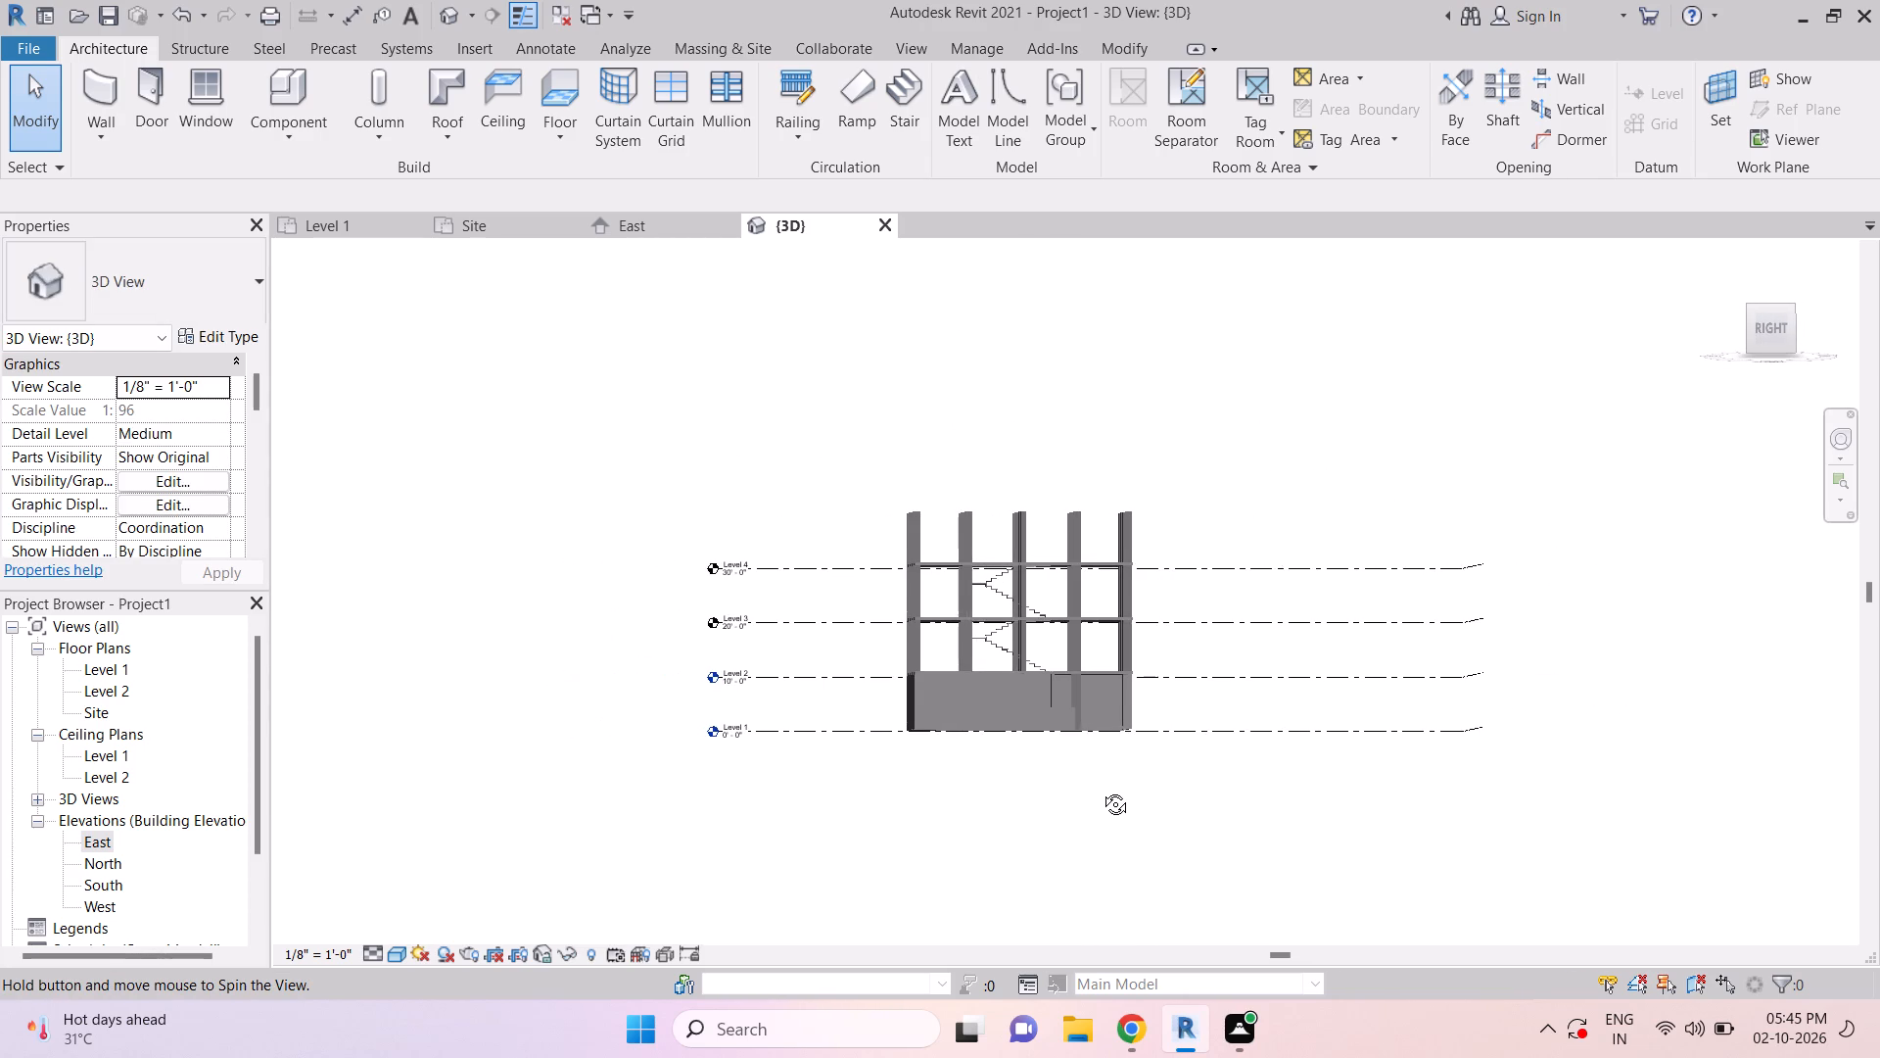
middle_click_drag(1101, 790, 1101, 789, "shift")
left_click(1761, 324)
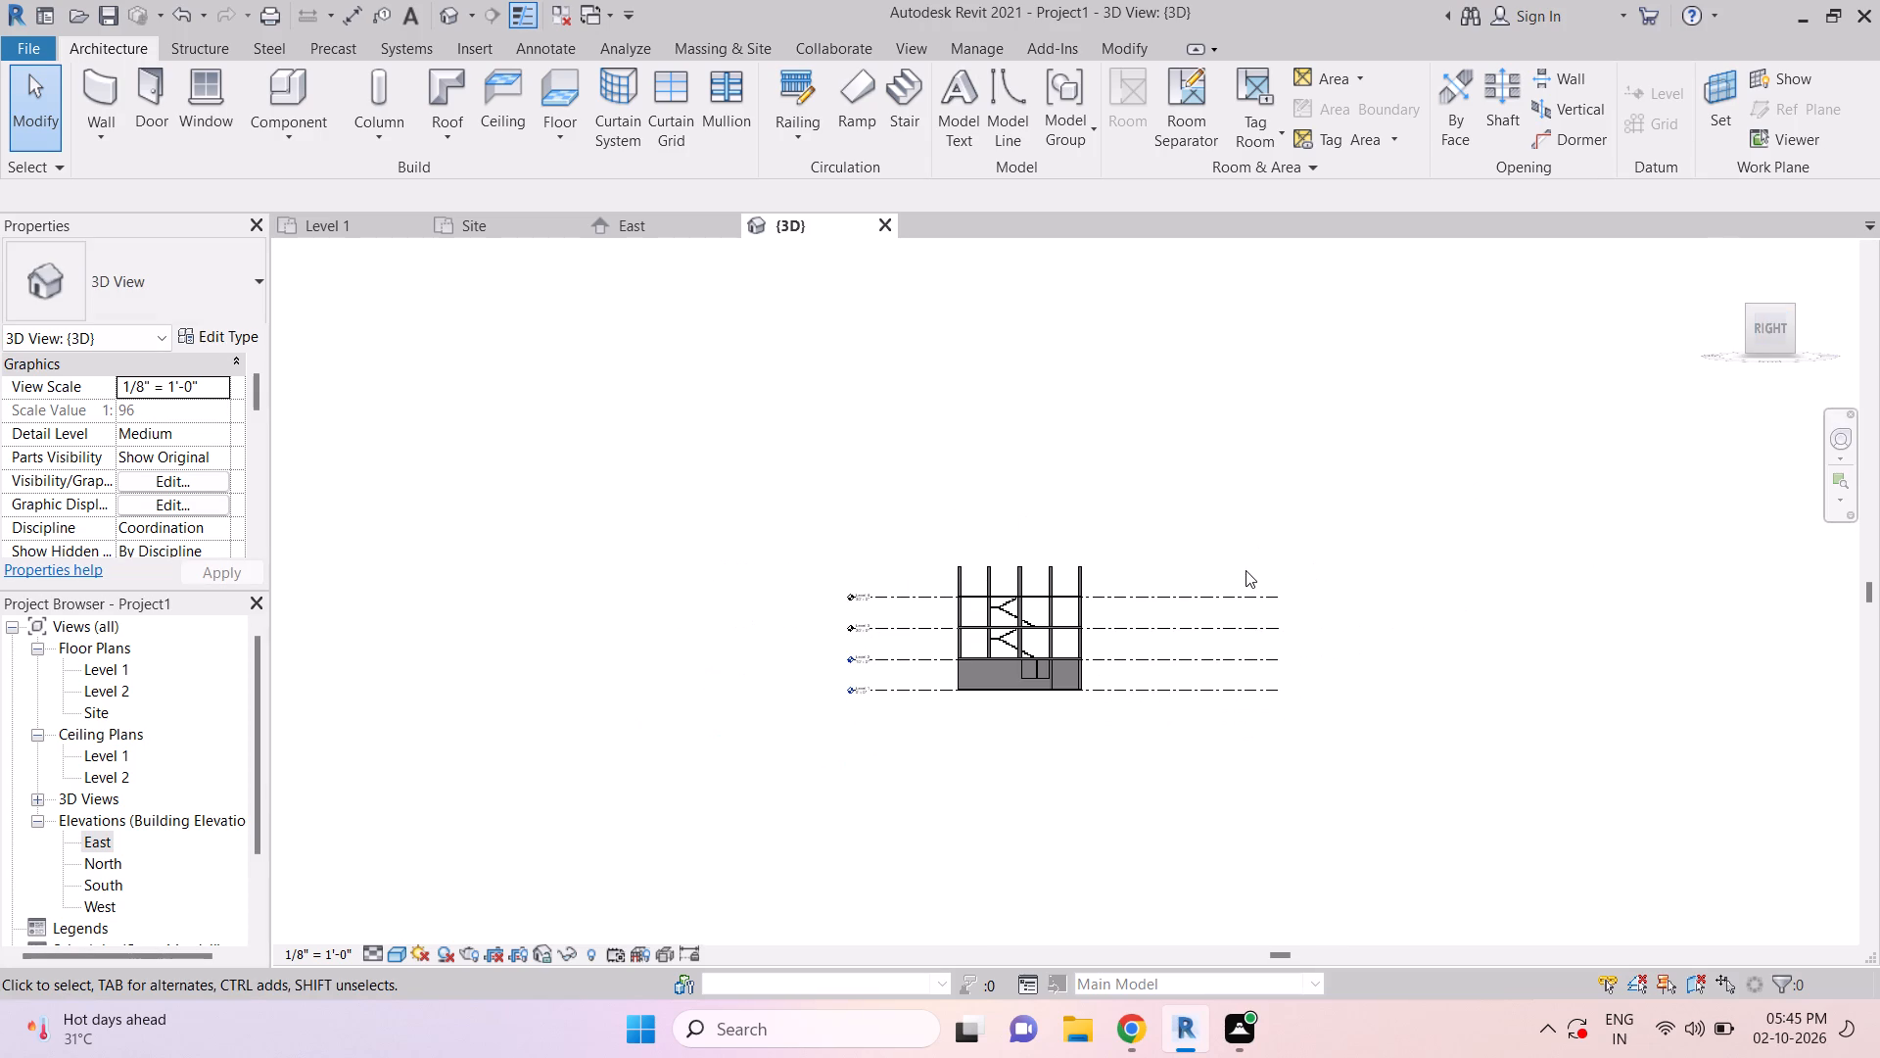
Orient the 3D view squarely to the building's Back face to examine the stair flights between the storeys.
middle_click_drag(1446, 749, 1239, 793, "shift")
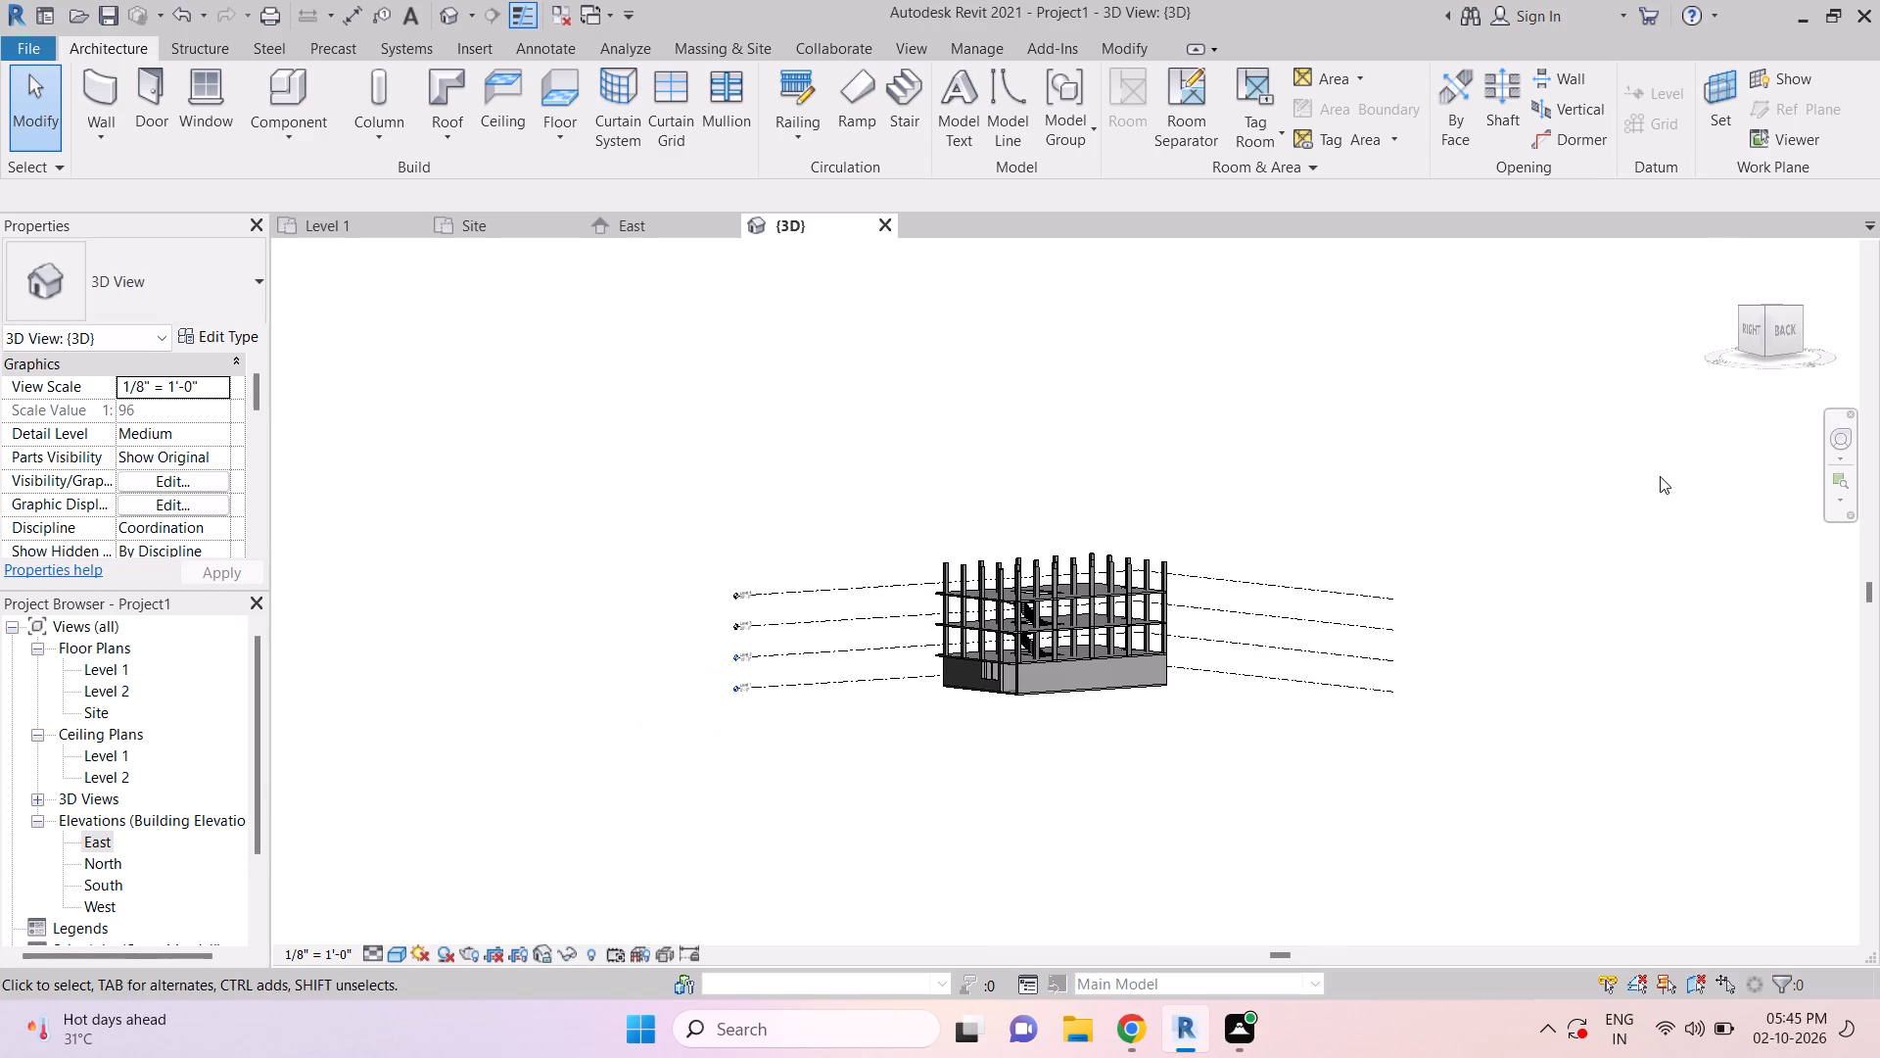
left_click(1788, 331)
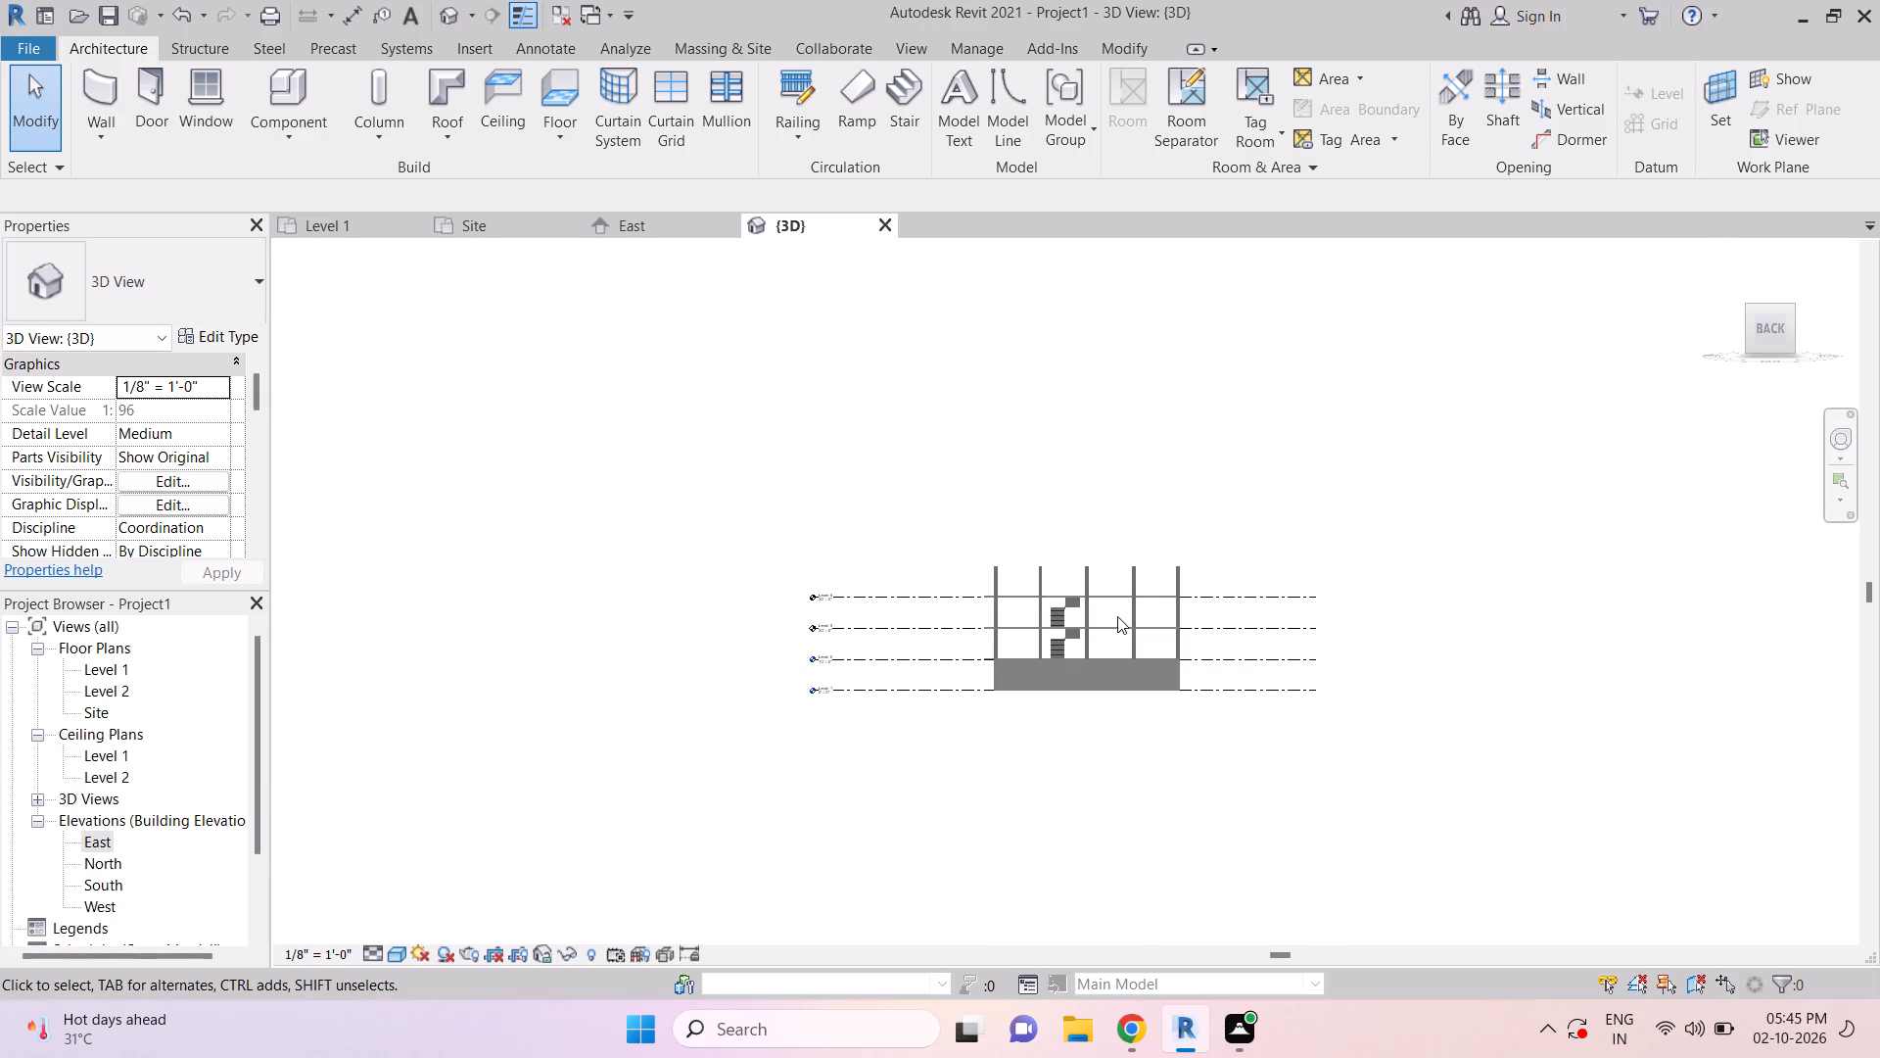
scroll(1065, 603, "up", 9)
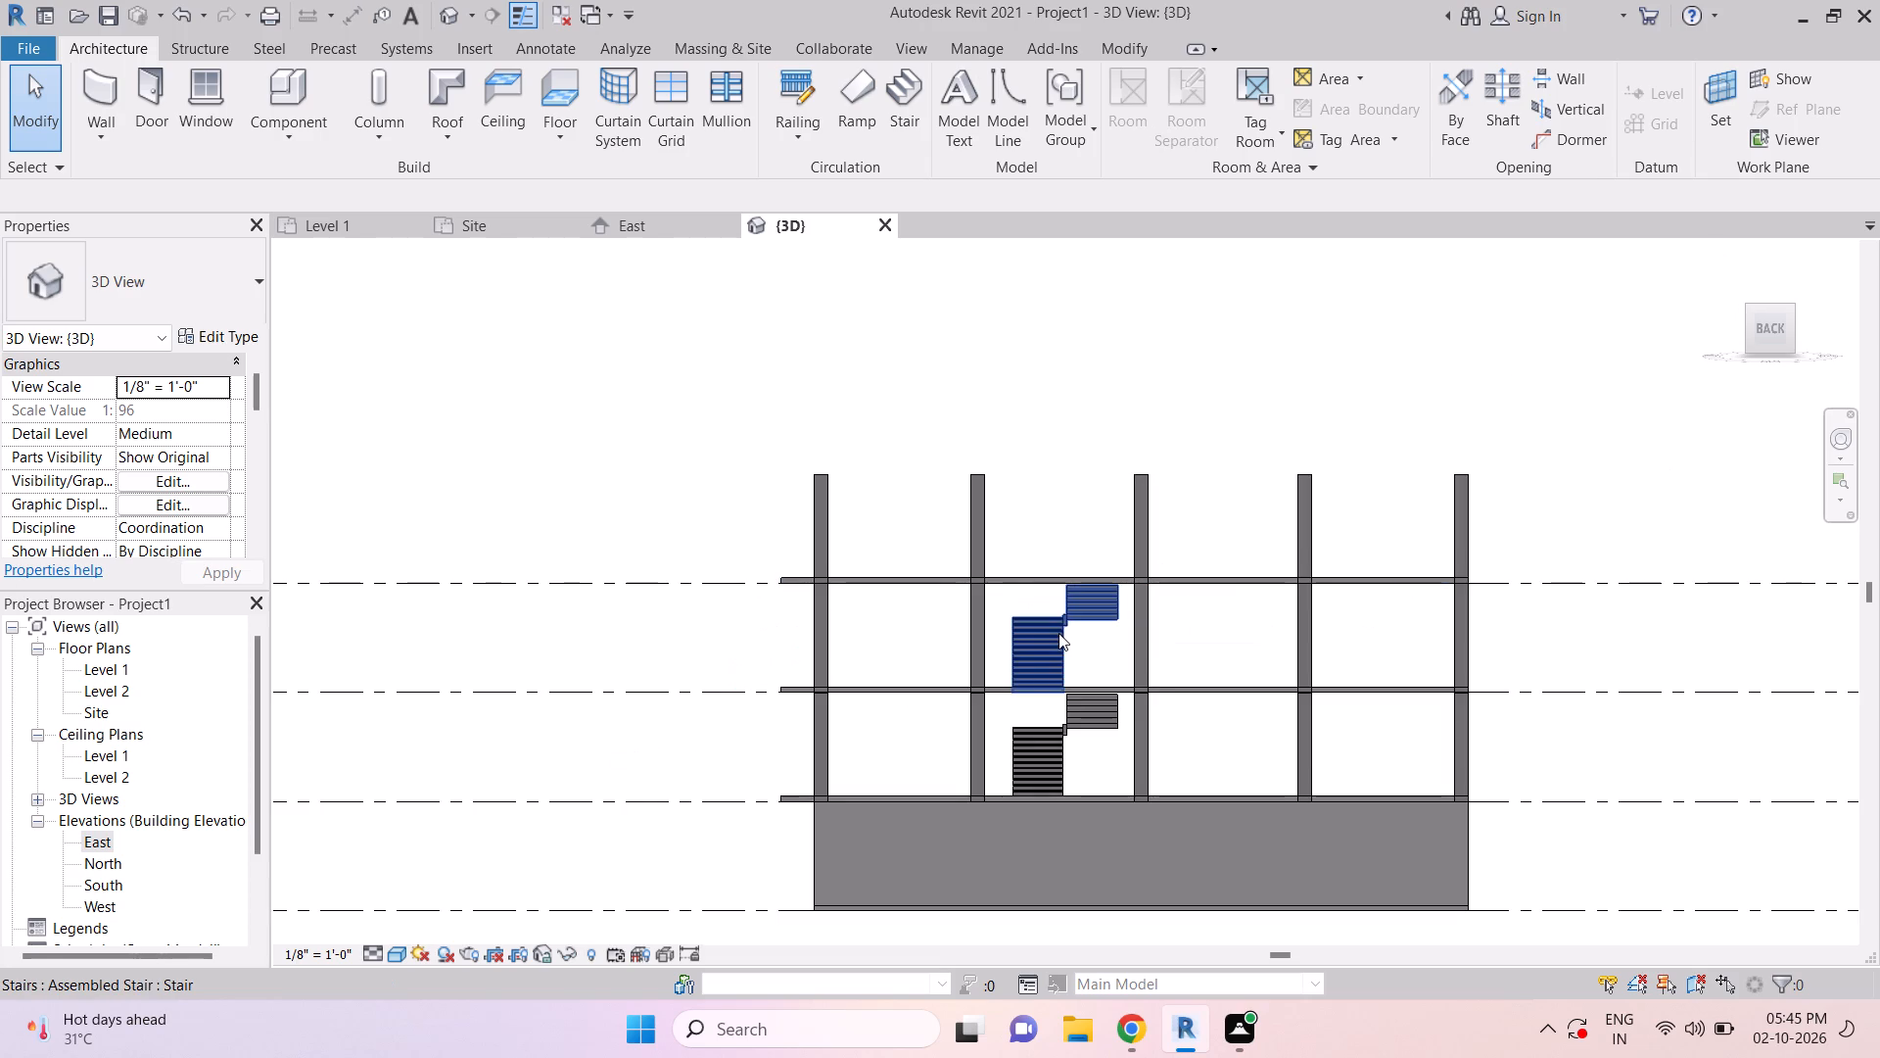
key("Escape")
left_click(1107, 725)
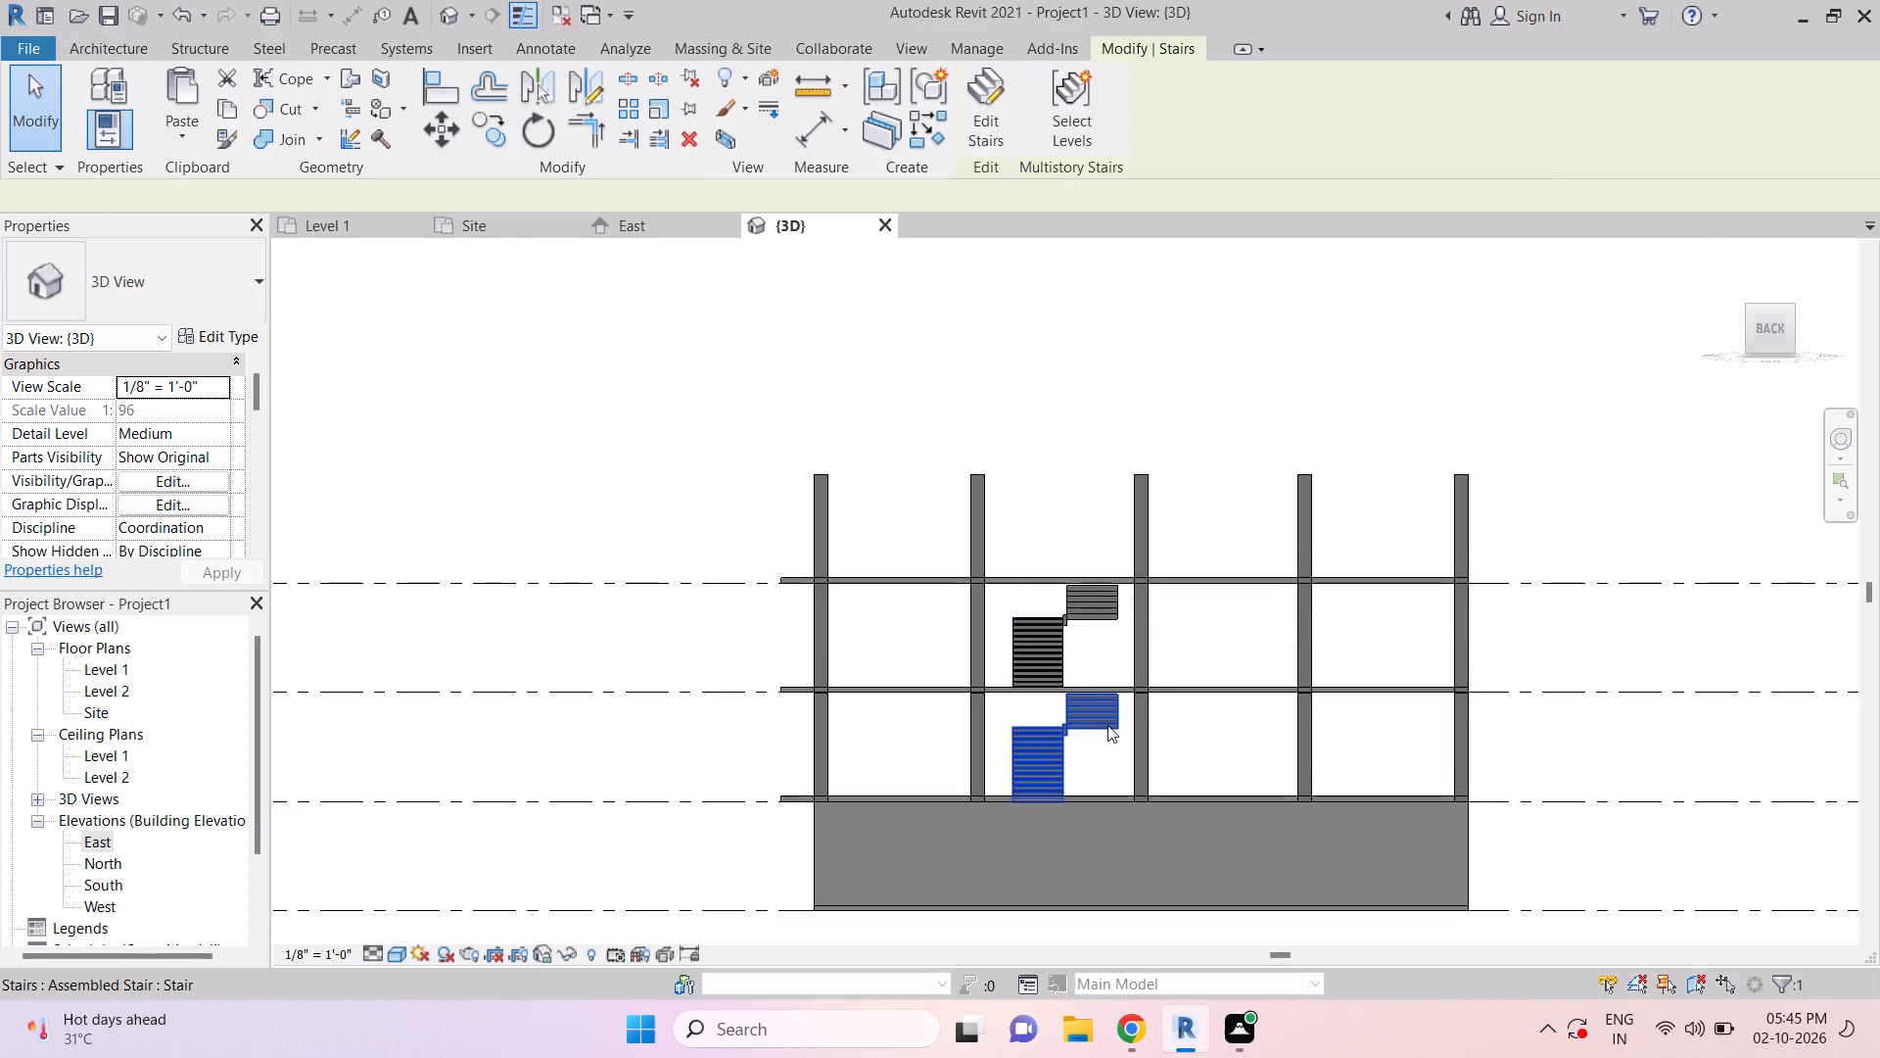
key("Escape")
key("Escape")
left_click(1066, 658)
key("Escape")
Examine the stair flights, landings and slab openings up close, from the building's back and obliquely from above.
middle_click_drag(1091, 691, 1089, 690, "shift")
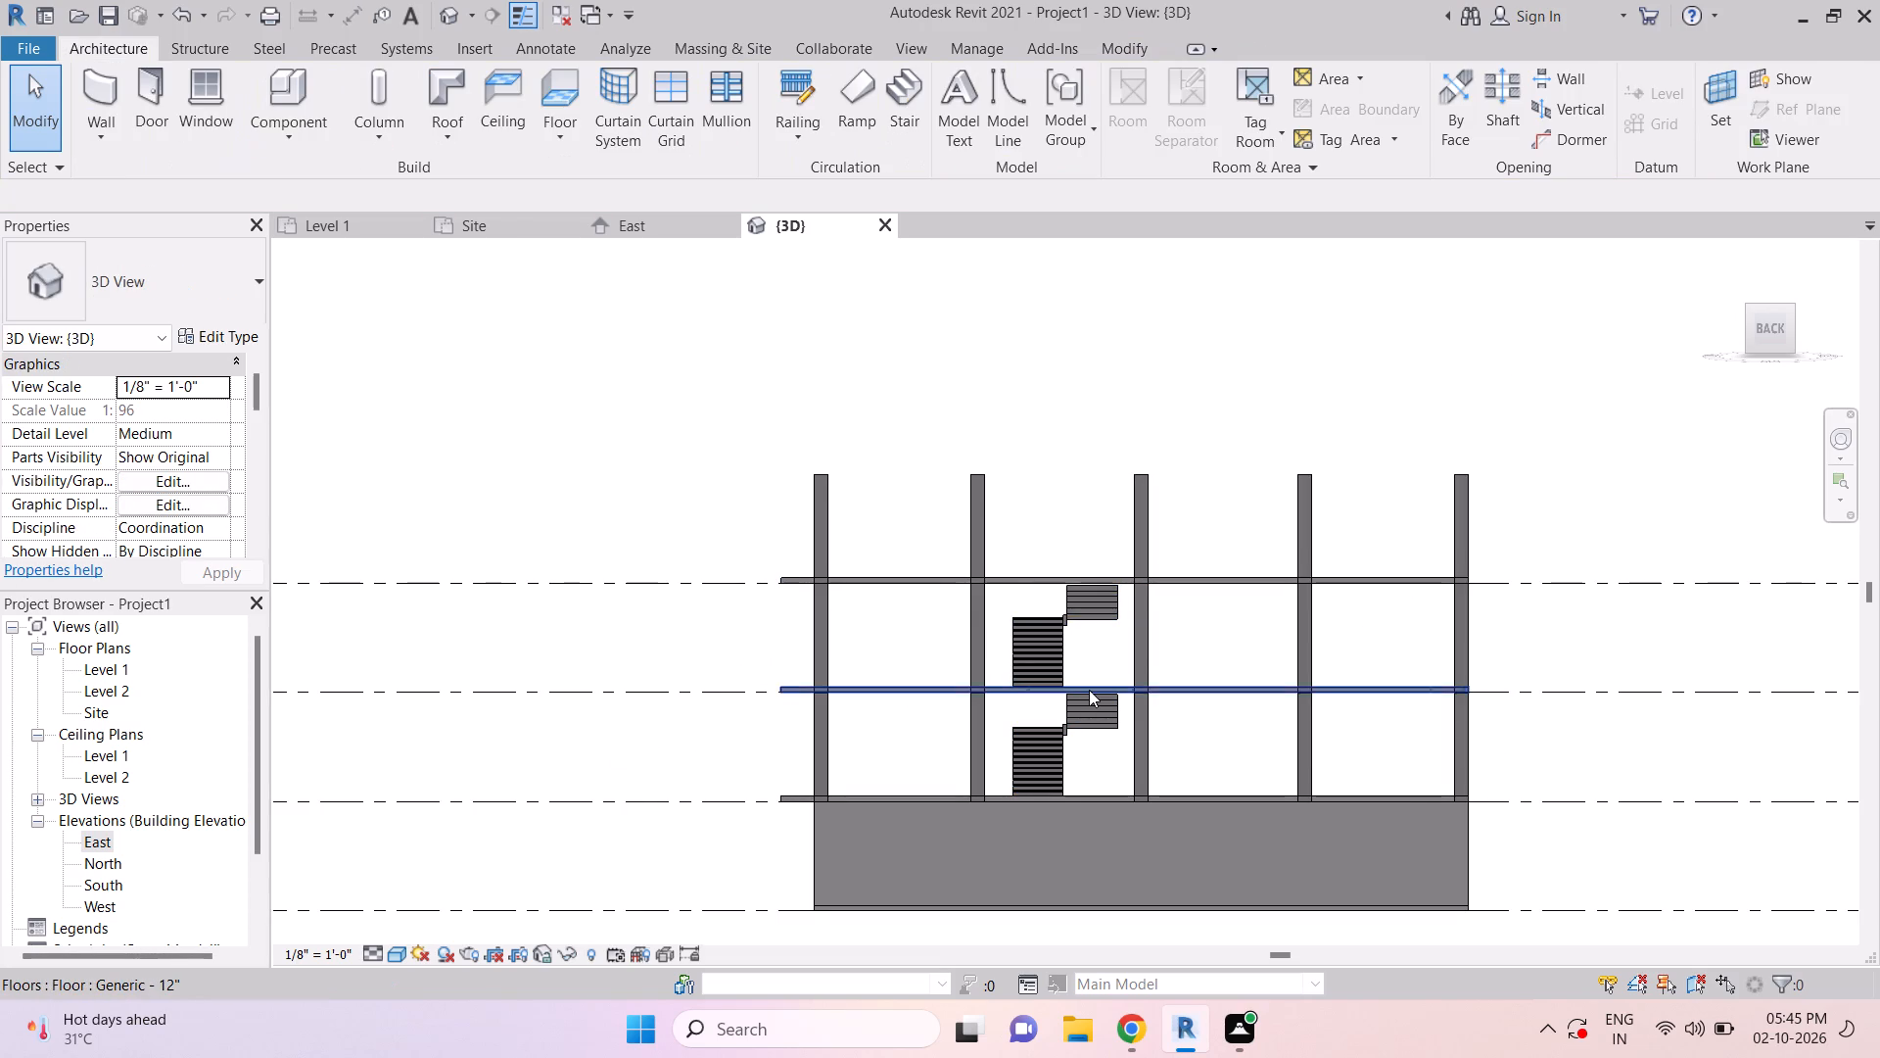
middle_click_drag(1089, 690, 1131, 715, "shift")
key("Escape")
middle_click_drag(1069, 714, 1047, 780, "shift")
scroll(1023, 606, "up", 8)
key("Escape")
key("Escape")
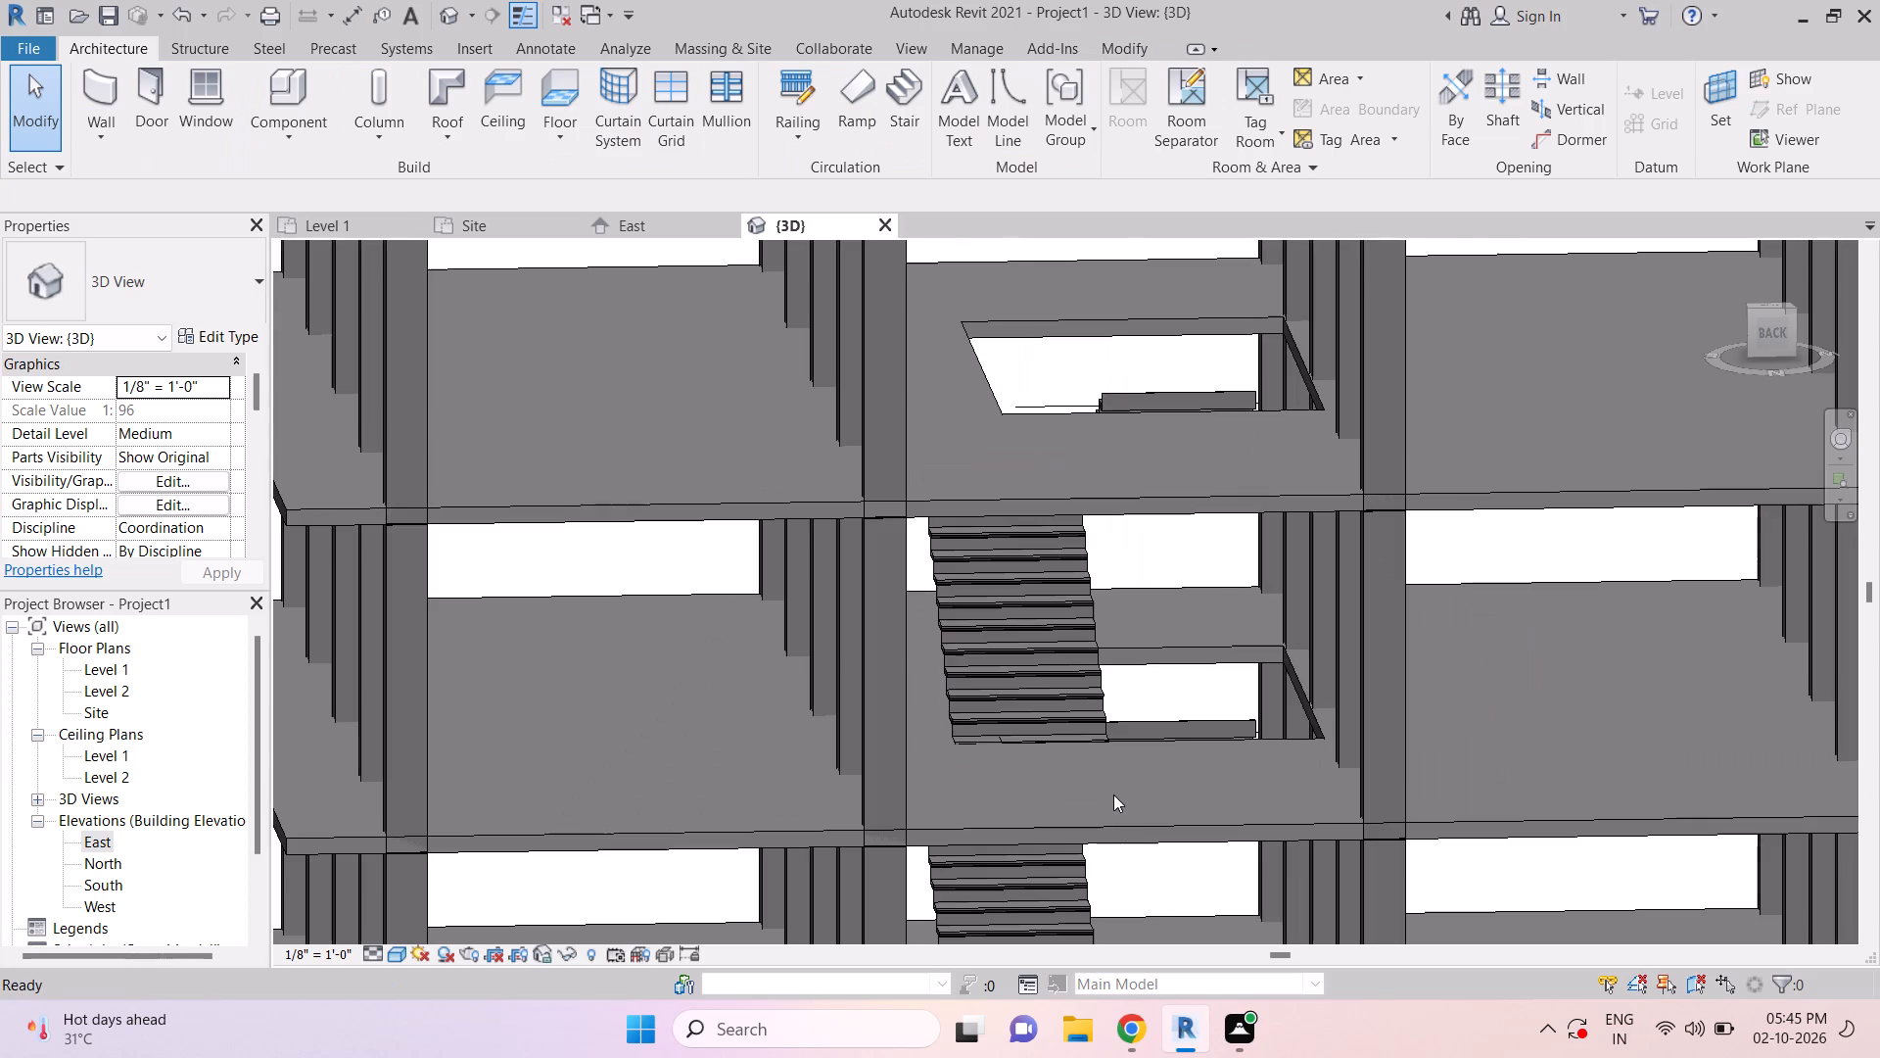
middle_click_drag(1149, 904, 1067, 908, "shift")
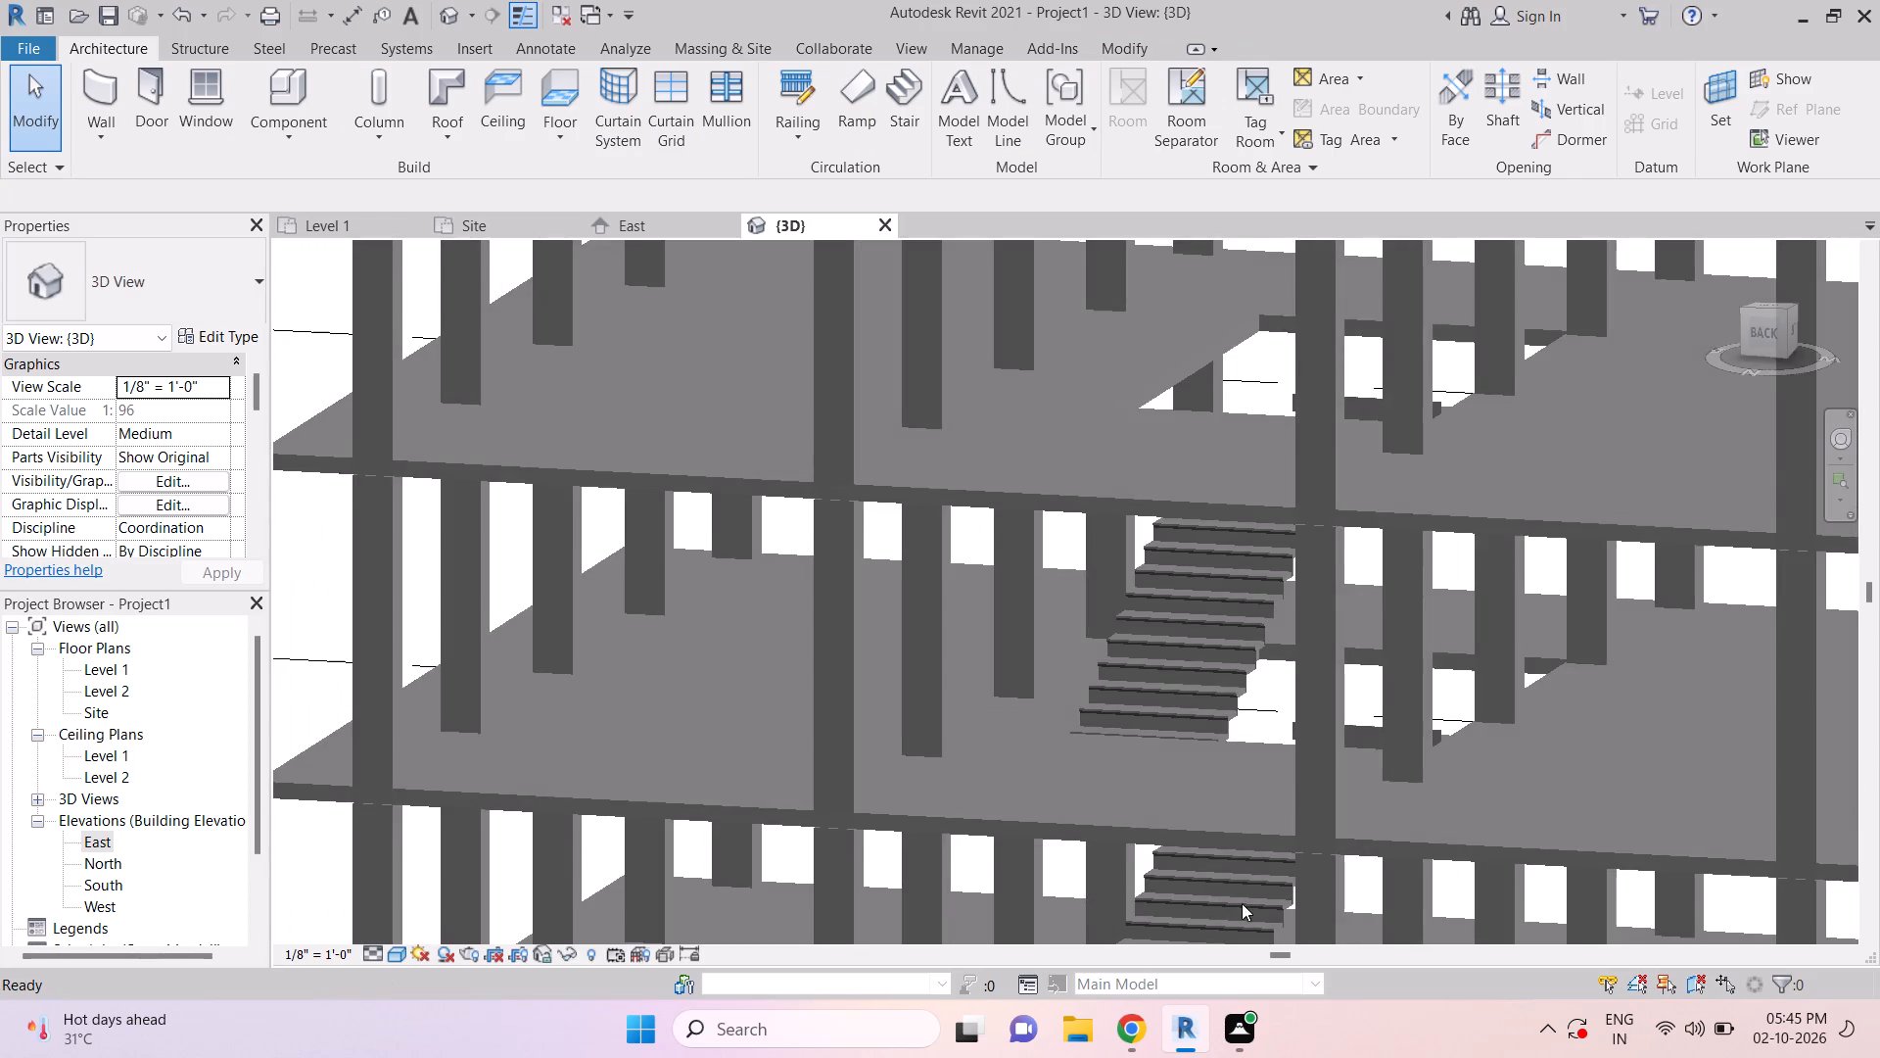
middle_click_drag(1239, 892, 1155, 766)
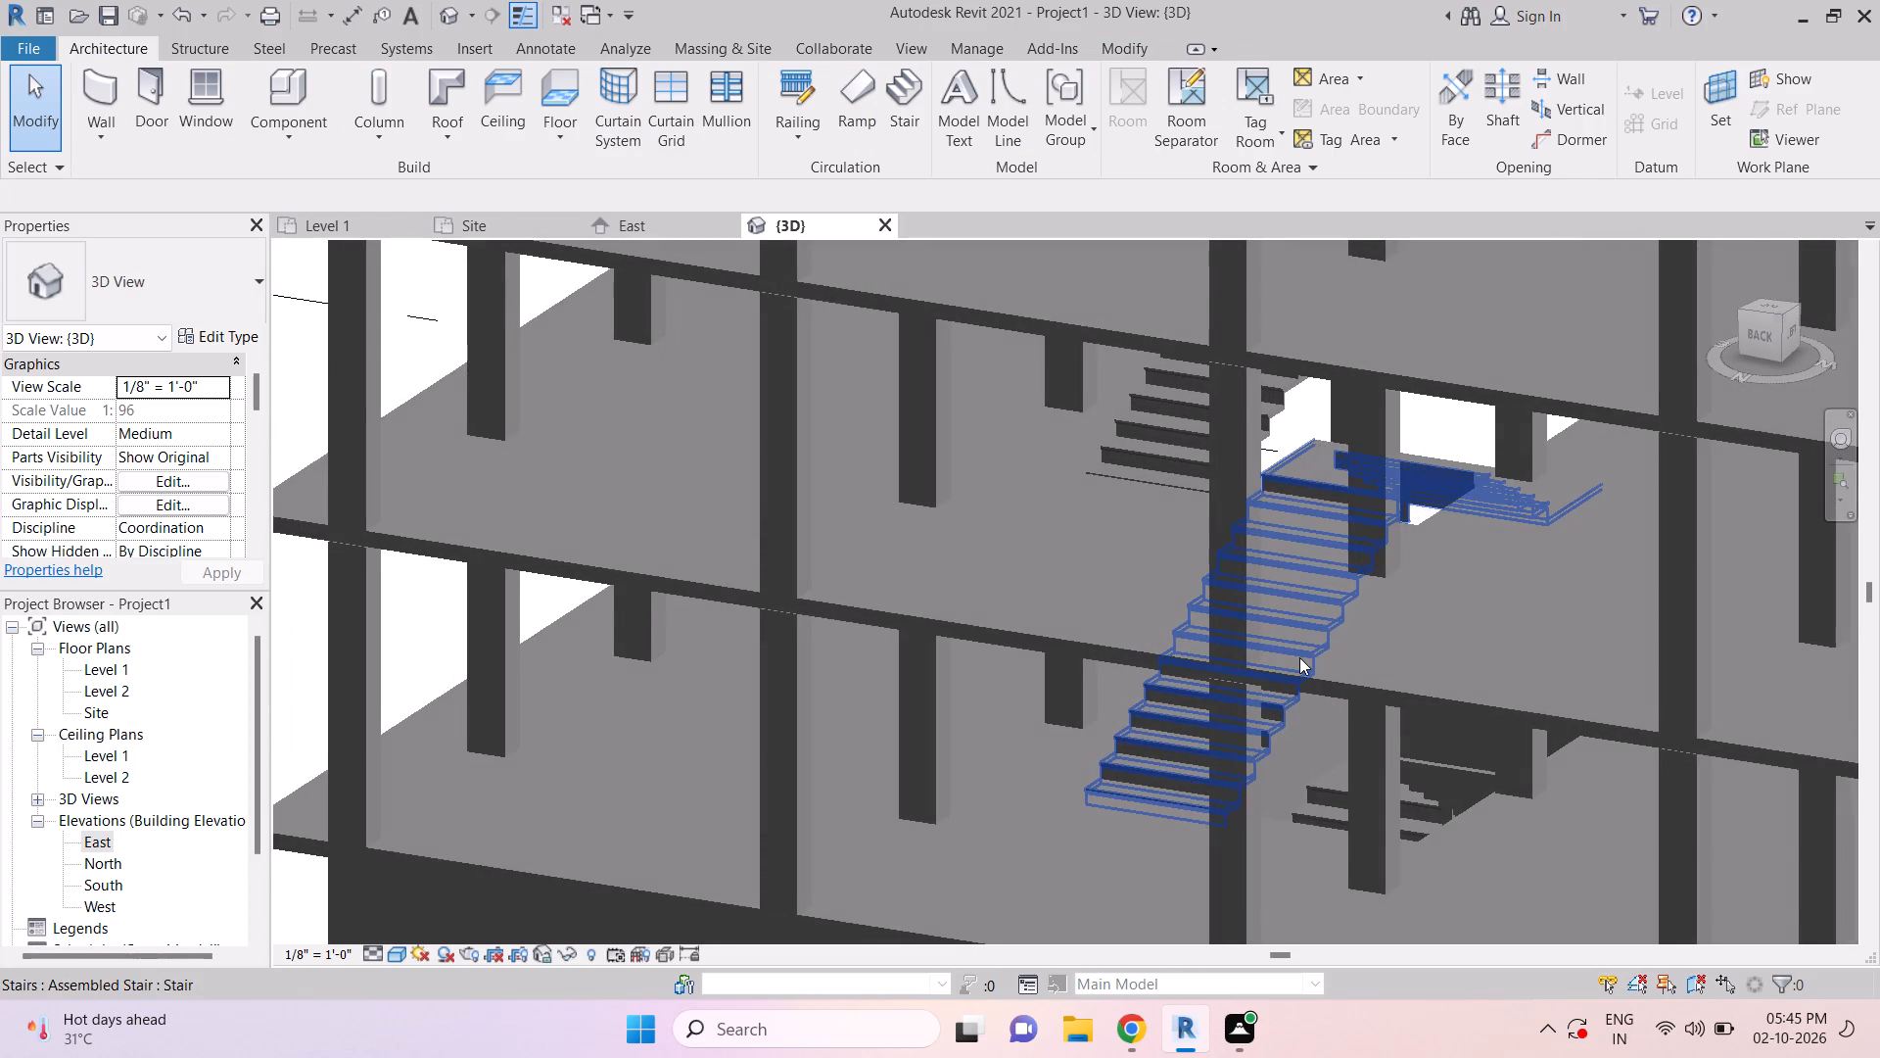
key("Escape")
middle_click_drag(1161, 825, 1144, 767)
key("Escape")
key("Escape")
Temporarily hide the Level 1 exterior wall along the building's back side to expose the ground-floor interior and stair.
scroll(1158, 800, "down", 4)
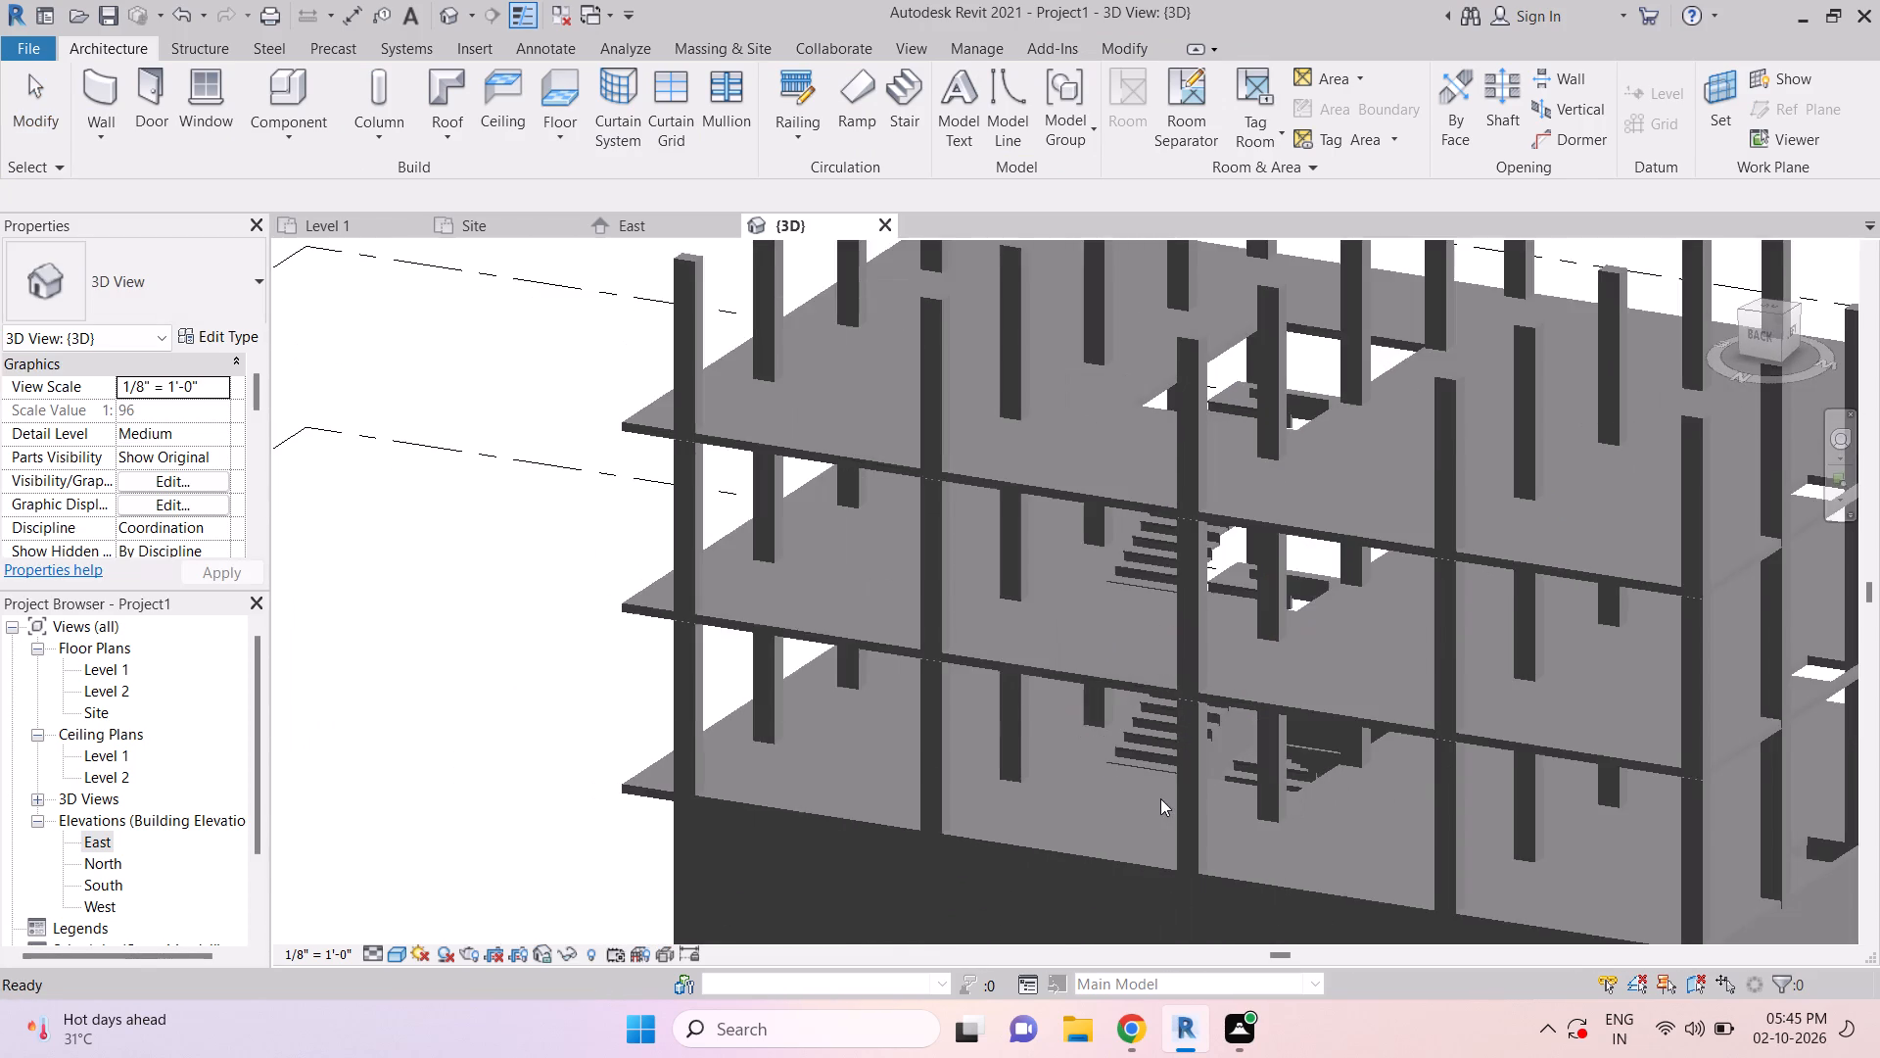
scroll(1160, 798, "down", 4)
middle_click_drag(1225, 844, 1155, 638)
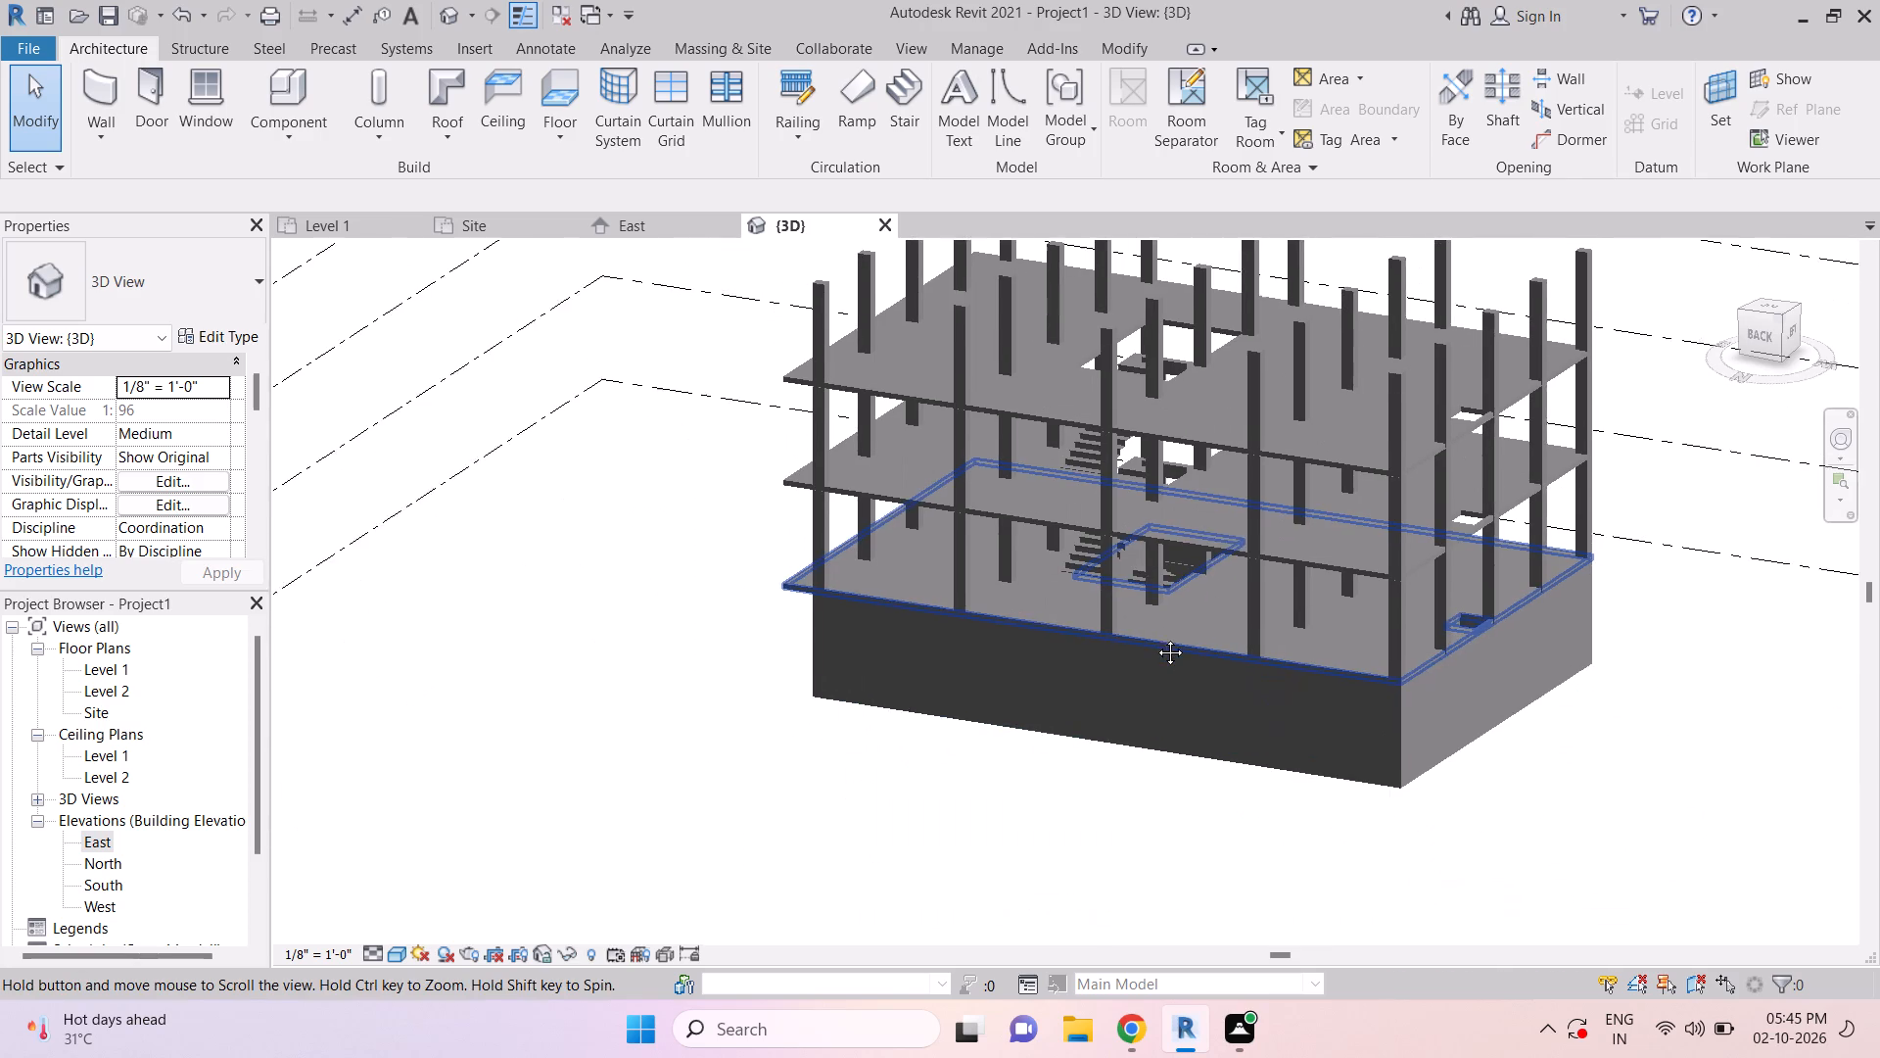
middle_click_drag(1155, 638, 1165, 657)
left_click(1165, 733)
key("Escape")
key("Escape")
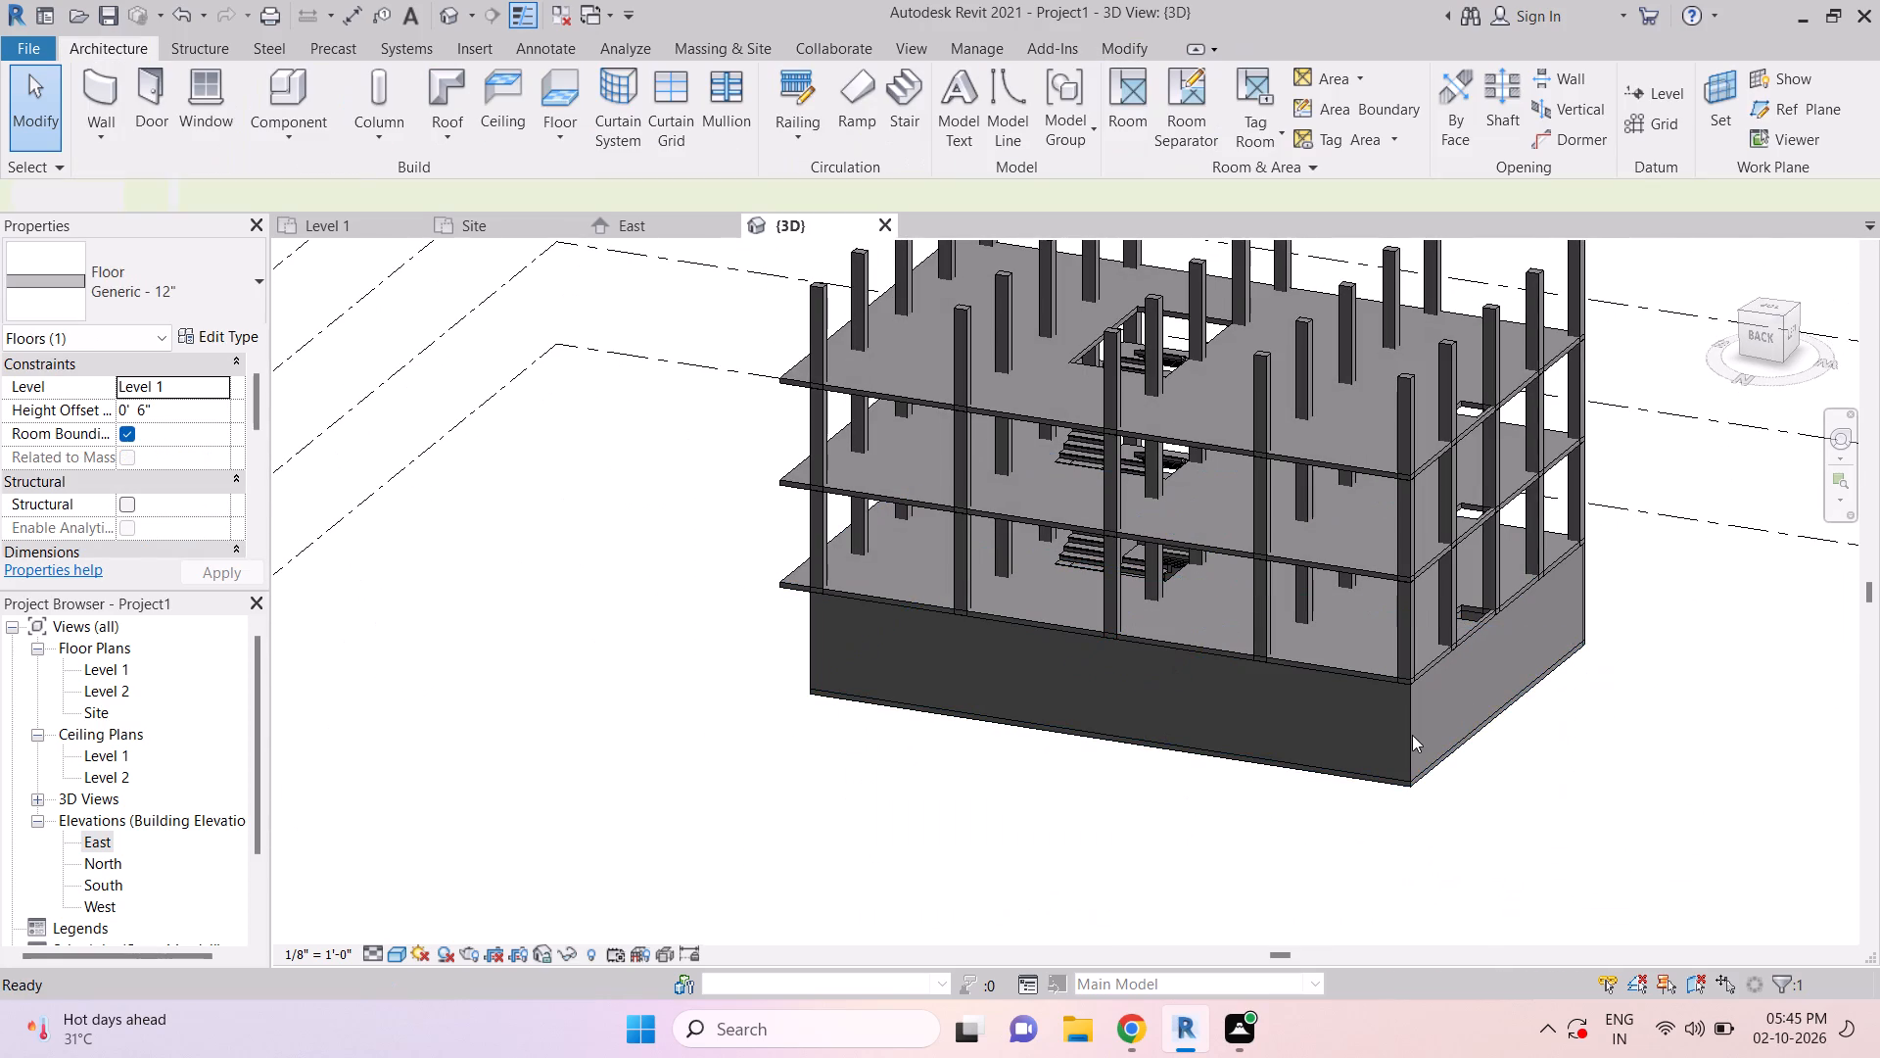
left_click(1412, 727)
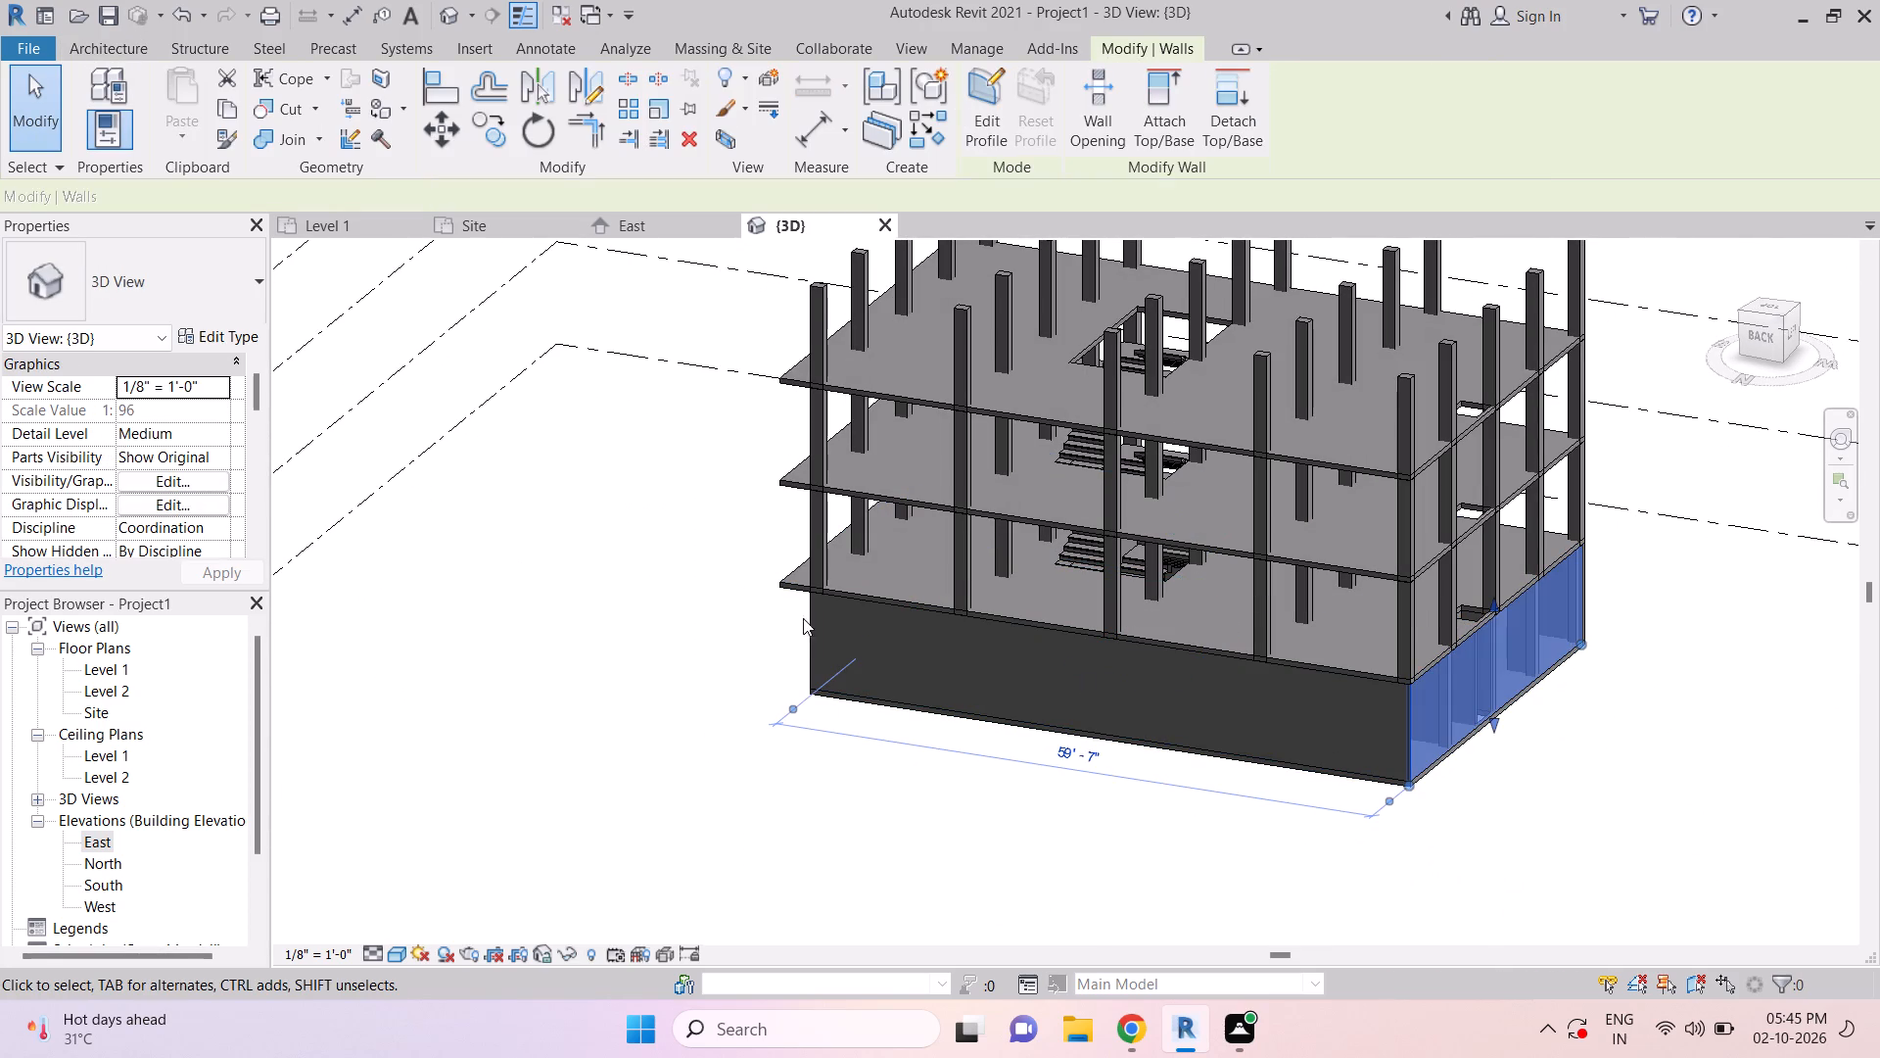
key("Escape")
left_click(807, 629)
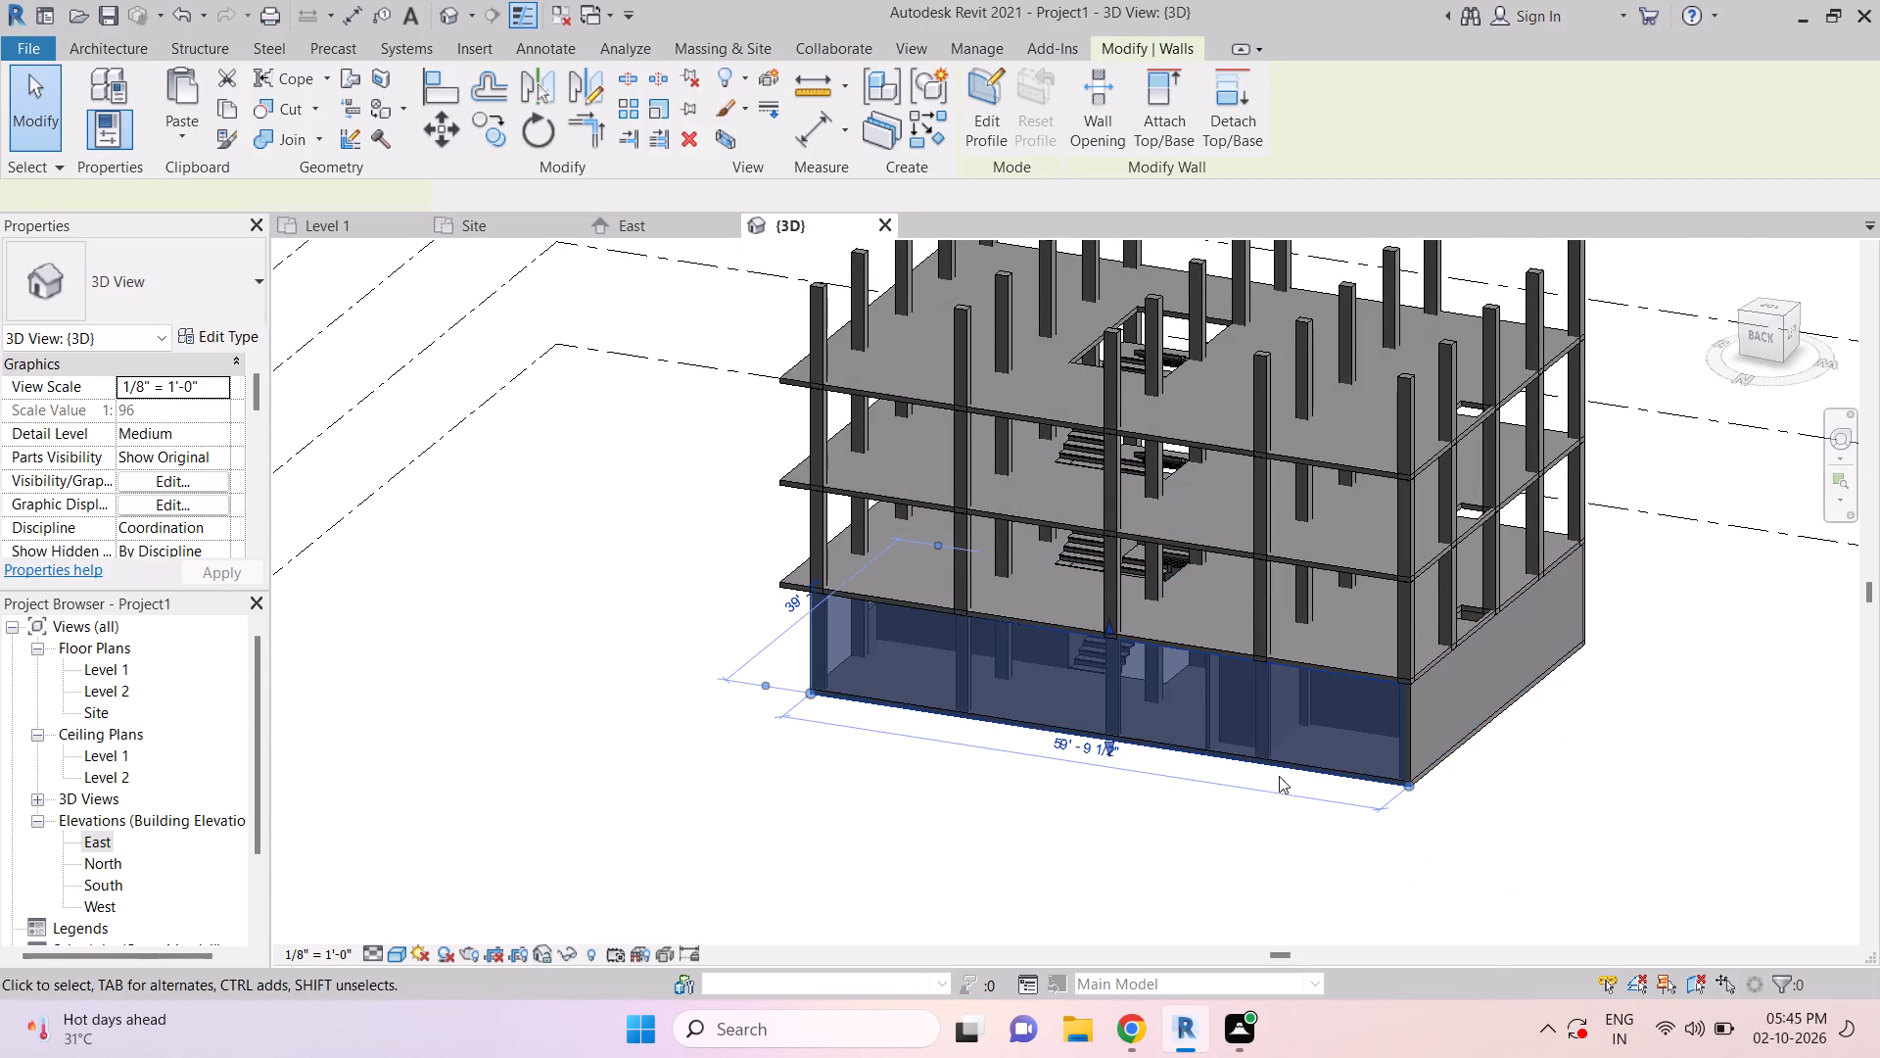
key("Escape")
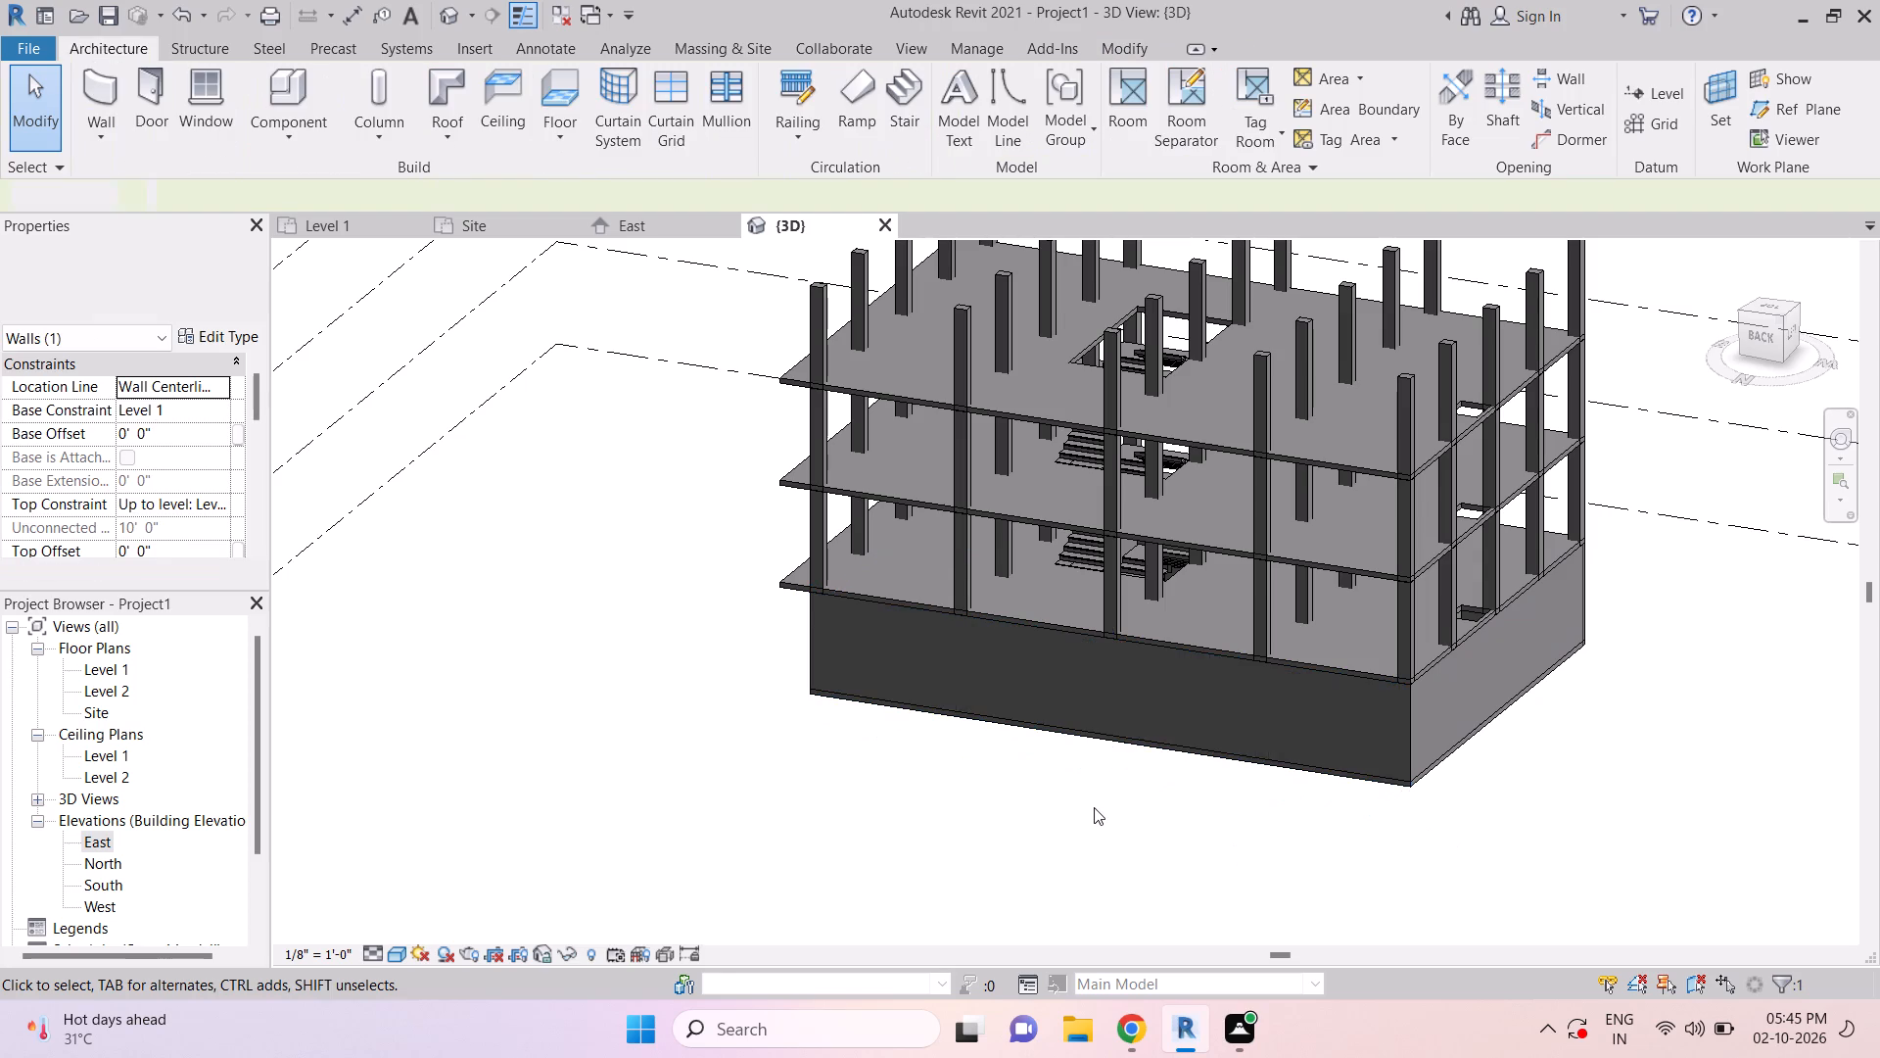
left_click(808, 627)
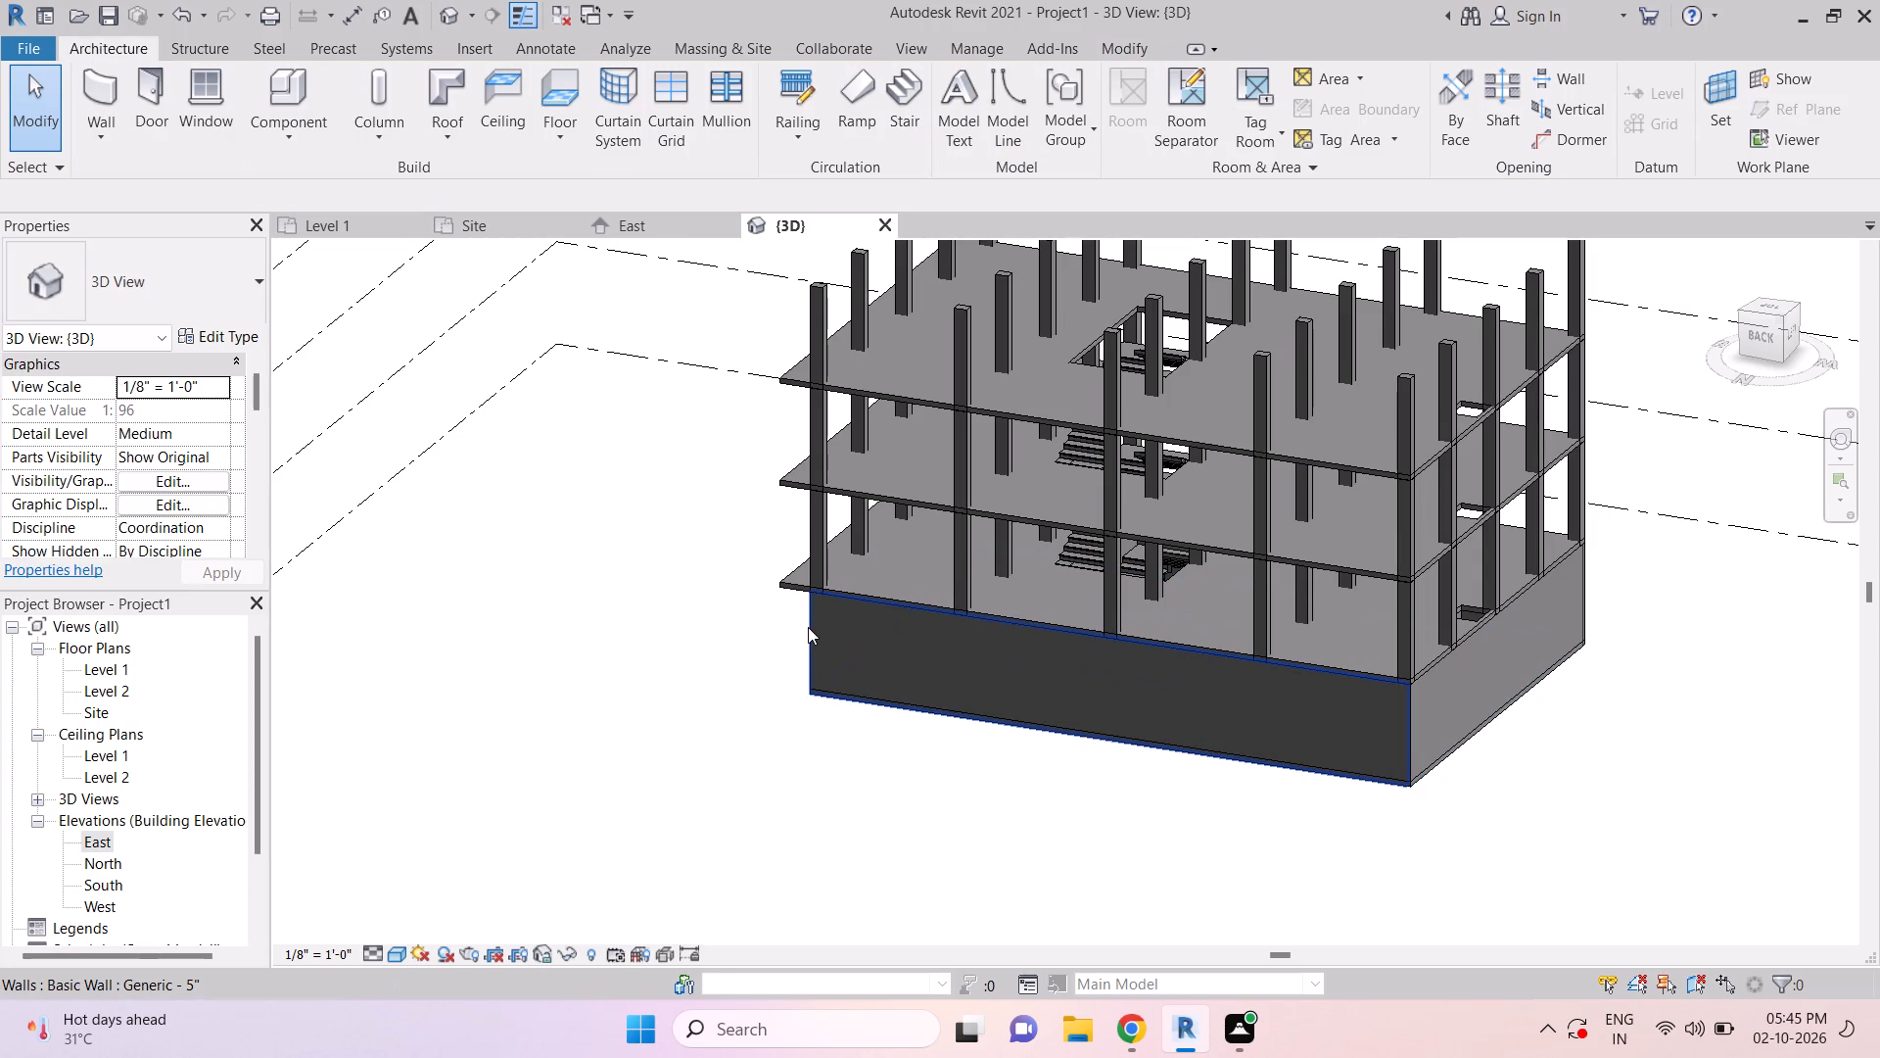
type("hh")
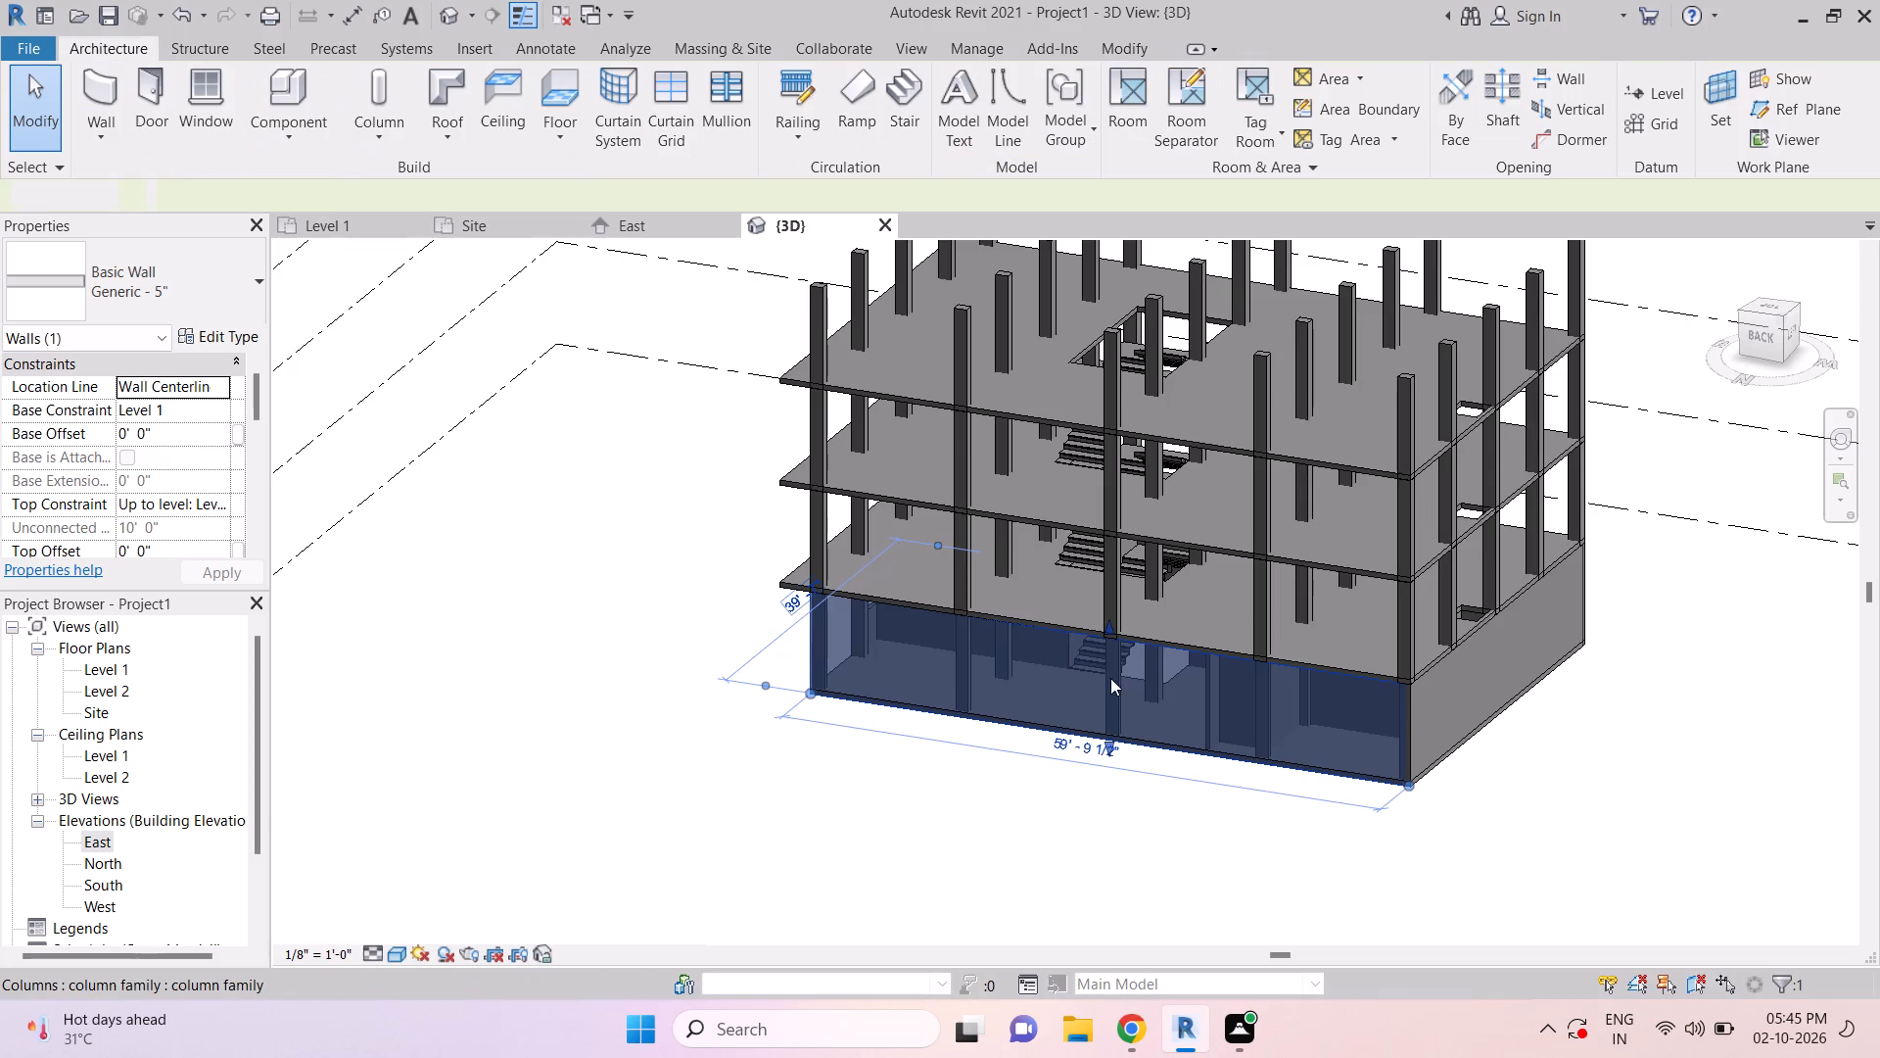
scroll(1101, 655, "up", 9)
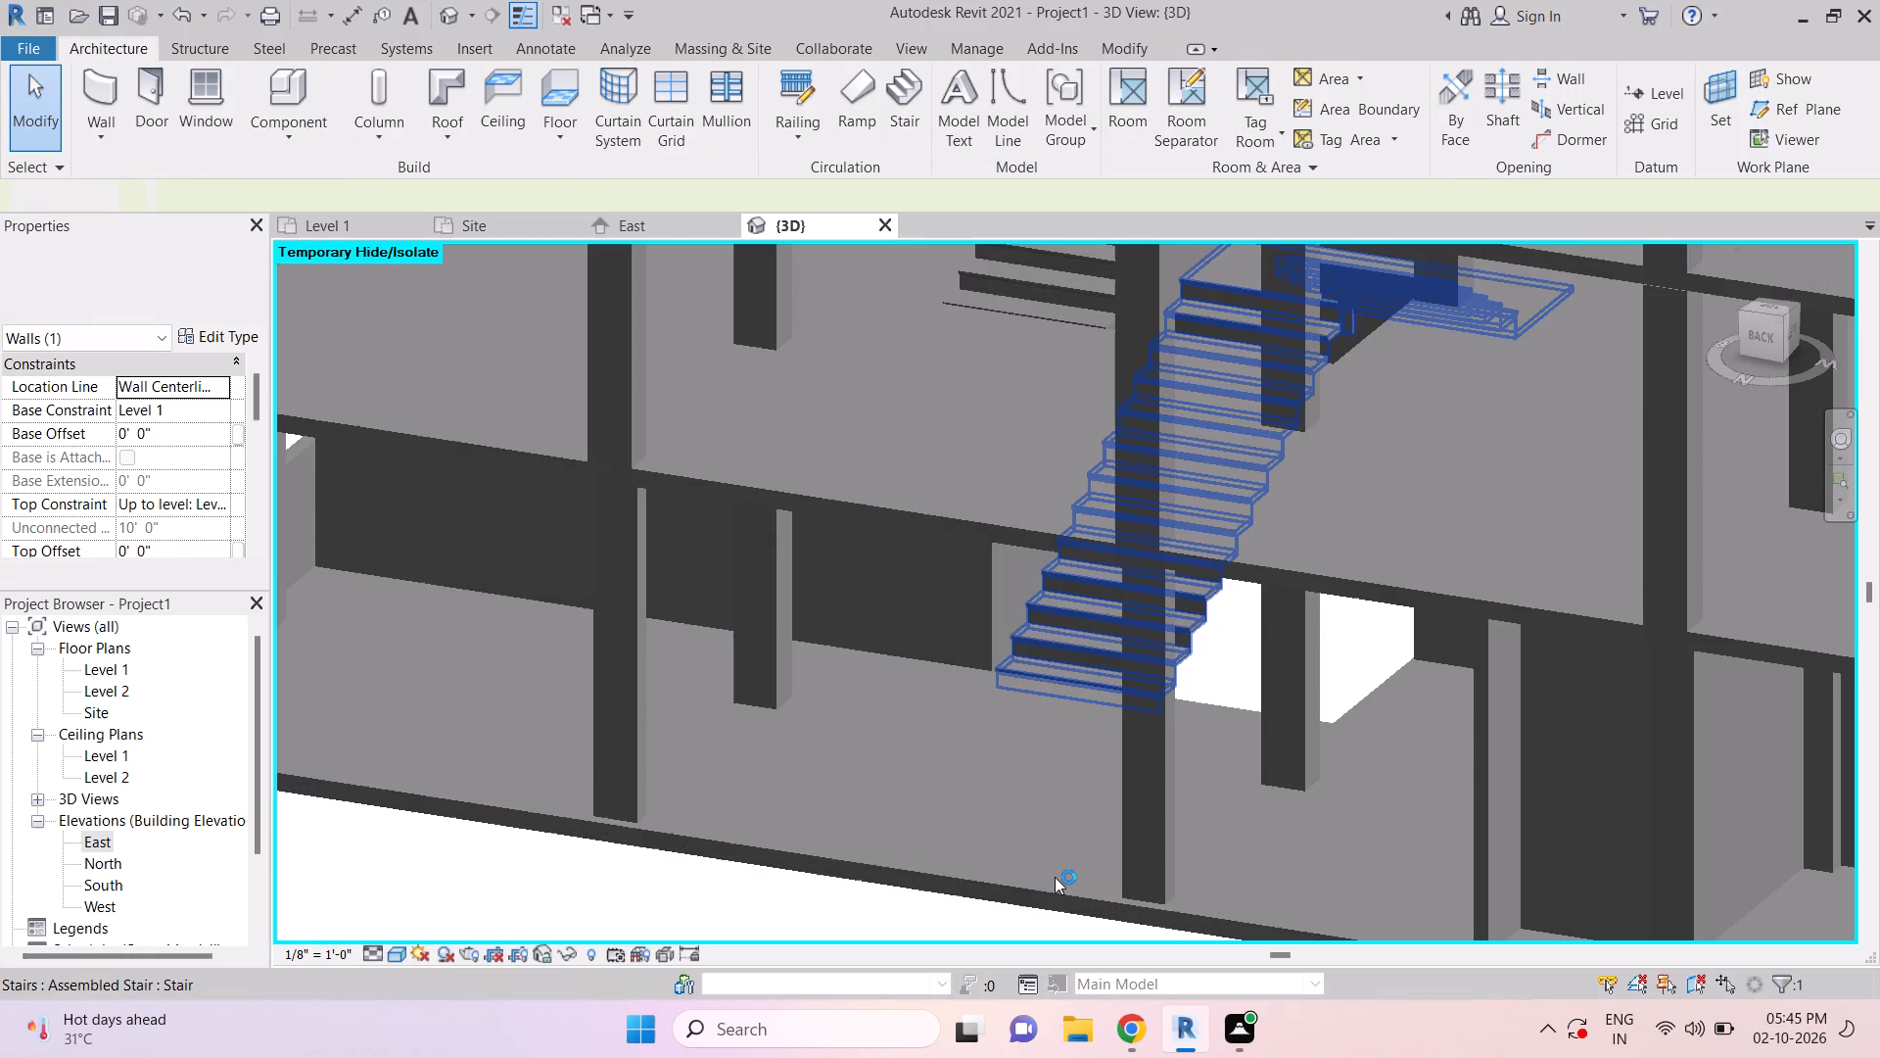
scroll(1240, 680, "up", 3)
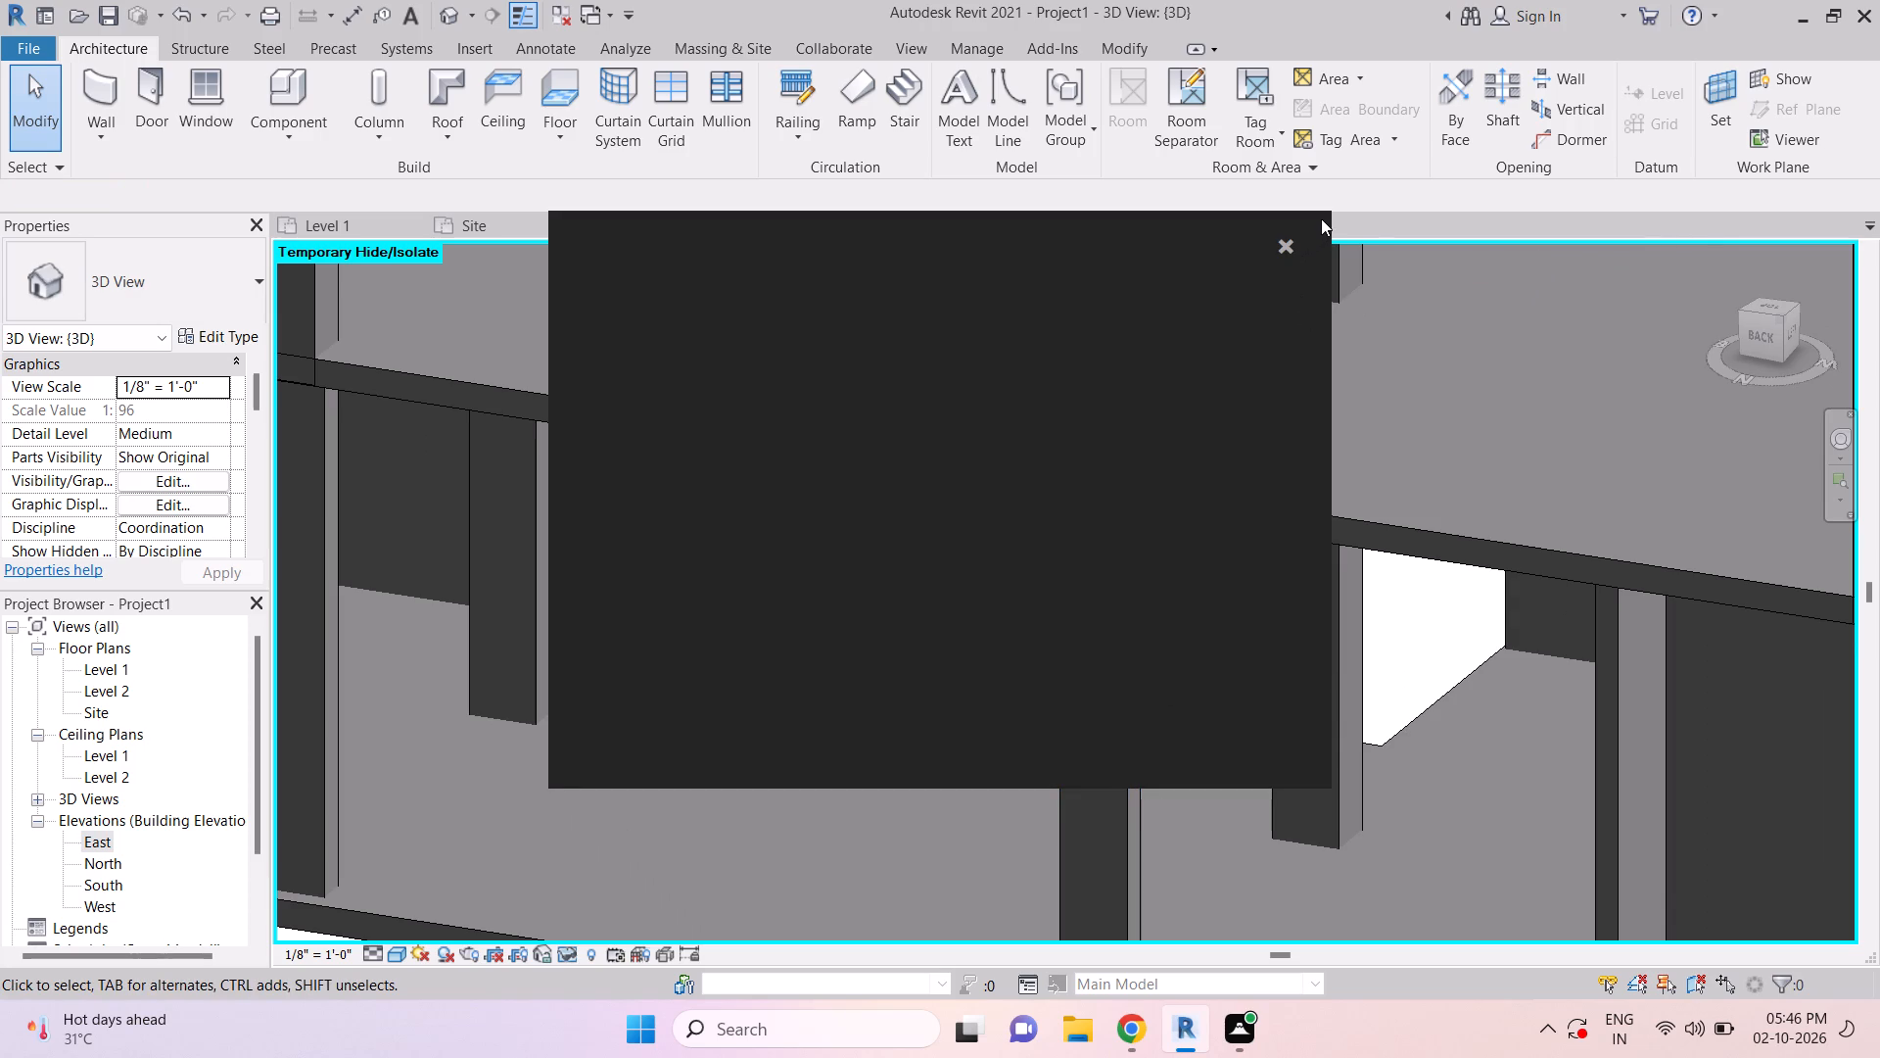
Dismiss the notification card covering the 3D view.
left_click(1293, 240)
Examine the exposed Level 1 interior, the stair flights and the floor openings from the building's back and right sides.
scroll(1189, 559, "down", 3)
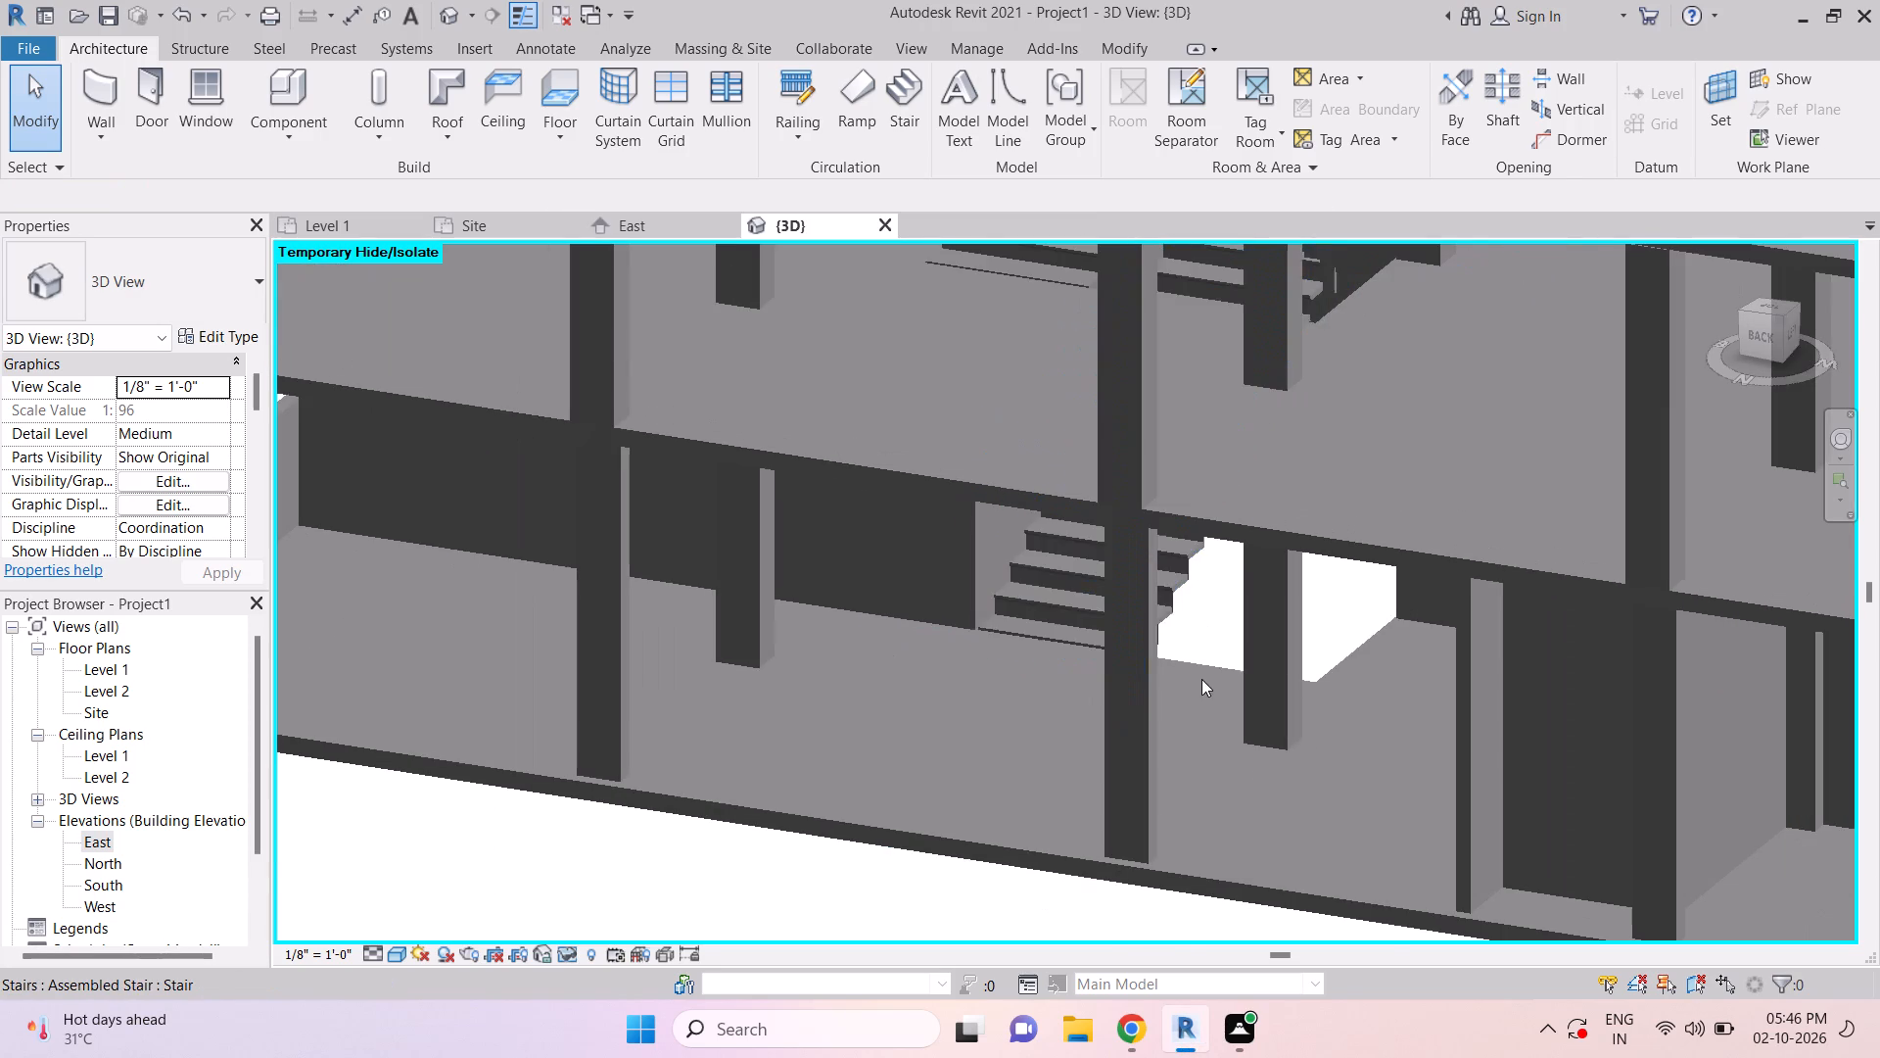
middle_click_drag(1218, 634, 1178, 860)
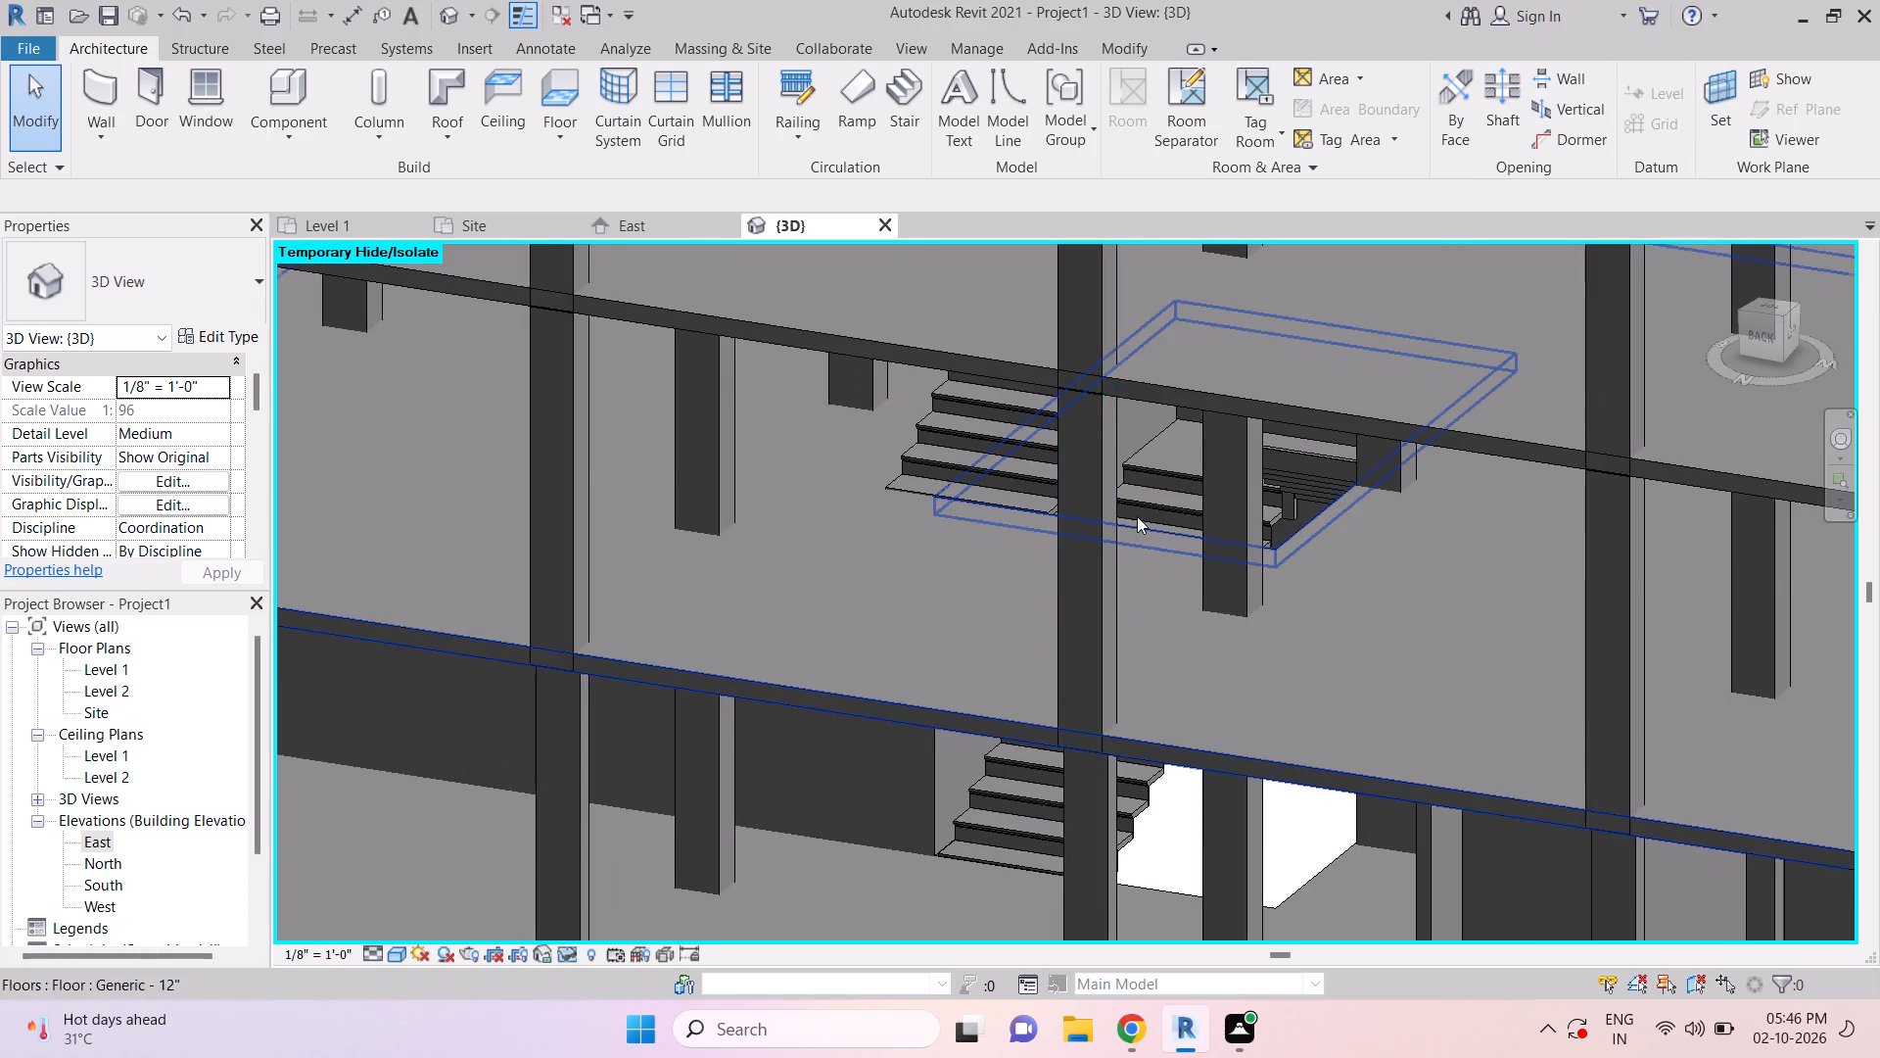
scroll(1140, 514, "down", 4)
key("Escape")
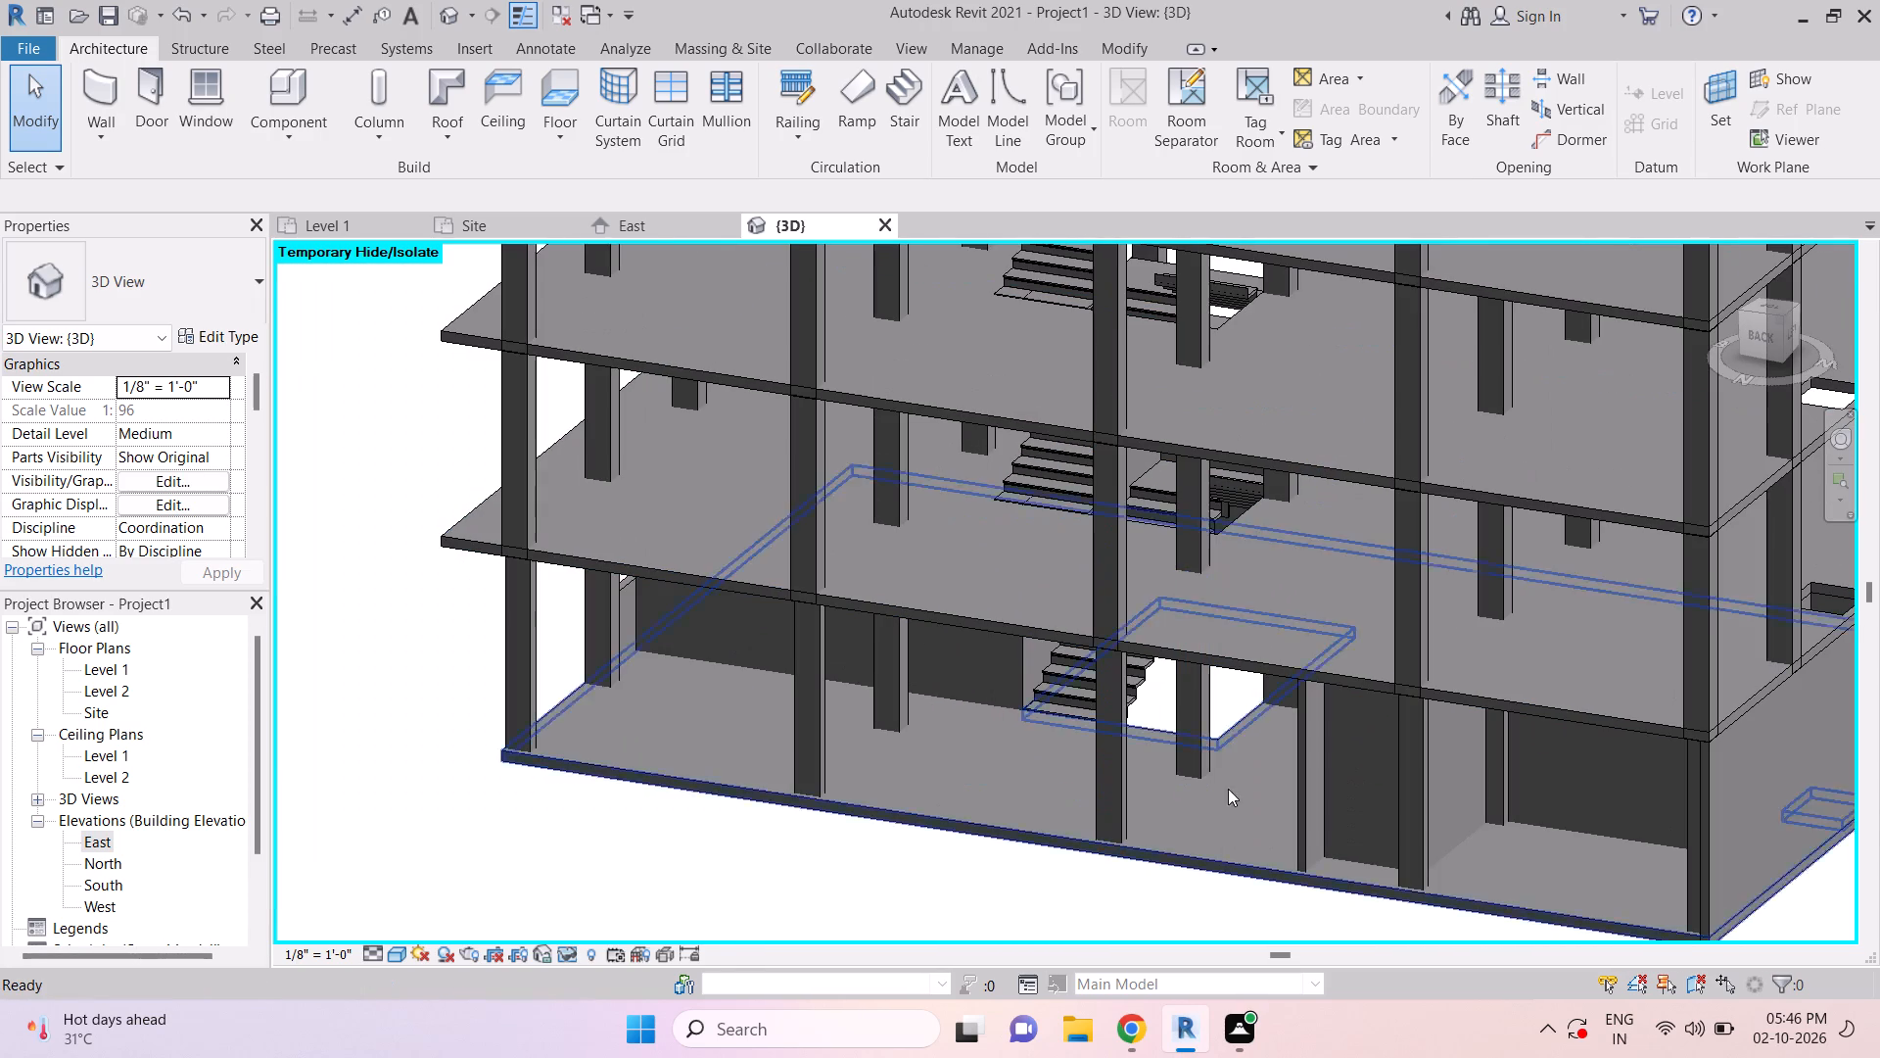
middle_click_drag(1212, 841, 1292, 786, "shift")
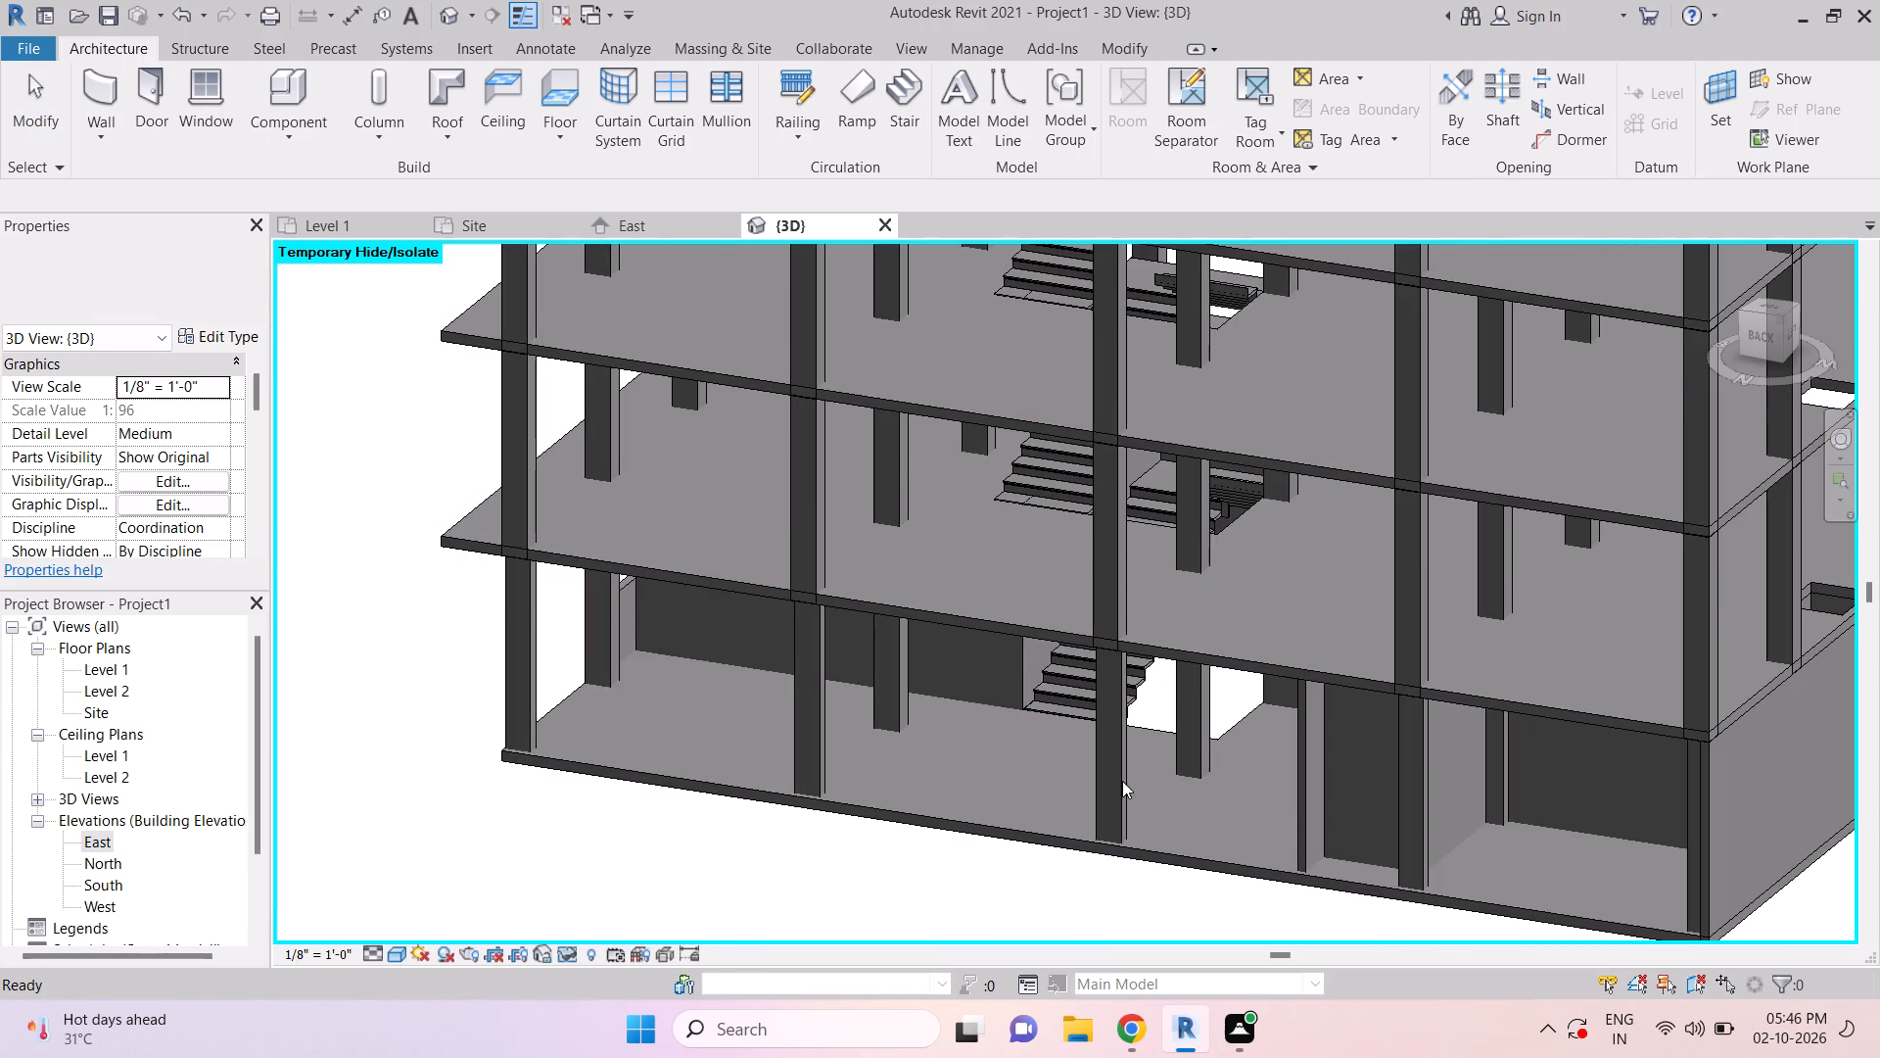
middle_click_drag(1069, 891, 1205, 887, "shift")
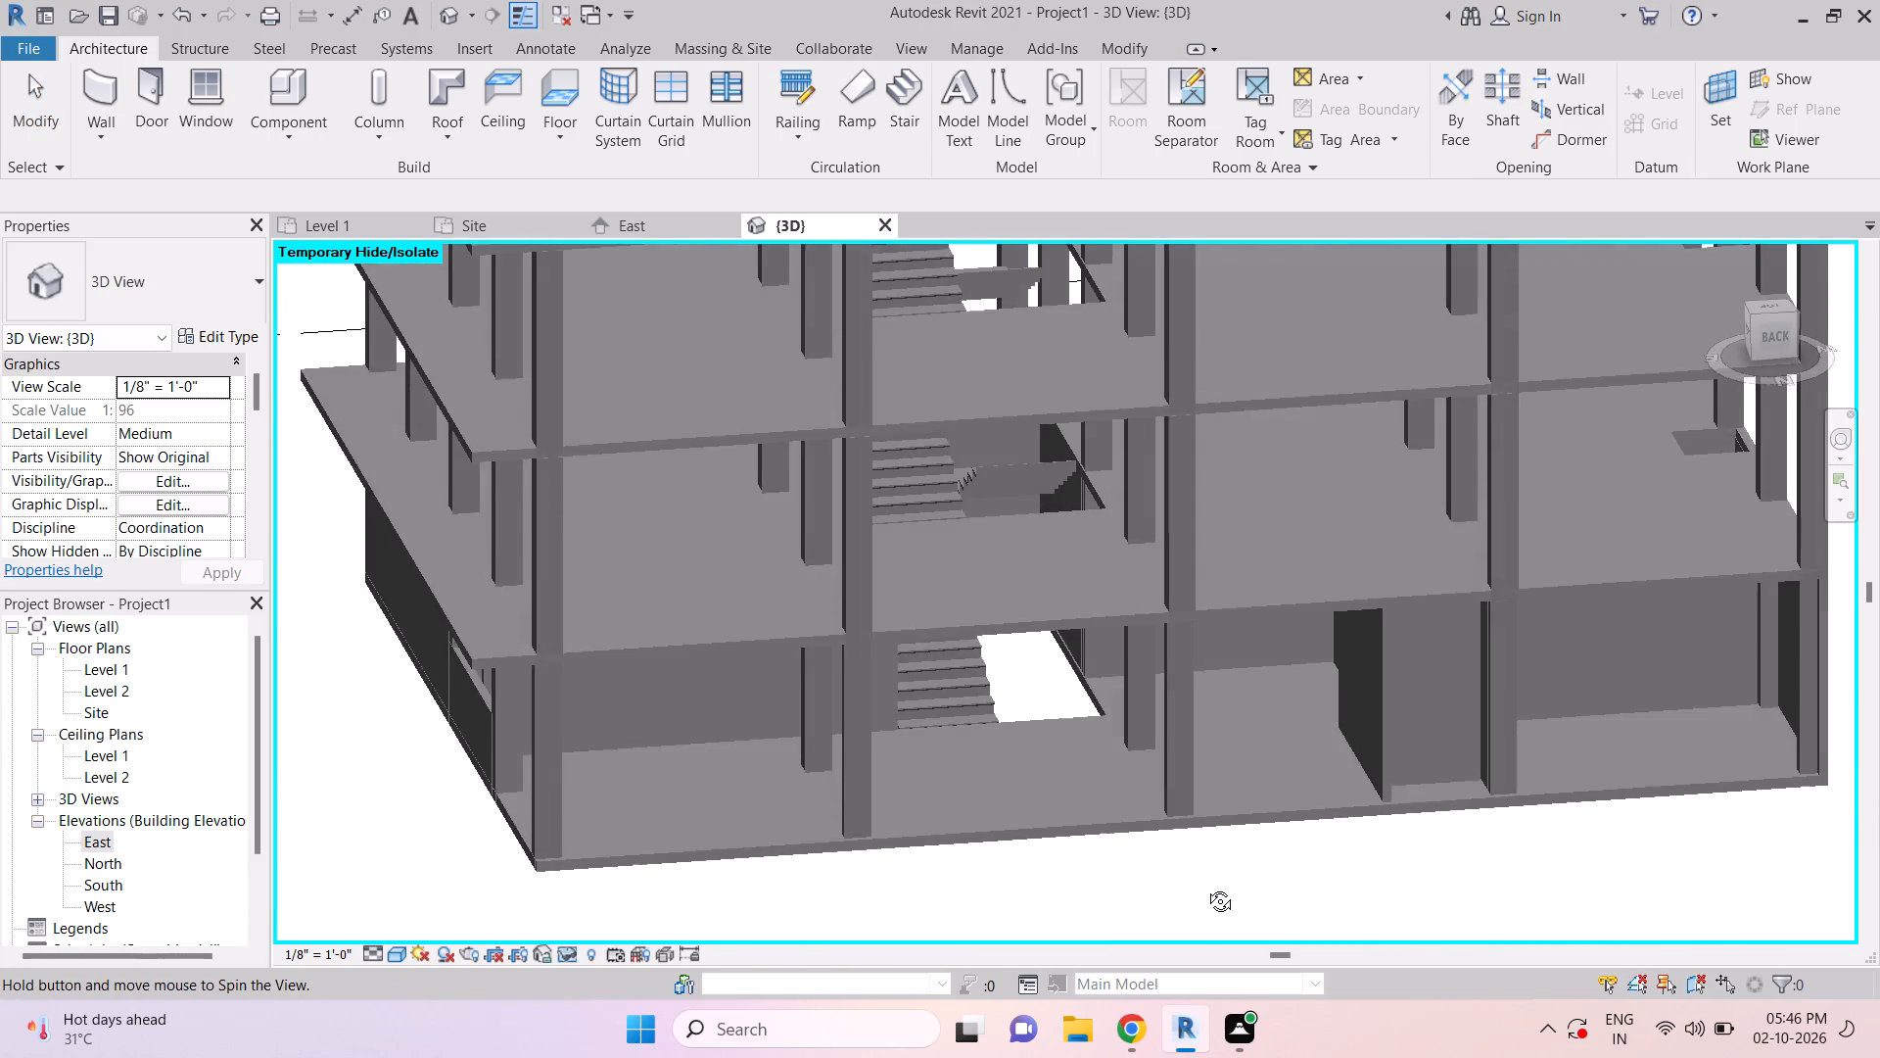
middle_click_drag(1205, 887, 1257, 842, "shift")
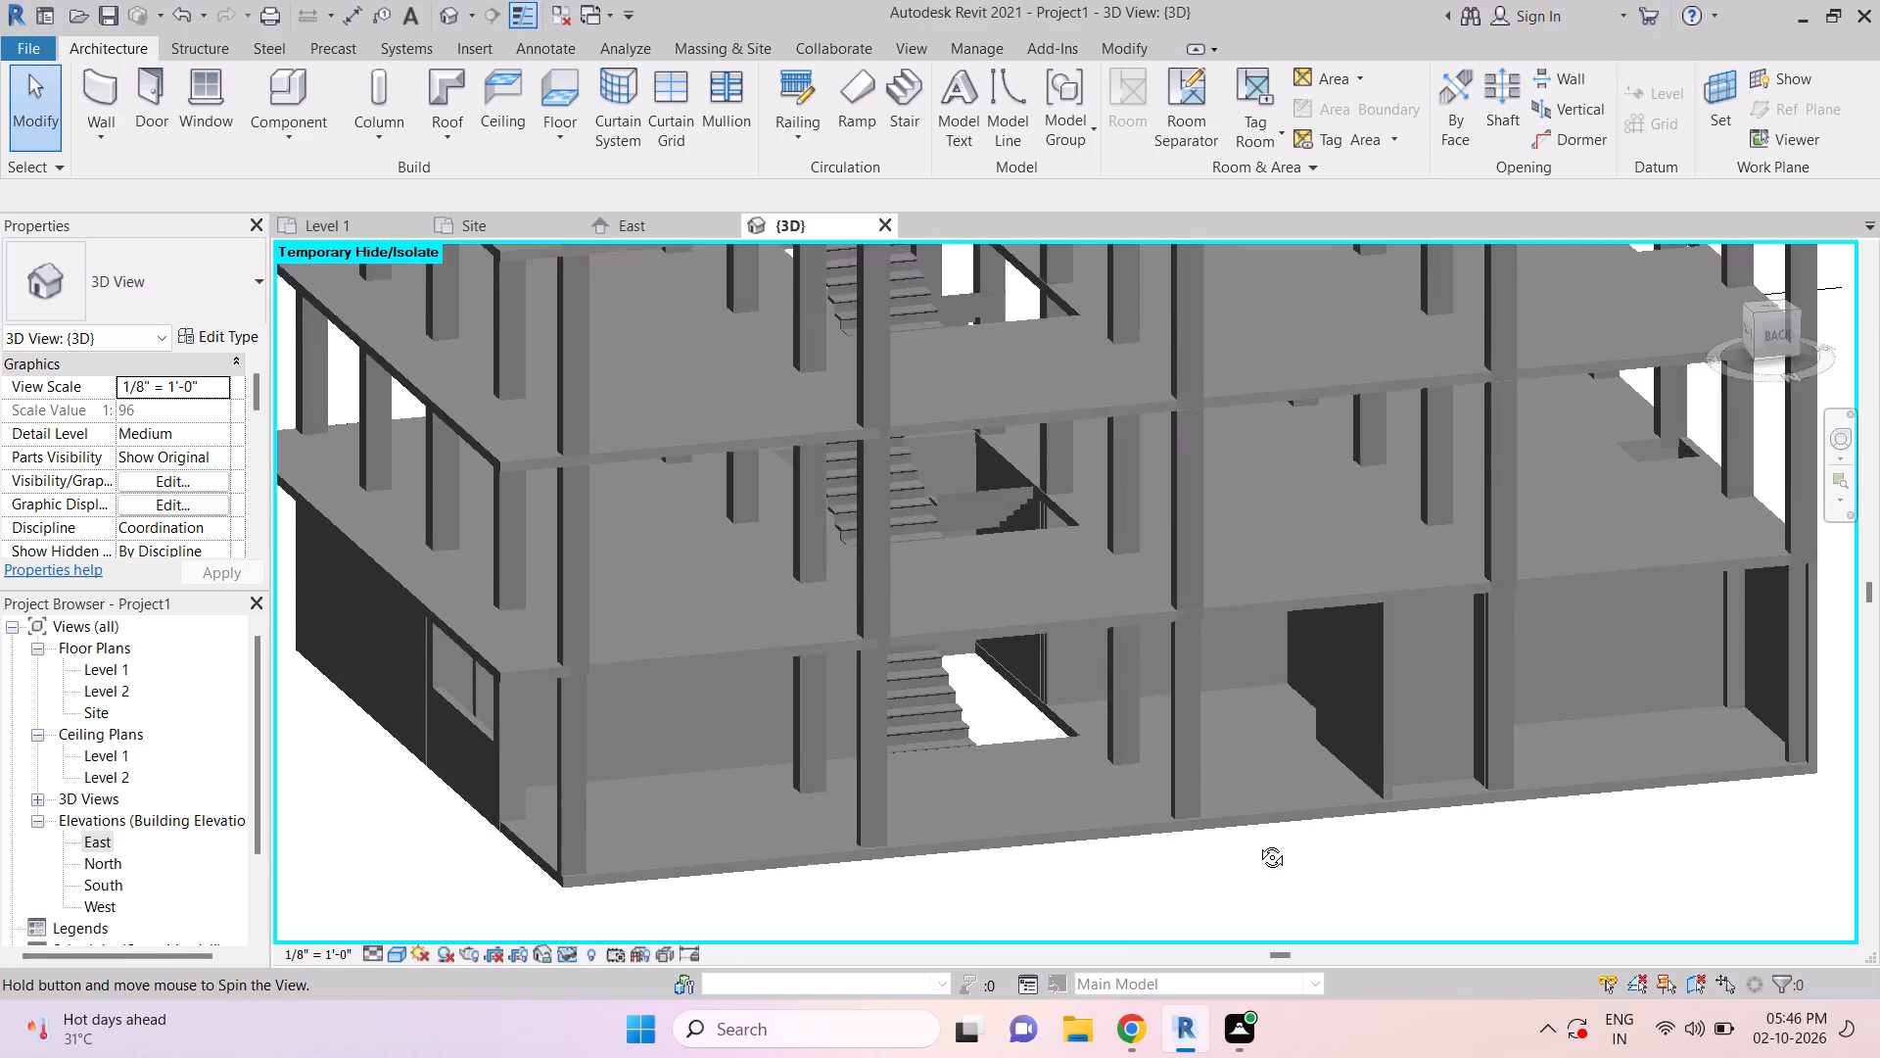
middle_click_drag(1257, 842, 1437, 805, "shift")
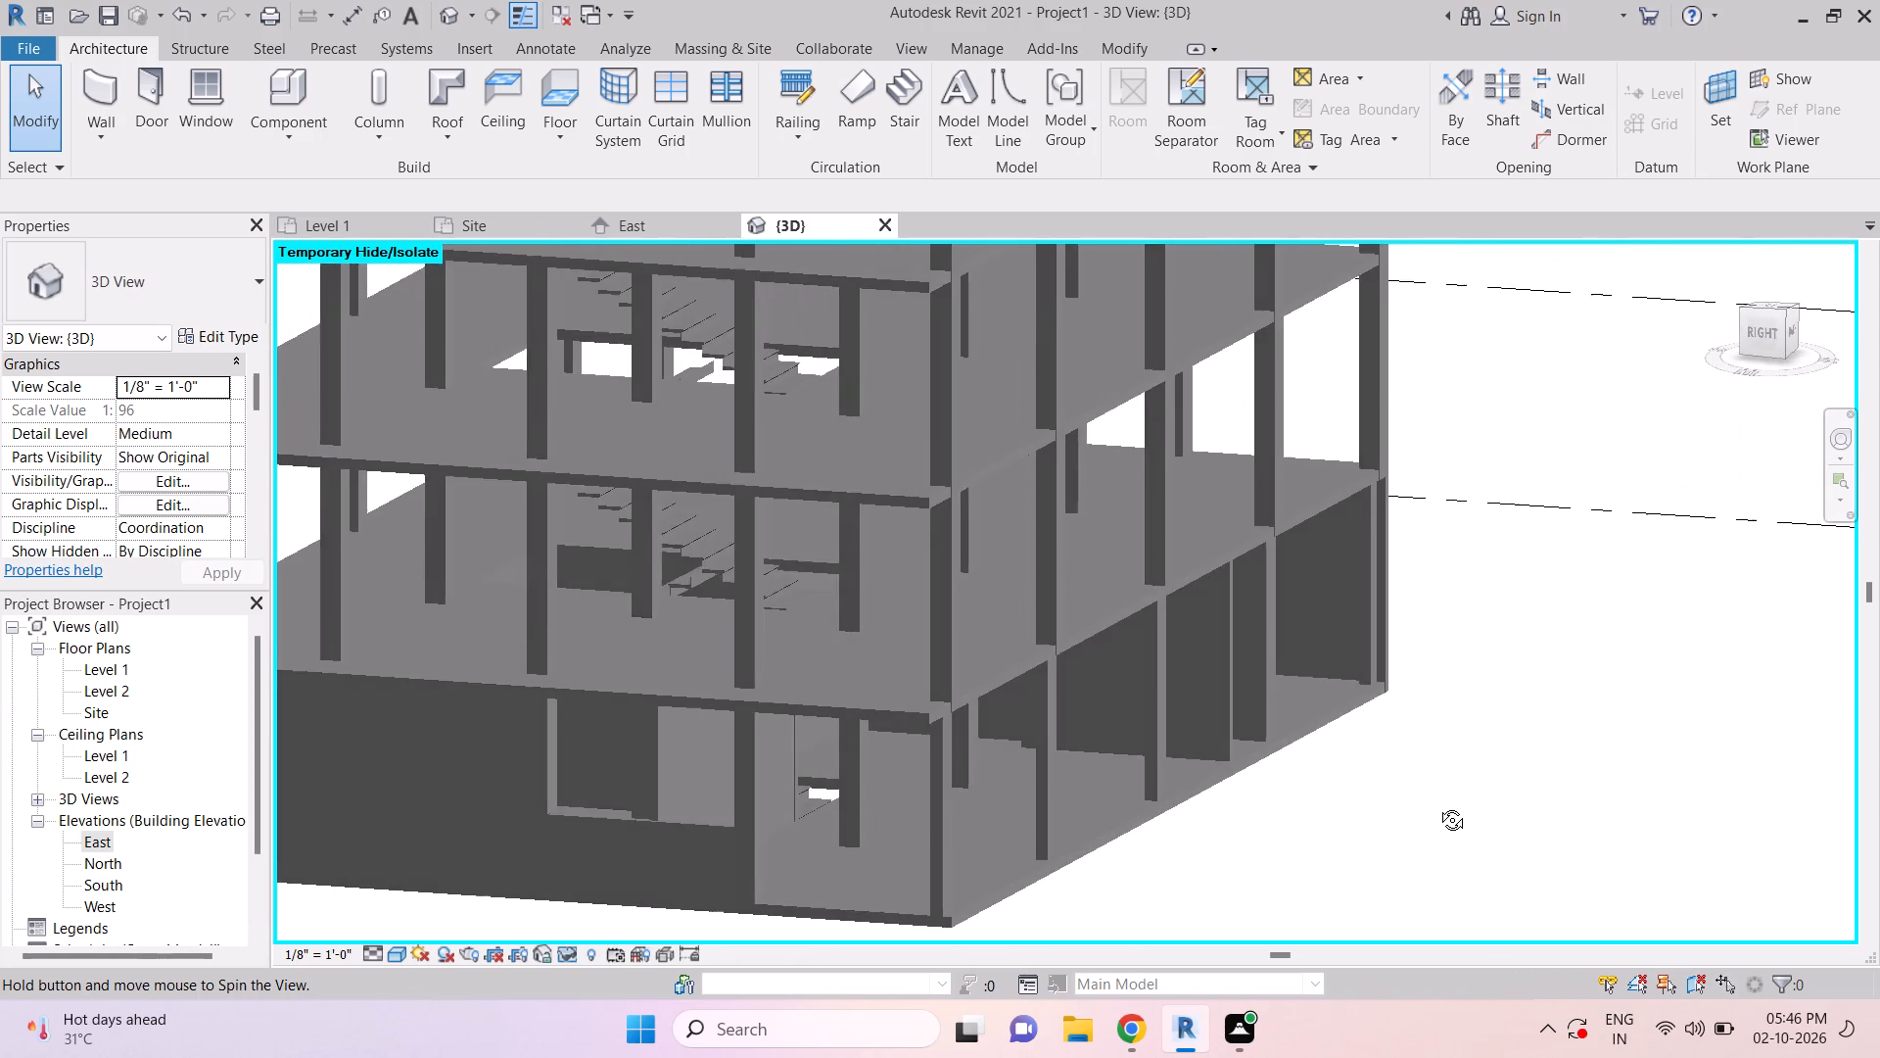
middle_click_drag(1437, 805, 1214, 809, "shift")
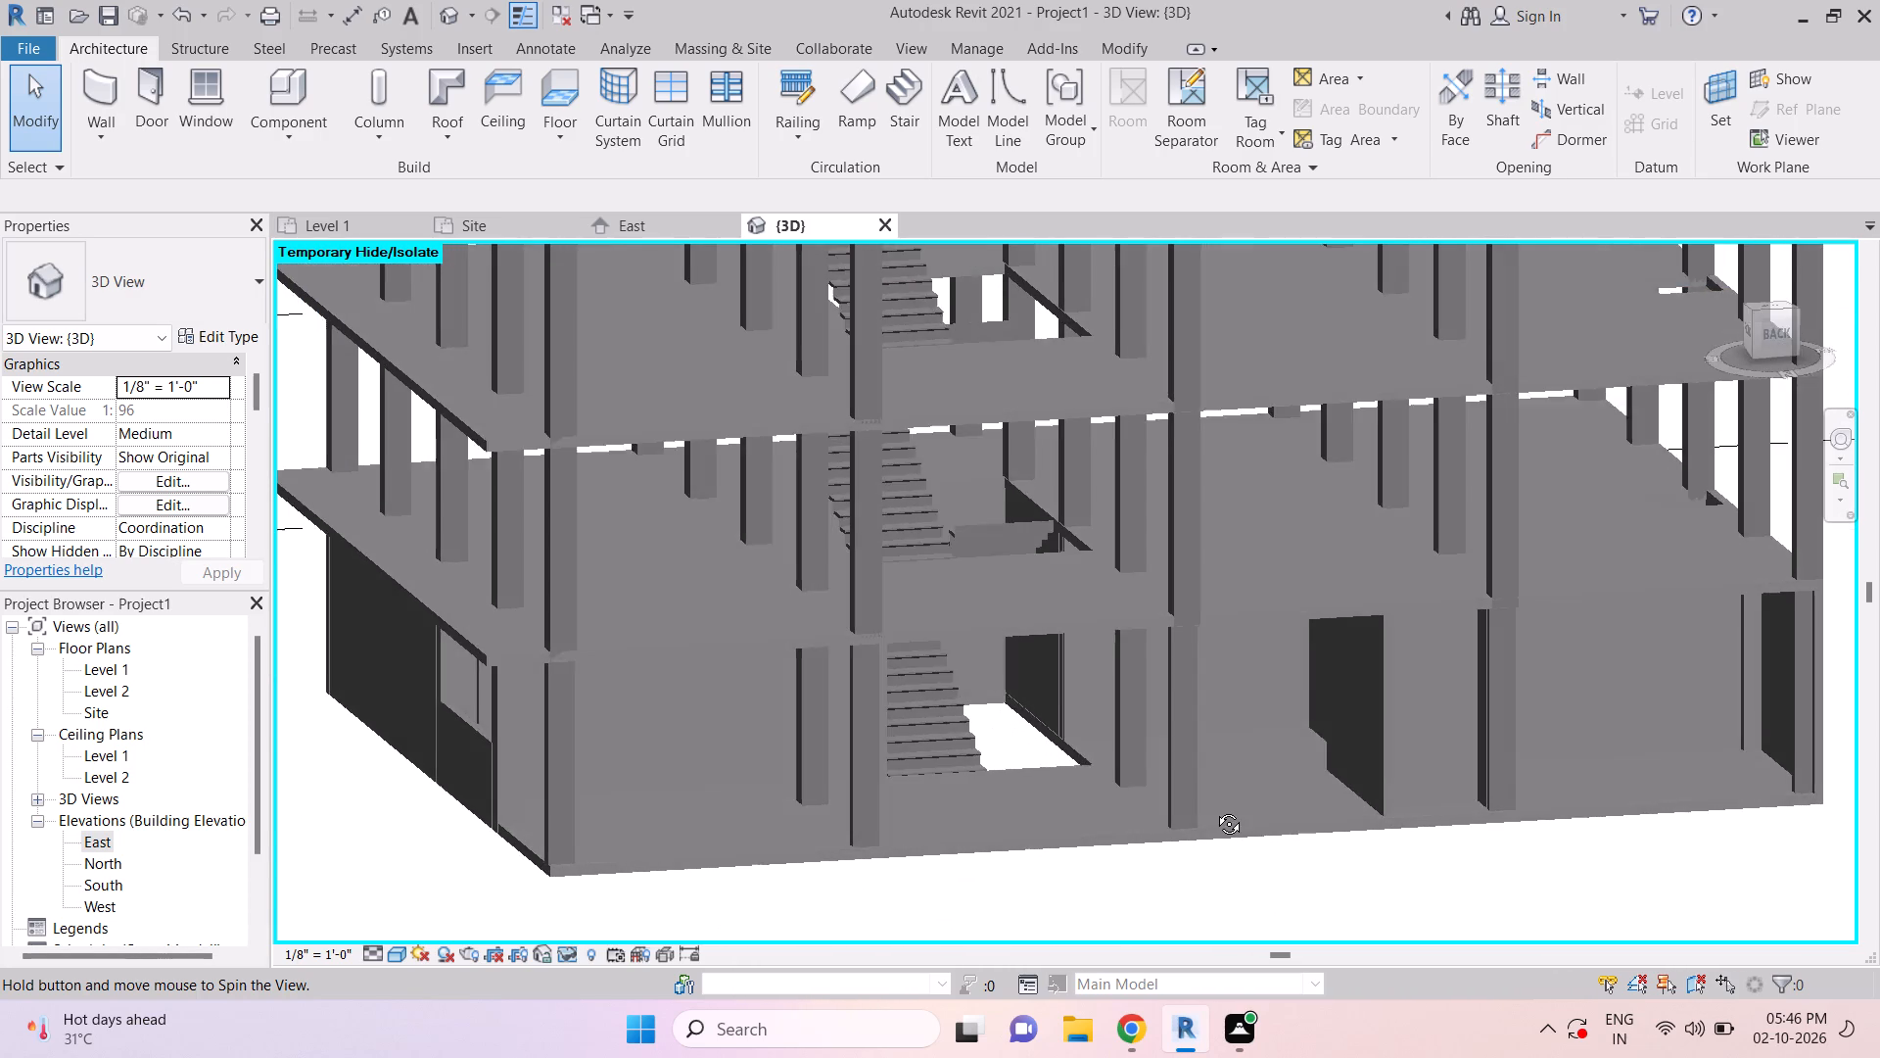
middle_click_drag(1214, 809, 1208, 858, "shift")
scroll(1222, 783, "down", 3)
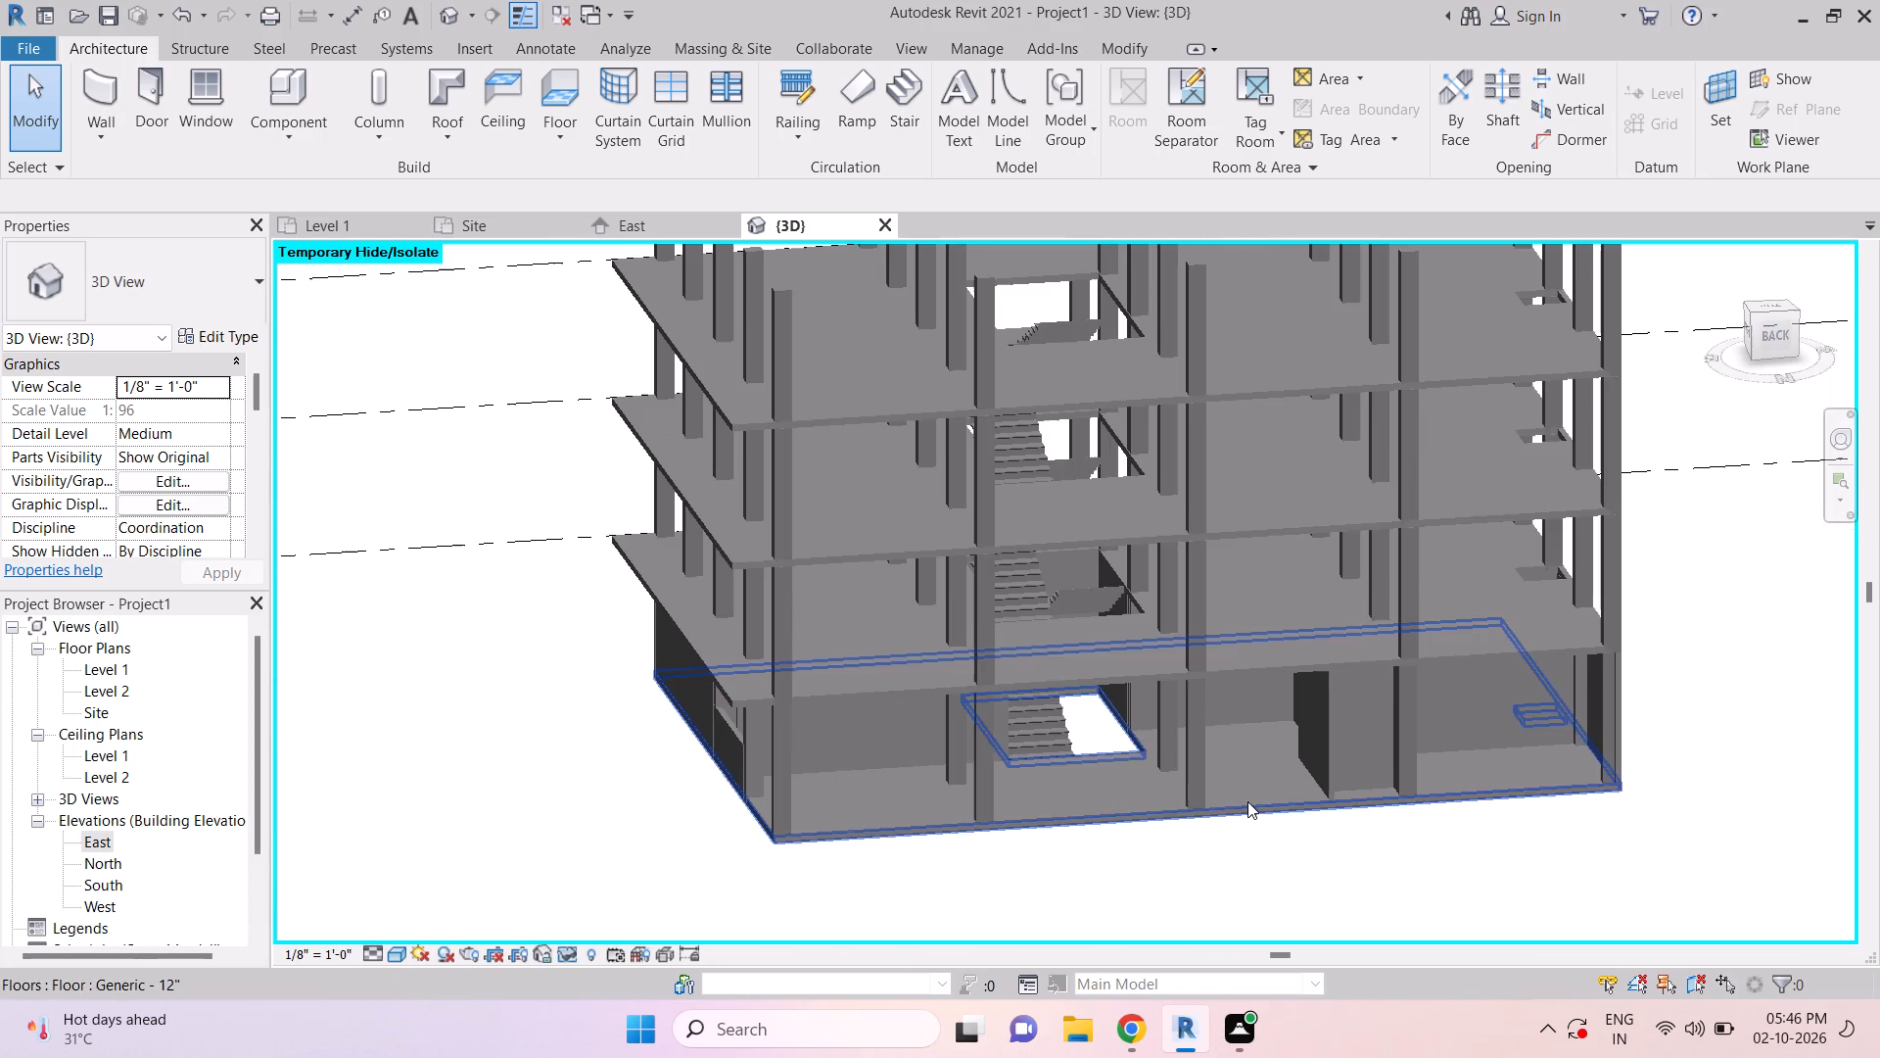
middle_click_drag(1305, 853, 1292, 882, "shift")
key("Escape")
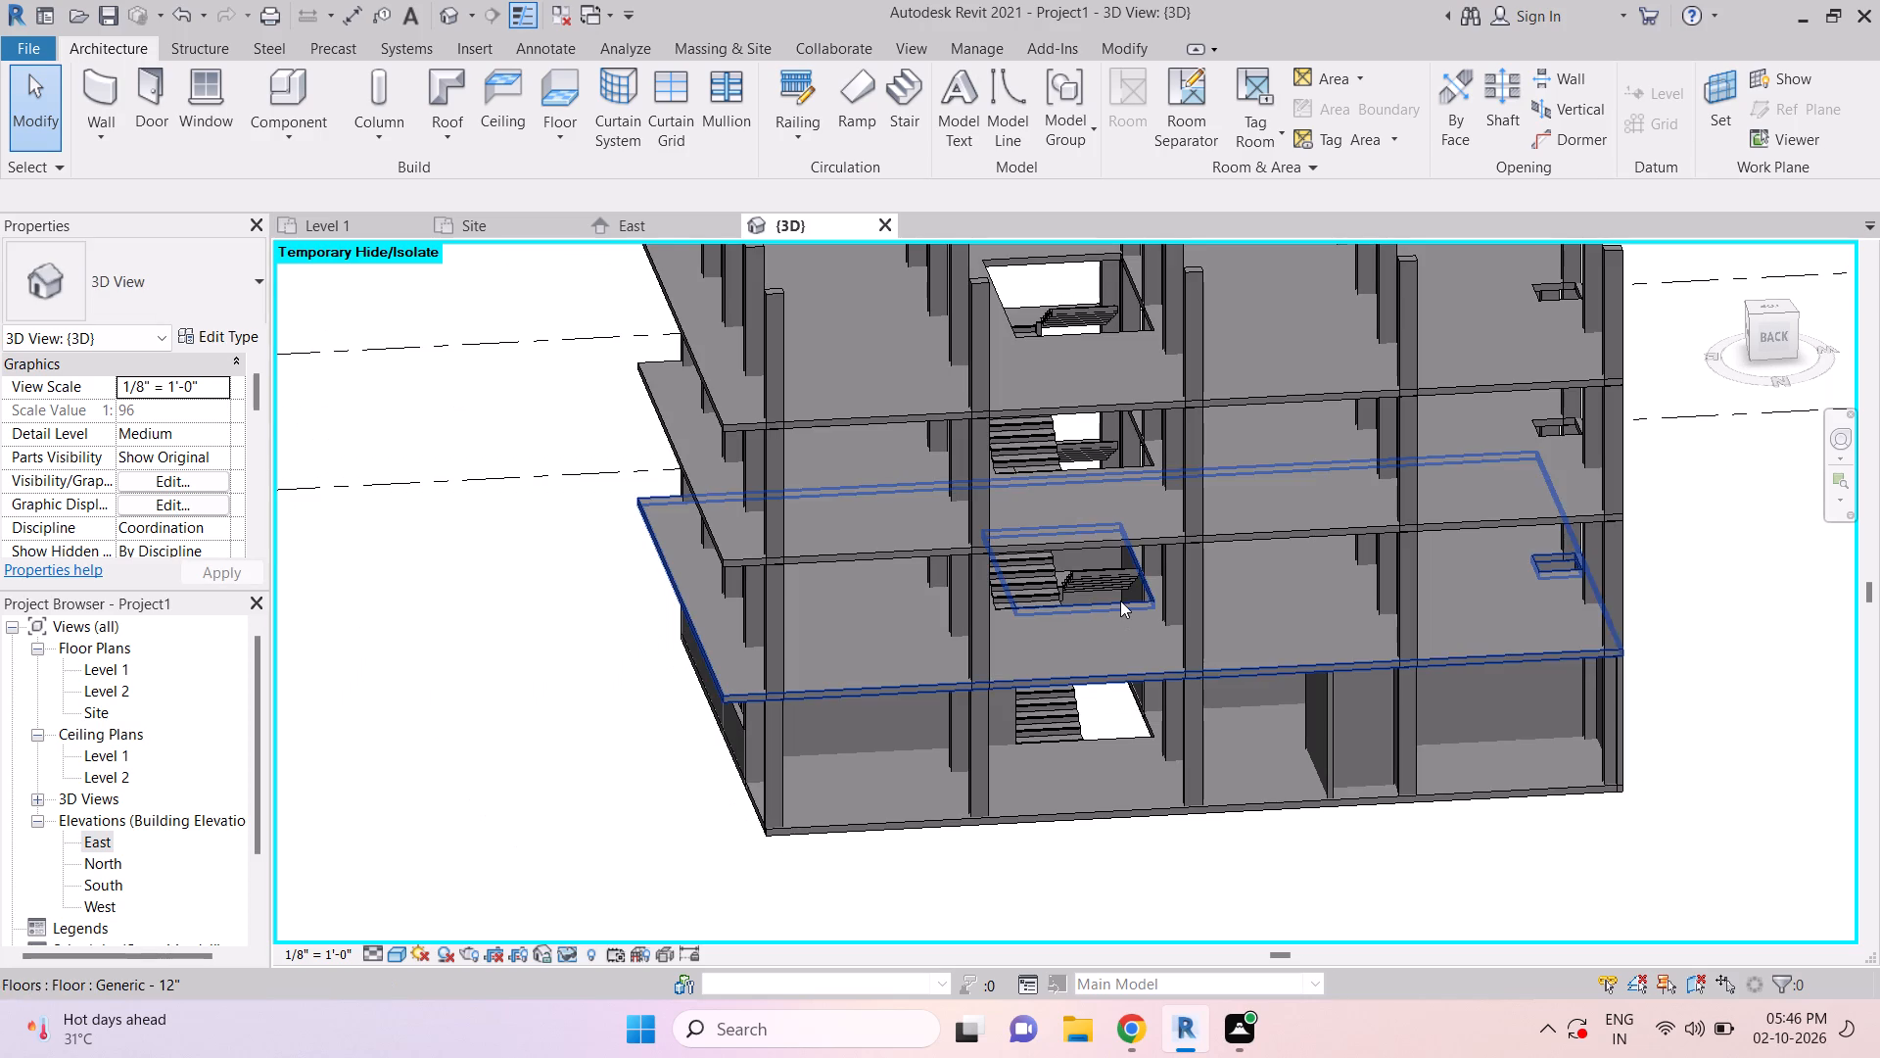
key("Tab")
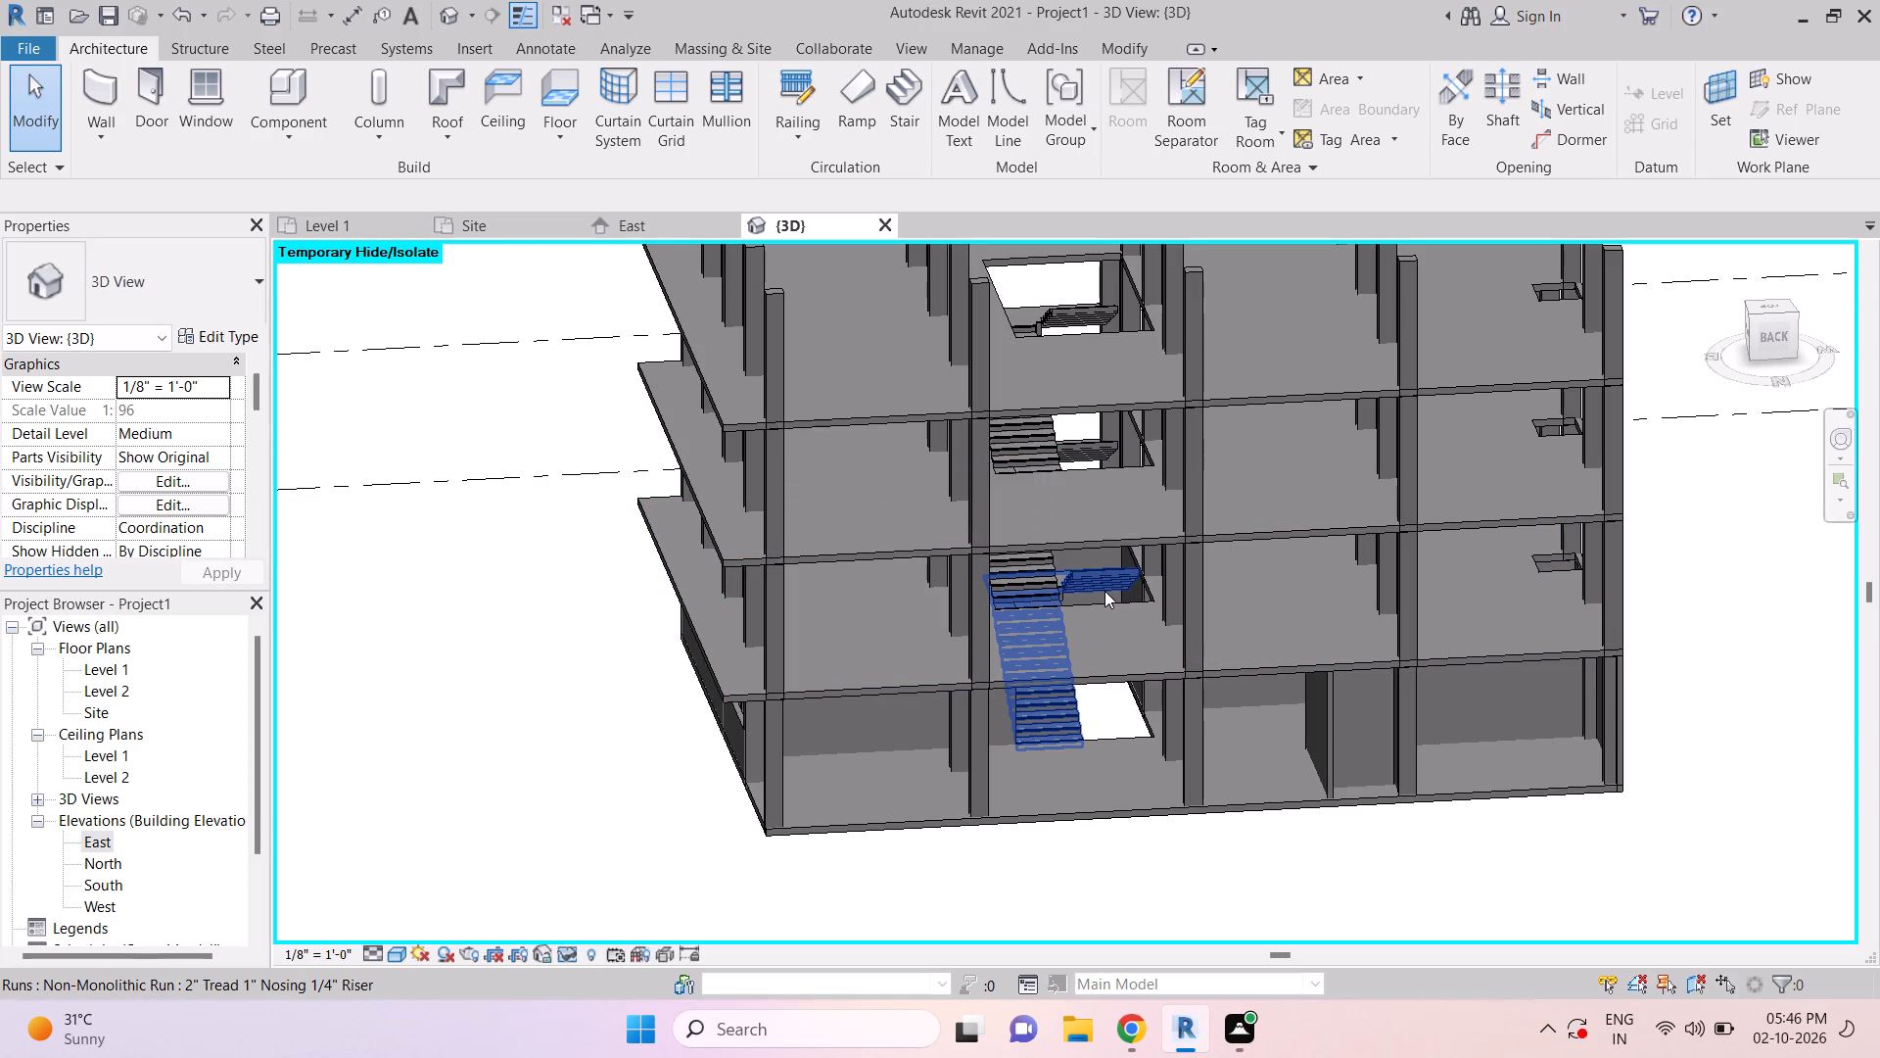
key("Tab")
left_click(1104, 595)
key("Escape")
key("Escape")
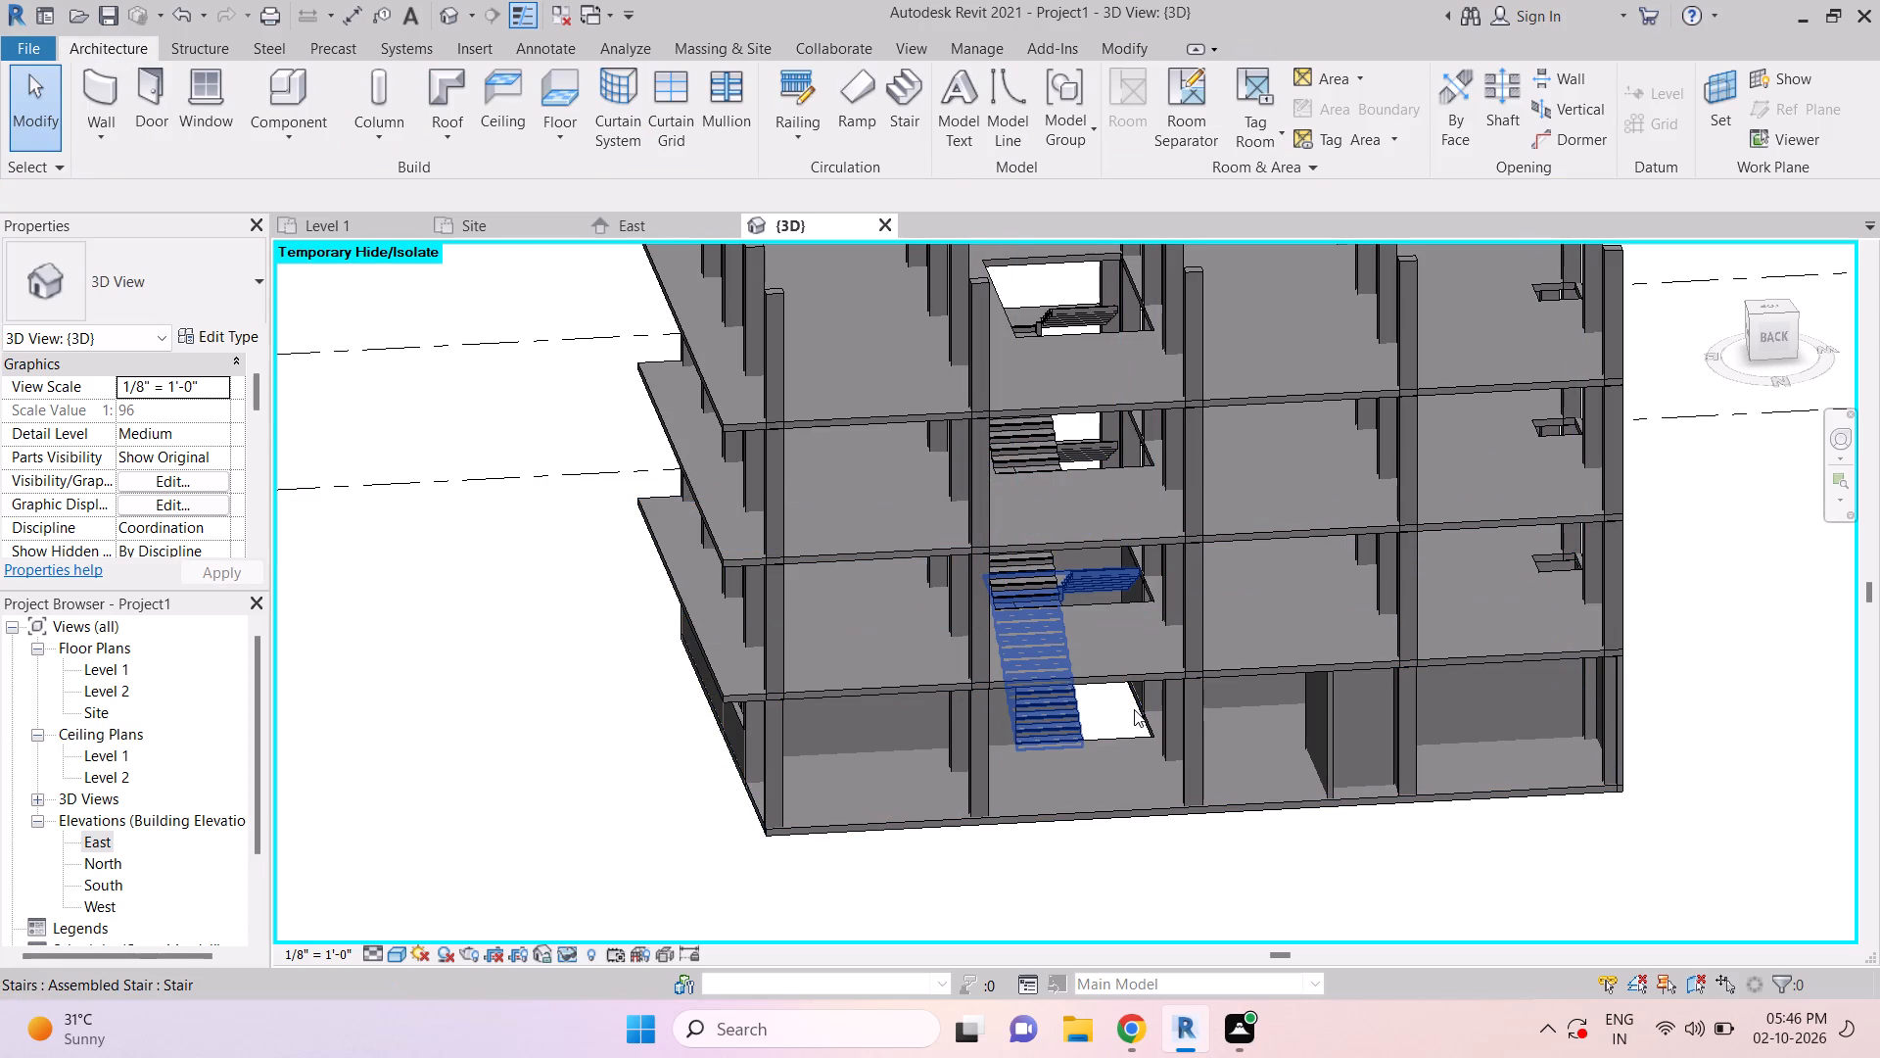
Open the stair shaft opening's sketch in the Site plan and pick two stair edges bordering the empty corner as boundary lines.
left_click(1145, 716)
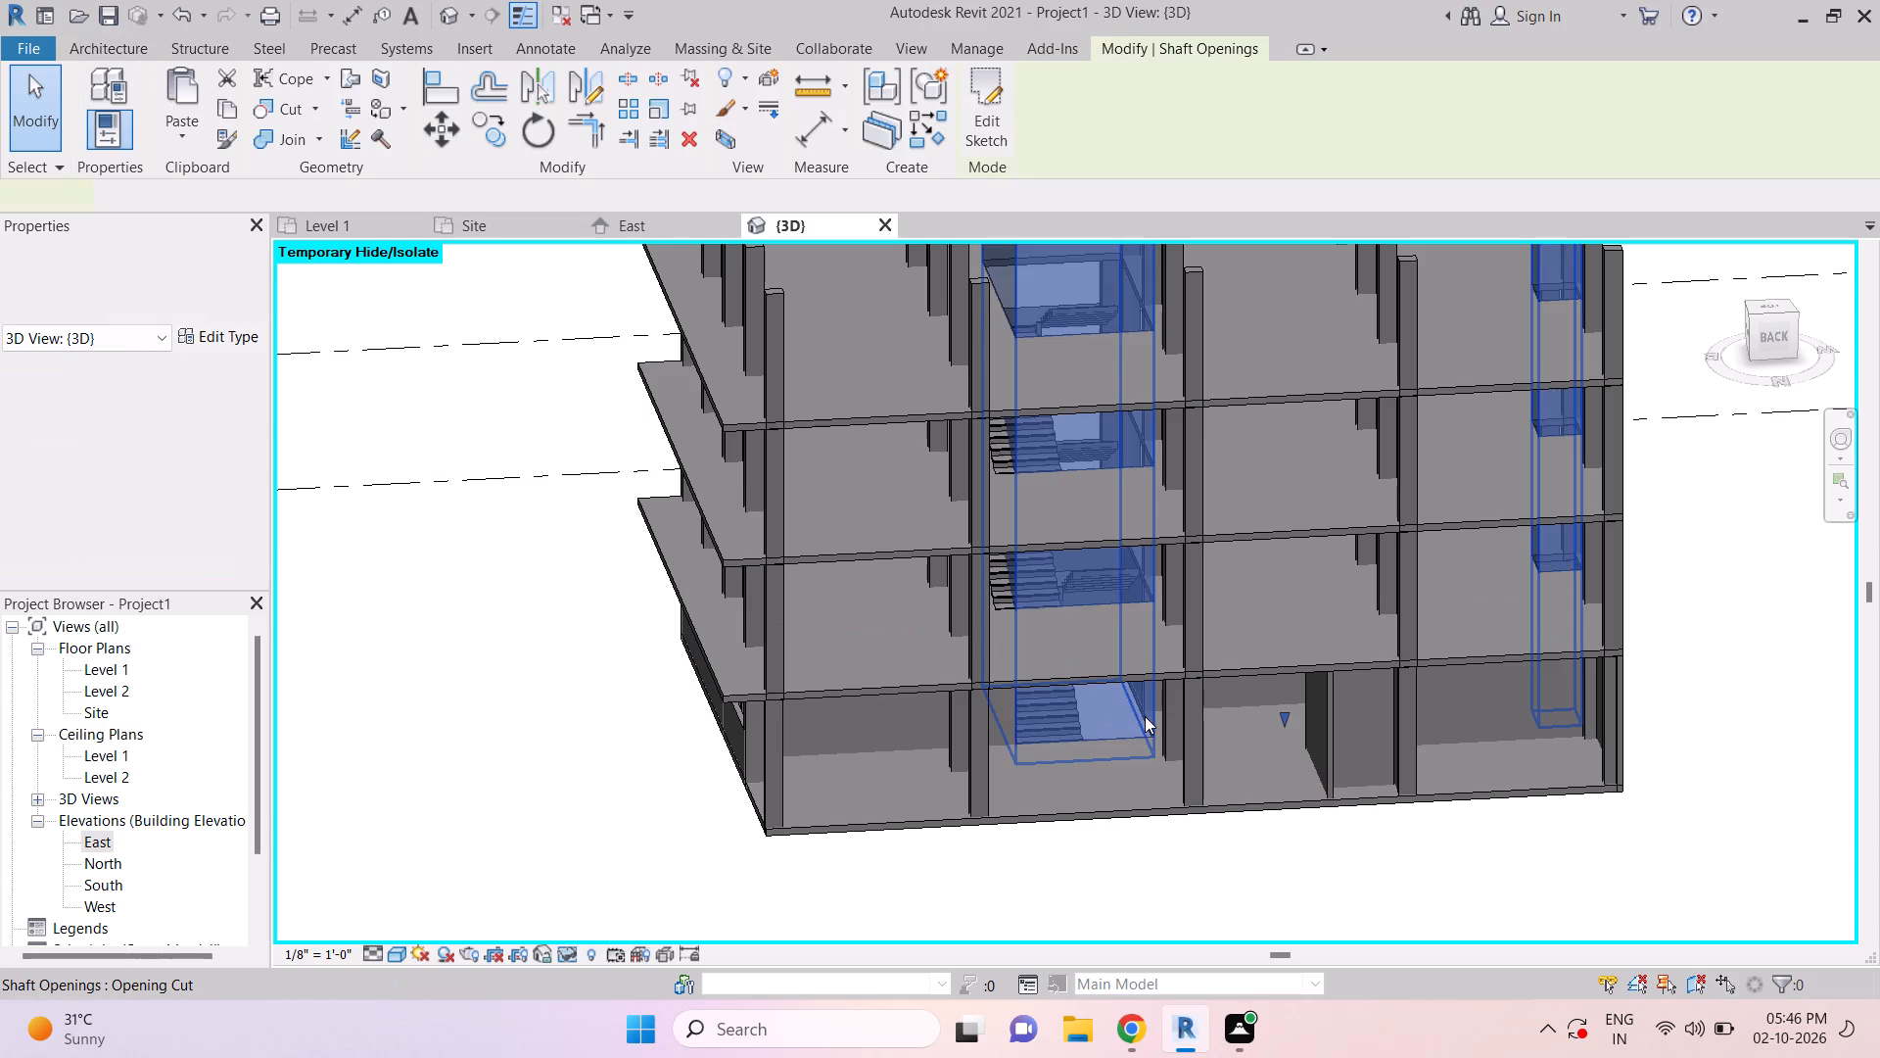
left_click(975, 109)
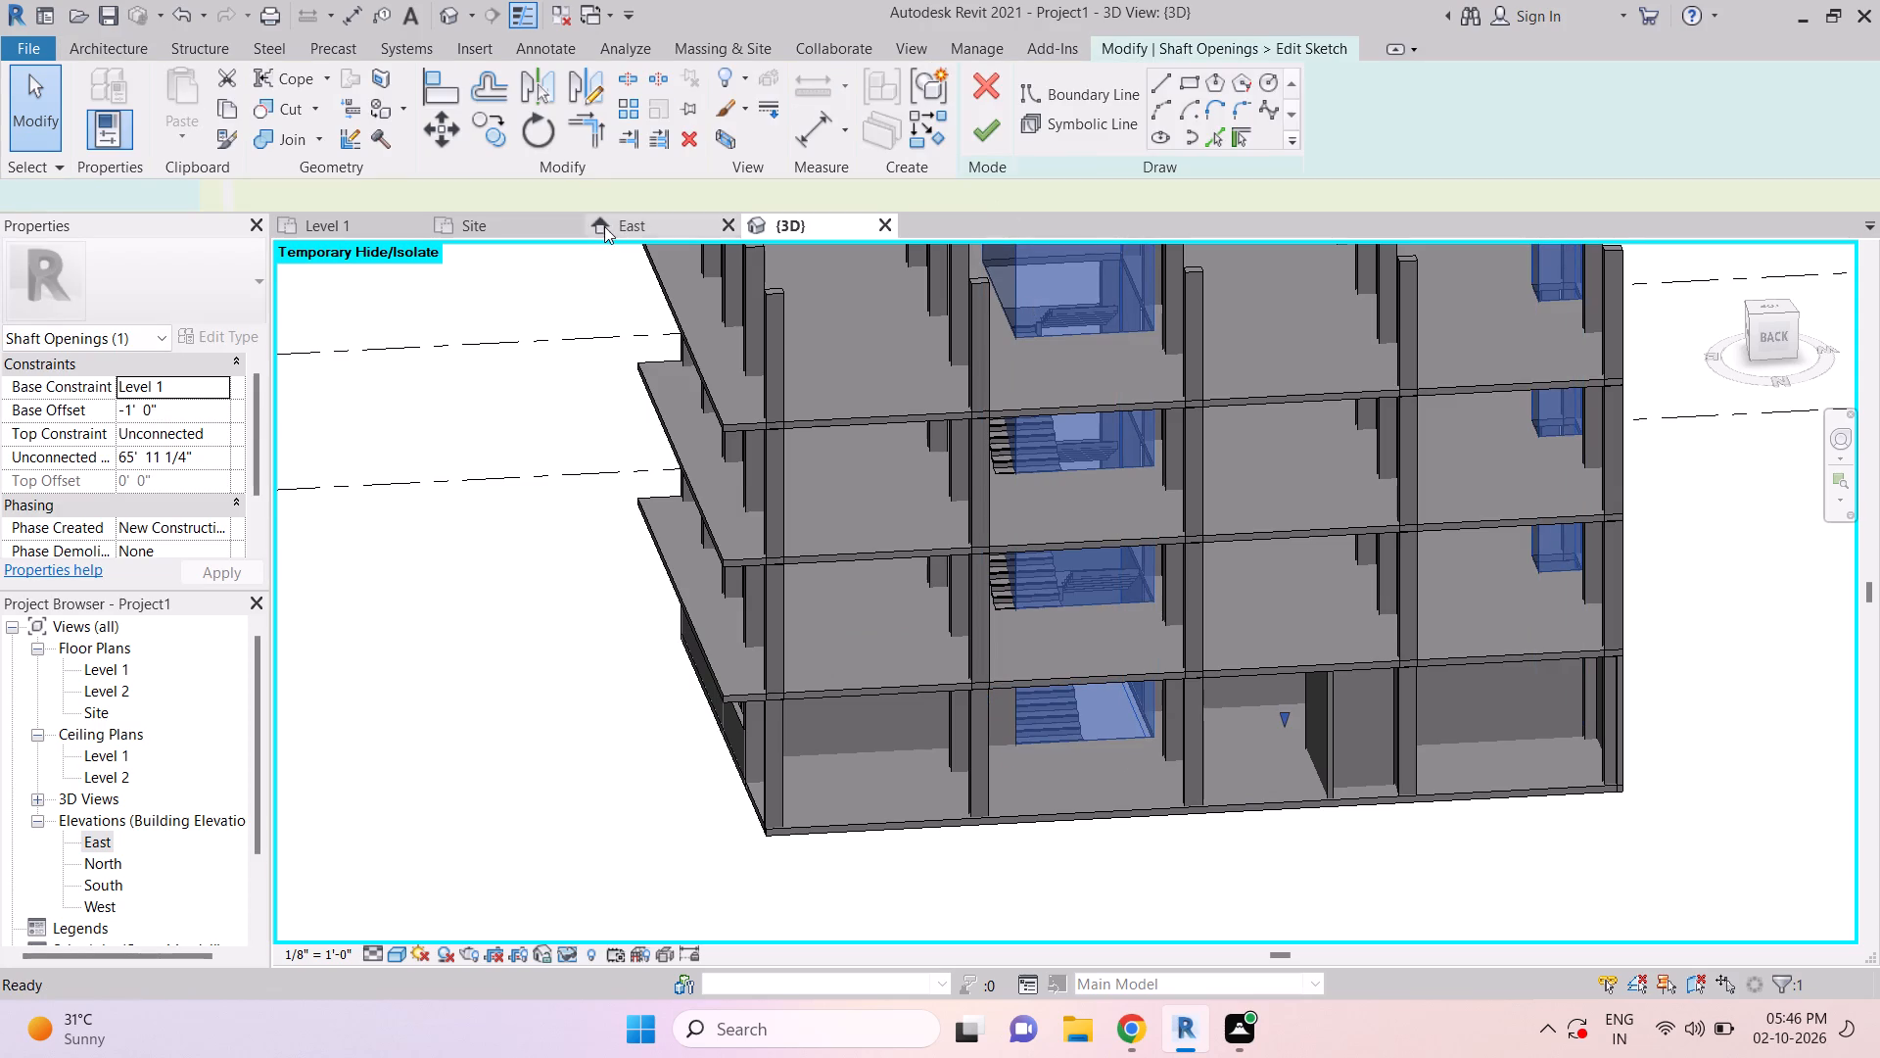
left_click(495, 227)
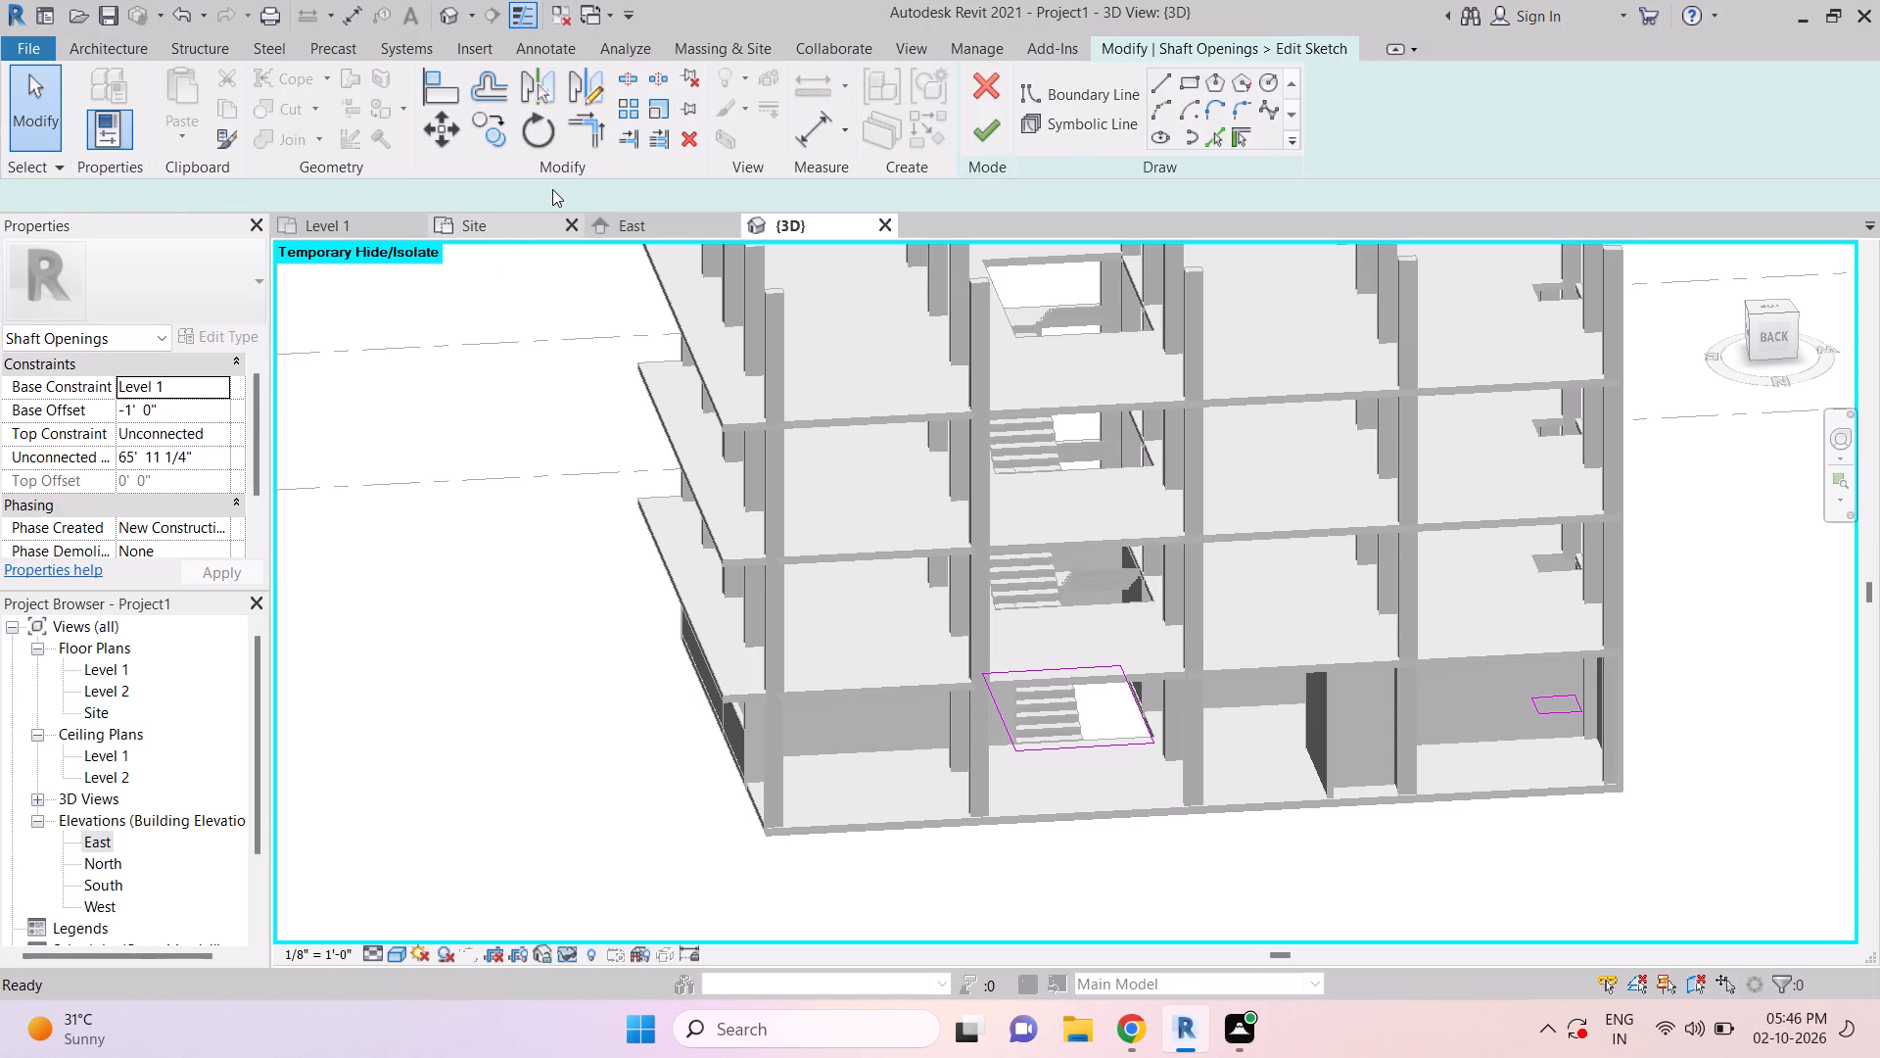
scroll(1332, 653, "up", 7)
left_click(1206, 134)
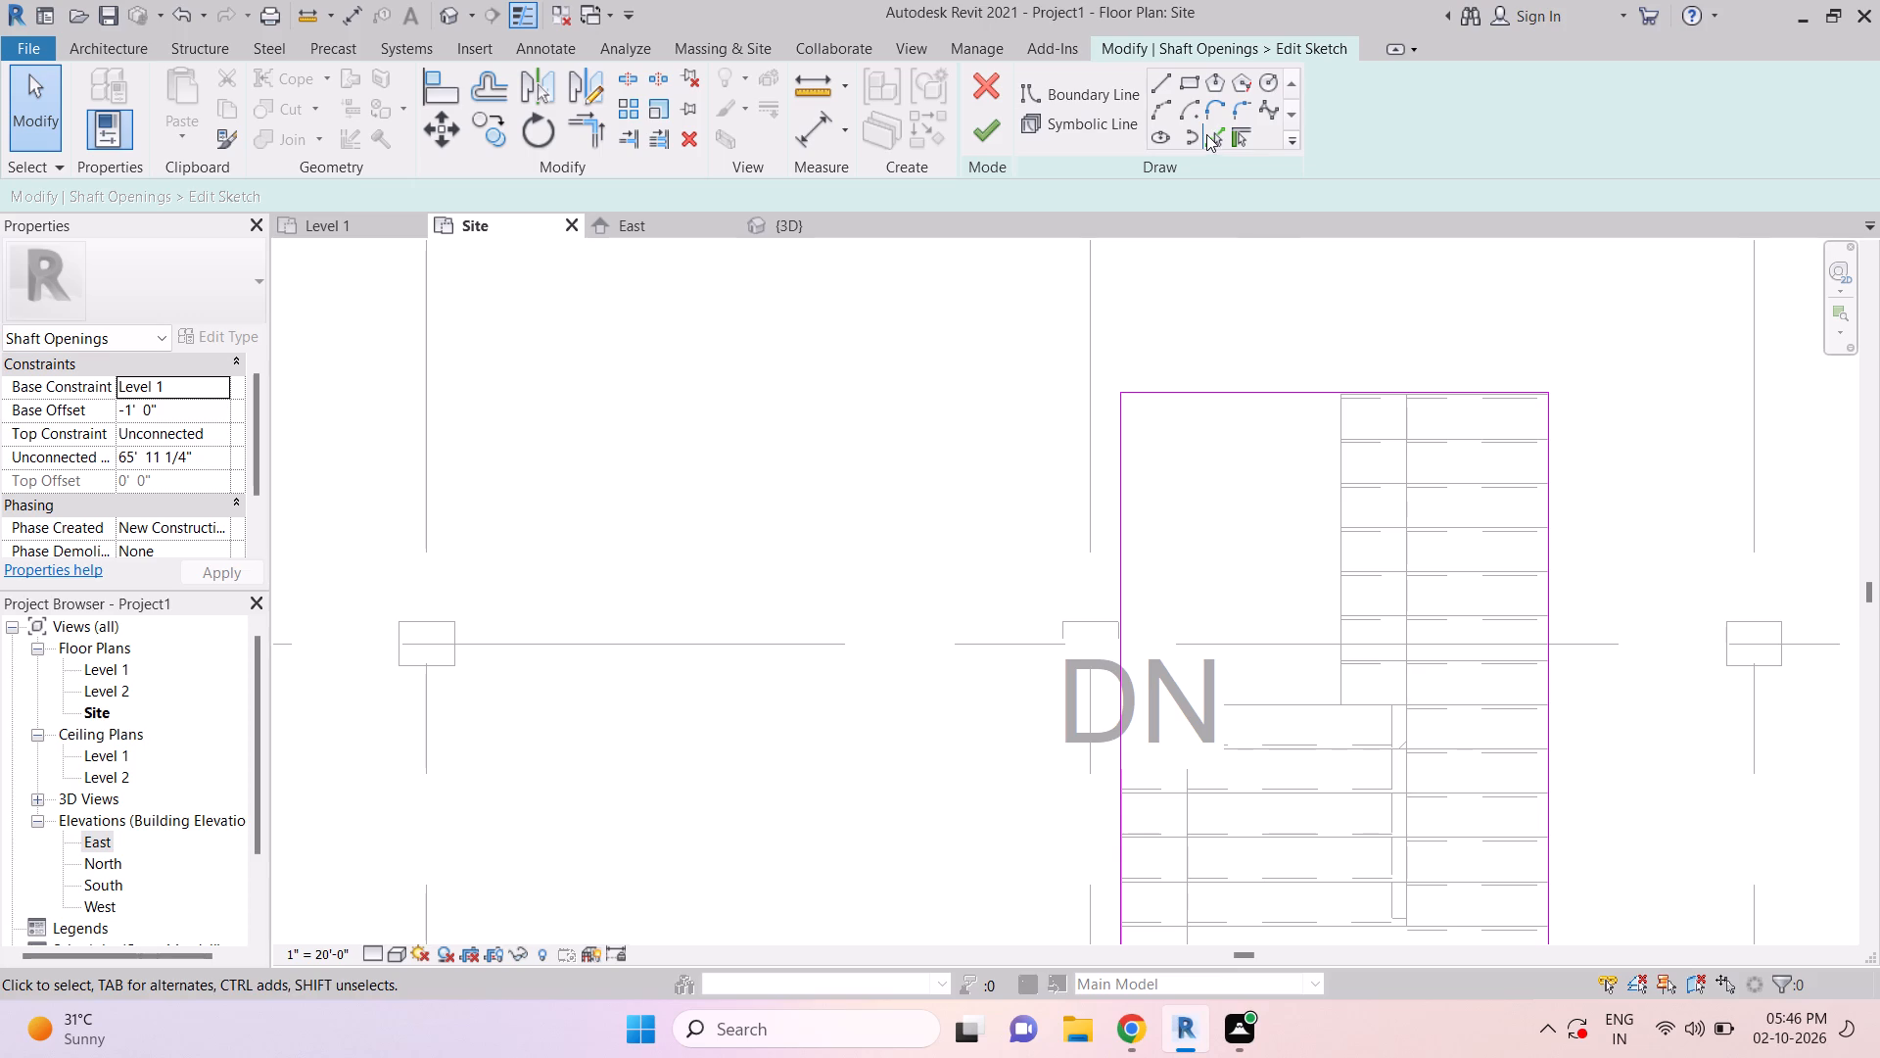
left_click(1272, 701)
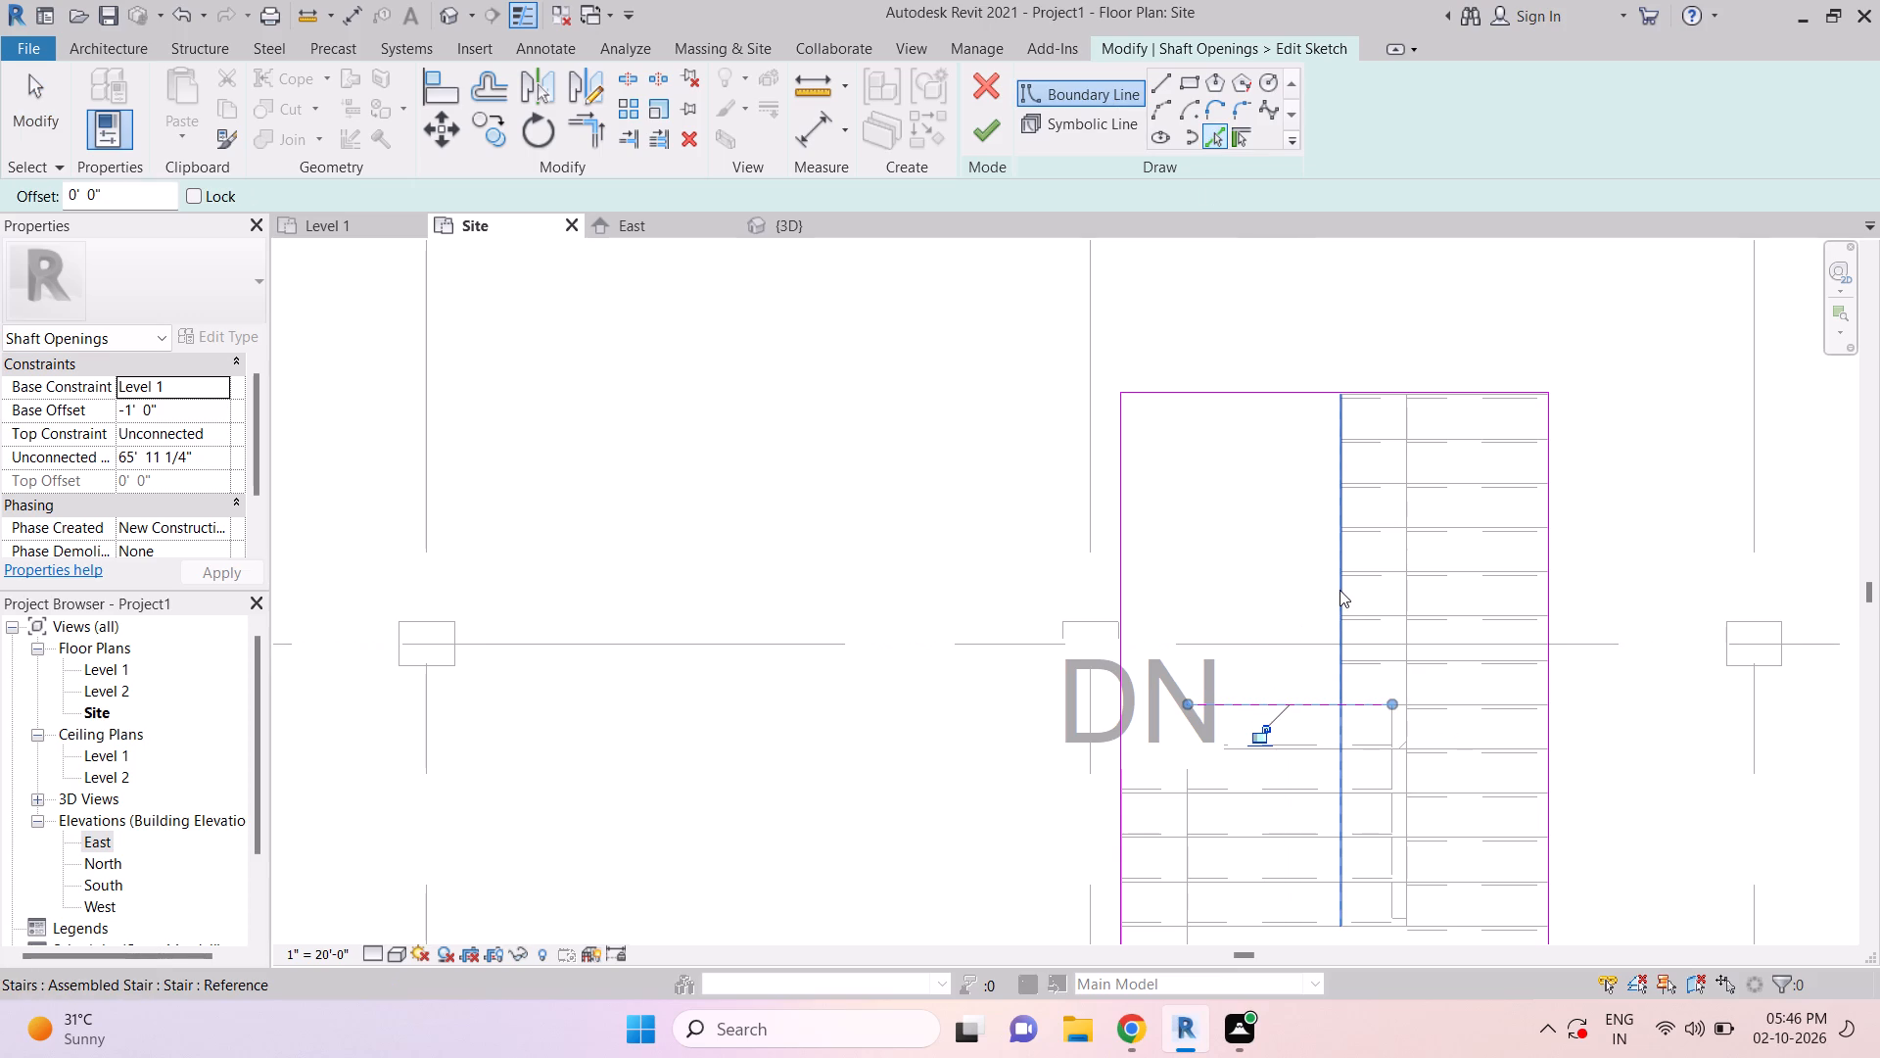
left_click(1341, 600)
key("Escape")
key("Escape")
key("Escape")
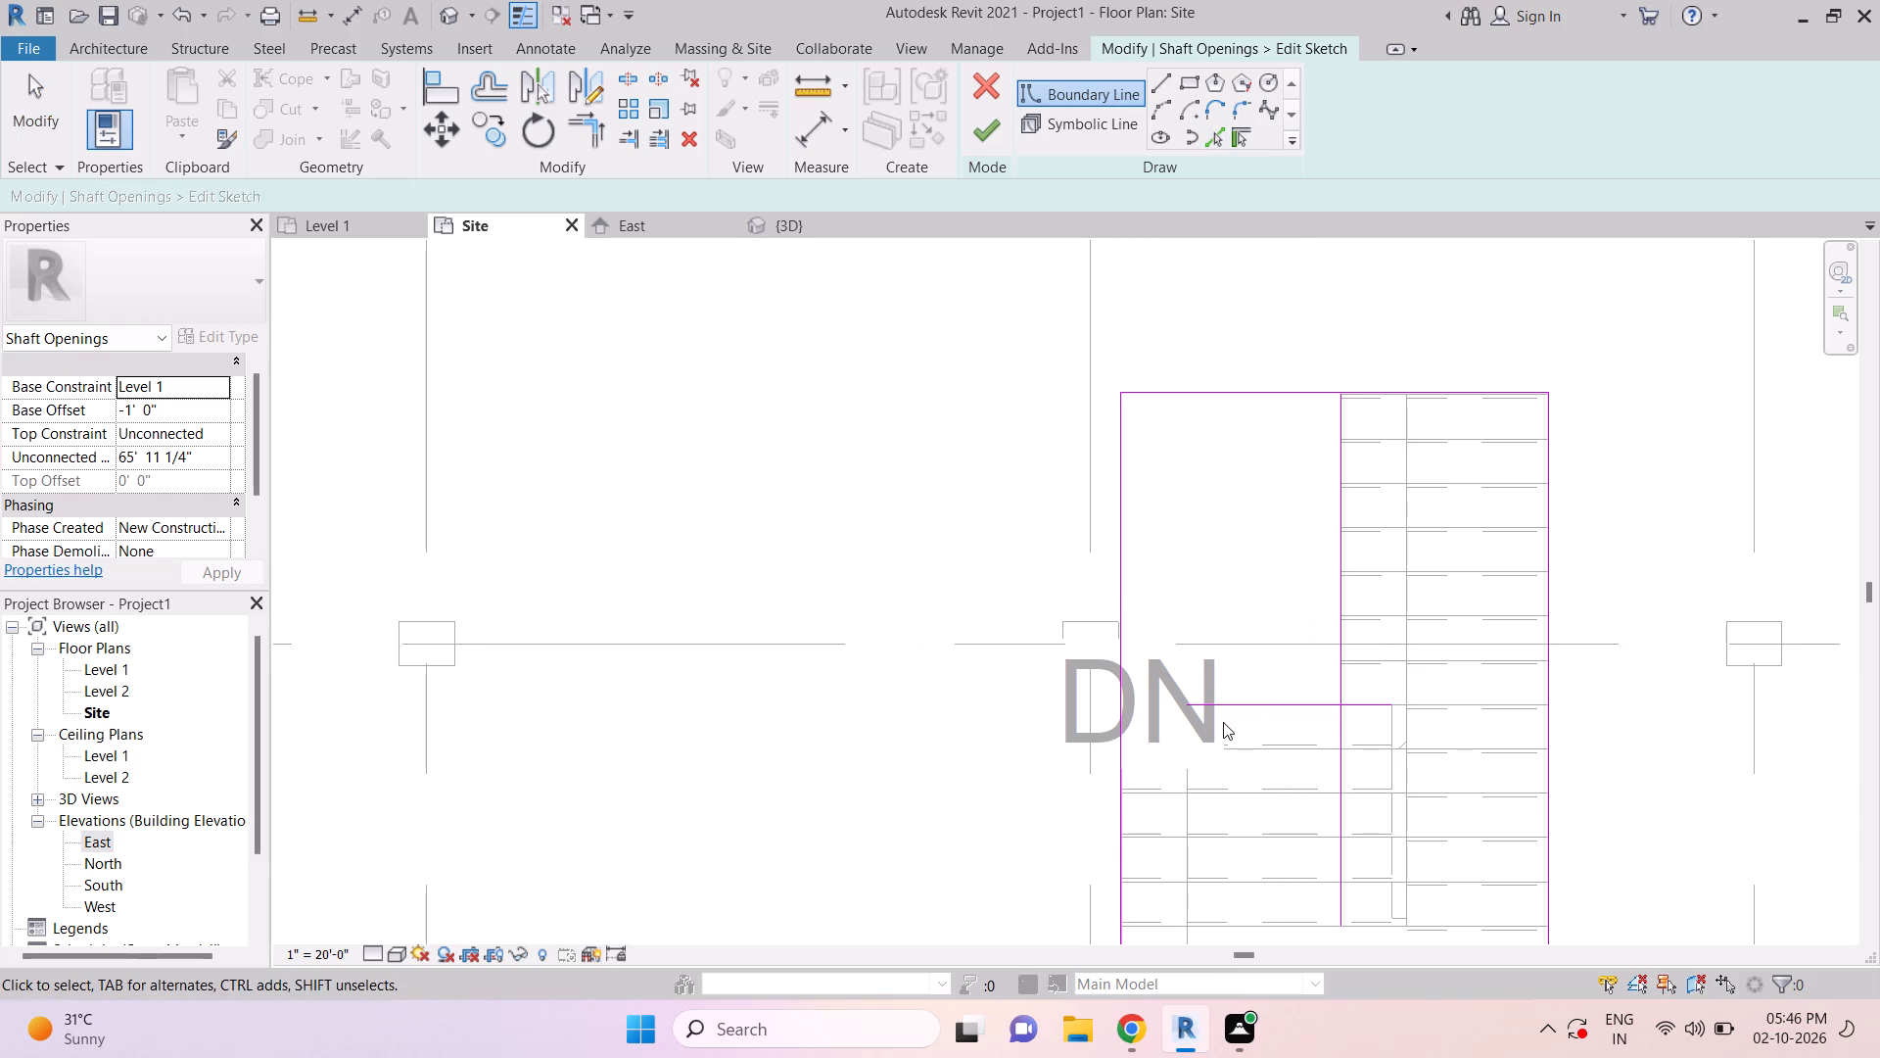
Trim the shaft boundary lines to an L-shaped outline around the stair flights, excluding the empty corner beside the upper run.
key("t")
key("r")
left_click(1235, 709)
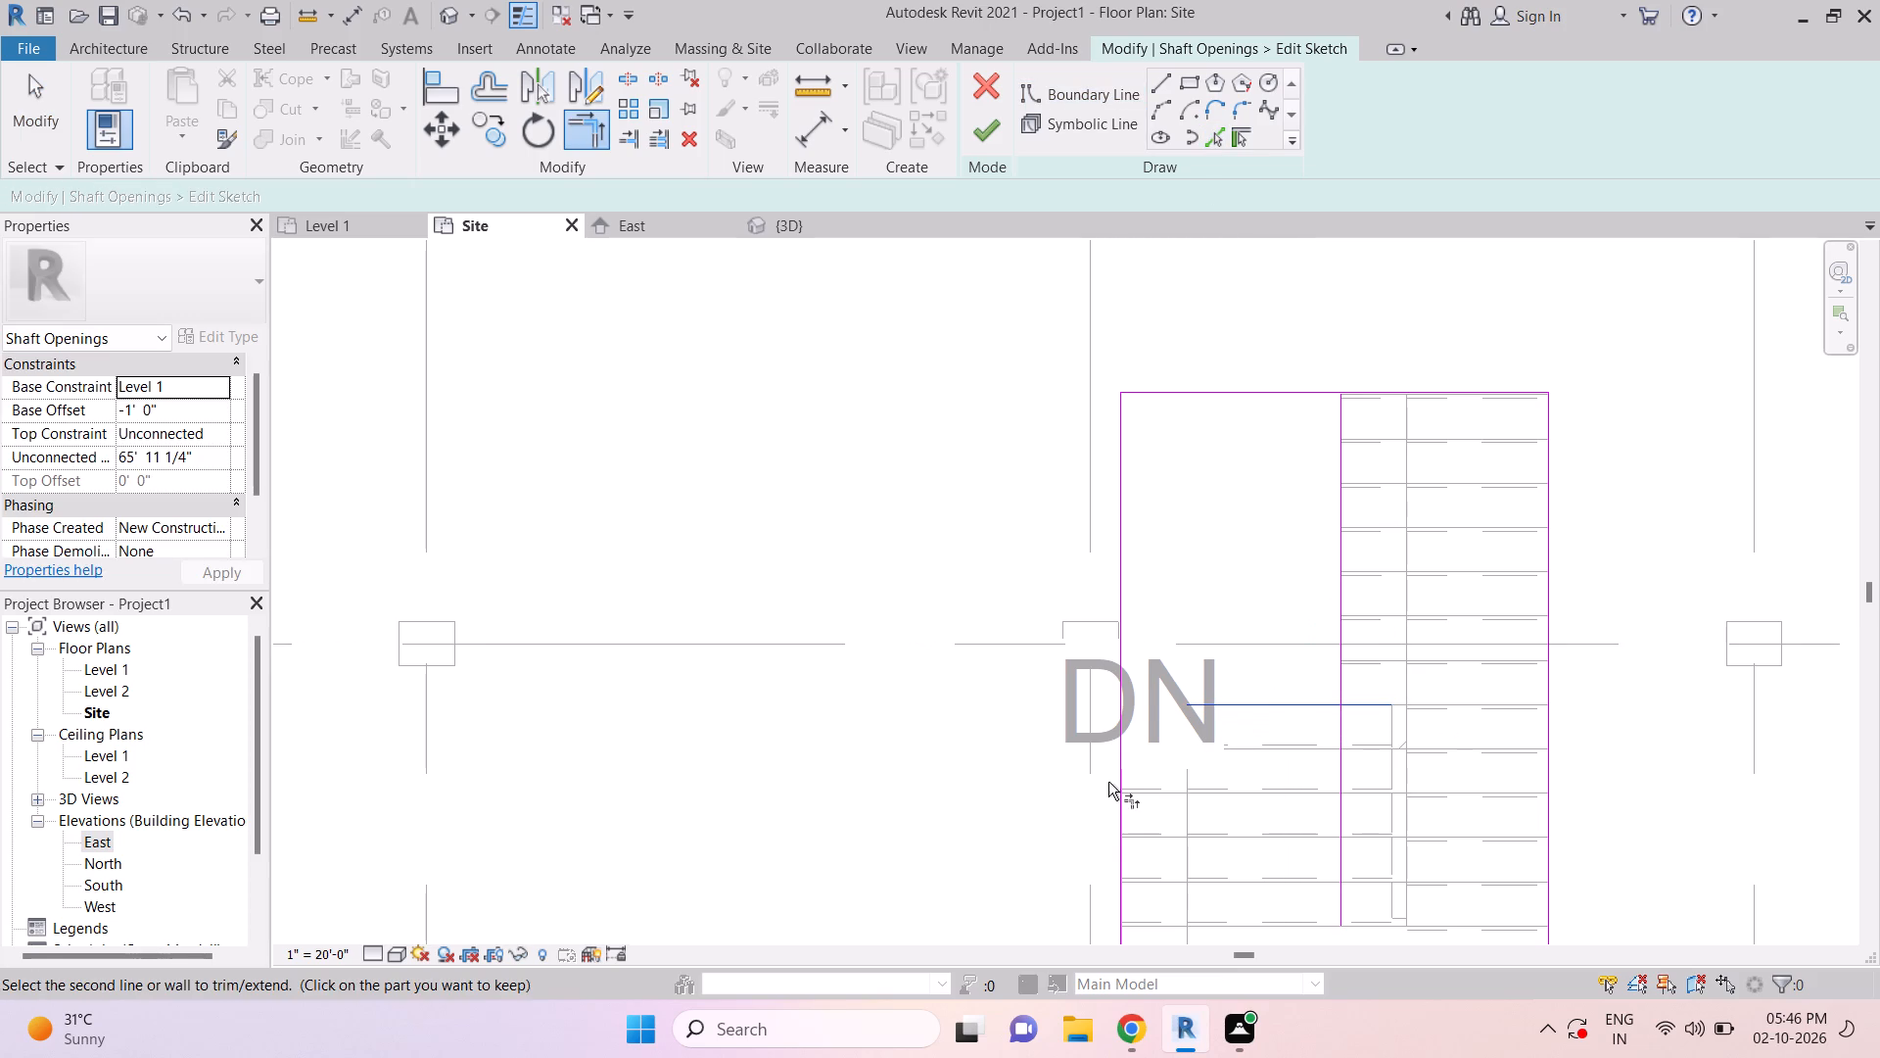
left_click(1120, 775)
left_click(1307, 709)
left_click(1333, 662)
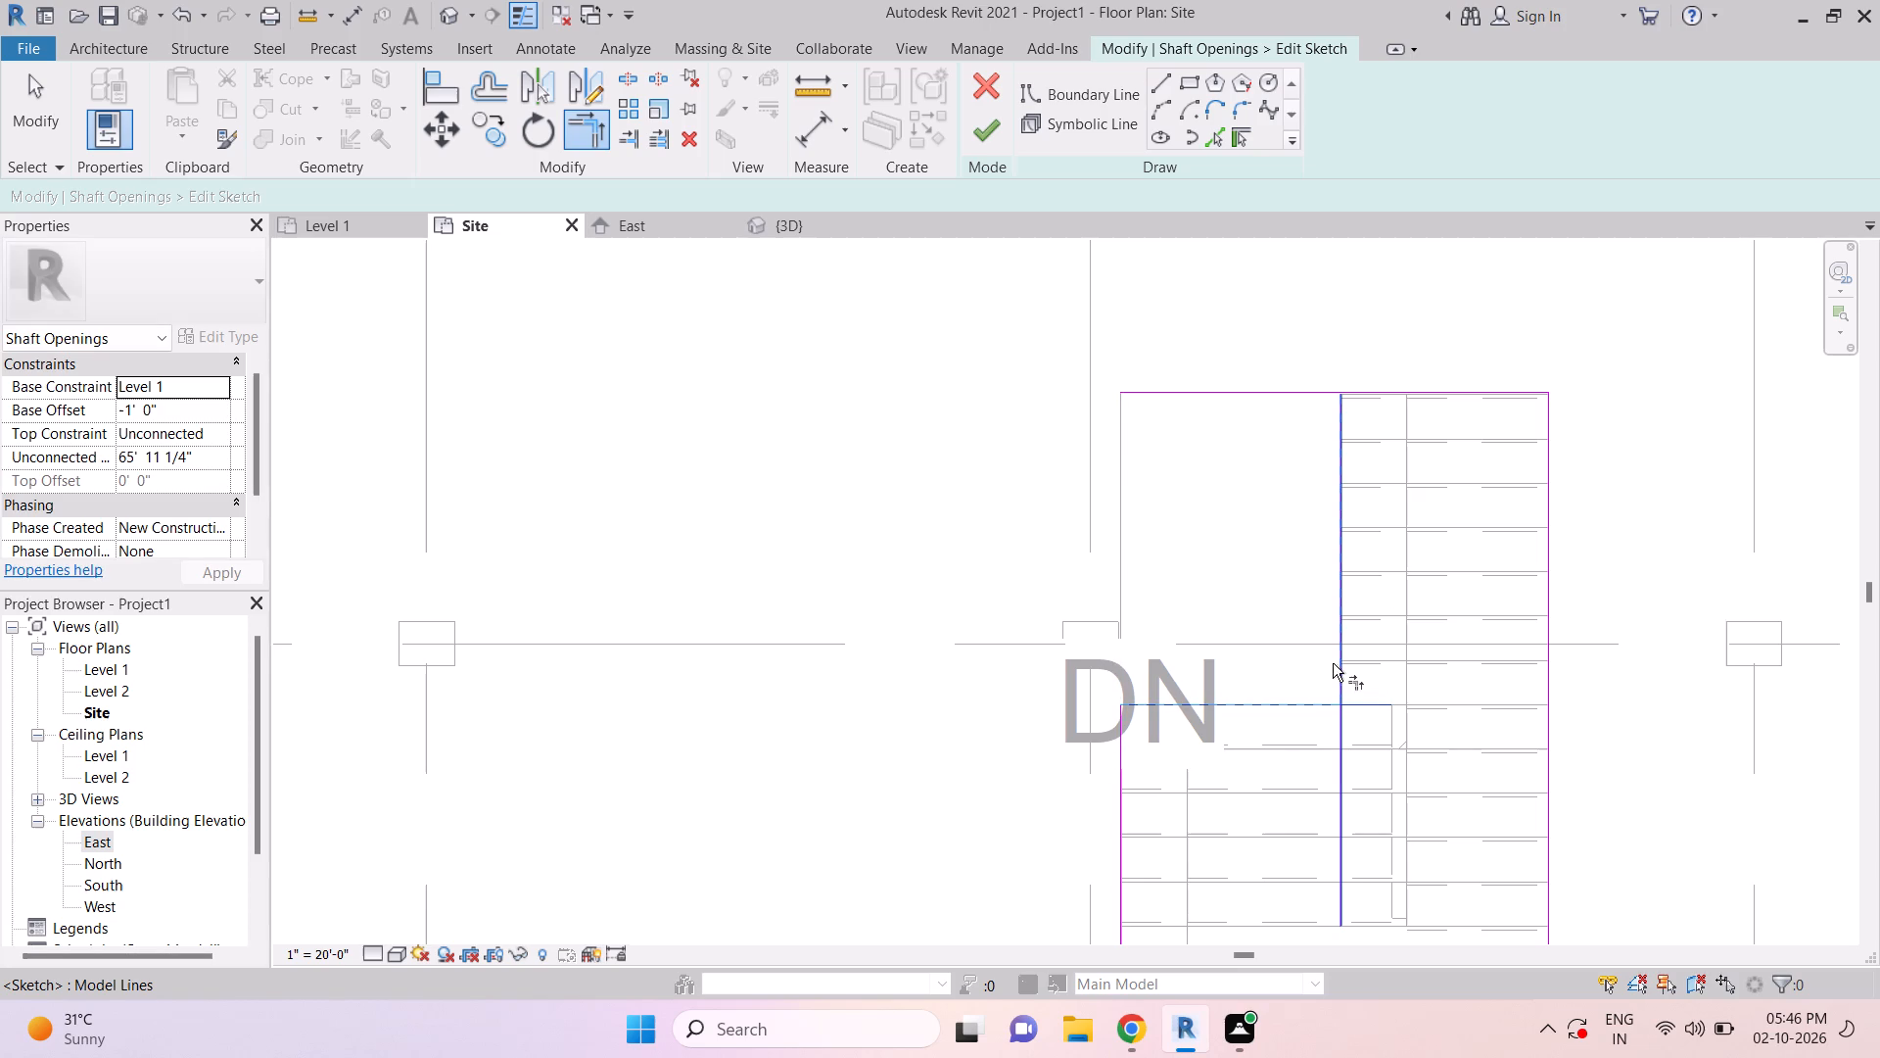
left_click(1341, 456)
left_click(1383, 396)
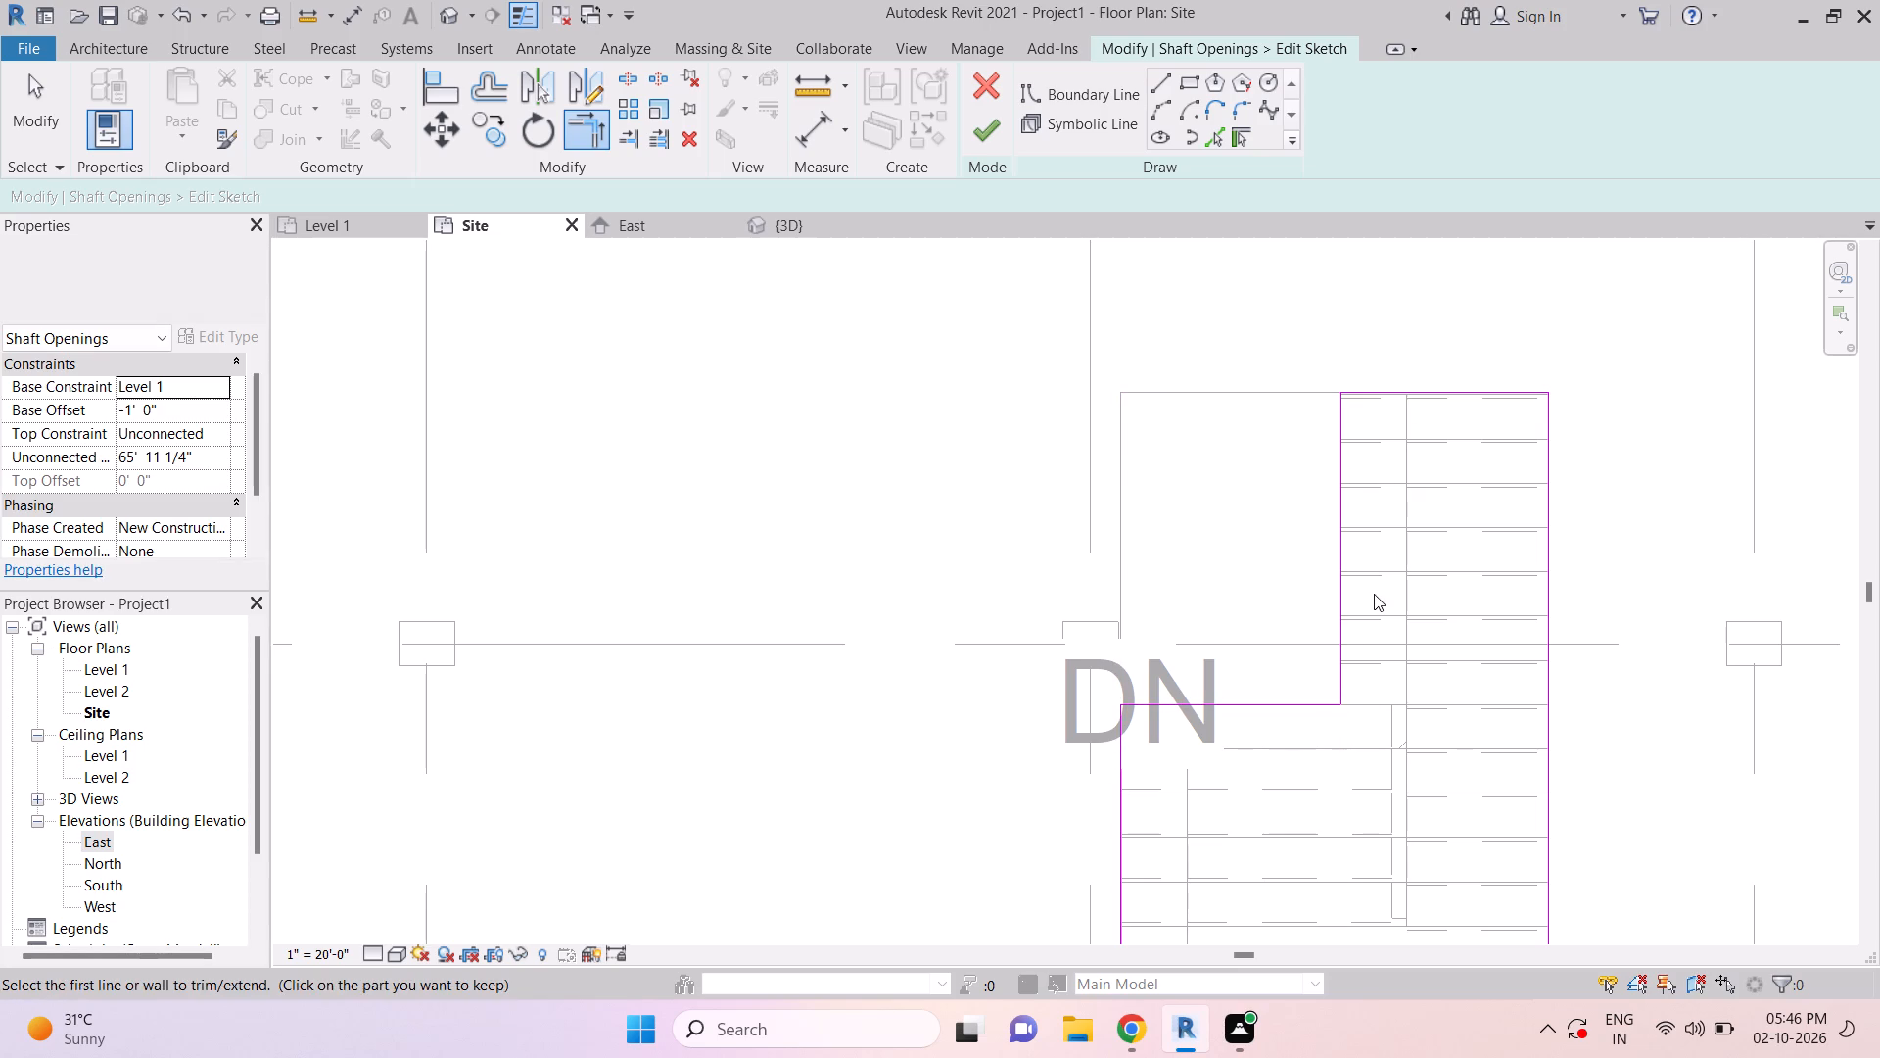
key("Escape")
key("Escape")
Move the notch's horizontal boundary line by 0.05 away from the lower flight and finish the shaft sketch.
scroll(1335, 710, "up", 2)
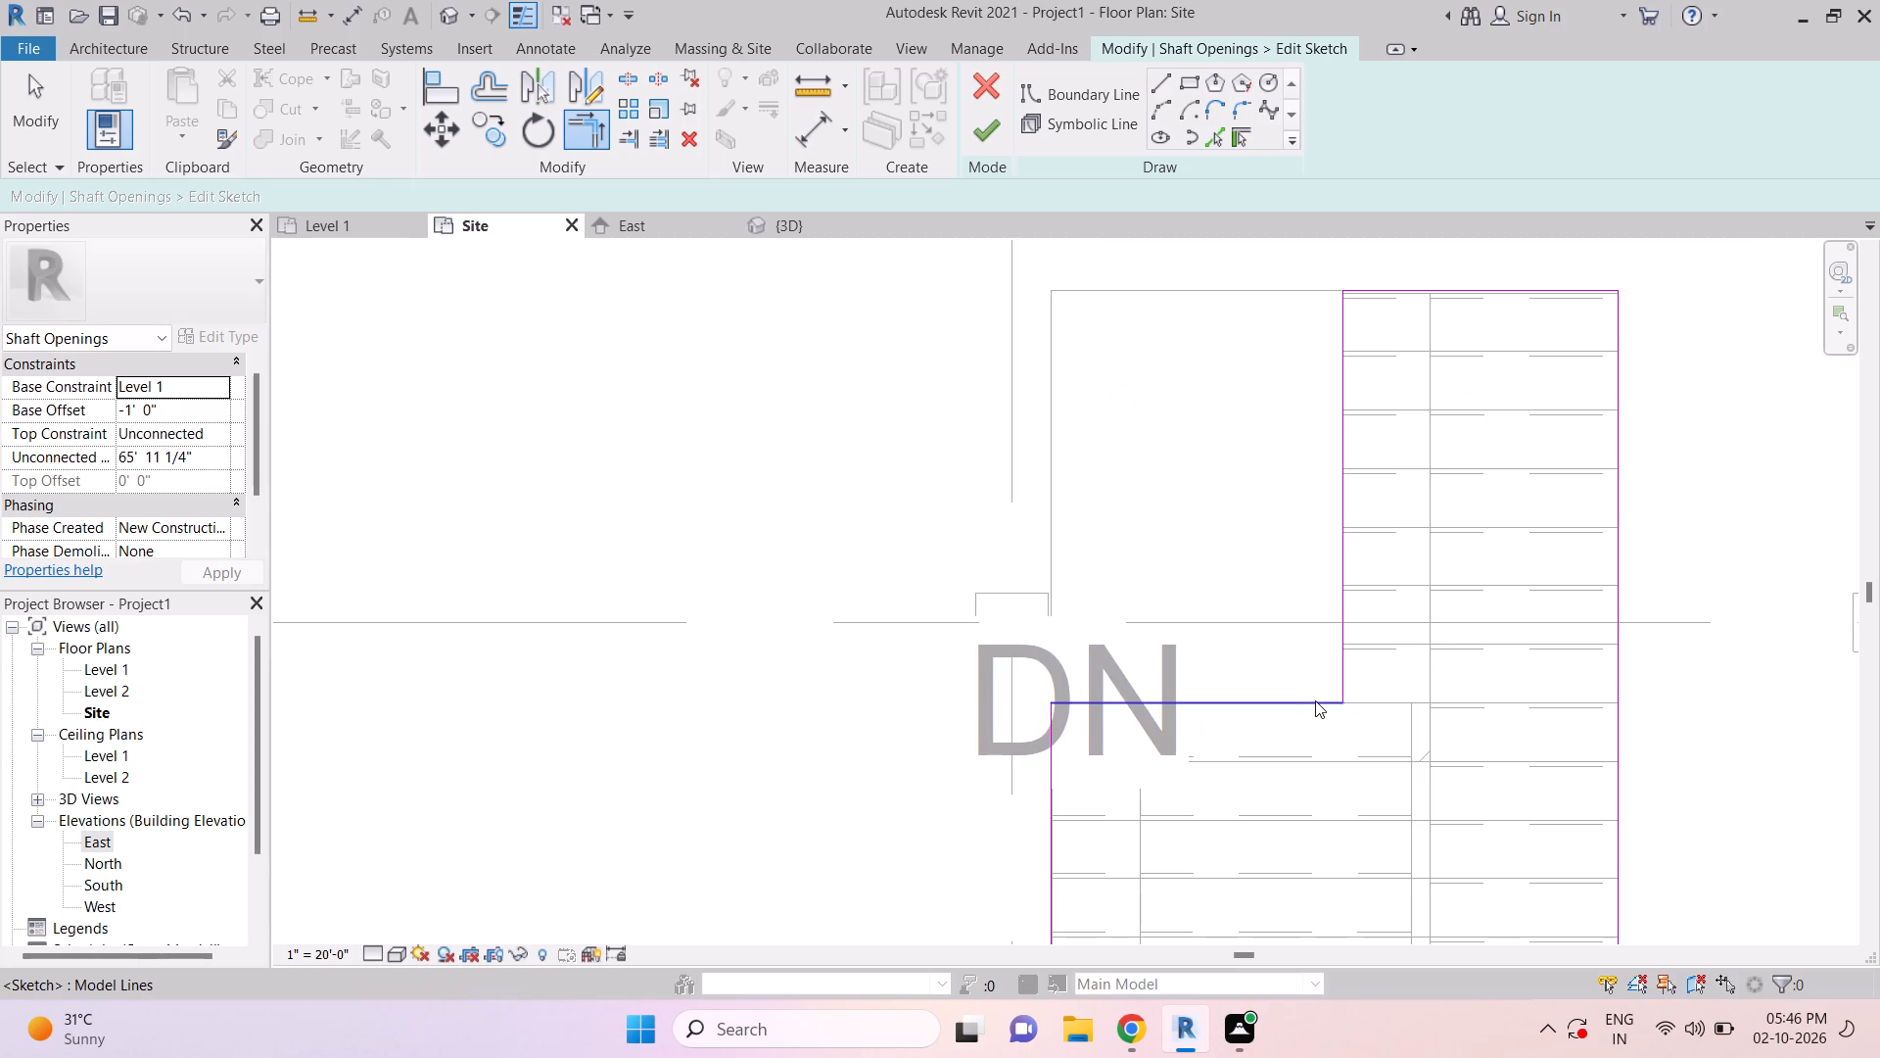
left_click(1315, 700)
left_click(450, 134)
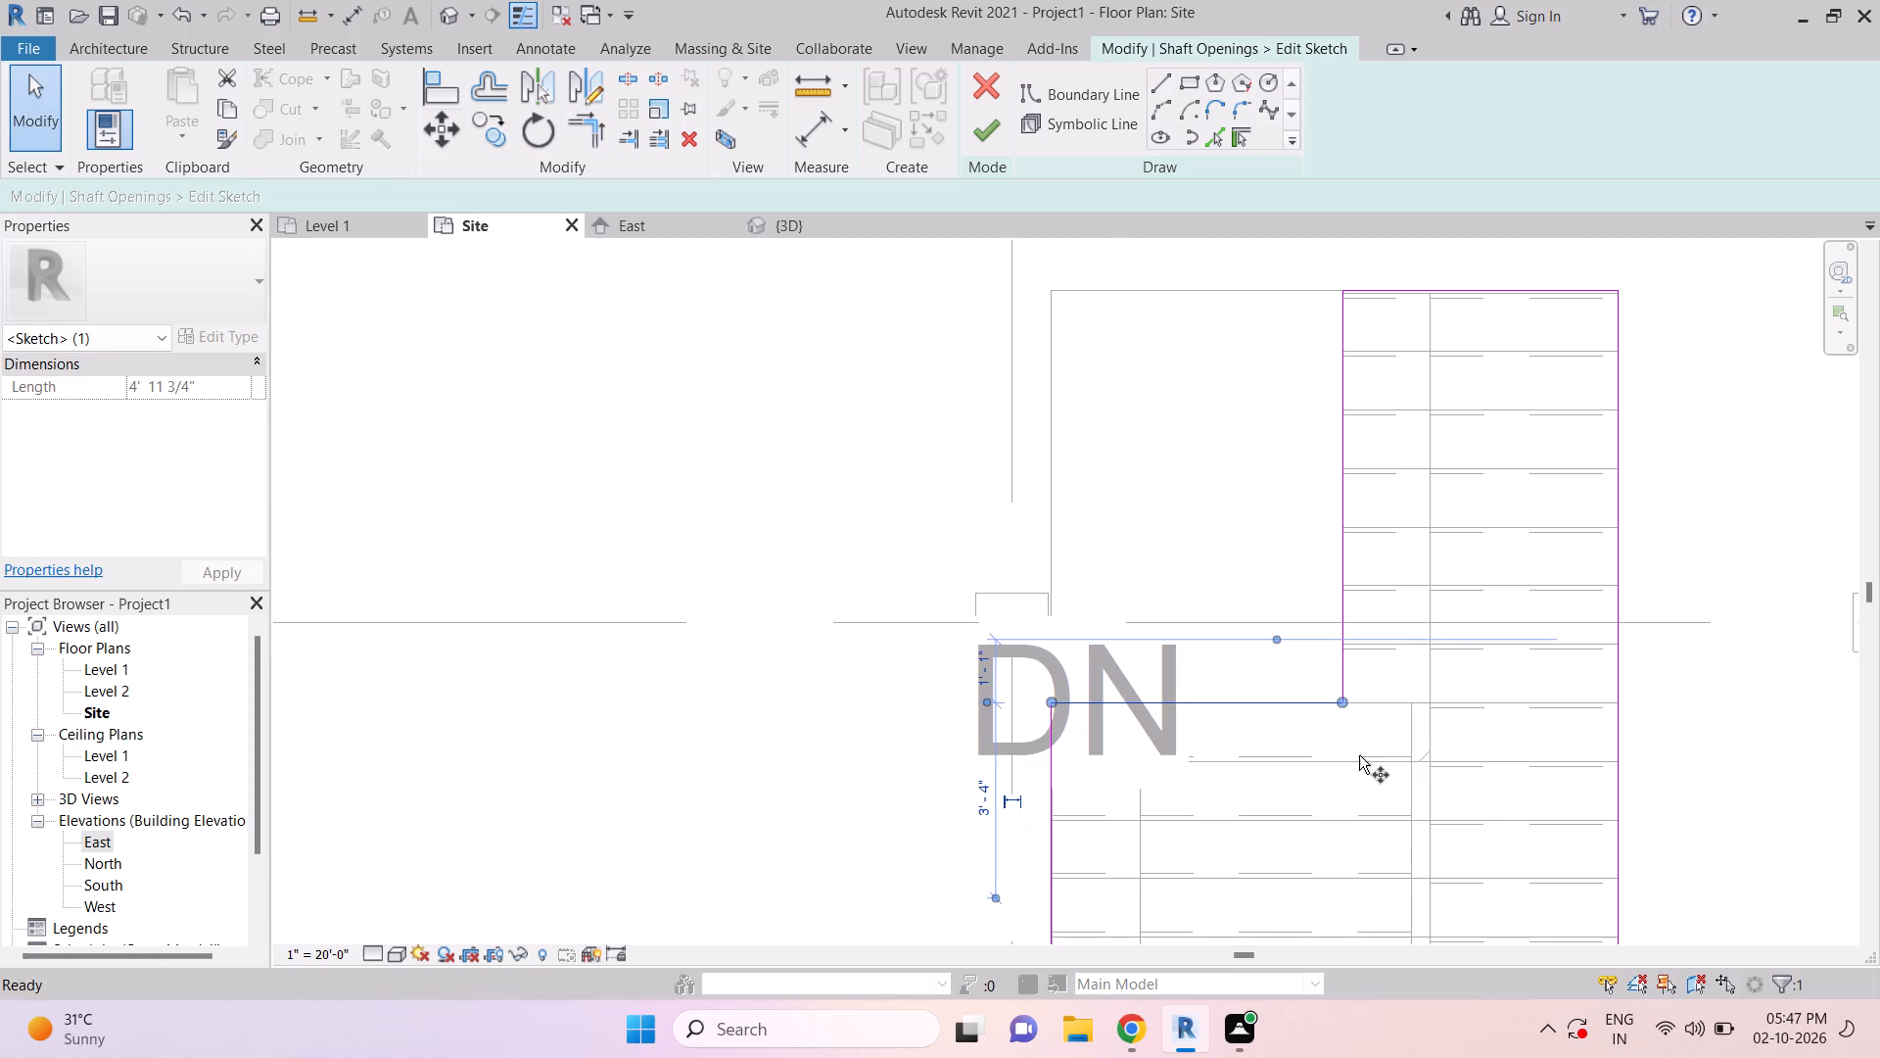
left_click(1282, 706)
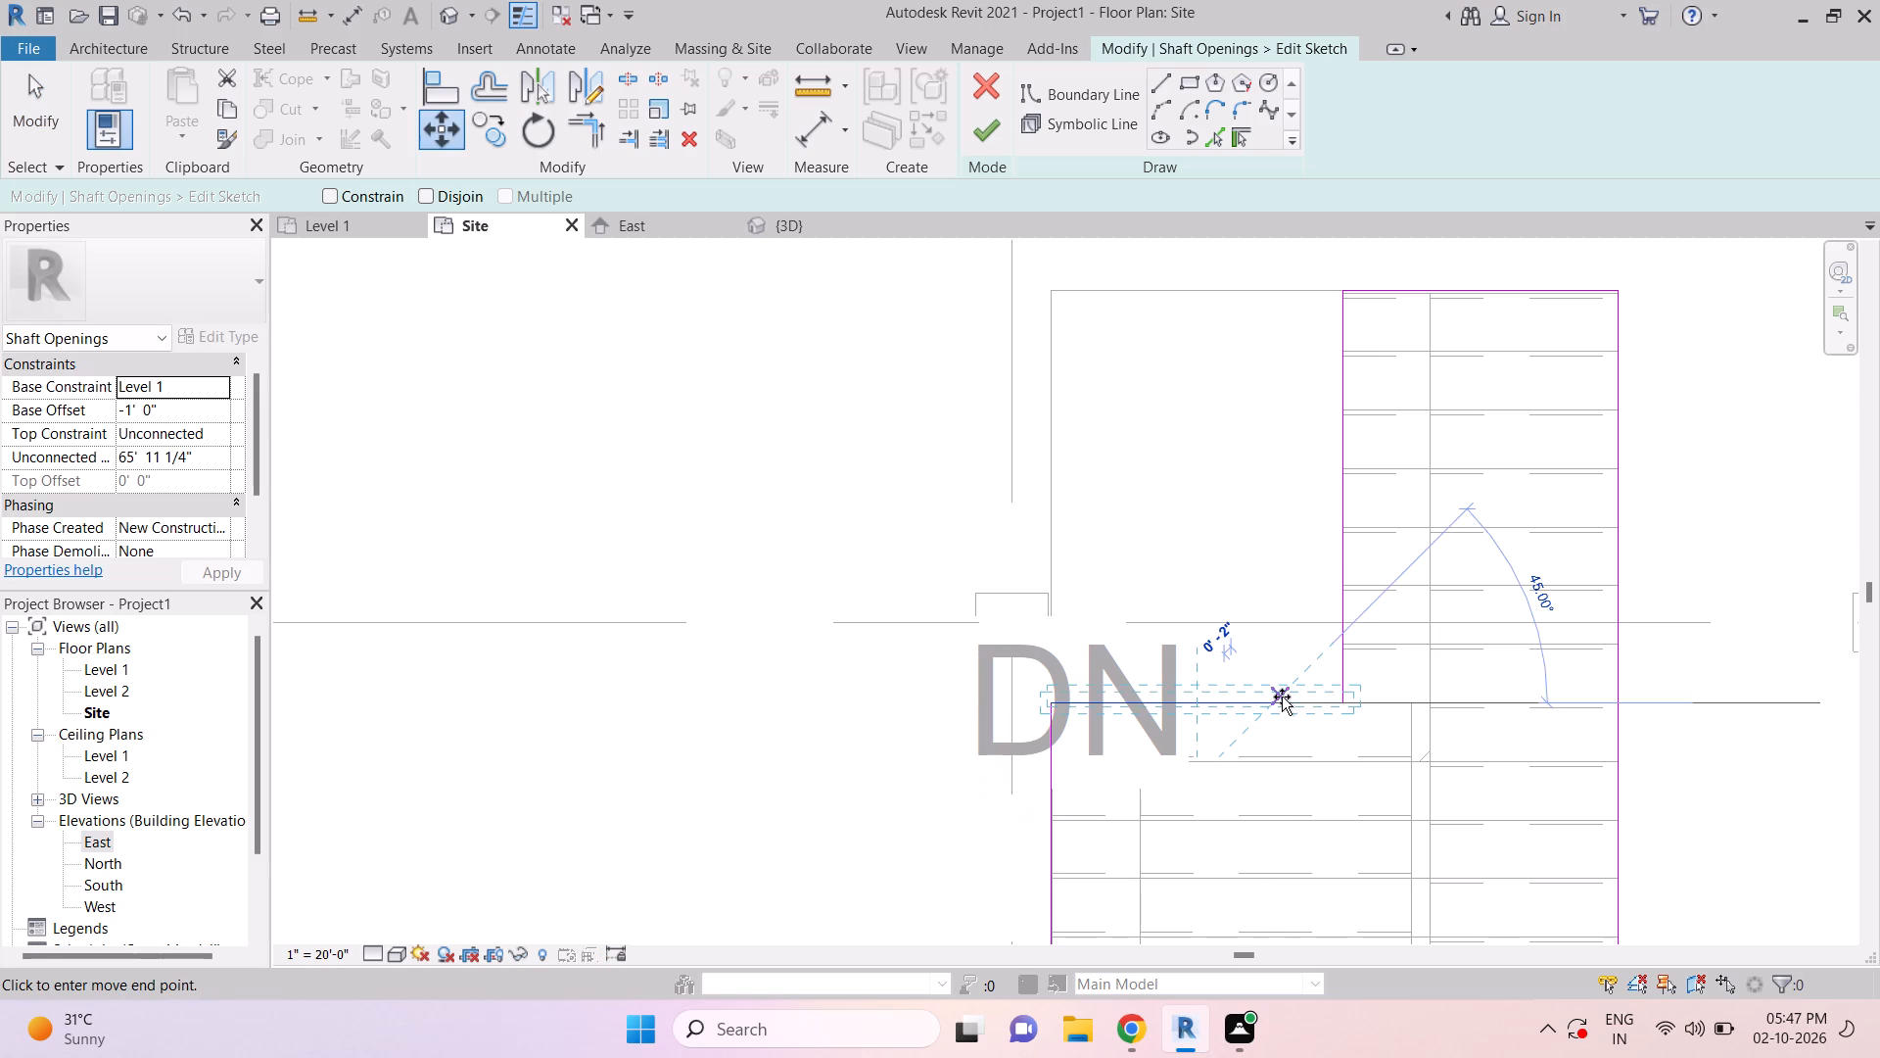
type("0.0")
key("5")
key("Return")
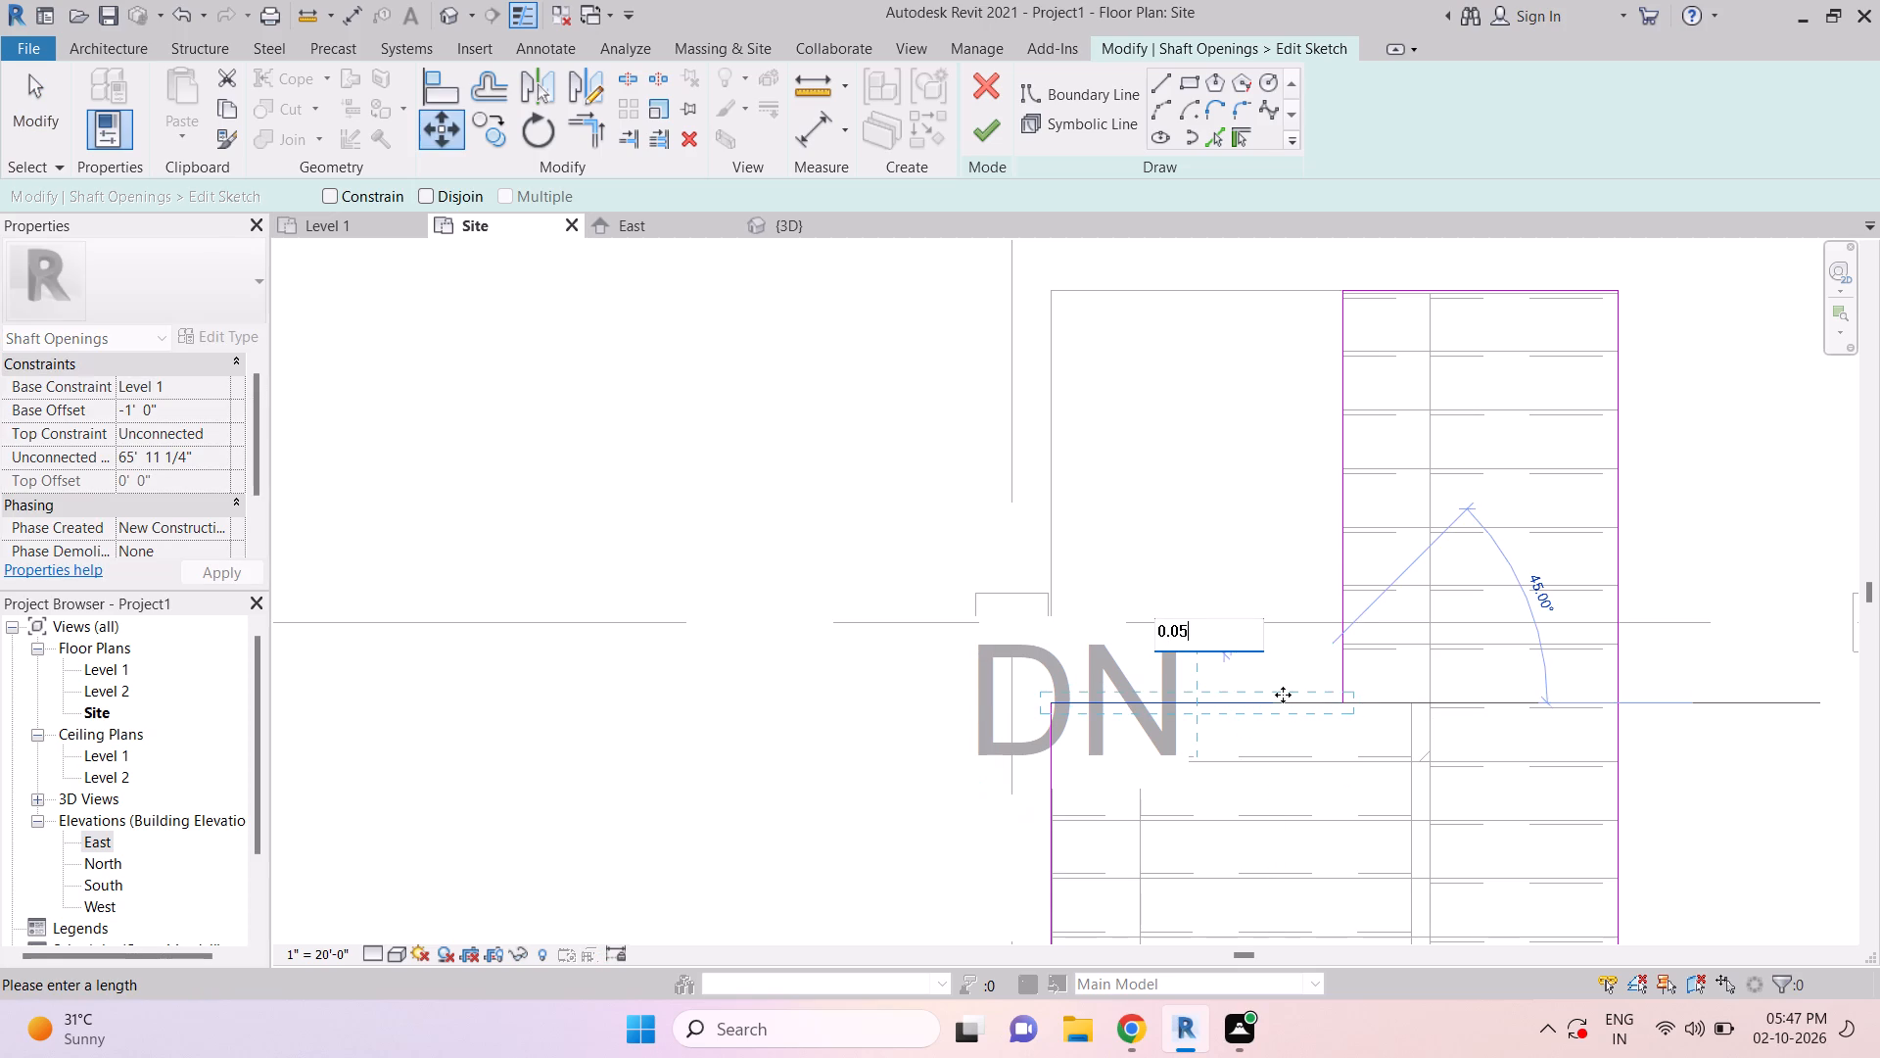
key("Escape")
key("Escape")
key("Escape")
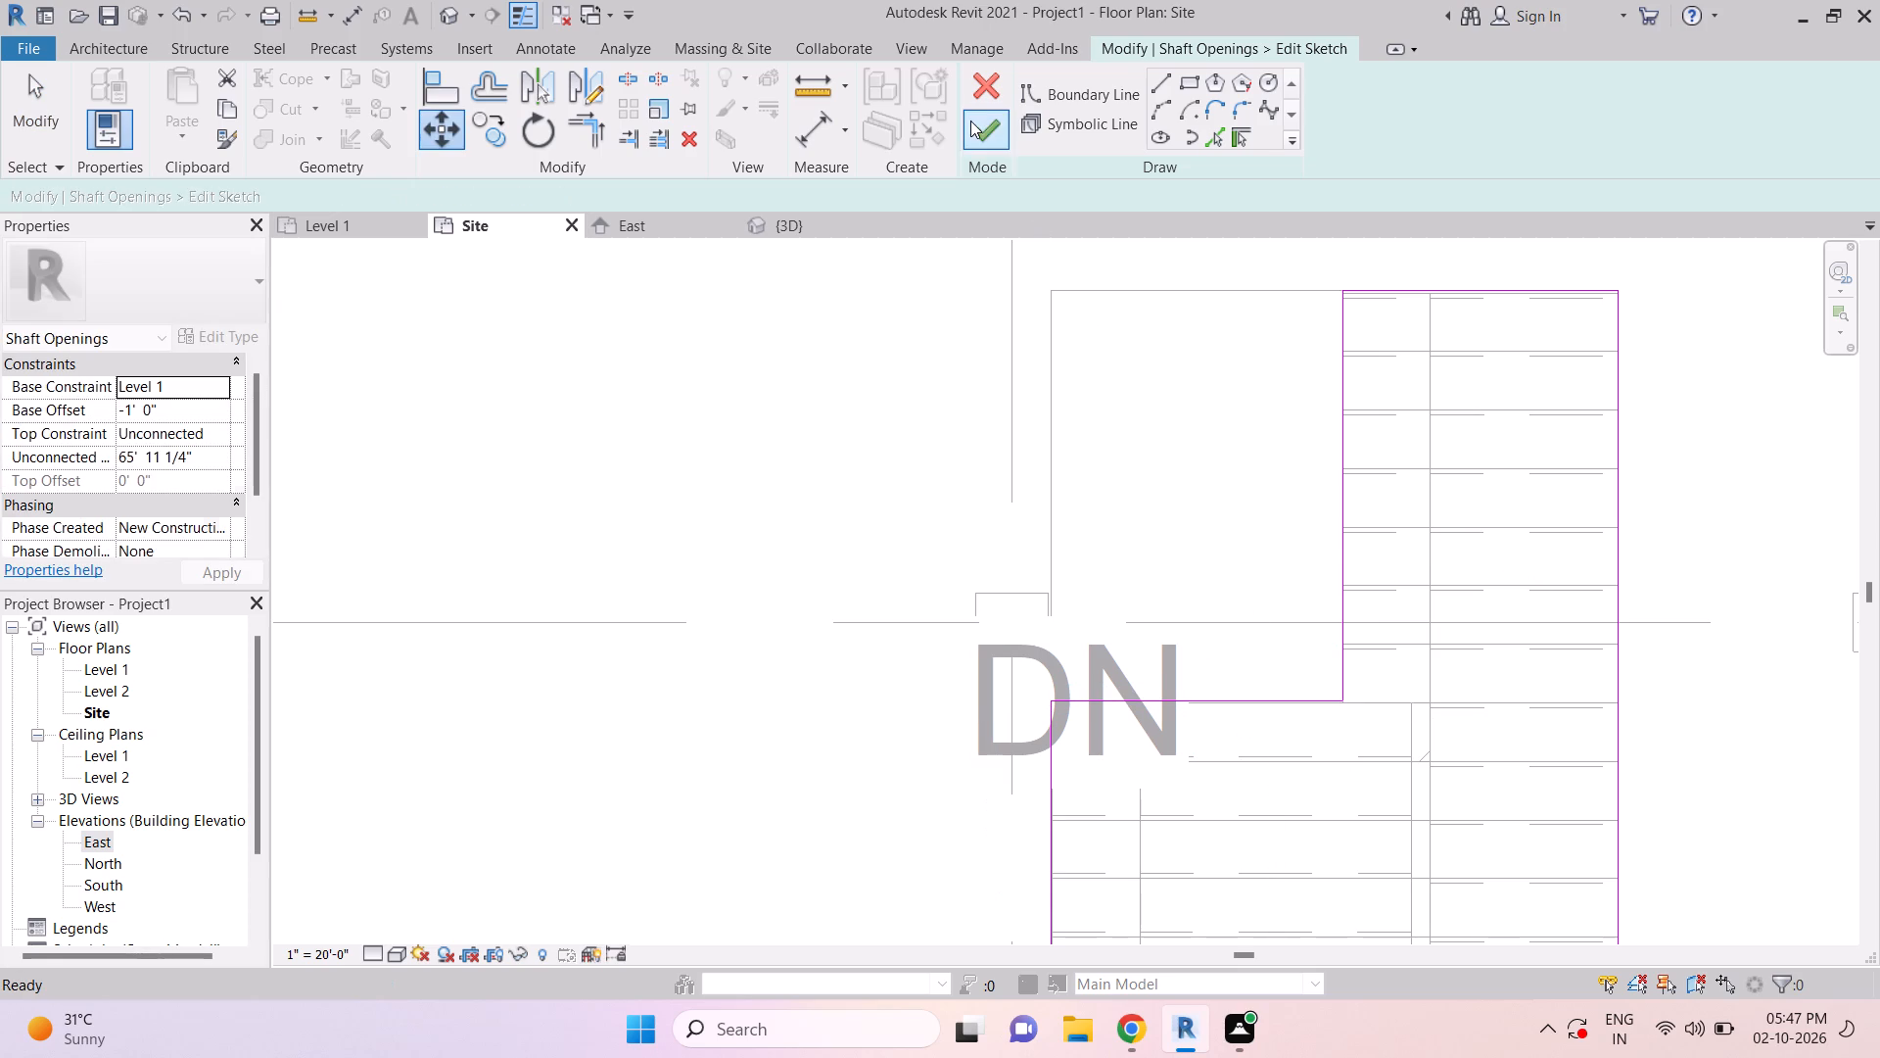
left_click(970, 120)
key("Escape")
key("Escape")
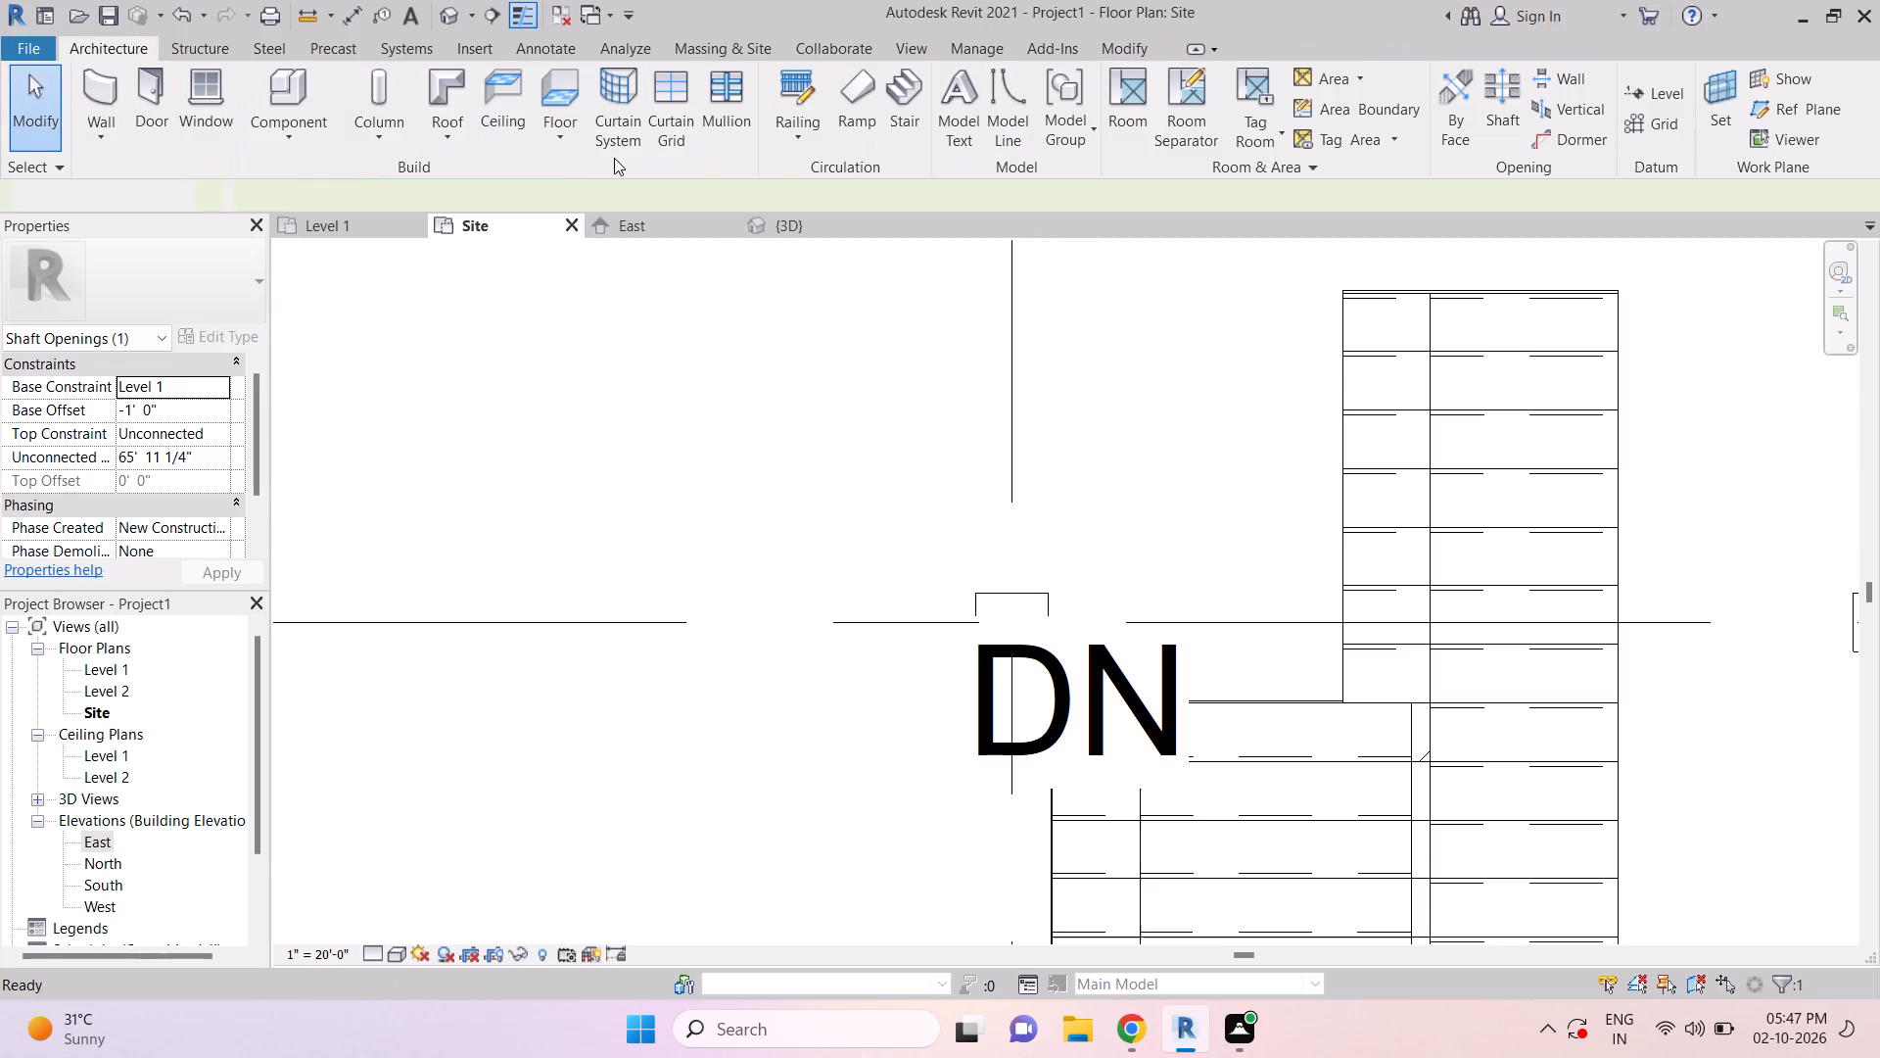
Examine the stair flights and the reshaped slab openings in the 3D view, from the building's back and right sides.
left_click(798, 219)
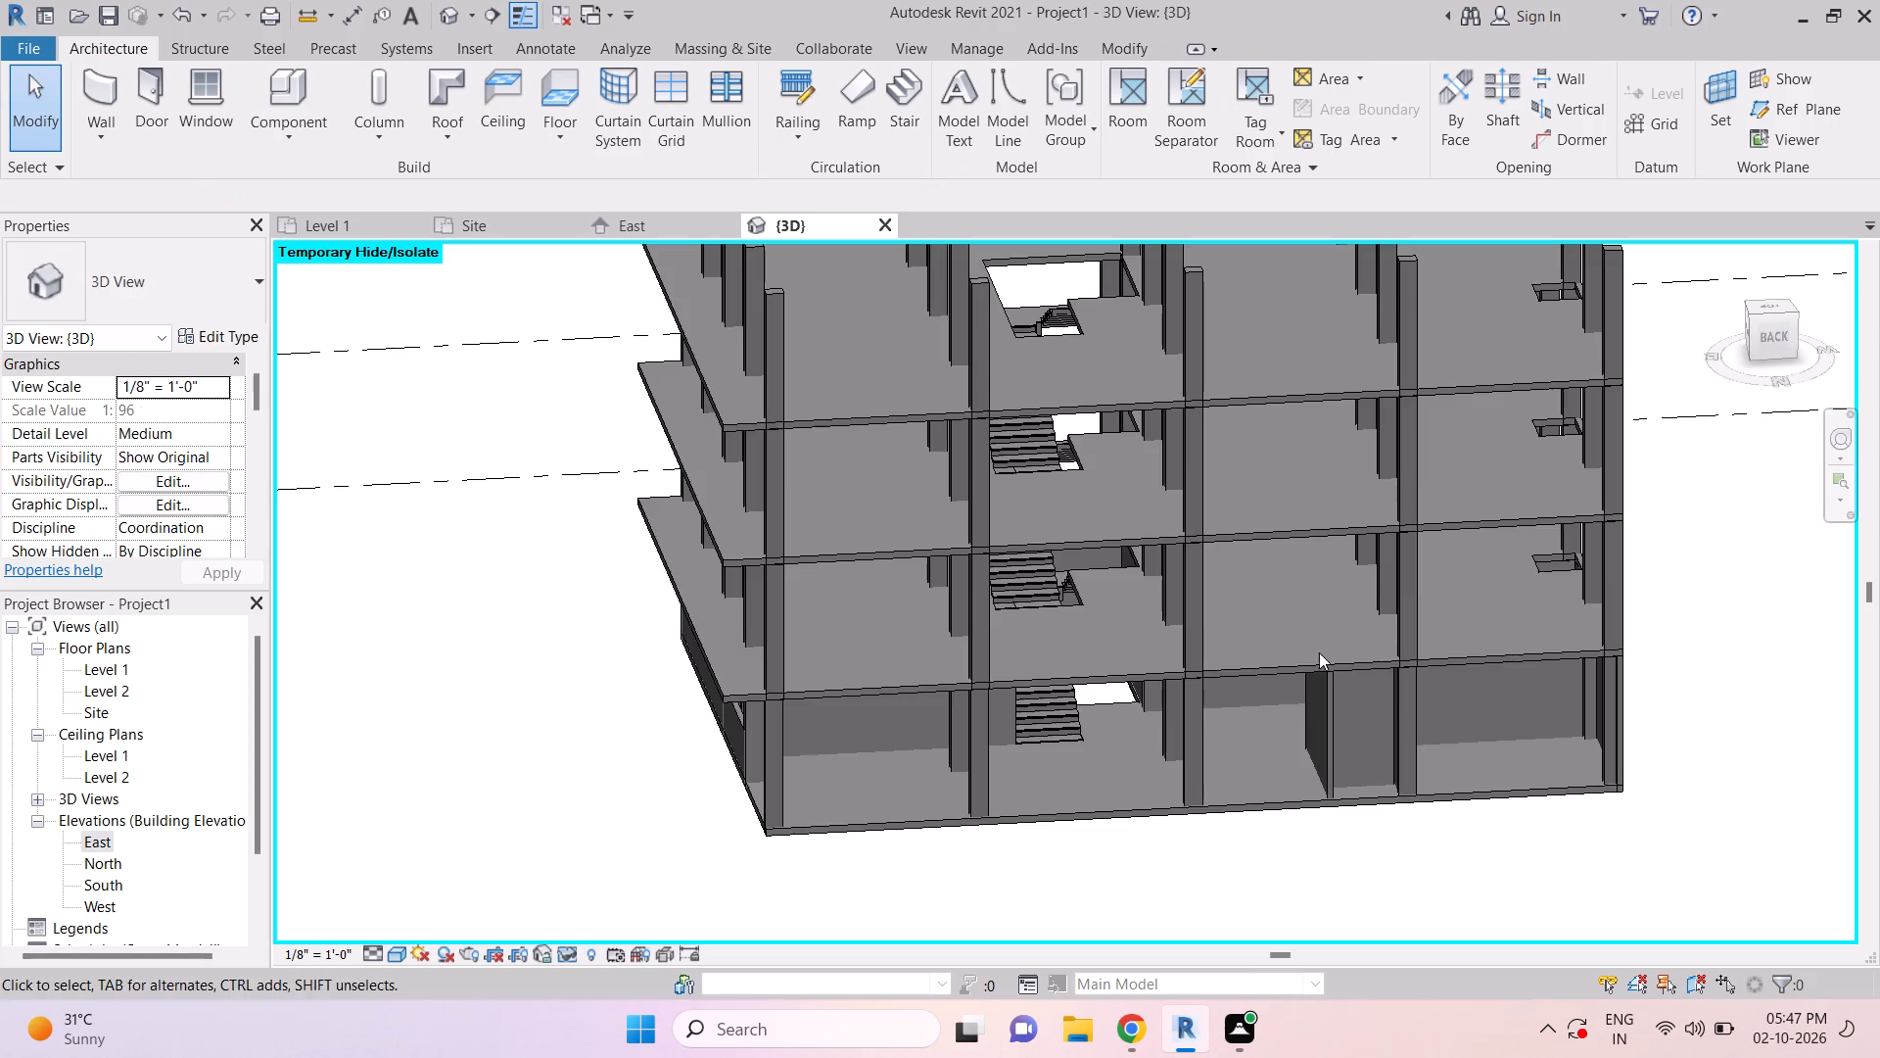
middle_click_drag(1207, 860, 1230, 835)
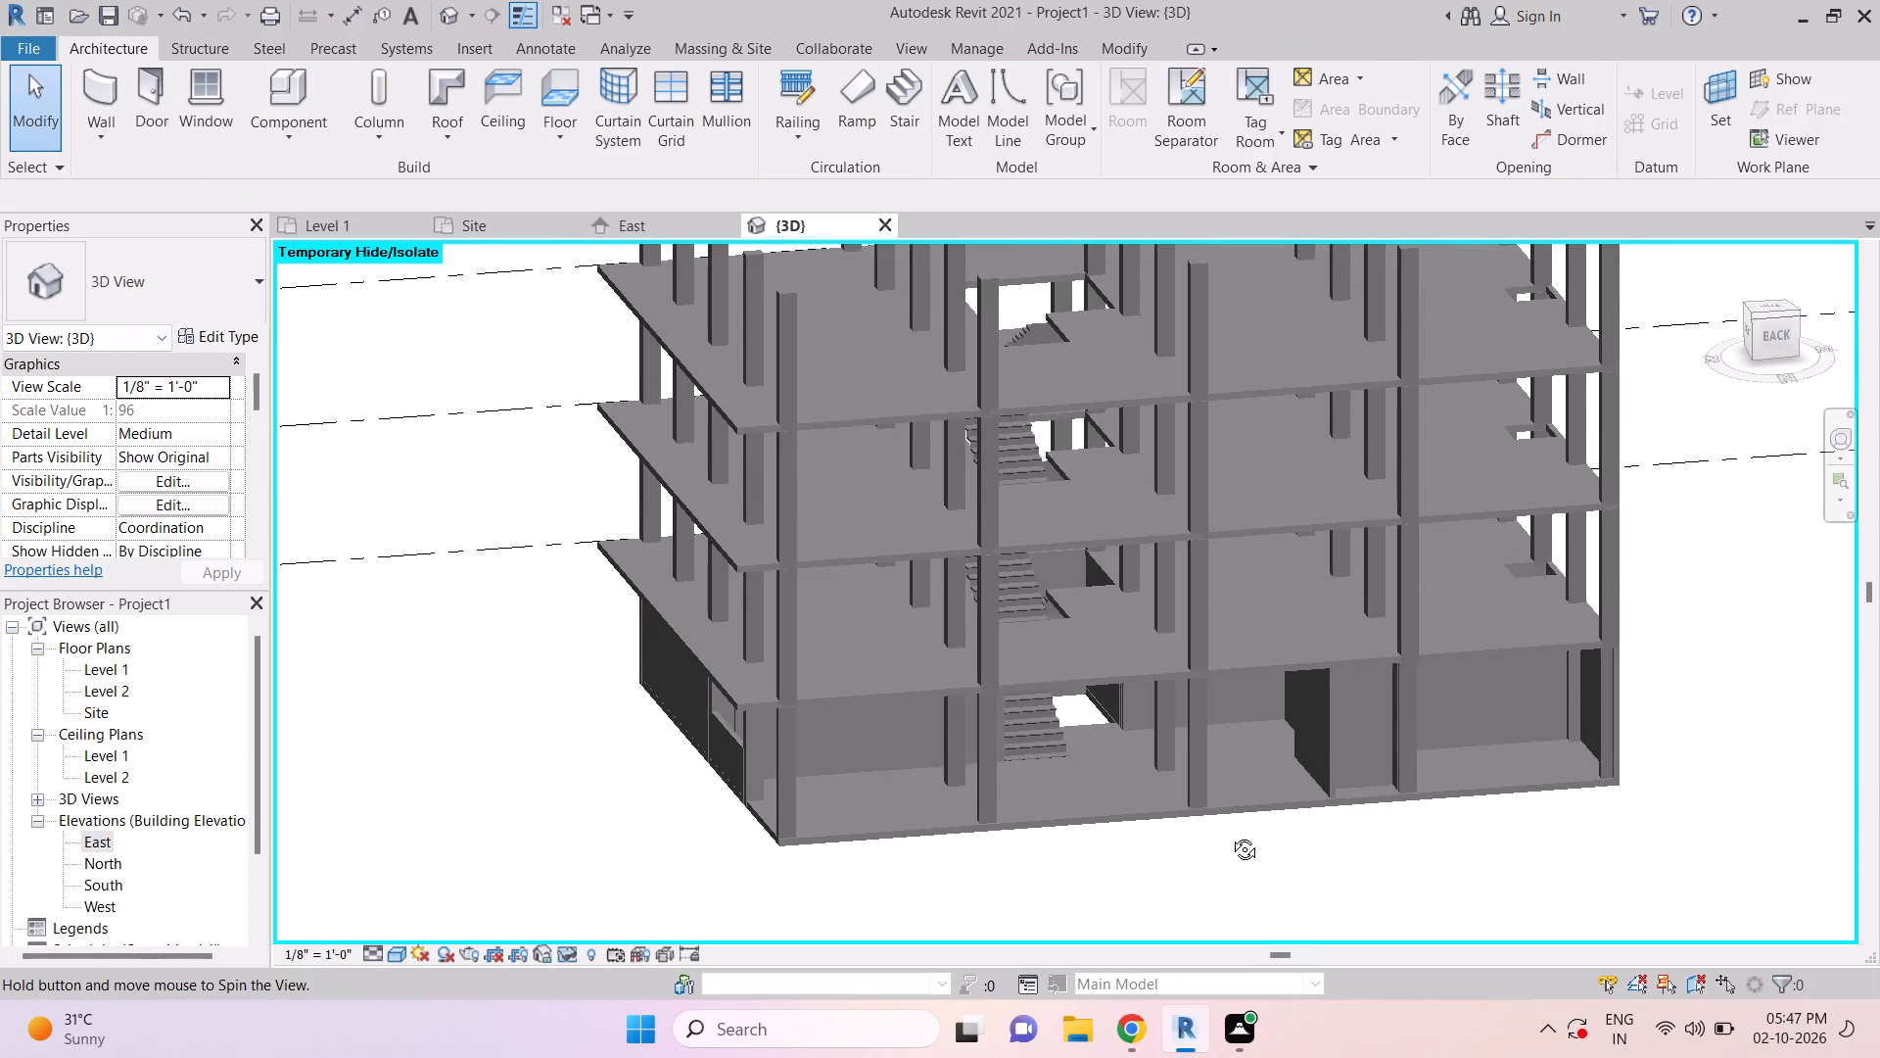
middle_click_drag(1230, 835, 1291, 817)
middle_click_drag(1291, 817, 1316, 819, "shift")
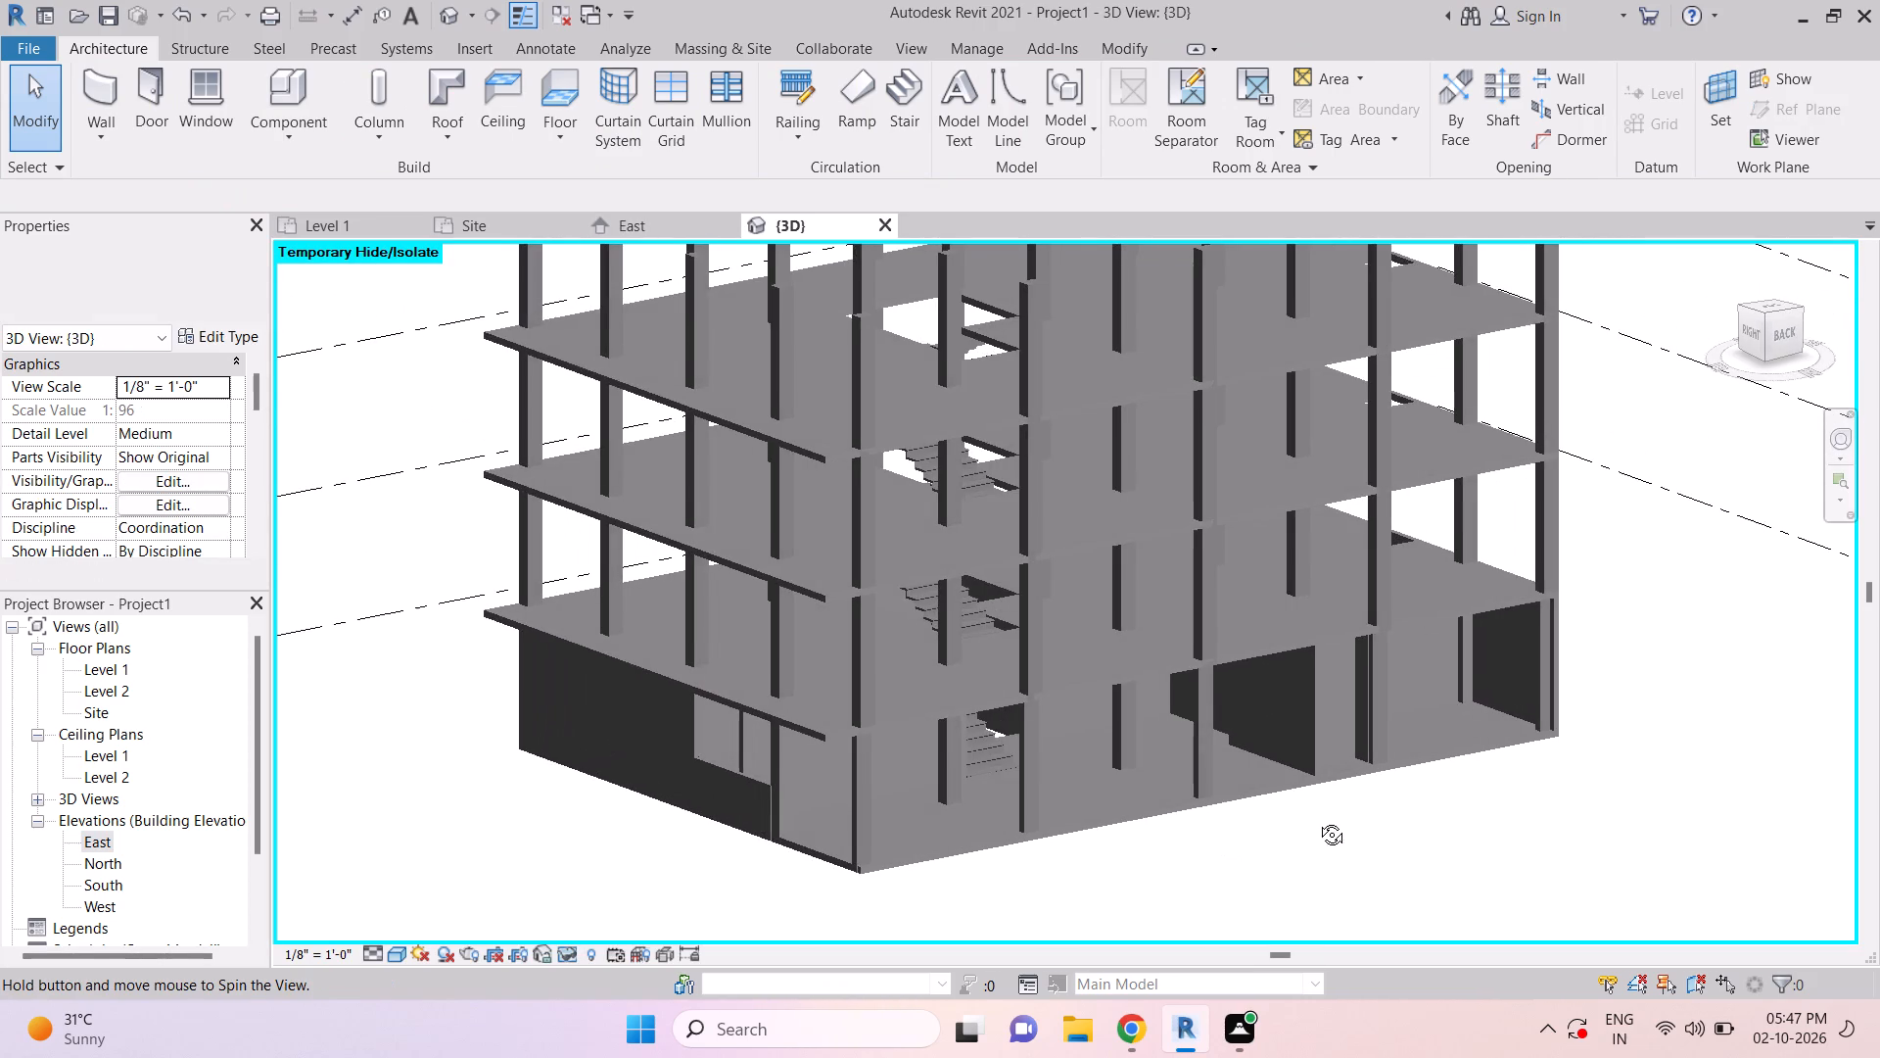
key("Escape")
key("Escape")
key("Escape")
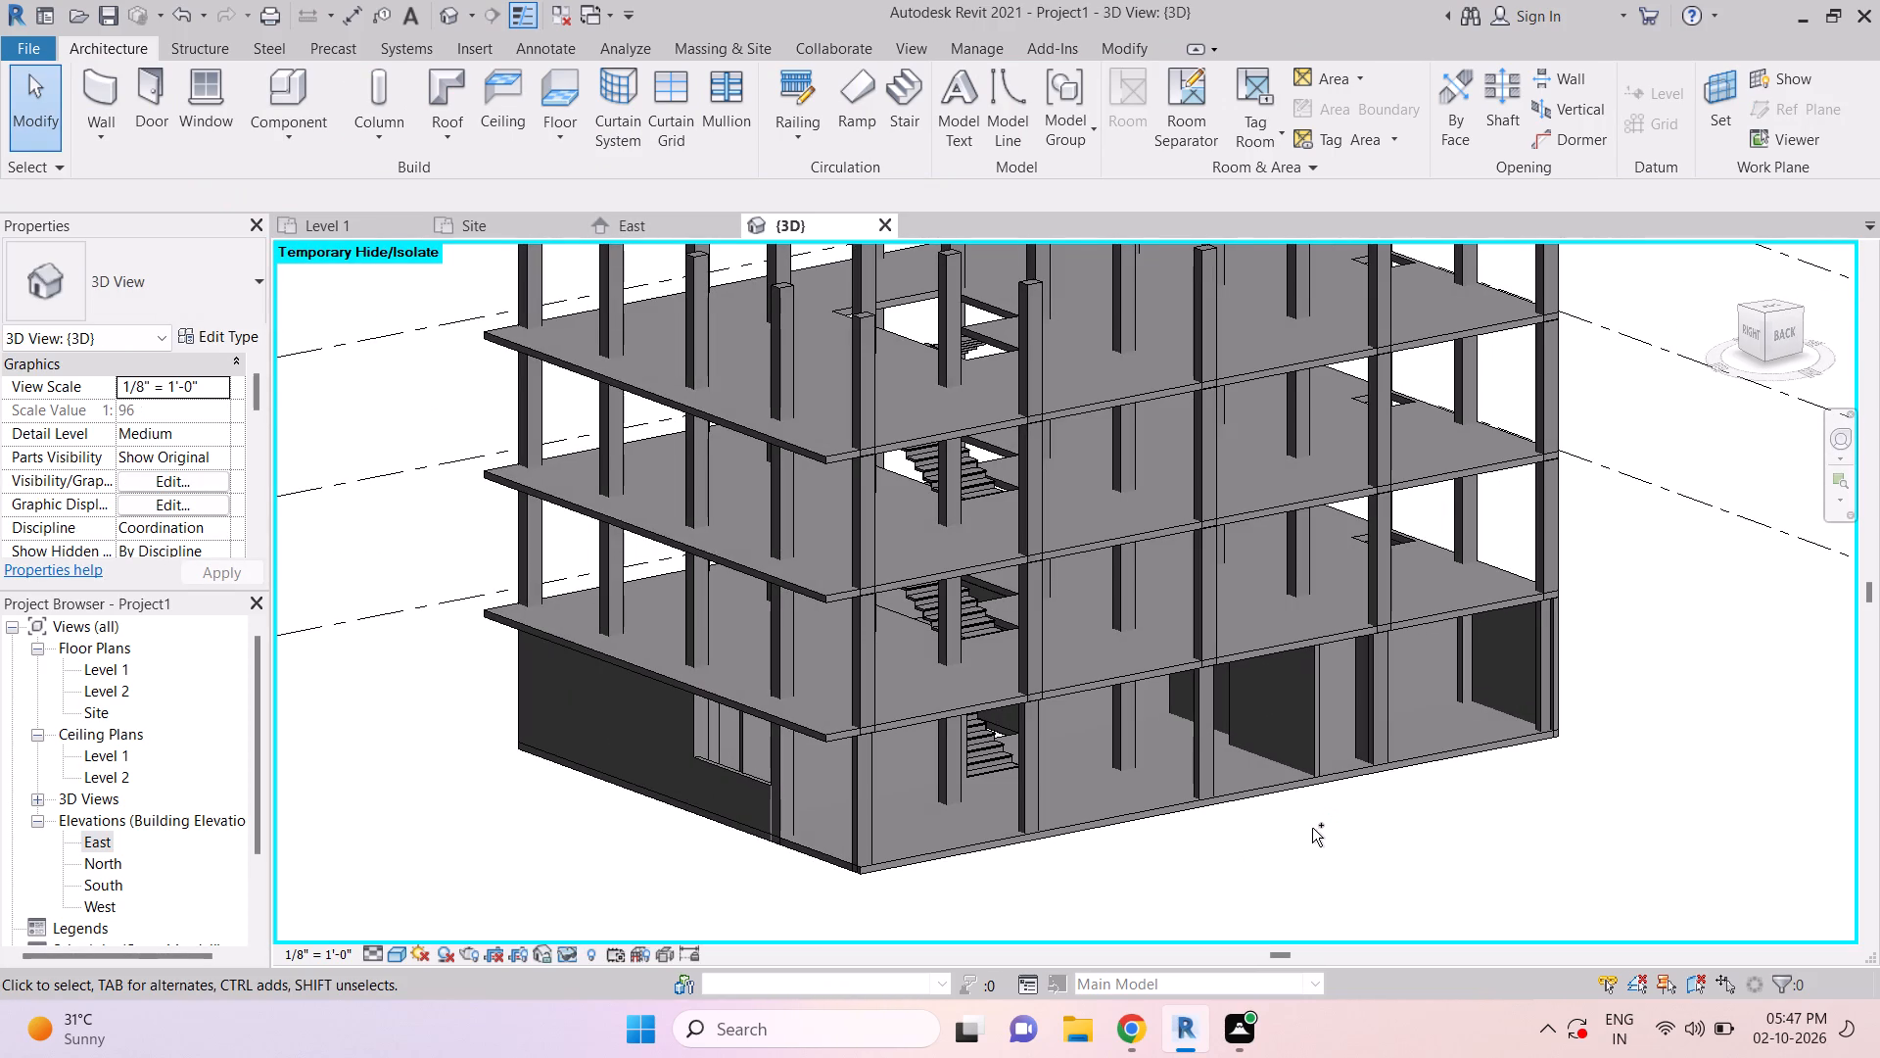
Save the project.
key("ctrl+s")
Examine how the stair flights meet the slab openings, viewing the building from its back and its right-back corner.
middle_click_drag(1459, 837, 1351, 766, "shift")
key("Escape")
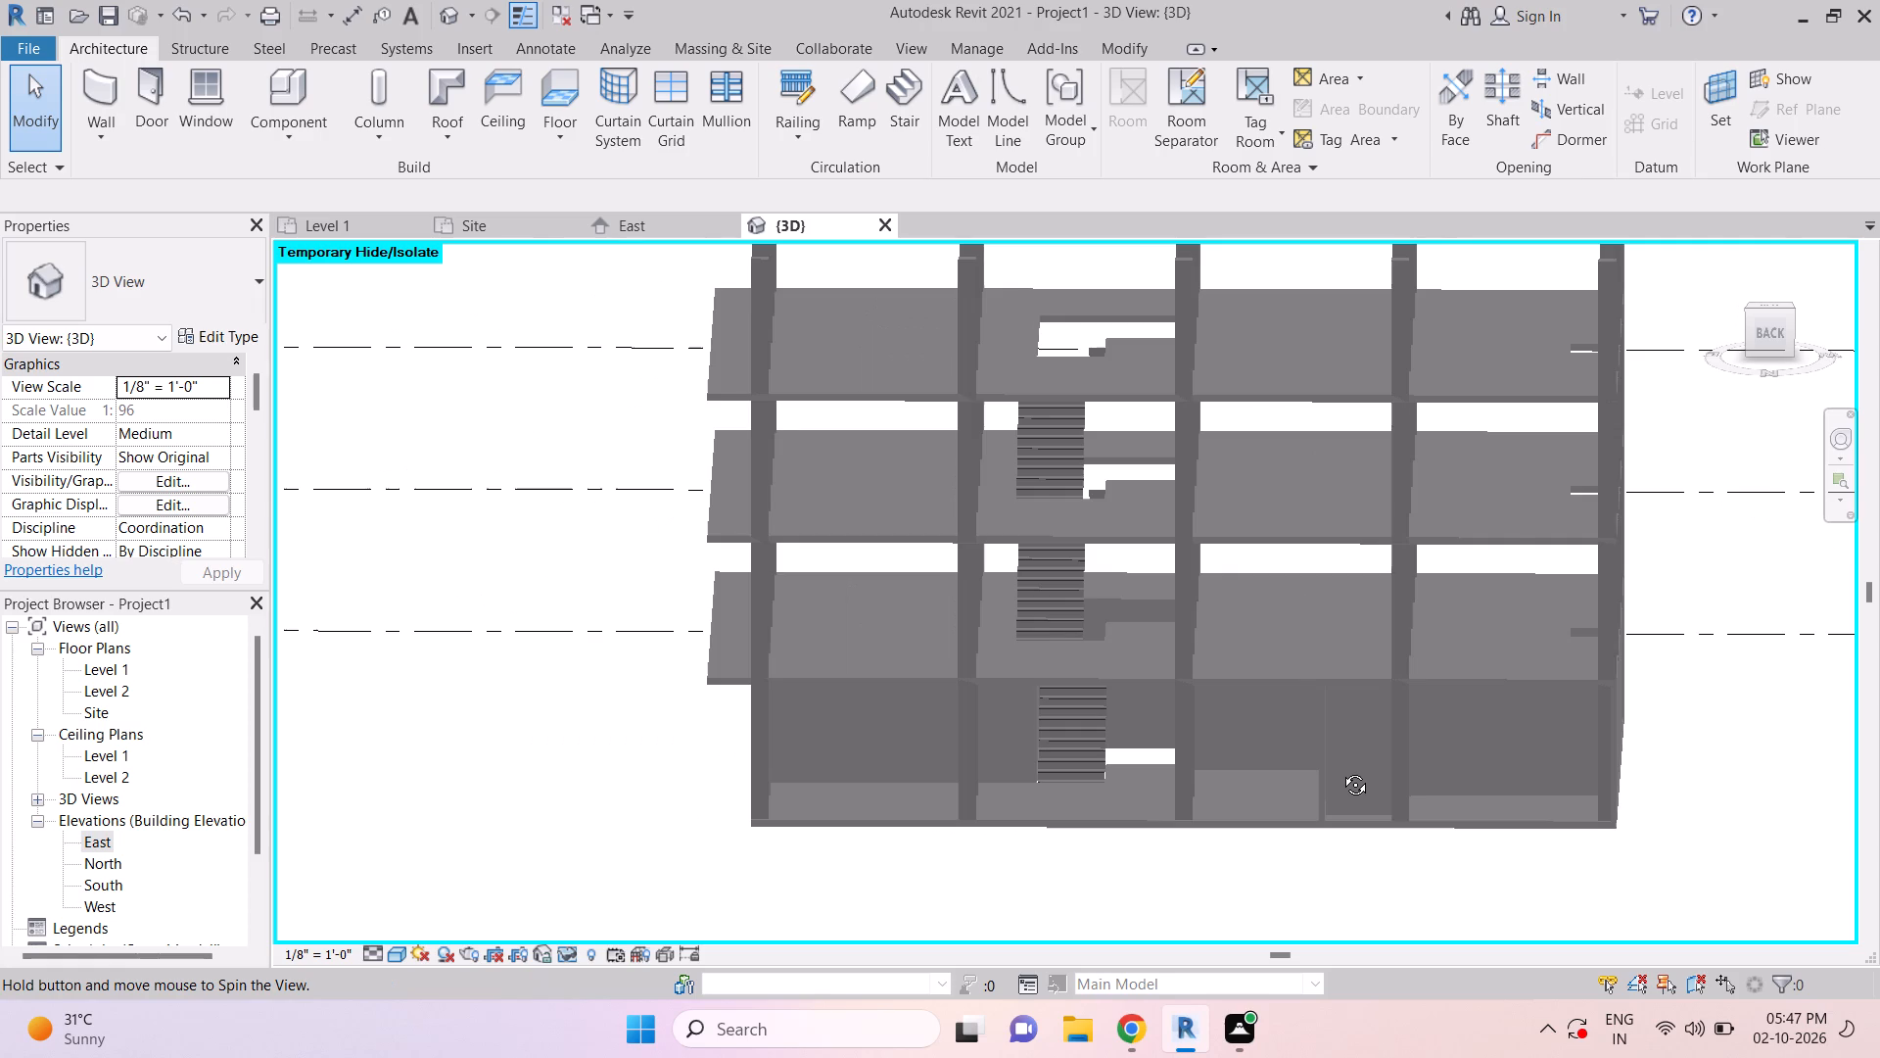
scroll(1227, 887, "up", 1)
middle_click_drag(1227, 887, 1379, 896)
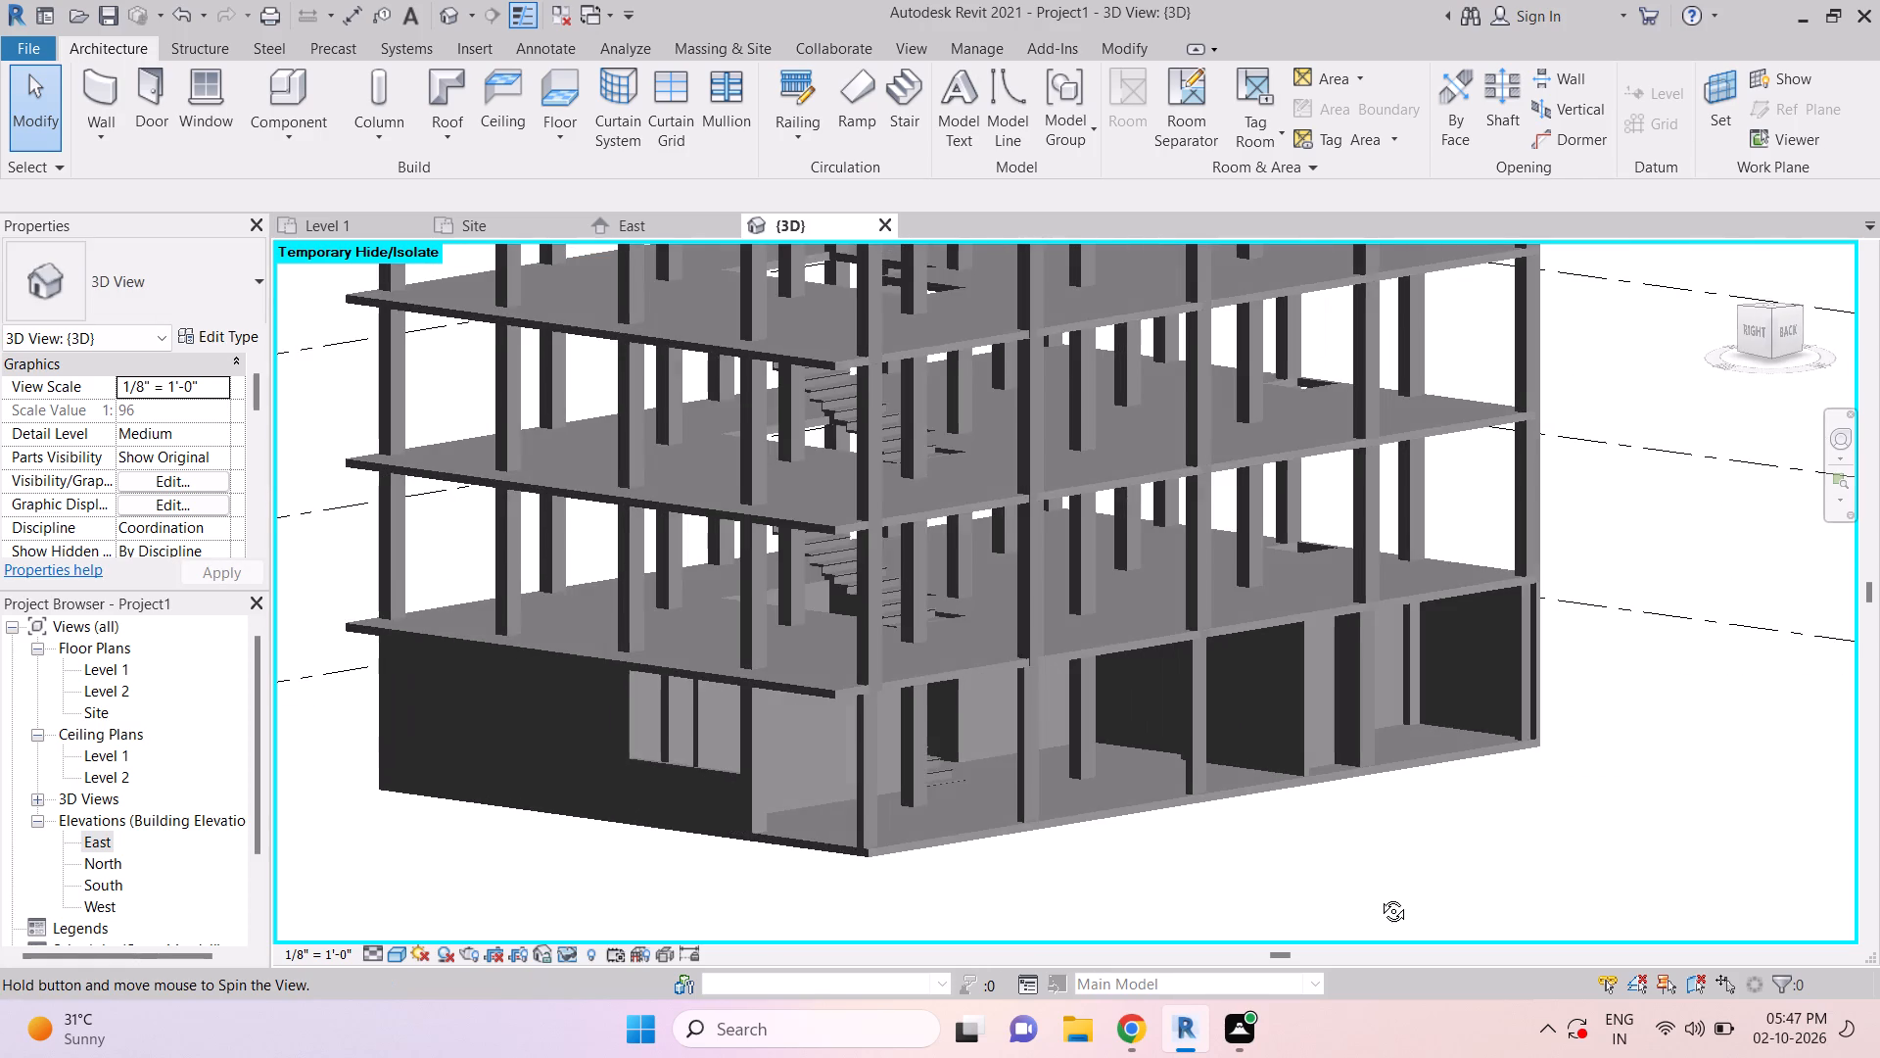
middle_click_drag(1379, 896, 1181, 926)
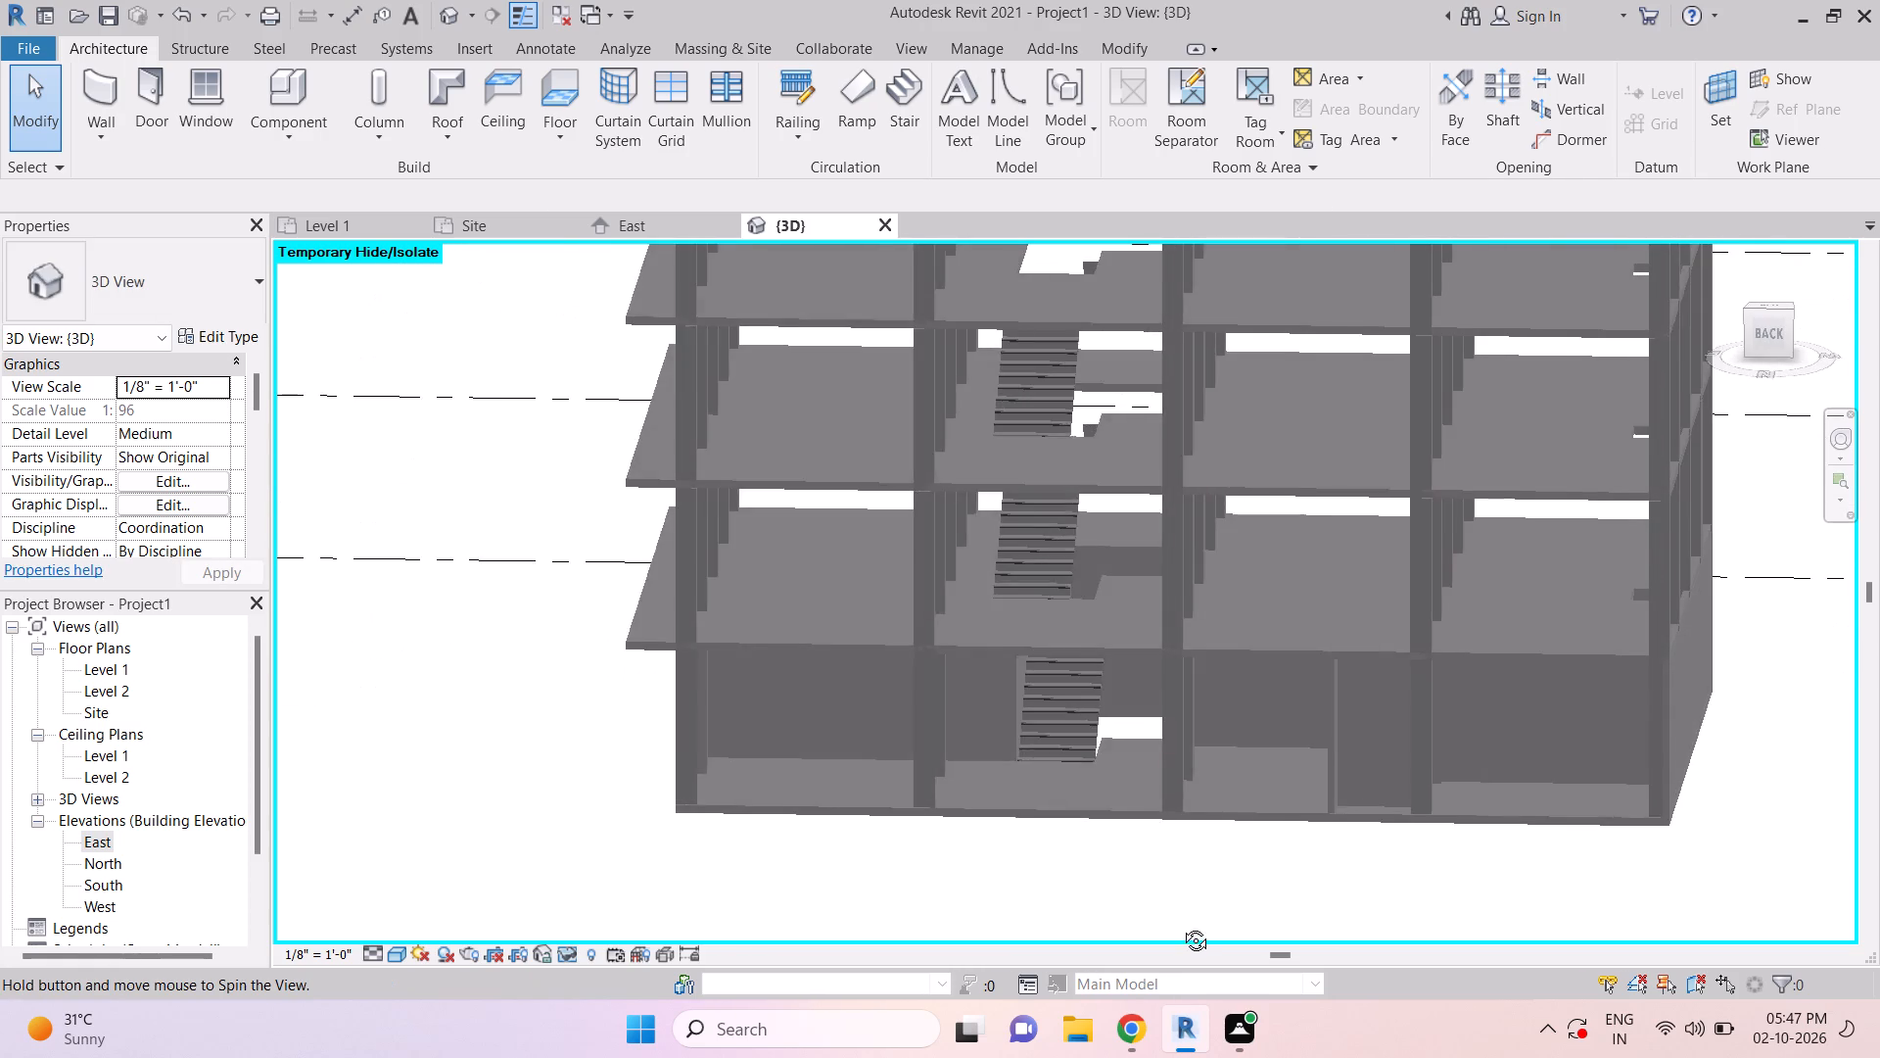
middle_click_drag(1181, 926, 1180, 916)
key("Escape")
key("Escape")
key("Escape")
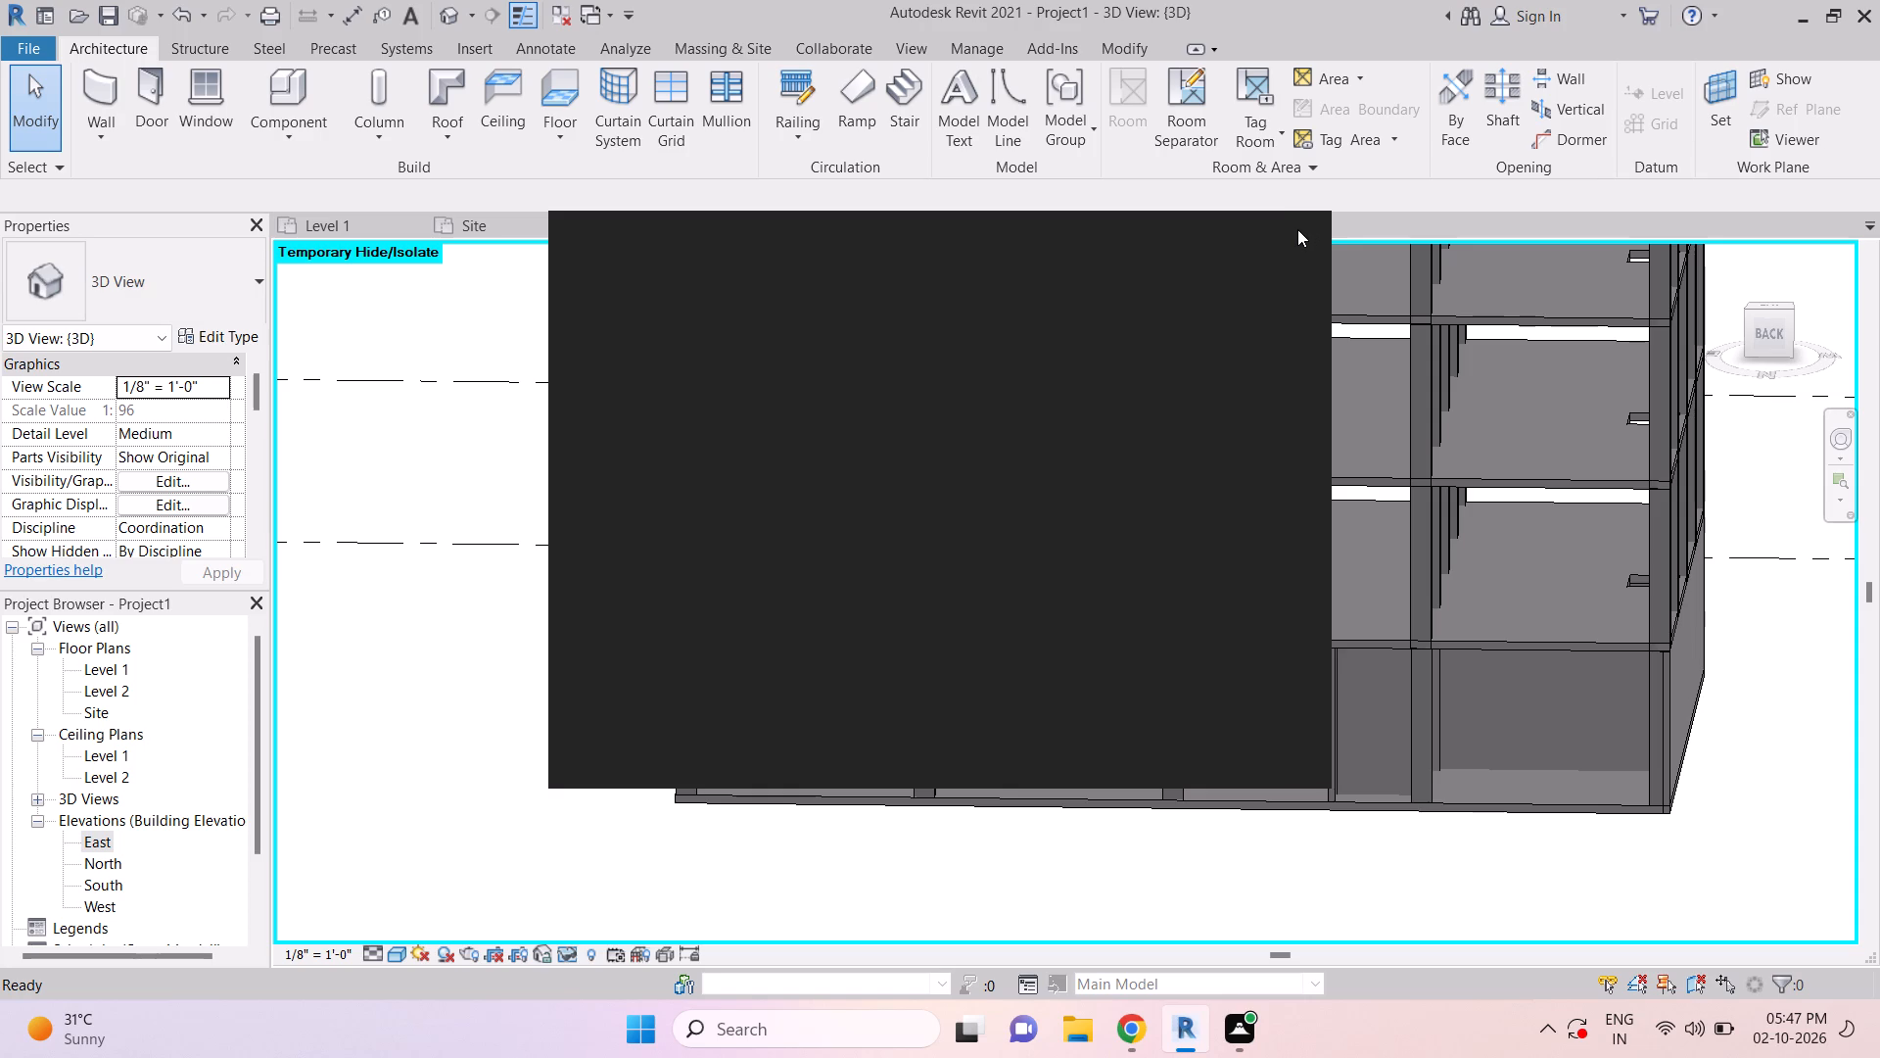
Dismiss the pop-up window covering the 3D view.
left_click(1288, 229)
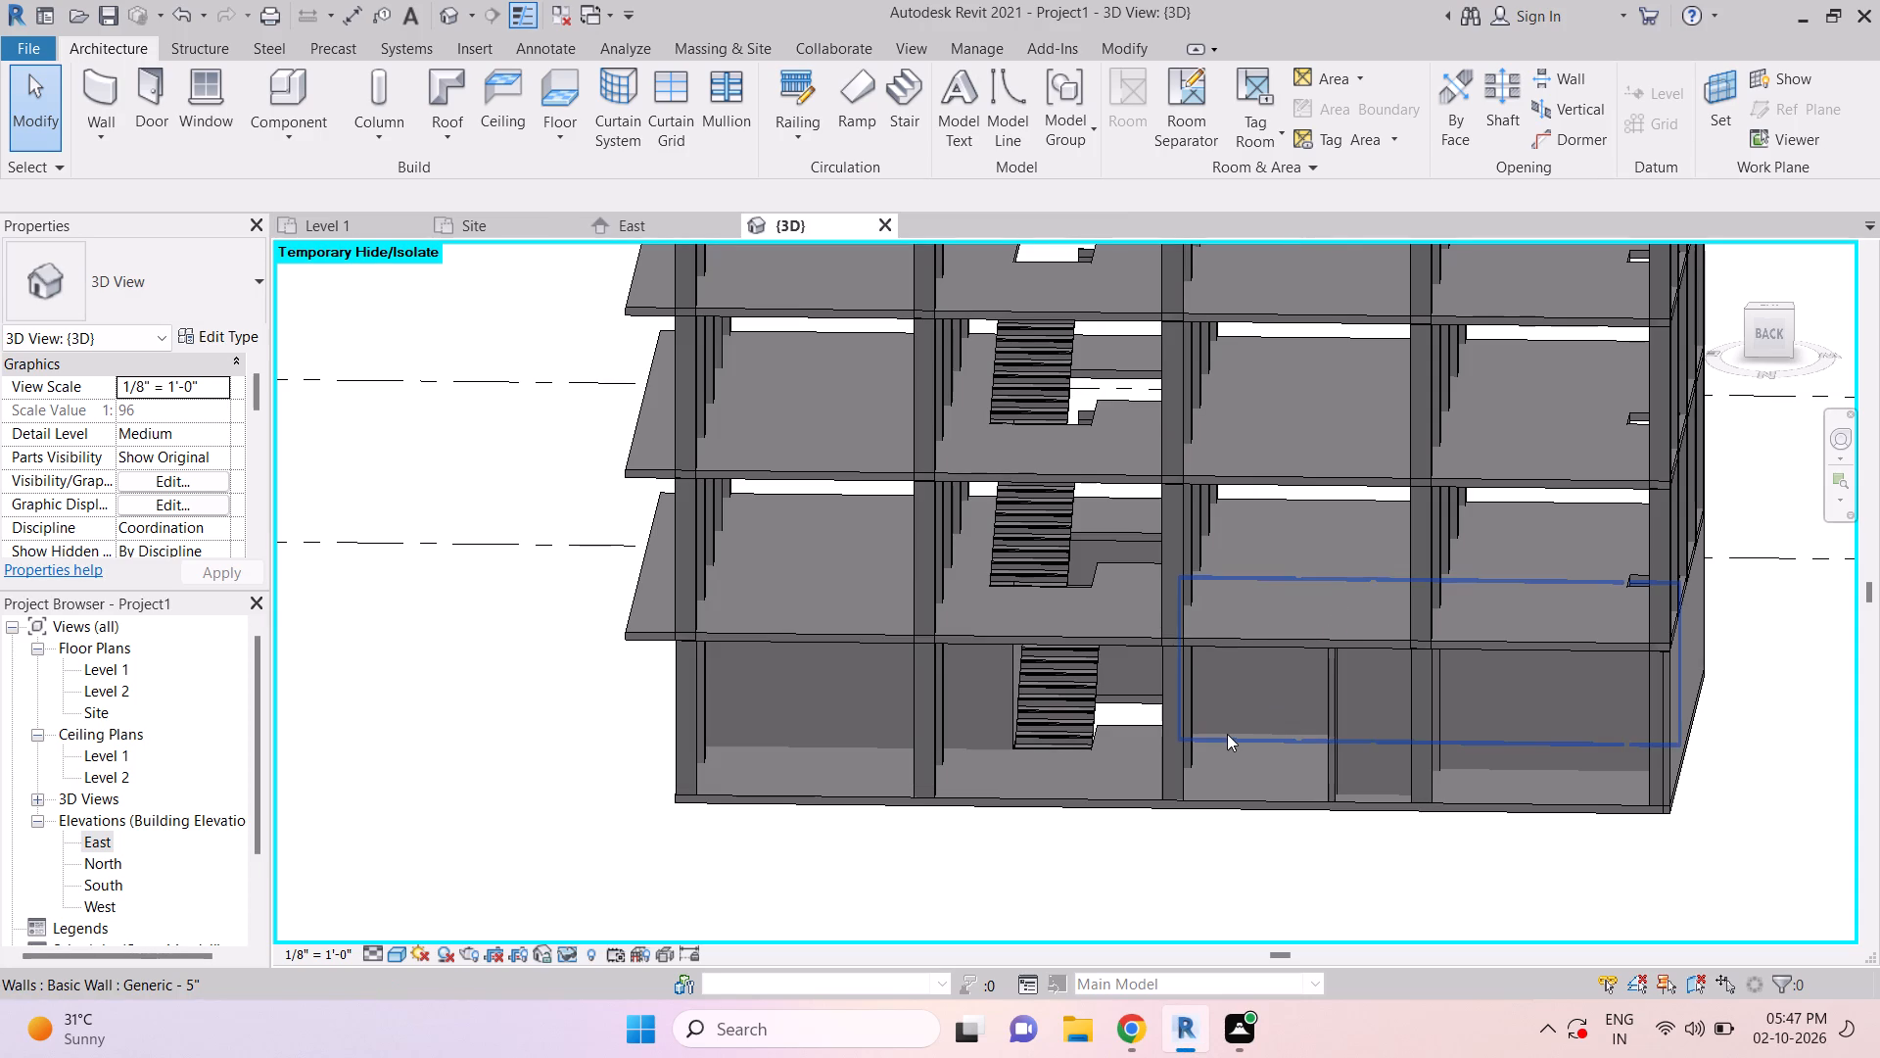
Examine the stair flights, slab openings and exposed Level 1 interior from the building's right side, back and corners.
middle_click_drag(1207, 859, 1460, 792, "shift")
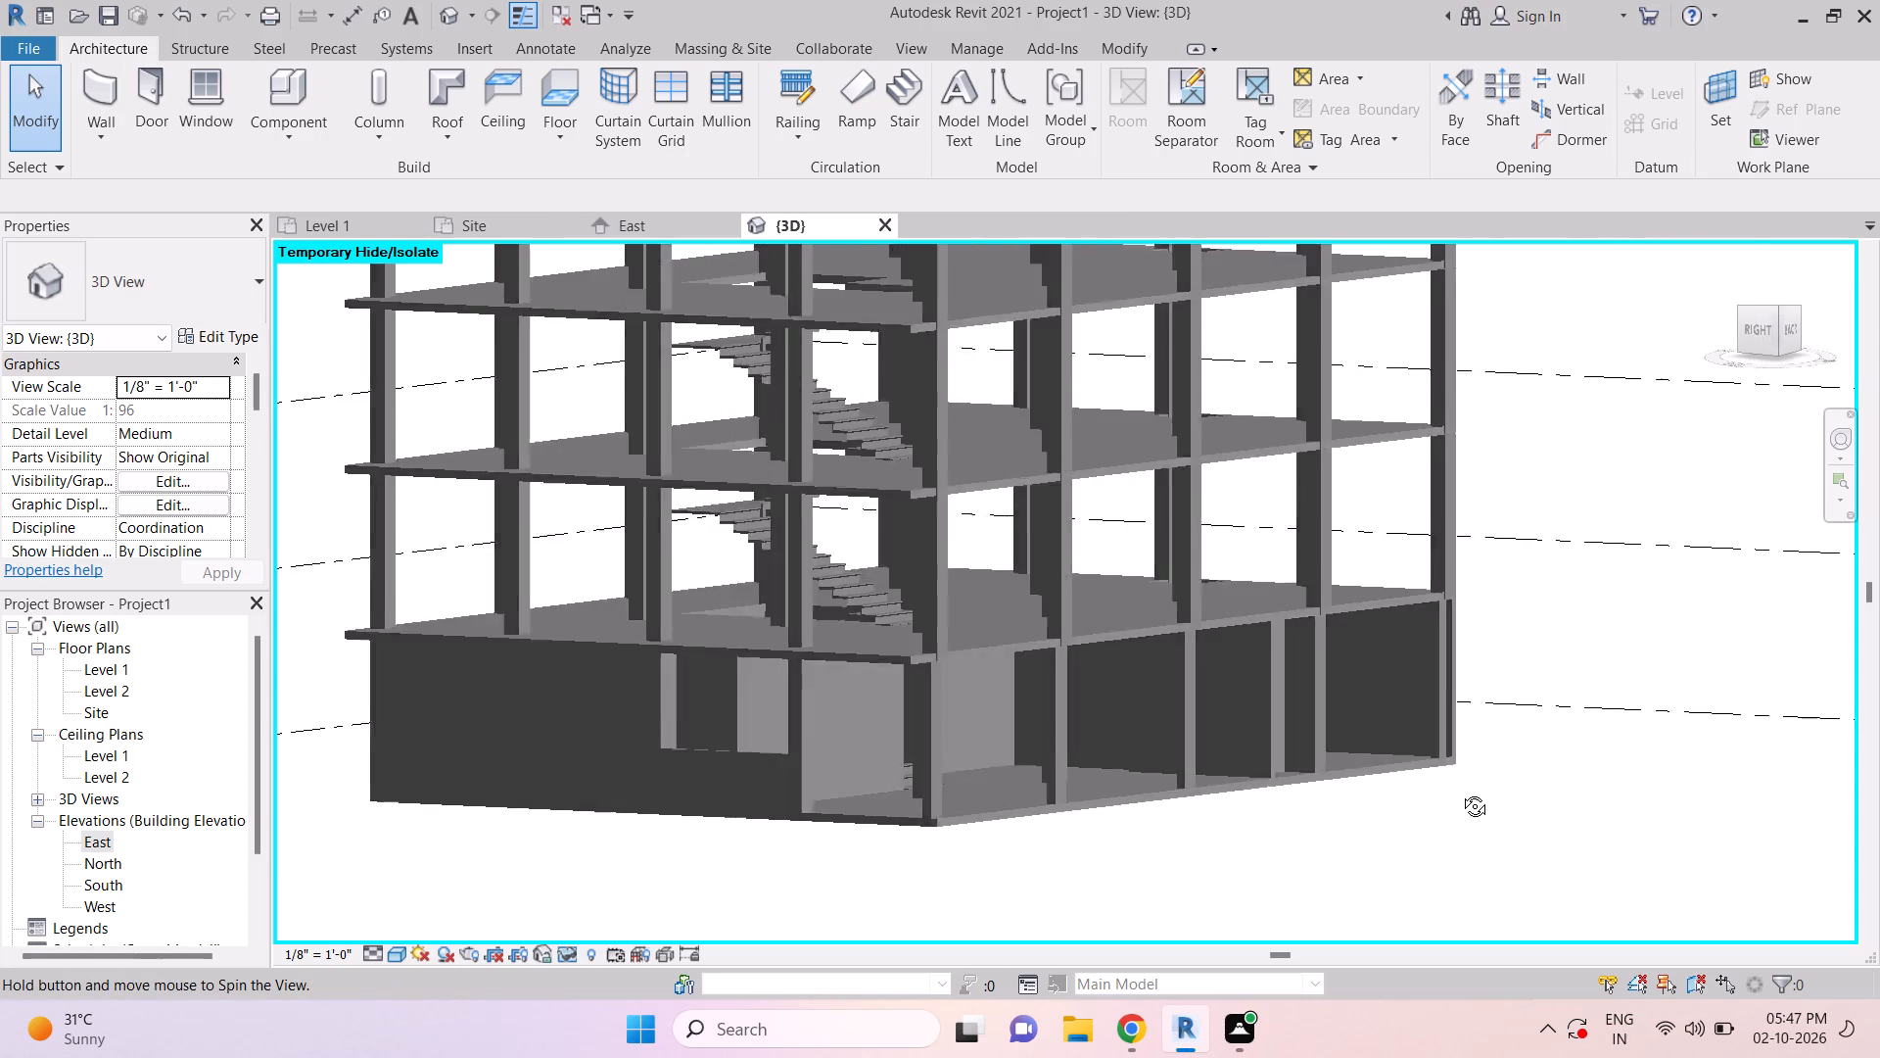
middle_click_drag(1460, 792, 1482, 803, "shift")
middle_click_drag(1140, 869, 1188, 890, "shift")
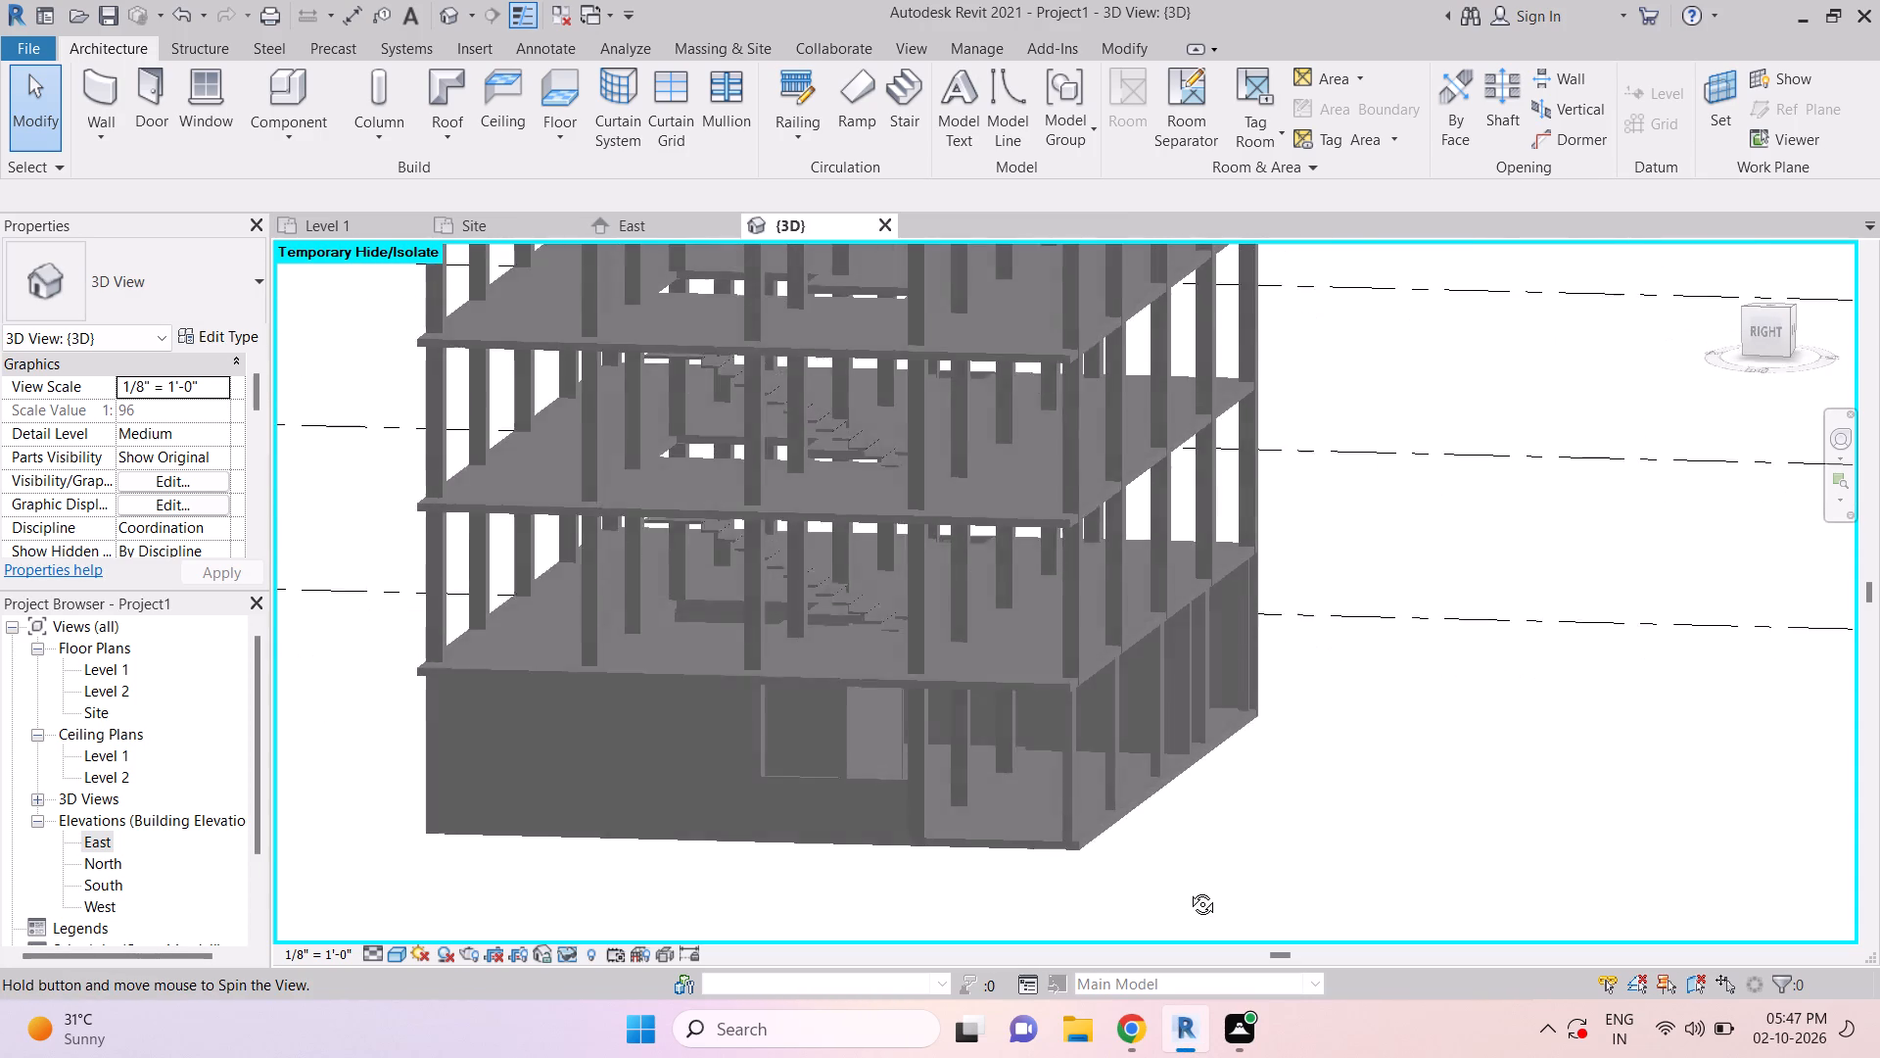
middle_click_drag(1188, 890, 1109, 901, "shift")
key("Escape")
middle_click_drag(1301, 883, 1198, 863, "shift")
key("Escape")
middle_click_drag(1350, 868, 1224, 851, "shift")
key("Escape")
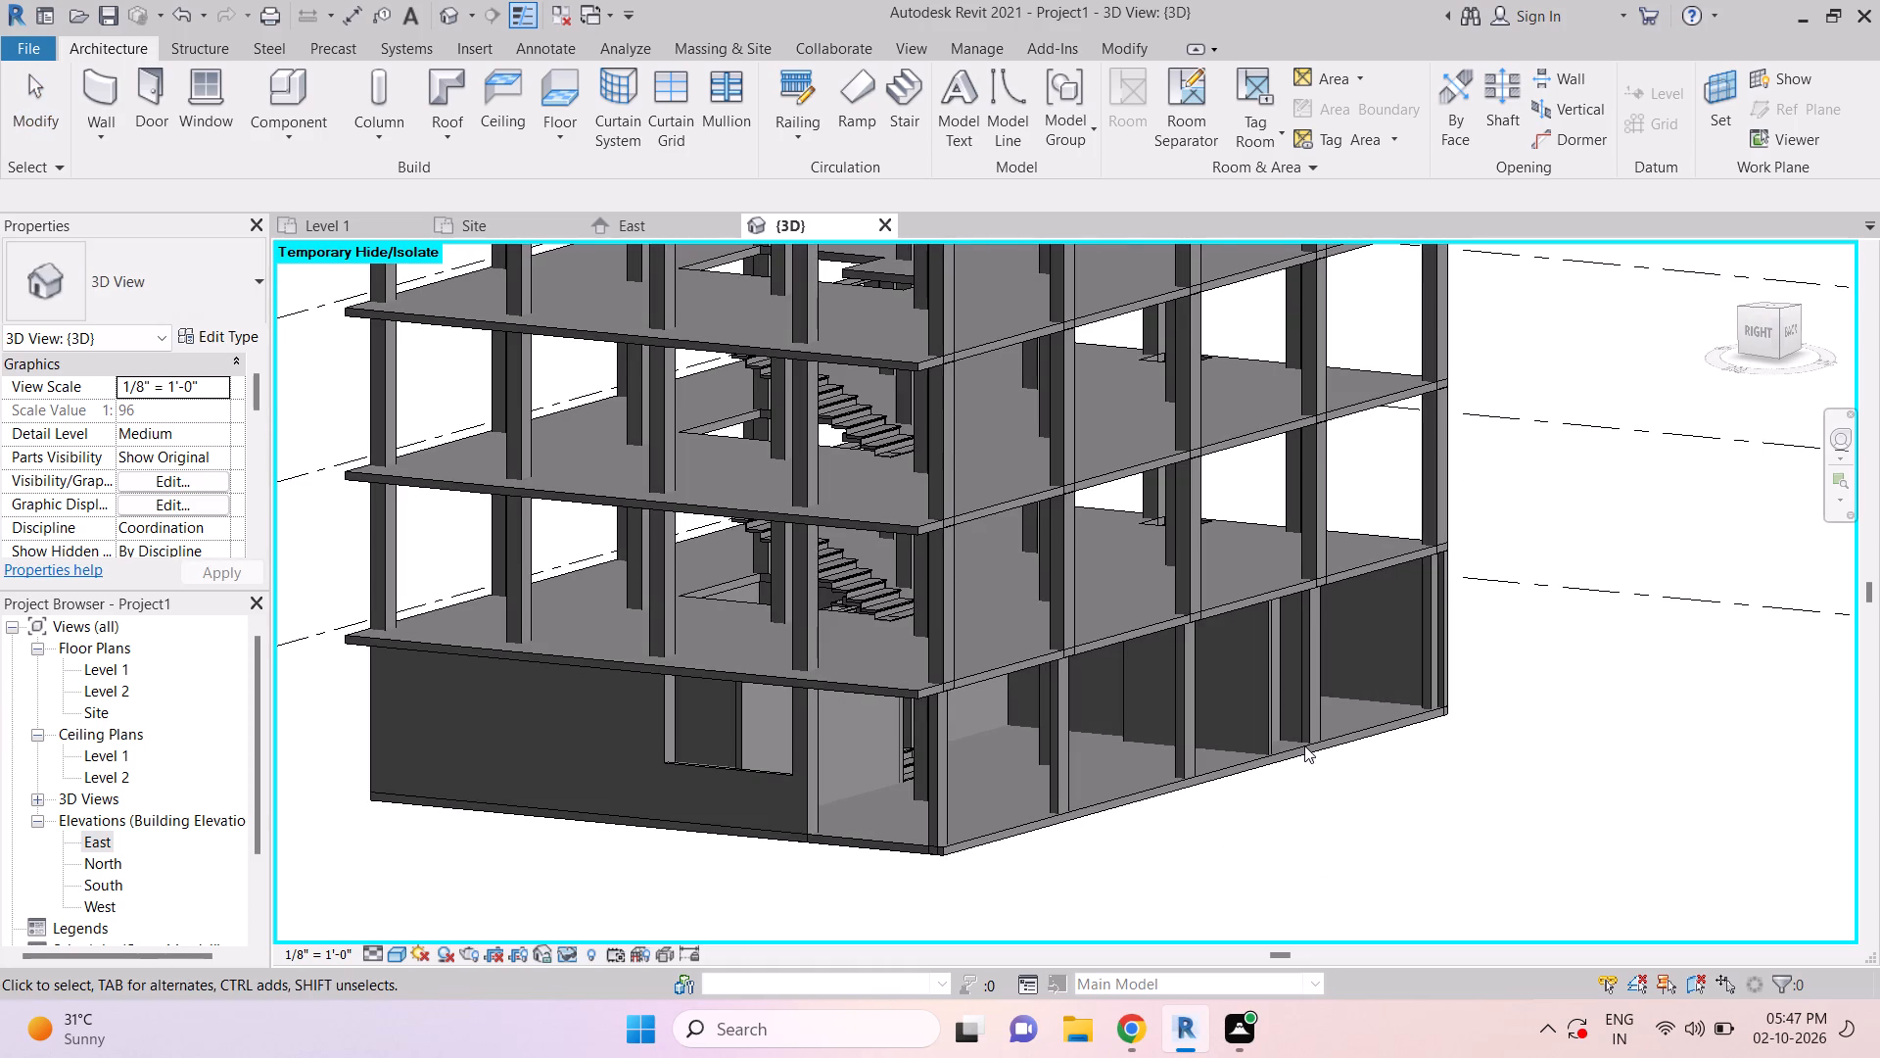
middle_click_drag(1367, 838, 1195, 840, "shift")
middle_click_drag(1619, 870, 1399, 842)
middle_click_drag(1698, 806, 1636, 816)
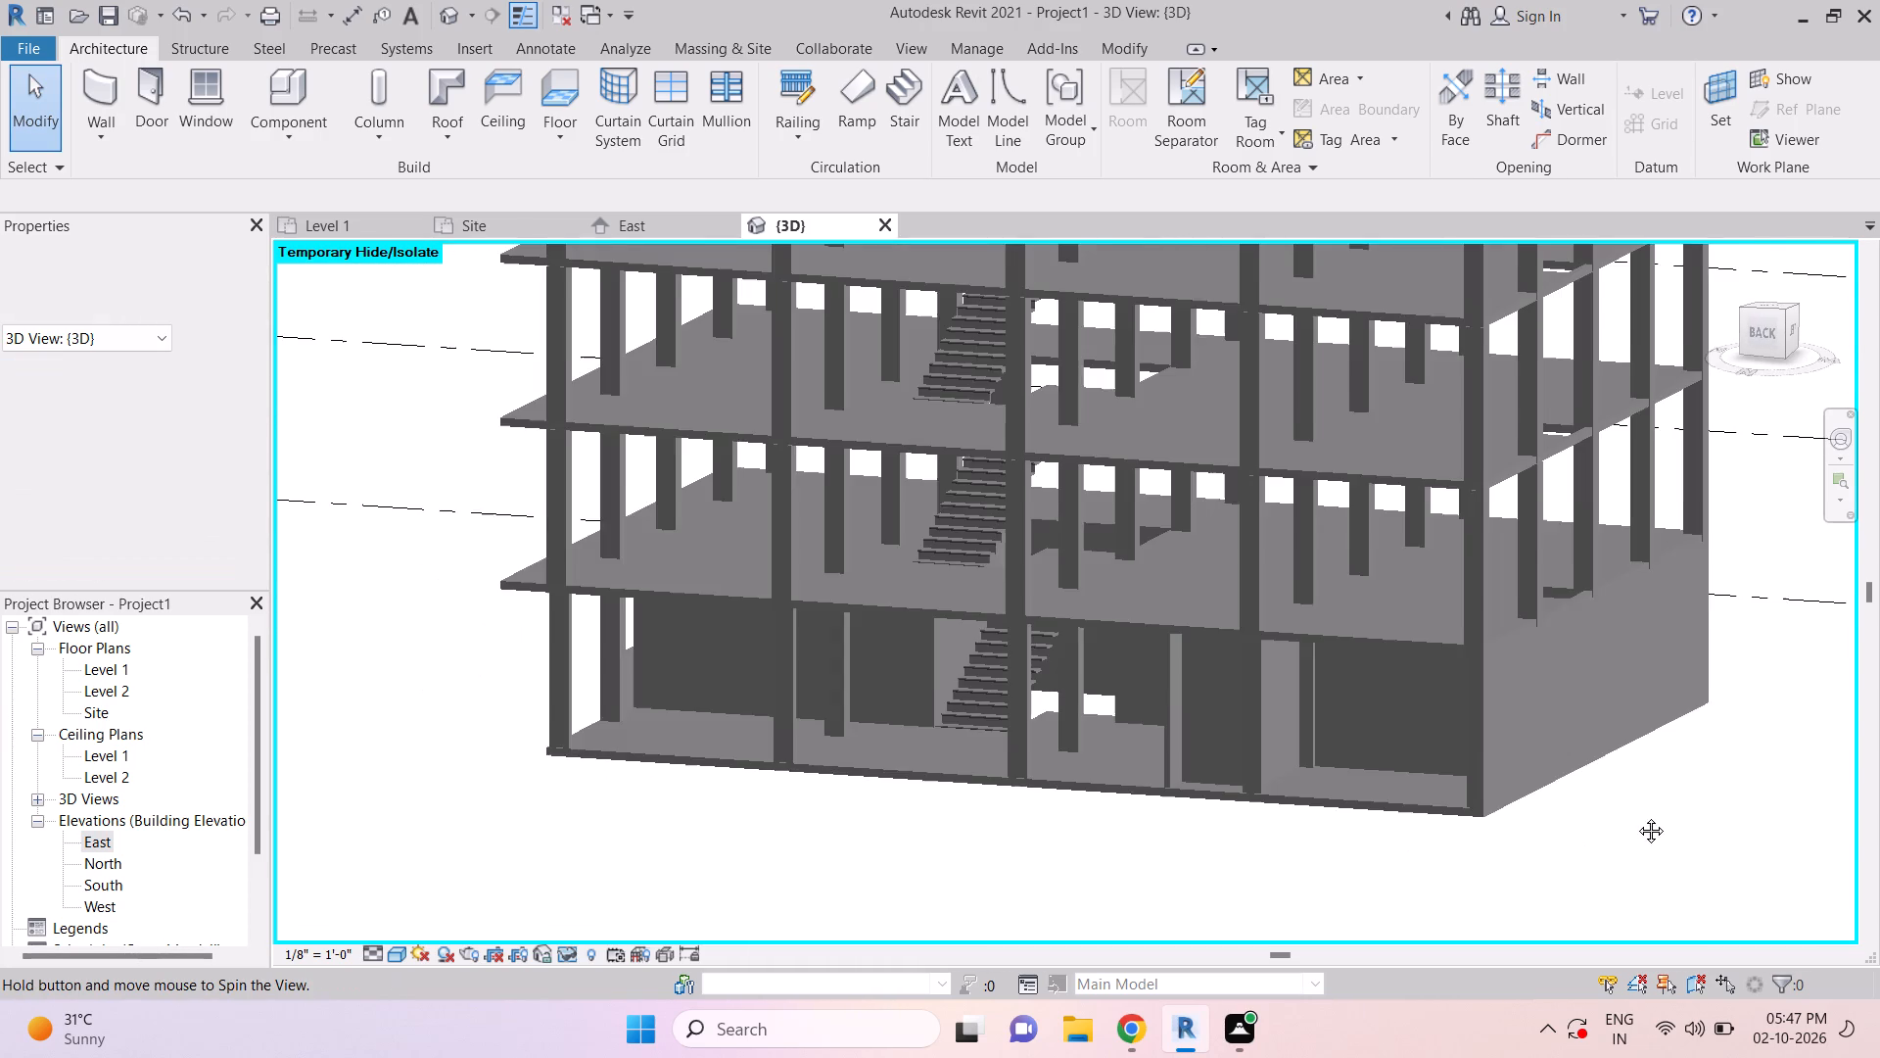
middle_click_drag(1636, 816, 1671, 843)
middle_click_drag(1273, 875, 1368, 869, "shift")
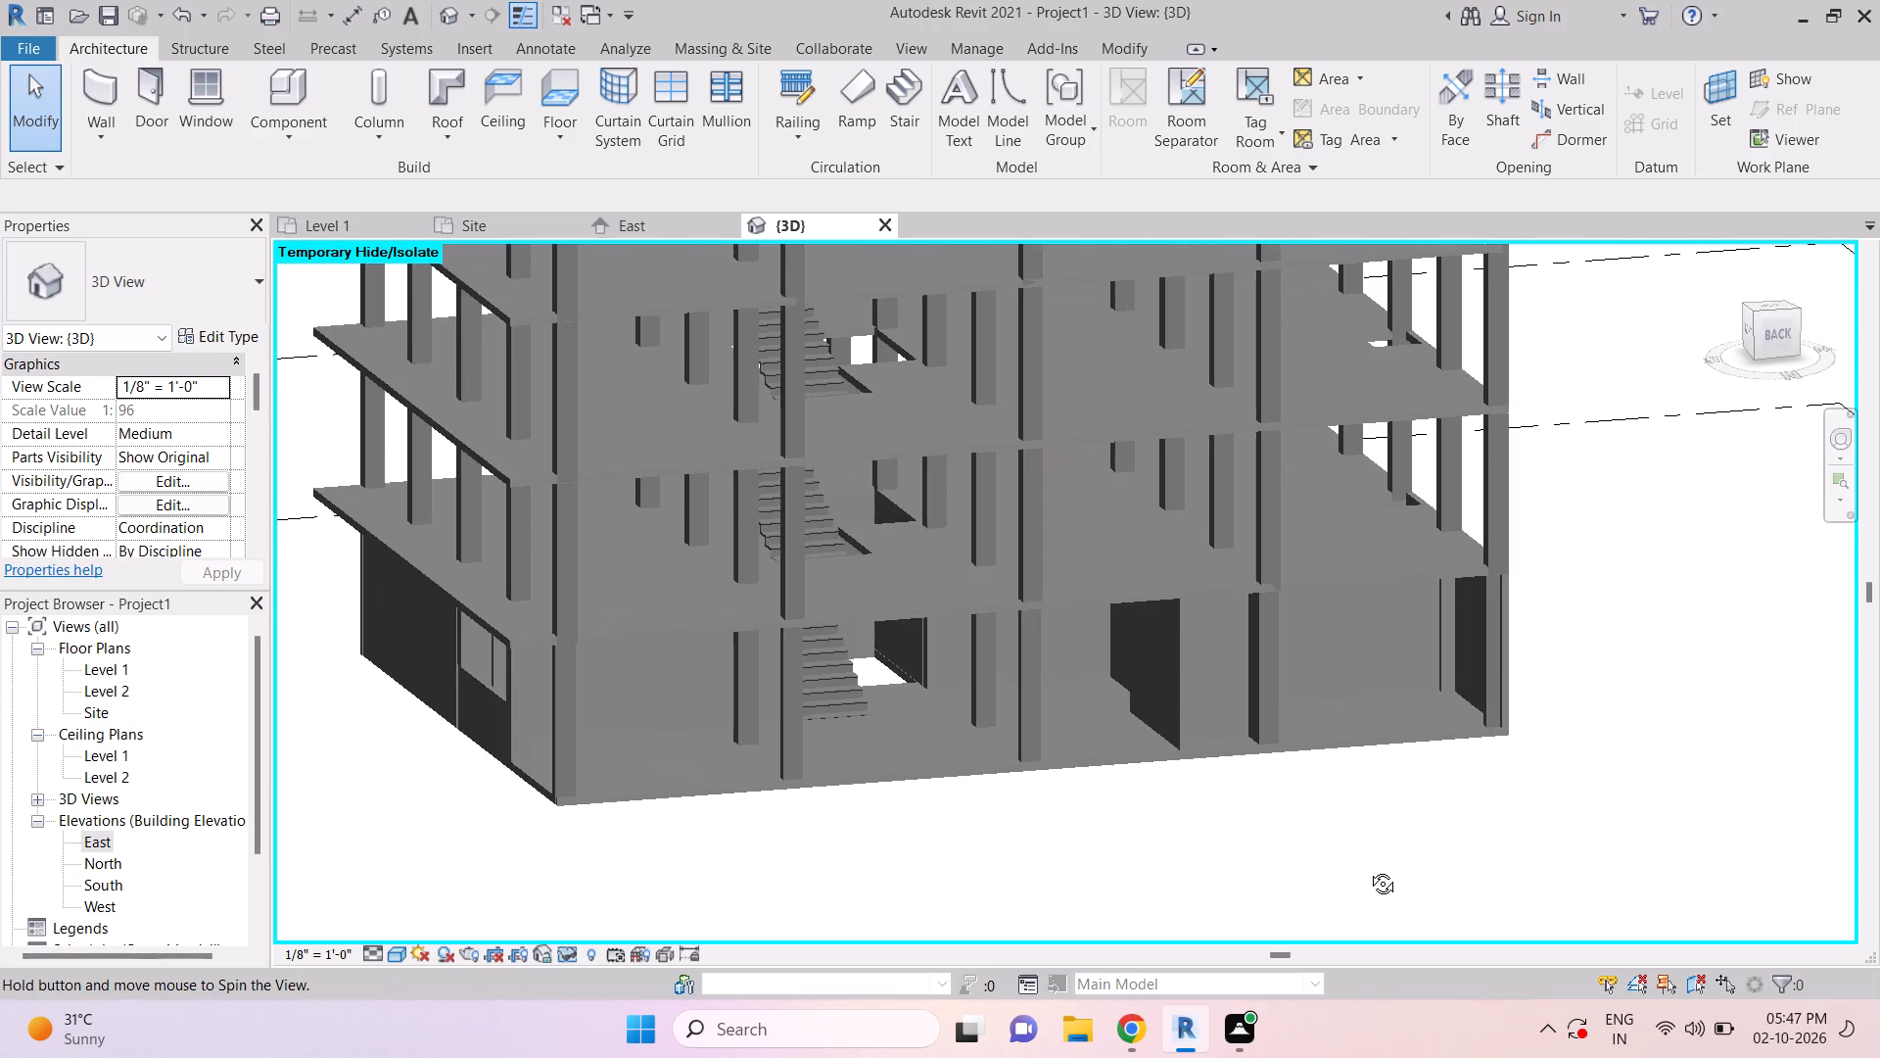
middle_click_drag(1368, 869, 1388, 843, "shift")
middle_click_drag(1276, 806, 1295, 807, "shift")
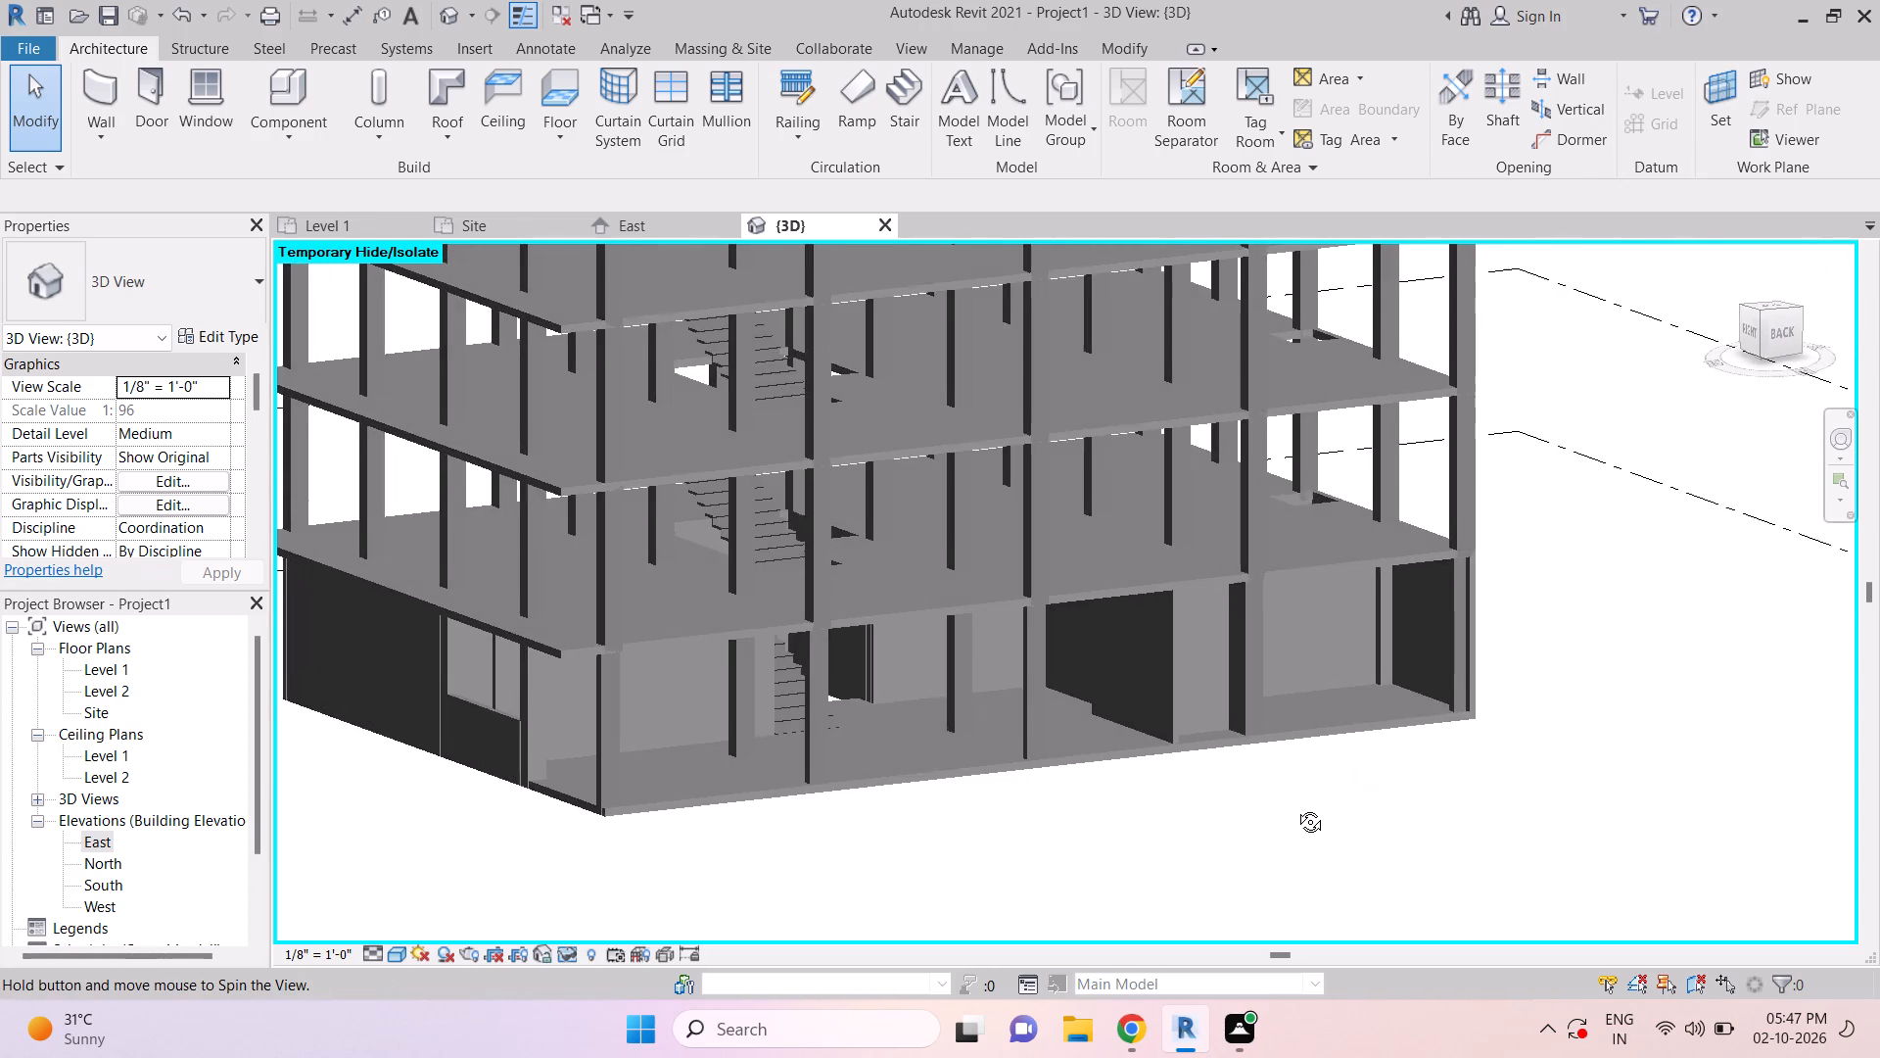
middle_click_drag(1295, 807, 1312, 805, "shift")
key("Escape")
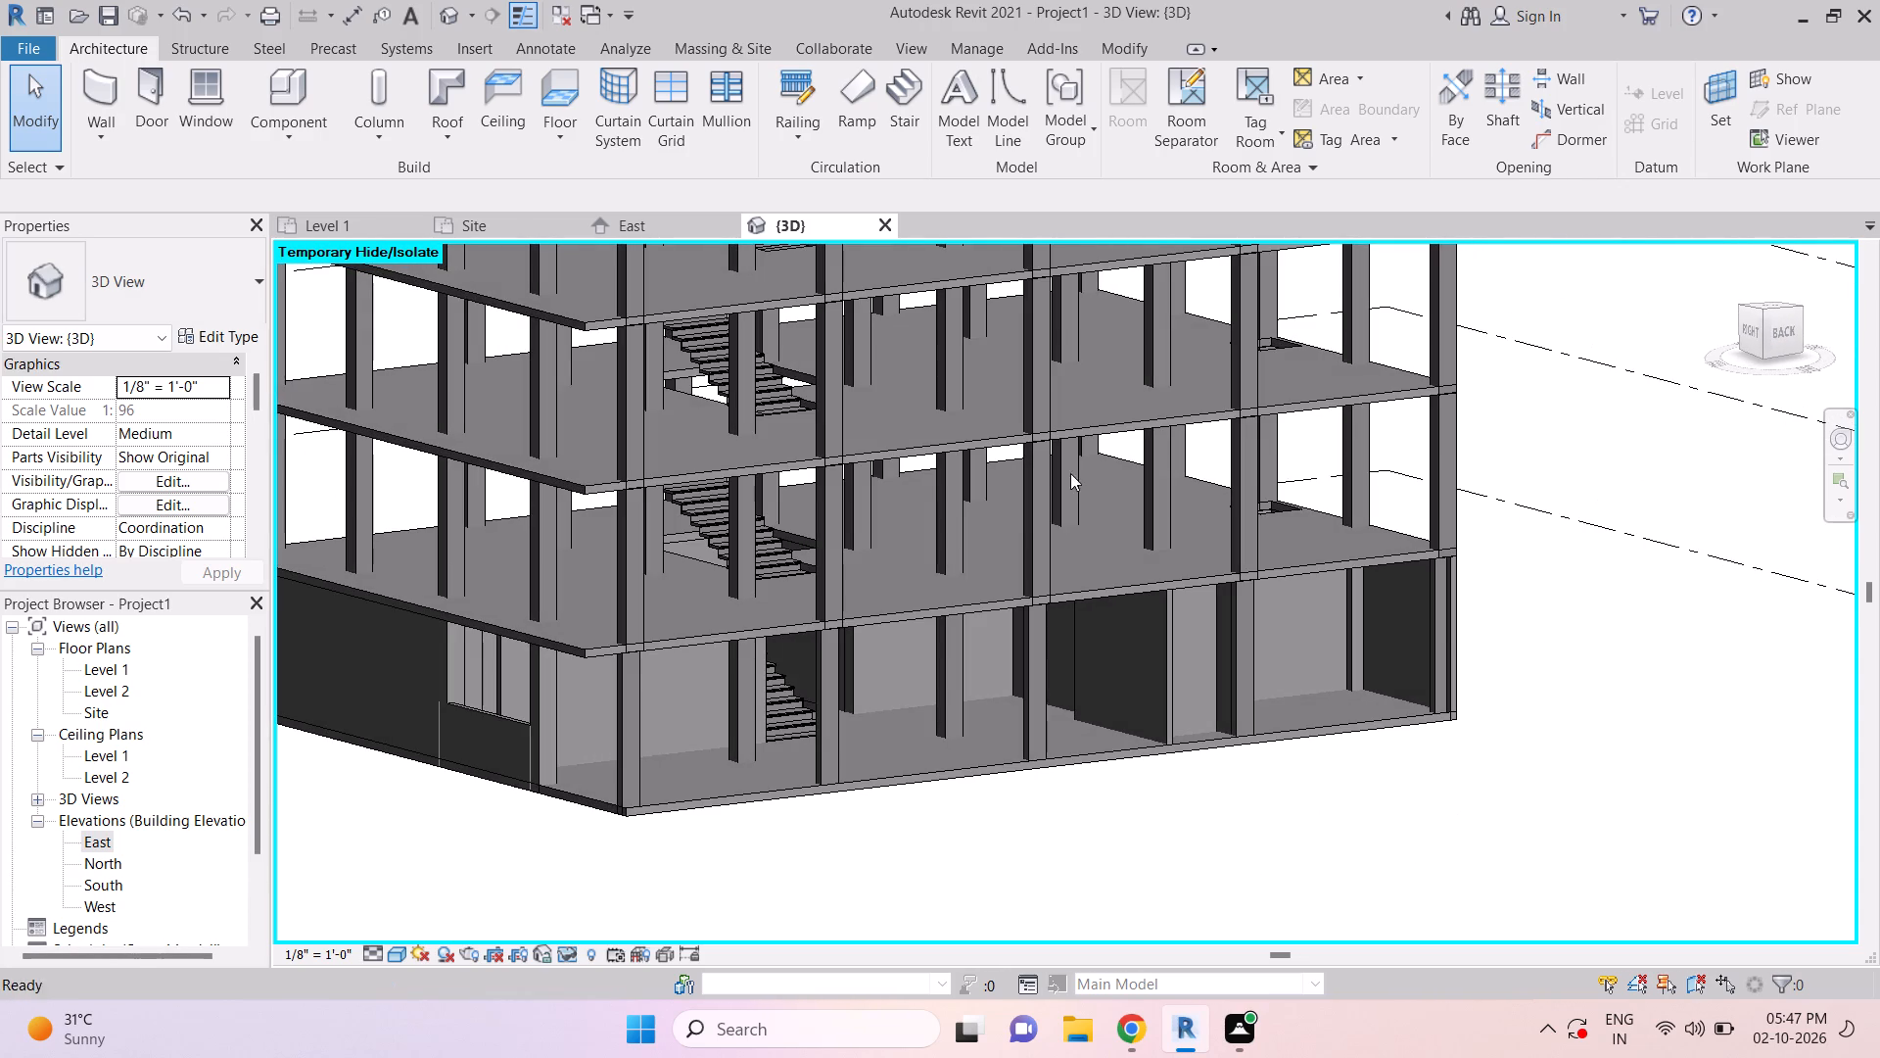
Open the Level 2 floor plan.
double_click(110, 691)
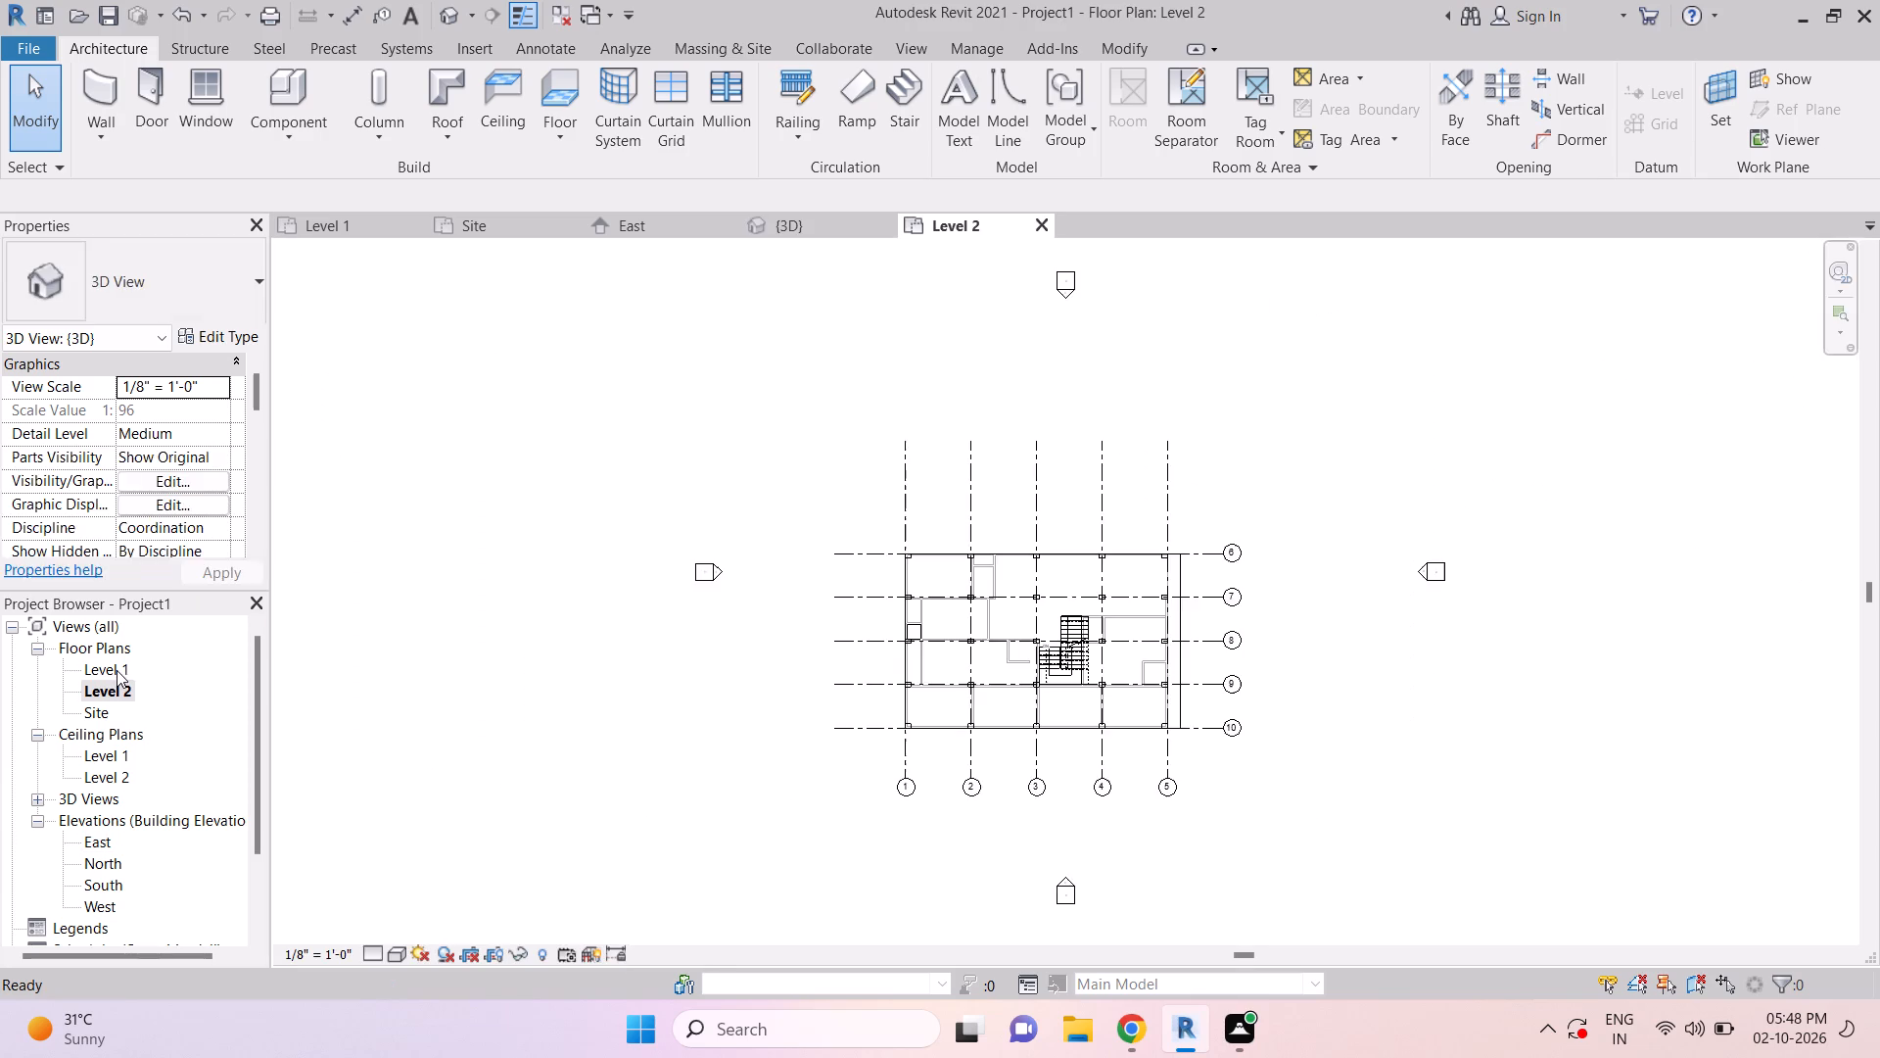
Compare the Level 1 floor plan with the Level 2 floor plan, ending on Level 2.
double_click(117, 667)
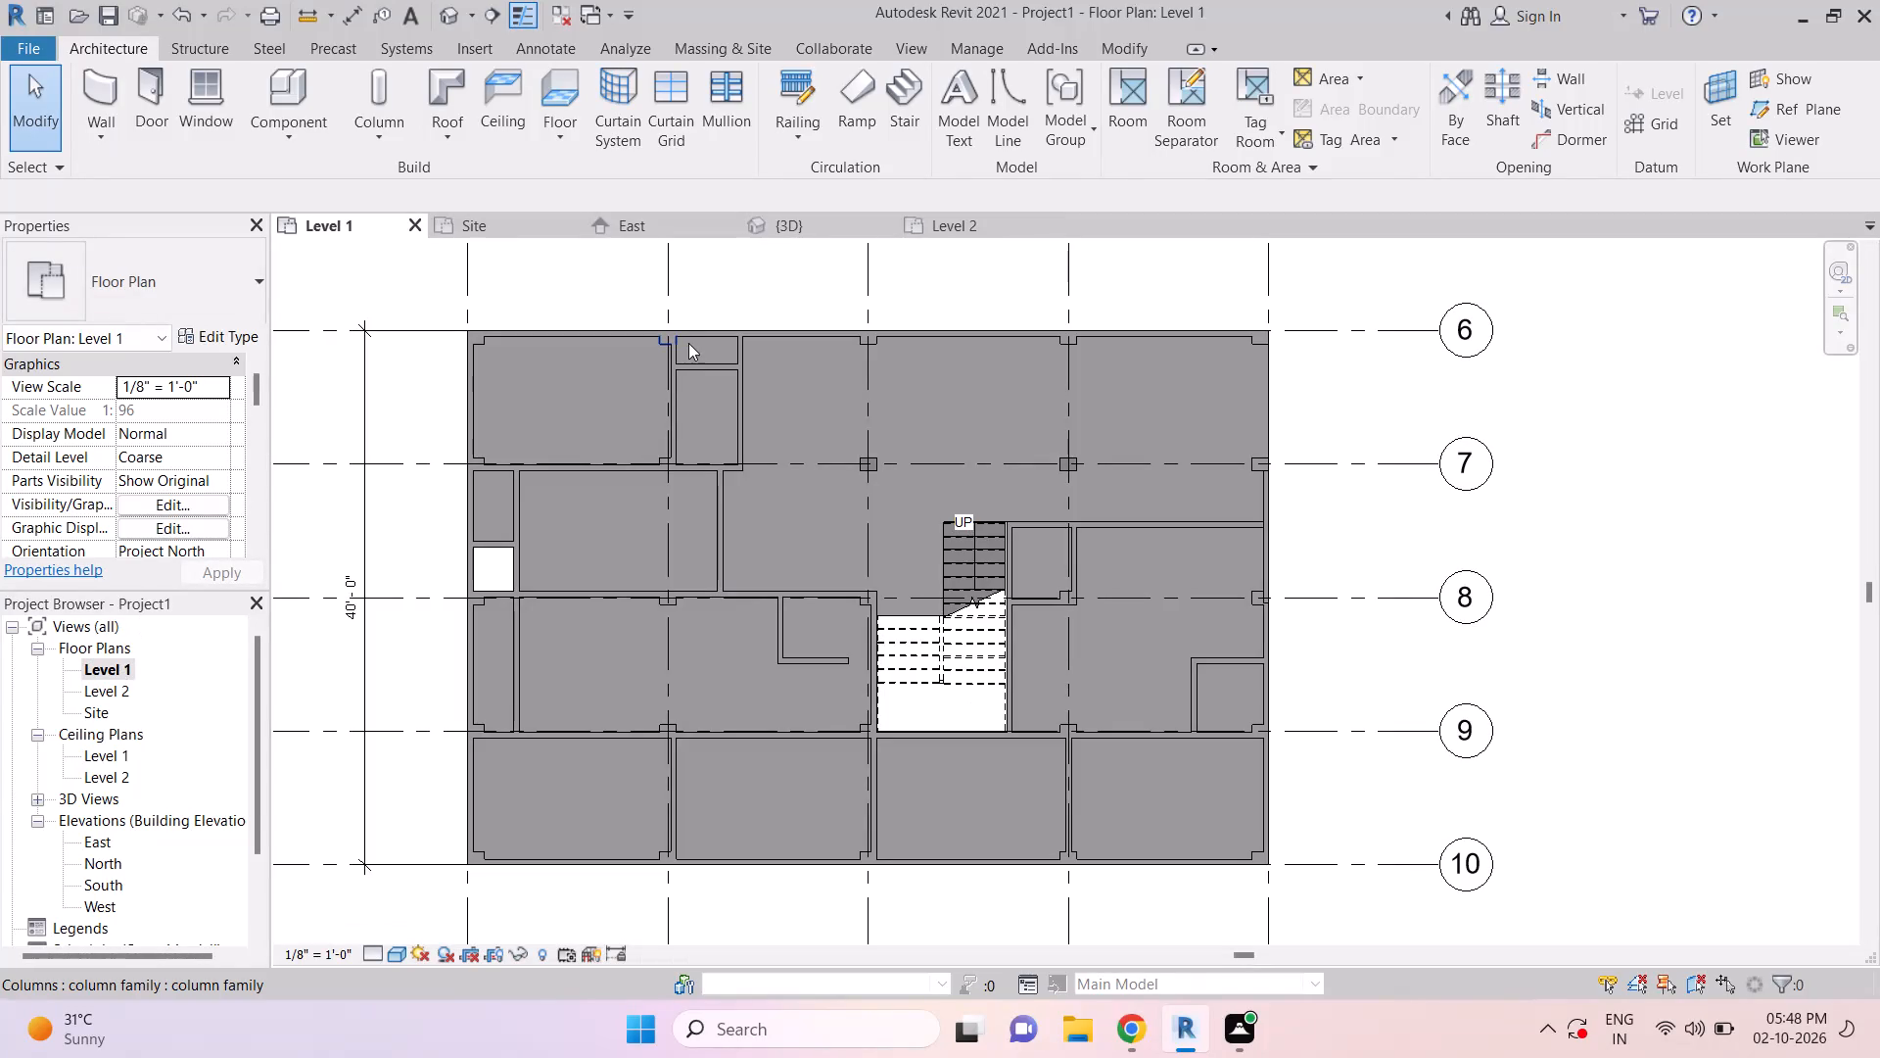
scroll(149, 686, "up", 6)
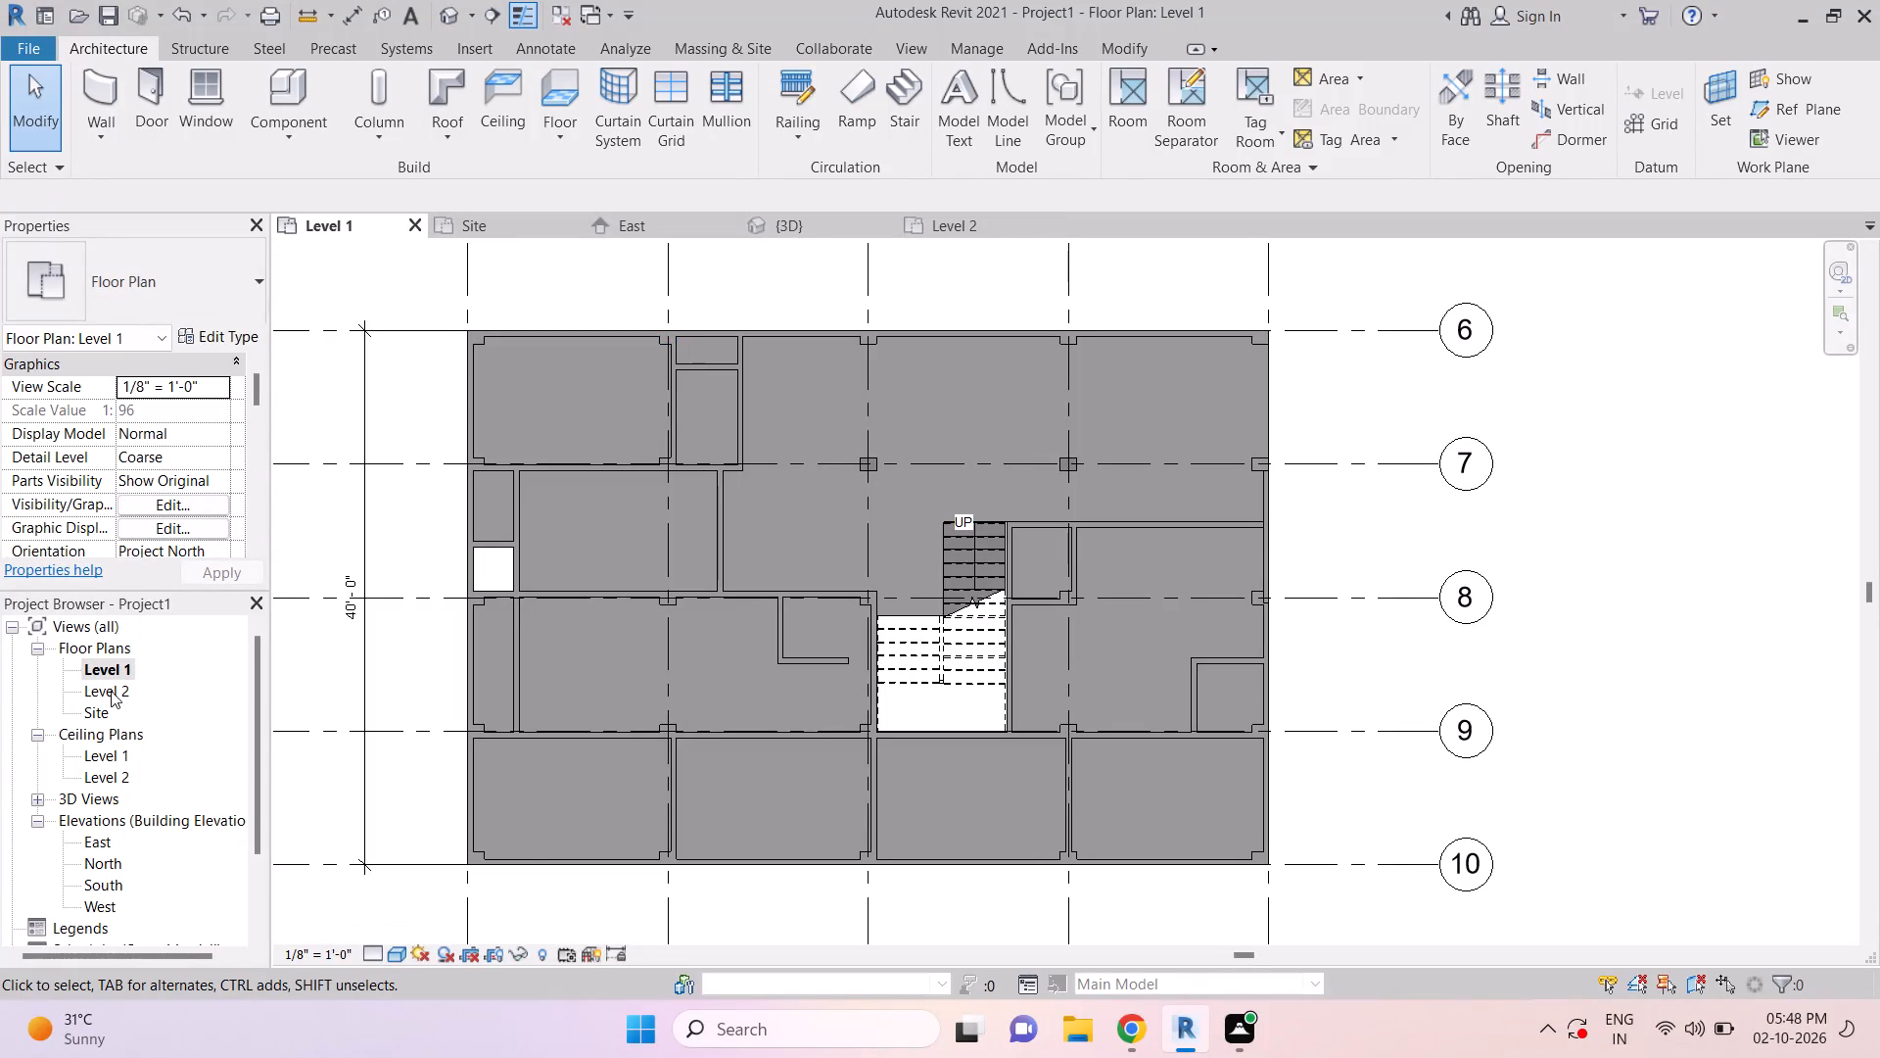
double_click(108, 690)
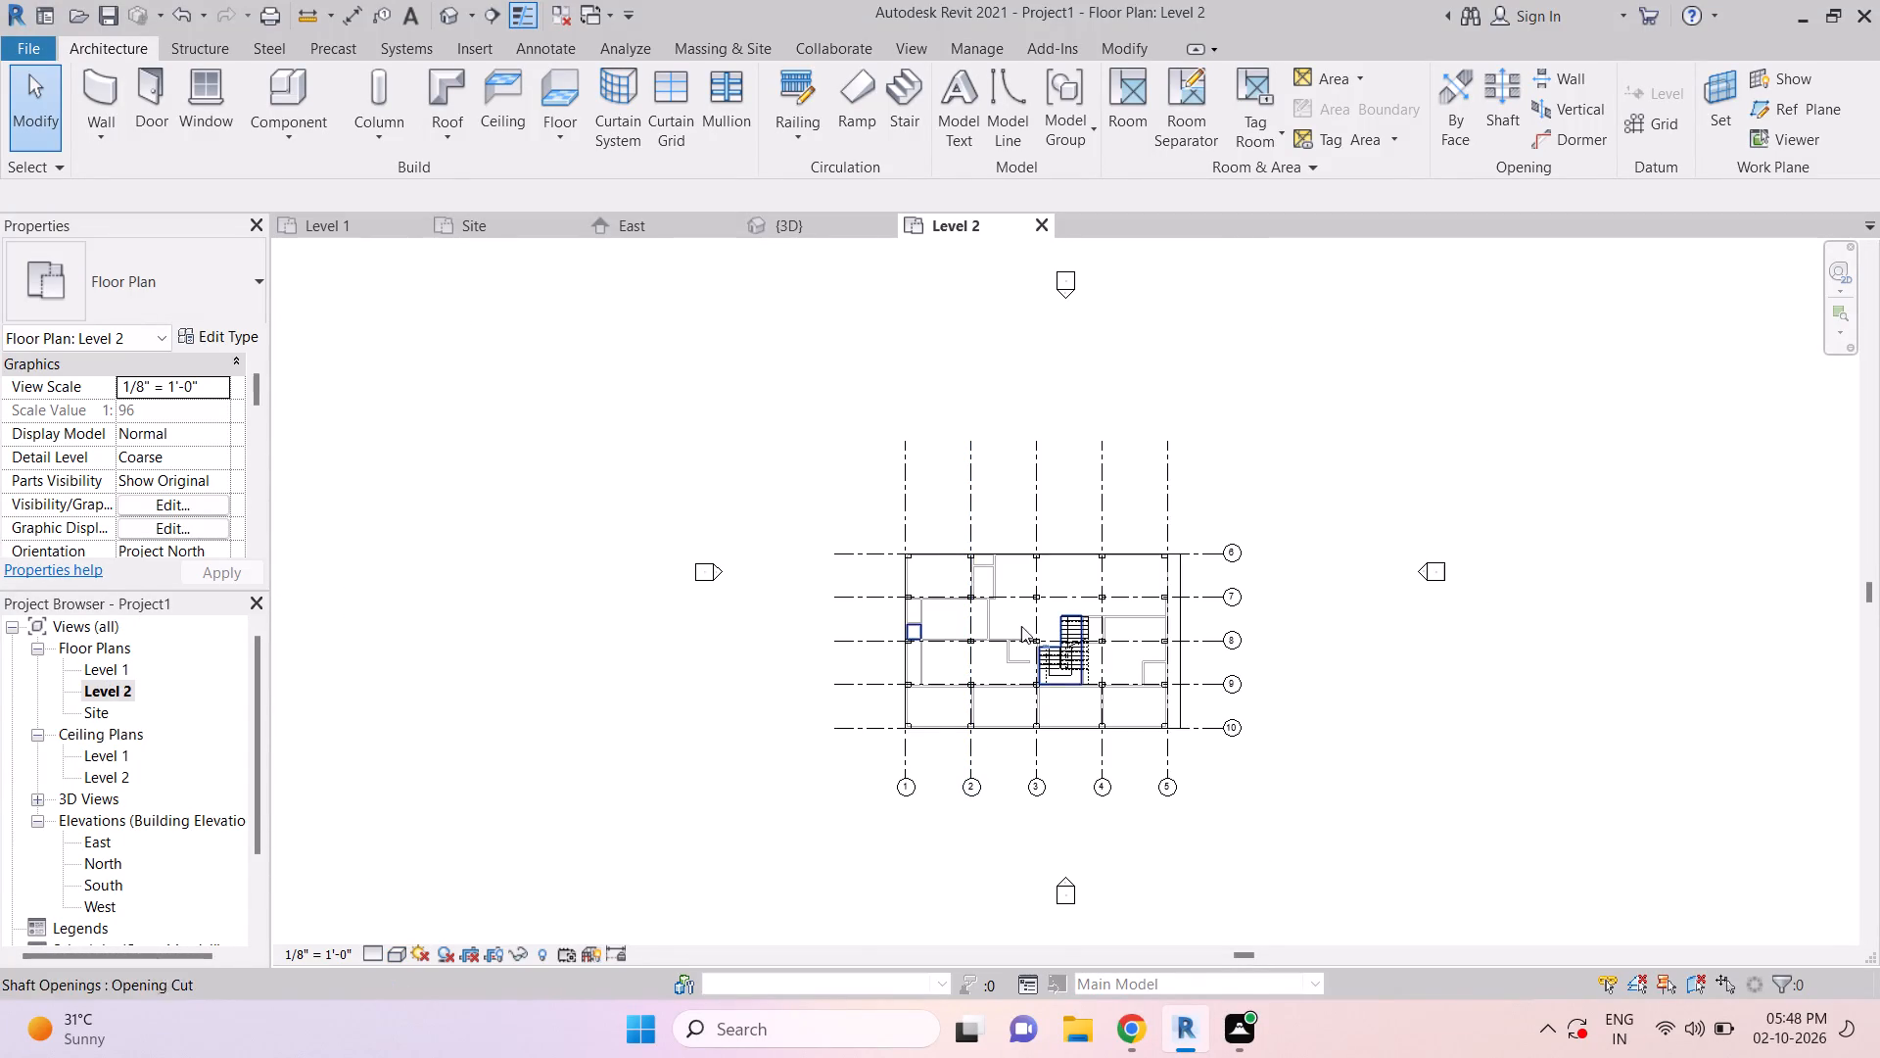
scroll(959, 594, "up", 9)
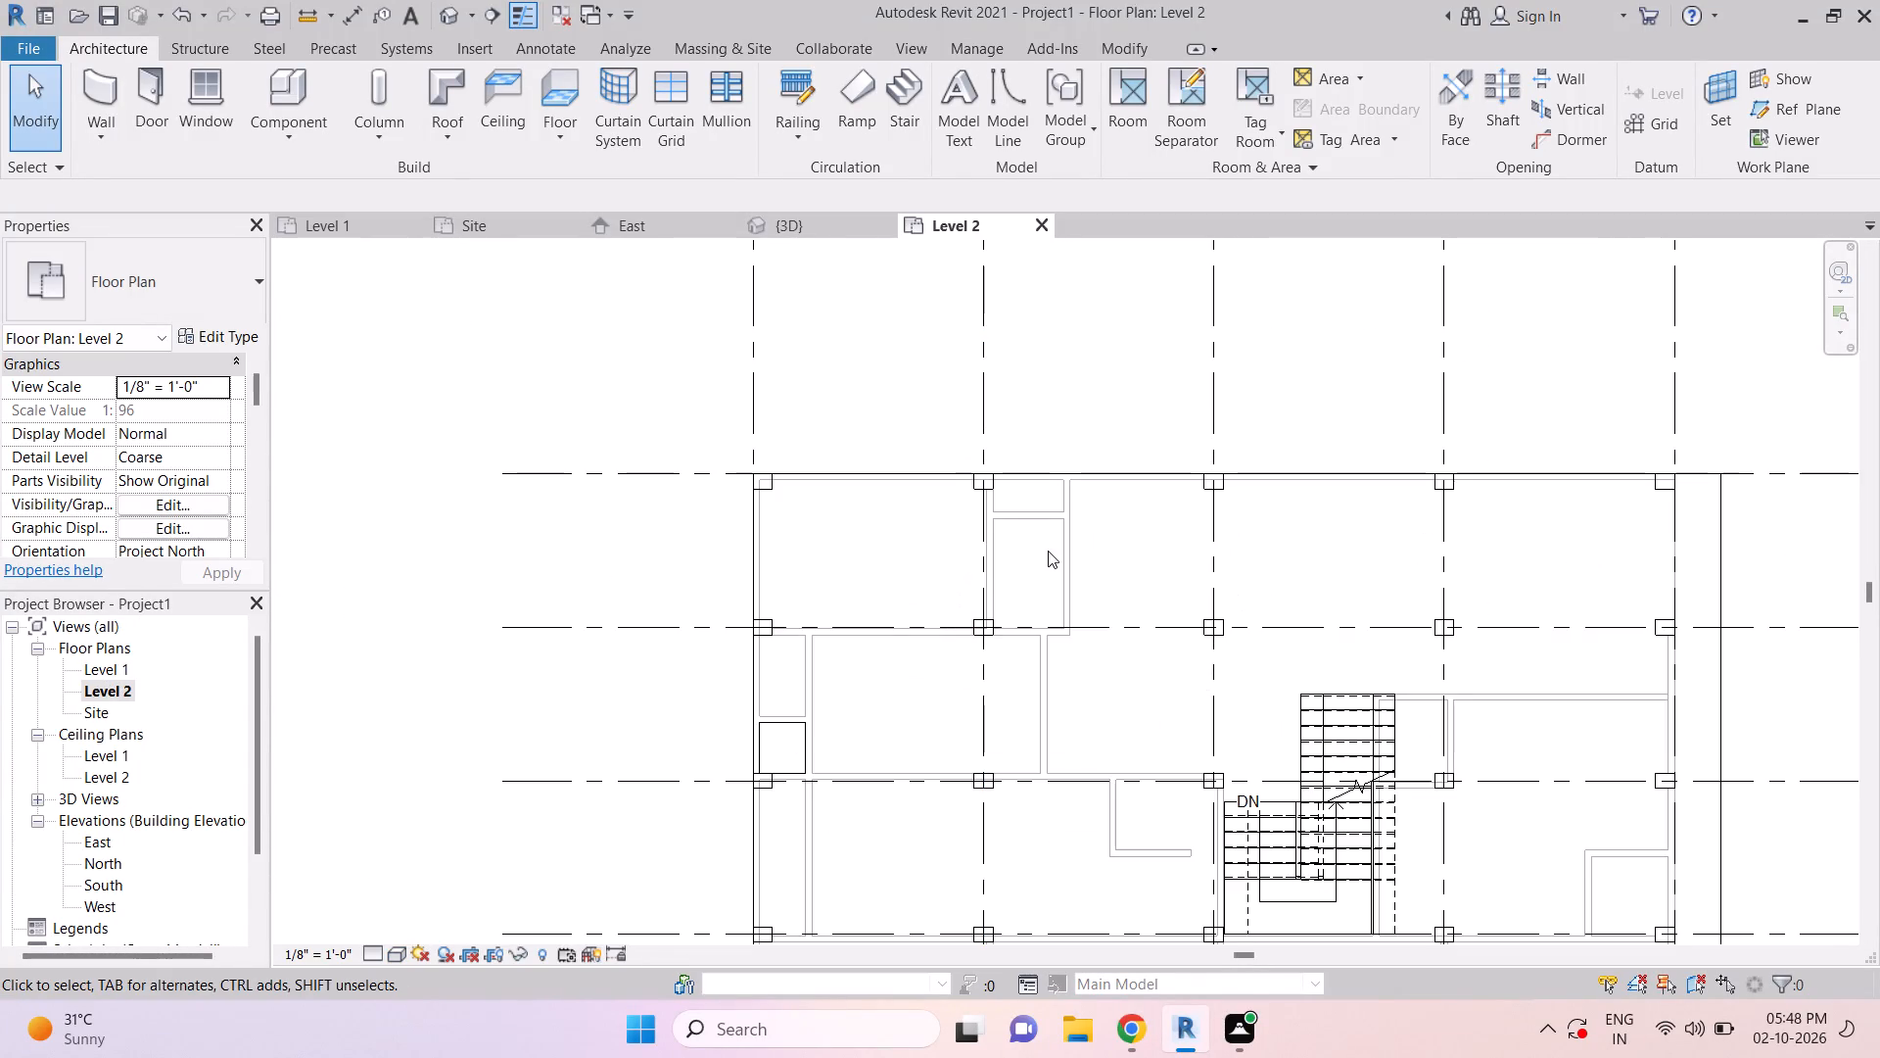
scroll(66, 716, "up", 5)
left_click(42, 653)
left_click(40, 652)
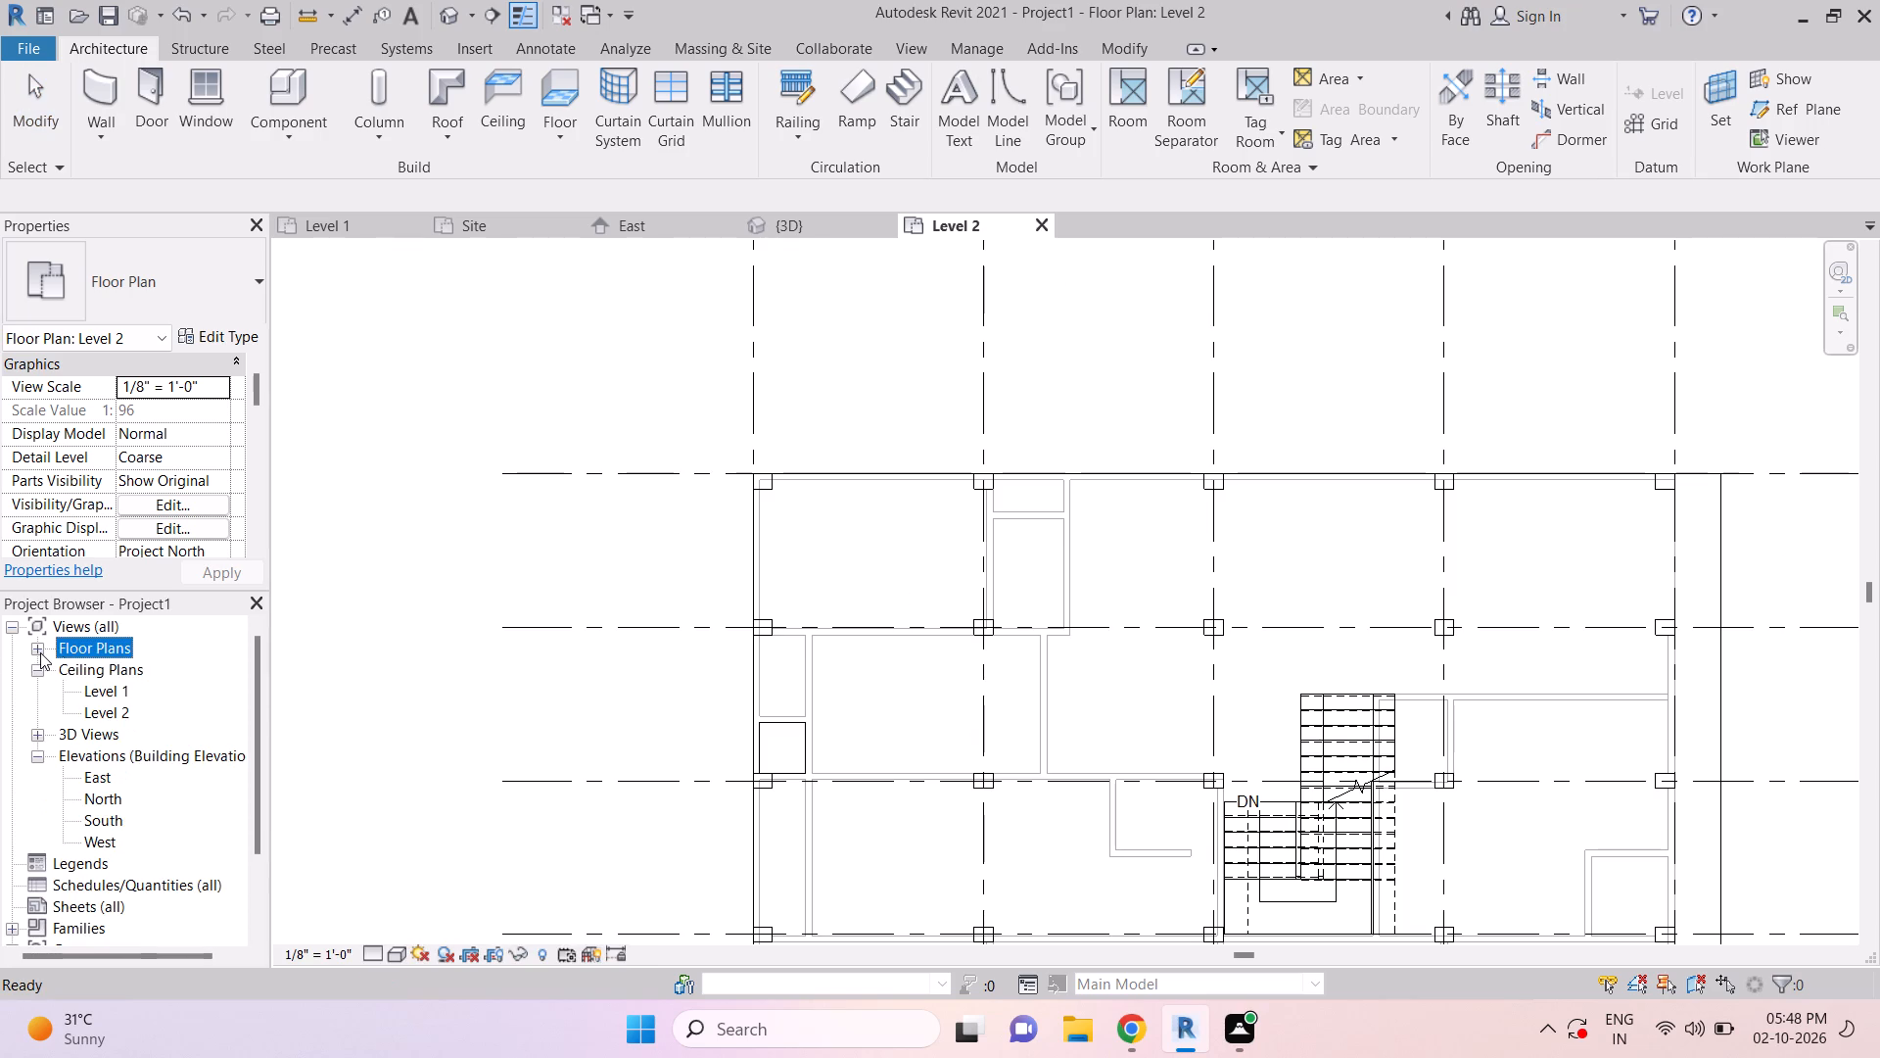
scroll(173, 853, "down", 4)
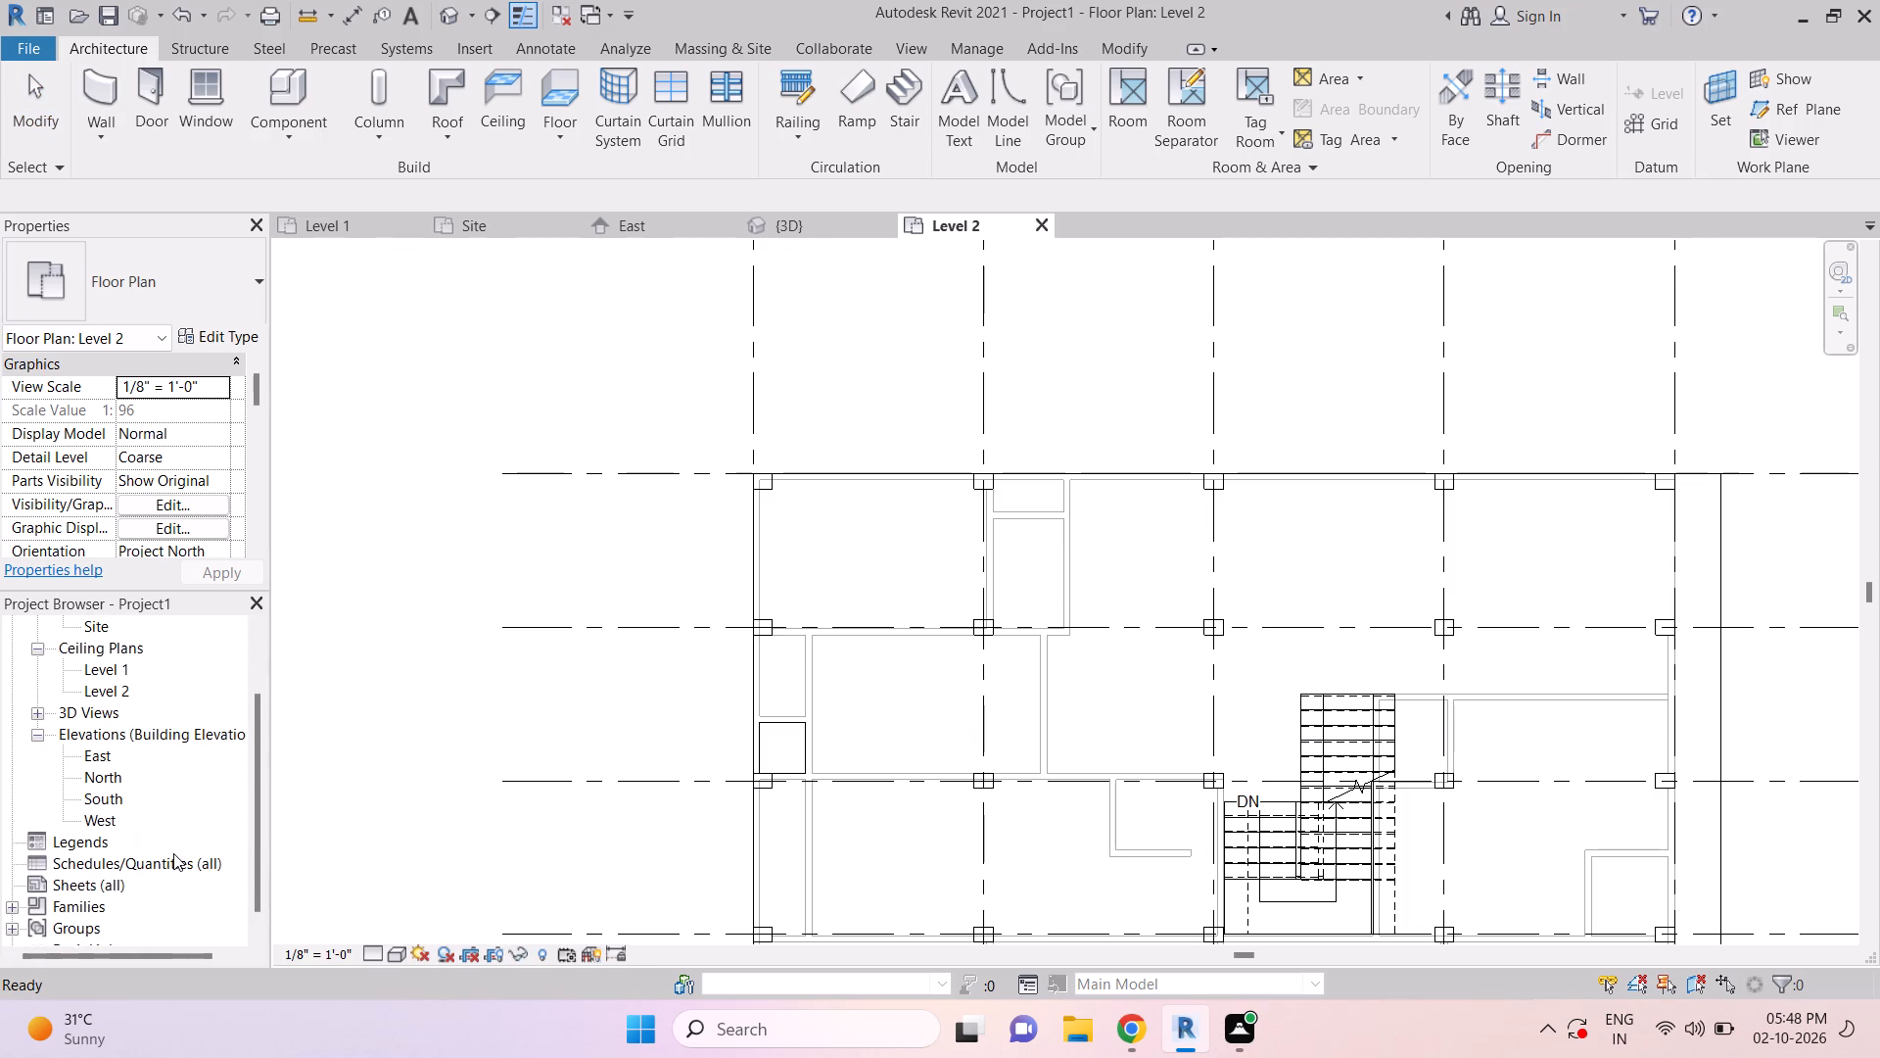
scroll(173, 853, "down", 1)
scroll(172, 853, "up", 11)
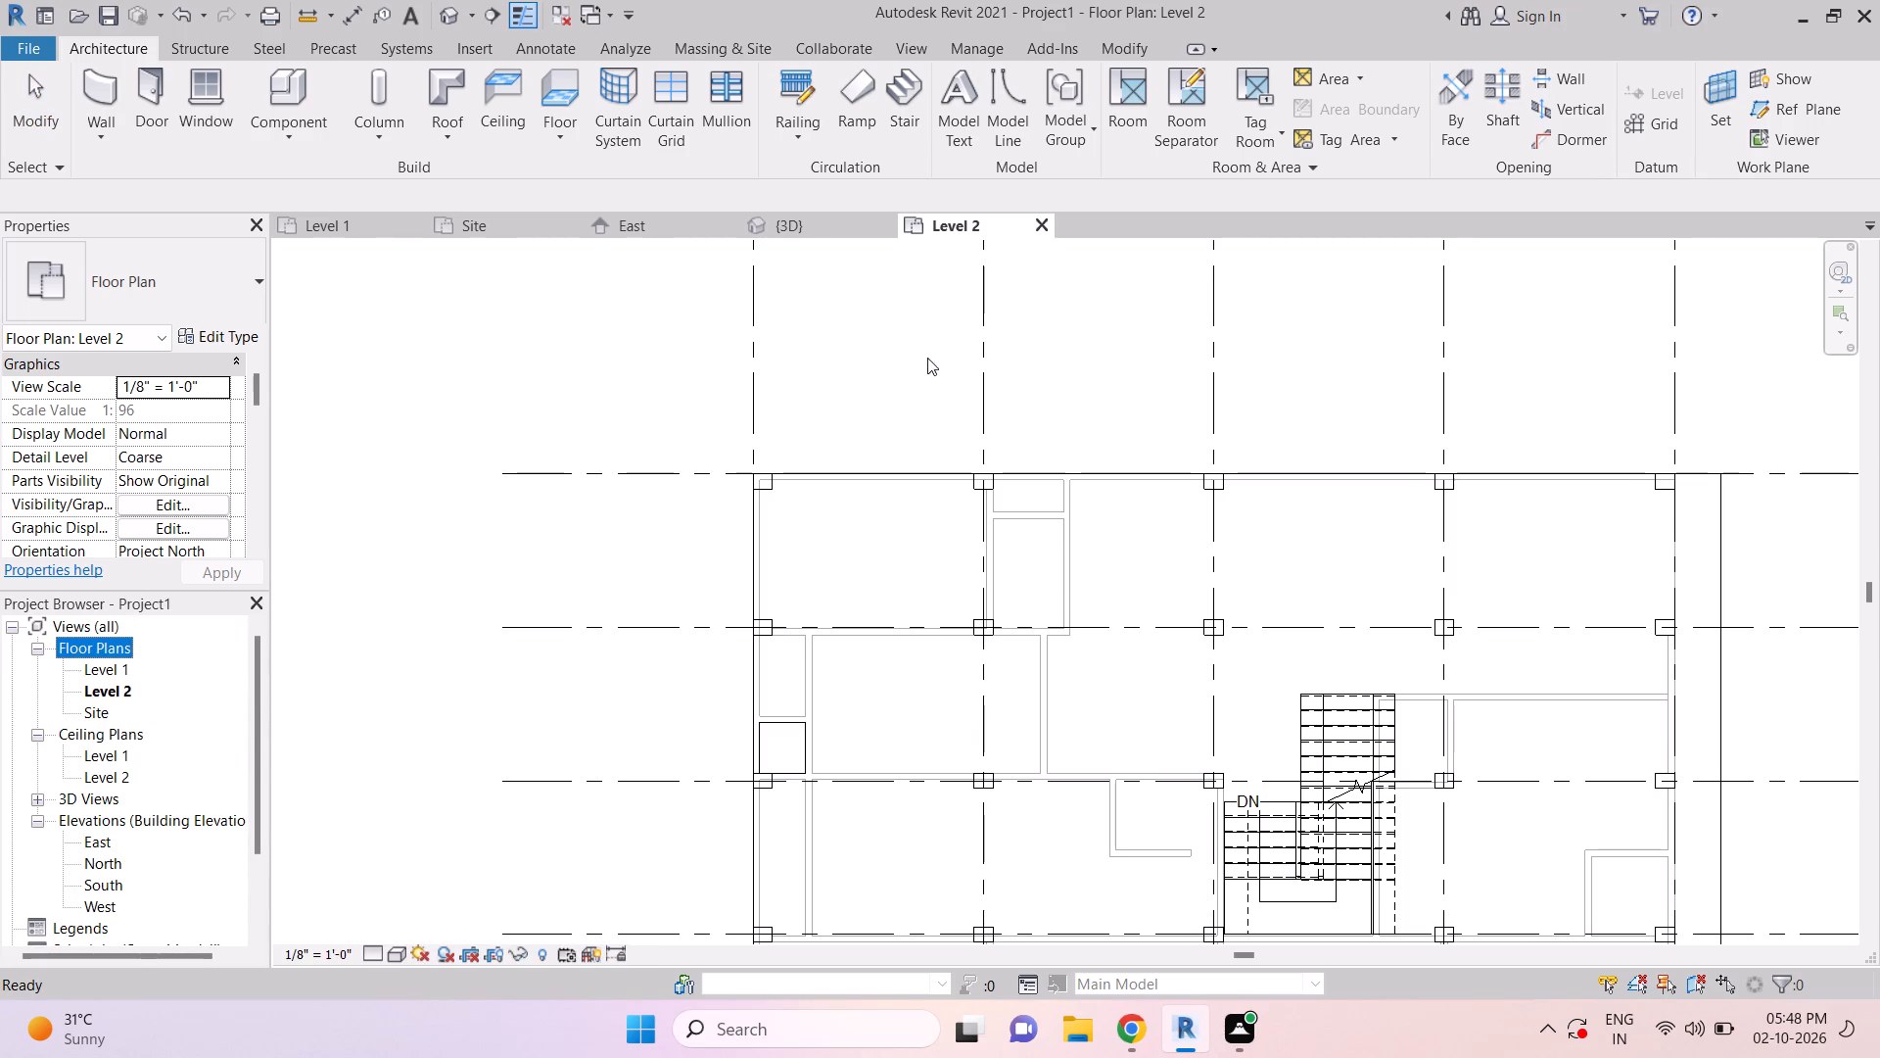
Examine the Level 2 floor plan's column grid, stair and the underlying Level 1 wall layout.
scroll(927, 358, "down", 2)
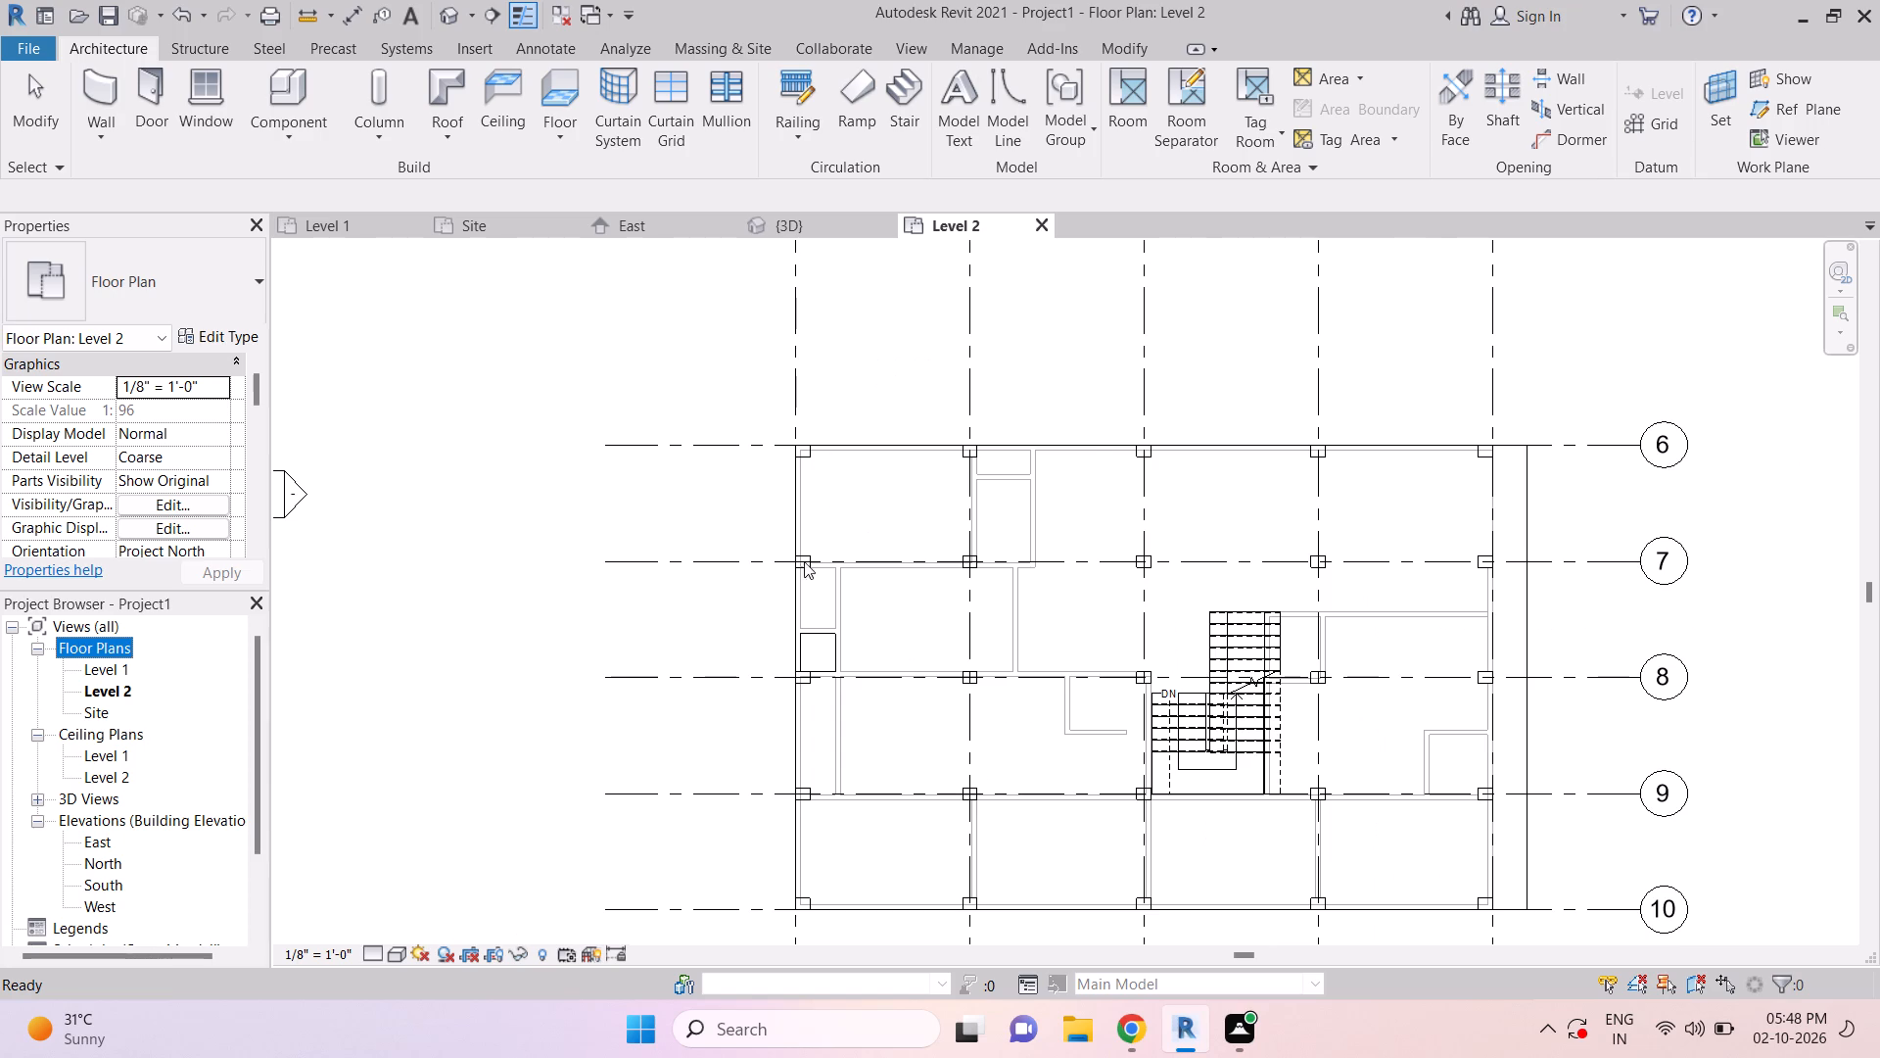
scroll(732, 518, "down", 3)
middle_click_drag(1086, 722, 921, 694)
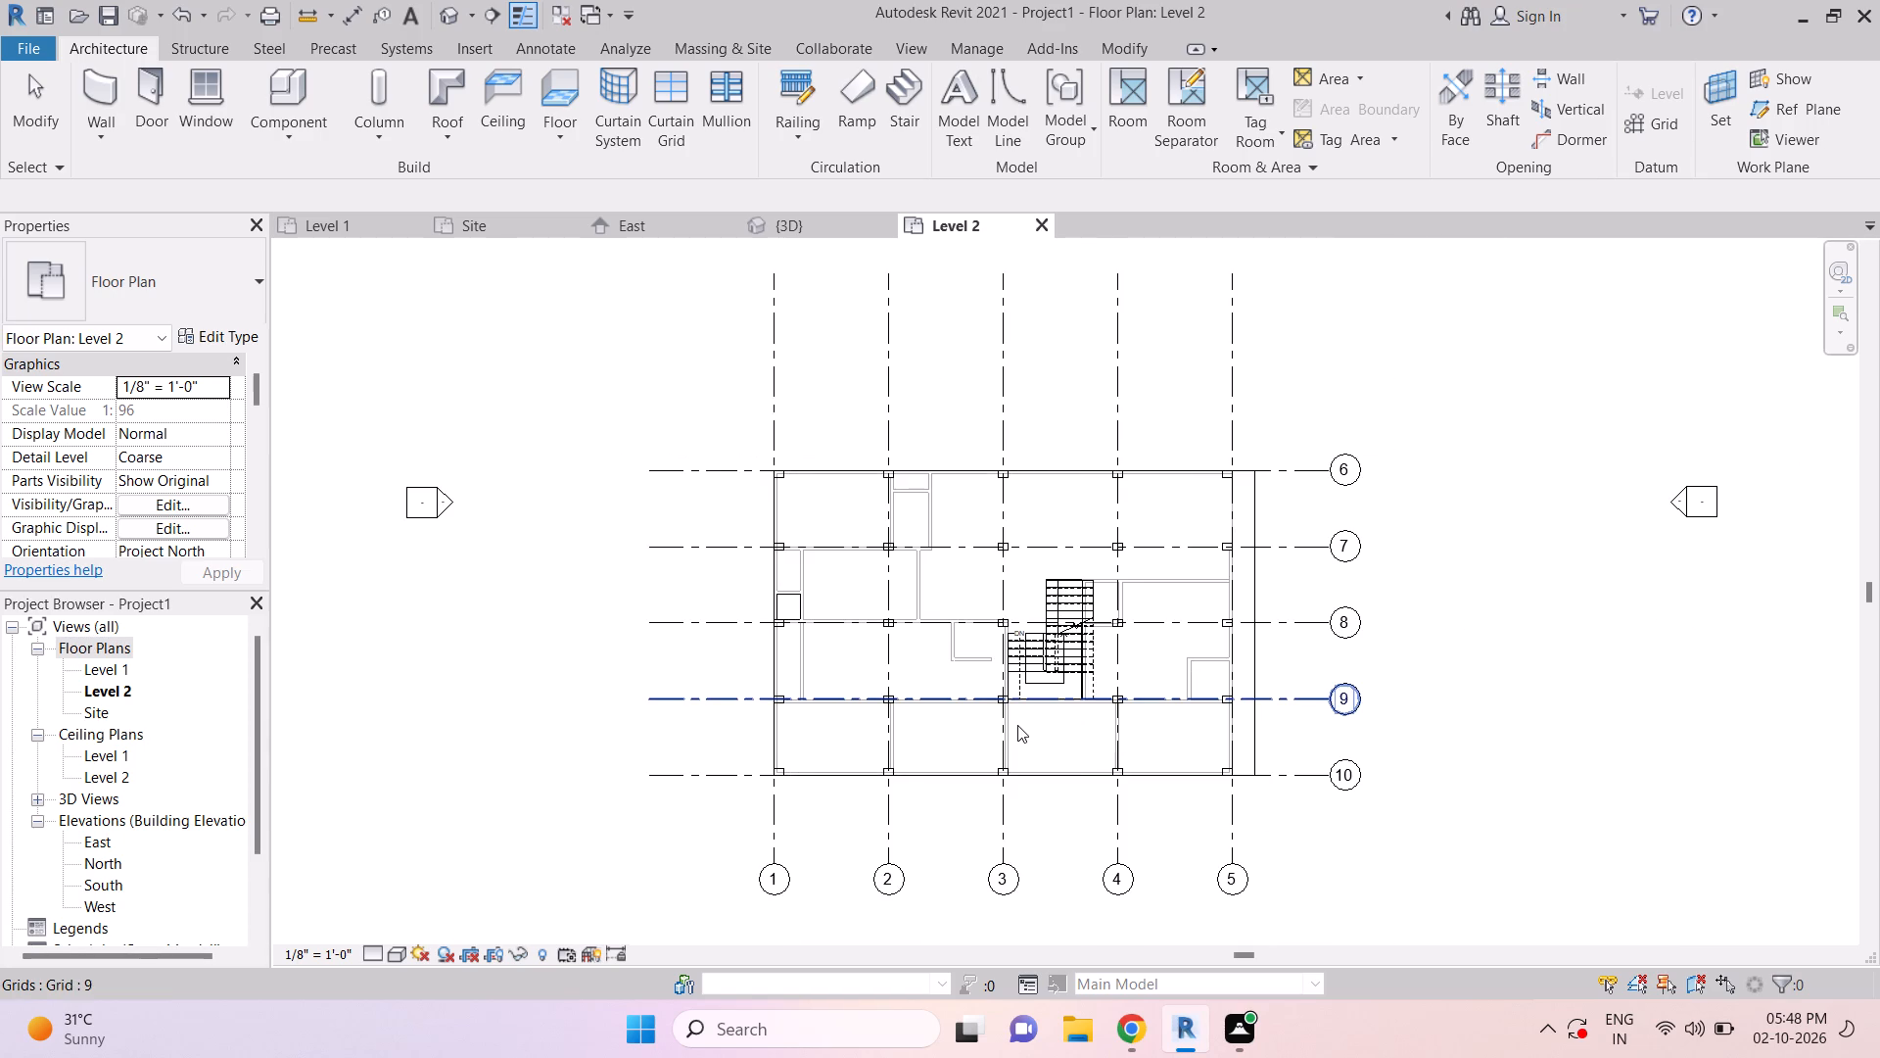
scroll(1027, 632, "up", 5)
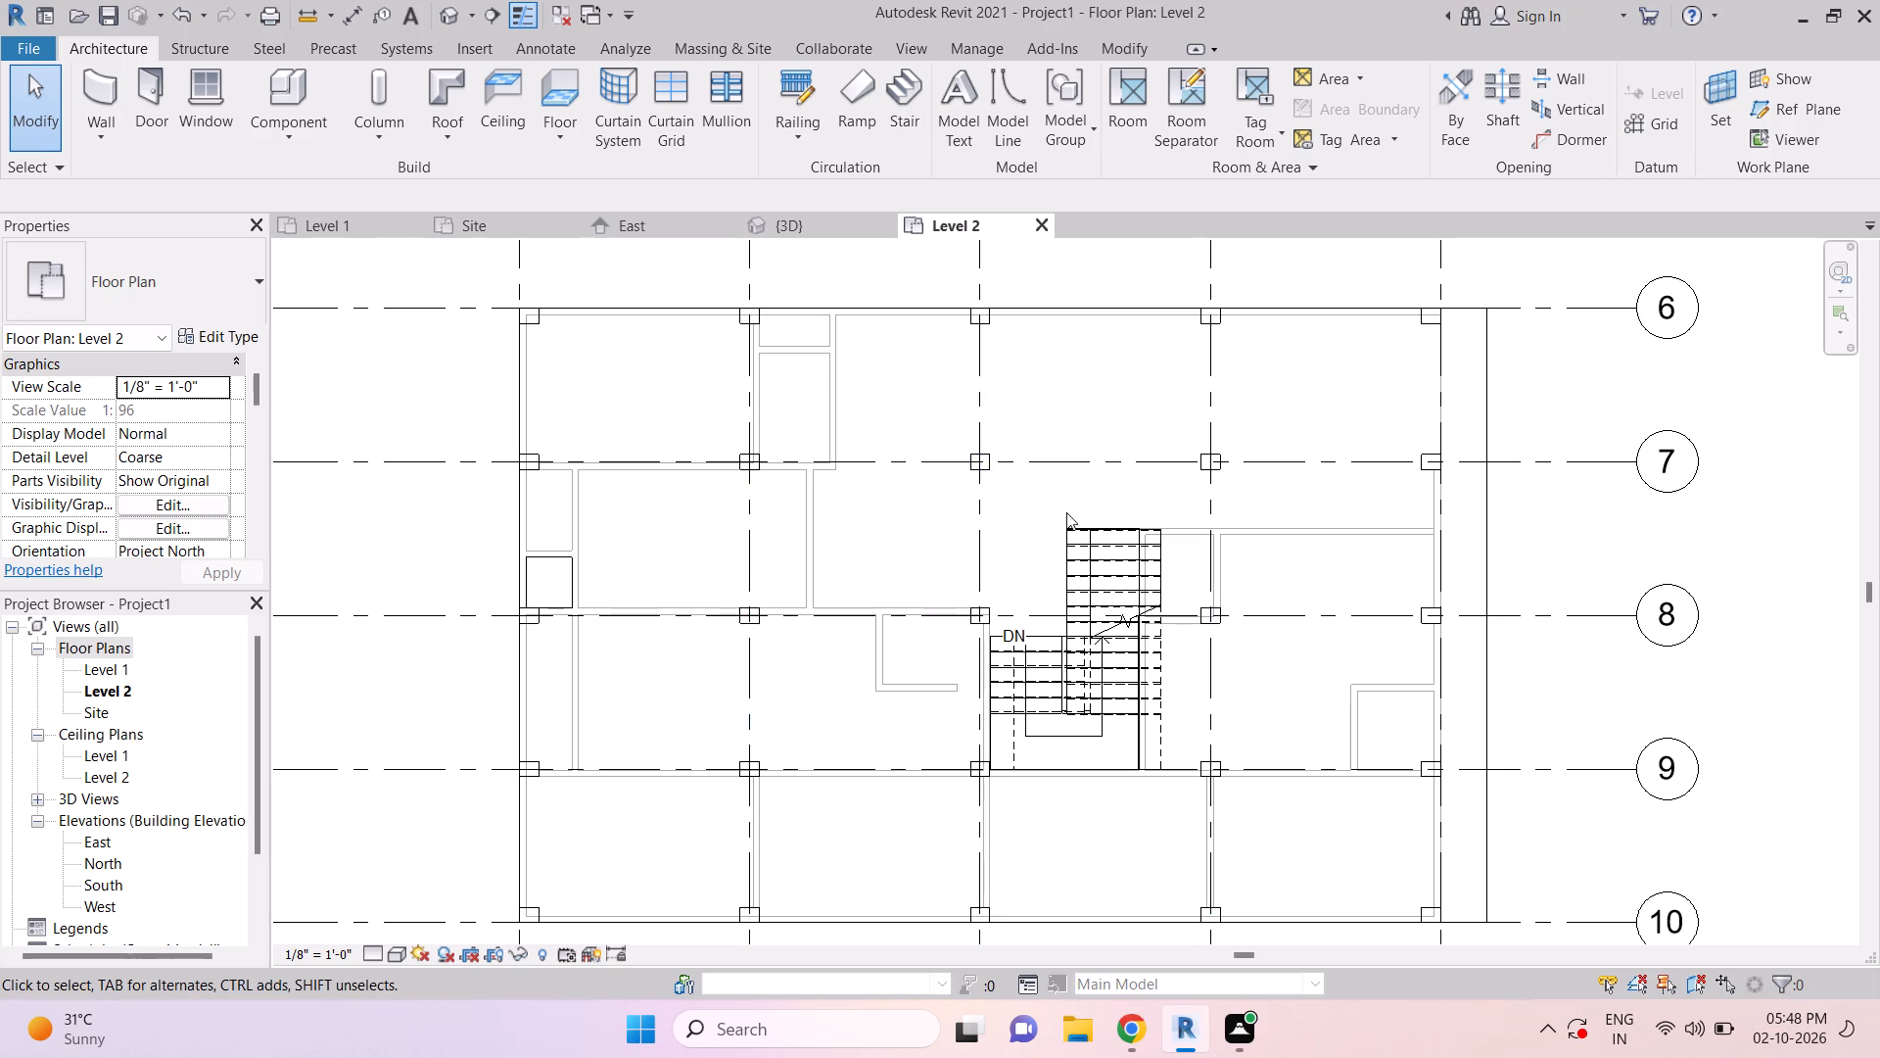
key("Escape")
key("Escape")
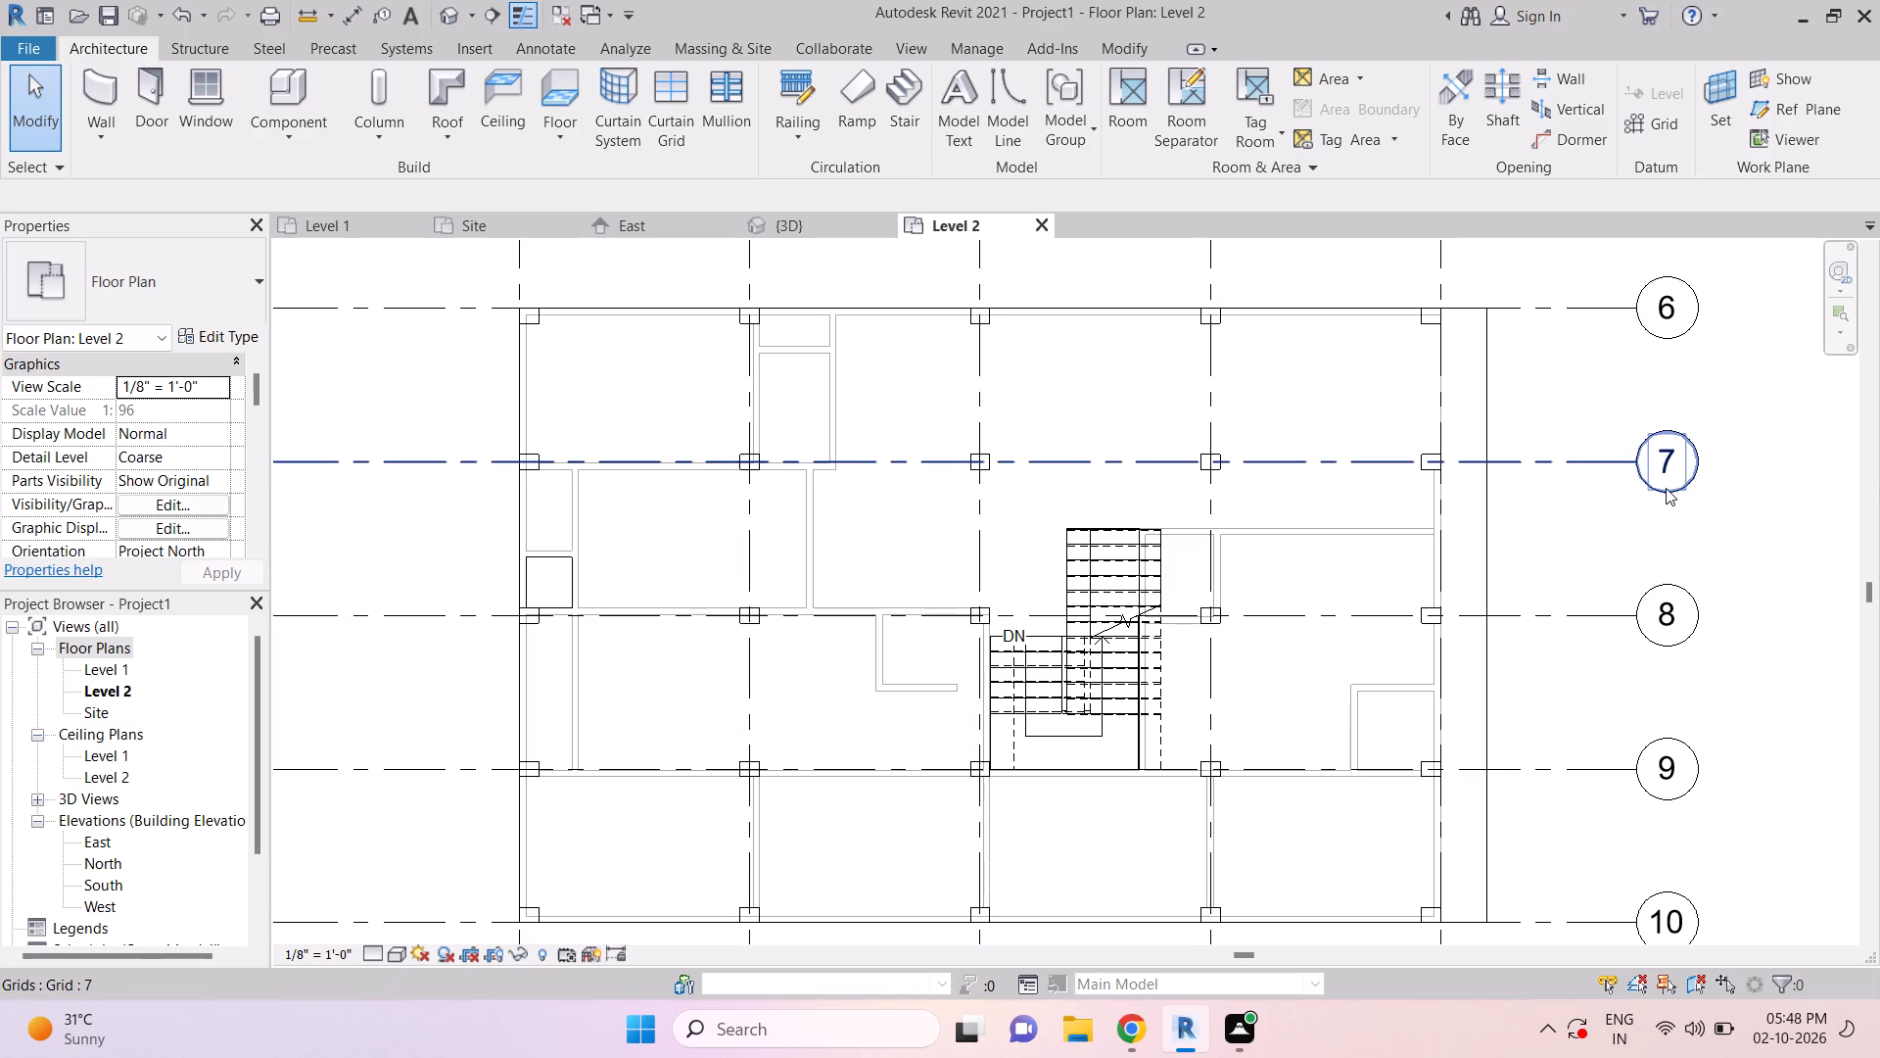
scroll(1095, 588, "down", 1)
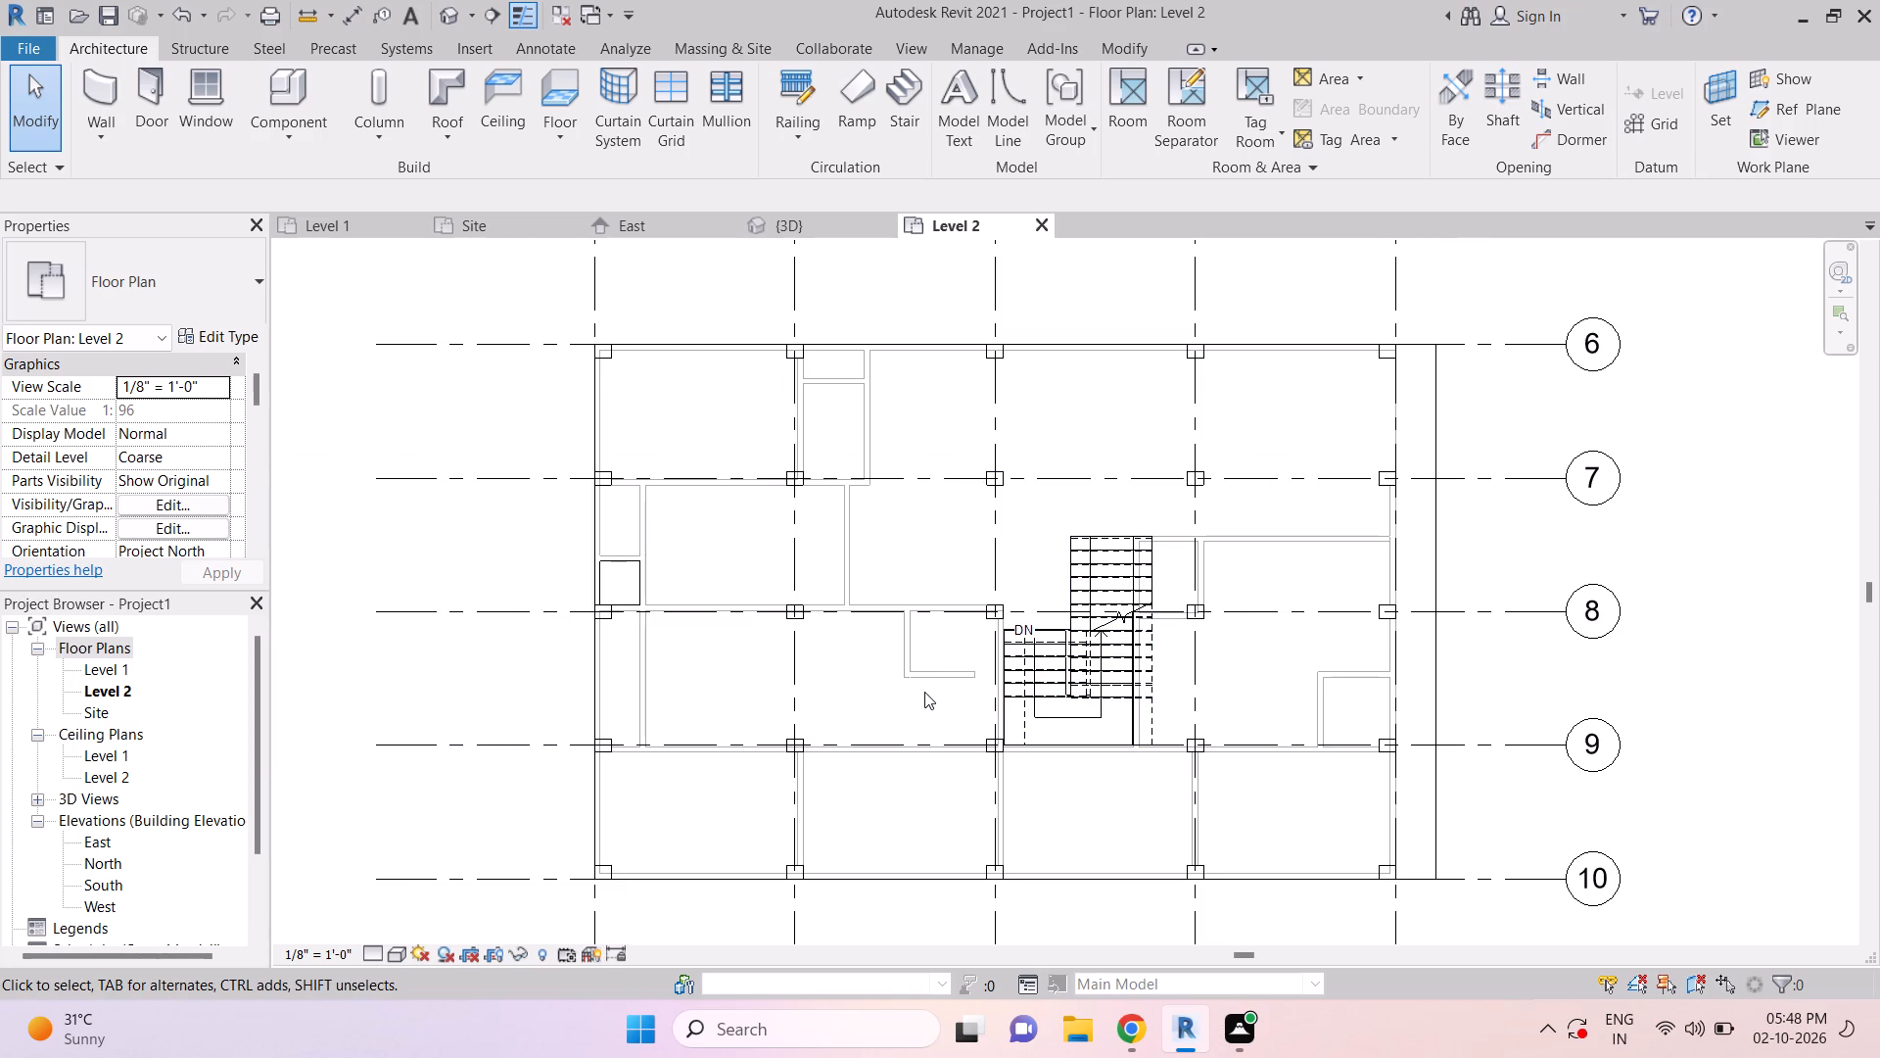
middle_click_drag(944, 641, 938, 619)
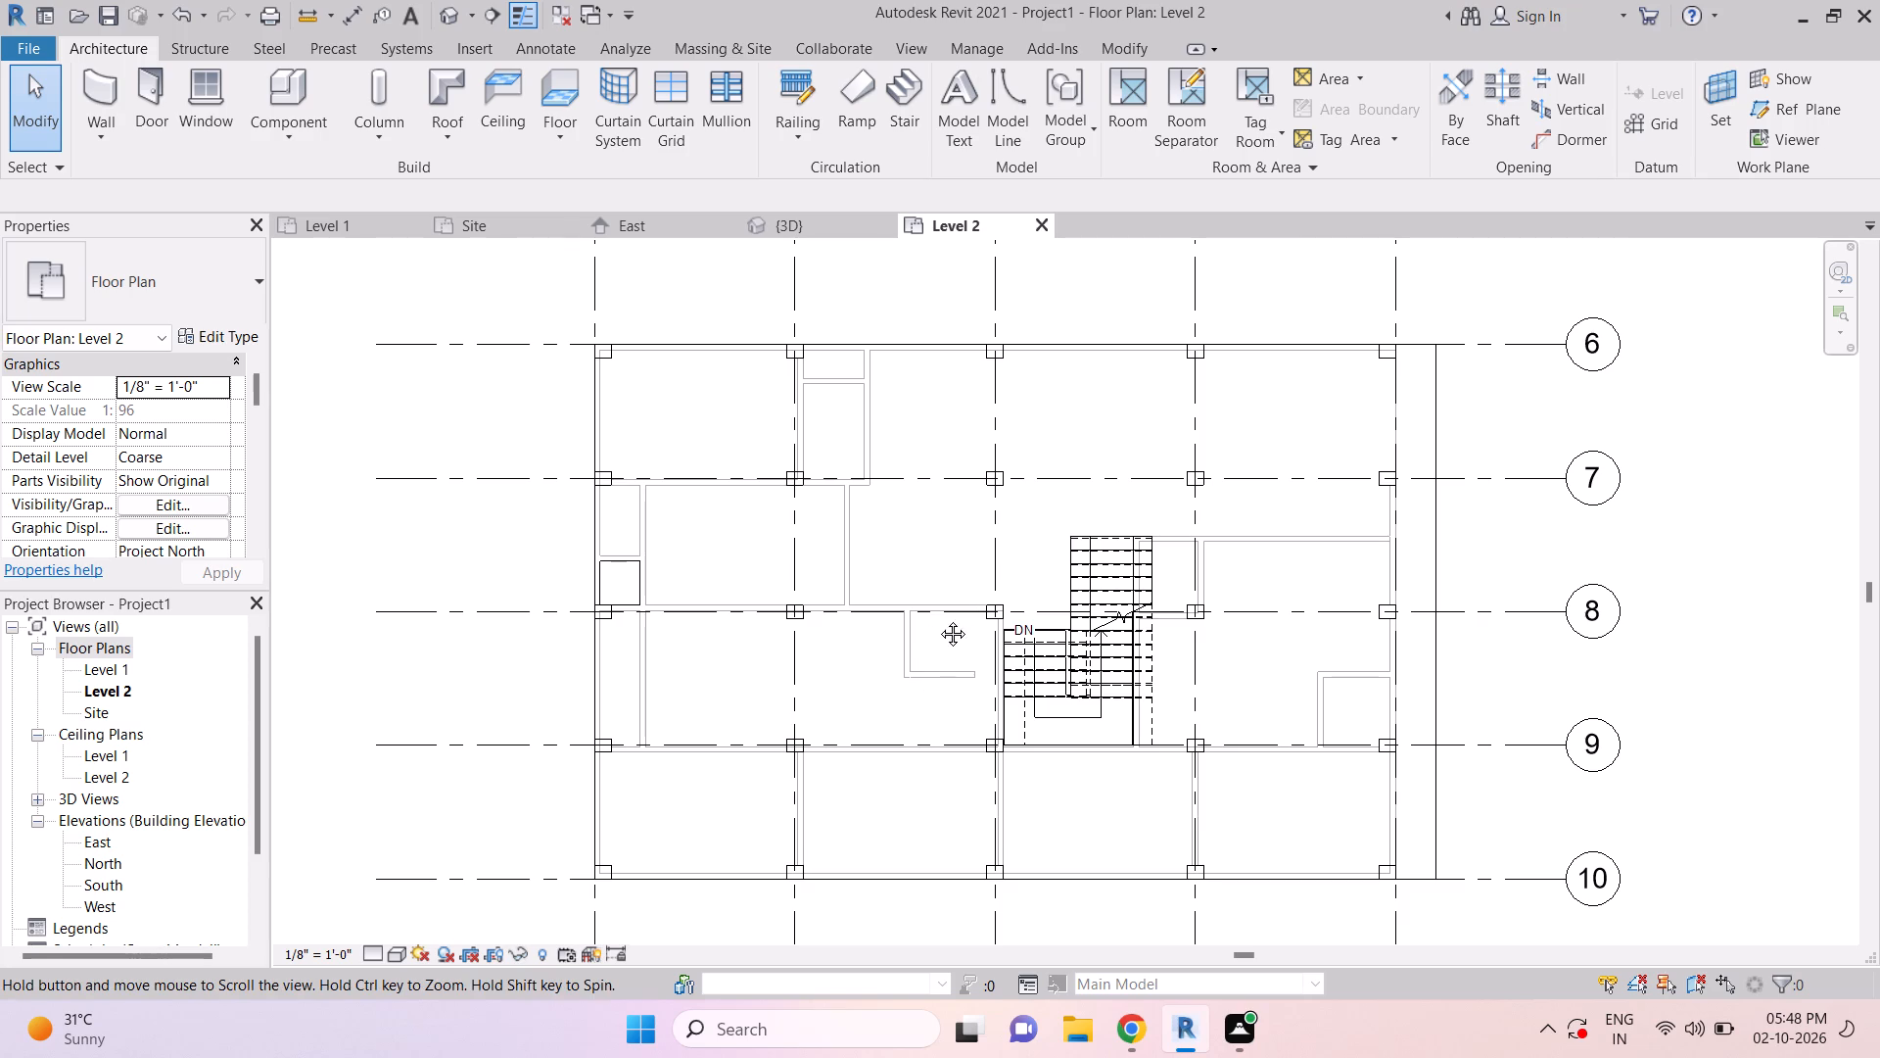
middle_click_drag(938, 619, 936, 583)
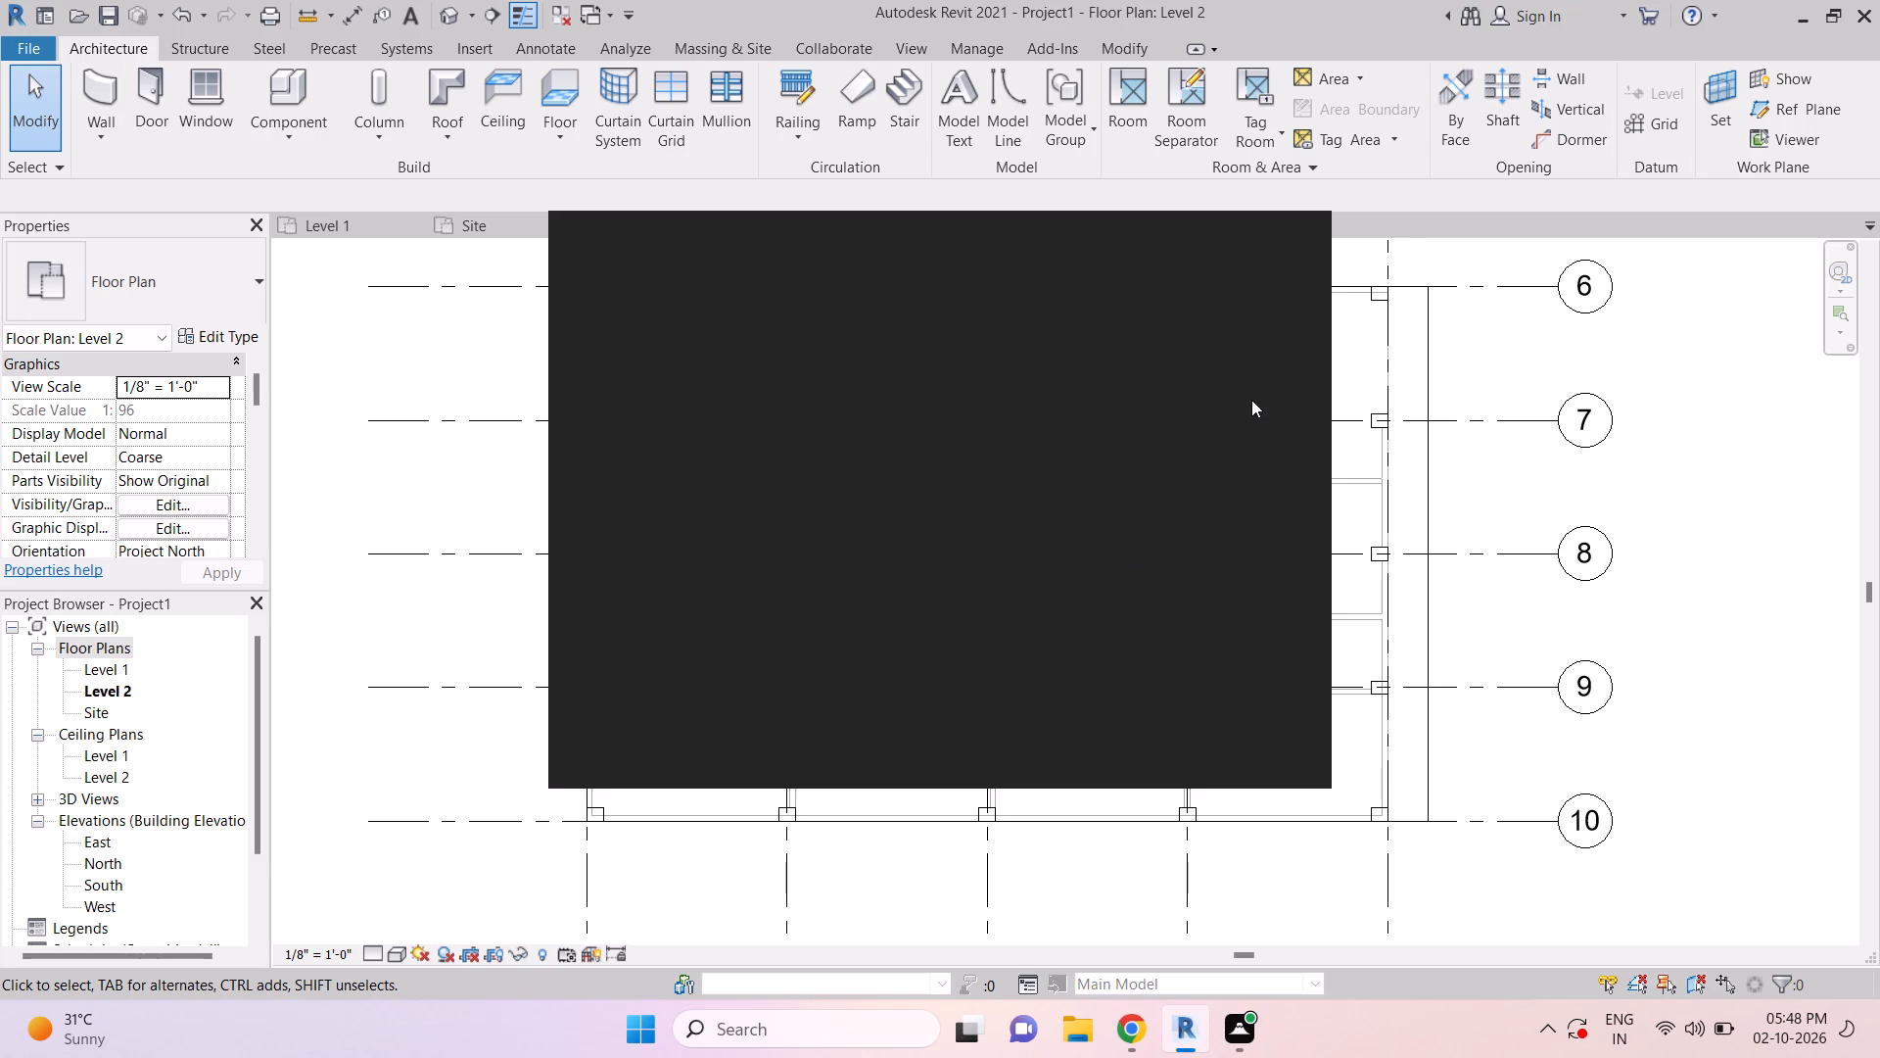
Dismiss the pop-up window covering the Level 2 floor plan.
left_click(1301, 230)
Examine the overlapping stair flights between grids 8 and 9 in the Level 2 floor plan.
scroll(1016, 587, "up", 5)
scroll(1026, 631, "down", 2)
scroll(1026, 628, "up", 3)
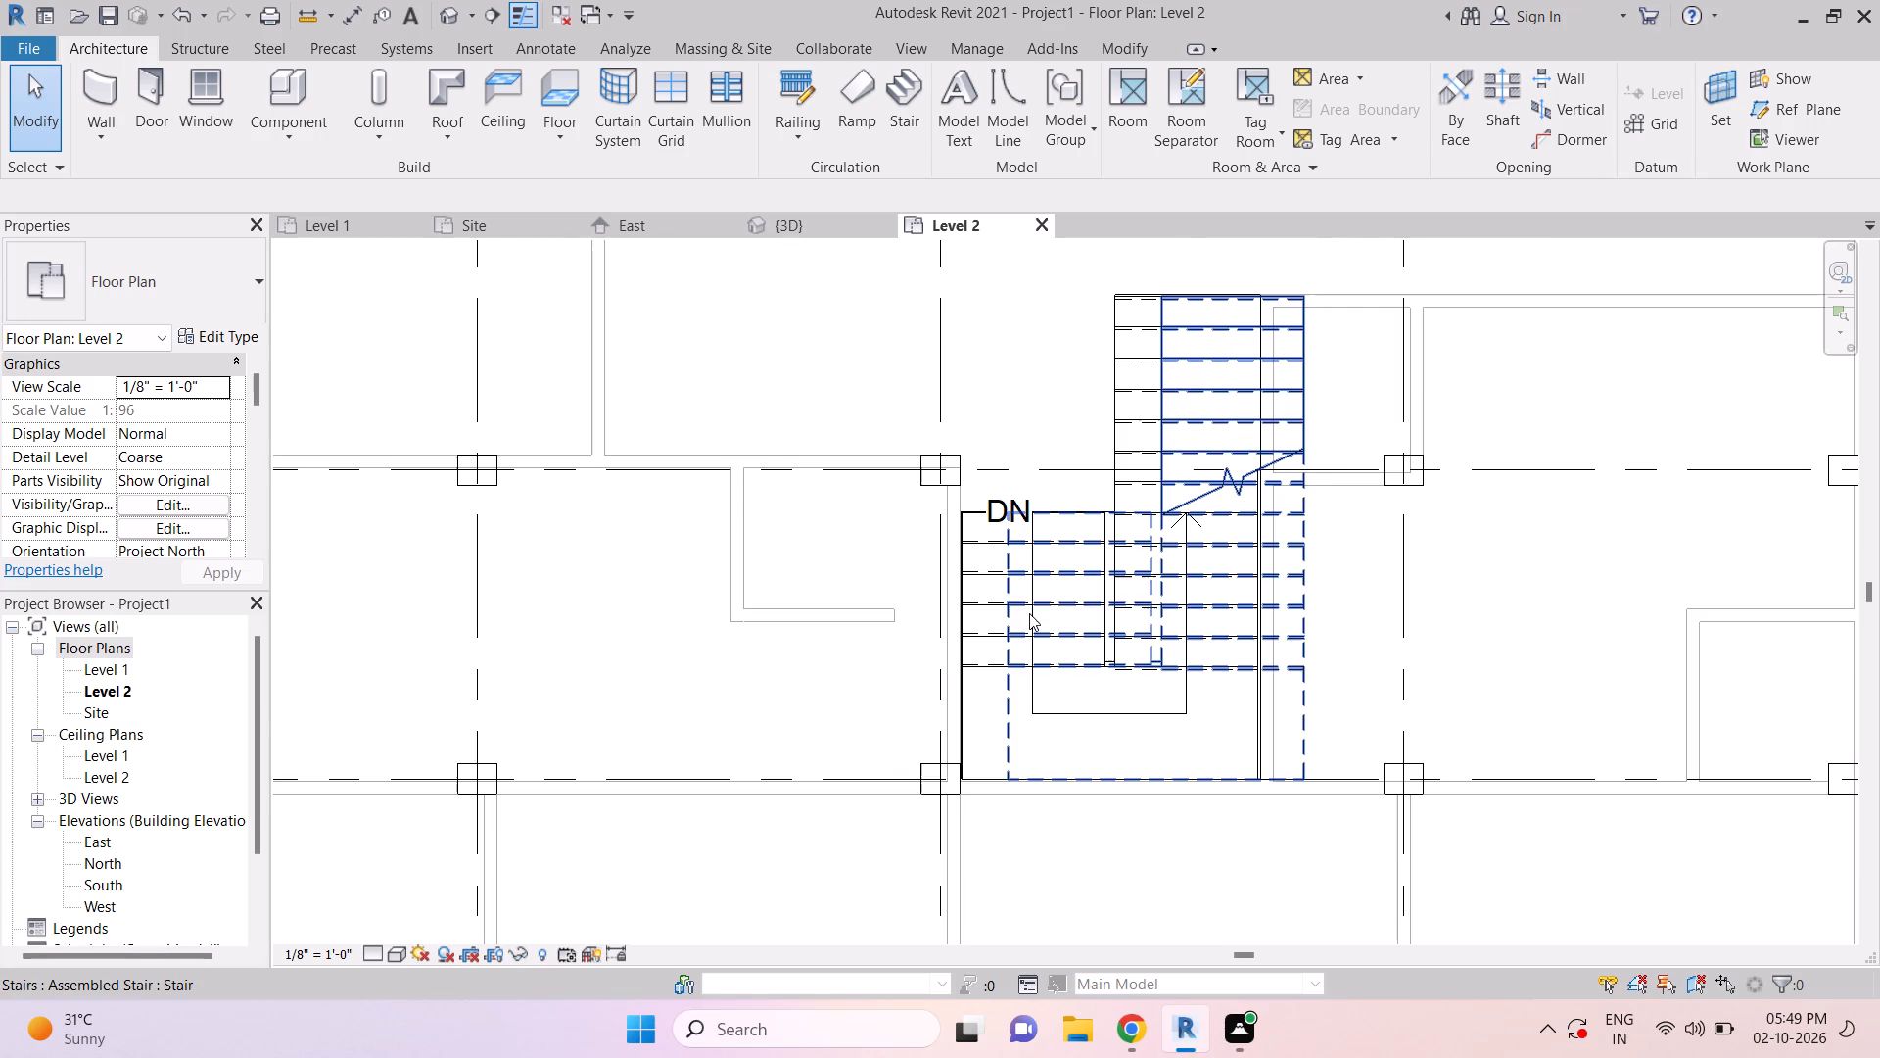
scroll(1127, 557, "down", 6)
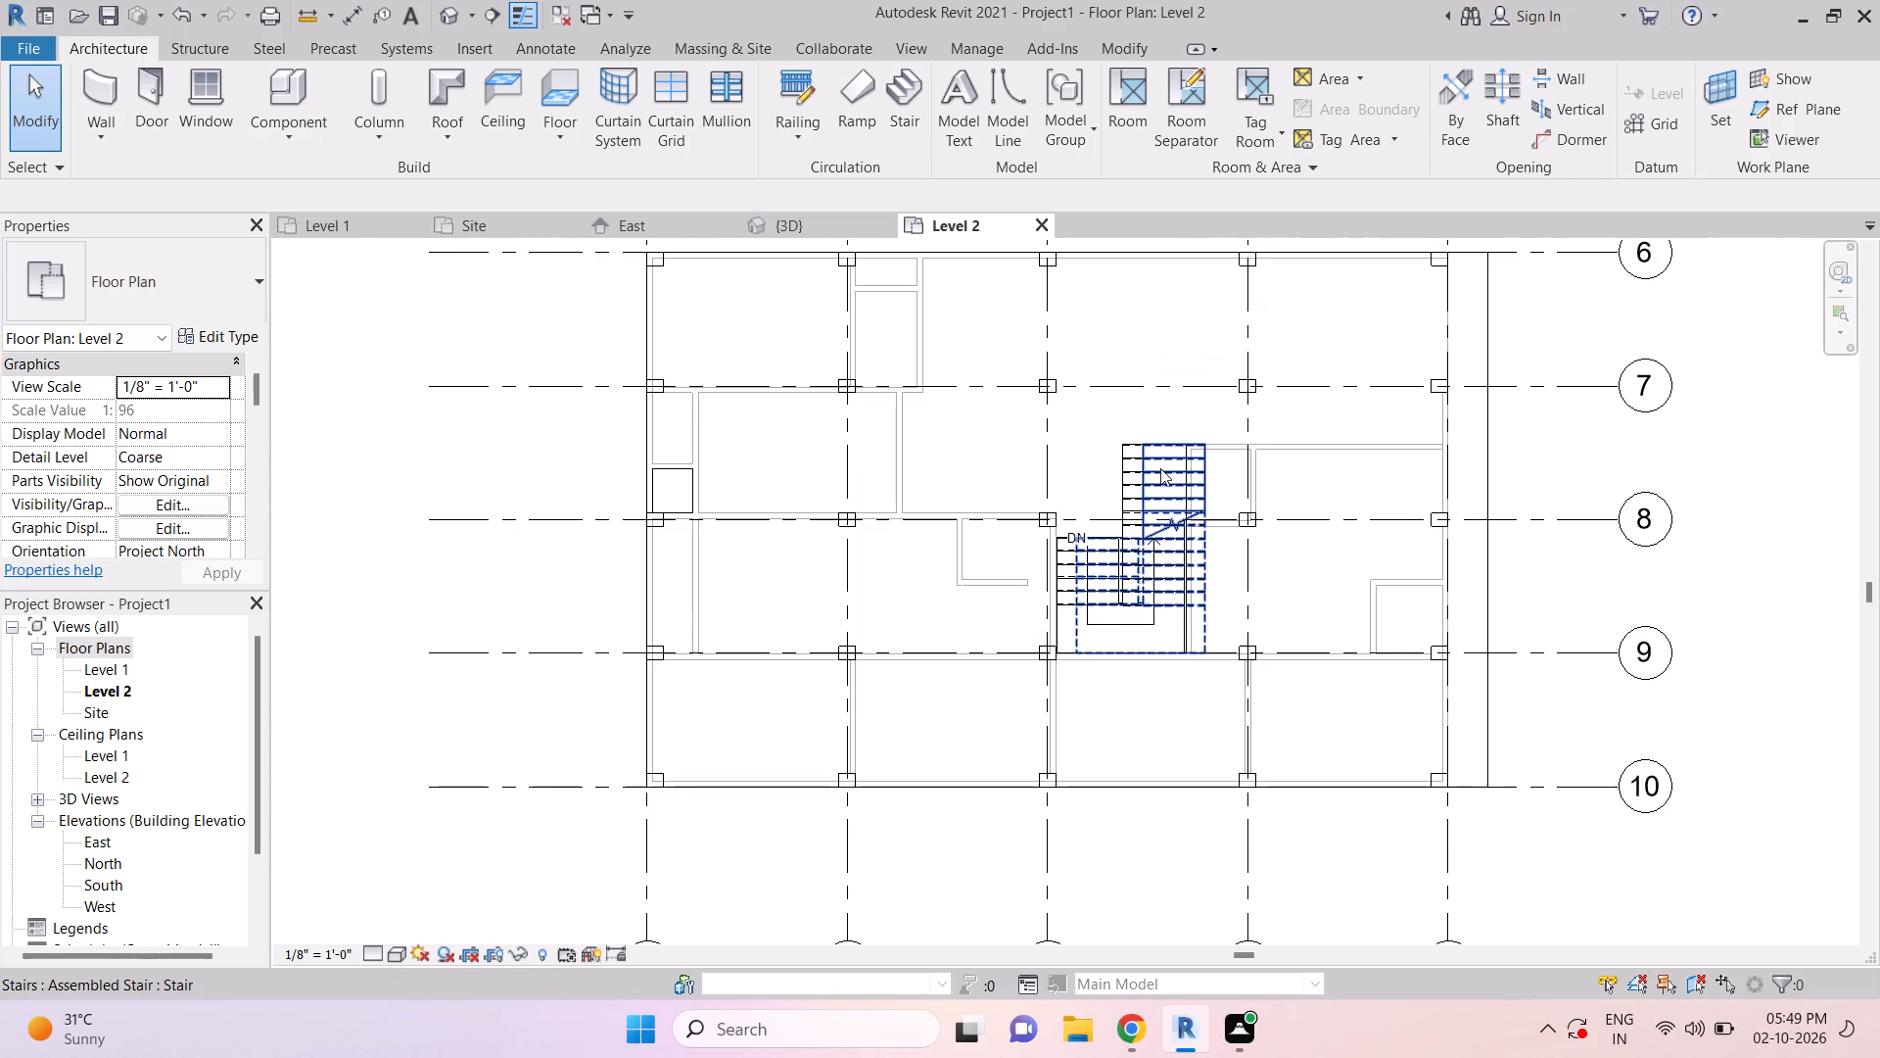